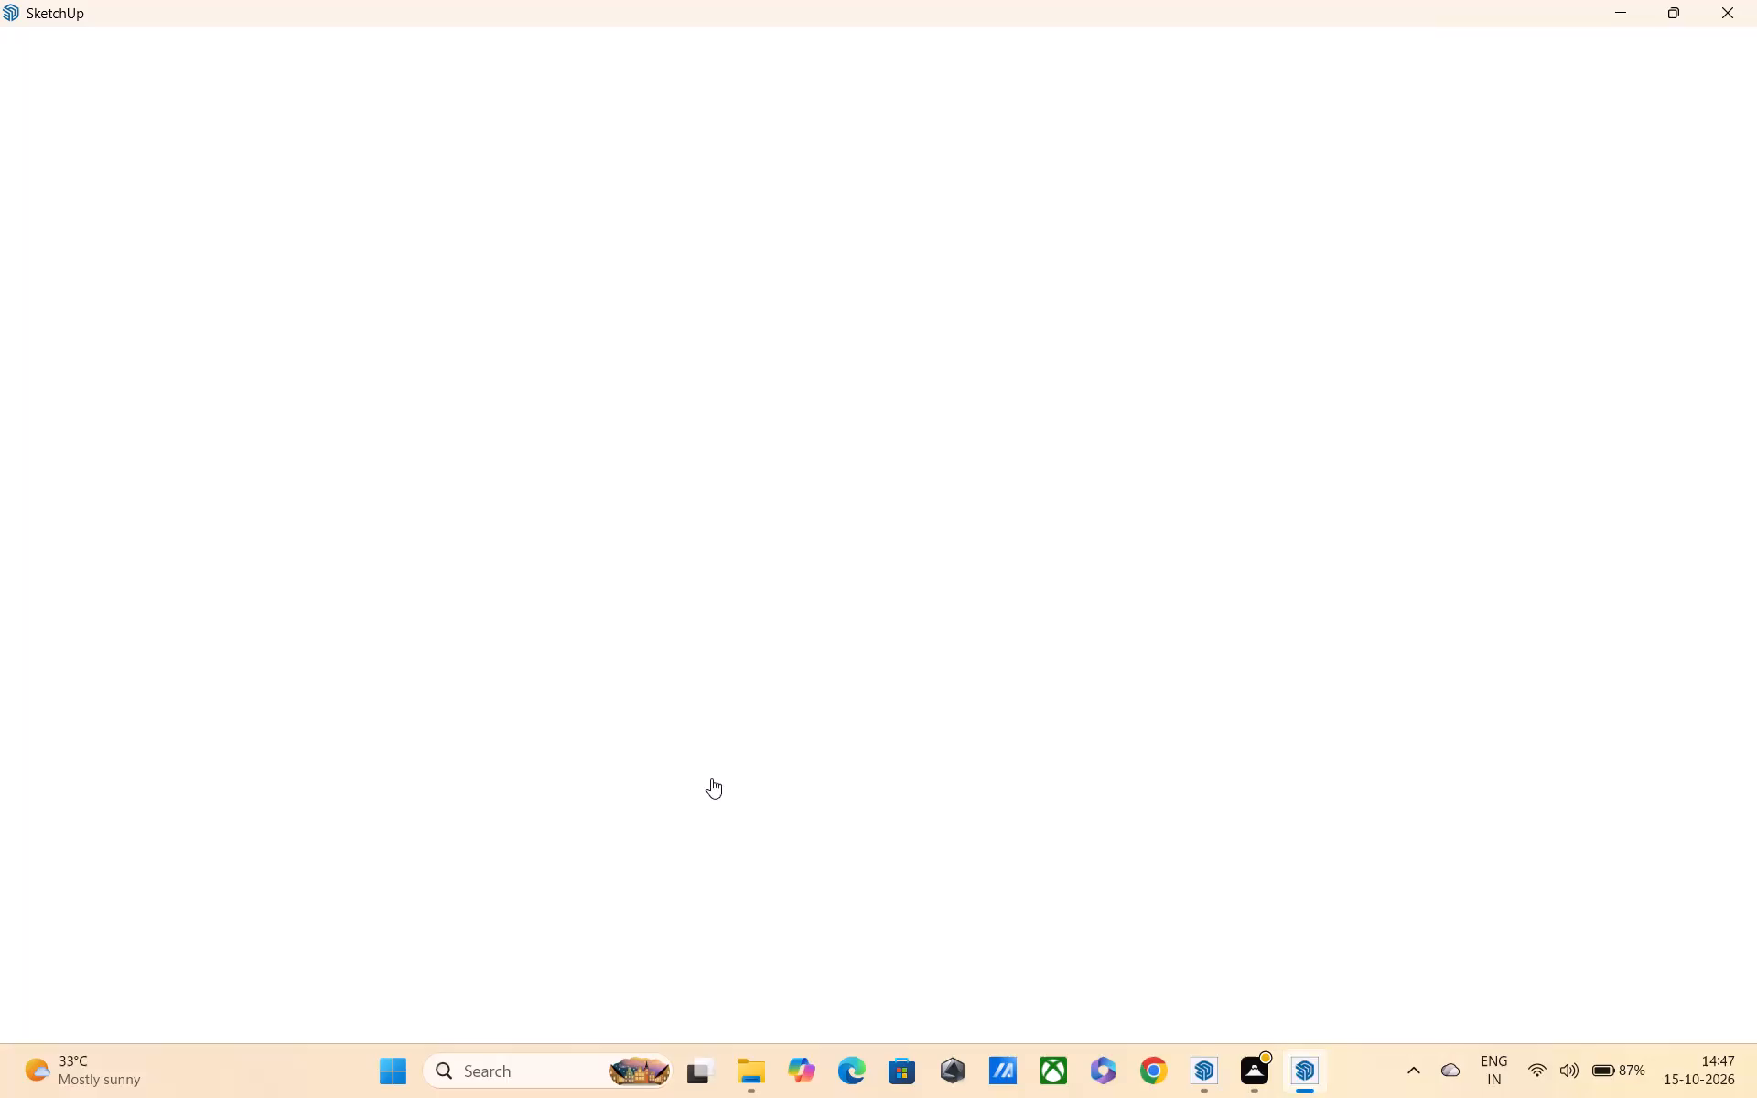
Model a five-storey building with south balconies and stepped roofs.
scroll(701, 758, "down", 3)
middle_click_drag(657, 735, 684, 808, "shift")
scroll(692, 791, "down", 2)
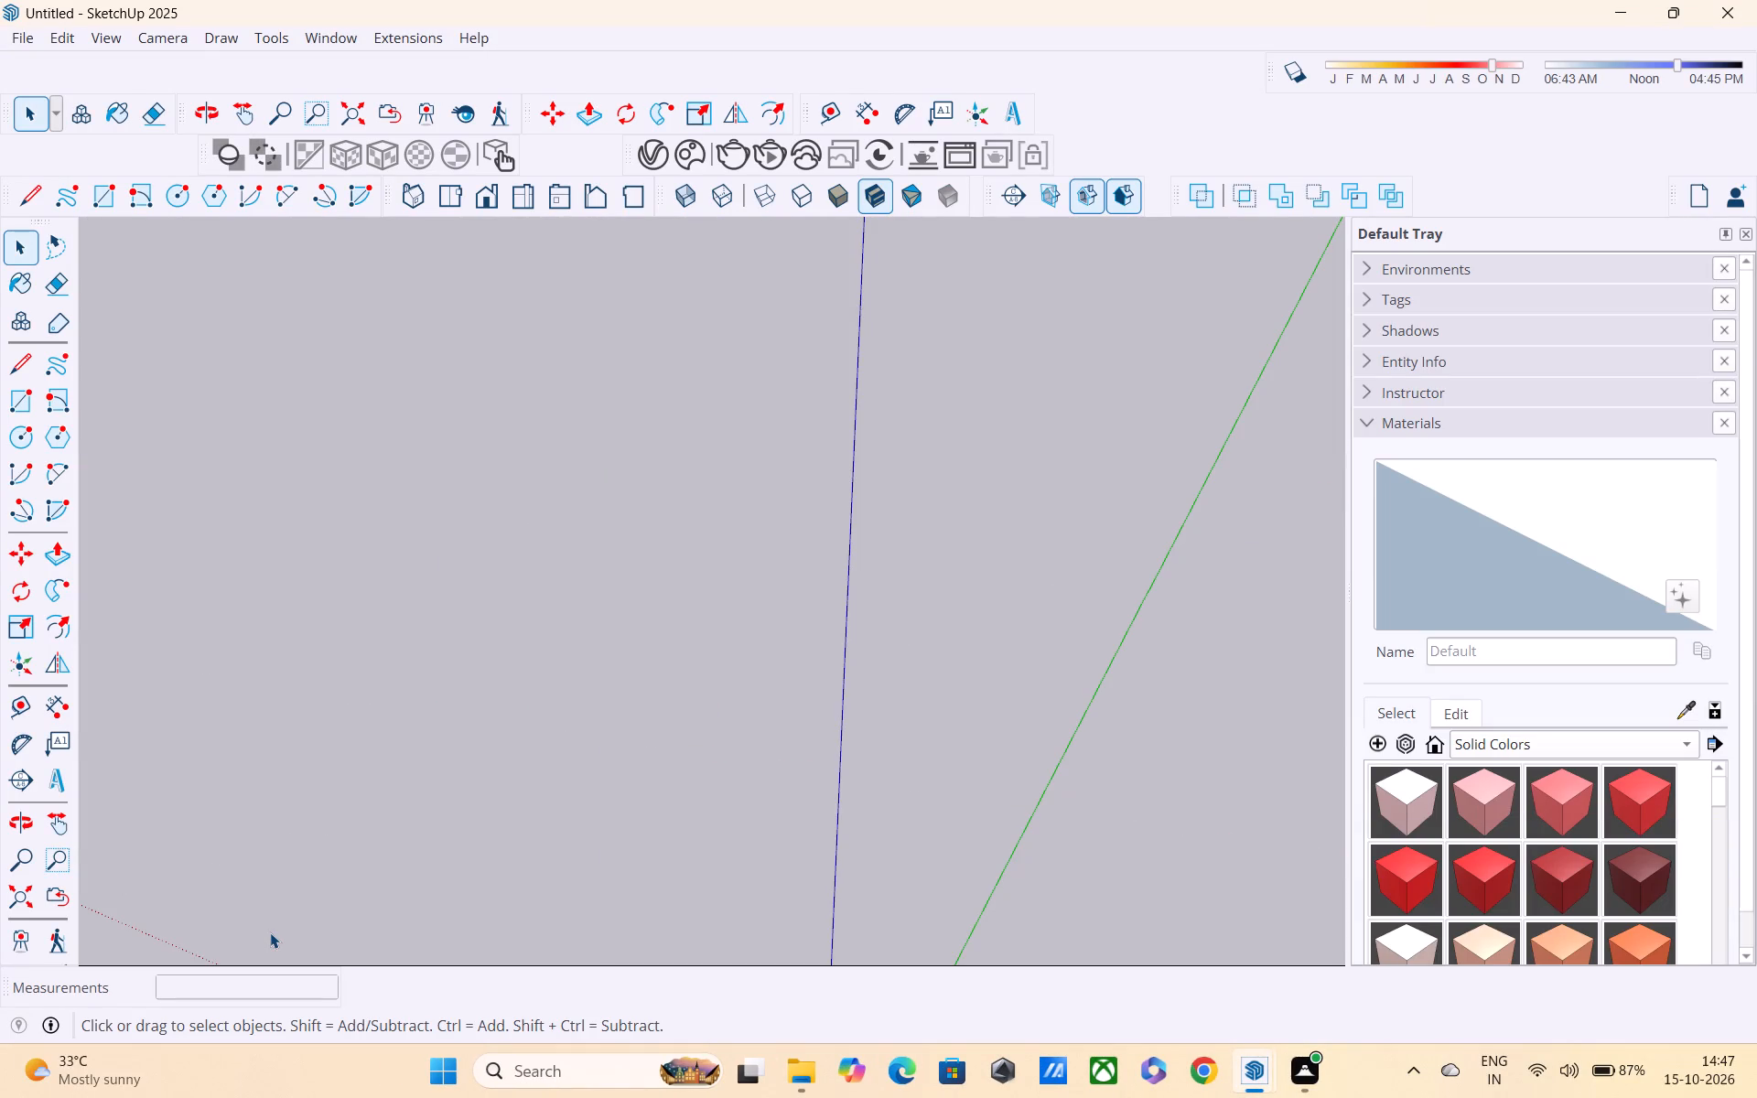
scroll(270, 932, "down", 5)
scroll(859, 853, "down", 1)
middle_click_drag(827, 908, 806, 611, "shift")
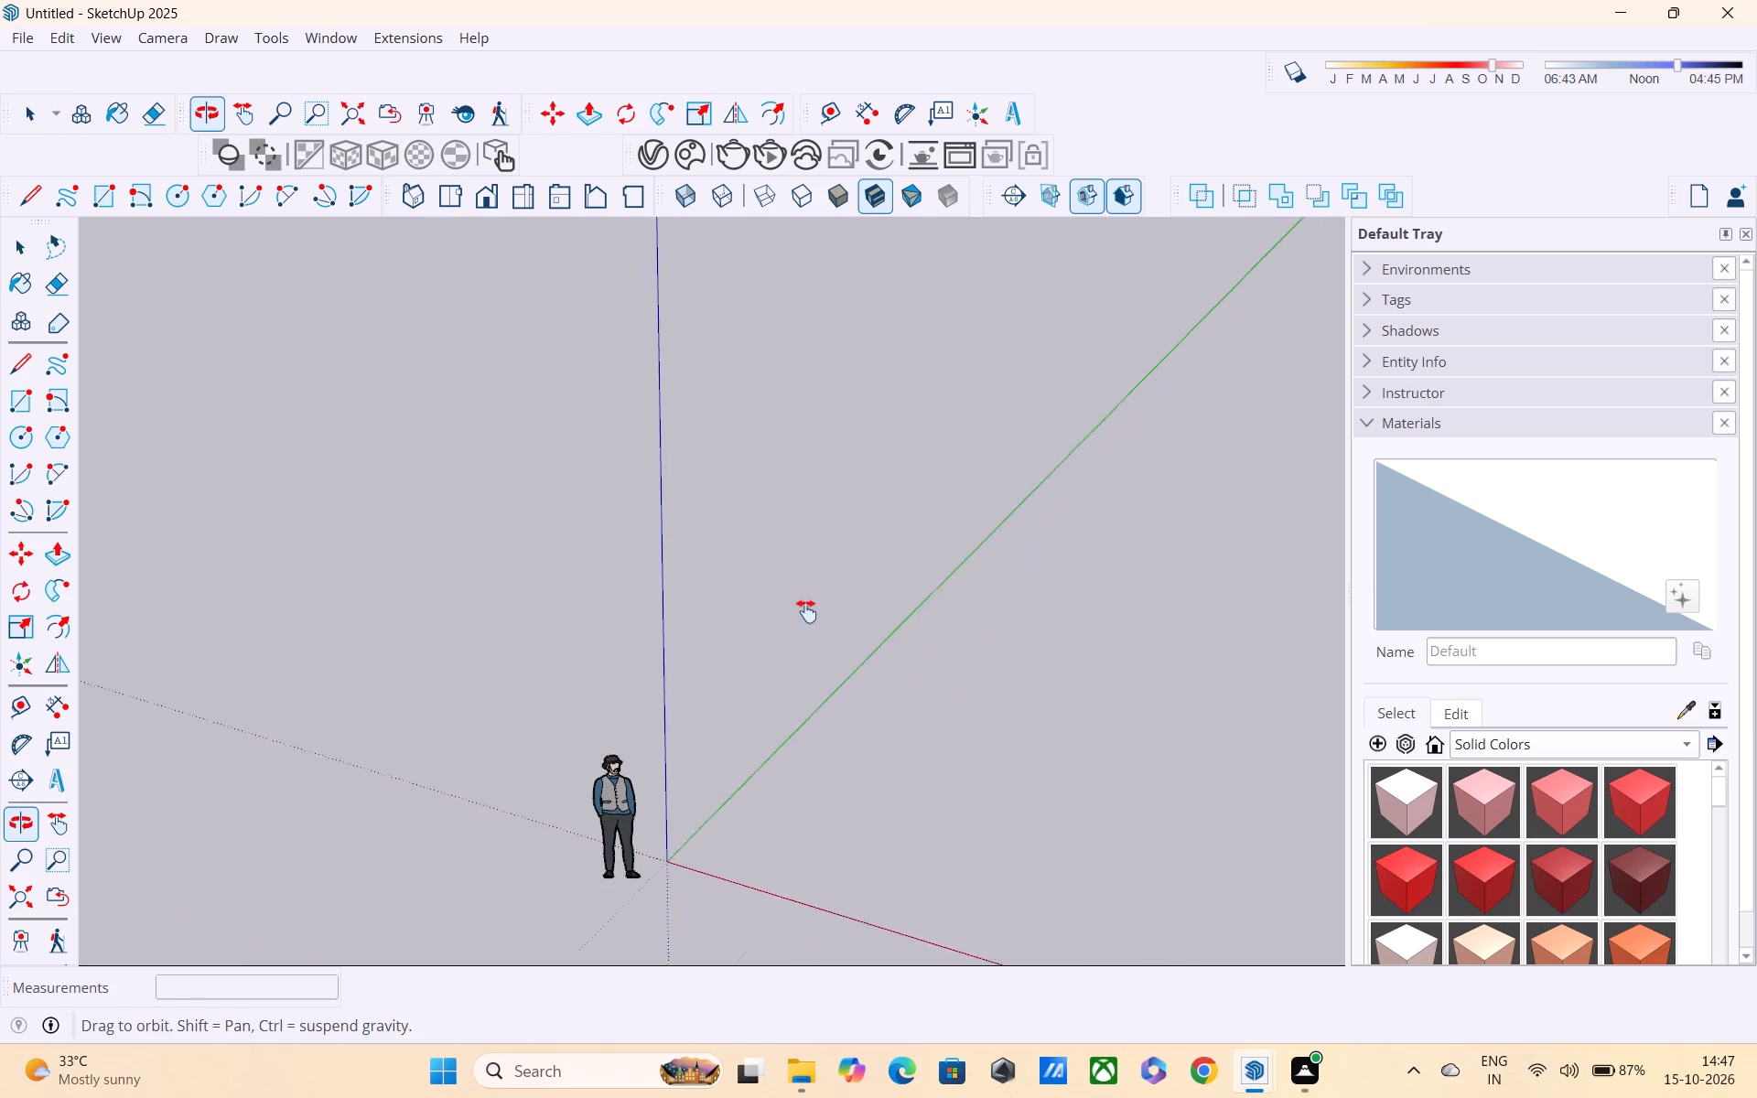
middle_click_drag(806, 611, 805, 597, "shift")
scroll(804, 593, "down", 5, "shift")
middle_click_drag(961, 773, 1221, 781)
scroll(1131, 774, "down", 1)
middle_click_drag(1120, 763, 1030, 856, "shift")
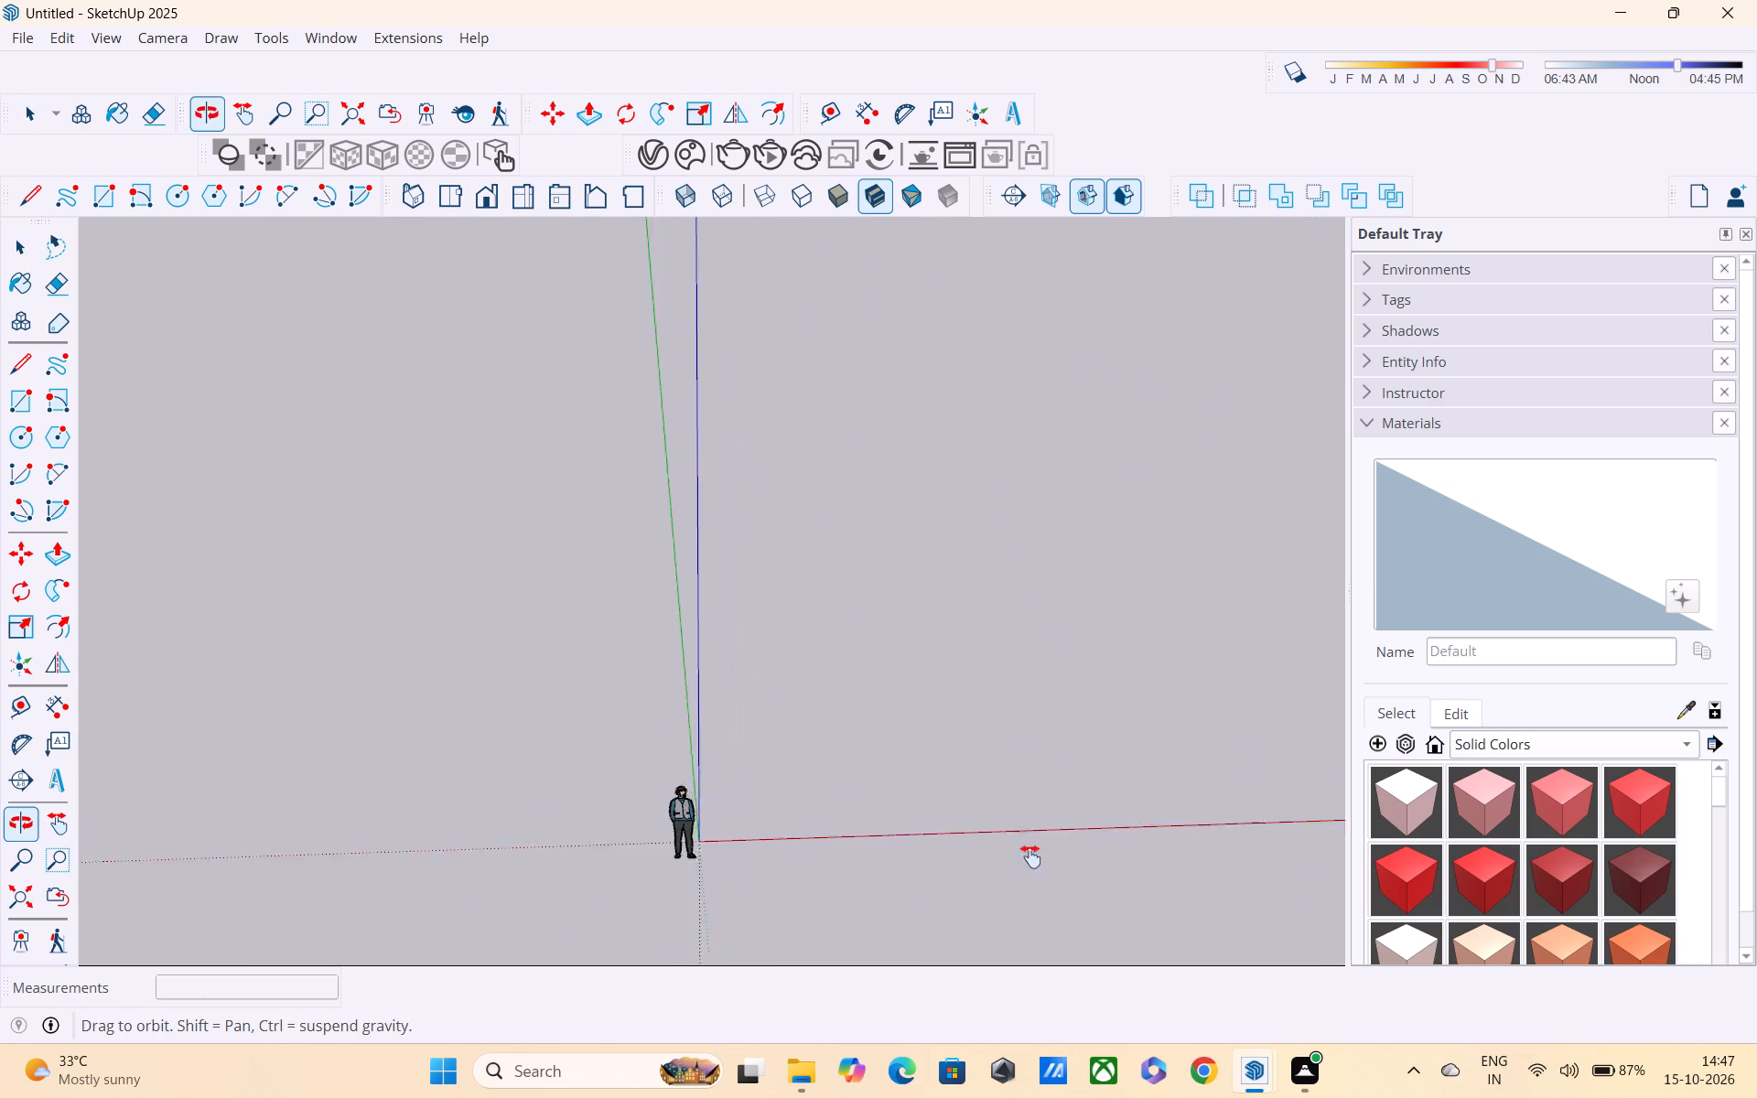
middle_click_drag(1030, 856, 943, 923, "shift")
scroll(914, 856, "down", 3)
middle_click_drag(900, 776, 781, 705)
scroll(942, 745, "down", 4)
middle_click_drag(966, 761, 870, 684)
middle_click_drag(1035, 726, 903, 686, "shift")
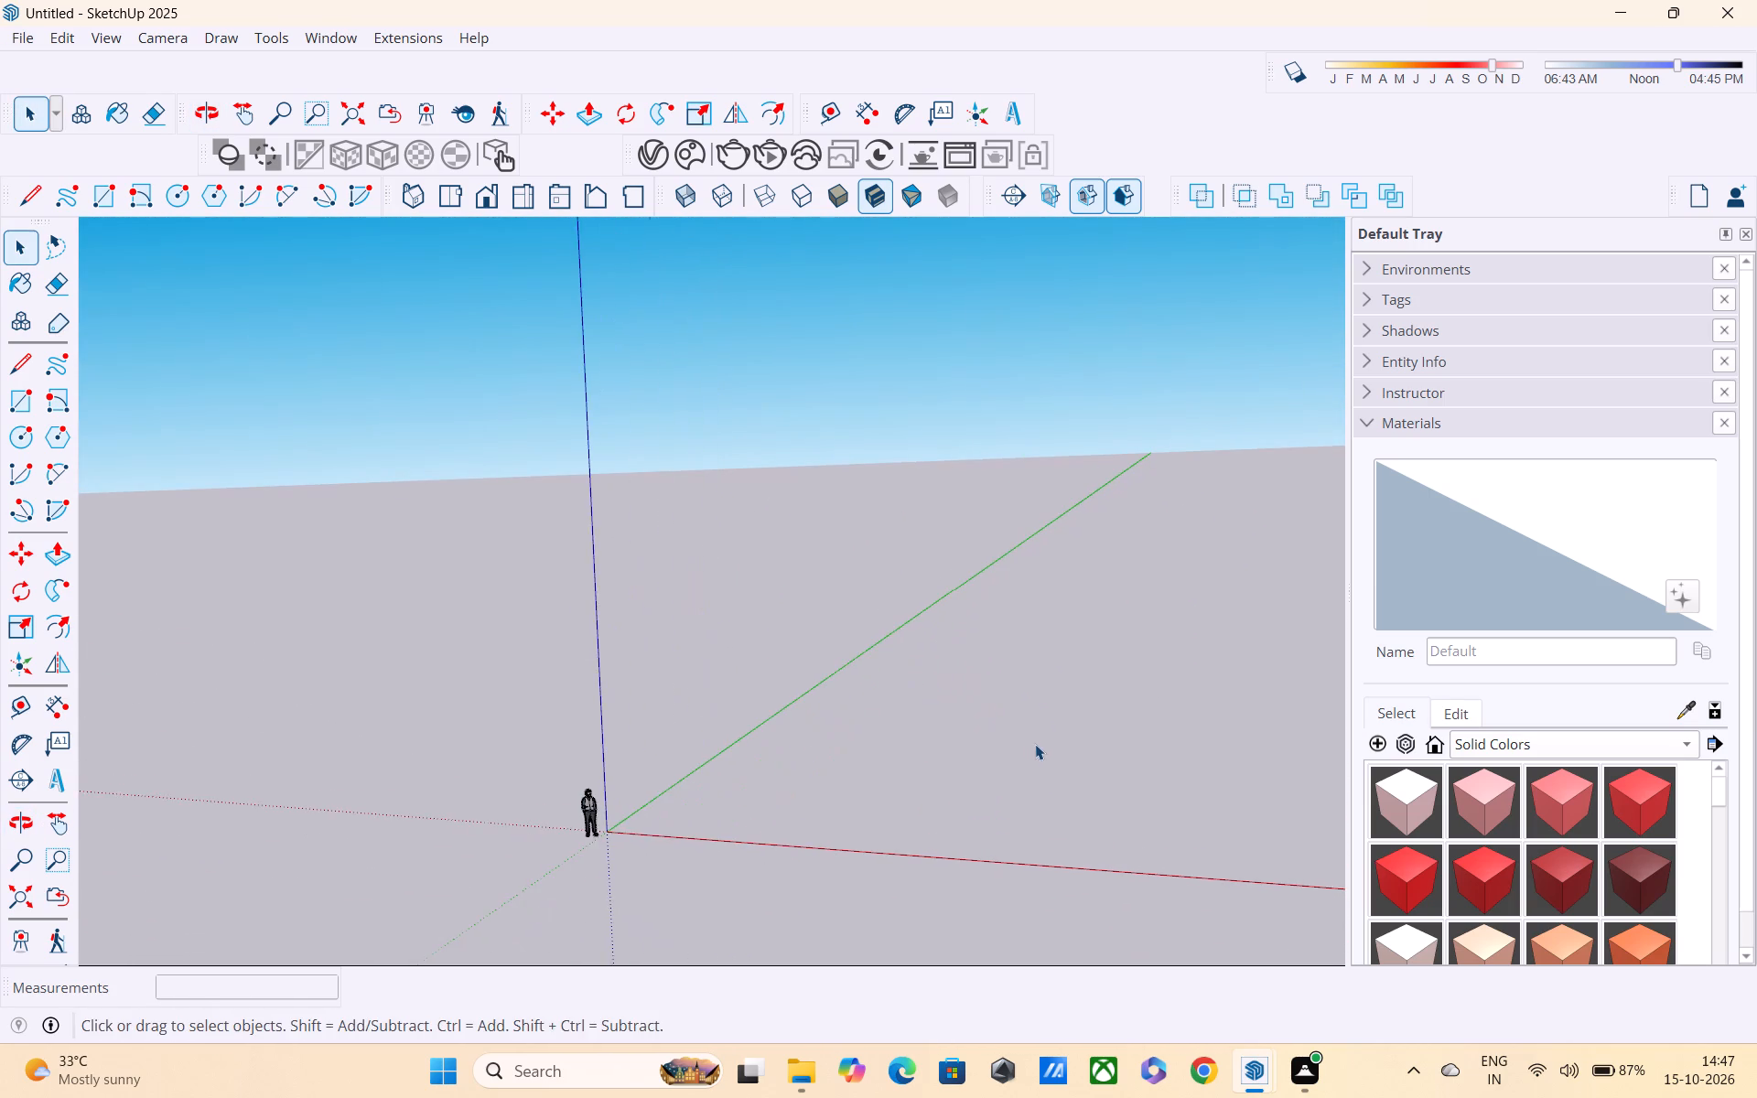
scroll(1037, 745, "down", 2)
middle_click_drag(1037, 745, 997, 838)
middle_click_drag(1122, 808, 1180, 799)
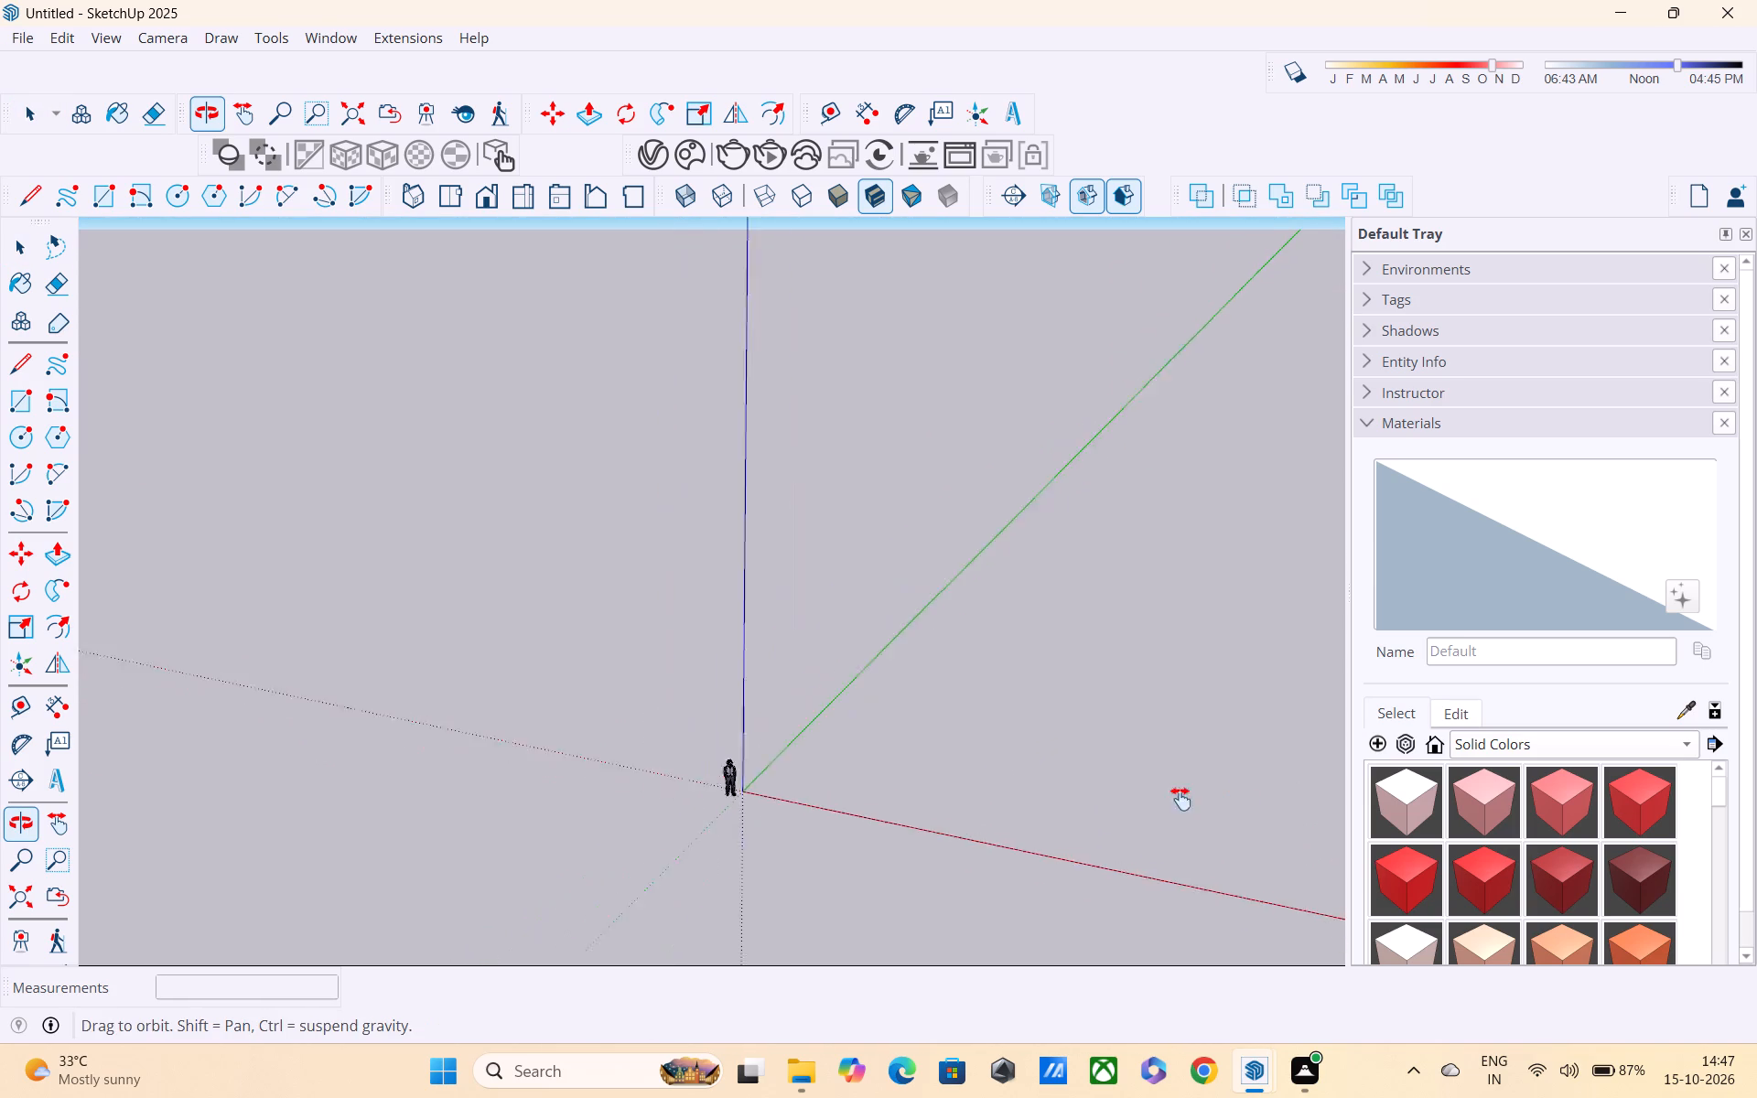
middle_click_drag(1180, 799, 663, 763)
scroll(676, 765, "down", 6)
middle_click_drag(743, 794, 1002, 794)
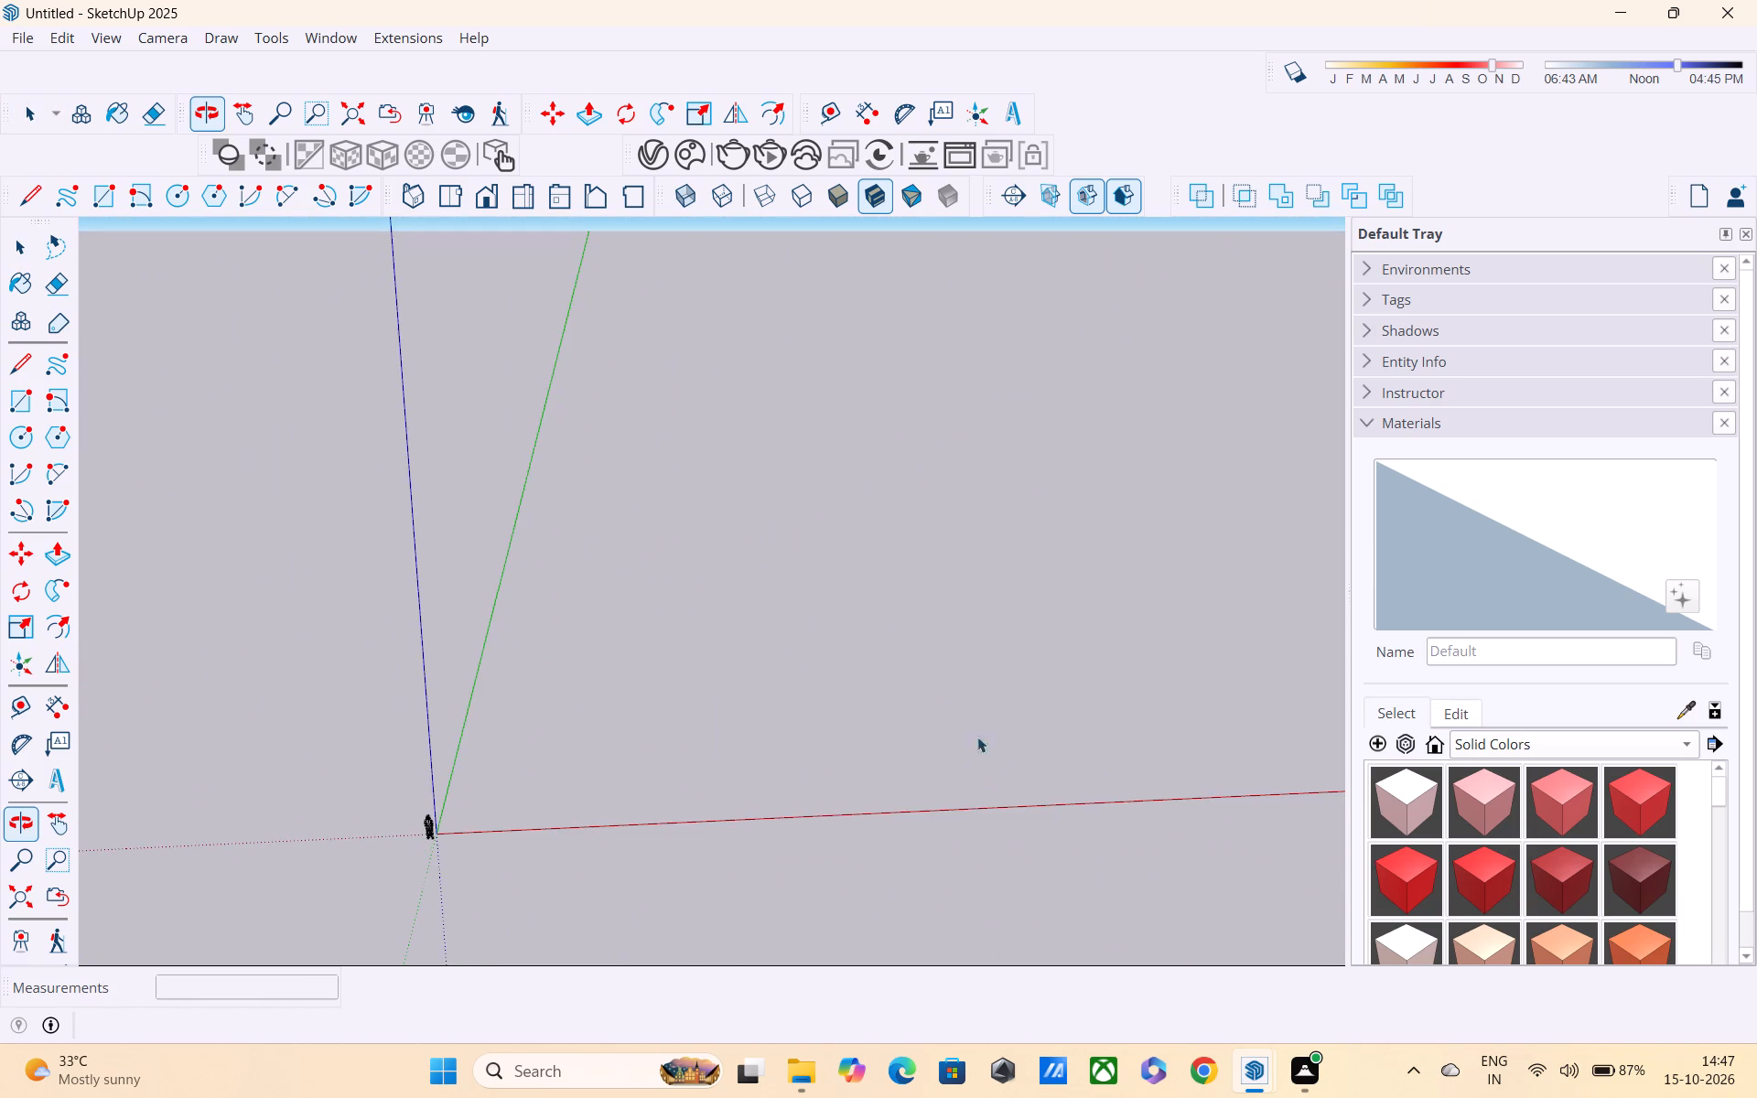
Draw a 40' by 60' rectangle on the ground plane, clear of the axes' origin.
scroll(922, 685, "down", 4)
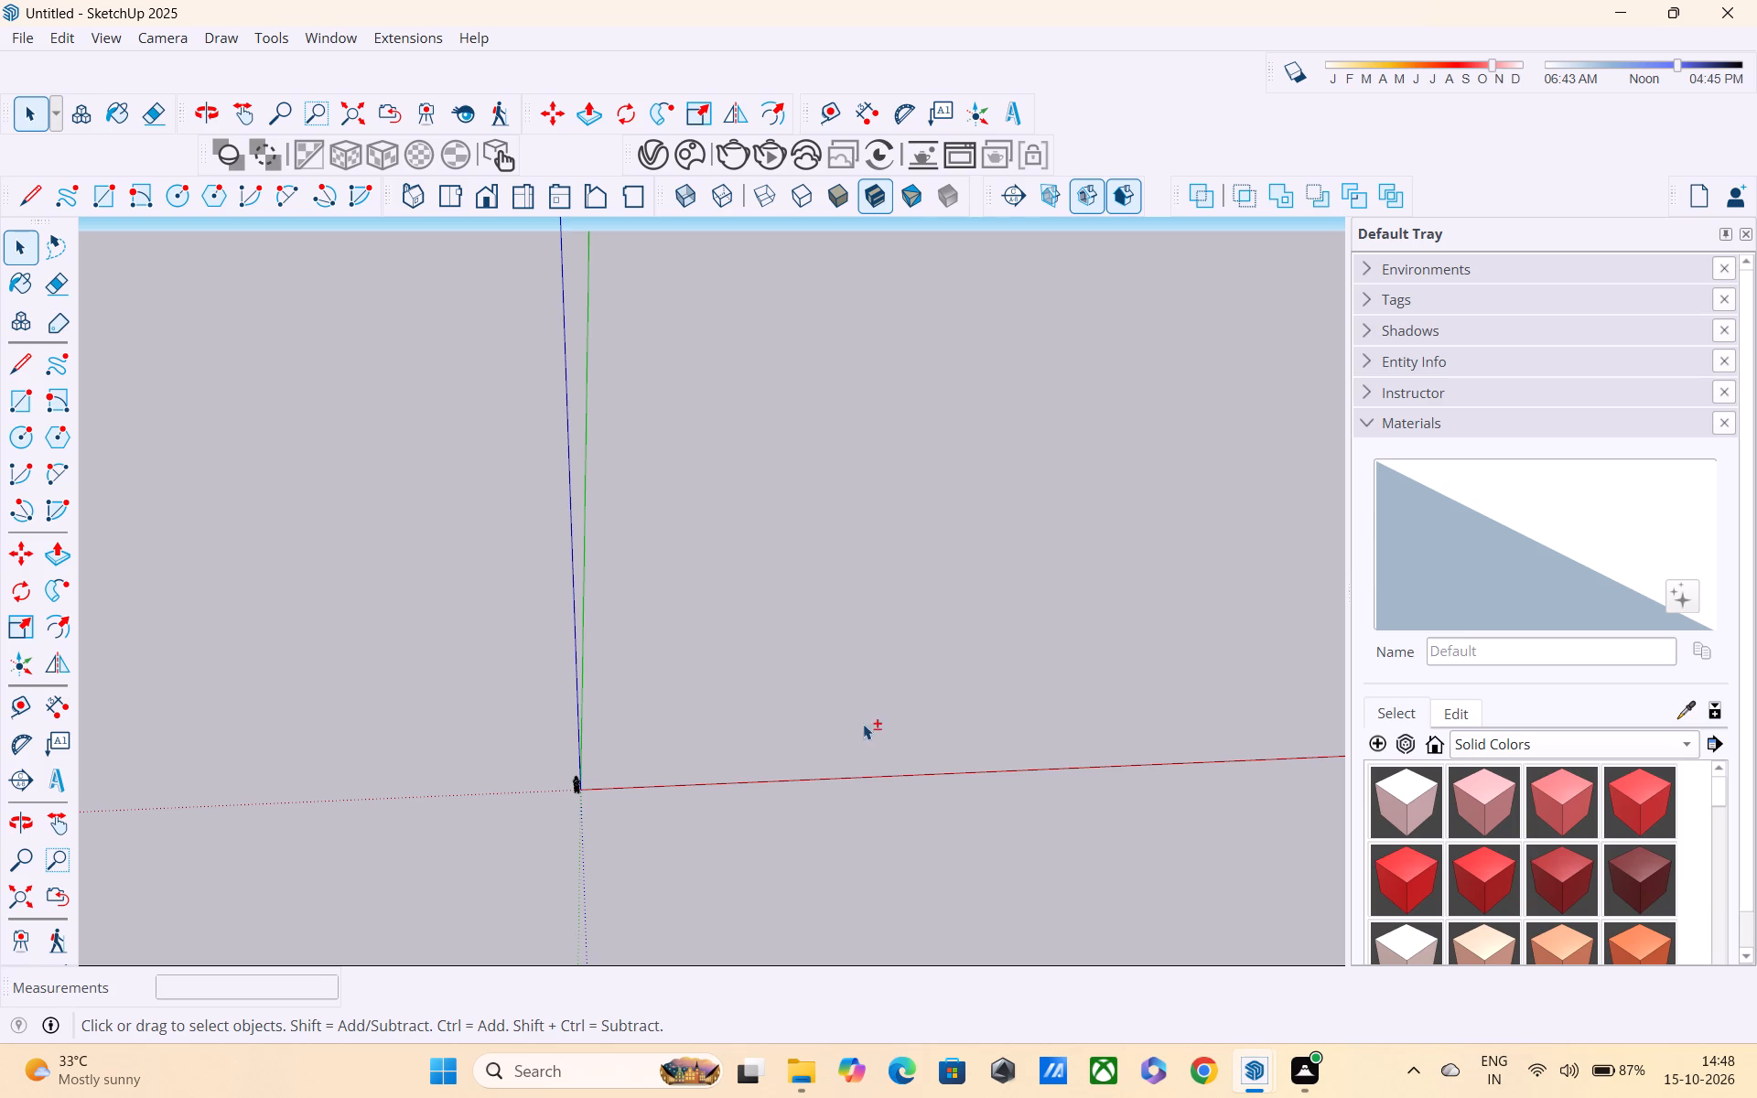
middle_click_drag(863, 724, 712, 715, "shift")
key("r")
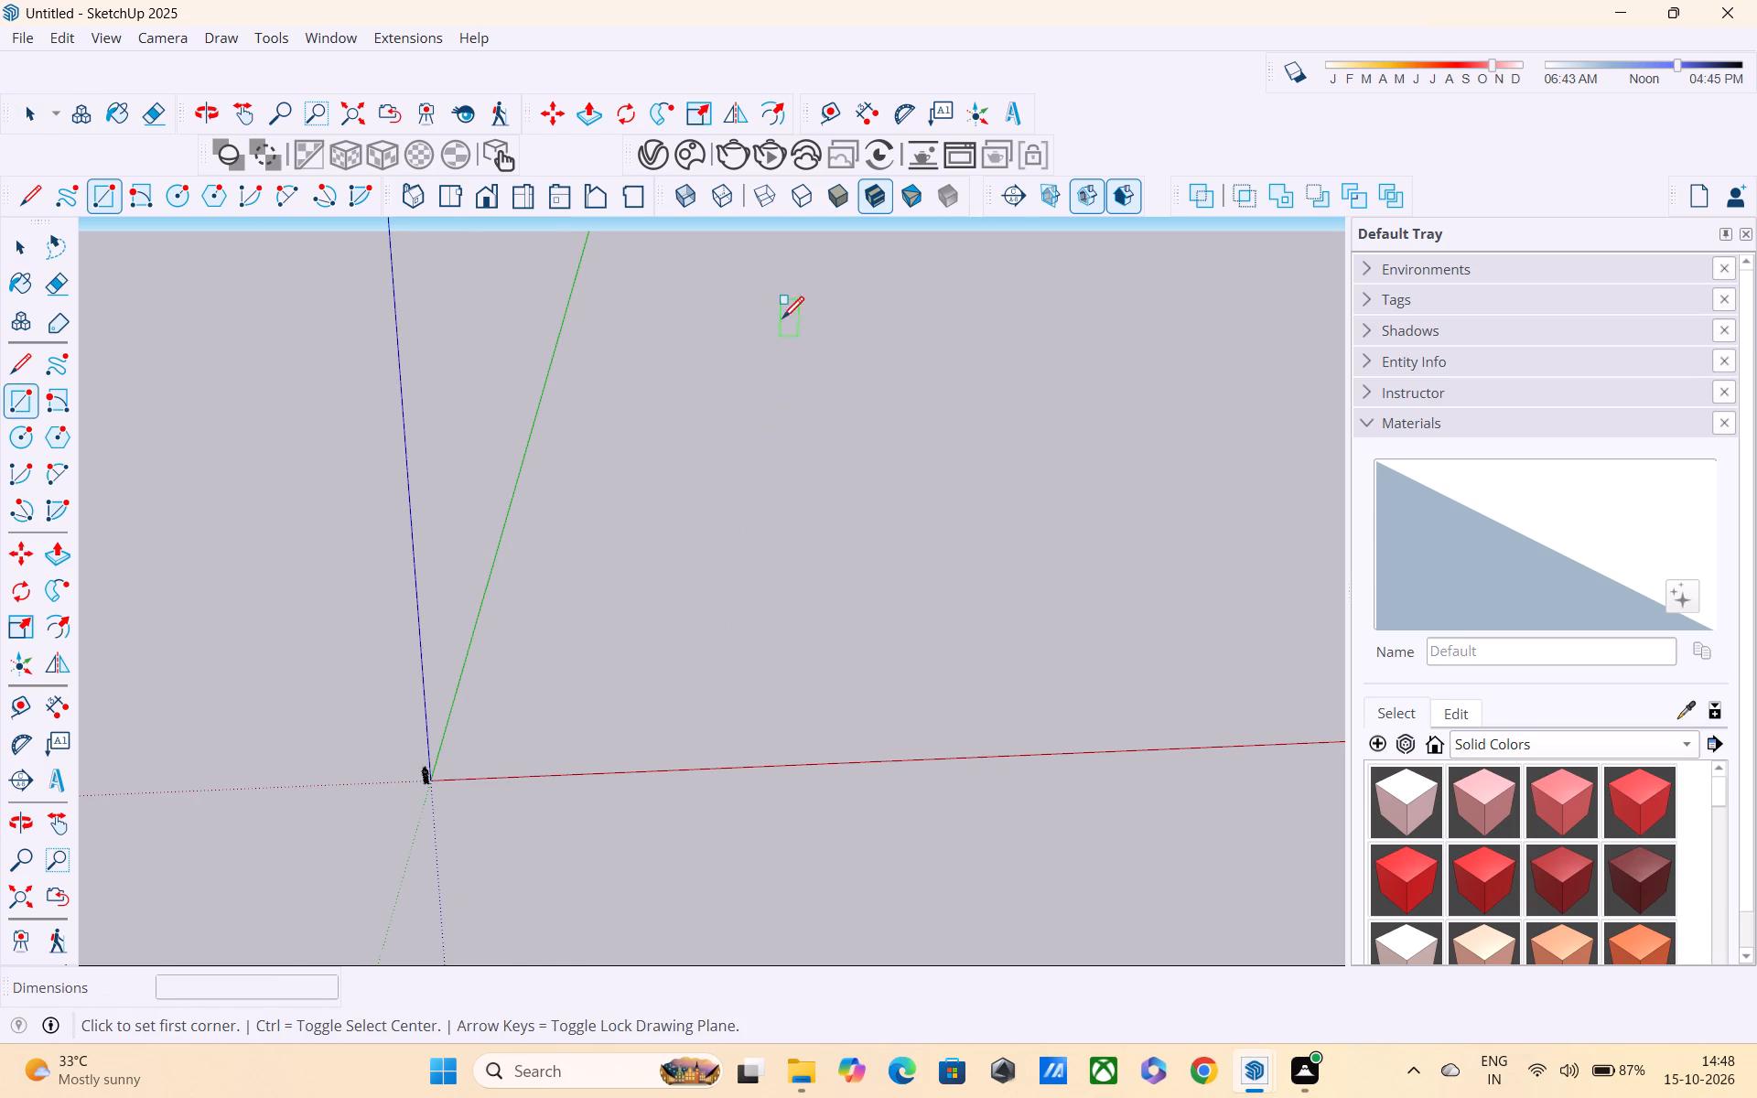
left_click(815, 473)
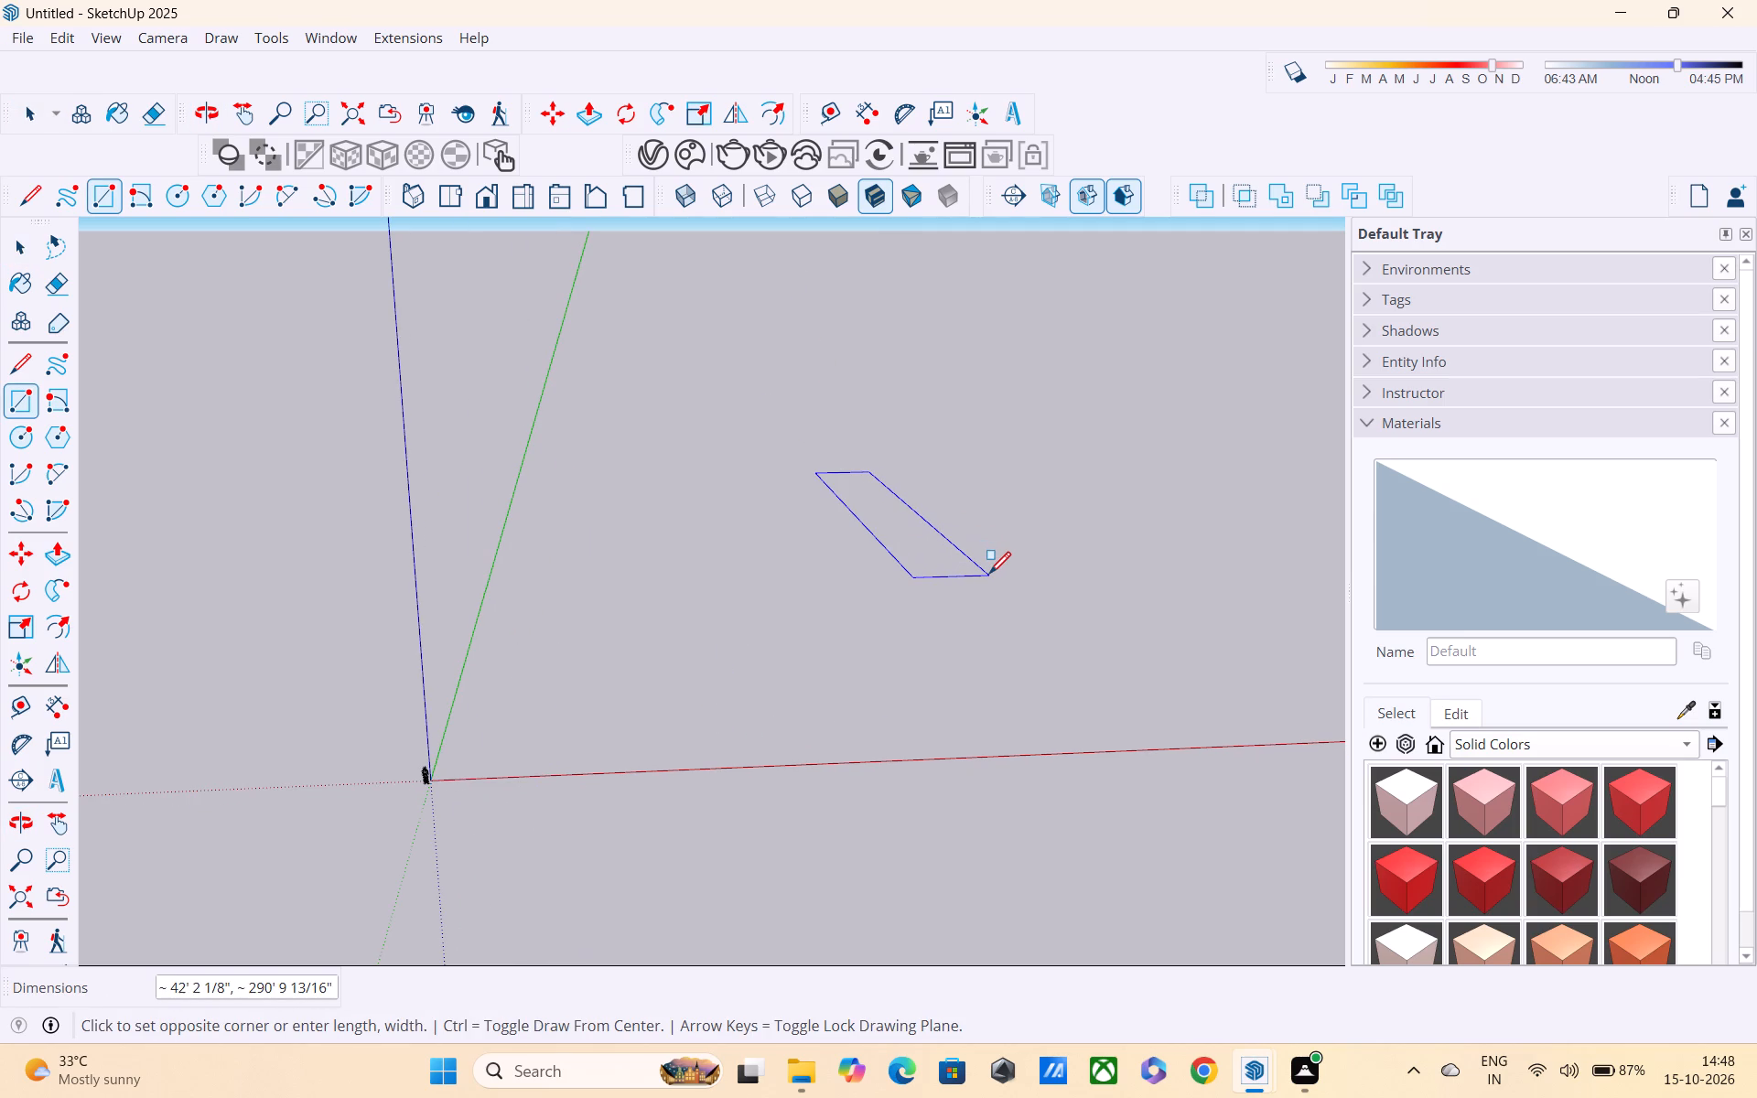
type("40'")
type(",60'")
key("Return")
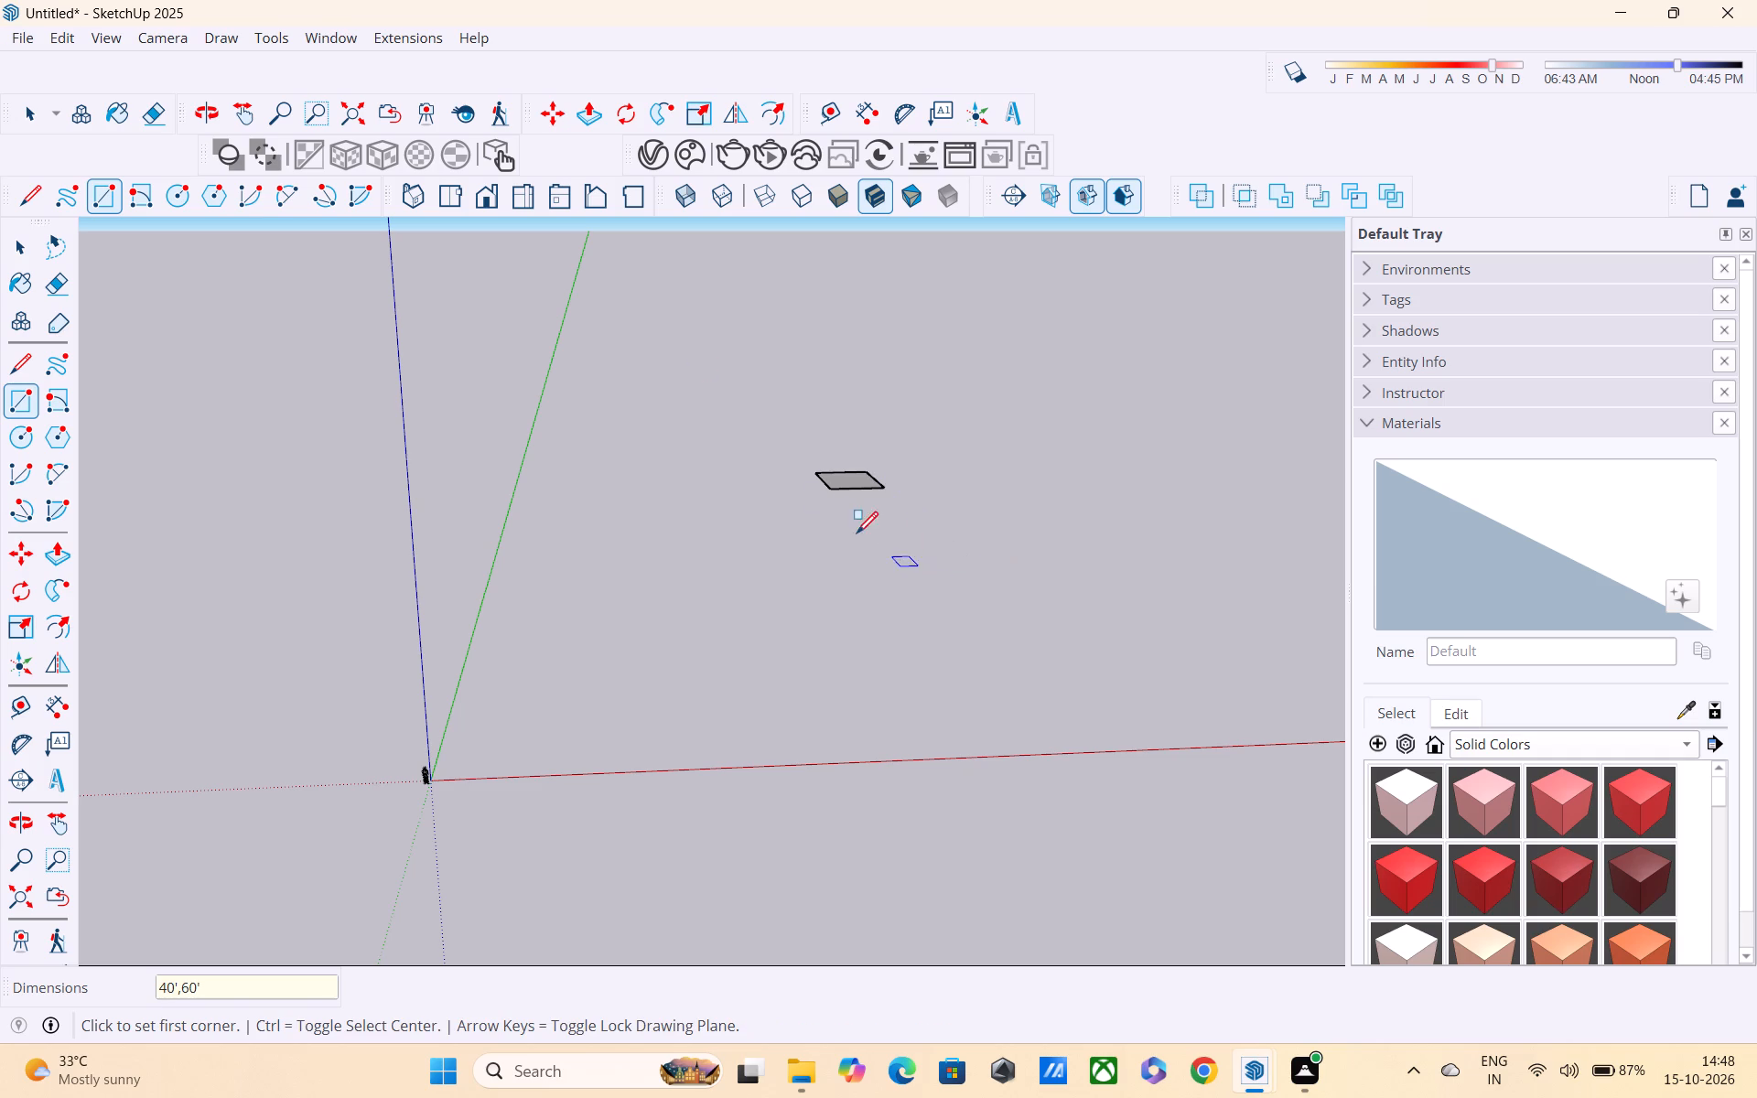
scroll(875, 367, "up", 4)
middle_click_drag(865, 468, 809, 752)
scroll(825, 554, "up", 10)
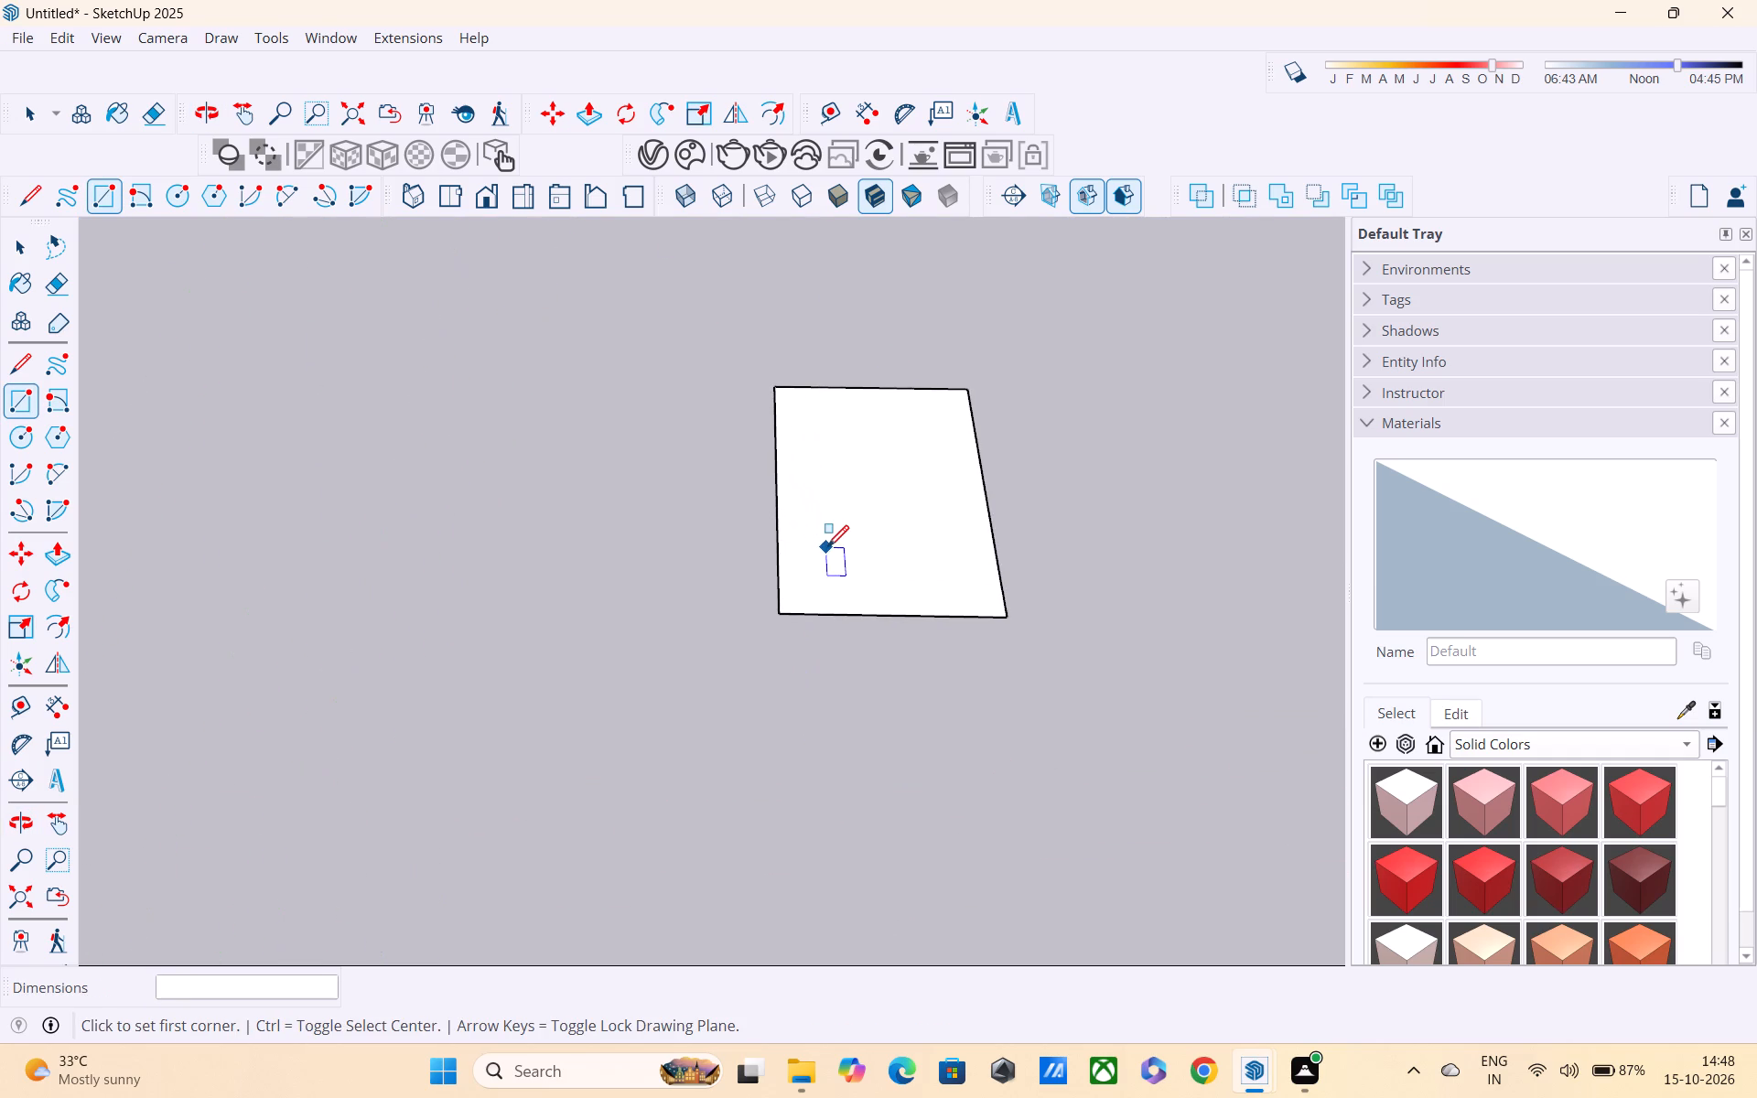
key("space")
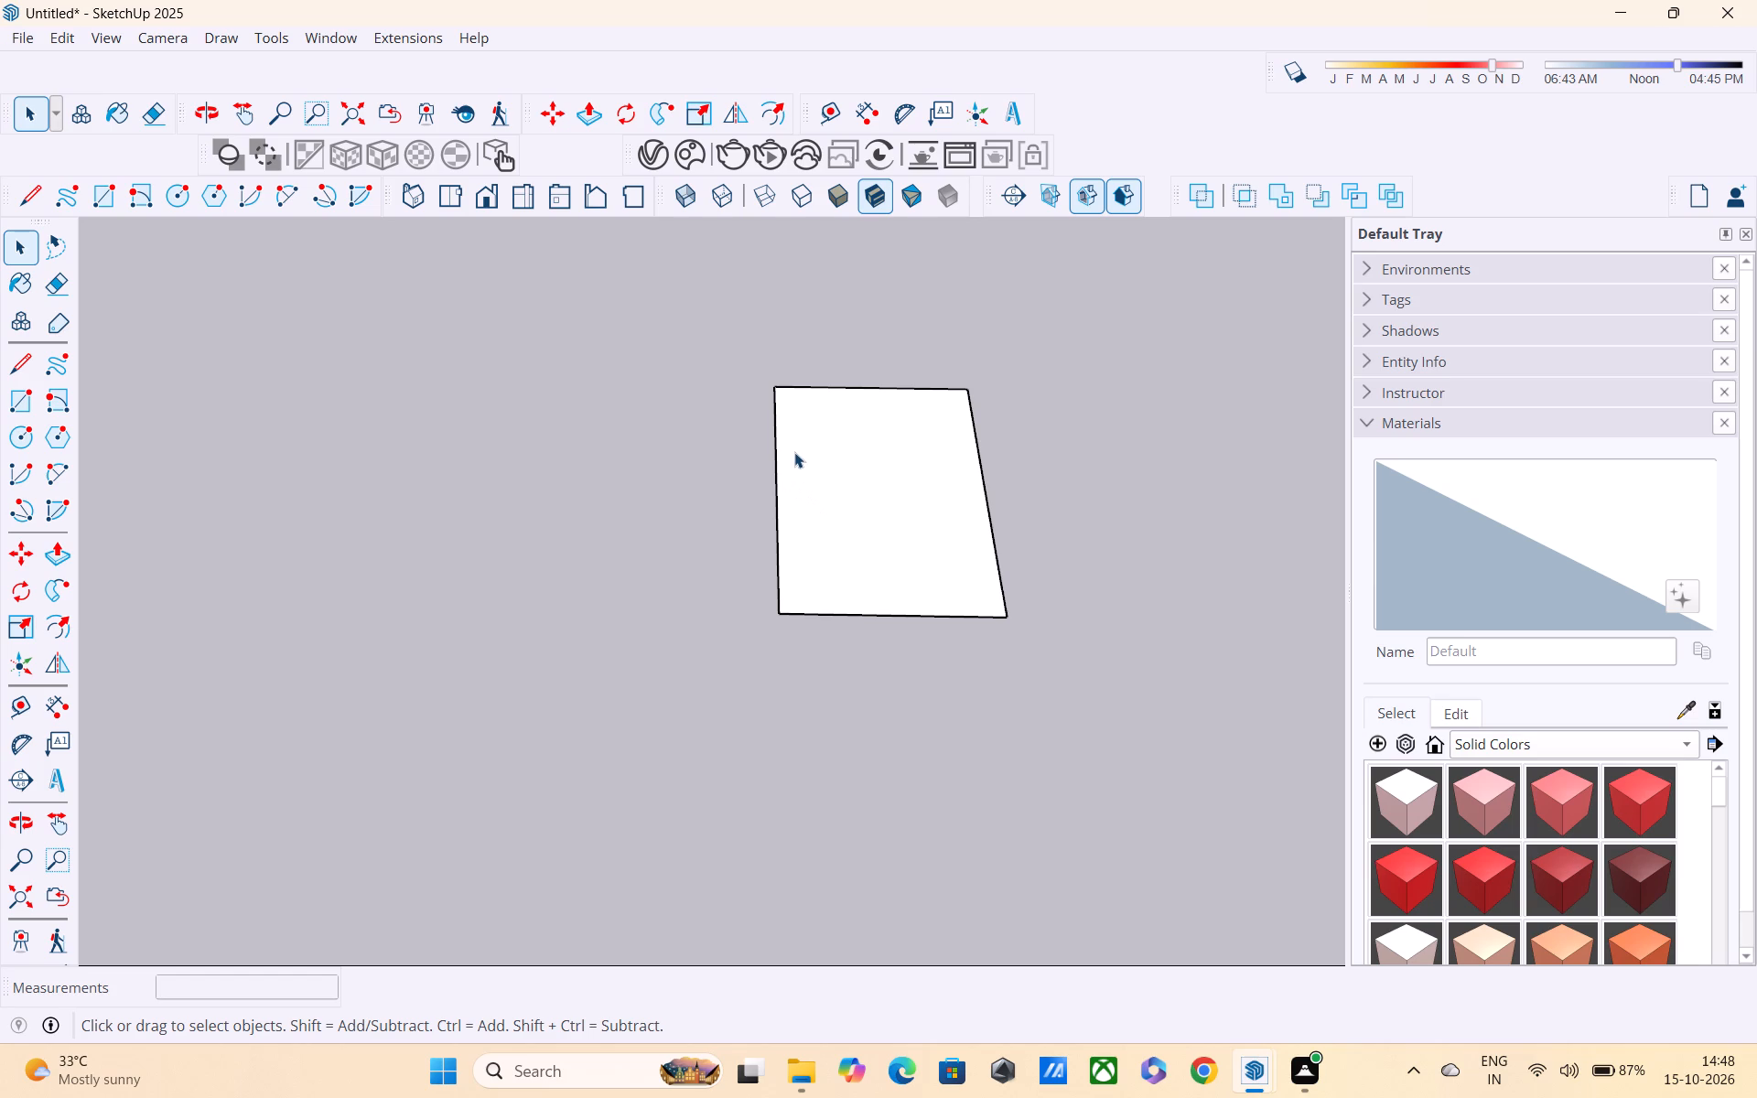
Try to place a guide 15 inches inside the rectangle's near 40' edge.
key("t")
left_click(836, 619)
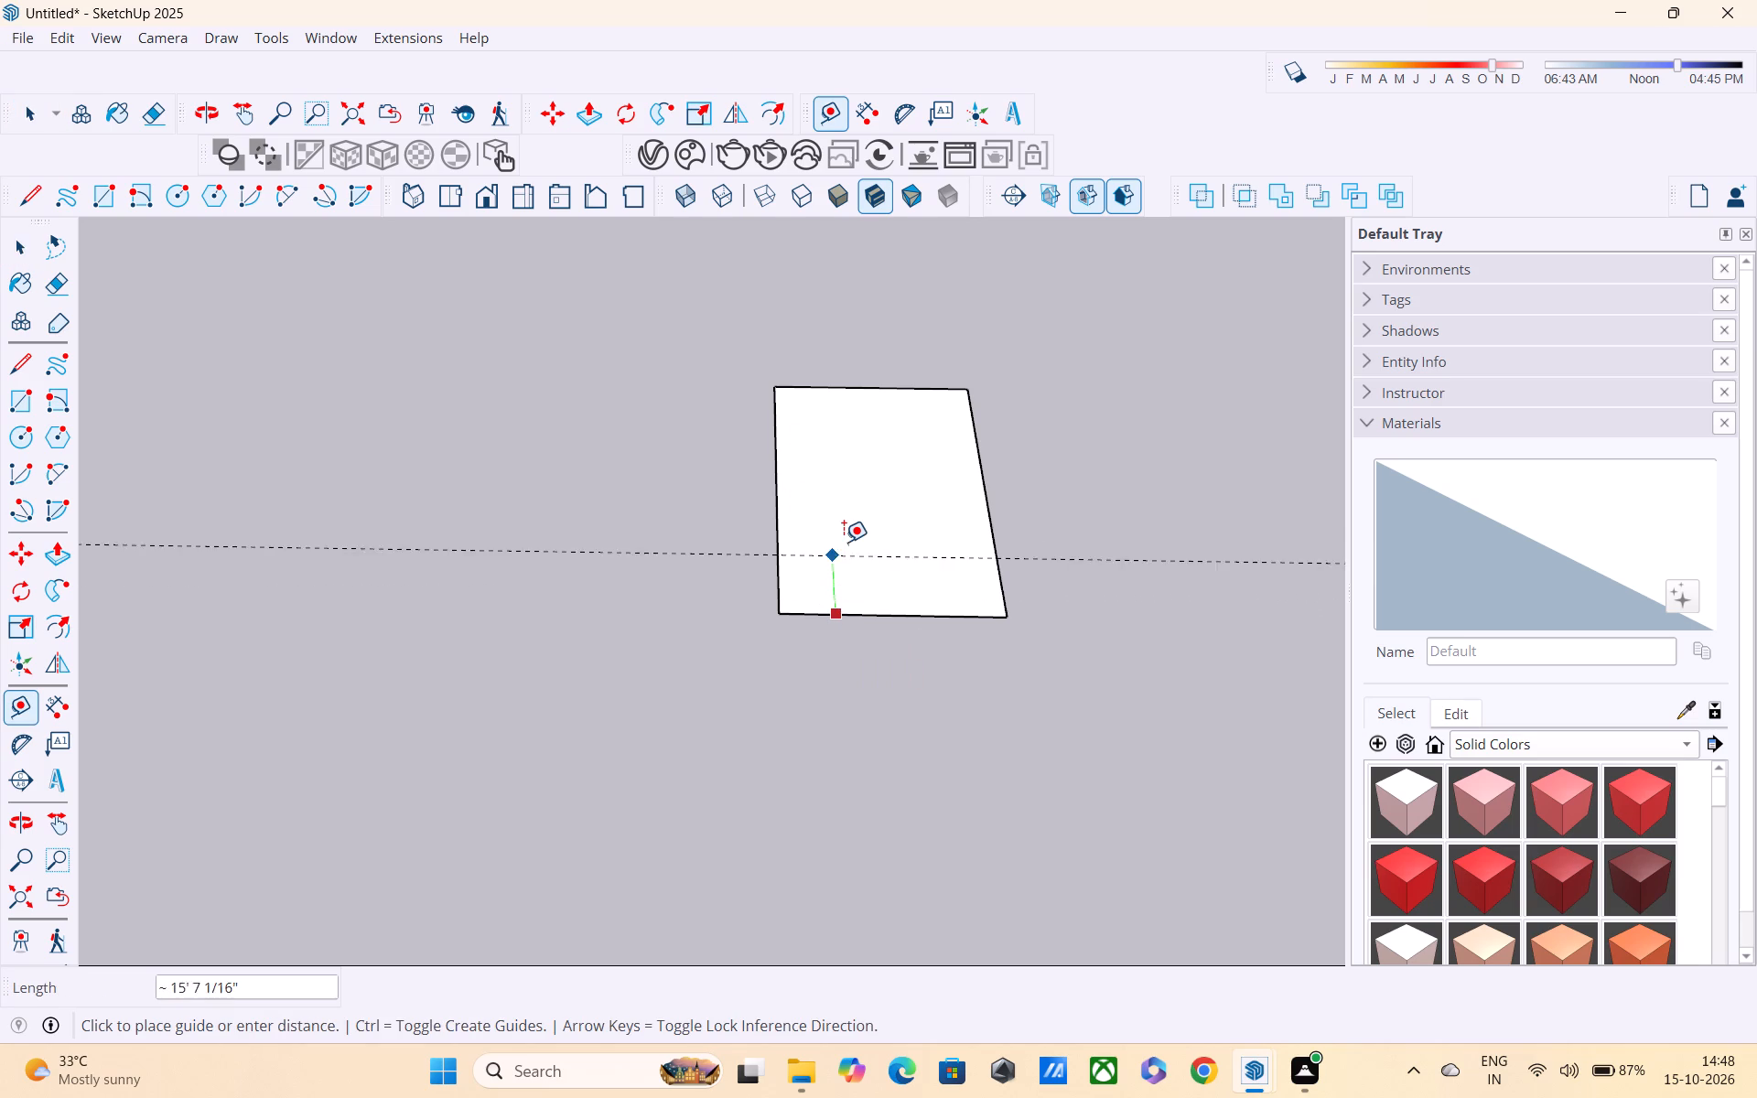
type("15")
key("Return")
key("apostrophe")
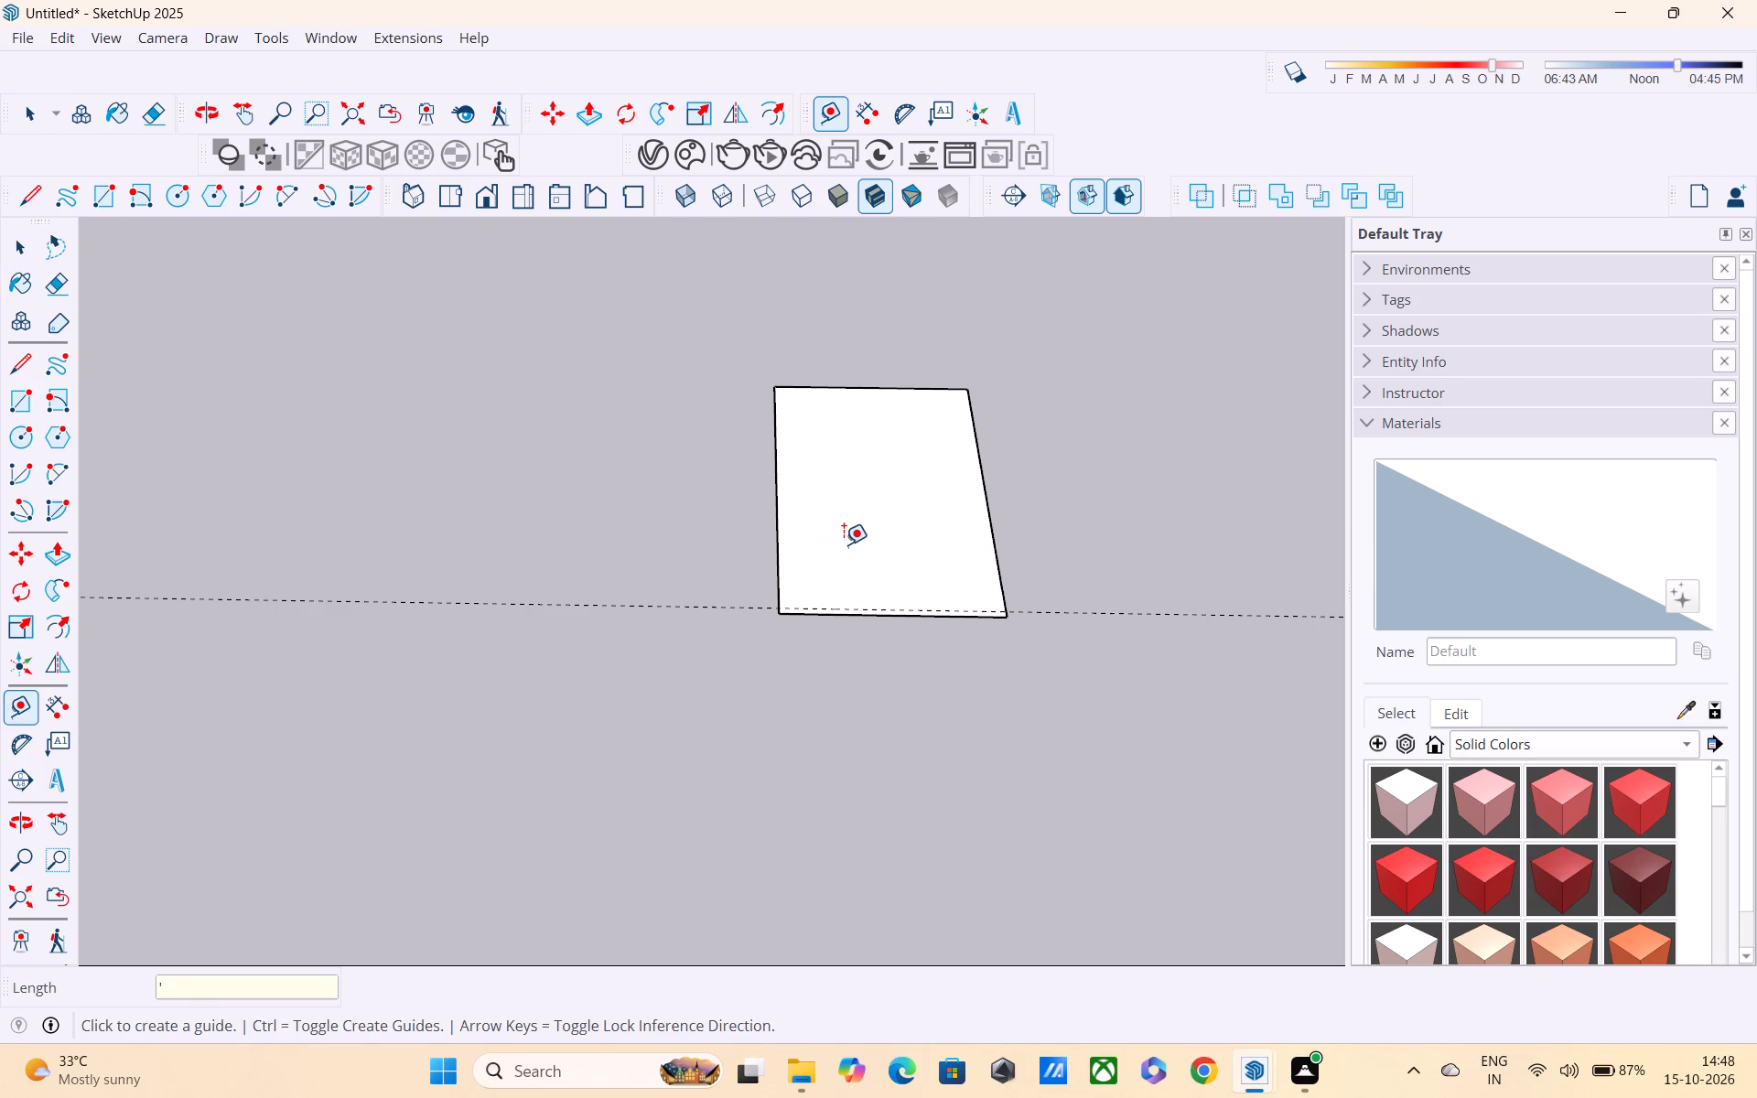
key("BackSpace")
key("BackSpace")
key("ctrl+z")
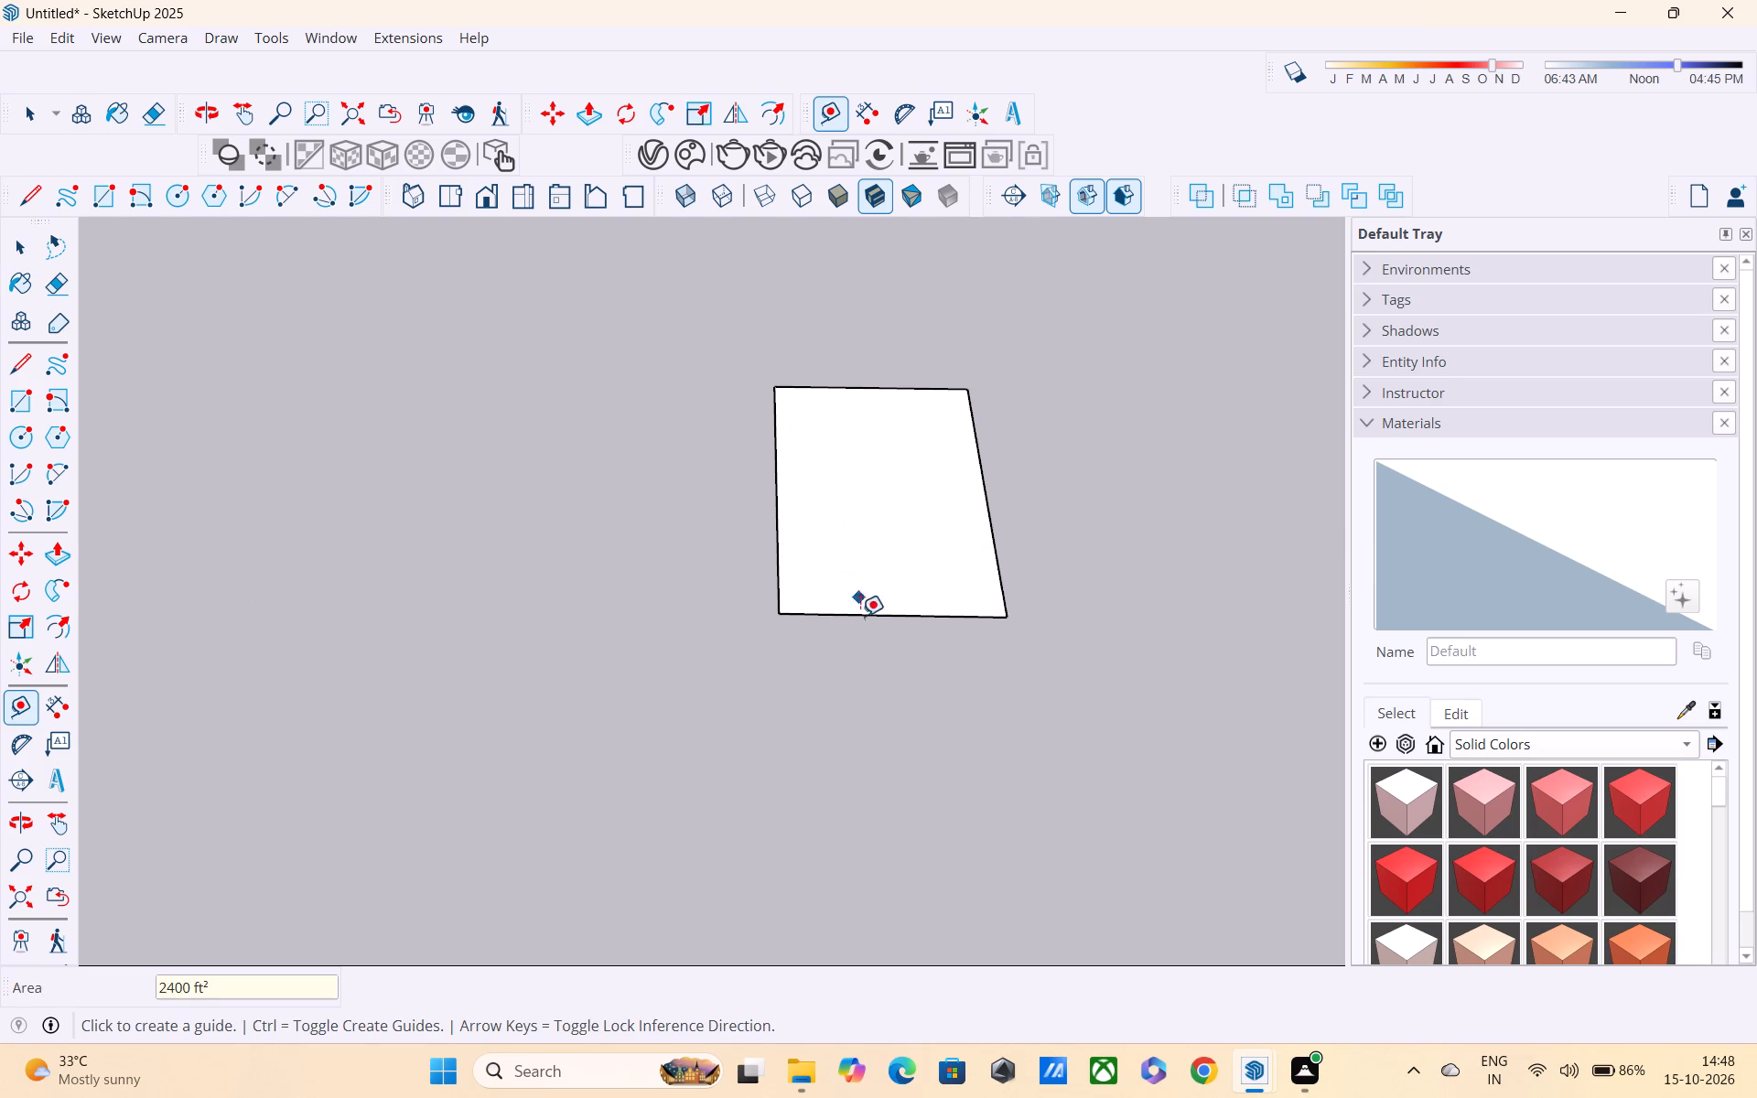
Place guides 15' inside the rectangle's near 40' edge and 5' inside its left 60' edge.
left_click(861, 619)
type("15'")
key("Return")
left_click(774, 485)
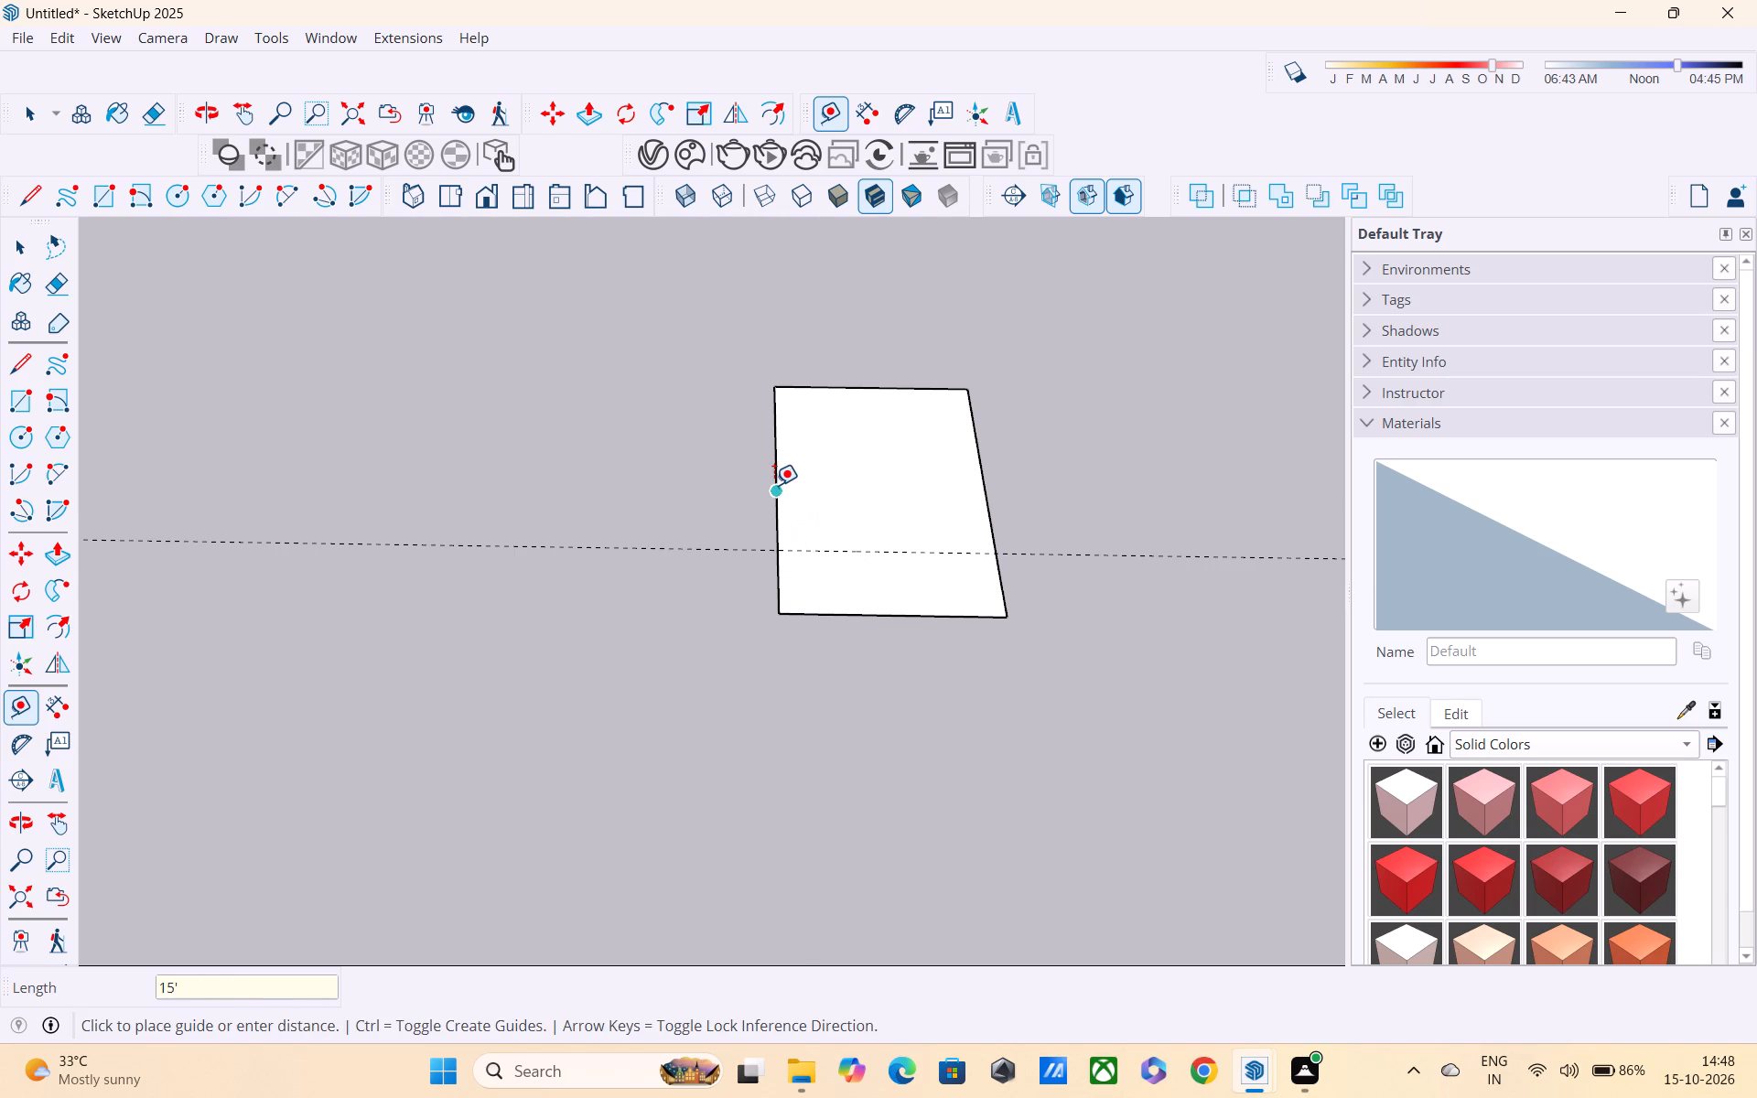
type("5'")
key("Return")
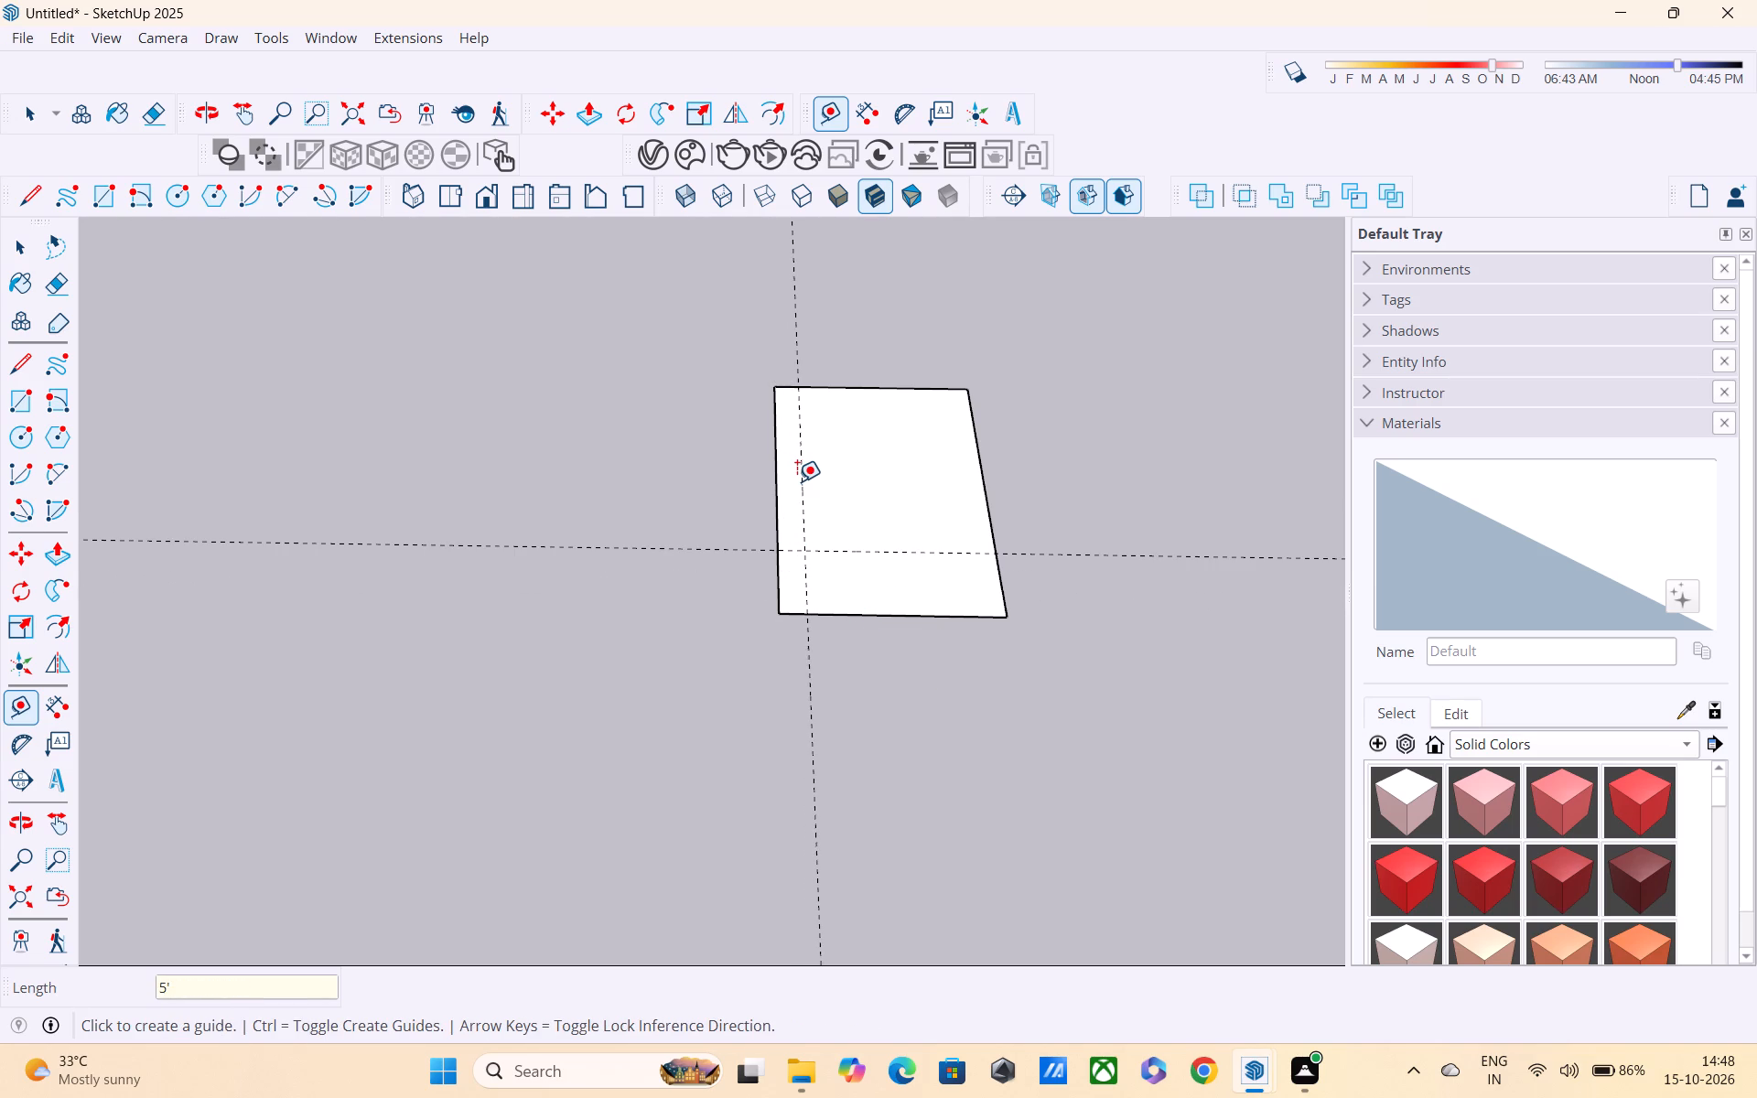
Place guides 3' inside the rectangle's right 60' edge and 5' inside its far 40' edge.
left_click(988, 479)
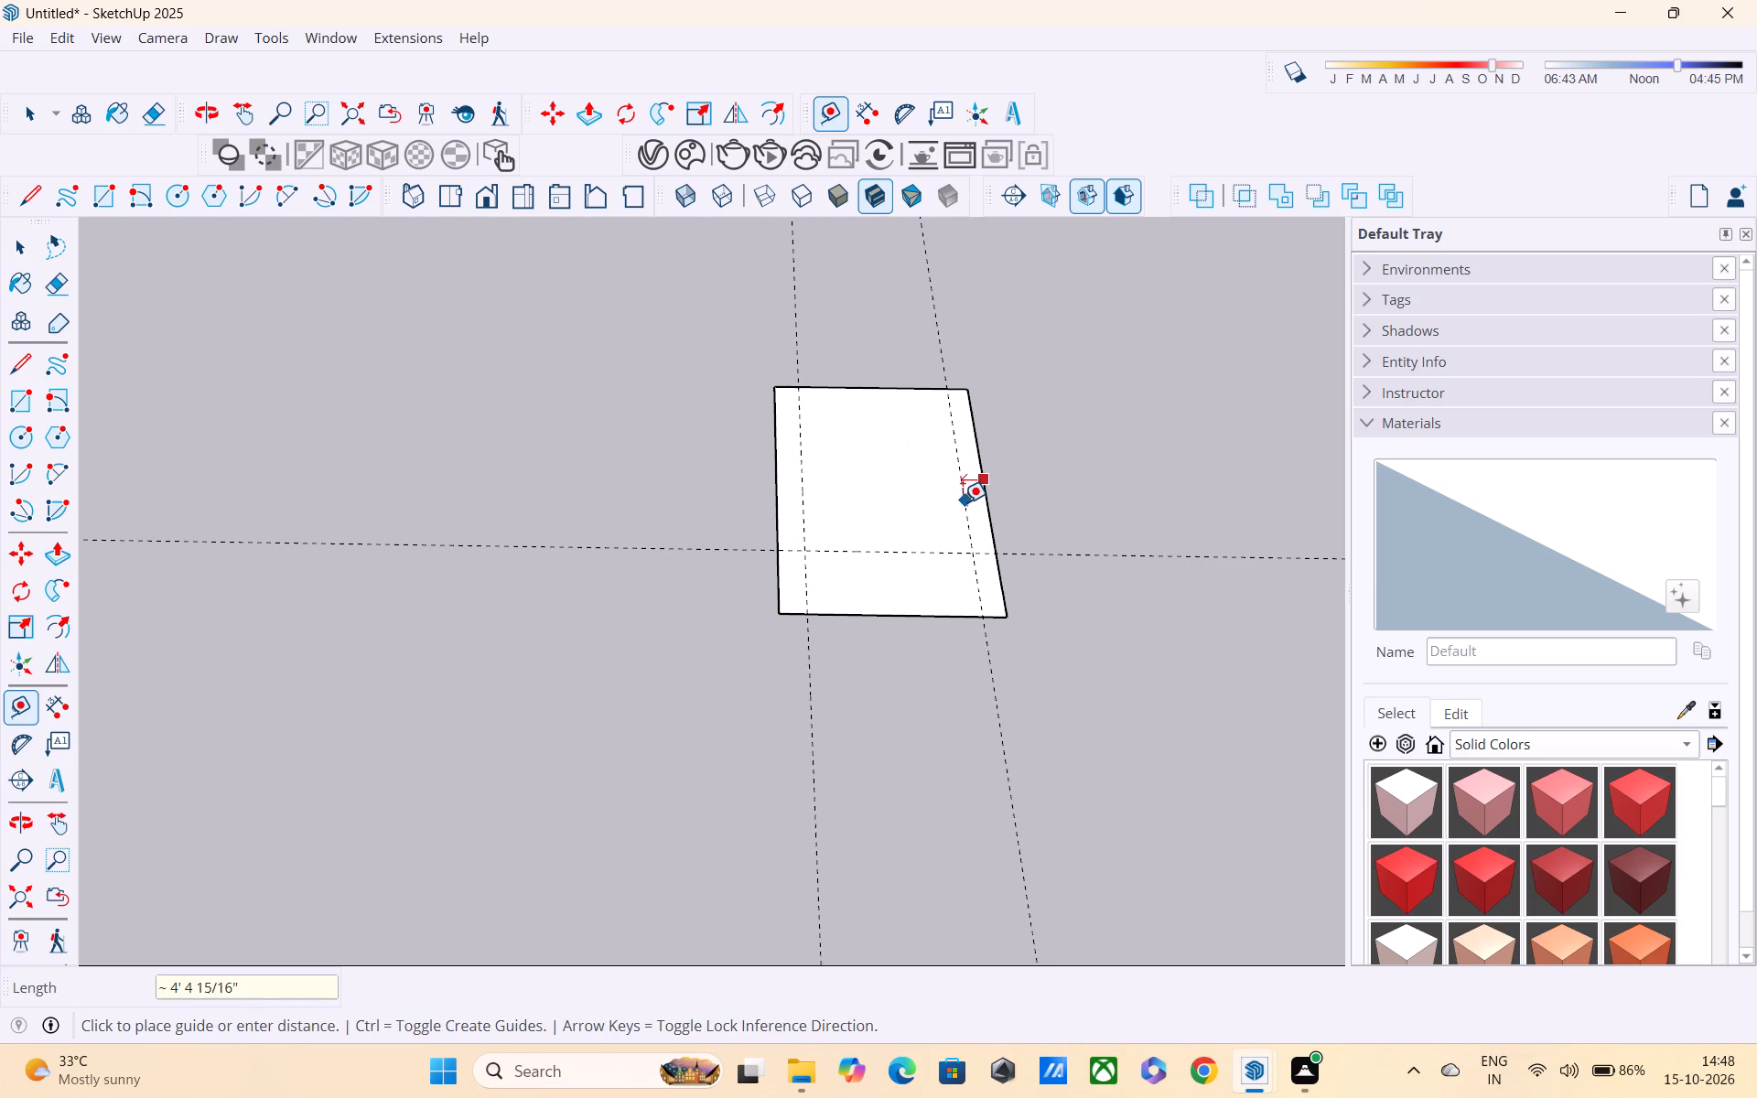
type("3'")
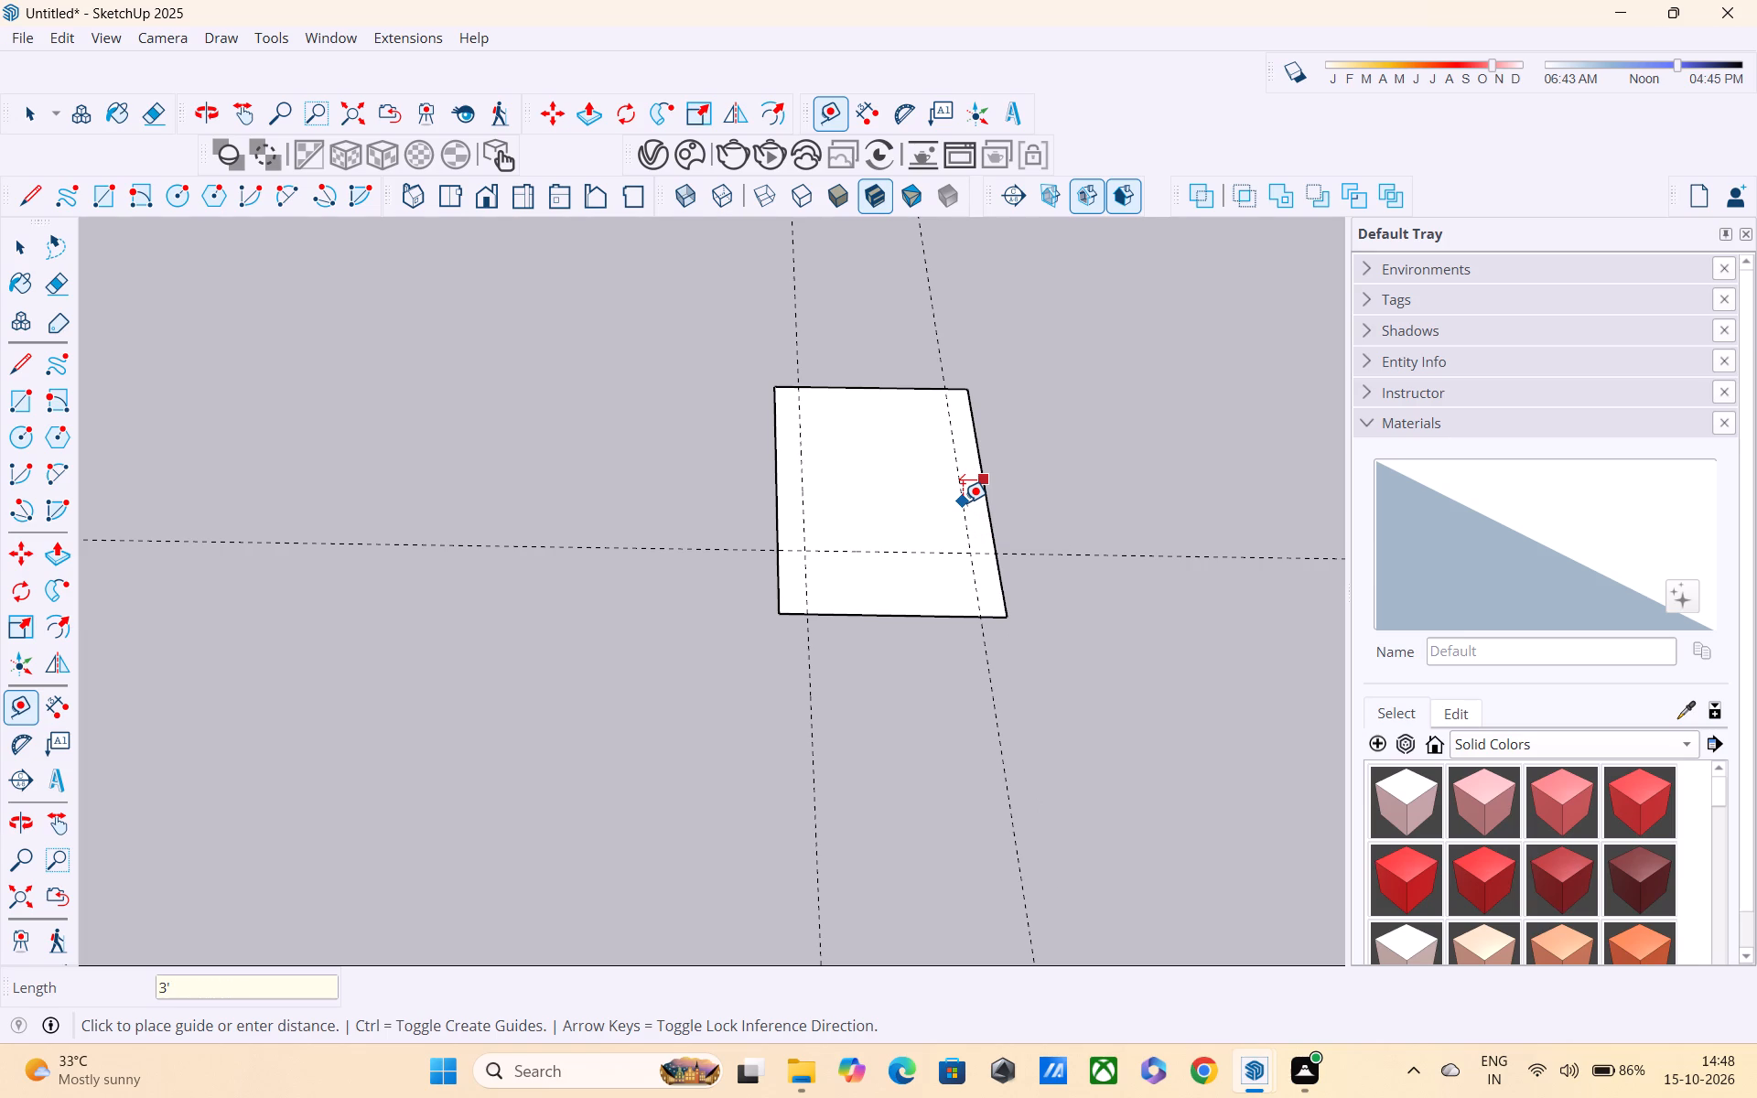
key("Return")
scroll(963, 502, "up", 1)
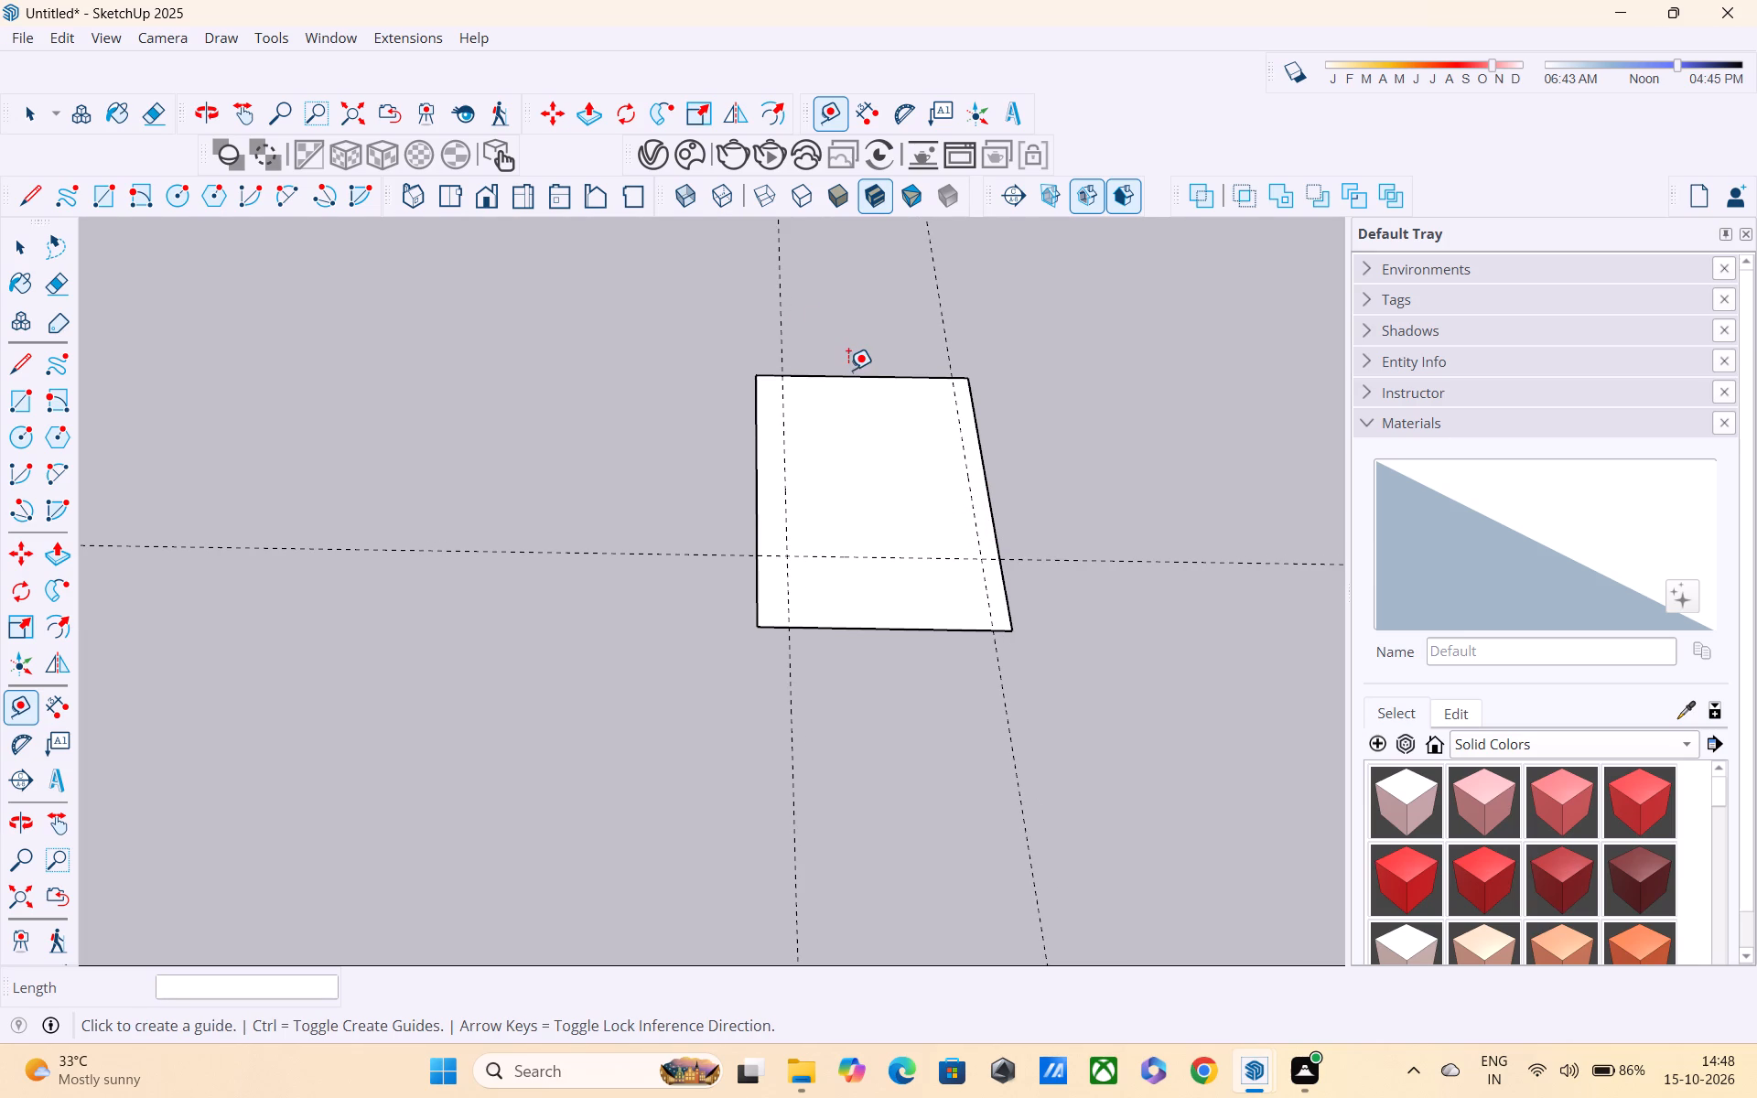
left_click(849, 375)
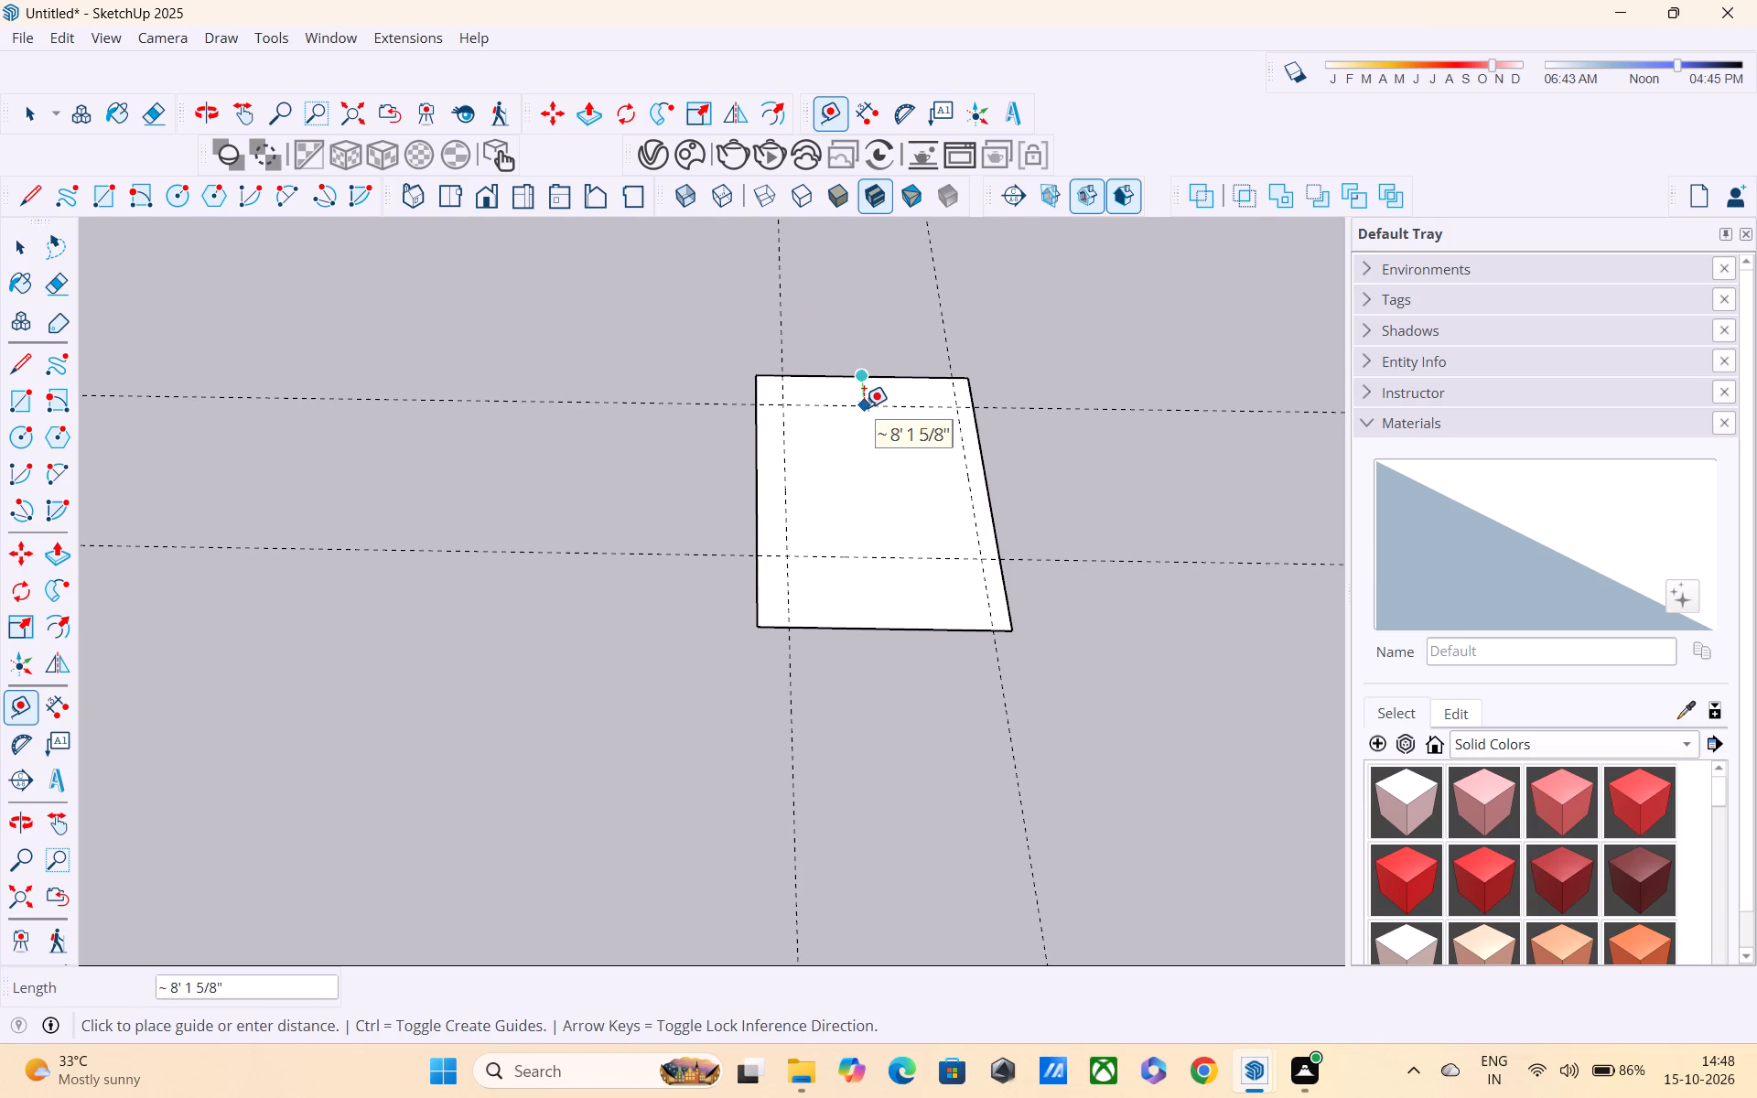
type("5'")
key("Return")
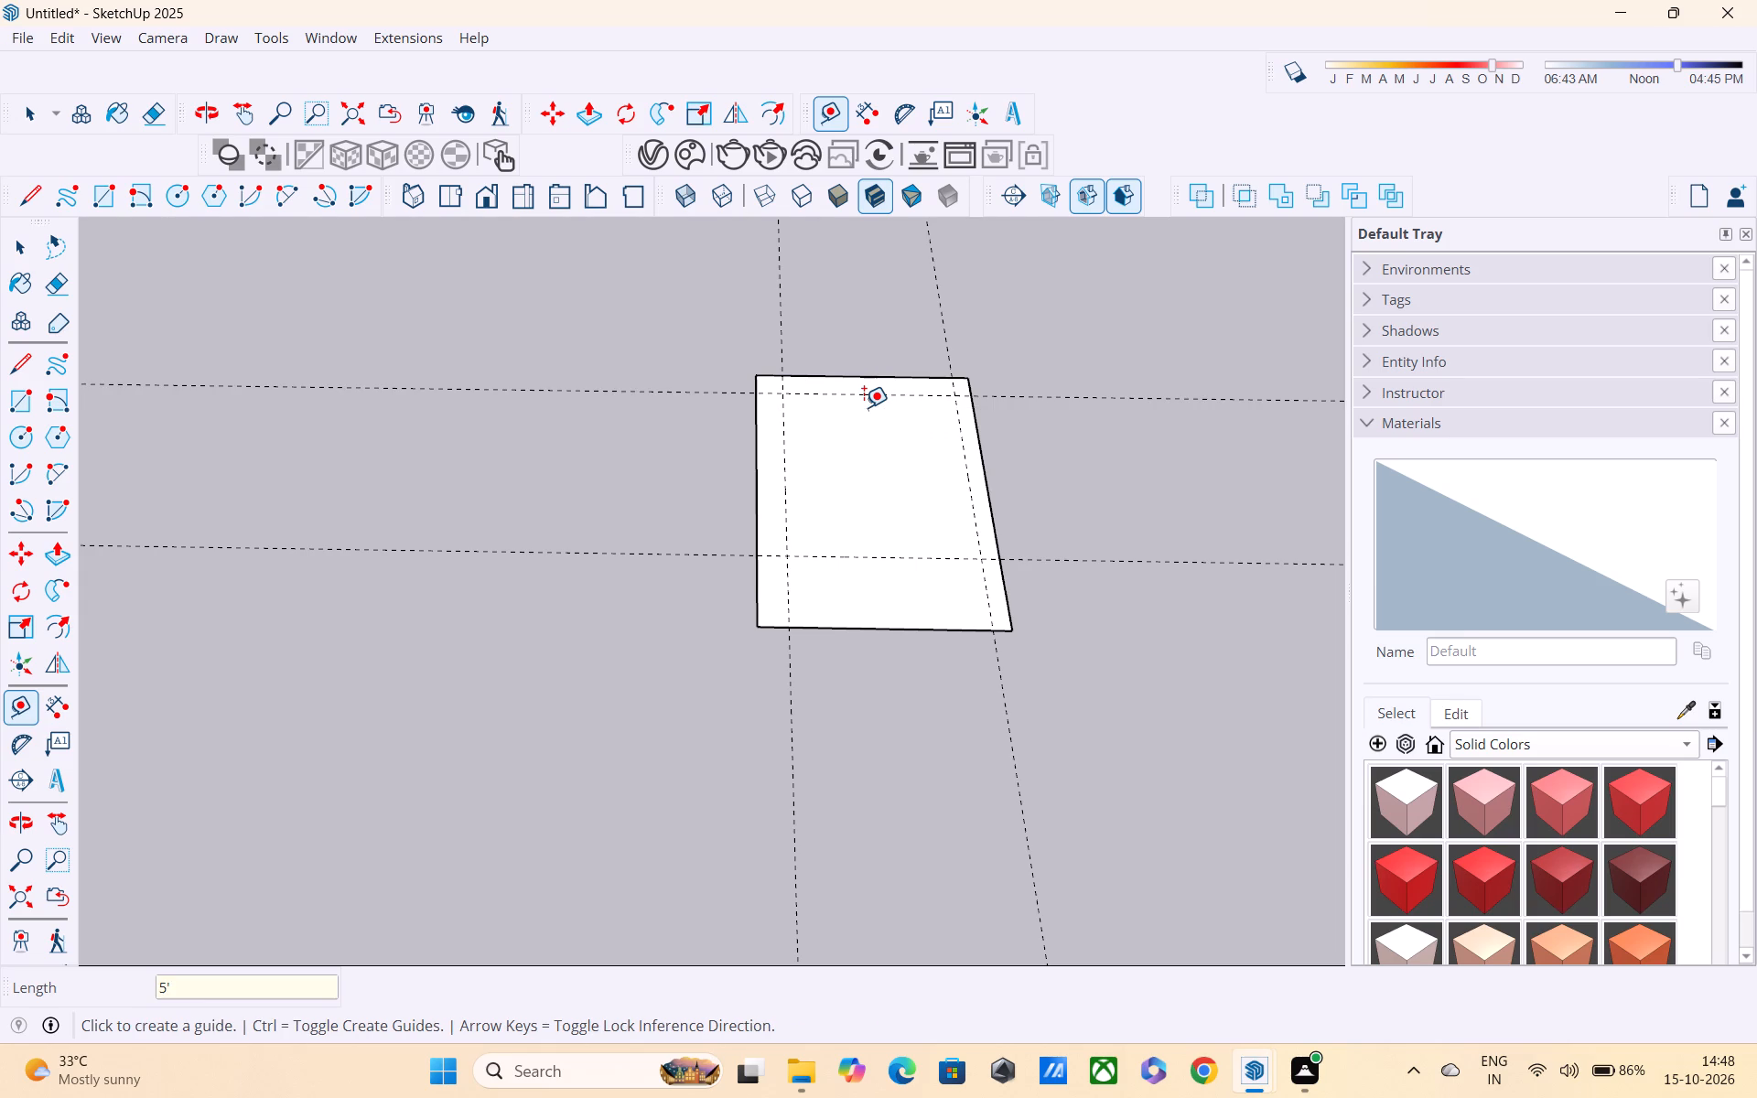
Draw an inner rectangle between the opposite guide intersections, from the far left one to the near right one.
key("r")
scroll(802, 427, "up", 4)
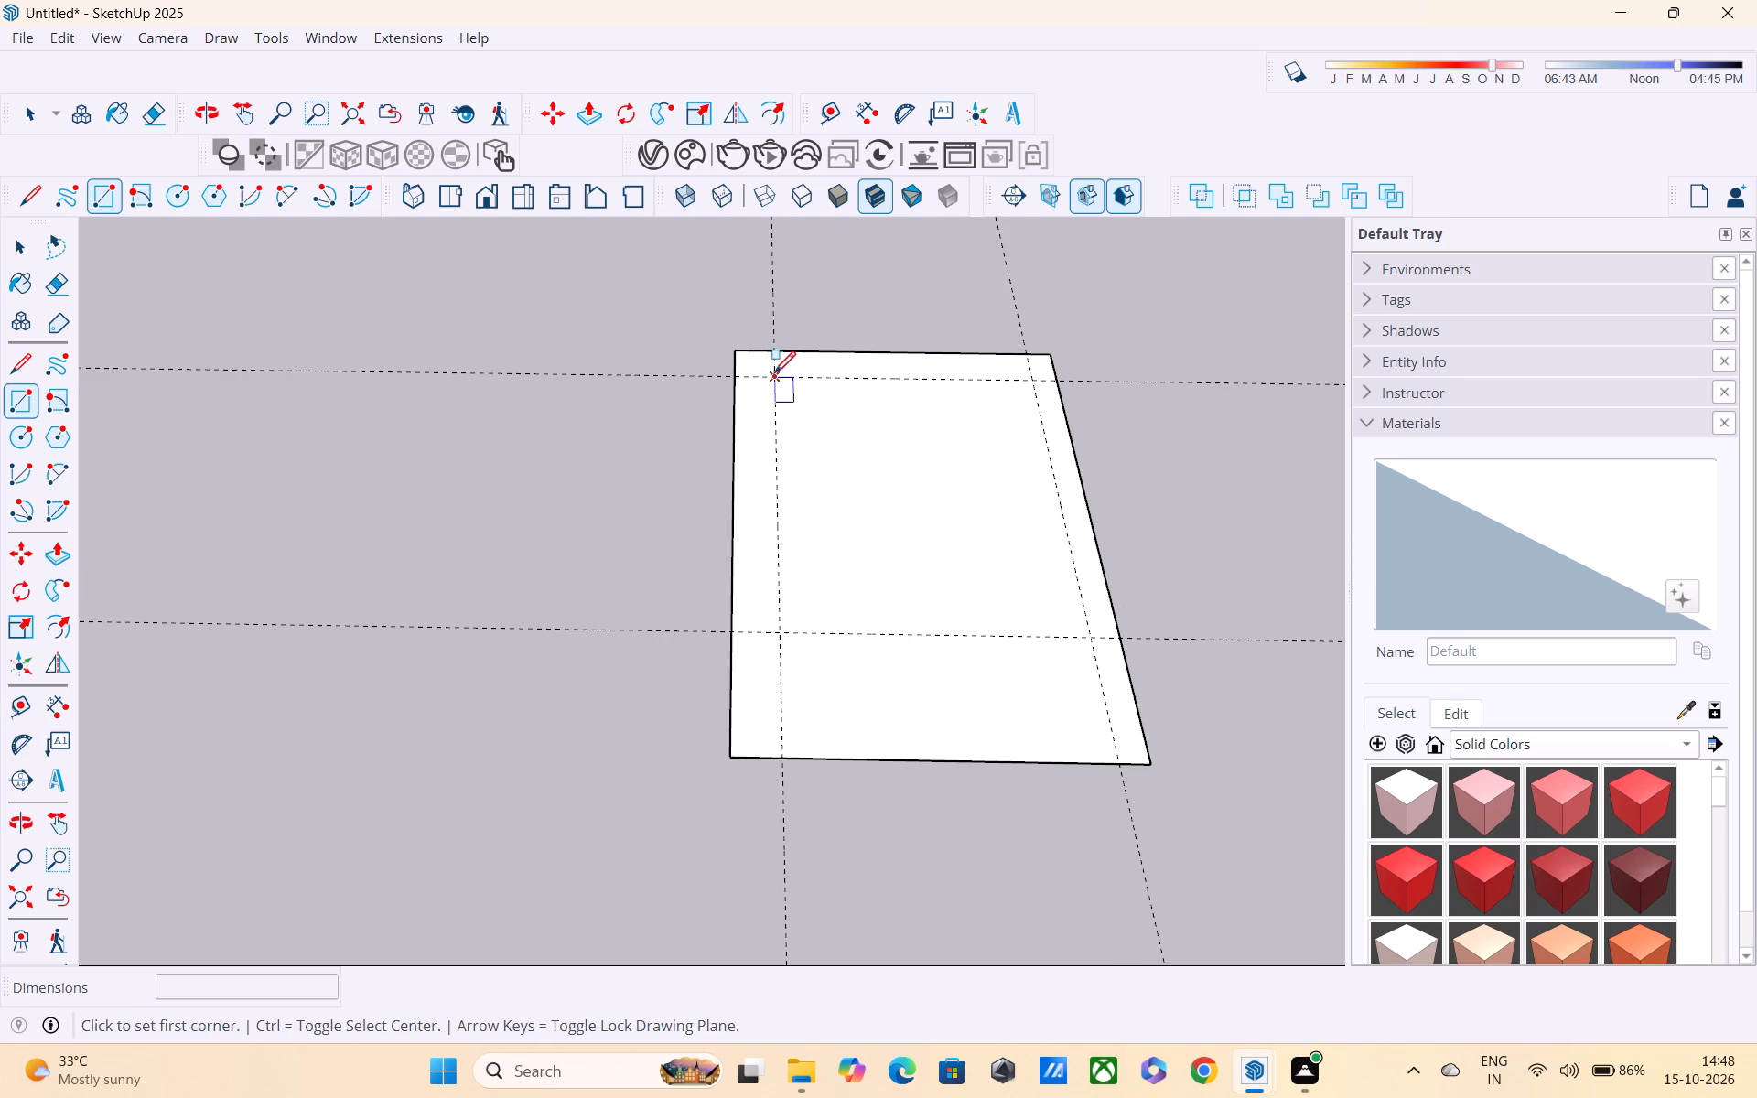
left_click(774, 375)
left_click(1086, 640)
middle_click_drag(953, 706, 793, 701)
key("space")
key("space")
Delete the four guides around the plot, leaving only the outer and inner rectangles.
scroll(1193, 492, "down", 5)
left_click_drag(724, 323, 699, 348)
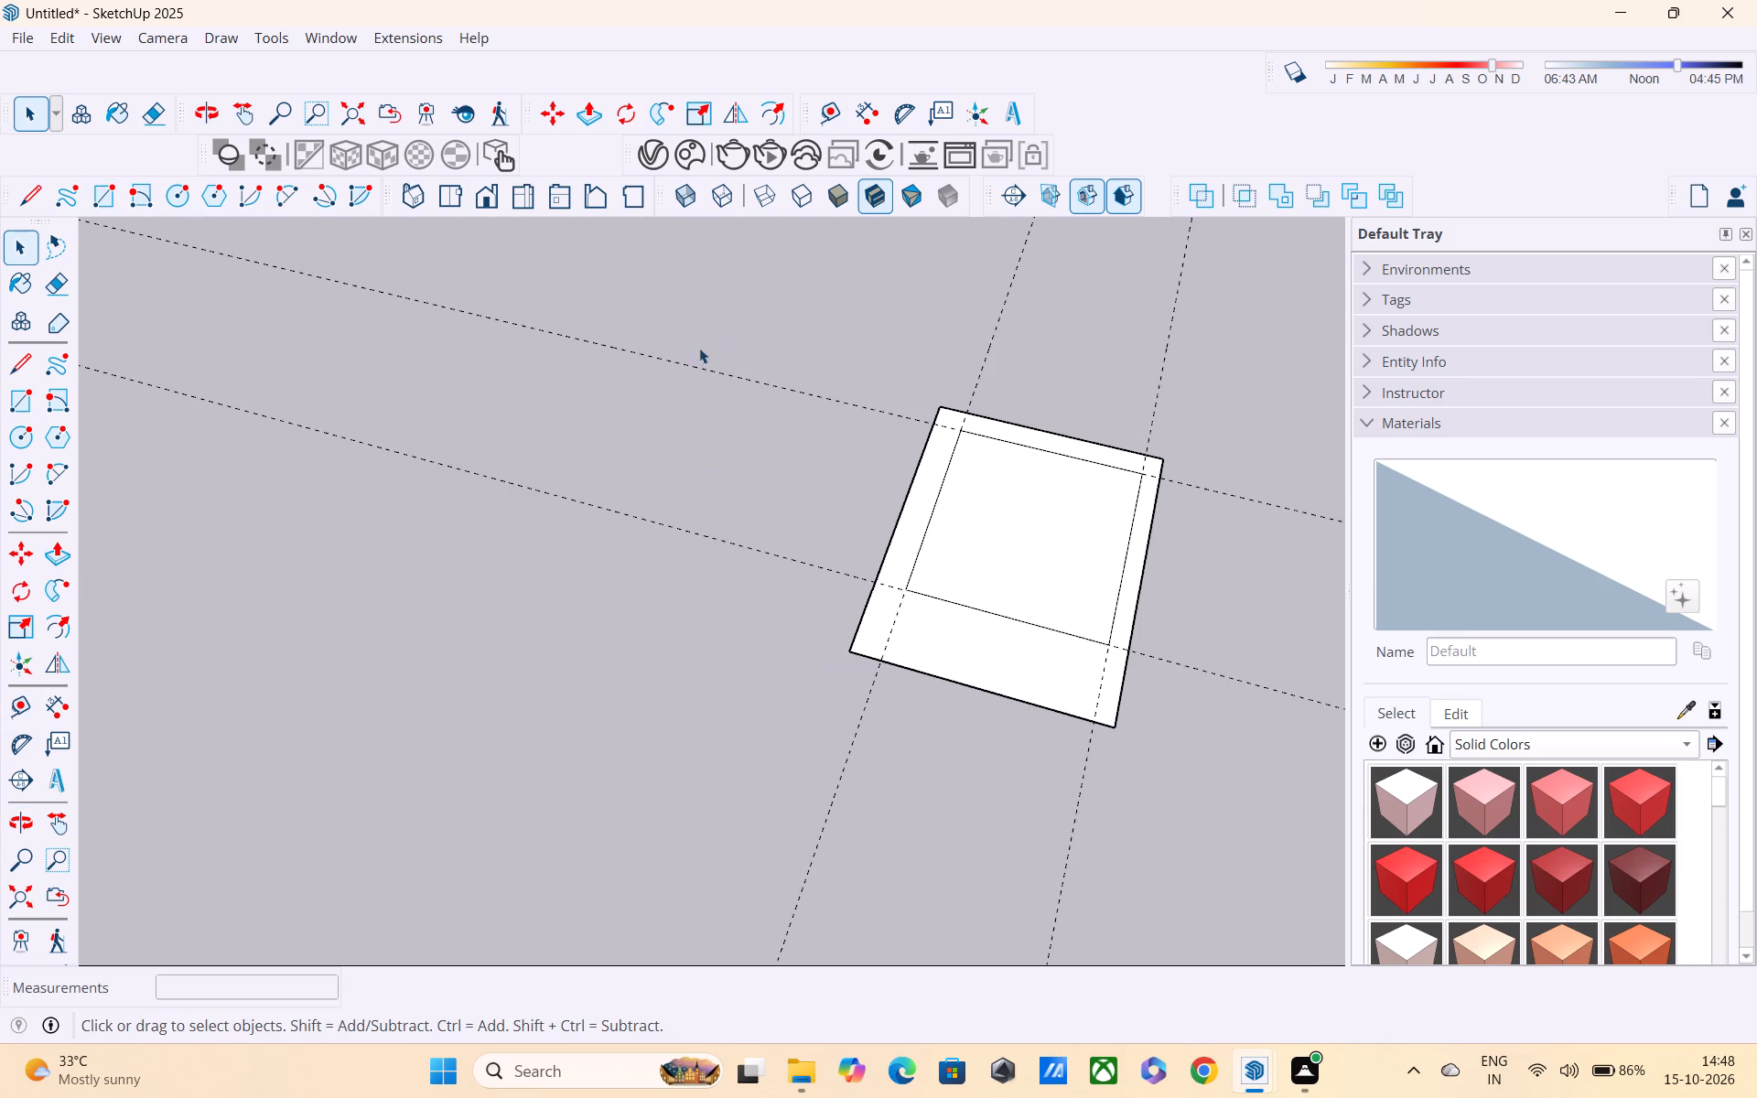
left_click_drag(699, 348, 378, 657)
key("Delete")
scroll(716, 526, "down", 5)
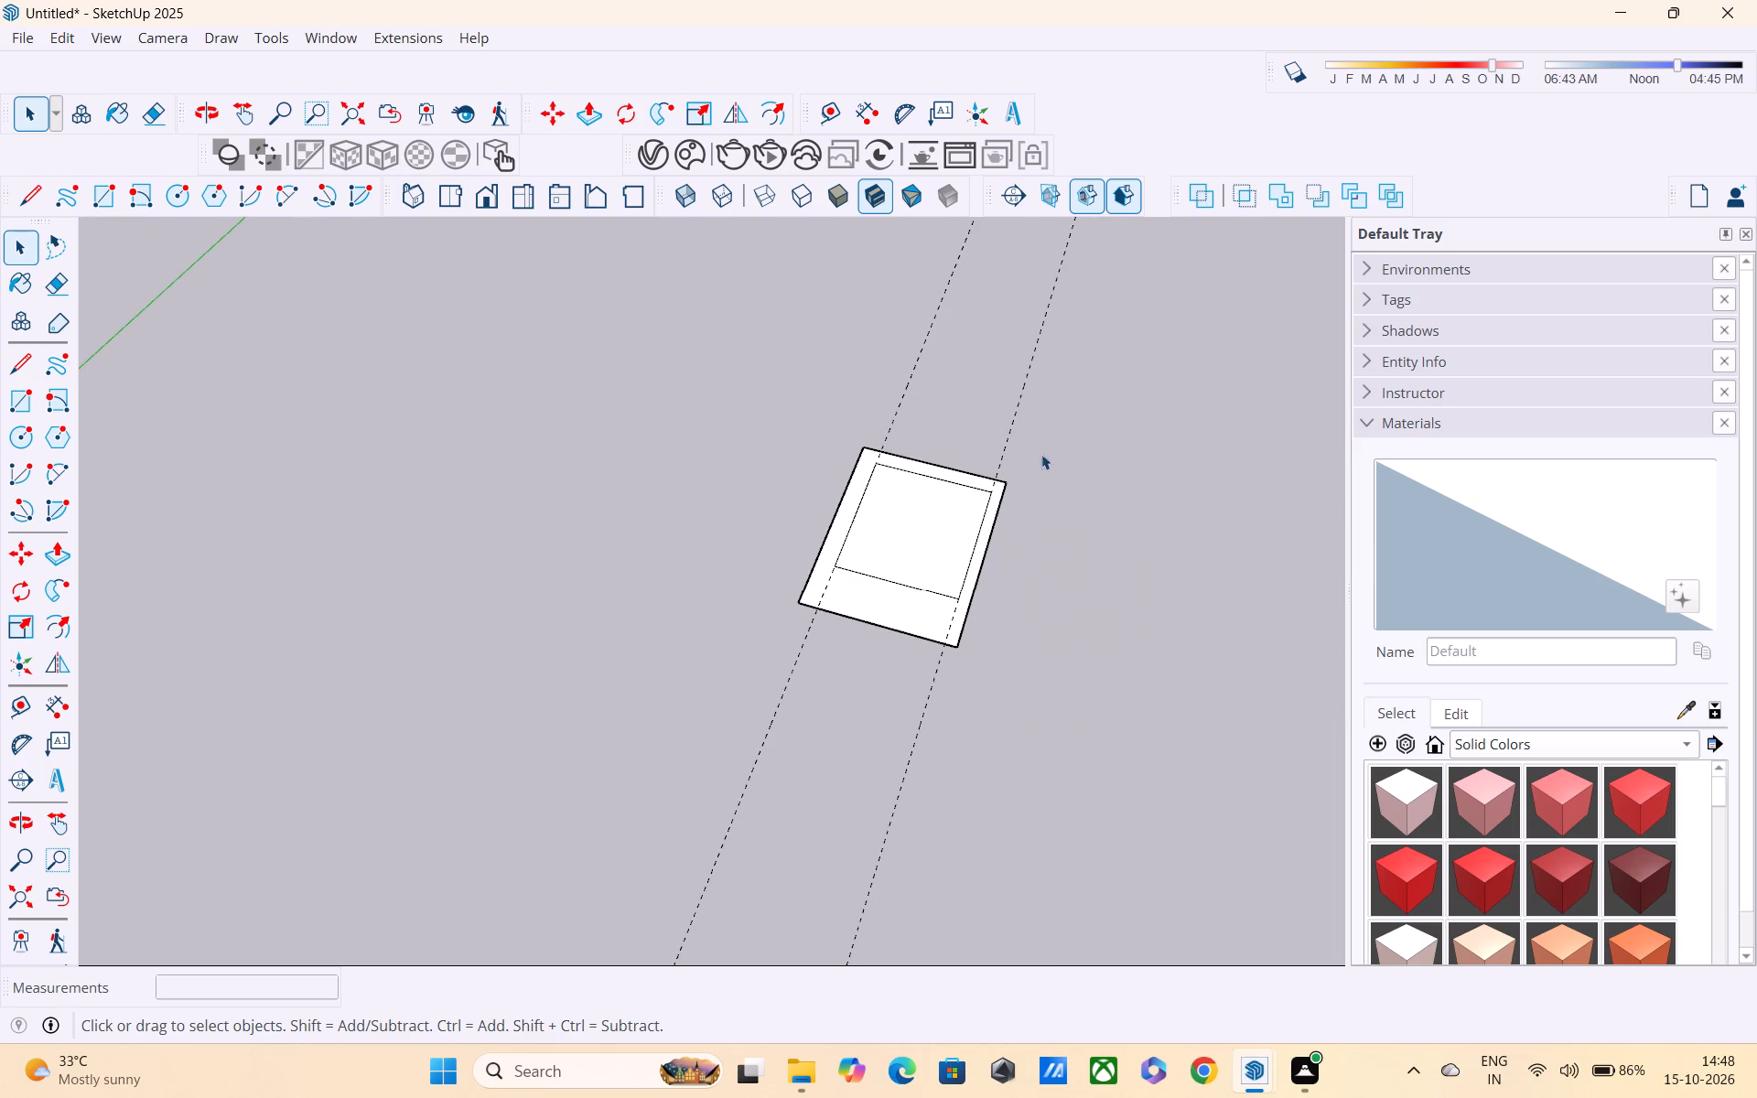
left_click_drag(1113, 417, 583, 361)
key("F12")
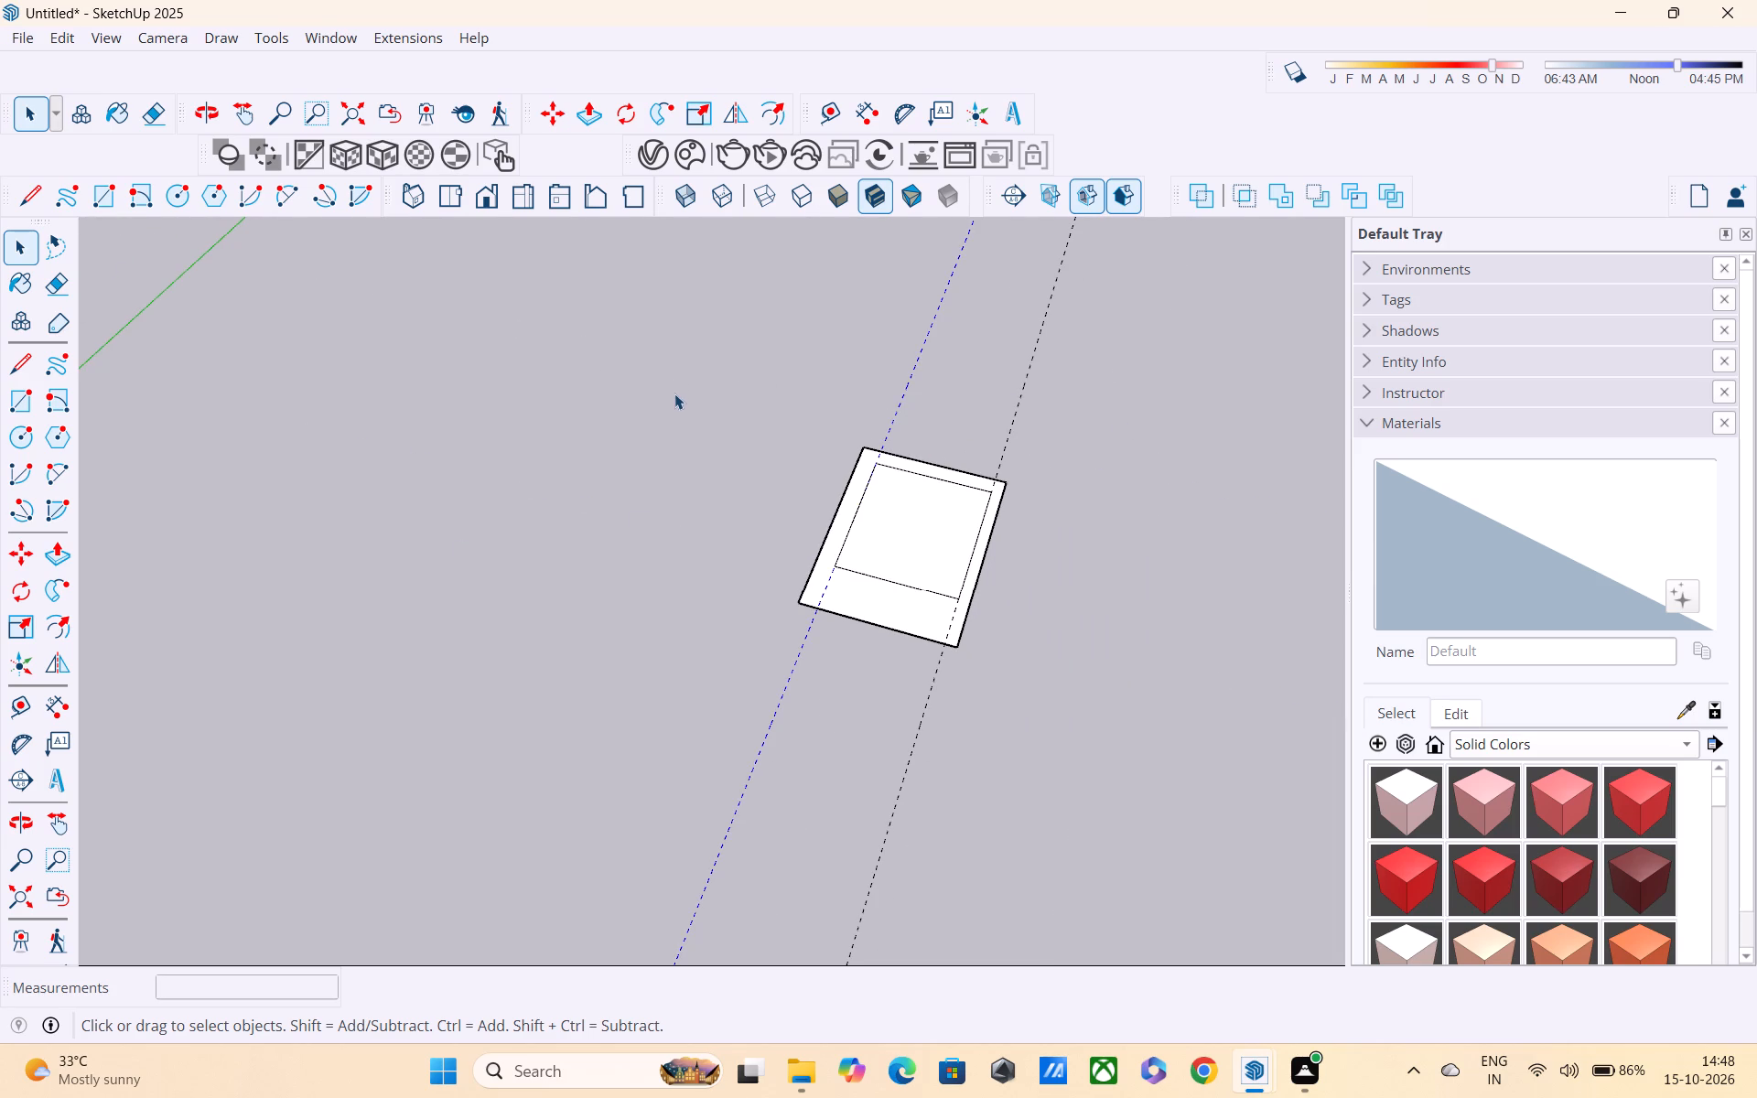
key("Delete")
scroll(873, 466, "up", 3)
left_click_drag(1126, 394, 920, 383)
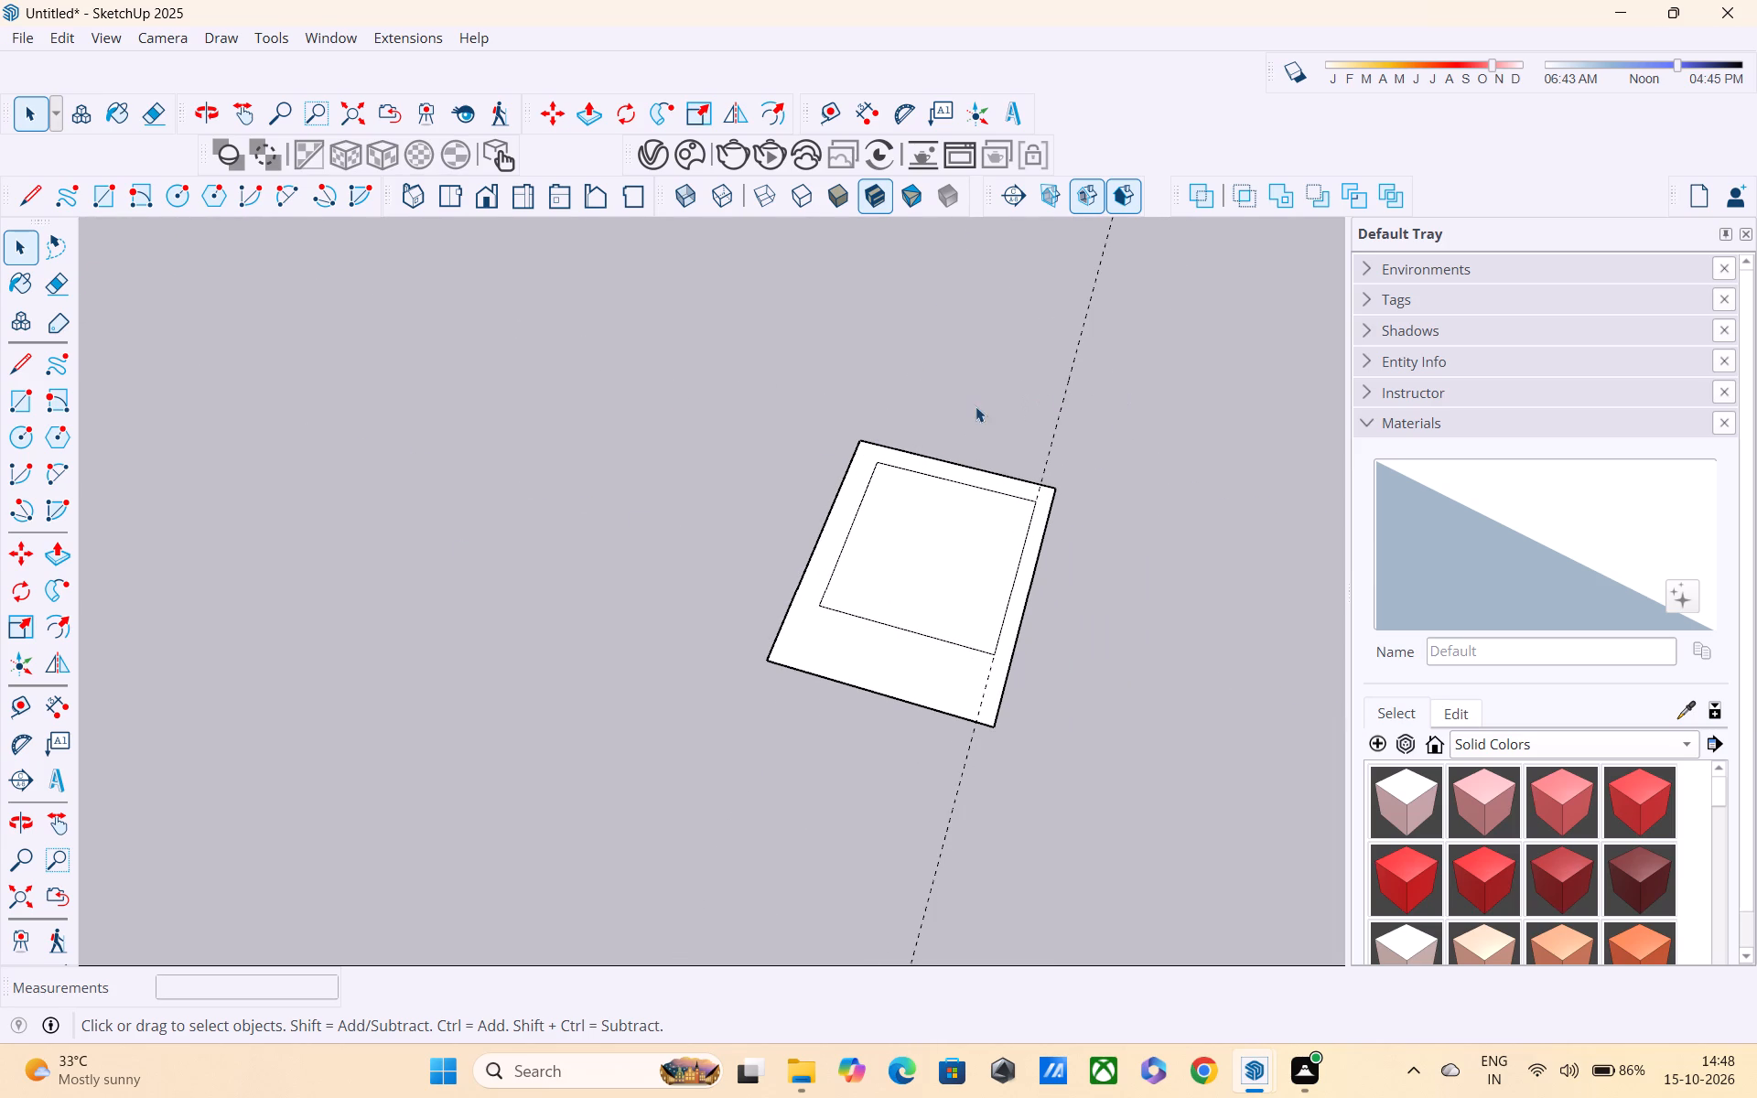
left_click_drag(1081, 398, 978, 390)
left_click_drag(1093, 391, 1008, 381)
key("Delete")
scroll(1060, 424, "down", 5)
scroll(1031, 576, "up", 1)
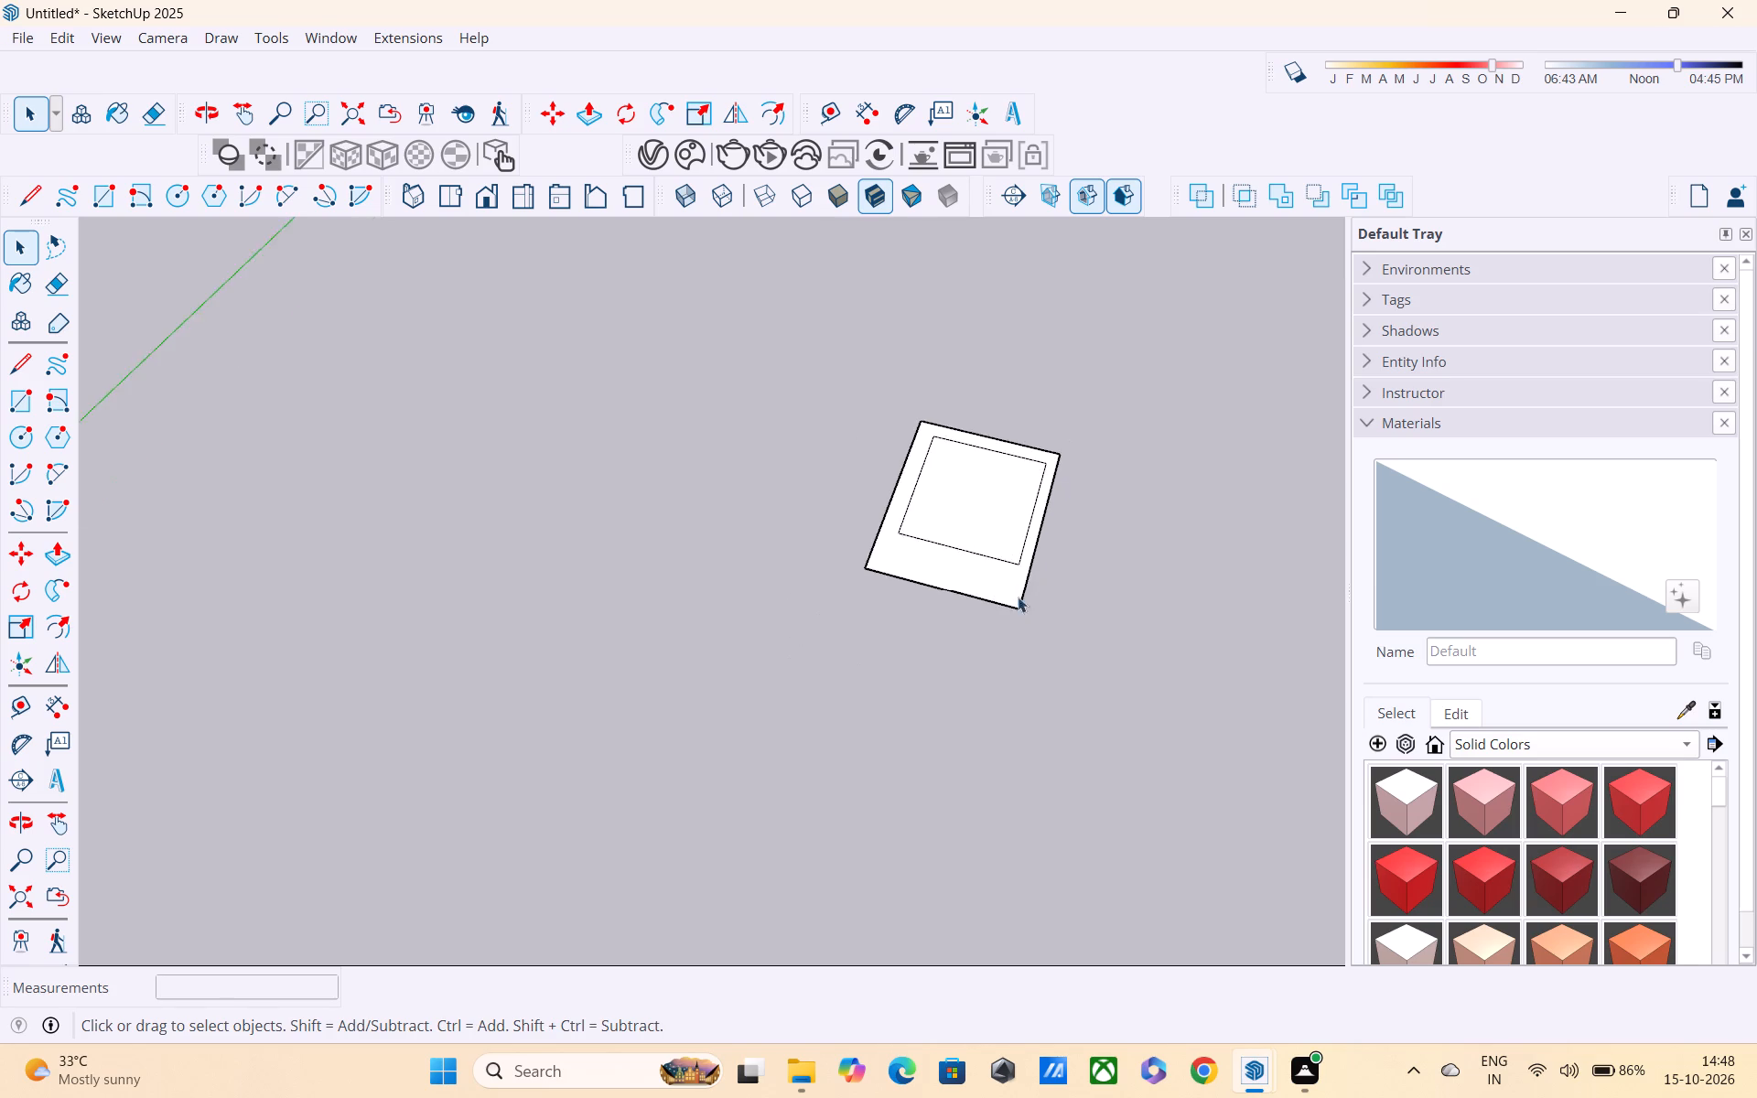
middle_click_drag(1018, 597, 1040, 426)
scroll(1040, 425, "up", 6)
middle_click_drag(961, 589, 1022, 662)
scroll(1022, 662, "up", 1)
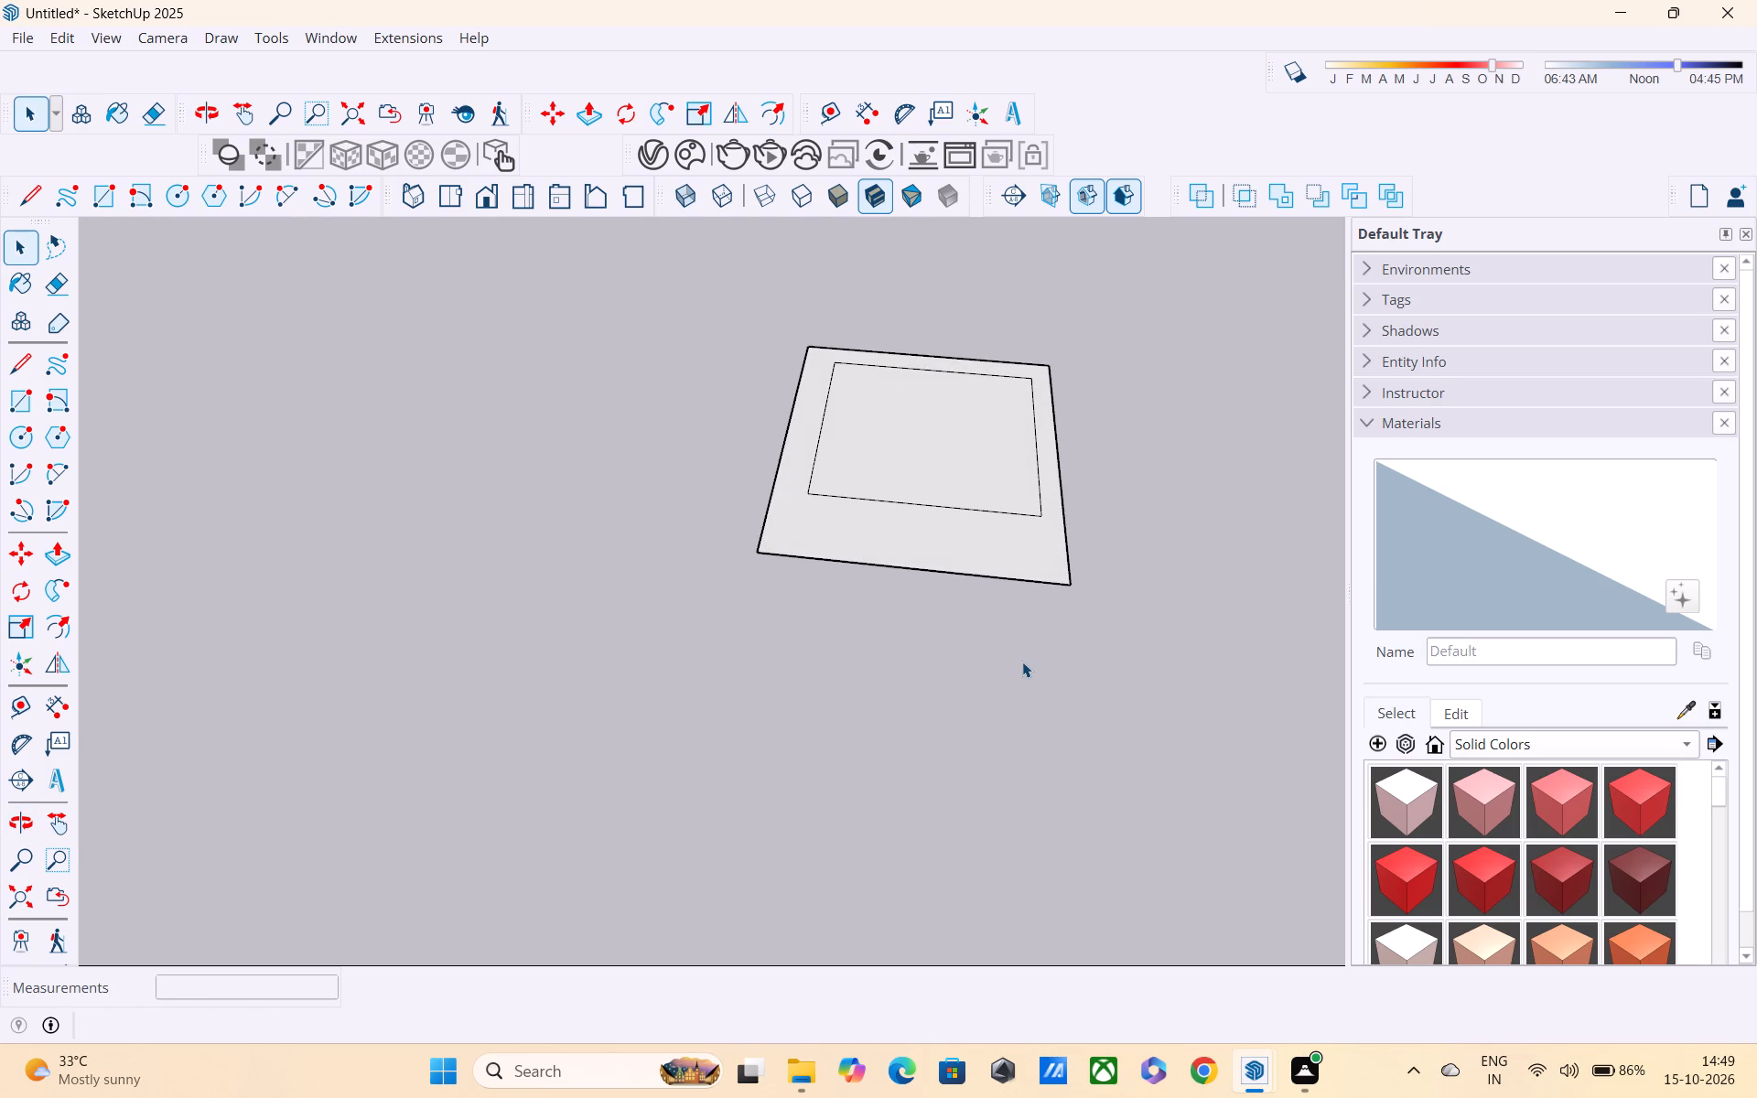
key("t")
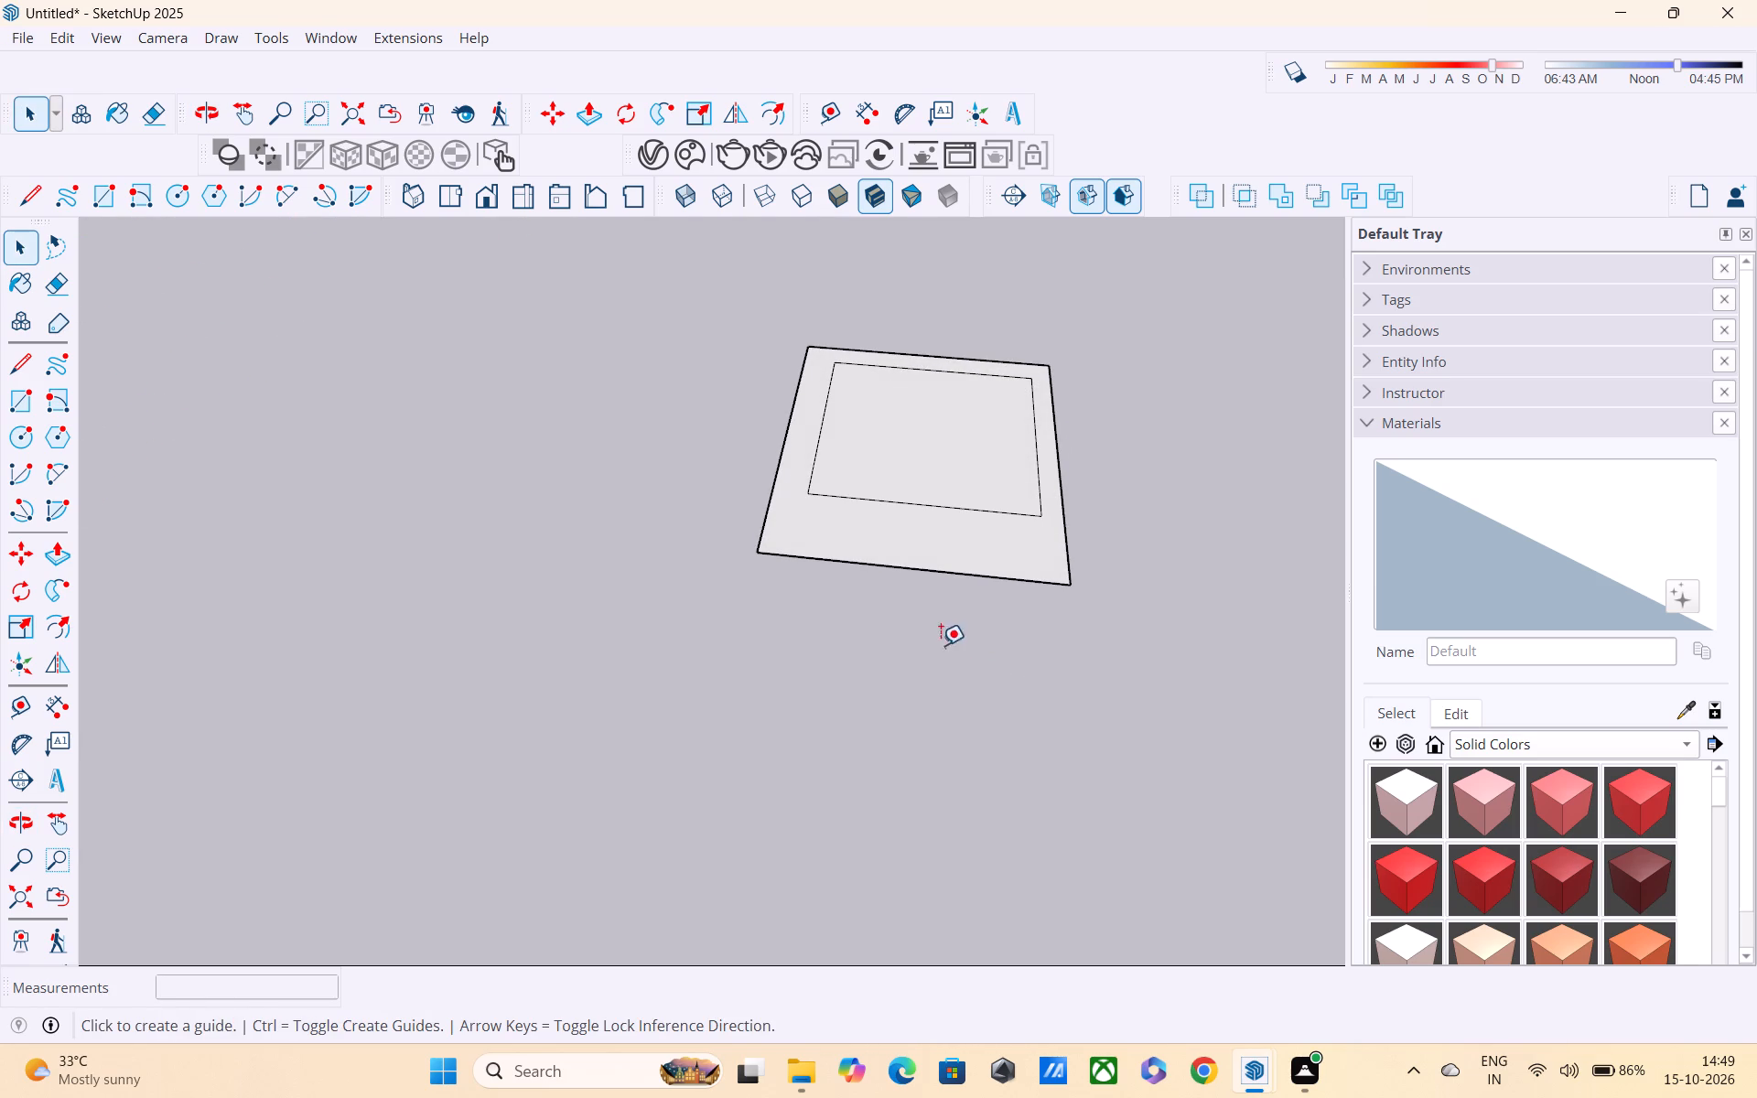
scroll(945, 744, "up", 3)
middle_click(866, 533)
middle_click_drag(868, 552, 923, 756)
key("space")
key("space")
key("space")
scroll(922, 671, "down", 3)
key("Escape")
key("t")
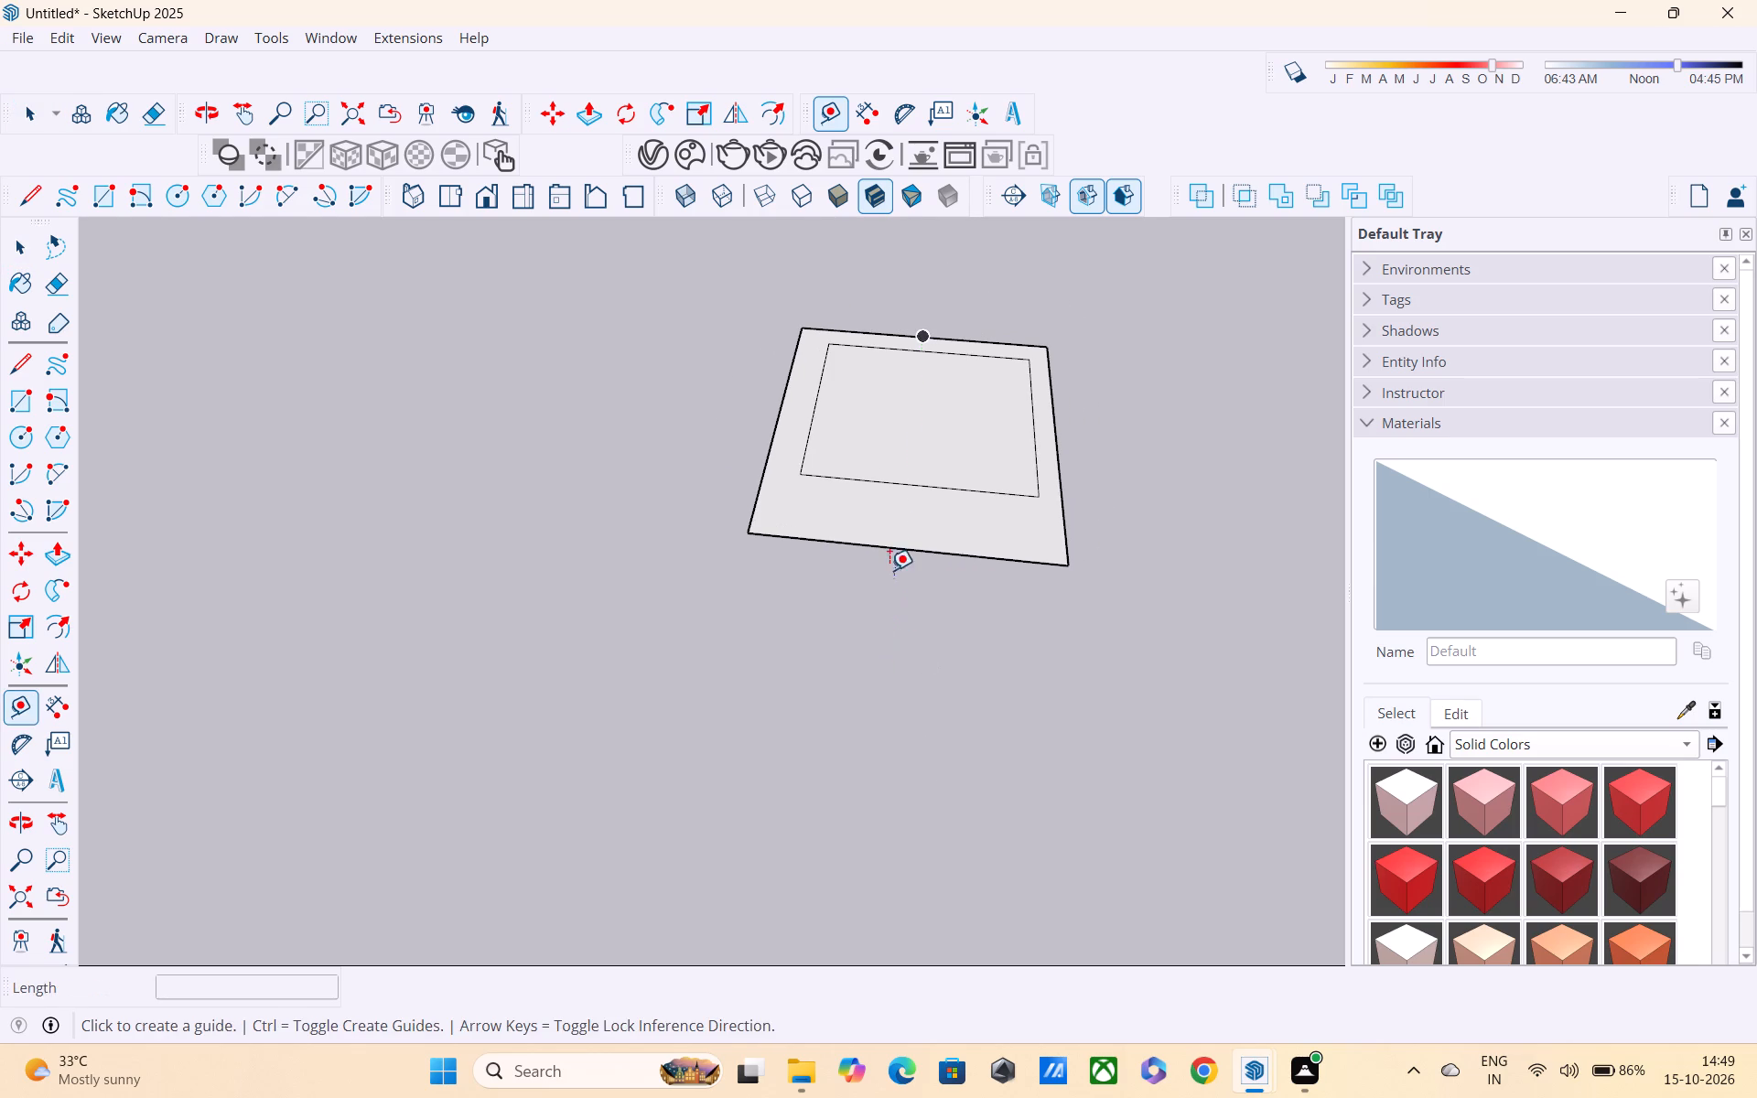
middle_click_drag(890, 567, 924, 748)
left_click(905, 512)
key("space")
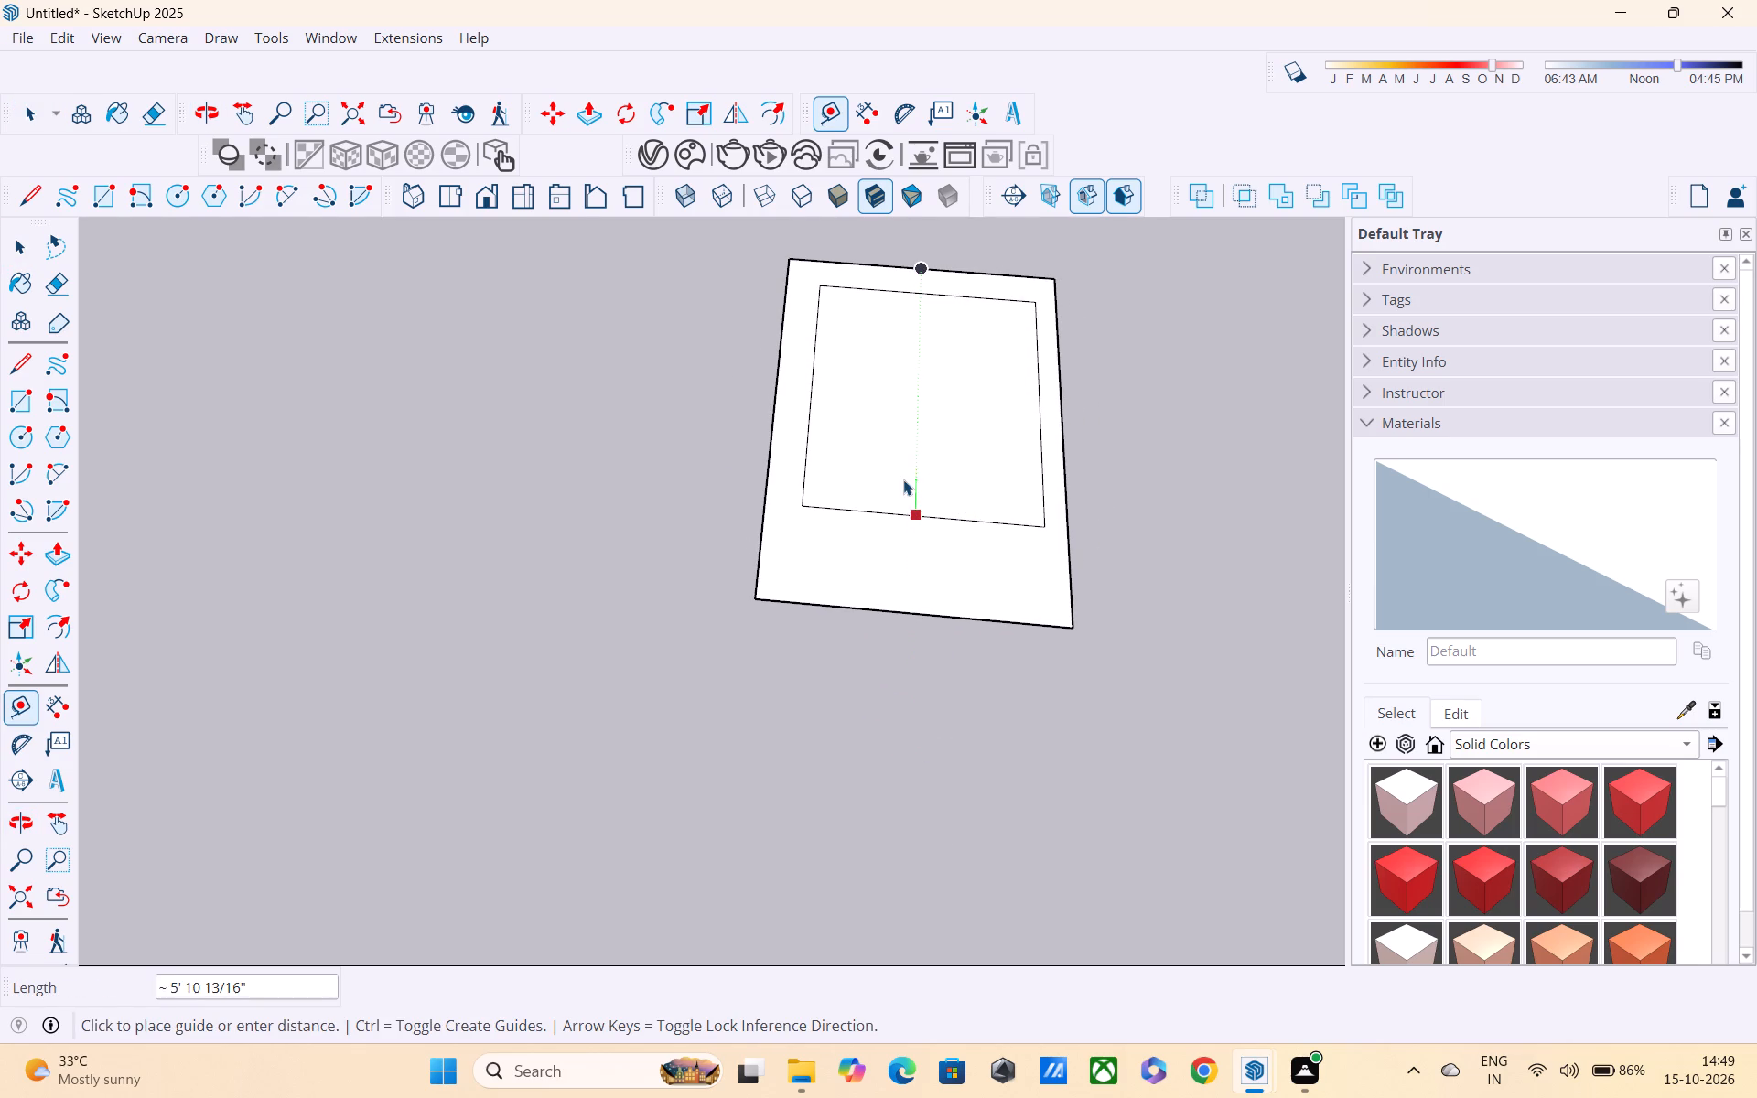
Place guides 9" inside the inner rectangle's near edge and 9" inside its right edge.
key("space")
left_click(449, 642)
left_click(457, 642)
left_click(463, 645)
key("t")
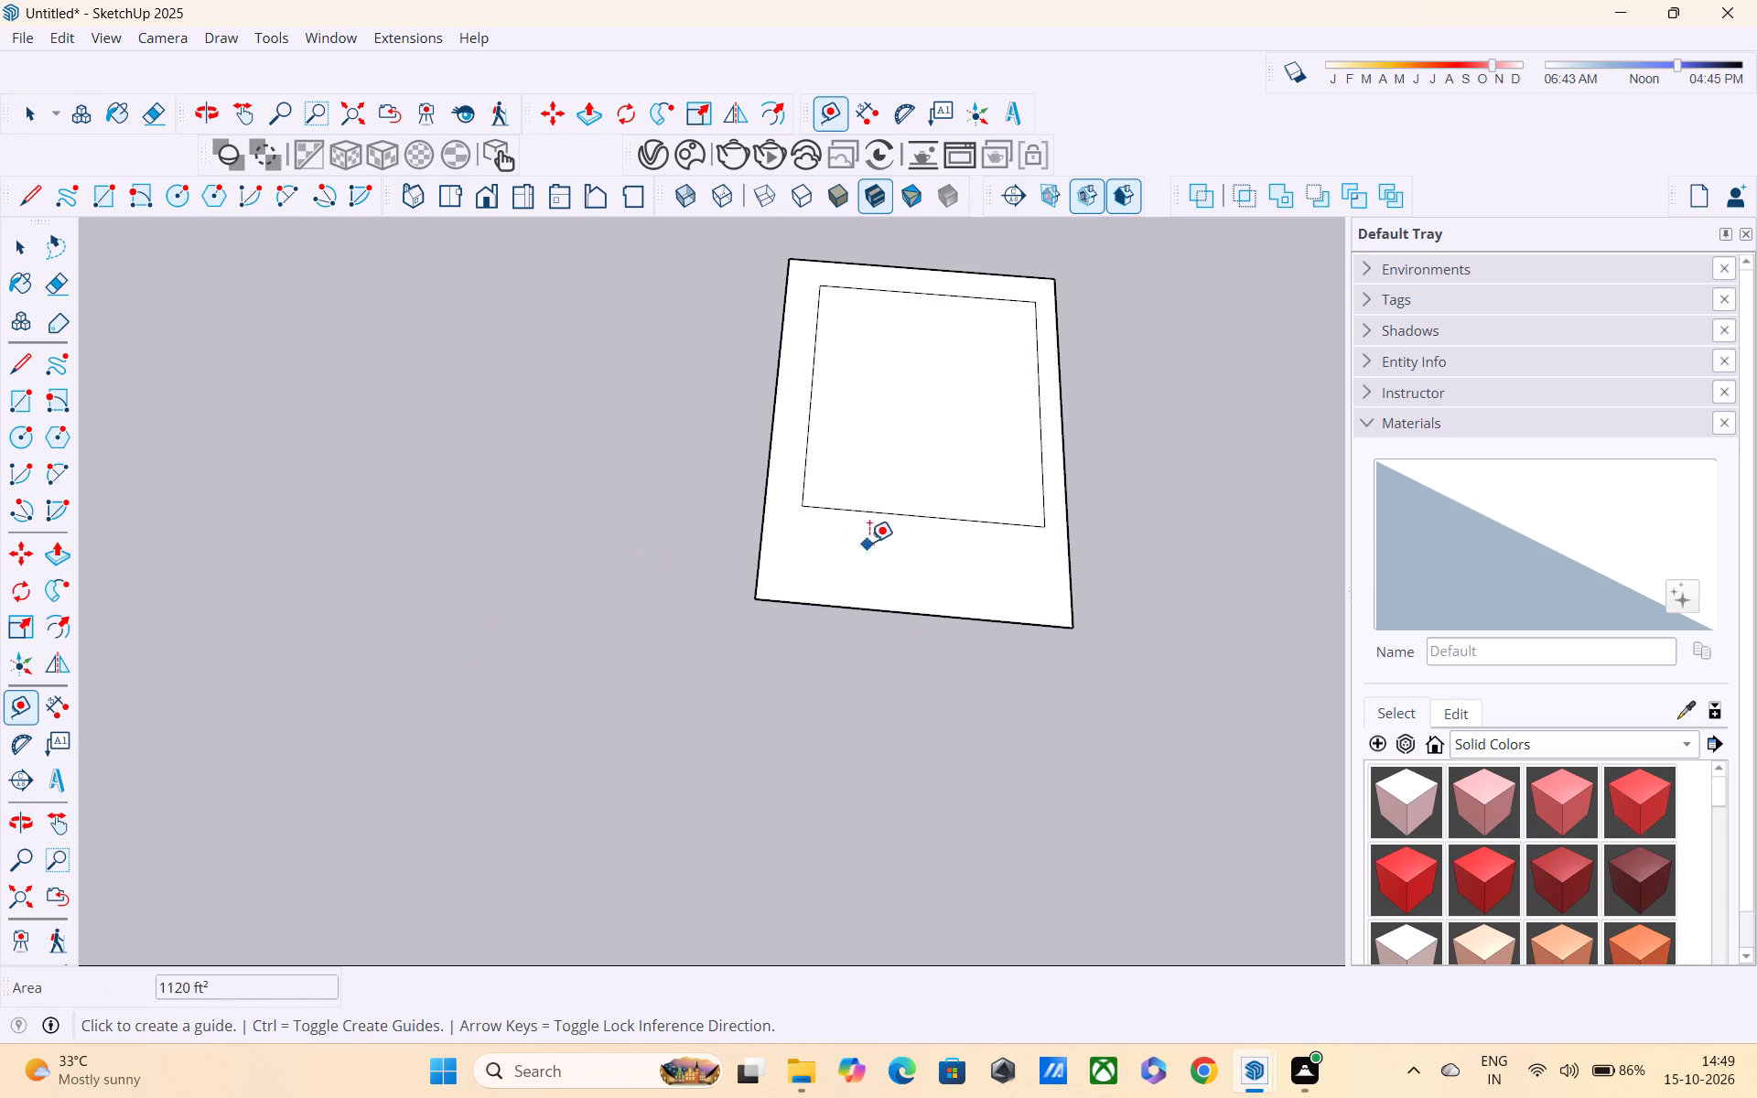
left_click(875, 513)
type("9\"")
key("Return")
scroll(862, 478, "up", 5)
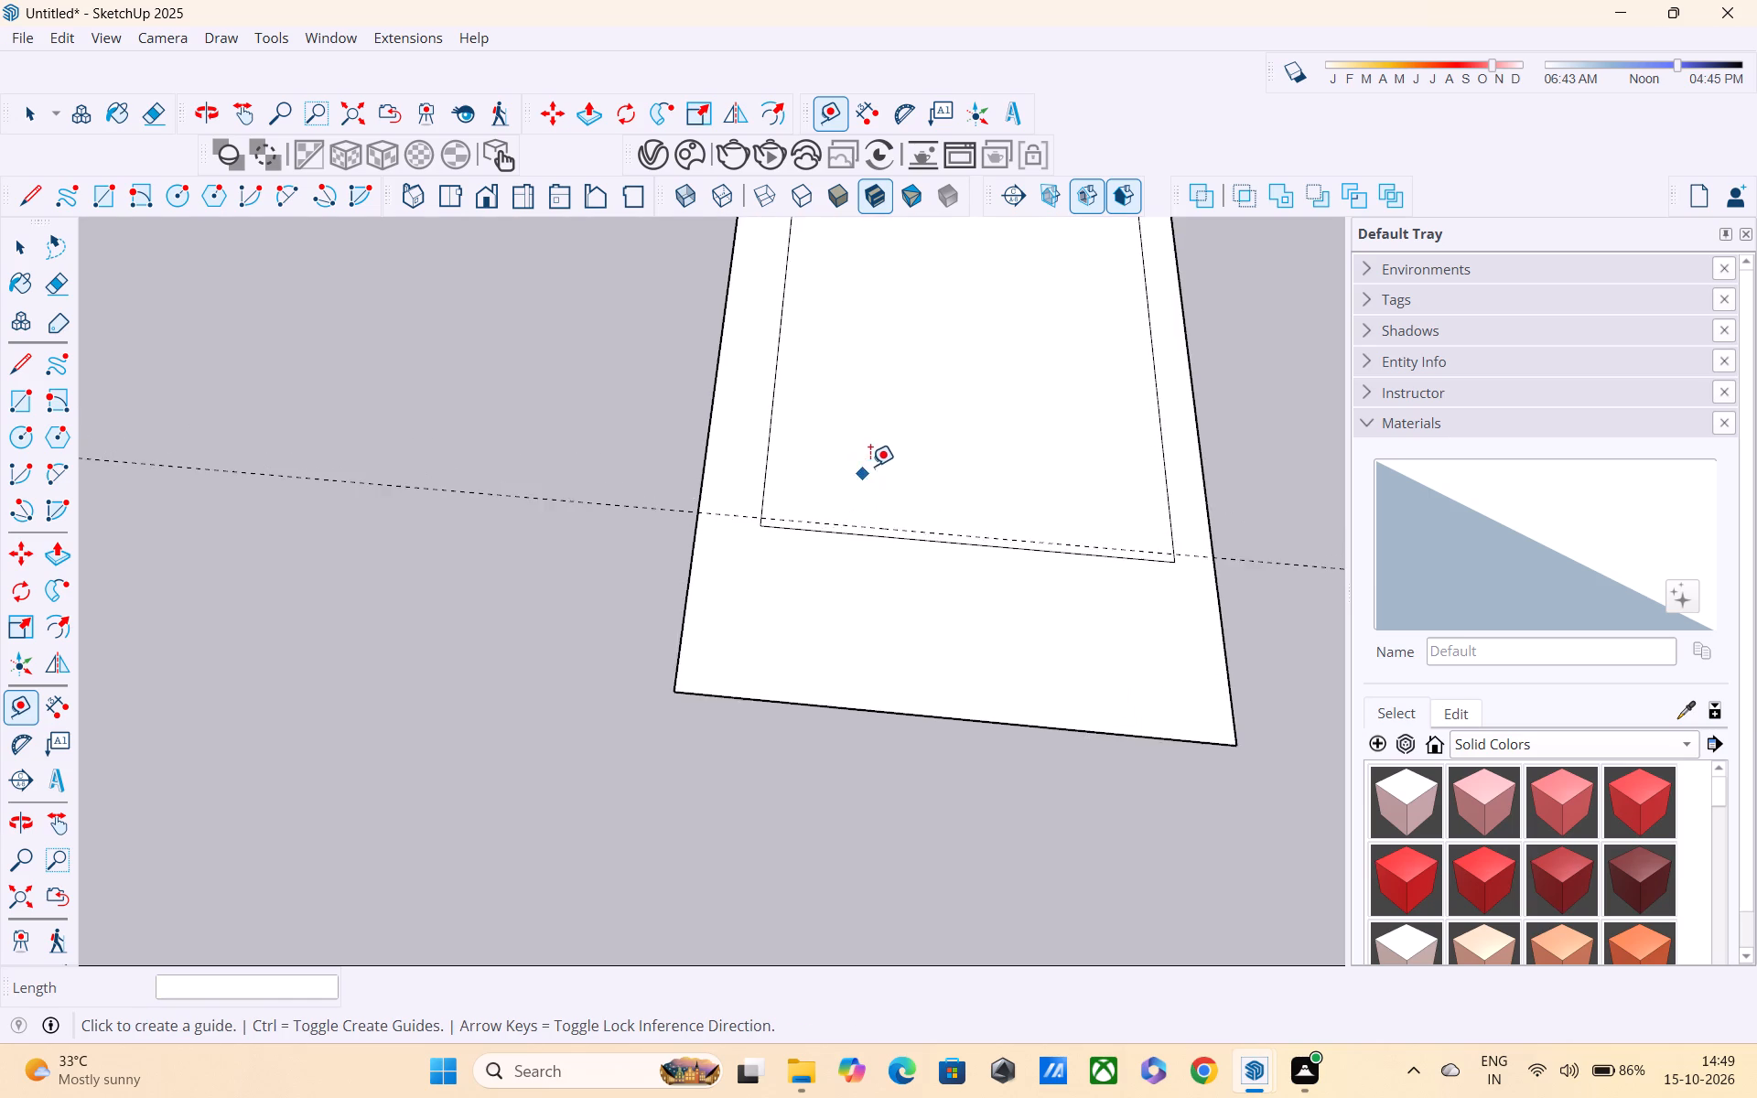
middle_click_drag(878, 460, 900, 594)
scroll(878, 509, "down", 4)
middle_click_drag(874, 479, 900, 687, "shift")
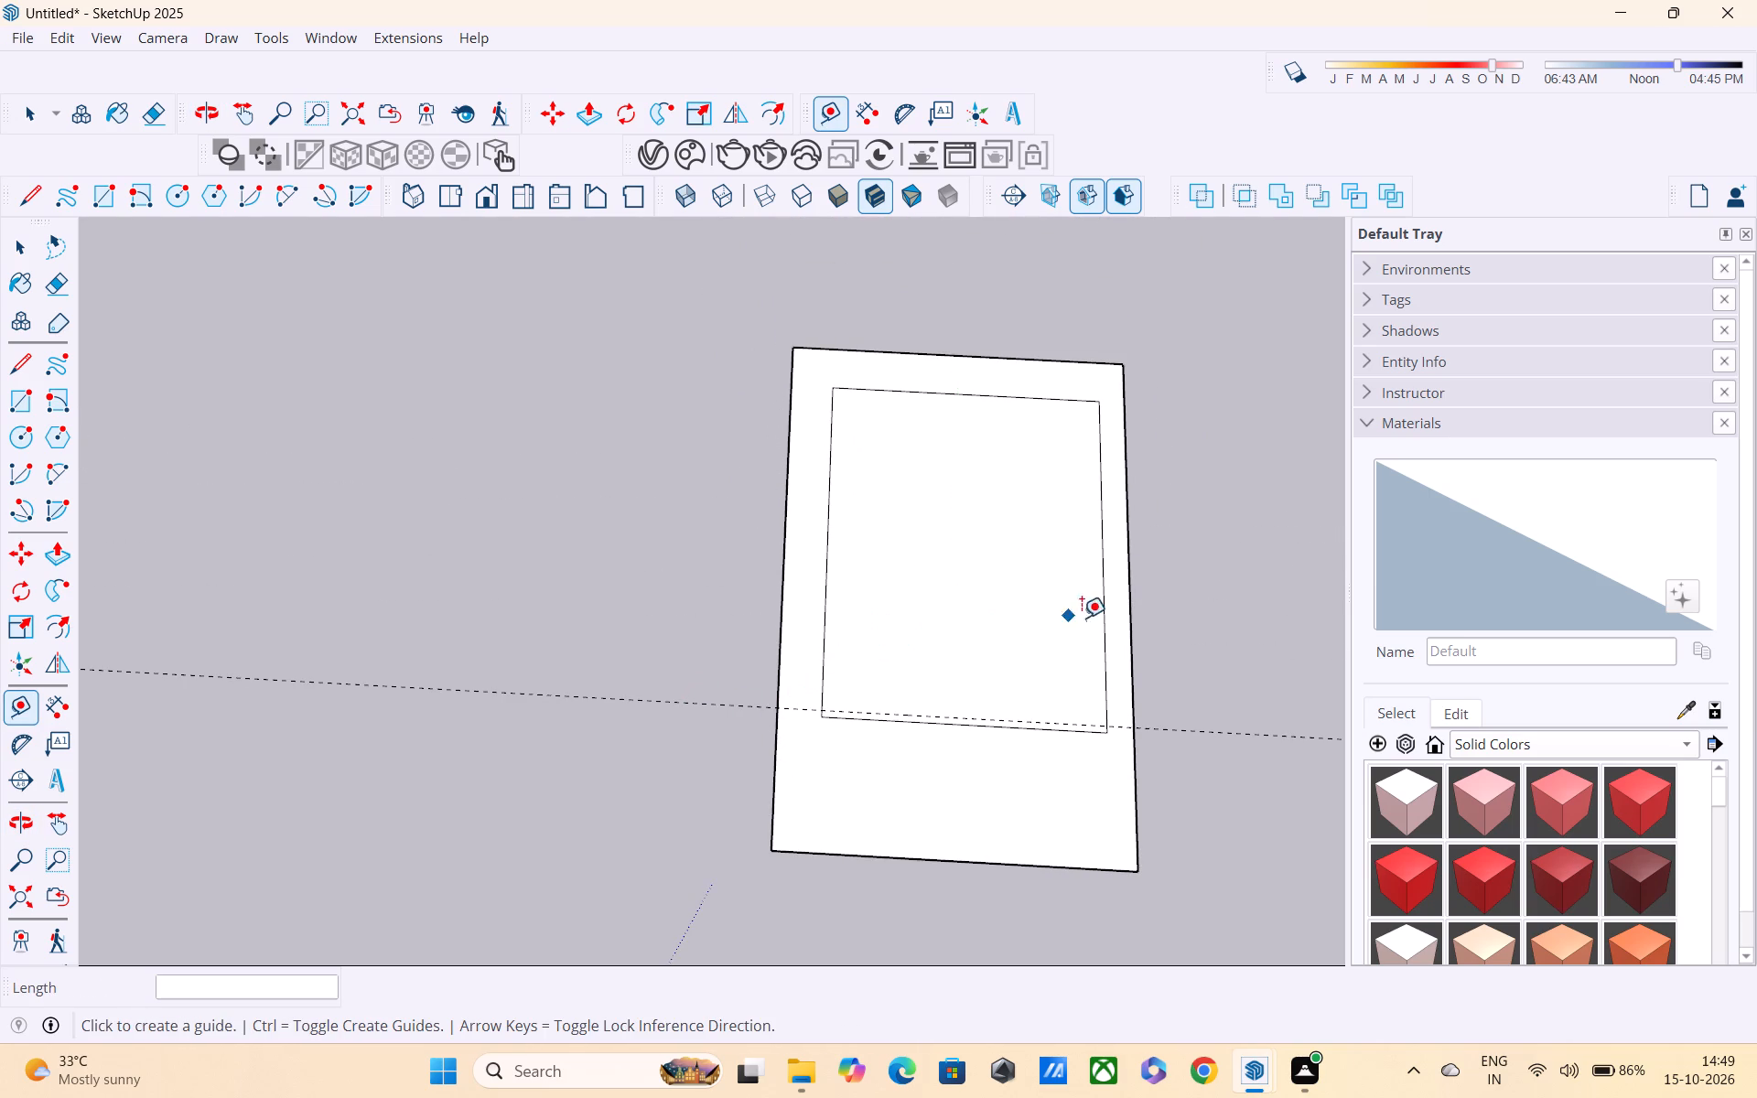
left_click(1101, 618)
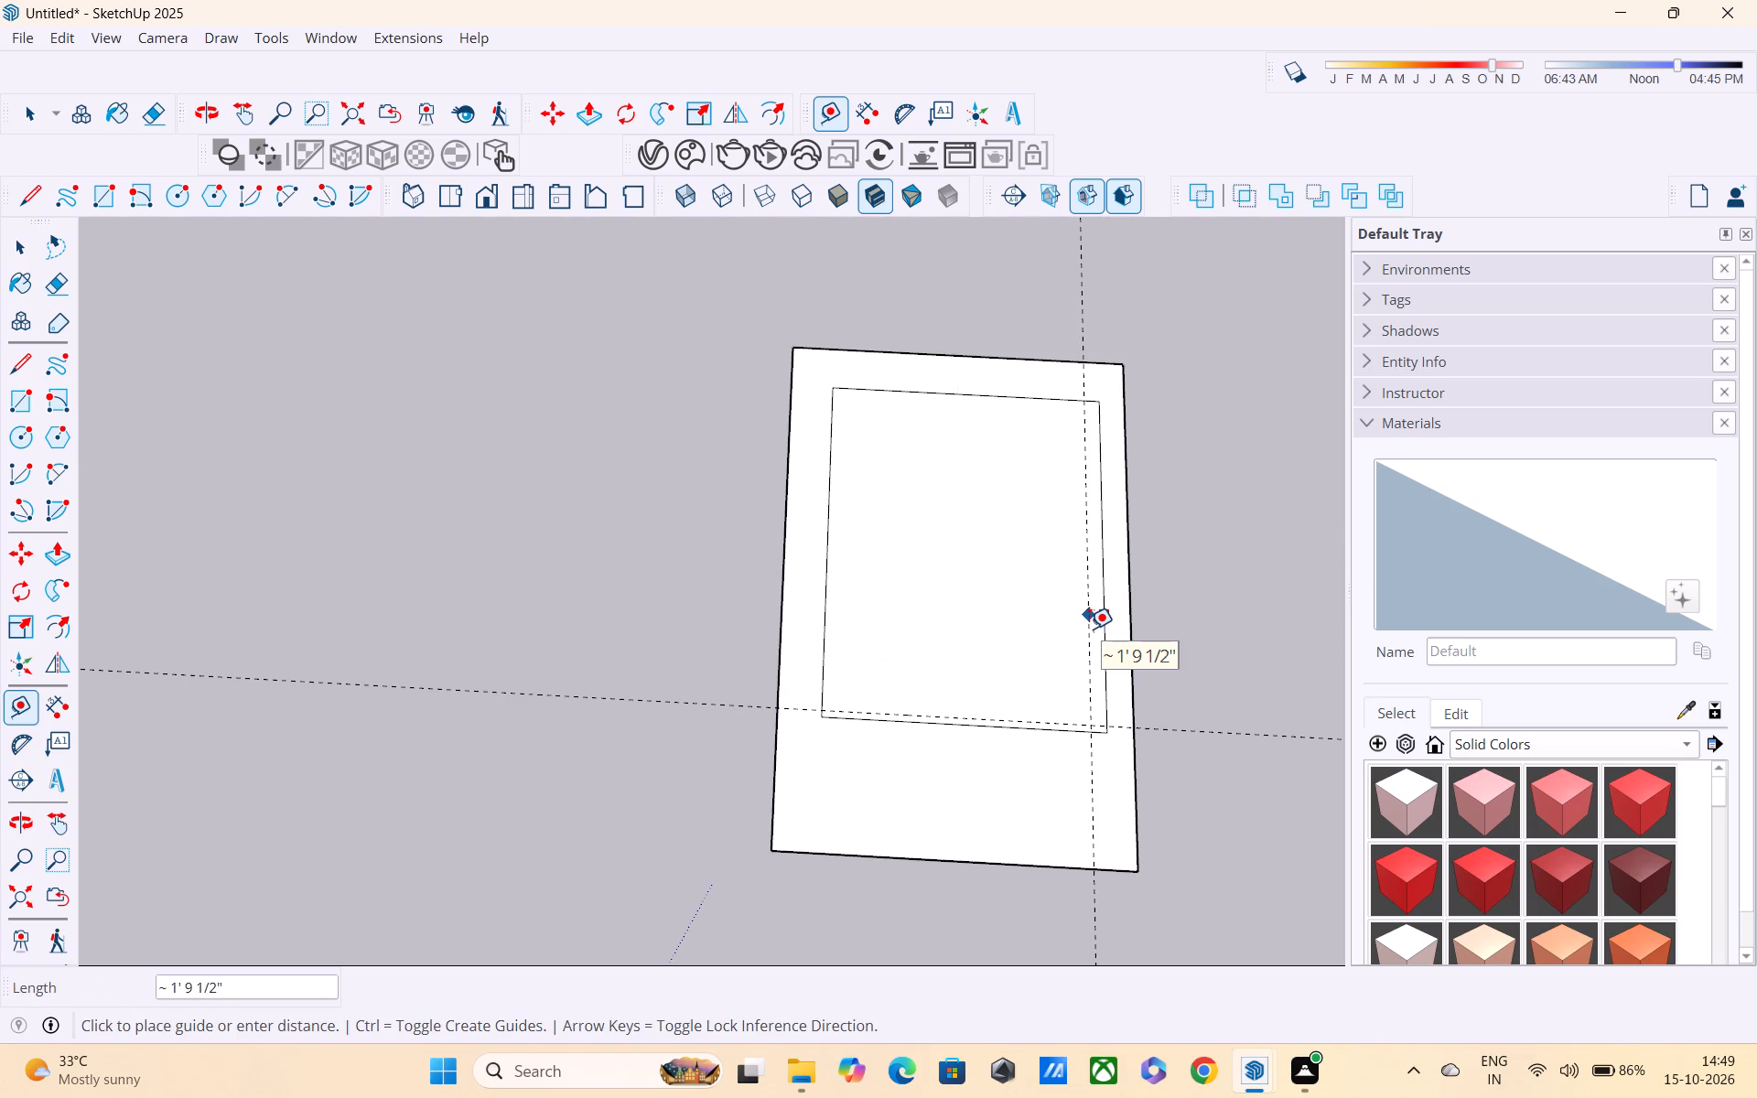
type("9\"")
key("Return")
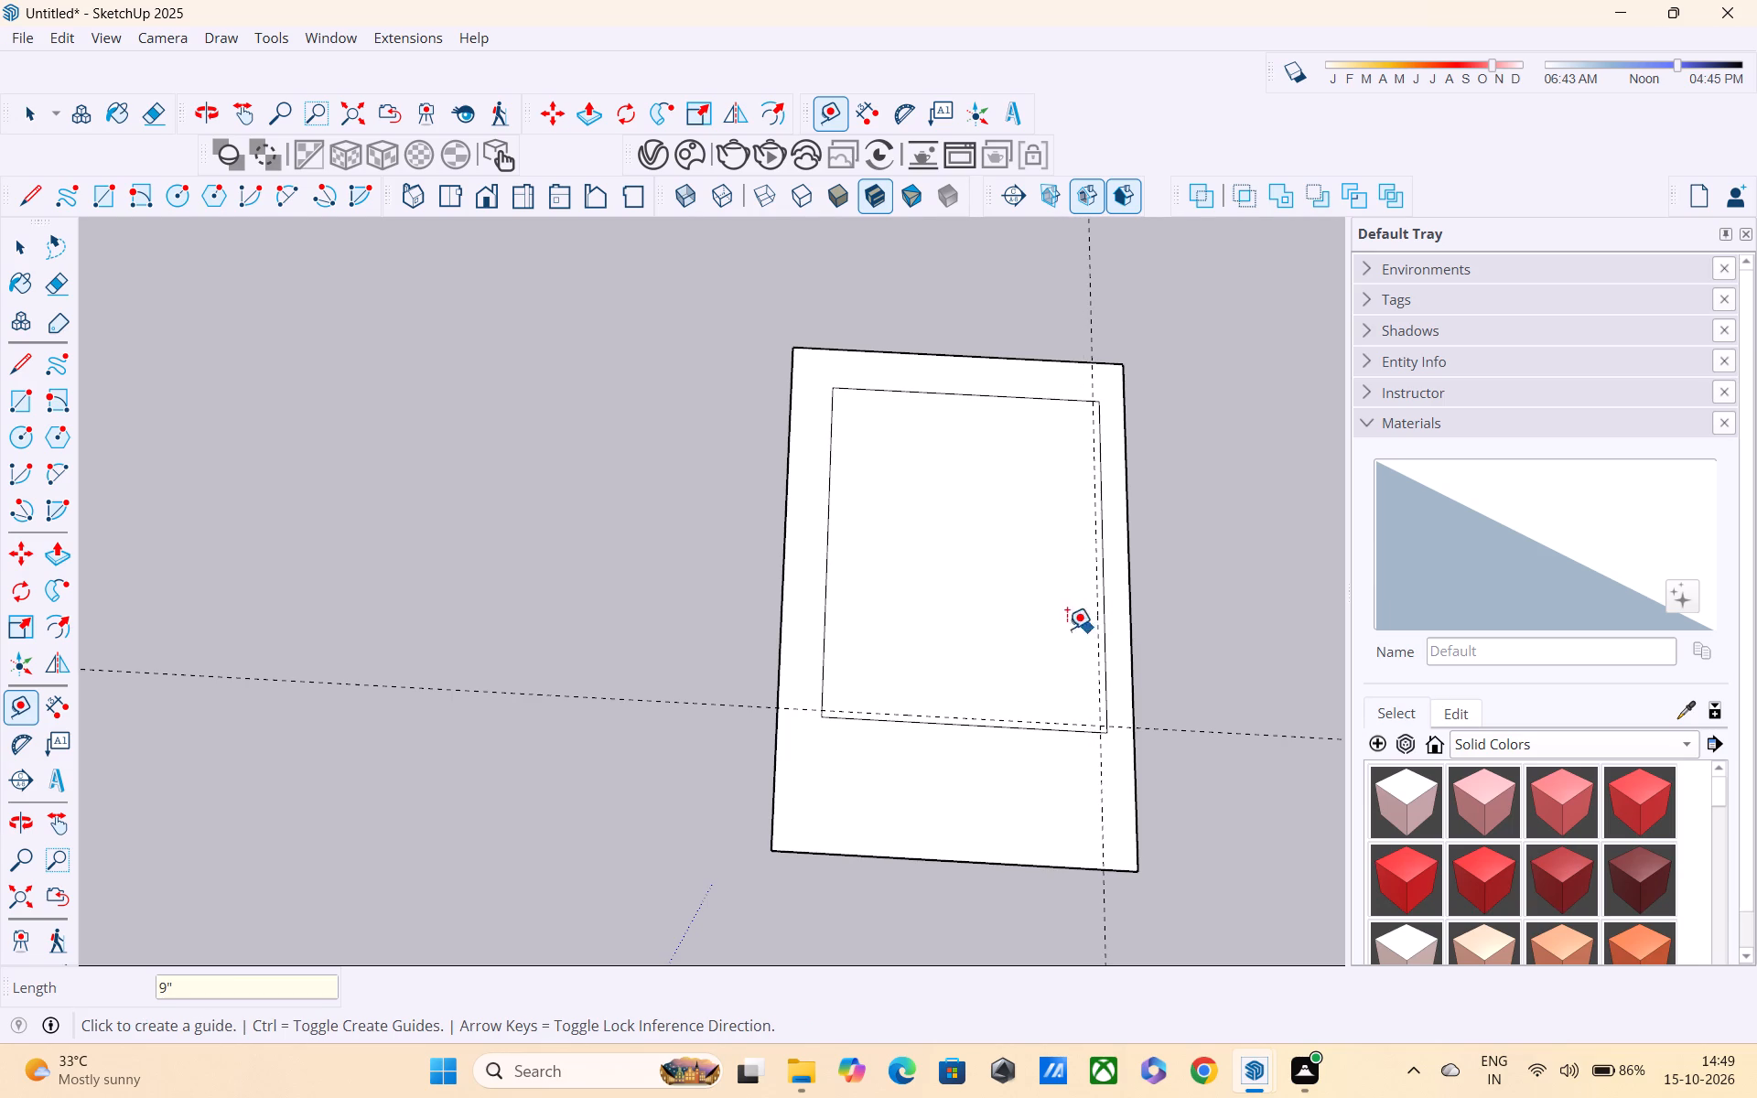
Place guides 9" inside the inner rectangle's left edge and 9" inside its far edge.
left_click(832, 585)
type("9\"")
key("Return")
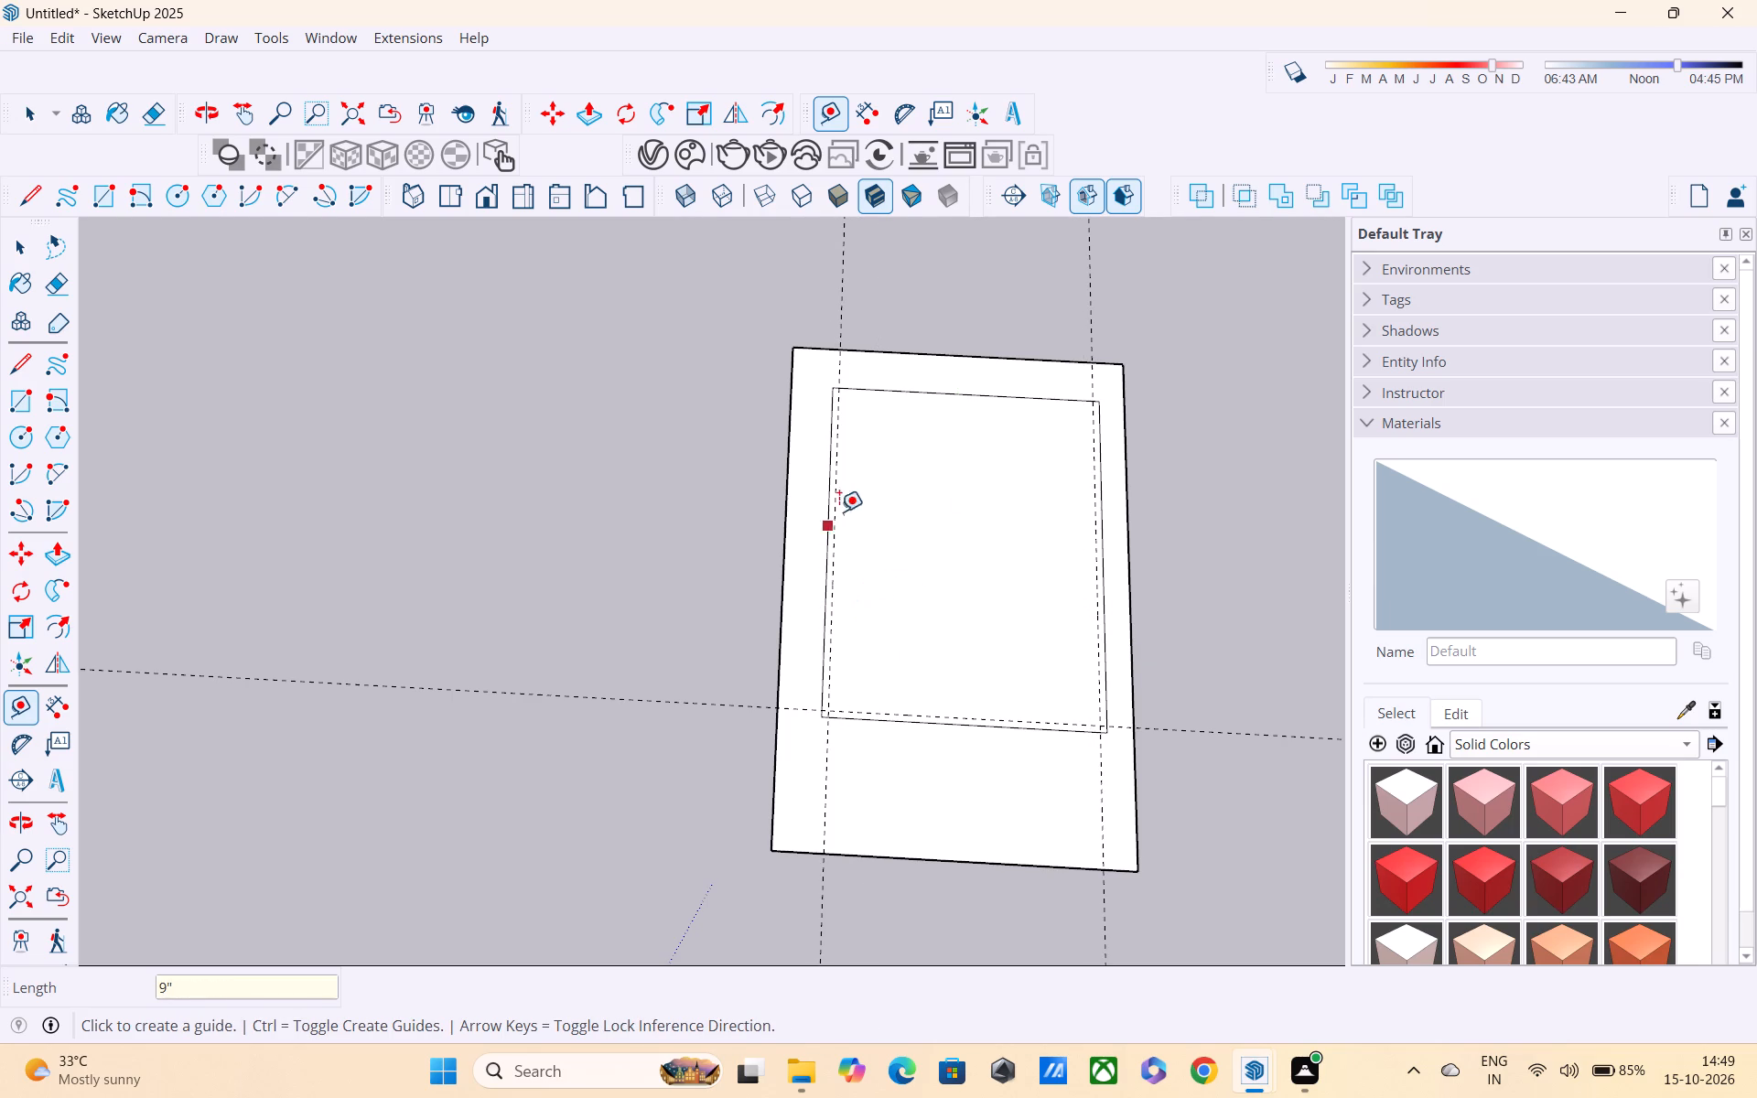
scroll(843, 478, "up", 3)
left_click(910, 361)
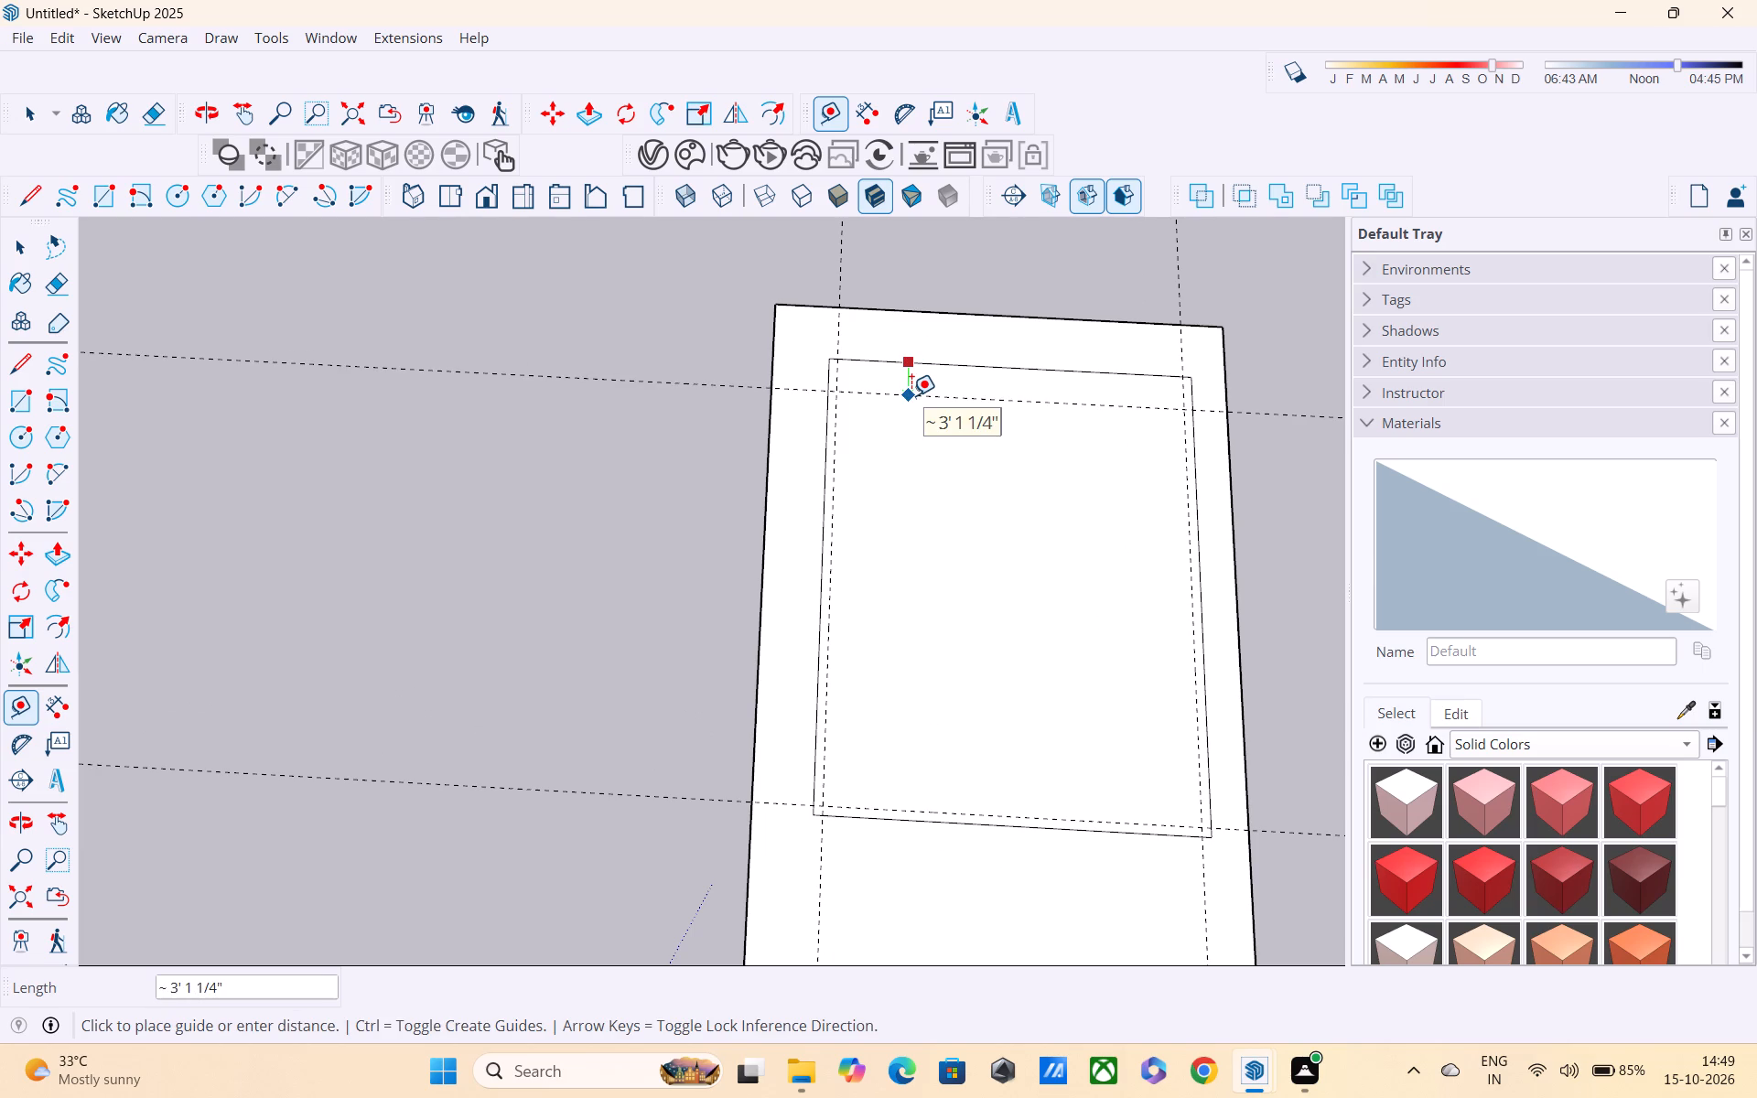
type("9\"")
key("Return")
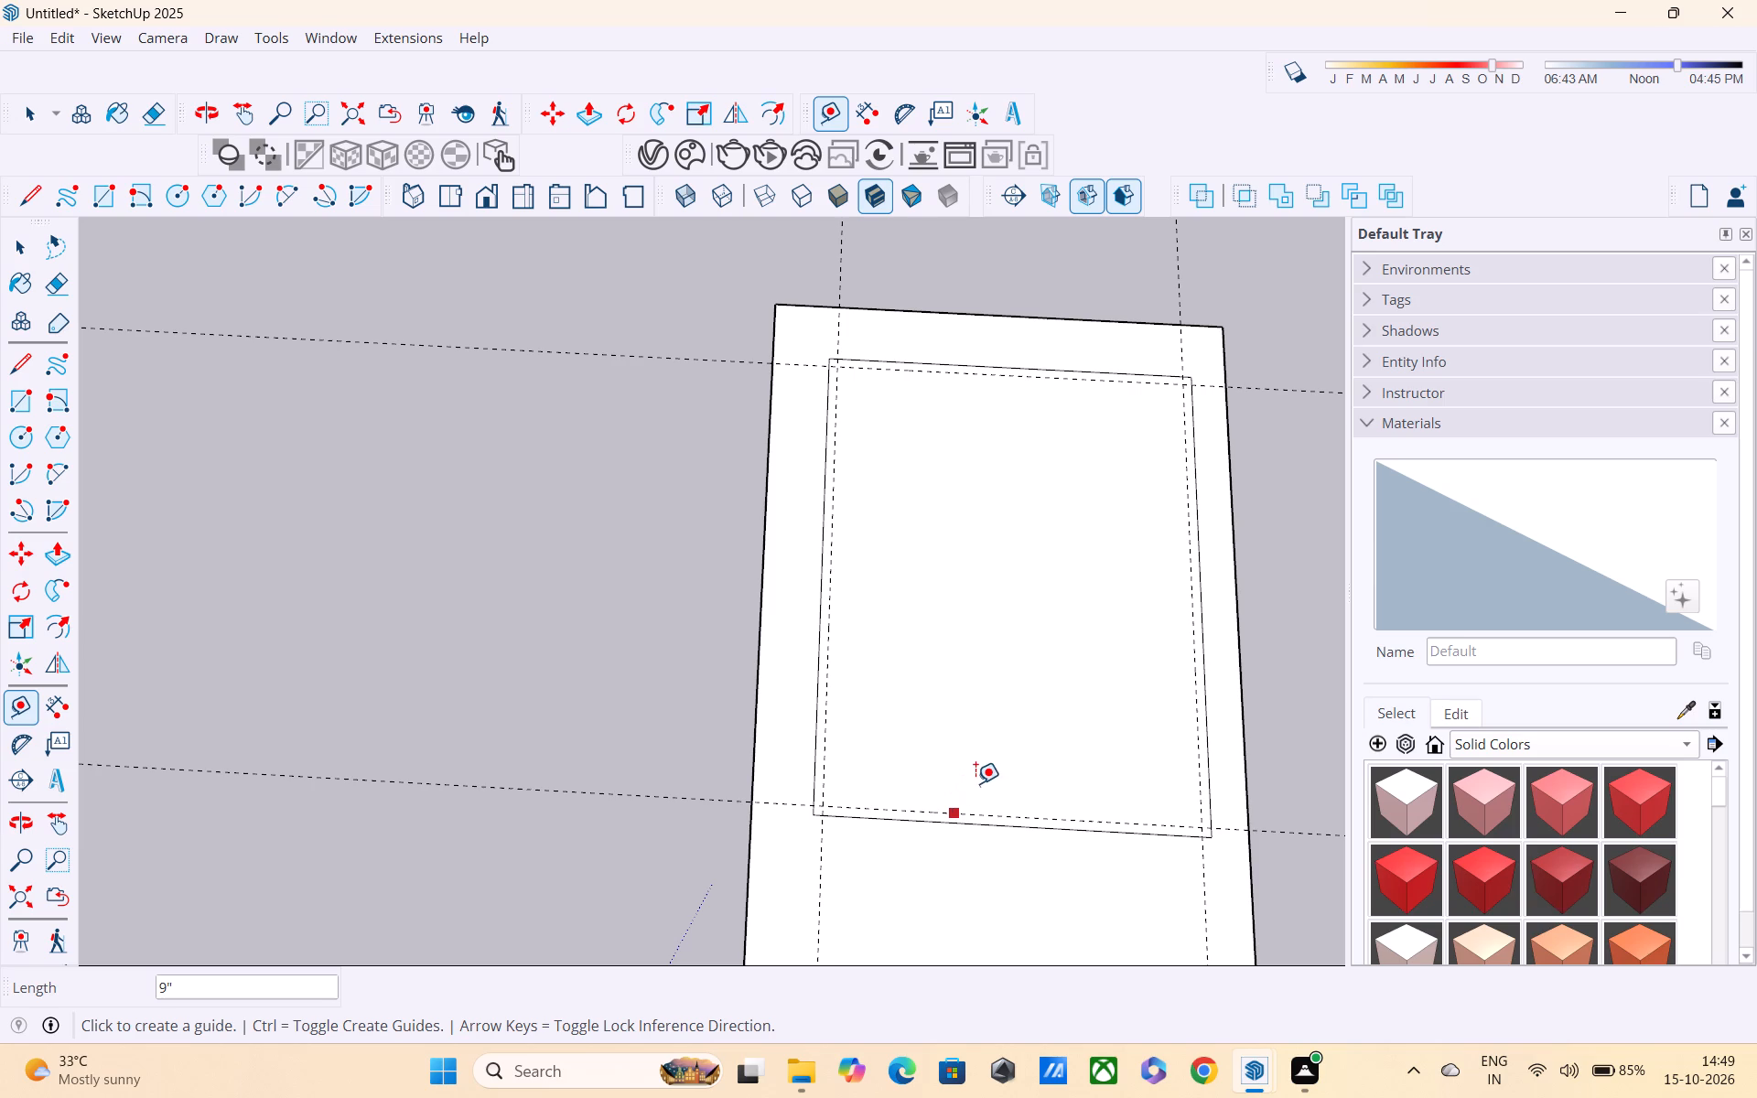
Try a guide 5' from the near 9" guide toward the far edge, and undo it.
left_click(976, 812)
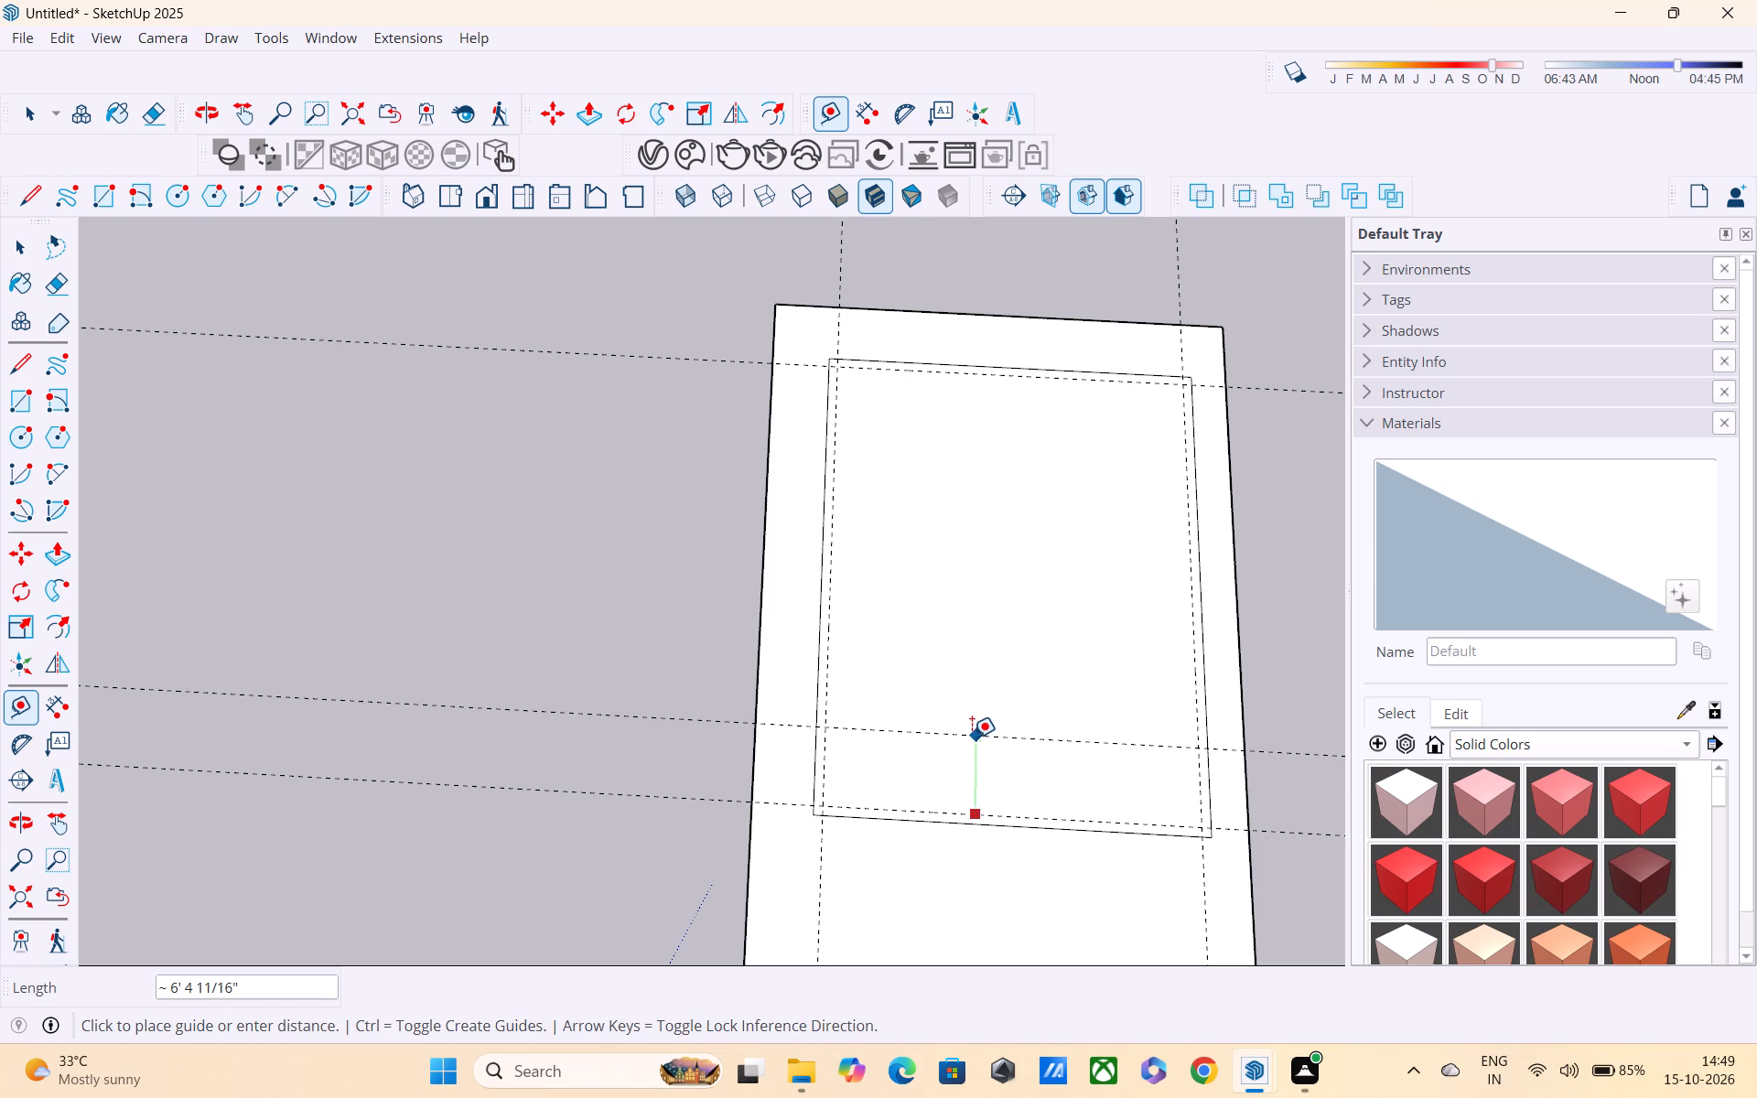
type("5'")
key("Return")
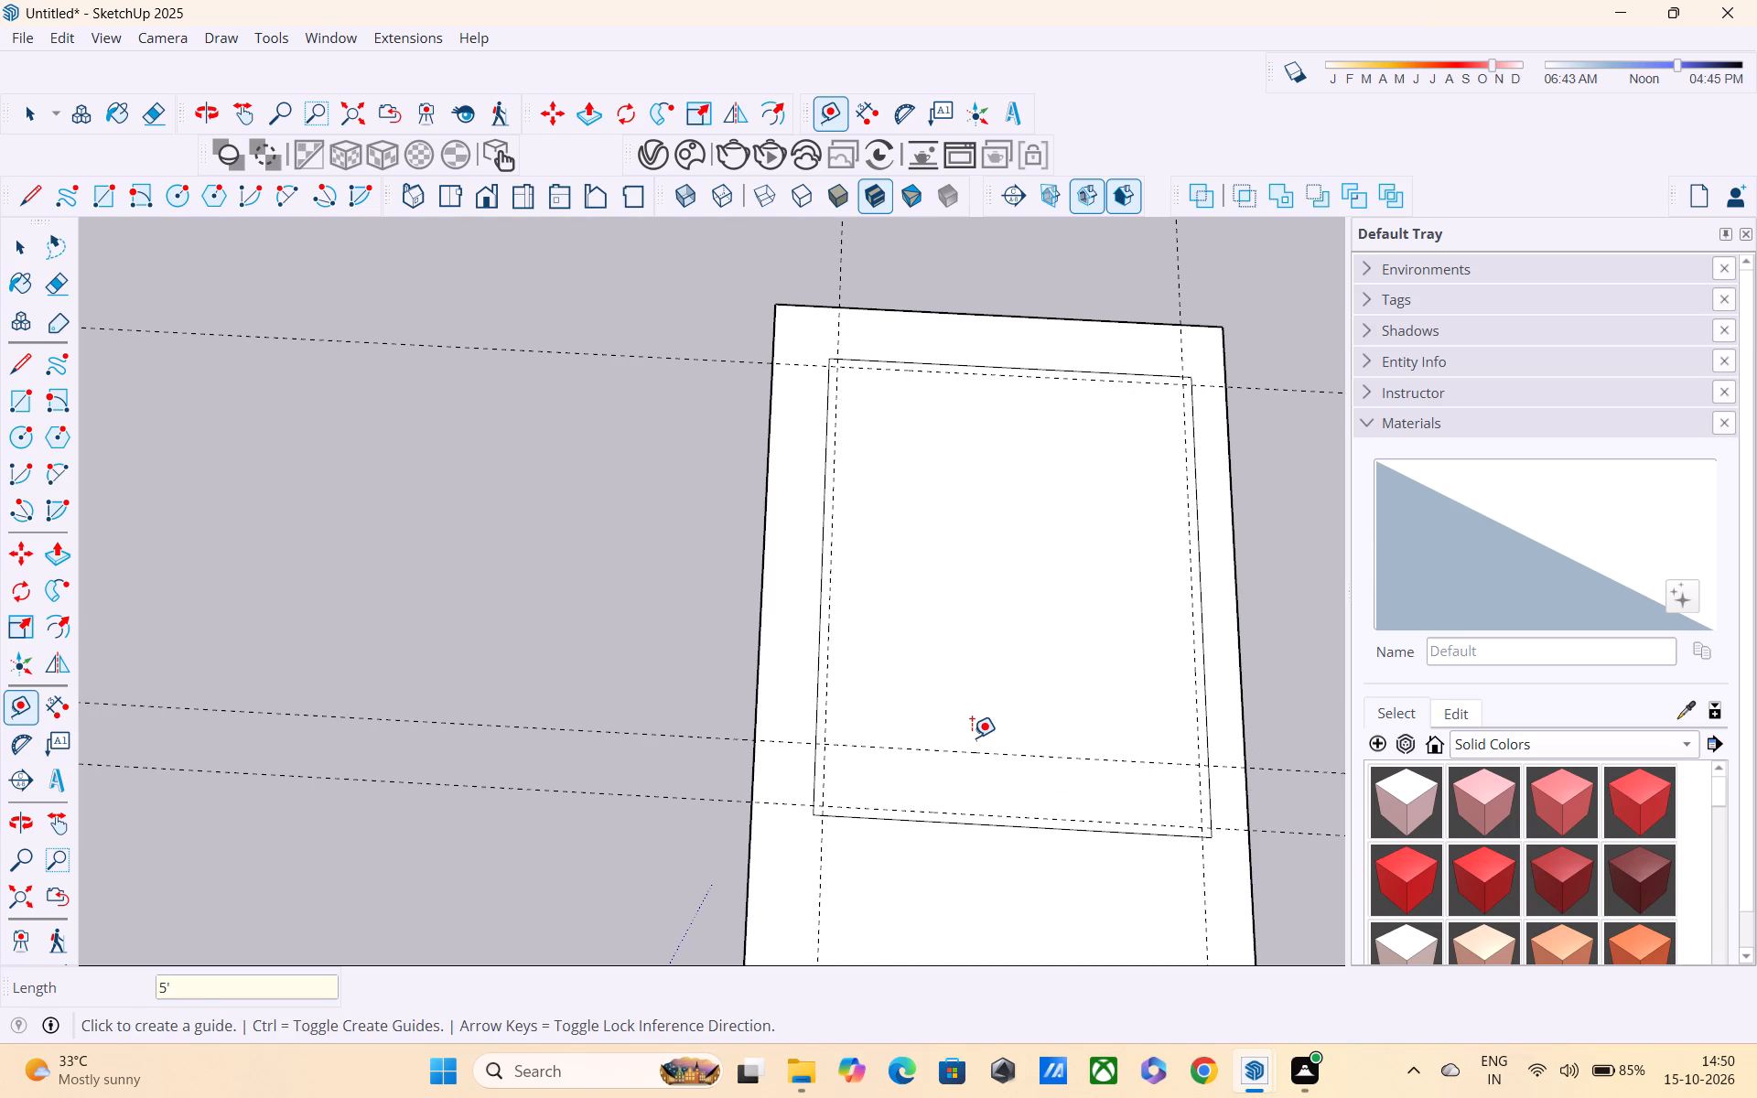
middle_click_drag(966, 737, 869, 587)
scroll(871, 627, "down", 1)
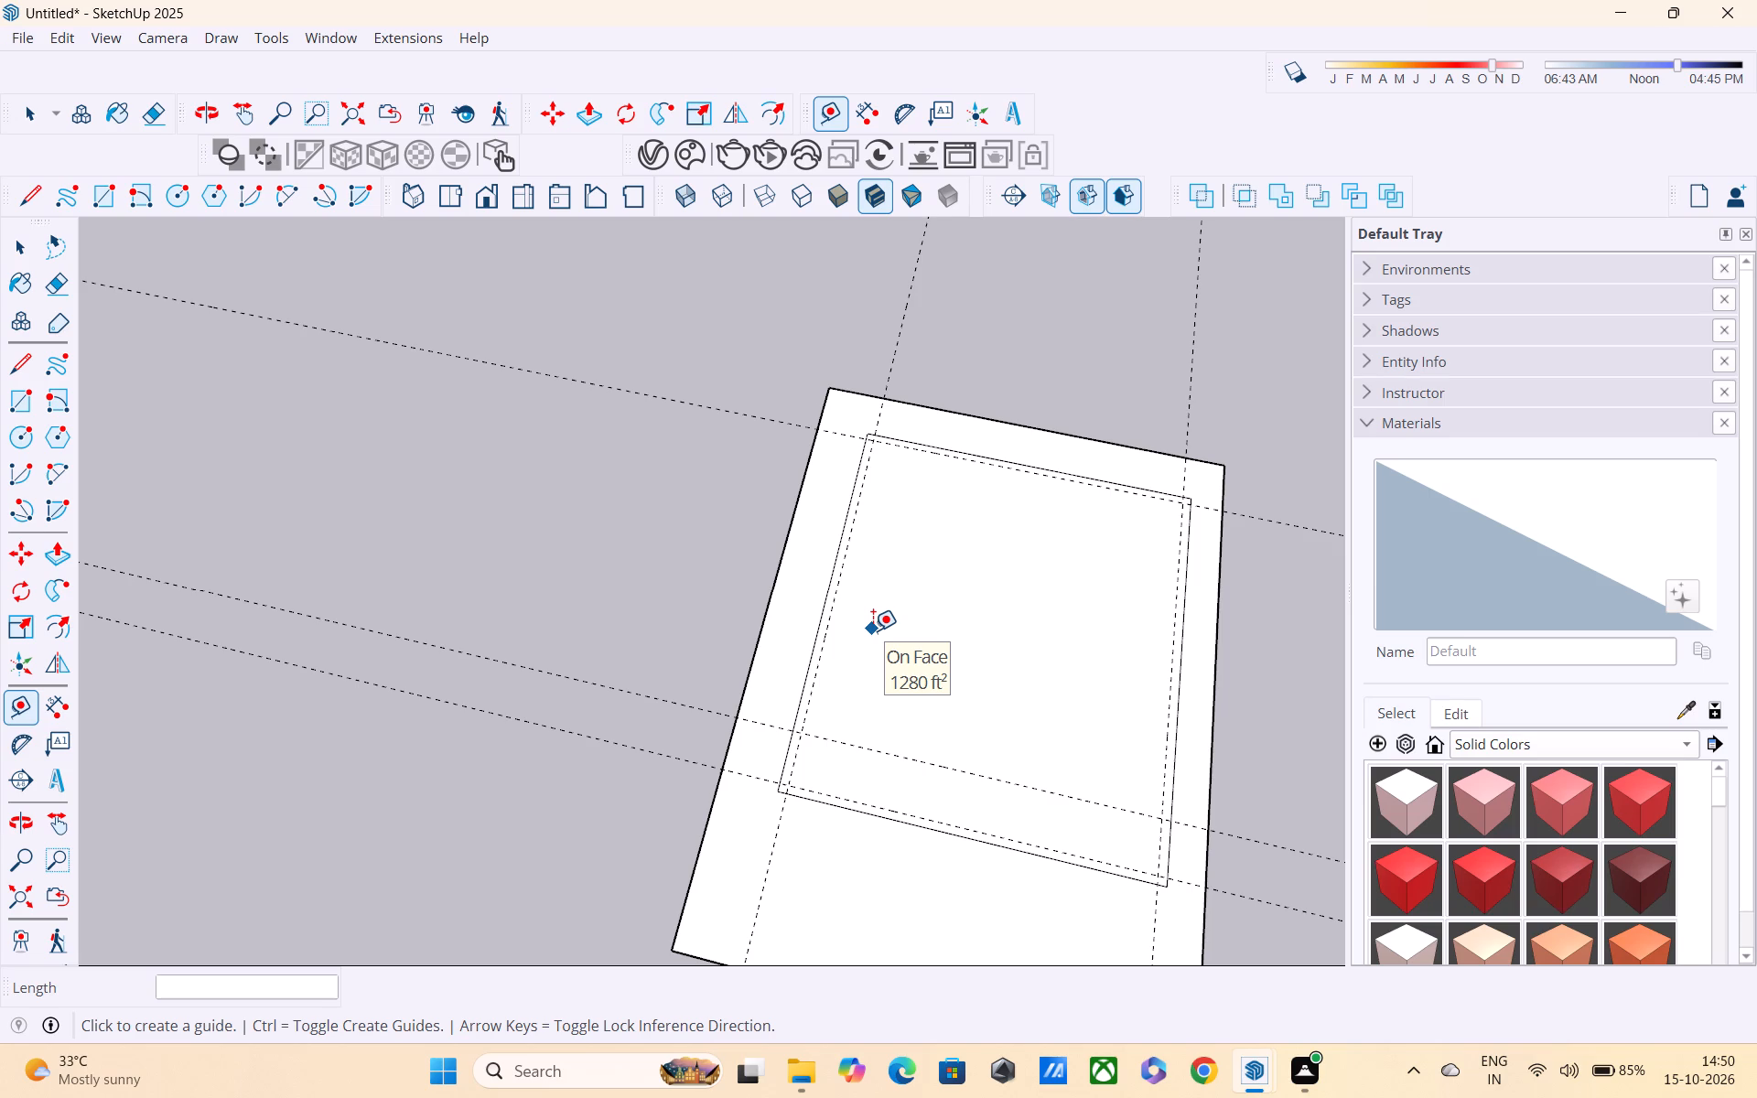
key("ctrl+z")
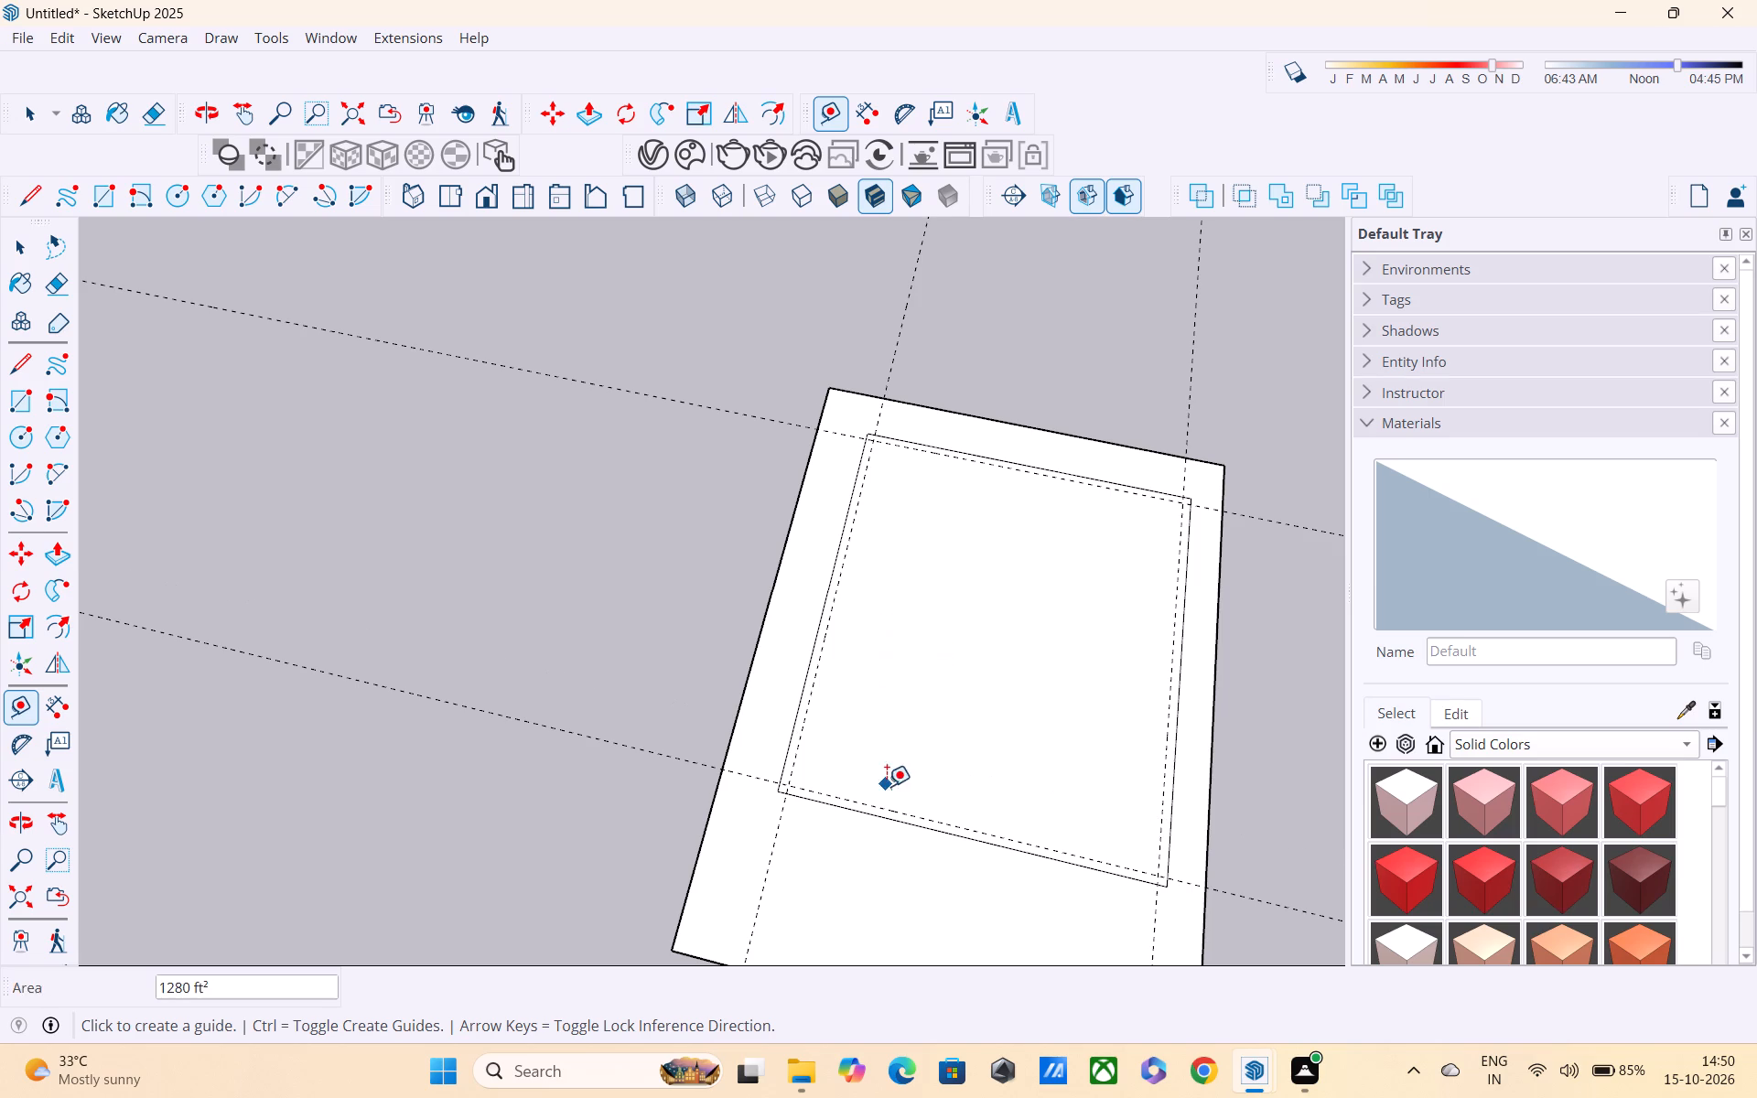
Place a guide 7' from the near 9" guide toward the far edge, and another 6" beyond it.
left_click(882, 804)
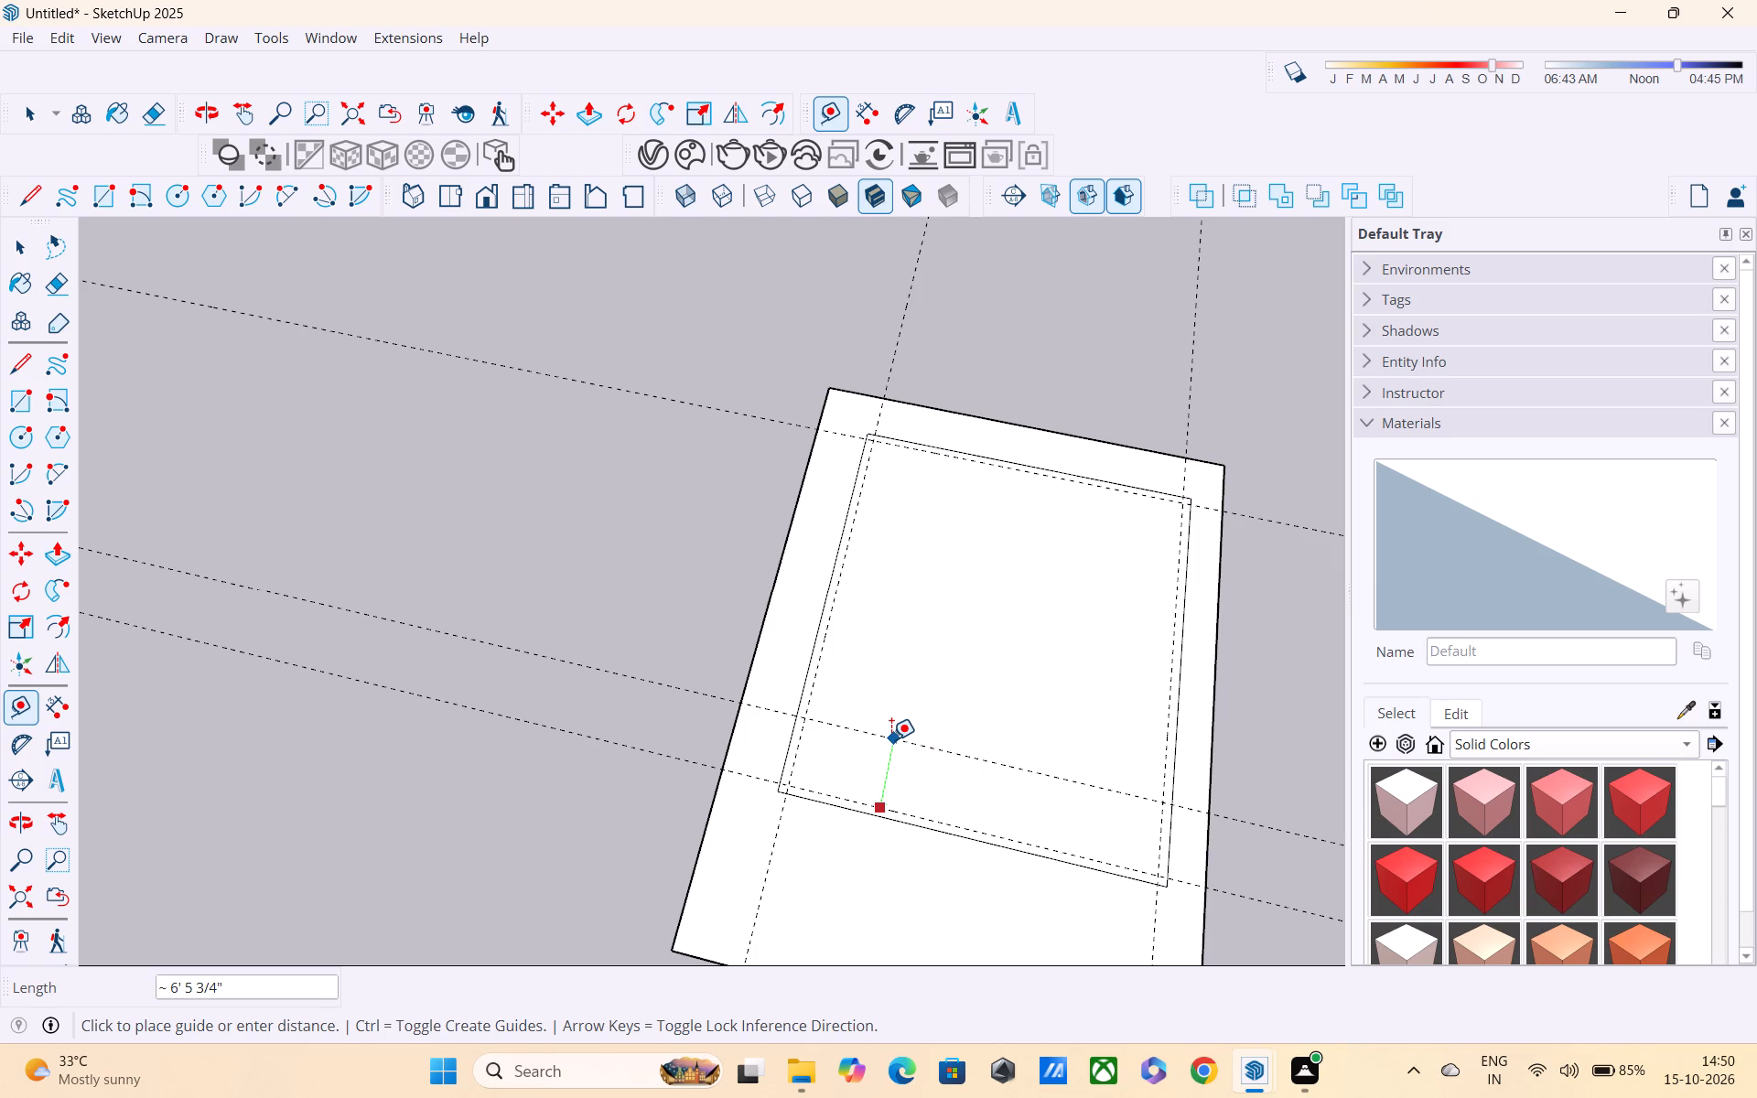
type("7'")
key("Return")
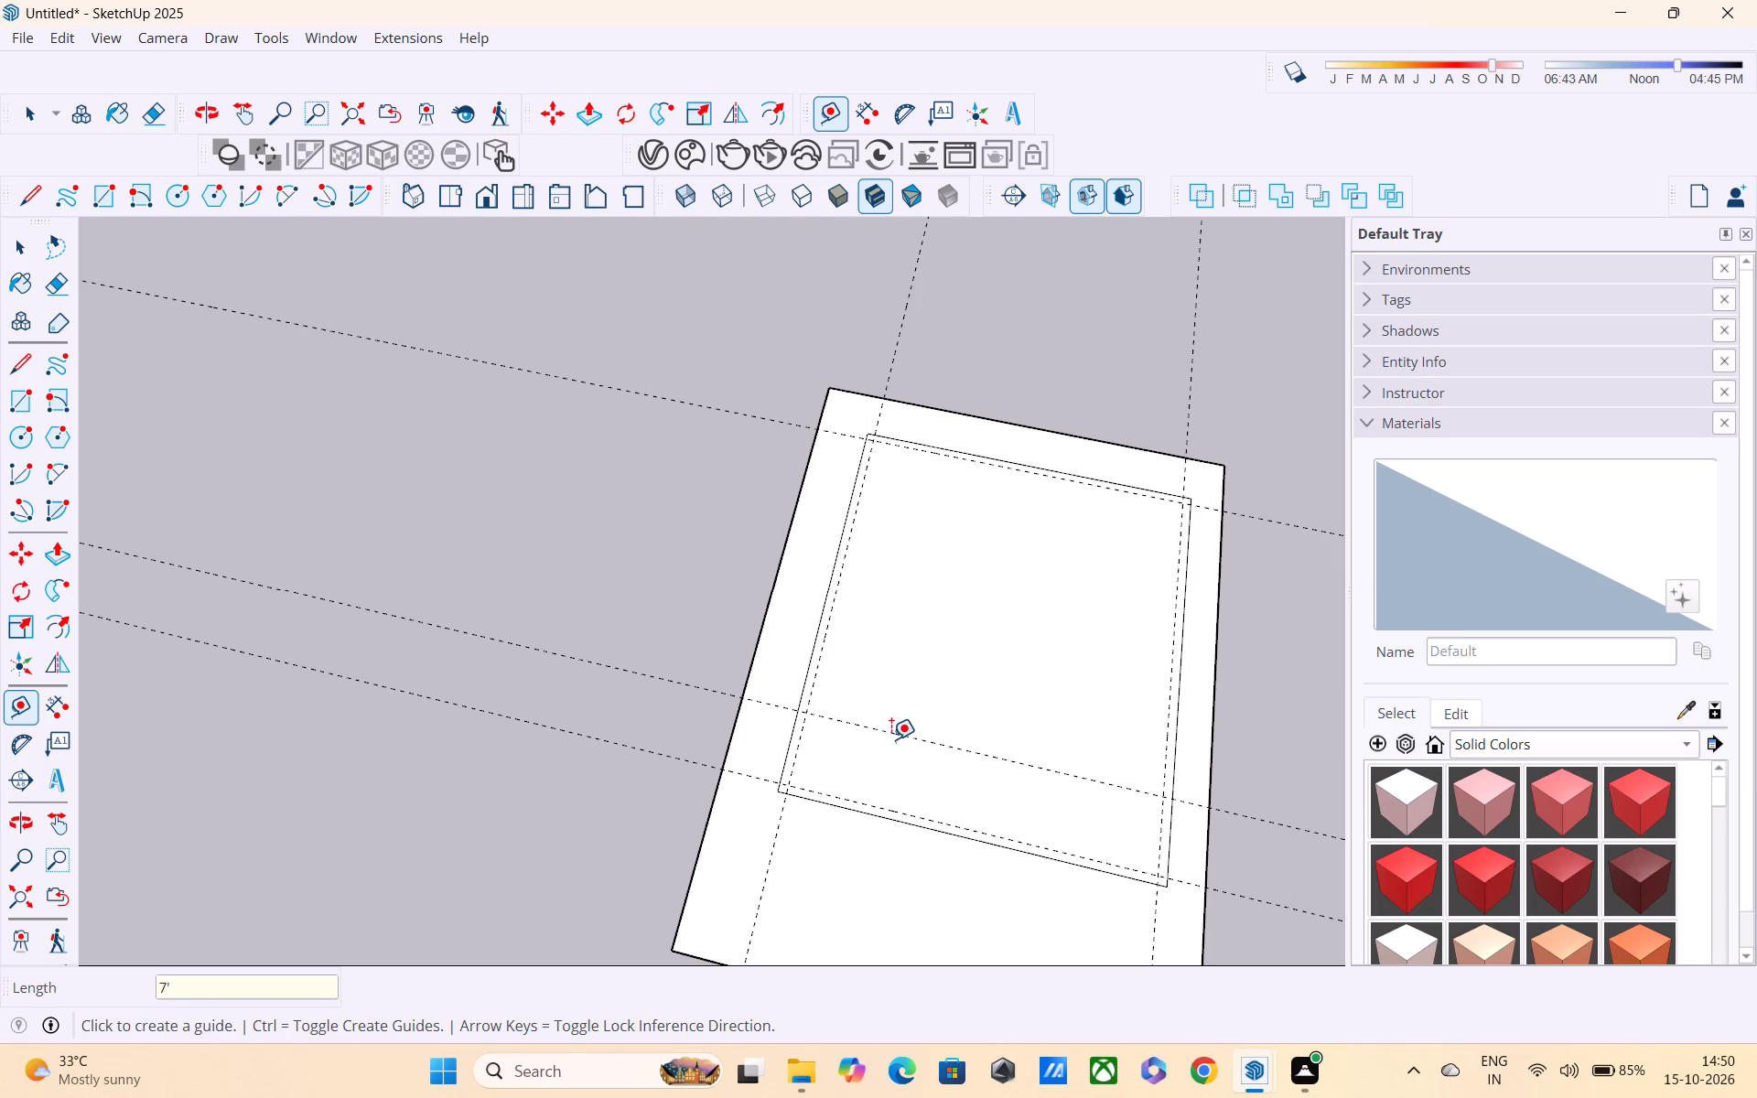
scroll(891, 739, "up", 3)
left_click(897, 734)
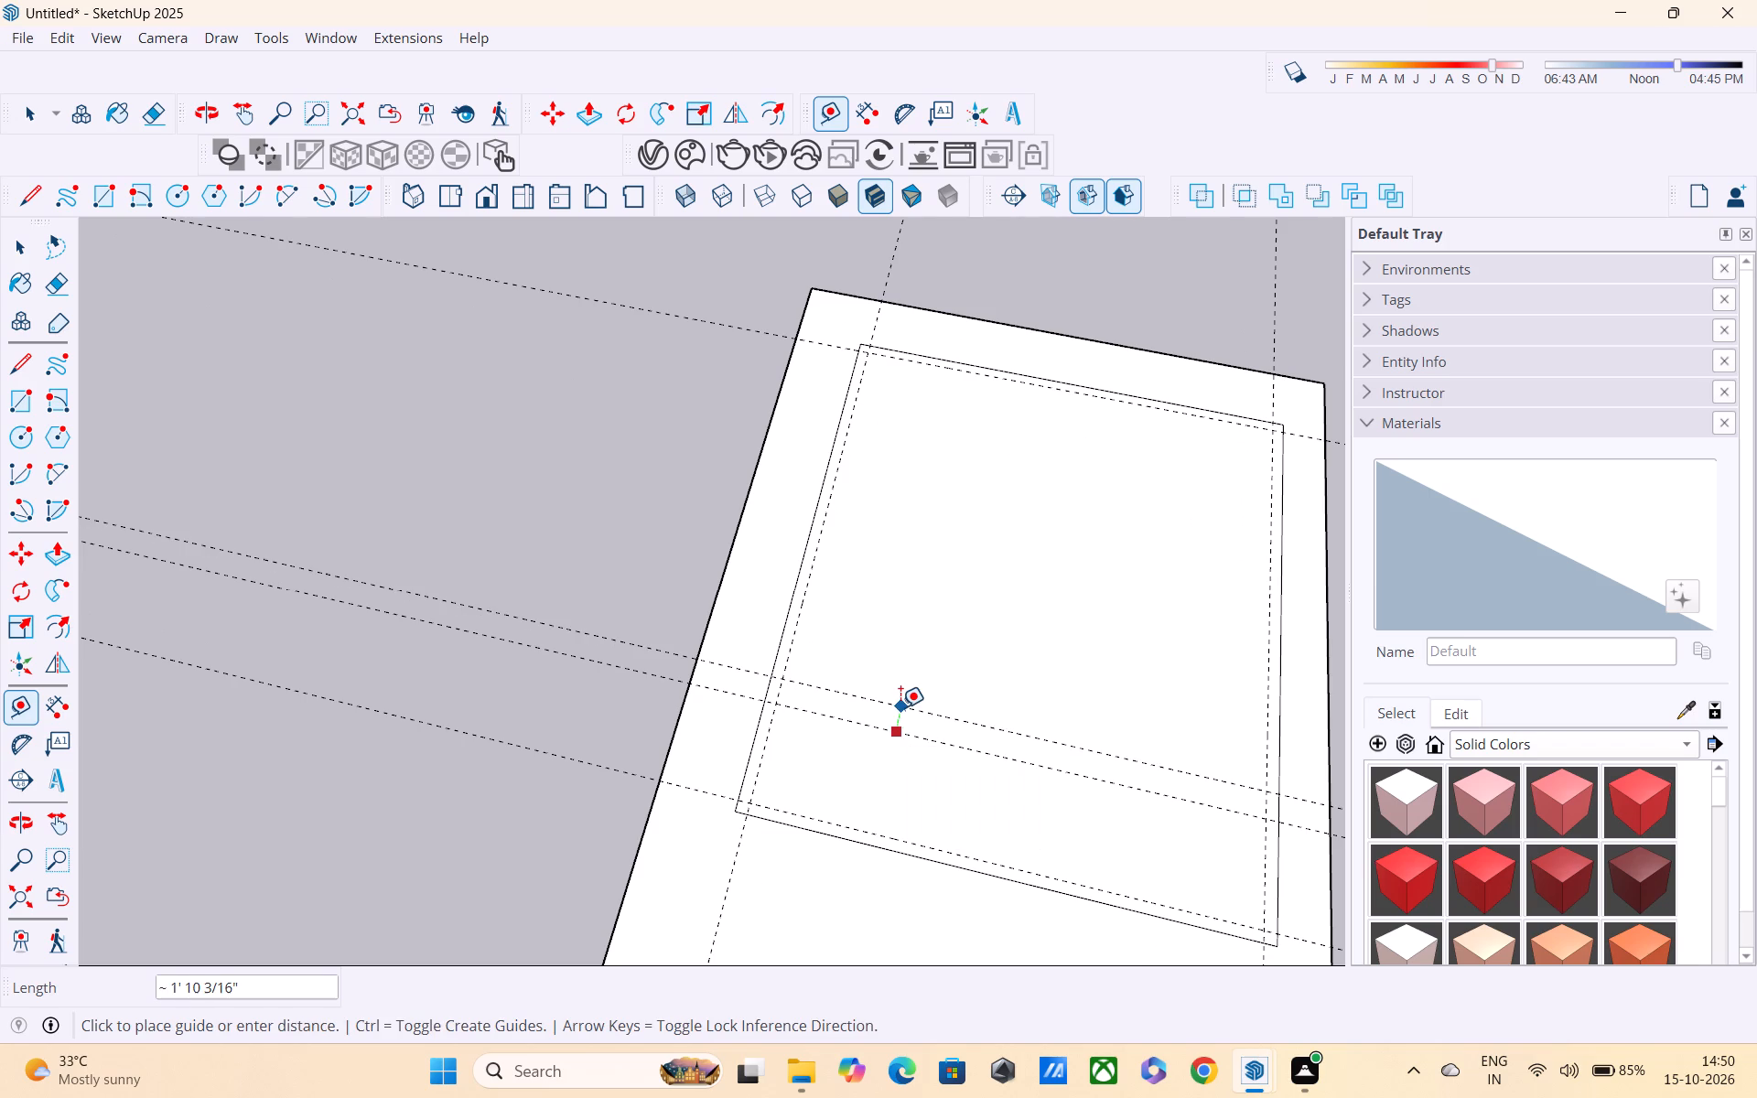
type("6\"")
key("Return")
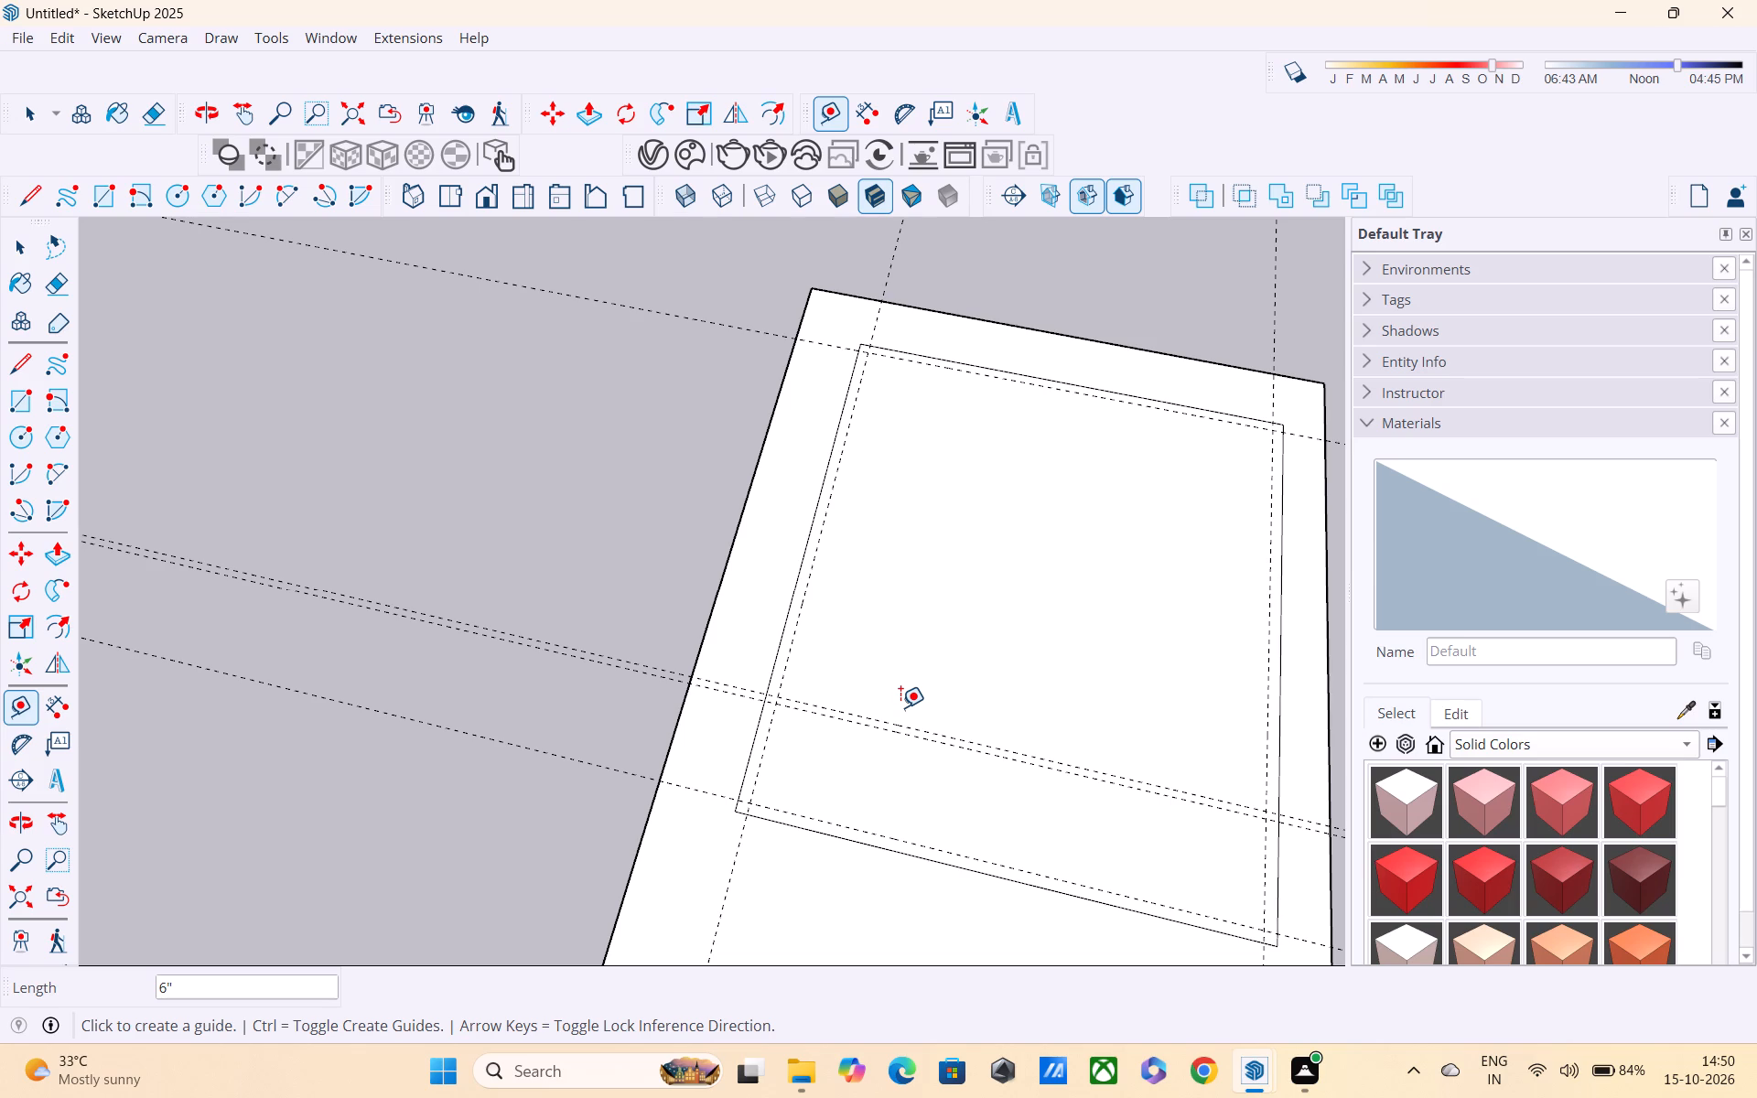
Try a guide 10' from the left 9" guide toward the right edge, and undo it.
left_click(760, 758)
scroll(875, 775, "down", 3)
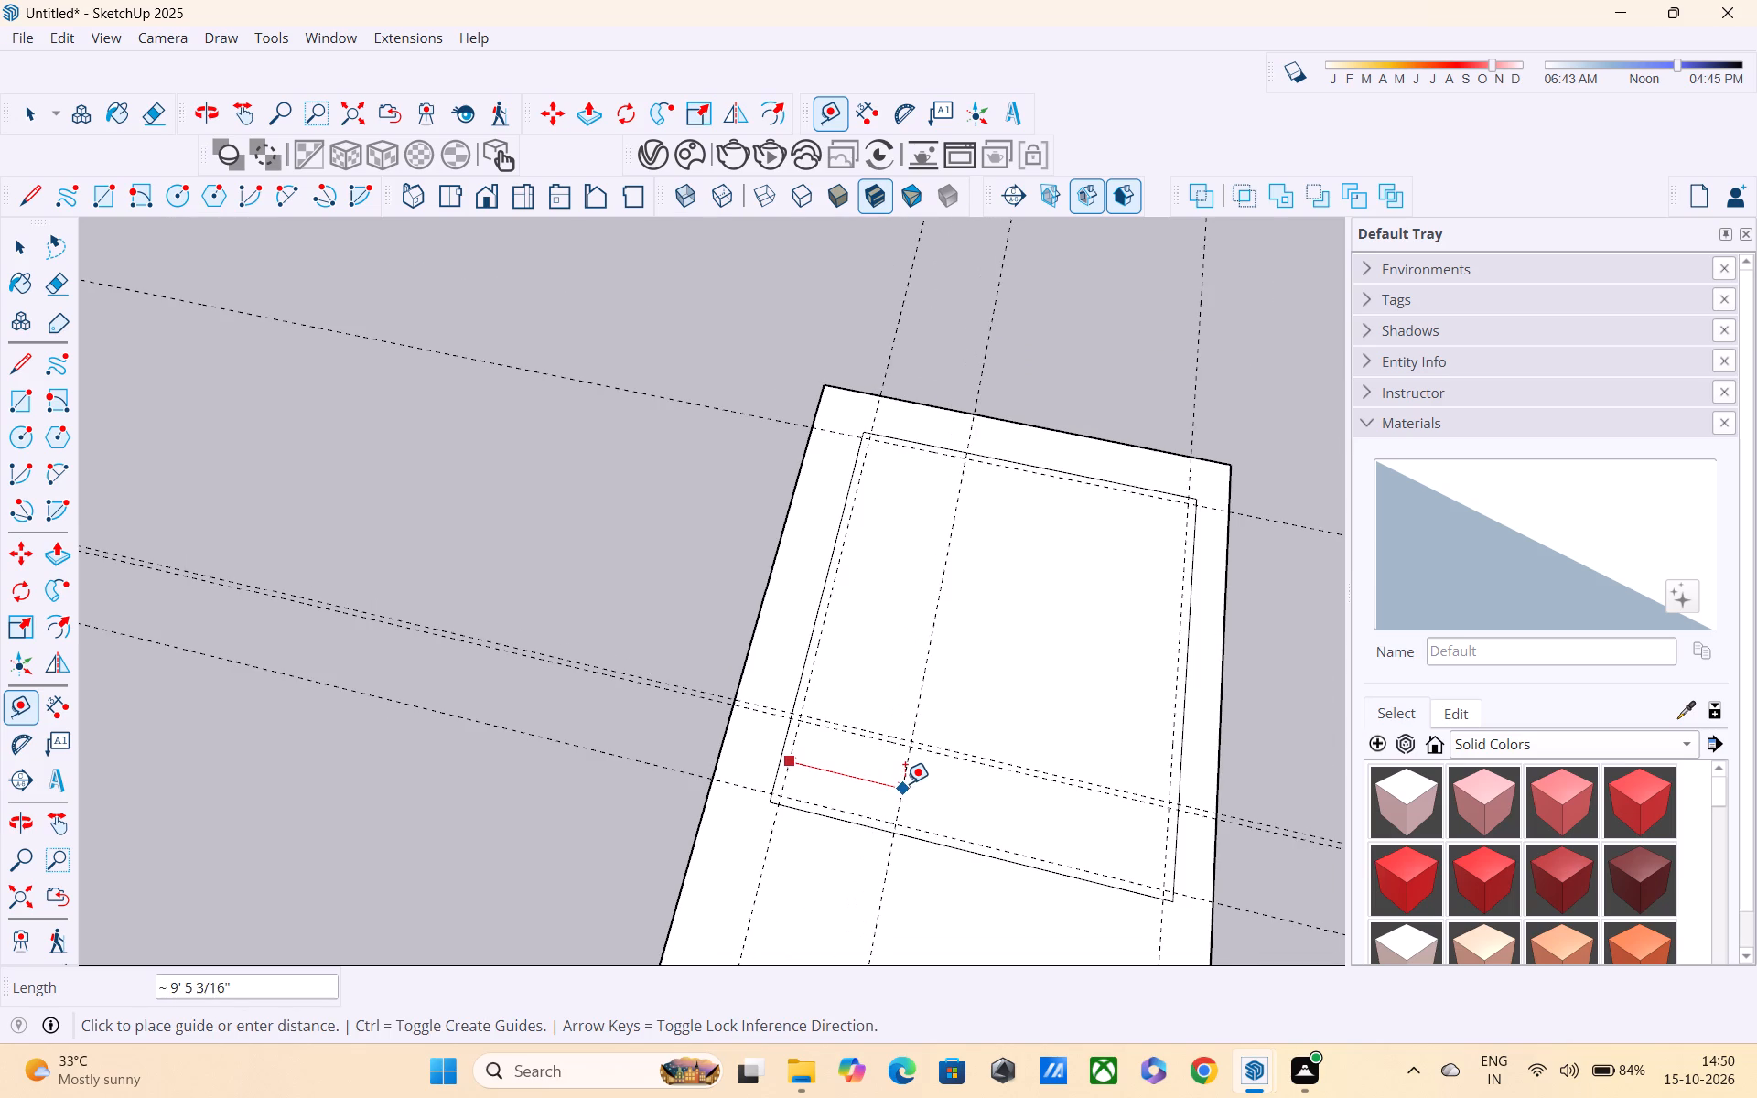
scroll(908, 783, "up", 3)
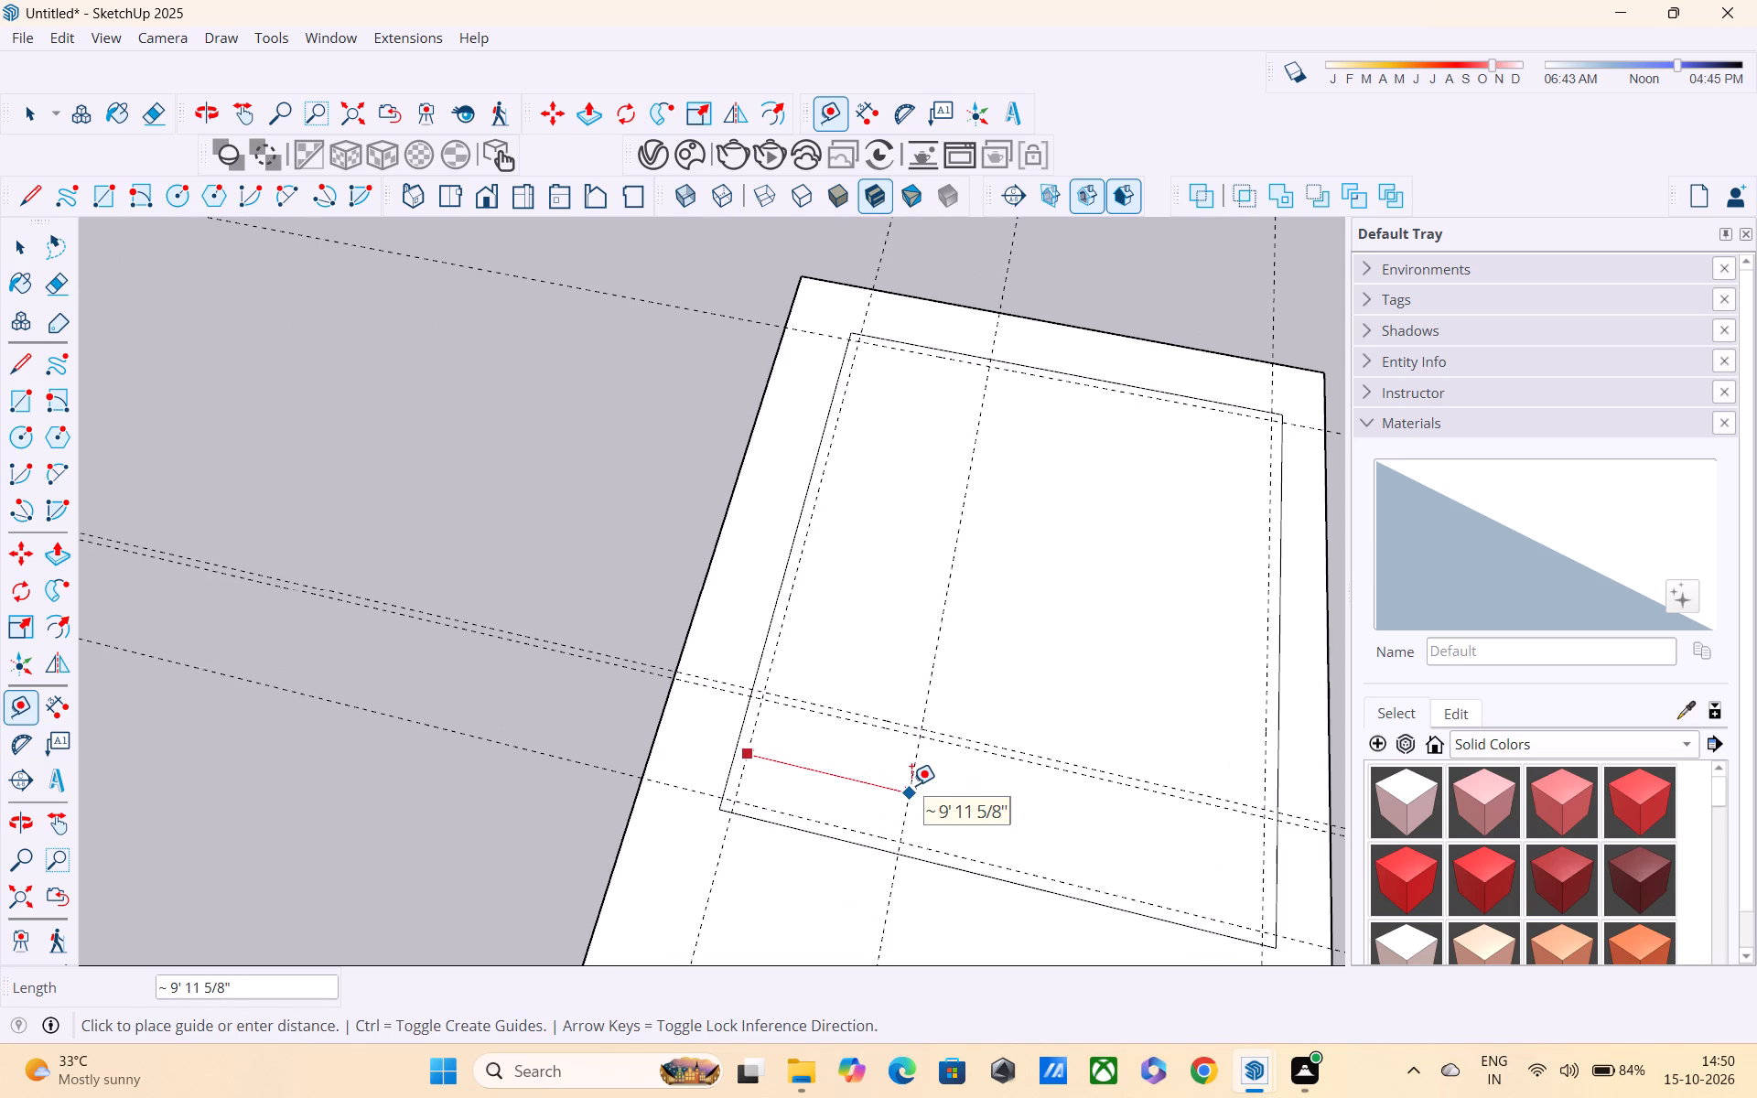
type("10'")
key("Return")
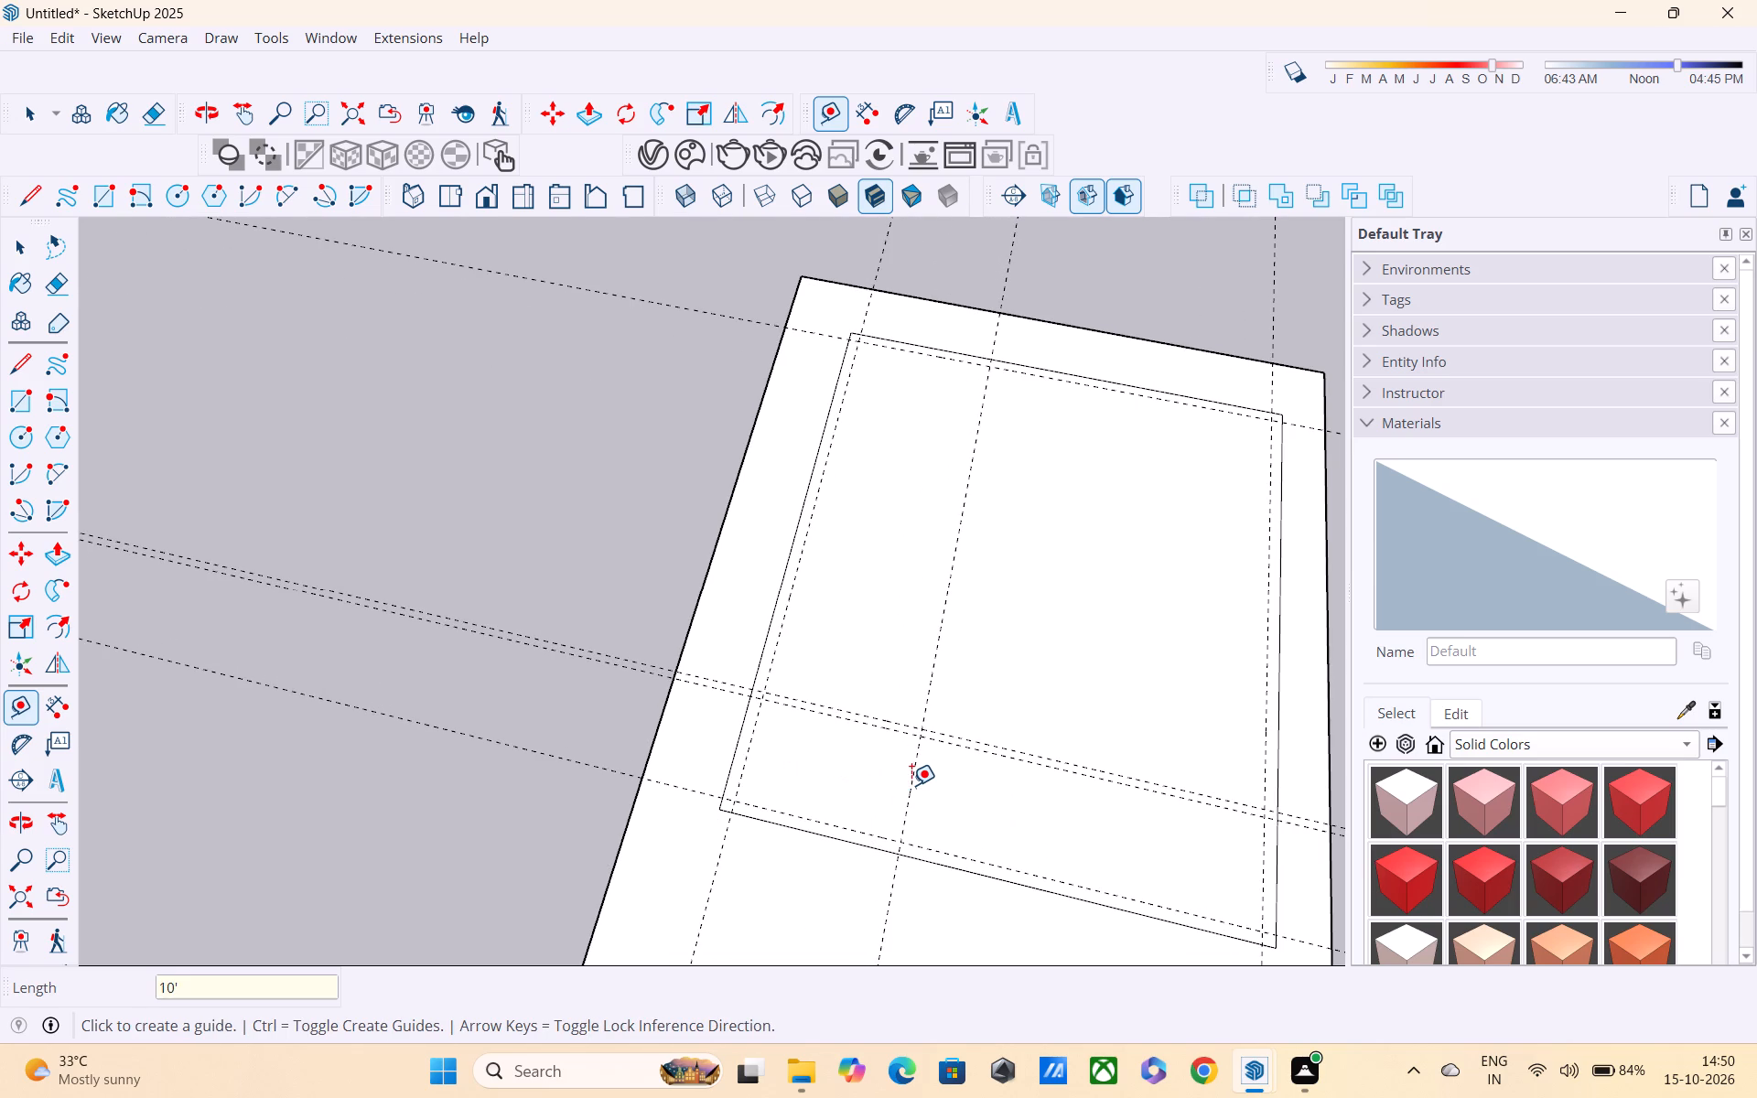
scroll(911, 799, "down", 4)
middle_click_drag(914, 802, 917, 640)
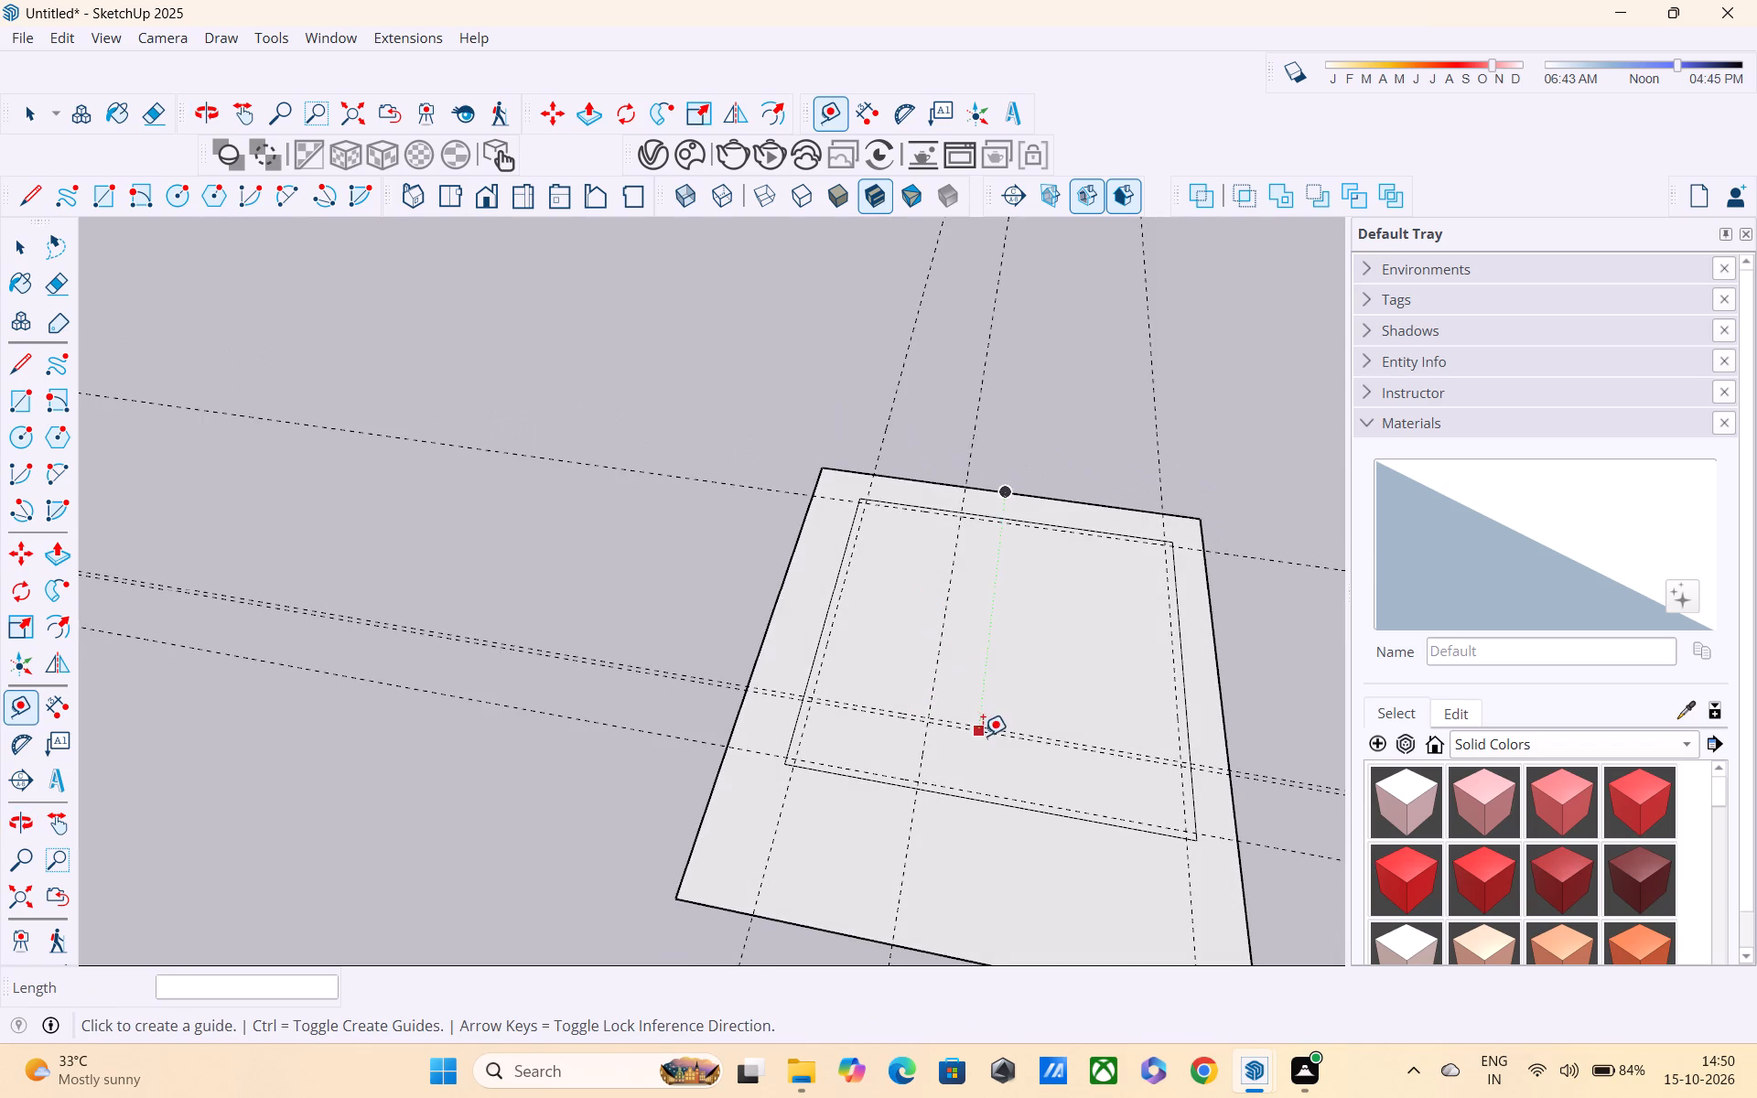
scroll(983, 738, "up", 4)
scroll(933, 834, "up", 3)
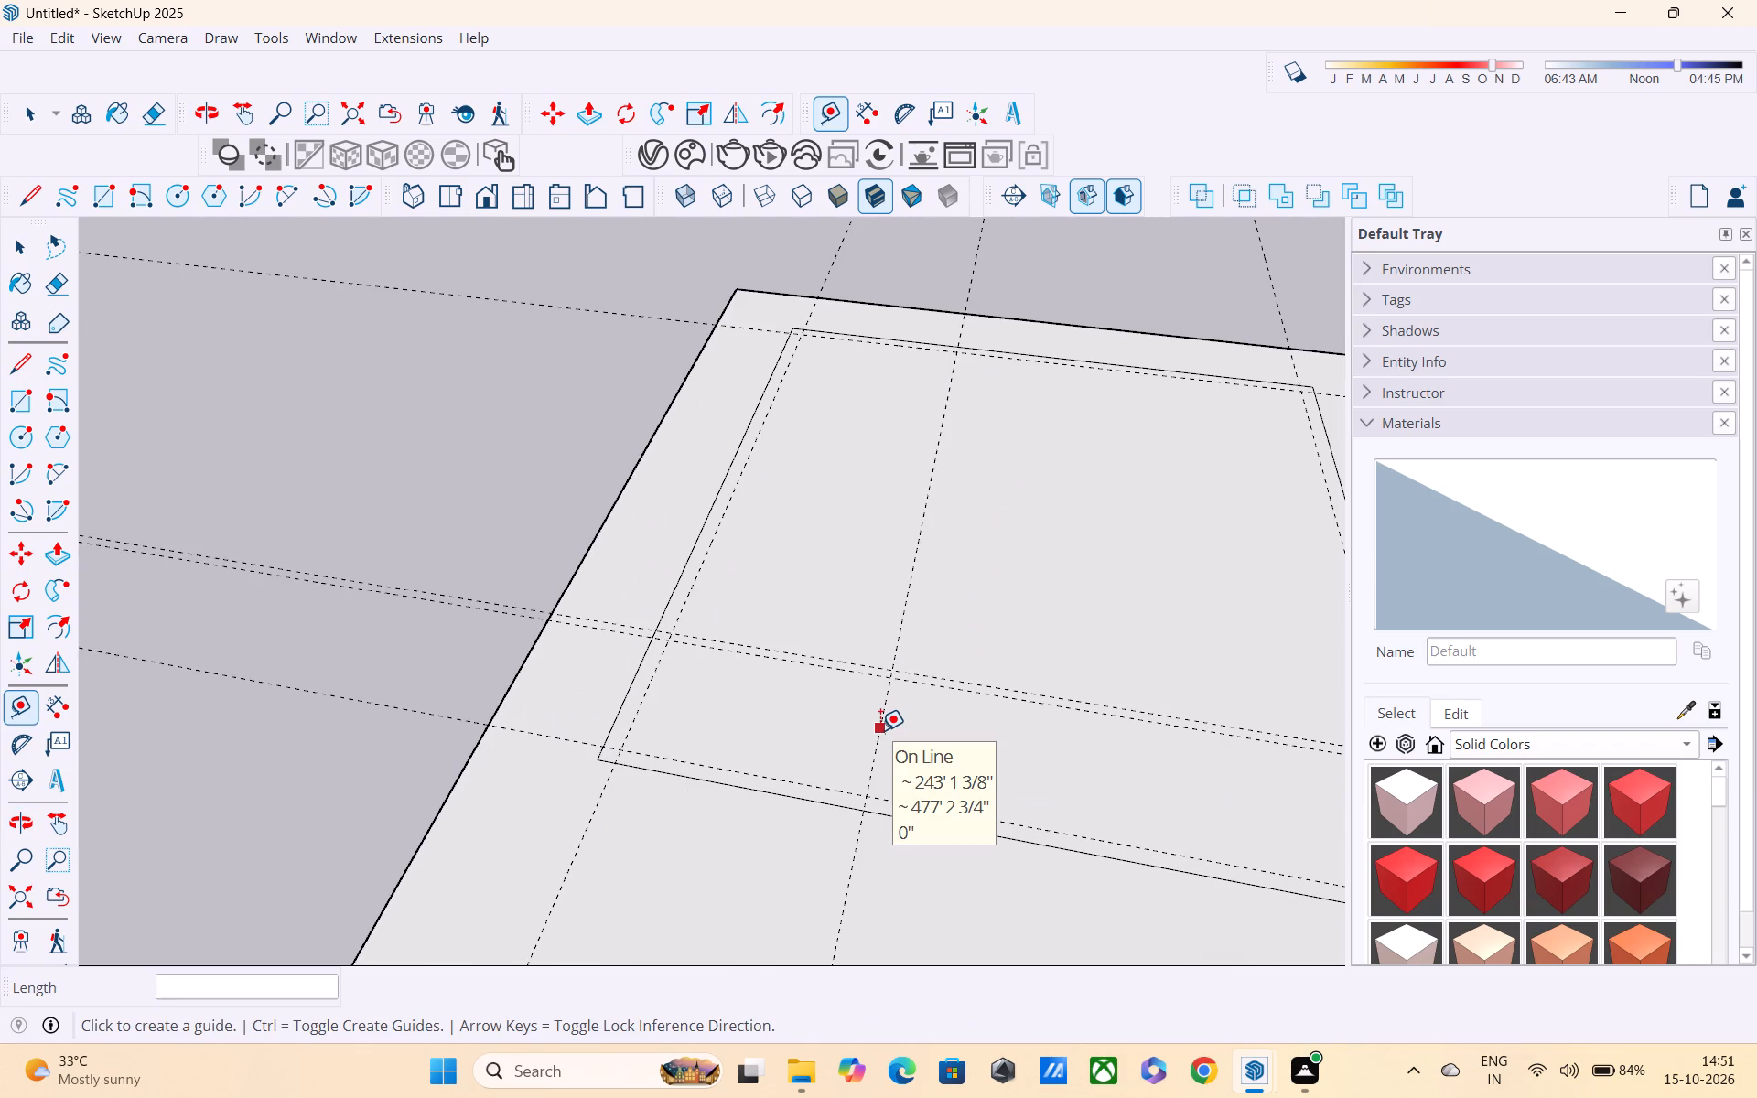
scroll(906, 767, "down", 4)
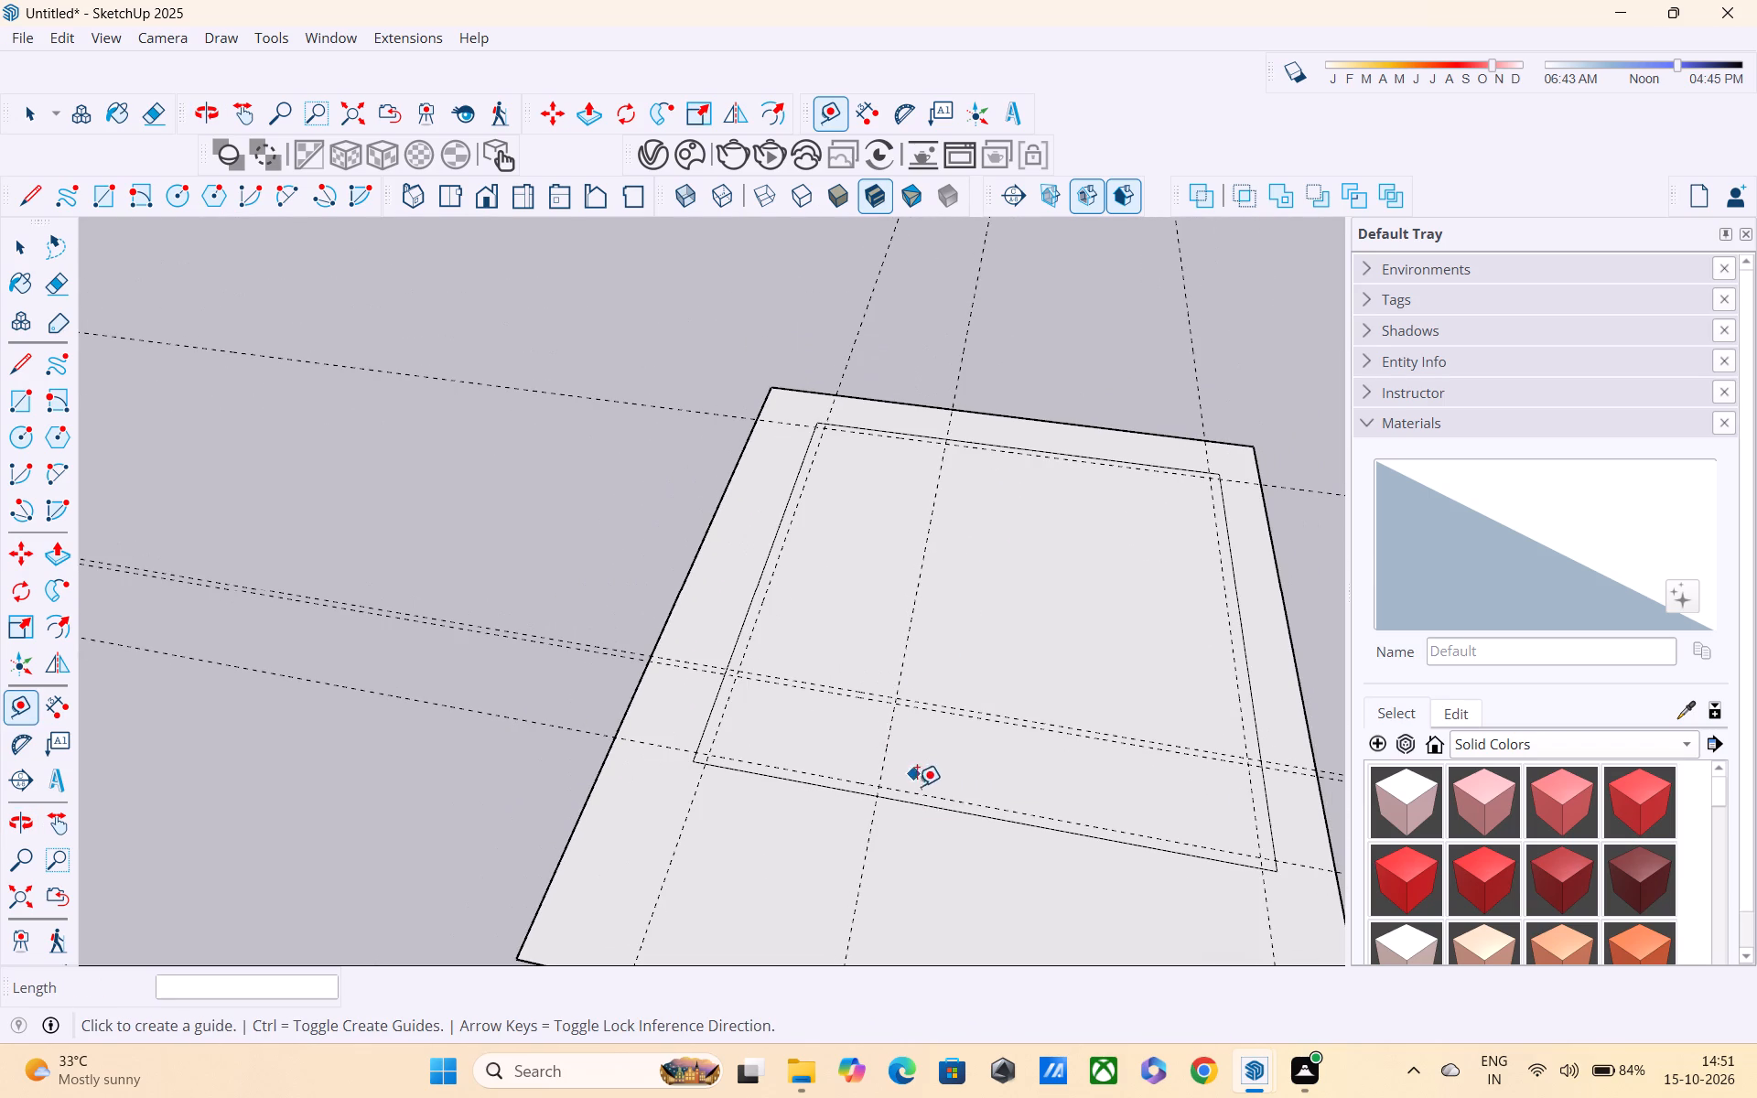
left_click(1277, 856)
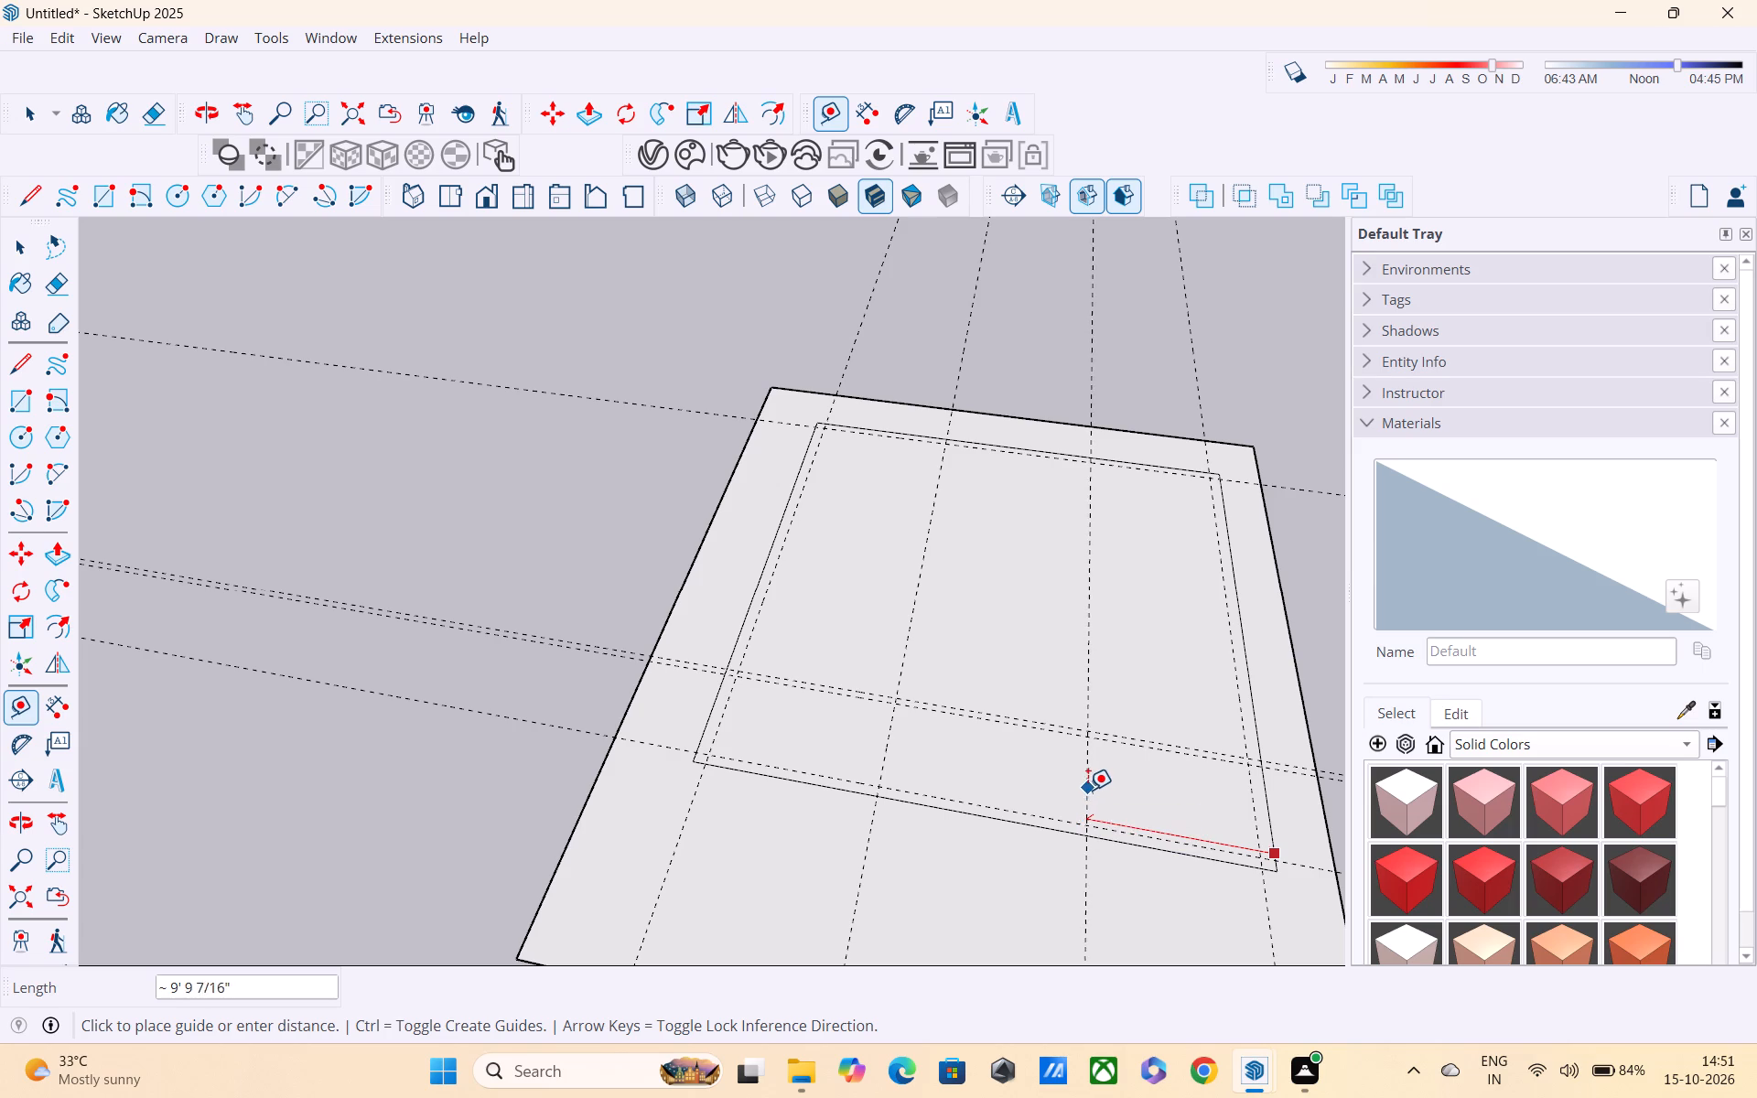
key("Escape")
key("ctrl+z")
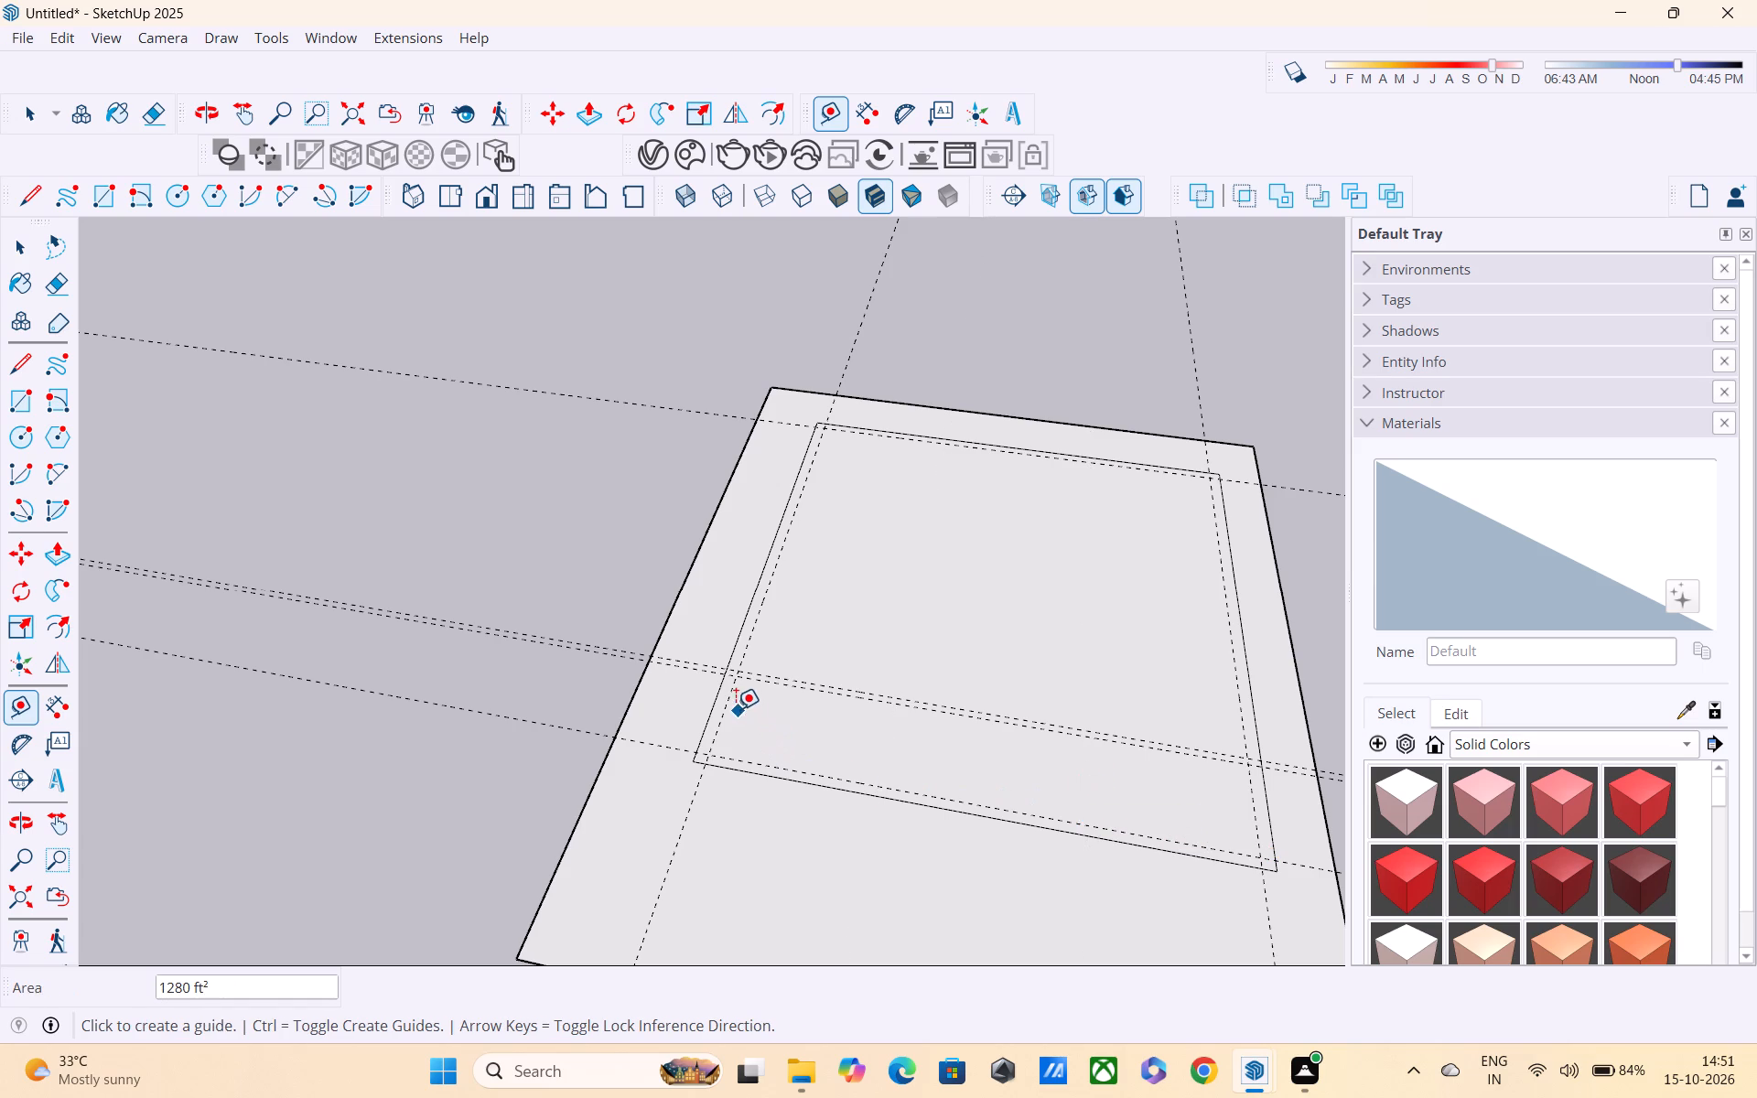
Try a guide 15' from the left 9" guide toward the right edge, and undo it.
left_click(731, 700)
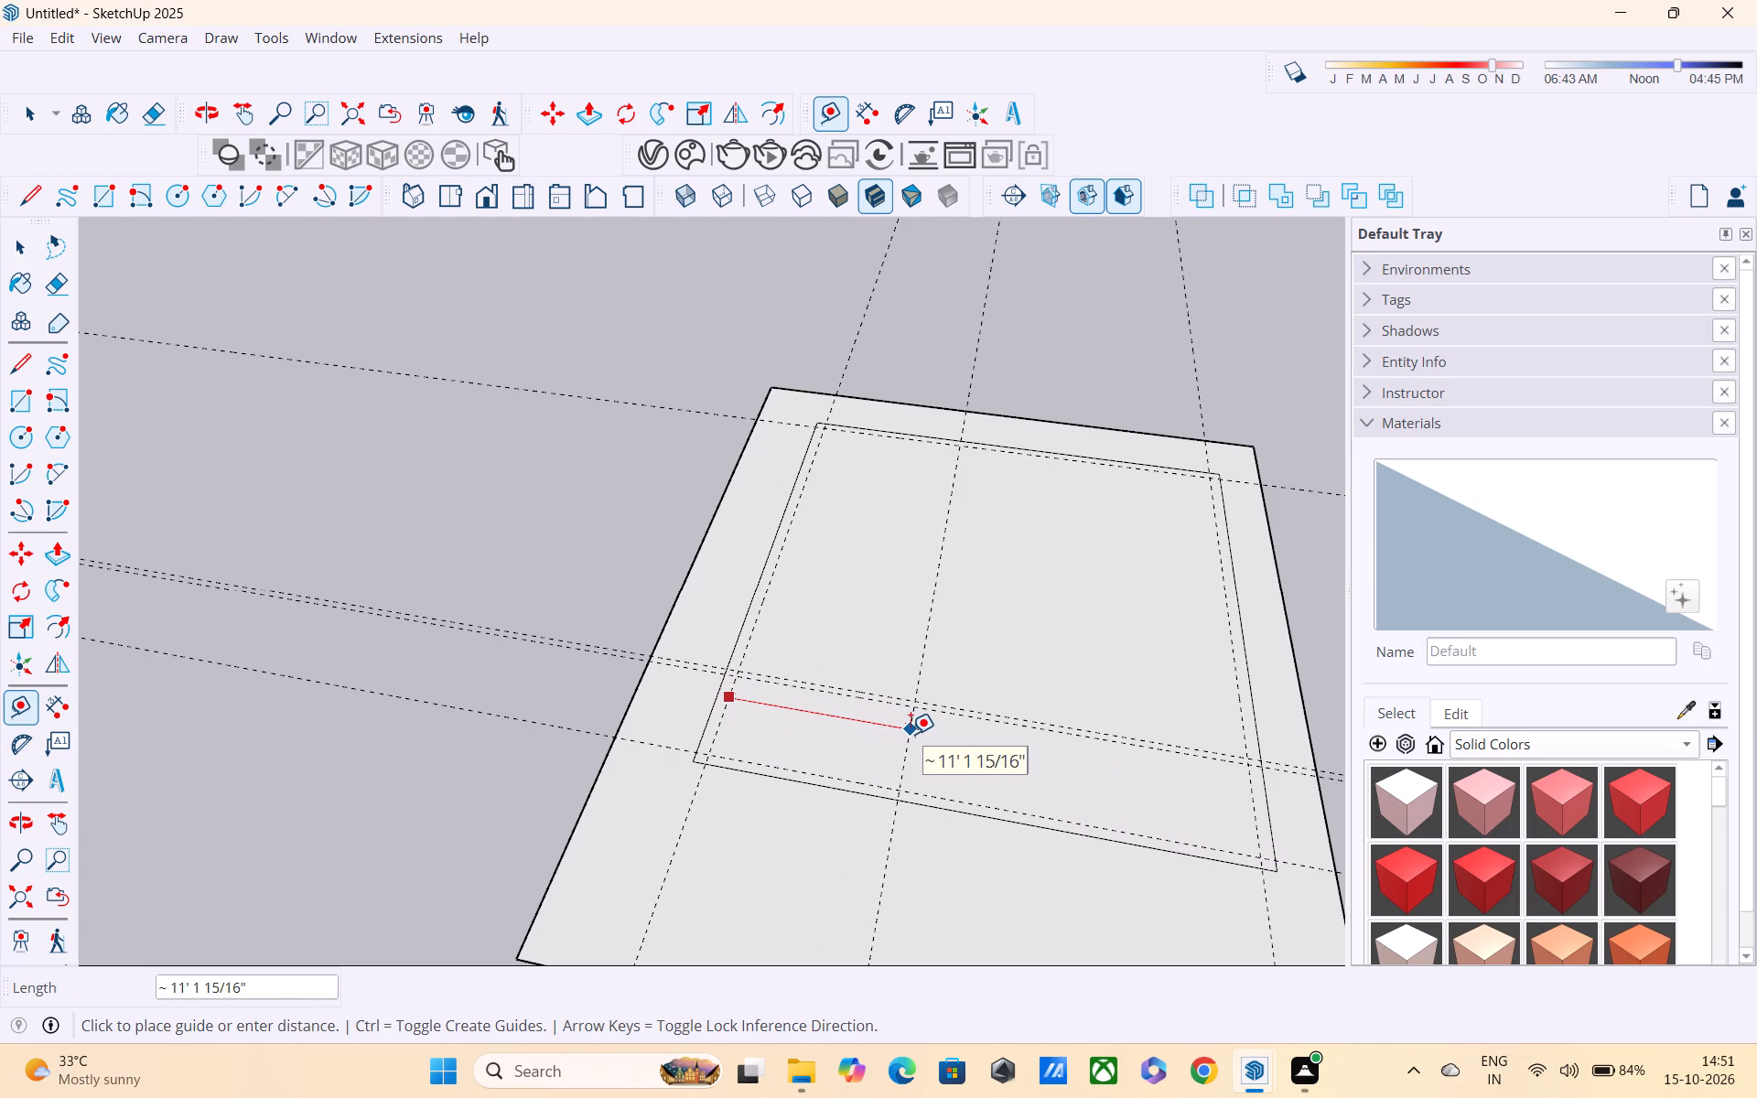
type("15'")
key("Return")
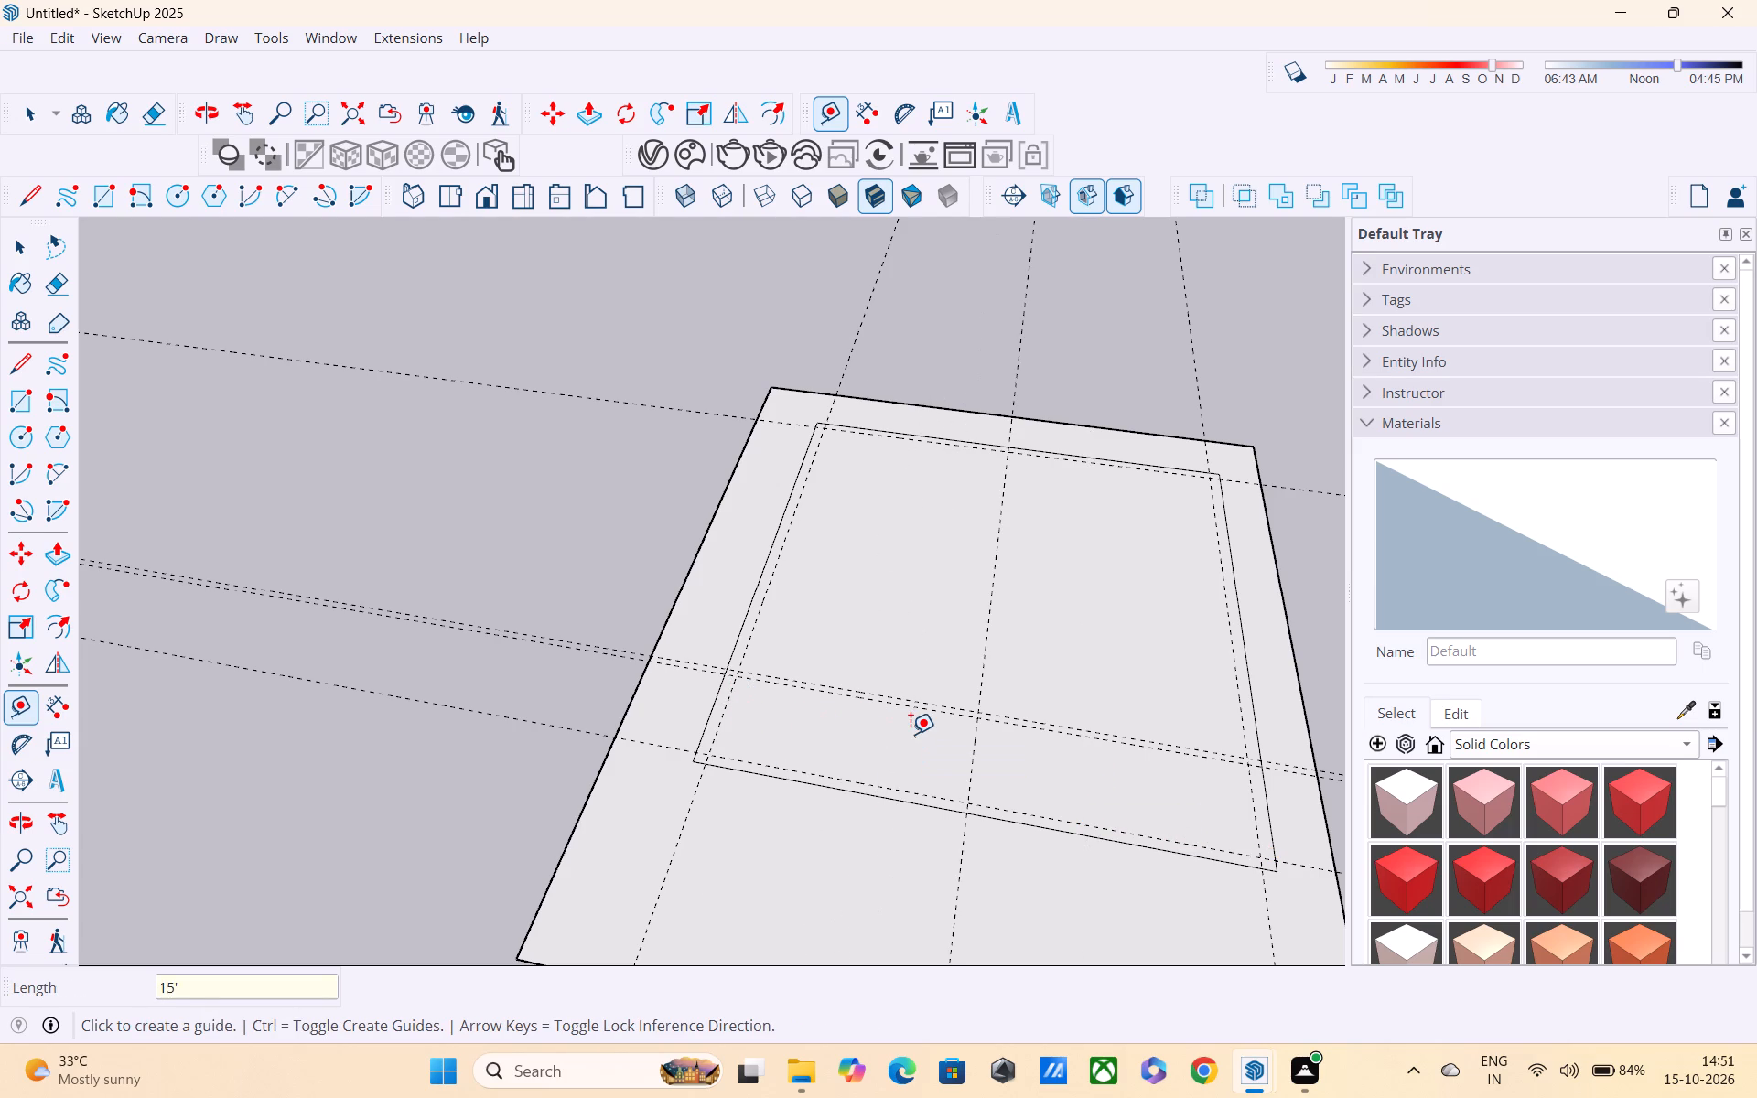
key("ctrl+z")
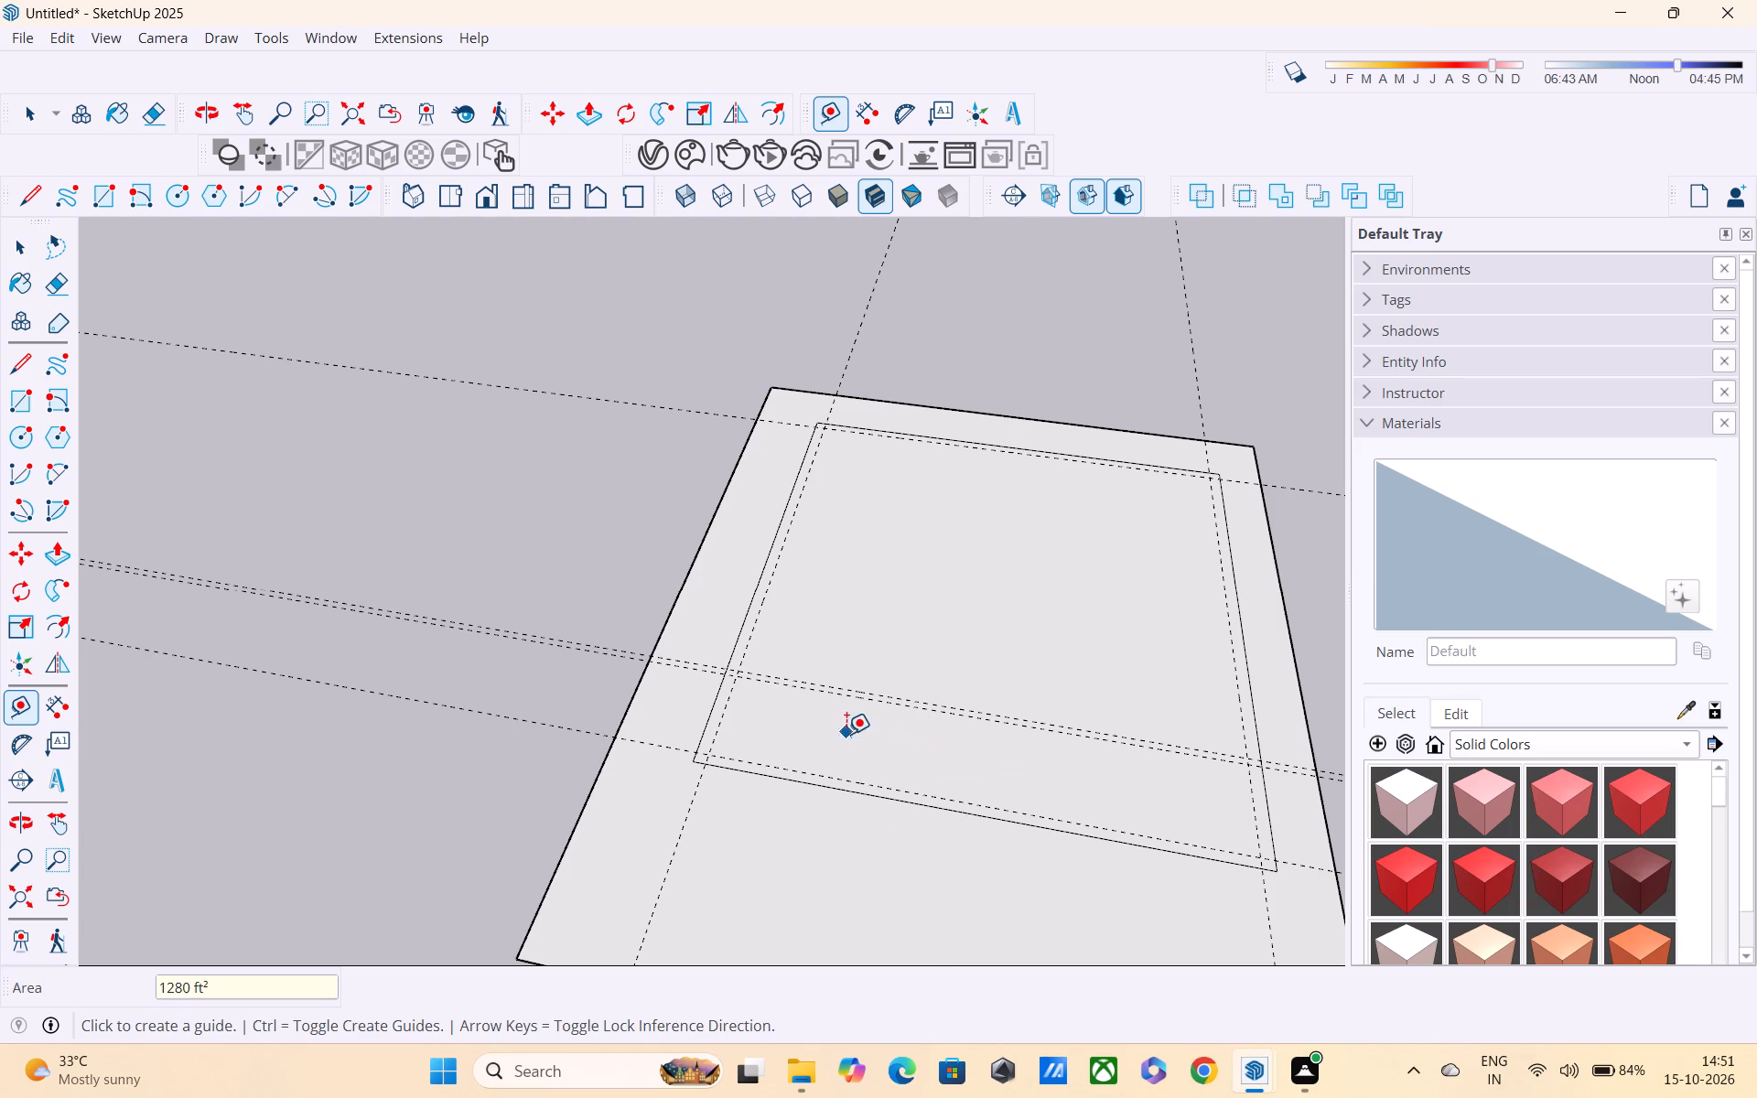
Place a guide 12' from the left 9" guide toward the inner rectangle's right edge.
left_click(728, 705)
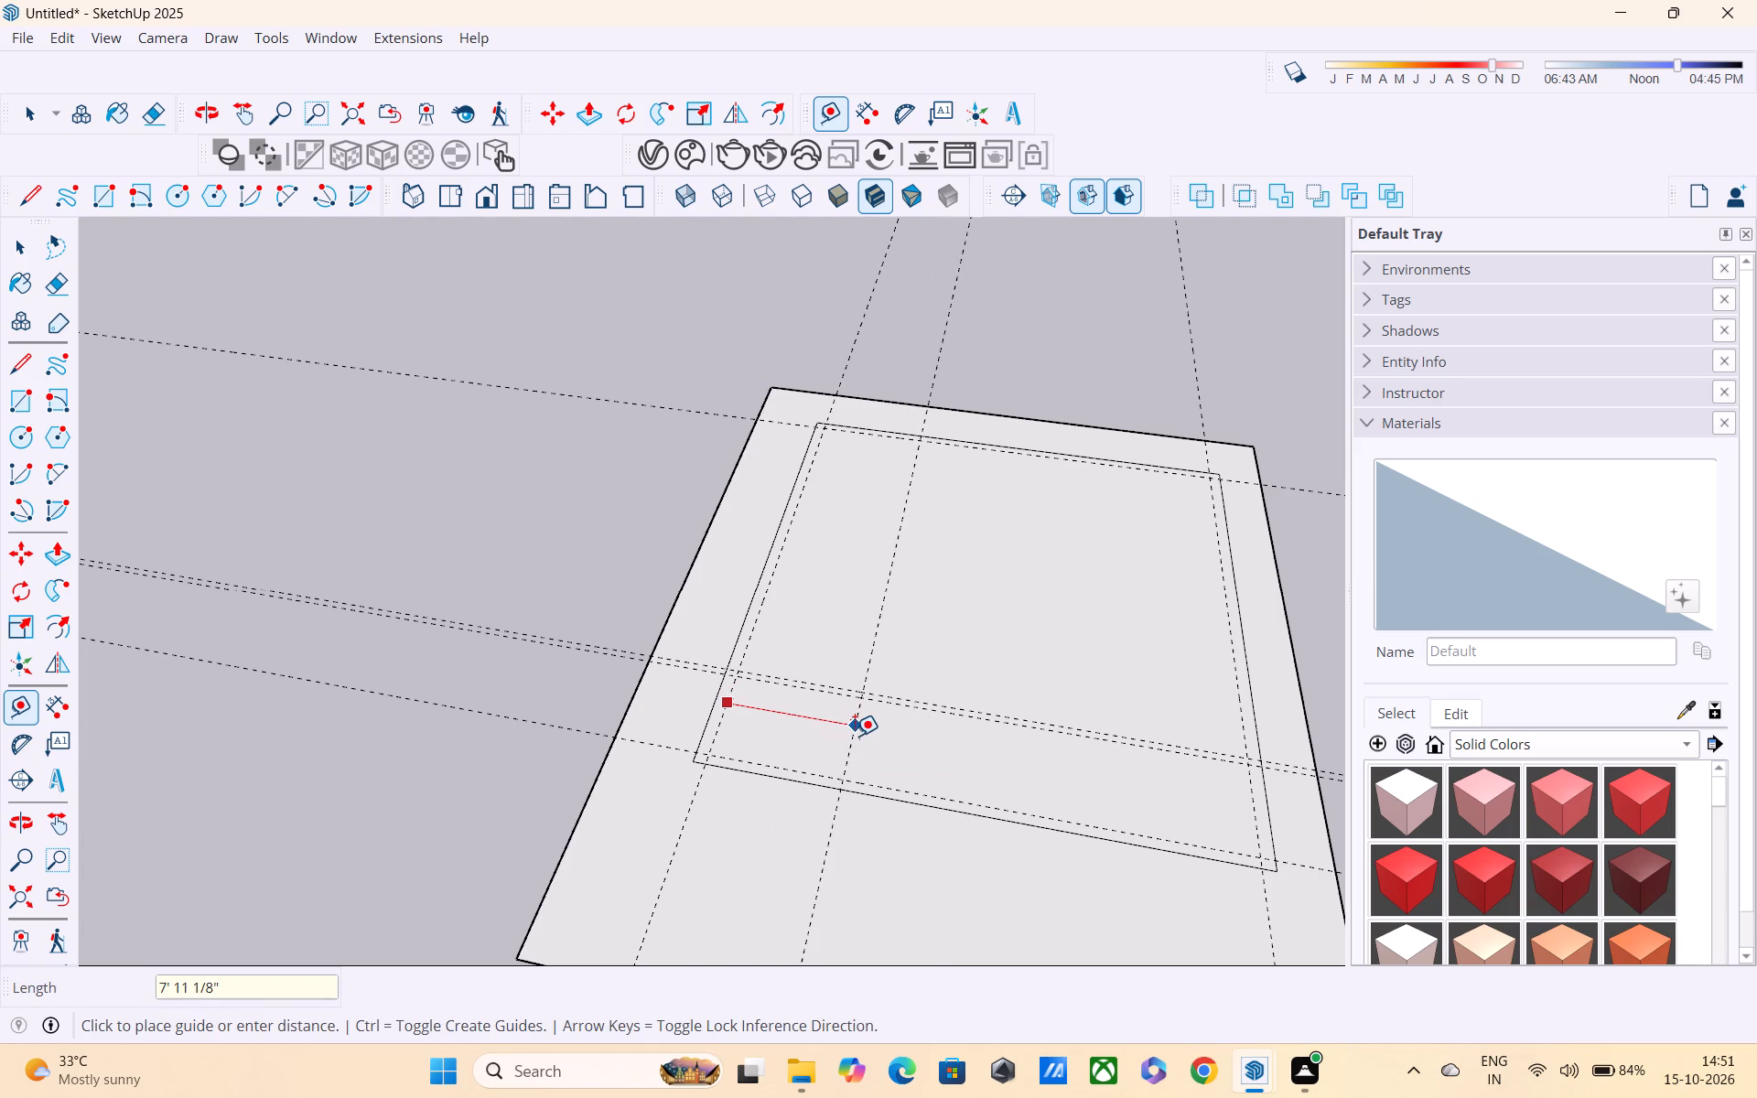
type("12'")
key("Return")
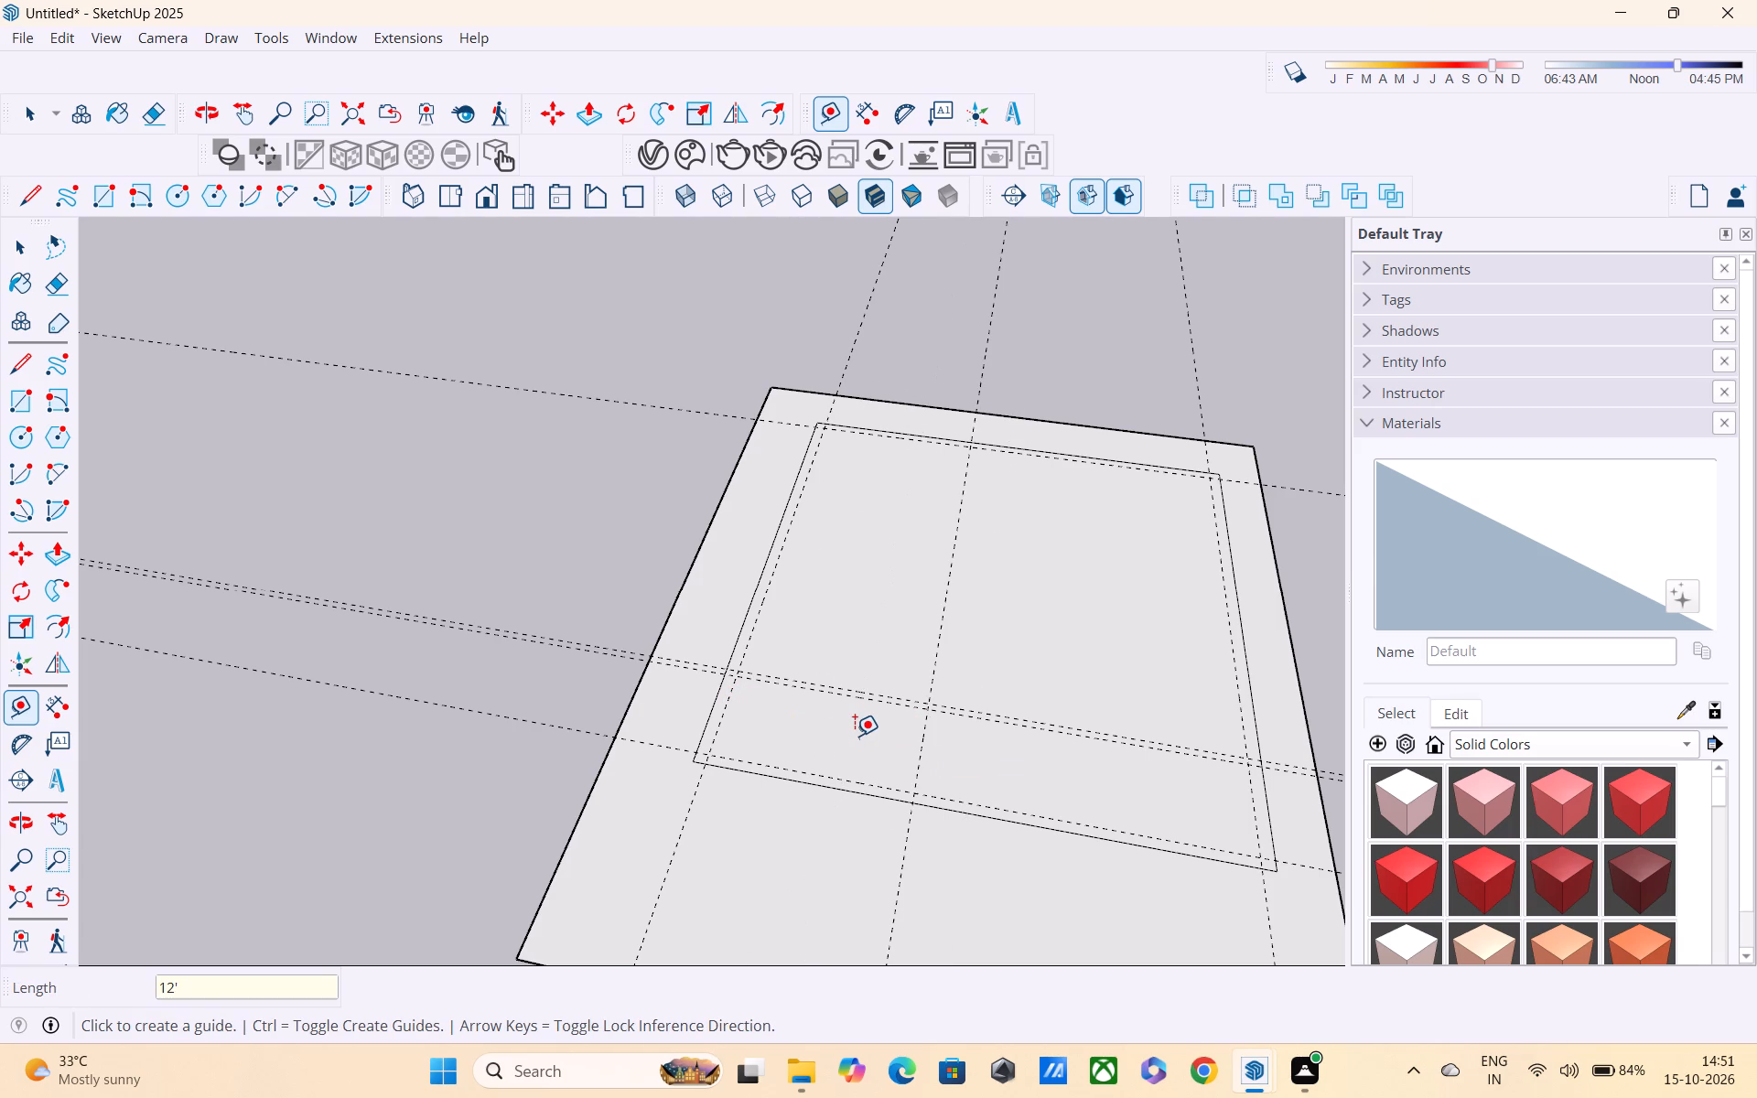
Place a guide 9" from the 12' guide, on its side facing the inner rectangle's right edge.
scroll(855, 736, "down", 4)
middle_click_drag(900, 723, 895, 615)
scroll(1088, 747, "up", 5)
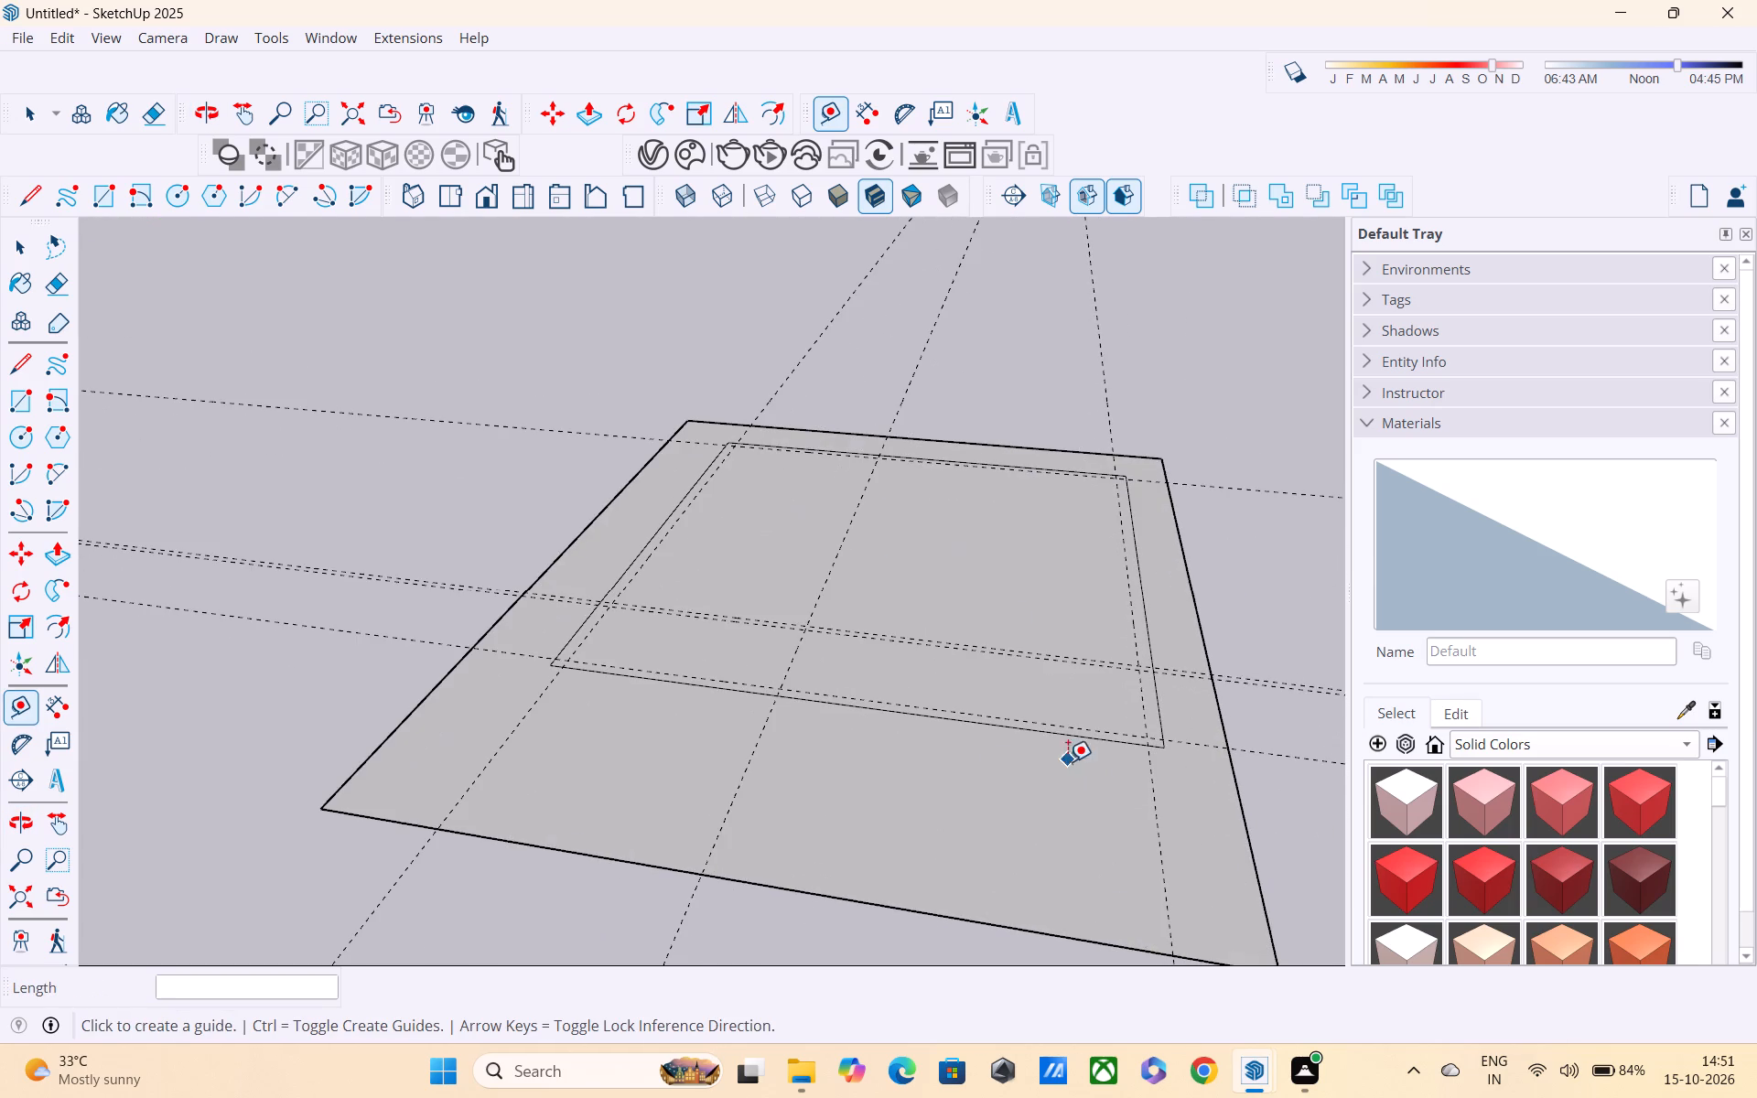
middle_click_drag(926, 771, 1051, 770)
middle_click_drag(665, 750, 644, 877)
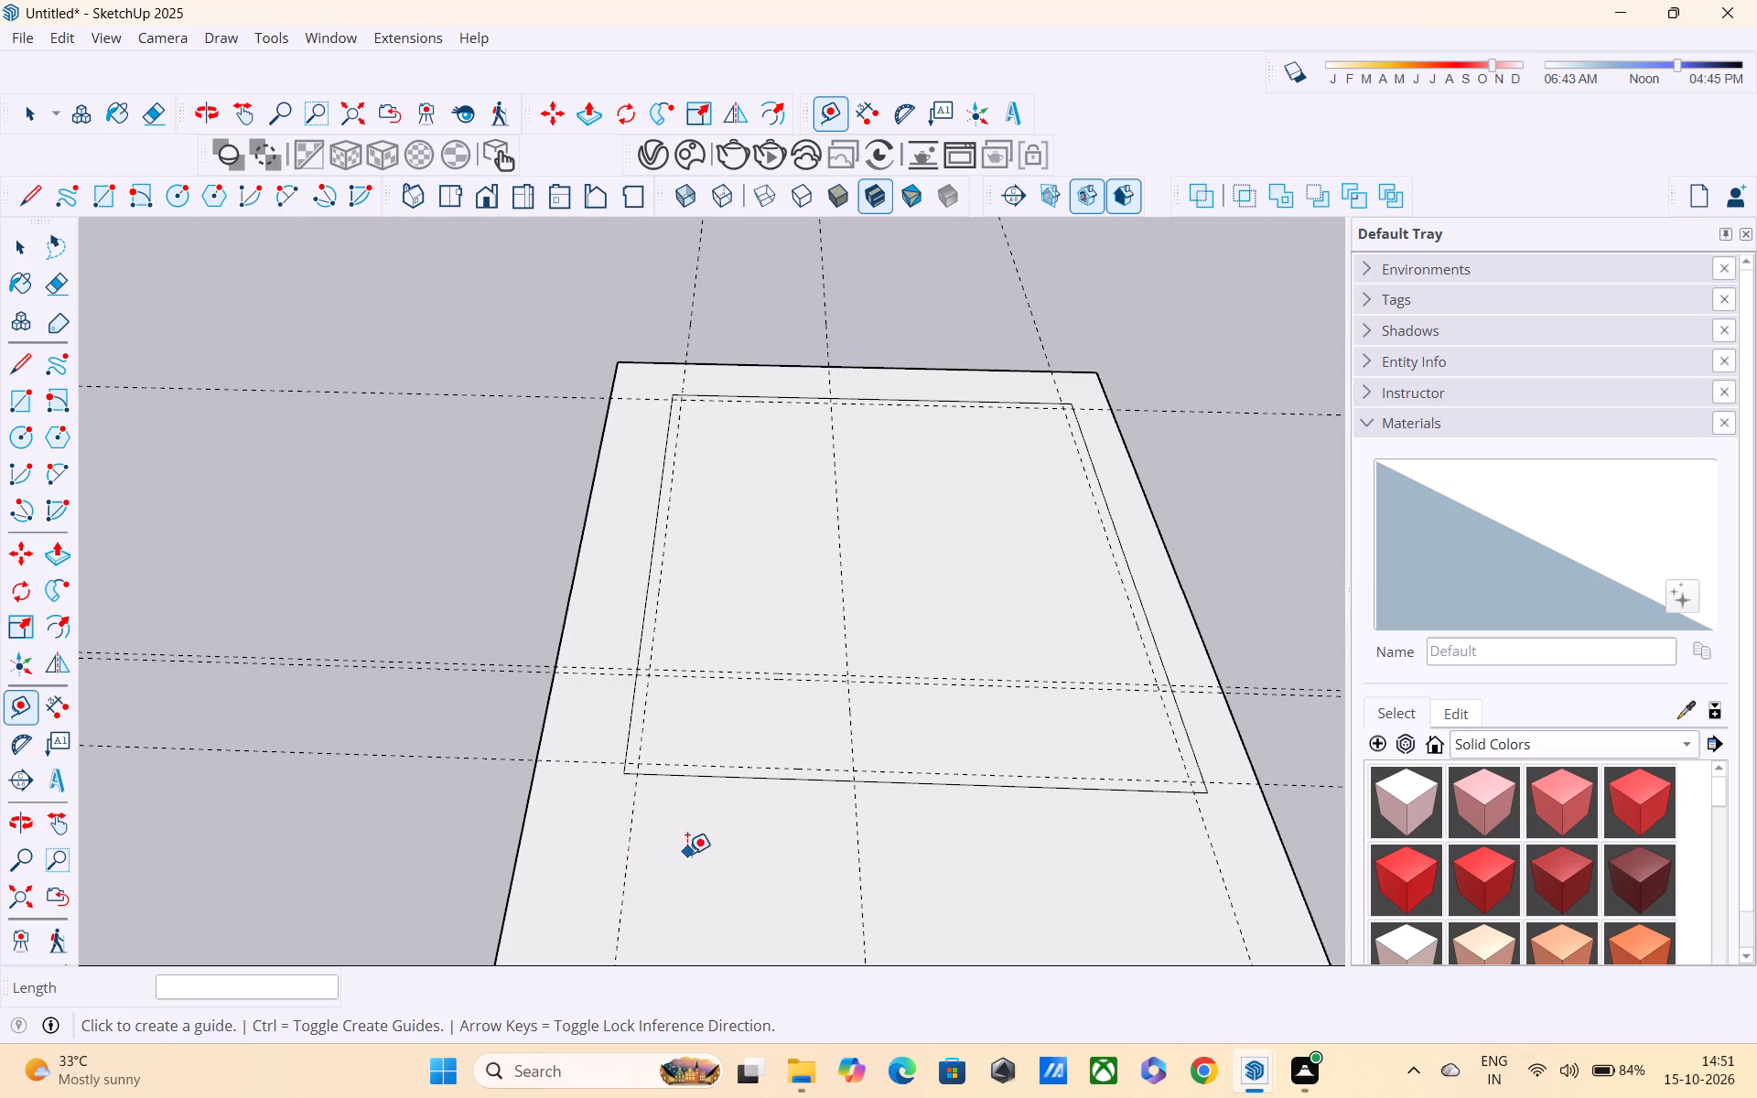
scroll(678, 892, "up", 4)
middle_click_drag(685, 869, 693, 946)
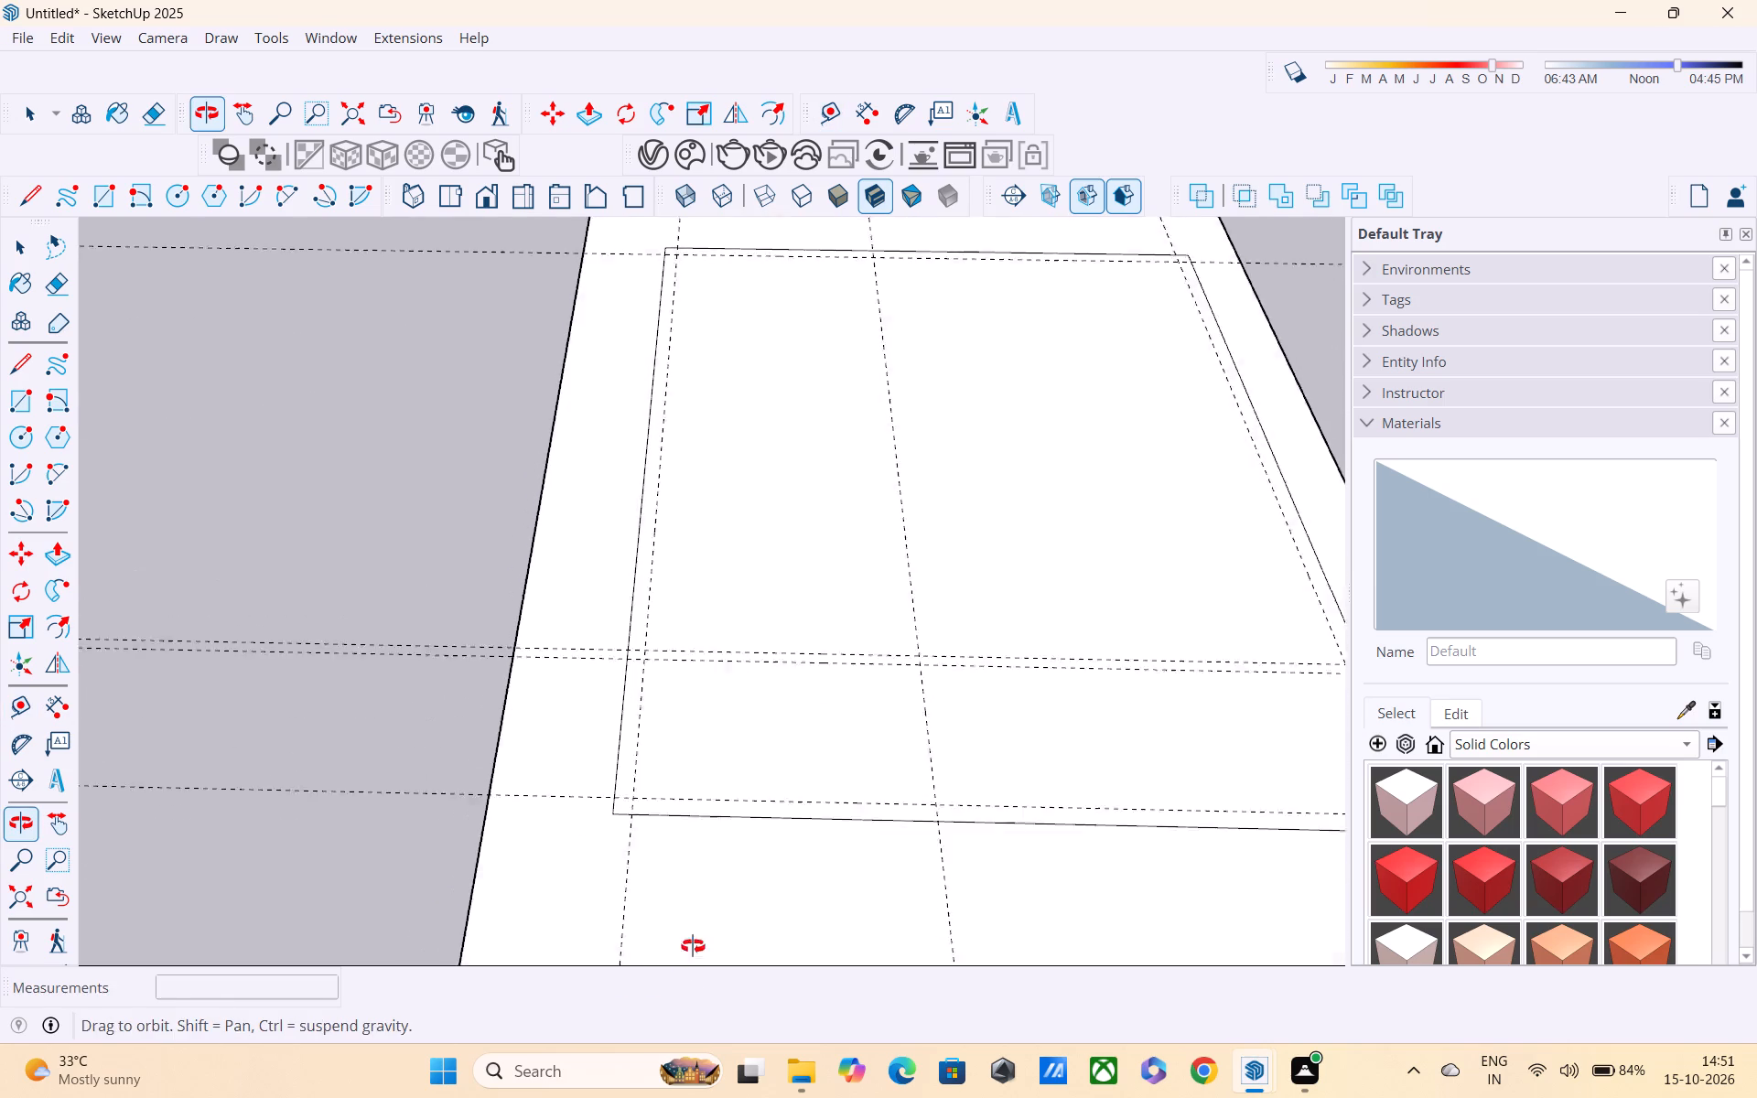
middle_click_drag(693, 946, 693, 975)
scroll(674, 851, "down", 4)
left_click(848, 783)
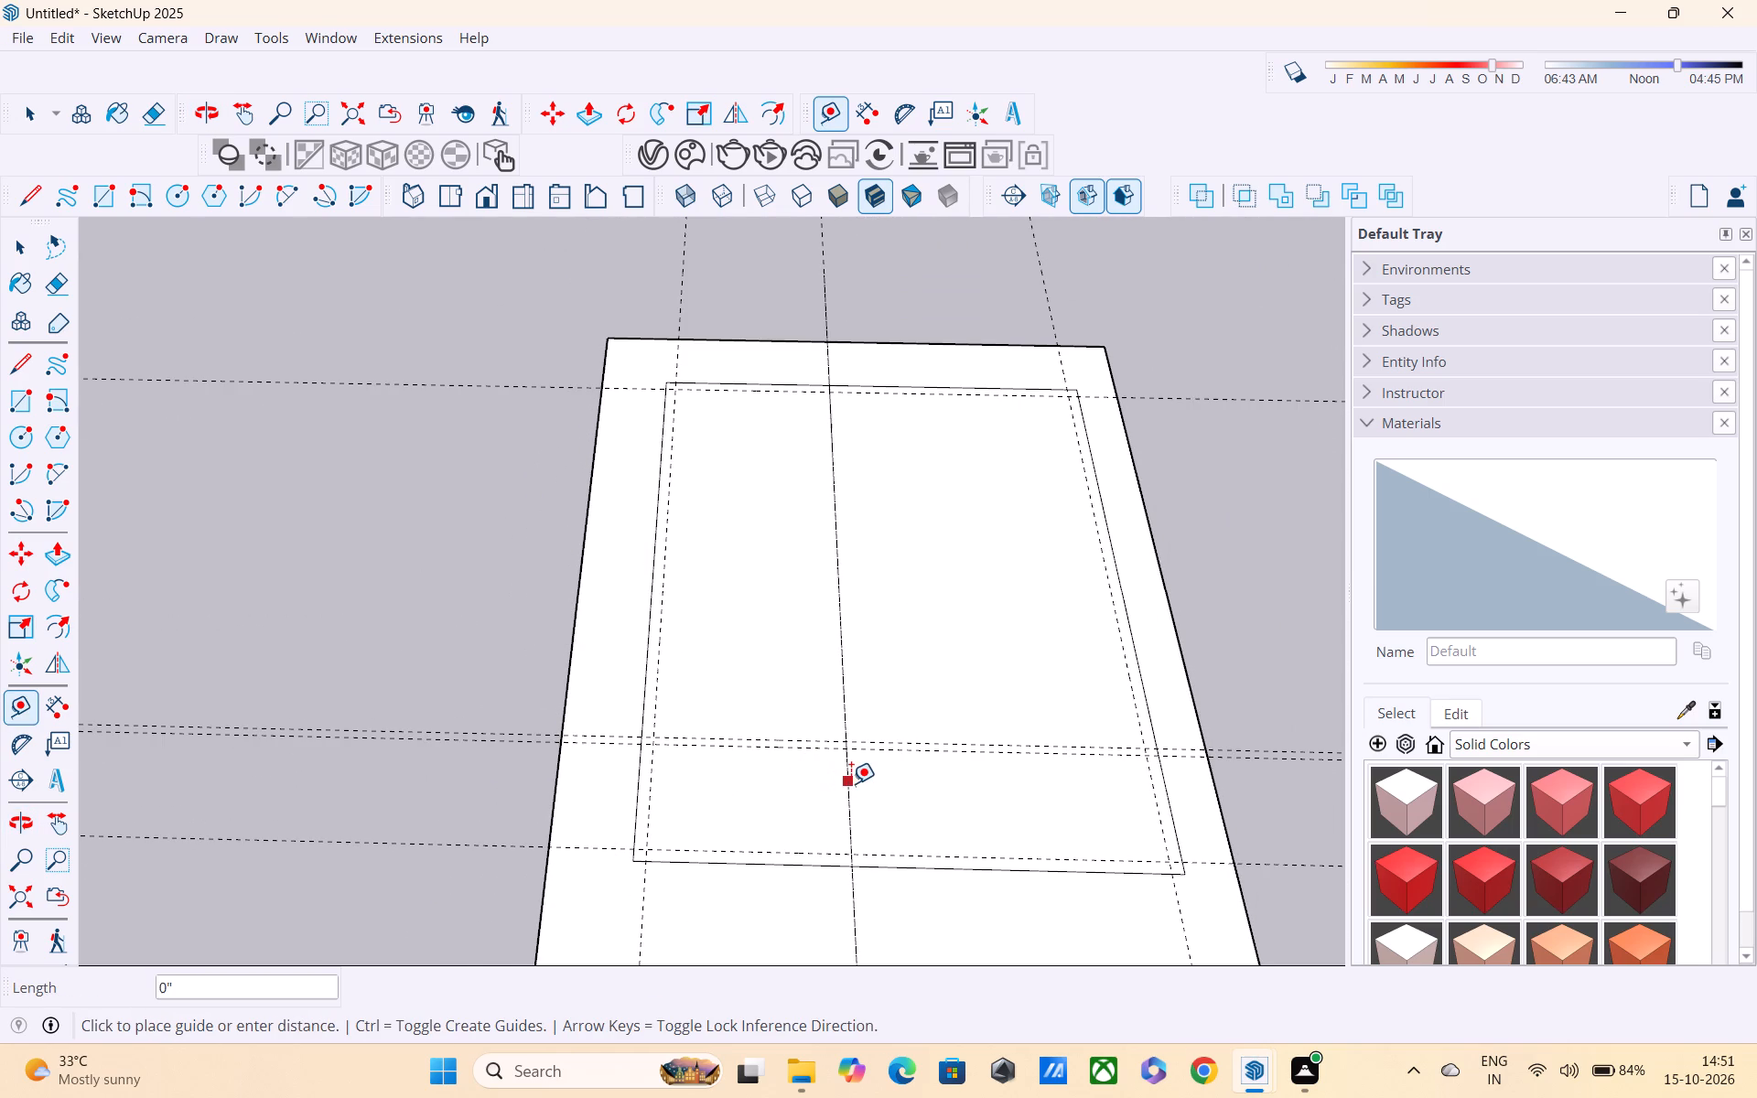
type("9\"")
key("Return")
key("space")
key("space")
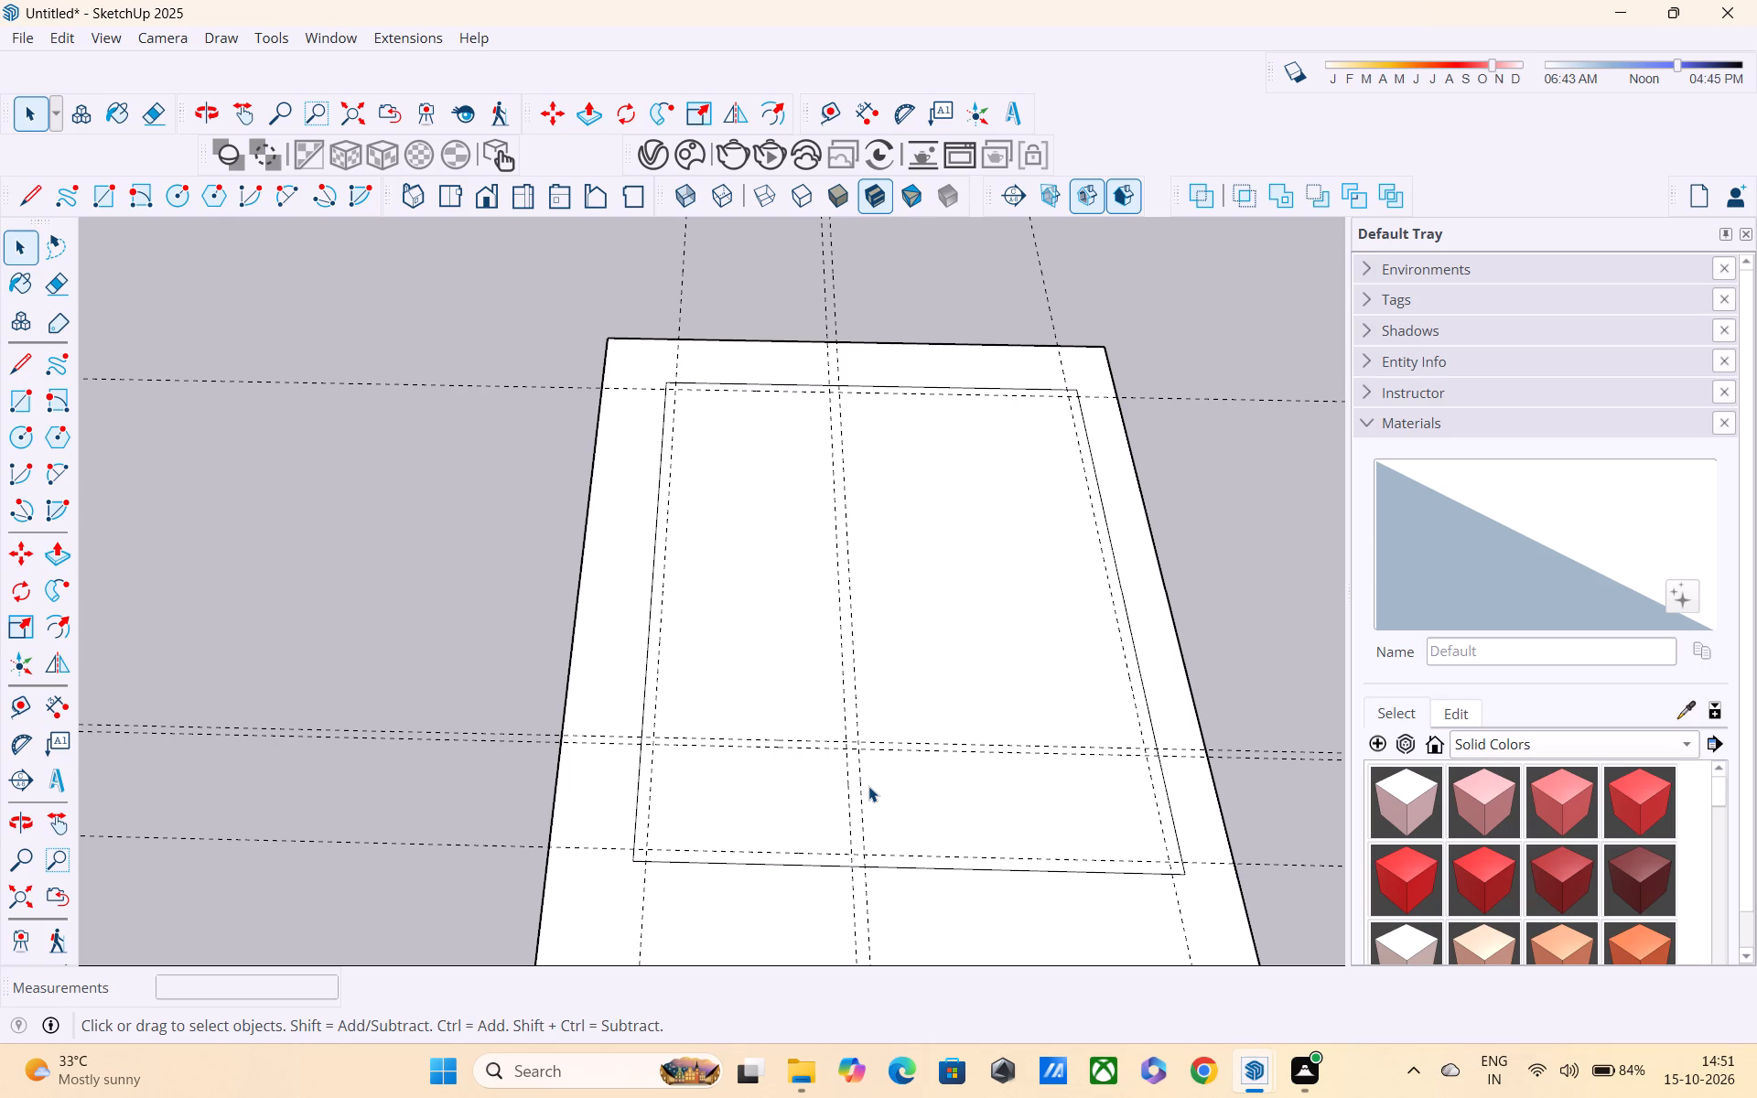
Draw edges 31' down the left 9" guide from the top guide, and across the upper partition guide to the right 9" guide.
key("l")
scroll(691, 596, "up", 2)
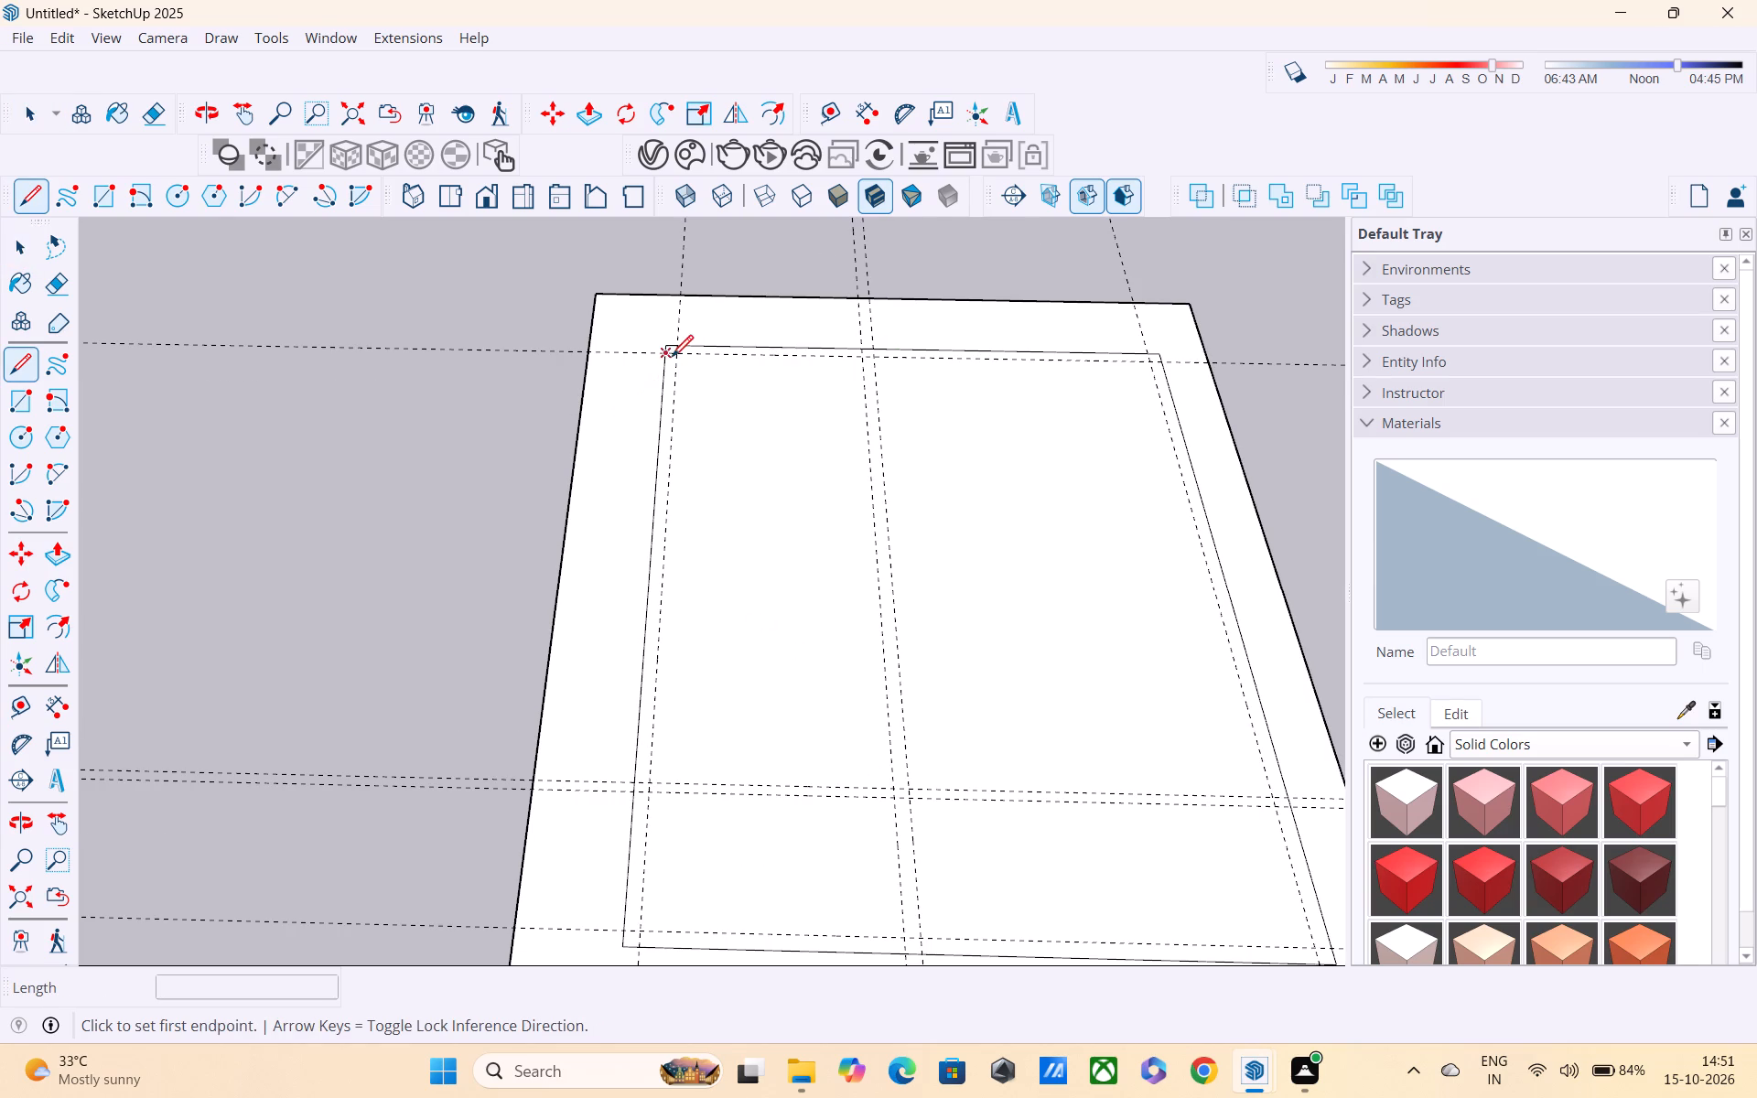
left_click(682, 356)
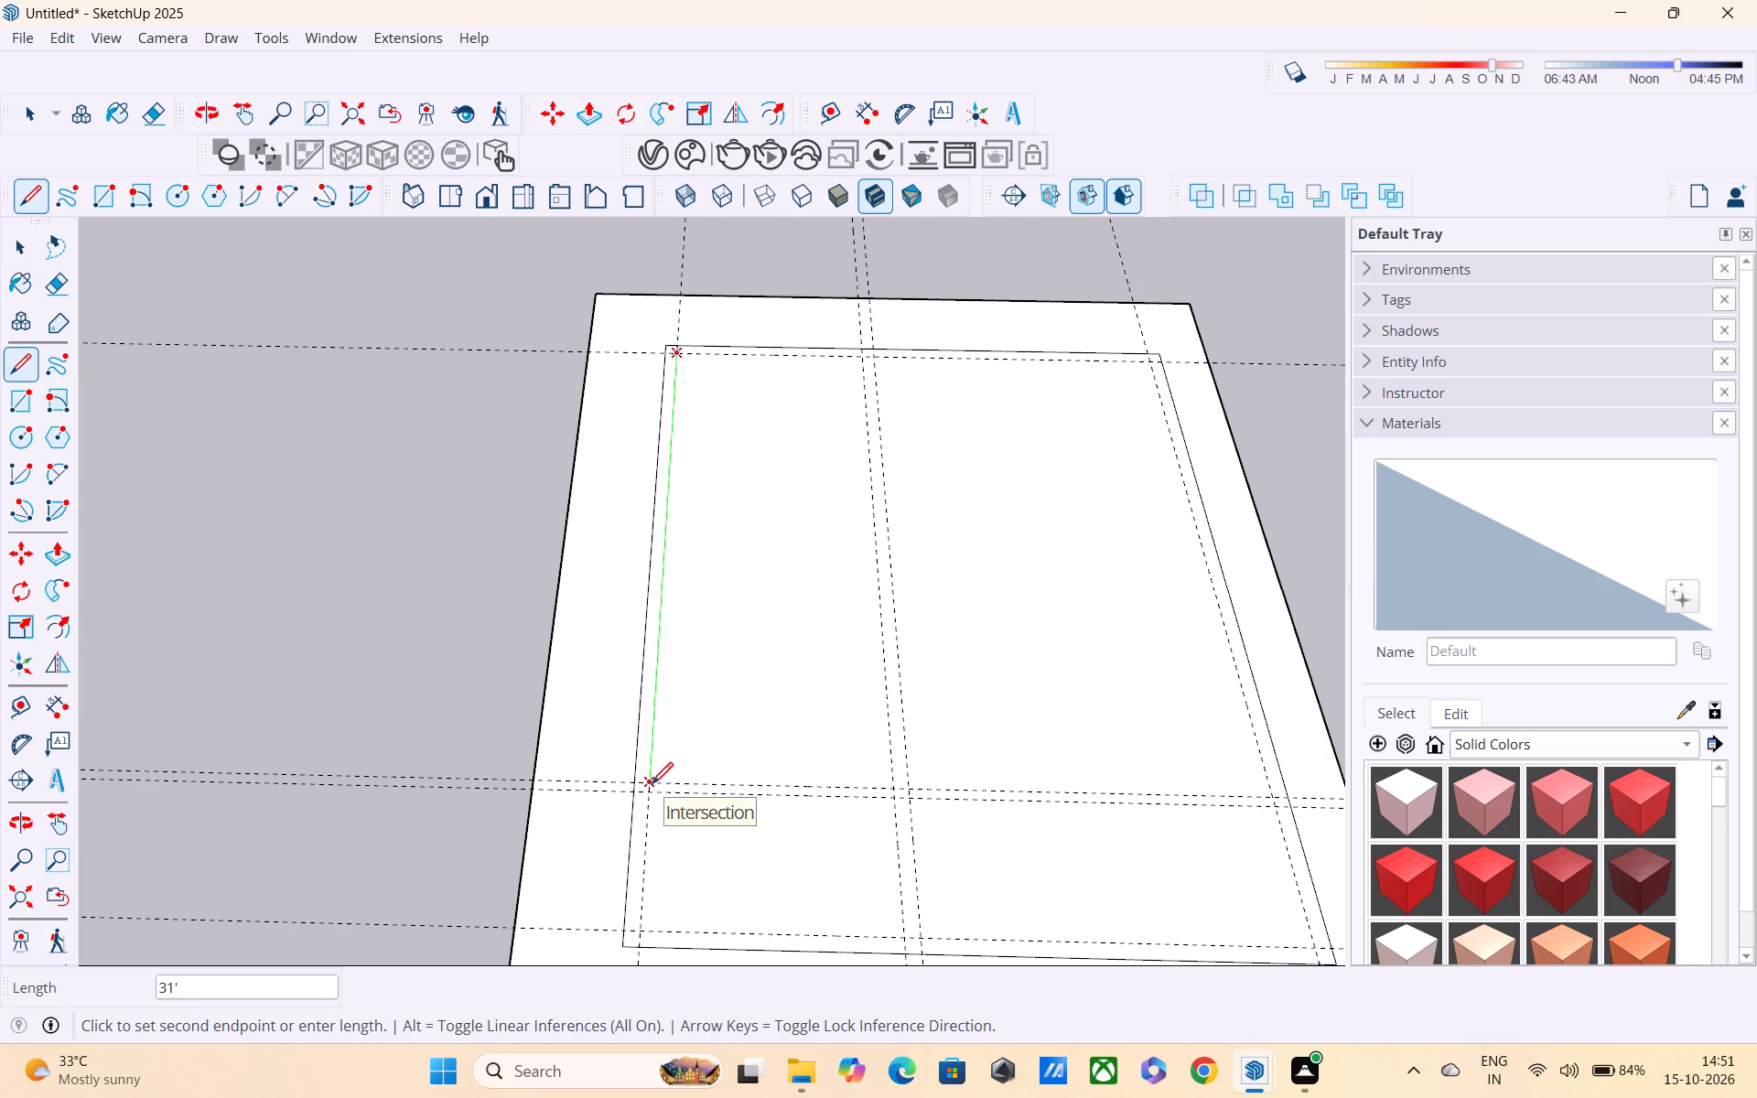
left_click(652, 783)
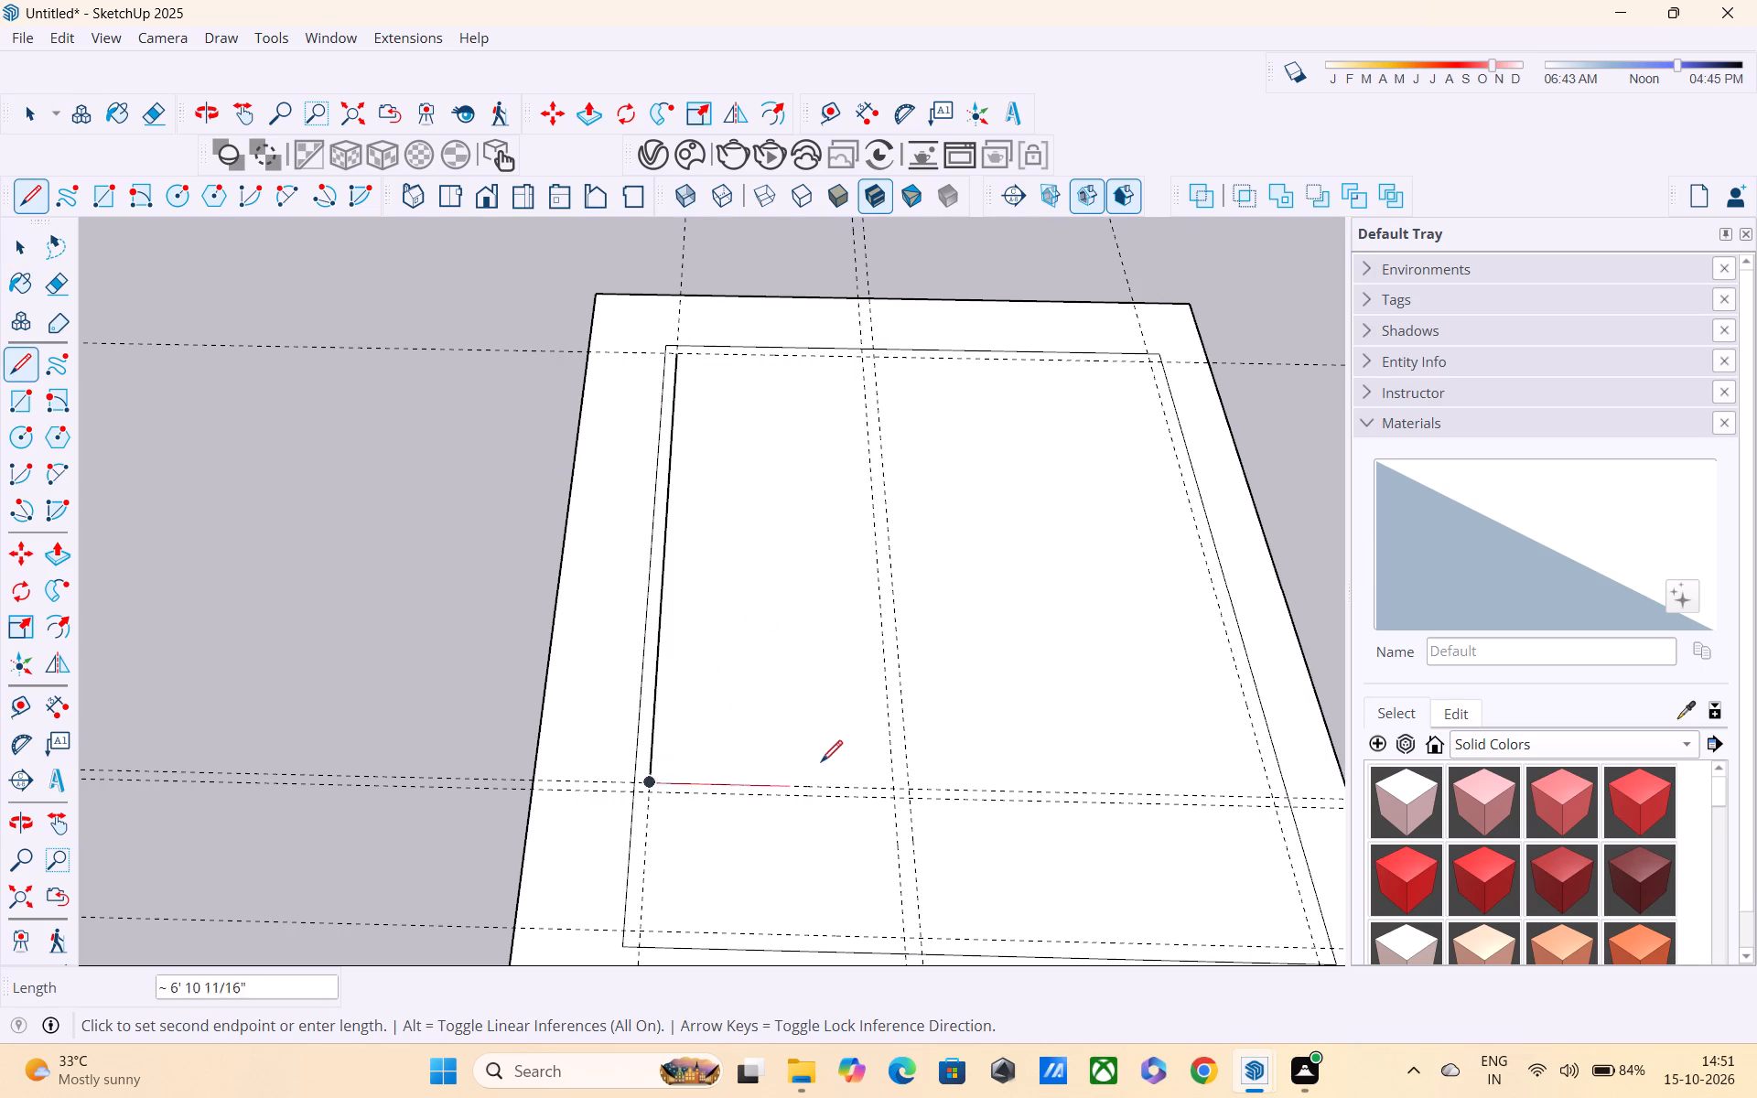
left_click(898, 782)
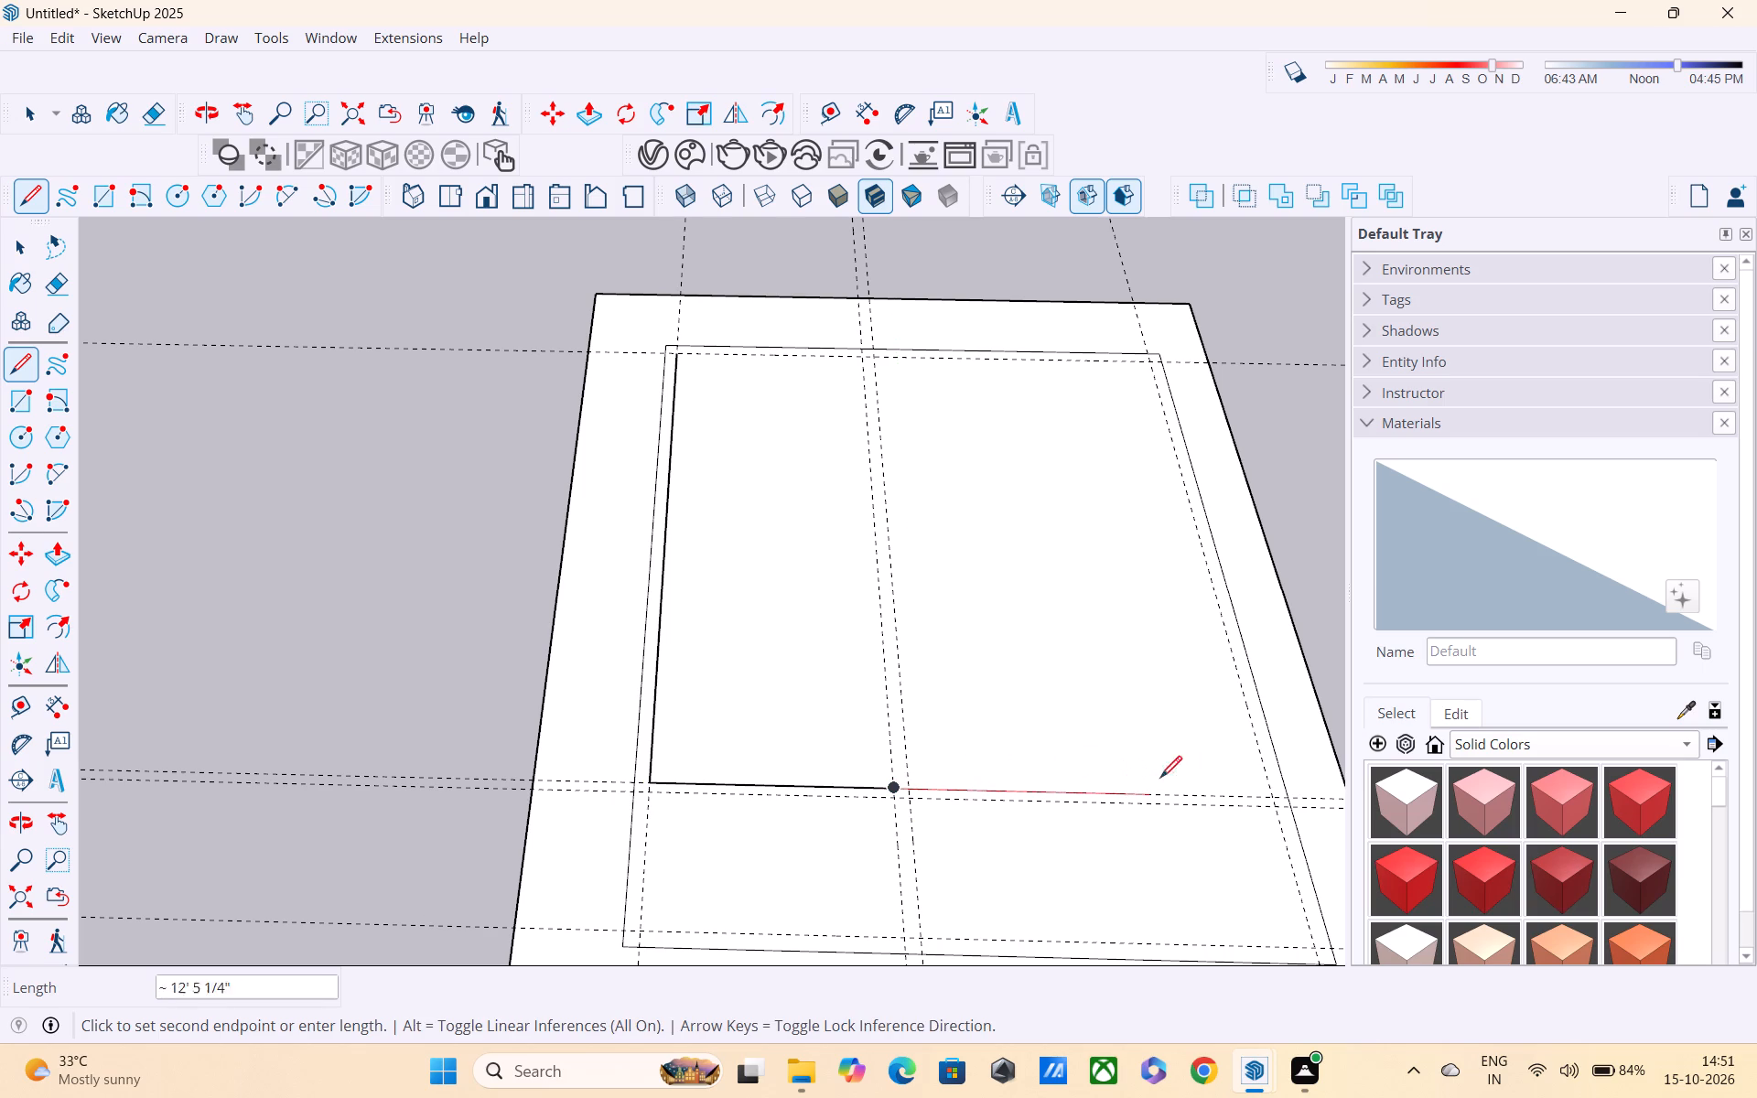
left_click(1277, 794)
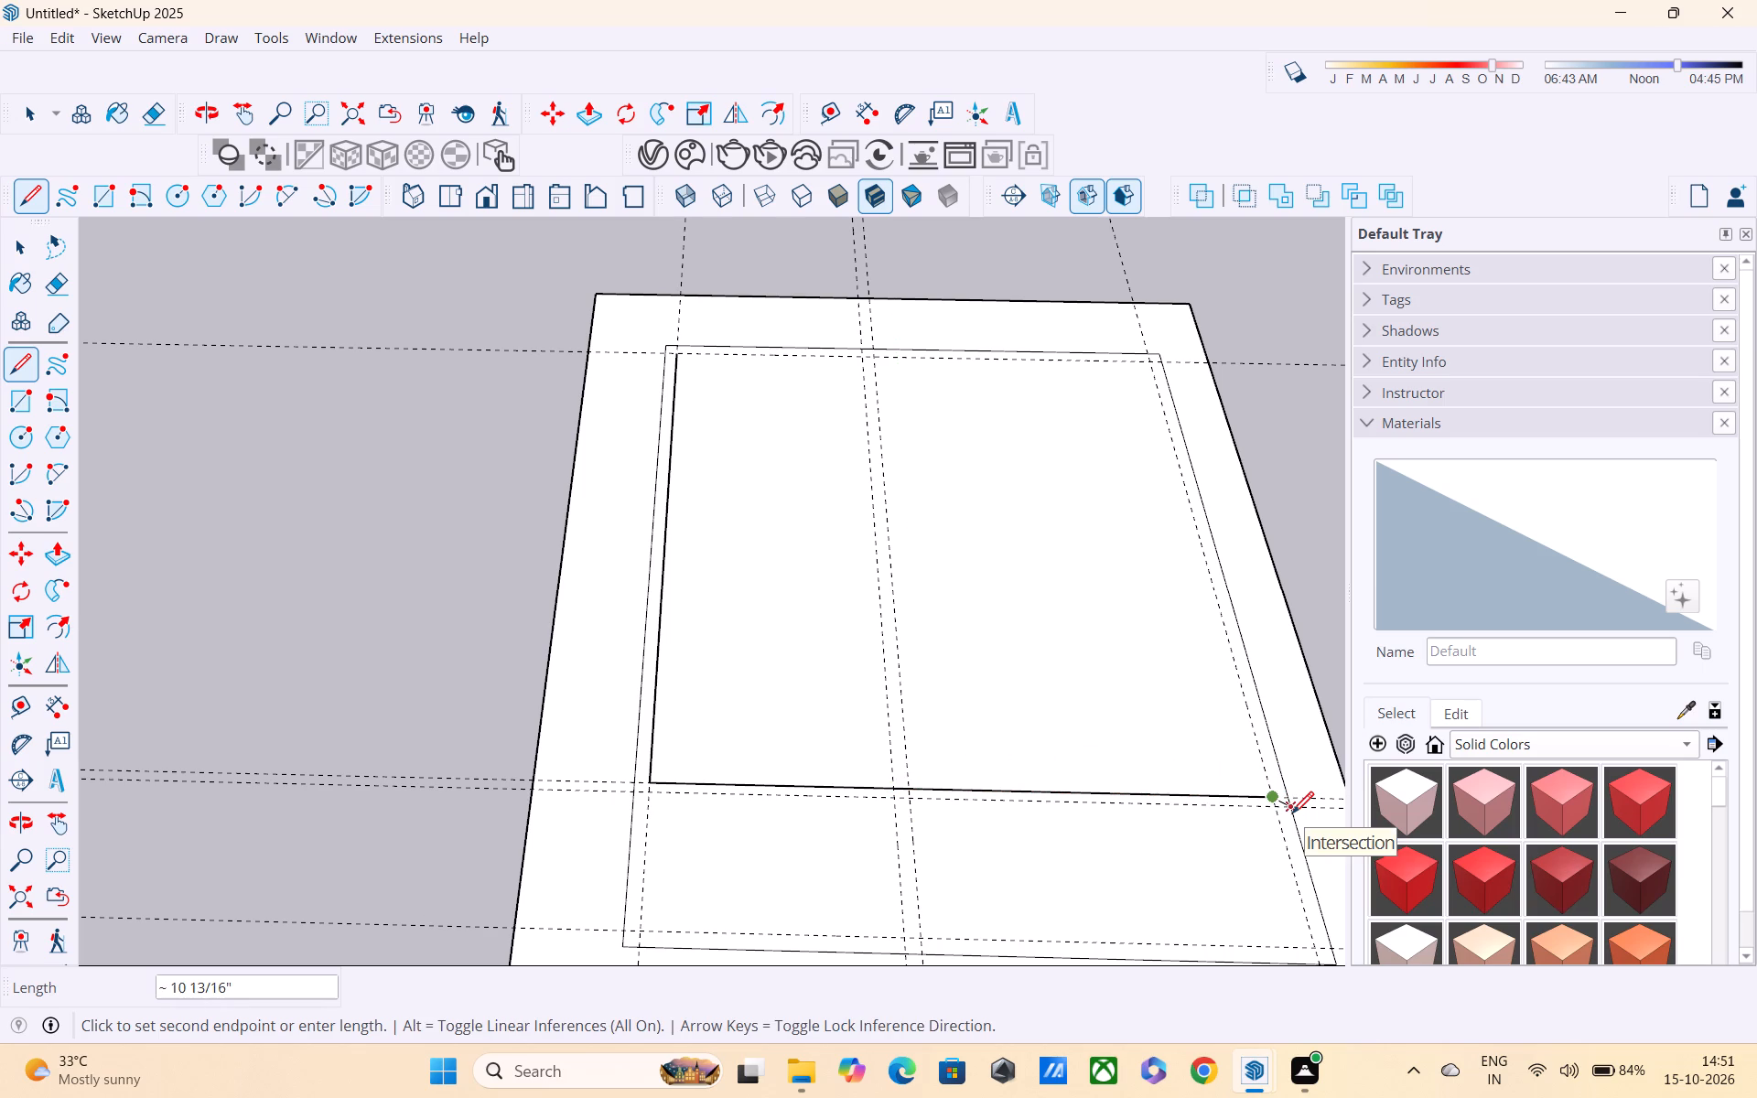
key("Escape")
Draw a line along the lower partition guide from the inner rectangle's right edge to its left edge.
left_click(1293, 813)
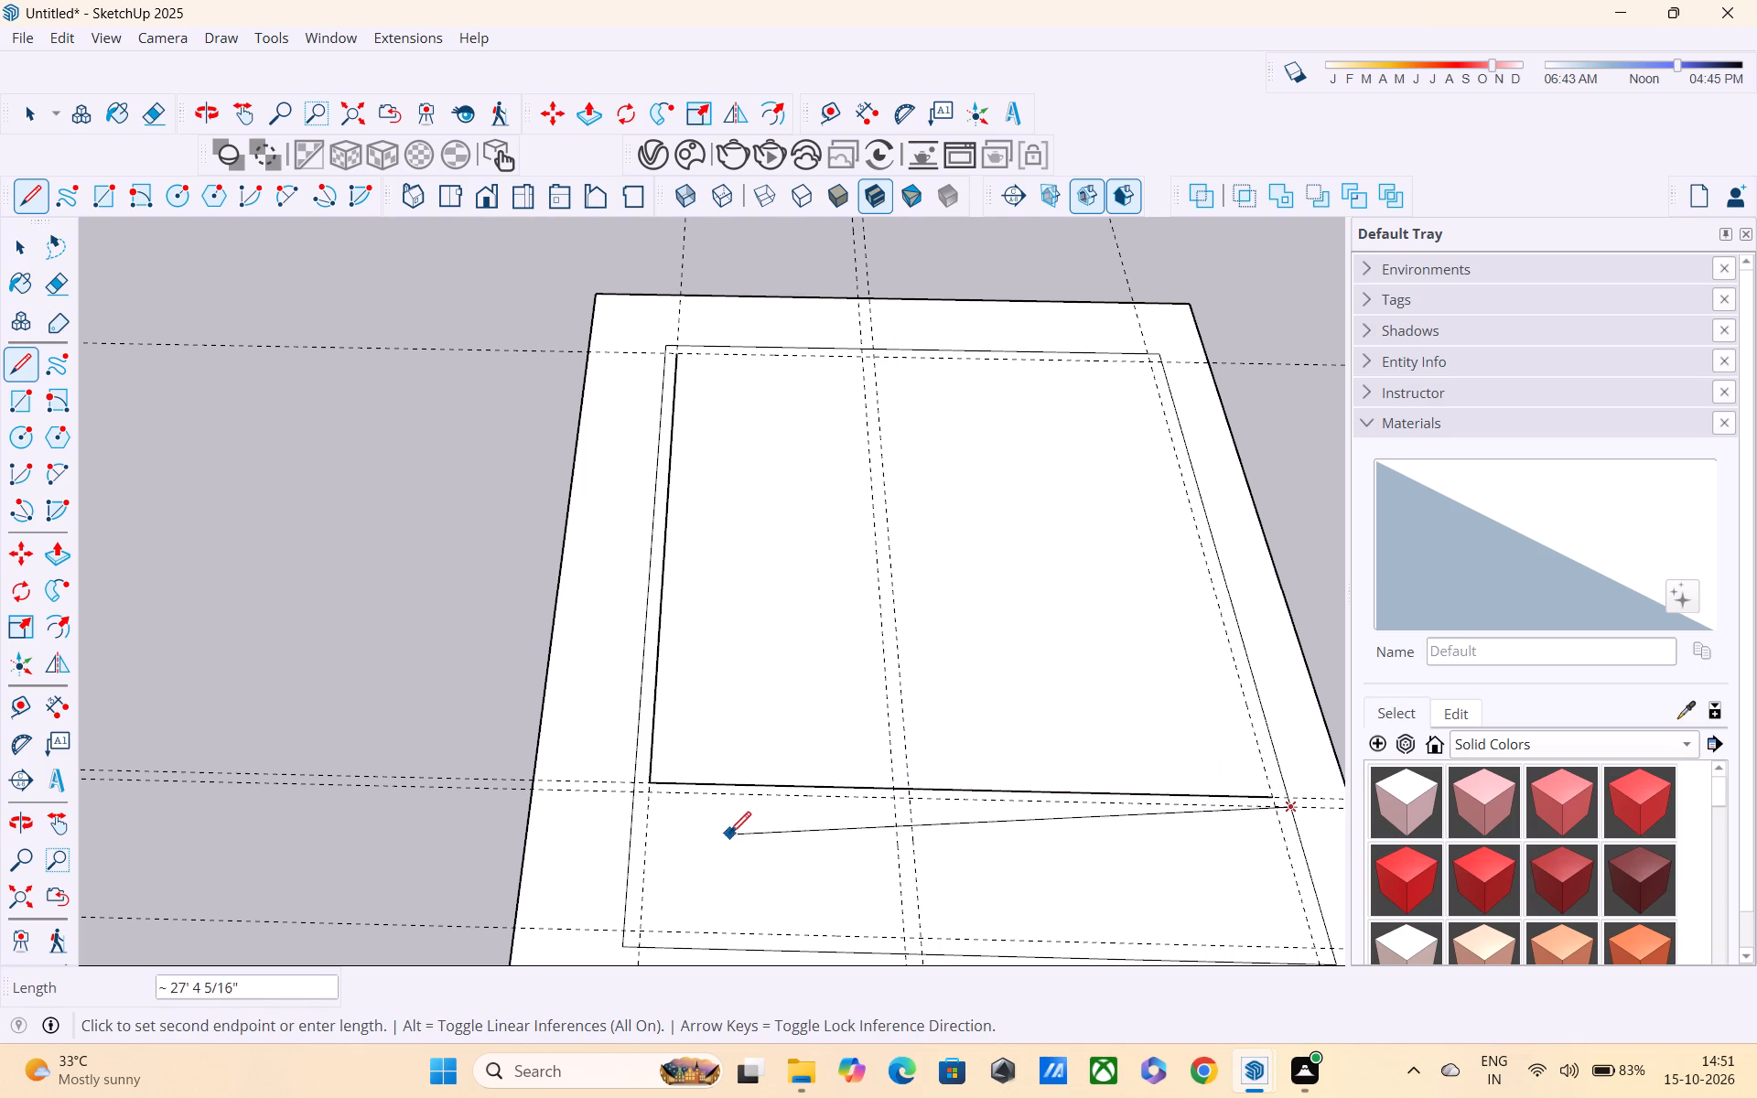
left_click(632, 798)
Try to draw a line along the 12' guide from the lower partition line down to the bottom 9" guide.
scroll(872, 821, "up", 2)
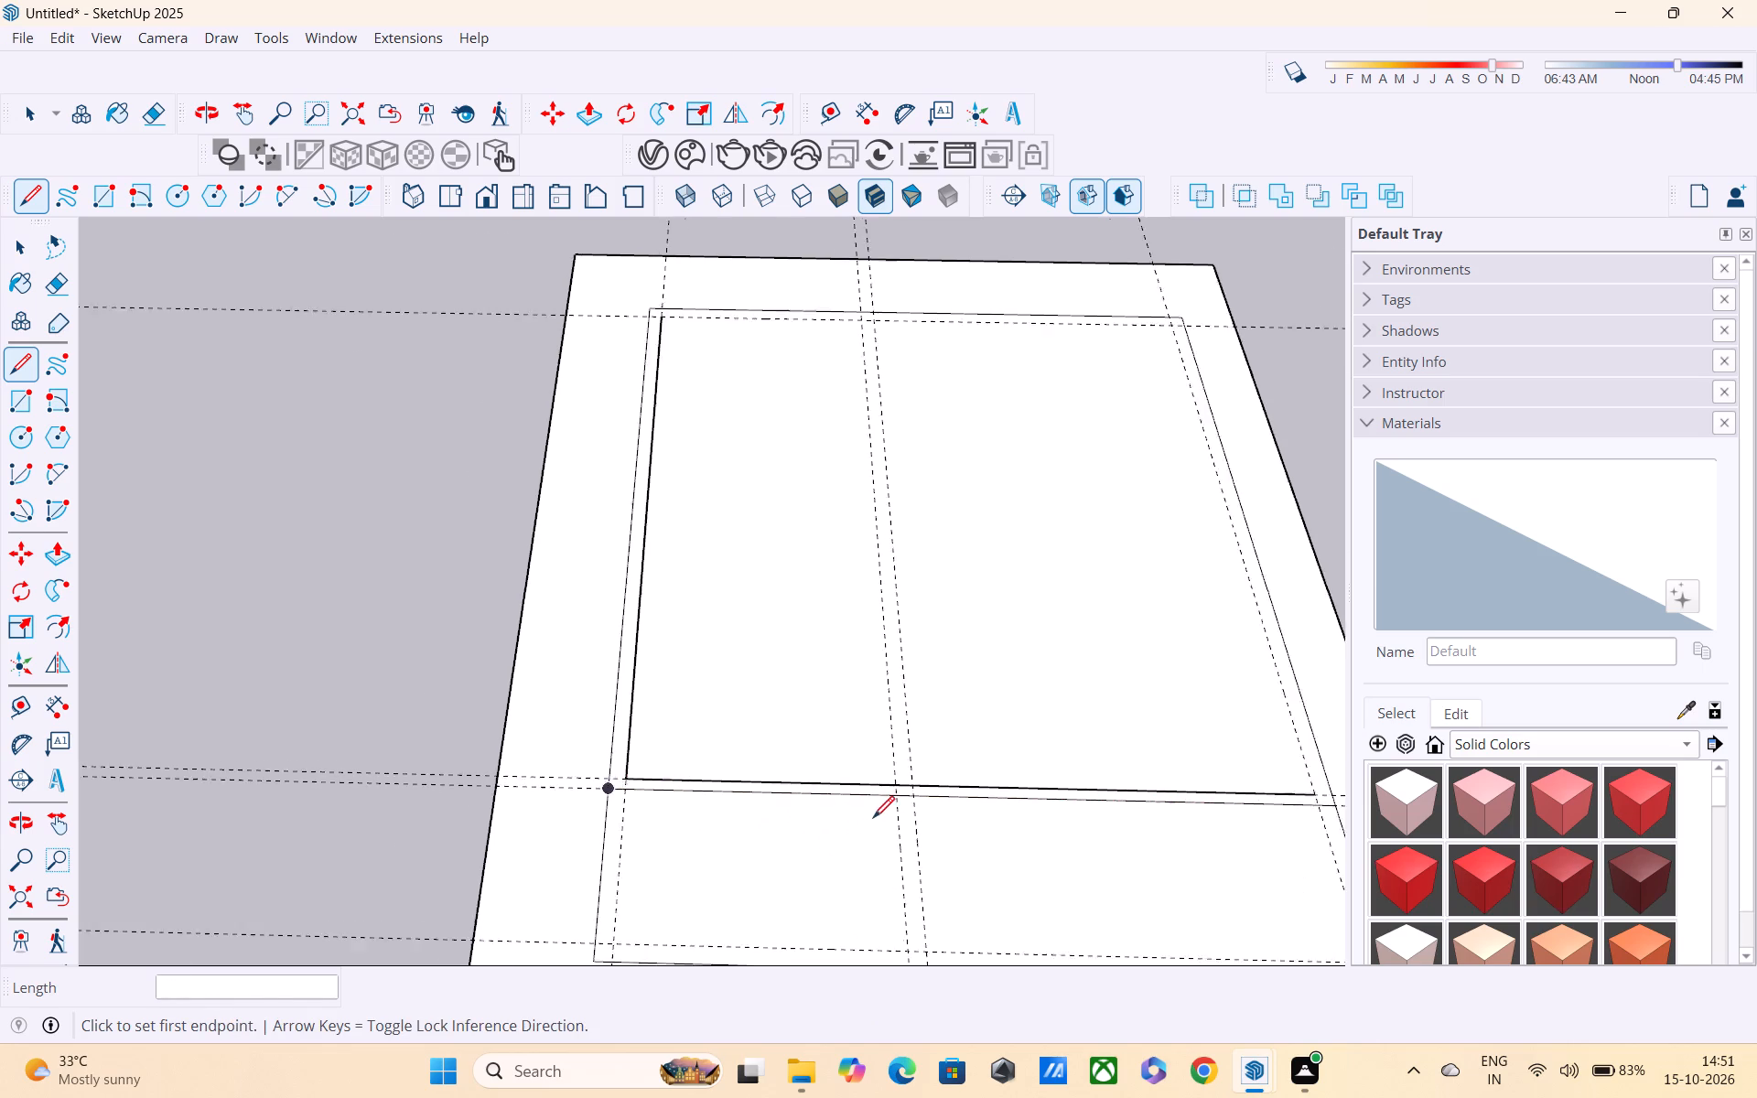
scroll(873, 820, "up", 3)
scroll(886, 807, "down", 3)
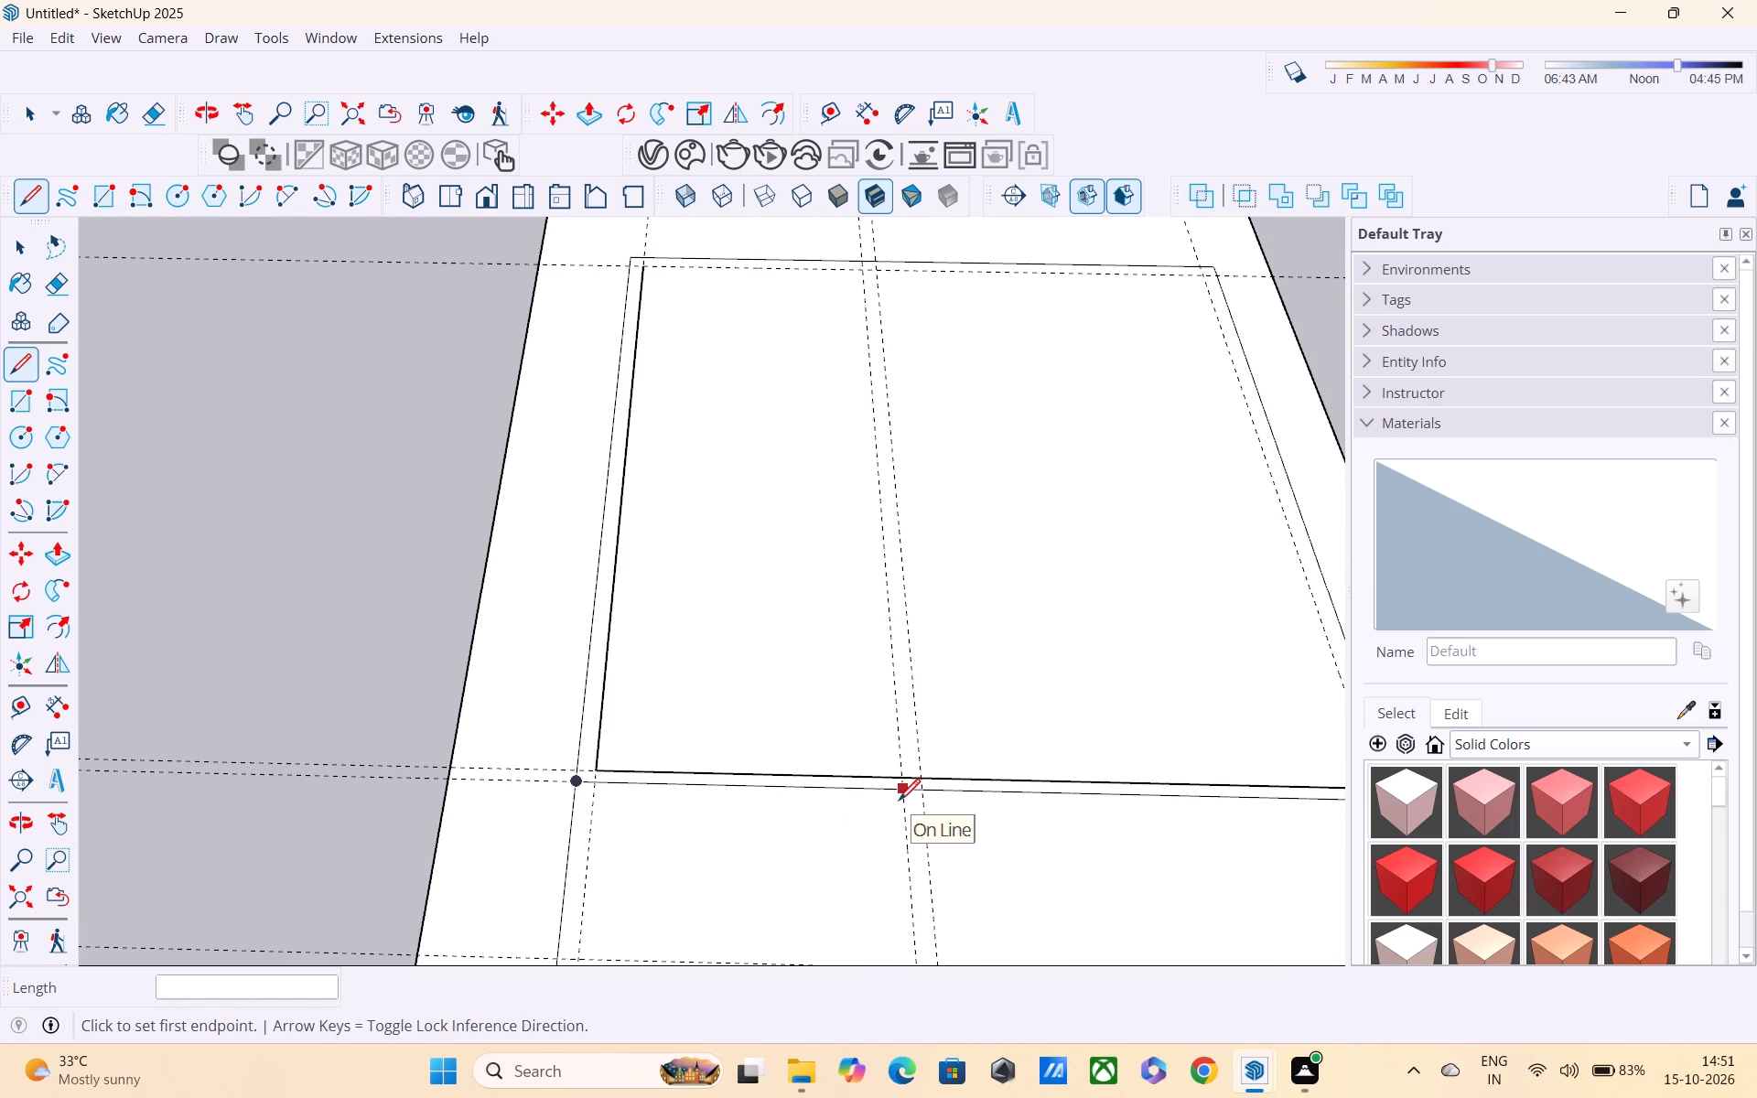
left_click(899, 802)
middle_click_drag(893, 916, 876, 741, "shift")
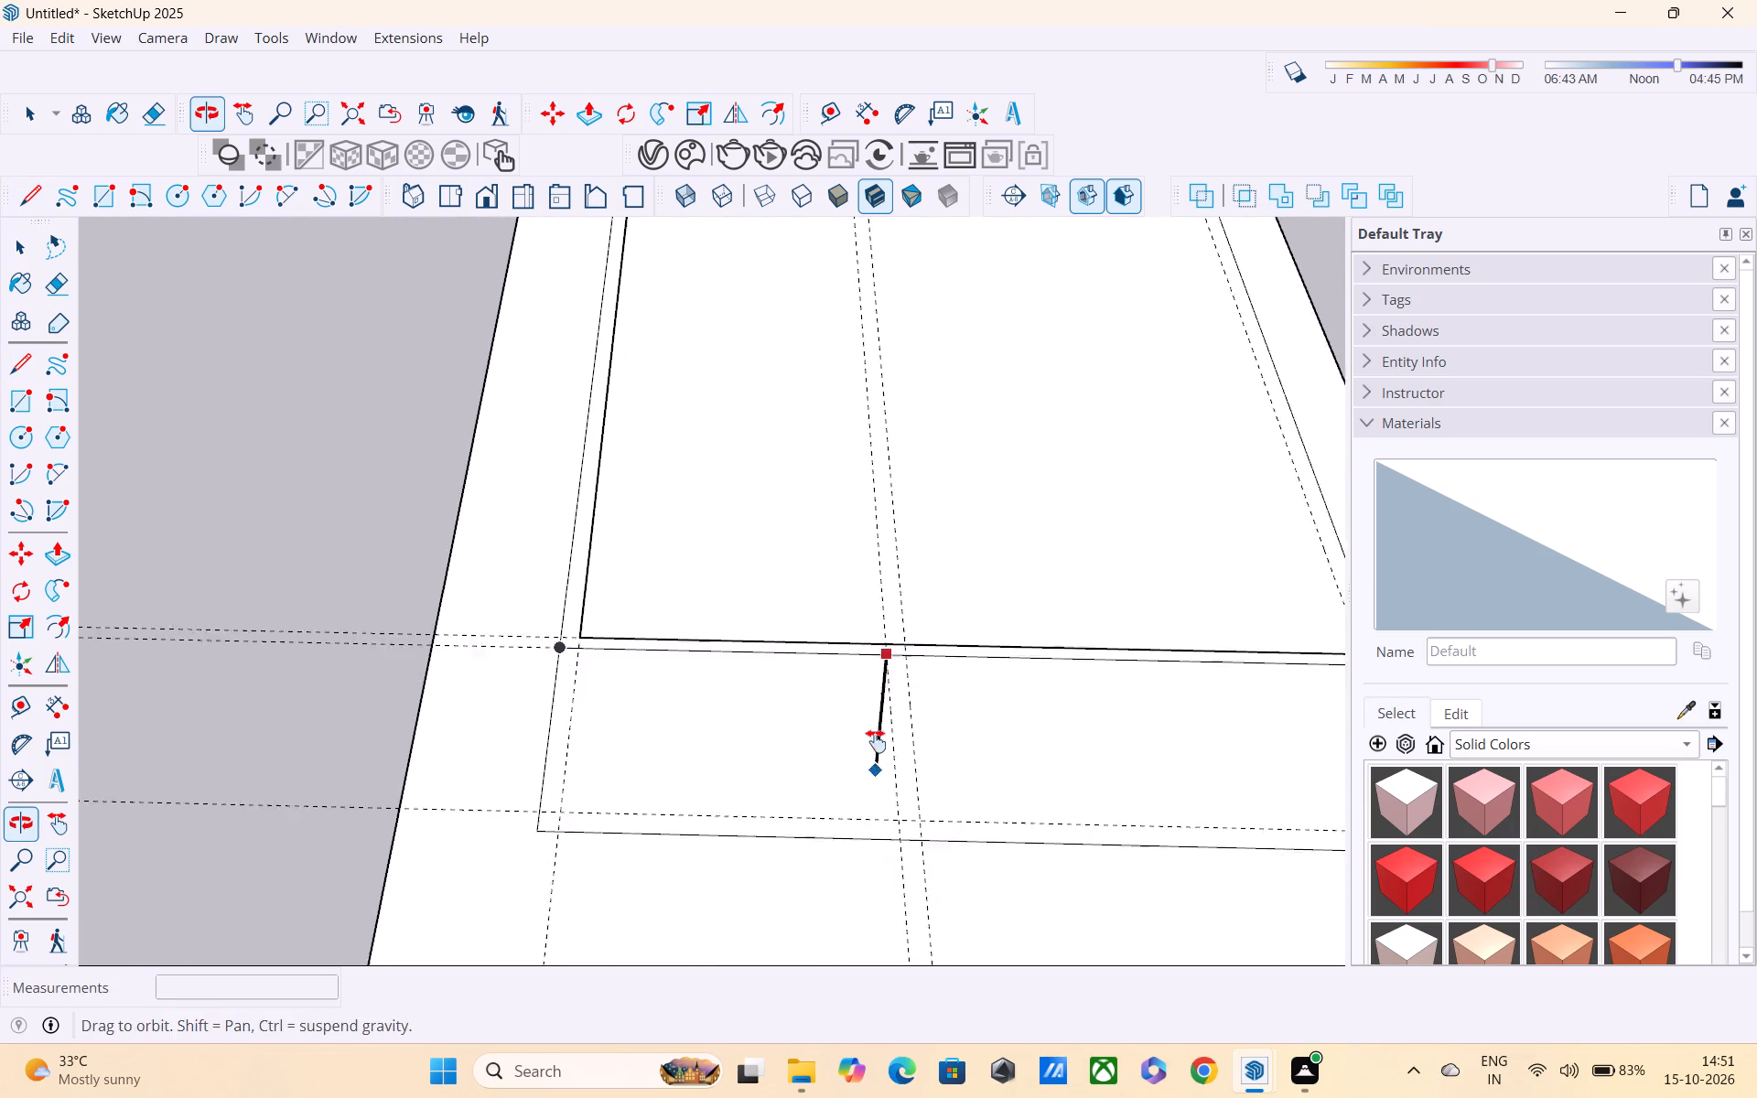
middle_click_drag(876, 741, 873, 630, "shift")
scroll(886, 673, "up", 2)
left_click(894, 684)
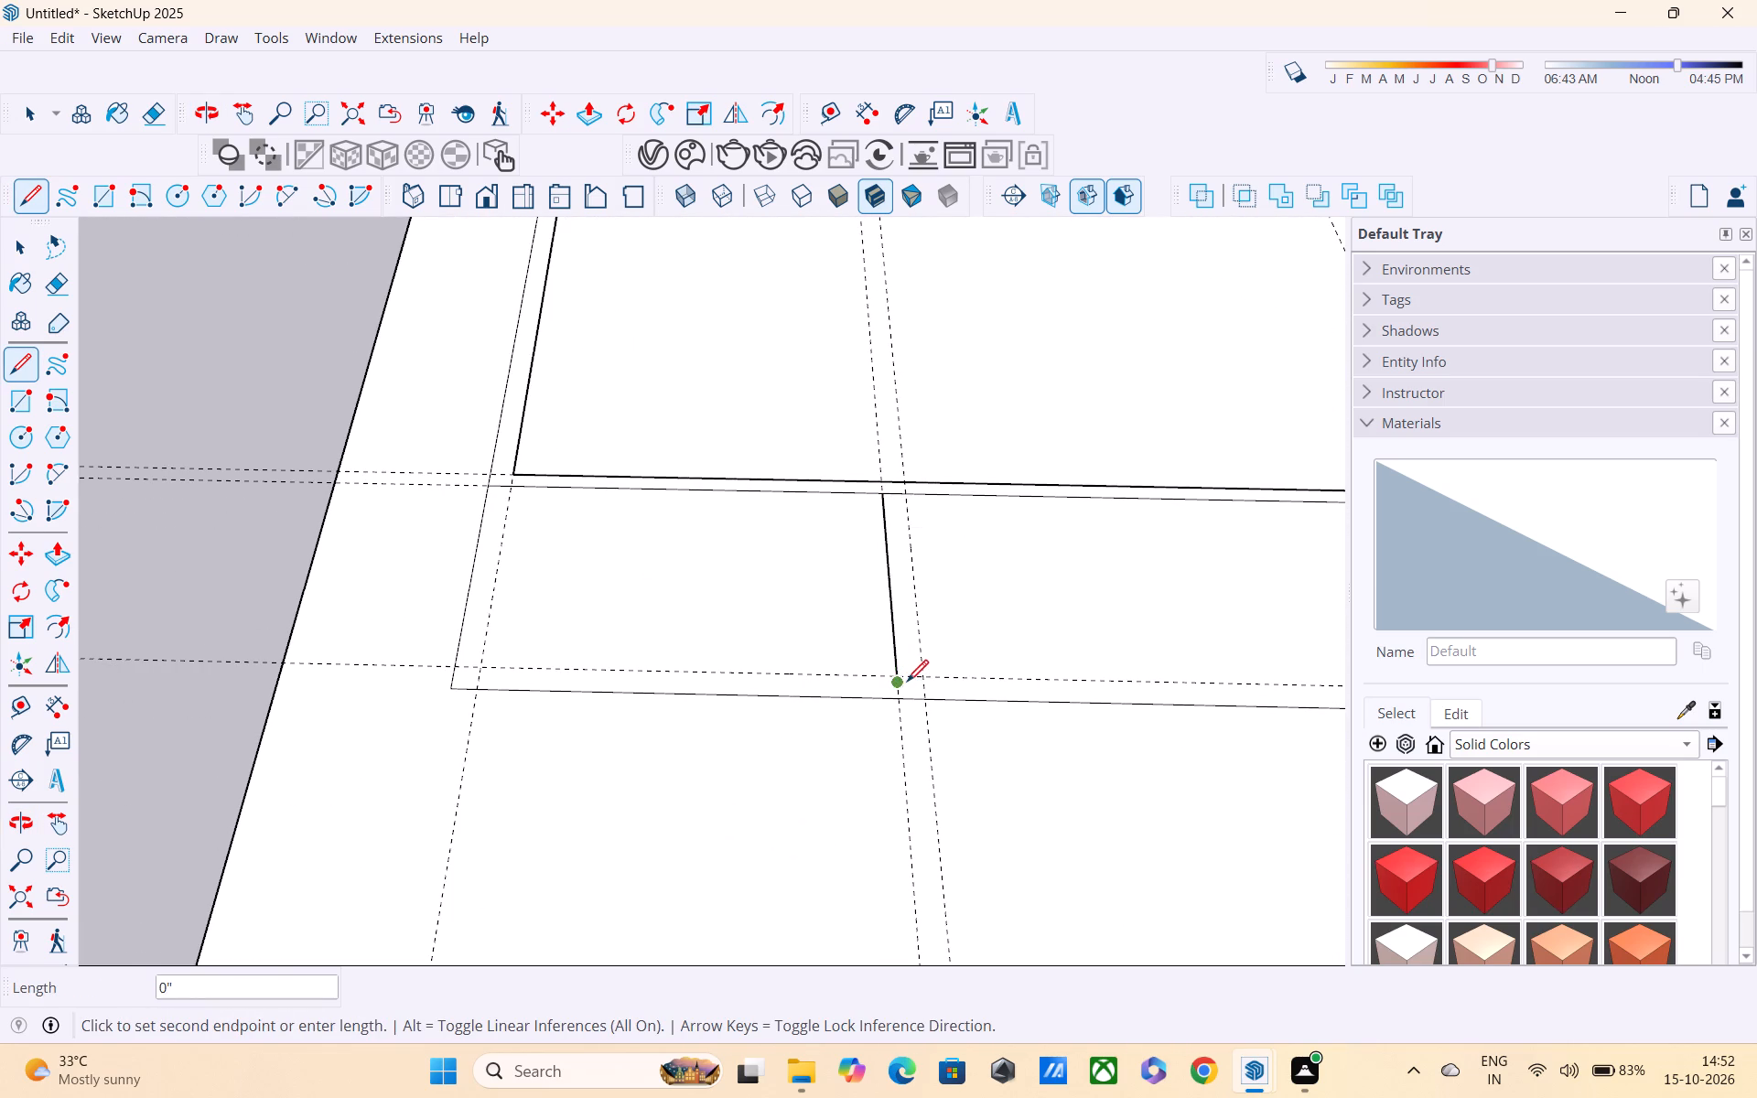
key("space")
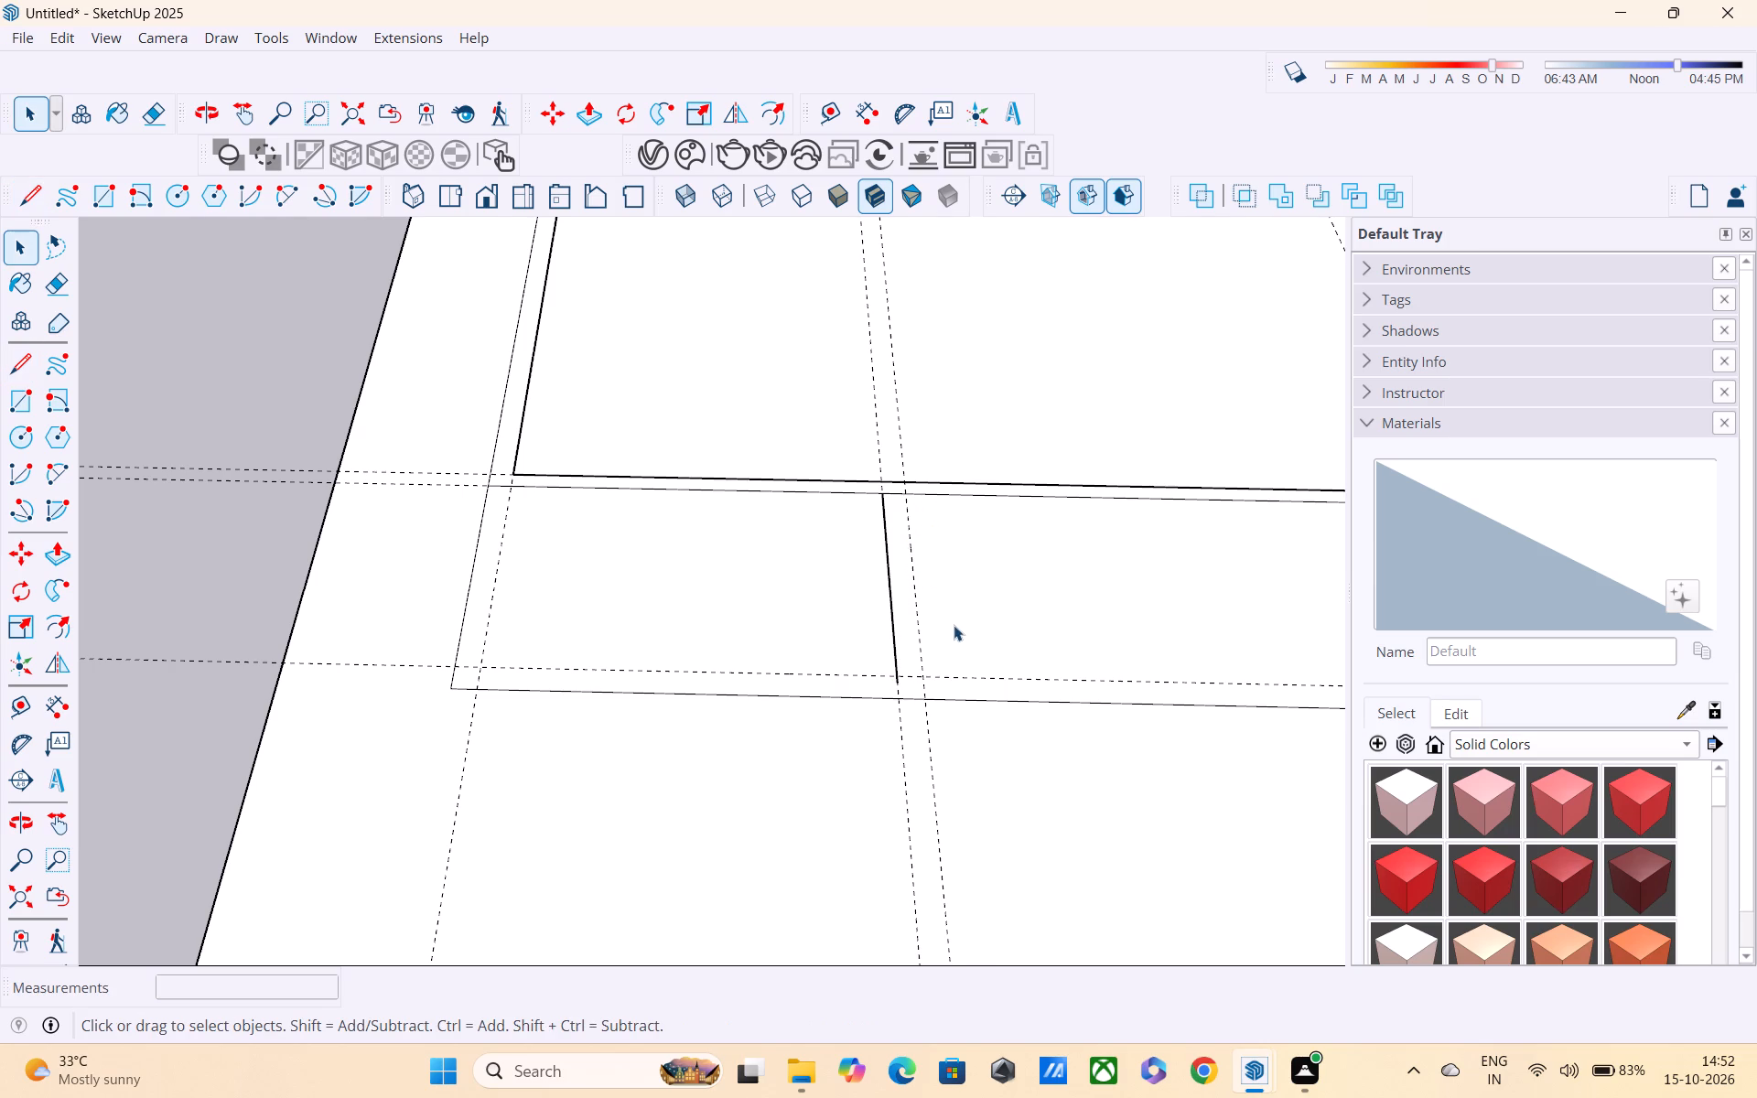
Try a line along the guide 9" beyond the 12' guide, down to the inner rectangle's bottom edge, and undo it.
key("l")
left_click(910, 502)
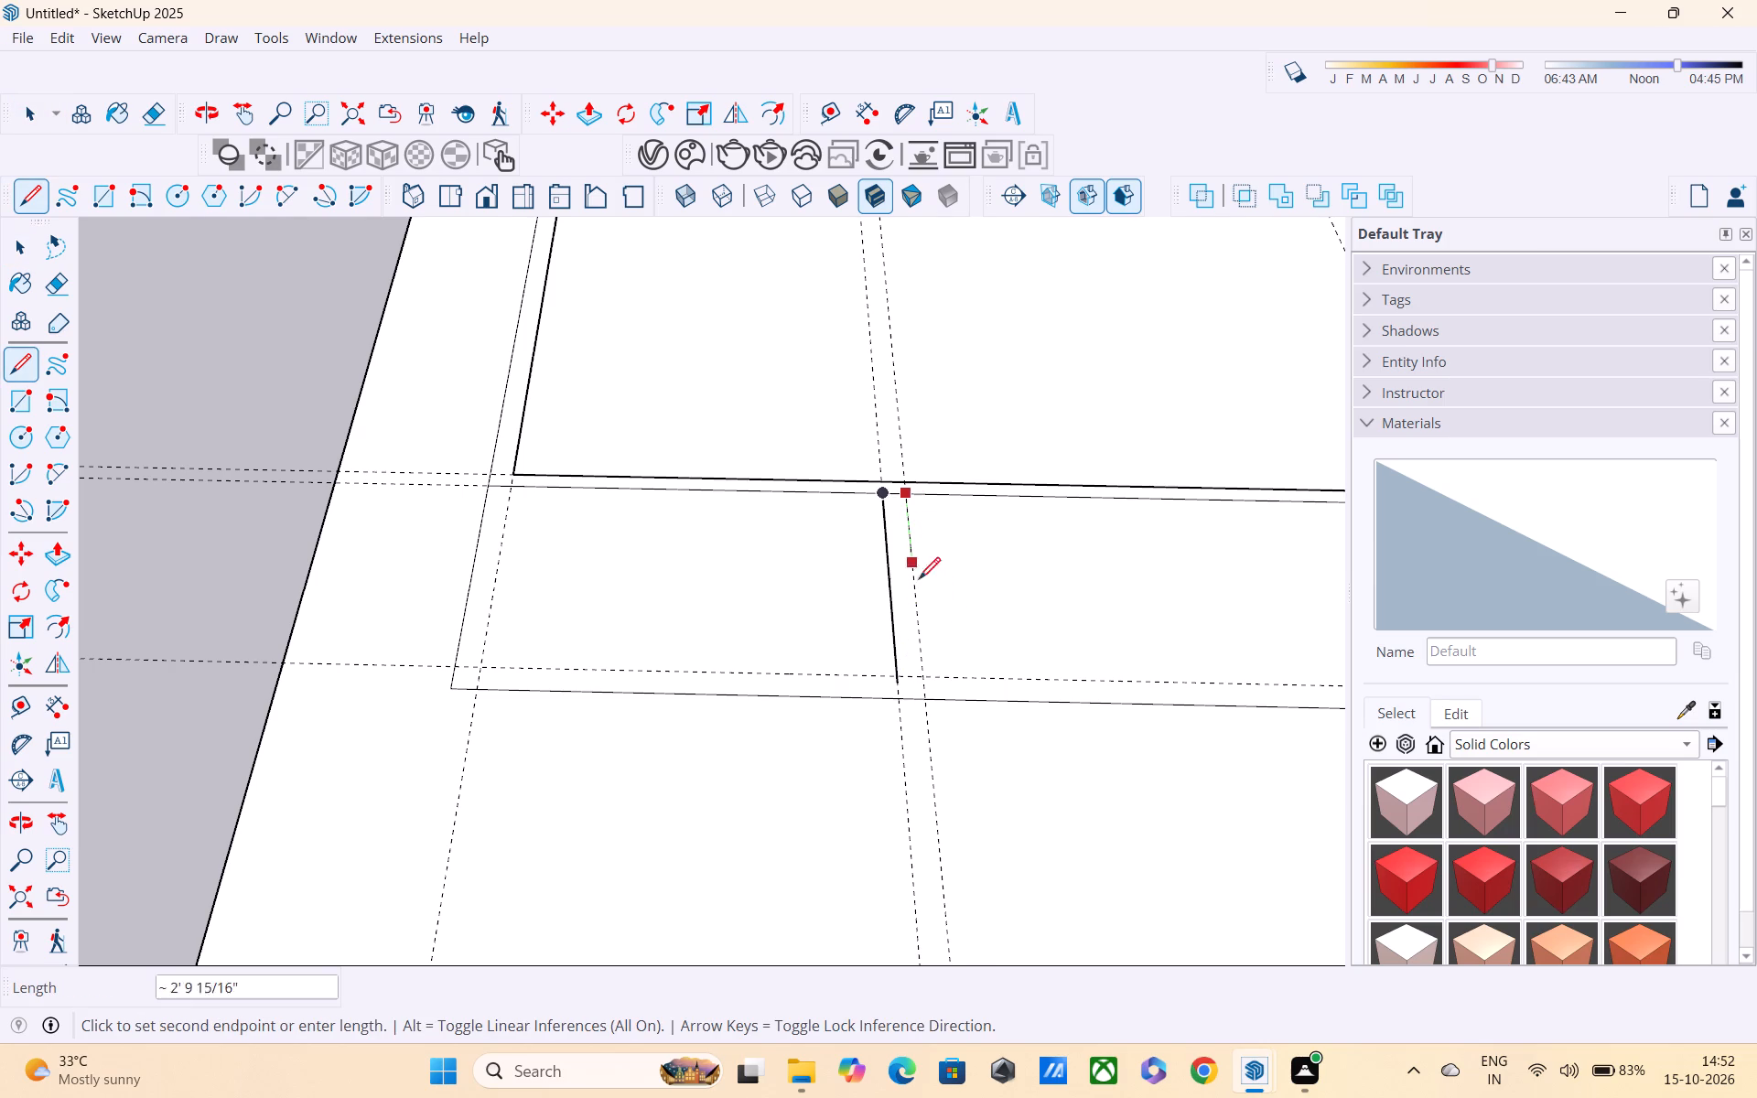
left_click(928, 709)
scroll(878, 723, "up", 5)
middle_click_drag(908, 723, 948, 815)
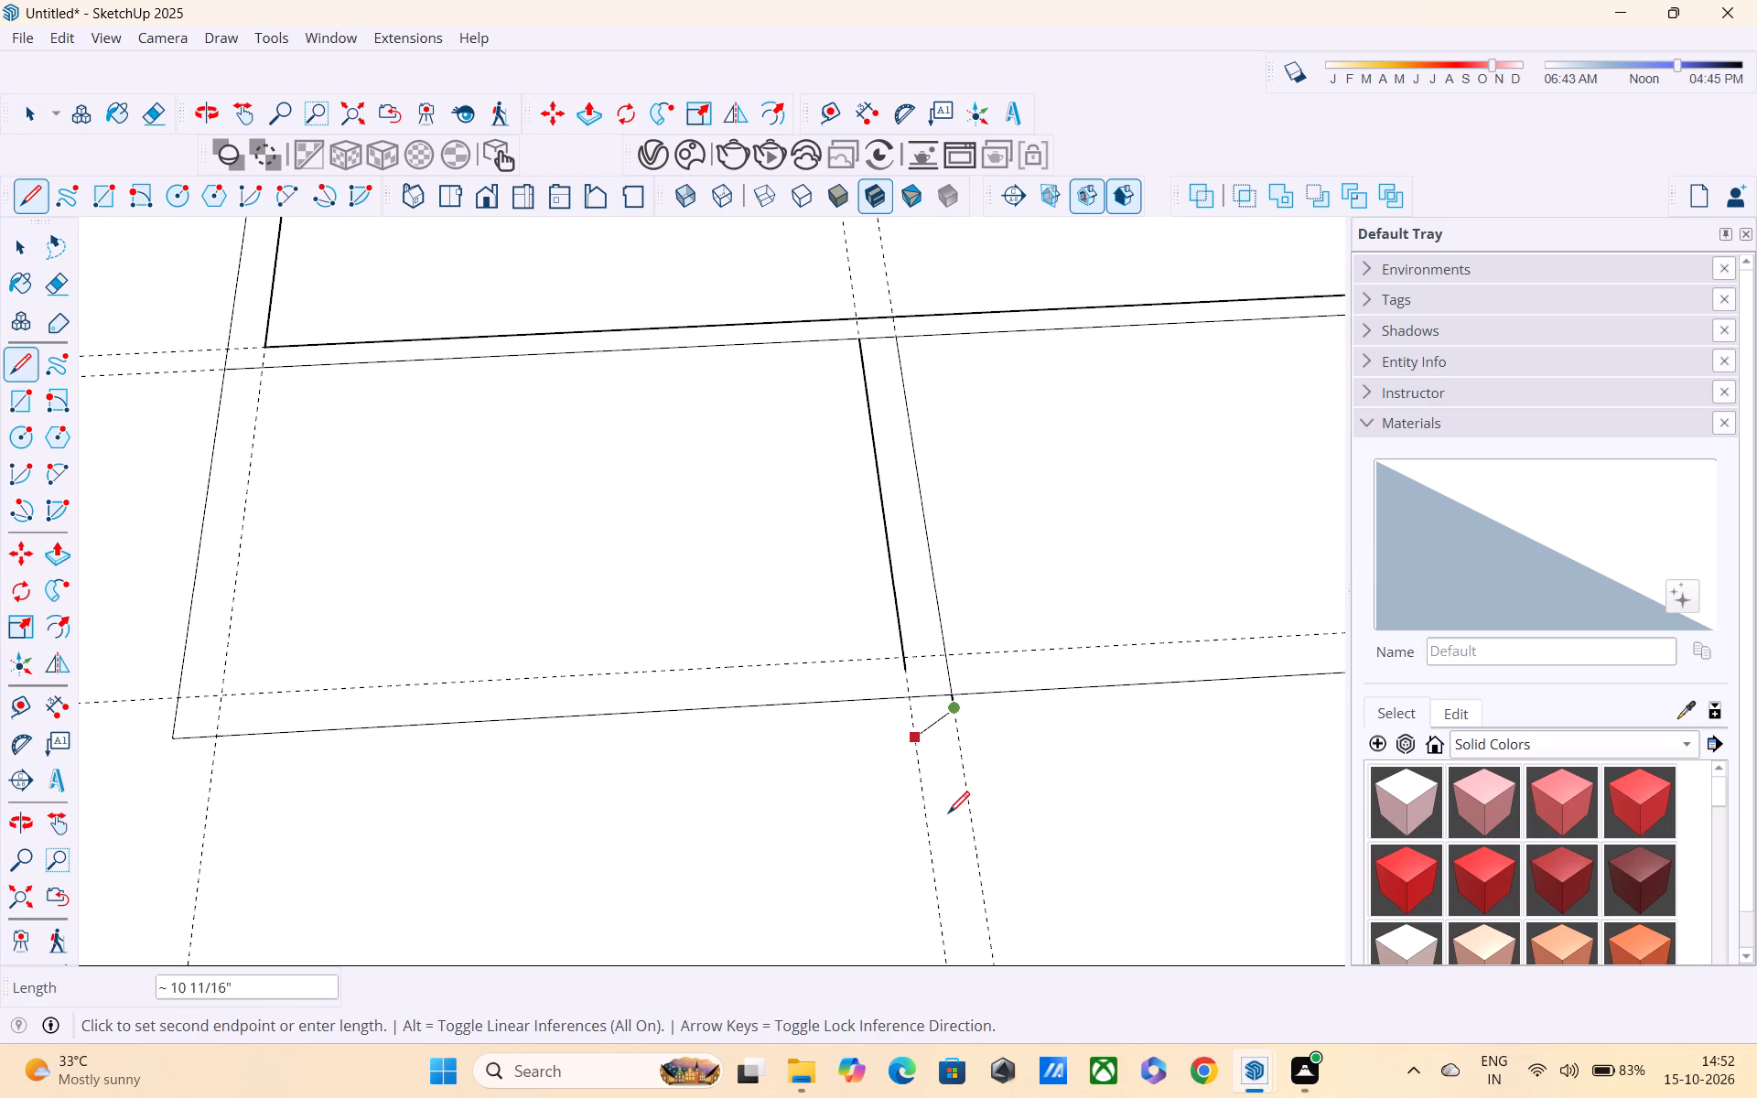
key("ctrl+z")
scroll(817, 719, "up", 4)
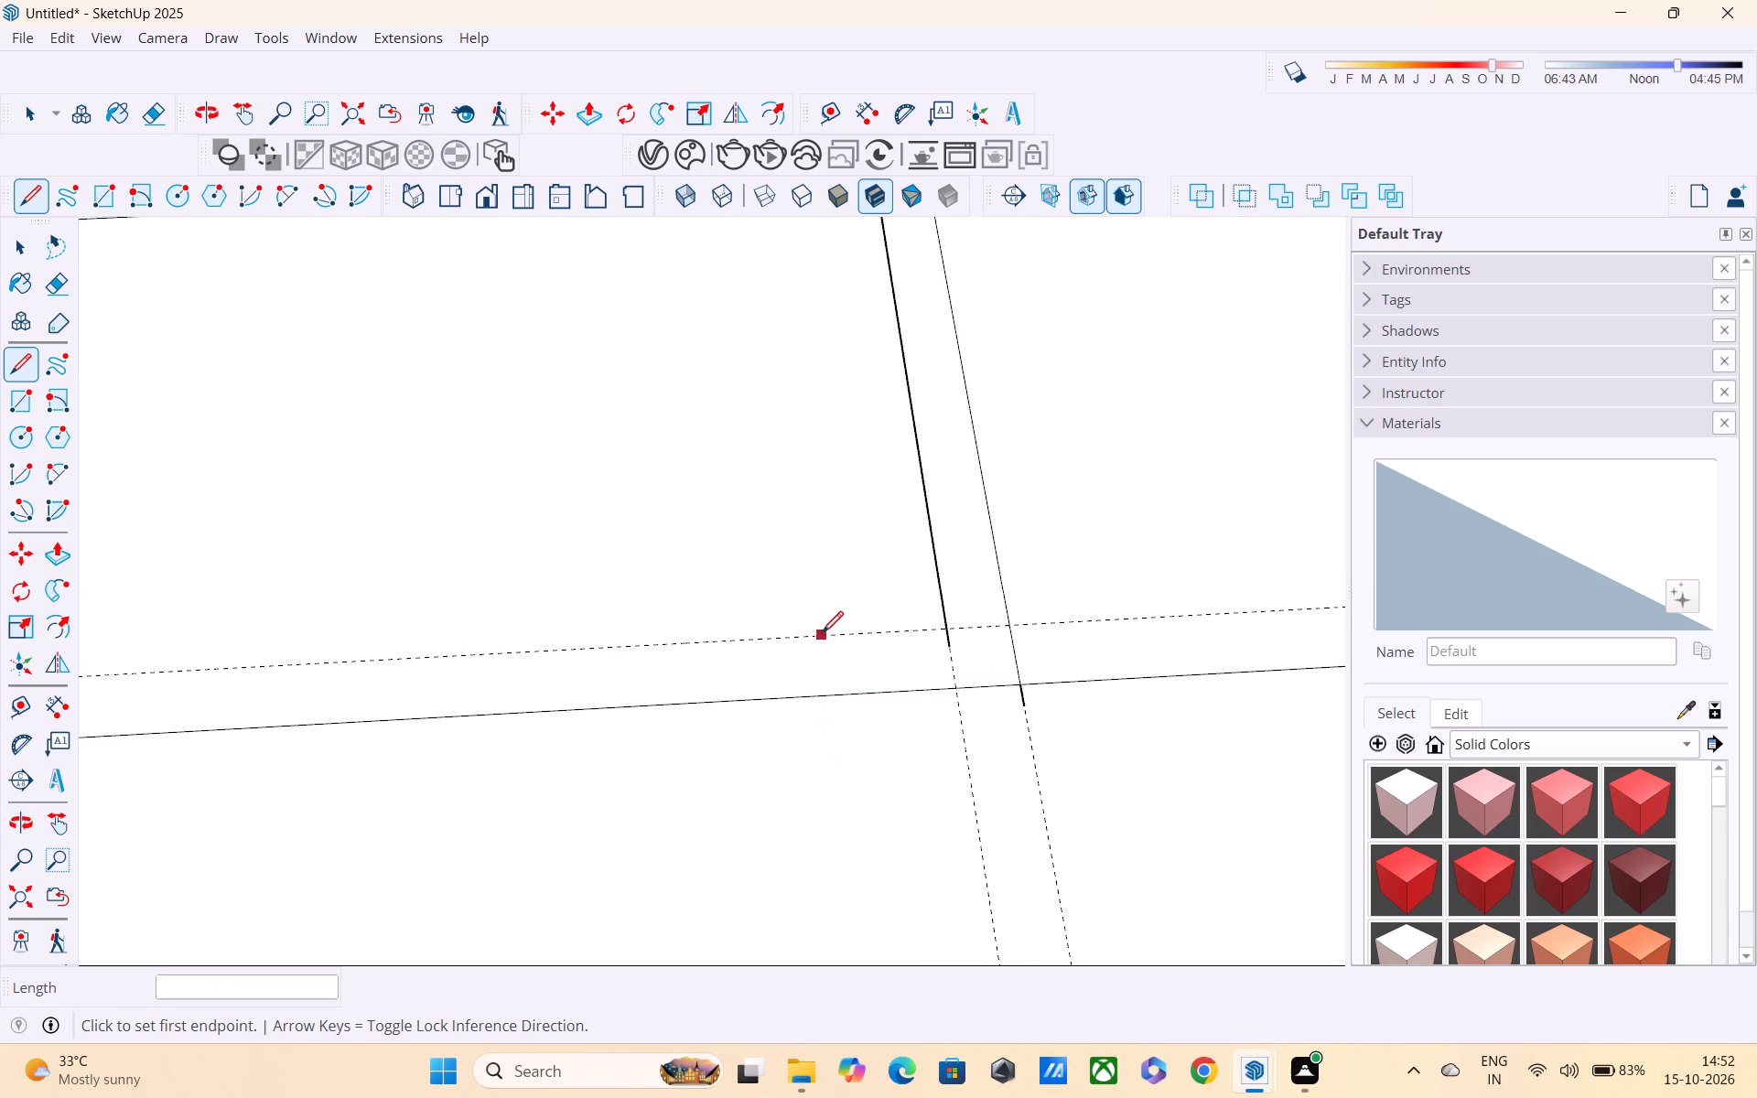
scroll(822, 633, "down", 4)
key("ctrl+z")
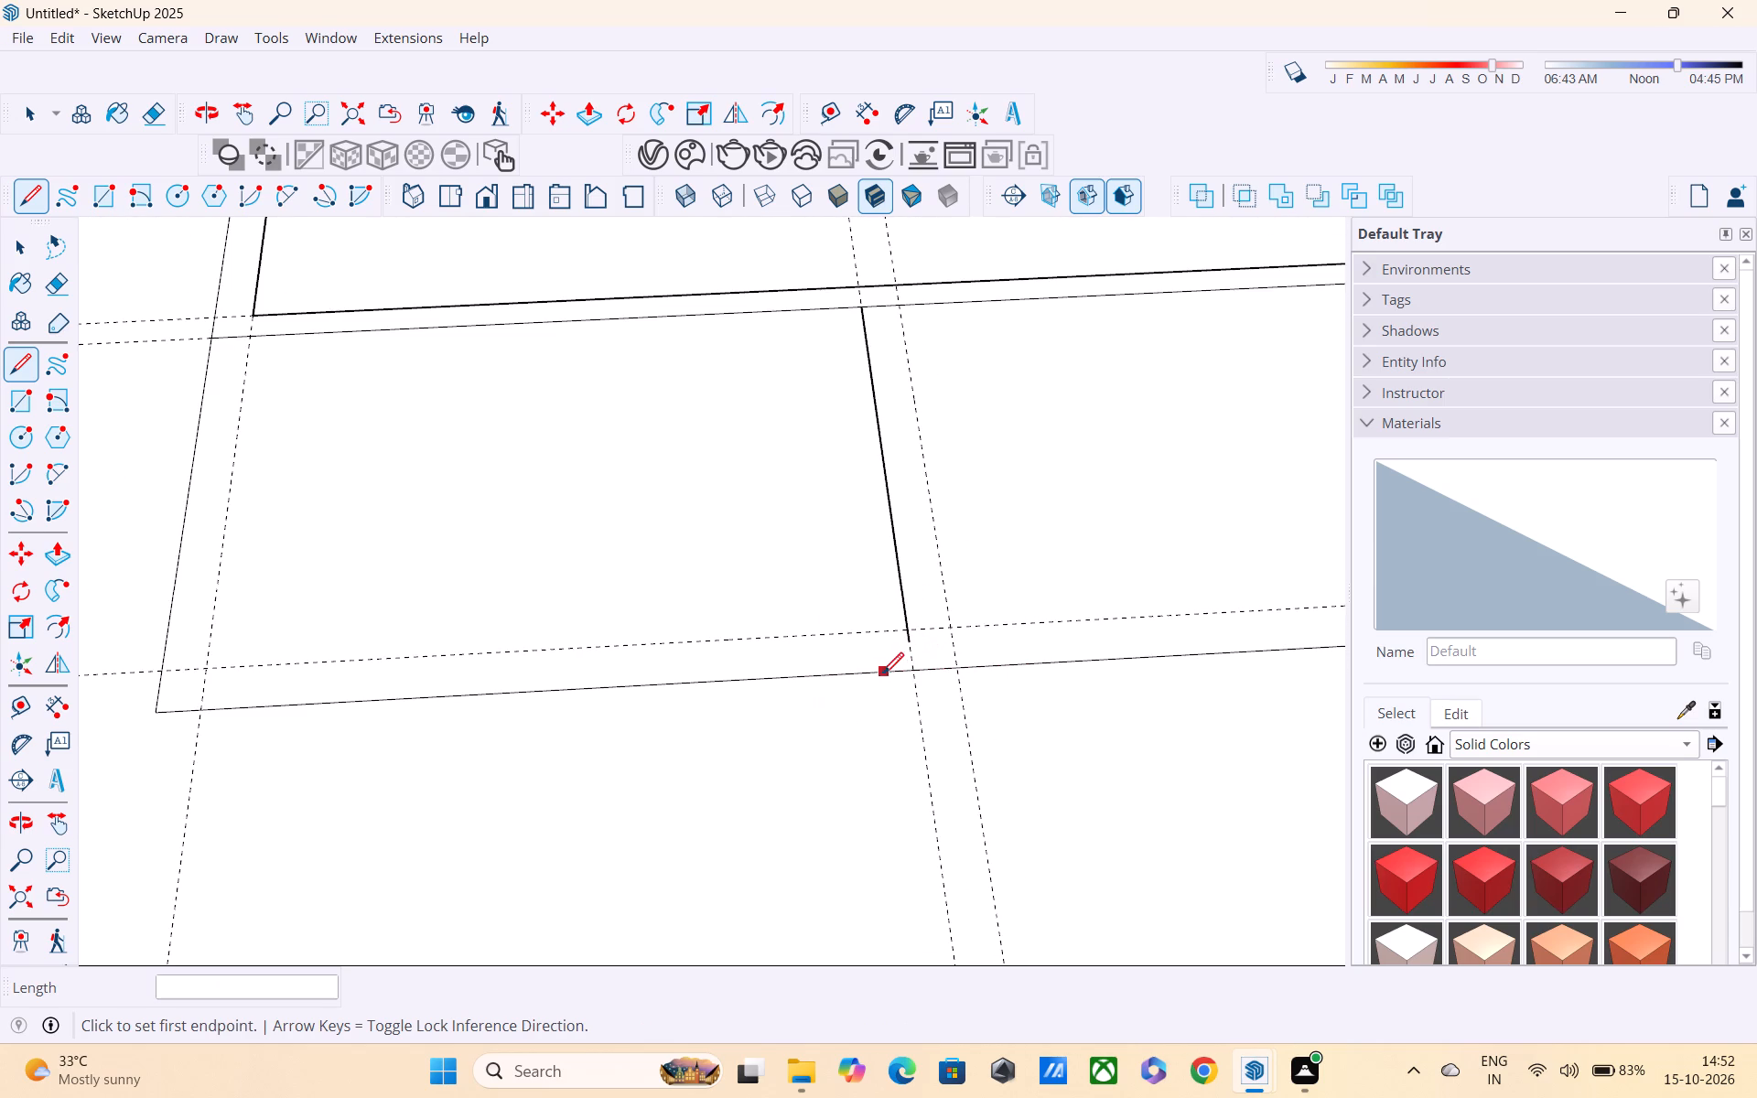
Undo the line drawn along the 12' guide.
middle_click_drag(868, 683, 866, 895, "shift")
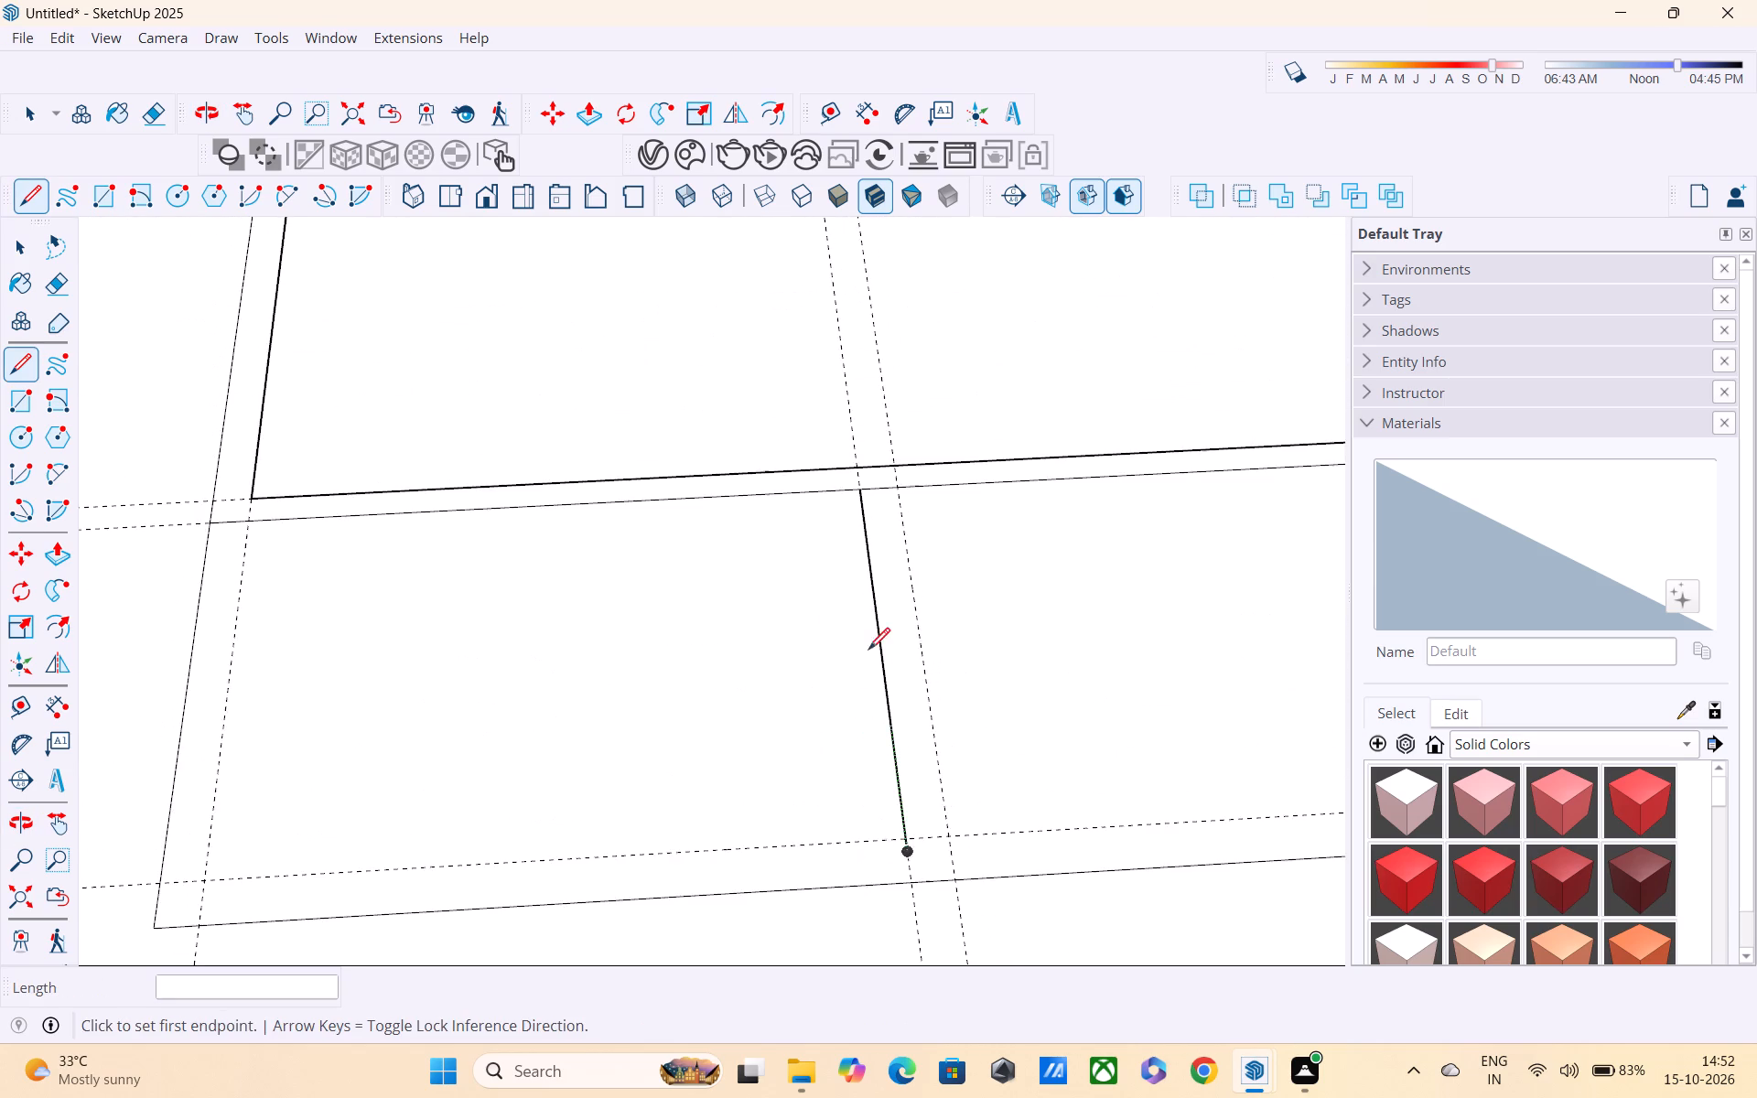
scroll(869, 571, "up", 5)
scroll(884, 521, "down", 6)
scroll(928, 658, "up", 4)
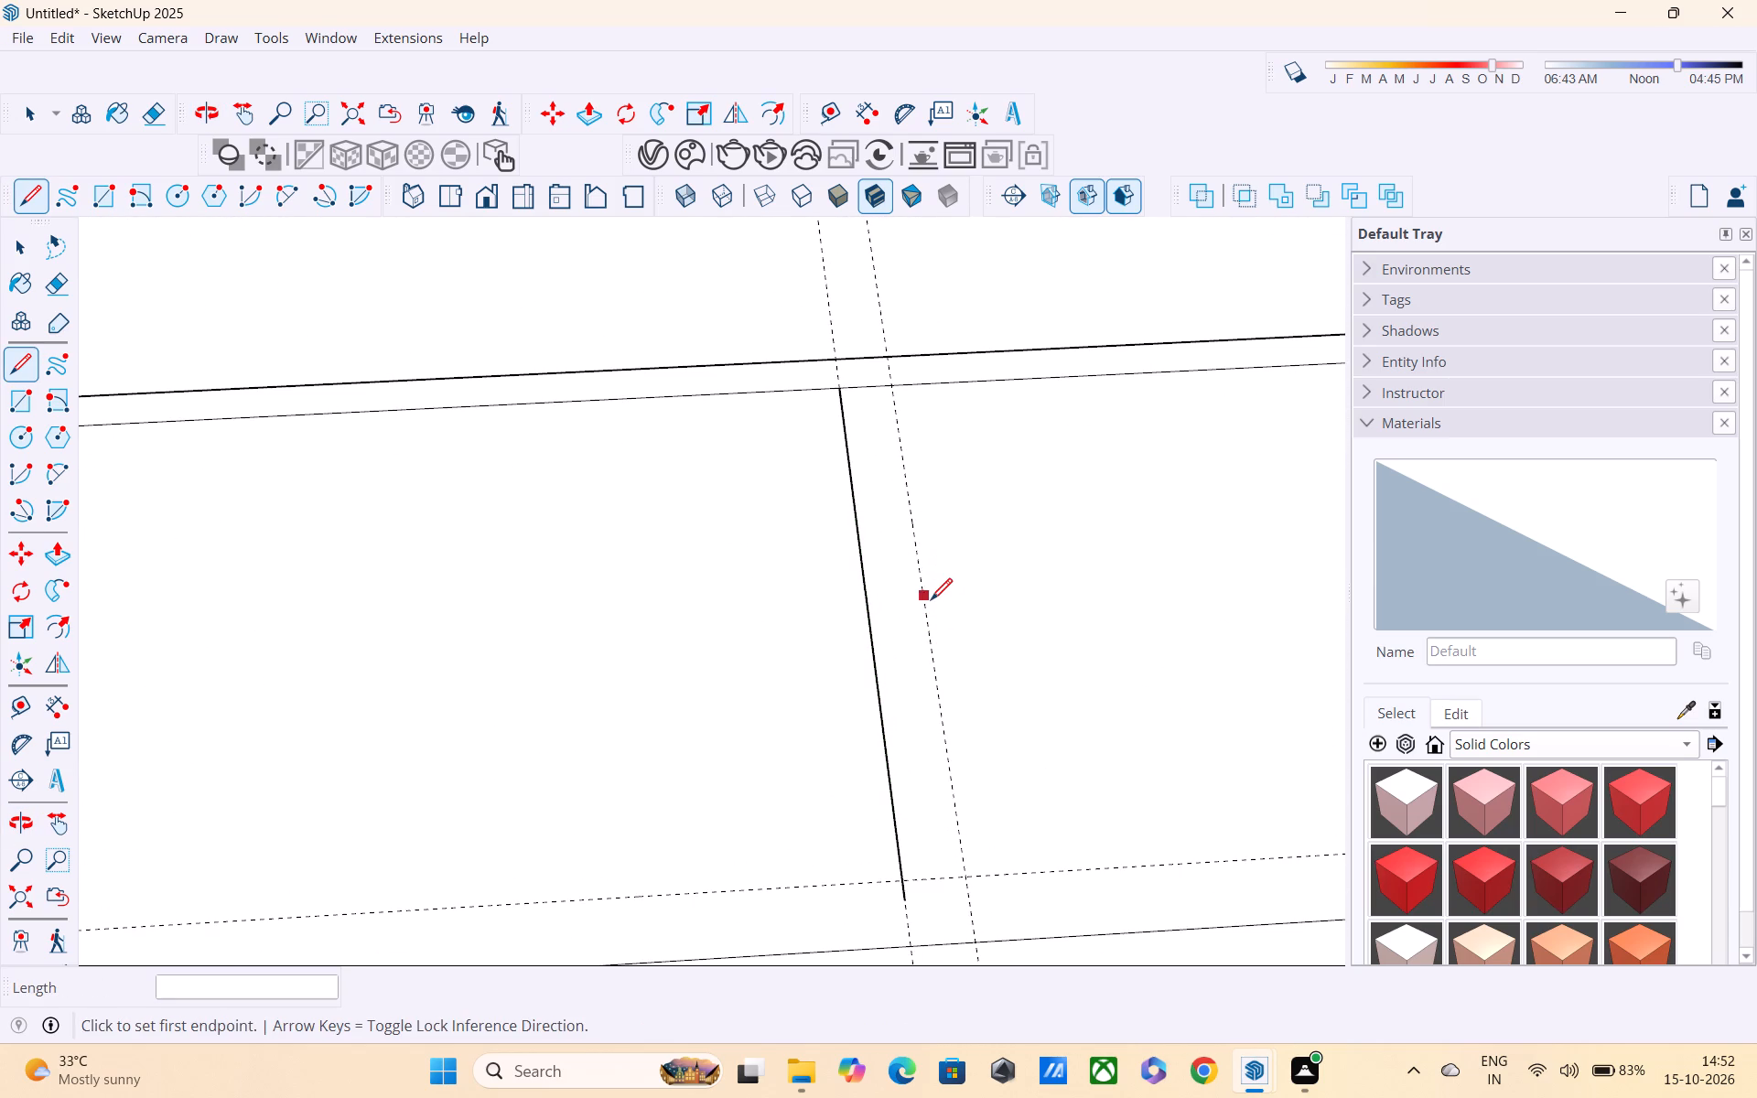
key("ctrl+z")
Draw a line about 7' long along the 12' guide, from the bottom 9" guide up to the lower partition line.
scroll(905, 875, "up", 4)
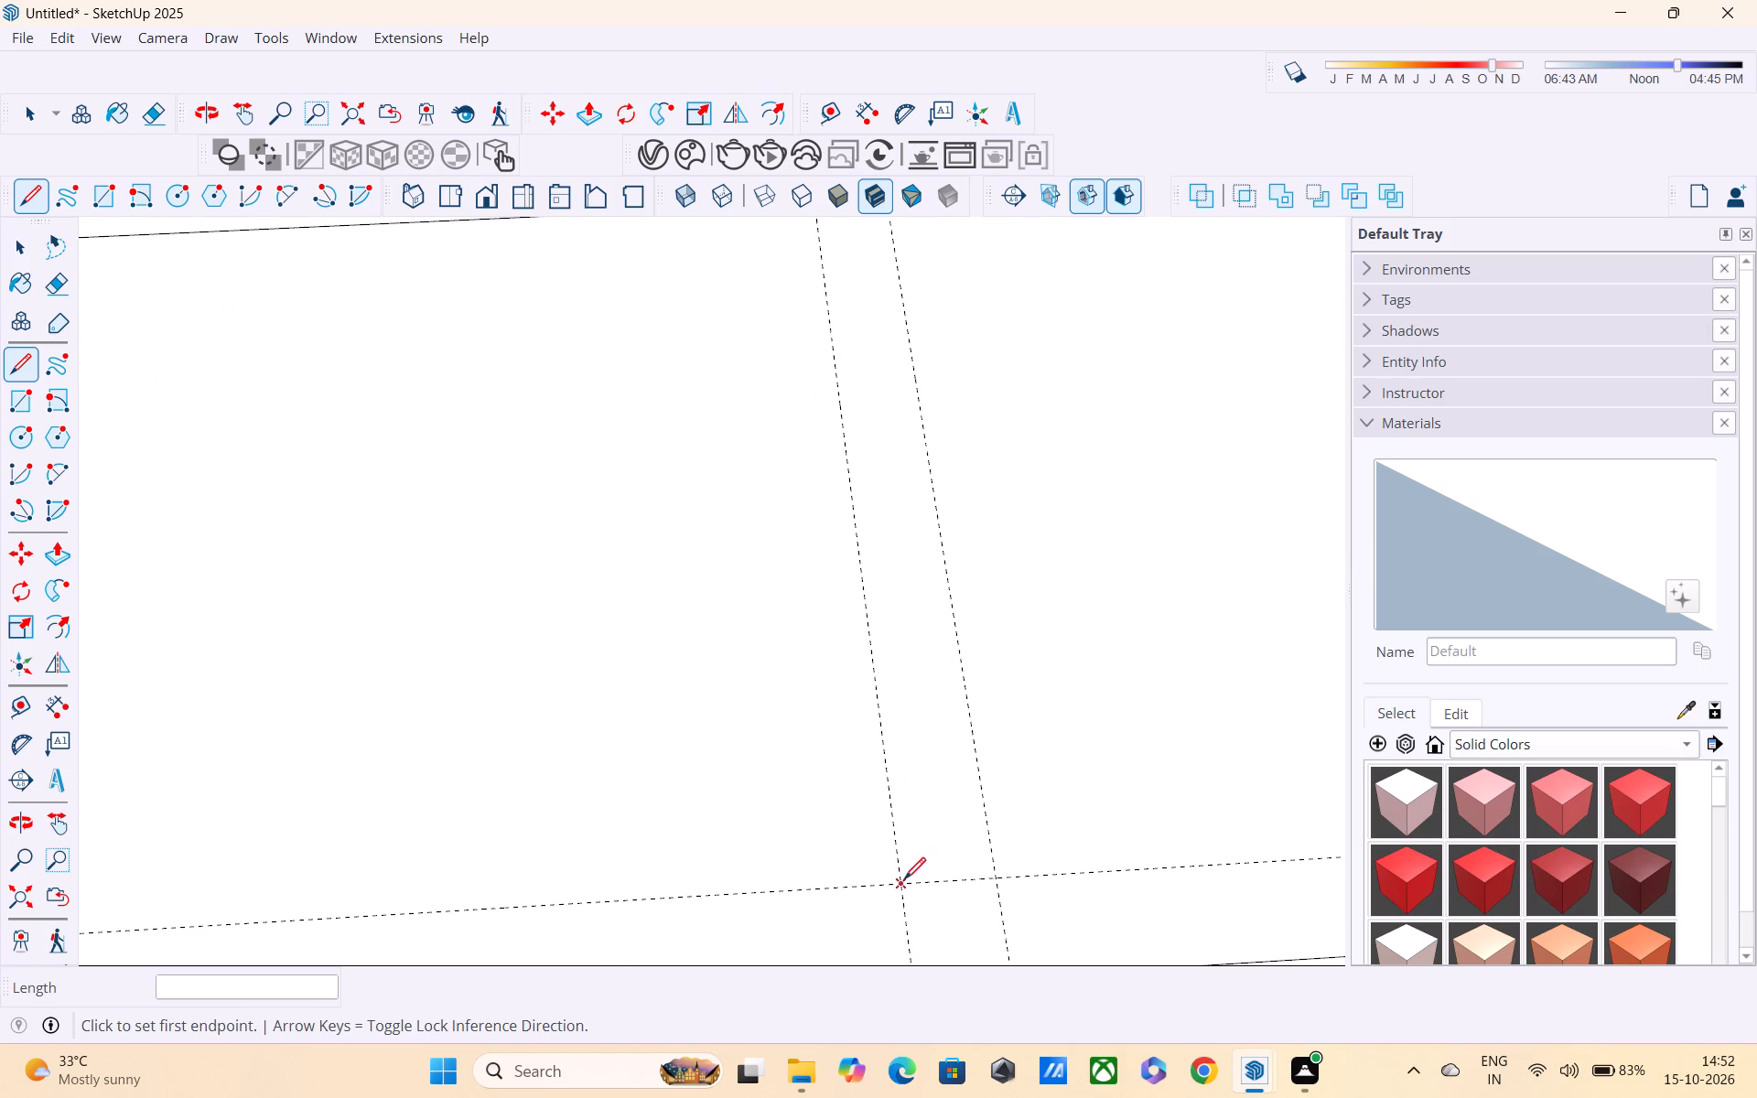
left_click(904, 881)
middle_click_drag(837, 460, 878, 809, "shift")
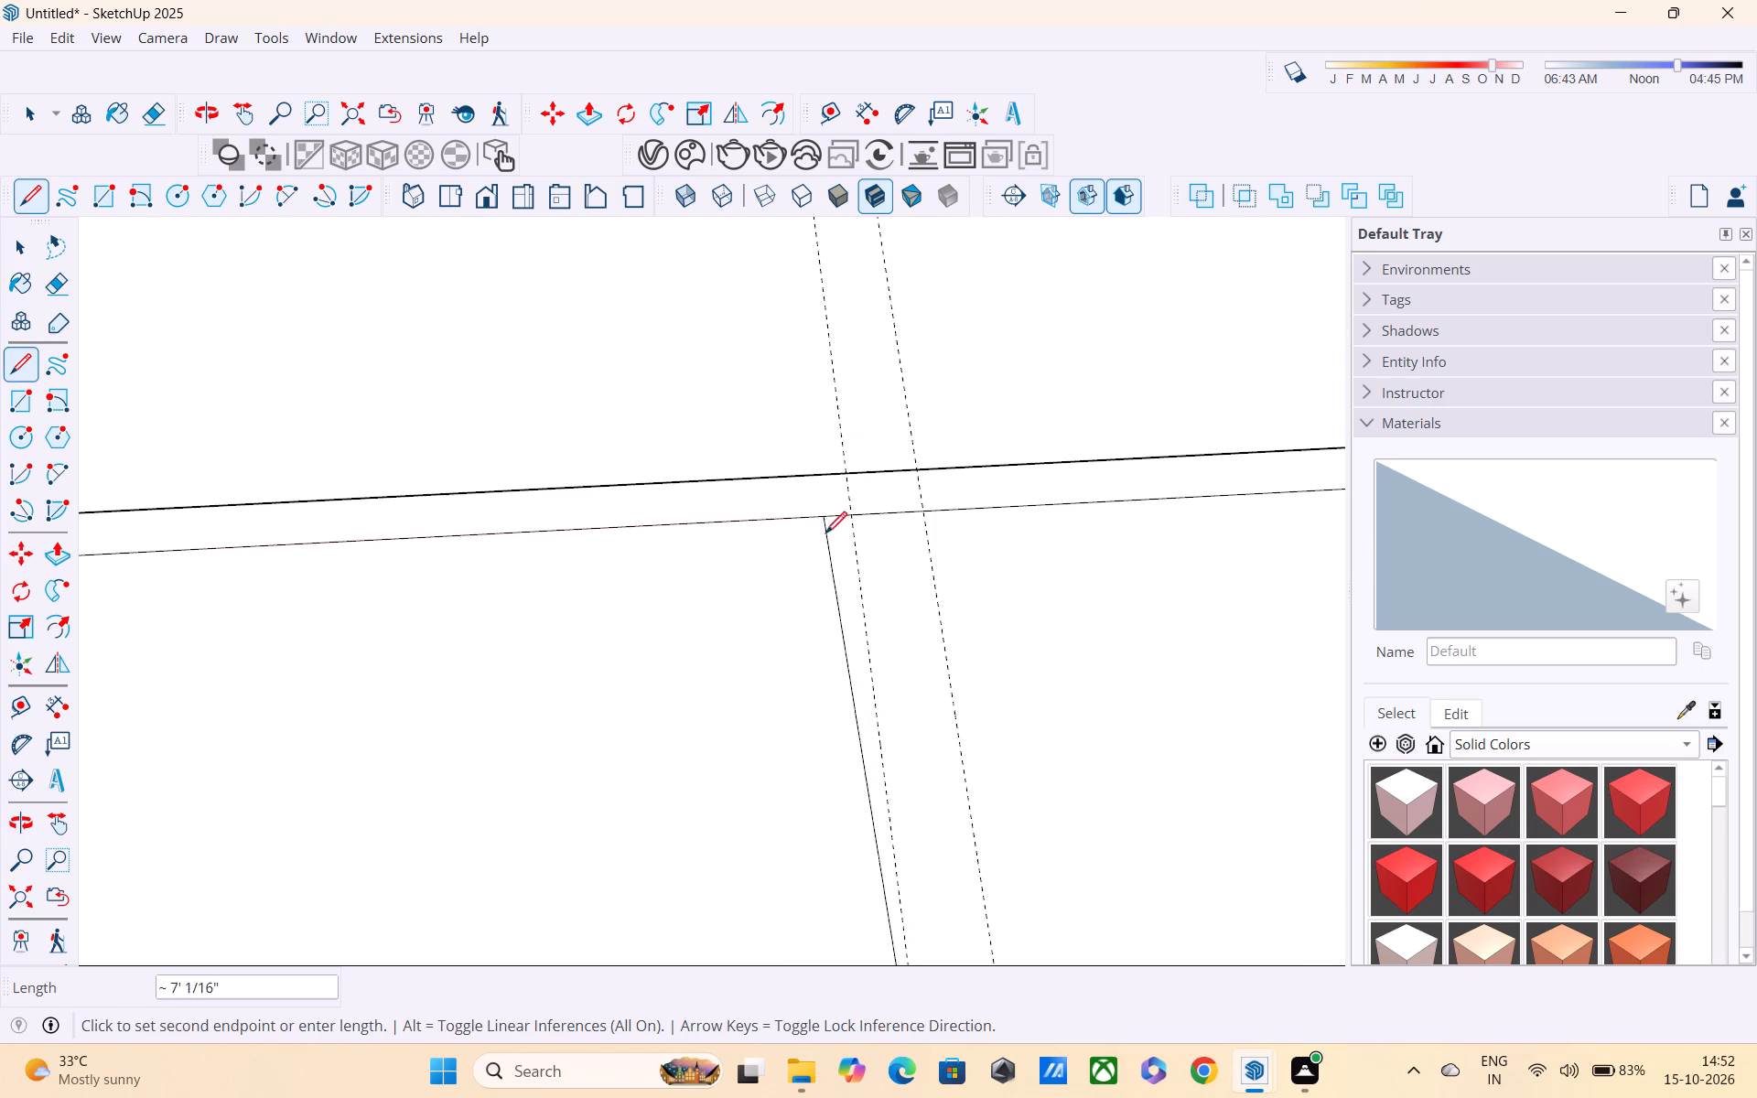
left_click(847, 523)
scroll(868, 576, "down", 5)
middle_click_drag(867, 662, 781, 612, "shift")
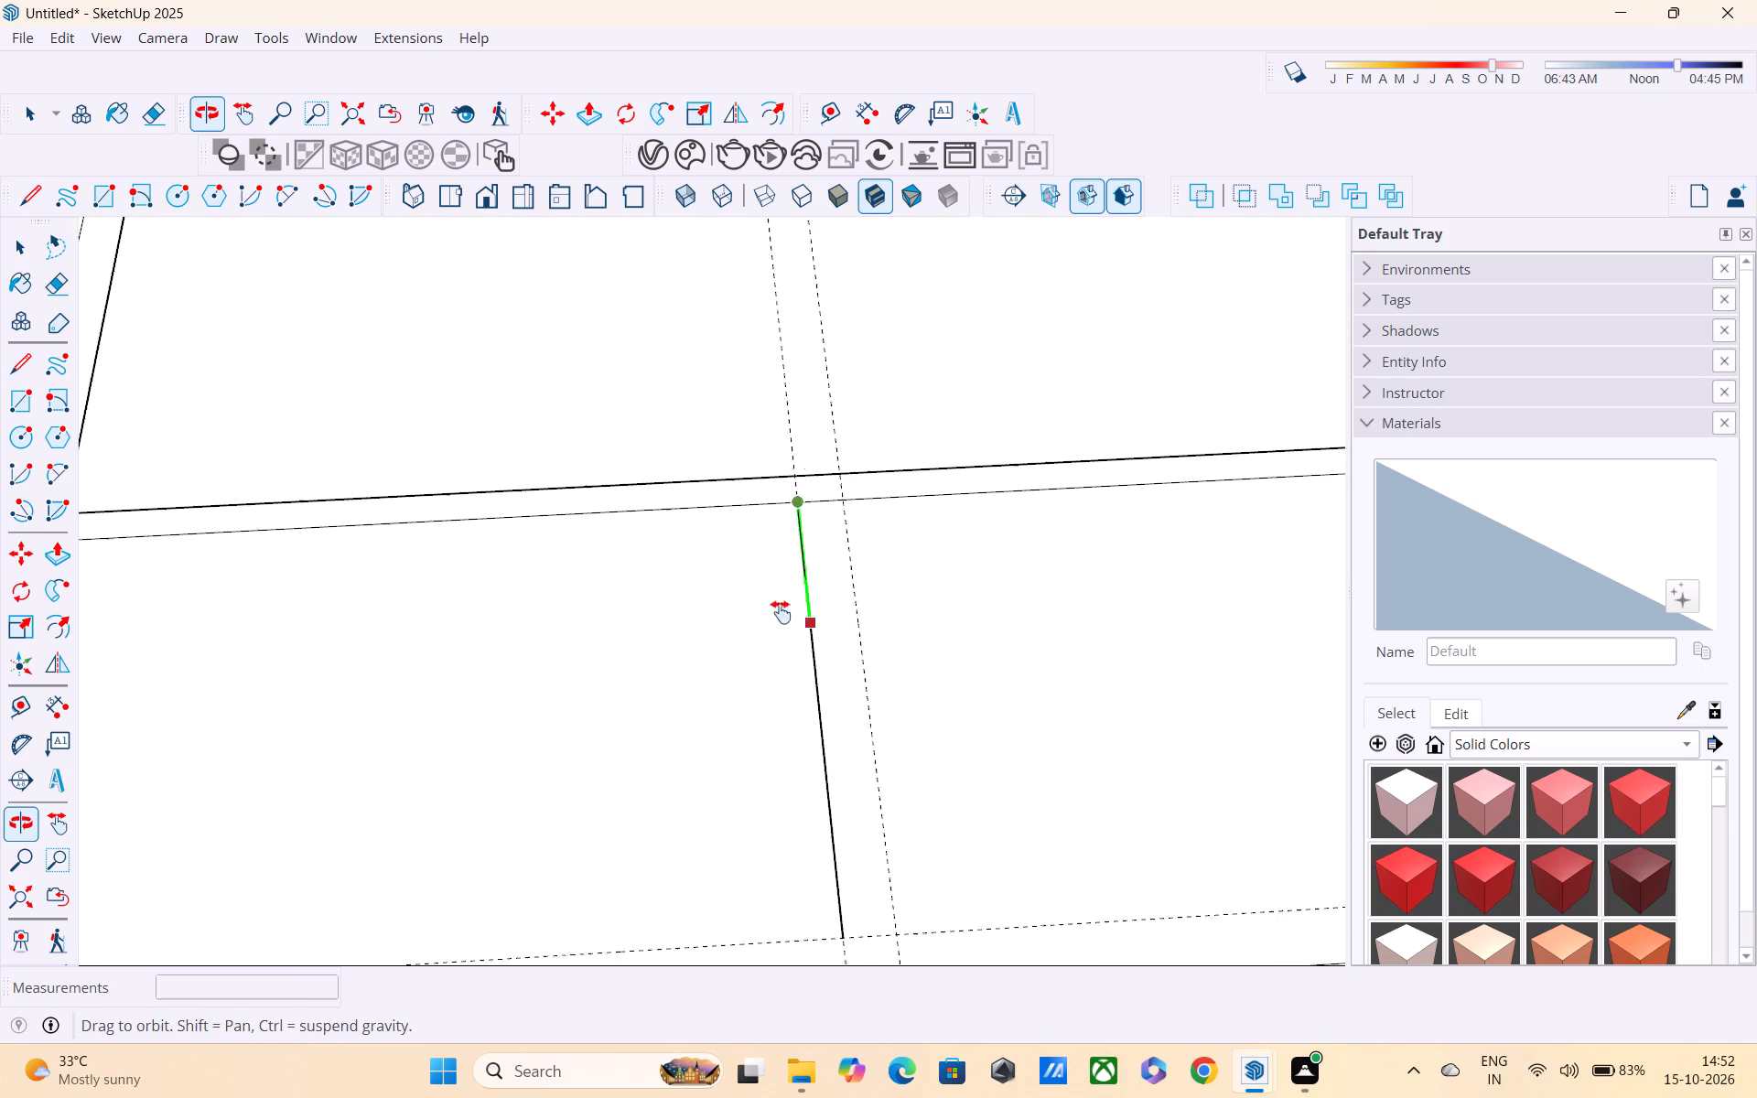
middle_click_drag(781, 612, 591, 511, "shift")
scroll(591, 511, "up", 1, "shift")
scroll(590, 507, "down", 5)
key("space")
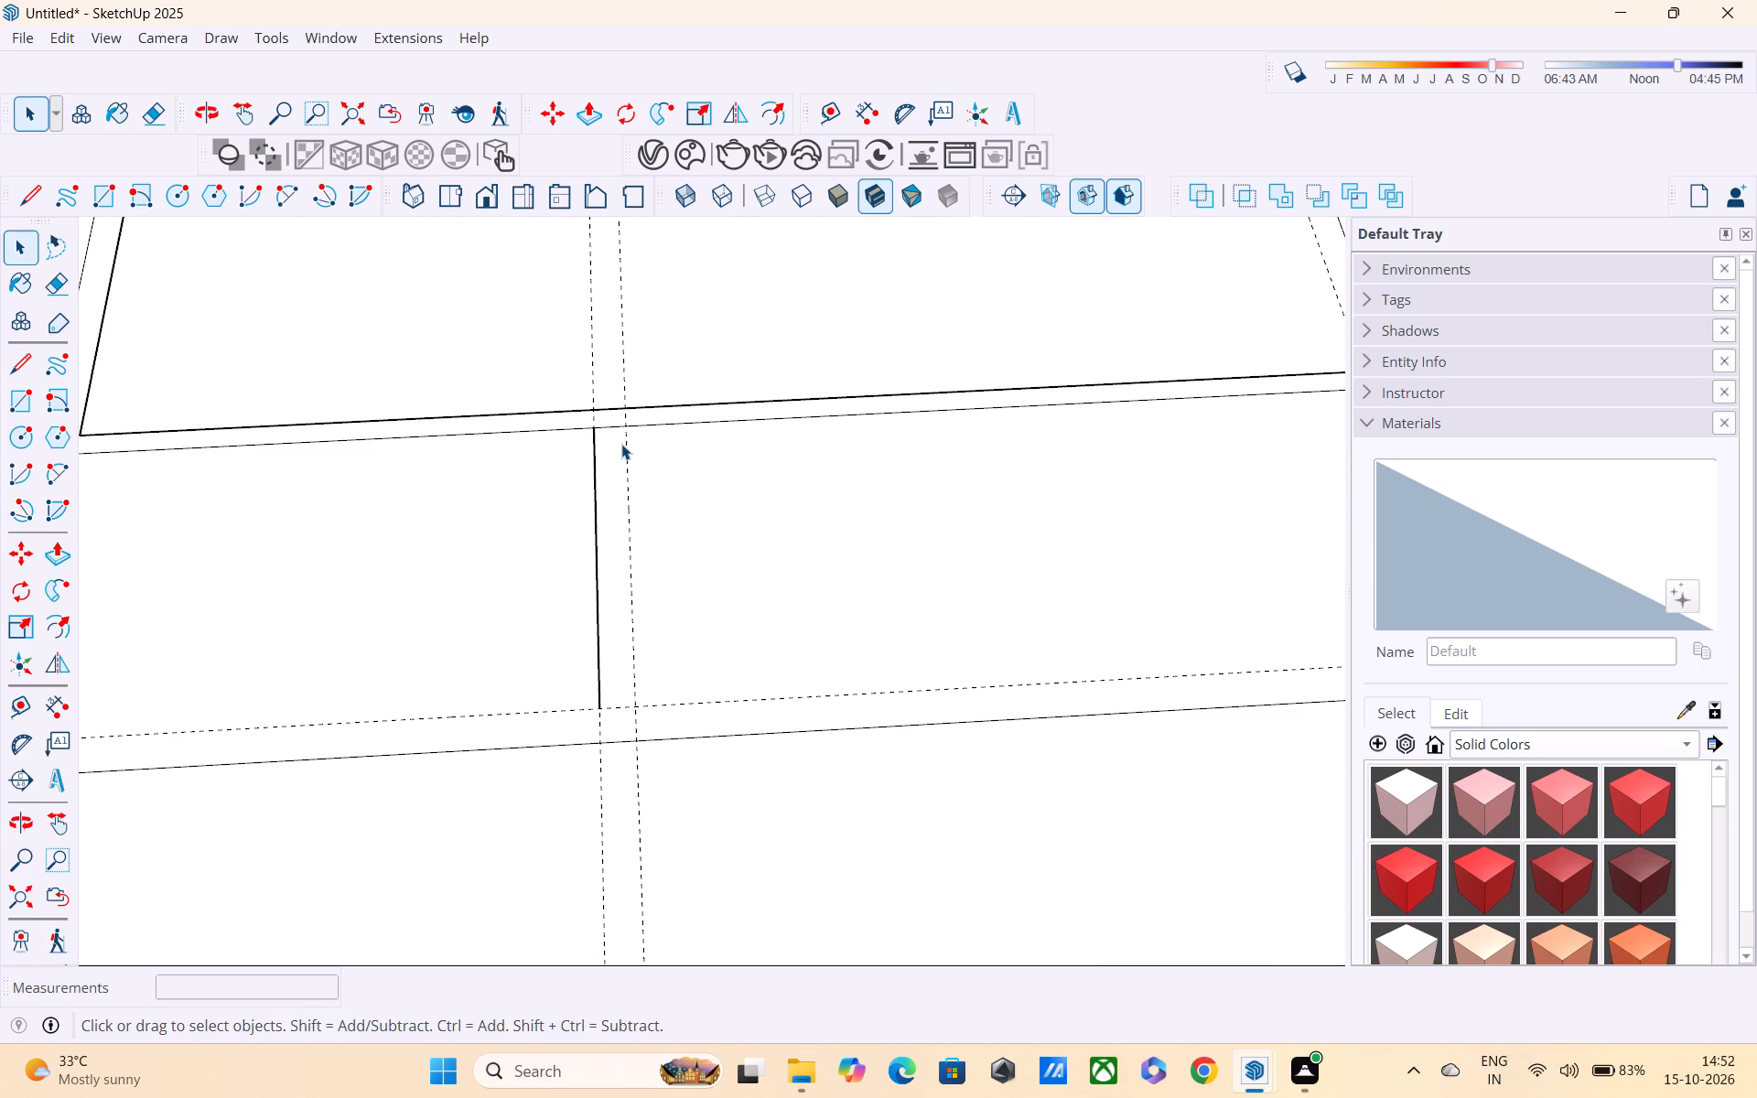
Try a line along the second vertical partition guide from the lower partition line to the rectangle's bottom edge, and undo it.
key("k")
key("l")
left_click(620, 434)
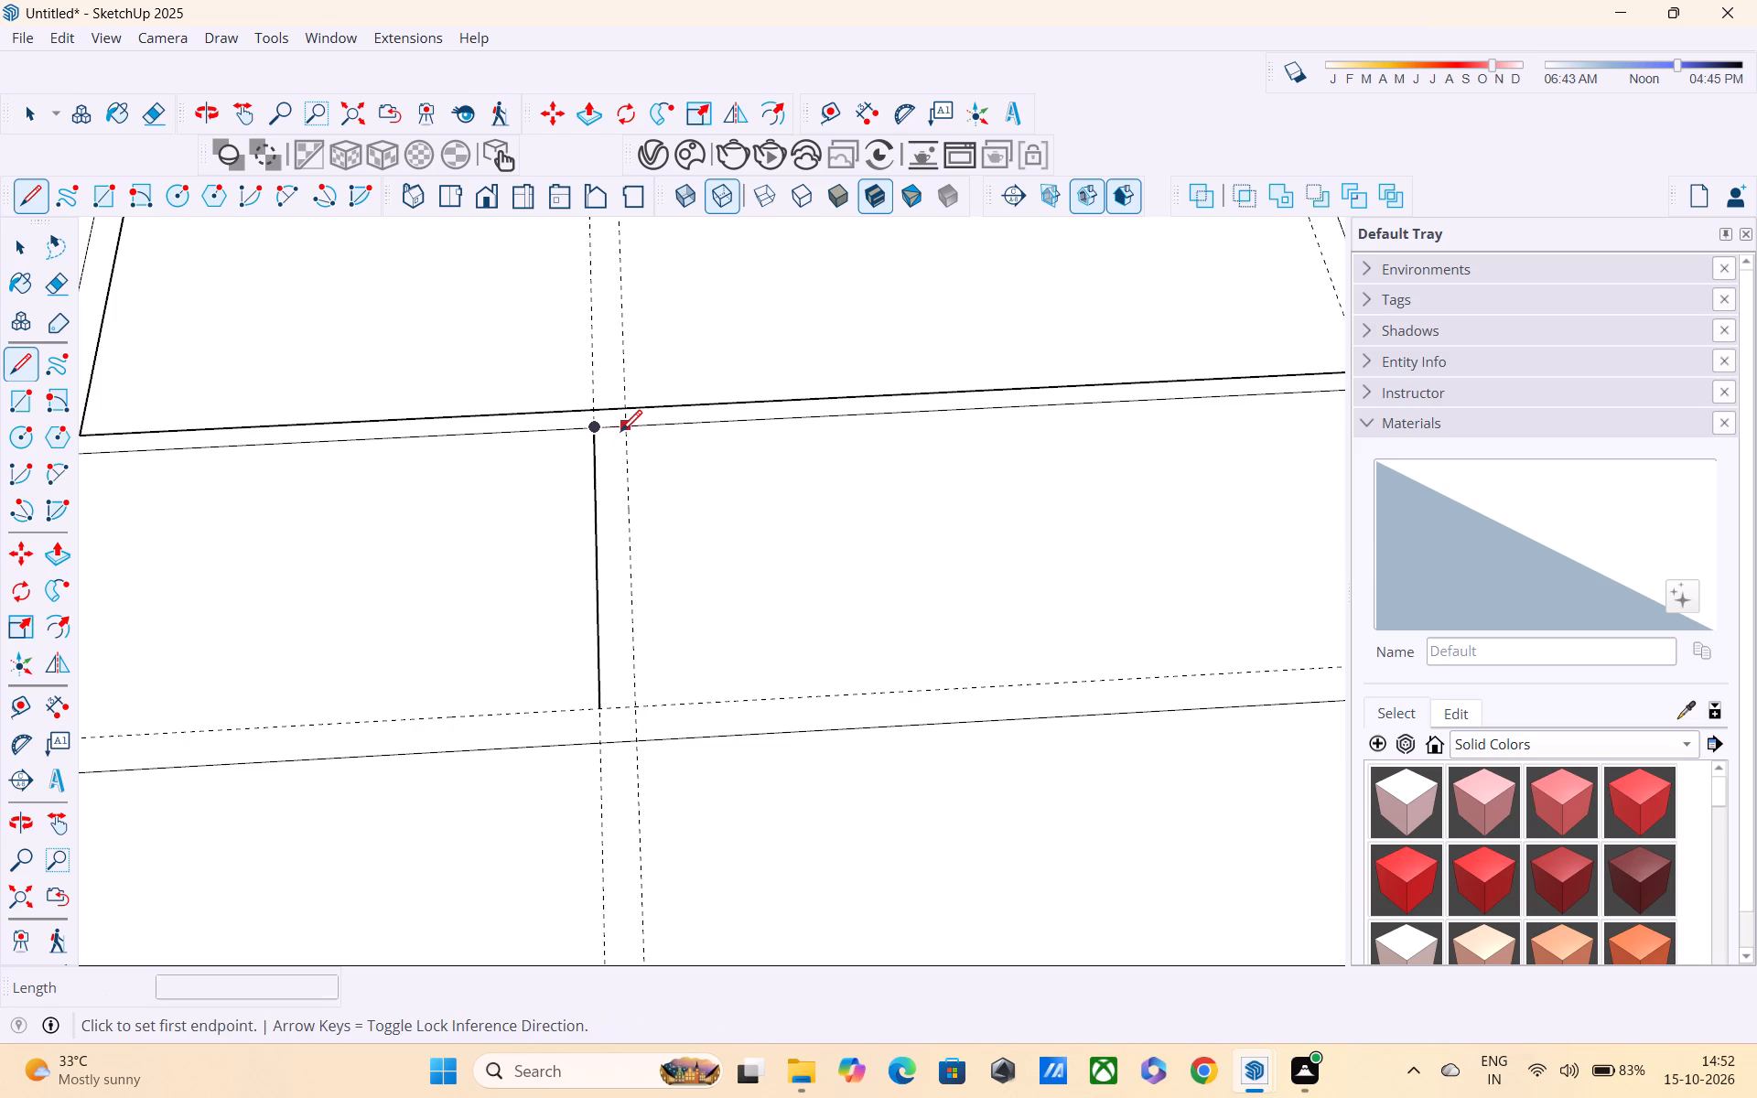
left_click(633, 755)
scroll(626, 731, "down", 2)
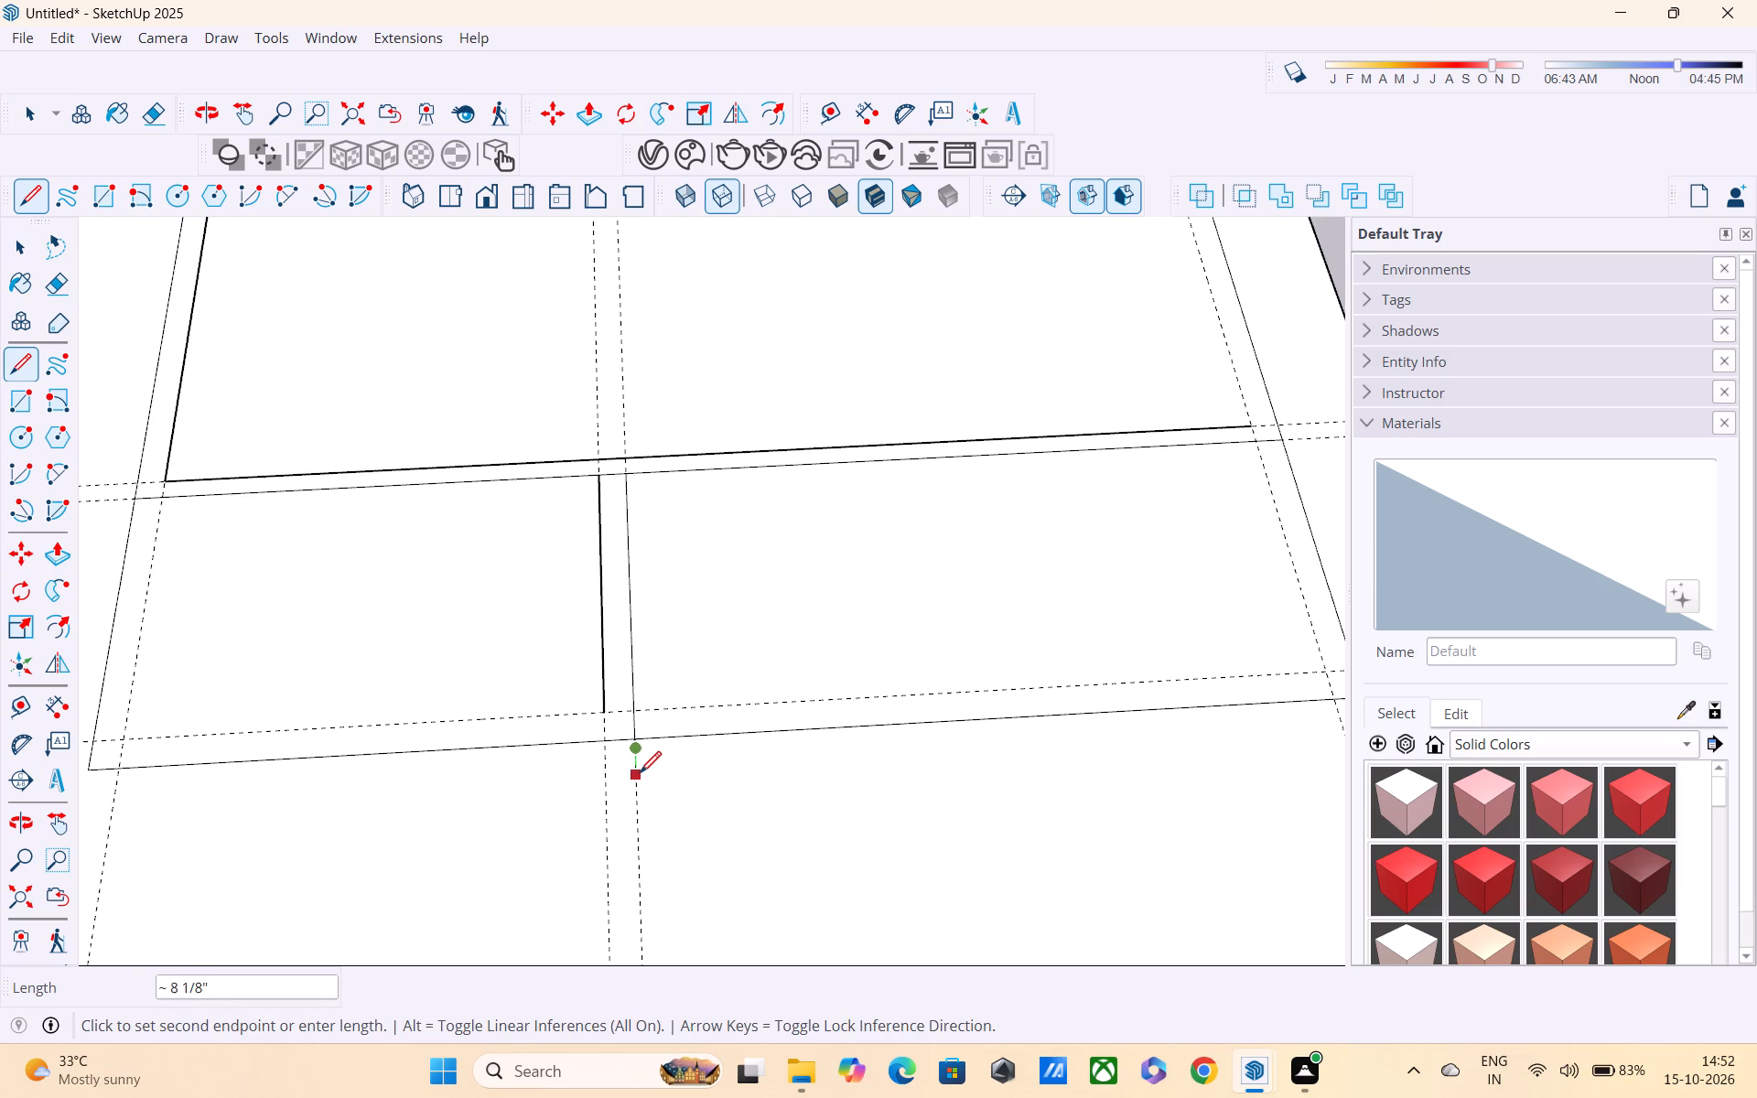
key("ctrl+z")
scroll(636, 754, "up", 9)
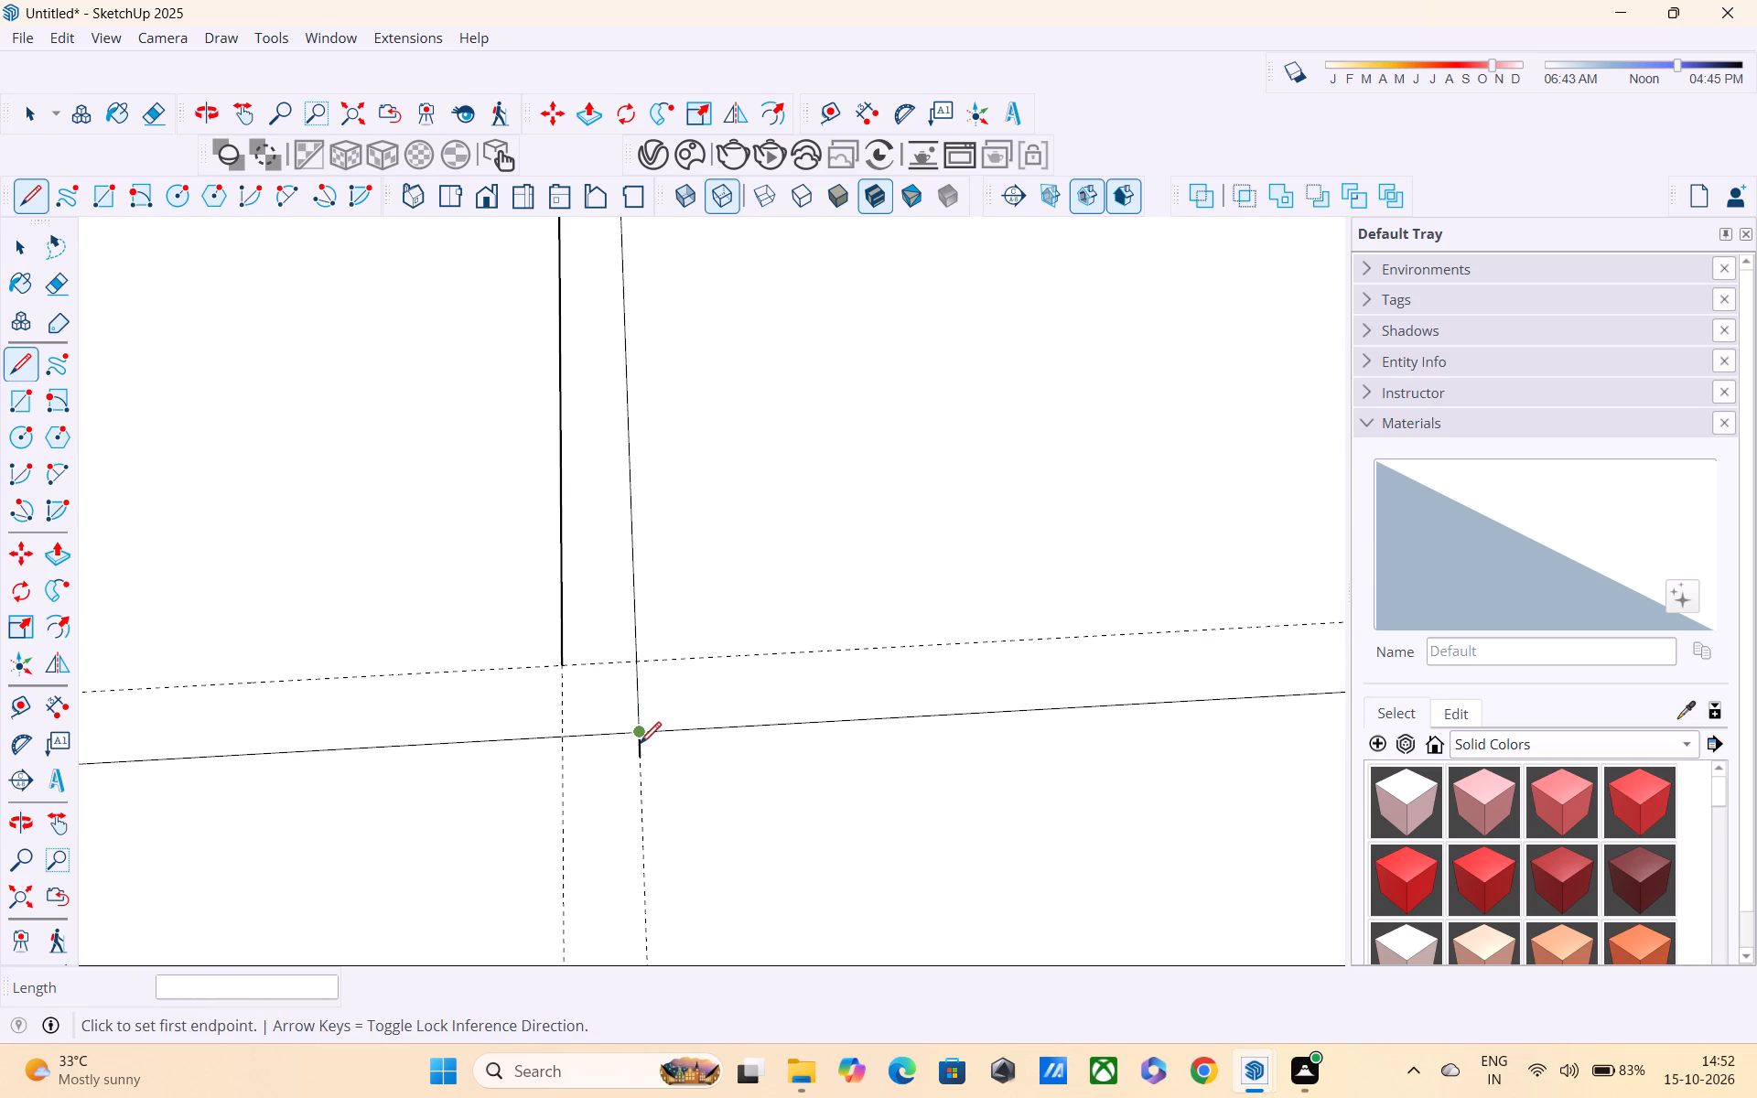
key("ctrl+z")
Draw the 7' 9" line along the second vertical partition guide, from the inner rectangle's bottom edge up to the lower partition line.
left_click(640, 738)
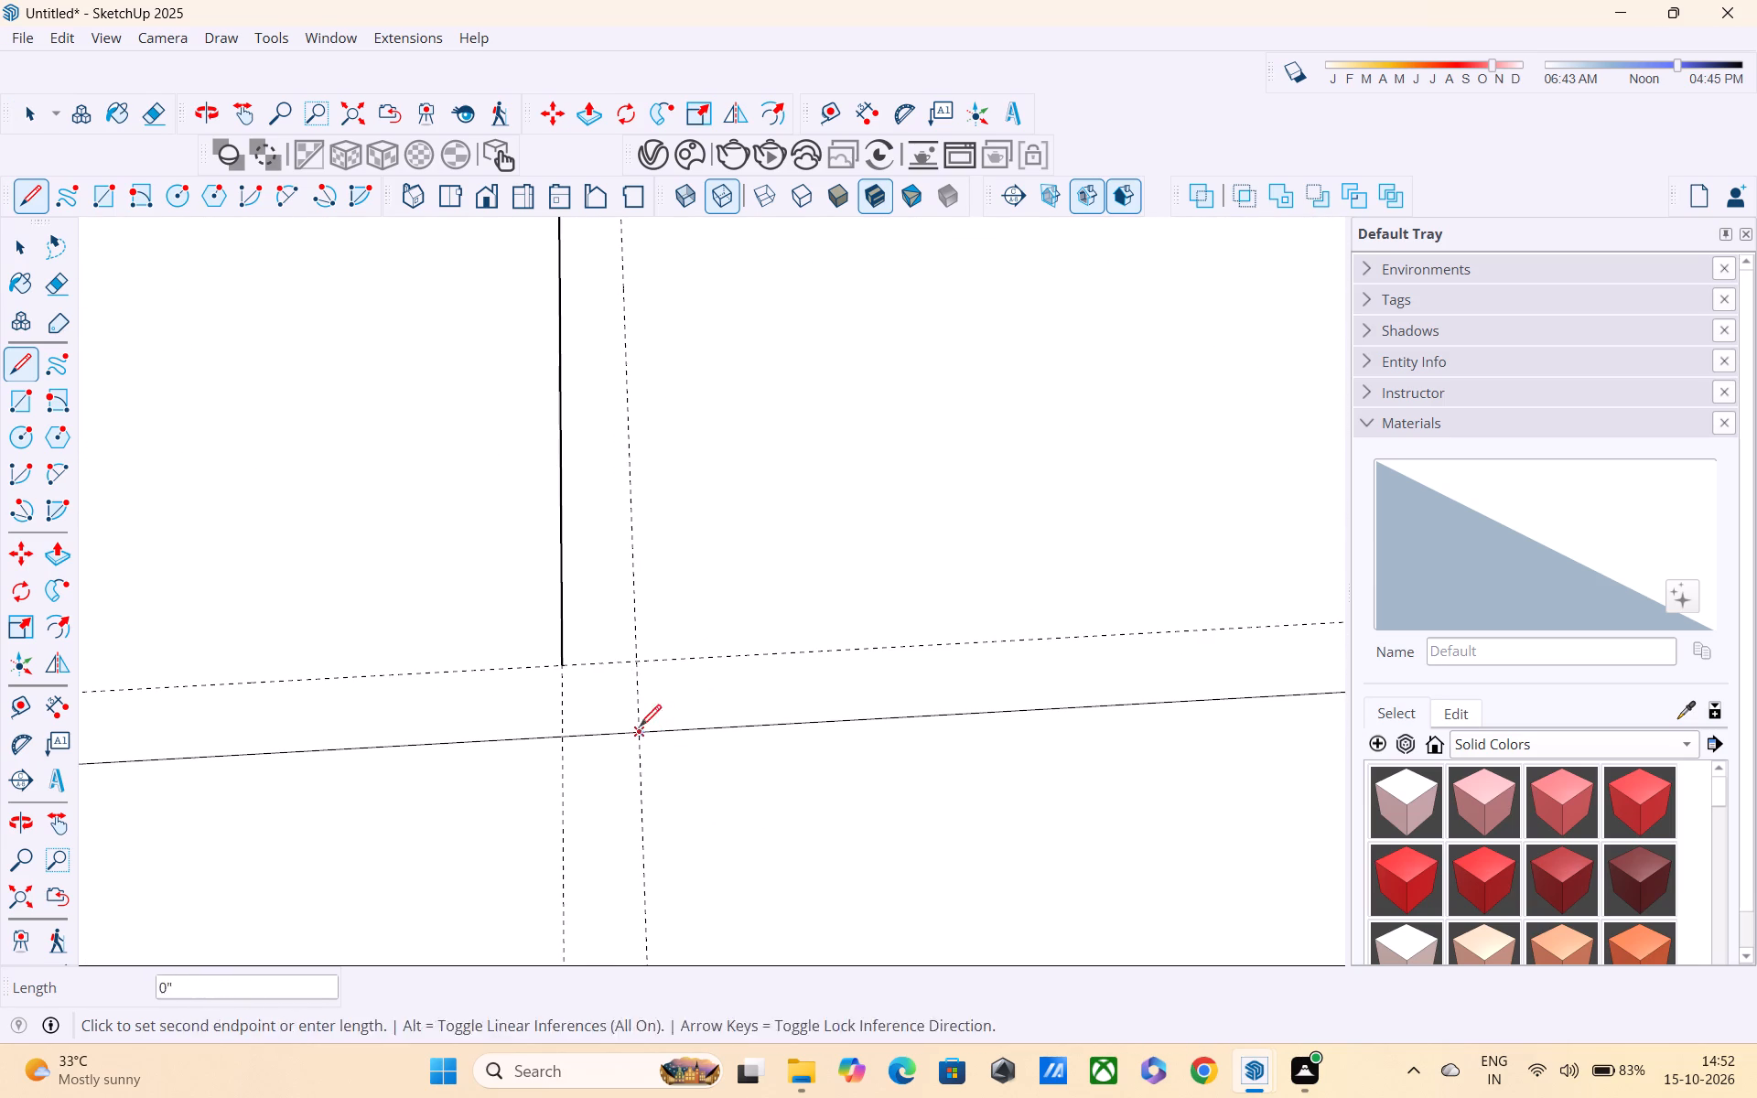
middle_click_drag(646, 511, 689, 920, "shift")
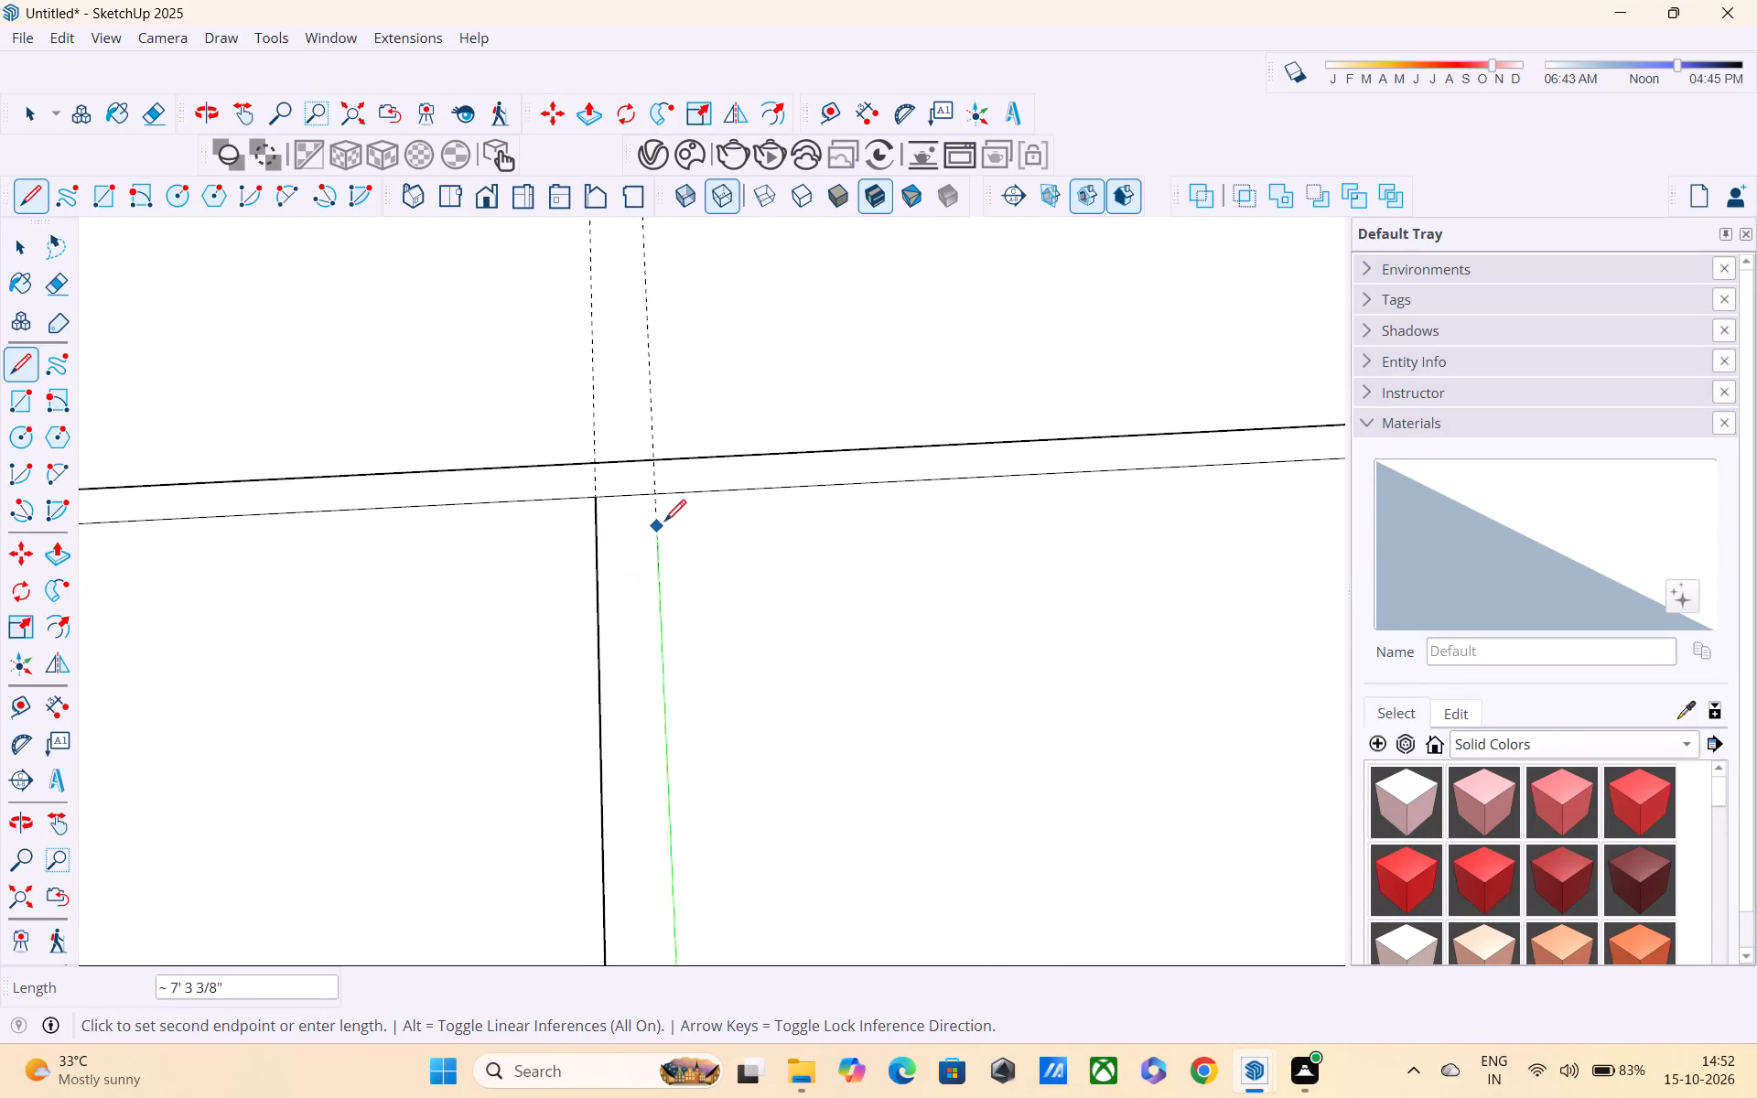
left_click(661, 501)
scroll(658, 522, "down", 9)
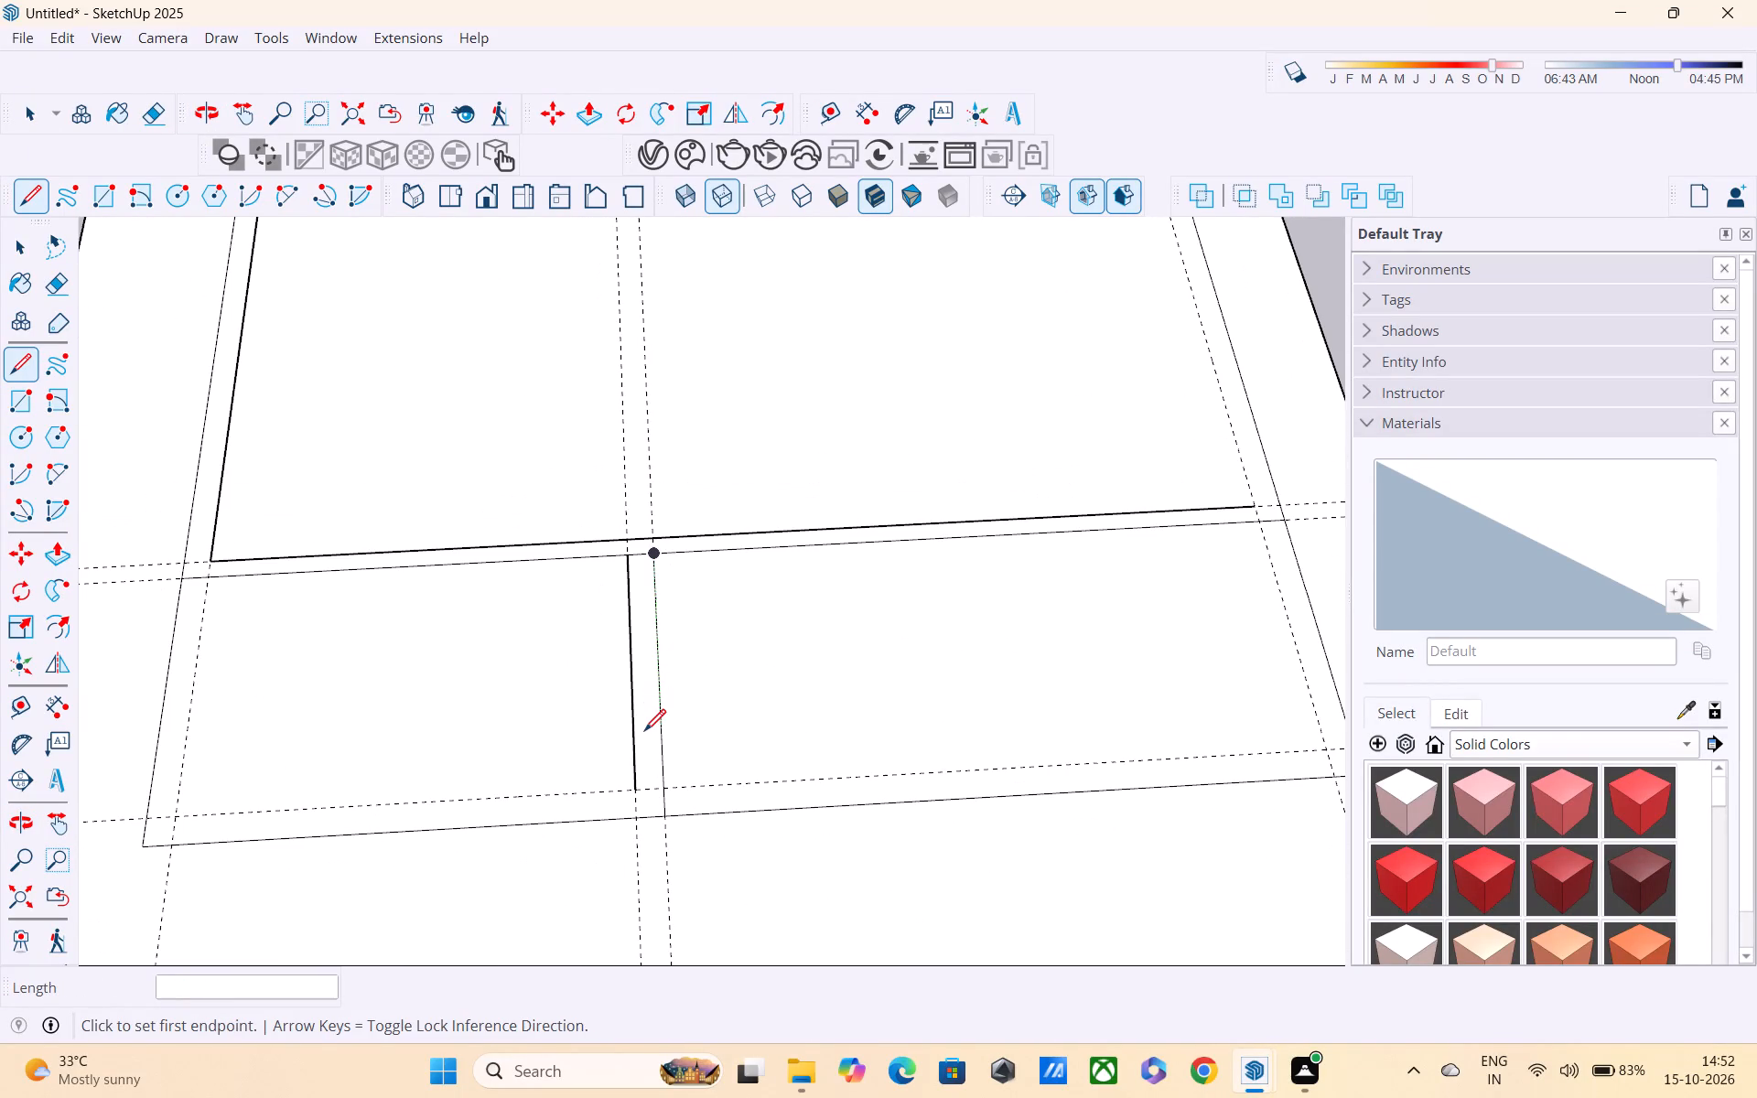
key("space")
key("Escape")
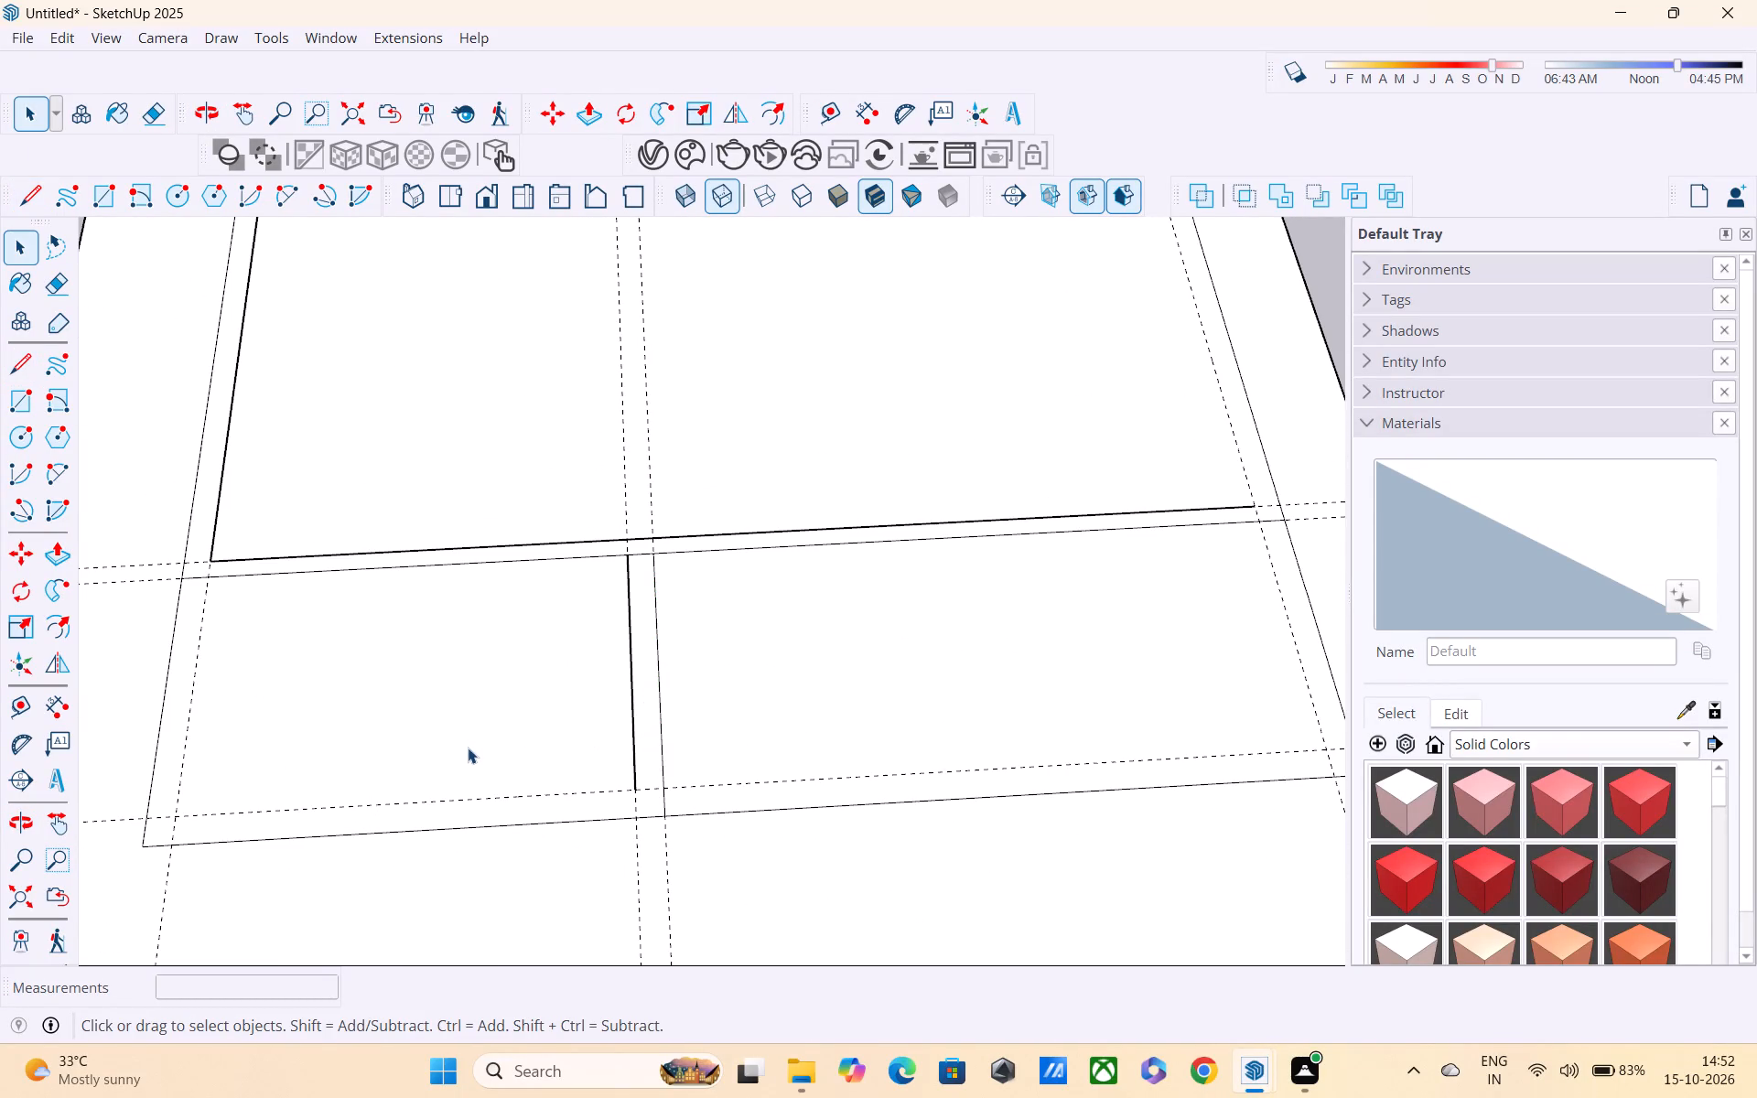
Close the lower-left room outline with a 12' line along the bottom guide and a 7' line up the left guide.
key("semicolon")
scroll(561, 798, "up", 4)
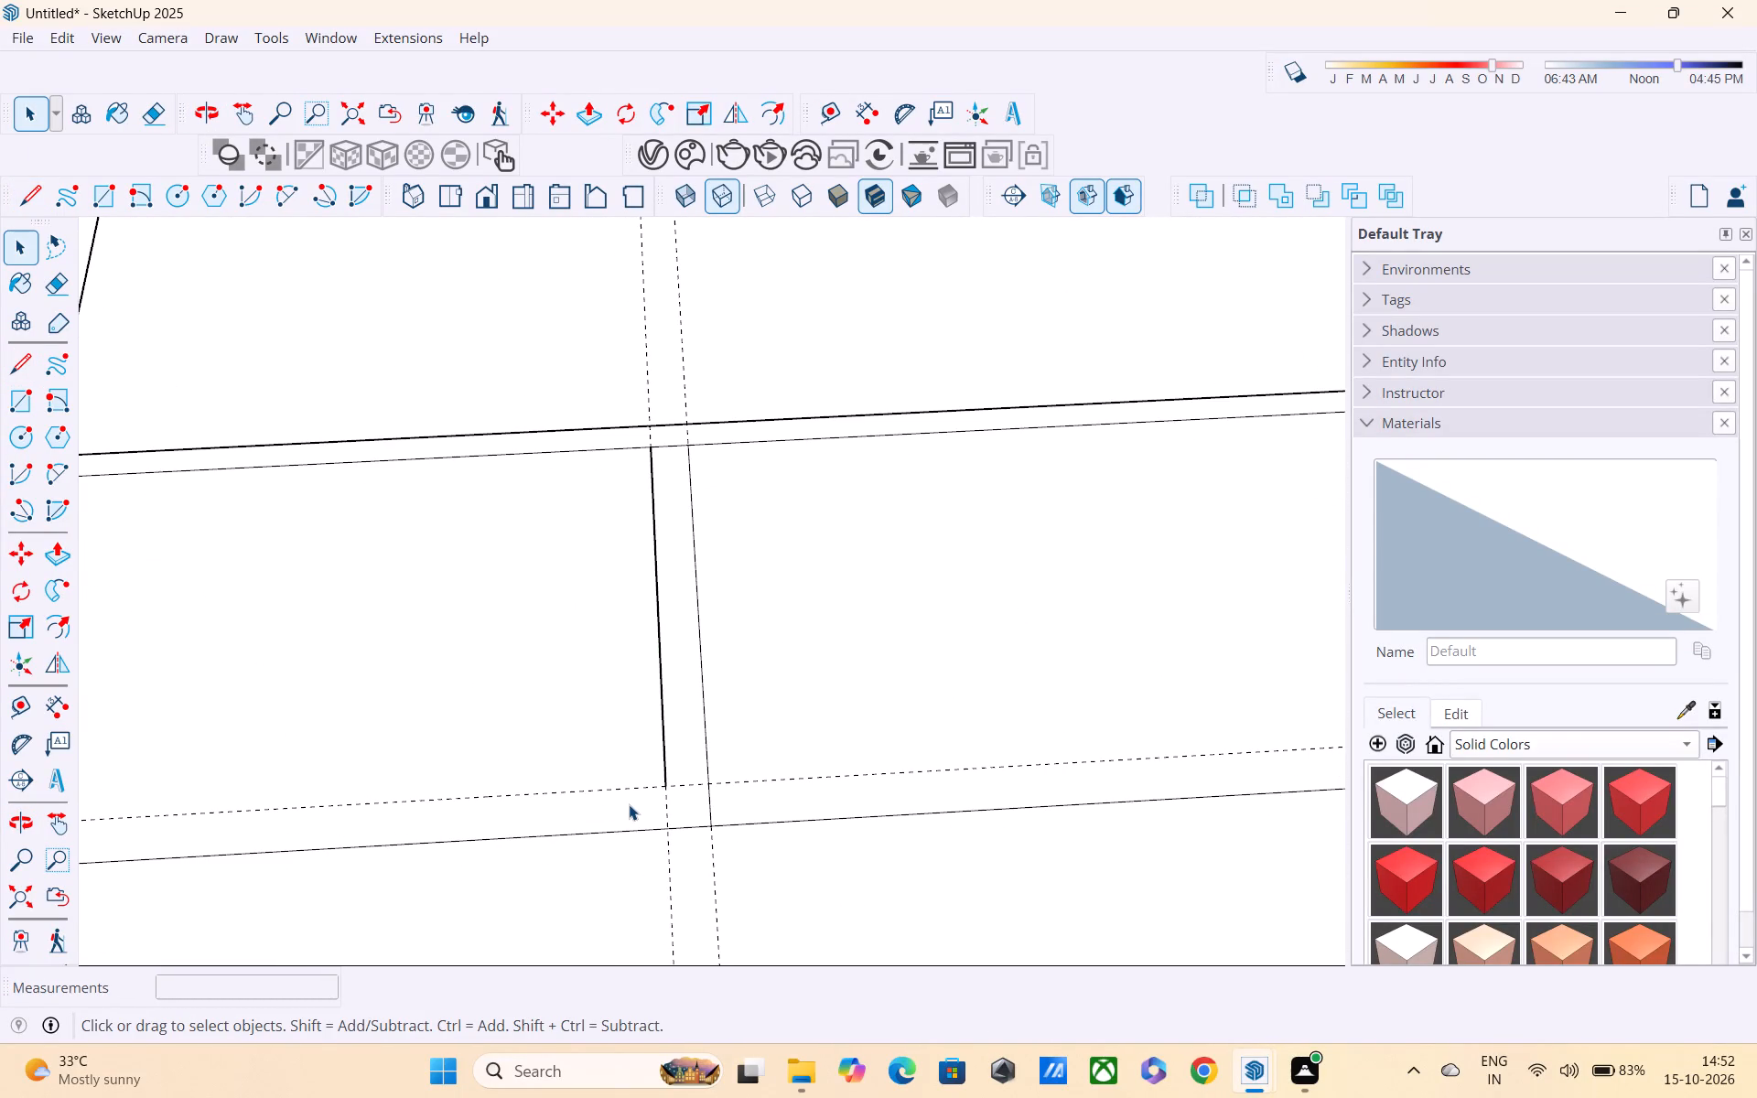
key("l")
scroll(270, 788, "down", 1)
scroll(311, 785, "up", 1, "shift")
middle_click_drag(312, 784, 541, 718, "shift")
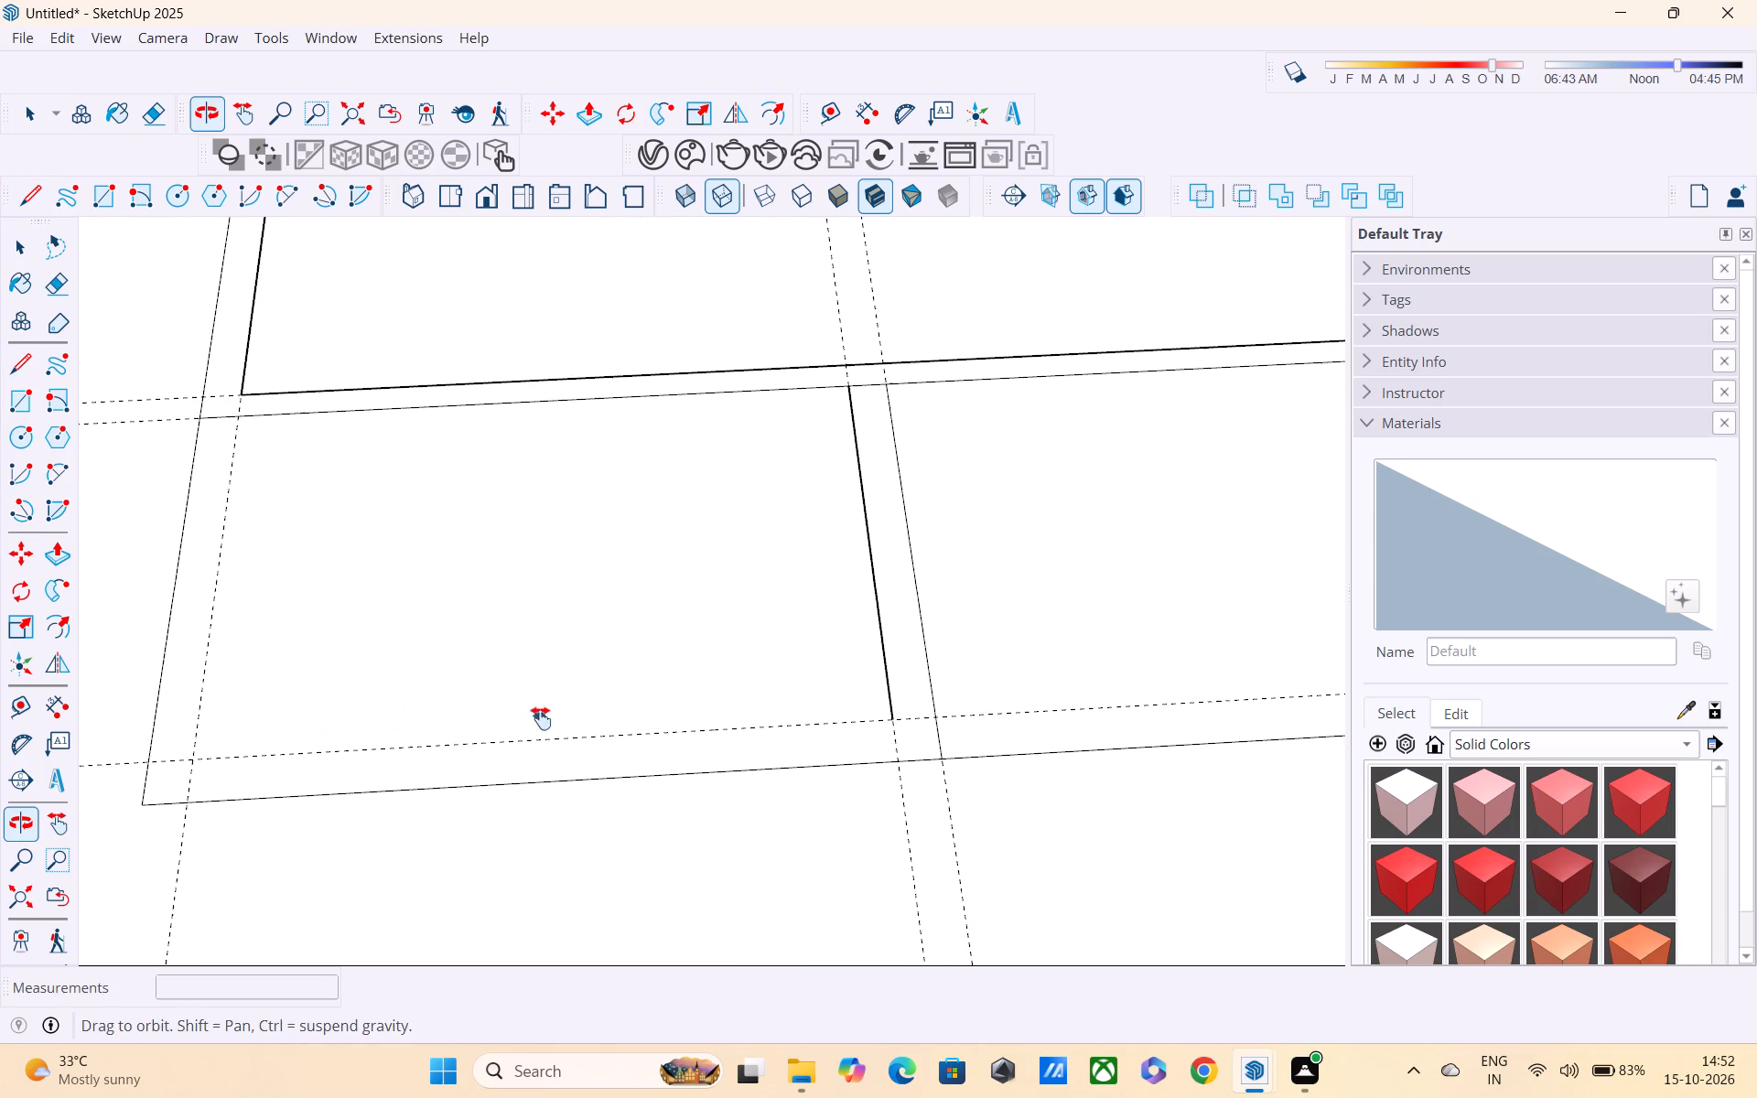
middle_click_drag(541, 718, 542, 717, "shift")
left_click(889, 721)
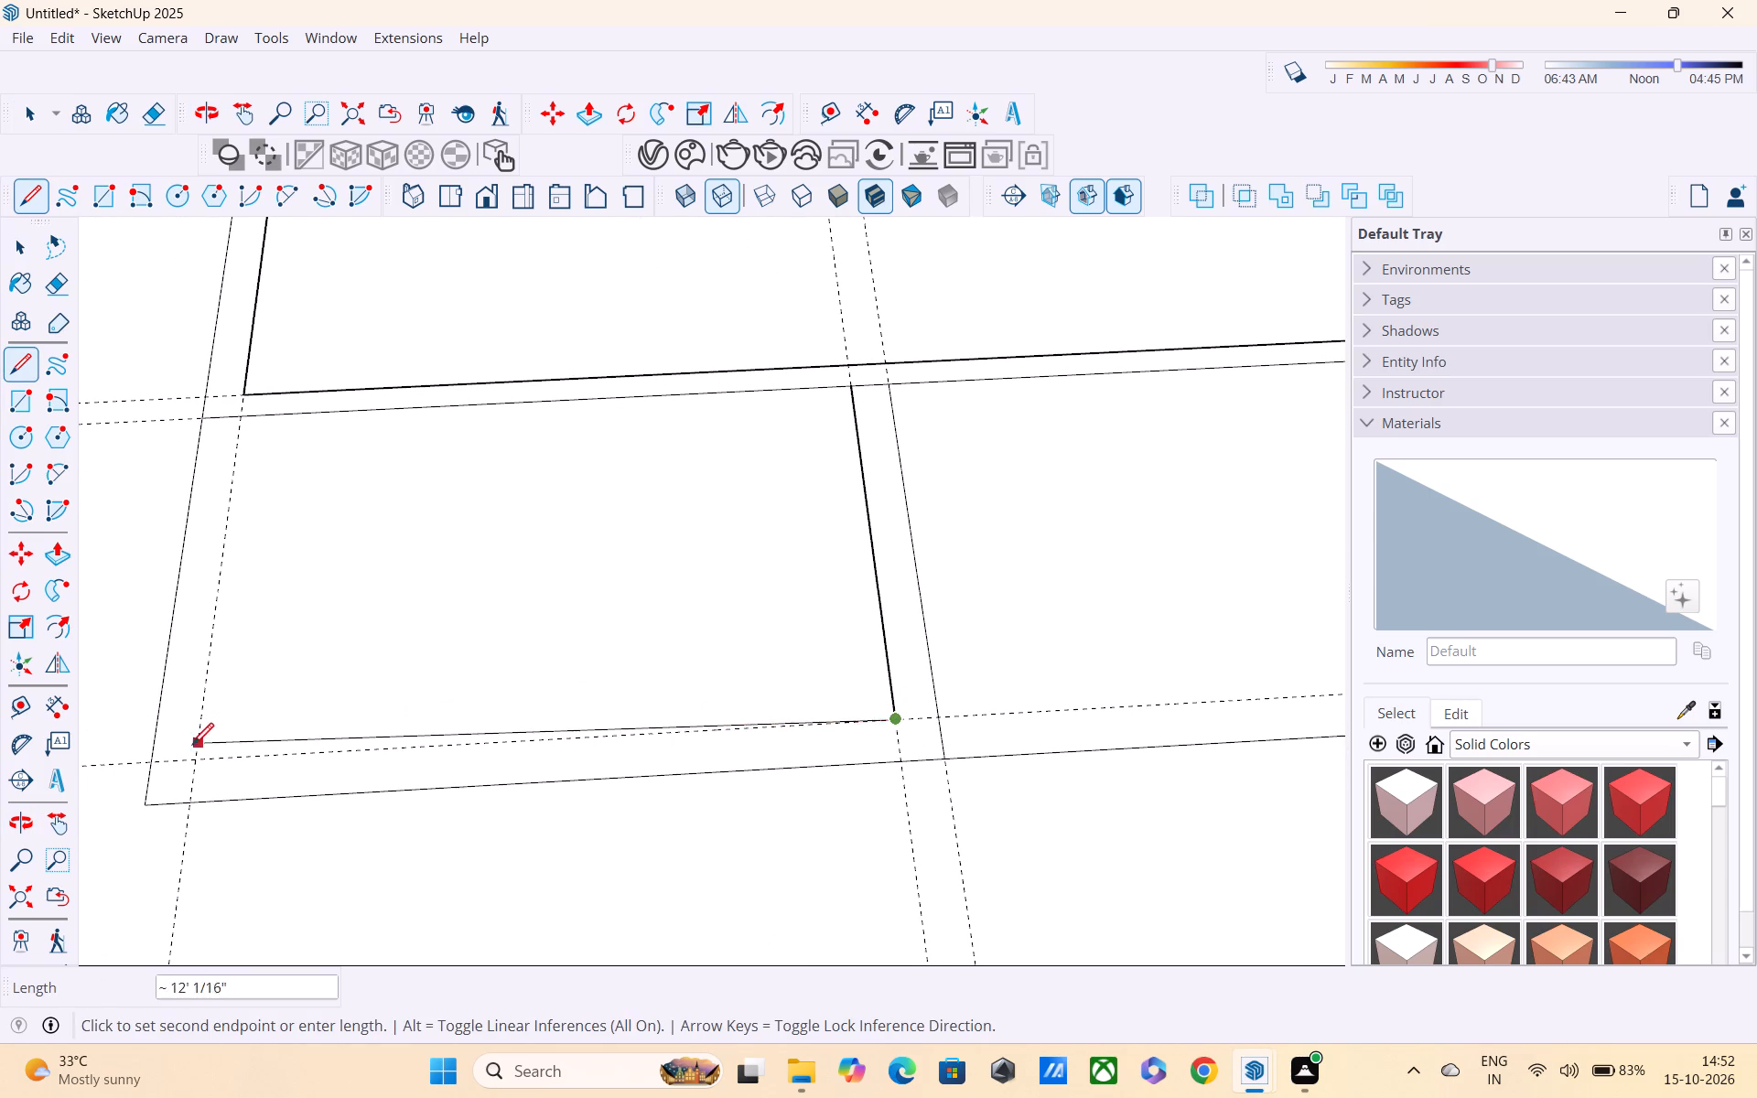
left_click(191, 759)
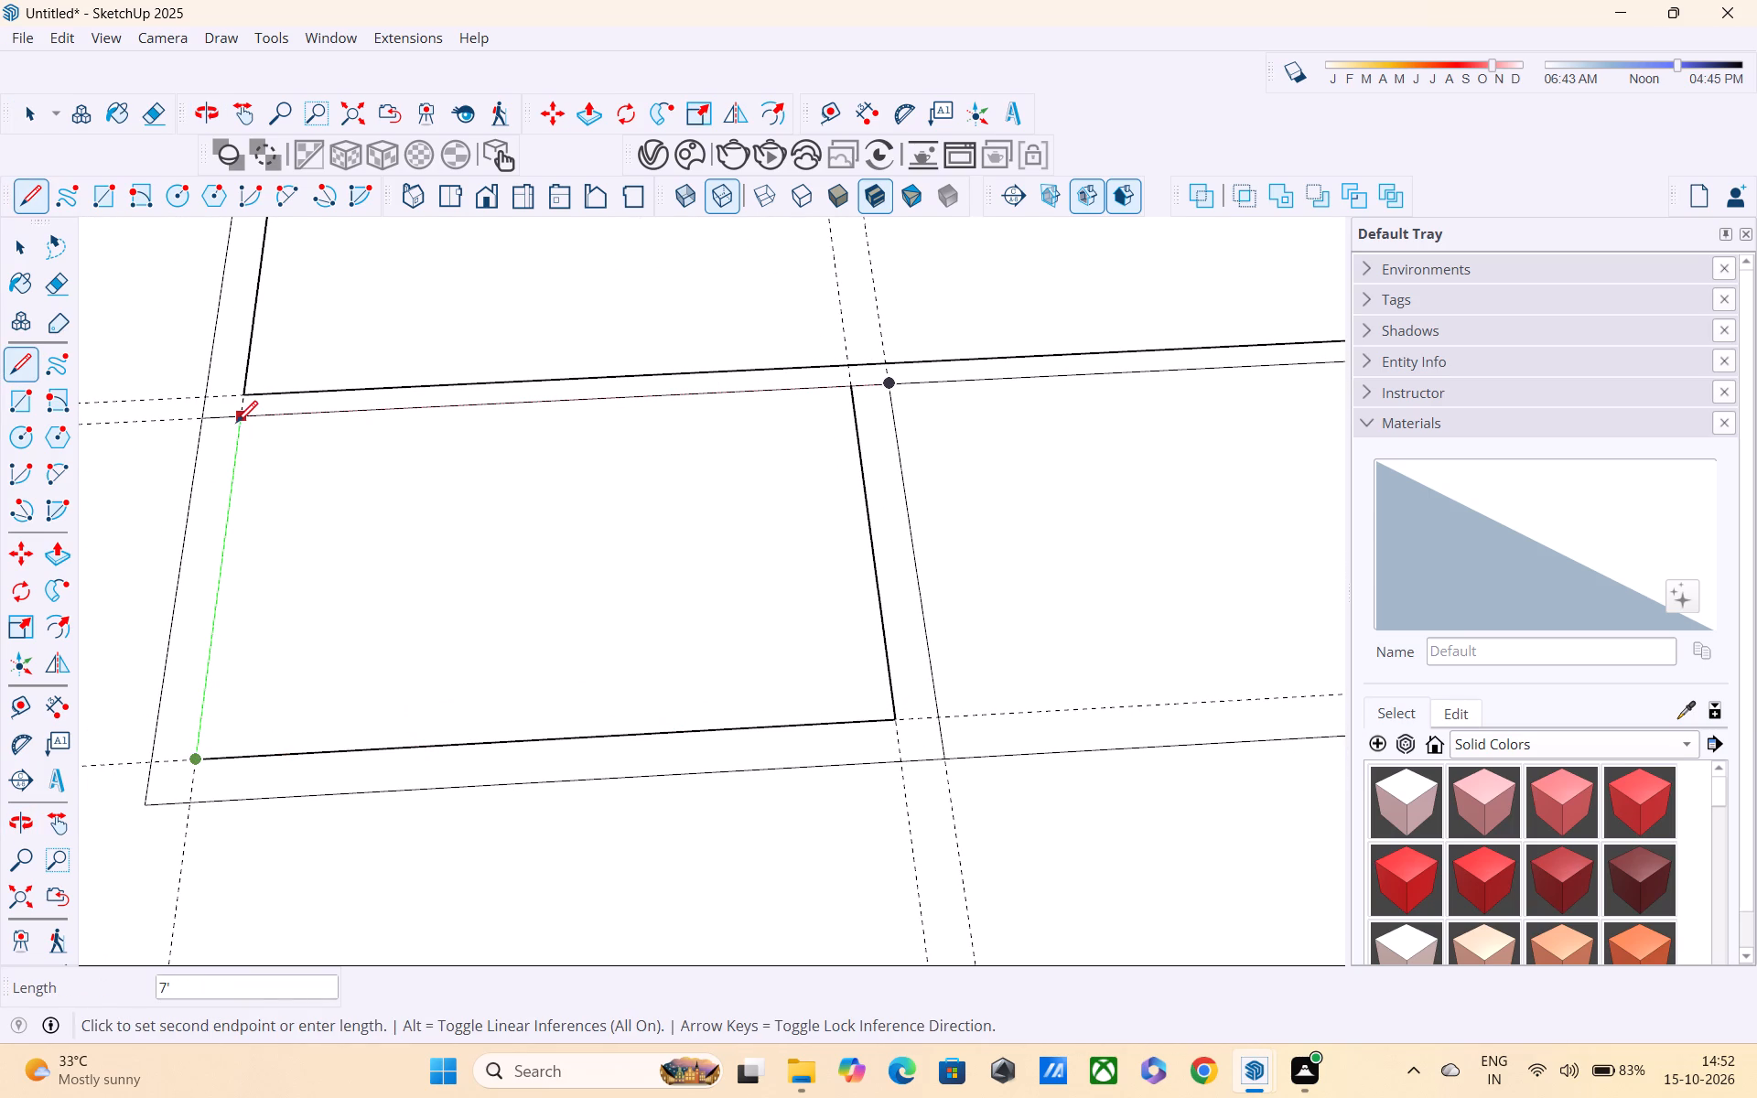
left_click(236, 425)
scroll(262, 588, "down", 5)
key("space")
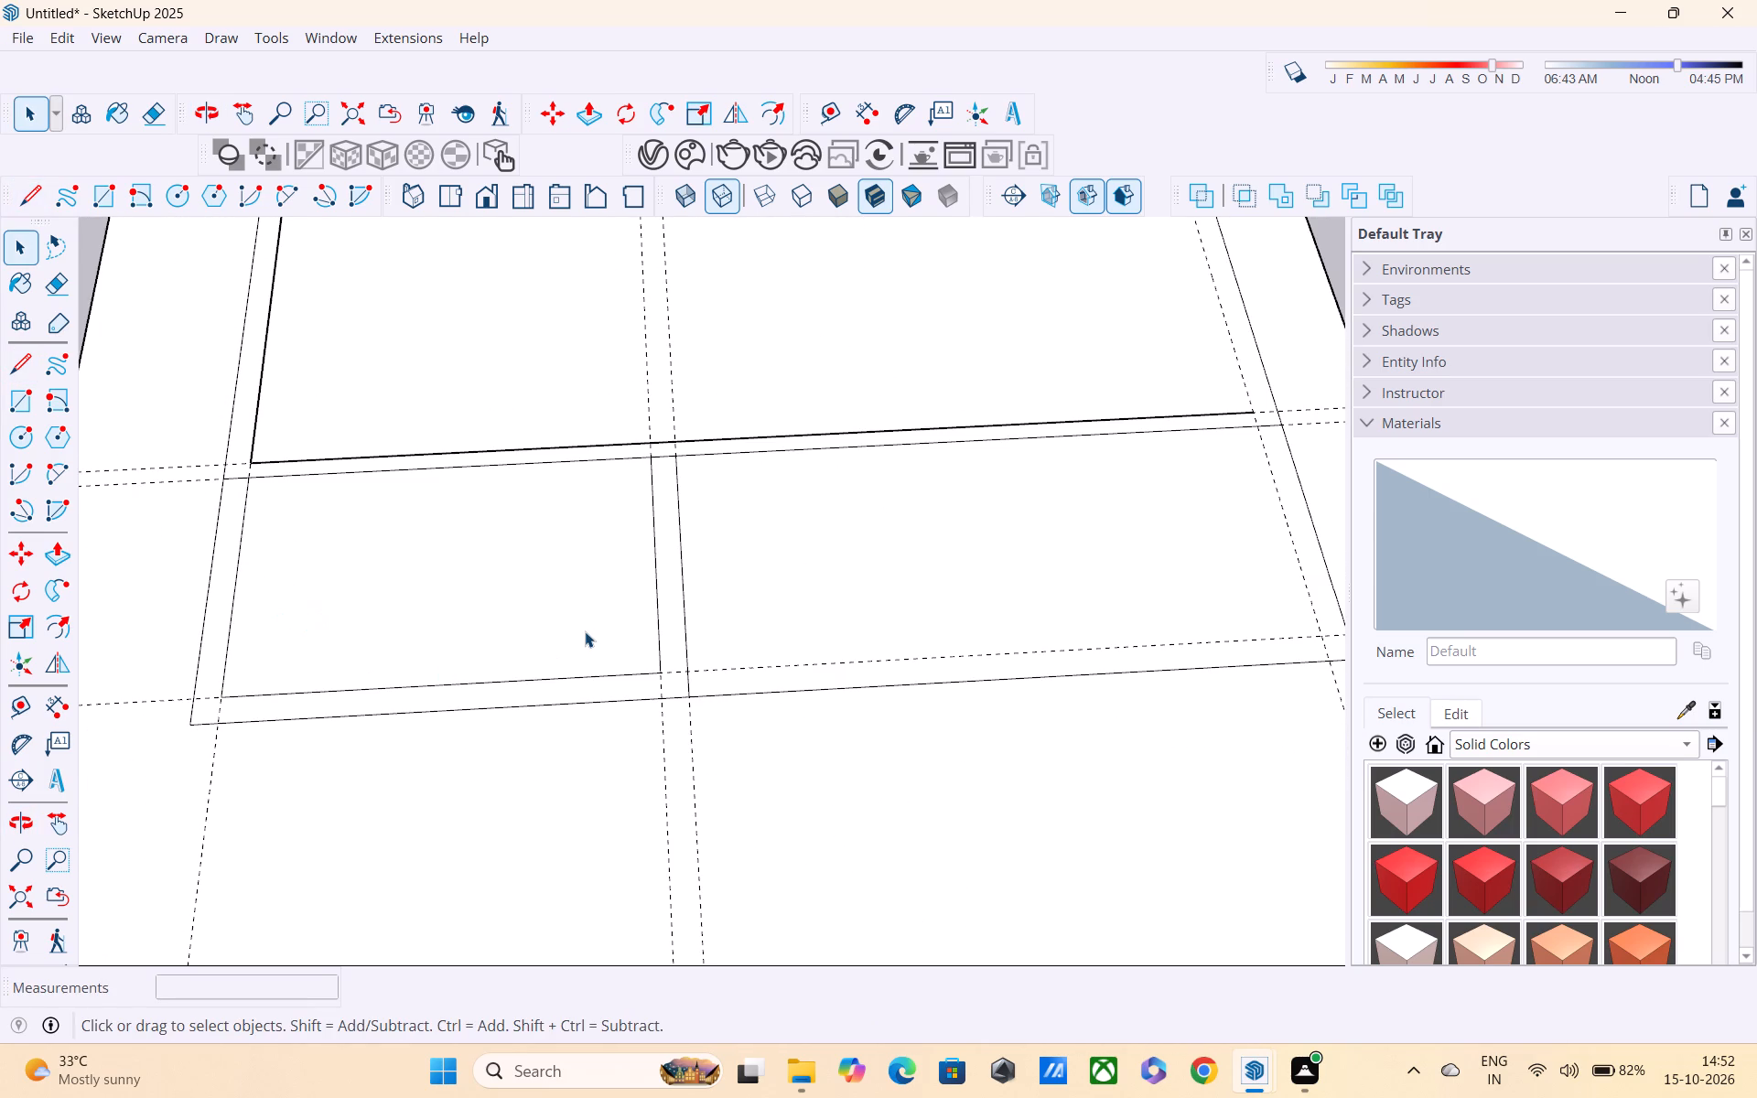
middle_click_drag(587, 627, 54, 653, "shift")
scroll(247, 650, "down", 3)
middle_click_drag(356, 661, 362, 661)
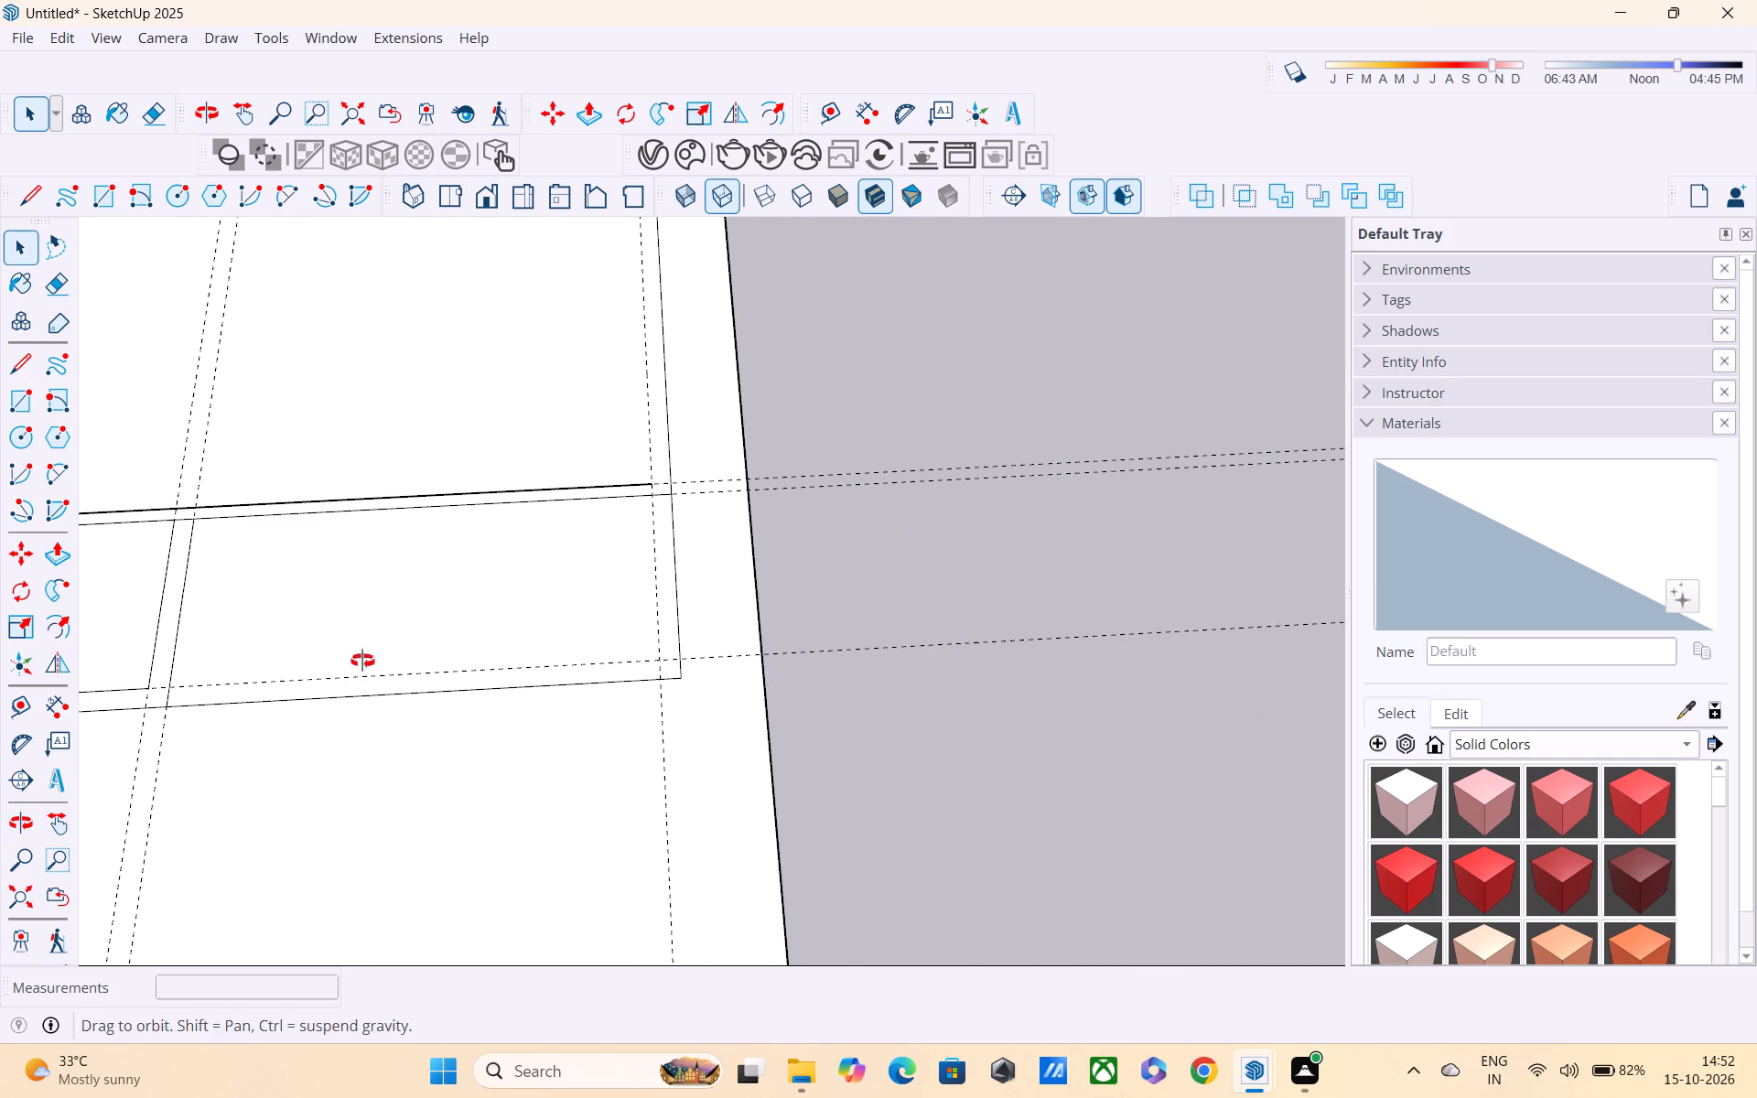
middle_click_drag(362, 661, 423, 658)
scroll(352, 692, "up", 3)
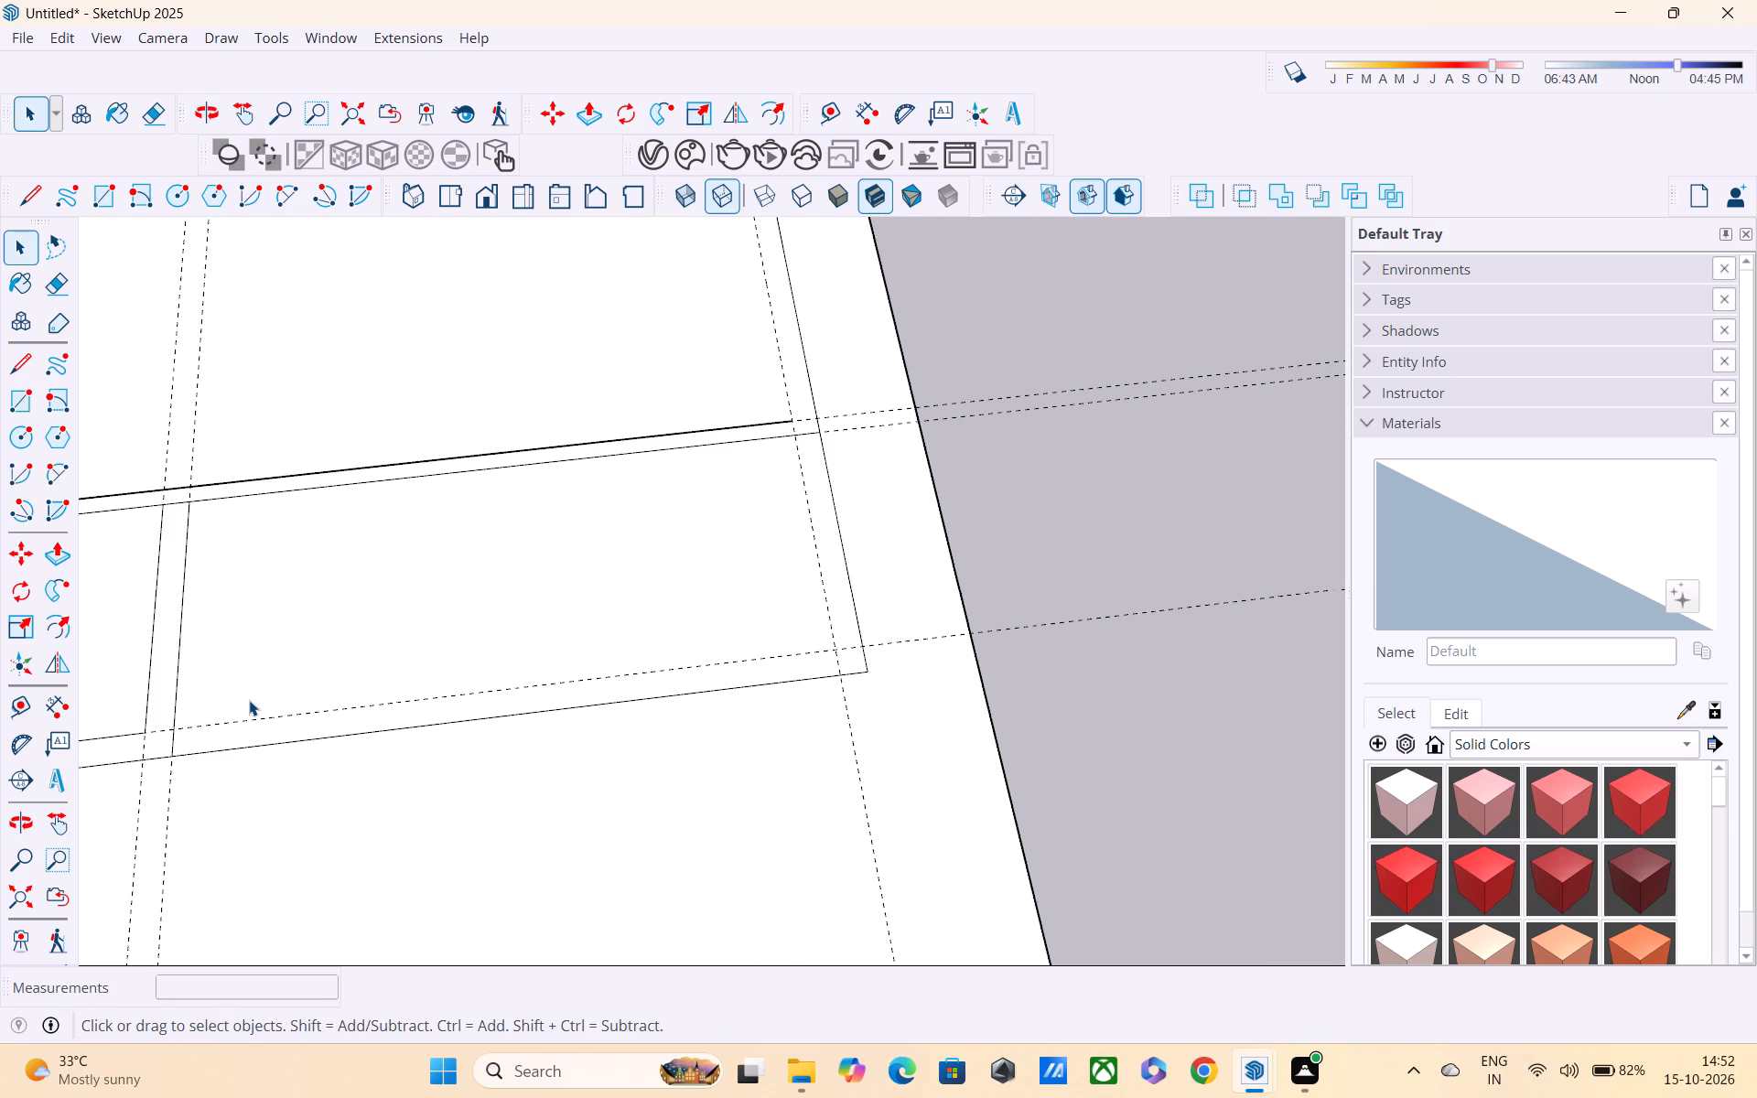
Draw the lower-right room's bottom line along the bottom guide to the right guide, and a 7' 6" line up to the upper partition line's end.
scroll(196, 722, "up", 4)
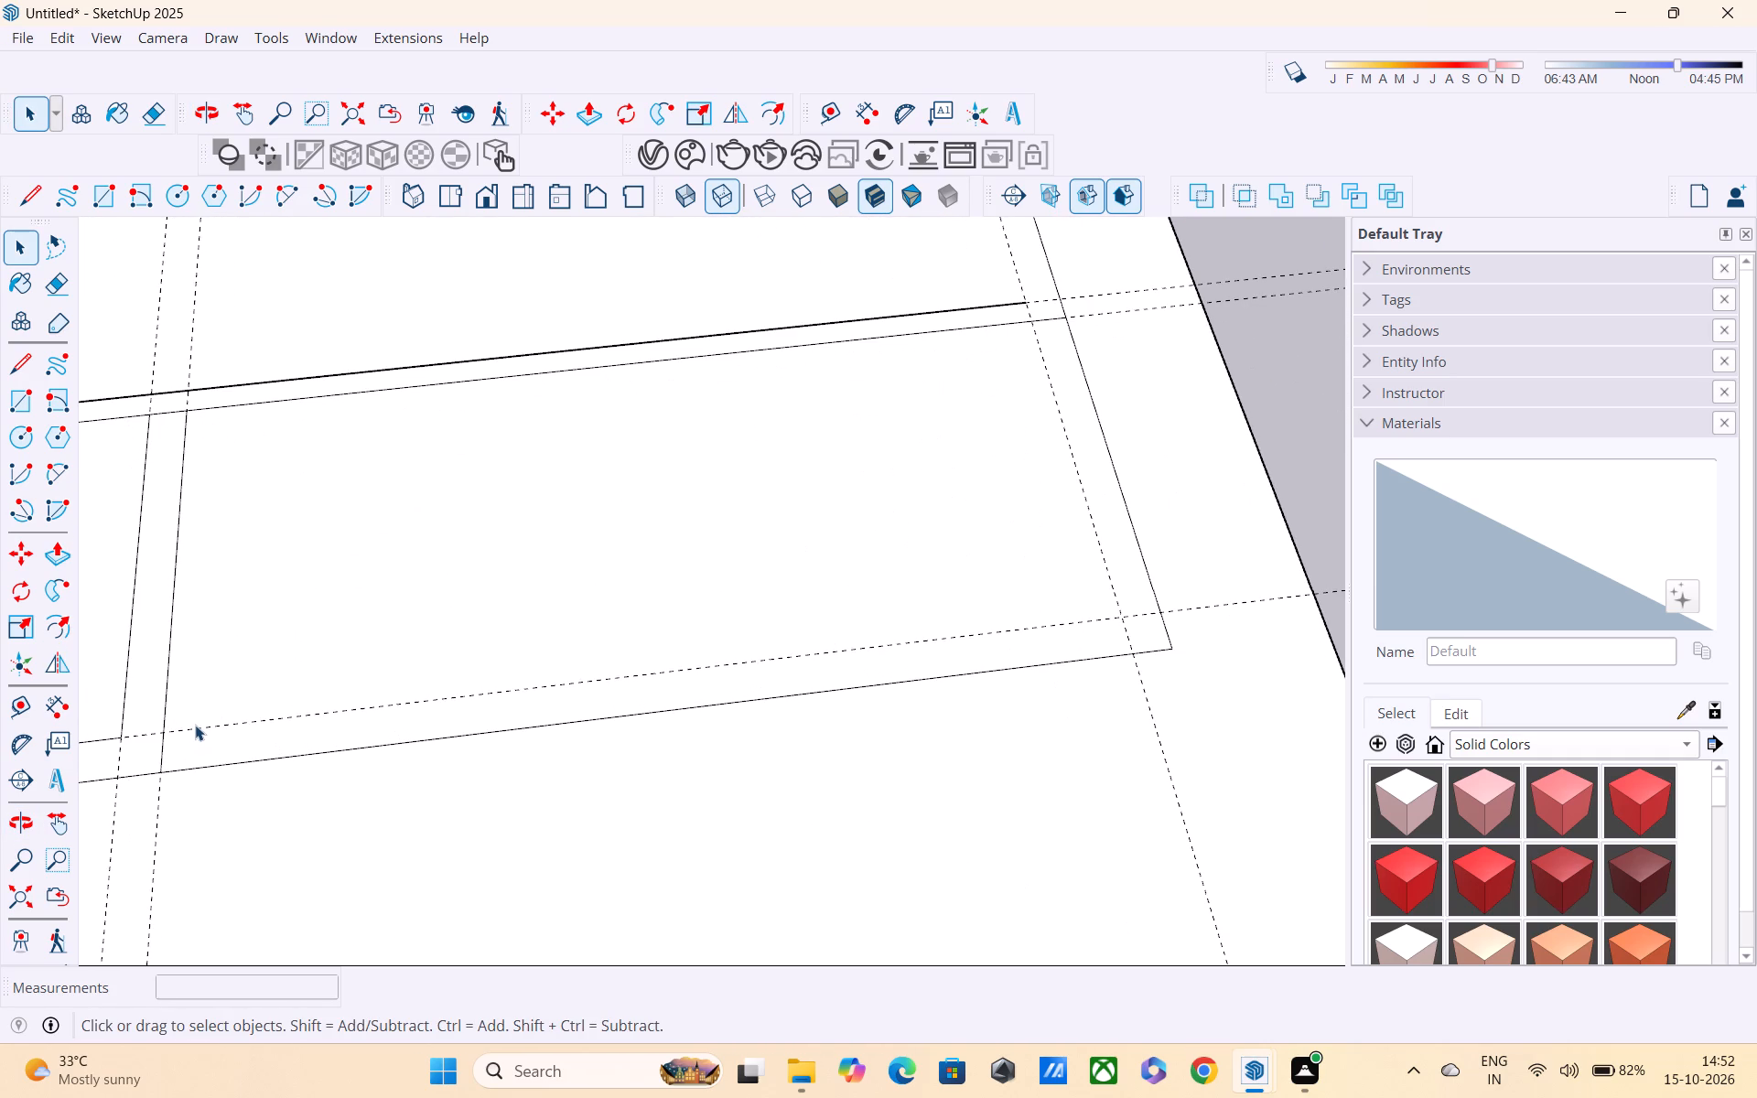
key("l")
scroll(159, 754, "down", 1)
scroll(165, 755, "up", 3)
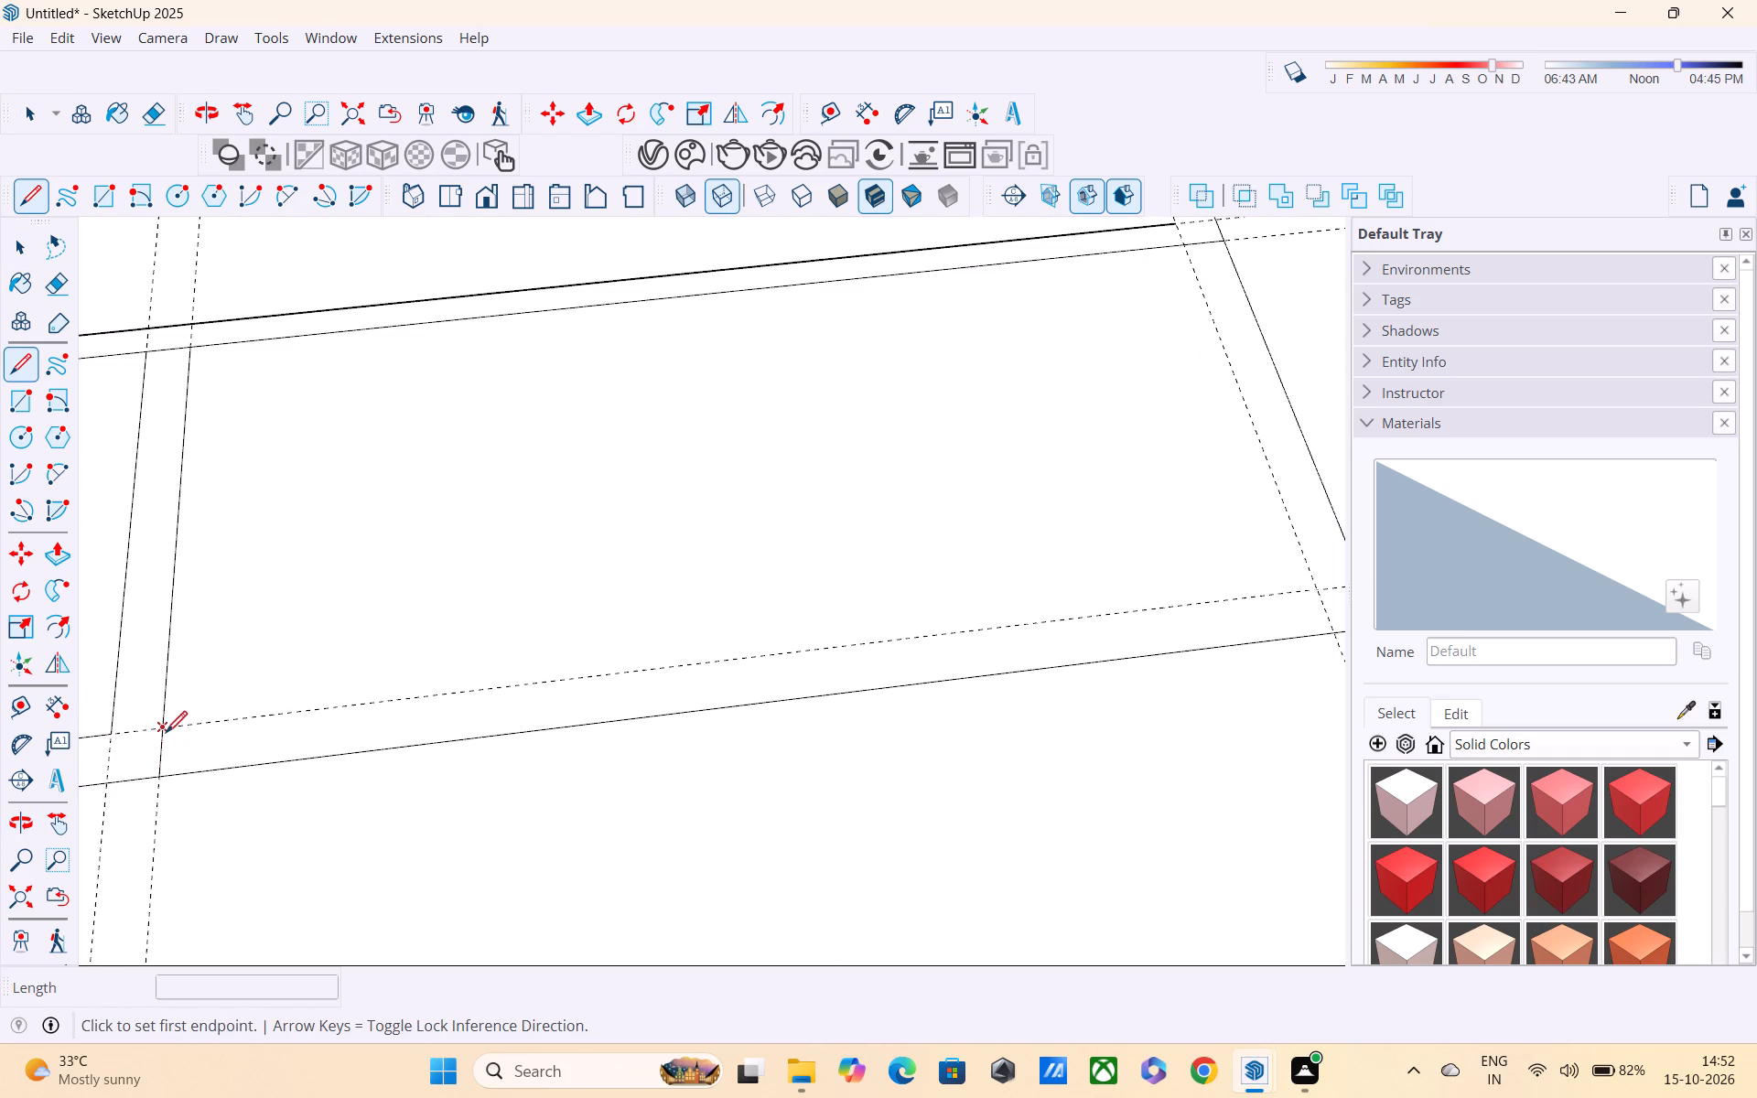
left_click(166, 735)
middle_click_drag(940, 615, 936, 615, "shift")
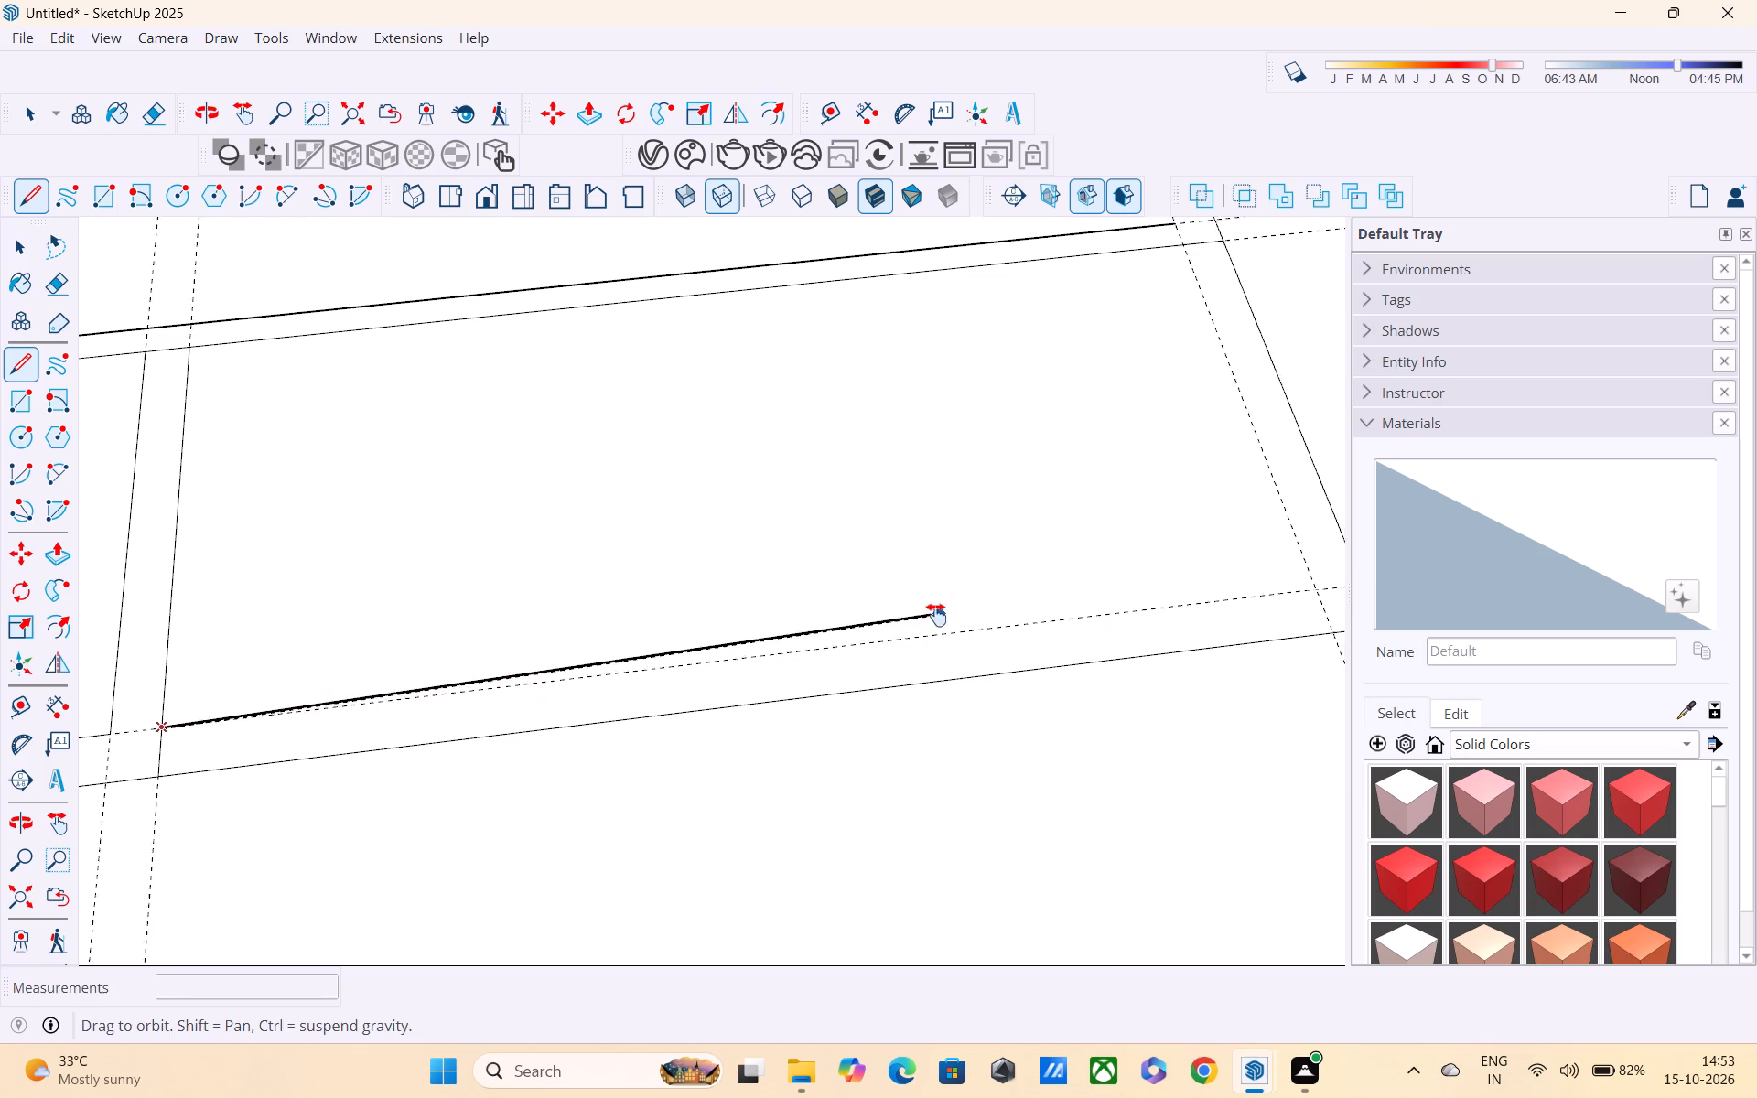
middle_click_drag(936, 615, 525, 637, "shift")
left_click(902, 609)
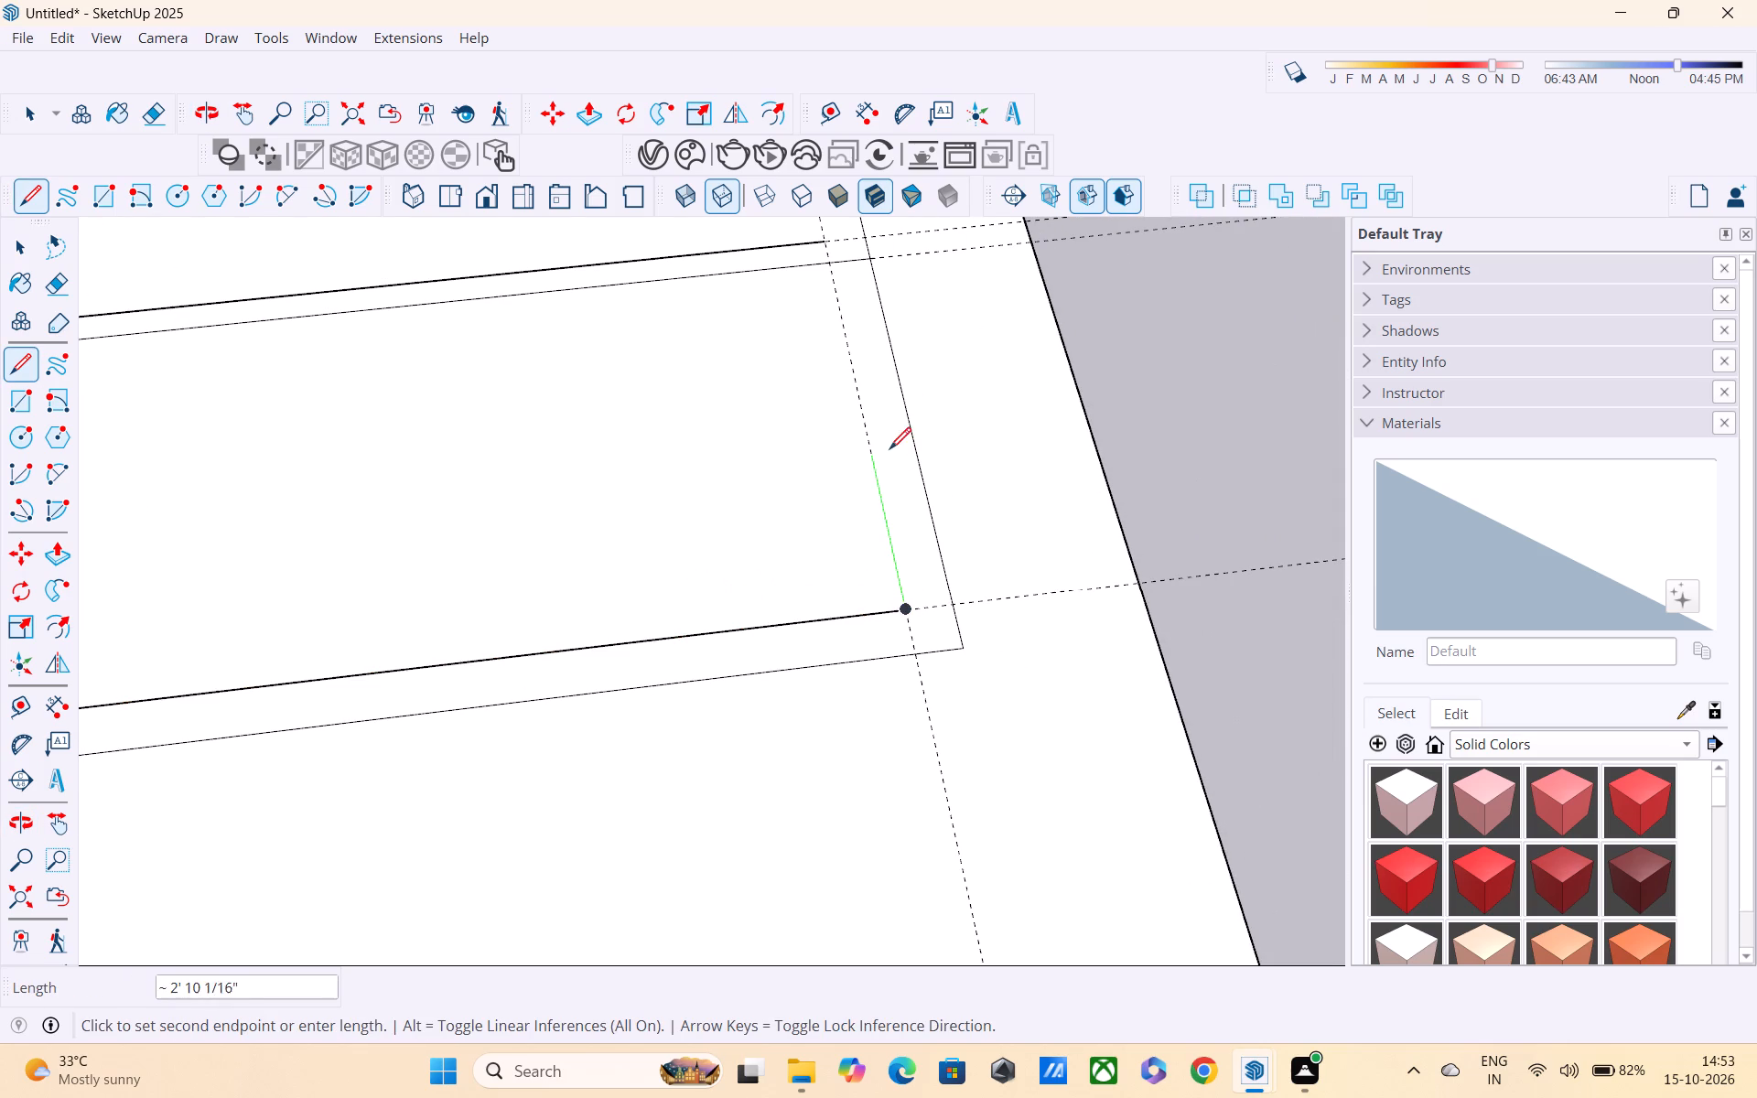
middle_click_drag(878, 462, 927, 684, "shift")
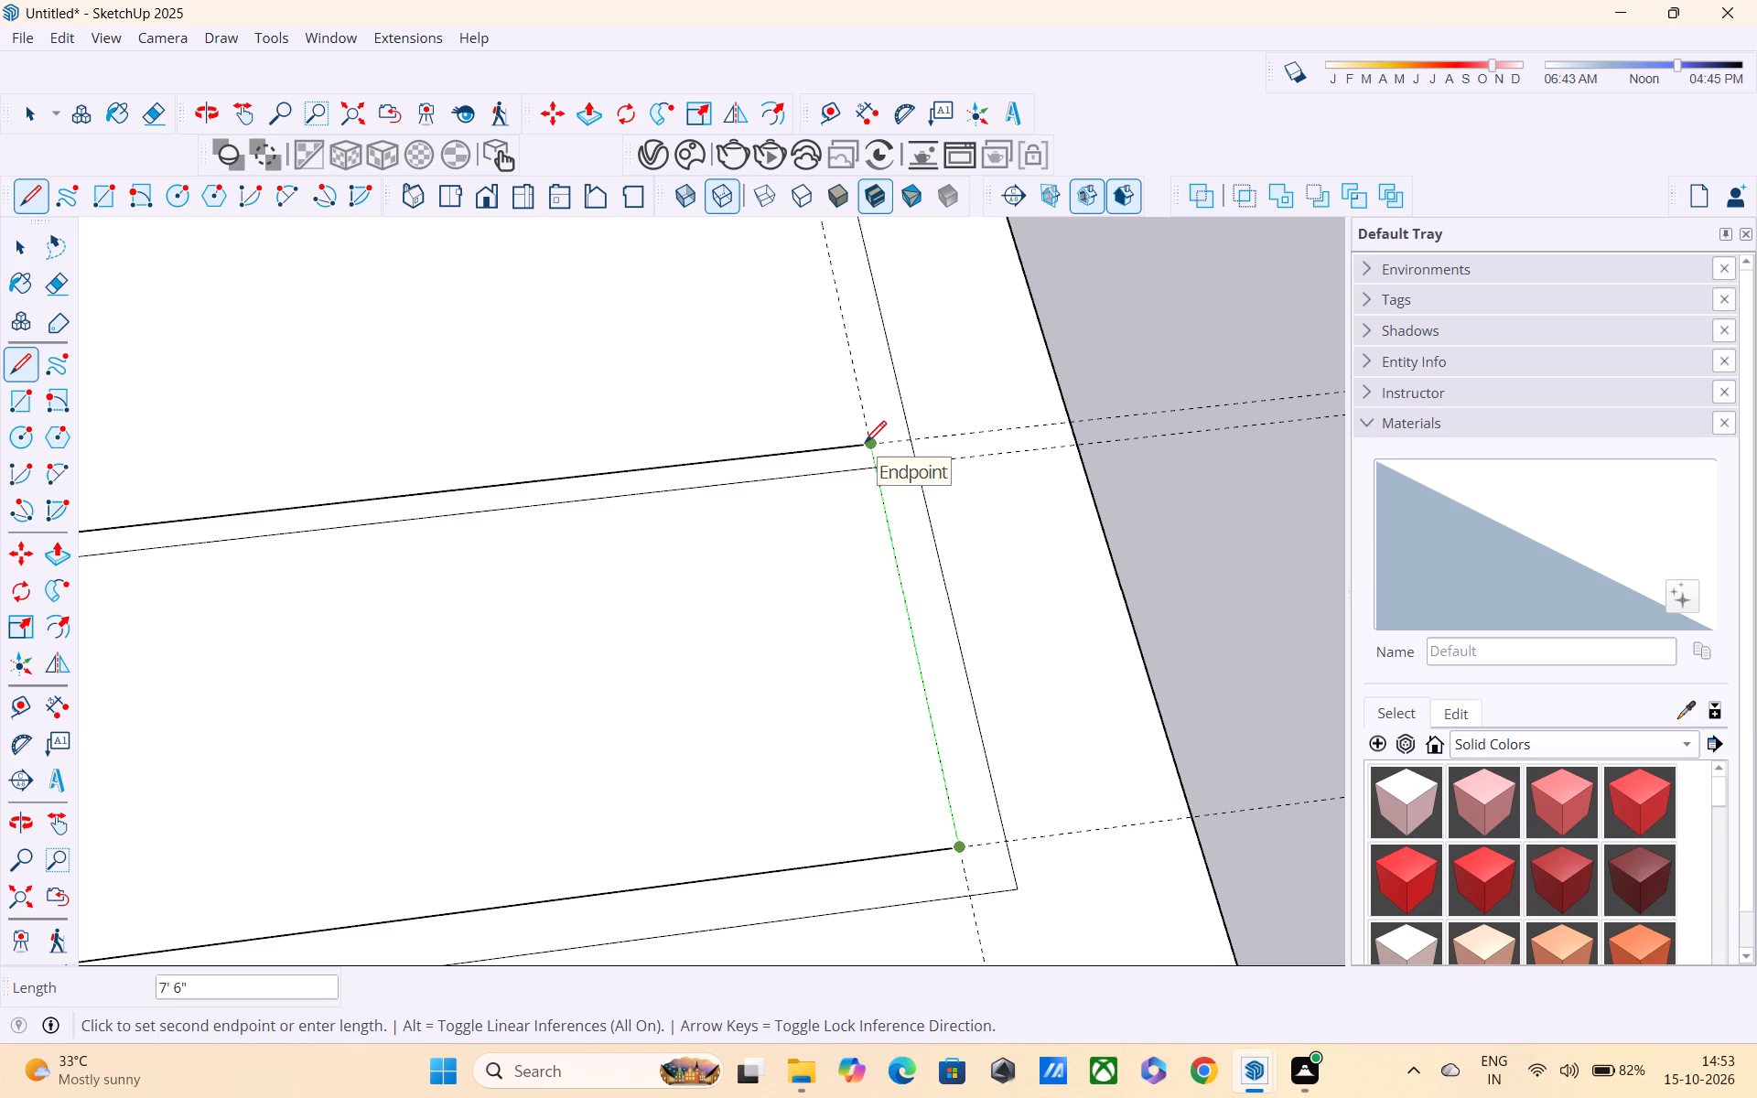
left_click(865, 445)
Close the large upper room outline with a line up the right guide to the top guide and a line back along the top guide.
middle_click_drag(868, 436, 914, 585, "shift")
scroll(914, 585, "up", 5, "shift")
middle_click_drag(902, 548, 997, 839, "shift")
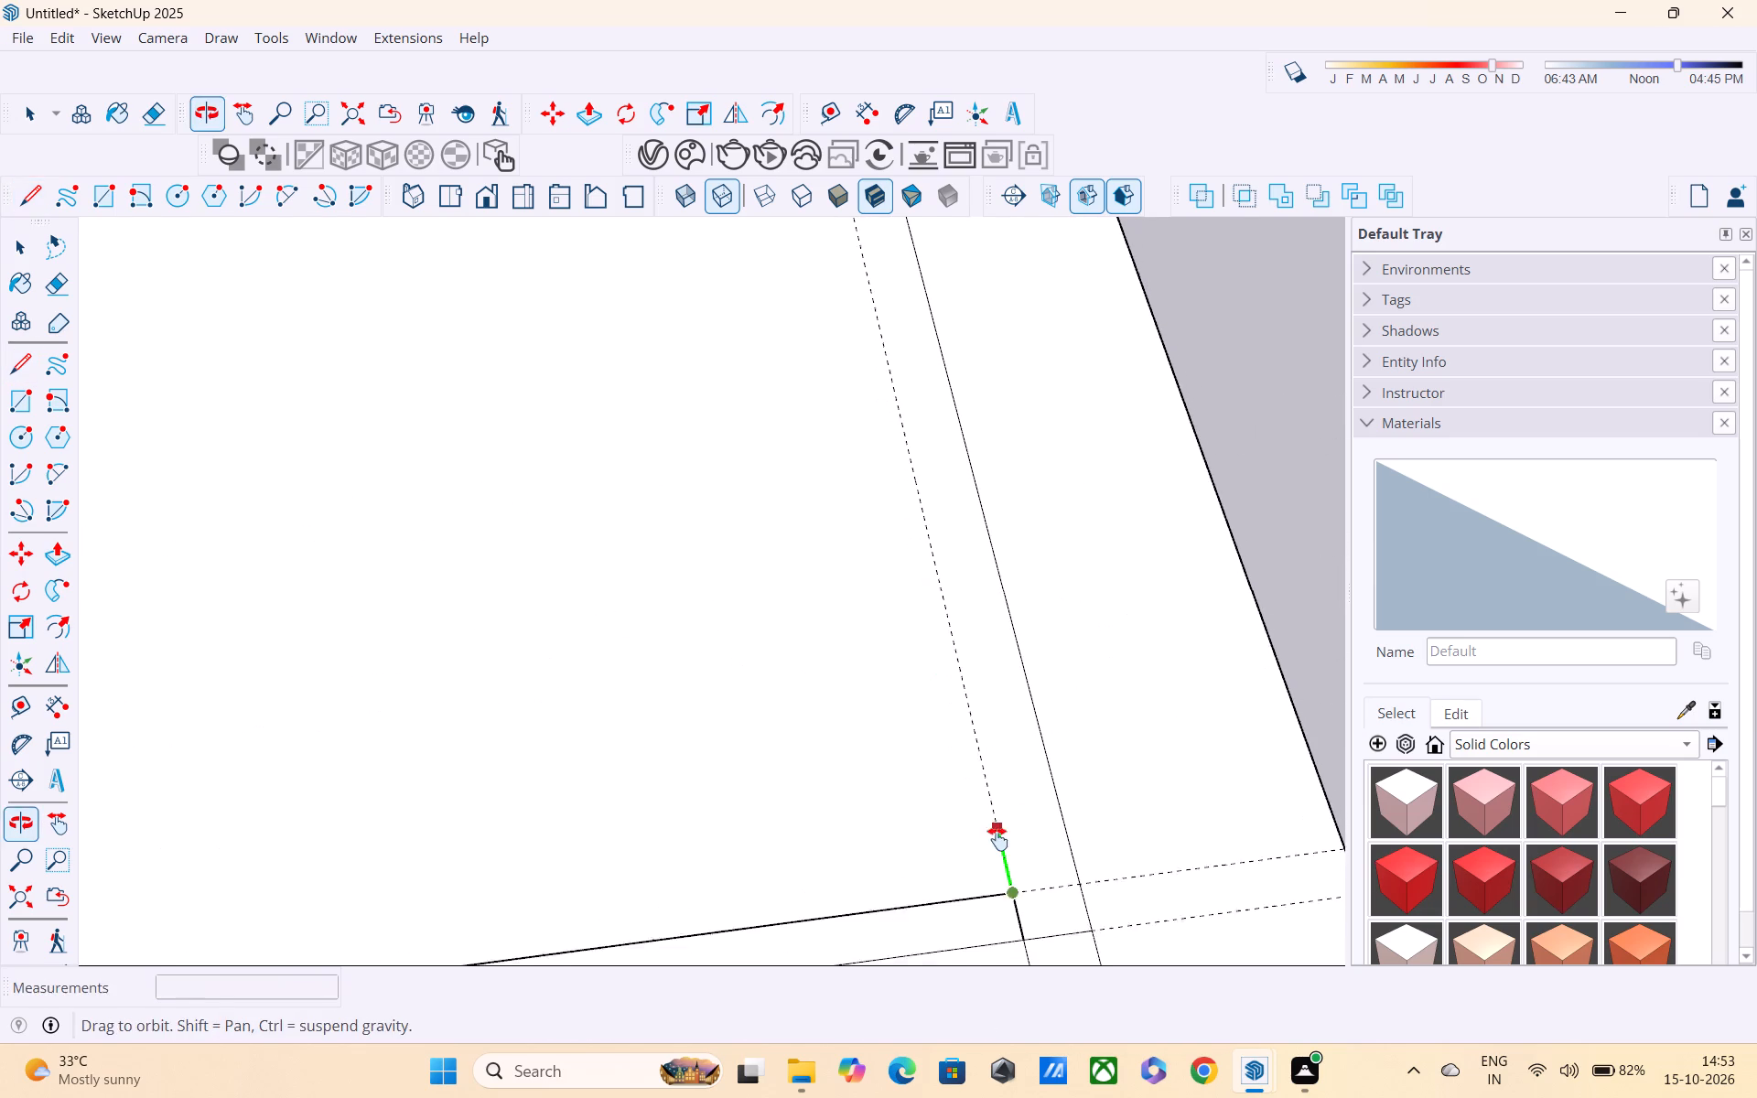
middle_click_drag(997, 839, 998, 843, "shift")
scroll(931, 608, "down", 10)
middle_click_drag(900, 544, 1044, 984, "shift")
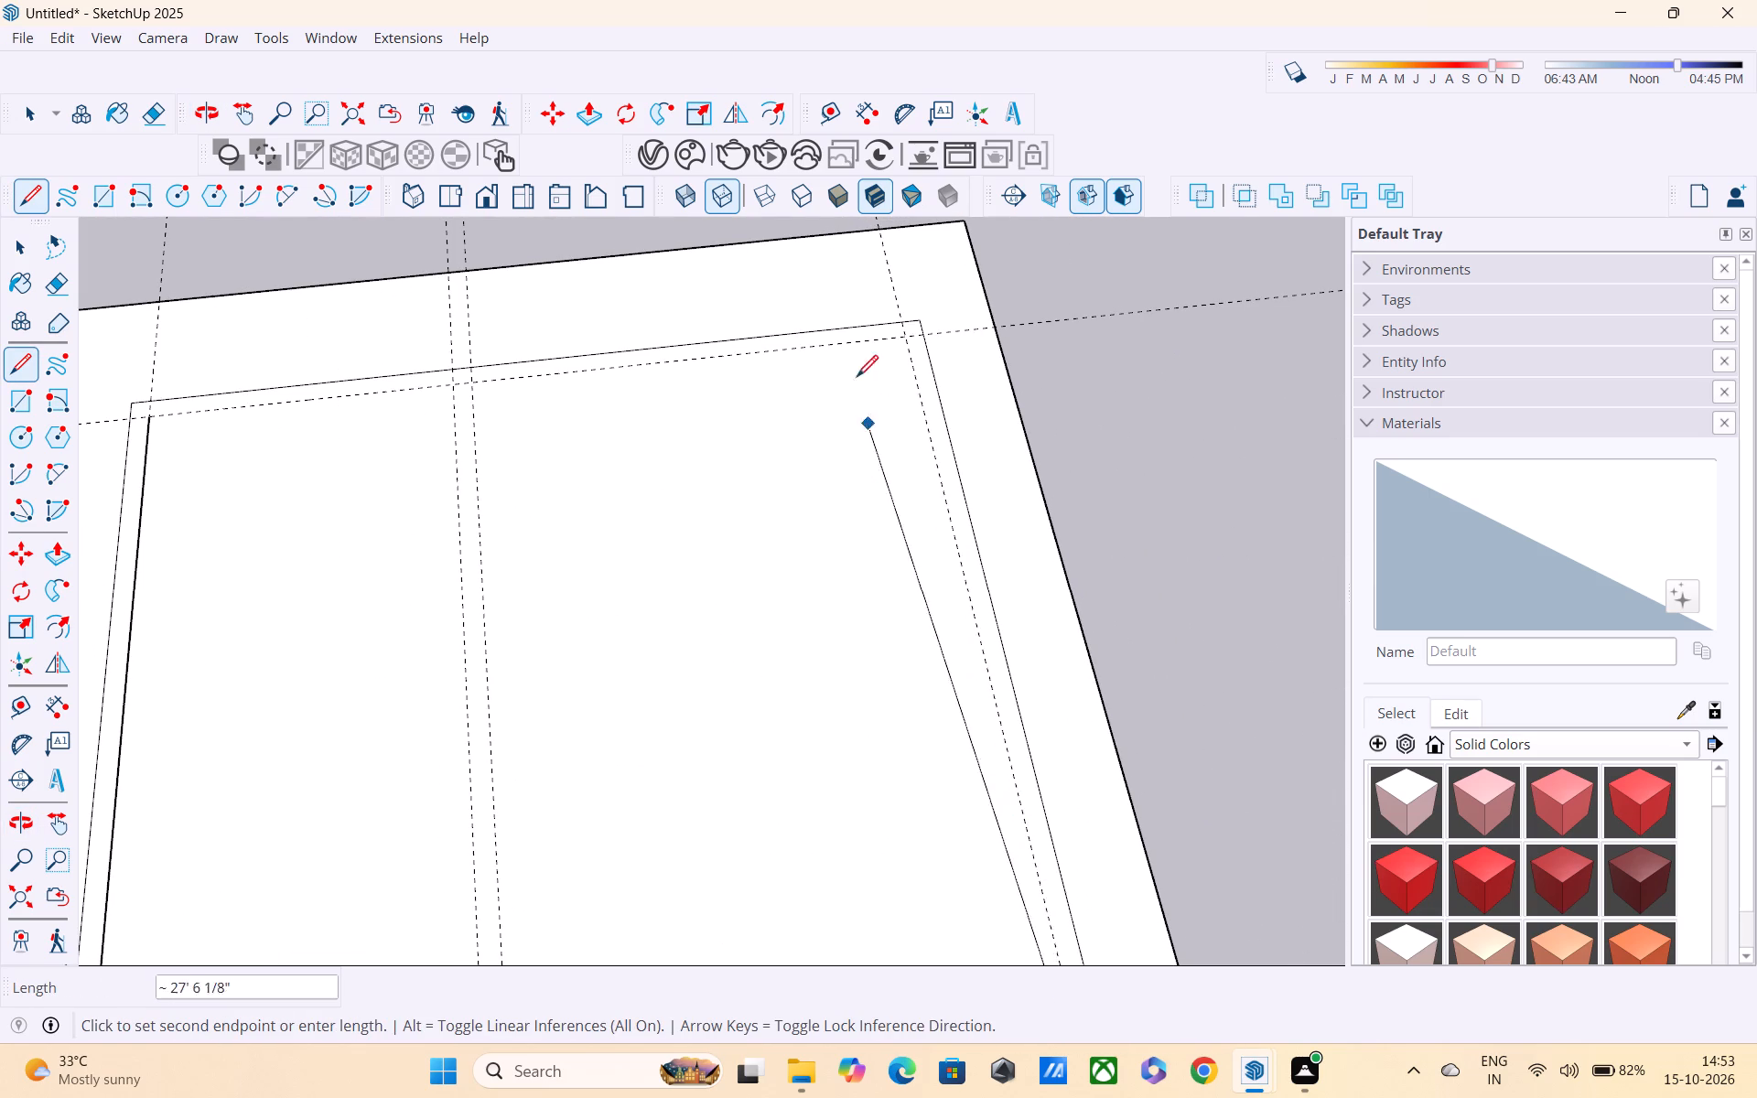
left_click(905, 339)
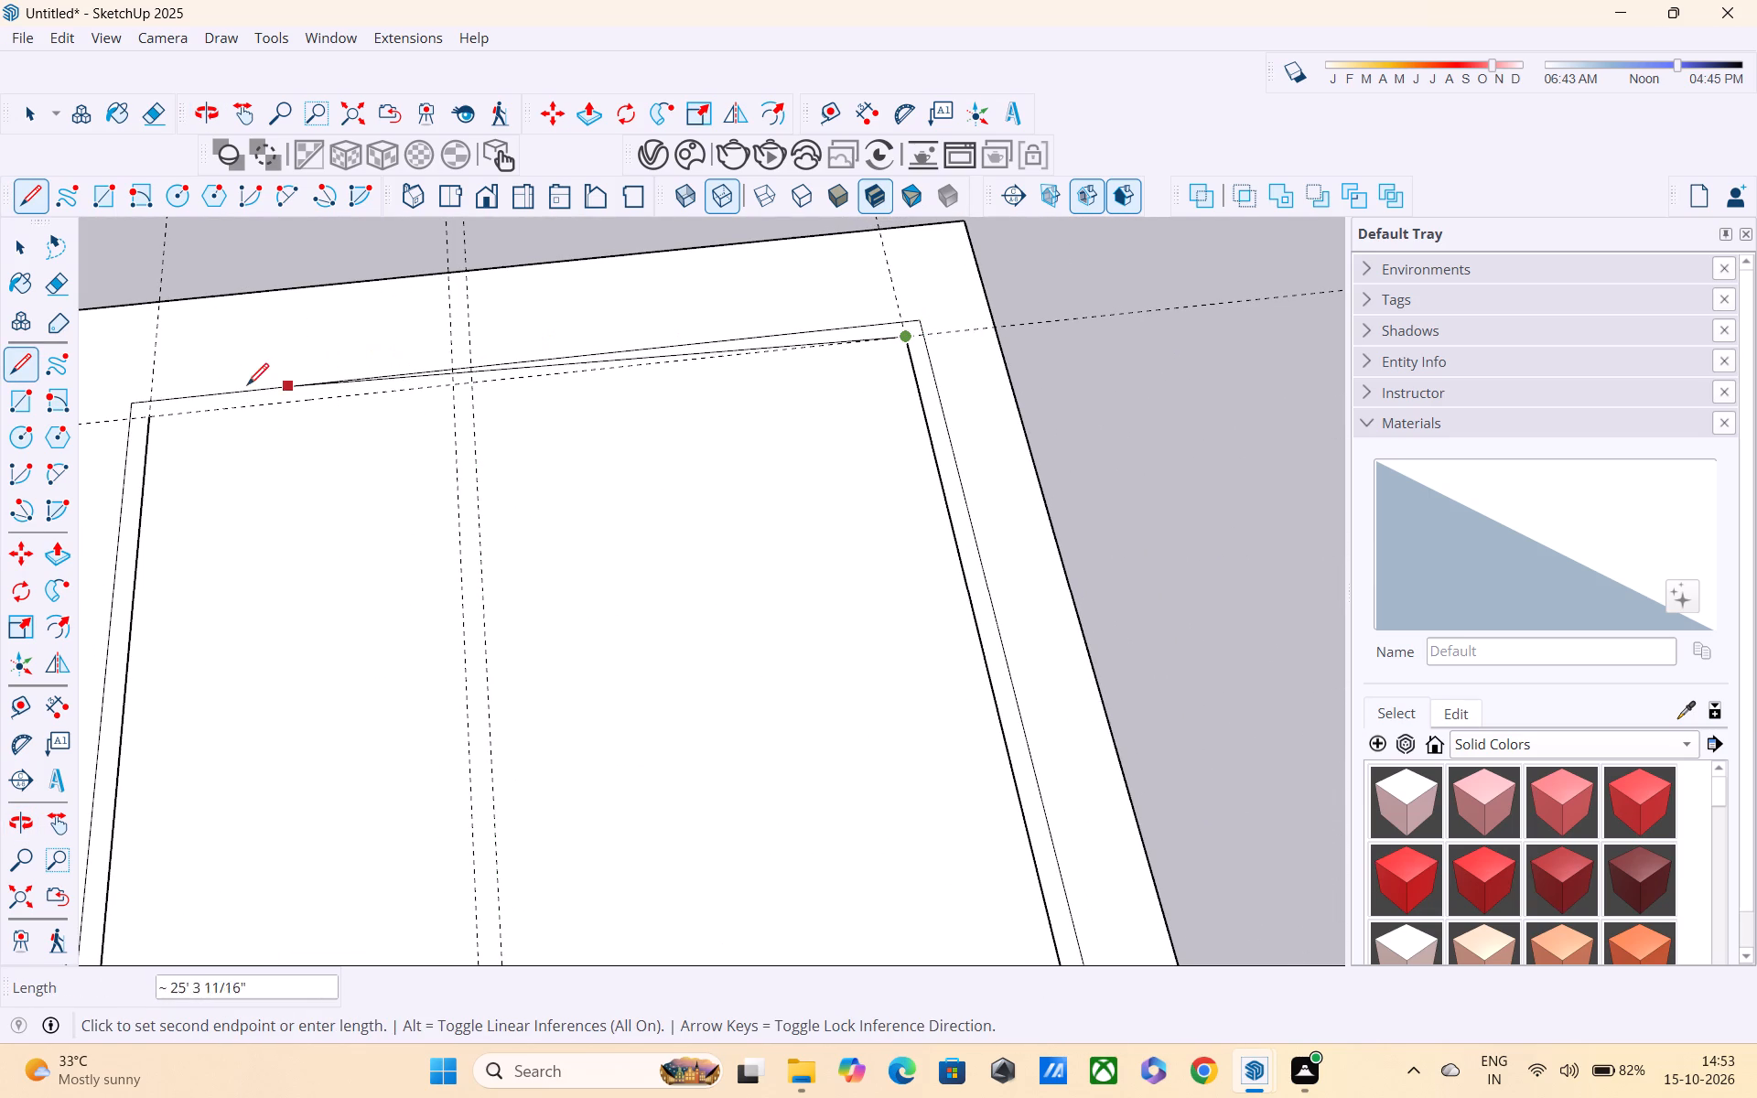
left_click(140, 424)
scroll(141, 427, "down", 5)
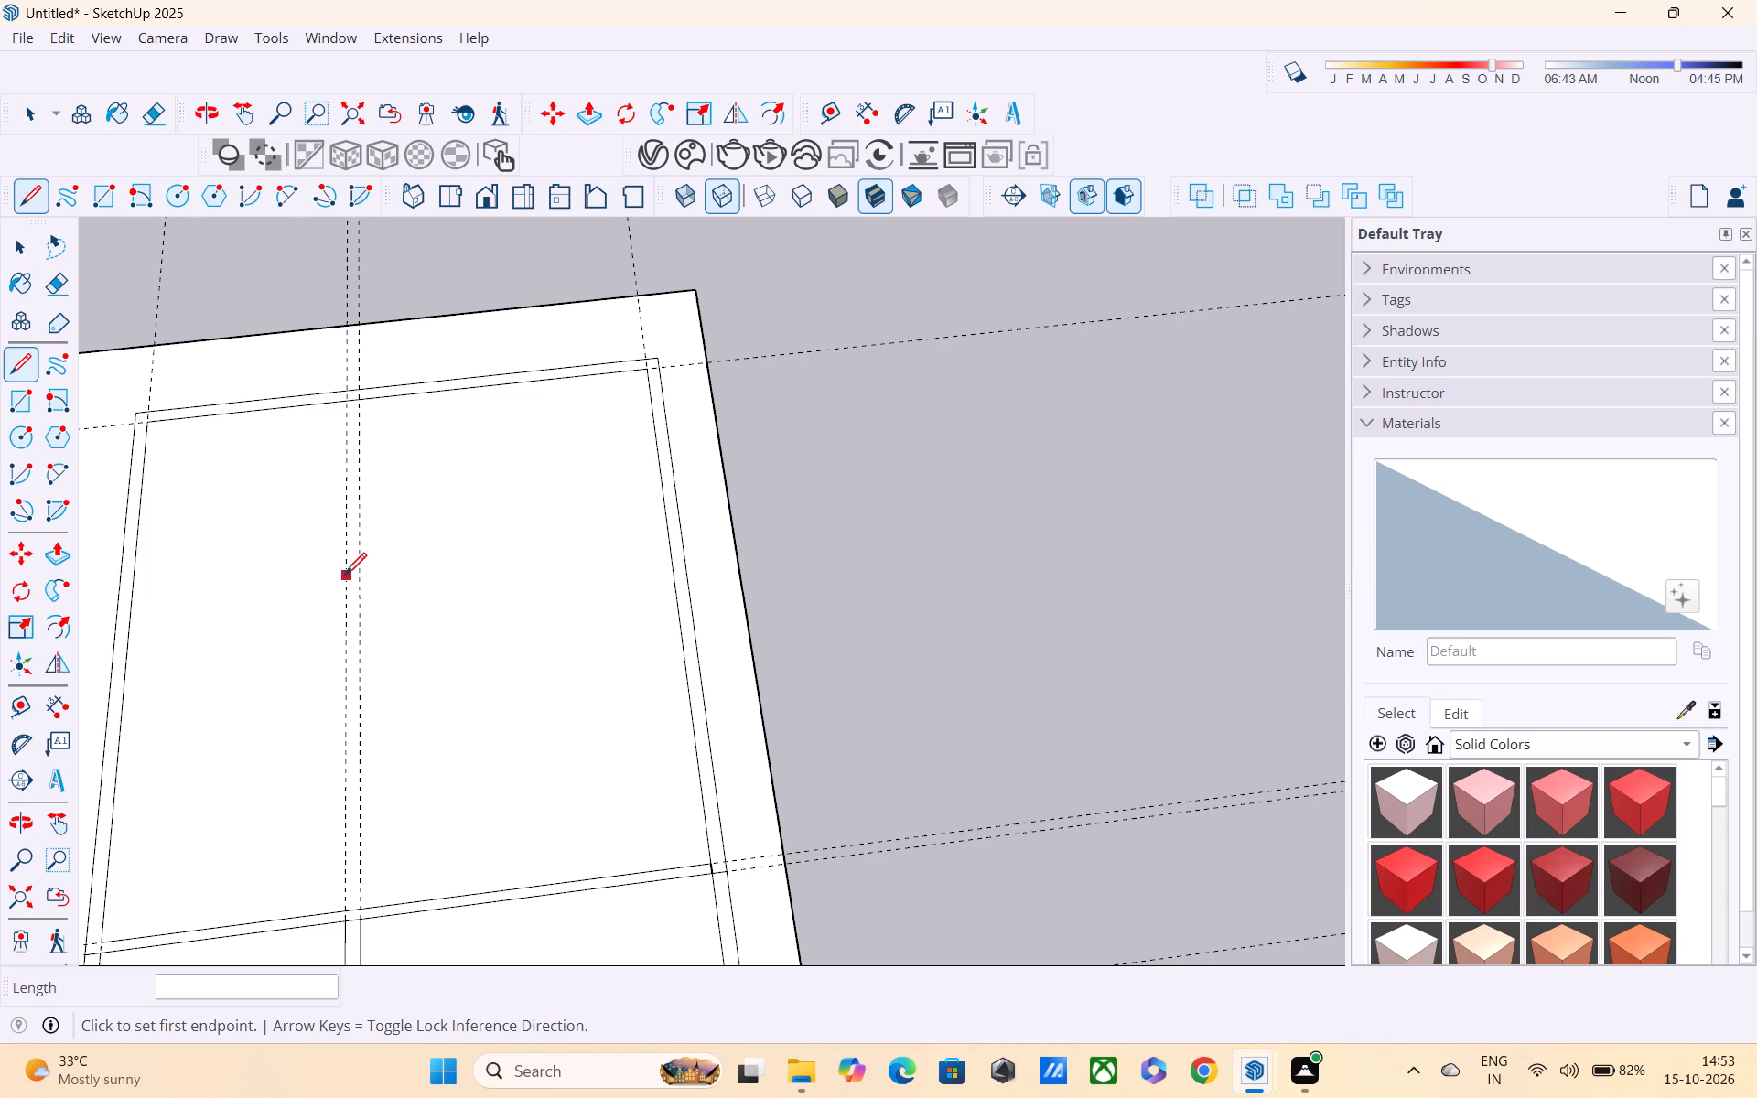
key("space")
Erase the construction guides crossing the plot, leaving only the drawn wall and room outlines.
scroll(362, 603, "down", 1)
middle_click_drag(399, 644, 561, 748, "shift")
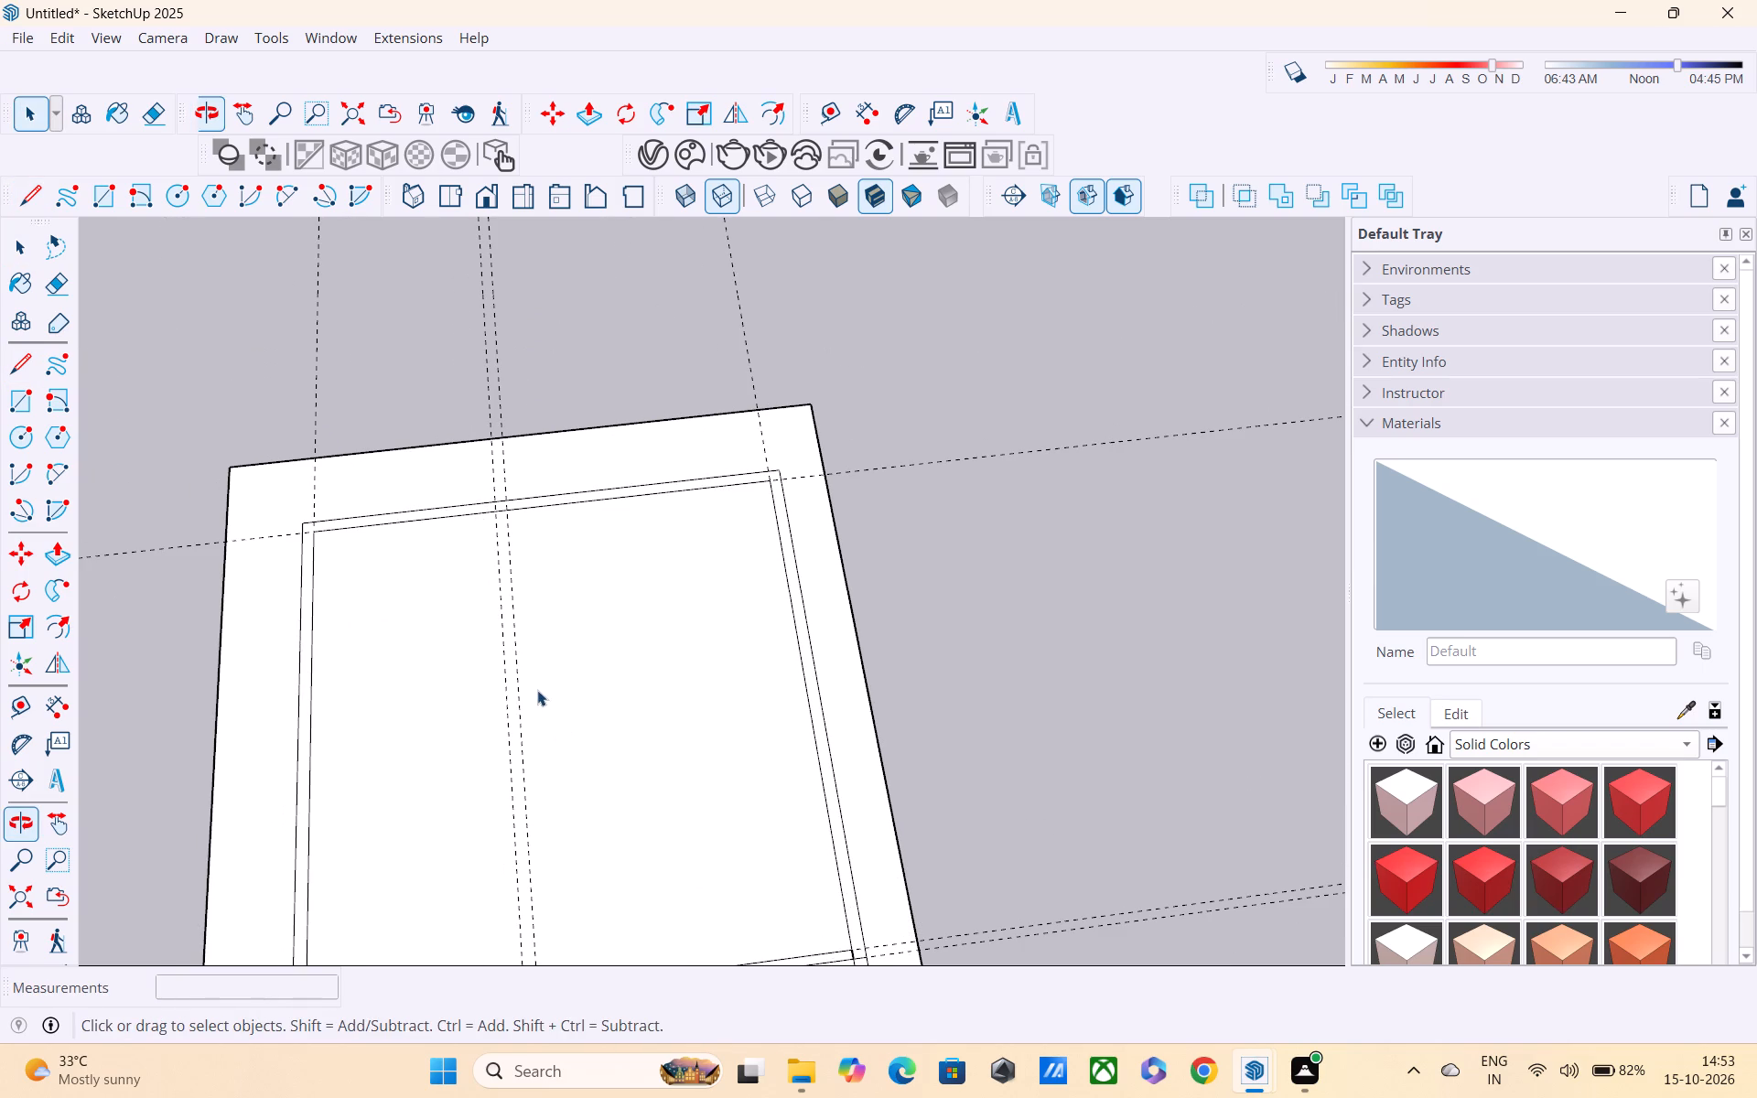
key("e")
left_click_drag(781, 307, 0, 458)
scroll(194, 490, "down", 7)
left_click_drag(275, 477, 318, 821)
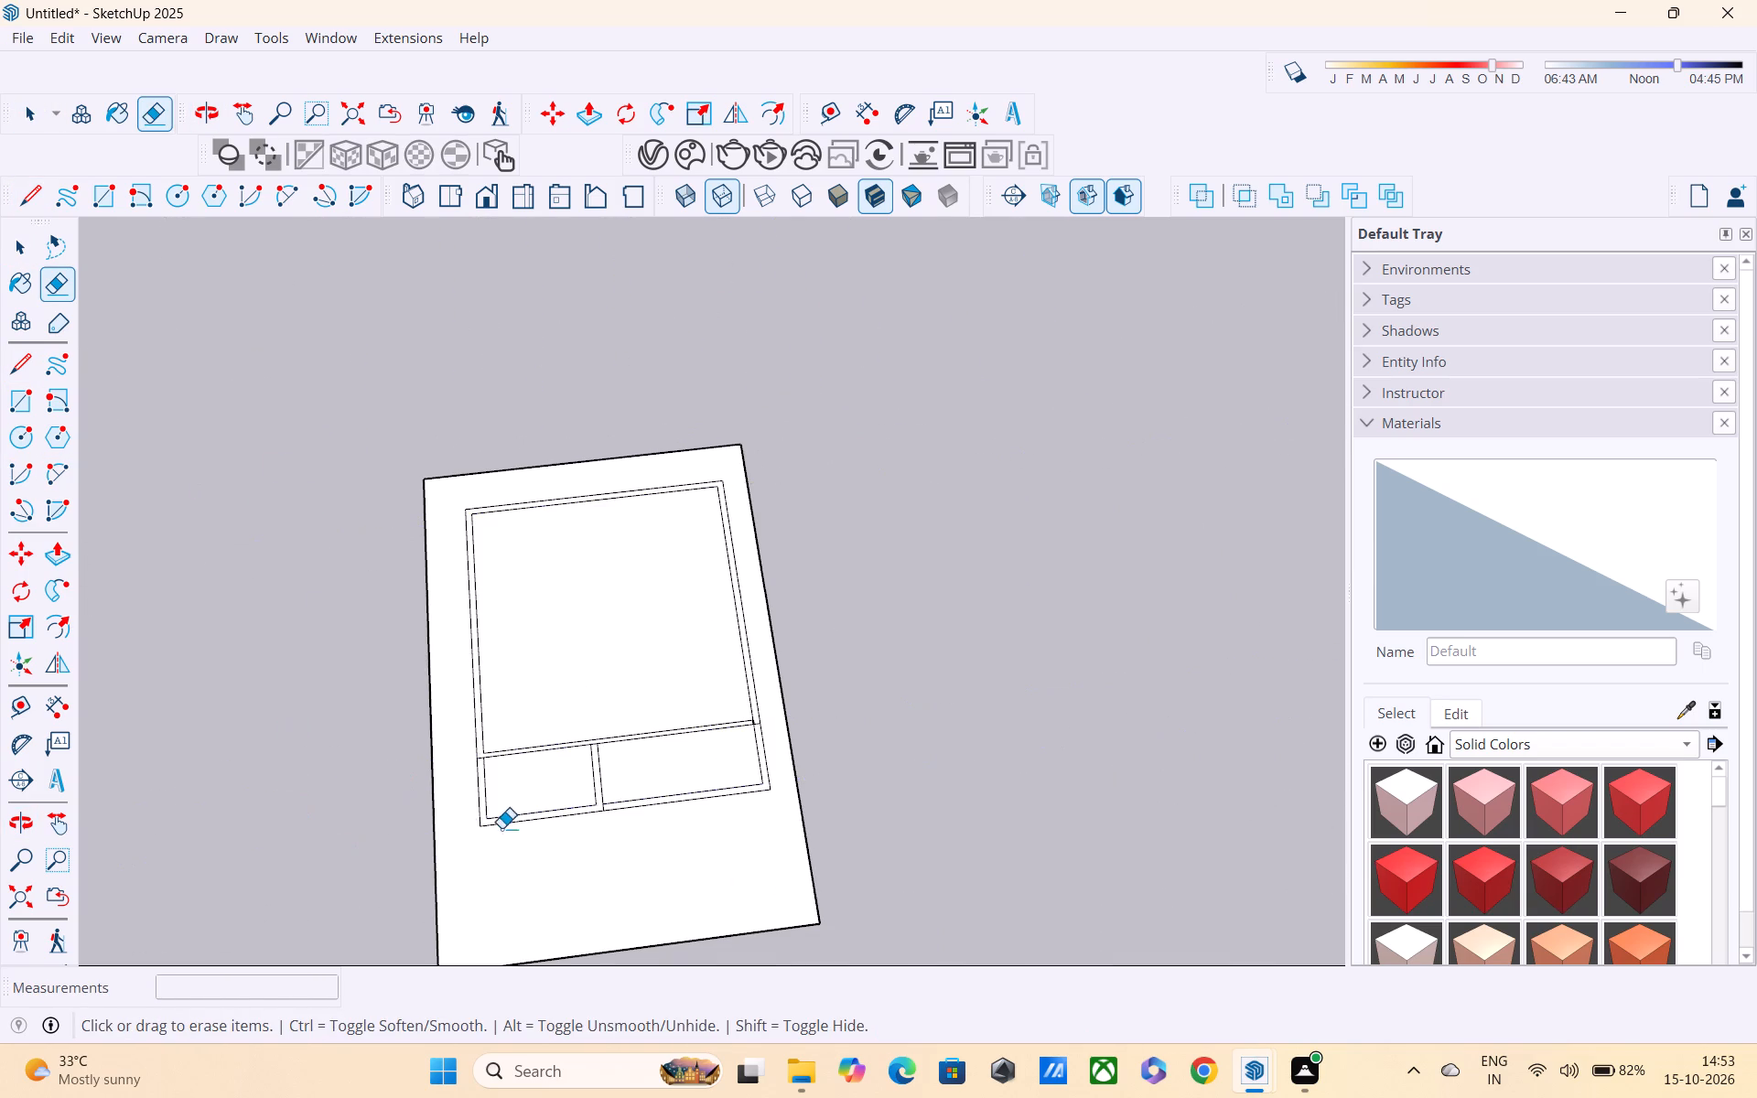
scroll(501, 828, "down", 4)
middle_click_drag(474, 859, 447, 716)
scroll(458, 812, "up", 6)
middle_click_drag(427, 847, 322, 680)
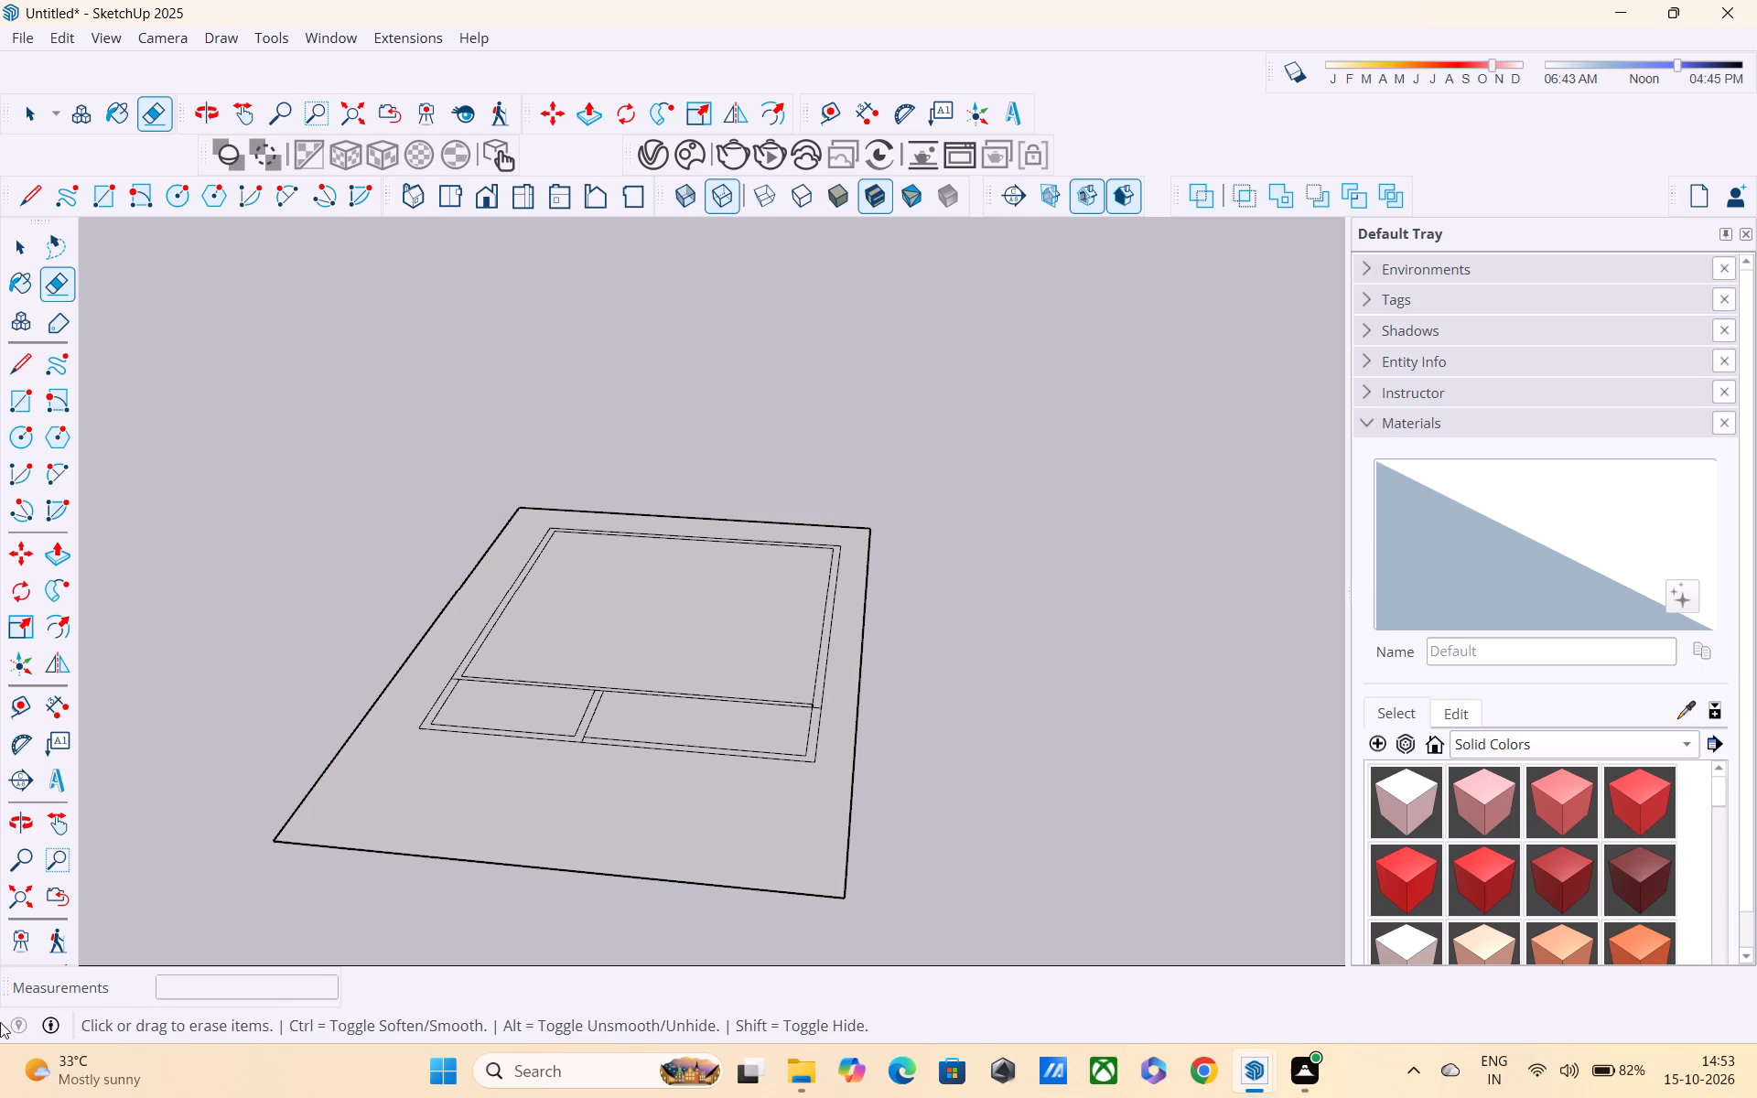
key("space")
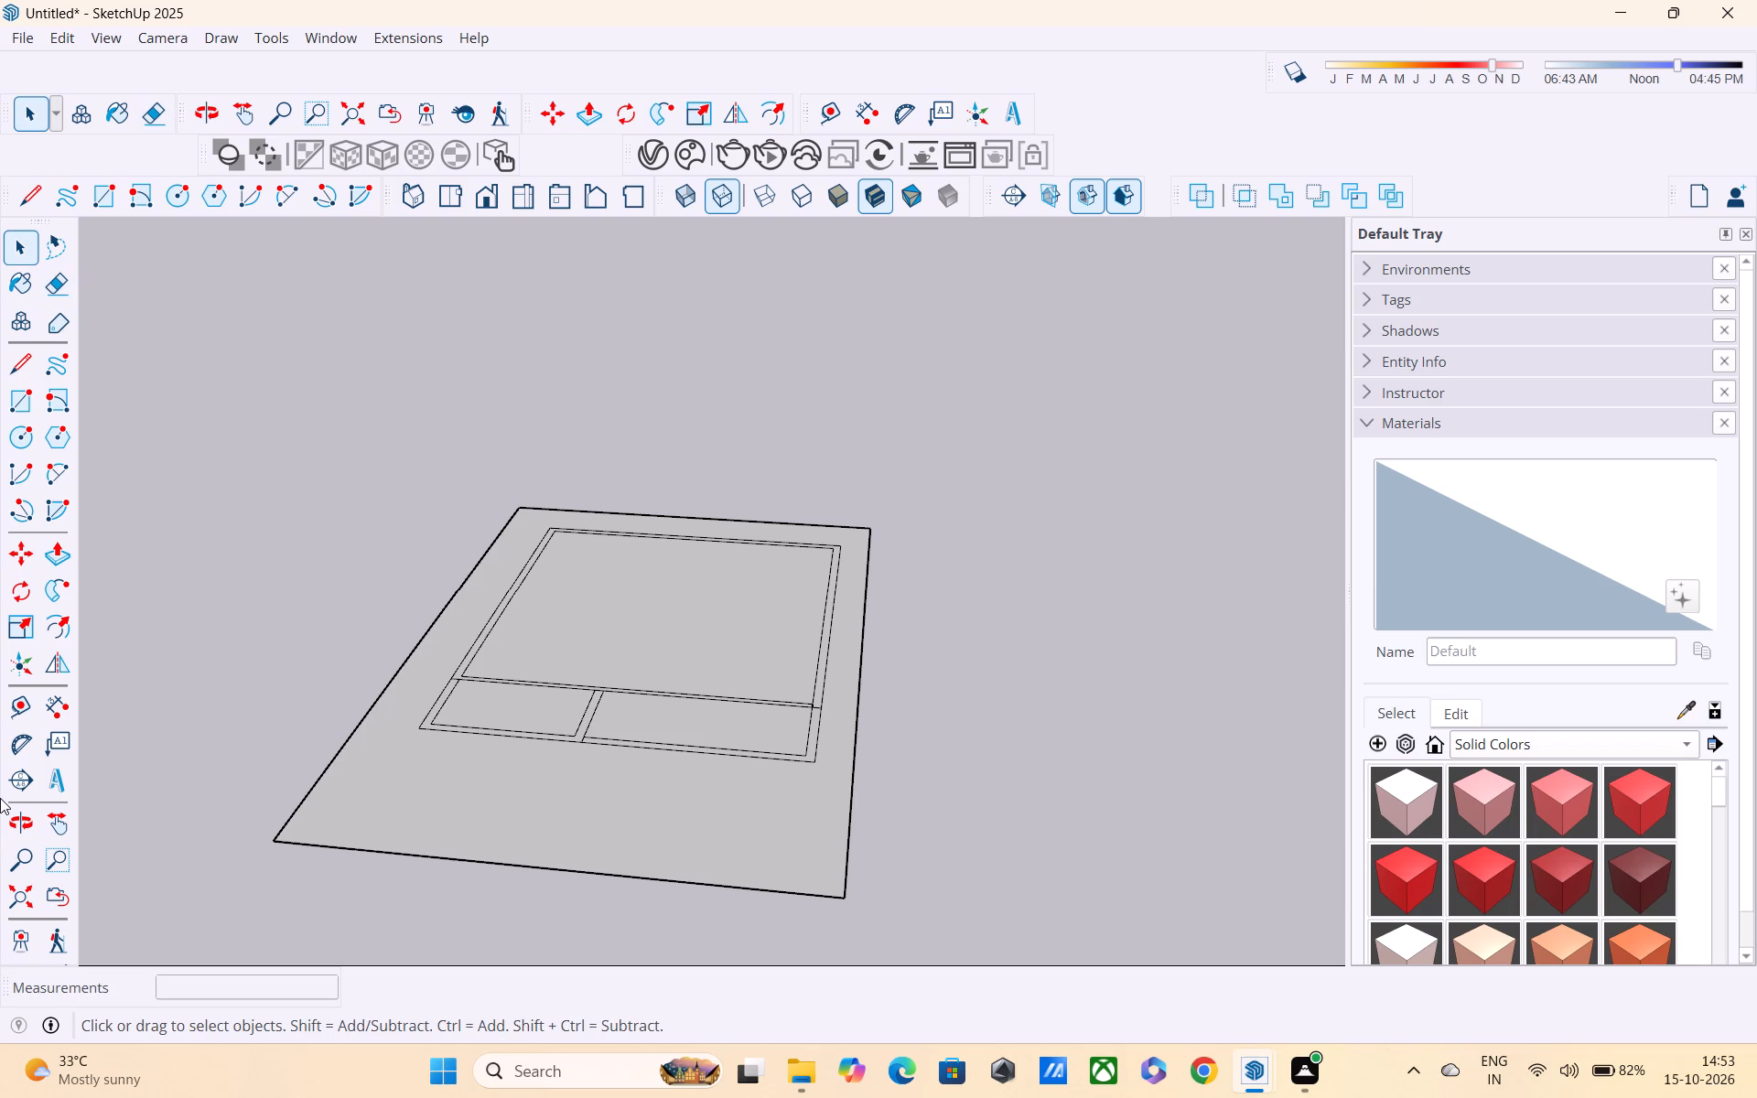
Draw a short line across the left wall thickness, from the lower-left room's bottom inner corner to the outer wall edge.
scroll(0, 798, "up", 1)
scroll(172, 757, "up", 4)
middle_click_drag(489, 657, 533, 740)
scroll(528, 745, "up", 2)
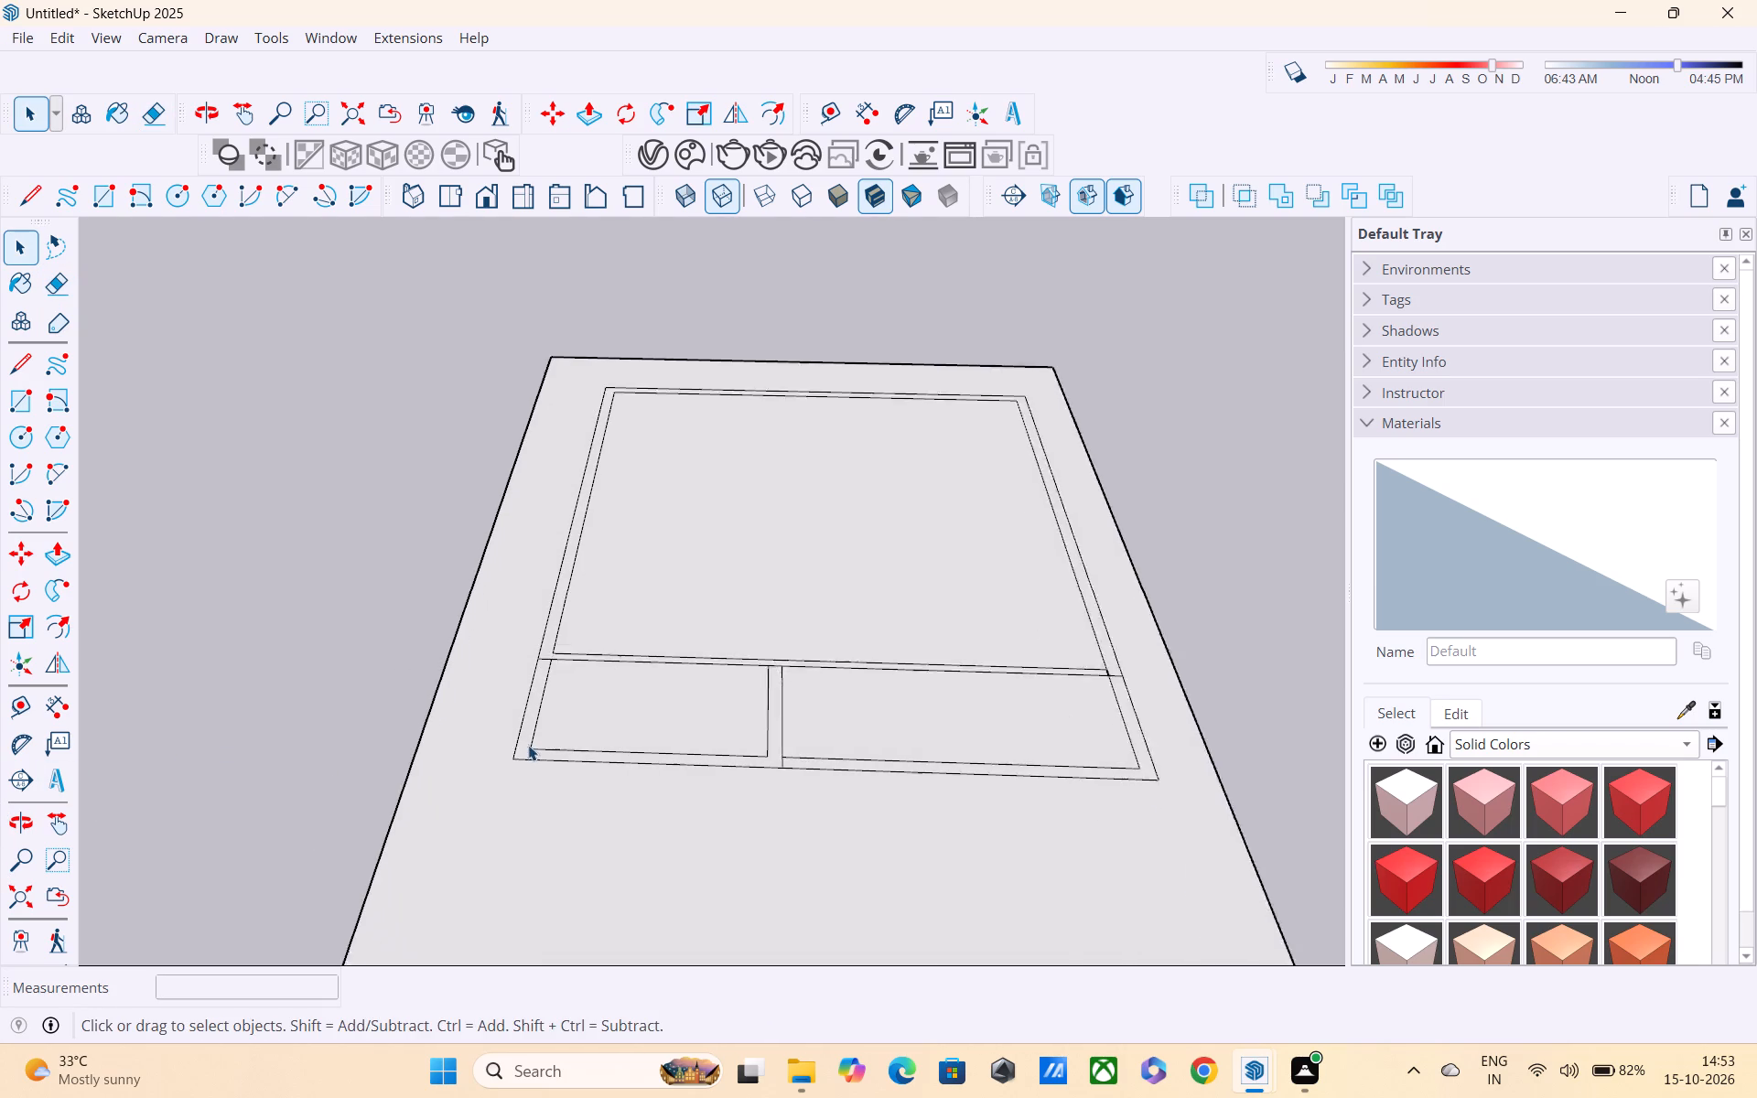
scroll(528, 745, "up", 2)
middle_click_drag(518, 749, 556, 816)
scroll(548, 753, "up", 5)
middle_click_drag(542, 723, 553, 780)
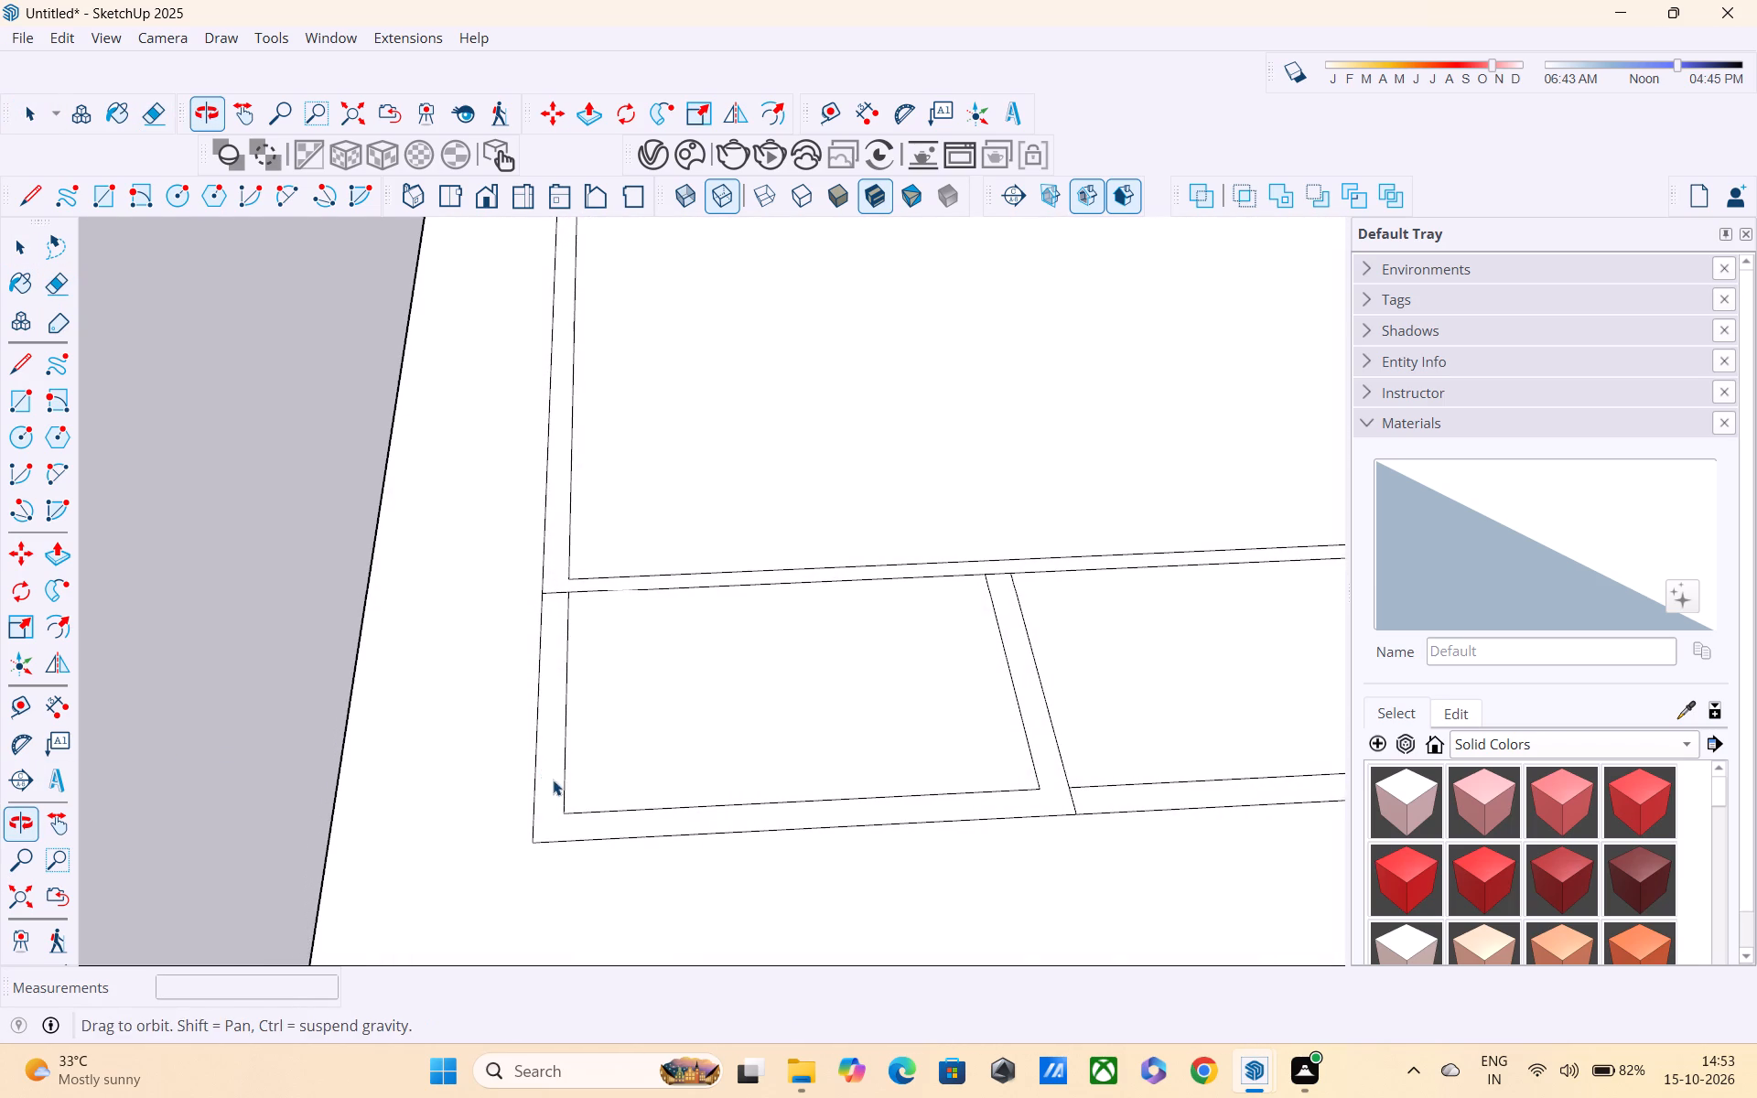
scroll(570, 814, "up", 3)
key("l")
left_click(562, 808)
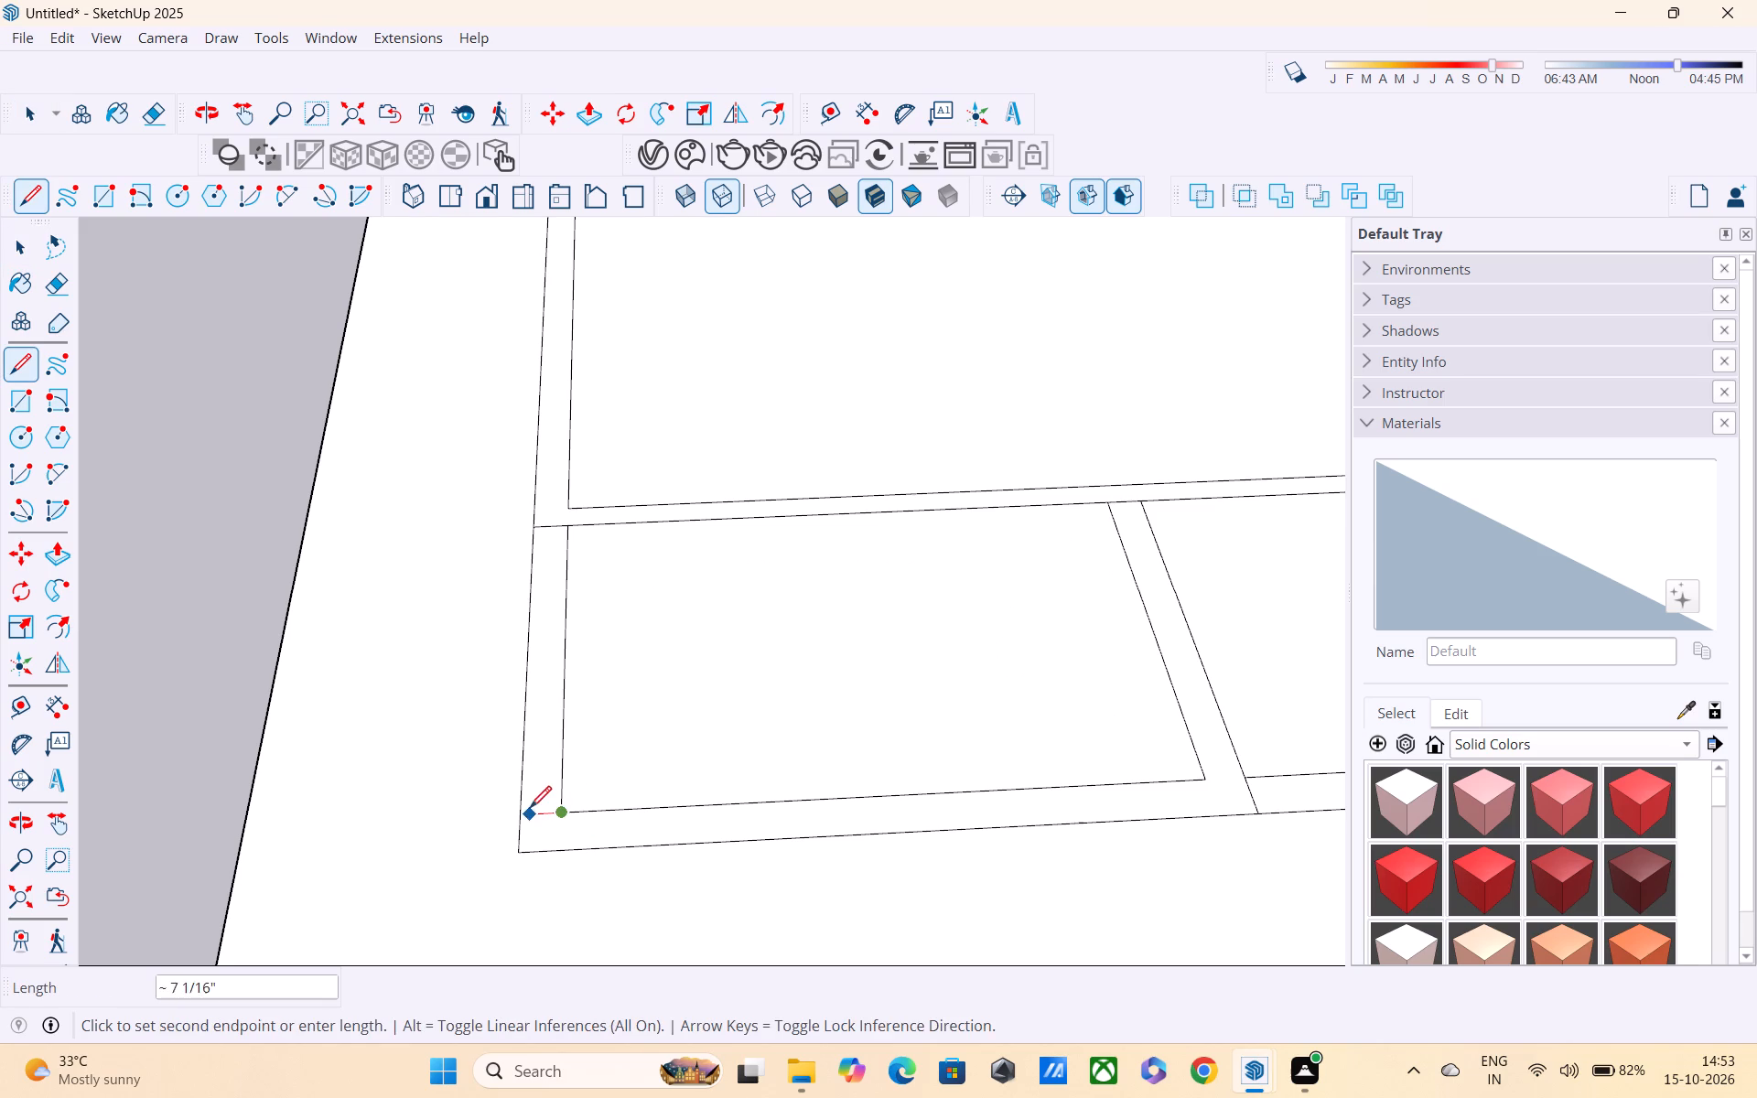
left_click(522, 813)
scroll(530, 801, "down", 4)
key("space")
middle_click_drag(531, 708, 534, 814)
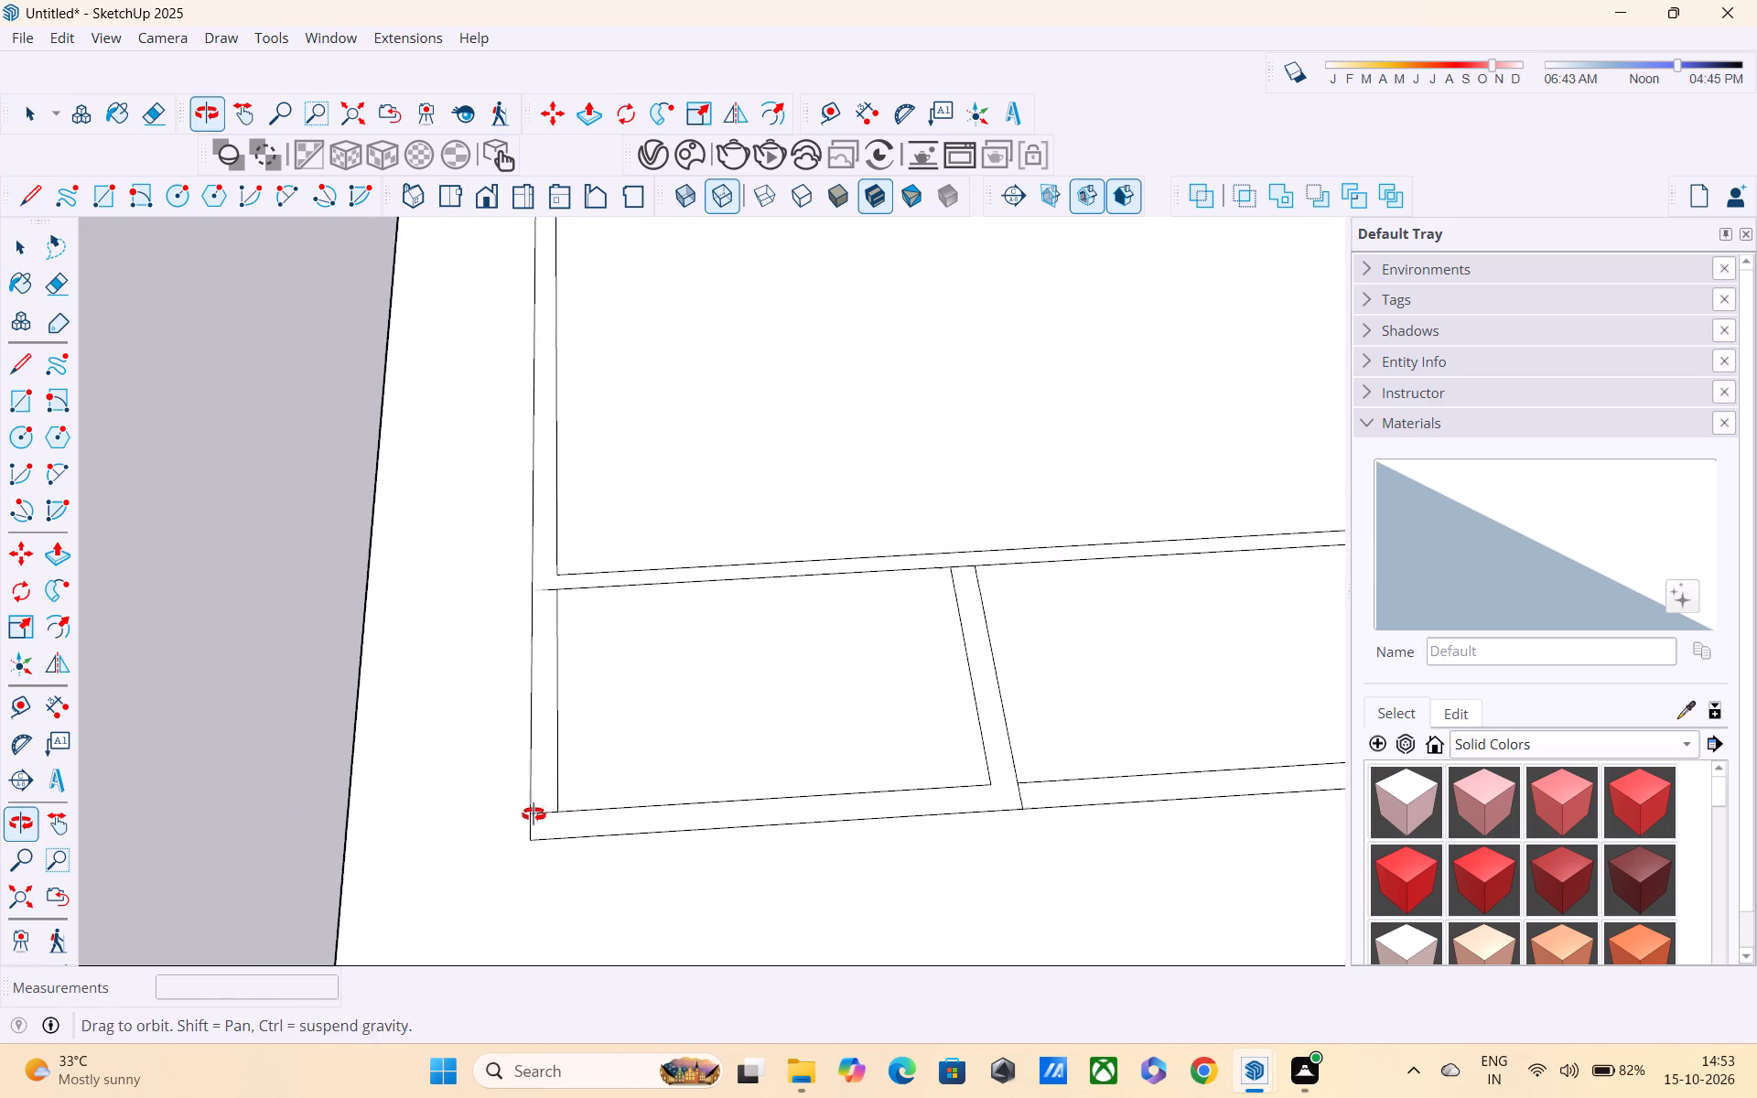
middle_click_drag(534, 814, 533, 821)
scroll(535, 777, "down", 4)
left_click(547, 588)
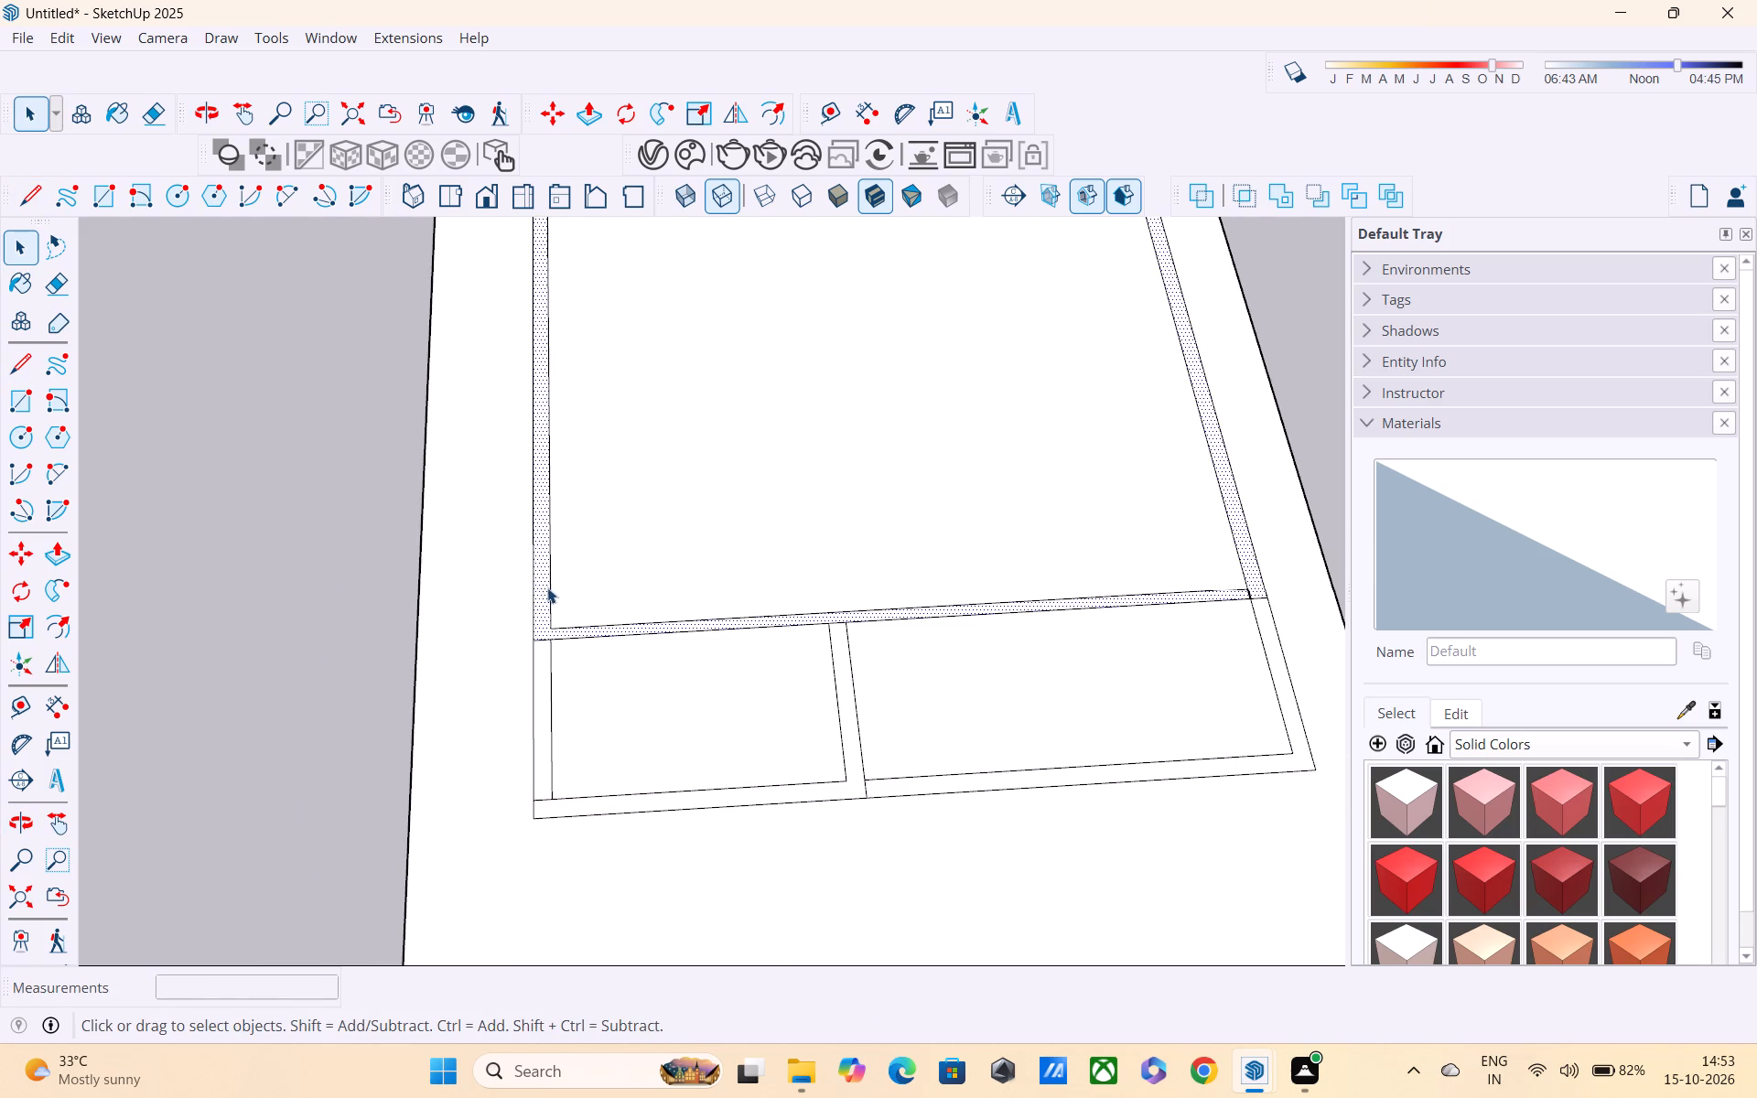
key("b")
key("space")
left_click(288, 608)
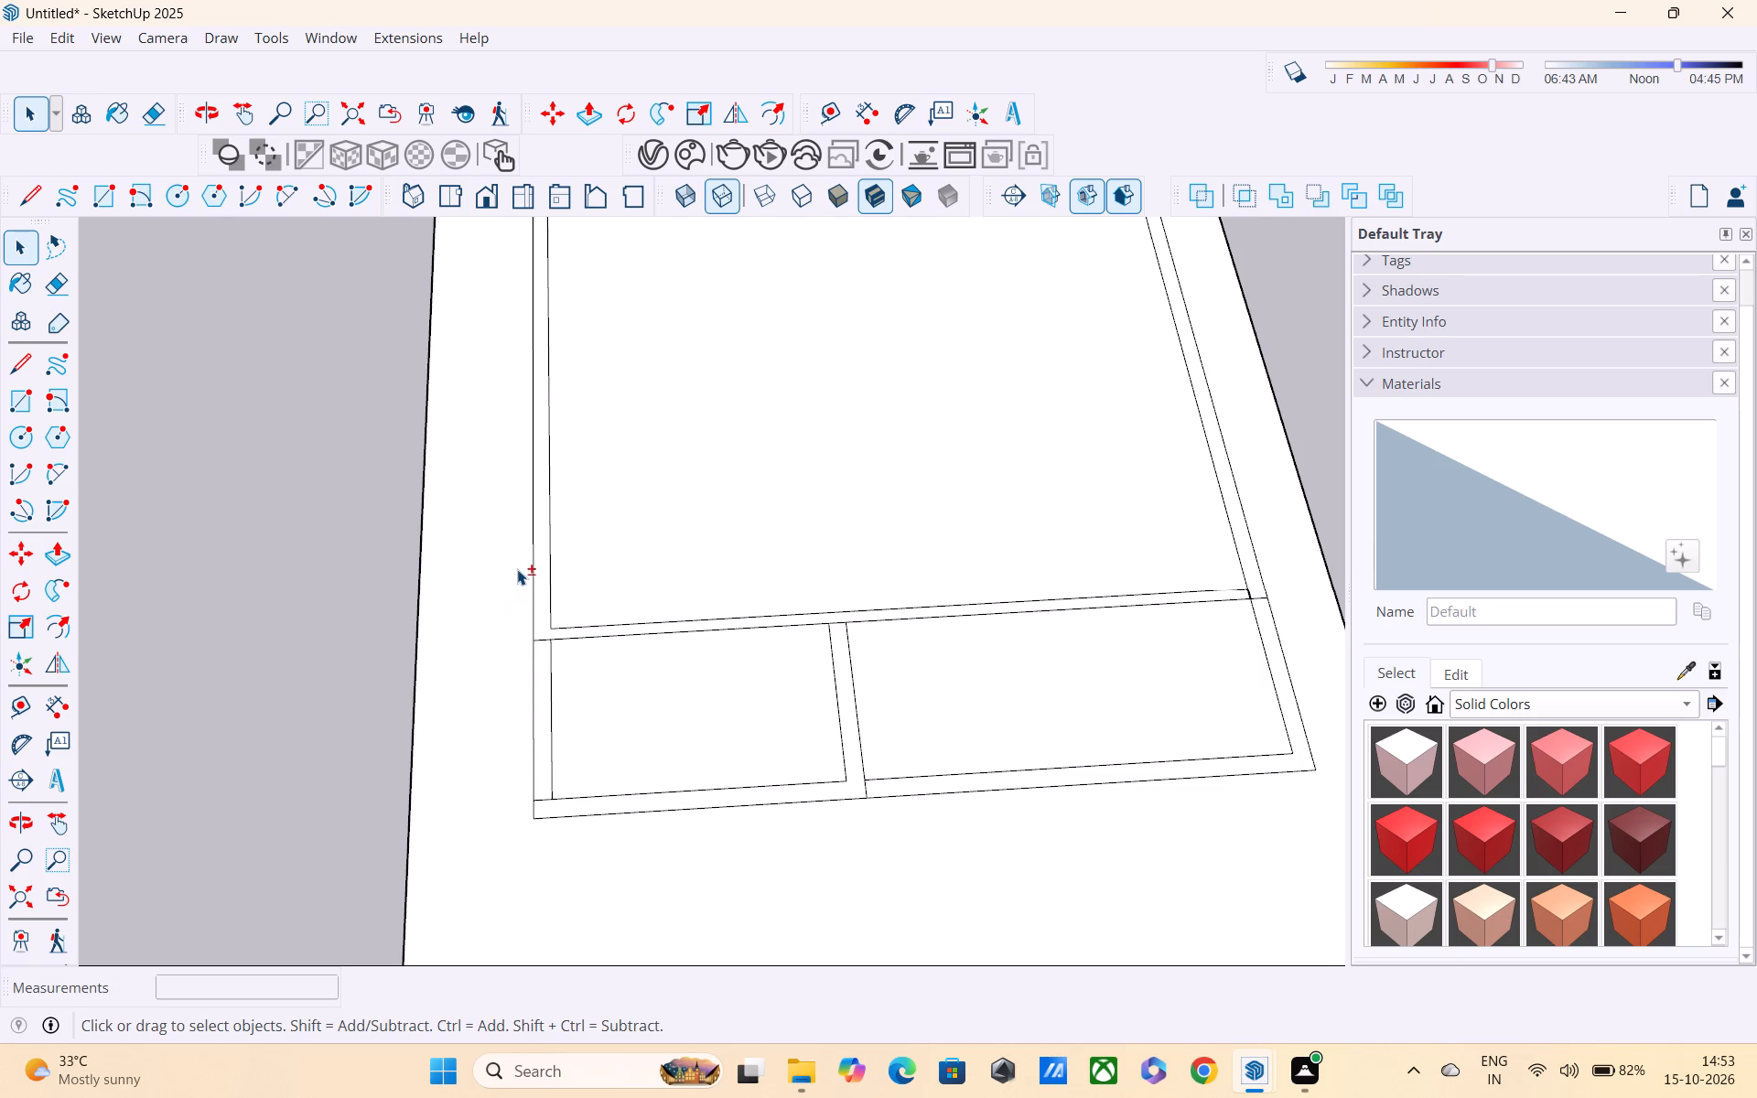
Select the left wall's outer and inner edges beside the large room and both partition edges above the lower-left room.
left_click(532, 533, "shift")
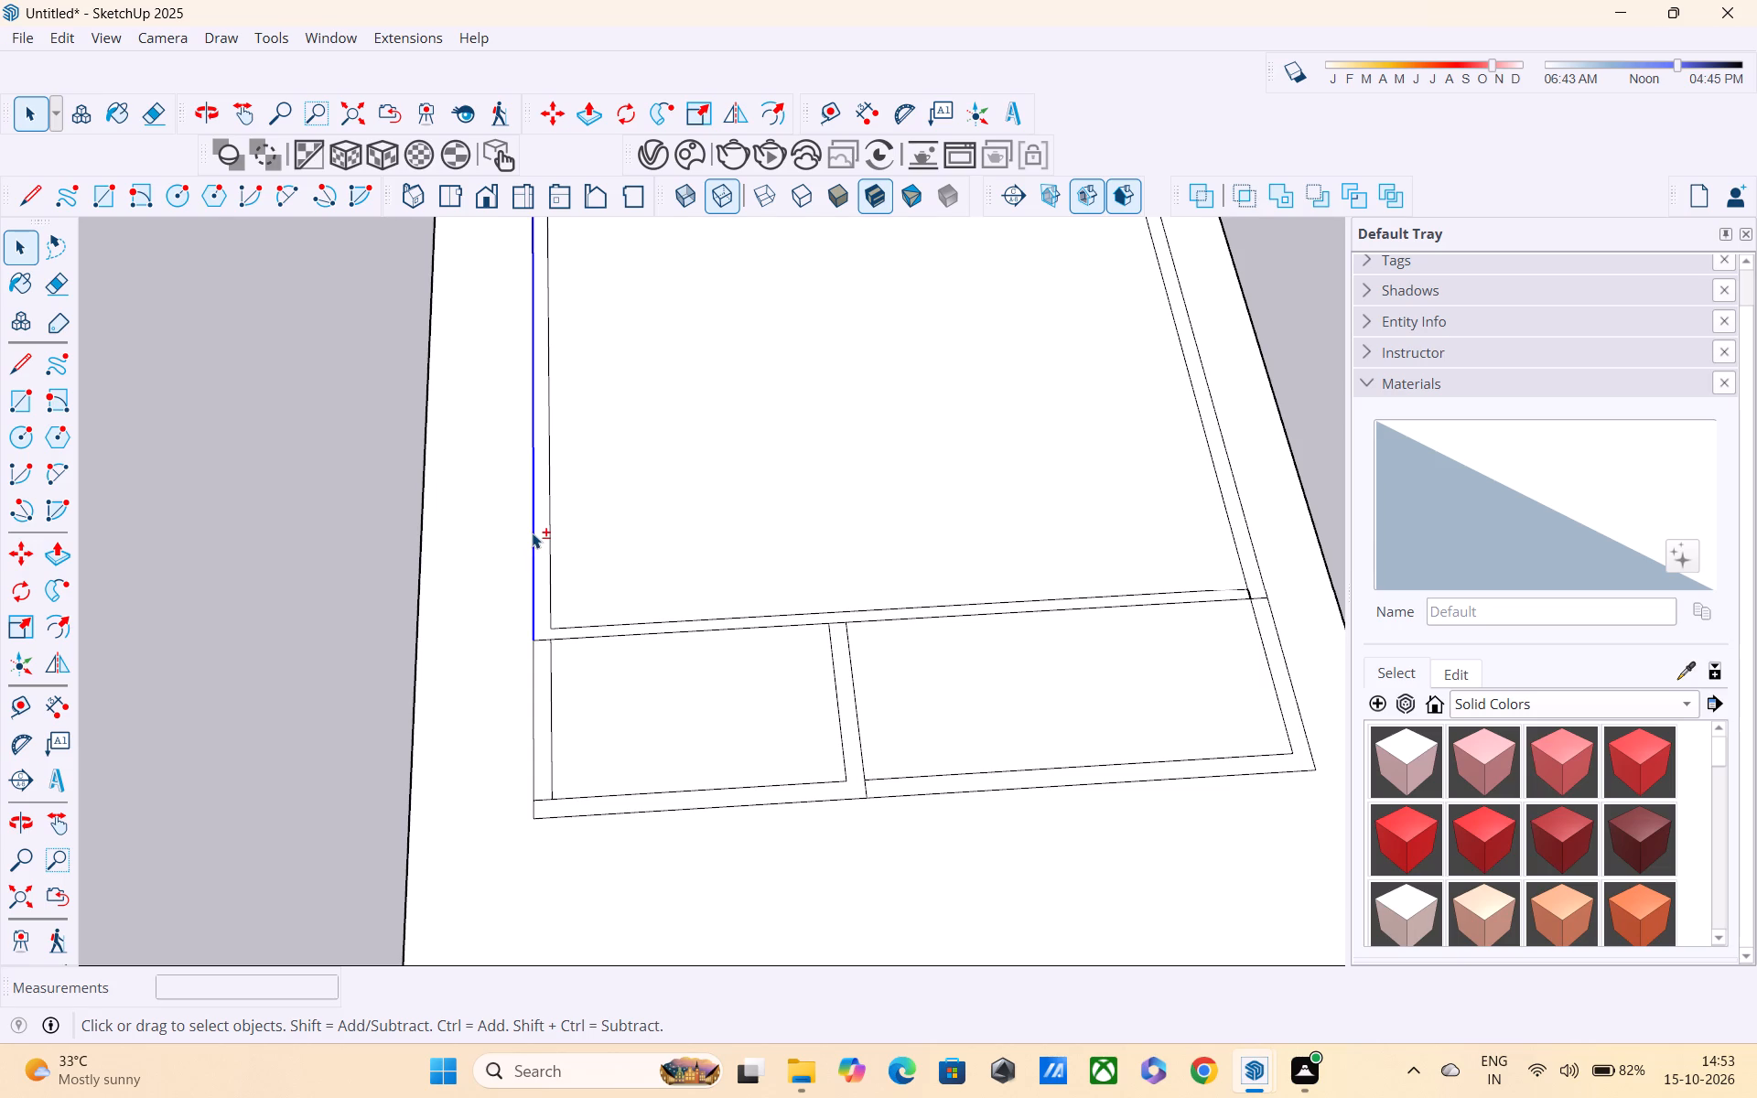
left_click(550, 545, "shift")
left_click(575, 622, "shift")
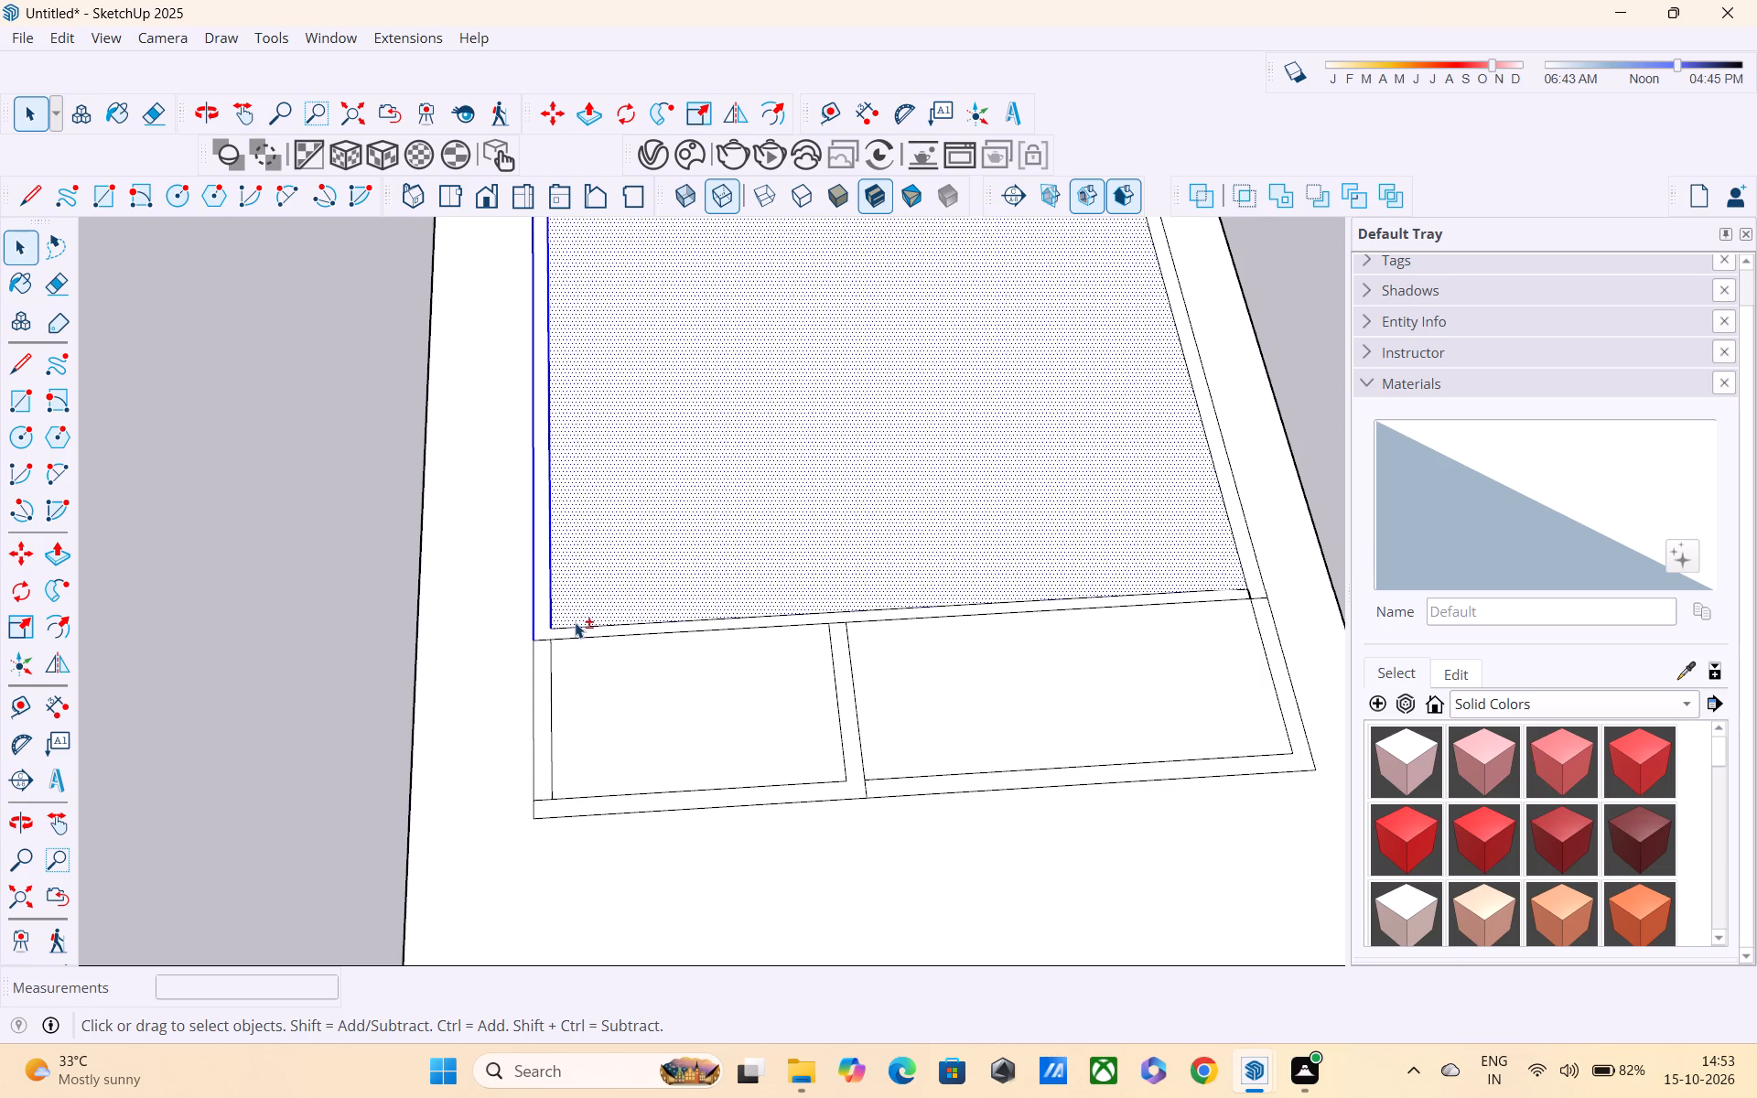
left_click(590, 628, "shift")
left_click(591, 631, "shift")
left_click(595, 635, "shift")
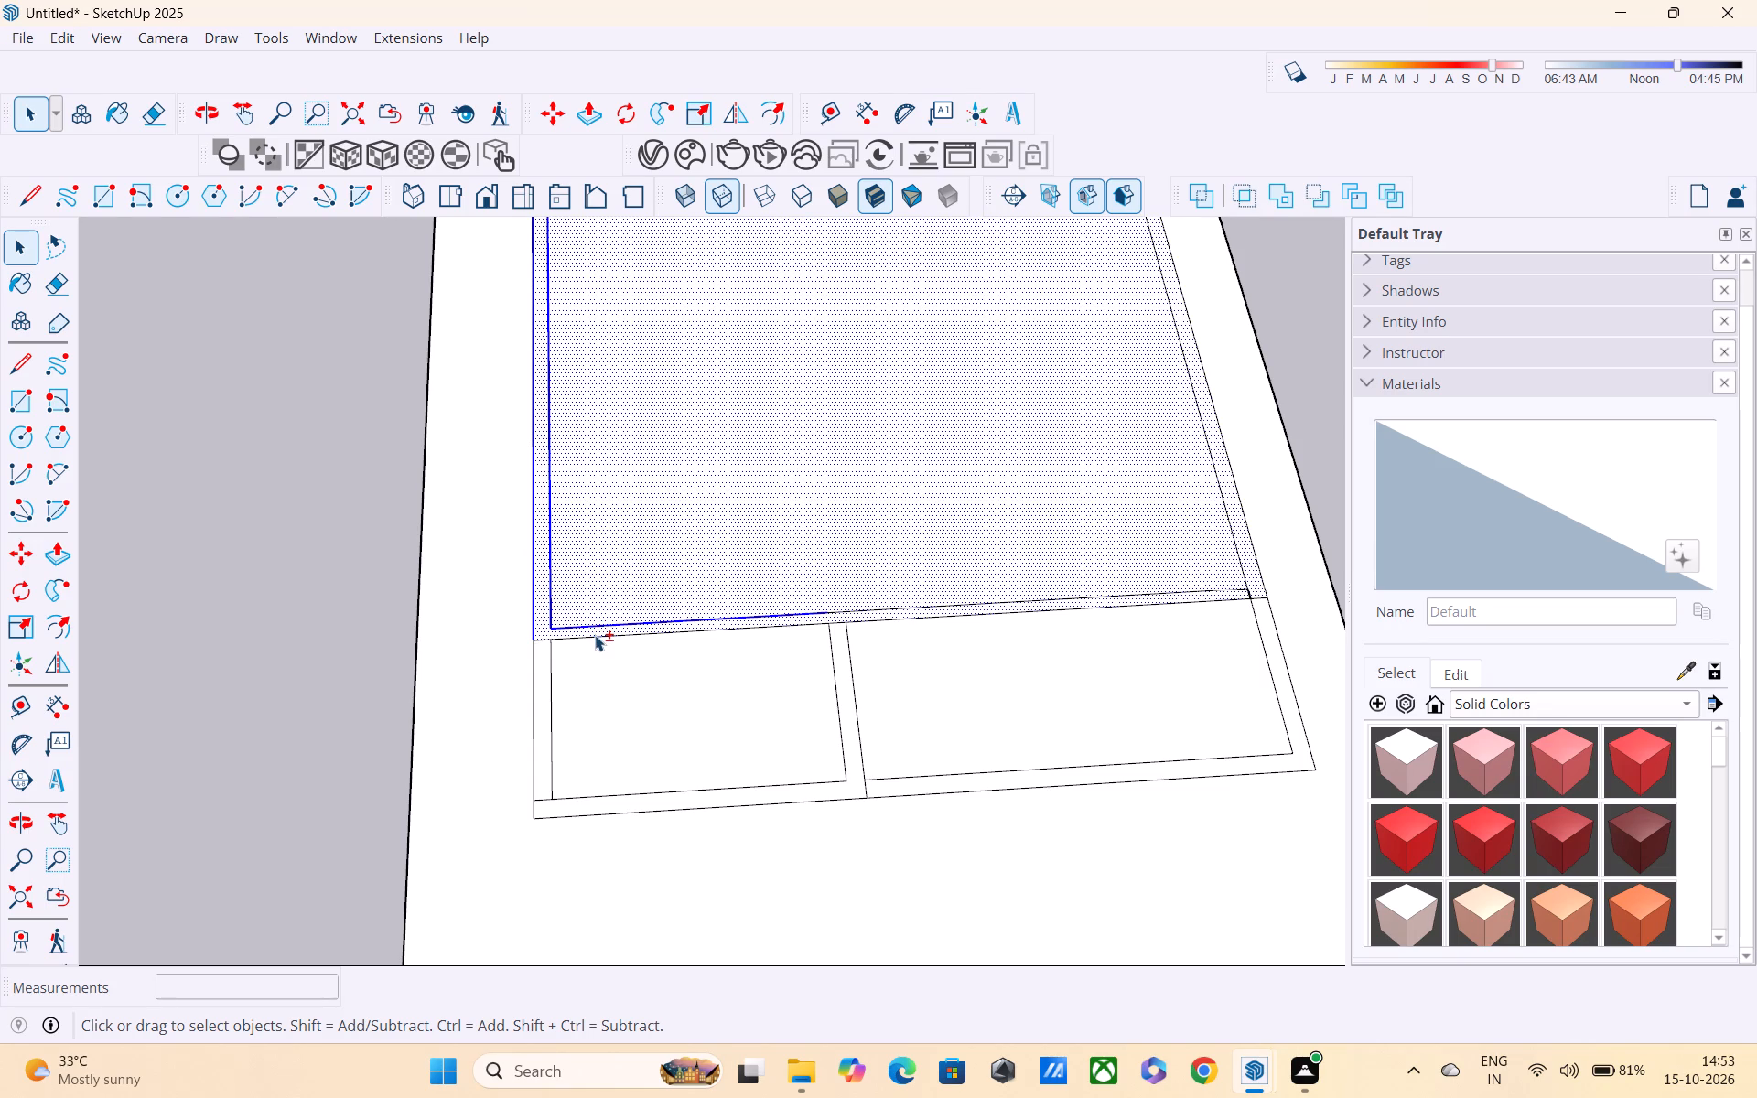
left_click(635, 569, "shift")
left_click(620, 625, "shift")
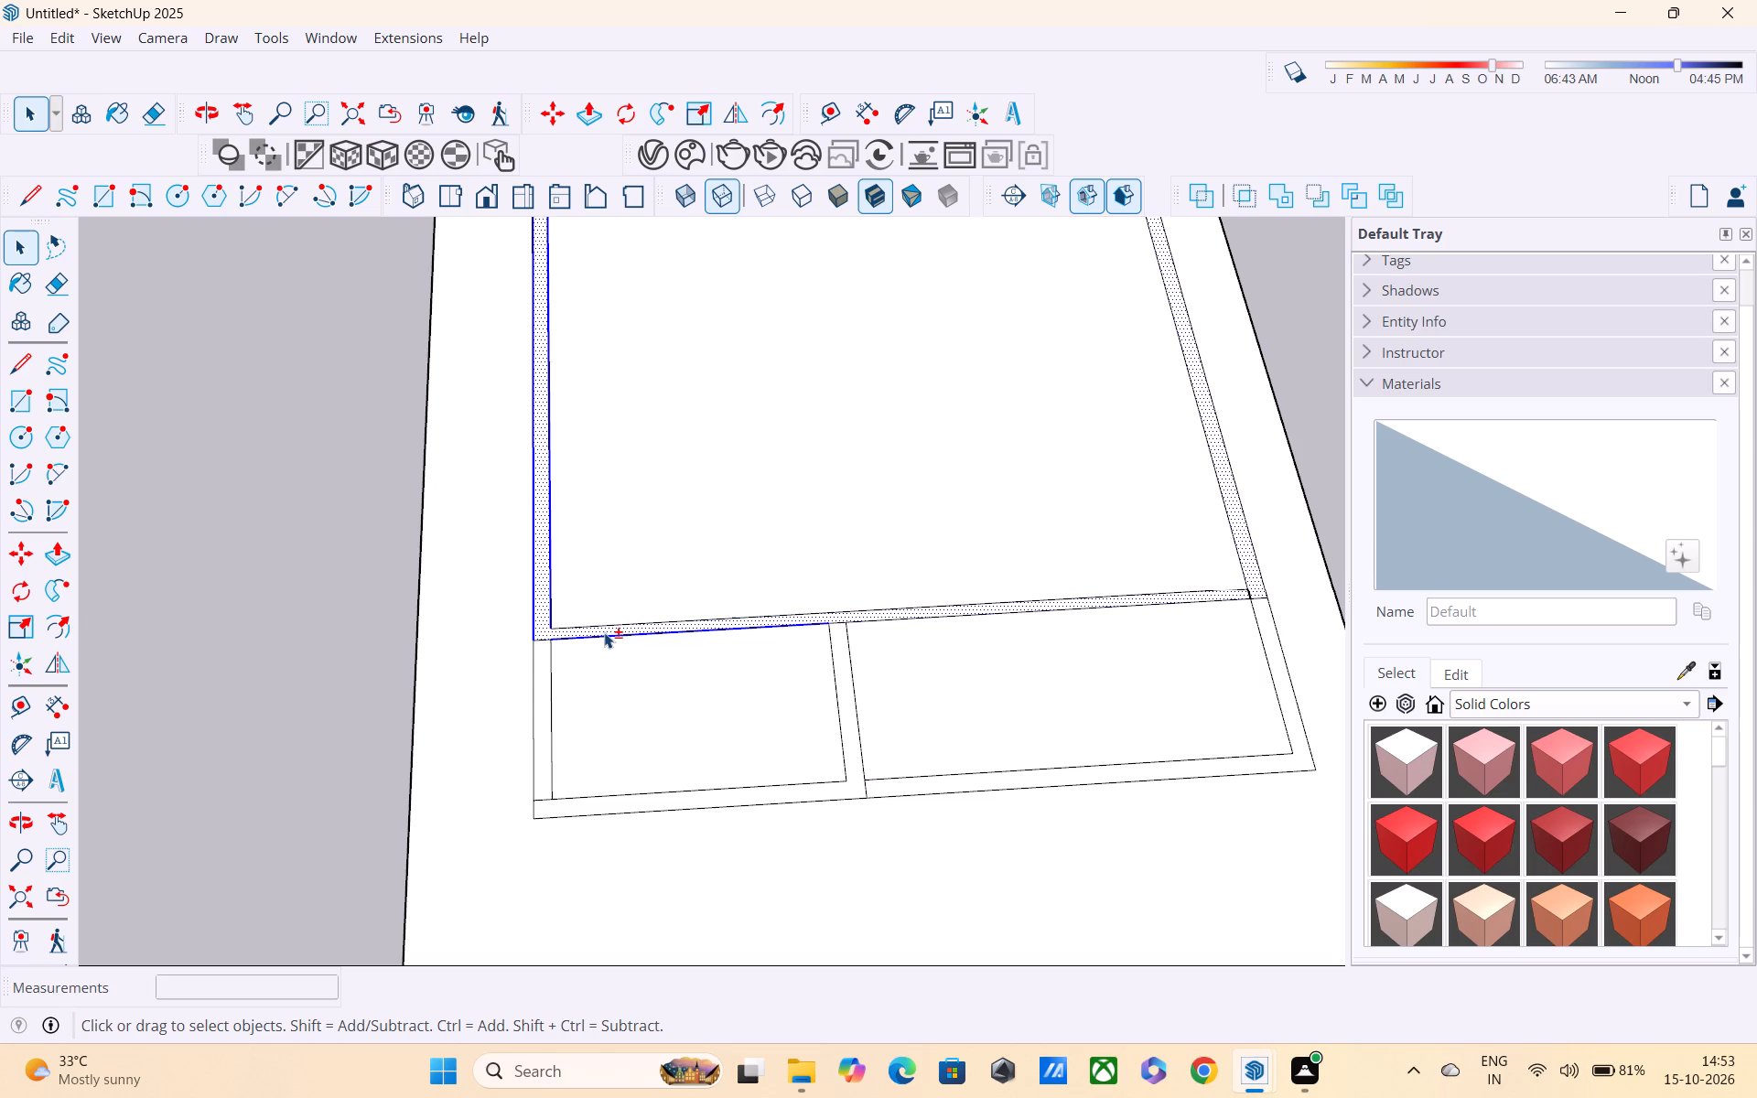
left_click(596, 631, "shift")
left_click(593, 623, "shift")
scroll(594, 628, "up", 5, "shift")
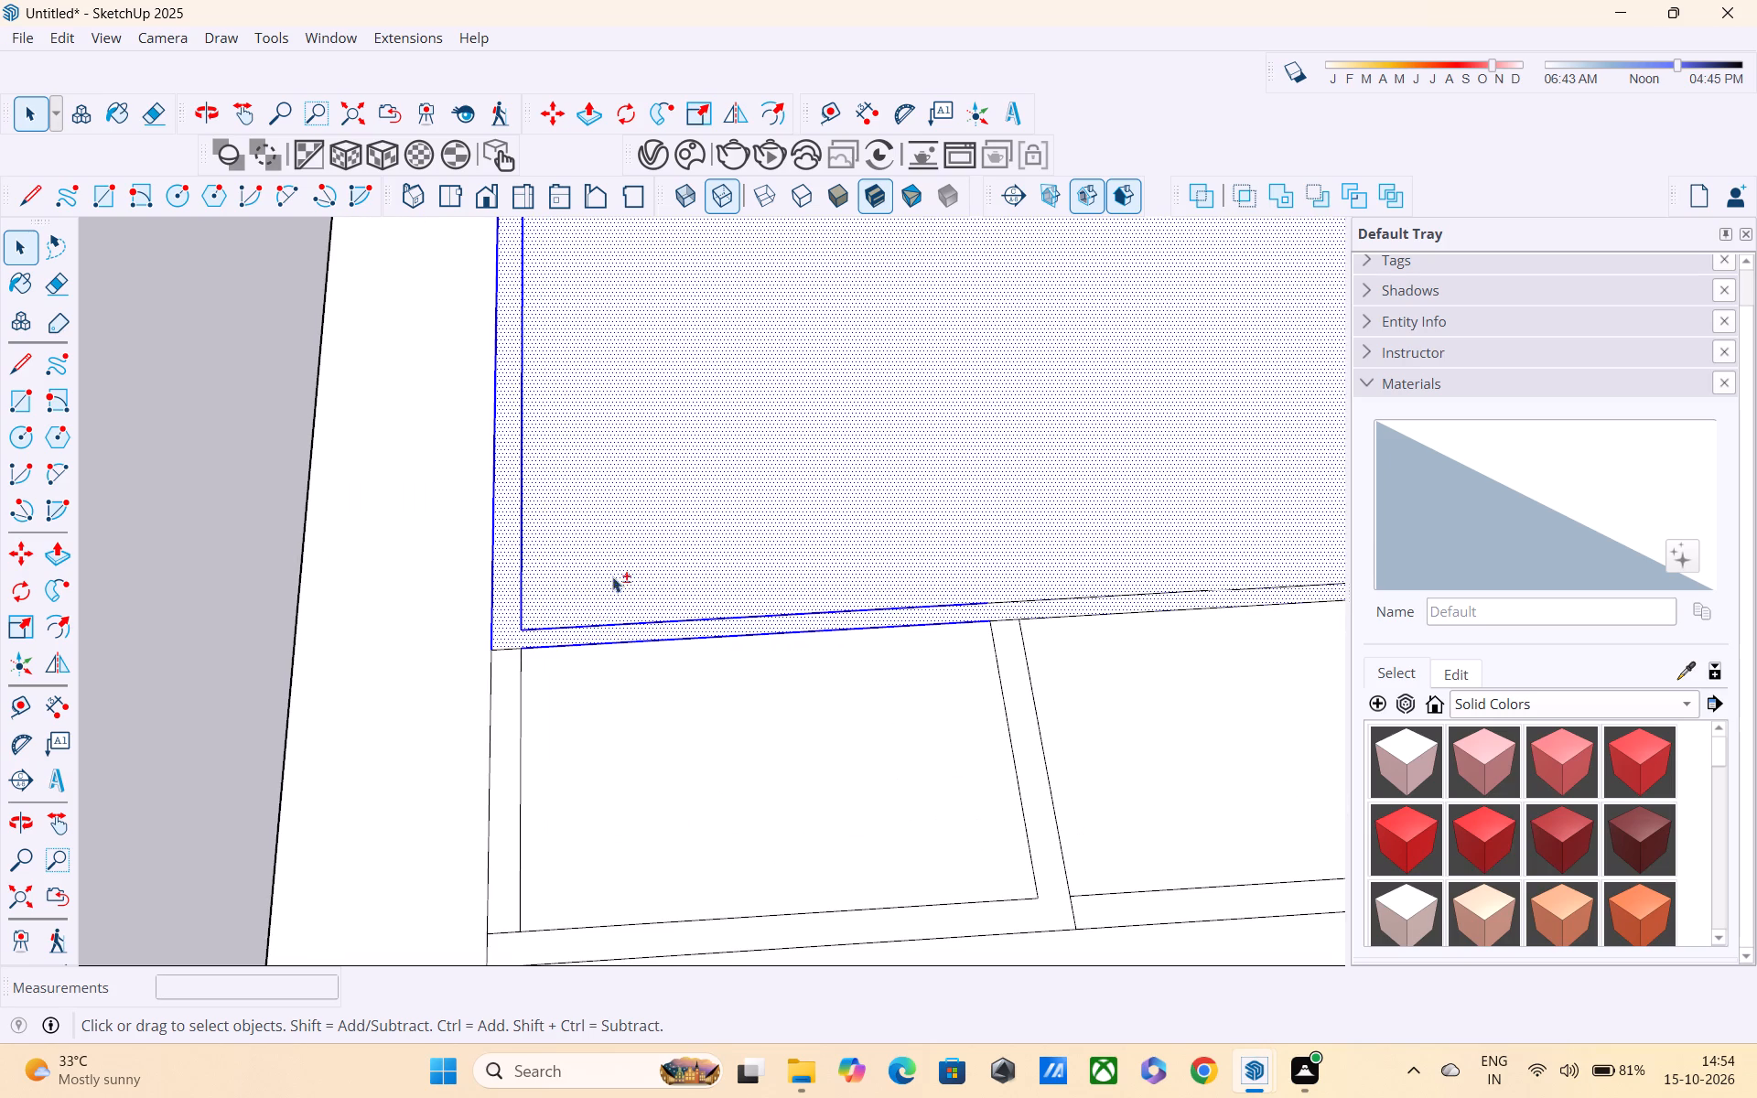
left_click(615, 565, "shift")
scroll(566, 647, "up", 3, "shift")
left_click(566, 632, "shift")
scroll(563, 633, "down", 7, "shift")
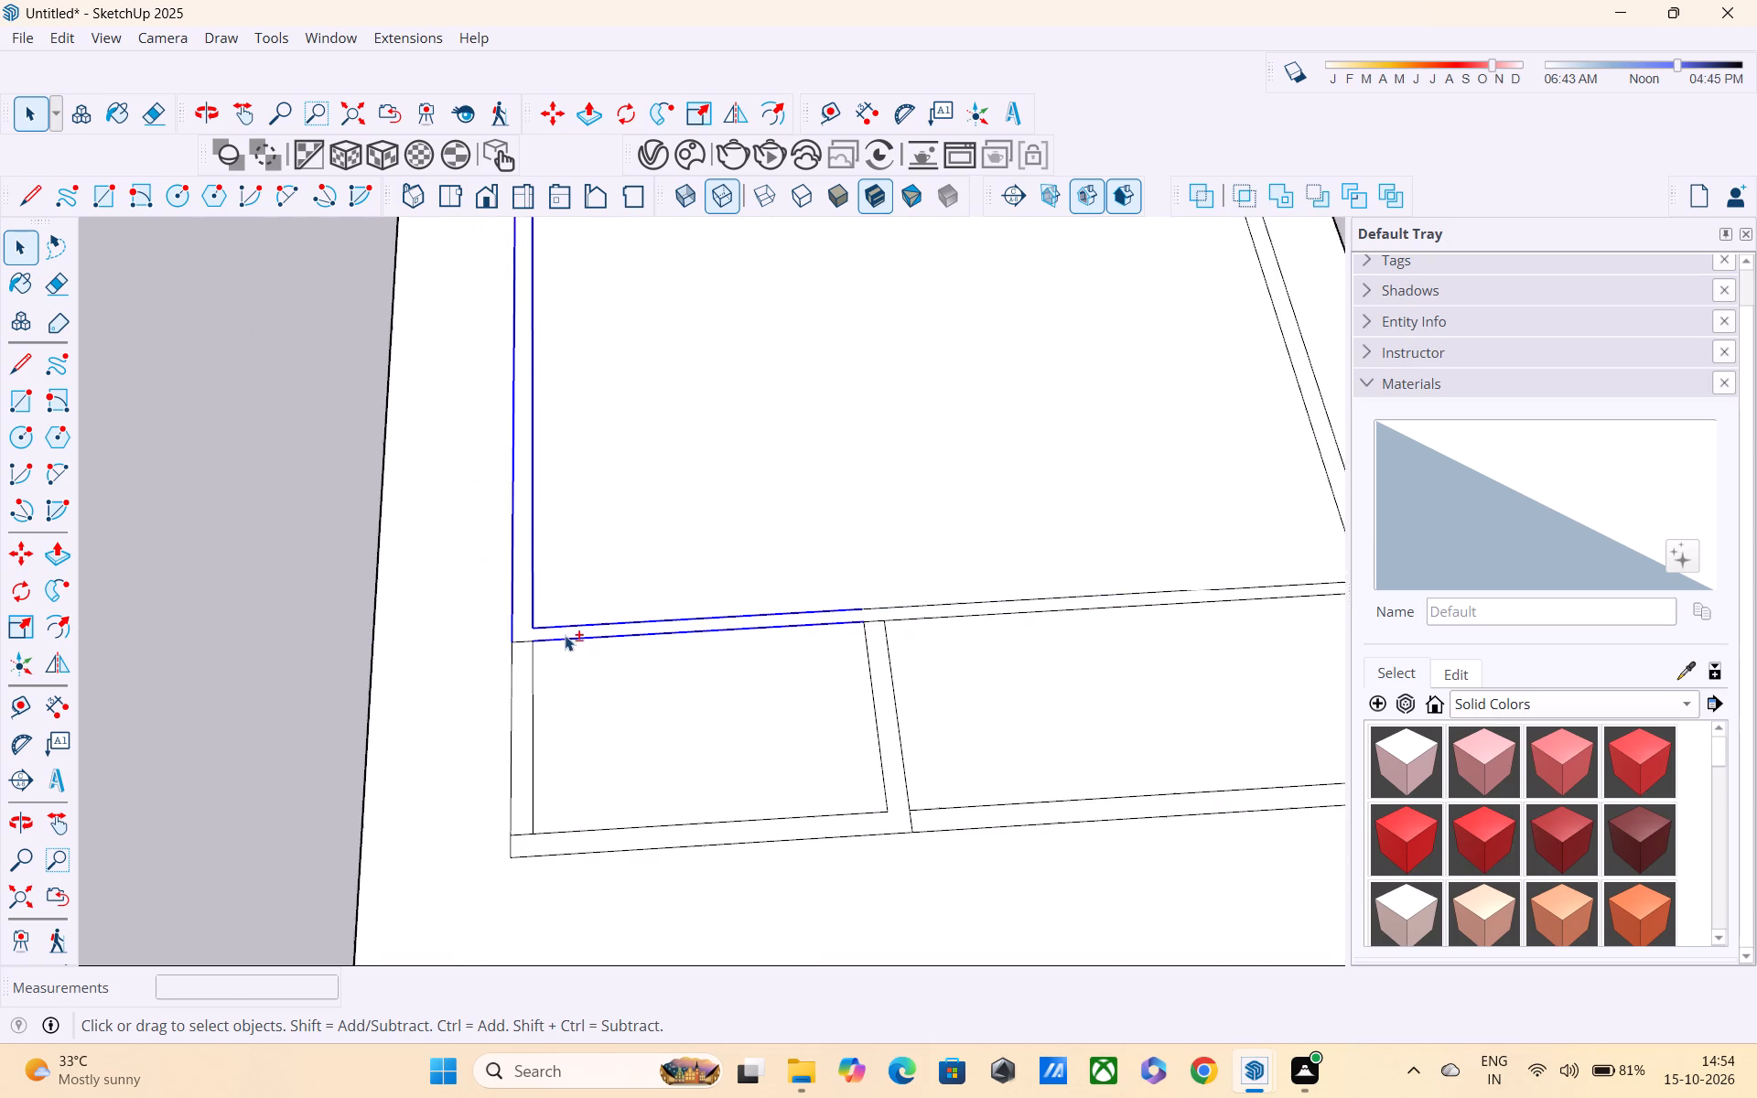
scroll(514, 646, "up", 5, "shift")
left_click(523, 639, "shift")
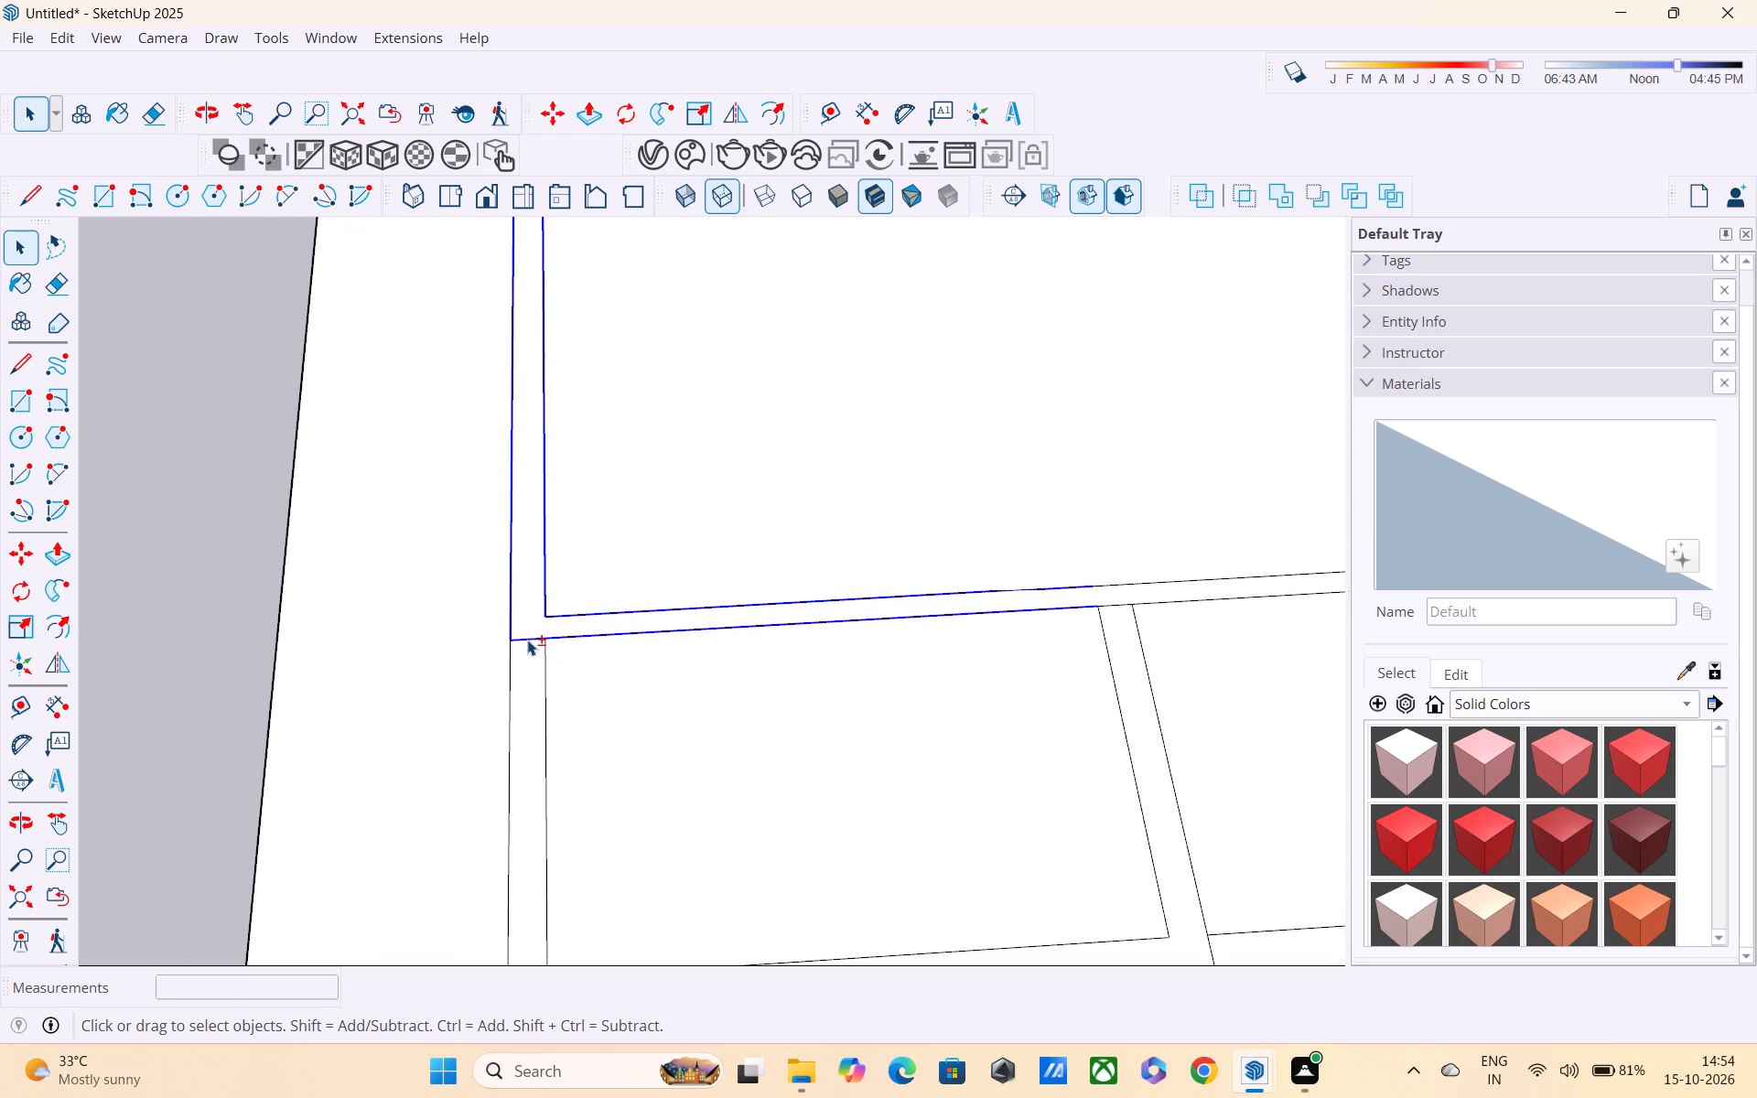
scroll(568, 643, "down", 4, "shift")
scroll(998, 616, "up", 4, "shift")
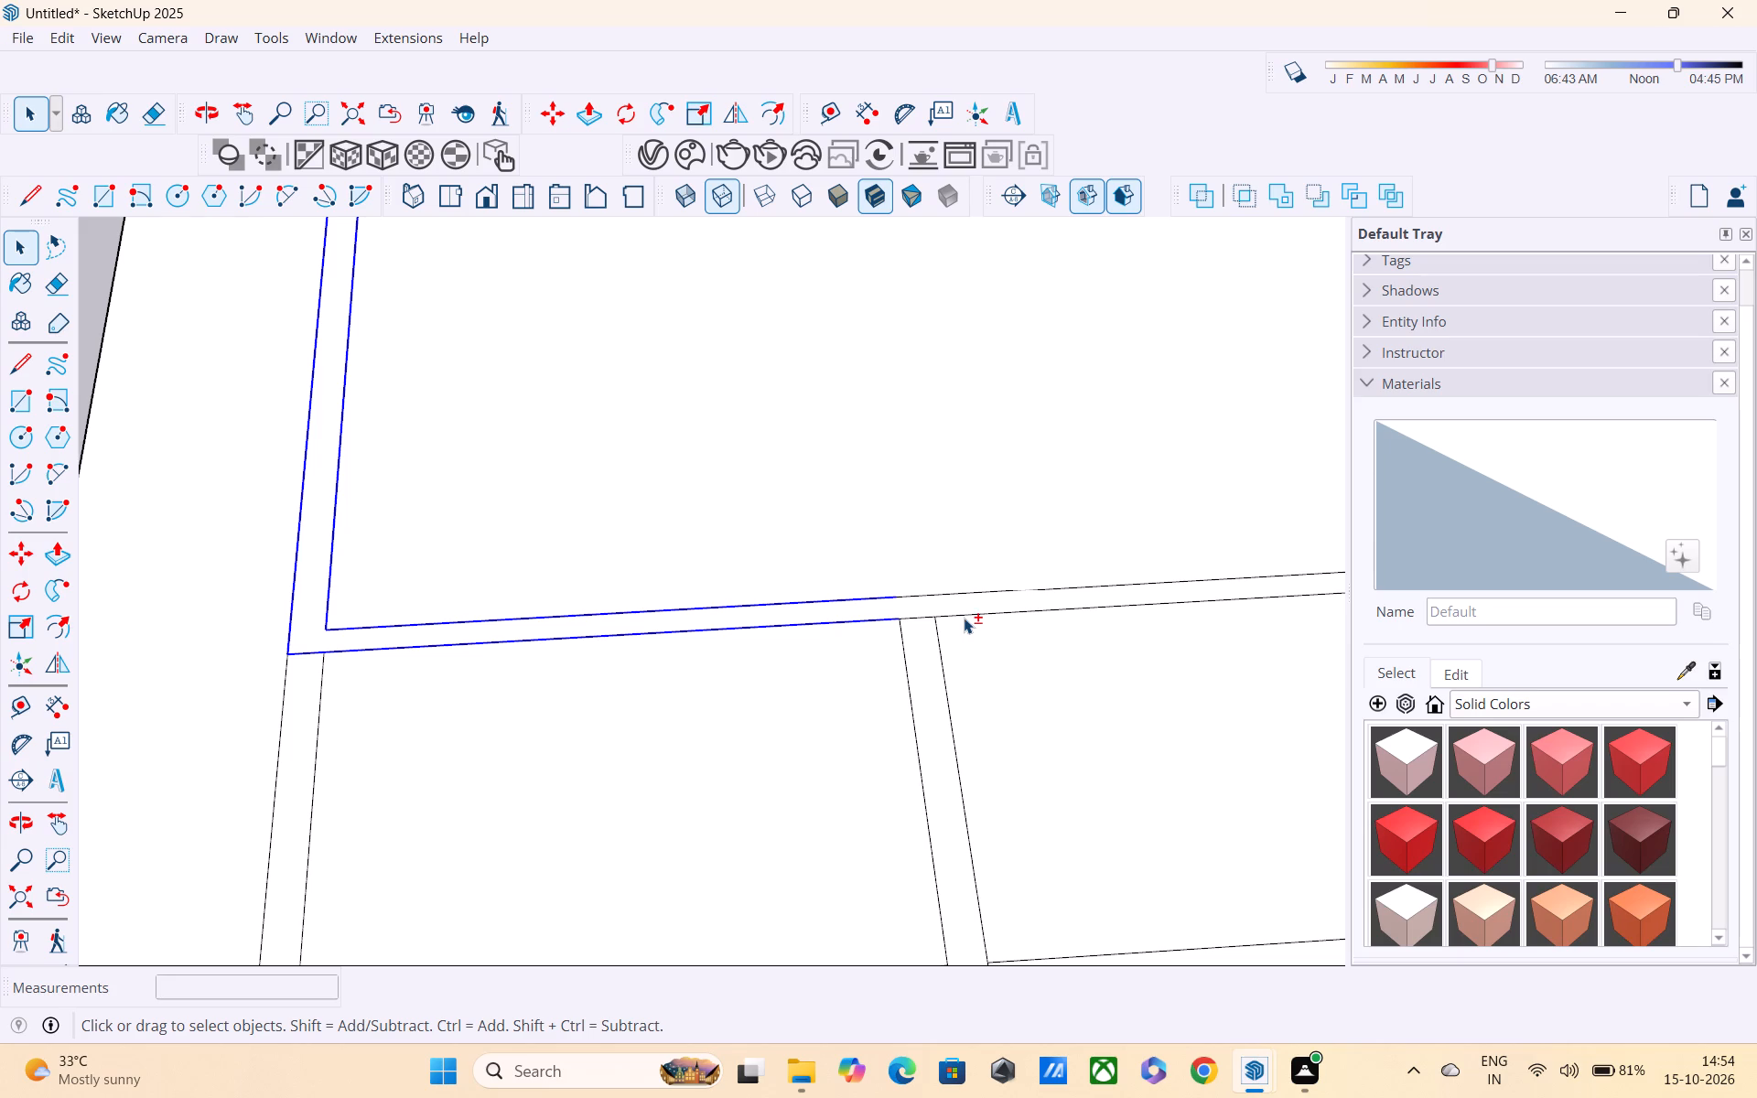
Add both remaining partition wall edges above the lower-right room to the selection.
left_click(964, 617, "shift")
left_click(908, 616, "shift")
left_click(909, 619, "shift")
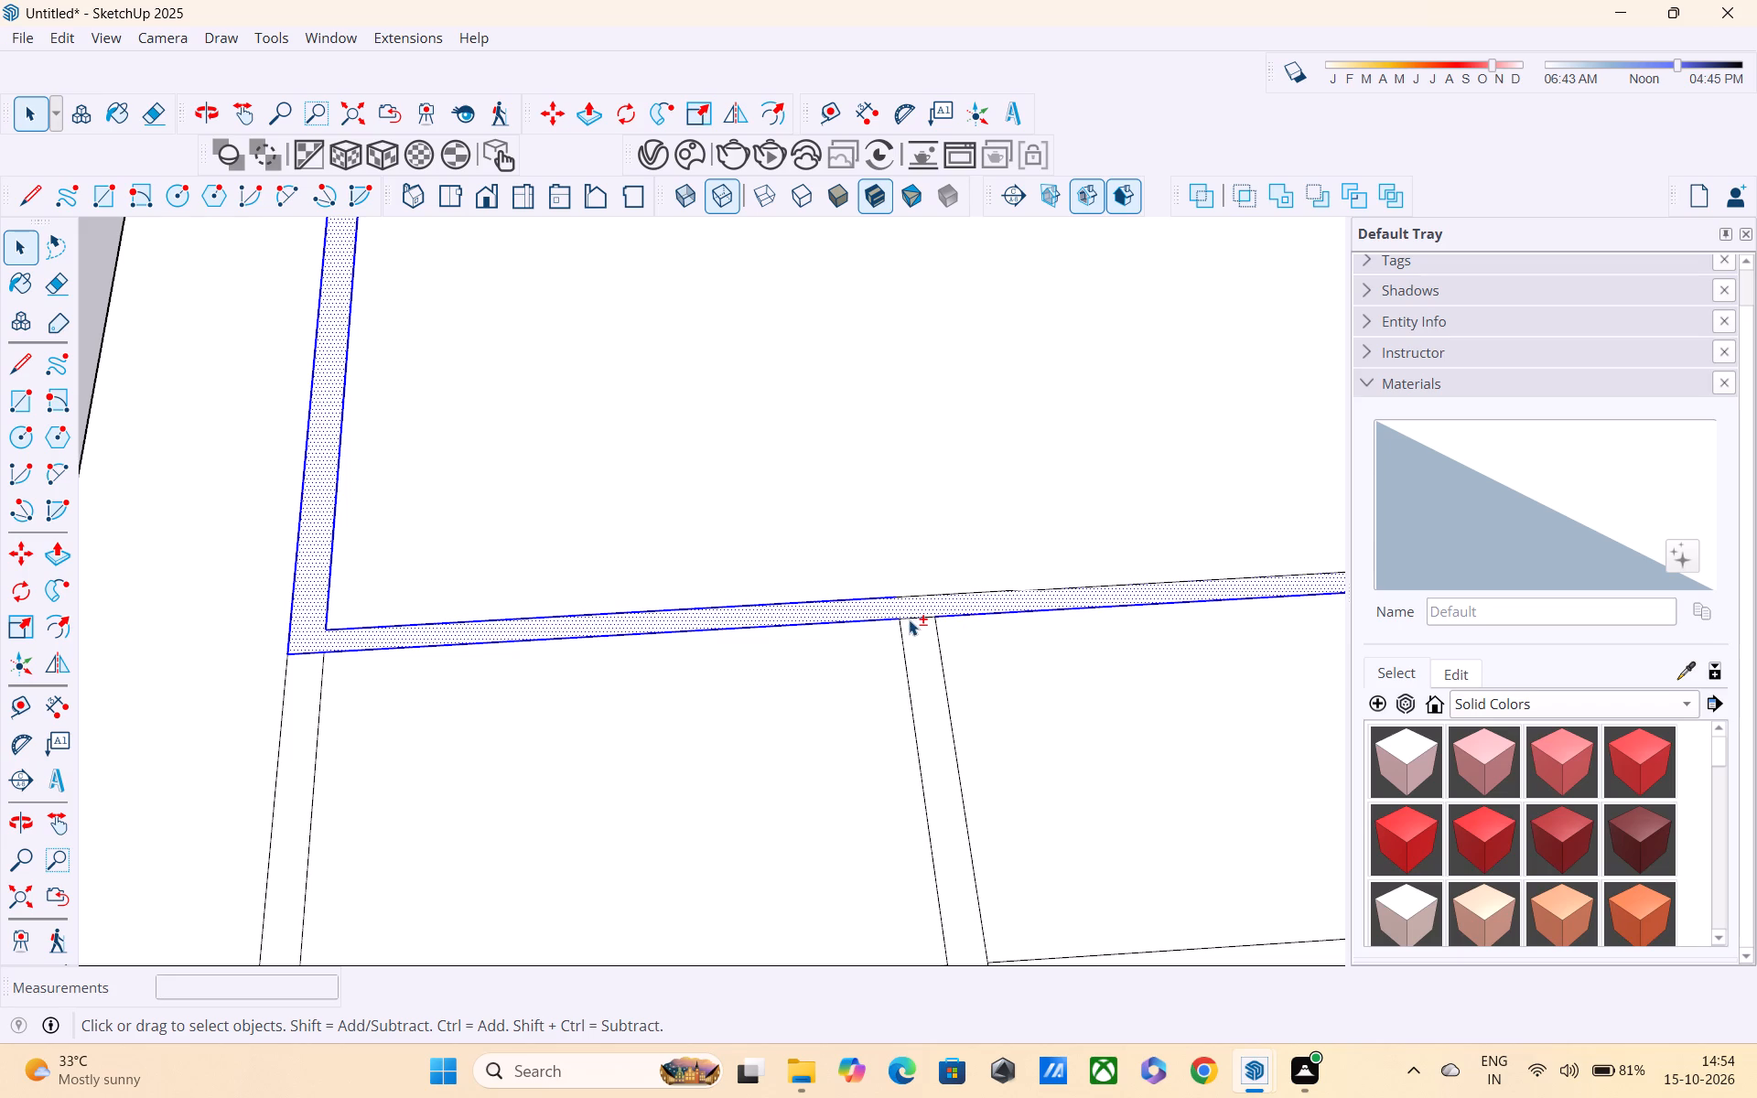
left_click(908, 605, "shift")
scroll(908, 605, "down", 3, "shift")
middle_click_drag(876, 604, 507, 638, "shift")
scroll(668, 611, "up", 5, "shift")
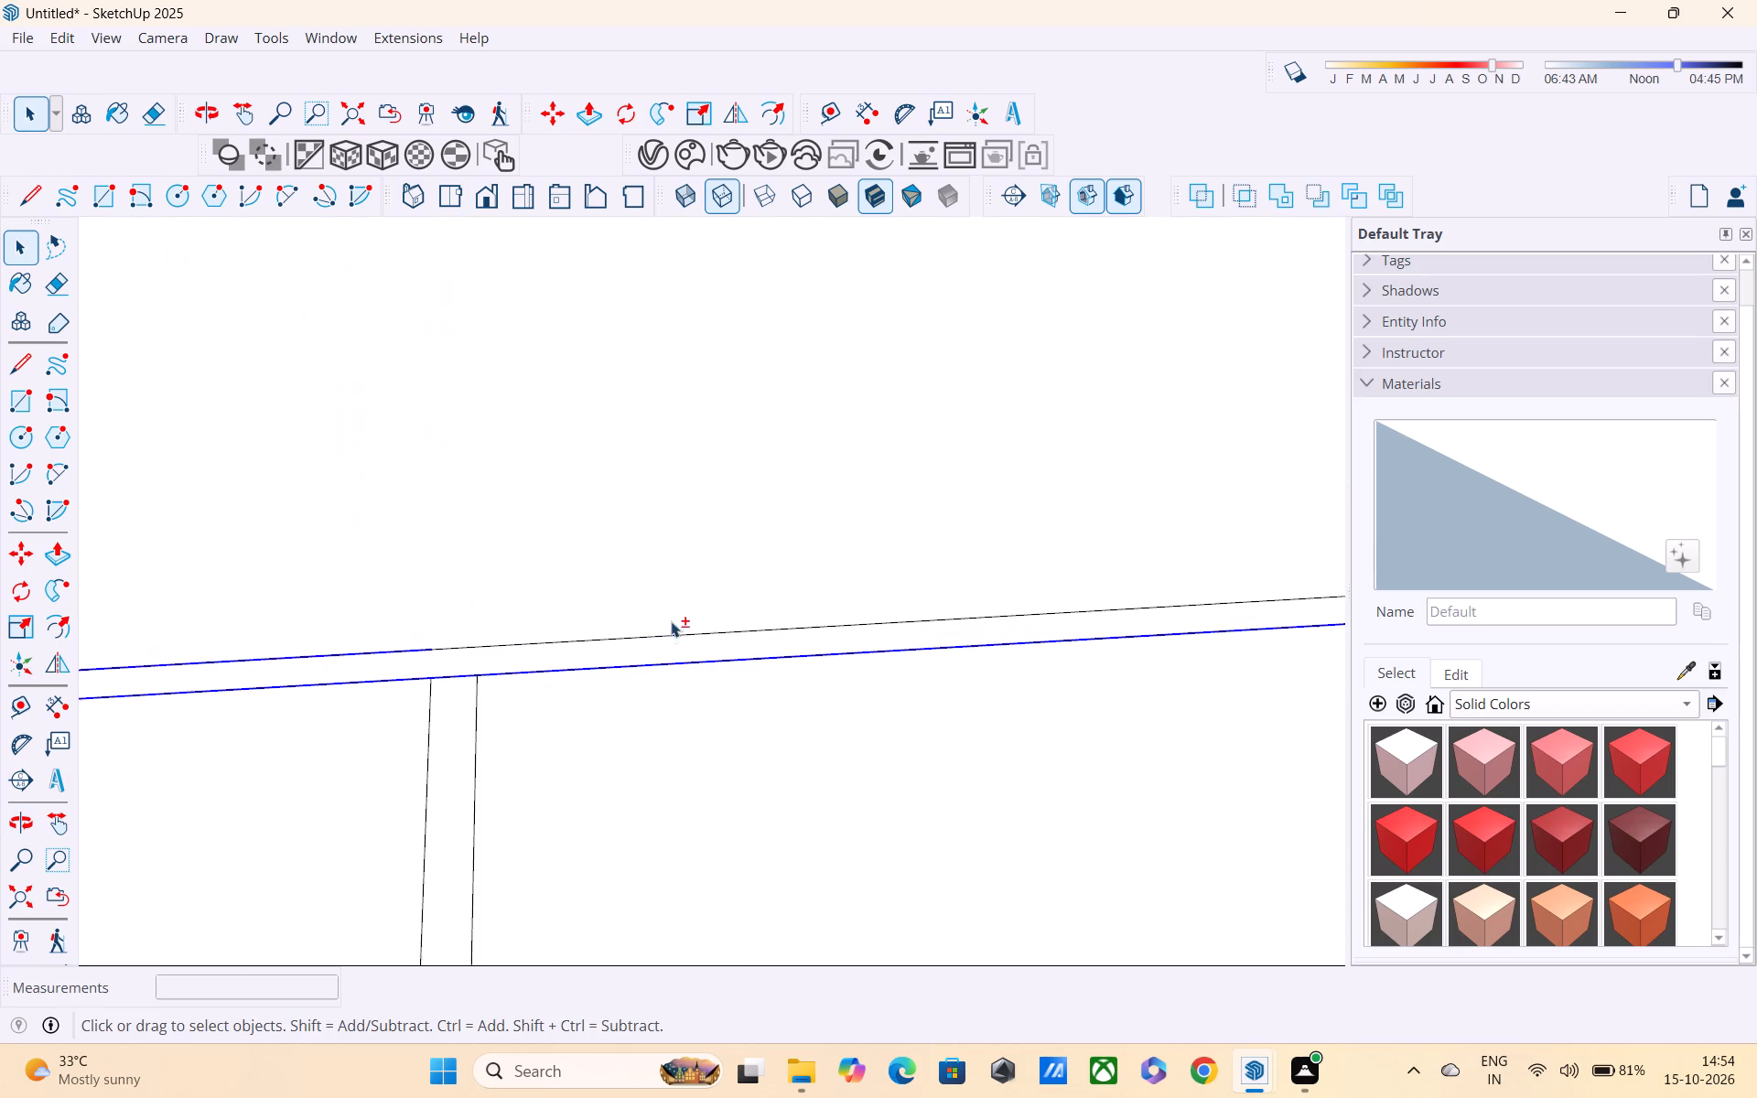
left_click(668, 636, "shift")
scroll(668, 636, "down", 5, "shift")
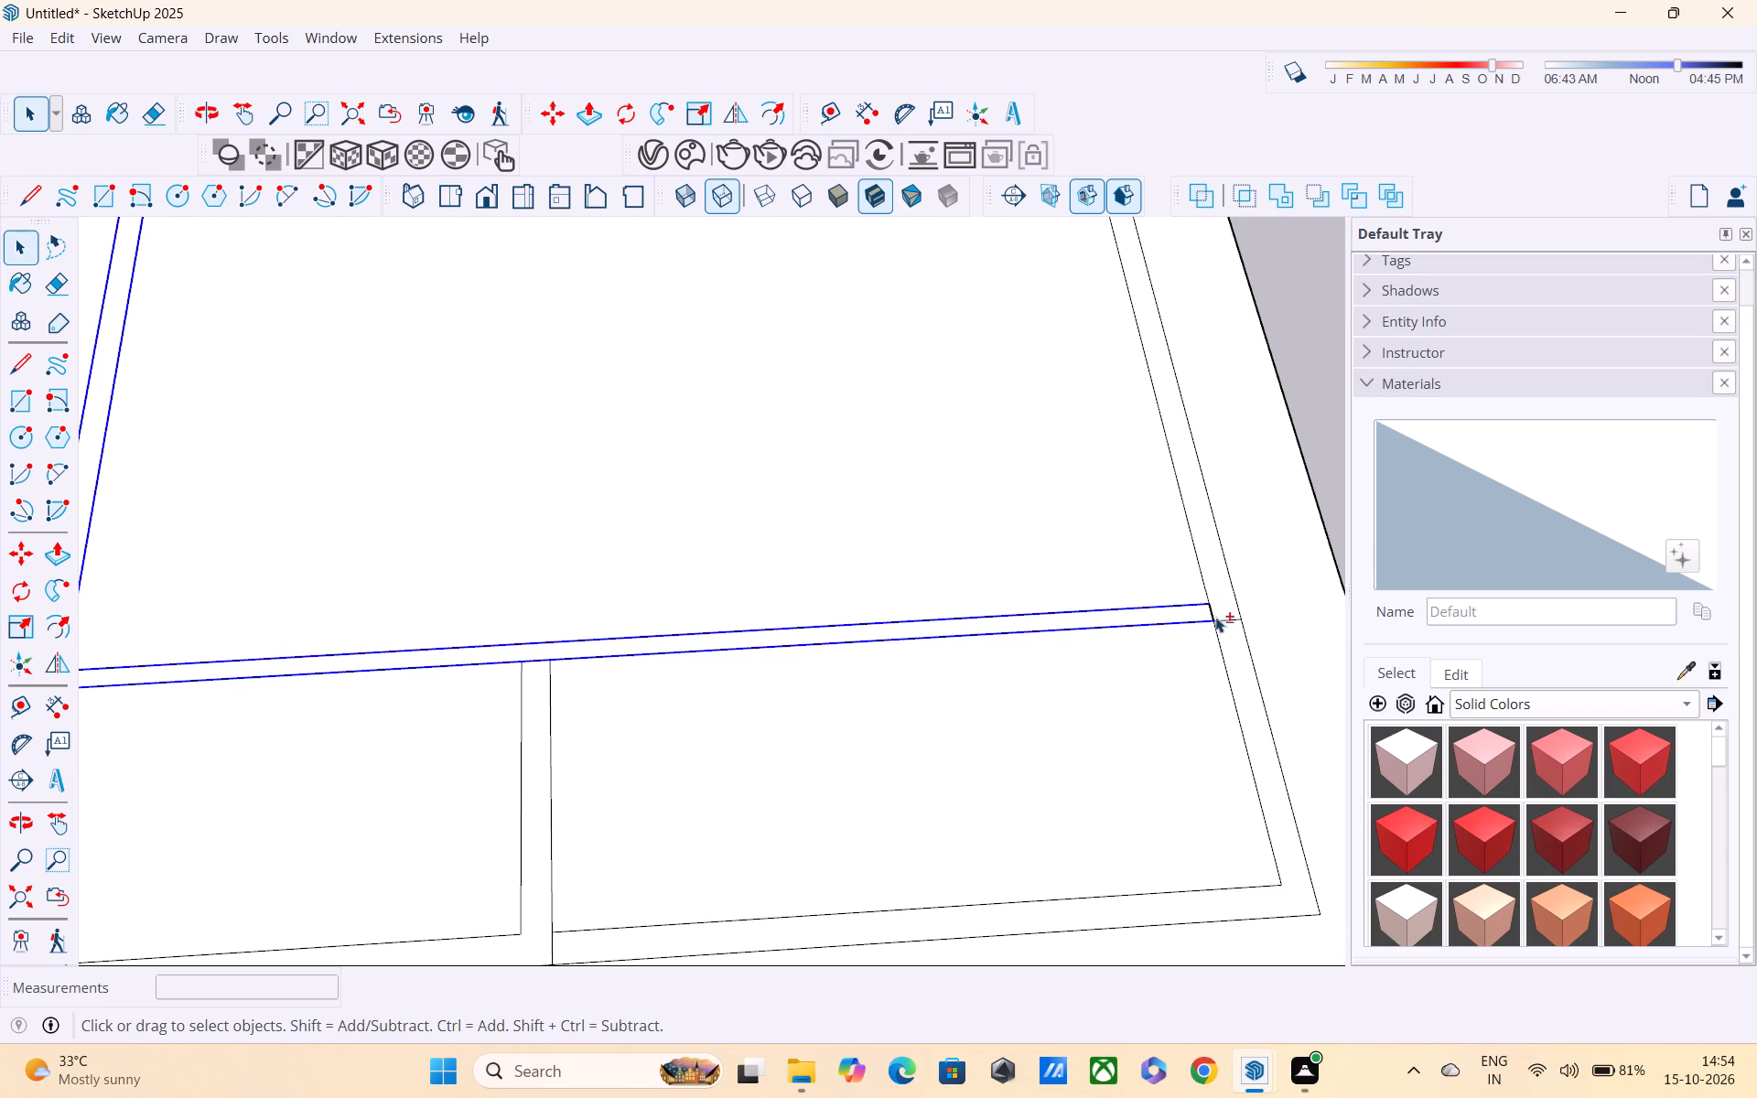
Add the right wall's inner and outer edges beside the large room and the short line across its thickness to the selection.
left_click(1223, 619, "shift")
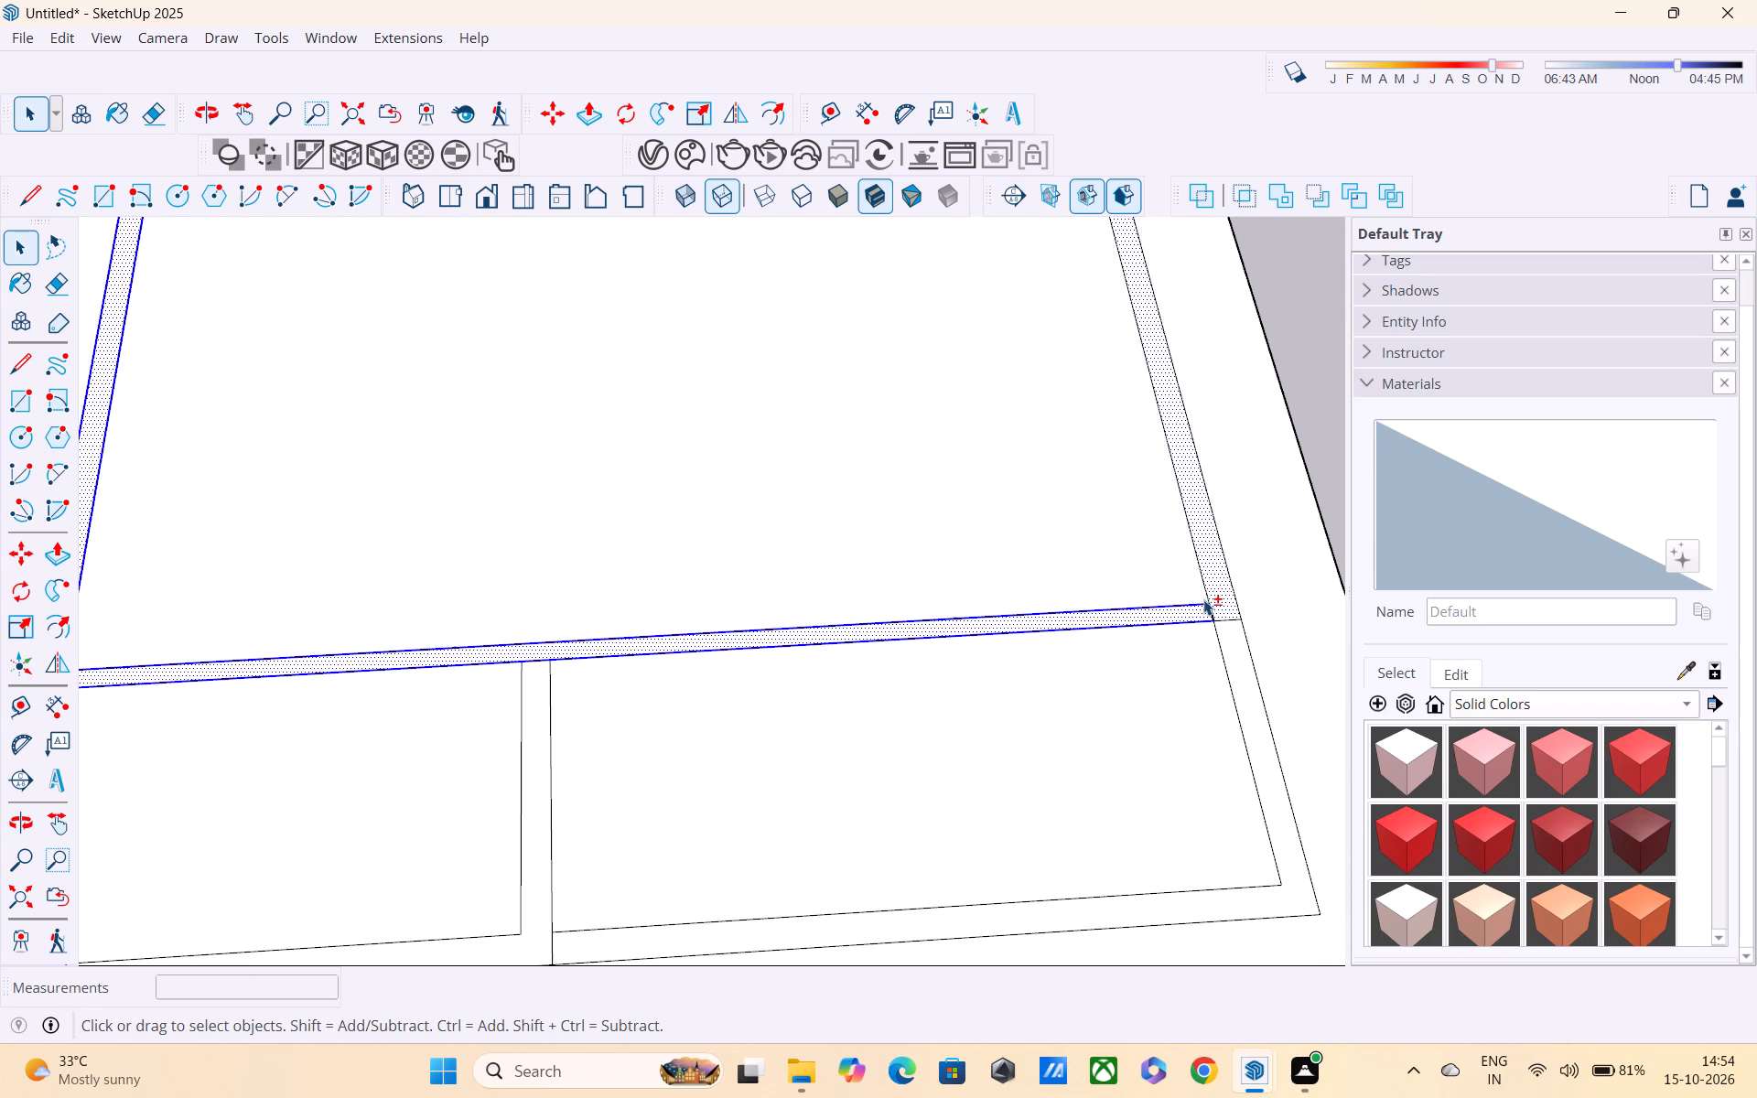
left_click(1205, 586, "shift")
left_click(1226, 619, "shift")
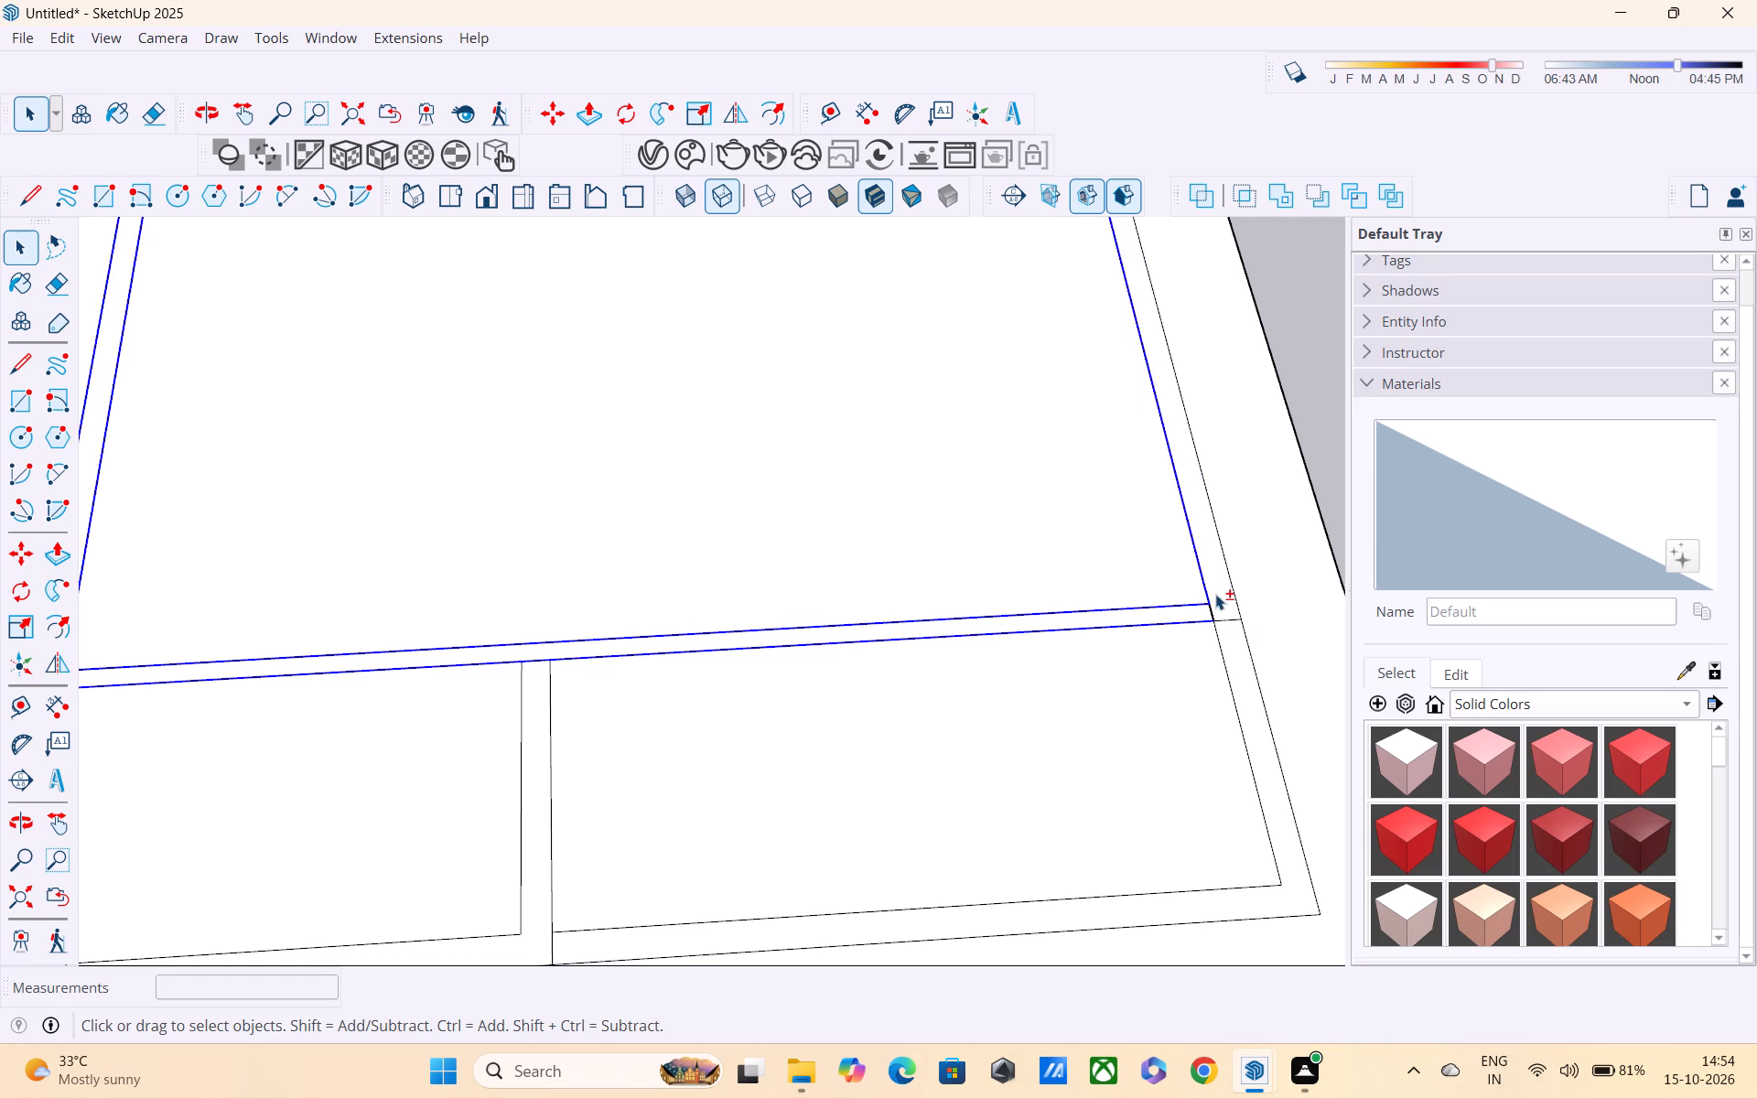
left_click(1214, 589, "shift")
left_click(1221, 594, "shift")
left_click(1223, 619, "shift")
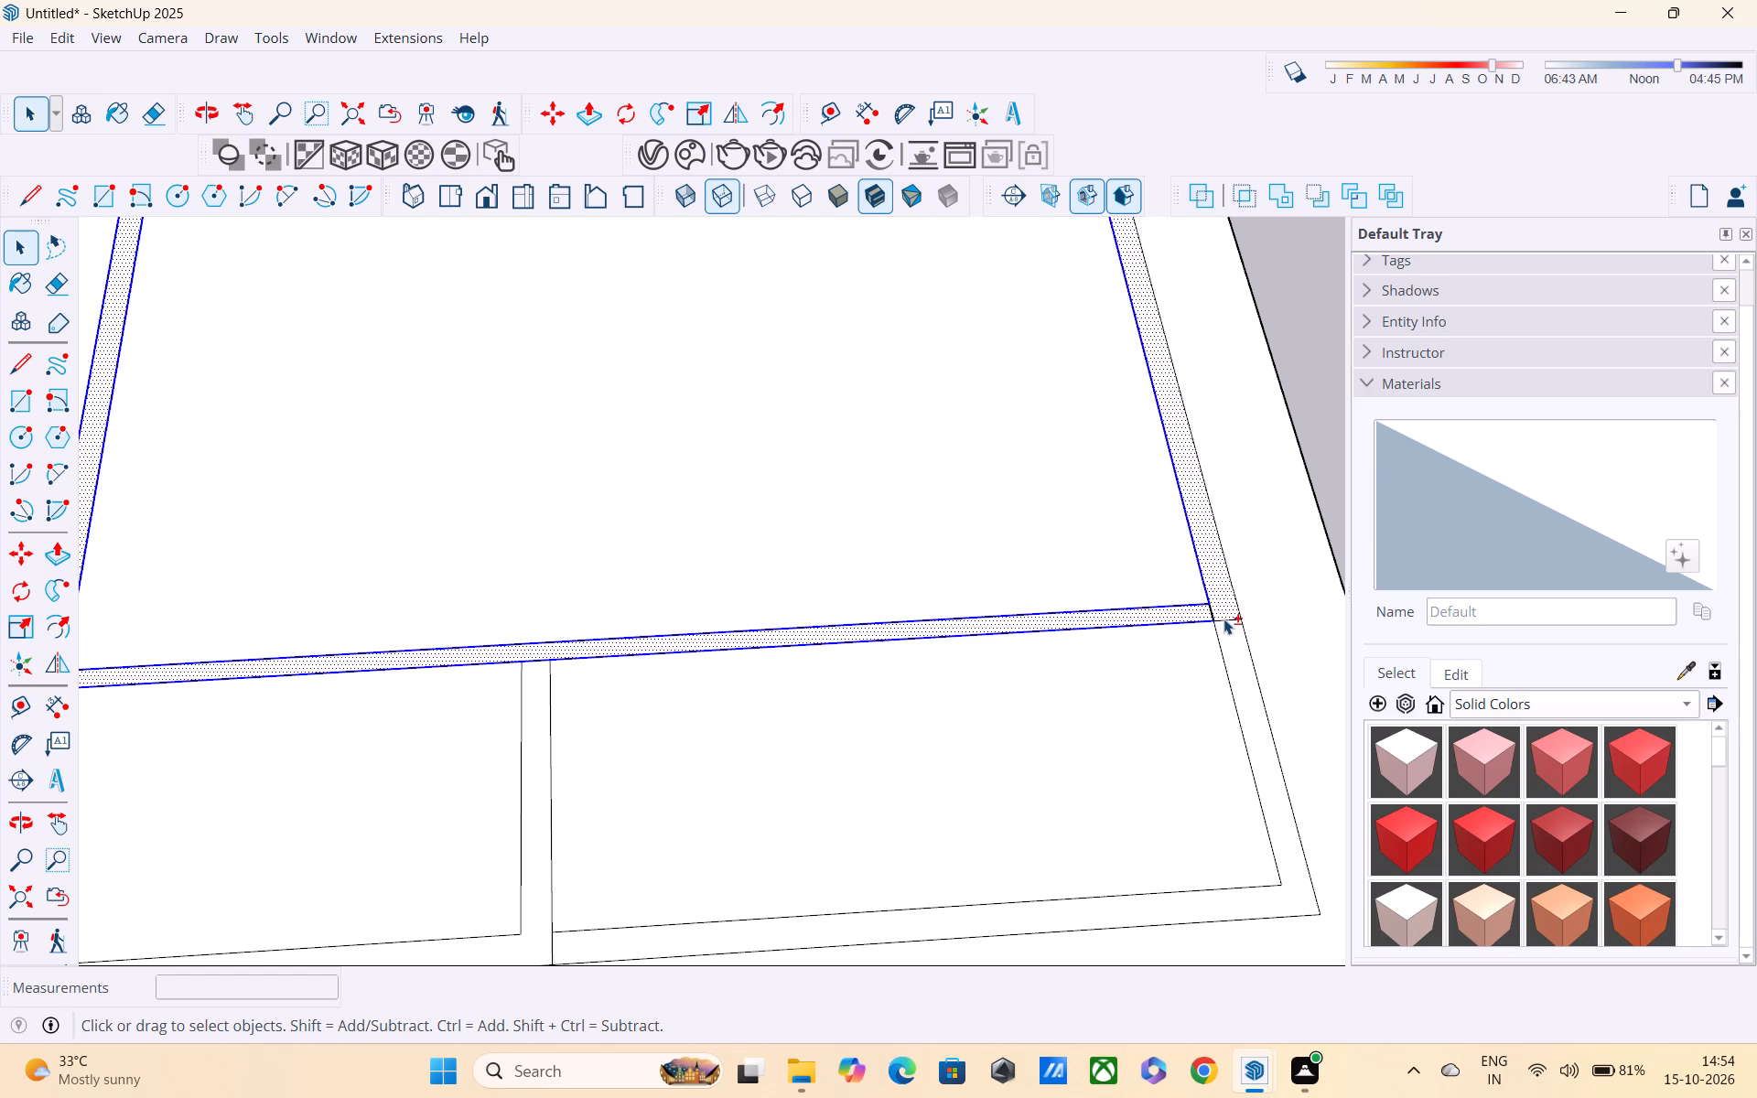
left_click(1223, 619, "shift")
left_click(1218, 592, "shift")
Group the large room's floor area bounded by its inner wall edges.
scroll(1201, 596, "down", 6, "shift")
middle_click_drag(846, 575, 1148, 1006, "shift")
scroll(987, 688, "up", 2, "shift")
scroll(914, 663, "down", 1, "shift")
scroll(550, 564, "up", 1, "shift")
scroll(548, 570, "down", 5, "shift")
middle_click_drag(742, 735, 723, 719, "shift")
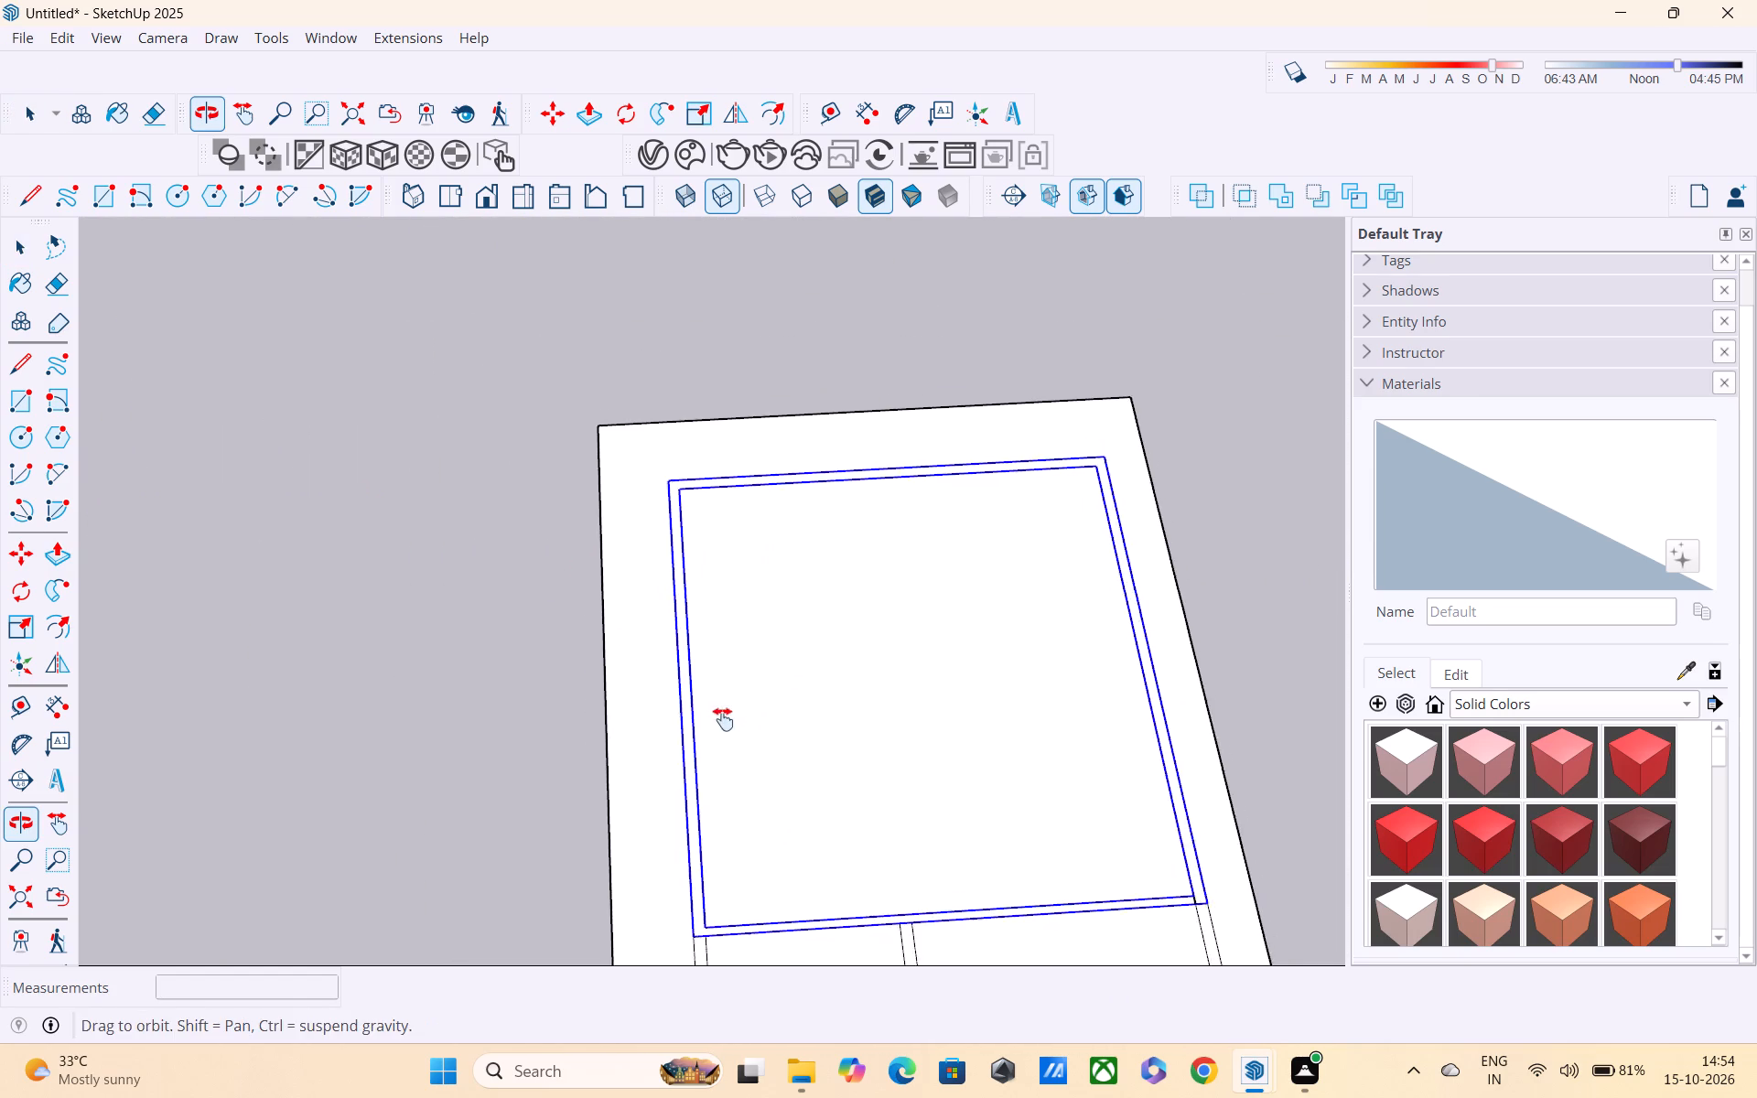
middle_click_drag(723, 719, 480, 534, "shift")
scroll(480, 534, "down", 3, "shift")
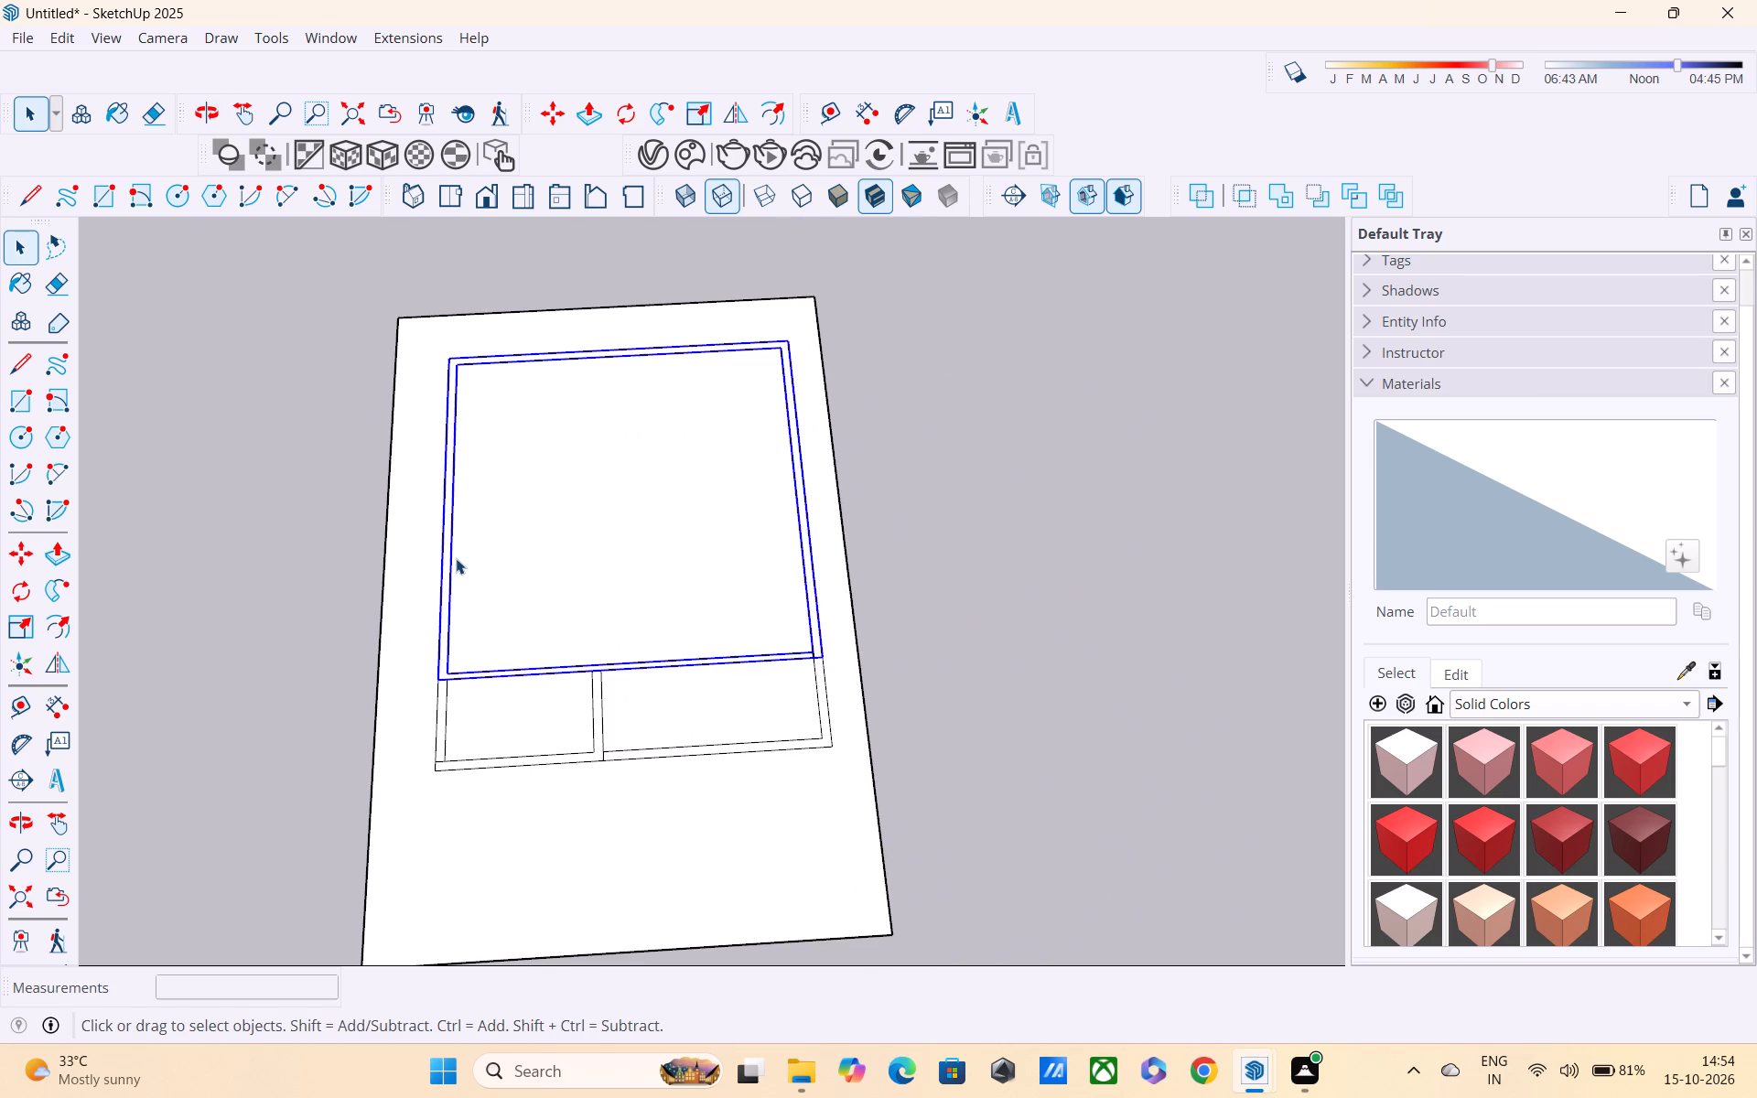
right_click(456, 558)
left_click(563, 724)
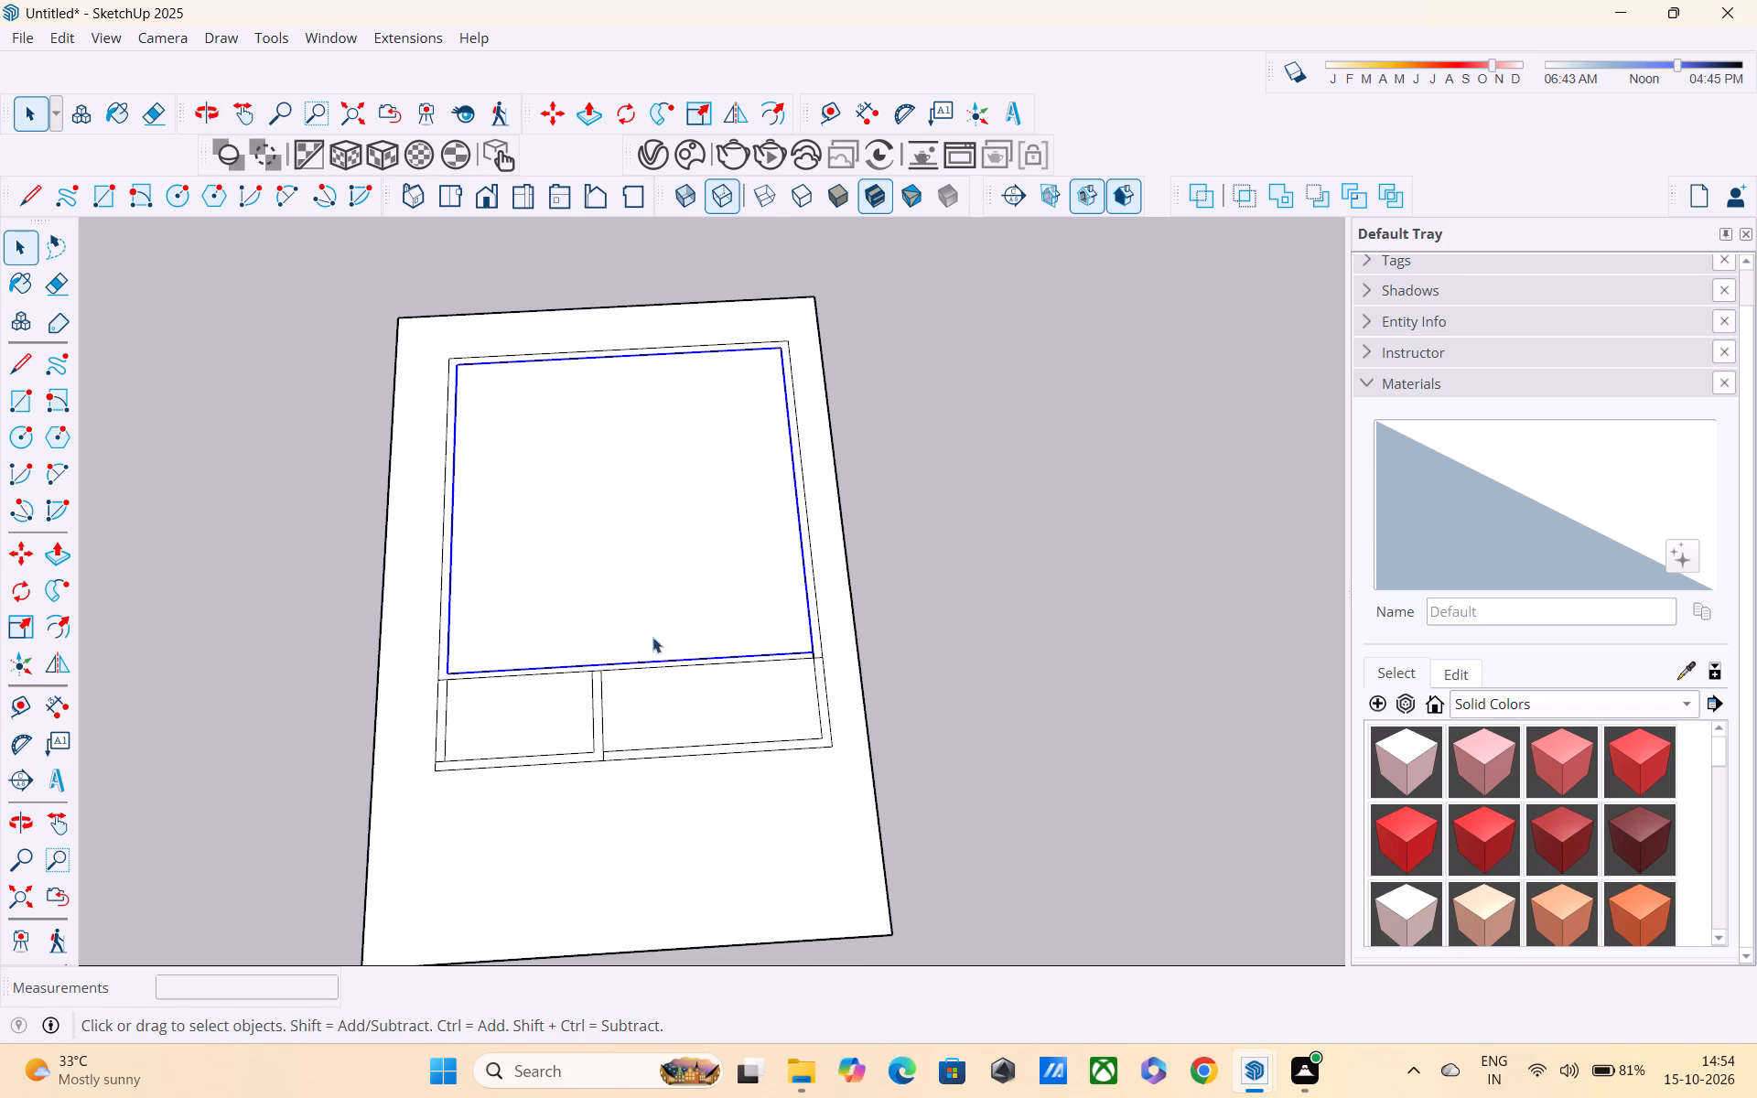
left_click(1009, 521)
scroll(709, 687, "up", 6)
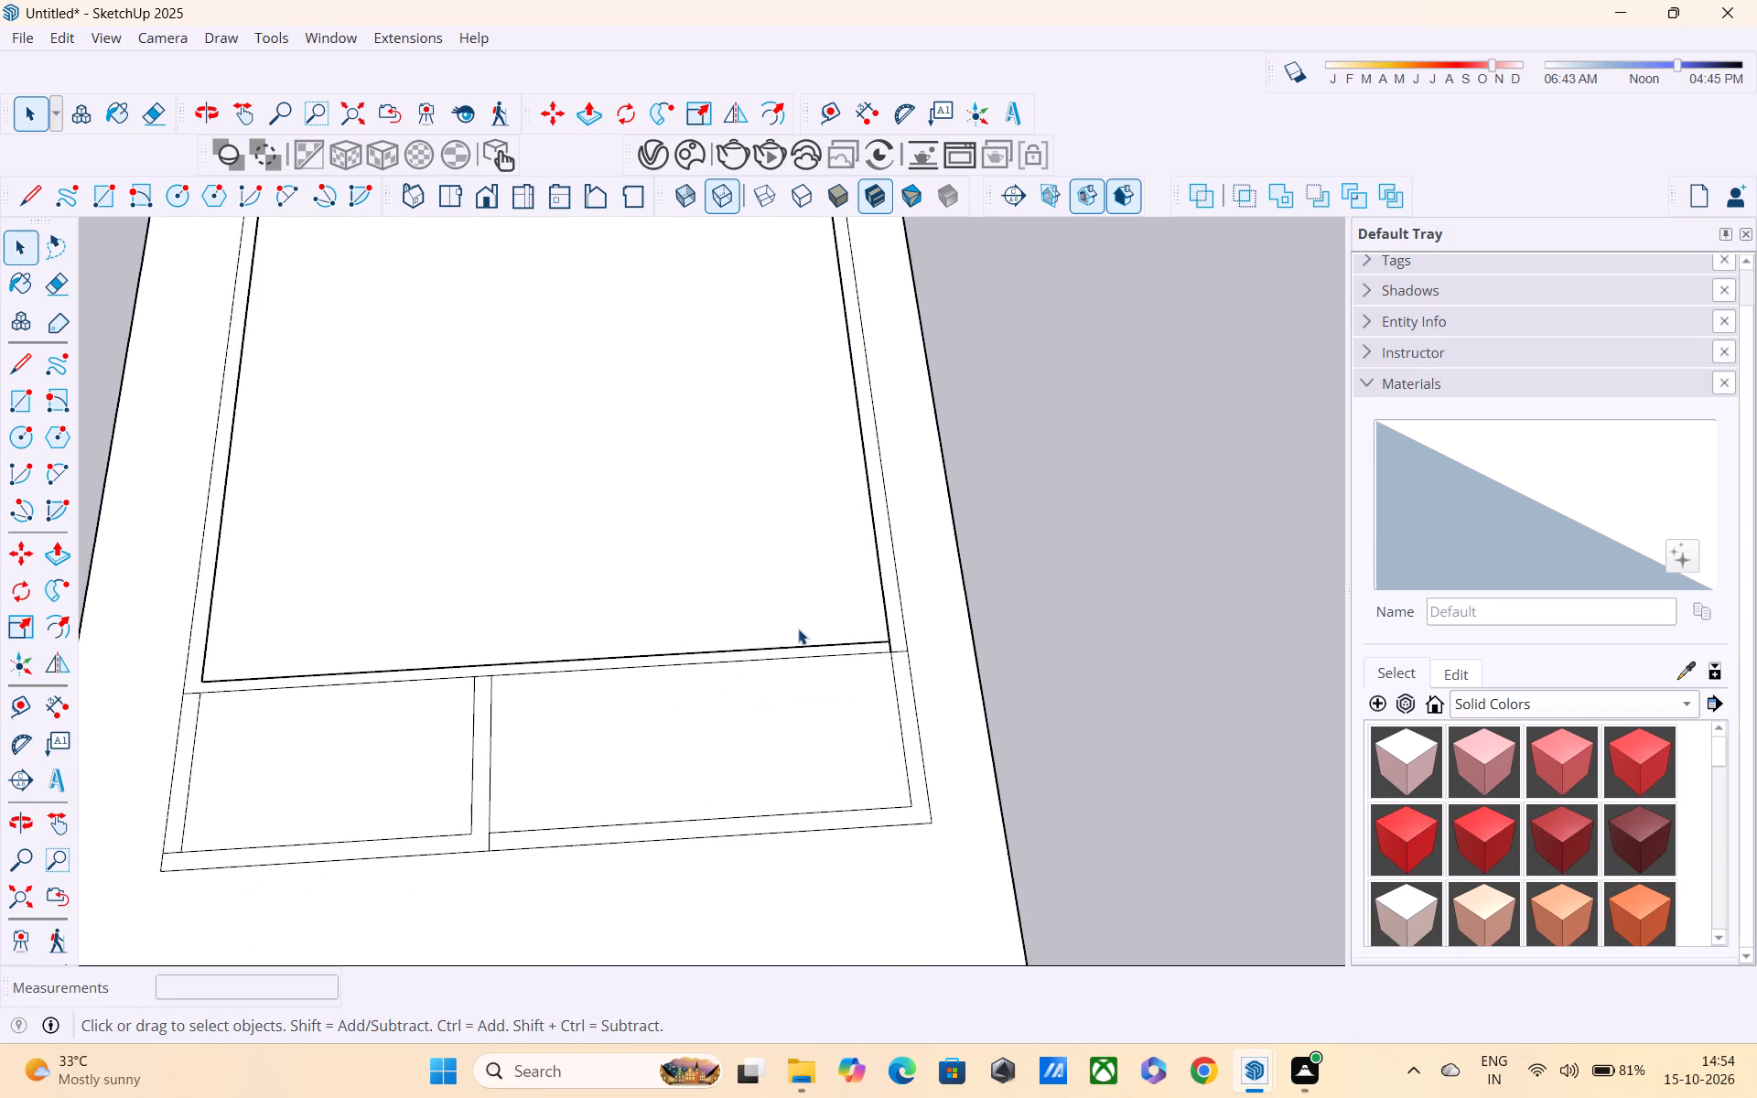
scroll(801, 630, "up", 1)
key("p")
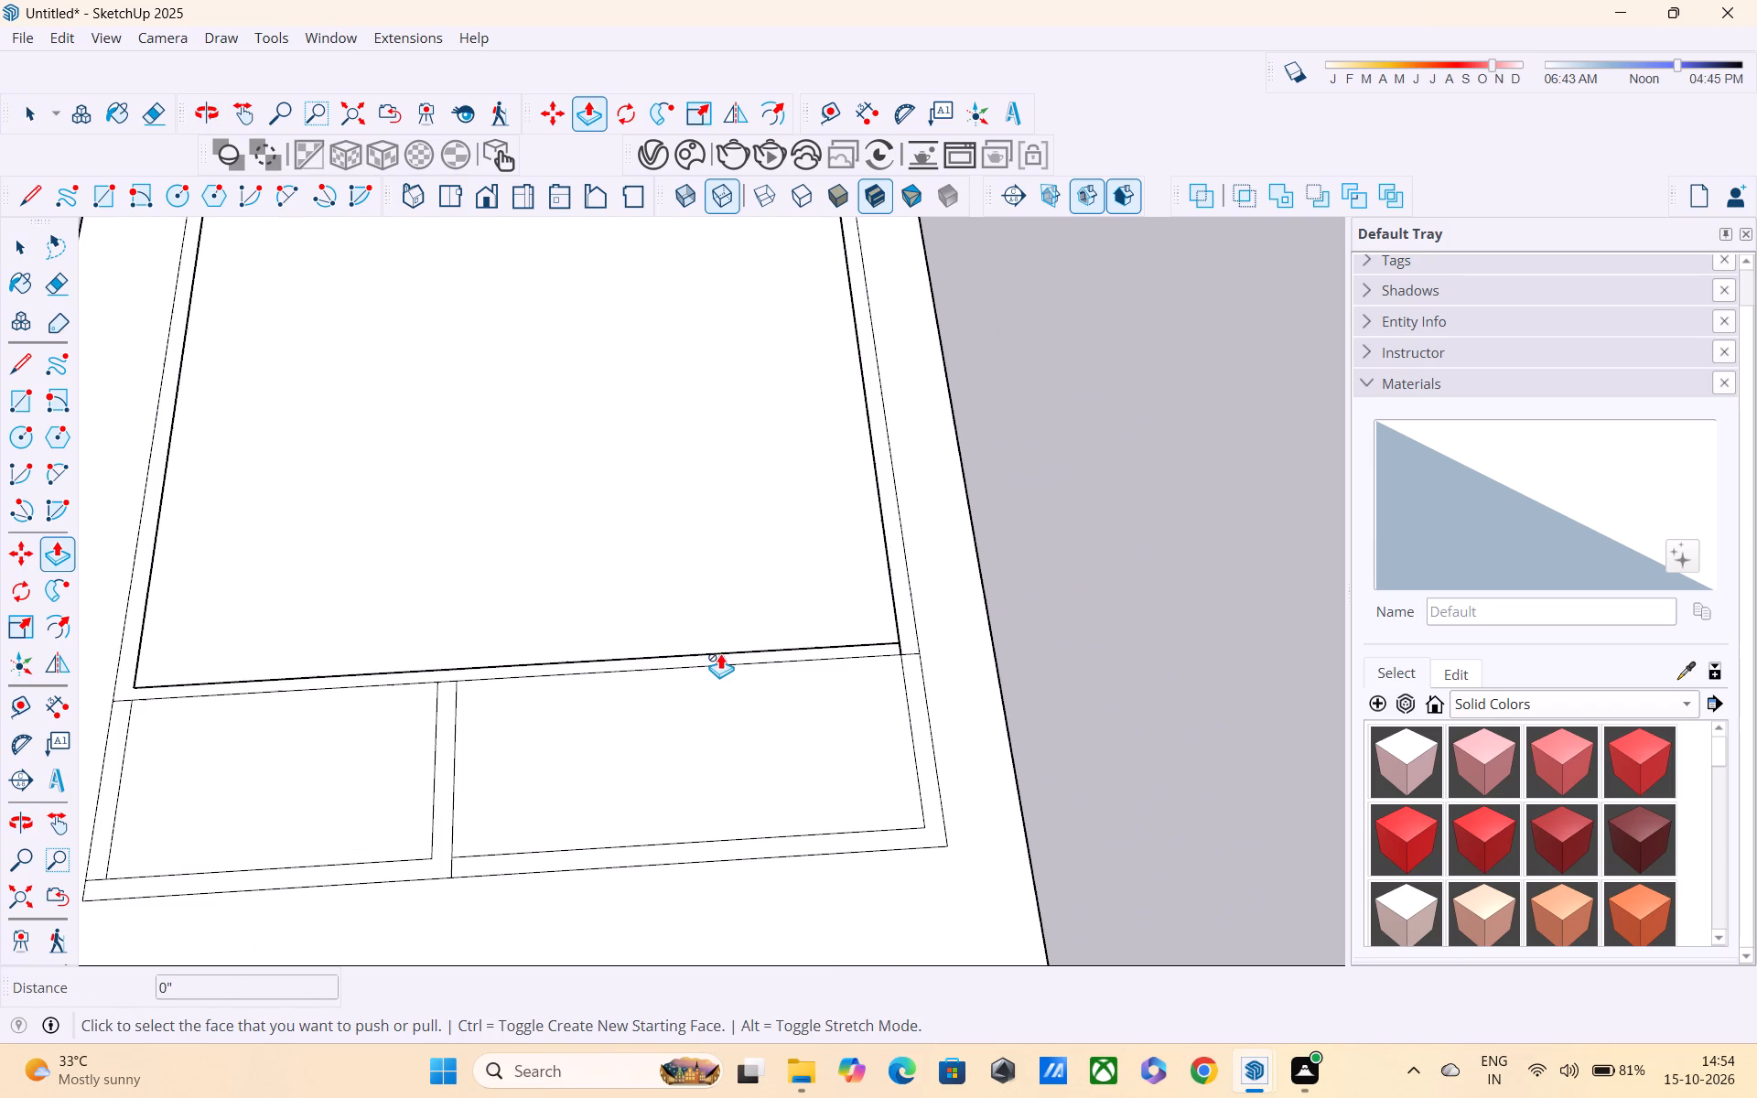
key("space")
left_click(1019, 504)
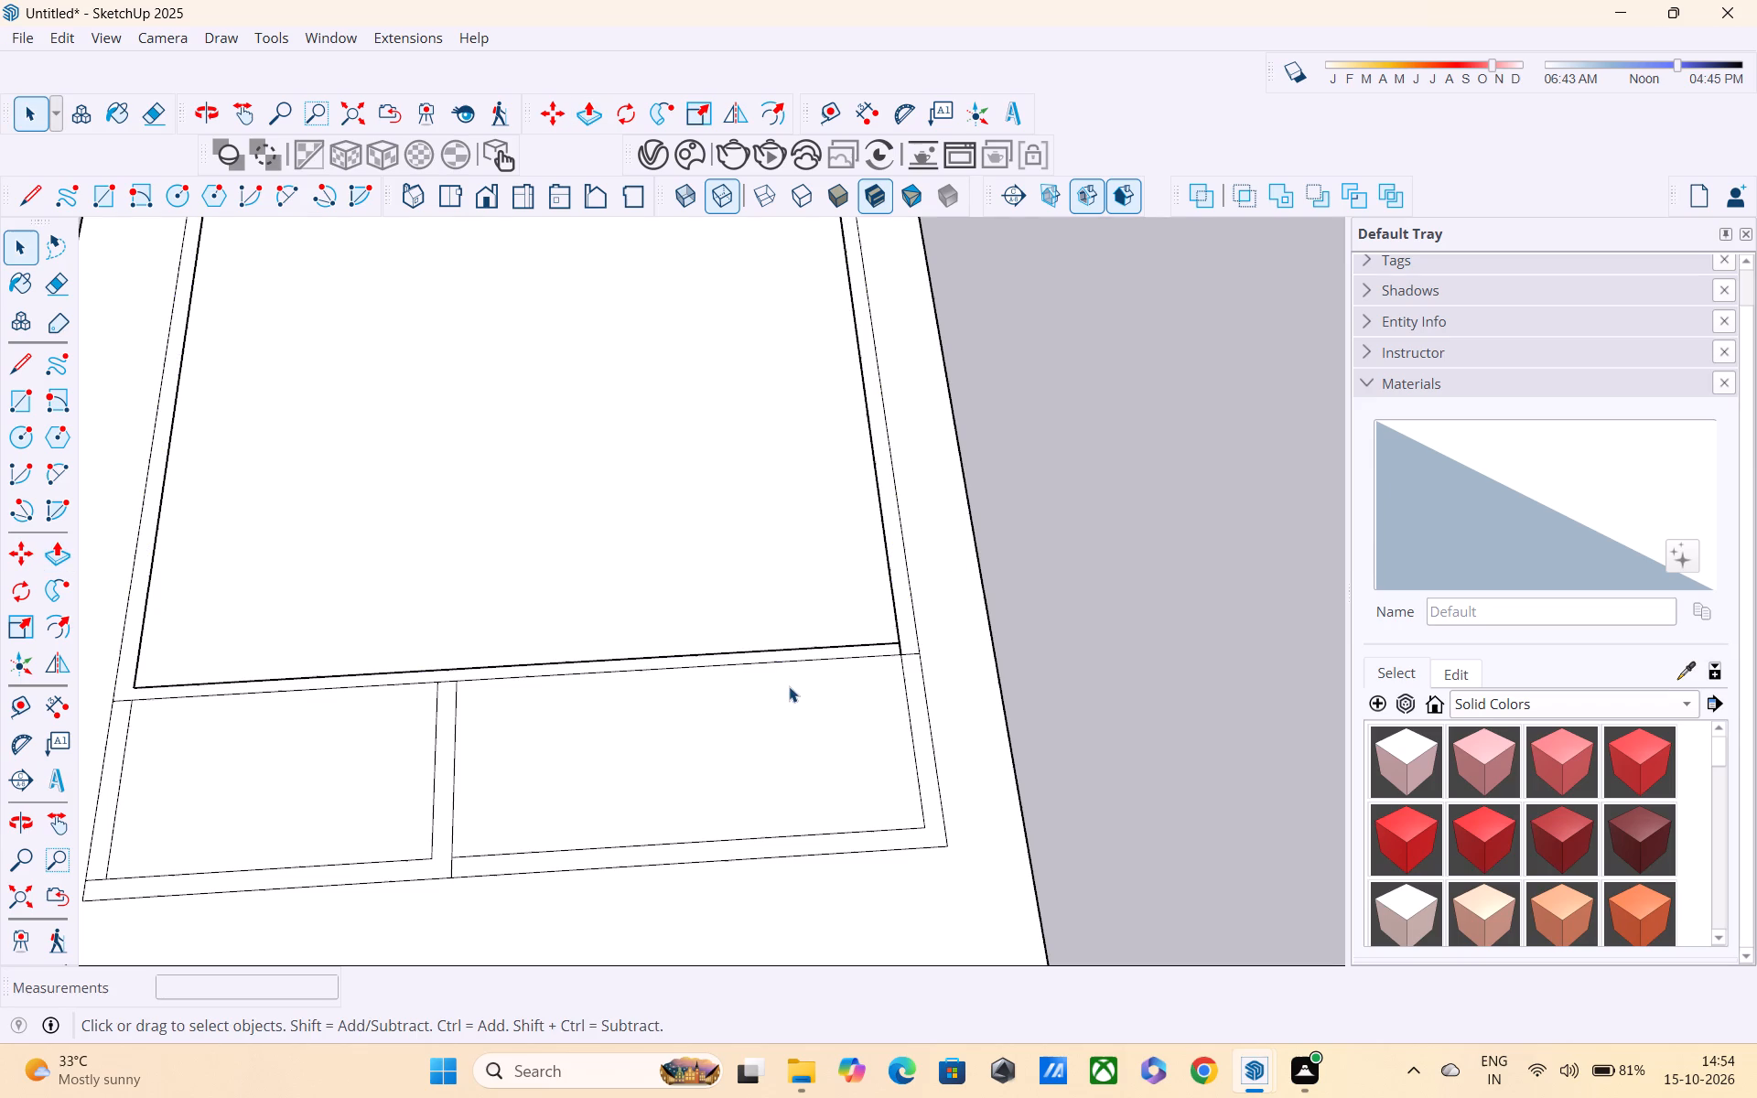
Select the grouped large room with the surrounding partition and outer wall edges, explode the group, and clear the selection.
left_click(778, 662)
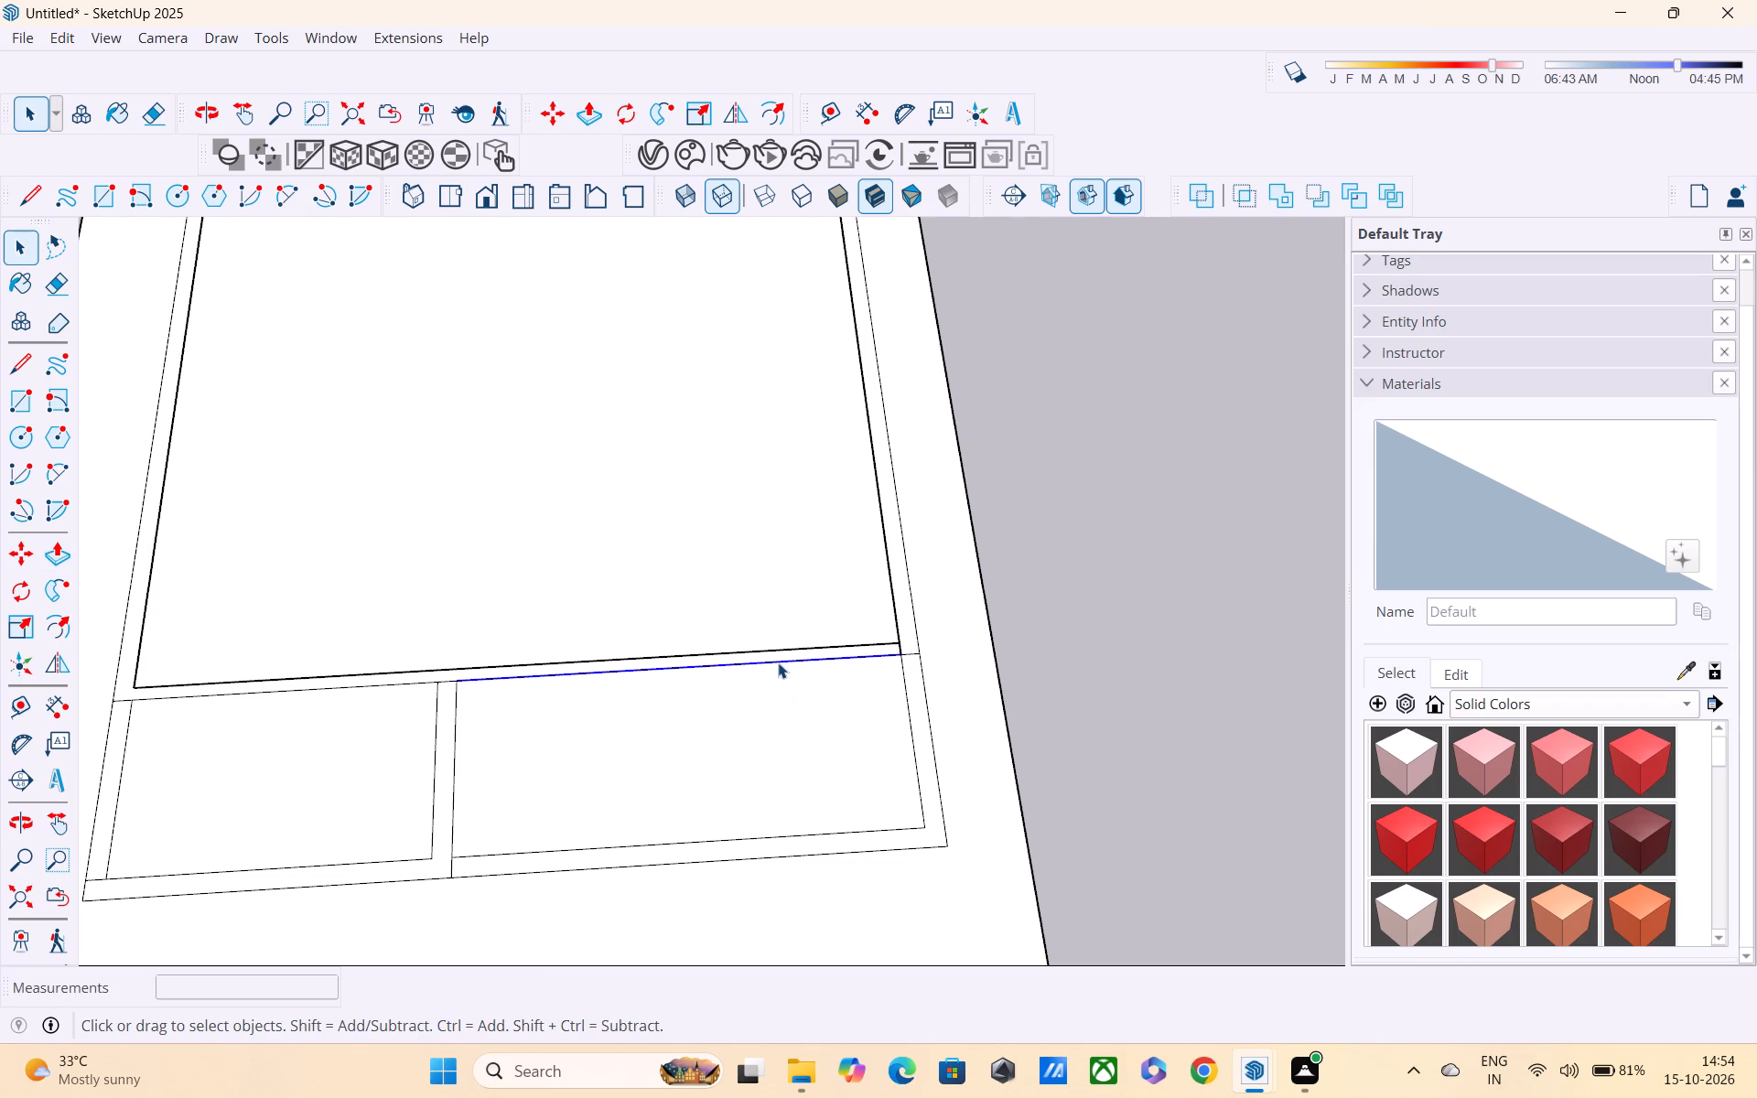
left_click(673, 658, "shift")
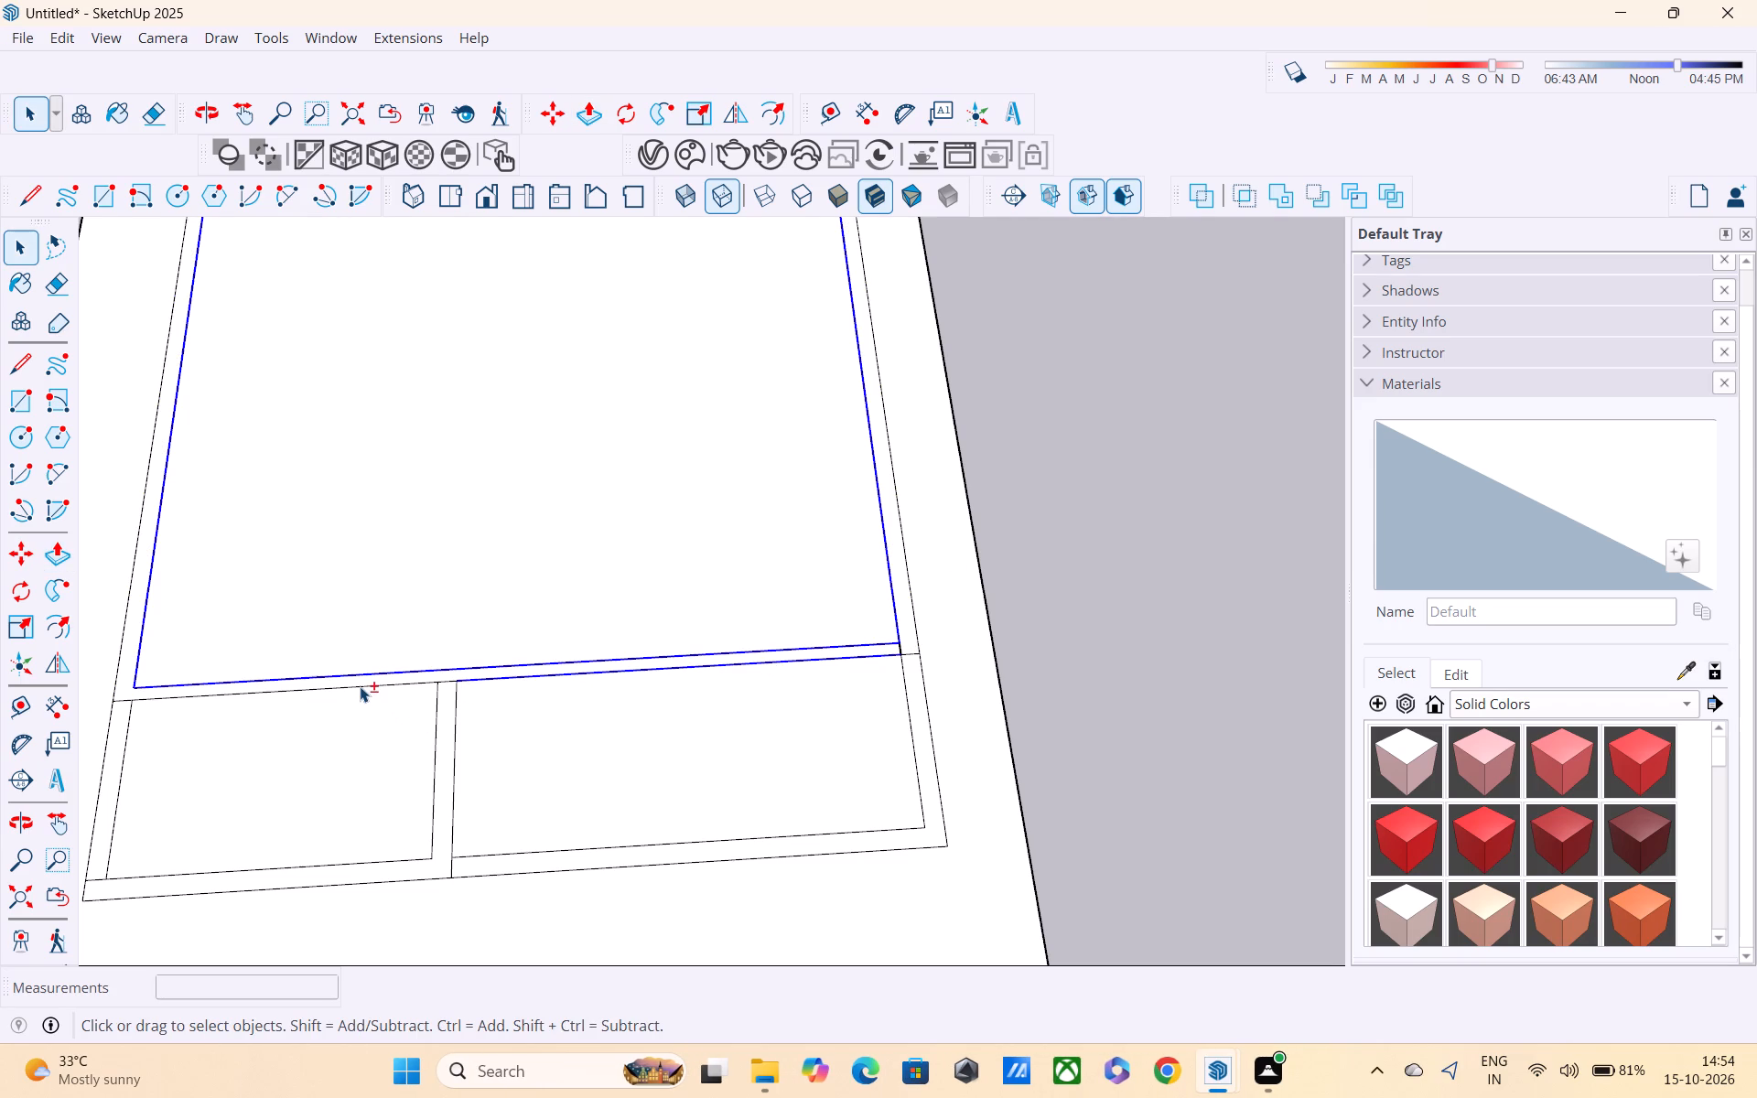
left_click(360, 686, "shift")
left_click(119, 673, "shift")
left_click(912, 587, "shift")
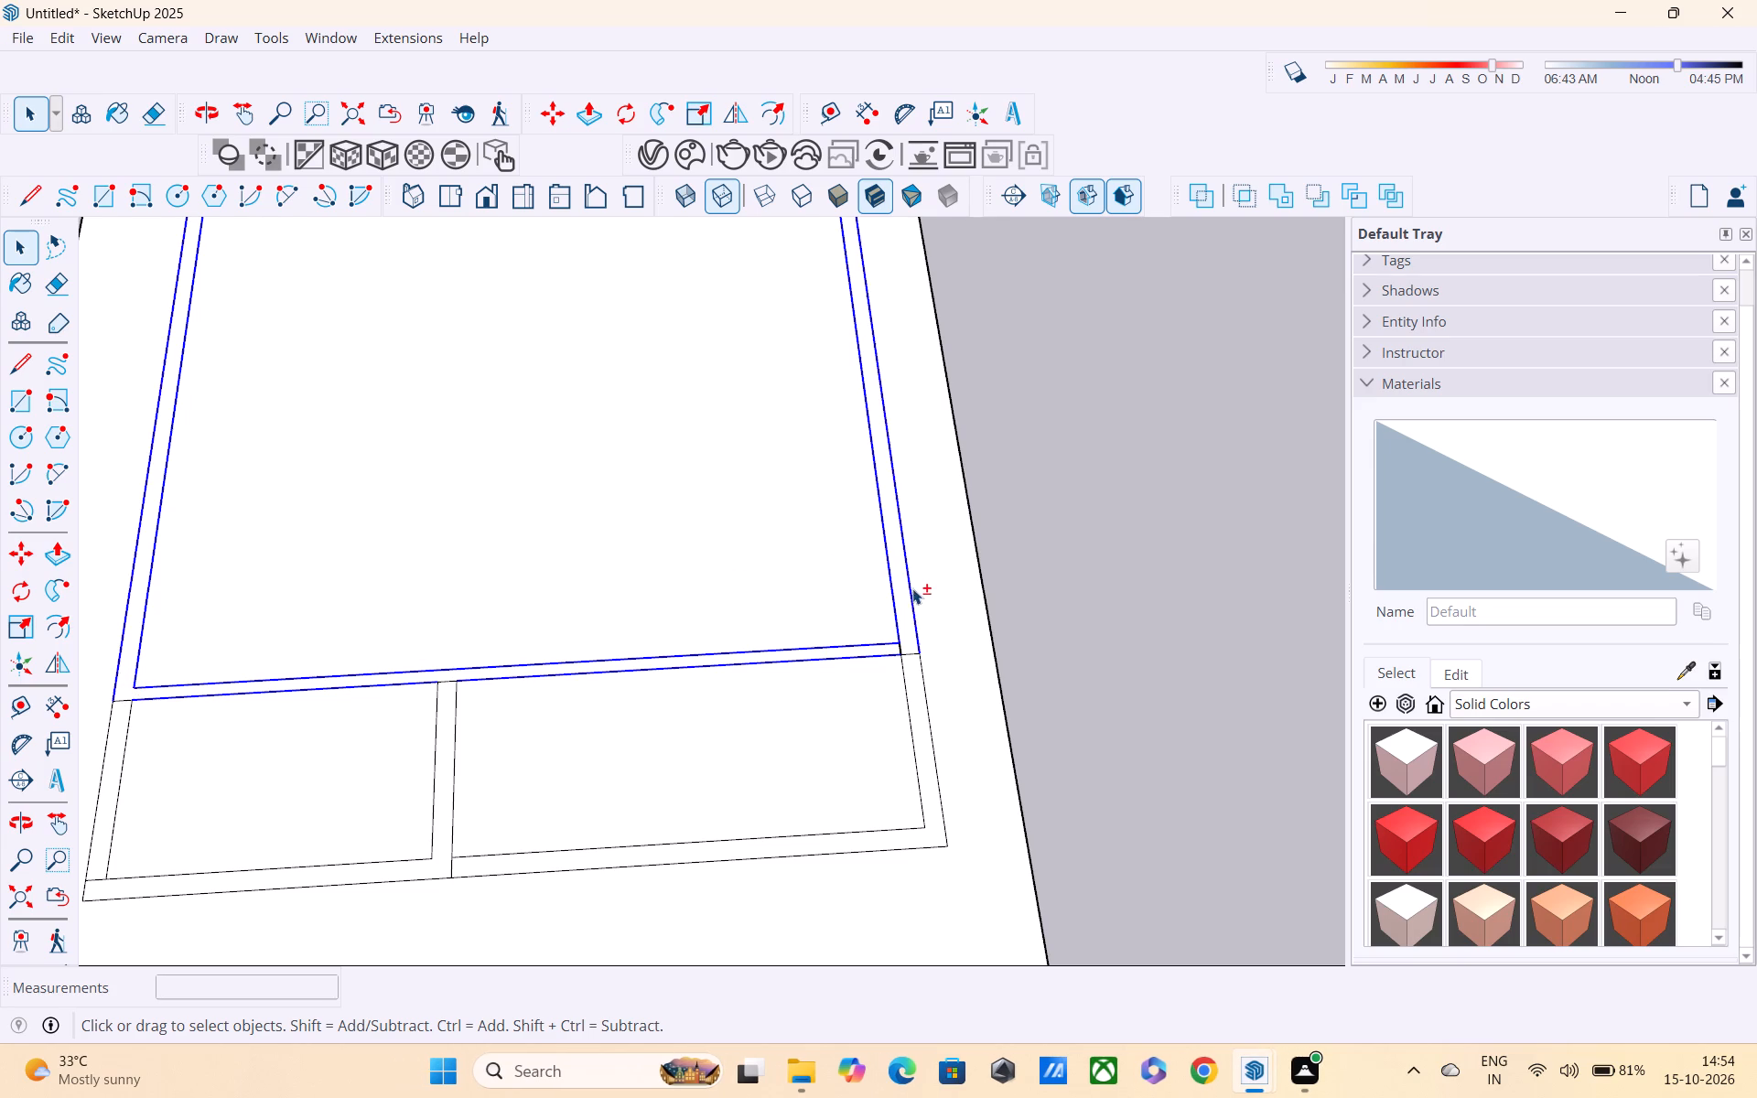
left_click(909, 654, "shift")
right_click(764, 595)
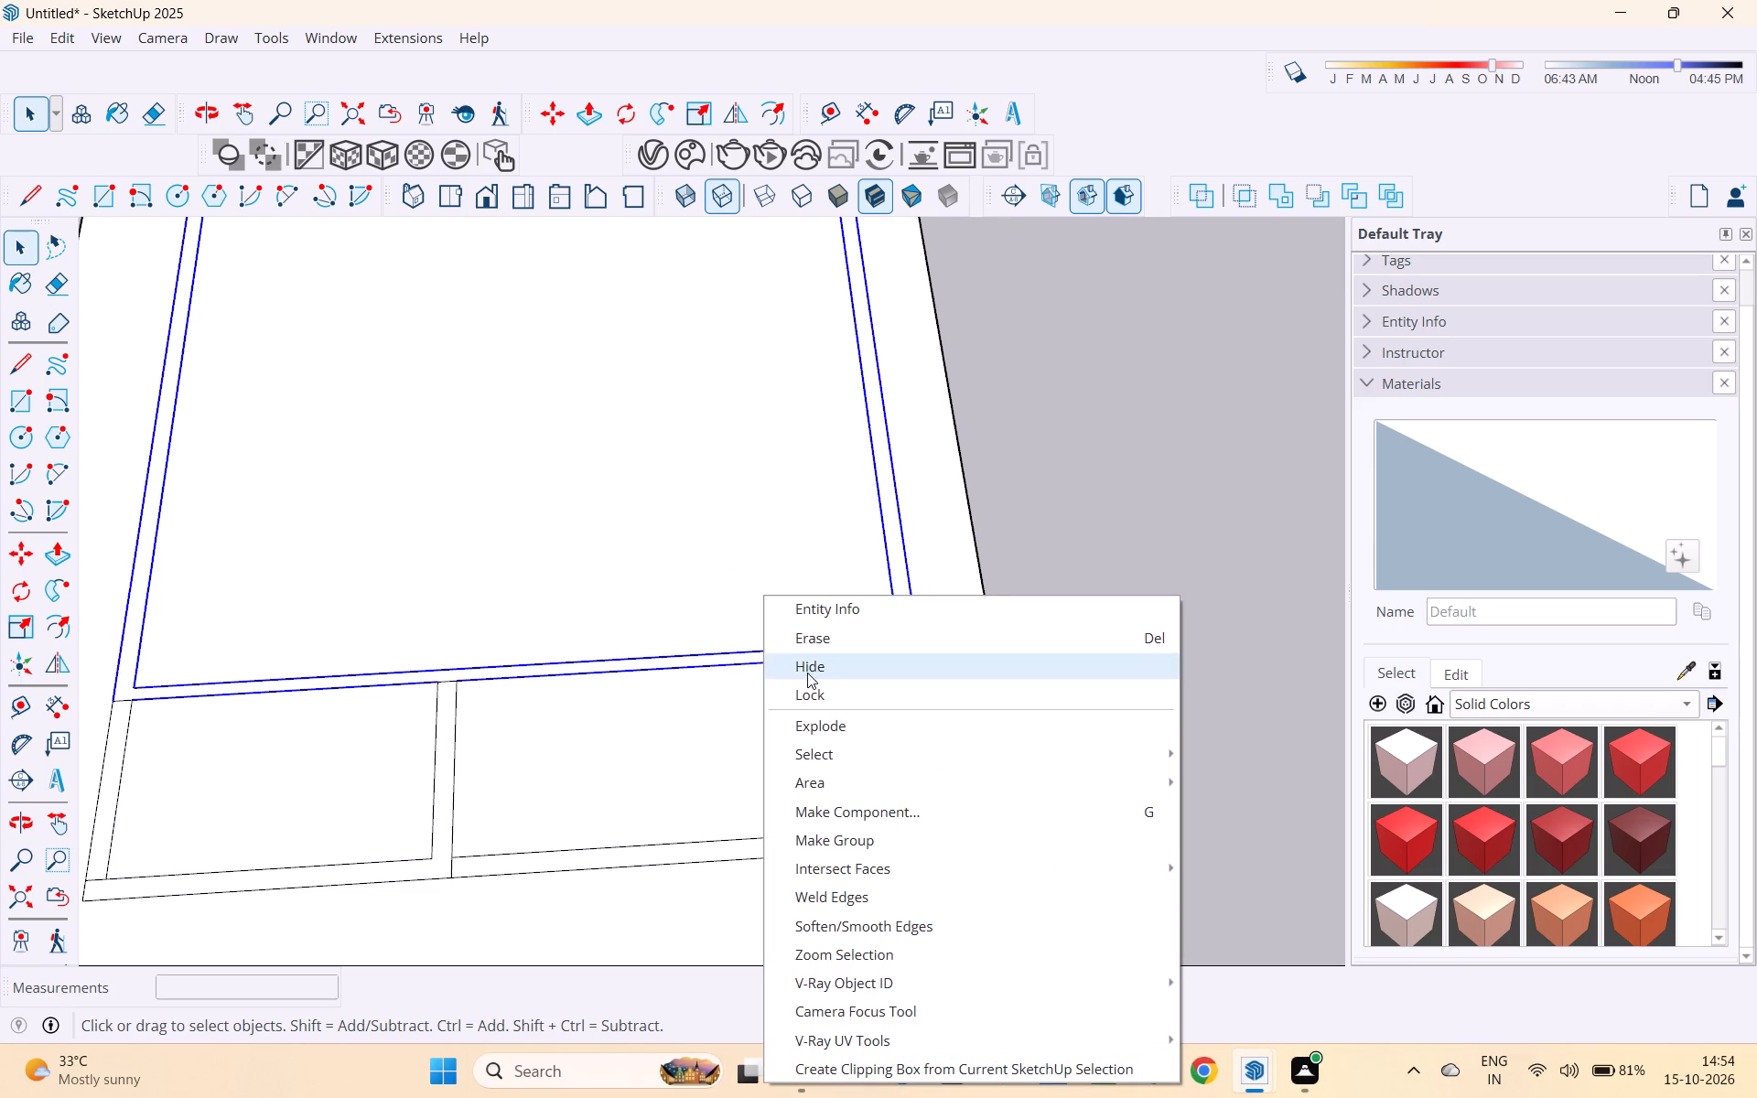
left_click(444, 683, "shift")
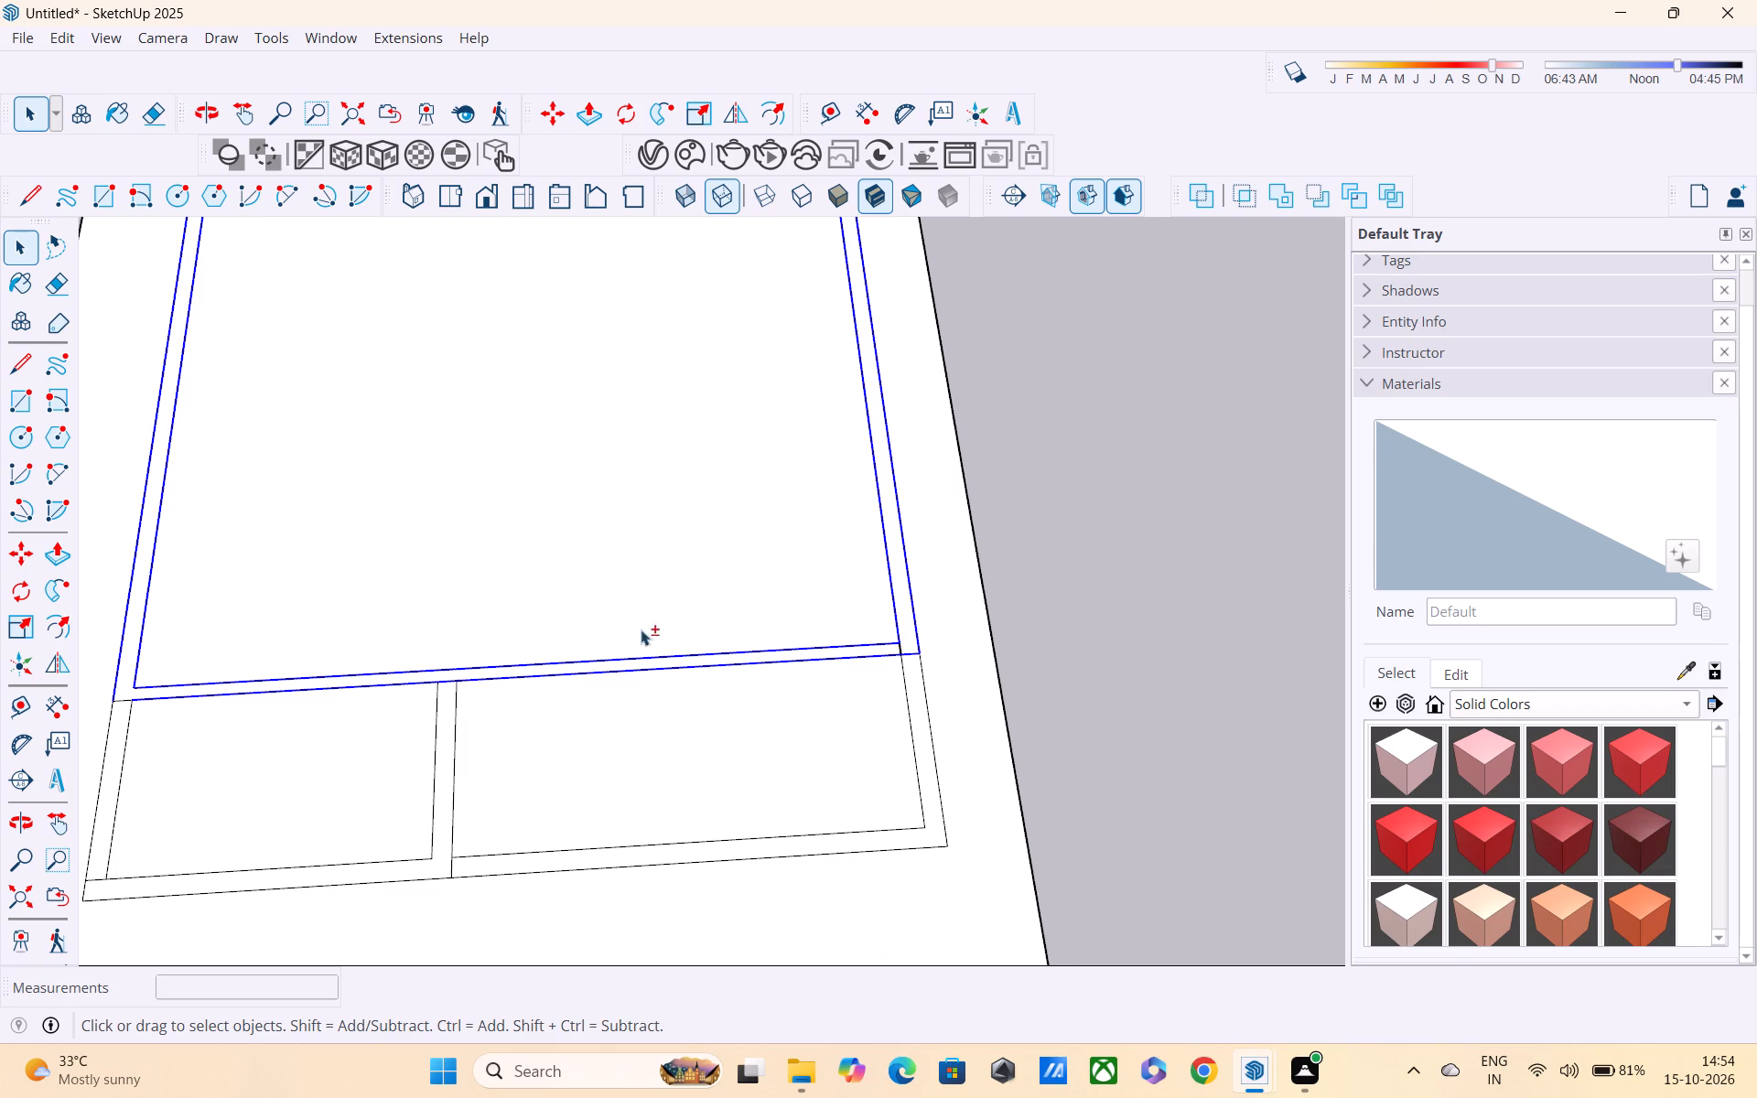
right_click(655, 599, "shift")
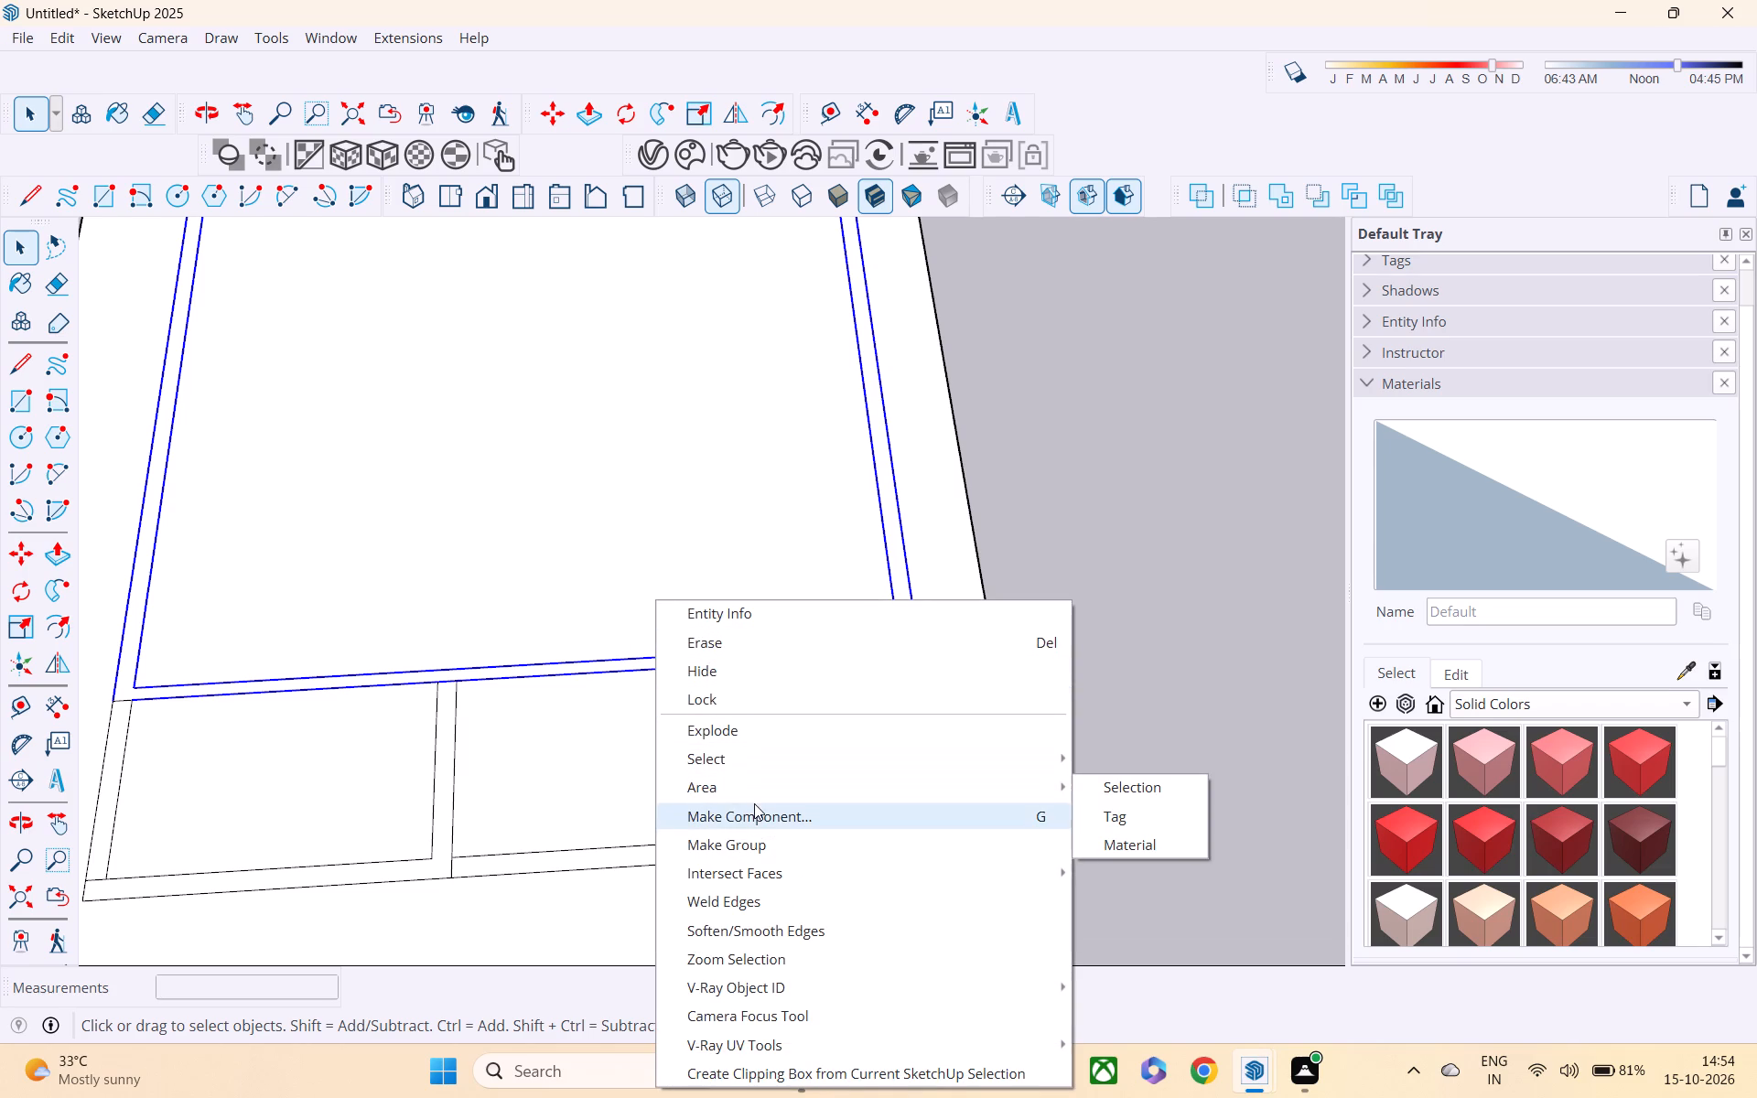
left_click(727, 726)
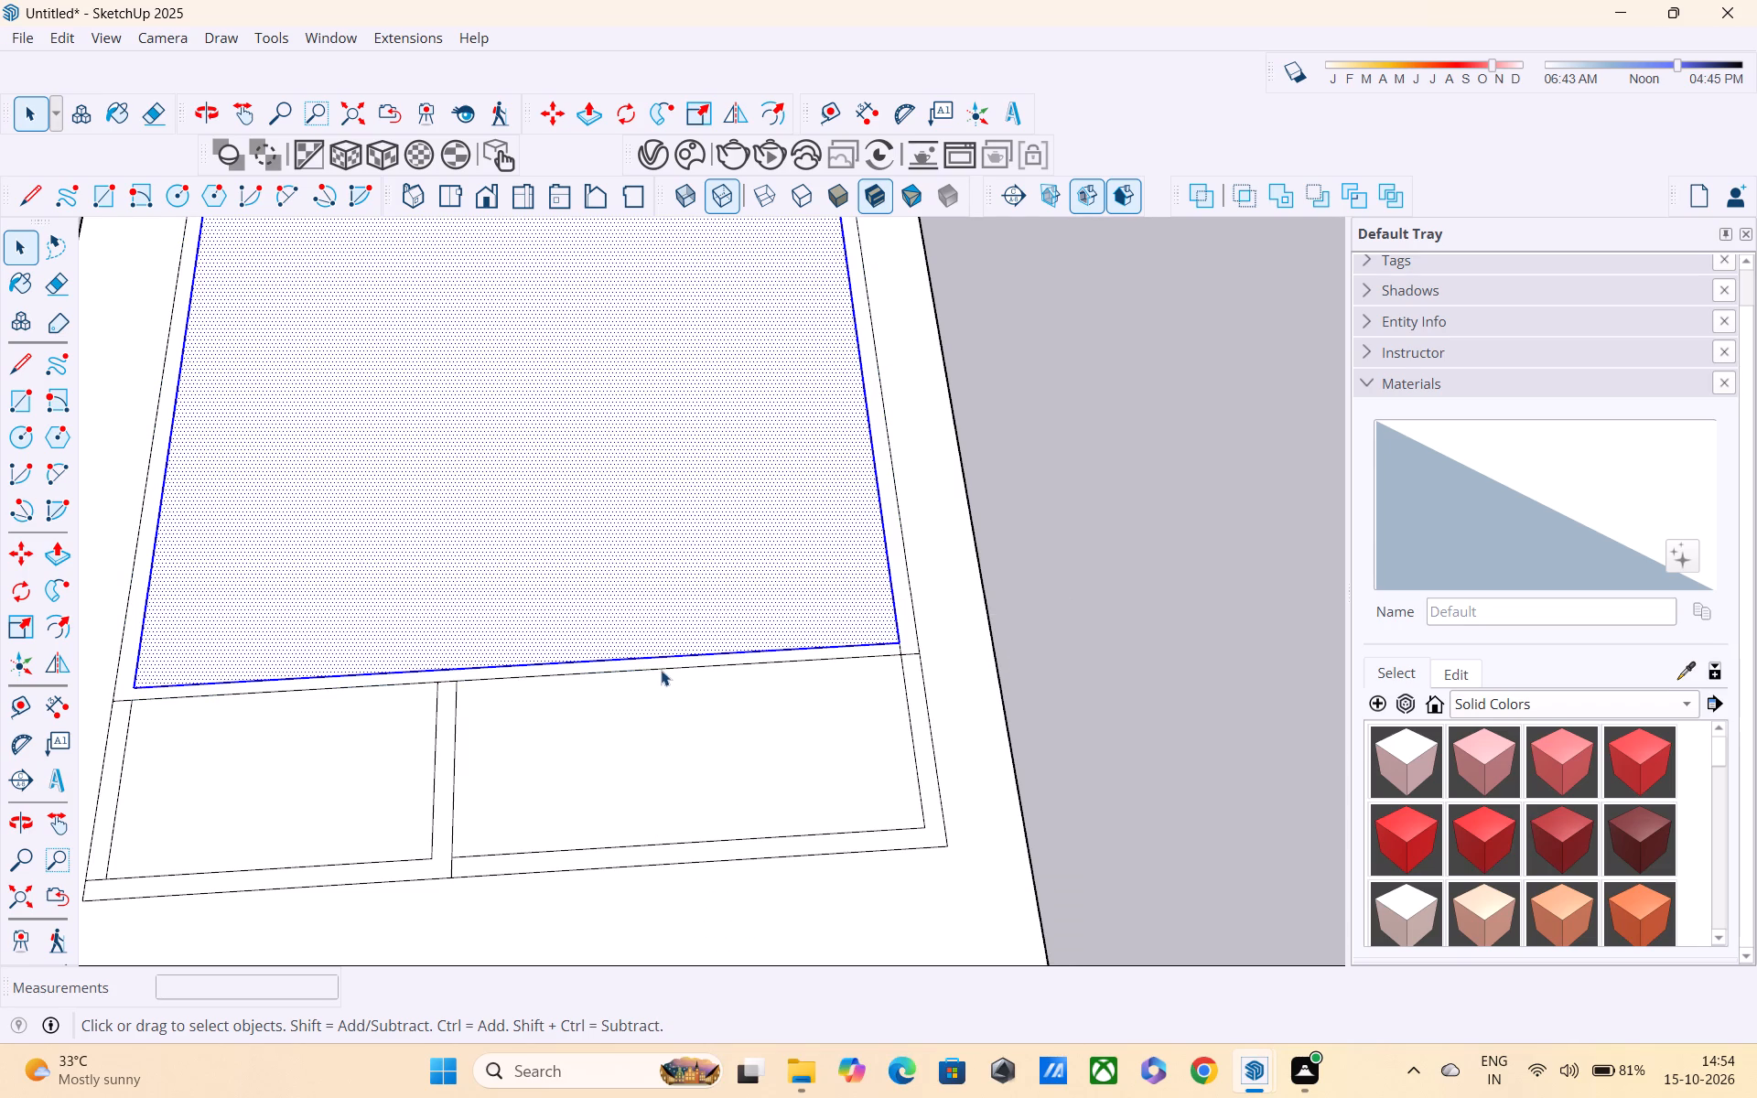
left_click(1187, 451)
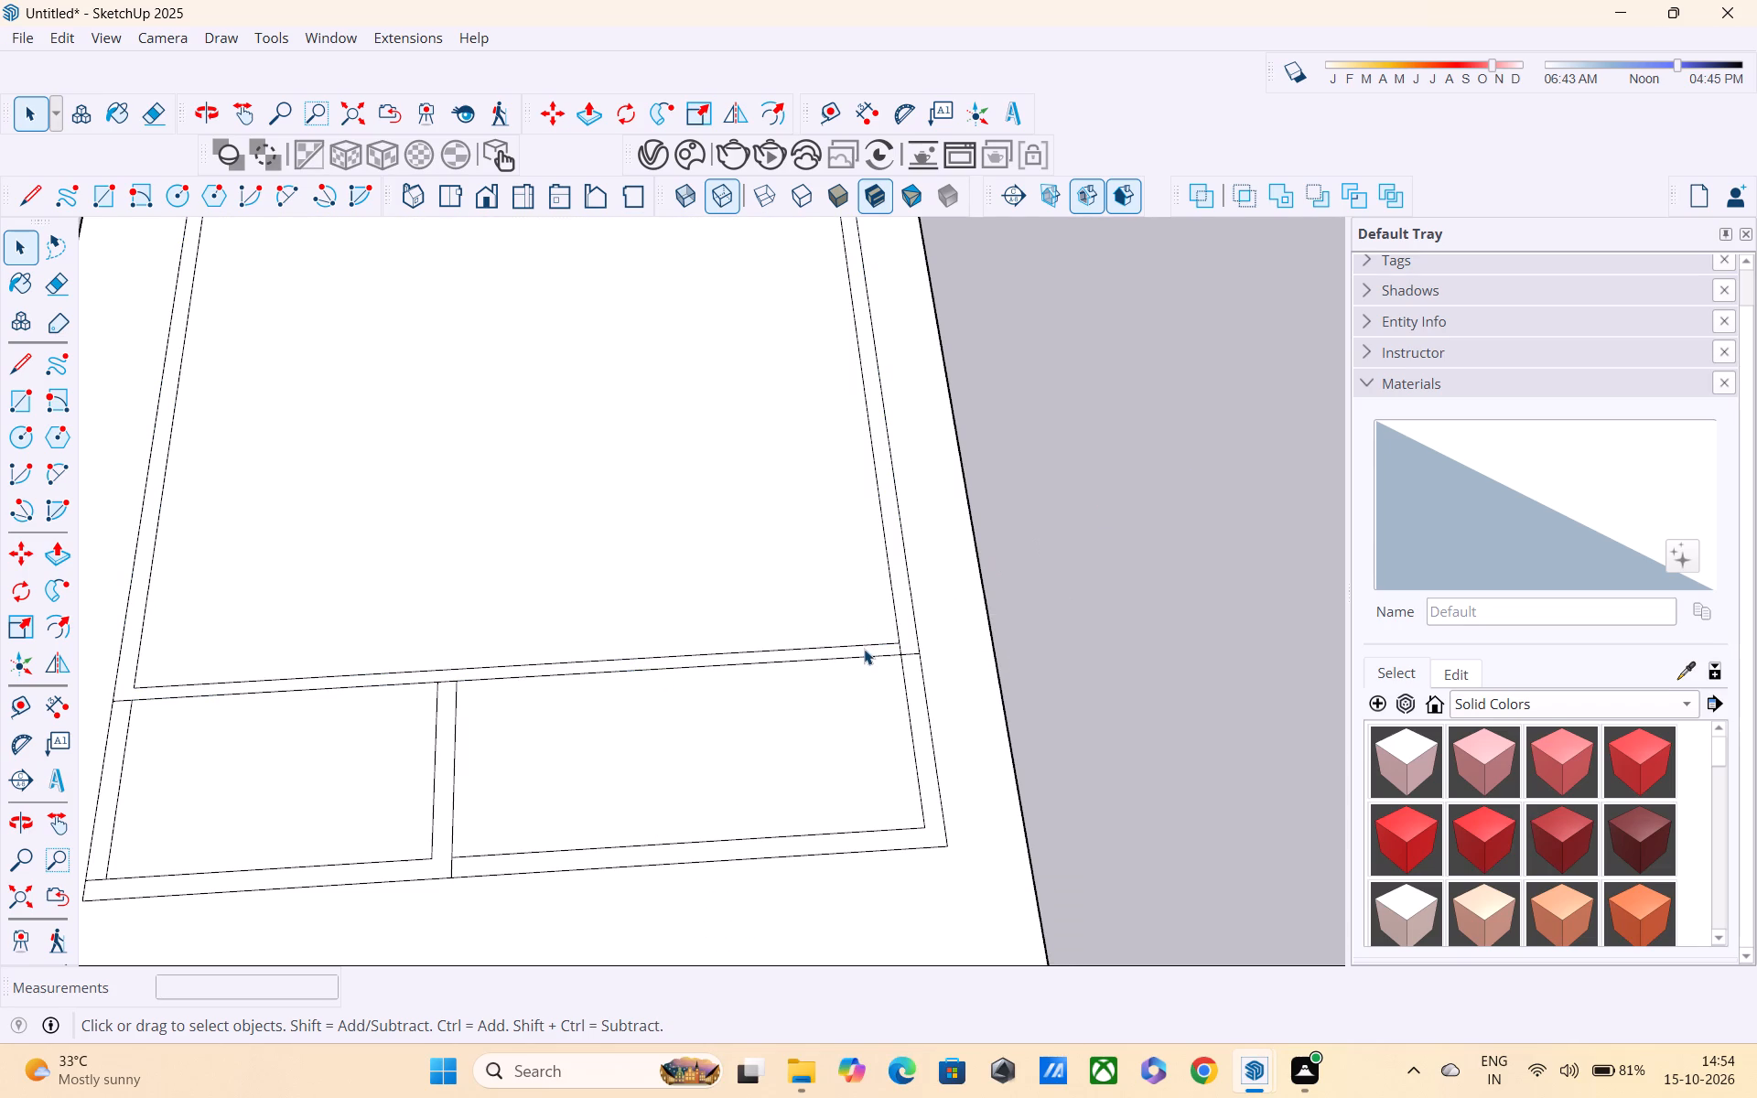
Select both partition edges above the lower-right room, the right wall's inner and outer edges, and the short line across its thickness.
left_click(864, 644)
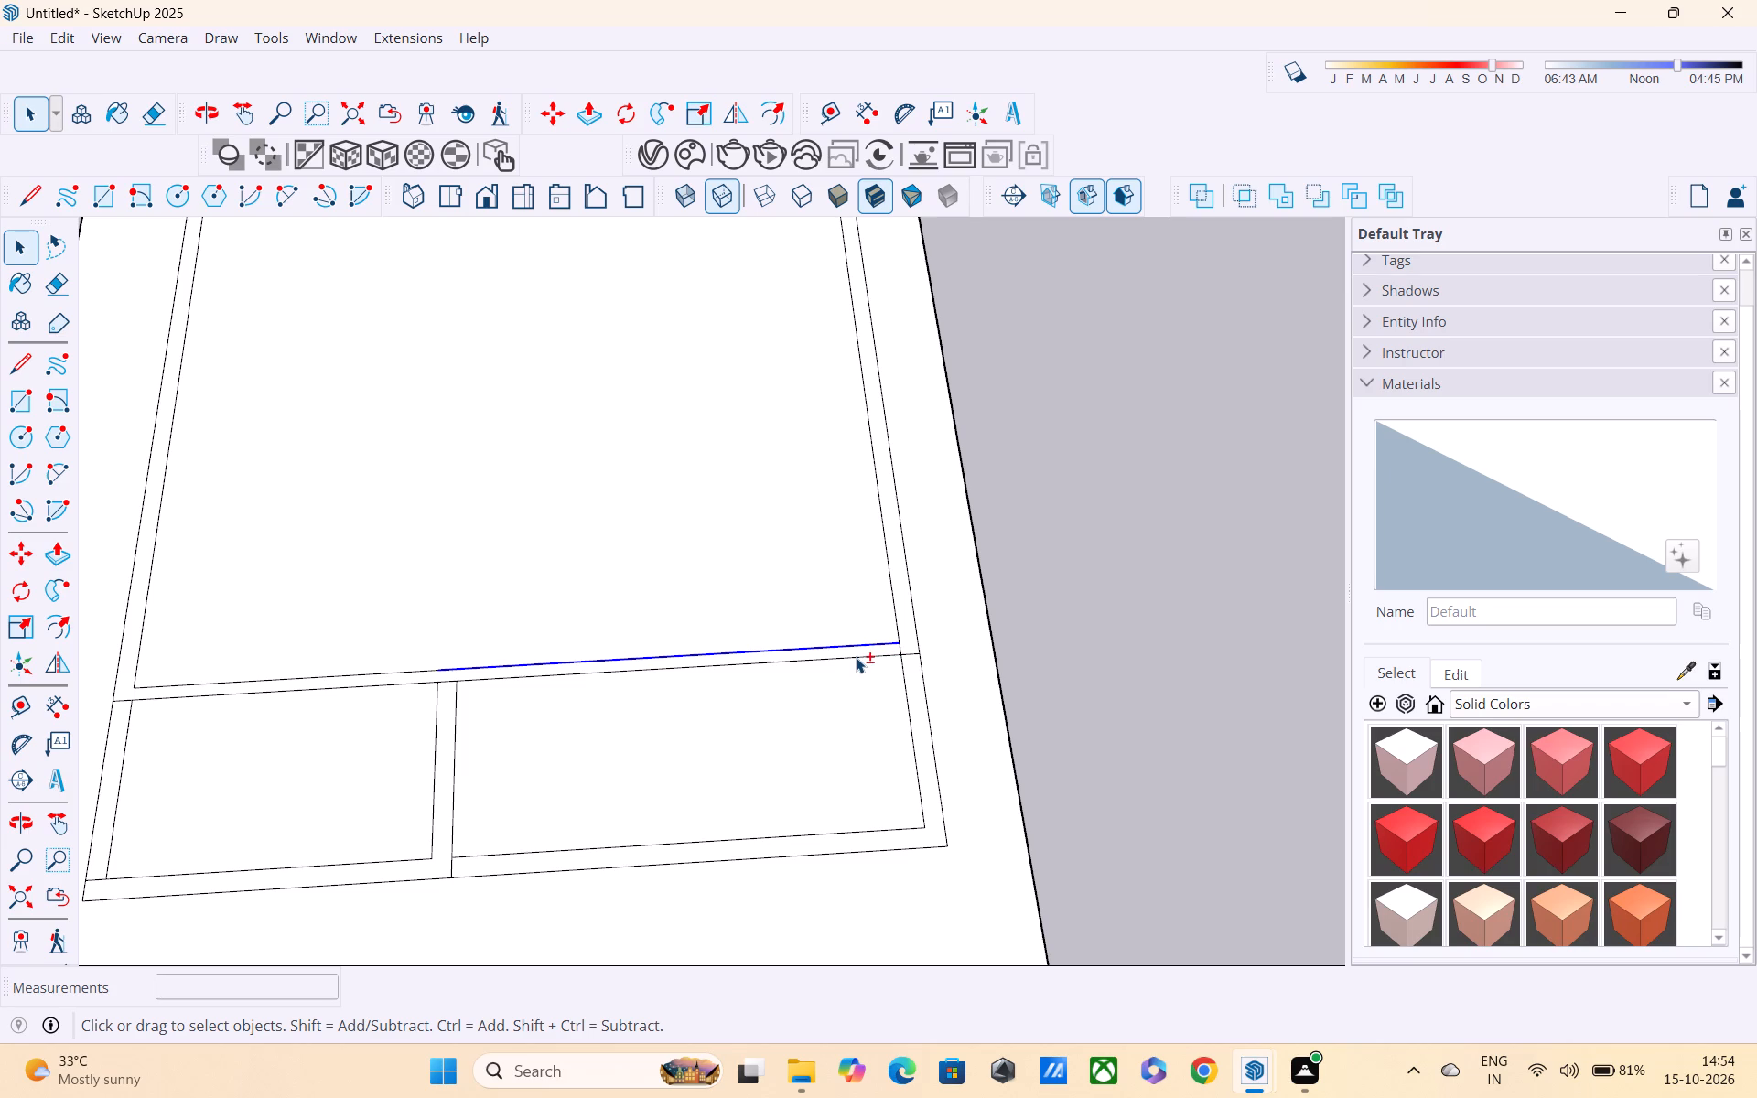
left_click(856, 657, "shift")
left_click_drag(915, 532, 875, 576, "shift")
left_click(893, 576, "shift")
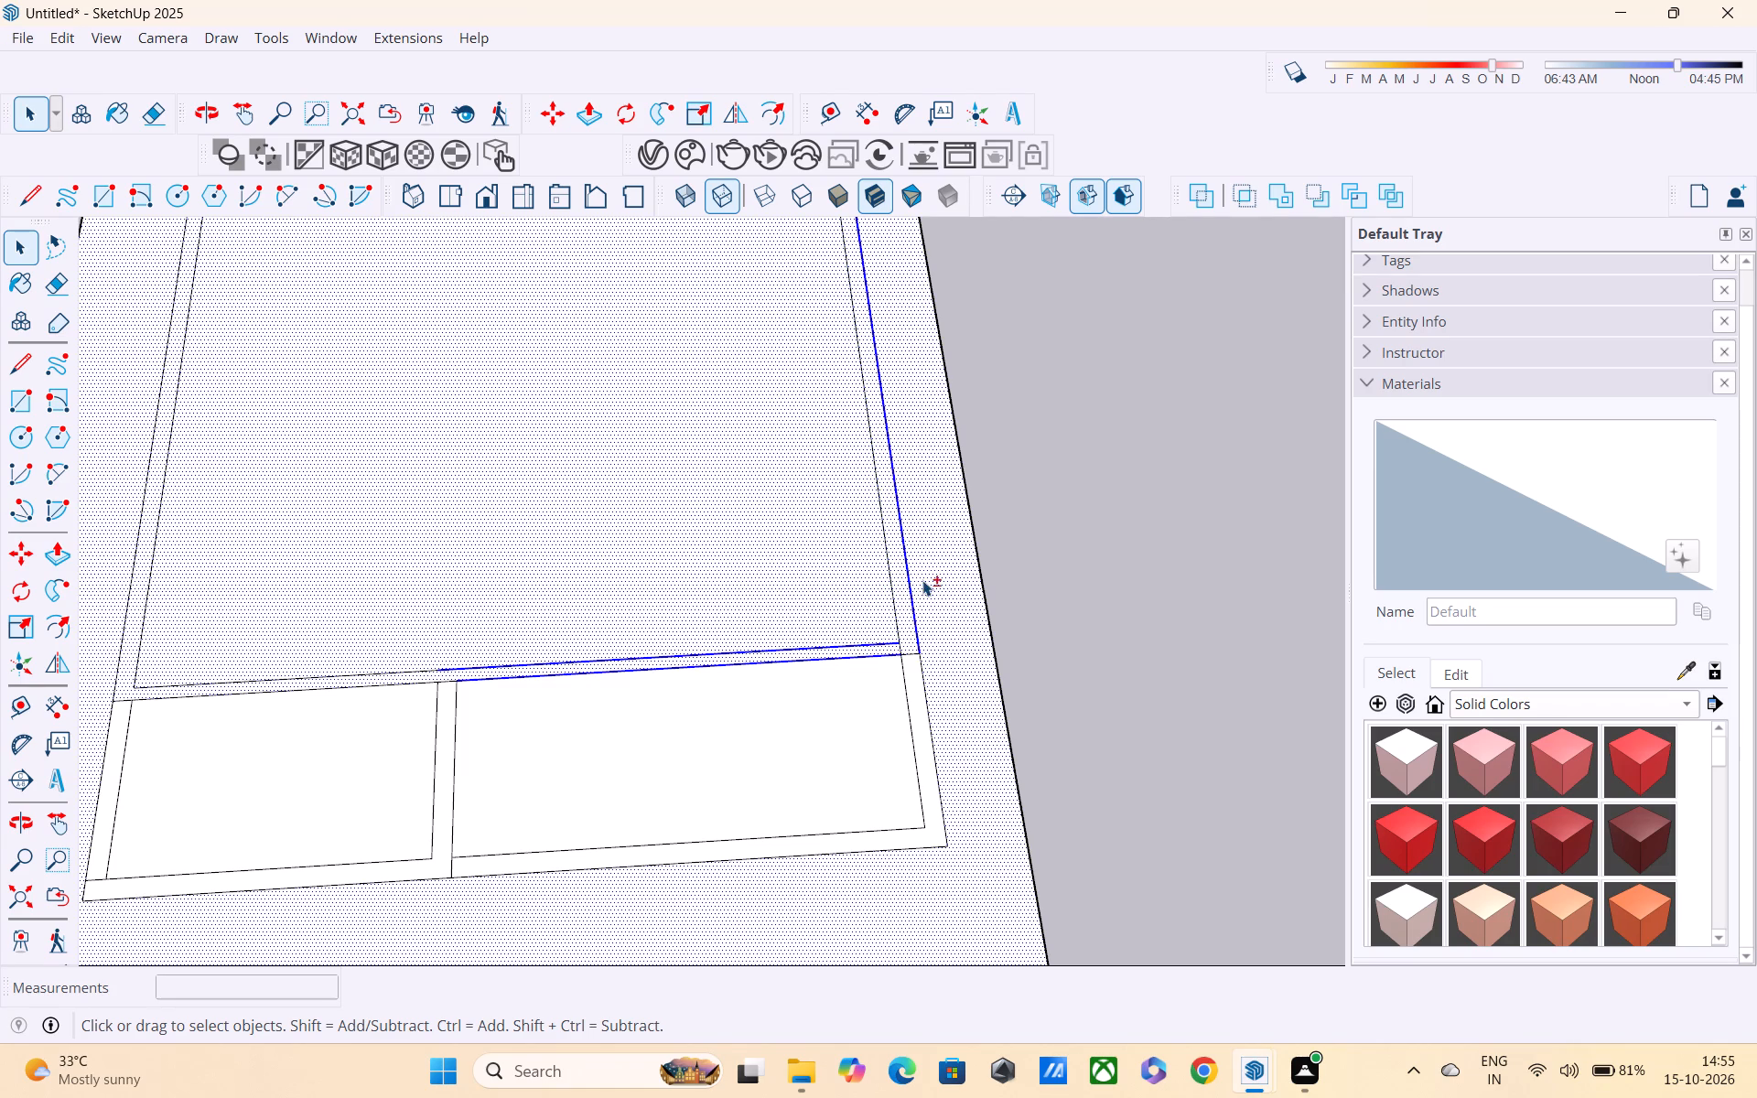
left_click(922, 580, "shift")
left_click(899, 578, "shift")
left_click(834, 587, "shift")
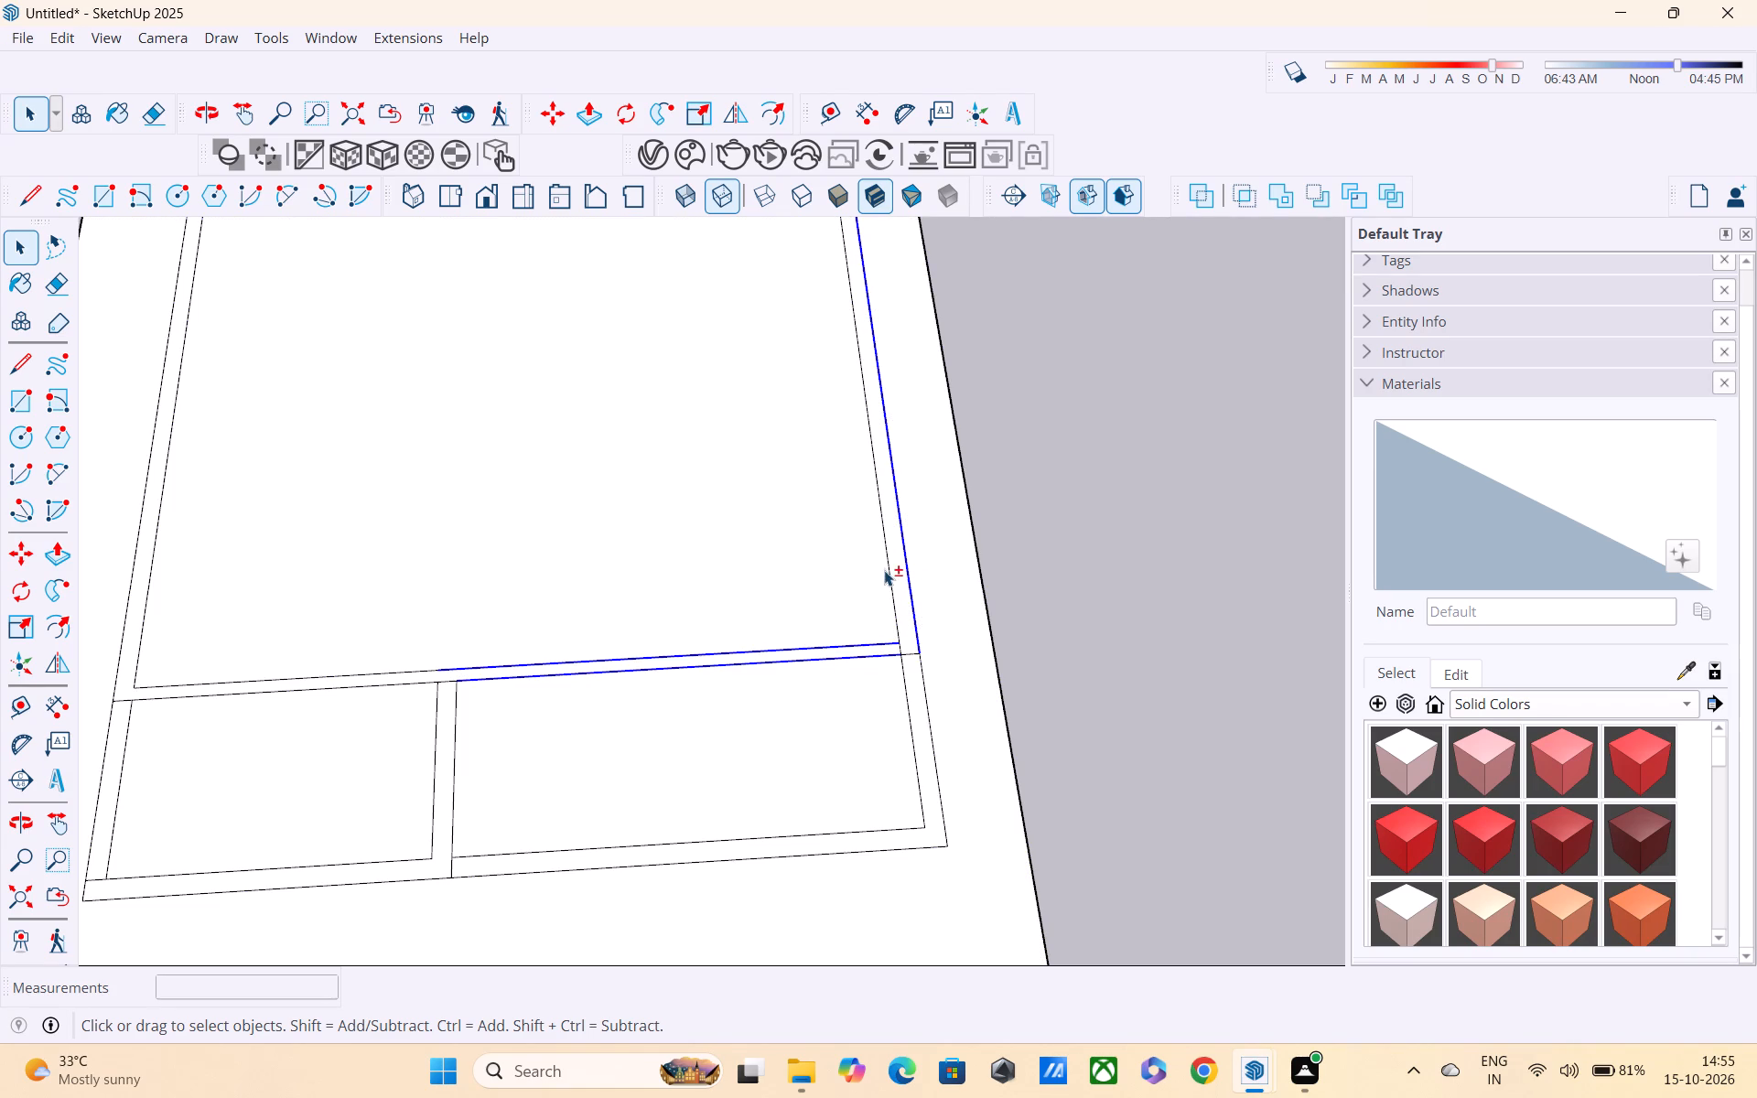
left_click(887, 546, "shift")
scroll(887, 543, "down", 4, "shift")
middle_click_drag(814, 539, 910, 605, "shift")
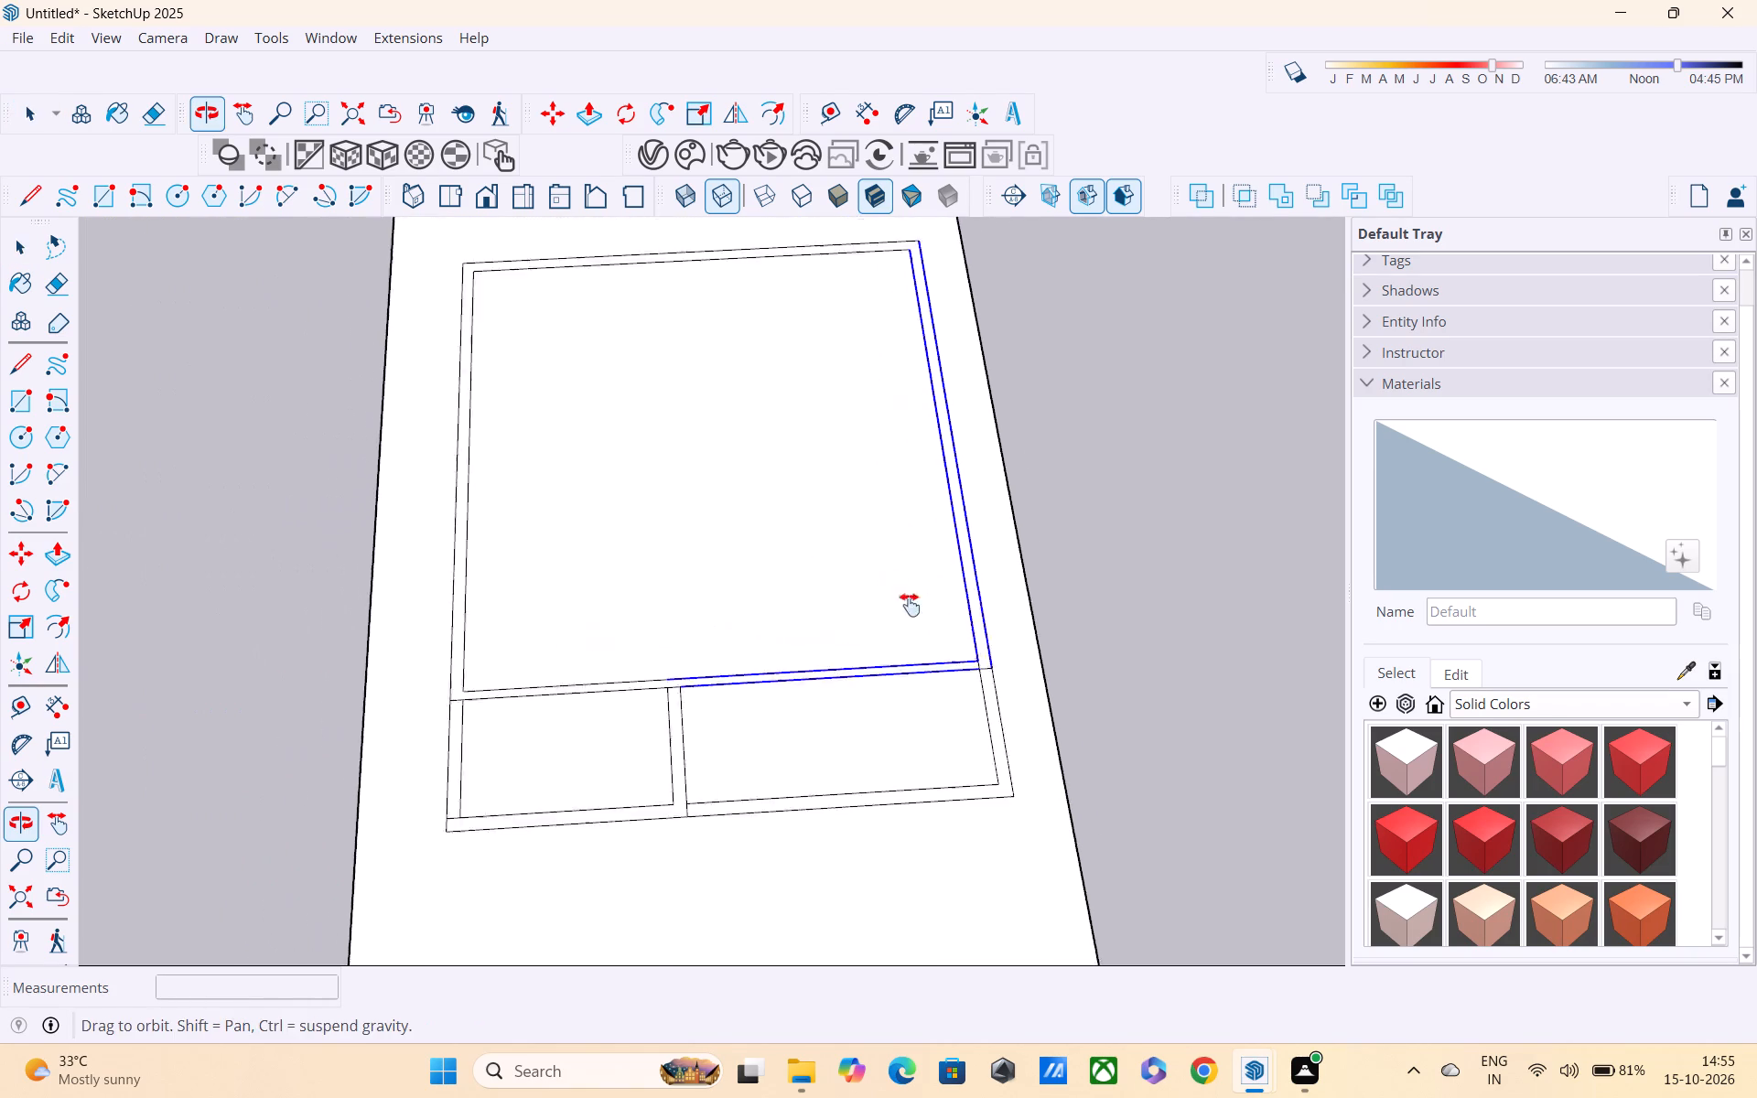
middle_click_drag(910, 605, 1039, 717, "shift")
scroll(1131, 750, "up", 4, "shift")
scroll(1117, 849, "up", 4, "shift")
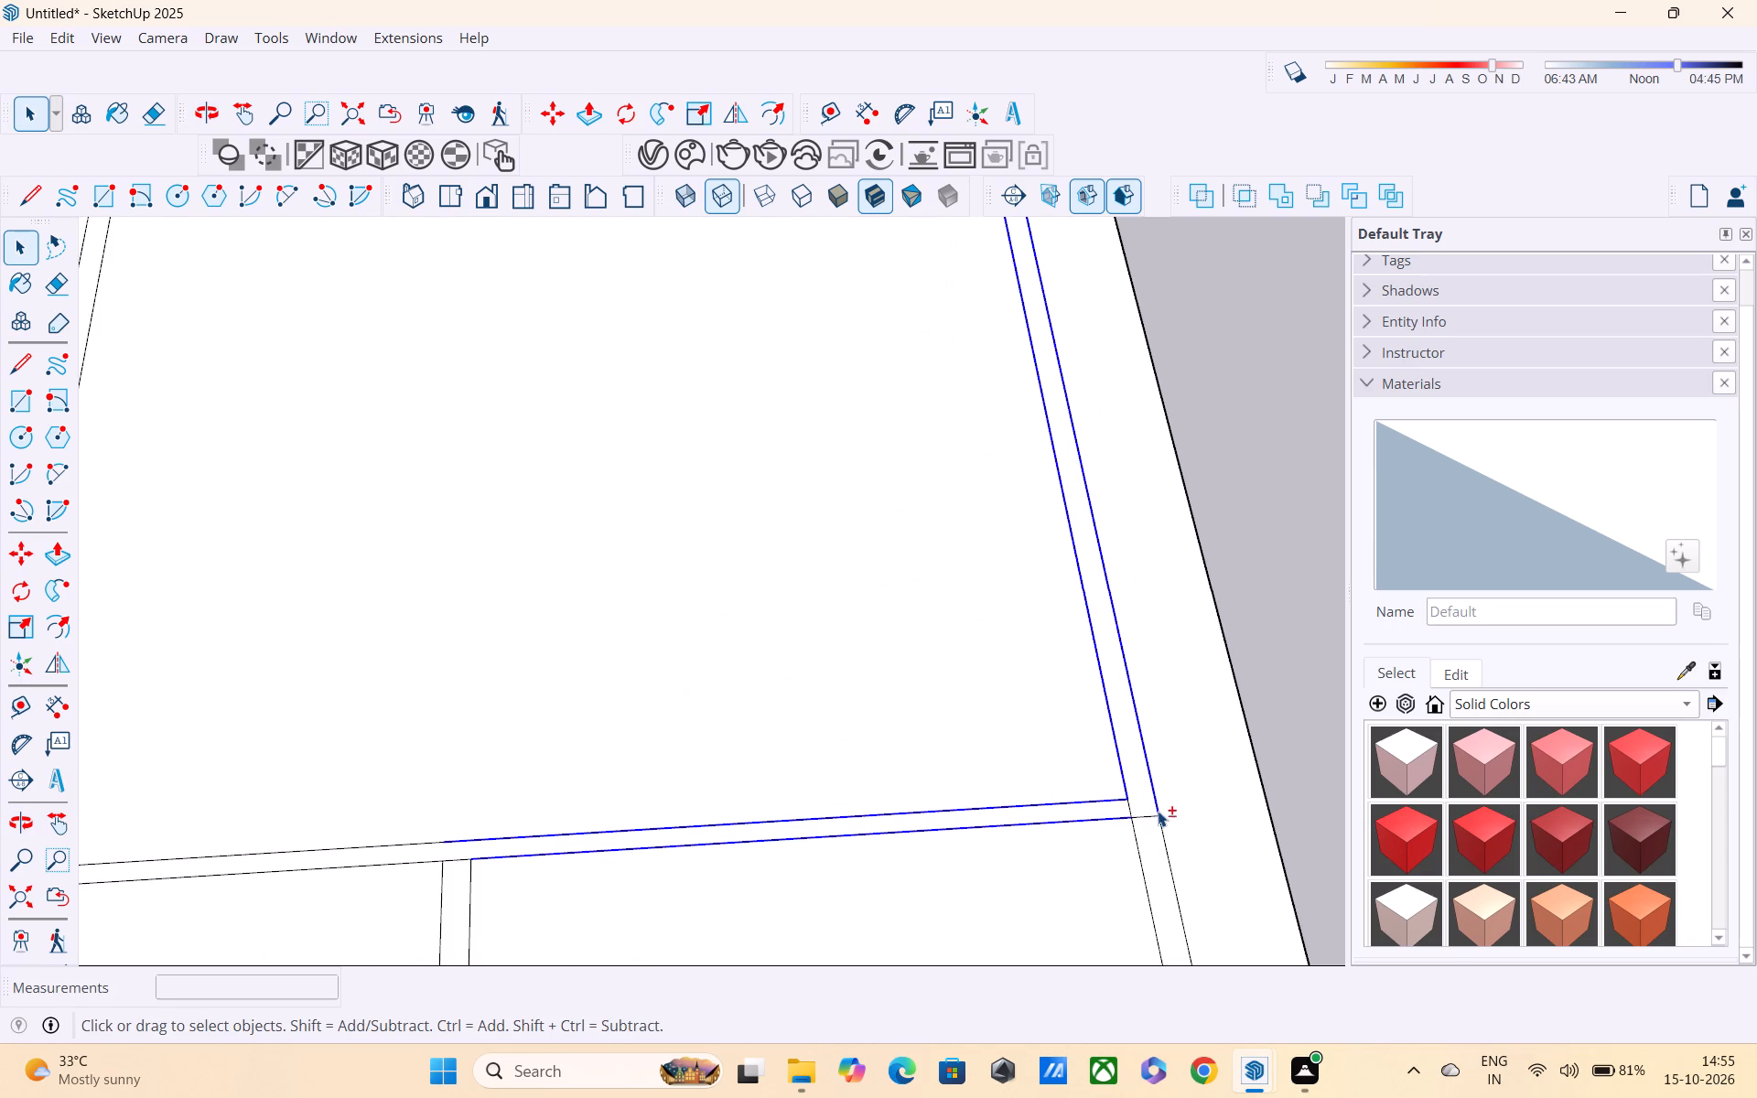
left_click(1148, 815, "shift")
Add the inner and outer edges of the large room's left and top walls to the selection.
scroll(905, 771, "down", 6, "shift")
middle_click_drag(404, 704, 478, 756, "shift")
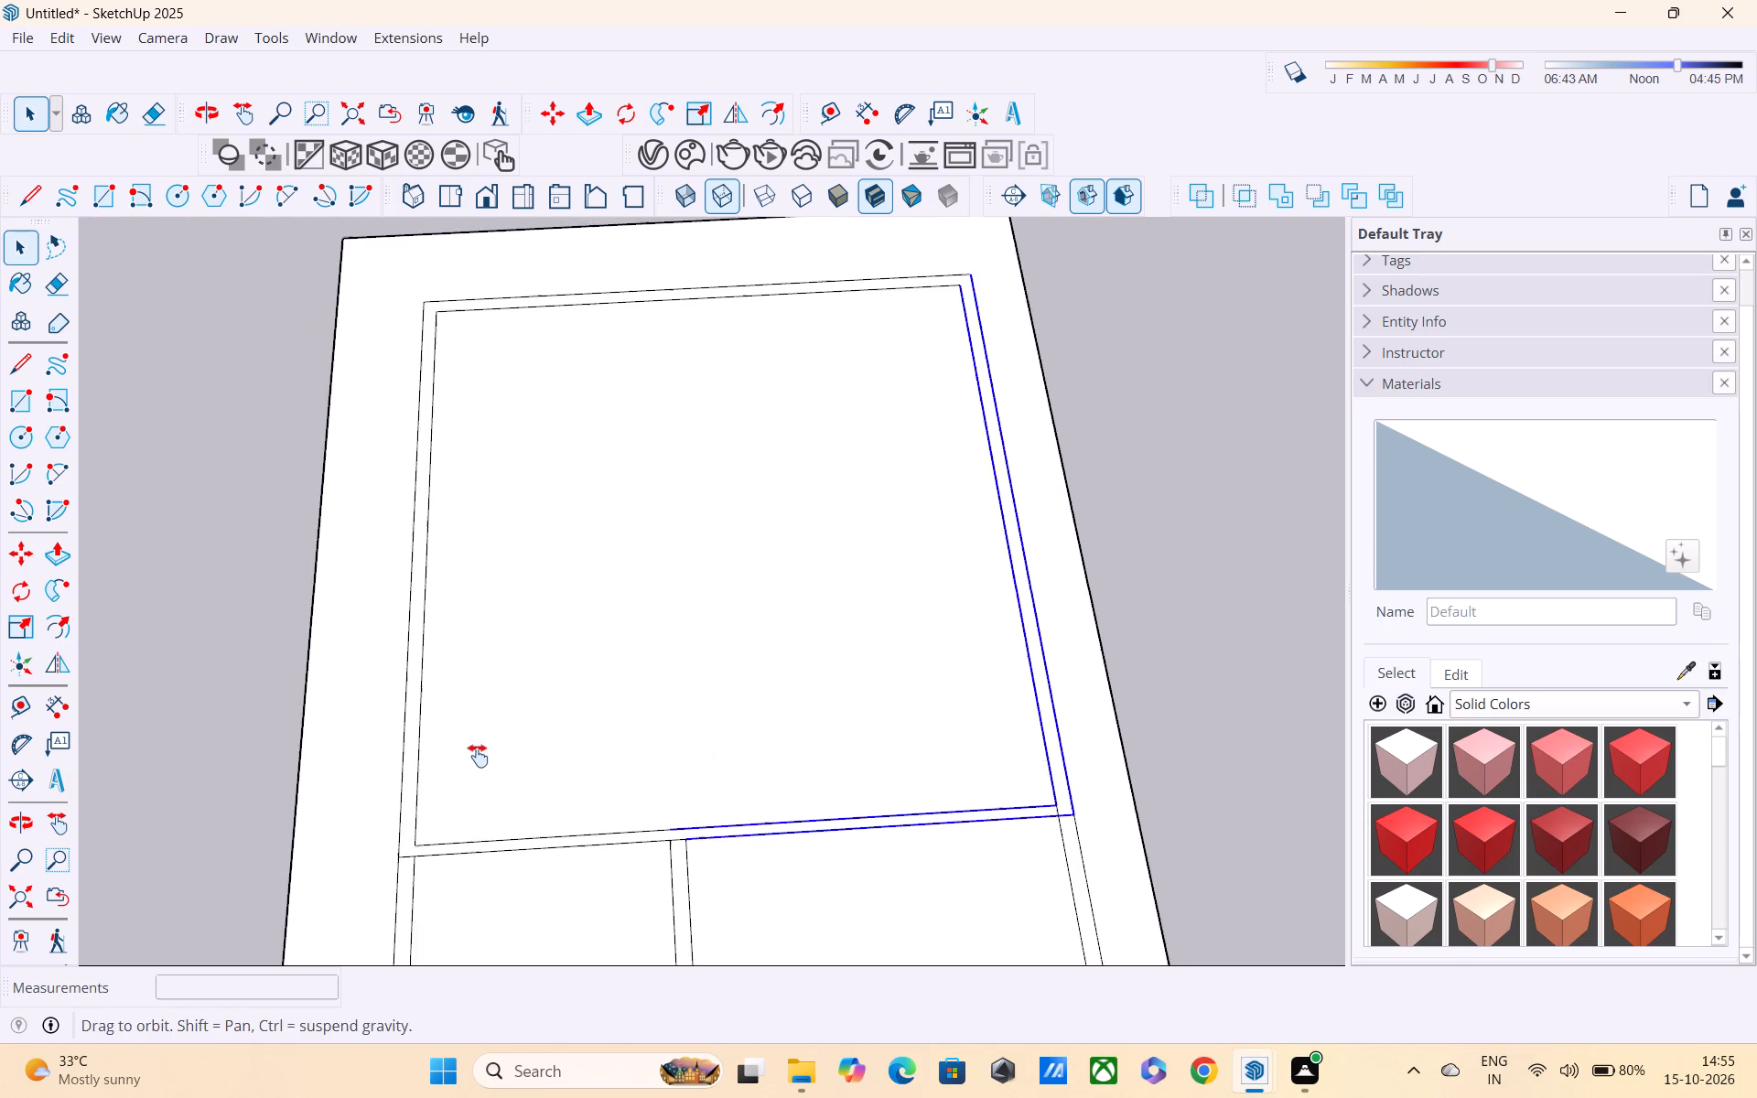
middle_click_drag(478, 756, 674, 798, "shift")
scroll(617, 708, "up", 4, "shift")
left_click(651, 709, "shift")
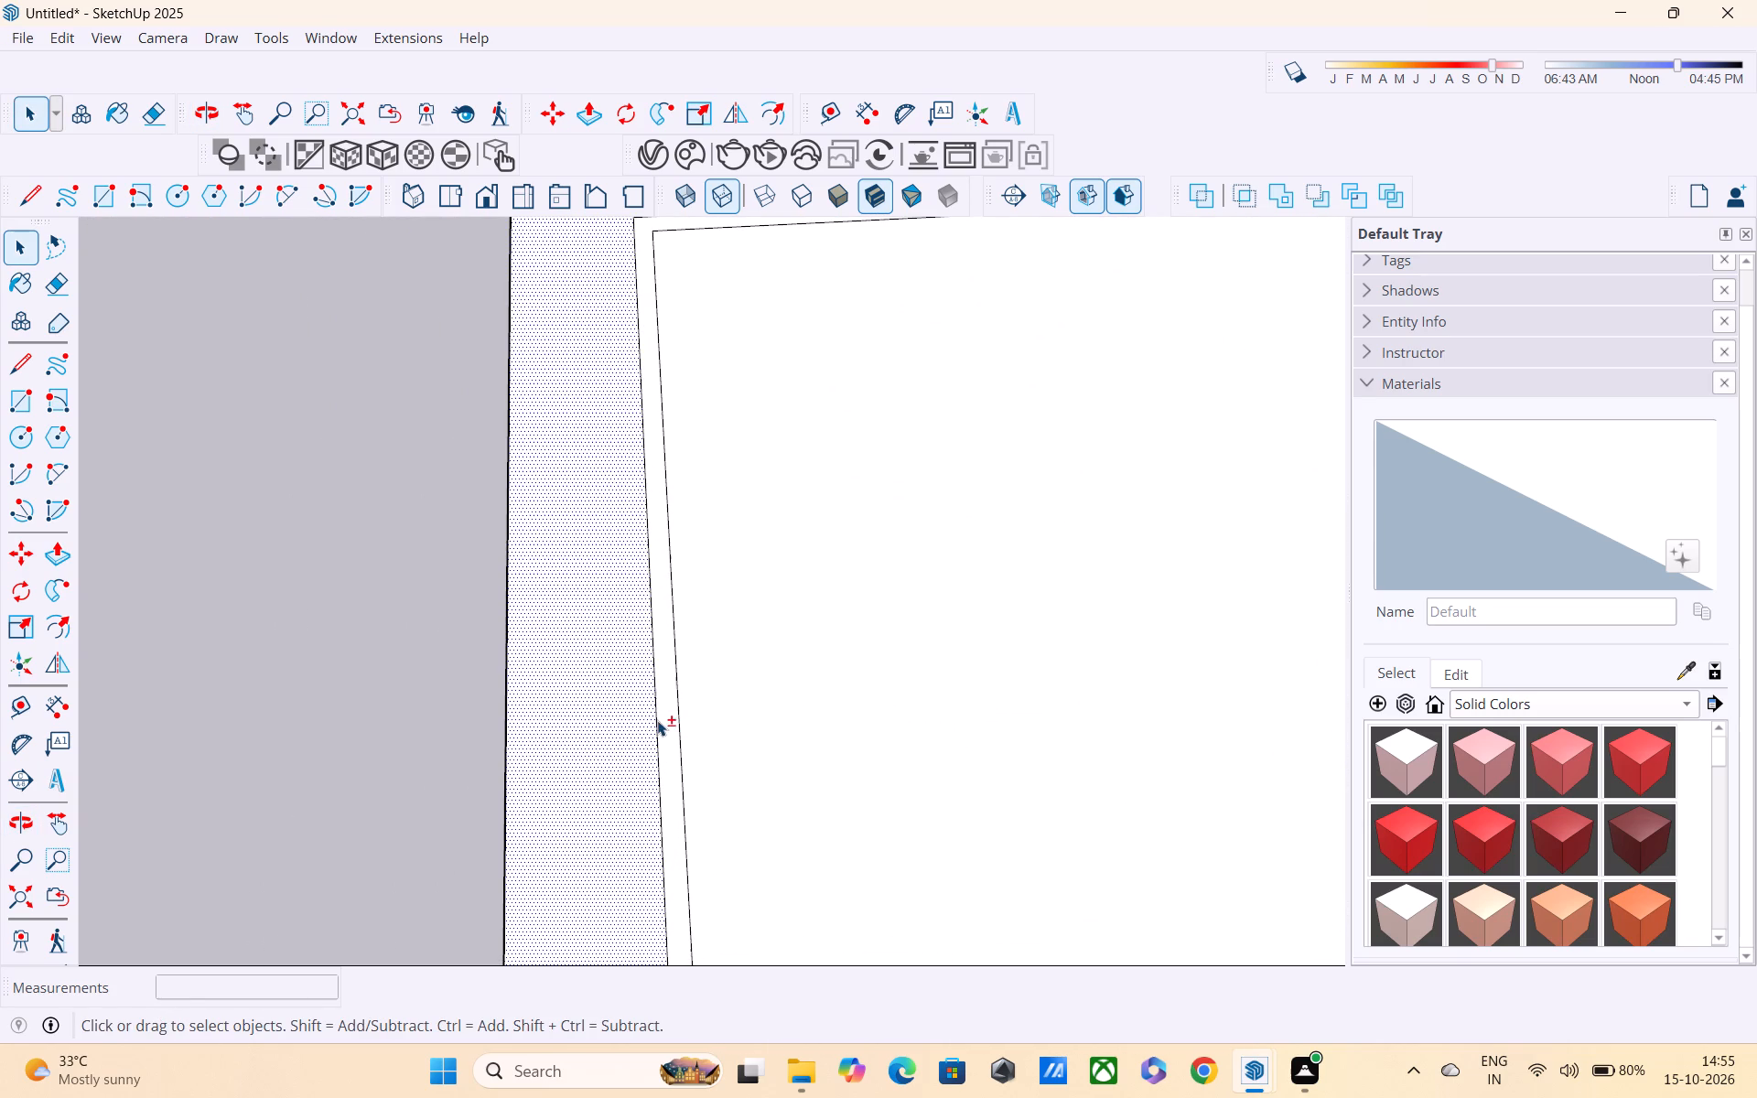
left_click(660, 726, "shift")
left_click(609, 755, "shift")
left_click(679, 746, "shift")
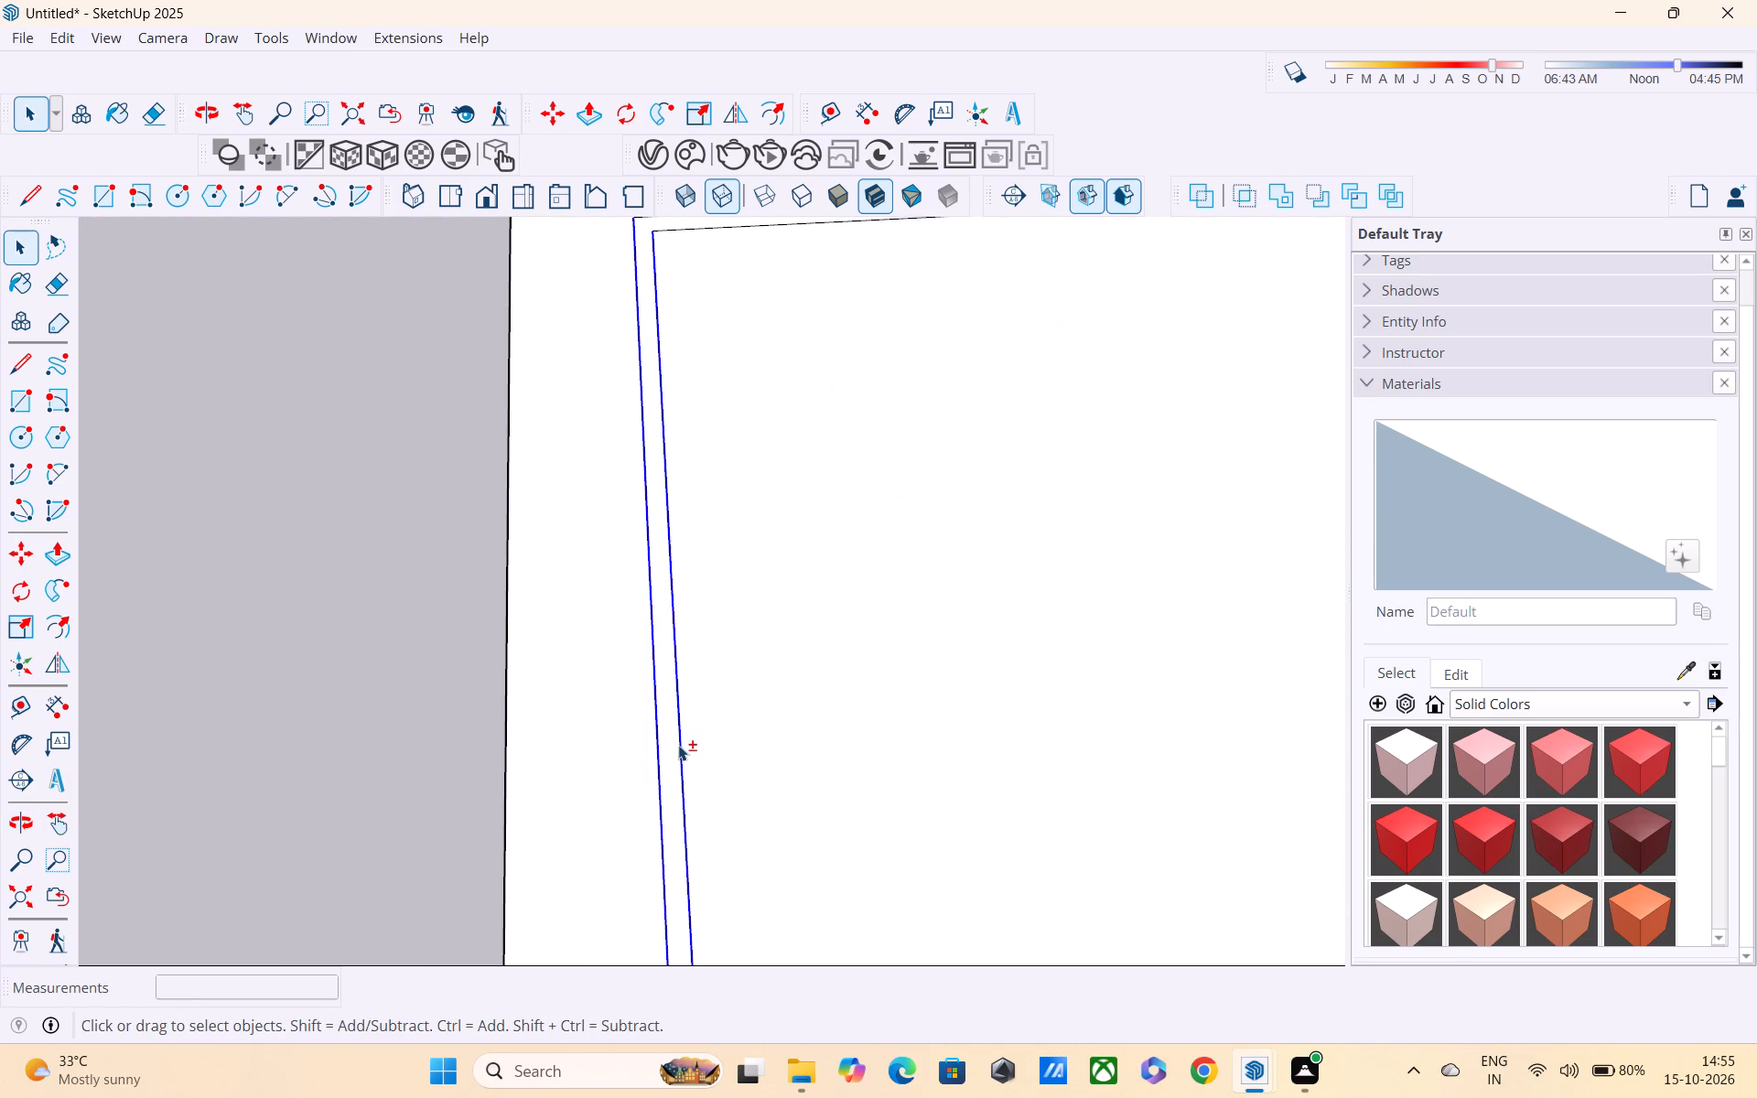
scroll(656, 716, "down", 5, "shift")
middle_click_drag(680, 623, 730, 760, "shift")
scroll(701, 537, "up", 5, "shift")
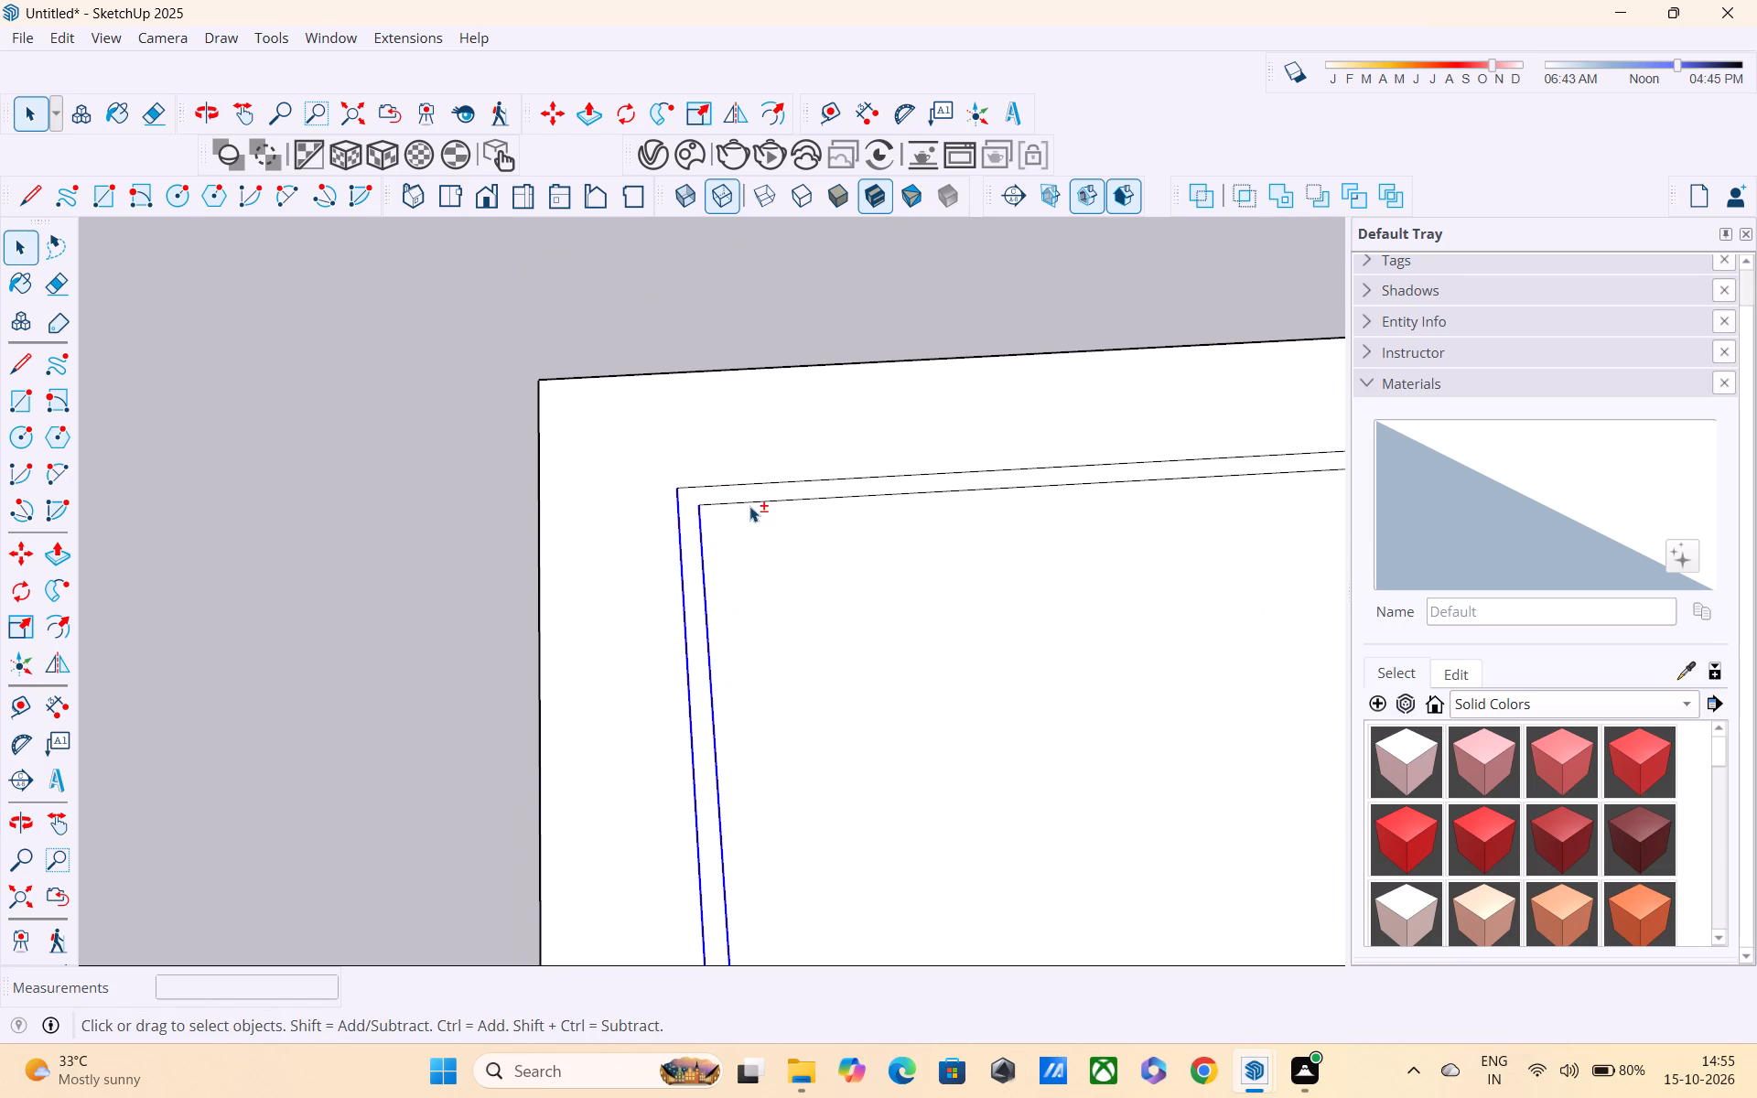
left_click(749, 505, "shift")
left_click(748, 485, "shift")
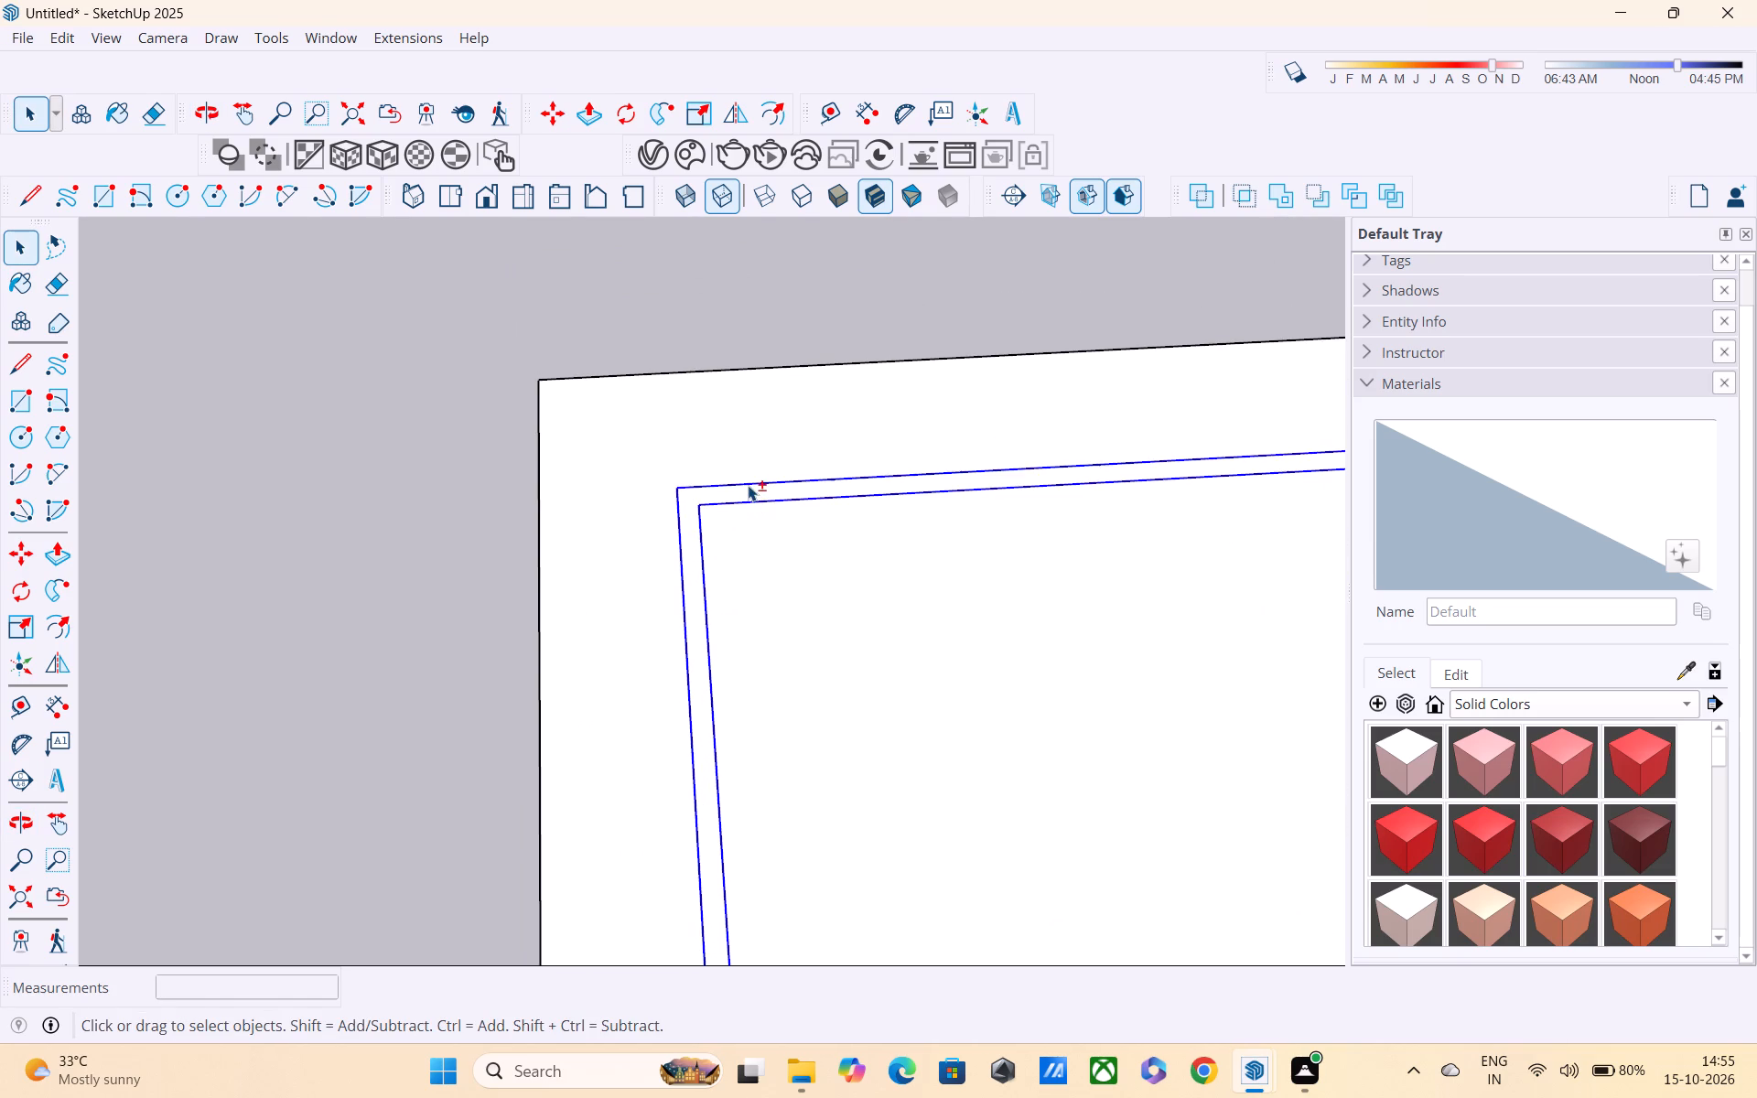
Add both partition edges above the lower-left room and the short line across the left wall's thickness to the selection.
scroll(748, 485, "down", 6, "shift")
middle_click_drag(773, 550, 393, 452, "shift")
scroll(393, 452, "up", 1, "shift")
scroll(392, 454, "down", 4, "shift")
scroll(436, 803, "up", 5, "shift")
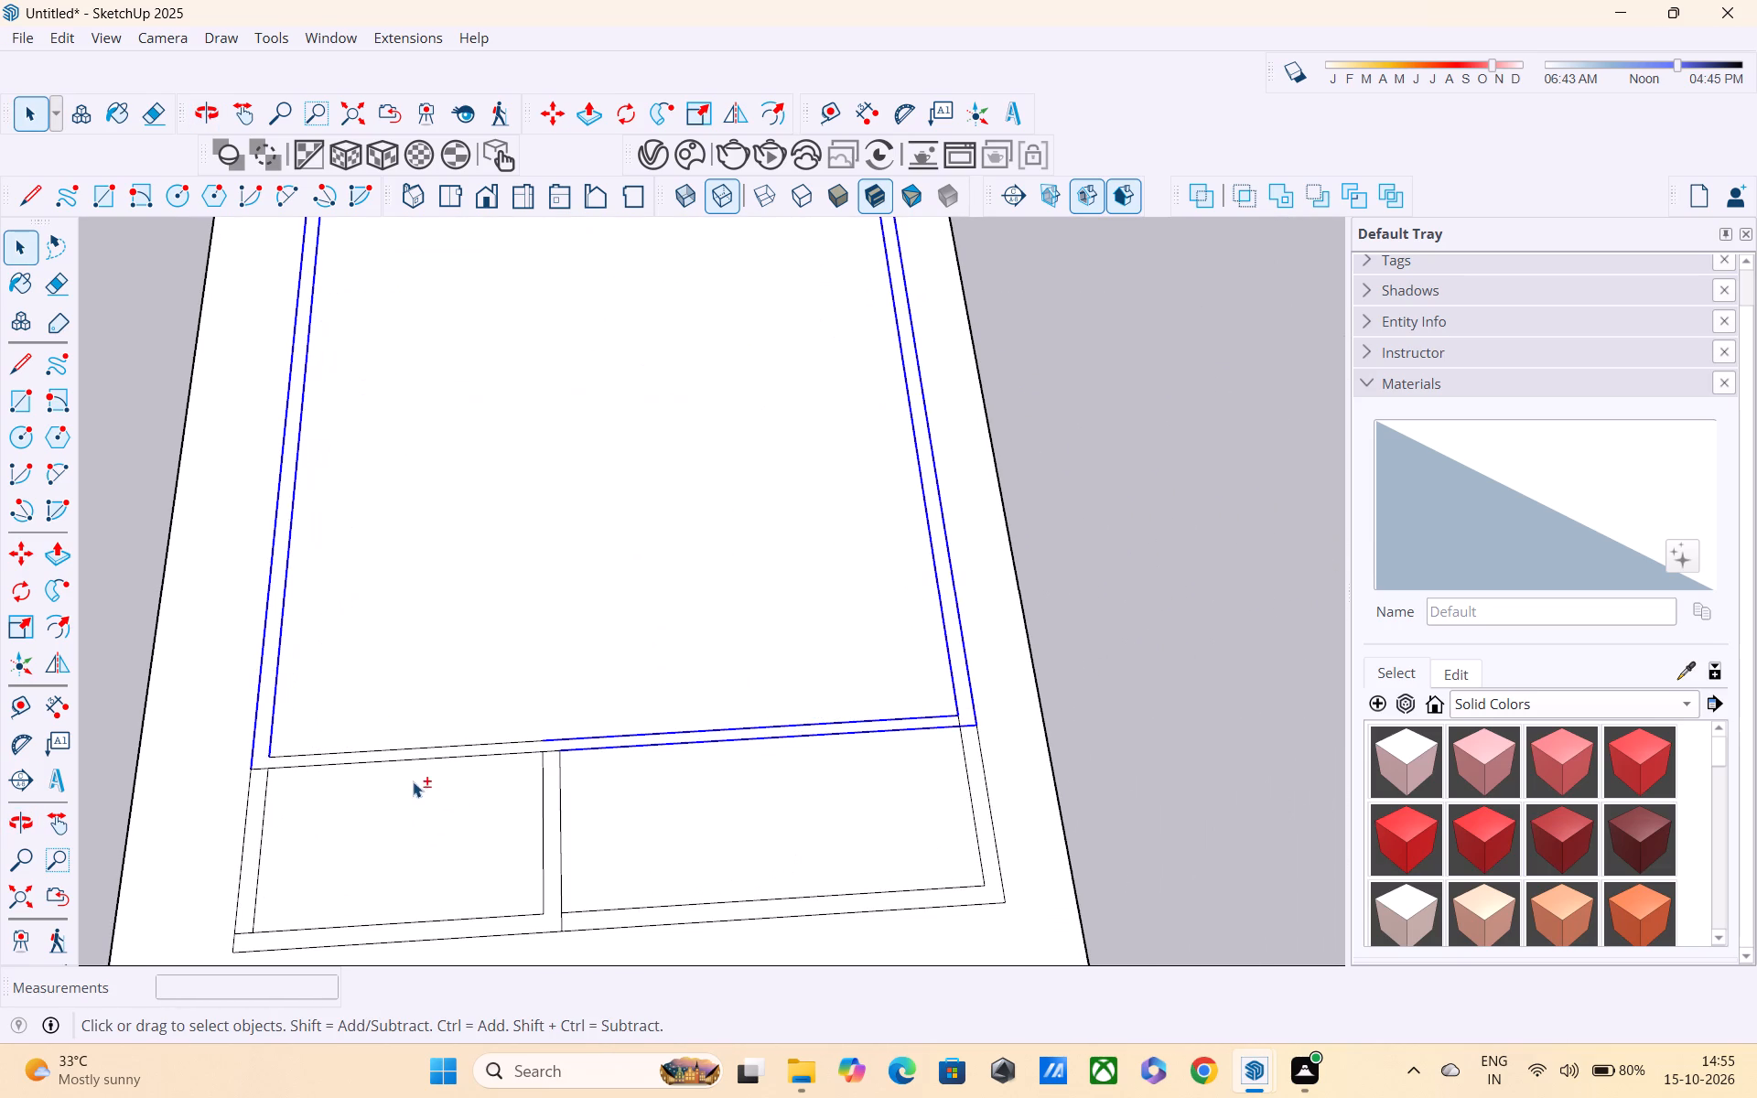
left_click(405, 762, "shift")
left_click(413, 746, "shift")
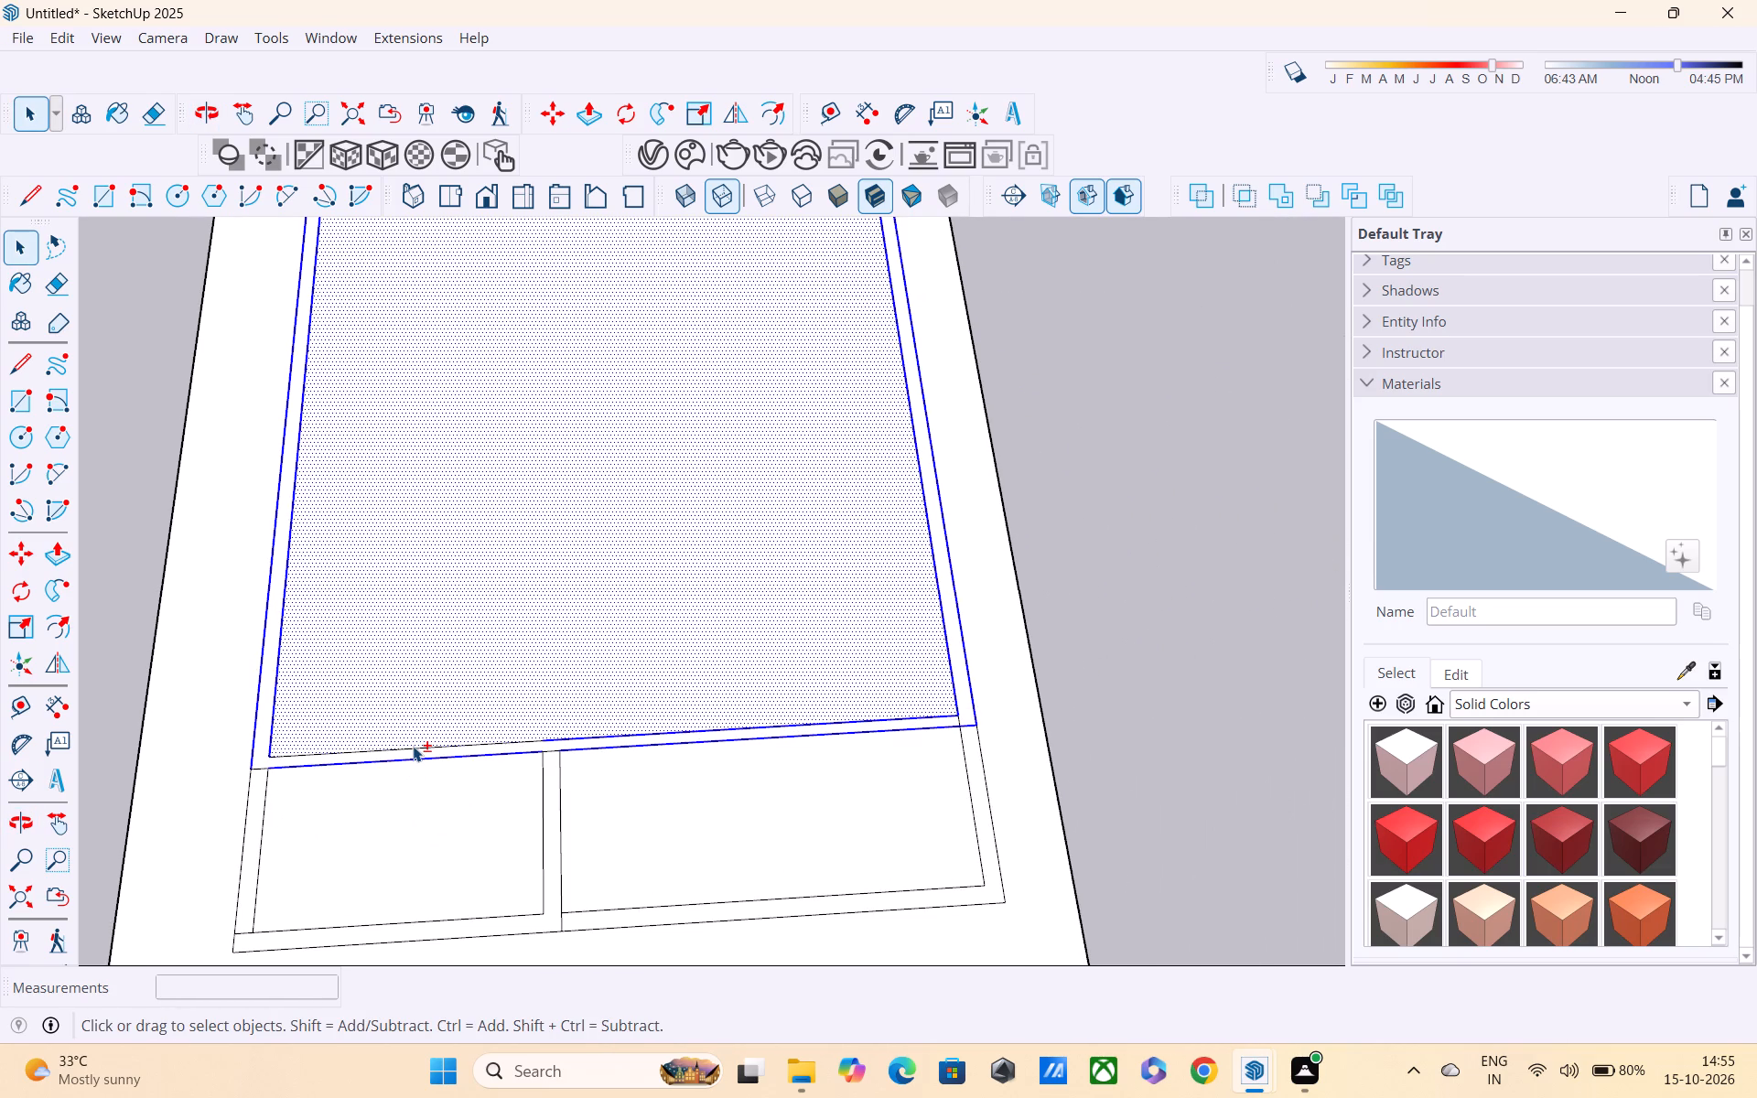
left_click(413, 746, "shift")
left_click(449, 696, "shift")
scroll(447, 714, "down", 4, "shift")
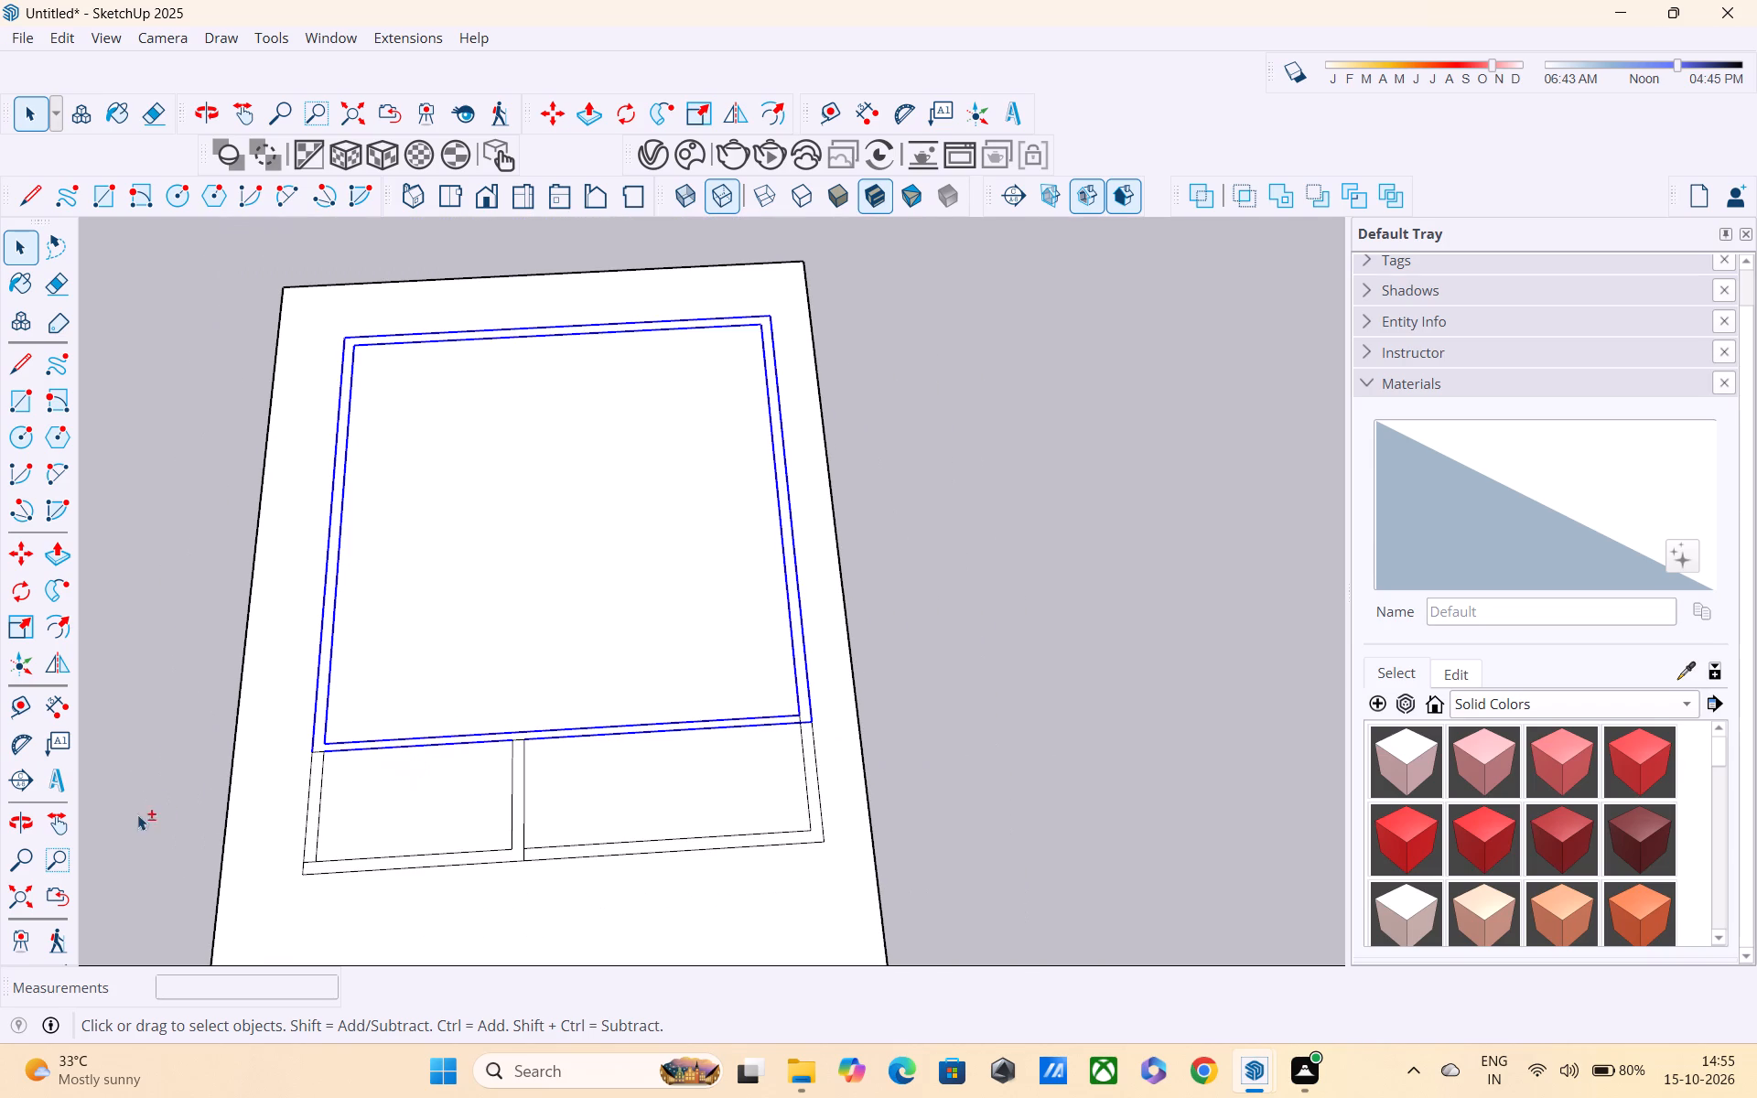
scroll(235, 779, "up", 5, "shift")
scroll(343, 740, "up", 4, "shift")
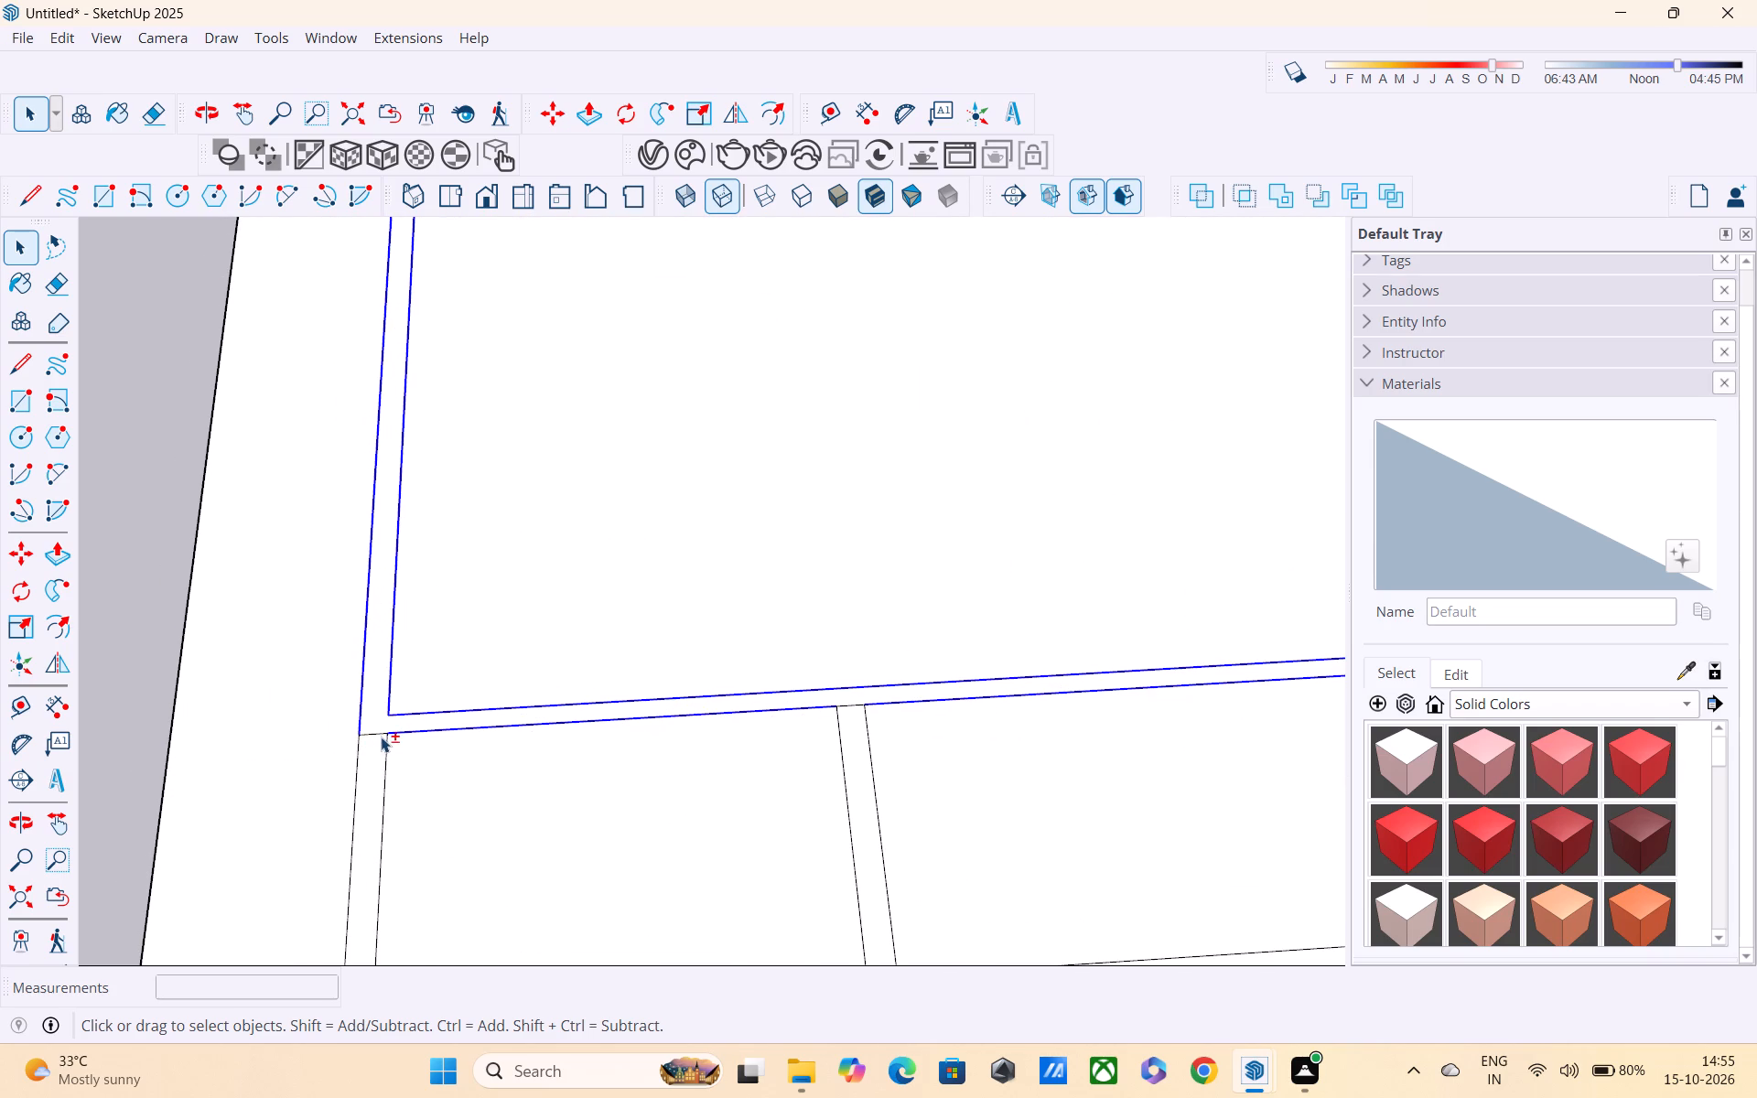
left_click(380, 736, "shift")
Group the selected wall edges surrounding the large room.
scroll(380, 736, "down", 2, "shift")
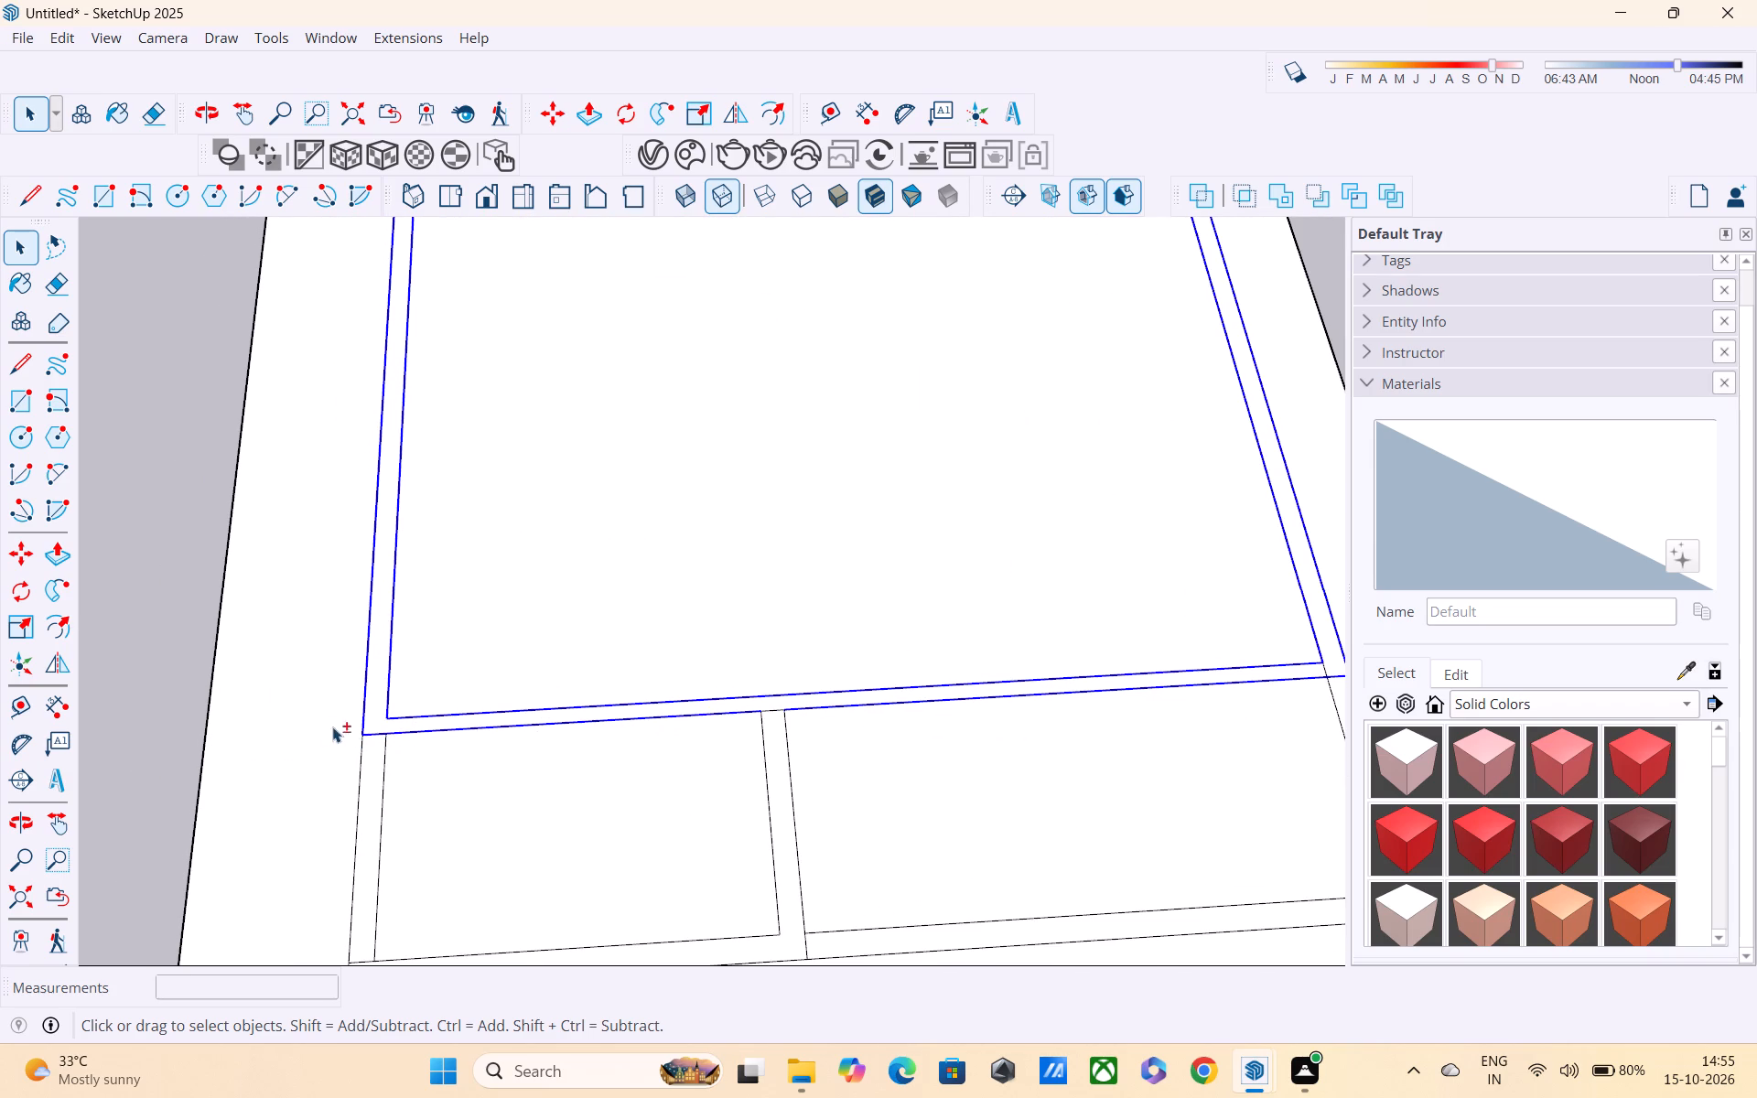
left_click(70, 44)
left_click(148, 533)
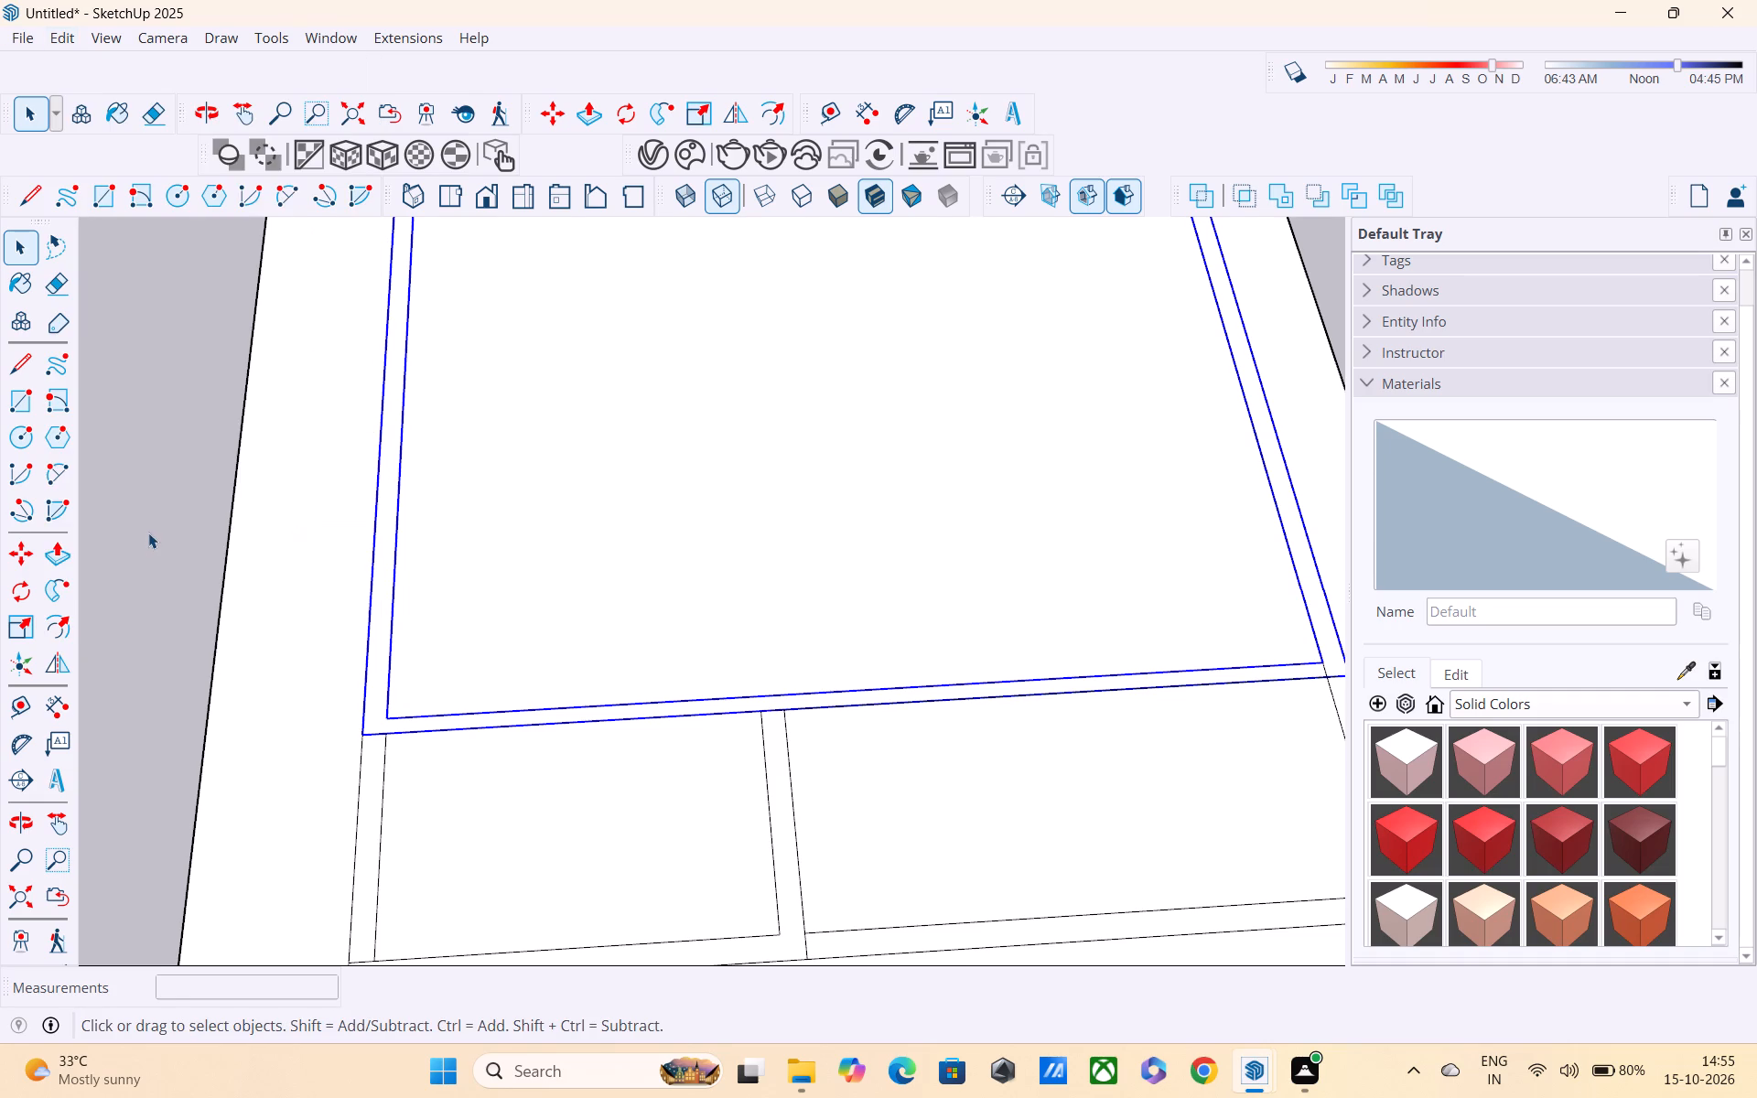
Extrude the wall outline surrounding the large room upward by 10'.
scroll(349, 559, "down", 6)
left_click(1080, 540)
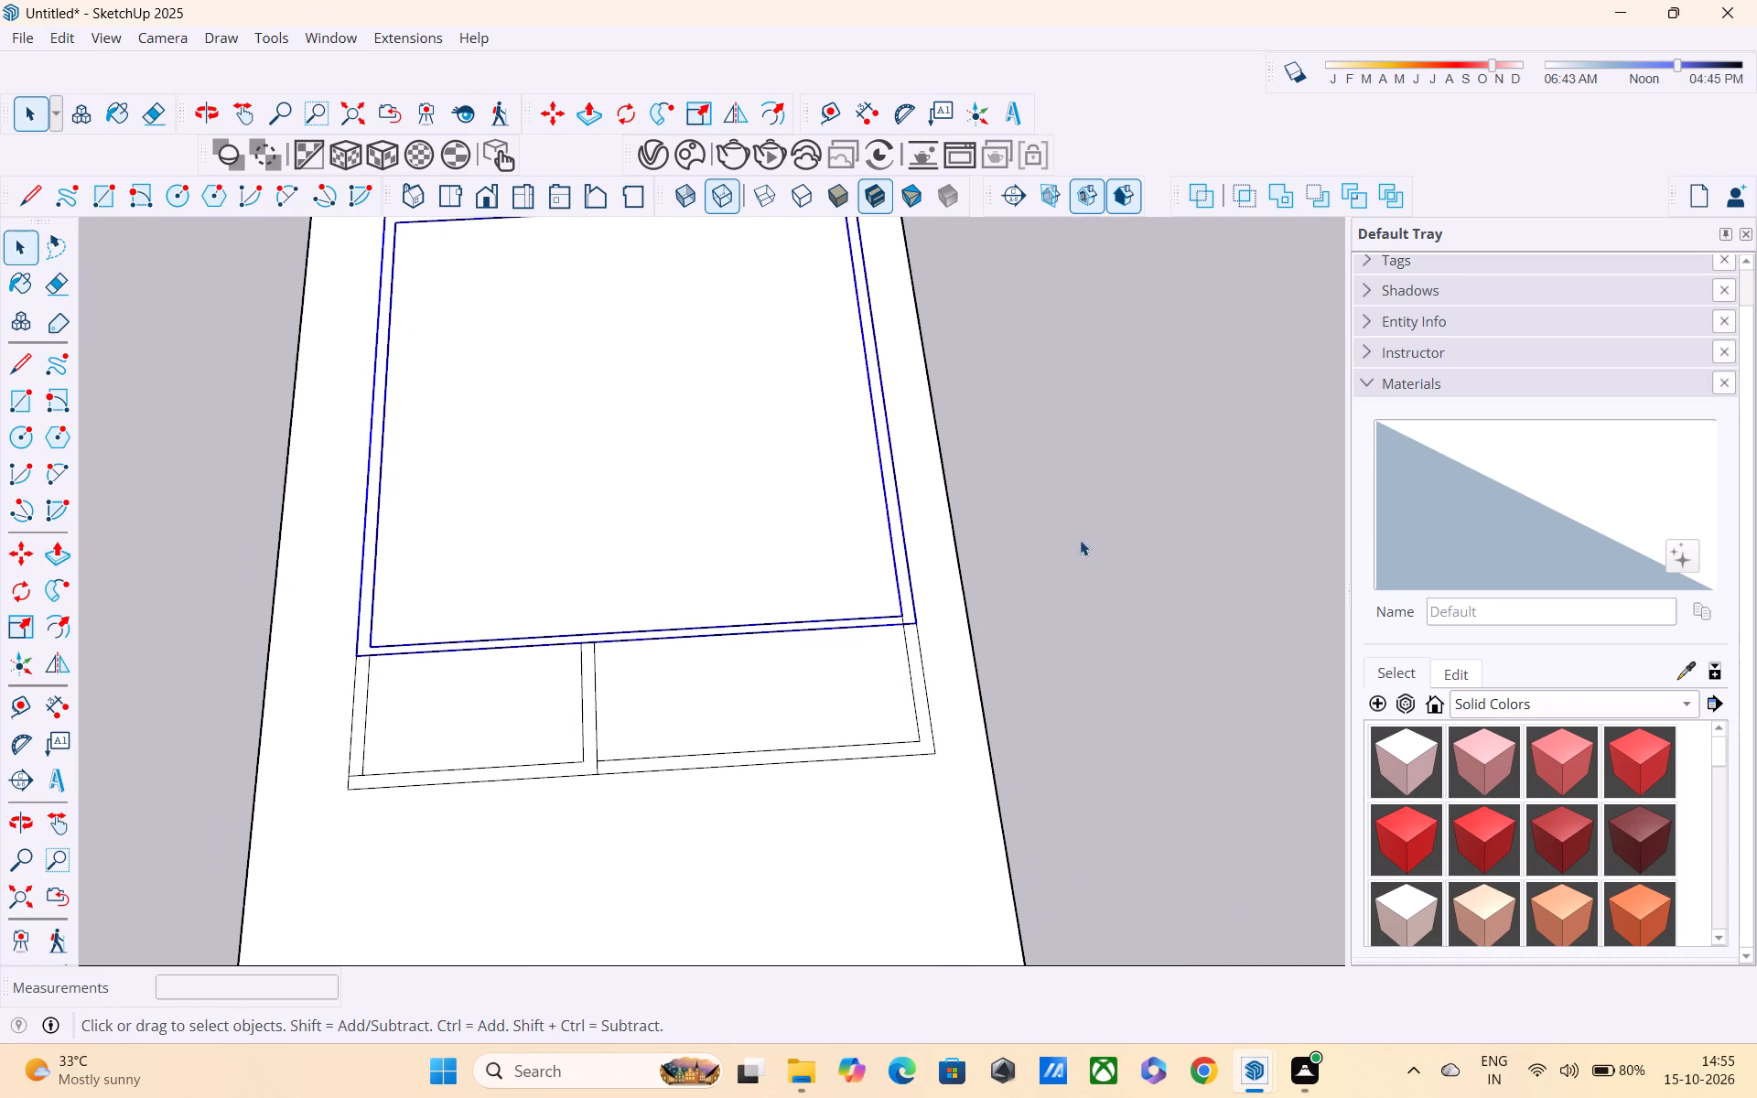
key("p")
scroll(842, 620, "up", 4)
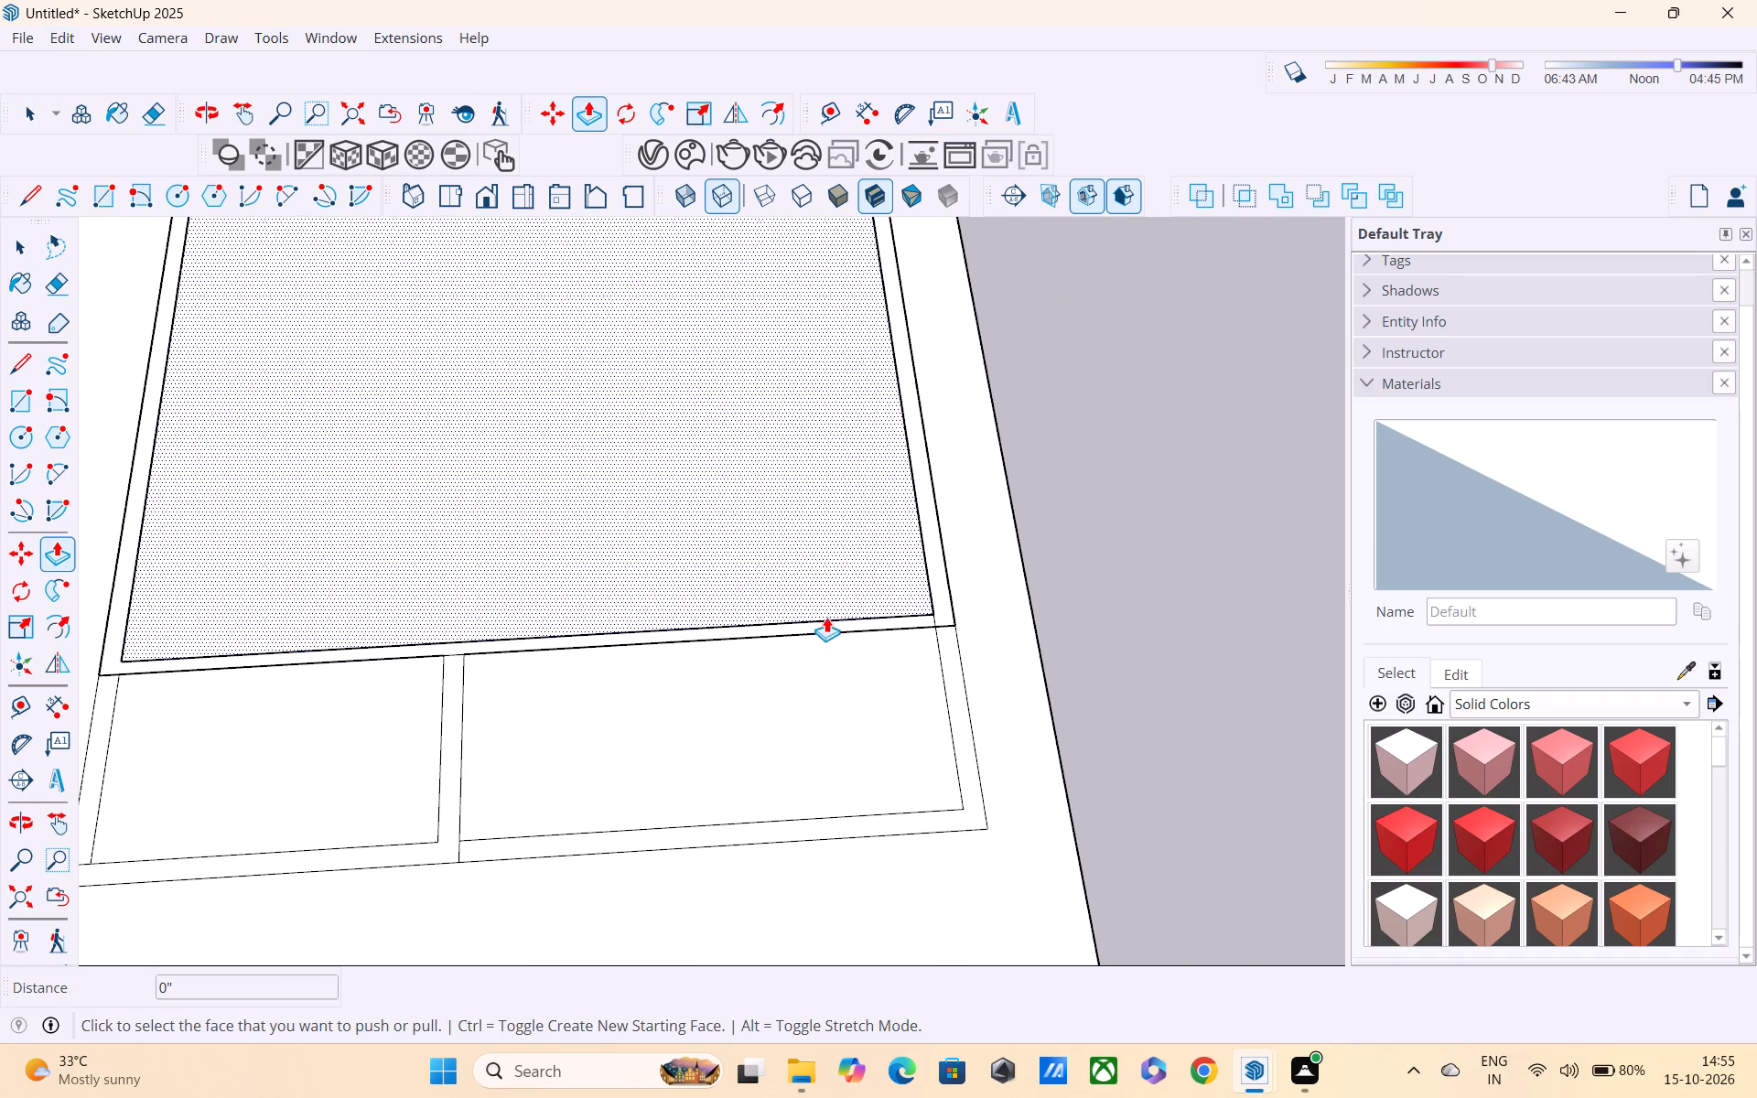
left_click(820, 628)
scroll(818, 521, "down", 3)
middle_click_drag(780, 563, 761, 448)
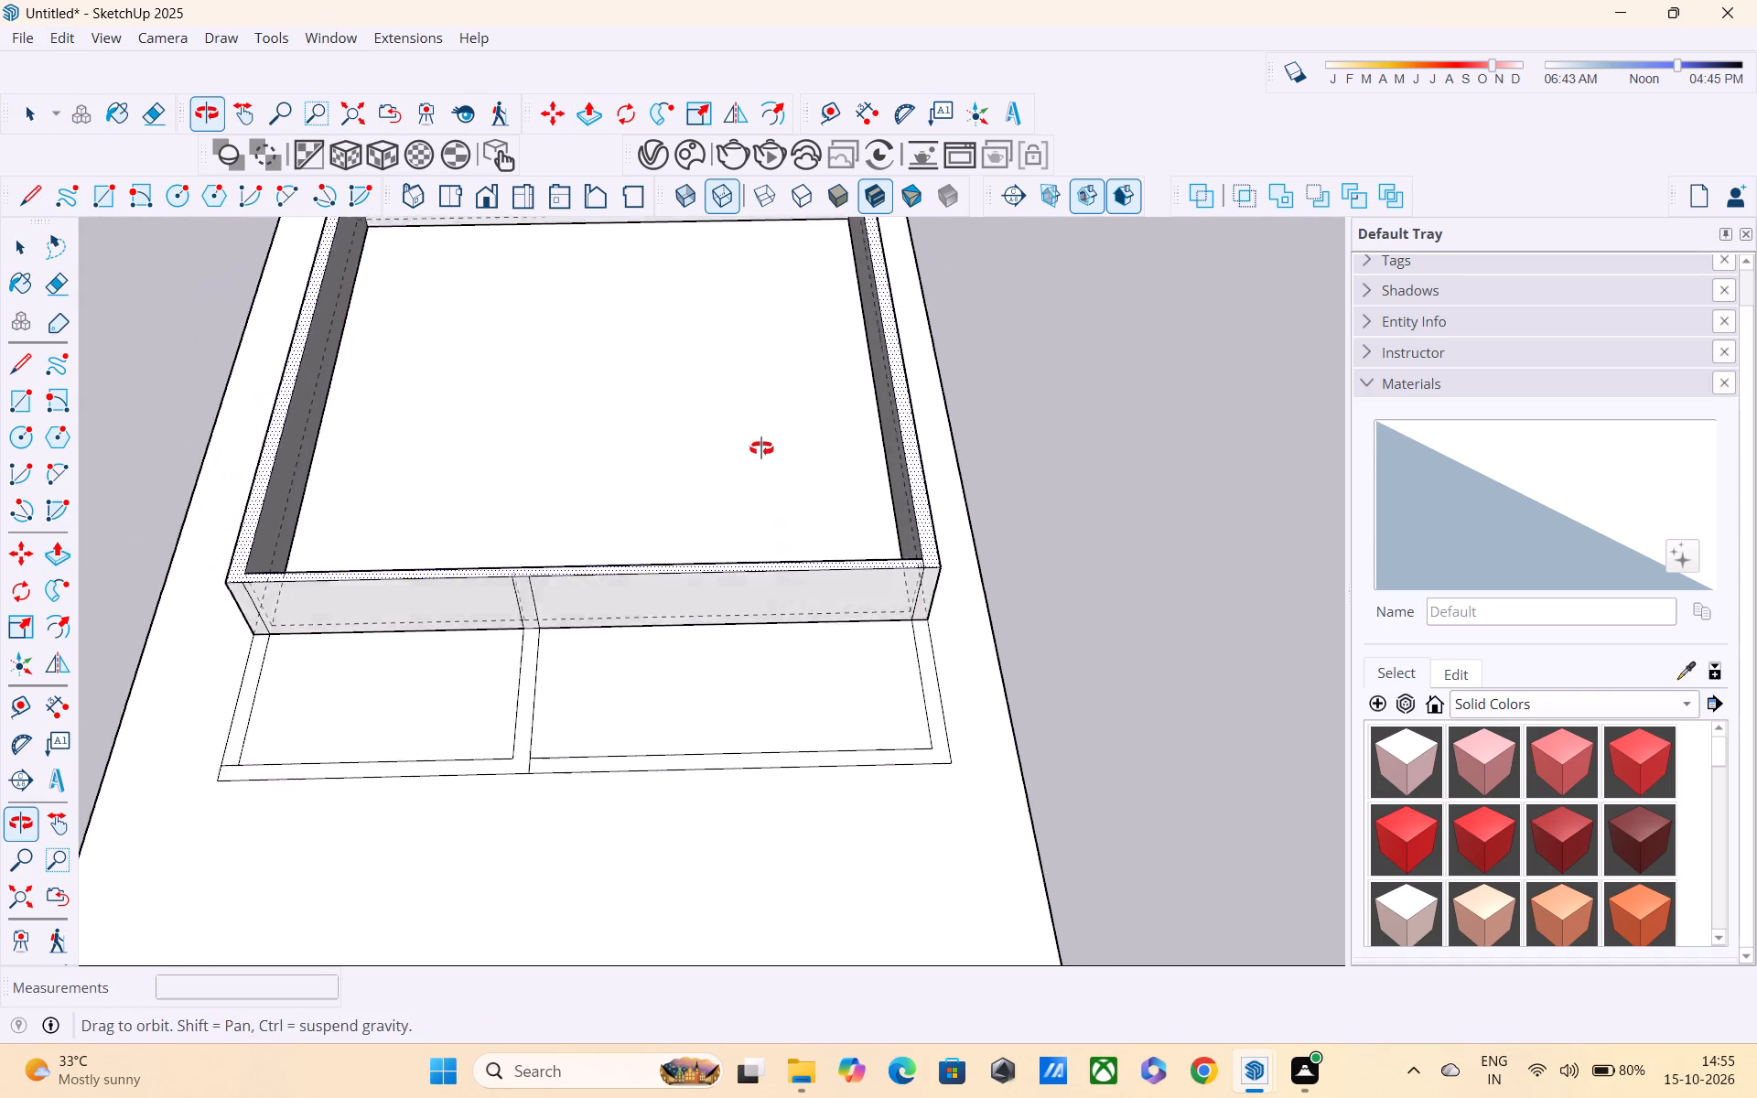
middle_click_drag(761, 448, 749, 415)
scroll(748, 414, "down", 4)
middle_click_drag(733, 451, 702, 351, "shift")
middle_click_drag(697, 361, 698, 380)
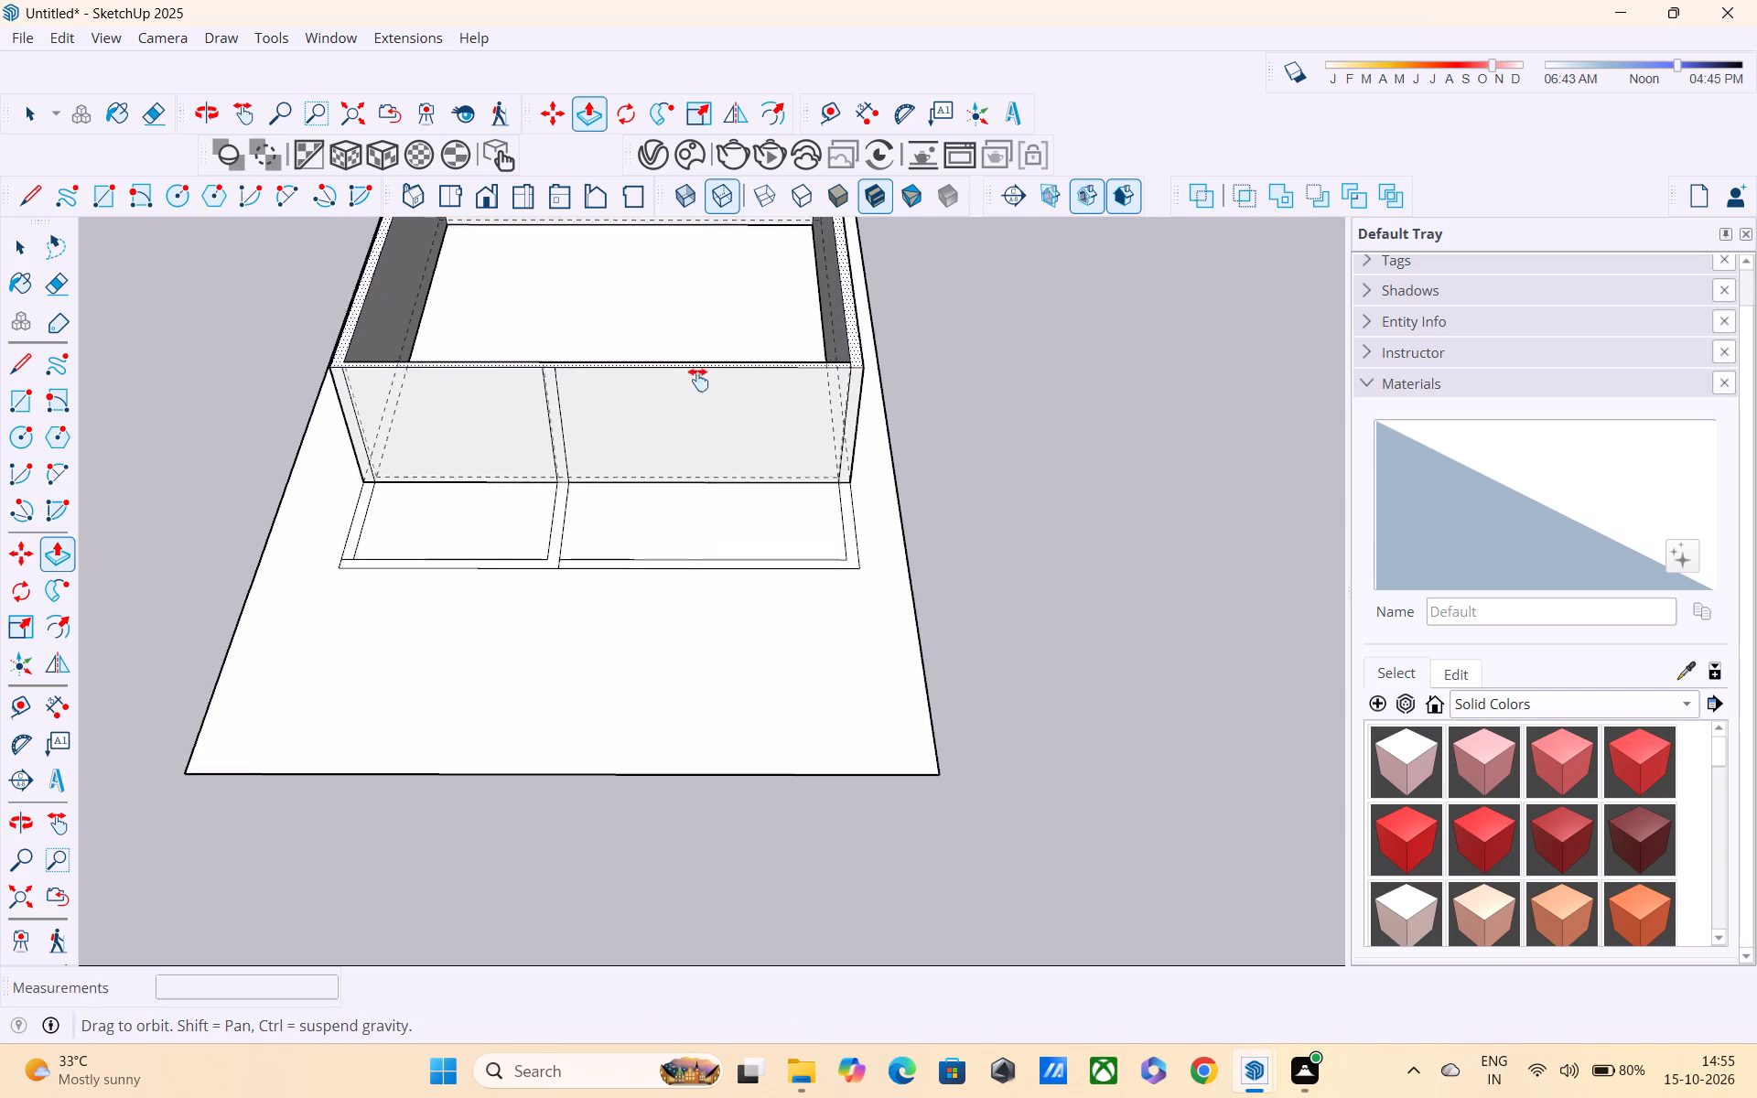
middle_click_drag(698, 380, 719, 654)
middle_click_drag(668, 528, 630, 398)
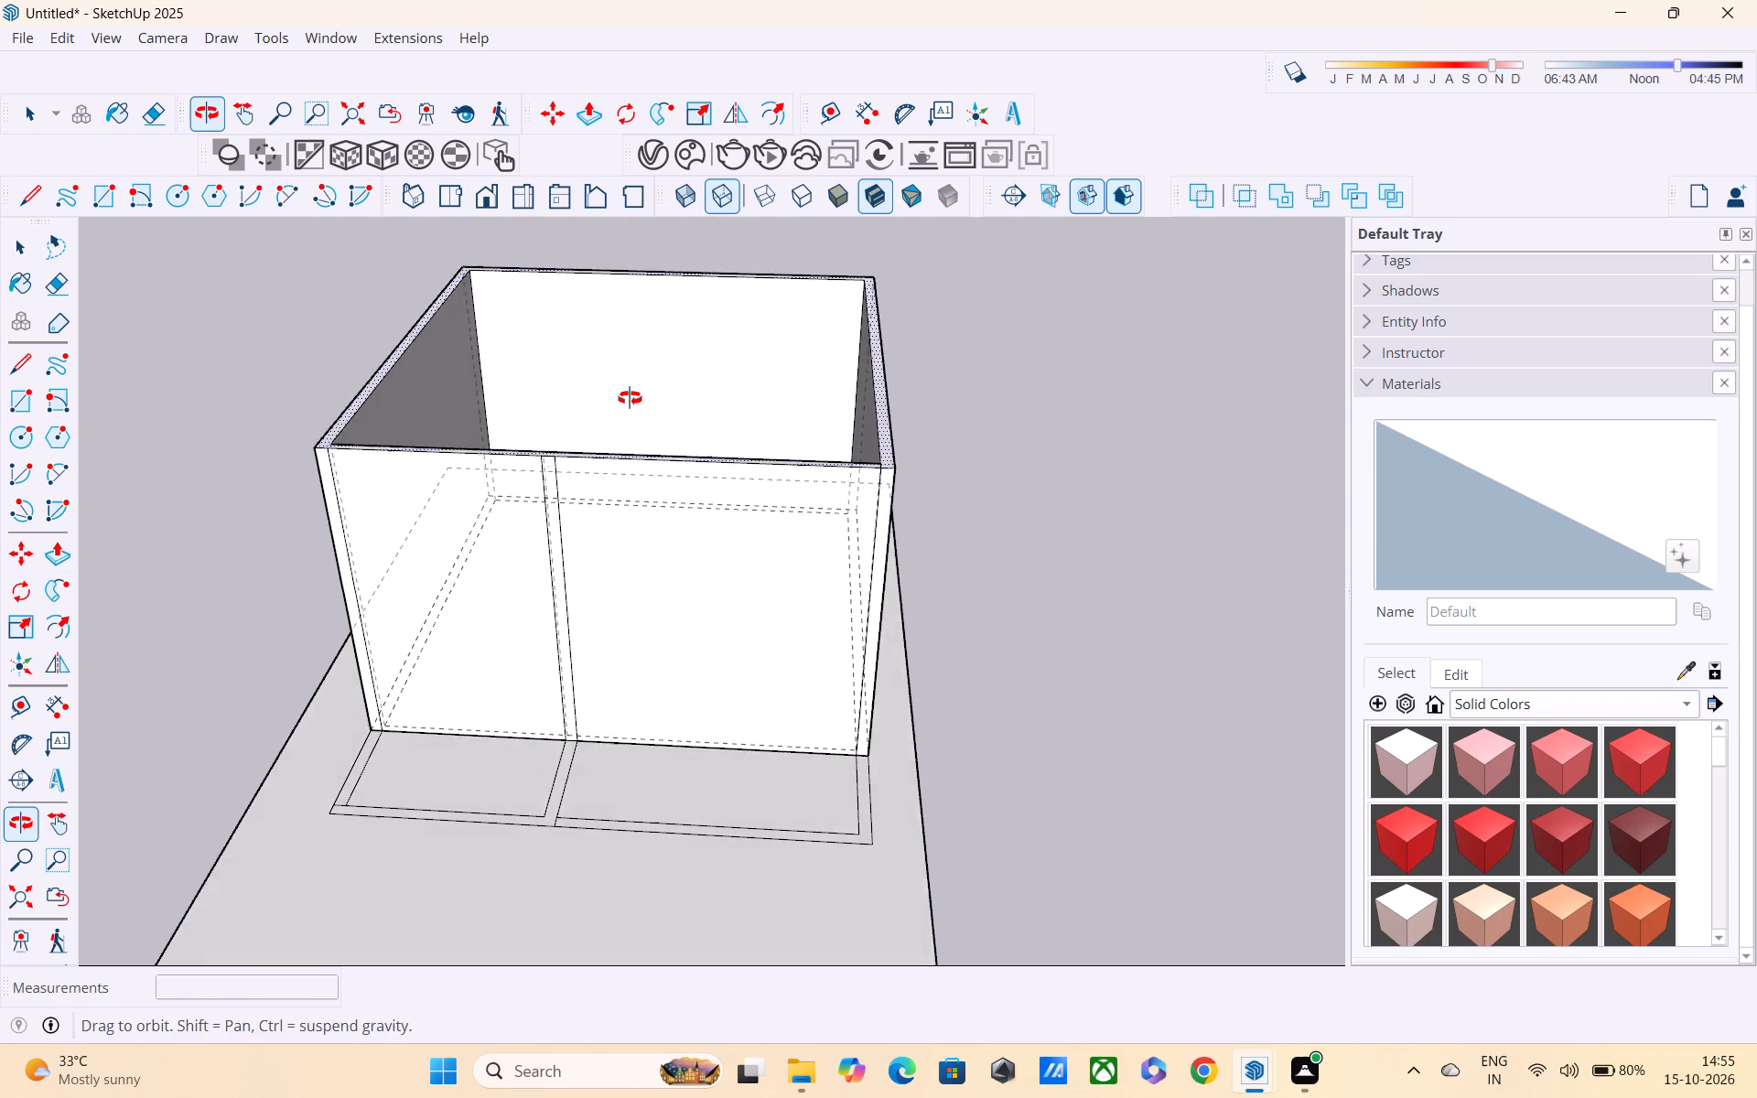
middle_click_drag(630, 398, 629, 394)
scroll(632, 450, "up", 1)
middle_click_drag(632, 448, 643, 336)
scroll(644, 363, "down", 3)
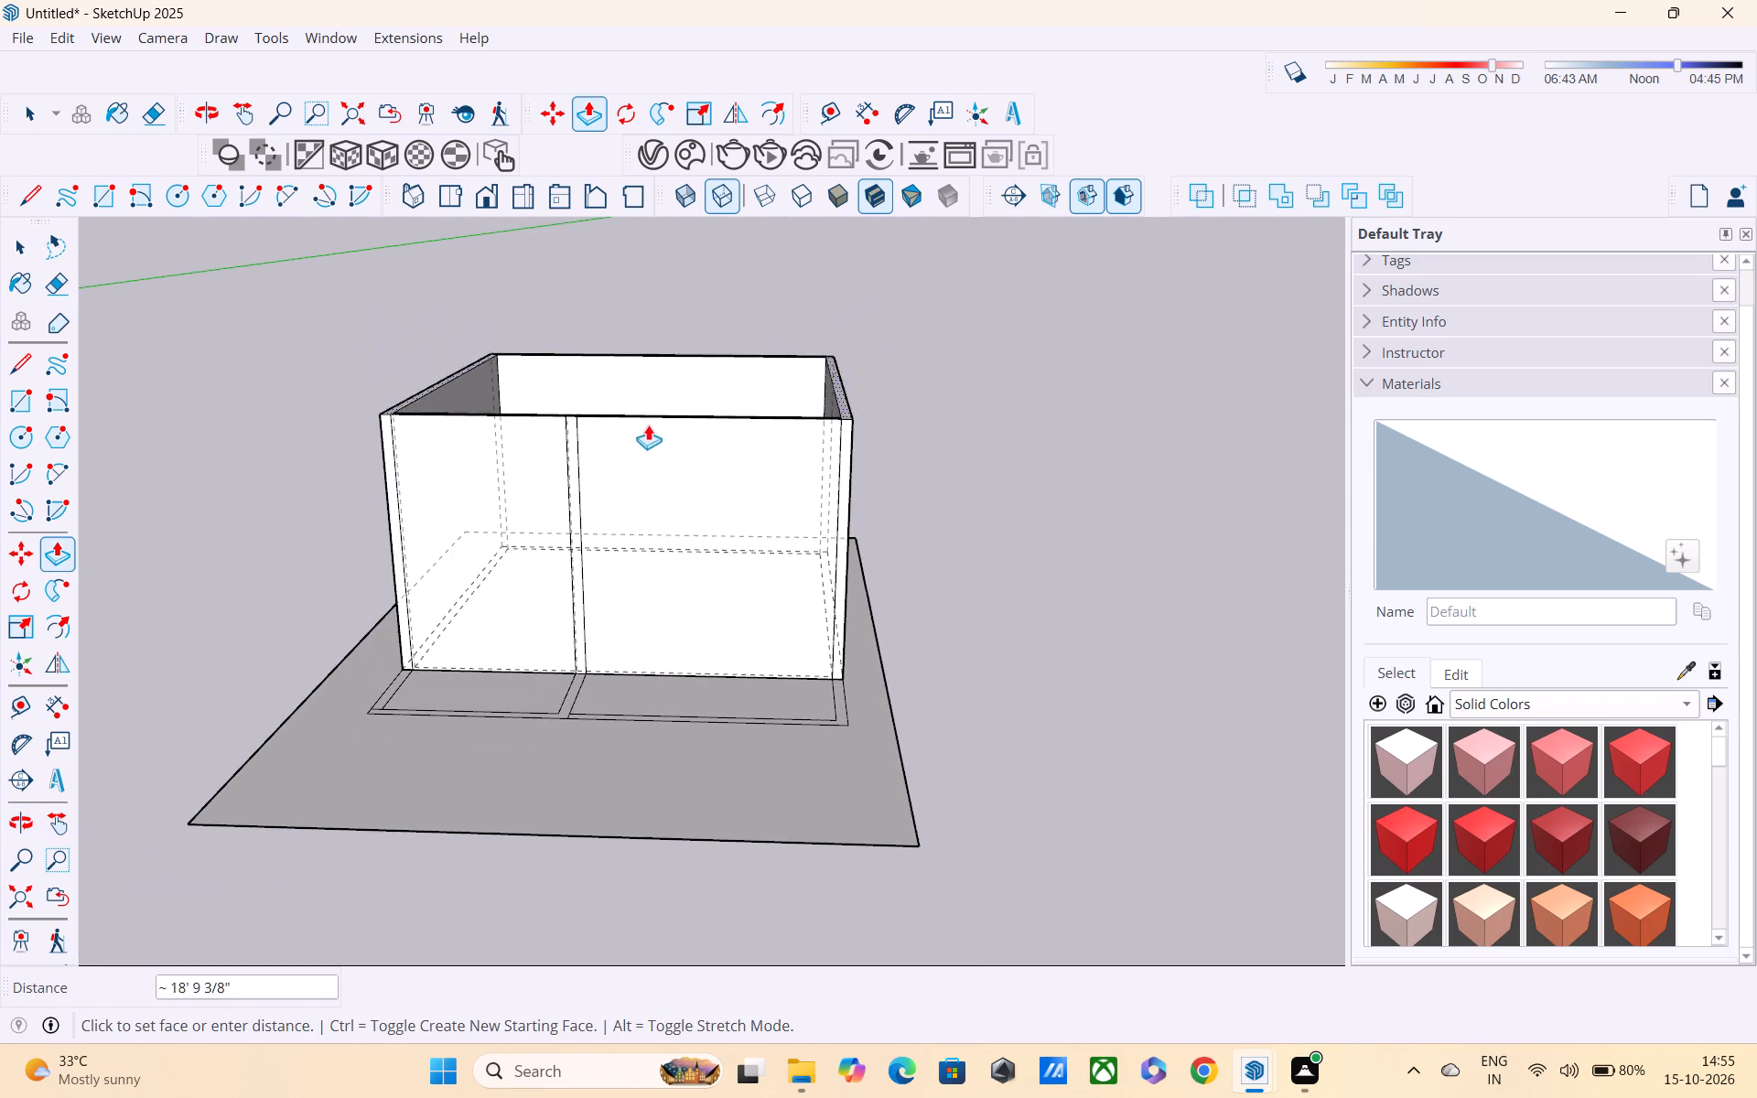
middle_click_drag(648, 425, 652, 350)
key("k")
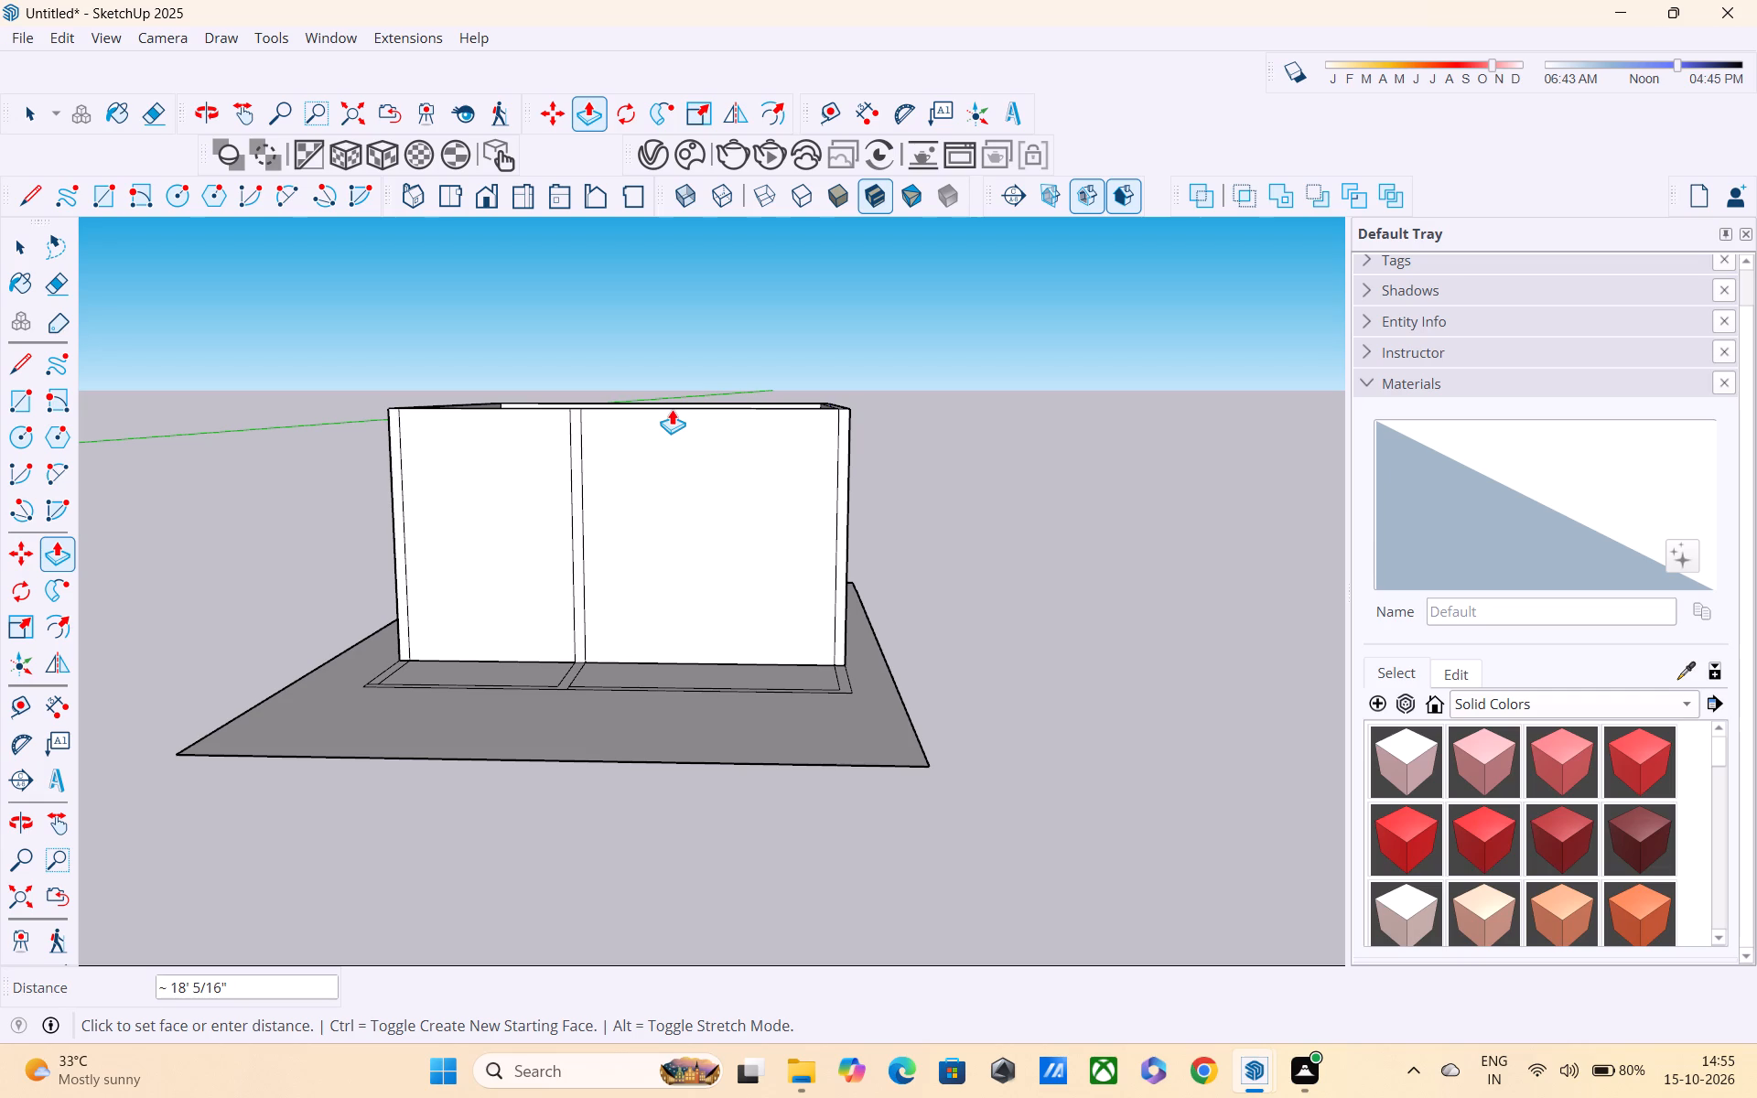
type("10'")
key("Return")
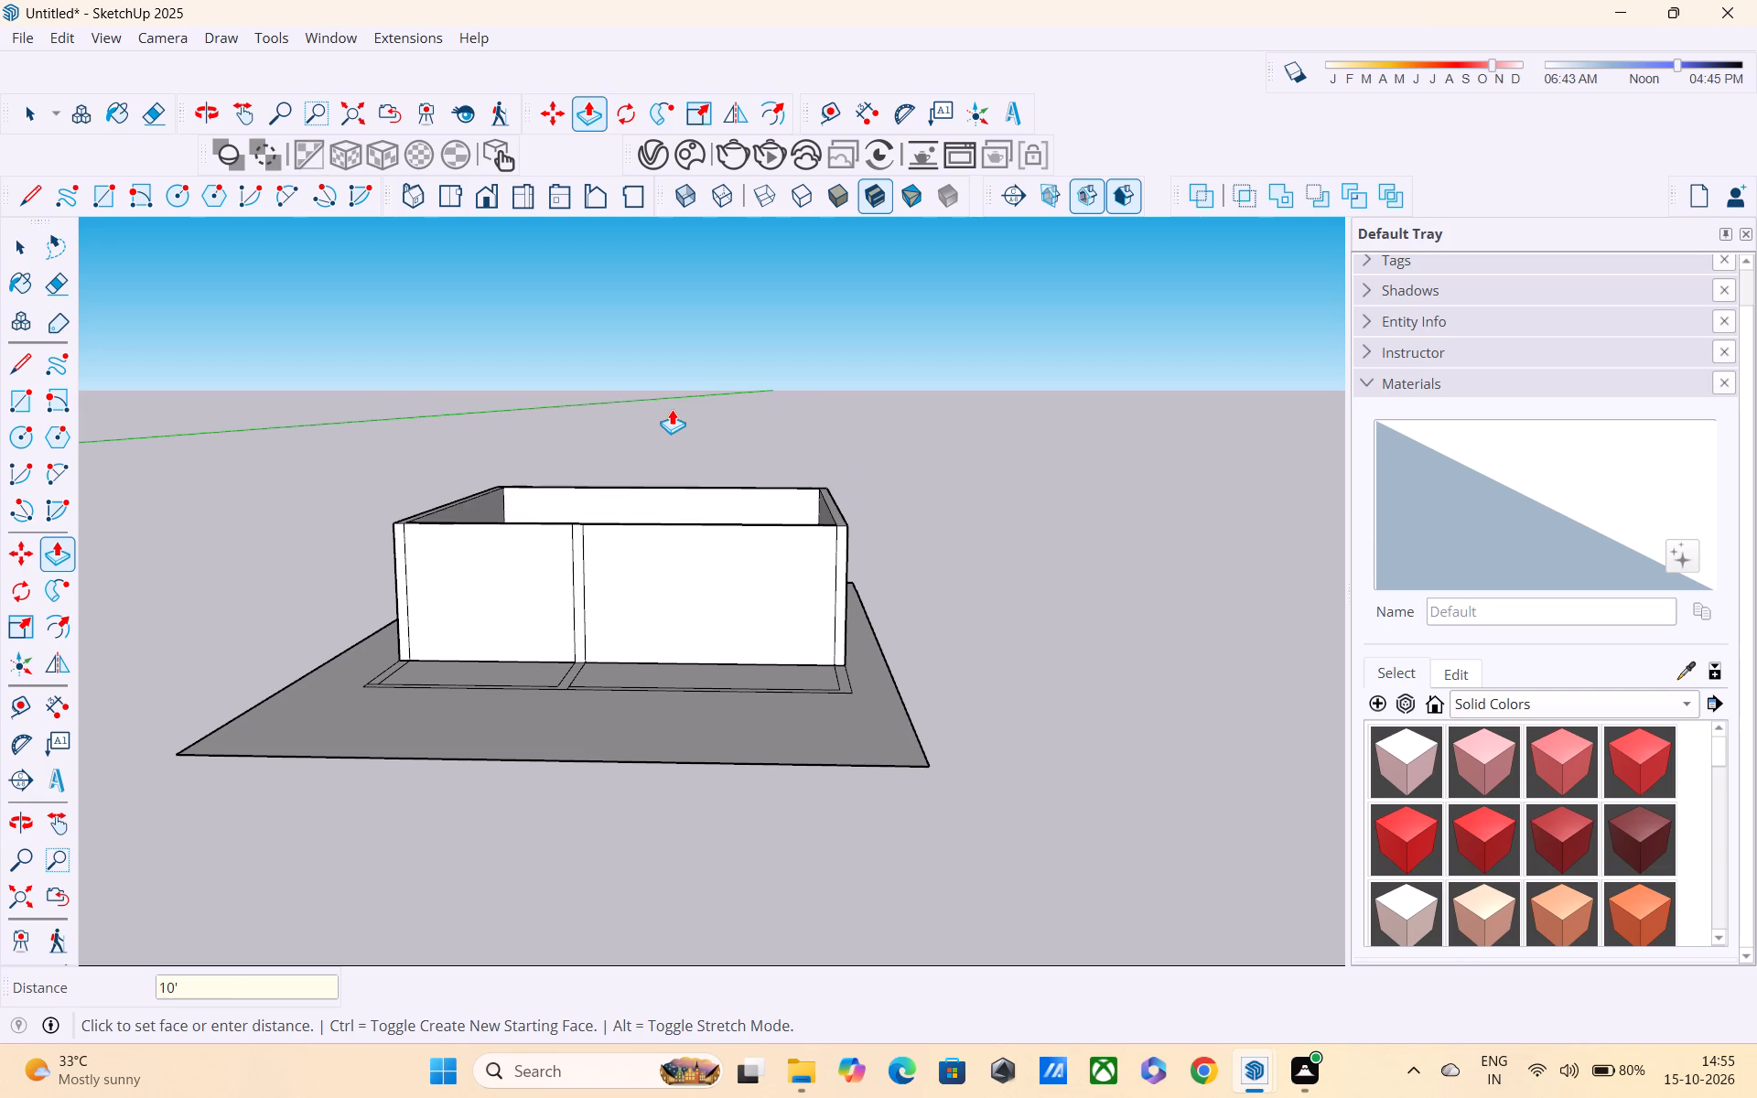
Inspect the raised walls from several angles, selecting their faces and connected geometry to check what they are joined to.
middle_click_drag(655, 501, 693, 567)
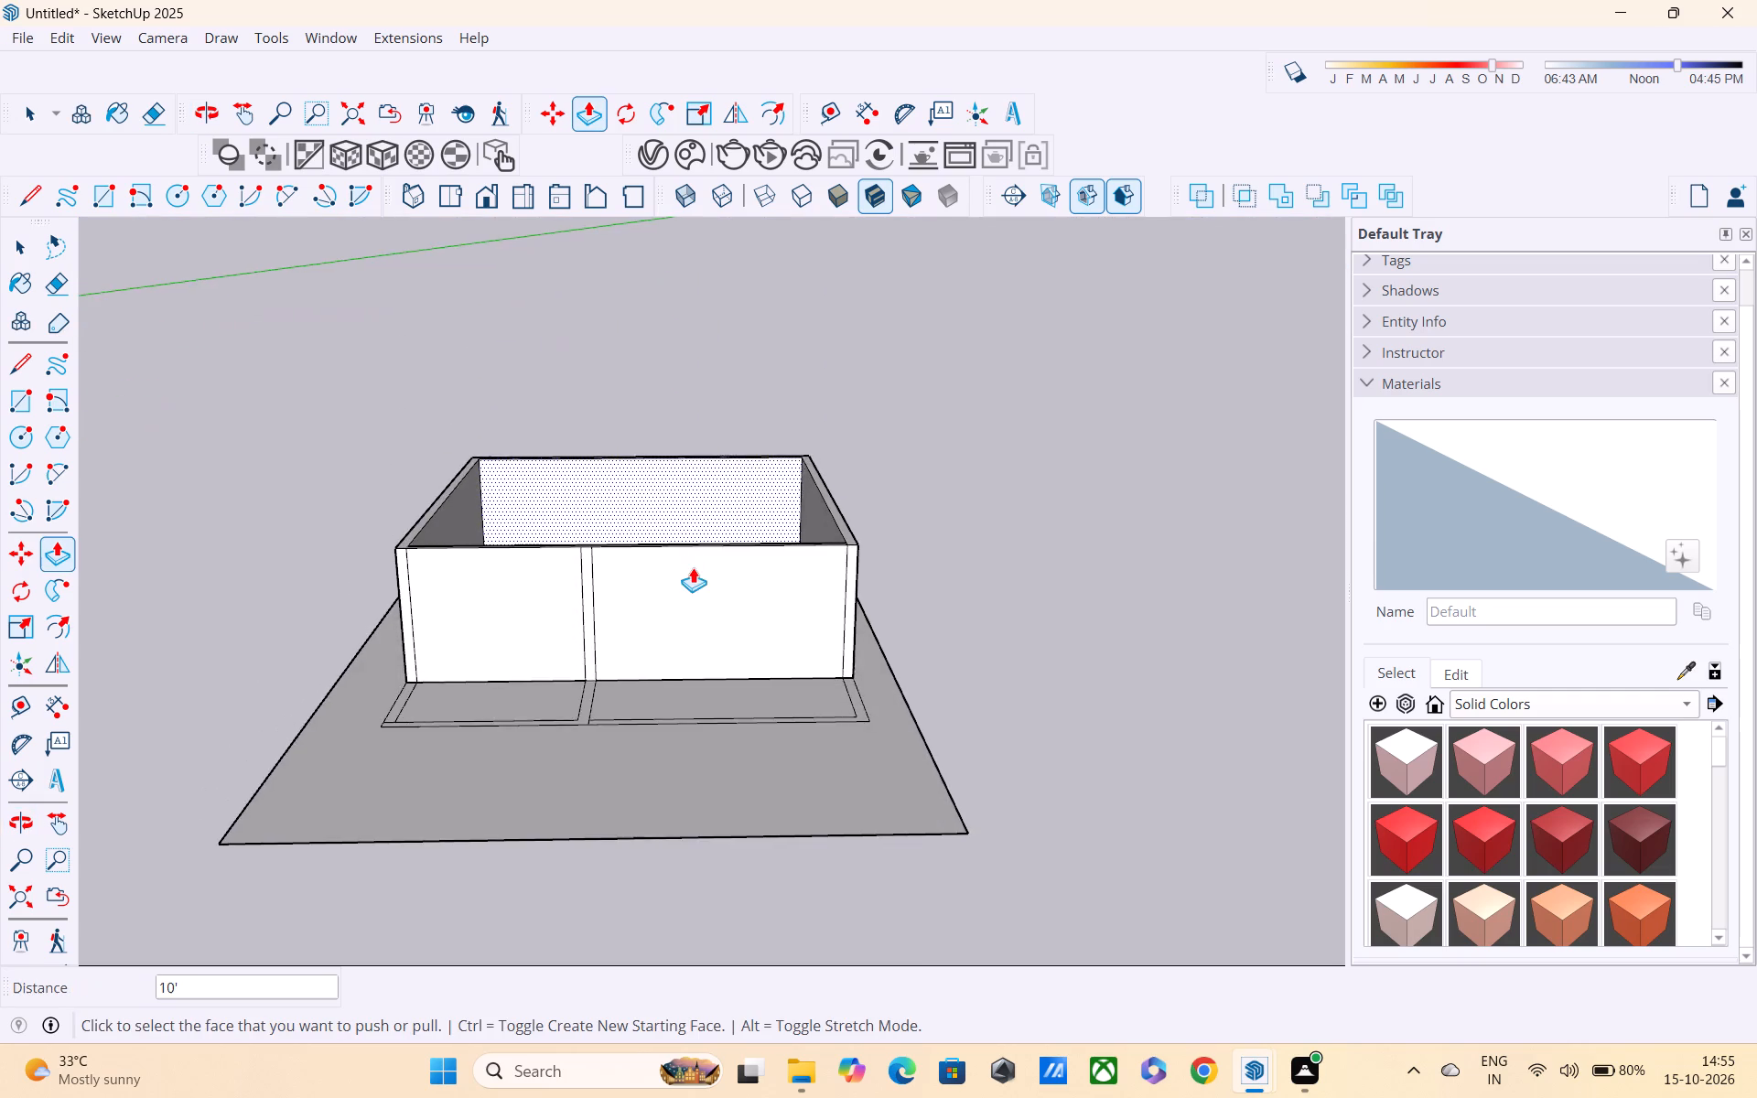
scroll(695, 566, "down", 3)
key("space")
key("space")
double_click(651, 617)
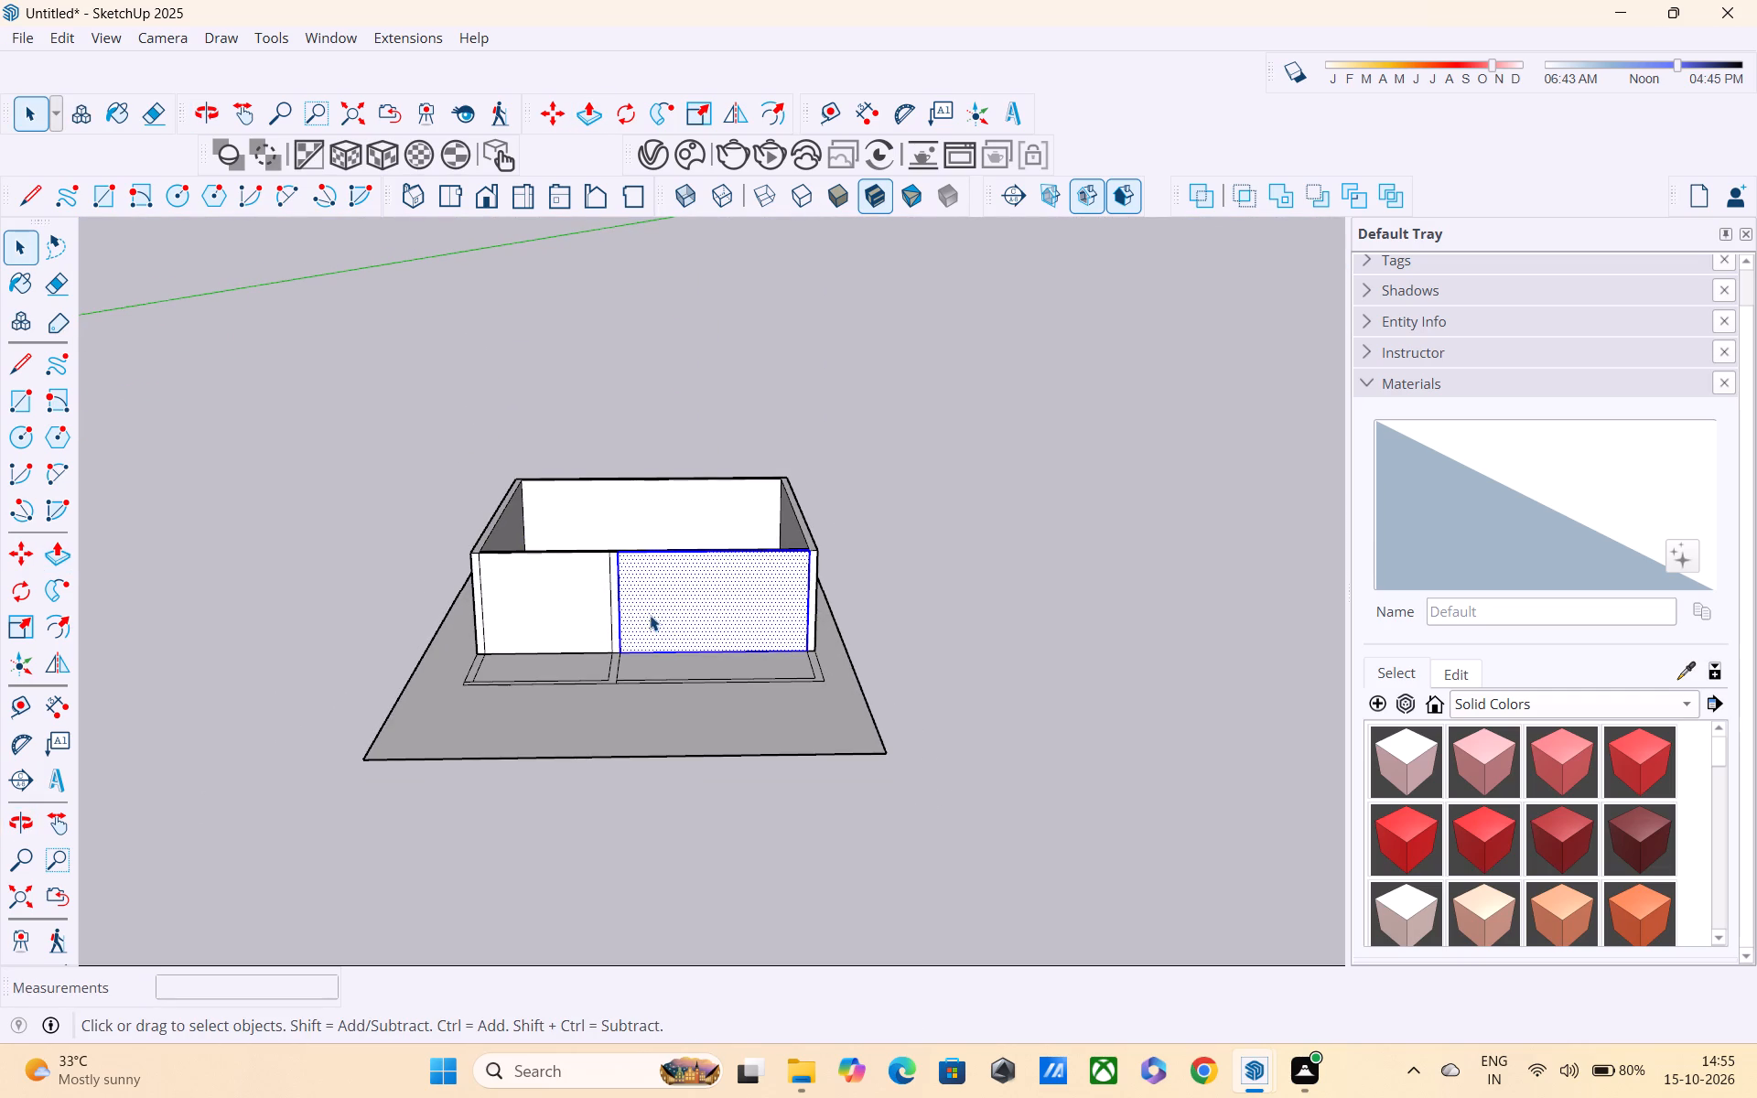
double_click(577, 597)
middle_click_drag(623, 550, 772, 755)
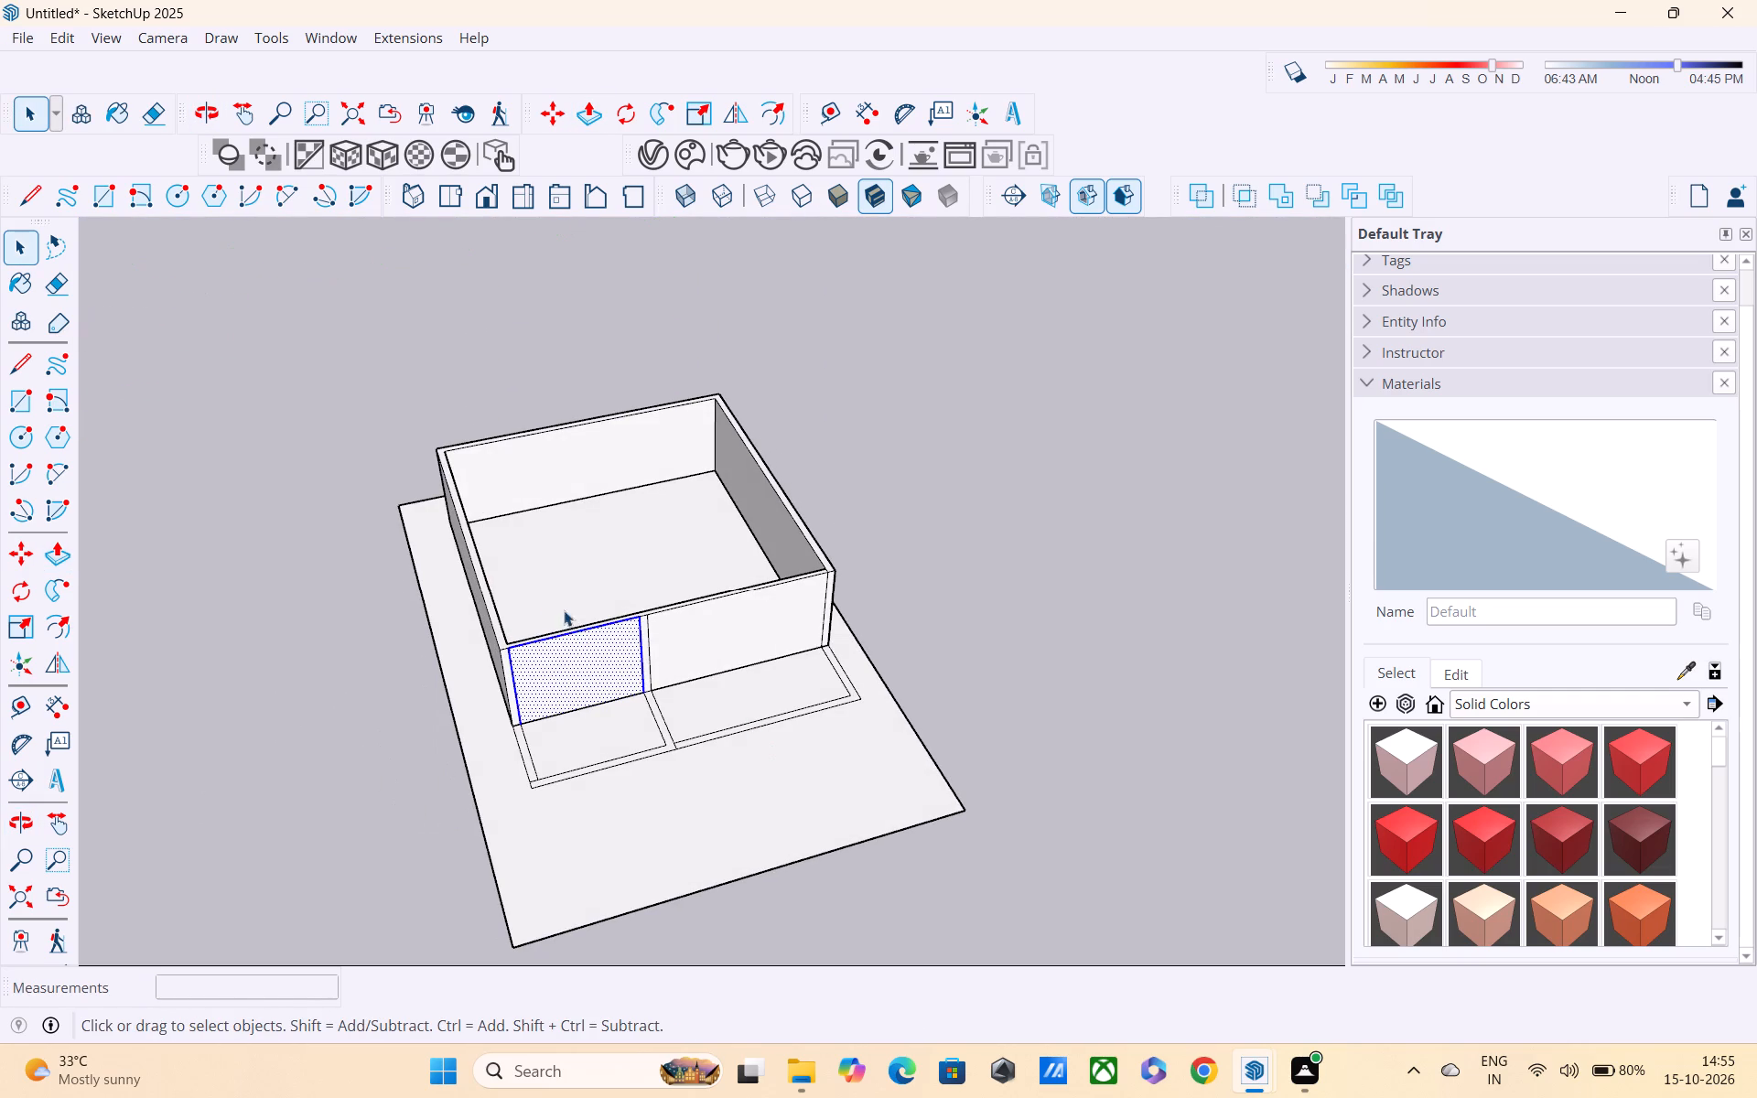
triple_click(480, 584)
left_click(480, 584)
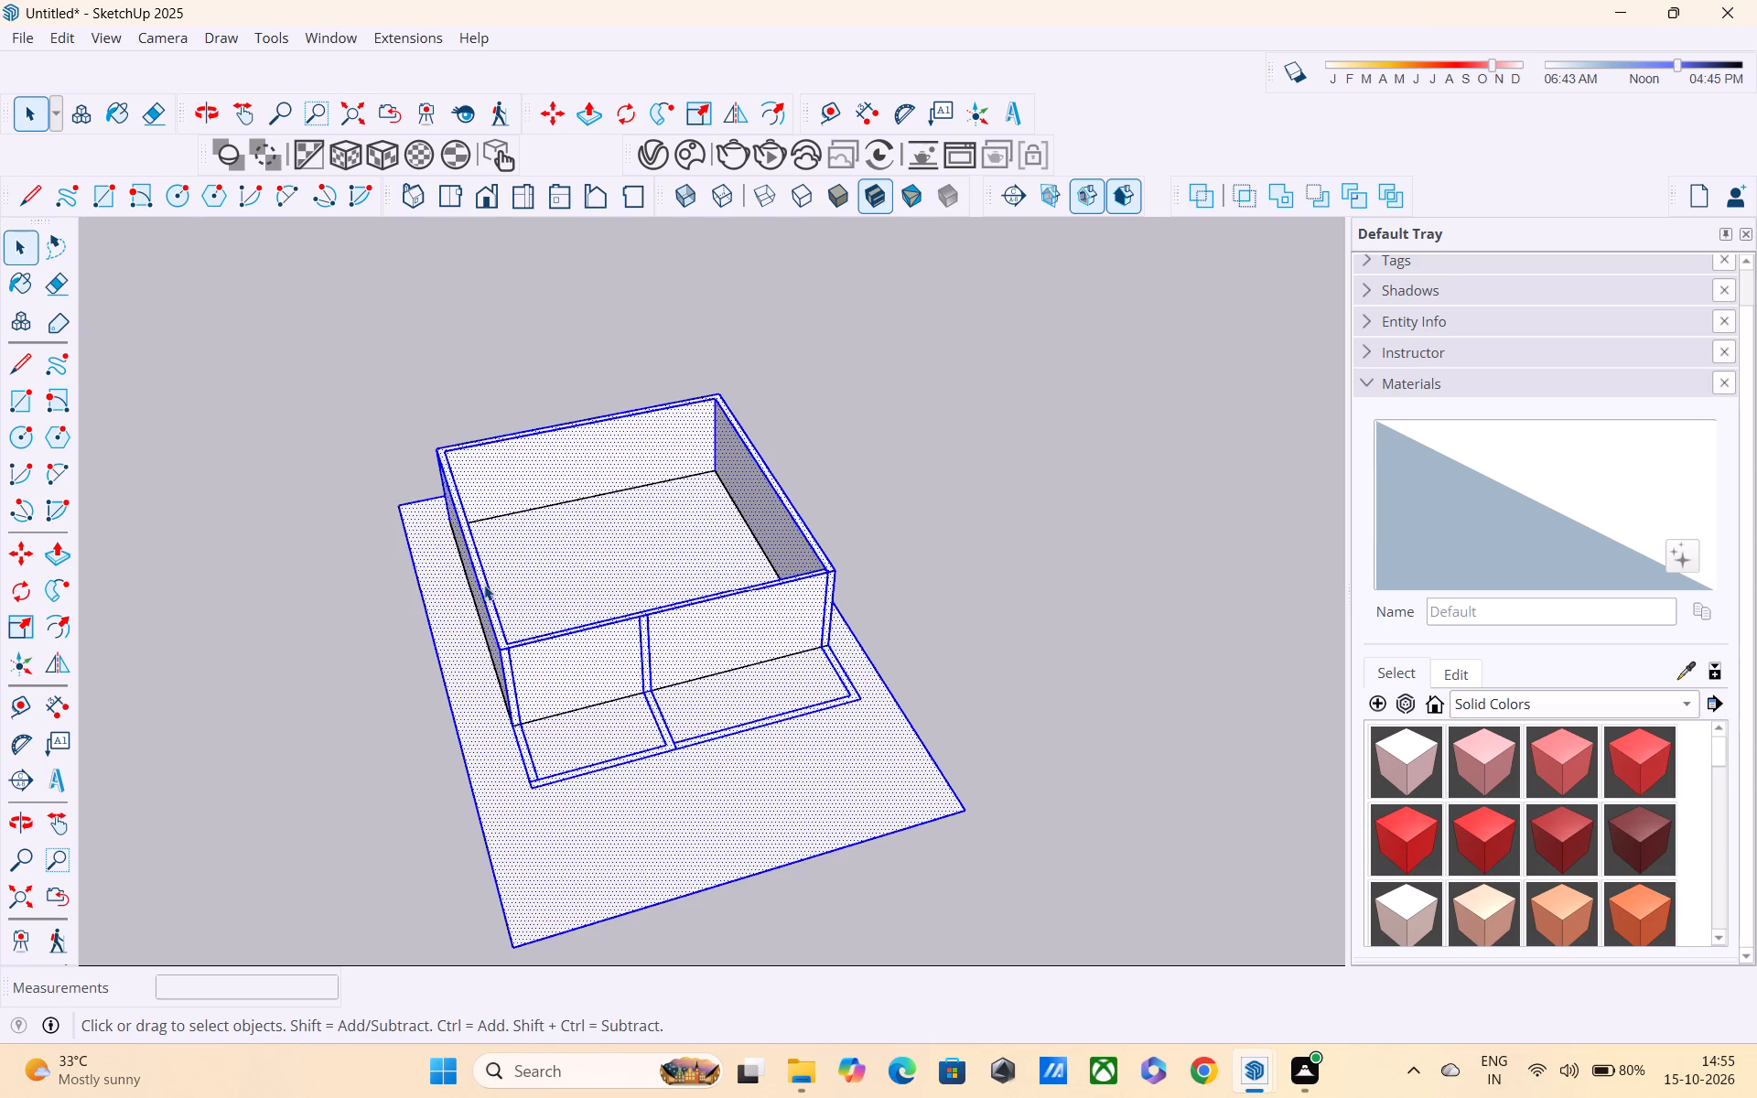
left_click(1050, 548)
scroll(656, 679, "up", 4)
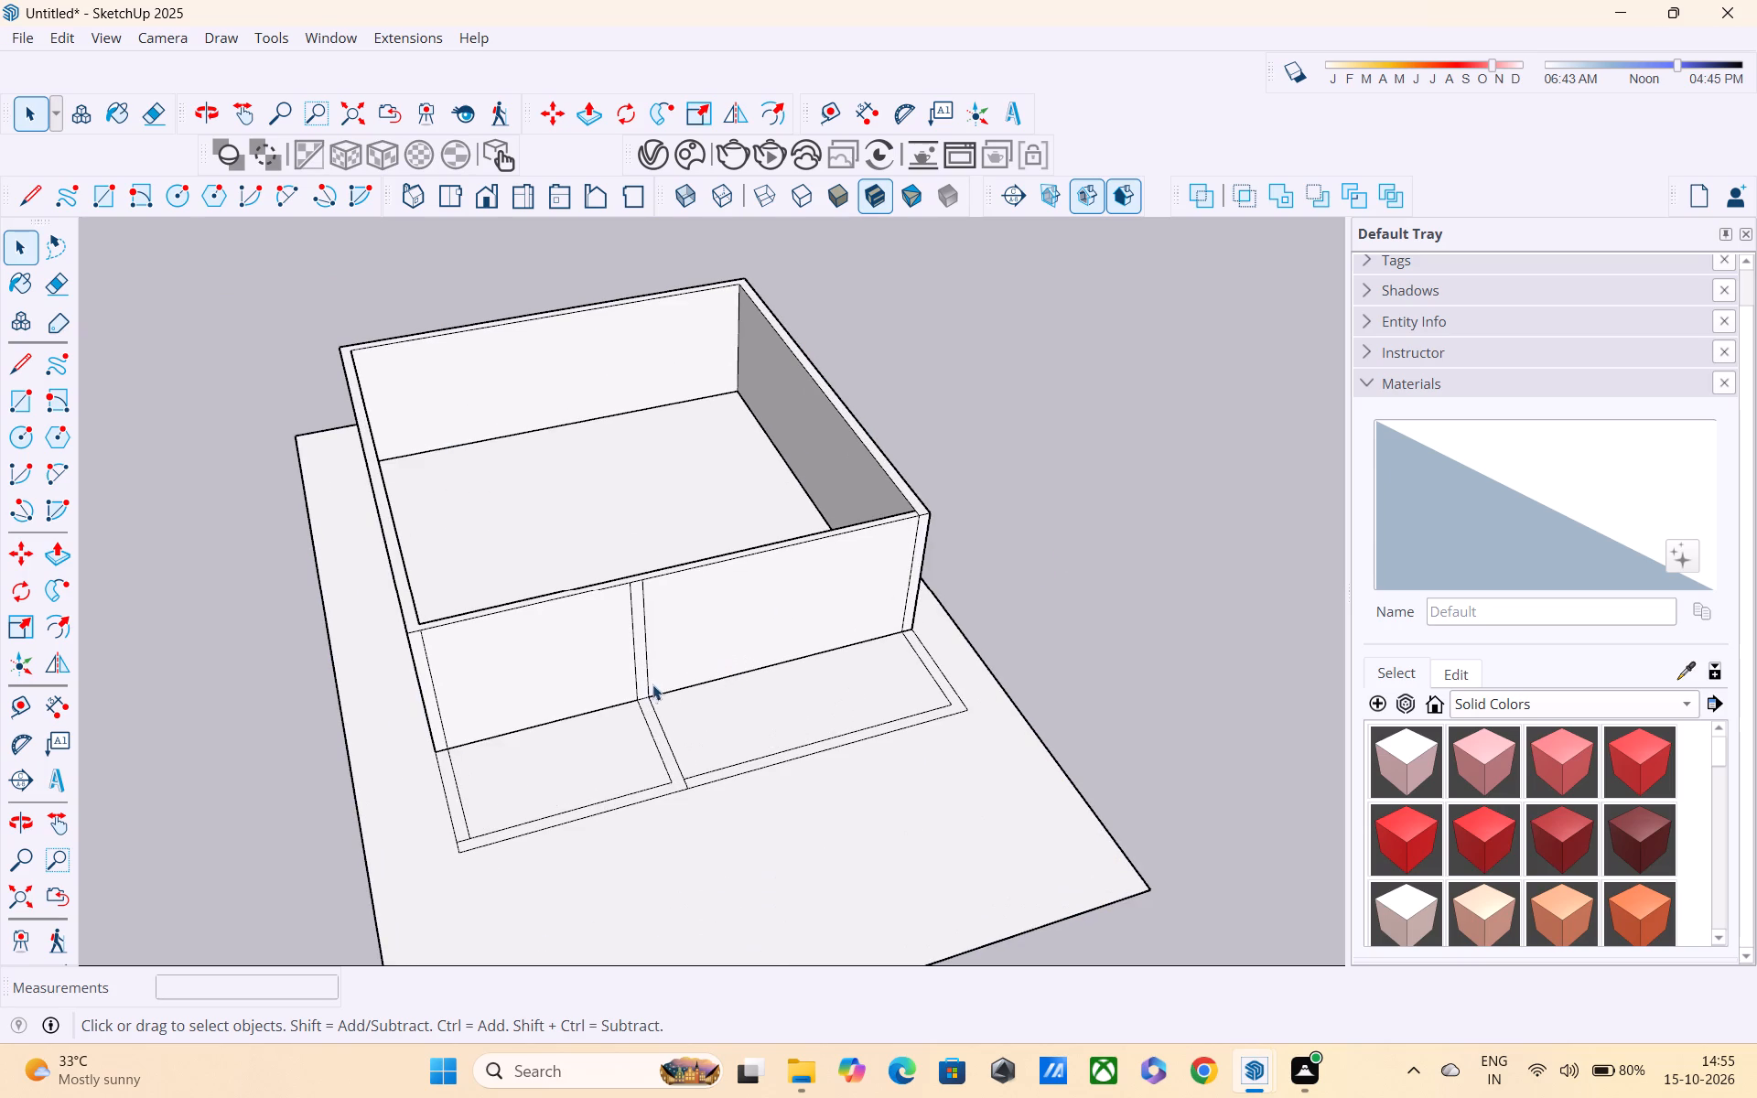
middle_click_drag(616, 722, 689, 787)
scroll(645, 755, "up", 4)
triple_click(385, 620)
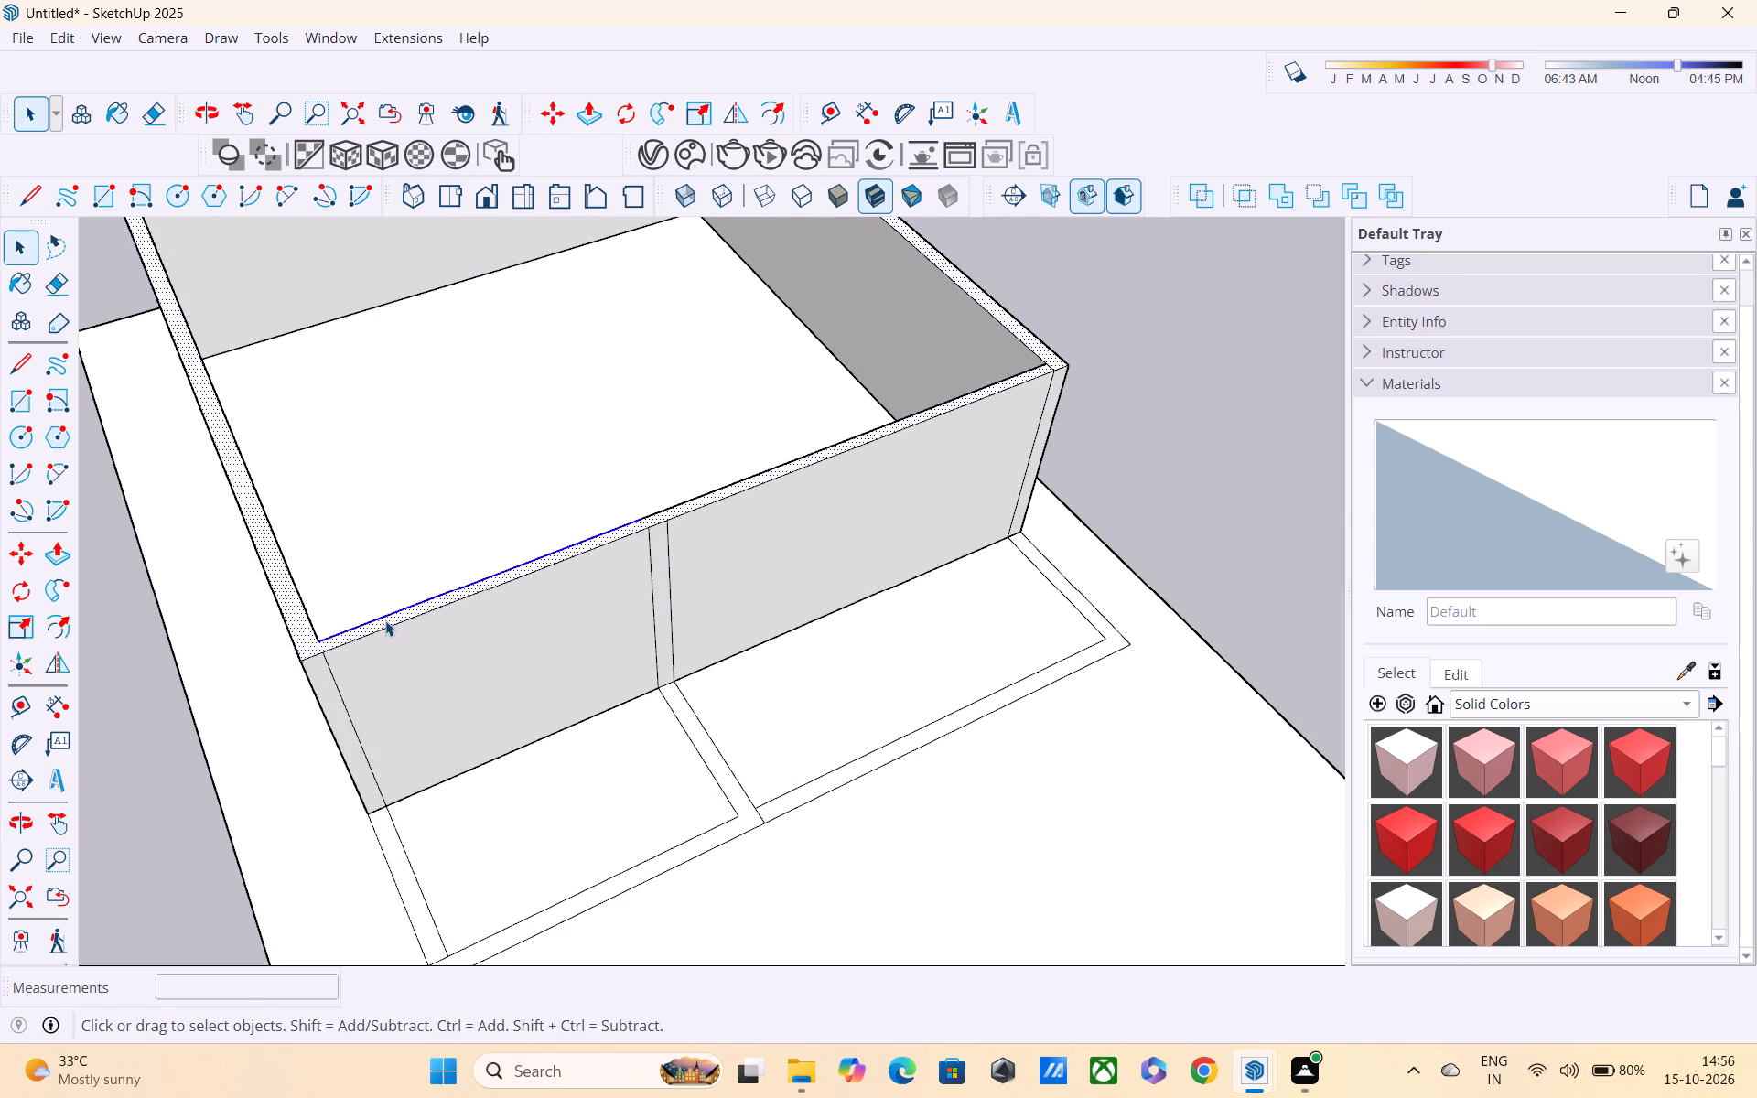
left_click(385, 620)
left_click(1244, 436)
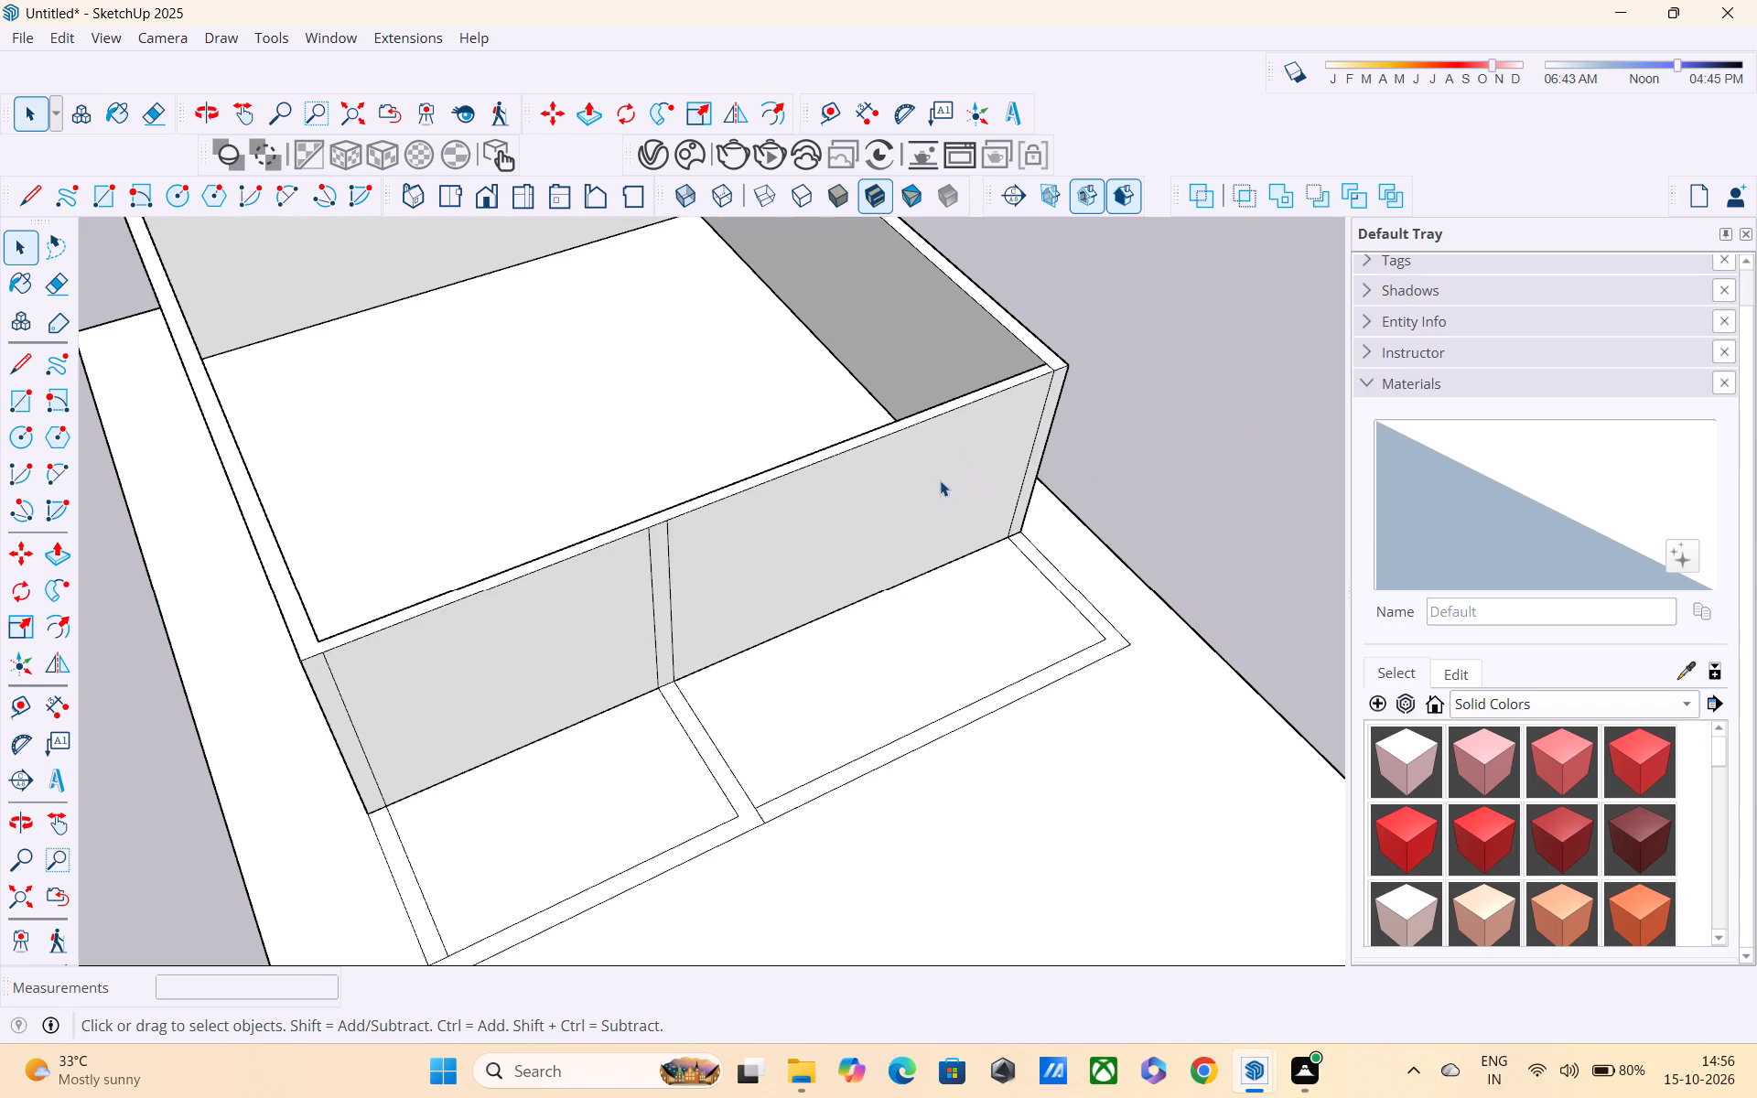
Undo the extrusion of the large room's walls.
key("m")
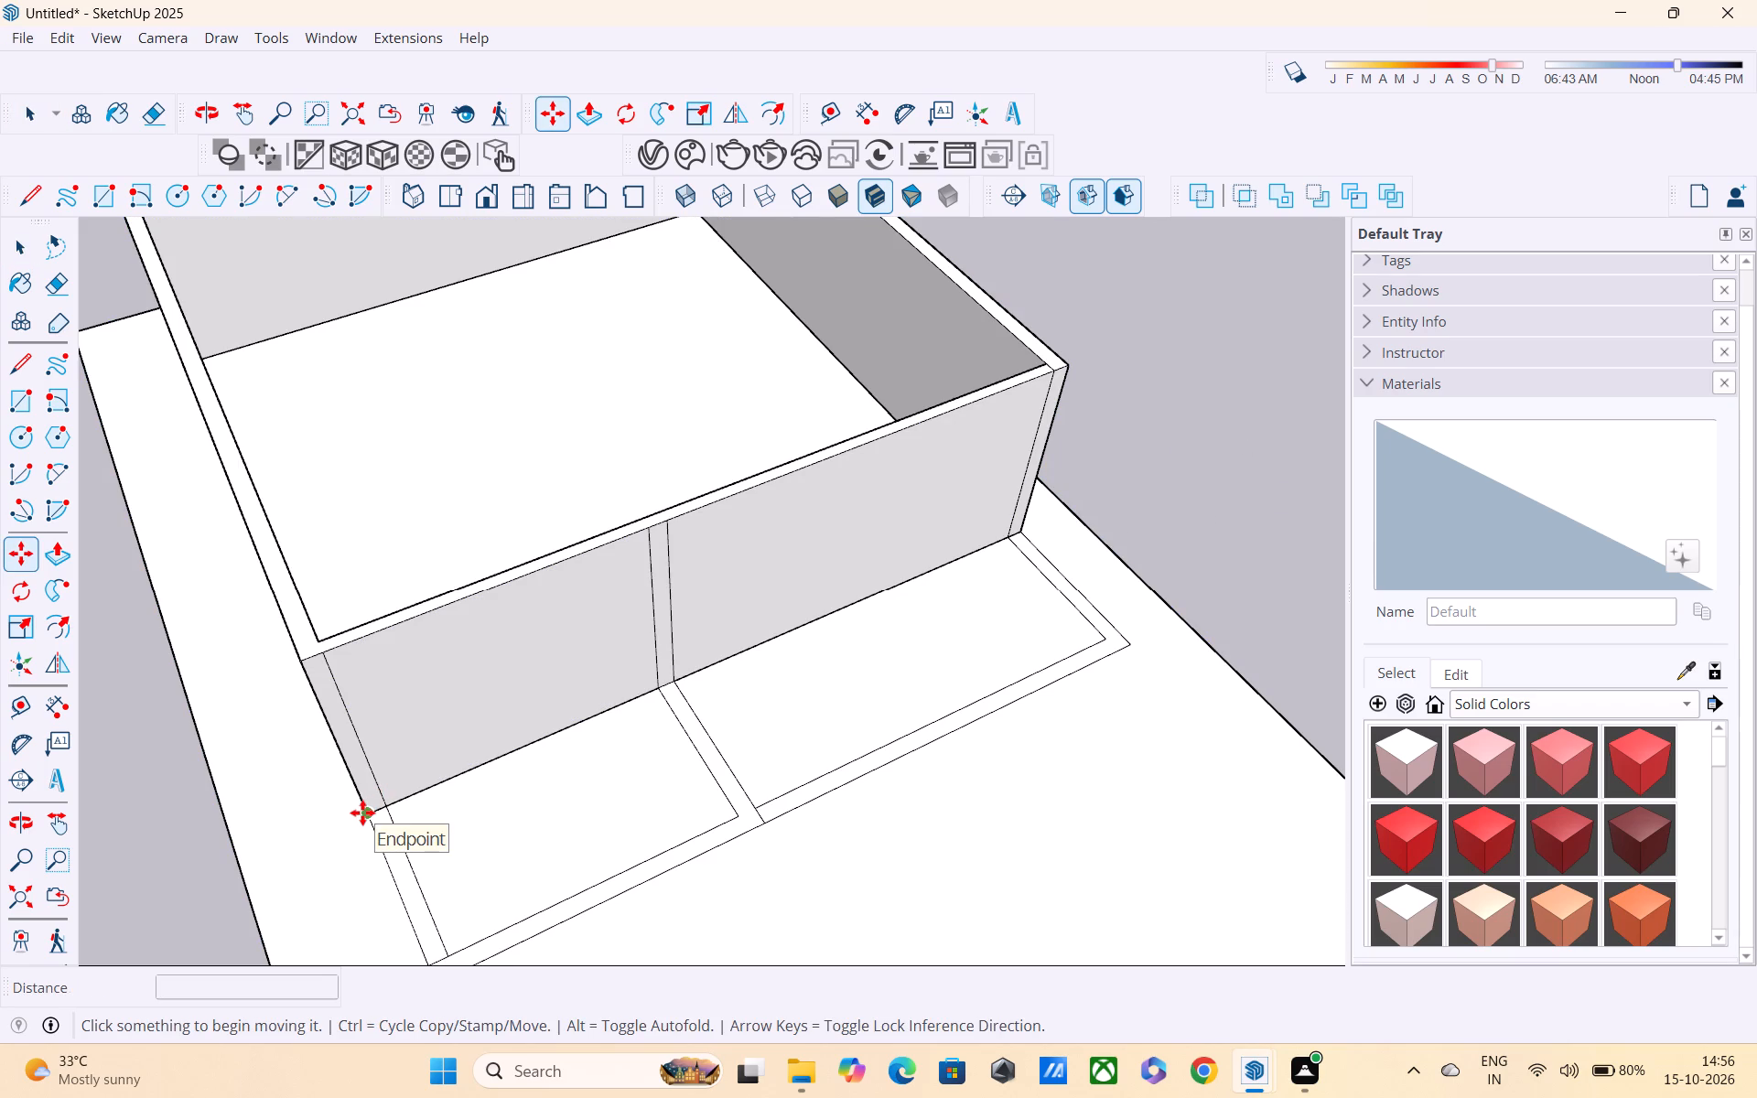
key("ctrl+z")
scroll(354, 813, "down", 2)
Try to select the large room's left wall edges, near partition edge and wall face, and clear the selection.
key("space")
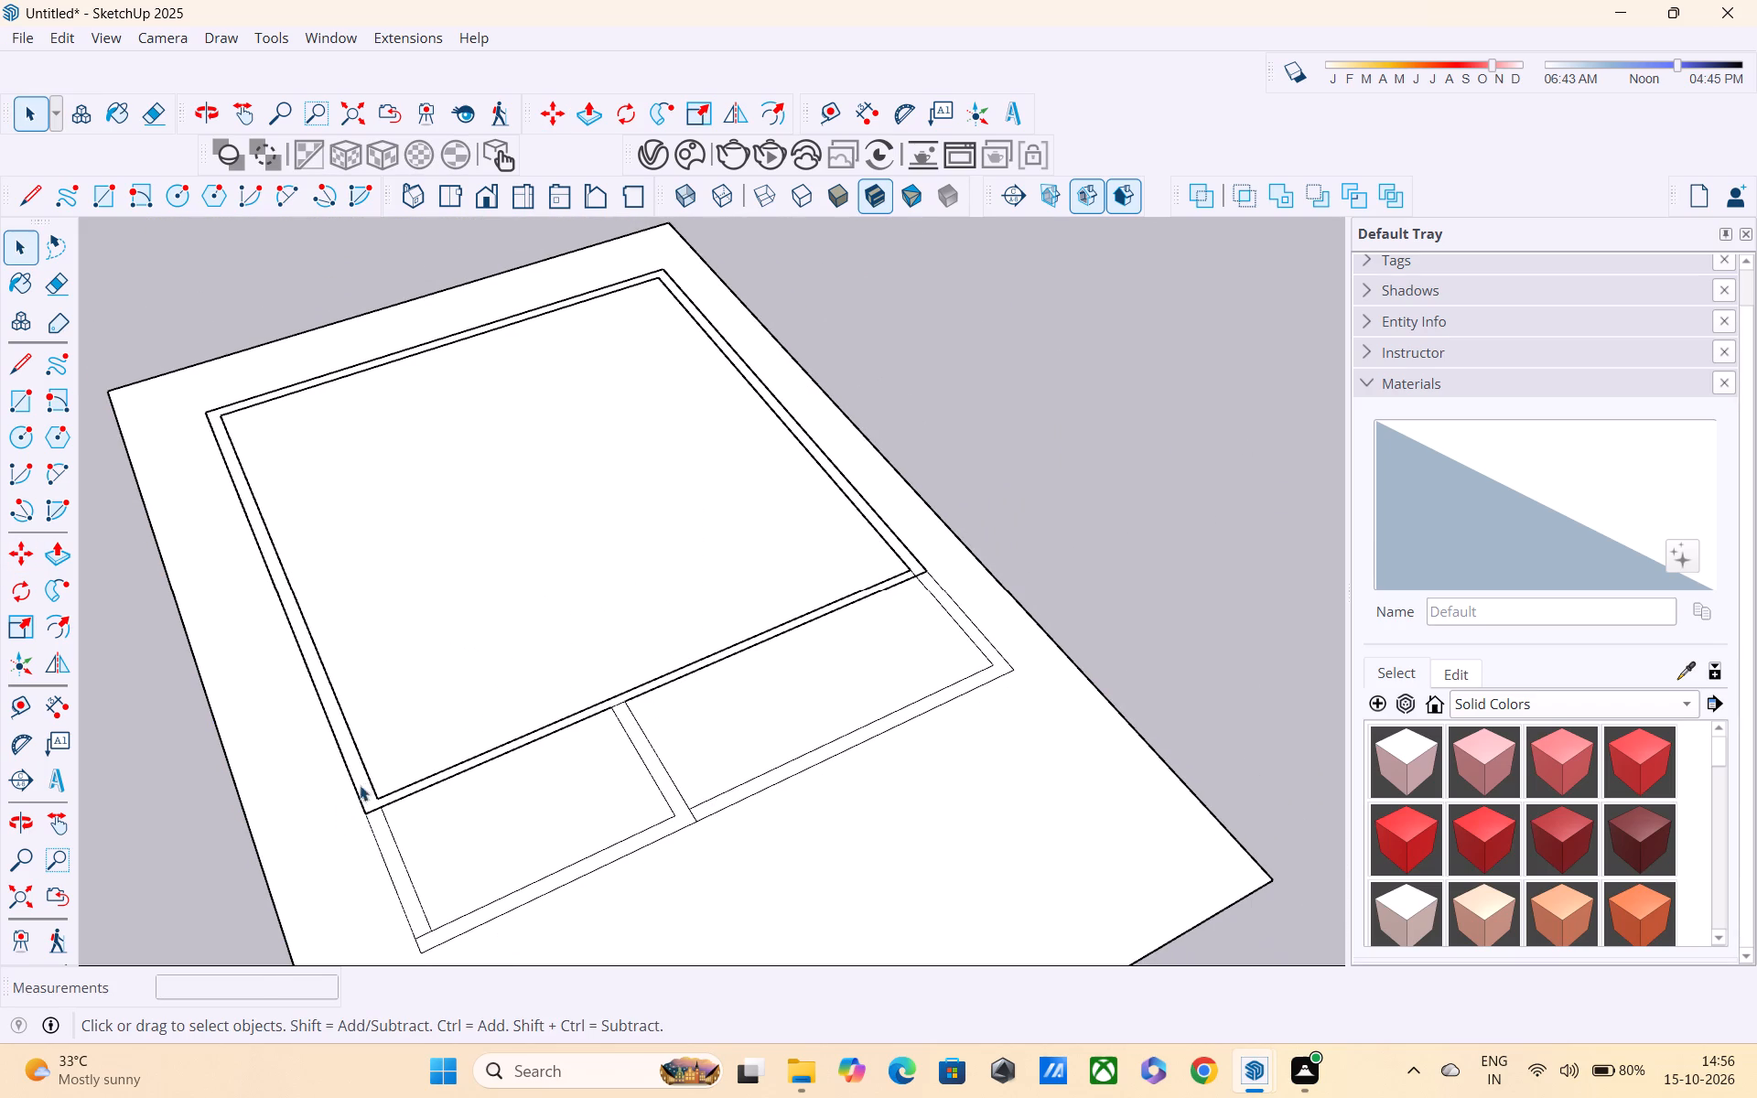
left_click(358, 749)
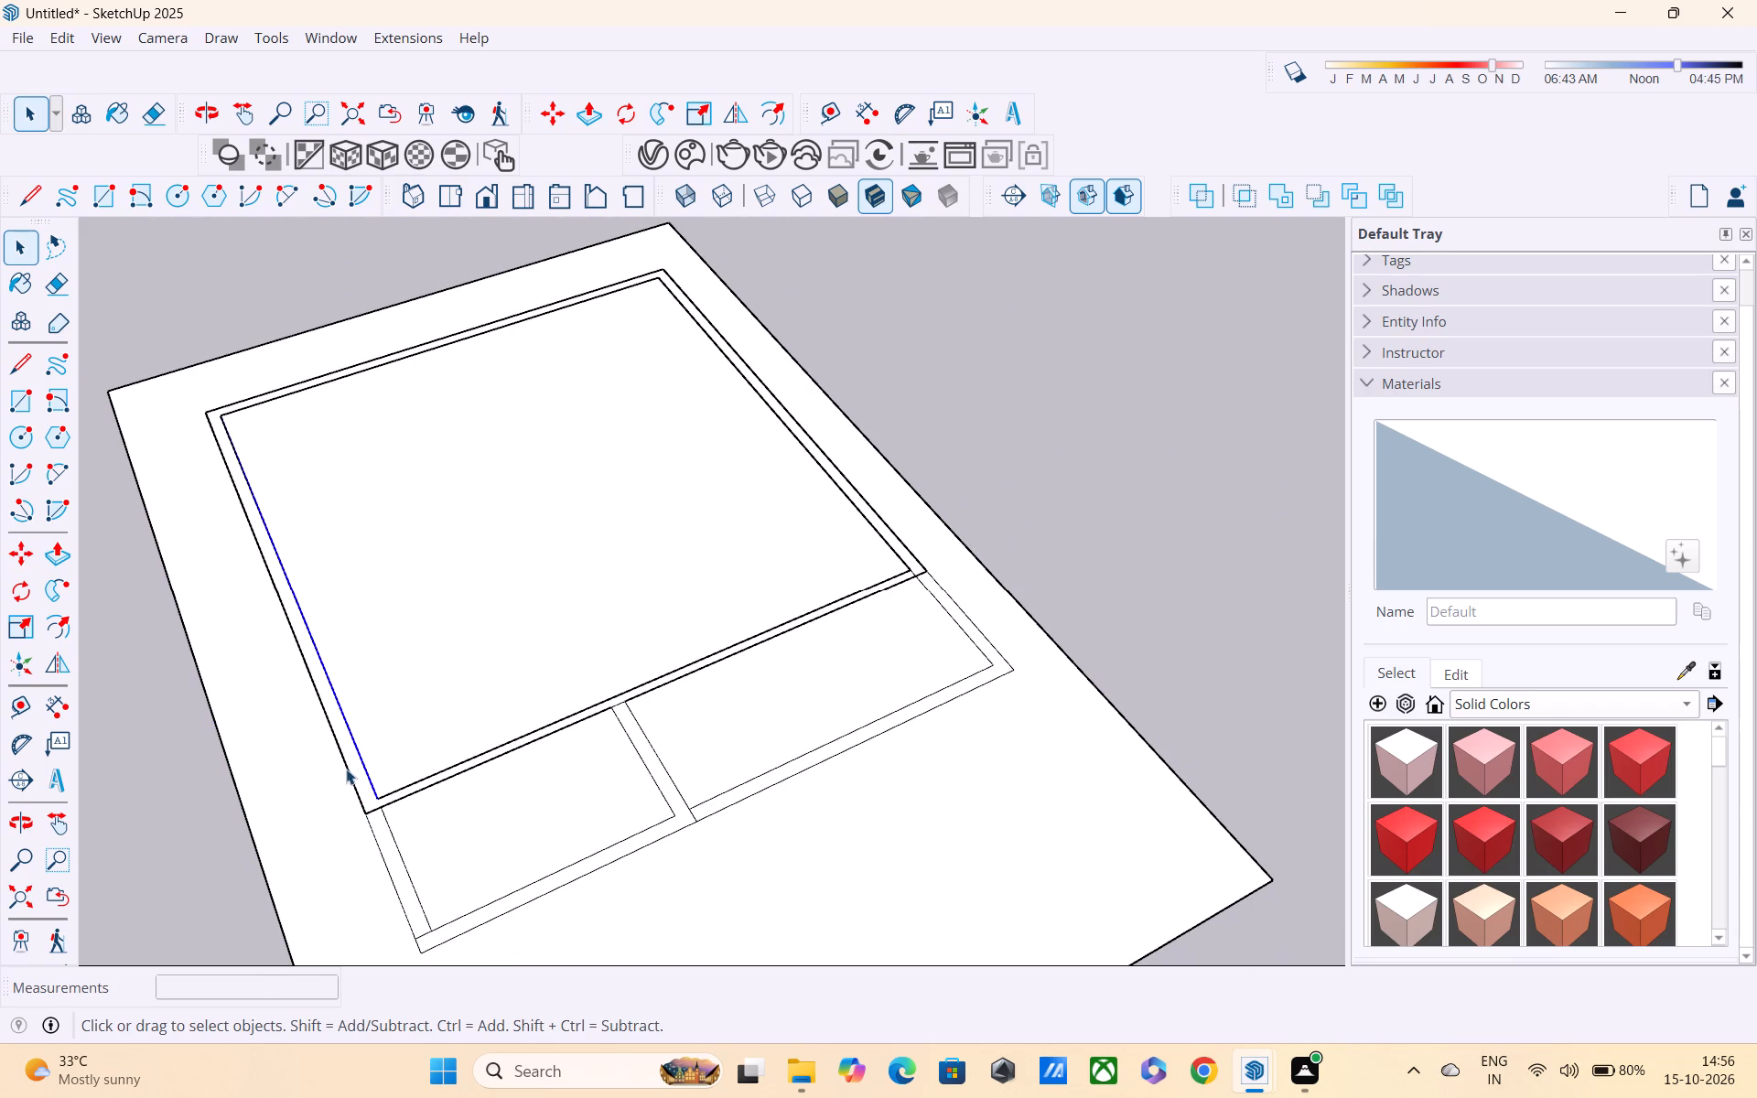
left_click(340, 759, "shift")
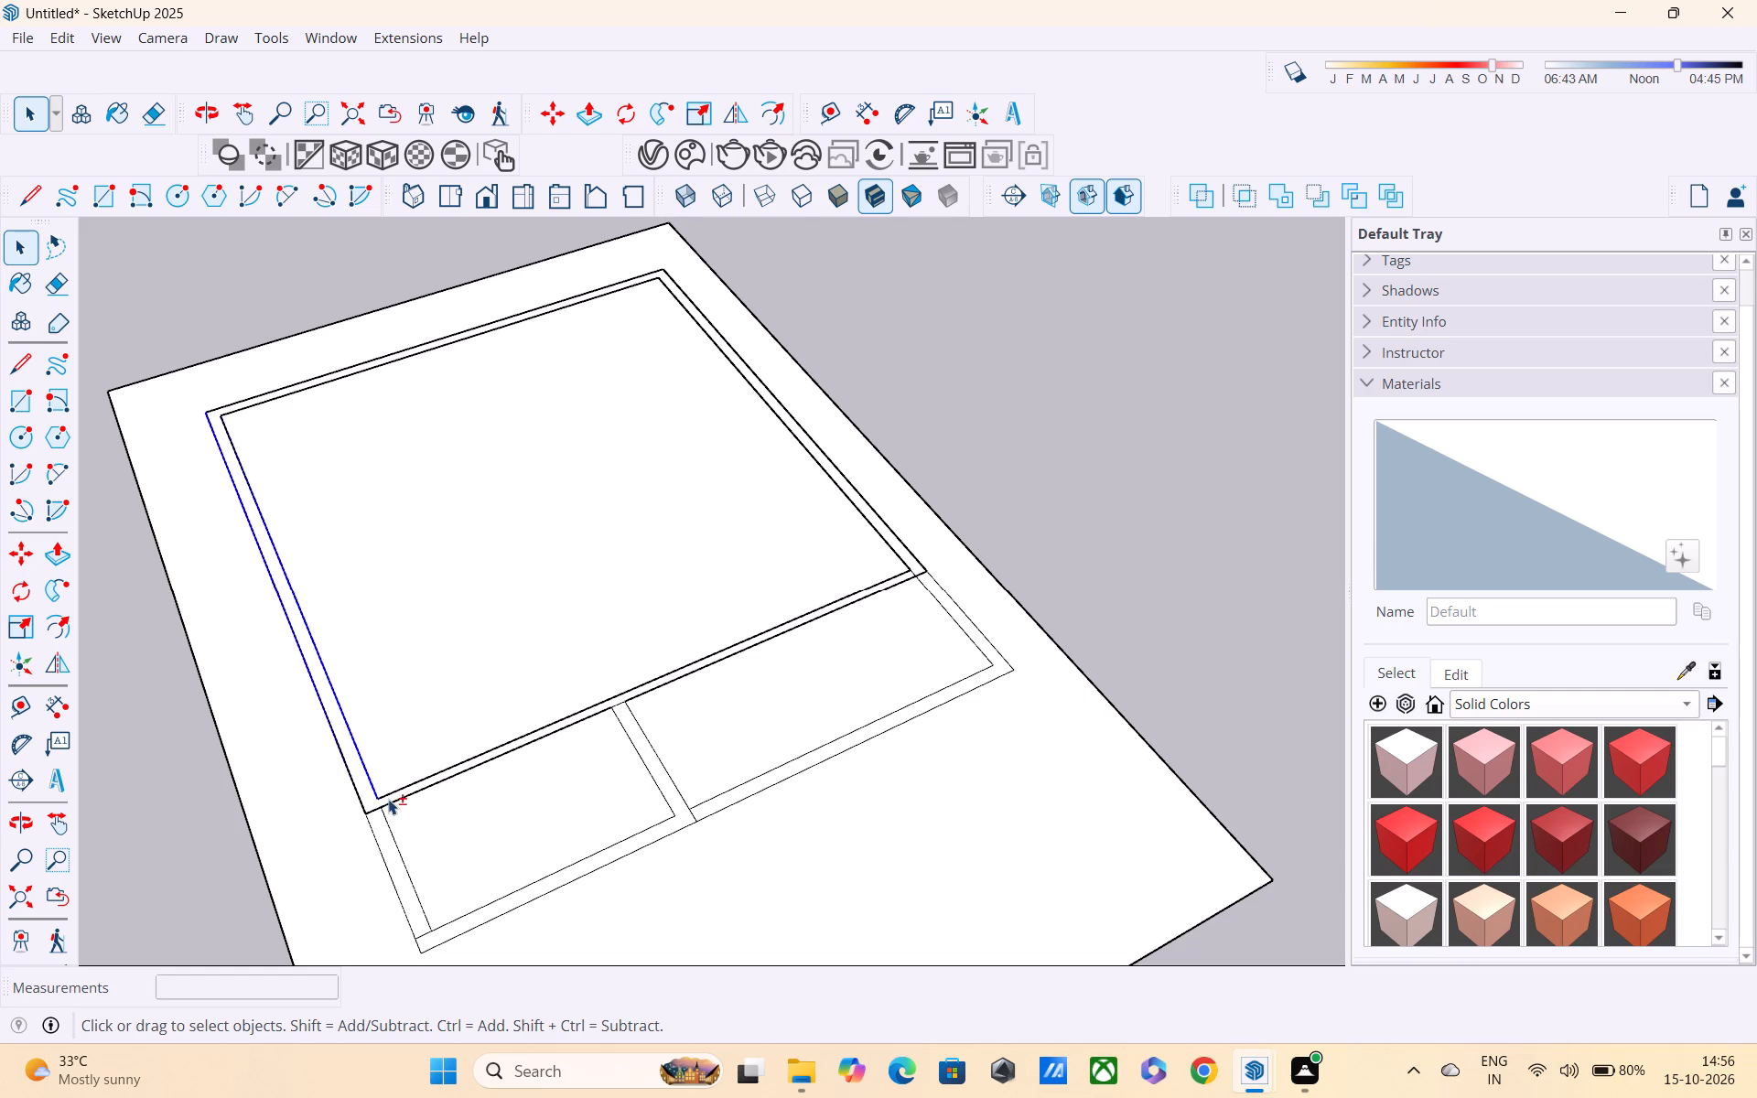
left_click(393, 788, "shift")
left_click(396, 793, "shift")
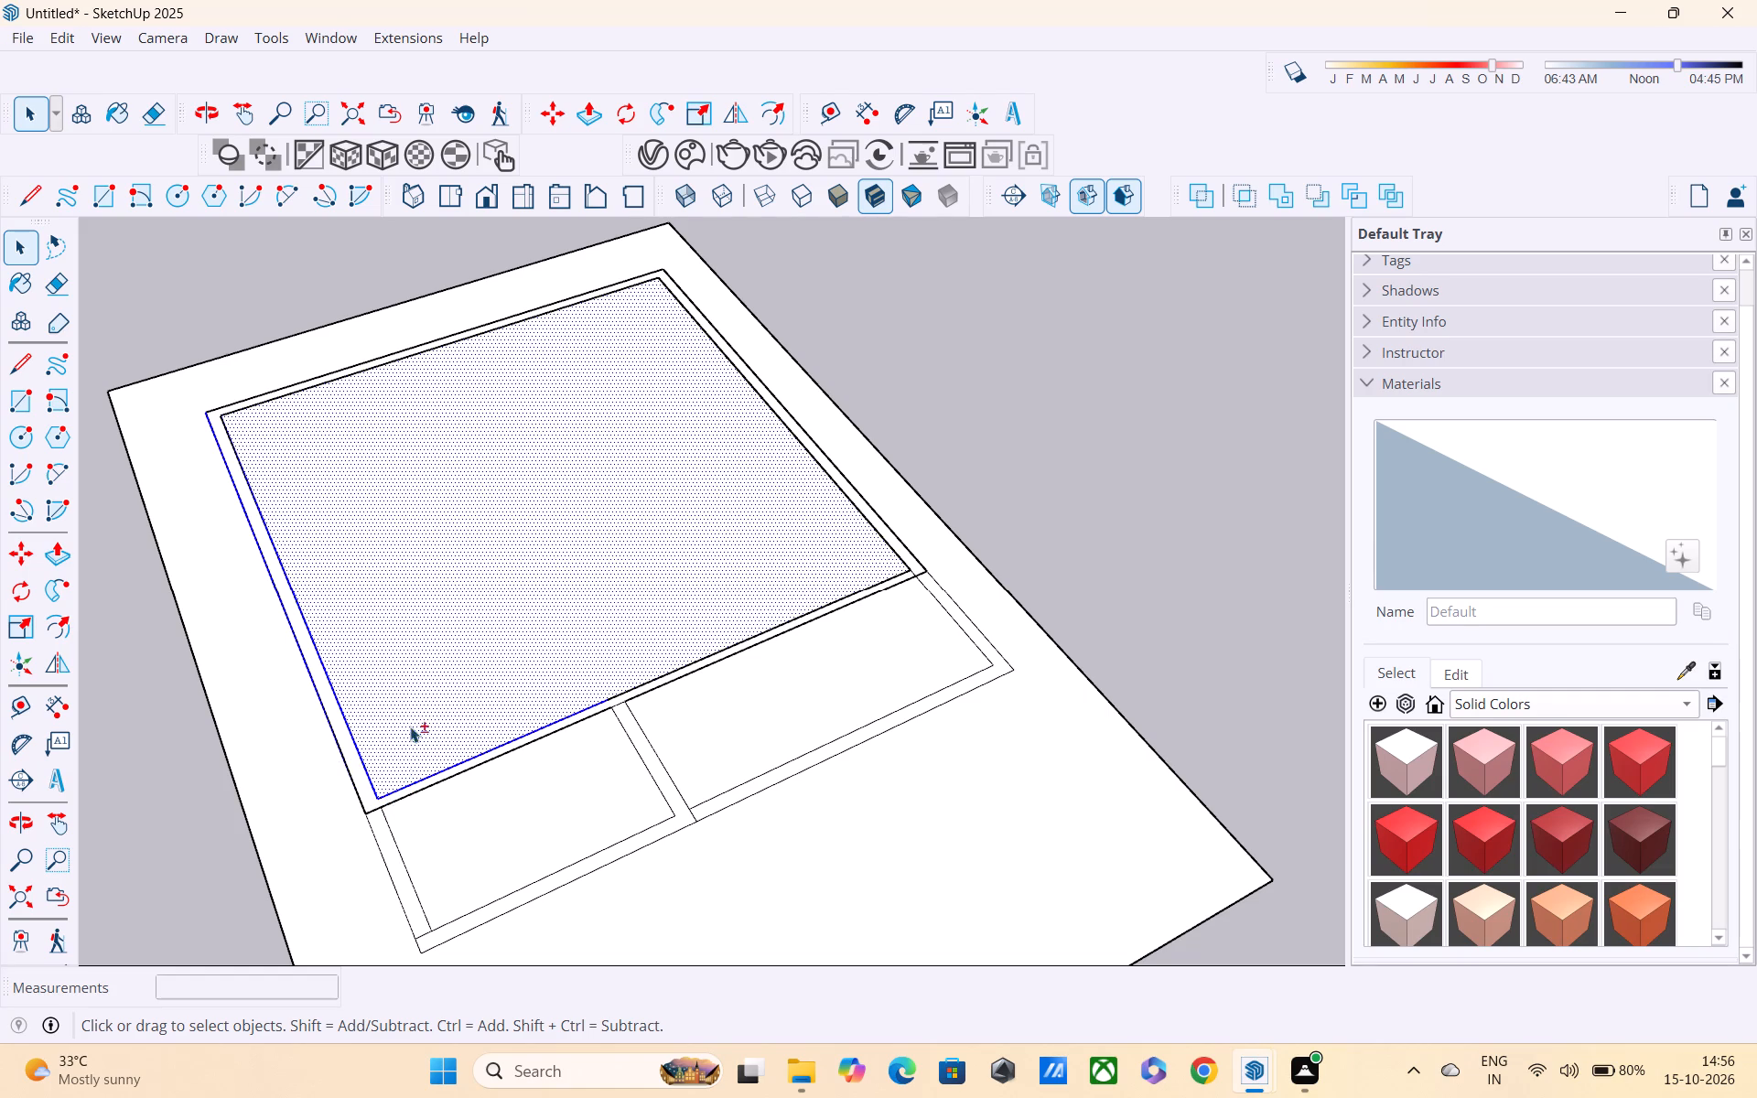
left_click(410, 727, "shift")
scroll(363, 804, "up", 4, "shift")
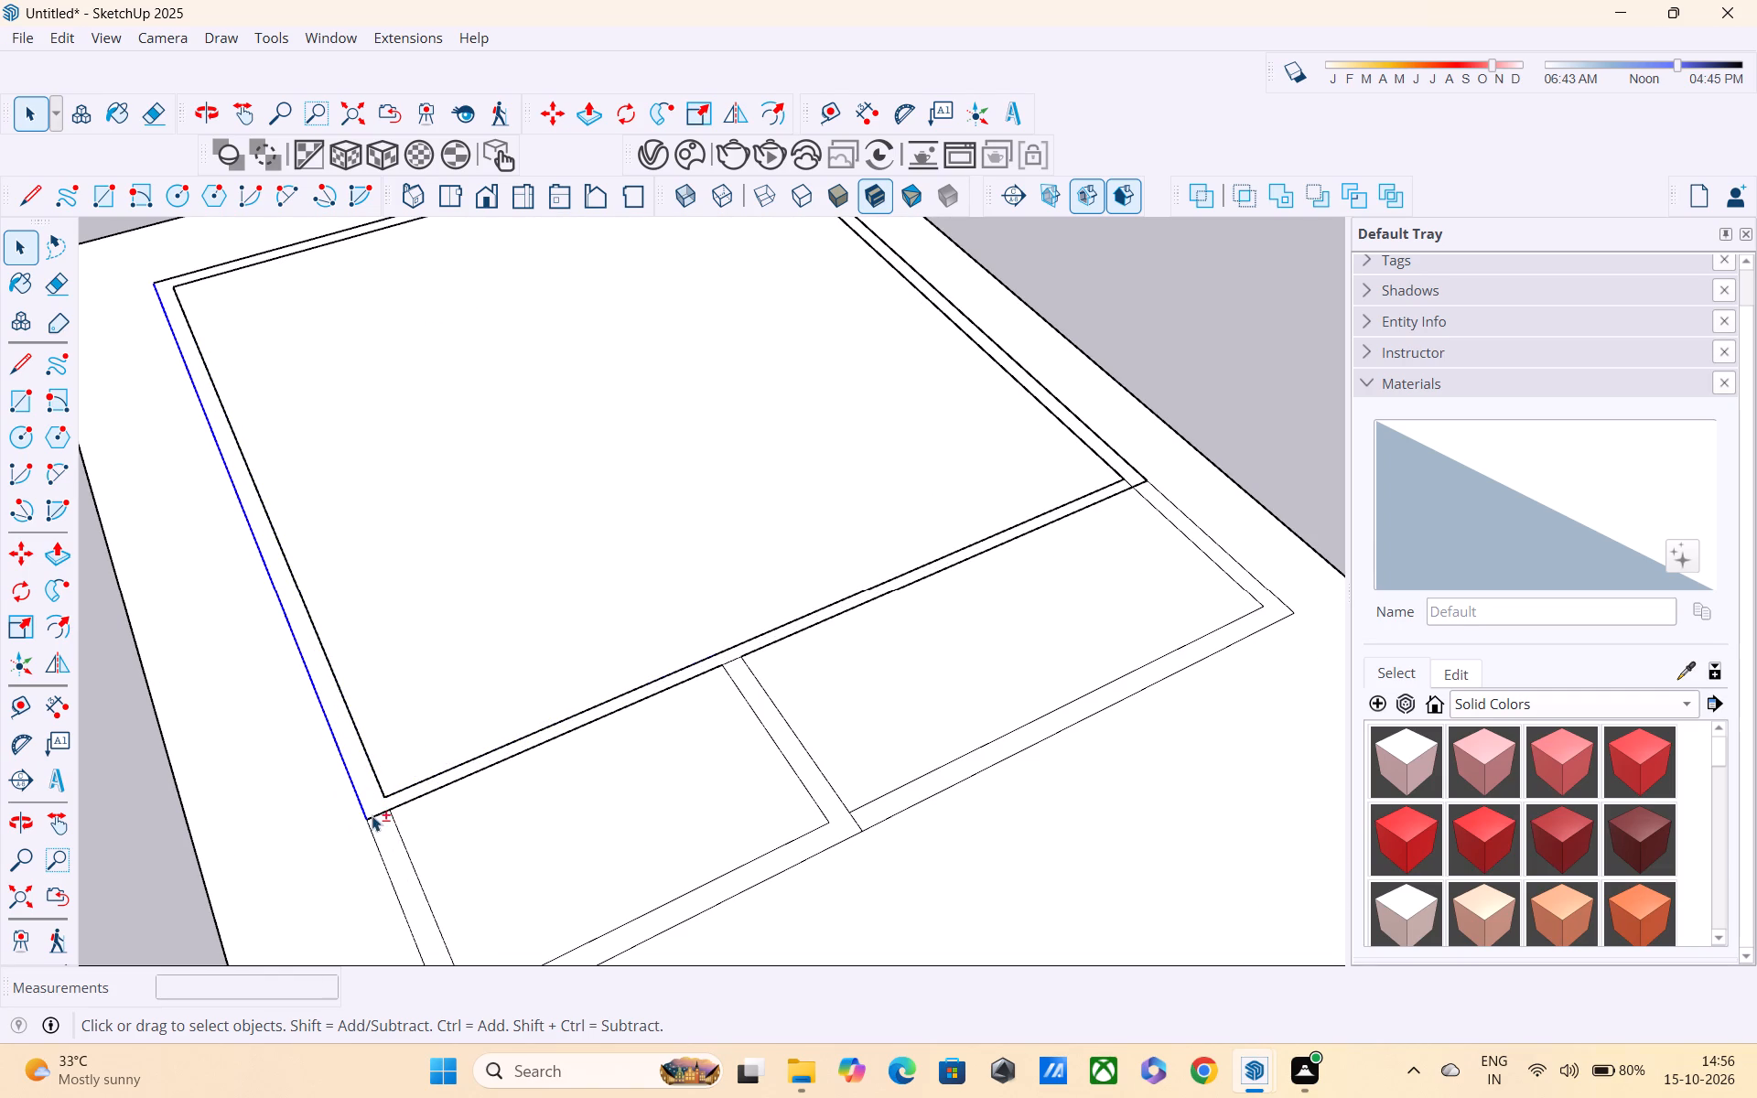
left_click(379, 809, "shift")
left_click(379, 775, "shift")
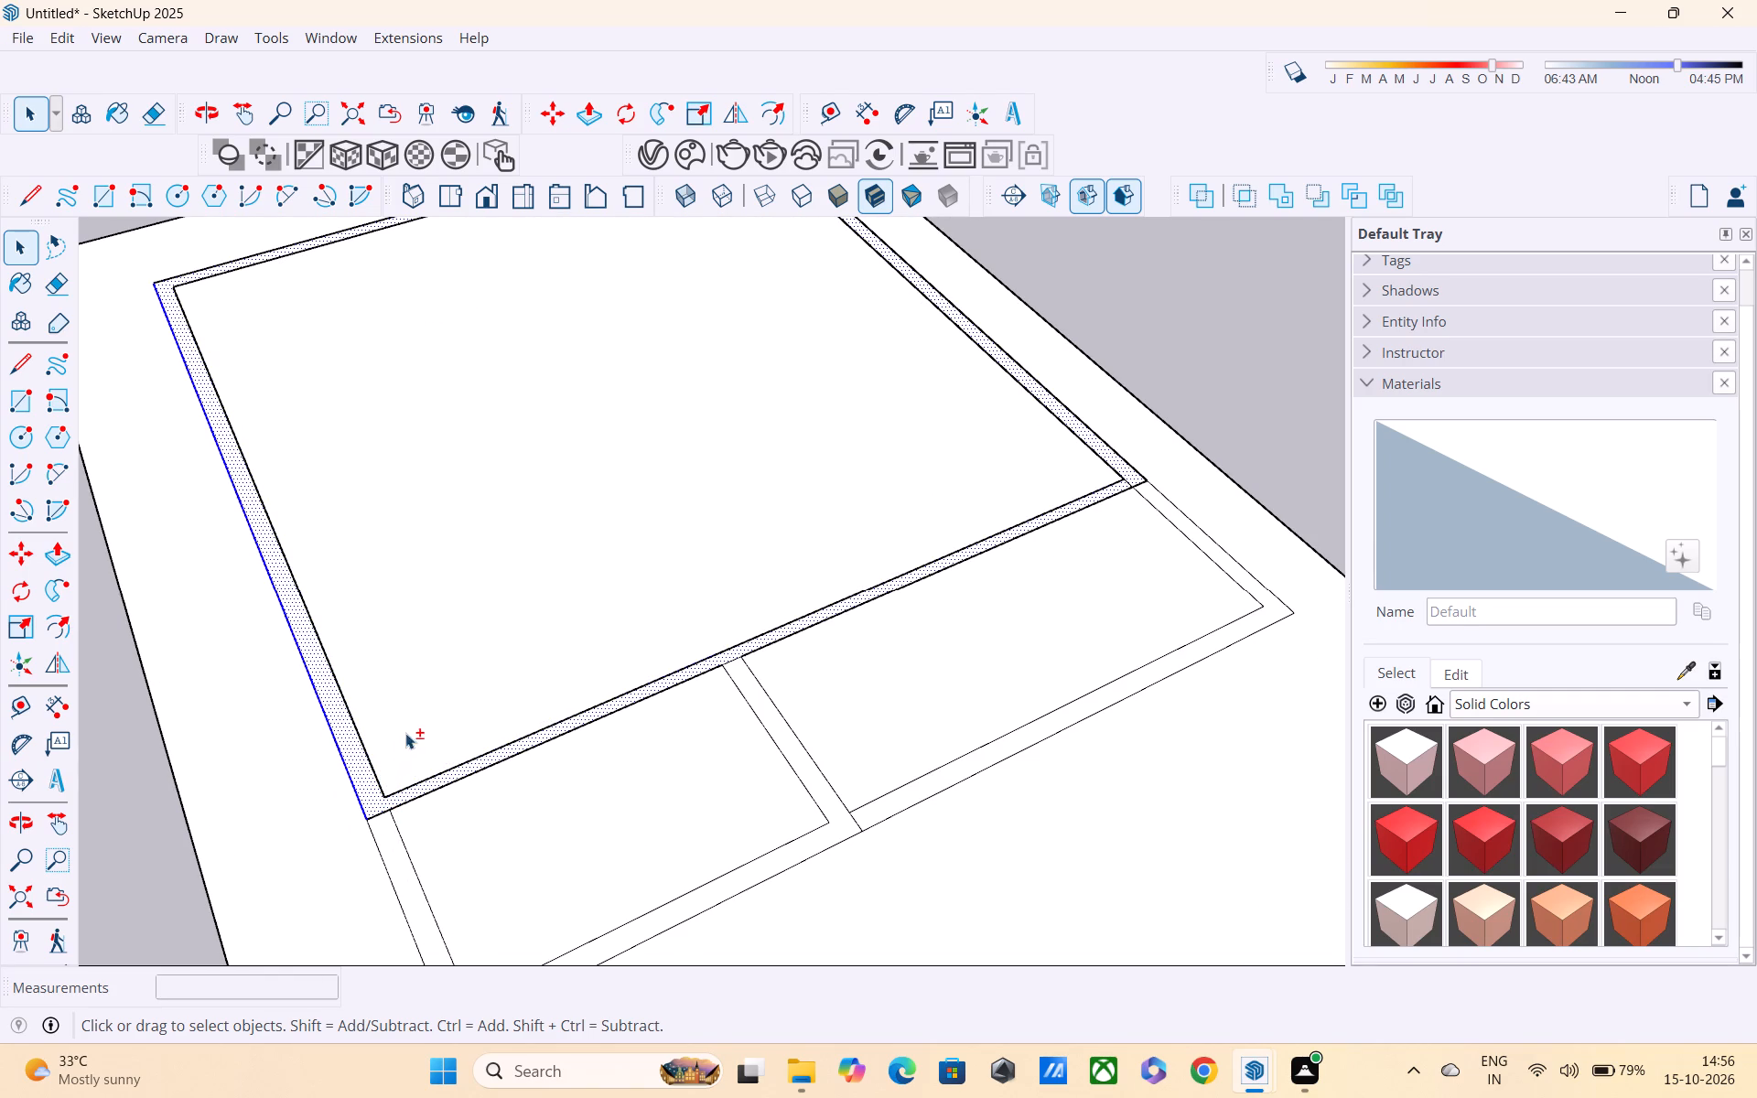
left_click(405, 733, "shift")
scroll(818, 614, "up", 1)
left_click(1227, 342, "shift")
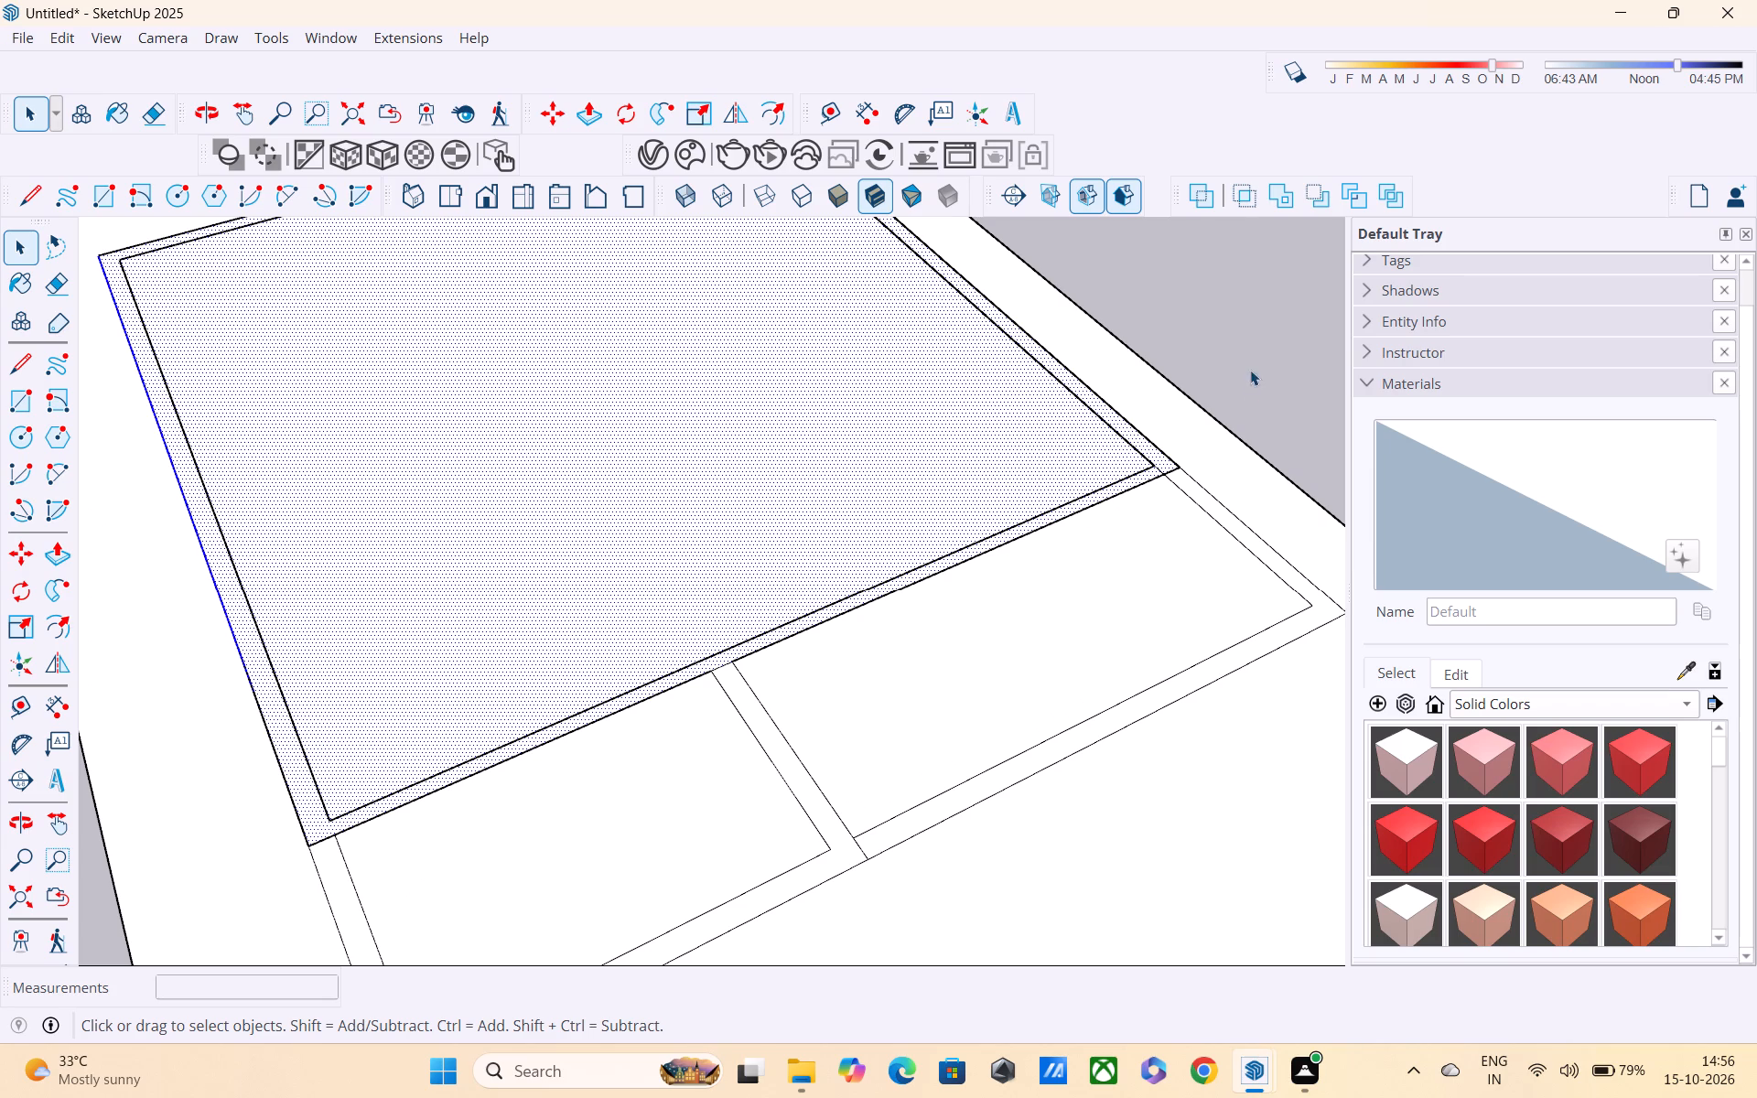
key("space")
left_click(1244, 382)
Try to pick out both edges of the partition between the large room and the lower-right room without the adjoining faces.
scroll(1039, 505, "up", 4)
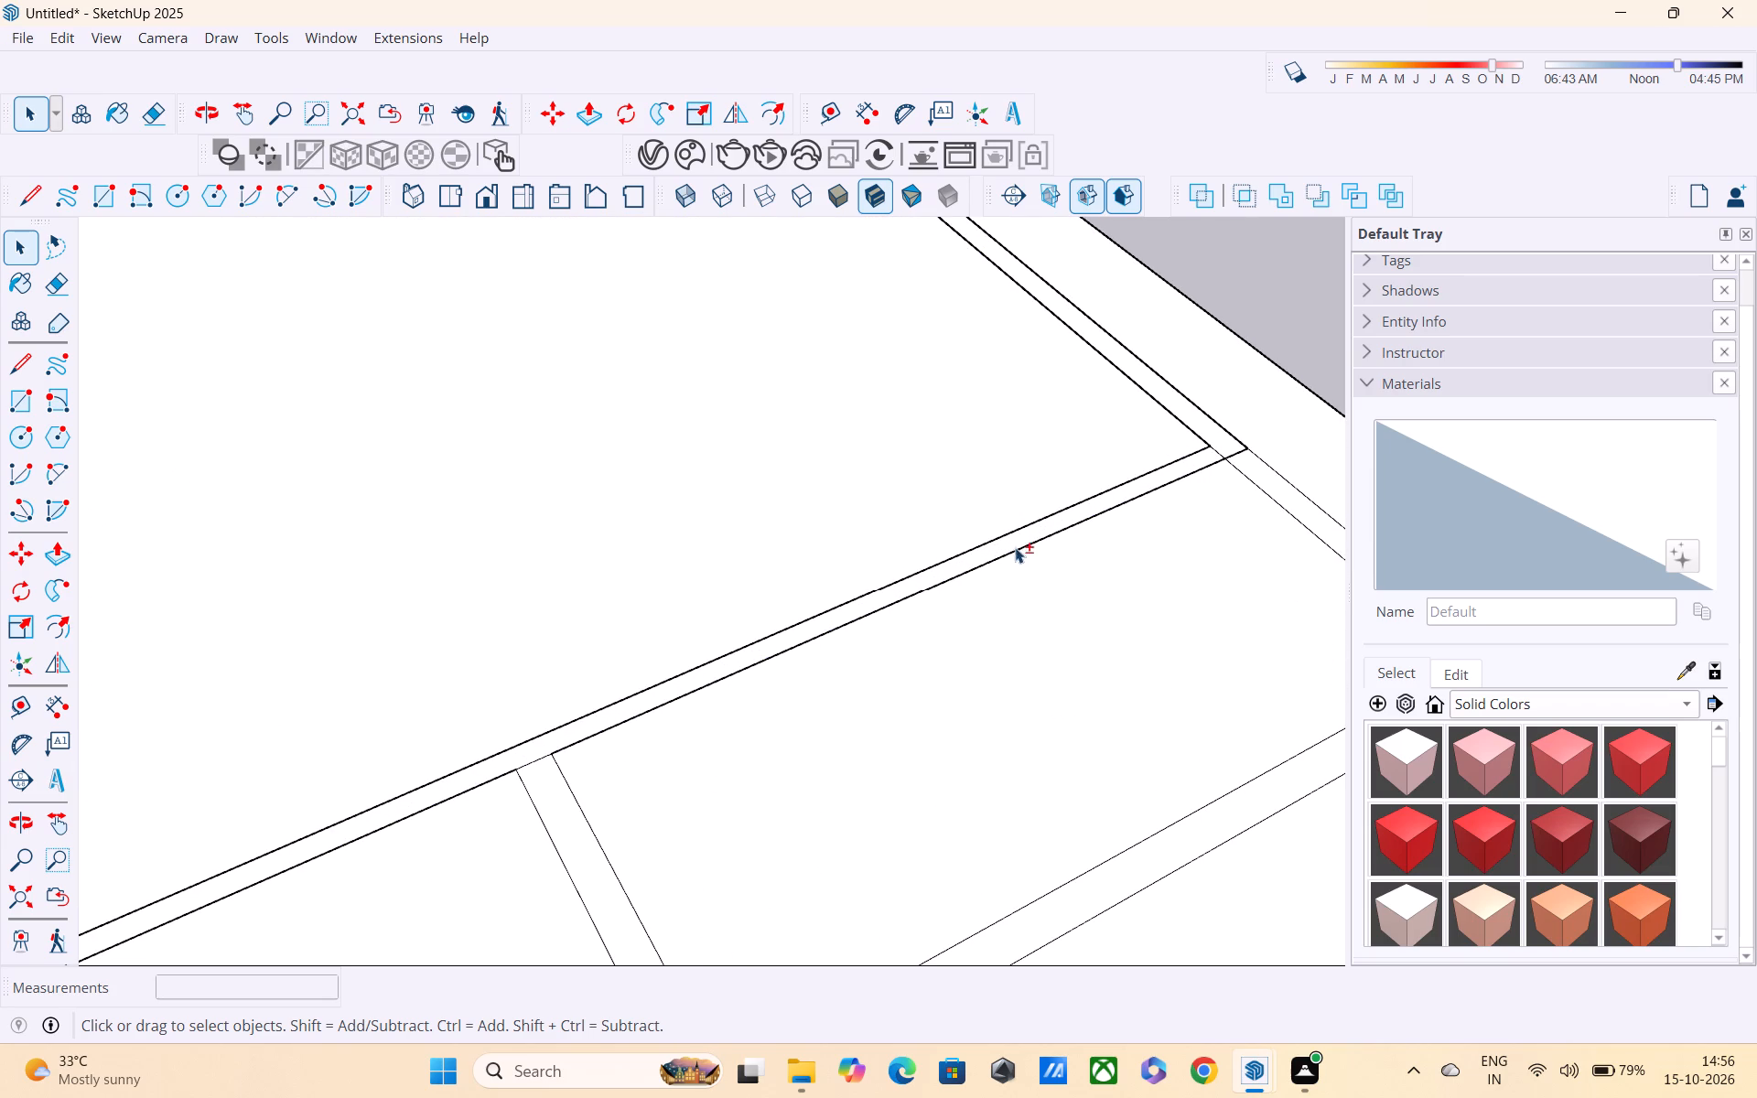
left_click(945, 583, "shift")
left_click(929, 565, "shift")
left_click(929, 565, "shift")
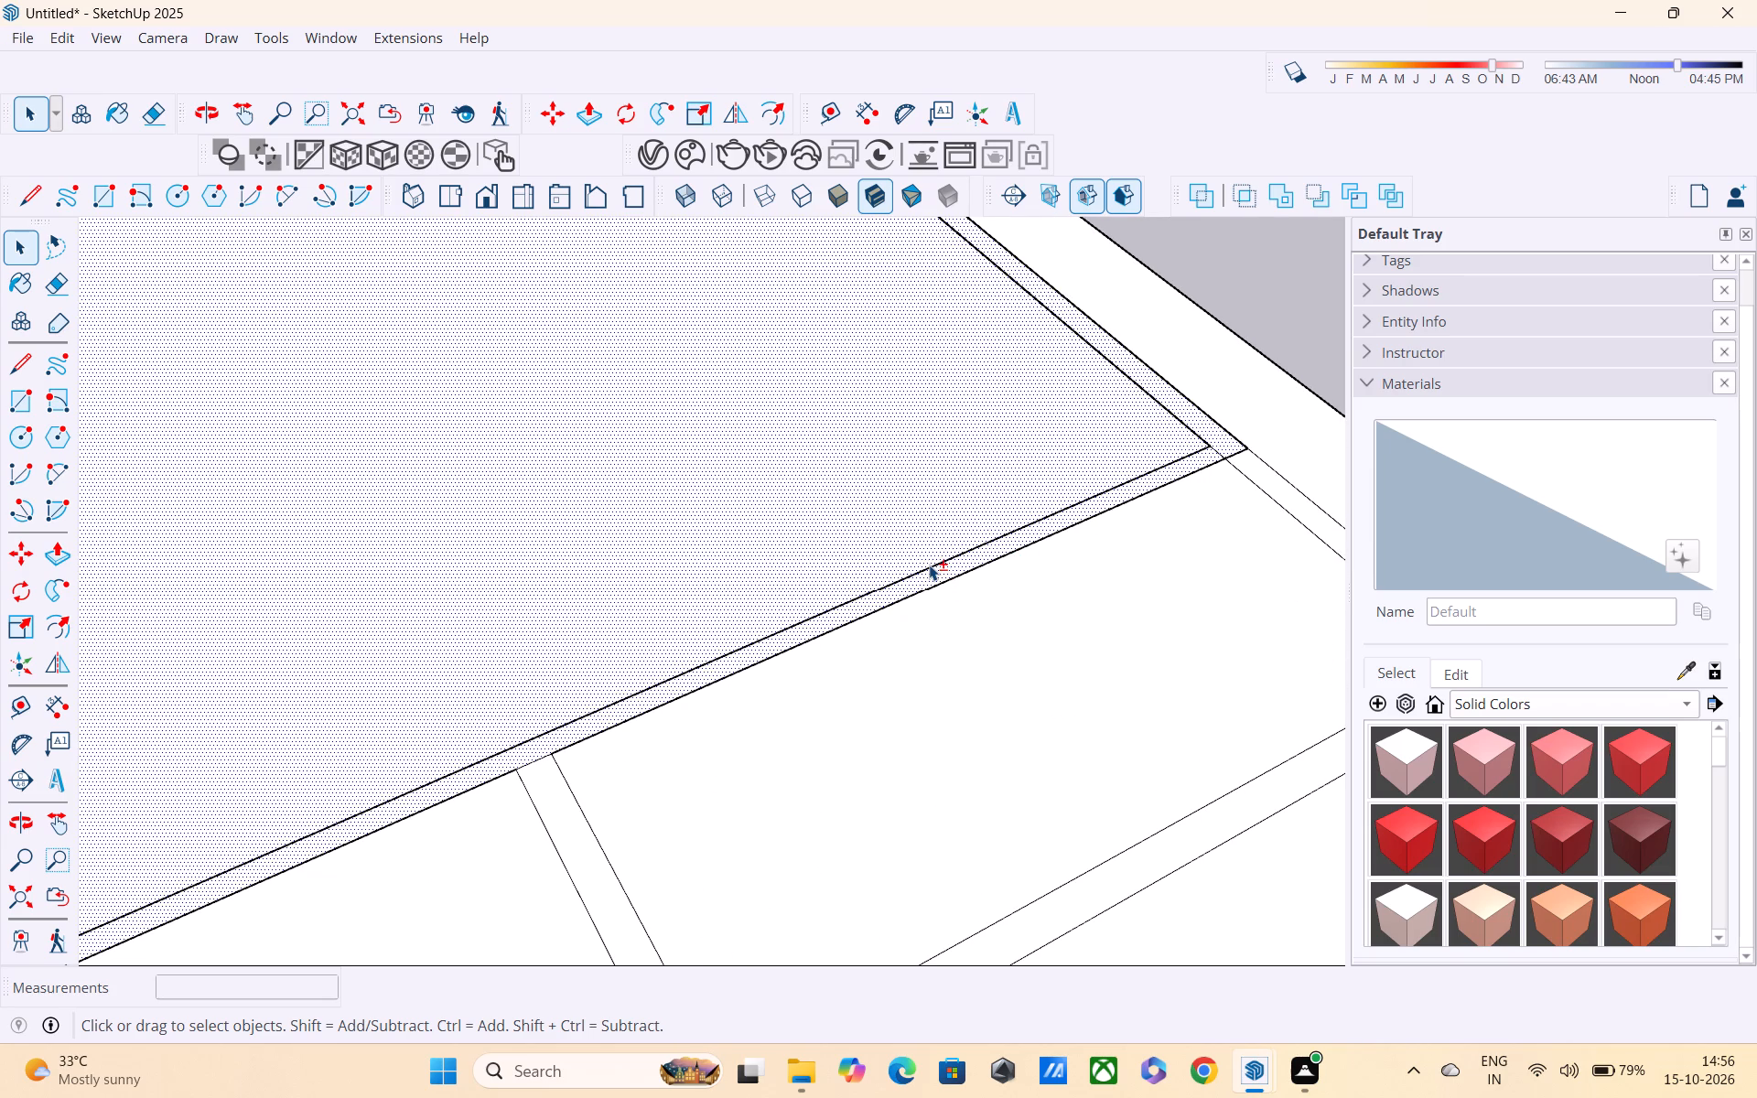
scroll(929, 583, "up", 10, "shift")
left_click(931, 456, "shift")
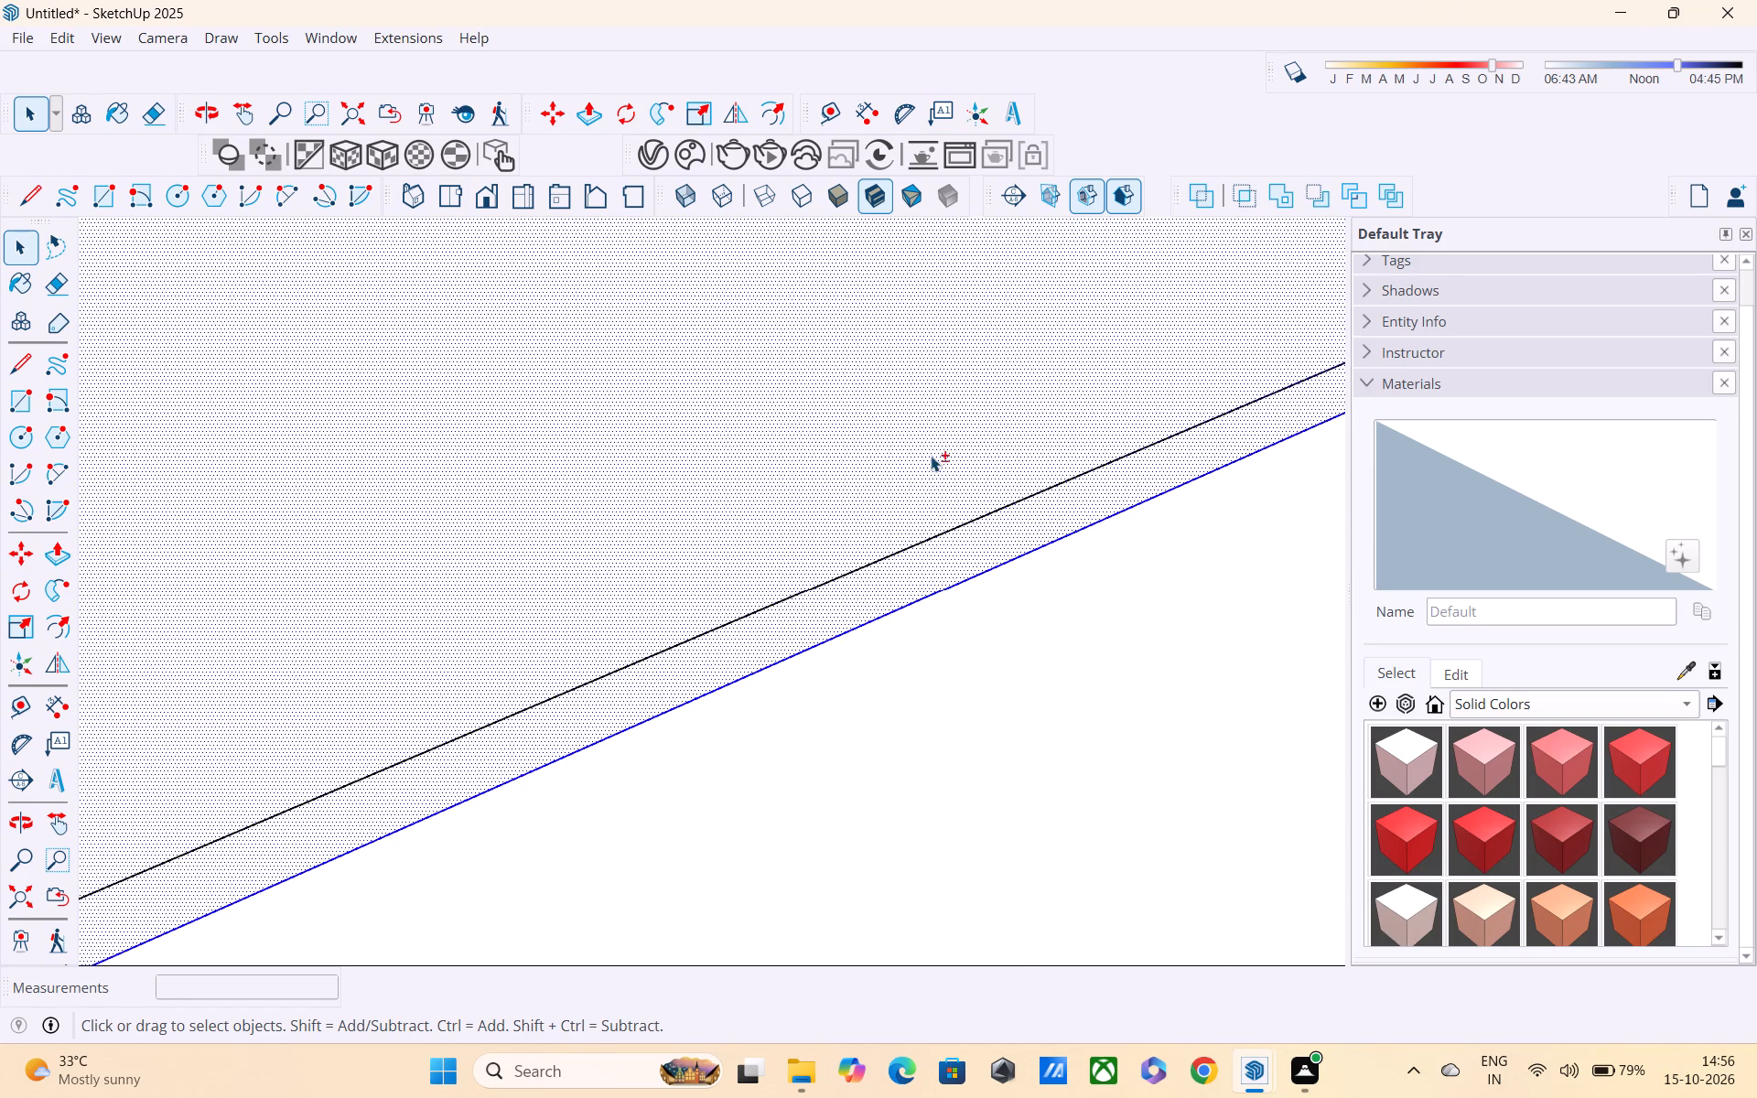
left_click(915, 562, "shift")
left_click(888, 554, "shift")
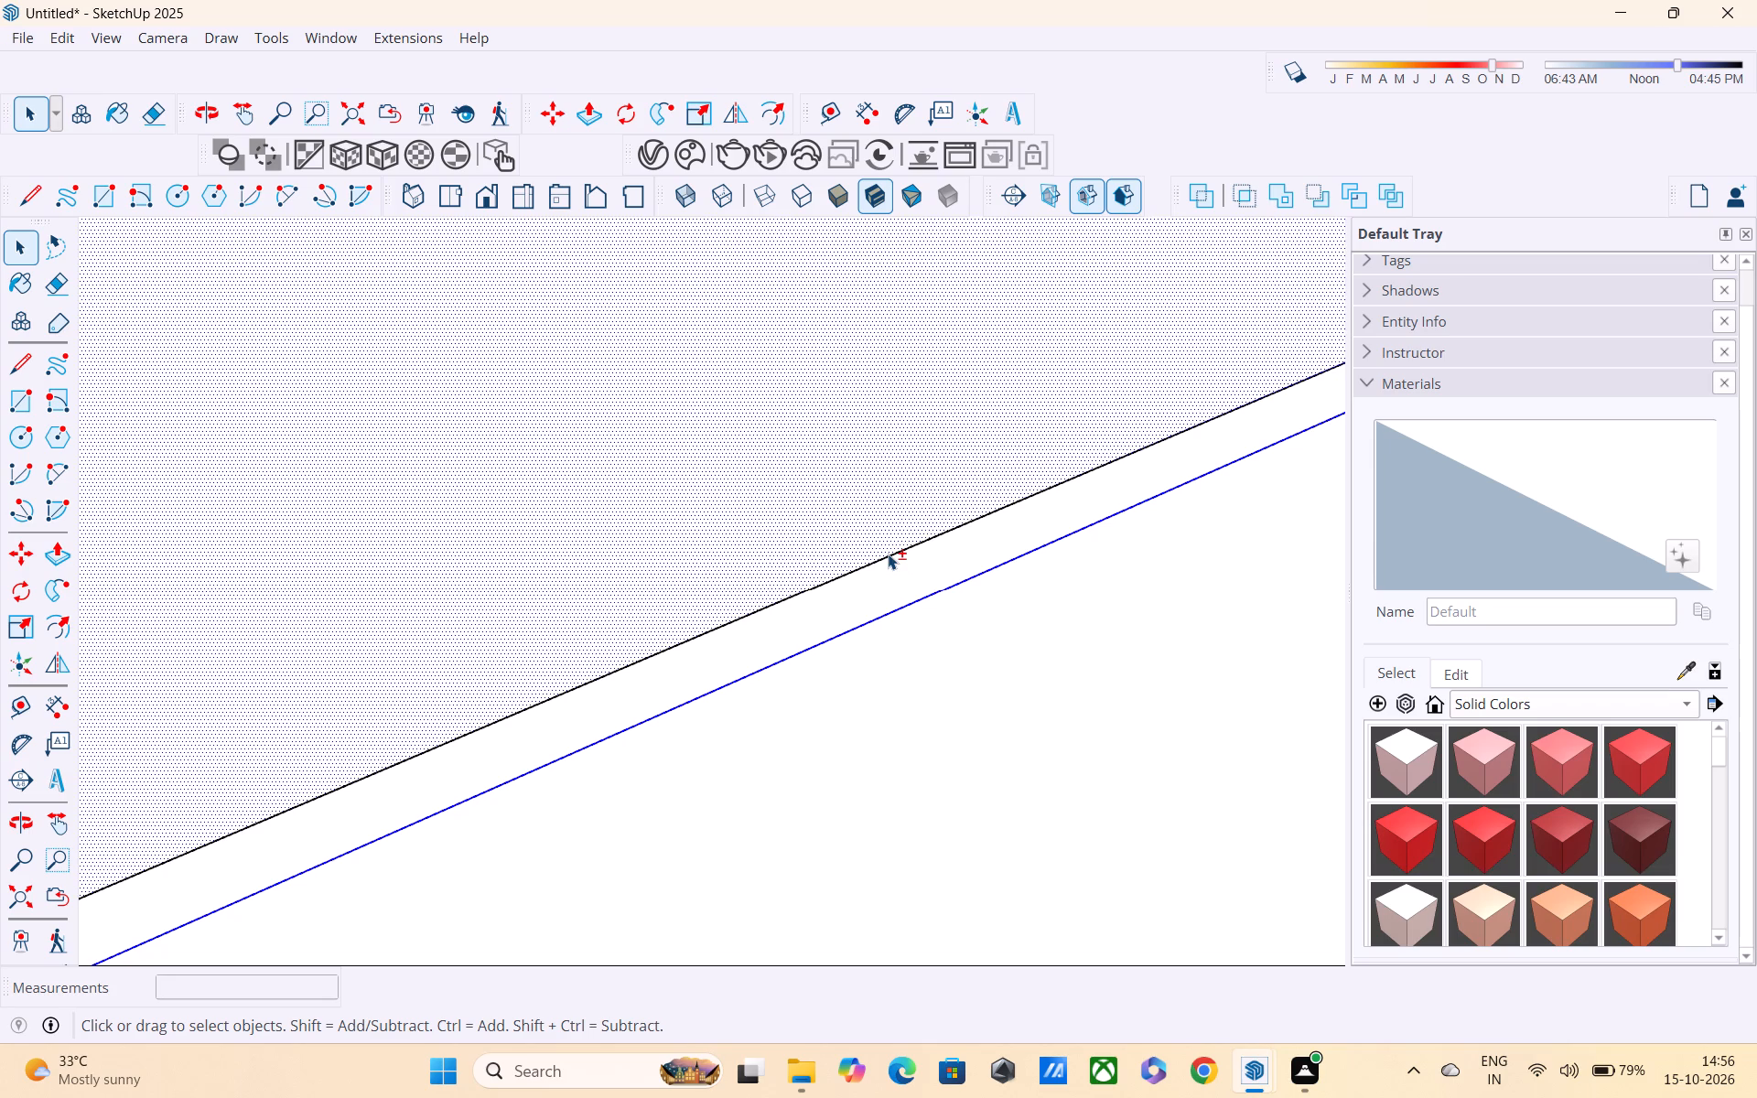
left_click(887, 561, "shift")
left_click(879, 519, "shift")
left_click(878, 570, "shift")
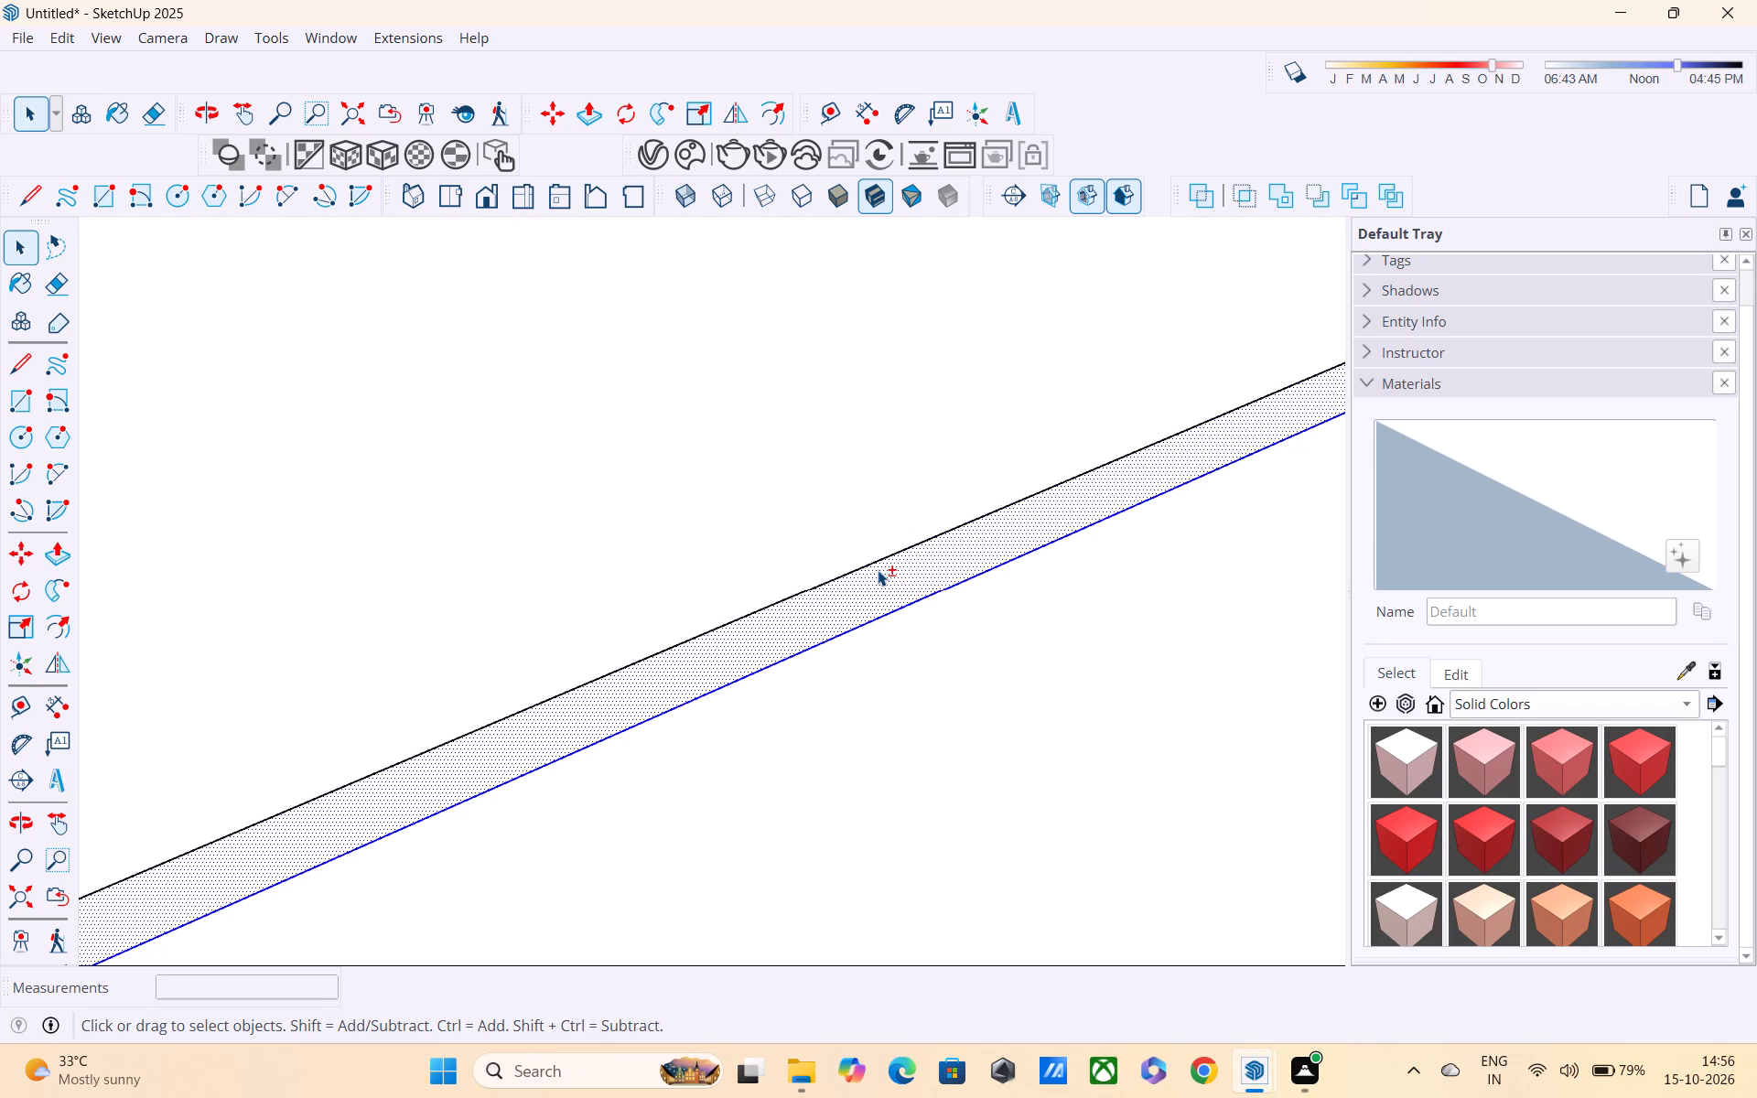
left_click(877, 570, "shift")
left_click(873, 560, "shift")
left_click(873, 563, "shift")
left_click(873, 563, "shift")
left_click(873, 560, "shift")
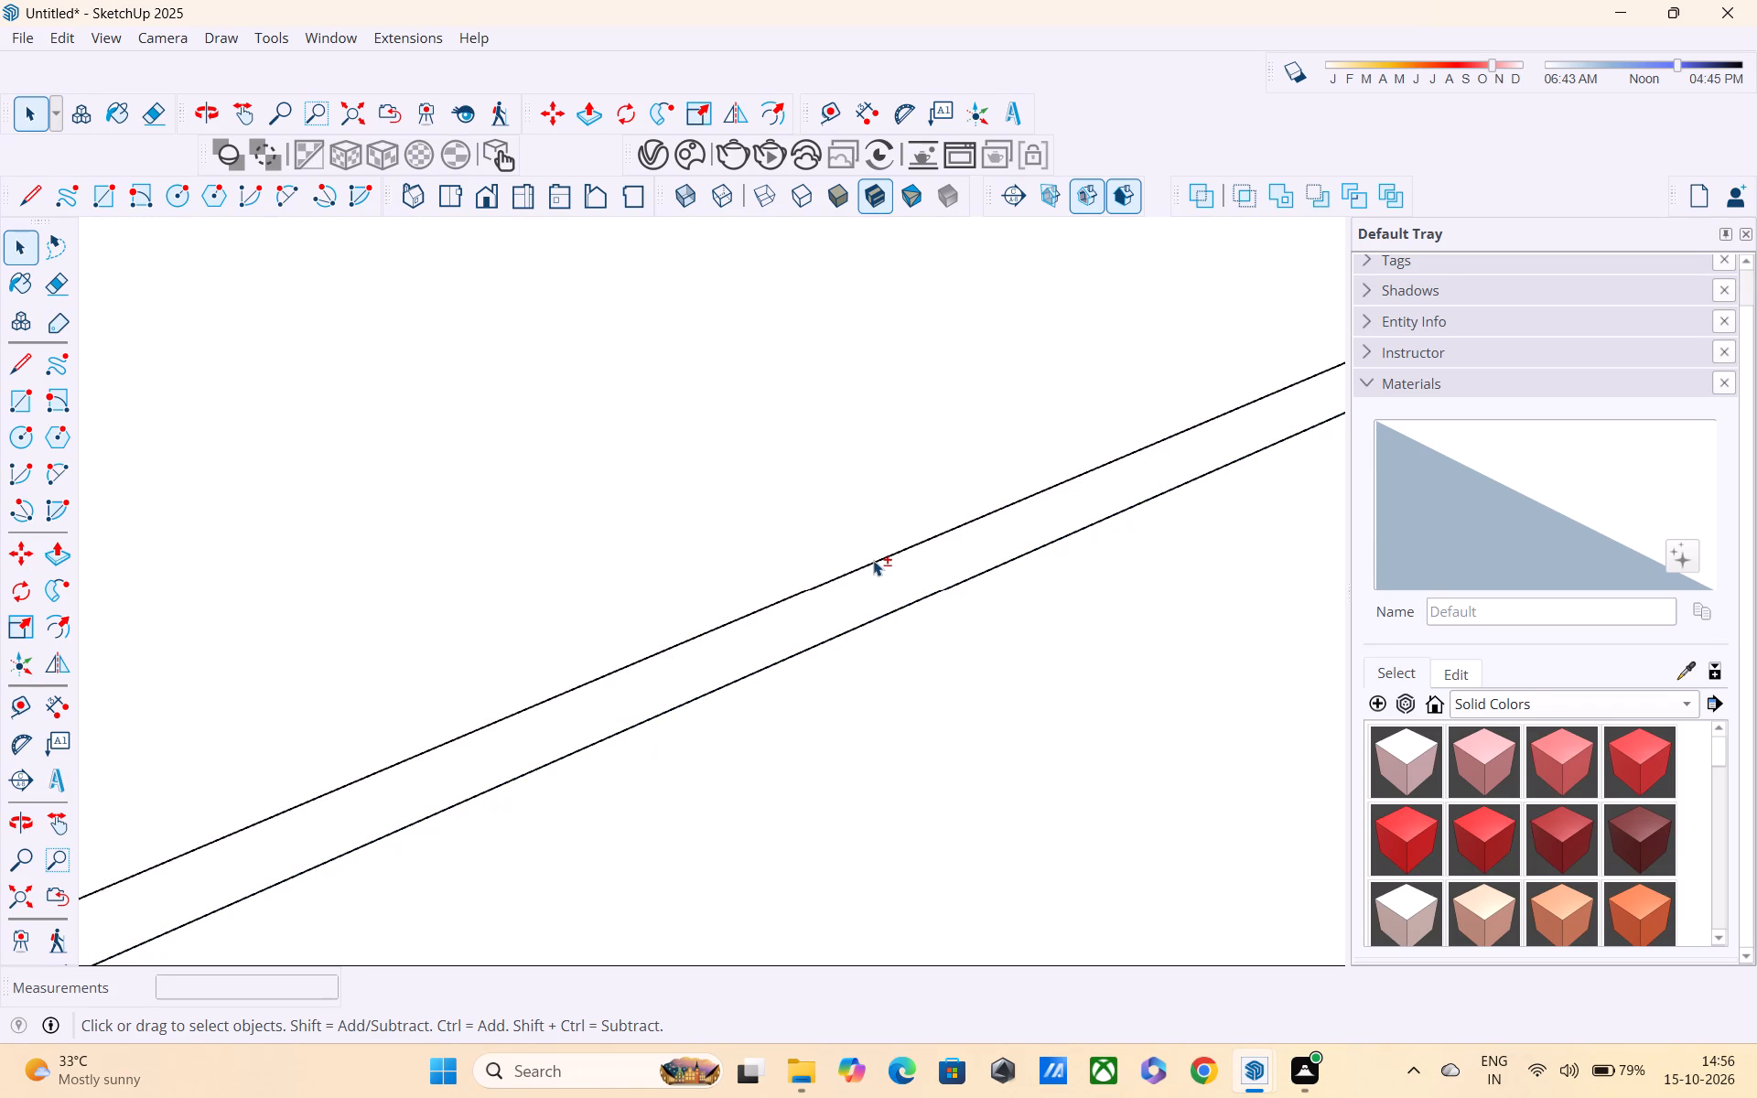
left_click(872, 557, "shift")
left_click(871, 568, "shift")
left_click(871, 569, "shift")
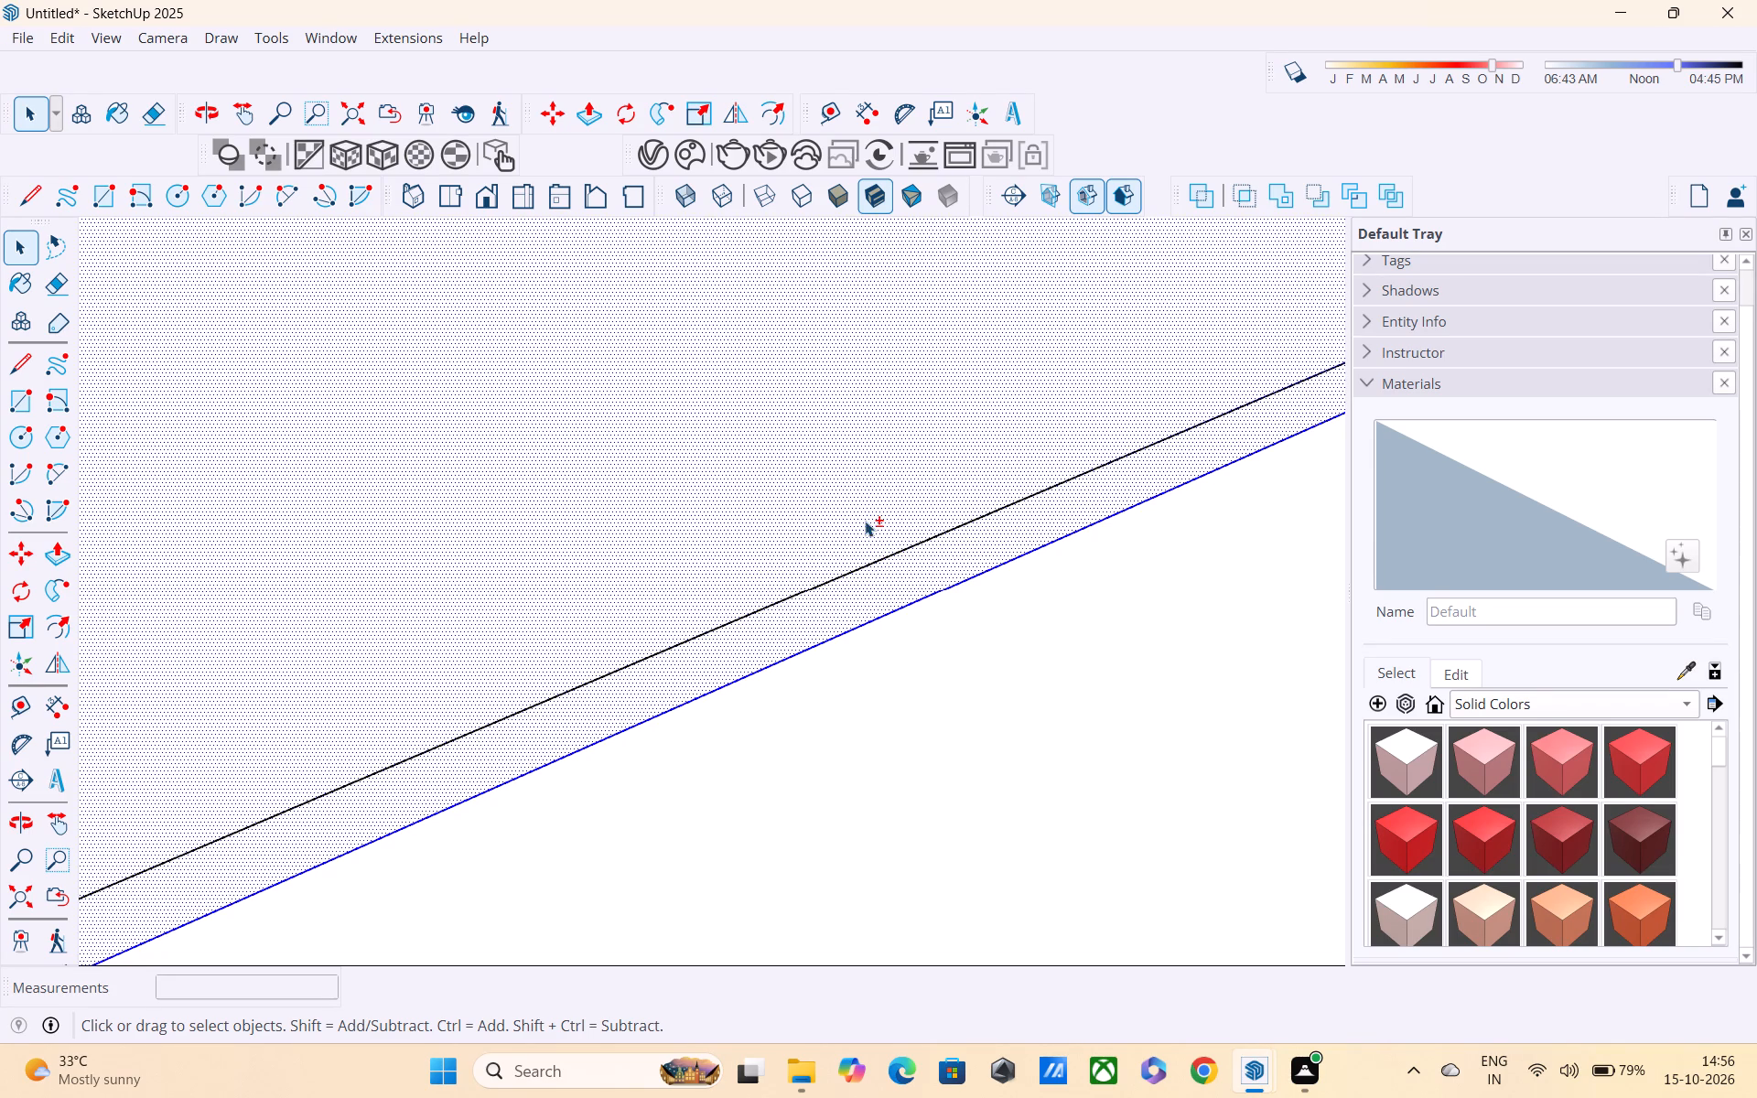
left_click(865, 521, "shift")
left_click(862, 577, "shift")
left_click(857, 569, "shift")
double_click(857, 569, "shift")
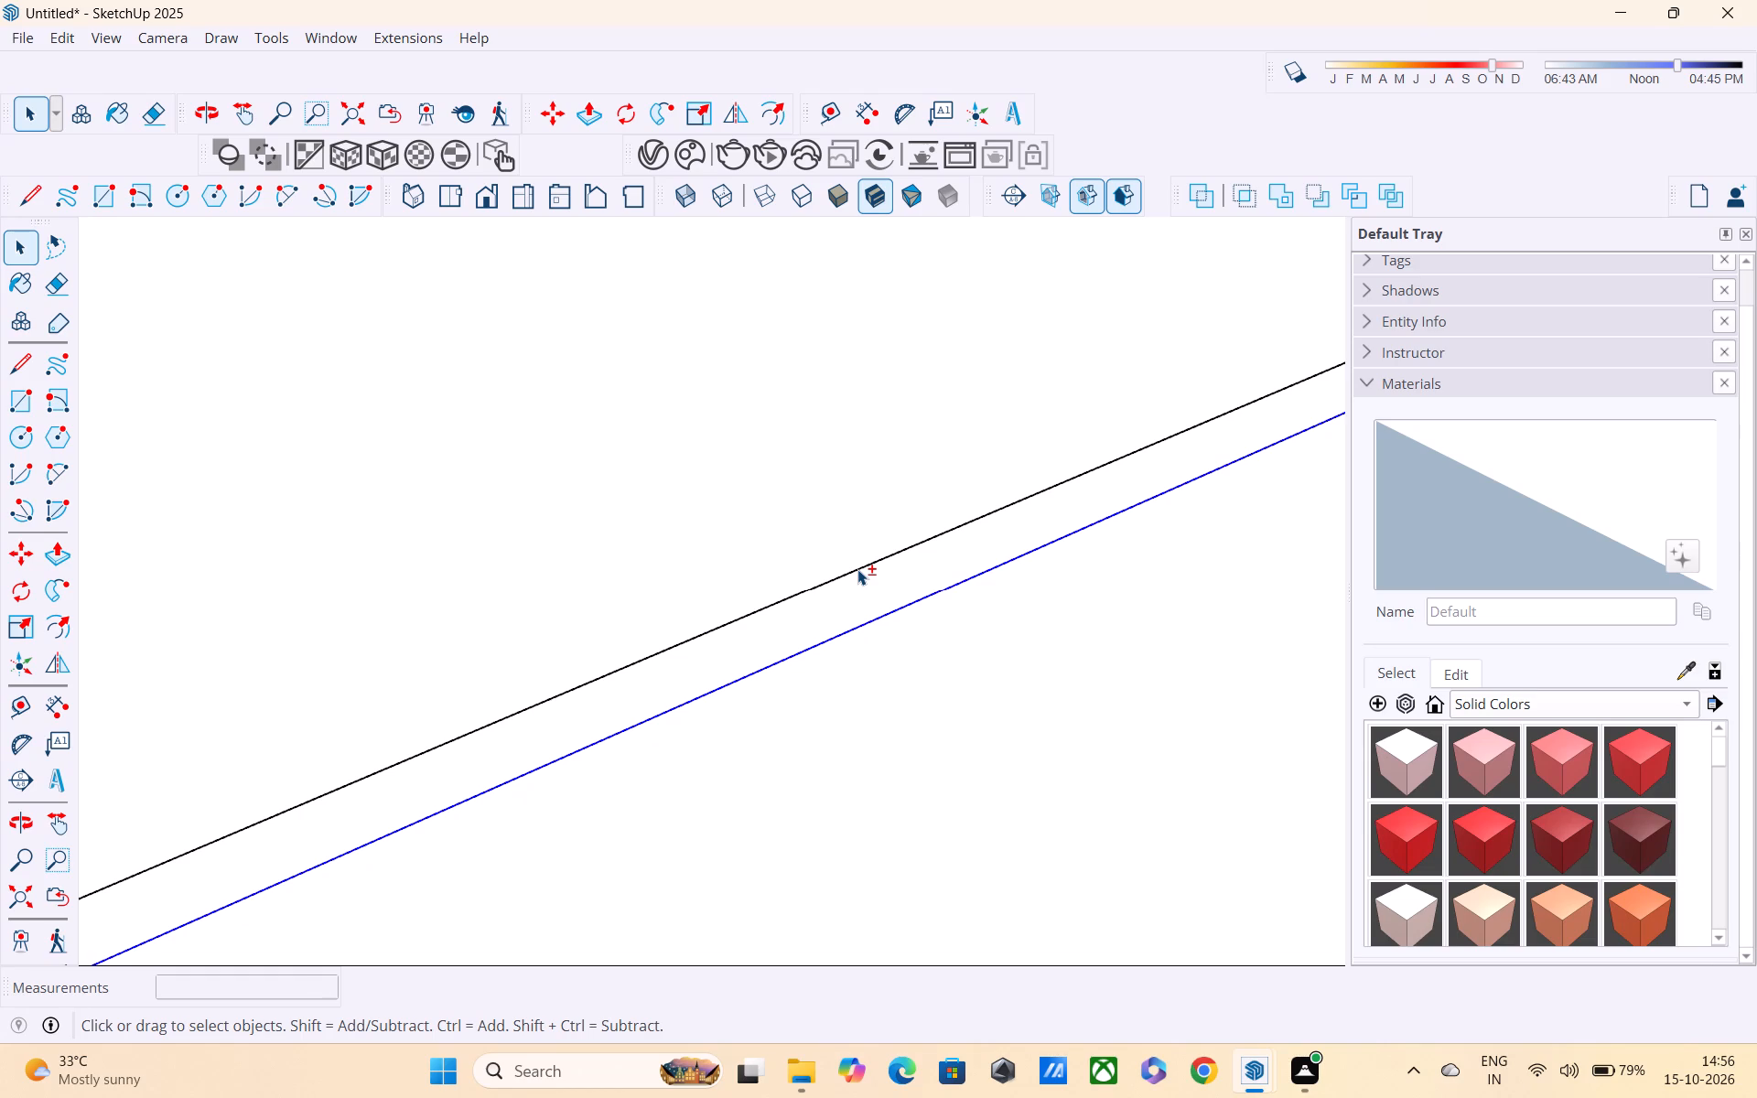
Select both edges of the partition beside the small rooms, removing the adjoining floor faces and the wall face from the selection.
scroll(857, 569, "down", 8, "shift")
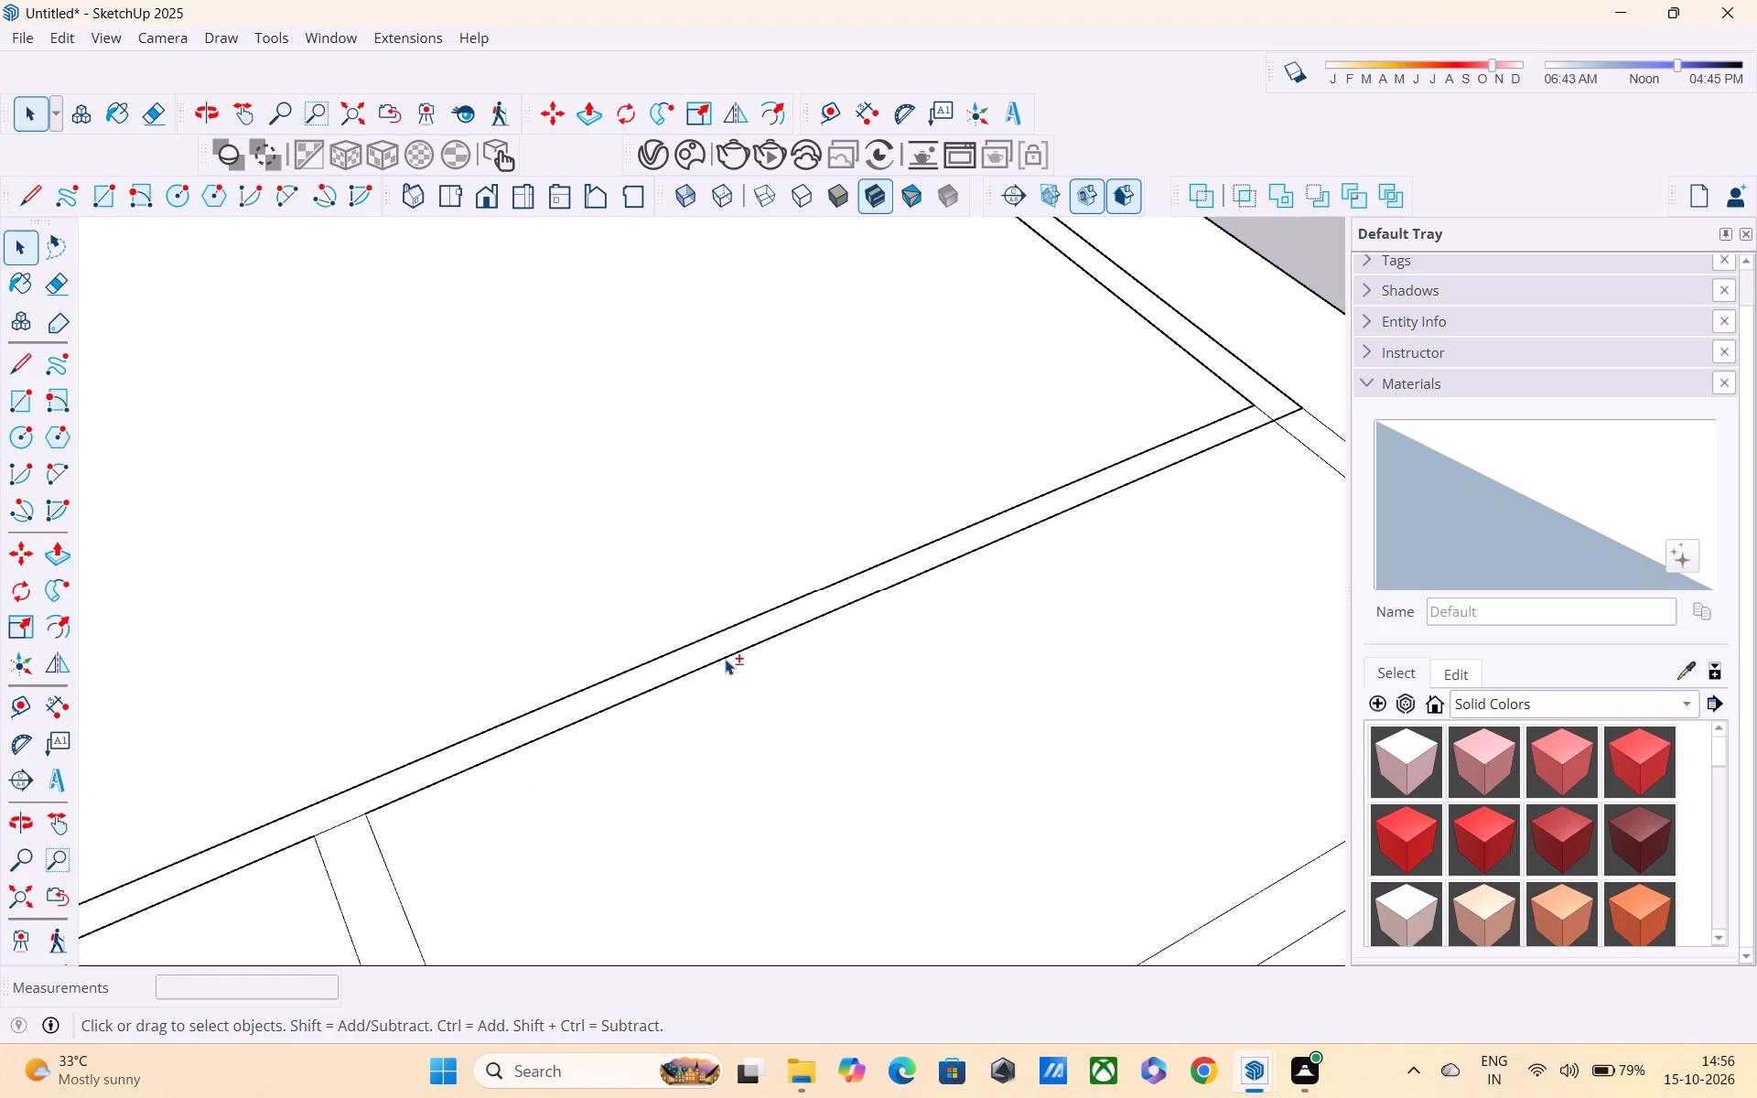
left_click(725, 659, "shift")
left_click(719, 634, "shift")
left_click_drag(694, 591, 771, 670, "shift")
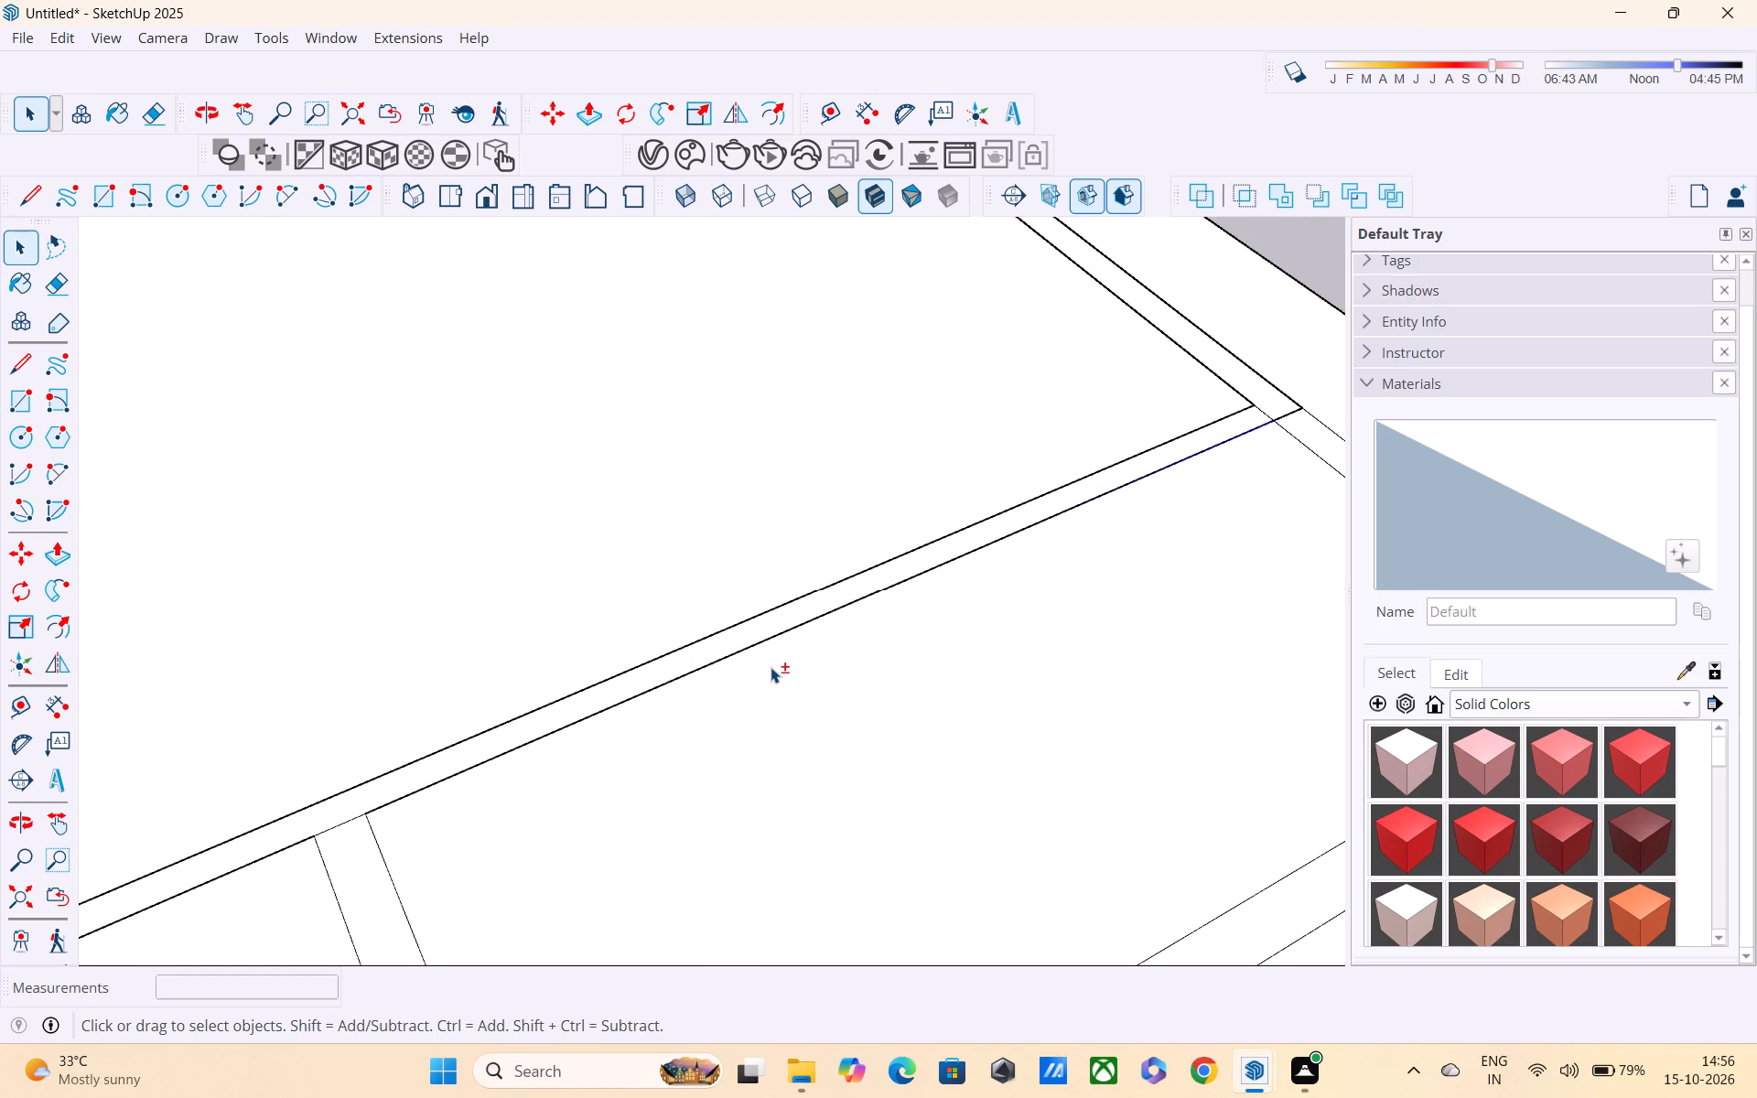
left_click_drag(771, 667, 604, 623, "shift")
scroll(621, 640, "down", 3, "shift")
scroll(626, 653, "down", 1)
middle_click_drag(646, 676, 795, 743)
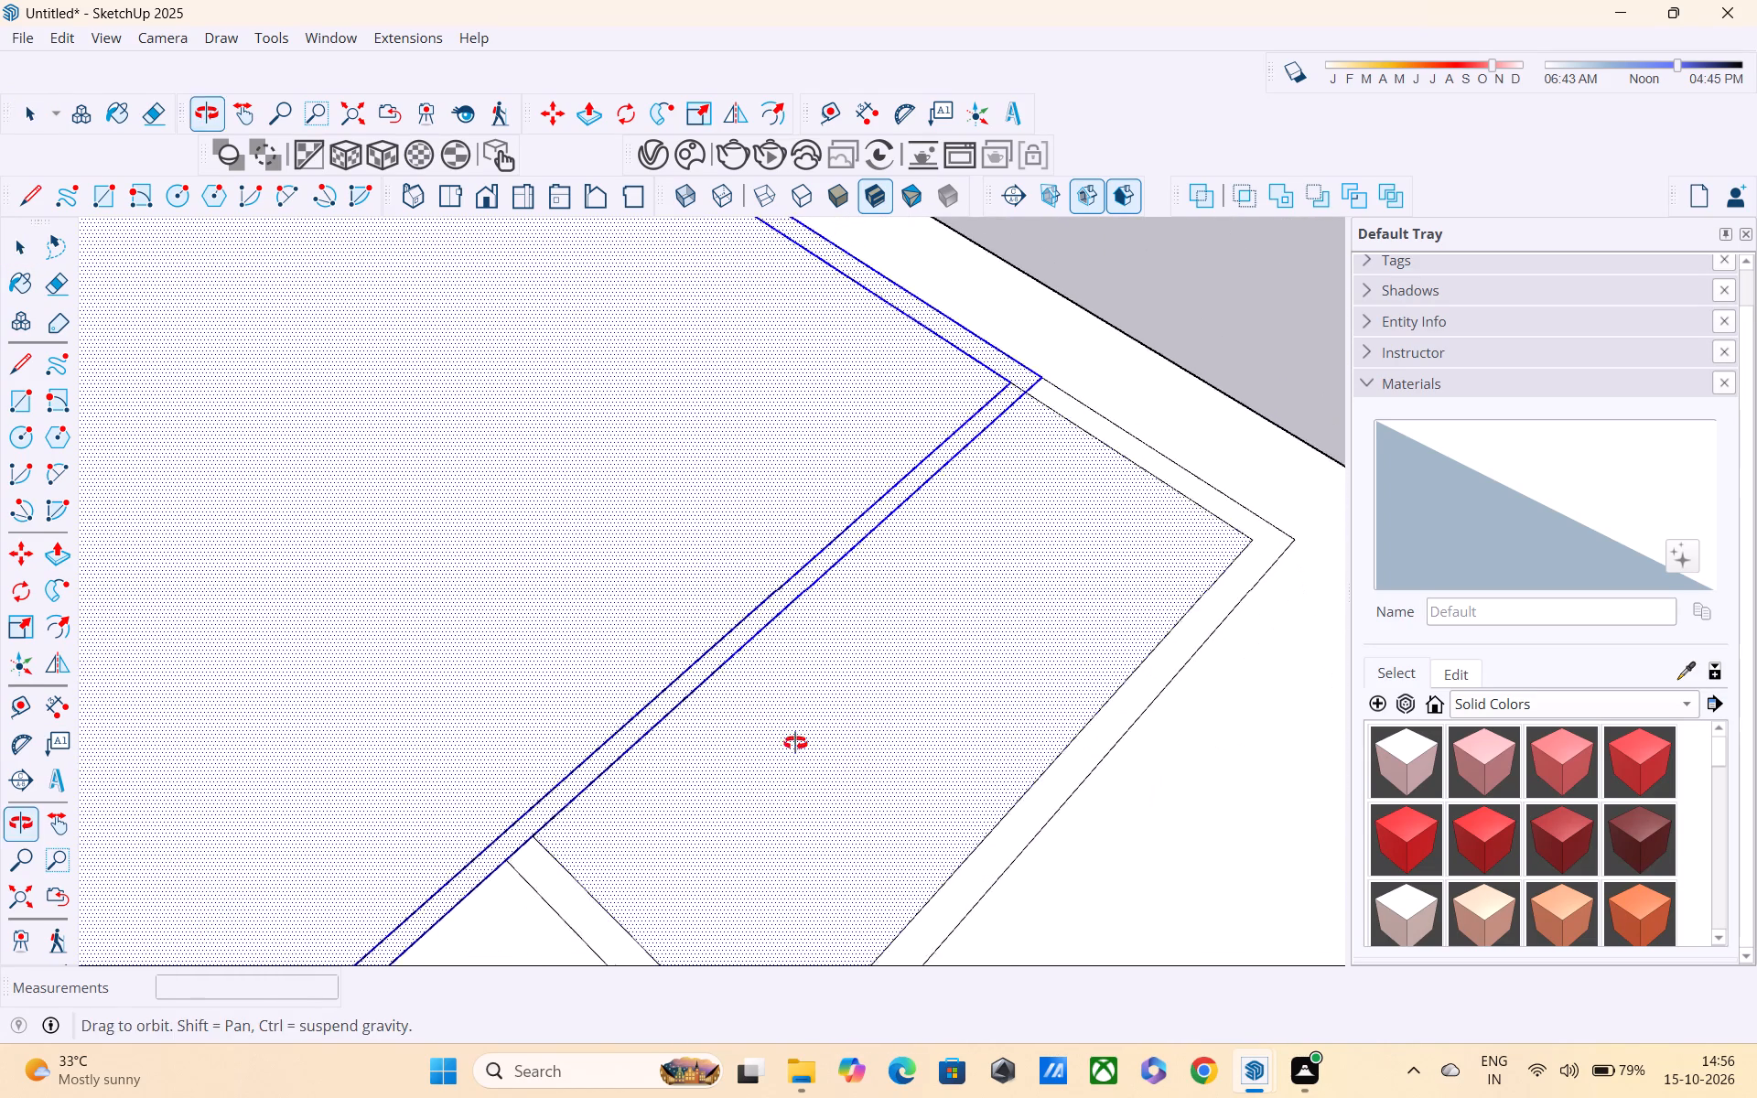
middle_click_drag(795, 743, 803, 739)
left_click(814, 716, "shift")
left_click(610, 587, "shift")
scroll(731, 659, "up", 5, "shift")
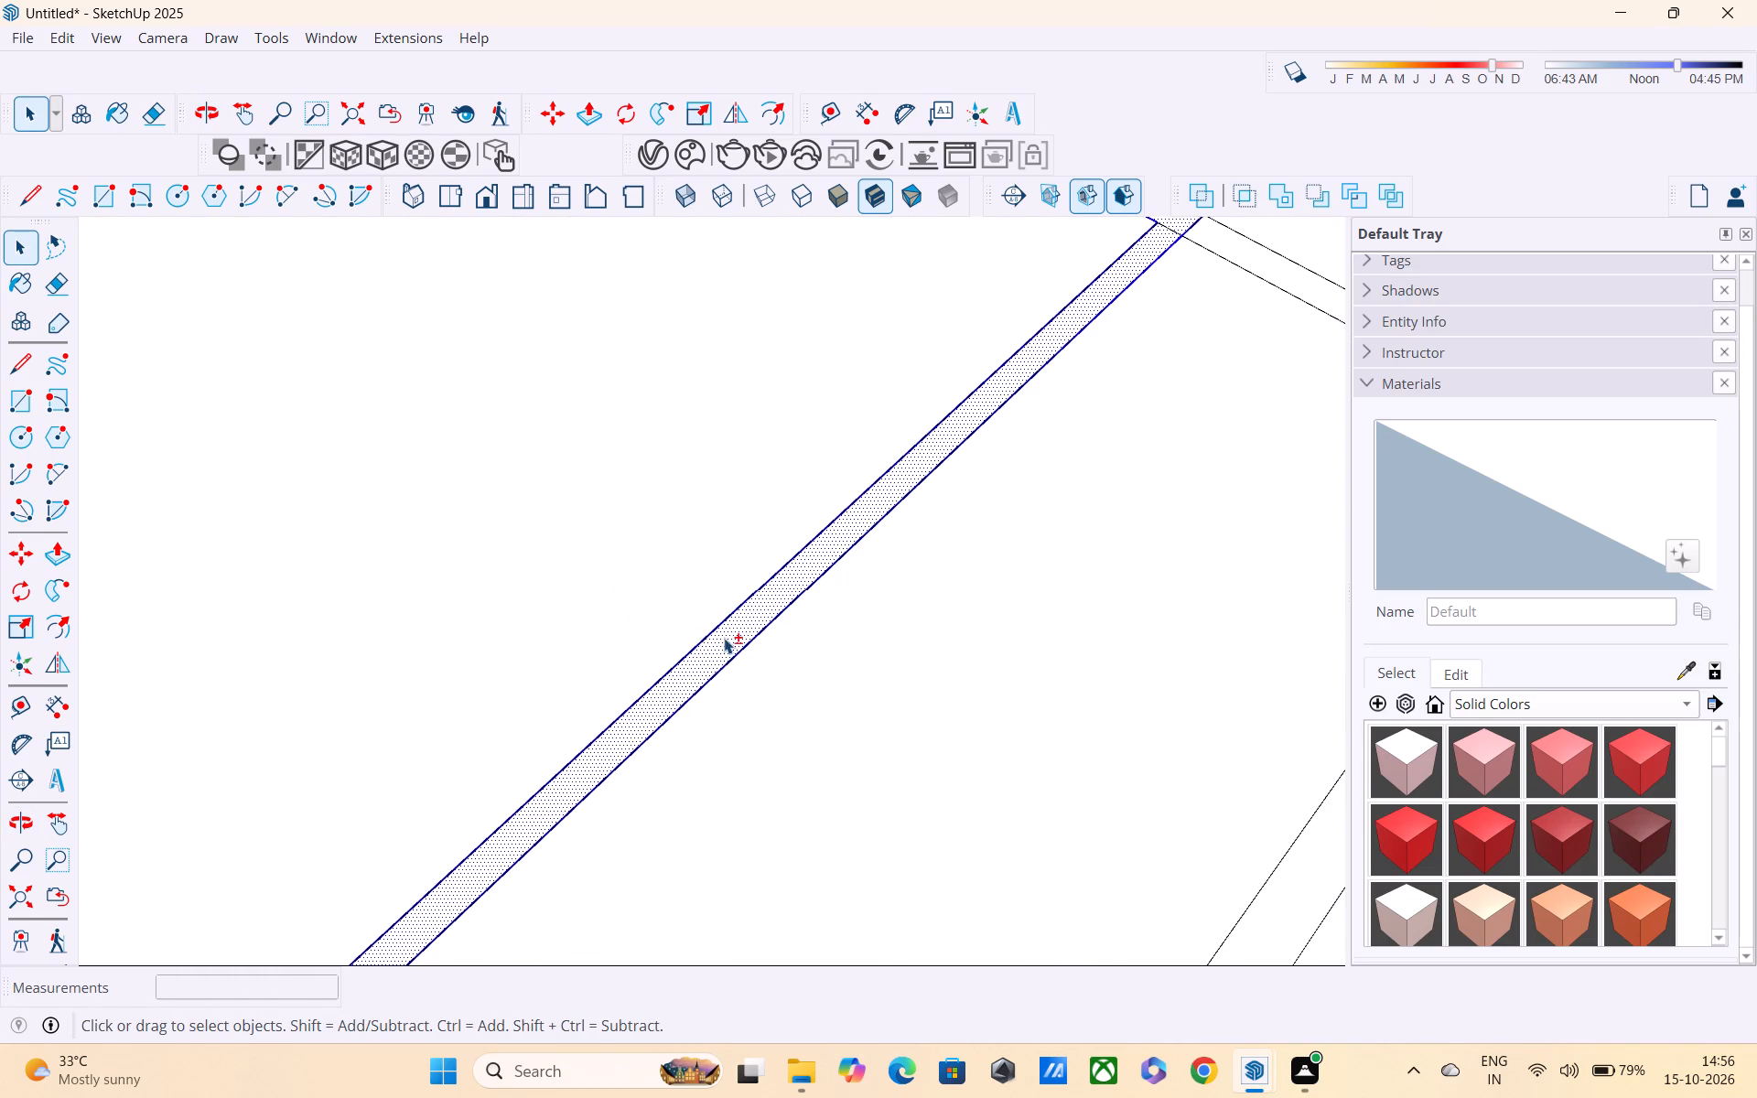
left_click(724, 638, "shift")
Check the selected outline of the large room's walls all around, and clear the selection.
scroll(724, 637, "down", 6, "shift")
scroll(544, 565, "down", 6, "shift")
middle_click_drag(541, 576, 779, 536, "shift")
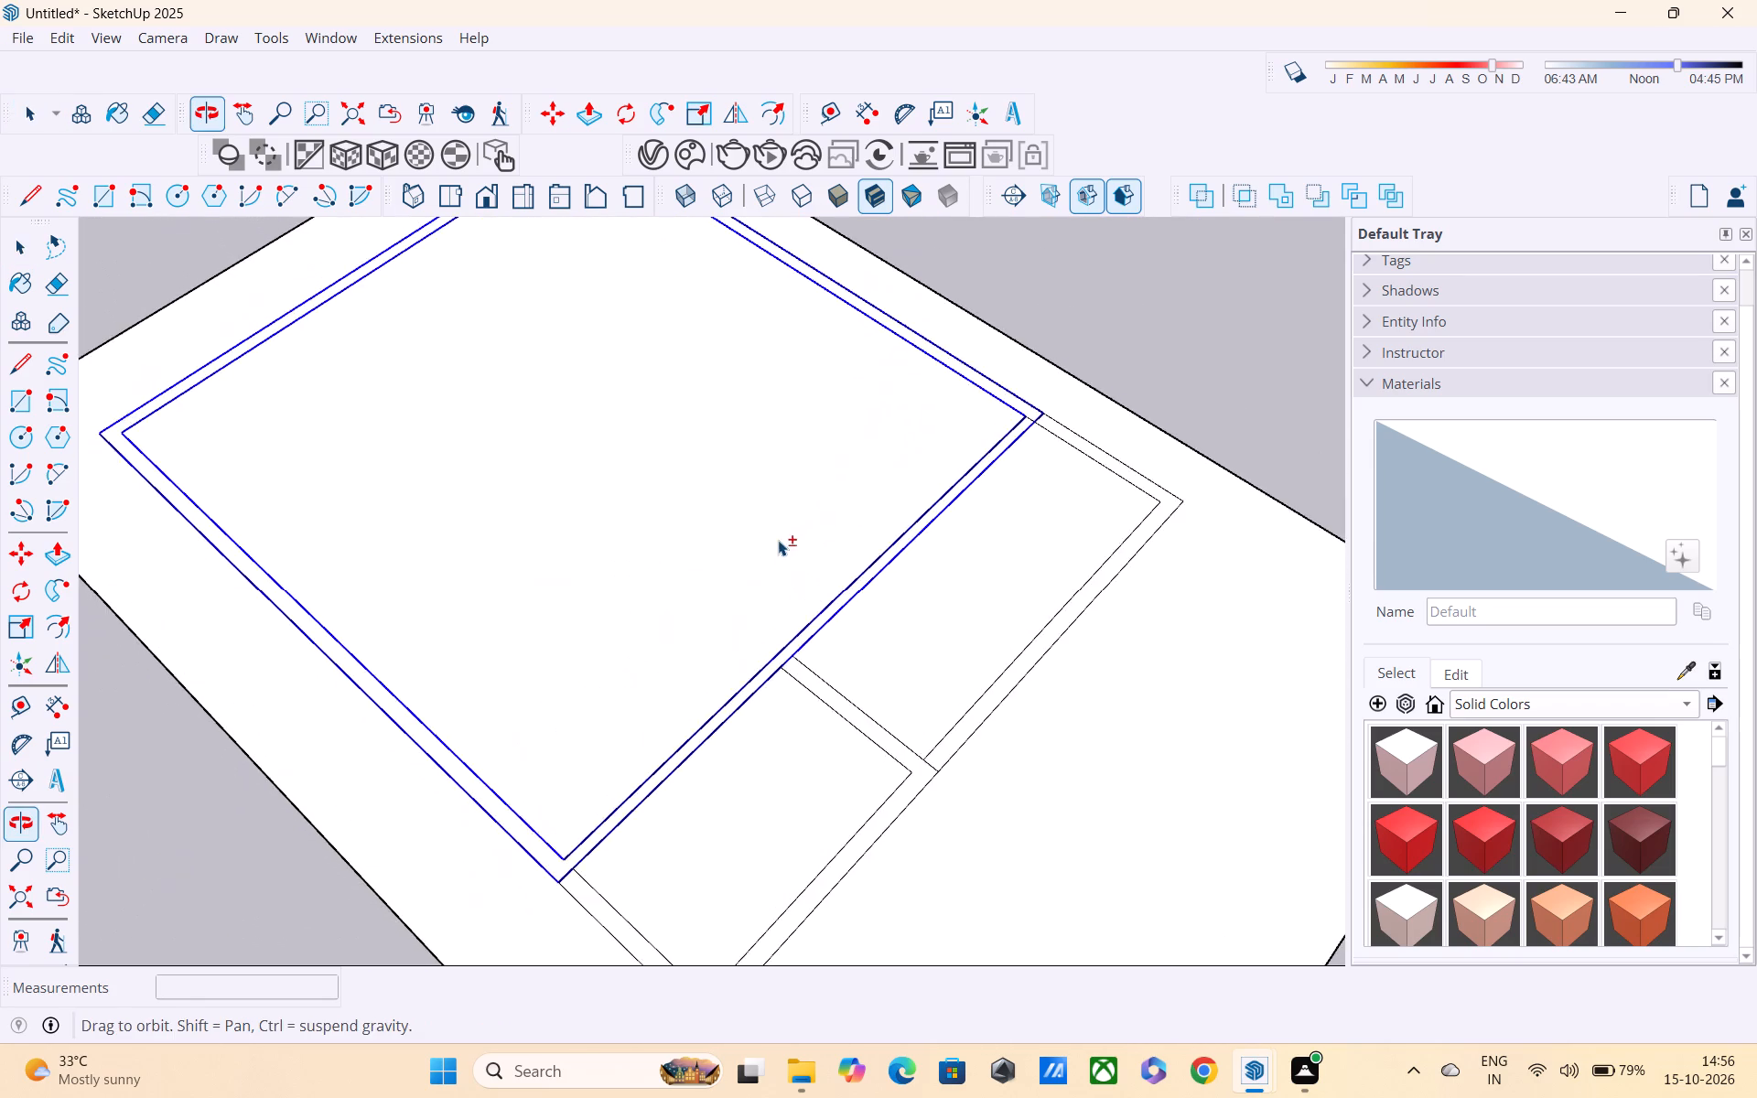
scroll(598, 676, "up", 3, "shift")
scroll(592, 682, "down", 2, "shift")
scroll(500, 834, "up", 6, "shift")
scroll(483, 852, "down", 5, "shift")
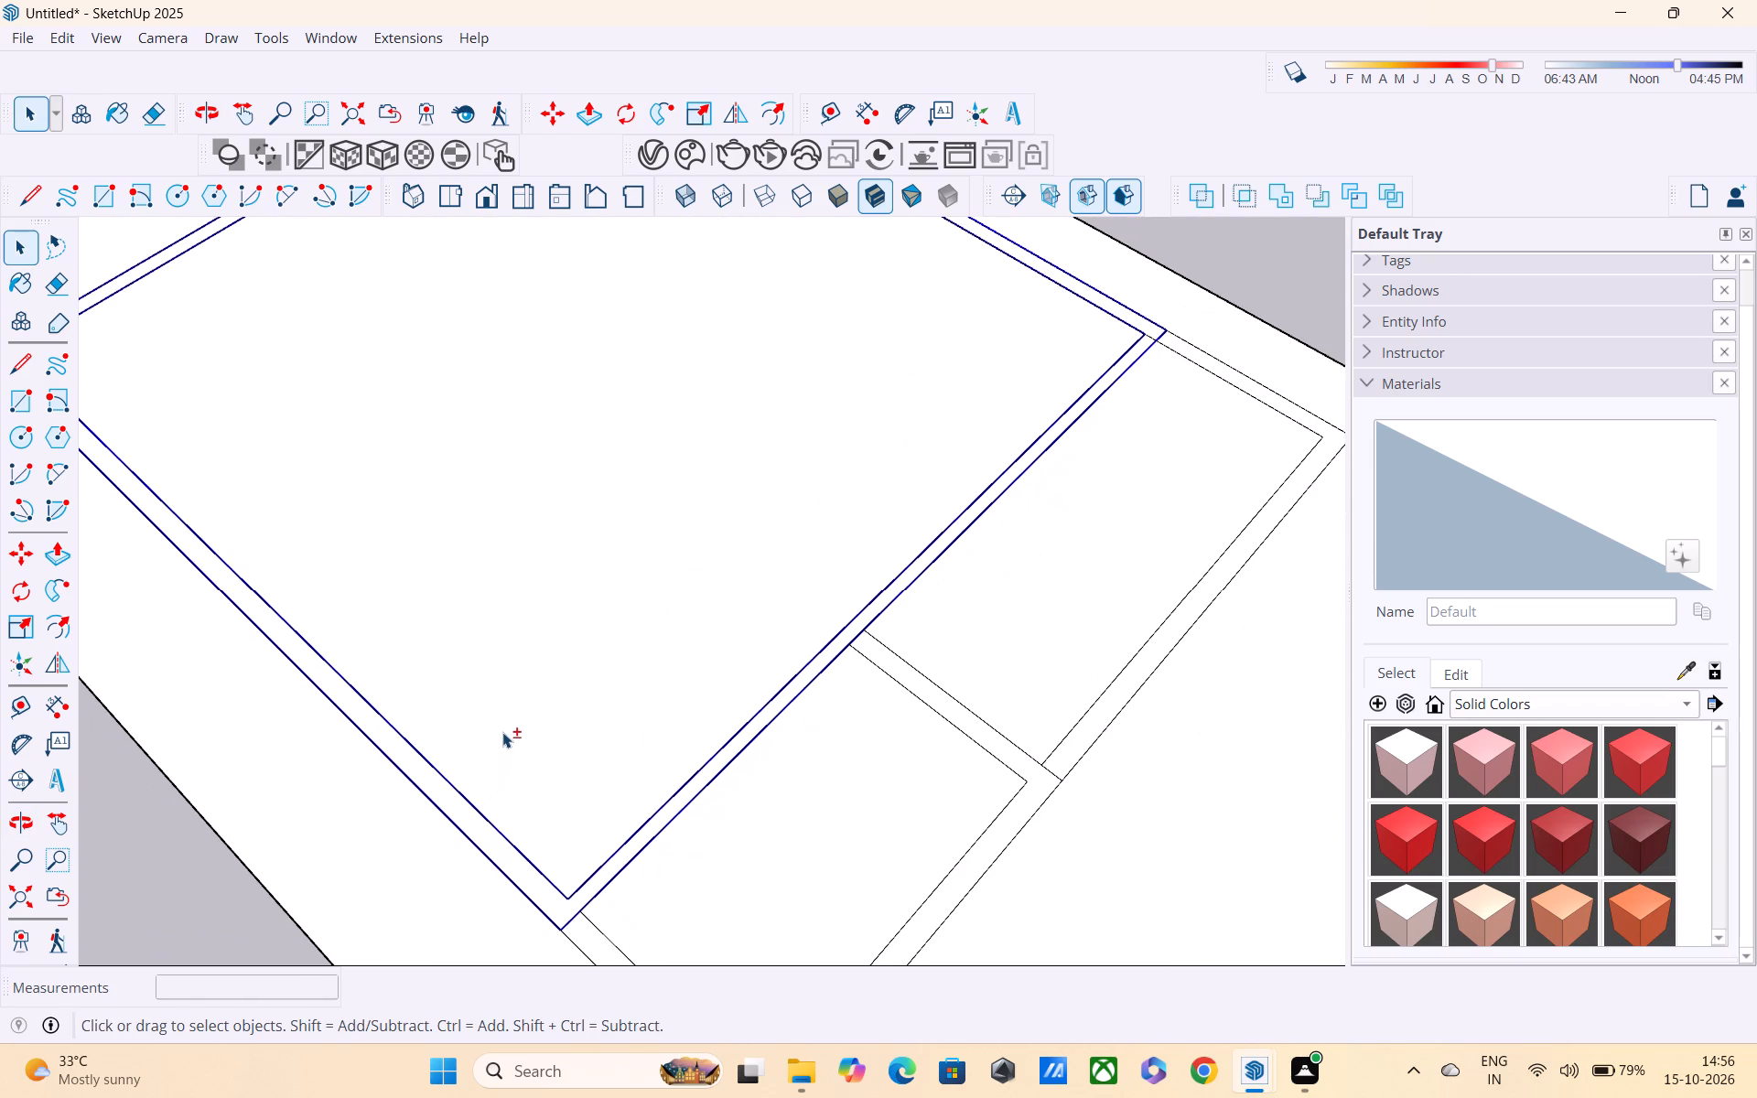
left_click(65, 45)
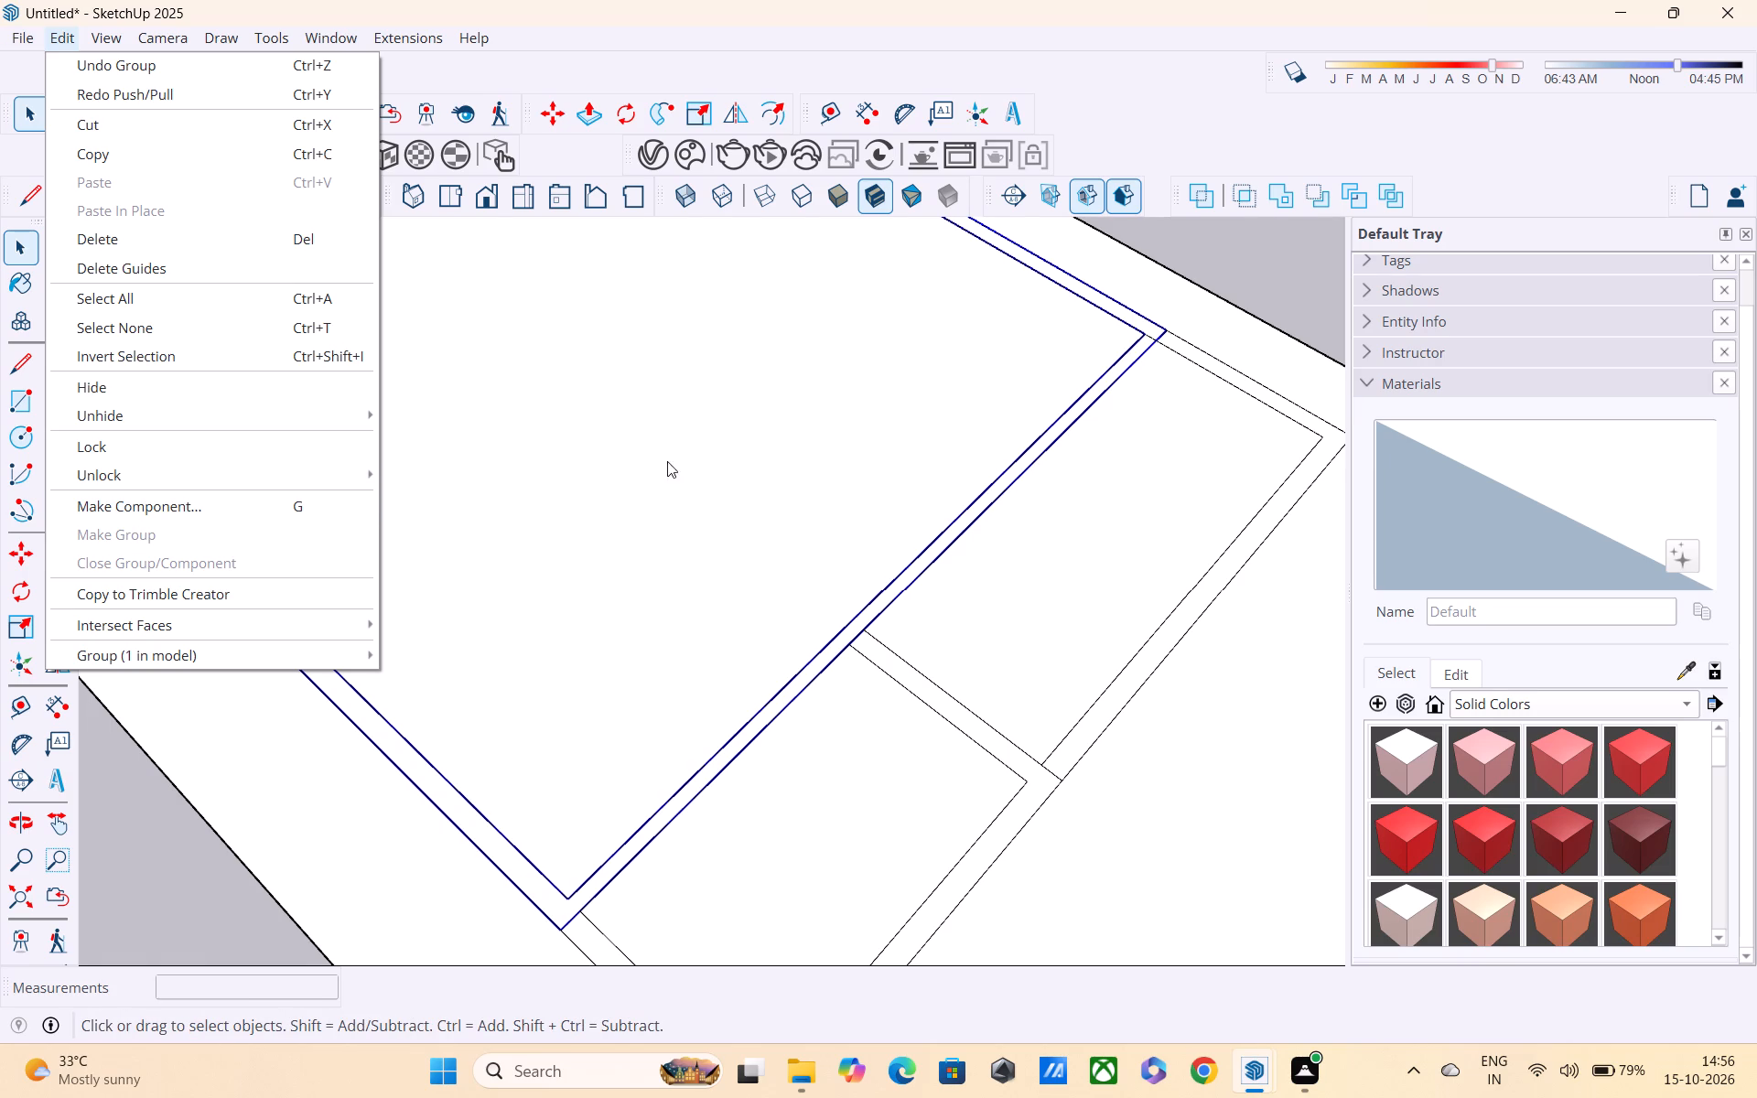
scroll(810, 393, "down", 6)
left_click(1237, 280)
Examine the junction of the small rooms' partition with the large room's wall, selecting its short edge and the room's floor face.
middle_click_drag(1144, 389, 908, 397)
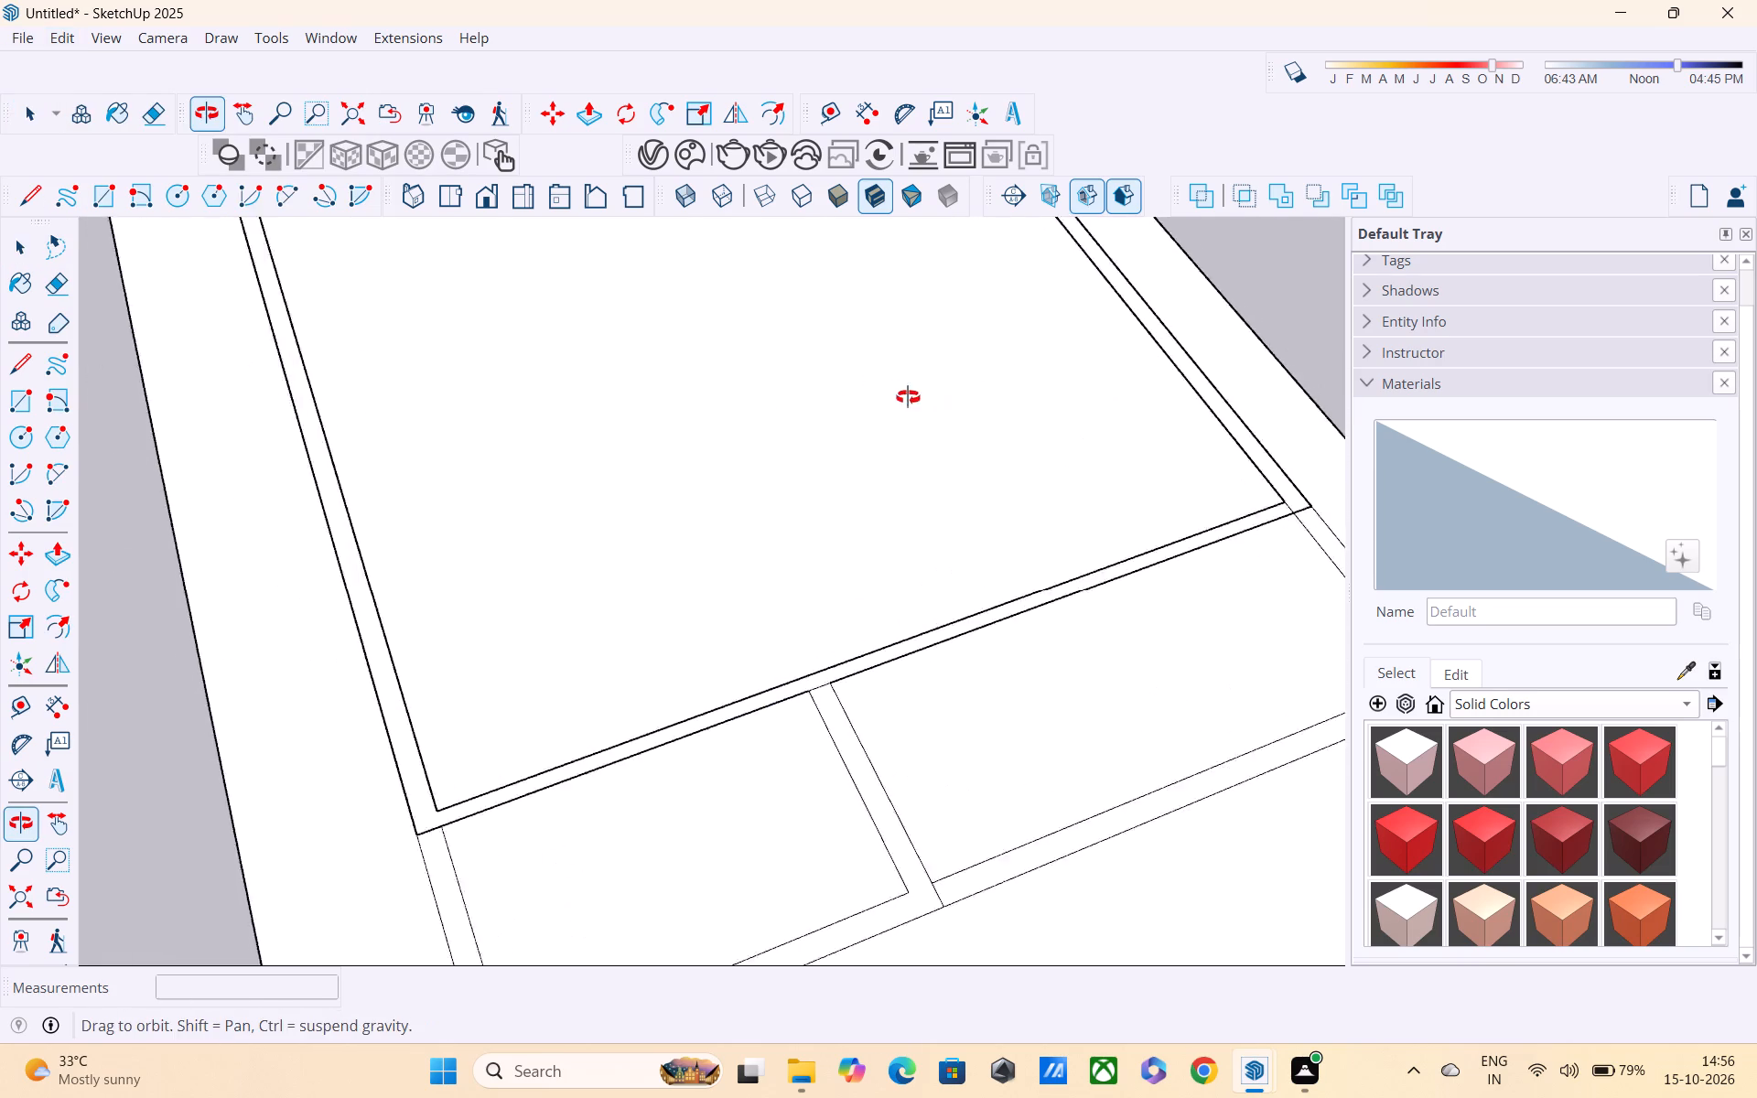
middle_click_drag(908, 397, 855, 364)
scroll(819, 538, "up", 5)
middle_click_drag(754, 755, 677, 482)
scroll(722, 732, "up", 5)
middle_click_drag(727, 773, 680, 571)
scroll(680, 571, "up", 1)
scroll(688, 597, "down", 5)
scroll(753, 712, "down", 5)
middle_click_drag(751, 702, 789, 864)
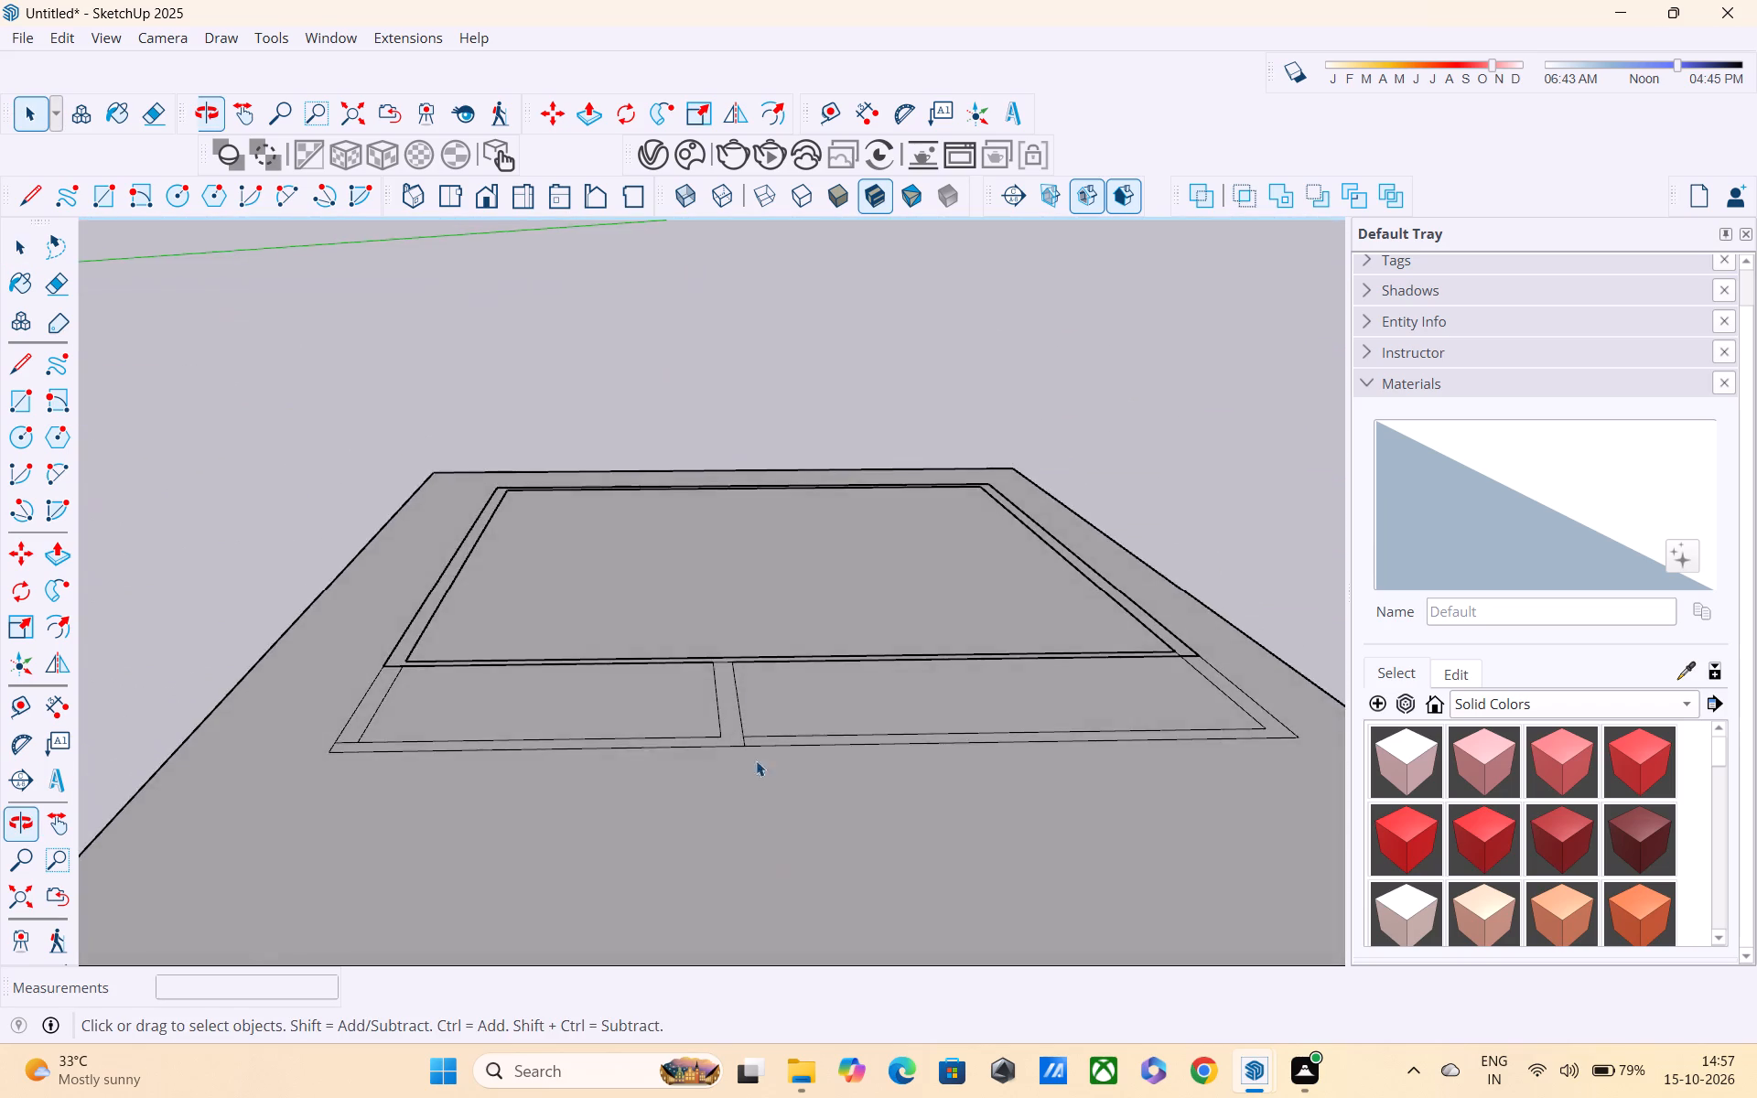
scroll(732, 688, "up", 5)
middle_click_drag(708, 636, 742, 766)
scroll(742, 759, "up", 6)
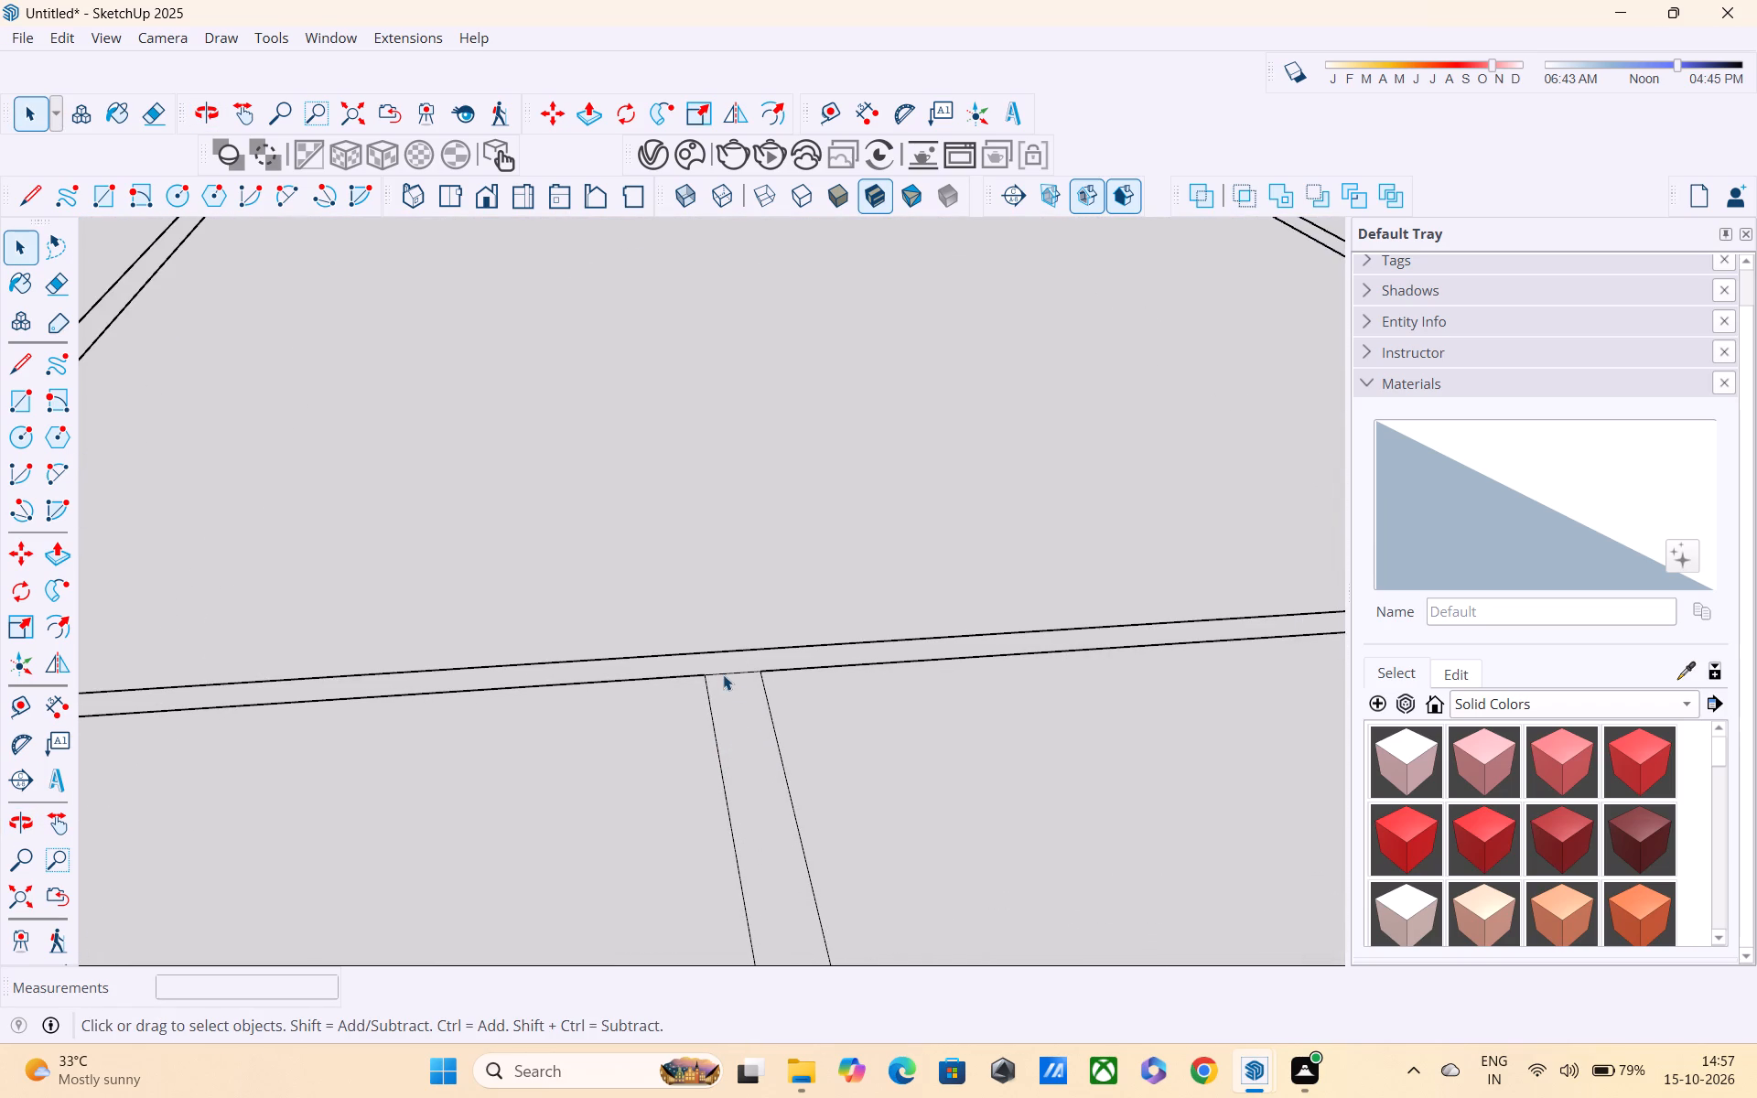
left_click(723, 673, "shift")
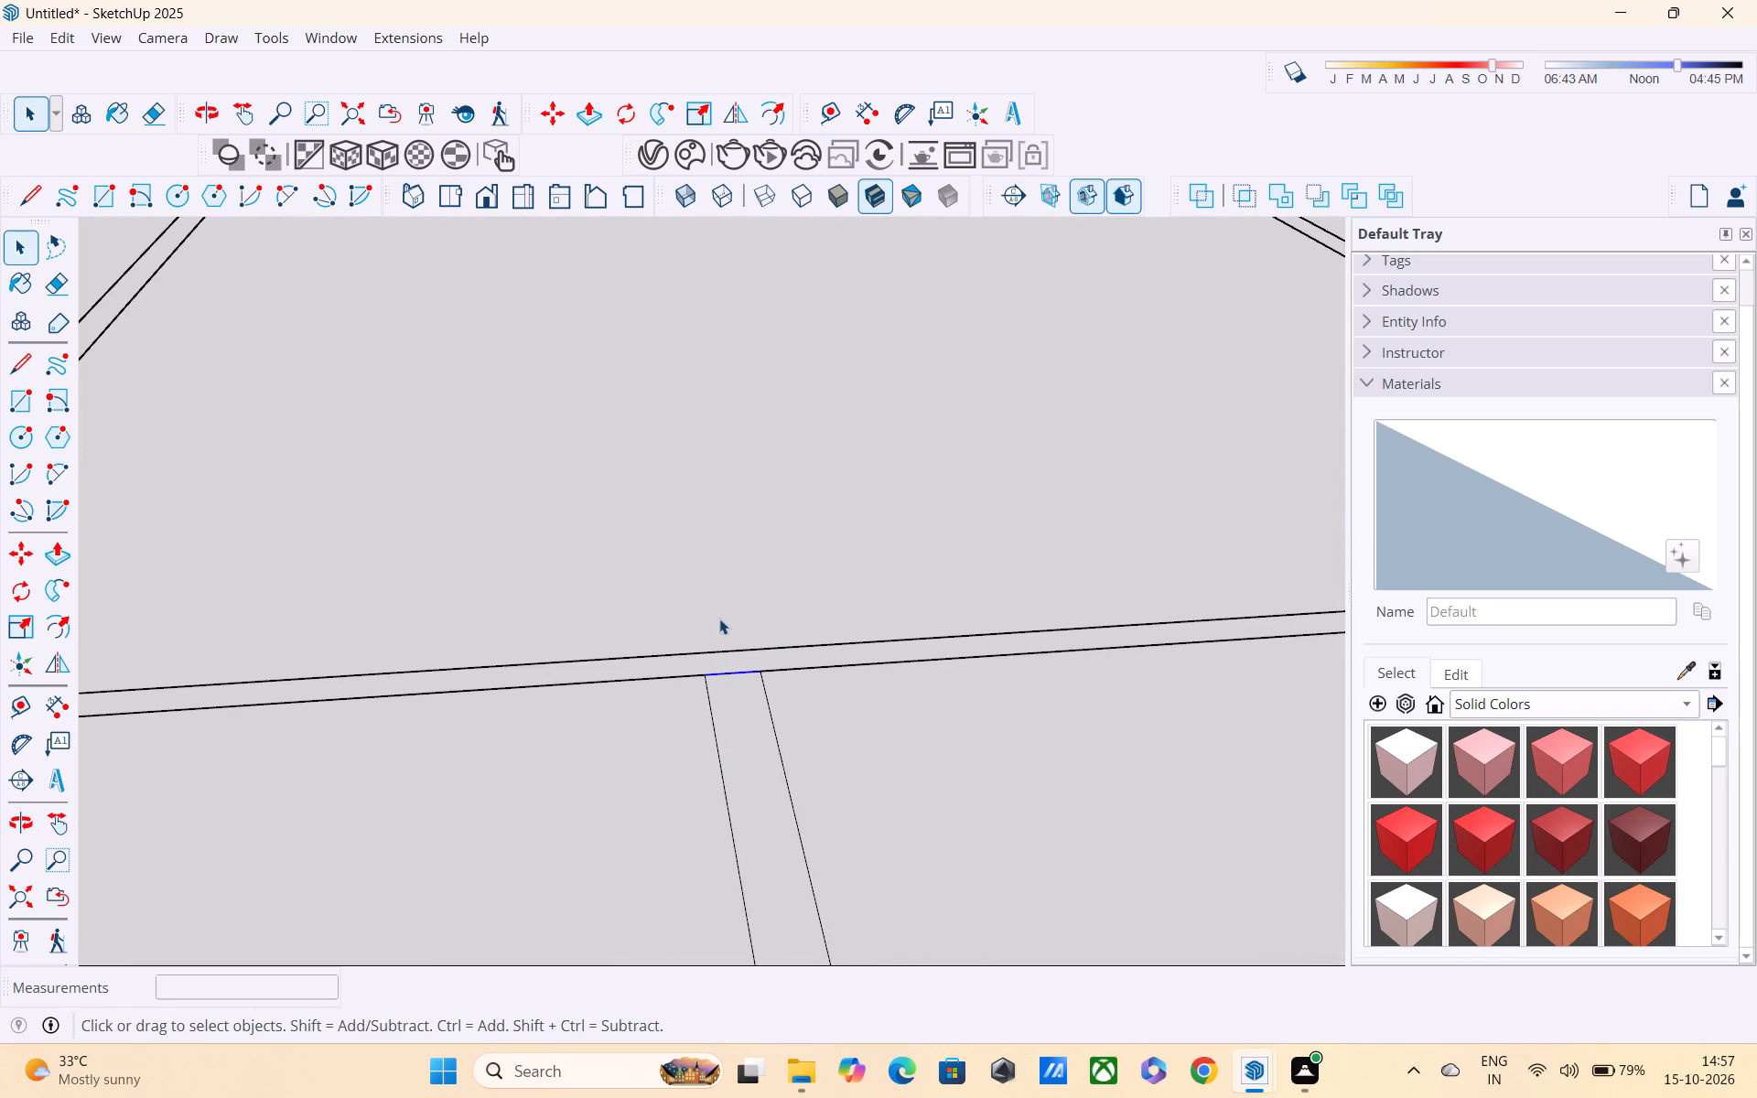
right_click(716, 600)
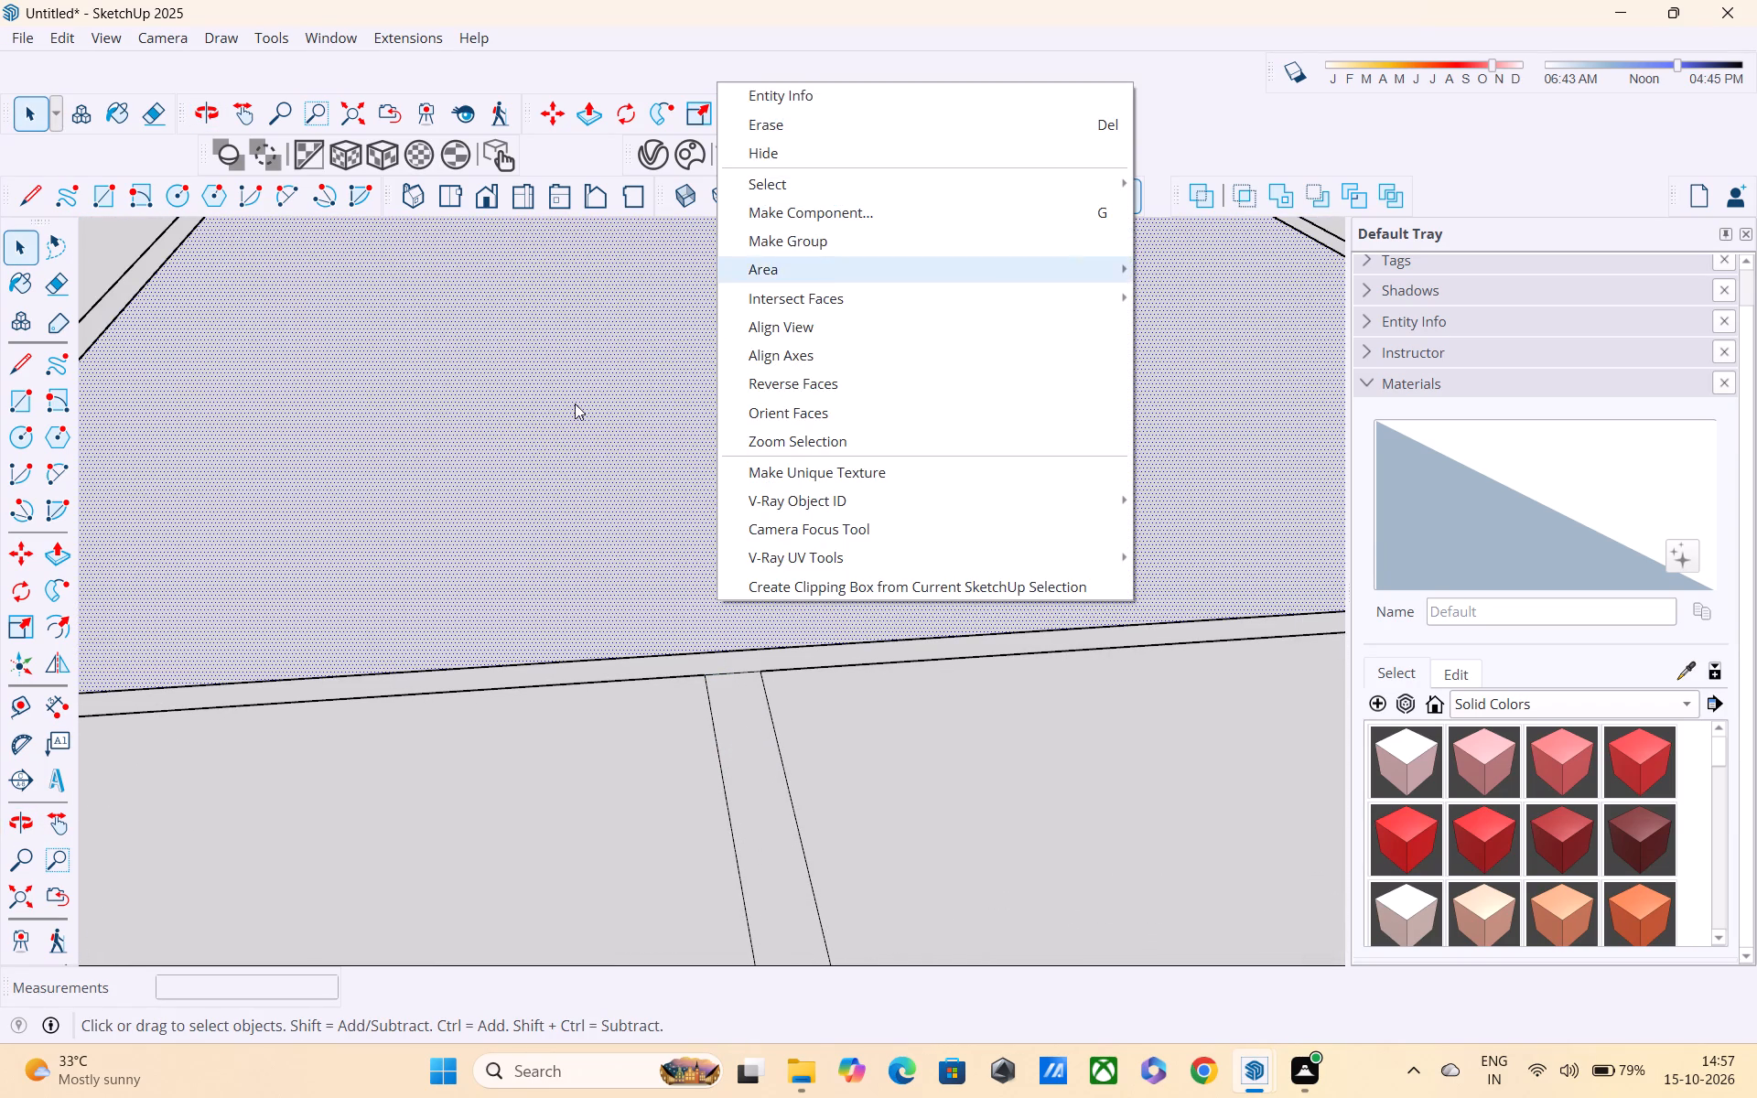
left_click(575, 404)
Extrude the large room's wall outline face up to 10' with Push/Pull.
scroll(577, 753, "down", 4)
key("p")
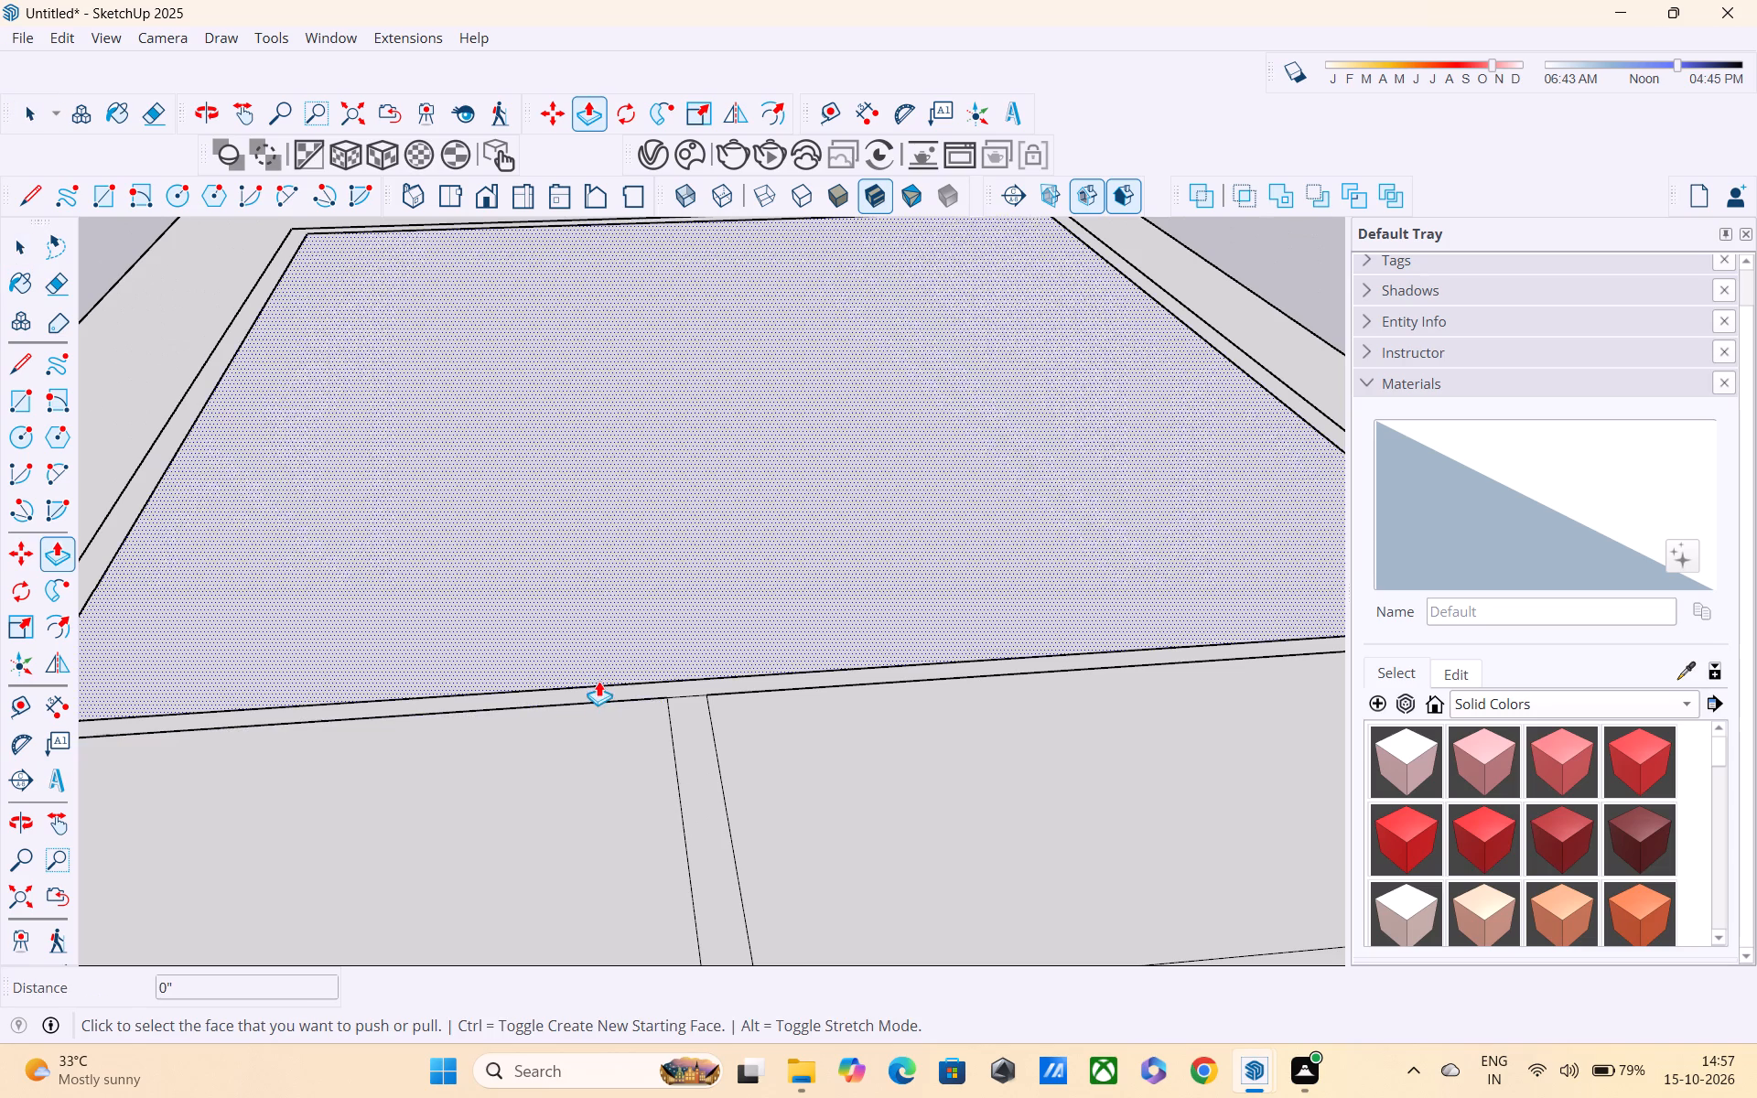
left_click(598, 694)
scroll(640, 558, "down", 5)
middle_click_drag(677, 473, 973, 361)
scroll(945, 414, "down", 3)
middle_click_drag(749, 568, 1029, 447)
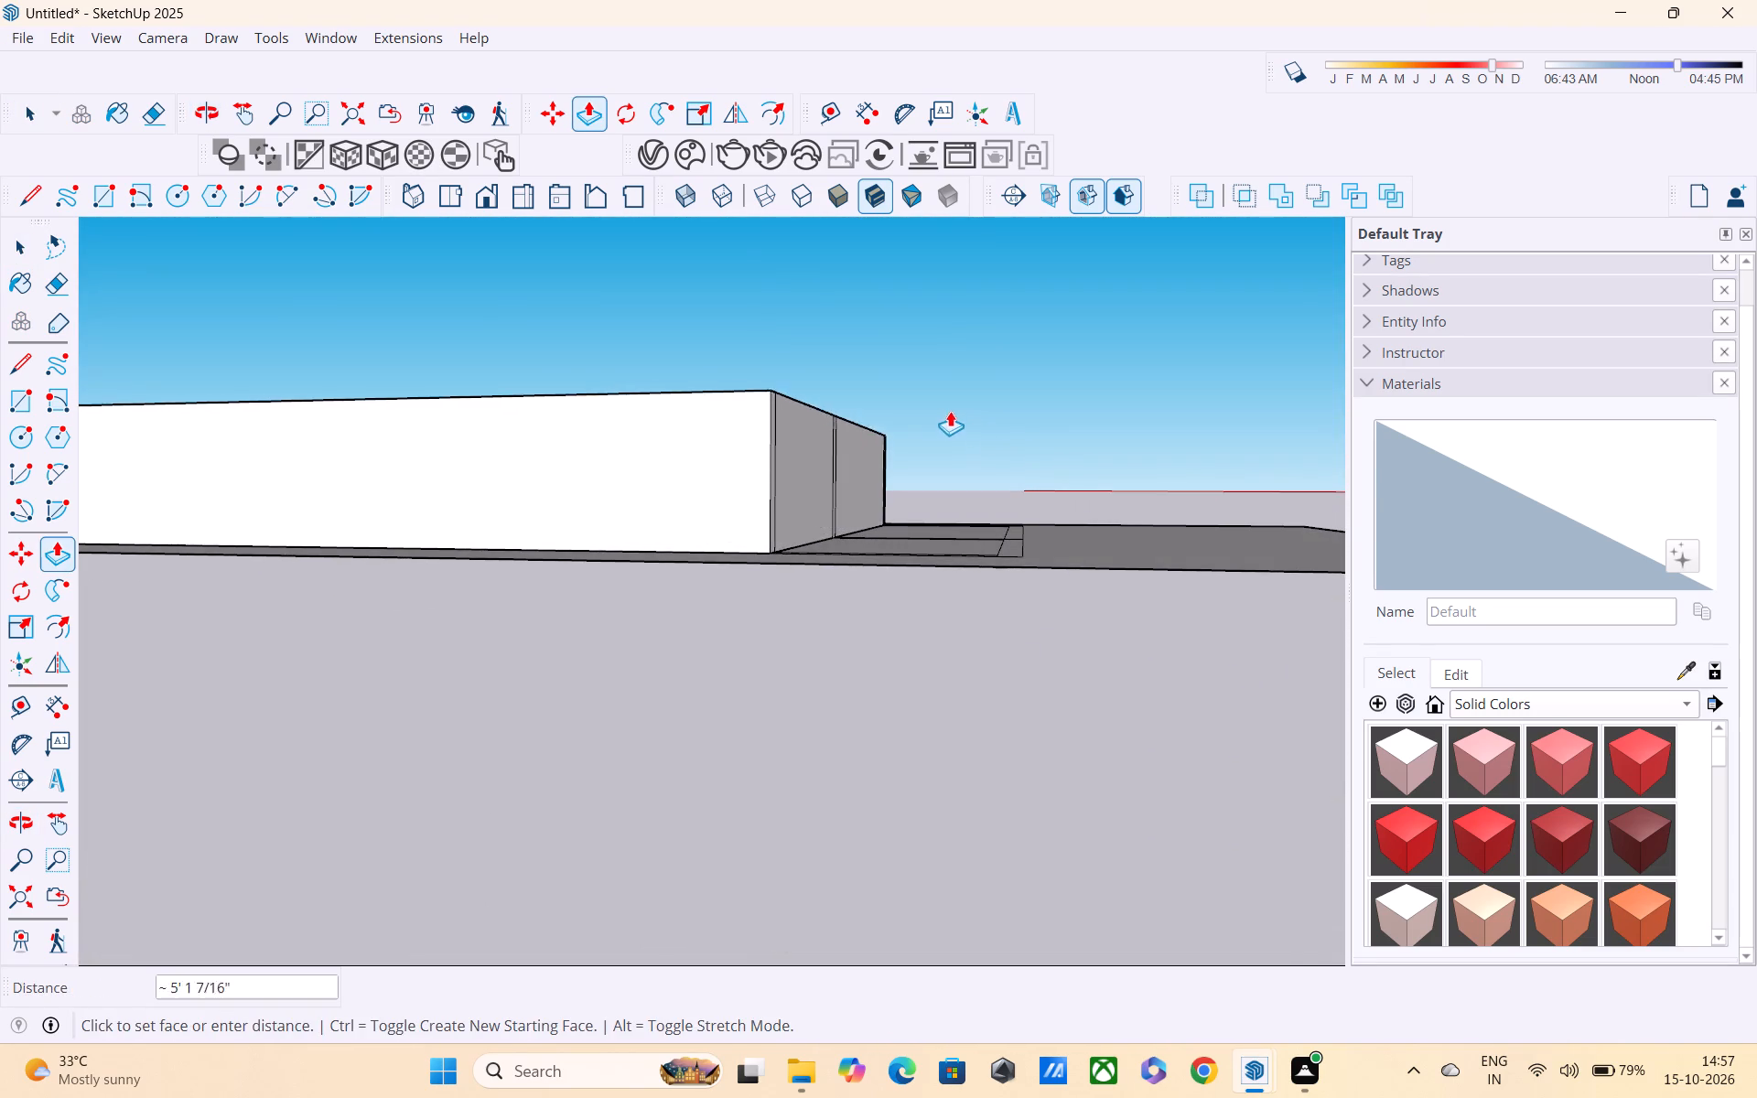
middle_click_drag(886, 400, 932, 467)
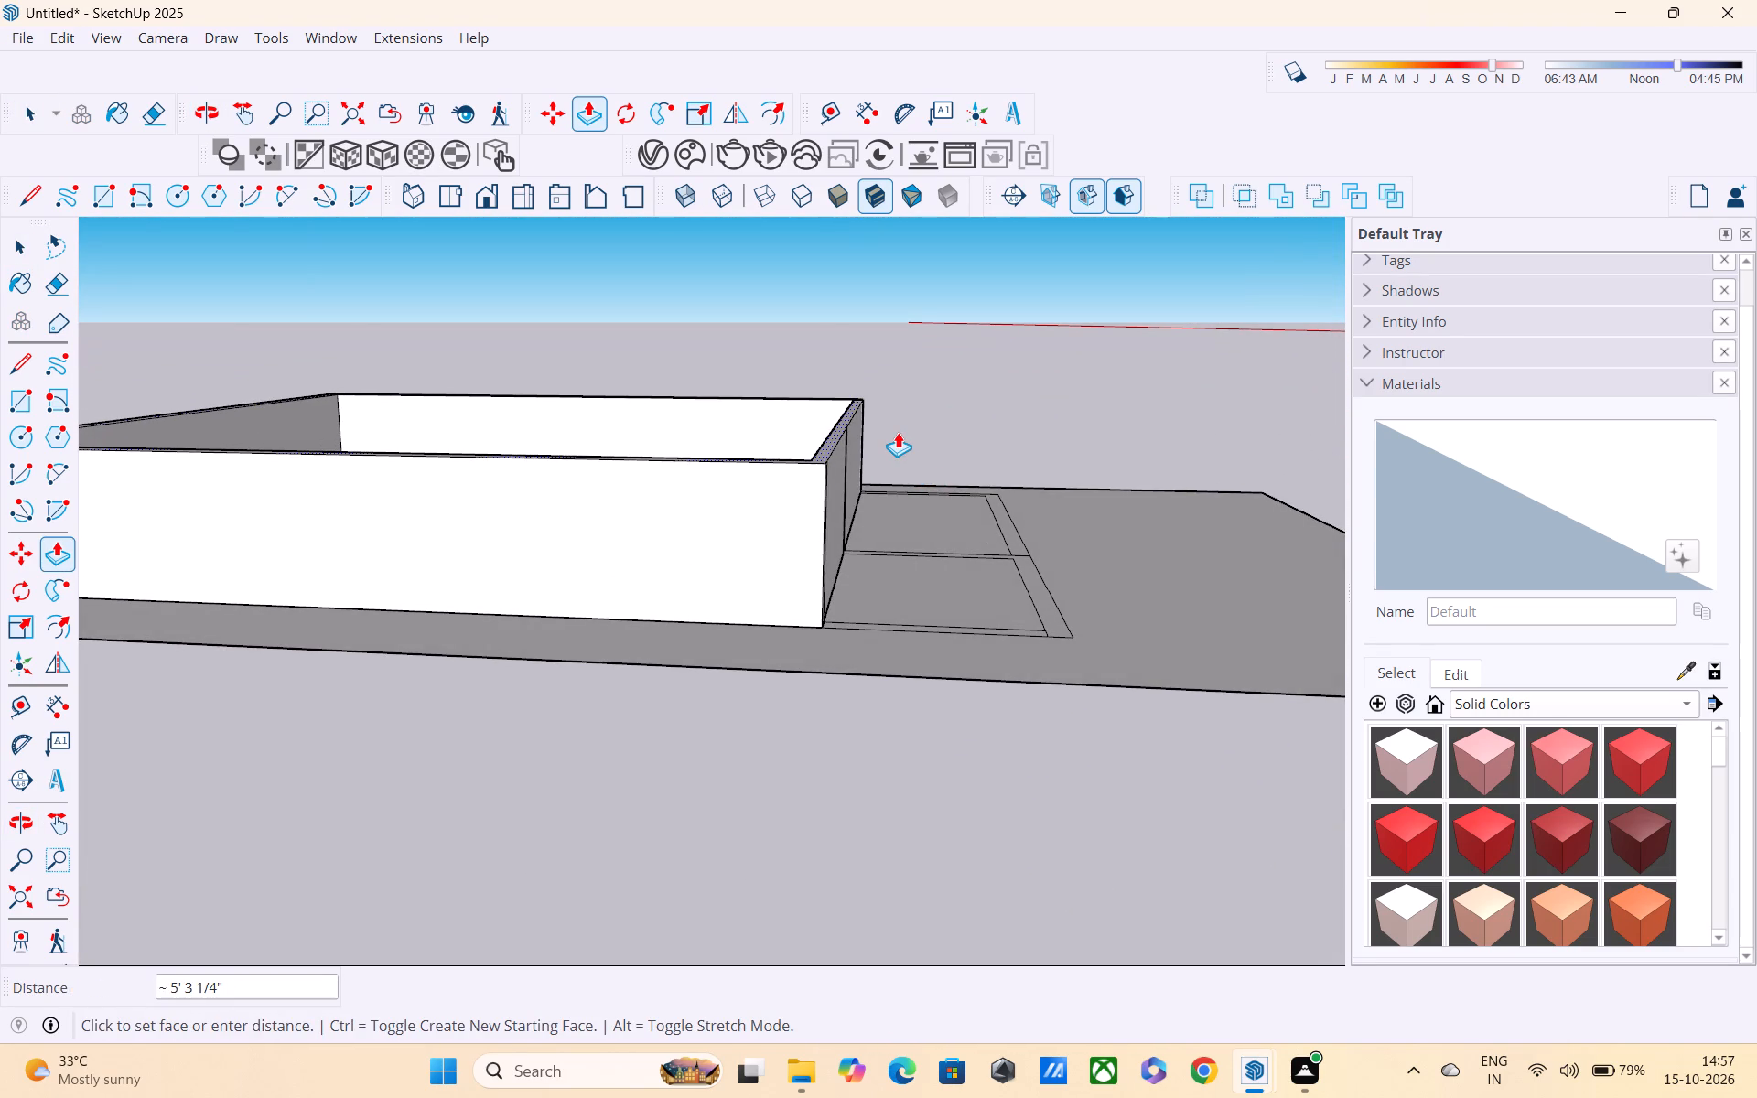
type("10'")
key("Return")
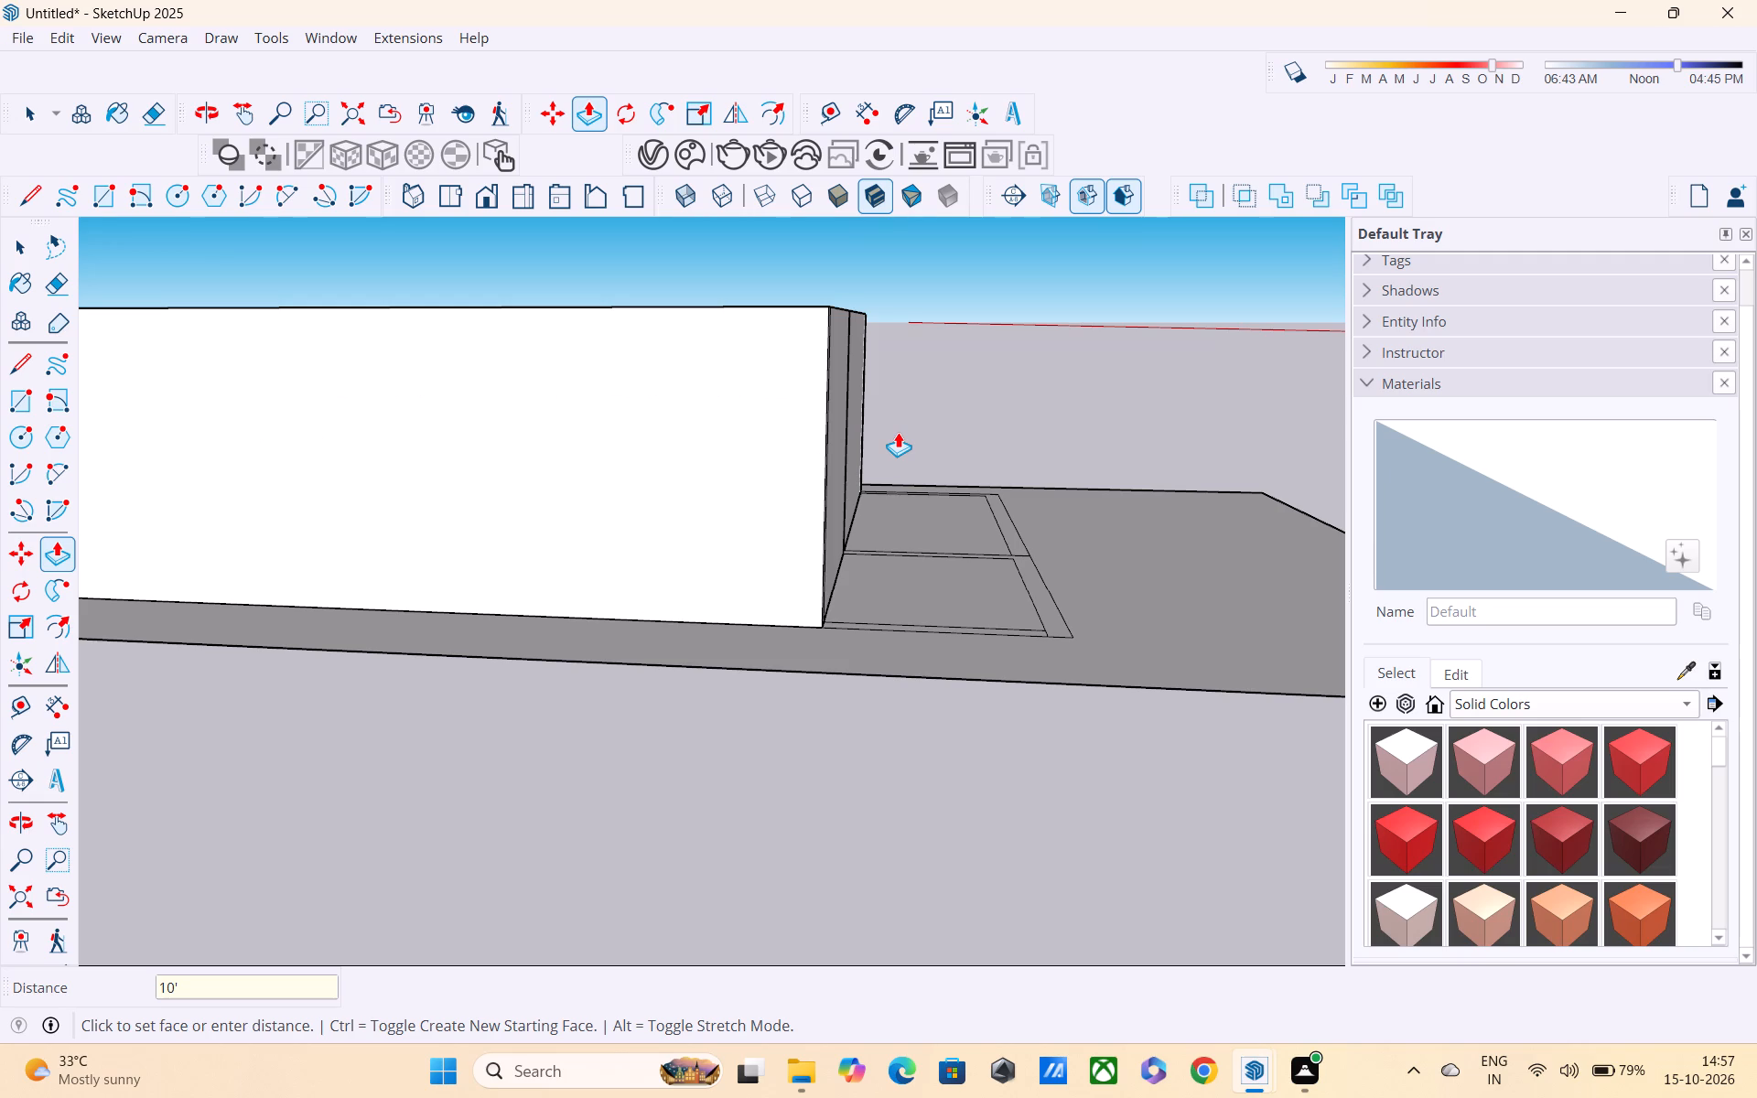
Select all geometry connected to the large room's raised walls.
key("space")
double_click(769, 535)
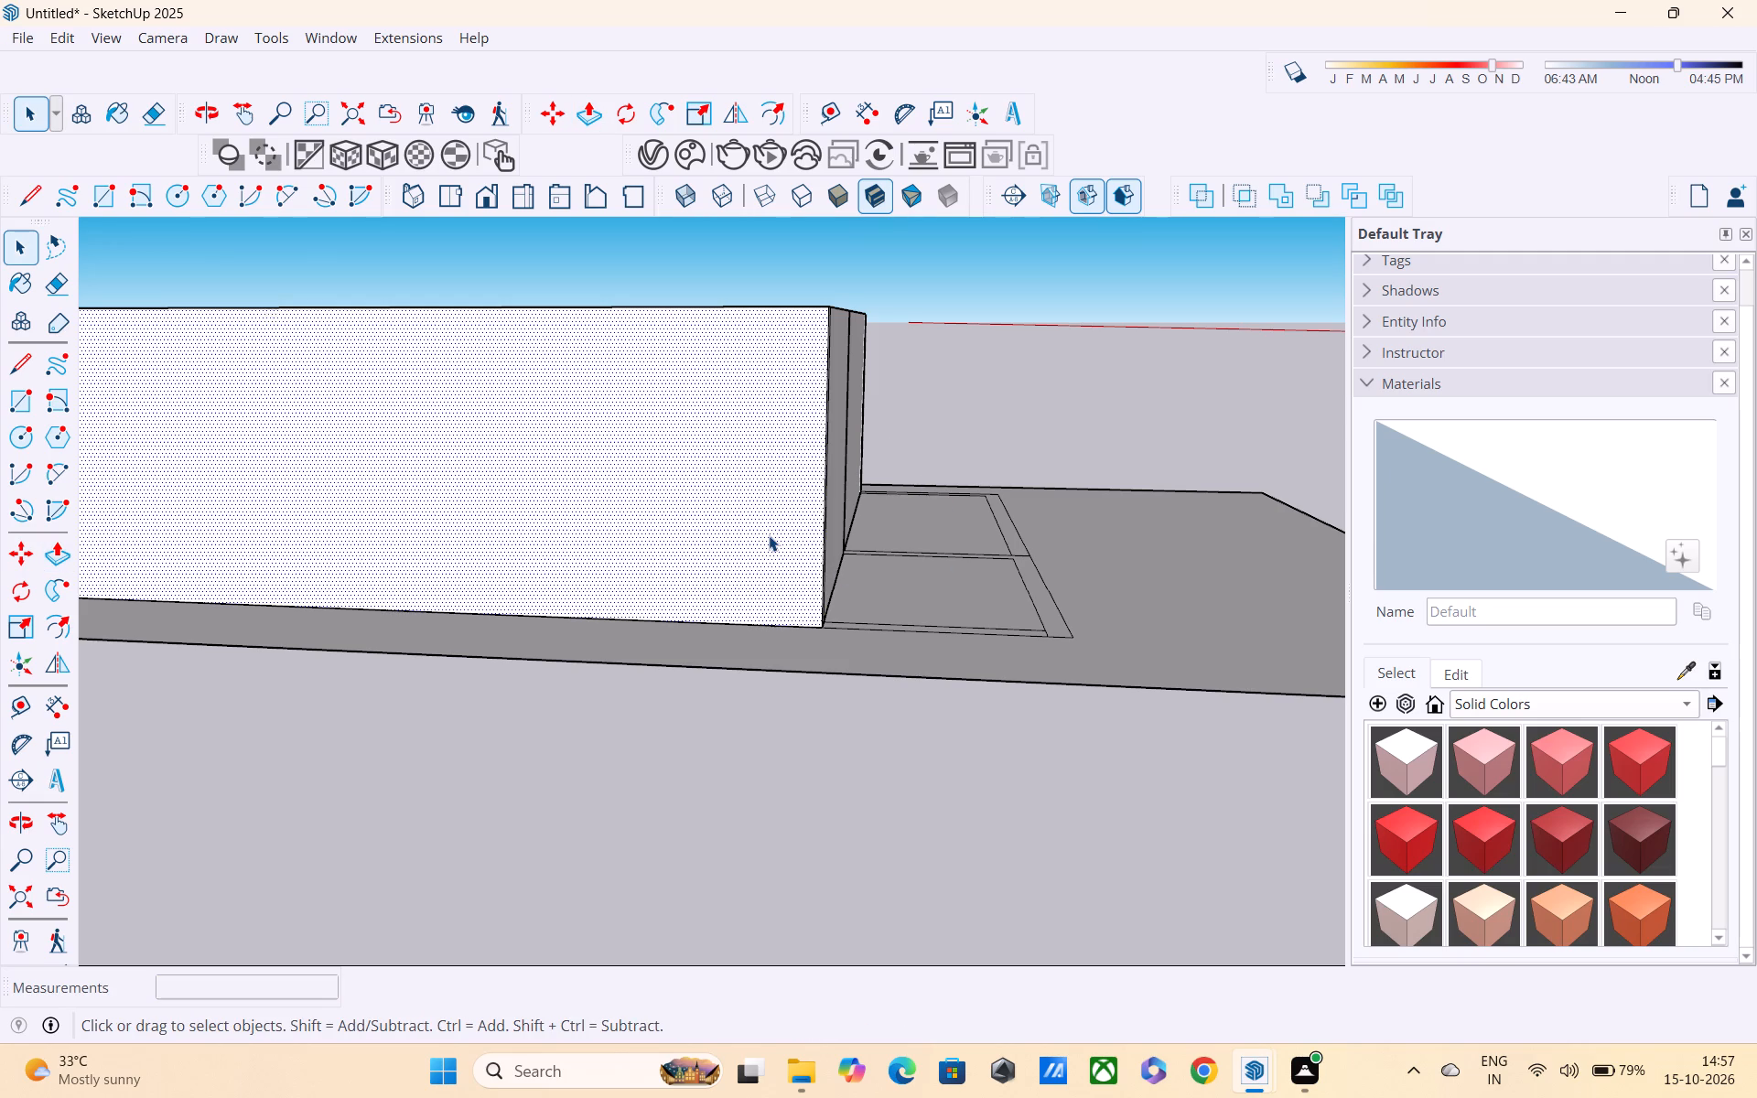
triple_click(769, 535)
middle_click_drag(769, 532, 776, 726)
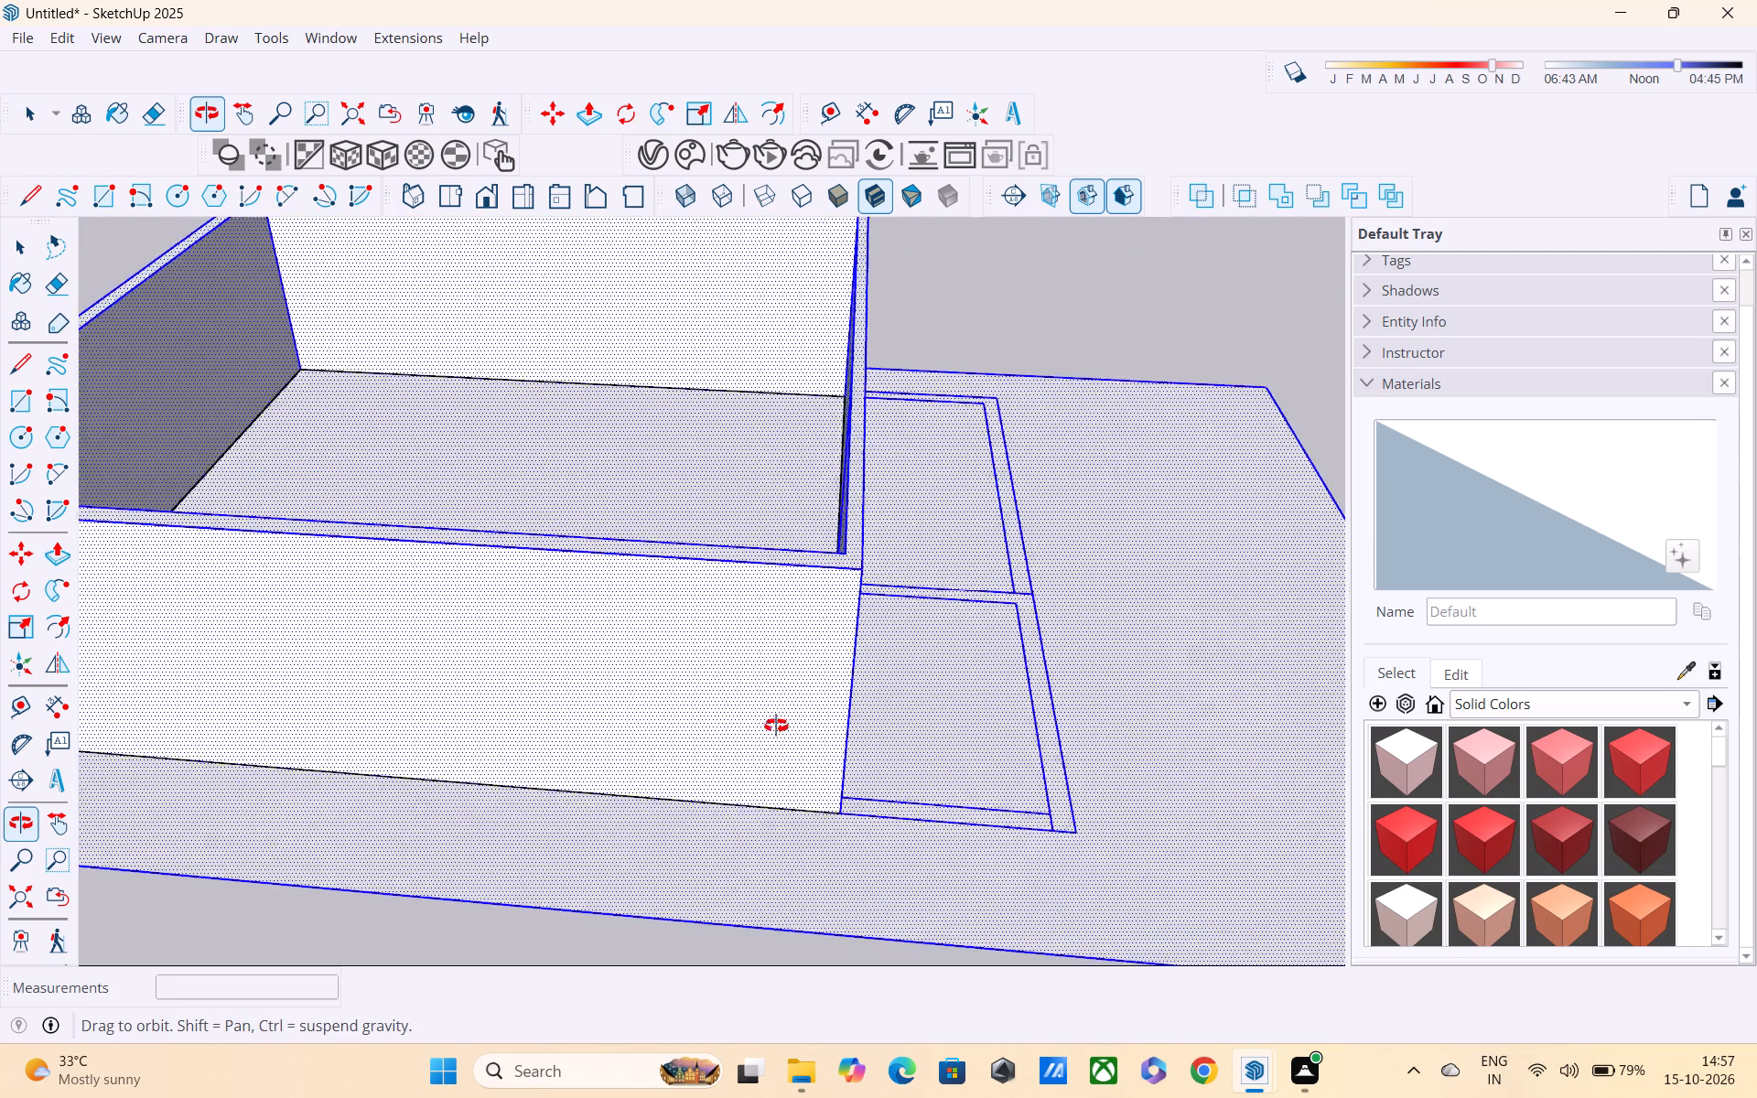
middle_click_drag(776, 726, 707, 666)
scroll(706, 654, "down", 6)
middle_click_drag(715, 721, 846, 649)
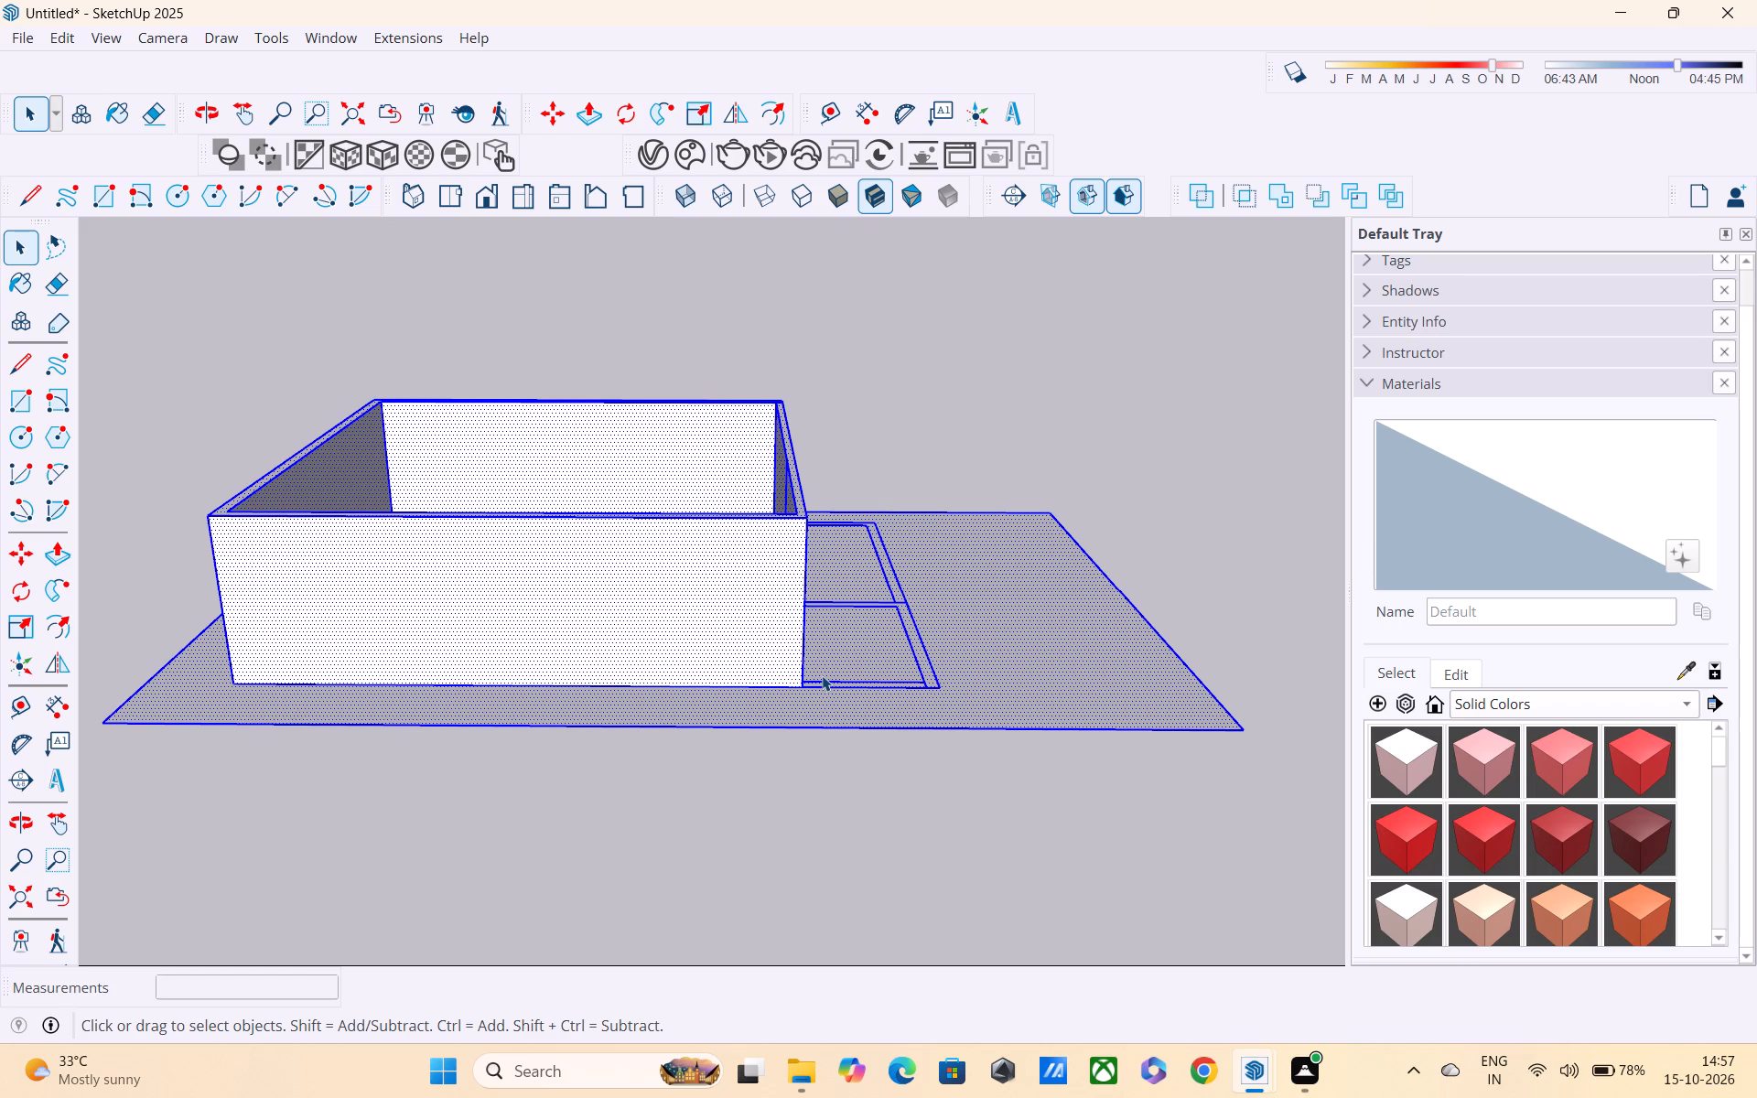
scroll(590, 691, "up", 2)
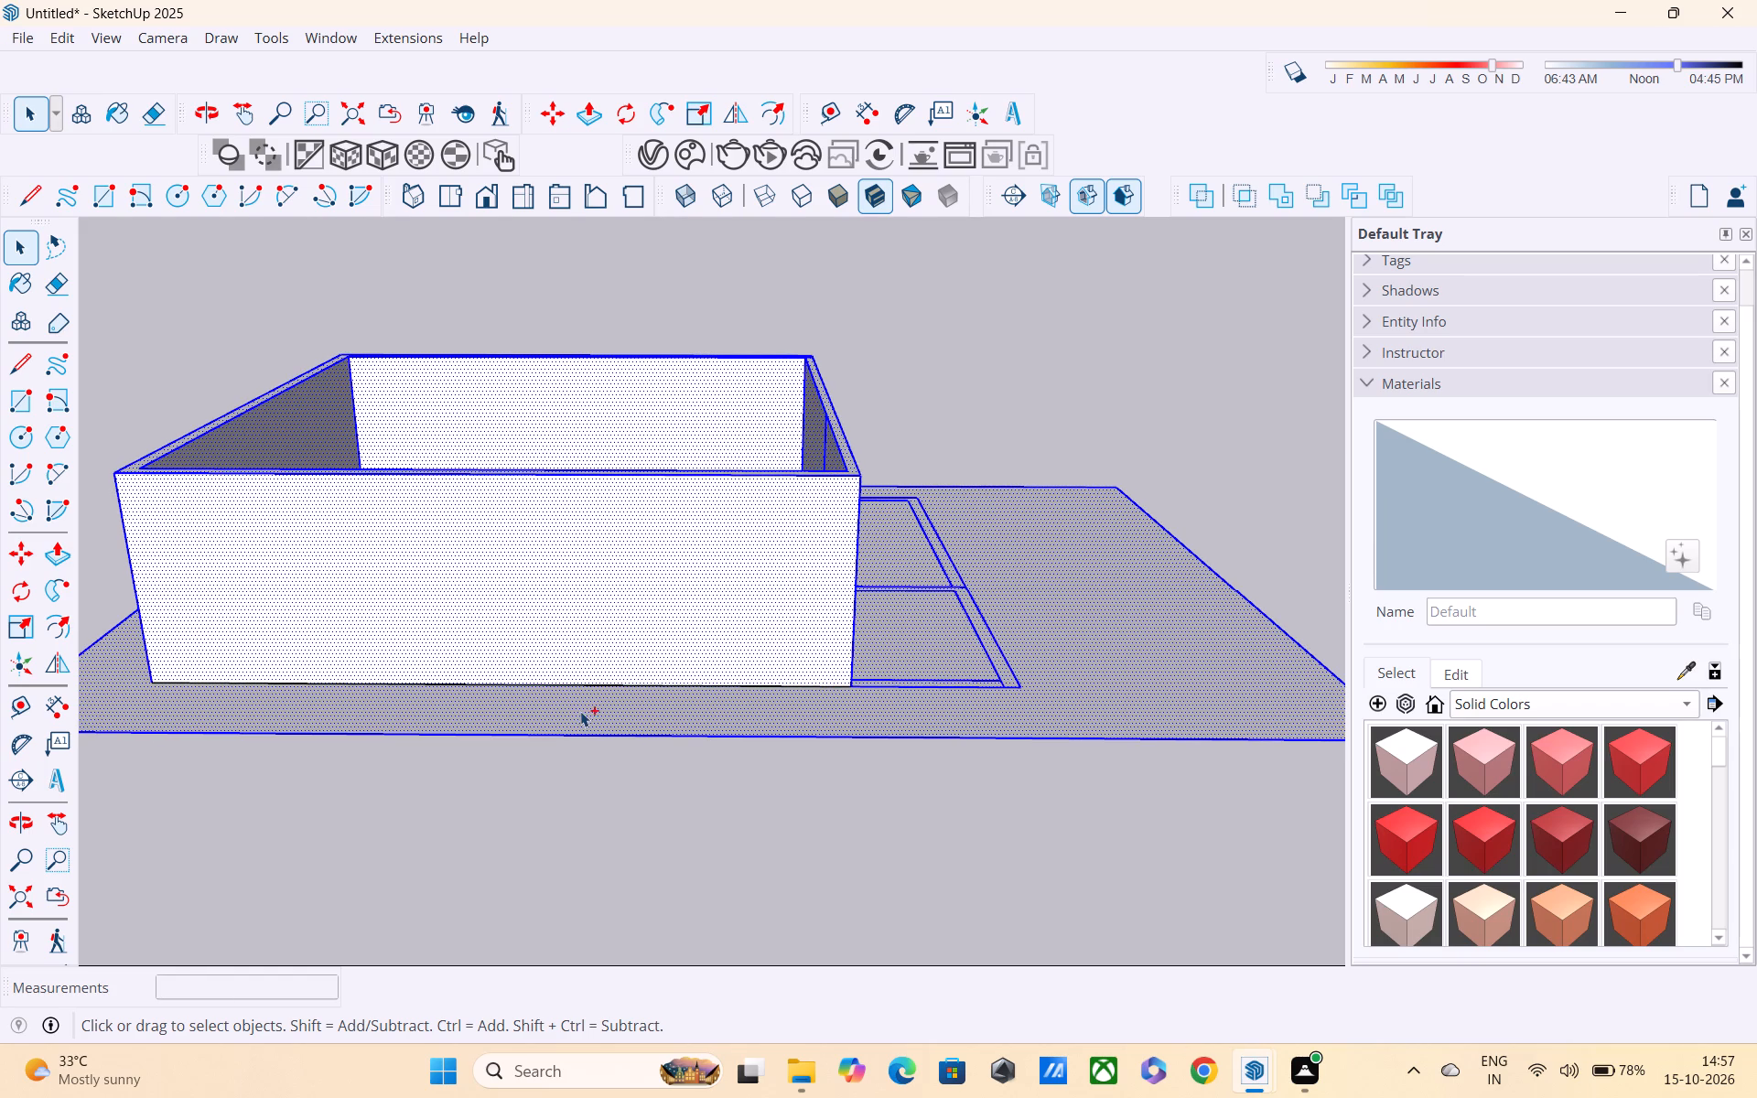
Remove the plot face and the plot's front and left edges from the selection, keeping the raised walls selected.
left_click_drag(587, 712, 555, 804, "ctrl")
left_click_drag(556, 724, 505, 756, "shift")
left_click_drag(505, 756, 480, 768, "shift")
scroll(492, 743, "down", 4, "shift")
middle_click_drag(501, 735, 932, 769, "shift")
left_click_drag(598, 727, 444, 760, "shift")
scroll(572, 766, "down", 6, "shift")
middle_click_drag(867, 782, 501, 911, "shift")
left_click_drag(759, 819, 675, 920, "shift")
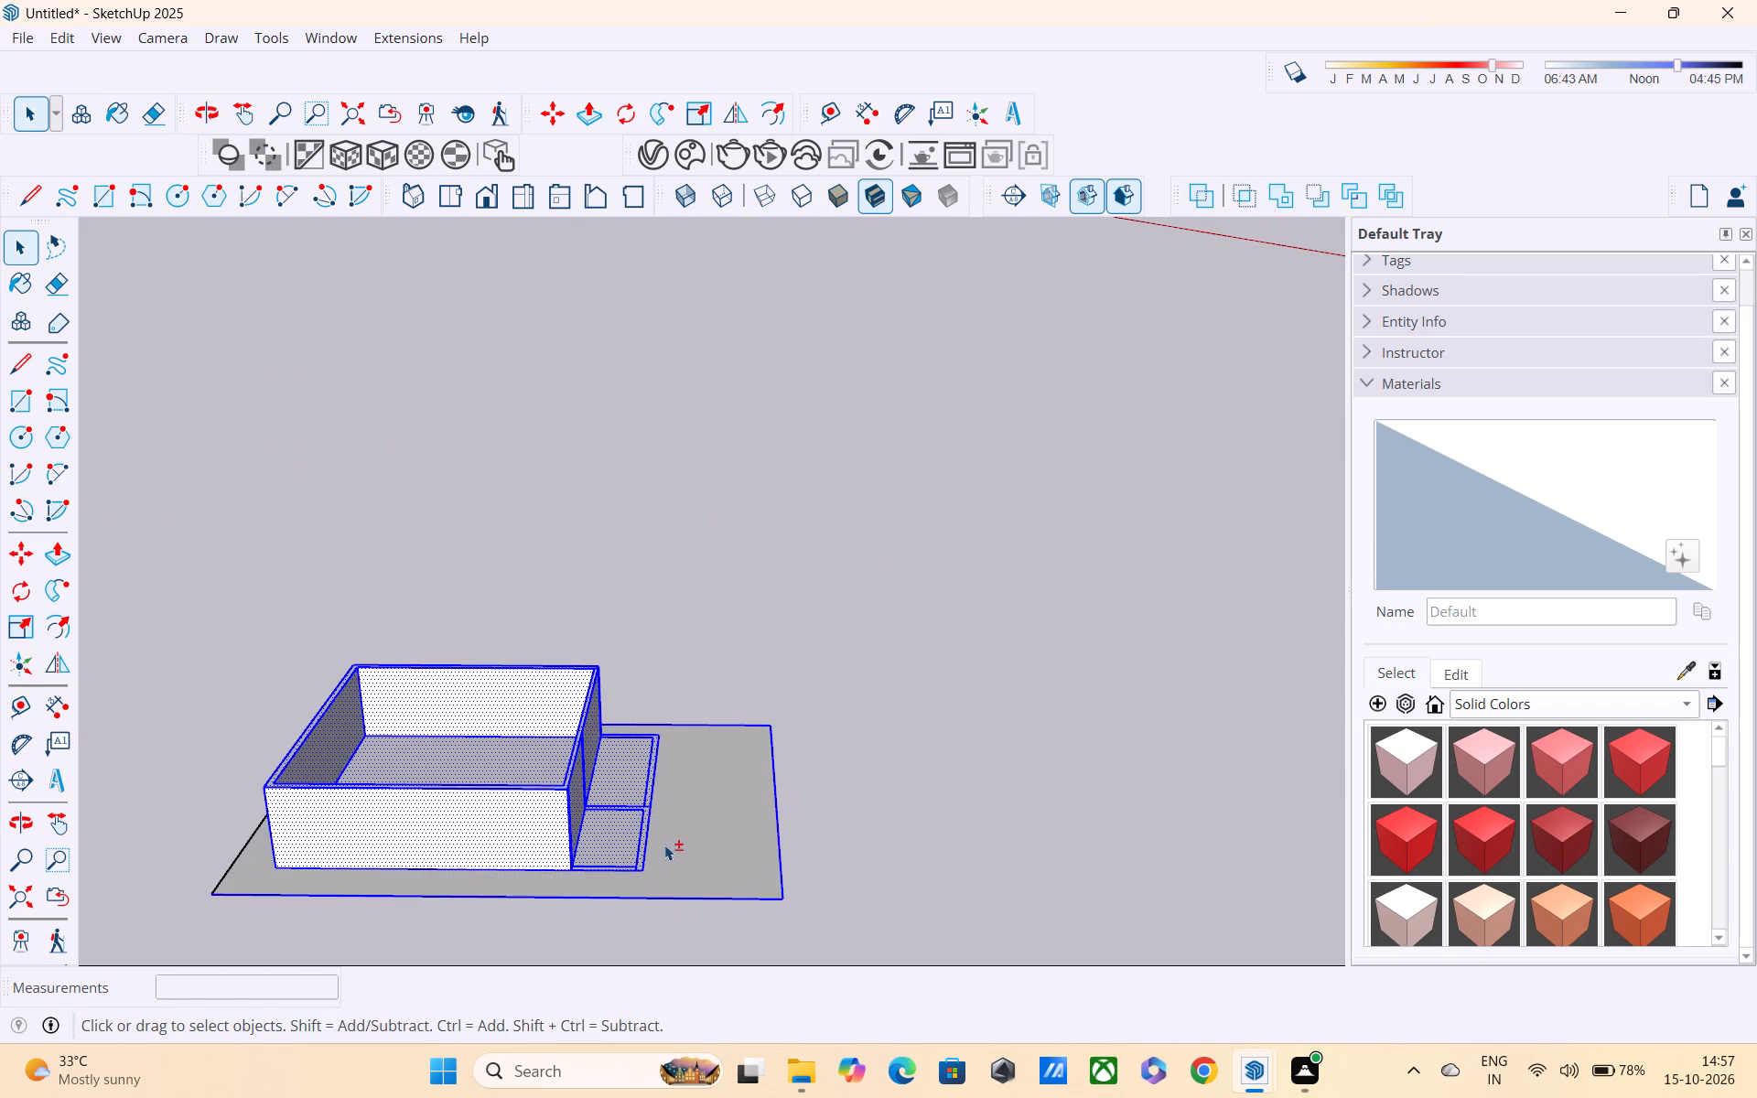
scroll(647, 818, "up", 5, "shift")
left_click_drag(637, 803, 582, 902, "shift")
scroll(587, 936, "down", 6, "shift")
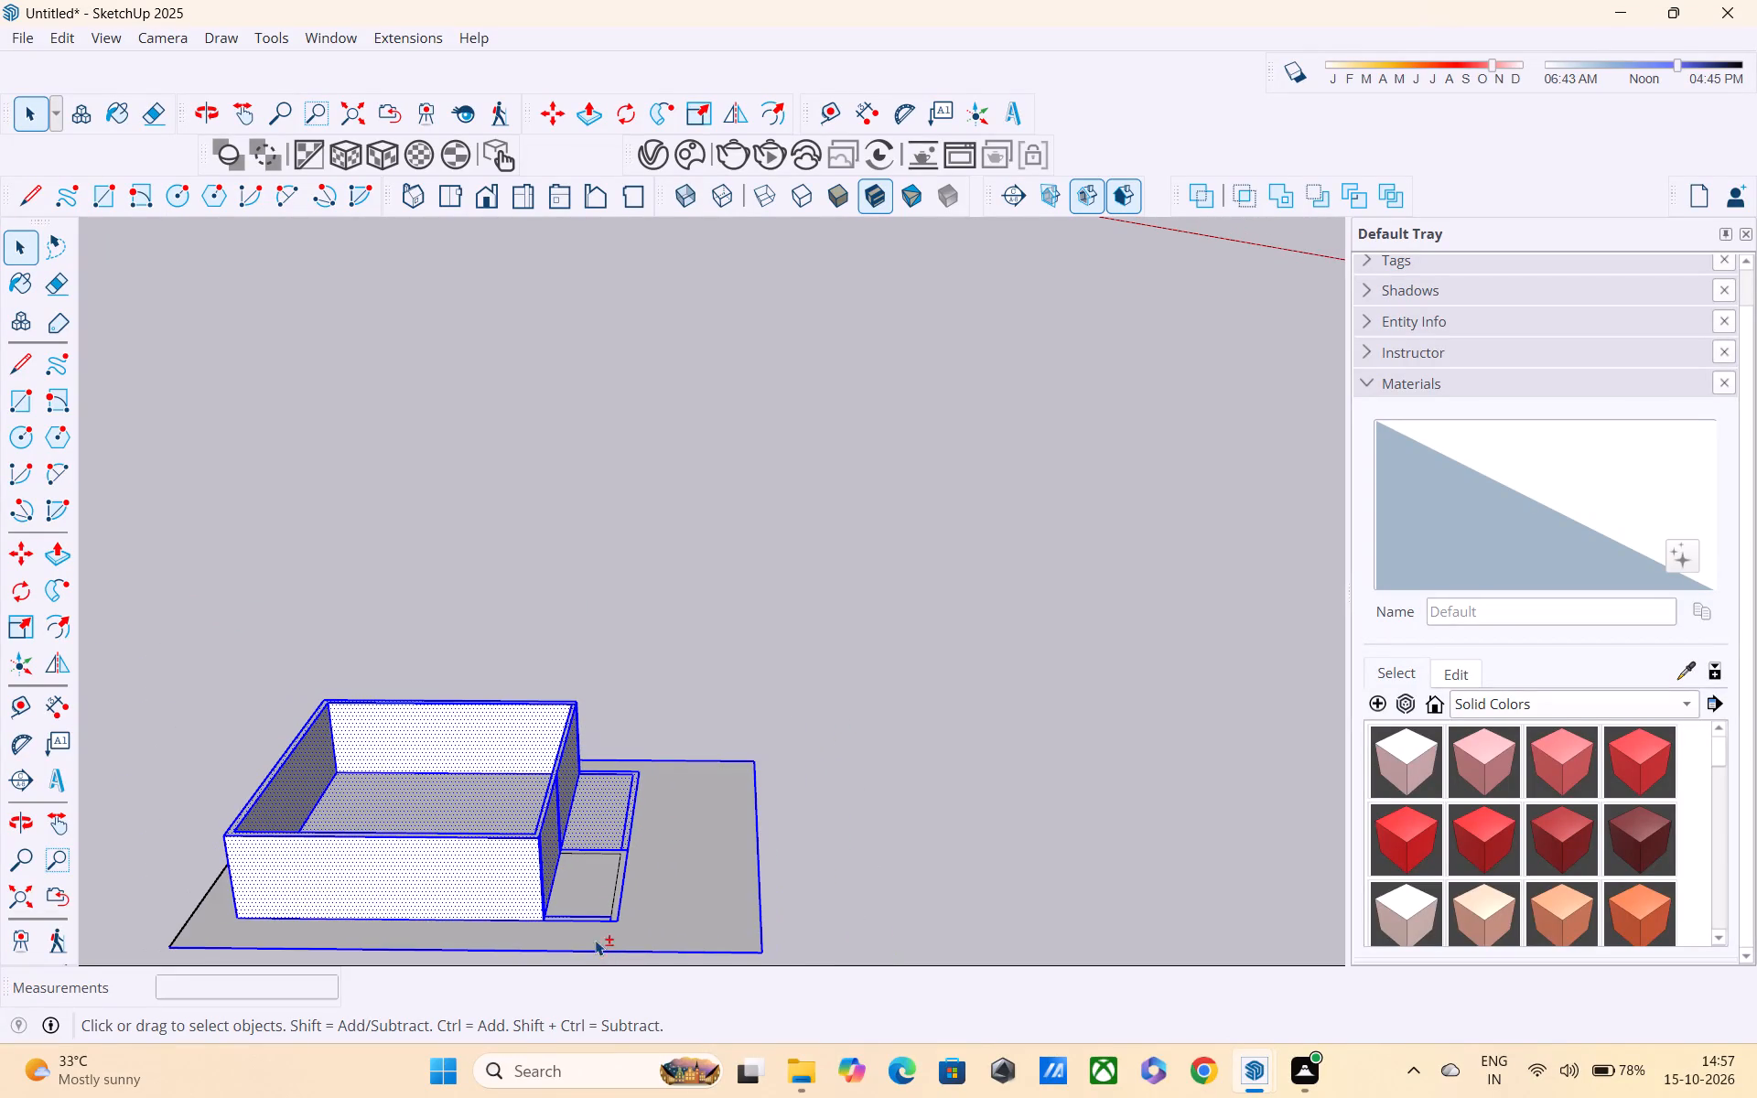
left_click_drag(598, 935, 571, 994, "shift")
scroll(561, 954, "down", 3, "shift")
middle_click_drag(664, 913, 624, 840, "shift")
left_click(624, 840, "shift")
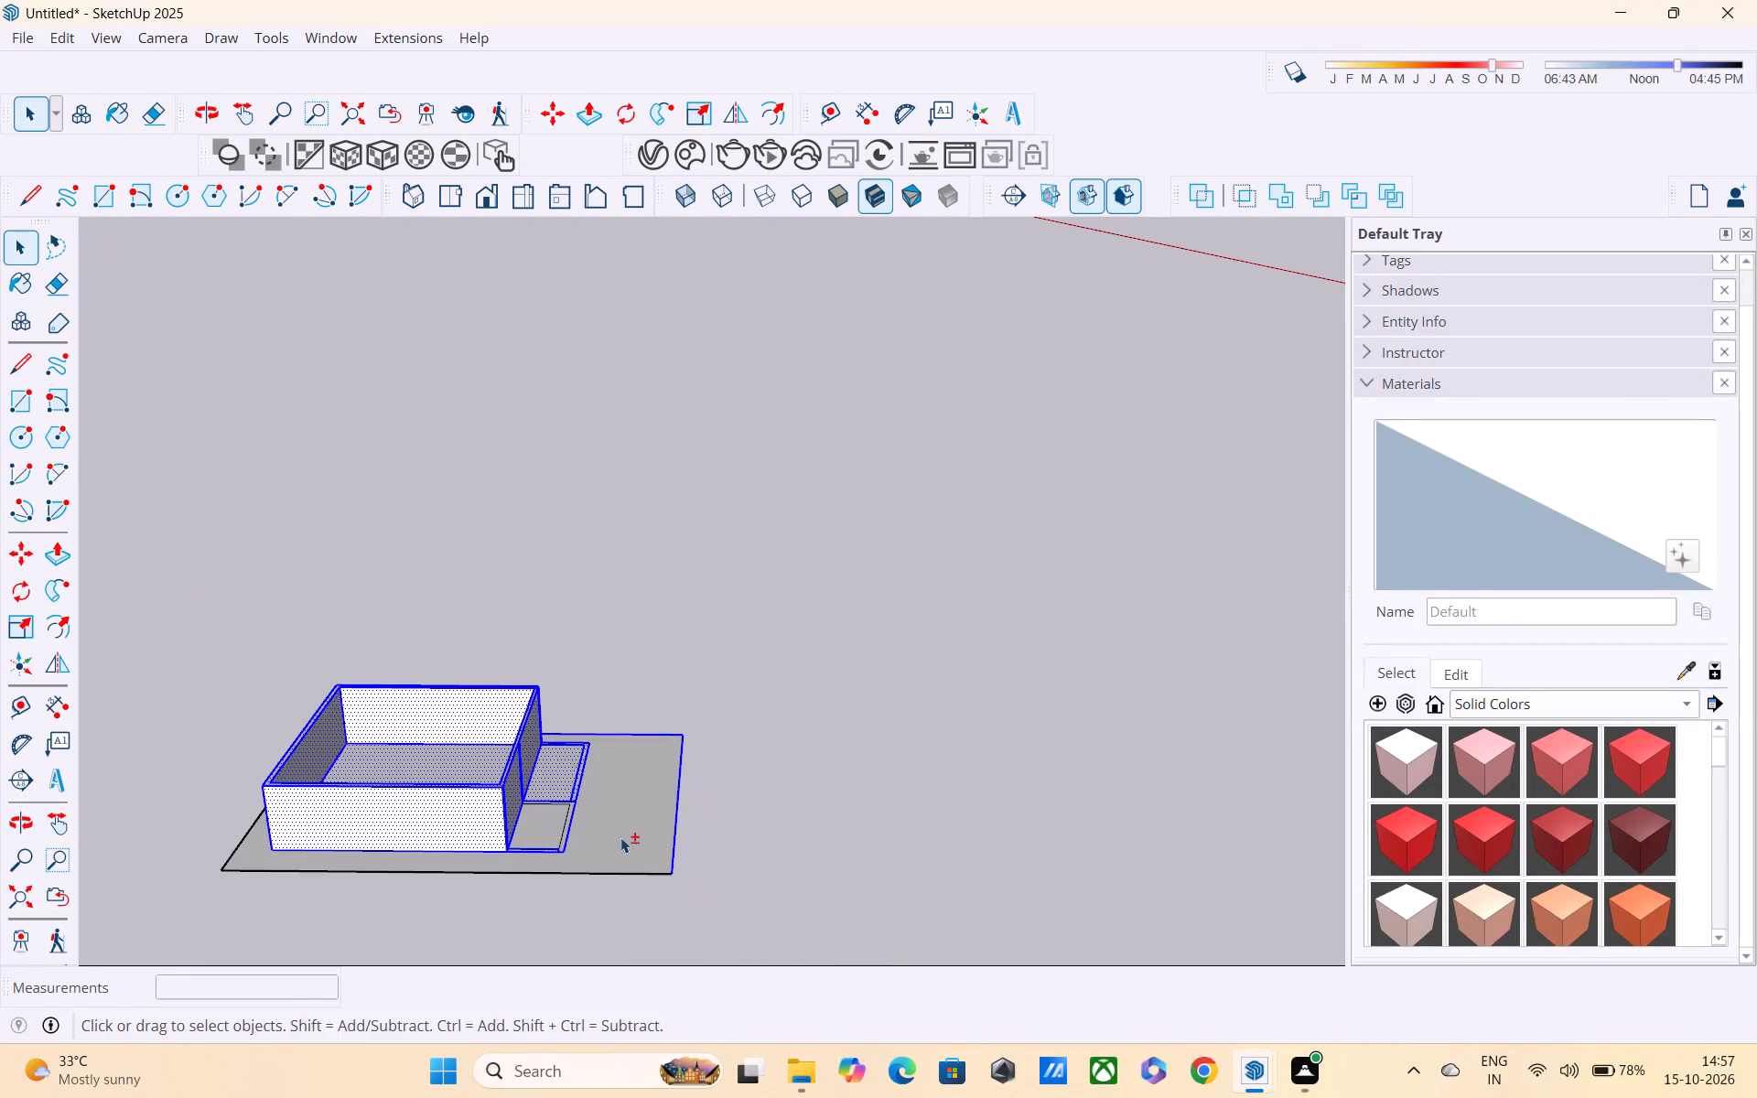
Remove the small rooms' floor faces, the edges of the partition between them and the far room's outer wall edges from the selection.
middle_click_drag(615, 837, 634, 903, "shift")
scroll(523, 858, "up", 6, "shift")
left_click_drag(611, 833, 601, 877, "shift")
left_click(582, 901, "shift")
scroll(610, 867, "up", 5, "shift")
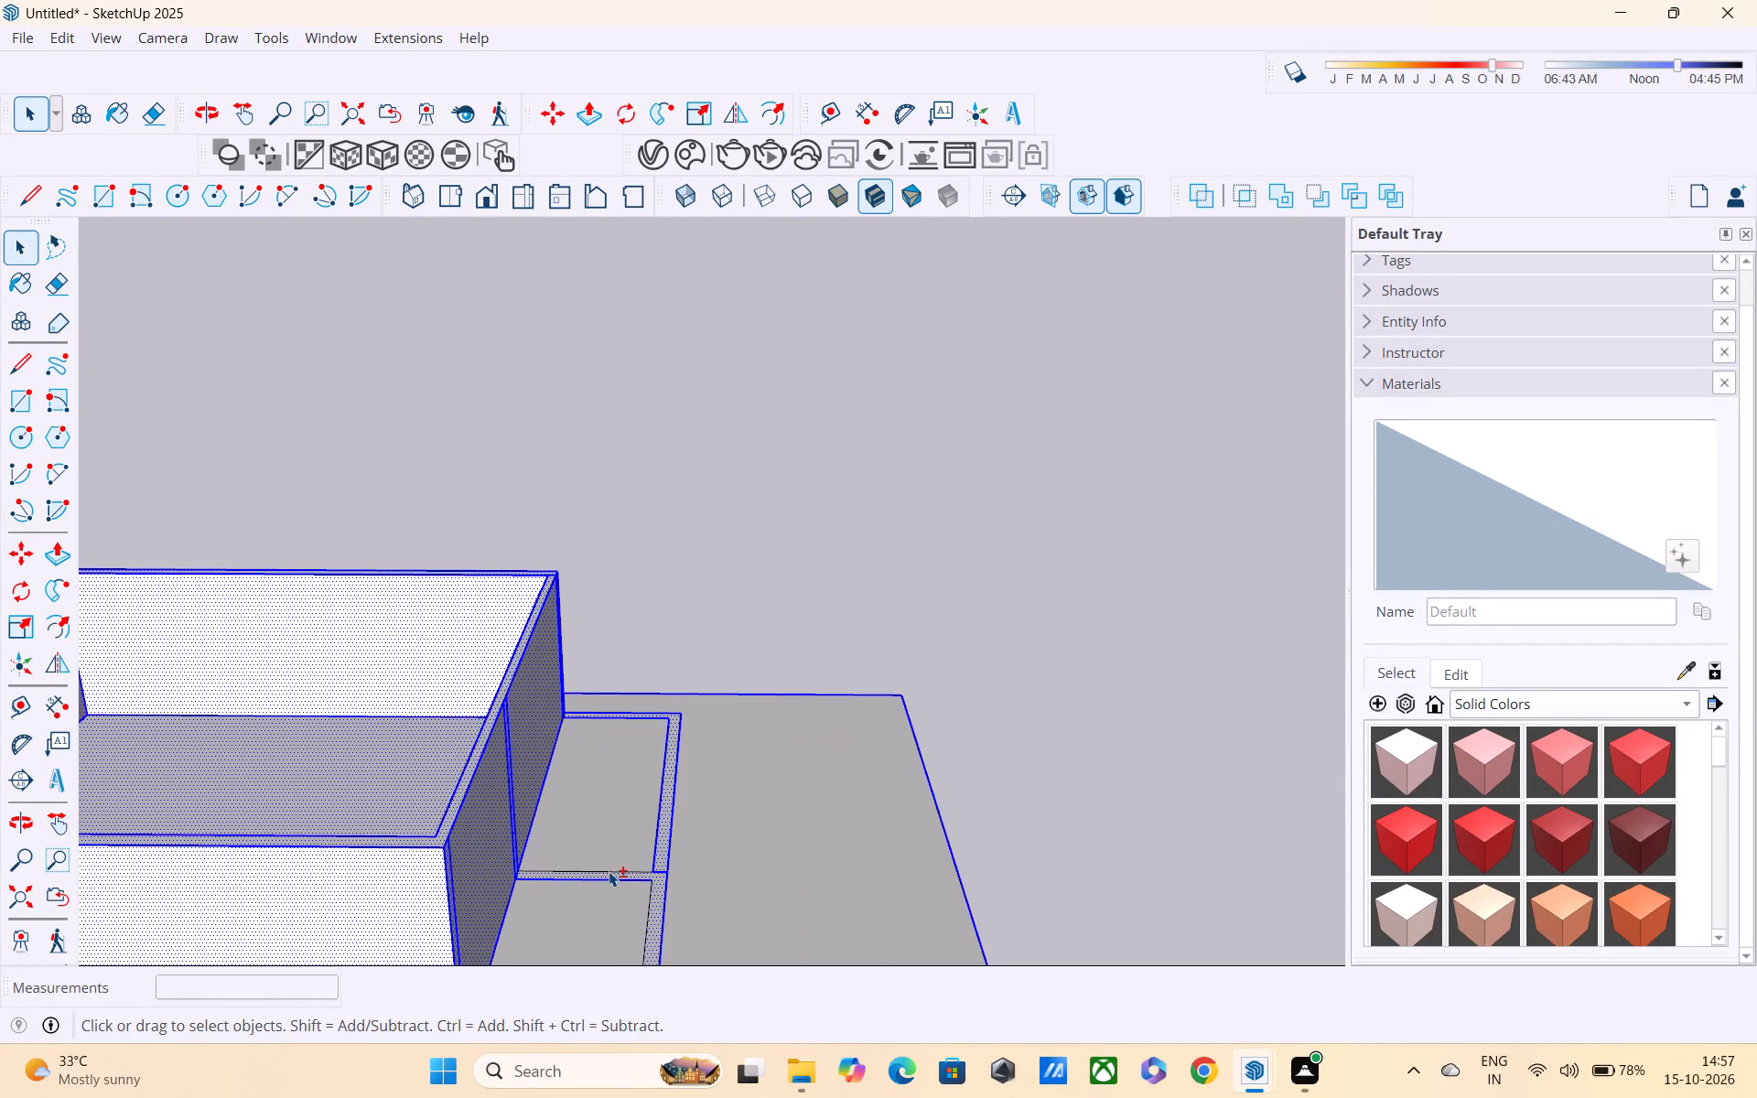
left_click(598, 879, "shift")
left_click(651, 863, "shift")
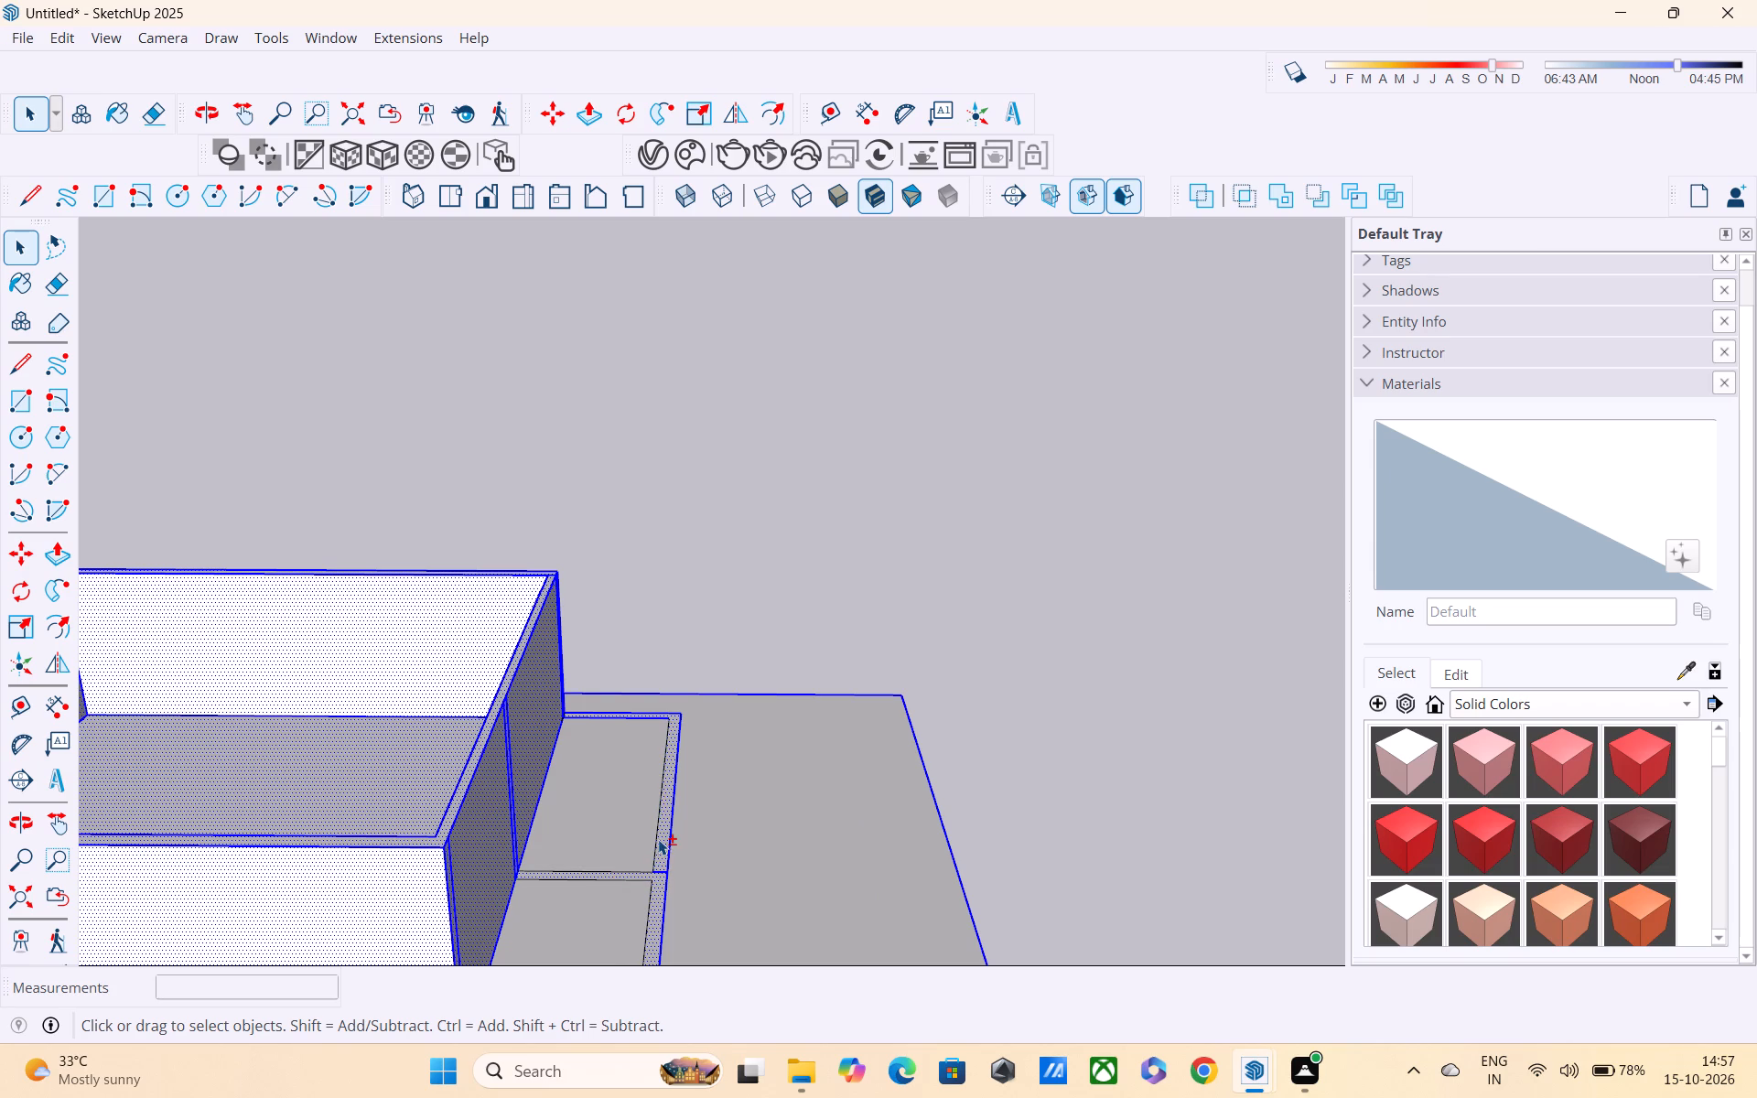
left_click(658, 839, "shift")
left_click(660, 845, "shift")
left_click_drag(674, 821, 651, 837, "shift")
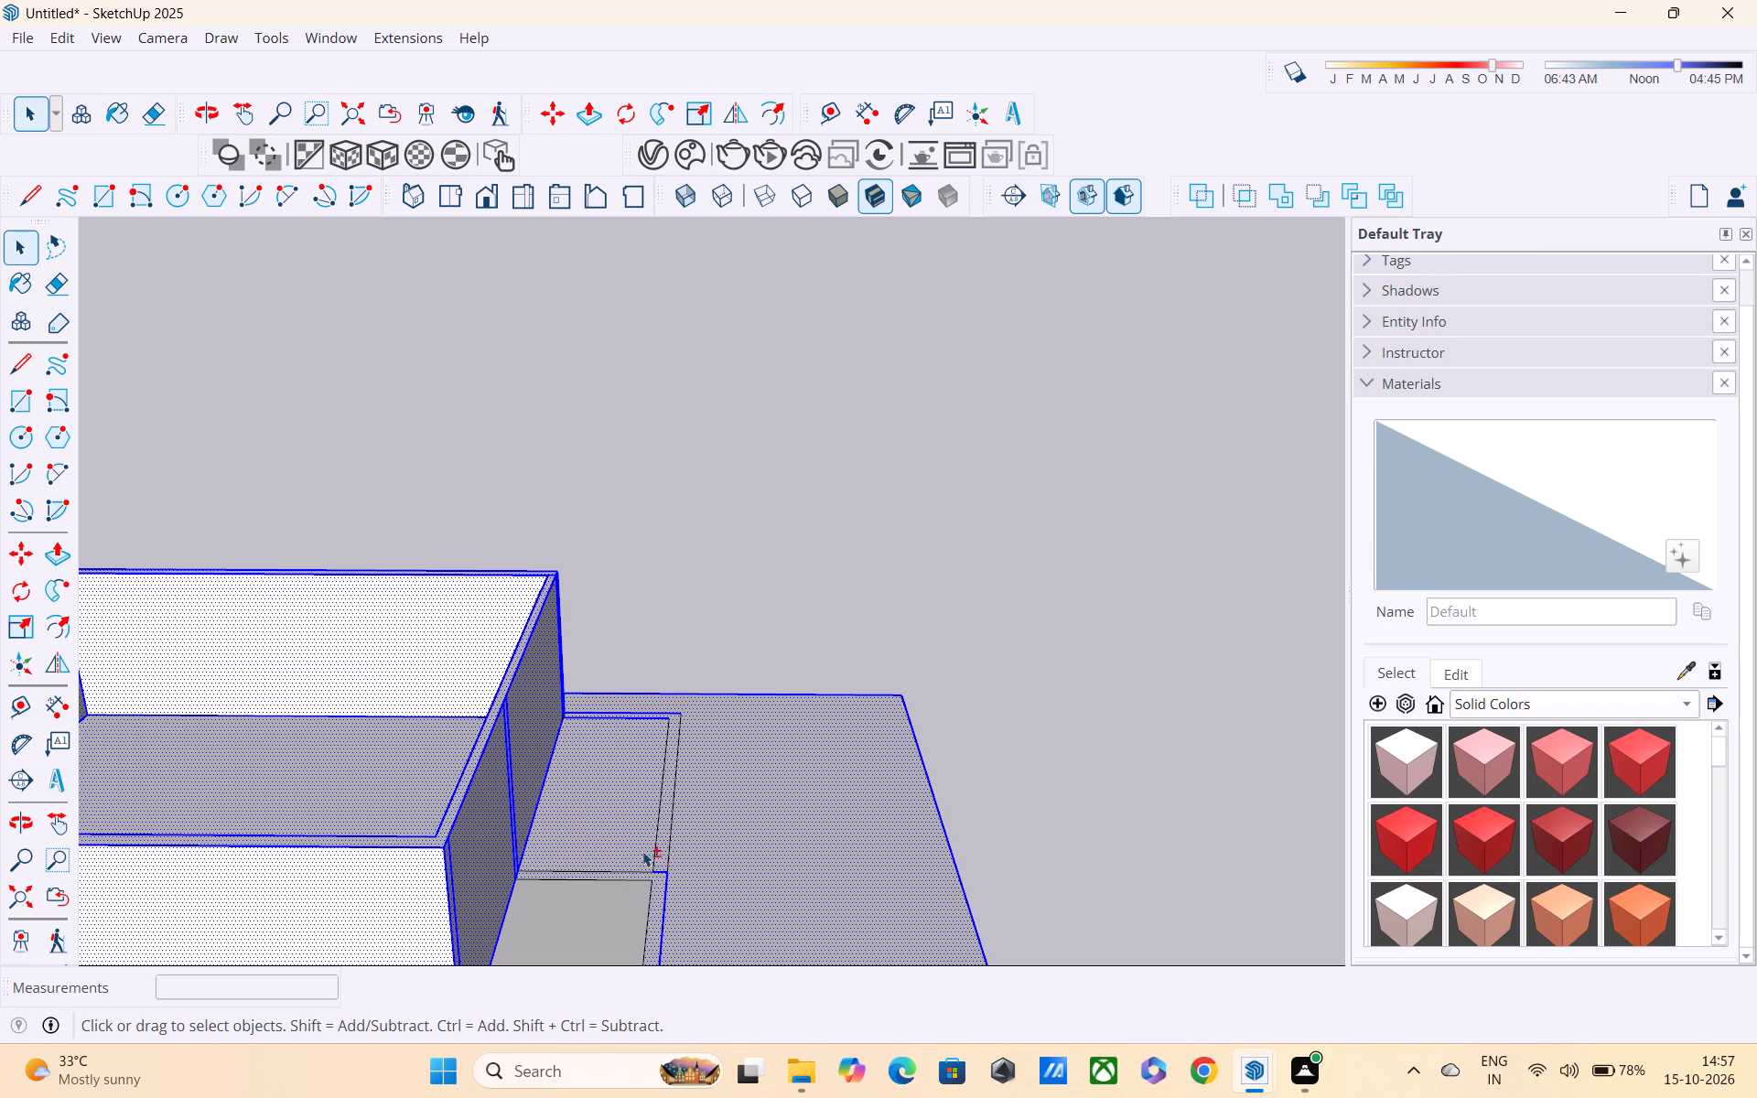
left_click(631, 828, "shift")
left_click(774, 834, "shift")
Remove the wall faces and edges around the near small room, including its front and outer walls, from the selection.
scroll(685, 911, "down", 2, "shift")
middle_click_drag(677, 902, 666, 749, "shift")
scroll(658, 791, "up", 6, "shift")
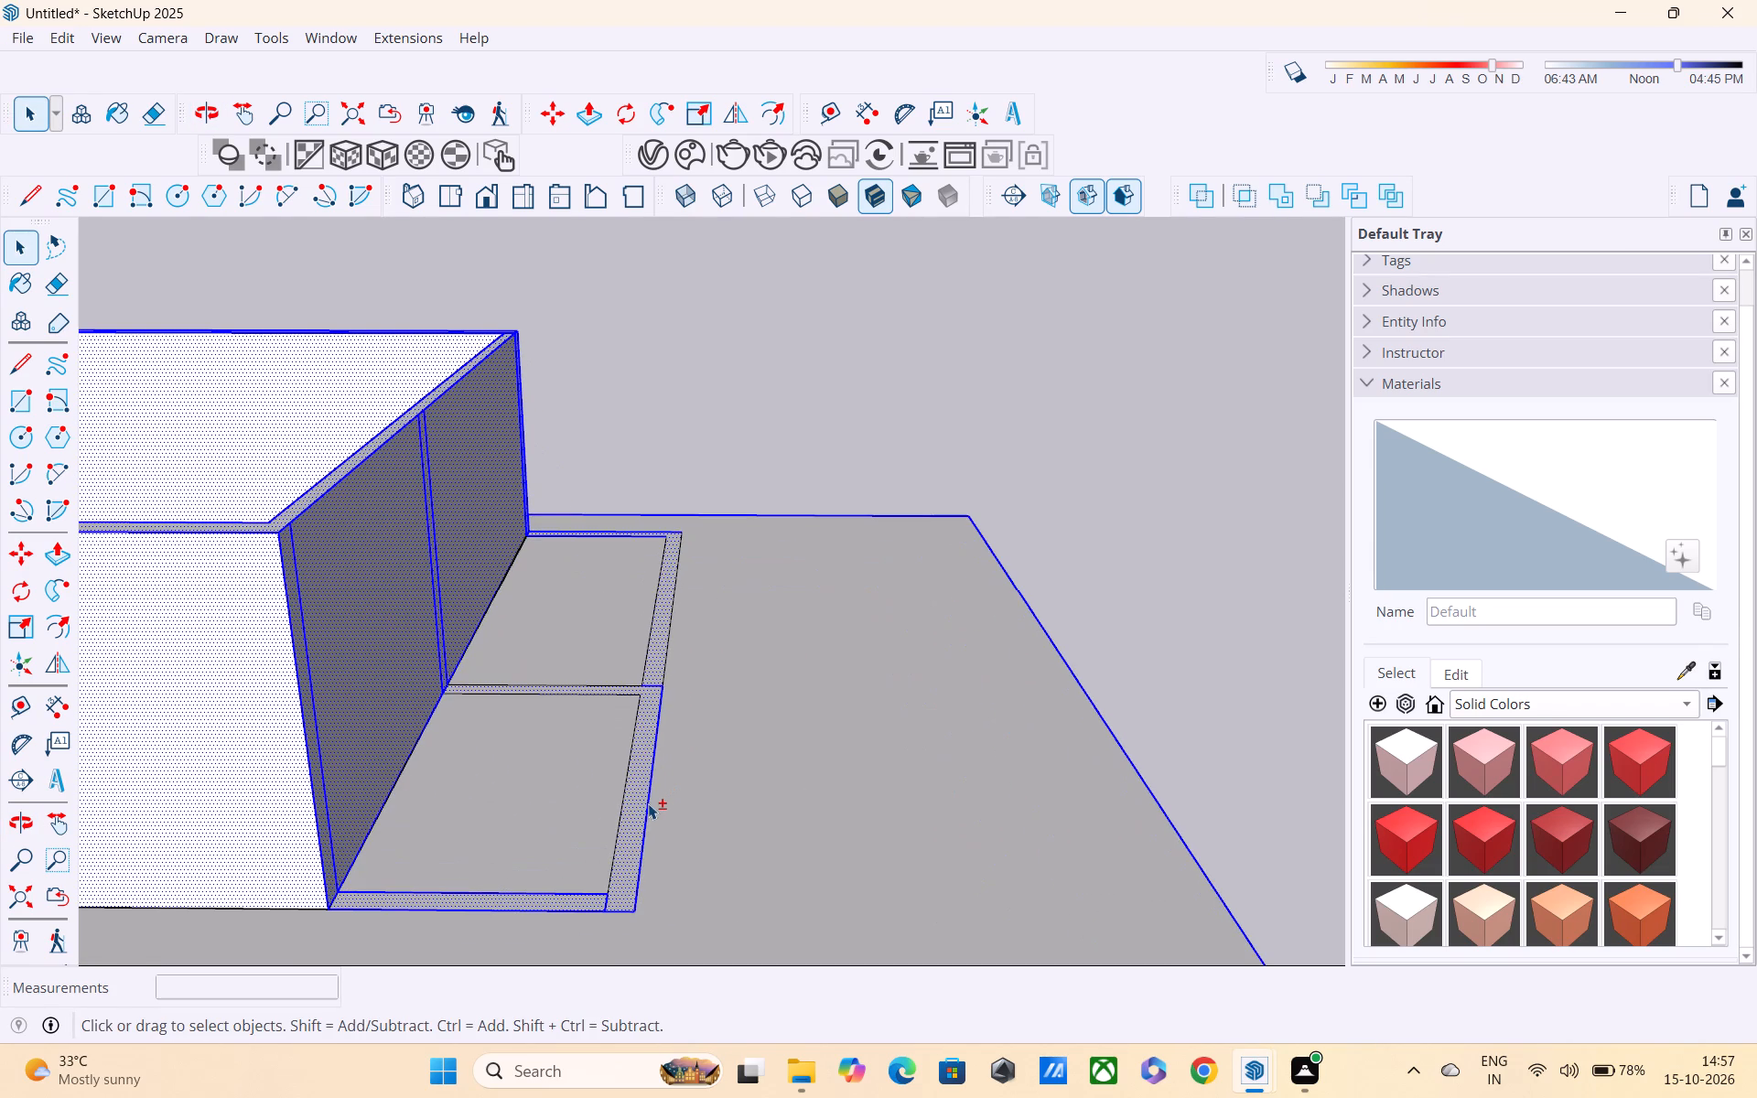
left_click(648, 803, "shift")
left_click(641, 795, "shift")
left_click(556, 906, "shift")
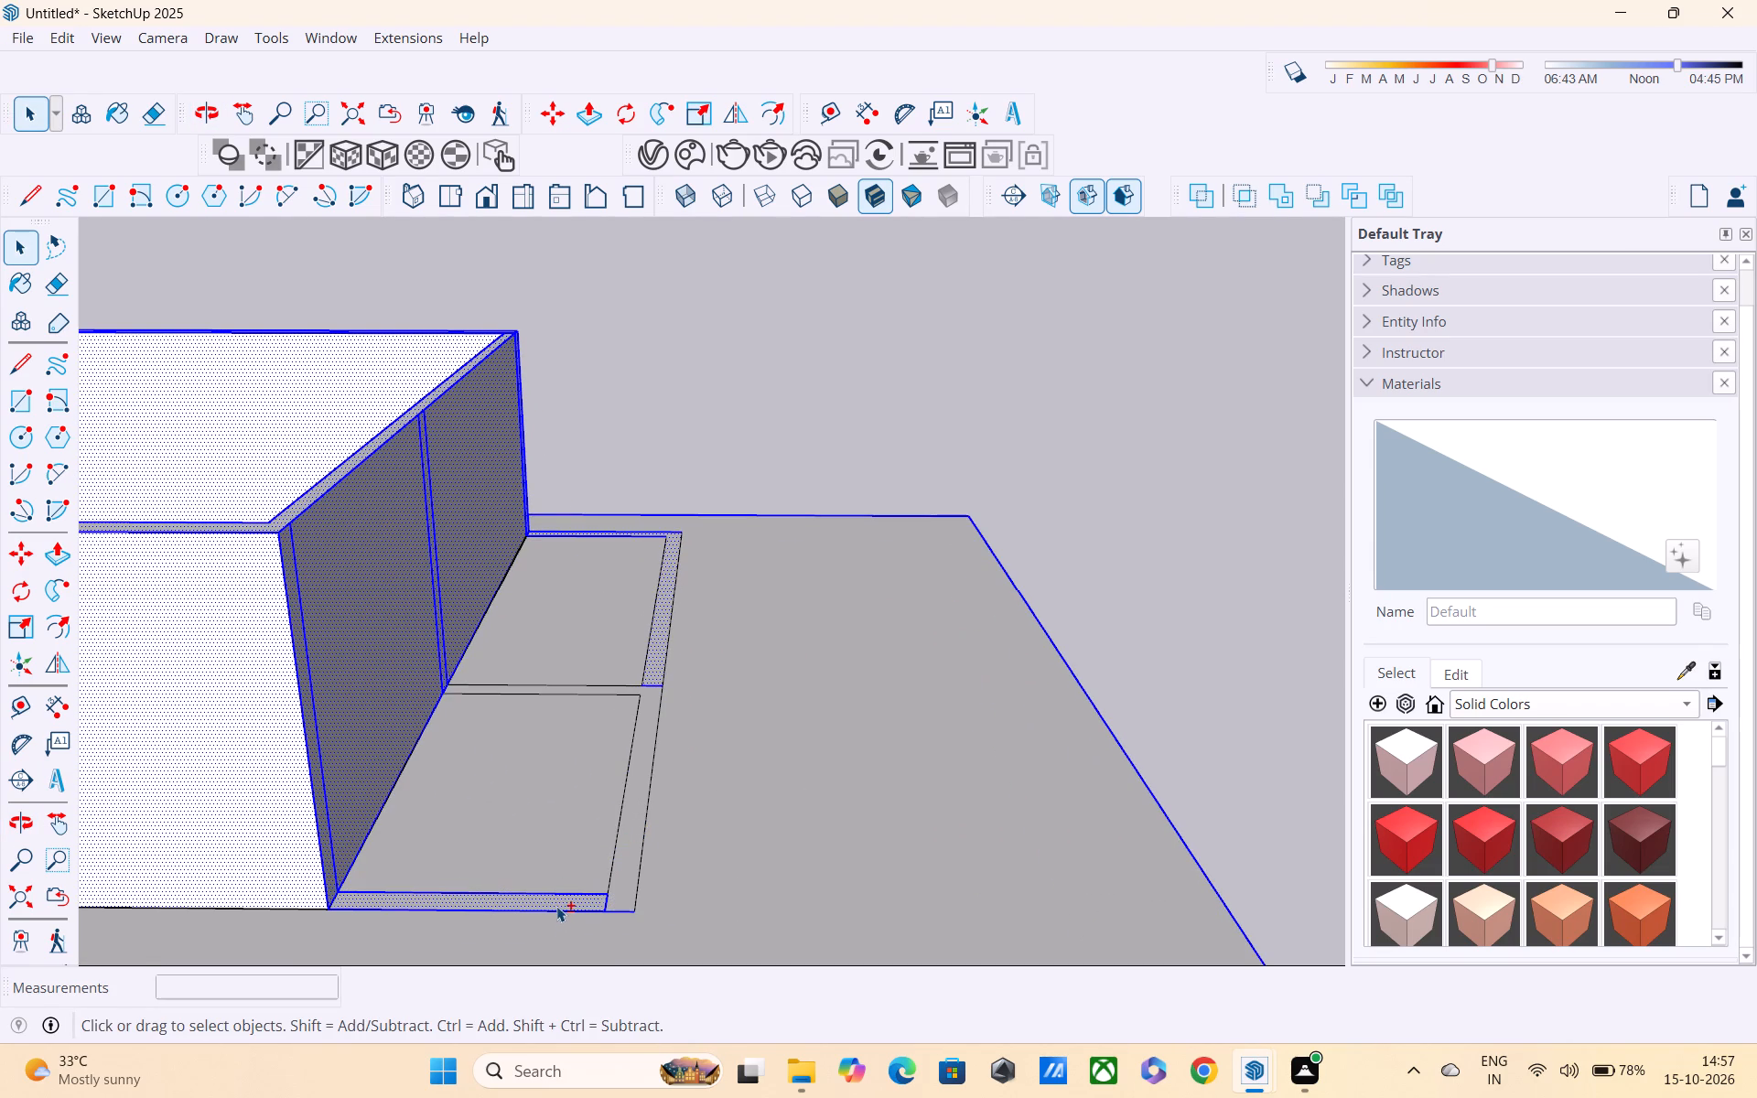
left_click(552, 893, "shift")
left_click(549, 905, "shift")
left_click(620, 899, "shift")
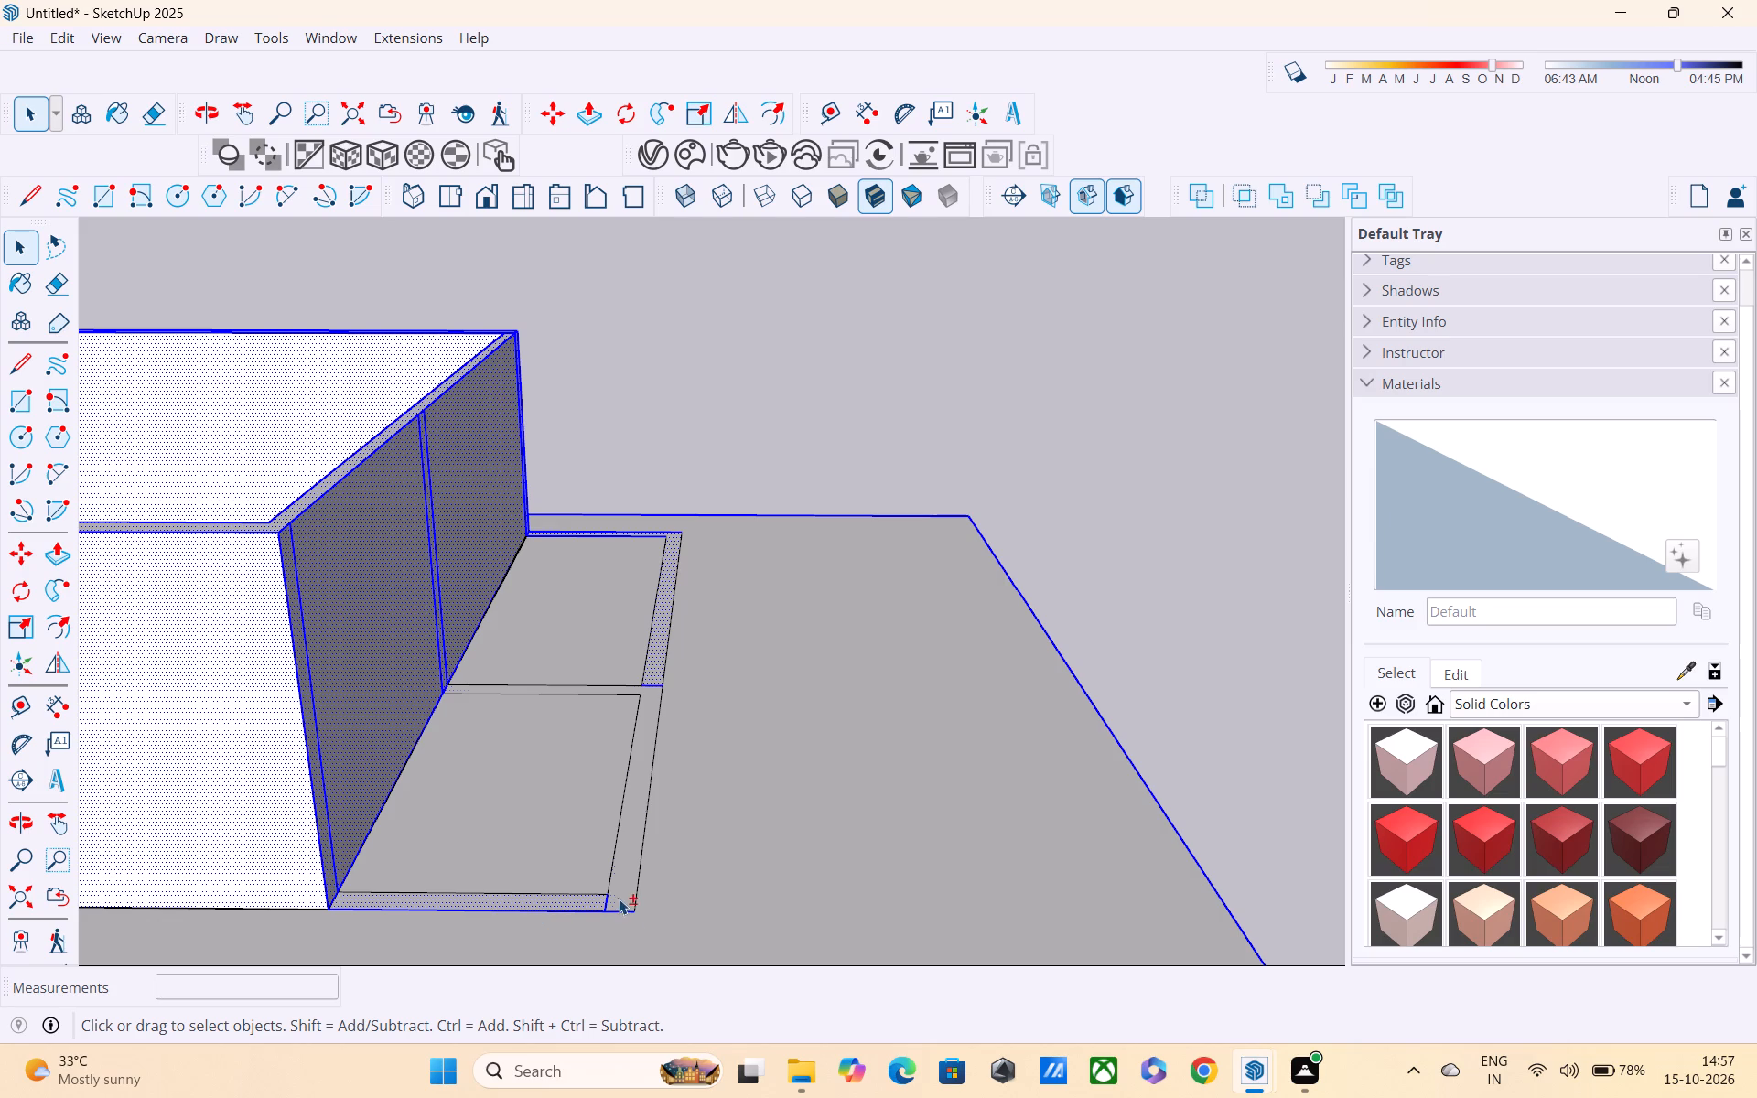
left_click(614, 903, "shift")
left_click(609, 898, "shift")
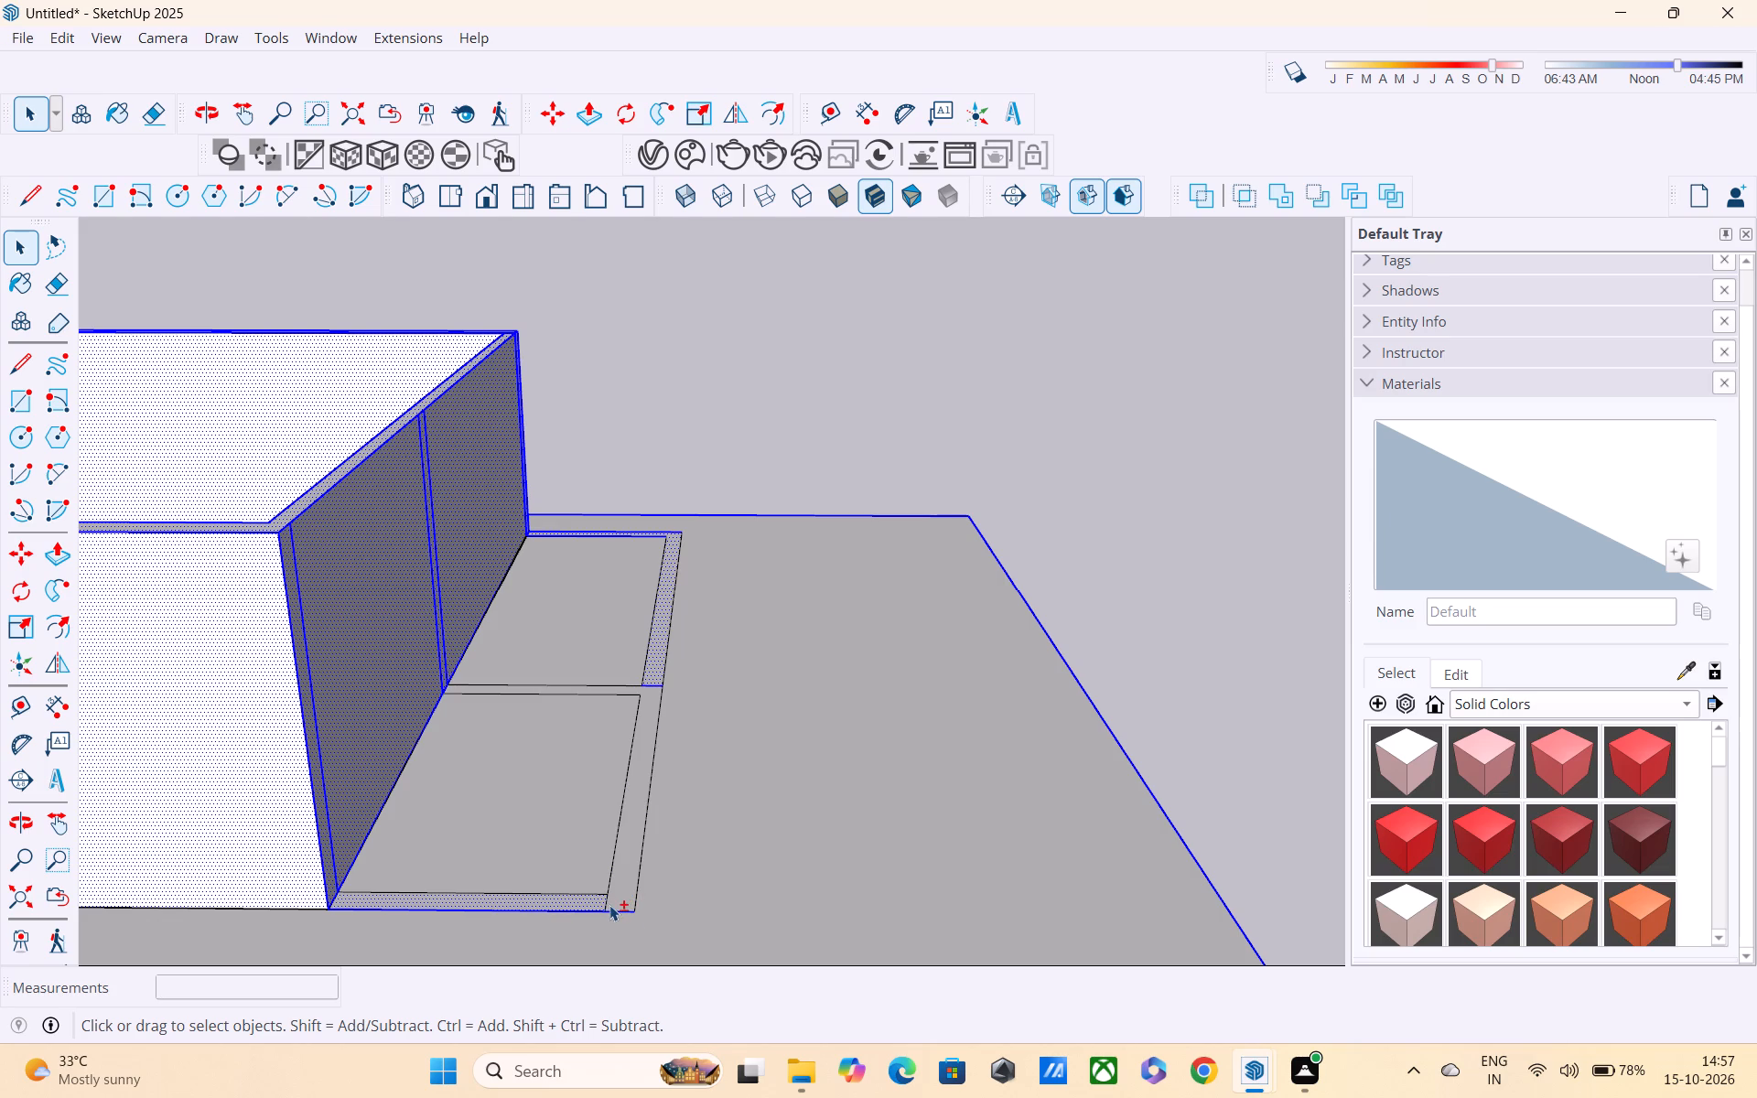
left_click(611, 908, "shift")
left_click(558, 900, "shift")
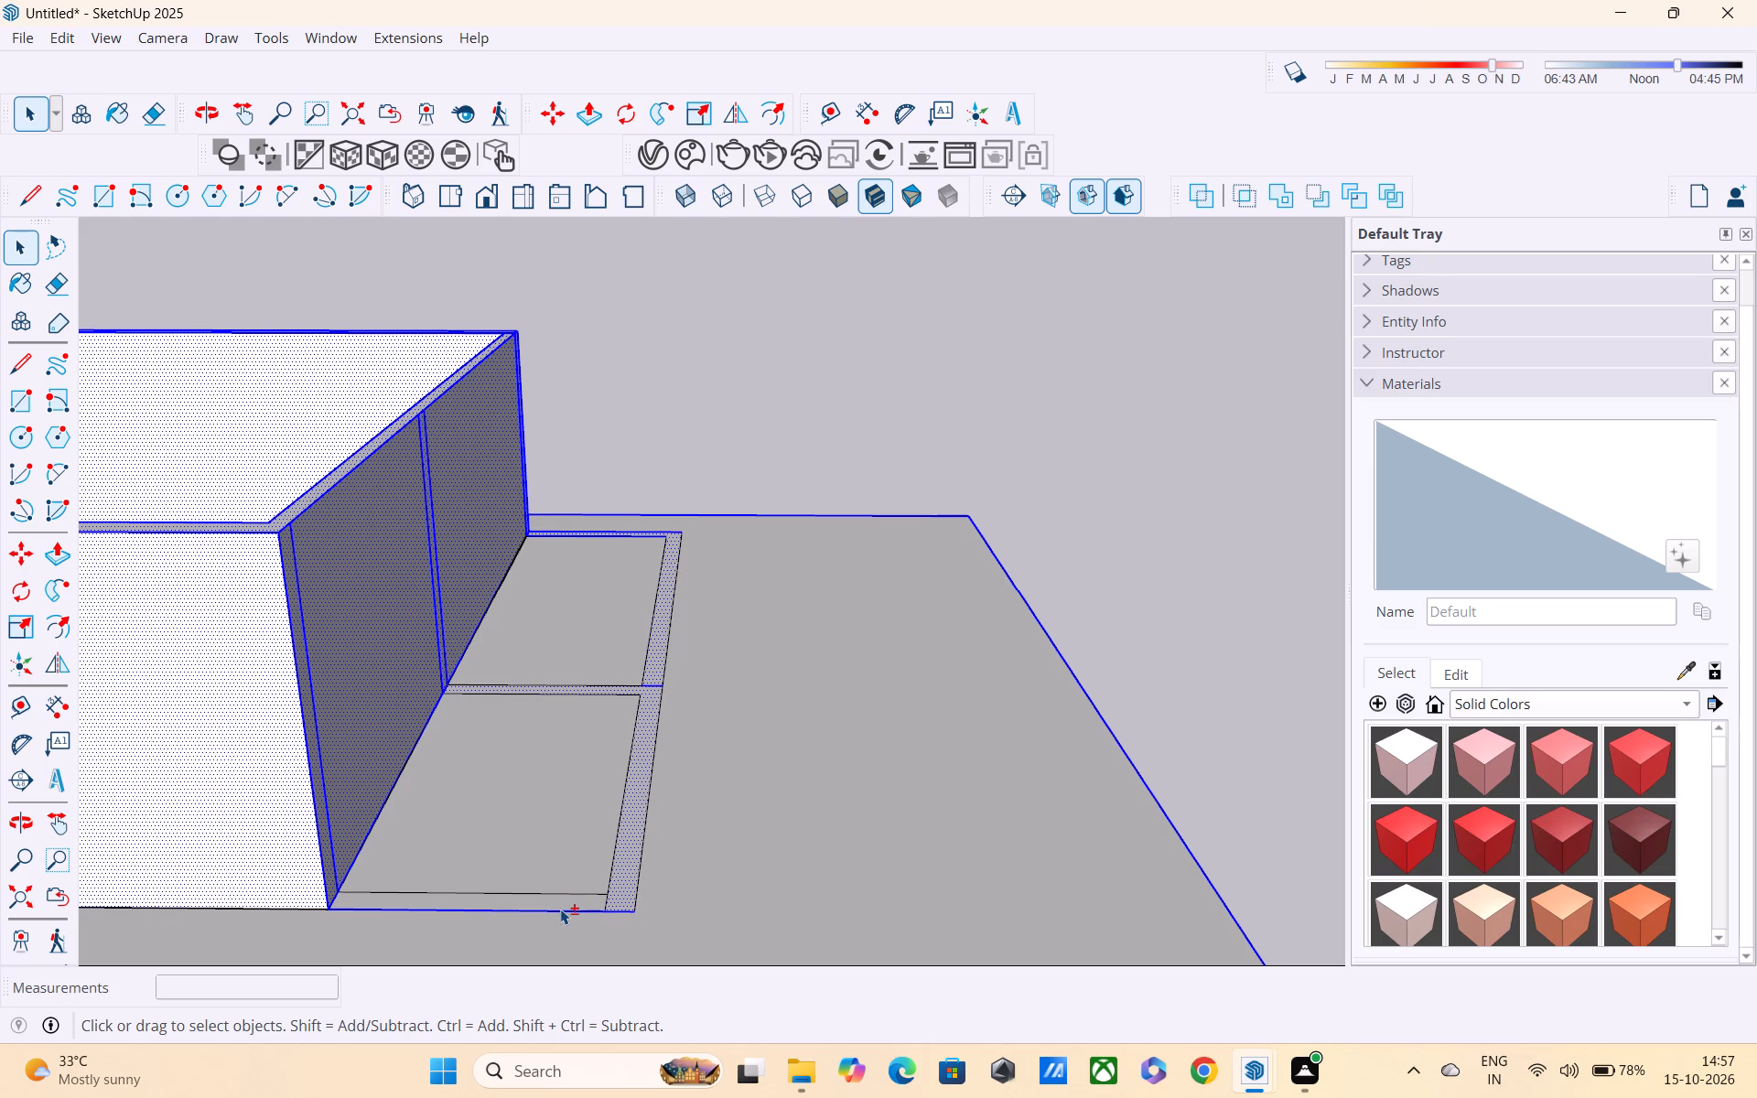
left_click(560, 909, "shift")
left_click(563, 914, "shift")
left_click(564, 903, "shift")
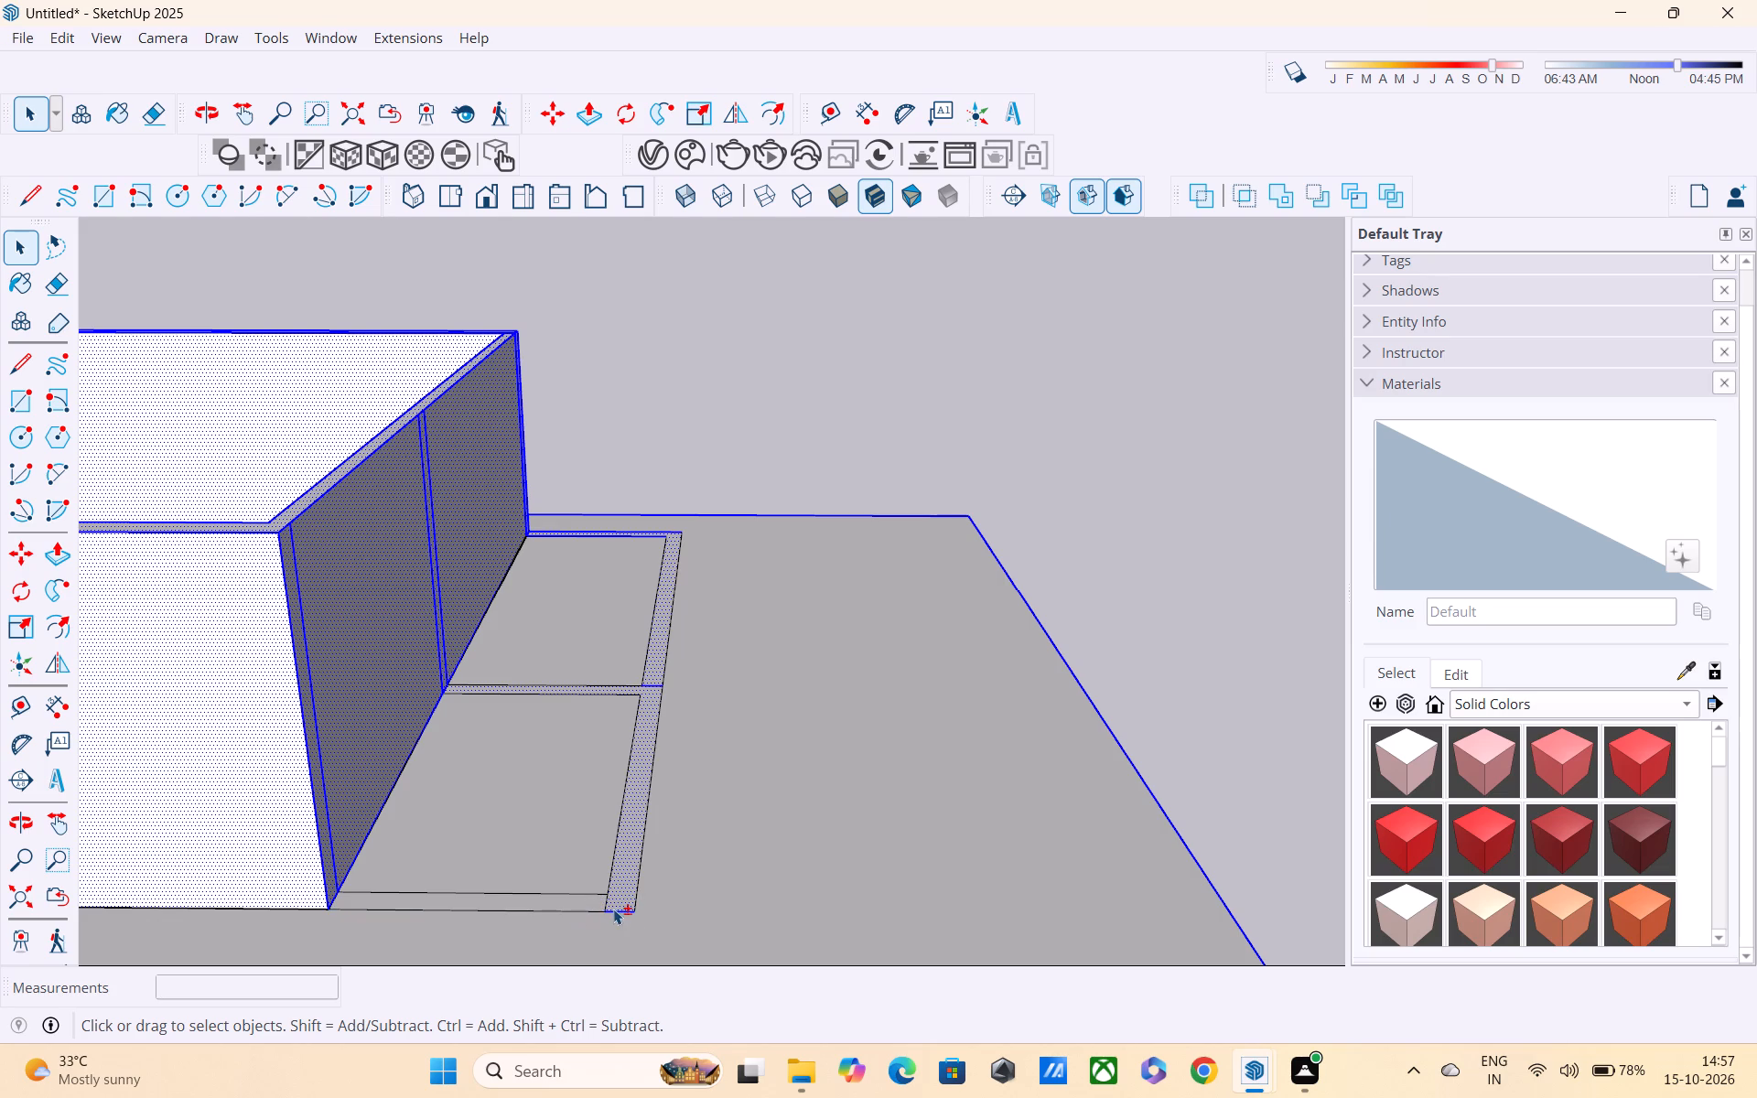
left_click(619, 912, "shift")
left_click(622, 893, "shift")
Remove the far small room's remaining outer wall face and its back wall edges from the selection.
middle_click_drag(626, 856, 648, 1045, "shift")
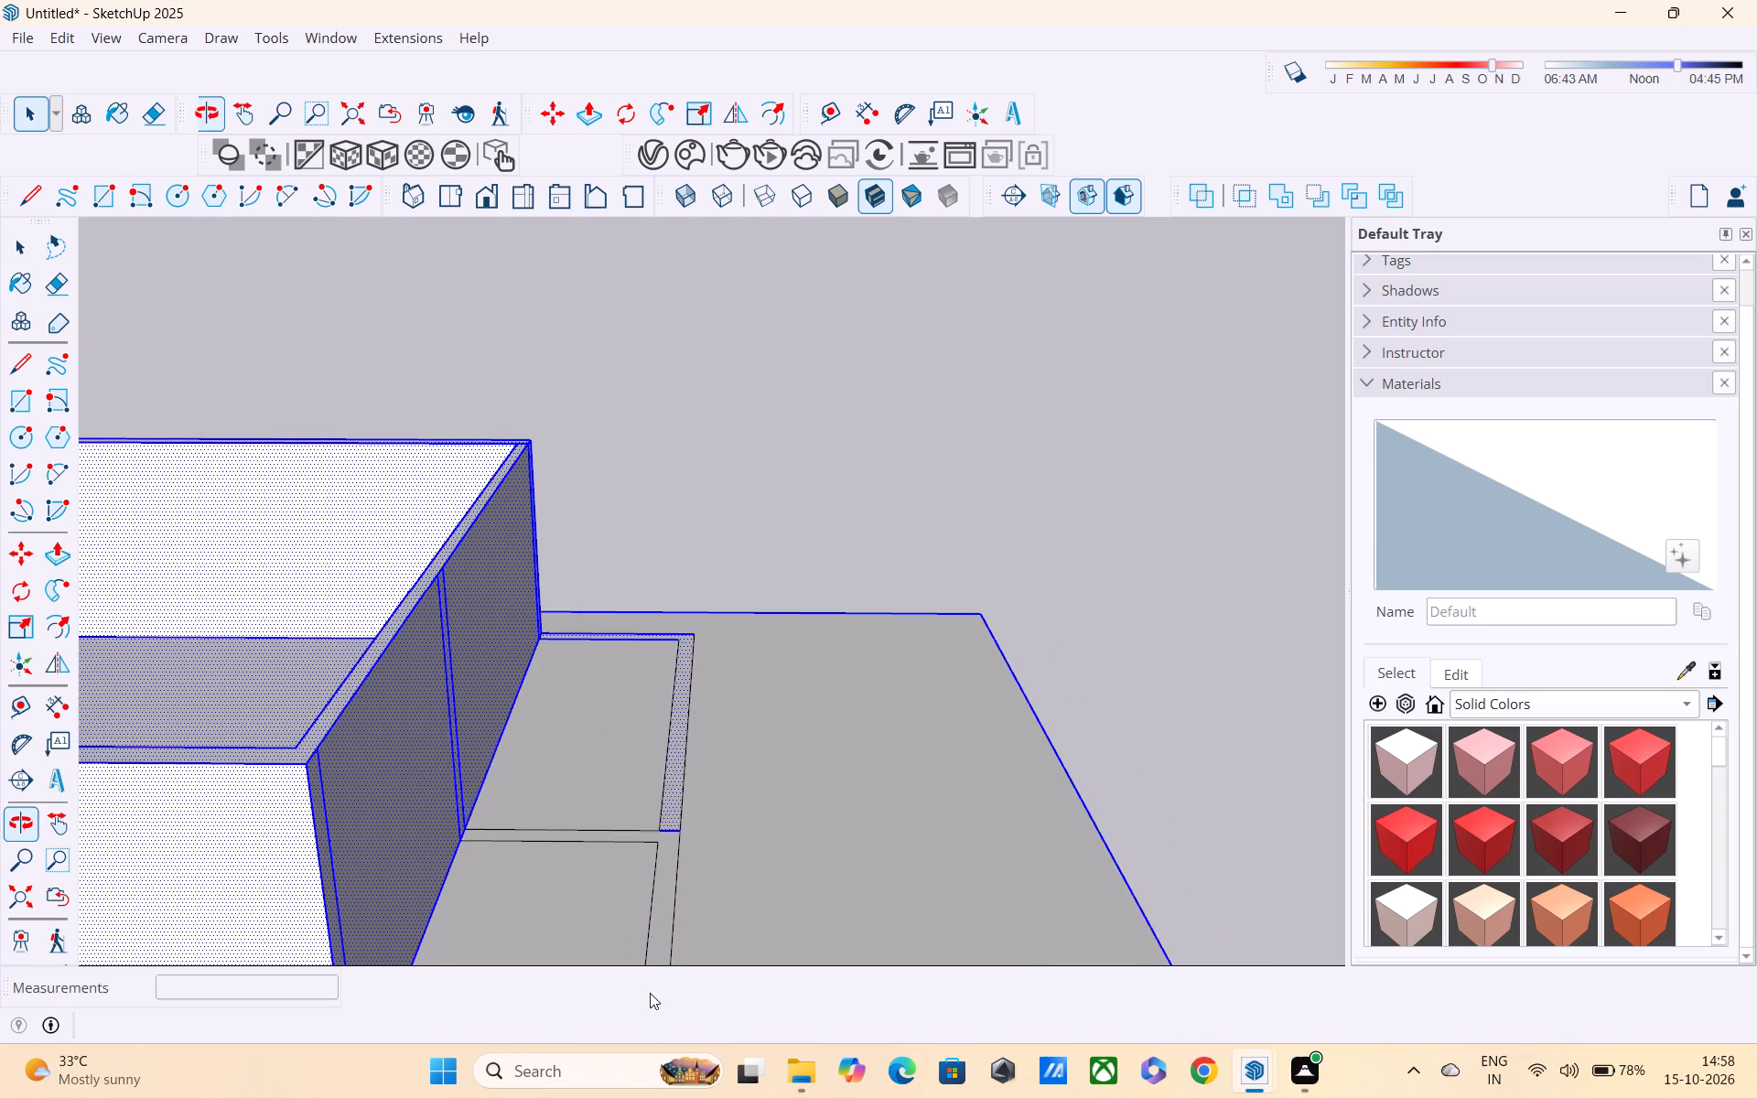
scroll(650, 808, "up", 4, "shift")
left_click(674, 820, "shift")
left_click(676, 844, "shift")
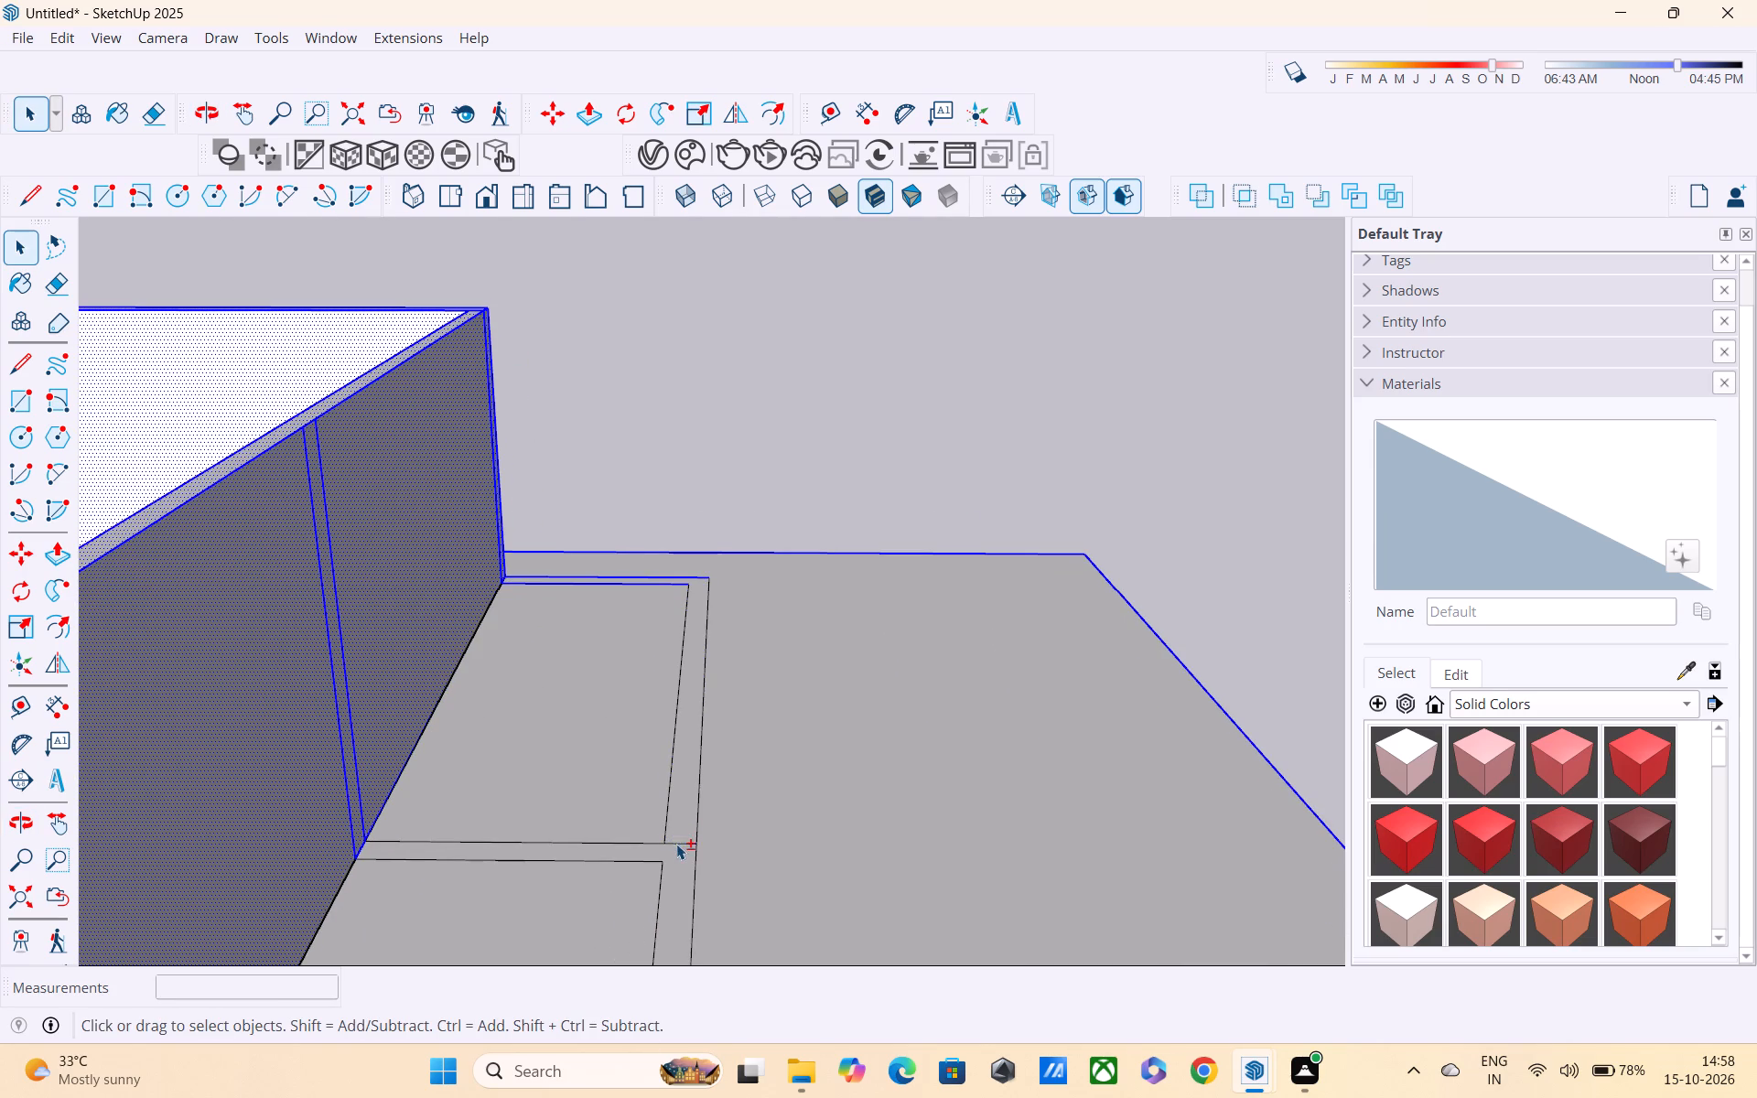
scroll(670, 776, "up", 1, "shift")
scroll(670, 776, "down", 6, "shift")
middle_click_drag(647, 713, 688, 875, "shift")
scroll(686, 770, "up", 6, "shift")
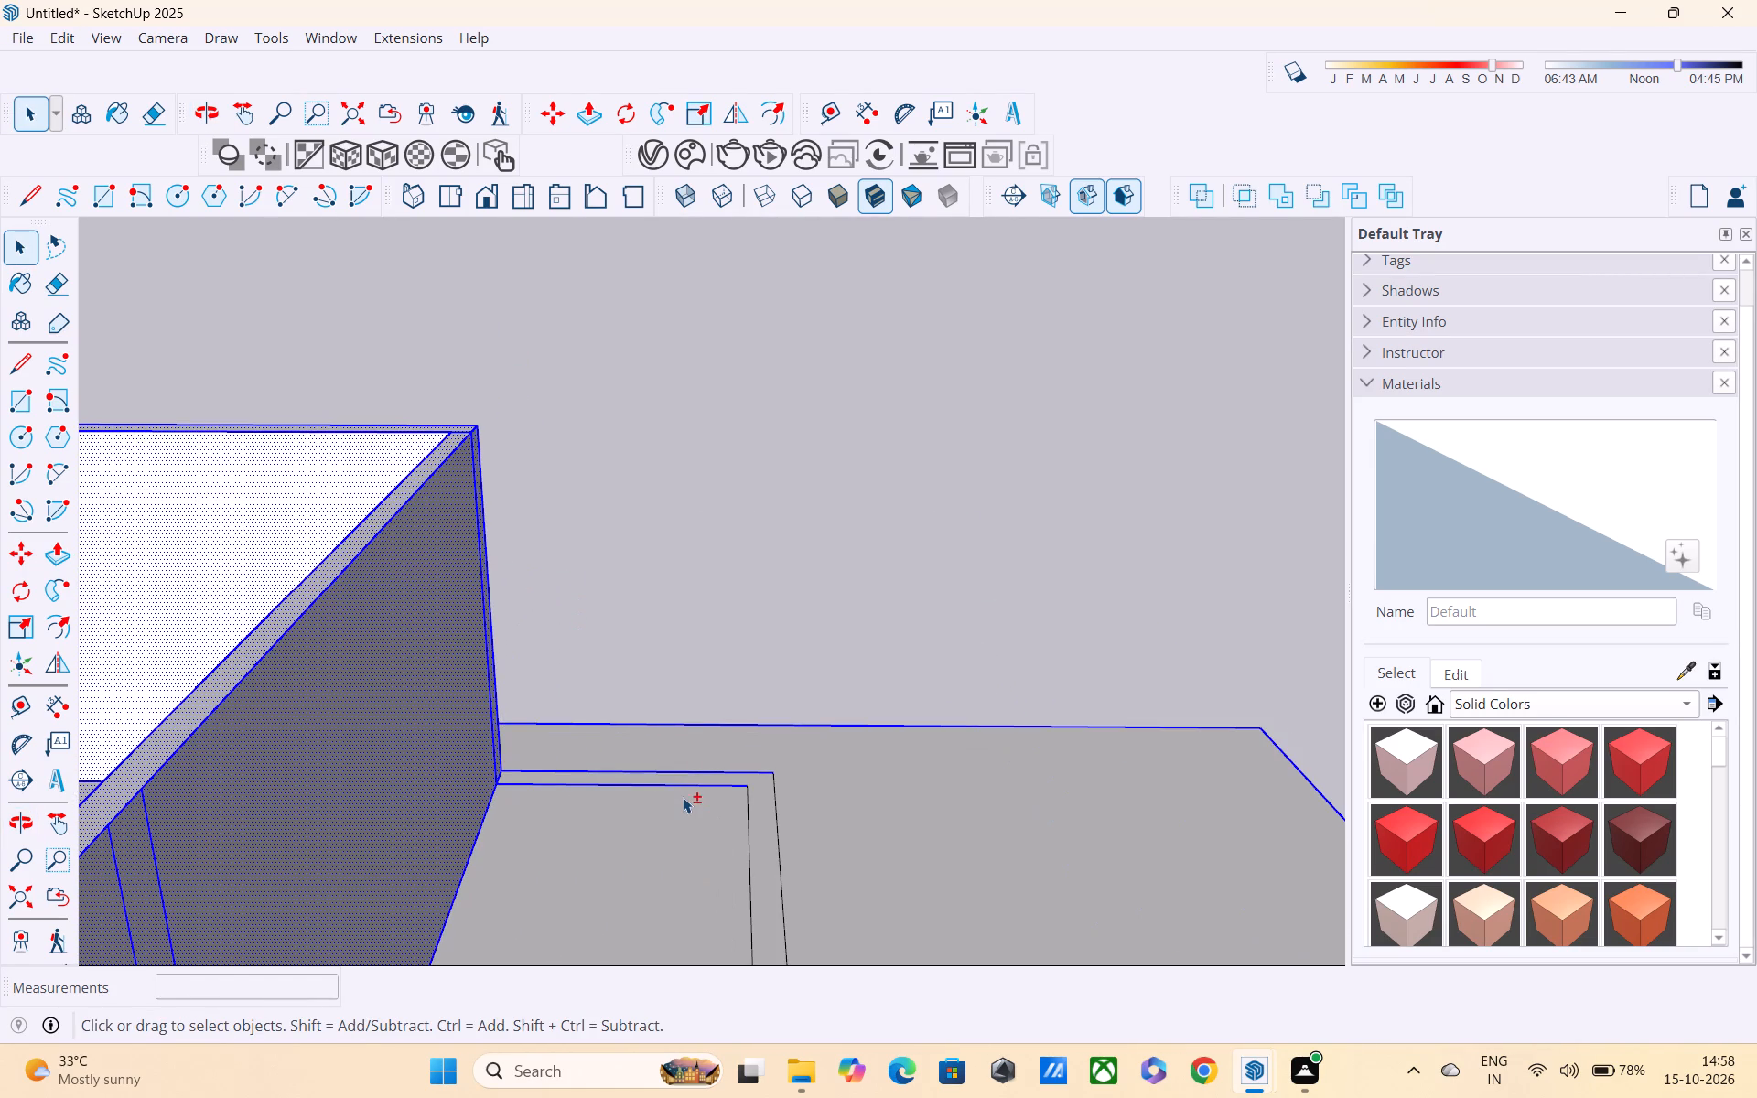
left_click(683, 785, "shift")
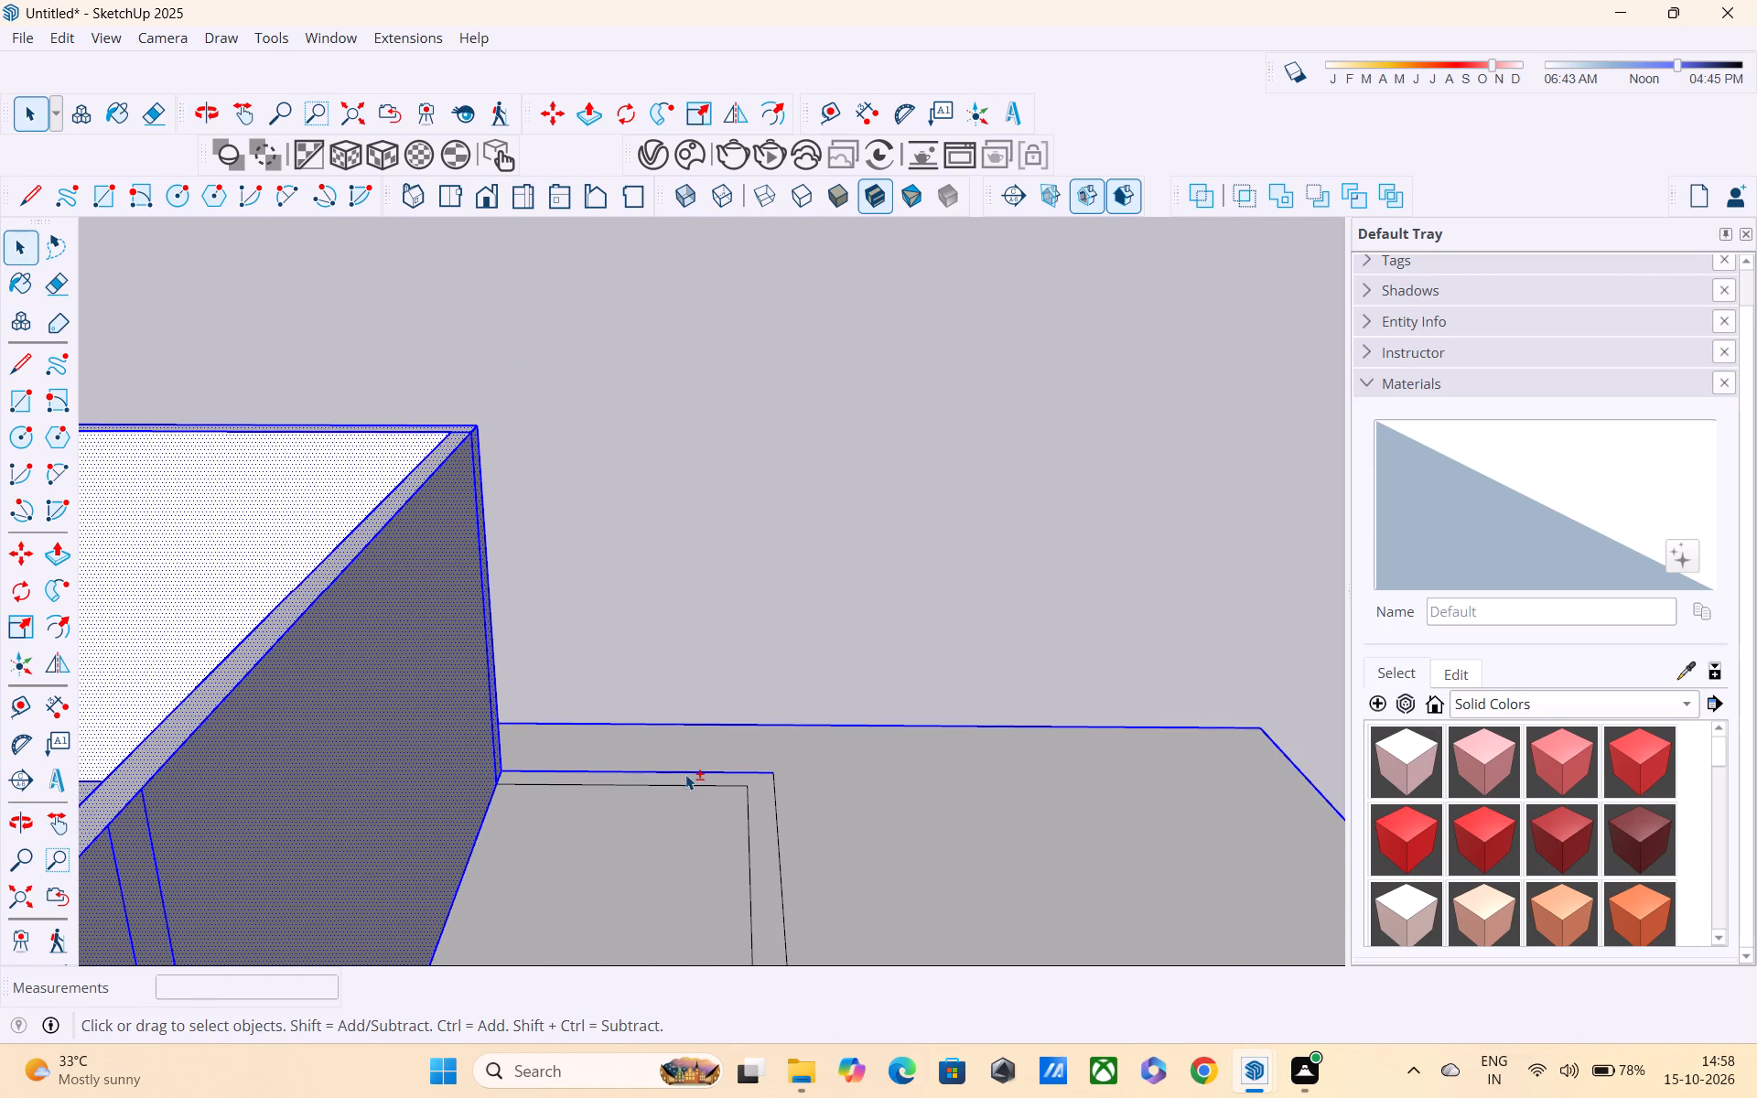
left_click(685, 770, "shift")
scroll(695, 770, "down", 1, "shift")
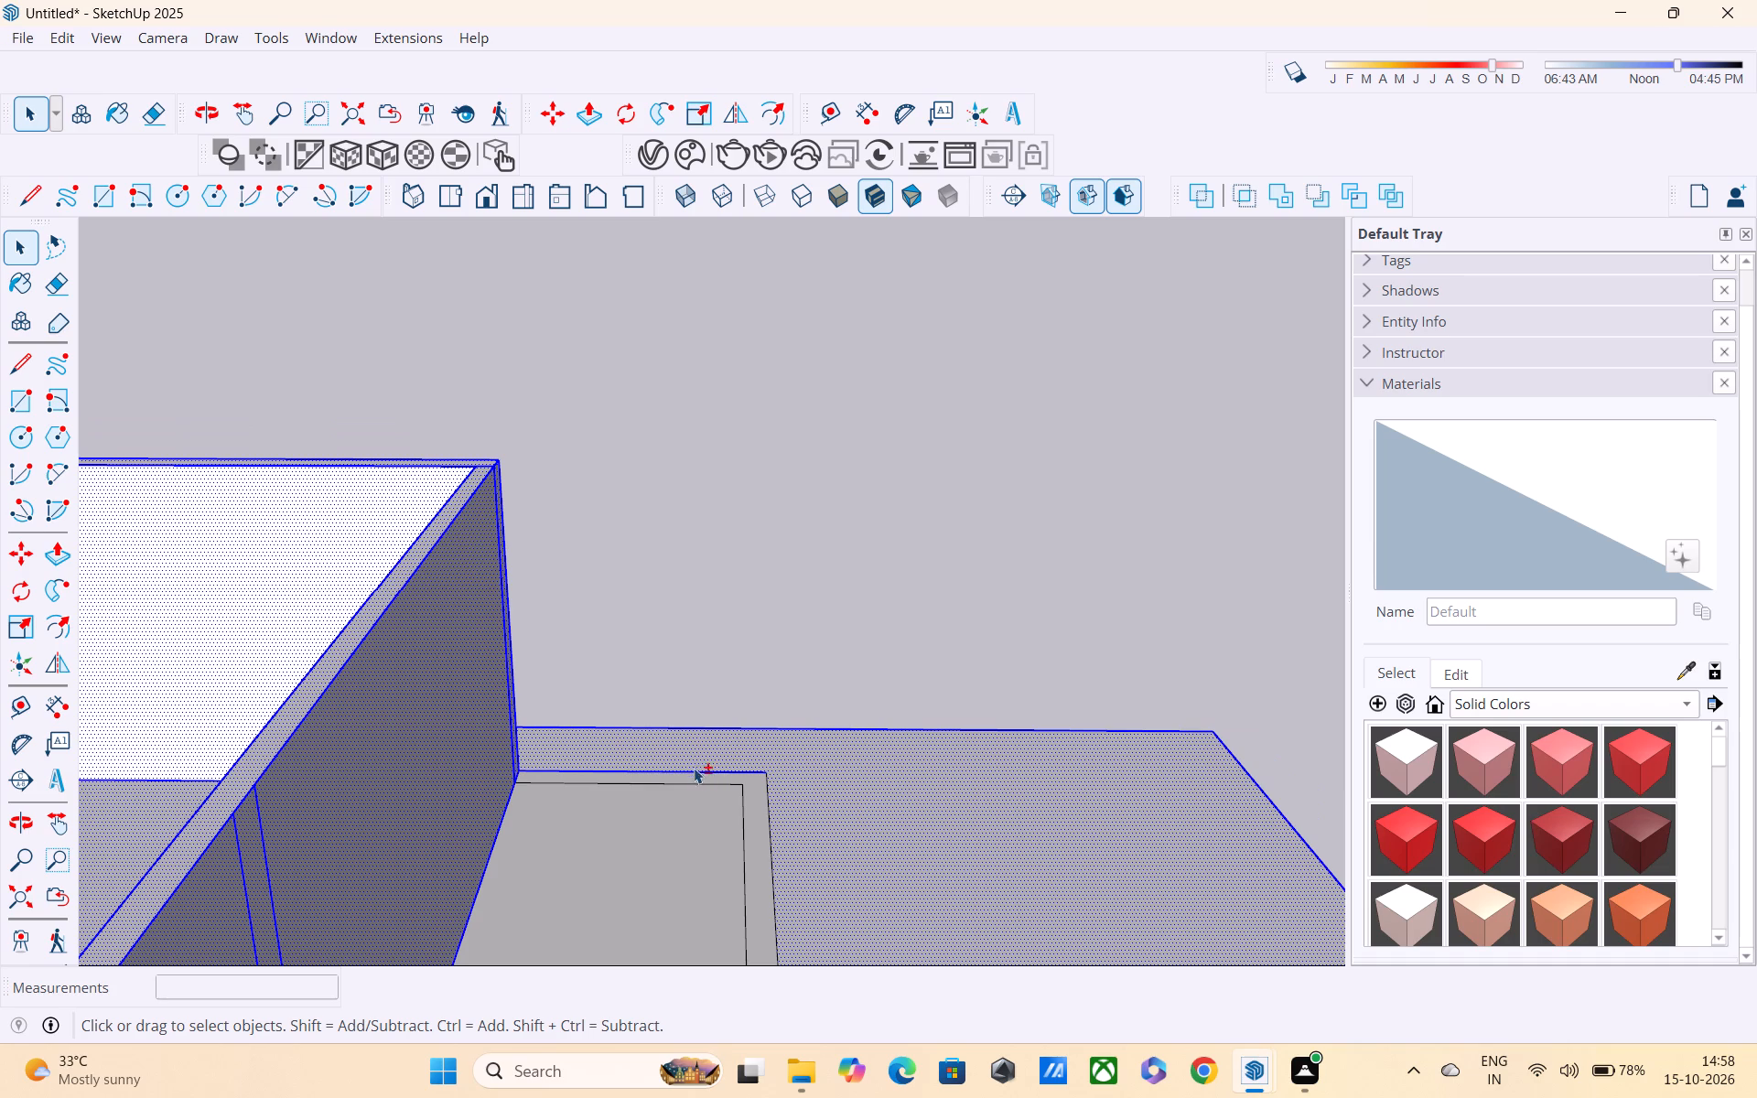
left_click(696, 752, "shift")
left_click(697, 770, "shift")
scroll(697, 770, "down", 1, "shift")
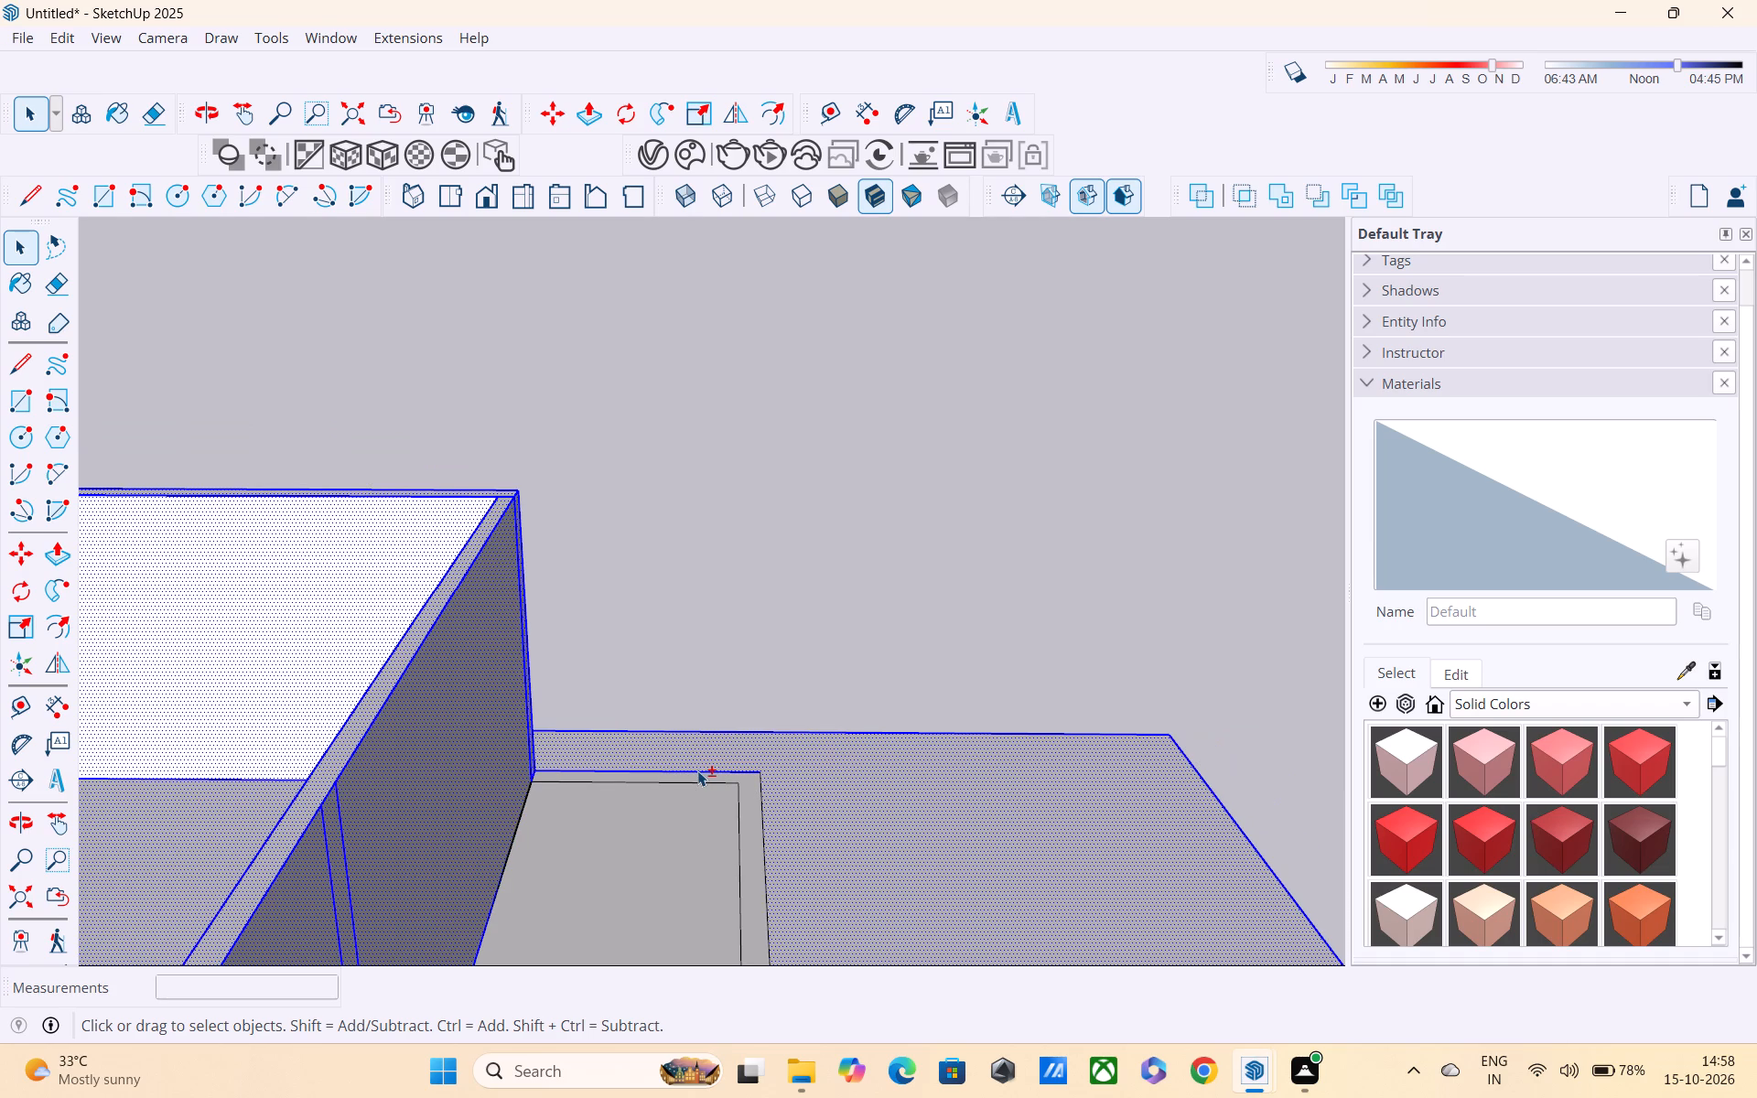
left_click(697, 770, "shift")
left_click(698, 750, "shift")
scroll(707, 755, "down", 3, "shift")
middle_click_drag(728, 778, 602, 648, "shift")
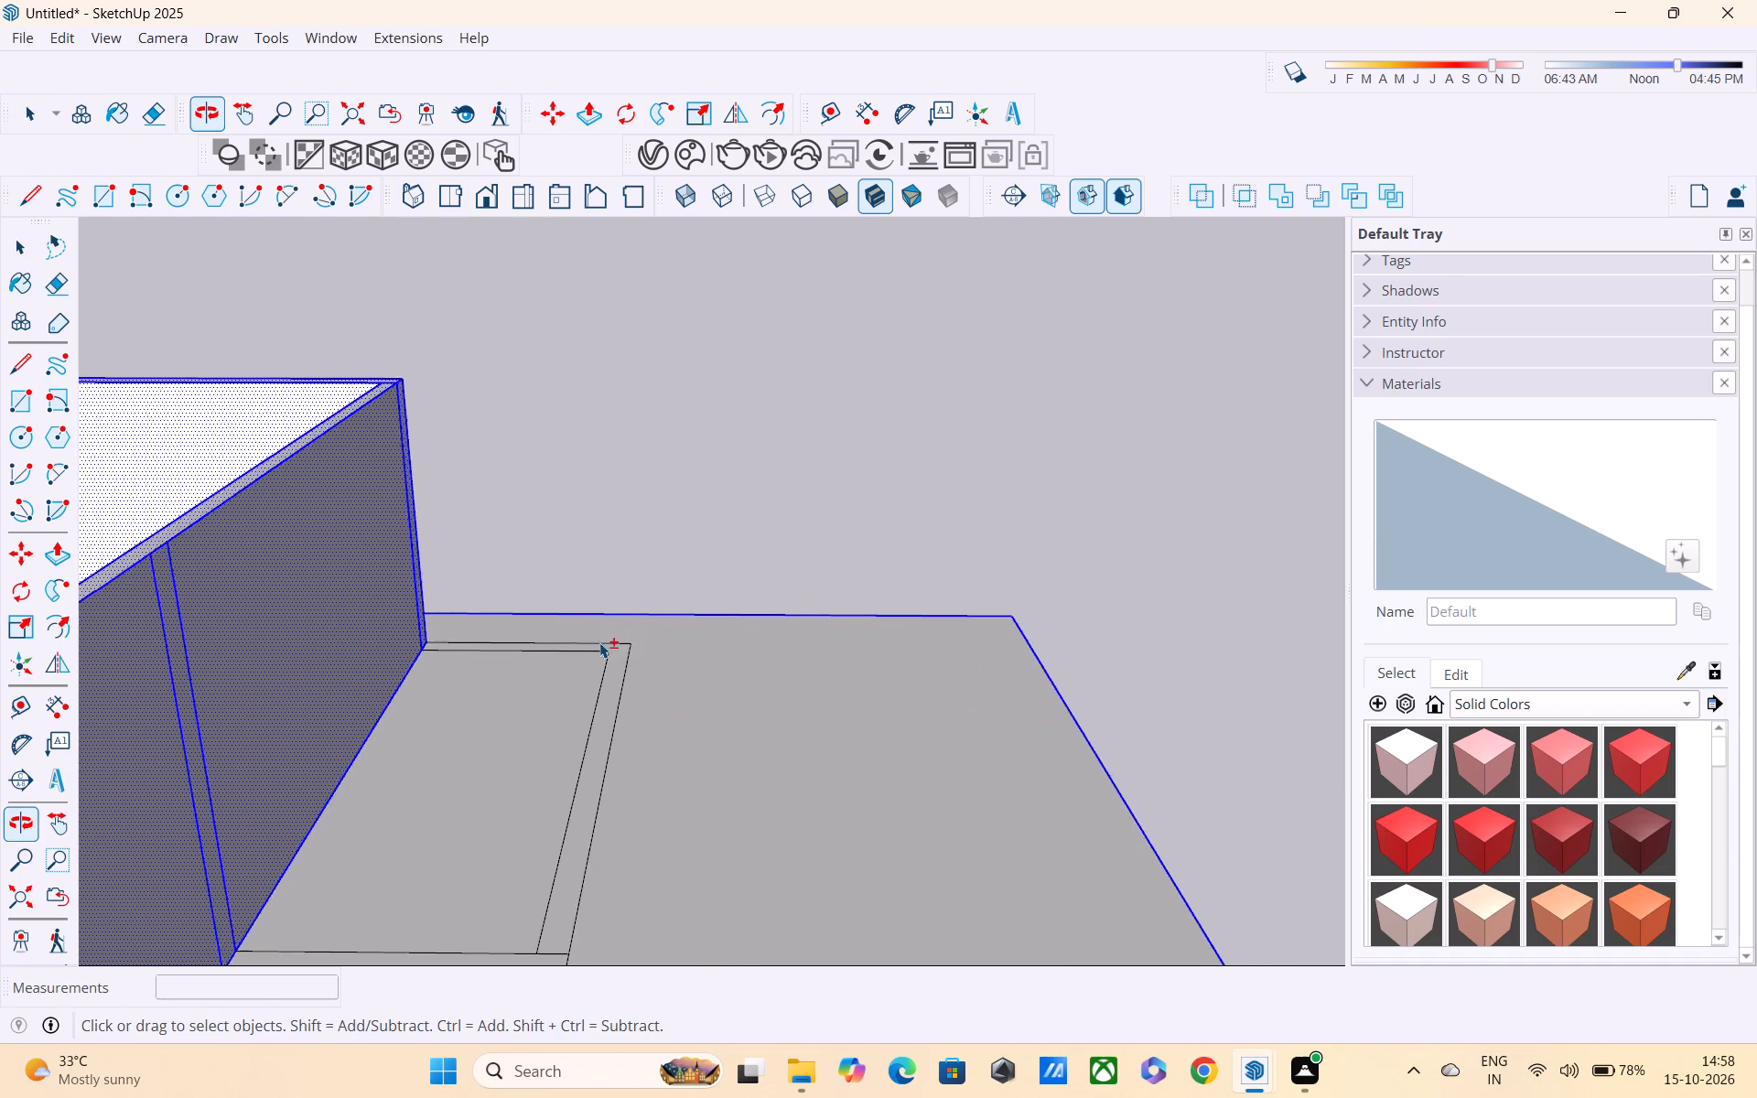
Remove the plot's boundary edge beyond the small rooms and its back edge from the selection.
scroll(600, 664, "down", 5, "shift")
scroll(857, 877, "up", 5, "shift")
left_click(970, 834, "shift")
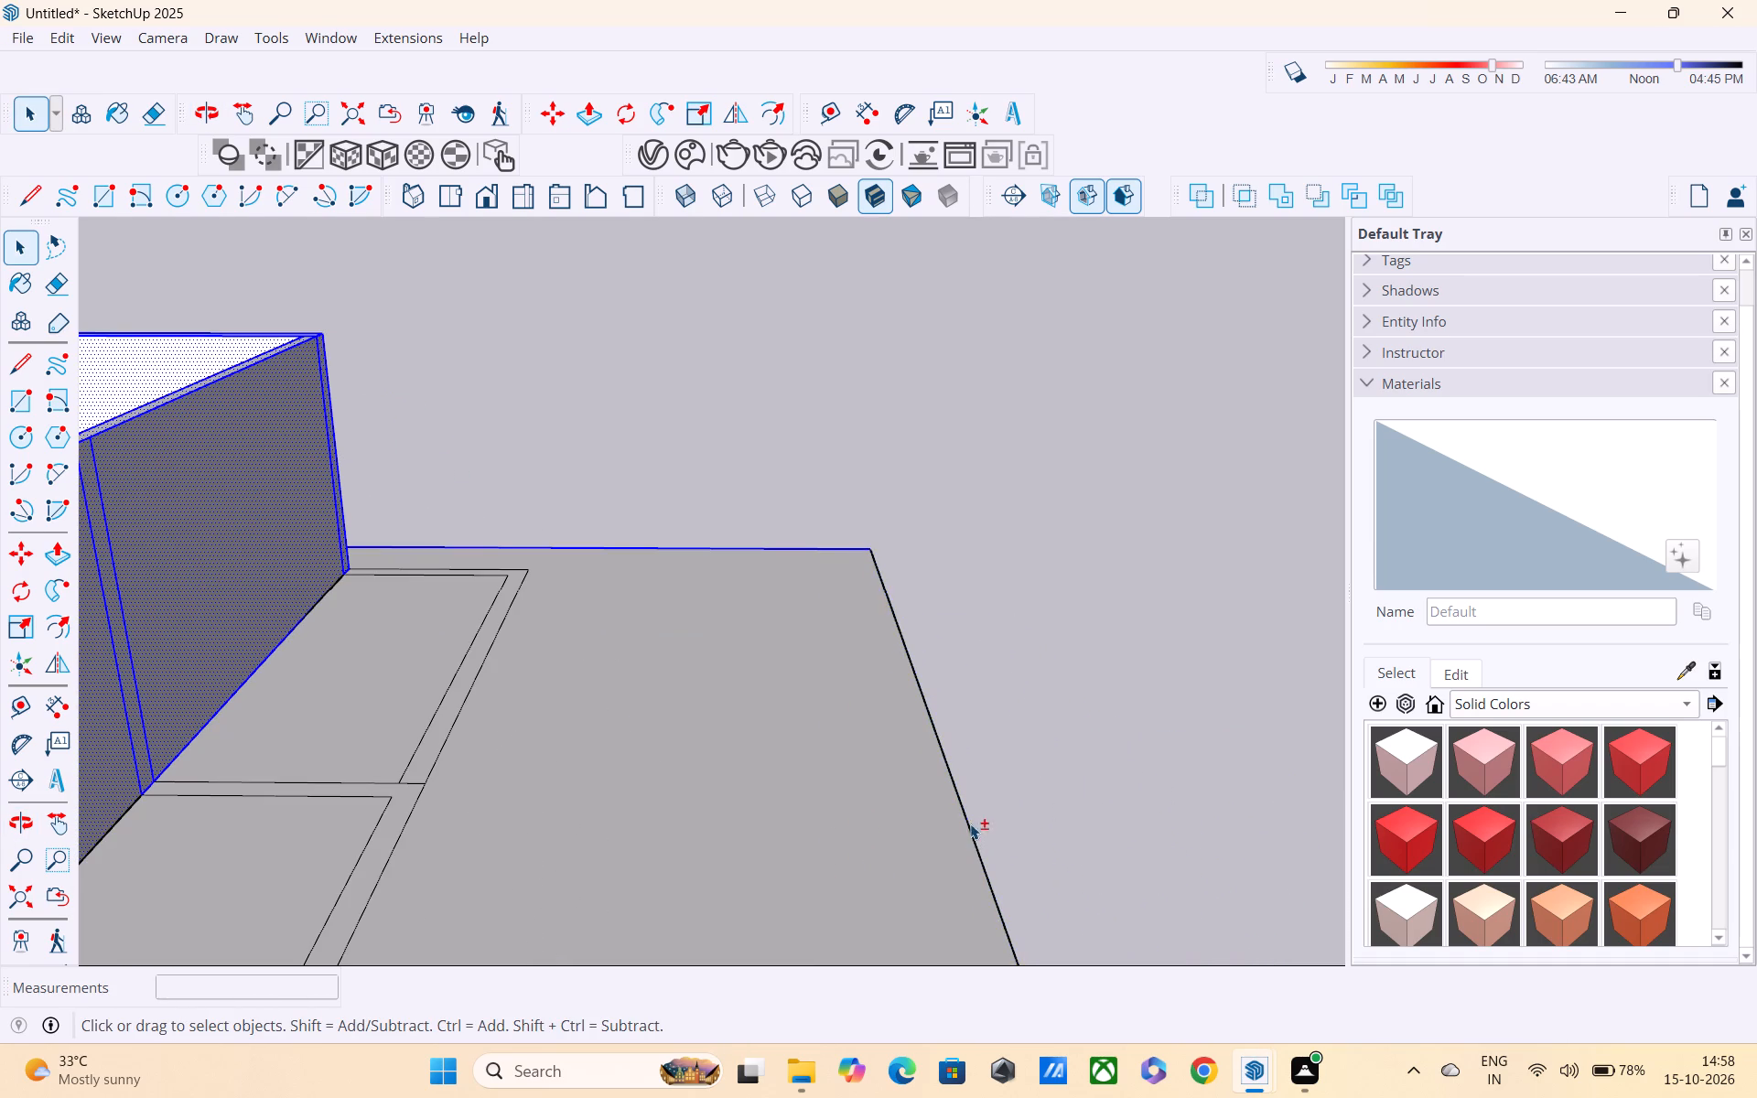
scroll(909, 770, "down", 6, "shift")
middle_click_drag(876, 834, 793, 642, "shift")
scroll(853, 791, "down", 1, "shift")
middle_click_drag(803, 678, 797, 766, "shift")
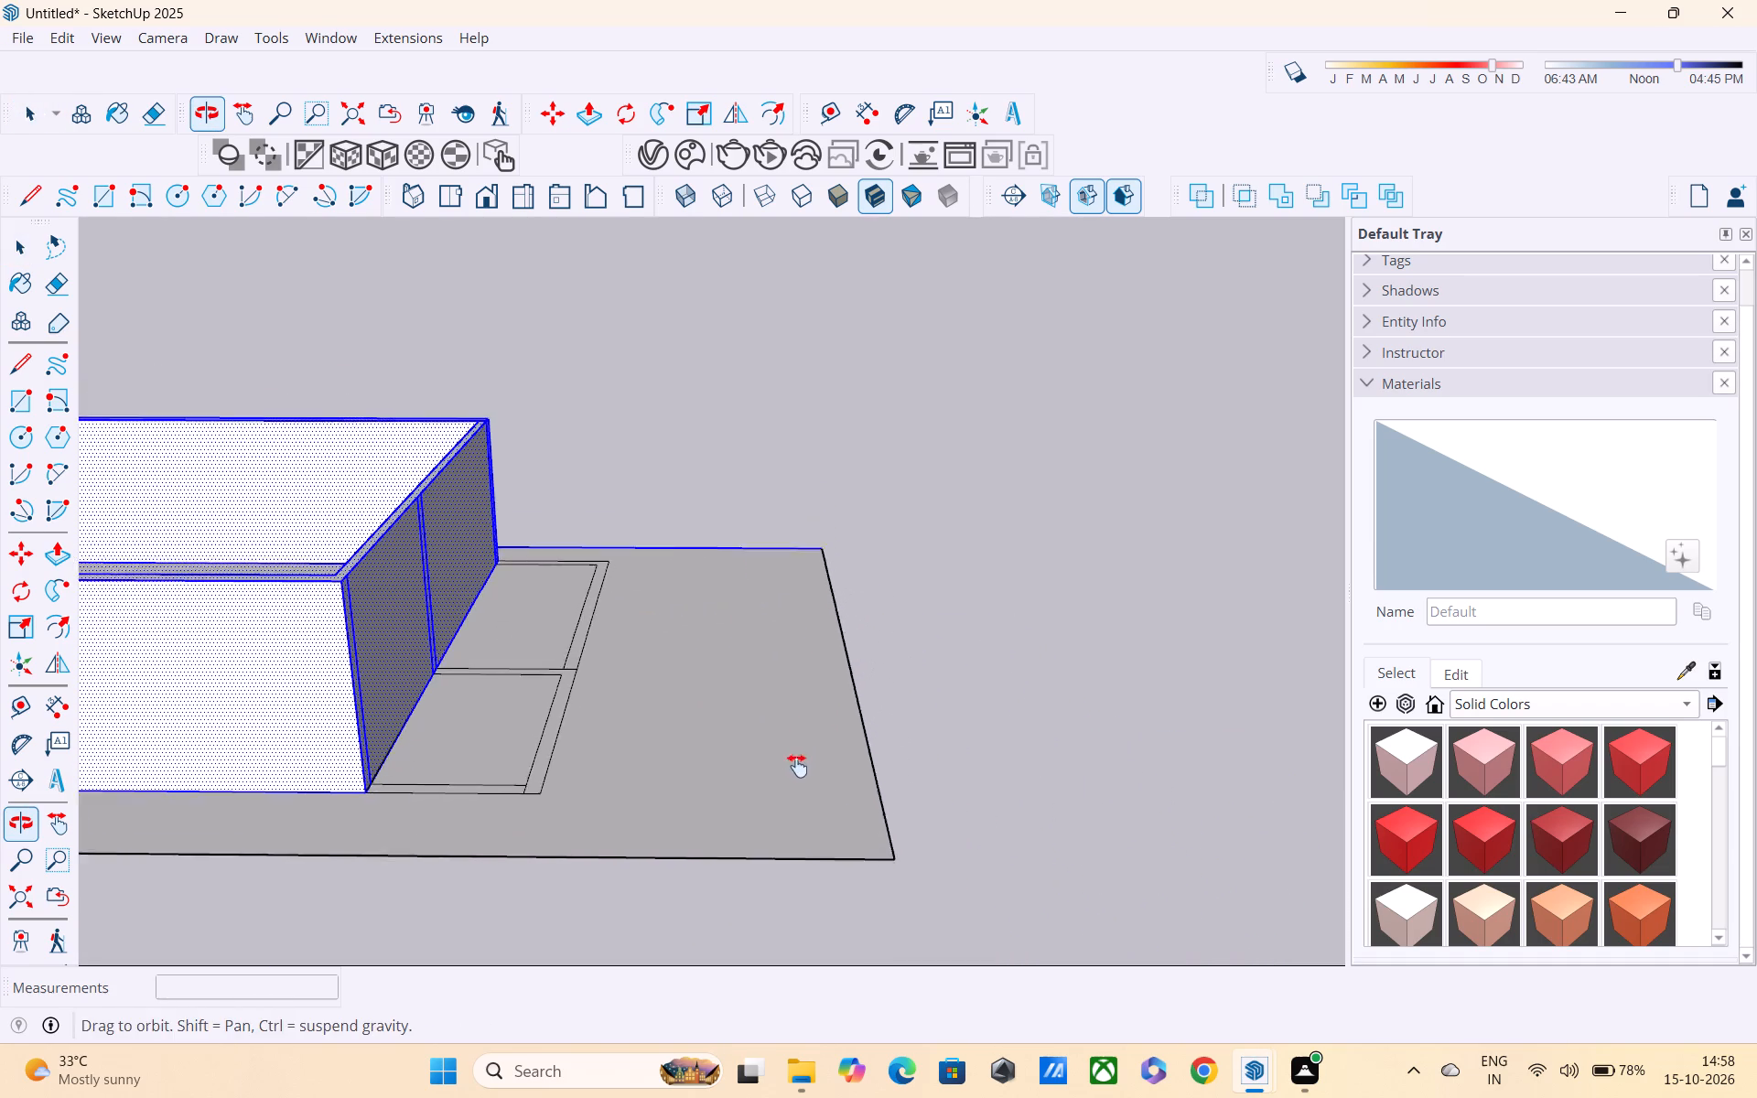
middle_click_drag(797, 766, 787, 780, "shift")
middle_click_drag(779, 726, 10, 1041)
scroll(767, 843, "up", 5)
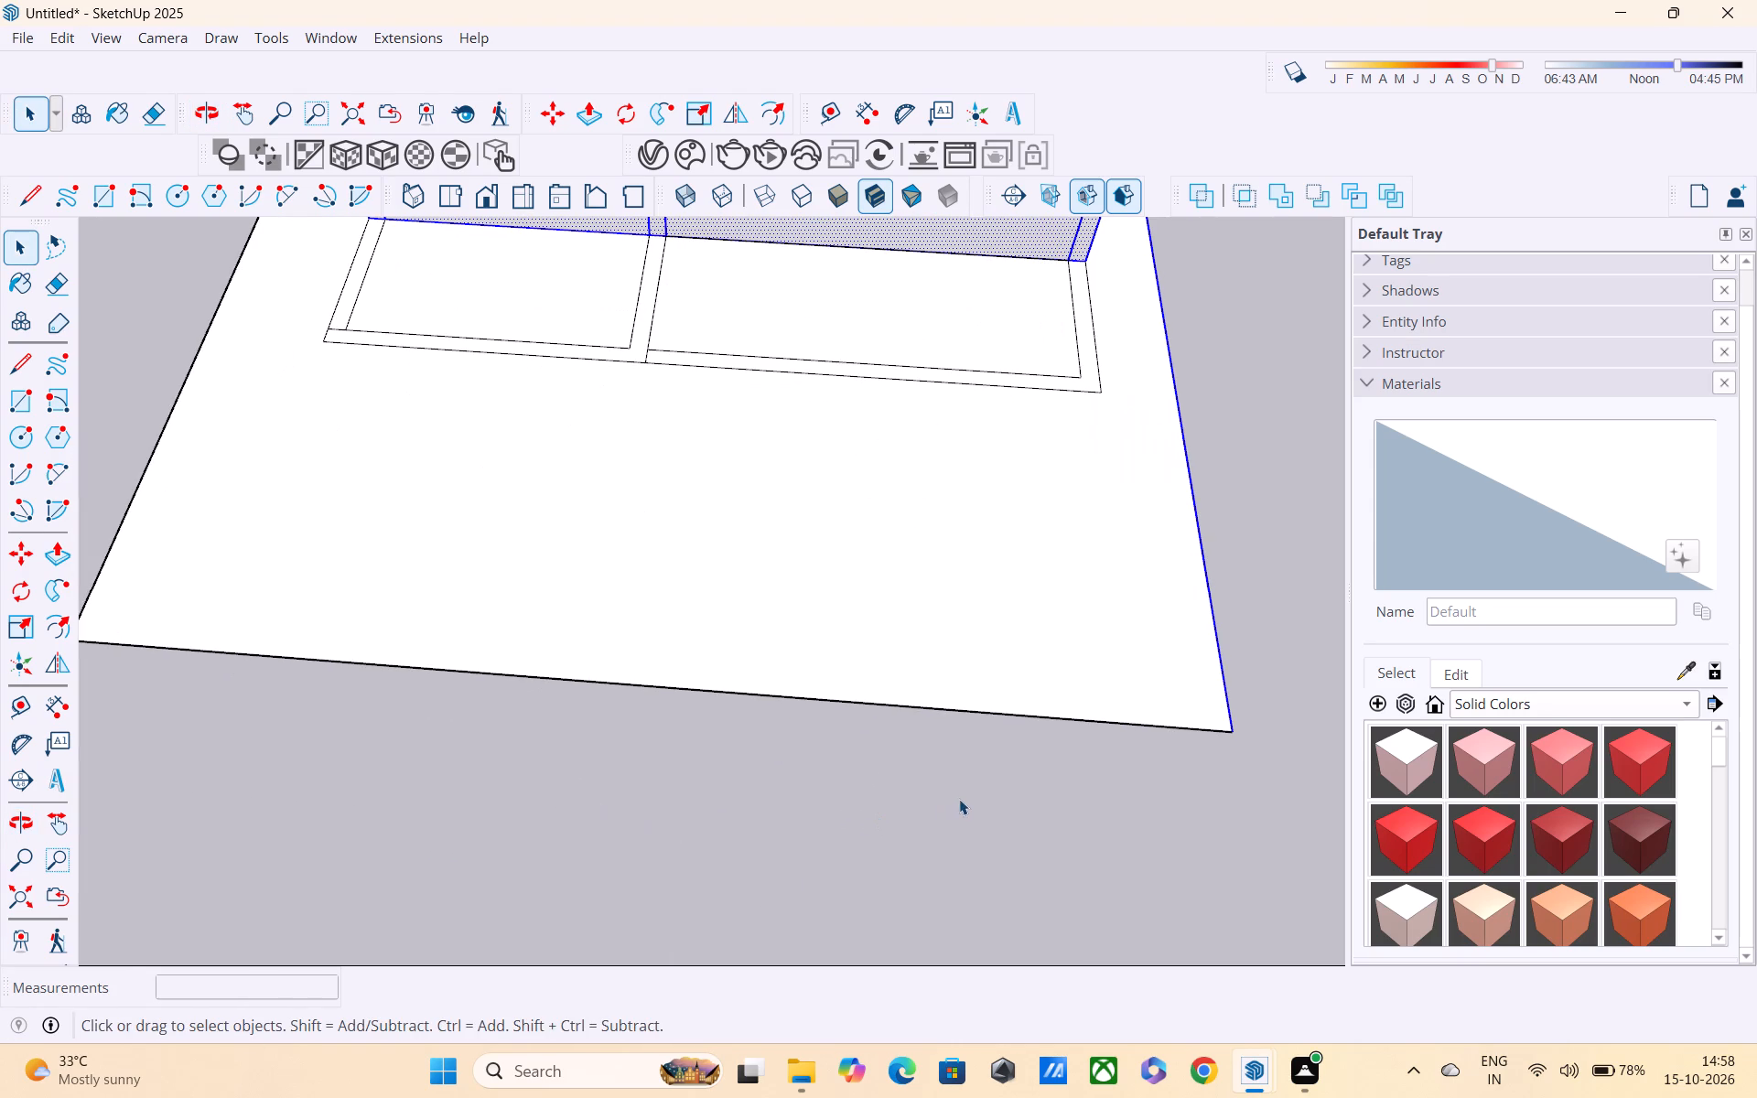
middle_click_drag(959, 802, 662, 768, "shift")
scroll(872, 684, "up", 5, "shift")
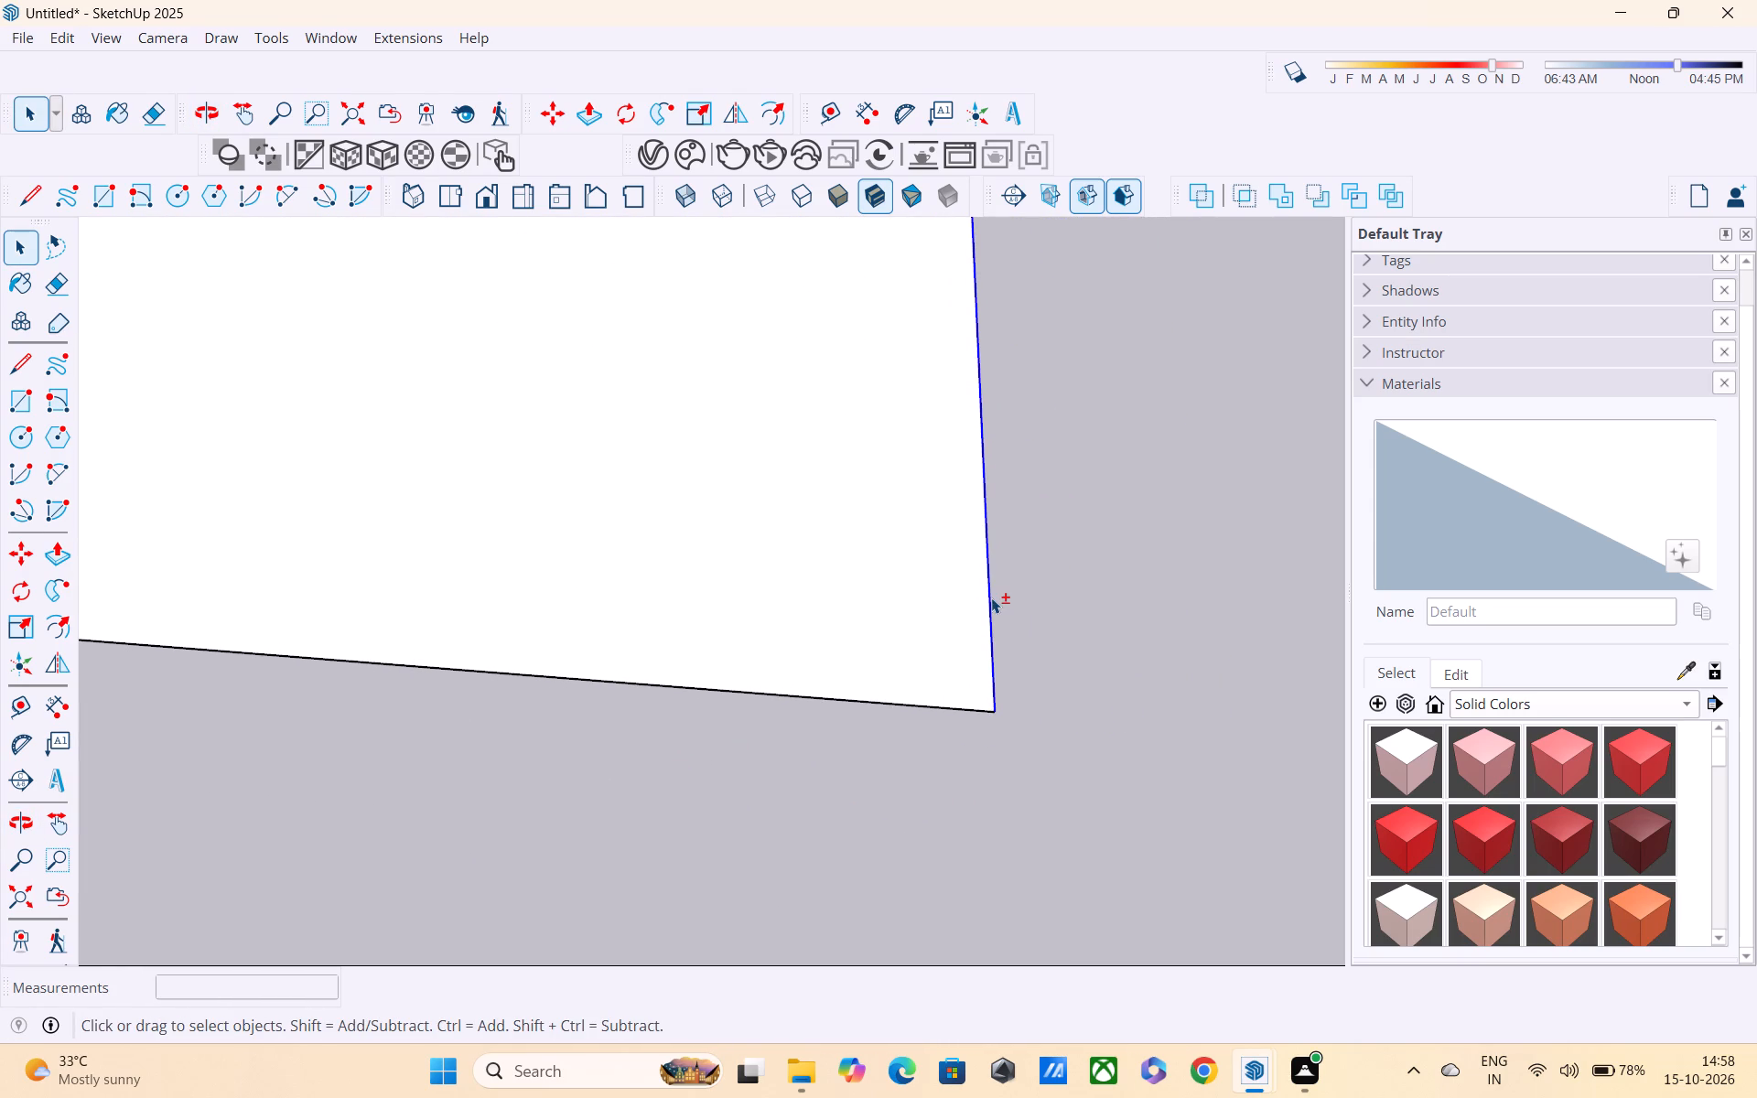
left_click(989, 606, "shift")
scroll(989, 606, "down", 8, "shift")
scroll(637, 621, "up", 1, "shift")
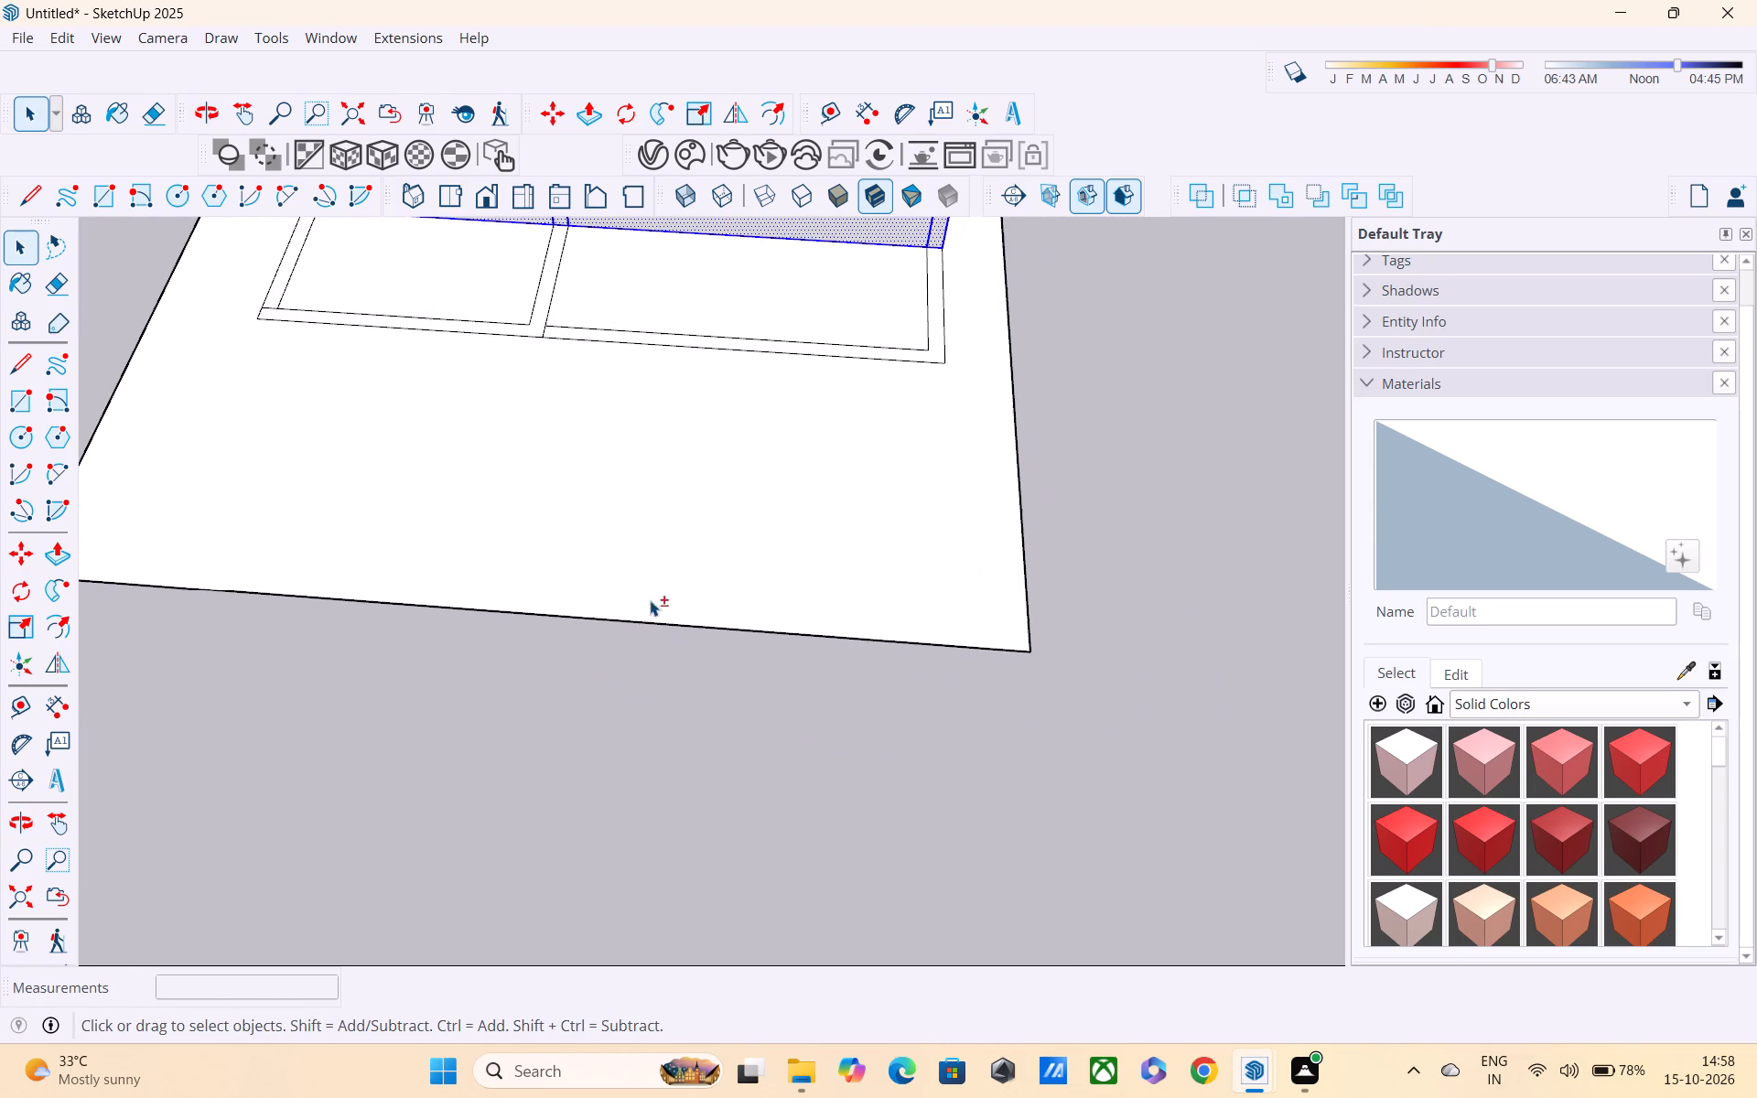
Inspect the large room's selected walls from all sides for stray geometry still in the selection.
scroll(658, 595, "down", 6, "shift")
middle_click_drag(844, 557, 457, 607, "shift")
scroll(457, 607, "down", 1, "shift")
middle_click_drag(519, 619, 695, 734, "shift")
scroll(691, 550, "up", 4, "shift")
scroll(656, 534, "down", 2, "shift")
middle_click_drag(663, 547, 940, 844, "shift")
scroll(912, 539, "up", 5, "shift")
middle_click_drag(897, 514, 913, 631, "shift")
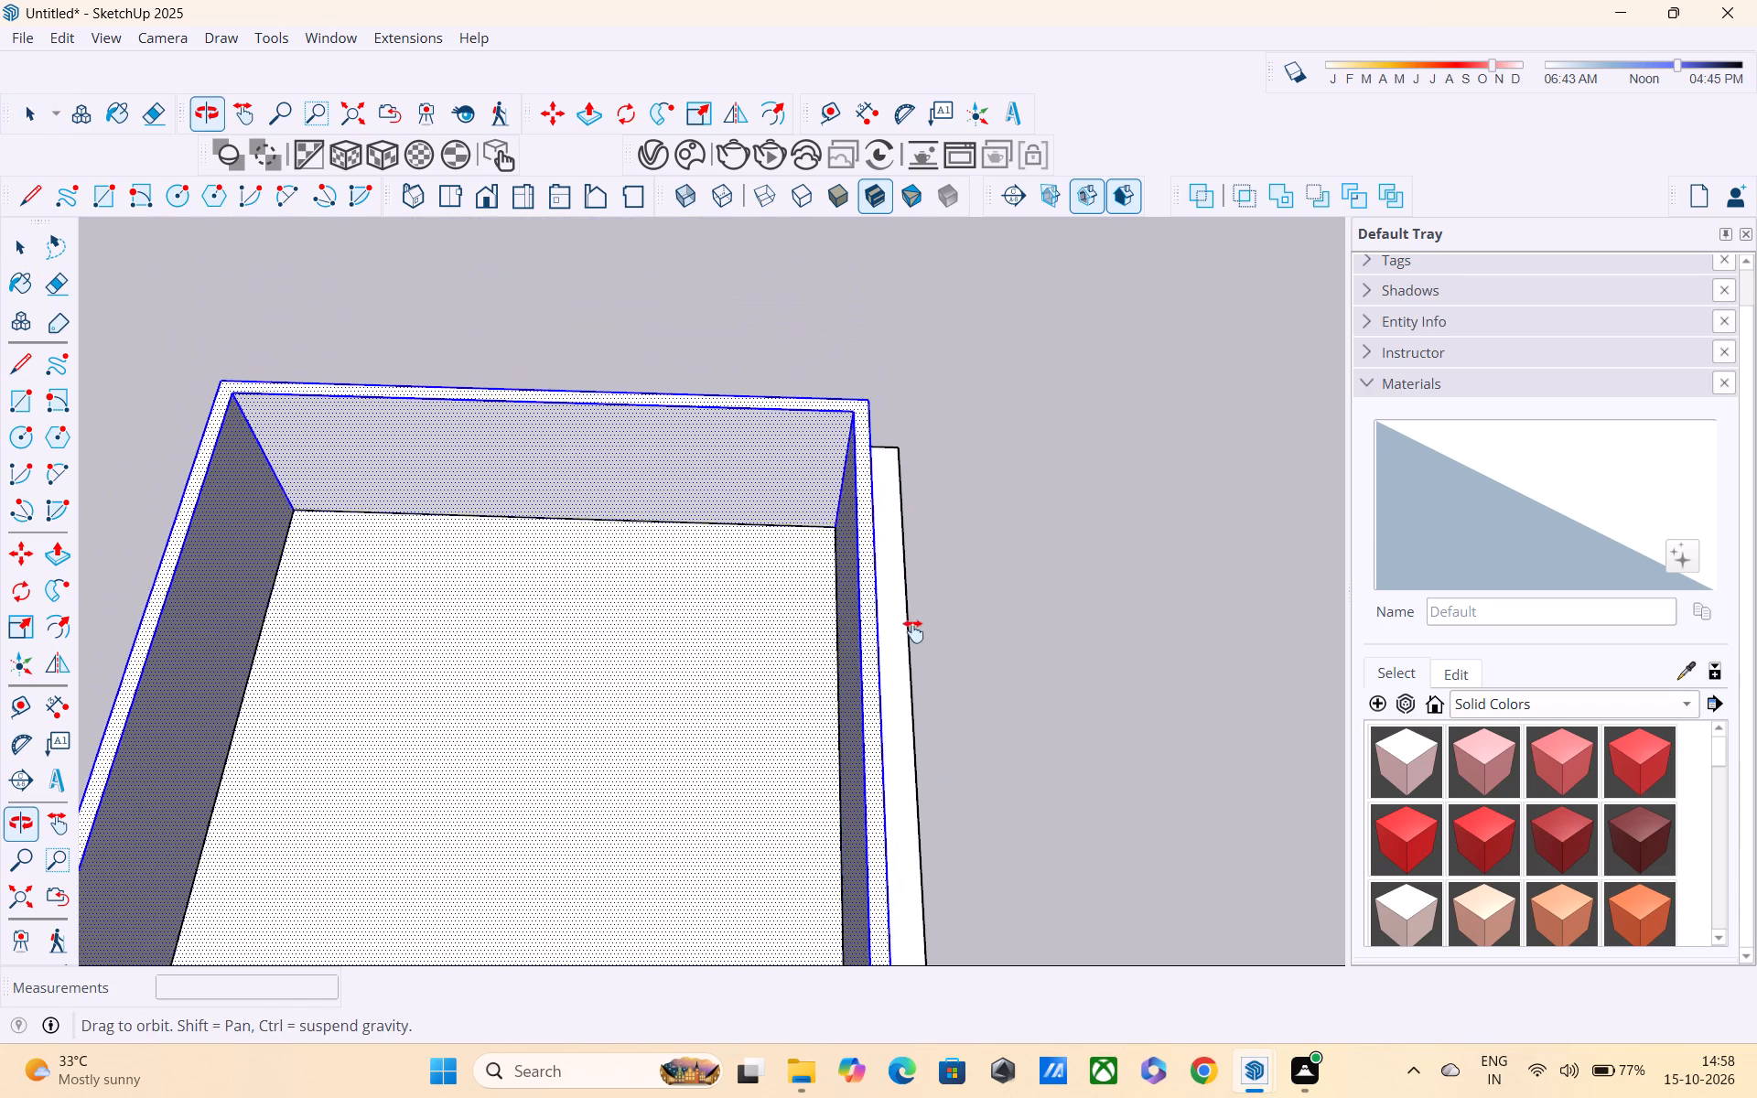
middle_click_drag(913, 631, 914, 629, "shift")
scroll(890, 511, "up", 4, "shift")
middle_click_drag(890, 663, 956, 591)
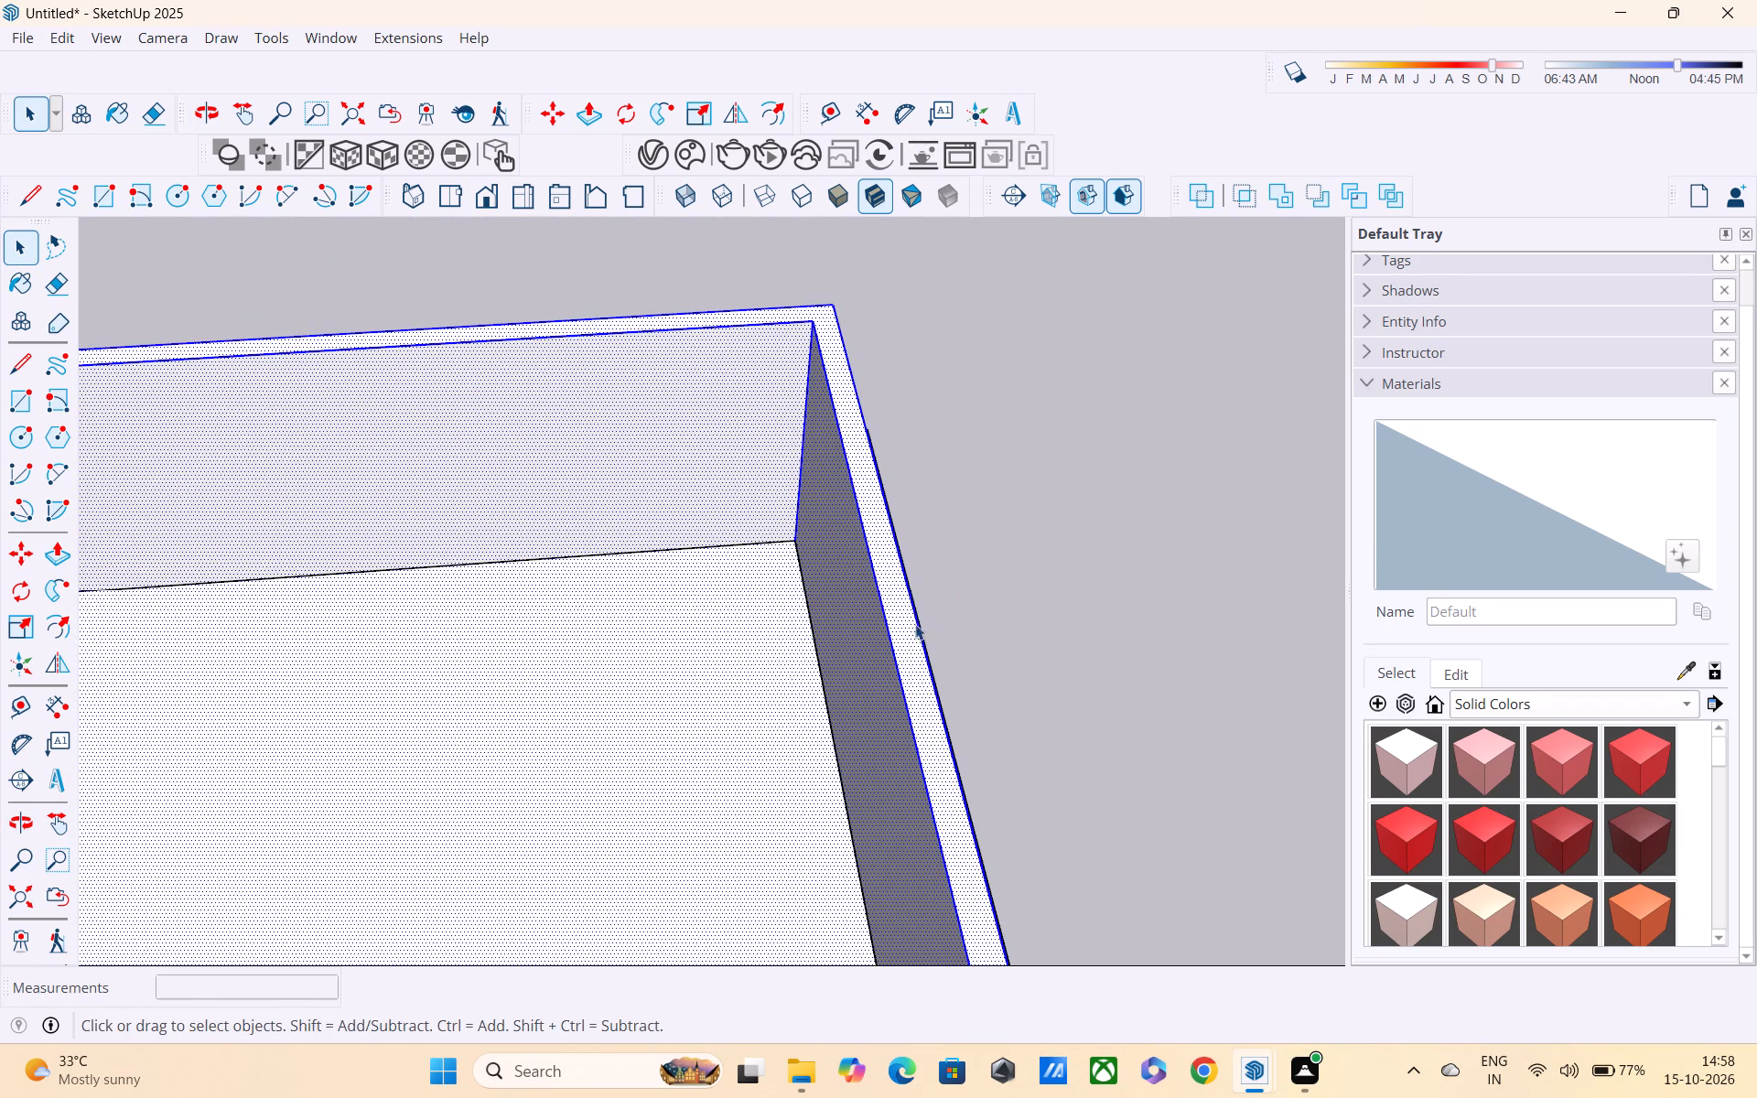
middle_click_drag(916, 640, 1083, 588, "shift")
scroll(1083, 588, "down", 6, "shift")
middle_click_drag(536, 846, 1126, 584)
scroll(1126, 584, "up", 1)
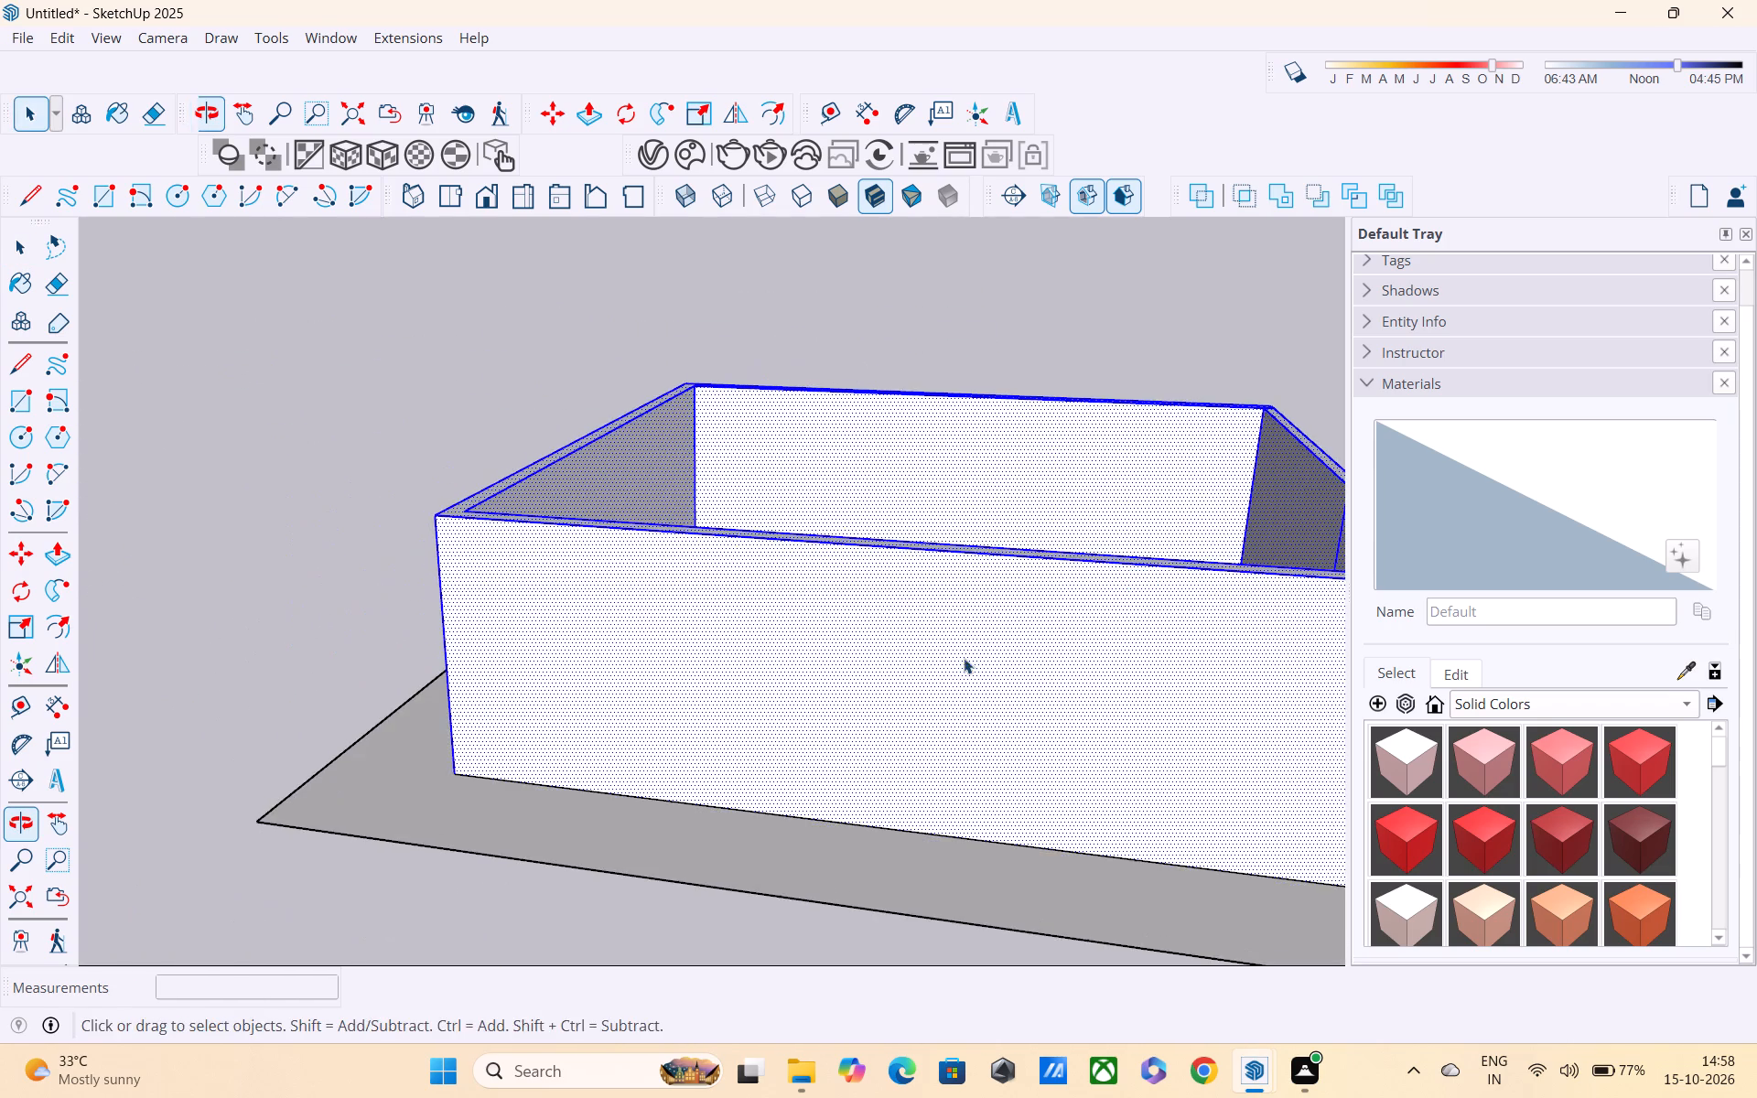
middle_click_drag(577, 751, 943, 834)
scroll(811, 838, "up", 4)
scroll(762, 832, "down", 3)
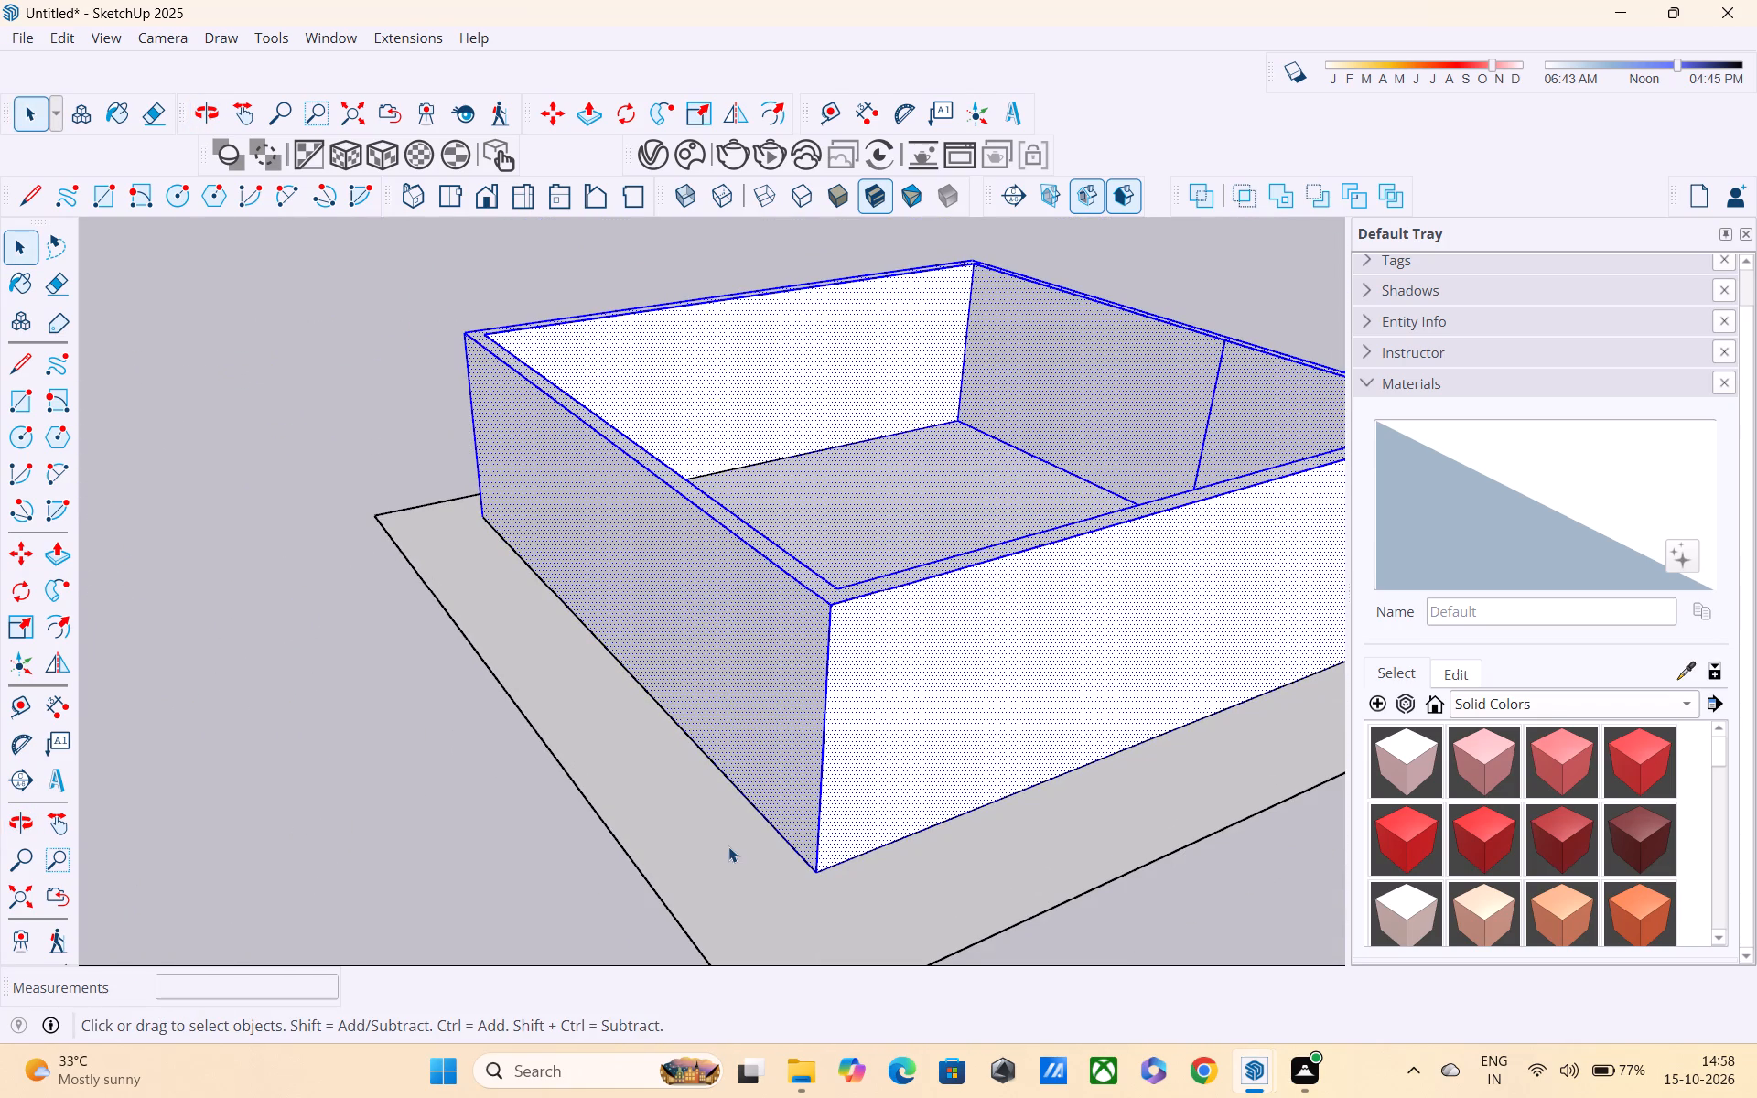
middle_click_drag(734, 838, 609, 785, "shift")
scroll(638, 780, "down", 3, "shift")
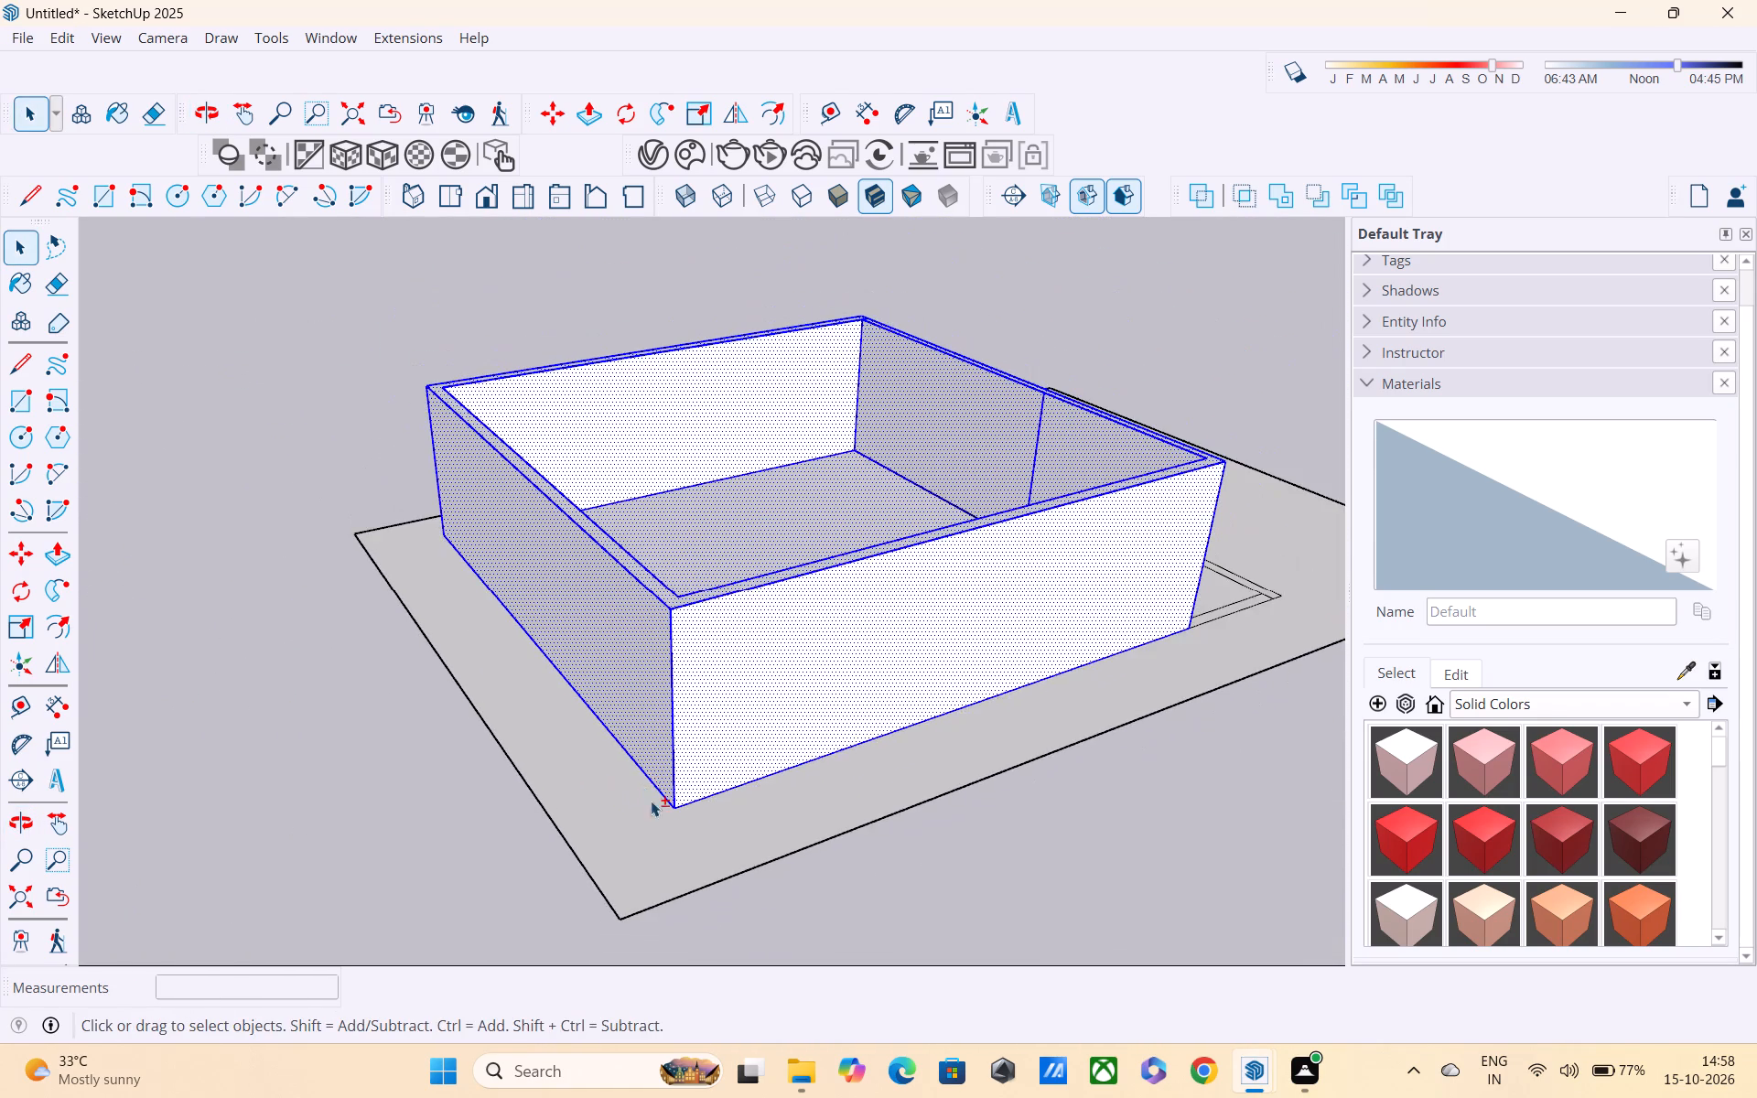
middle_click_drag(668, 836, 663, 907, "shift")
scroll(642, 871, "up", 1, "shift")
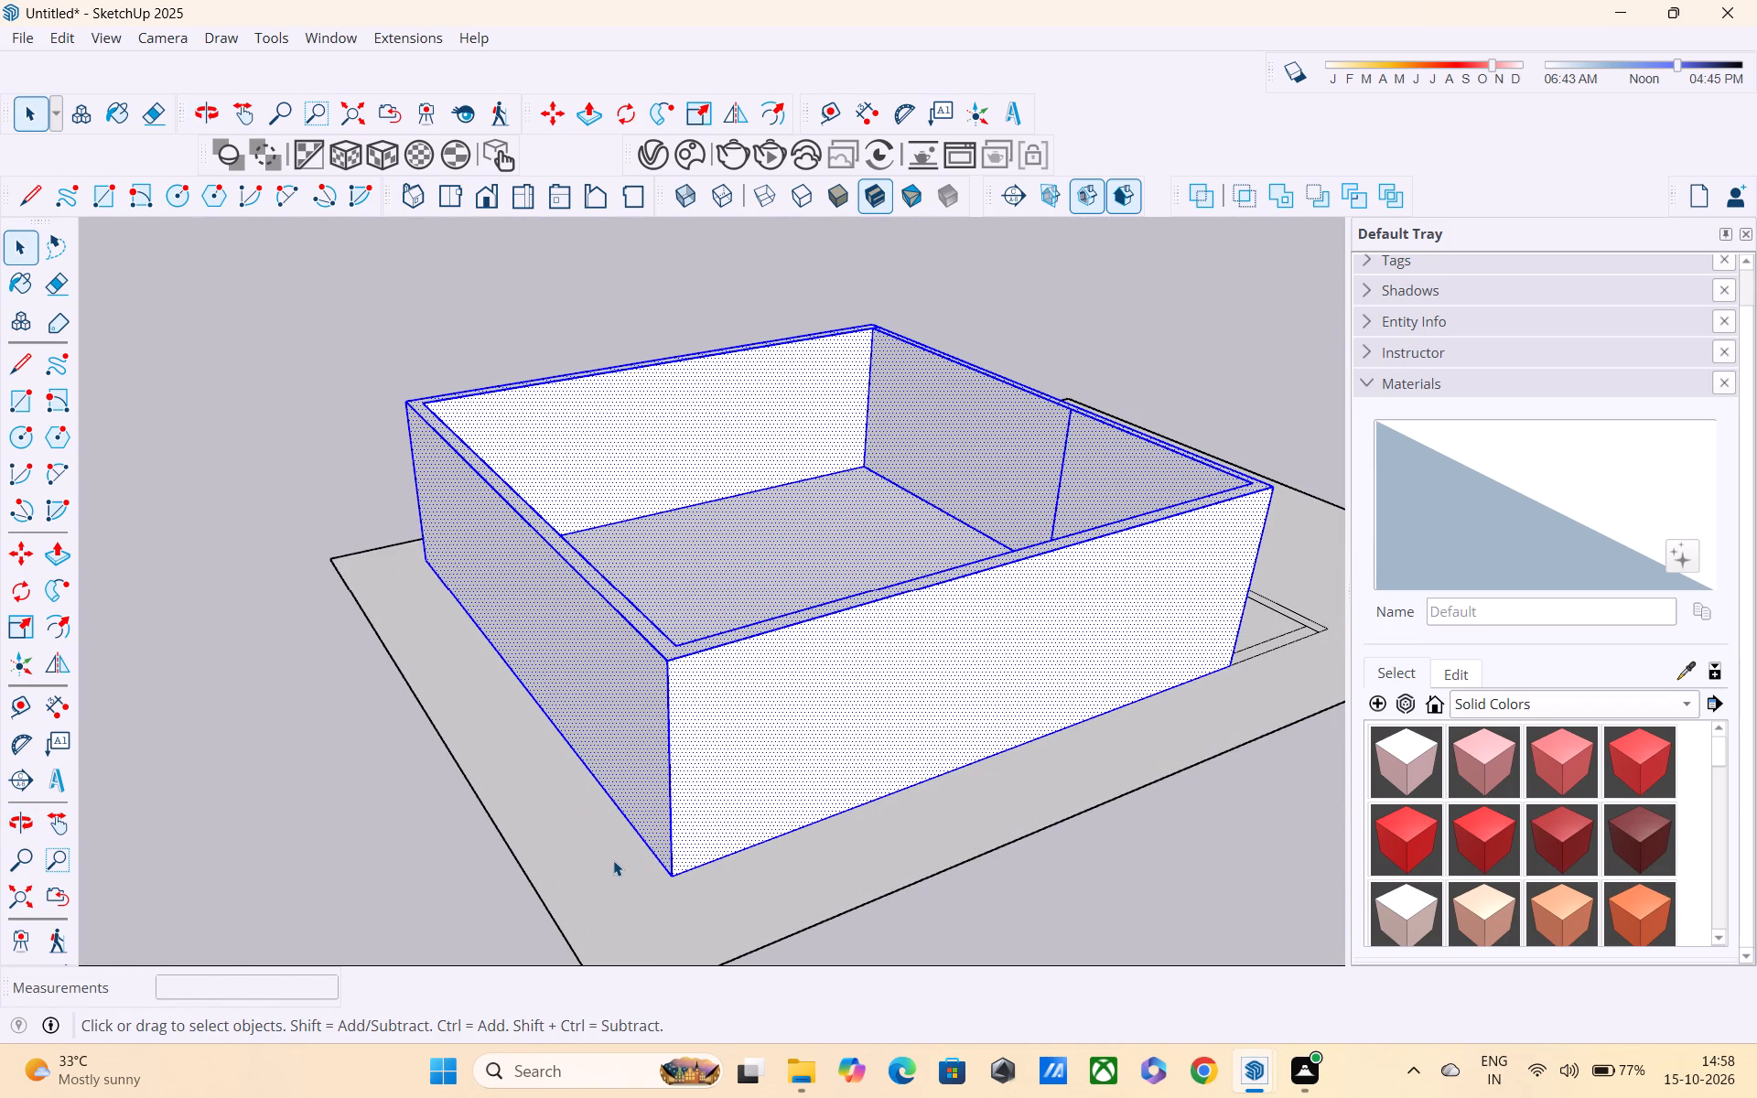
Make a group from the selected raised walls of the large room.
left_click(66, 42)
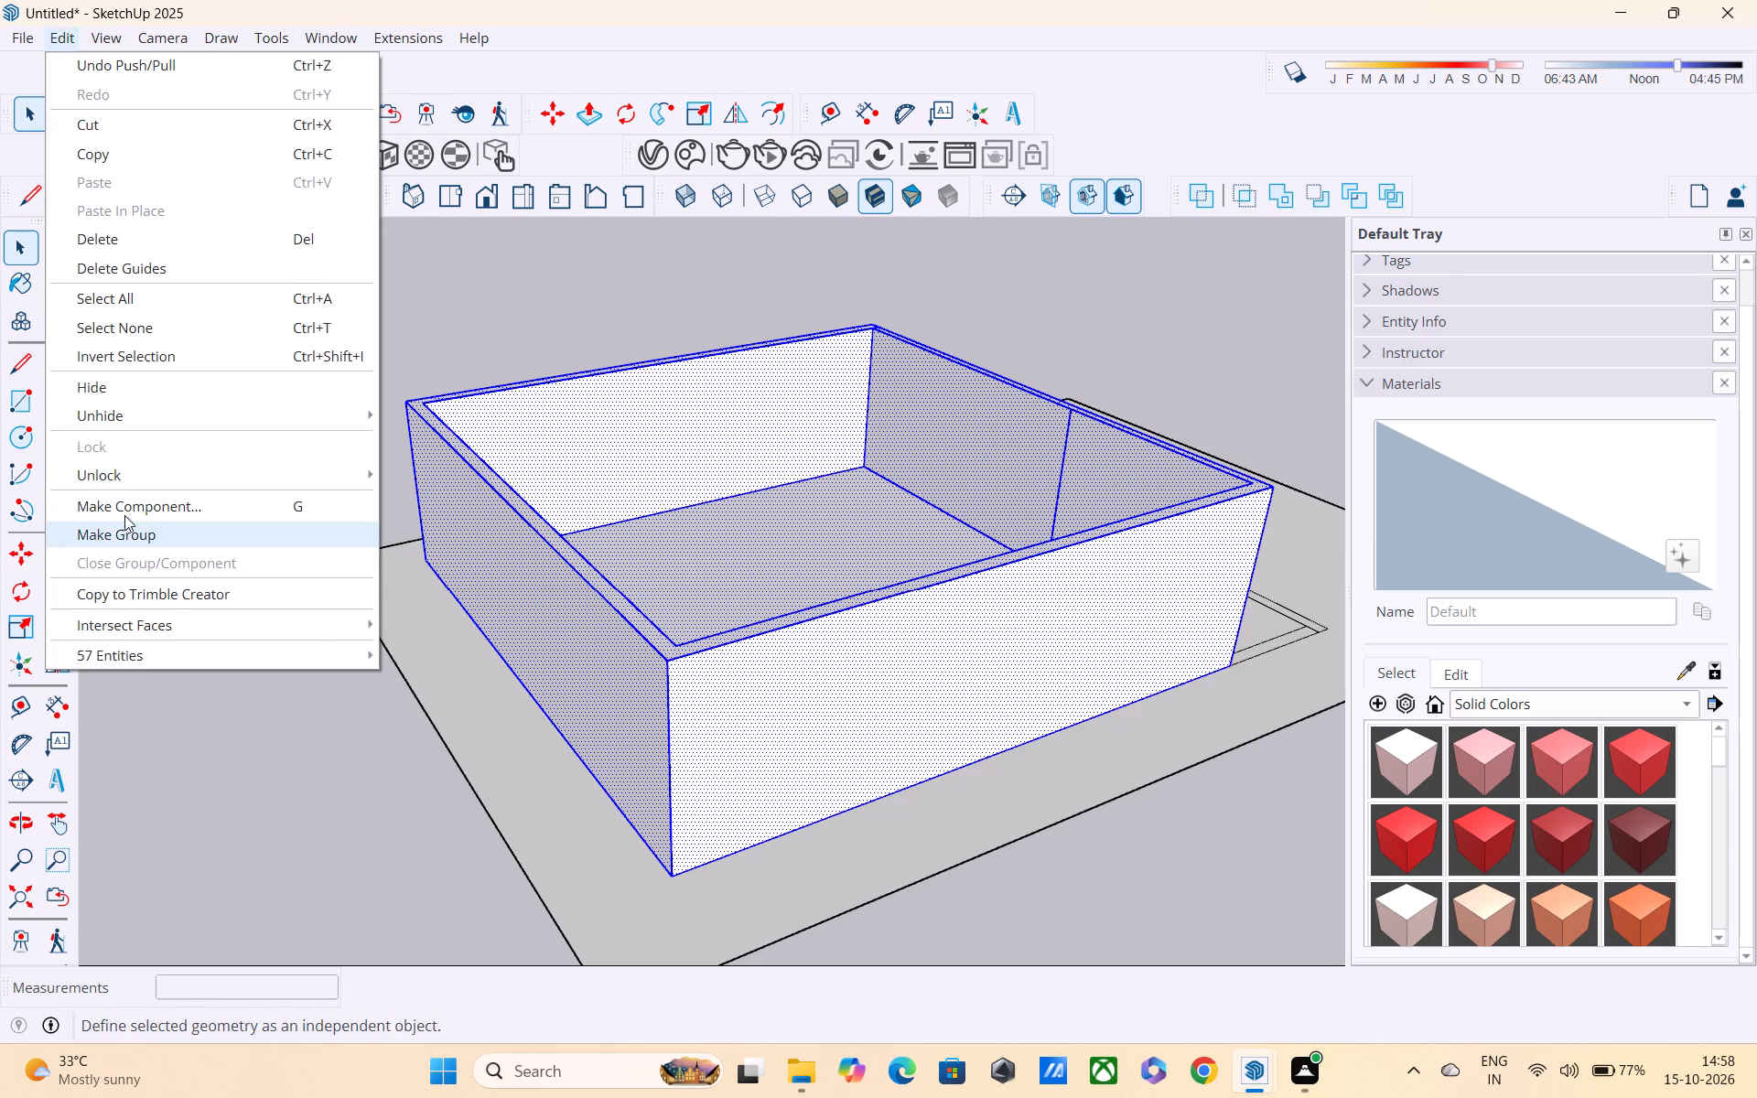
left_click(124, 535)
Examine the grouped walls and where they meet the small rooms' floor outlines.
scroll(131, 502, "down", 4)
middle_click_drag(375, 468, 385, 501)
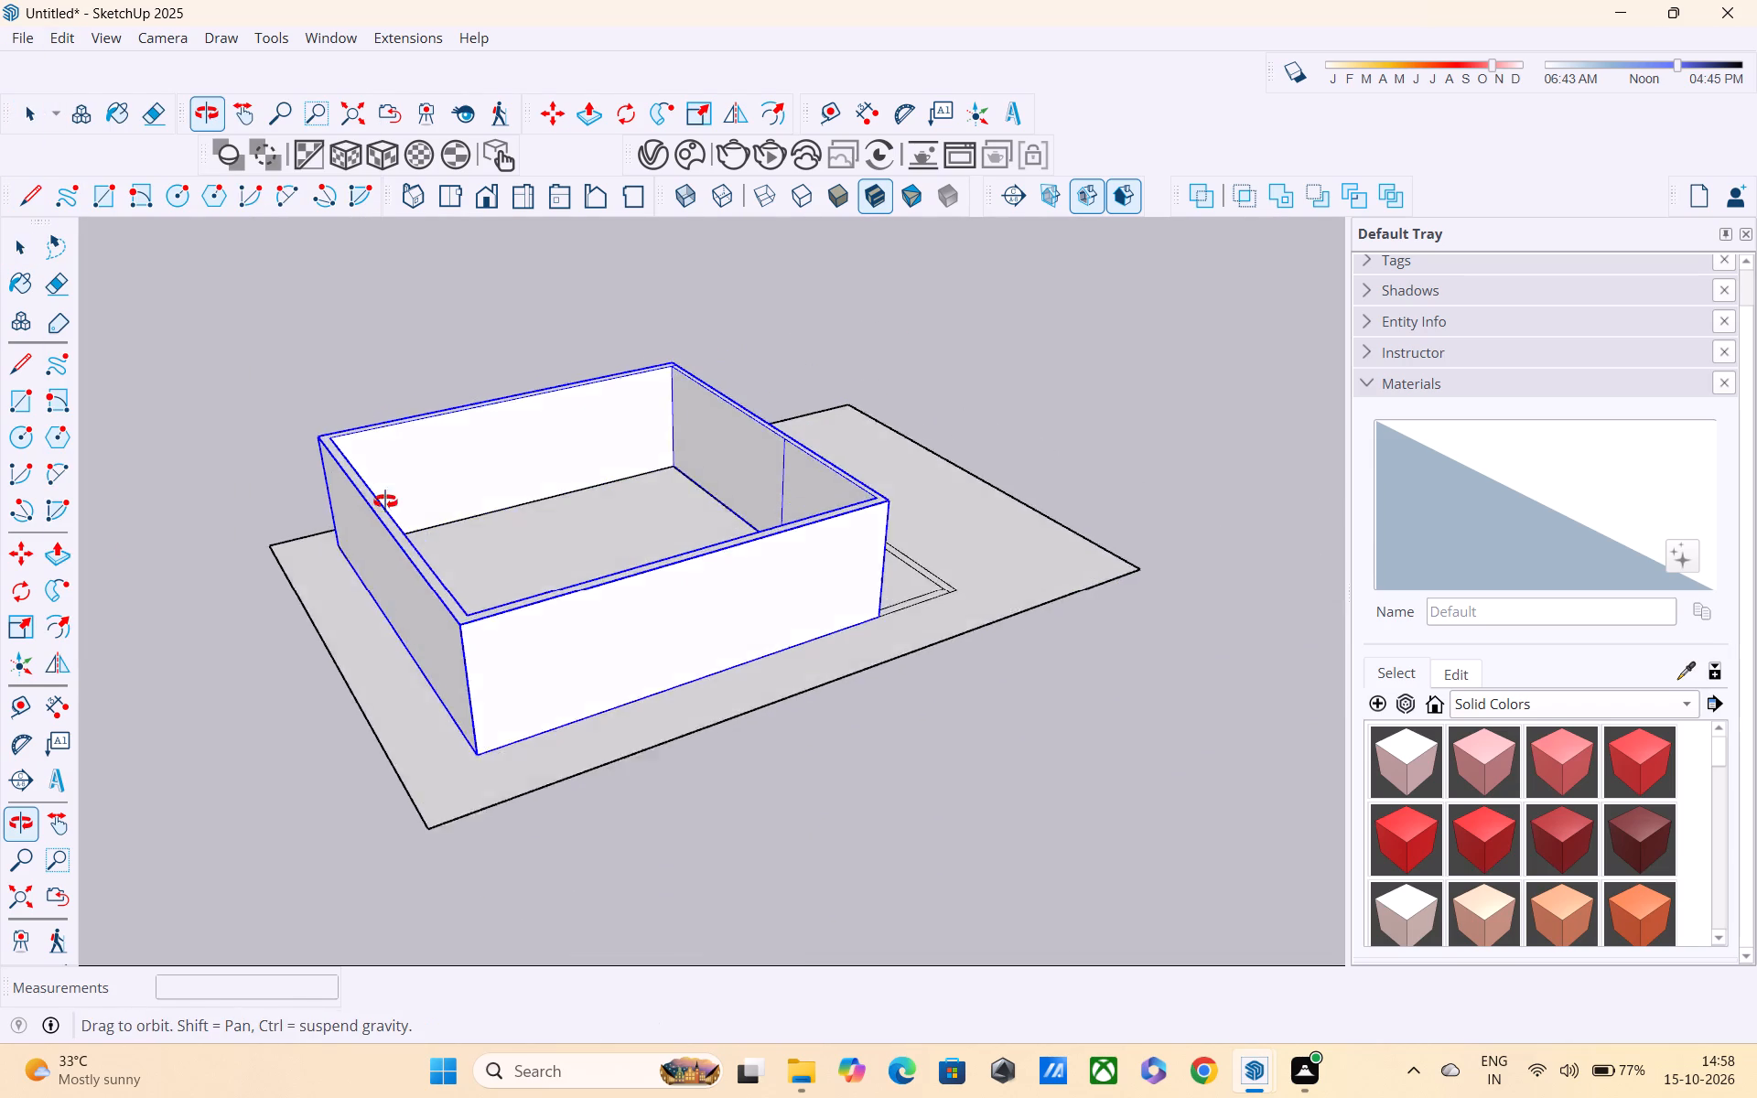
middle_click_drag(385, 501, 0, 493)
scroll(125, 511, "down", 4)
middle_click_drag(962, 439, 449, 452)
scroll(356, 447, "up", 1)
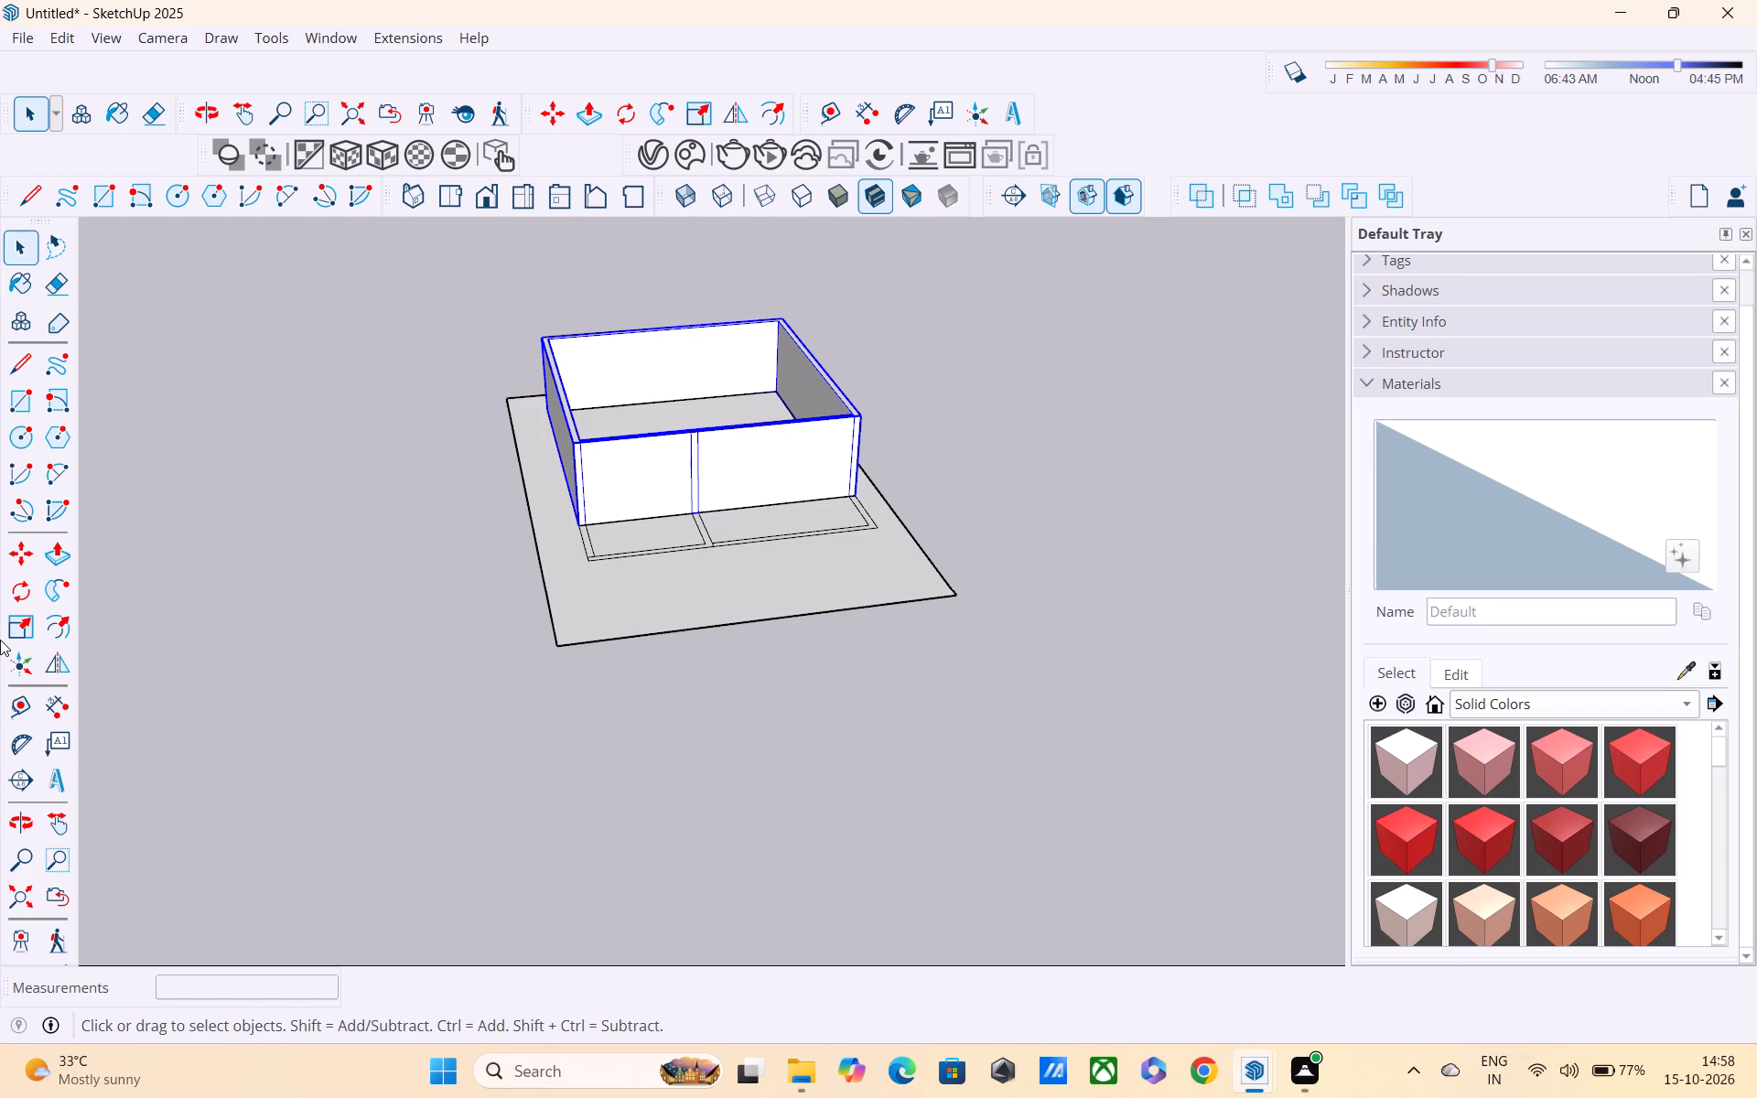
scroll(0, 655, "down", 3)
middle_click_drag(642, 582, 587, 730)
scroll(699, 530, "up", 4)
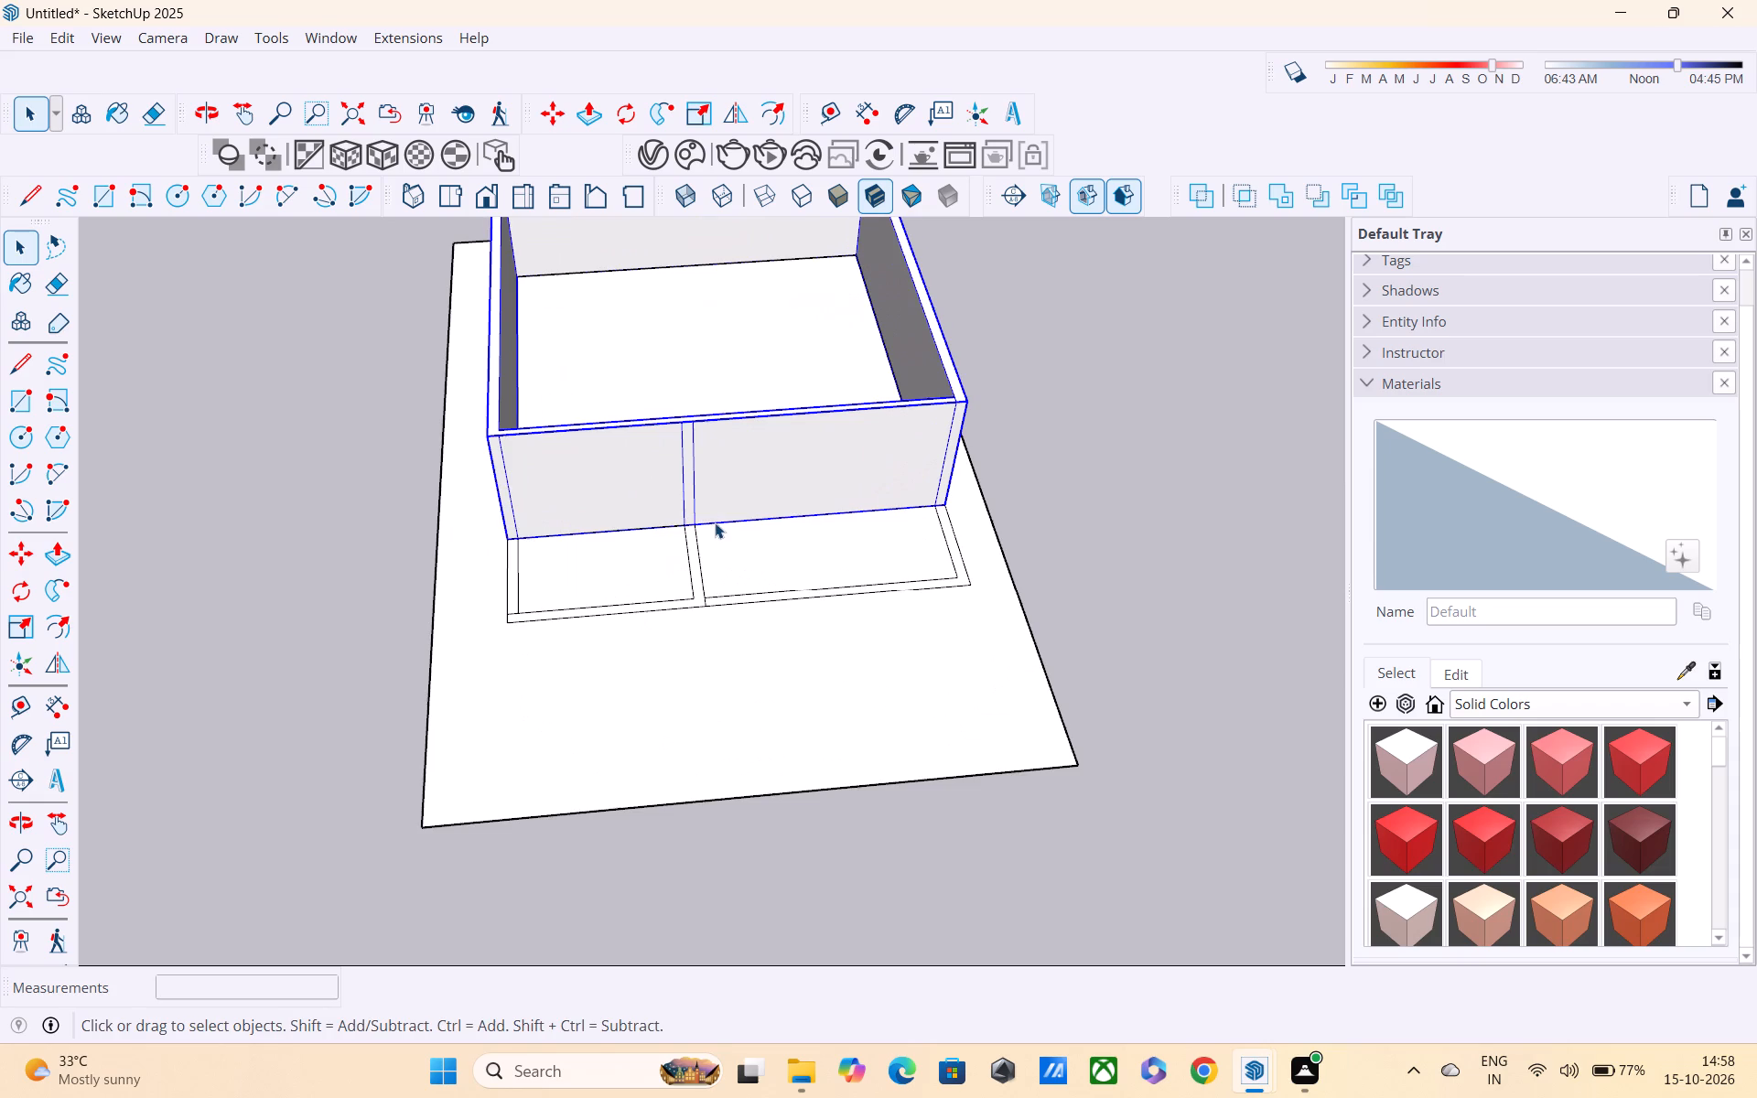
middle_click_drag(713, 522, 692, 434)
scroll(692, 435, "up", 10)
middle_click_drag(628, 607, 630, 487)
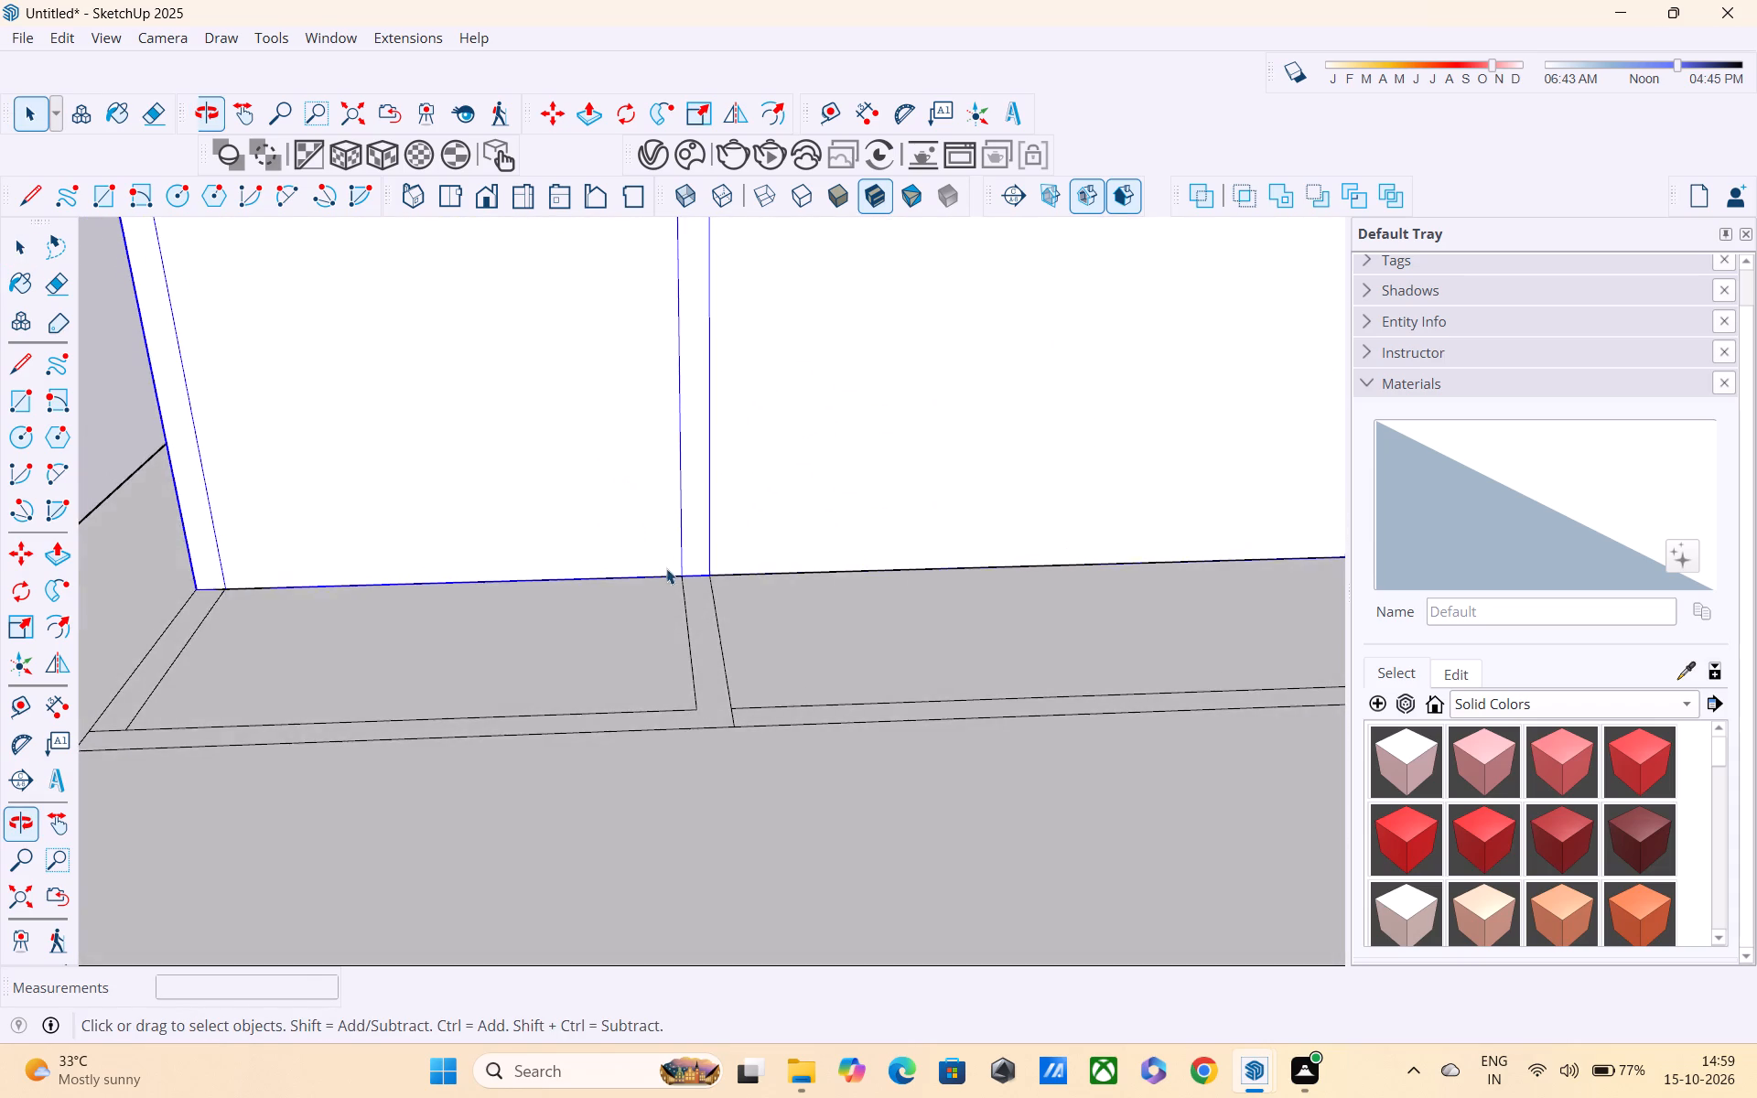
scroll(666, 568, "down", 3)
middle_click_drag(652, 625, 652, 502)
scroll(652, 502, "down", 1)
middle_click_drag(652, 509, 643, 602)
scroll(663, 528, "up", 1)
scroll(643, 600, "down", 2)
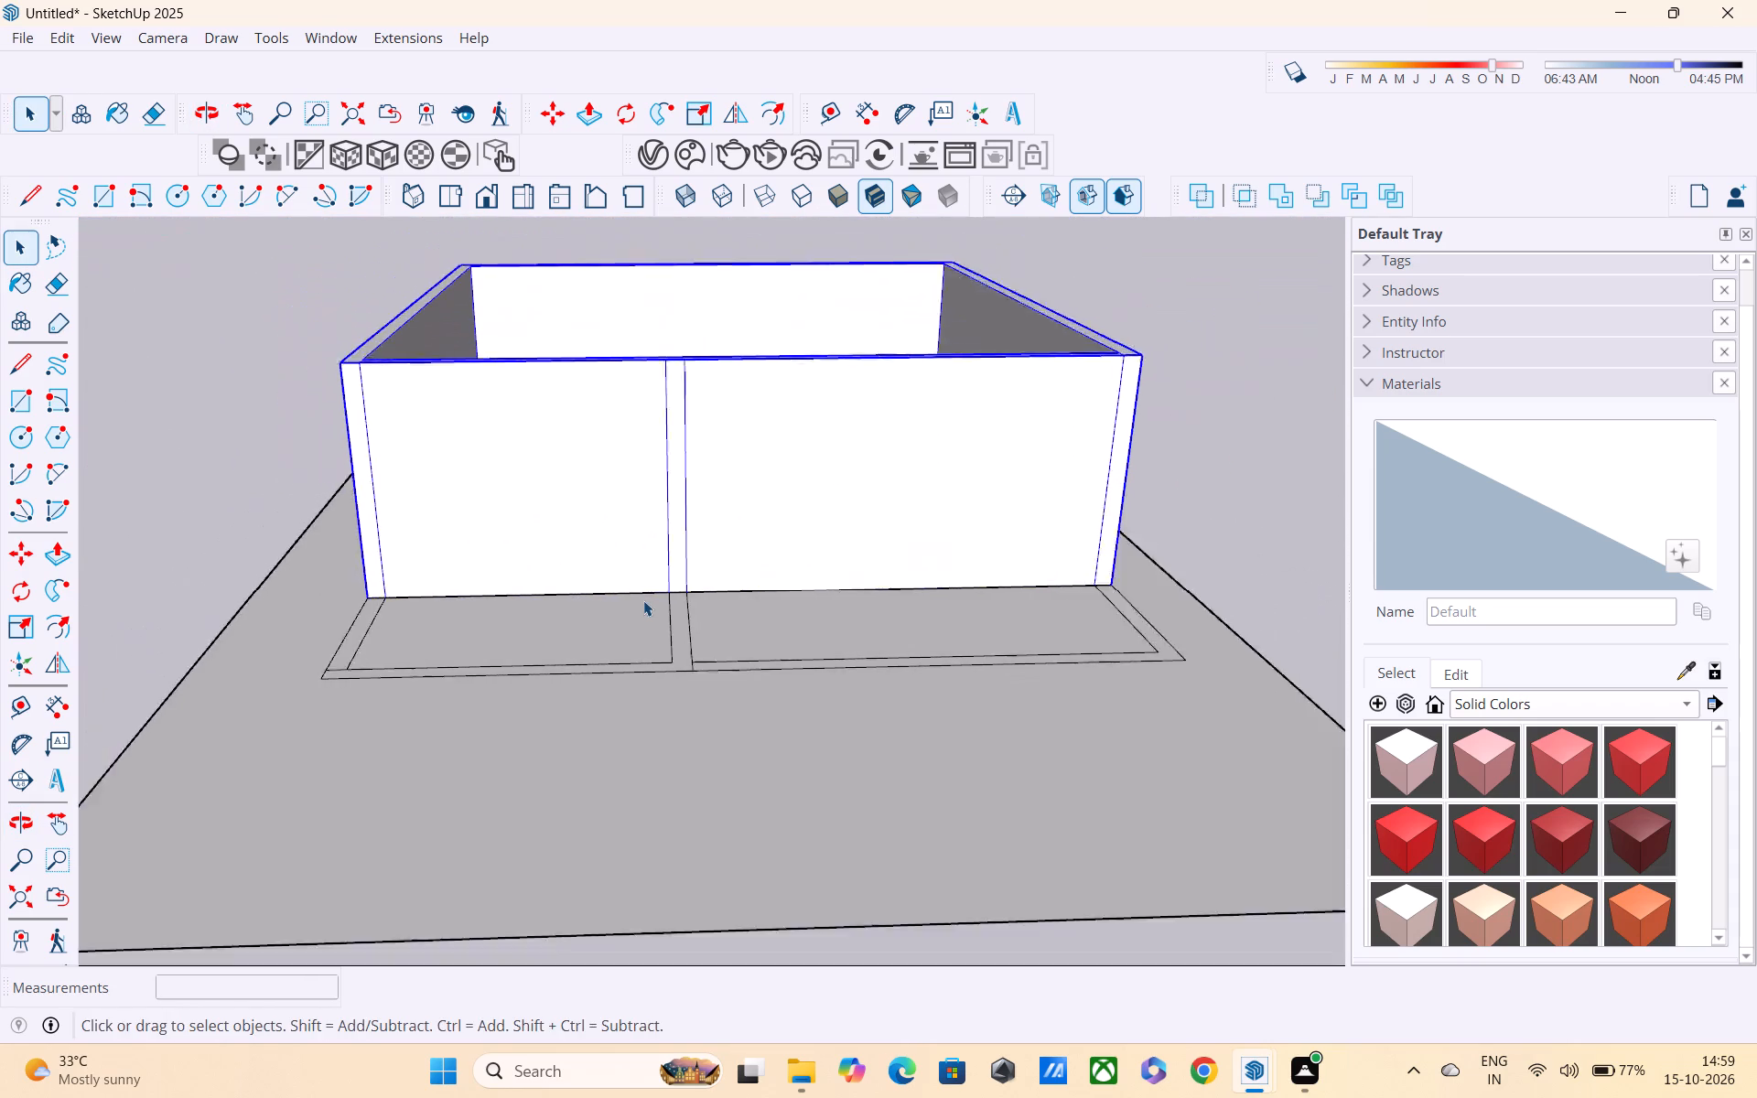
scroll(643, 600, "down", 2)
middle_click_drag(646, 630, 631, 604)
scroll(631, 603, "down", 6)
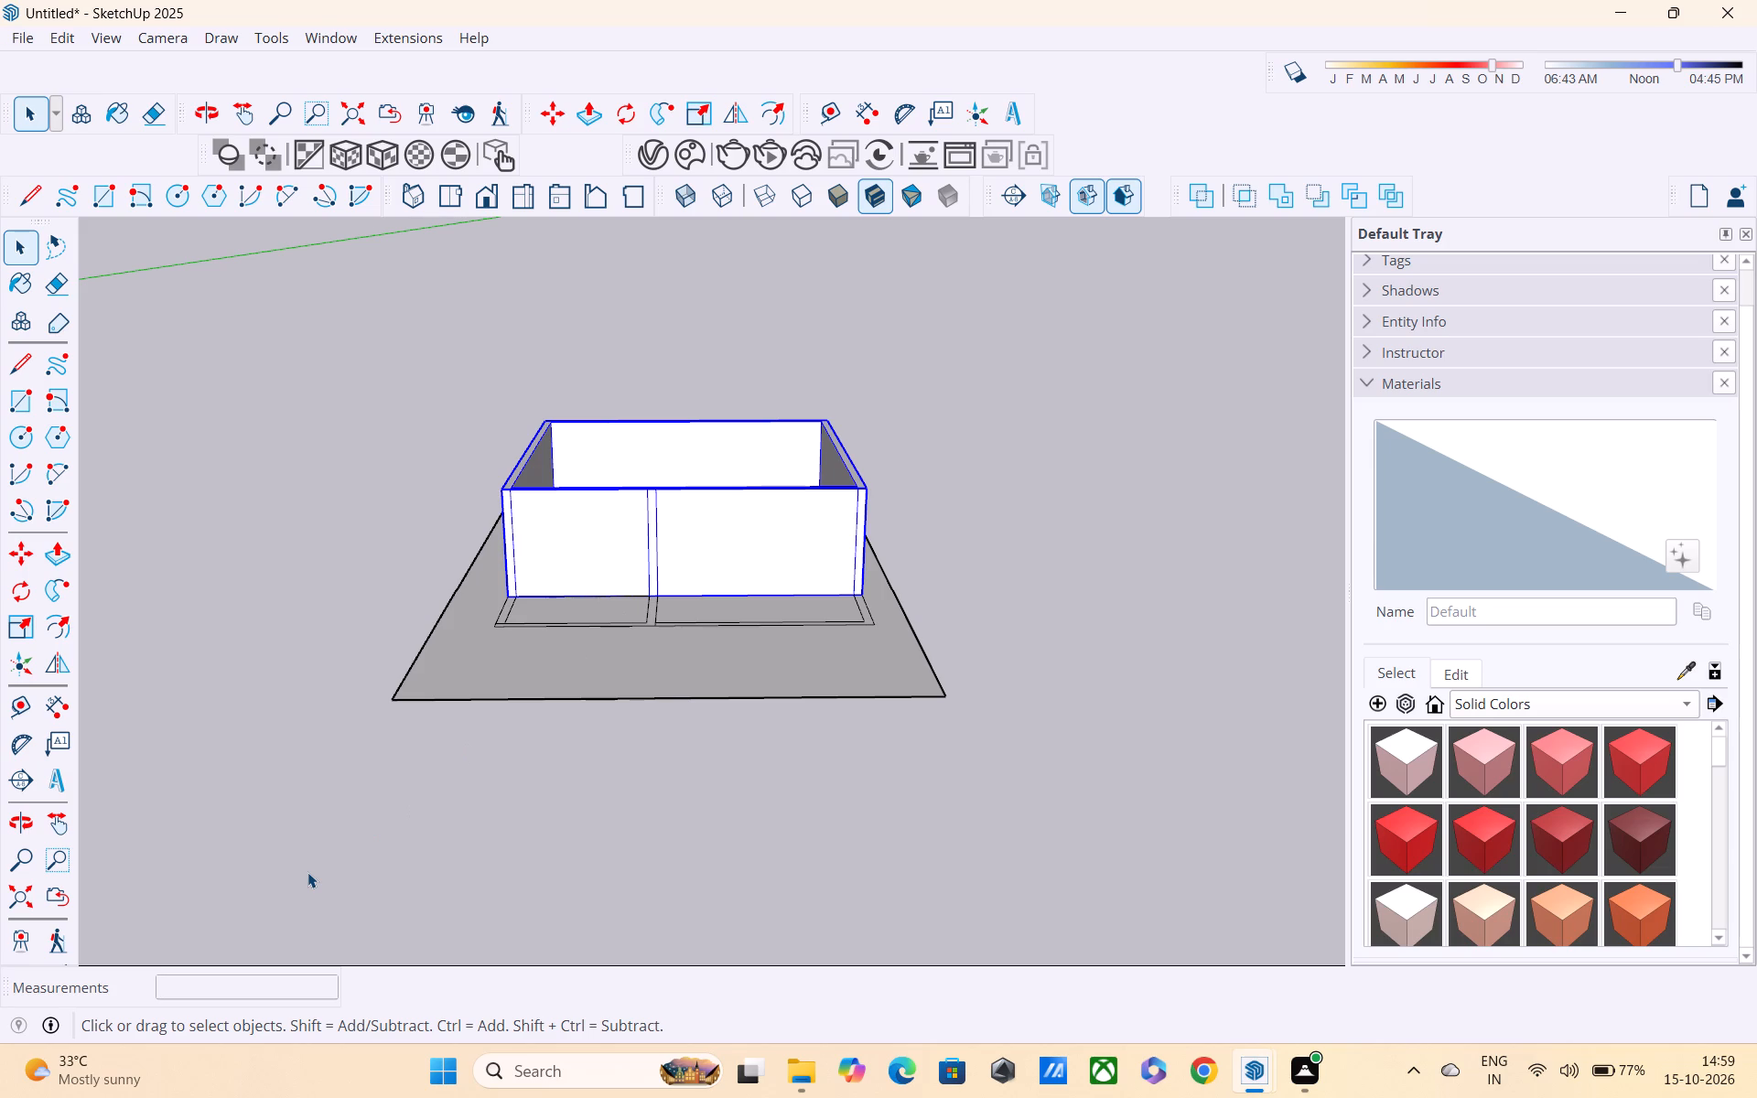
scroll(307, 872, "down", 1)
middle_click_drag(307, 872, 348, 975)
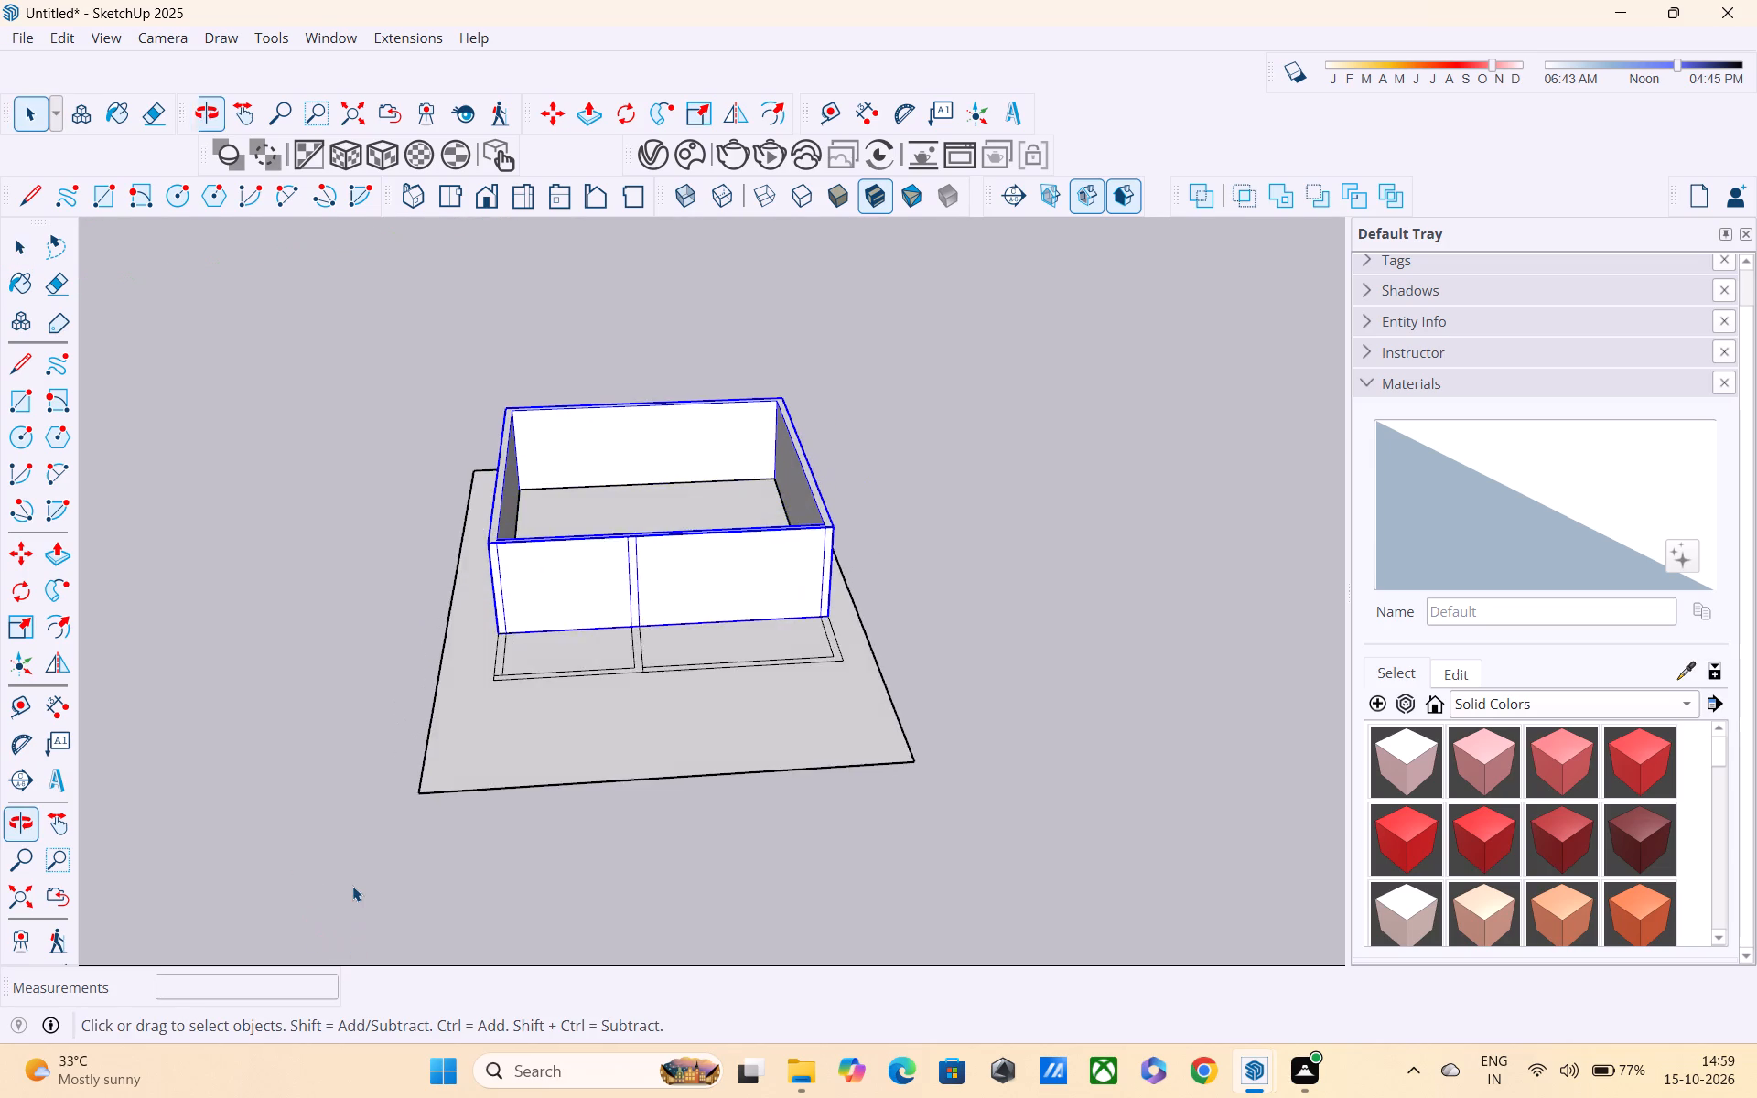
Copy the large room's wall group with Move, placing the copy about 78' 8" away, beside the plot.
scroll(352, 884, "down", 2)
key("space")
left_click(949, 618)
middle_click_drag(729, 628, 734, 641)
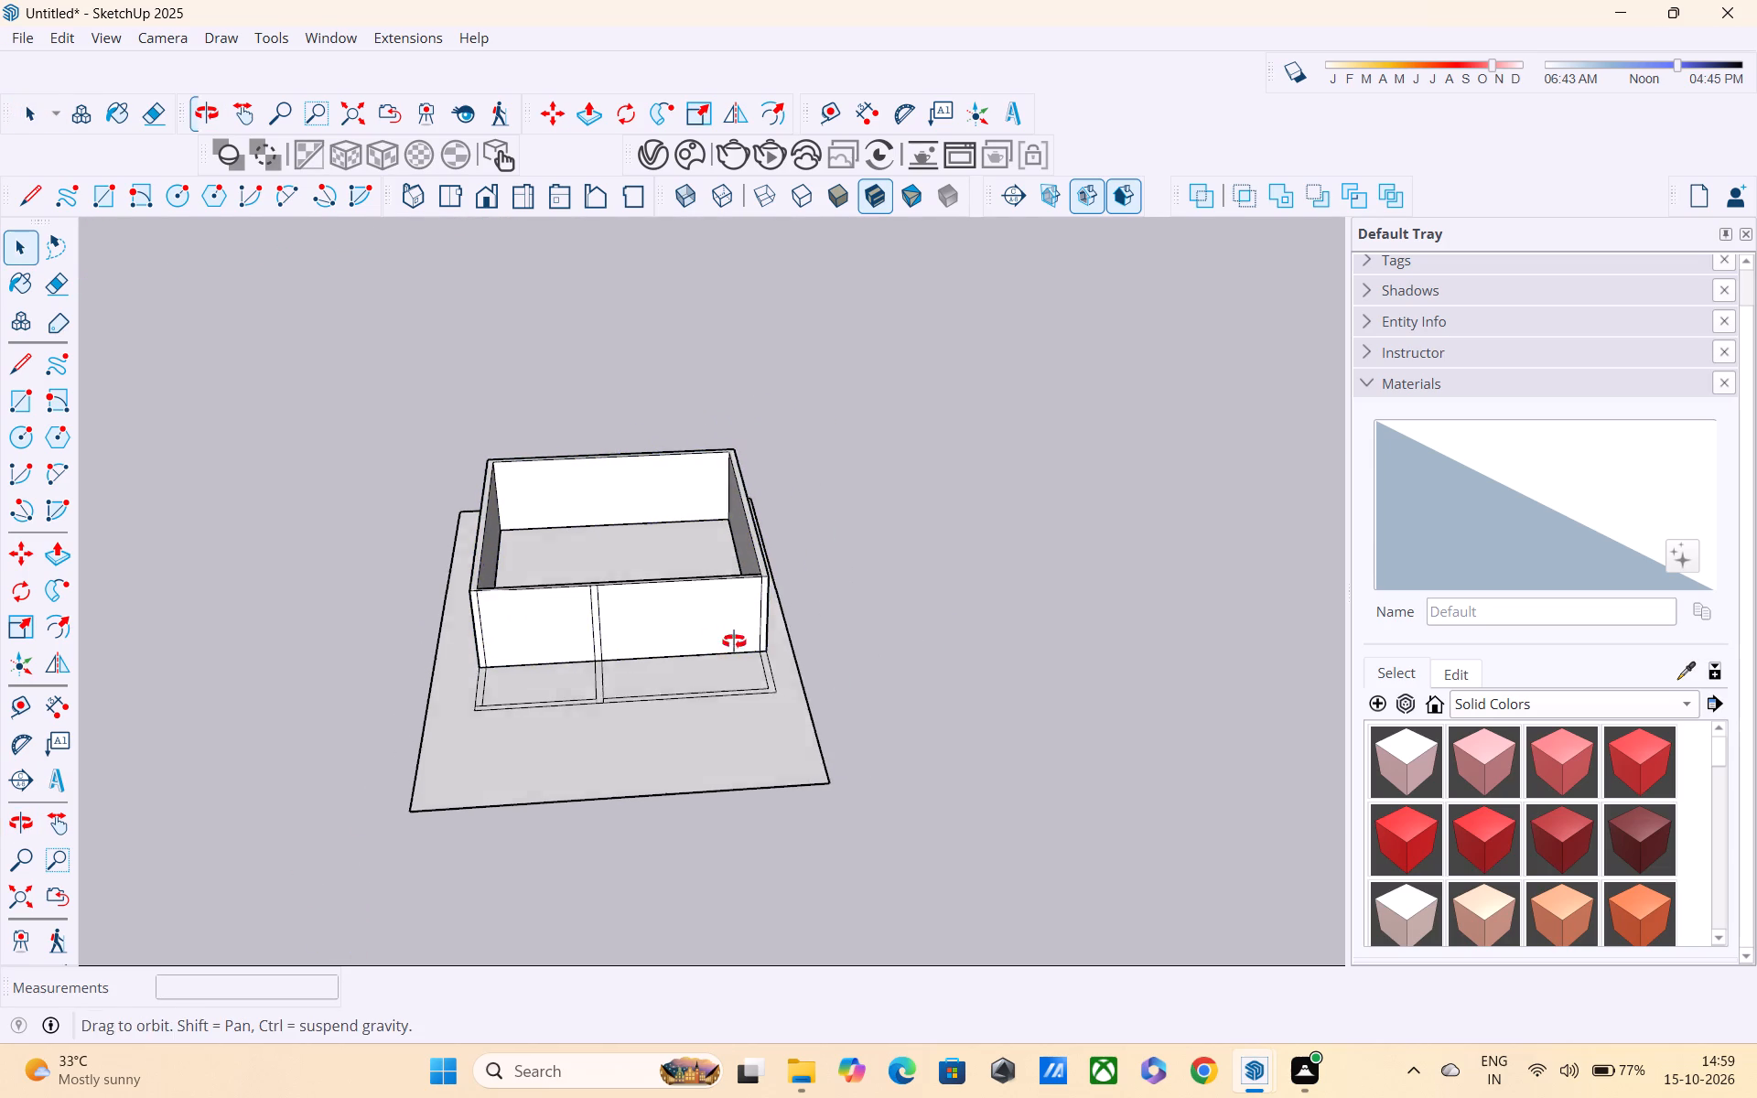
middle_click_drag(734, 641, 733, 648)
scroll(706, 638, "up", 1)
left_click(692, 626)
key("m")
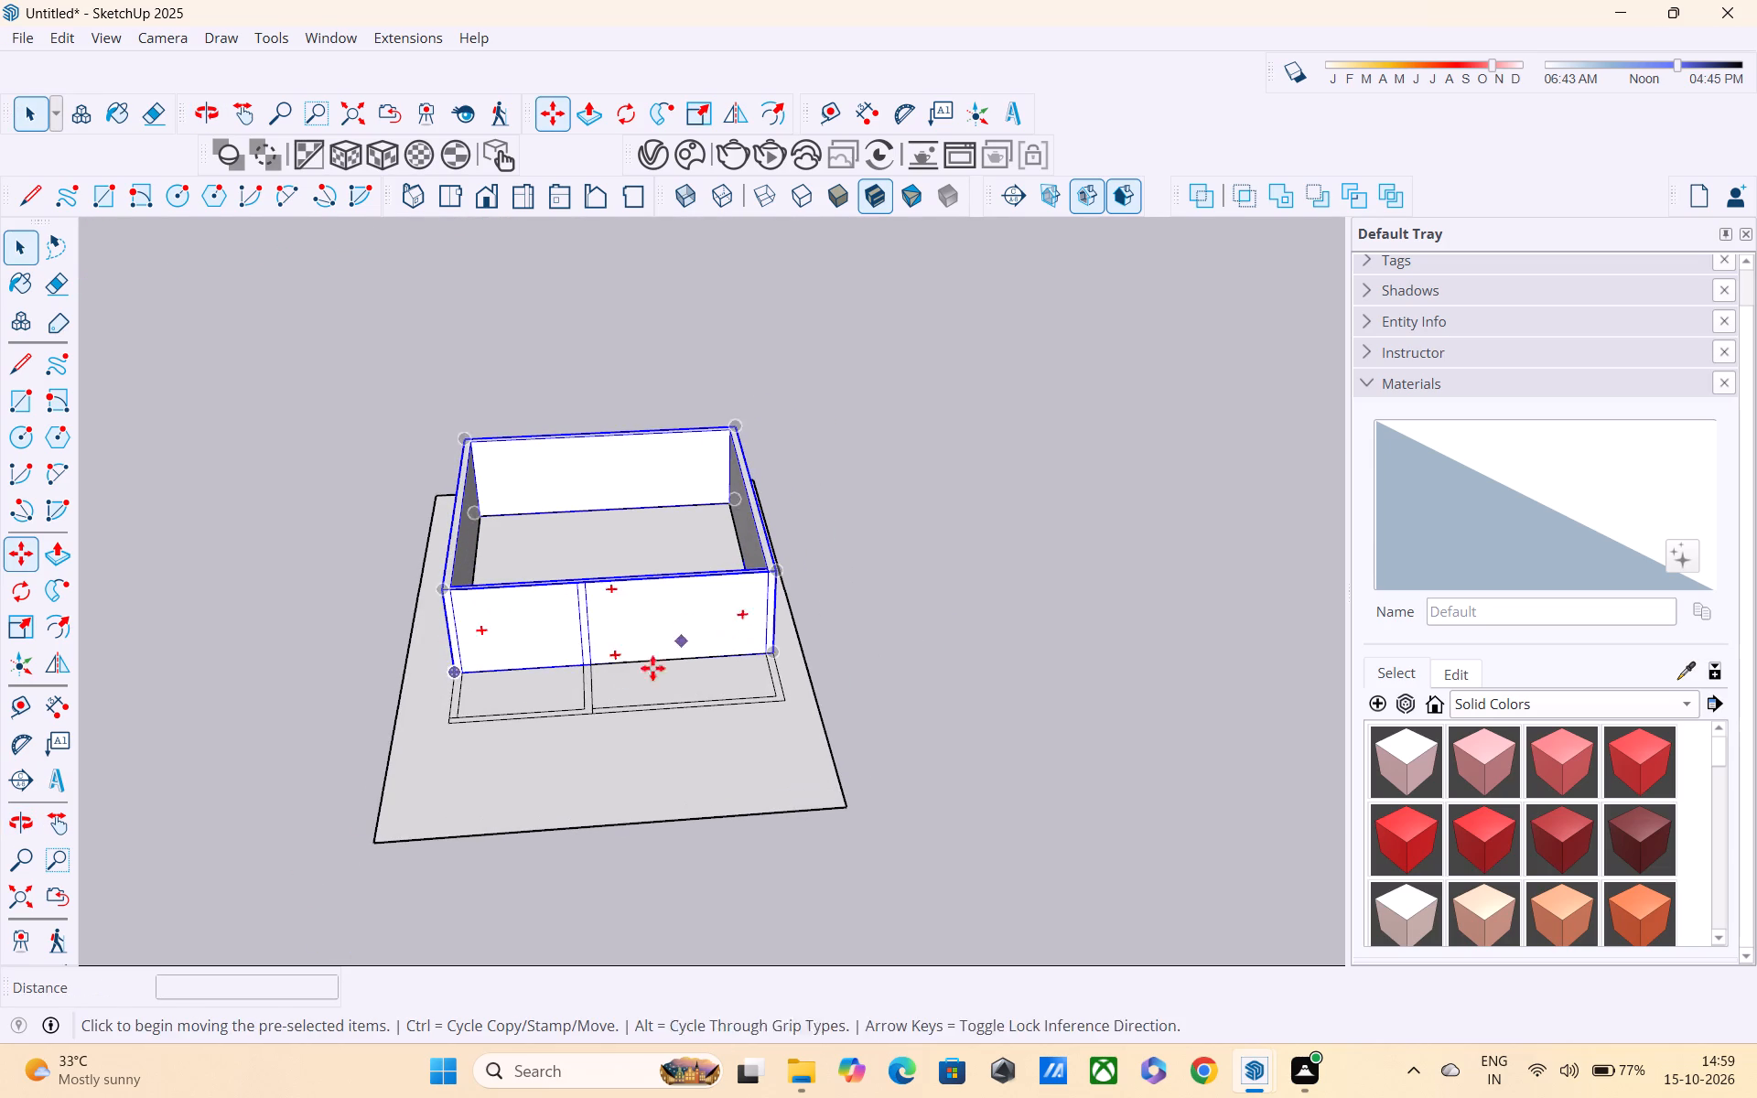
left_click(456, 671)
scroll(179, 650, "down", 4)
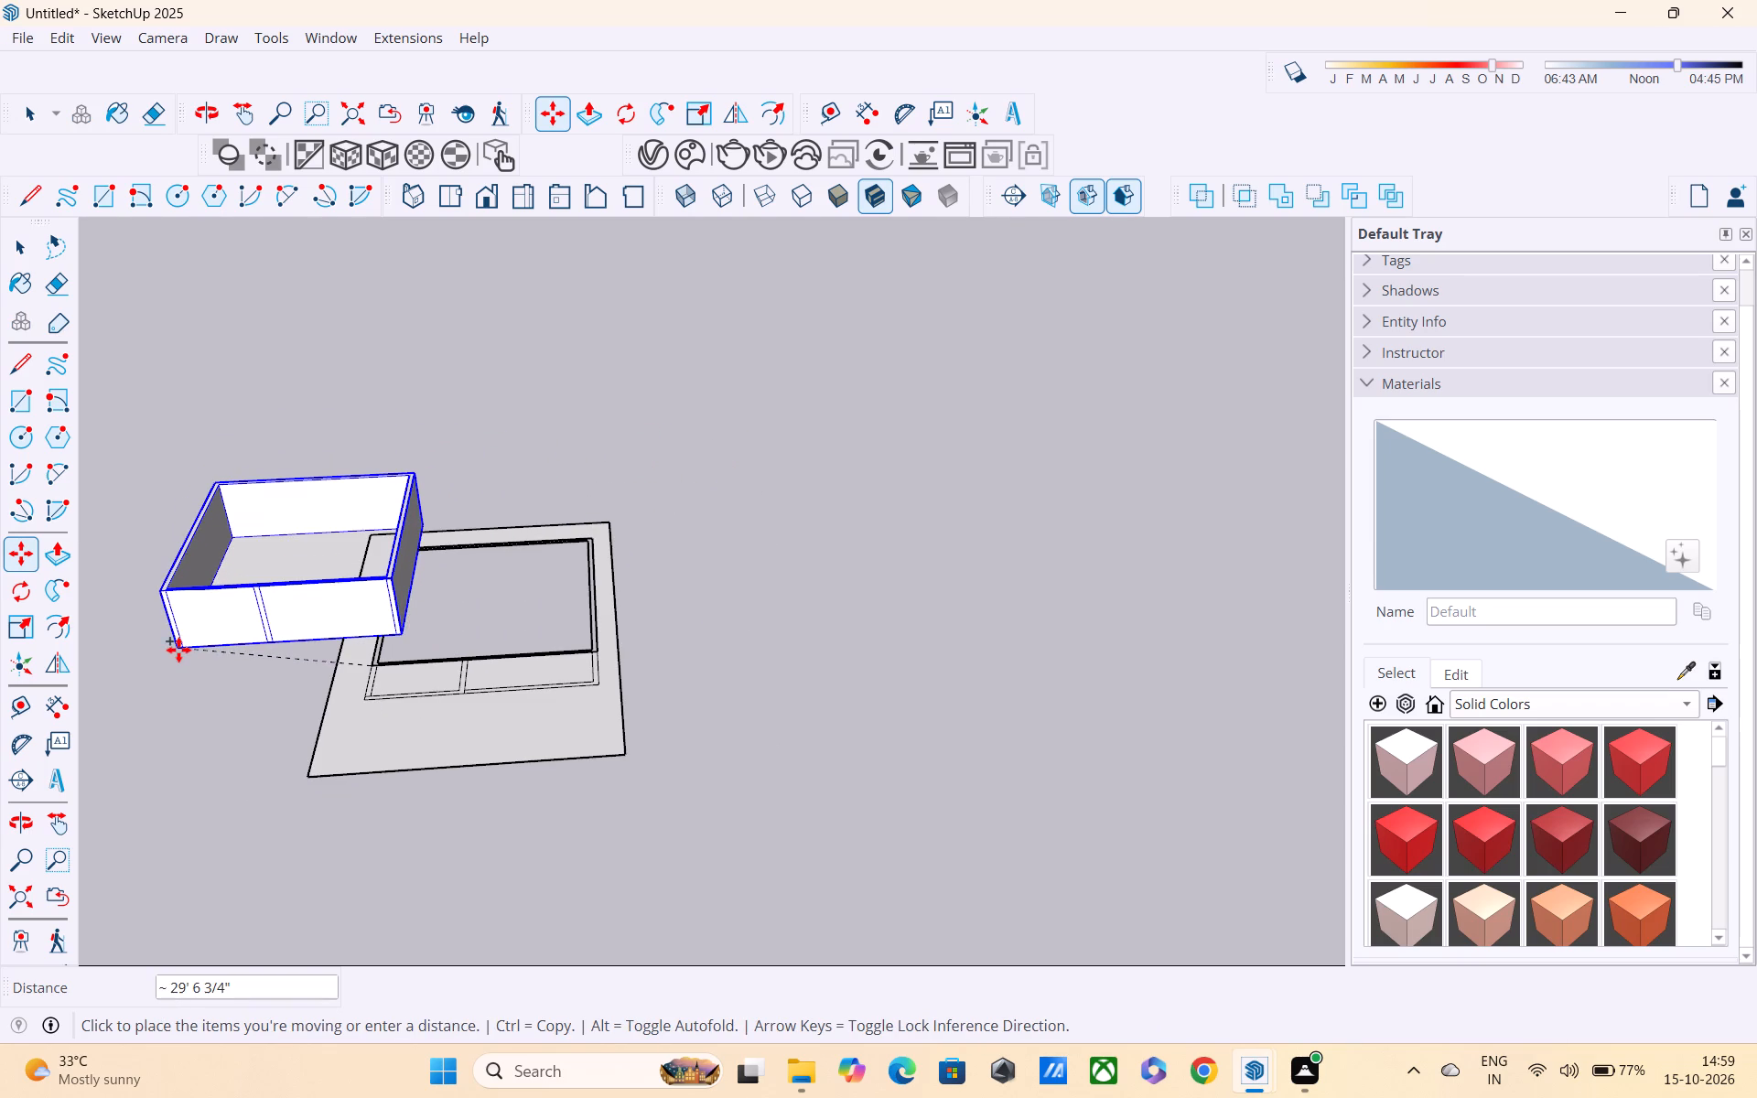
scroll(102, 662, "down", 1)
middle_click_drag(117, 670, 320, 668)
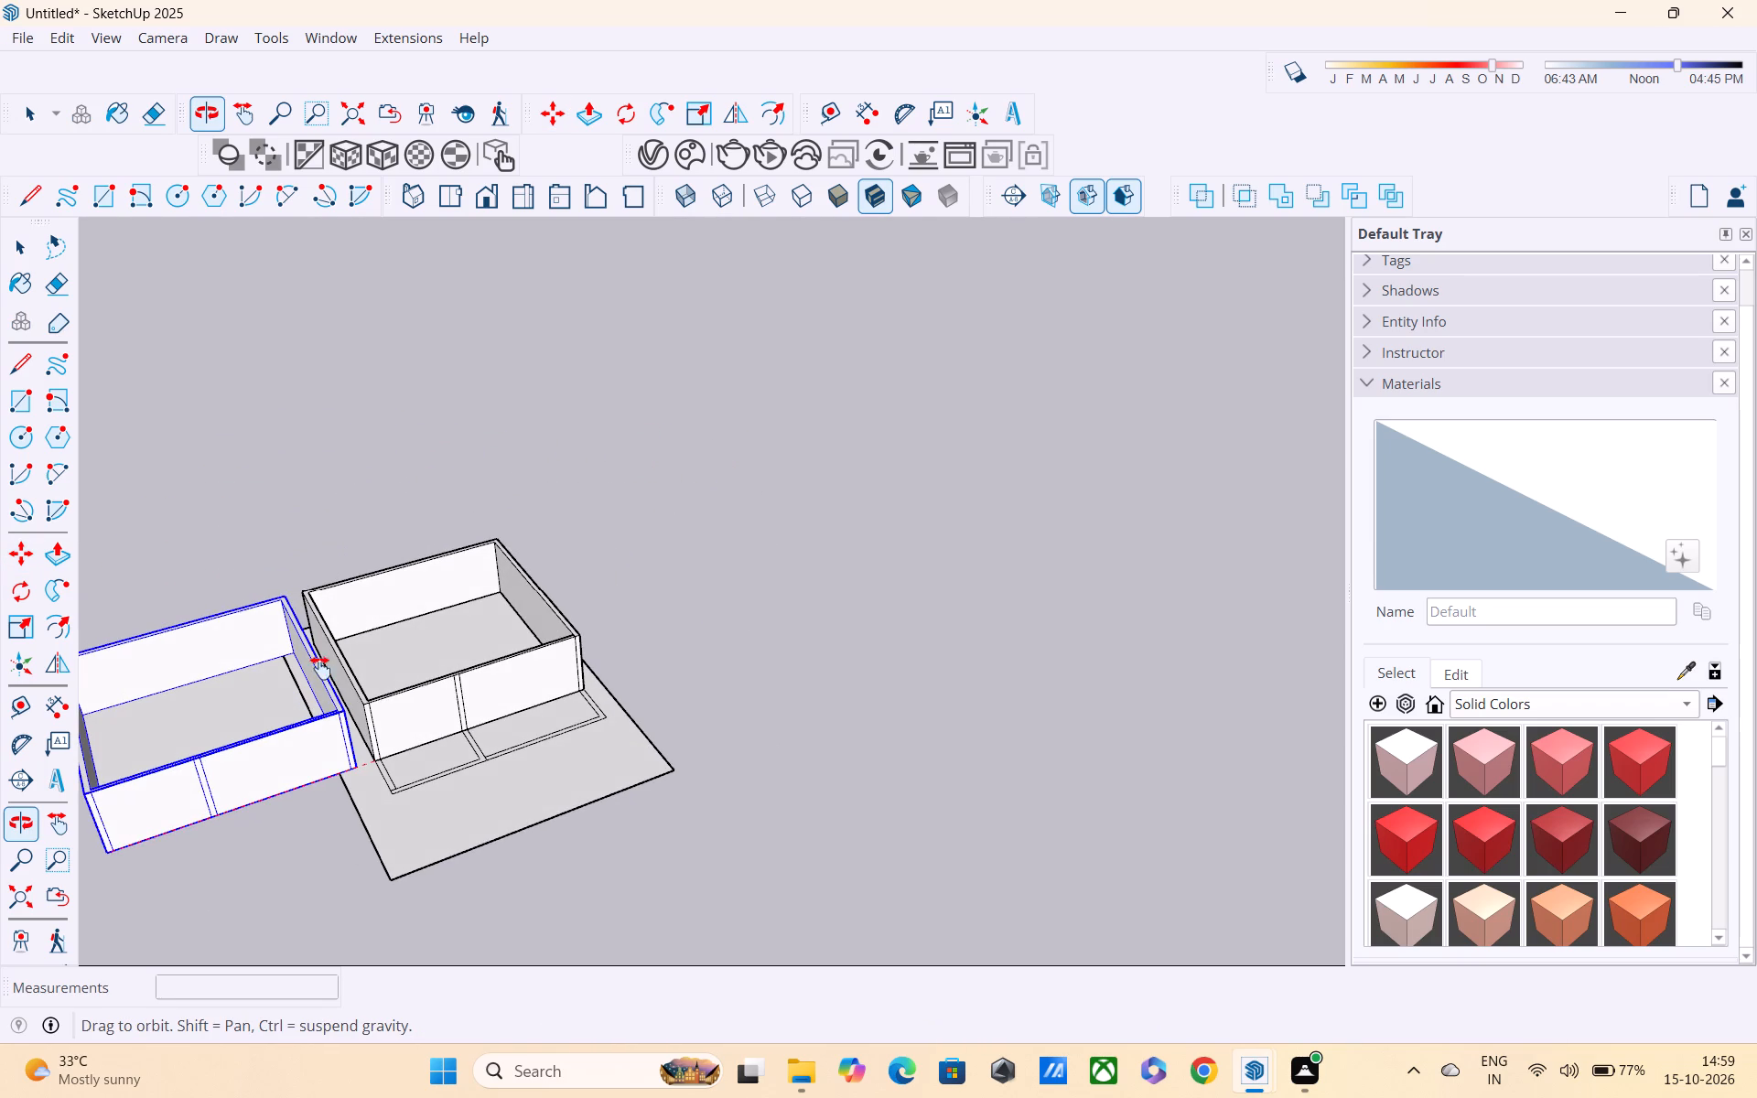
middle_click_drag(320, 668, 446, 432)
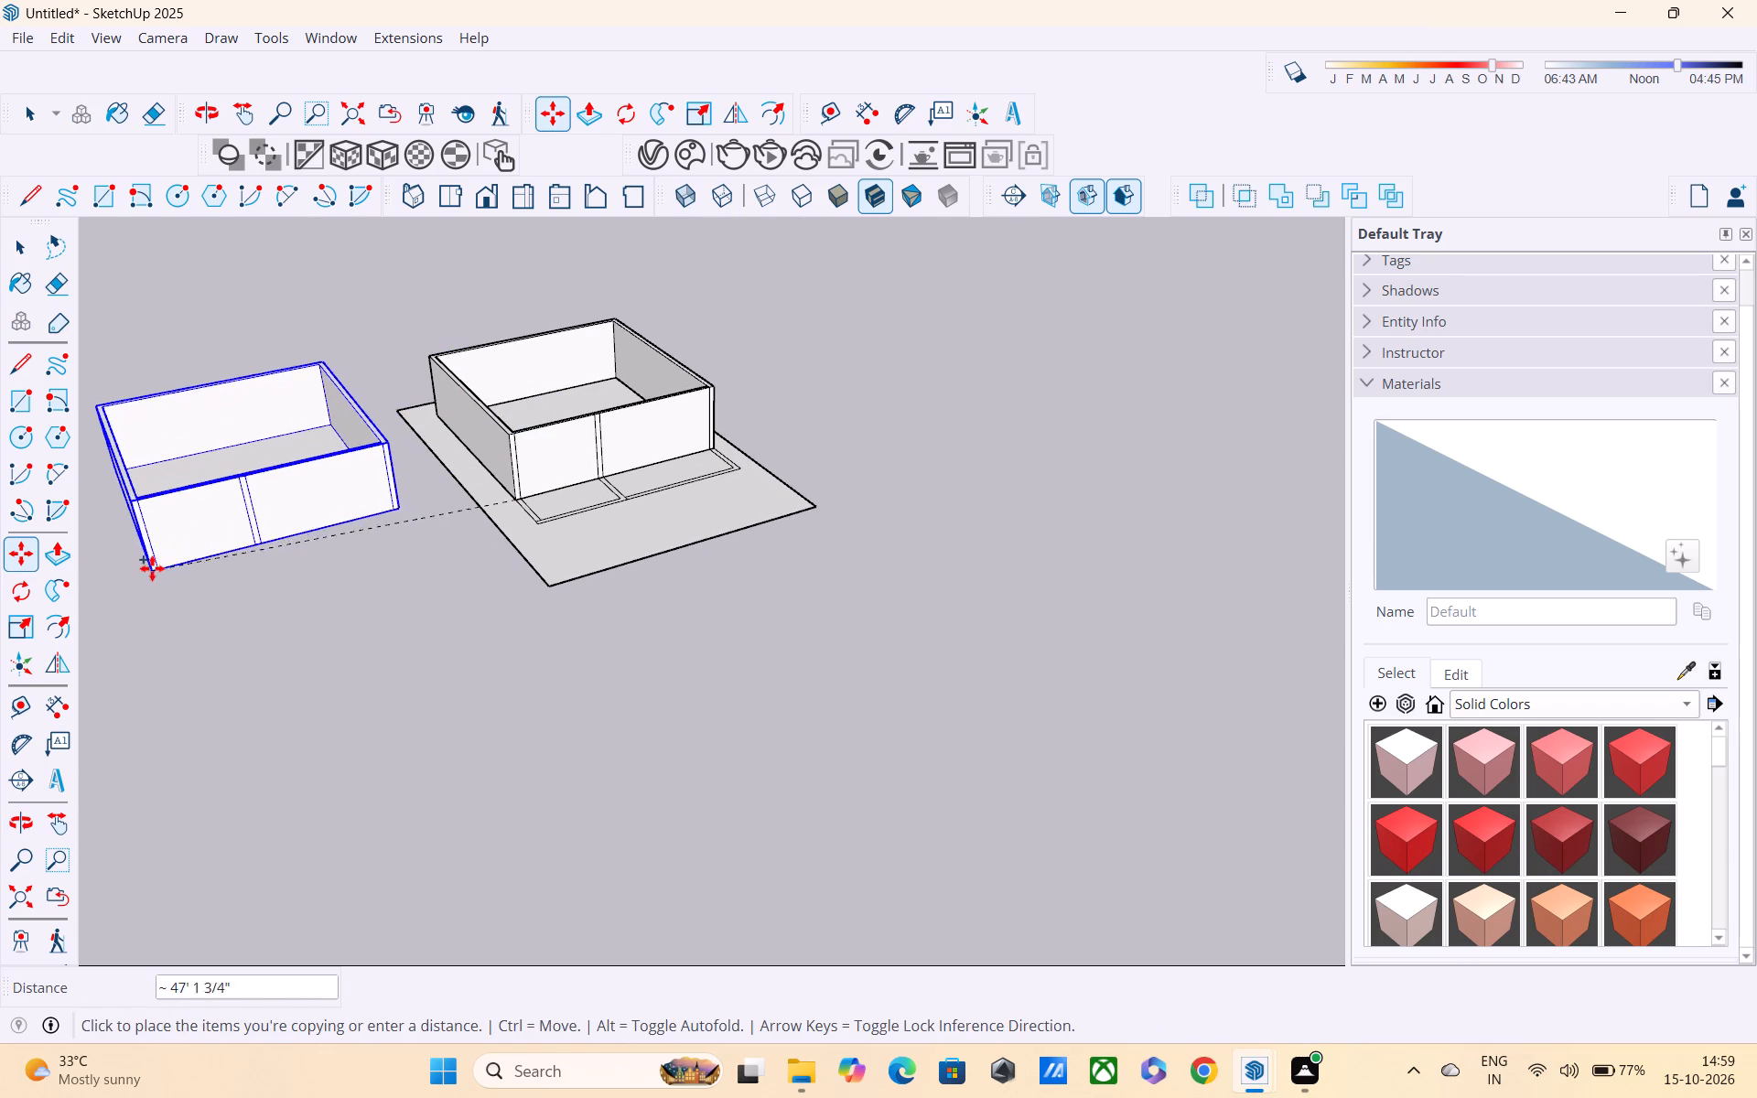
middle_click_drag(150, 551, 470, 428)
left_click(232, 533)
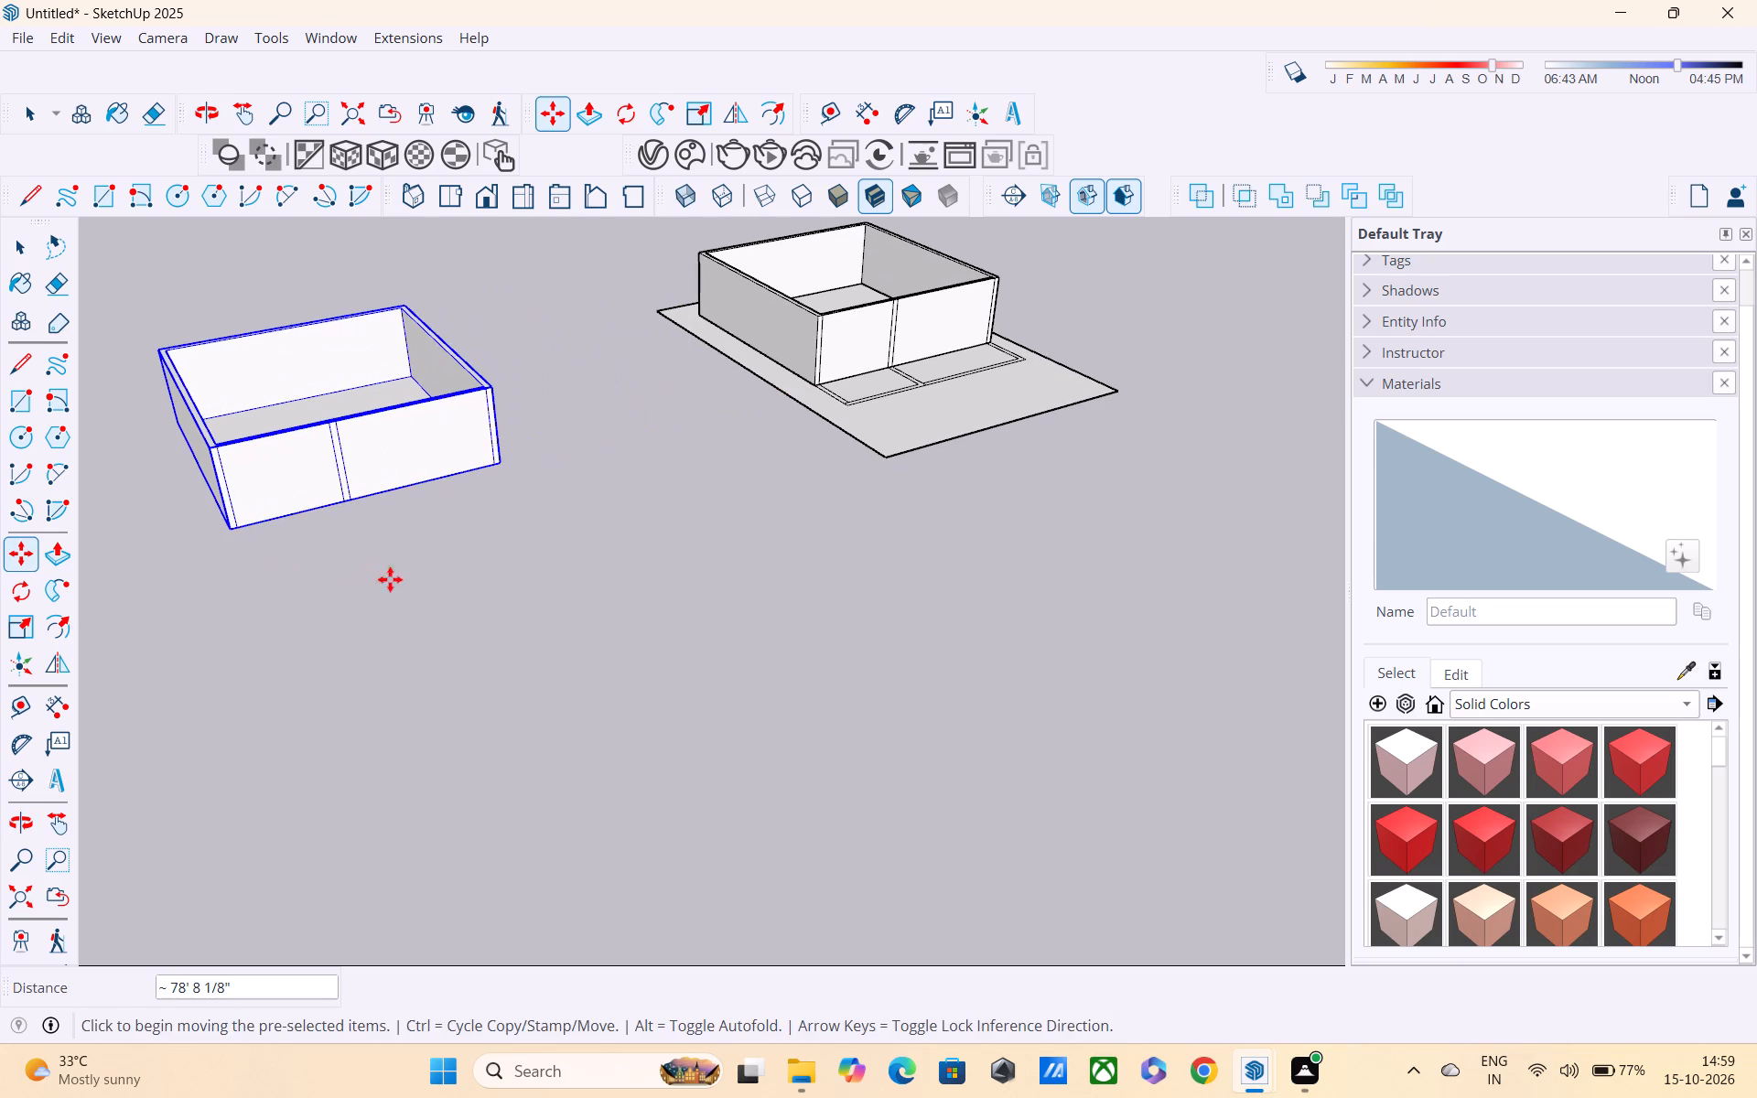
Deselect the copied wall group.
key("space")
left_click(451, 581)
left_click_drag(614, 496, 307, 685)
scroll(364, 632, "down", 3)
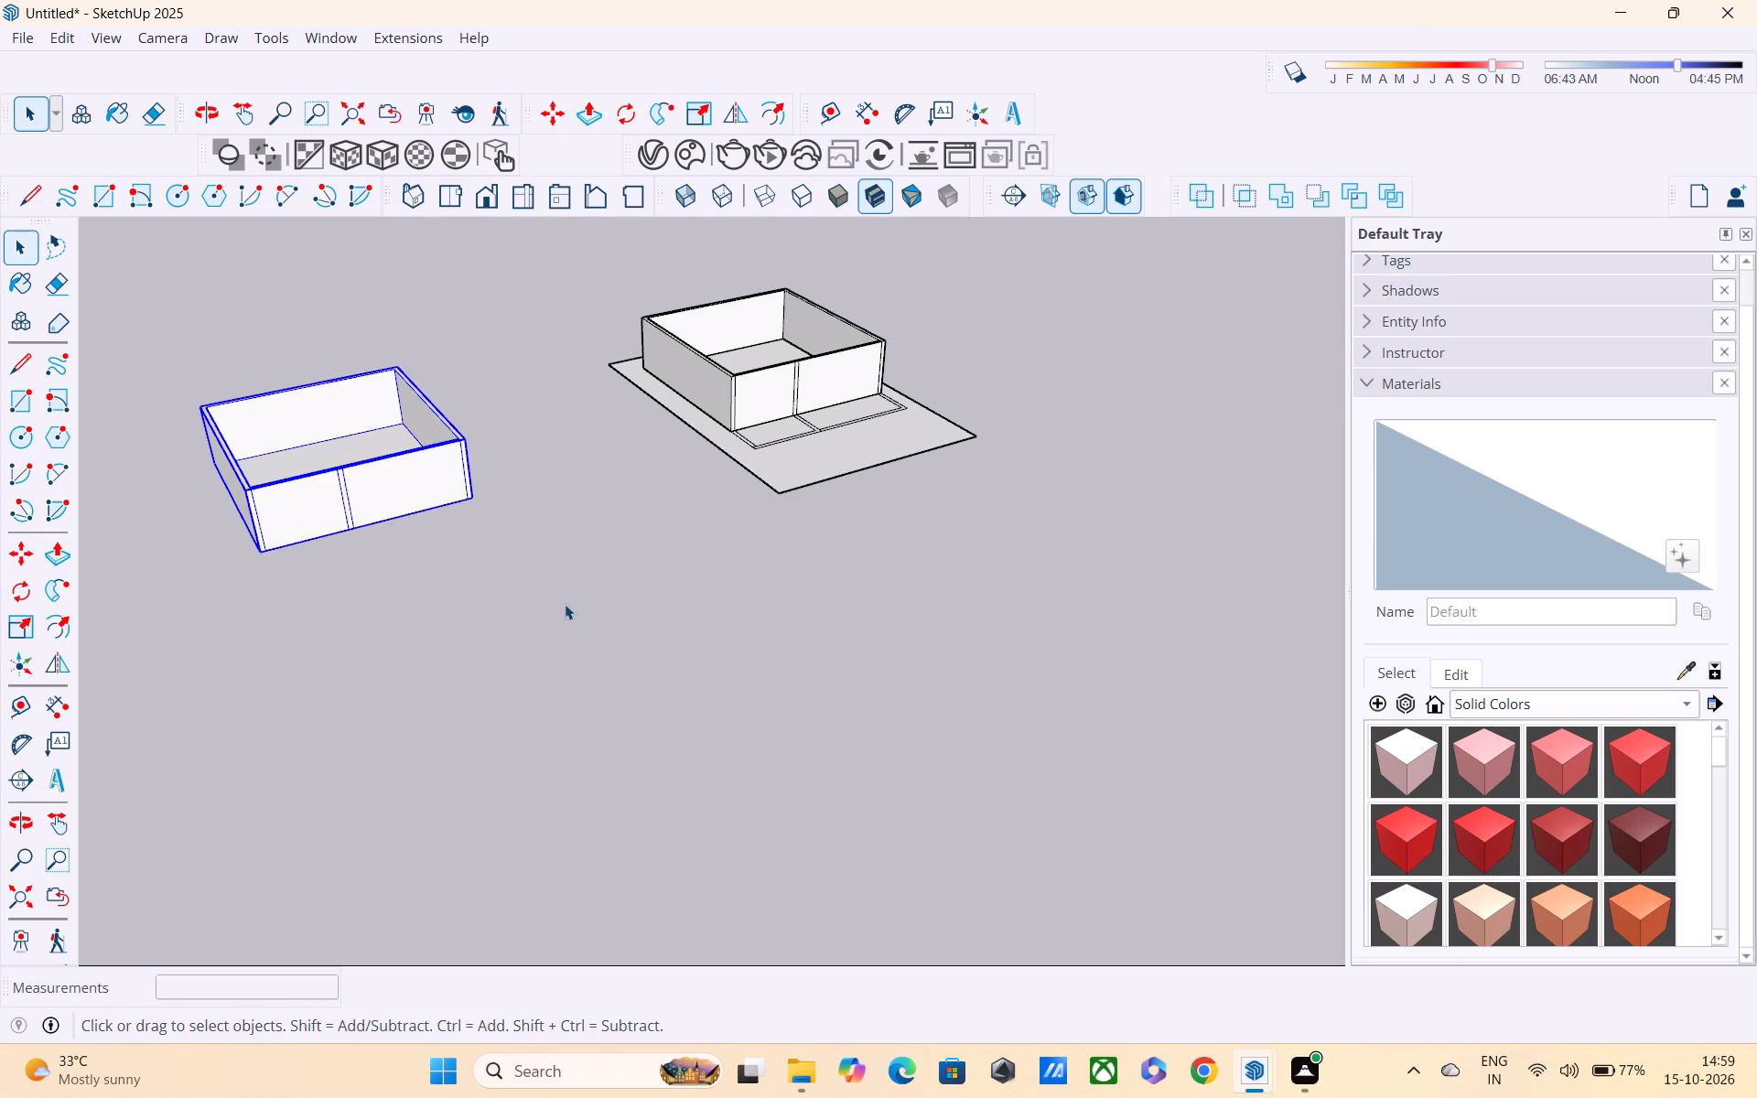
key("space")
key("space")
double_click(548, 599)
middle_click_drag(550, 597, 104, 716)
scroll(110, 713, "down", 1)
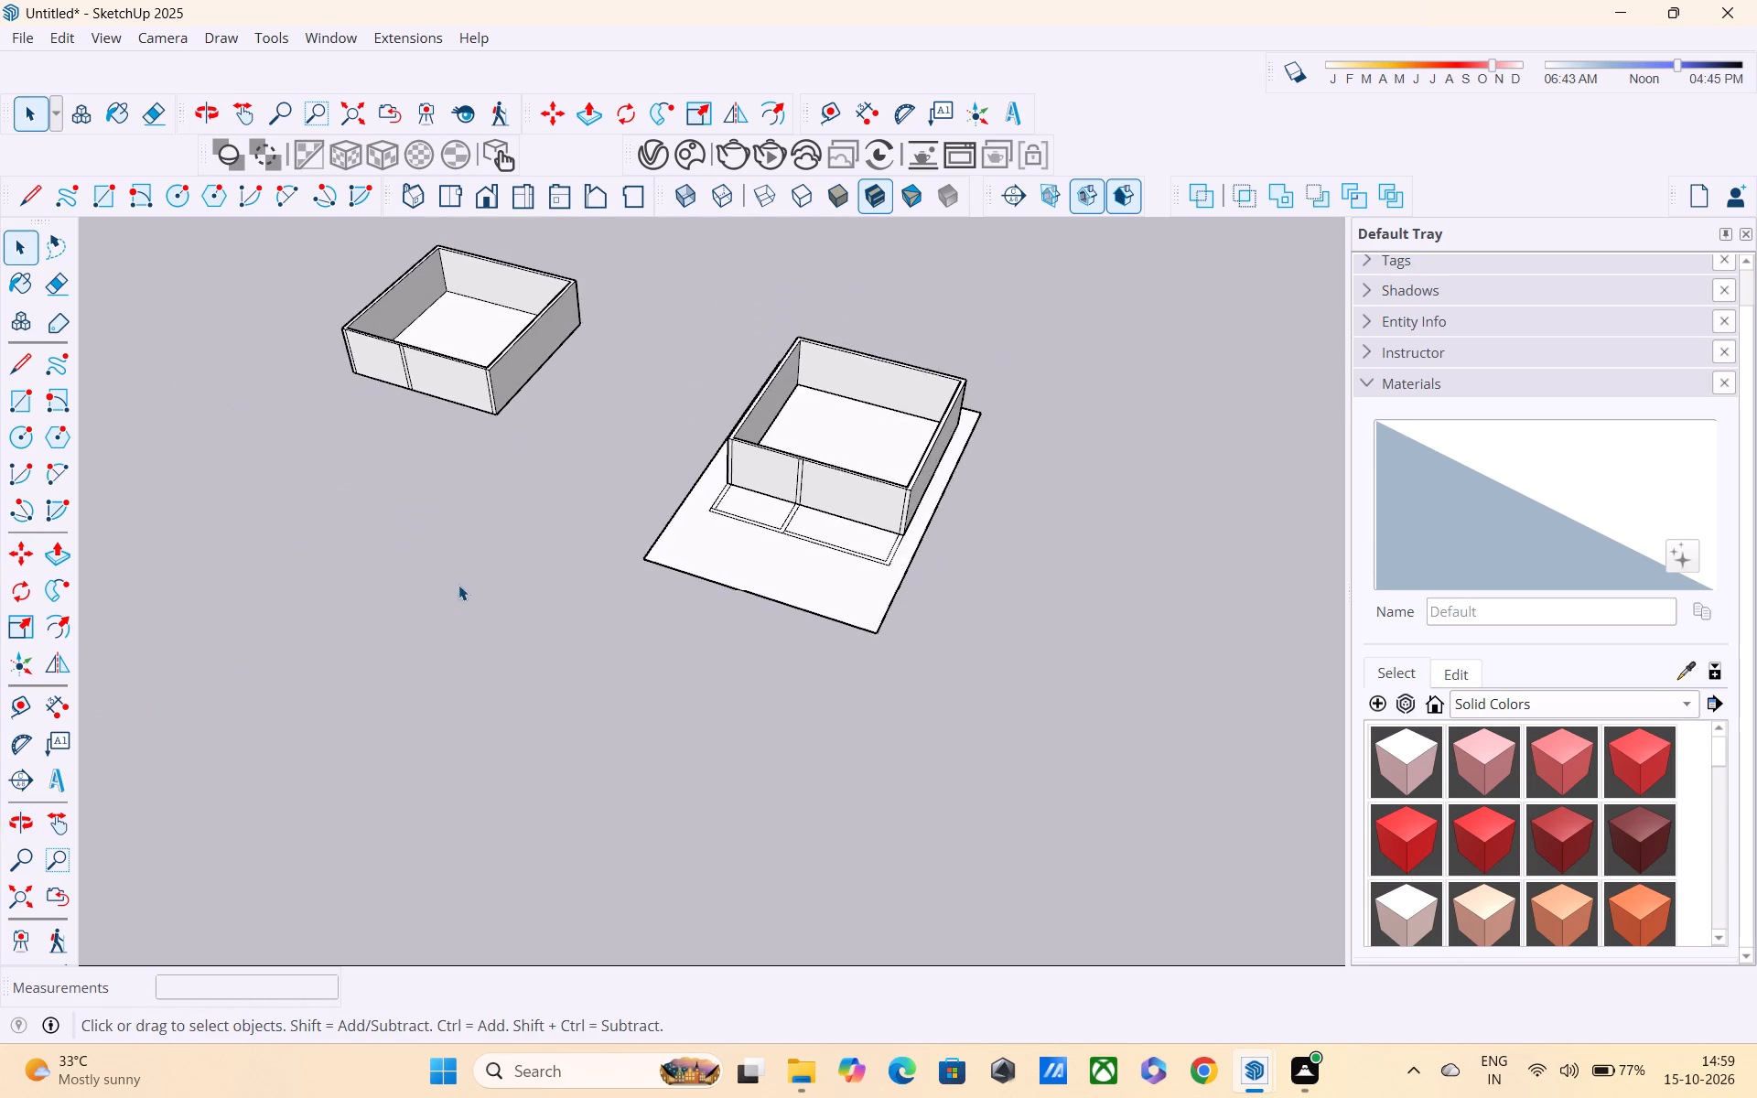
Examine the large room's walls on the plot and the copied wall group beside it, seen from above.
scroll(481, 570, "up", 3)
middle_click_drag(562, 565, 596, 485)
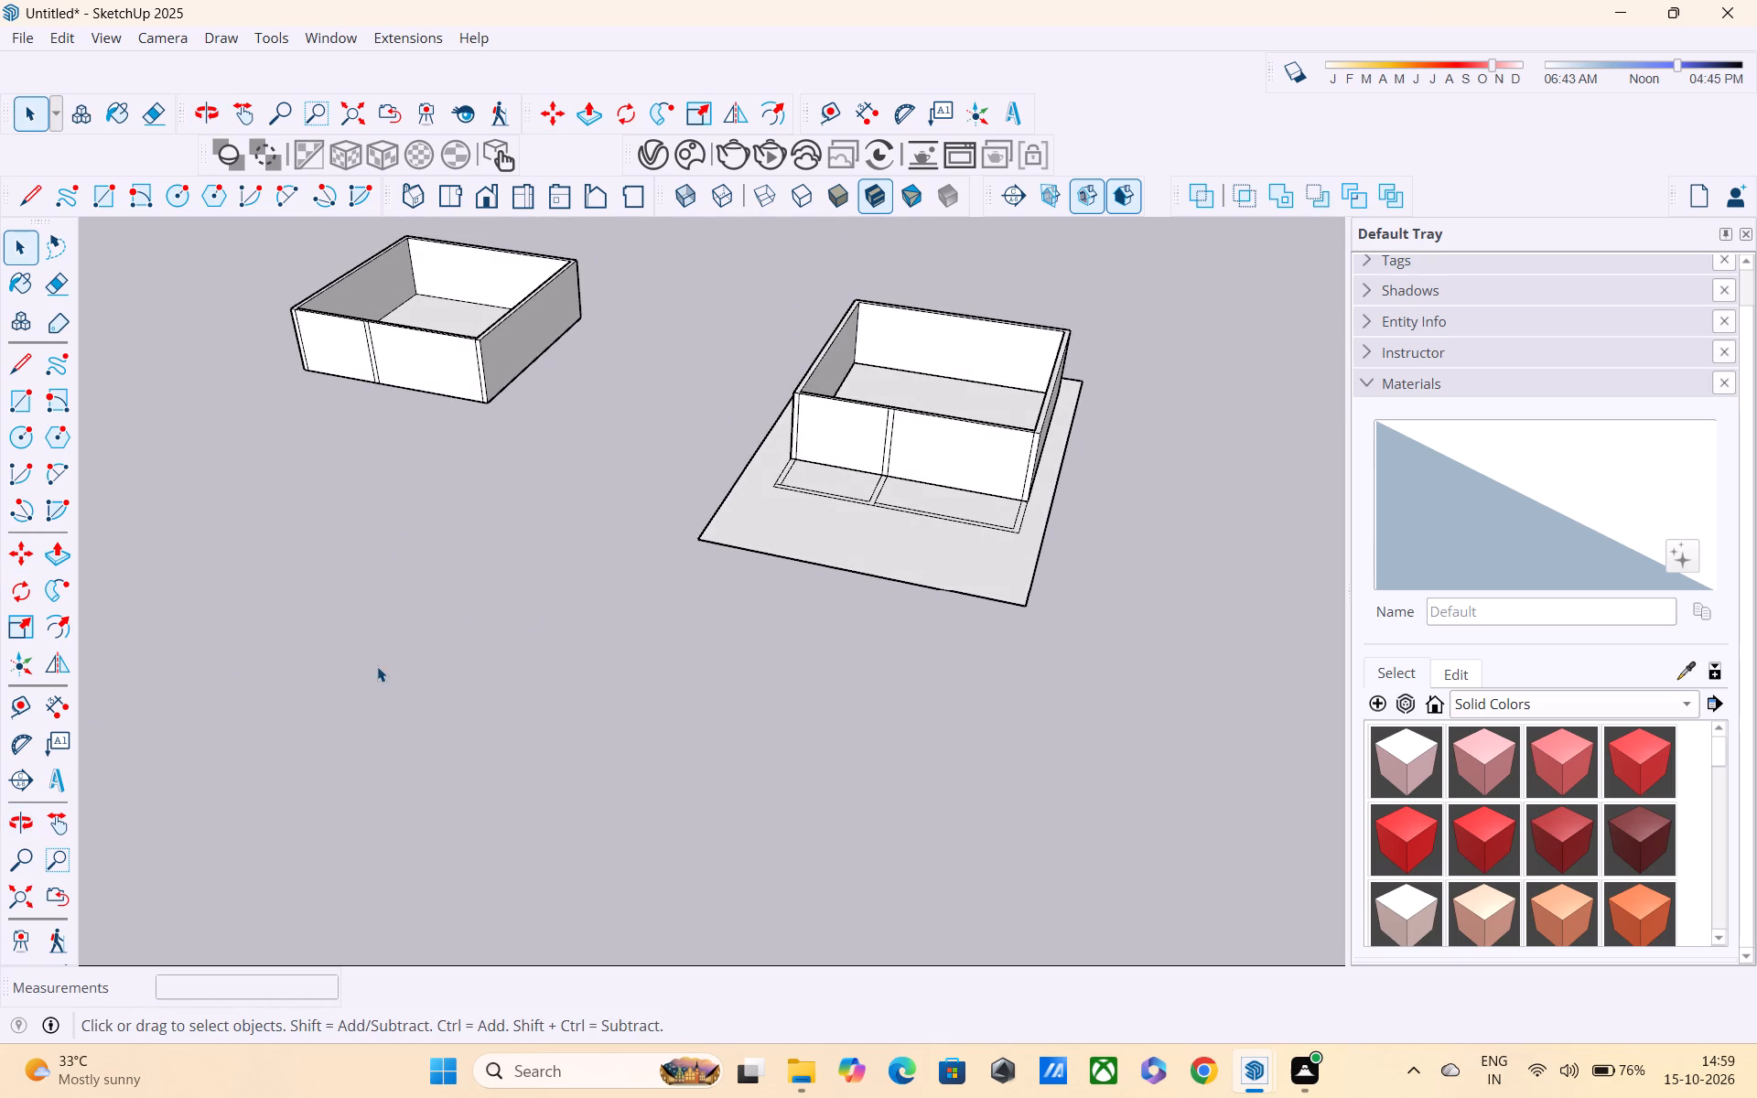
scroll(374, 668, "down", 1)
middle_click_drag(376, 625, 402, 731)
scroll(438, 568, "up", 3)
scroll(376, 633, "down", 1)
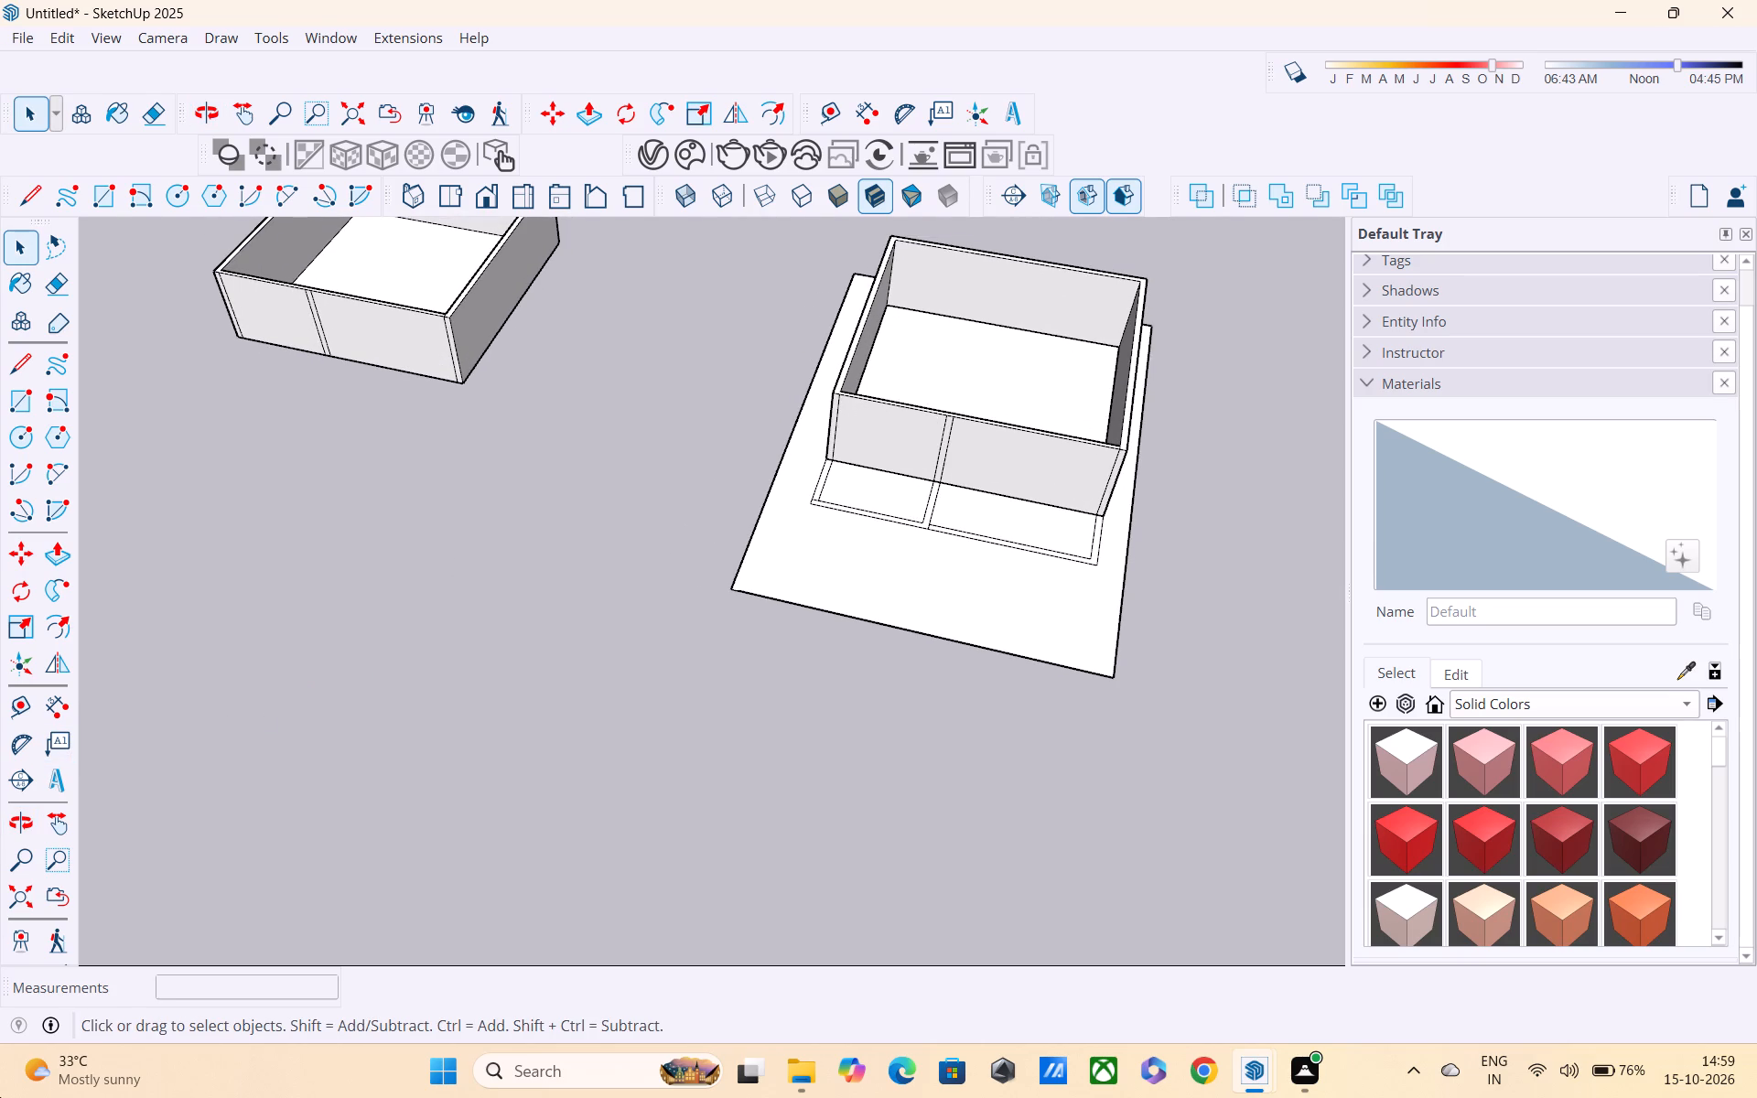
key("r")
scroll(0, 1094, "down", 3)
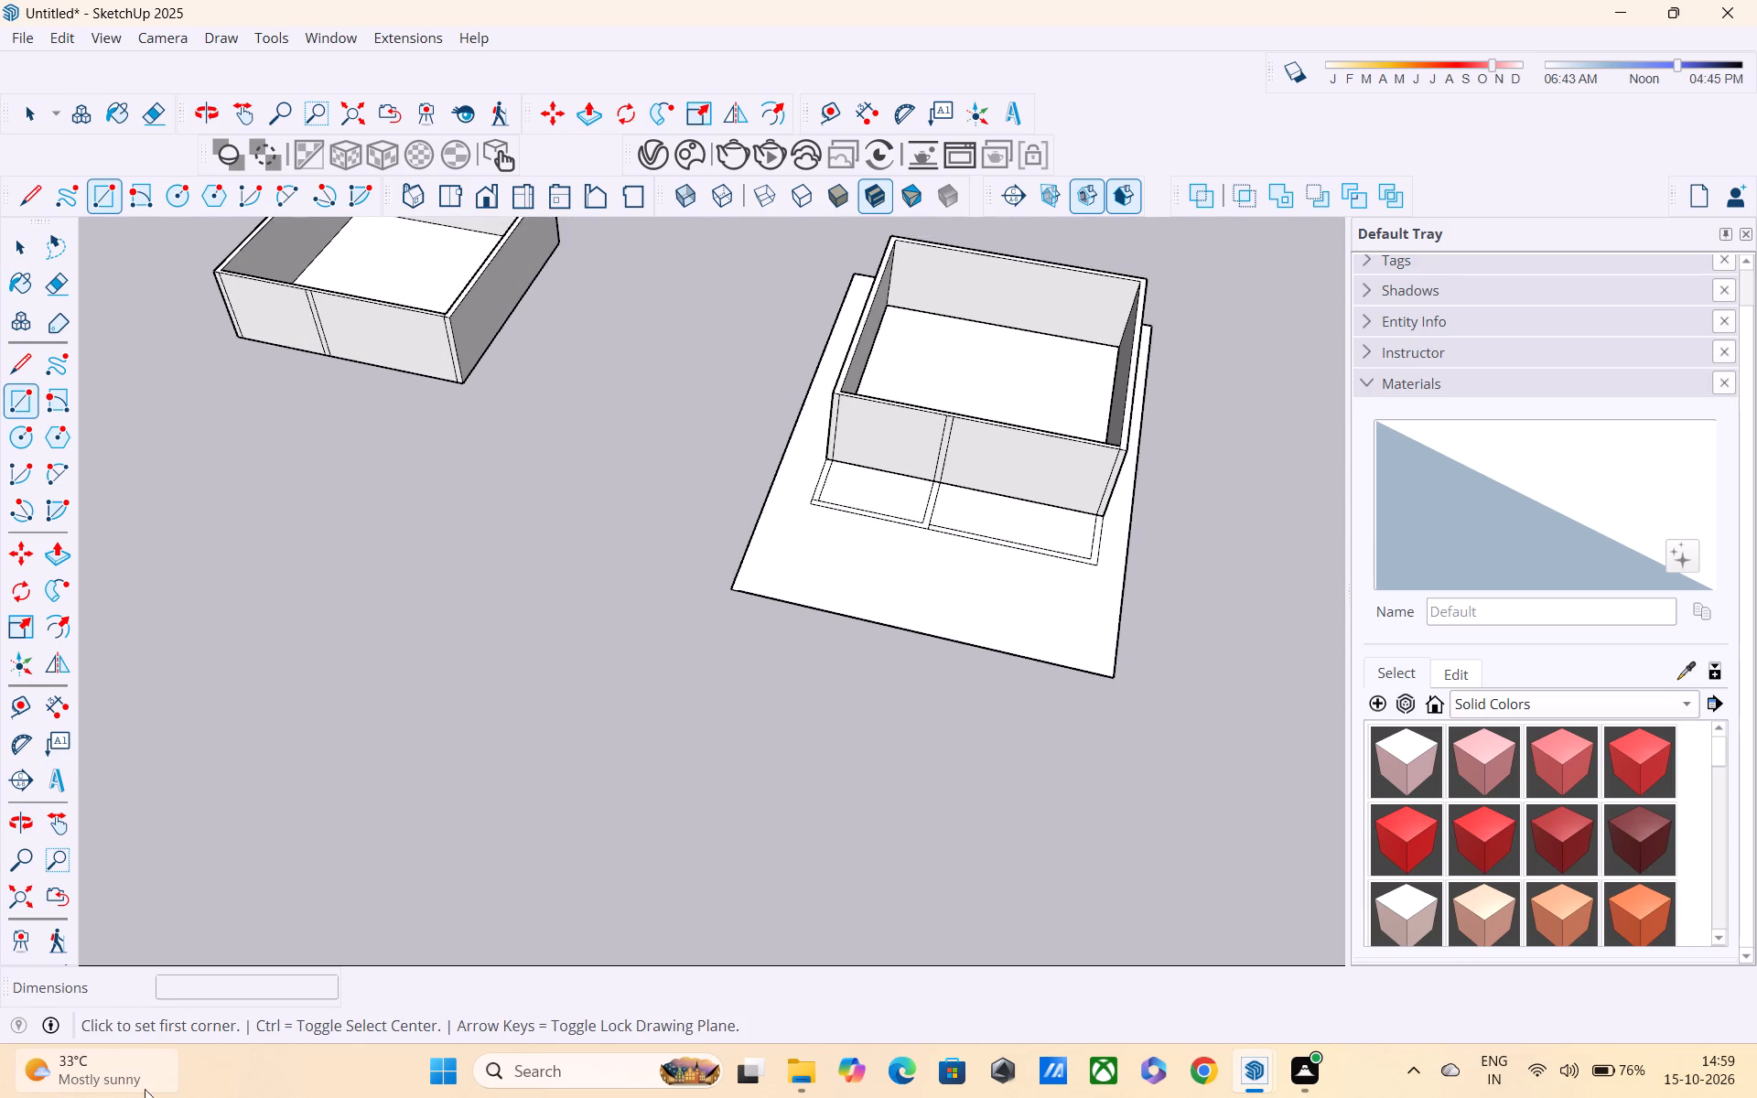
middle_click_drag(219, 986, 238, 1096, "shift")
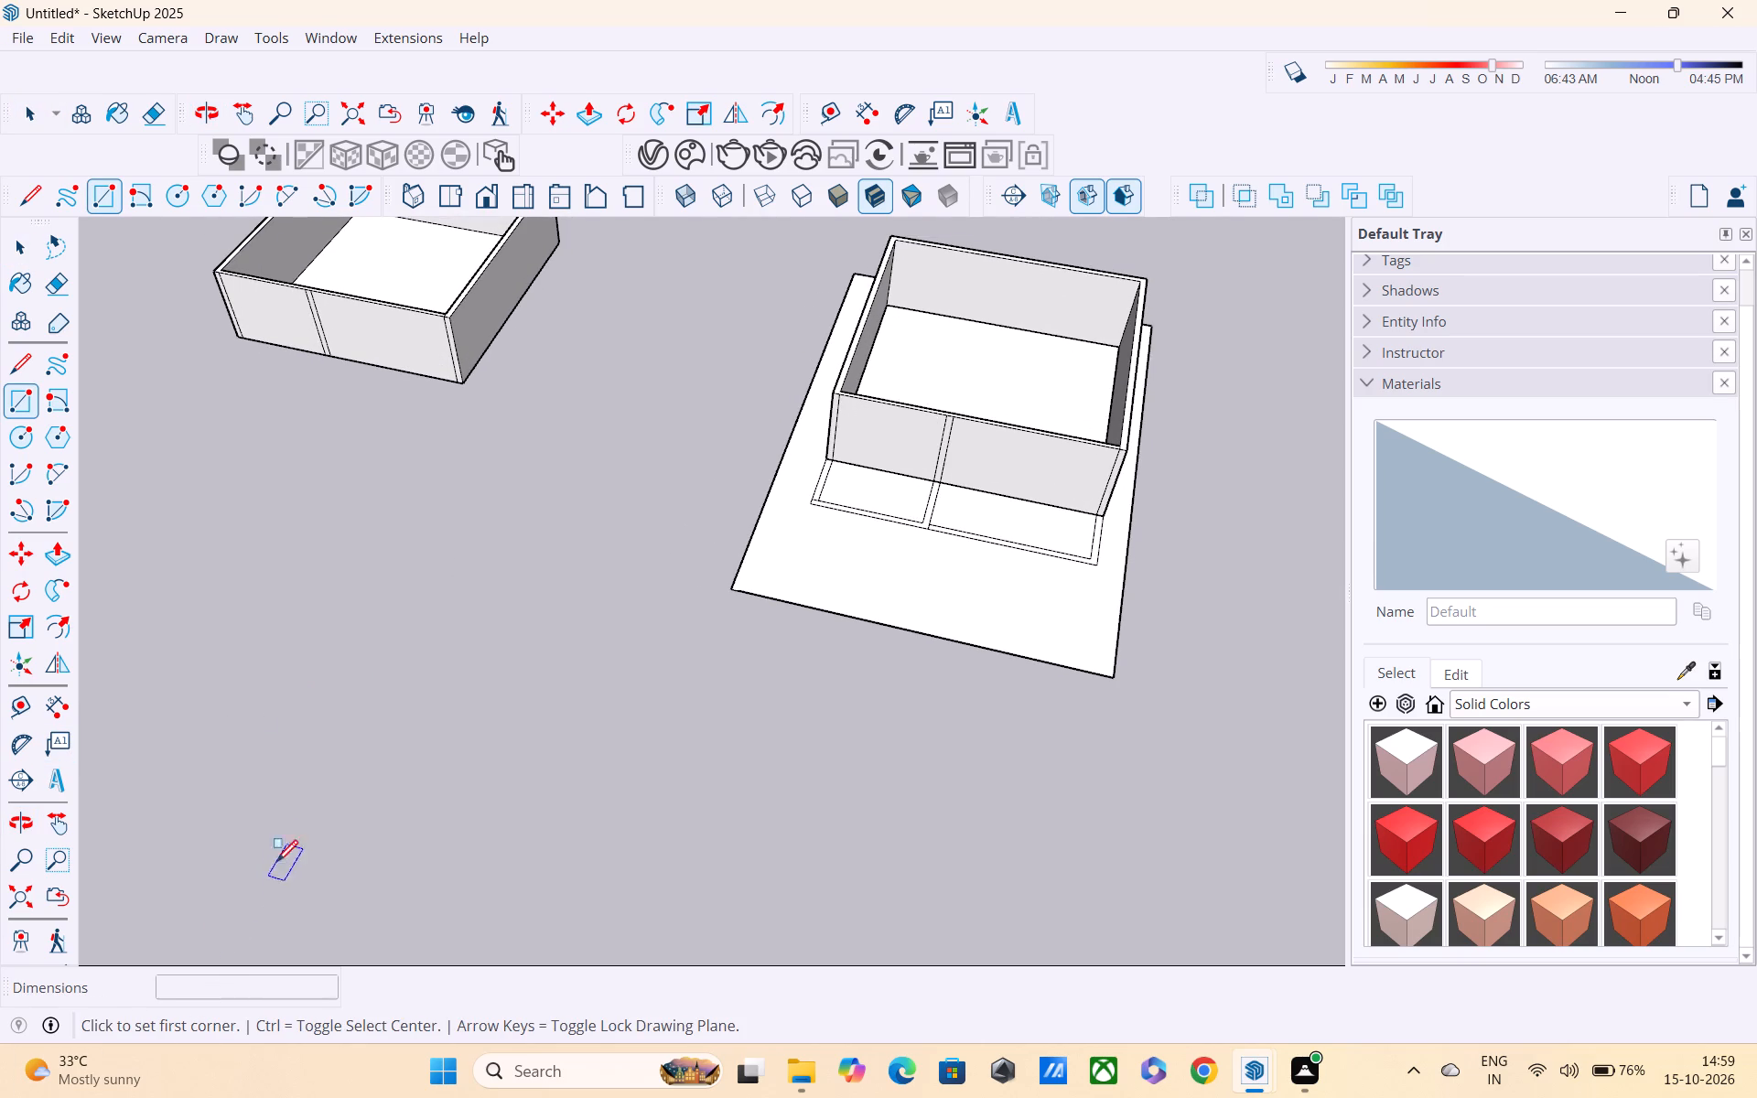
scroll(288, 856, "down", 2)
key("space")
middle_click_drag(378, 1023, 461, 1093)
middle_click_drag(459, 985, 480, 1079, "shift")
scroll(506, 871, "down", 3)
middle_click_drag(498, 817, 626, 961)
scroll(592, 786, "down", 1, "shift")
middle_click_drag(598, 821, 634, 934, "shift")
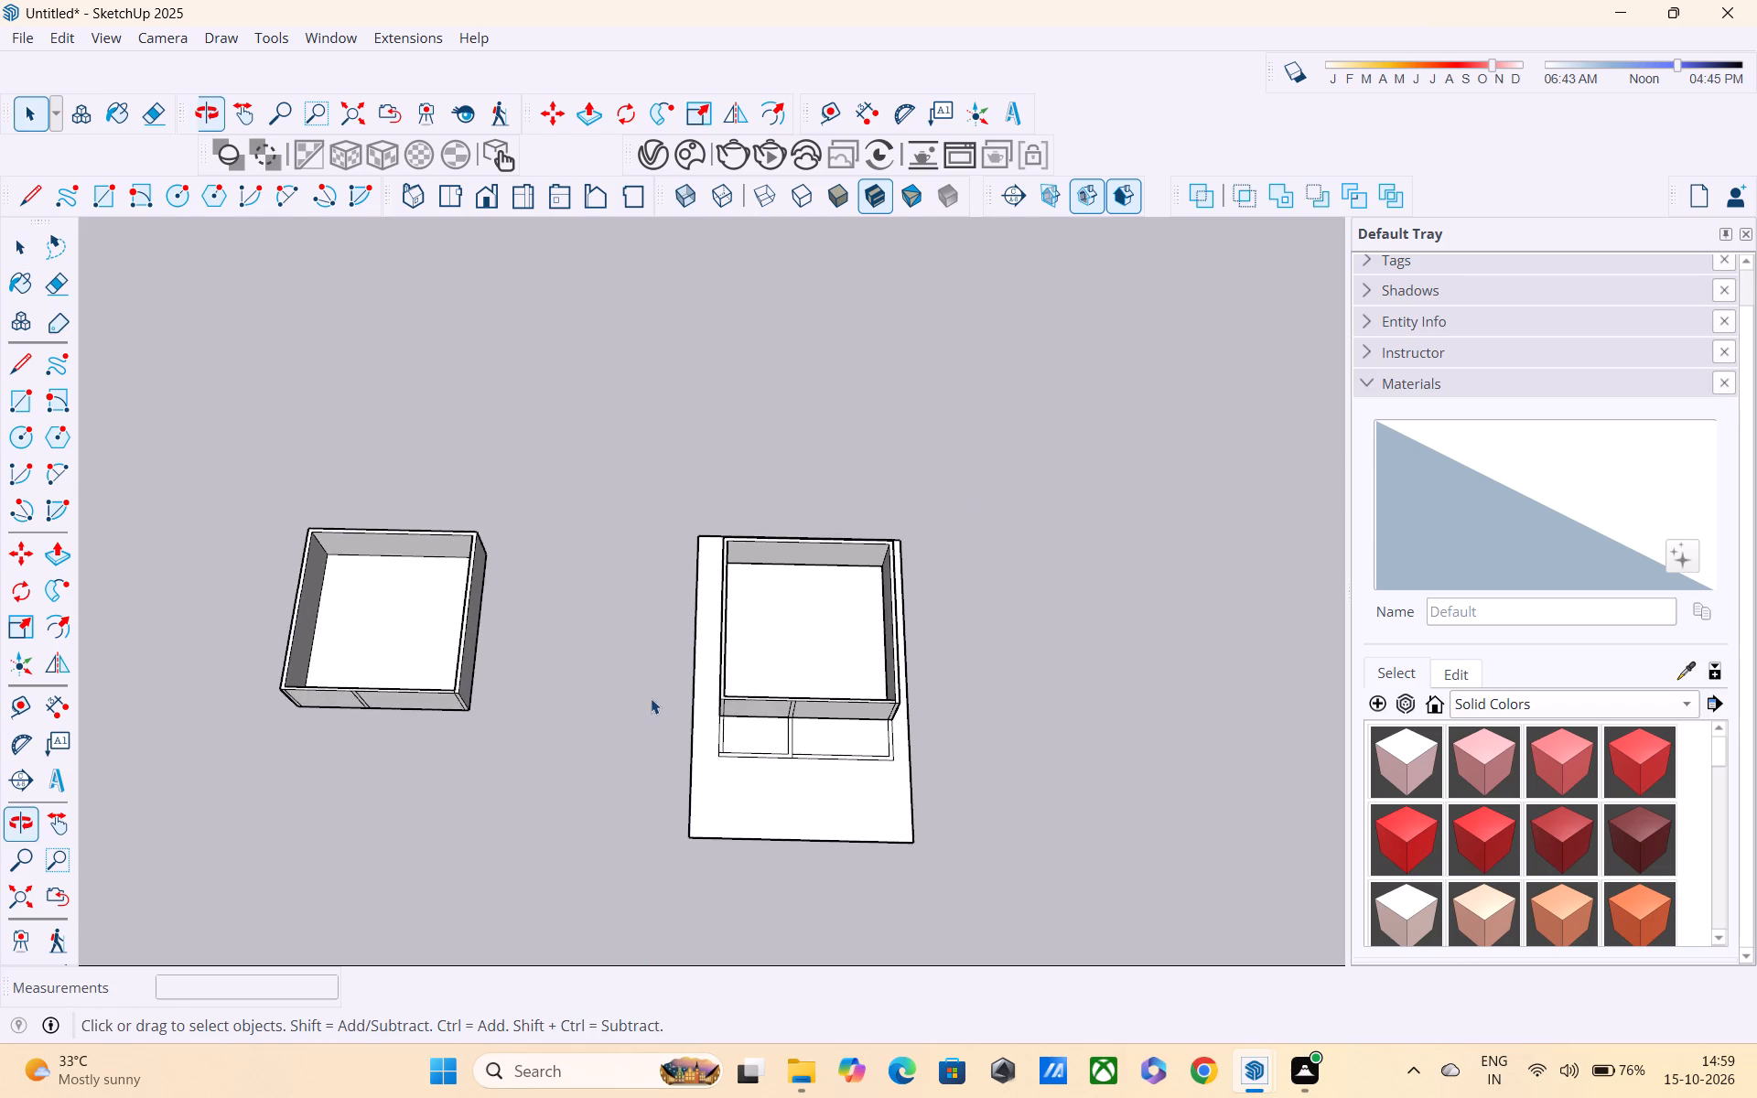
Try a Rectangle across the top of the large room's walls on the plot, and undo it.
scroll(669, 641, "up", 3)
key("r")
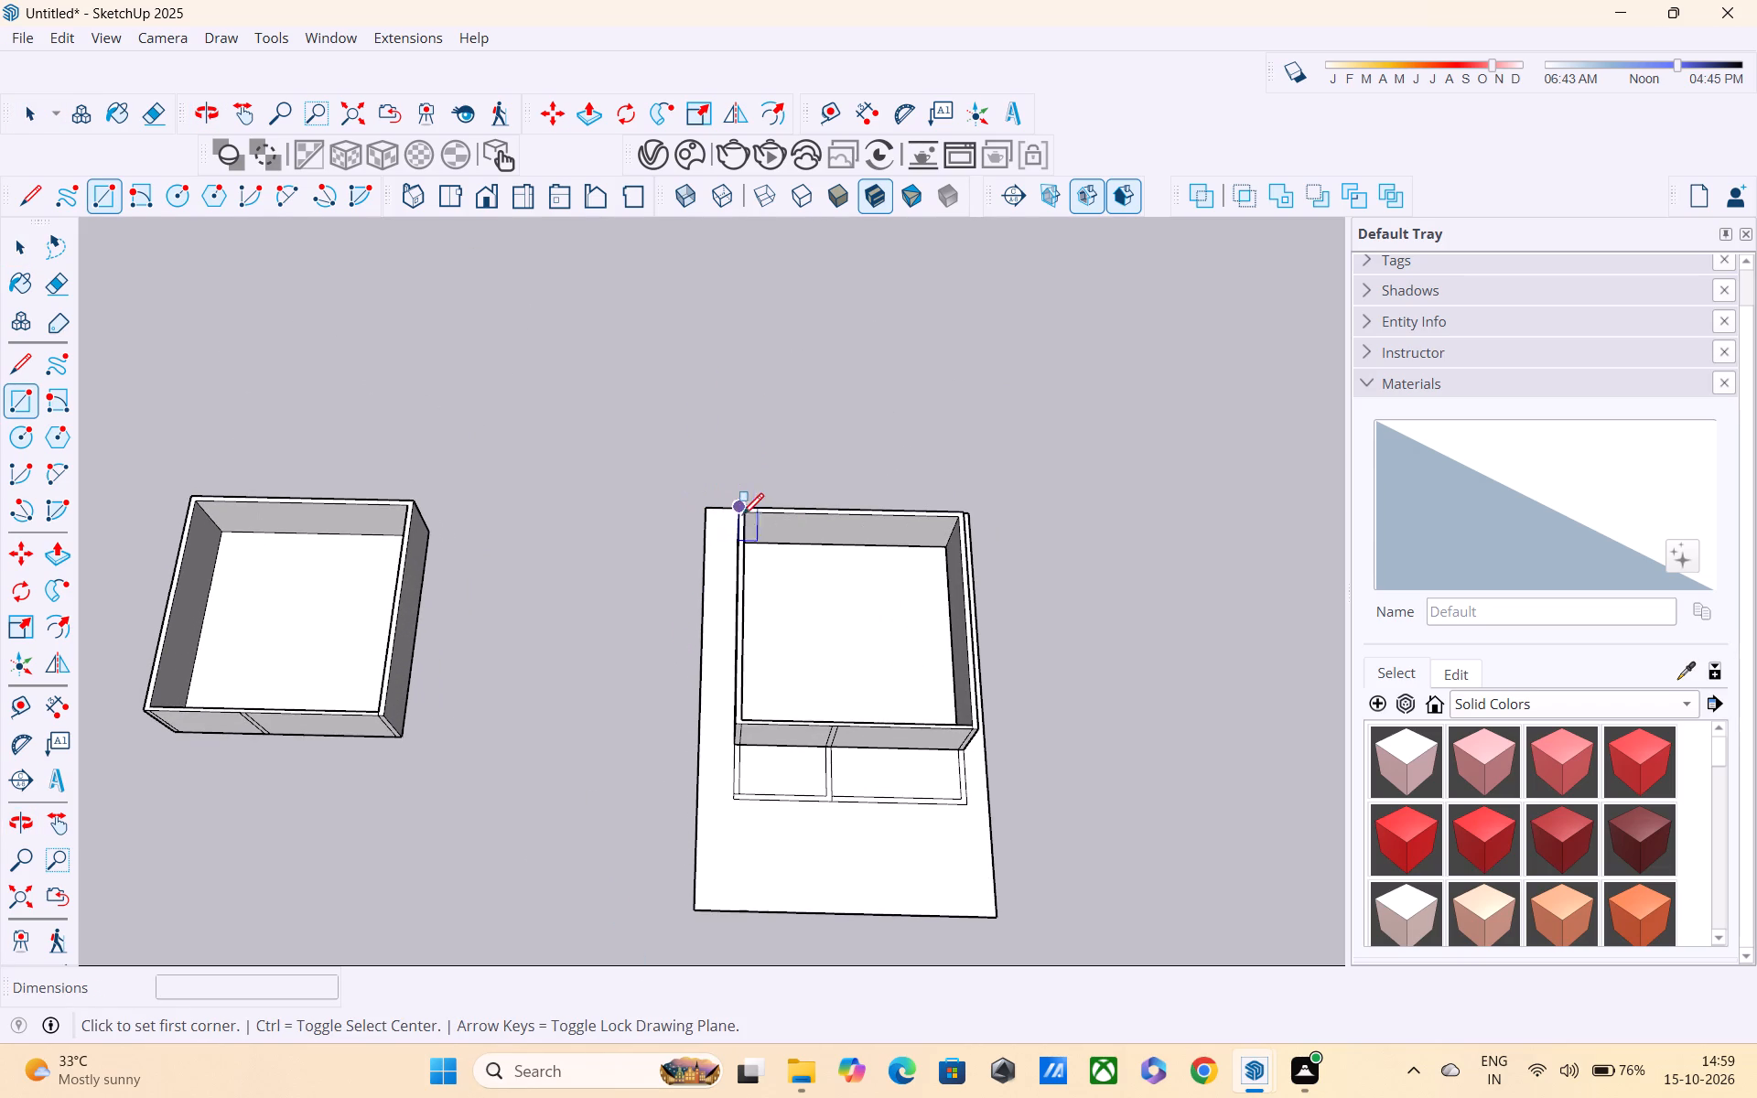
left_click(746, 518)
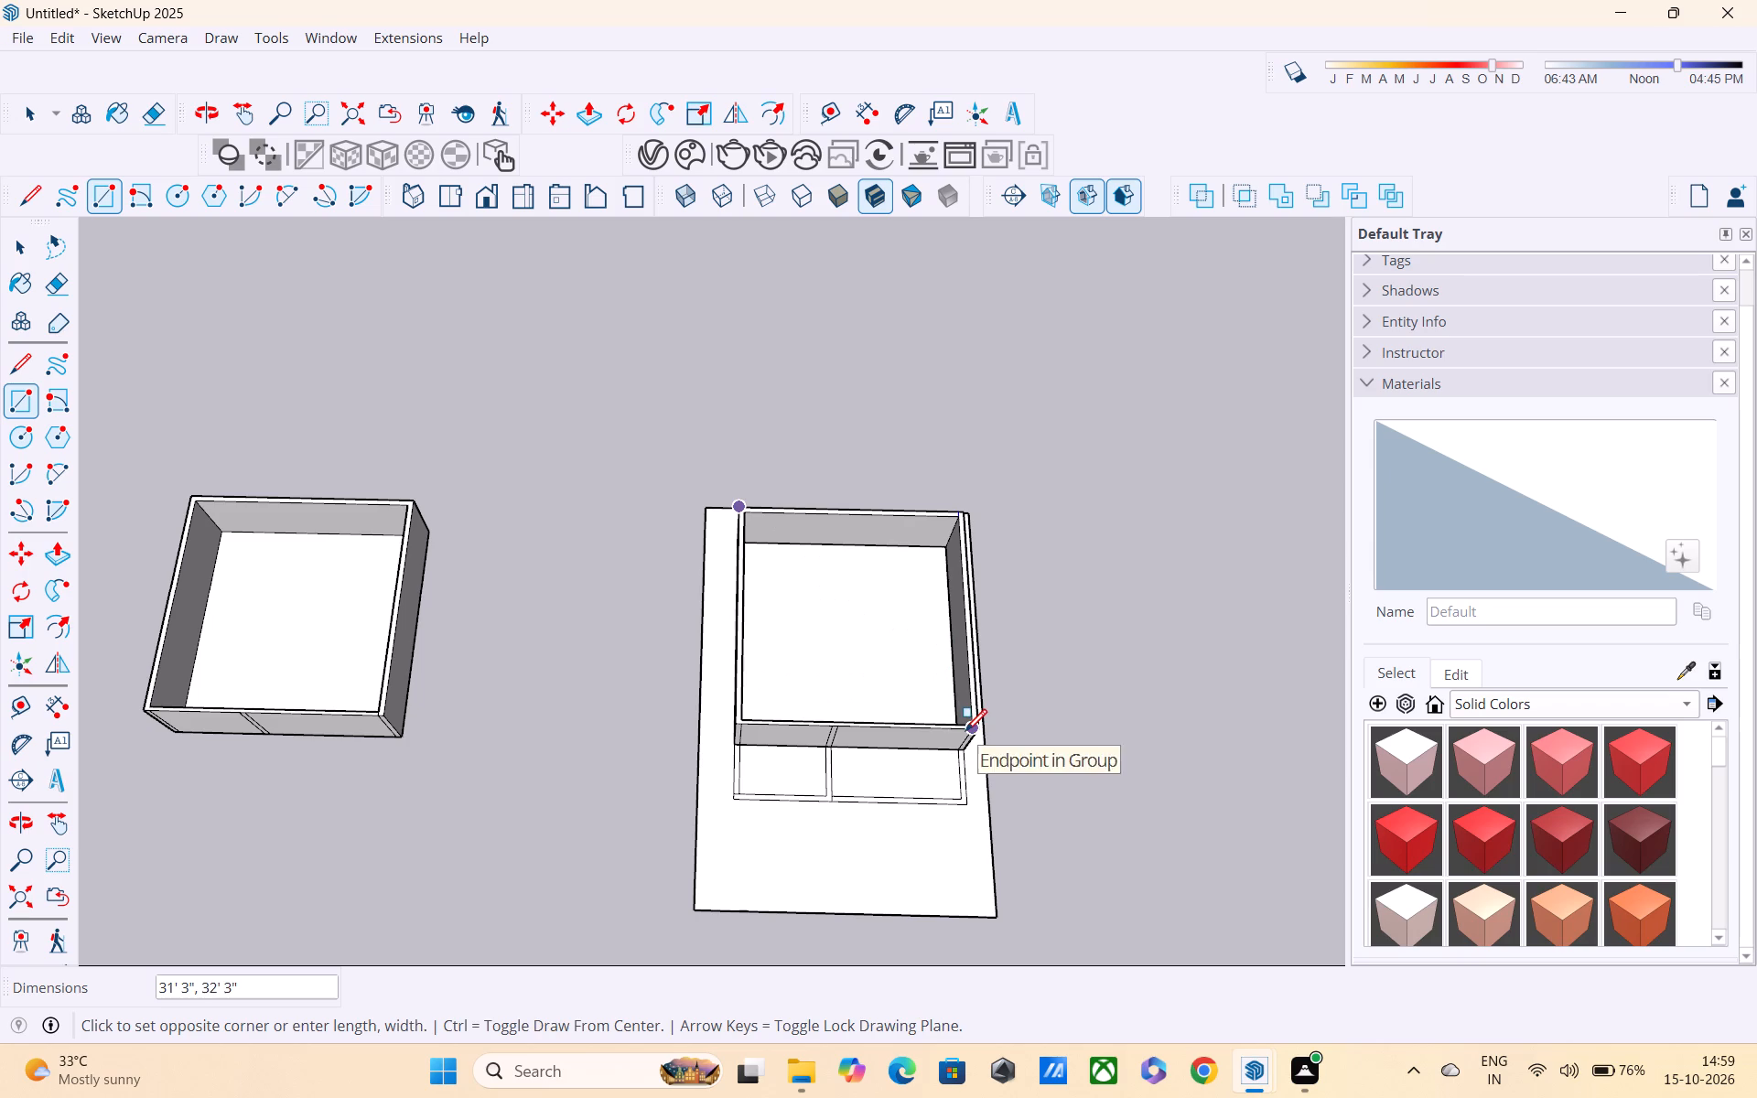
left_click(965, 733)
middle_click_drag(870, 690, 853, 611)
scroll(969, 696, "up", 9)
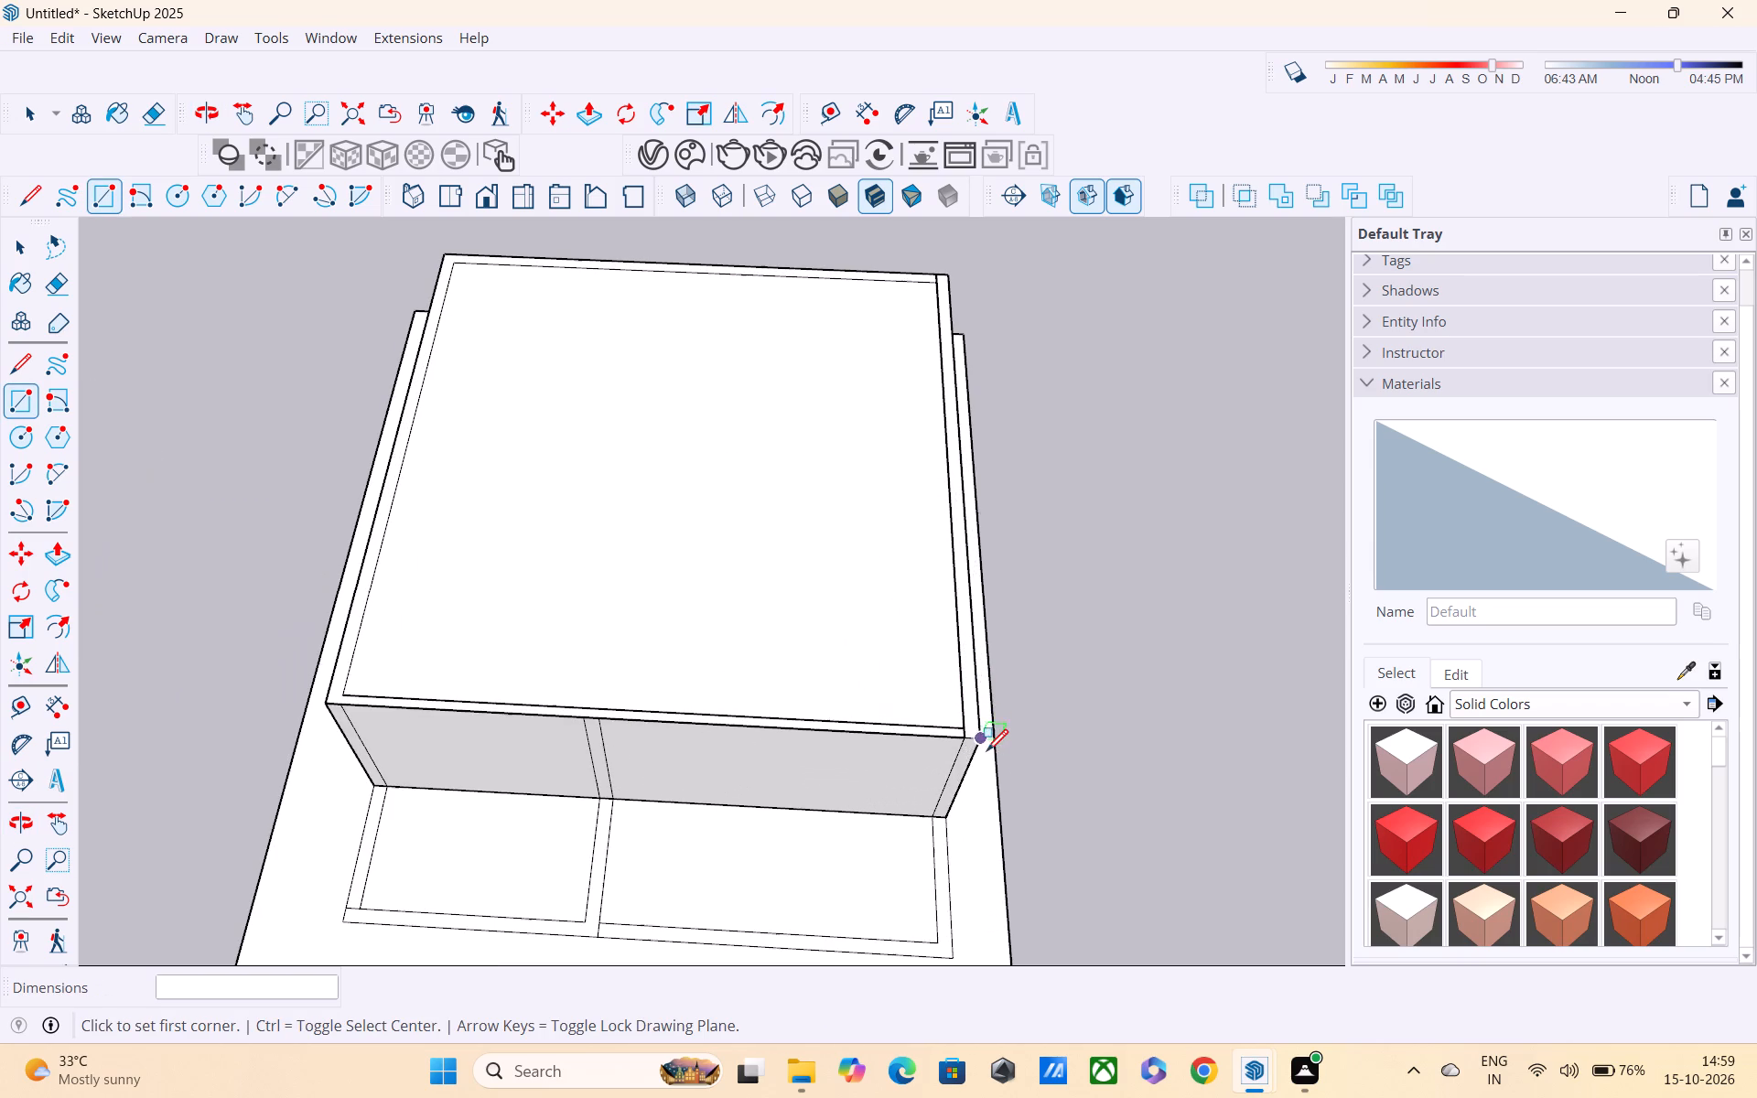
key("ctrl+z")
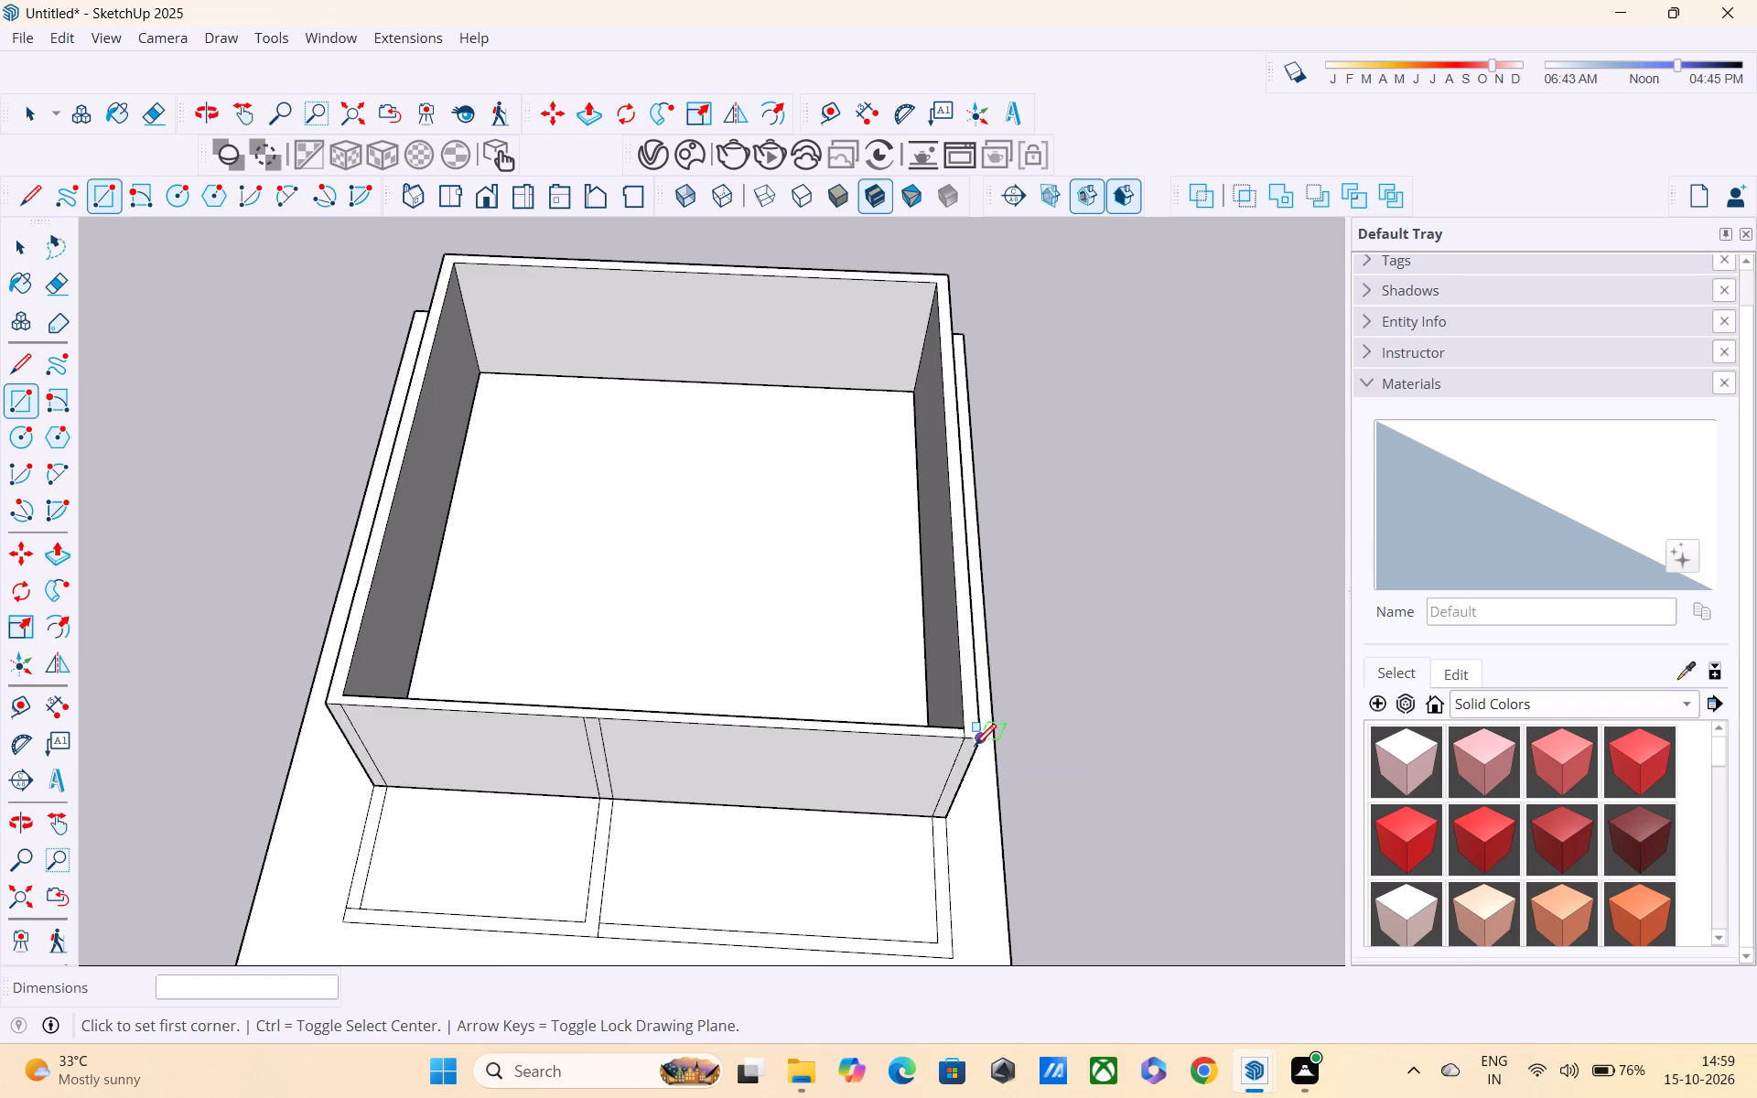
Draw a rectangle about 32' 3" by 32' over the large room's wall tops, between opposite outer corners.
left_click(976, 745)
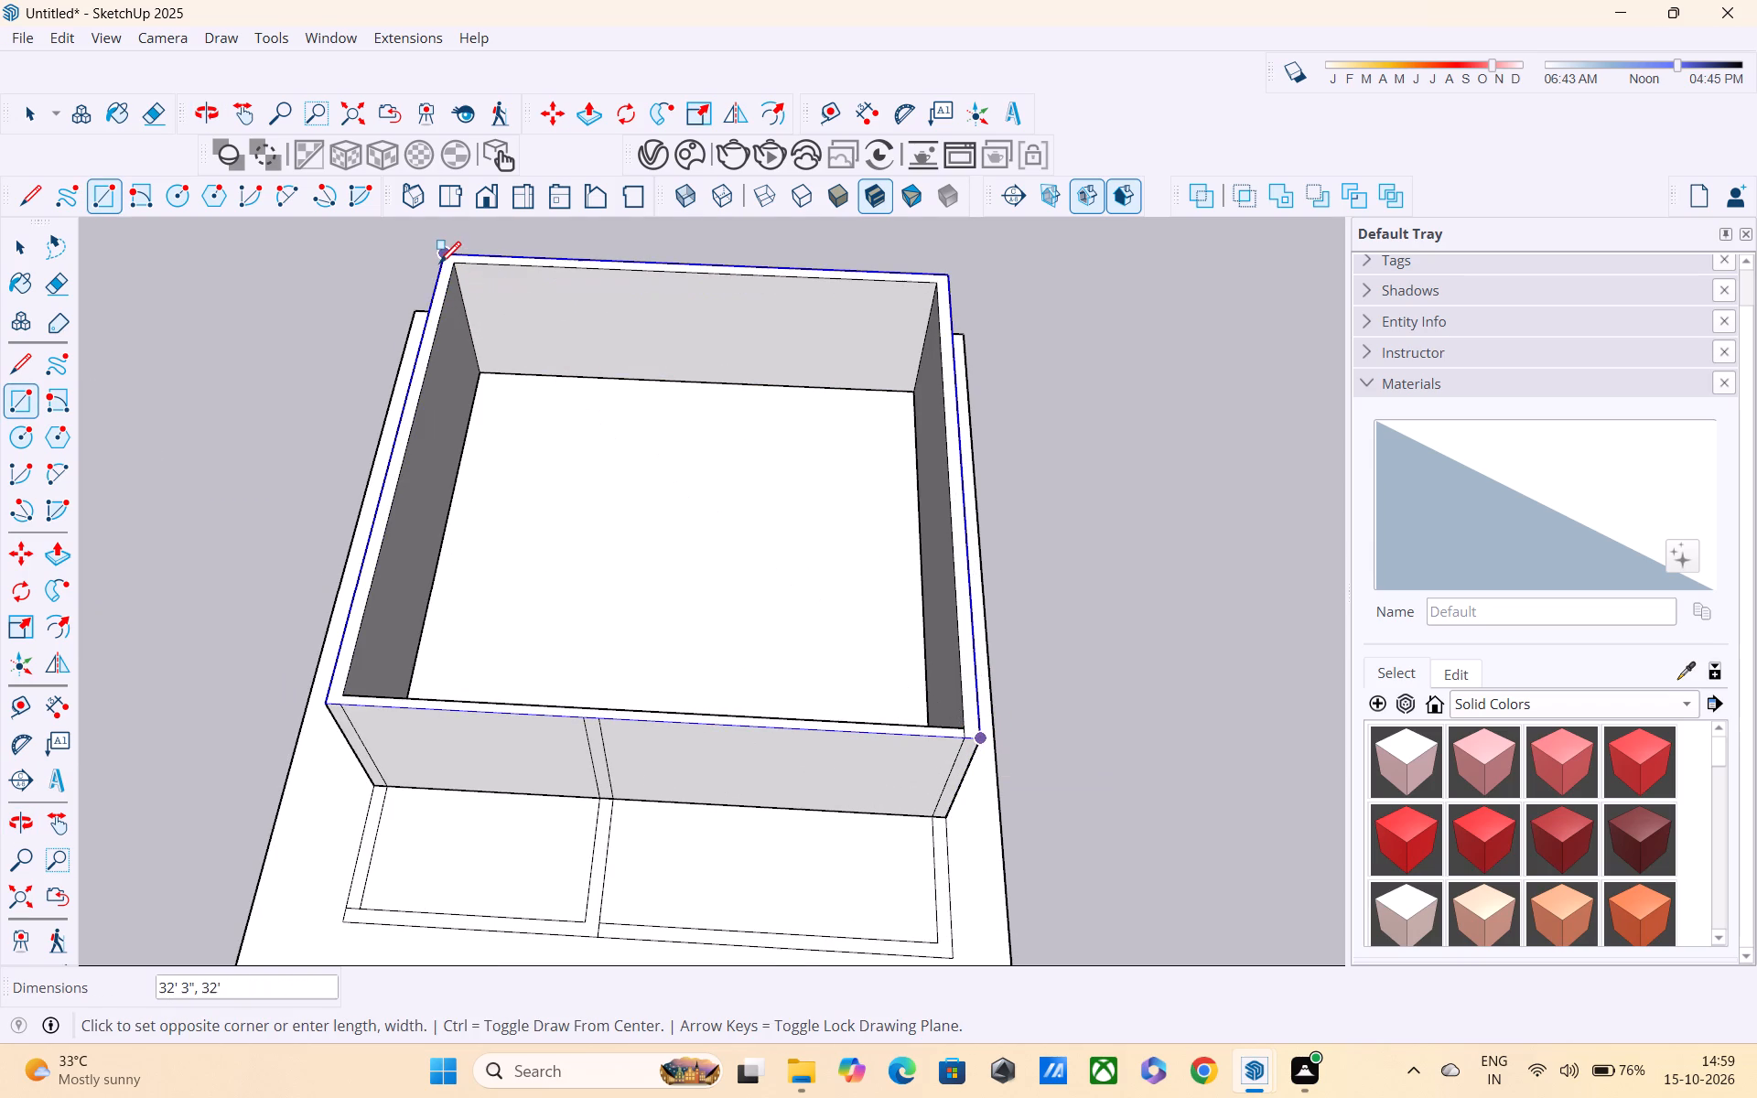
left_click(439, 259)
key("space")
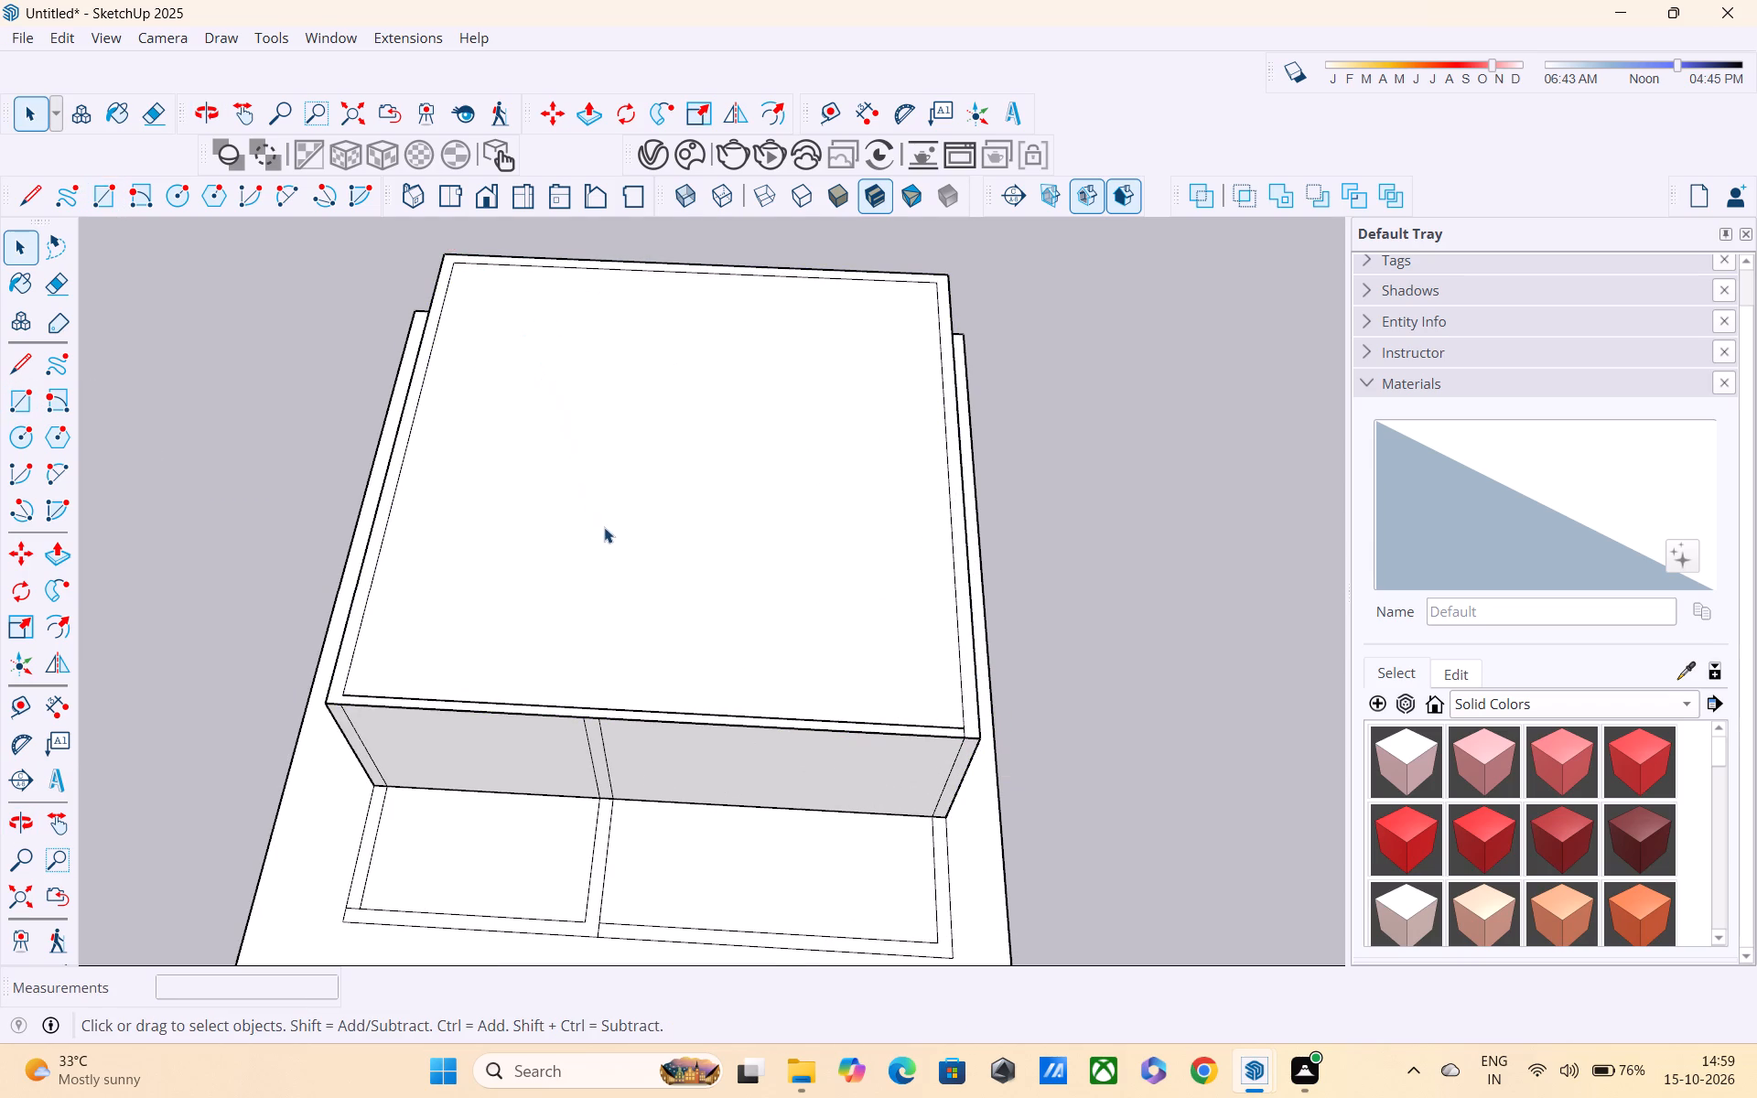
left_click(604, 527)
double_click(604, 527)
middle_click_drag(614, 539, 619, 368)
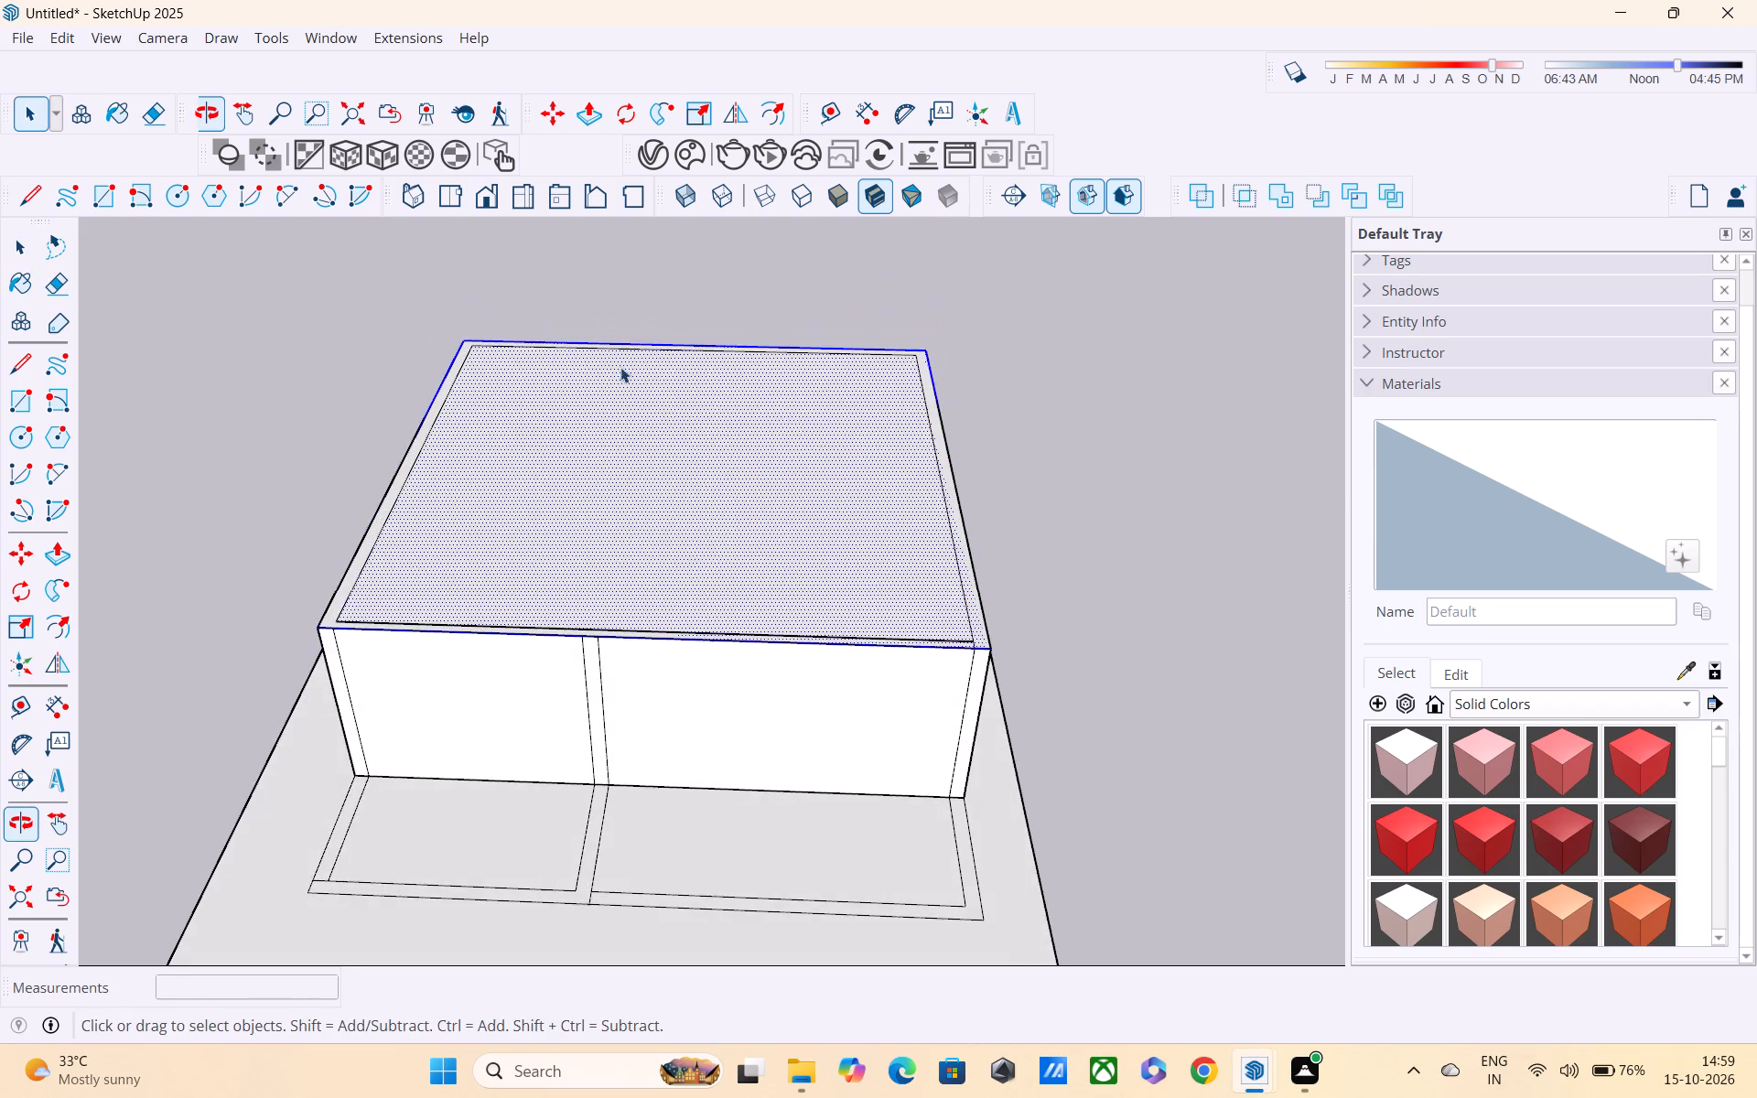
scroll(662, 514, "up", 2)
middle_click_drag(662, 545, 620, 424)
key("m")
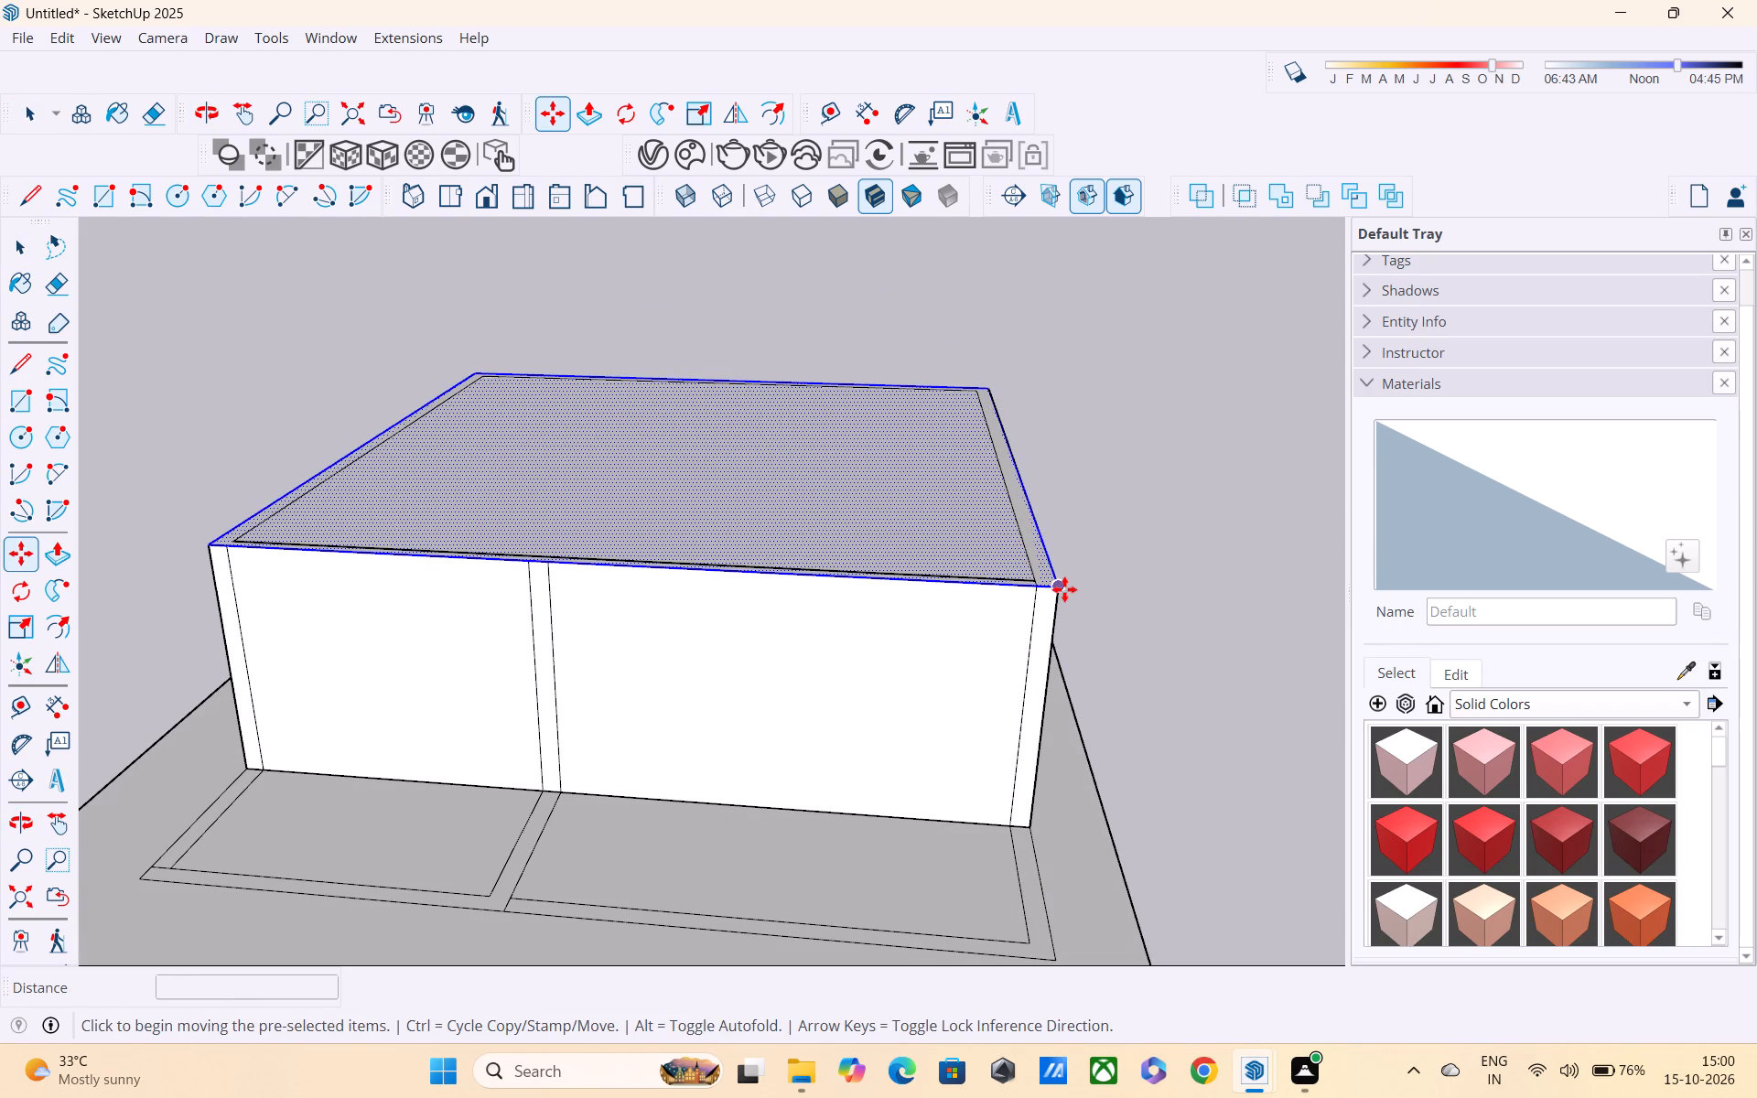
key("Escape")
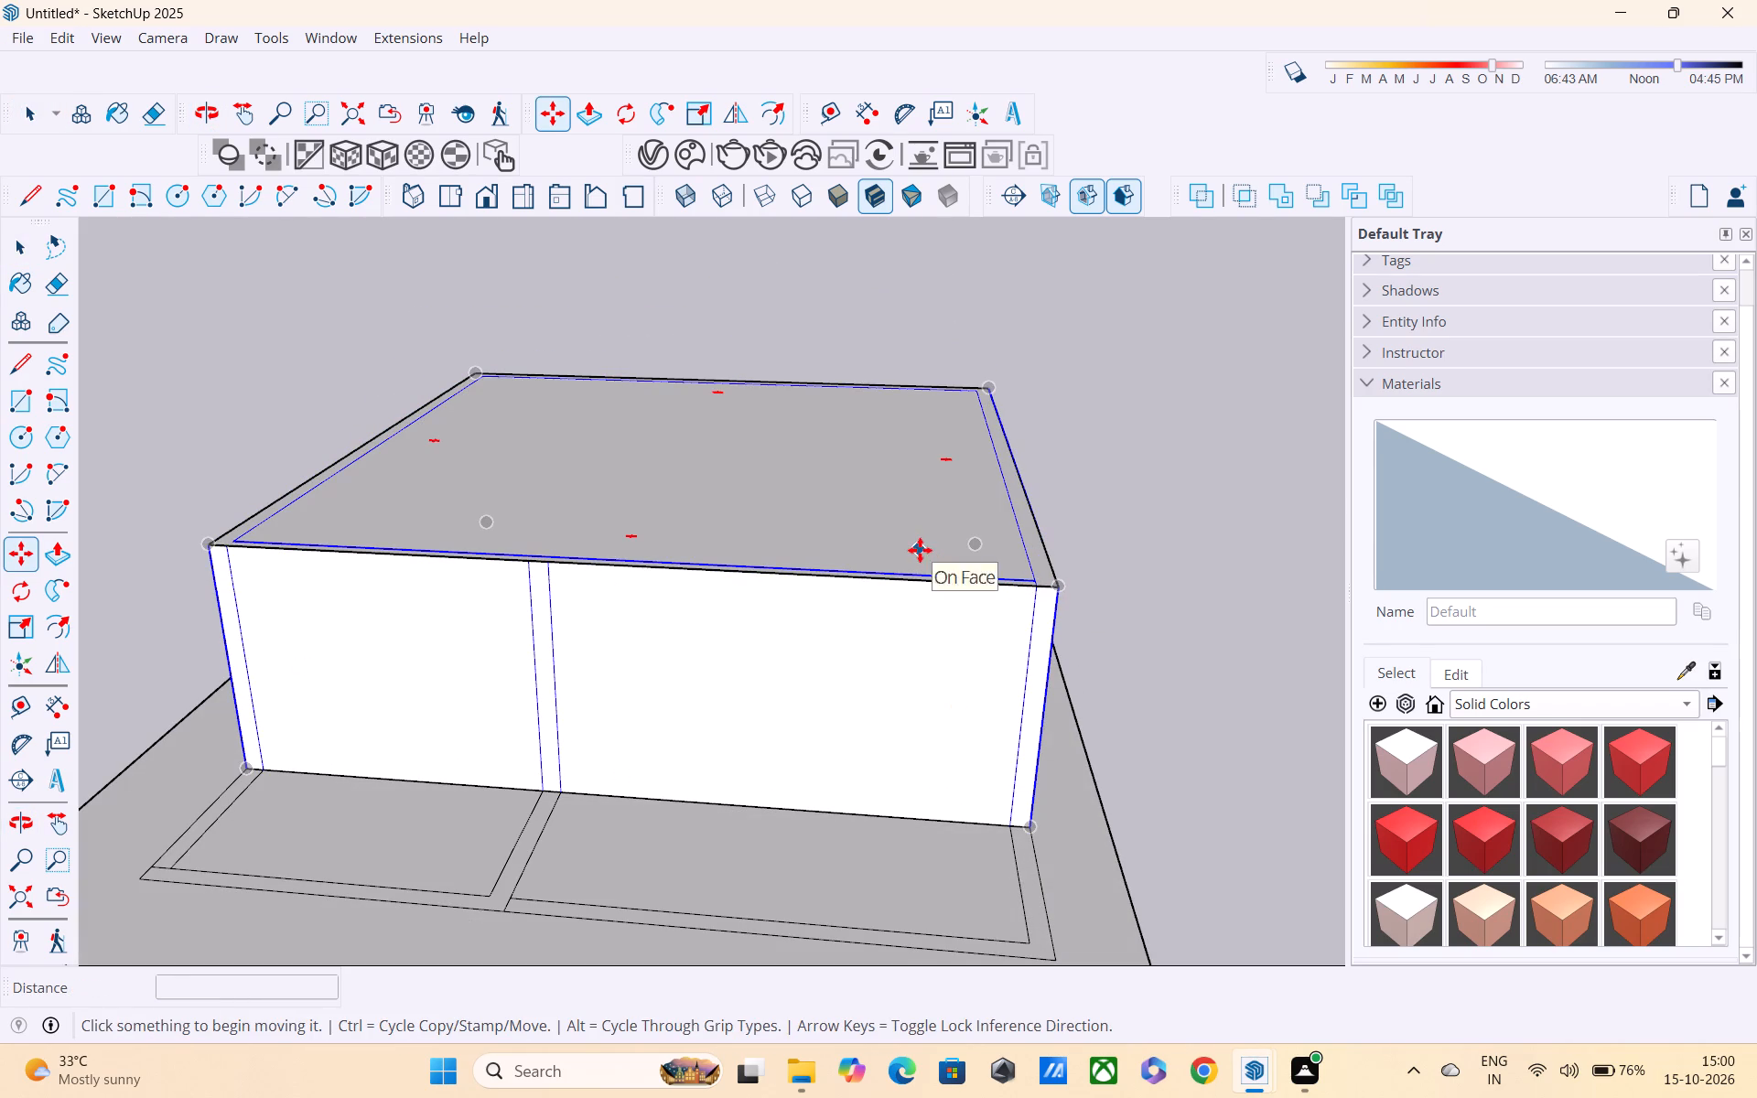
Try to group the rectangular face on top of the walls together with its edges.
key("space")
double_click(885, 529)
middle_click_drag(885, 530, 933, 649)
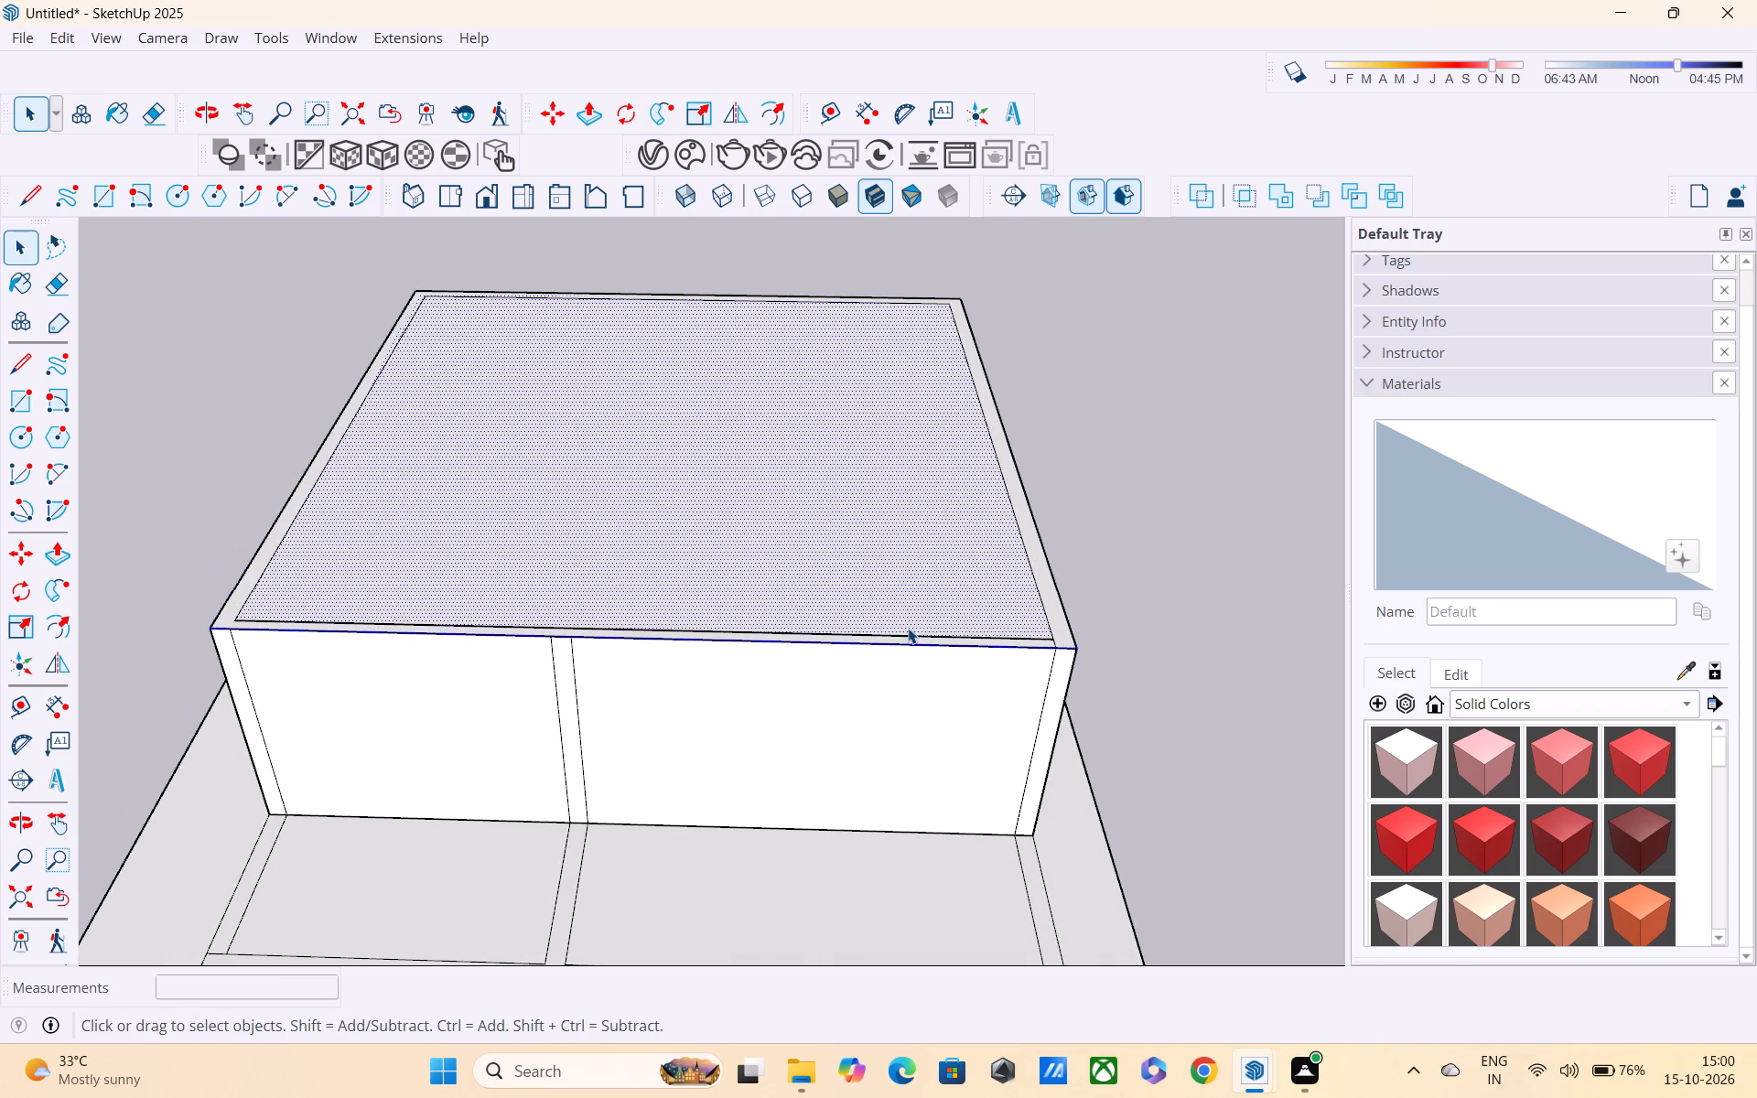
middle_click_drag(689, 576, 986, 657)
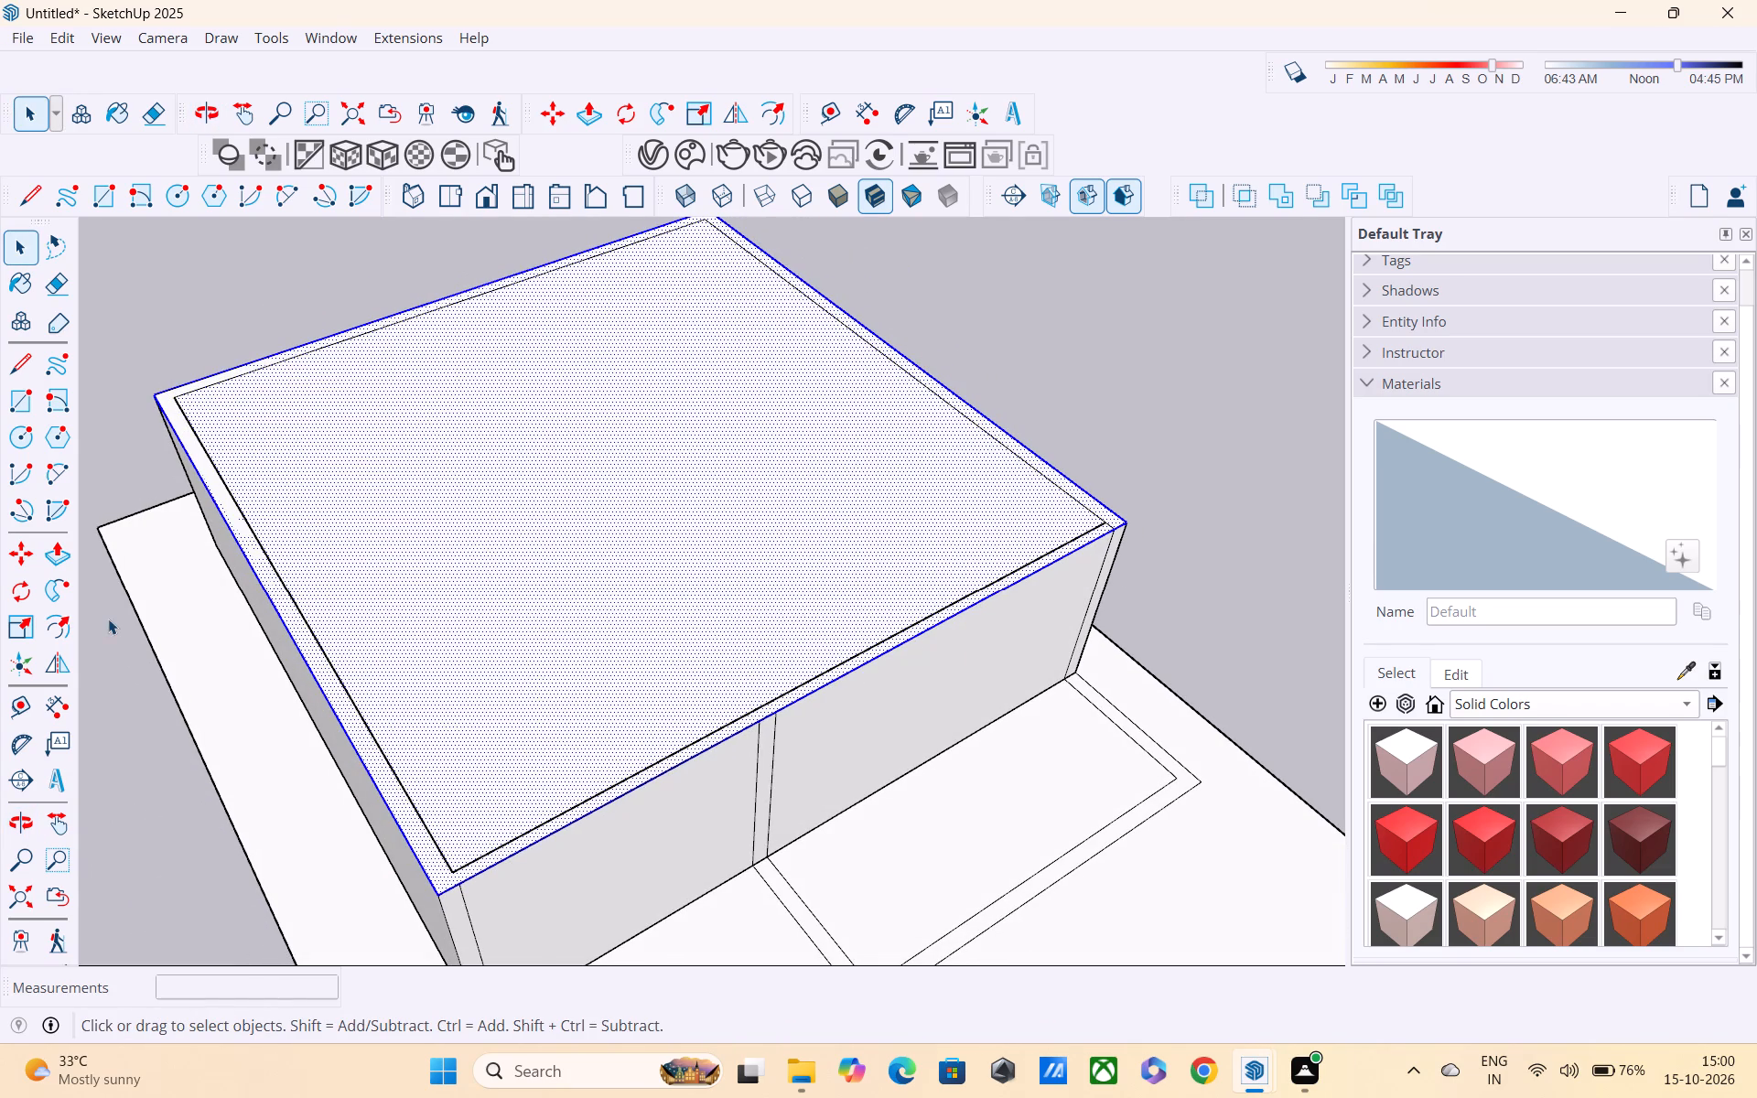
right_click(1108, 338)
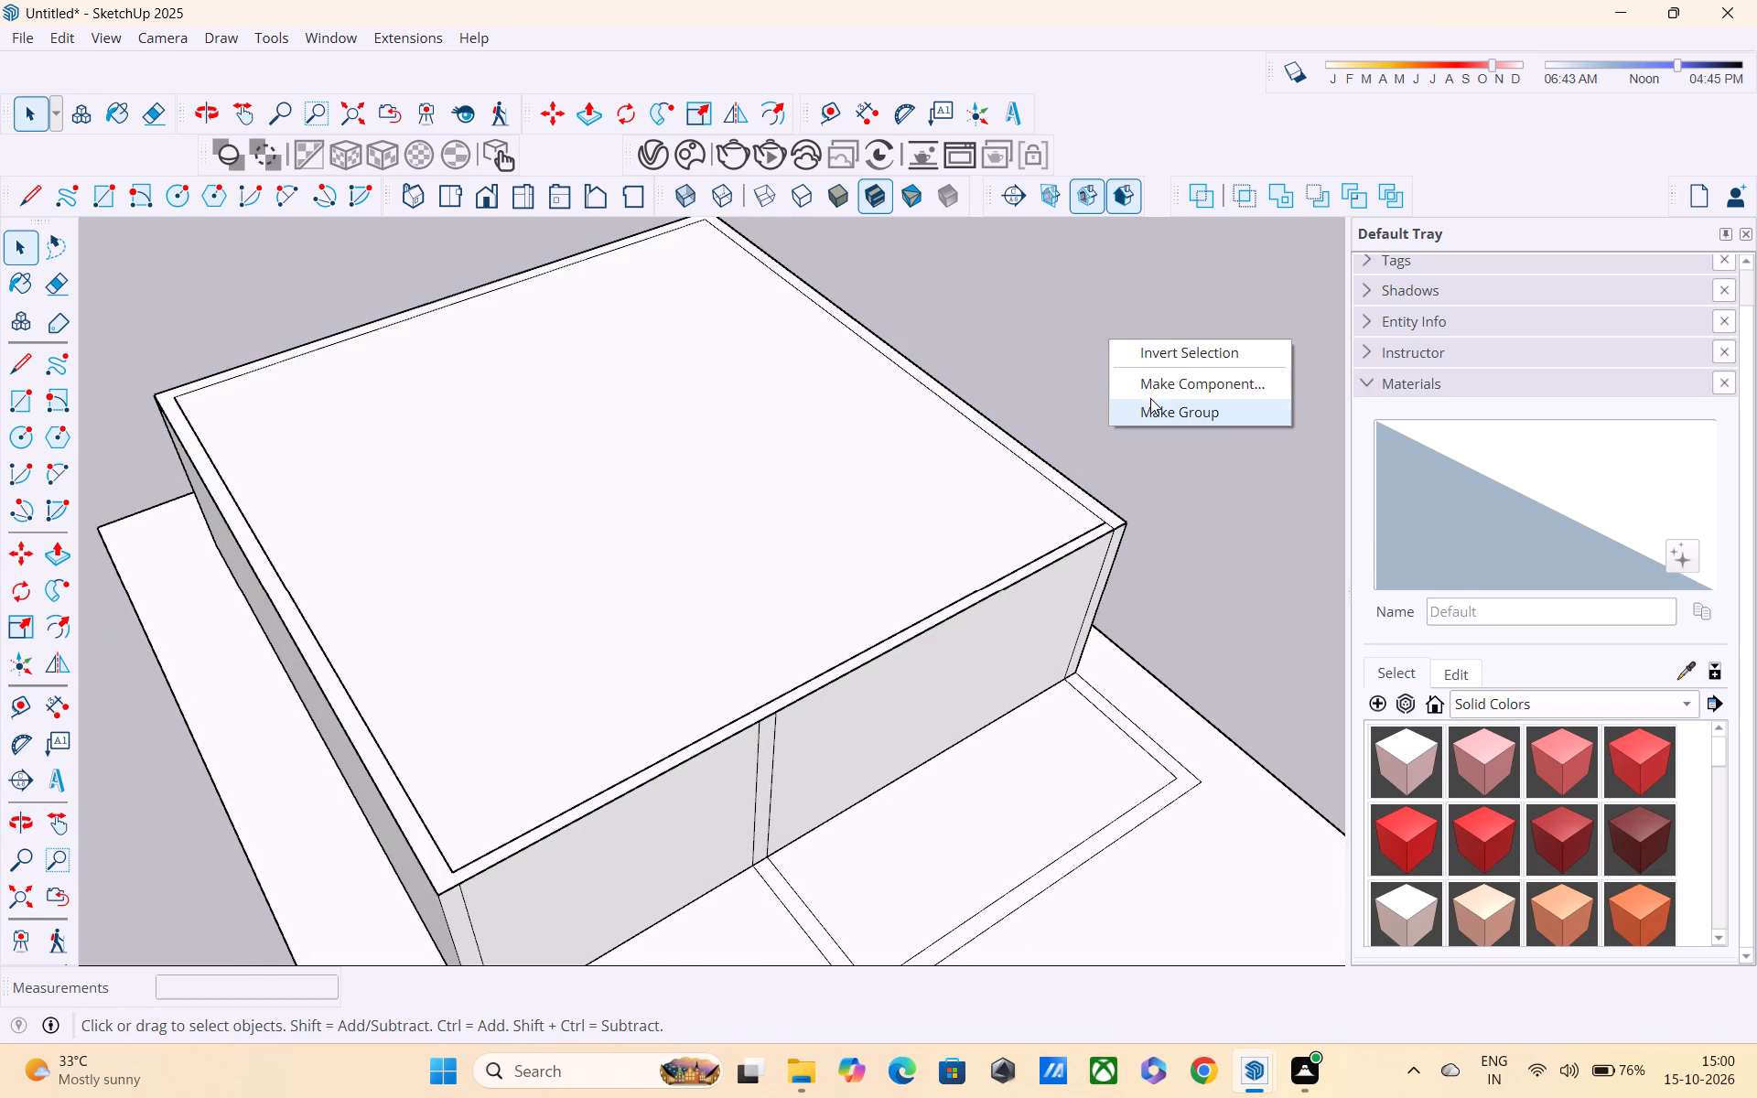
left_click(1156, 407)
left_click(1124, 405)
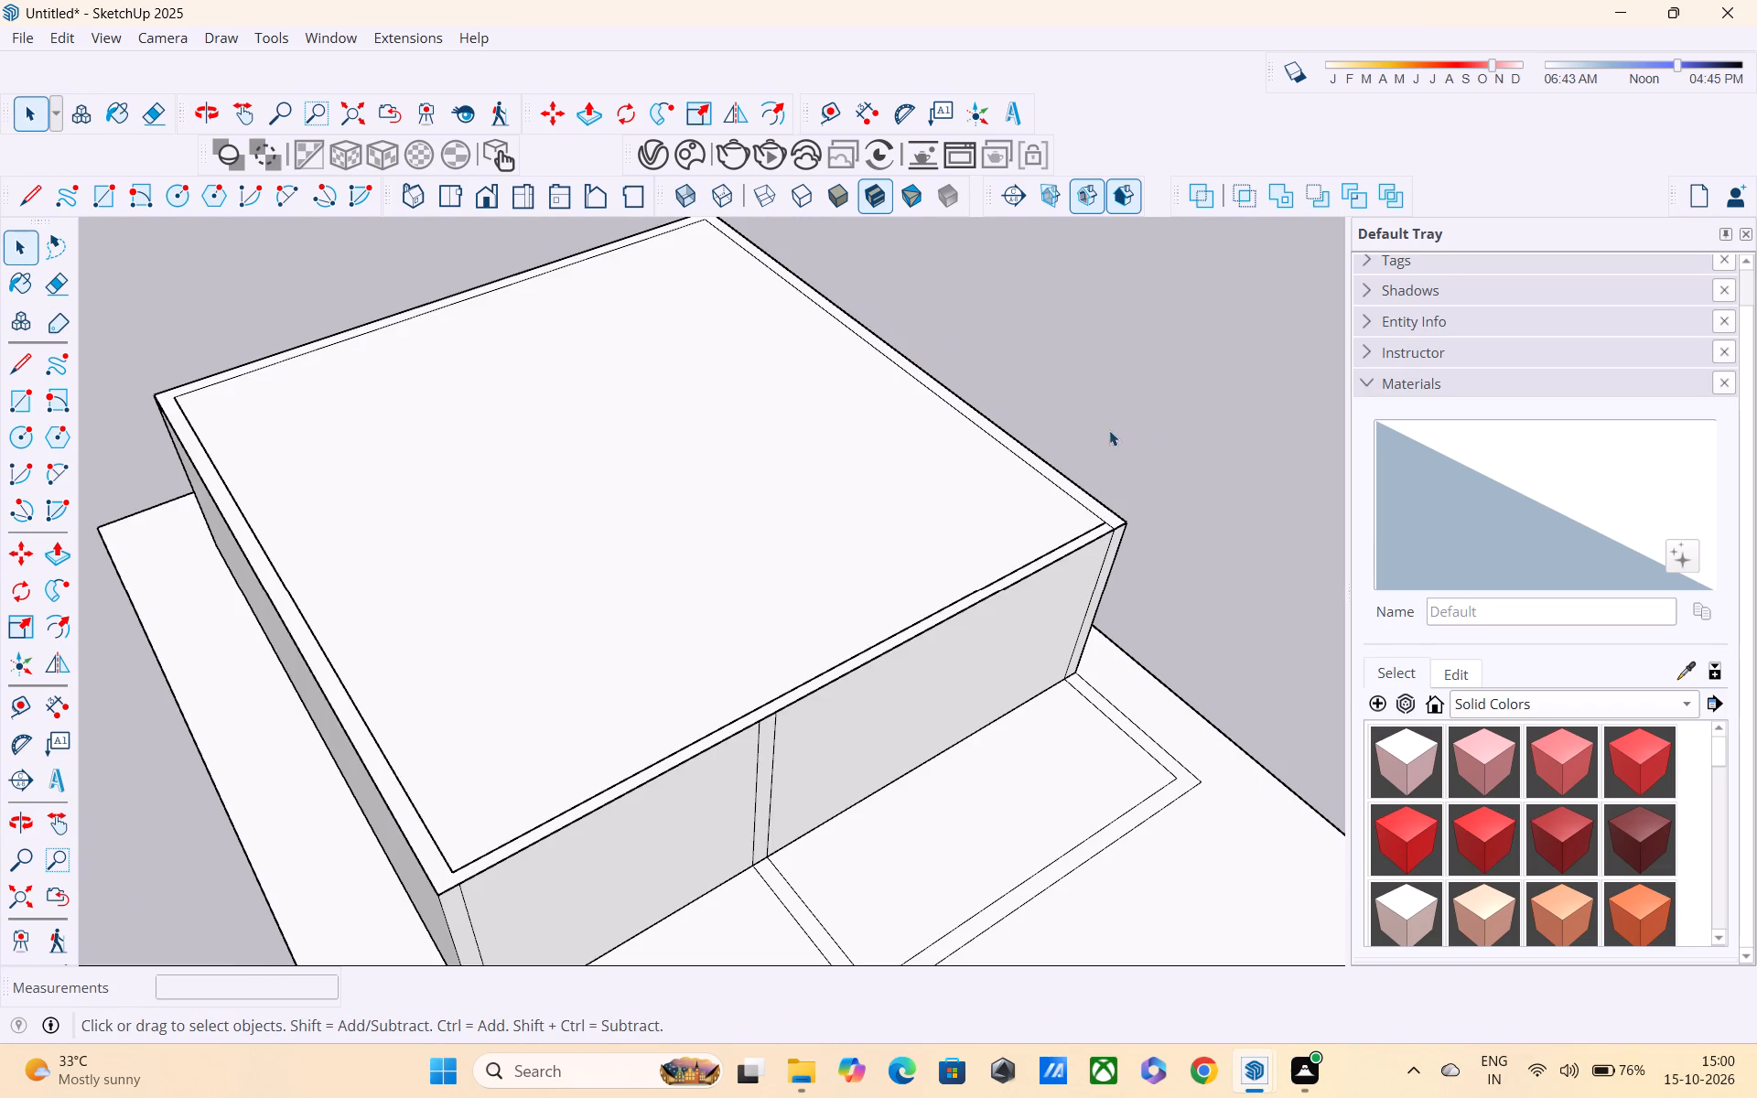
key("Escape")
Make a group from the rectangular face on top of the walls and its bounding edges.
left_click(626, 542)
double_click(626, 542)
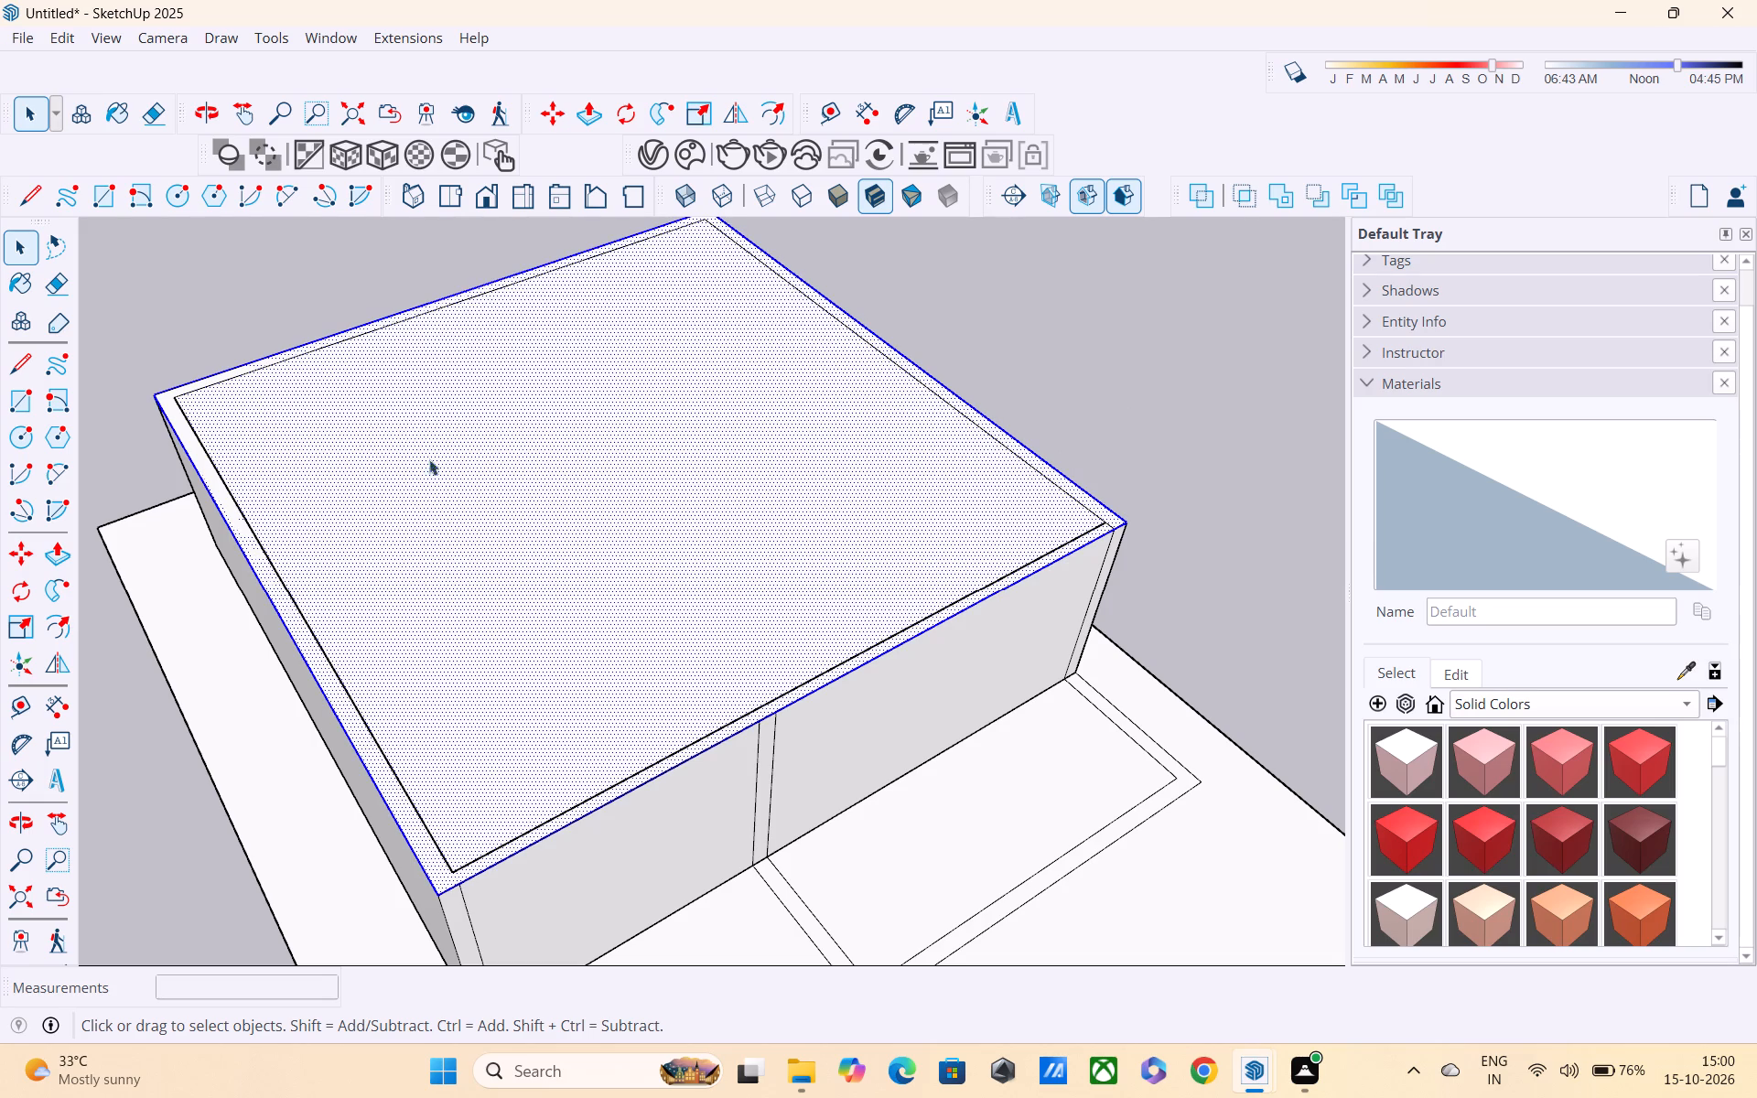
left_click(58, 38)
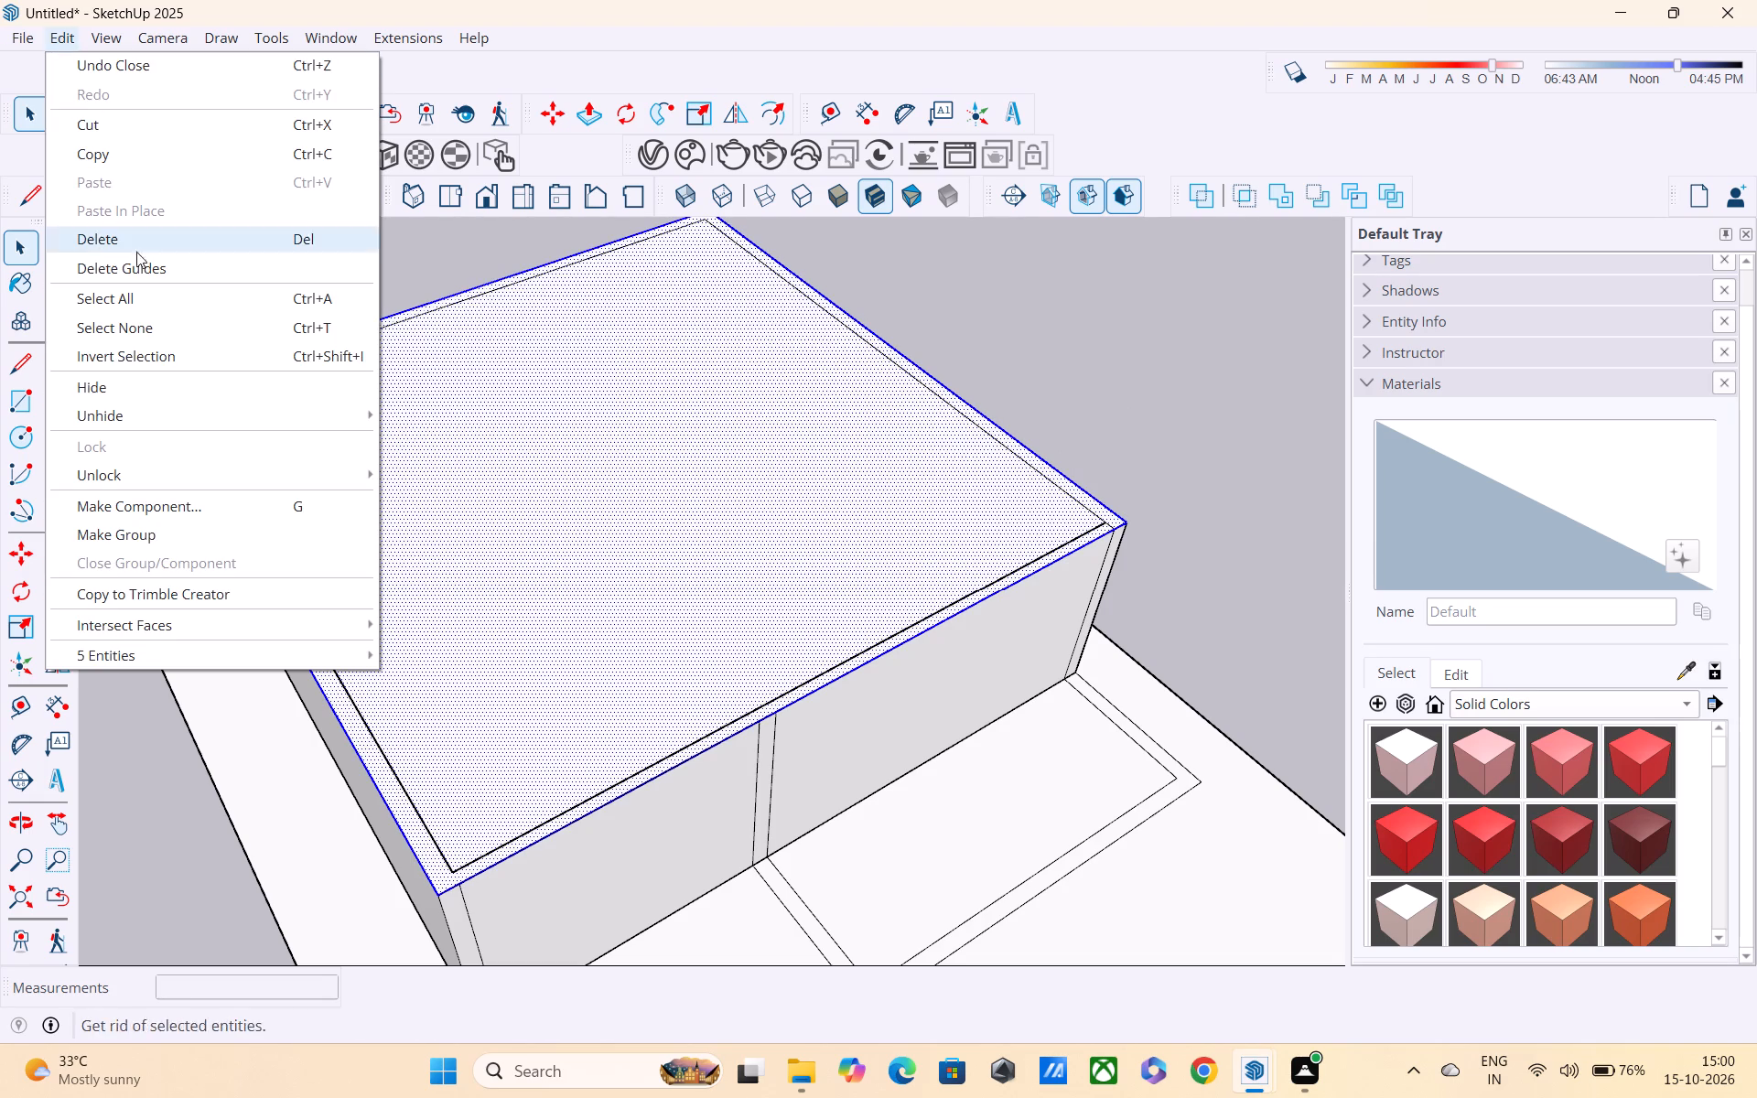
left_click(150, 531)
Move the grouped rectangle off the walls by its front corner into the open space beside the plot.
middle_click_drag(508, 695, 393, 514)
key("m")
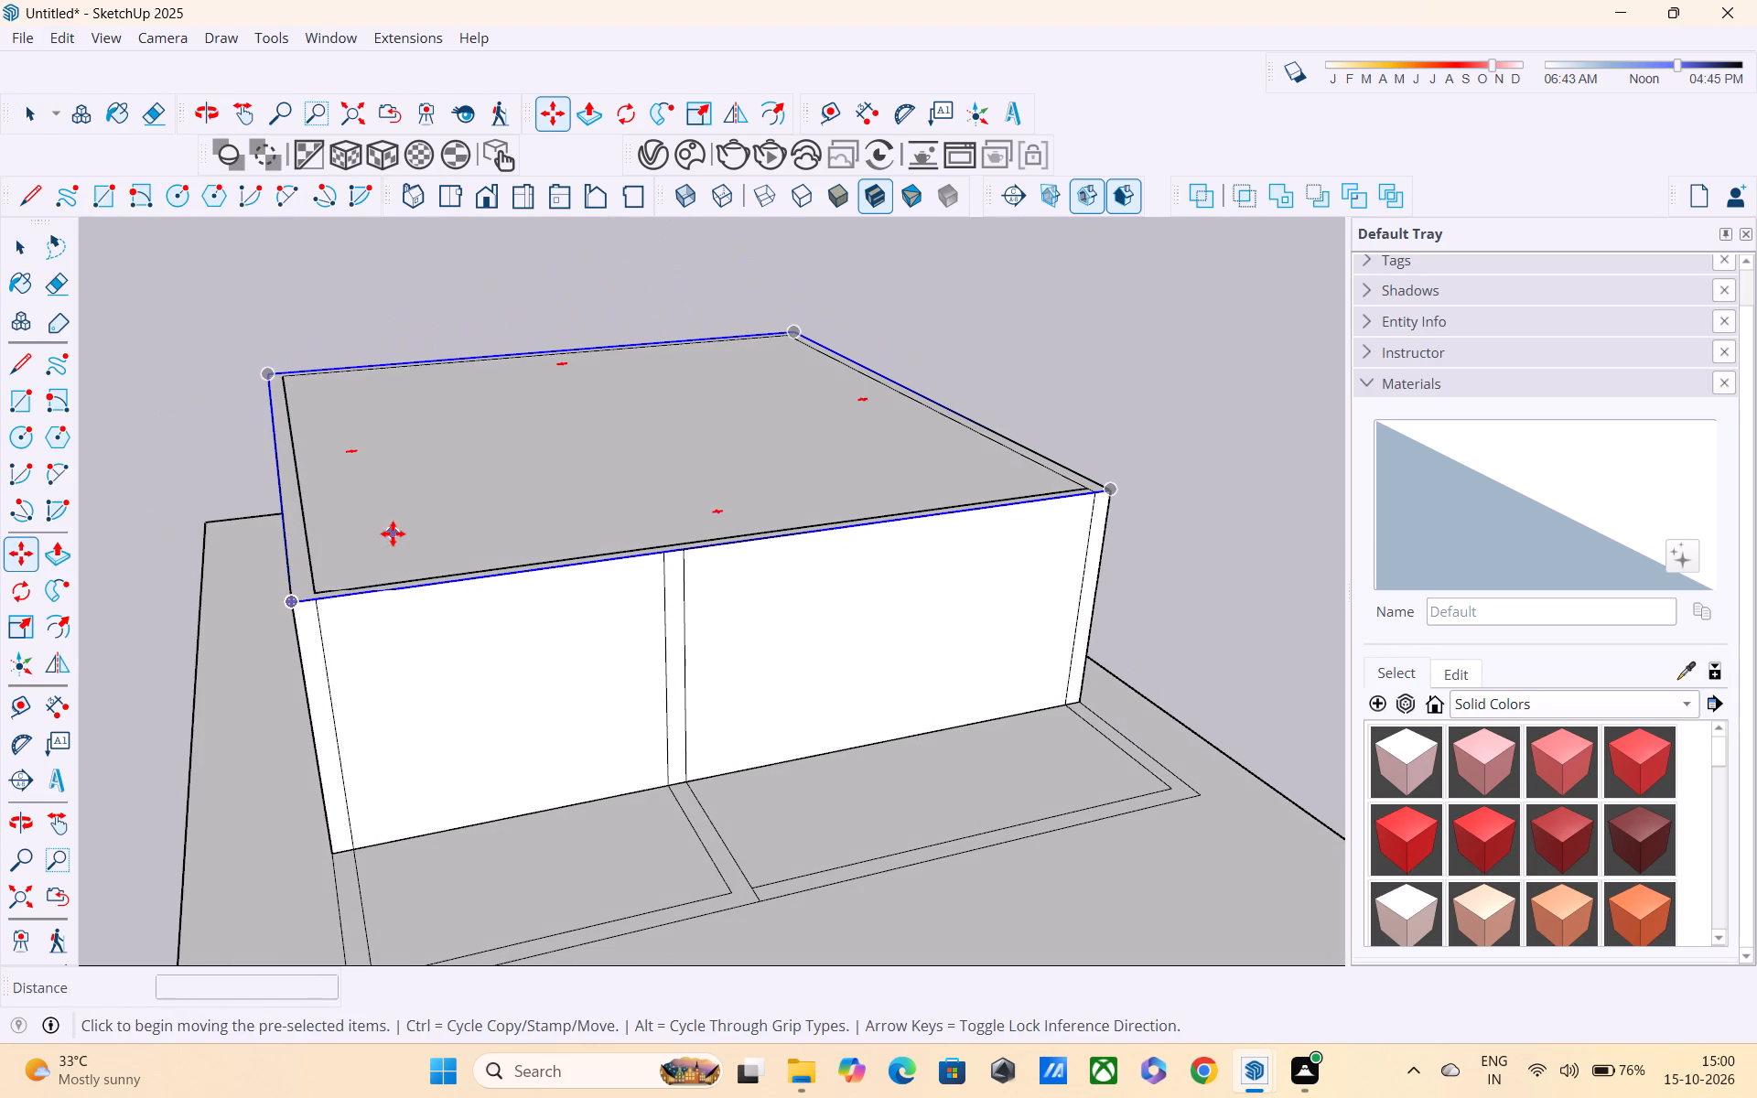
scroll(357, 594, "up", 2)
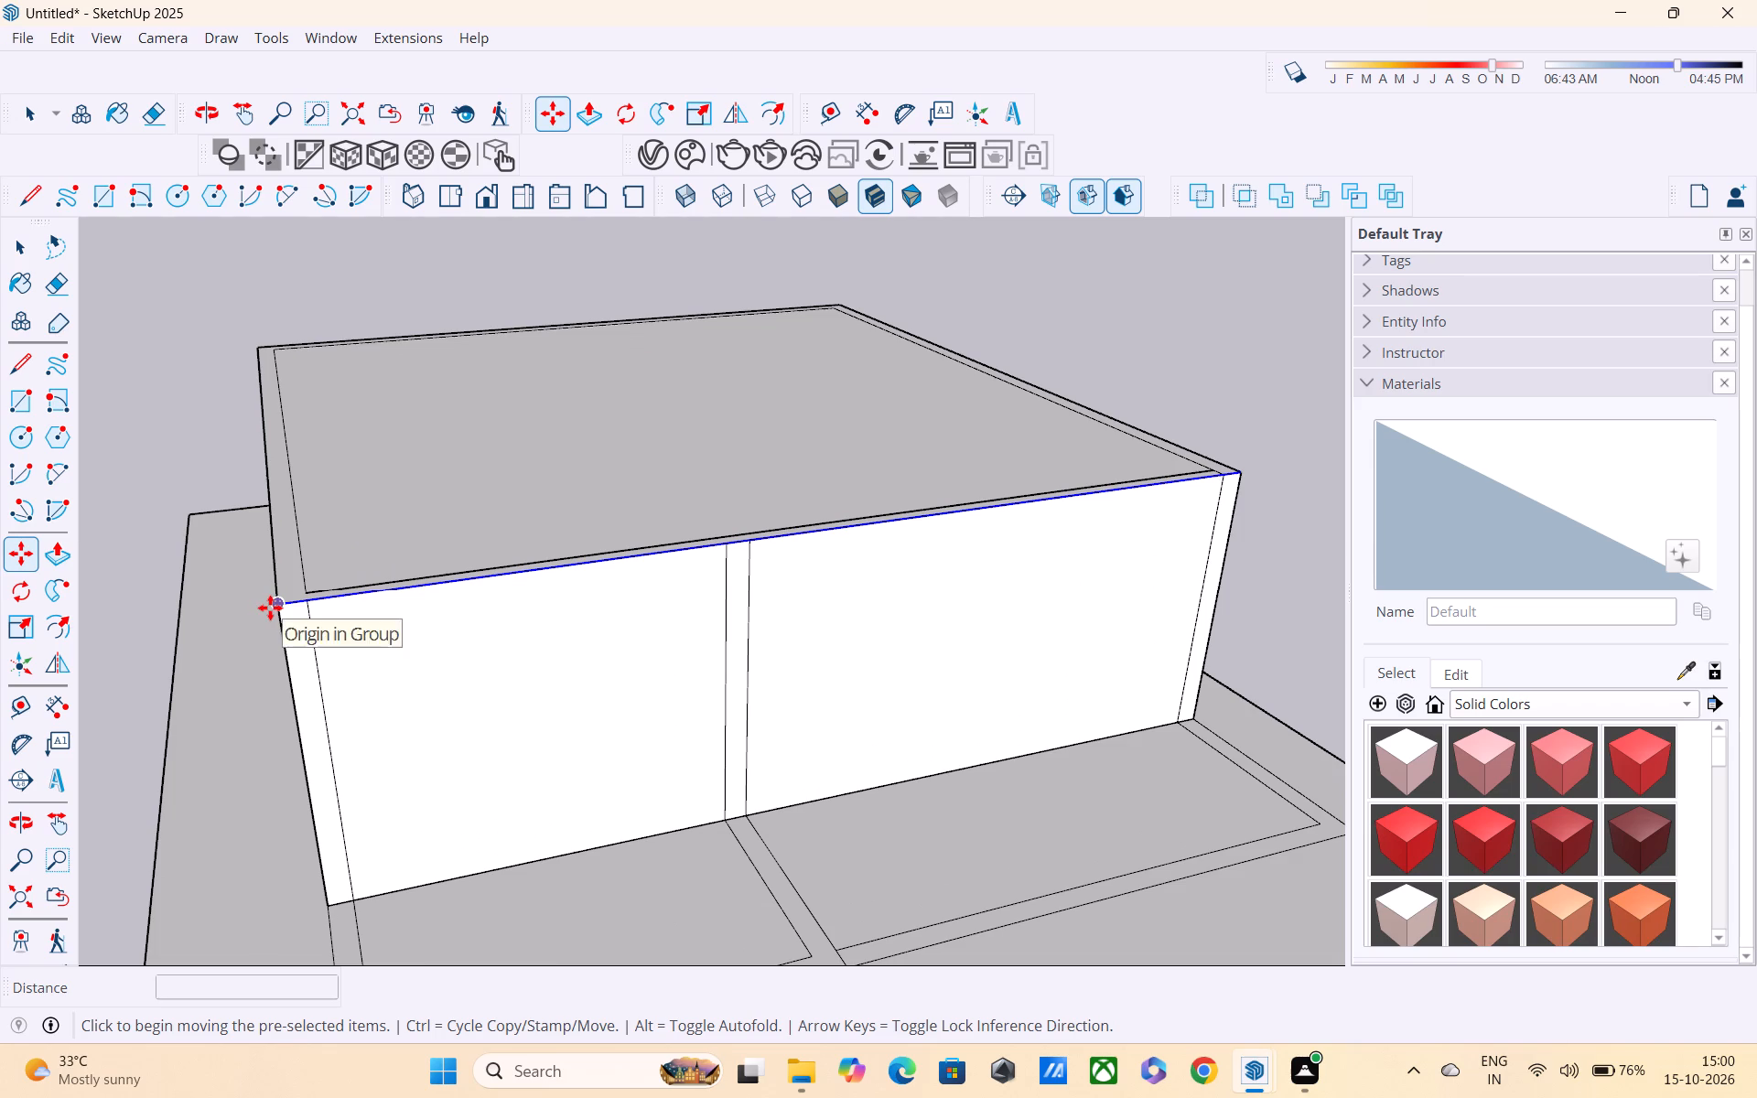
left_click(270, 608)
scroll(80, 555, "down", 6)
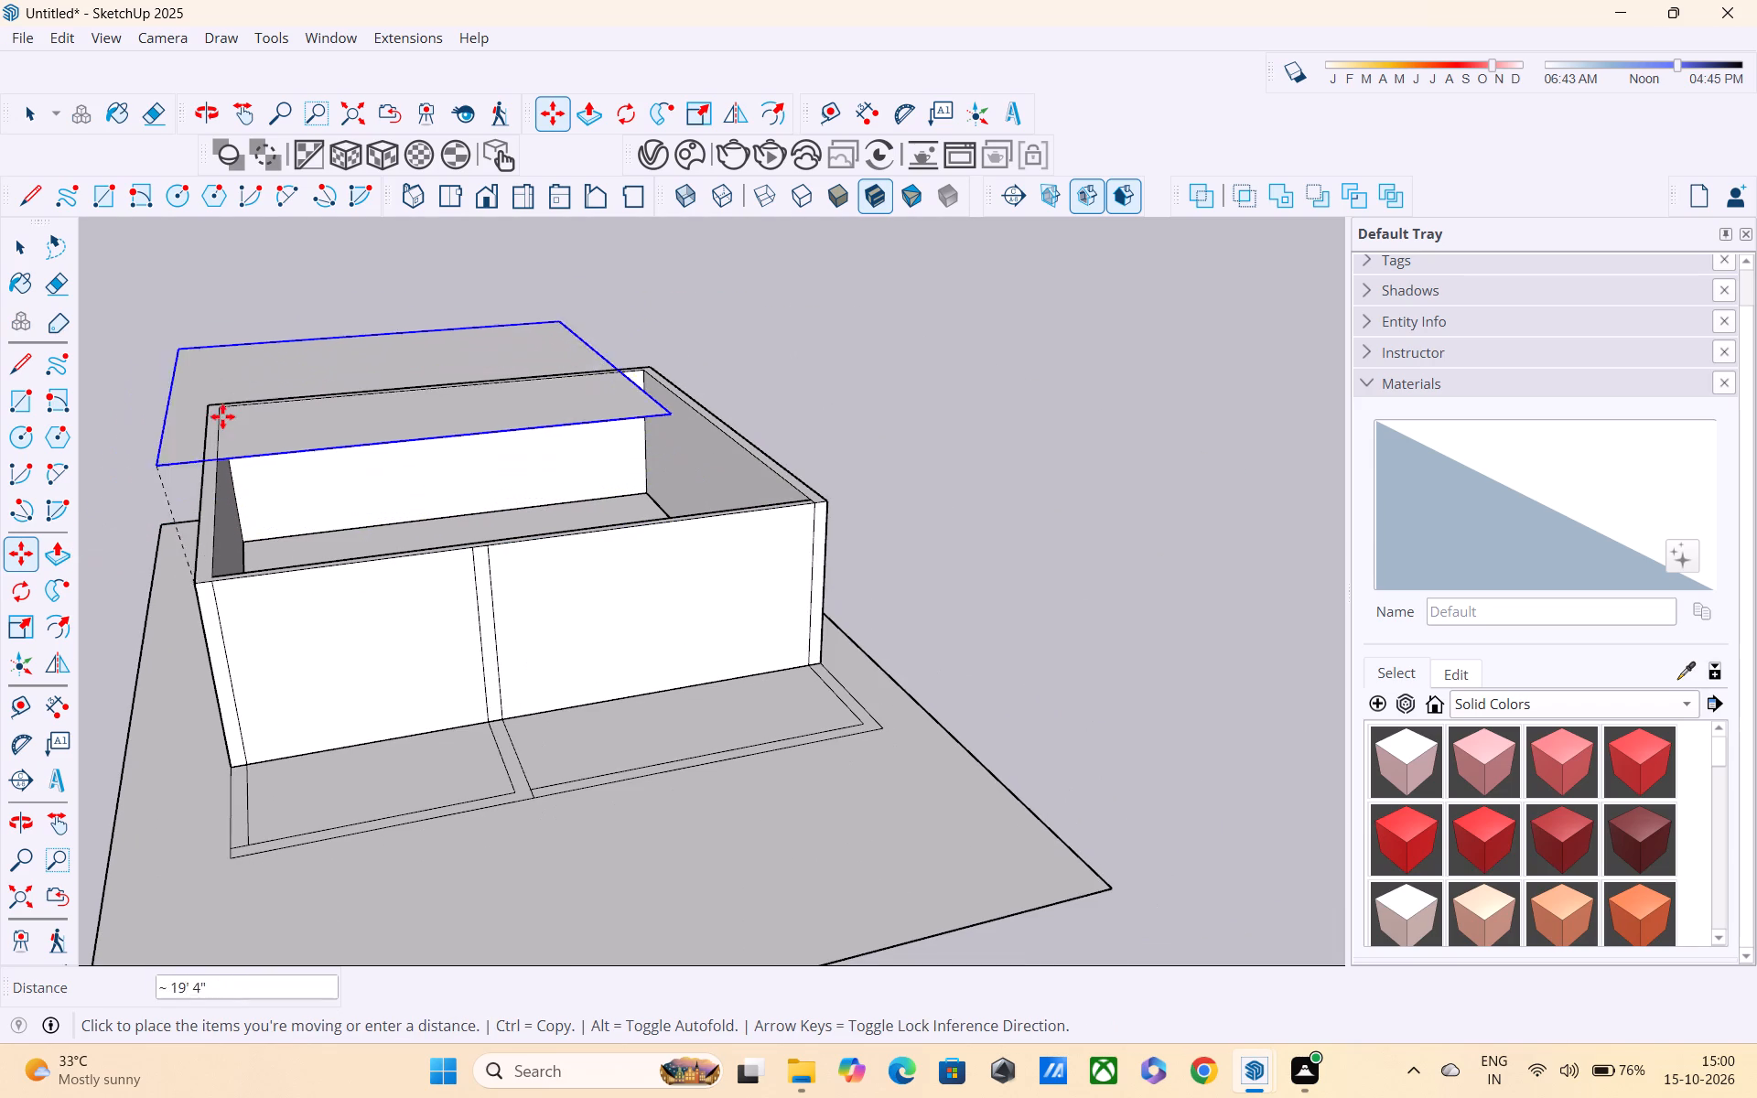
middle_click_drag(814, 318, 575, 426)
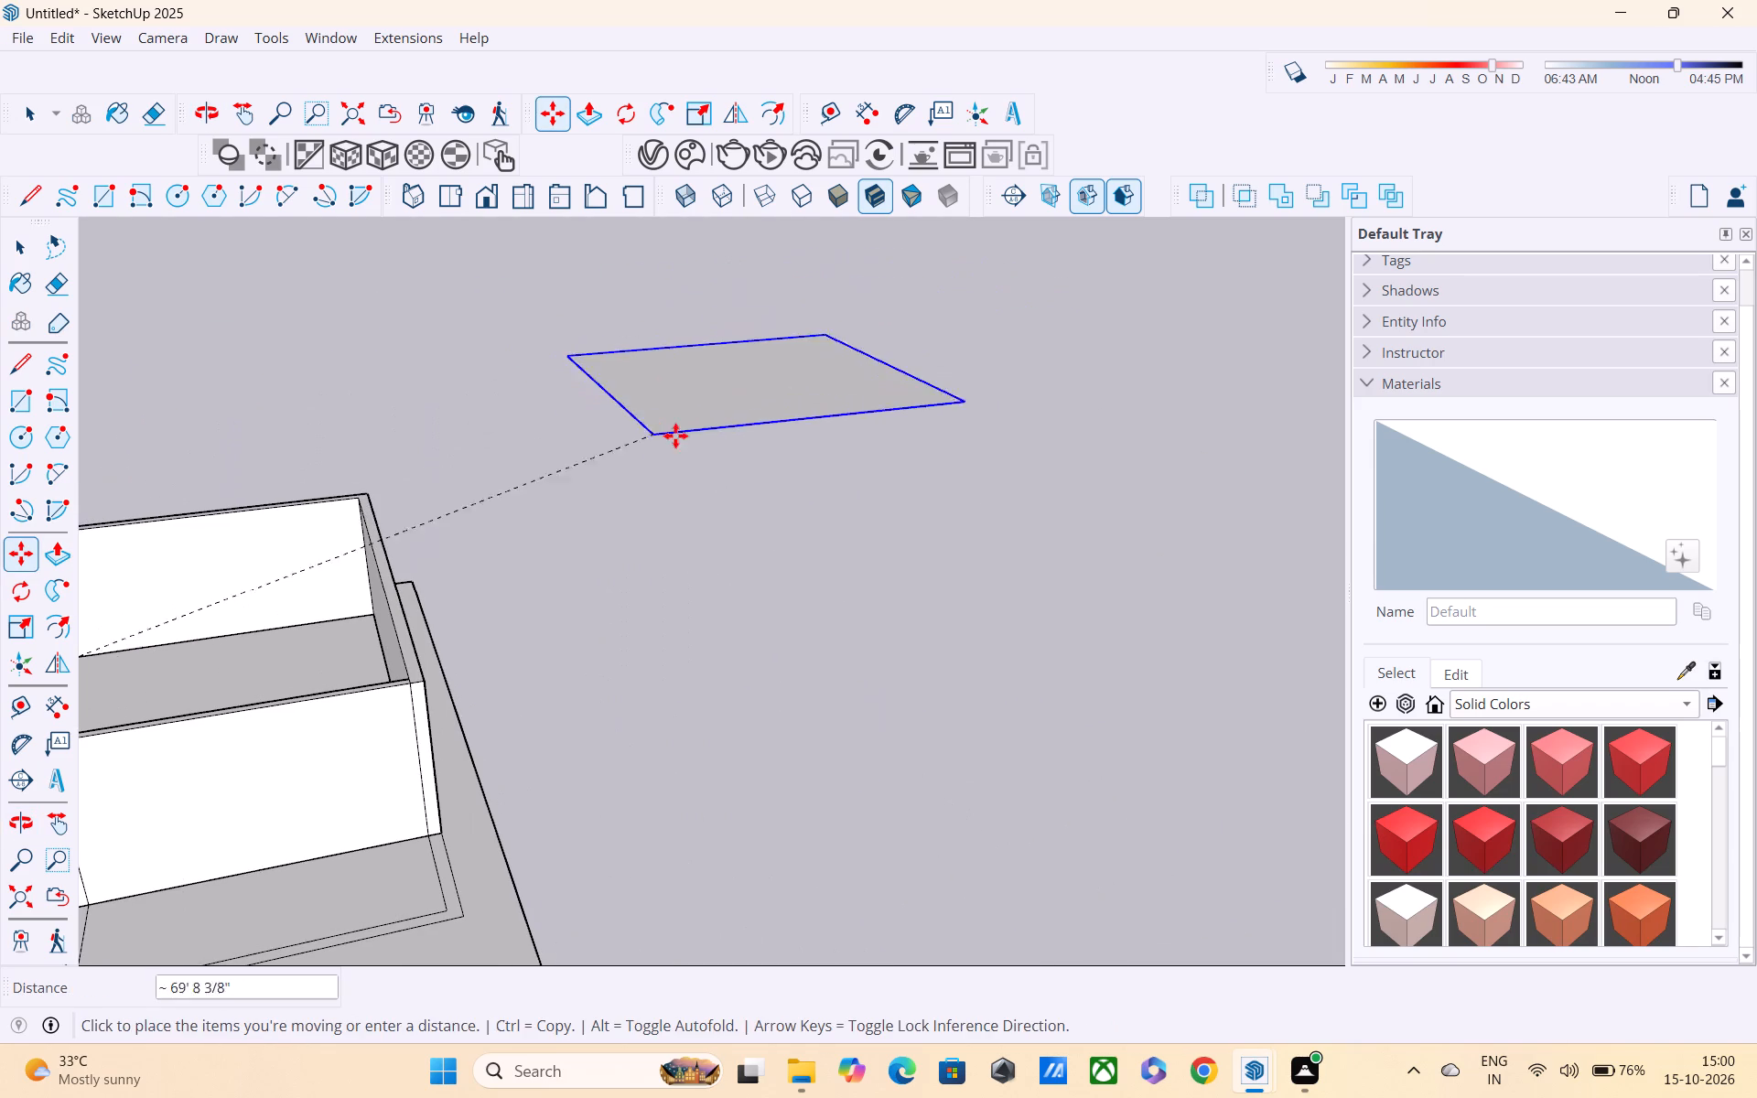
left_click(705, 426)
key("space")
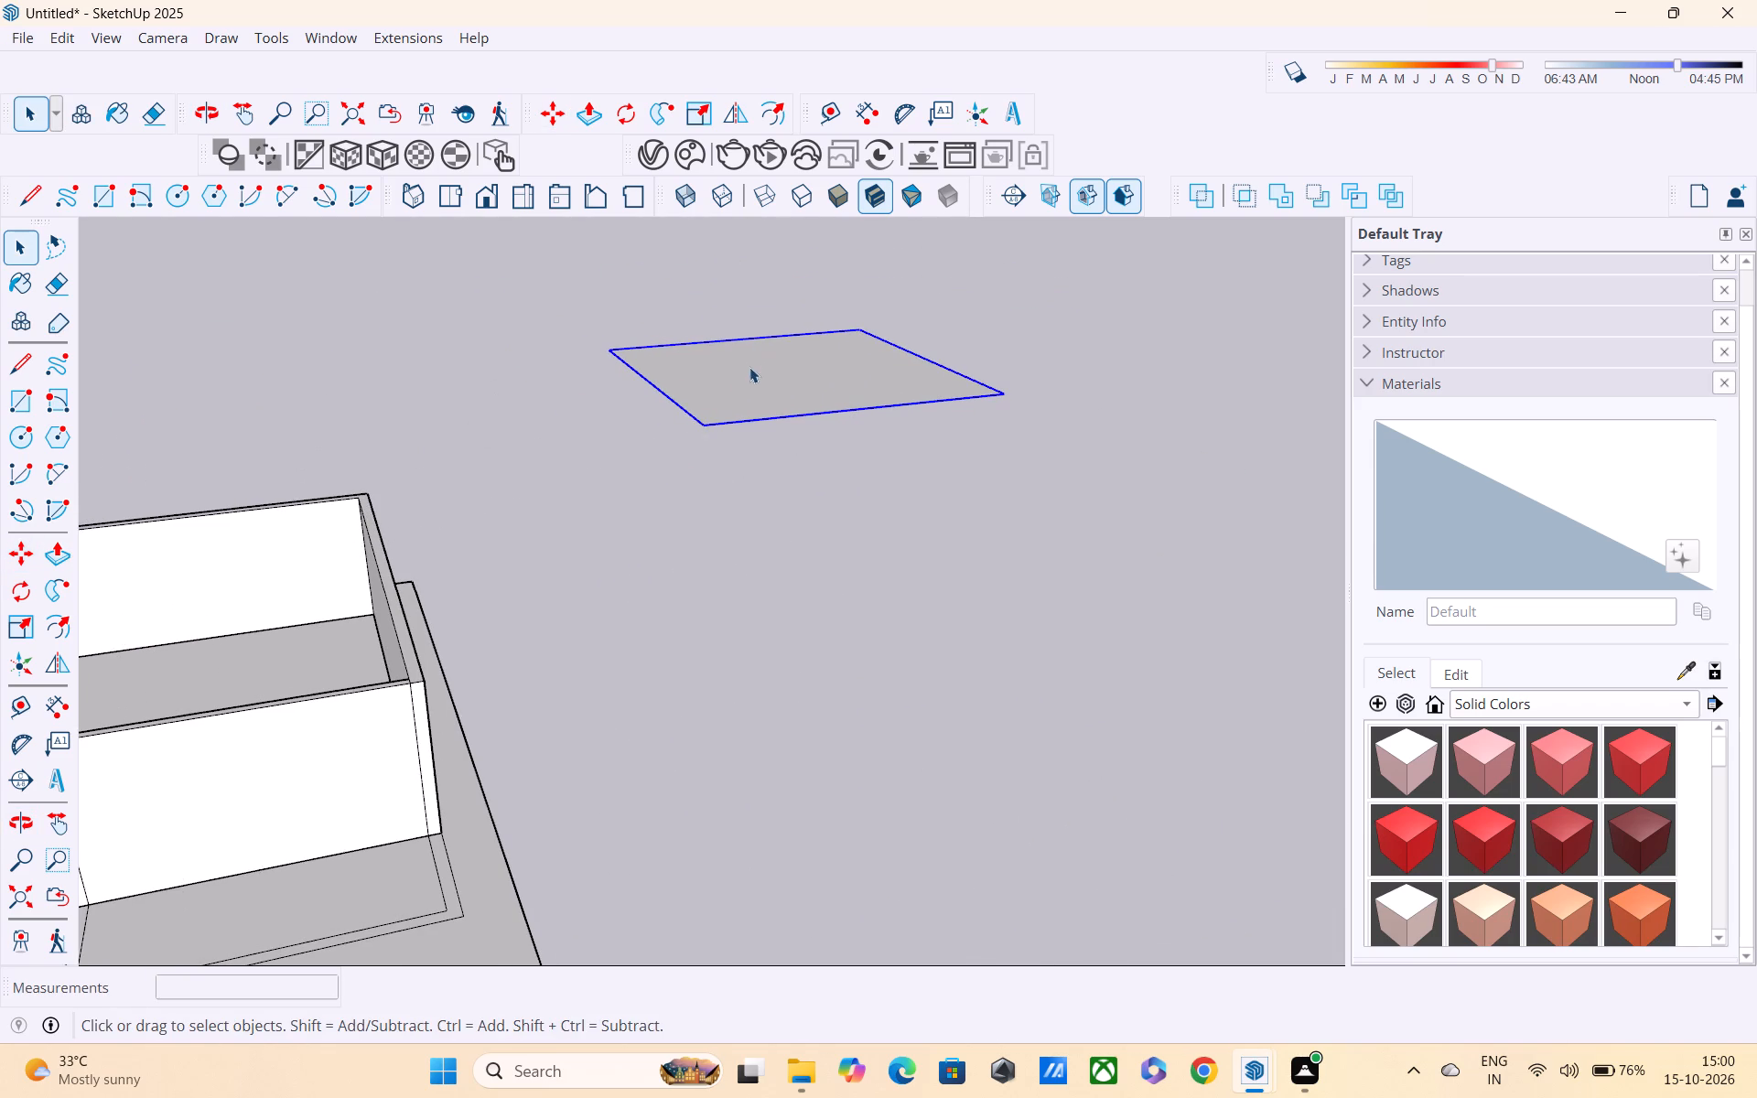
Open the moved rectangle group for editing and extrude its face upward 10" with Push/Pull.
key("p")
left_click(732, 372)
double_click(737, 378)
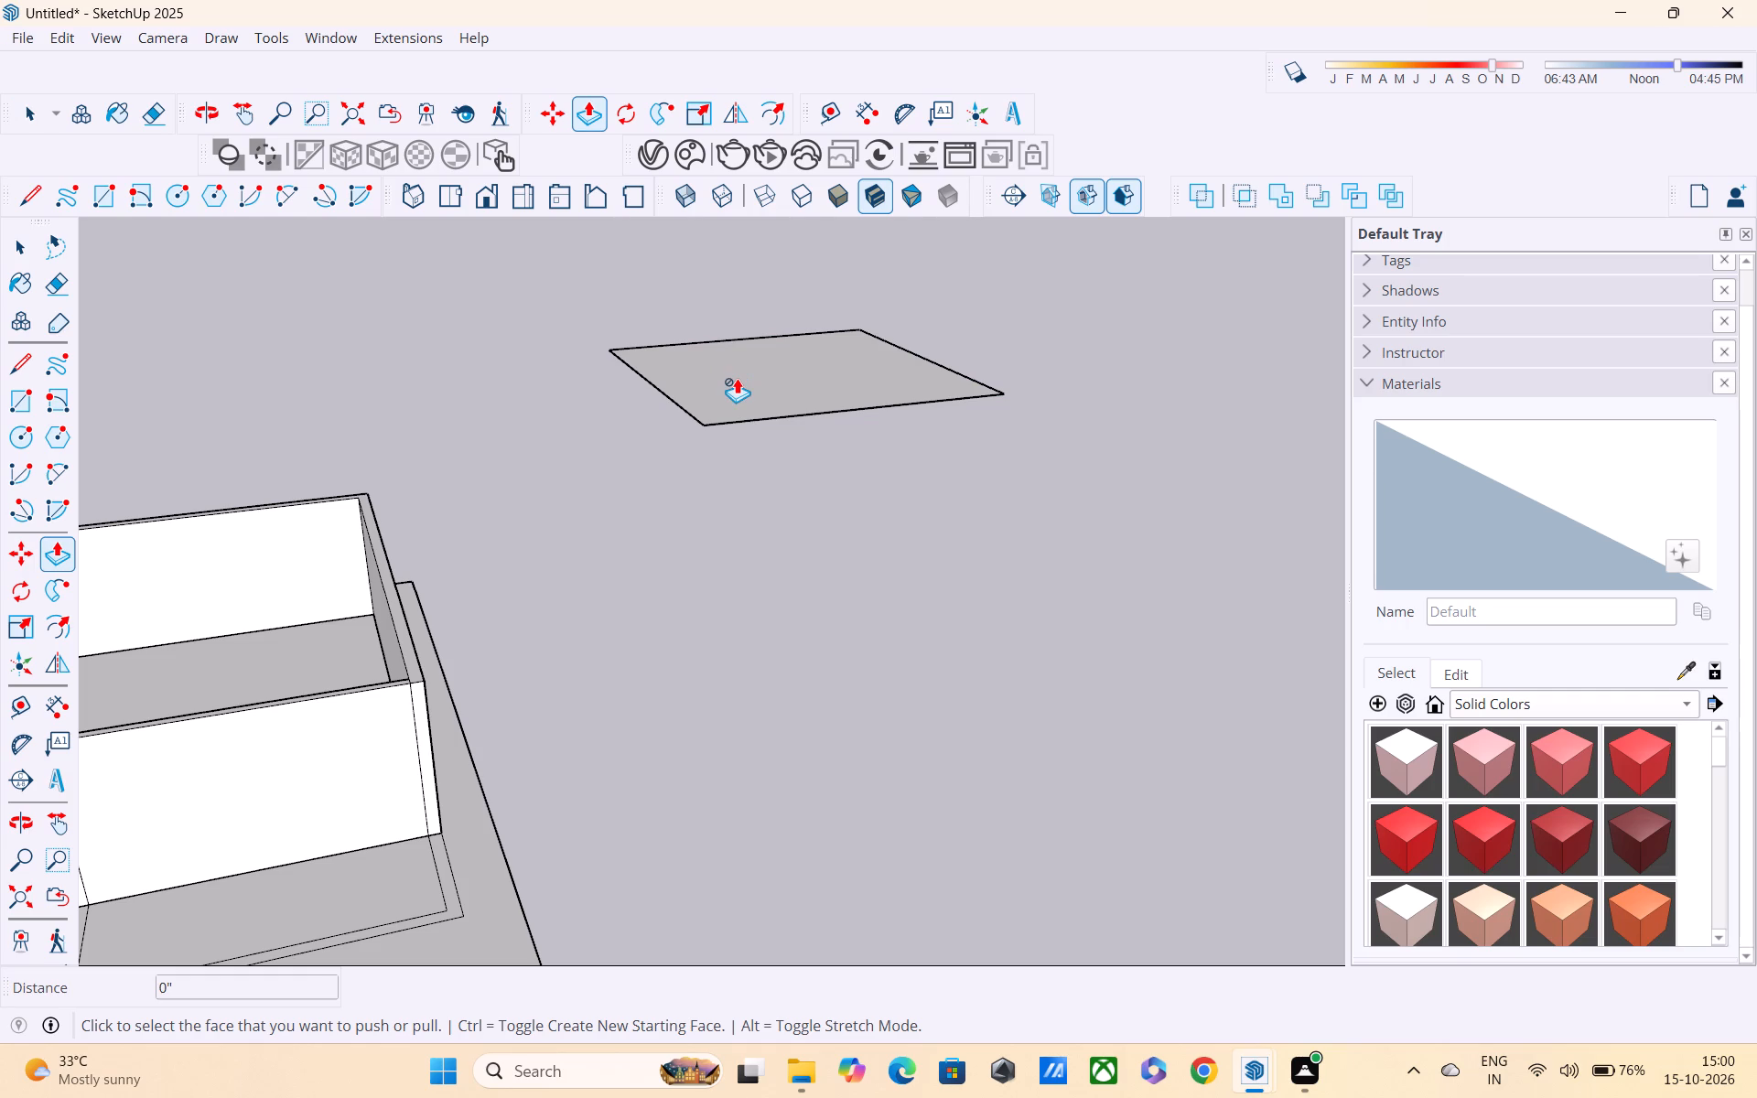
right_click(737, 380)
left_click(826, 501)
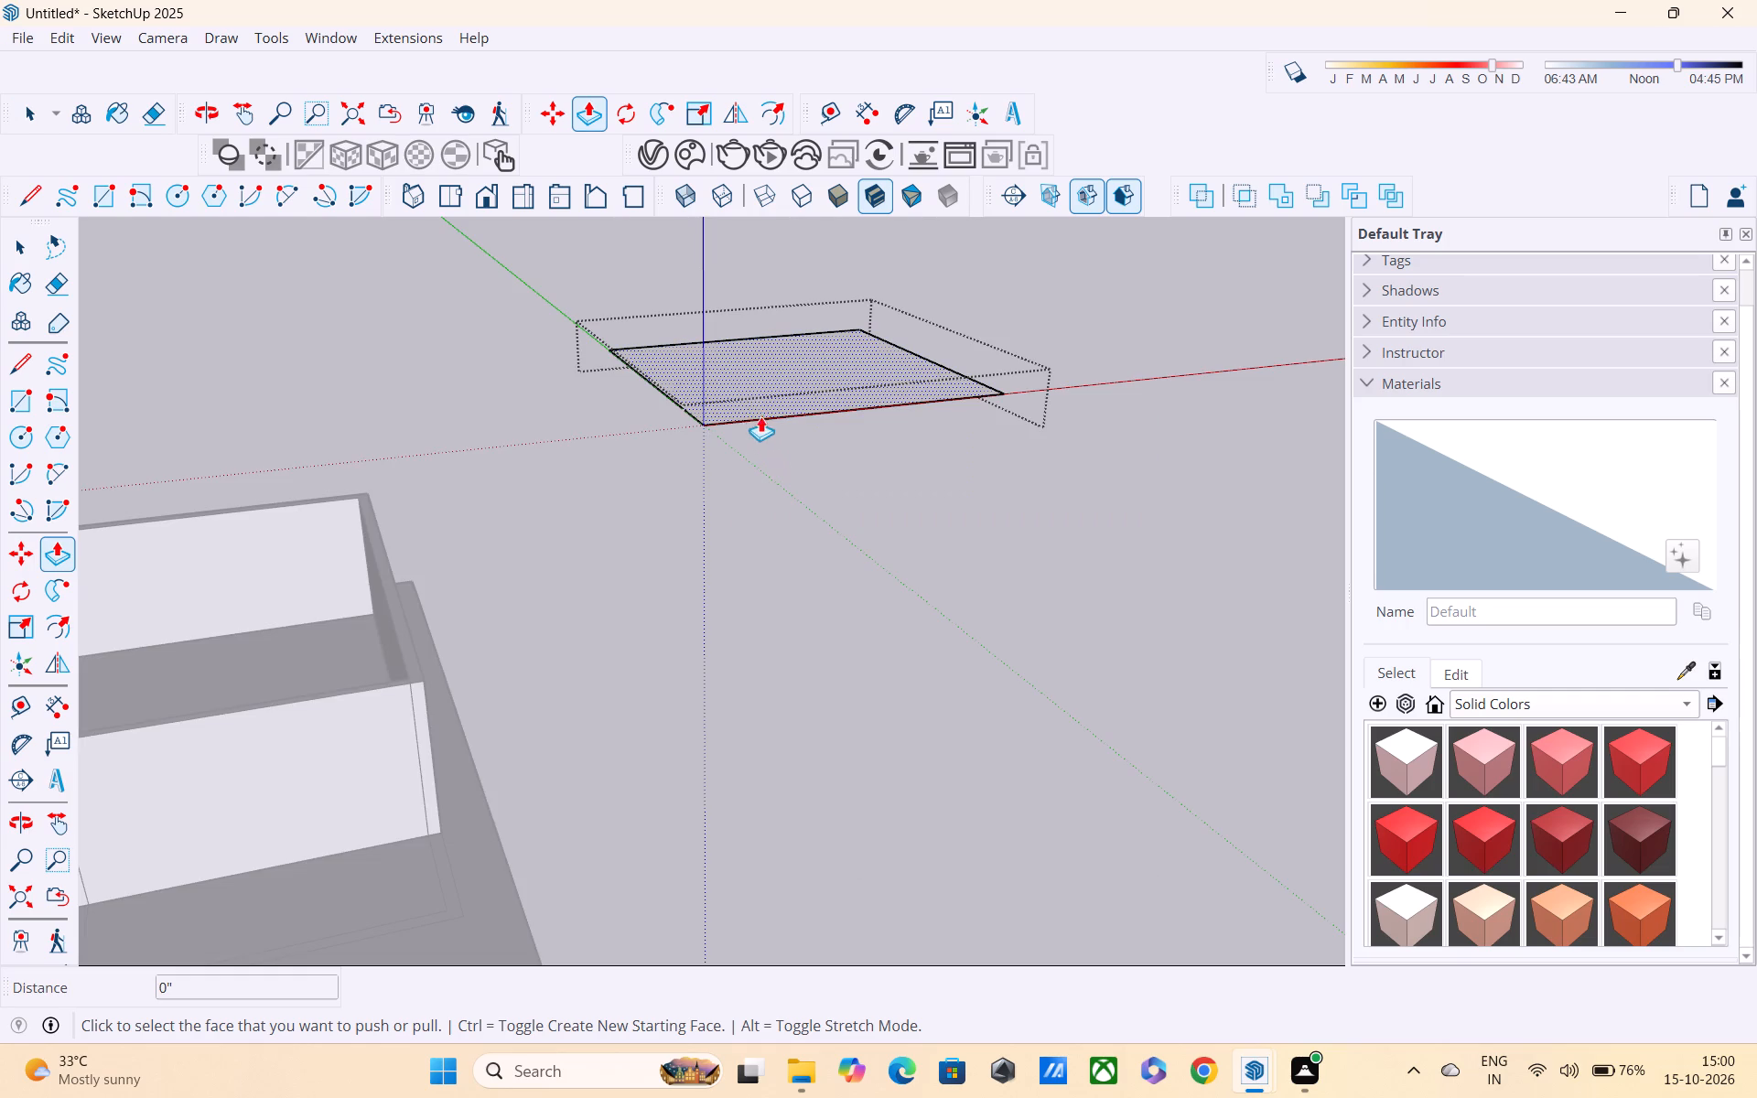
left_click(753, 385)
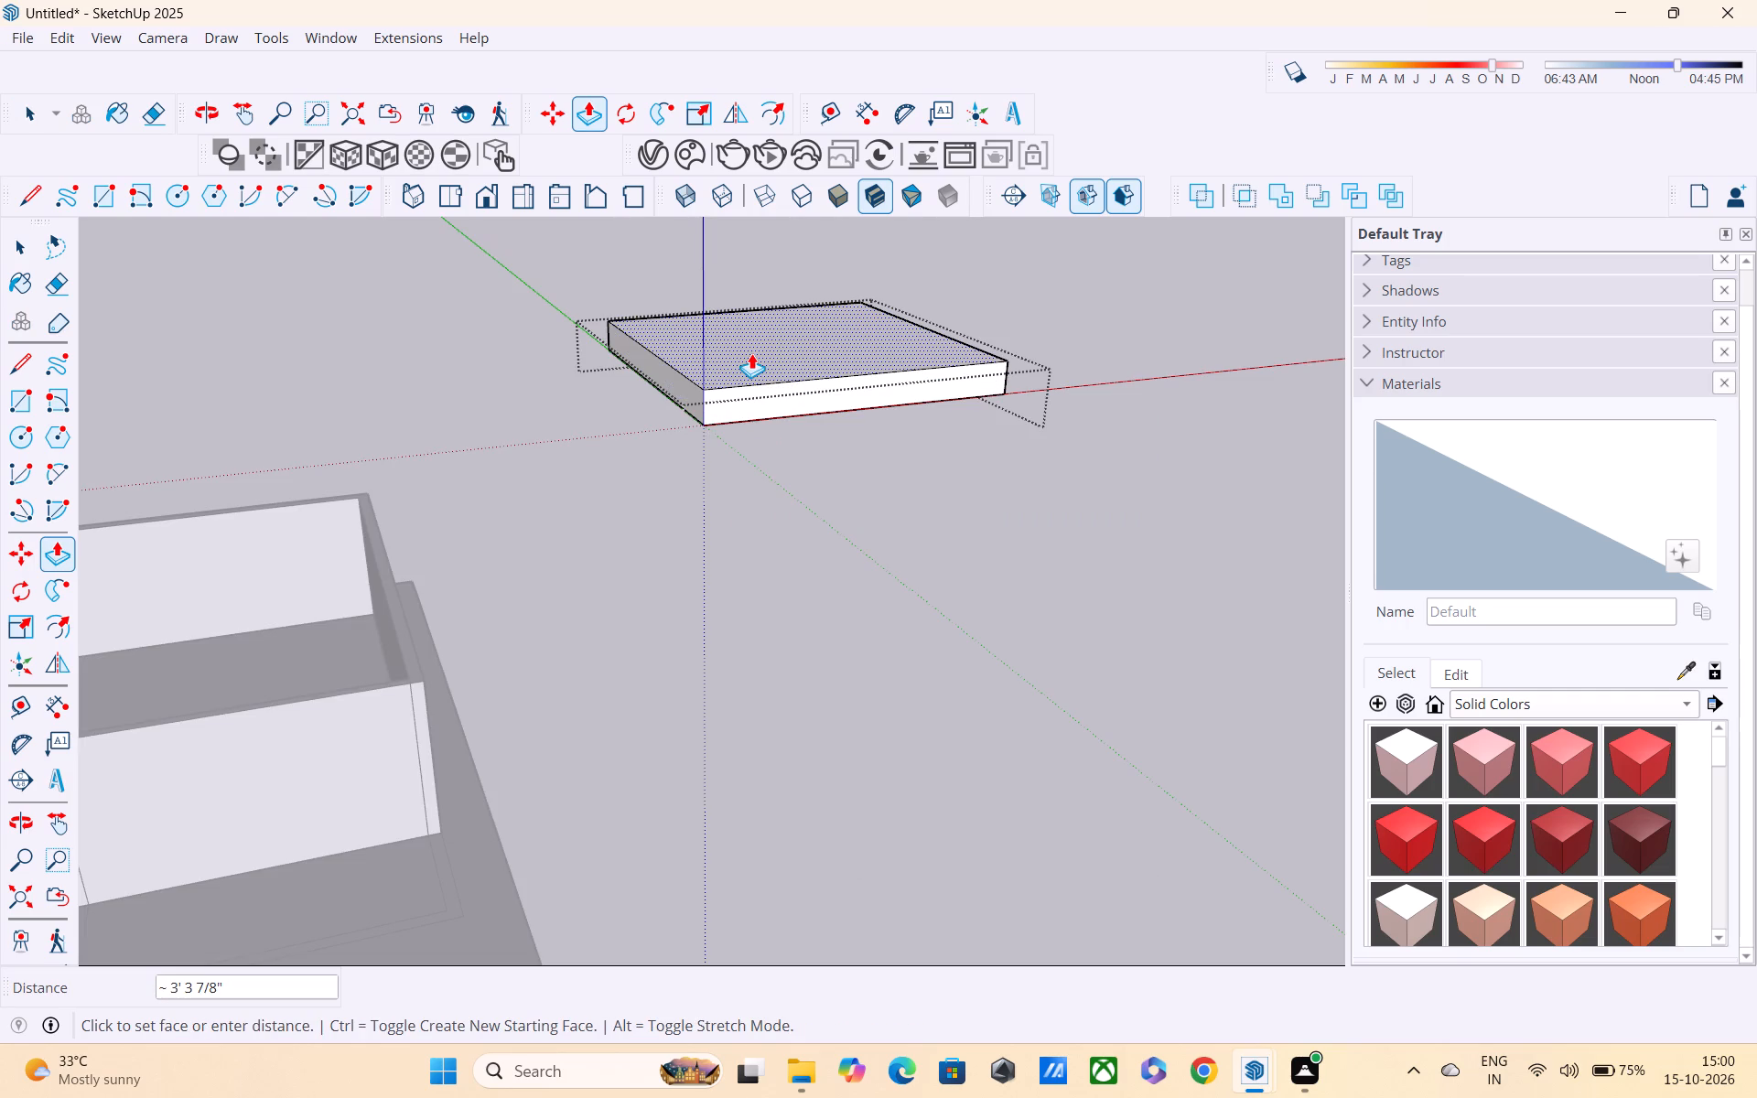
type("10\"")
key("Return")
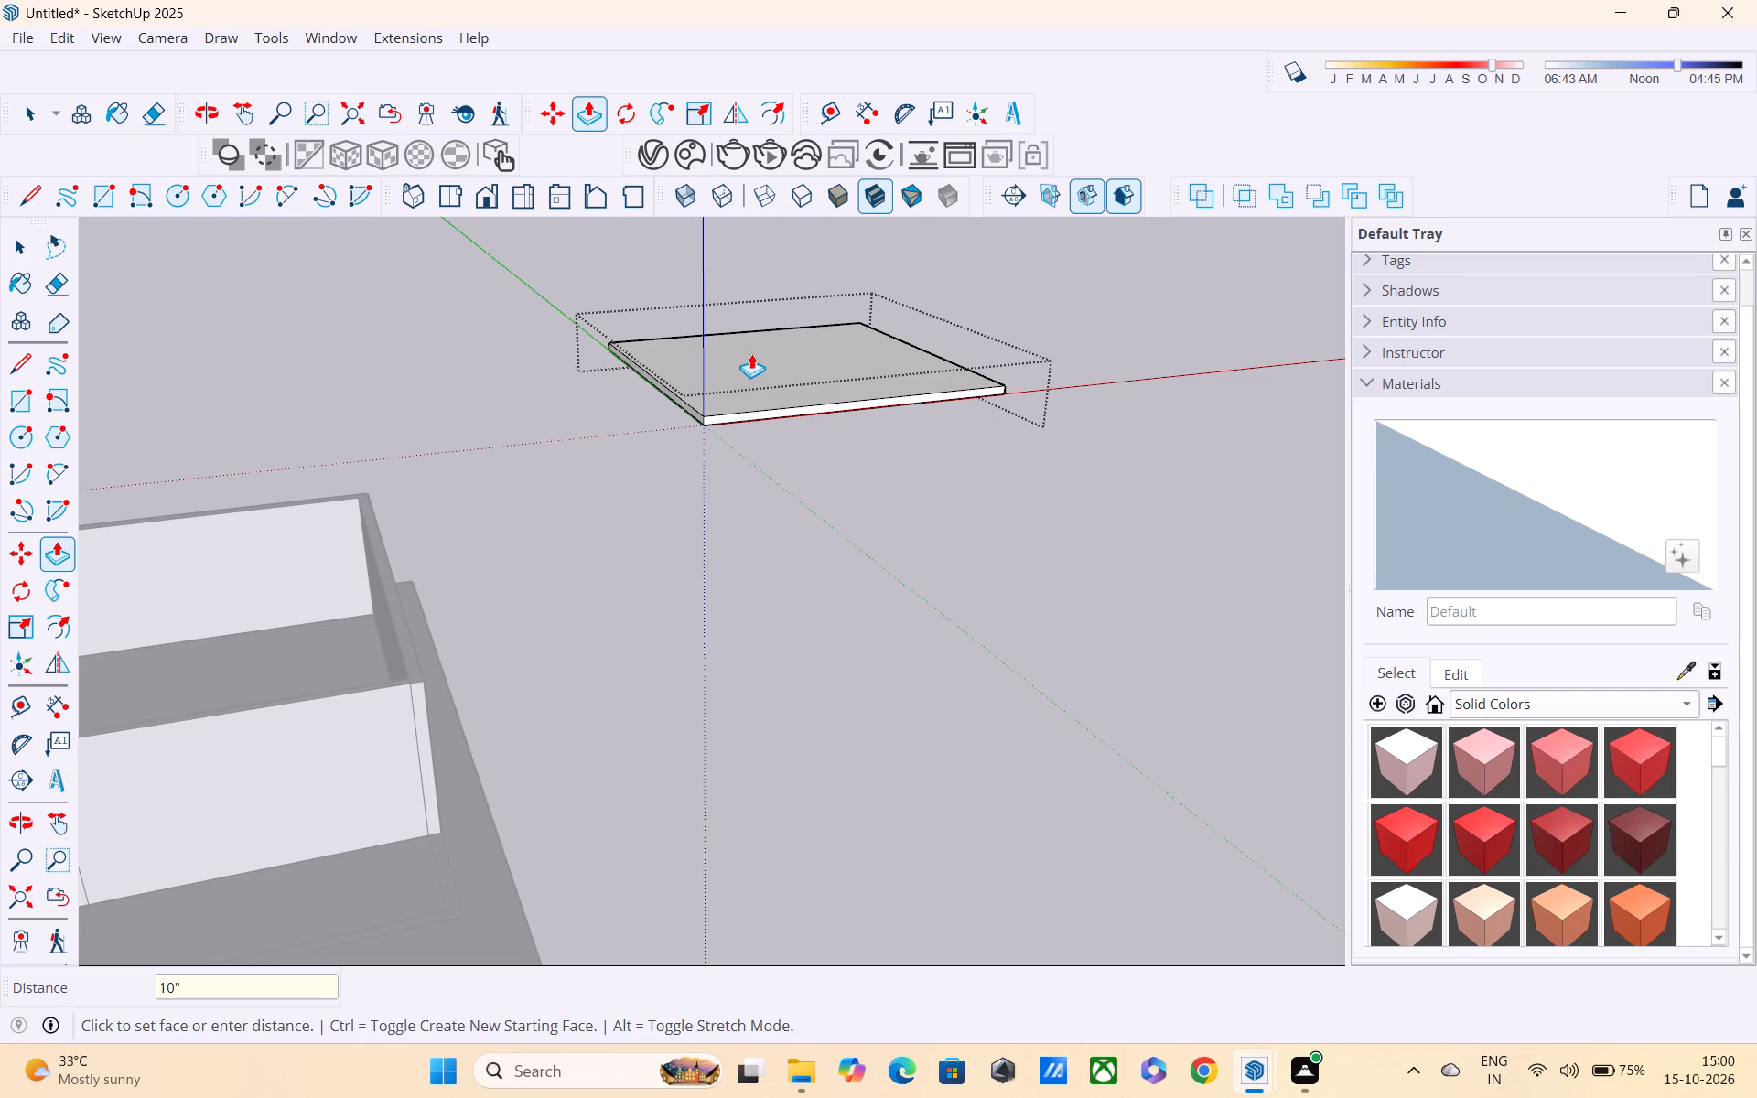
Examine the 10" slab in its open group alongside the large room's walls on the plot.
scroll(832, 404, "down", 2)
middle_click_drag(835, 407, 642, 506)
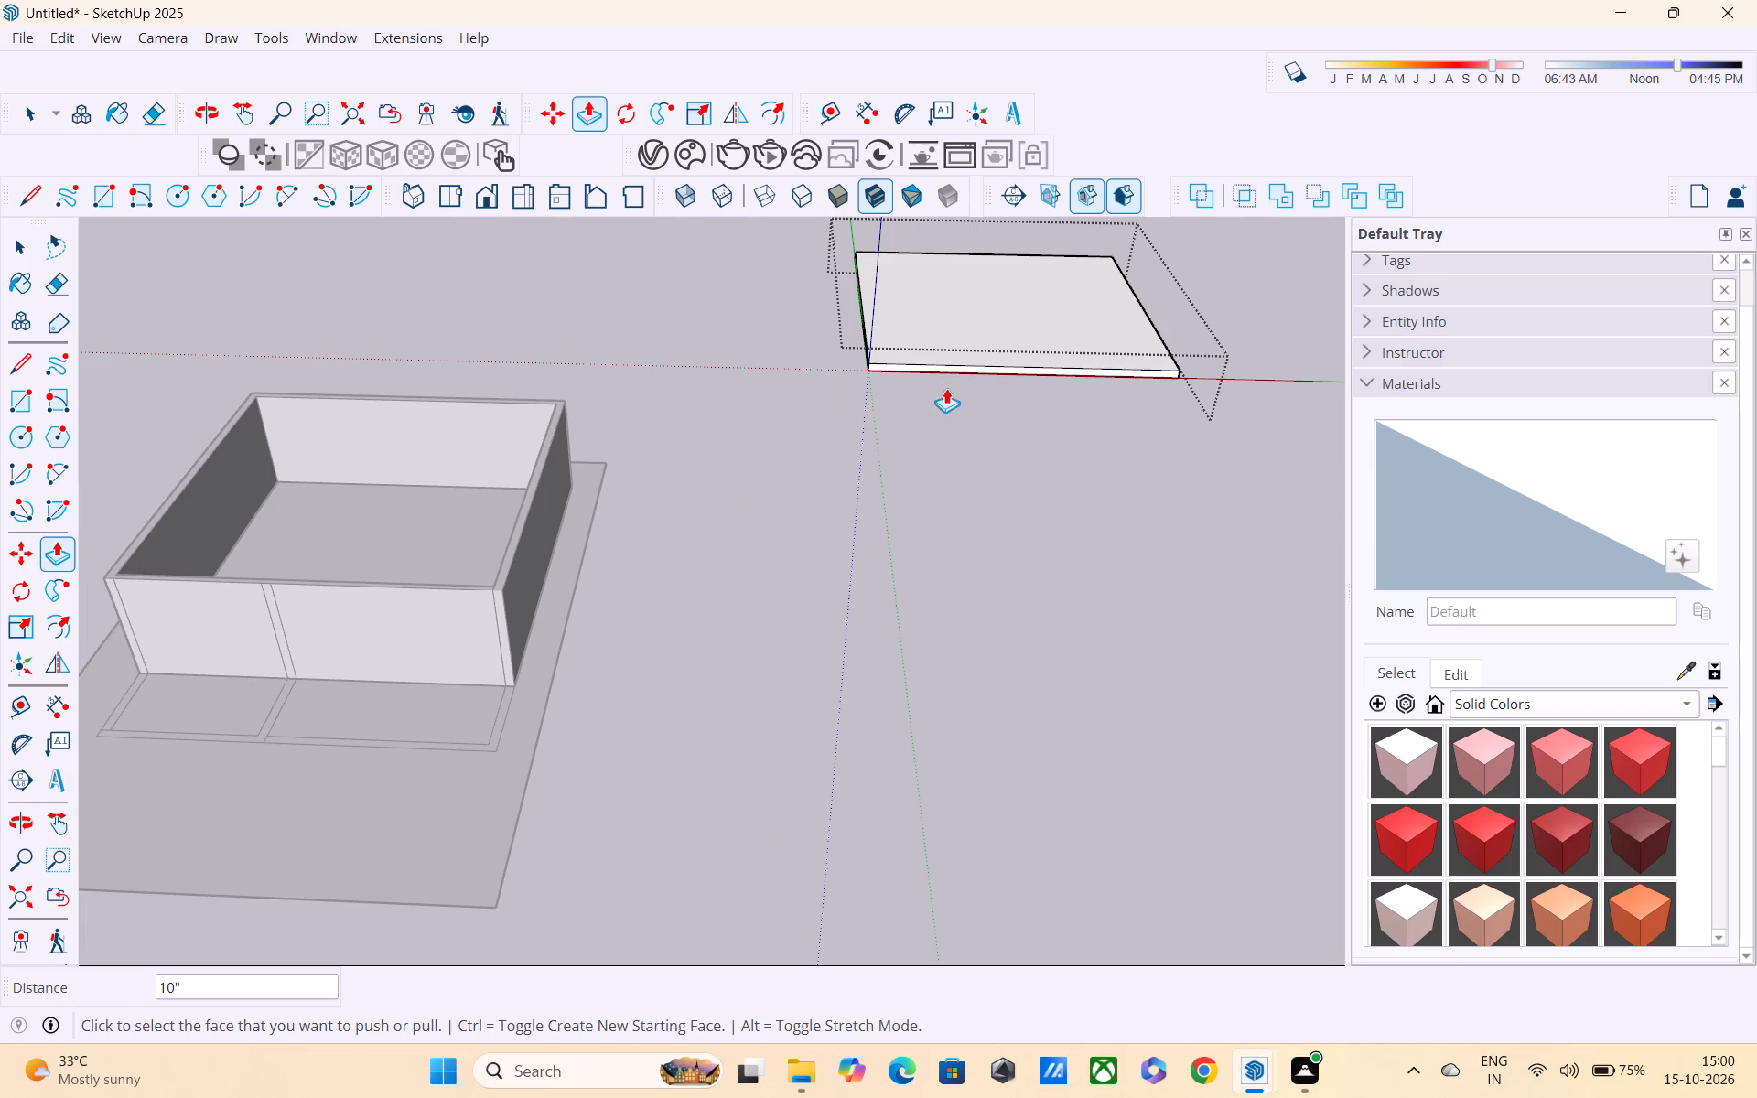
middle_click_drag(940, 384, 882, 222)
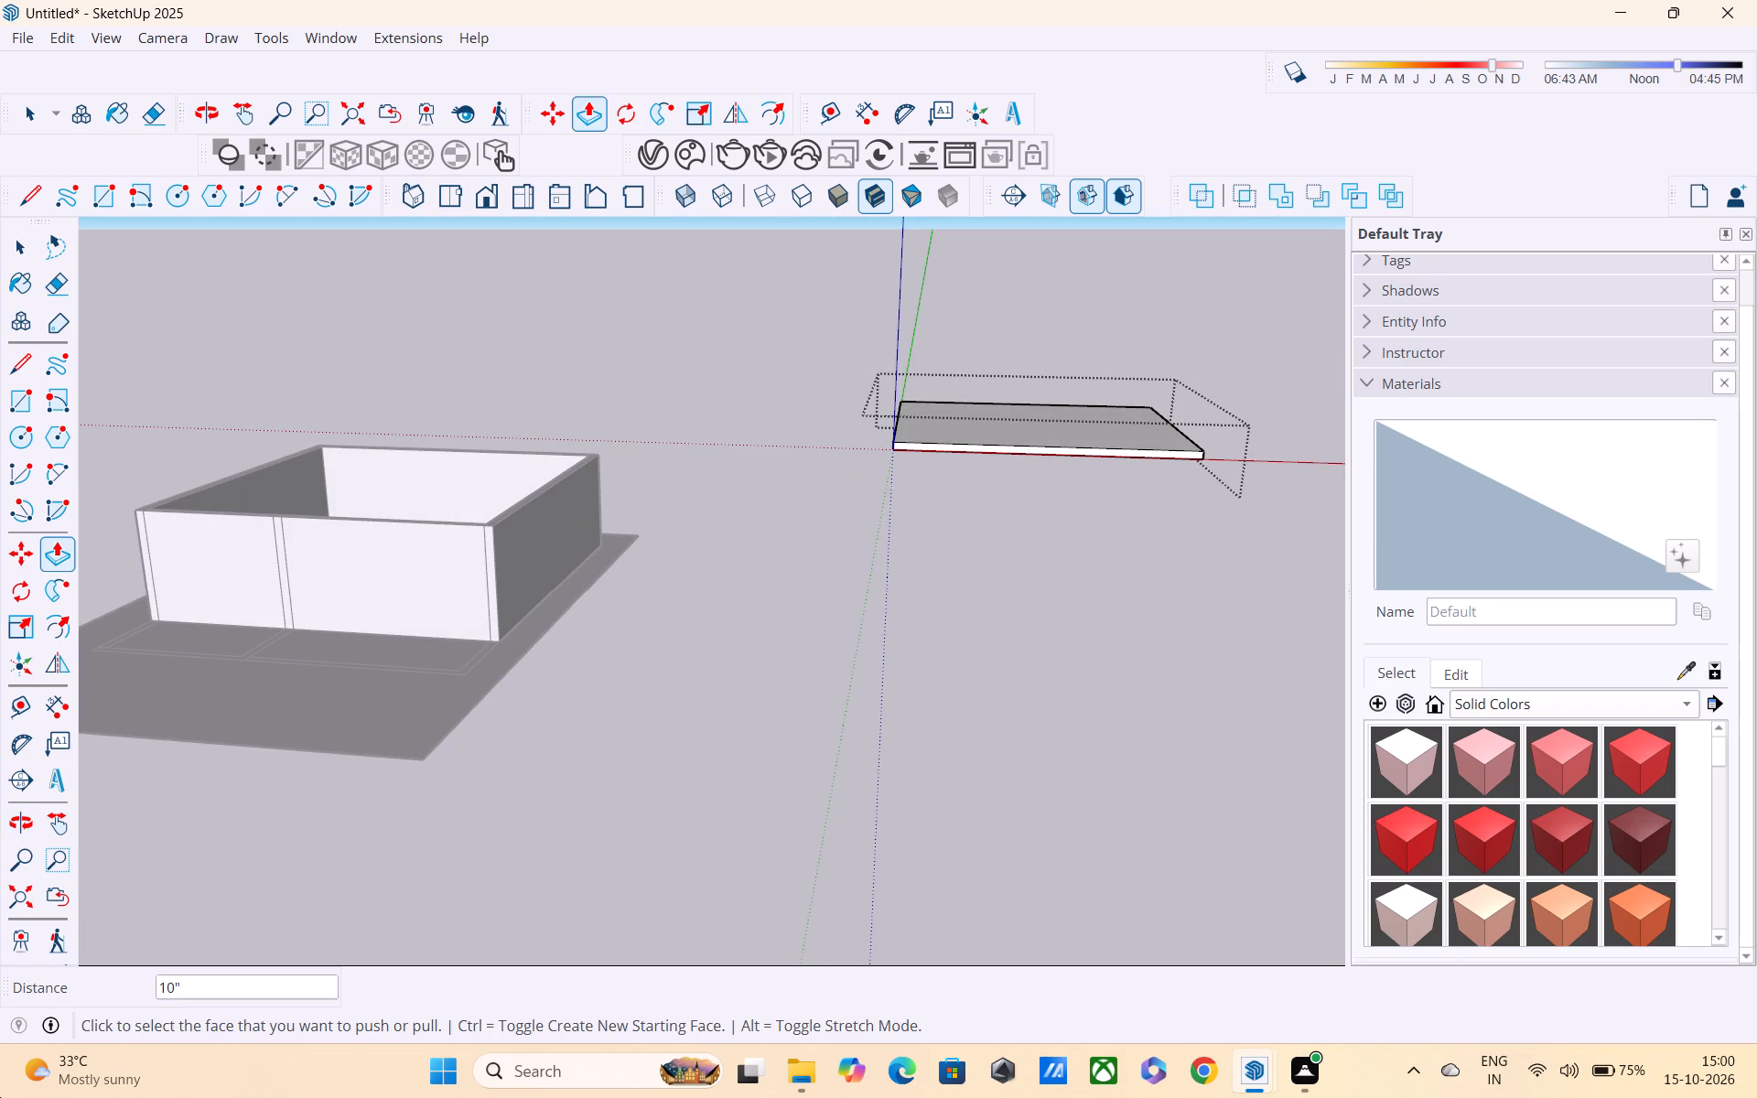
scroll(0, 1097, "down", 5)
middle_click_drag(932, 492, 917, 590)
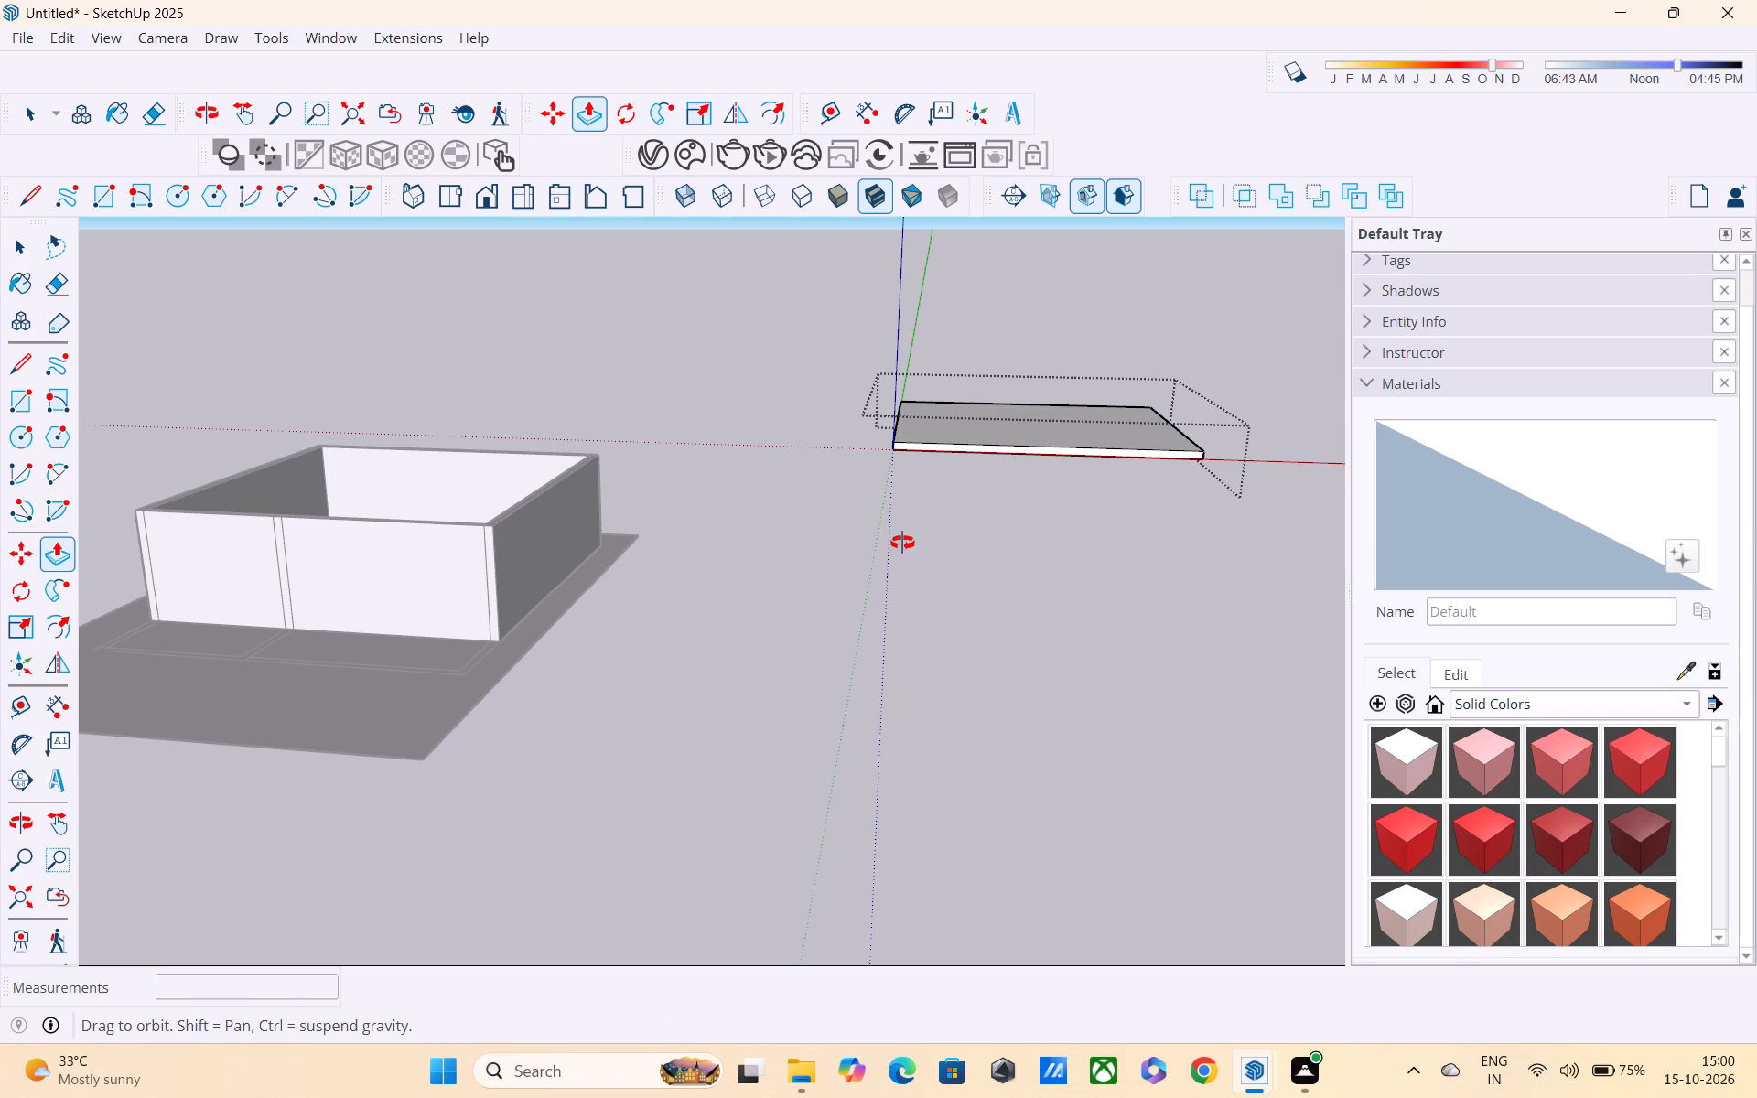
scroll(902, 543, "down", 4)
middle_click_drag(901, 551, 892, 560)
scroll(892, 560, "down", 1)
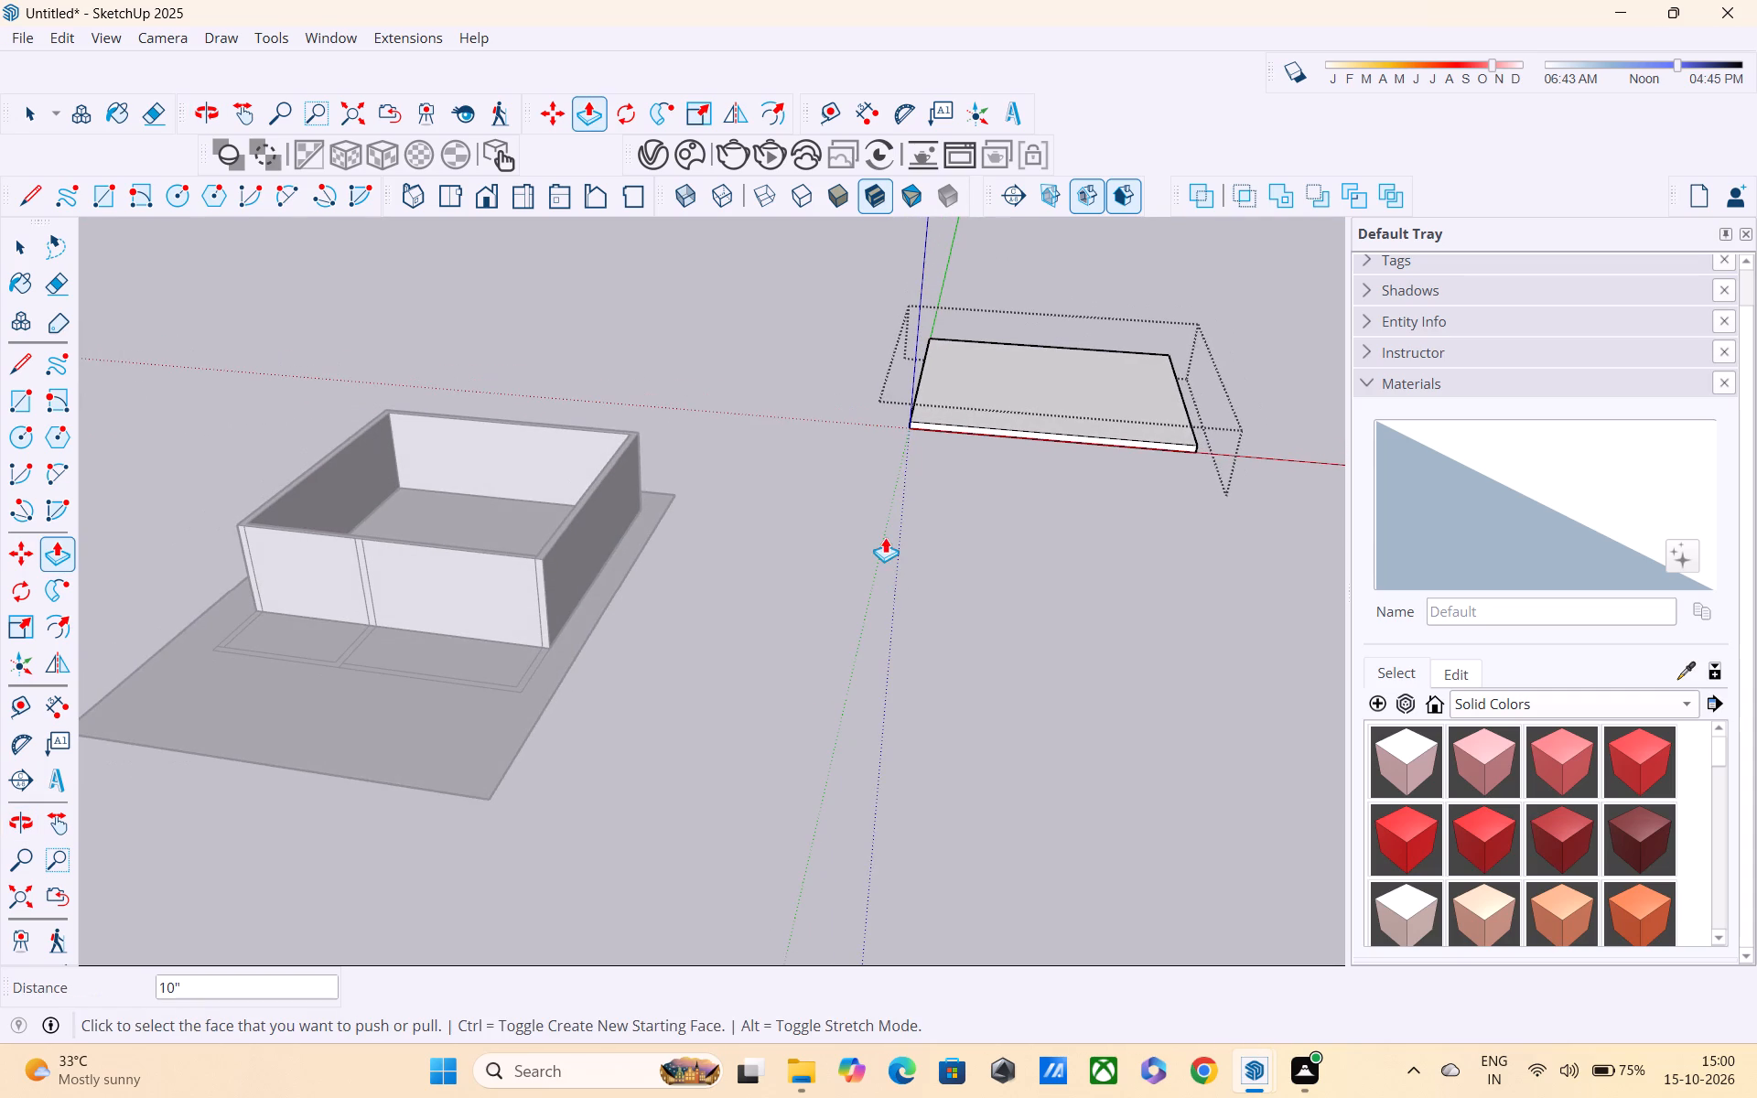
key("space")
key("space")
scroll(876, 558, "down", 2)
middle_click_drag(866, 605, 889, 524)
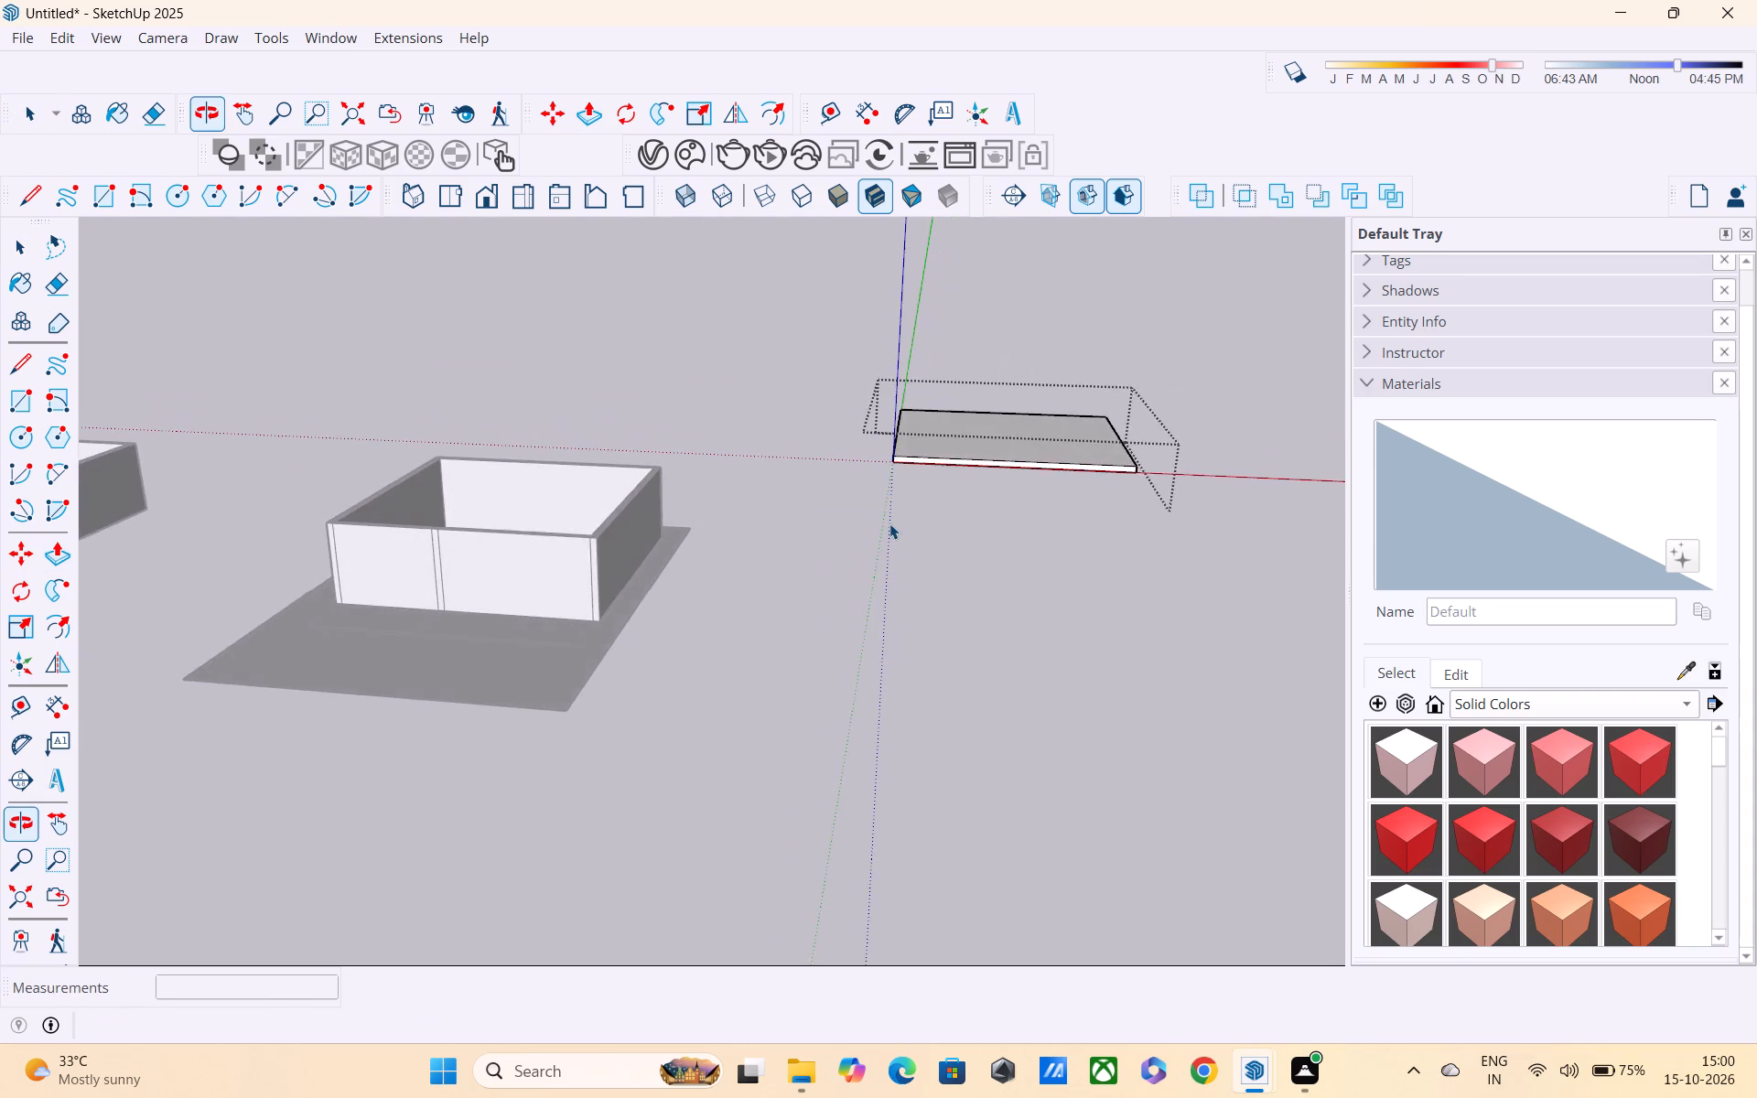
Close the 10" slab group that is open for editing.
scroll(889, 523, "down", 7)
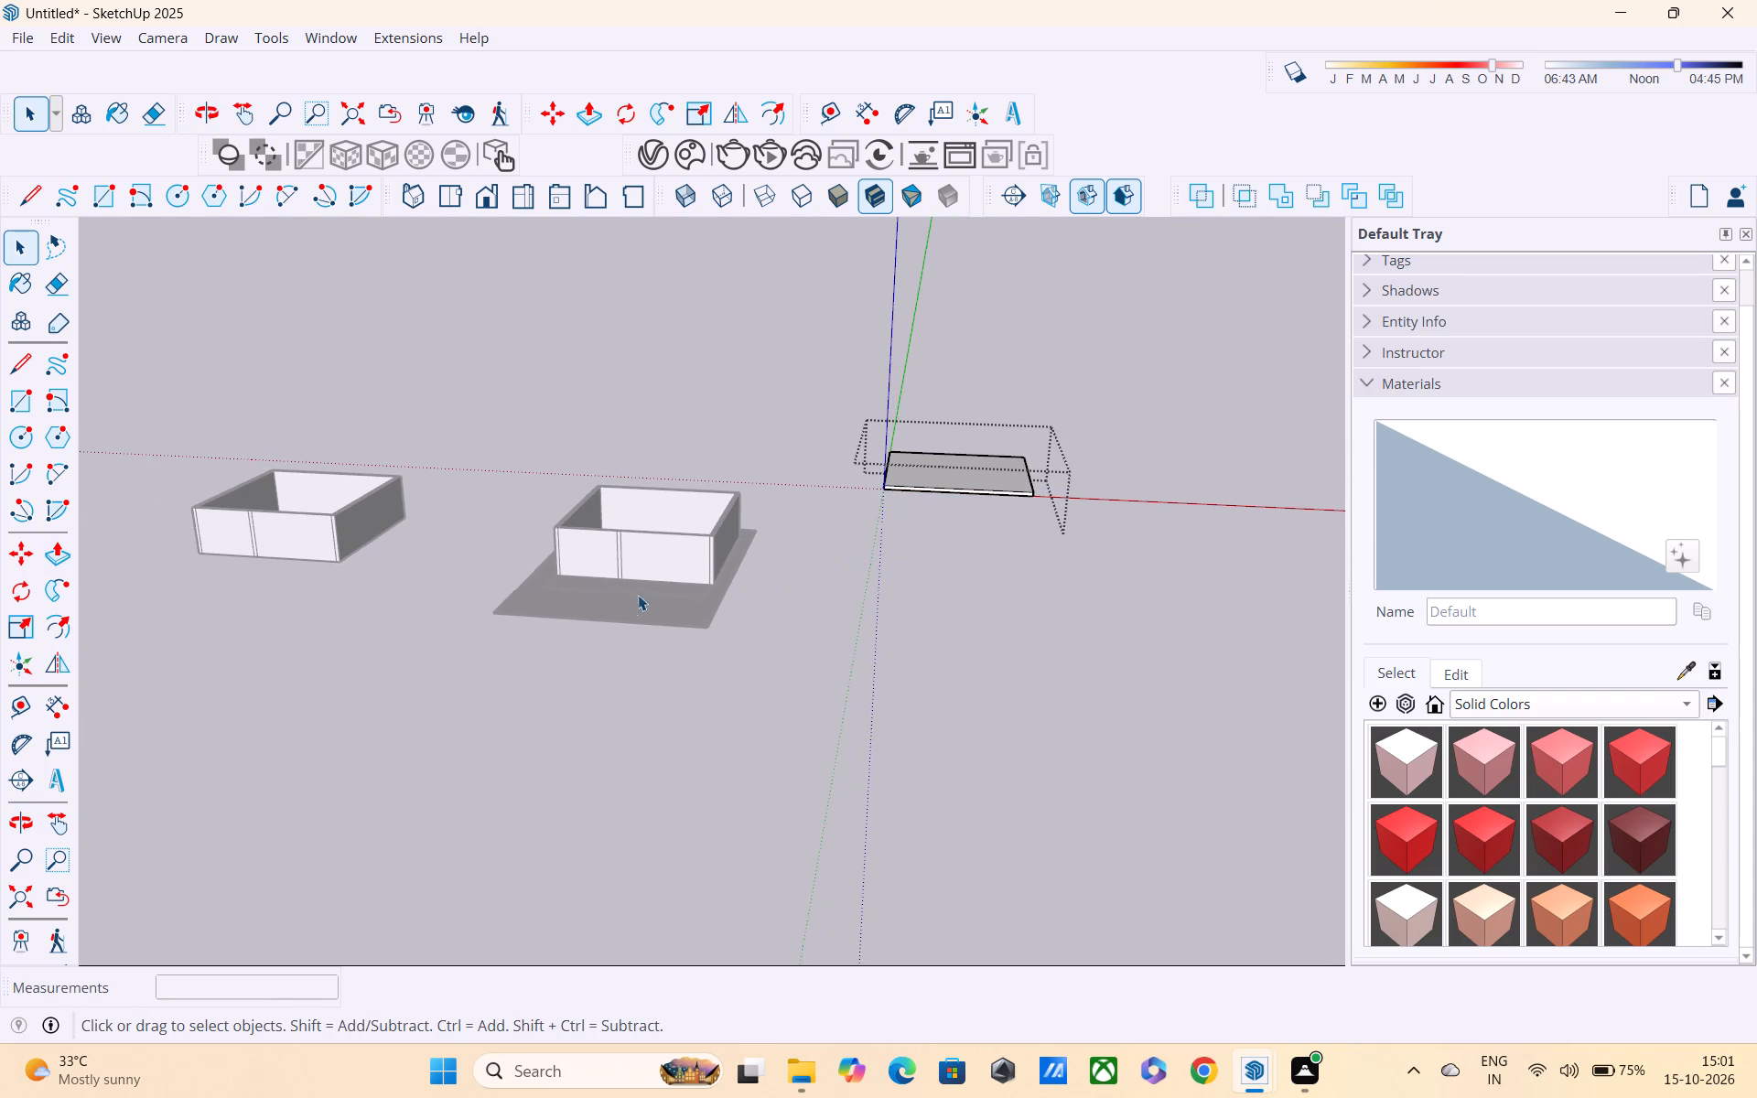
middle_click_drag(632, 598, 697, 743)
key("space")
key("space")
double_click(849, 635)
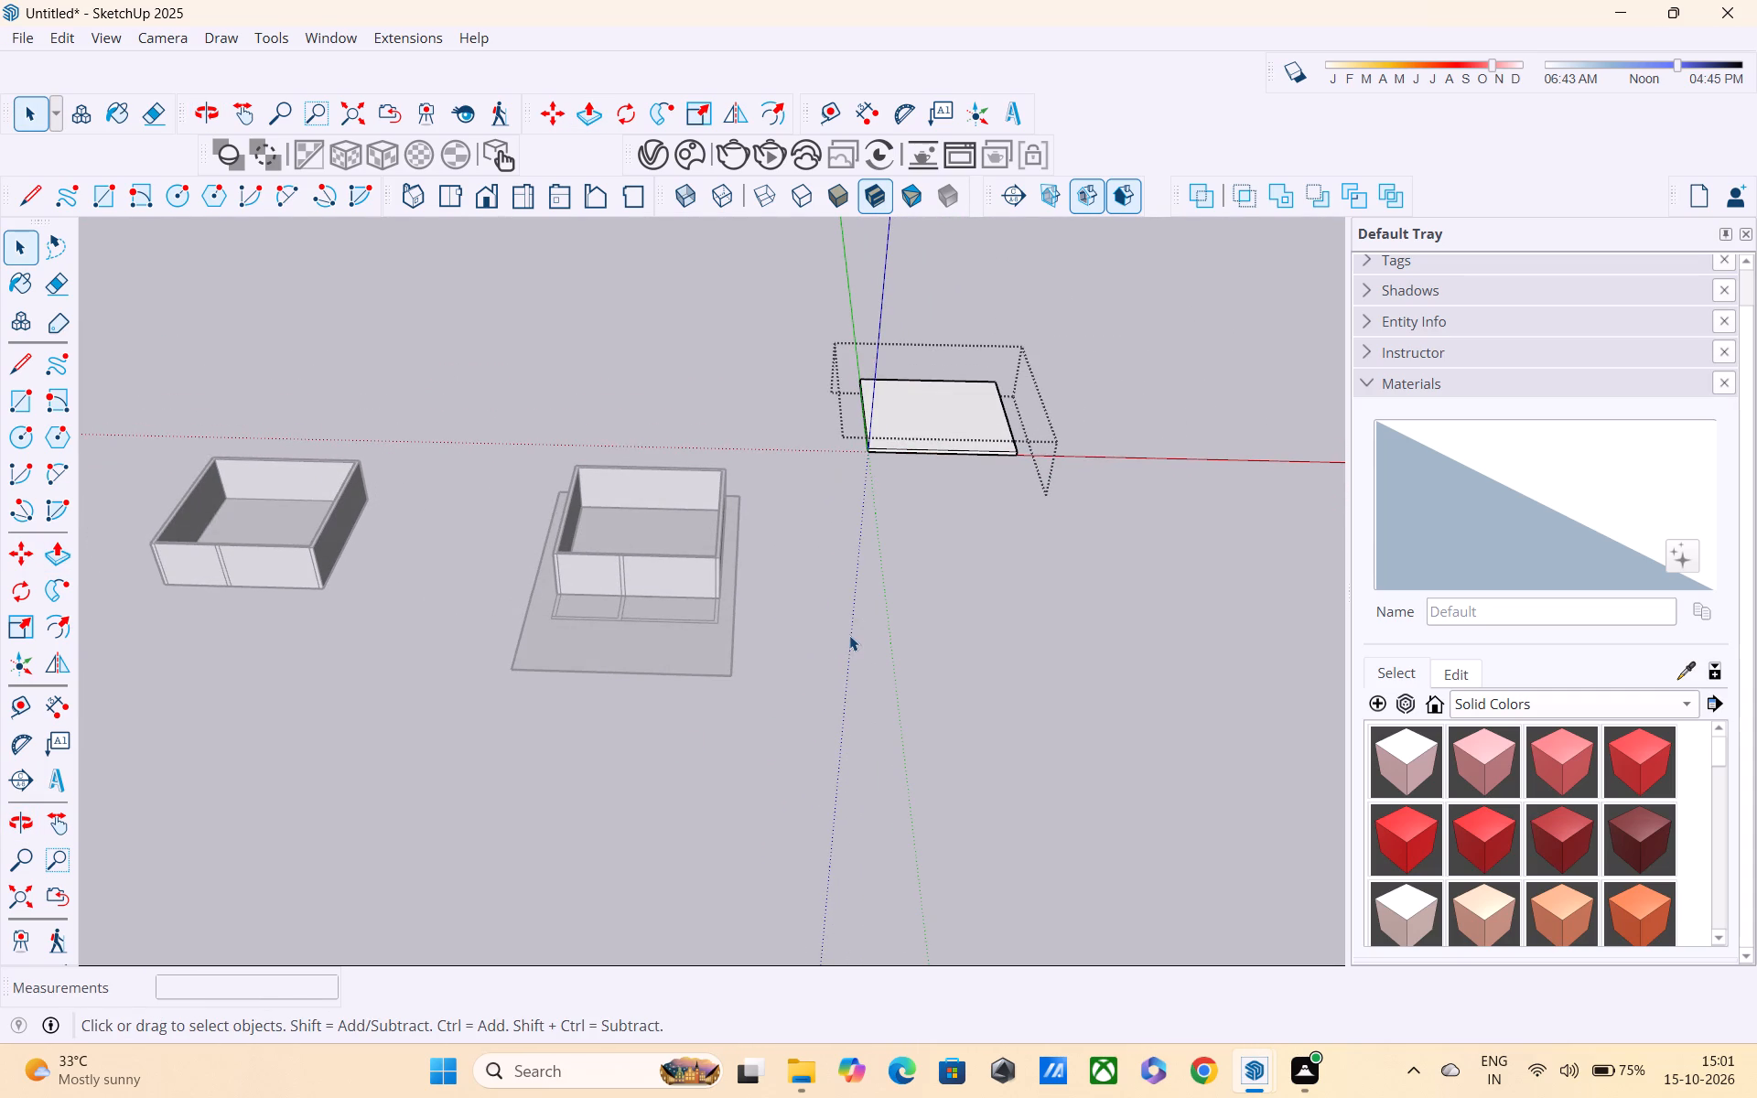
Examine the walls and floor outlines on the plot, the wall copy and the separate slab from several angles.
scroll(848, 625, "up", 1)
scroll(848, 625, "down", 3)
middle_click_drag(844, 594, 857, 643)
scroll(727, 639, "up", 1)
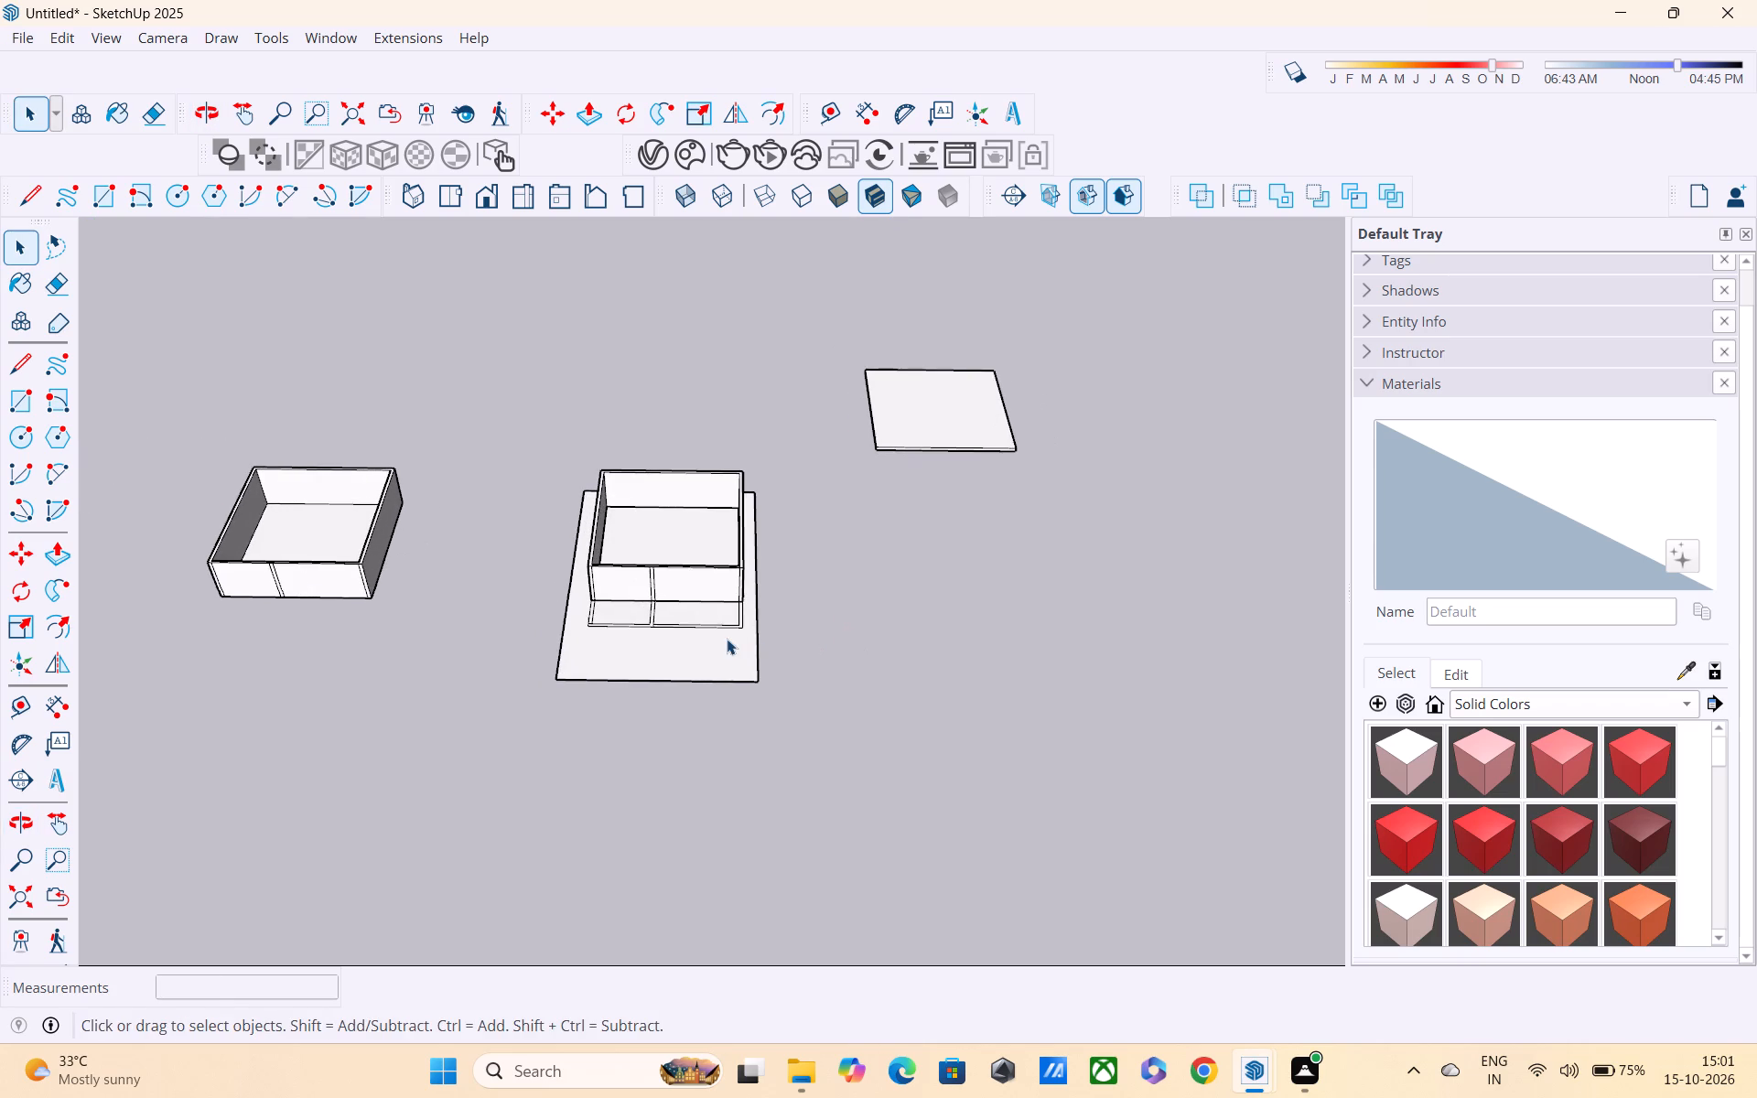
middle_click_drag(719, 623, 731, 701)
scroll(658, 649, "up", 1)
scroll(658, 648, "down", 1)
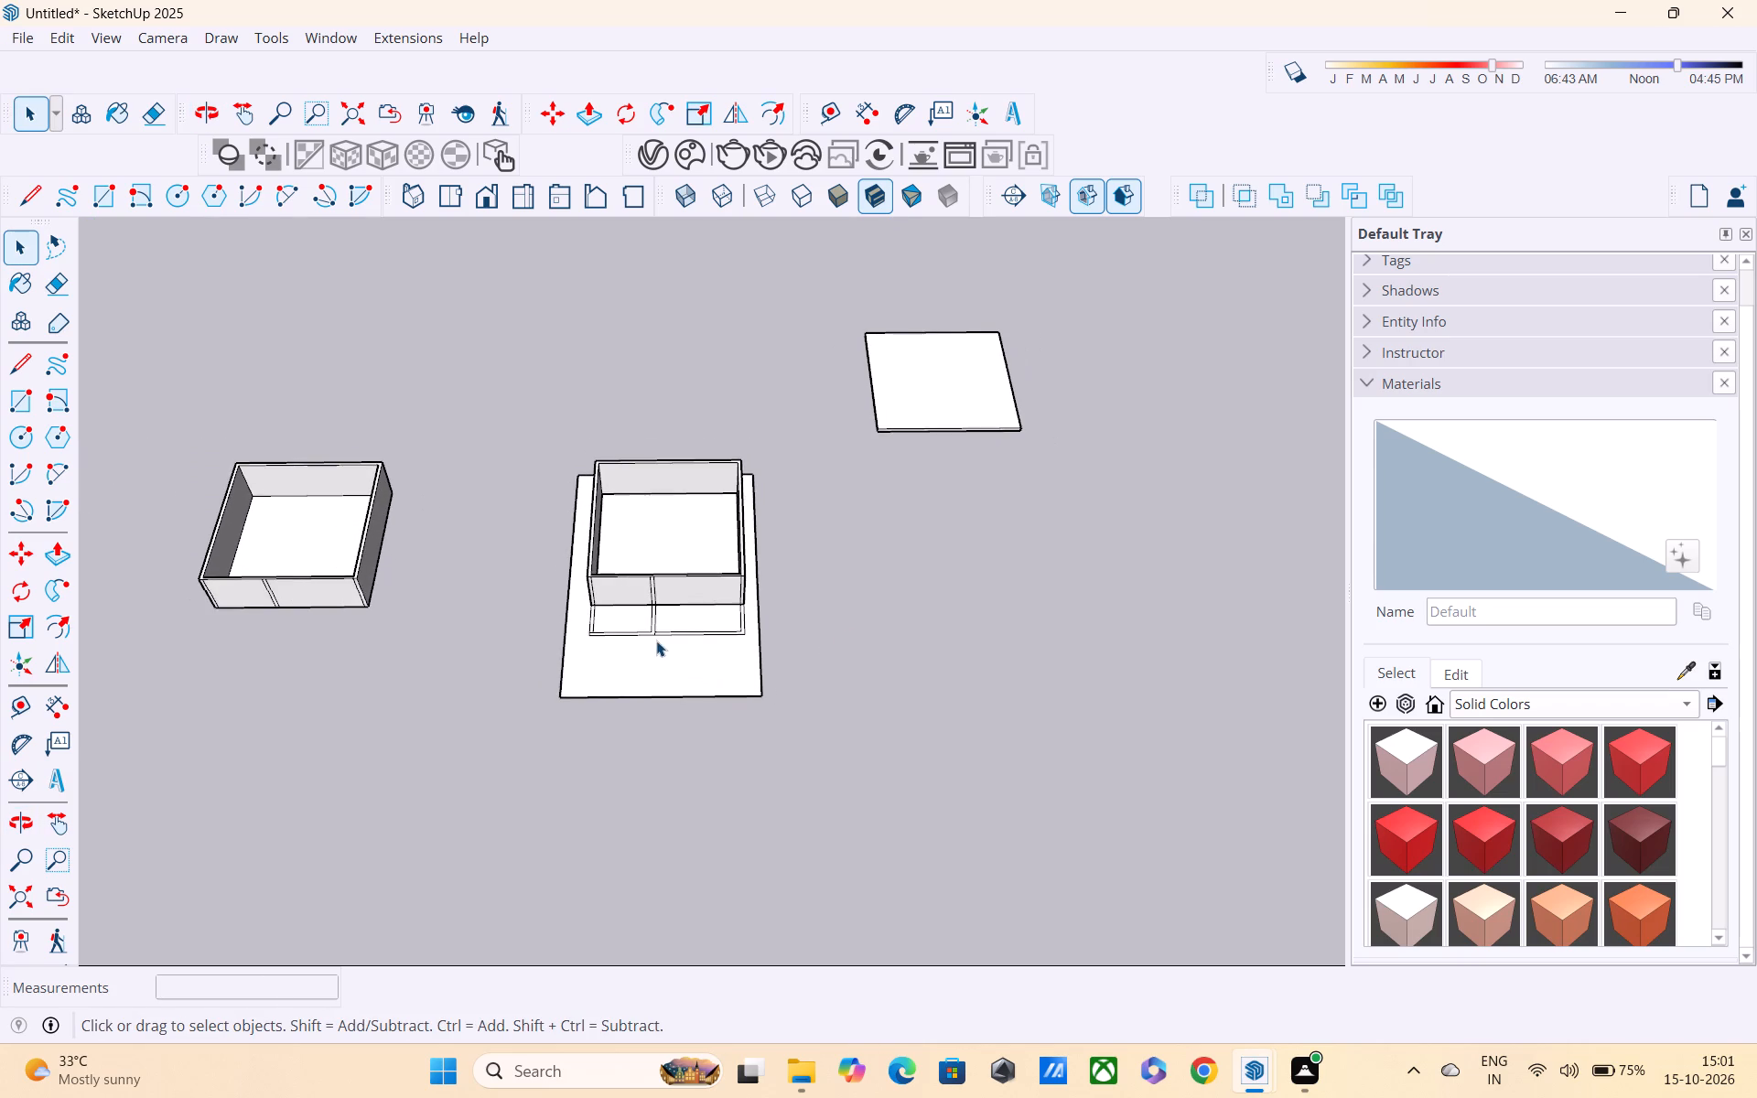
middle_click_drag(656, 640, 663, 691)
scroll(706, 603, "down", 1)
middle_click_drag(730, 616, 682, 680)
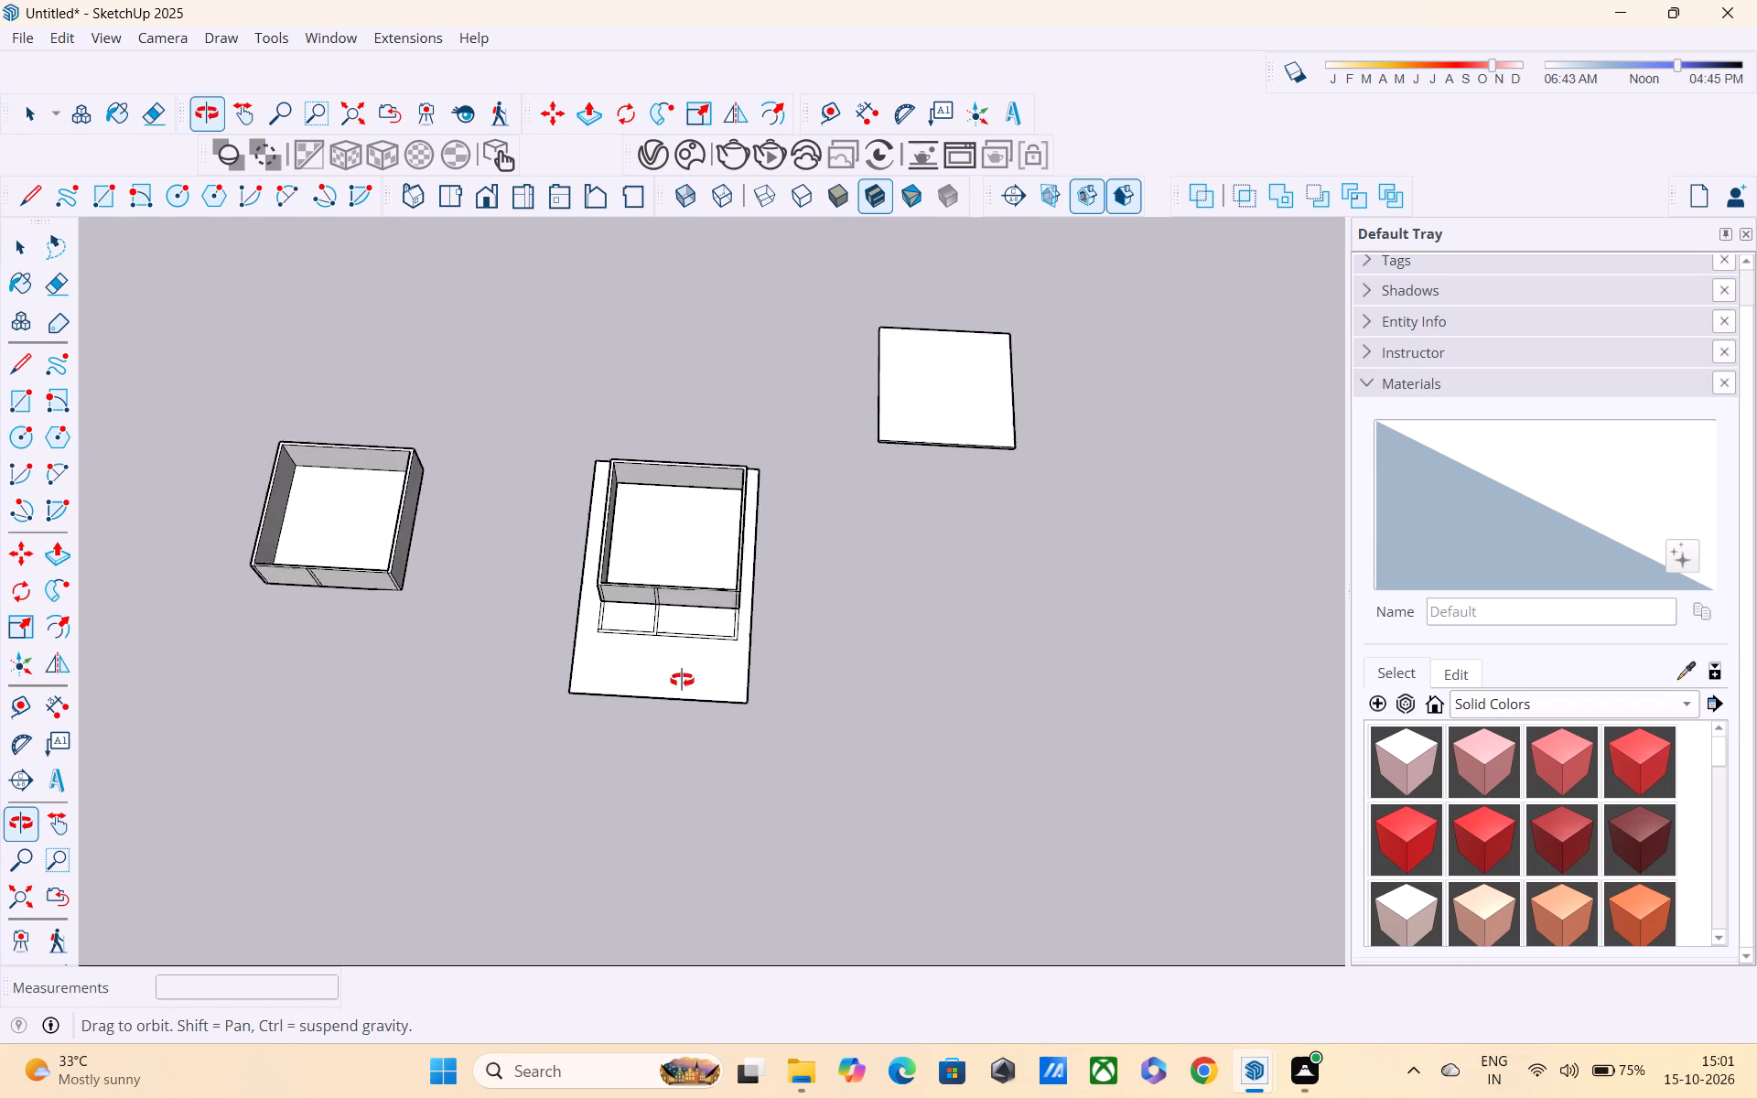
middle_click_drag(682, 680, 643, 672)
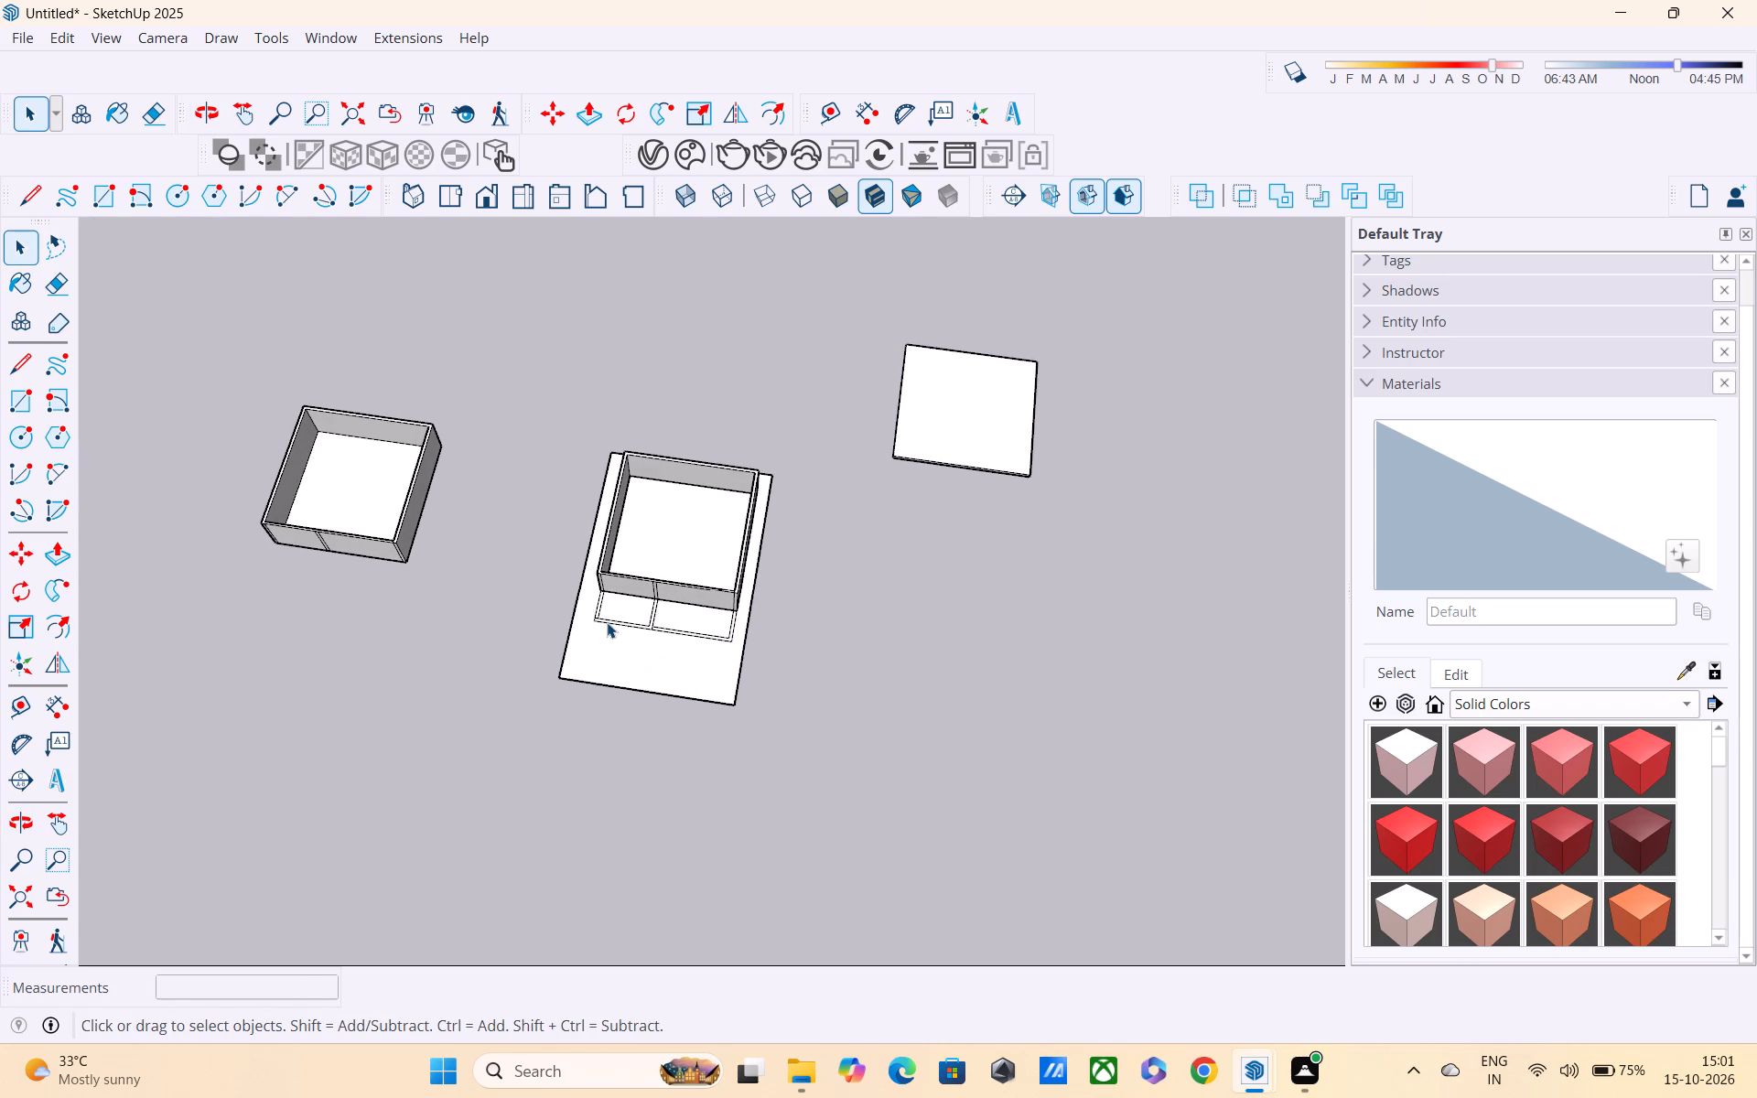
scroll(607, 622, "down", 1)
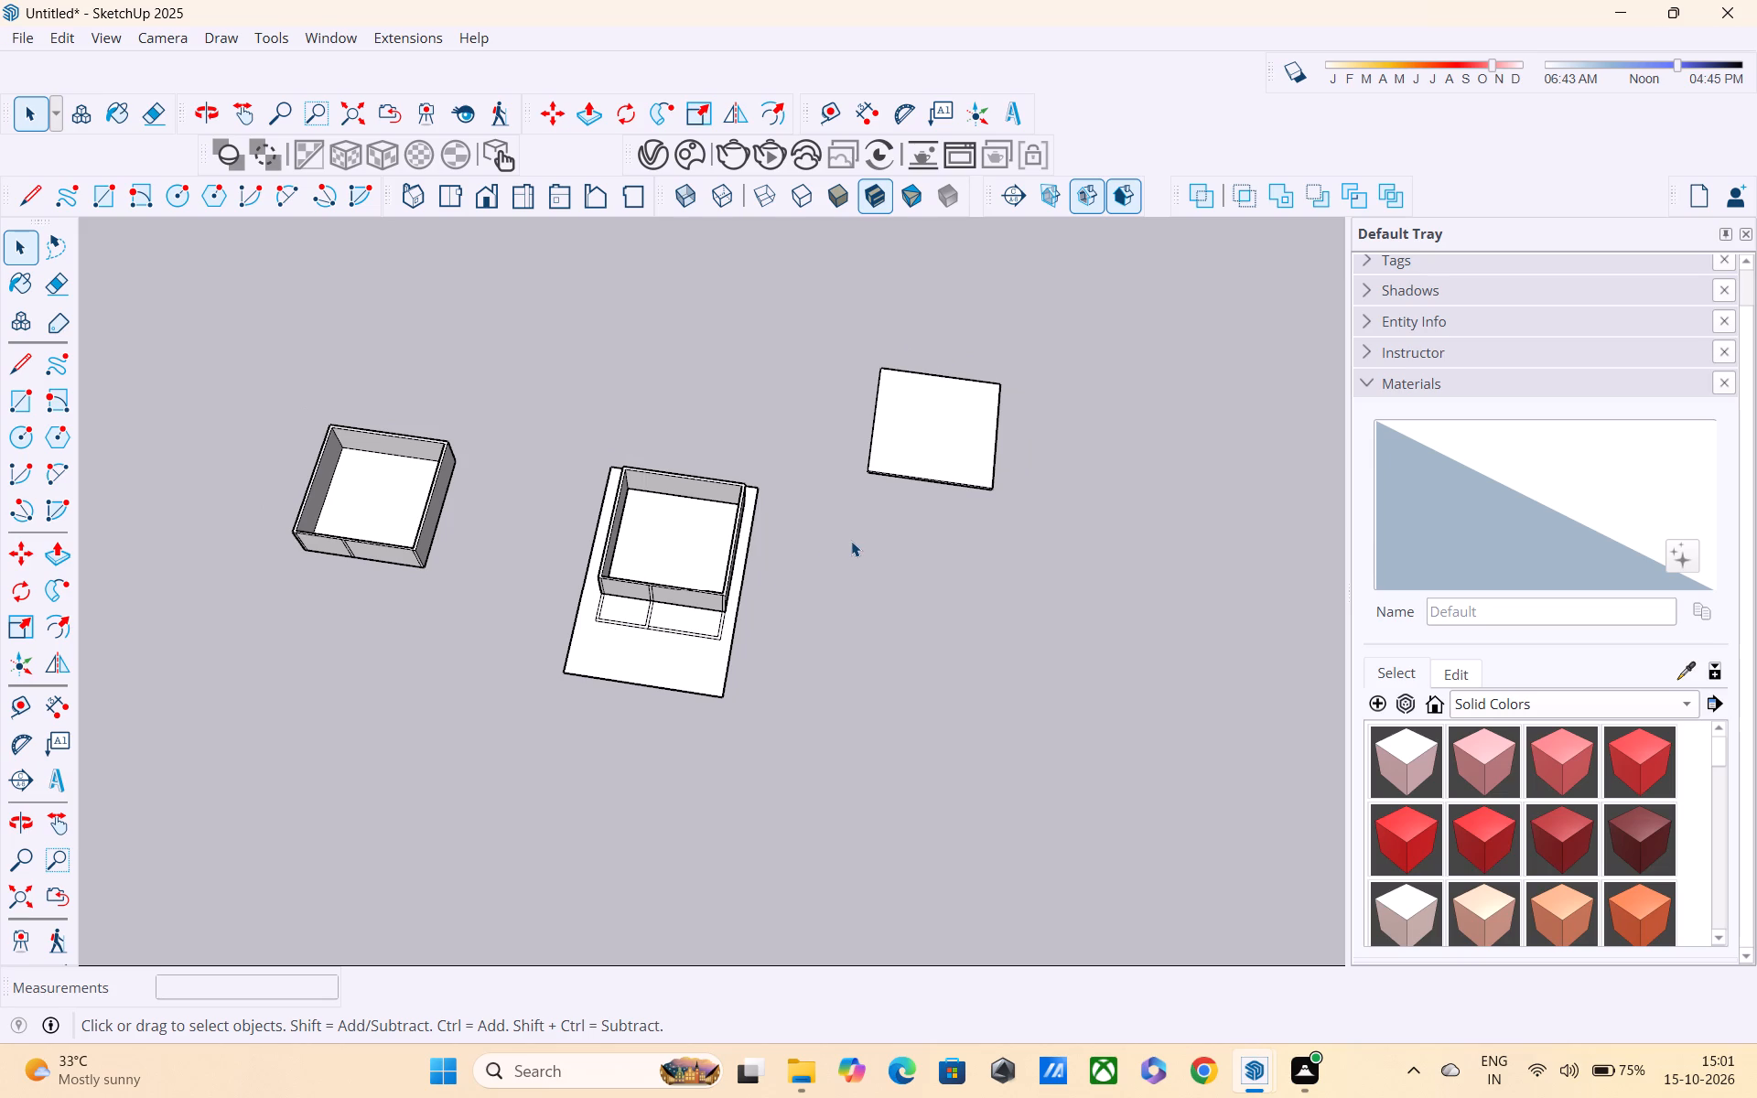
scroll(851, 544, "down", 2)
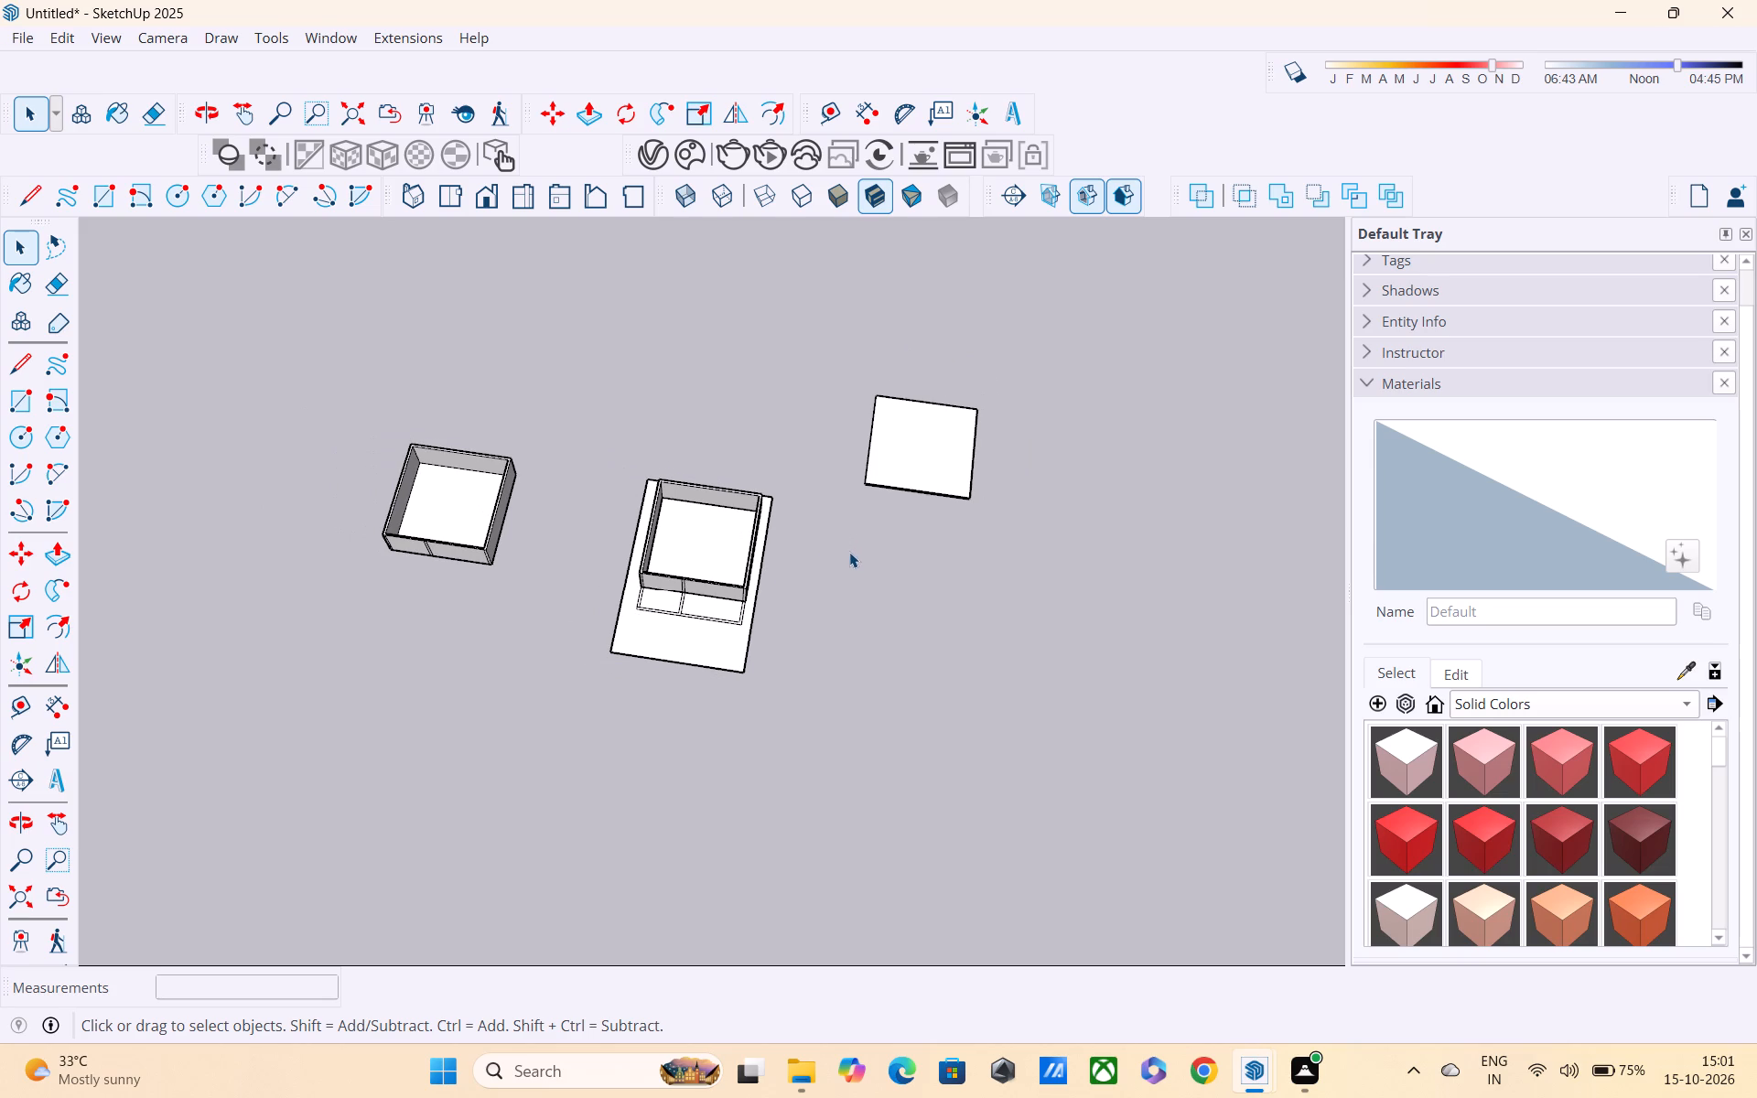
middle_click_drag(766, 578, 792, 661)
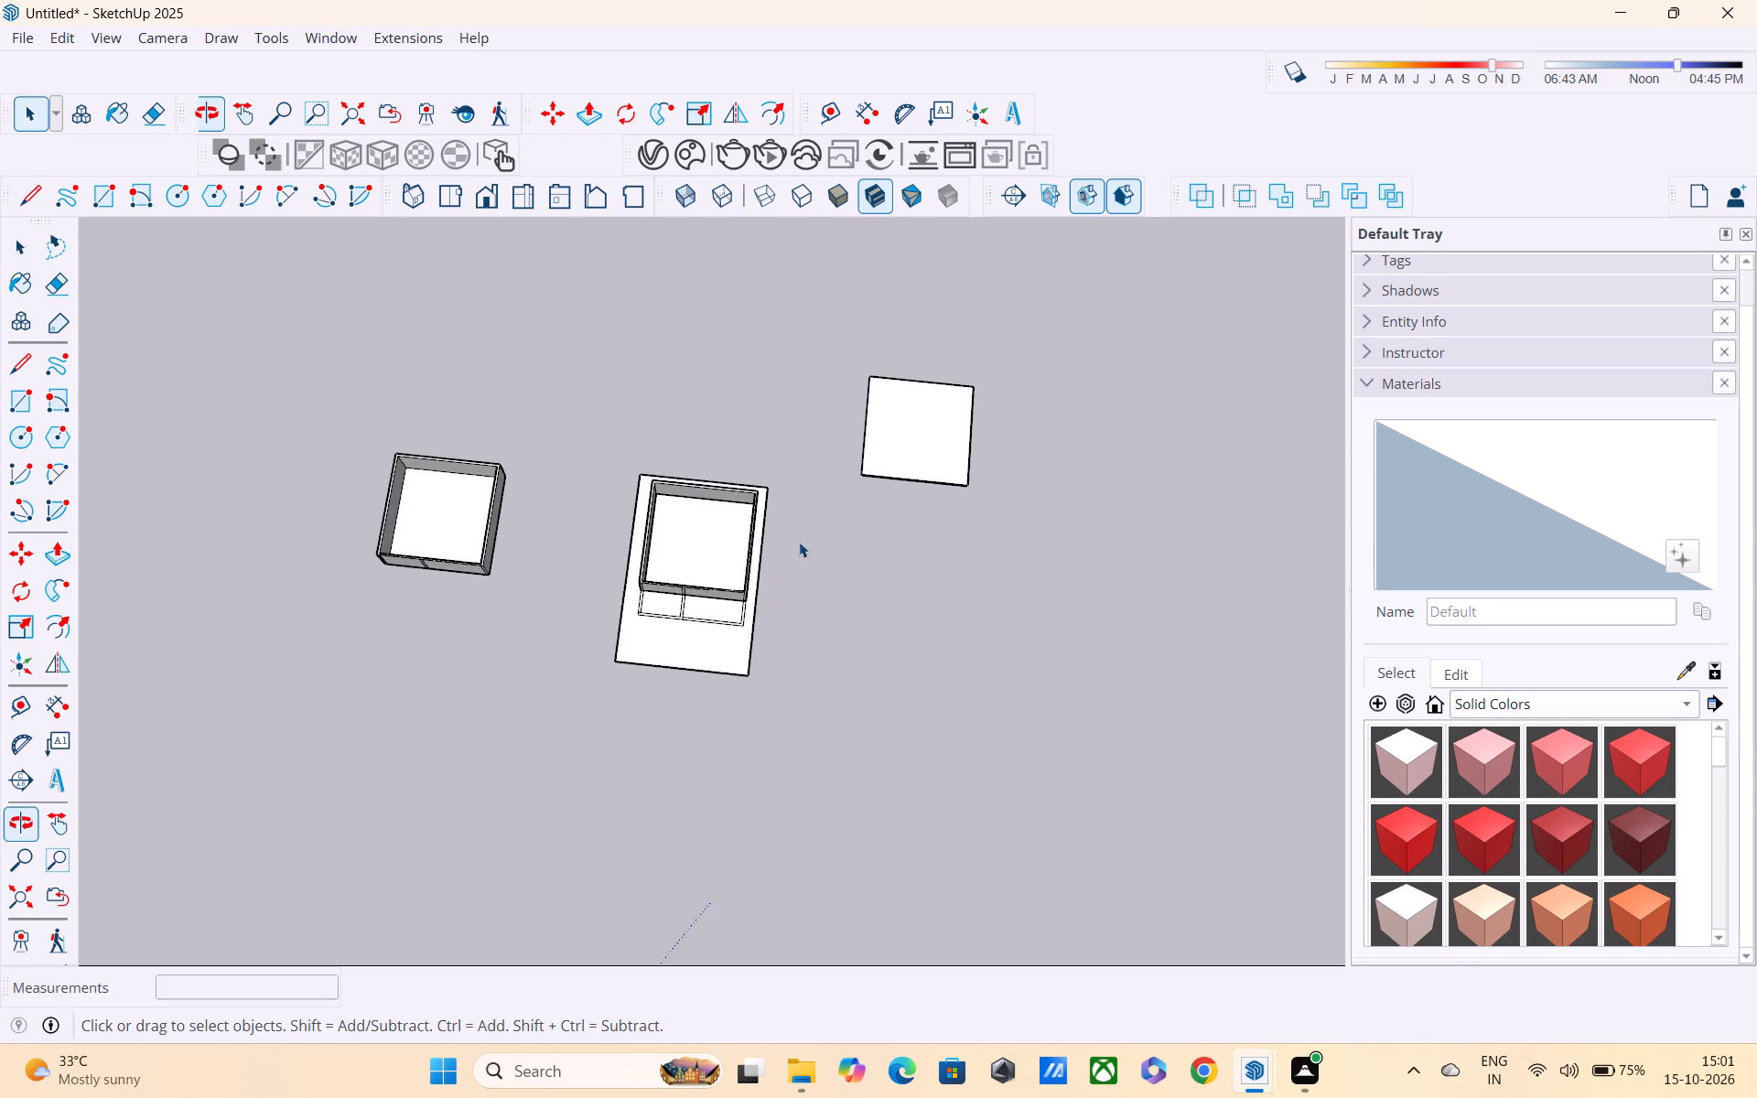
scroll(799, 542, "up", 4)
middle_click_drag(763, 597, 824, 490)
scroll(696, 619, "up", 4)
middle_click_drag(649, 654, 650, 606)
scroll(835, 566, "up", 2)
middle_click_drag(696, 713, 696, 607)
scroll(652, 639, "up", 2)
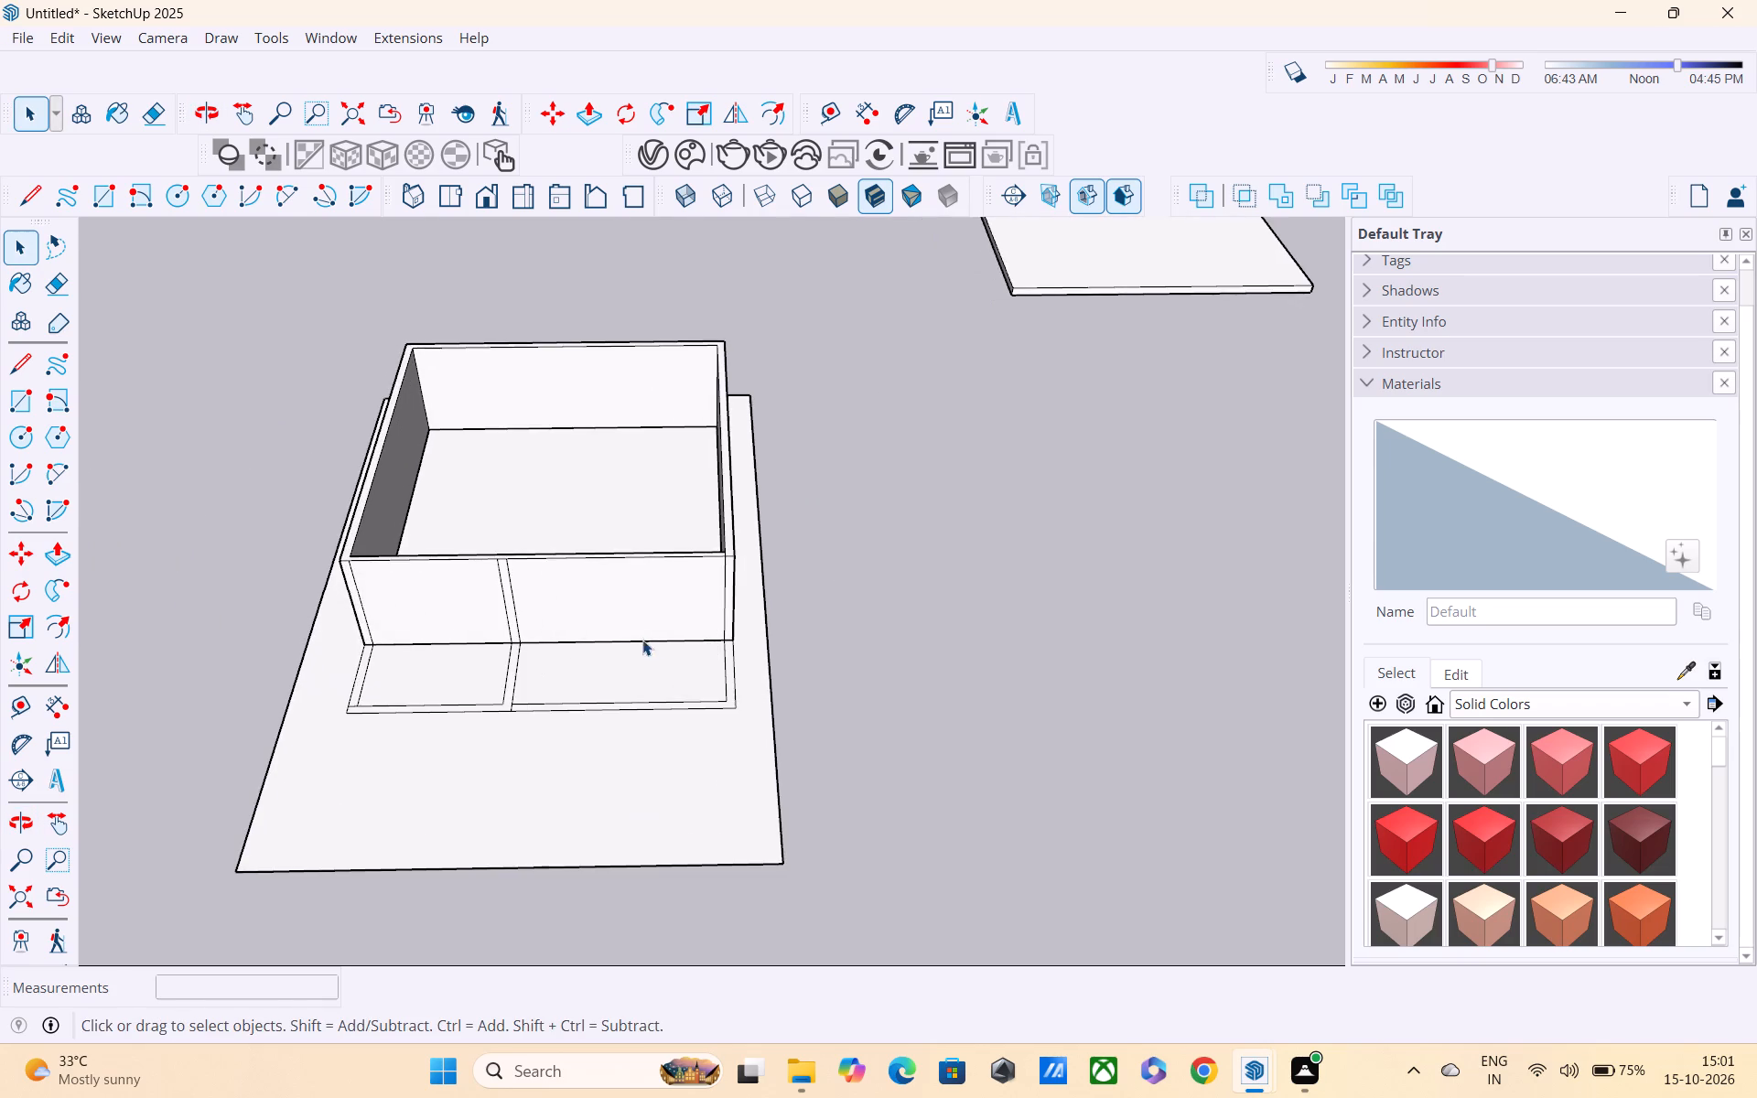
middle_click_drag(614, 653, 611, 605)
scroll(610, 604, "down", 3)
middle_click_drag(617, 646, 629, 670)
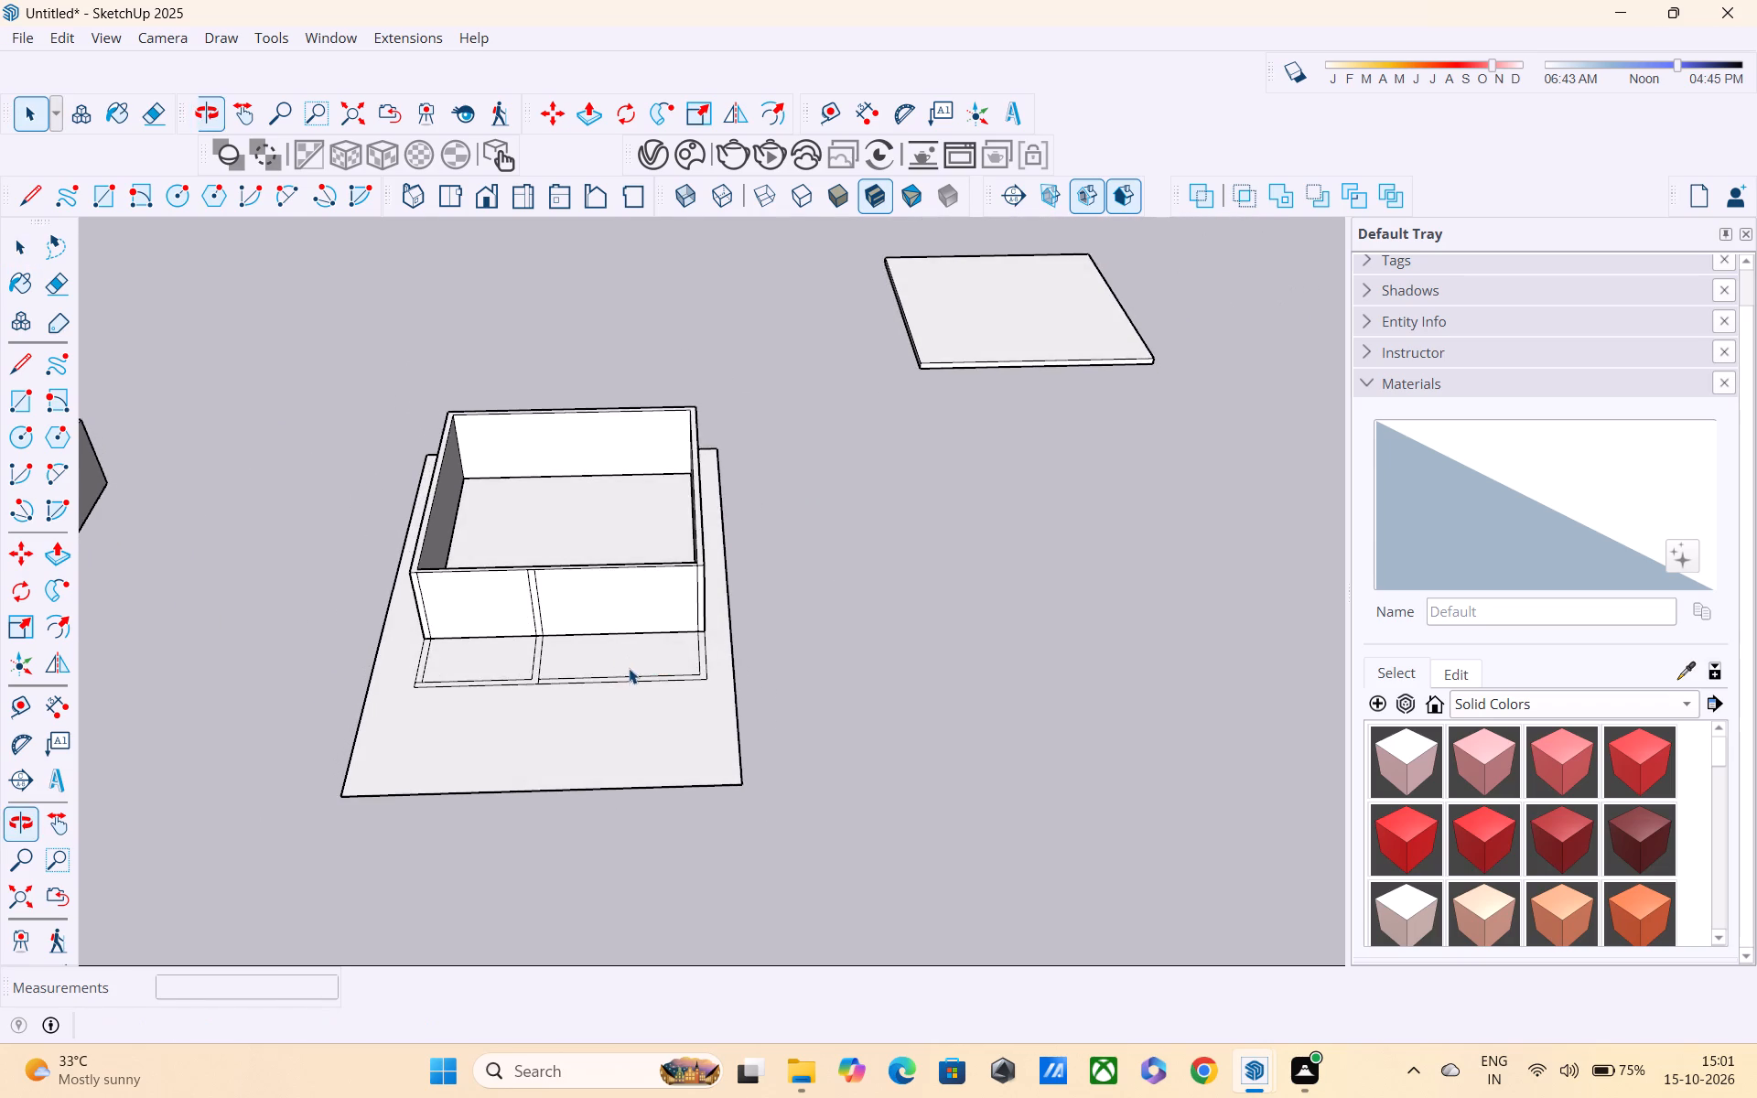
scroll(629, 666, "down", 5)
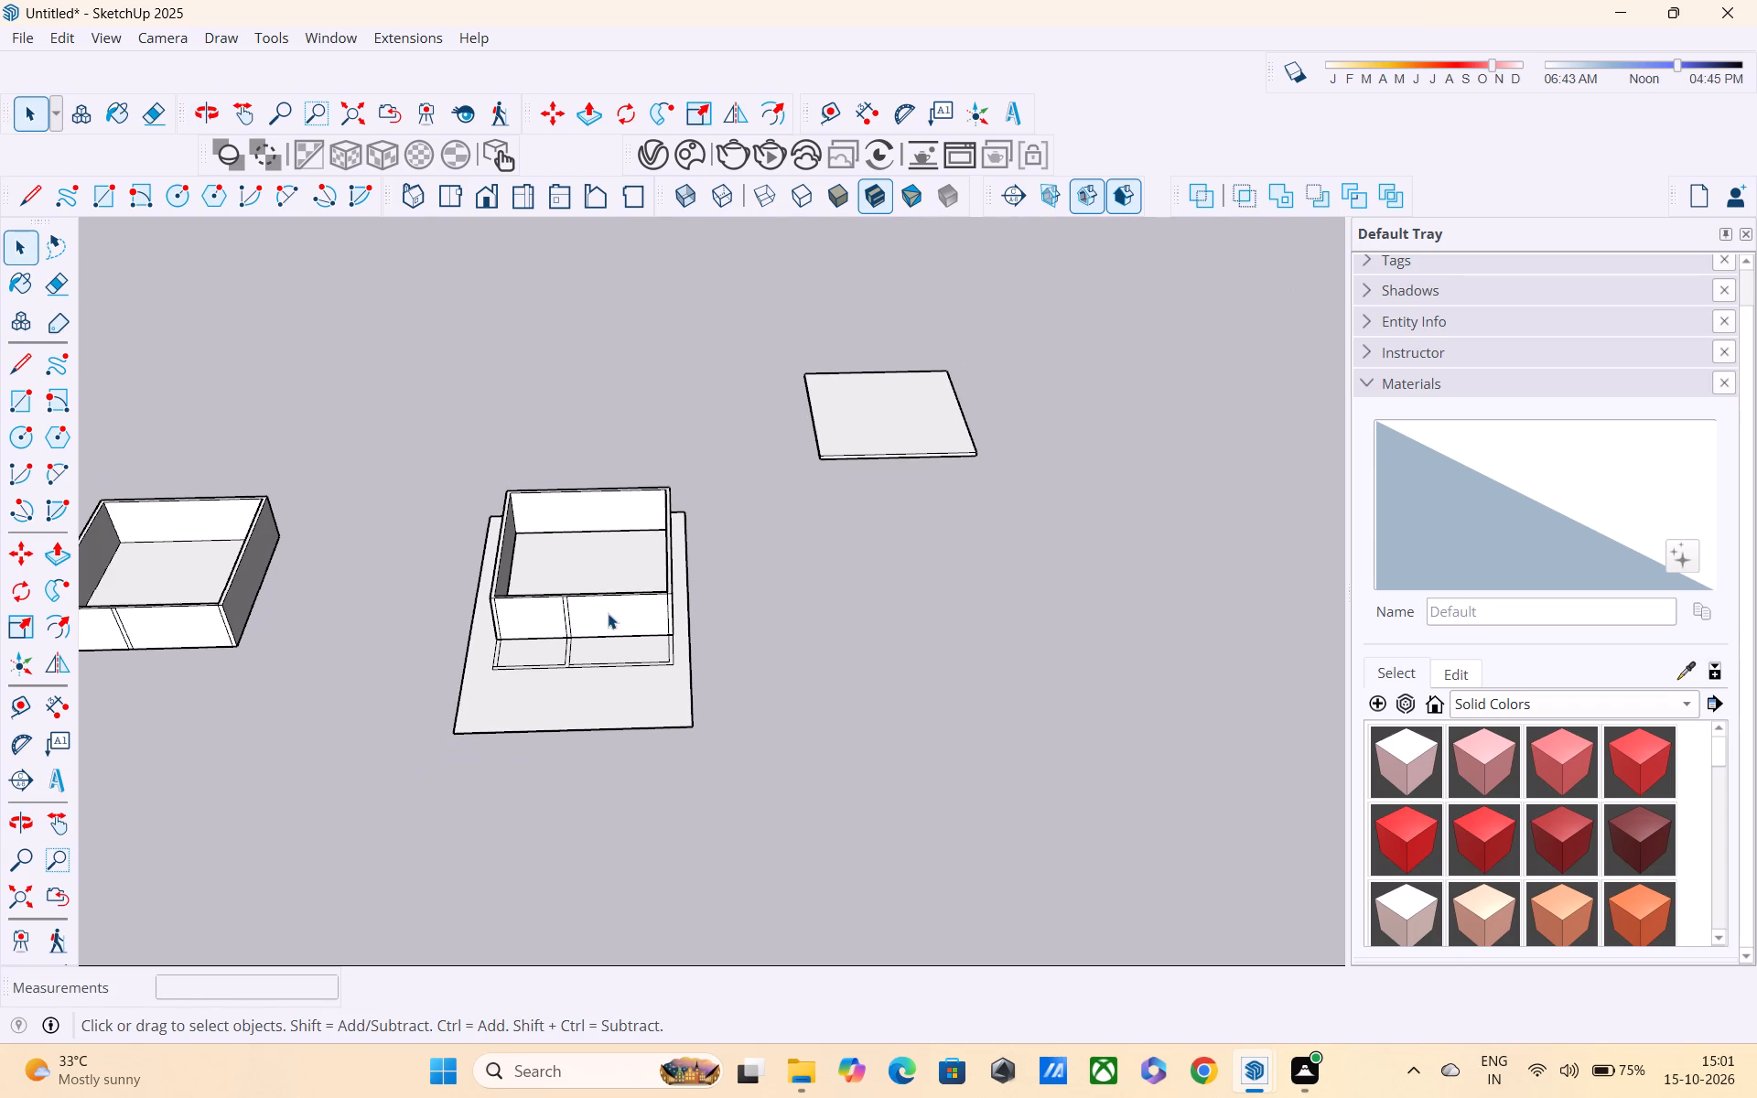
middle_click_drag(608, 613, 641, 601)
scroll(641, 601, "down", 3)
middle_click_drag(642, 602, 639, 545)
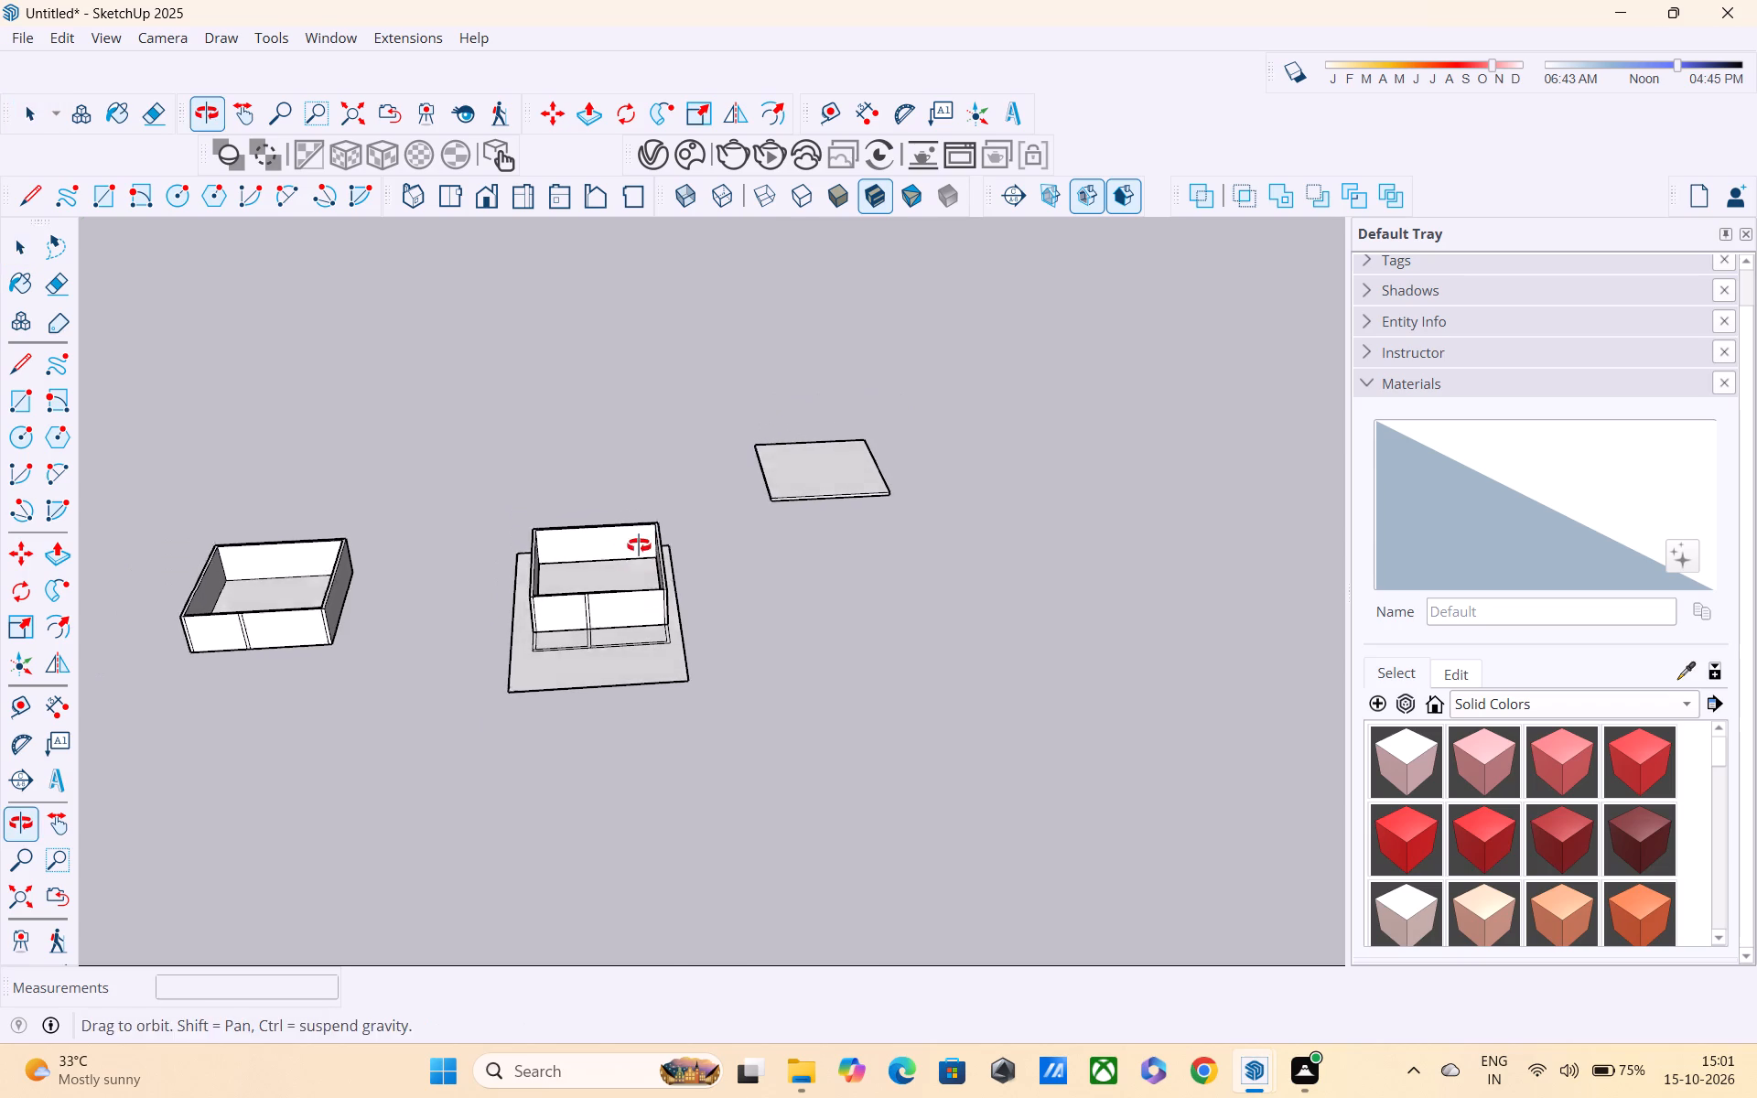
middle_click_drag(639, 545, 639, 541)
scroll(696, 557, "up", 4)
Move the slab group by its lower front corner onto the top front corner of the walls on the plot.
double_click(799, 451)
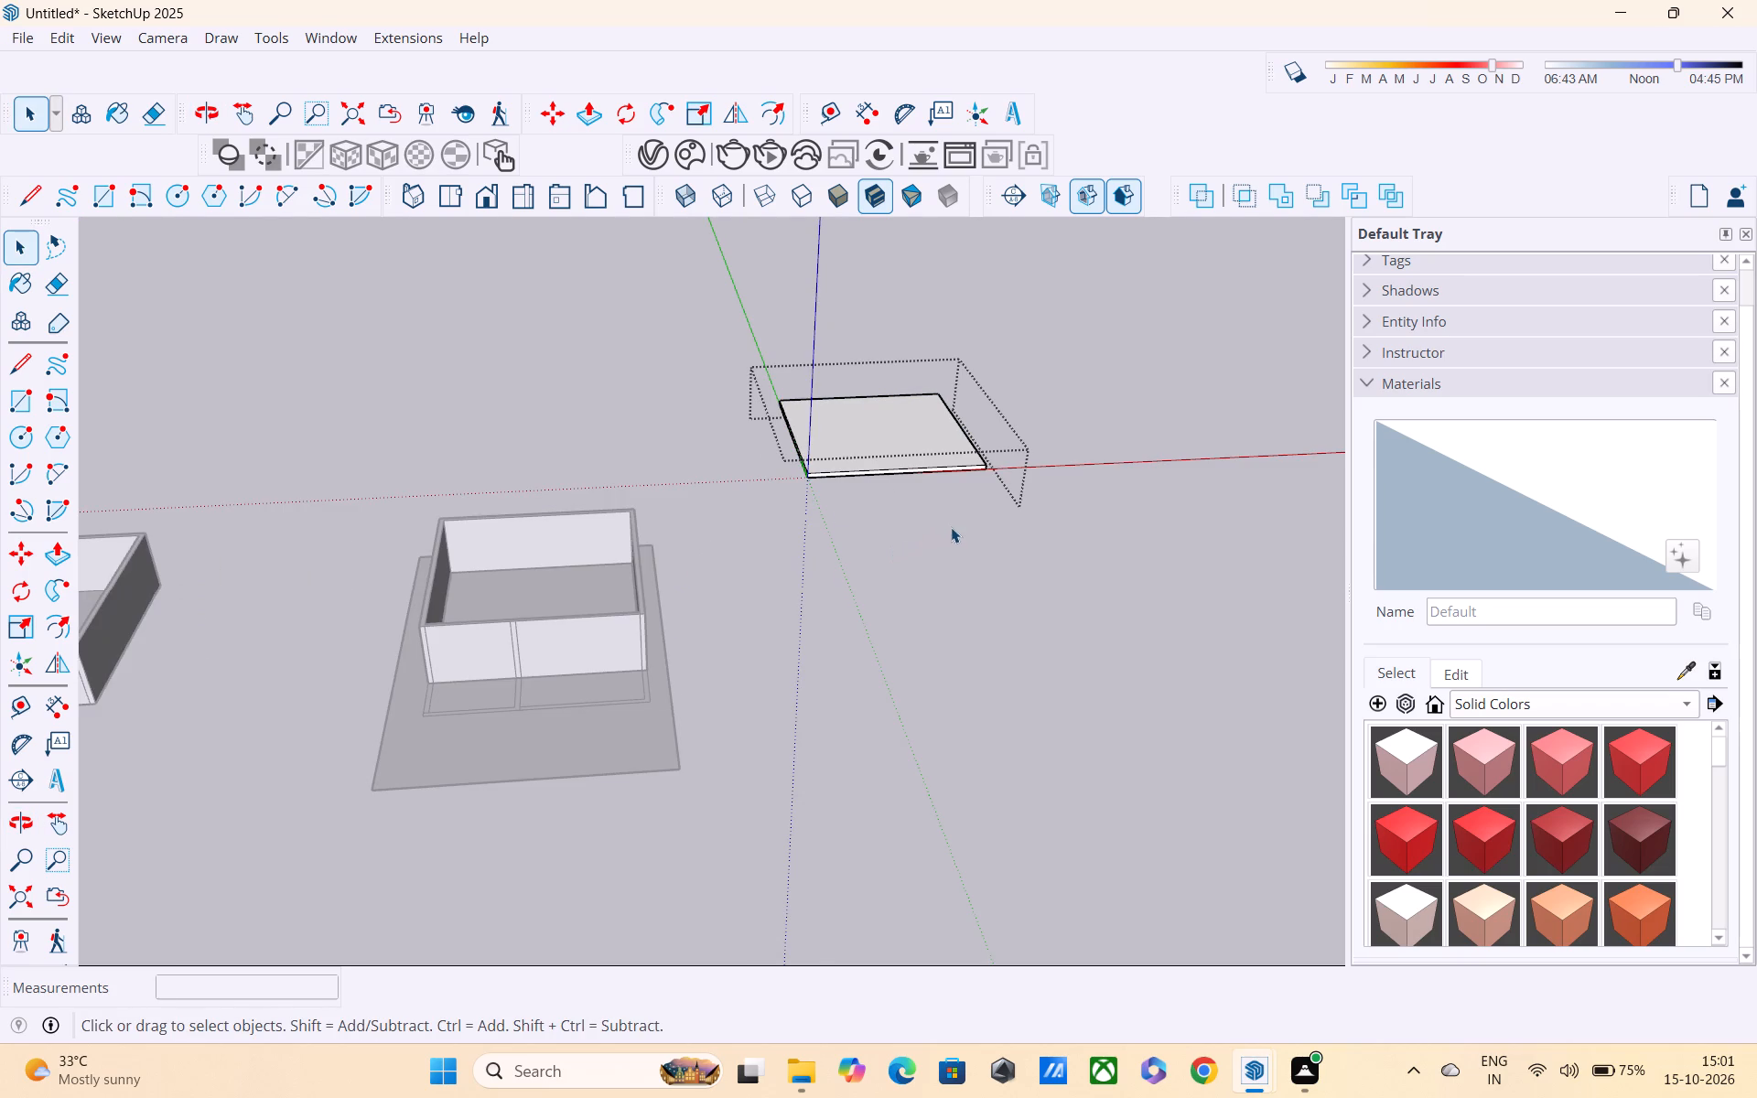
middle_click_drag(951, 527, 840, 512)
scroll(940, 522, "up", 3)
key("space")
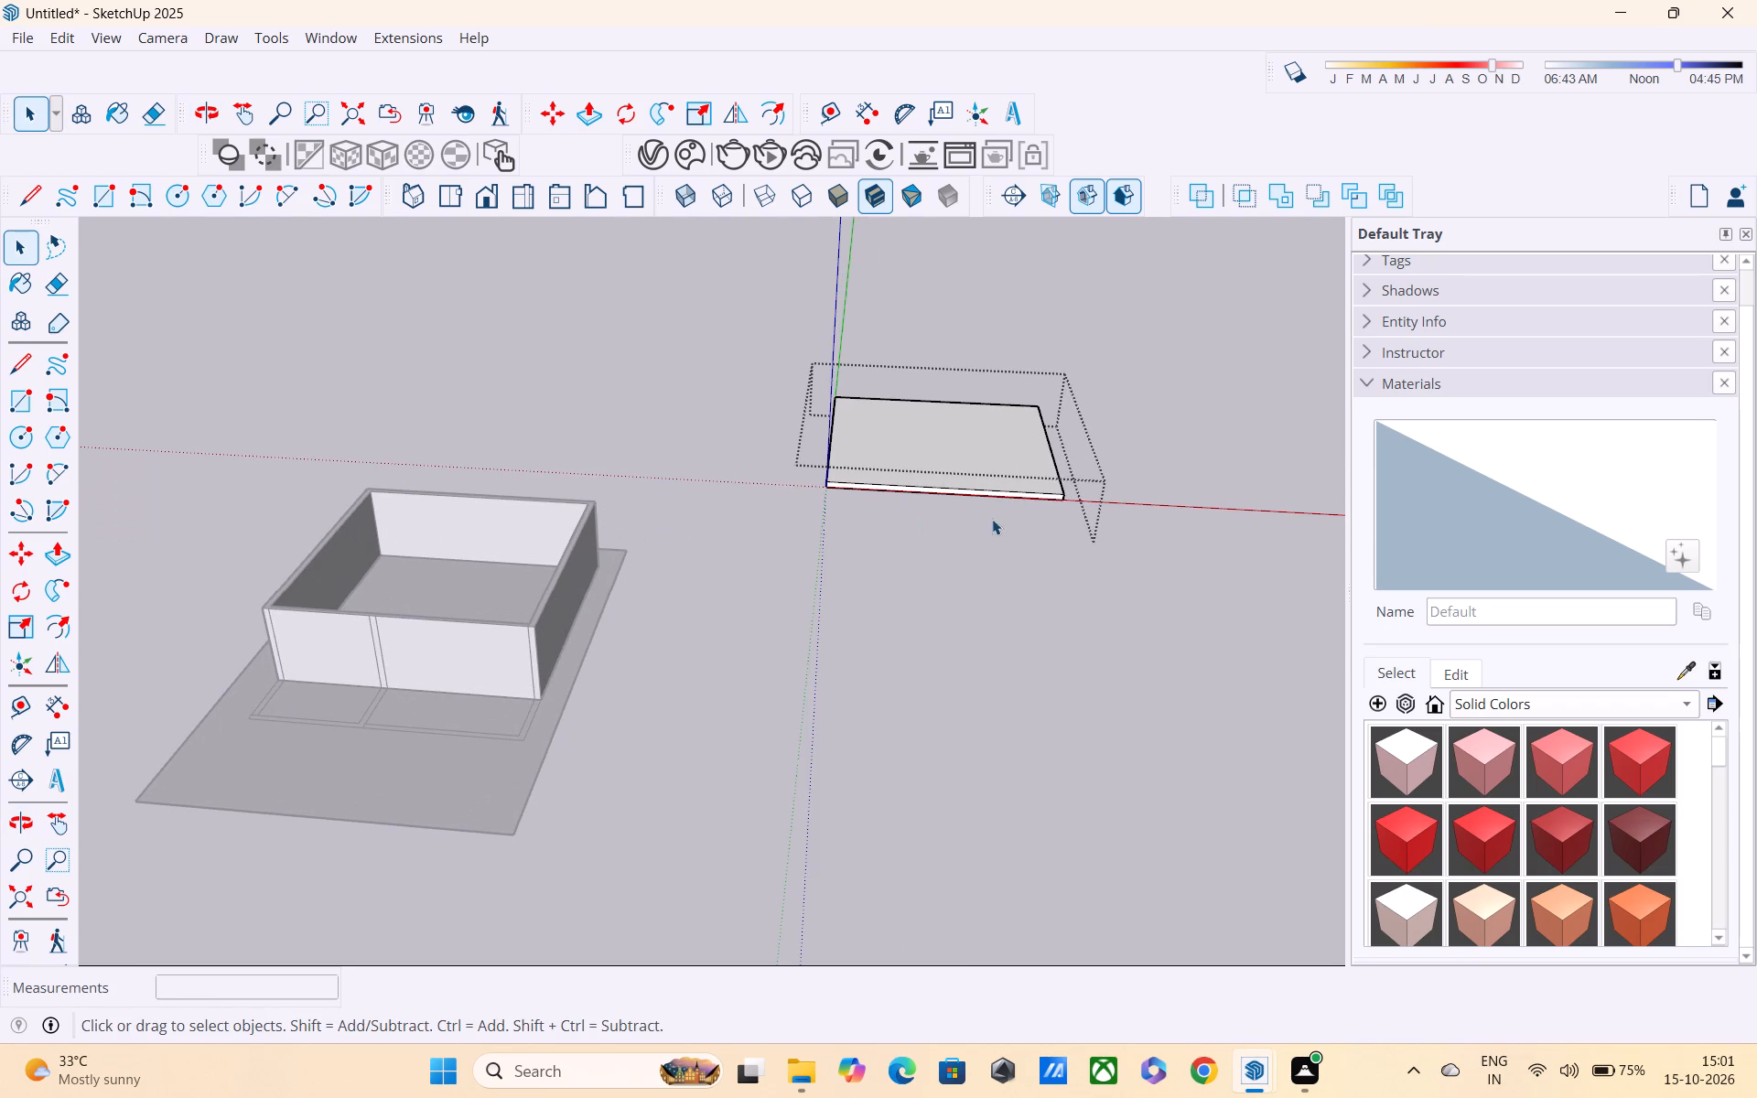
left_click(992, 519)
left_click(994, 543)
key("m")
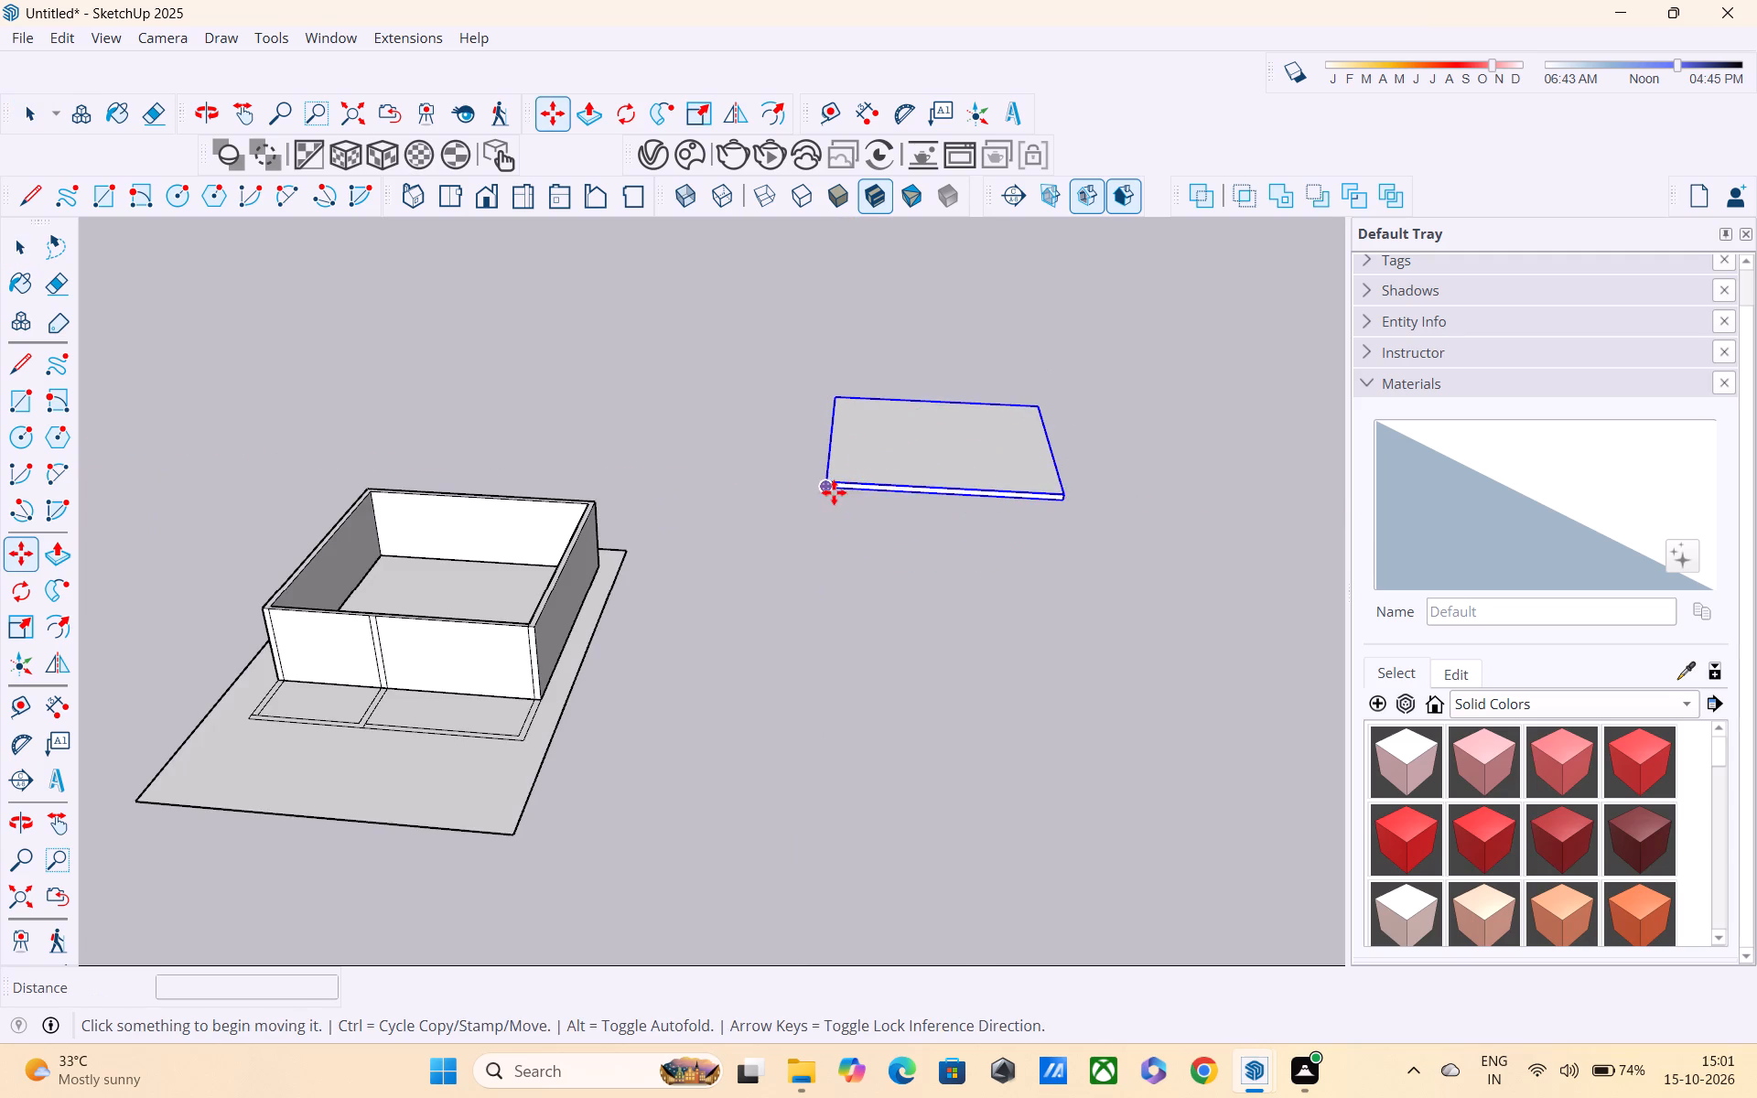
scroll(825, 501, "up", 10)
left_click(842, 474)
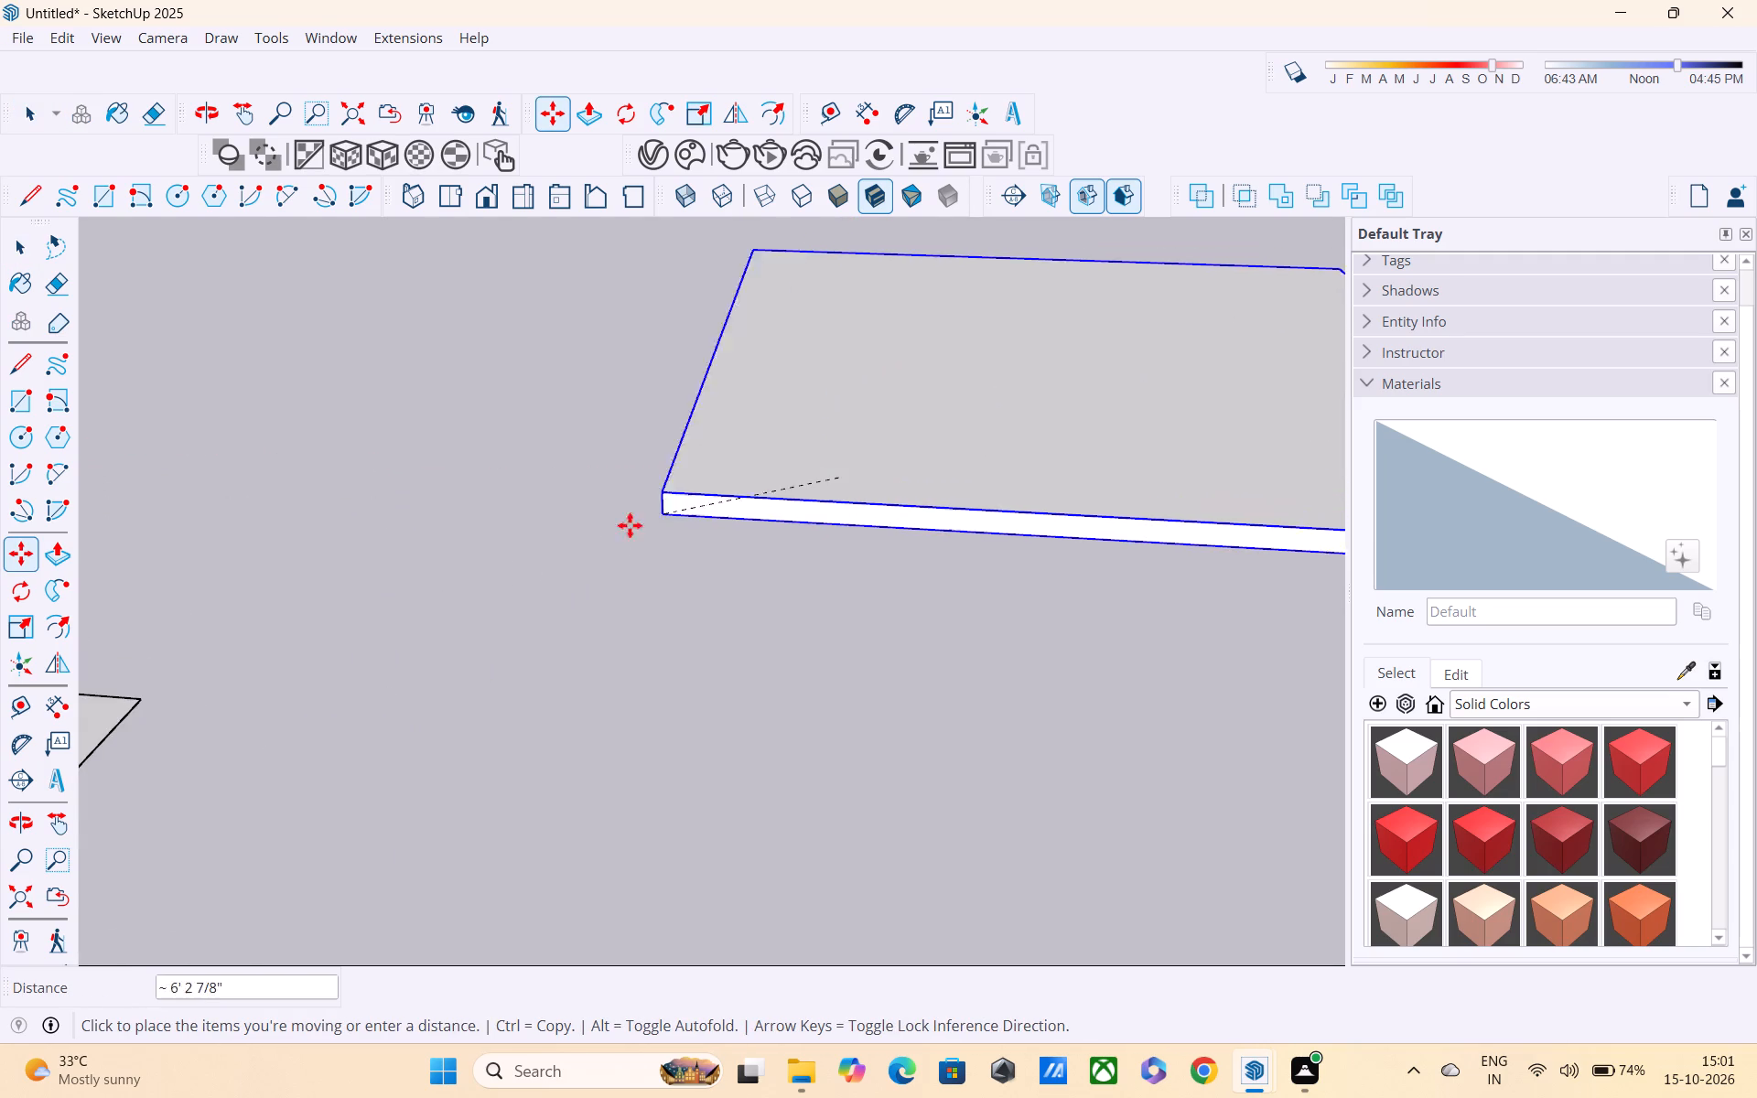
scroll(577, 540, "down", 5)
middle_click_drag(549, 560, 944, 309, "shift")
scroll(944, 309, "down", 1, "shift")
scroll(944, 312, "up", 1, "shift")
scroll(768, 467, "down", 4)
middle_click_drag(148, 576, 253, 544)
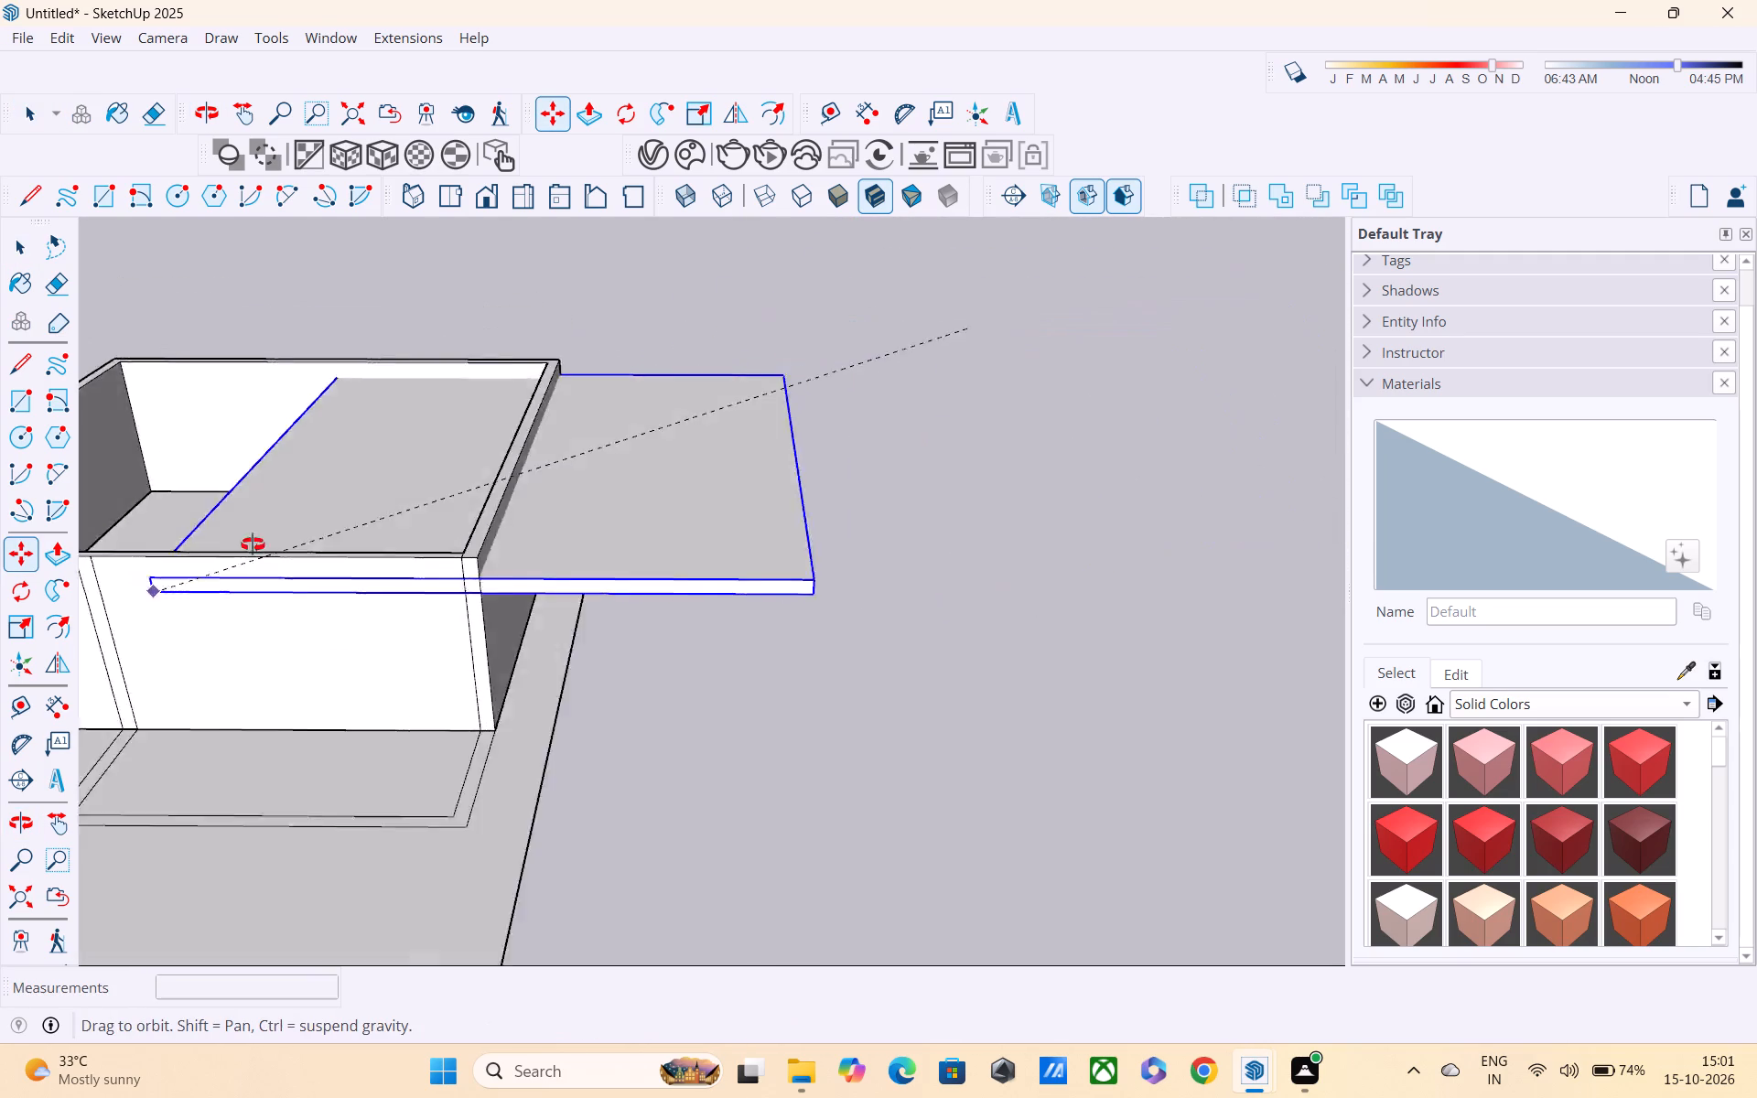
middle_click_drag(253, 544, 835, 411)
left_click(447, 442)
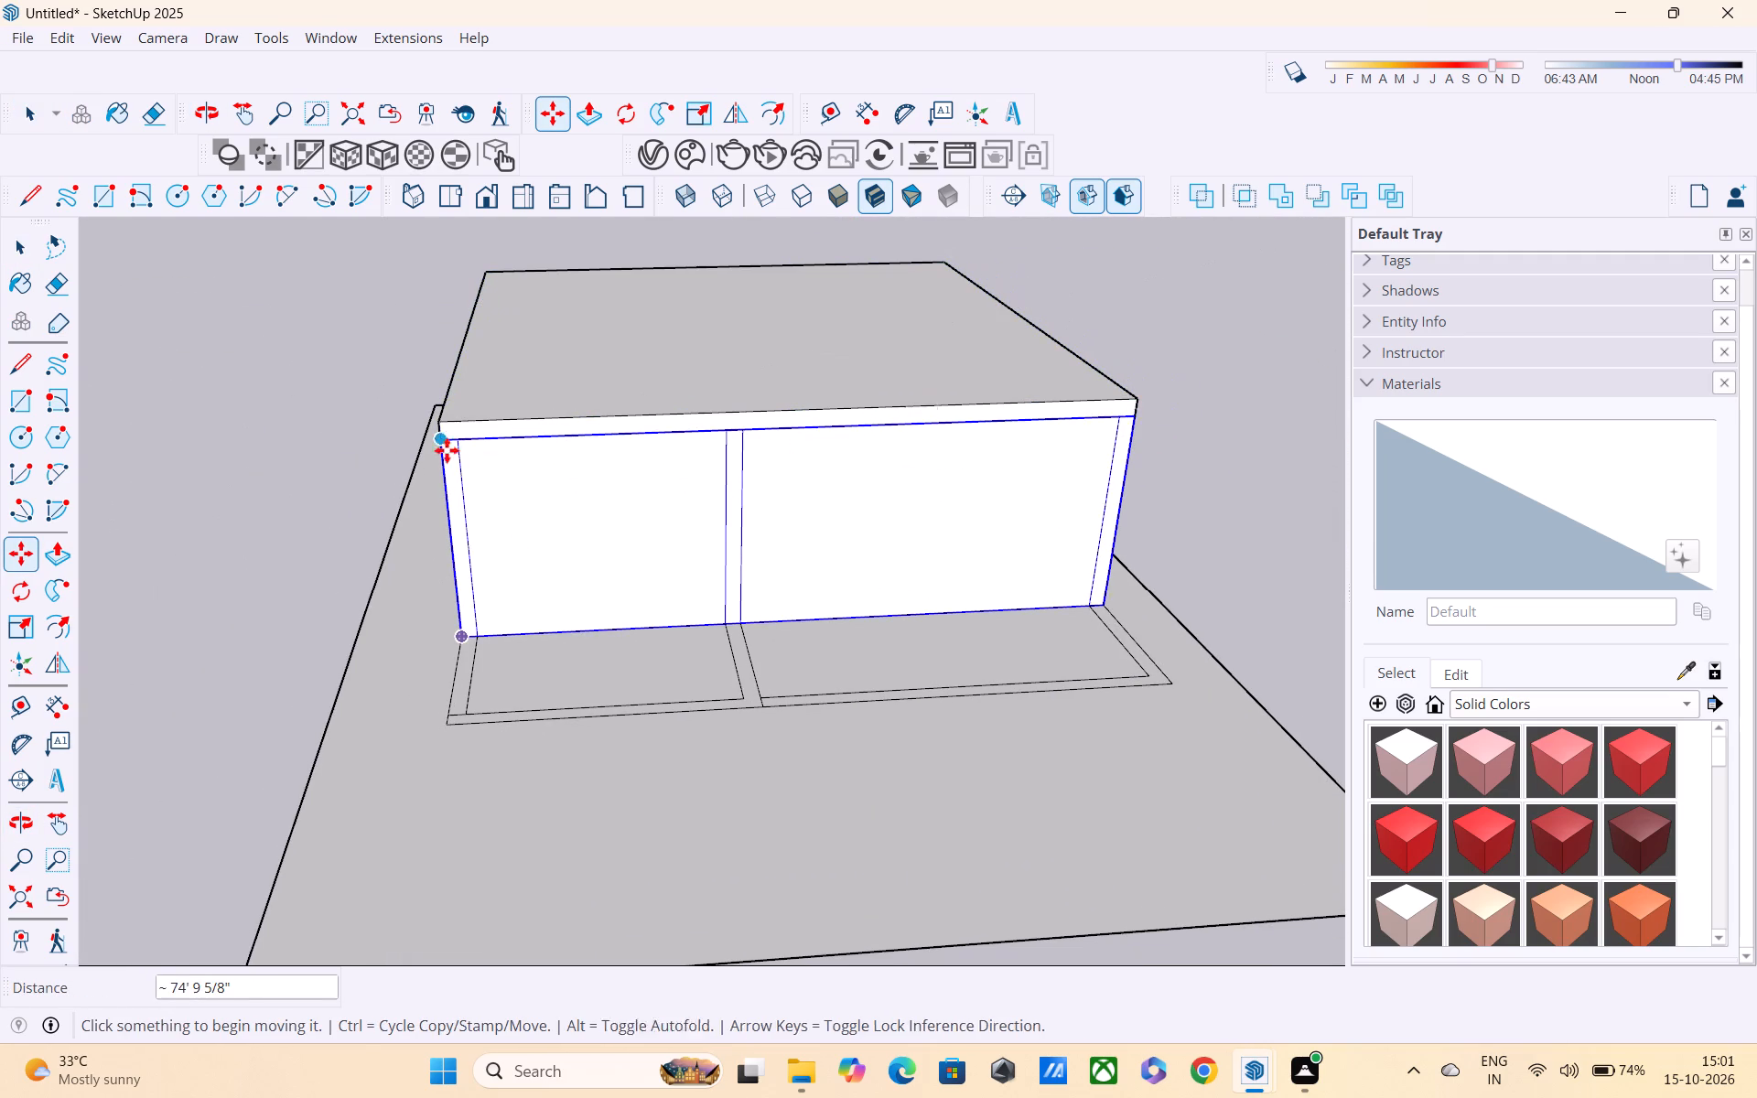
key("space")
left_click(1321, 254)
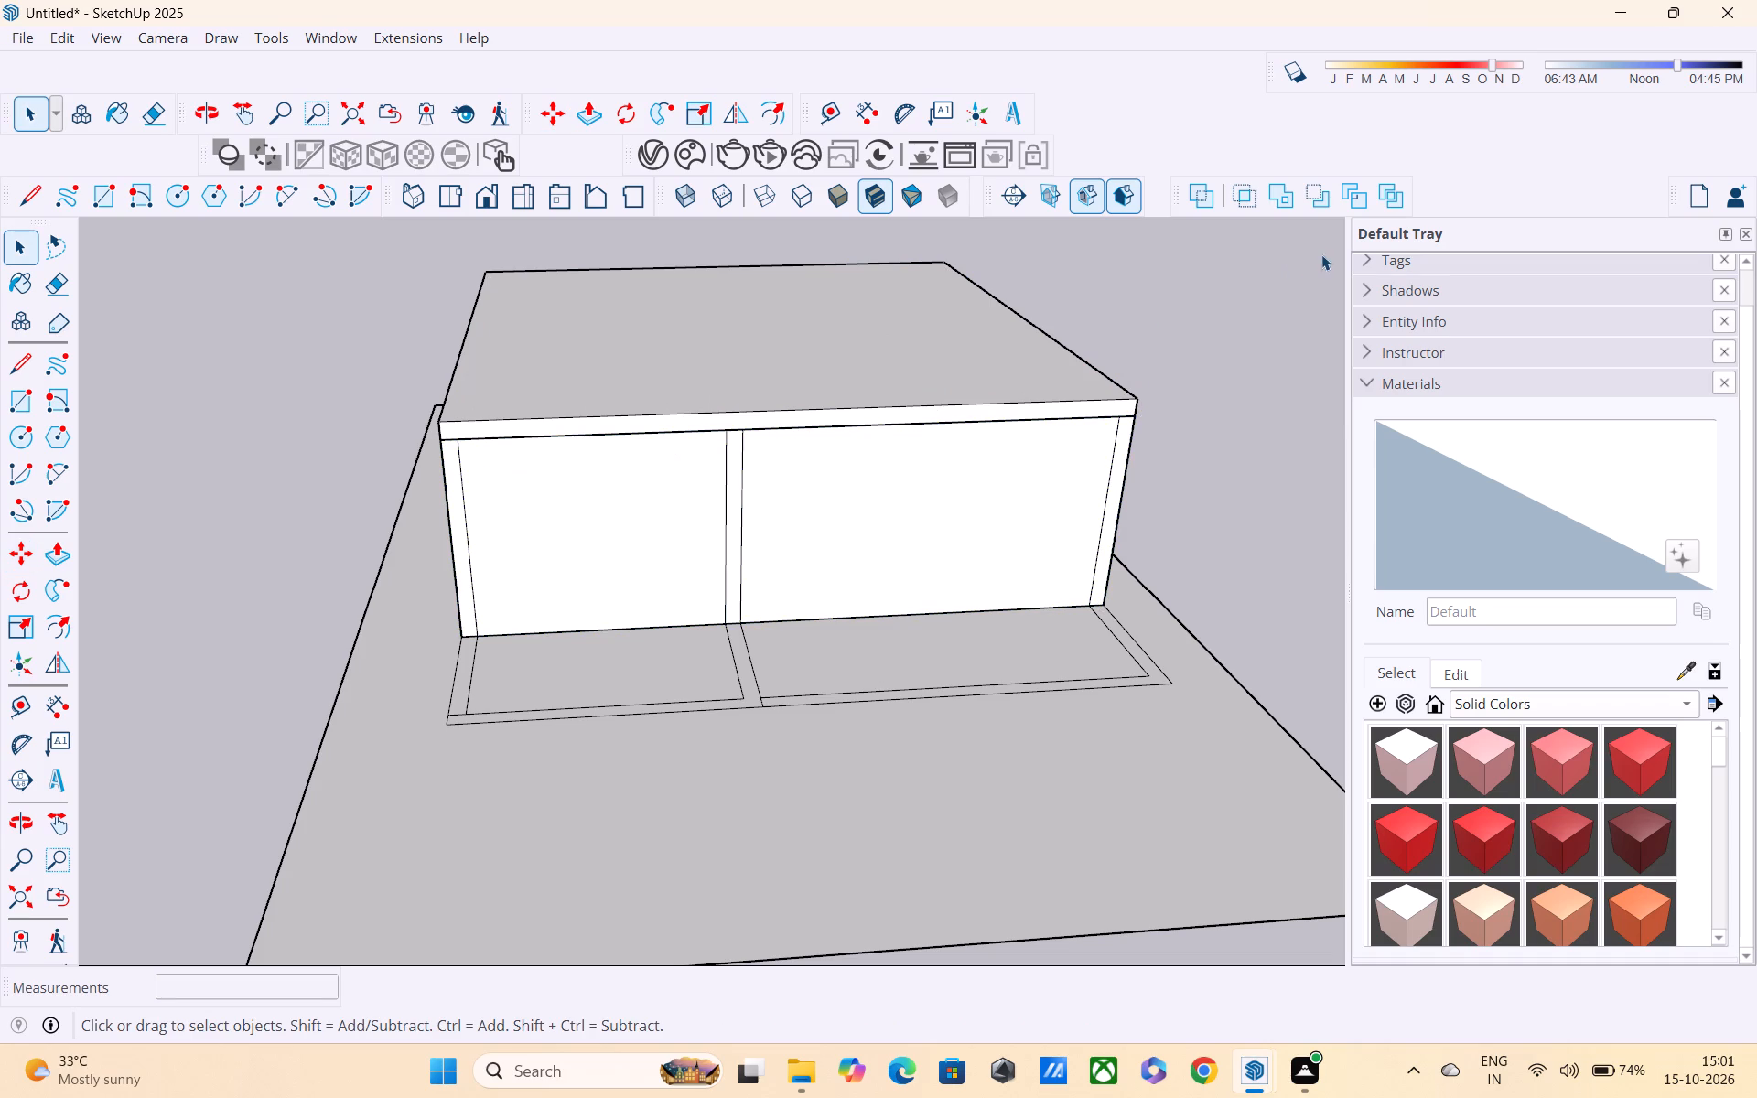
Open the roof slab group and extend its front face outward 7' 9" with Push/Pull, then close the group.
double_click(1253, 295)
double_click(1000, 413)
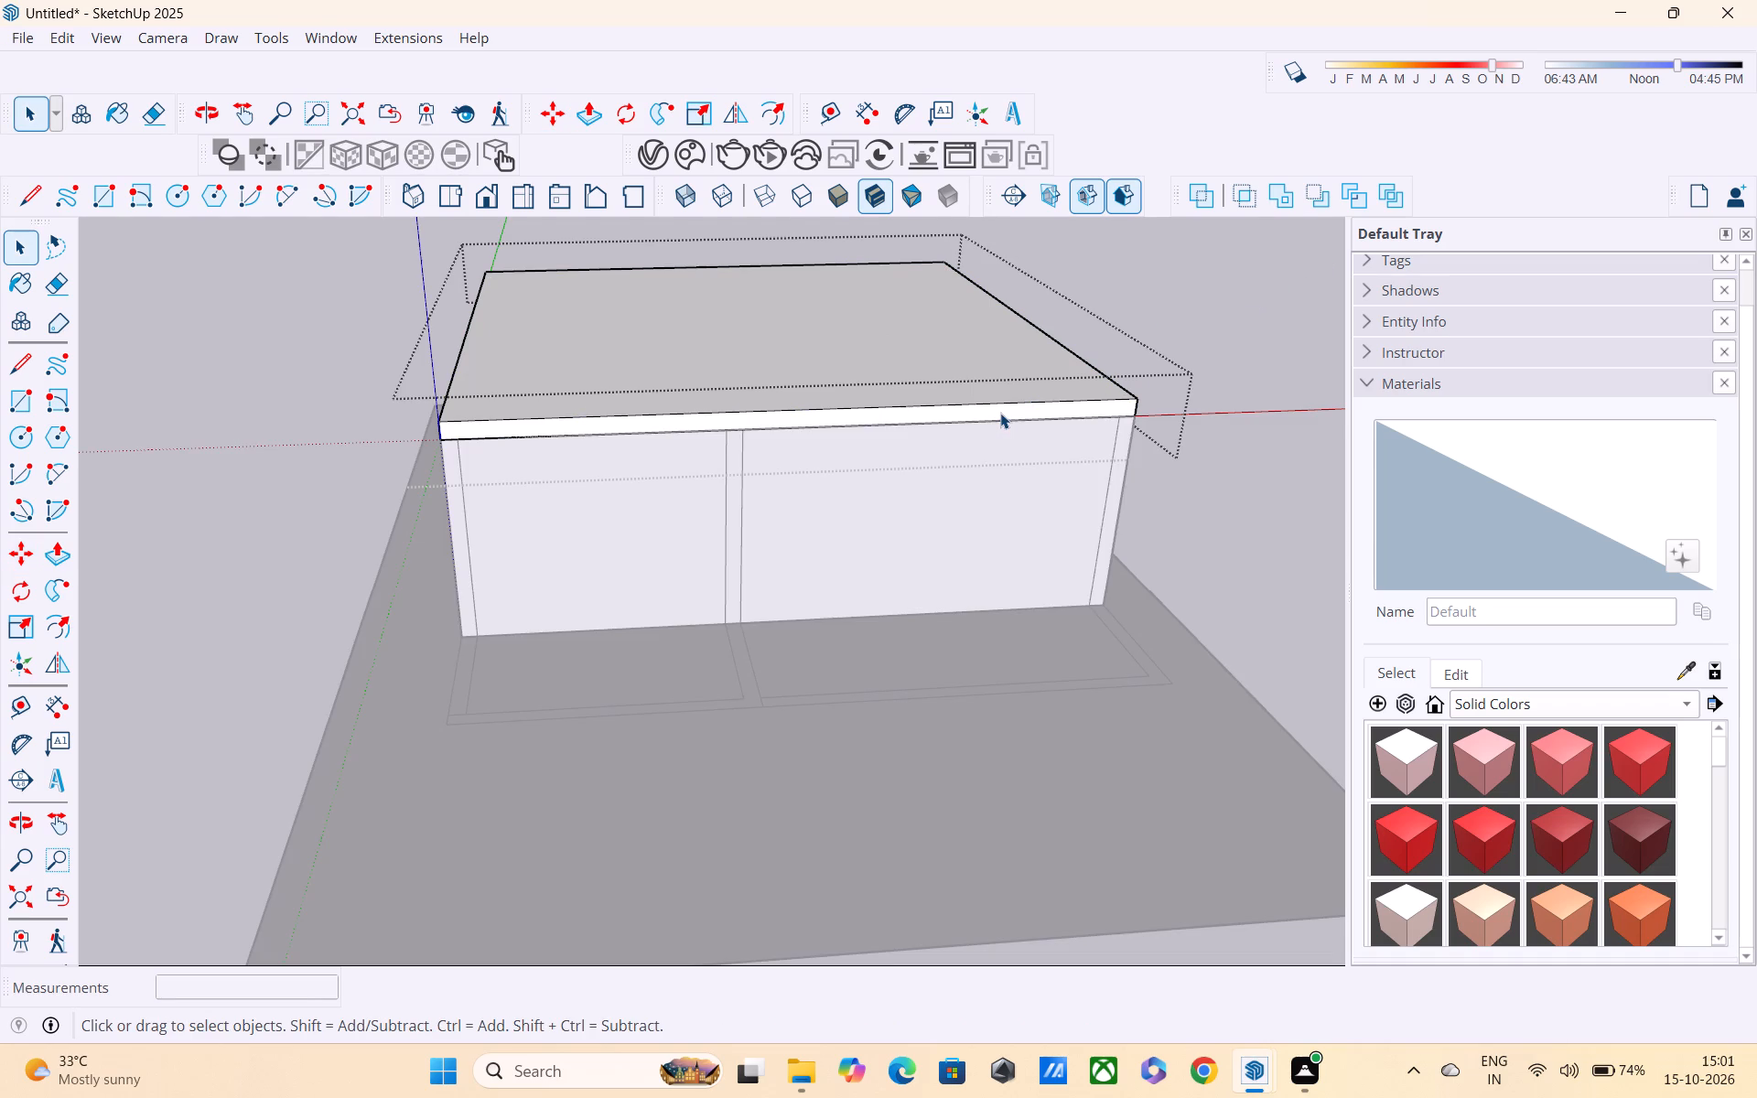
key("p")
left_click(928, 409)
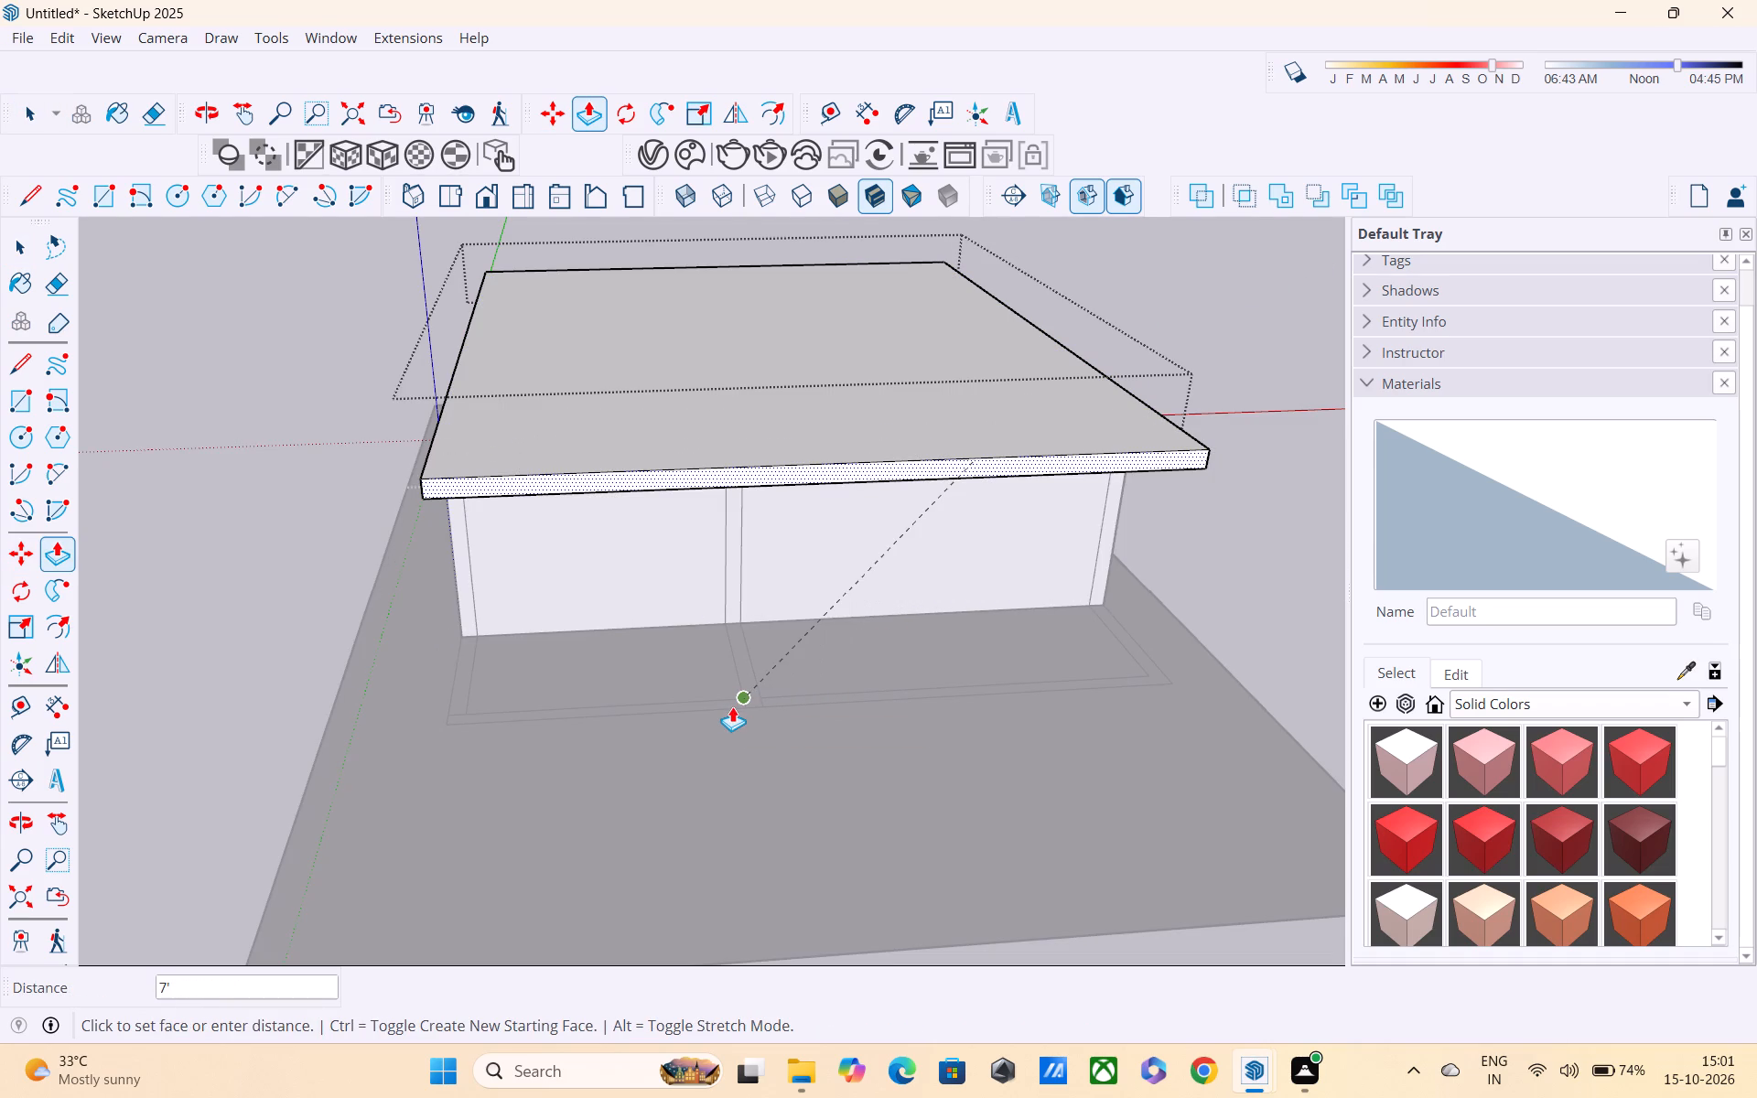
scroll(726, 705, "up", 4)
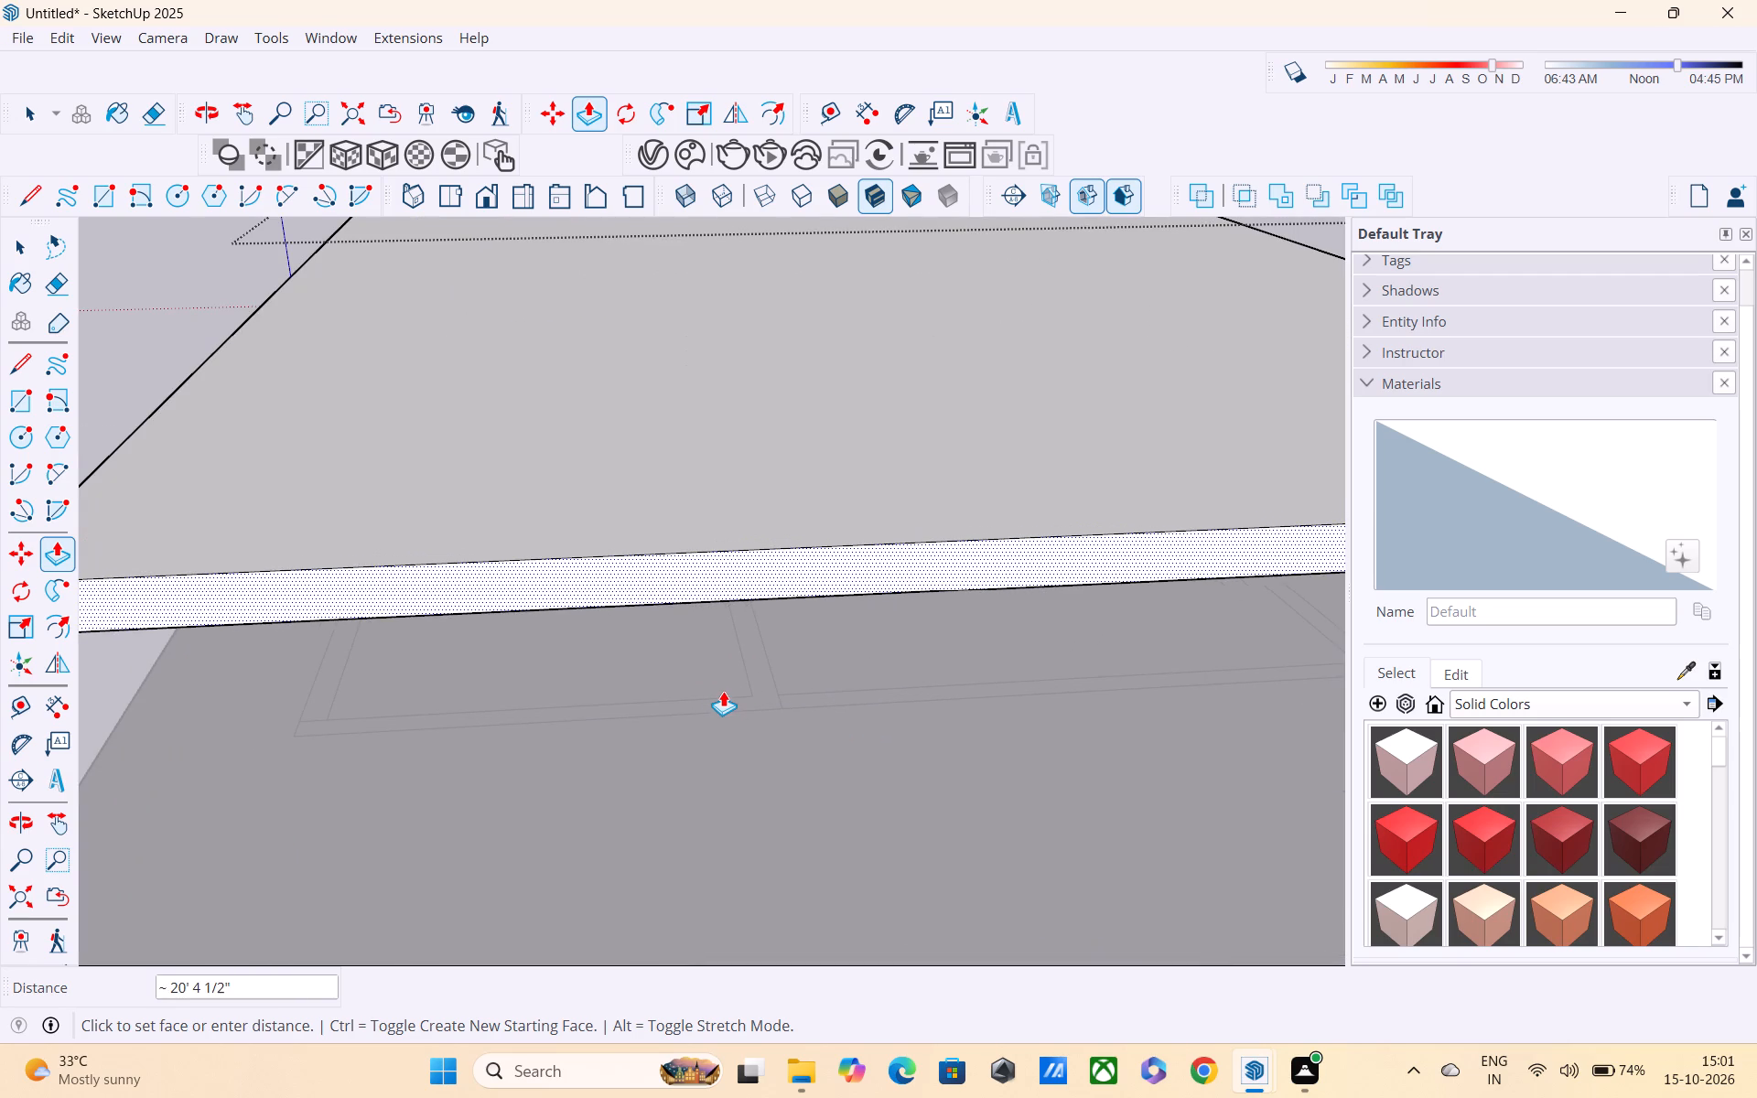
middle_click_drag(723, 674, 775, 587)
scroll(774, 618, "down", 4)
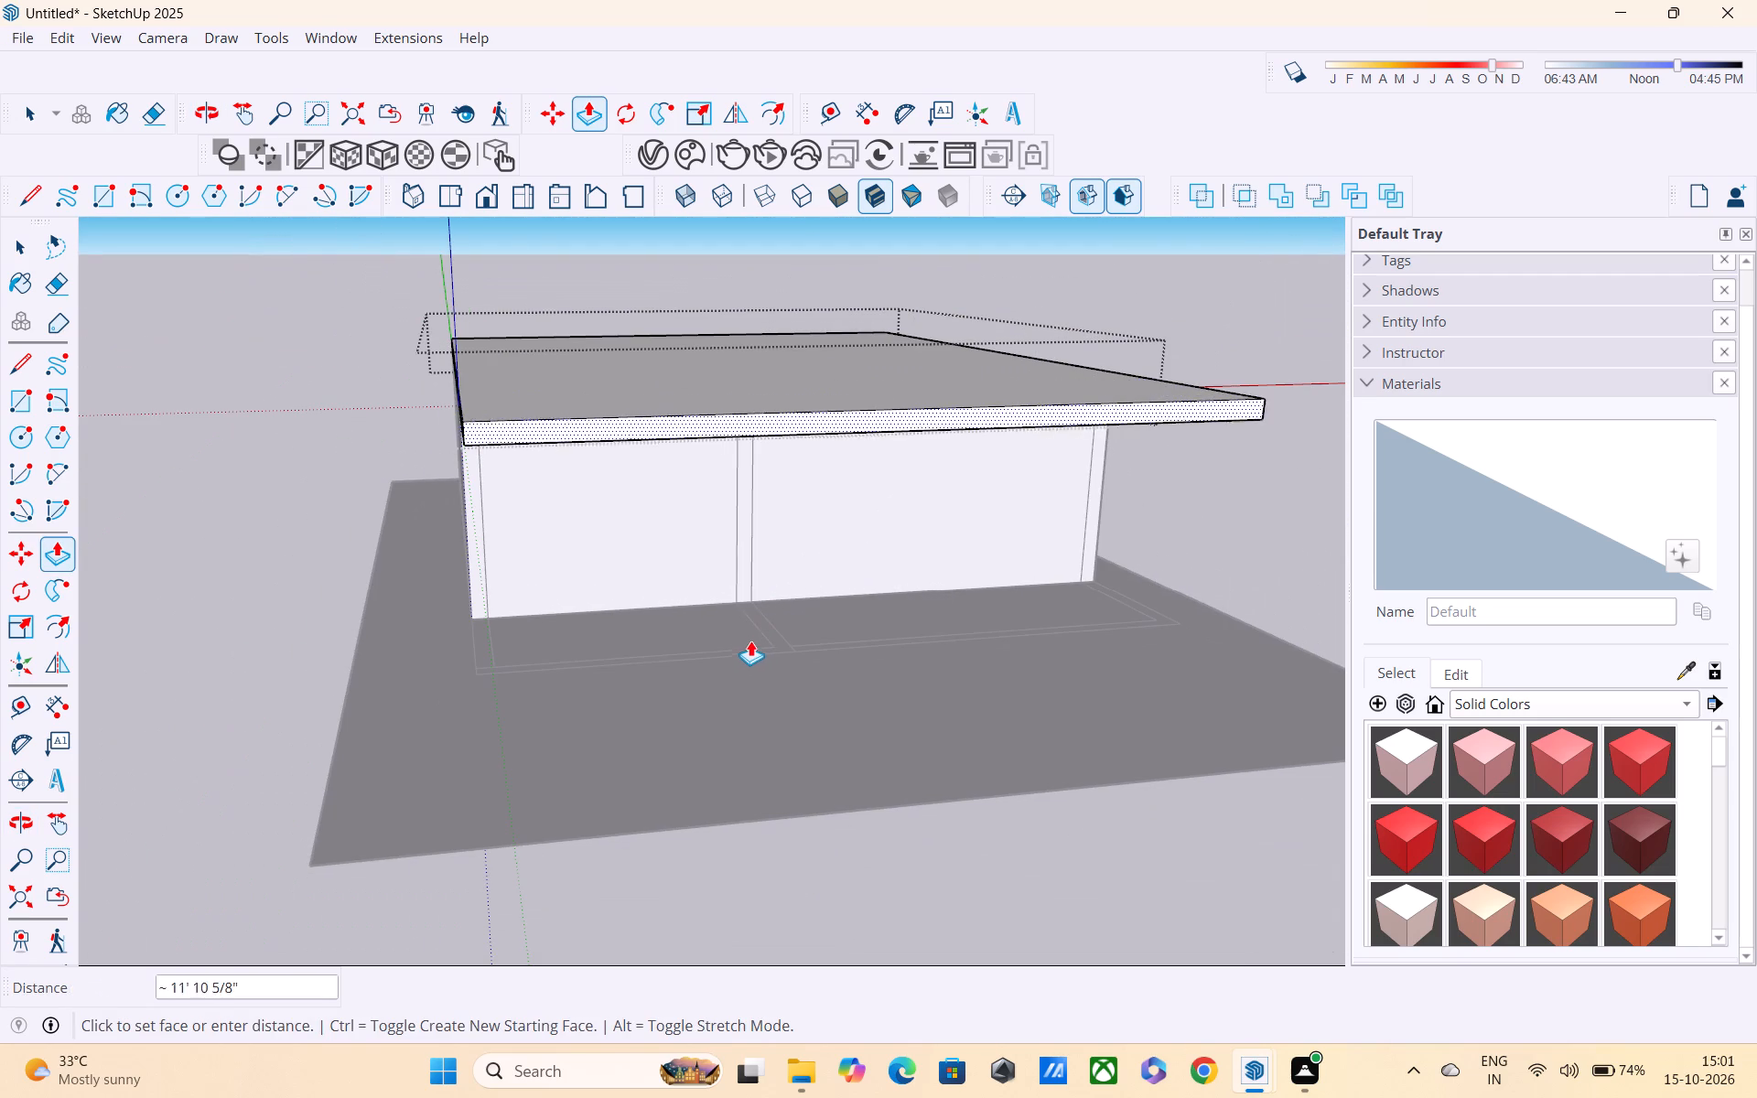
middle_click_drag(743, 624, 873, 616, "shift")
scroll(826, 641, "up", 8)
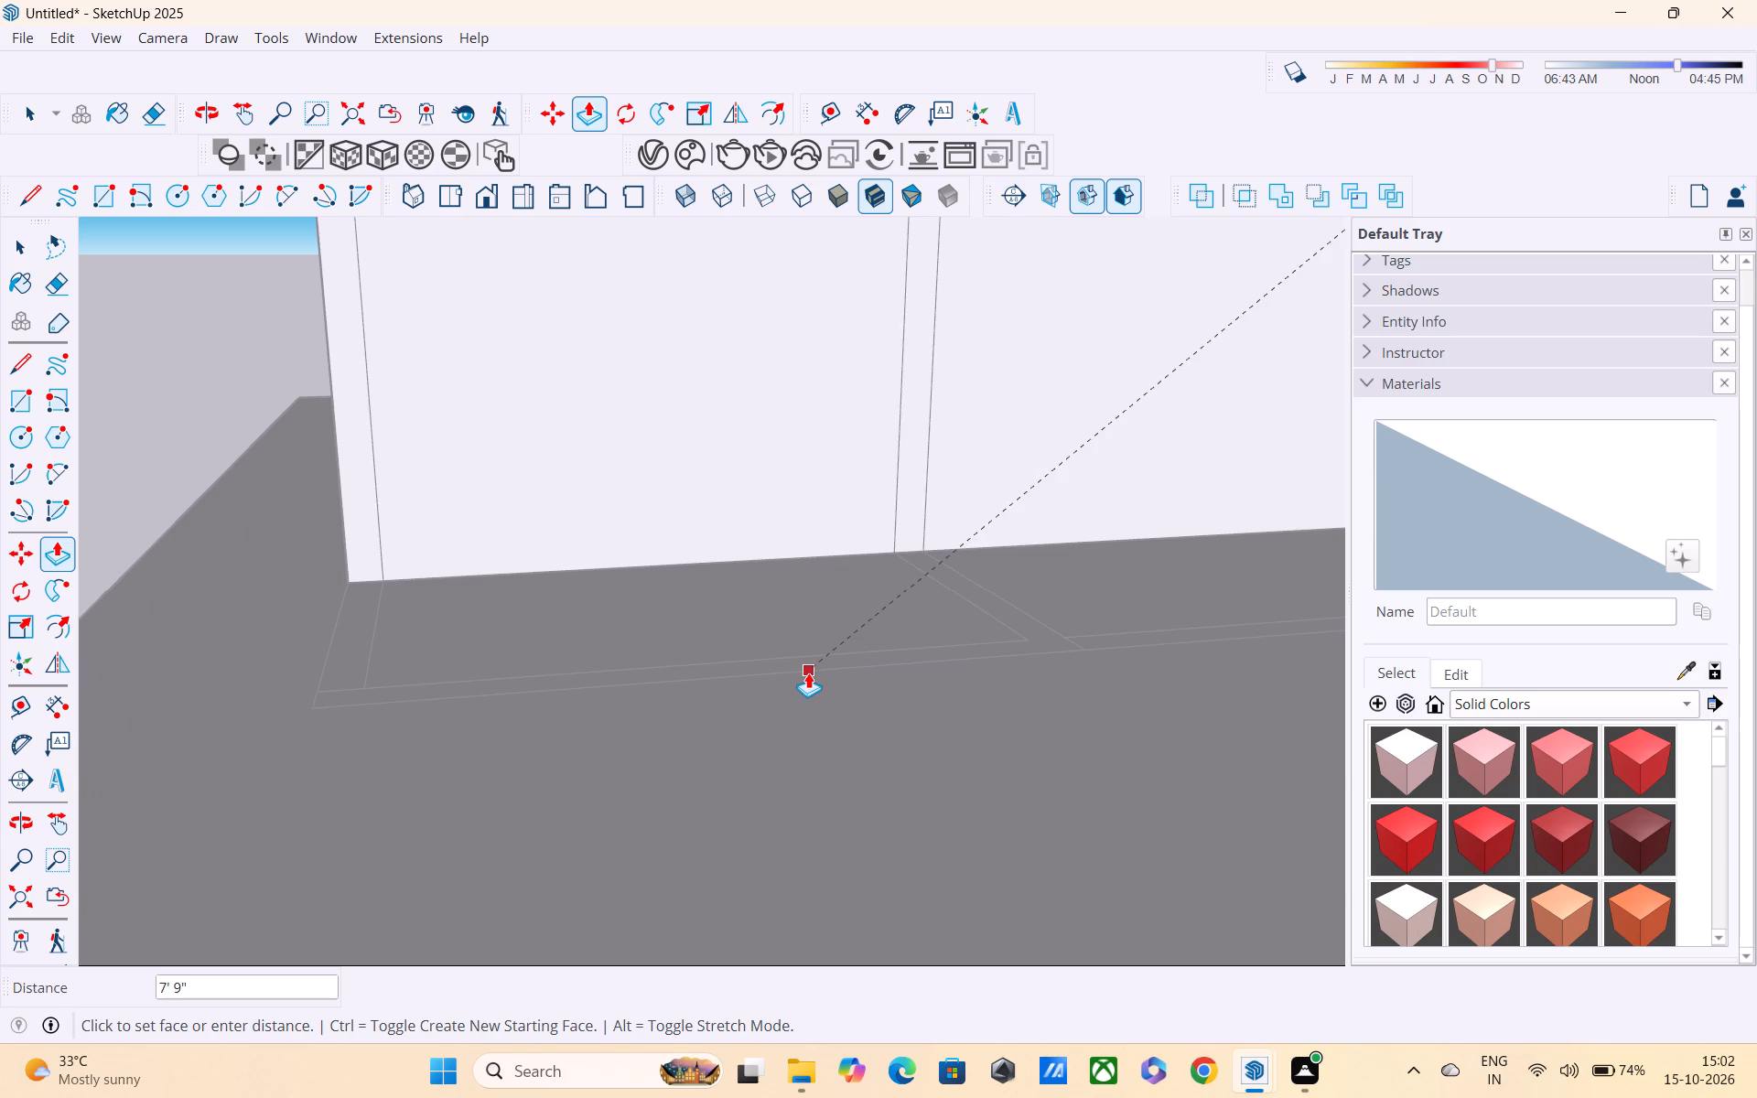
left_click(808, 673)
scroll(807, 669, "down", 5)
middle_click_drag(842, 690, 648, 781)
scroll(643, 720, "down", 5)
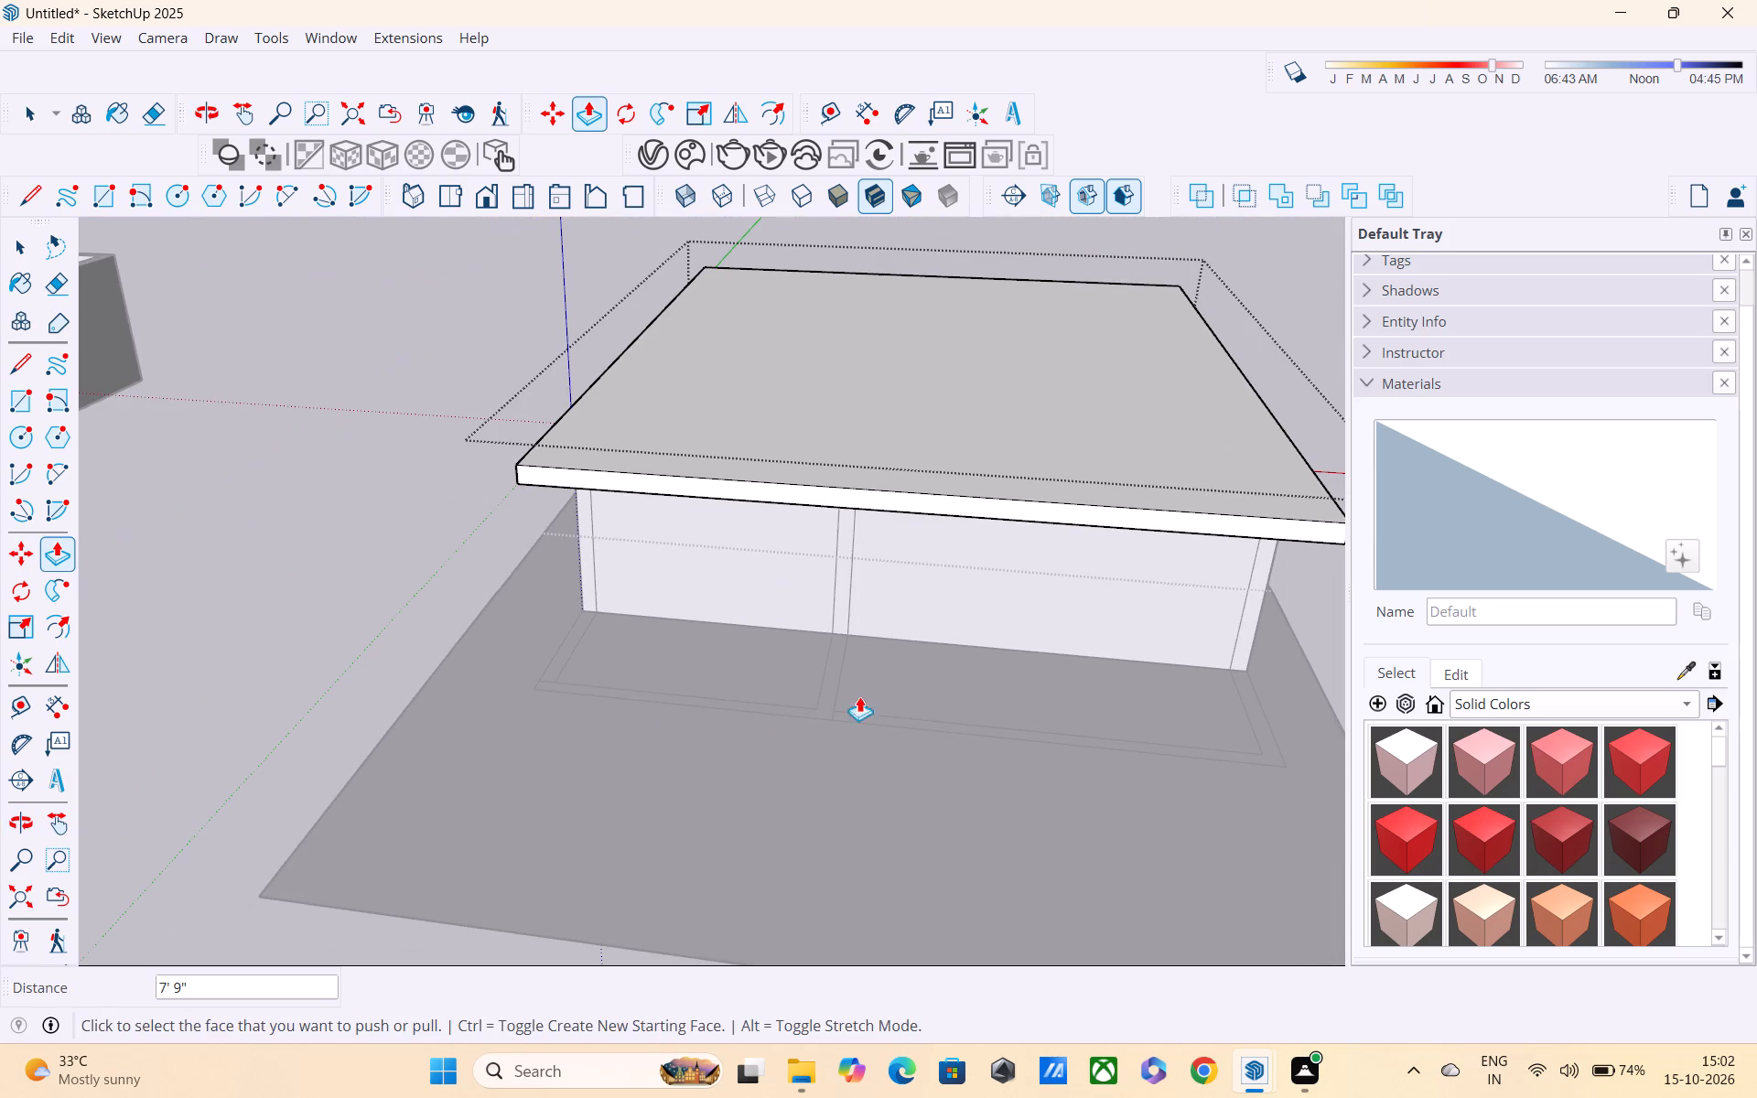
key("space")
left_click(418, 333)
Examine the slab's front overhang above the narrow wall outlines drawn on the plot in front of the room.
scroll(599, 528, "down", 1)
middle_click_drag(646, 604, 735, 480)
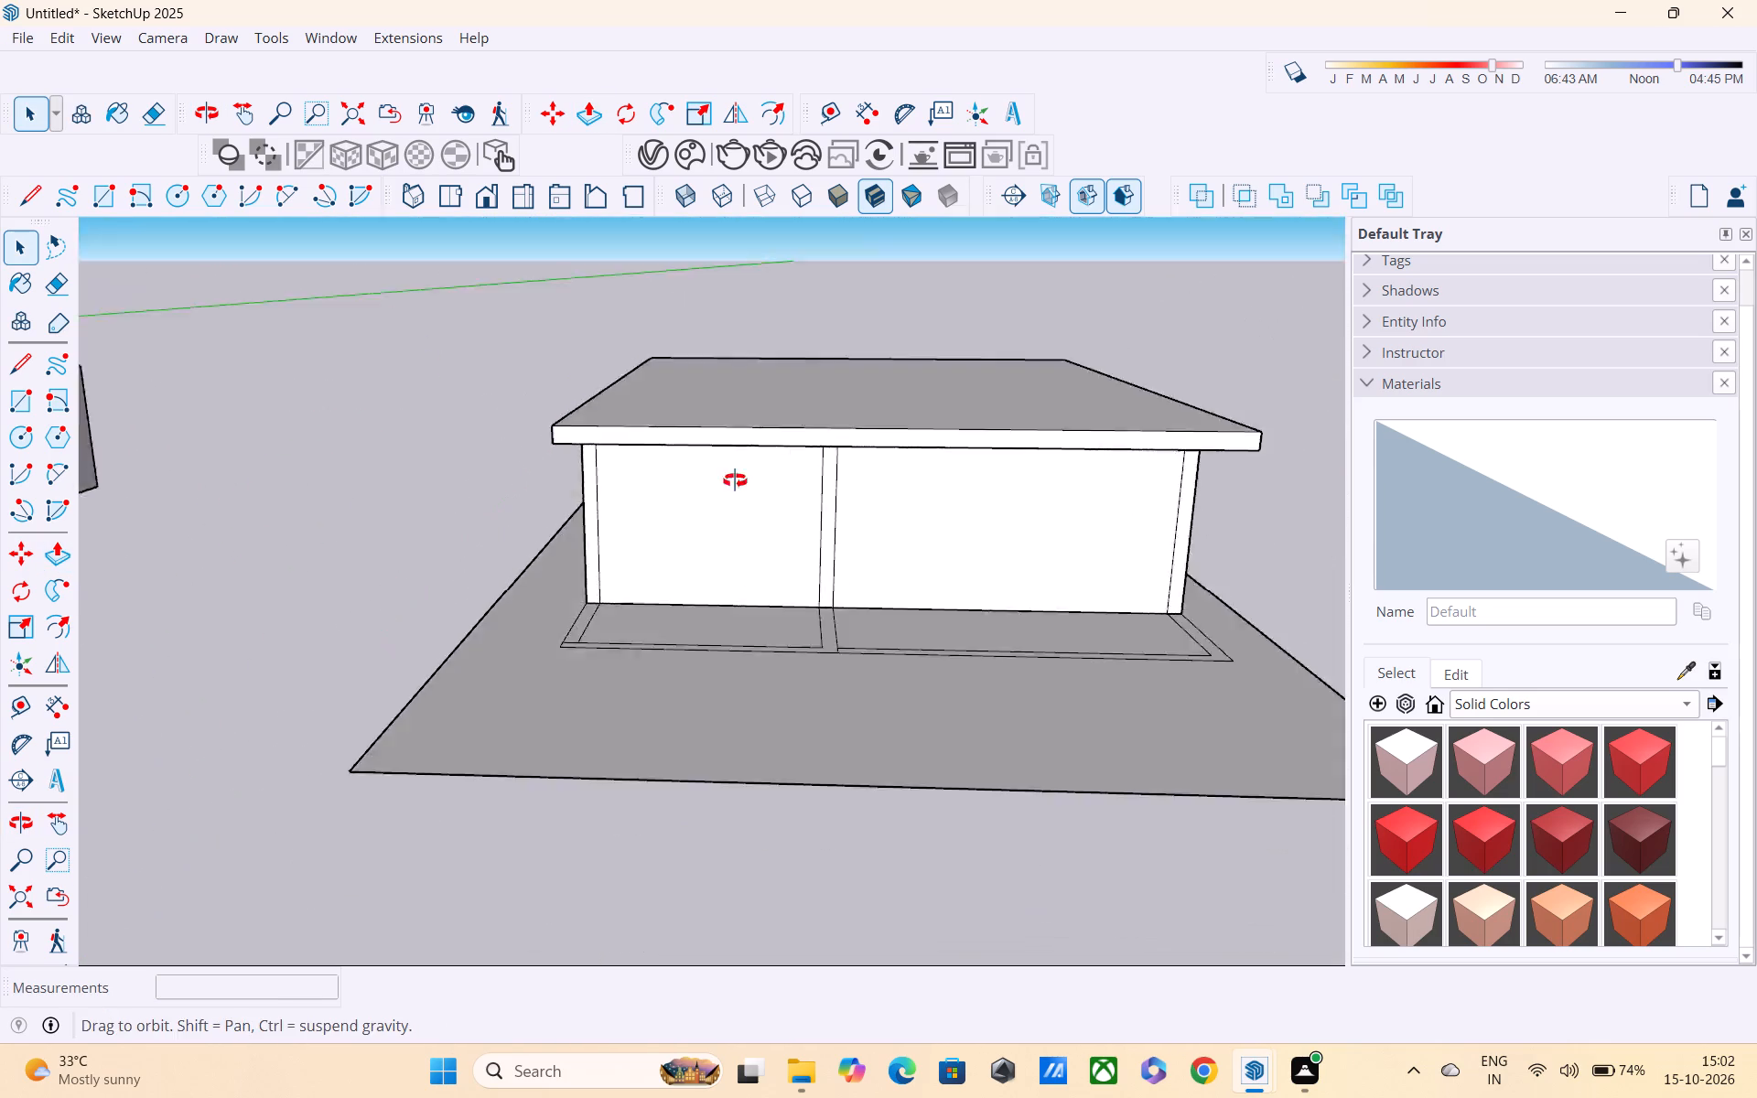
middle_click_drag(735, 480, 790, 445)
middle_click_drag(794, 461, 973, 647)
scroll(836, 621, "up", 5)
middle_click_drag(787, 656, 917, 588)
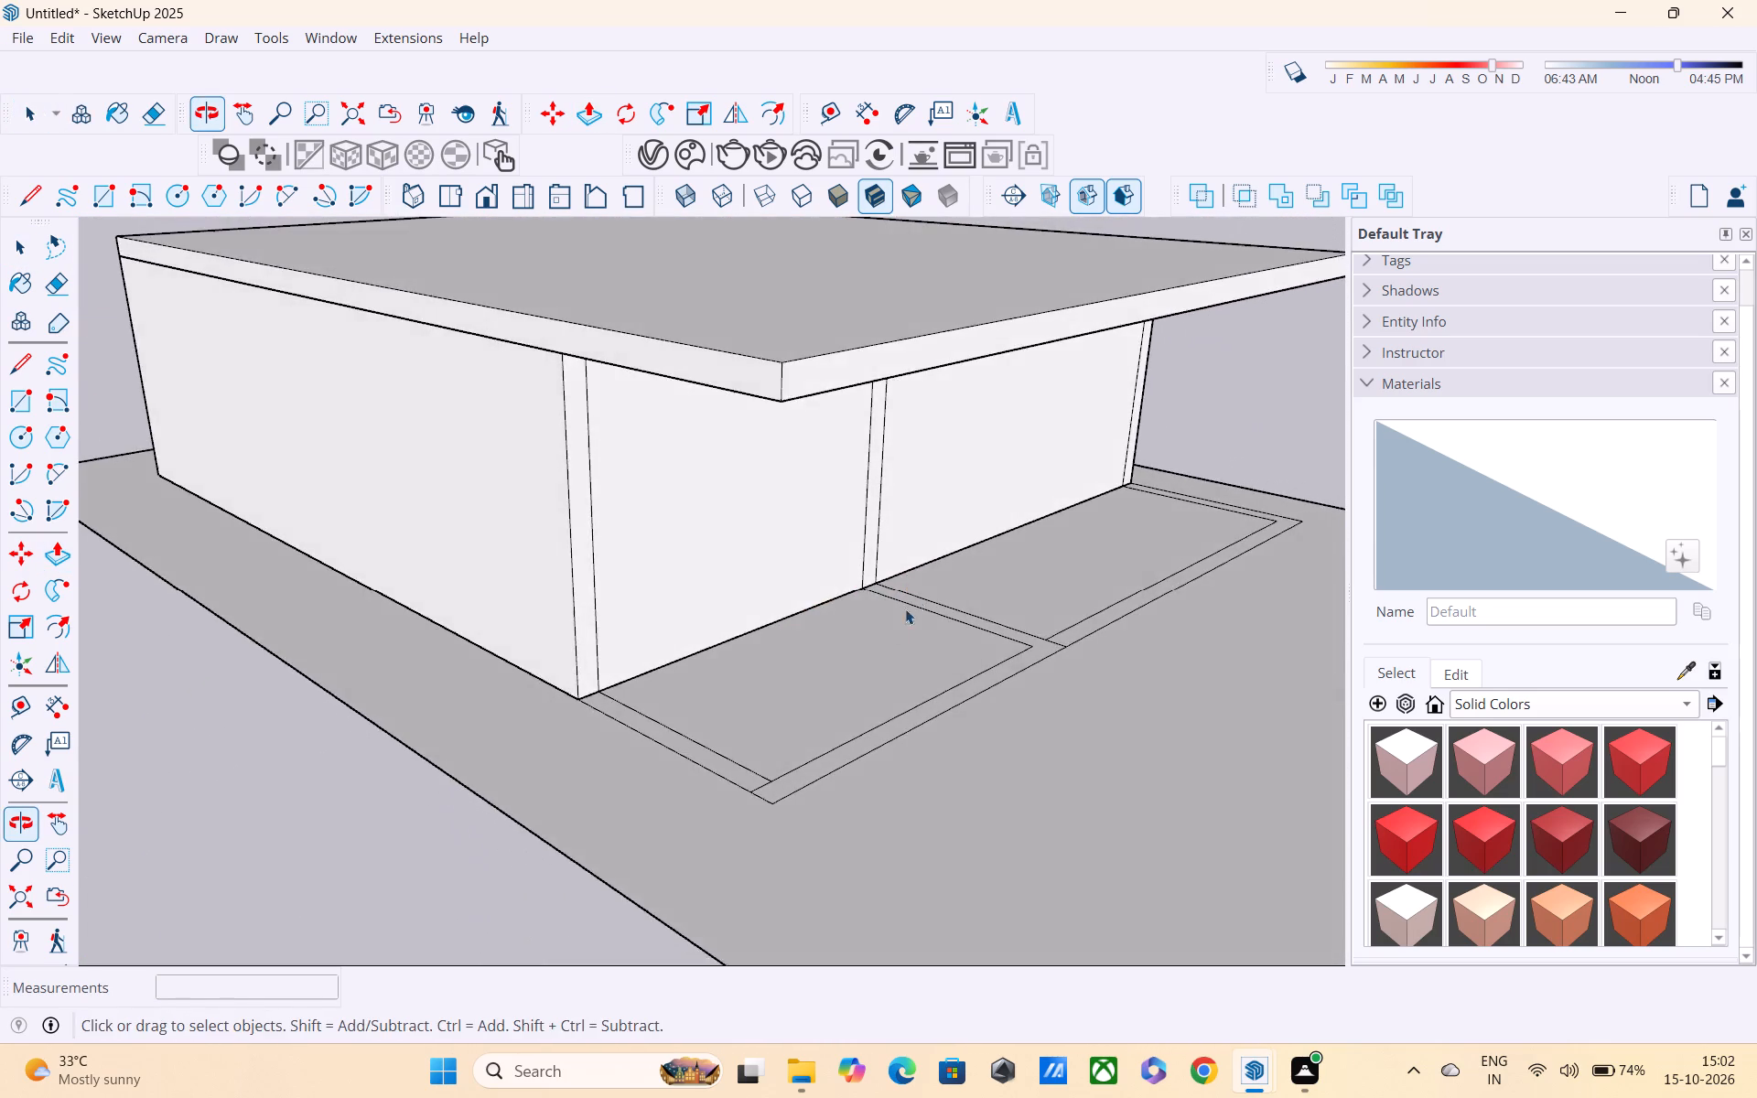
scroll(817, 663, "up", 4)
middle_click_drag(733, 711, 758, 670)
scroll(757, 667, "up", 1)
key("p")
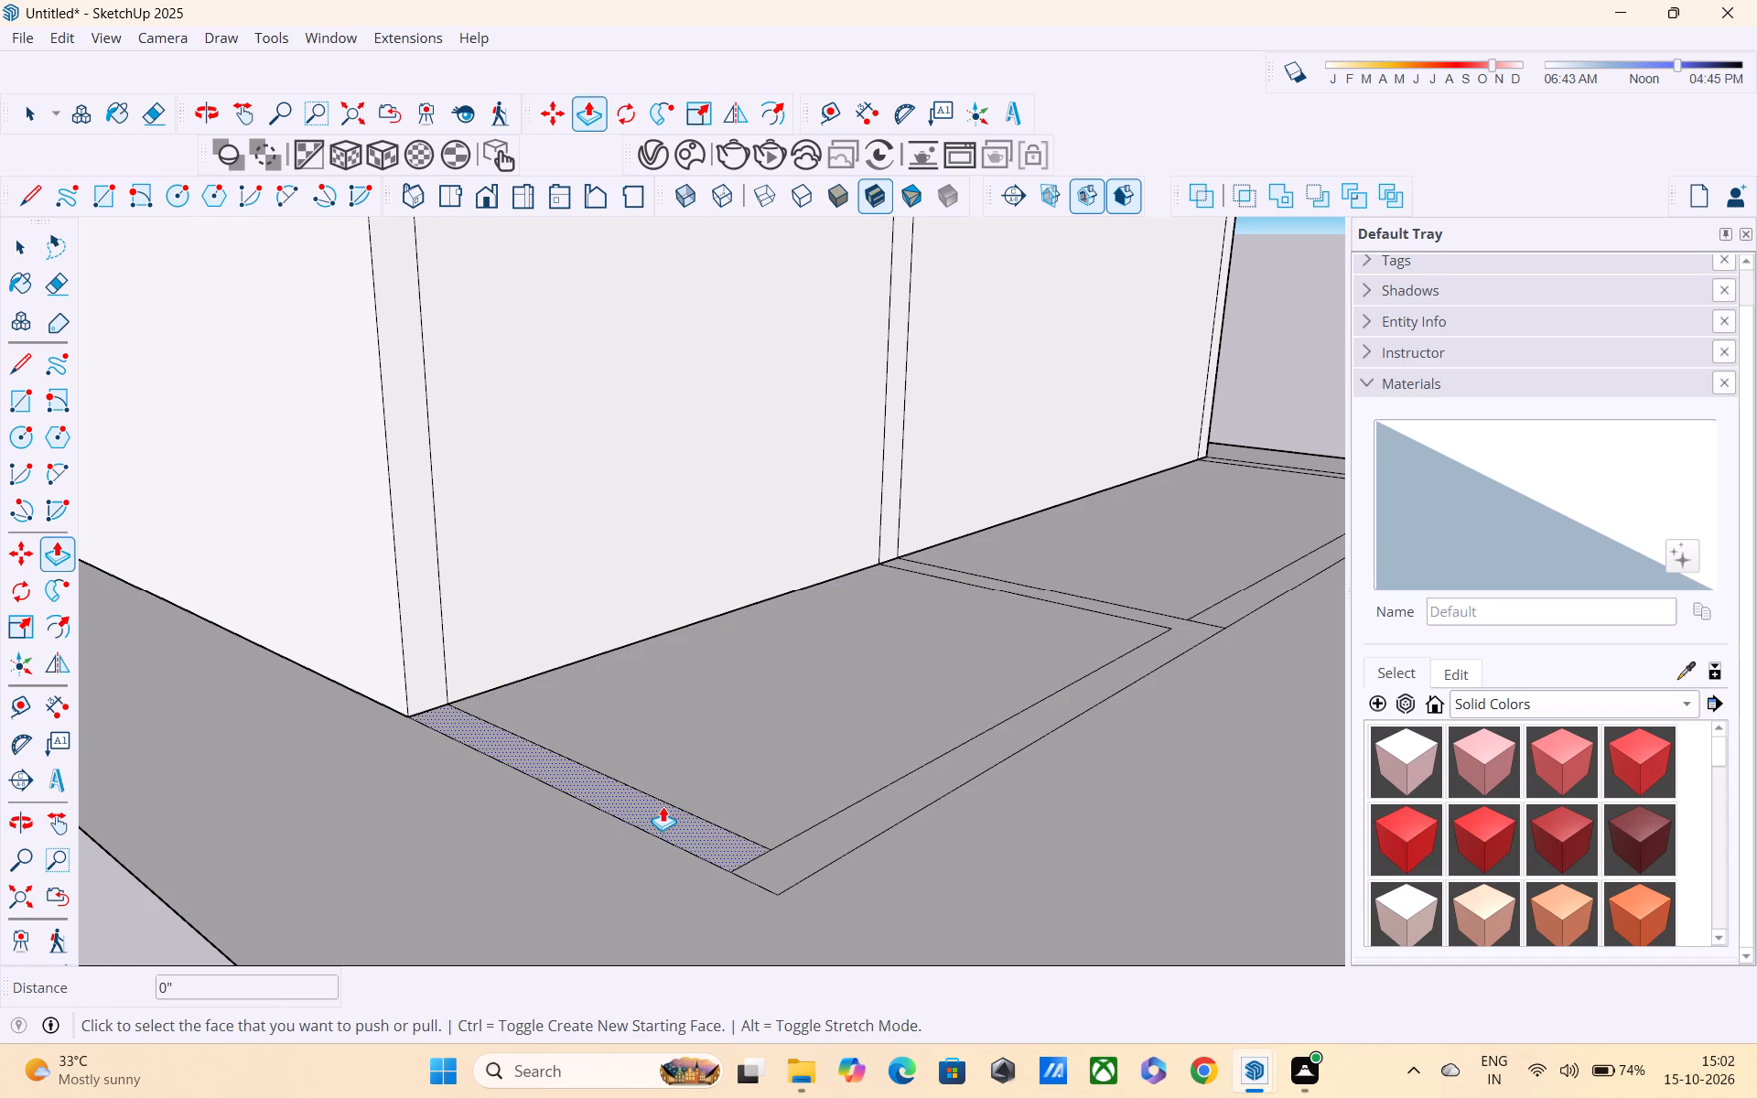
middle_click_drag(658, 802, 371, 808)
scroll(370, 802, "down", 10)
key("space")
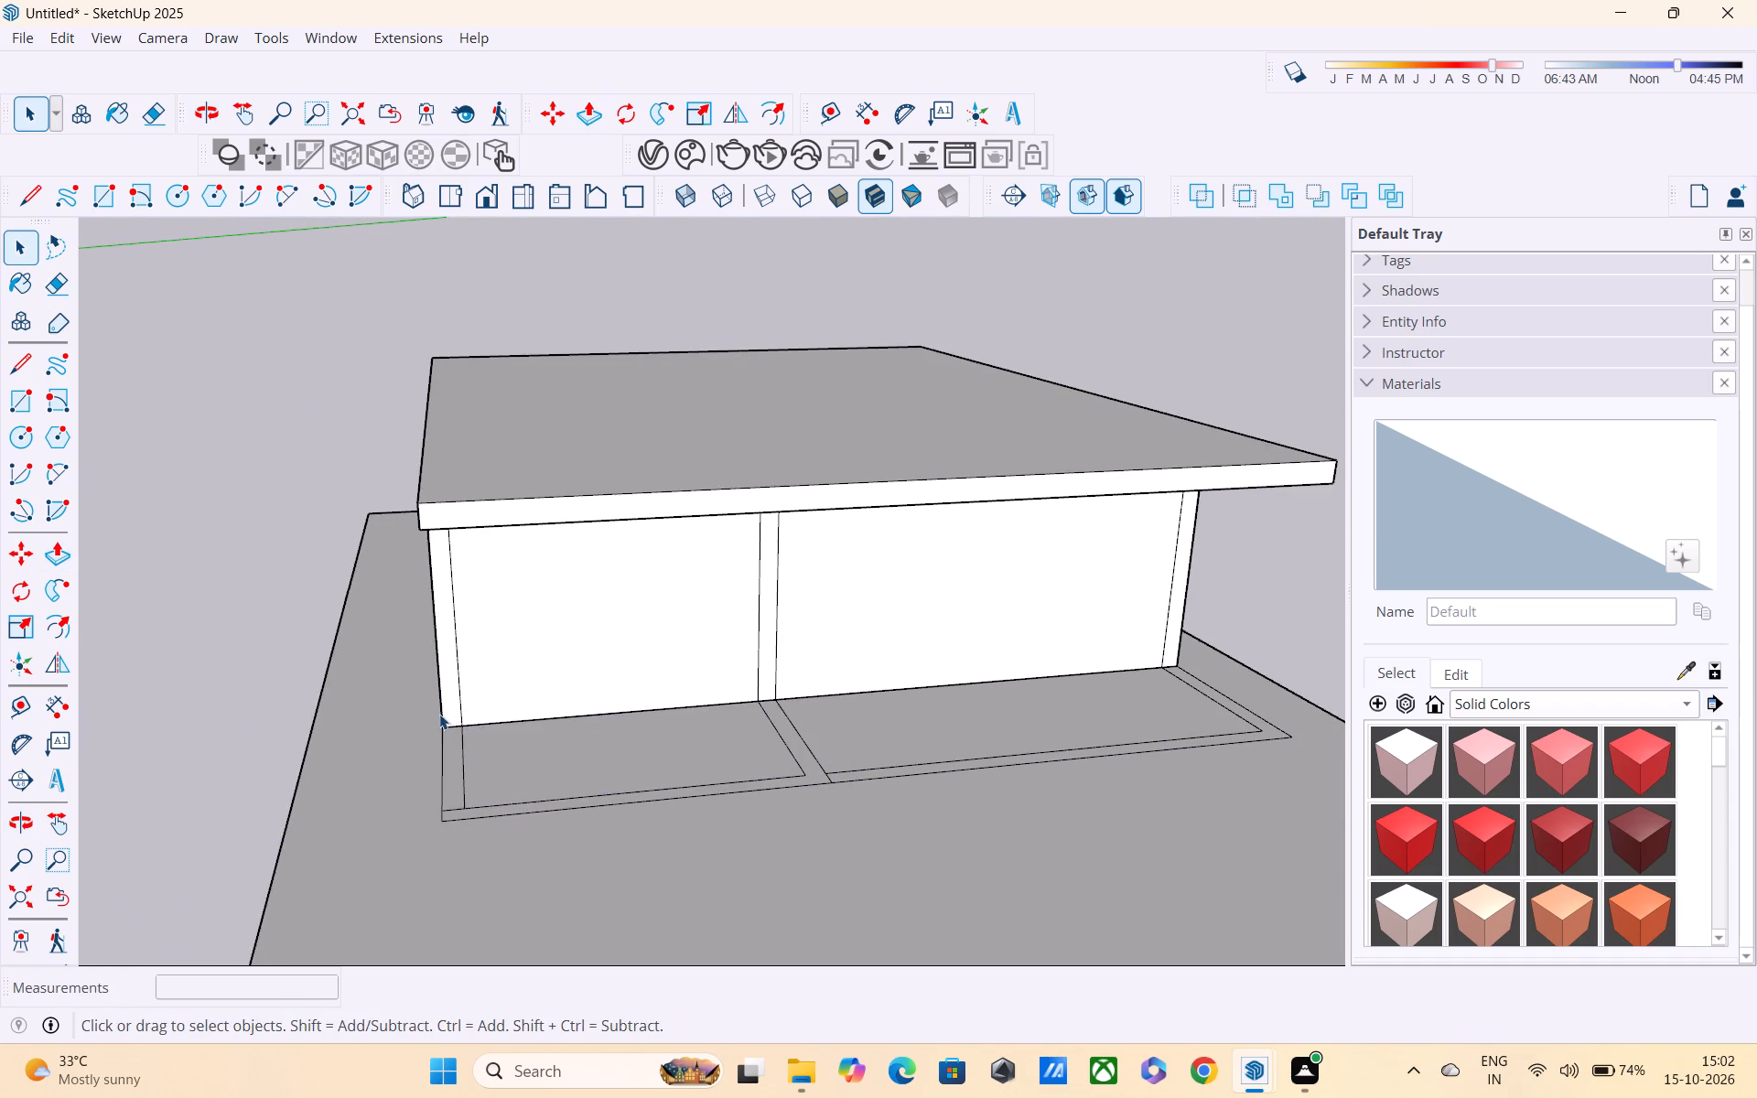
Copy the extended roof slab group by its front corner about 145' away into the open space beyond the plot.
scroll(439, 714, "down", 3)
middle_click_drag(415, 684, 889, 595, "shift")
scroll(889, 595, "down", 4)
scroll(809, 597, "down", 3)
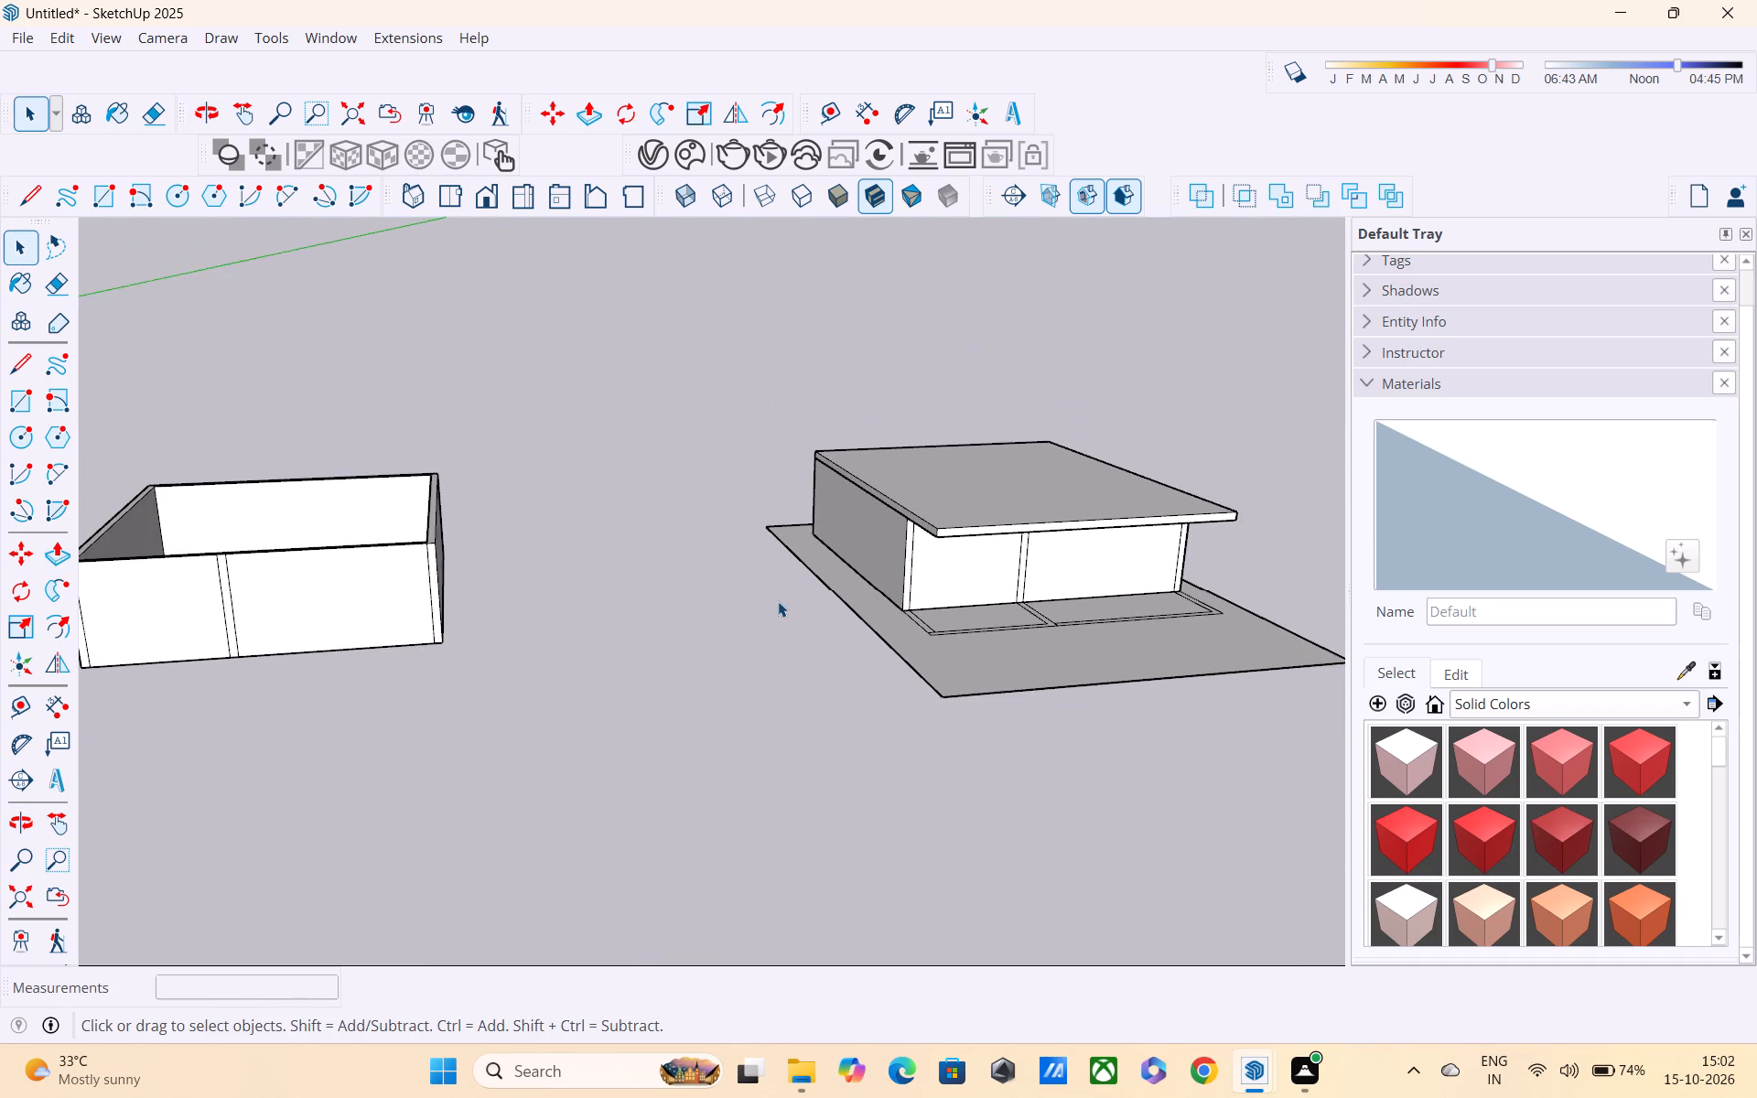
middle_click_drag(776, 601, 804, 666)
scroll(445, 661, "down", 3)
key("space")
key("space")
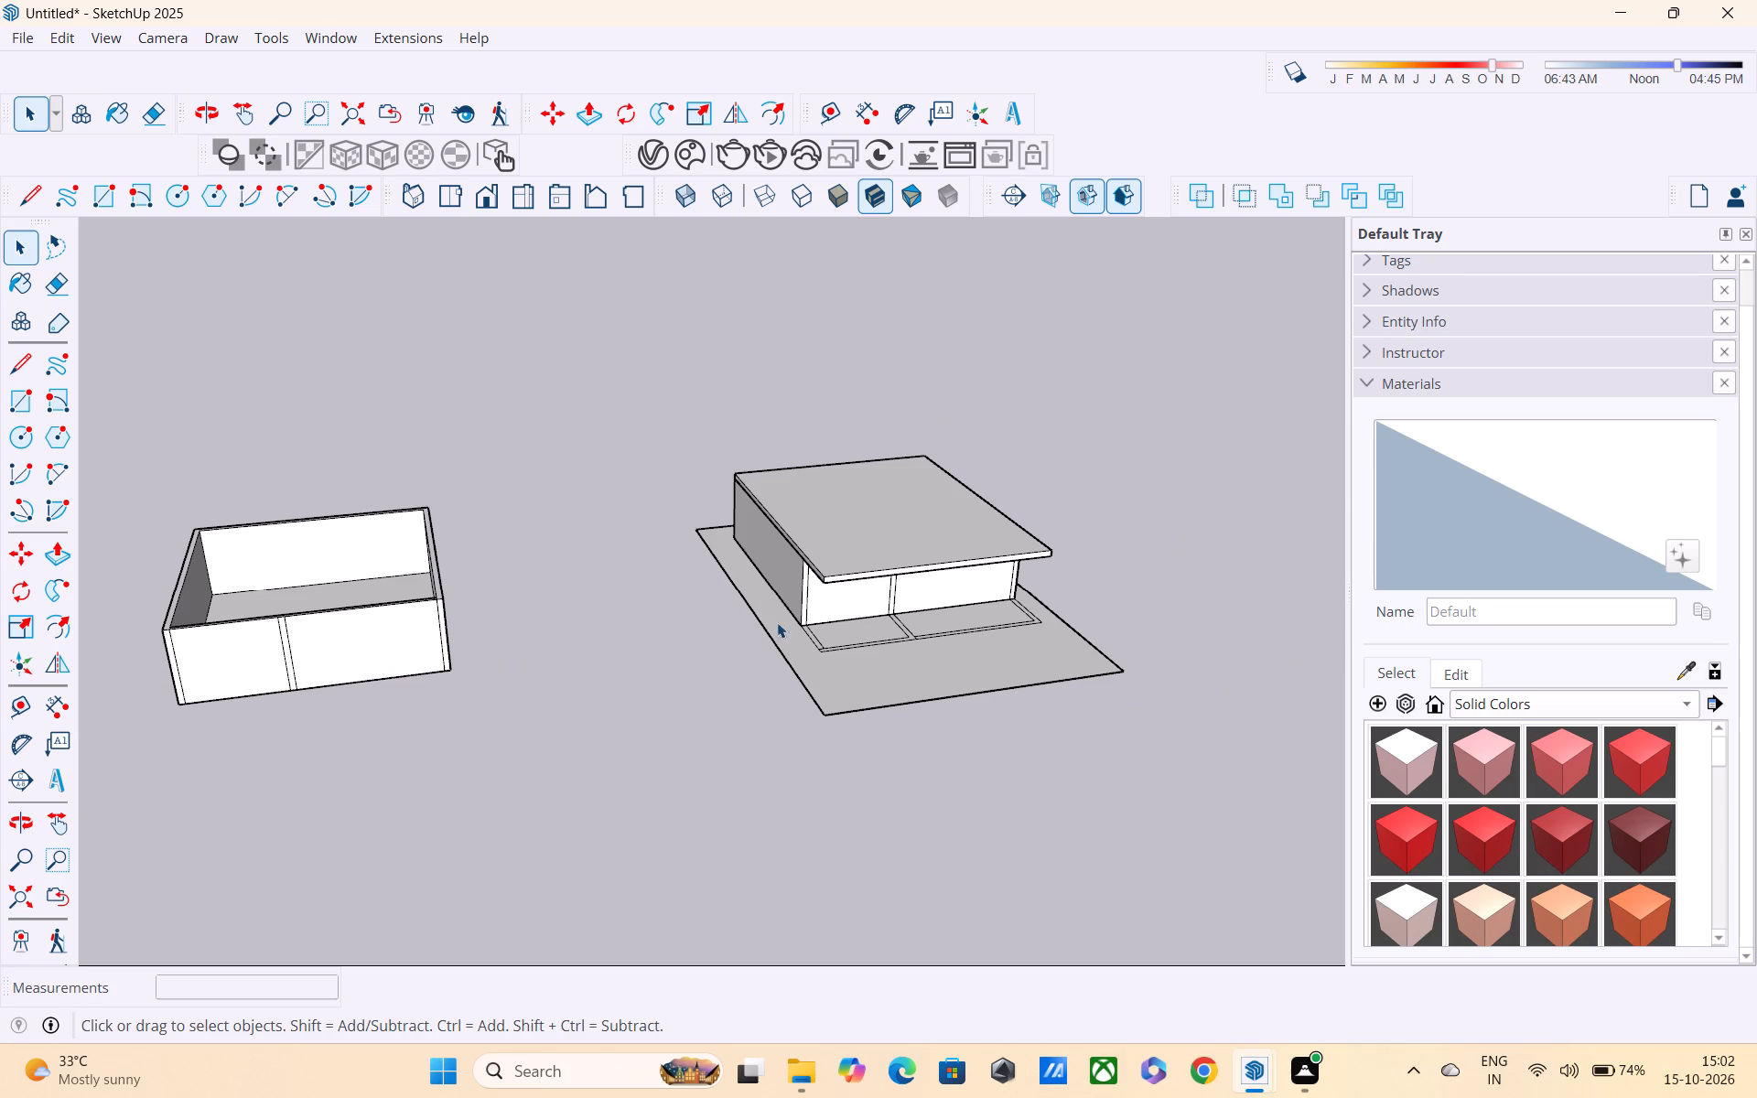
key("m")
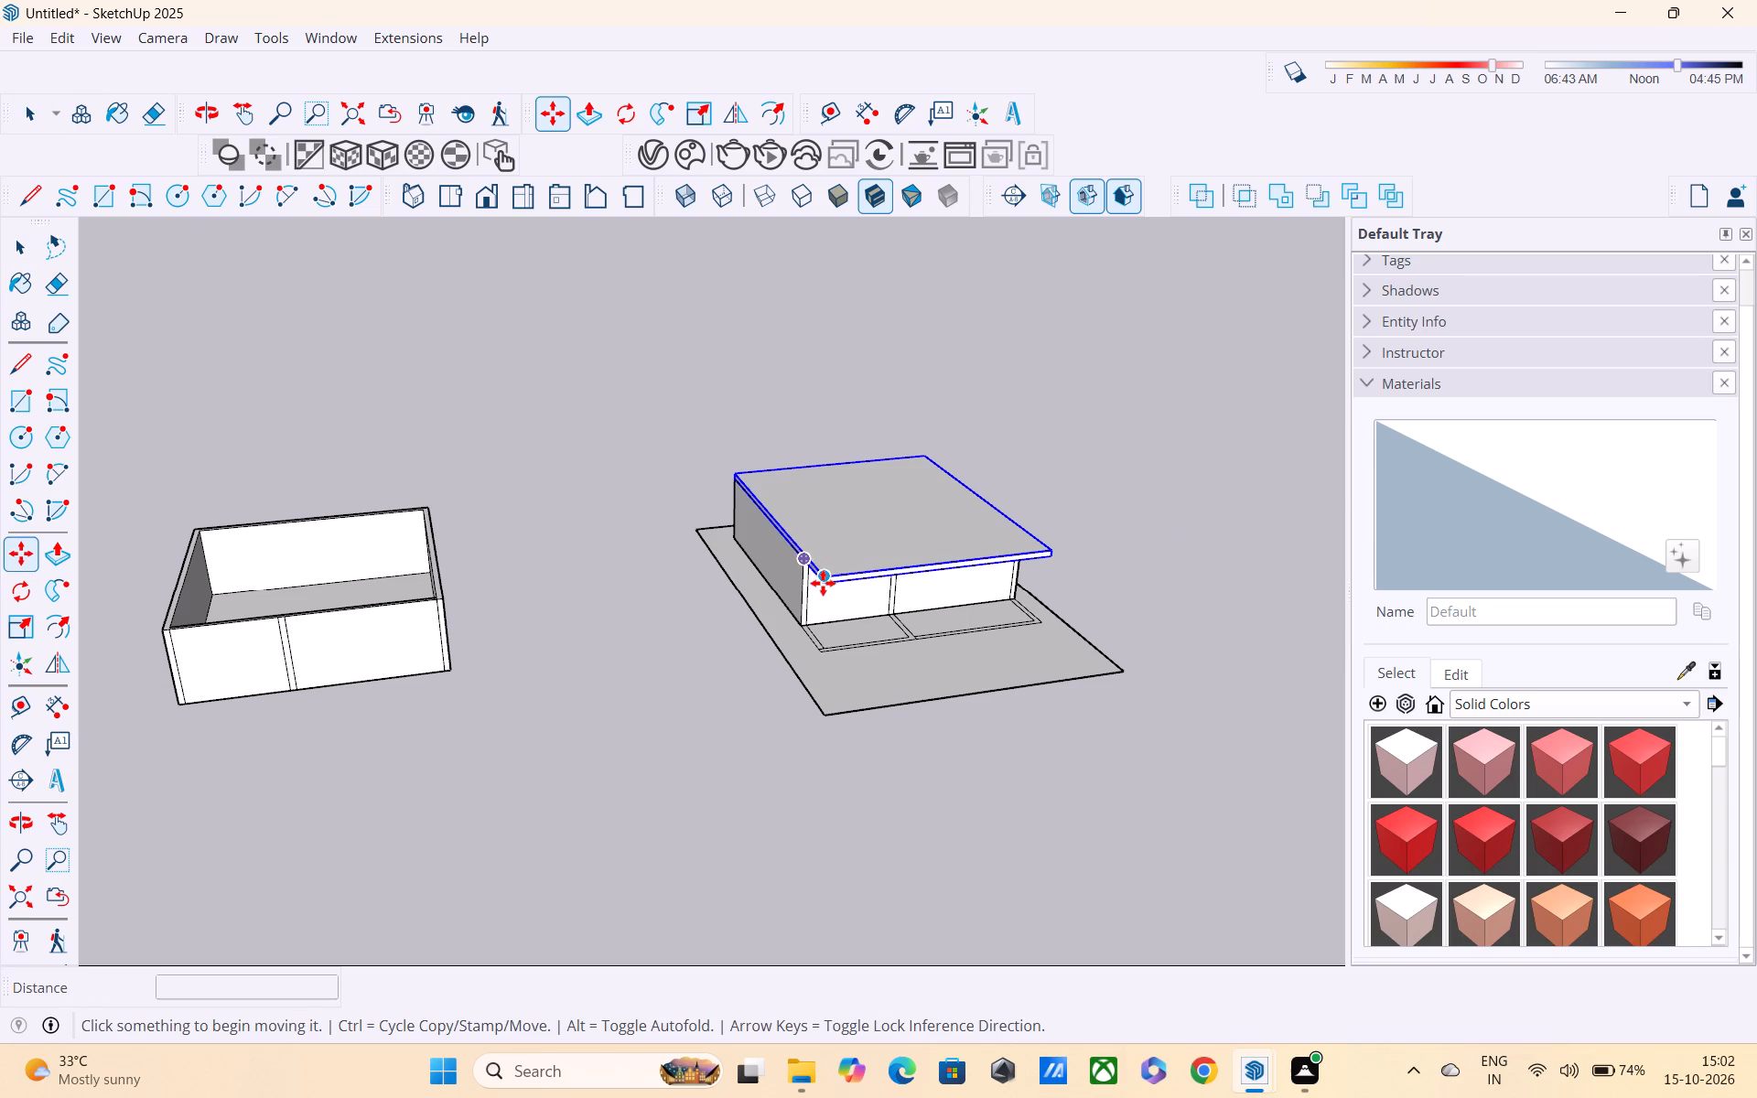
left_click(823, 583)
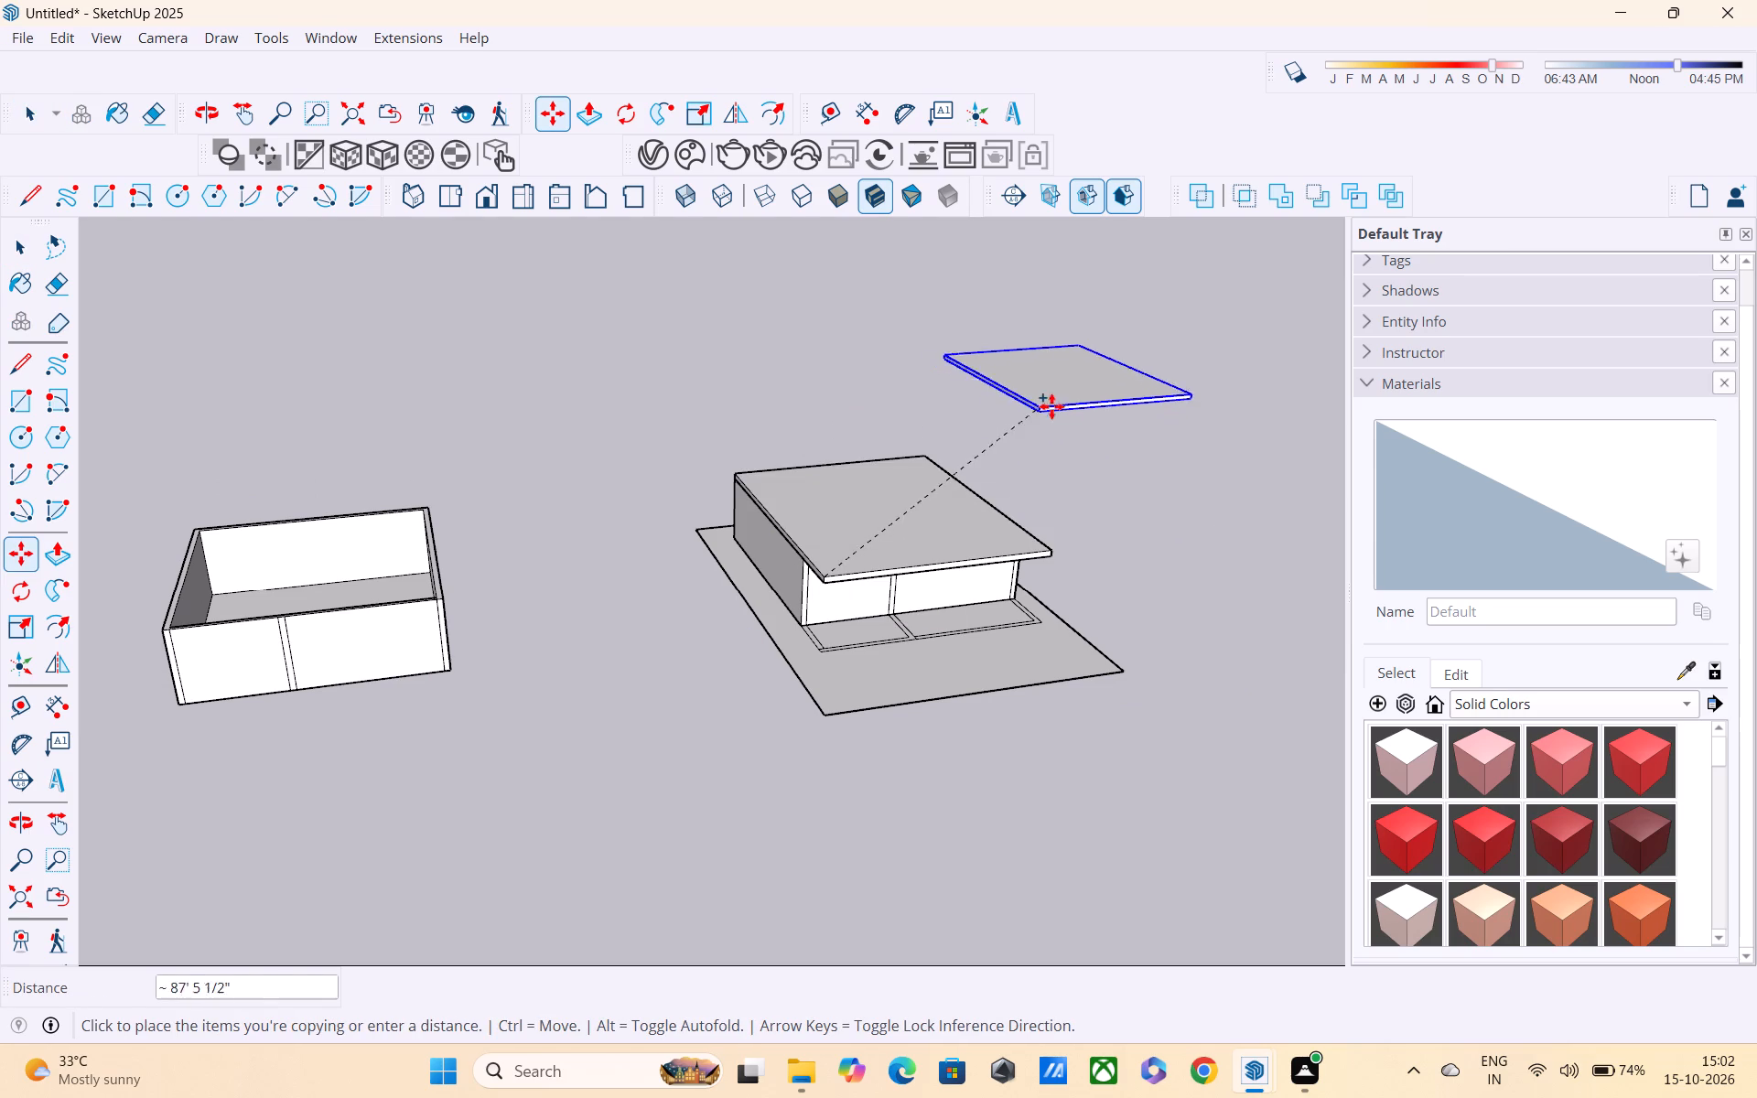
left_click(1156, 349)
key("space")
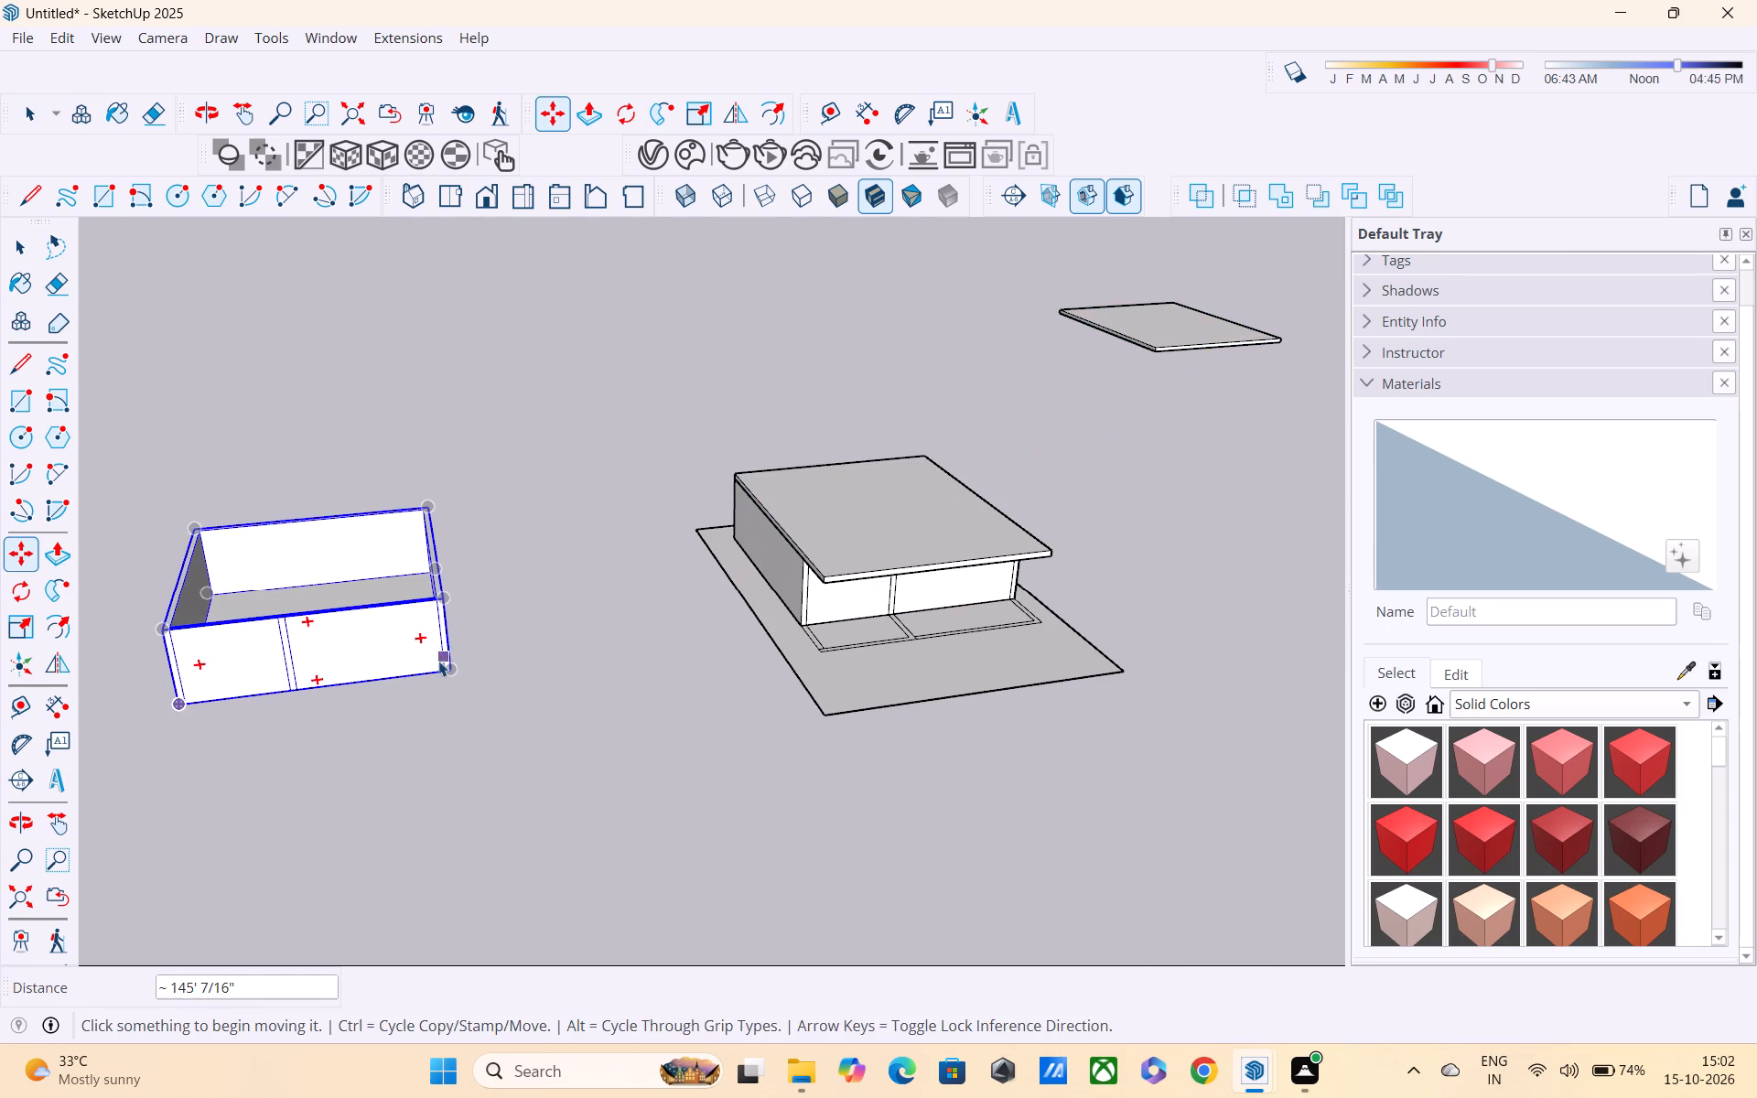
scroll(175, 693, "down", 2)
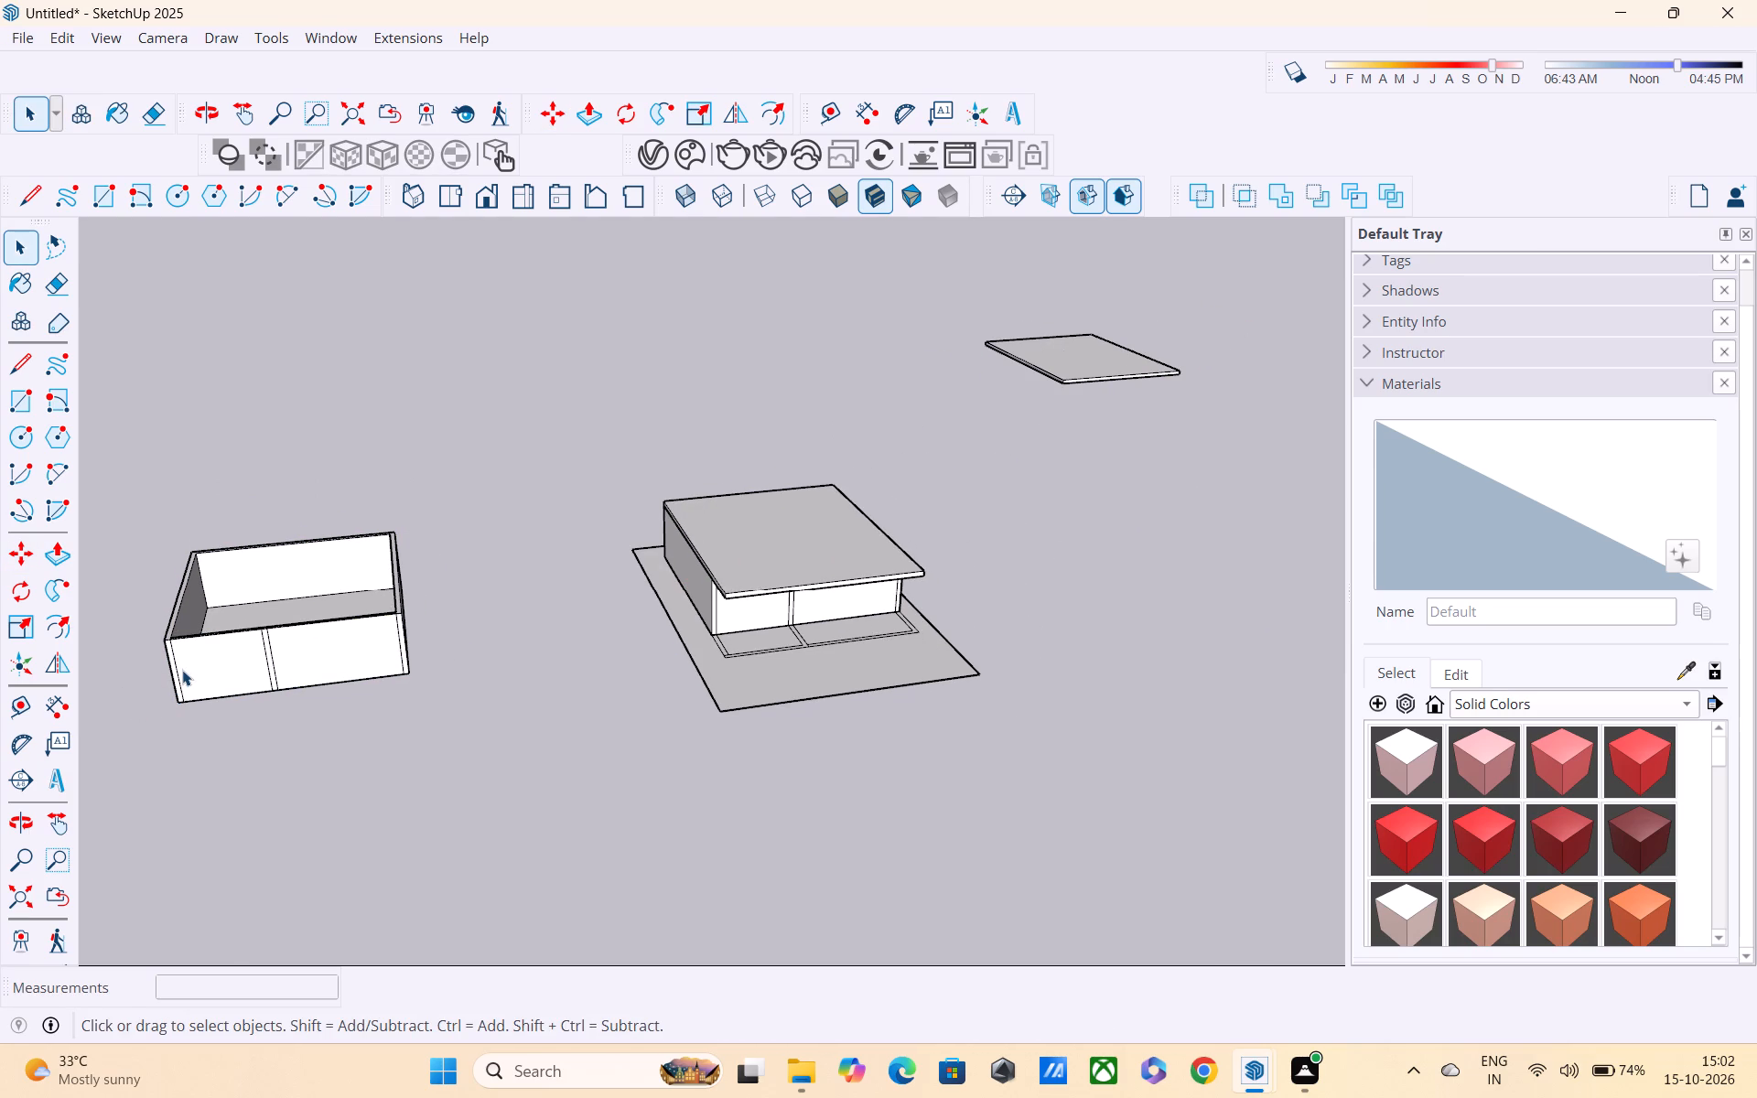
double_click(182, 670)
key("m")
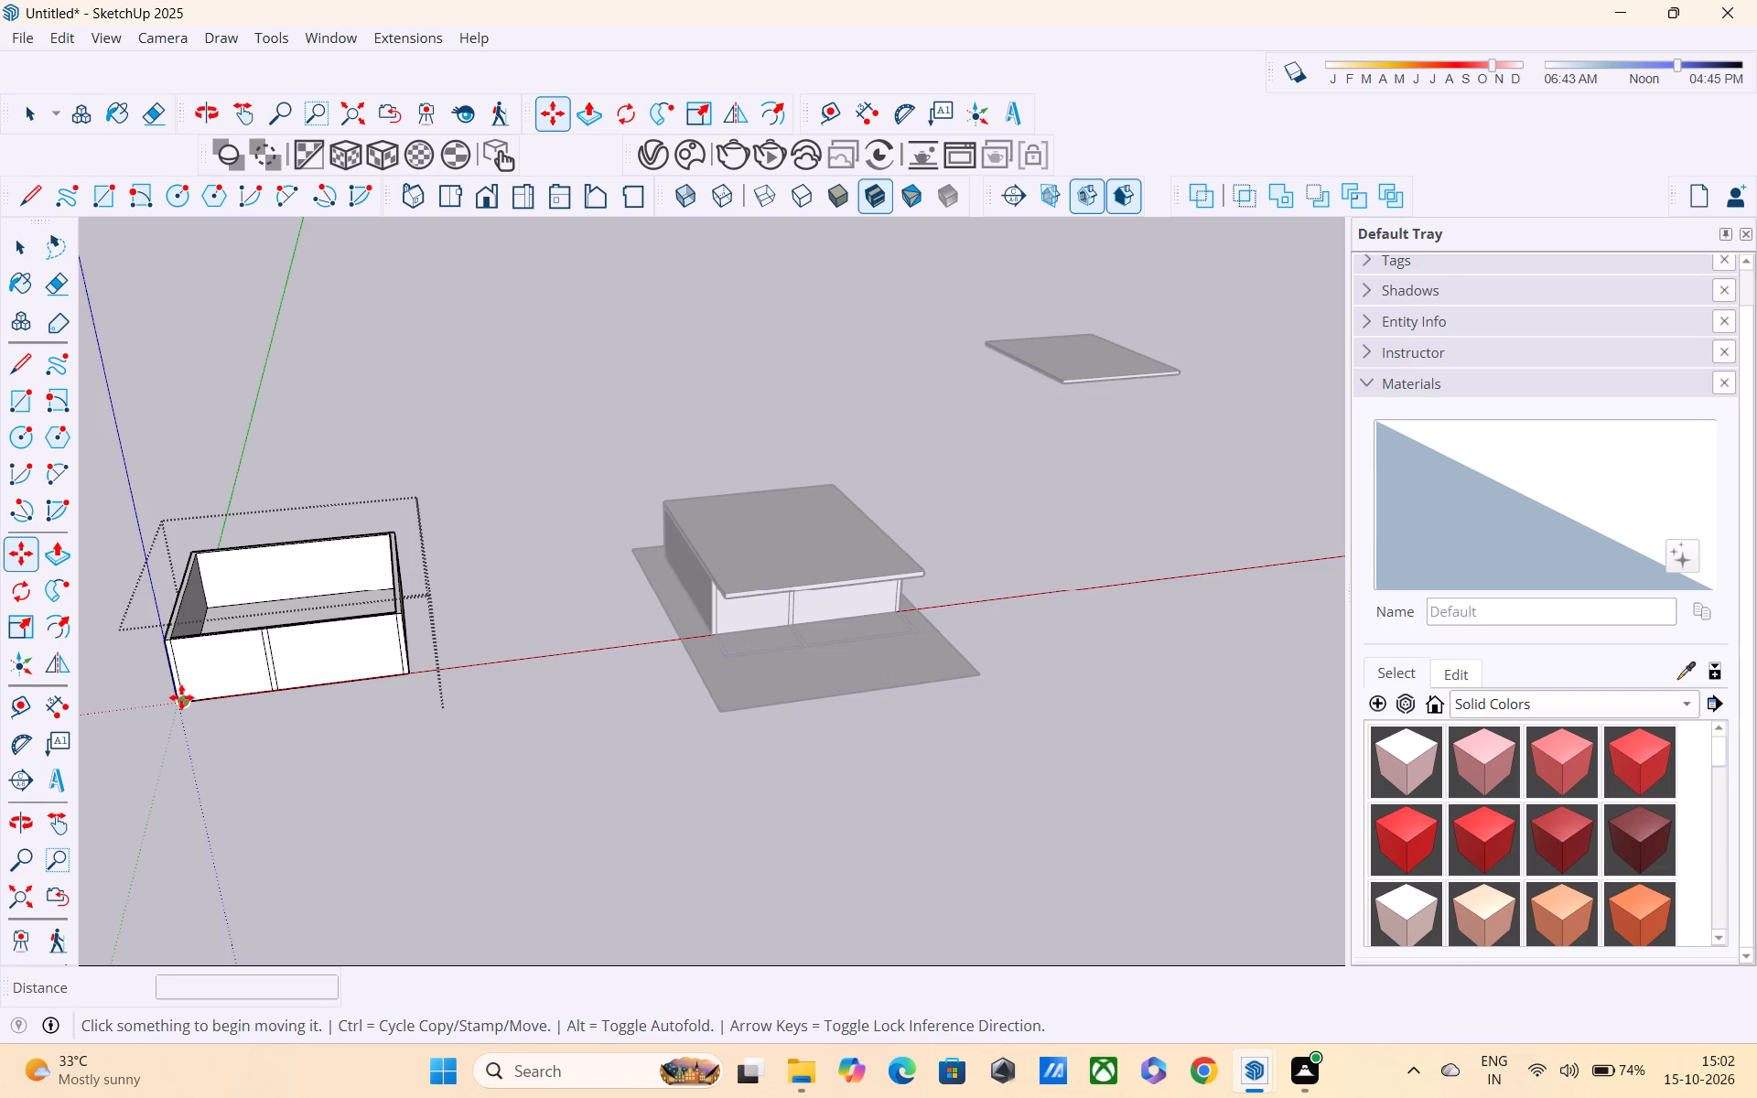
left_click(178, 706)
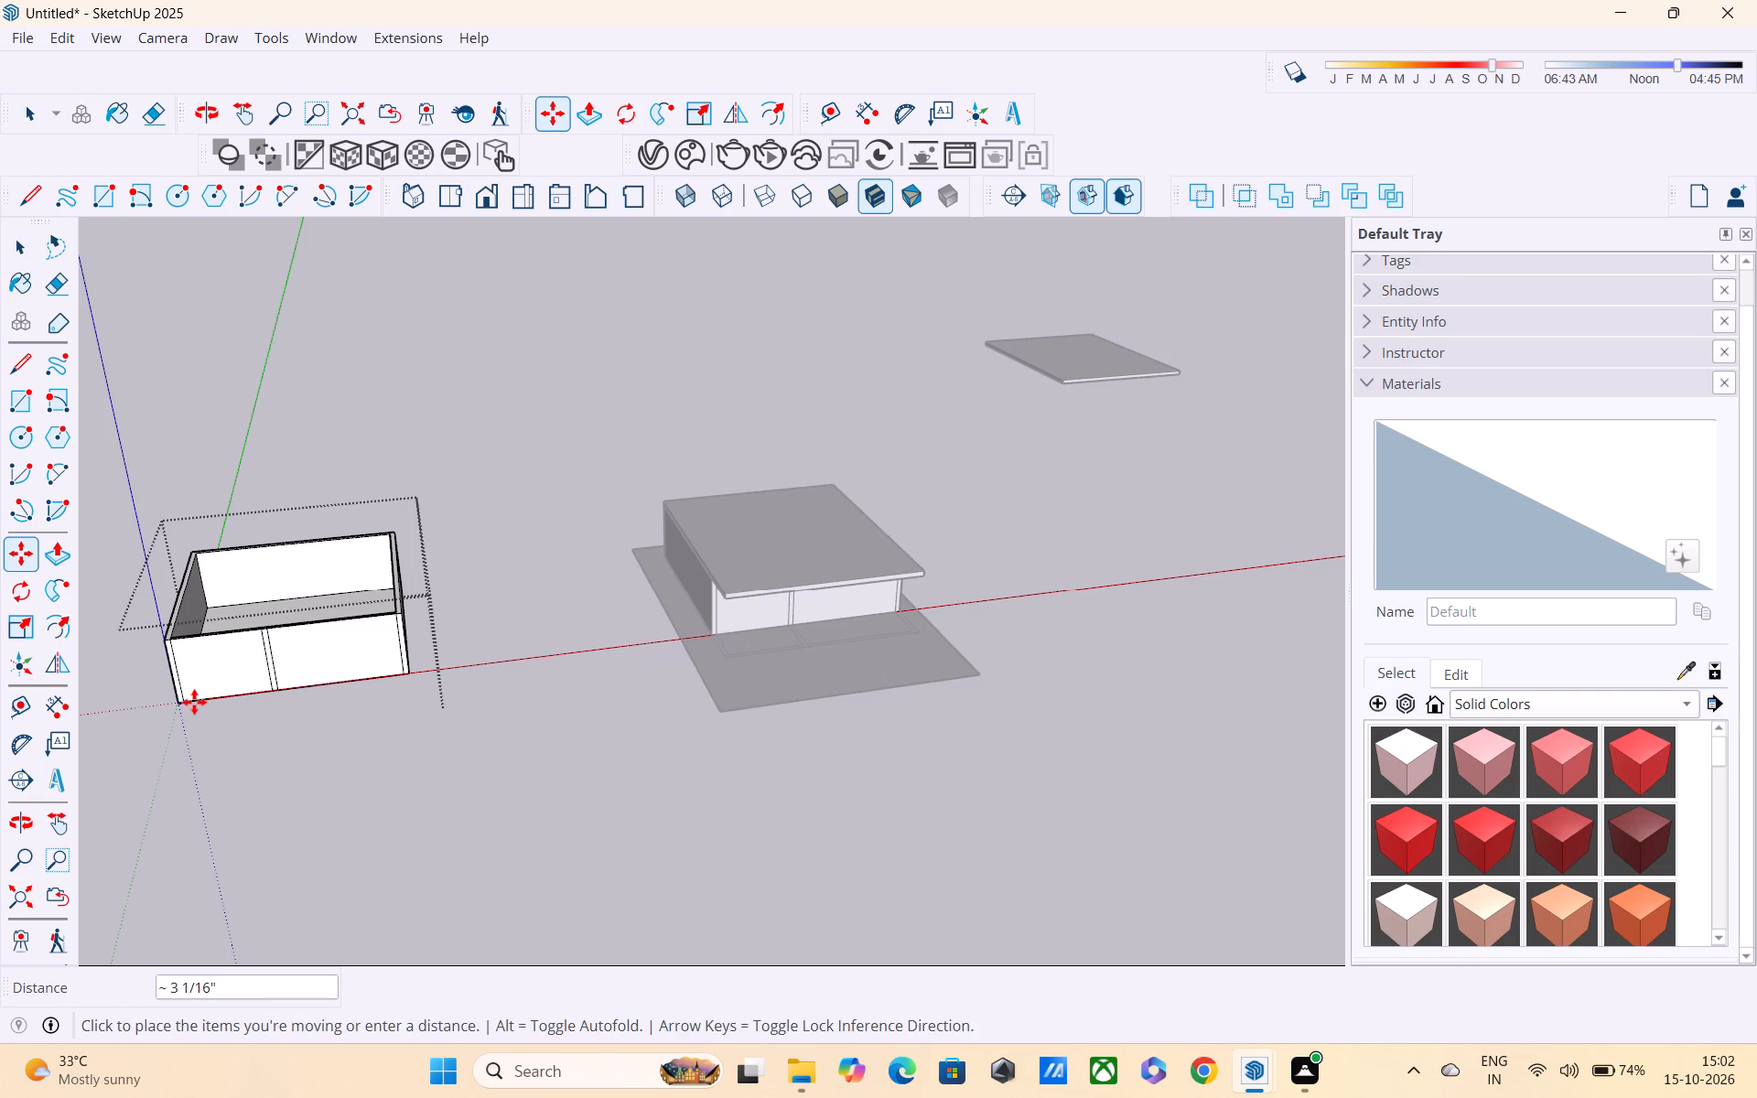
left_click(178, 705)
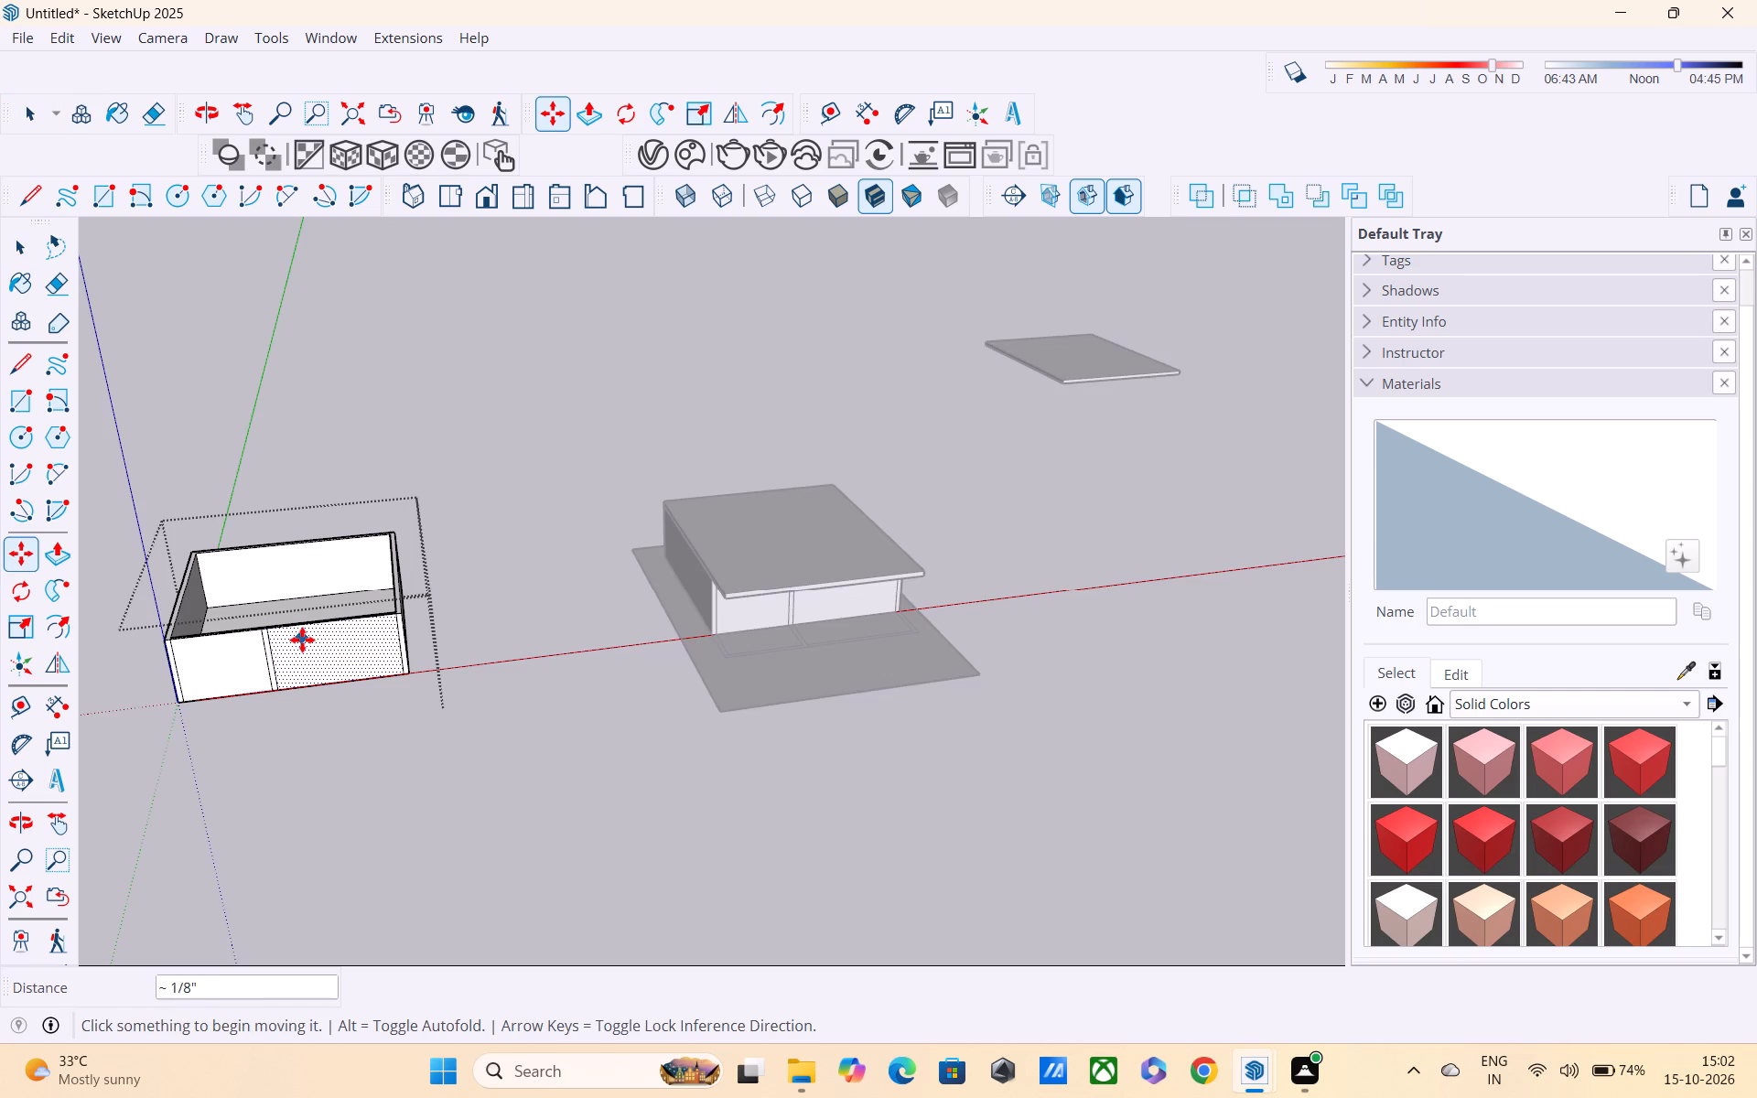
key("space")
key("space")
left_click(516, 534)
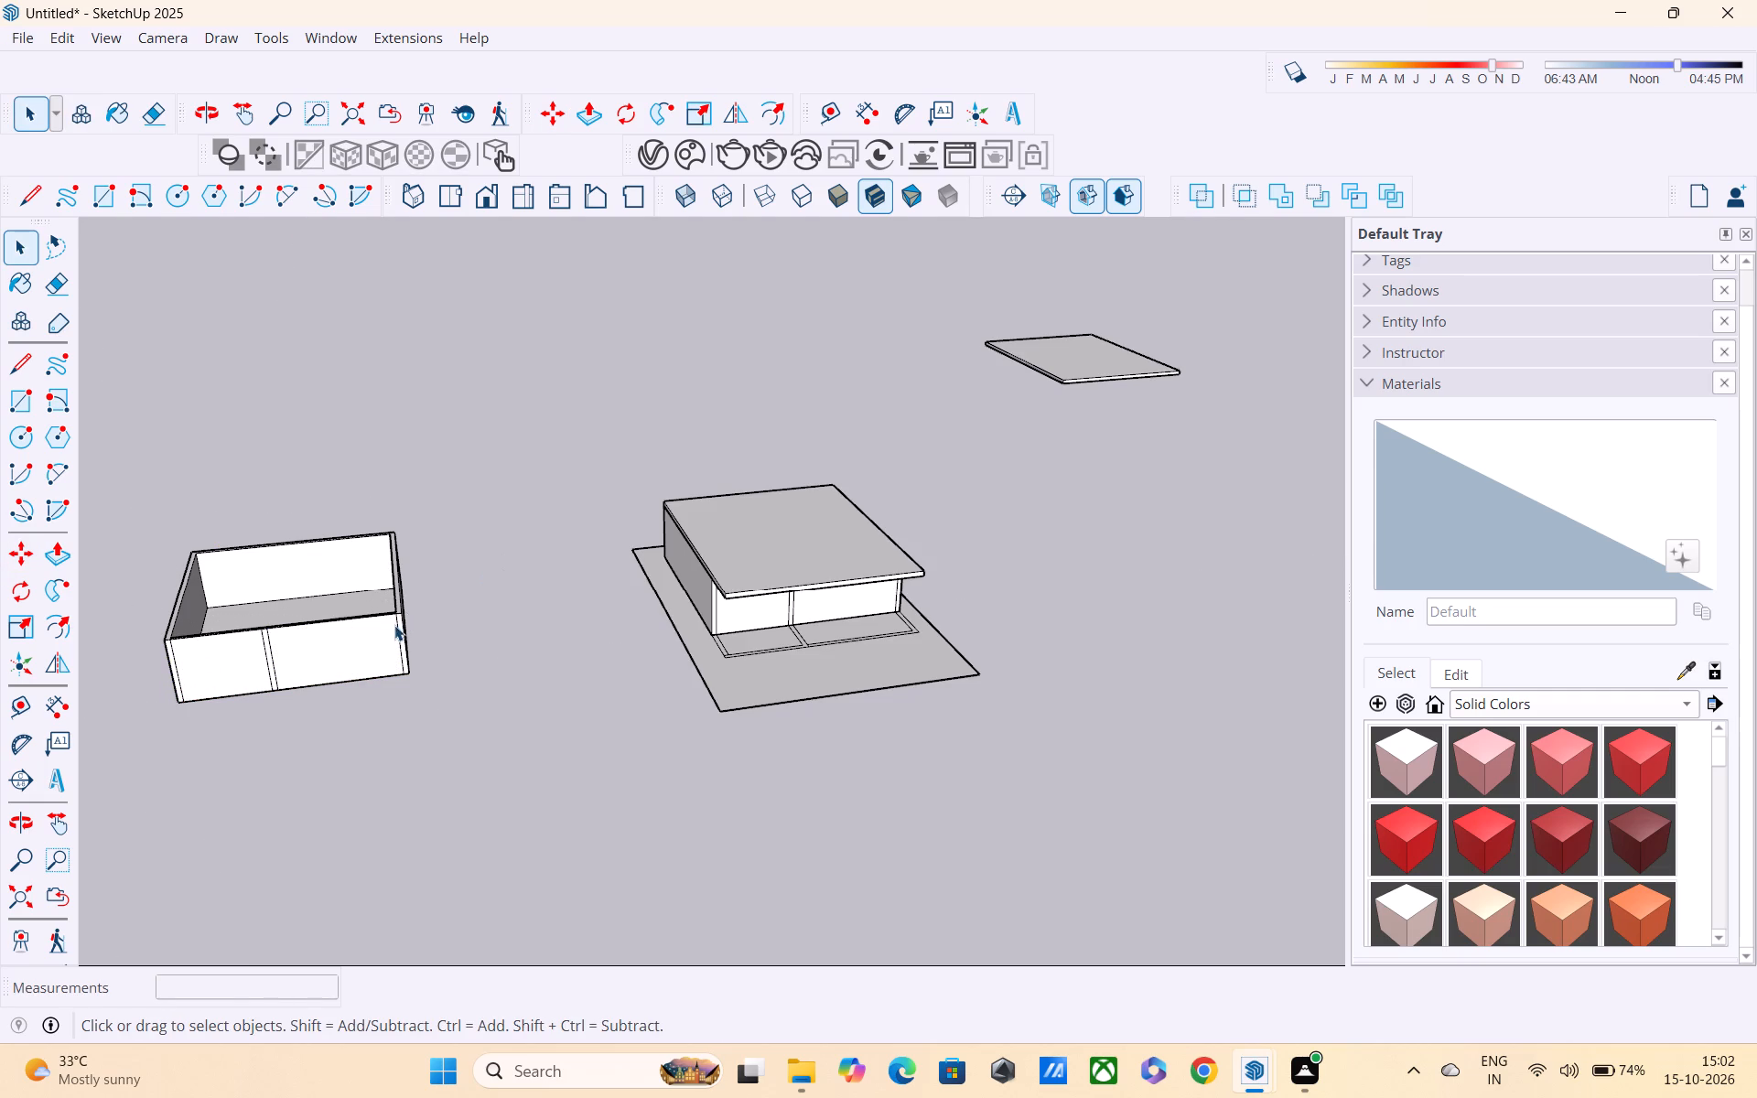
Copy the set-aside walls group by its lower front corner onto the roof slab, above the matching corner of the ground-floor walls.
key("m")
left_click(180, 702)
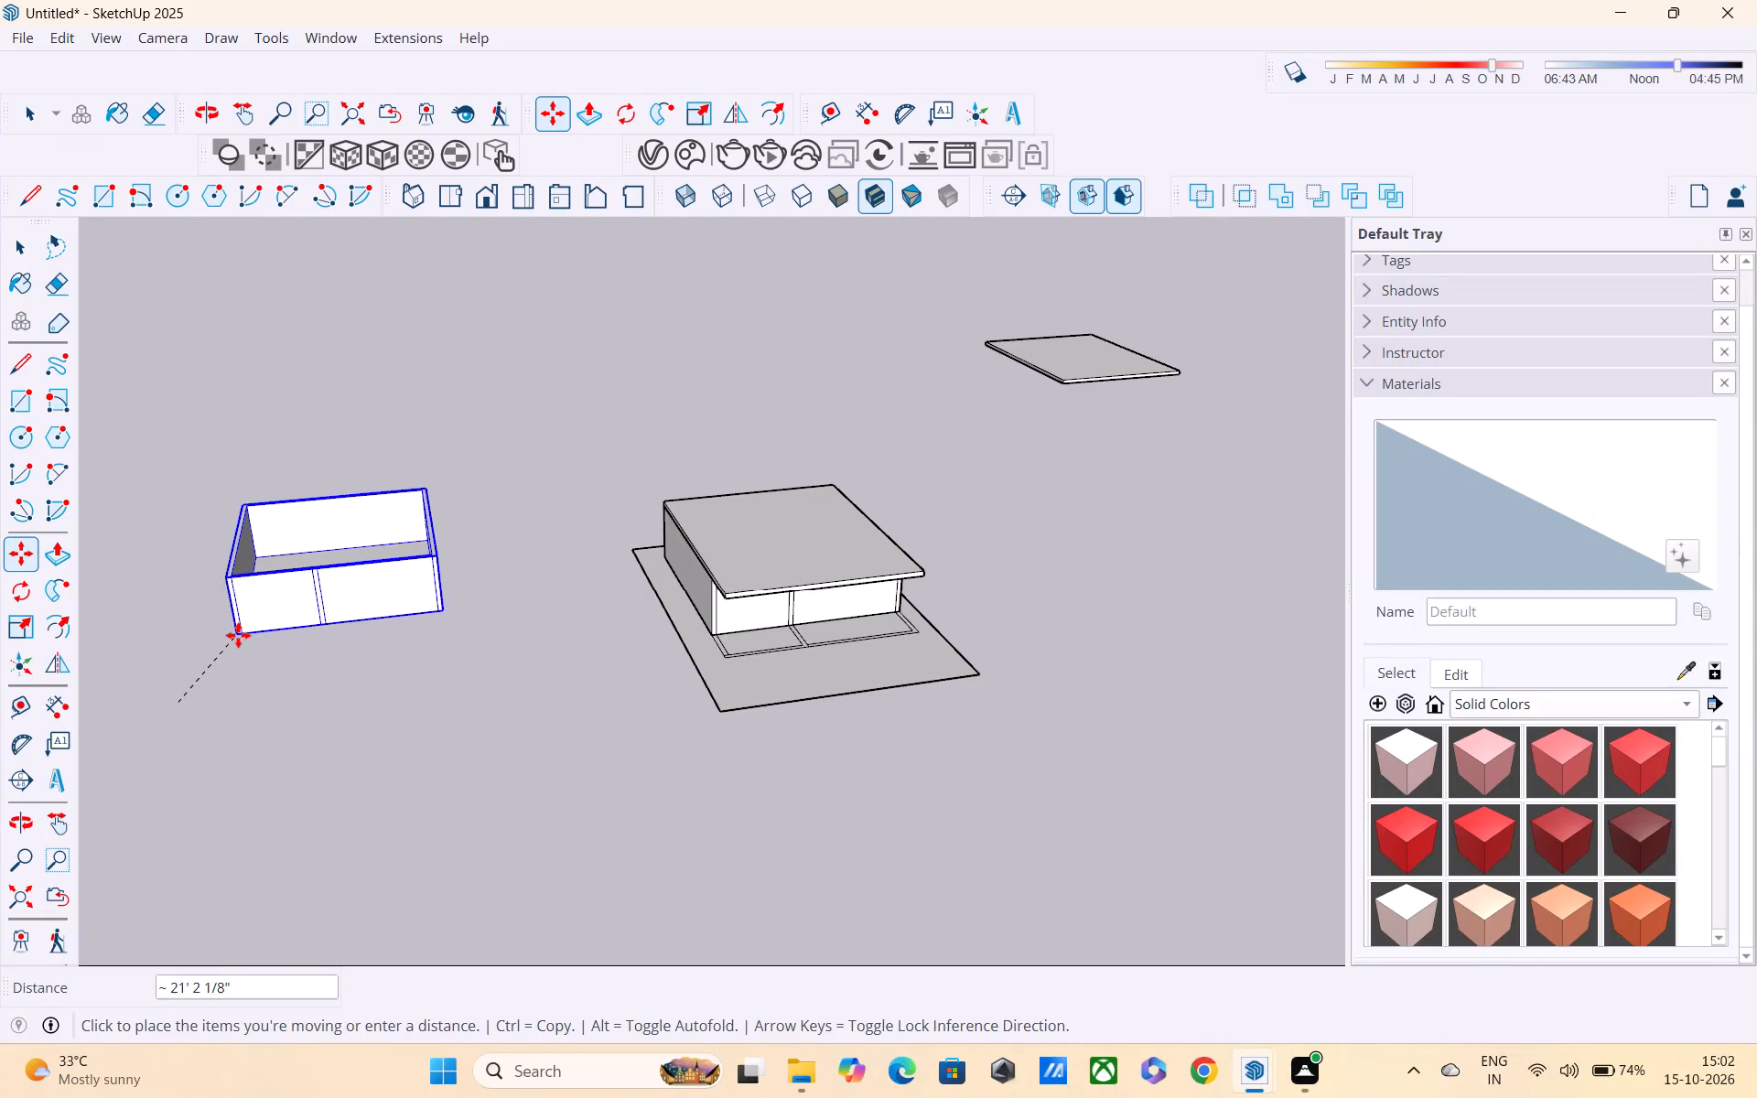
scroll(719, 603, "up", 4)
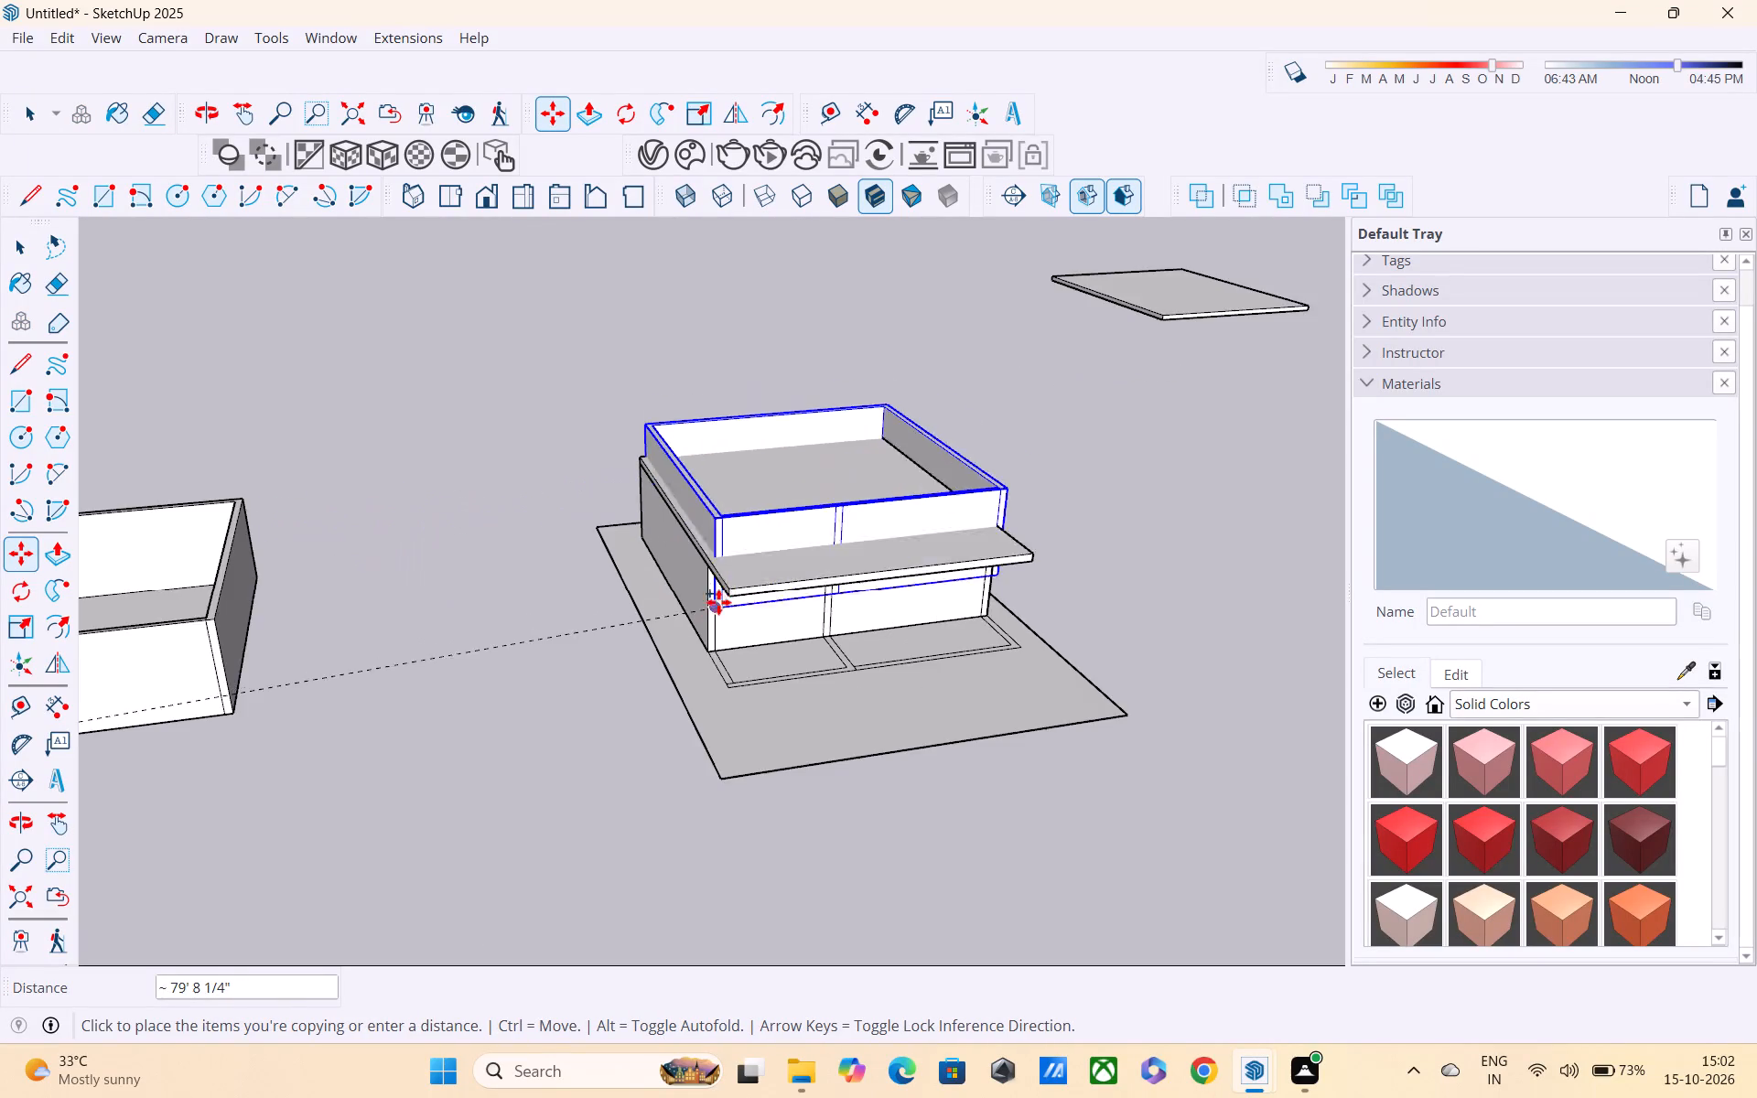
scroll(719, 592, "up", 8)
middle_click_drag(709, 561, 976, 495)
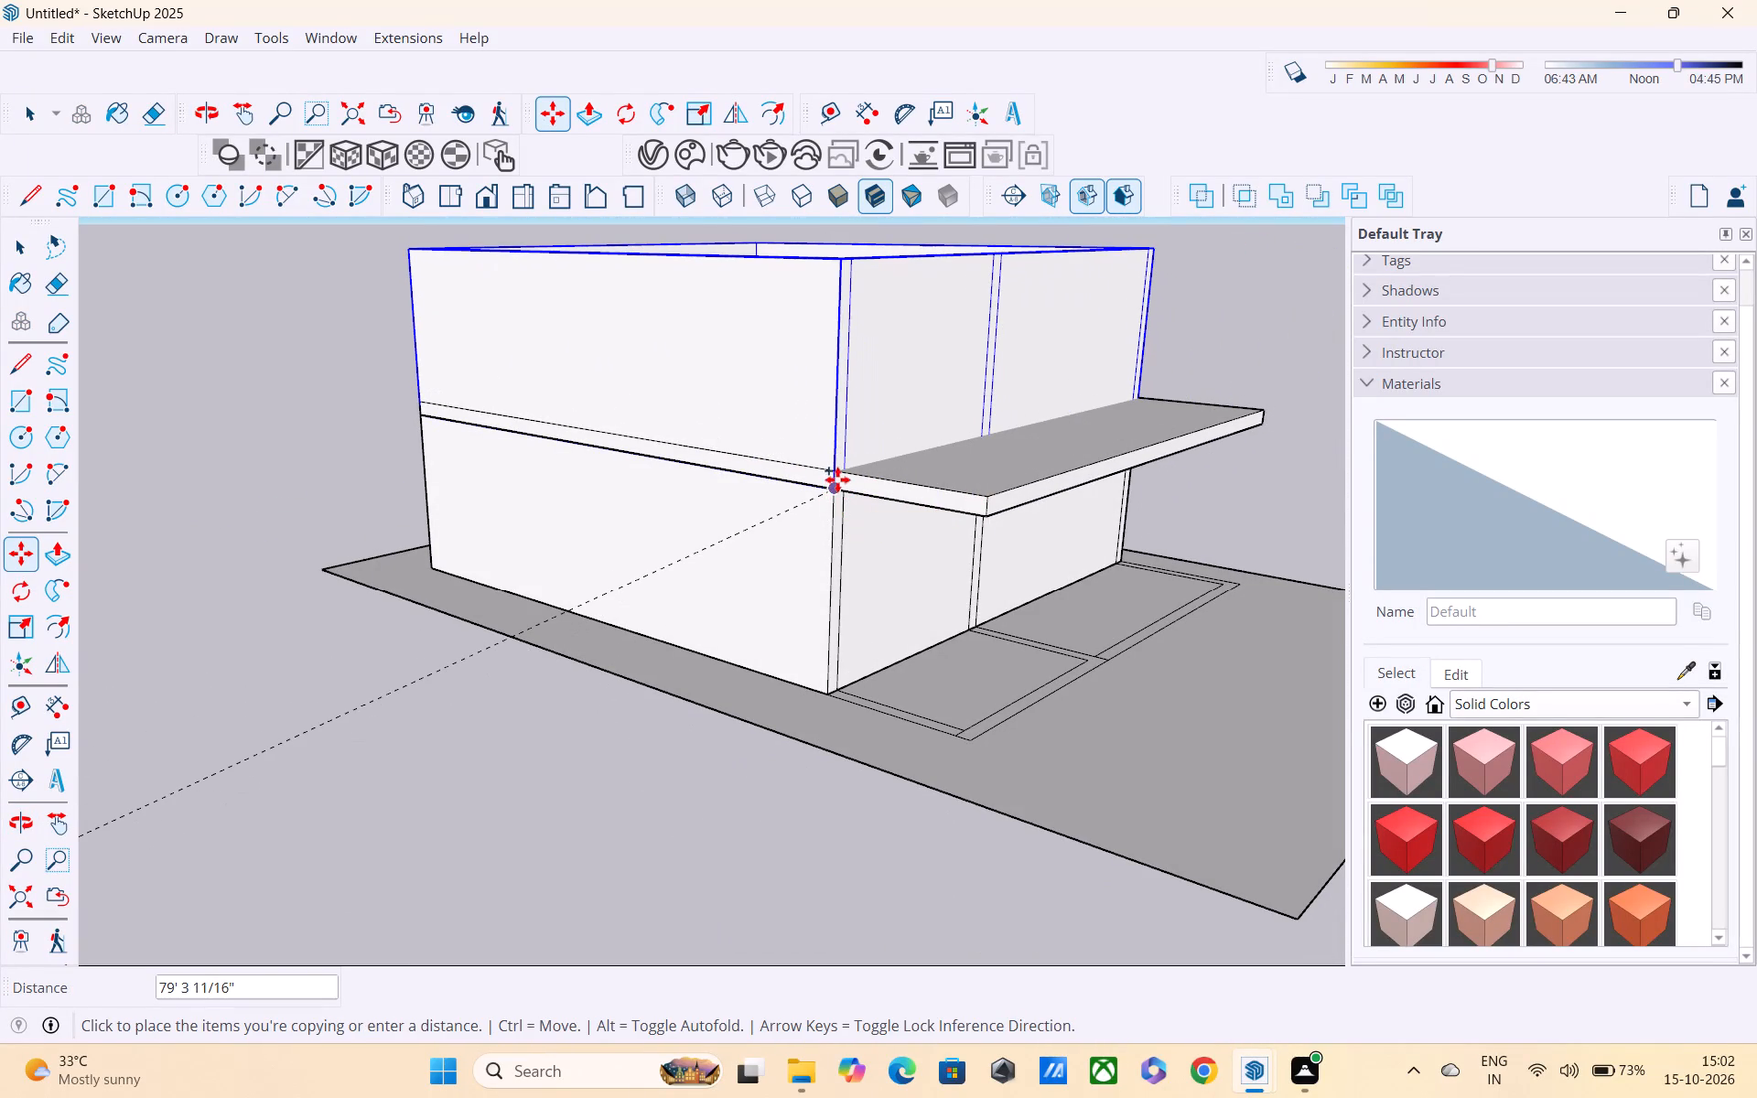
left_click(838, 470)
scroll(844, 468, "down", 2)
middle_click_drag(874, 475, 318, 638)
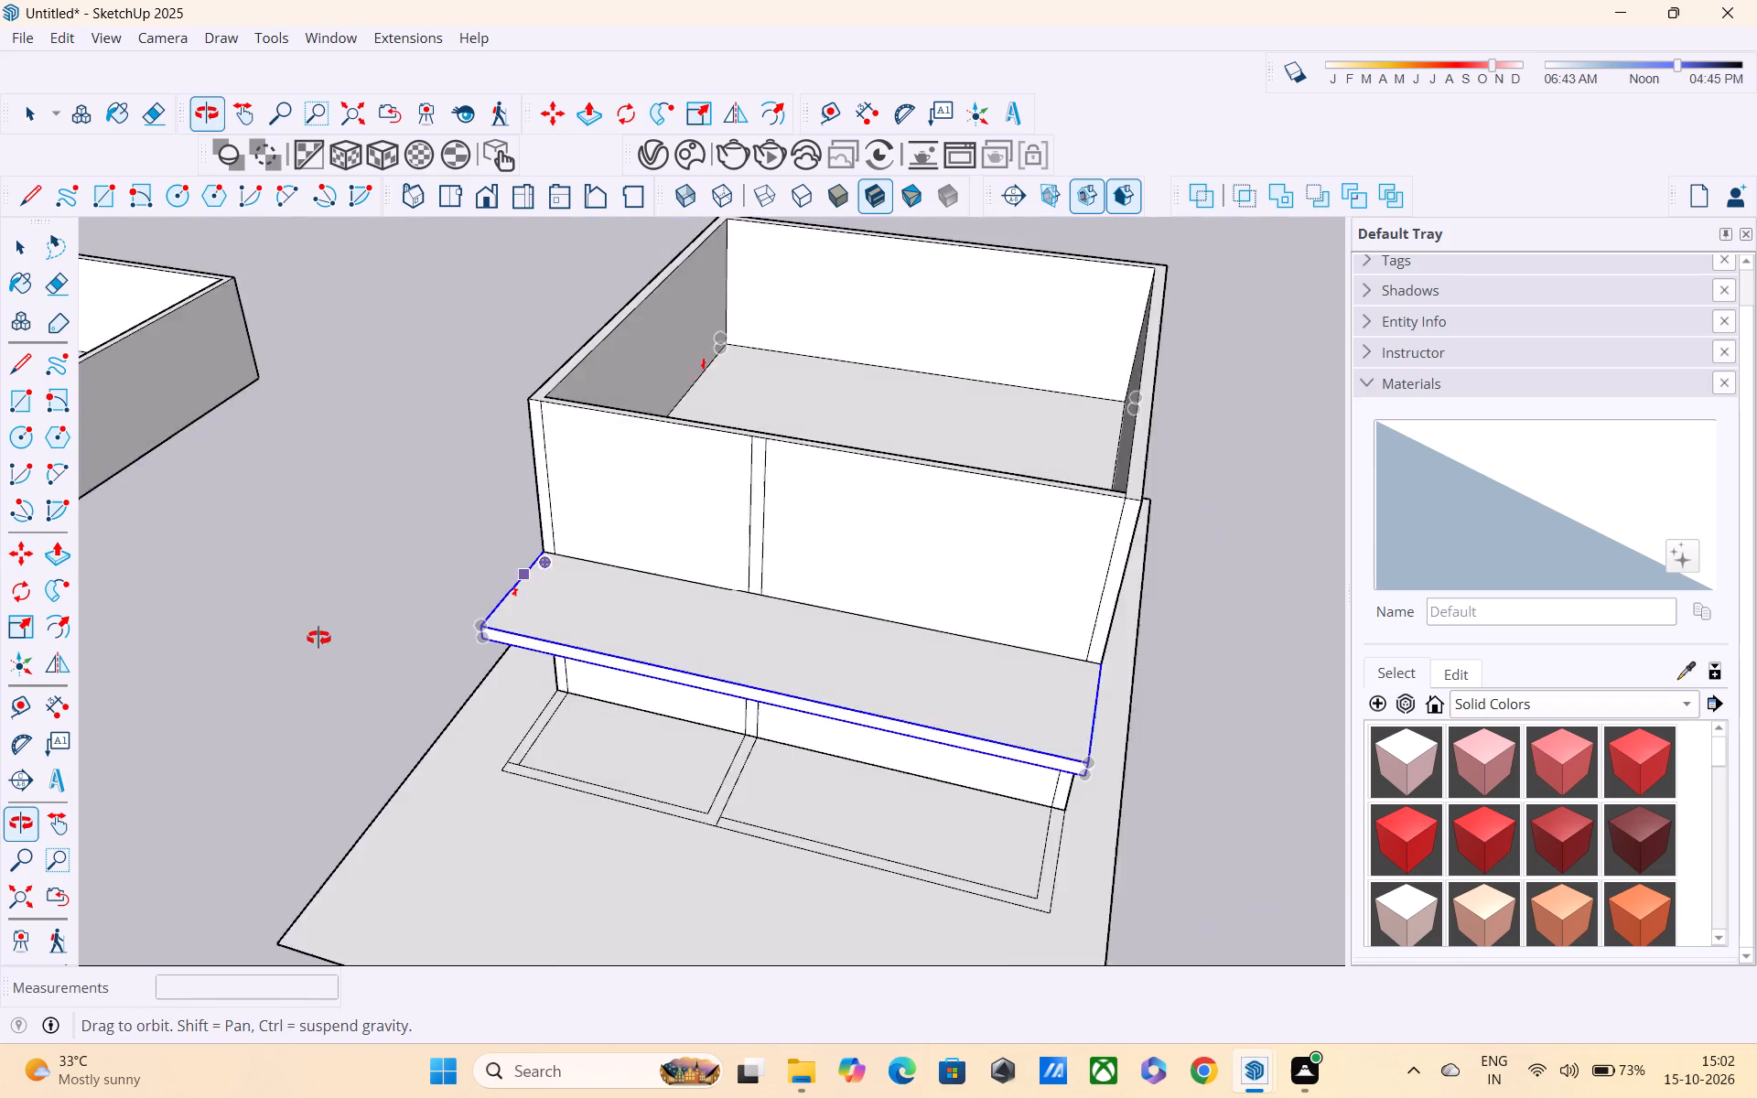
middle_click_drag(318, 638, 318, 638)
scroll(318, 638, "up", 1)
scroll(318, 633, "down", 6)
scroll(688, 619, "down", 3)
scroll(905, 575, "down", 8)
key("space")
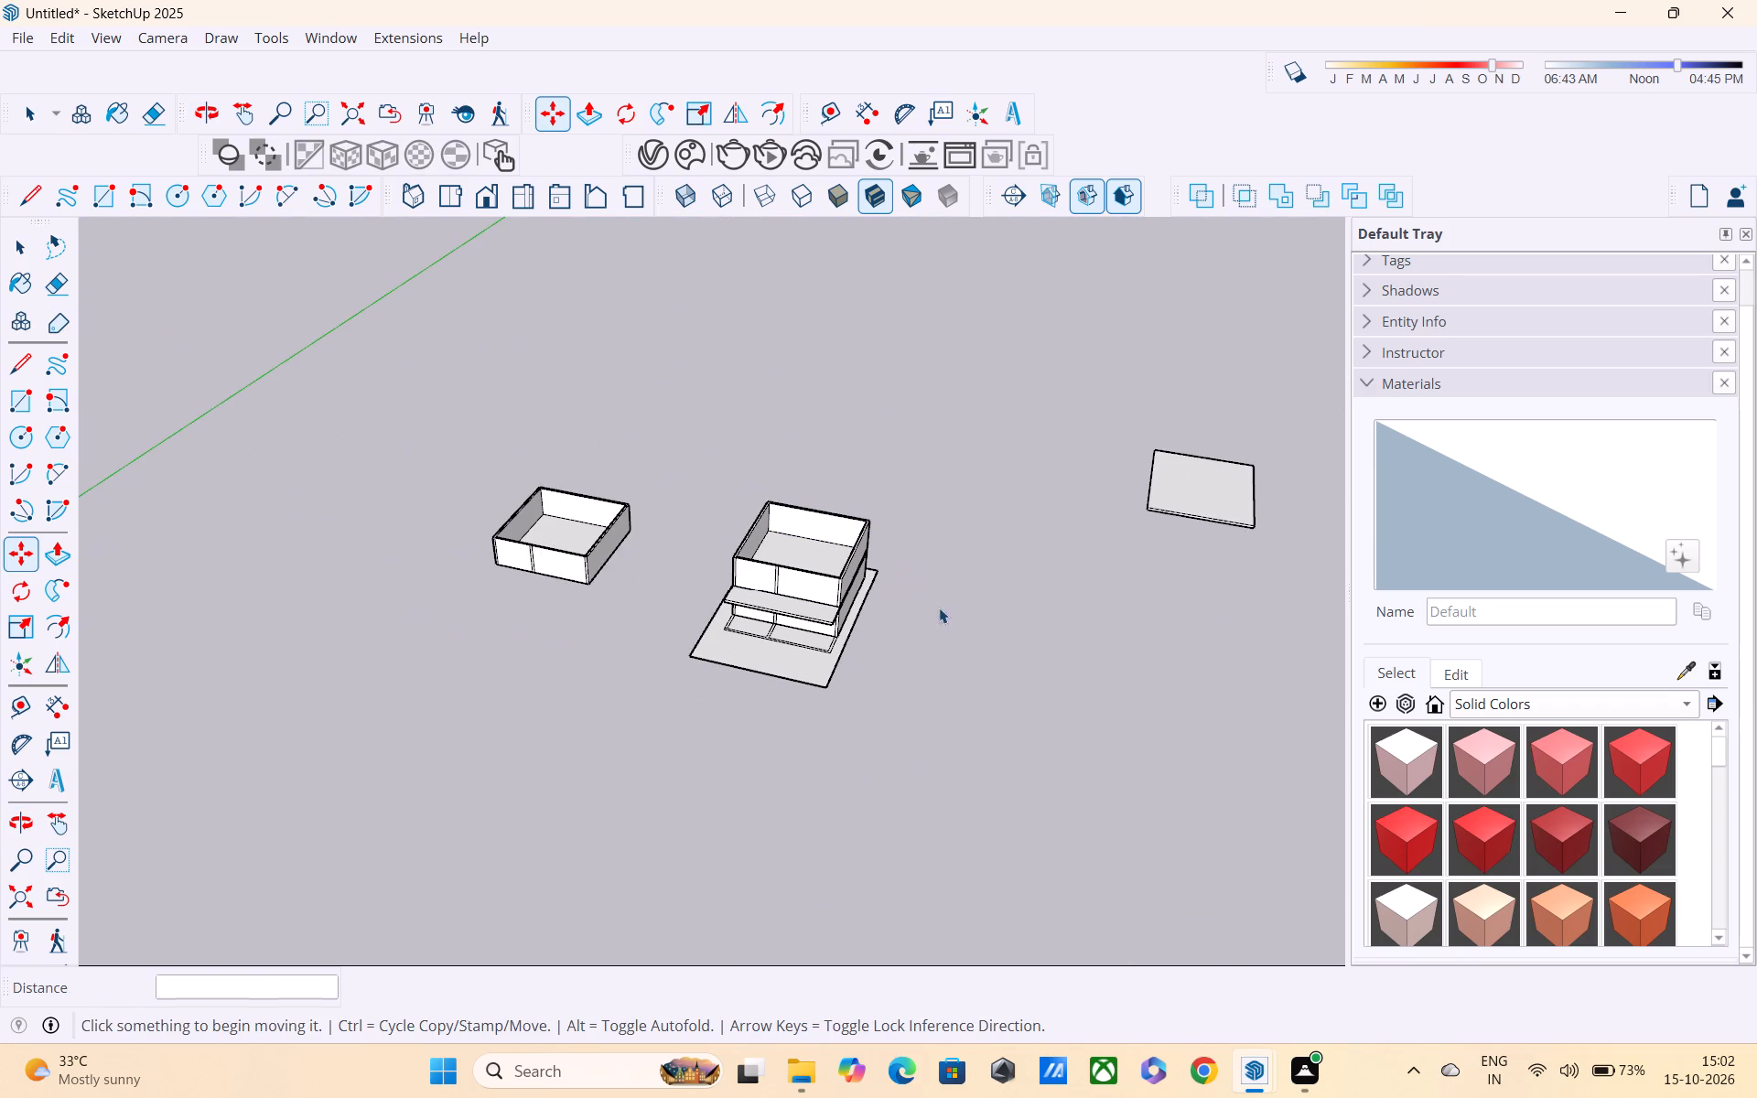
Copy the set-aside slab group by its lower front corner to a spot about 77' away in the open space beside the building.
scroll(1141, 510, "up", 9)
middle_click_drag(1153, 513, 1166, 474)
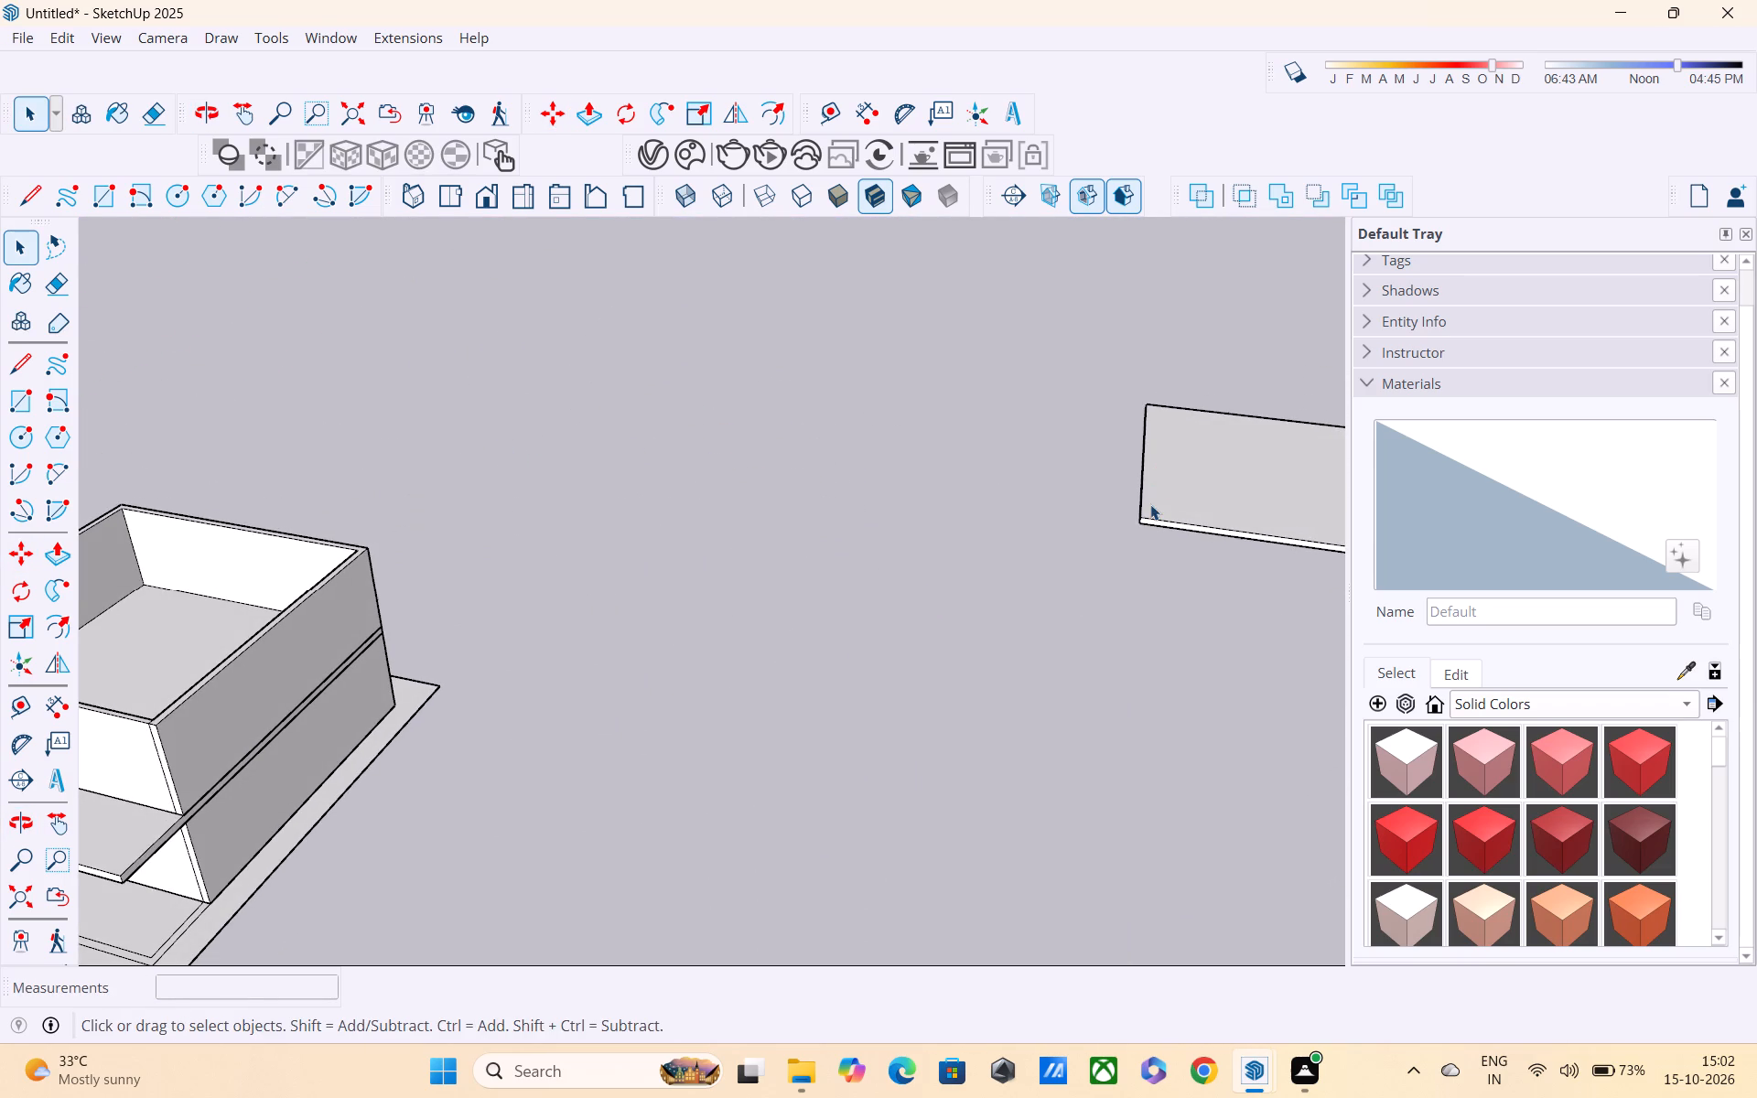
key("m")
scroll(1127, 522, "up", 6)
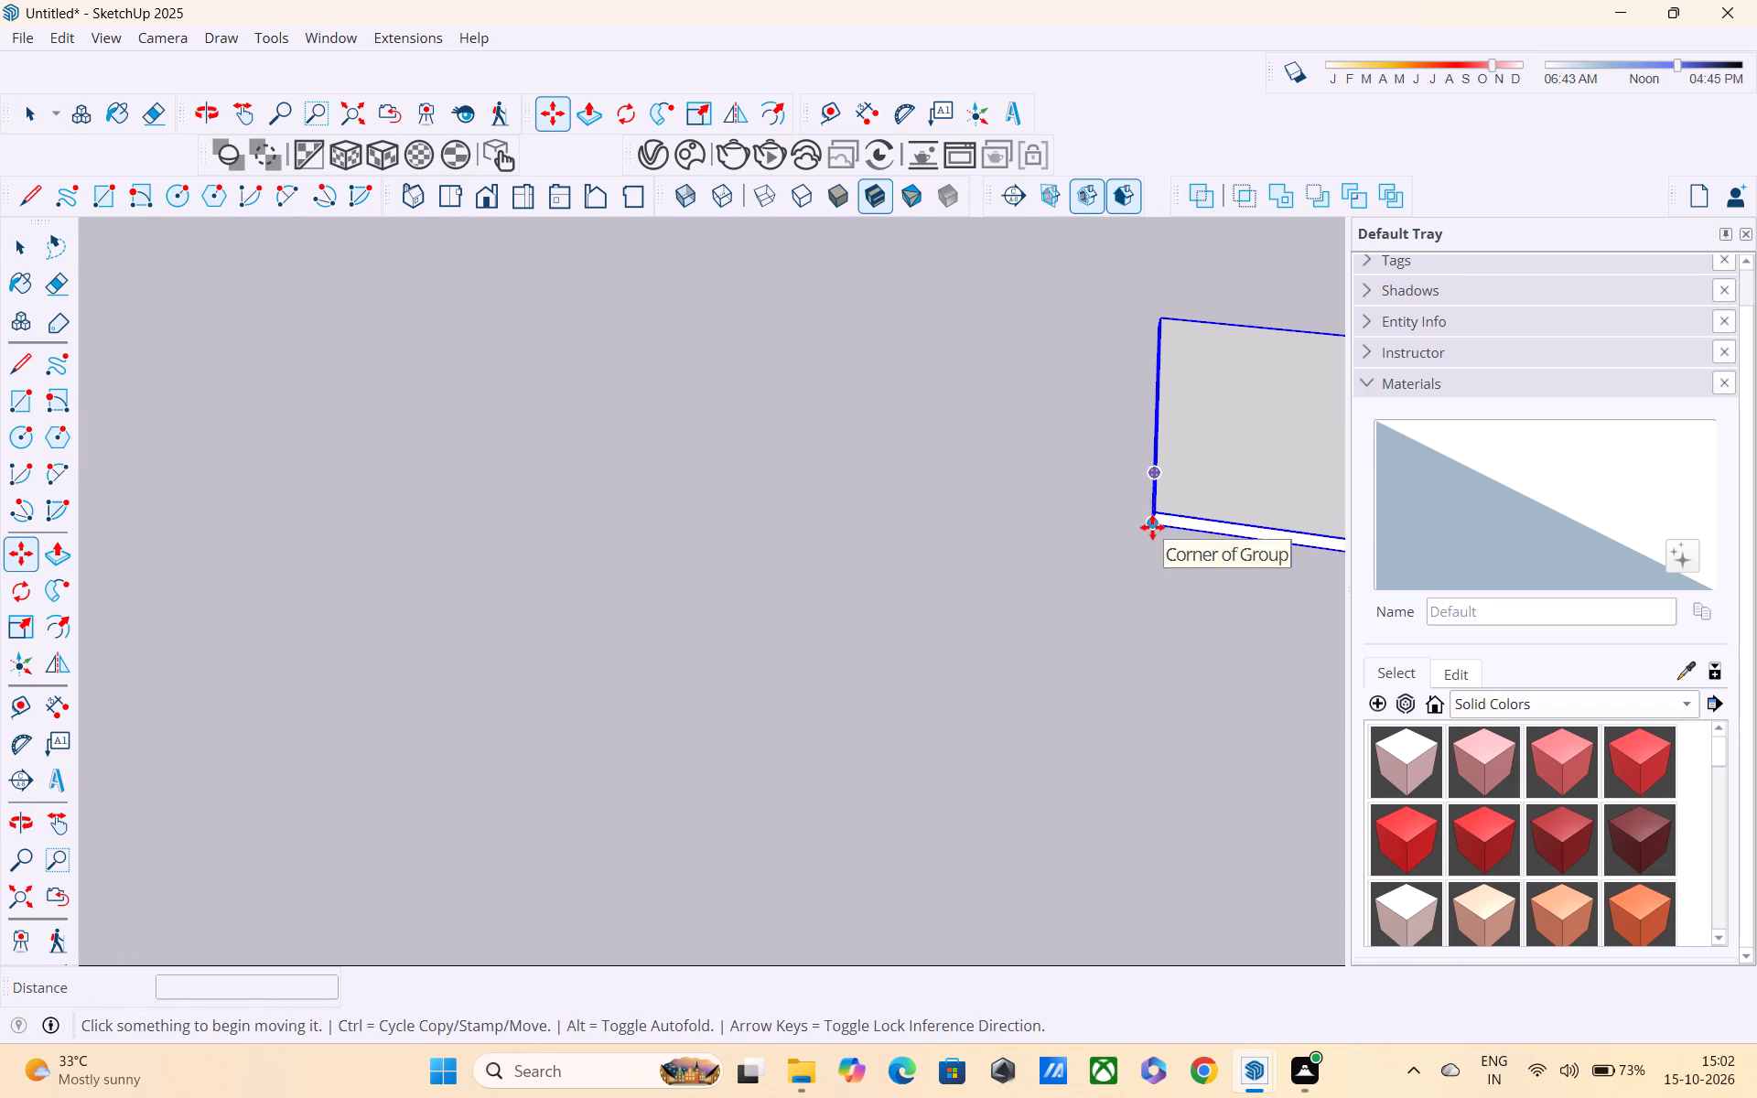
left_click(1152, 527)
scroll(905, 547, "down", 4)
middle_click_drag(902, 547, 1344, 348)
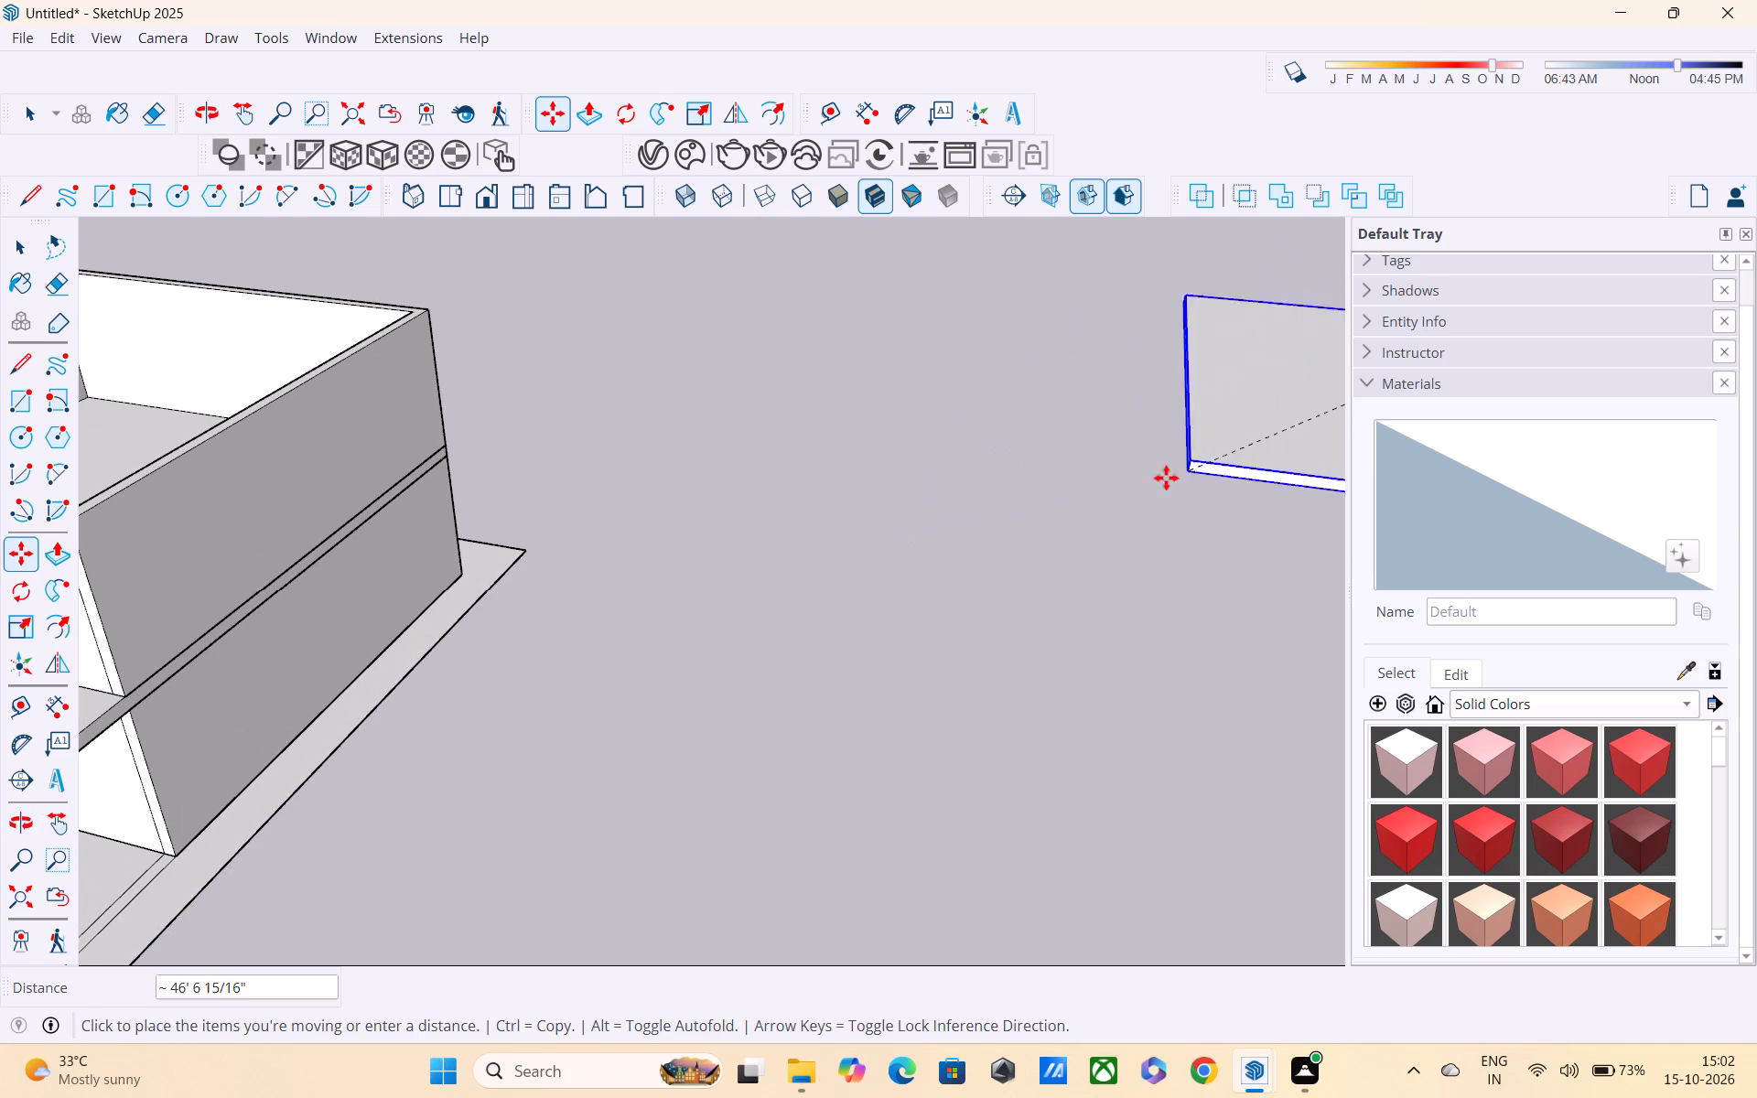
scroll(844, 514, "down", 3)
middle_click_drag(836, 513, 1387, 344)
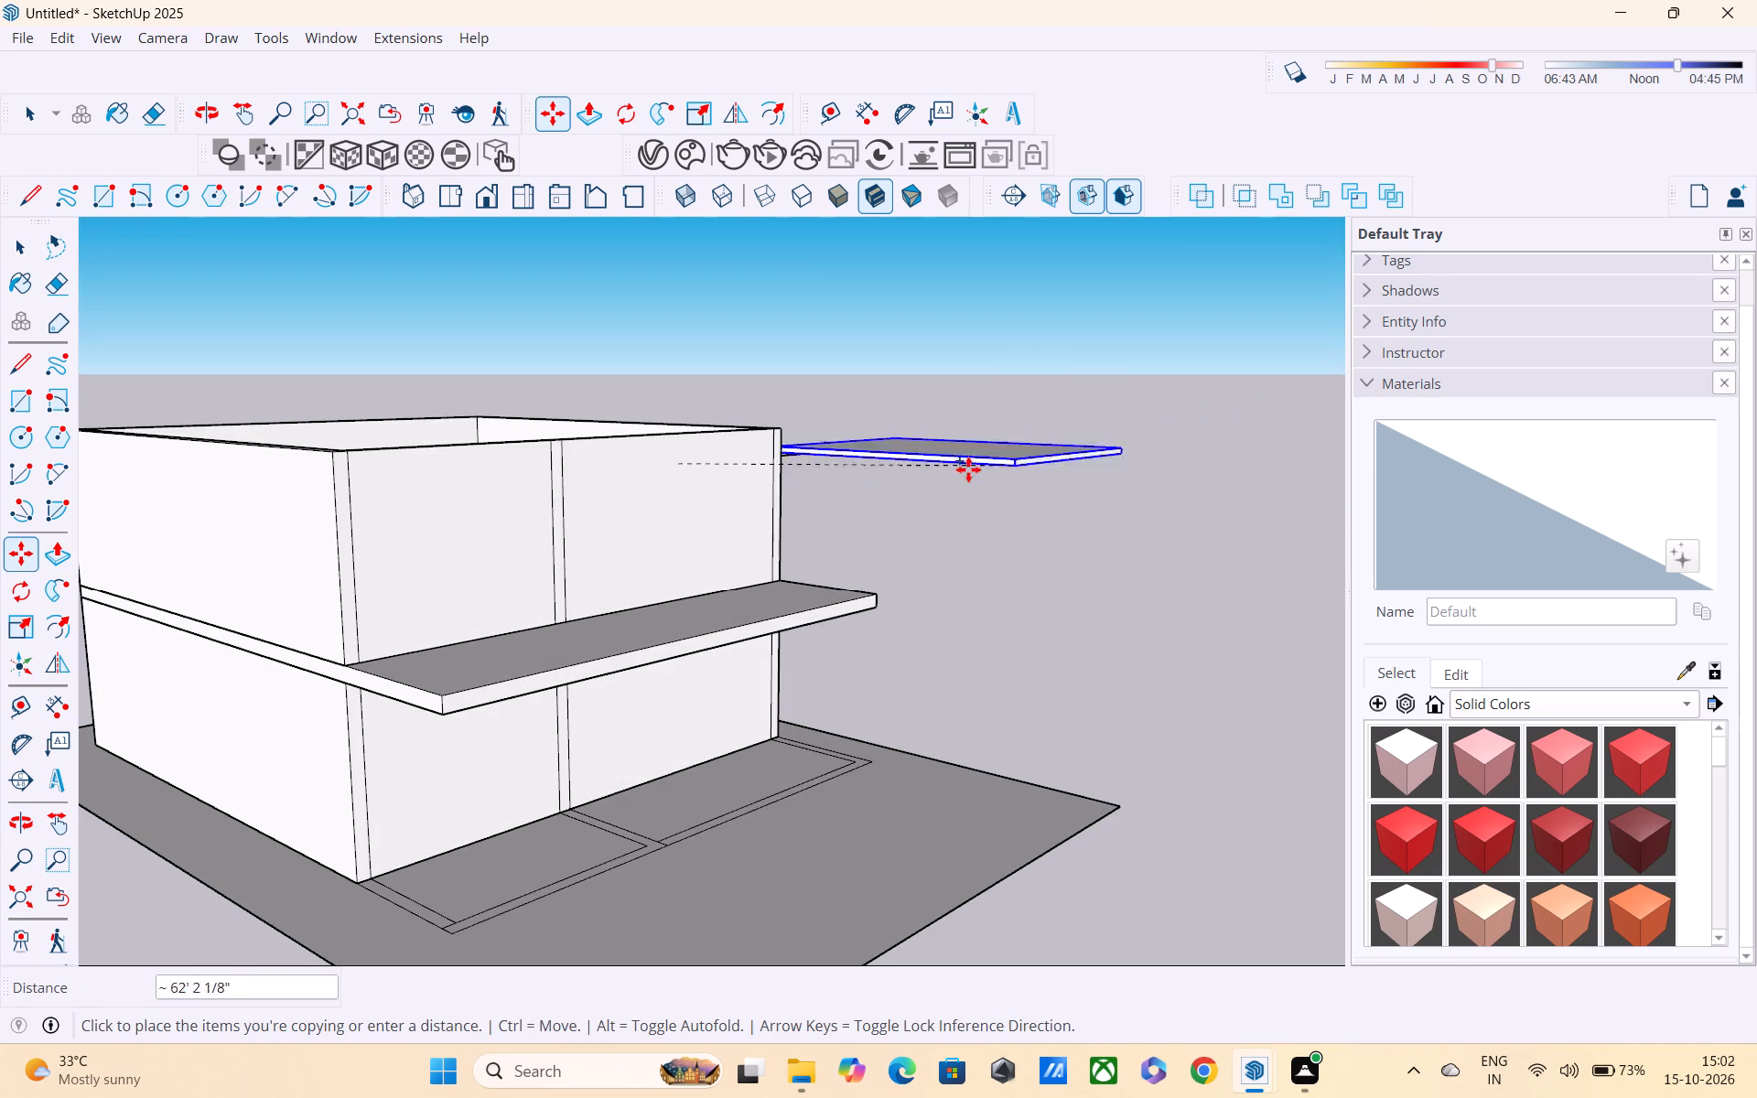
middle_click_drag(475, 457, 642, 318, "shift")
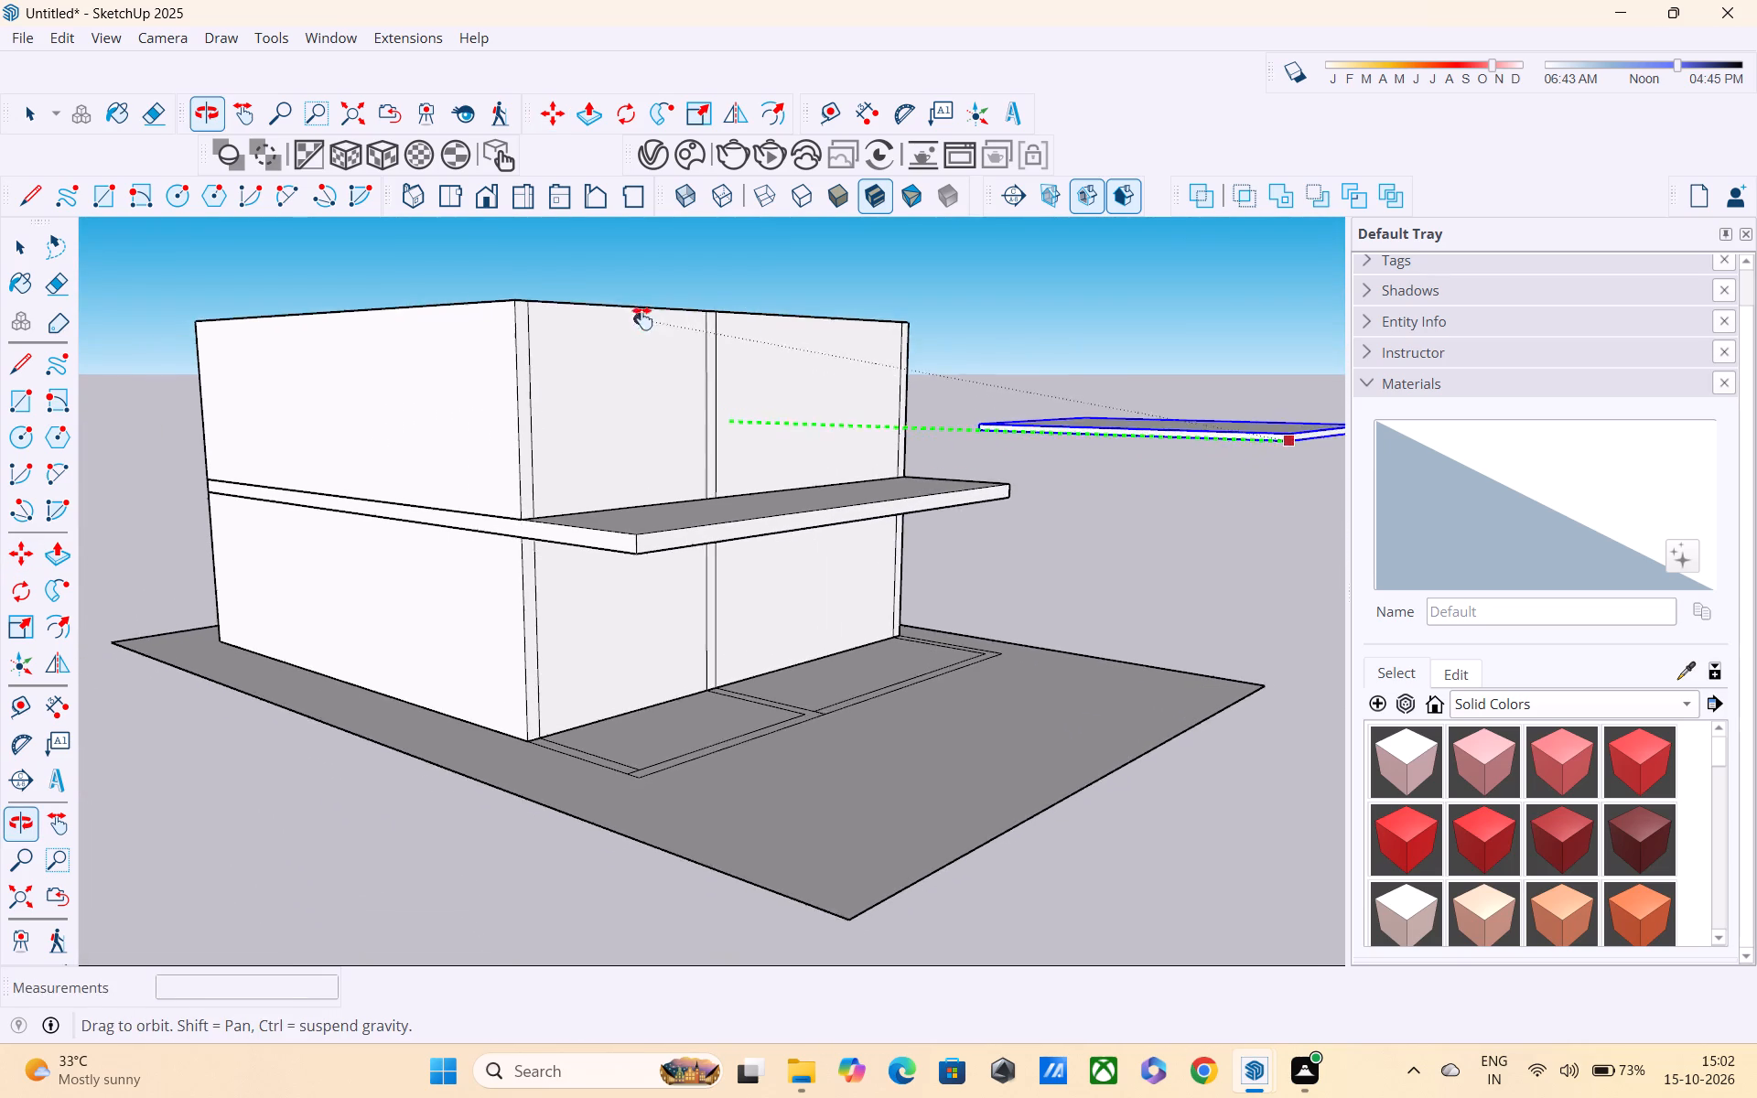
middle_click_drag(642, 318, 646, 323, "shift")
middle_click_drag(569, 332, 640, 459)
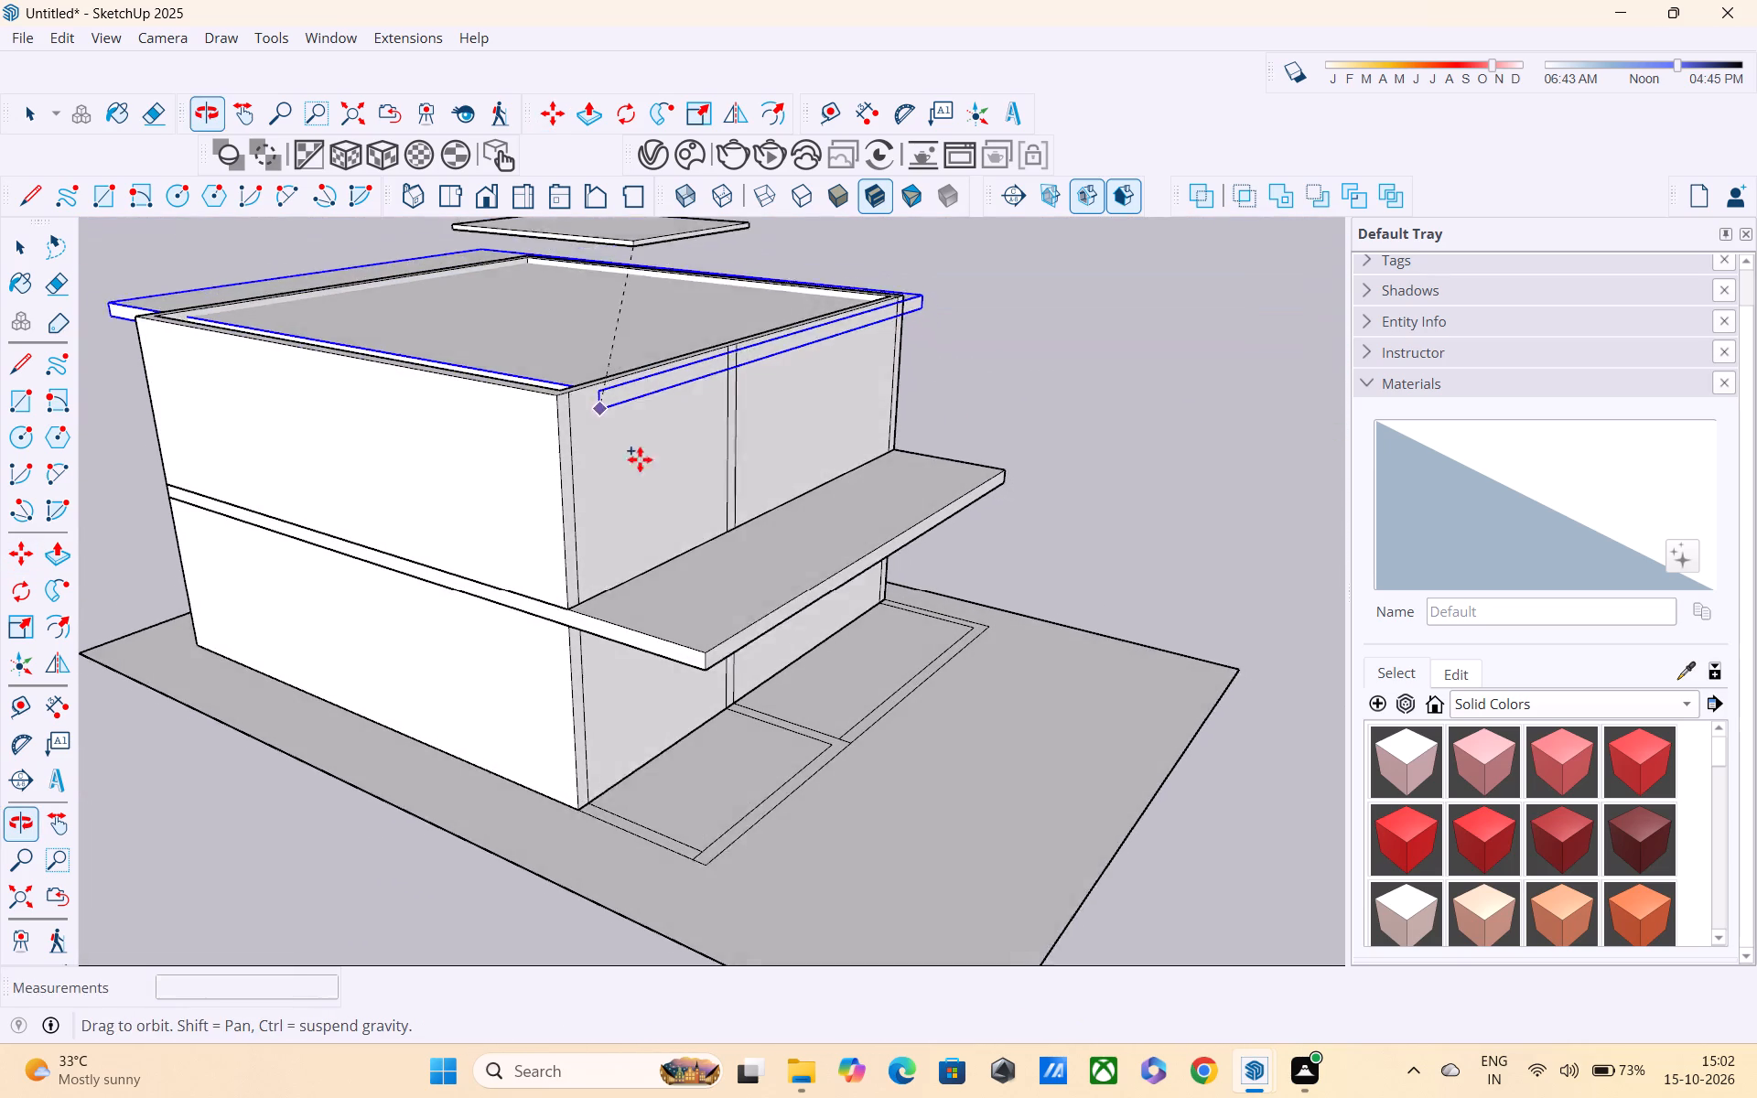
middle_click_drag(640, 459, 637, 454)
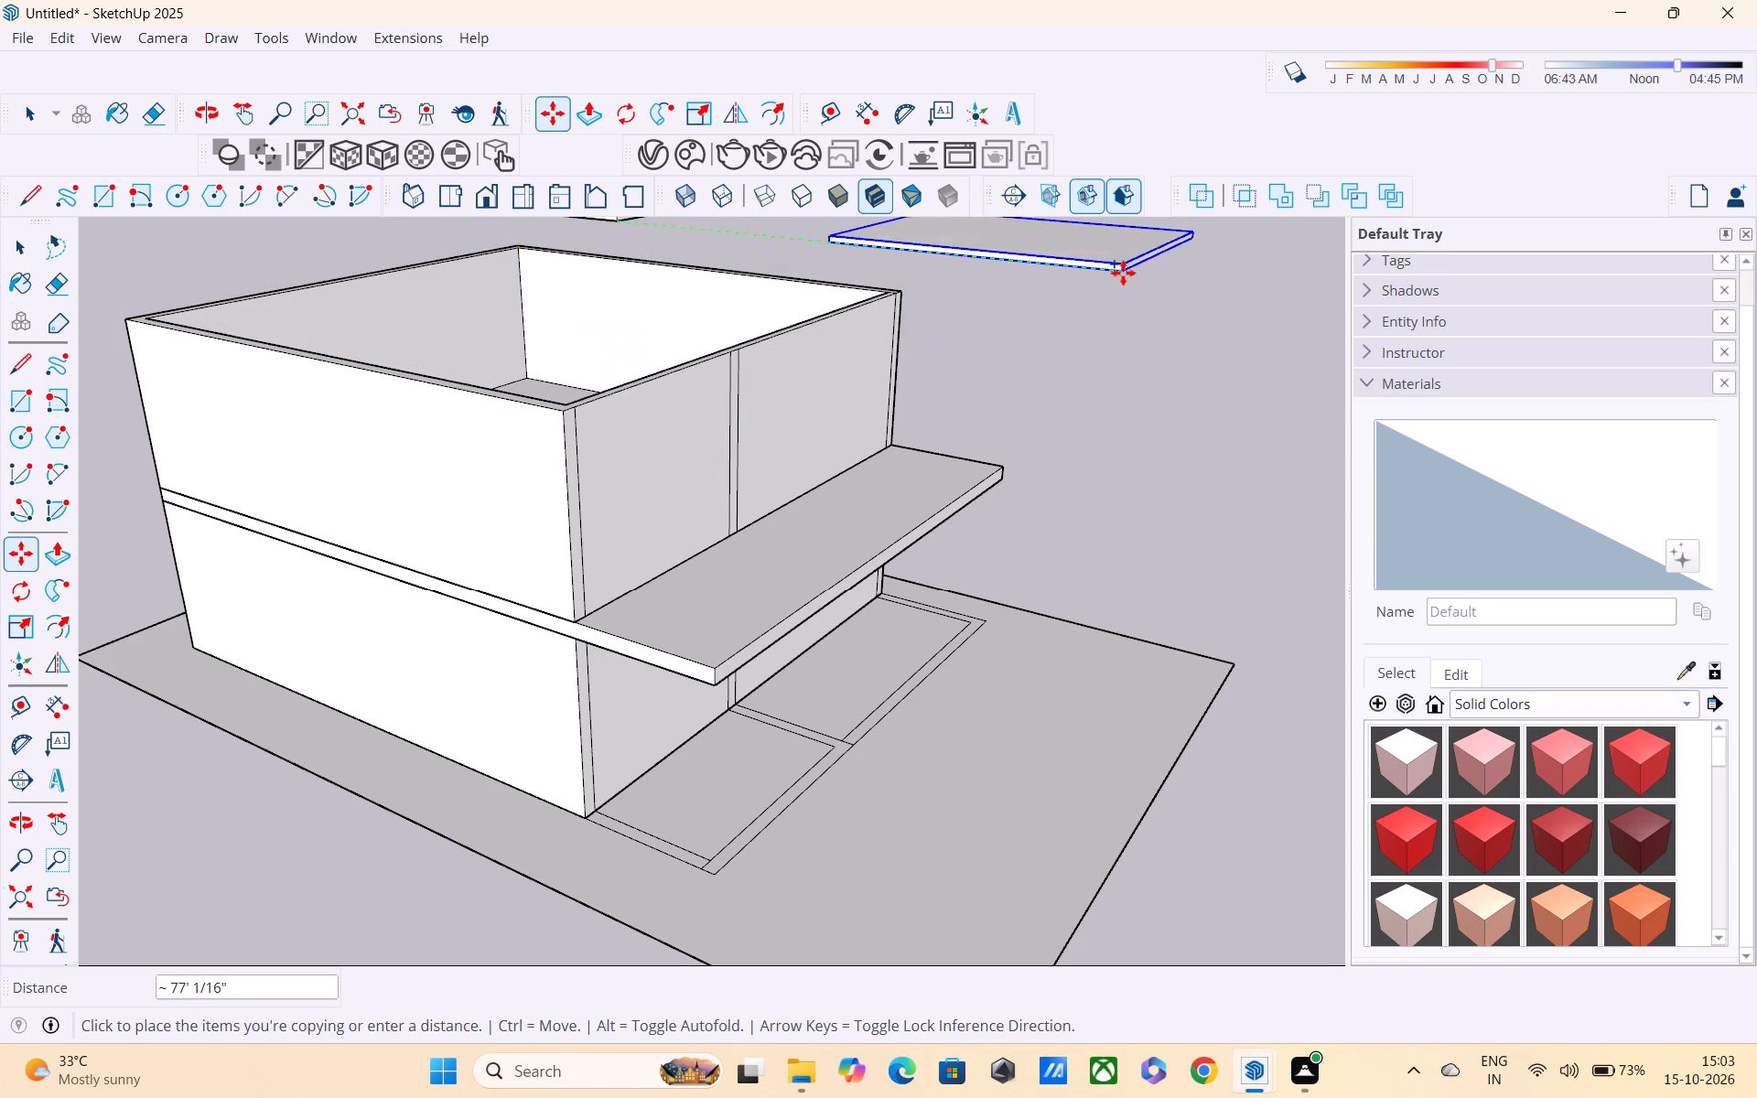
left_click(1138, 300)
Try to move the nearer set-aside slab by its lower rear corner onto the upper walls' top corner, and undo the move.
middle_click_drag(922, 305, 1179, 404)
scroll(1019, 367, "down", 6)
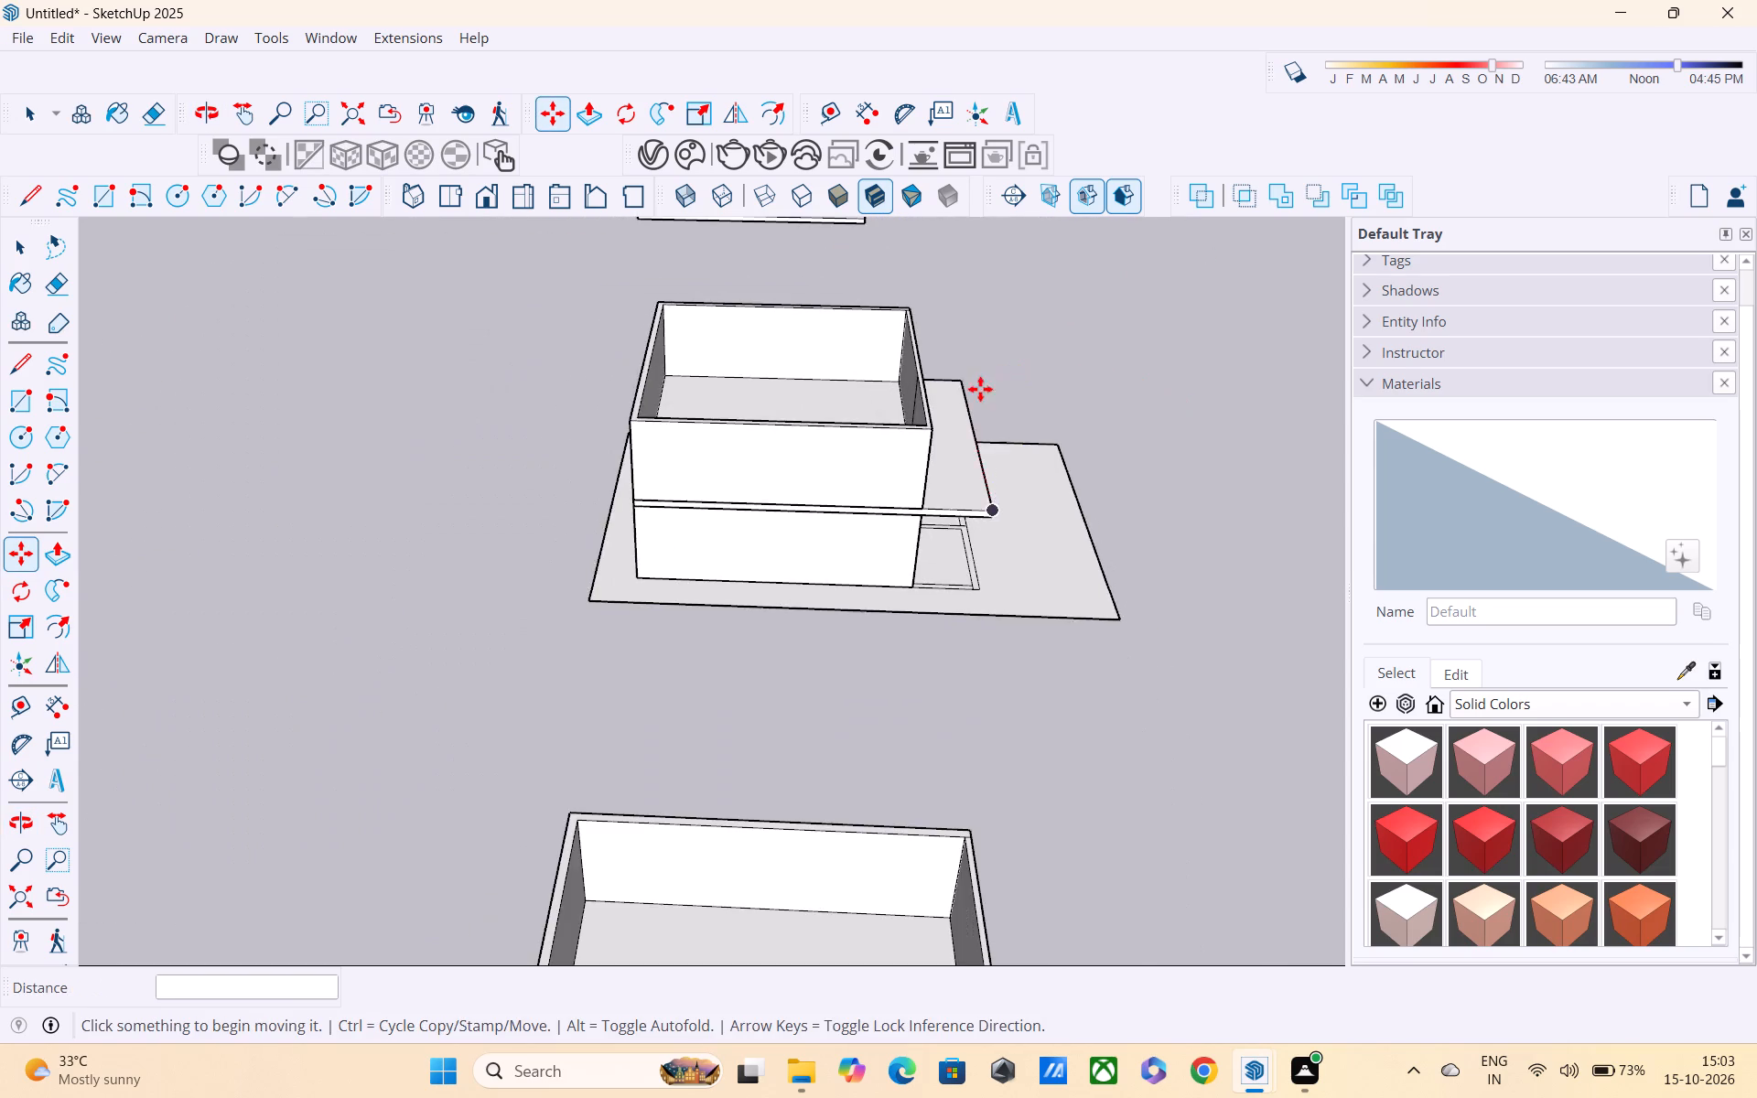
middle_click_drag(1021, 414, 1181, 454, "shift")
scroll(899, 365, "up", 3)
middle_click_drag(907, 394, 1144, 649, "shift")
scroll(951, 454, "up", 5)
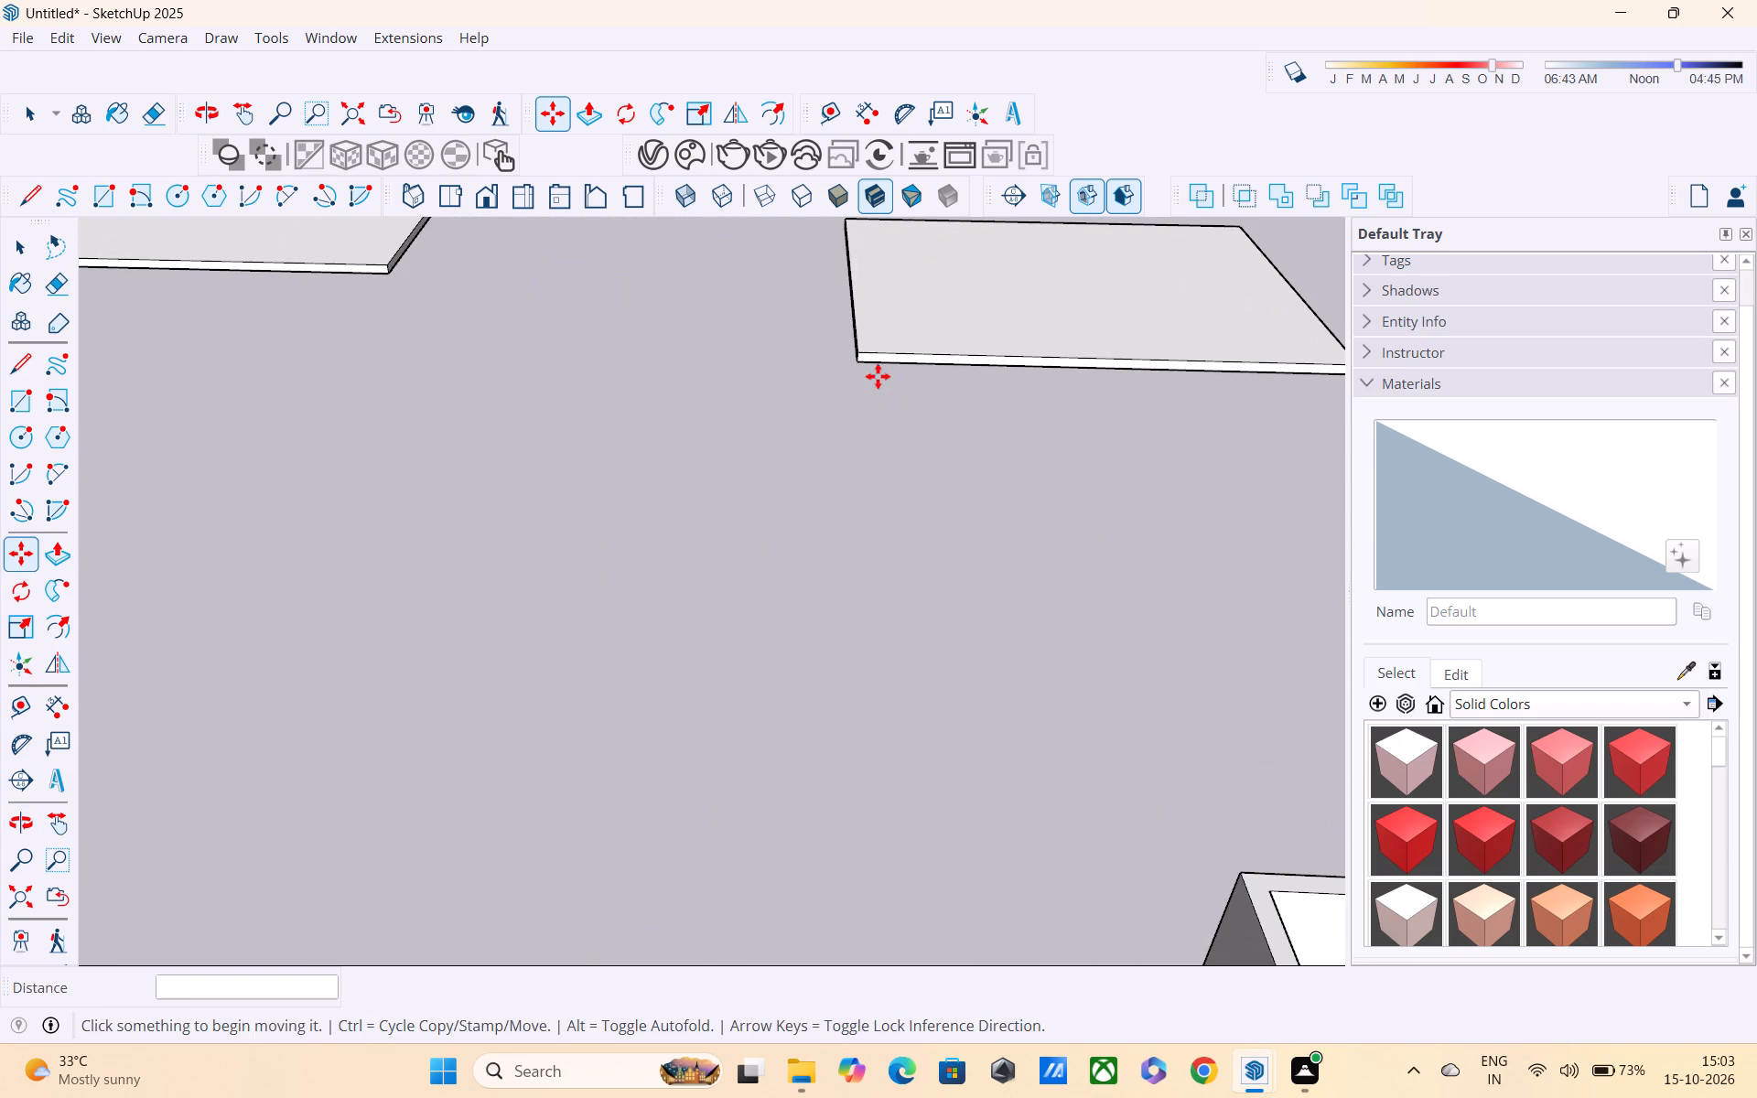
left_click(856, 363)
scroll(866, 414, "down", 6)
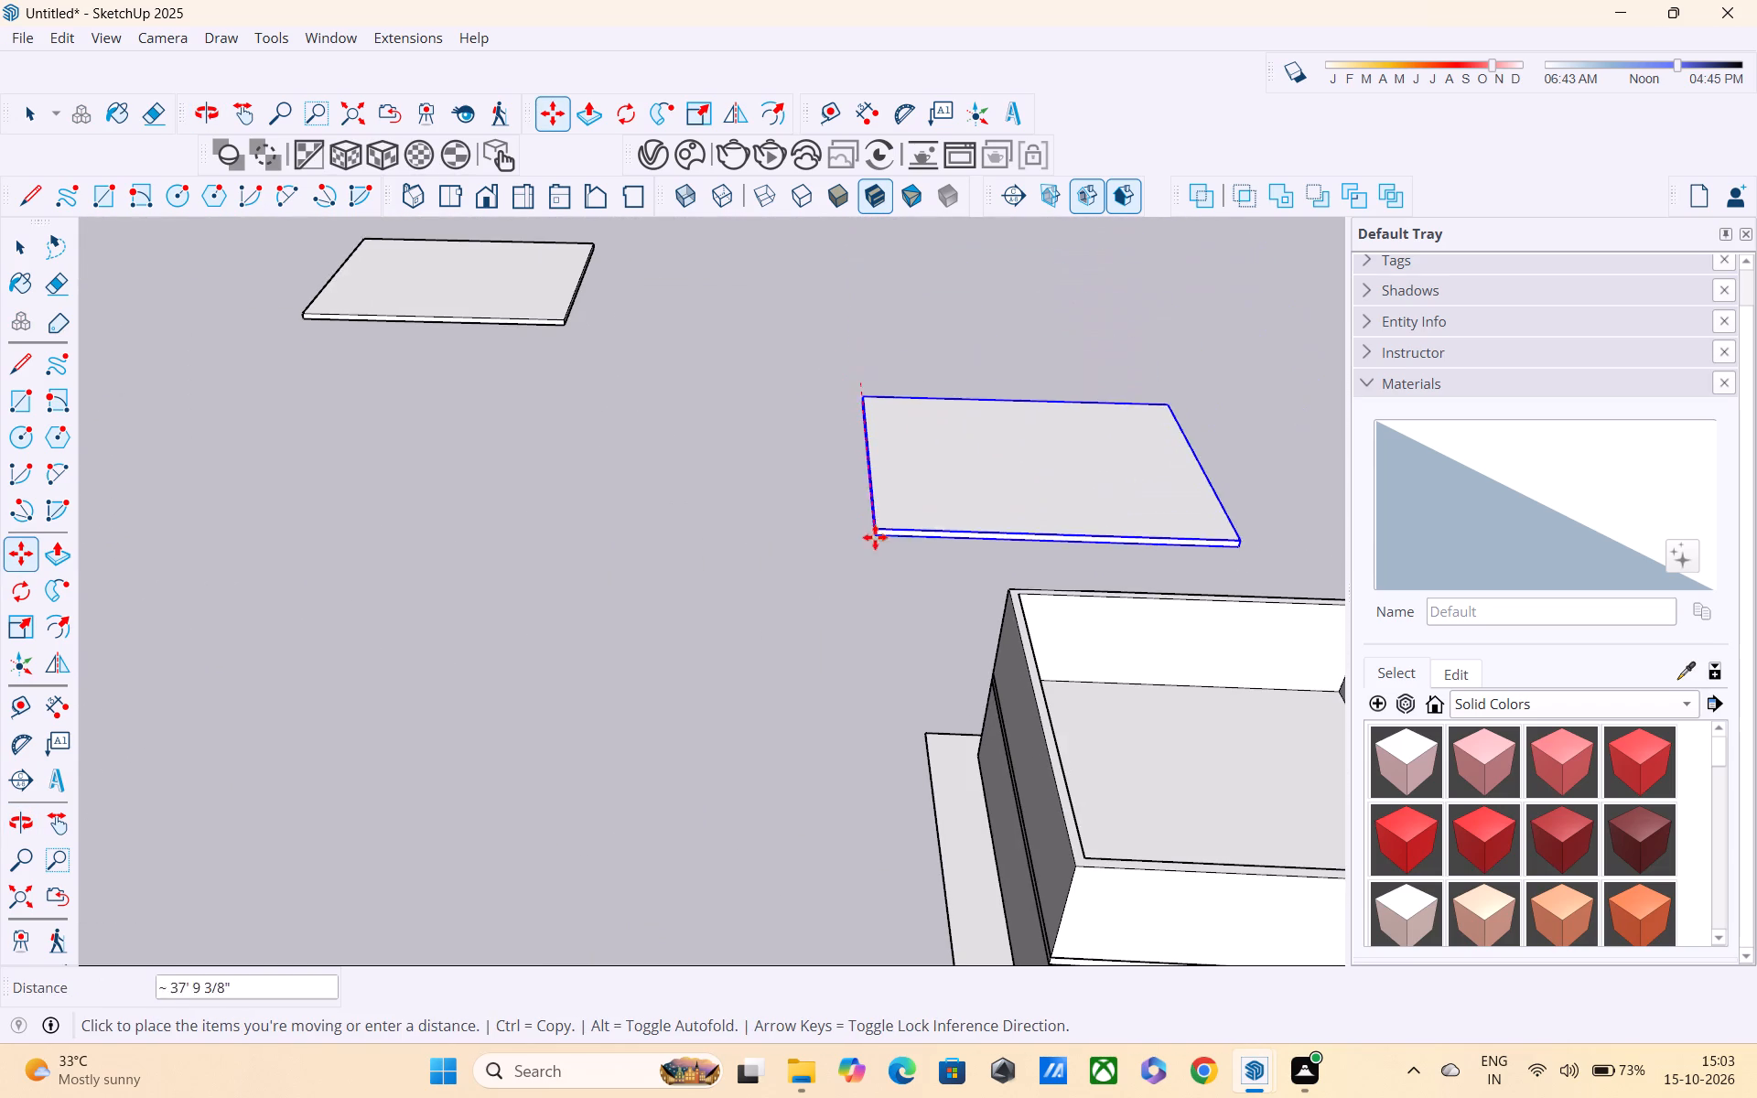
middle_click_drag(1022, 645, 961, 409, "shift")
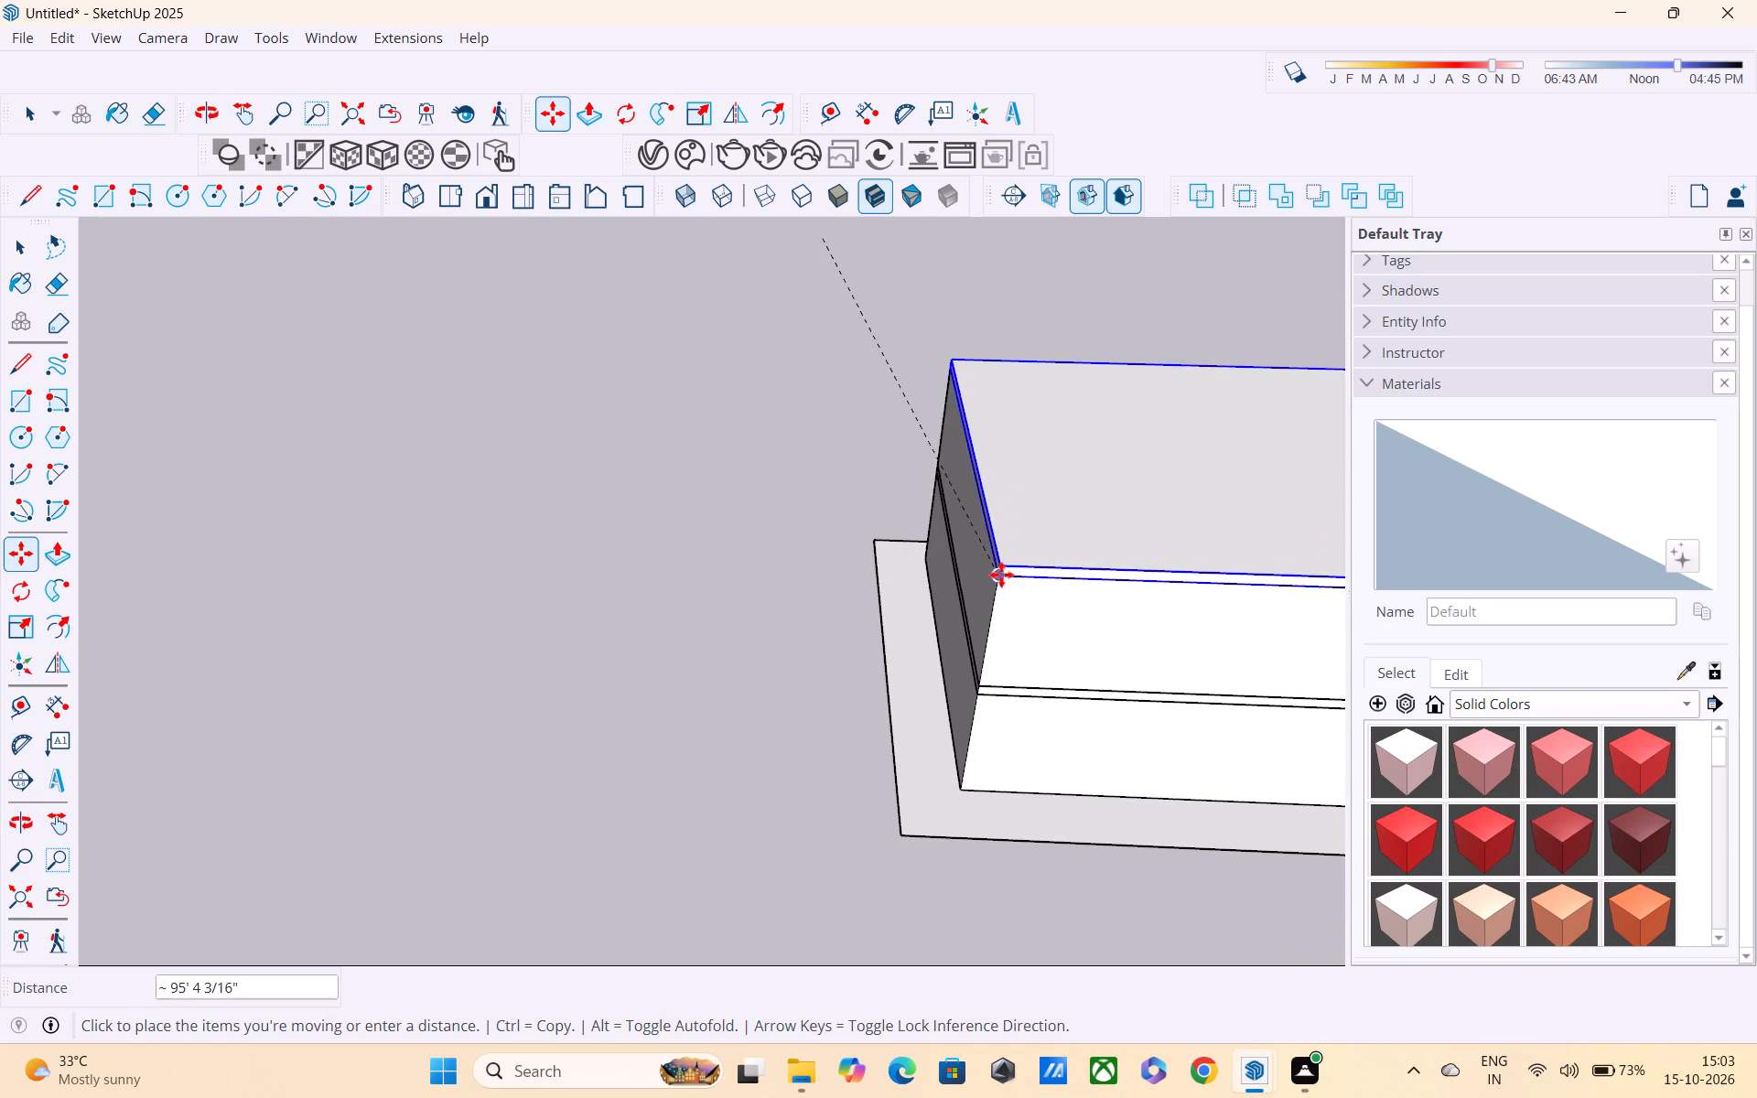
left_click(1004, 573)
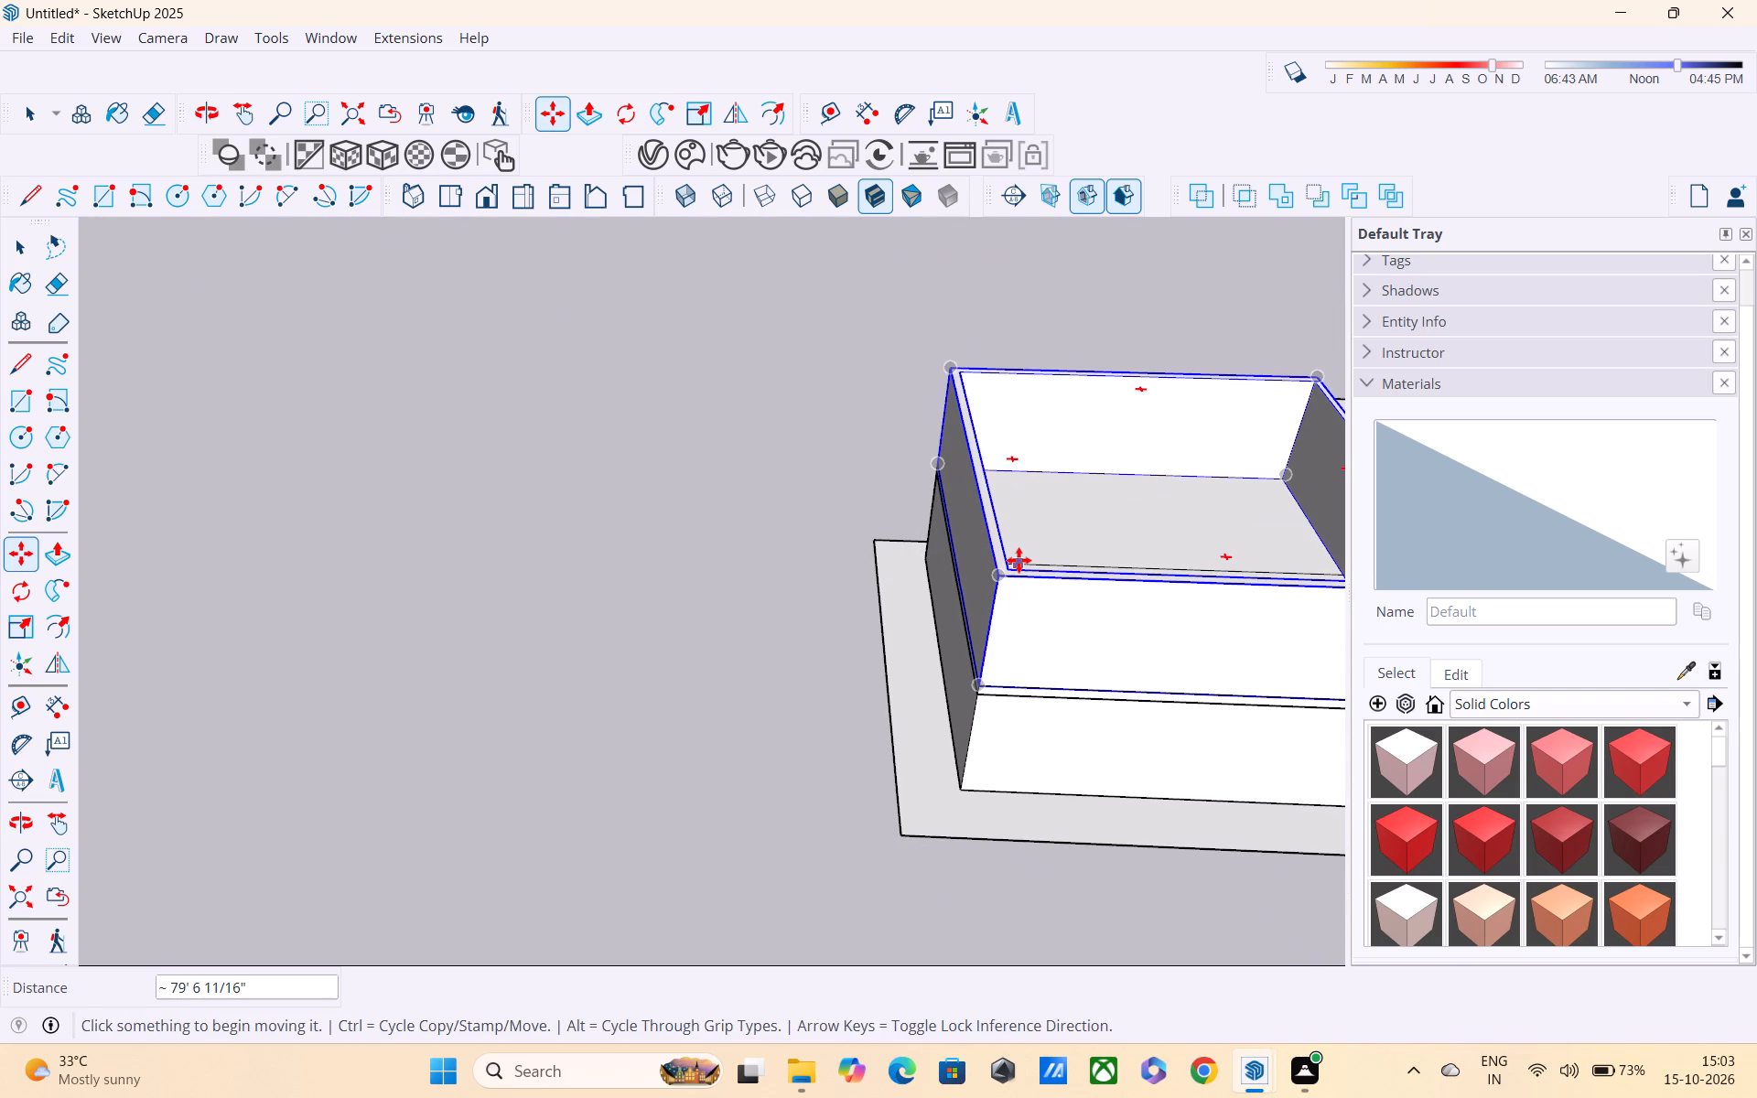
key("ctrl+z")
Copy the nearer set-aside slab by its lower rear corner onto the top rear corner of the upper-floor walls.
scroll(997, 438, "down", 2)
scroll(876, 318, "up", 3)
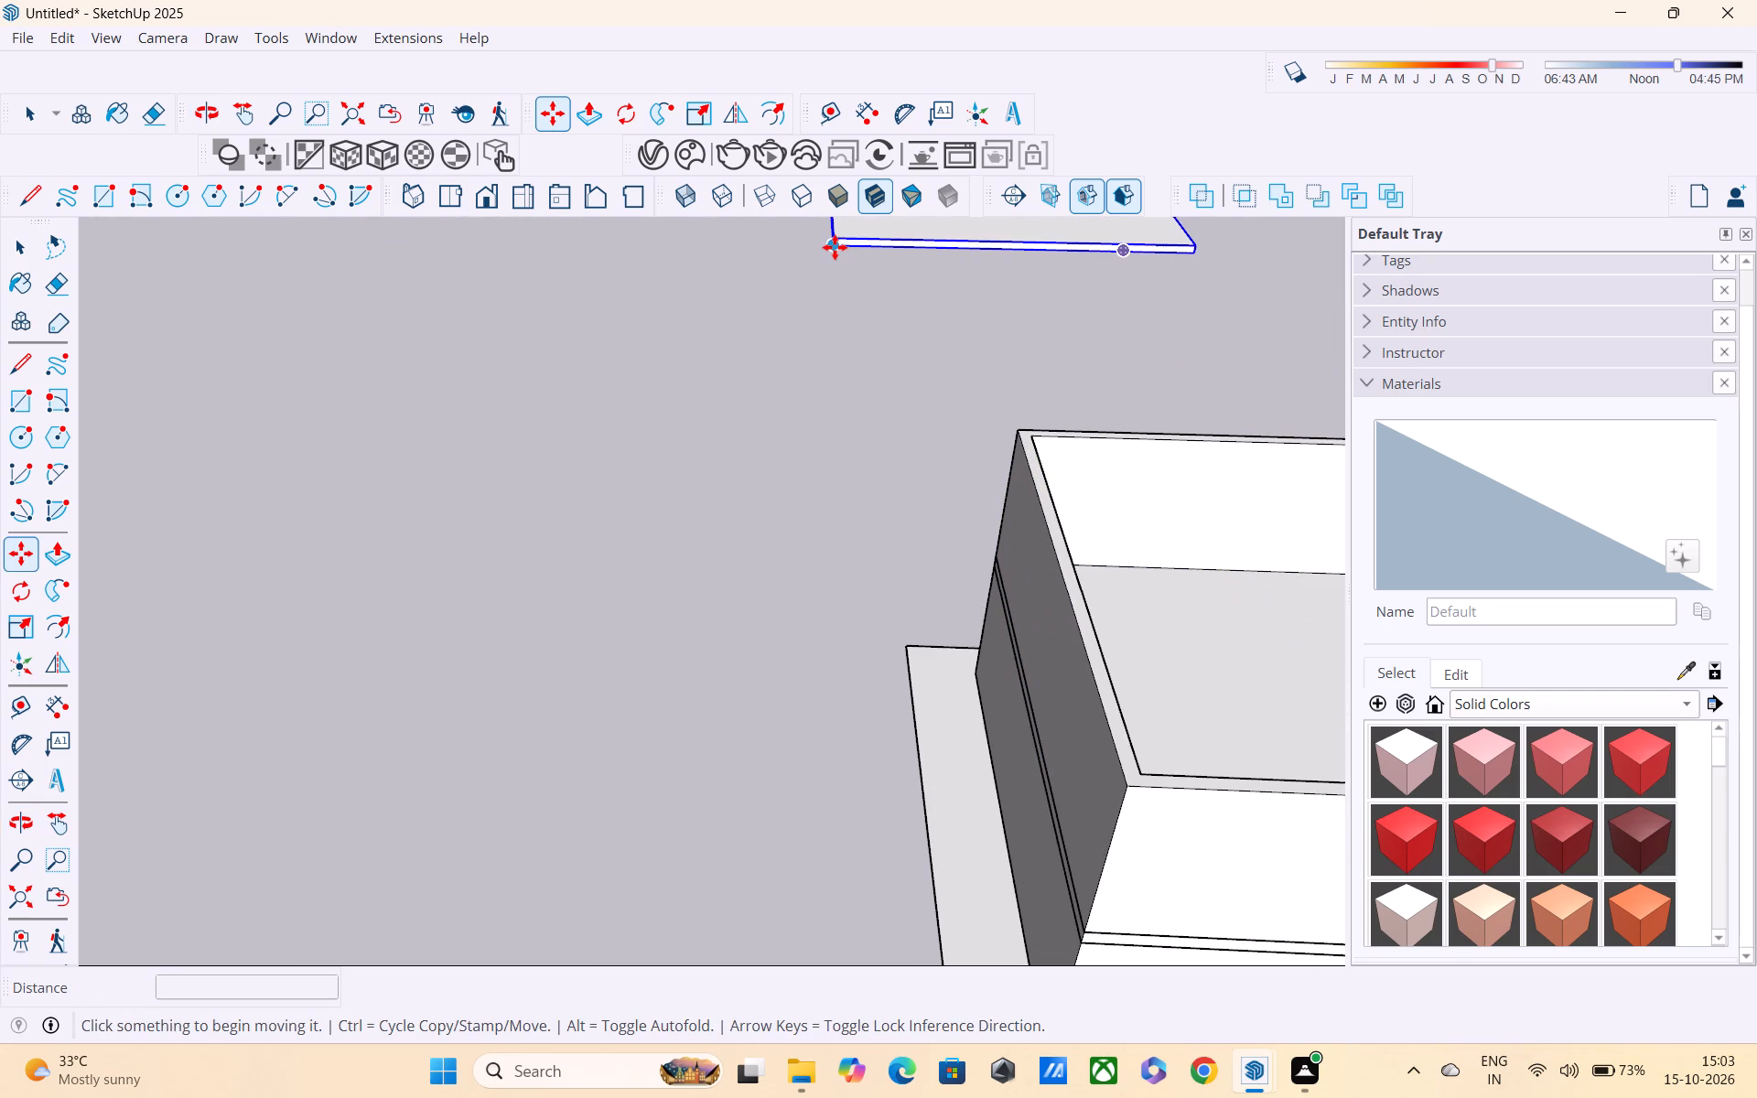
left_click(835, 247)
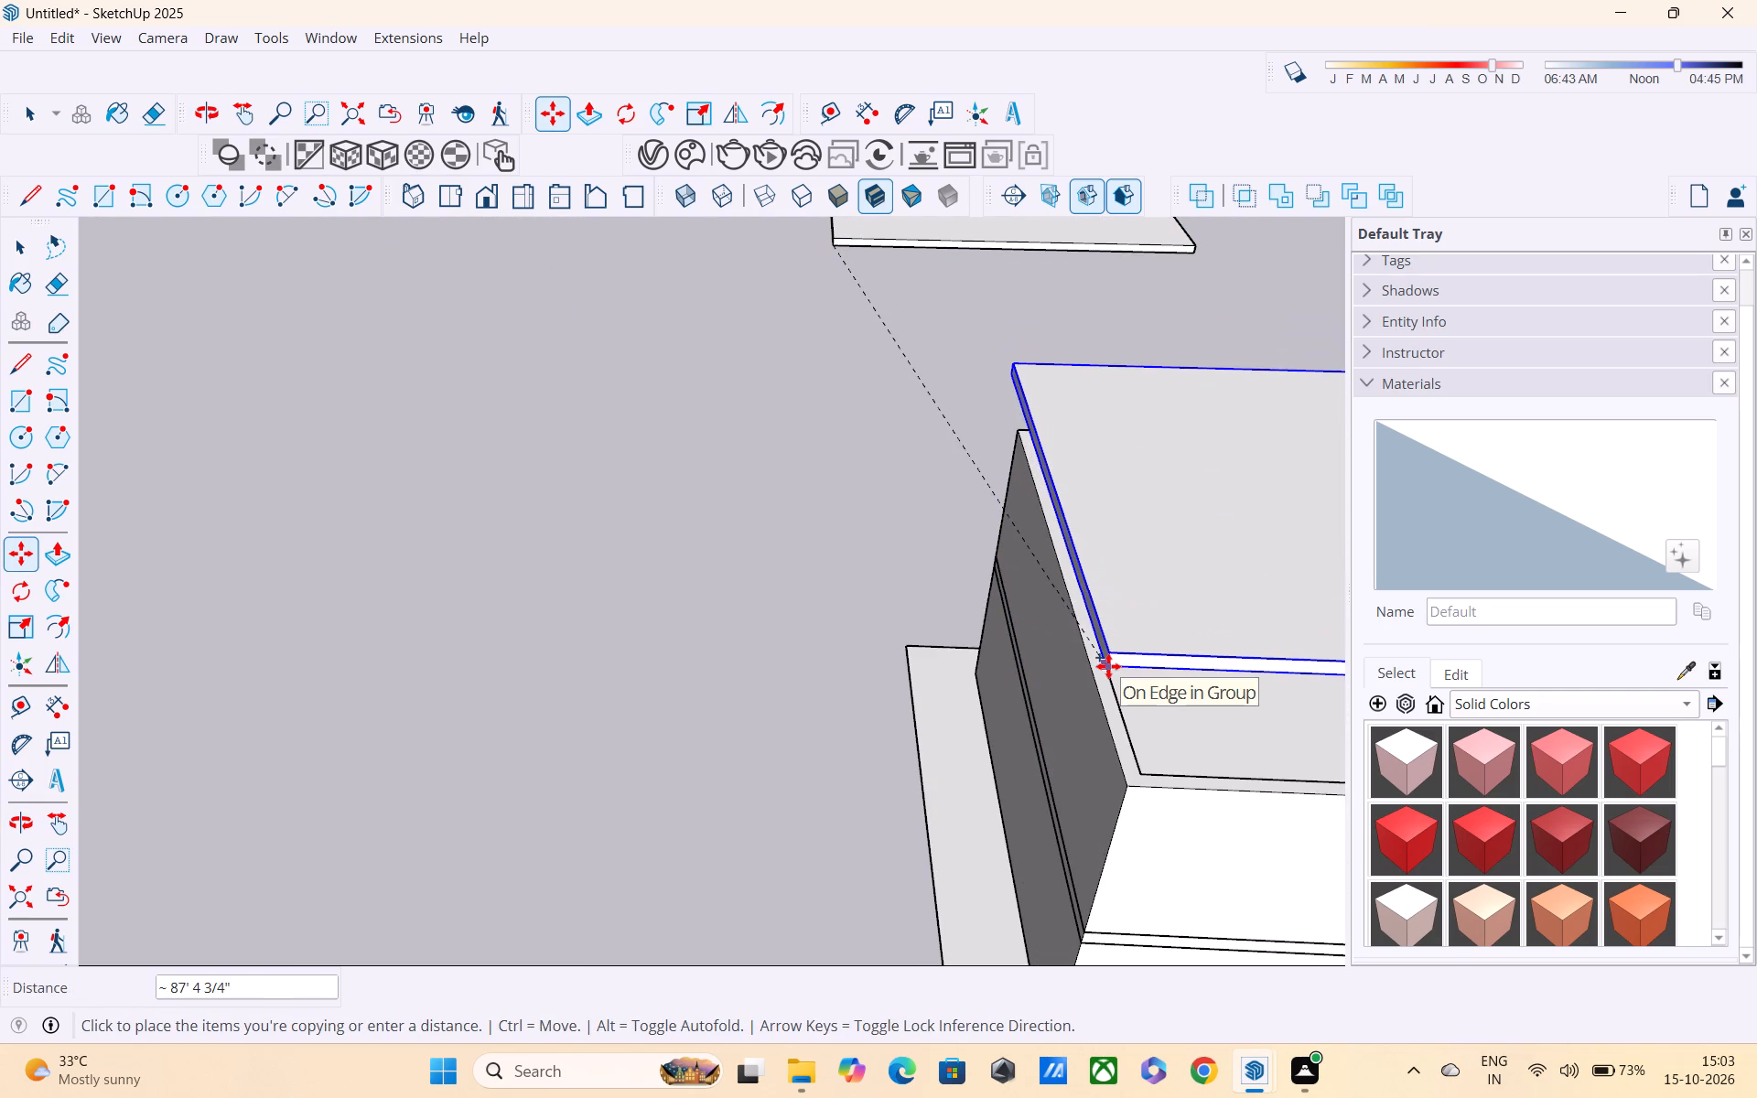
middle_click_drag(1084, 652, 937, 387, "shift")
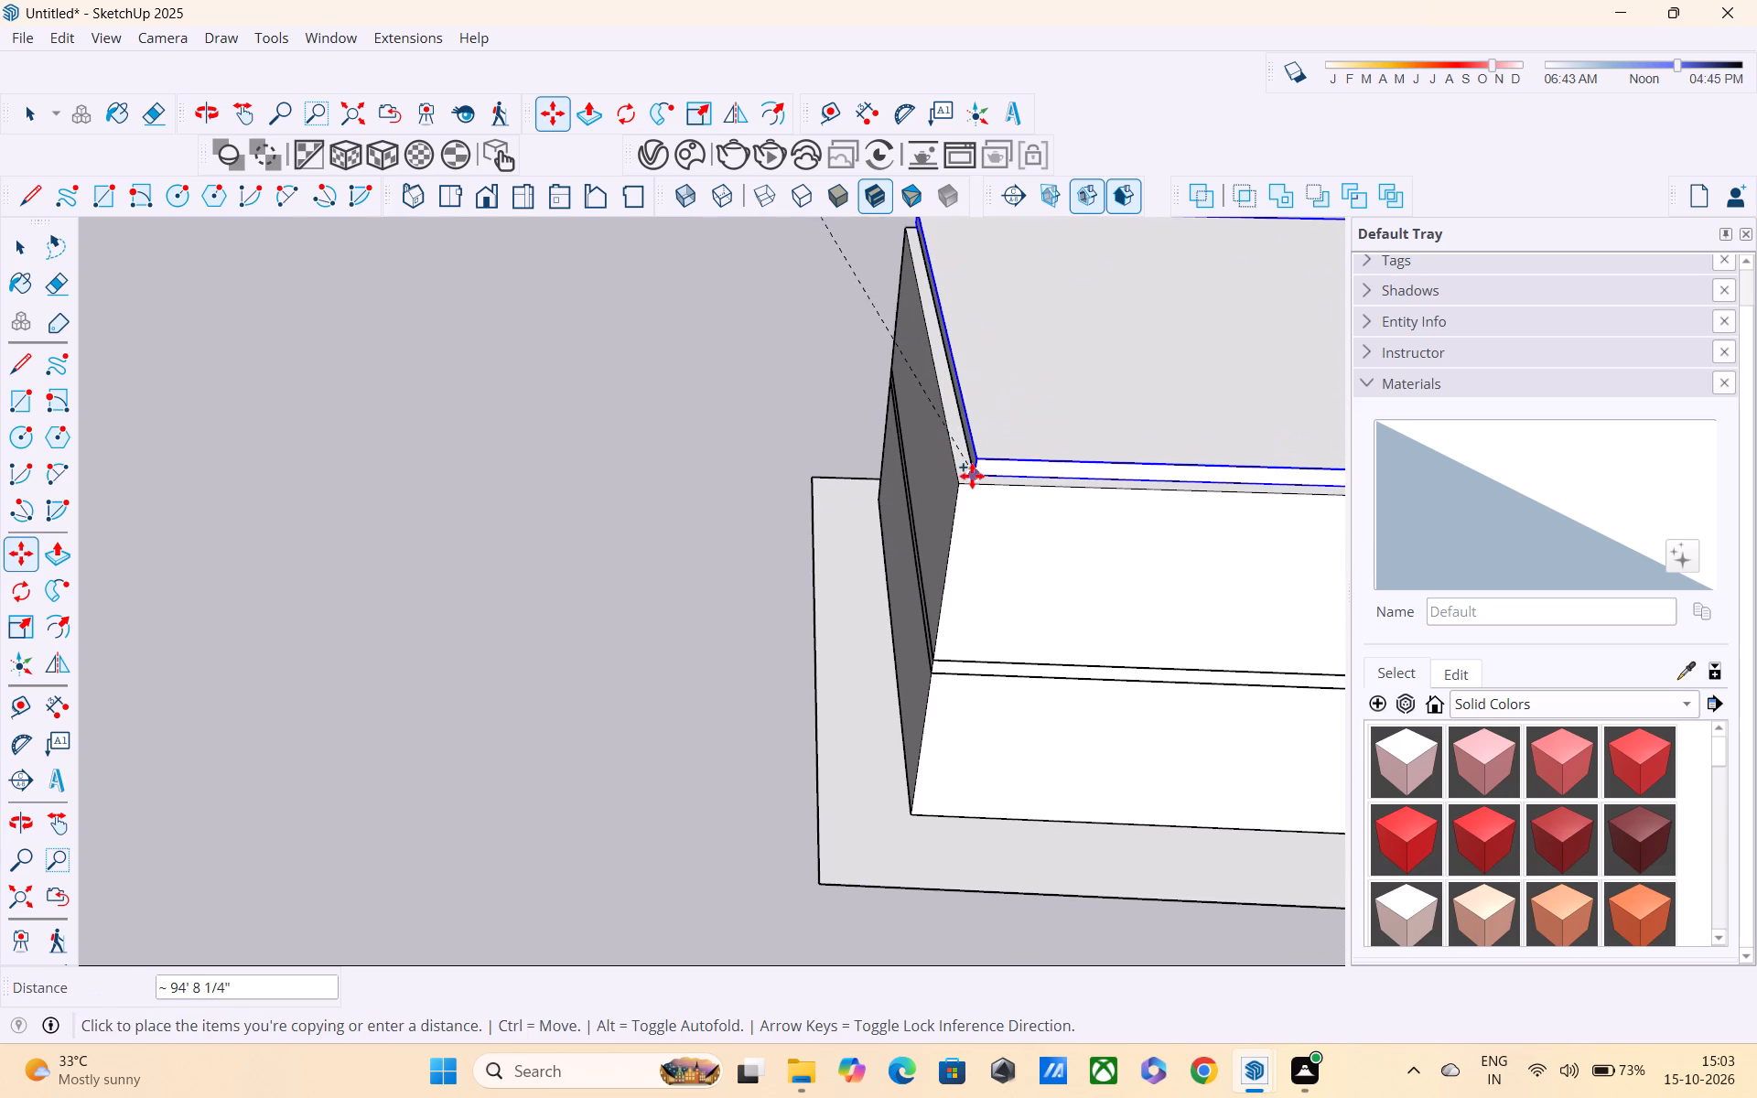
left_click(971, 478)
scroll(976, 502, "down", 4)
middle_click_drag(1019, 546, 548, 388)
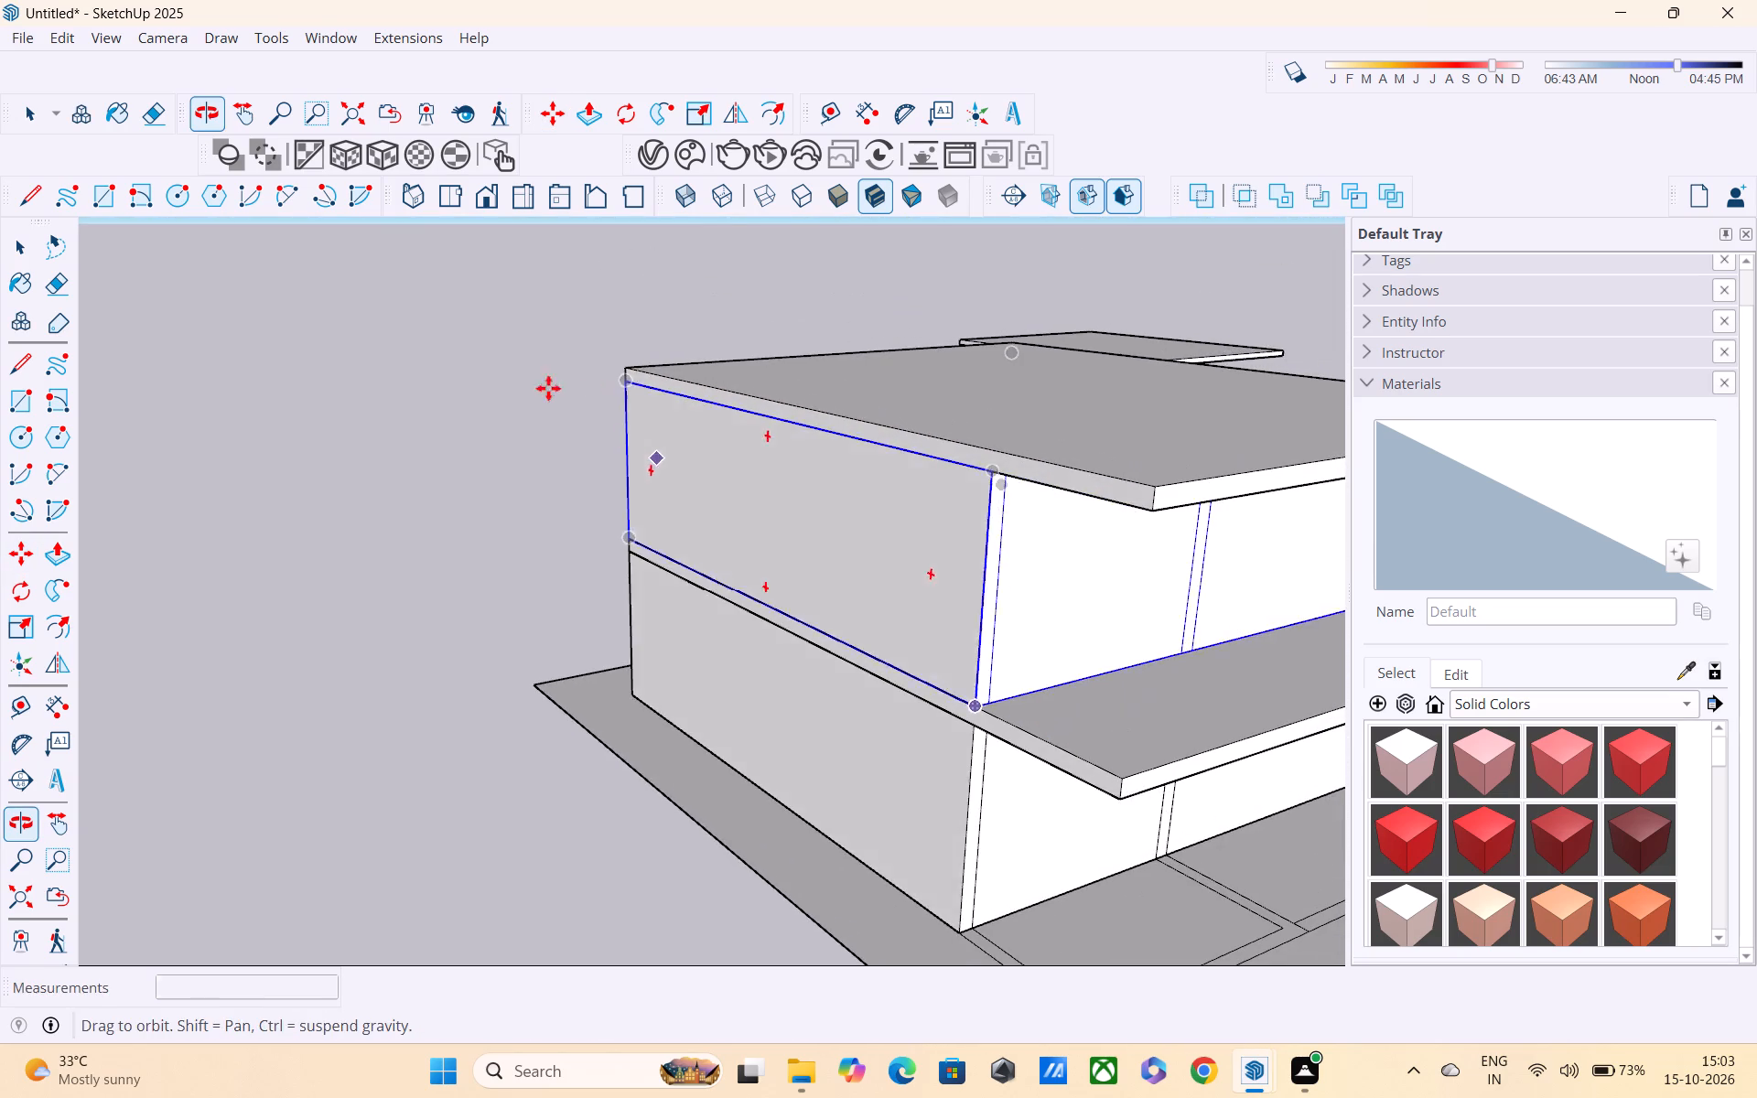
middle_click_drag(878, 571, 556, 431)
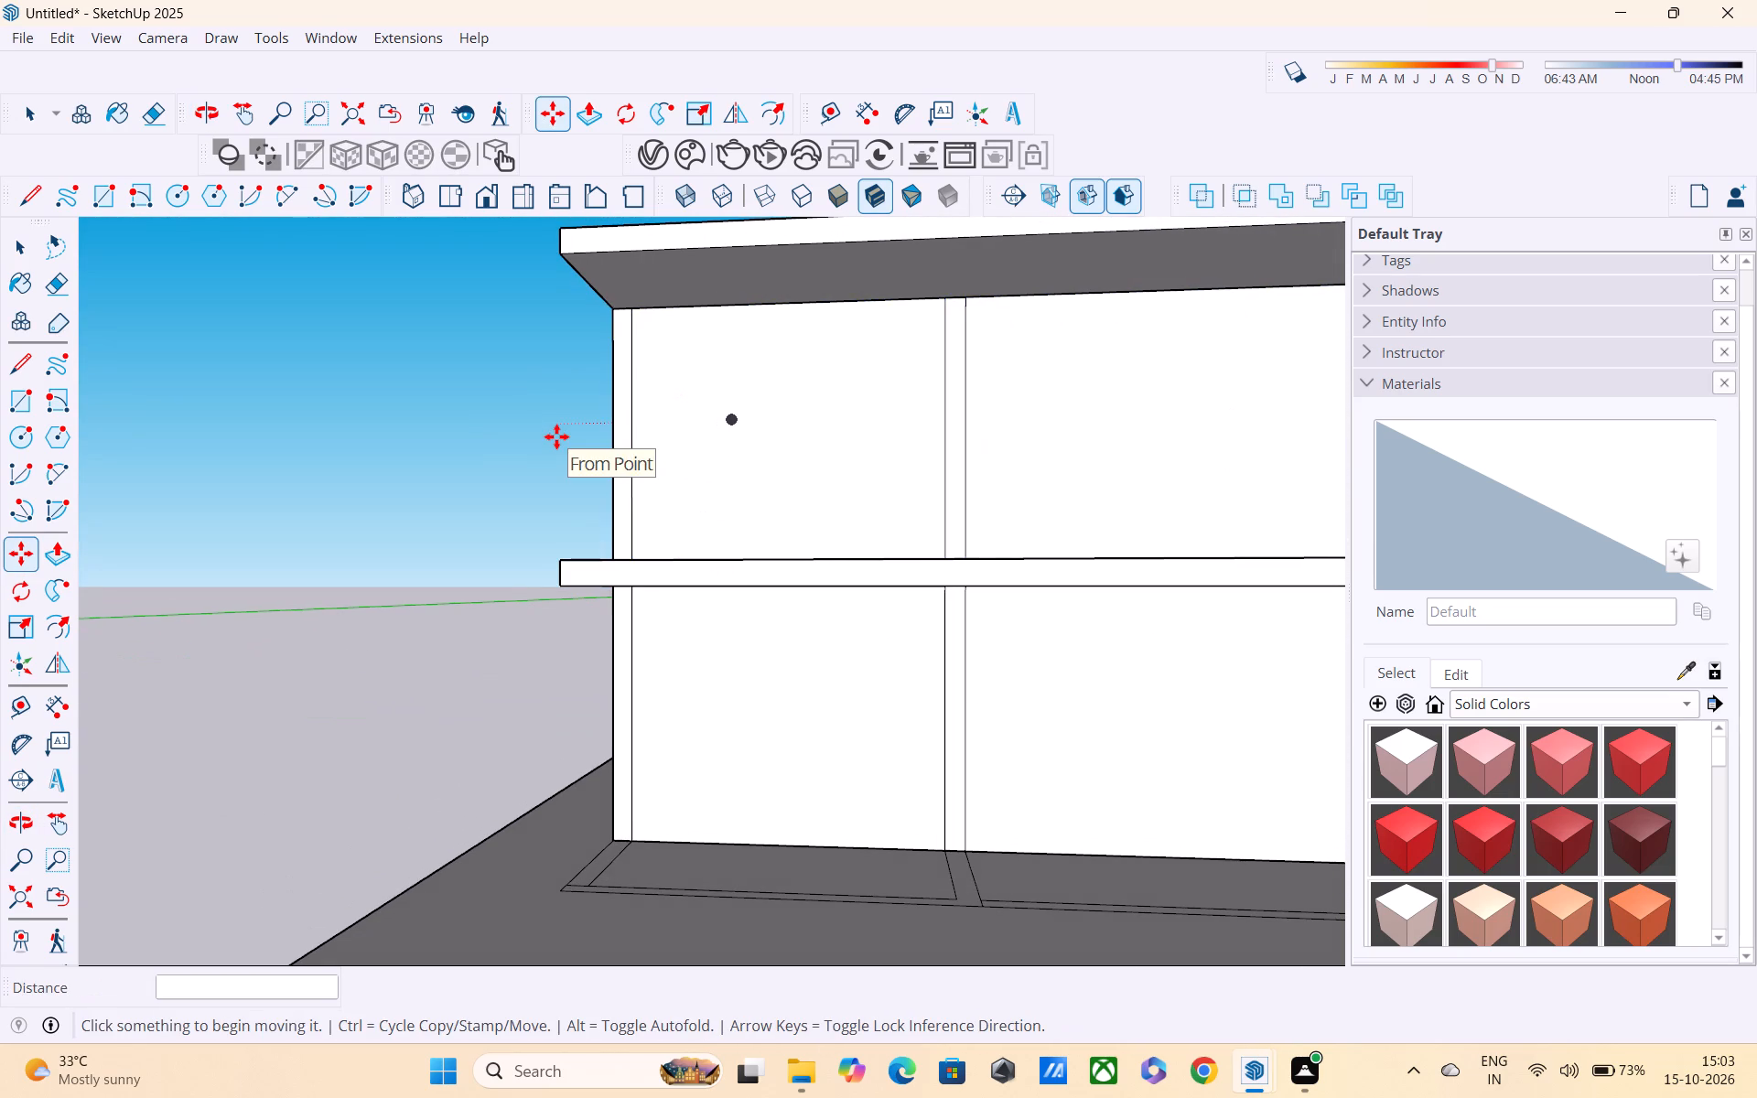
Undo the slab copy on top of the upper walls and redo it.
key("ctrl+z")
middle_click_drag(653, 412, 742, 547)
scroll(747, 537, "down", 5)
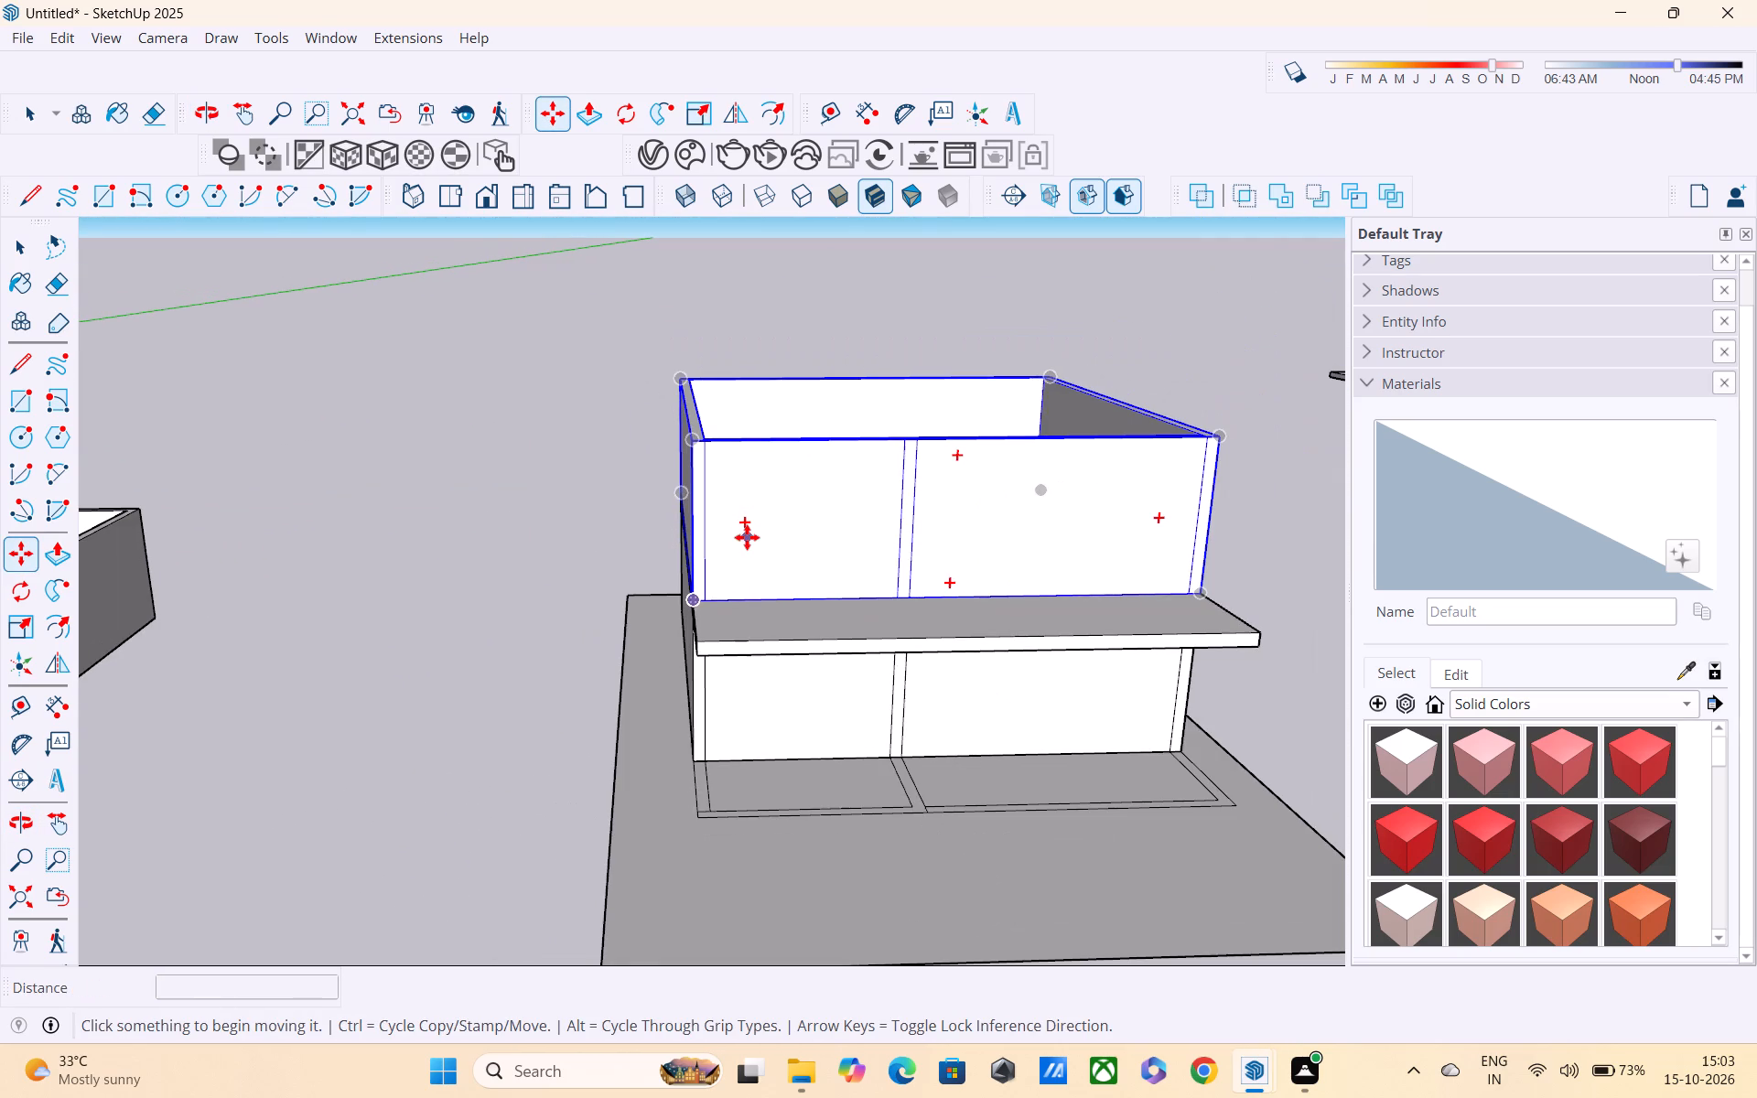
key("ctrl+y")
Examine the stacked two-storey building from all sides, checking how the upper slab sits on the walls and overhangs the front.
scroll(749, 532, "up", 1)
scroll(749, 532, "down", 5)
middle_click_drag(749, 544, 859, 600)
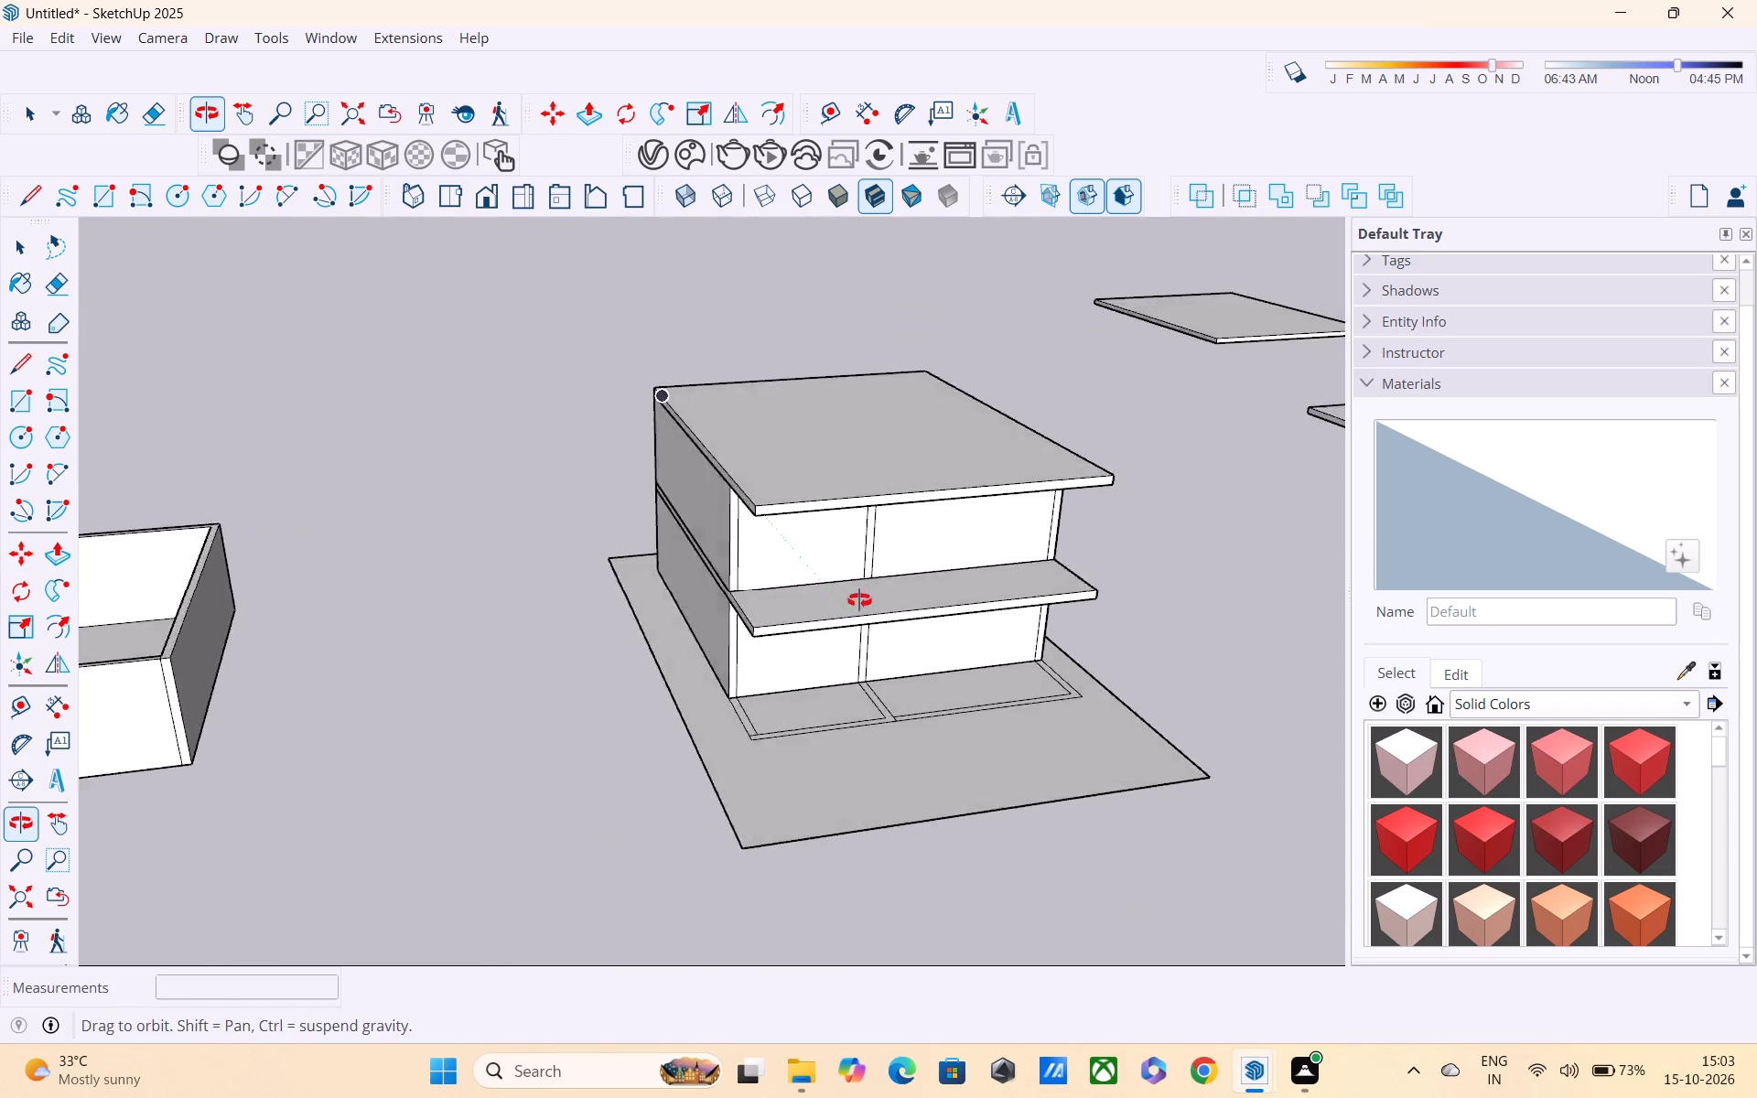
middle_click_drag(859, 600, 1087, 522)
scroll(681, 470, "up", 1)
middle_click_drag(705, 492, 1226, 669)
scroll(700, 561, "up", 4)
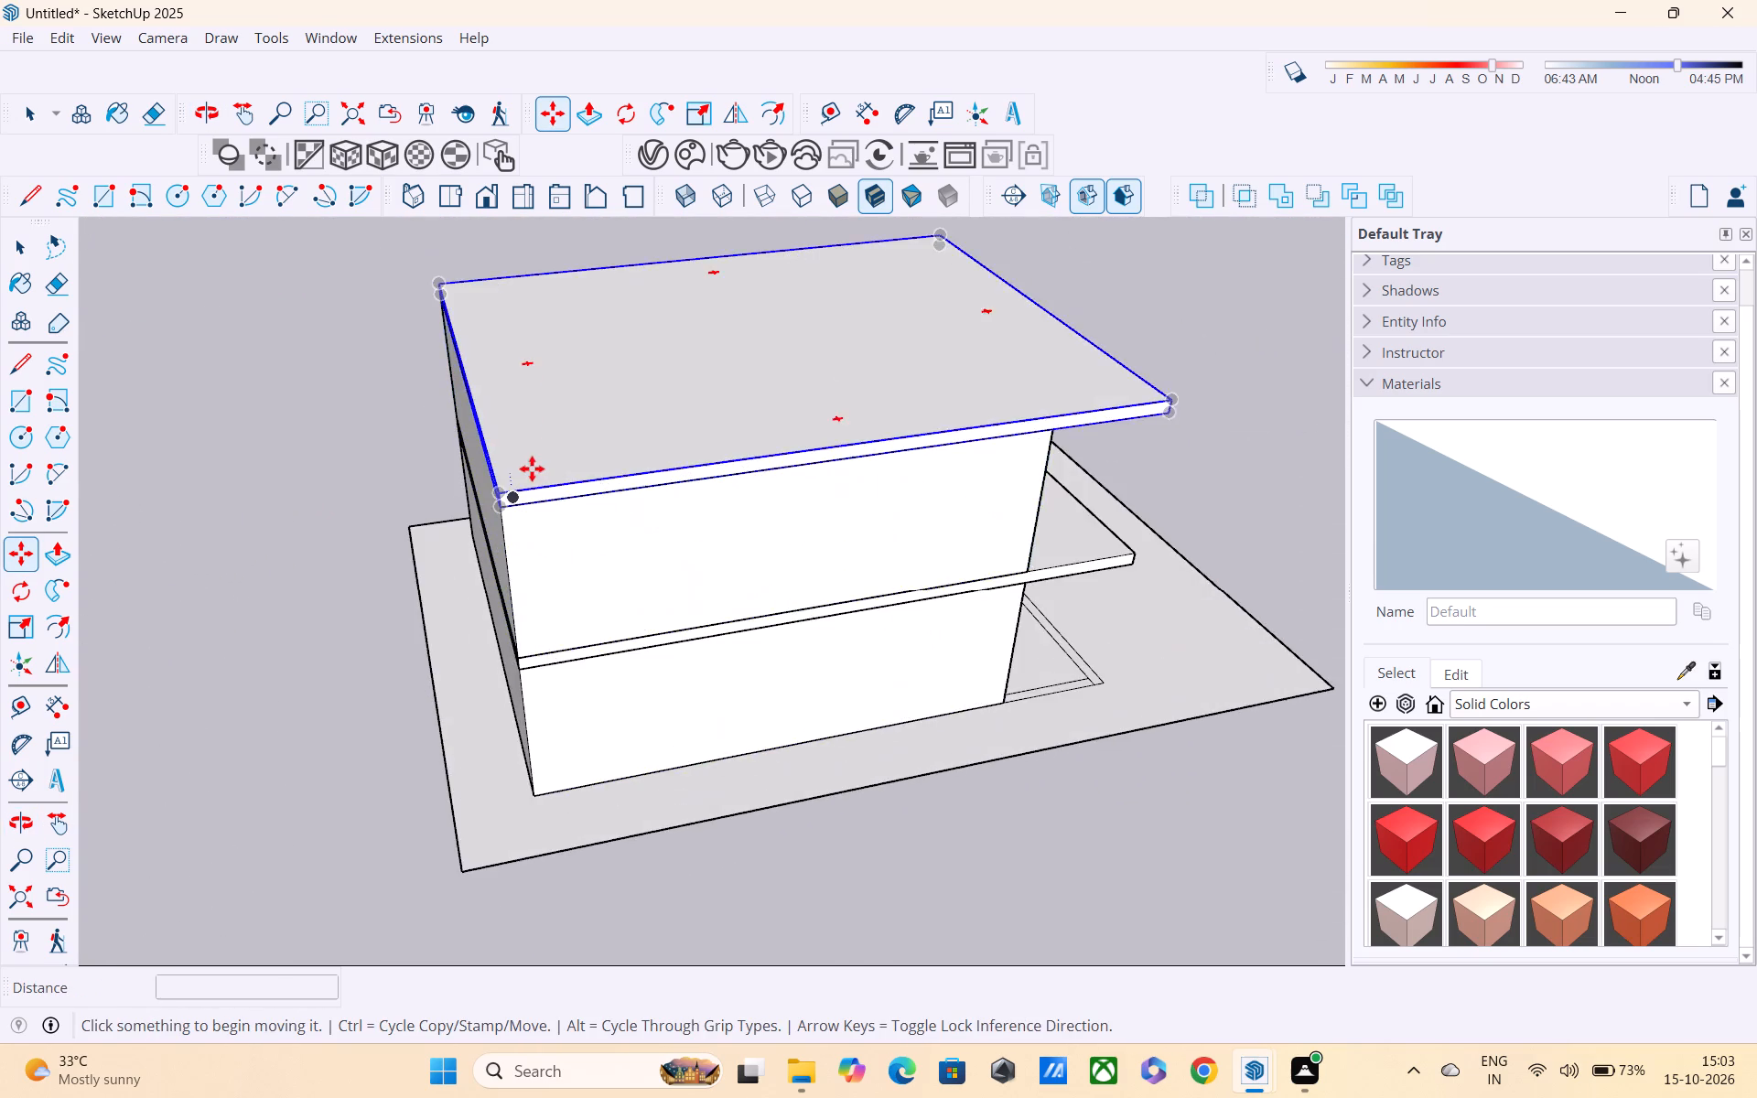
scroll(529, 468, "up", 4)
middle_click_drag(437, 519, 1219, 454)
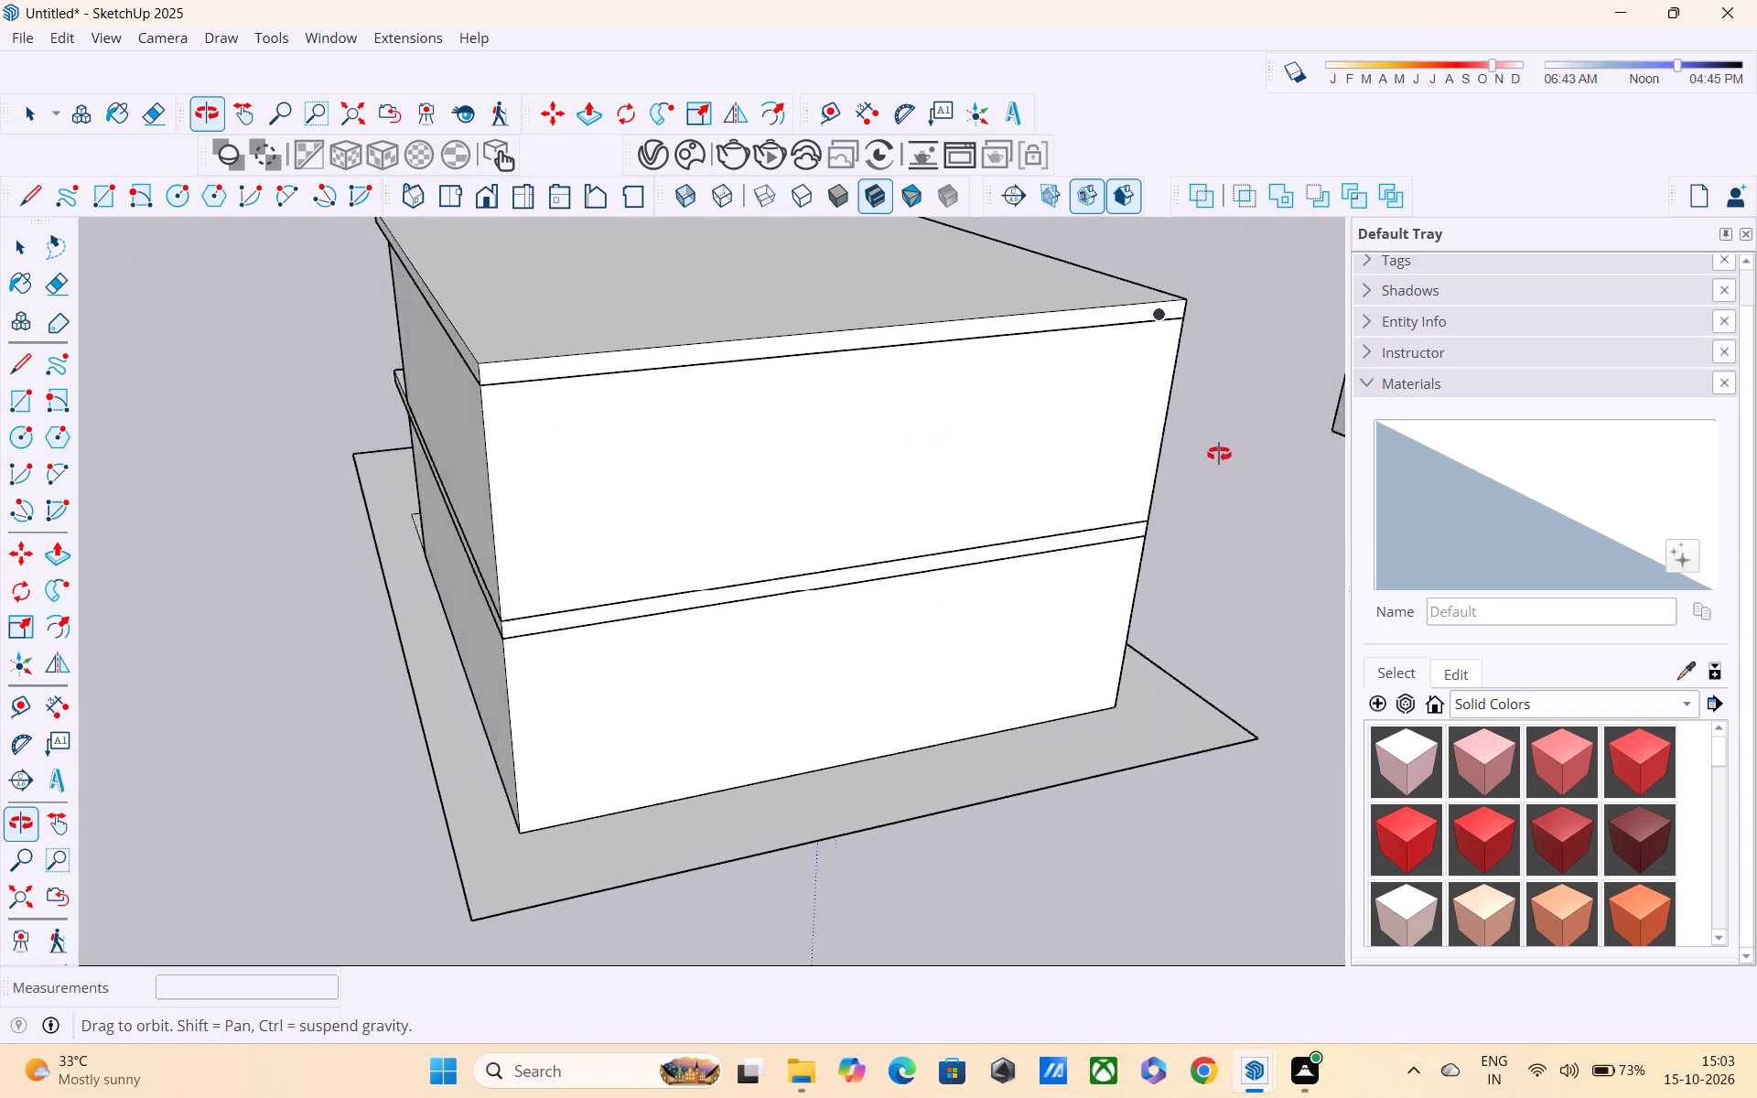
middle_click_drag(1219, 454, 1223, 446)
middle_click_drag(919, 453, 0, 672)
scroll(618, 674, "down", 7)
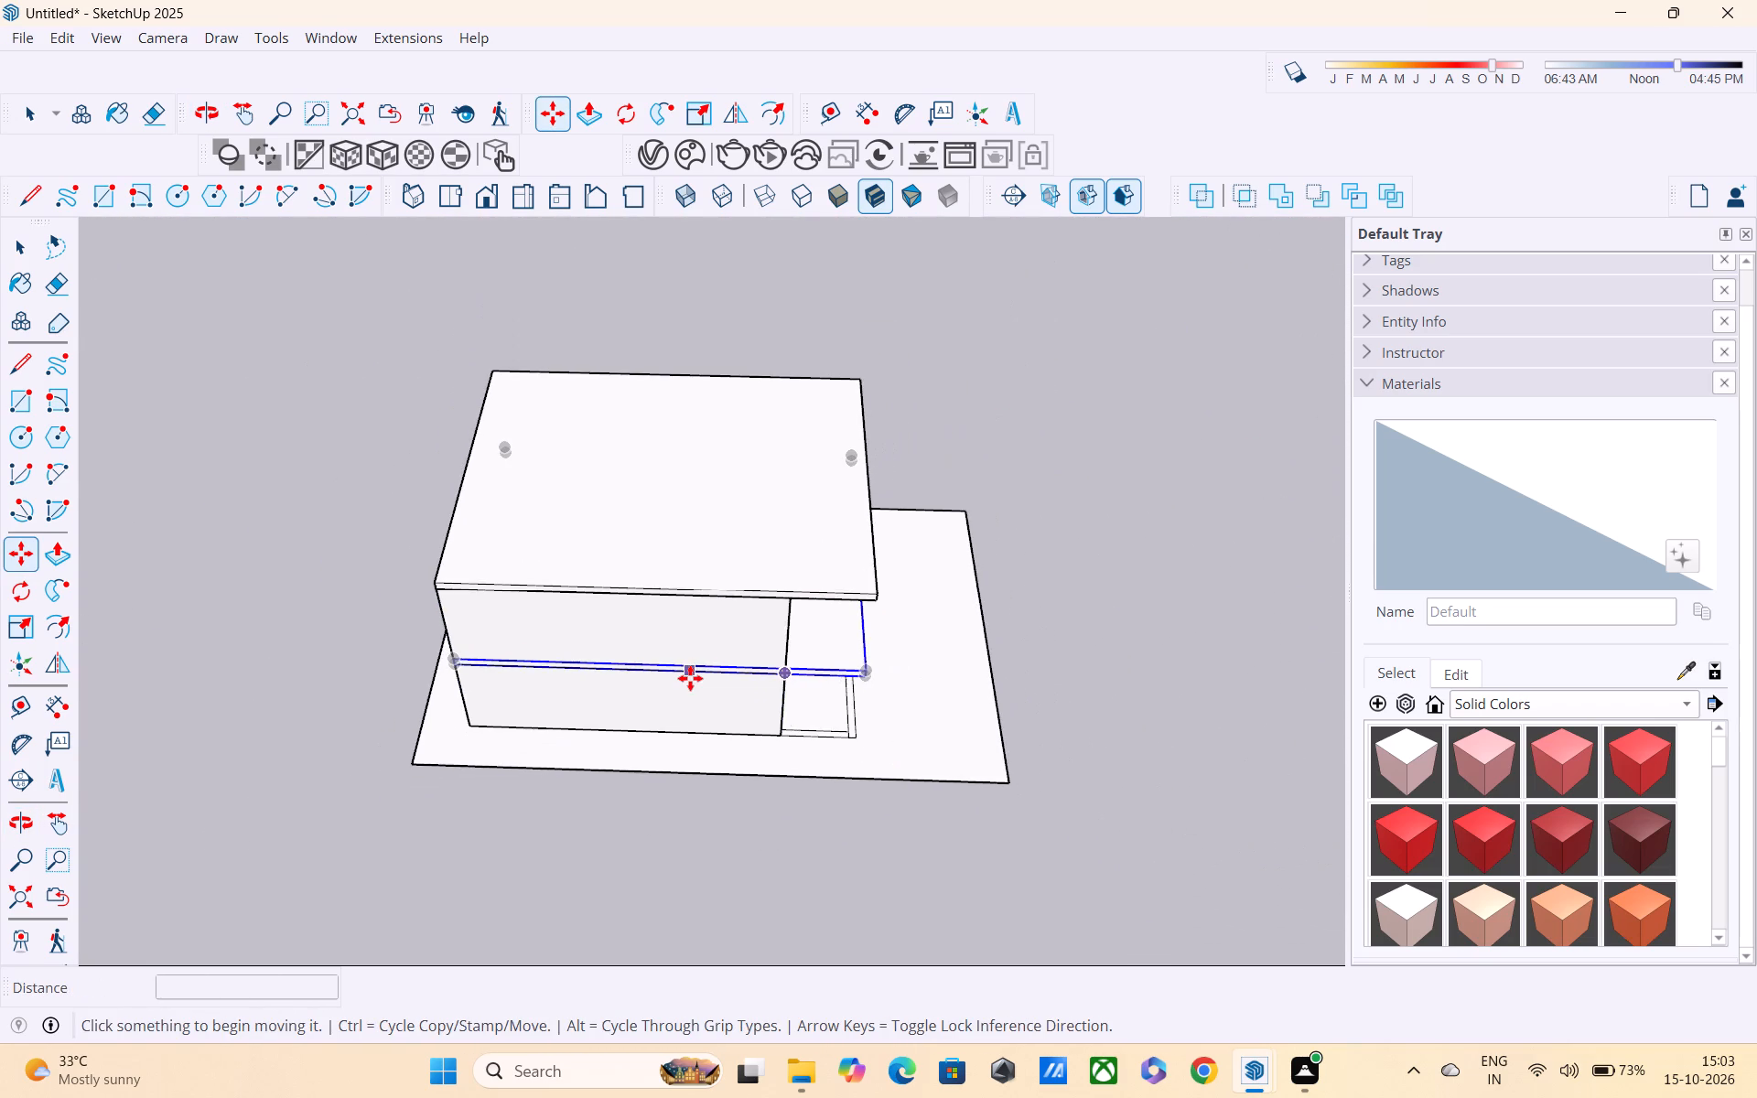
middle_click_drag(690, 678, 456, 645)
scroll(456, 645, "down", 3)
middle_click_drag(755, 756, 637, 692)
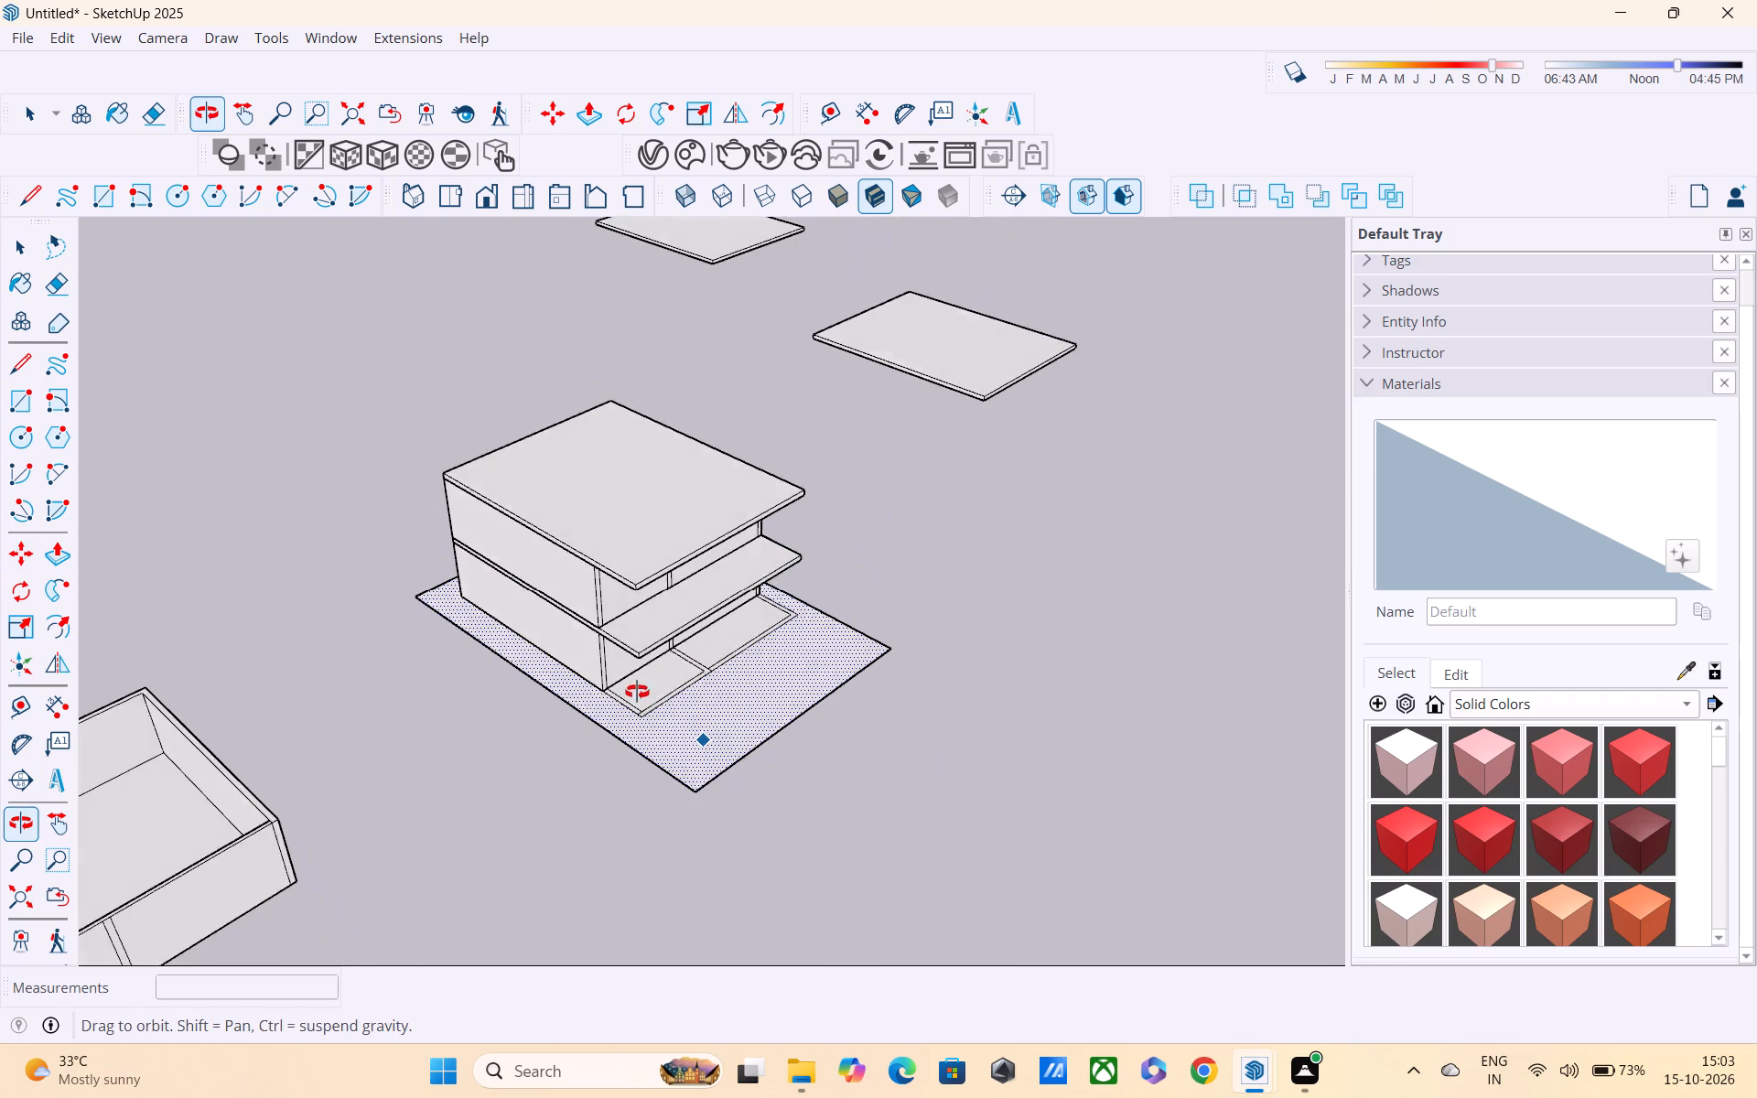
middle_click_drag(637, 692, 636, 691)
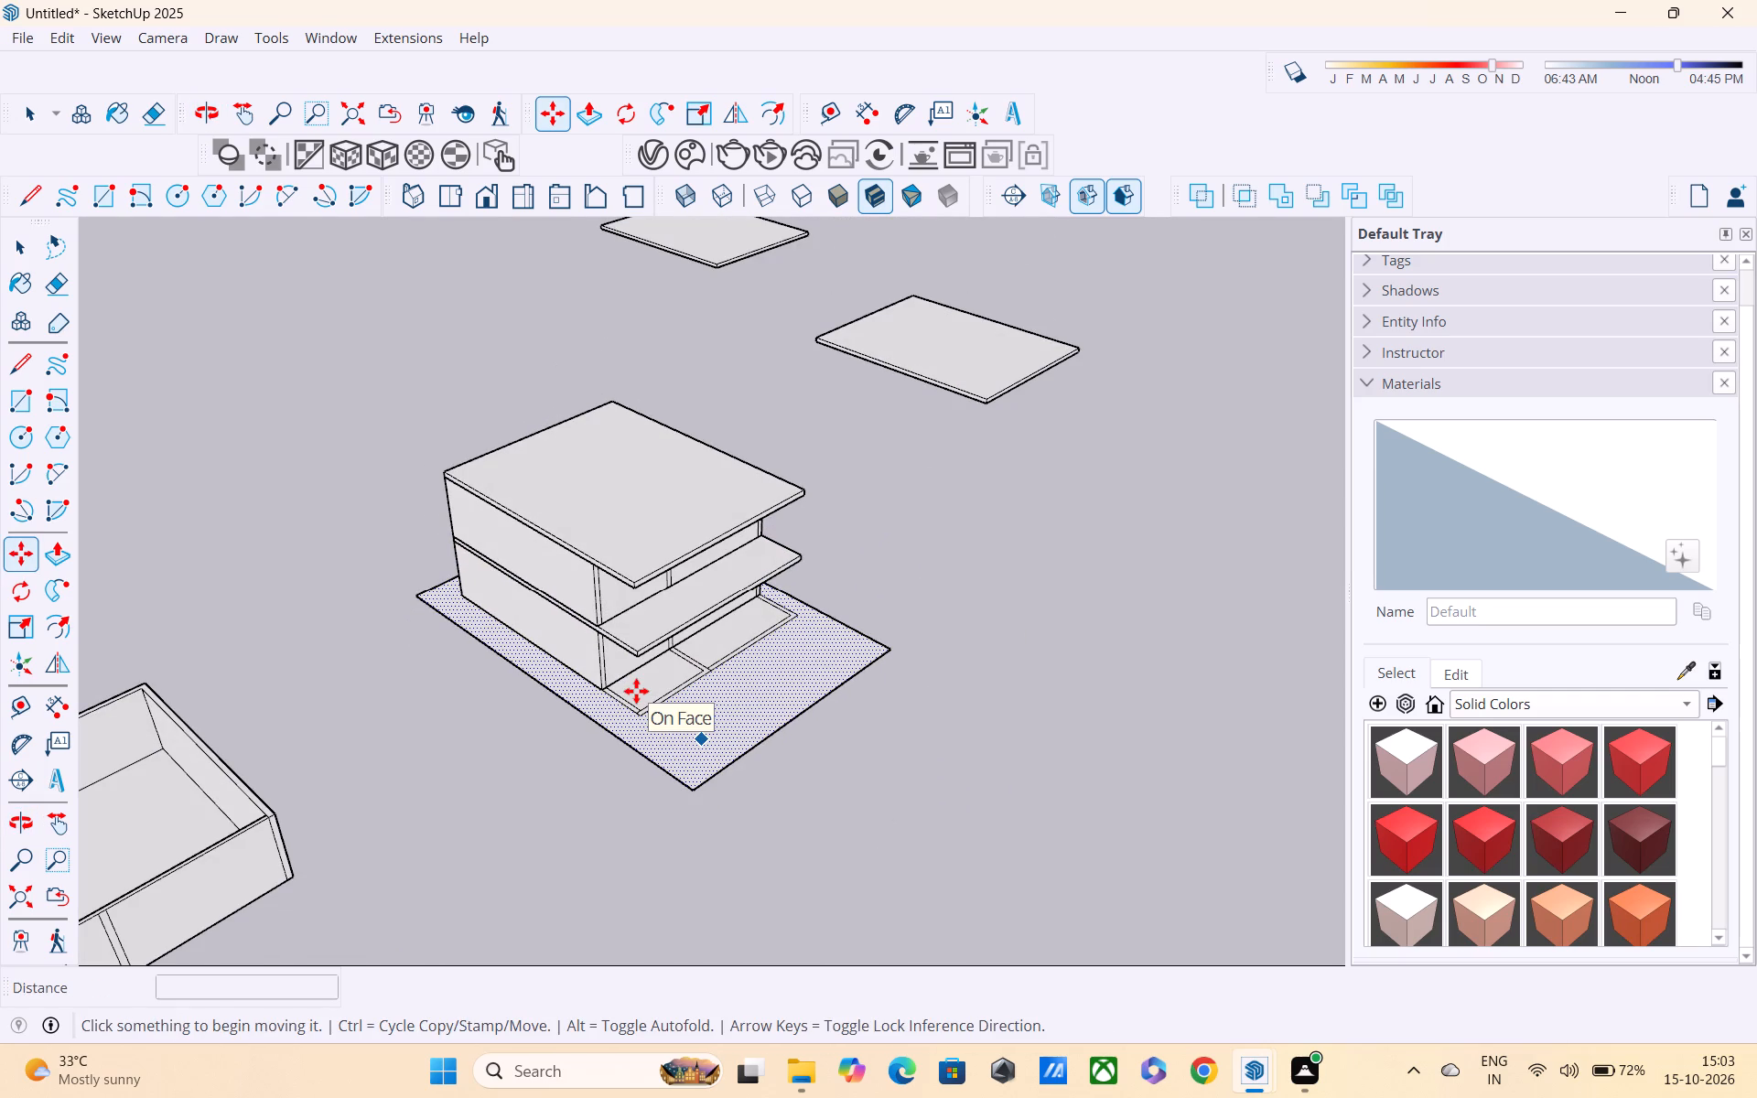
scroll(629, 675, "down", 3)
middle_click_drag(649, 679, 503, 520)
scroll(628, 617, "up", 1)
middle_click_drag(629, 602, 608, 528)
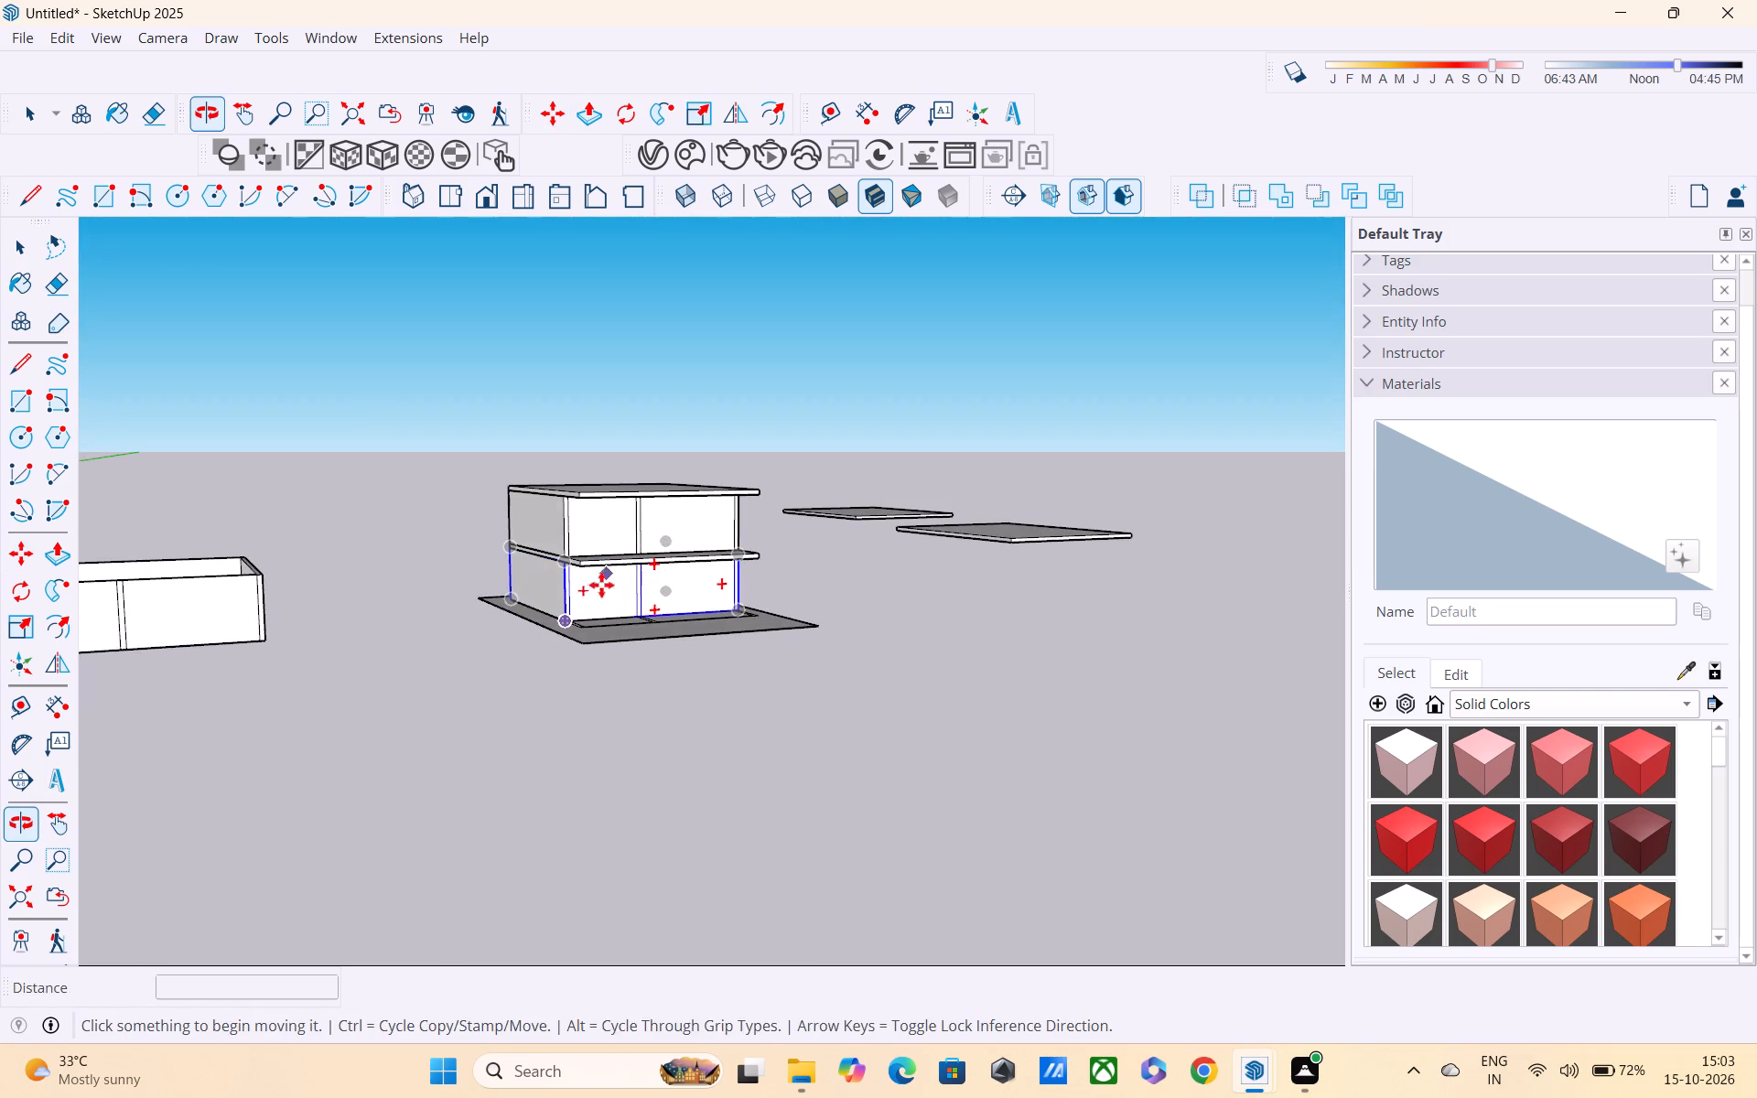
Move the set-aside wall group by its lower front corner onto the top of the two-storey building to form a third storey.
scroll(507, 625, "down", 3)
key("space")
key("space")
triple_click(162, 645)
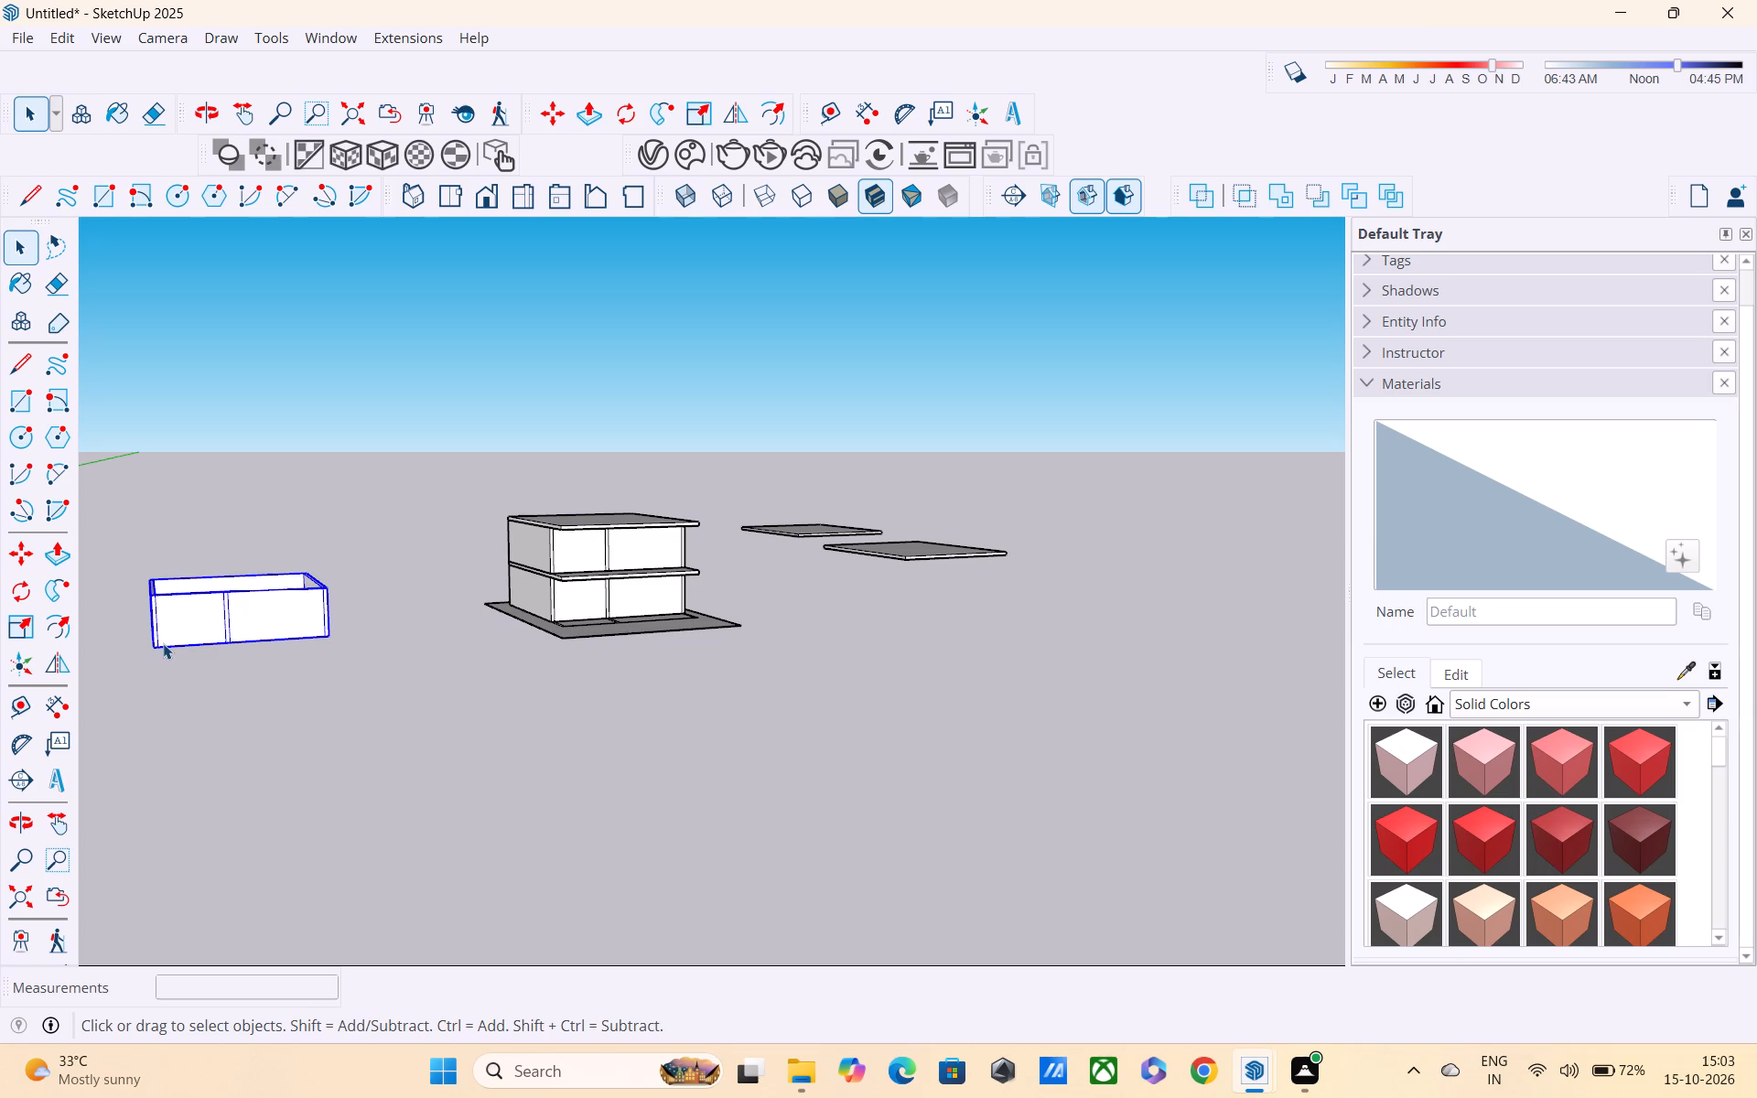
left_click(402, 452)
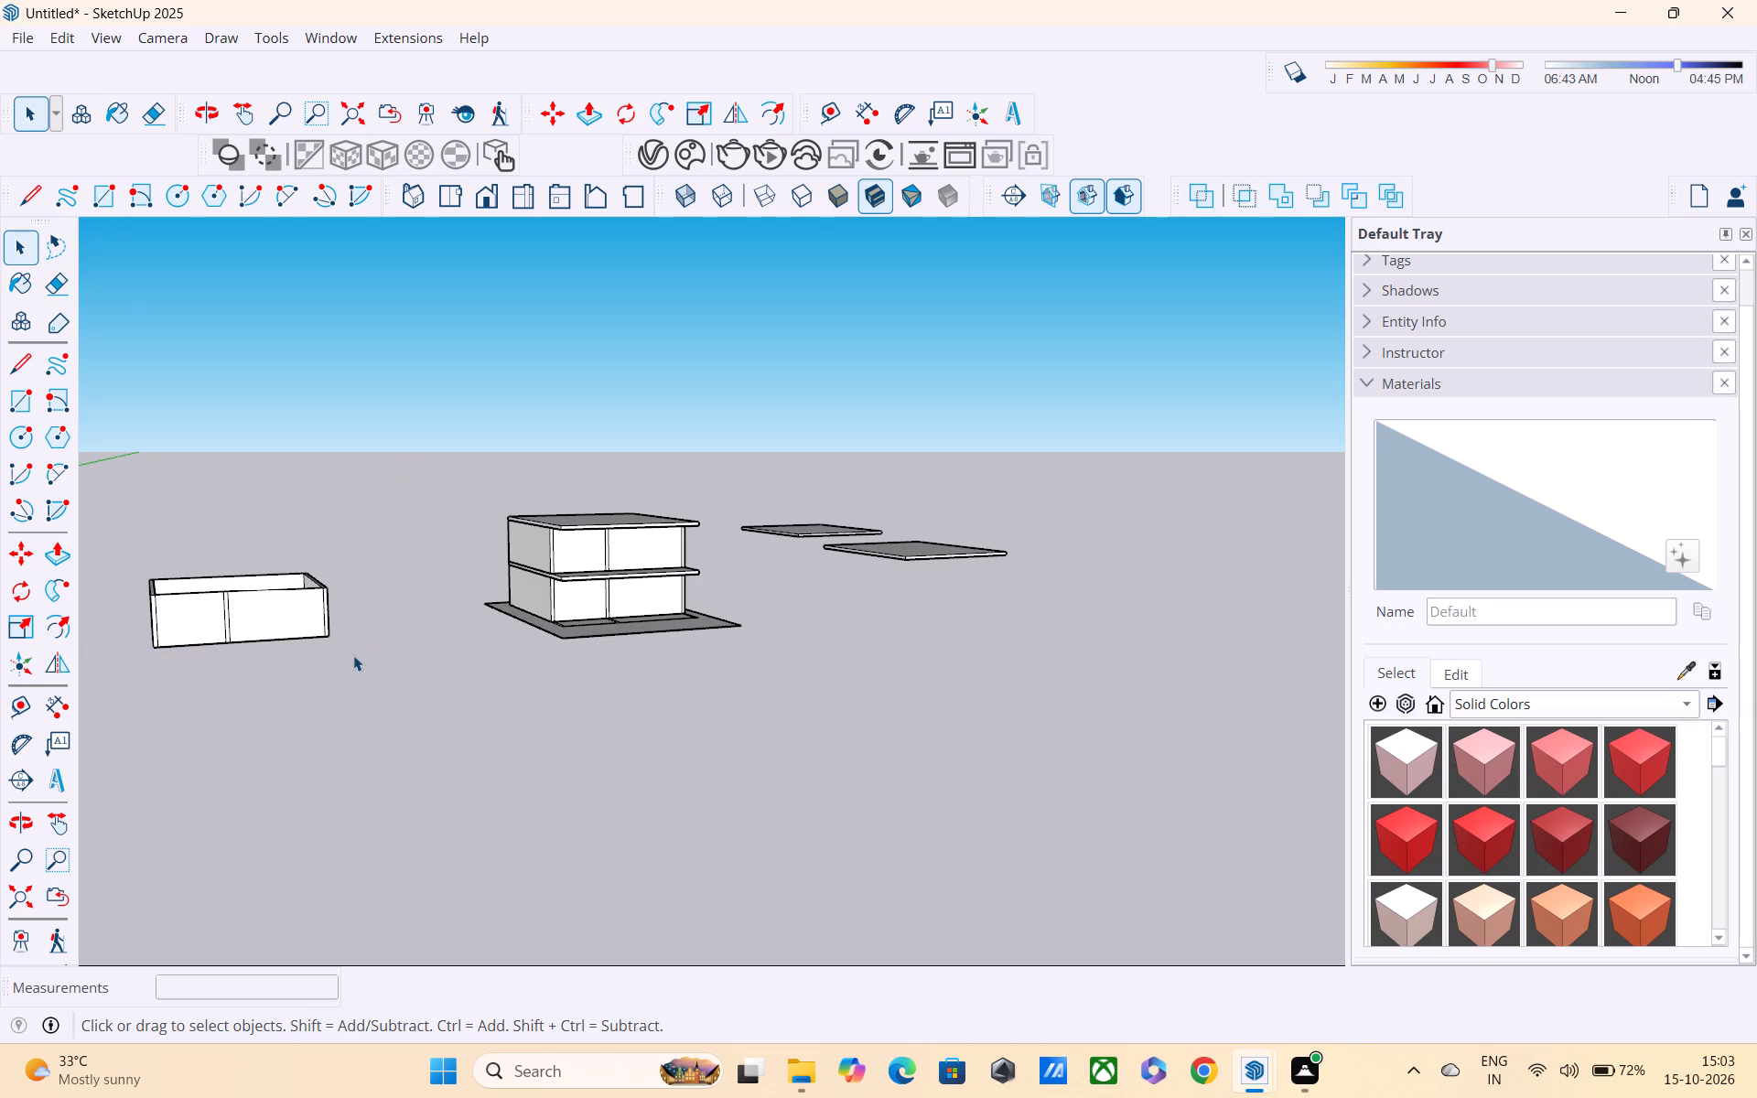
key("m")
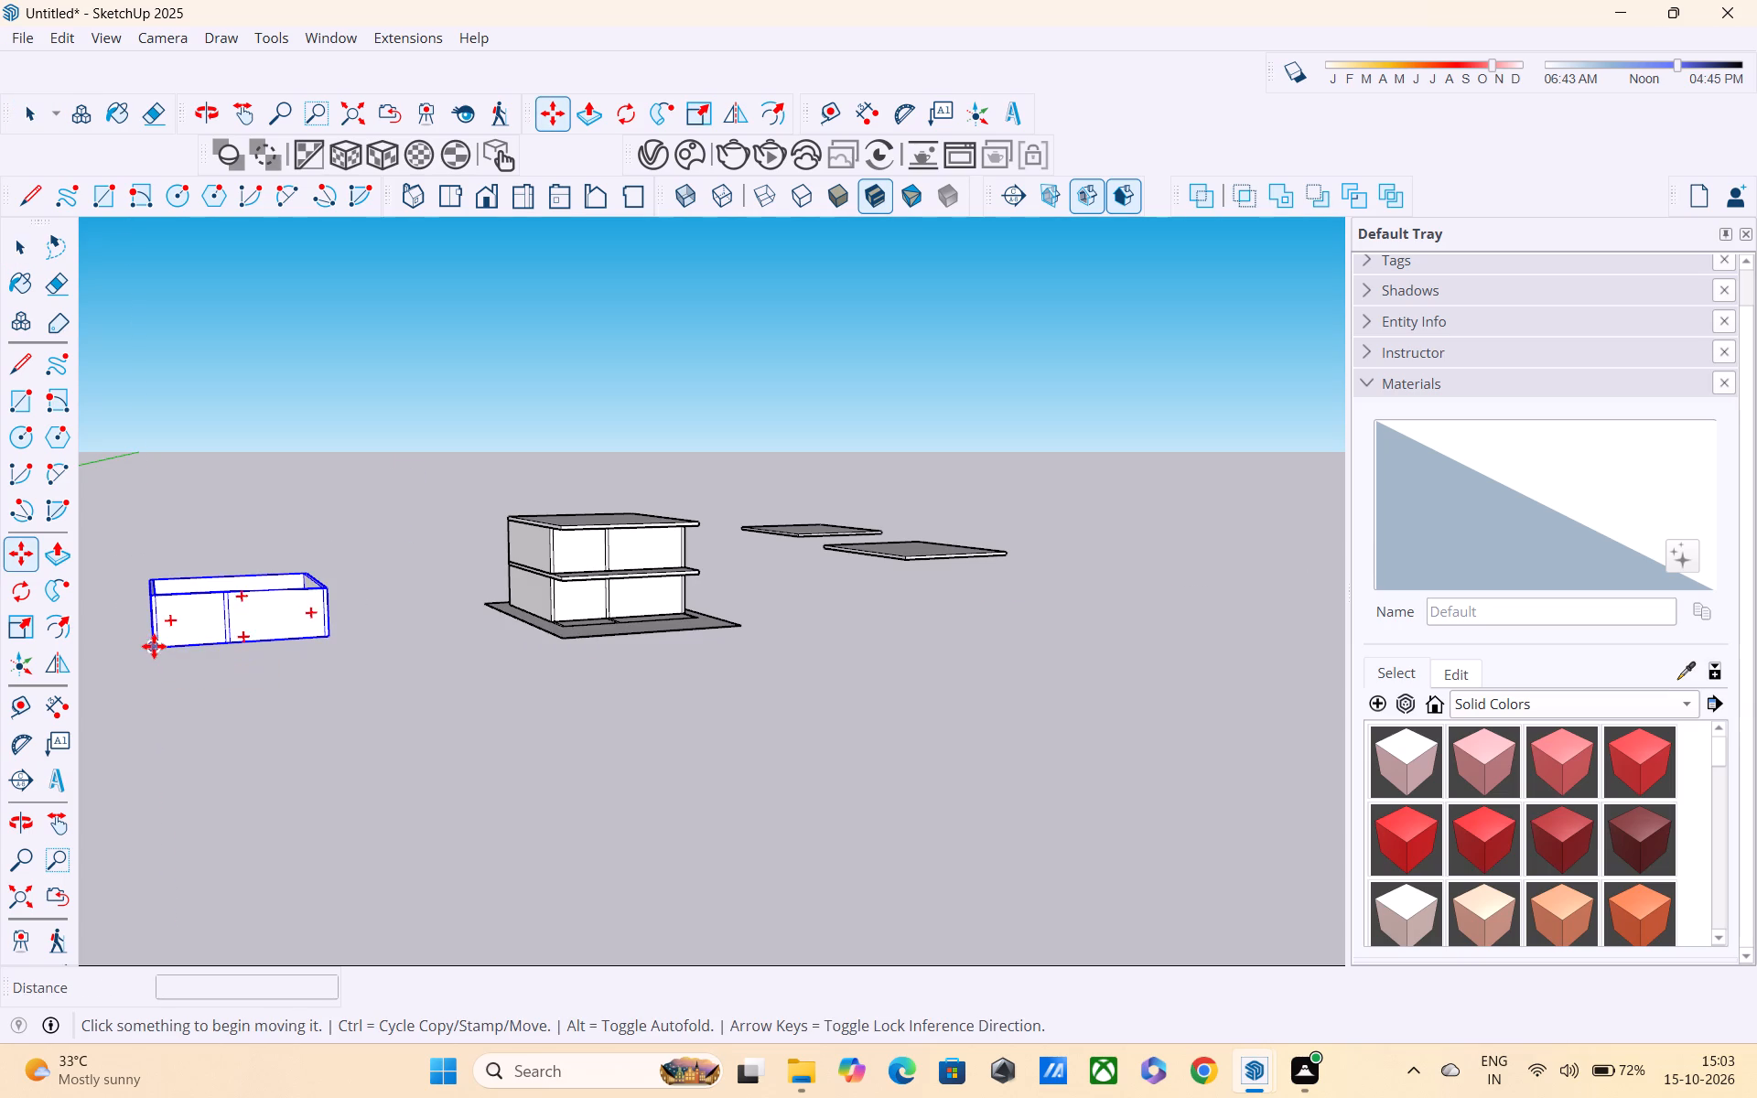
left_click(154, 646)
middle_click_drag(561, 533, 748, 632)
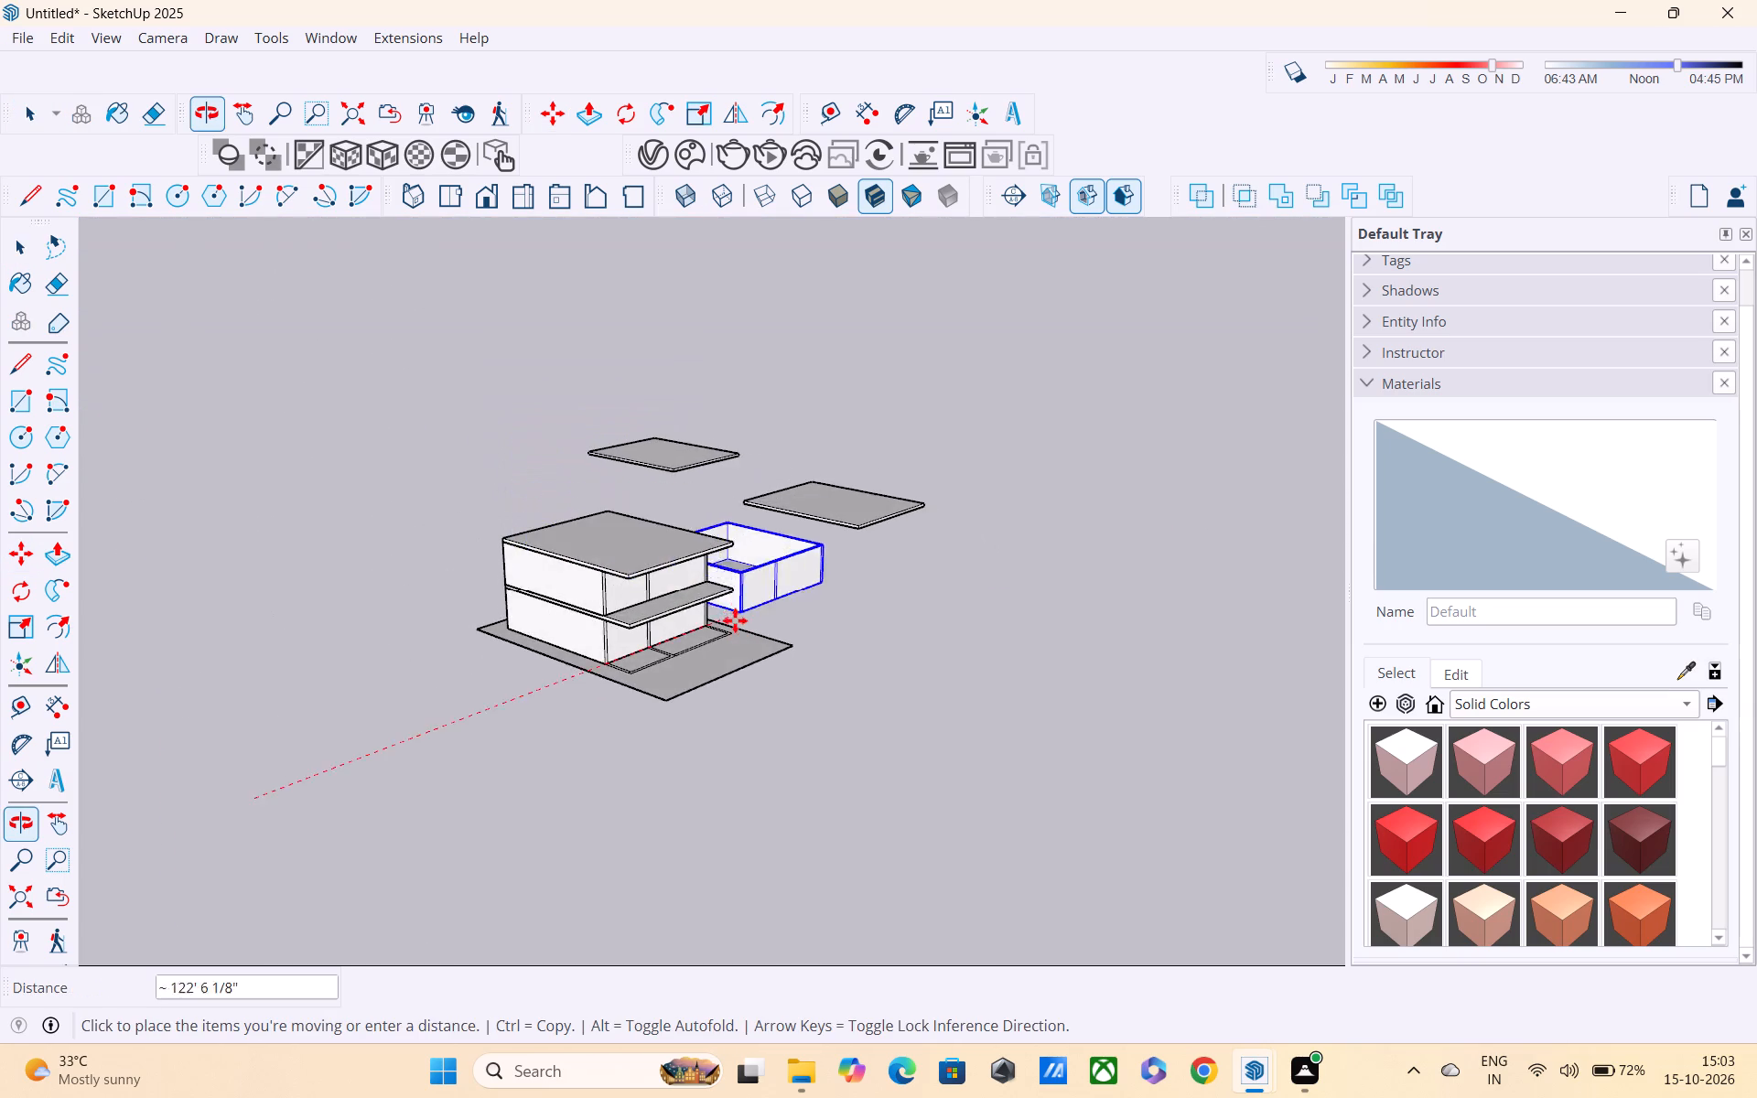
scroll(649, 596, "up", 5)
middle_click_drag(580, 555, 735, 612)
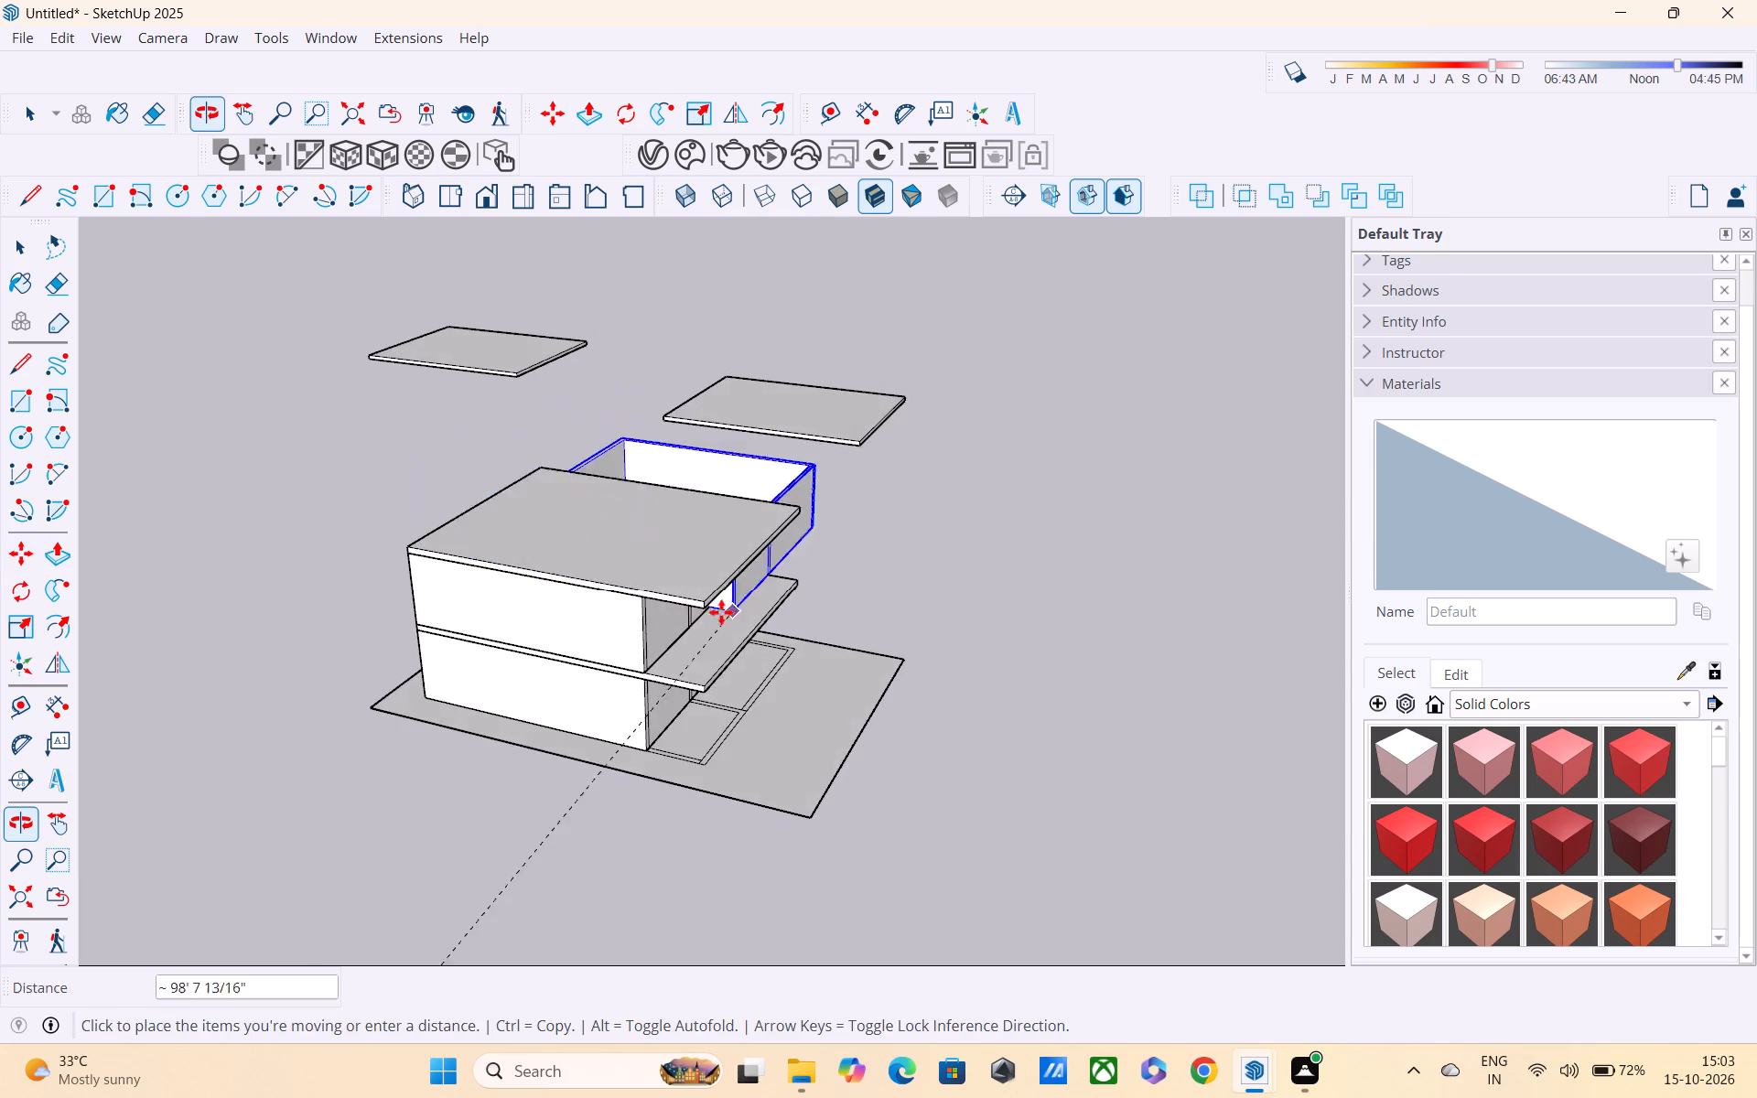
scroll(683, 613, "up", 4)
left_click(636, 608)
Shift the third-storey walls by their lower front corner about 2' 4" onto the top edge of the slab below.
scroll(689, 571, "down", 1)
middle_click_drag(681, 576, 489, 598)
scroll(489, 598, "up", 1)
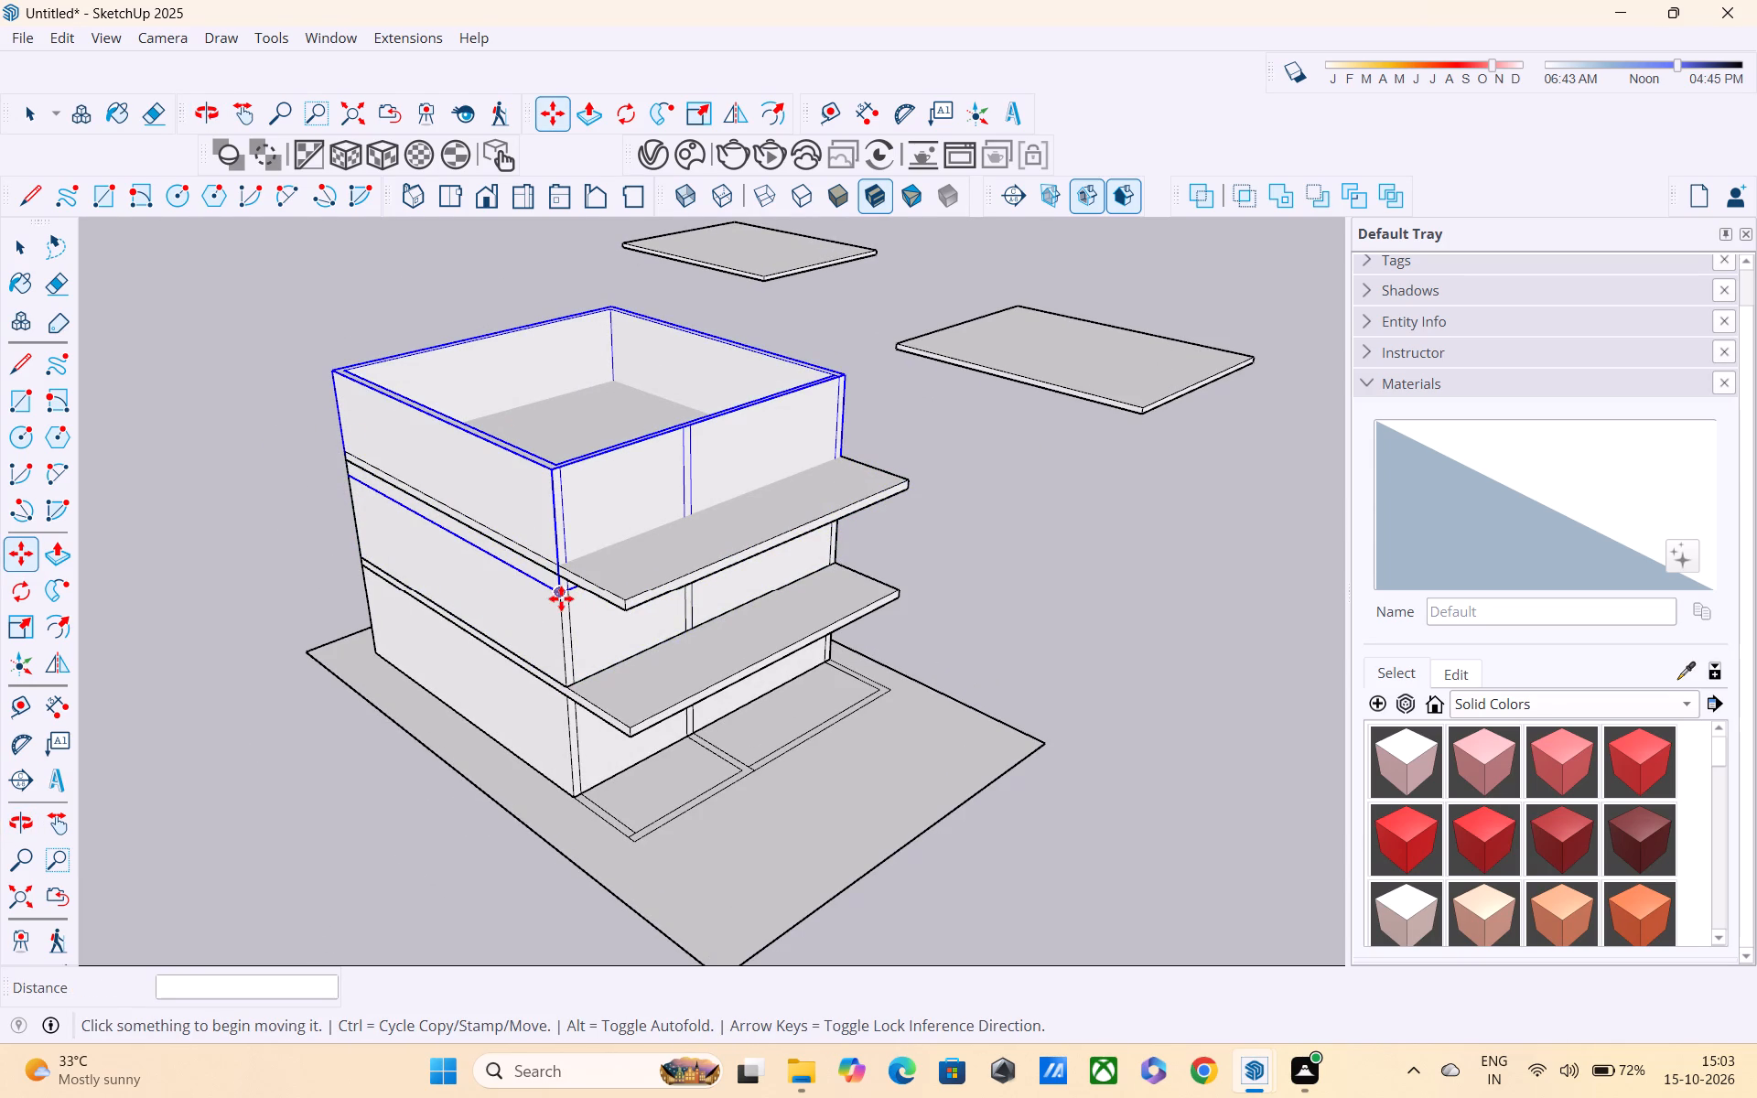
left_click(560, 592)
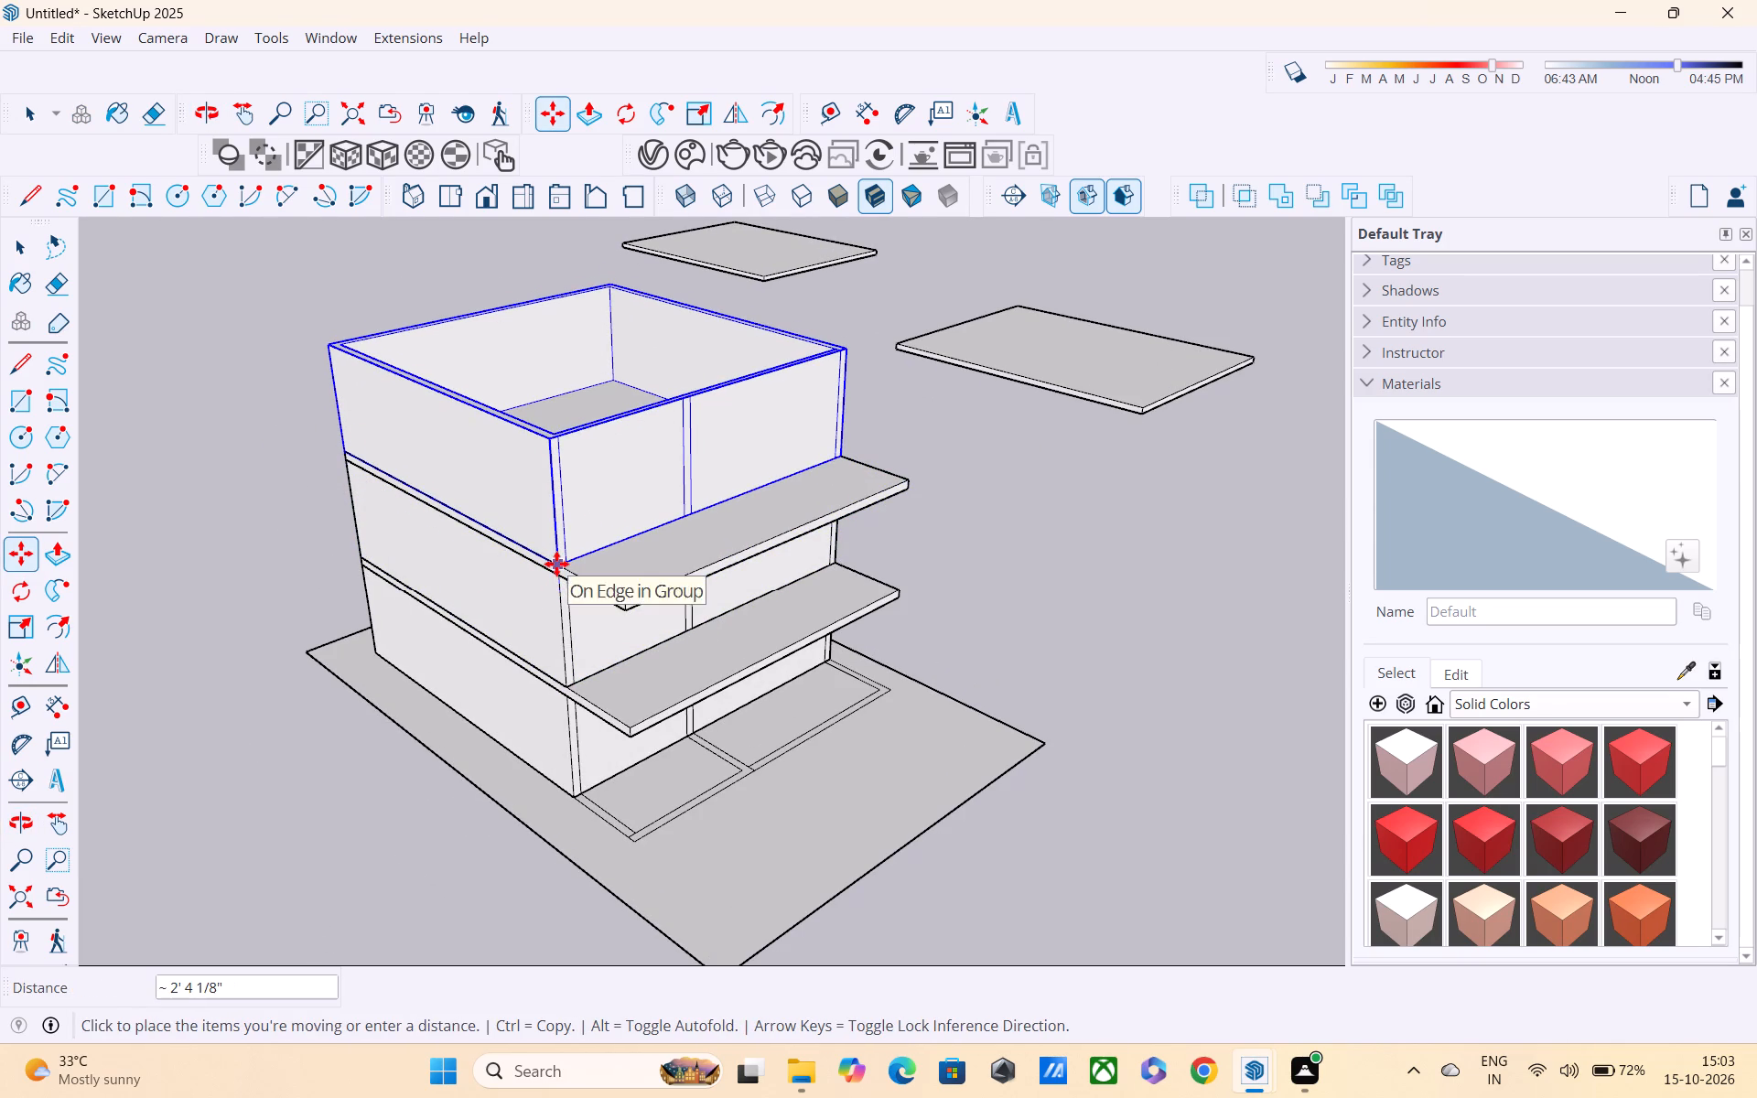
left_click(556, 564)
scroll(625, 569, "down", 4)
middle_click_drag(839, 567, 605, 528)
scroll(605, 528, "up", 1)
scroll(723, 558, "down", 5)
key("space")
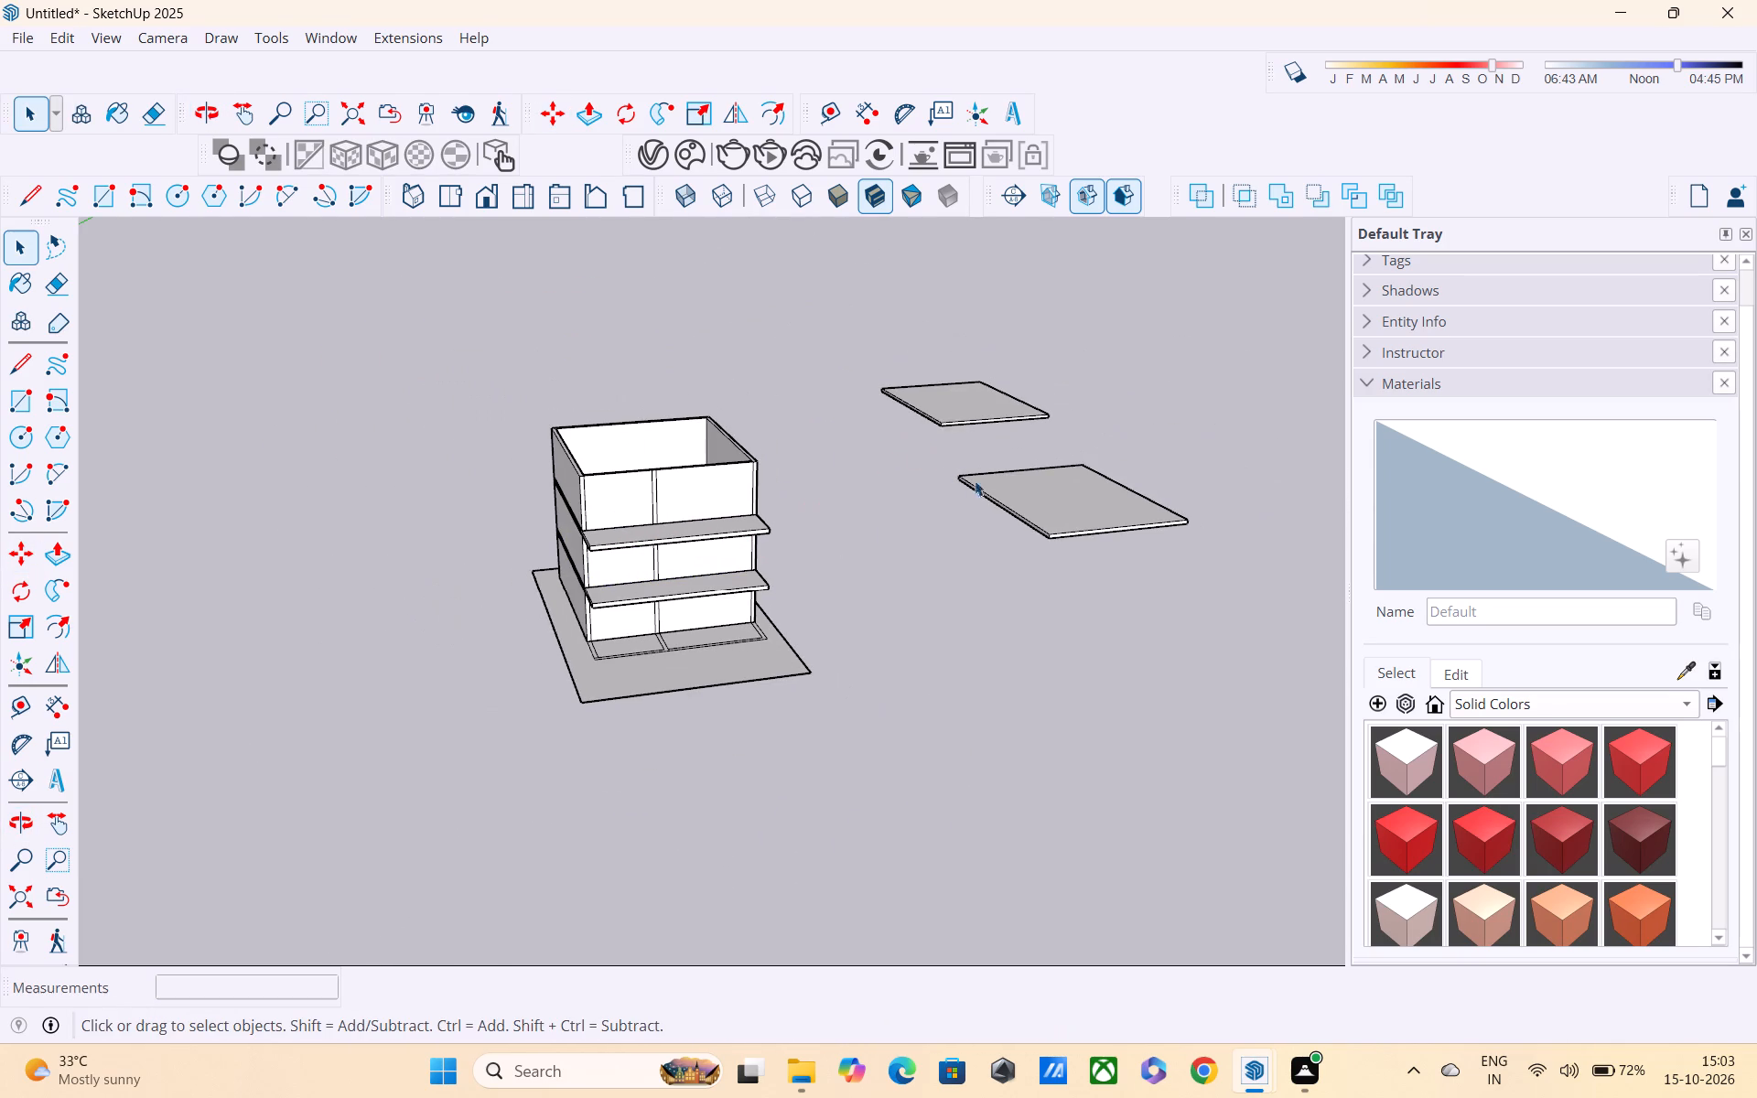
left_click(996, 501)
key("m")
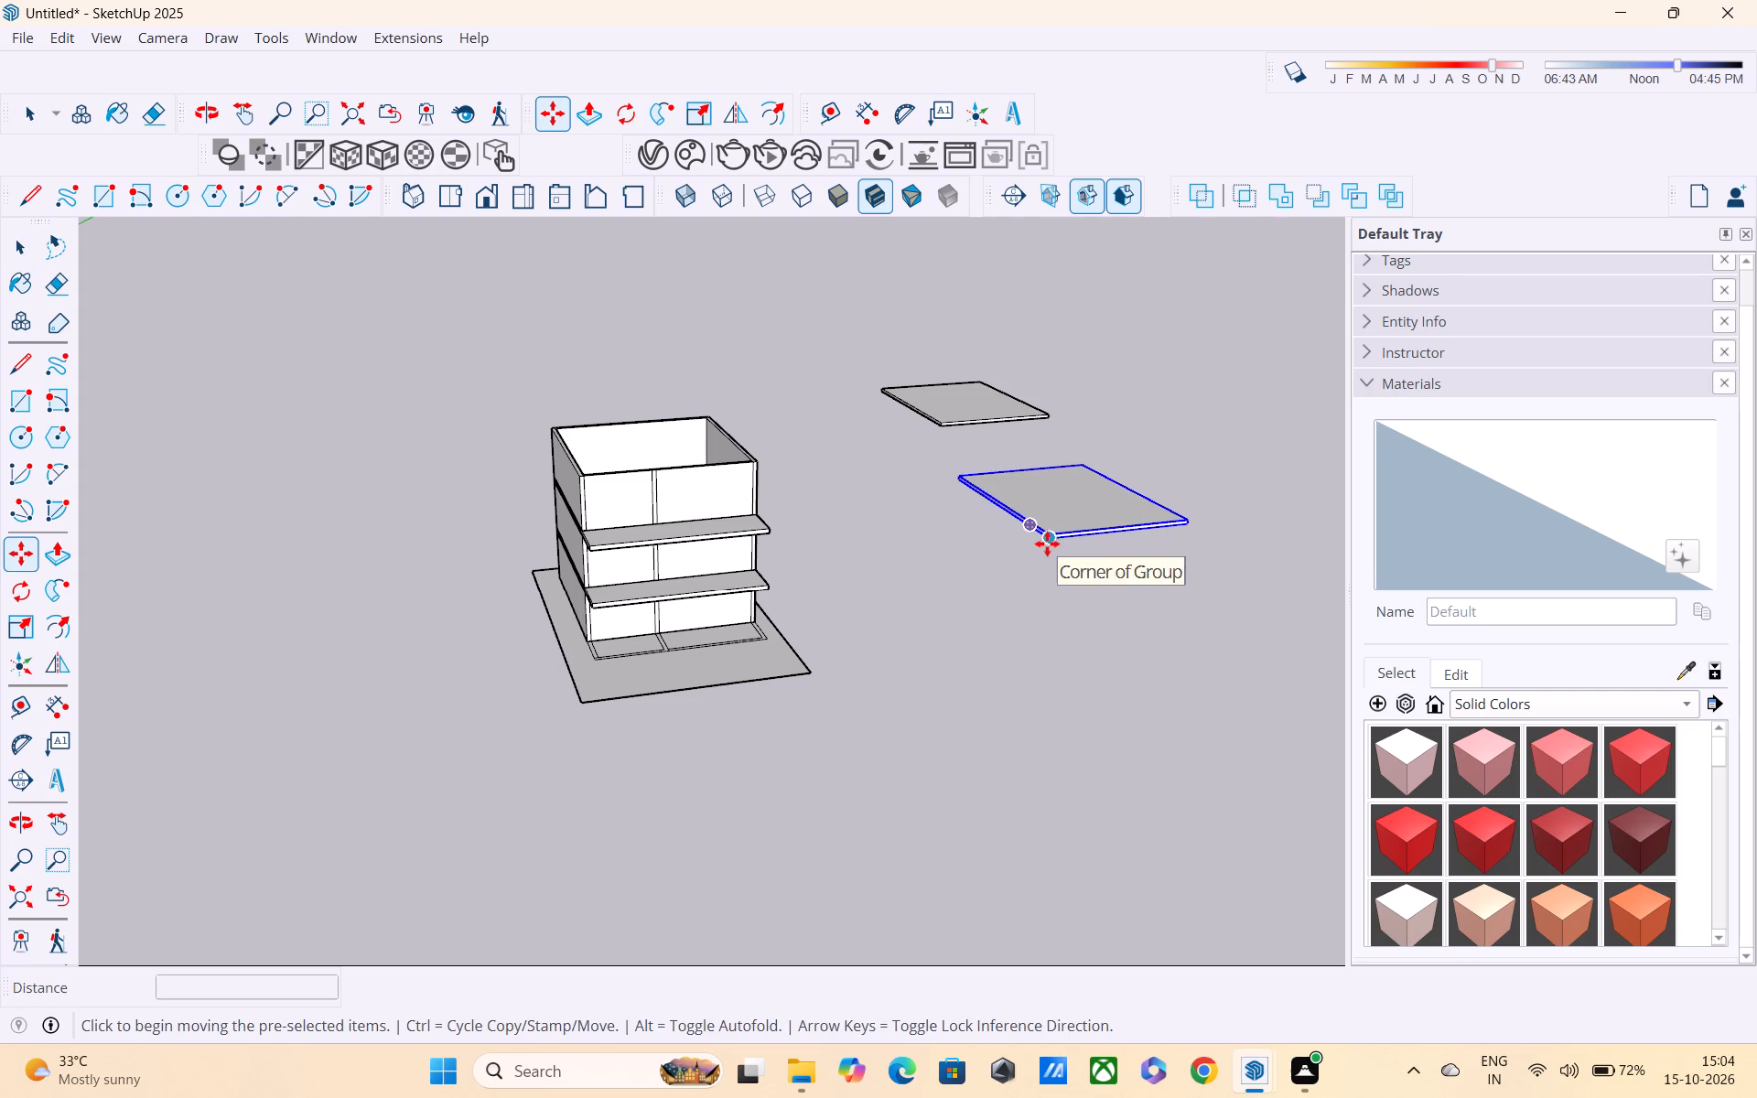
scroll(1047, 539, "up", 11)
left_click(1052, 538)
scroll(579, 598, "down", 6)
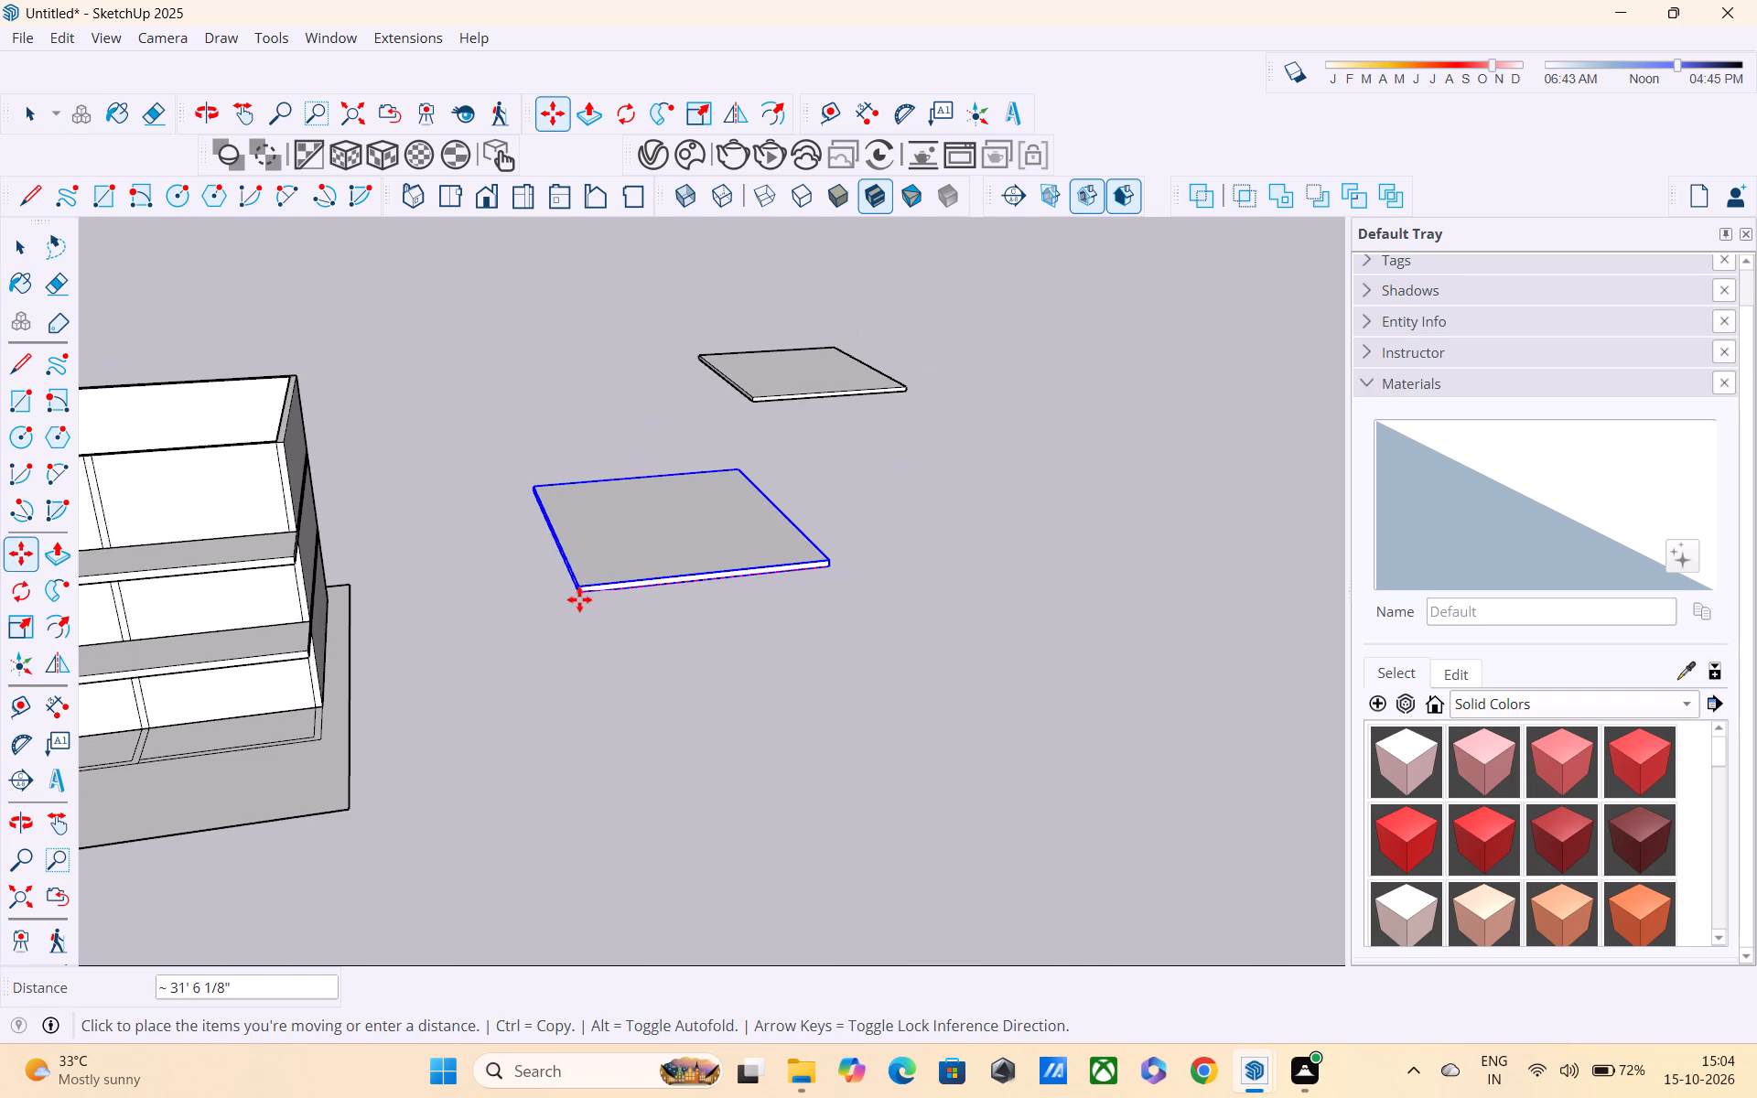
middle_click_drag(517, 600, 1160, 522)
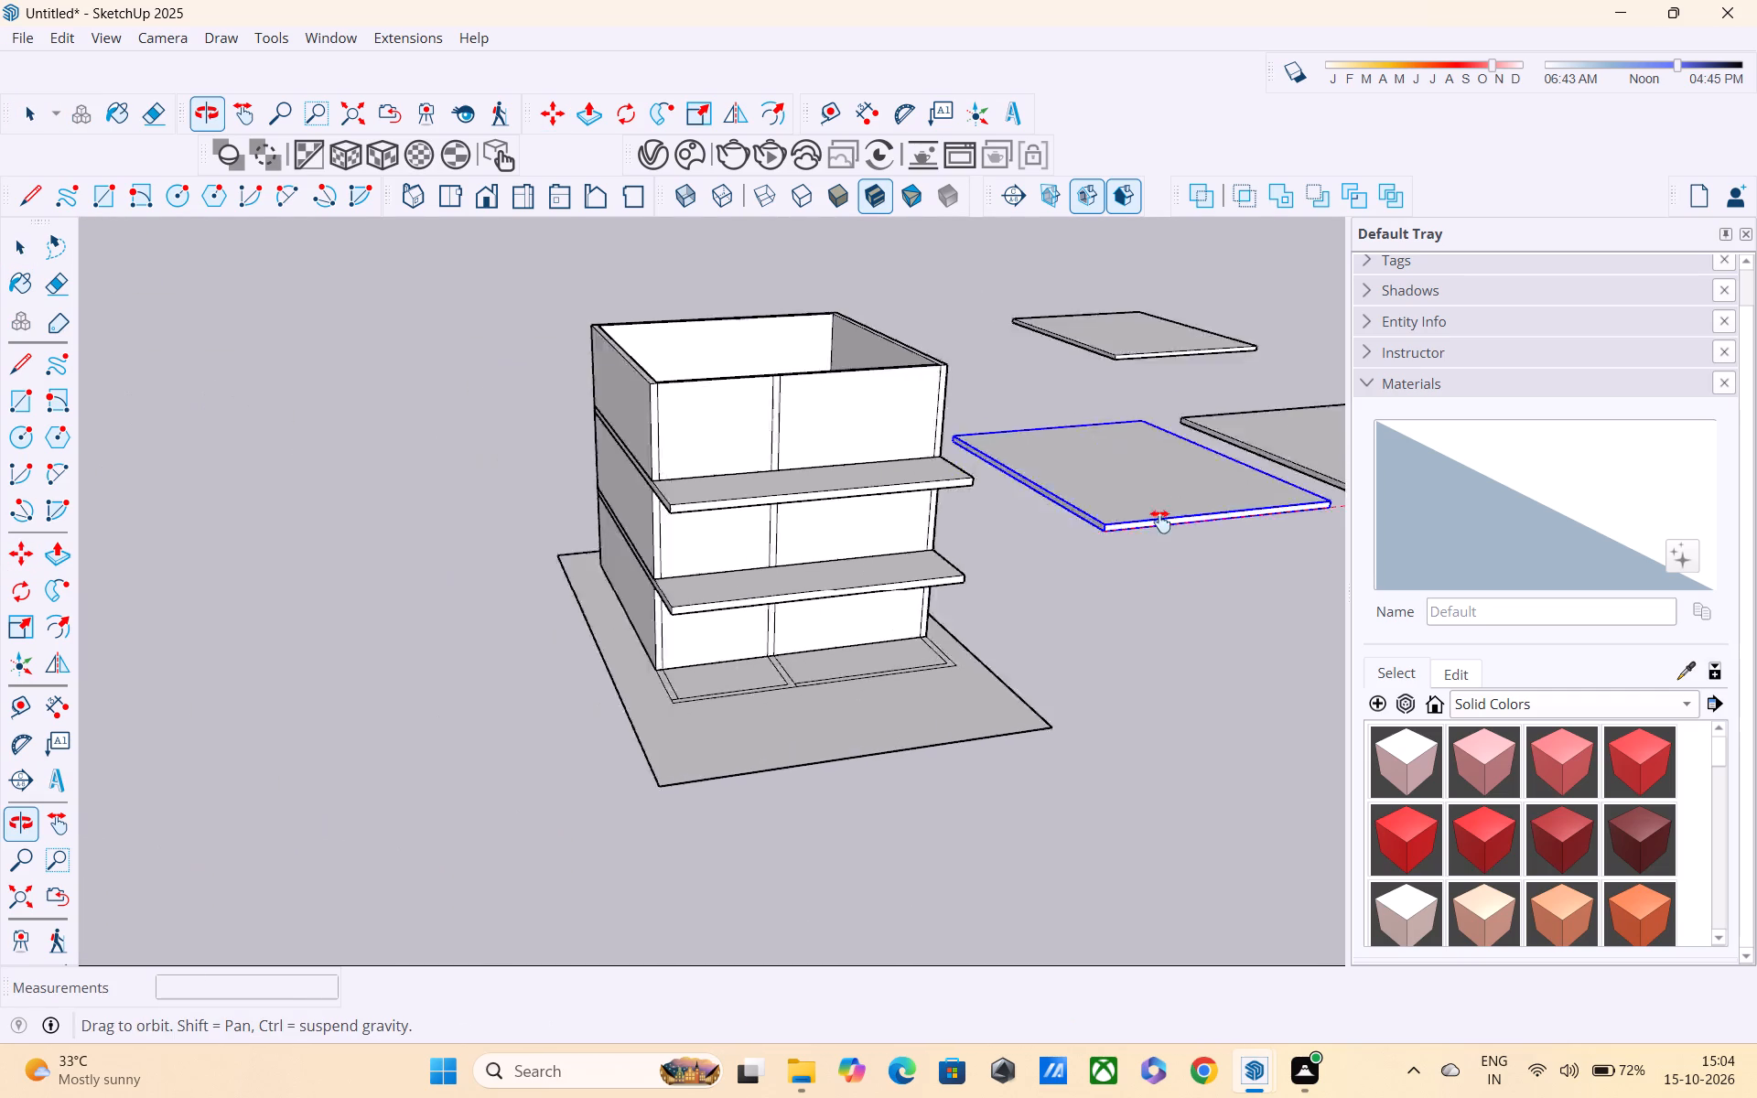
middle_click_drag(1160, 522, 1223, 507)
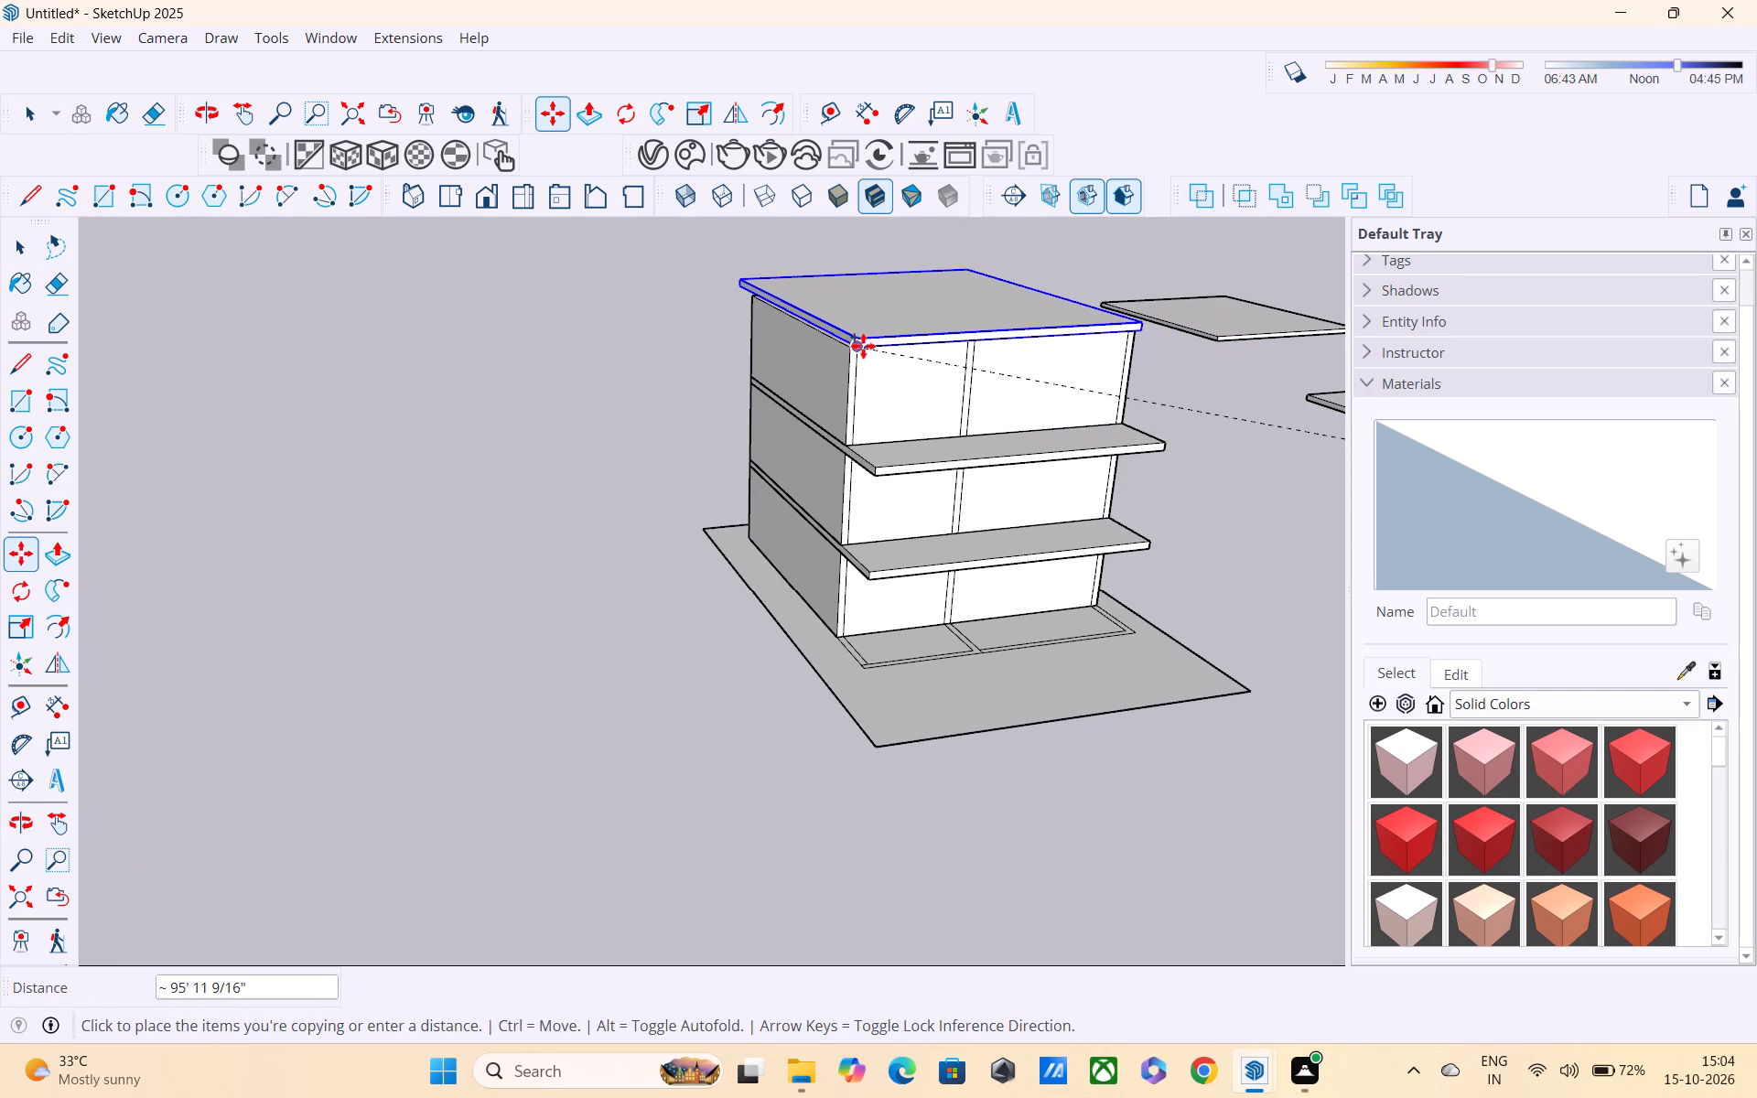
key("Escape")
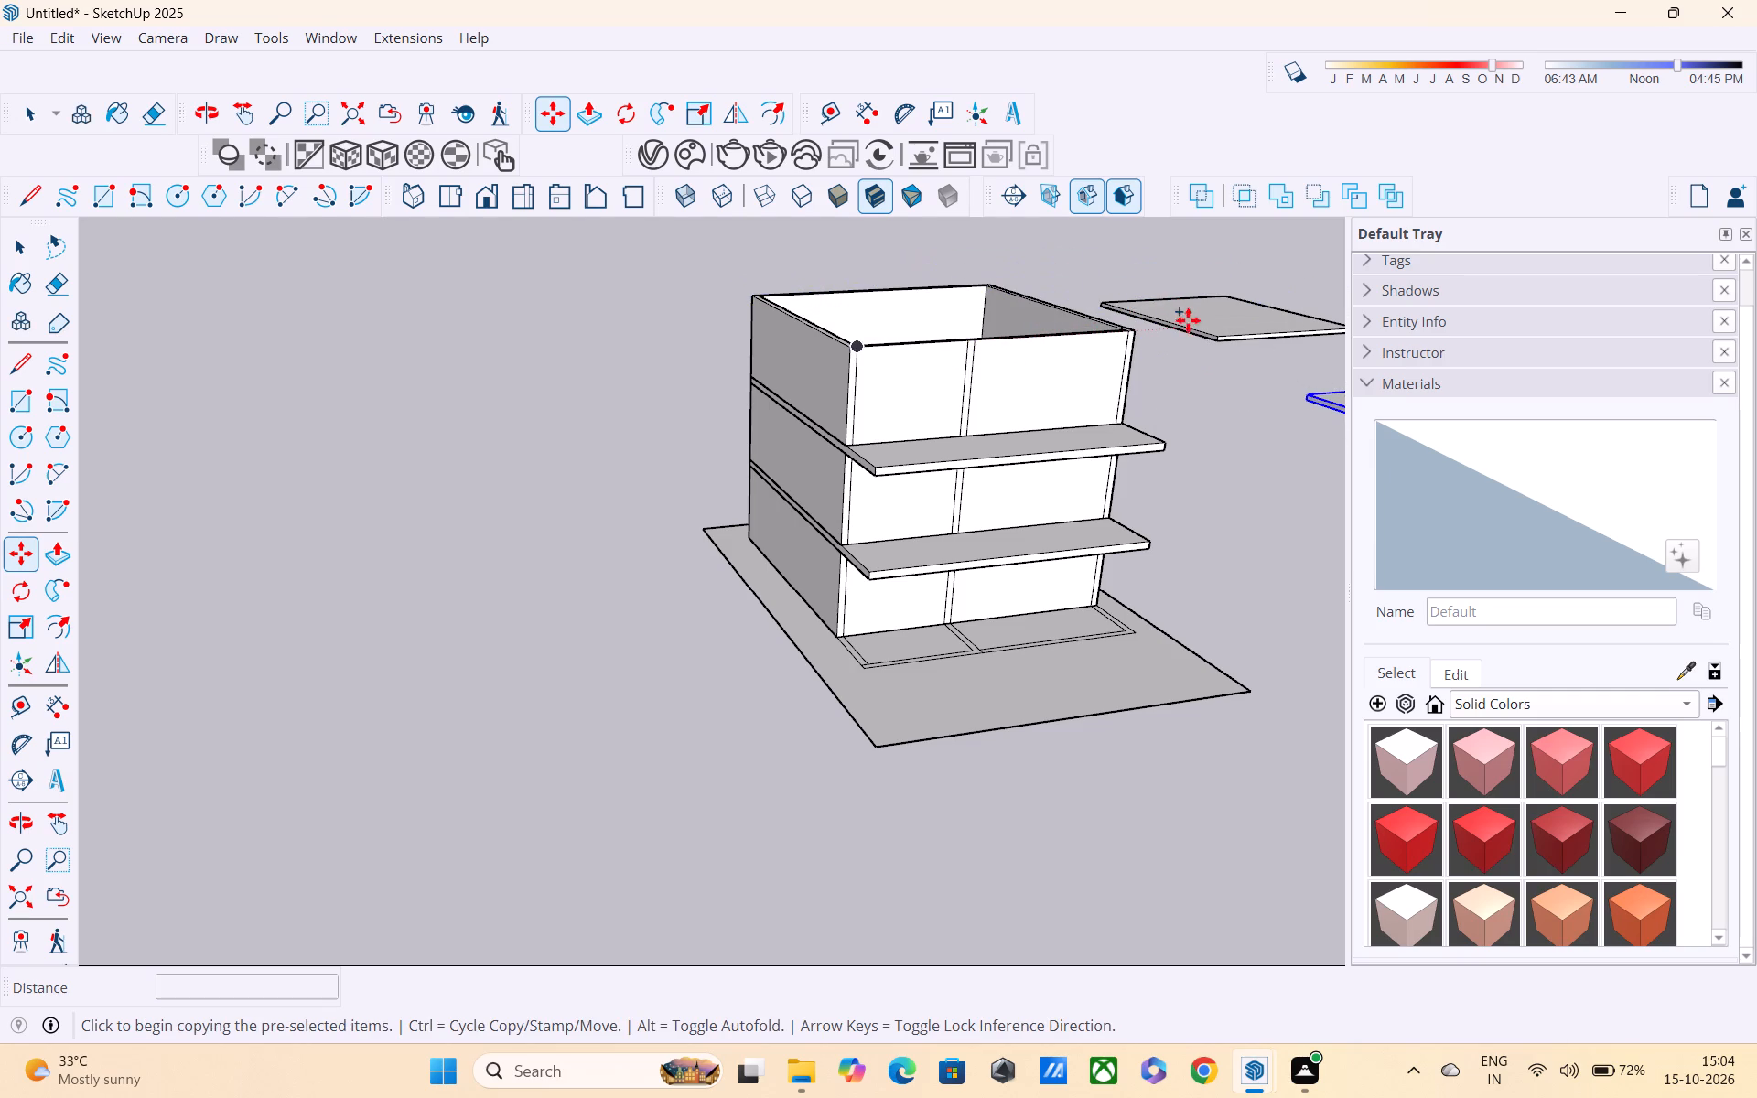
Copy the third-storey wall group by its lower front corner along the red axis, about 60' away beside the building.
key("space")
left_click(893, 416)
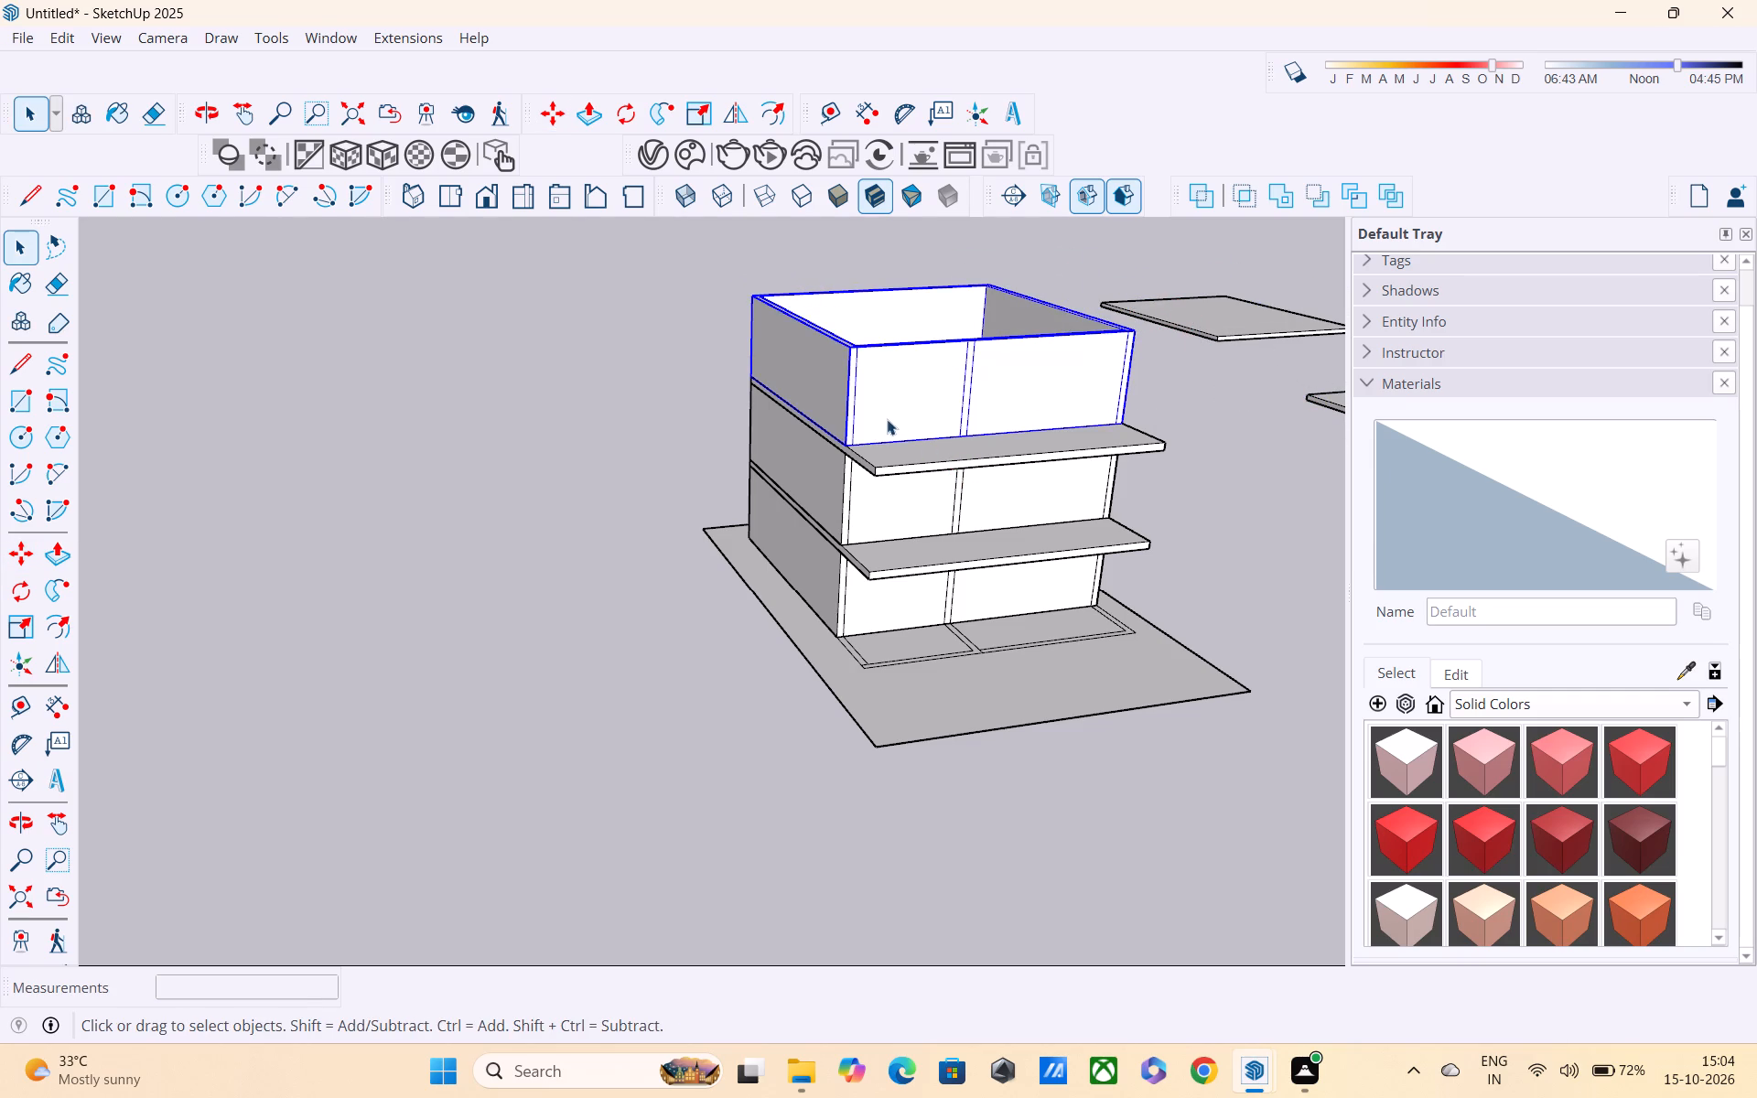
key("m")
left_click(848, 446)
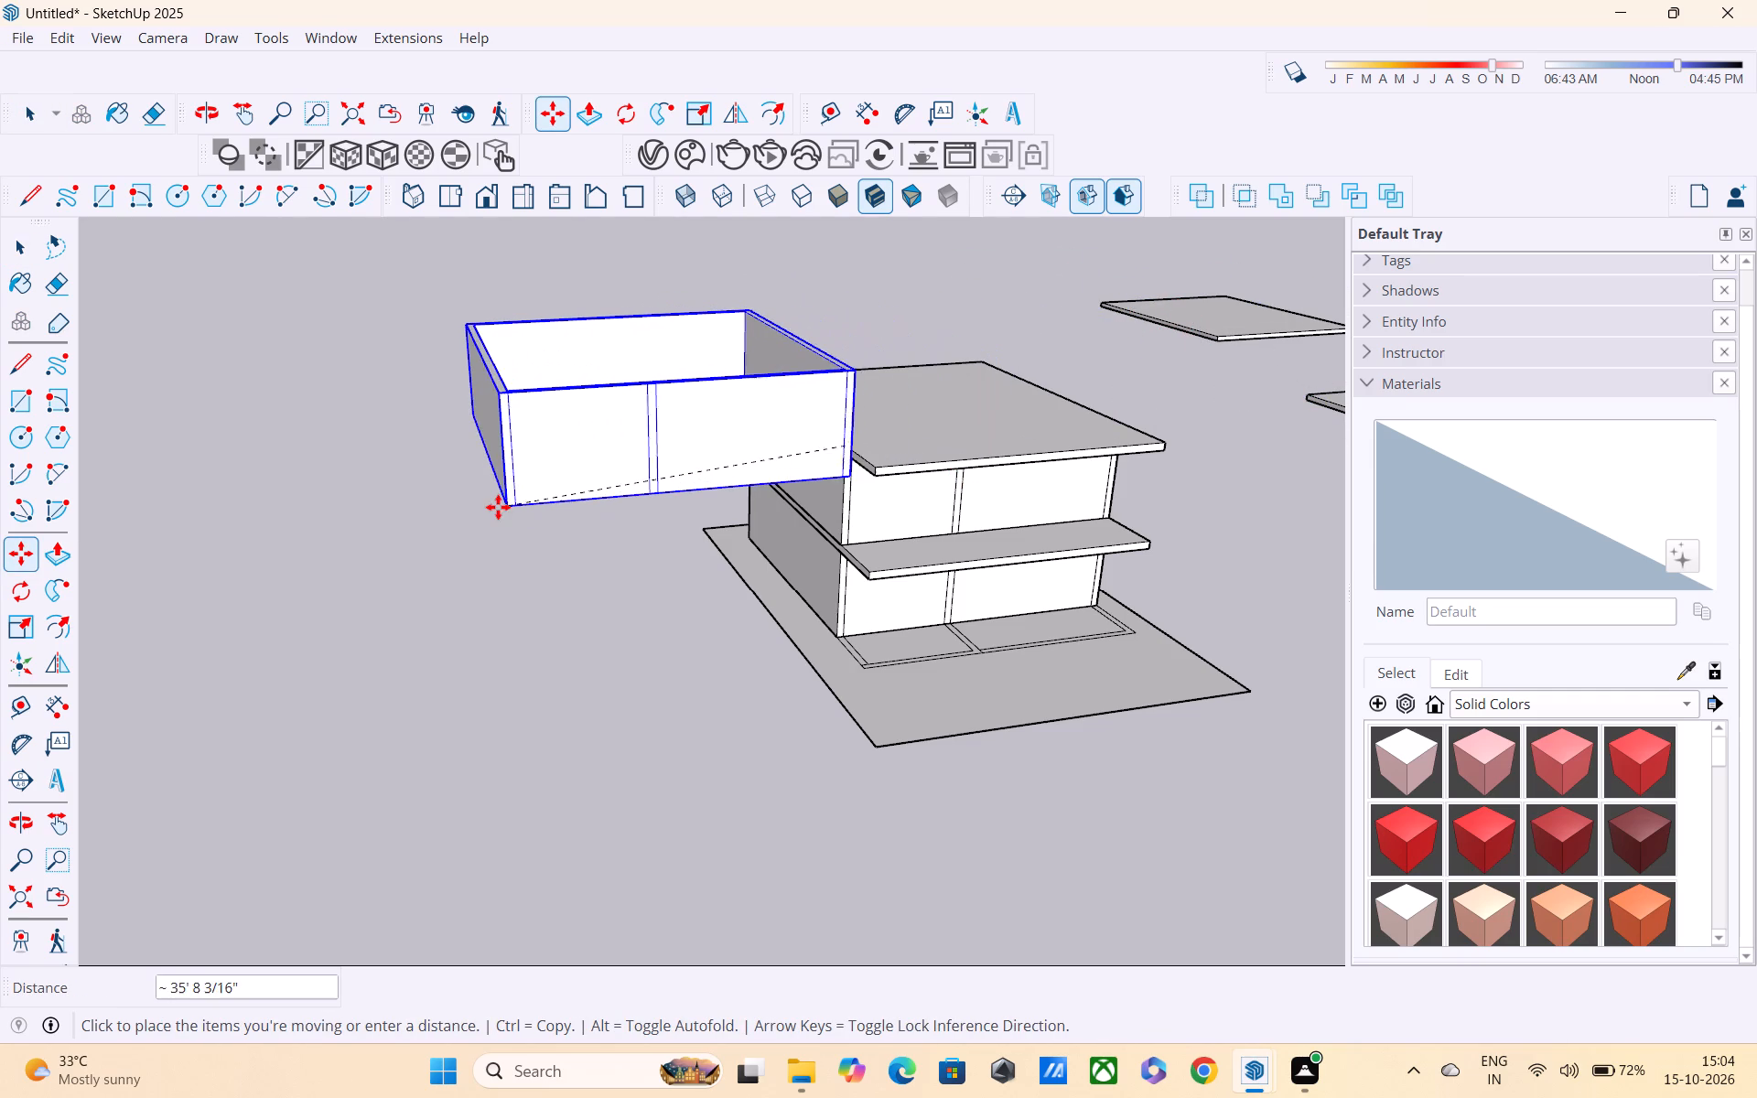
left_click(192, 501)
Nudge the third-storey walls by their lower front corner about 1 1/4" to the endpoint on the slab beneath.
middle_click_drag(722, 528, 314, 651)
scroll(1024, 594, "up", 4)
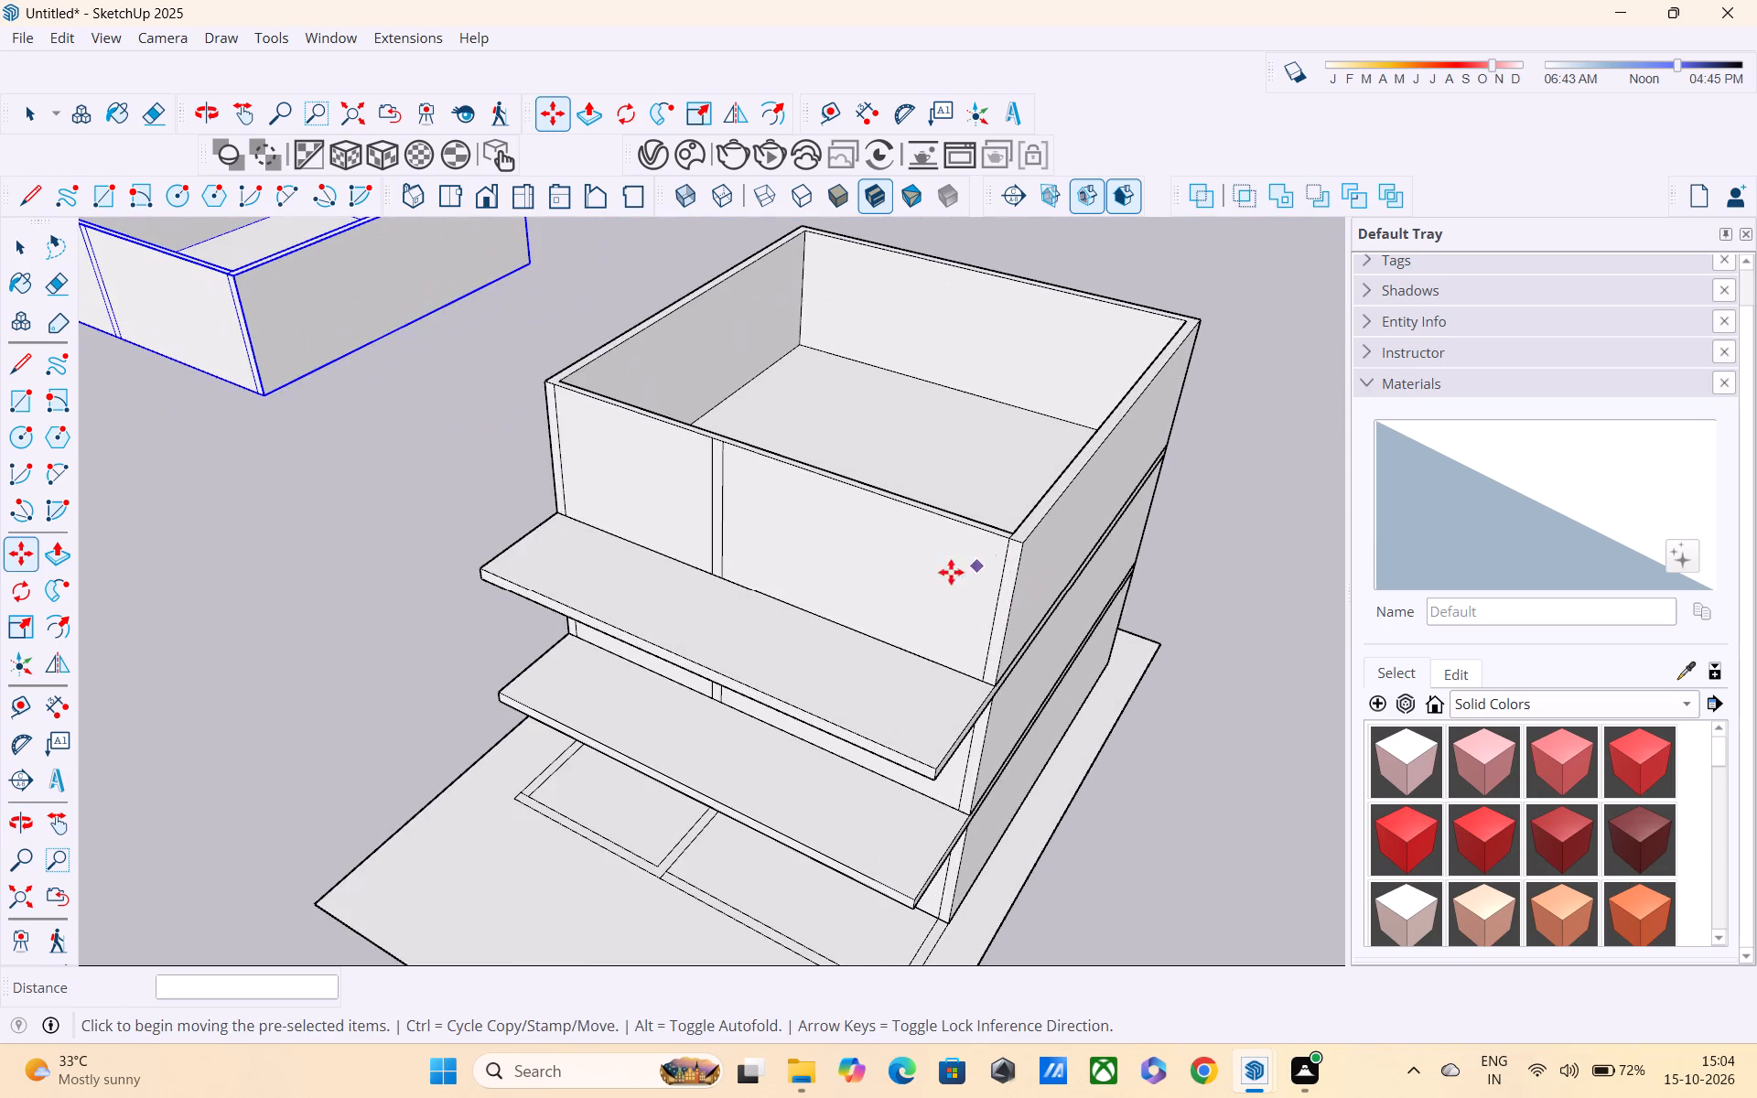
middle_click_drag(889, 587, 1307, 563)
scroll(1307, 563, "up", 1)
middle_click_drag(627, 586, 753, 582)
left_click(660, 518)
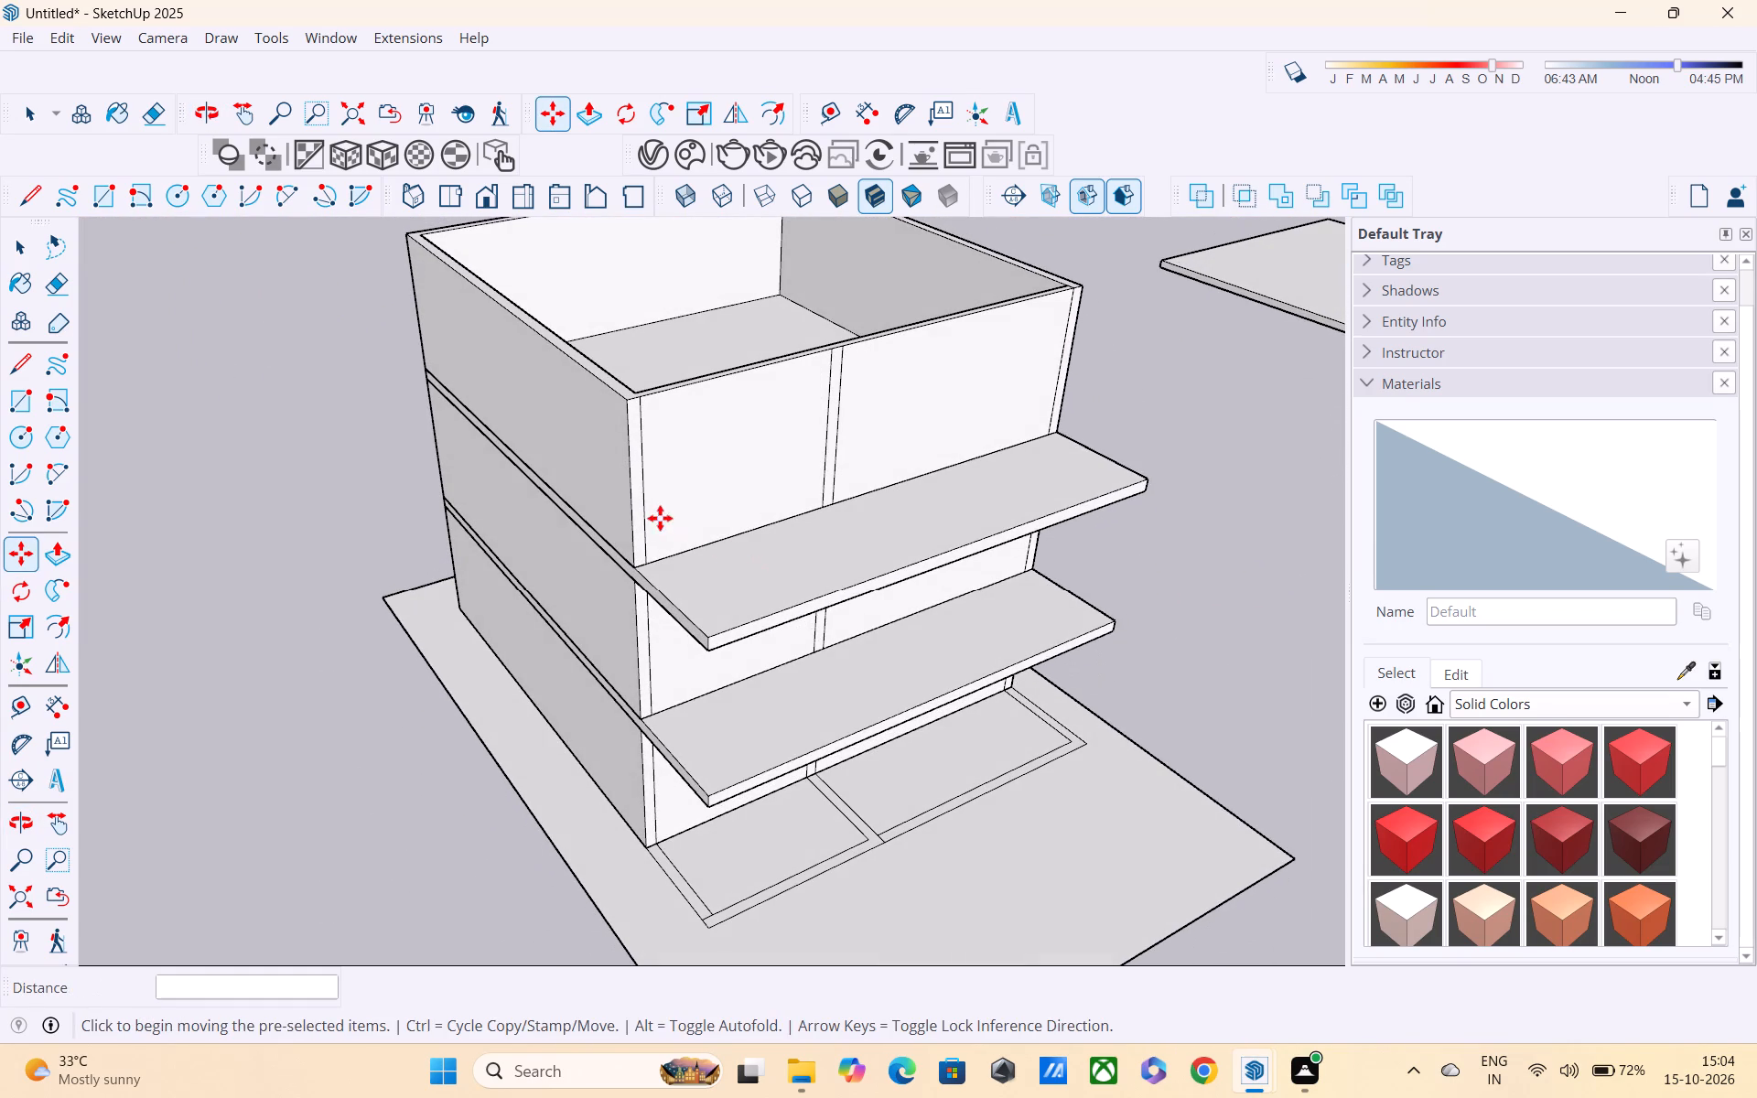
key("space")
left_click(631, 529)
key("m")
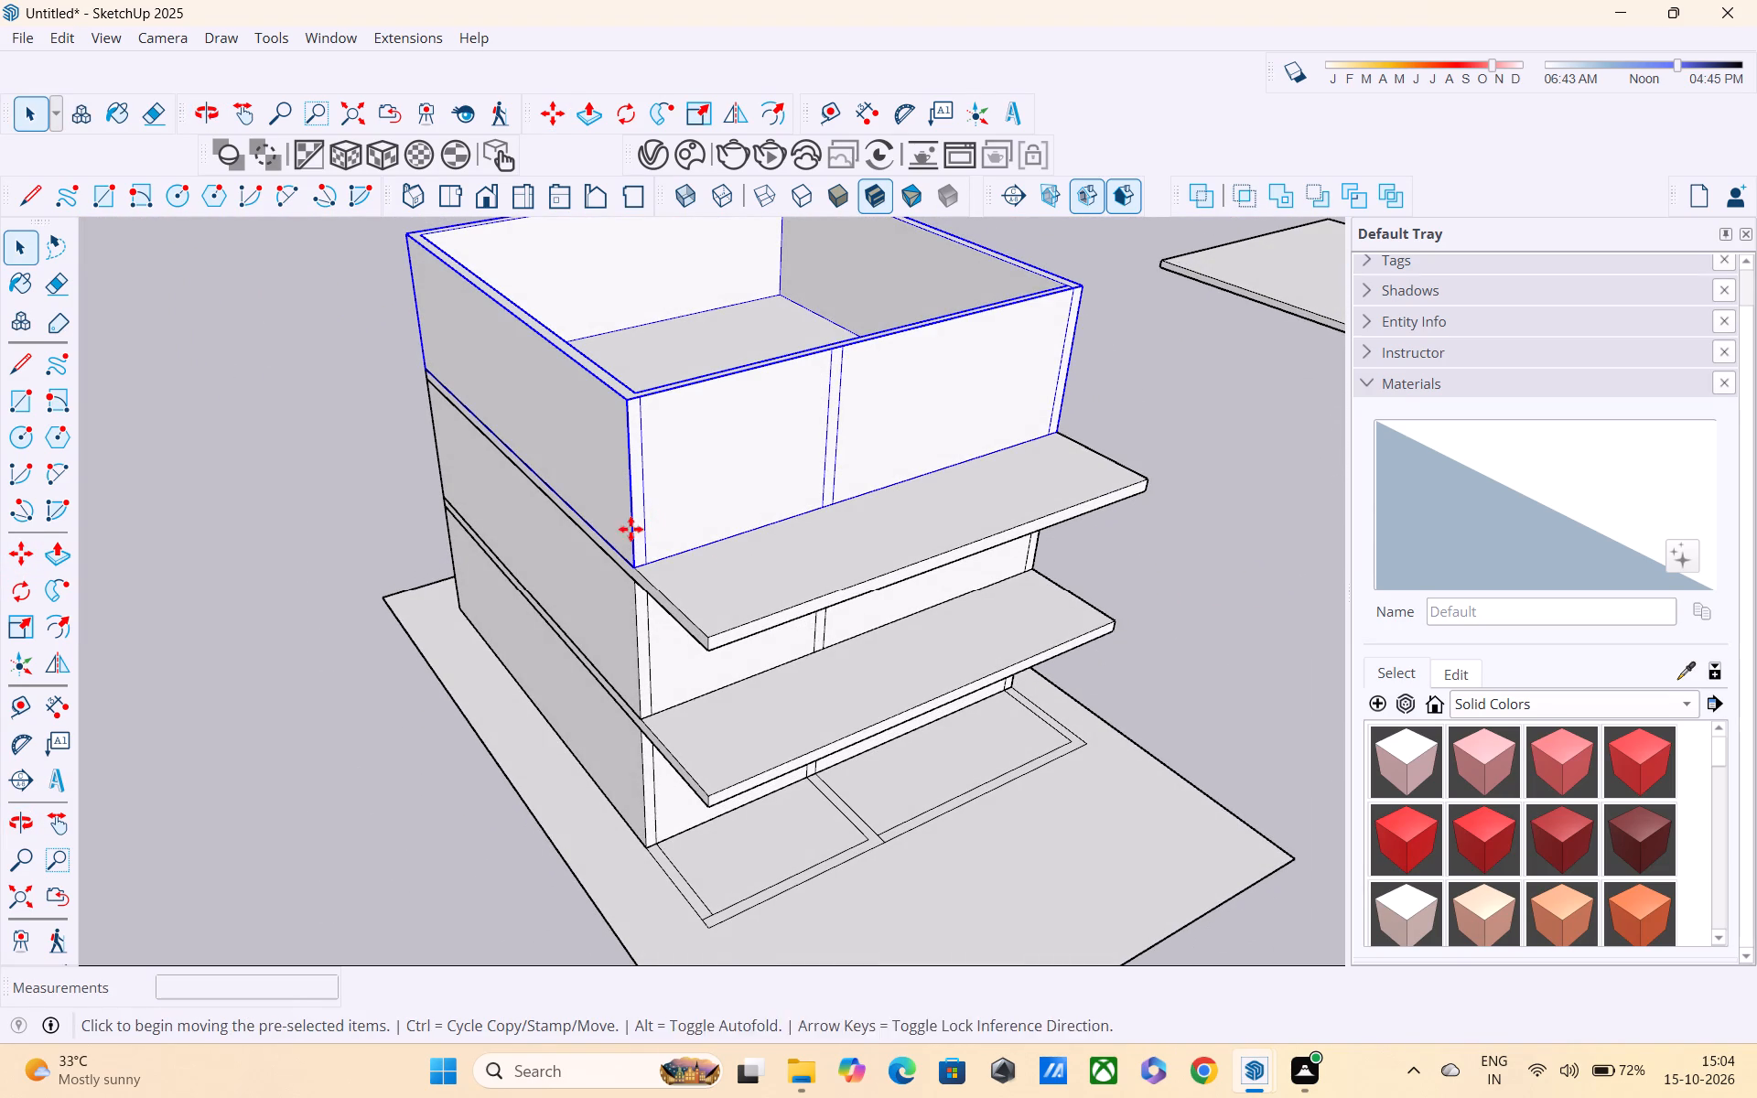
left_click(632, 565)
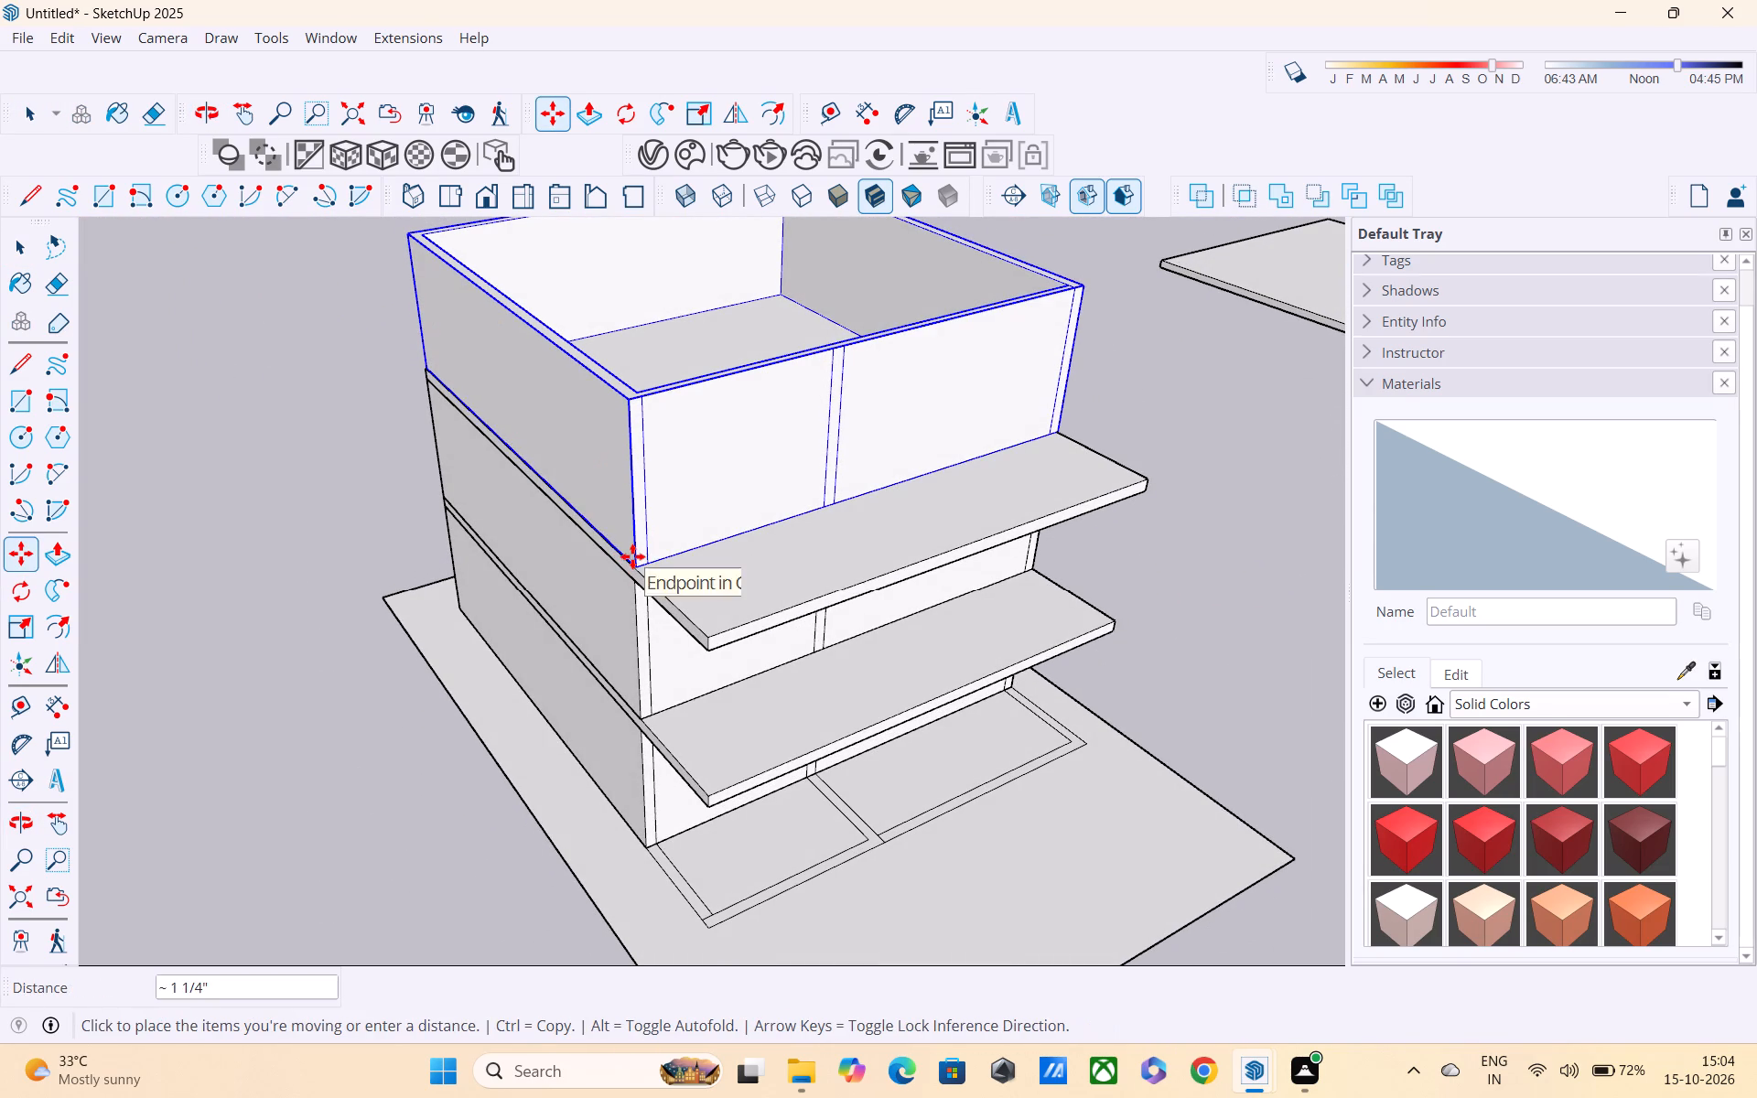
left_click(631, 558)
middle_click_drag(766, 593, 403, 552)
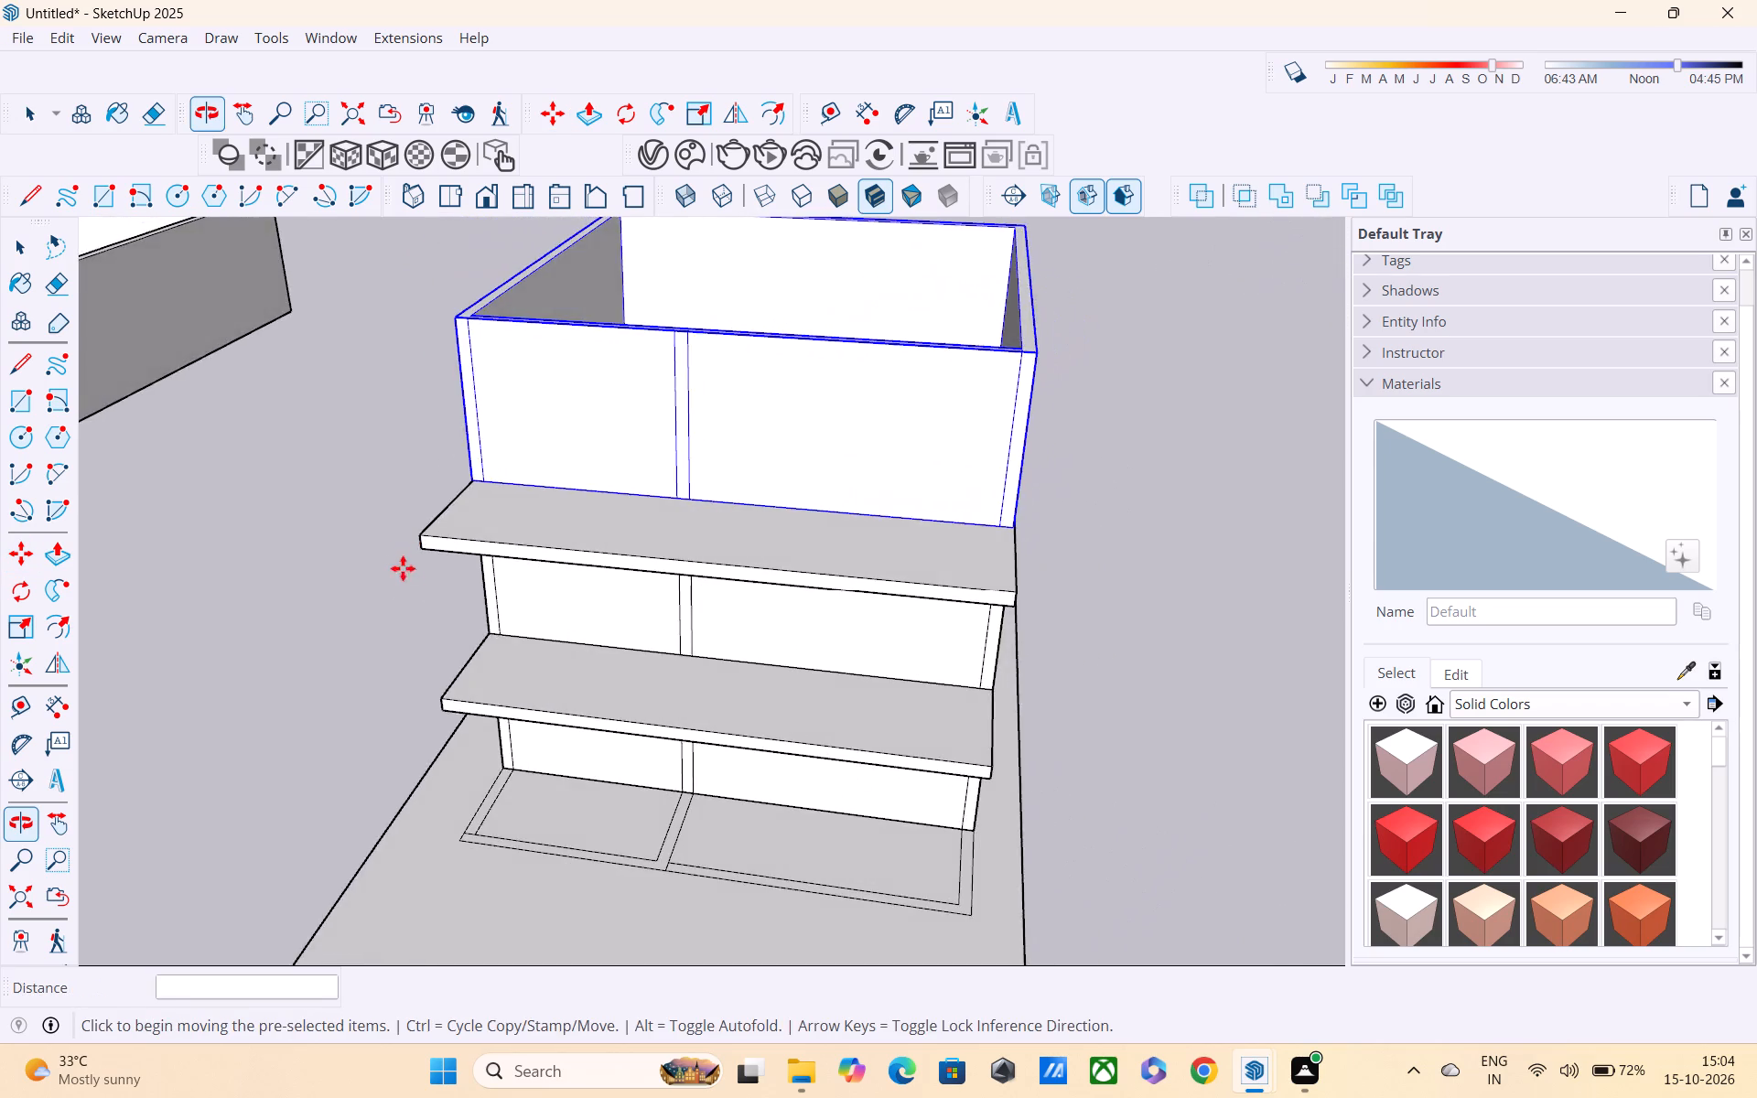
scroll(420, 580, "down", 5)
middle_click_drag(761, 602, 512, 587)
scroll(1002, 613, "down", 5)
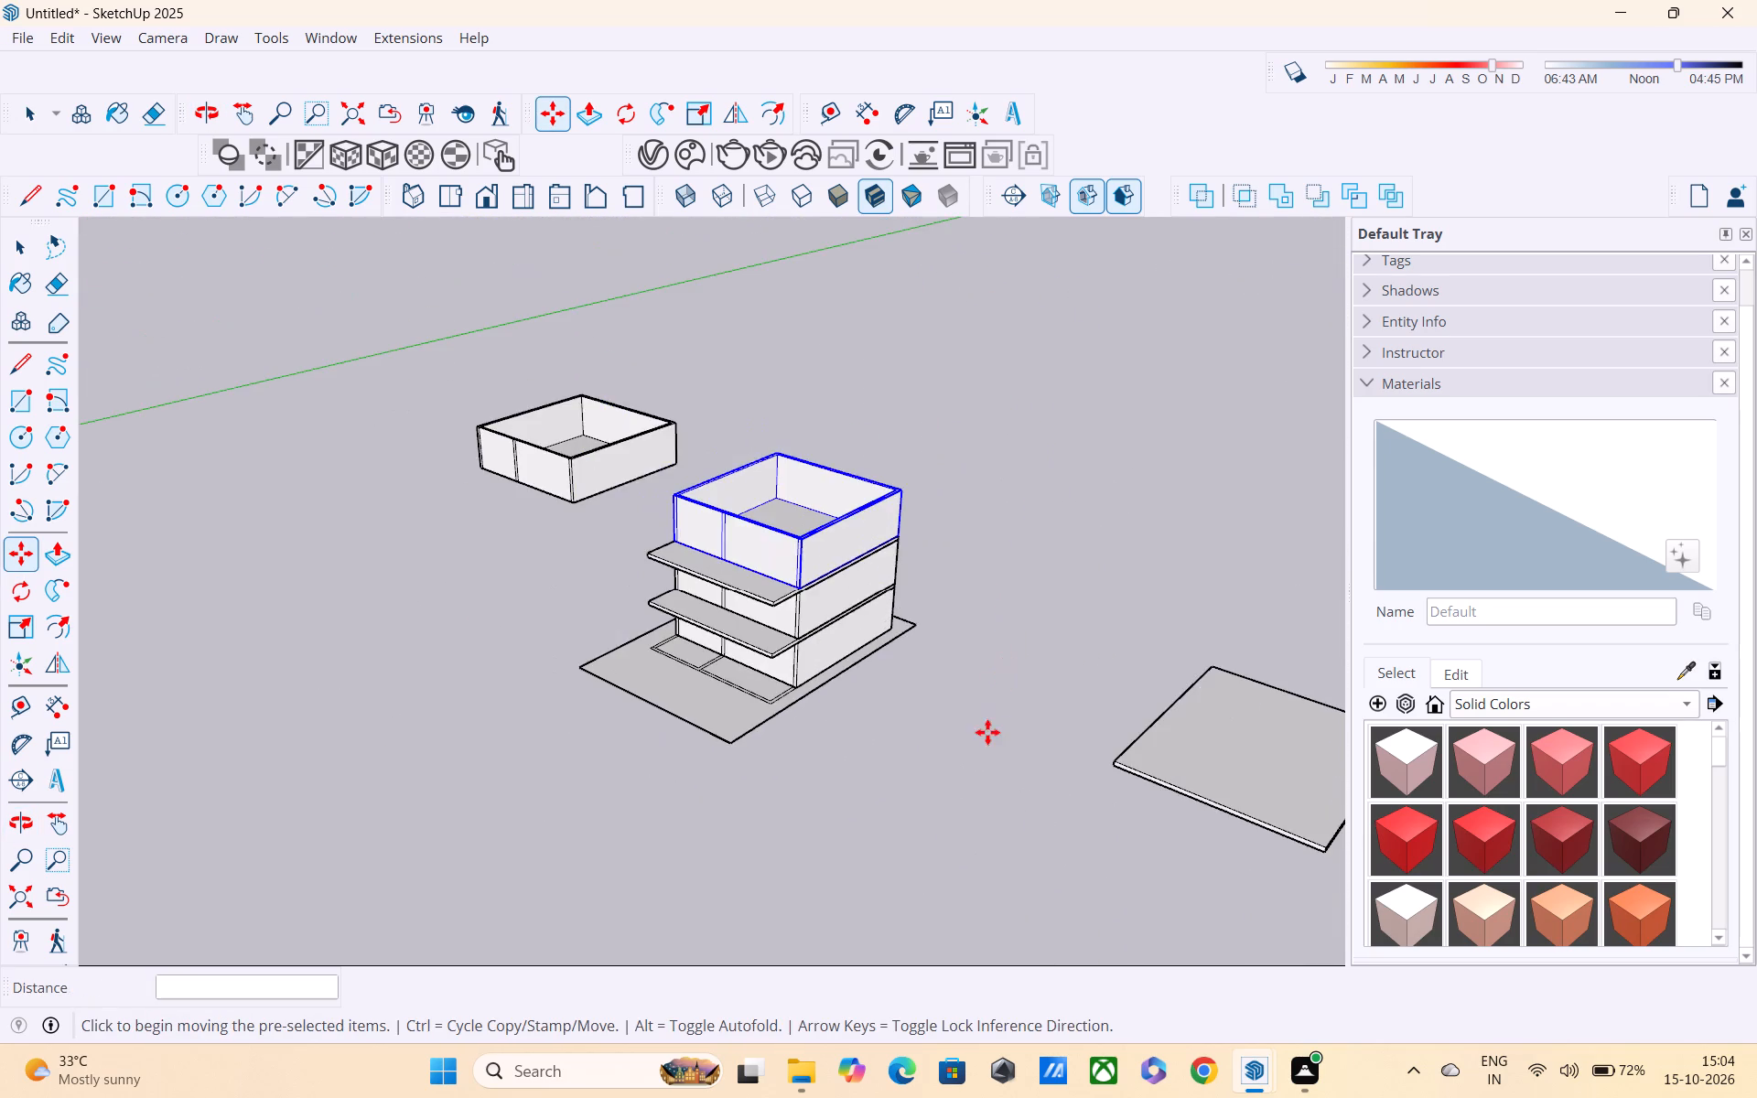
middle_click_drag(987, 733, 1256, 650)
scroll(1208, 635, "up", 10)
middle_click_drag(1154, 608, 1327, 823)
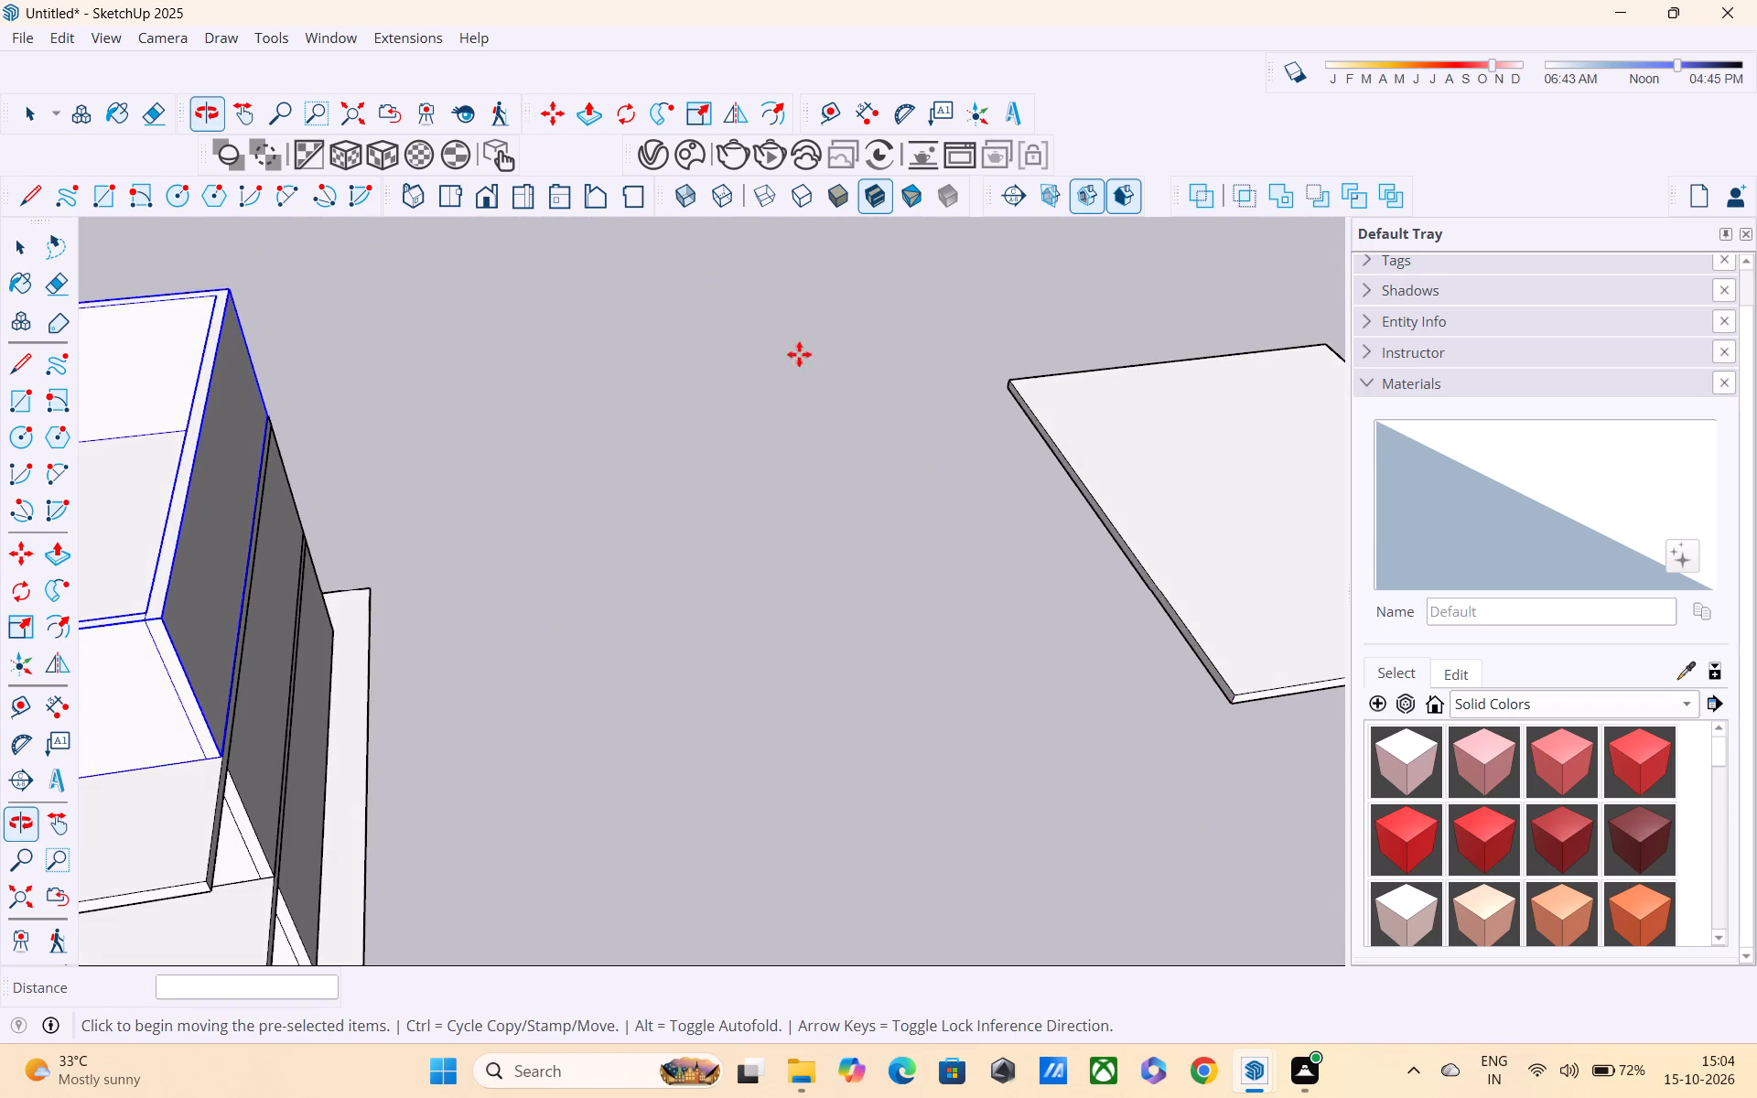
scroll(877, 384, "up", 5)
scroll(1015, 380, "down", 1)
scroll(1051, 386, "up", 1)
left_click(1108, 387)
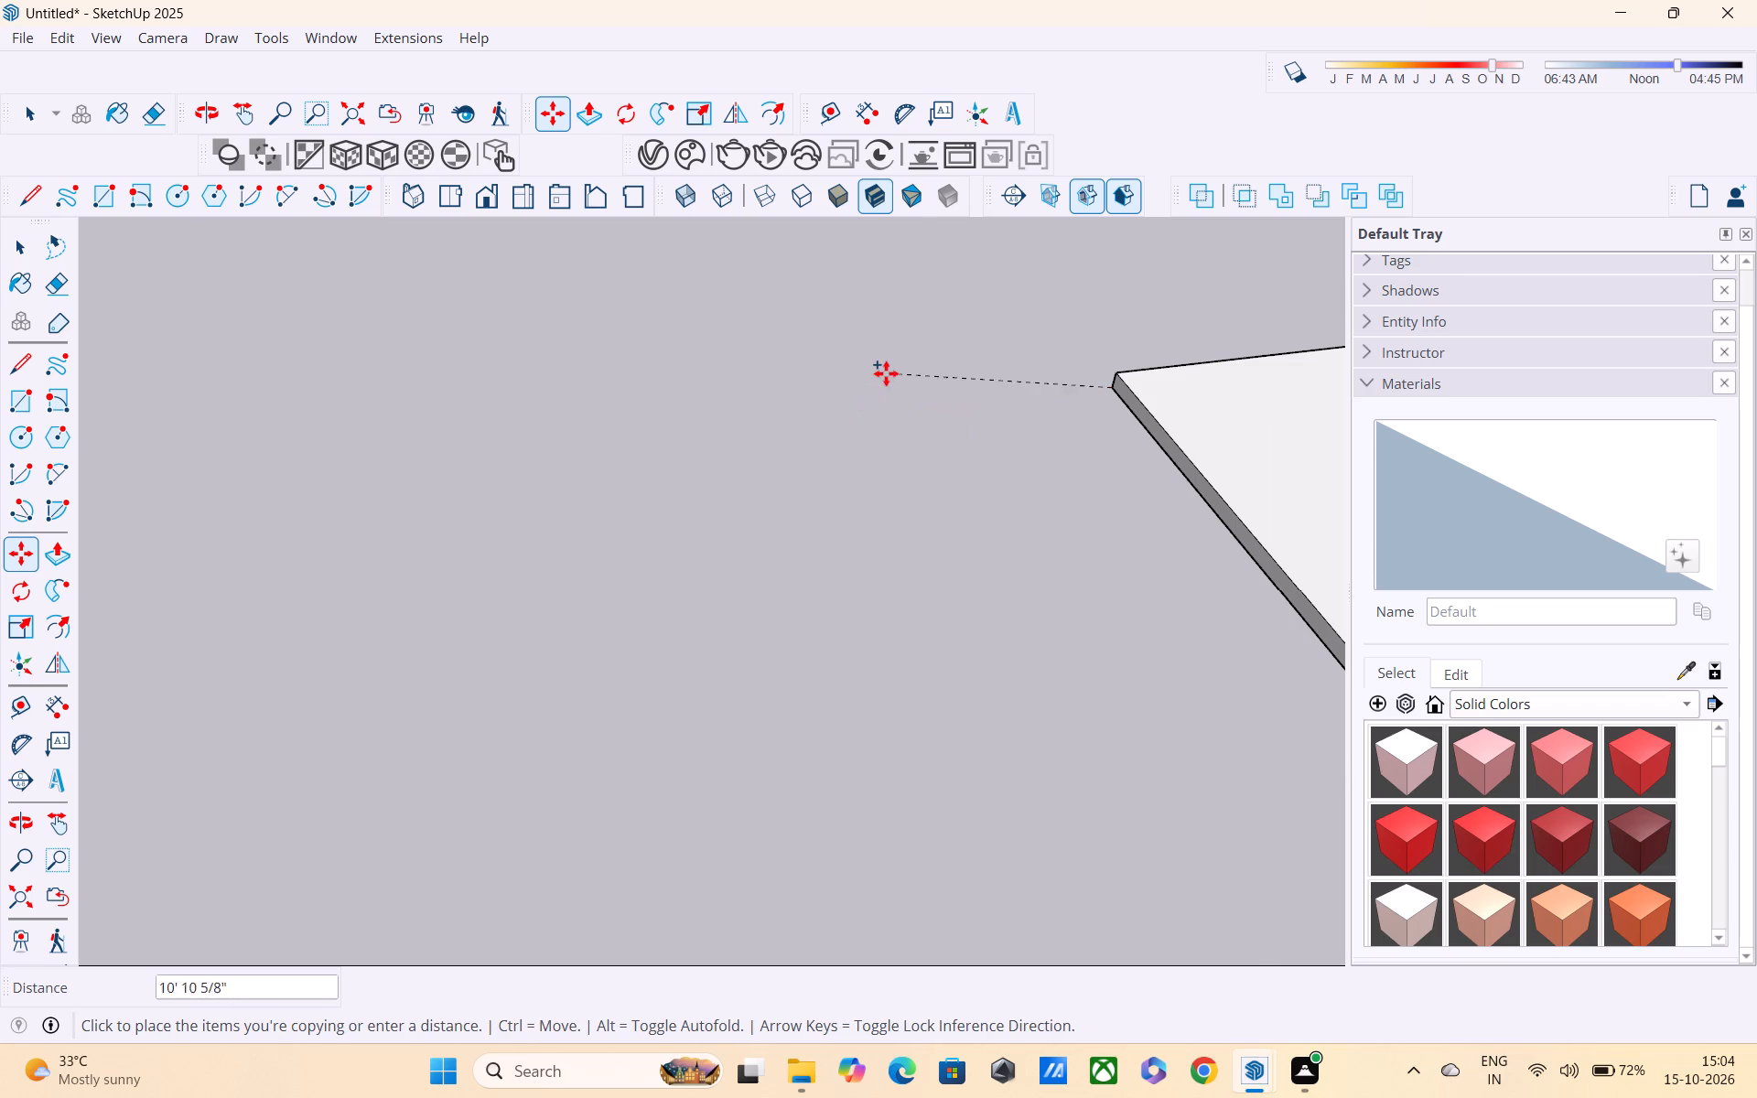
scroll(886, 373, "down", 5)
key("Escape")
Copy the nearer set-aside slab by its lower rear corner onto the top rear corner of the third-storey walls.
scroll(1007, 399, "up", 4)
key("space")
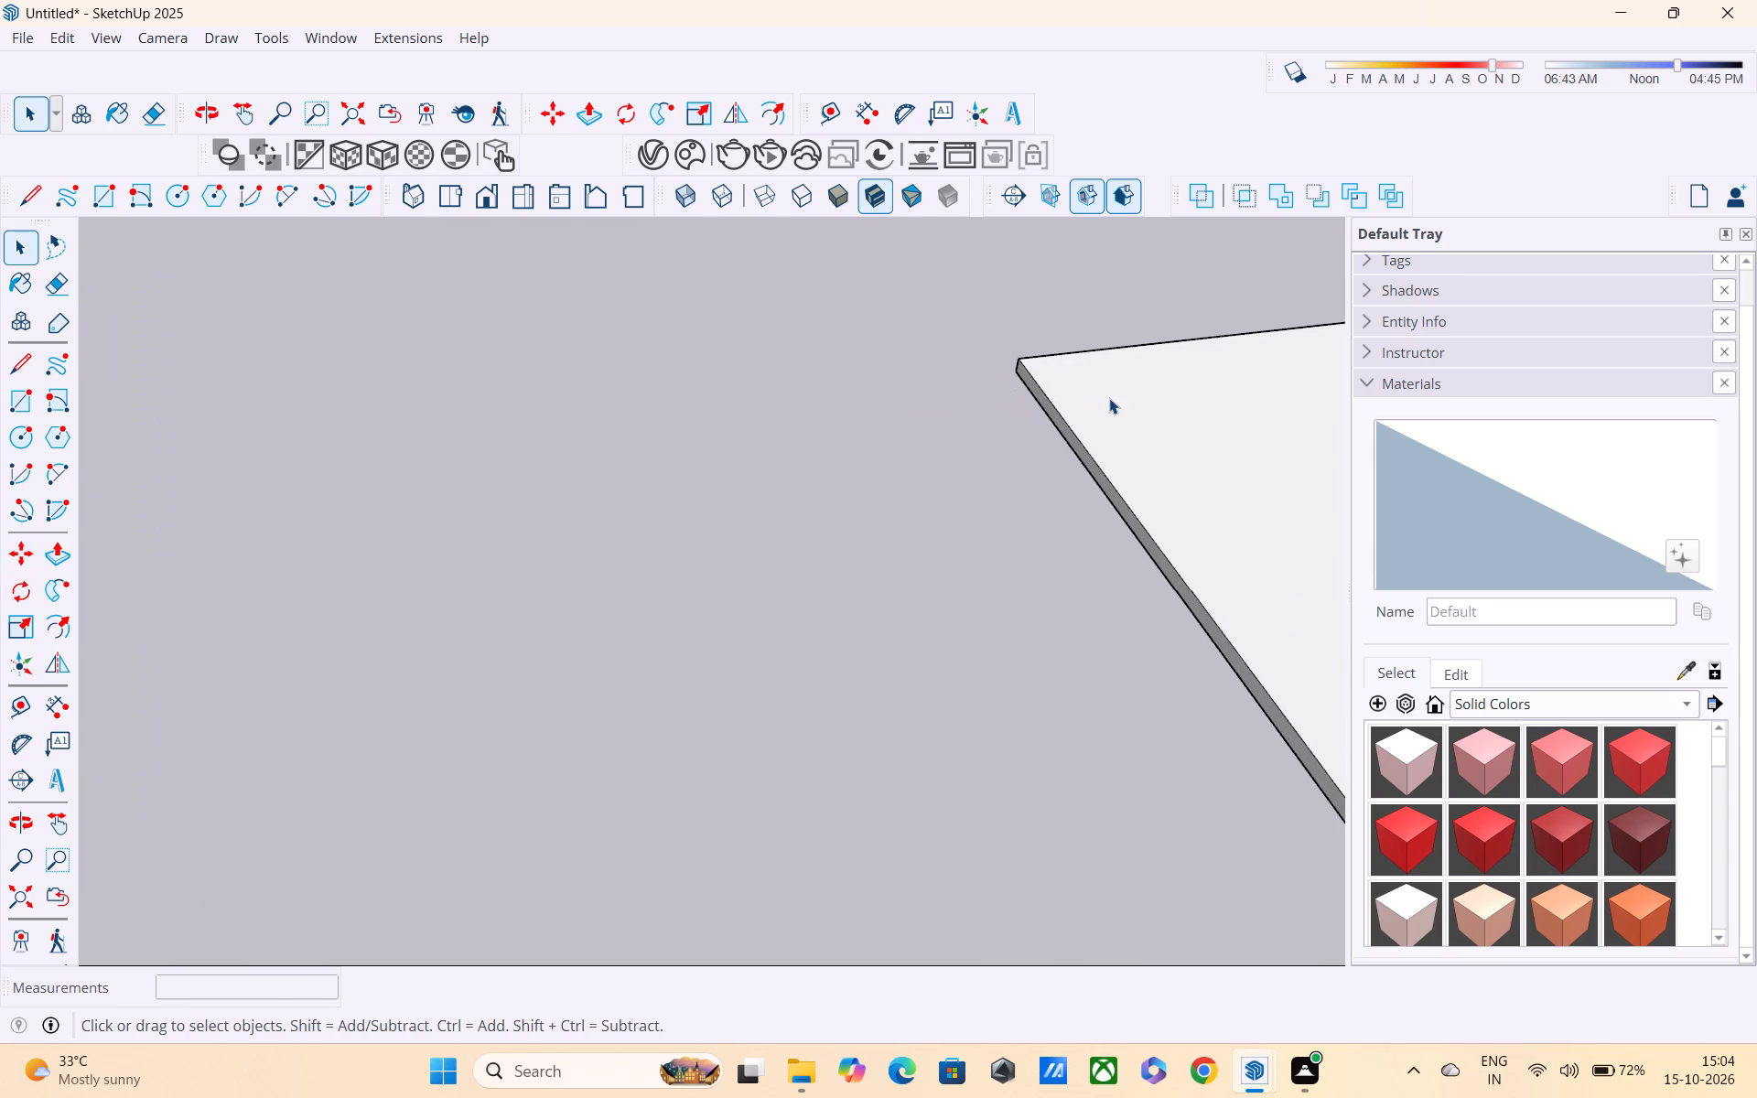
left_click(1109, 398)
key("m")
scroll(984, 393, "up", 5)
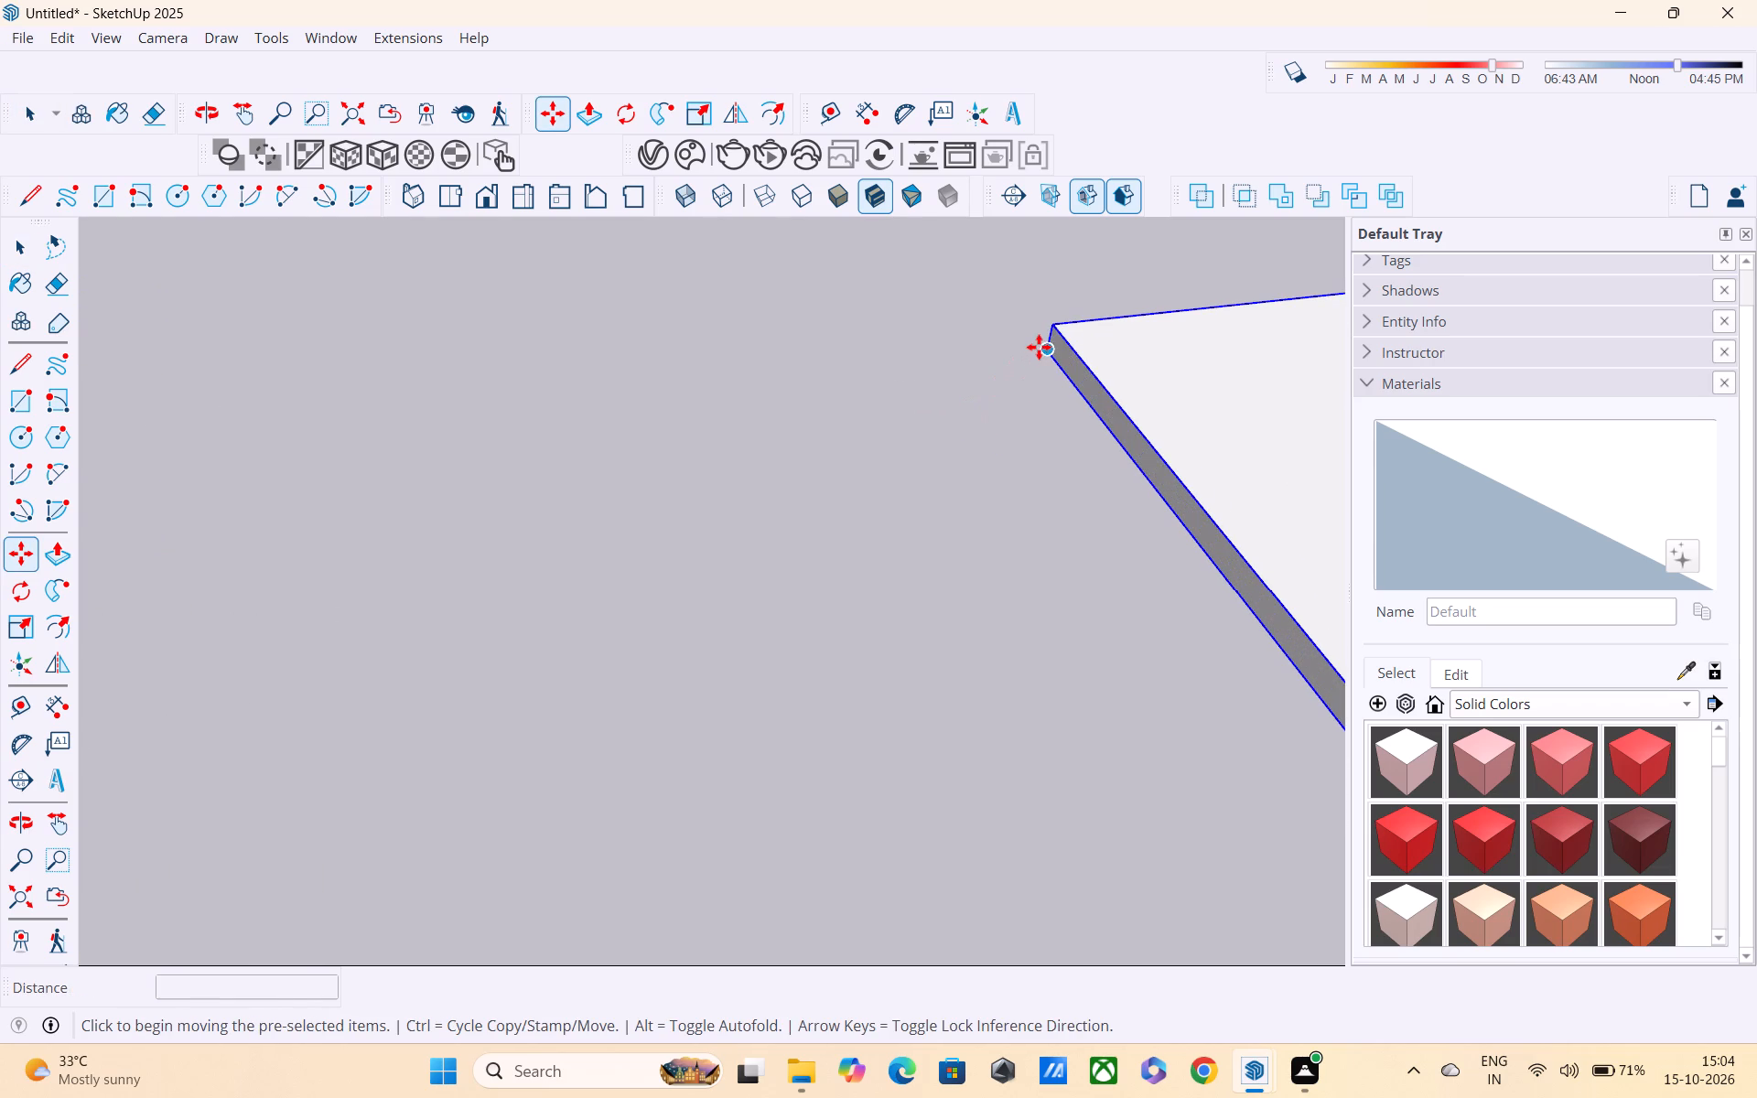
left_click(1046, 345)
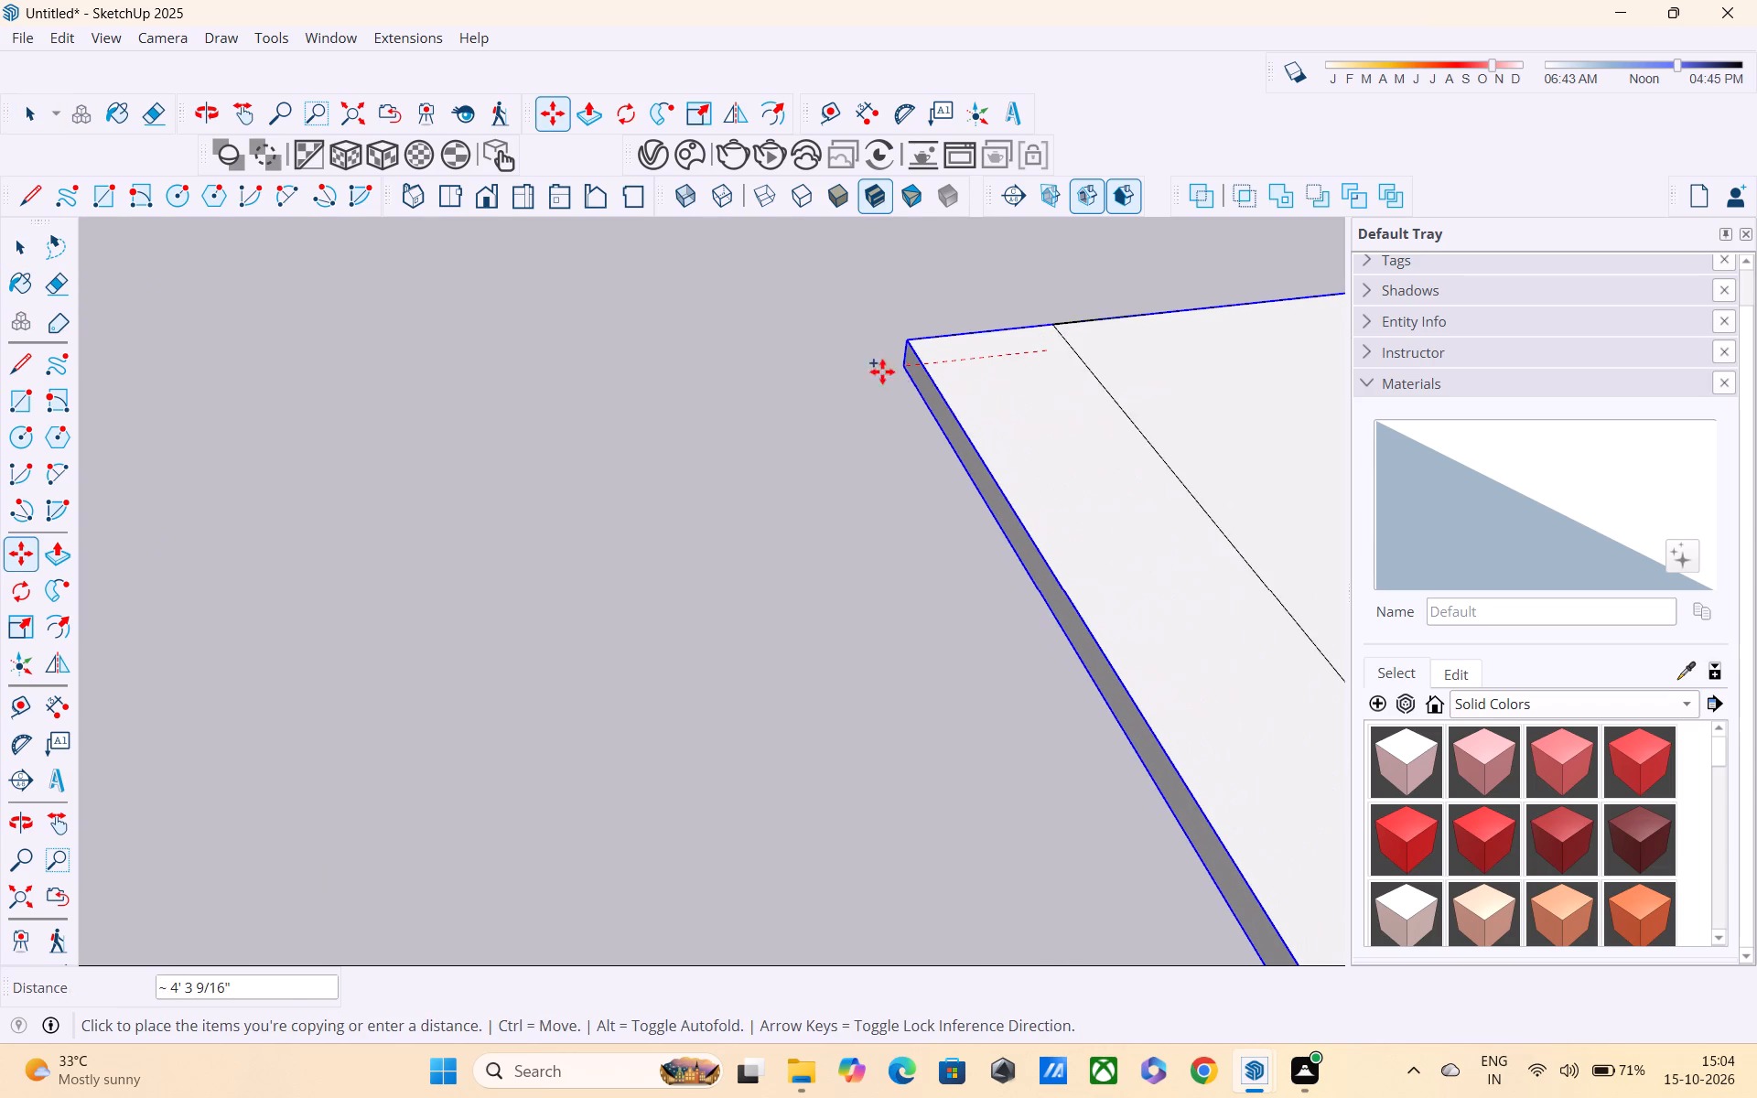
scroll(728, 365, "down", 5)
middle_click_drag(733, 386, 1037, 238, "shift")
scroll(1032, 251, "down", 5)
scroll(726, 358, "down", 2)
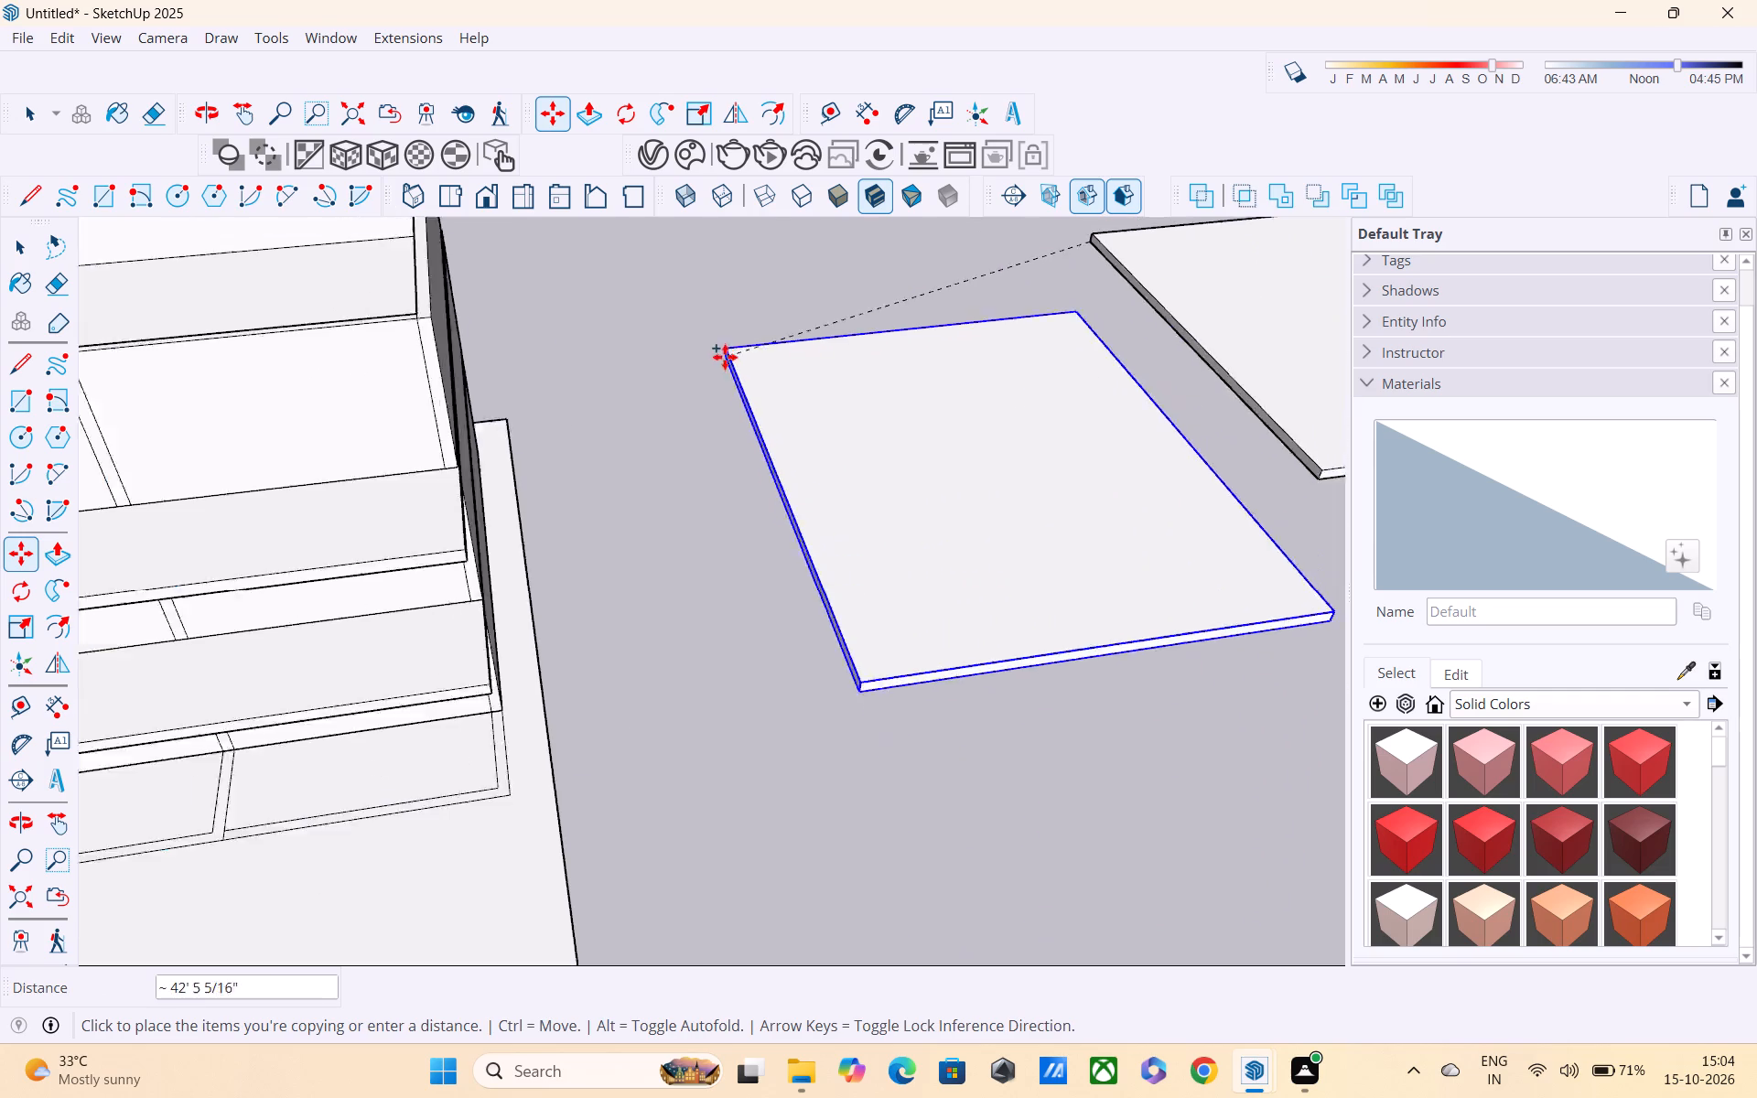
scroll(725, 357, "down", 3)
scroll(685, 368, "up", 1)
middle_click_drag(680, 369, 1072, 401, "shift")
middle_click_drag(718, 295, 1049, 439)
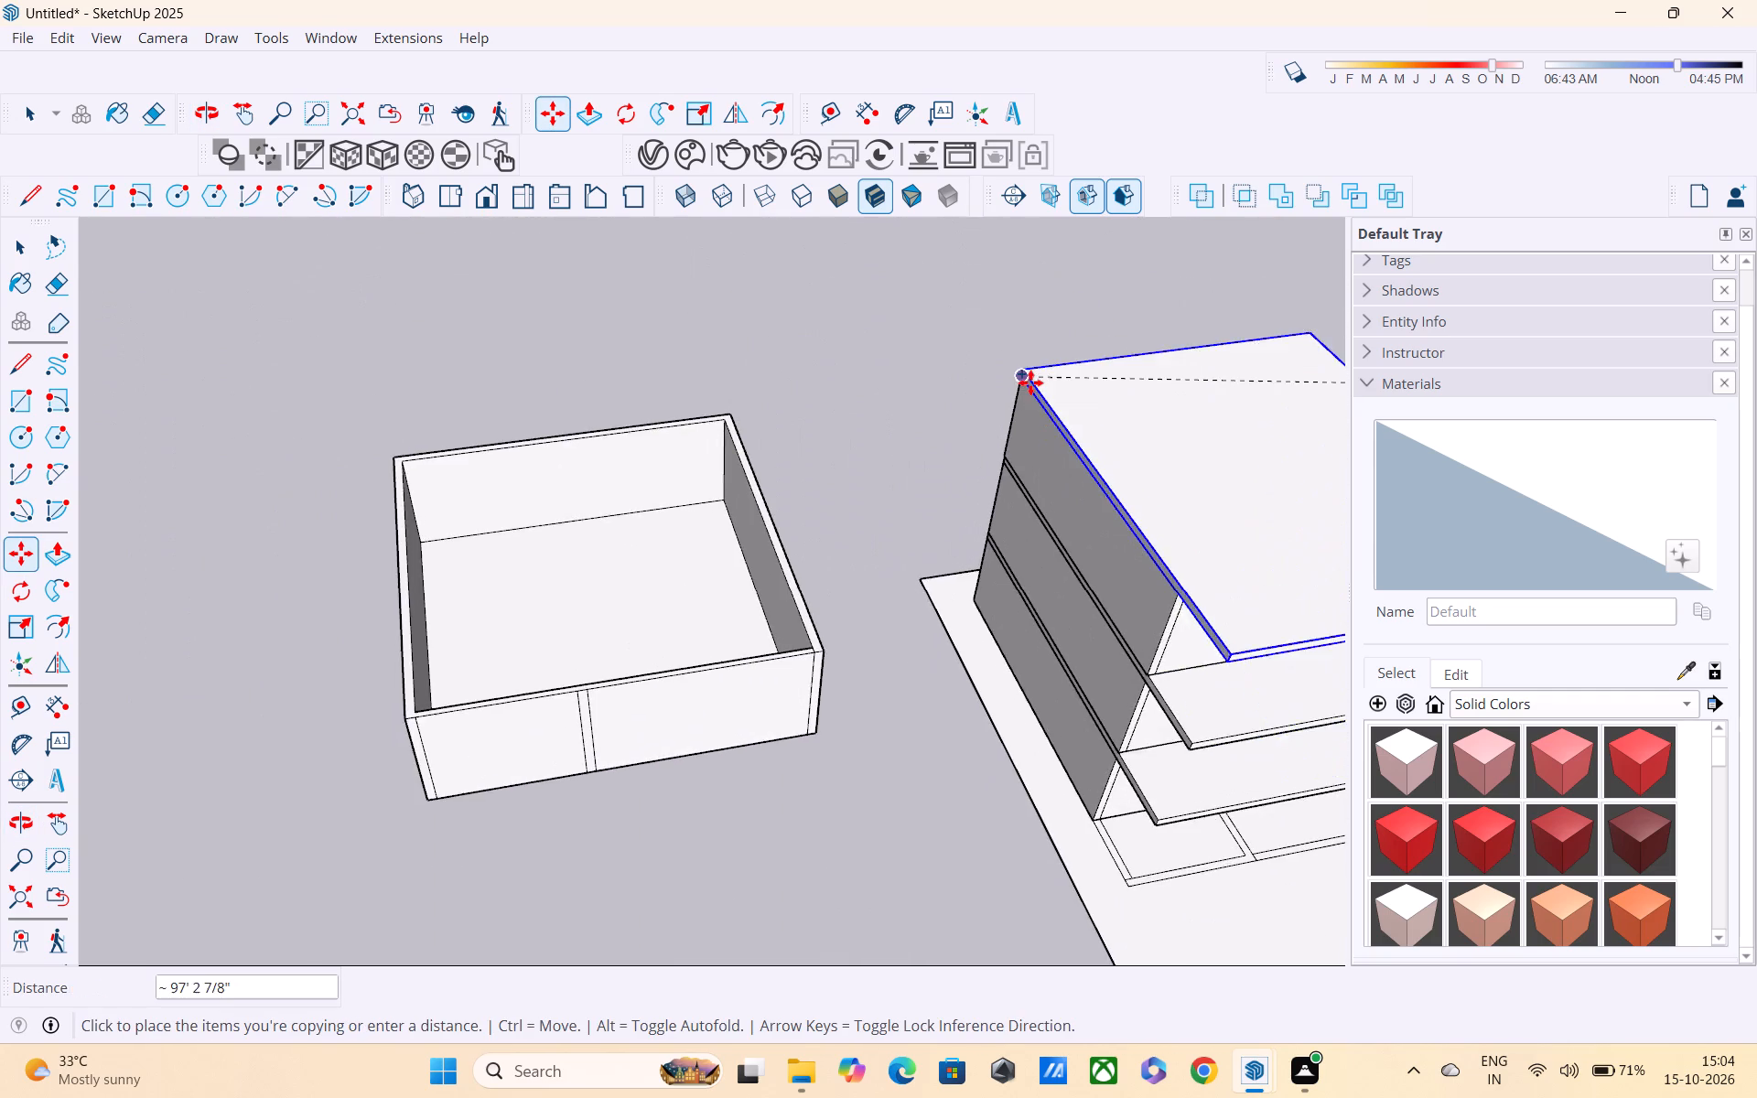
scroll(1030, 382, "up", 4)
left_click(1025, 372)
Examine the three-storey building from the front and from above, checking how the roof slab sits on the walls.
scroll(936, 406, "down", 4)
middle_click_drag(1017, 494, 797, 307)
scroll(882, 406, "down", 4)
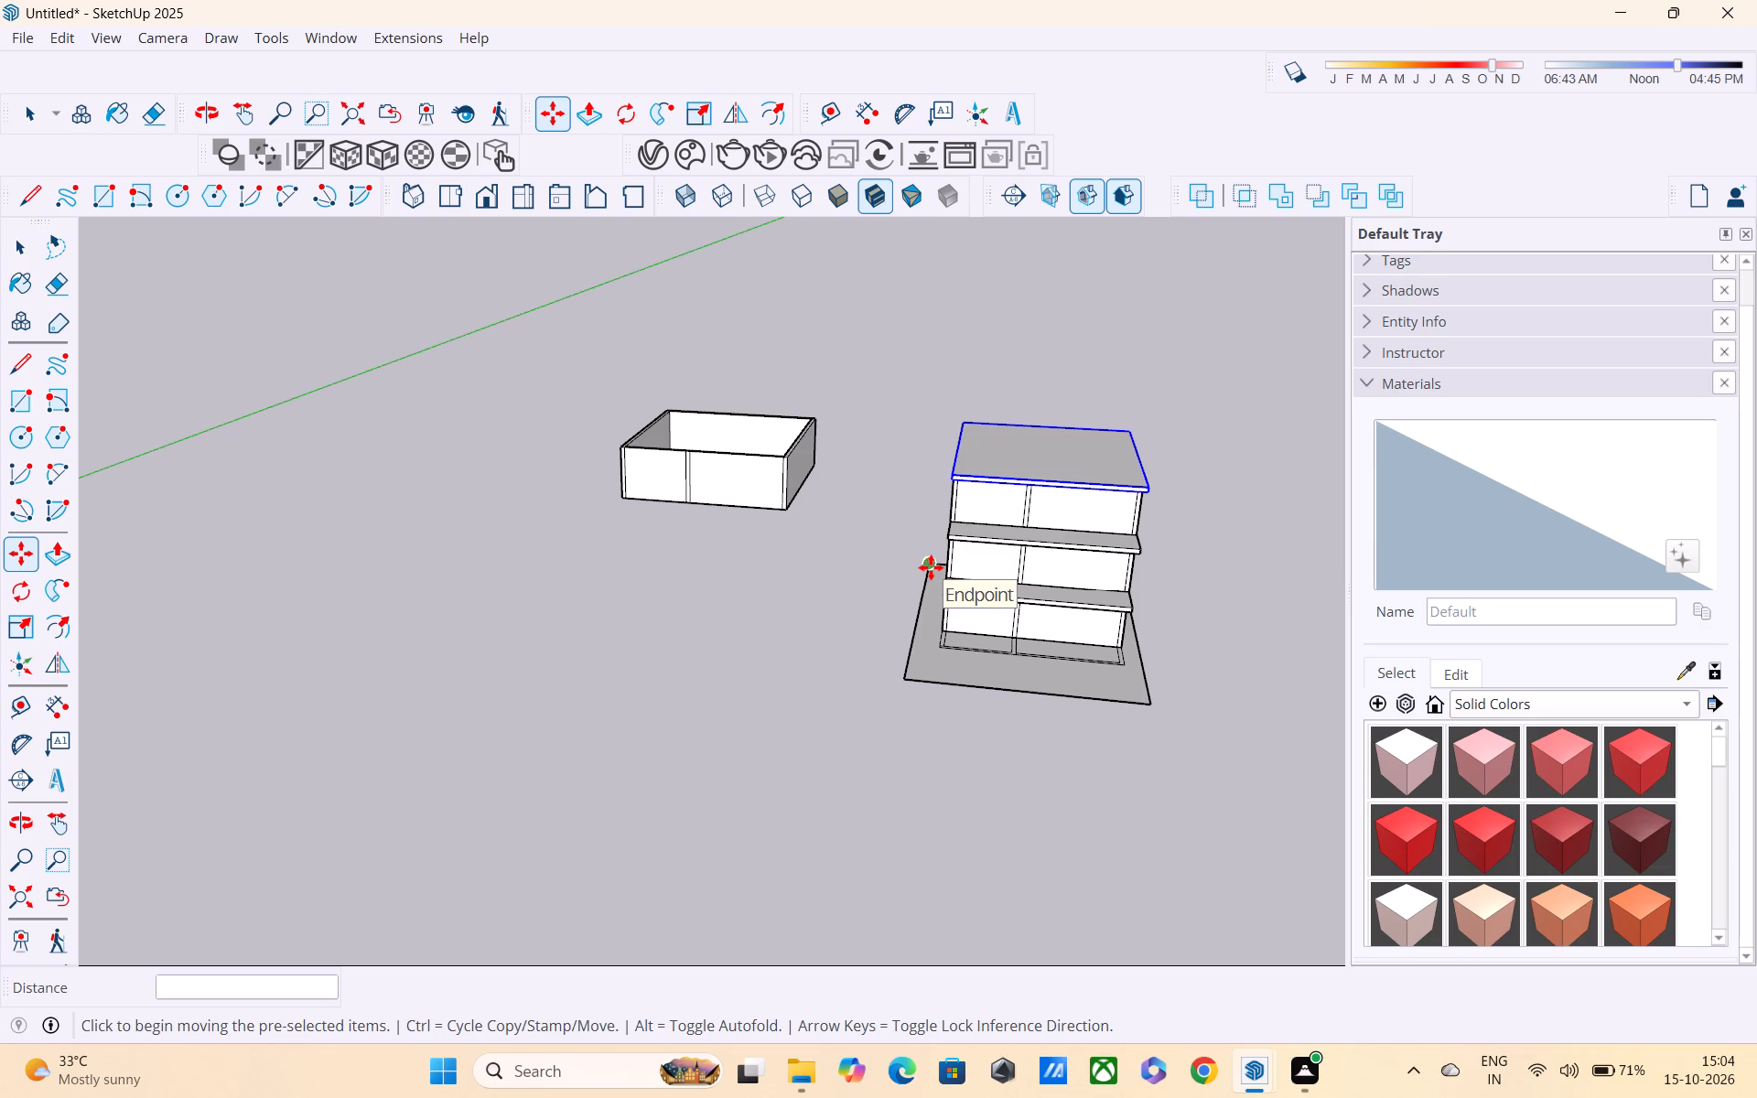
middle_click_drag(988, 608, 970, 474)
scroll(1025, 653, "up", 5)
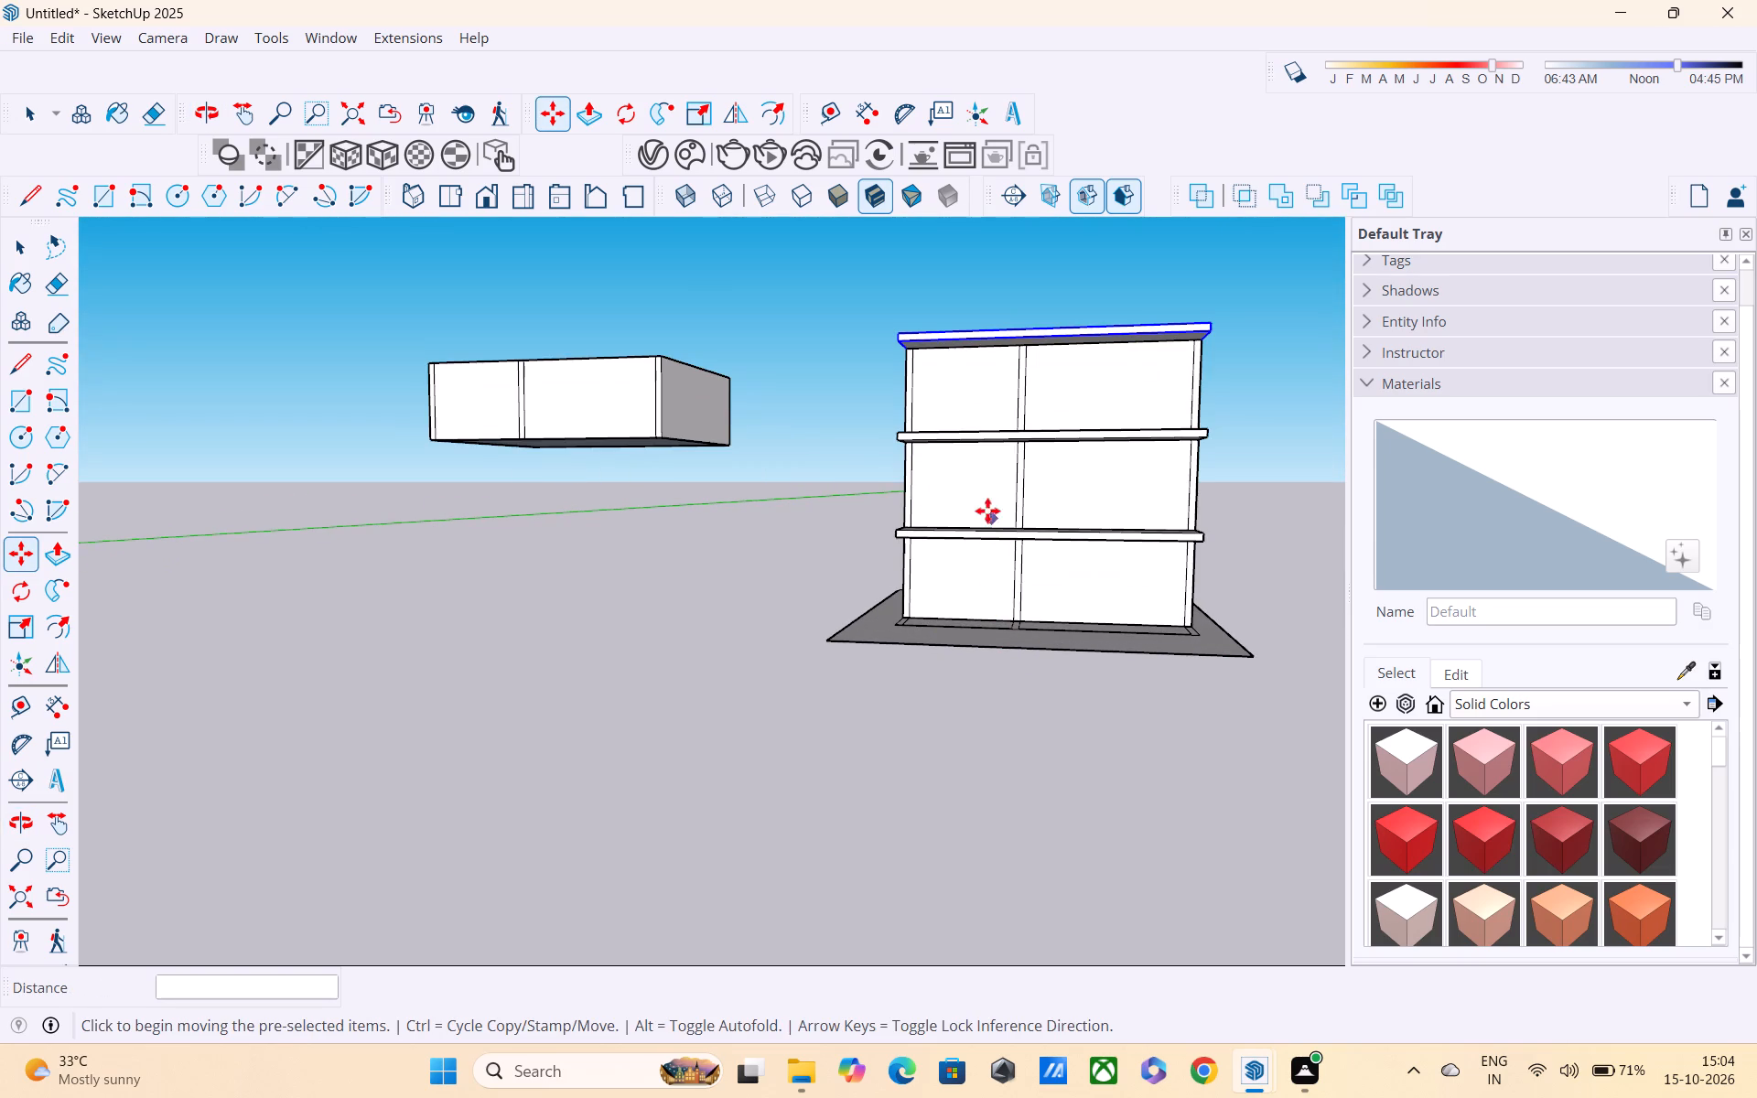
middle_click_drag(1005, 476, 1011, 528)
scroll(1011, 528, "down", 2)
middle_click_drag(1016, 543, 943, 603)
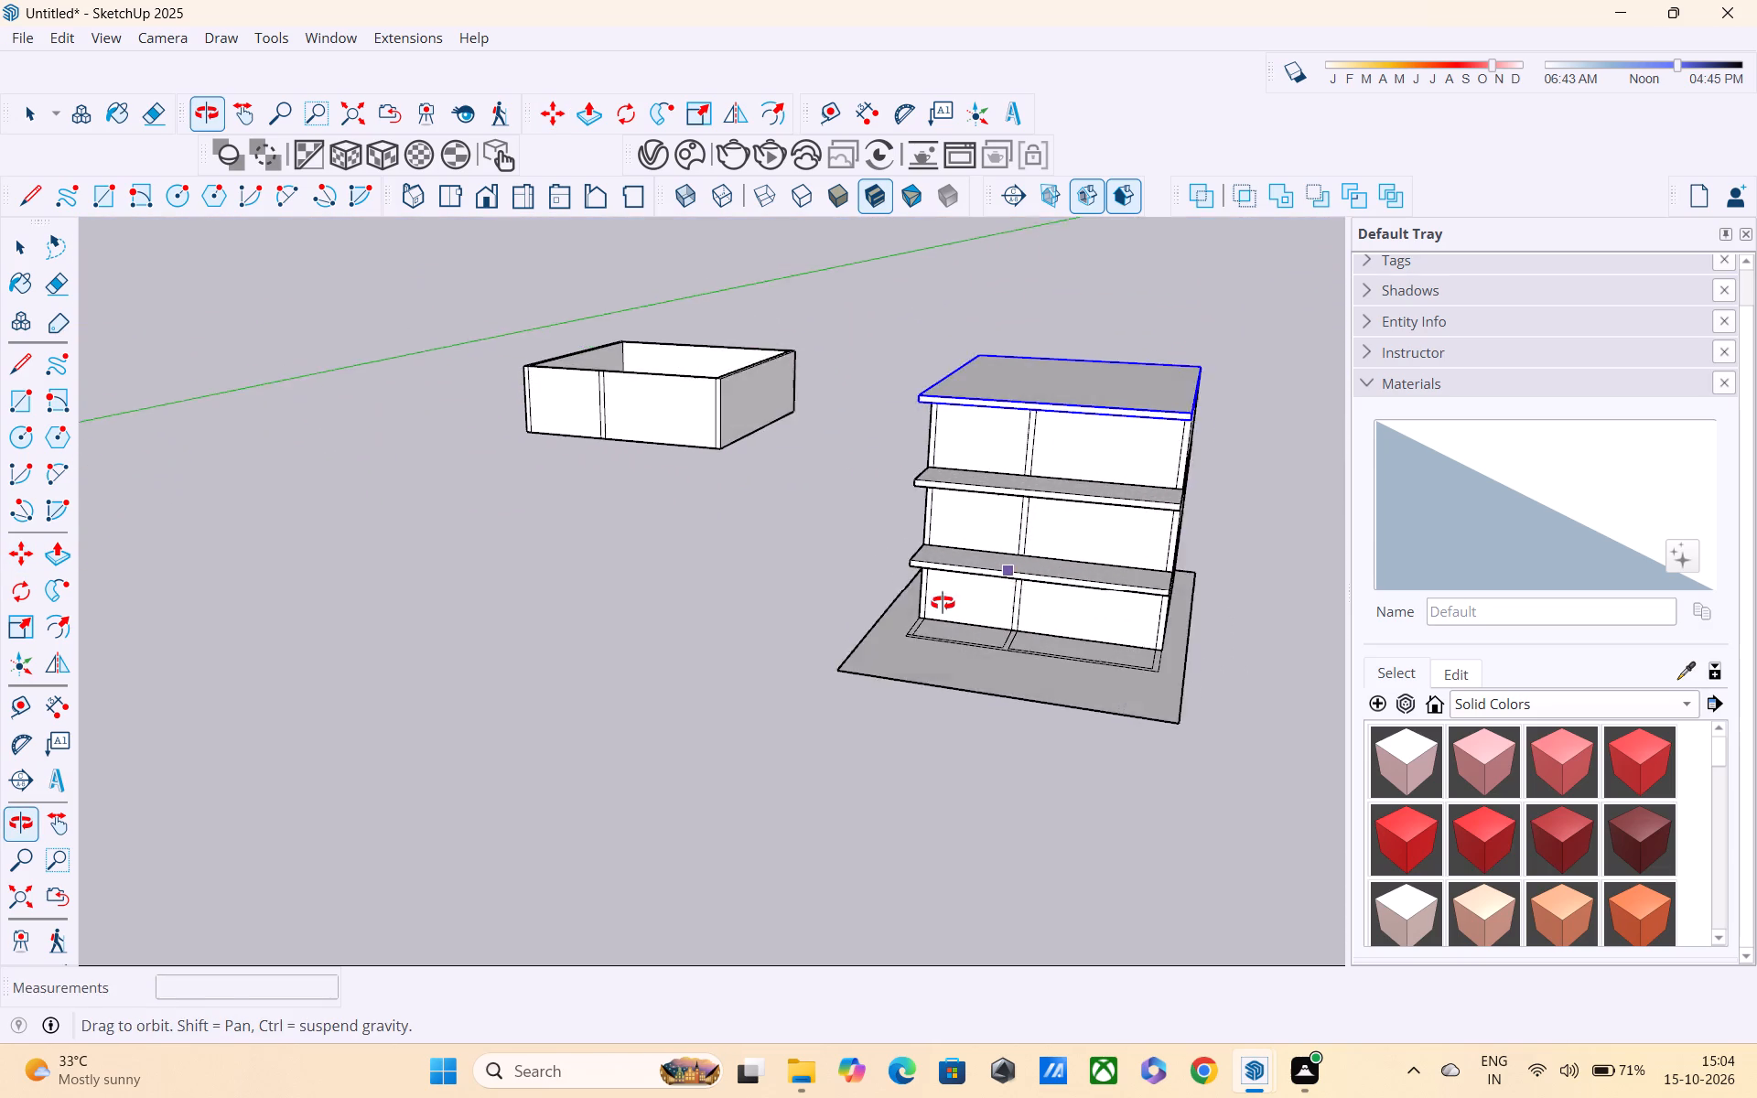
middle_click_drag(943, 603, 919, 589)
scroll(900, 564, "down", 4)
scroll(756, 470, "down", 1)
middle_click_drag(781, 498, 936, 485)
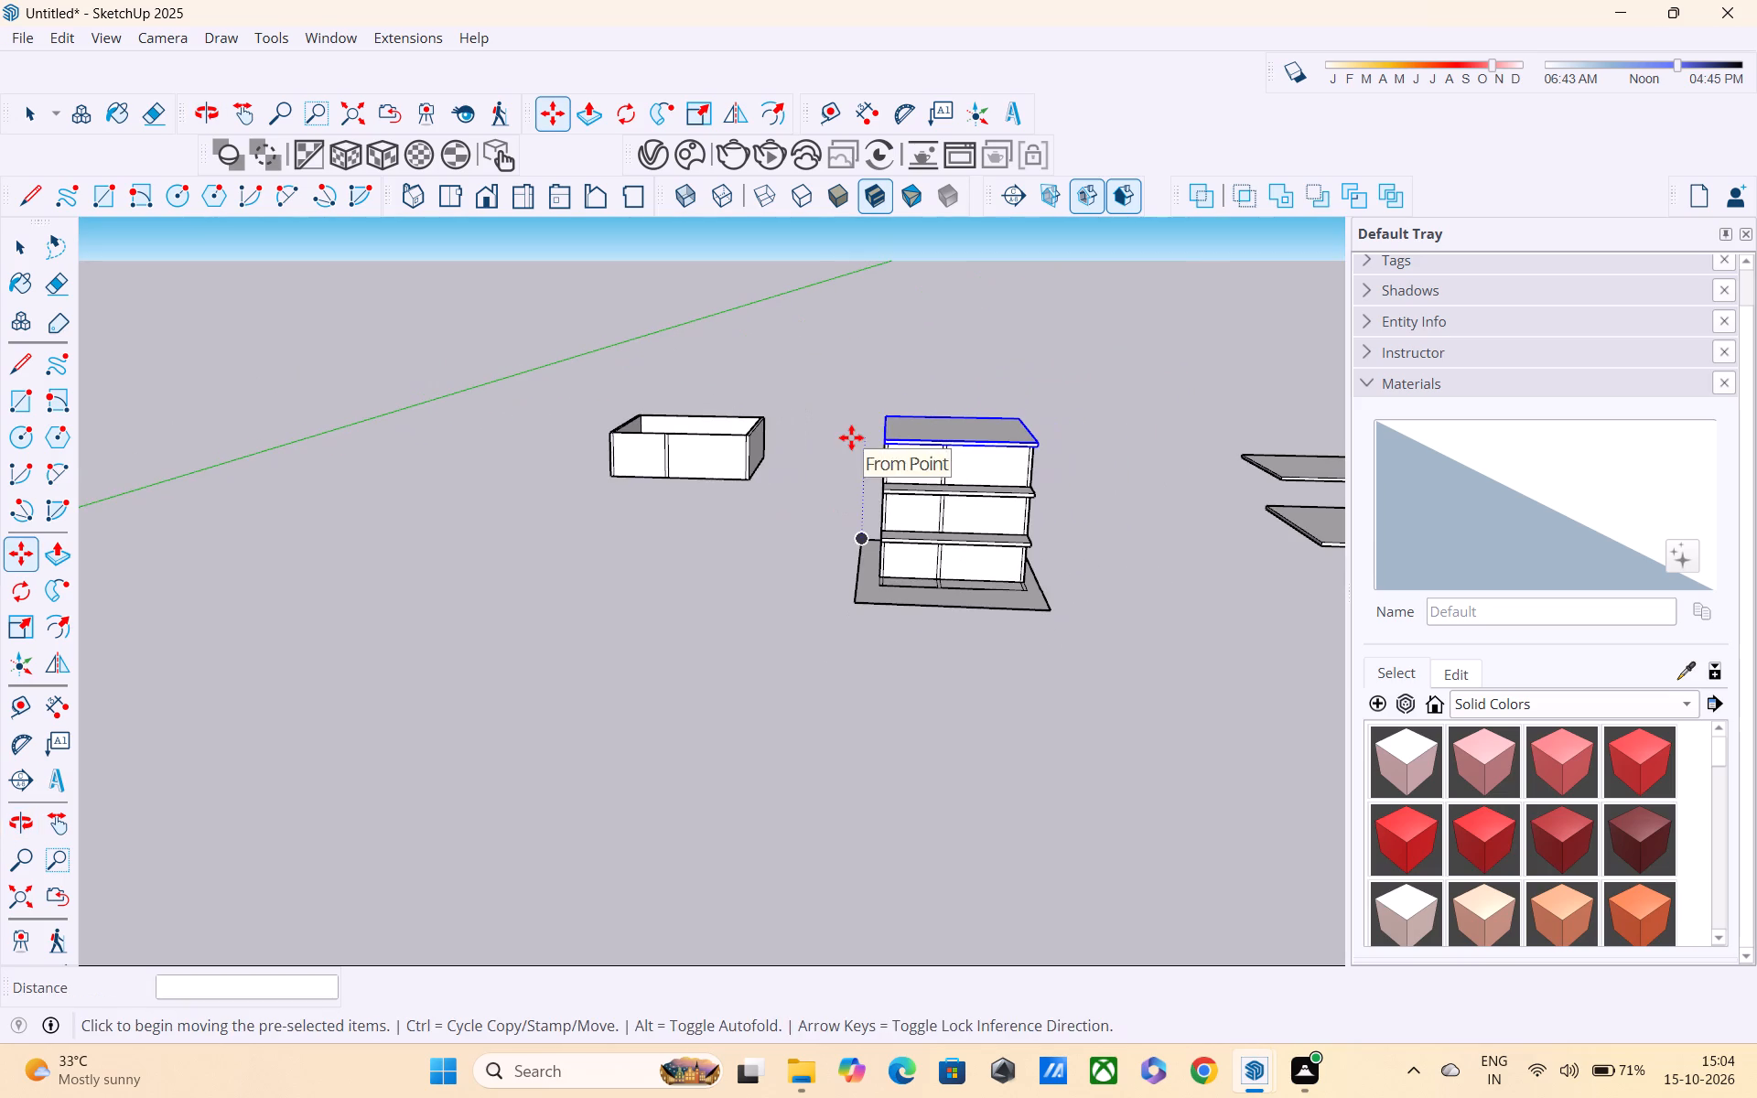
middle_click_drag(851, 437, 951, 491)
key("Escape")
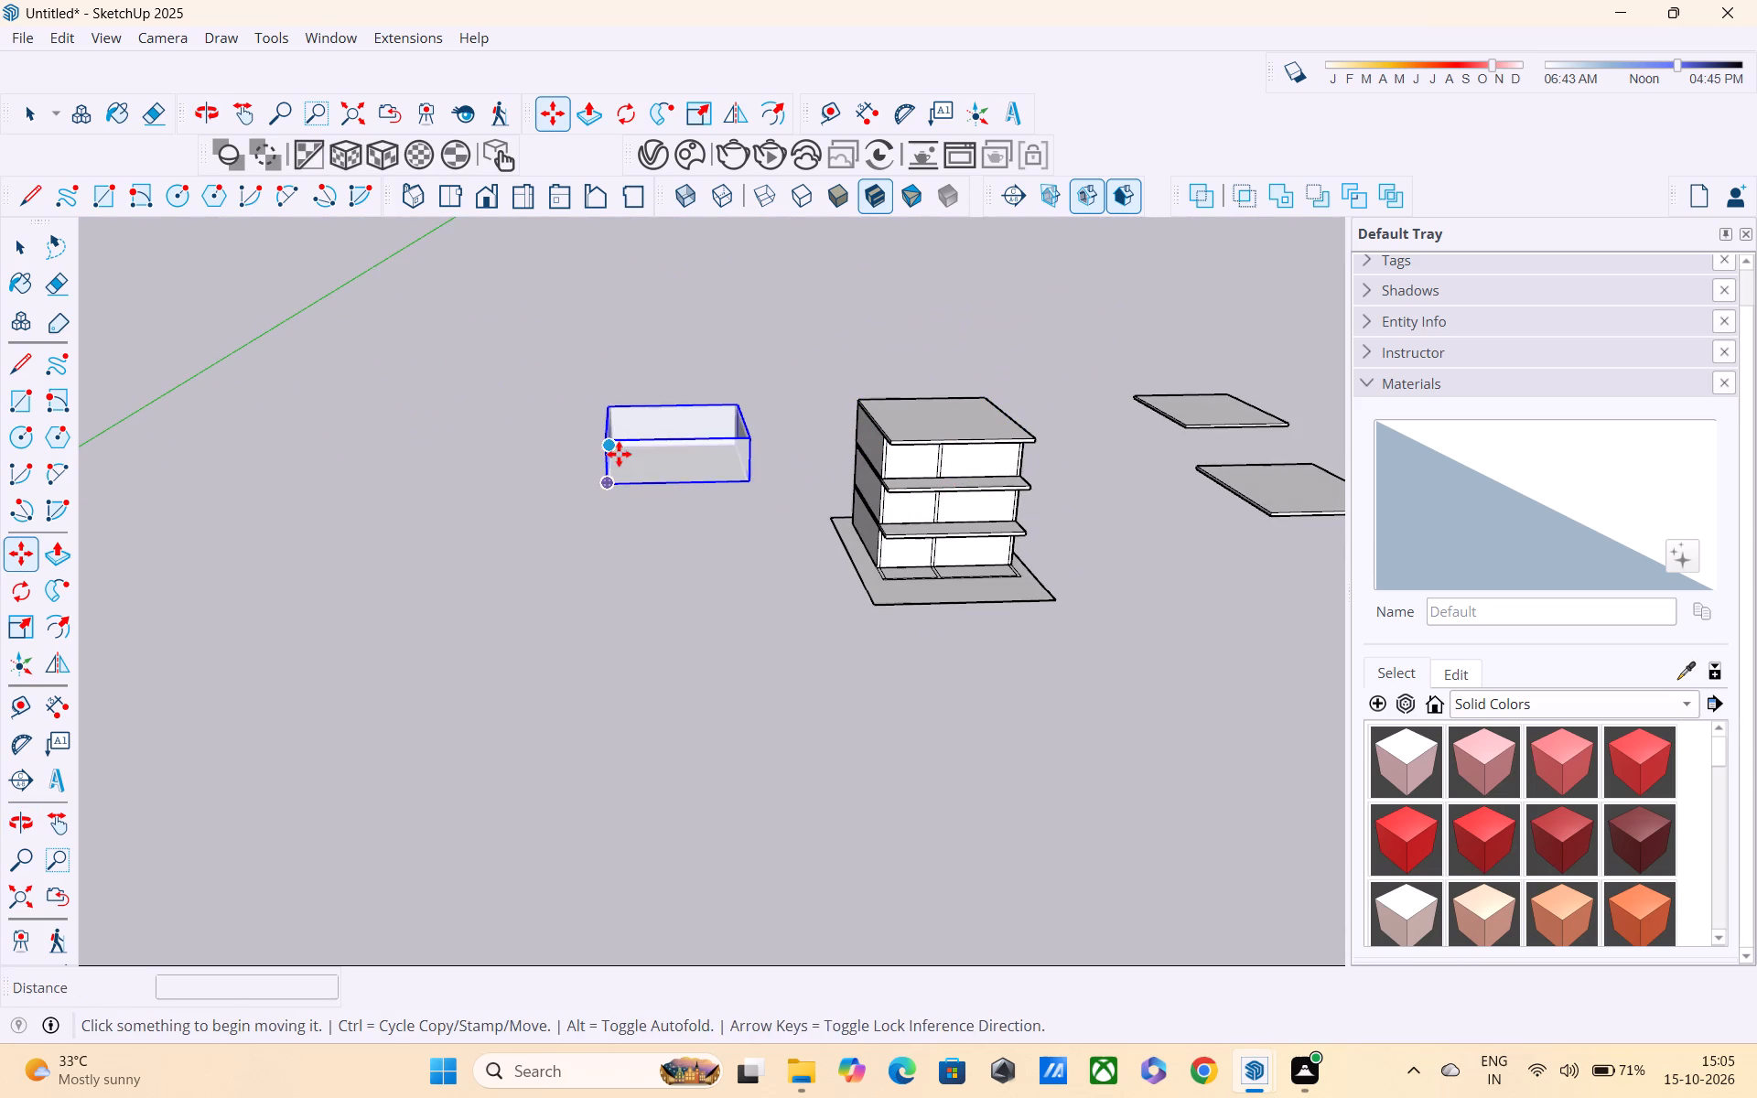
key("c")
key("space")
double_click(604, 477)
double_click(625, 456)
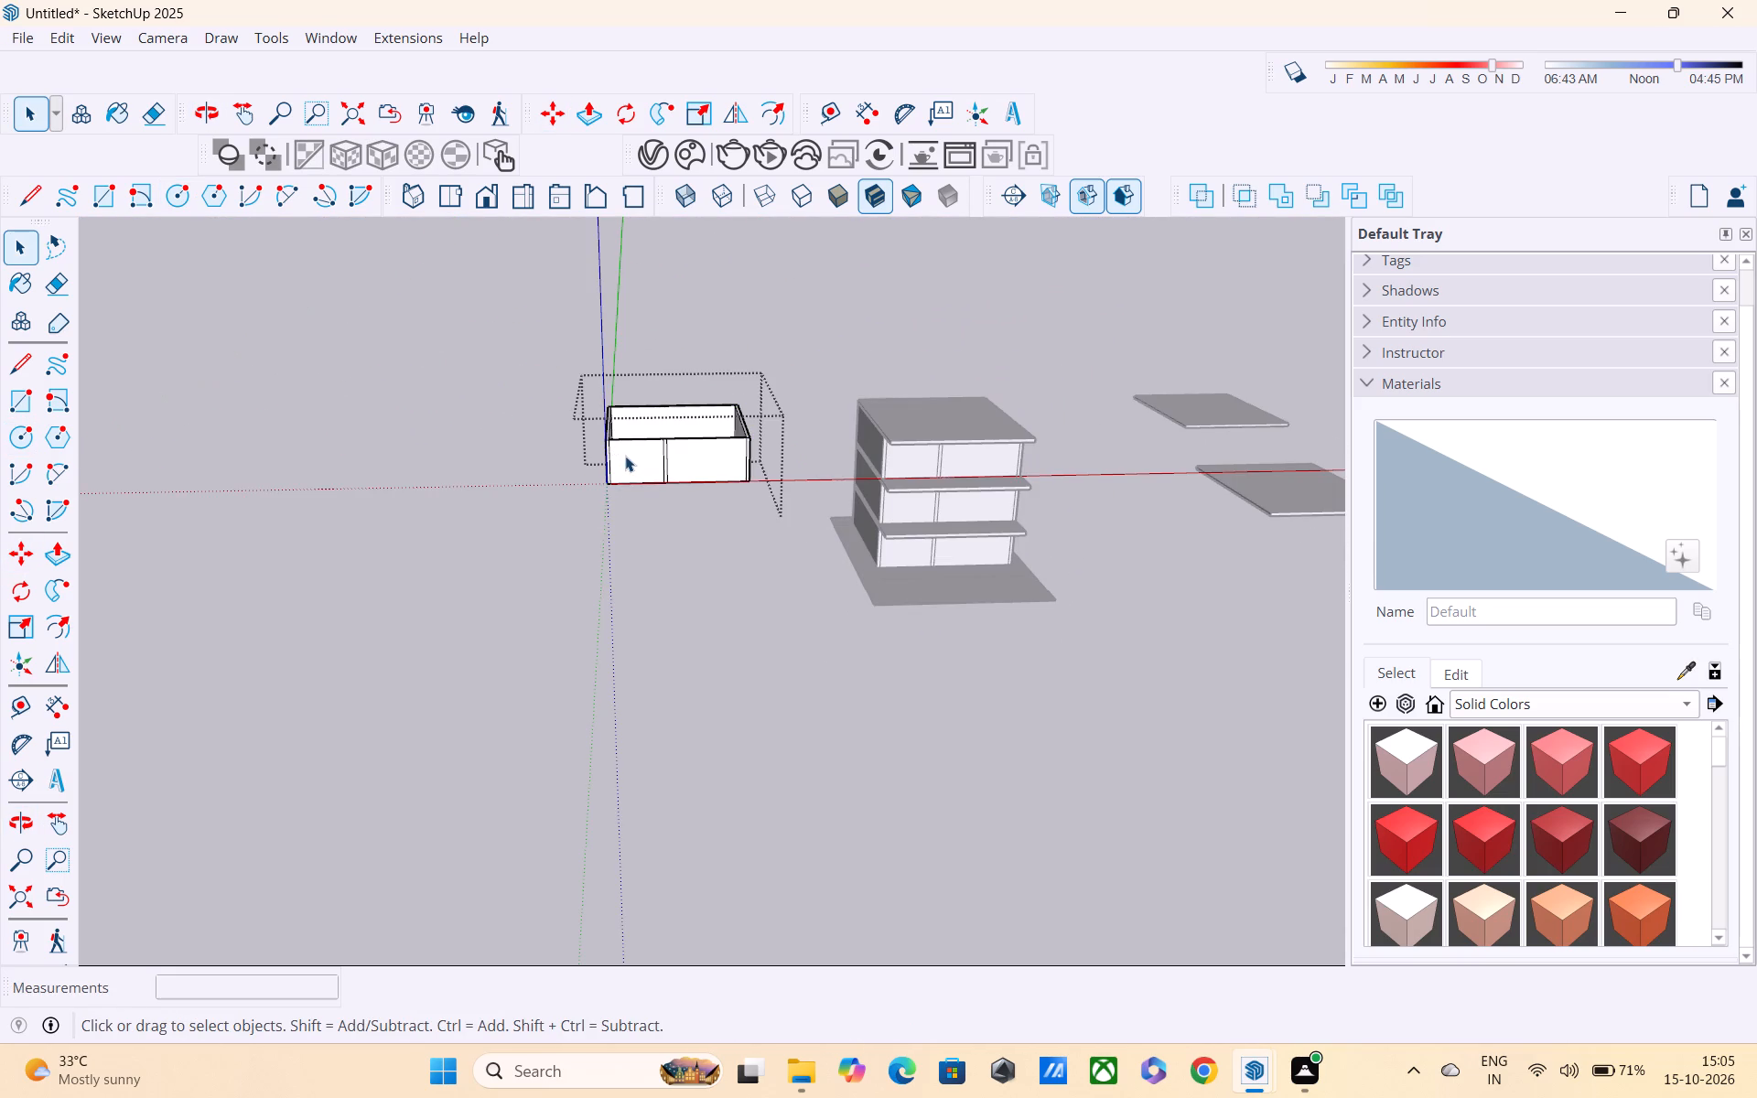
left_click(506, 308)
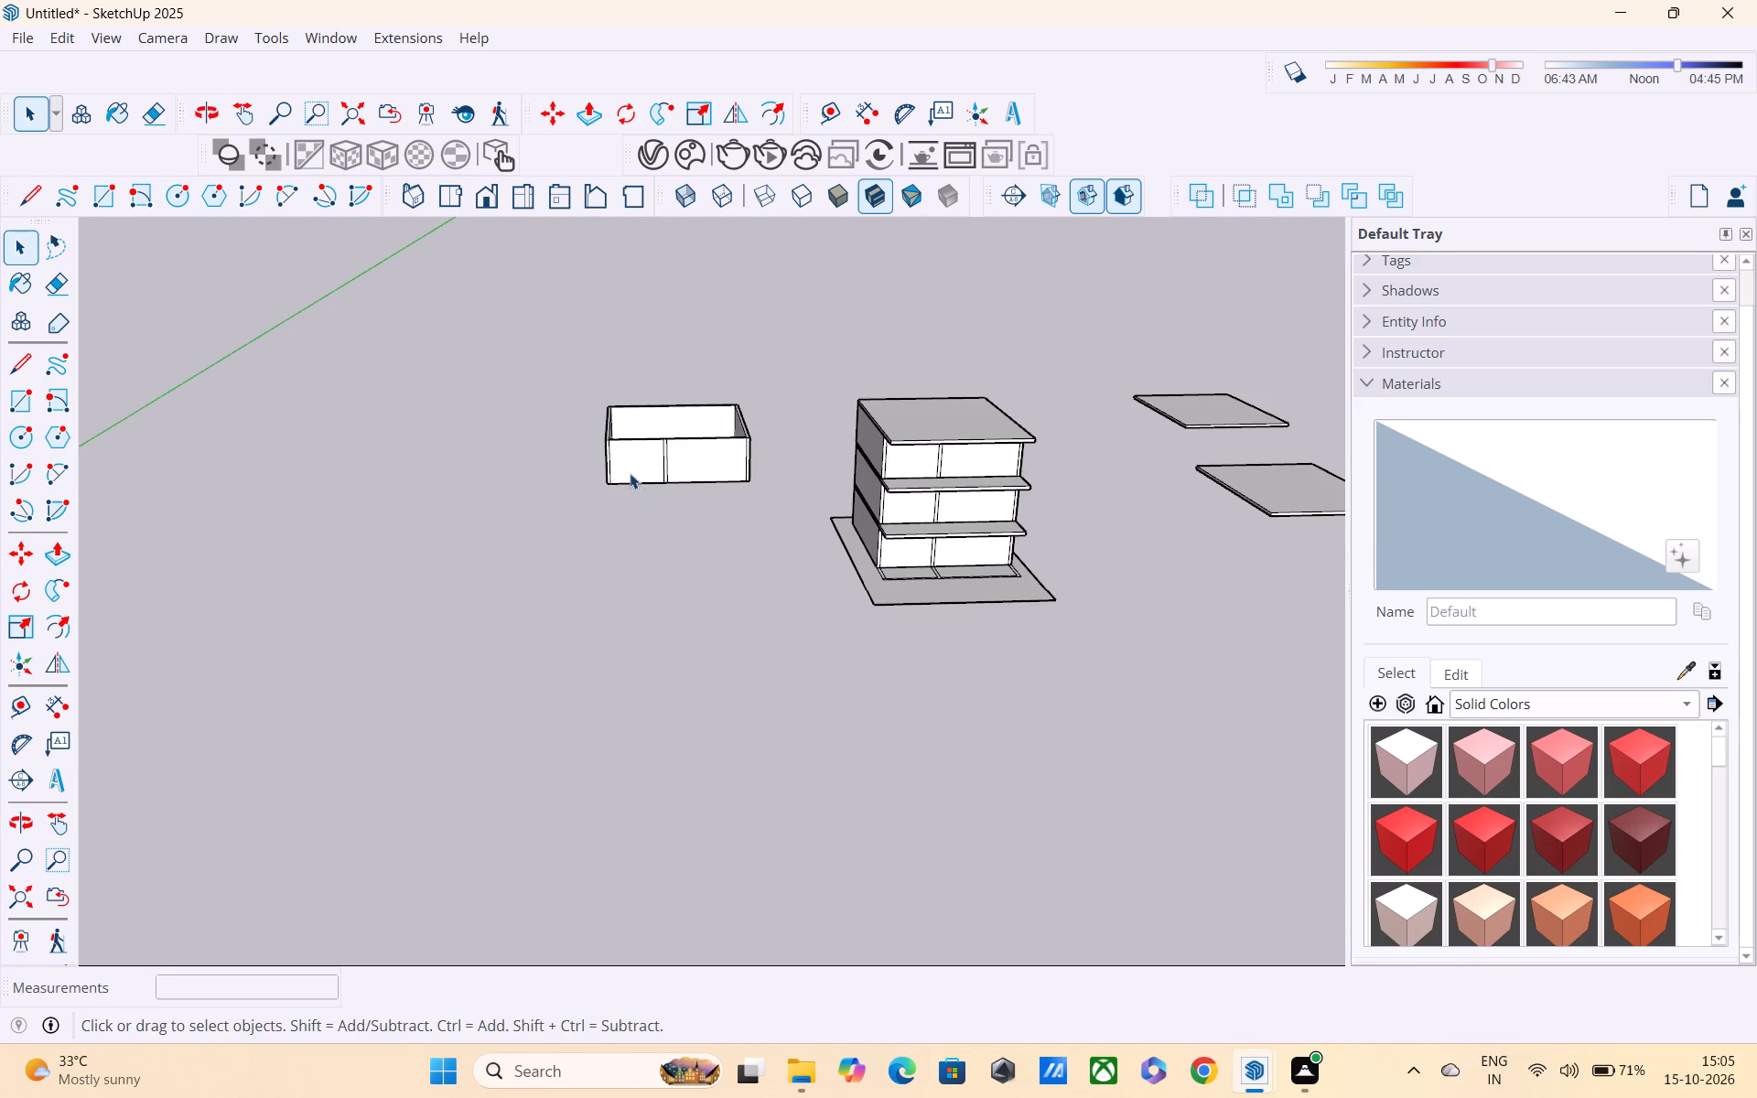
Move the set-aside wall group by its lower front corner about 63' onto the slab above the third-storey walls' front corner.
key("m")
left_click(602, 485)
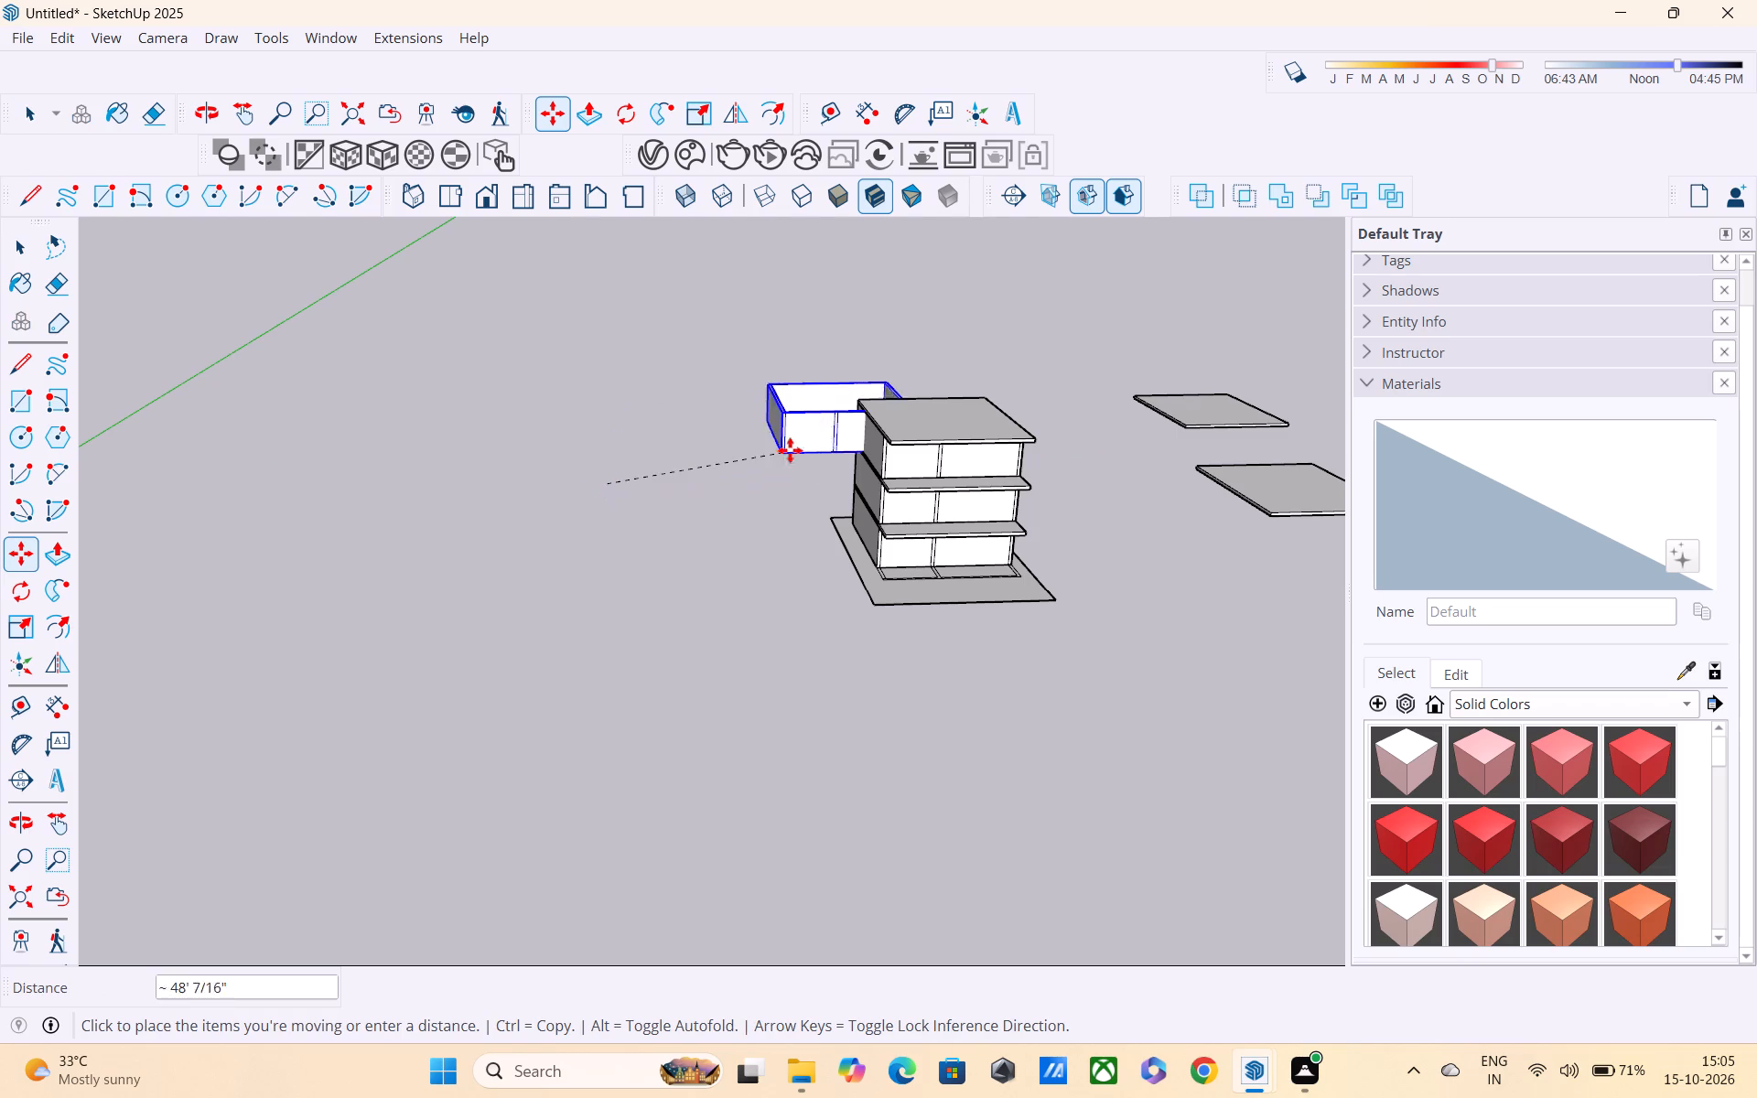
middle_click_drag(878, 441, 1190, 462)
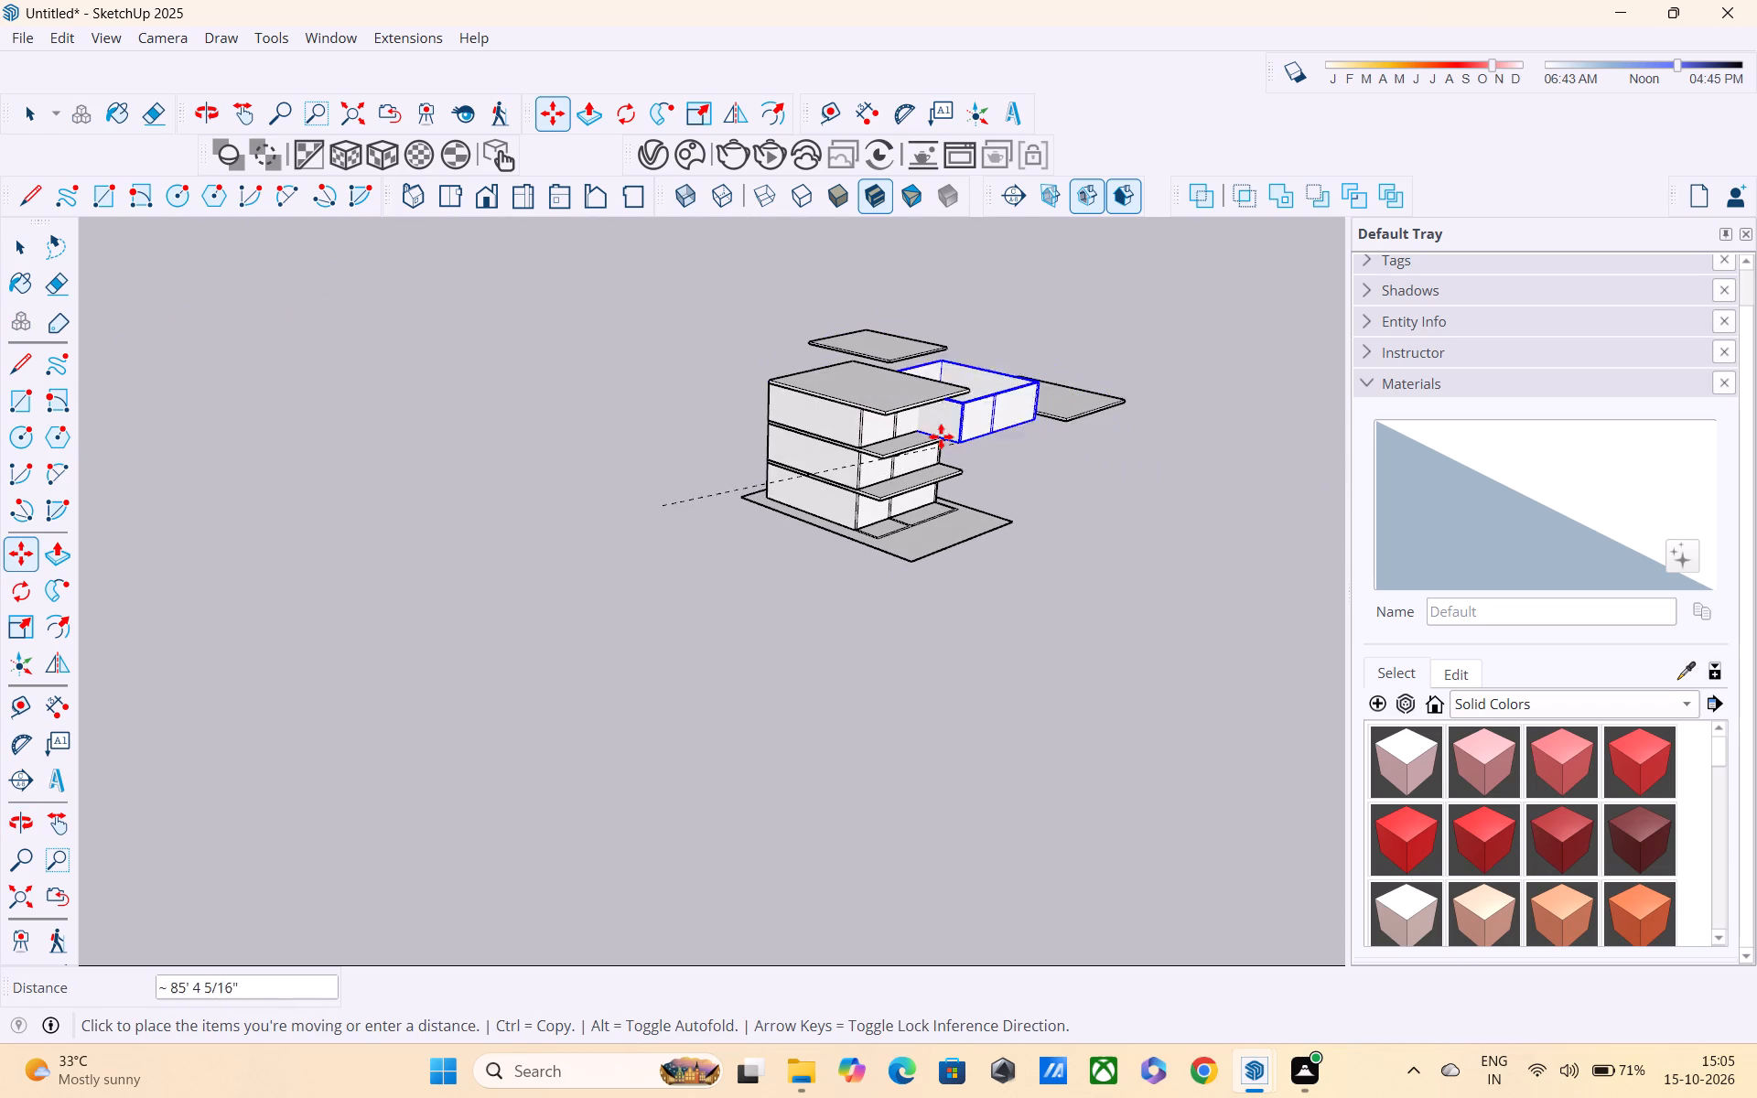
scroll(882, 416, "up", 8)
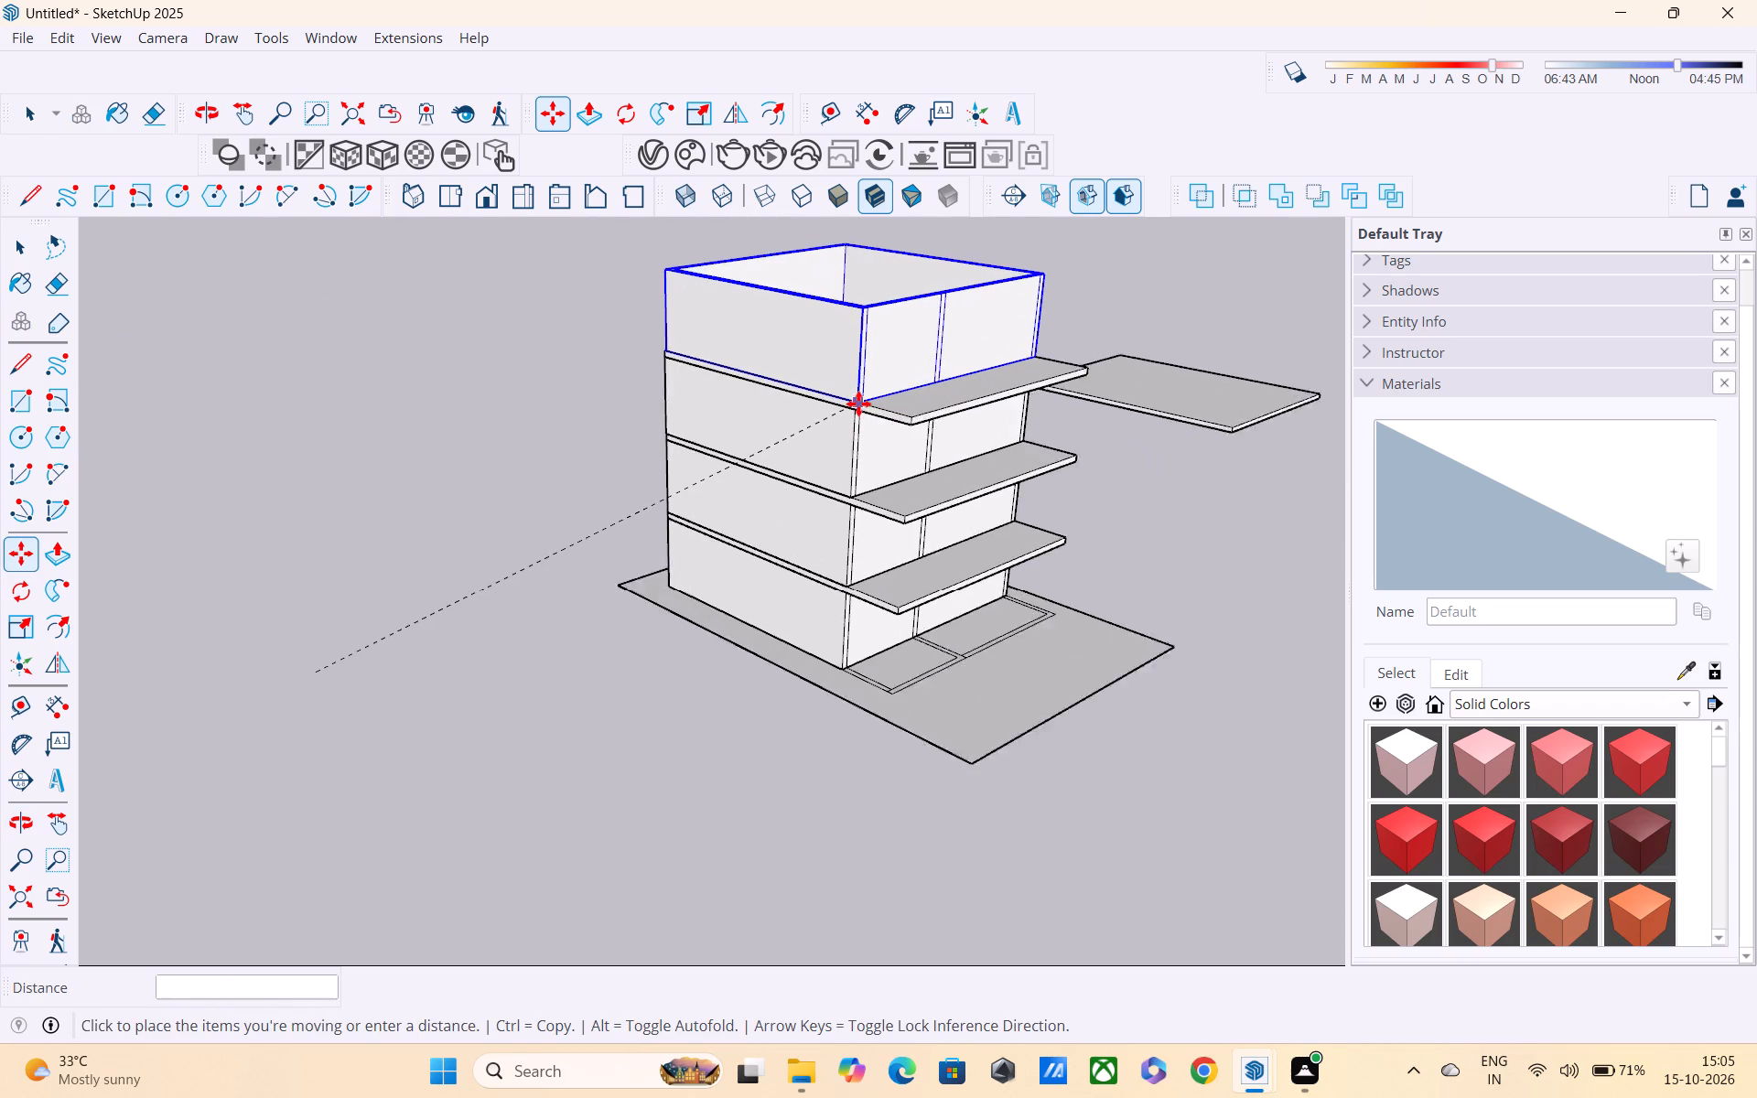
scroll(858, 404, "up", 5)
left_click(857, 400)
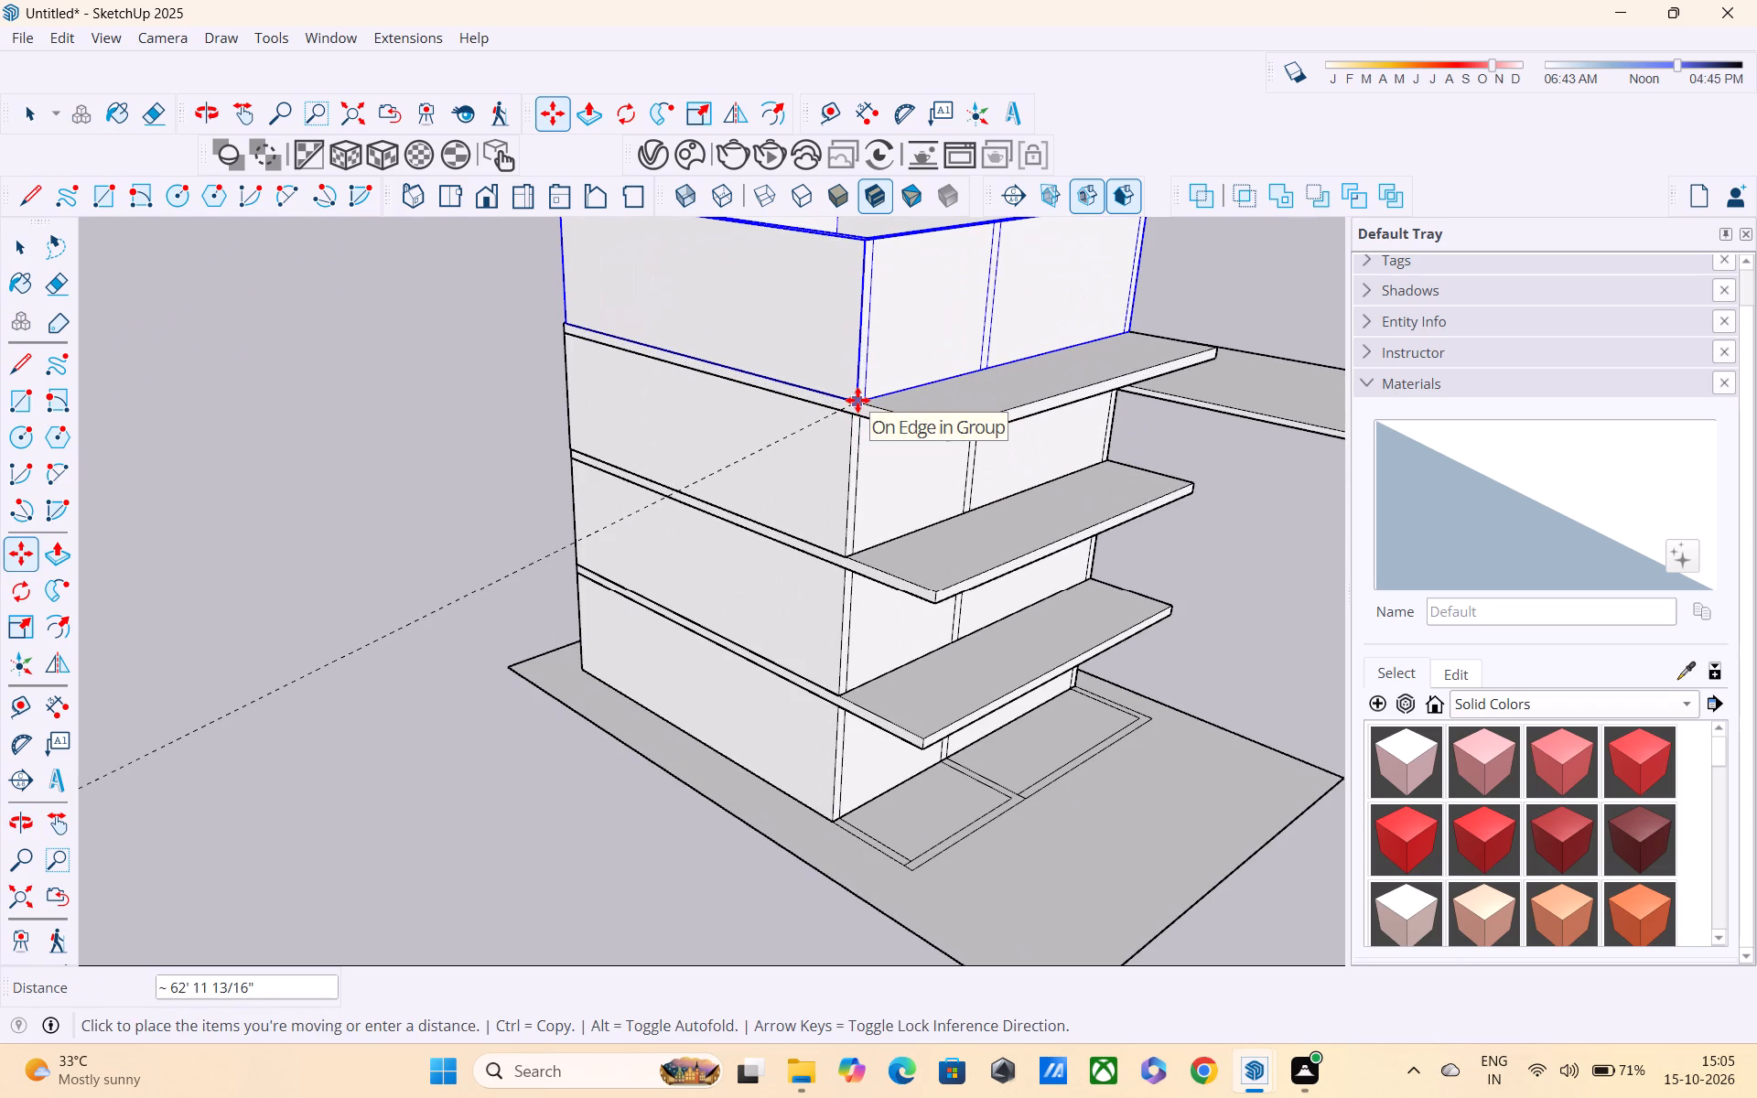
Nudge the fourth-storey walls by their lower rear corner onto the upper rear corner of the slab beneath.
scroll(857, 400, "down", 1)
middle_click_drag(900, 459, 1525, 458)
scroll(544, 358, "up", 9)
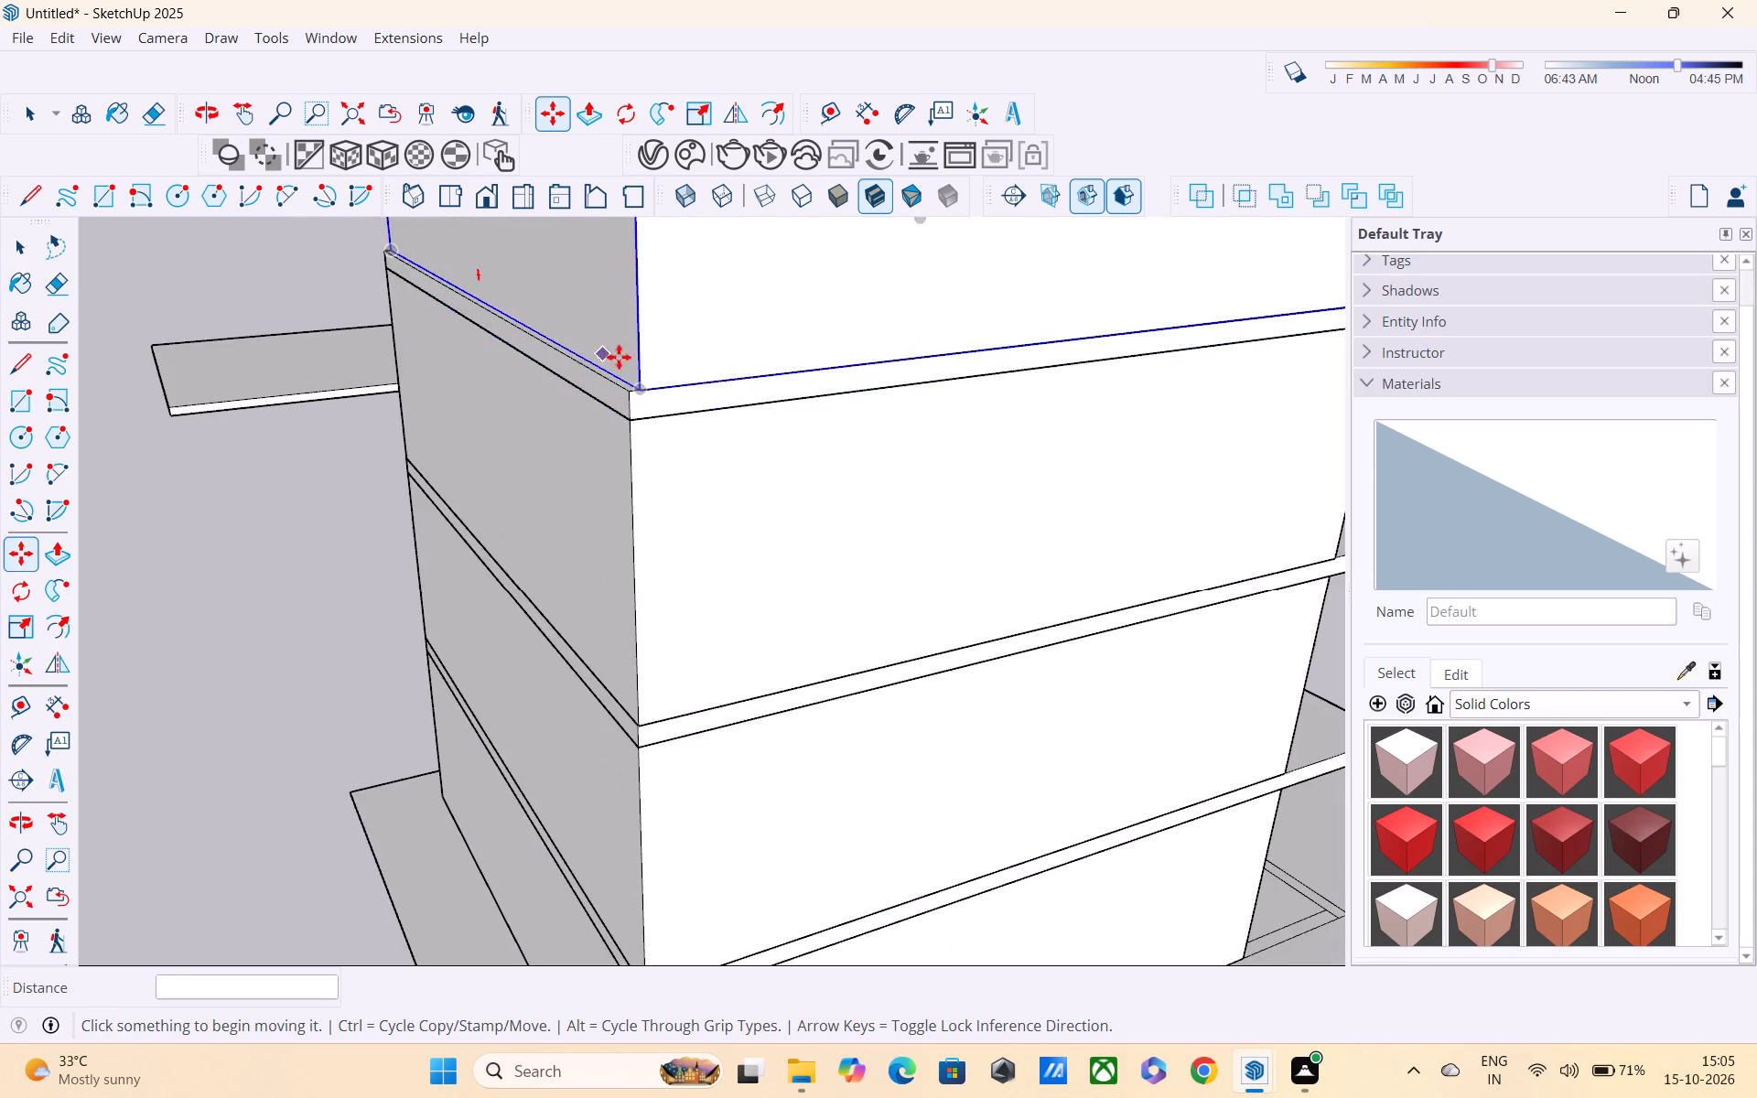
scroll(639, 378, "up", 5)
scroll(639, 387, "down", 1)
left_click(641, 397)
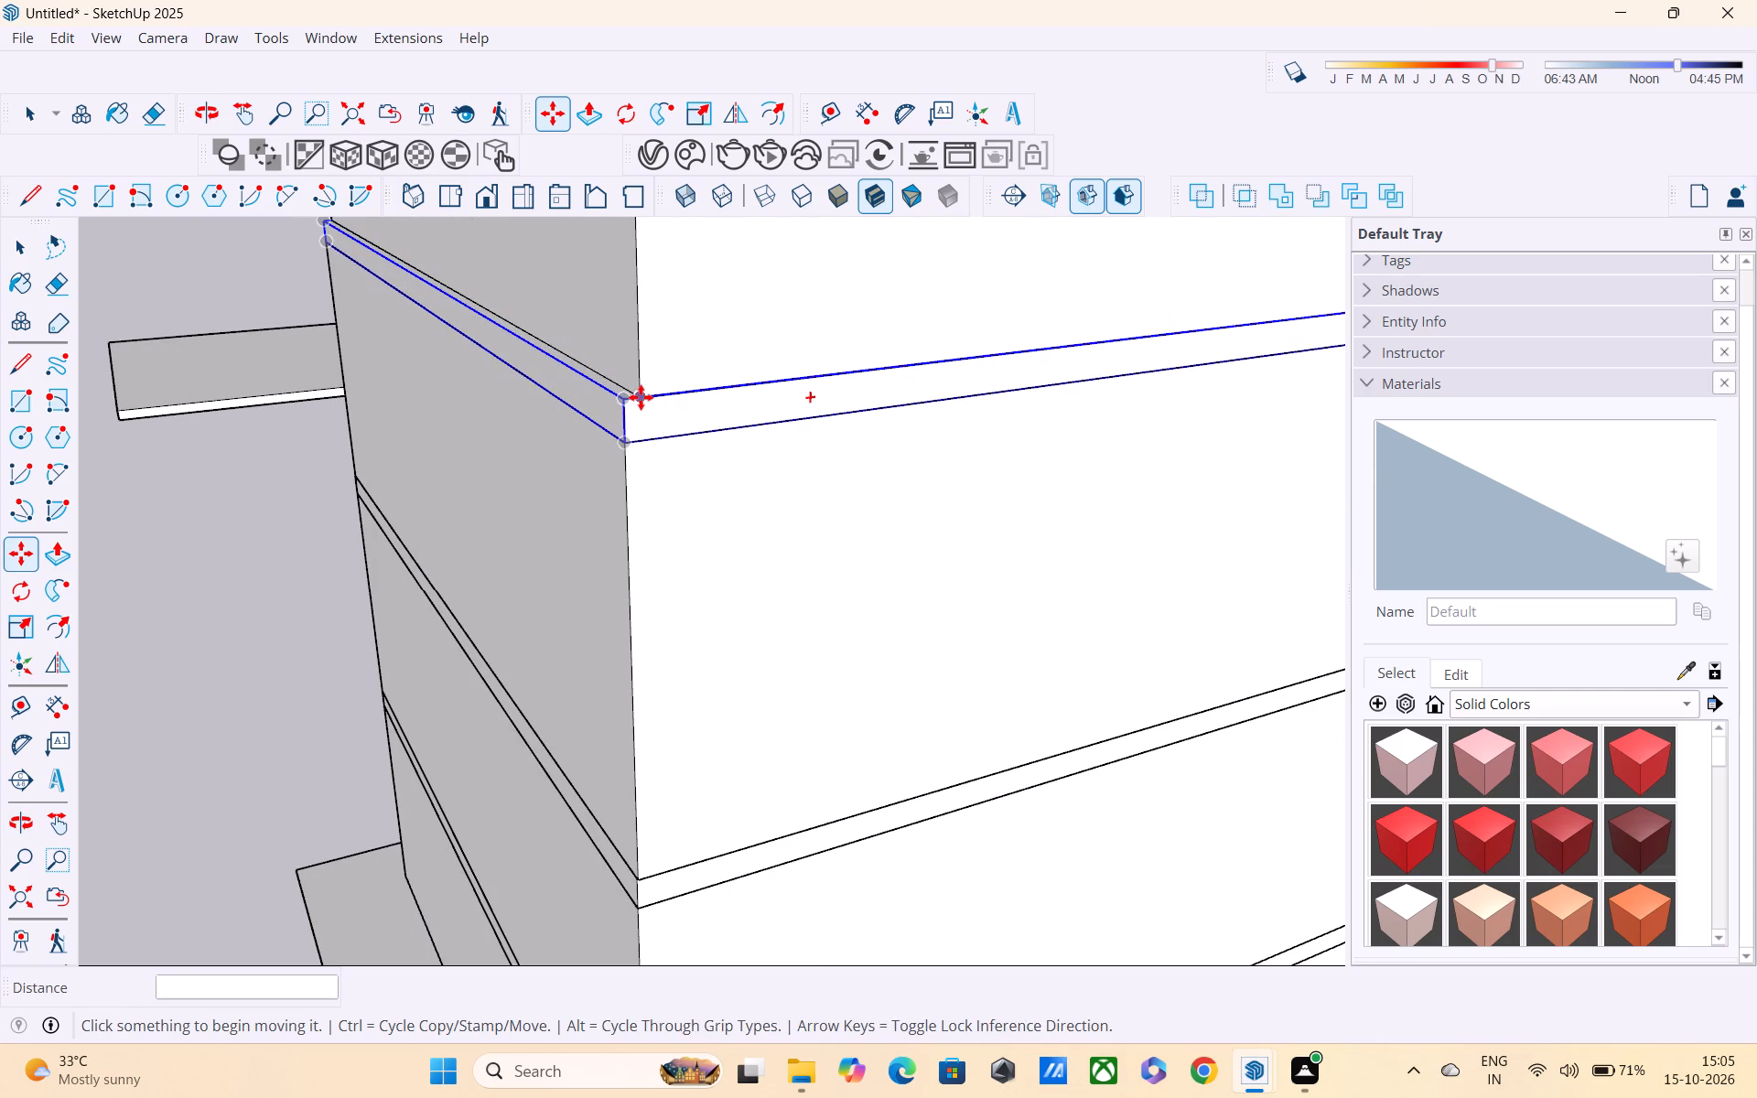
key("Escape")
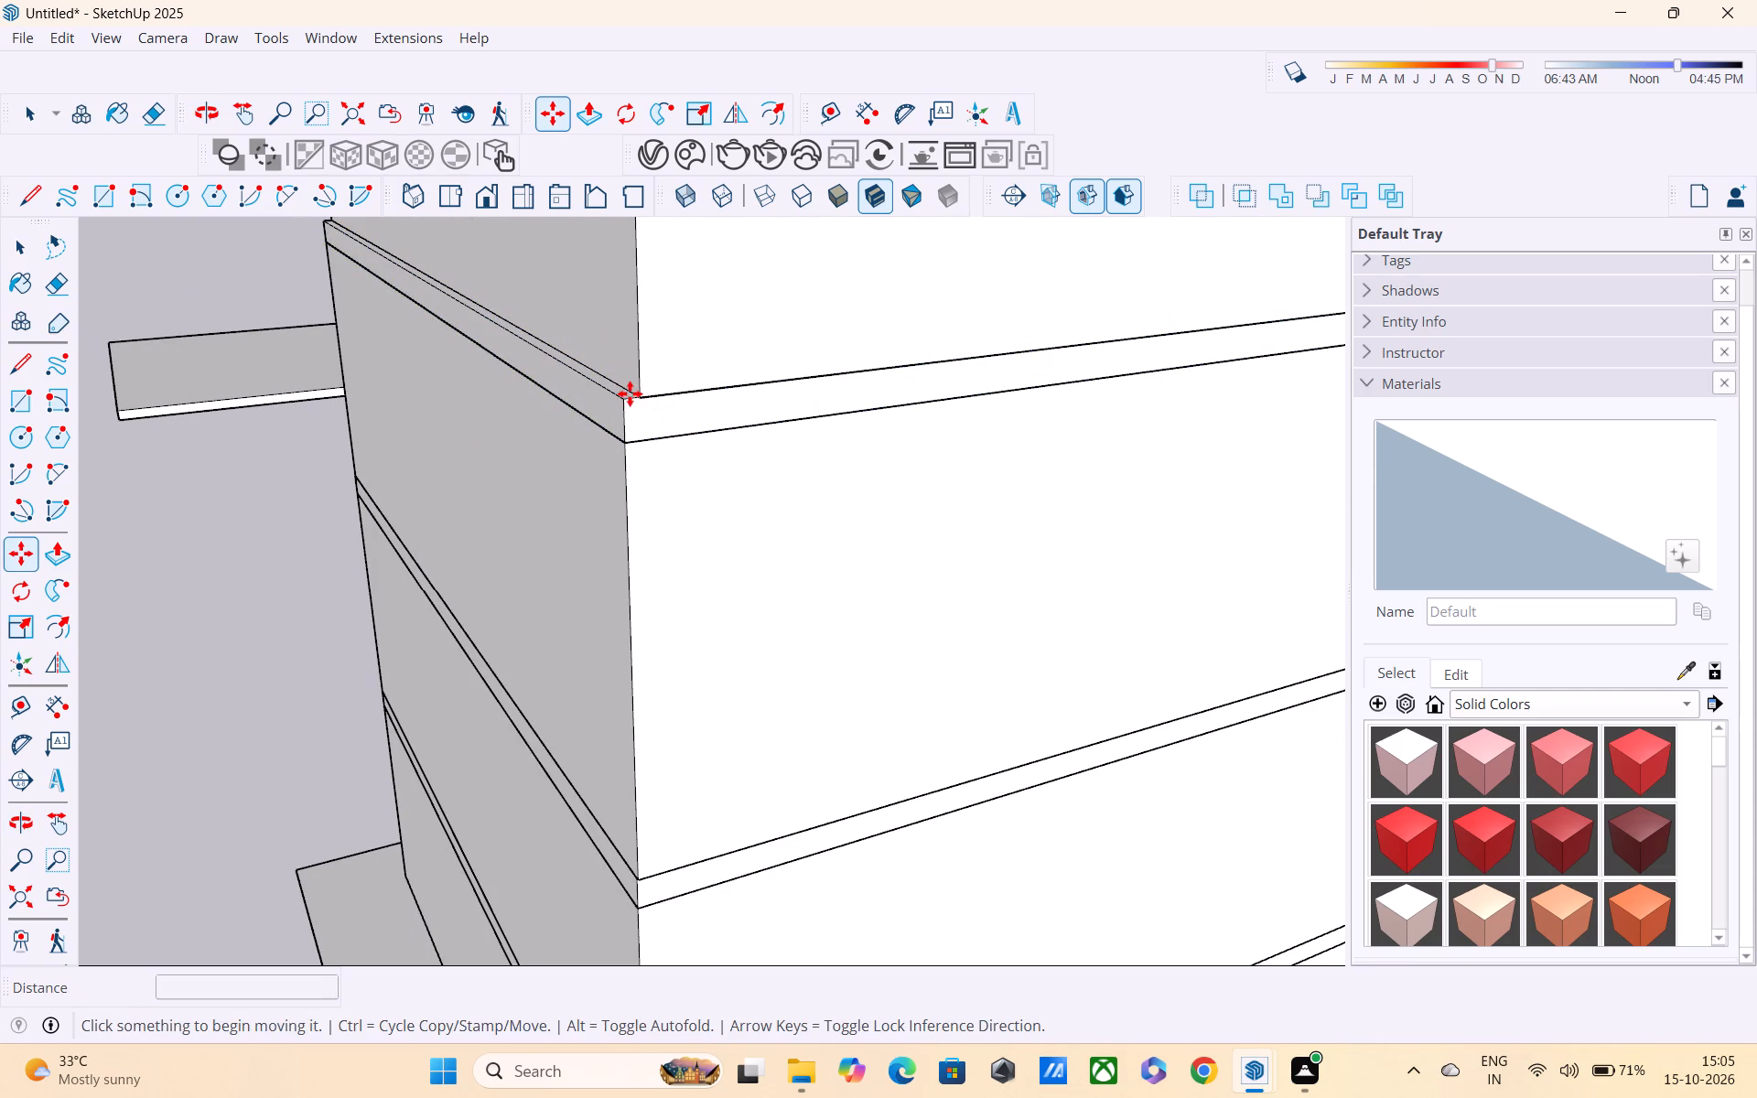
key("space")
left_click(647, 362)
key("m")
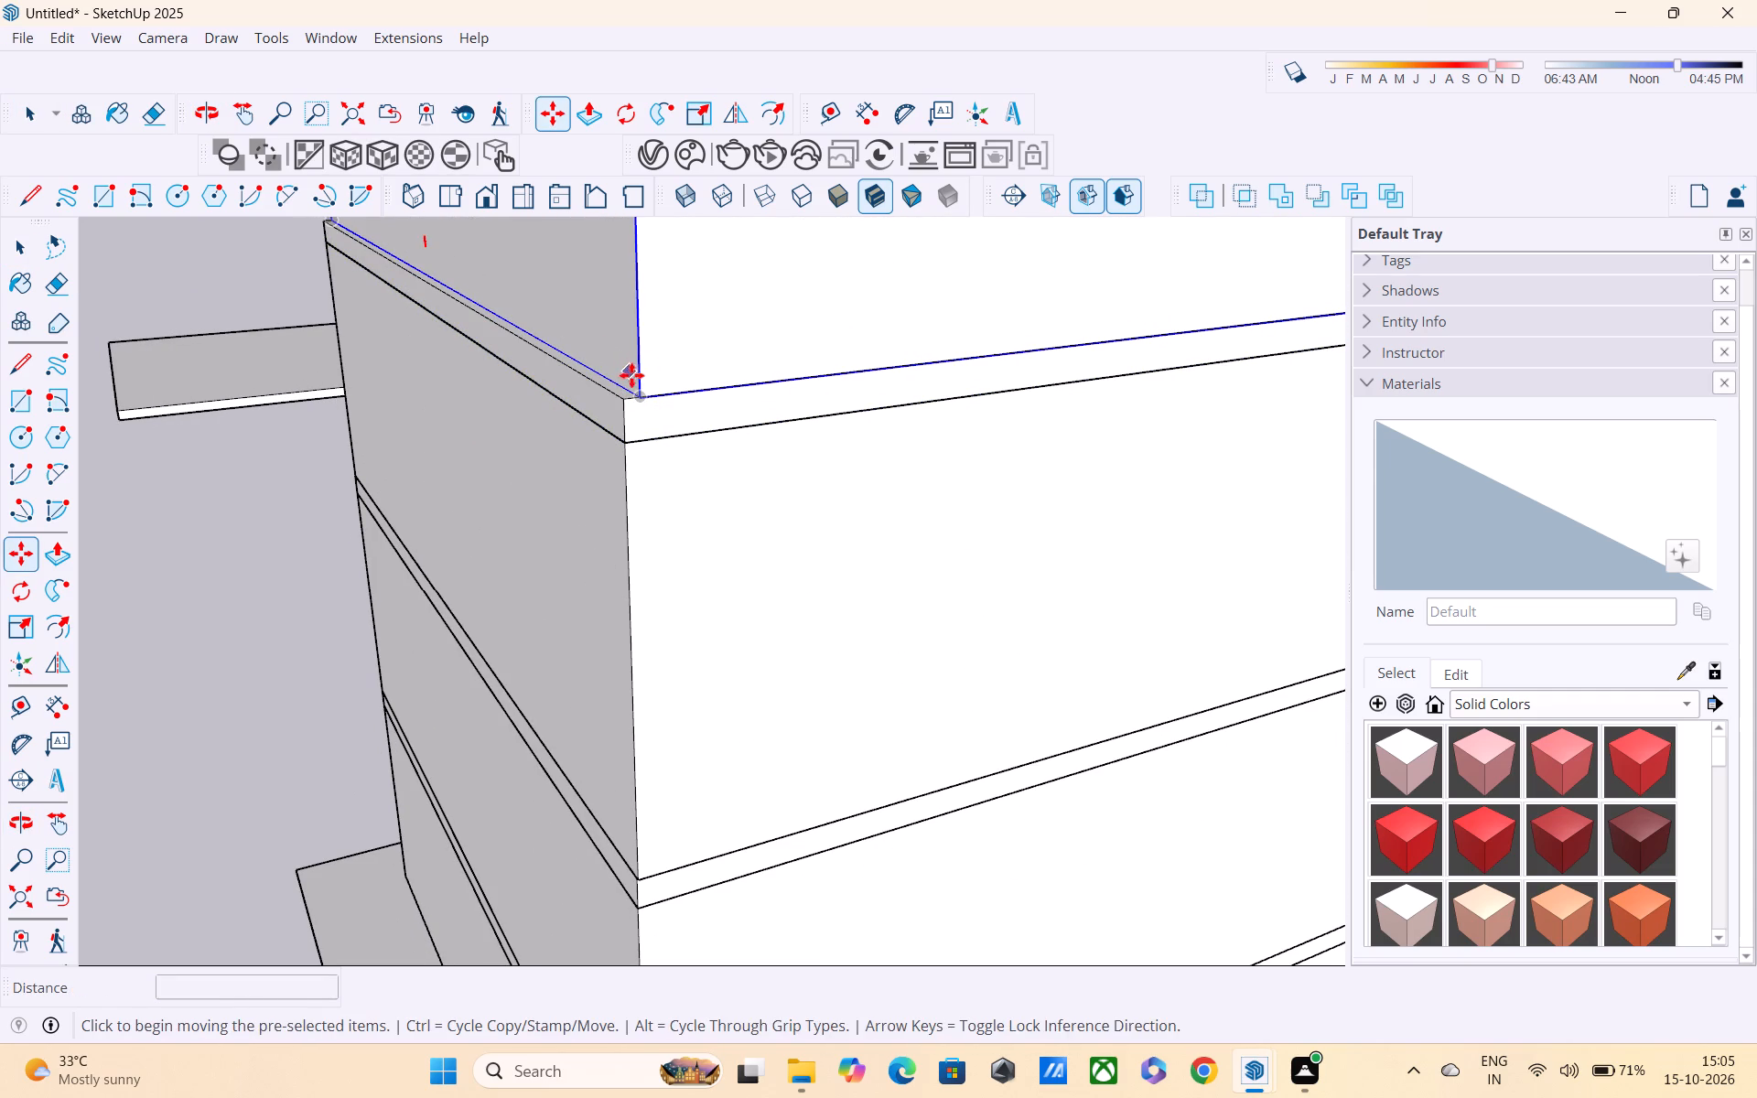
left_click(637, 391)
left_click(620, 393)
Move the nearer set-aside slab by its lower rear corner about 100' onto the top rear corner of the fourth-storey walls.
scroll(622, 390, "down", 6)
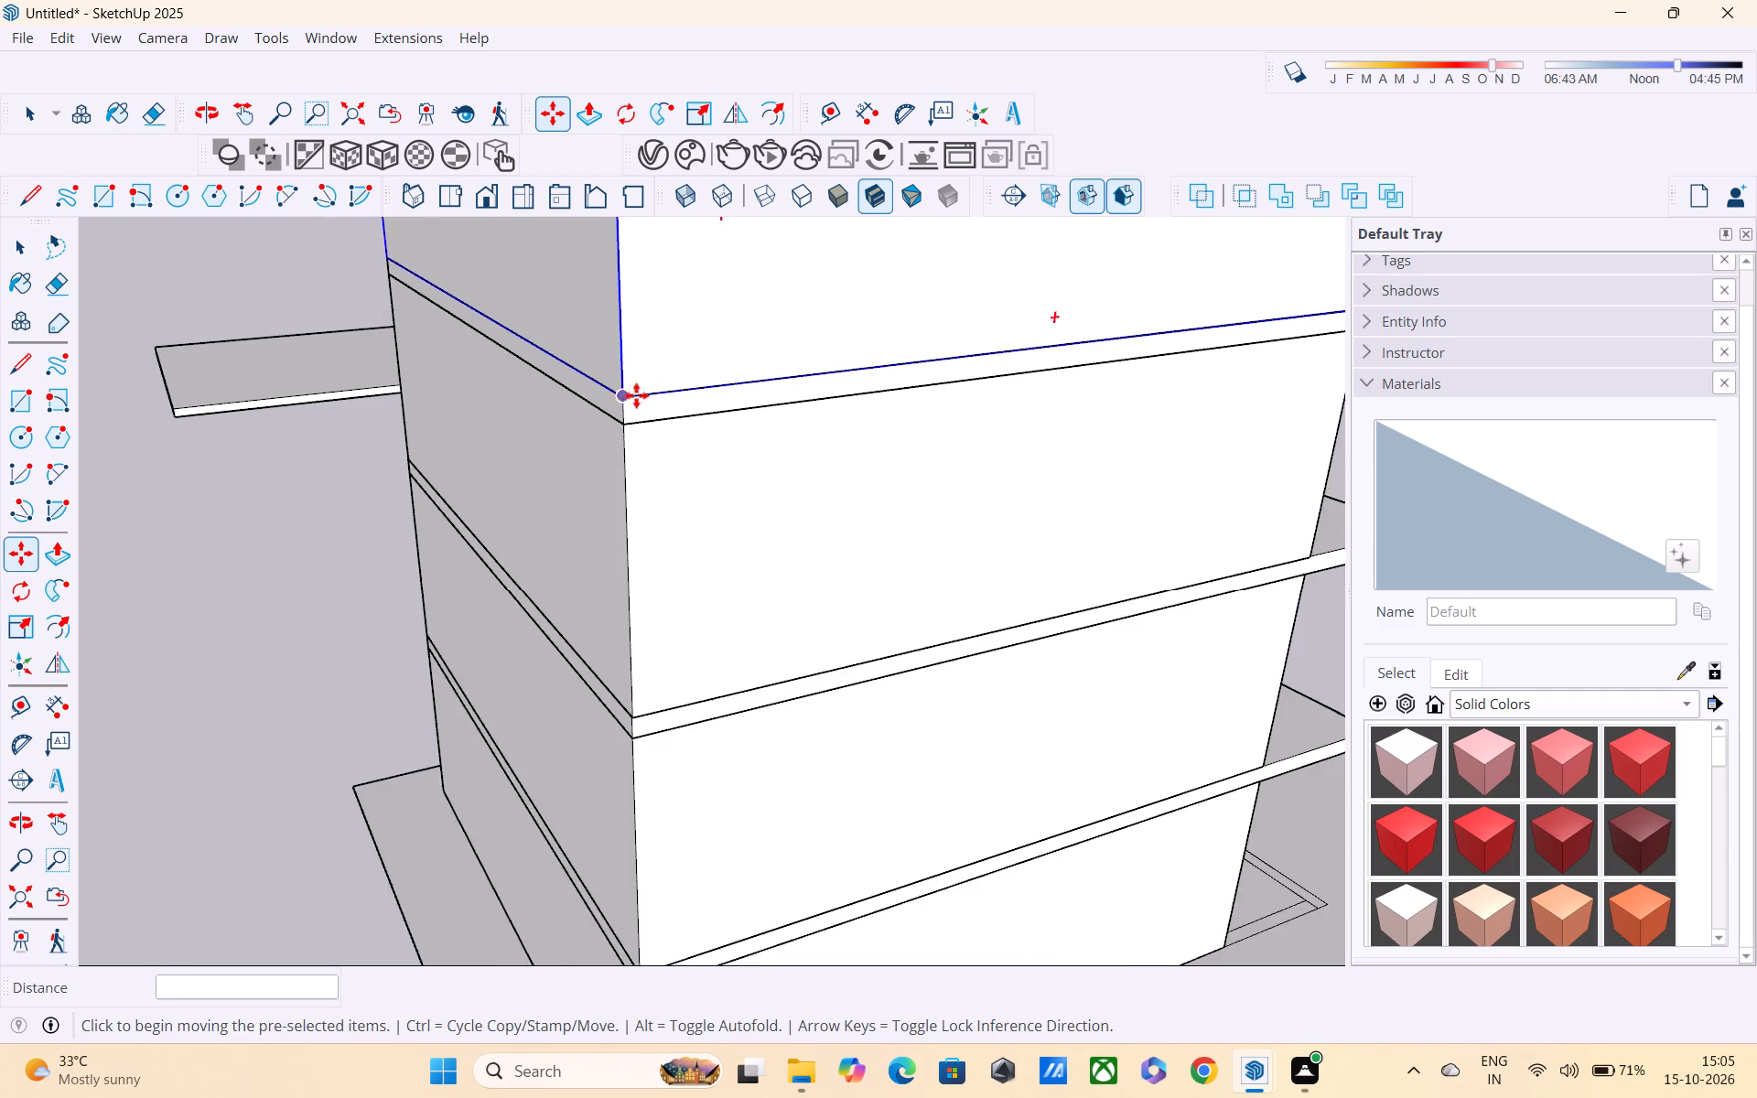
scroll(636, 395, "down", 4)
scroll(870, 392, "down", 1)
middle_click_drag(885, 388, 450, 457)
scroll(450, 447, "down", 7)
middle_click_drag(976, 328, 512, 355)
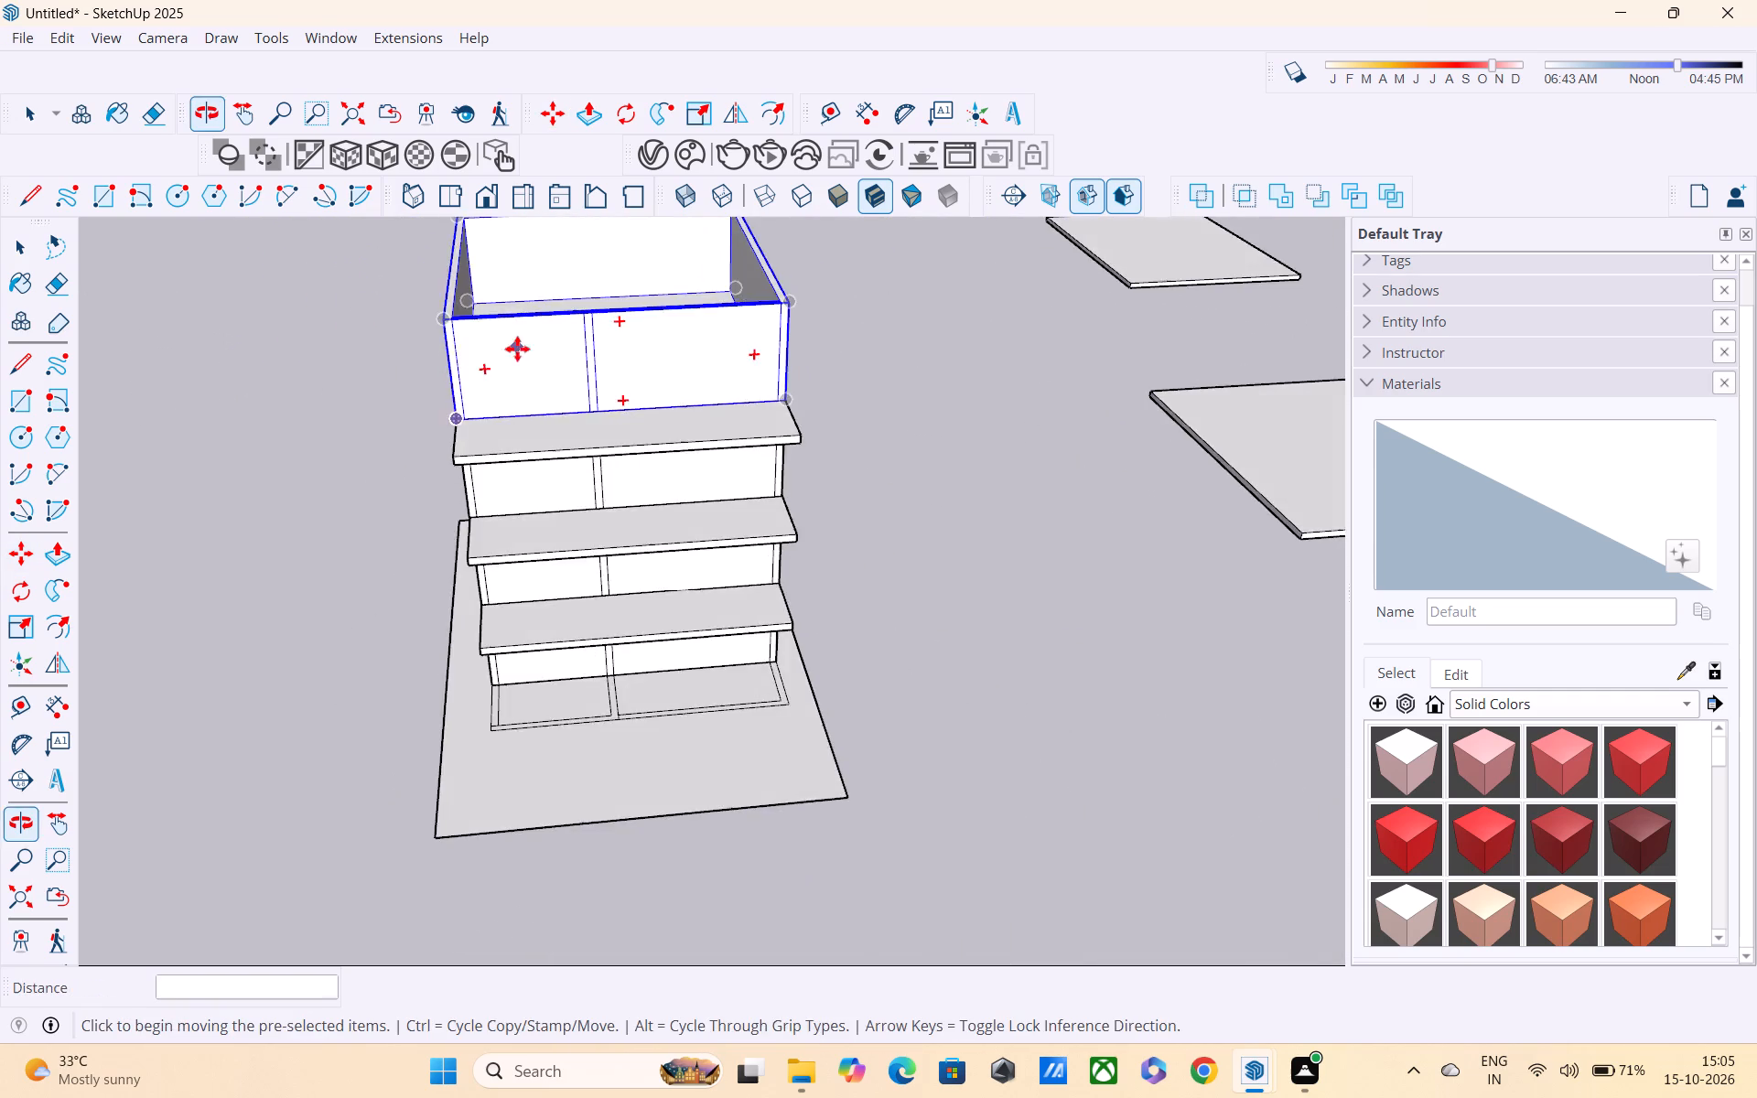
scroll(577, 351, "down", 5)
middle_click_drag(817, 434, 656, 314)
scroll(867, 499, "up", 1)
key("space")
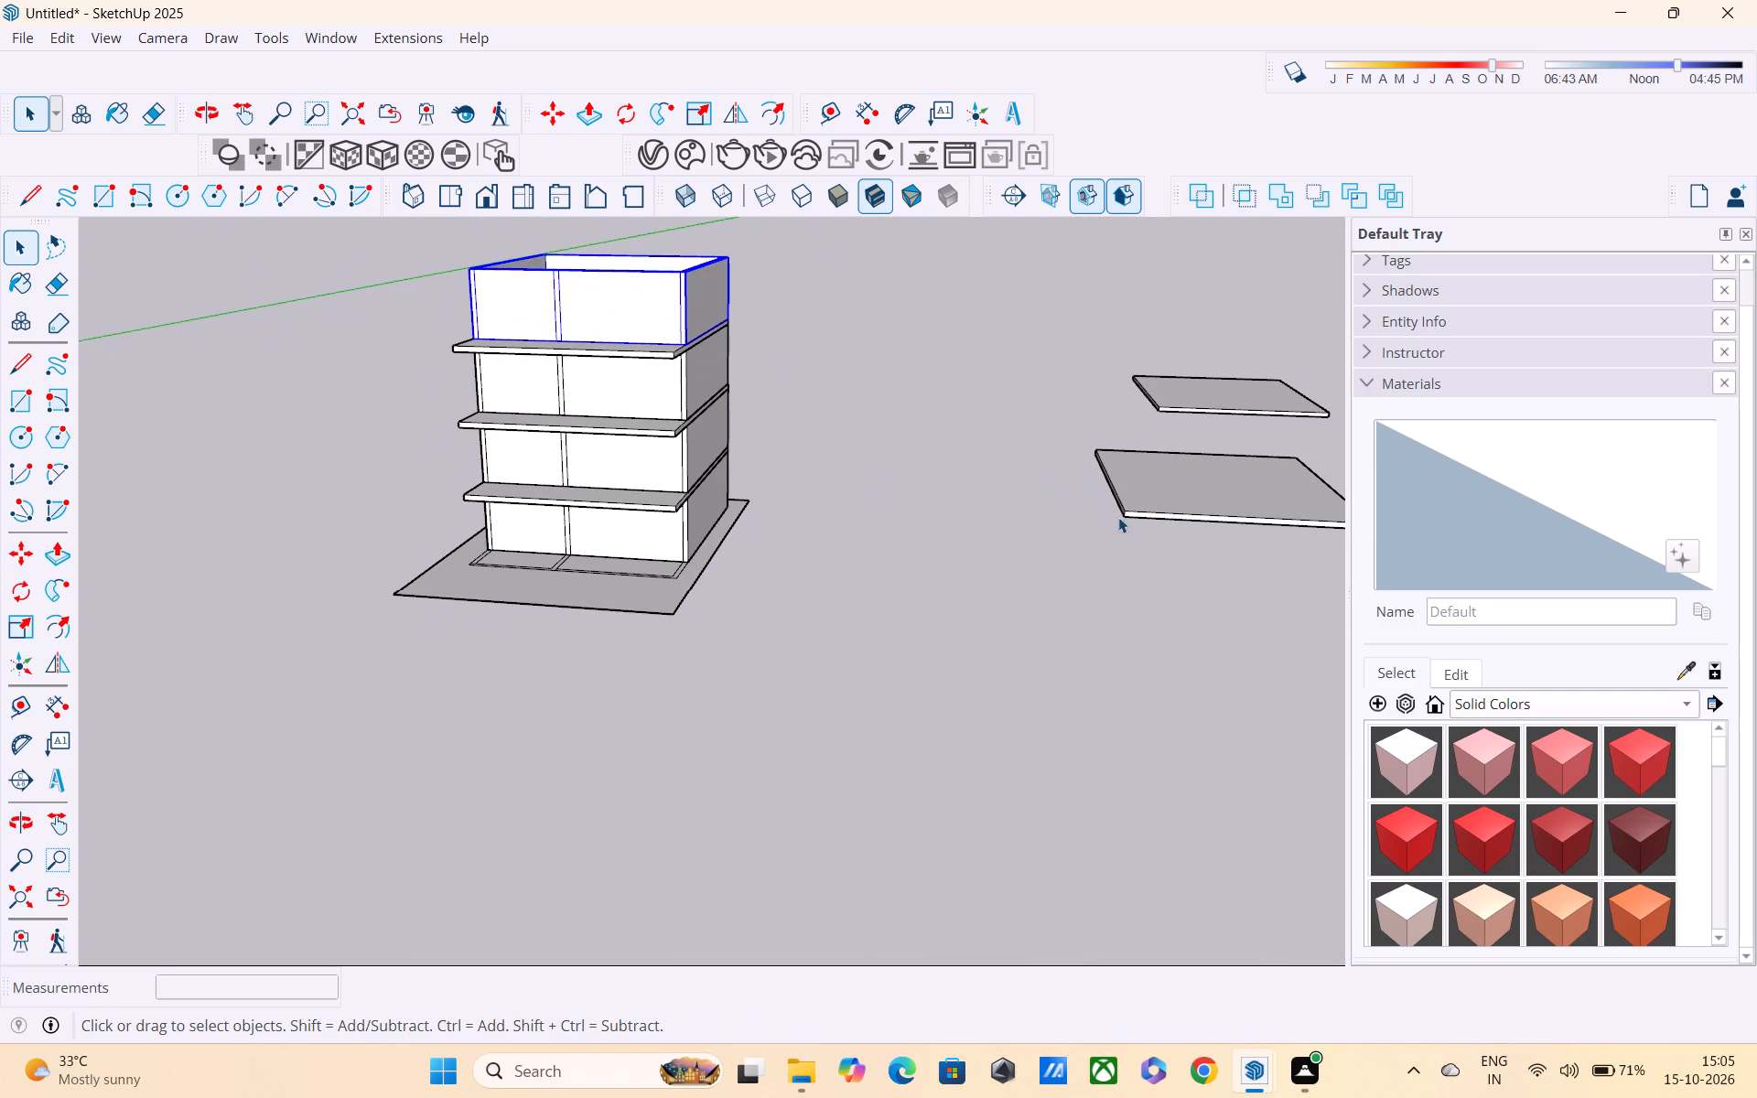
left_click(1119, 511)
middle_click_drag(1142, 496, 1357, 643)
key("m")
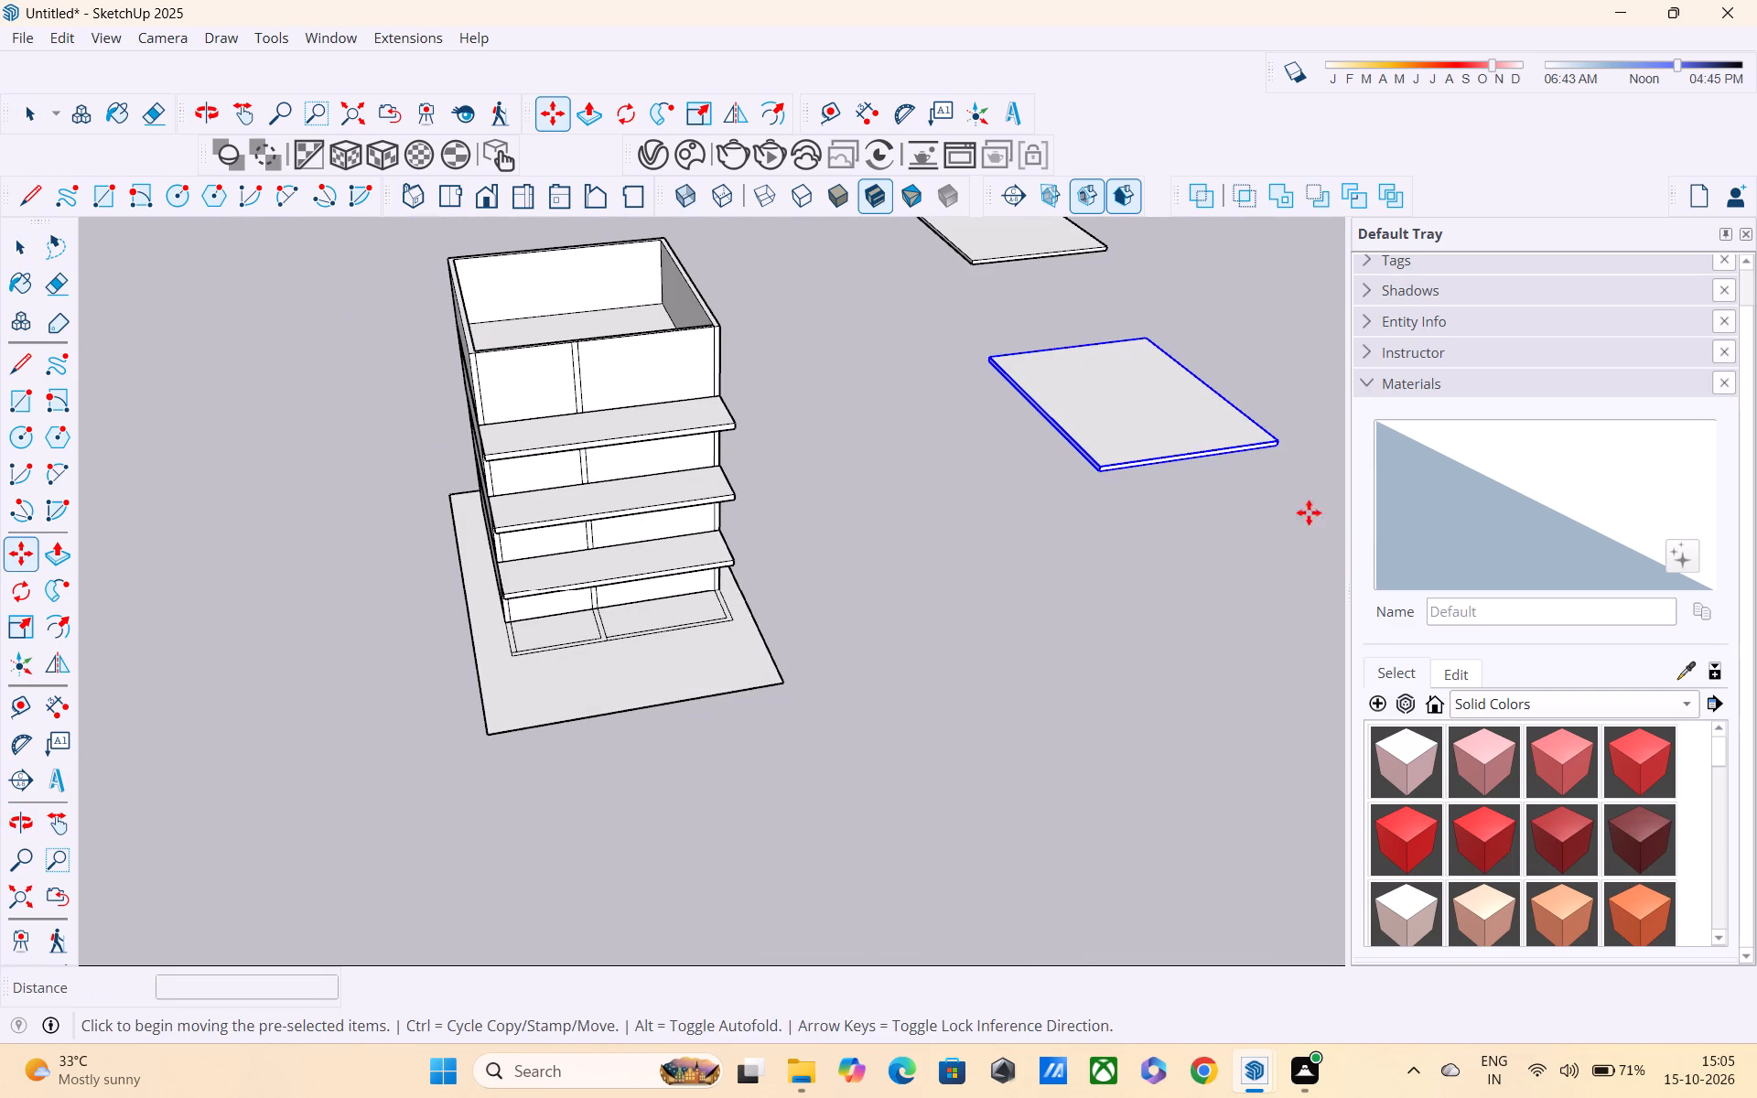
scroll(906, 350, "up", 4)
scroll(986, 356, "up", 5)
left_click(1092, 397)
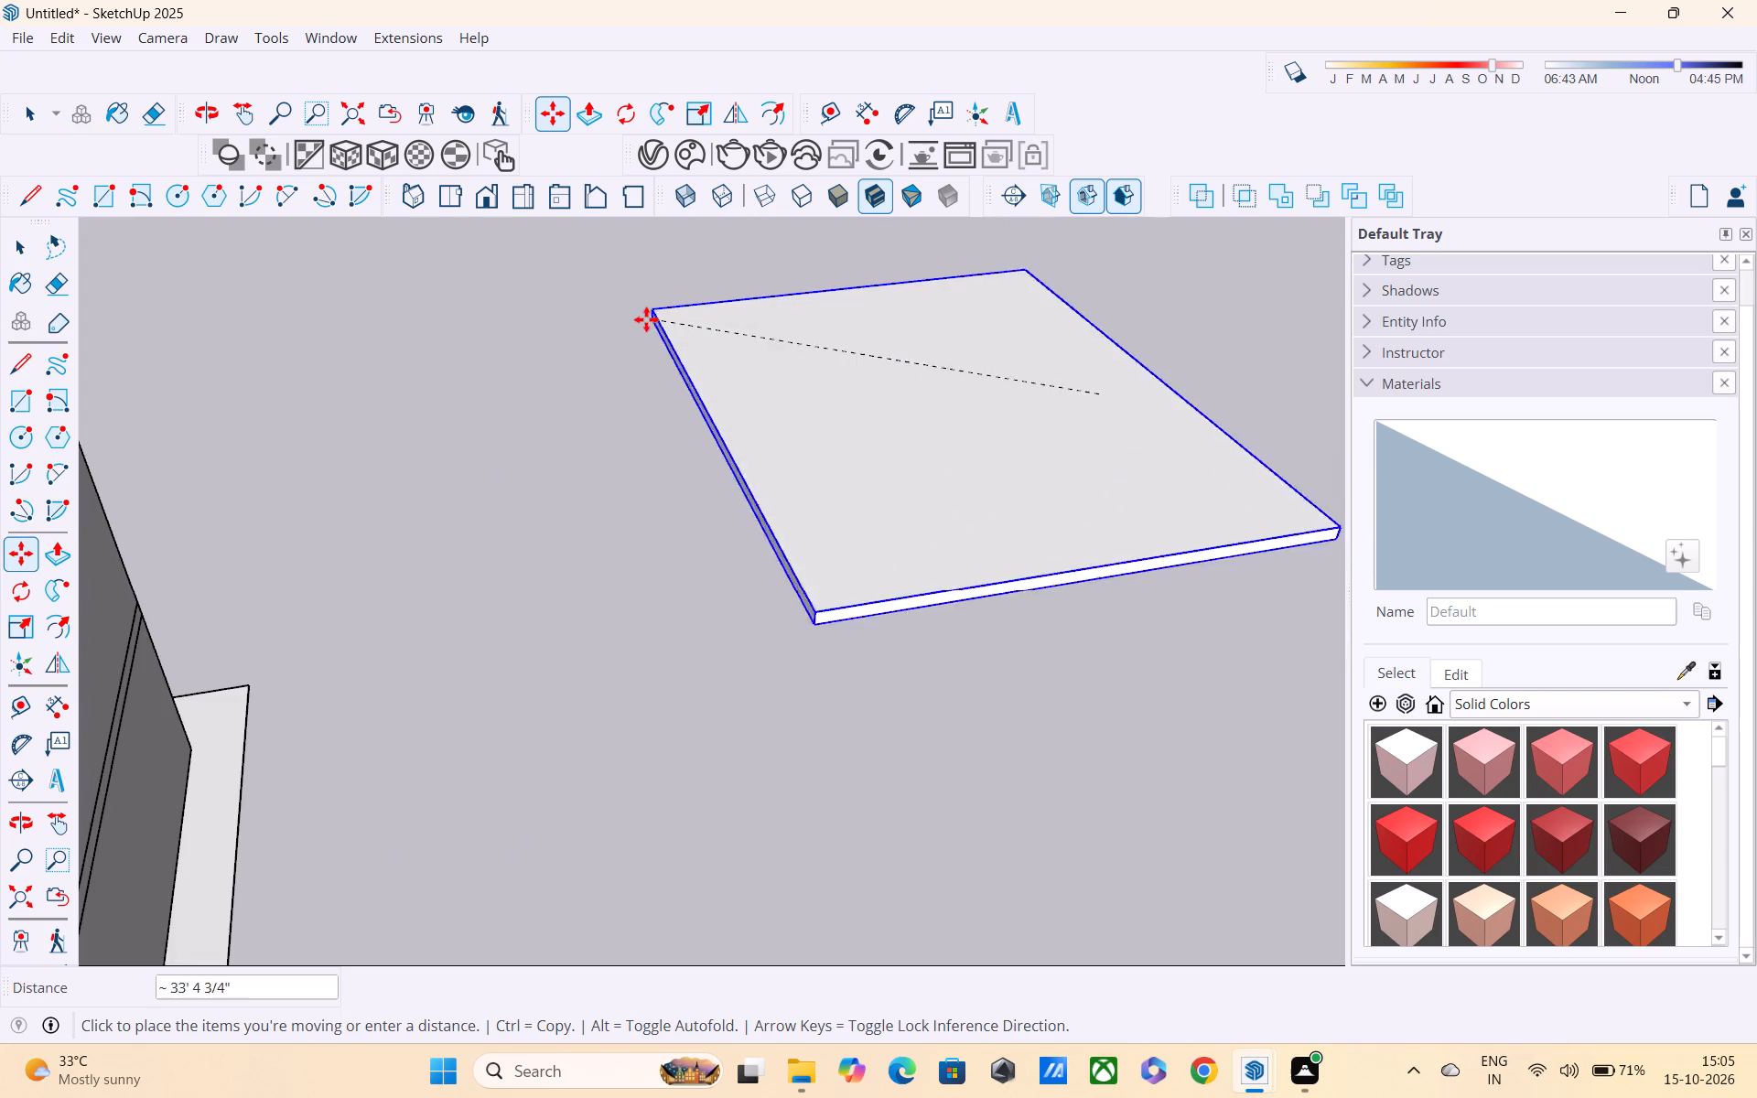
scroll(646, 319, "down", 6)
middle_click_drag(628, 341, 966, 350)
middle_click_drag(568, 248, 1008, 331)
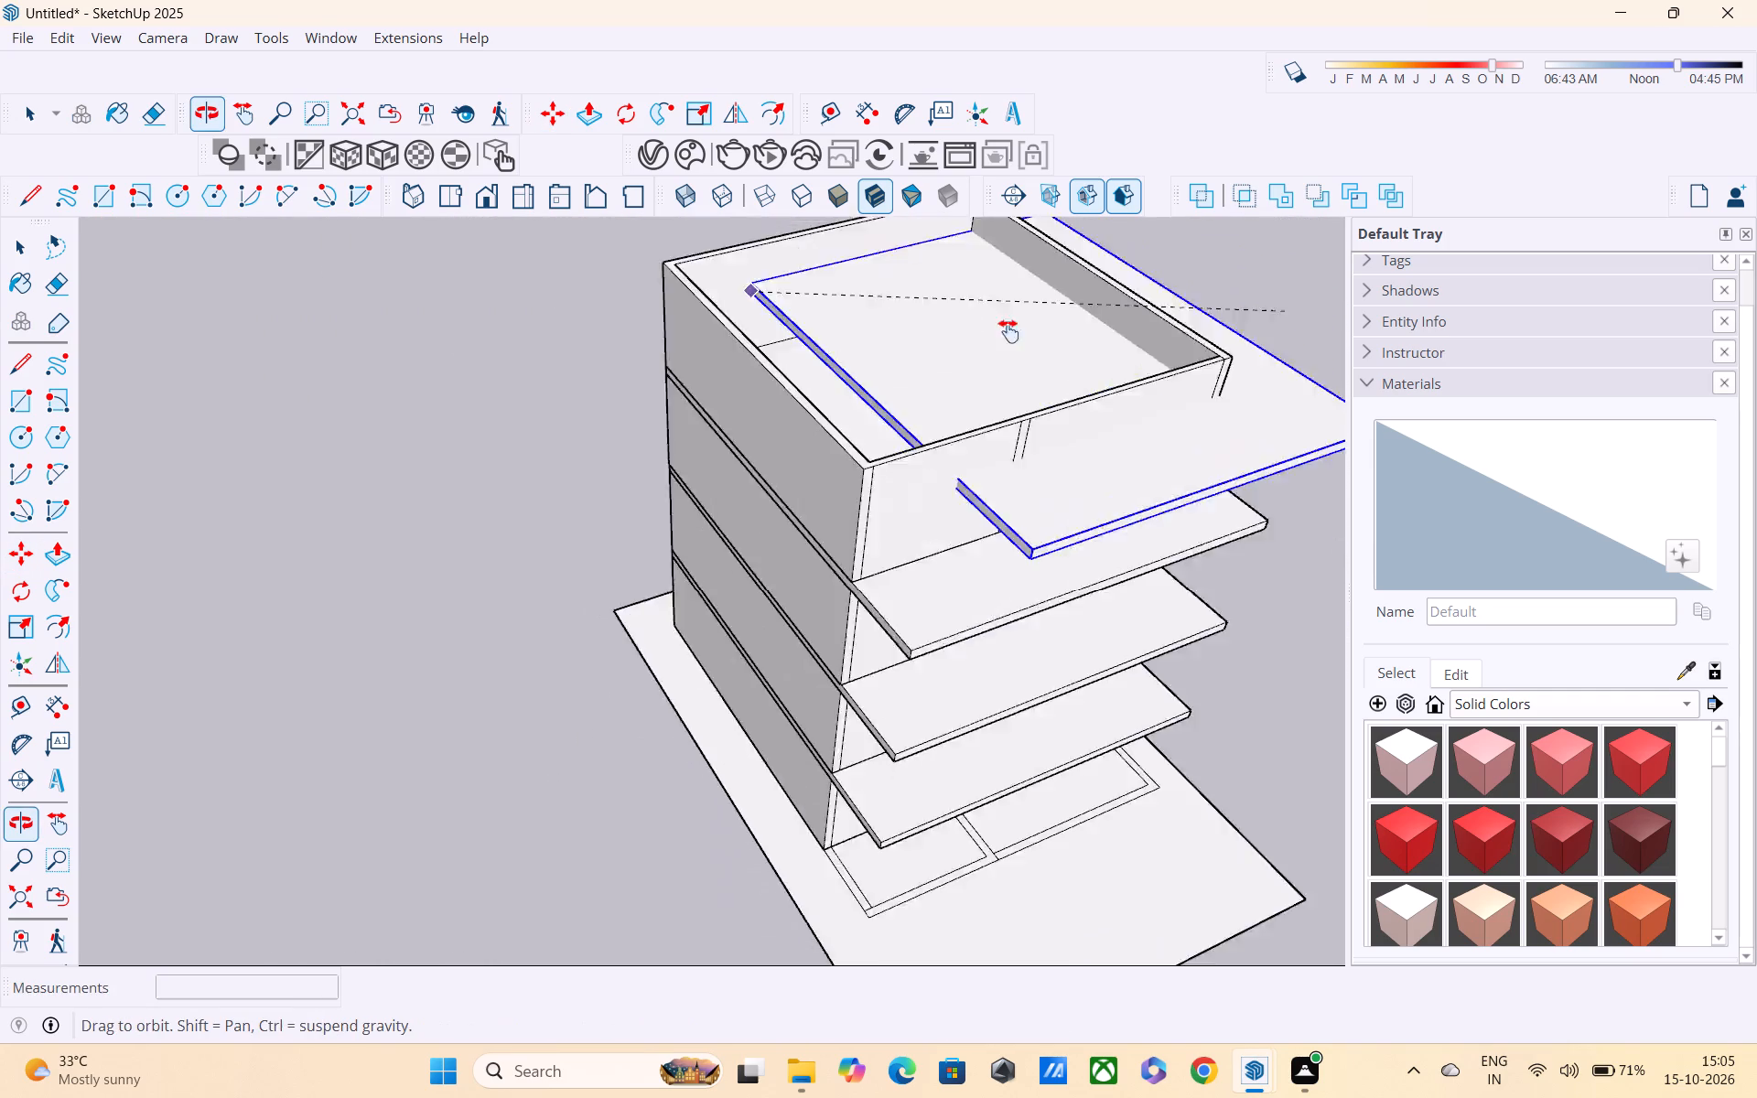
middle_click_drag(1008, 331, 1138, 323)
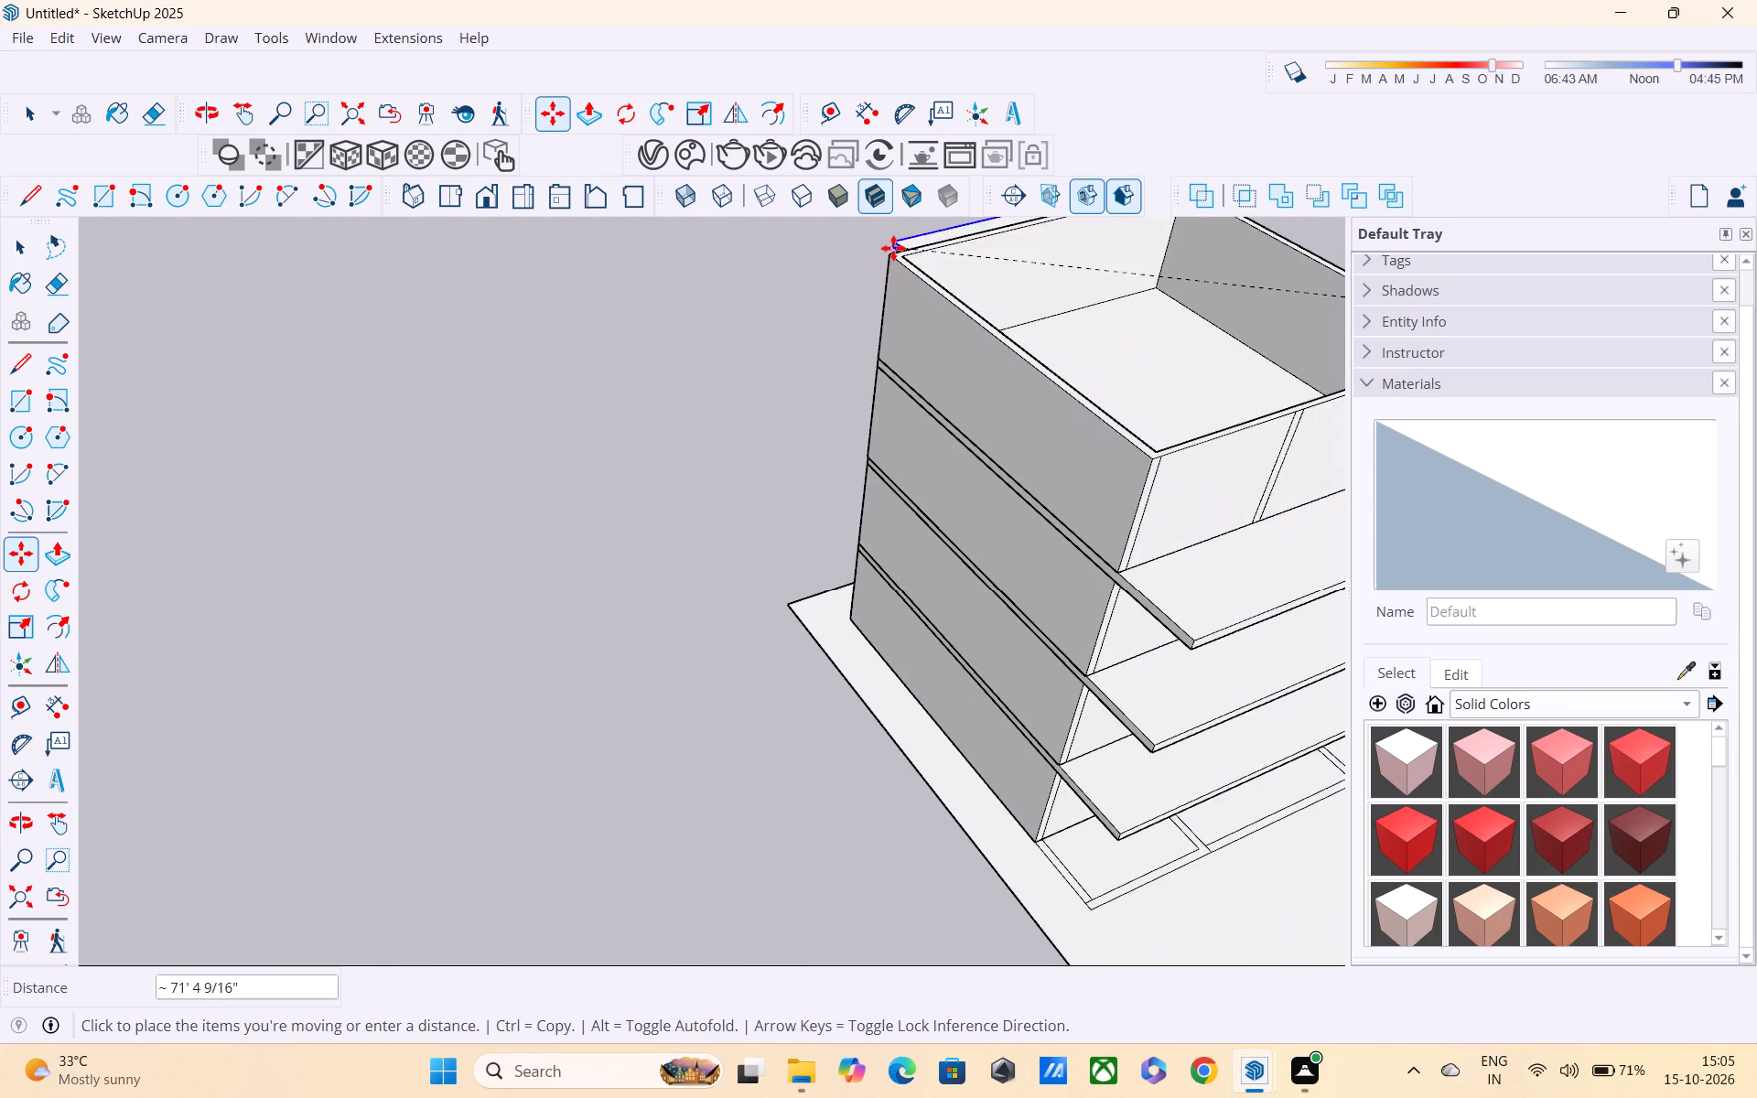
middle_click_drag(943, 321, 1114, 348)
middle_click_drag(1063, 344, 1173, 285, "shift")
scroll(1051, 296, "down", 4, "shift")
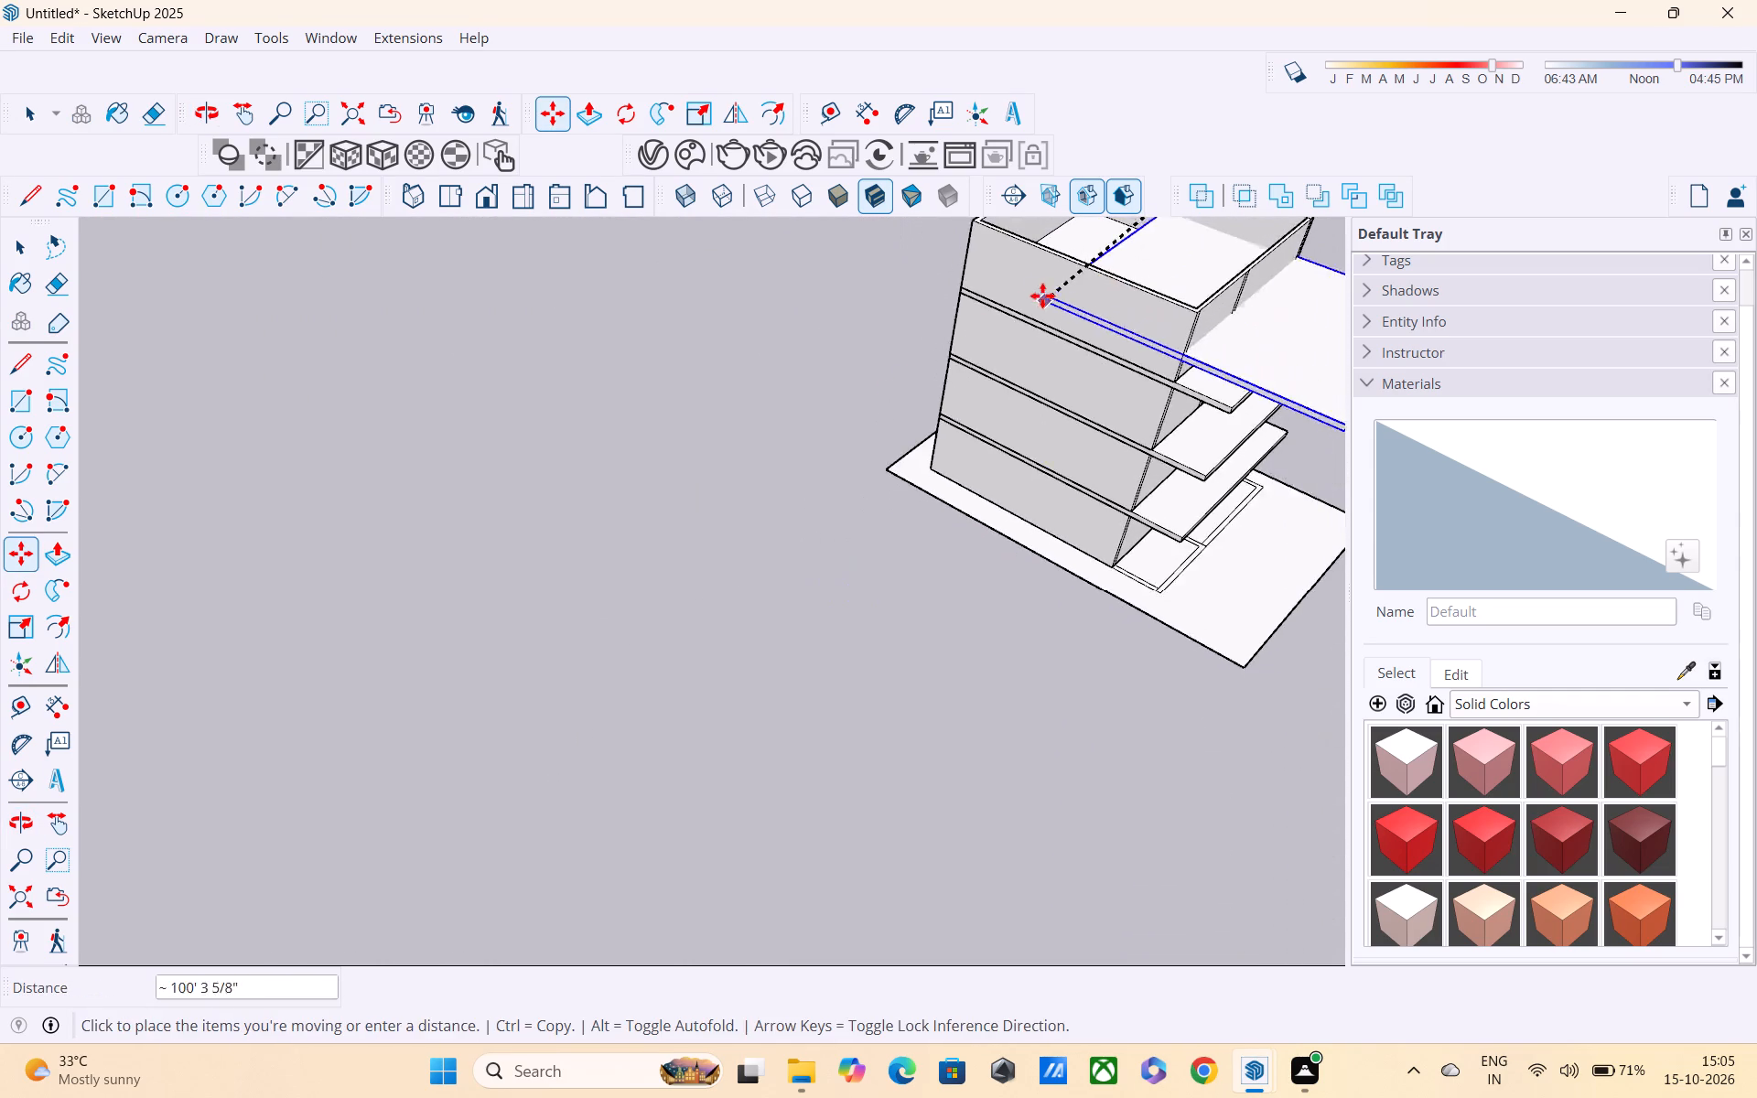
scroll(1042, 296, "down", 2, "shift")
middle_click_drag(1040, 306, 1073, 714, "shift")
scroll(1035, 579, "up", 5)
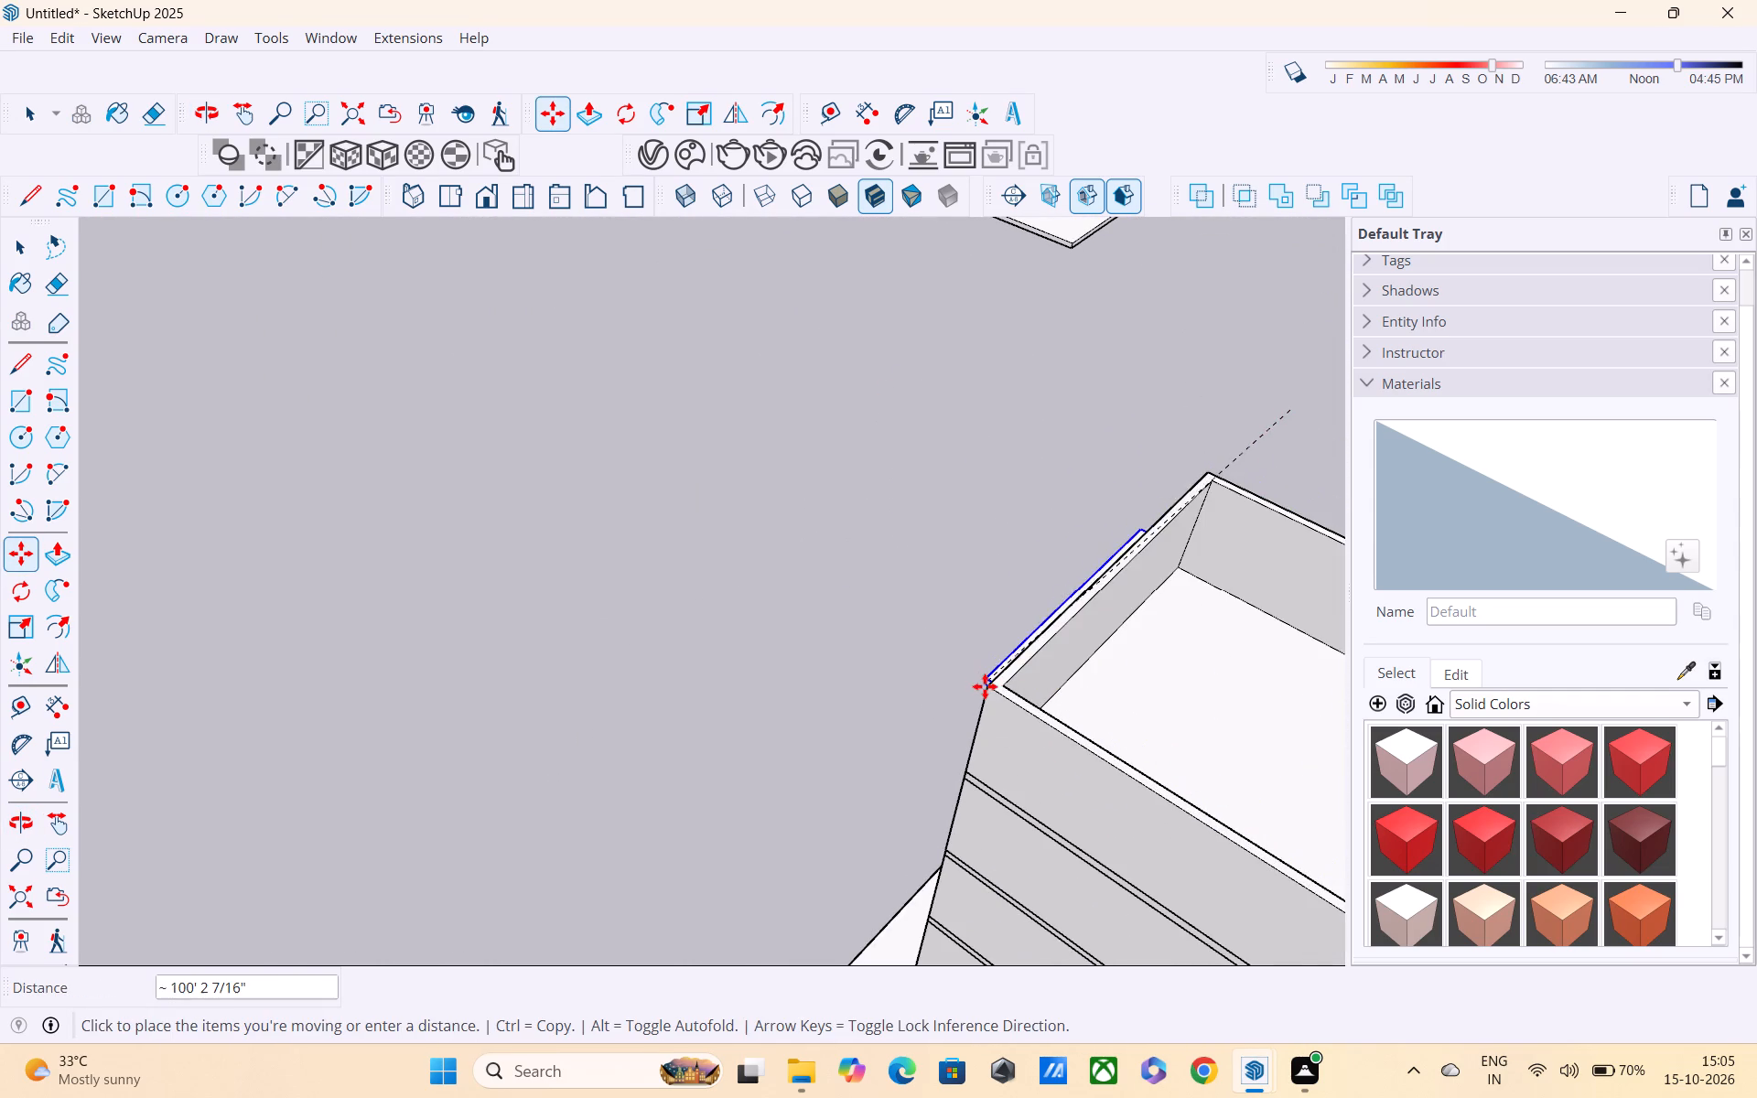
left_click(985, 686)
Examine the four-storey building from below, the front and above, checking the stacked walls and overhanging slabs.
scroll(979, 698, "down", 3)
middle_click_drag(892, 703, 323, 244)
scroll(338, 285, "down", 1)
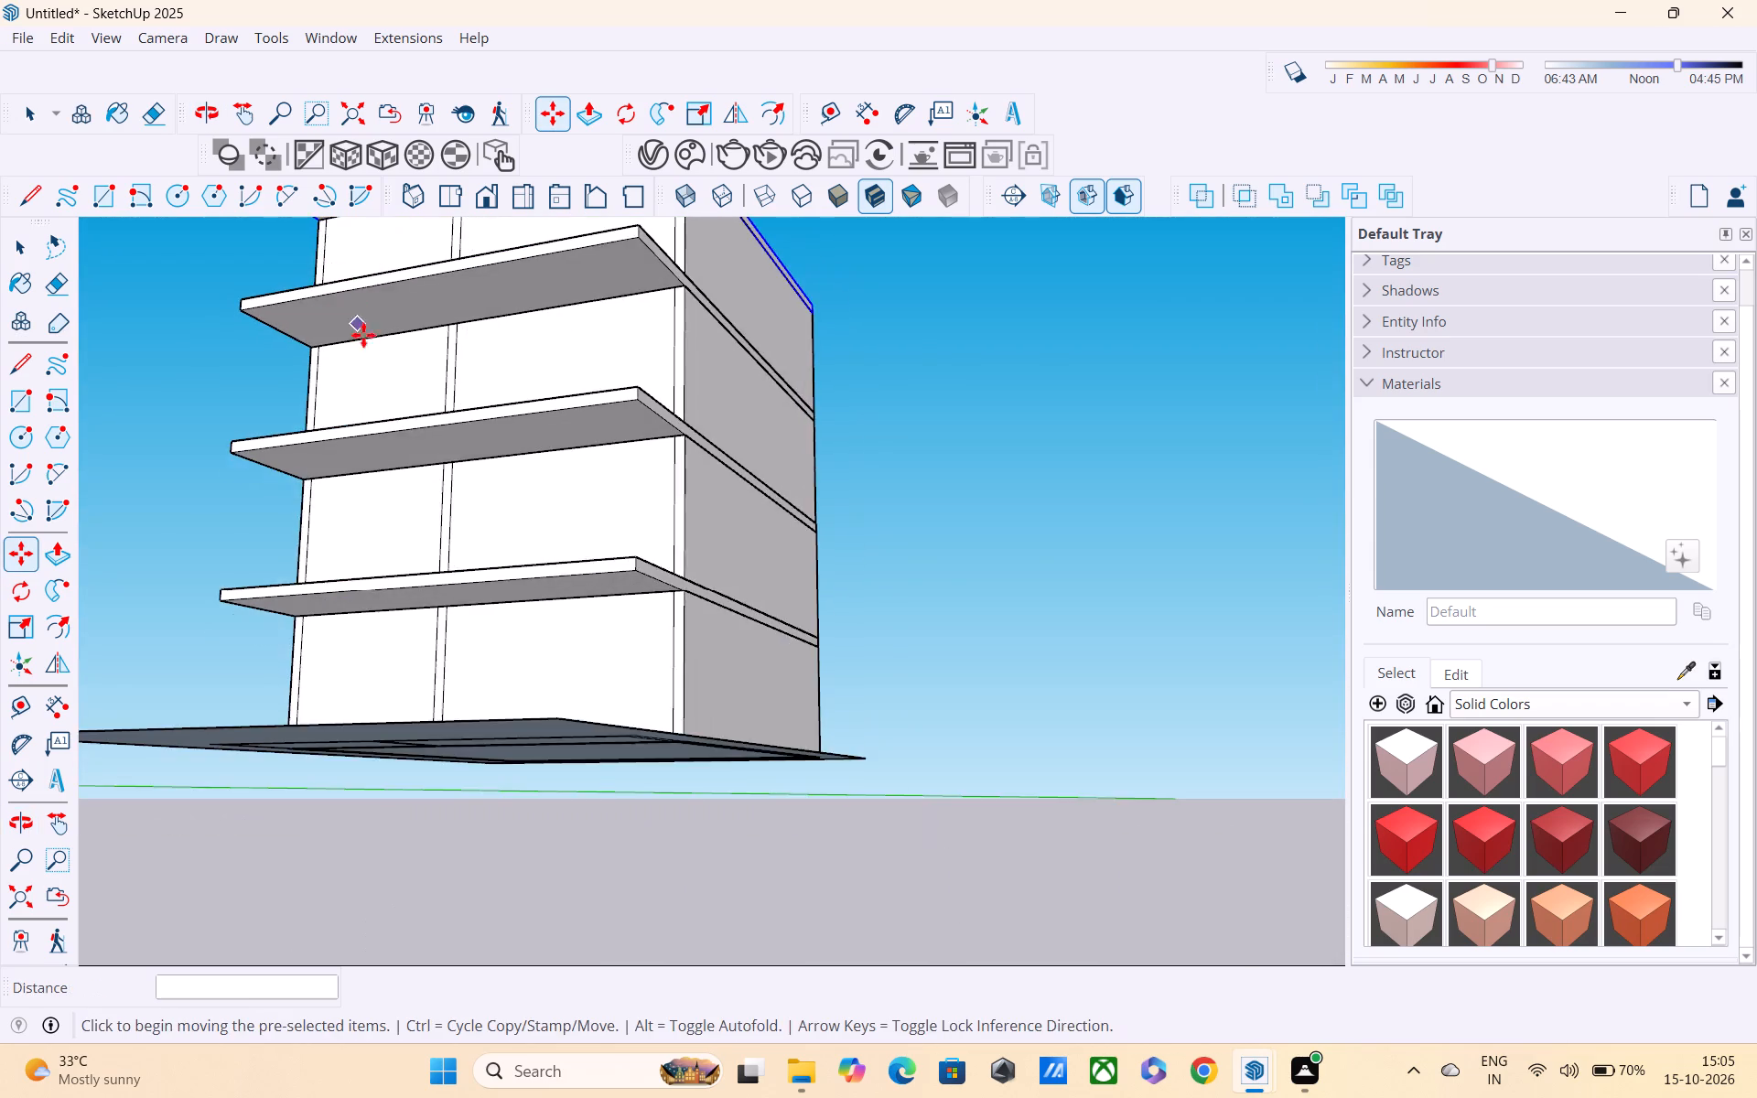
scroll(363, 335, "down", 1)
middle_click_drag(412, 516, 430, 562)
middle_click_drag(417, 354, 598, 575)
scroll(598, 565, "up", 1)
scroll(576, 471, "down", 6)
middle_click_drag(598, 465, 684, 587)
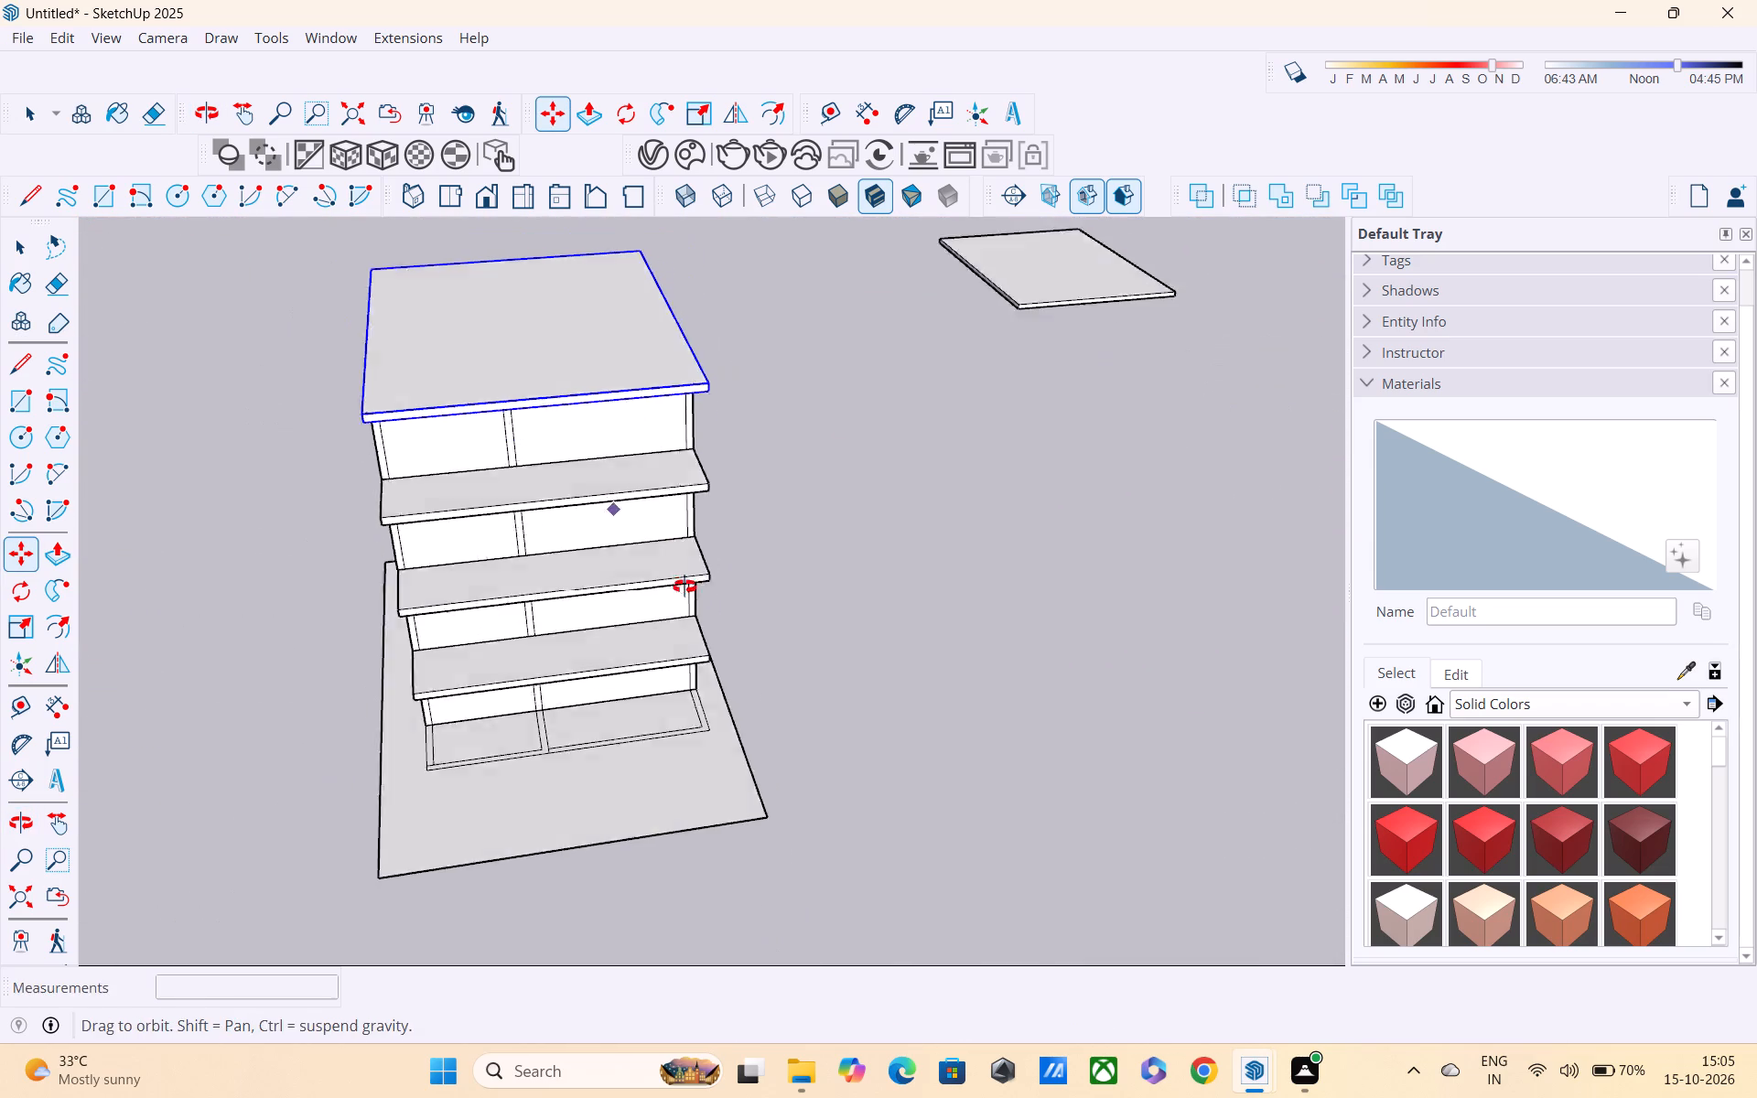
middle_click_drag(684, 587, 688, 589)
key("space")
middle_click_drag(766, 419, 746, 394)
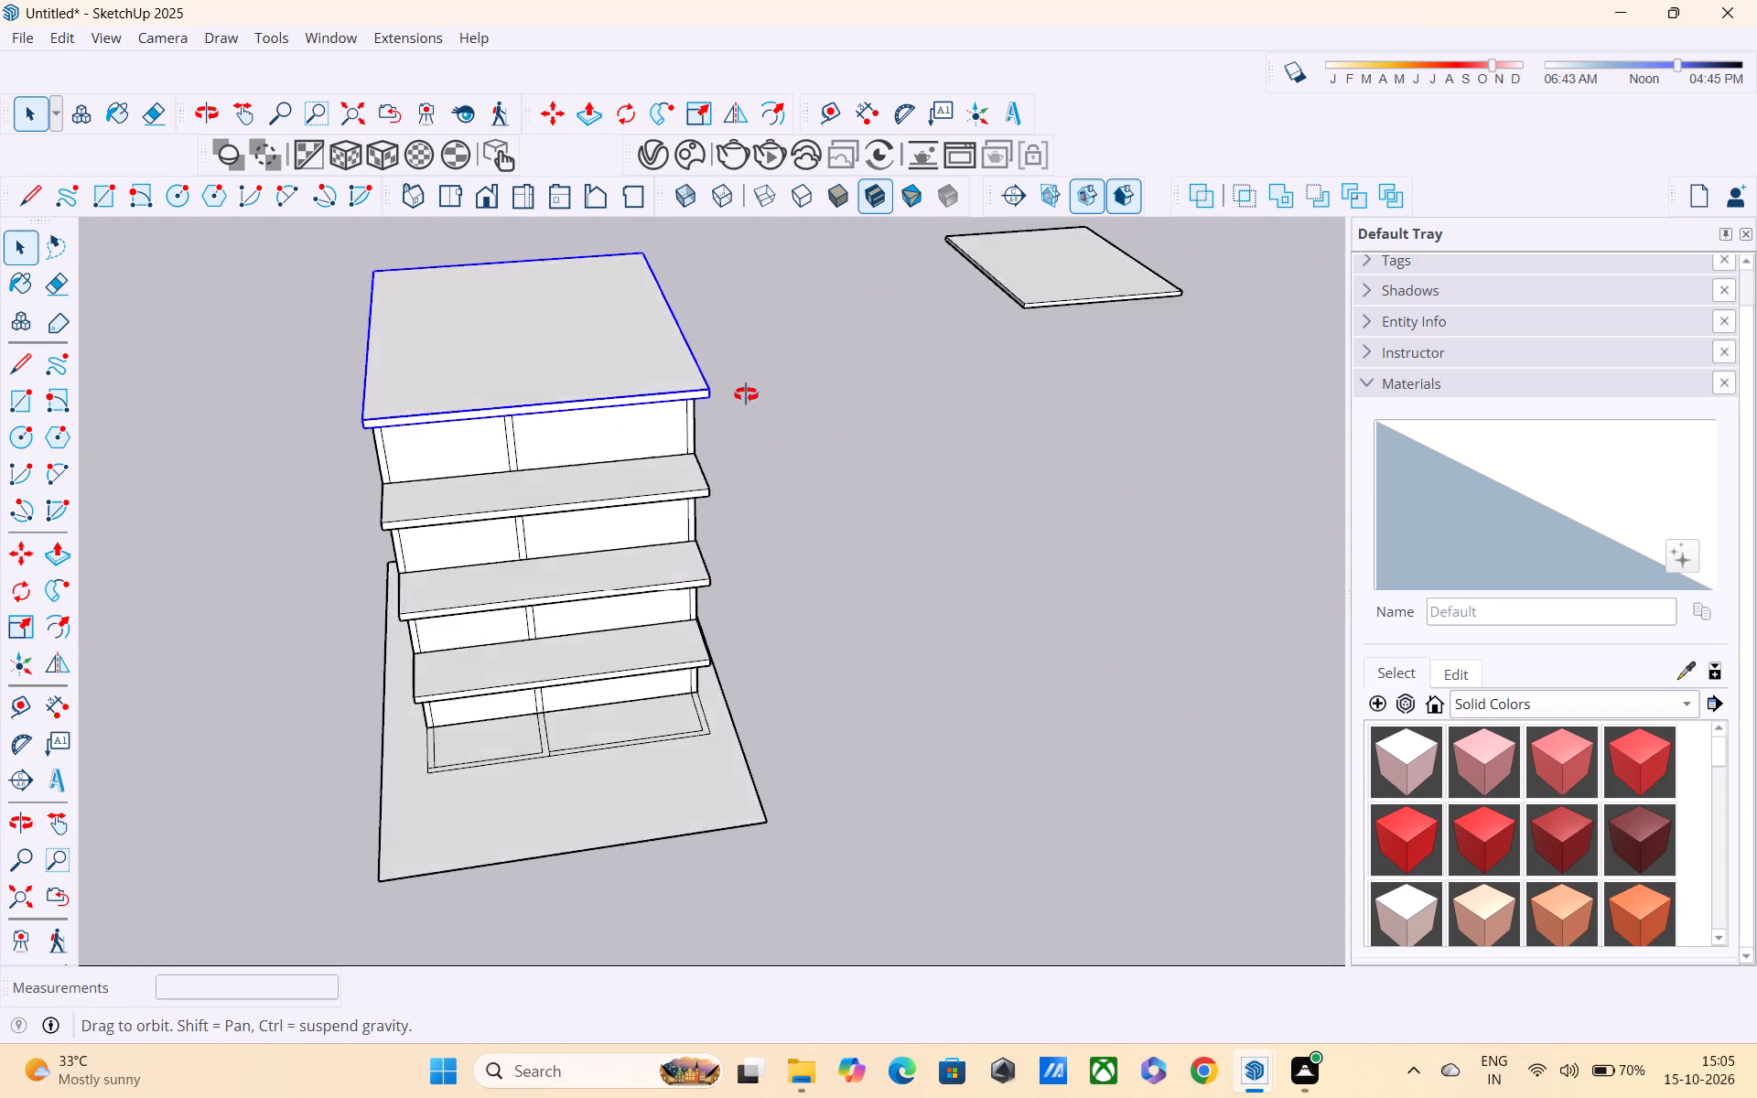
middle_click_drag(746, 394, 738, 346)
scroll(578, 528, "up", 3)
middle_click_drag(553, 617, 557, 448)
scroll(552, 498, "down", 2)
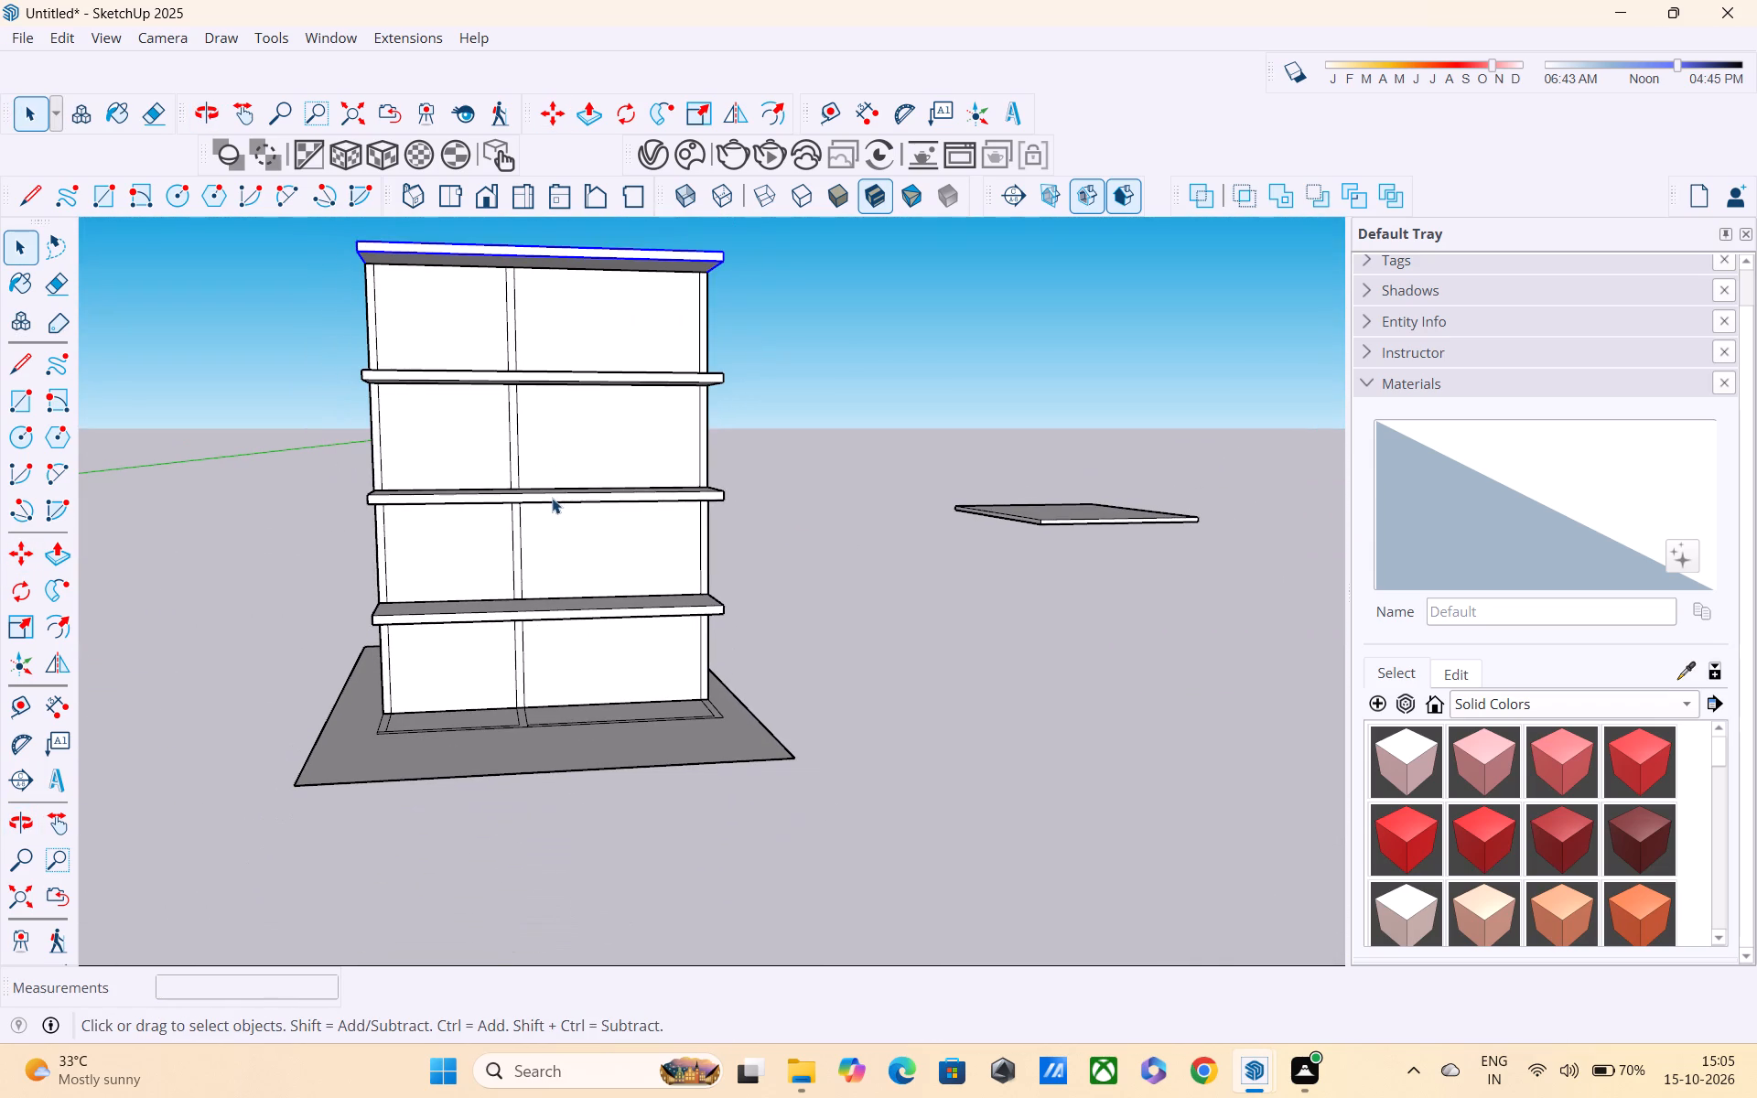
middle_click_drag(537, 575, 510, 624)
scroll(506, 611, "down", 4)
middle_click_drag(465, 633, 488, 697)
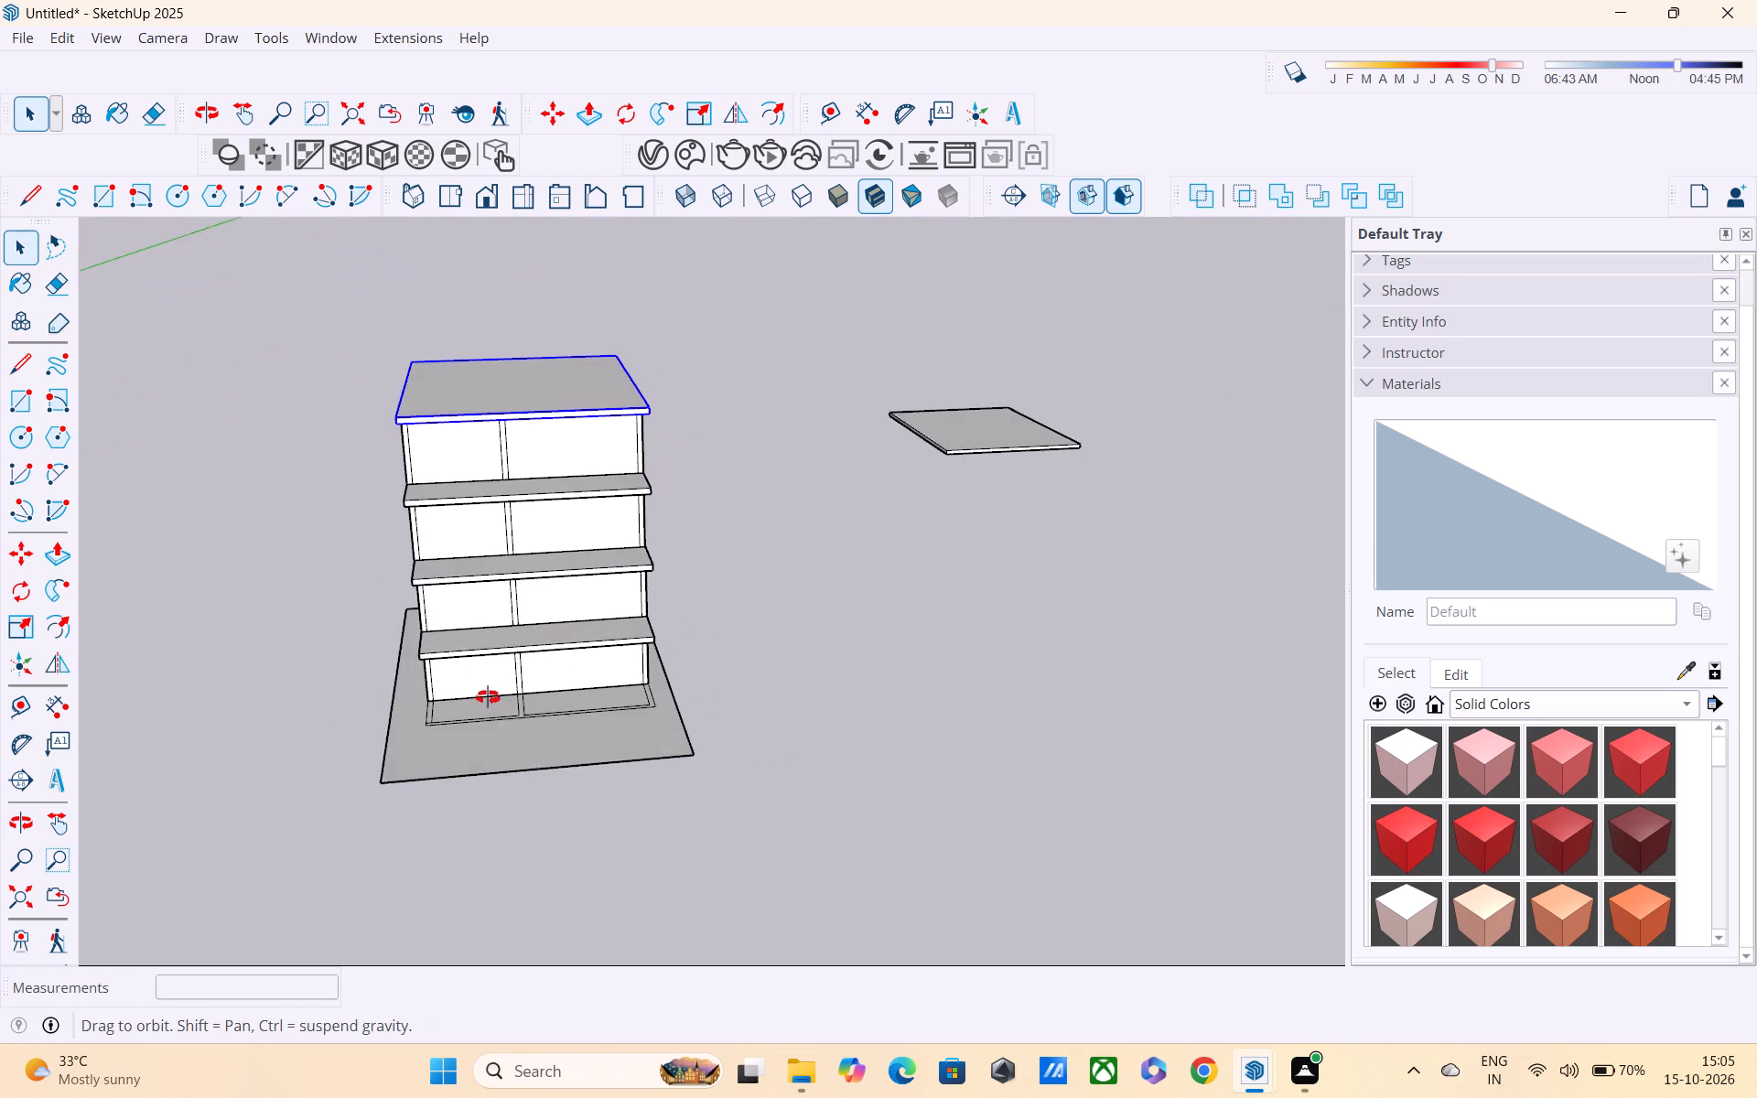
middle_click_drag(488, 697, 490, 705)
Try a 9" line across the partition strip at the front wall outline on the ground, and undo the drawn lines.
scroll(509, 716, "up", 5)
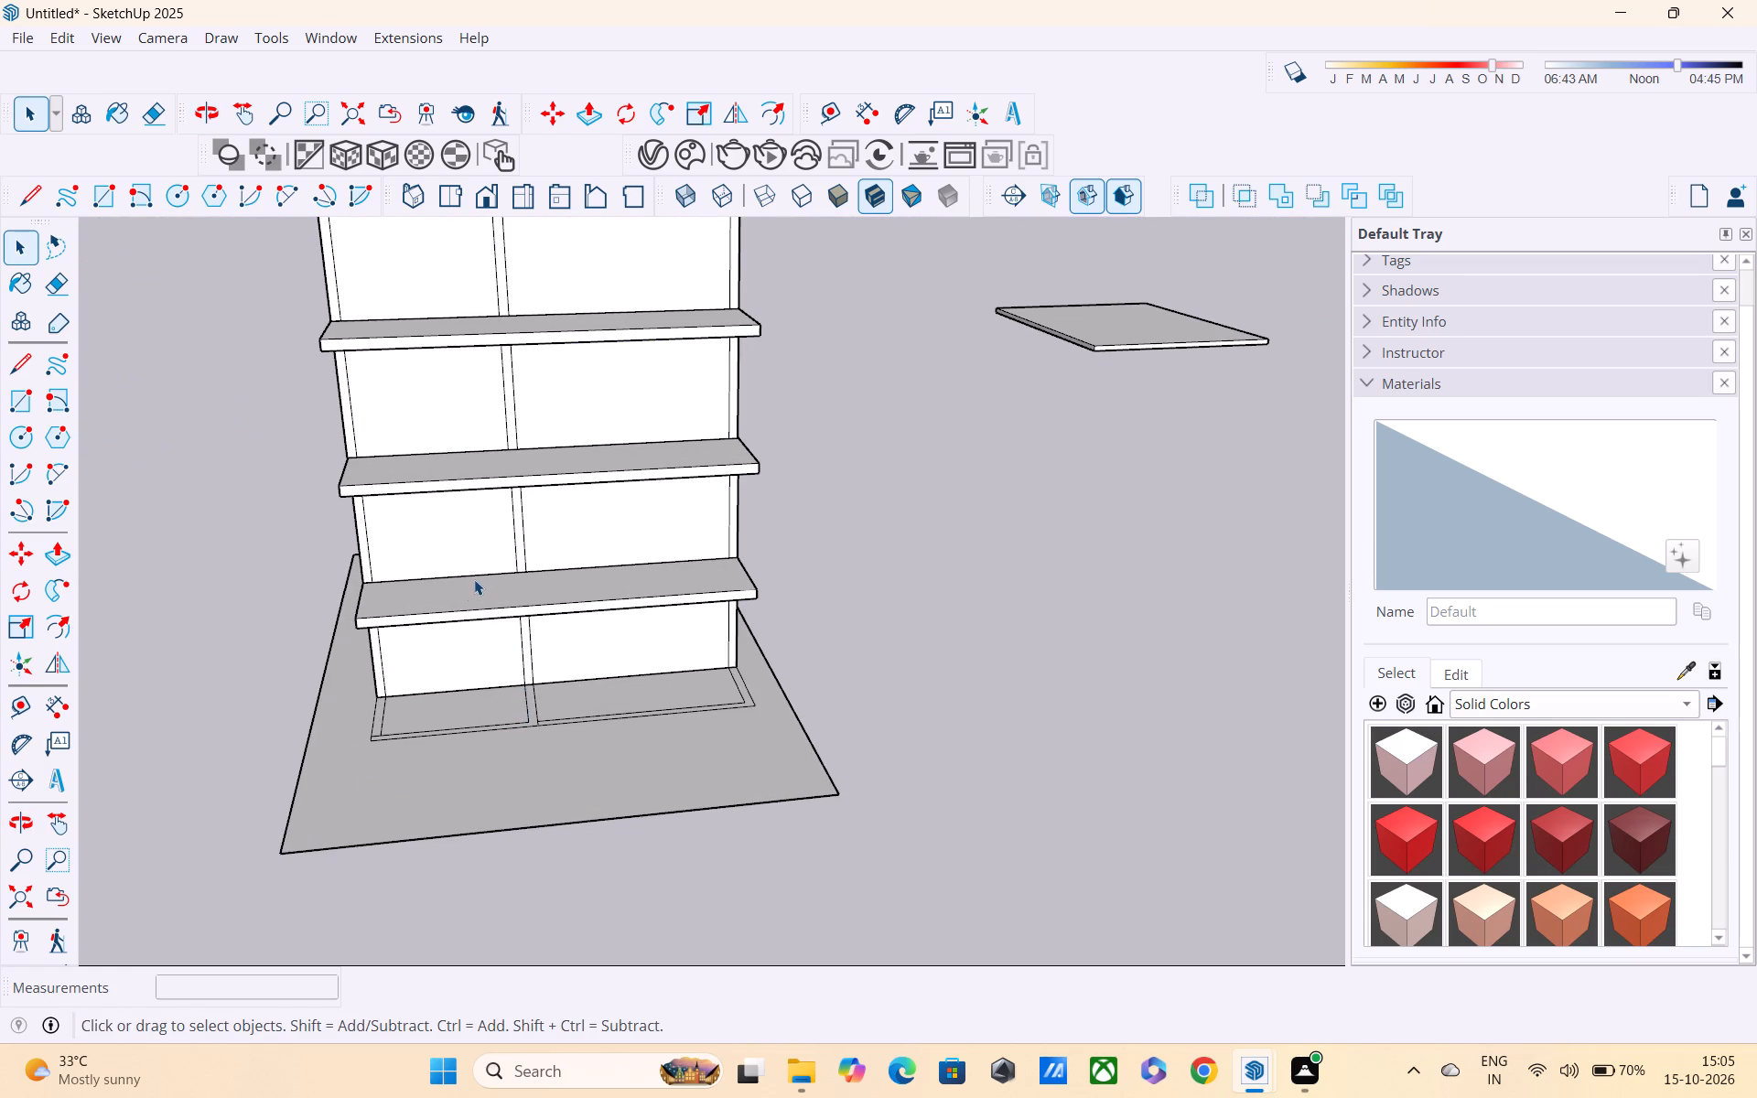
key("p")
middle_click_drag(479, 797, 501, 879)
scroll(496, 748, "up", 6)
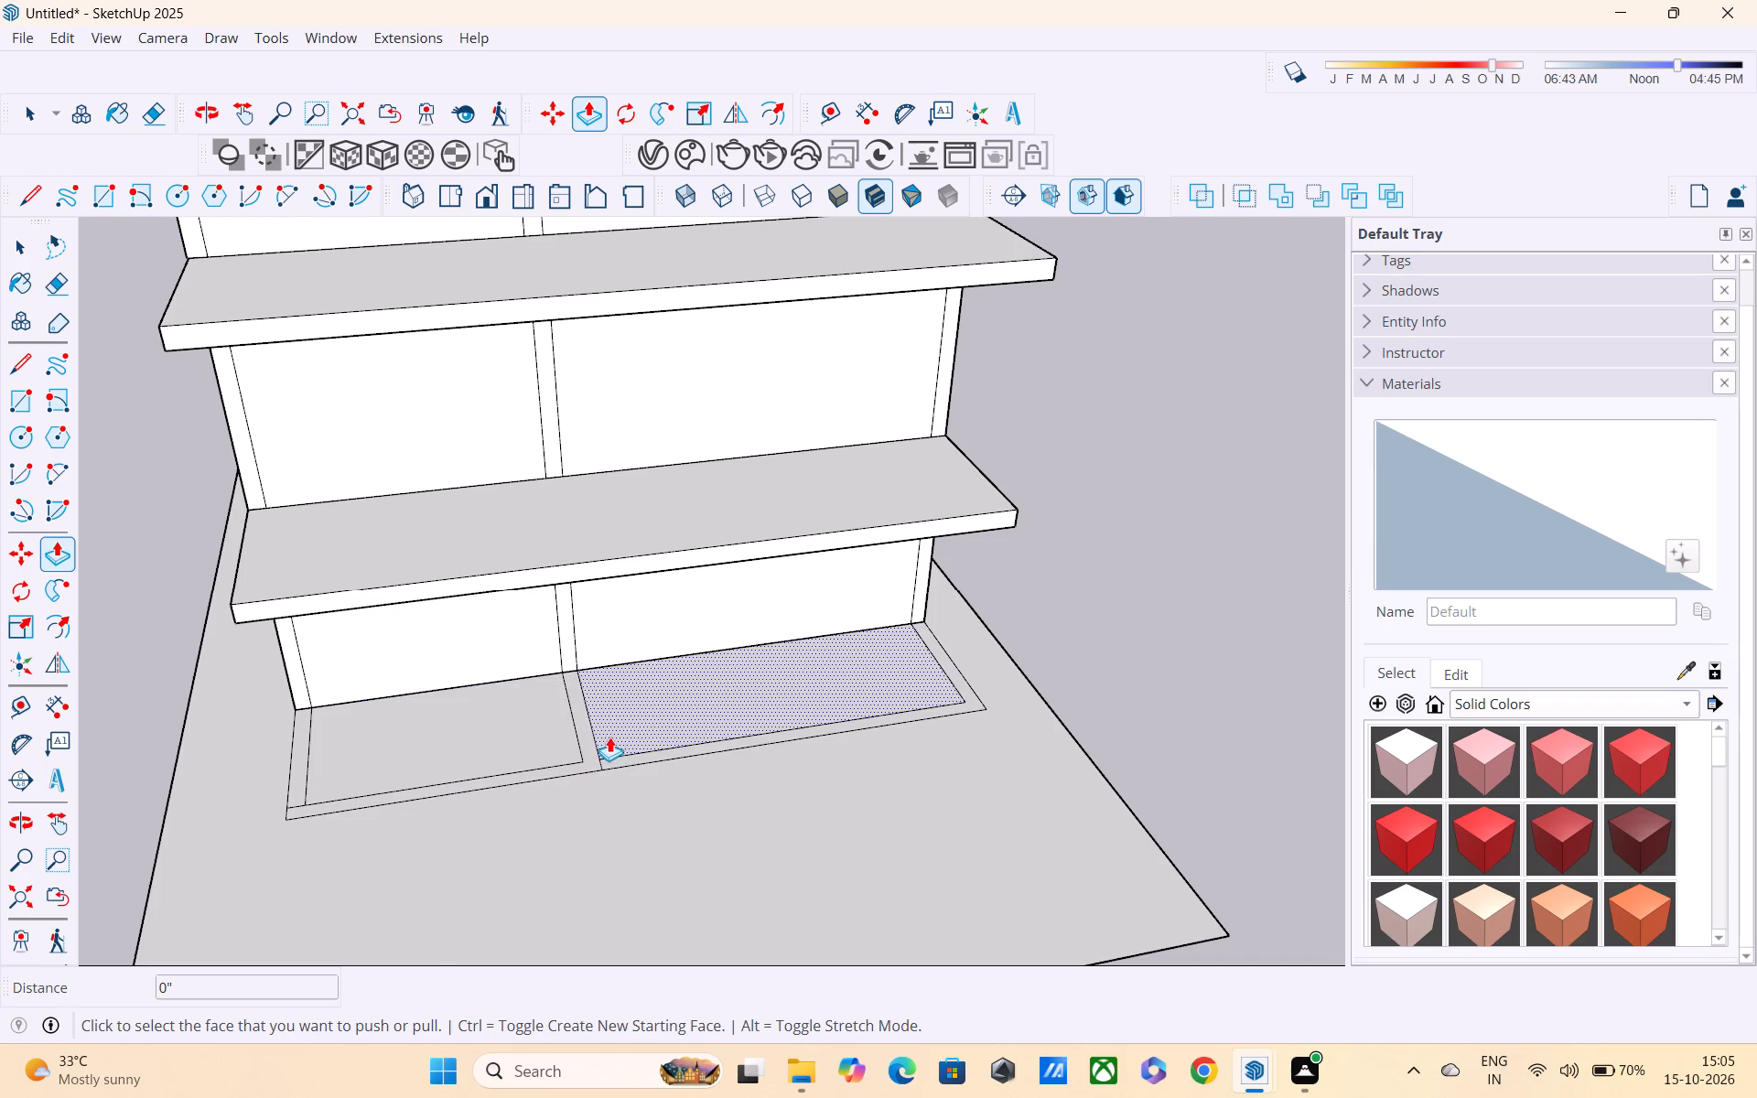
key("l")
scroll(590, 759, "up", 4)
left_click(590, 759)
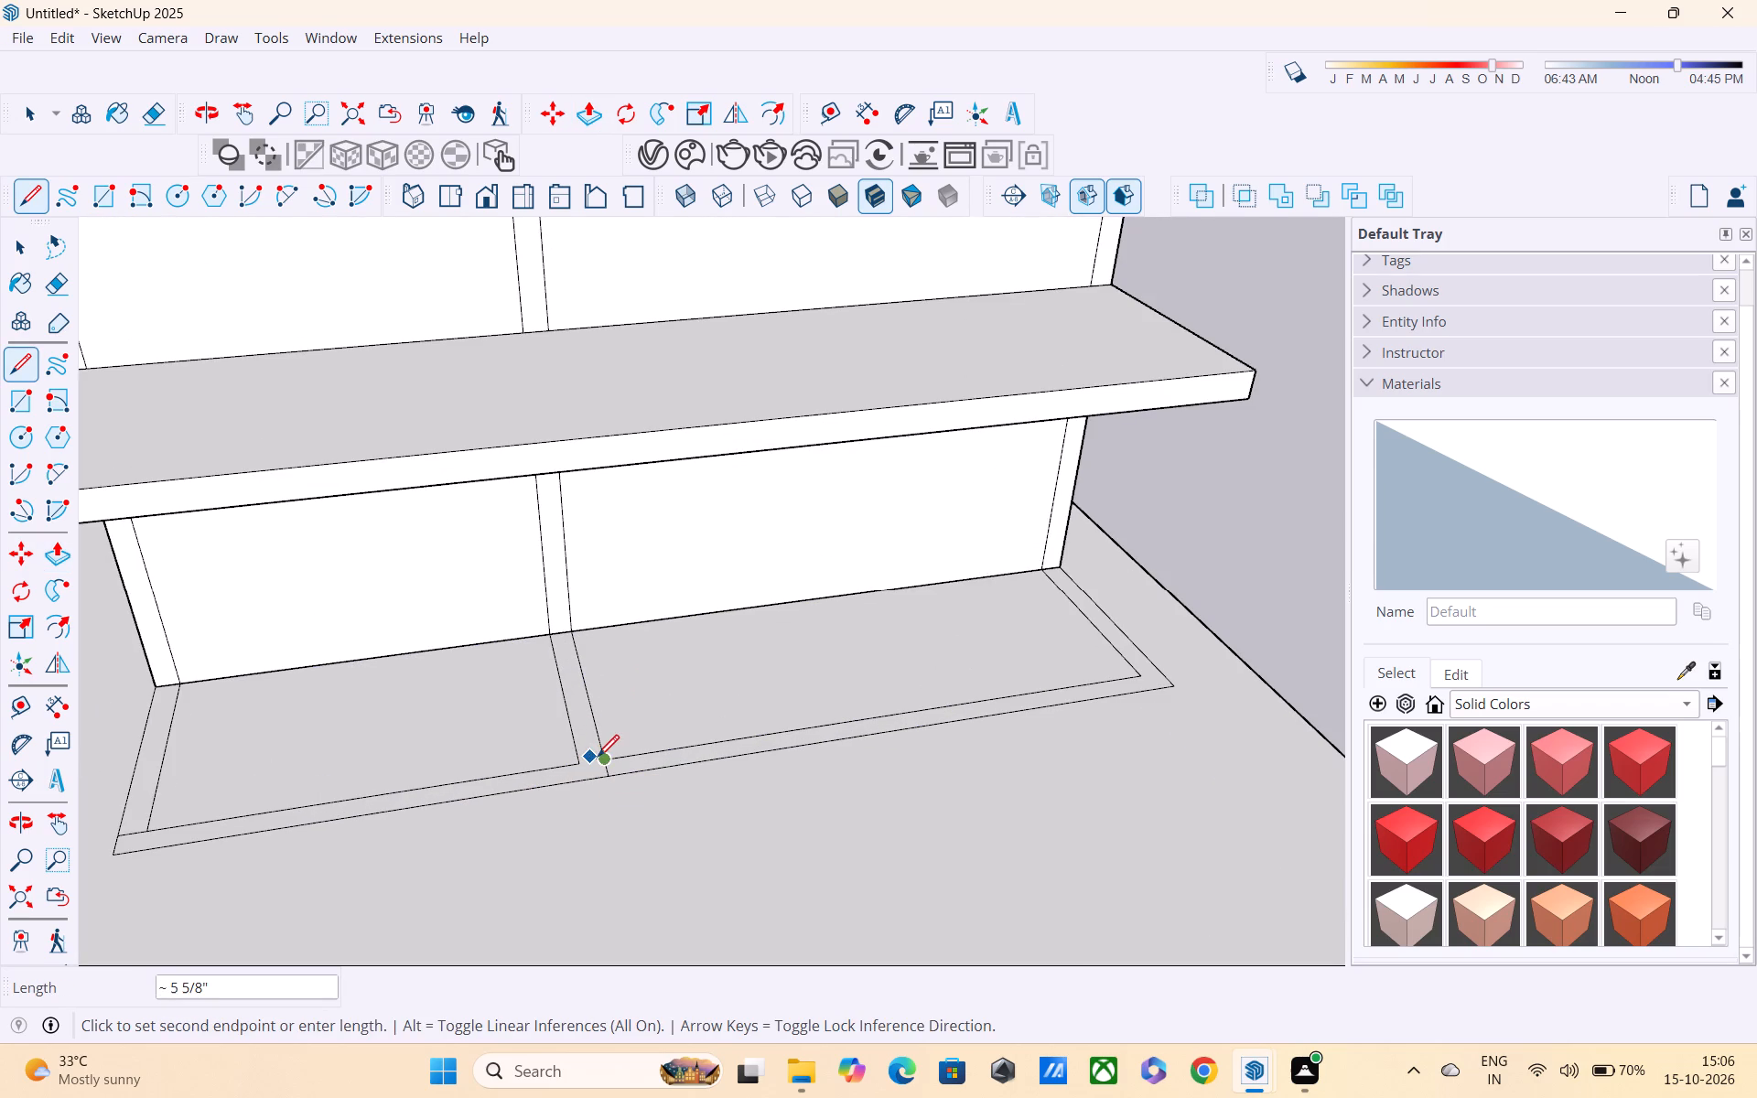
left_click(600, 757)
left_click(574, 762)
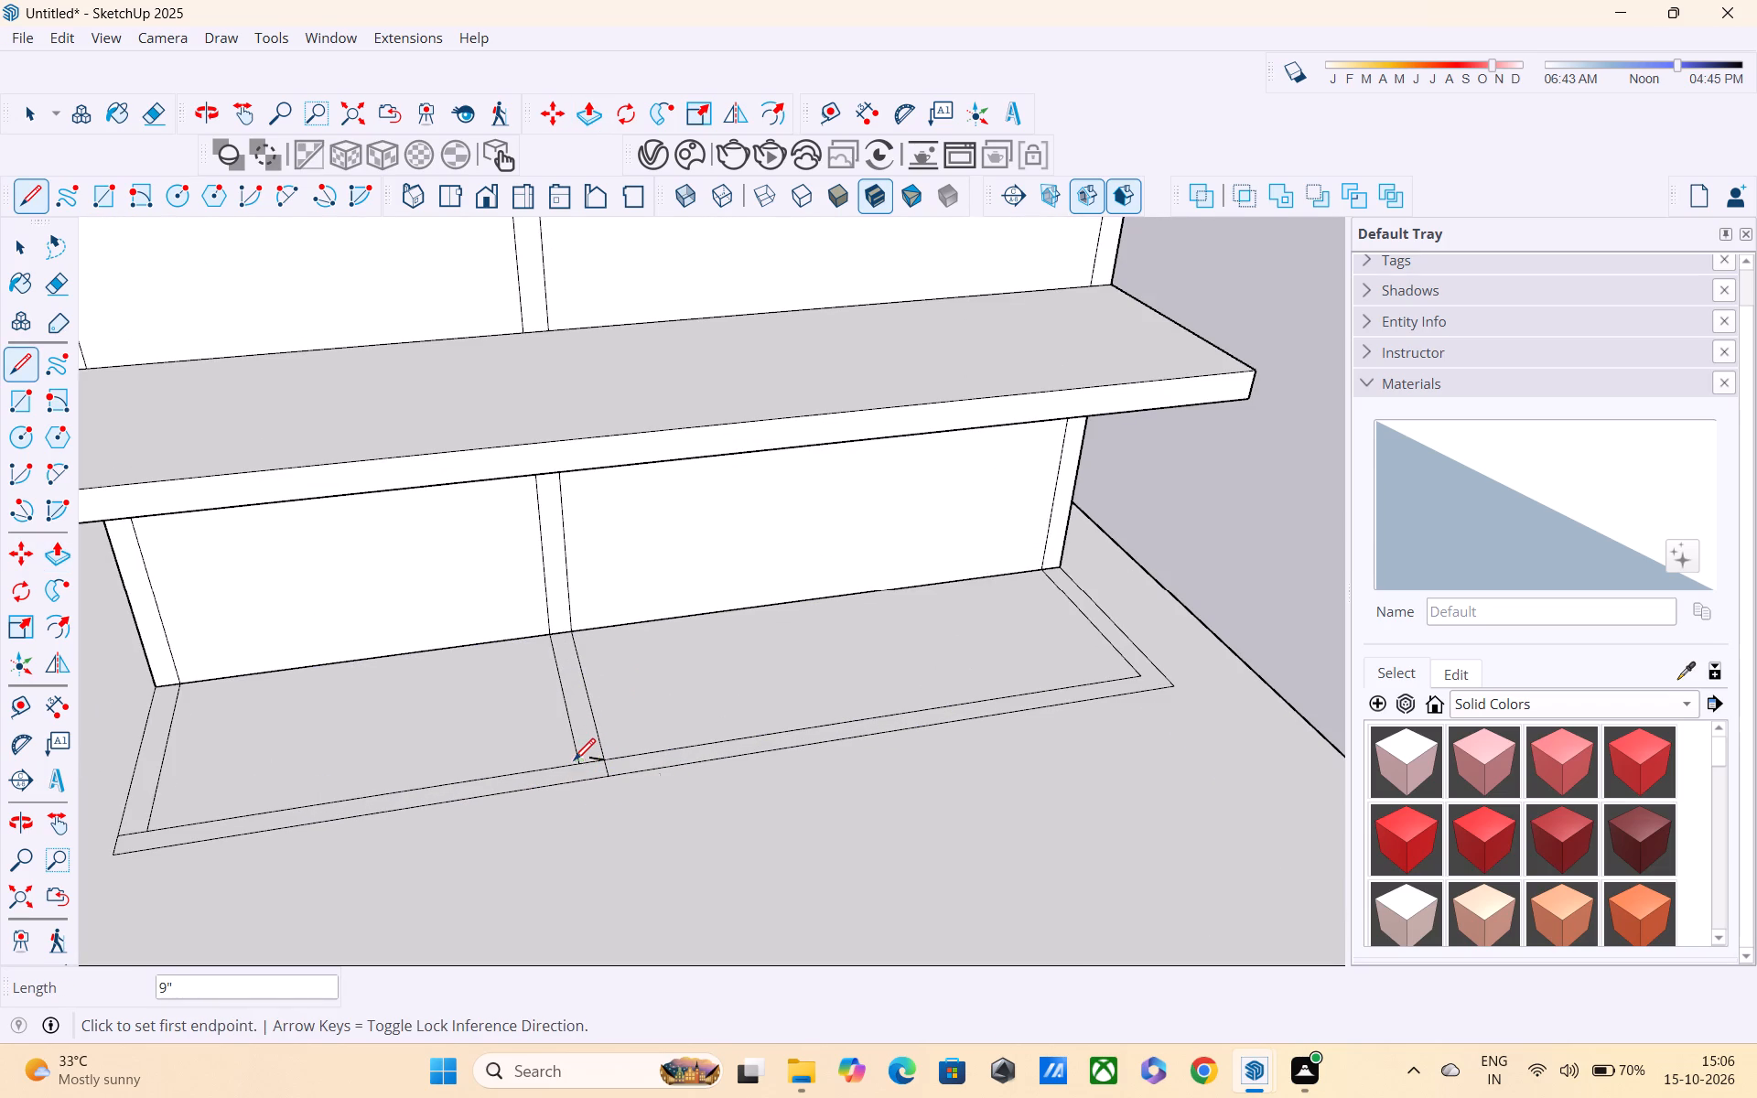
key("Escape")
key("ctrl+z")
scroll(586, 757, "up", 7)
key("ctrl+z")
Draw a 9" line across the partition strip's front end, joining the inner corners of the front wall outline on the ground.
scroll(619, 770, "up", 6)
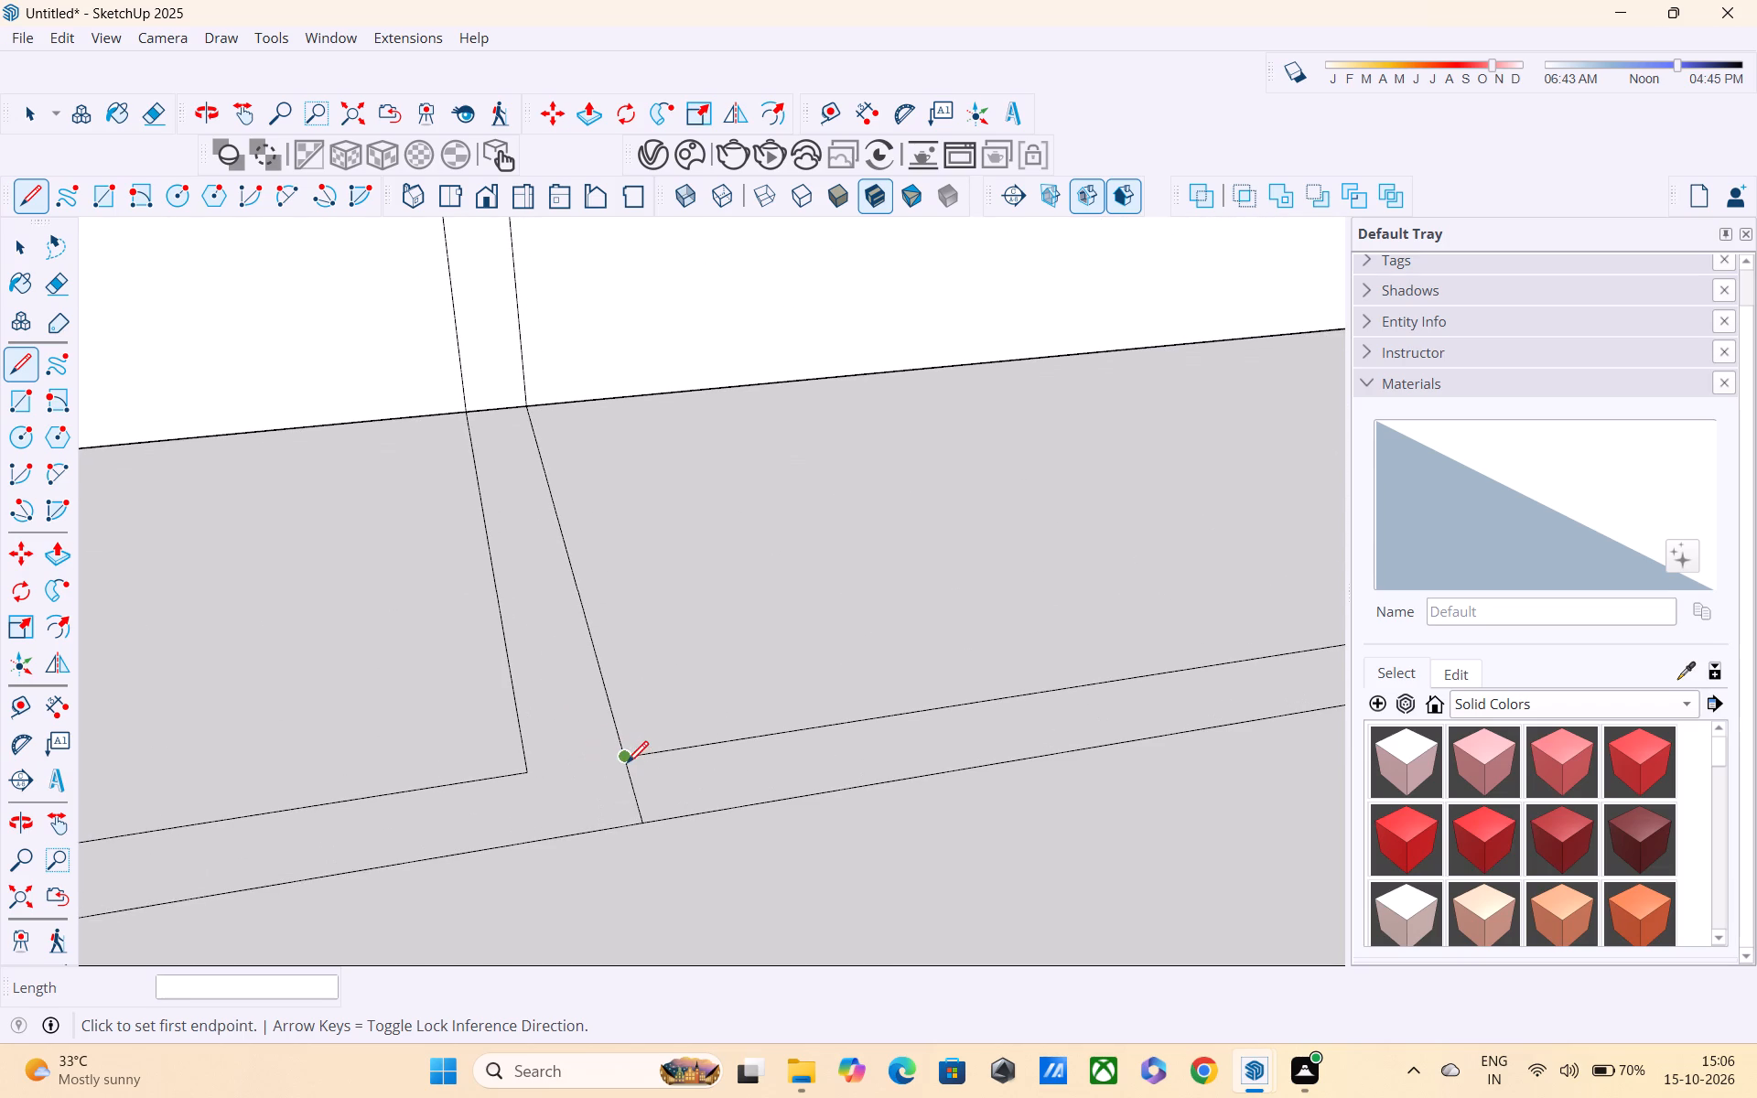
left_click(625, 760)
left_click(523, 769)
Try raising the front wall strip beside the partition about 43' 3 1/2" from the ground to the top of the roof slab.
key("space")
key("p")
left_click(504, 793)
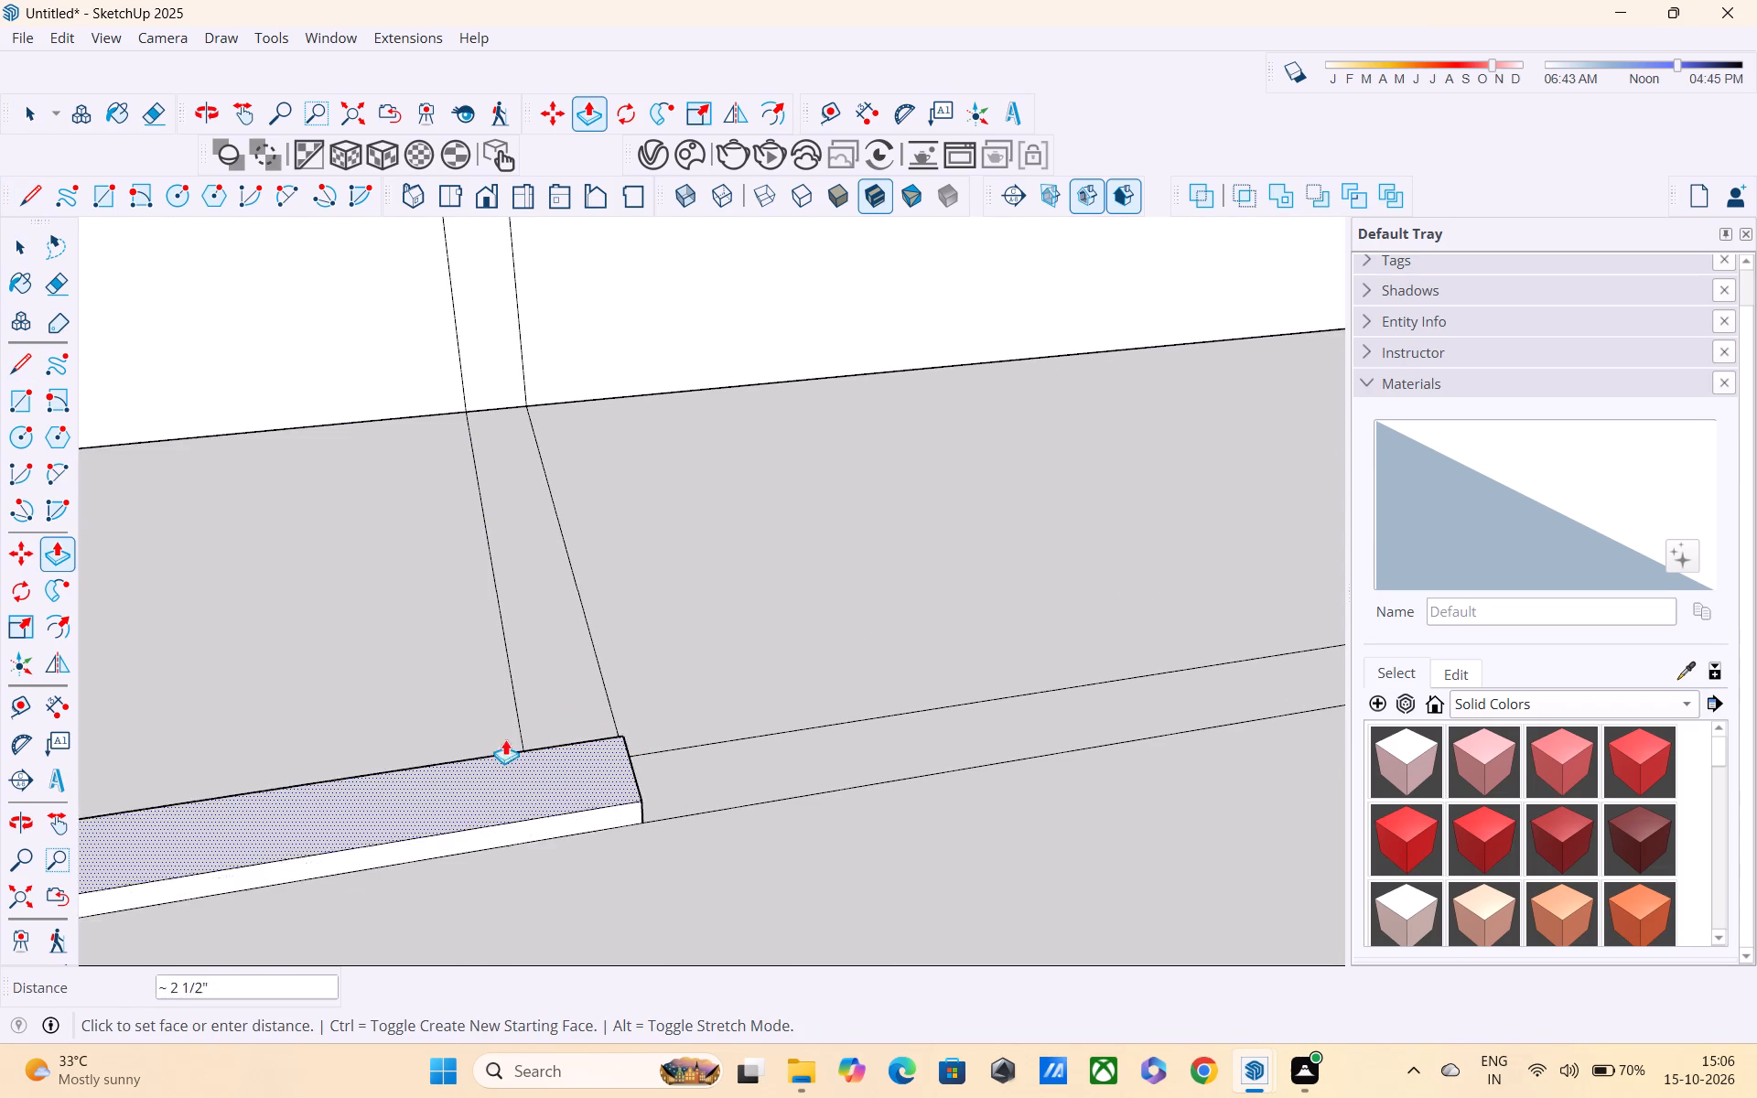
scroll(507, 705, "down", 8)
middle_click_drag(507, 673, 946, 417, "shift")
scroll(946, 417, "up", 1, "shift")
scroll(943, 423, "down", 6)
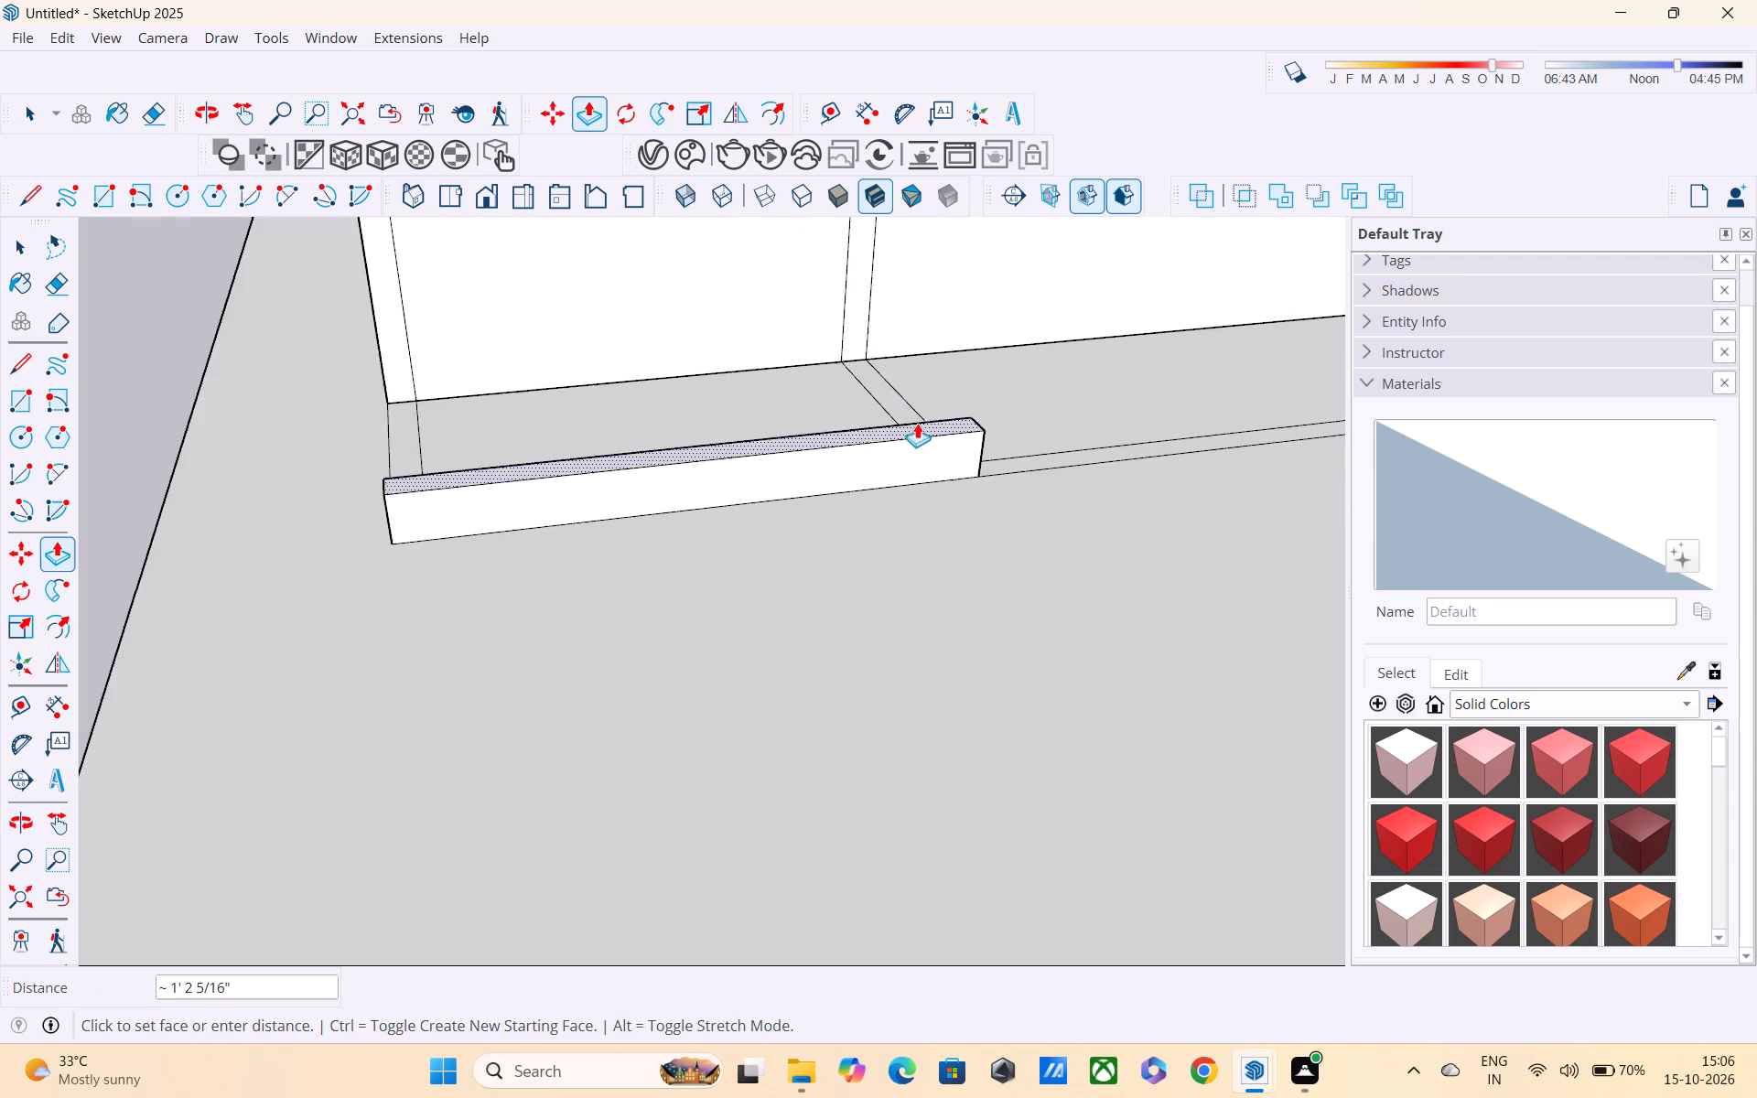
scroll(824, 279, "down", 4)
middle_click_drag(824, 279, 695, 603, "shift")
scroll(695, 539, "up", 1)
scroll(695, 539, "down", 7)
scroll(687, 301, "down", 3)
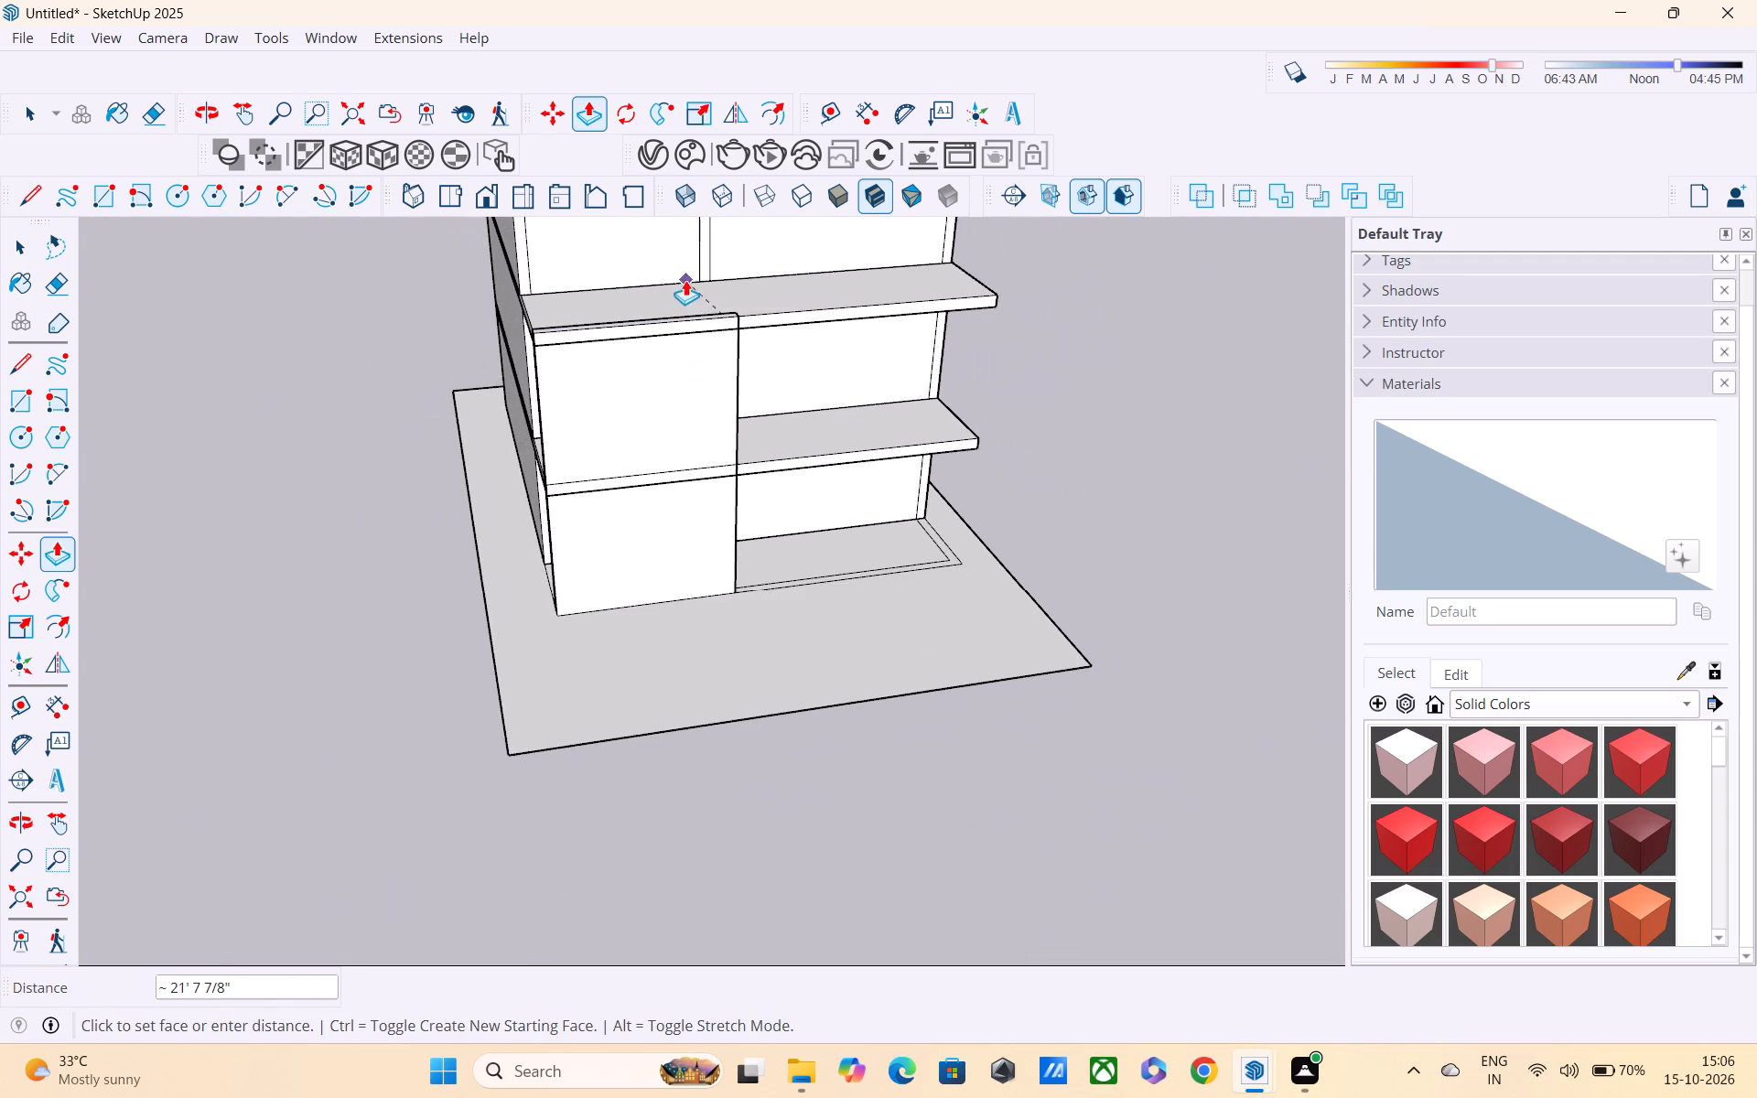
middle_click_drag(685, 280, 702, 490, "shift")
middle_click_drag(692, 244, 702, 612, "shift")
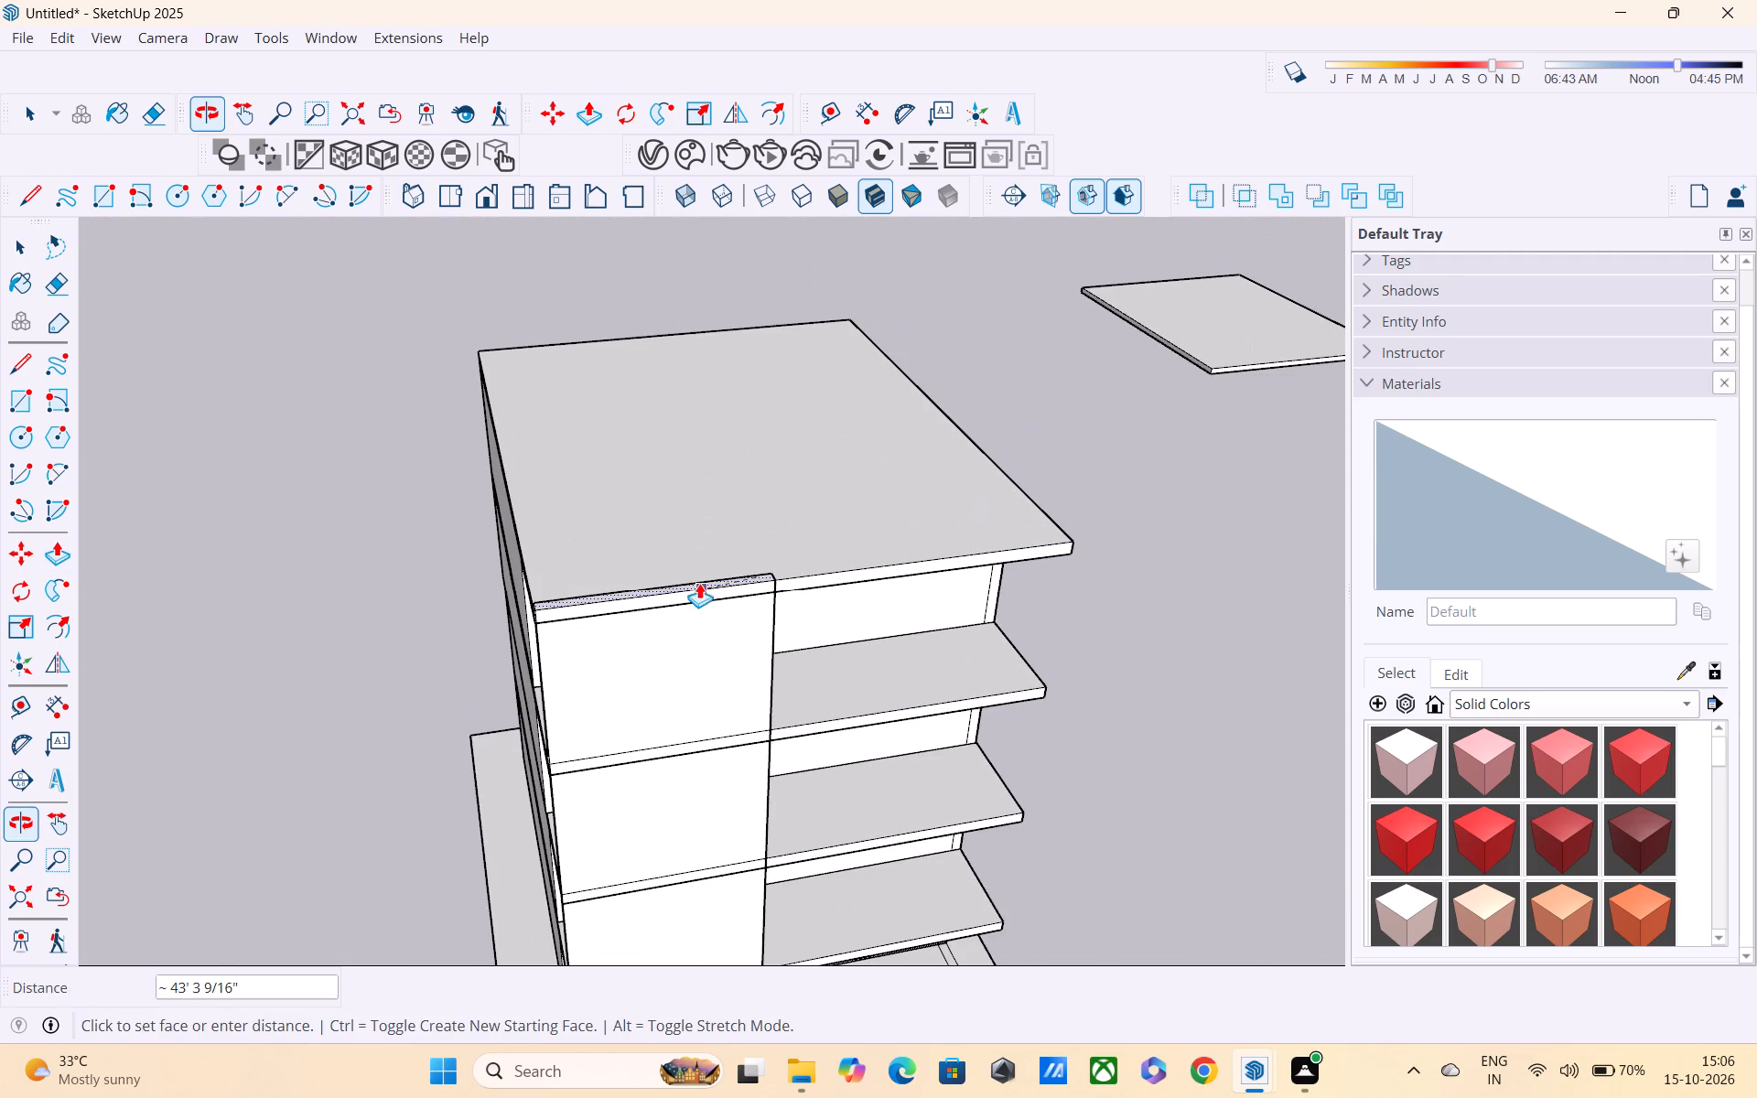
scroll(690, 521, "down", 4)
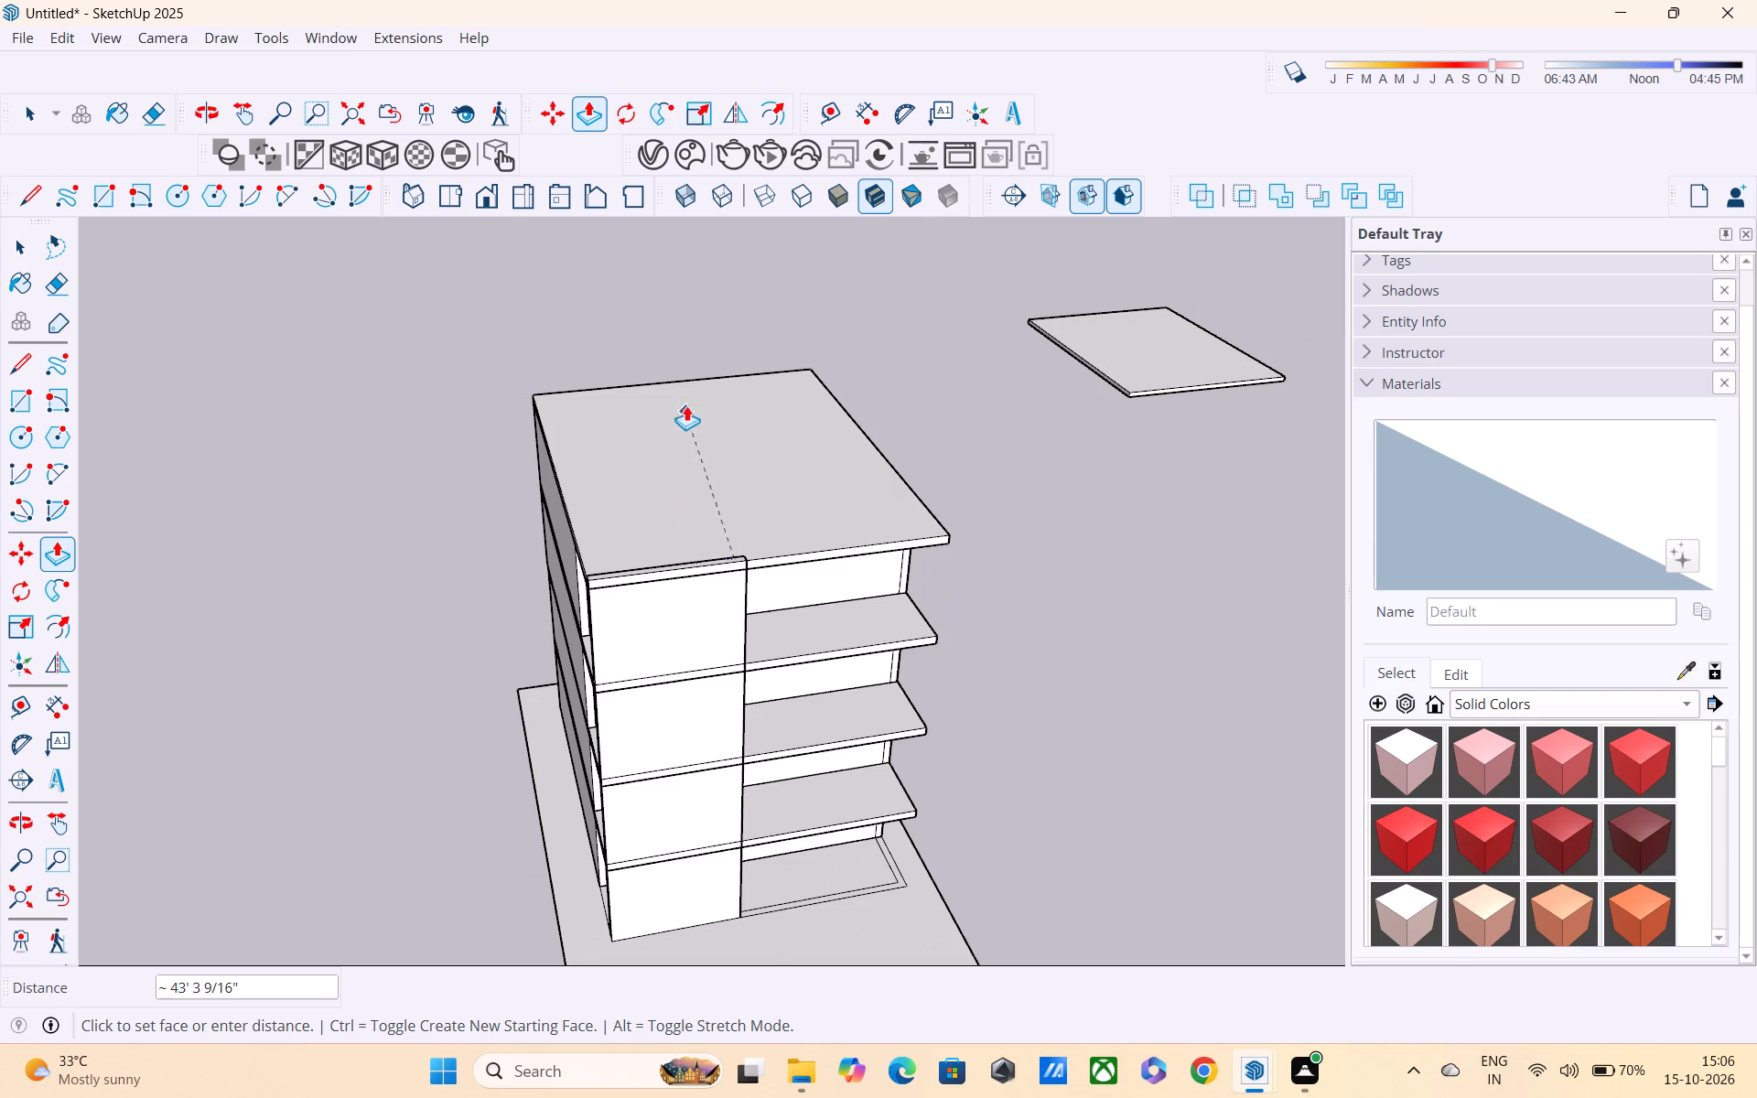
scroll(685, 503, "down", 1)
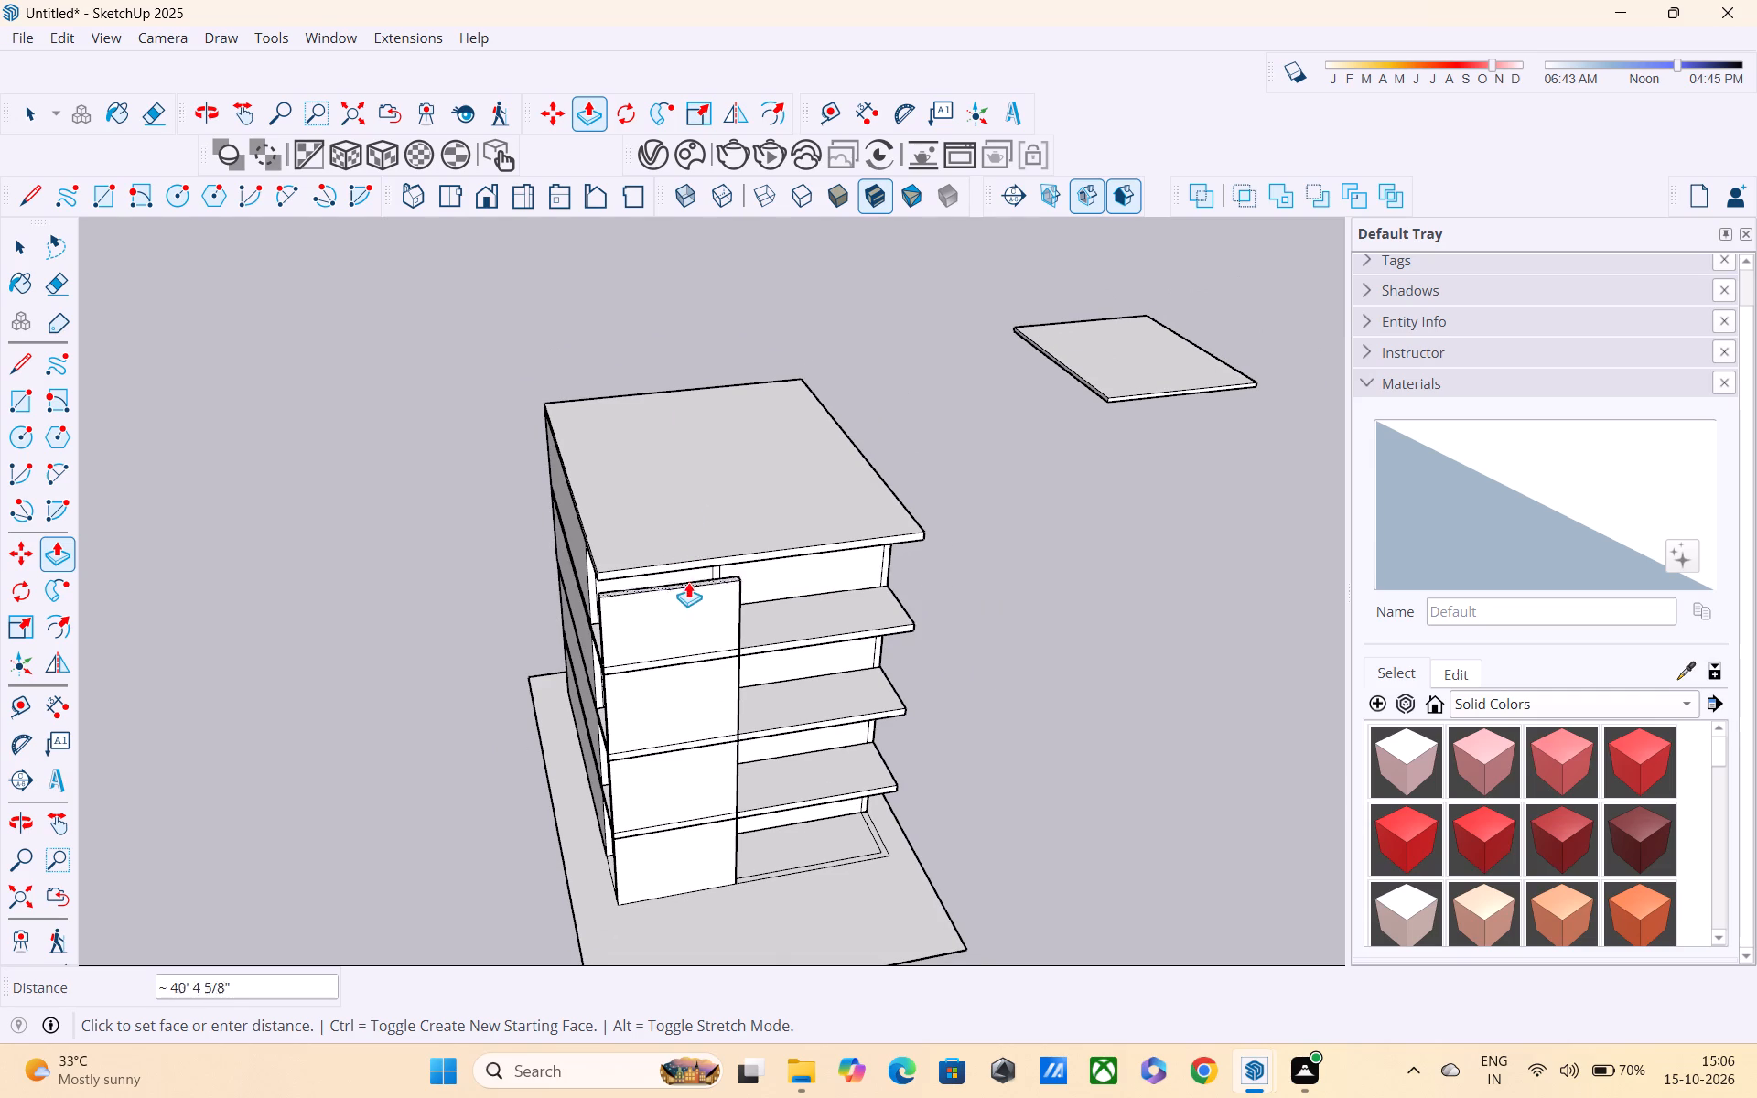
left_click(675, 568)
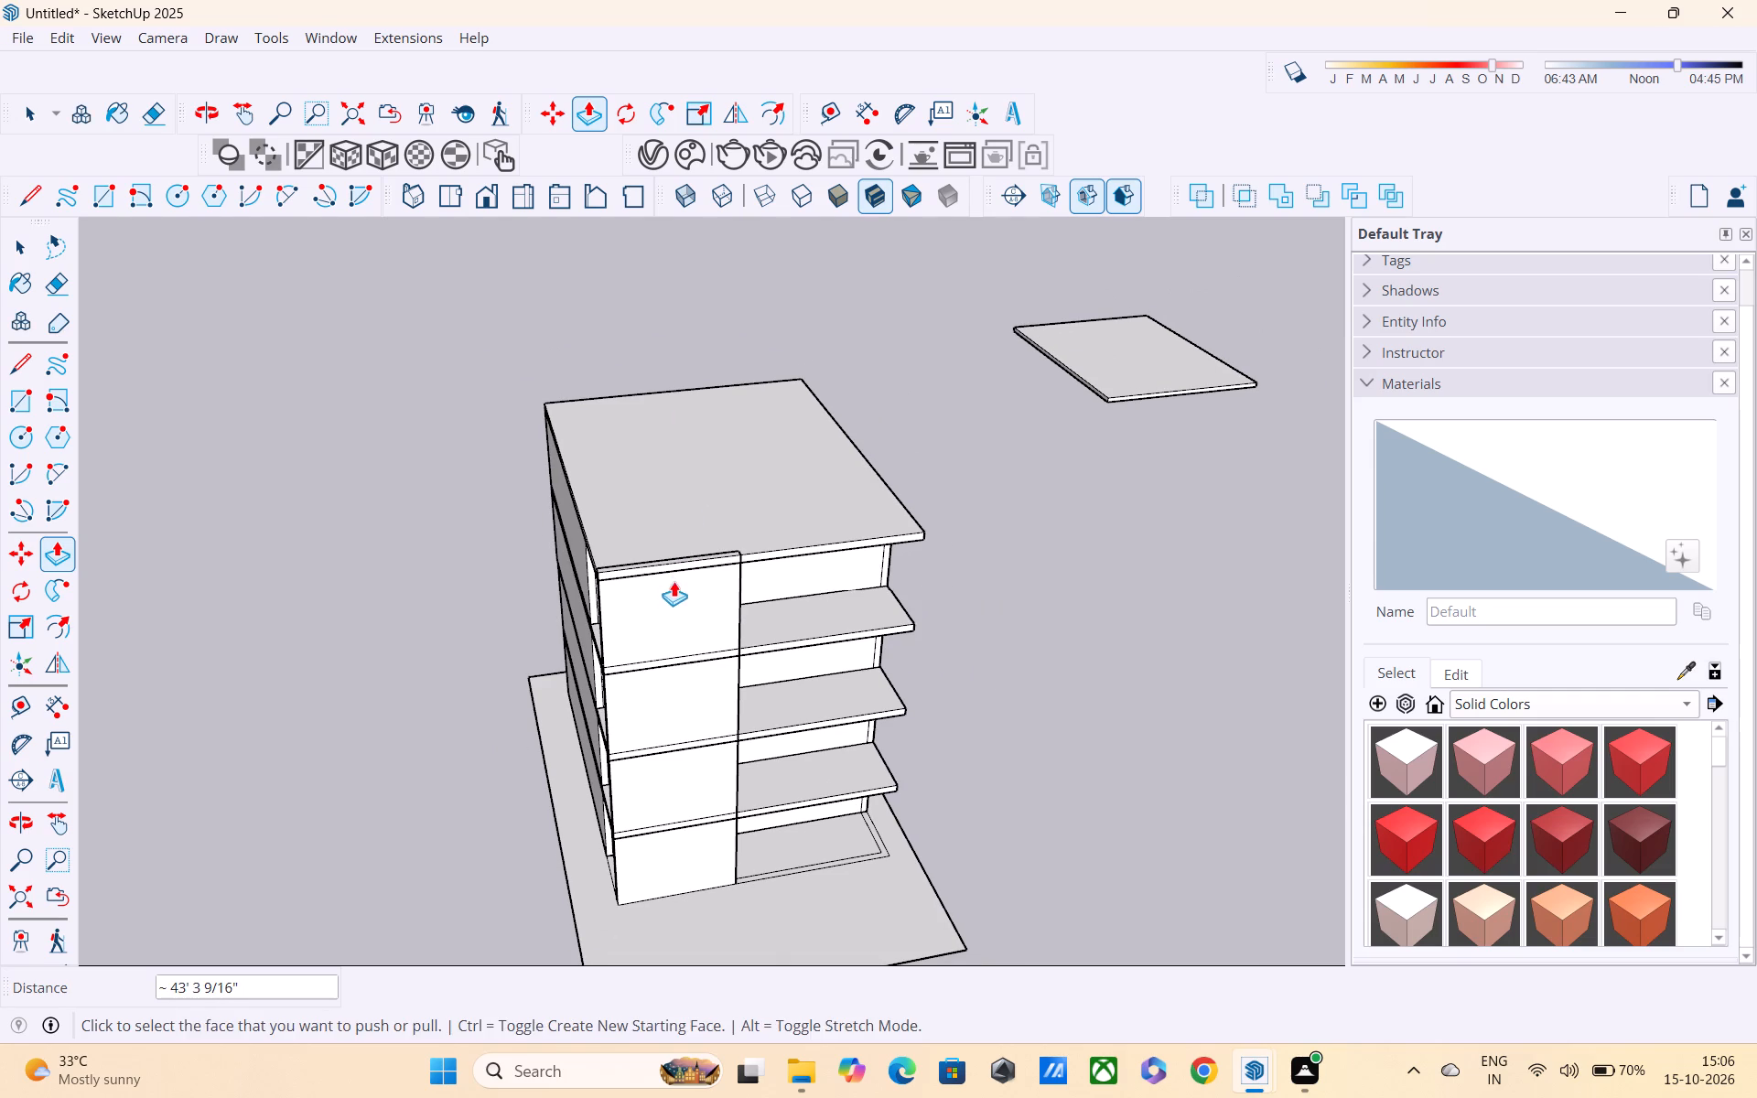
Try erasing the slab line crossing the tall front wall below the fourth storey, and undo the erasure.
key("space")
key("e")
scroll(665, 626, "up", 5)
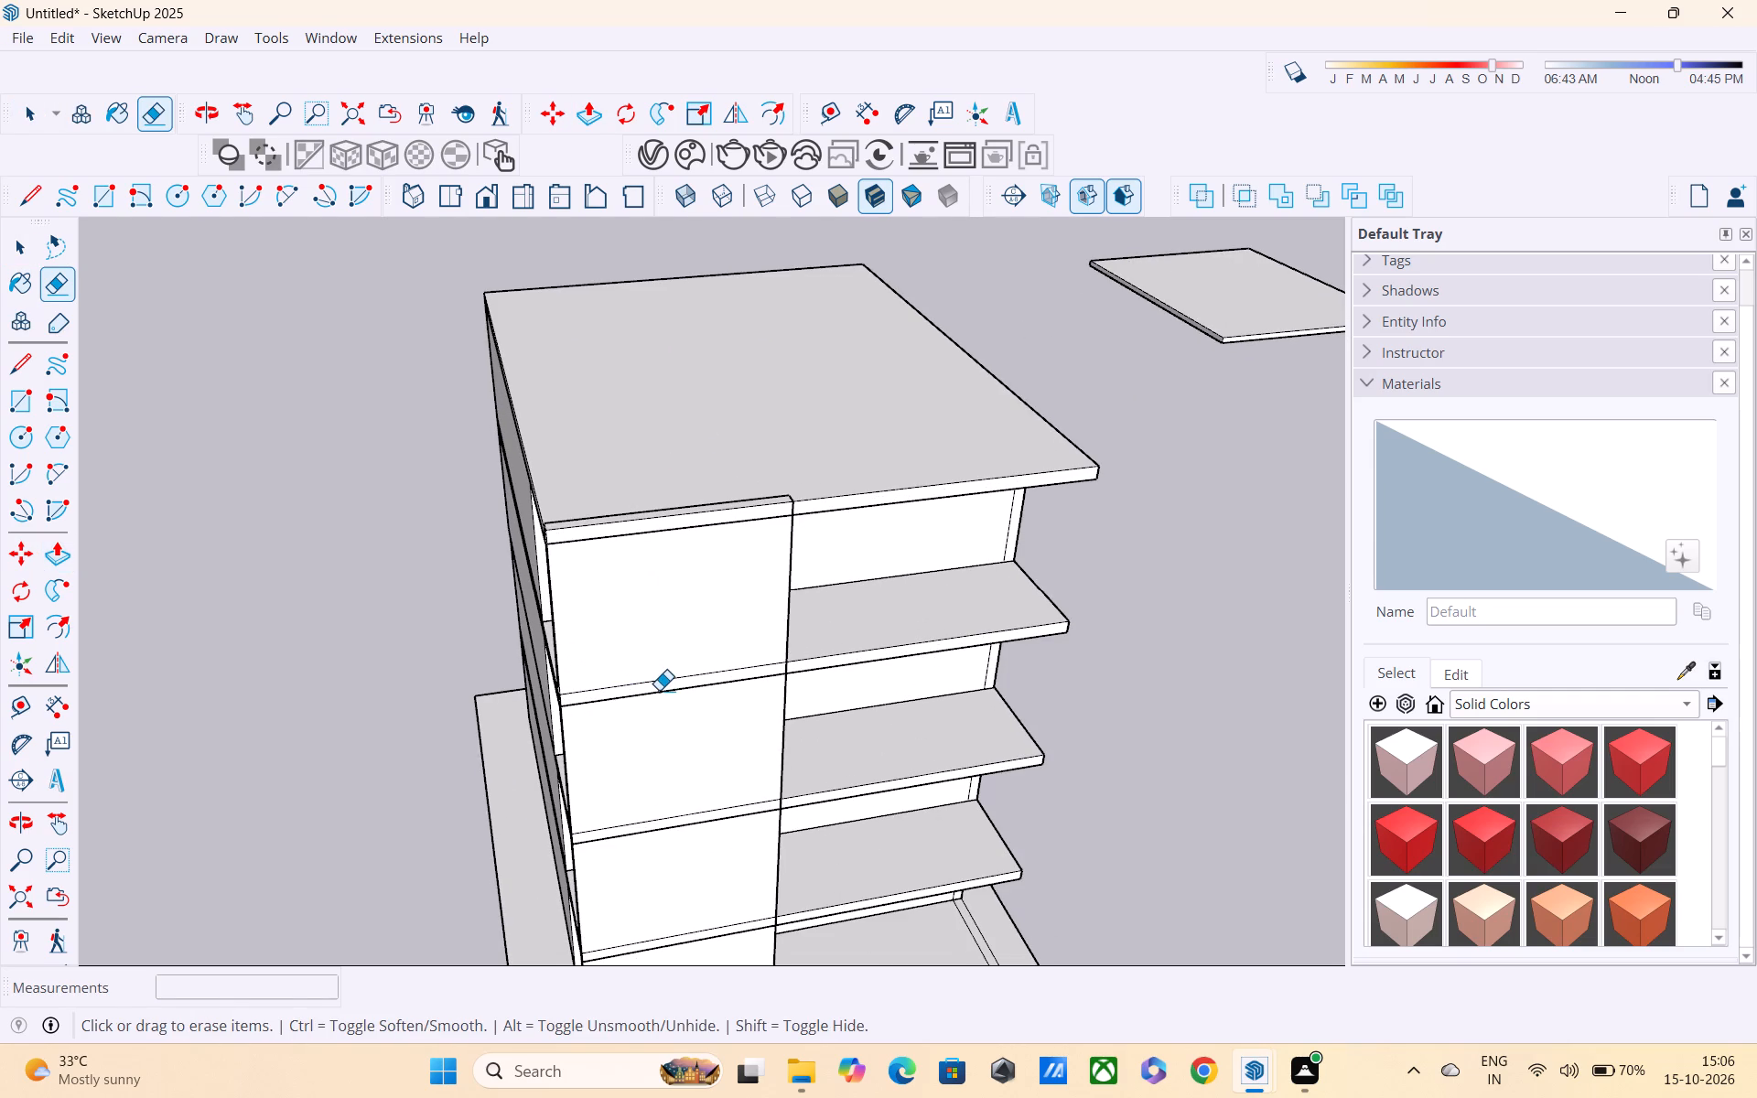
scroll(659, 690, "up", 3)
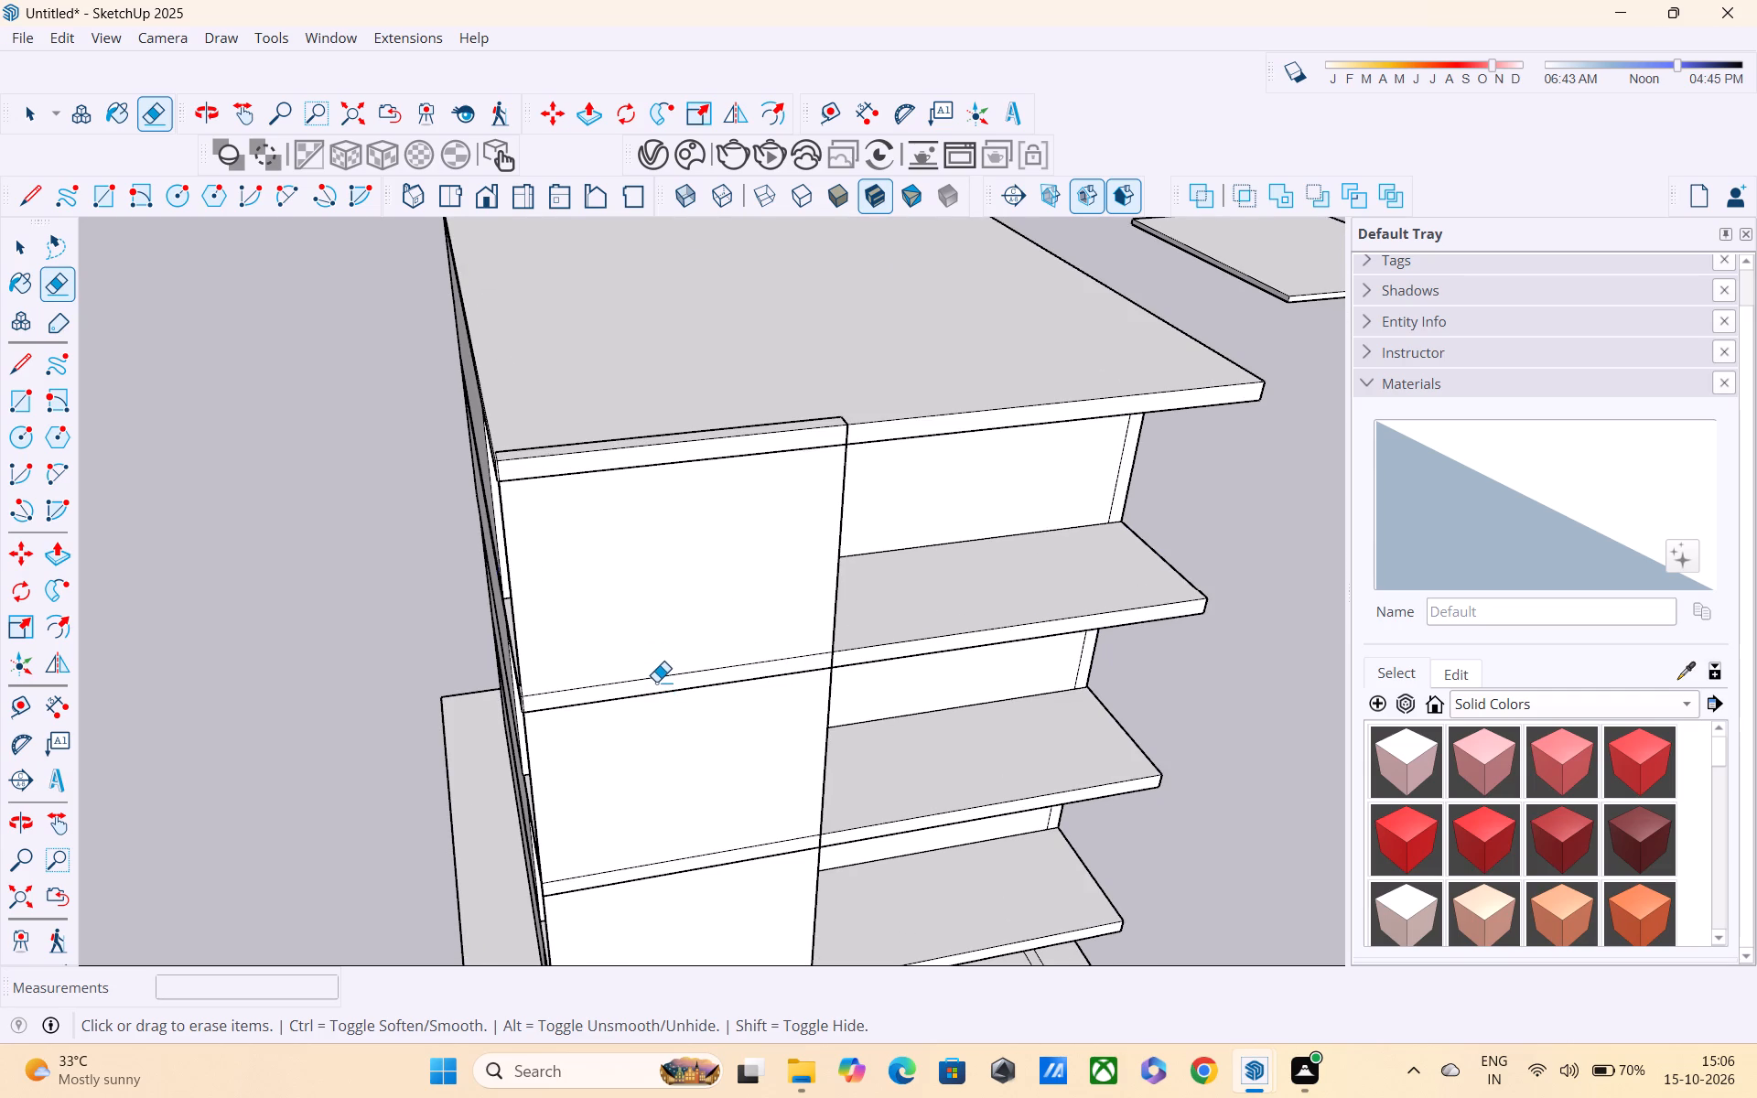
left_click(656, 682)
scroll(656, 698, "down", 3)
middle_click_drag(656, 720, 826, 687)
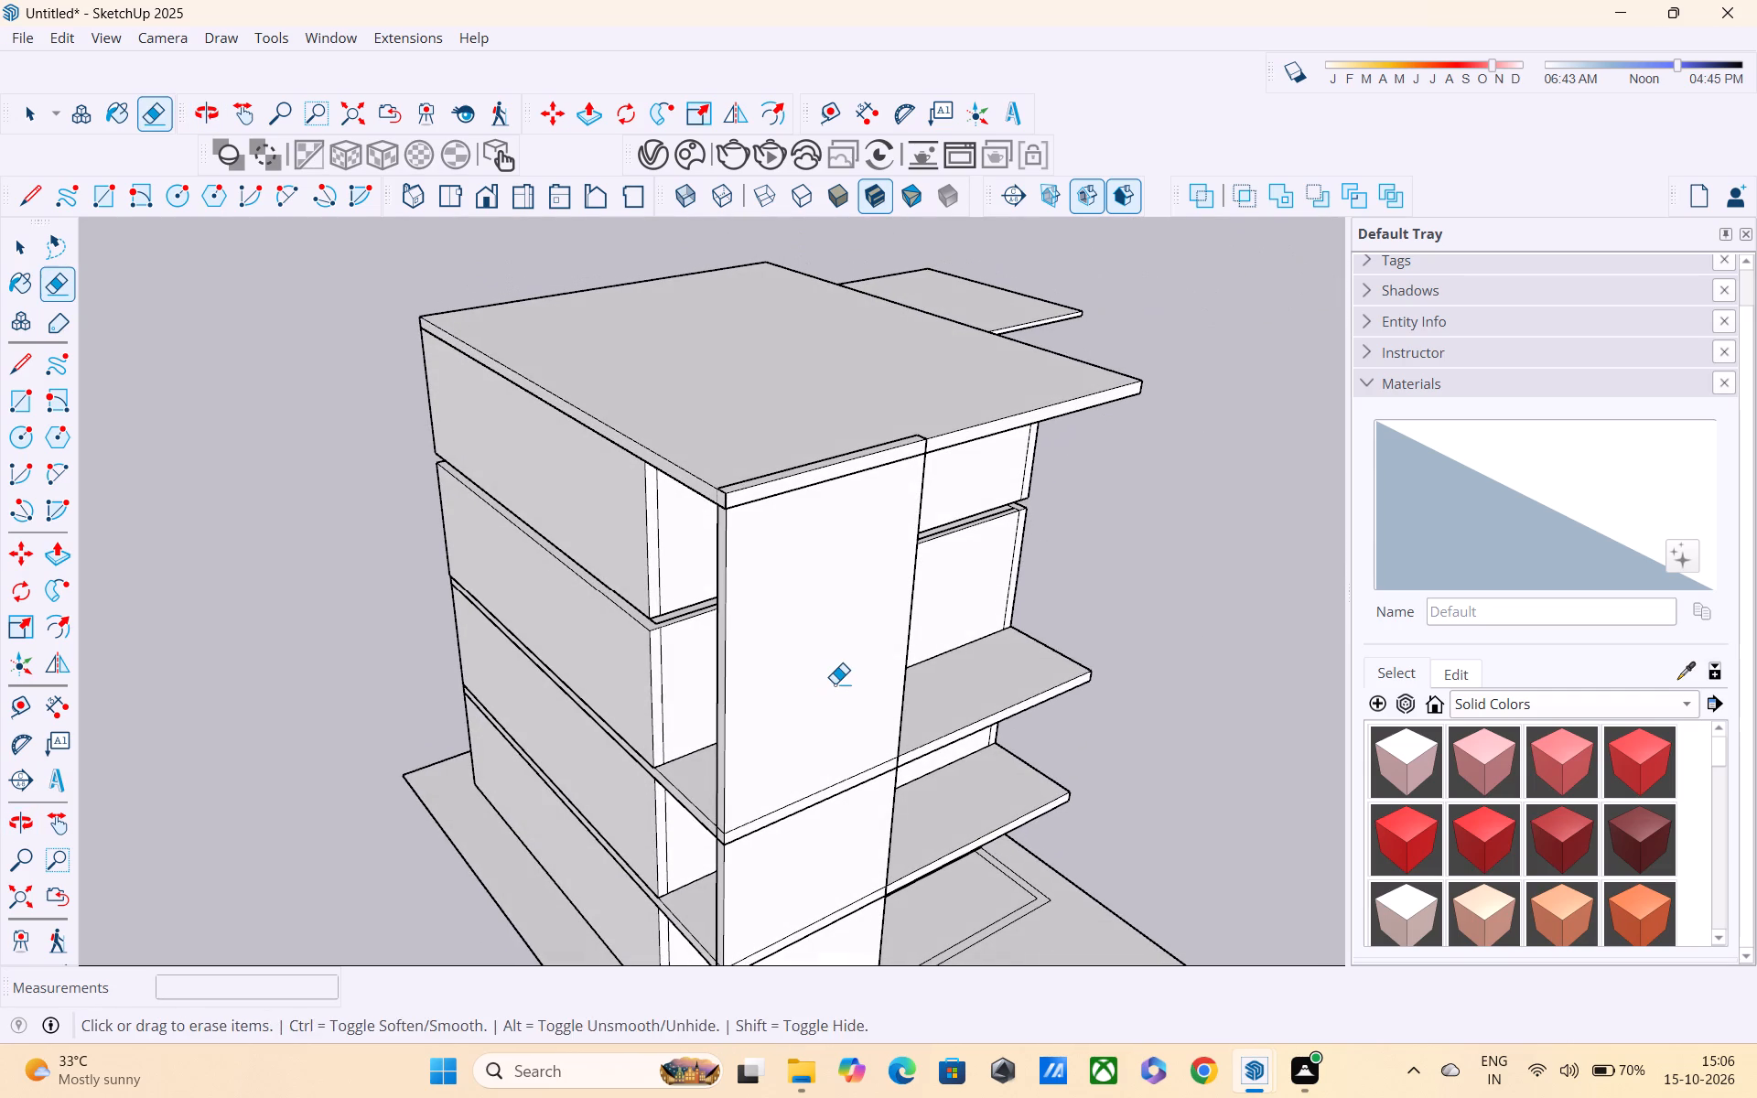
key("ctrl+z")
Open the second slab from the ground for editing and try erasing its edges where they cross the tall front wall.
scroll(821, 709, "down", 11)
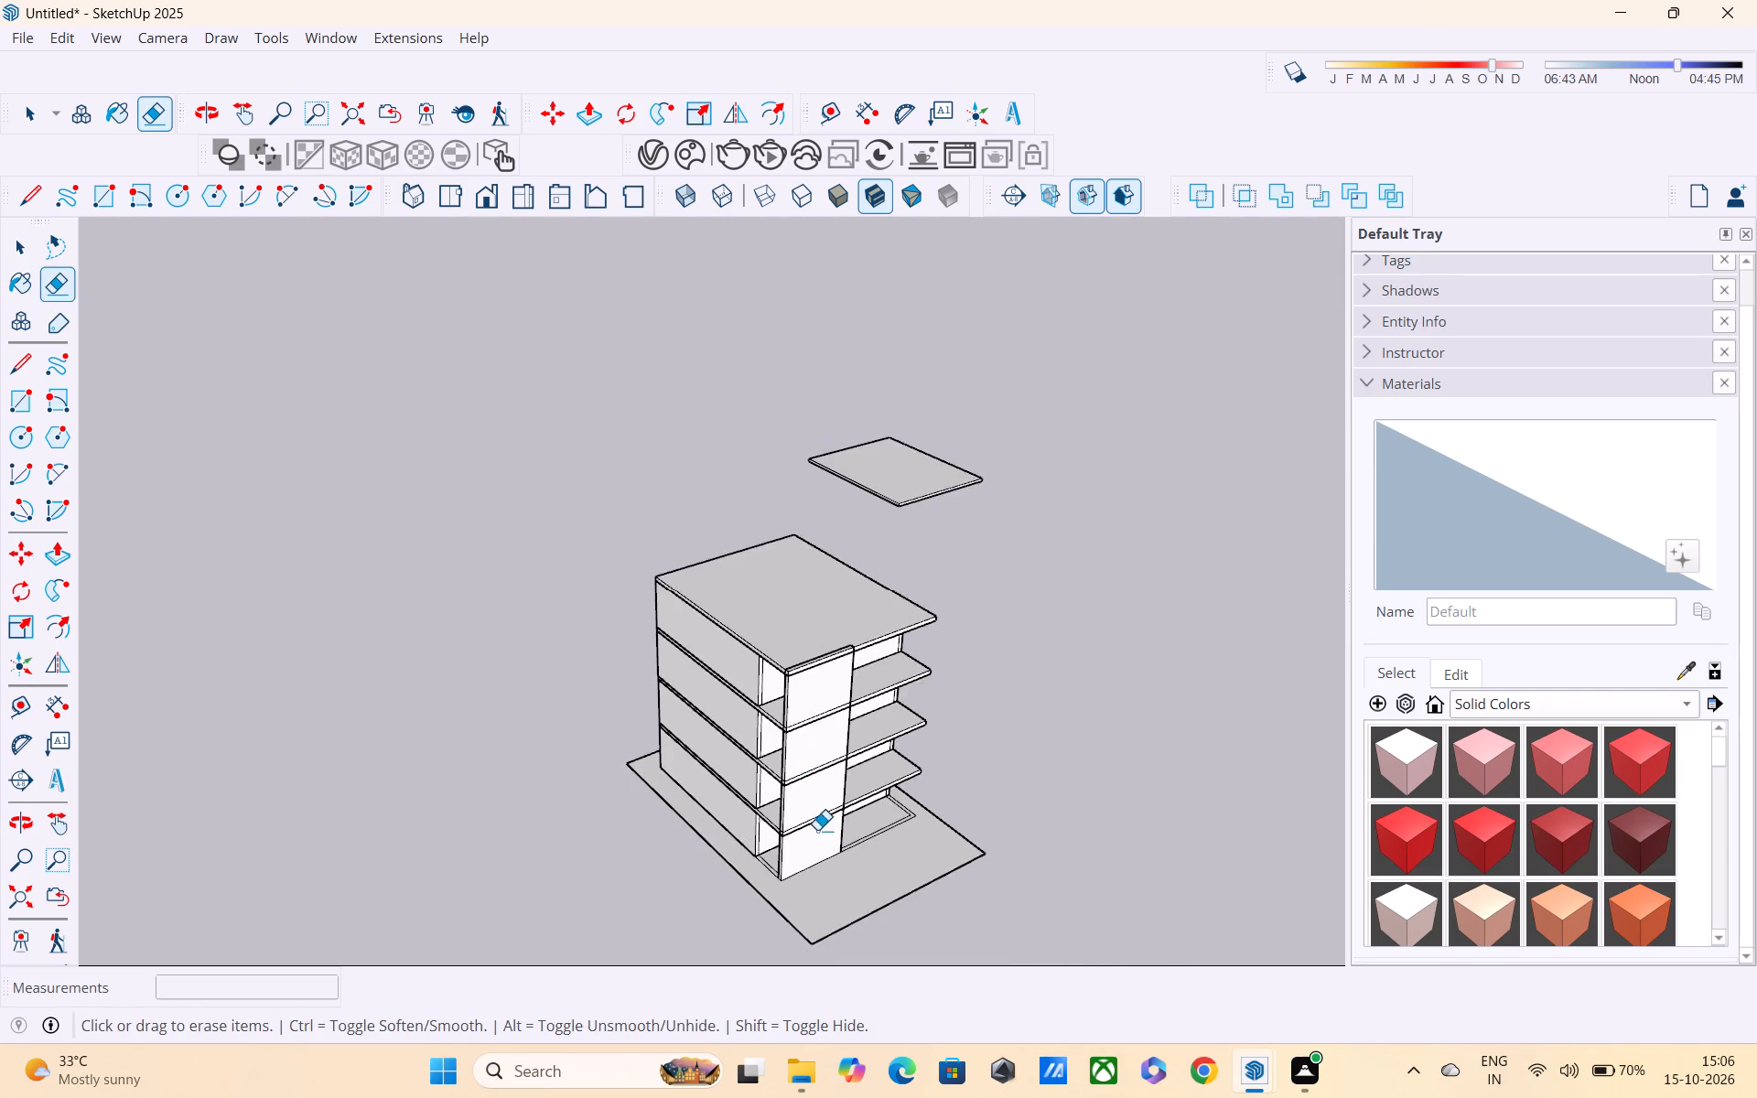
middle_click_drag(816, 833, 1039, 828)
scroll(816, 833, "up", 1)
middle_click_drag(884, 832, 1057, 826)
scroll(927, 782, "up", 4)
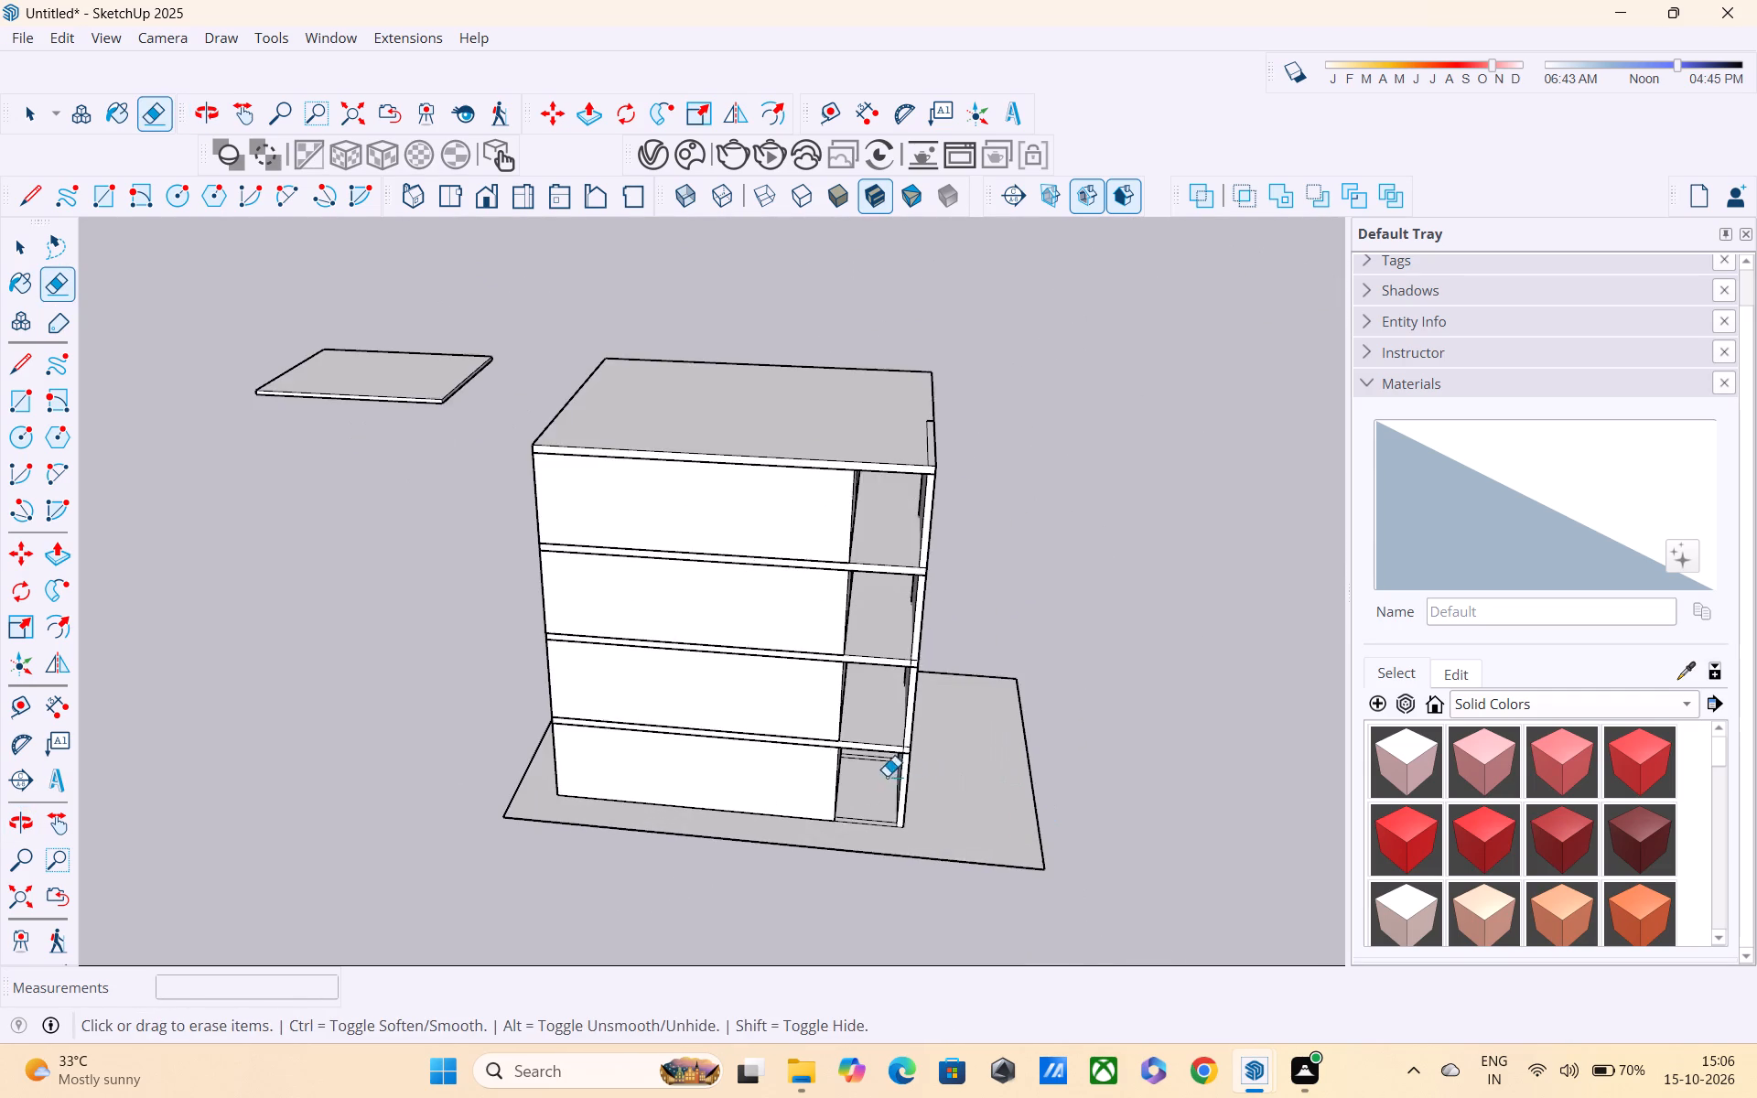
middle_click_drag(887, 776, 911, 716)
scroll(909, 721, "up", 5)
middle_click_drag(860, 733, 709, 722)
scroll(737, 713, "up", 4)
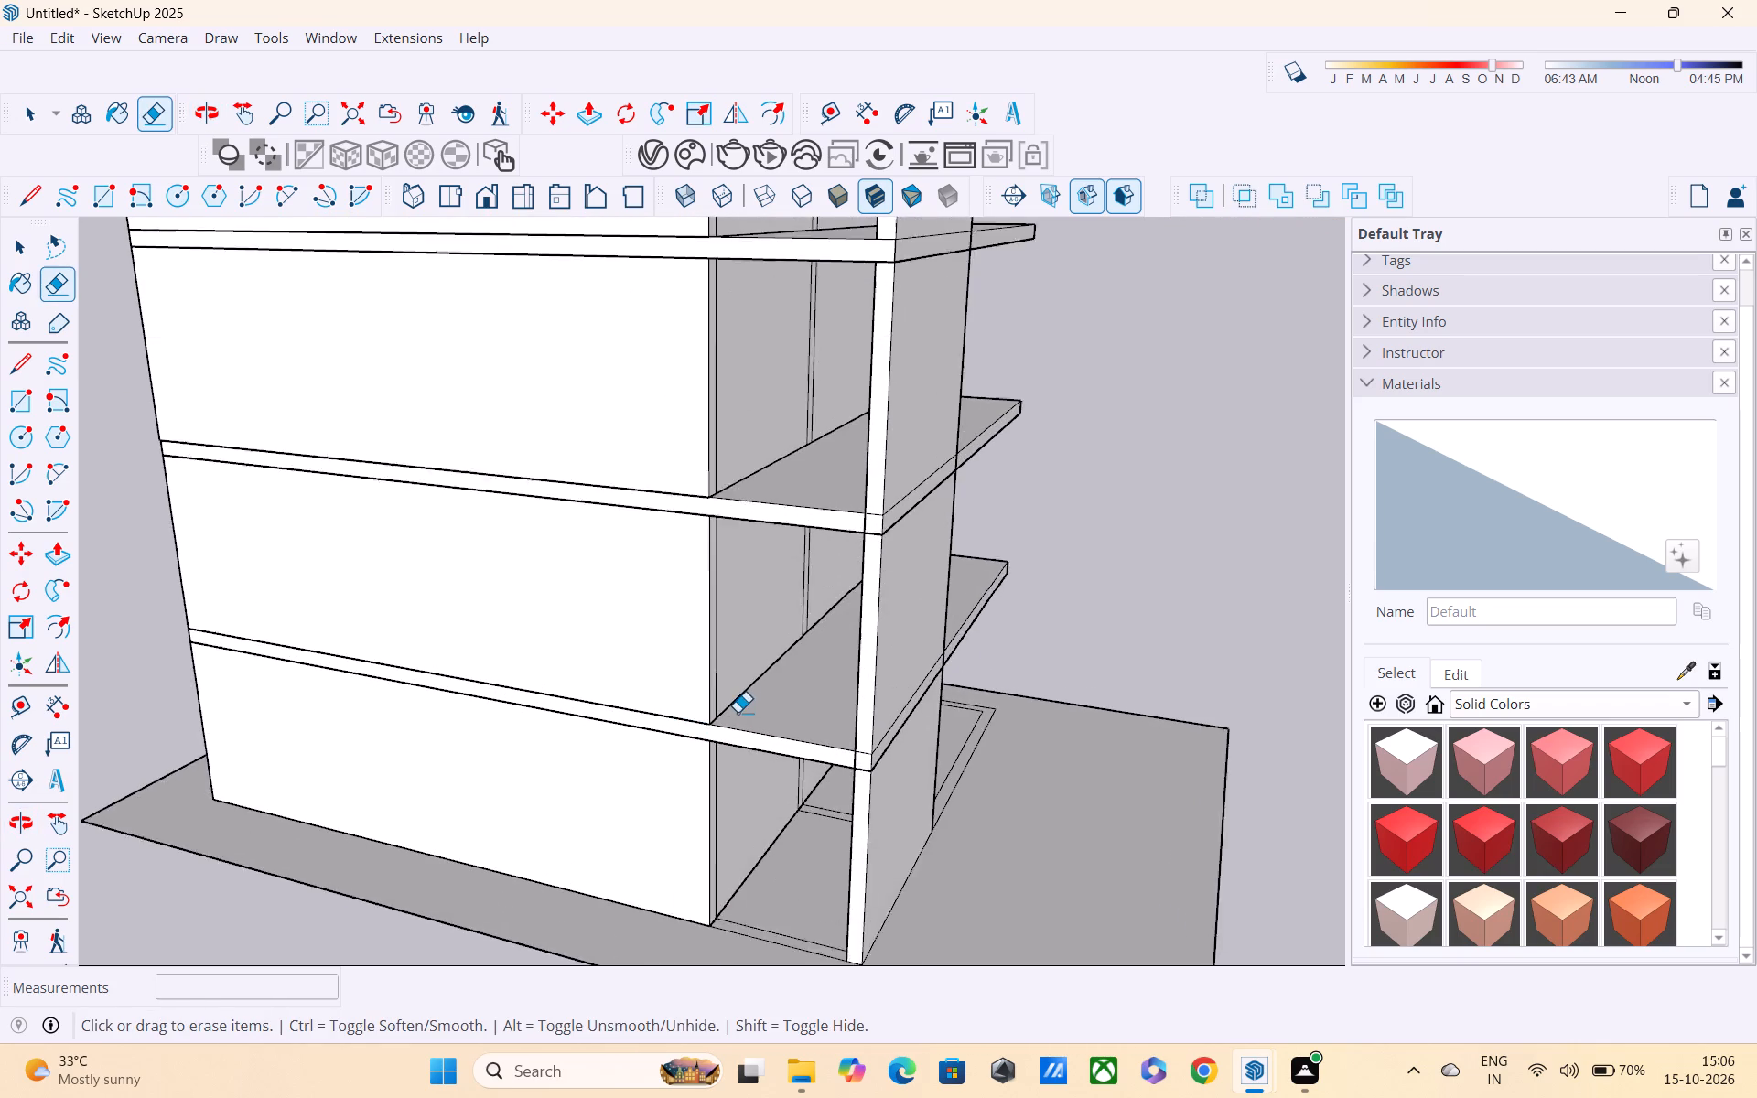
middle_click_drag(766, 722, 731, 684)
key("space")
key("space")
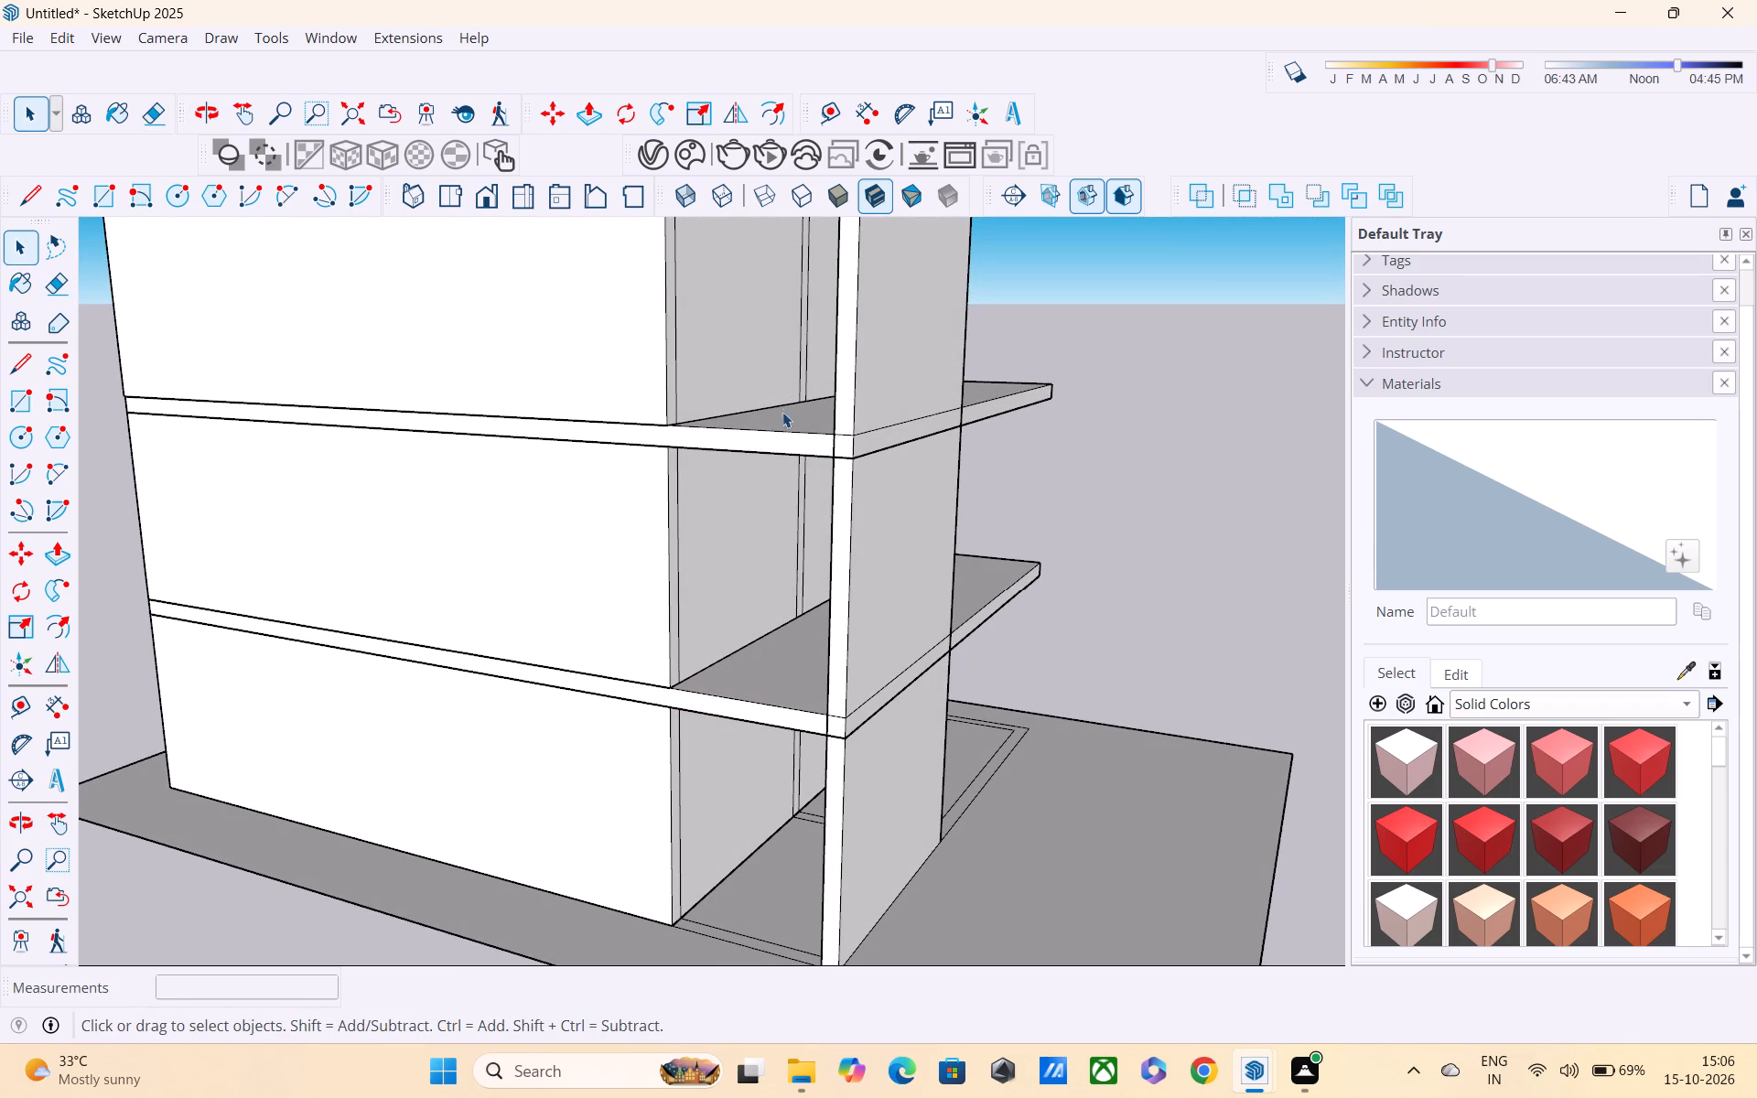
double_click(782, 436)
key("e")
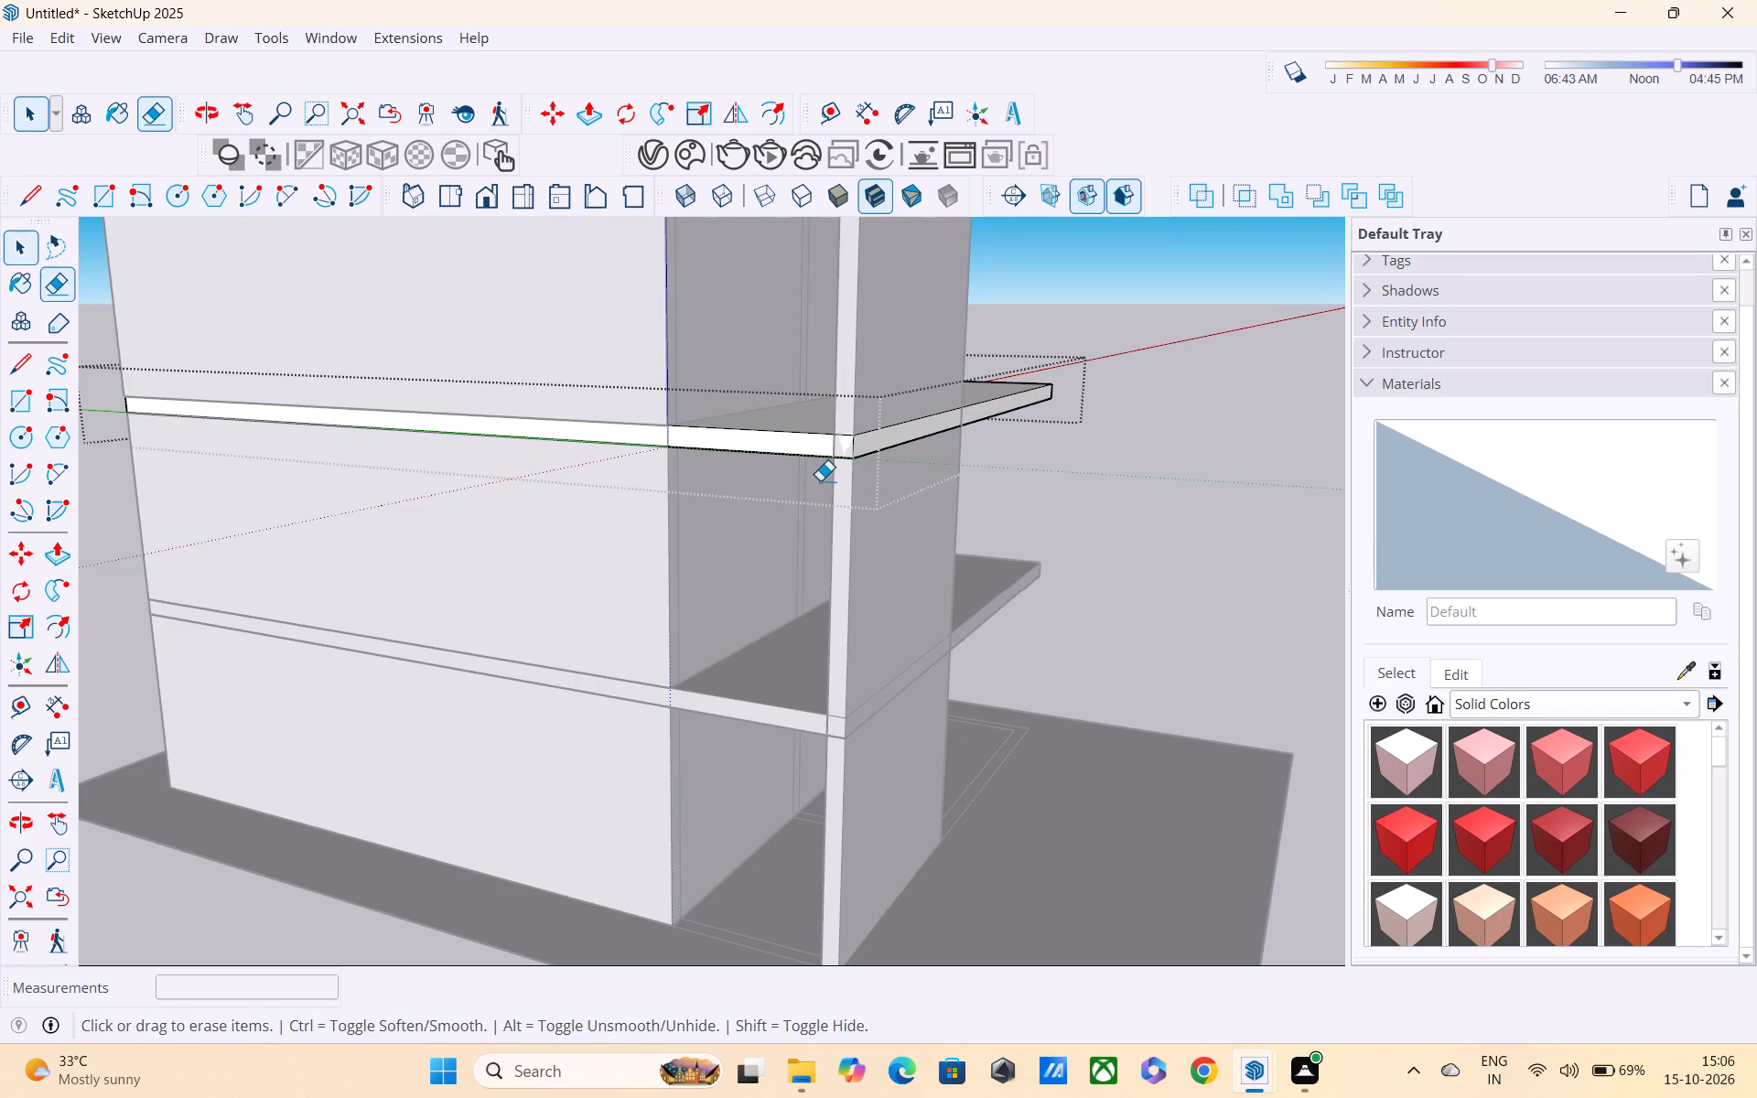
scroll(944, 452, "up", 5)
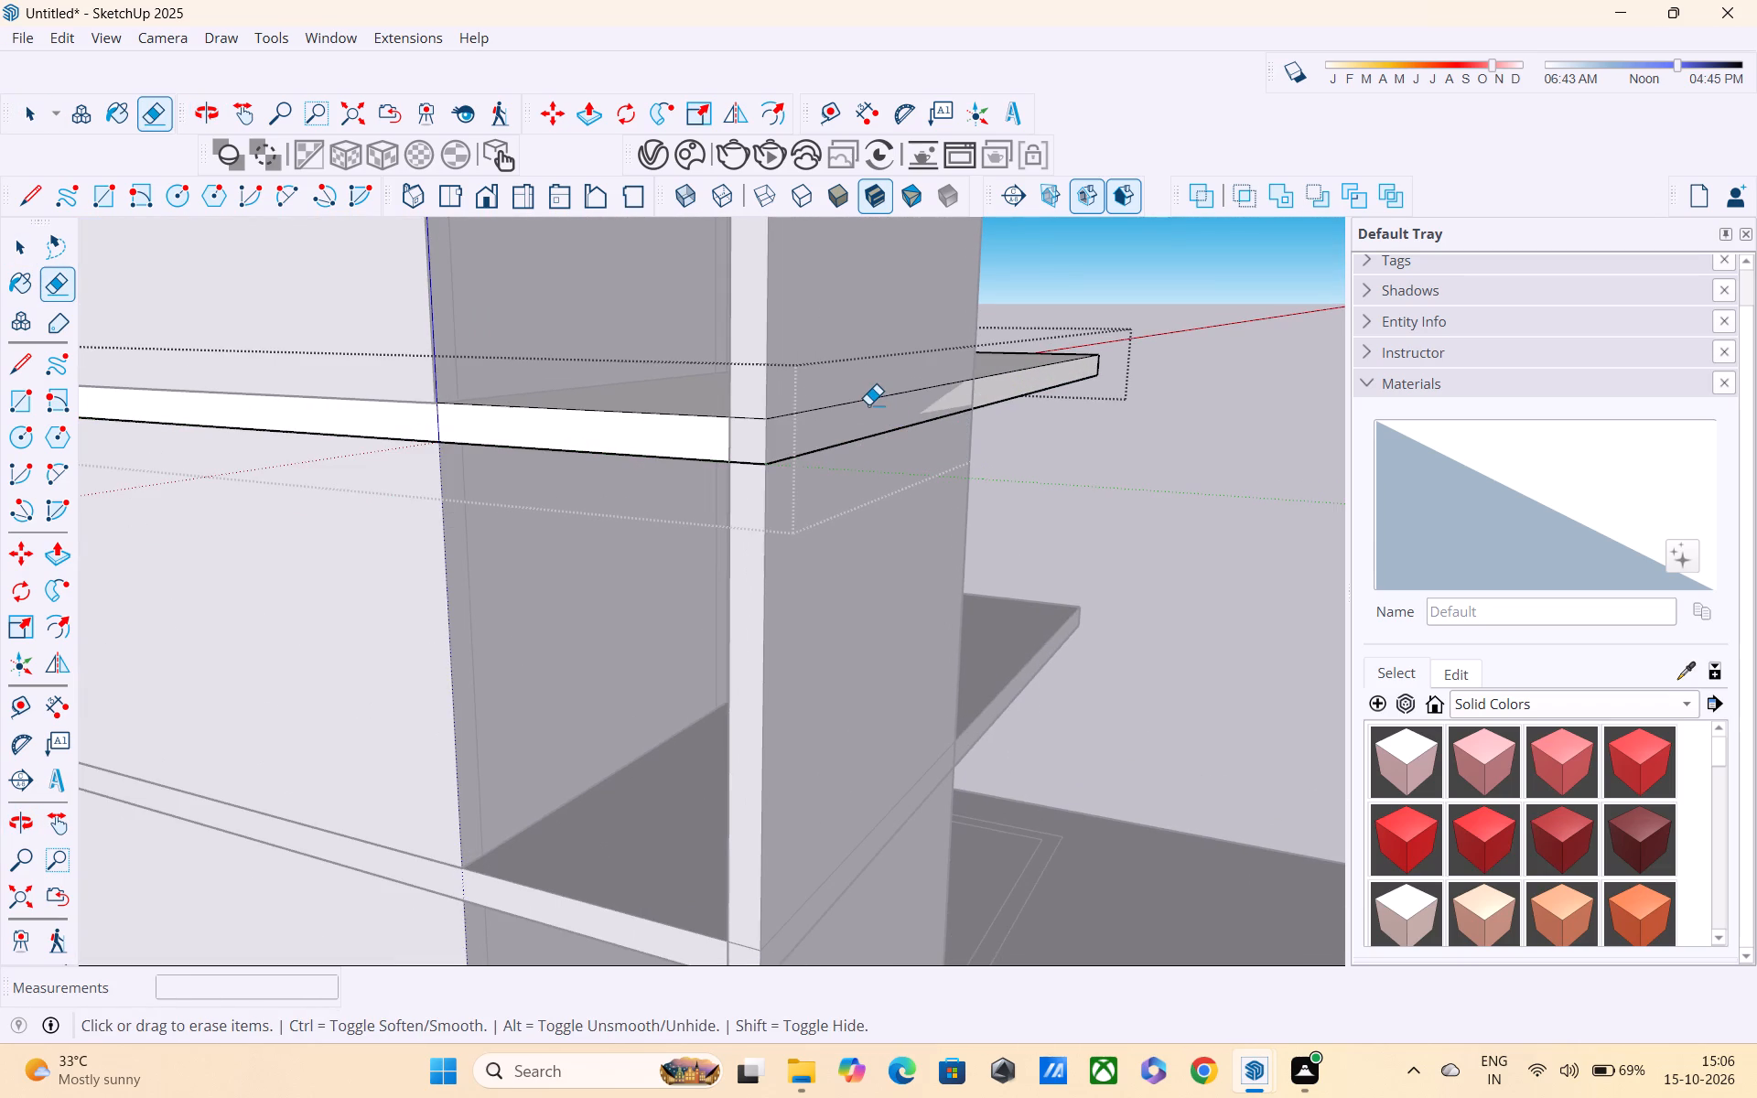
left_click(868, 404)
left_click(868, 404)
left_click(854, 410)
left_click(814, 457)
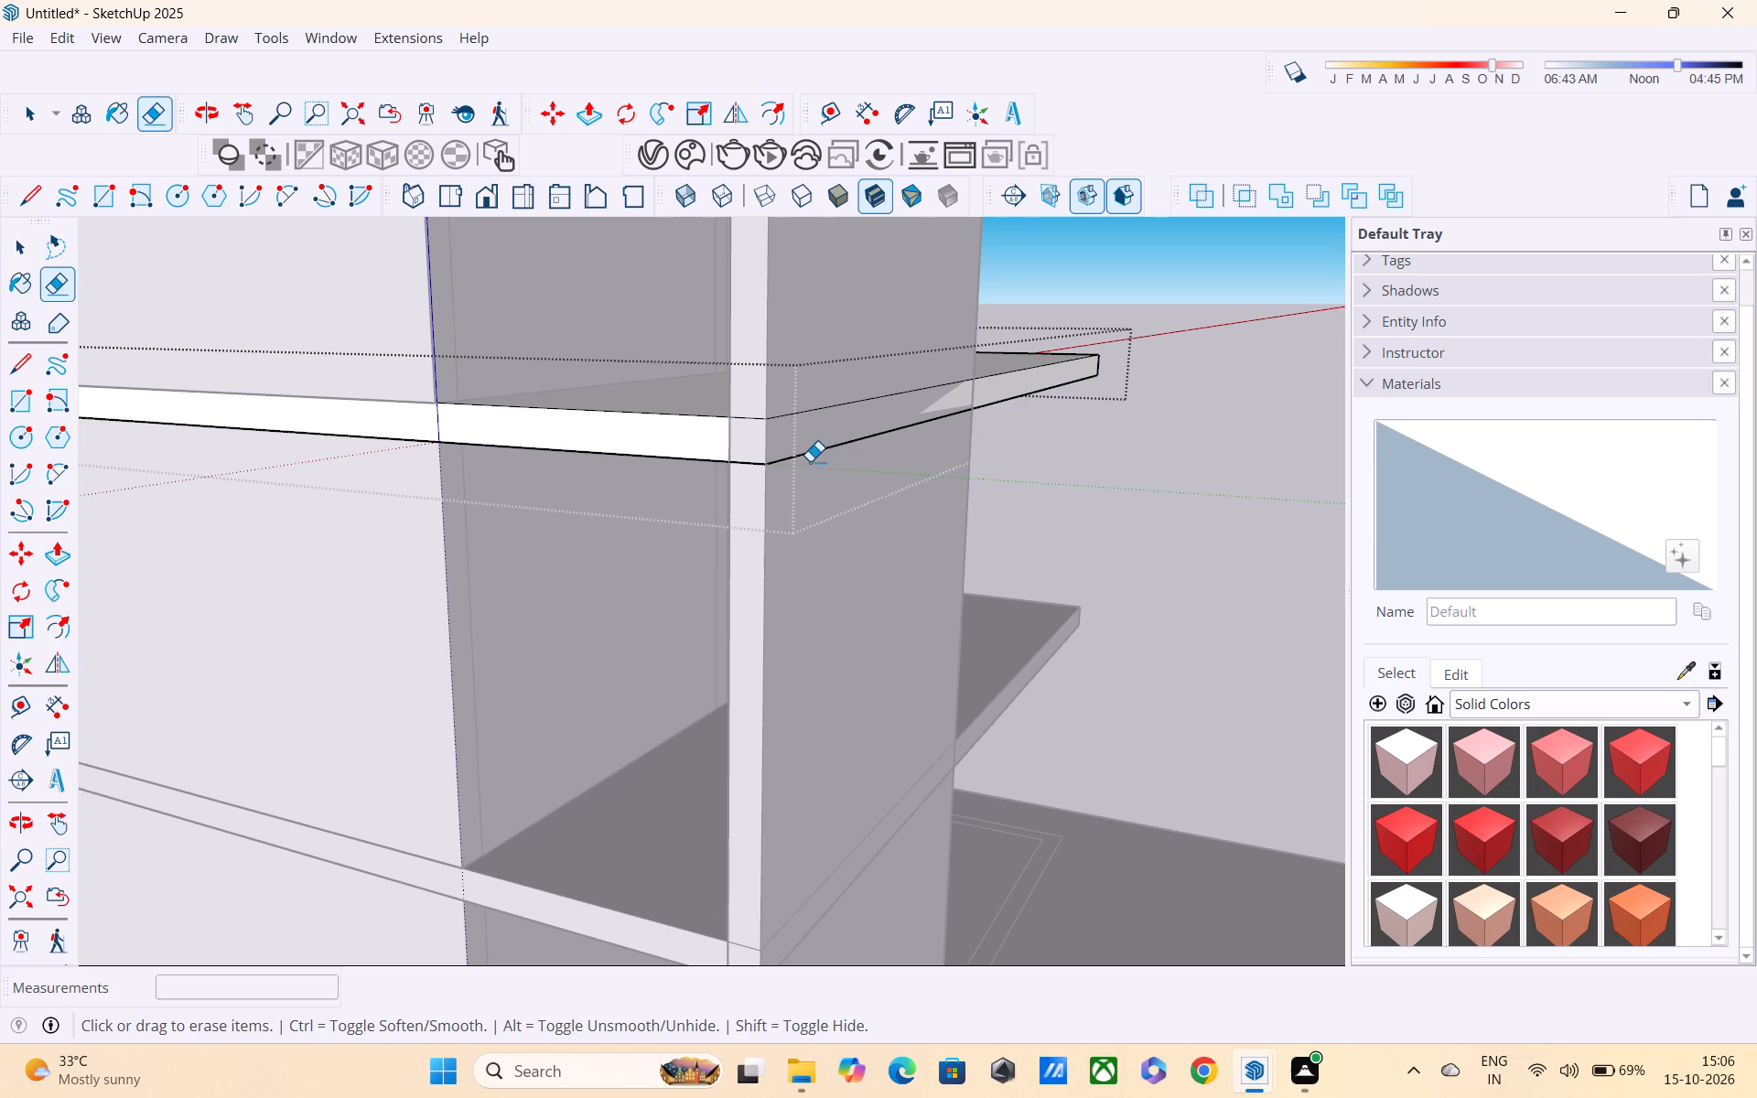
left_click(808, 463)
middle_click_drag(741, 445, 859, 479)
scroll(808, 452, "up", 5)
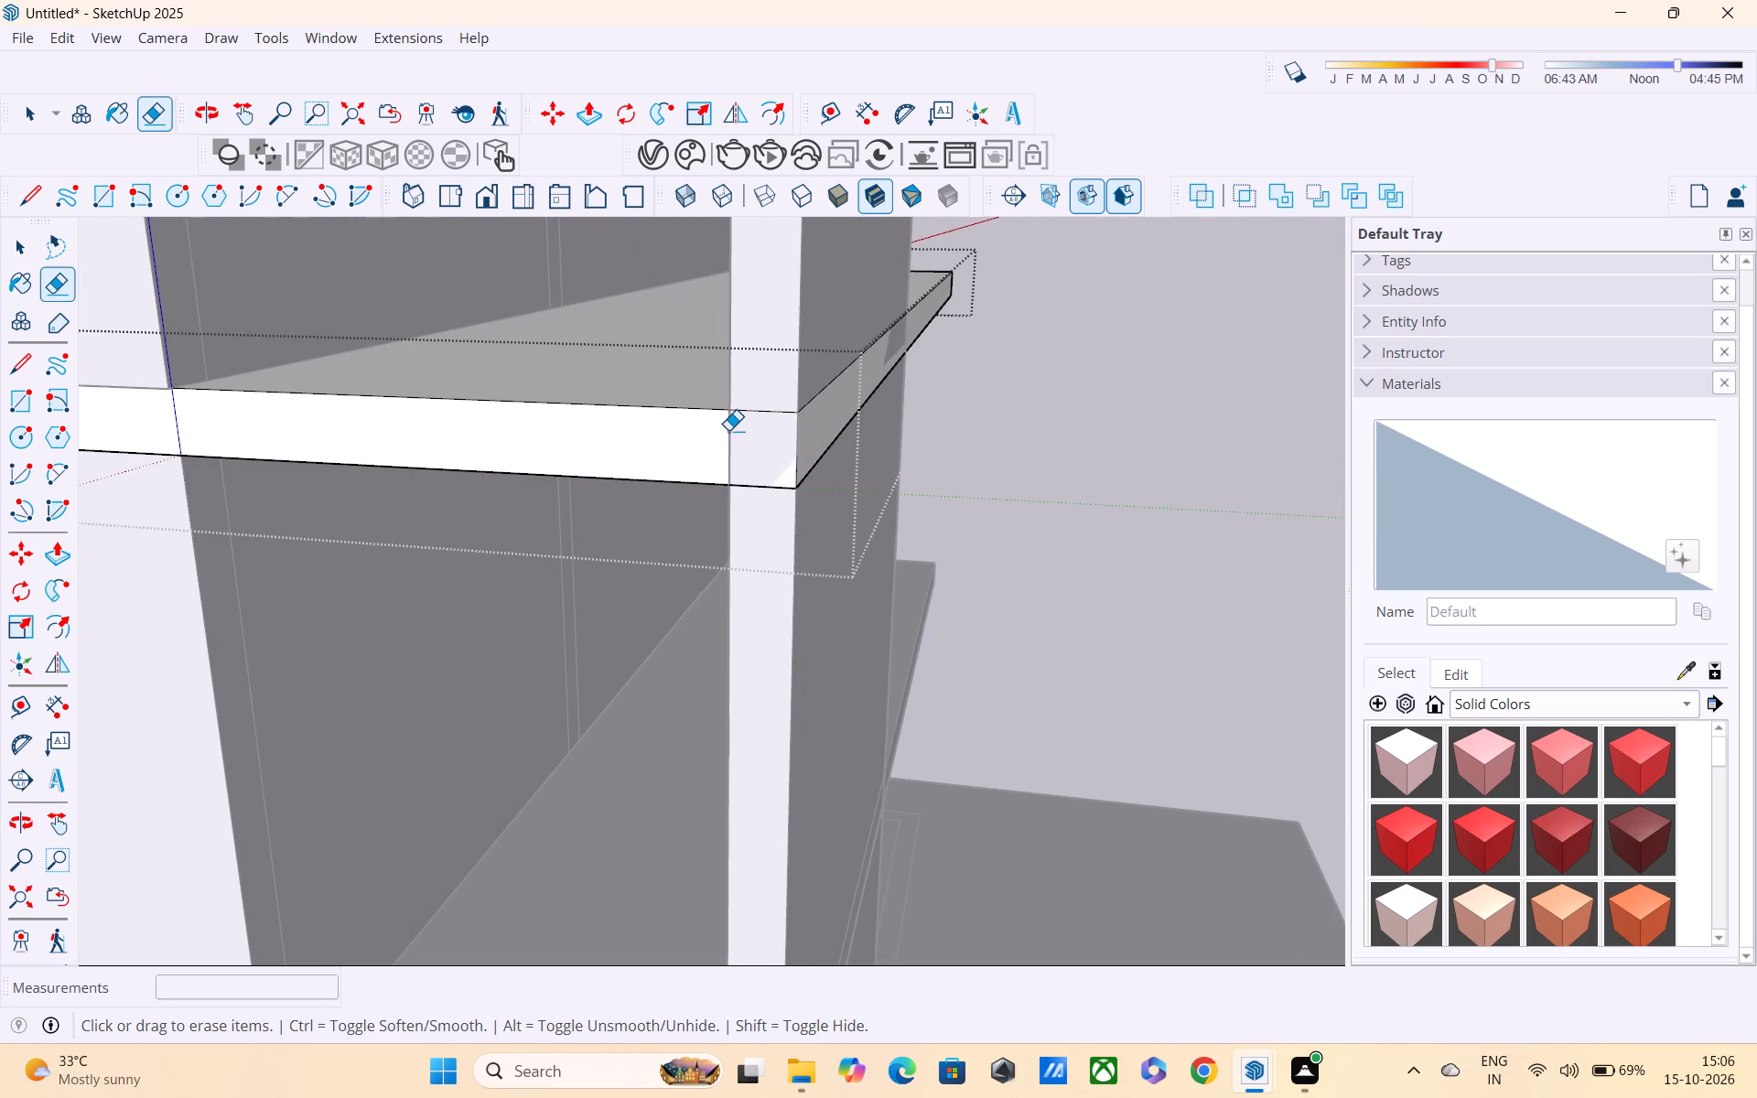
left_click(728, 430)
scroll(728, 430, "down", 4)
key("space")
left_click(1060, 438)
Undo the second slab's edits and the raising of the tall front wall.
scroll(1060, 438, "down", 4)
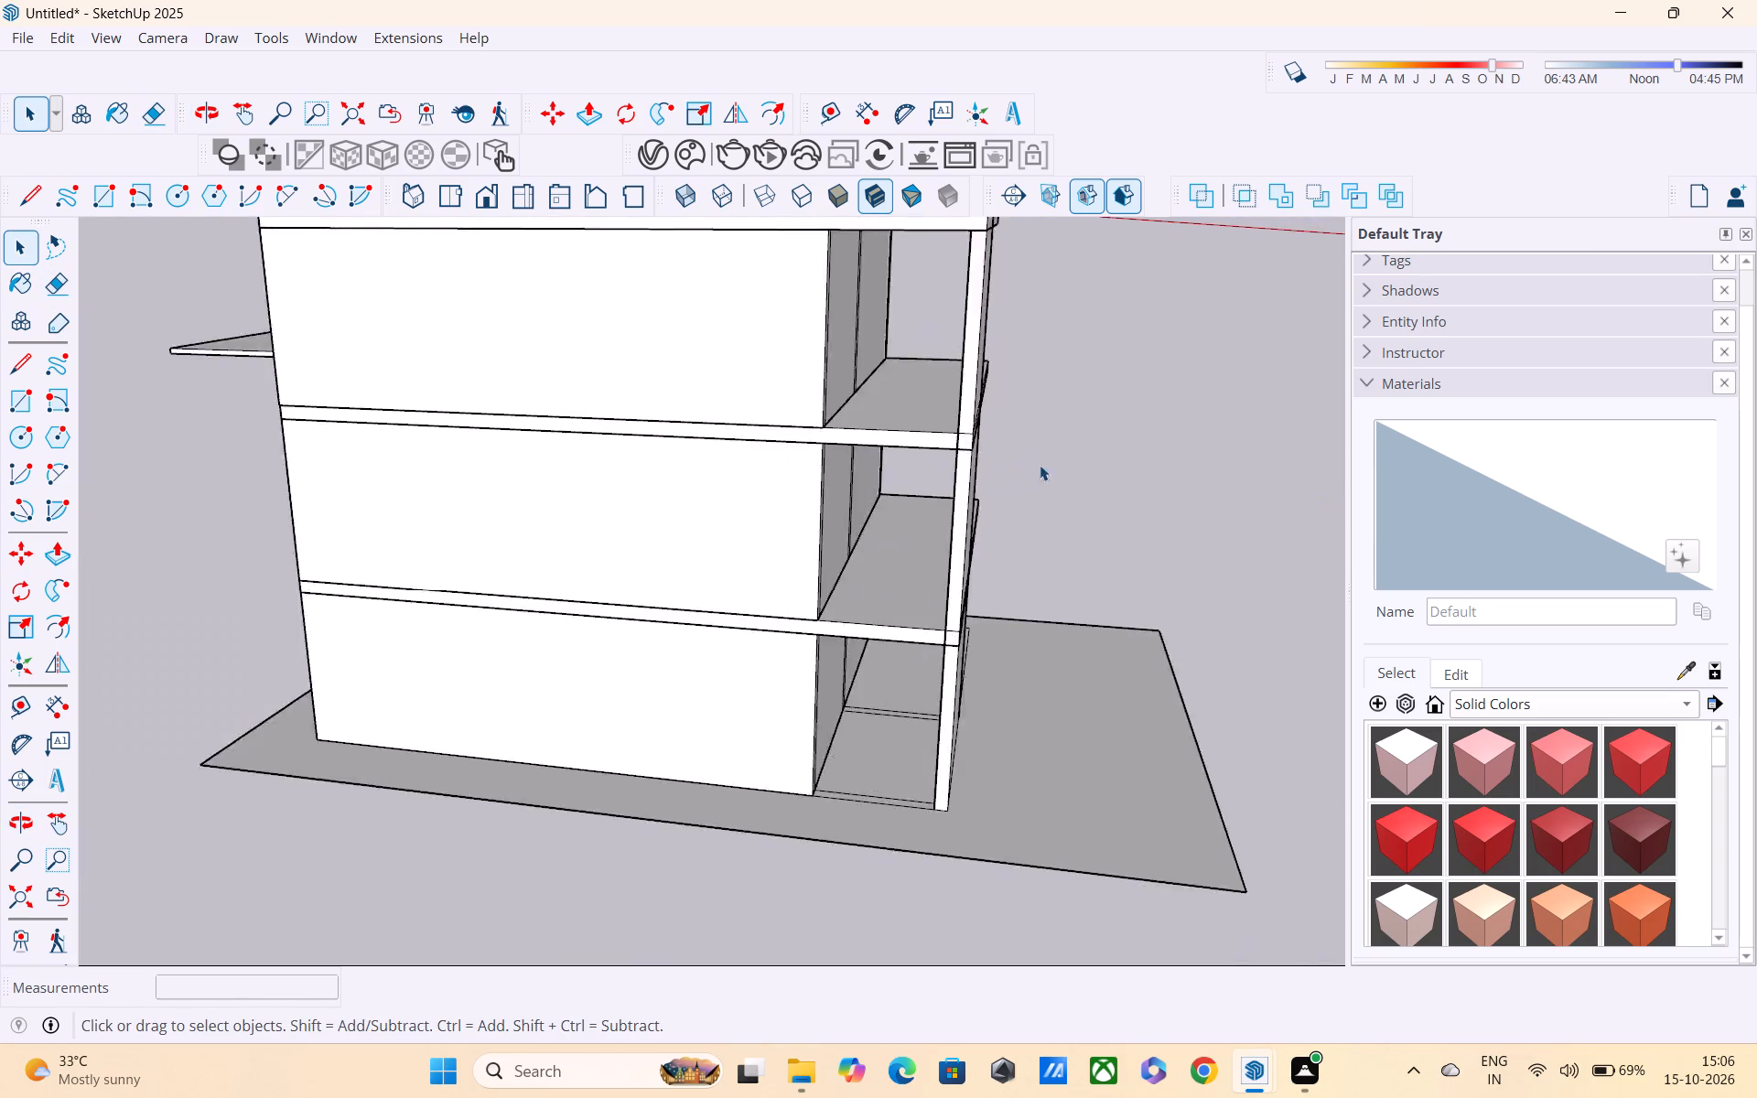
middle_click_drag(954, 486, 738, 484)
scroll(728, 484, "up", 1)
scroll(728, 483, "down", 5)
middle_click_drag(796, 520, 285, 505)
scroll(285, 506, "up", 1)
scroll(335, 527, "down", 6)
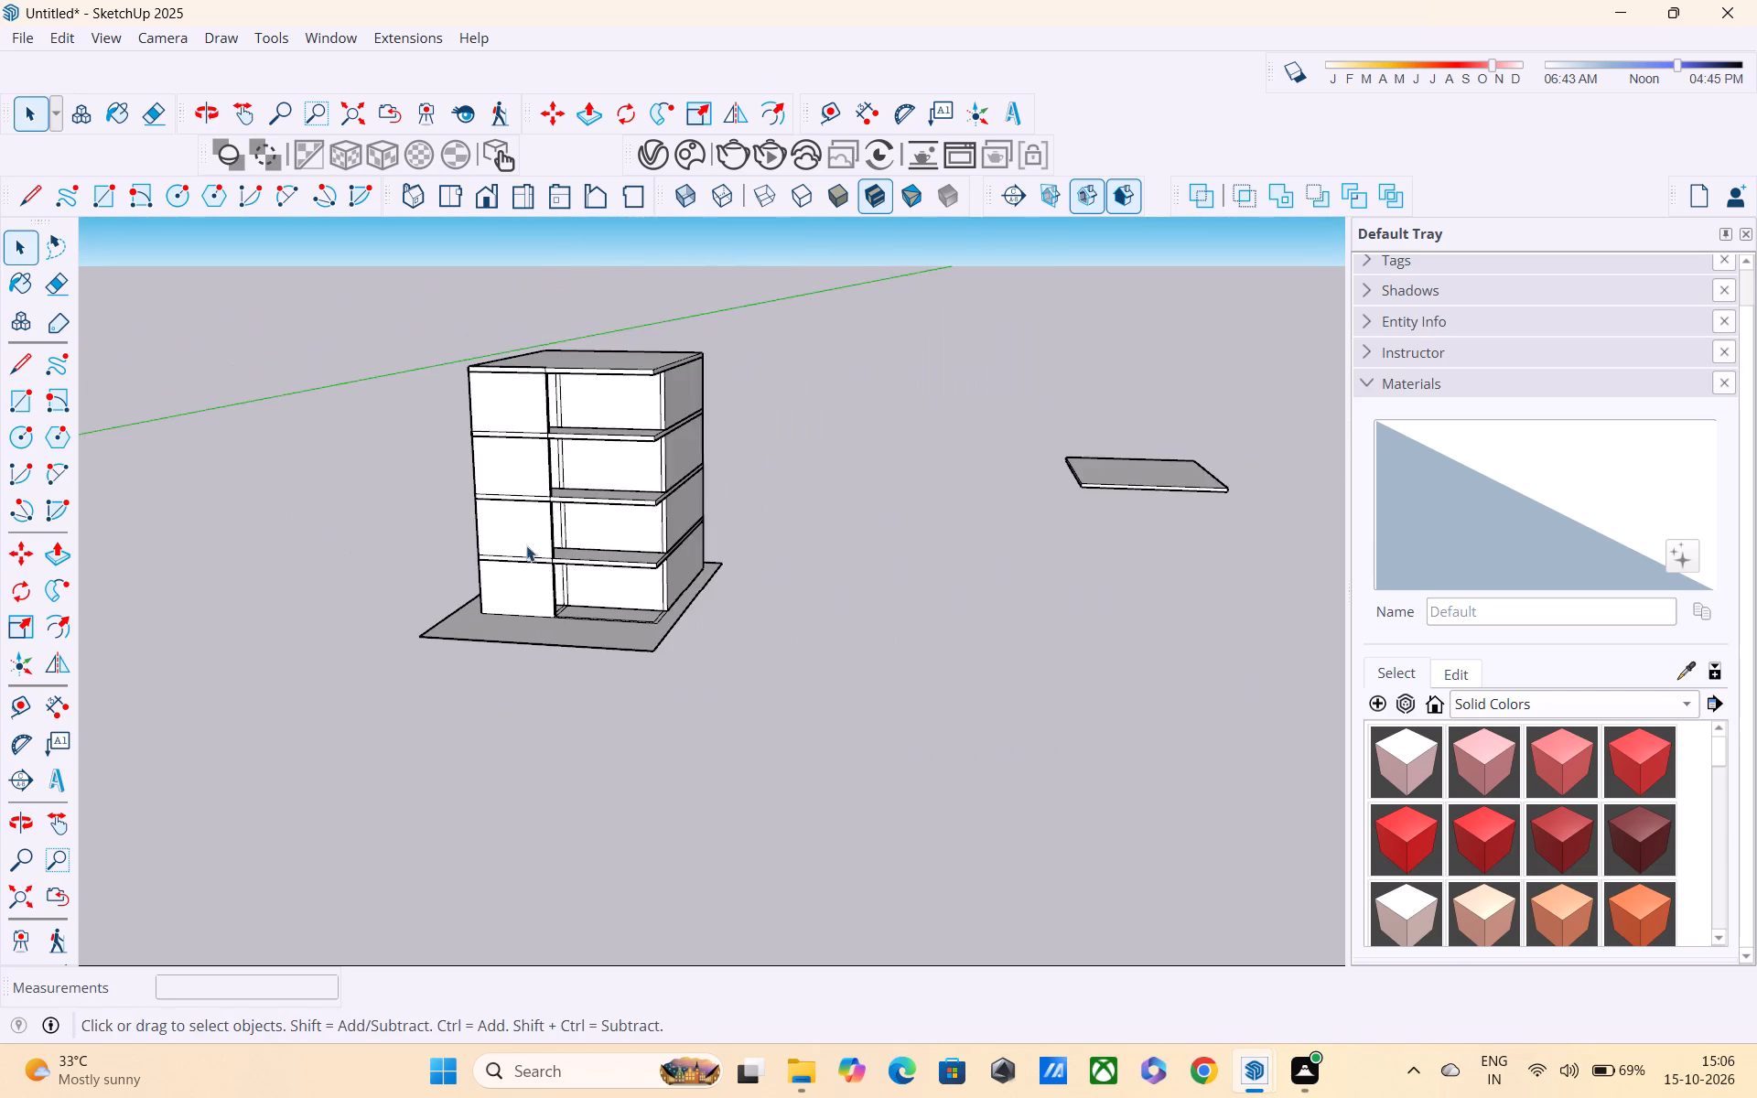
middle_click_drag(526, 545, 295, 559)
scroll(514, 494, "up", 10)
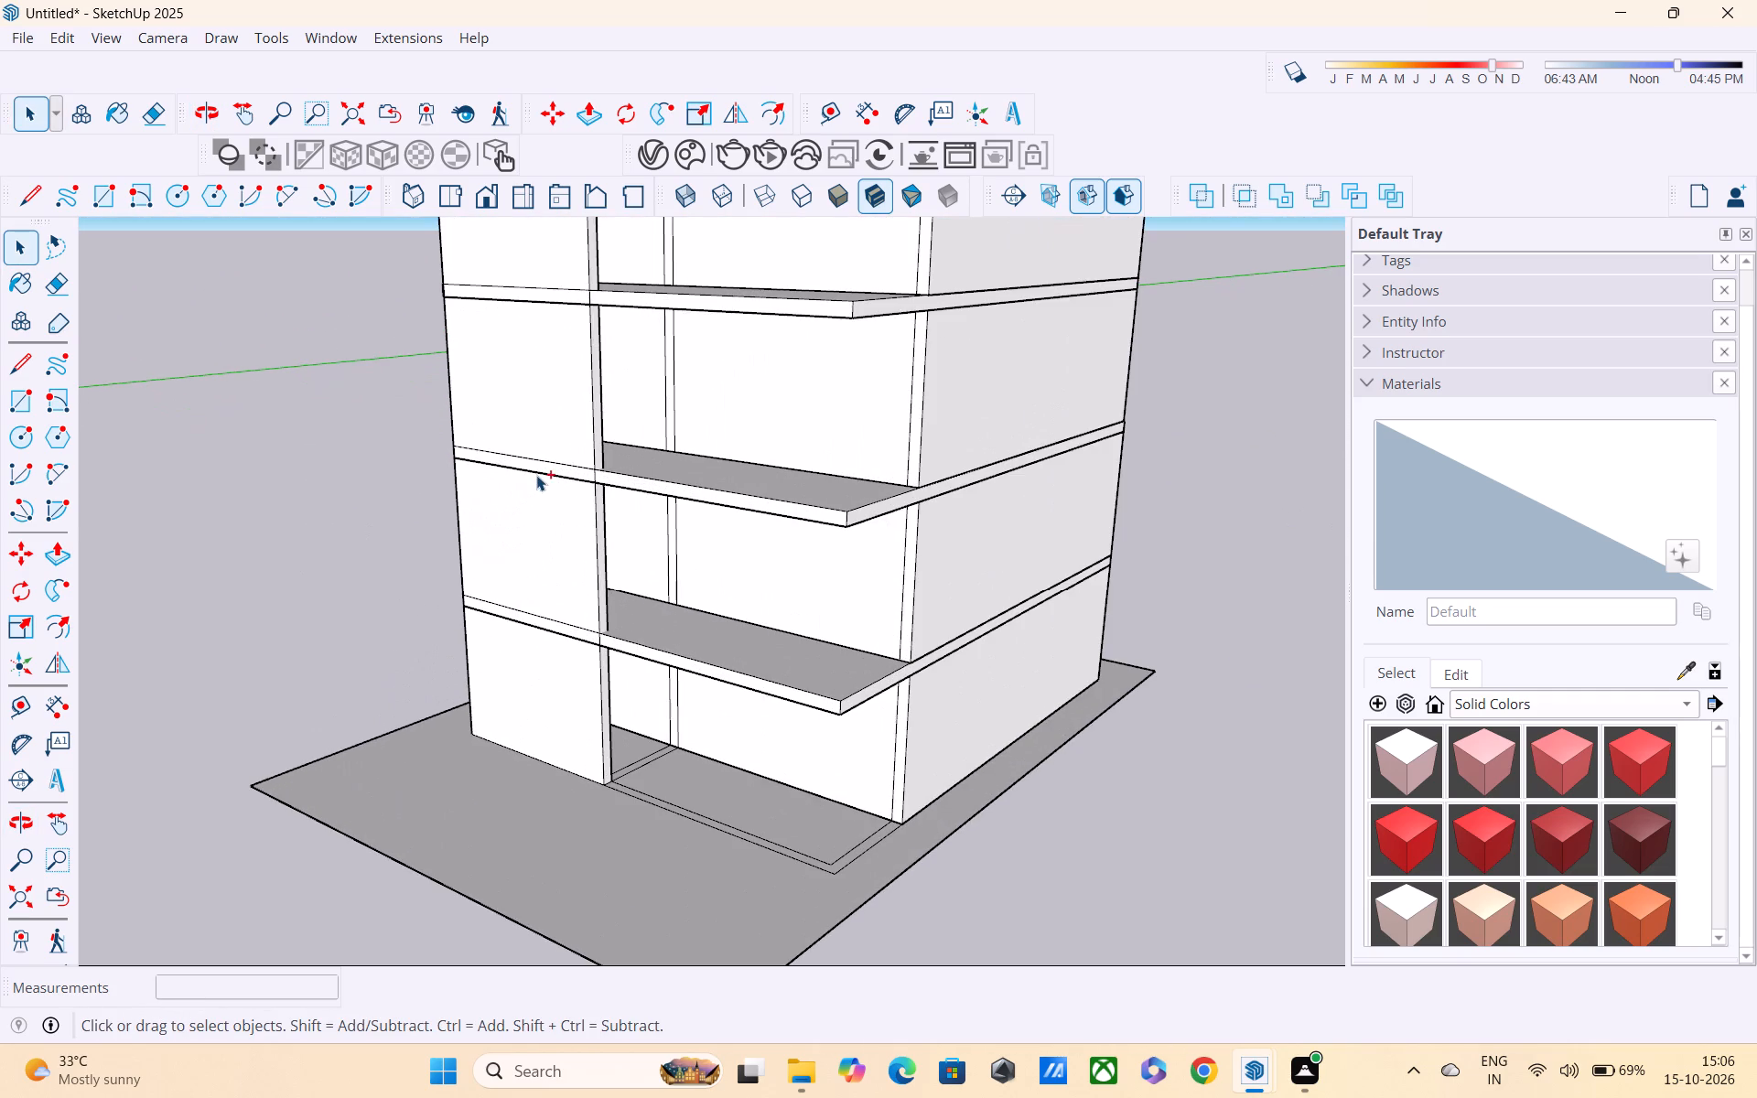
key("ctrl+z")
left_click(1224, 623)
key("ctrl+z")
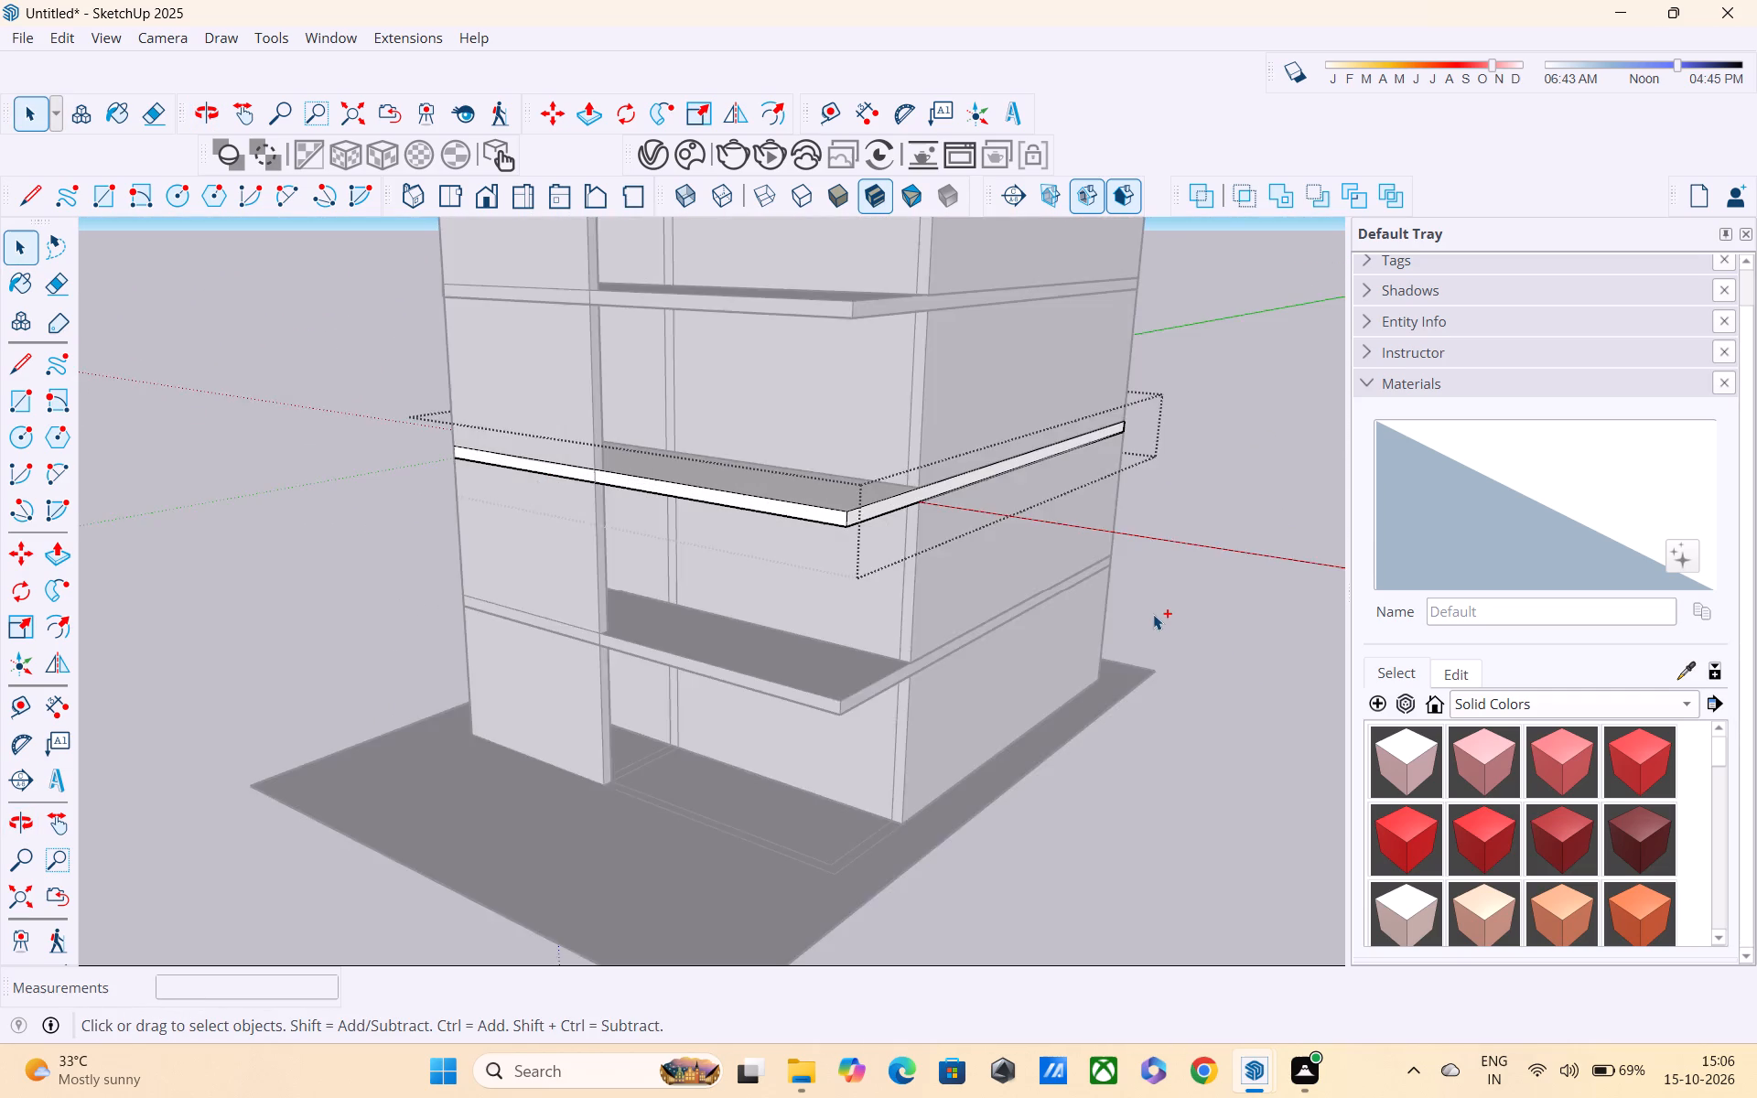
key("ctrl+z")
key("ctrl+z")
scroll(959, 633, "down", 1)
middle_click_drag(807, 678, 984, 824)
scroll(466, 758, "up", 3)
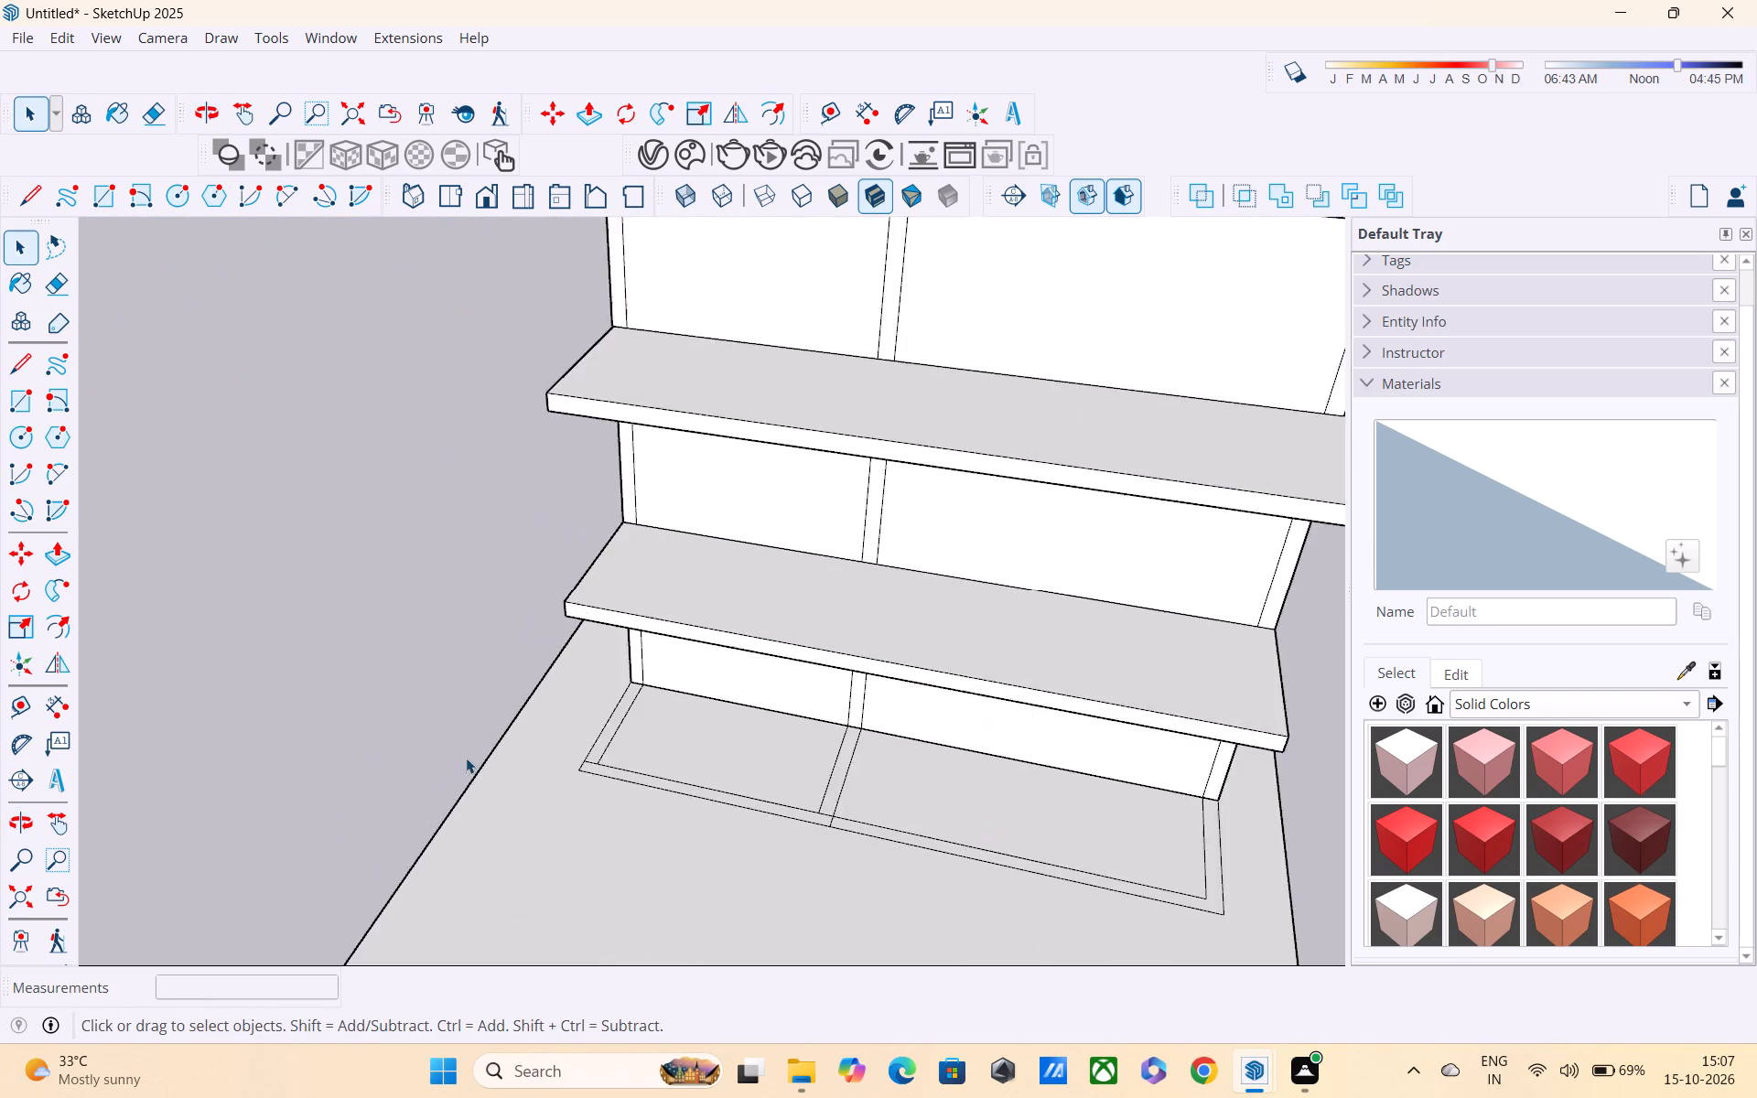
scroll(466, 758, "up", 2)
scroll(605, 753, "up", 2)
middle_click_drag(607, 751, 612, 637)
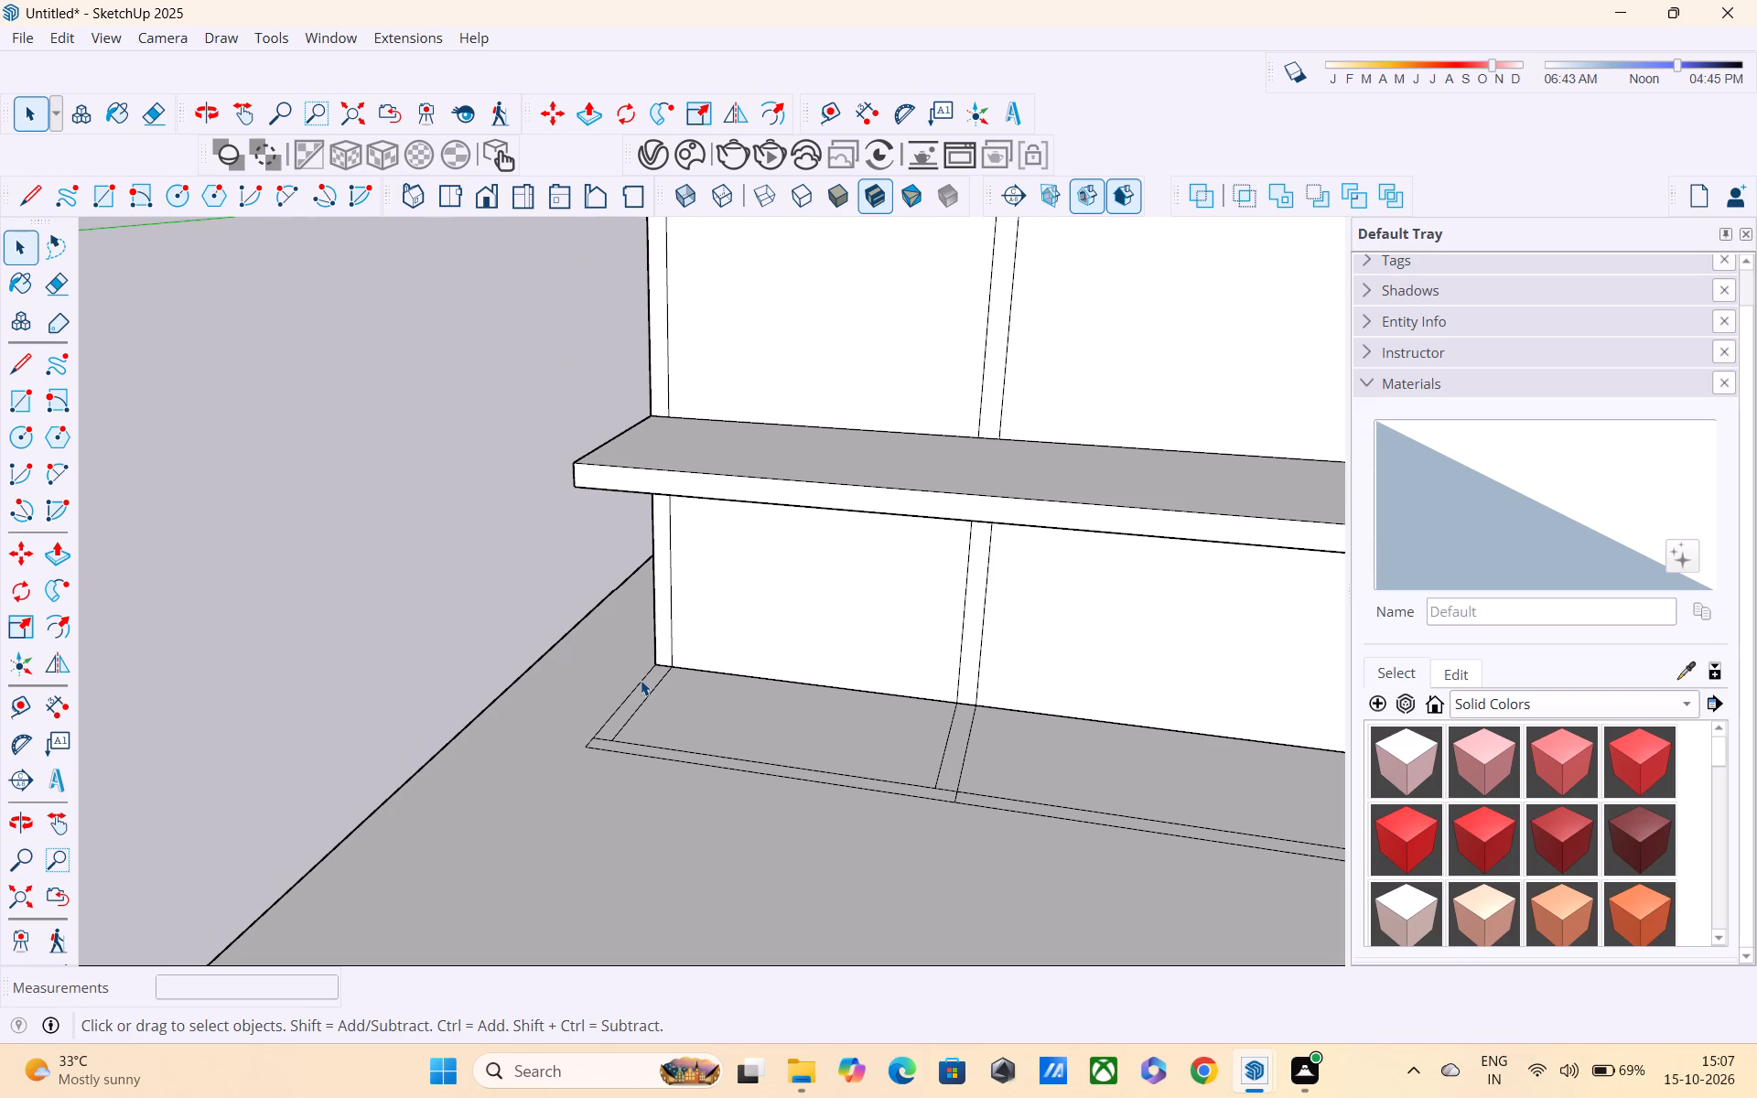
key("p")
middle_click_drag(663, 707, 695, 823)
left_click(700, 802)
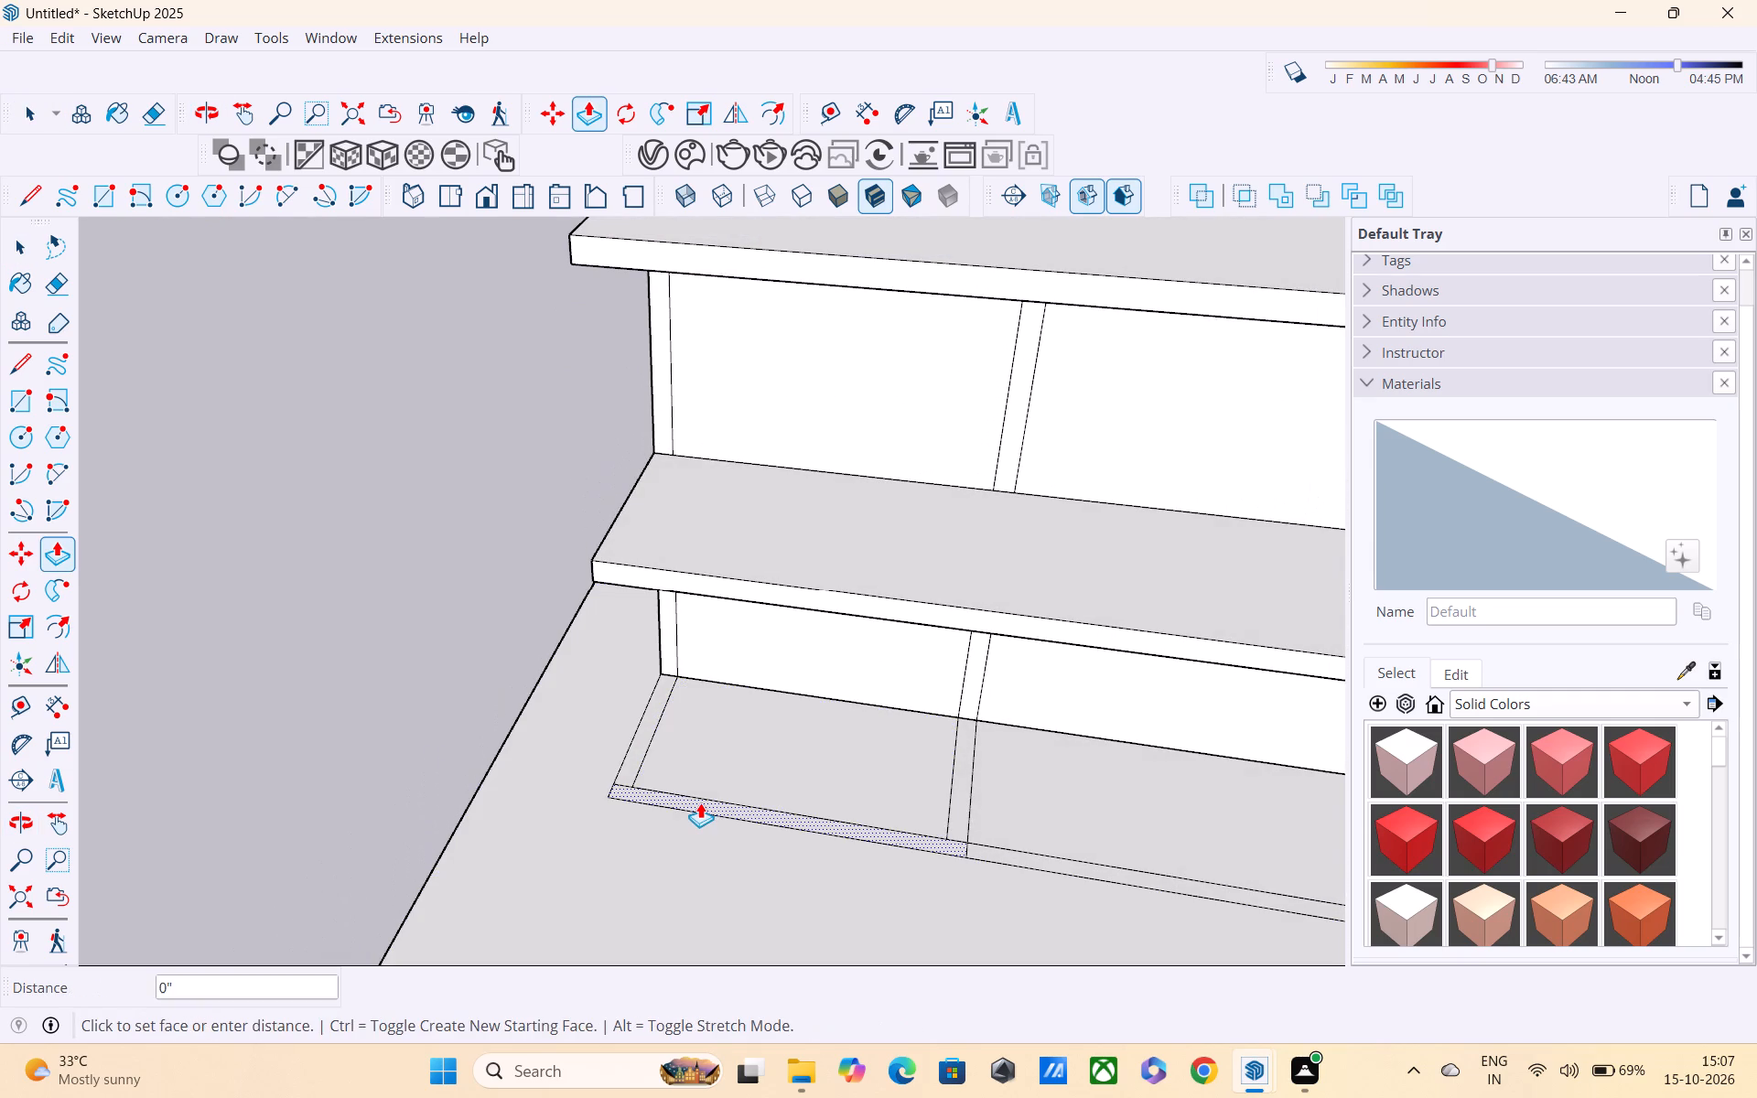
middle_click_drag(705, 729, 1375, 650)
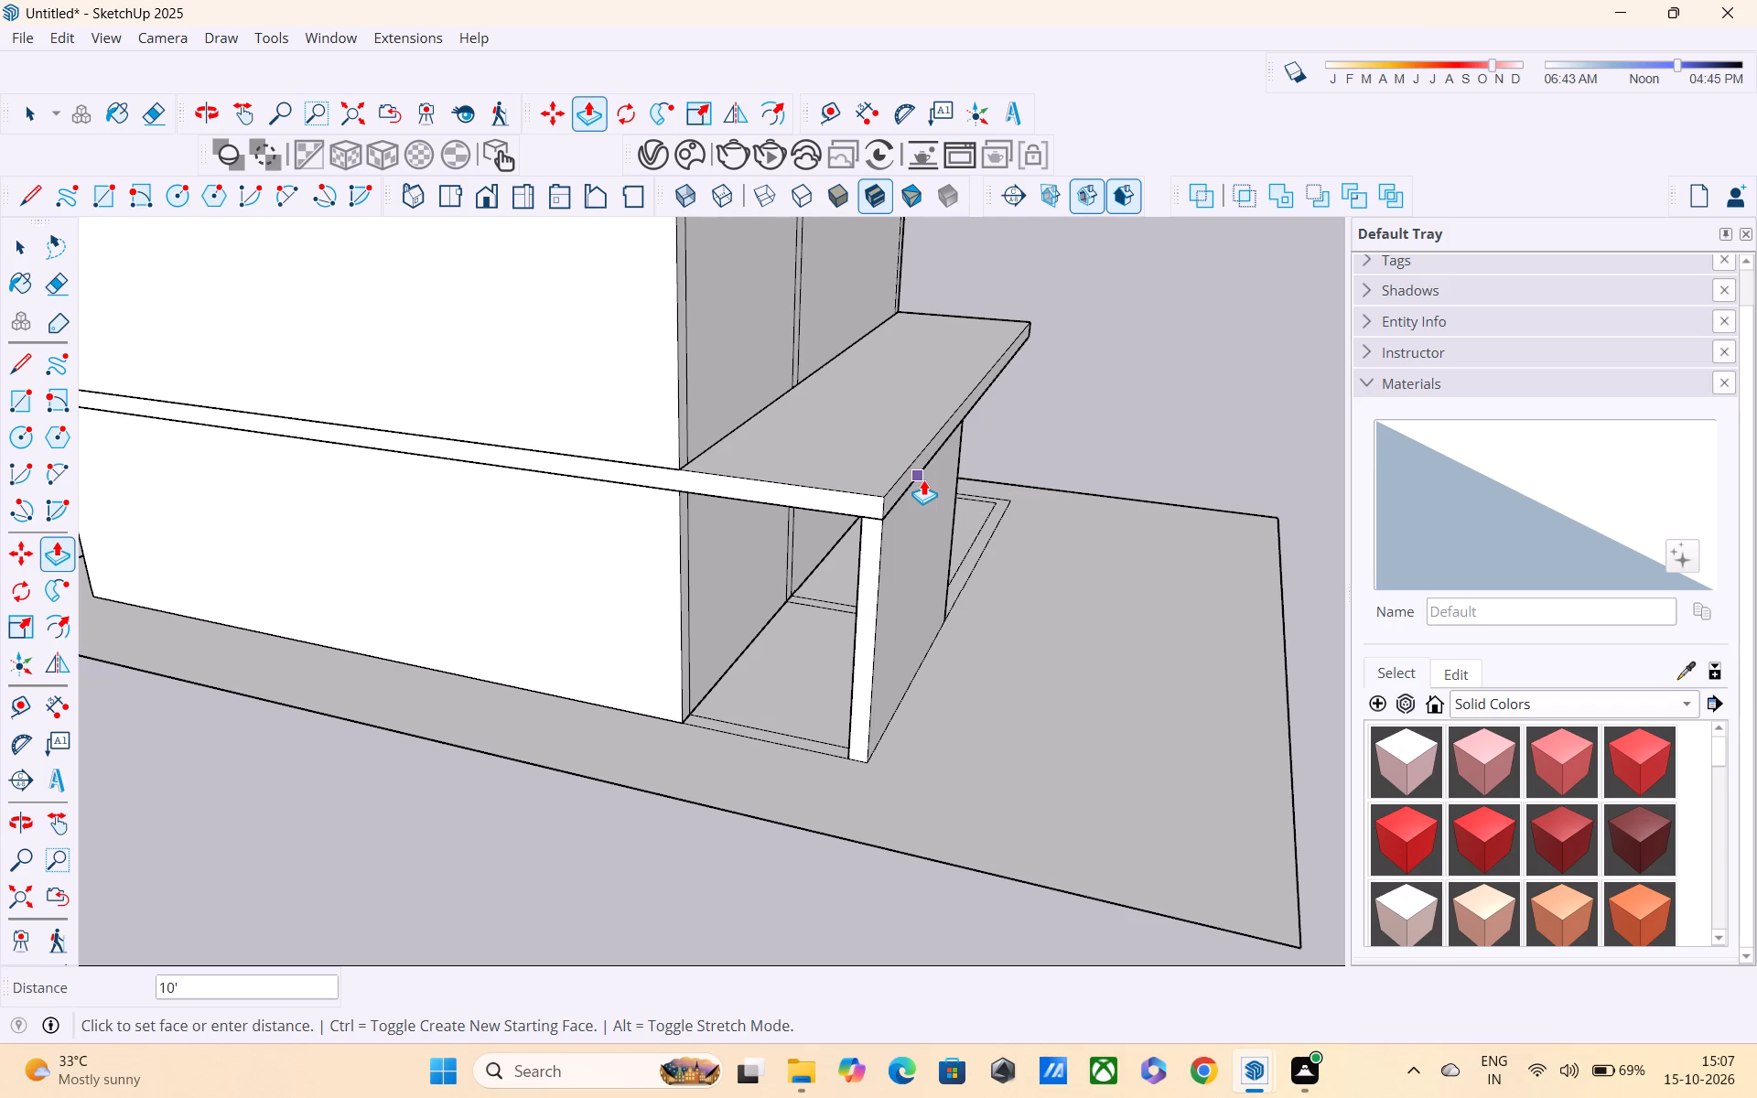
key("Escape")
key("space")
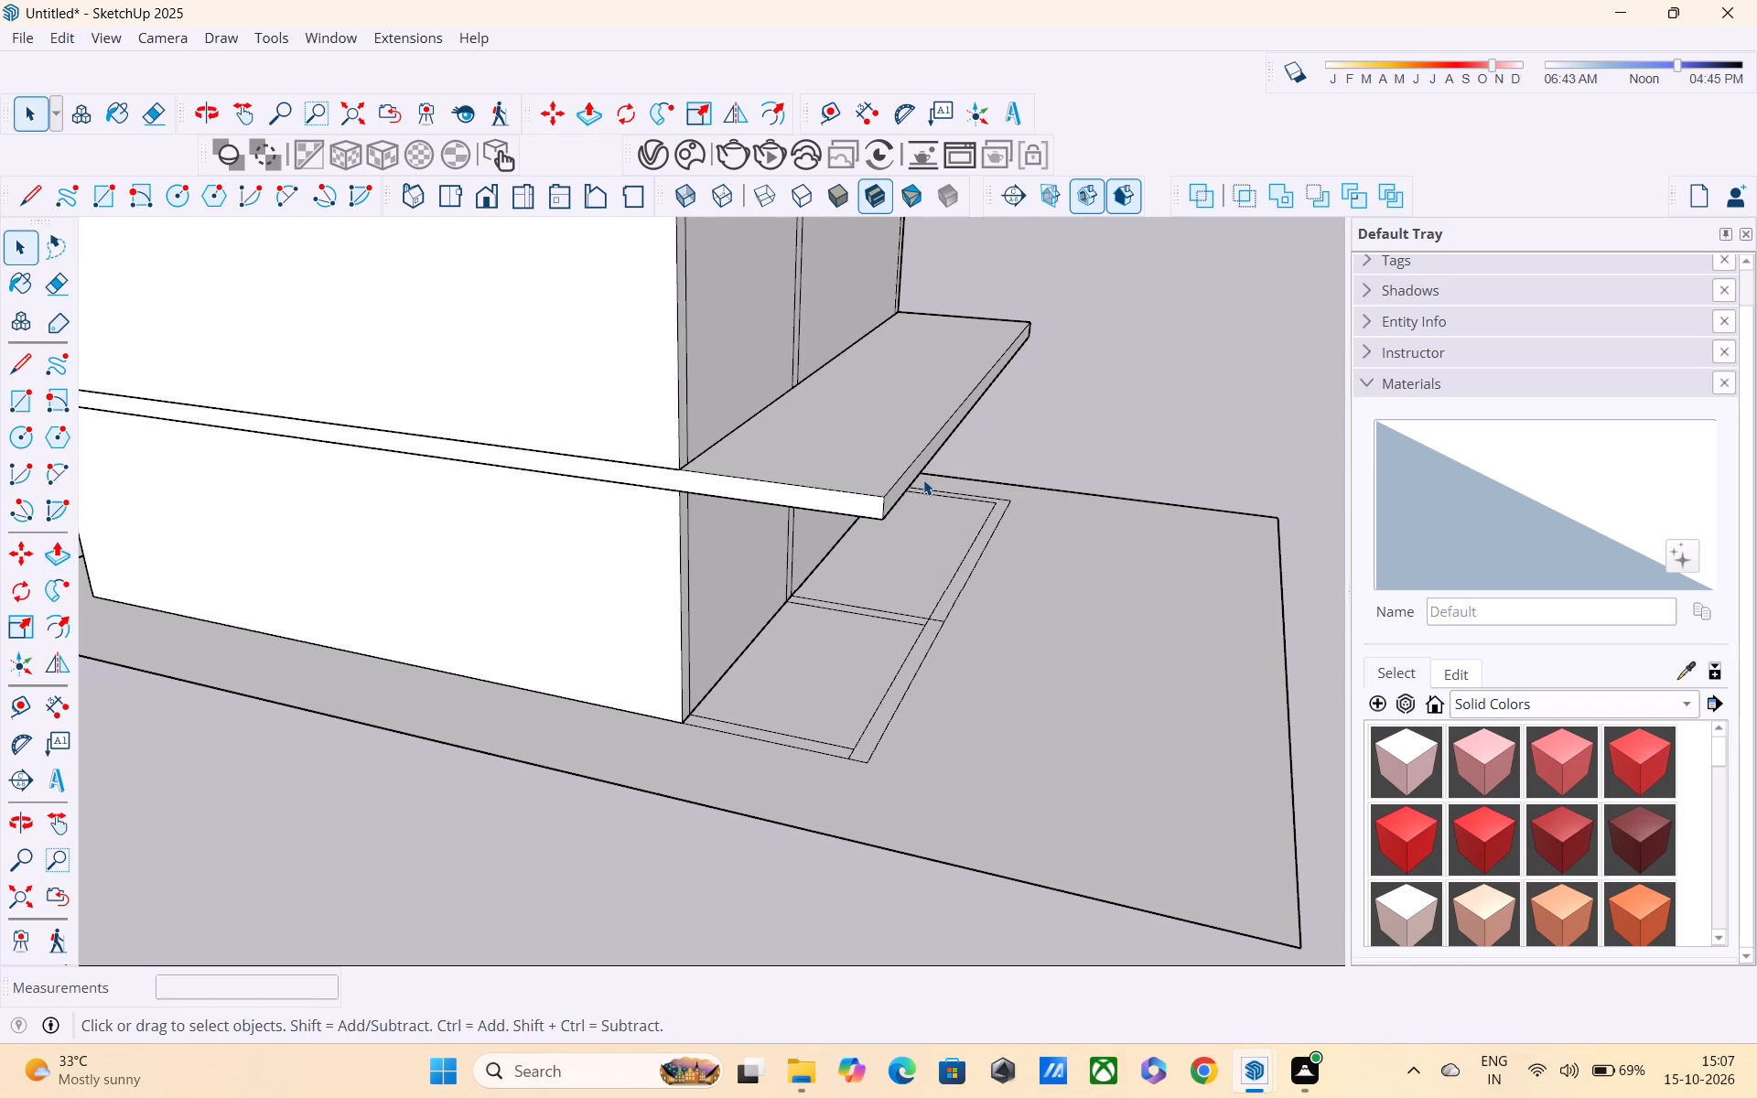
Draw a 9" line on the ground outward from the front wall outline's outer corner, extending the outline's side edge forward.
middle_click_drag(941, 548, 986, 717)
middle_click_drag(948, 669, 846, 469)
scroll(870, 644, "up", 4)
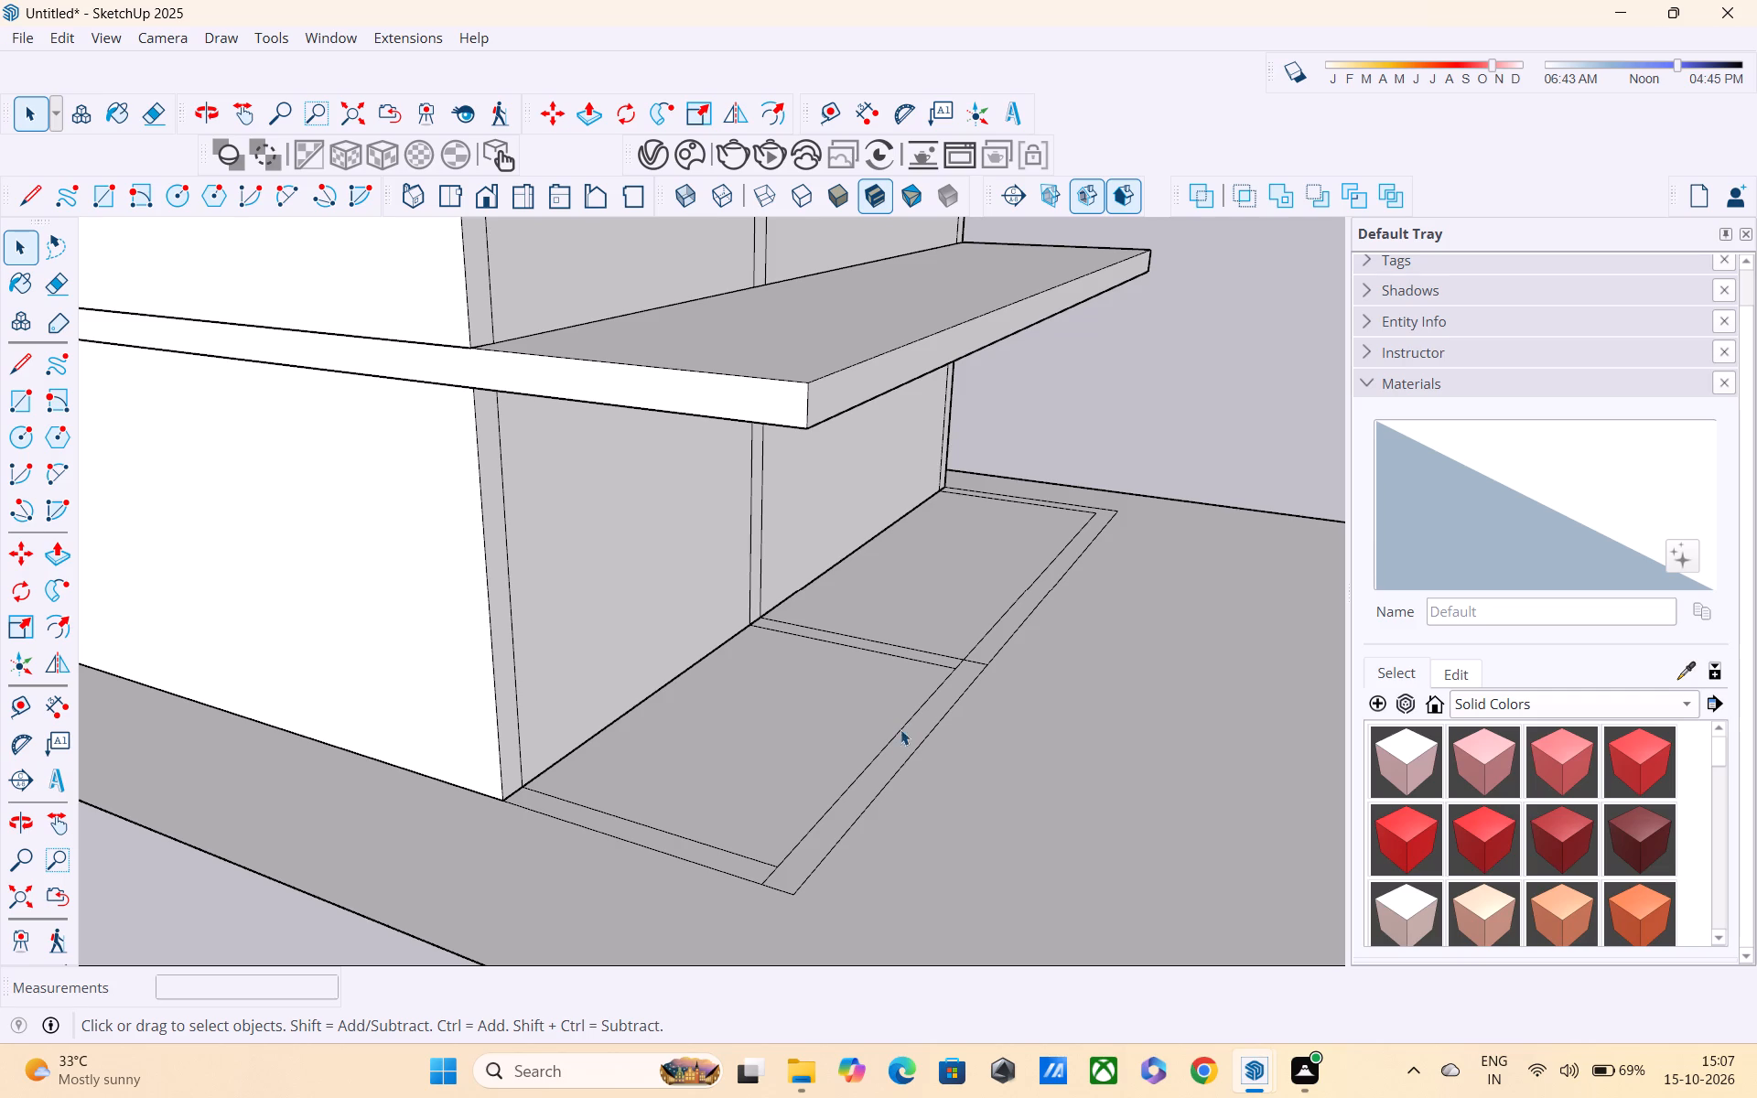
middle_click_drag(891, 752, 907, 622, "shift")
scroll(906, 678, "up", 5)
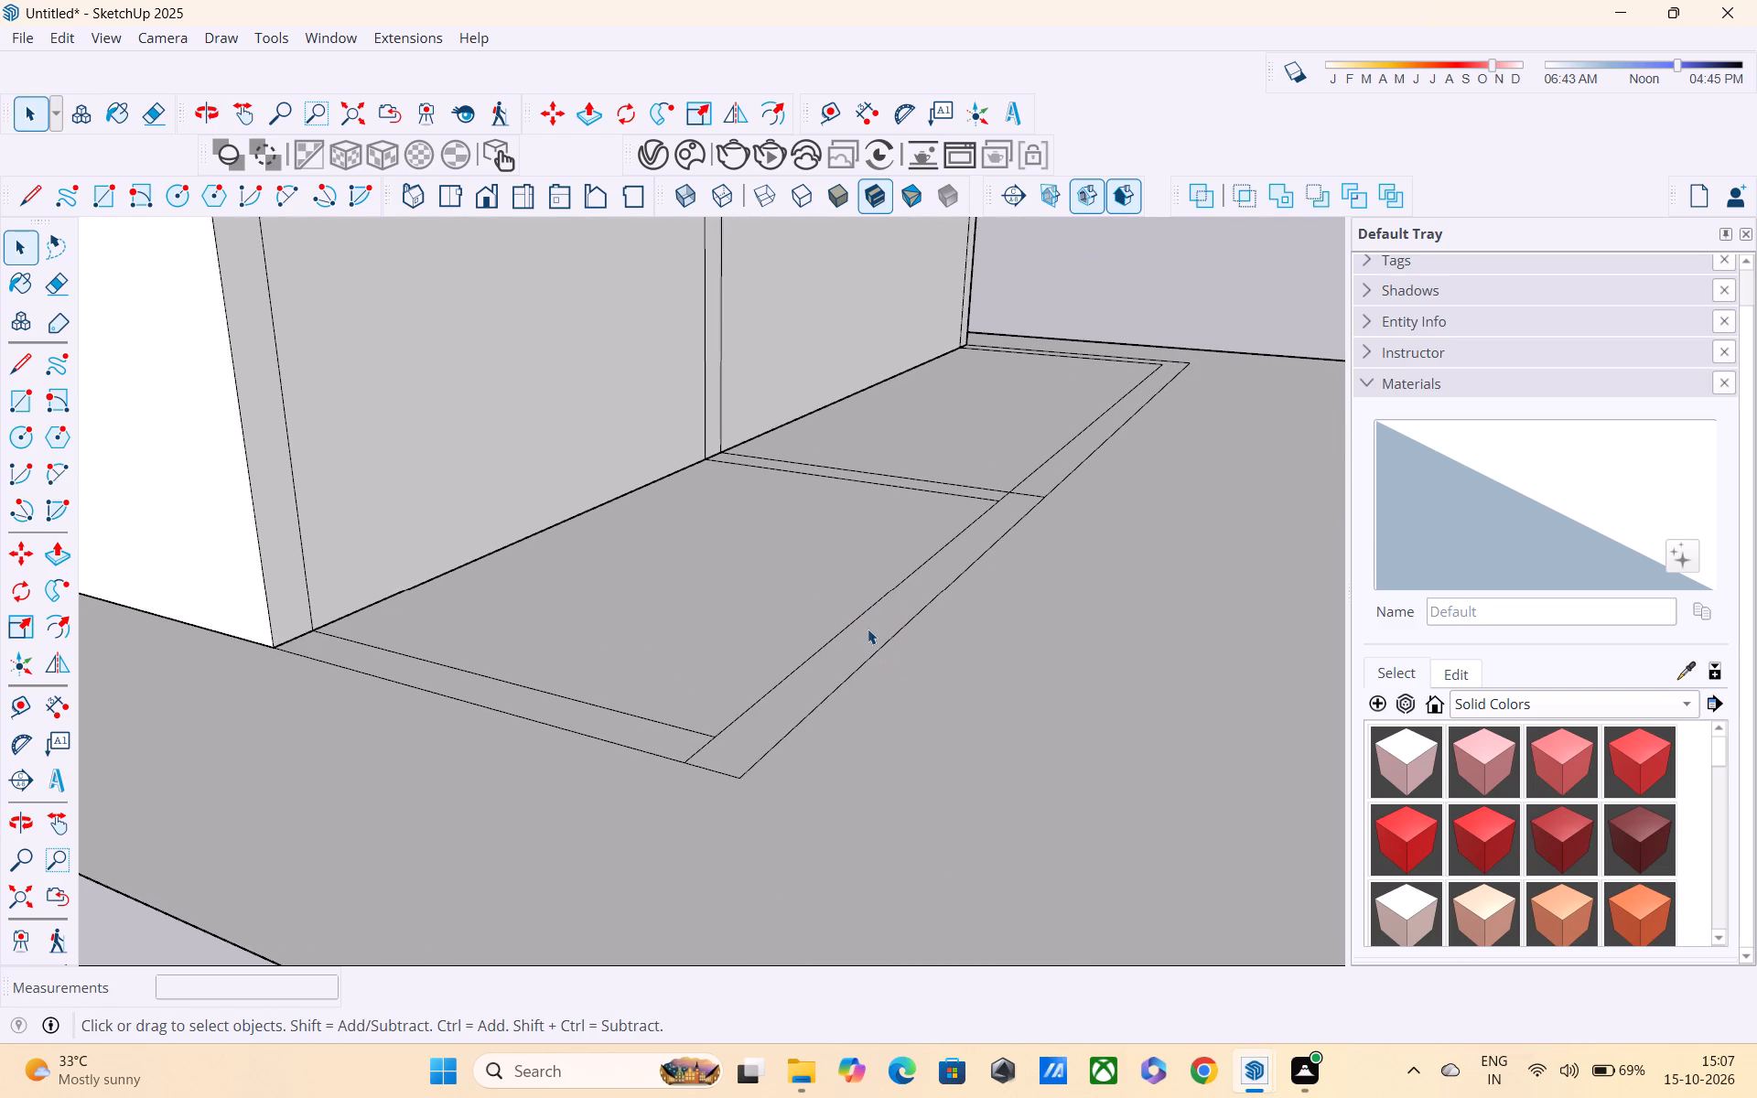
key("l")
left_click(731, 776)
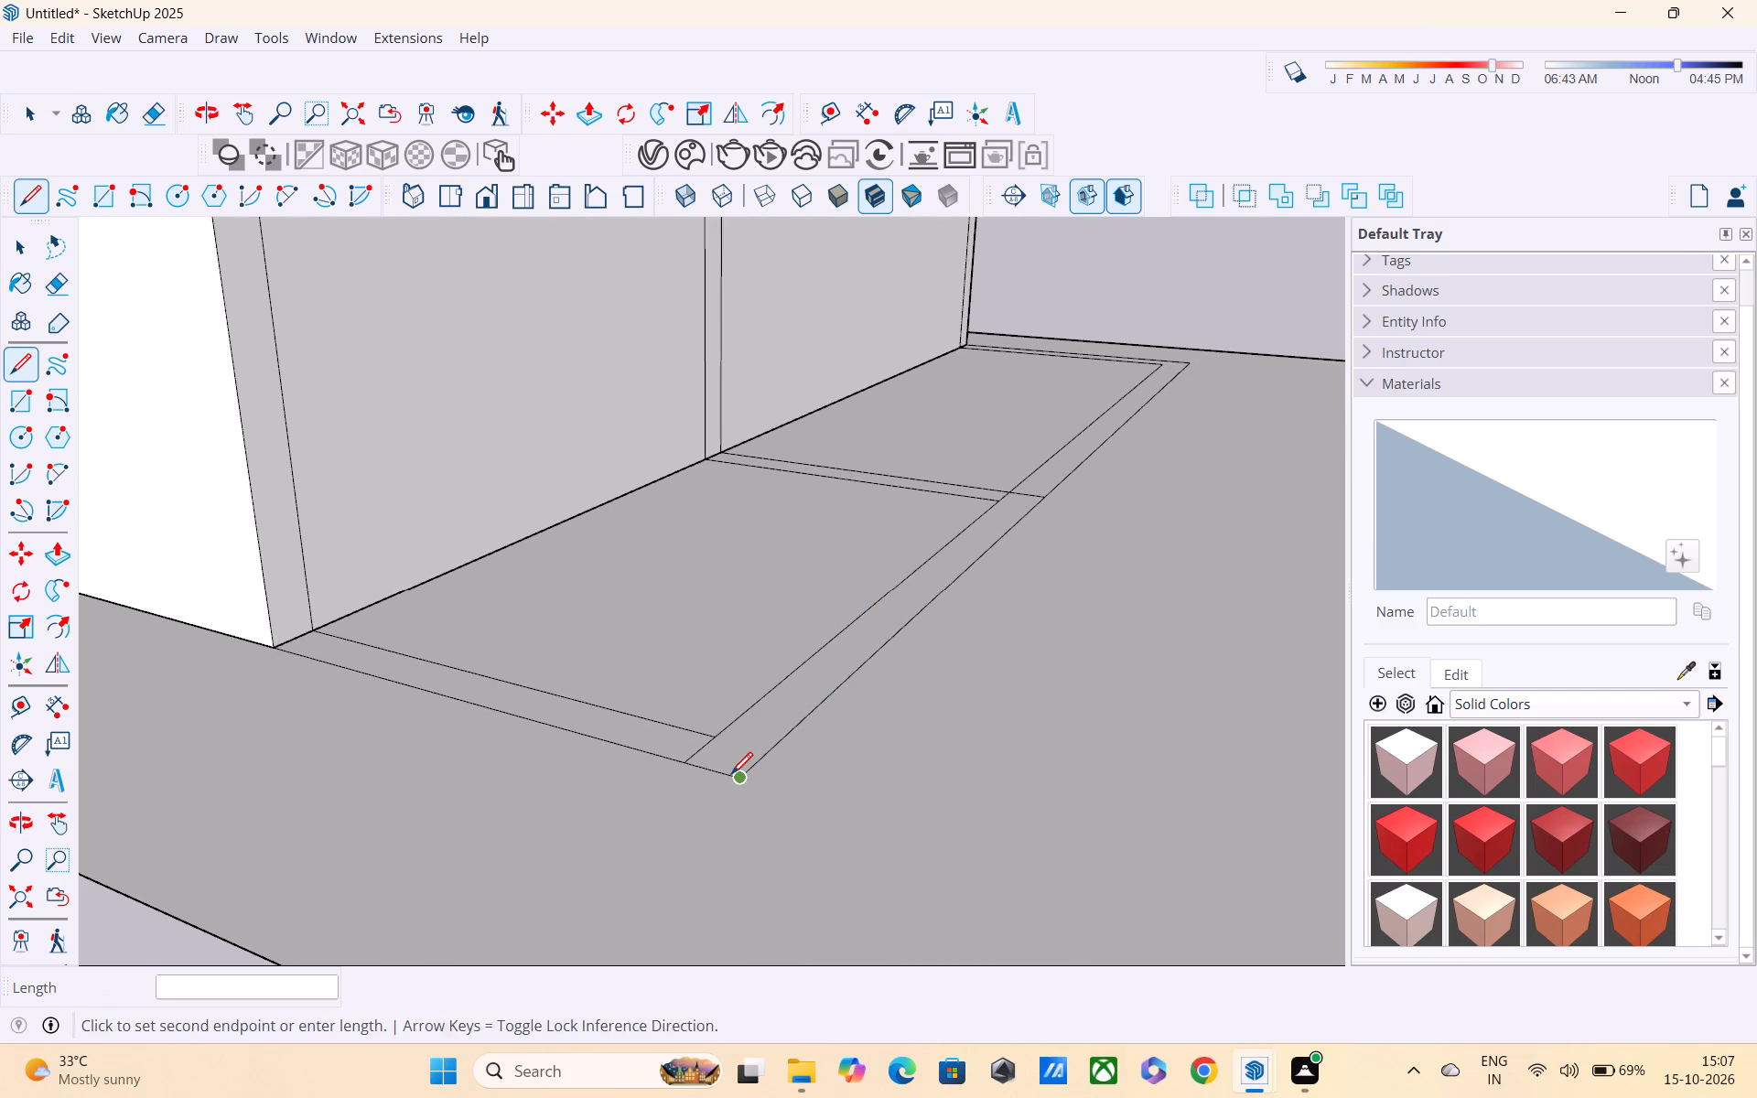
middle_click_drag(822, 814, 1019, 842)
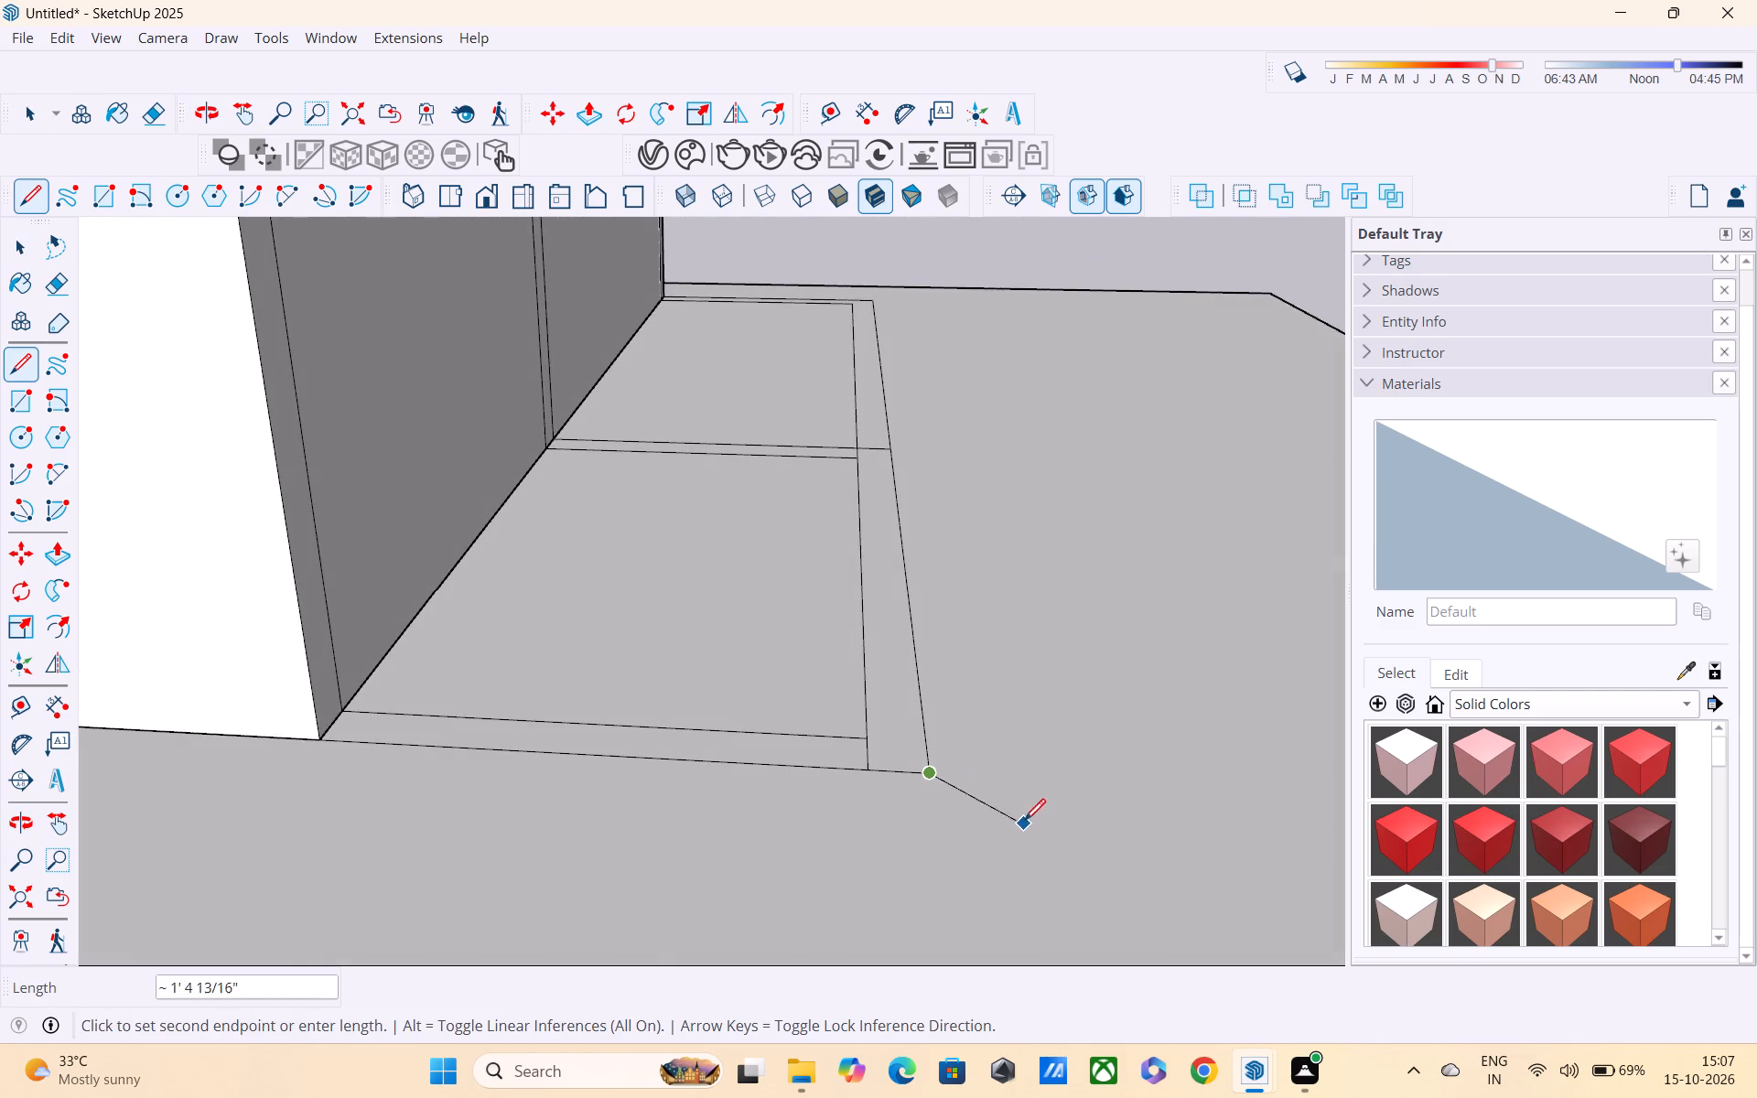
scroll(1025, 813, "up", 1)
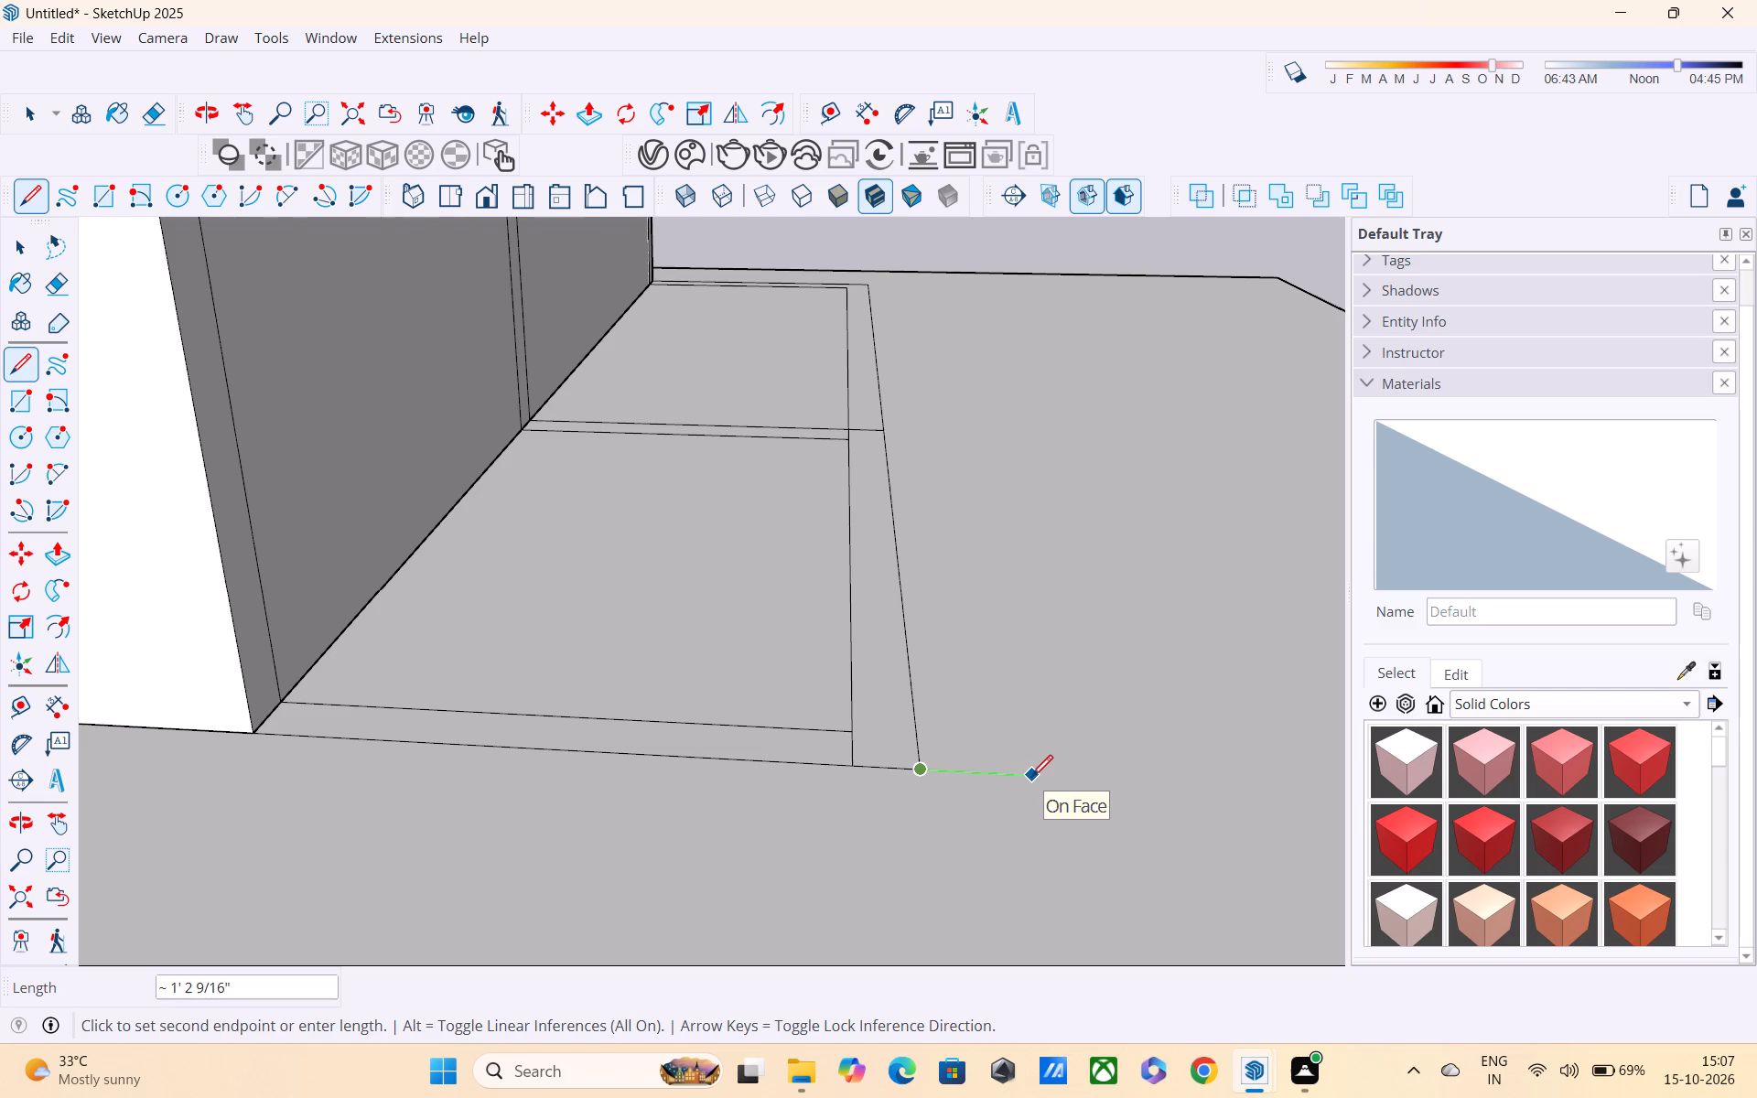
key("9")
key("shift+quotedbl")
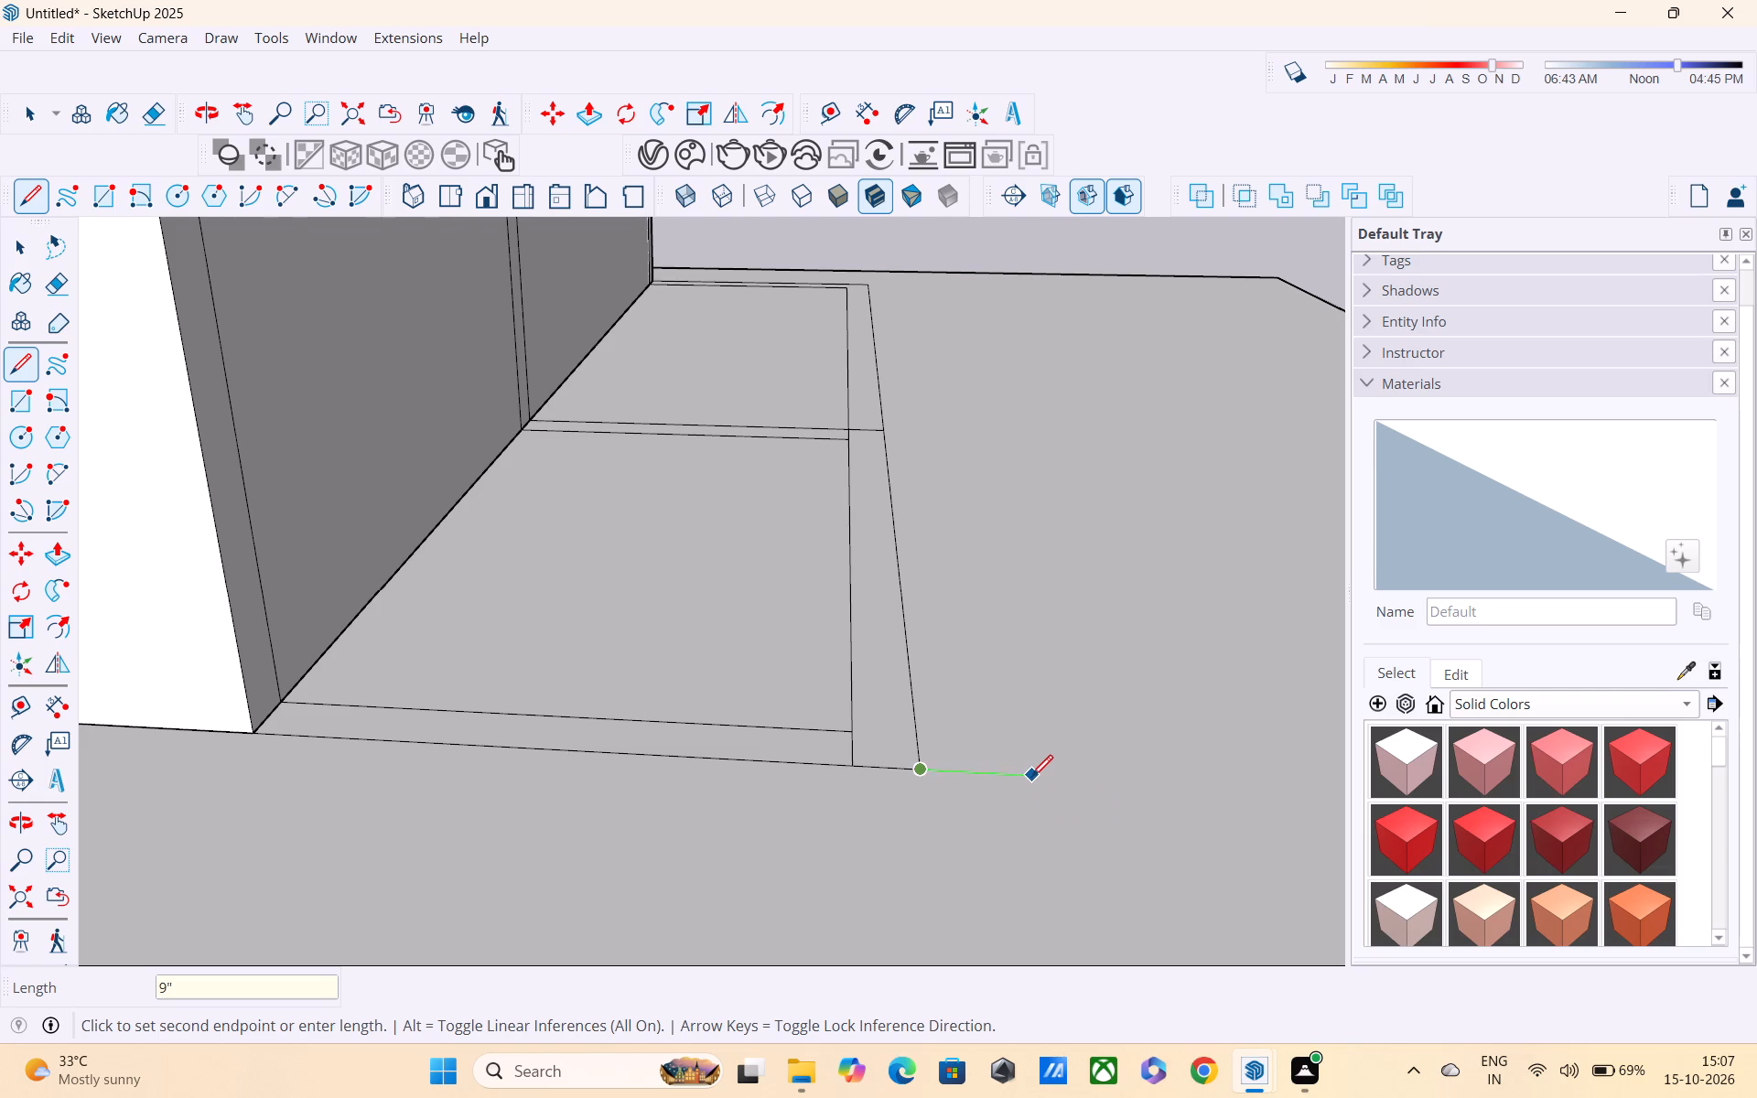
key("Return")
Draw a line parallel to the front outline's outer edge up to its far end, closing back to the outline's far corner with a 9" line.
middle_click_drag(1010, 661, 1036, 717)
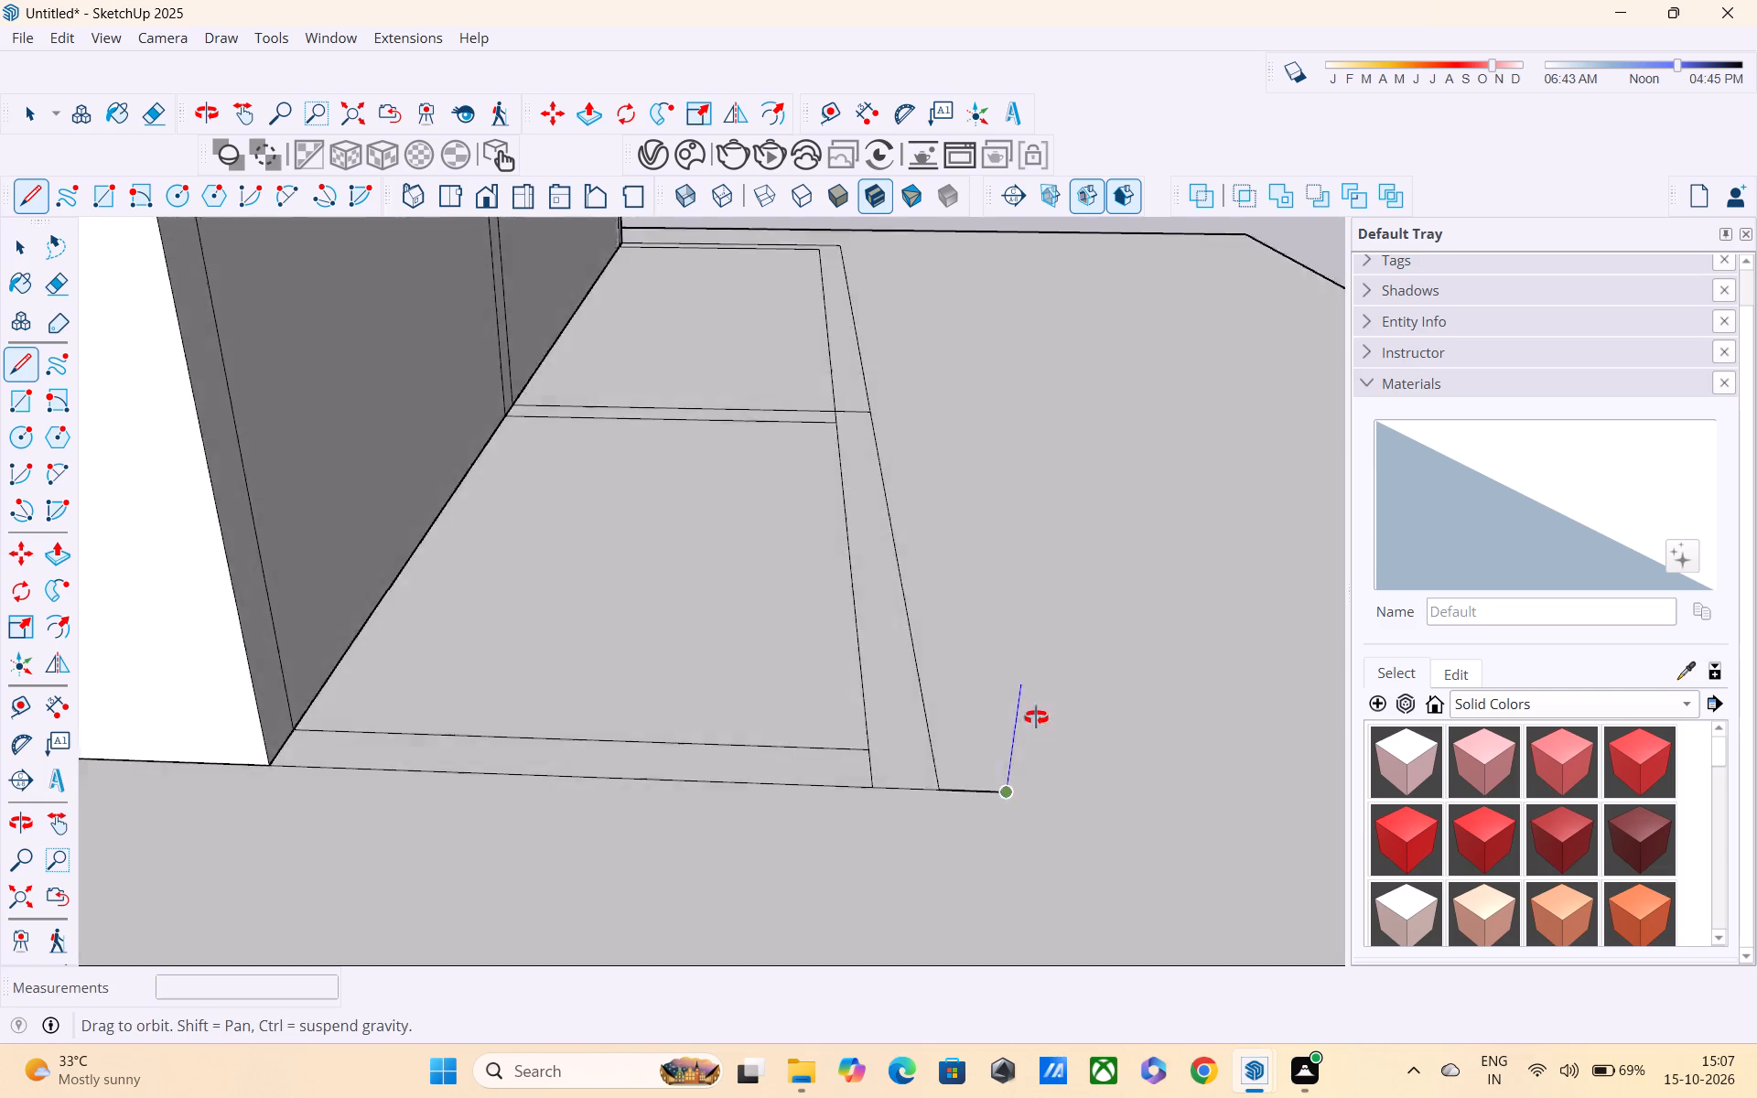
middle_click_drag(1036, 717, 1047, 848)
scroll(1019, 536, "down", 4)
middle_click_drag(1014, 462, 626, 637)
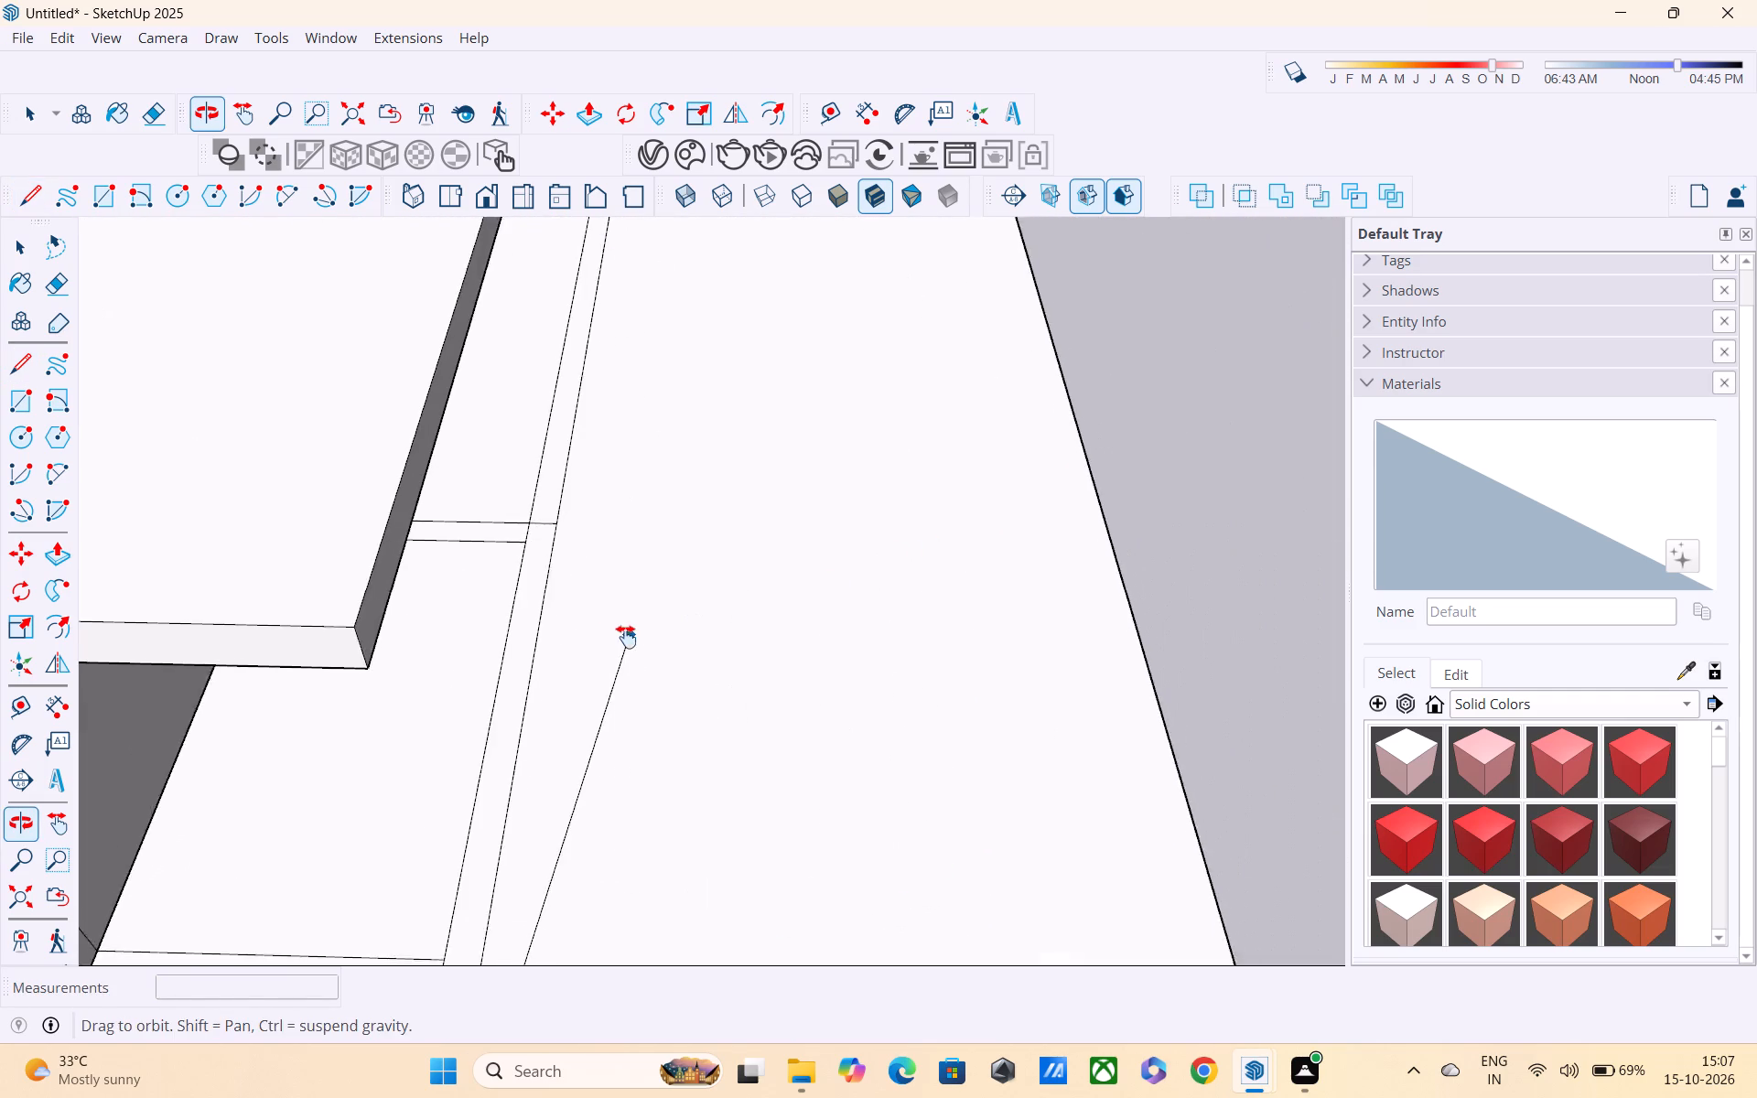
middle_click_drag(626, 637, 599, 625)
scroll(590, 320, "up", 1)
middle_click_drag(590, 316, 633, 604)
scroll(658, 464, "up", 3, "shift")
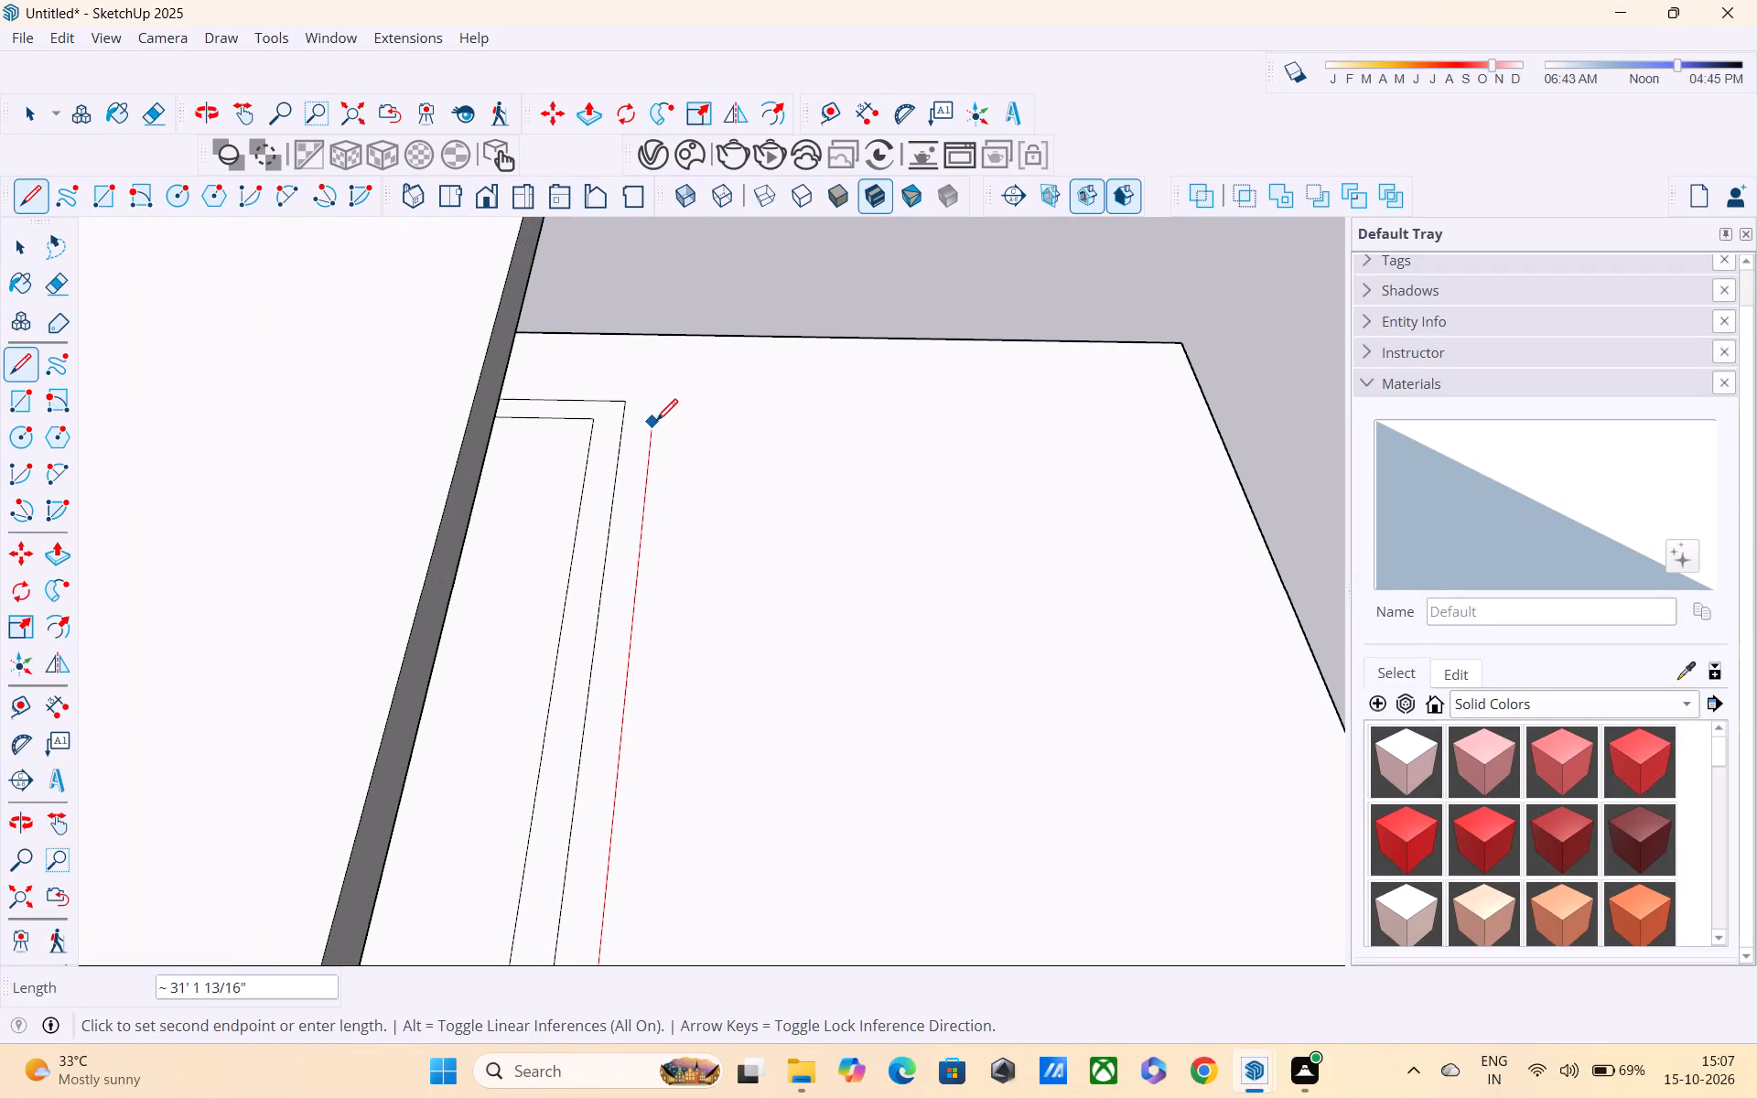
left_click(663, 406)
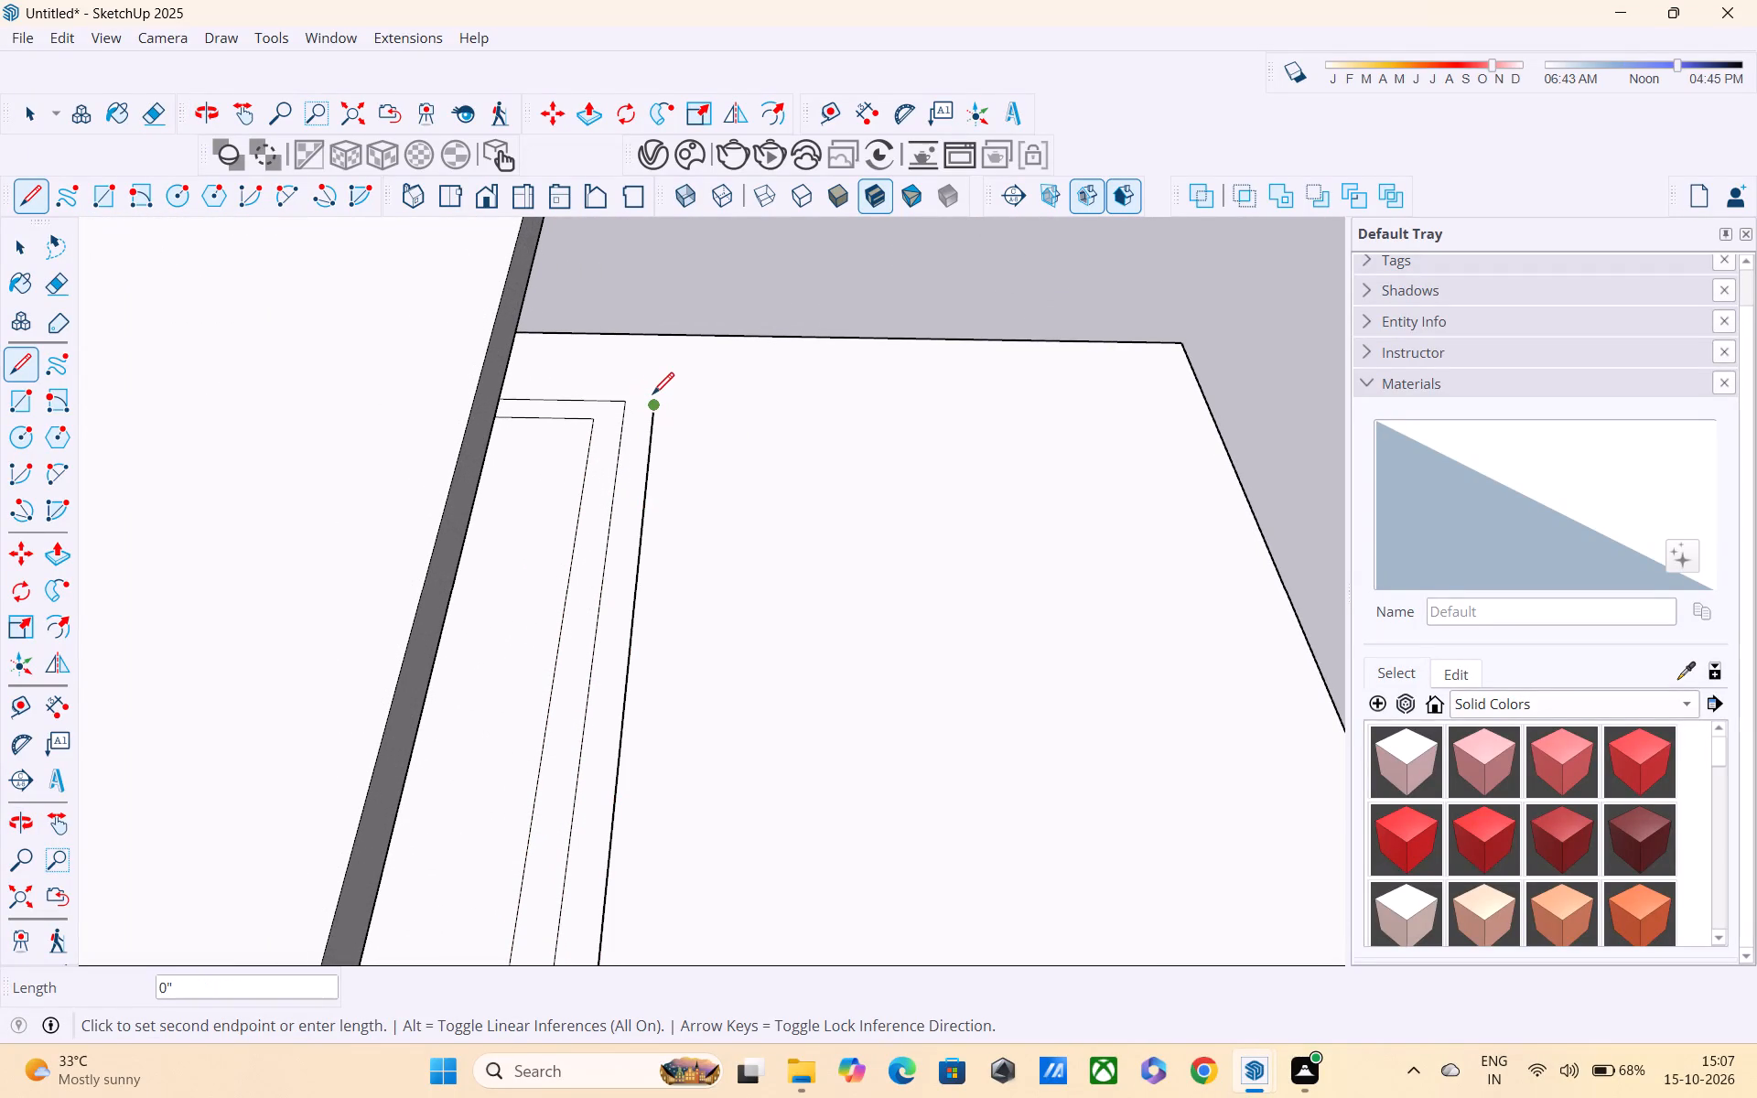
scroll(653, 403, "up", 5)
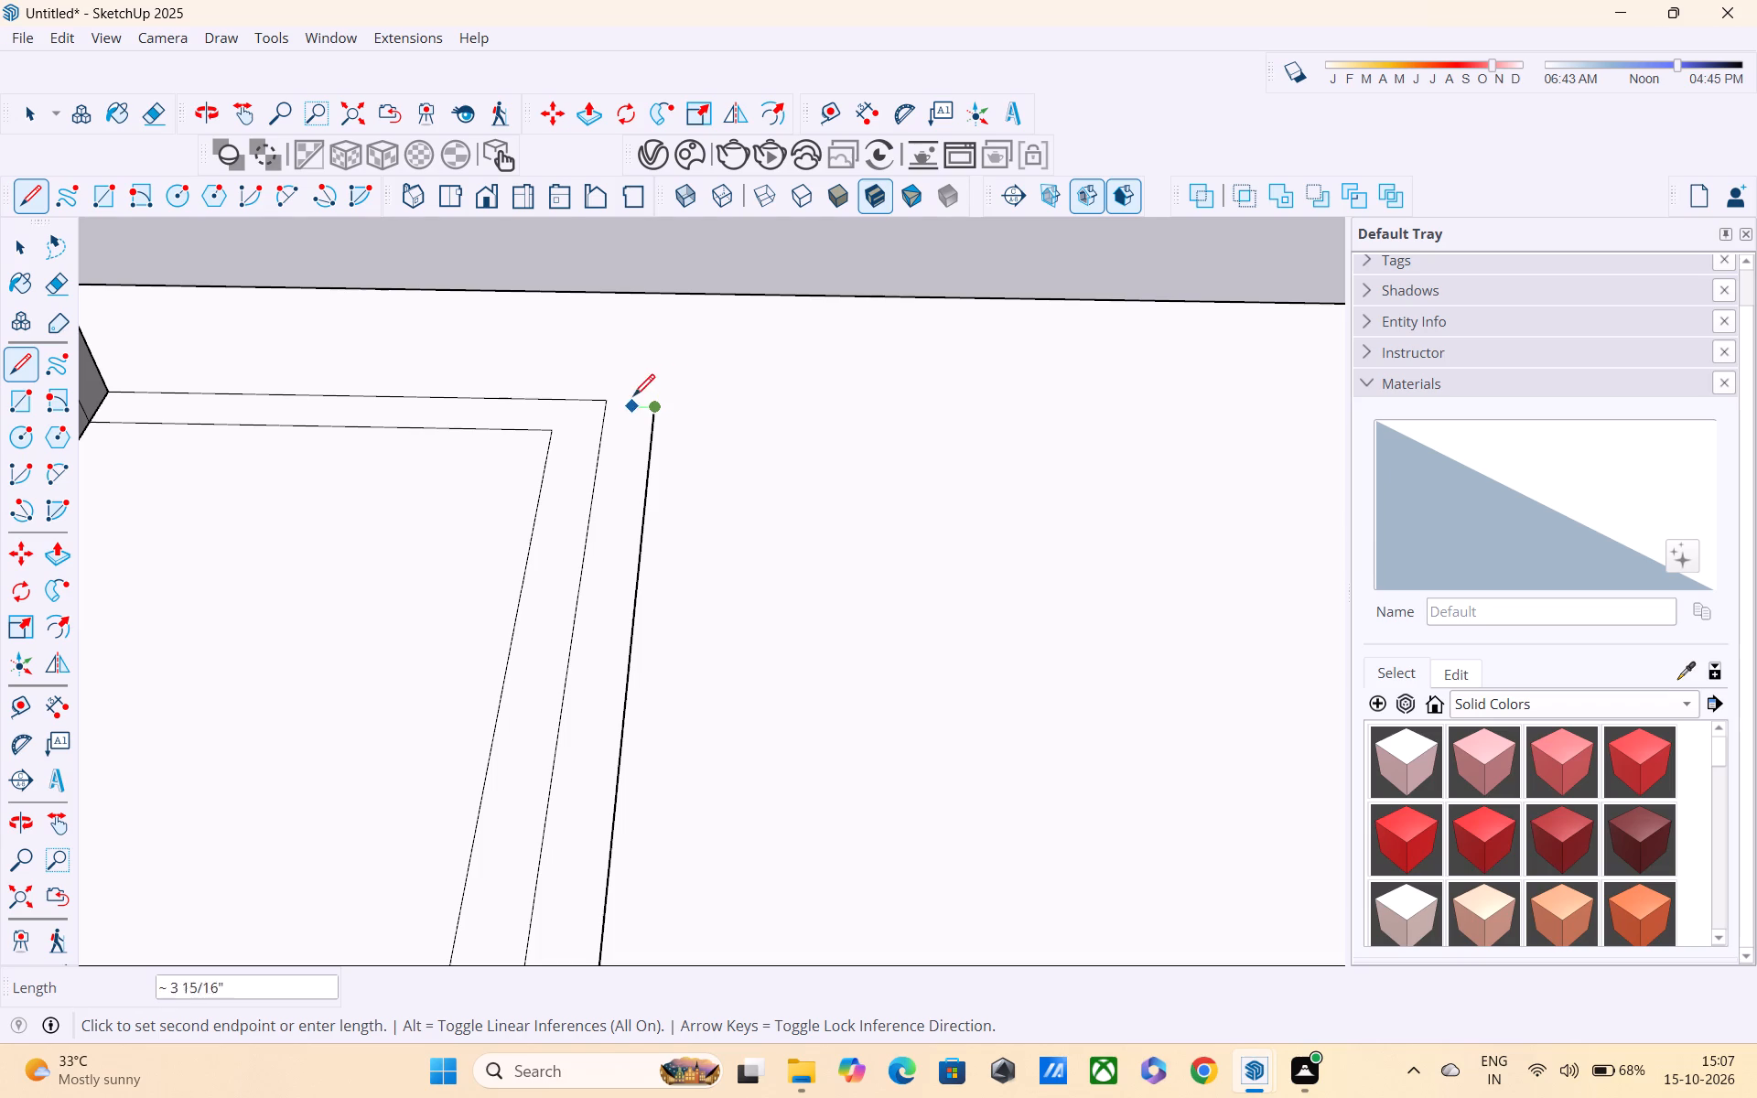
scroll(653, 390, "up", 1)
middle_click_drag(653, 405, 651, 451)
scroll(653, 399, "up", 4)
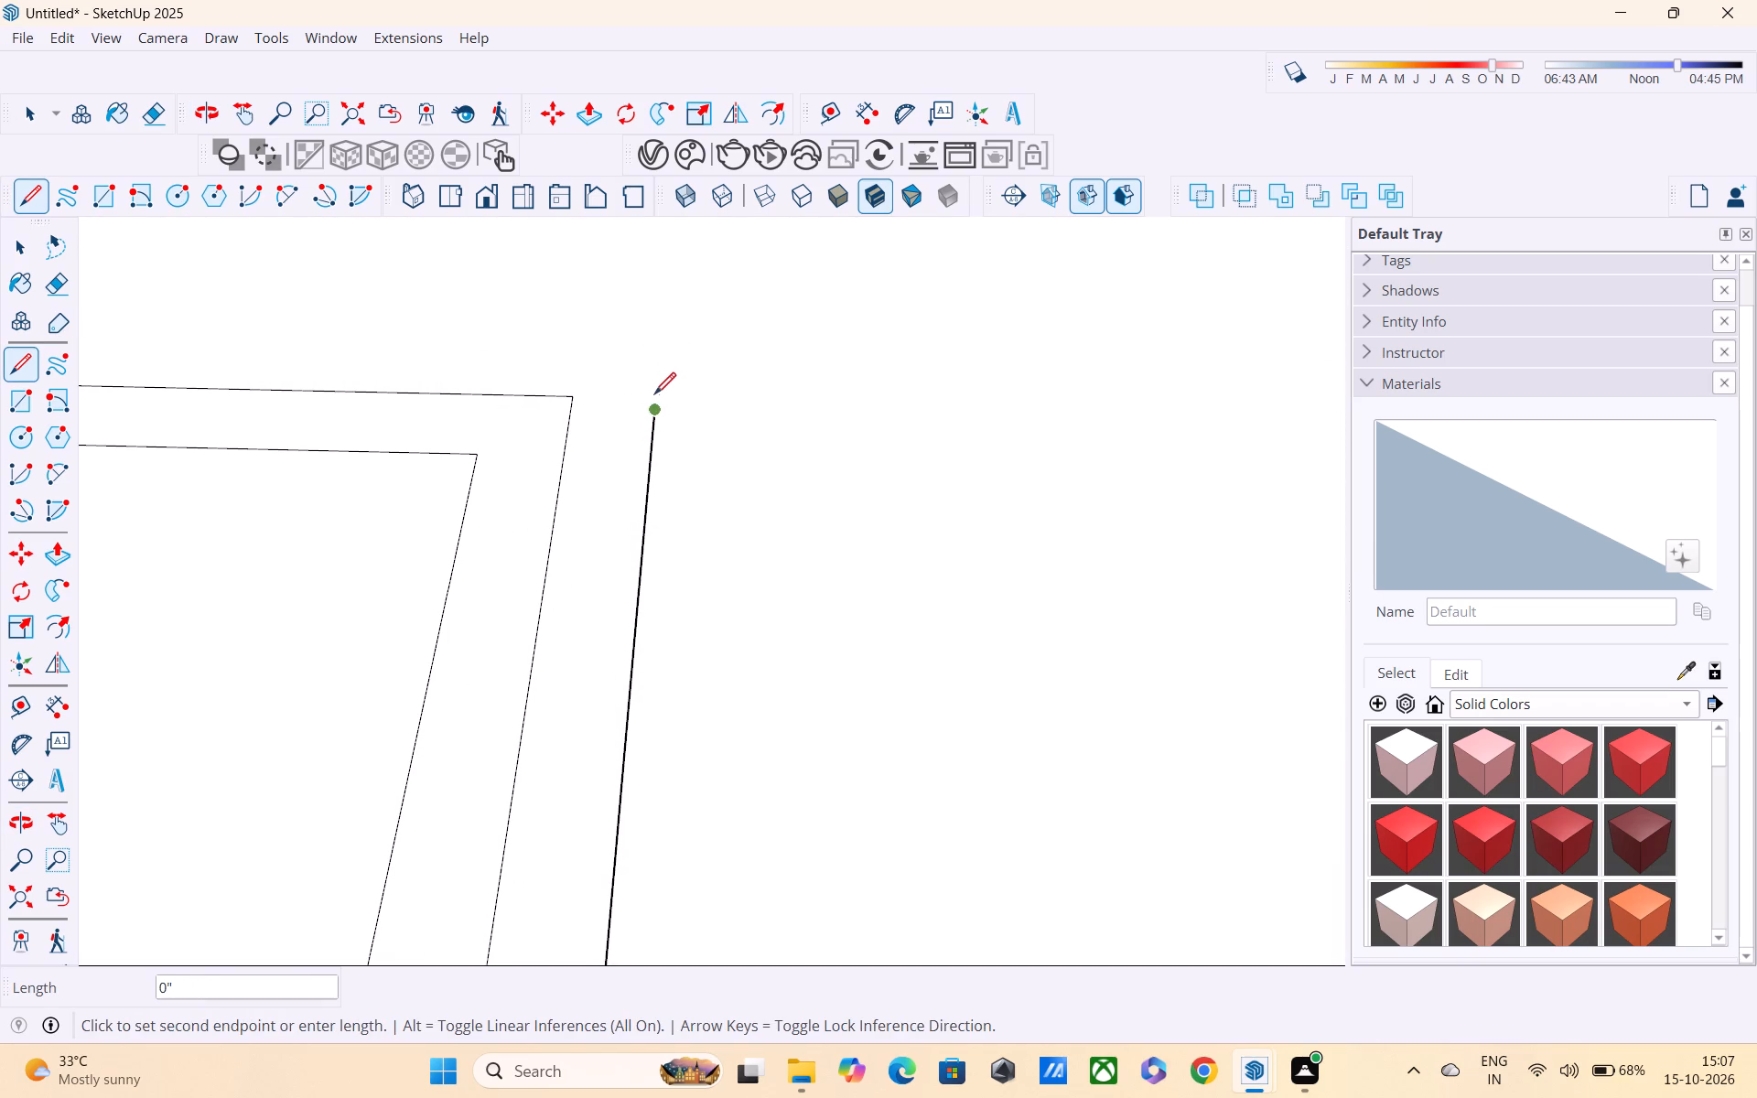
left_click(654, 394)
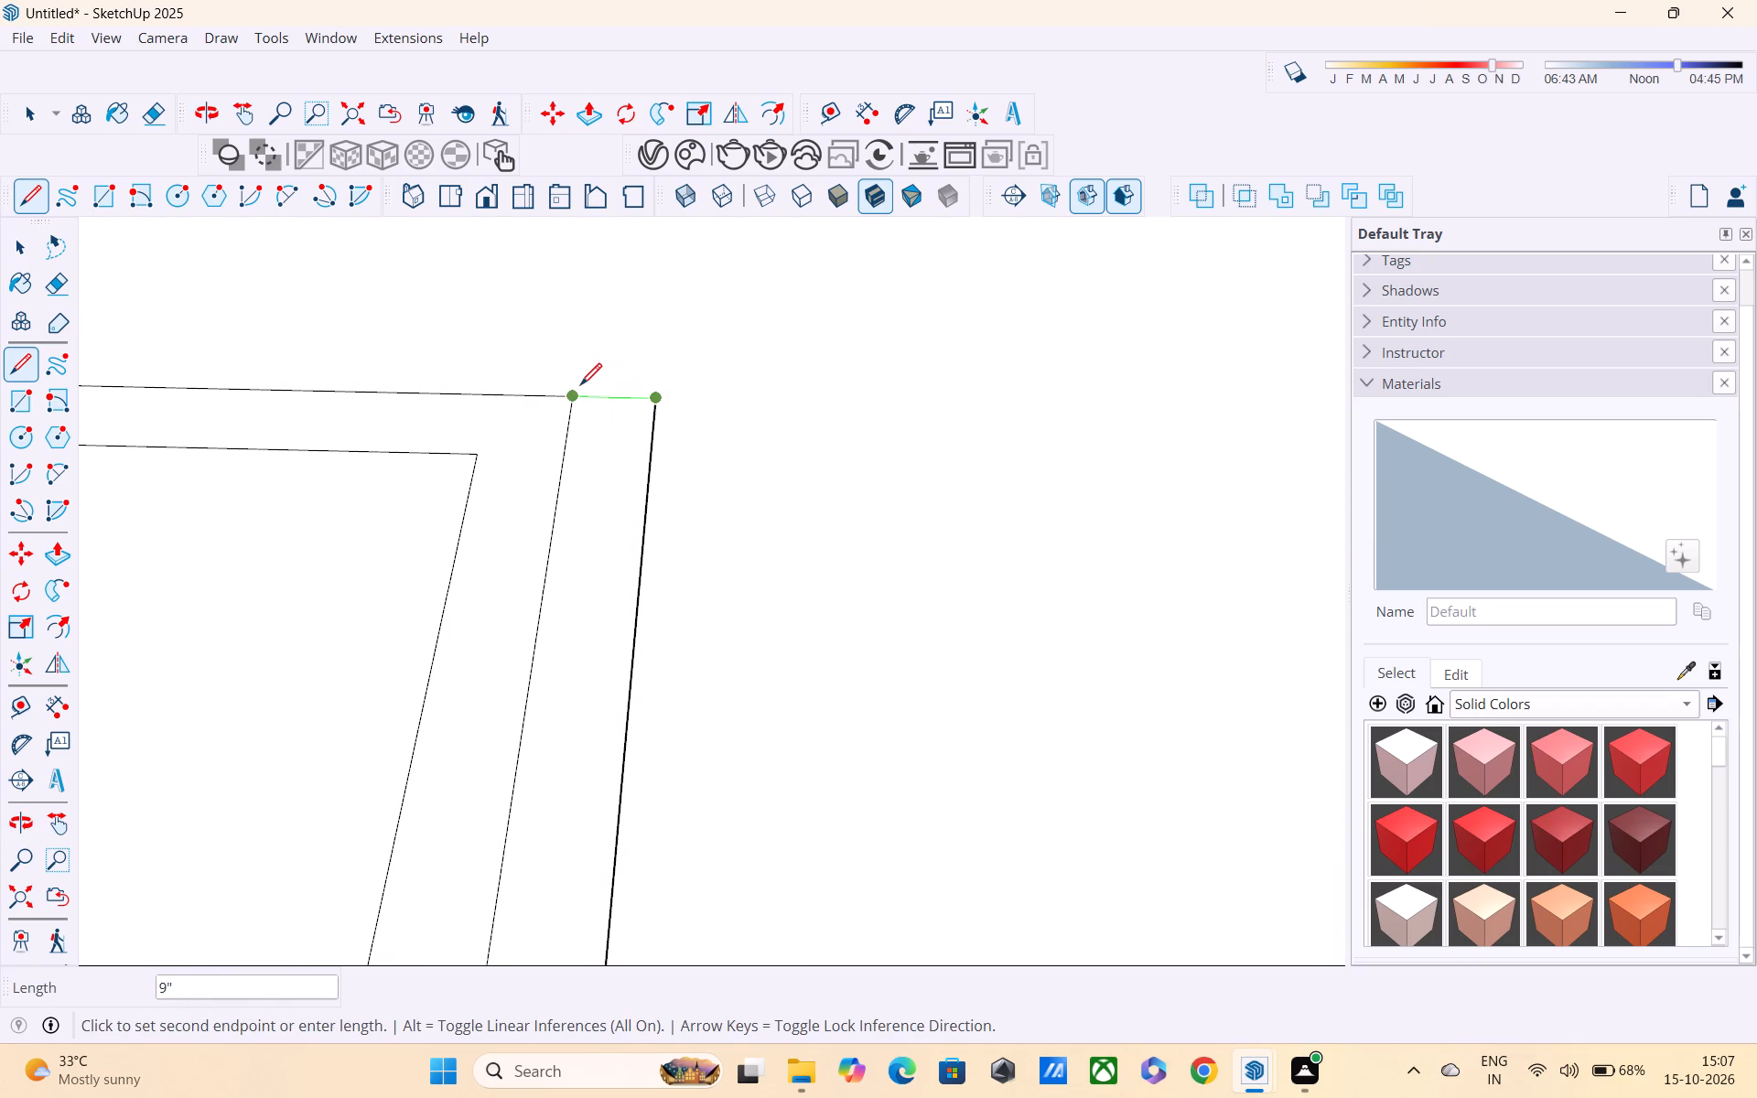
left_click(580, 387)
Extend the far end wall's inner edge from the inner corner to the original outer front line.
scroll(580, 387, "down", 5)
middle_click_drag(633, 469, 630, 350)
scroll(630, 358, "down", 6)
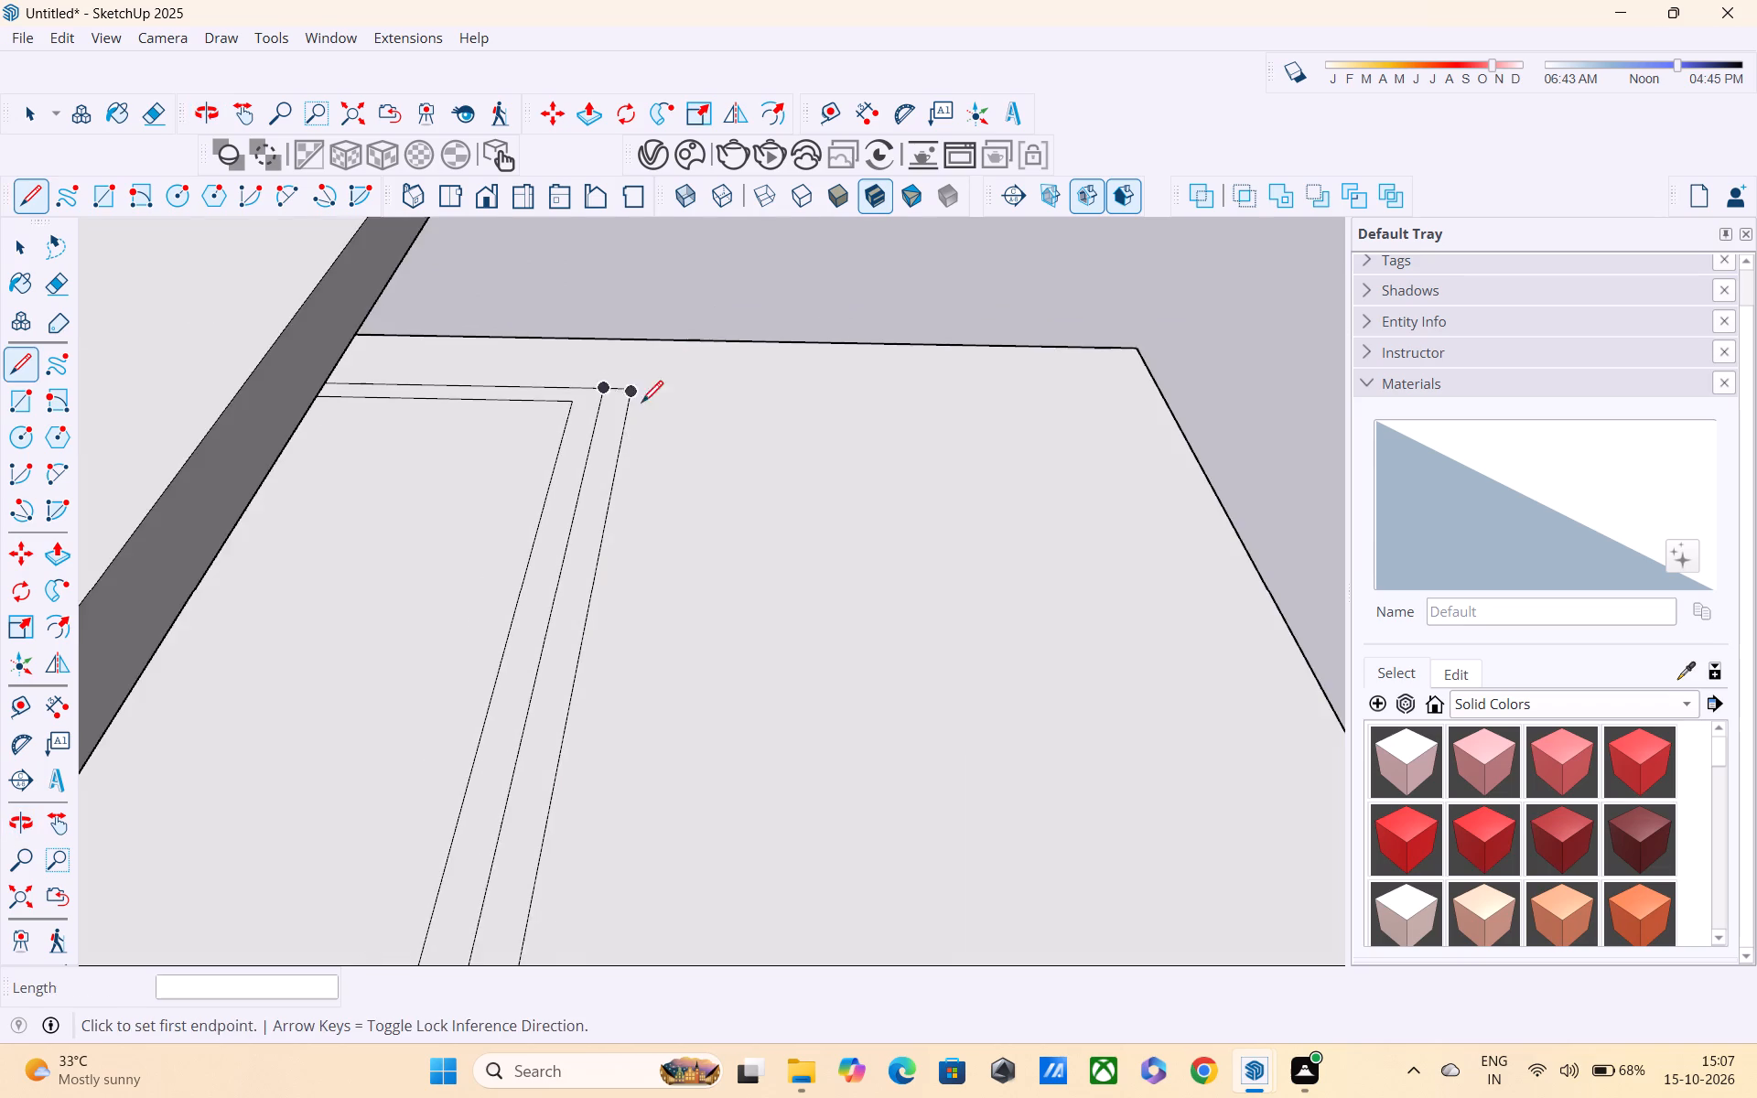
middle_click_drag(644, 492, 639, 359)
scroll(641, 414, "up", 3)
middle_click_drag(582, 414, 645, 533)
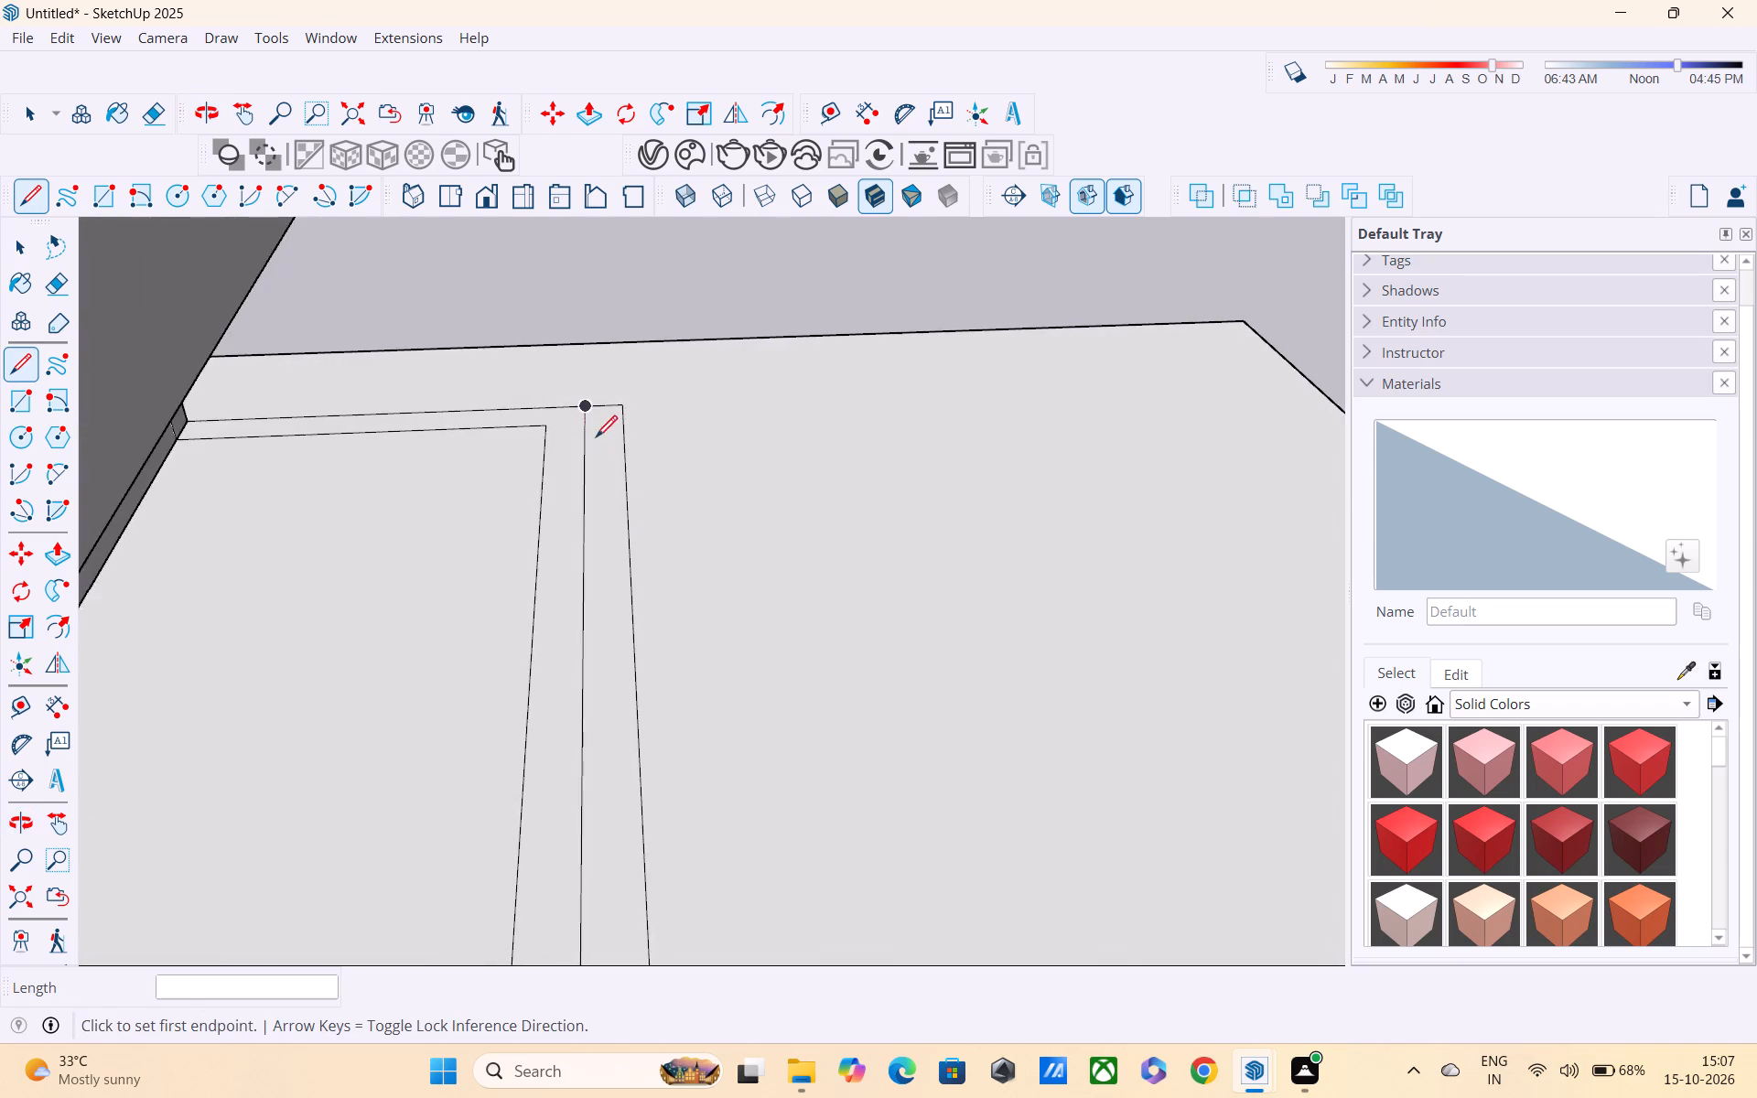
scroll(595, 437, "up", 5)
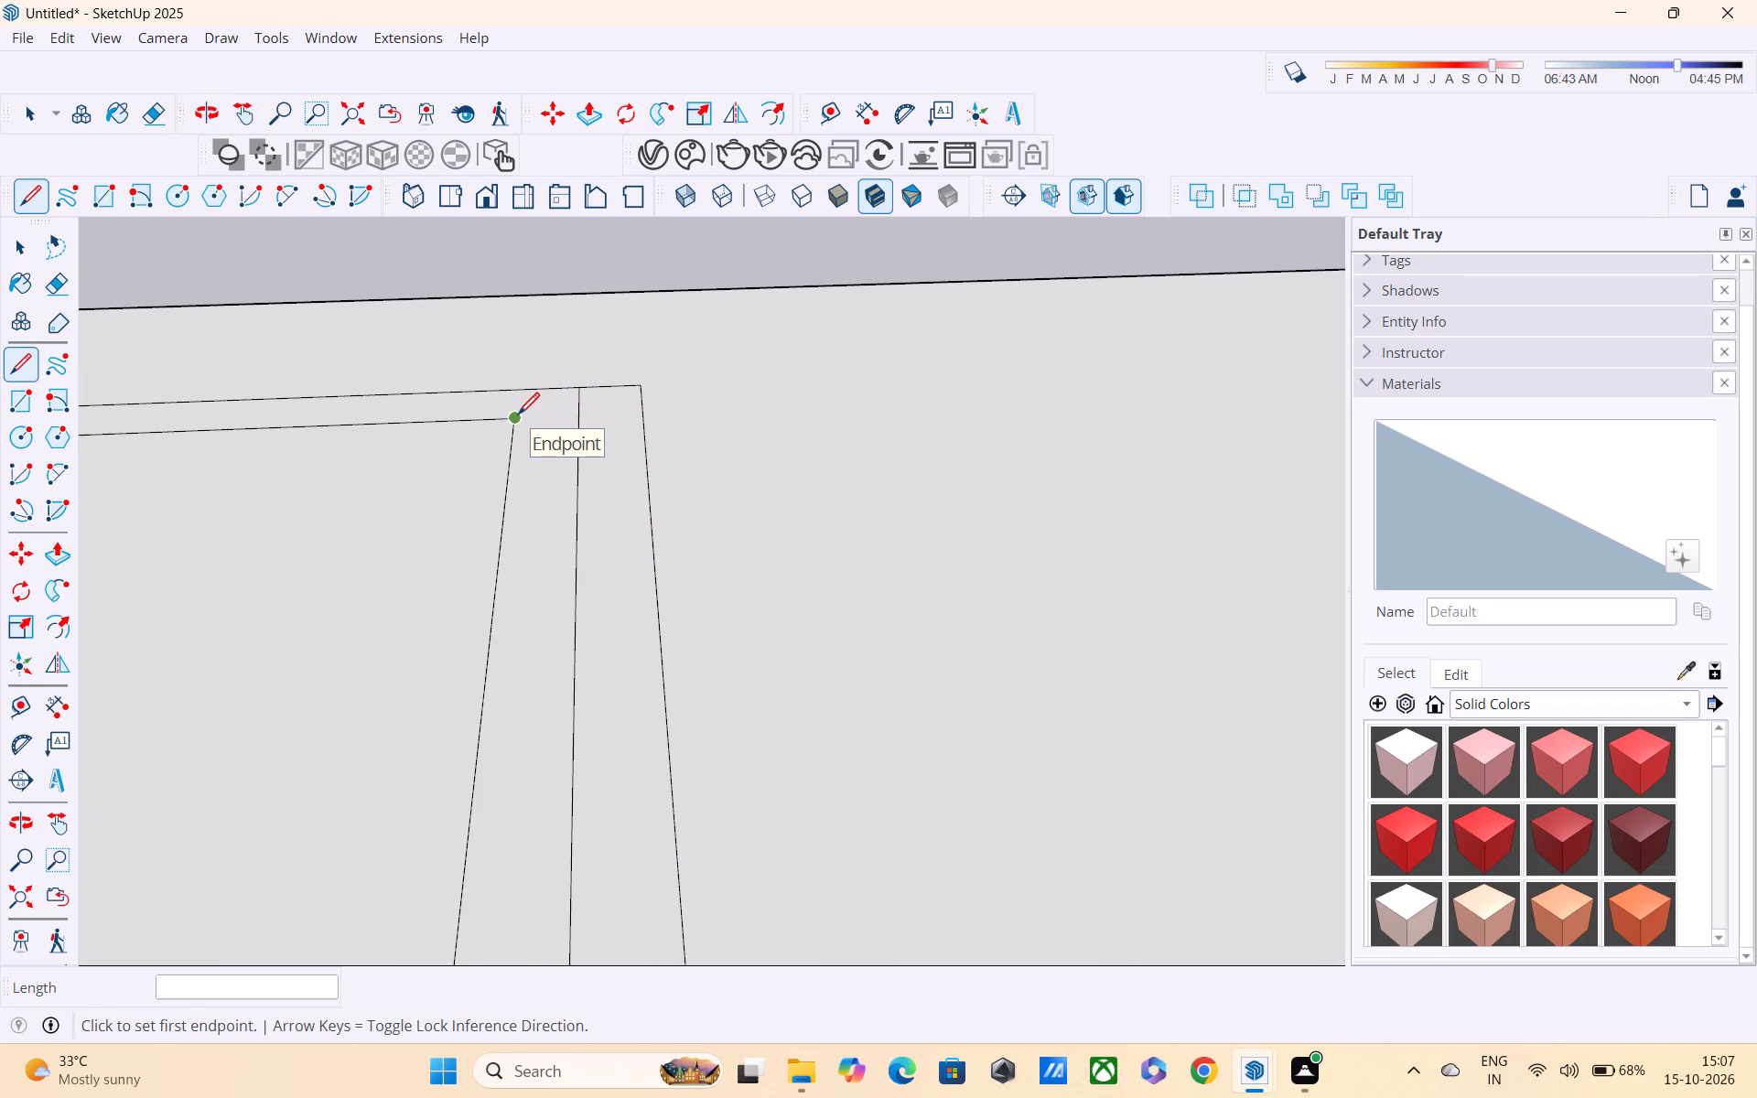
left_click(518, 416)
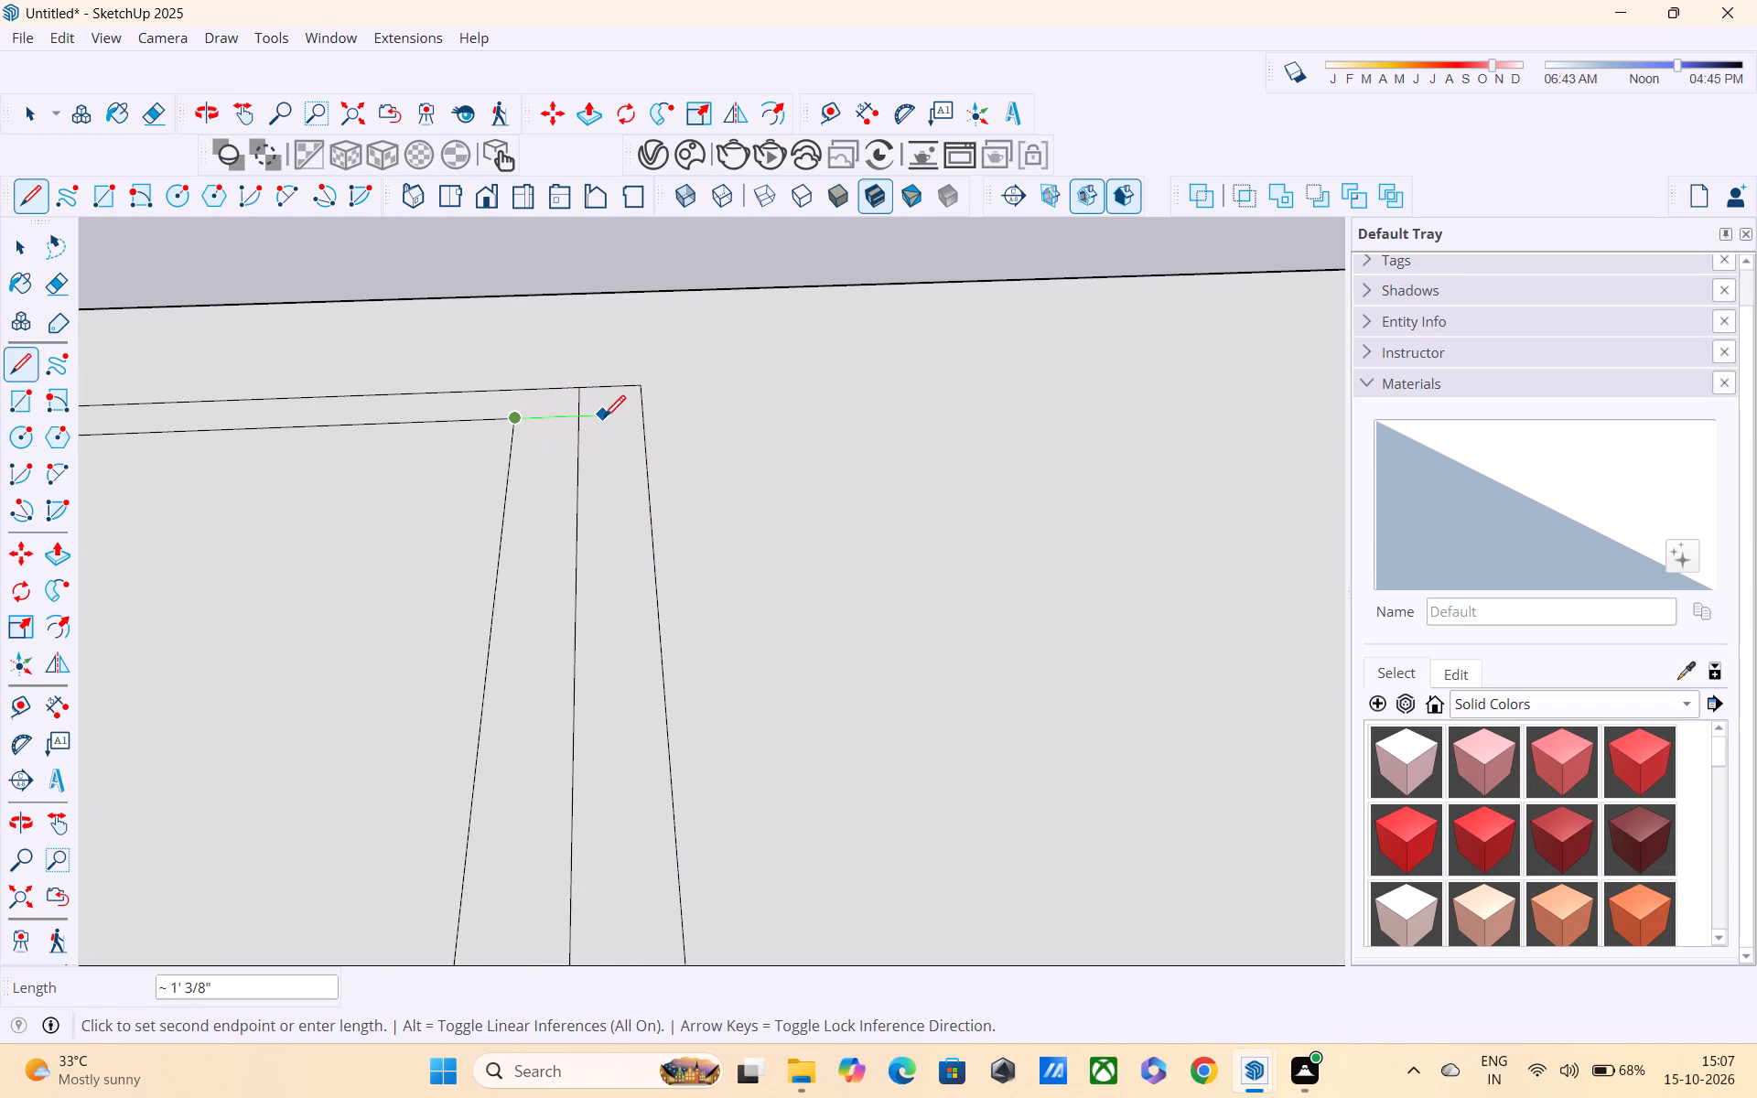
left_click(584, 419)
Extend the near end wall's inner edge from the inner corner to the original outer front line.
scroll(583, 424, "down", 1)
middle_click_drag(581, 468, 581, 362)
scroll(581, 362, "down", 3)
middle_click_drag(572, 418, 661, 0, "shift")
scroll(662, 167, "down", 5, "shift")
scroll(662, 369, "down", 5)
middle_click_drag(672, 406, 659, 542)
scroll(703, 414, "down", 3)
left_click(744, 375)
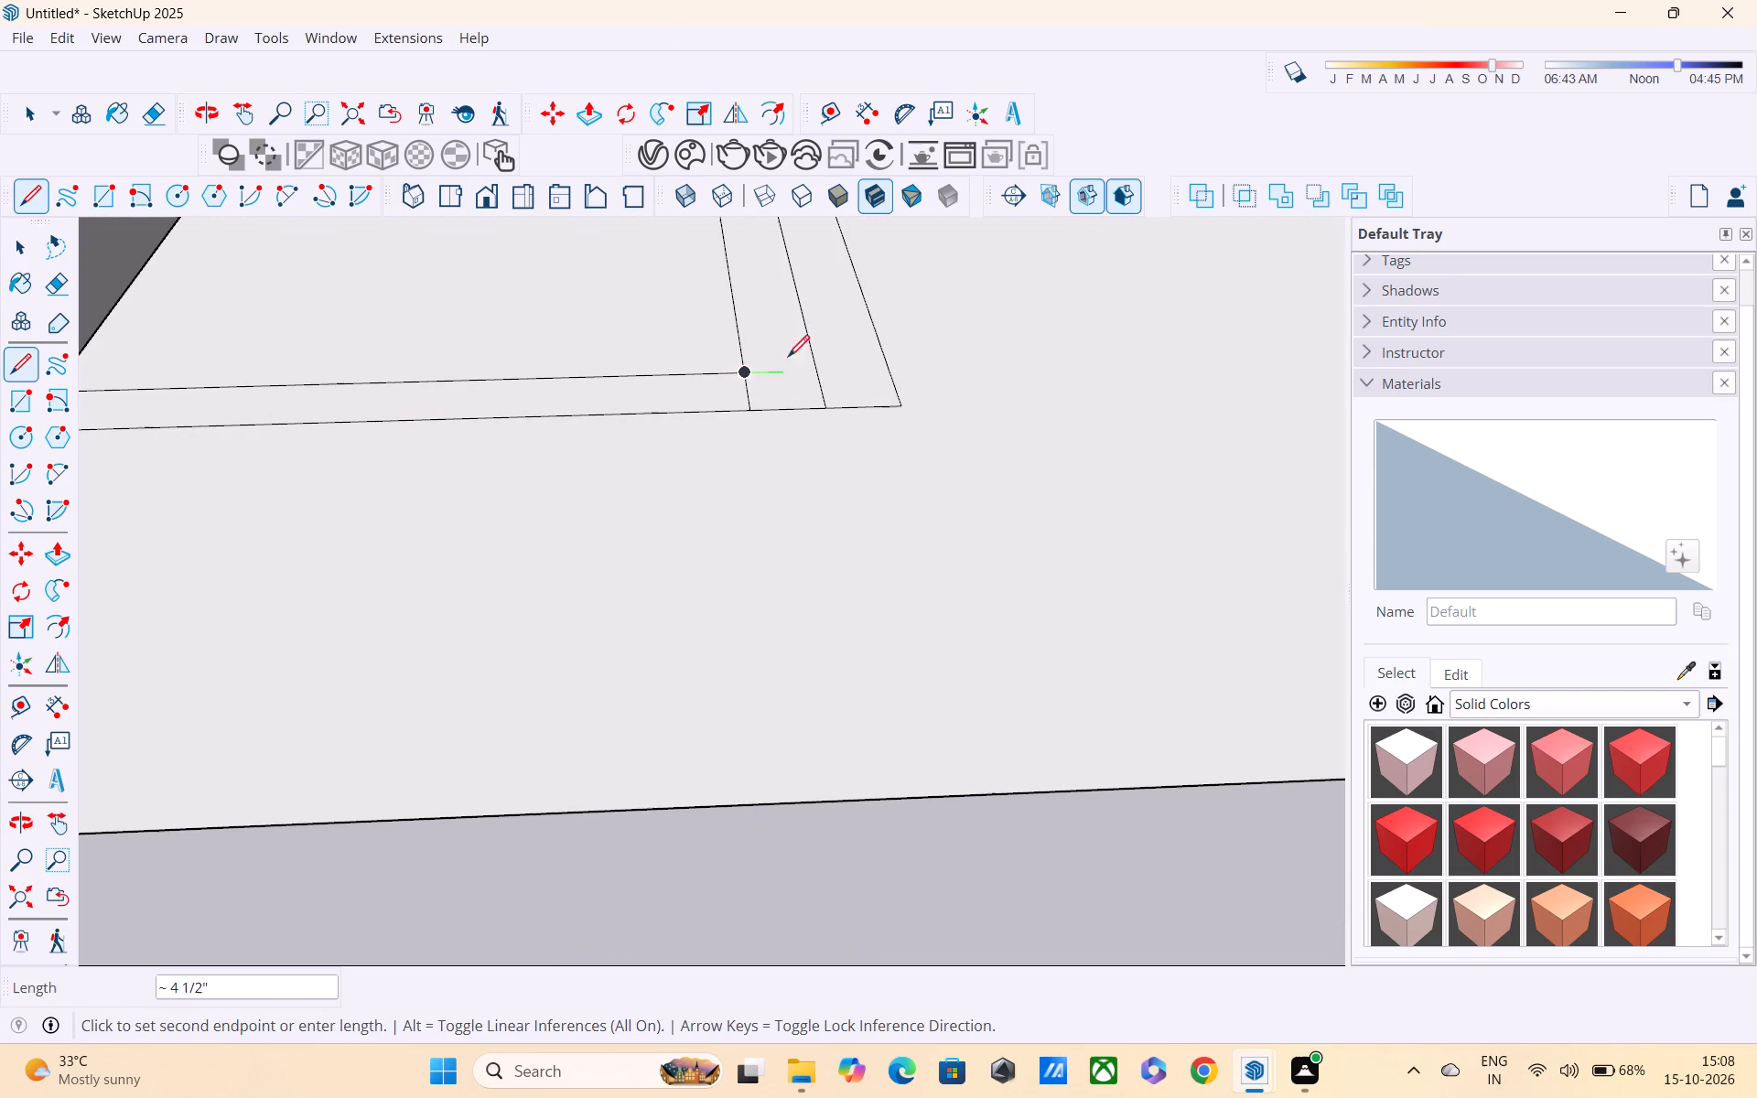
left_click(814, 362)
key("space")
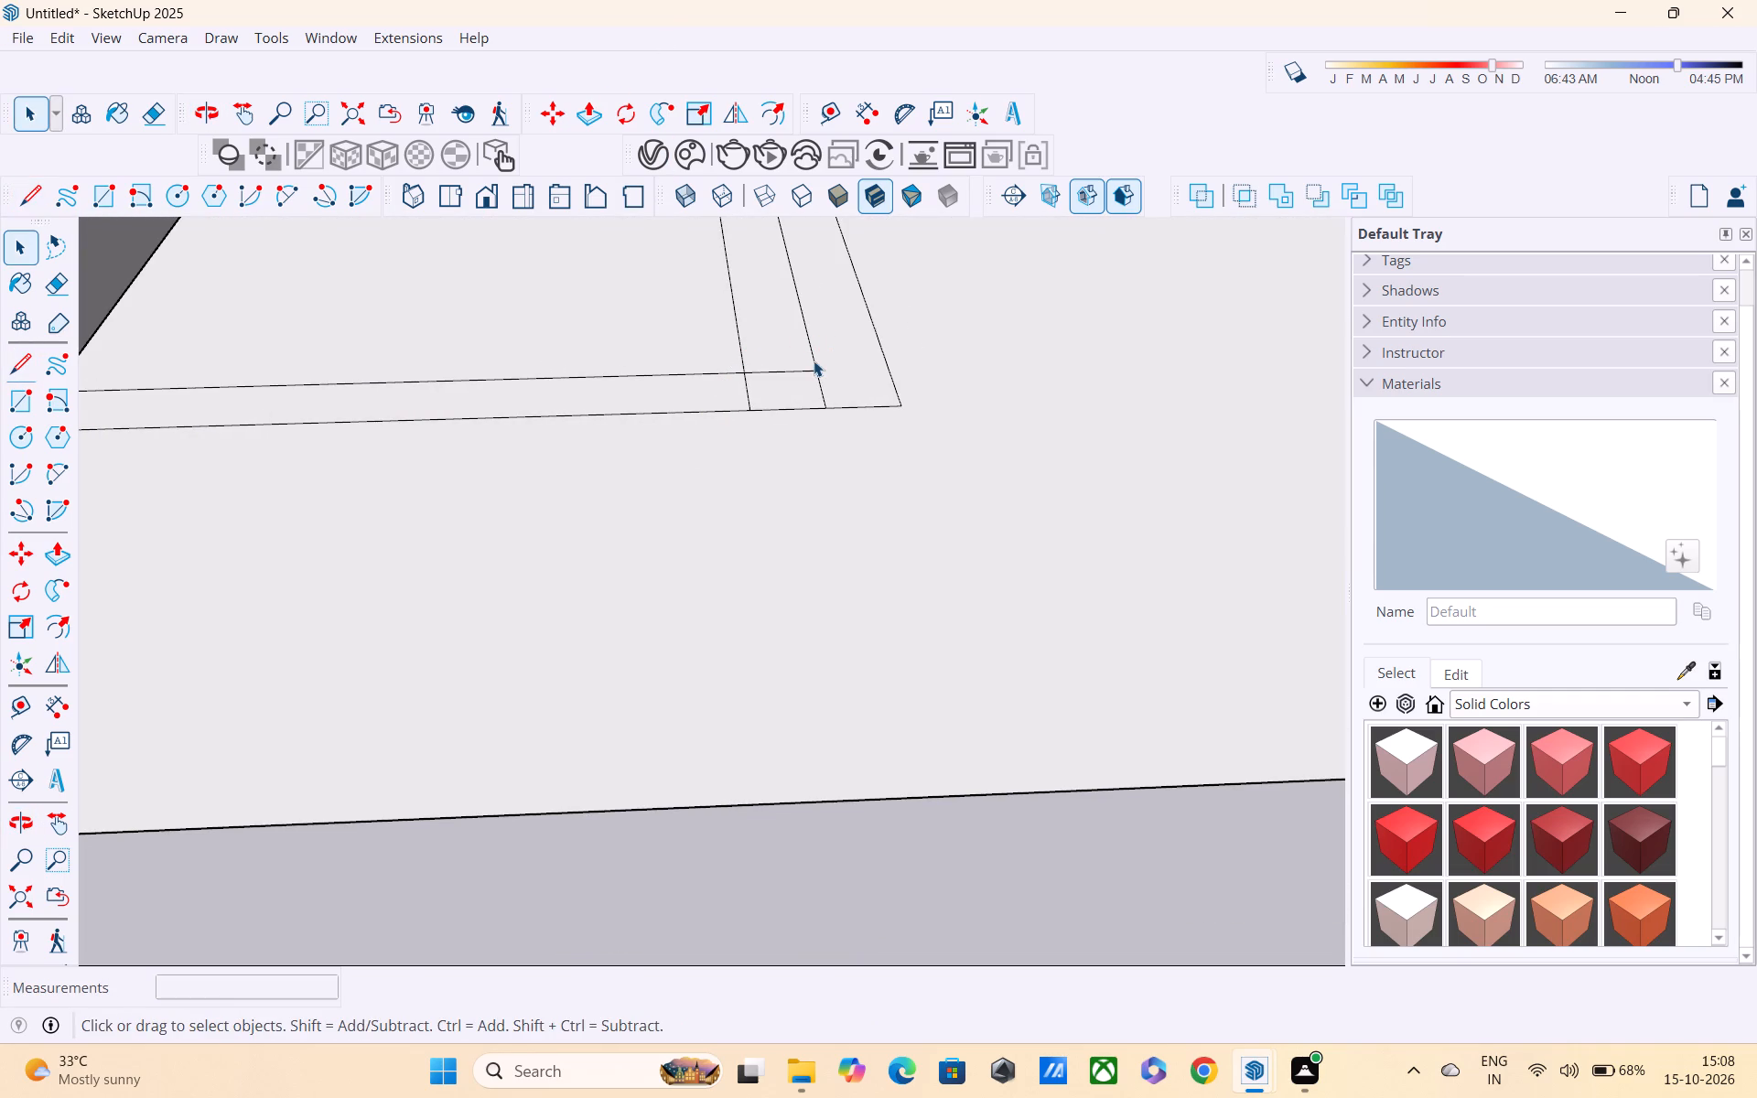
Erase the old inner front line along the near bay and its short stub across the near end wall.
key("e")
scroll(770, 391, "up", 4)
left_click(738, 379)
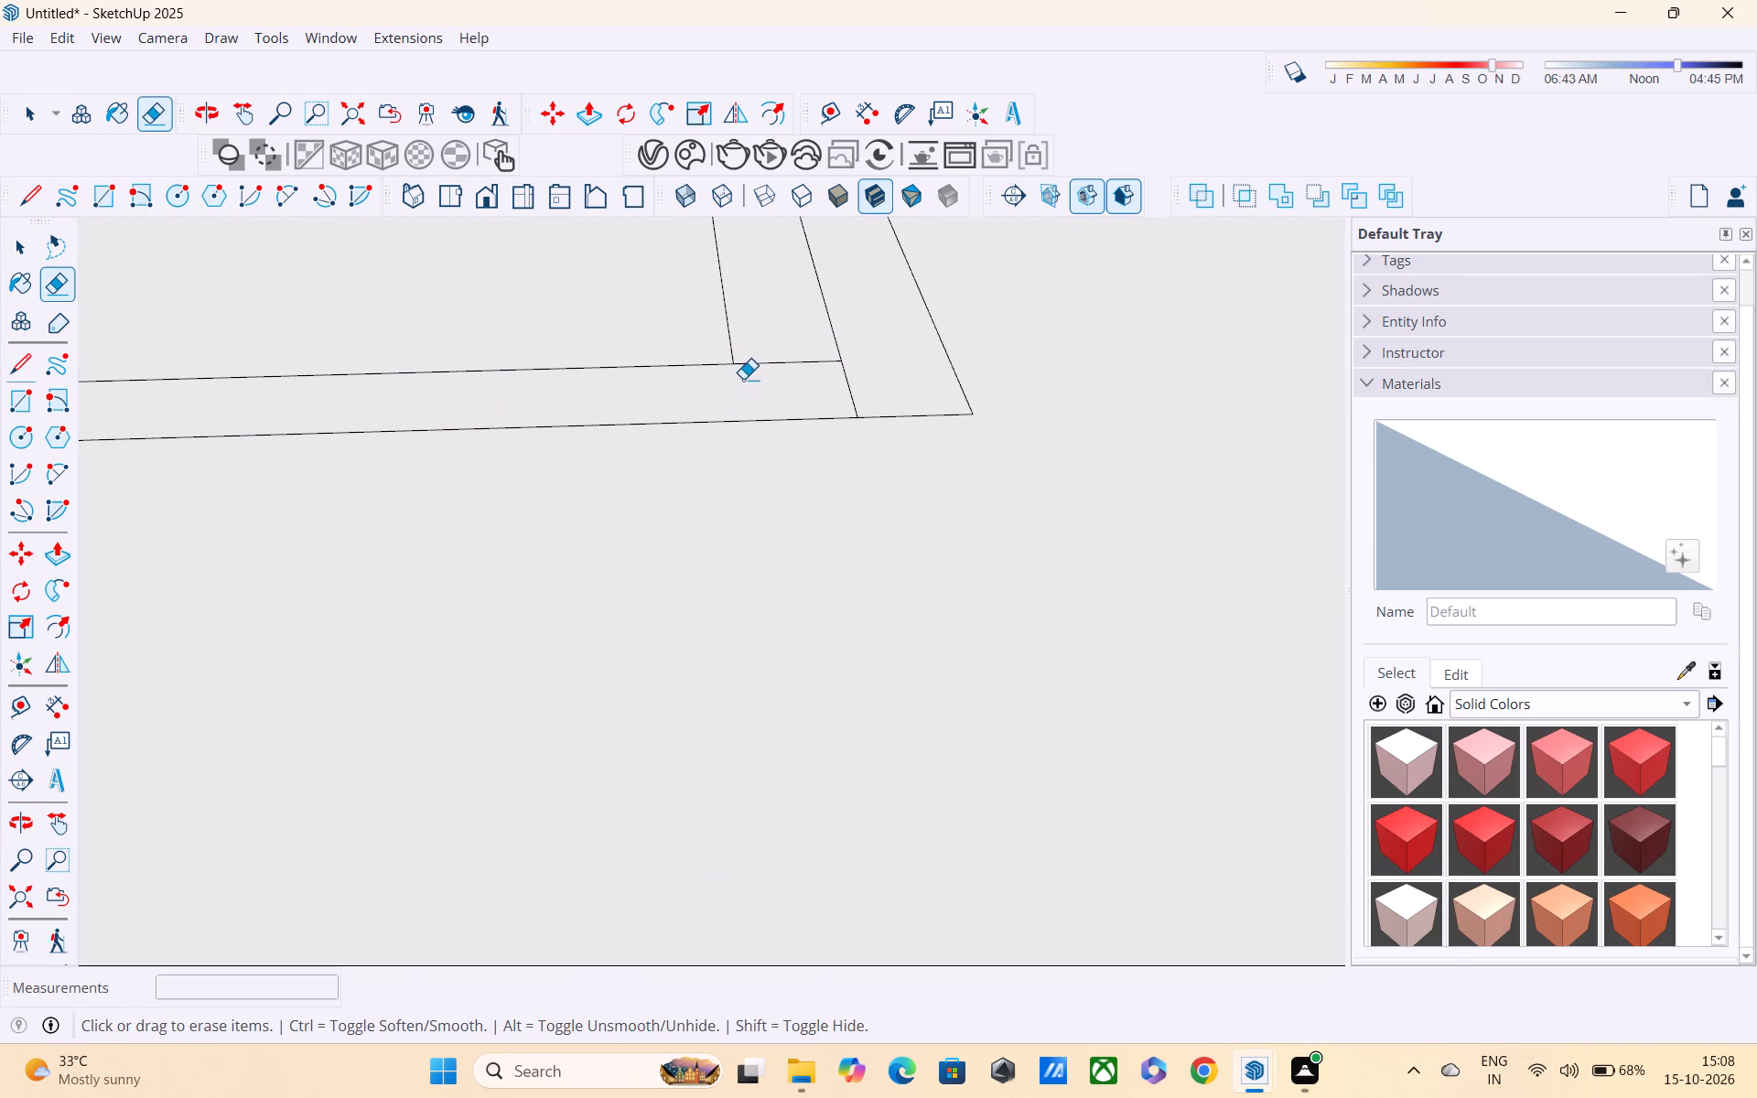
left_click(727, 308)
scroll(728, 302, "down", 4)
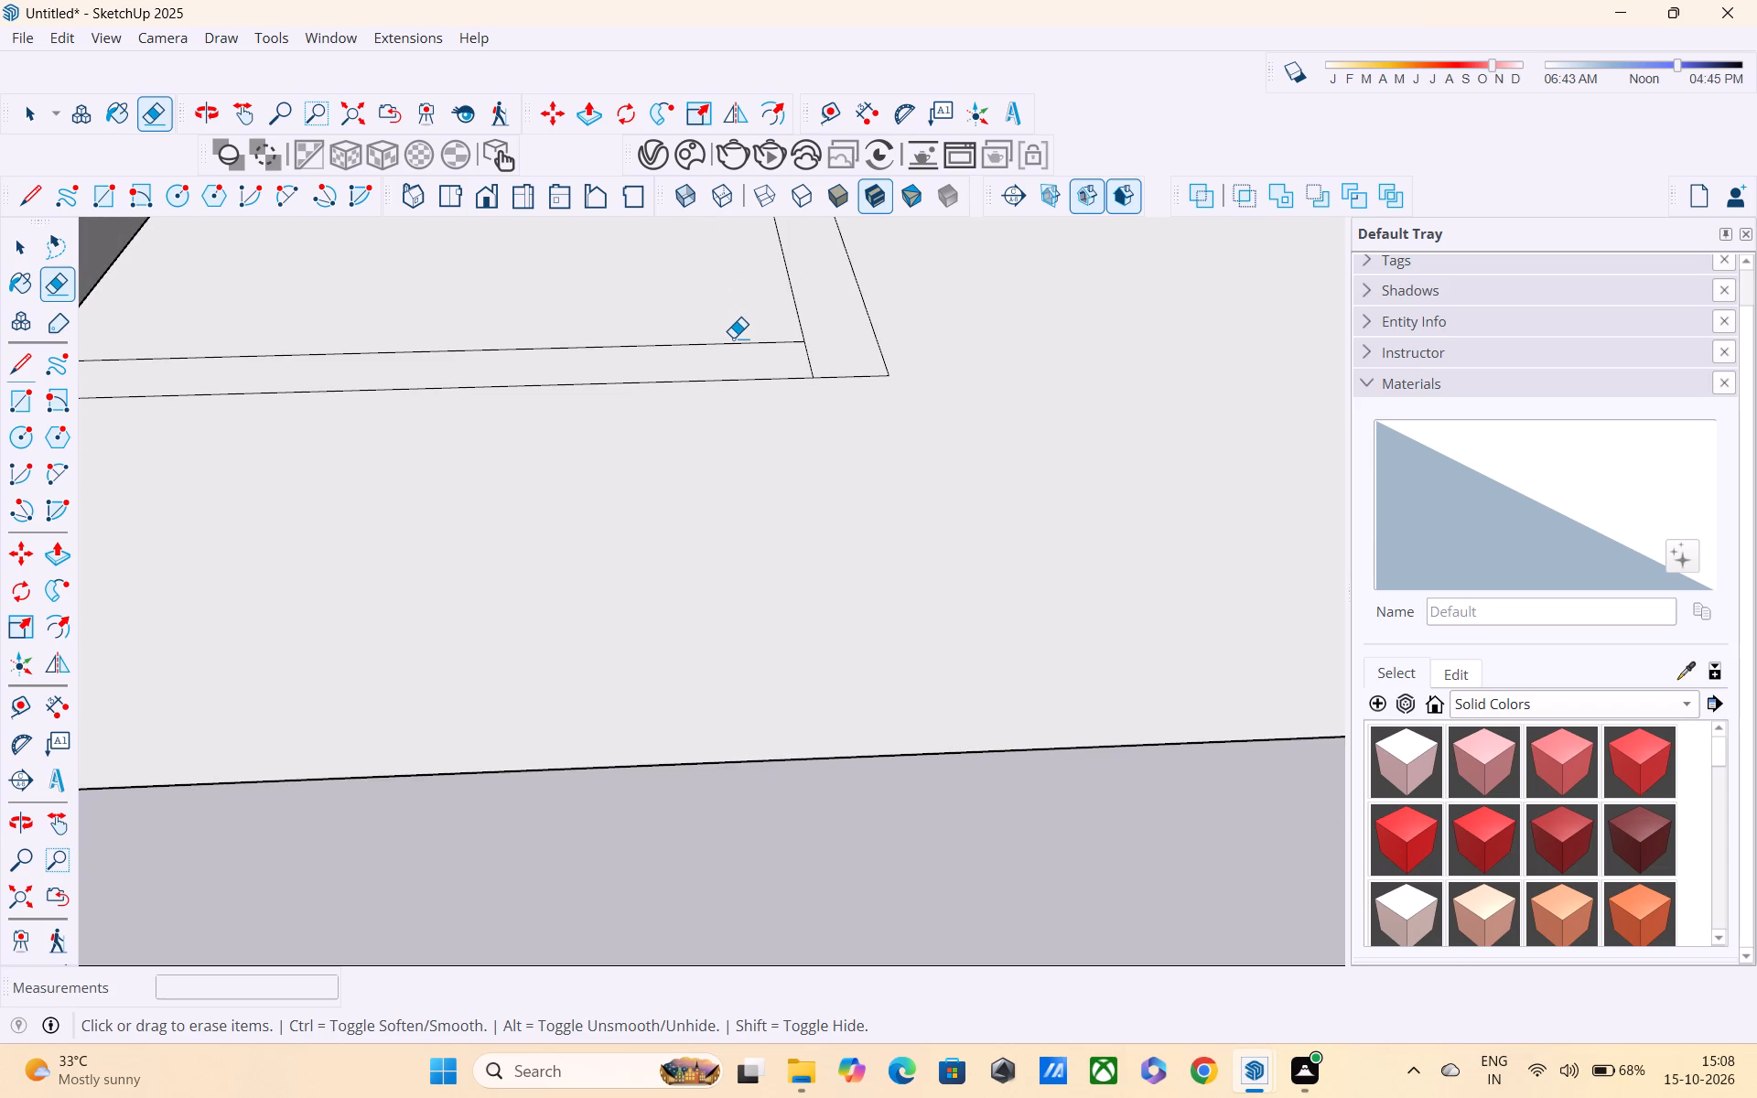
Erase the old inner front line along the far bay, between the middle wall and the far end wall.
middle_click_drag(733, 337, 738, 770, "shift")
middle_click_drag(680, 324, 688, 642)
middle_click_drag(682, 523, 681, 374)
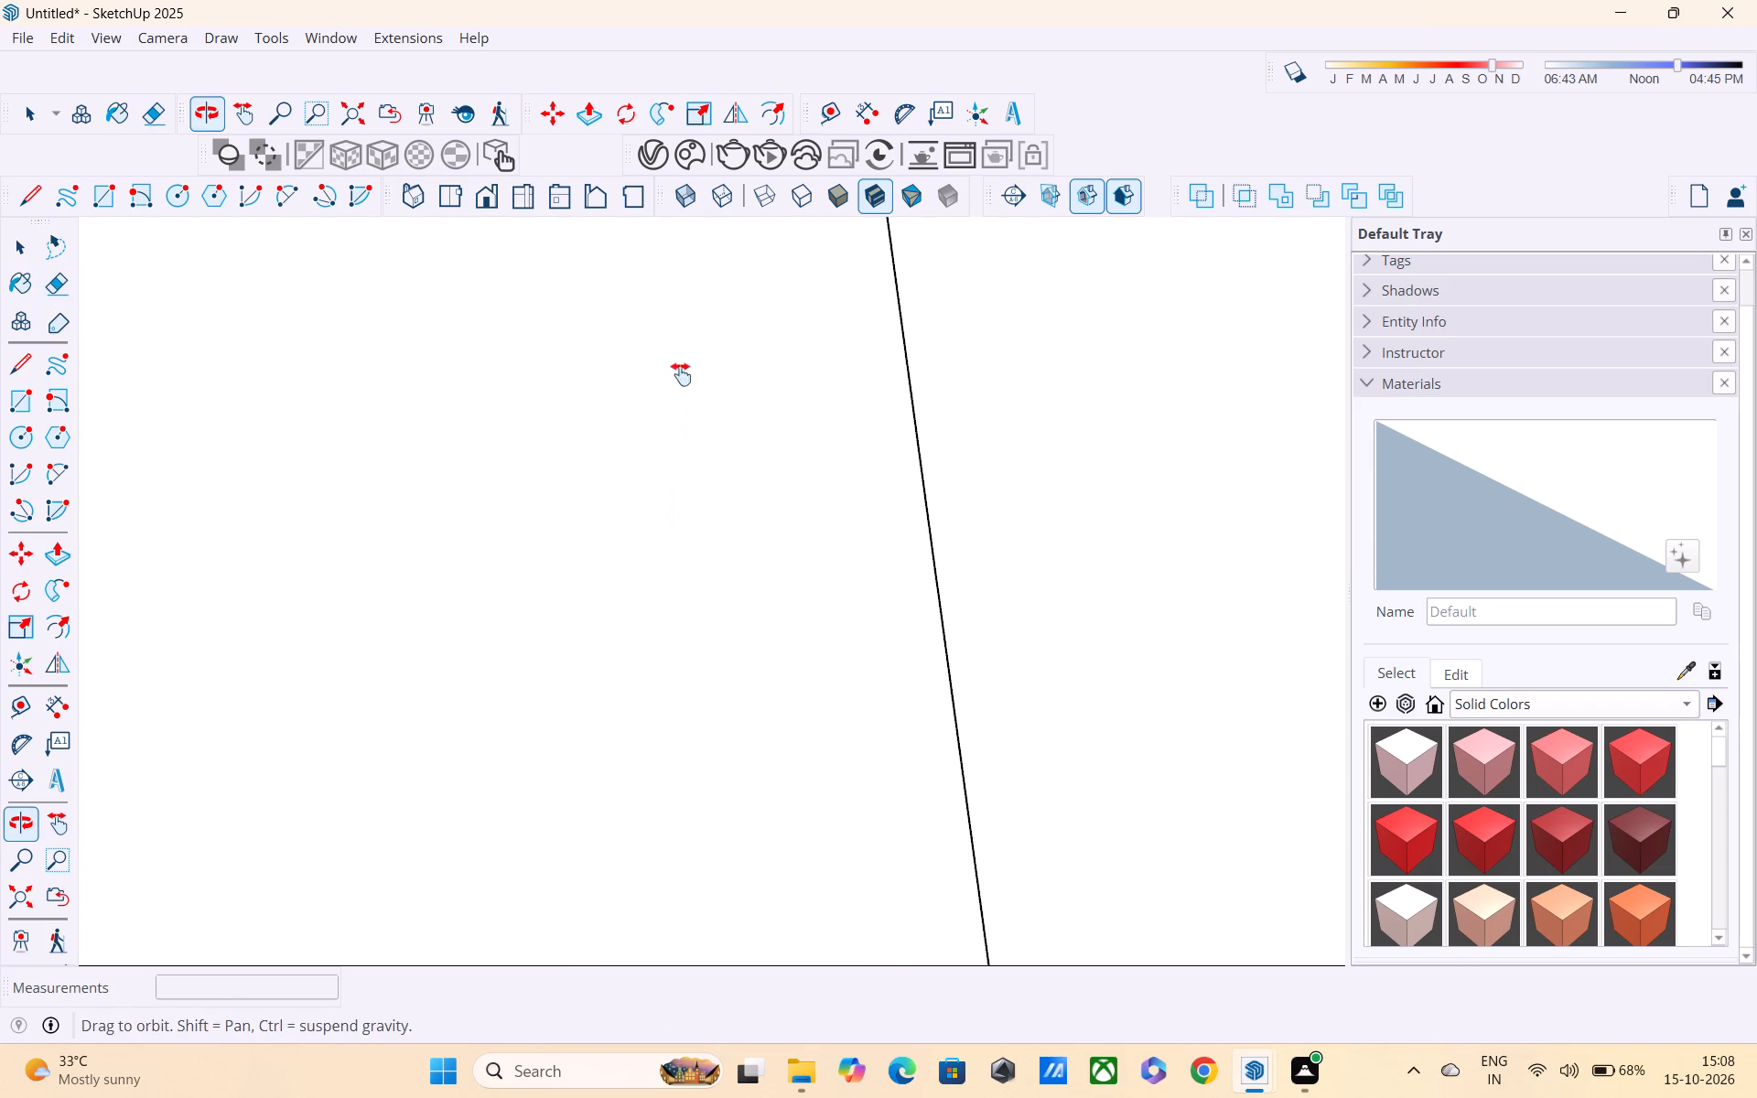
middle_click_drag(681, 374, 674, 300)
scroll(678, 333, "down", 7)
middle_click_drag(785, 756, 644, 204)
middle_click_drag(878, 777, 816, 487)
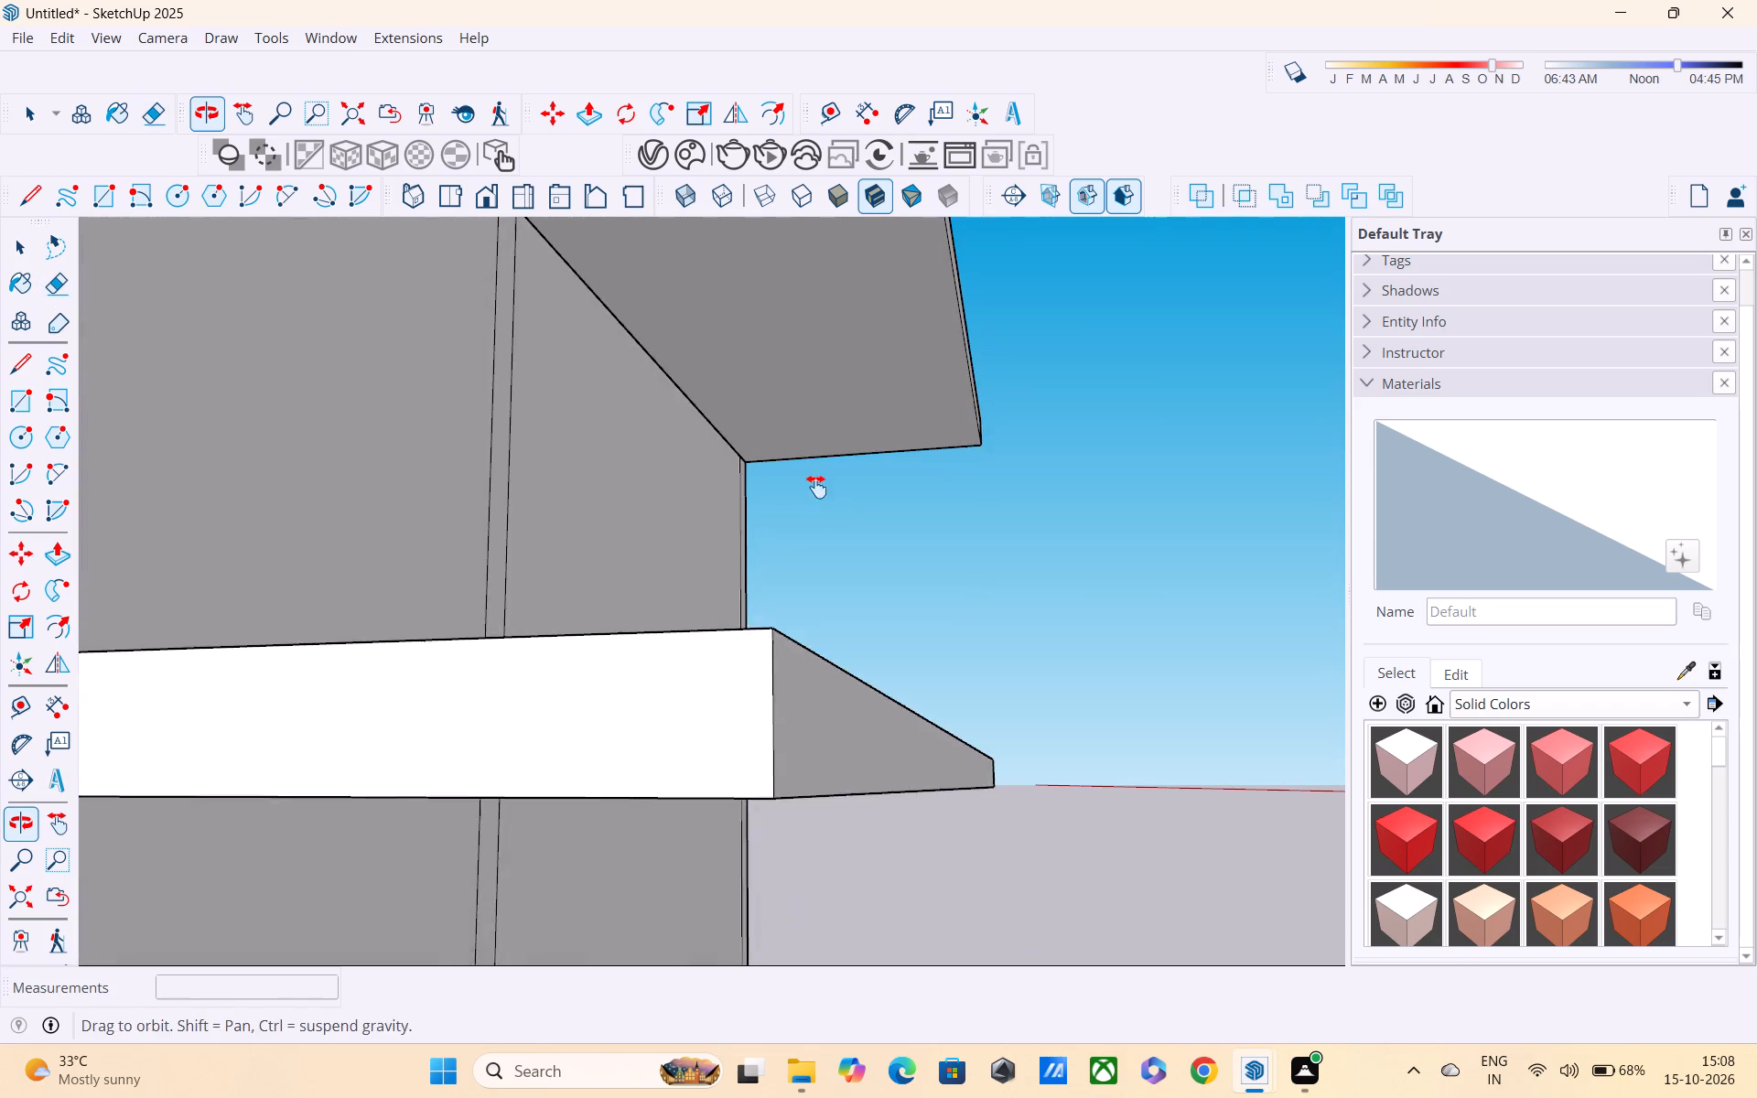
middle_click_drag(816, 487, 814, 493)
middle_click_drag(922, 791, 841, 386, "shift")
scroll(877, 581, "down", 5)
middle_click_drag(906, 686, 906, 710)
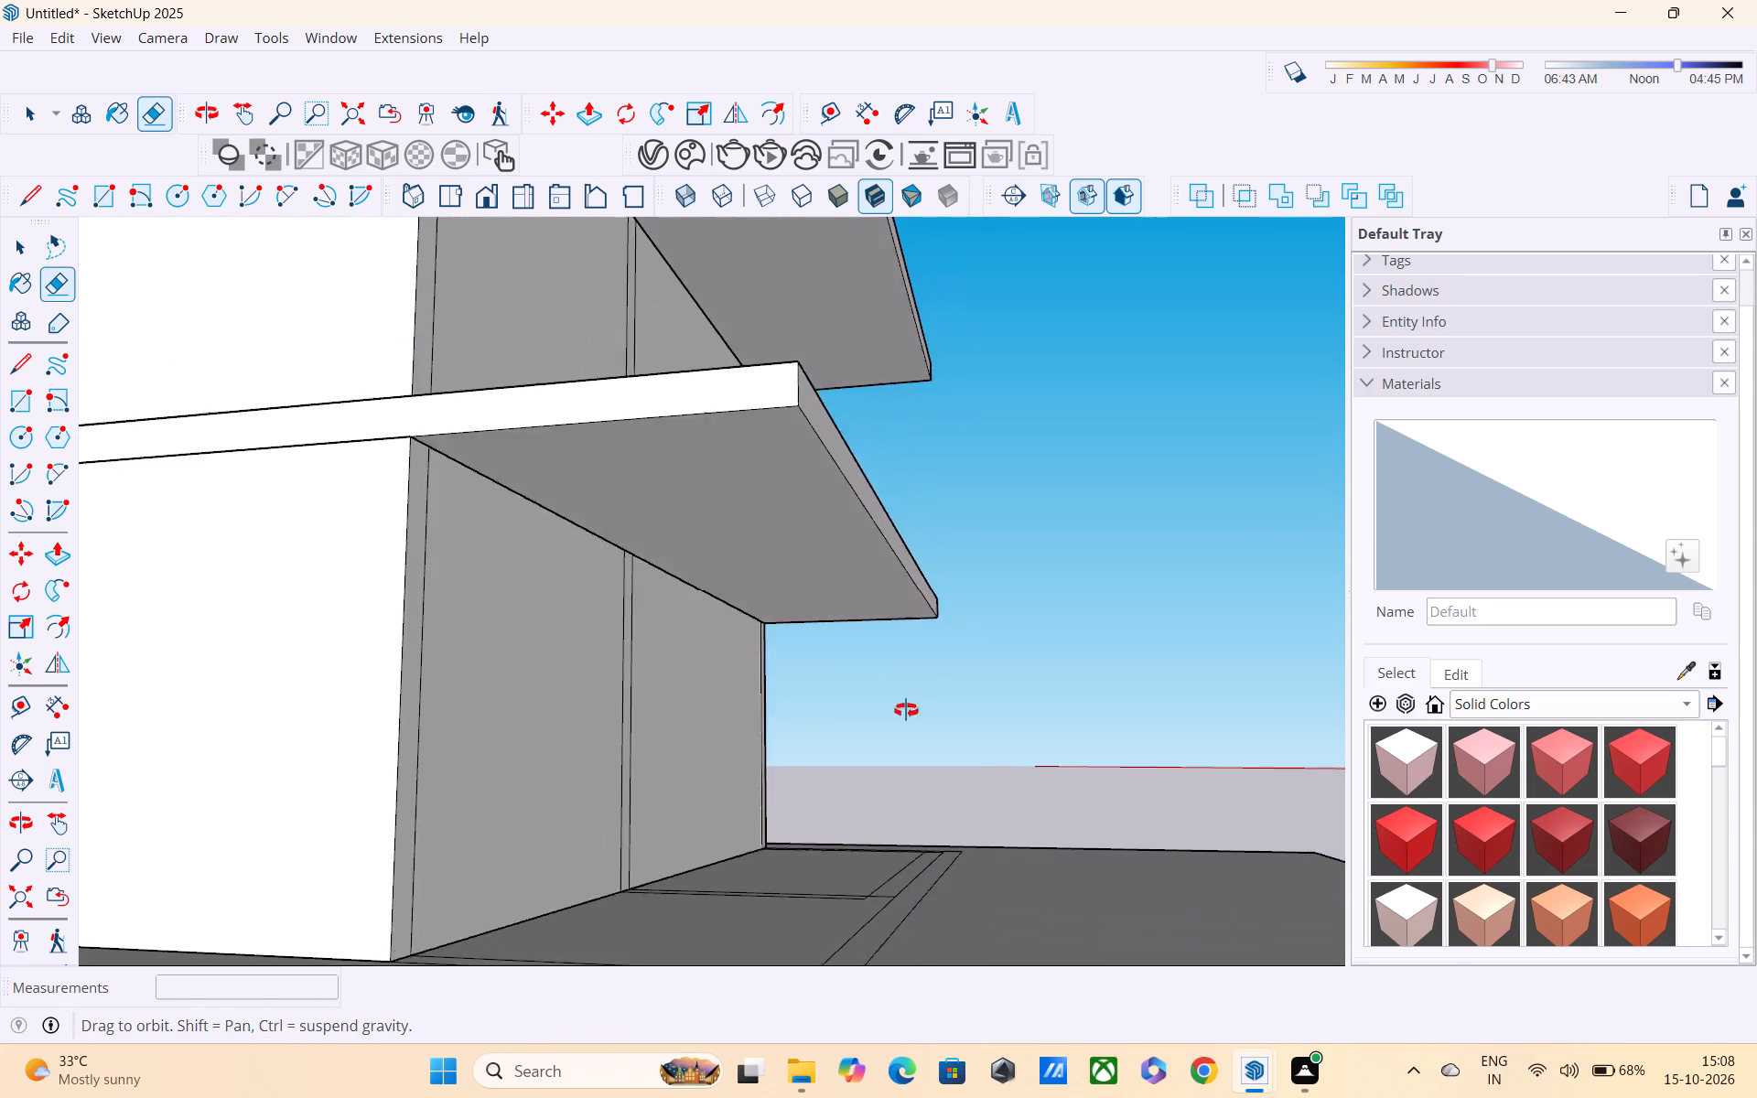
middle_click_drag(906, 710, 910, 856)
scroll(918, 805, "up", 10)
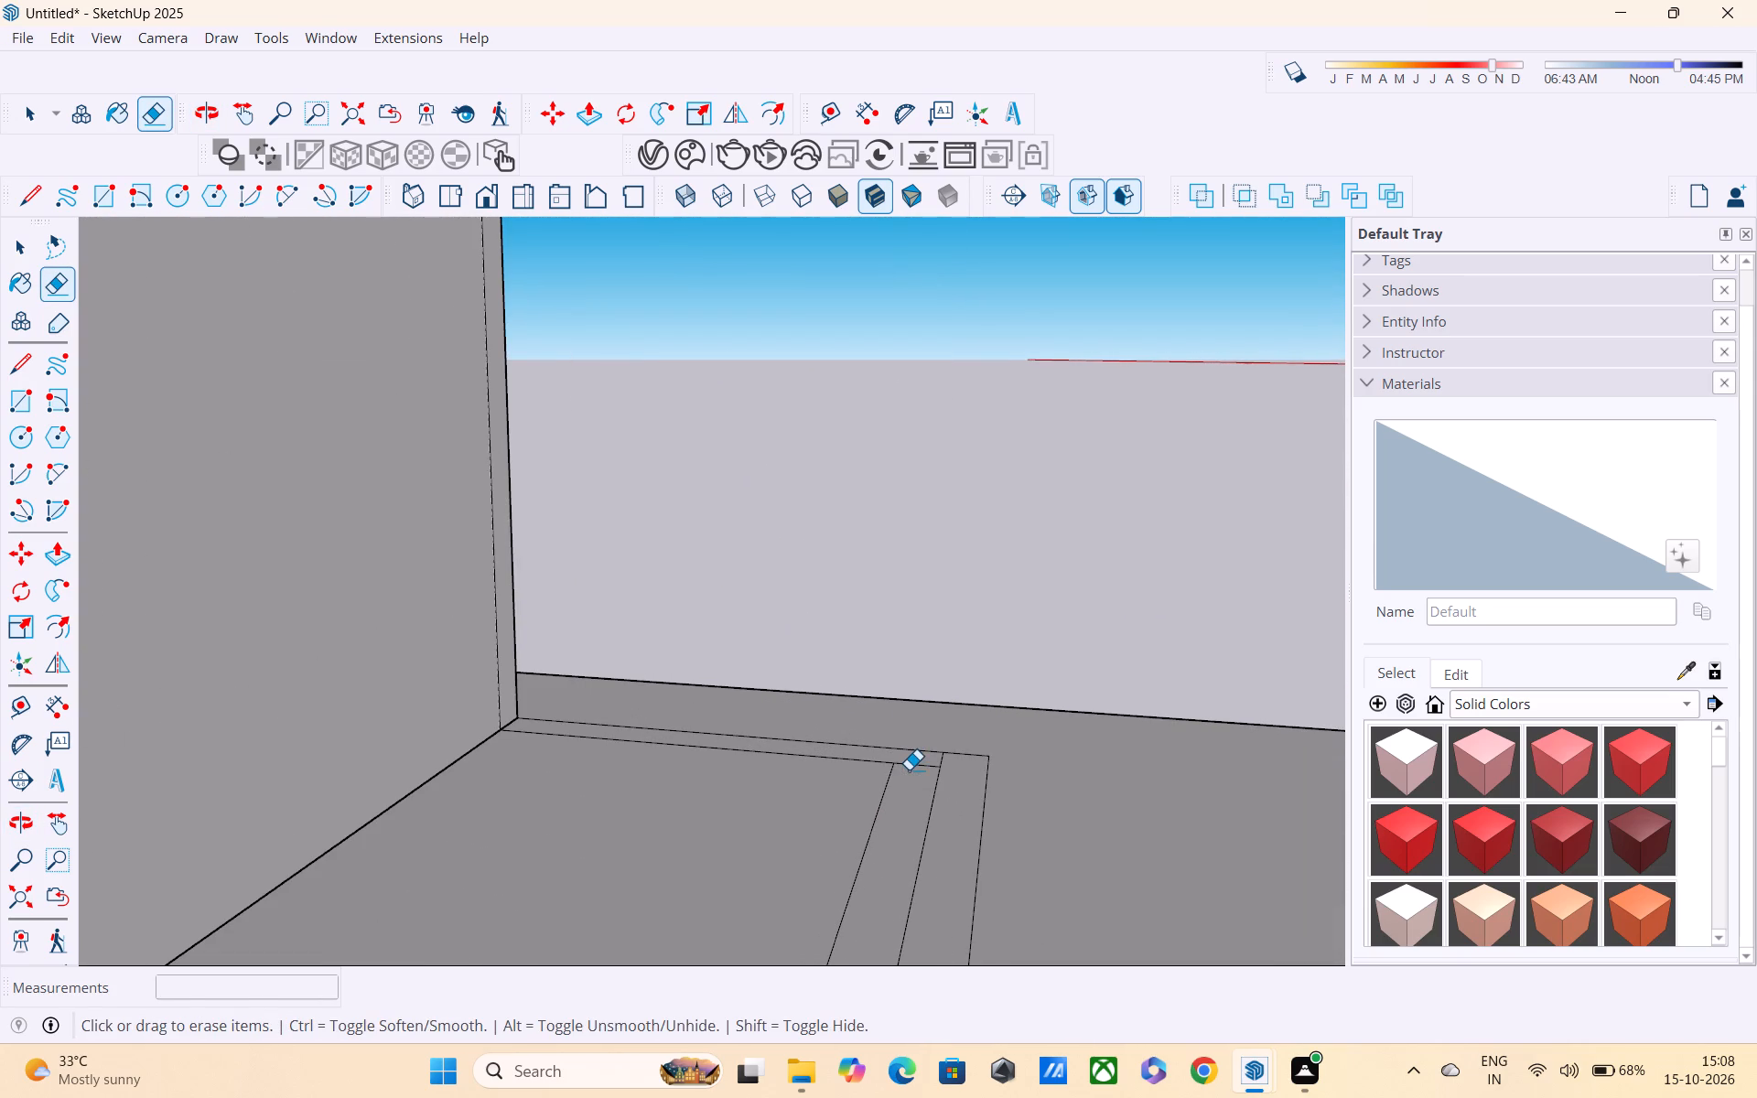
scroll(909, 770, "up", 4)
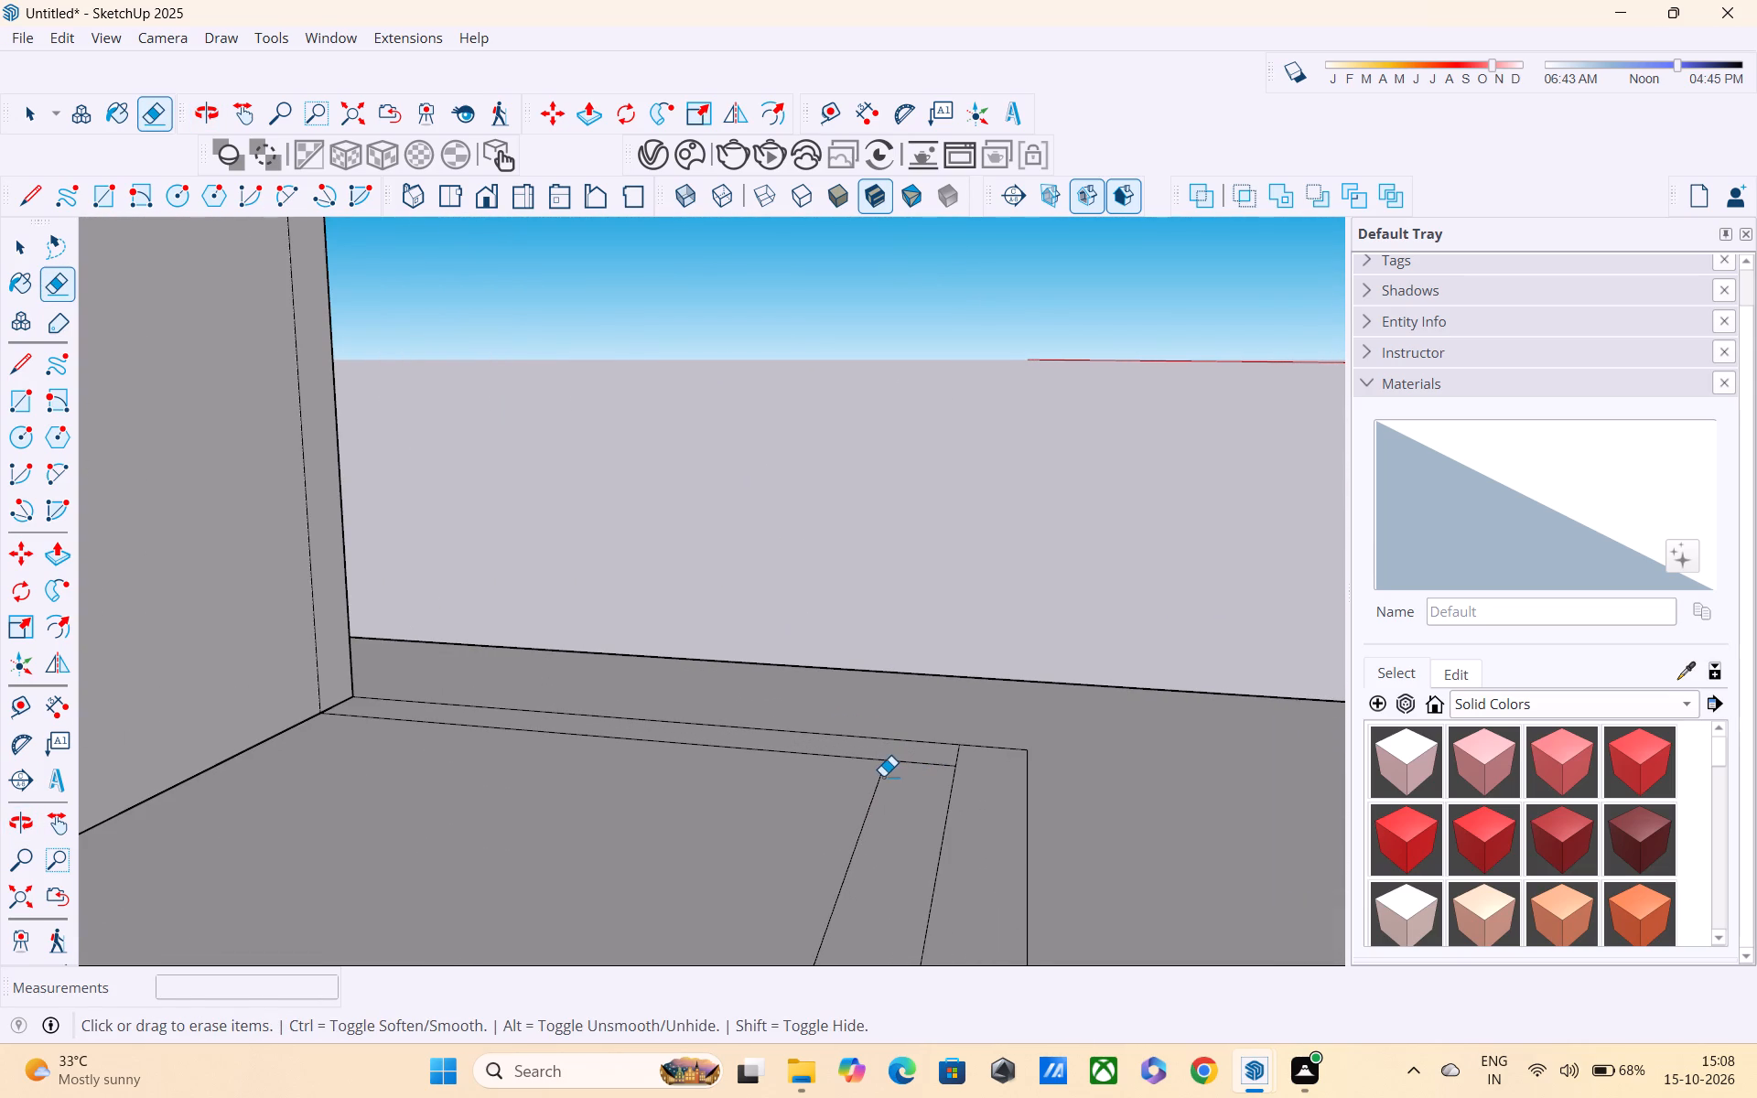
left_click(881, 776)
Draw a 9" line extending the middle cross wall's near edge to the front wall strip's inner line.
scroll(870, 801, "down", 5)
middle_click_drag(848, 873, 889, 470)
scroll(889, 471, "up", 1, "shift")
scroll(811, 690, "down", 2)
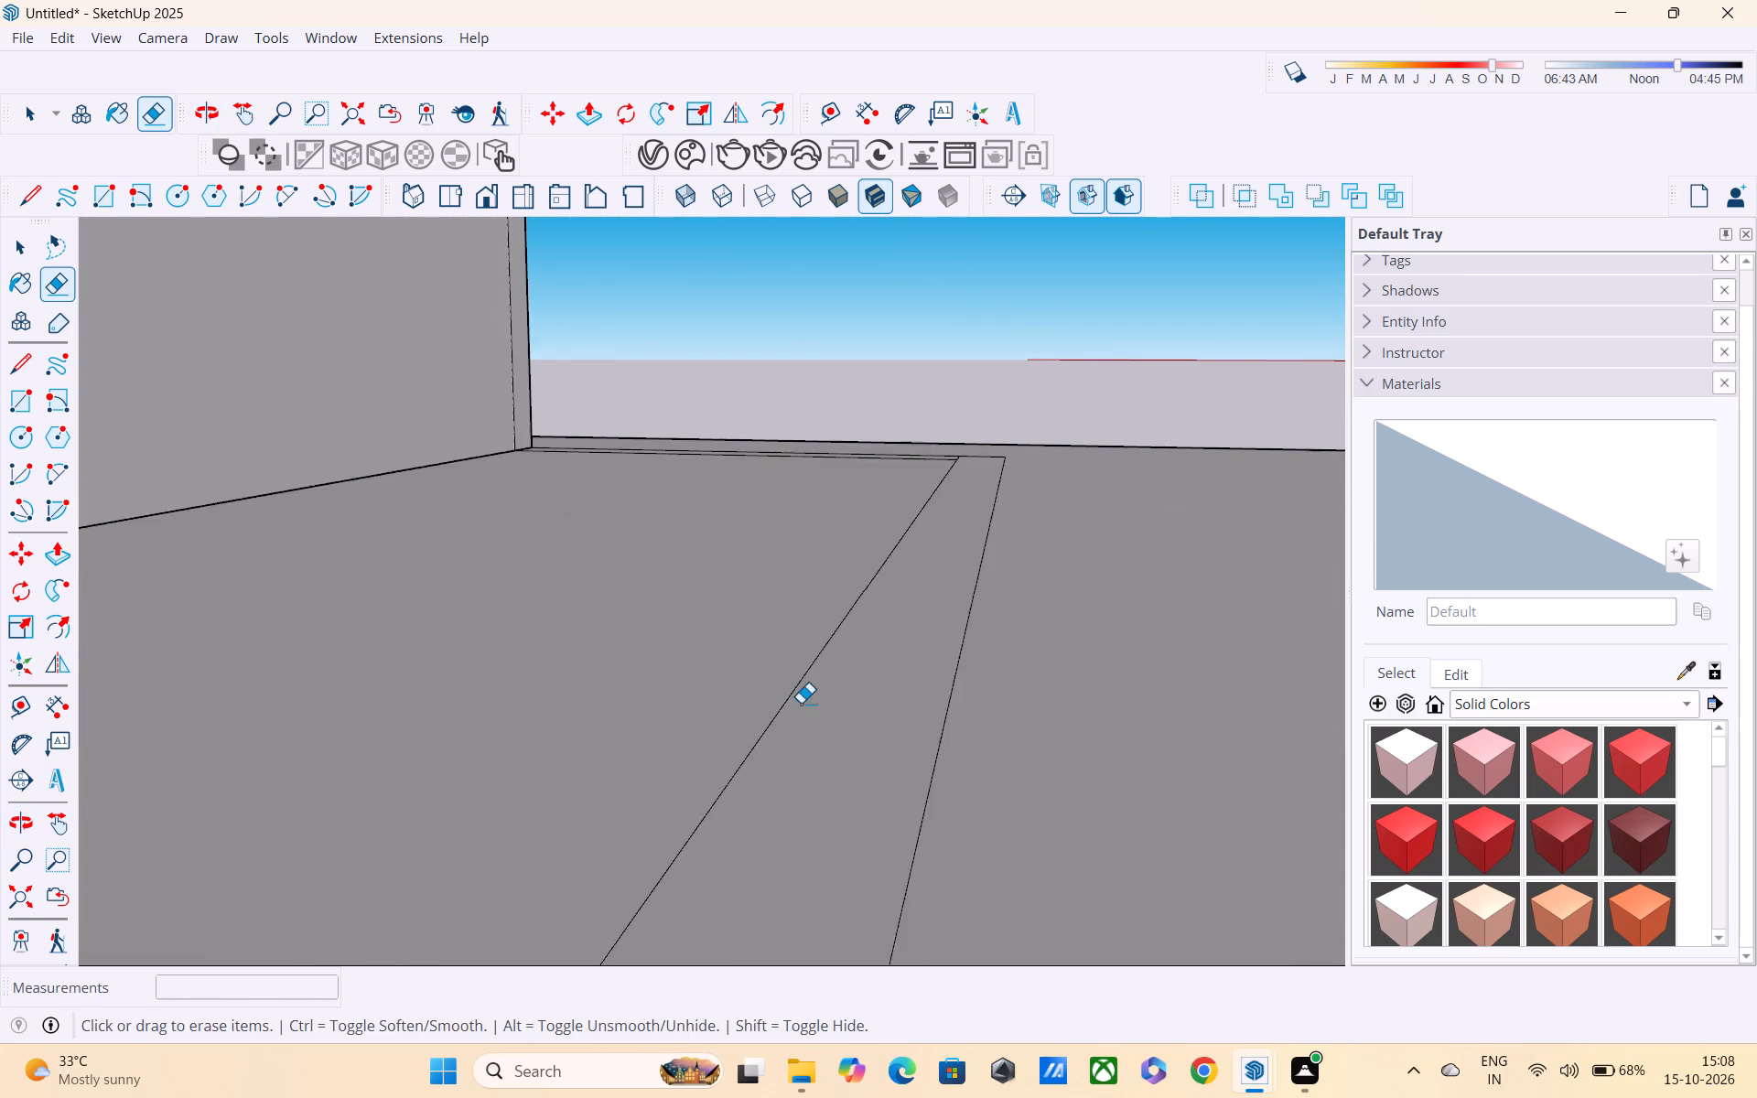
scroll(801, 703, "down", 3)
middle_click_drag(566, 757, 837, 578, "shift")
scroll(818, 706, "up", 4, "shift")
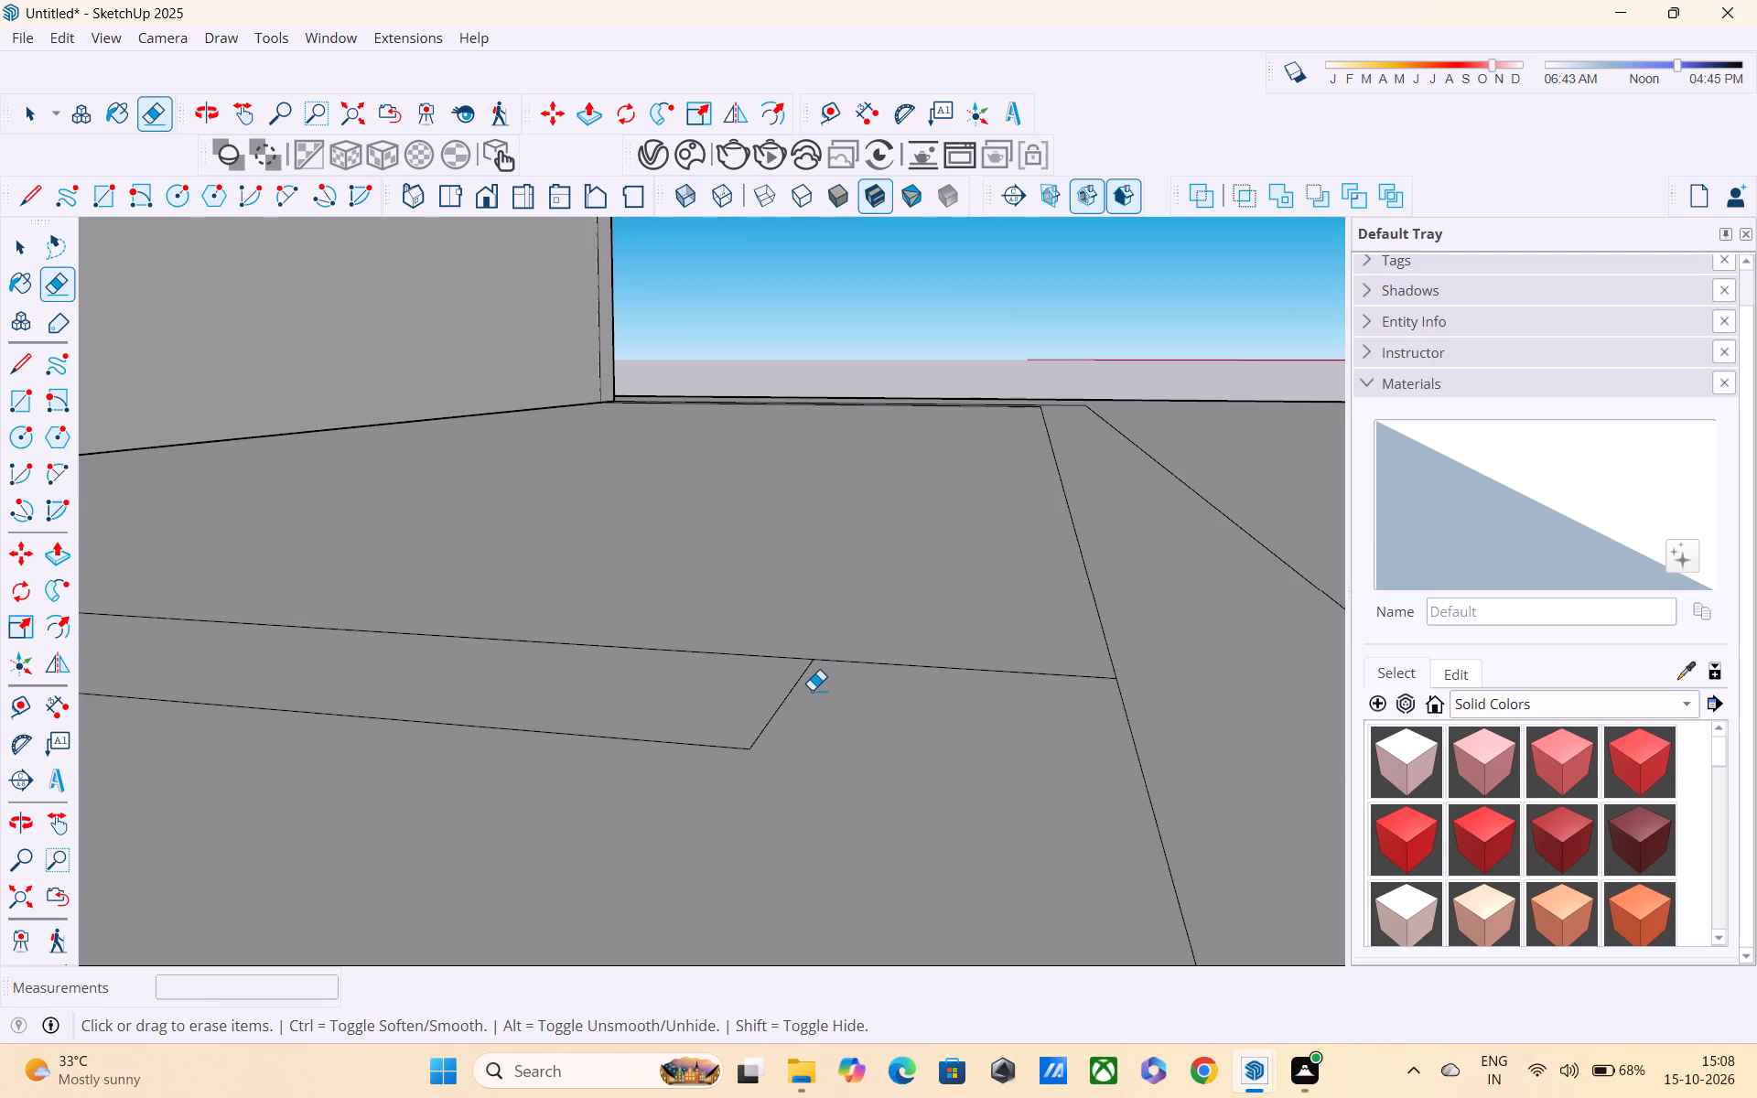
key("l")
left_click(753, 747)
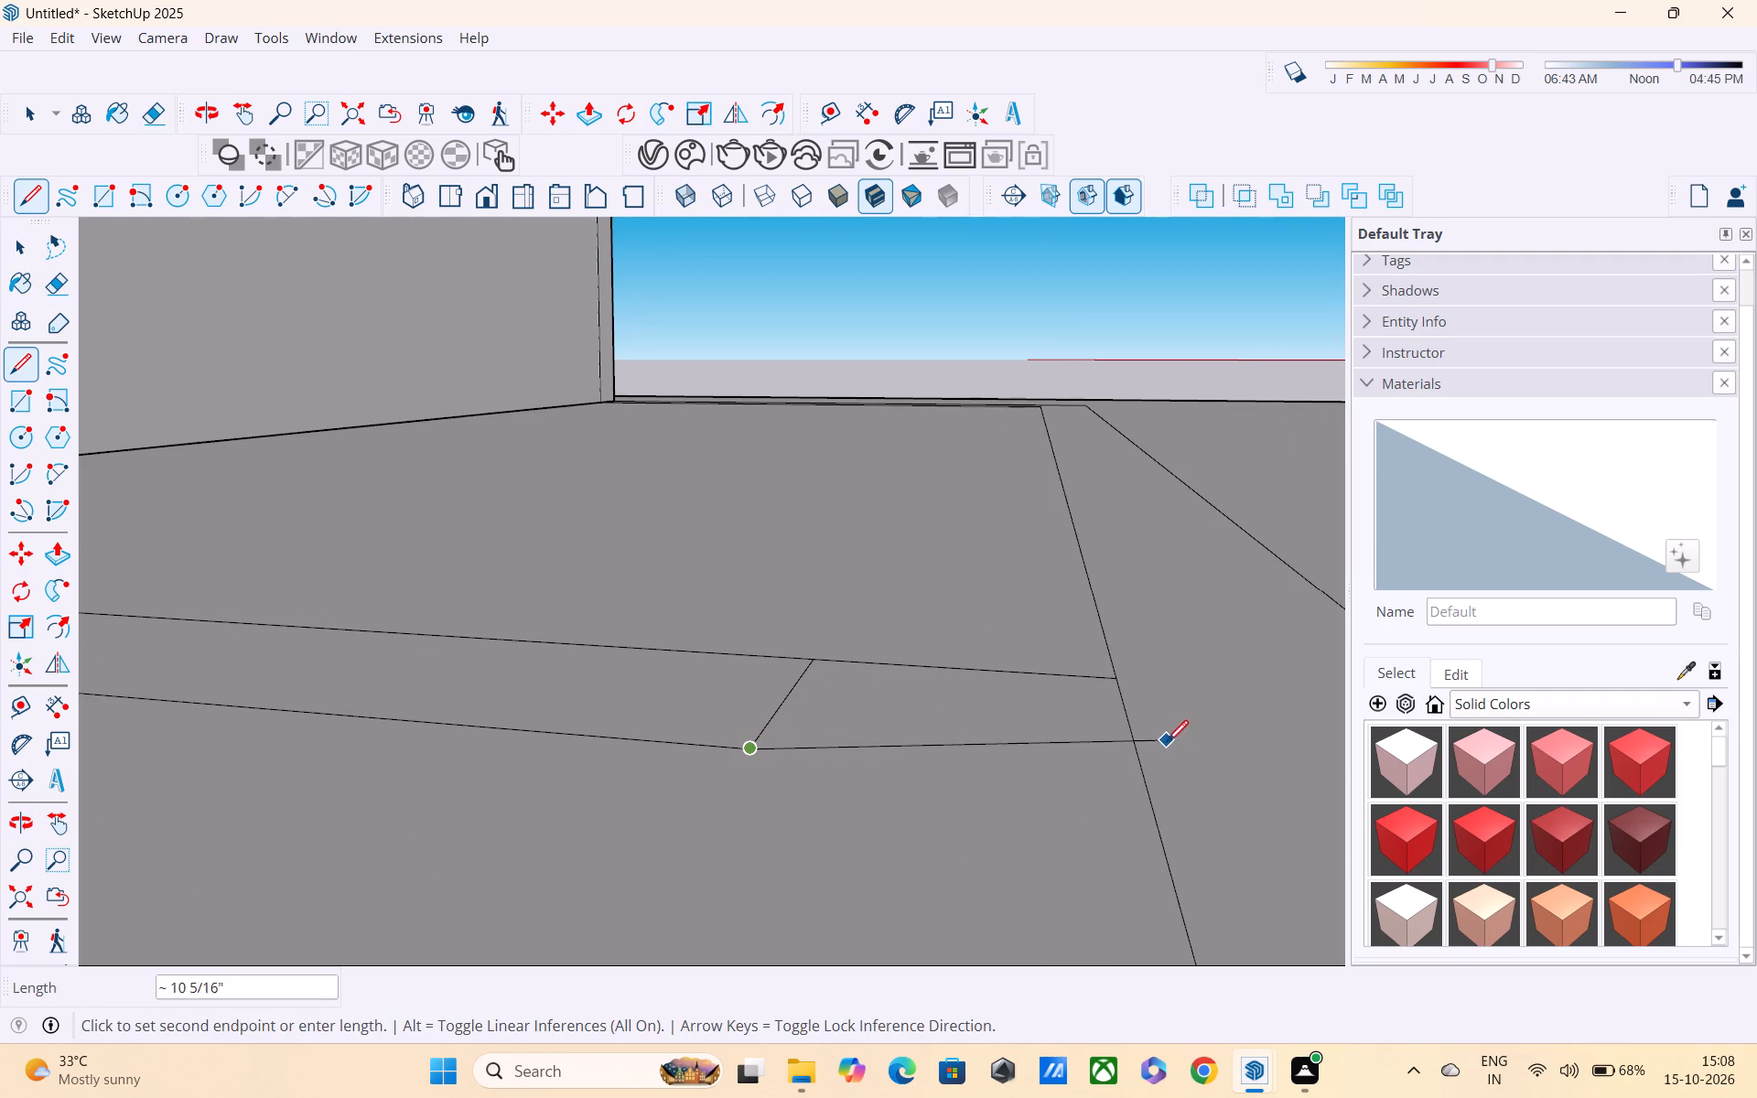
left_click(1151, 786)
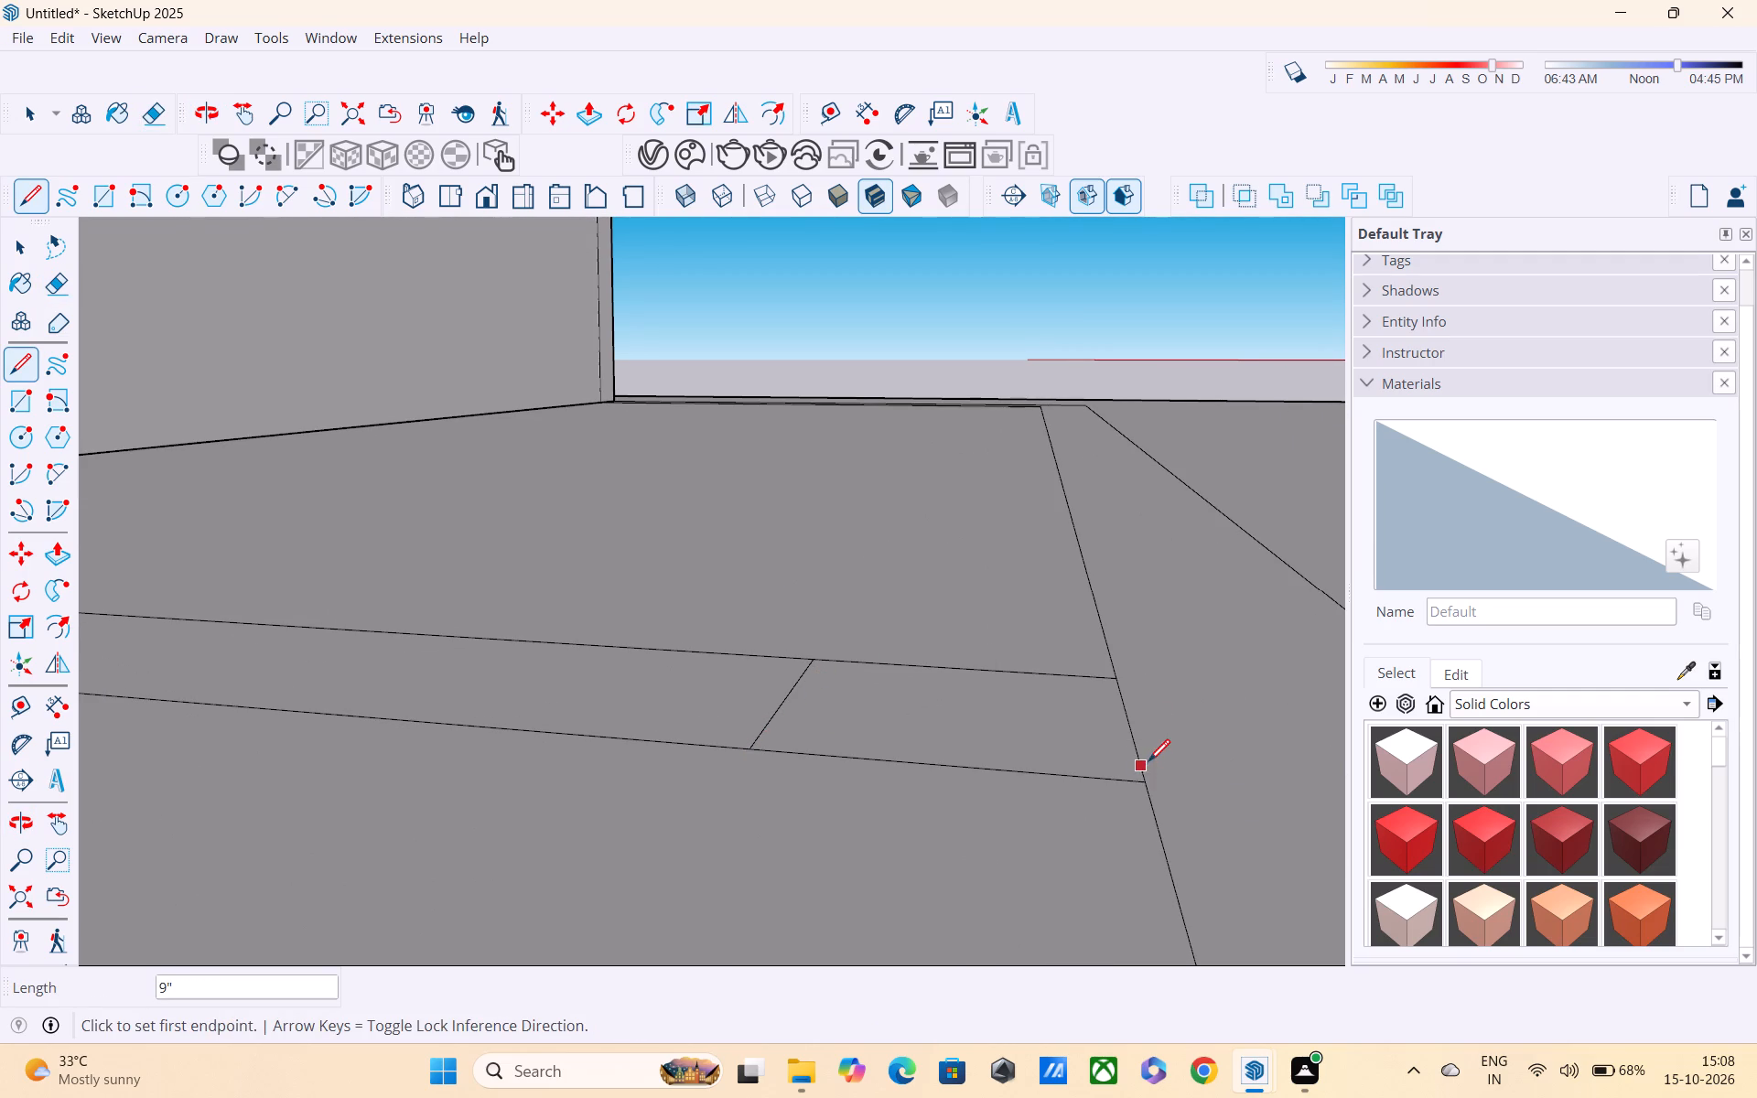
Erase the leftover piece of the old inner front line crossing the middle wall outline.
key("e")
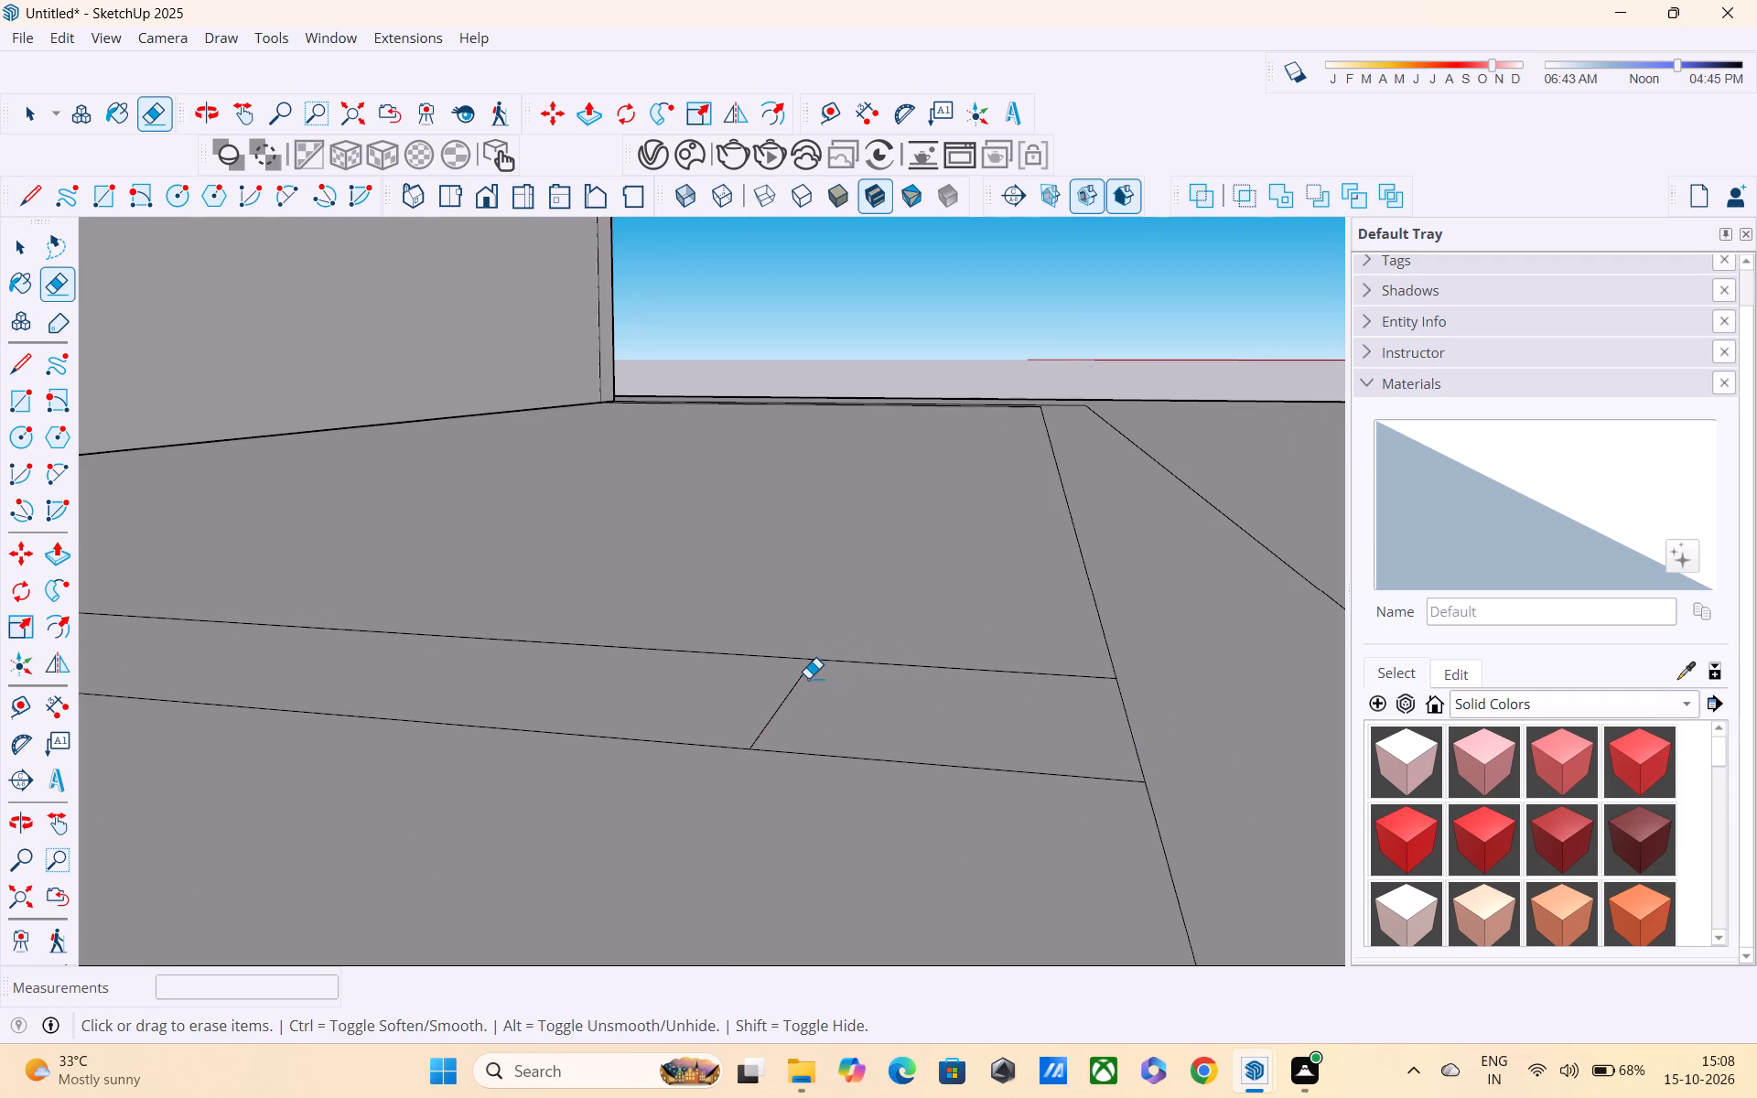
left_click(808, 678)
left_click(801, 677)
Erase the short line separating the far end wall outline from the new front strip at the far corner.
scroll(843, 624, "down", 3)
middle_click_drag(923, 554, 923, 699)
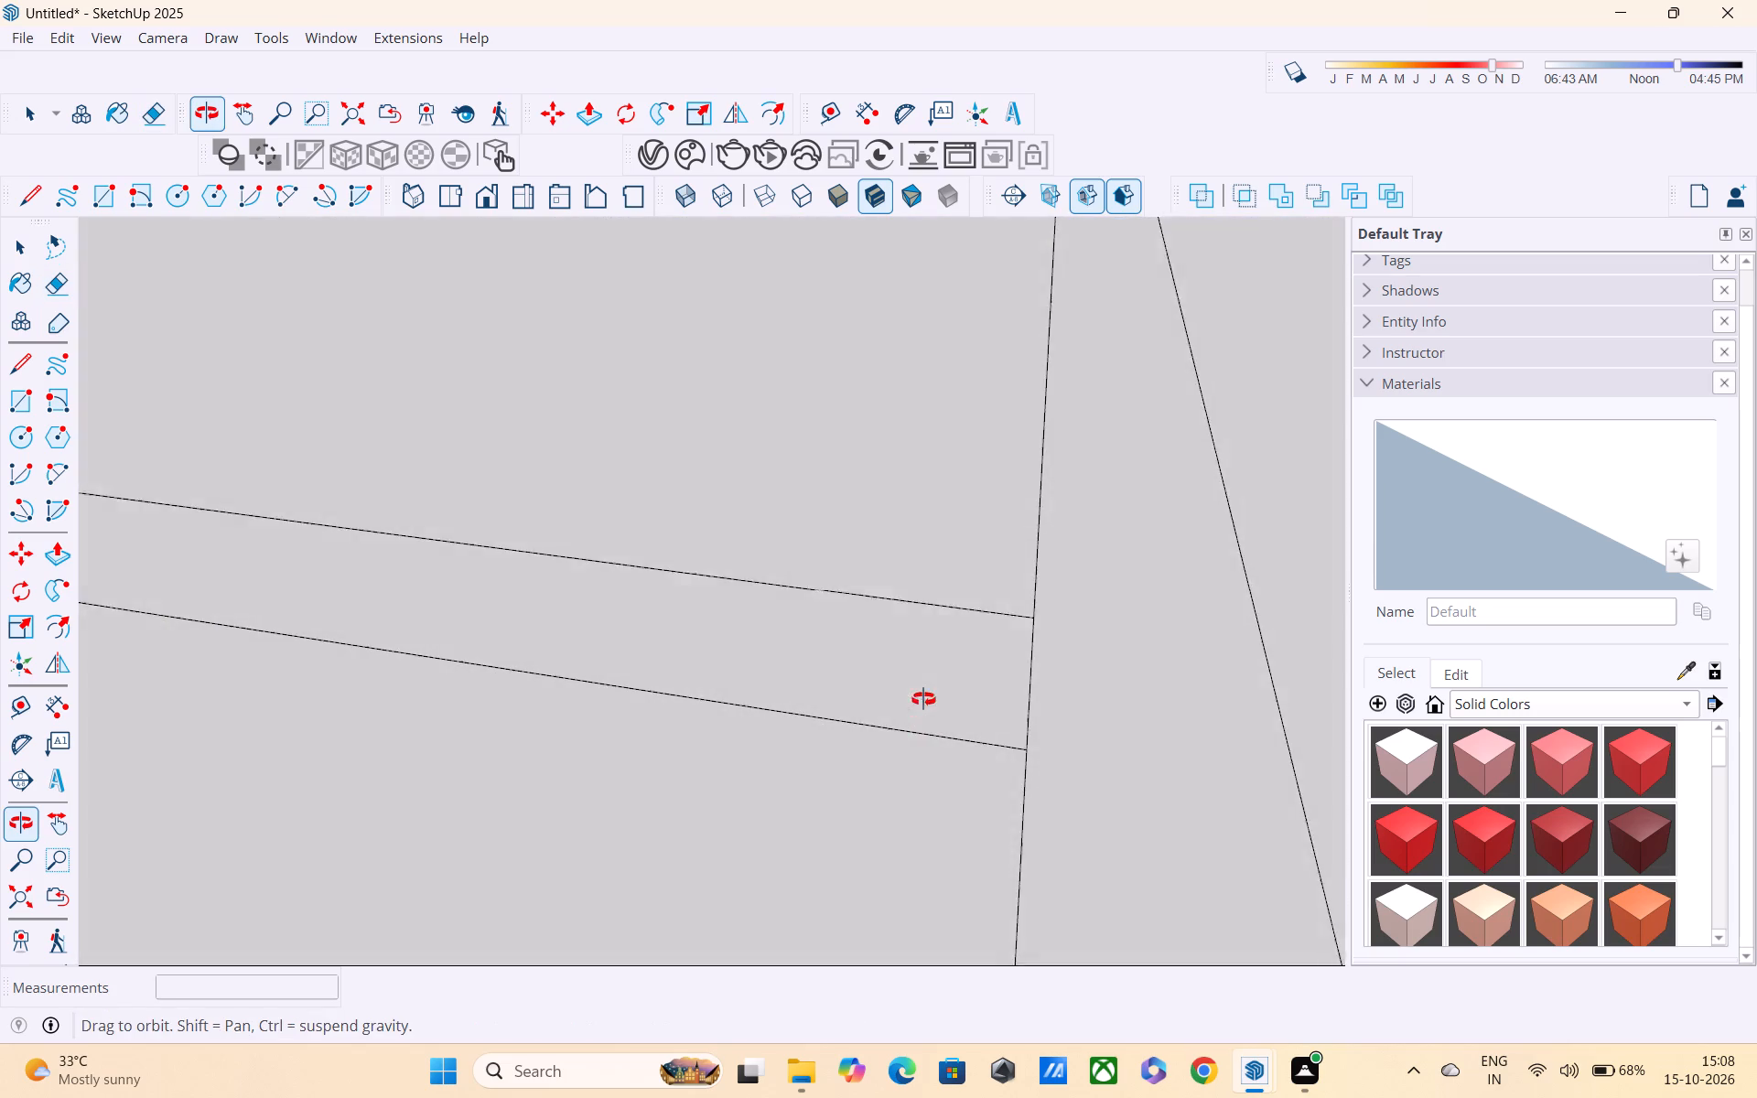
middle_click_drag(923, 699, 923, 673)
scroll(895, 606, "down", 1, "shift")
middle_click_drag(894, 645, 900, 860, "shift")
scroll(907, 528, "down", 4)
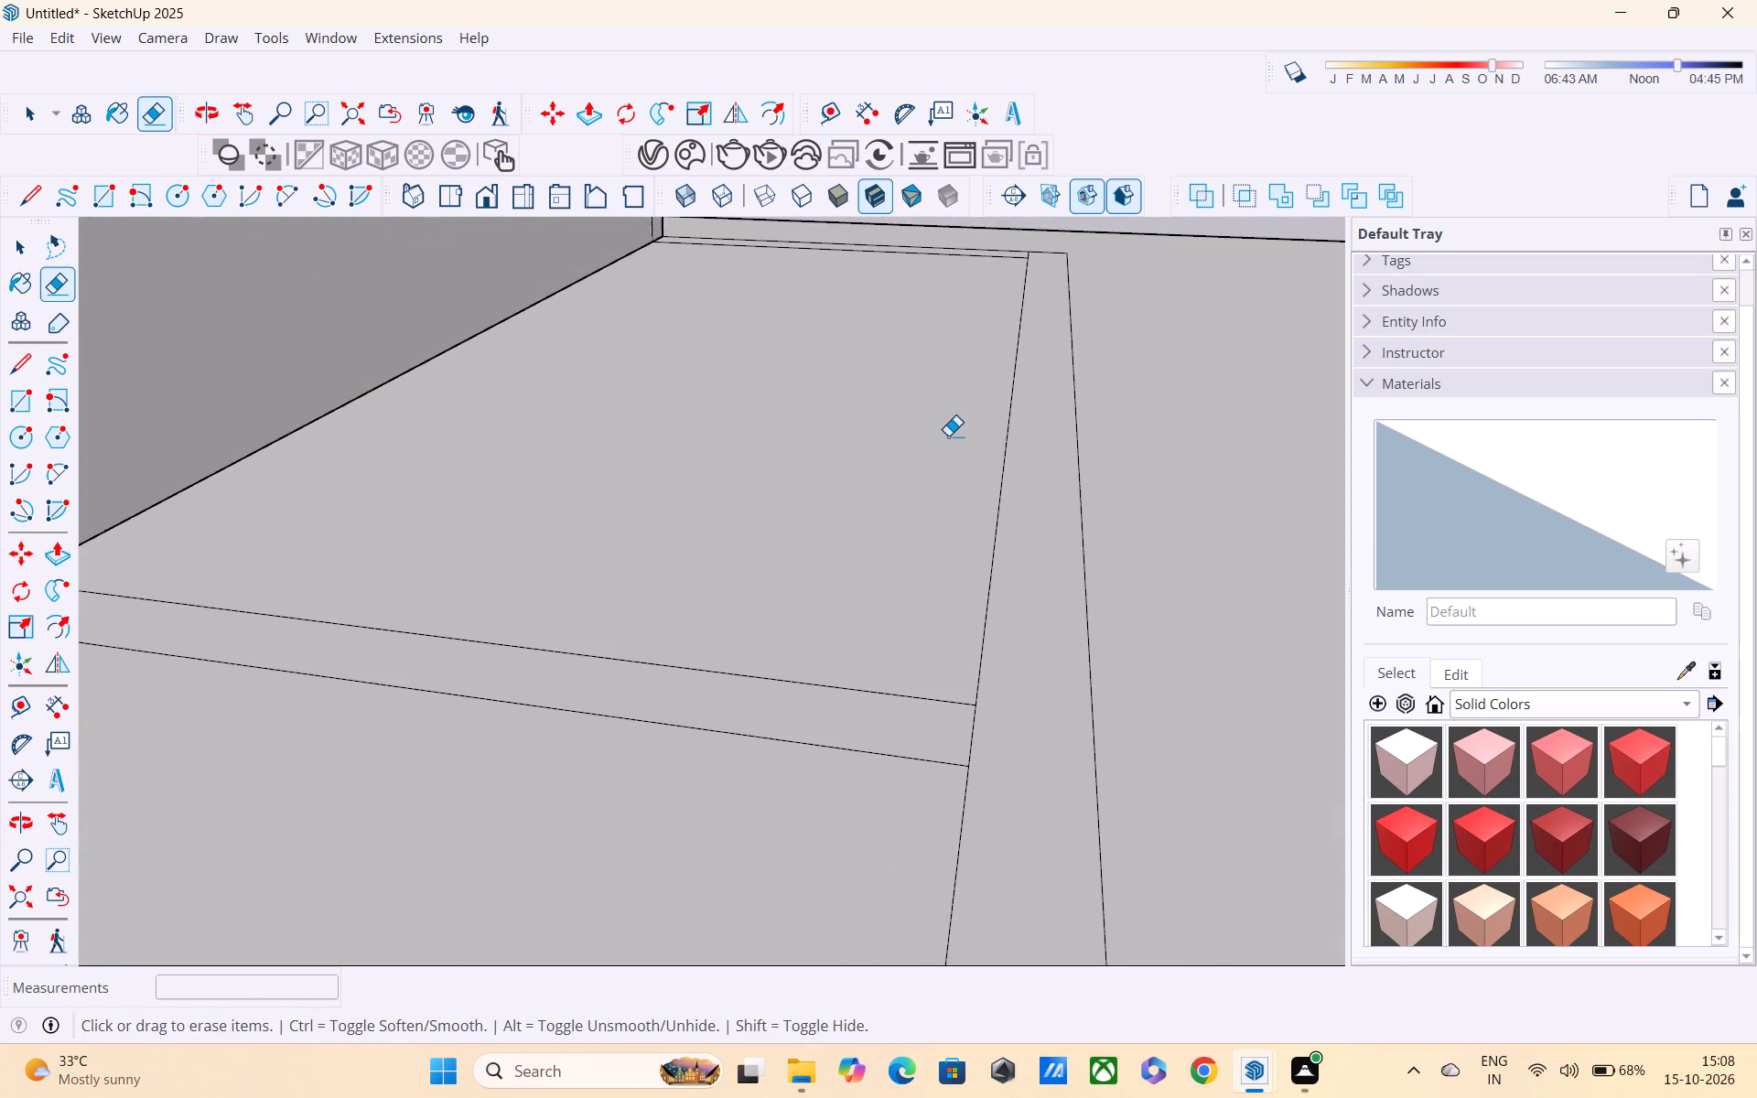
middle_click_drag(948, 442, 897, 797, "shift")
scroll(959, 389, "up", 4)
left_click(1021, 485)
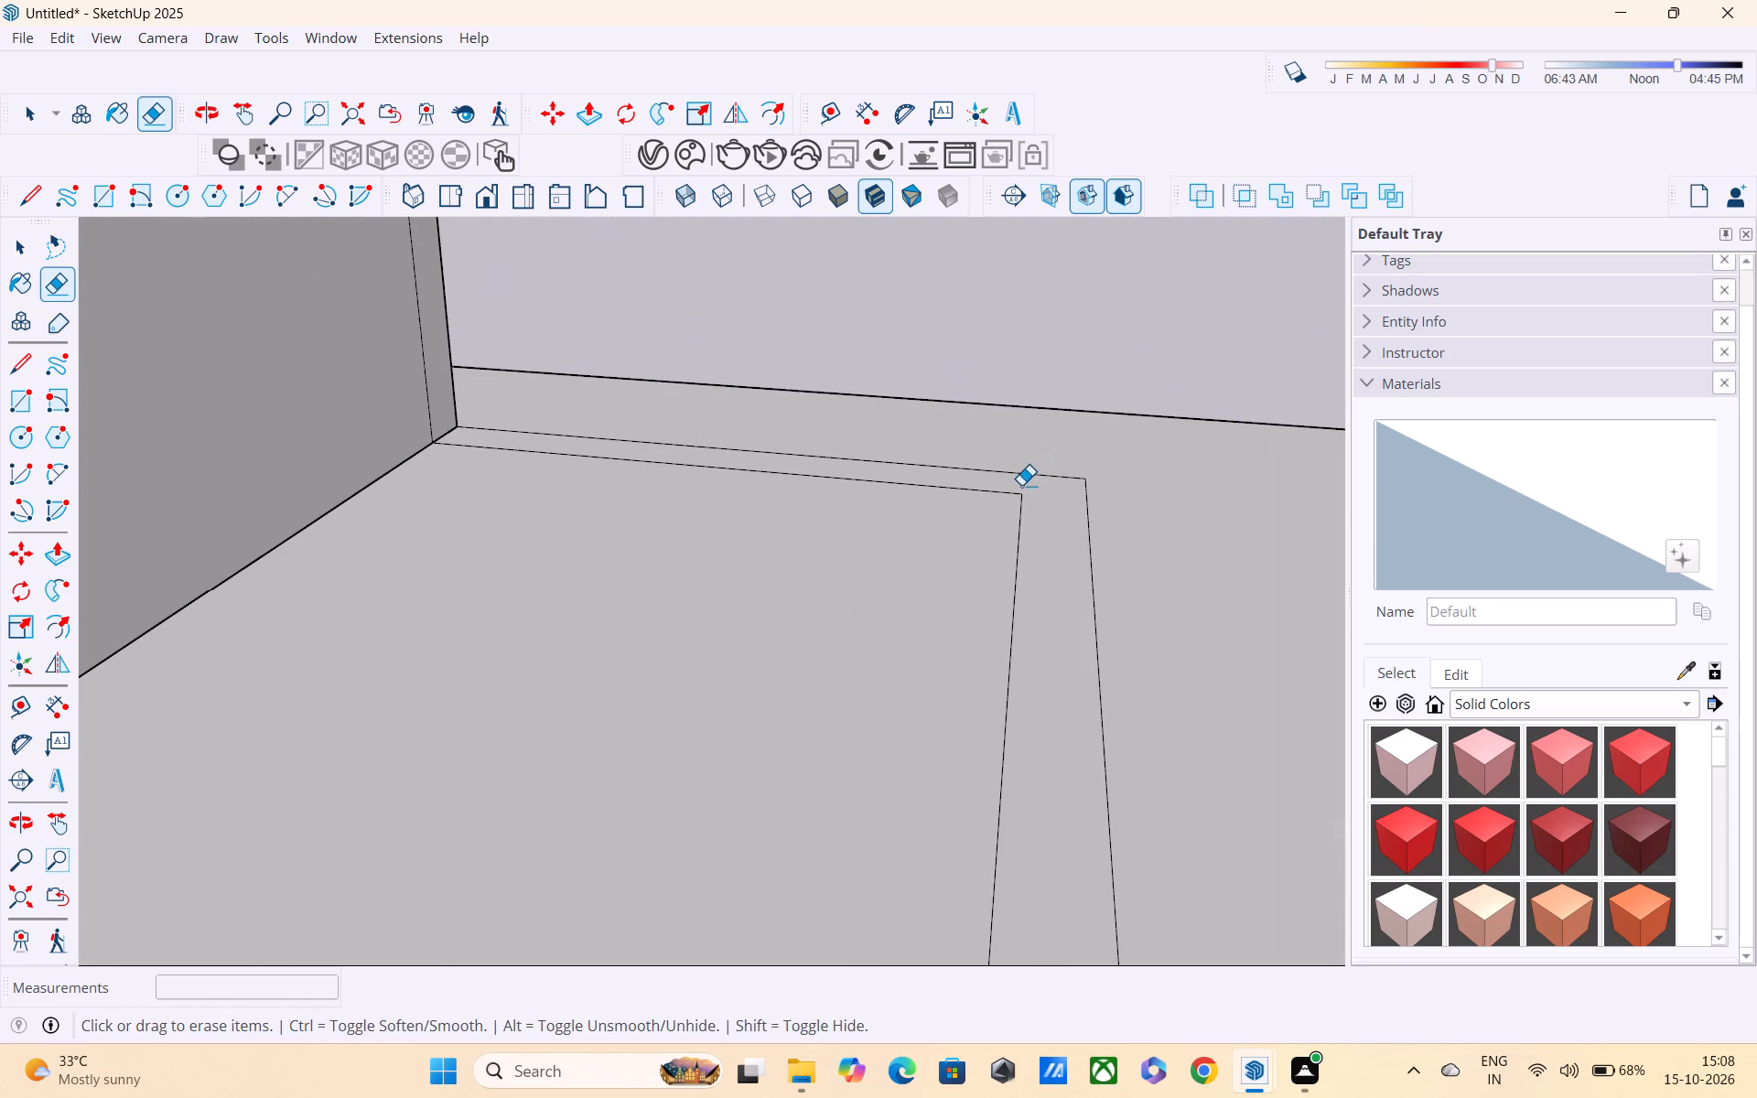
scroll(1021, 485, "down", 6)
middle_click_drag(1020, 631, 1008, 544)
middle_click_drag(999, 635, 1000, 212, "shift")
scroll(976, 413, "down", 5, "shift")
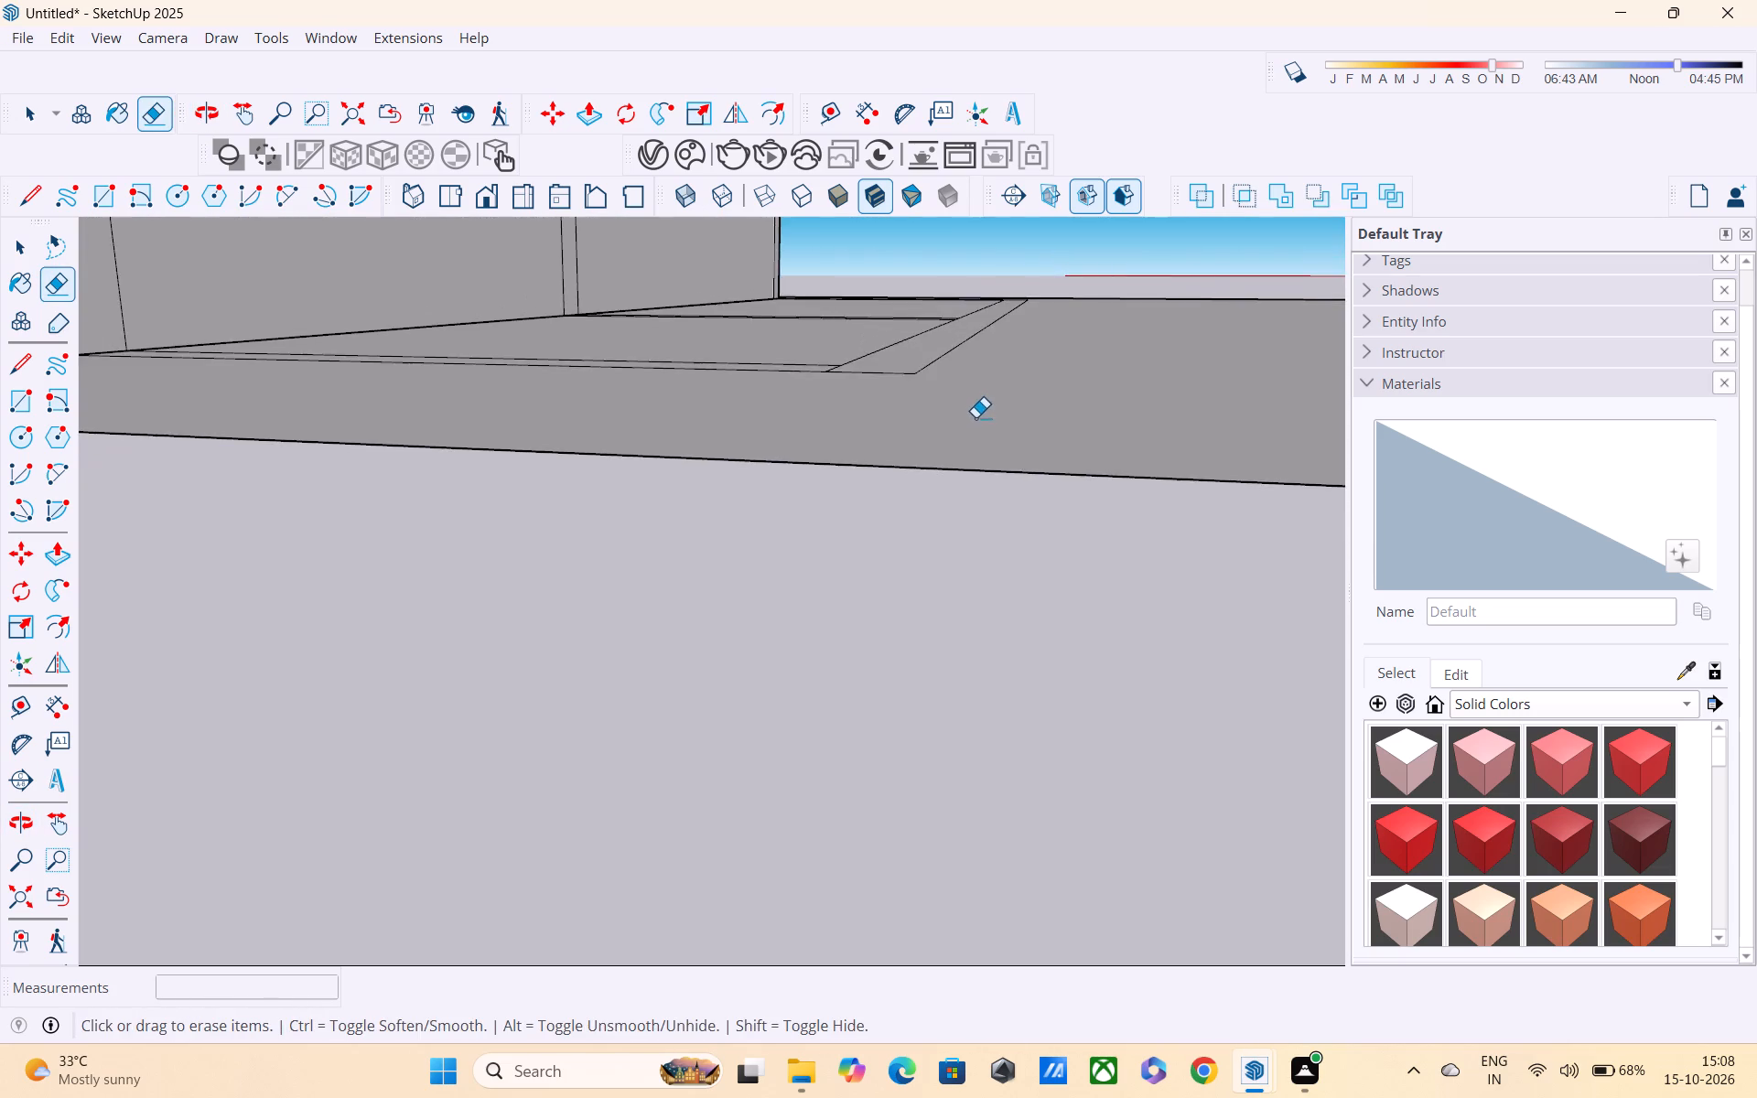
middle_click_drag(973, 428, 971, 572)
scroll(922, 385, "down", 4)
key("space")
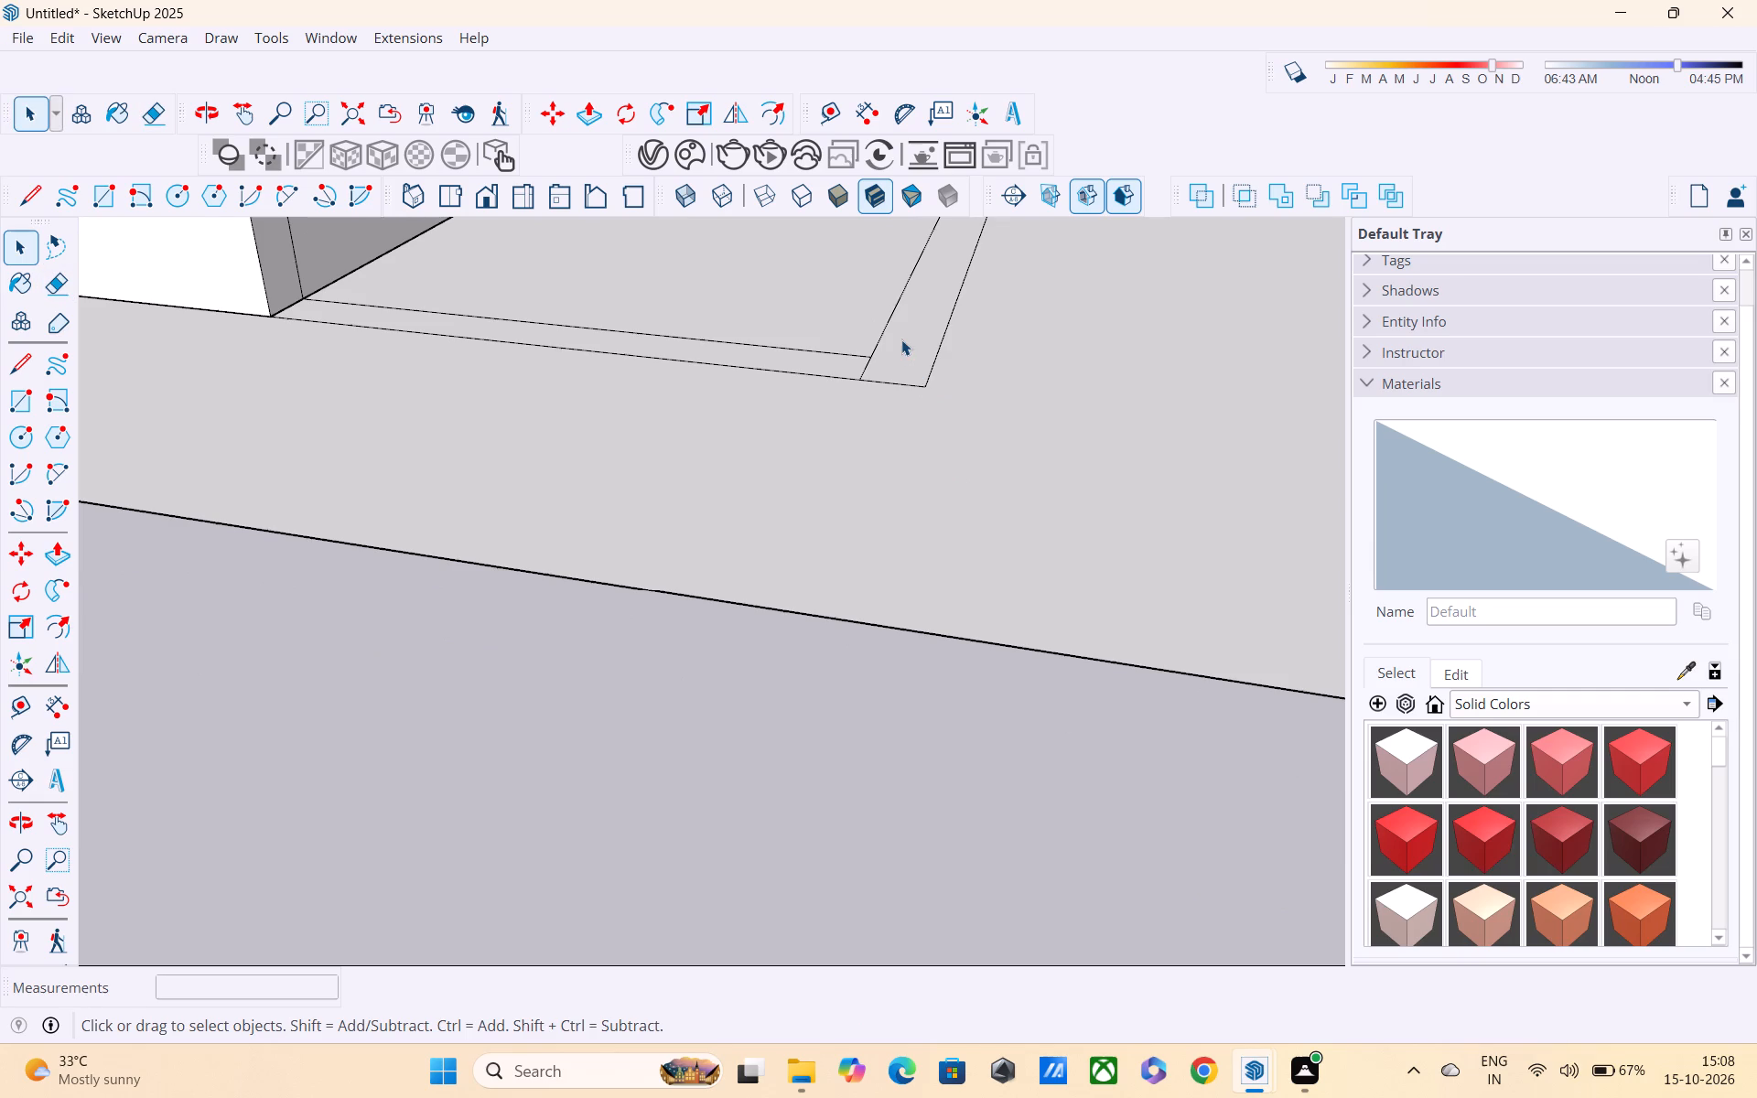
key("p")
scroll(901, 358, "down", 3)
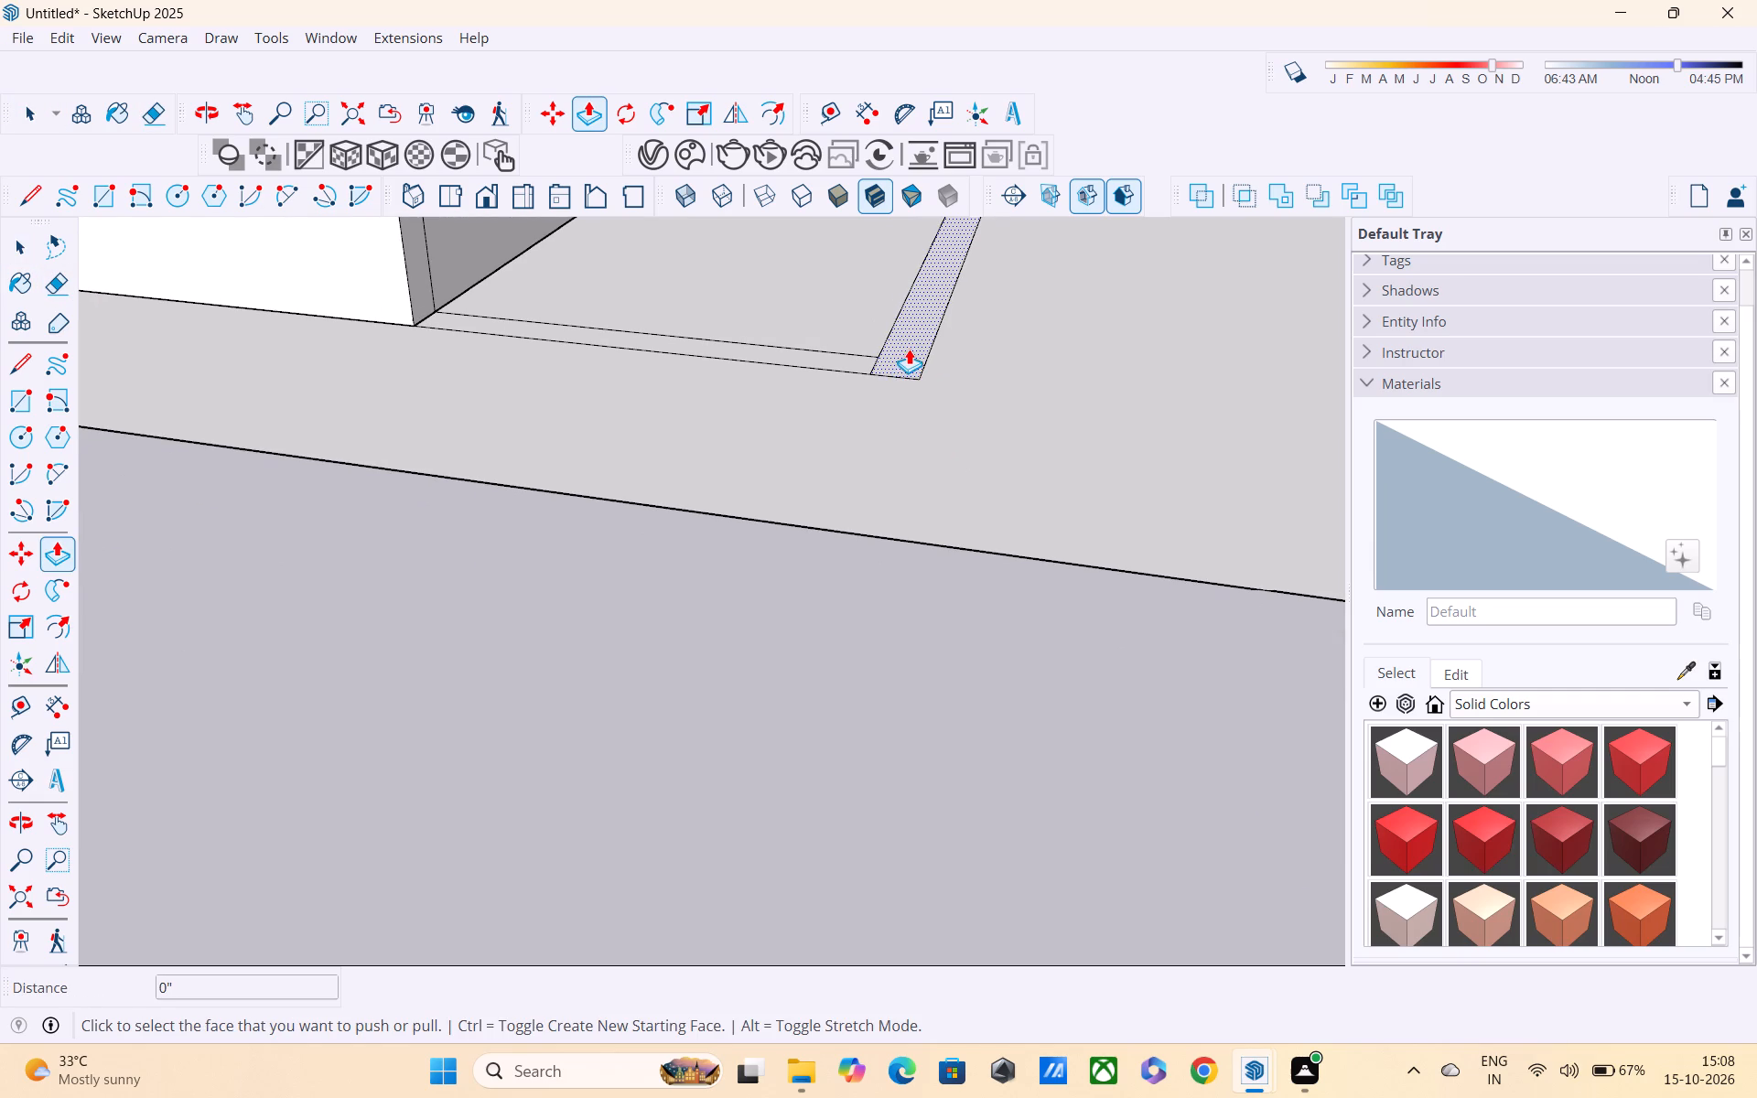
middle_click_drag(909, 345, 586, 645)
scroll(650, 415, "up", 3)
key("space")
Draw a 9" line across the front wall strip, continuing the middle wall's far edge to the outer line.
key("l")
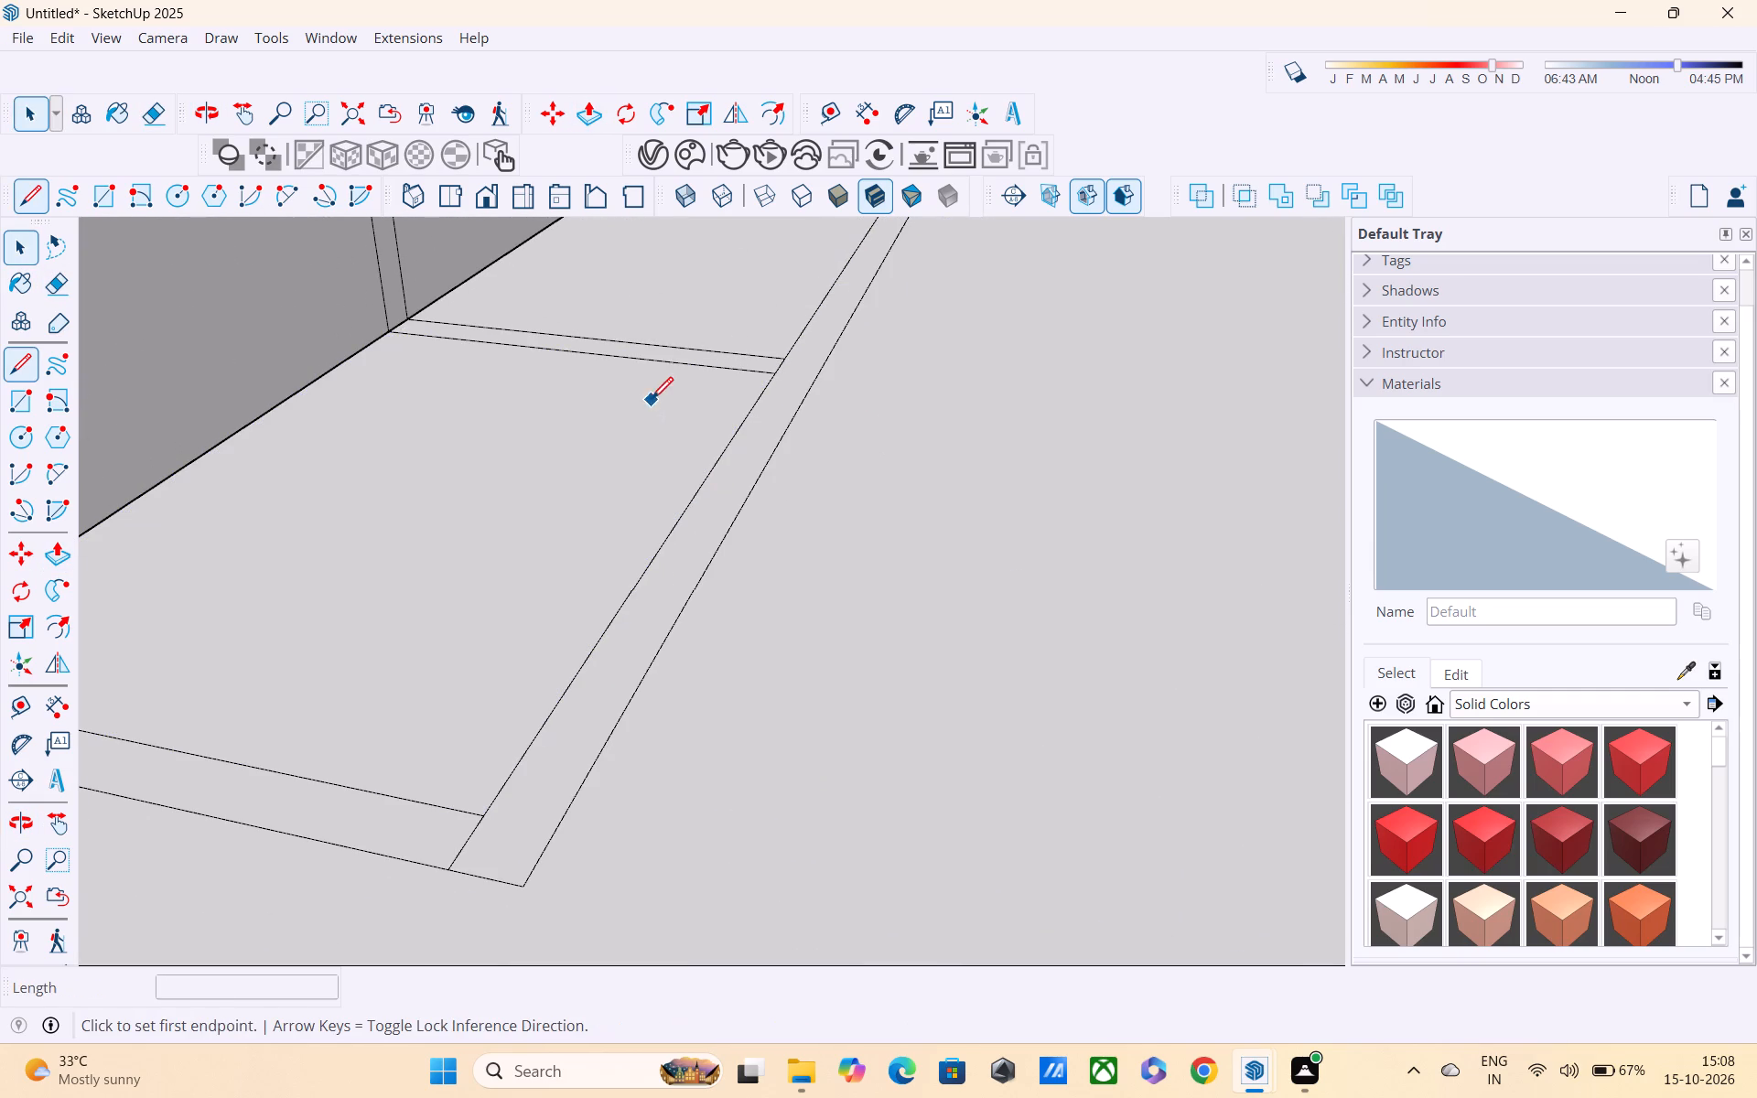
scroll(735, 329, "up", 3)
left_click(808, 360)
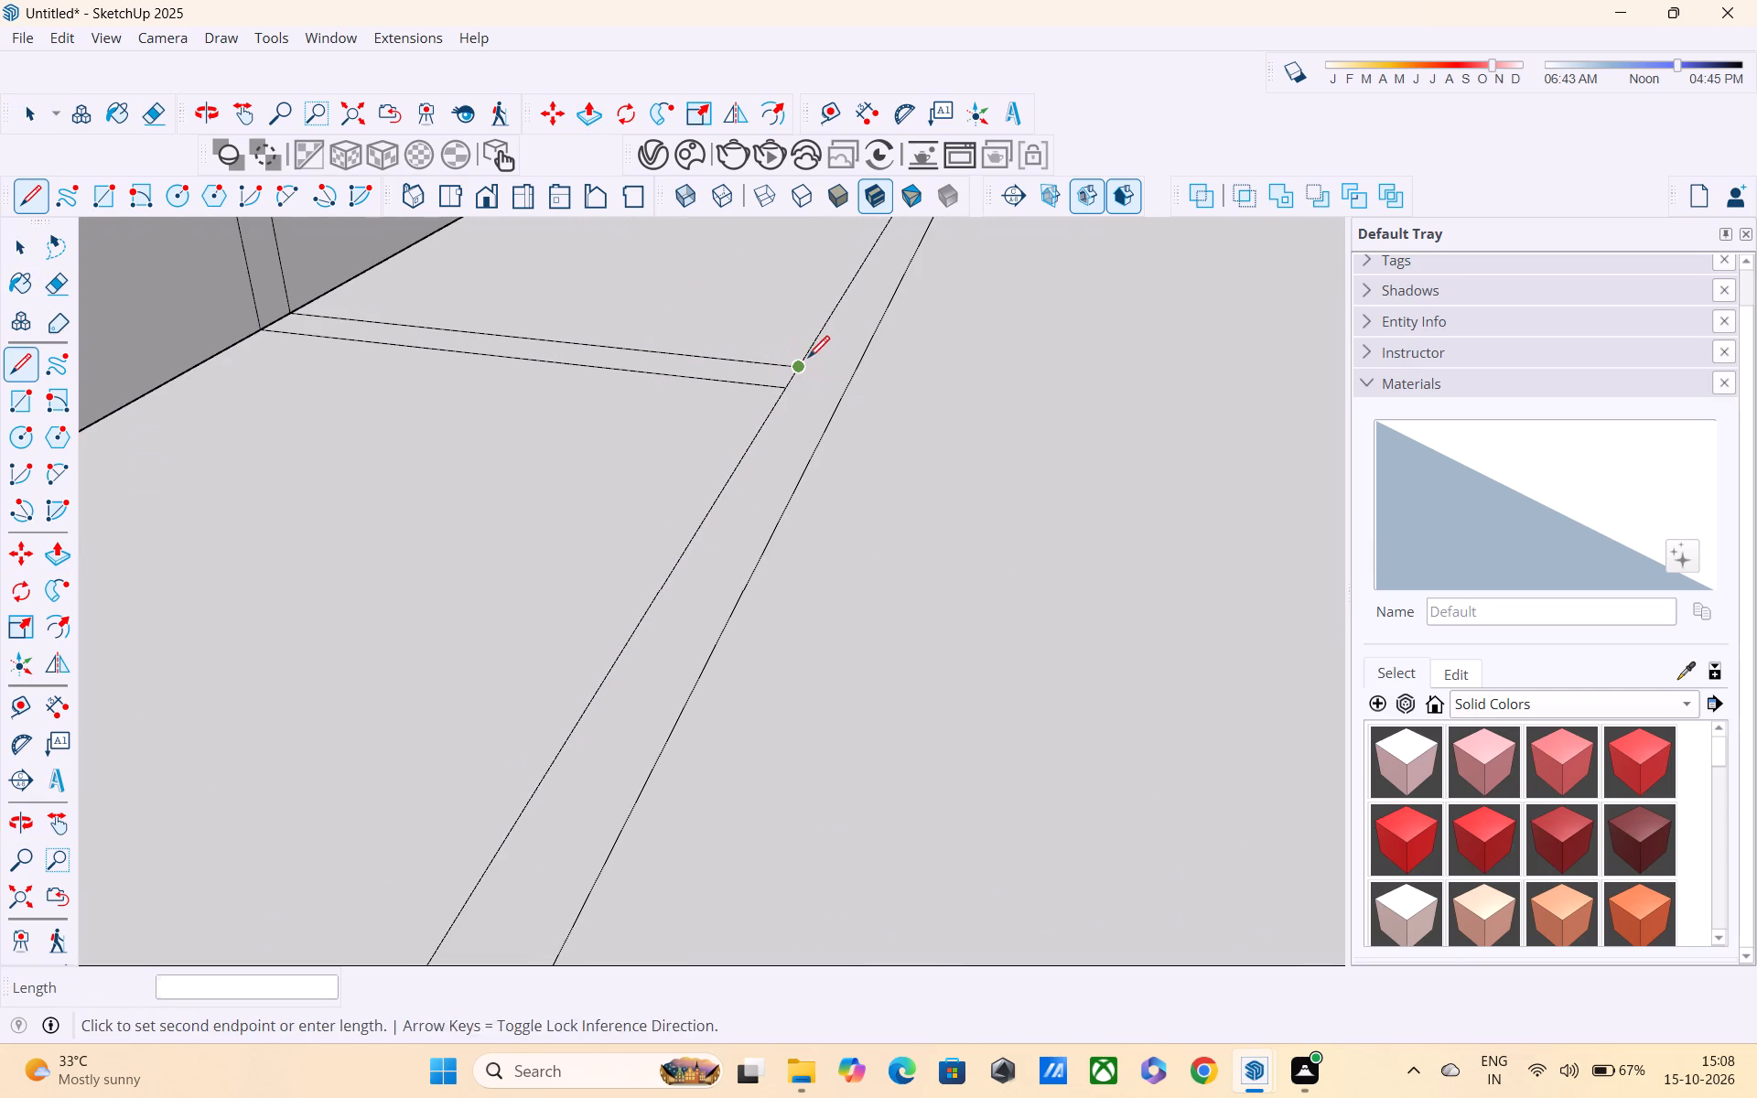
left_click(856, 382)
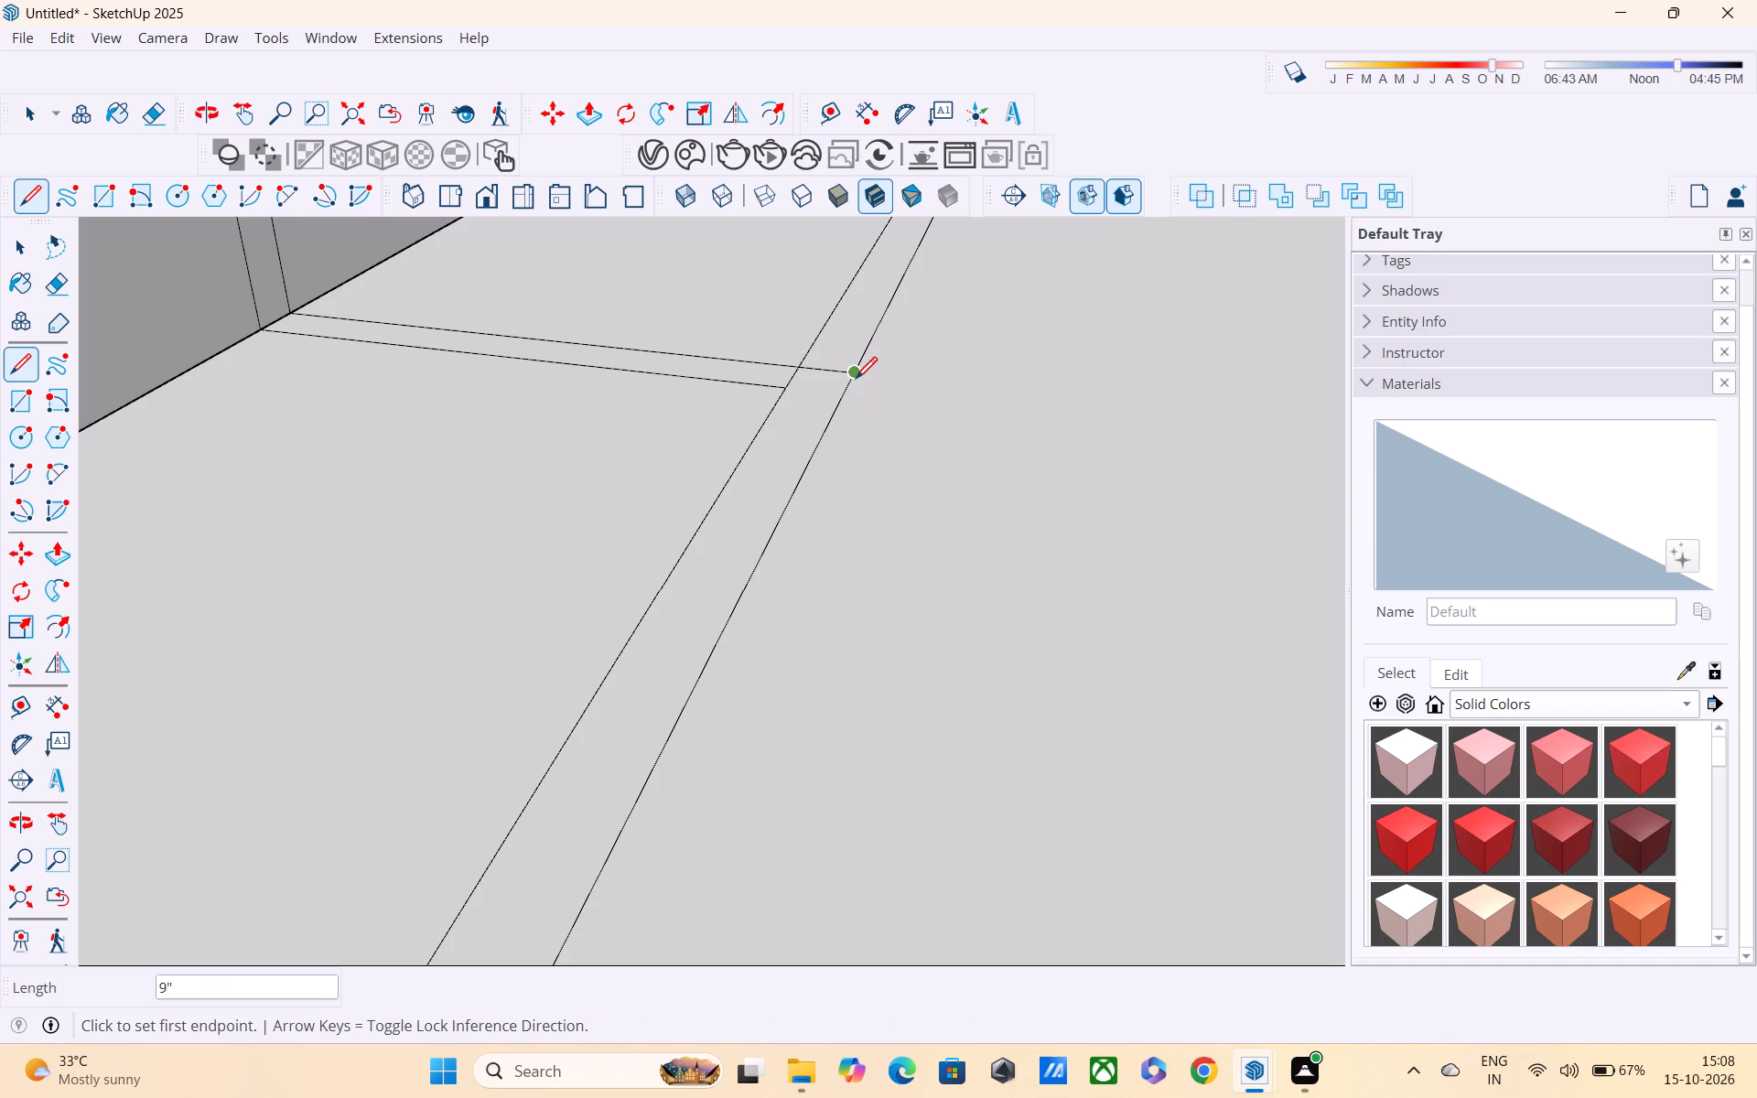
Push/Pull the front wall strip between the near corner and the middle cross wall up about 43' 4", to roof-slab level.
key("p")
left_click(747, 501)
scroll(759, 369, "down", 3)
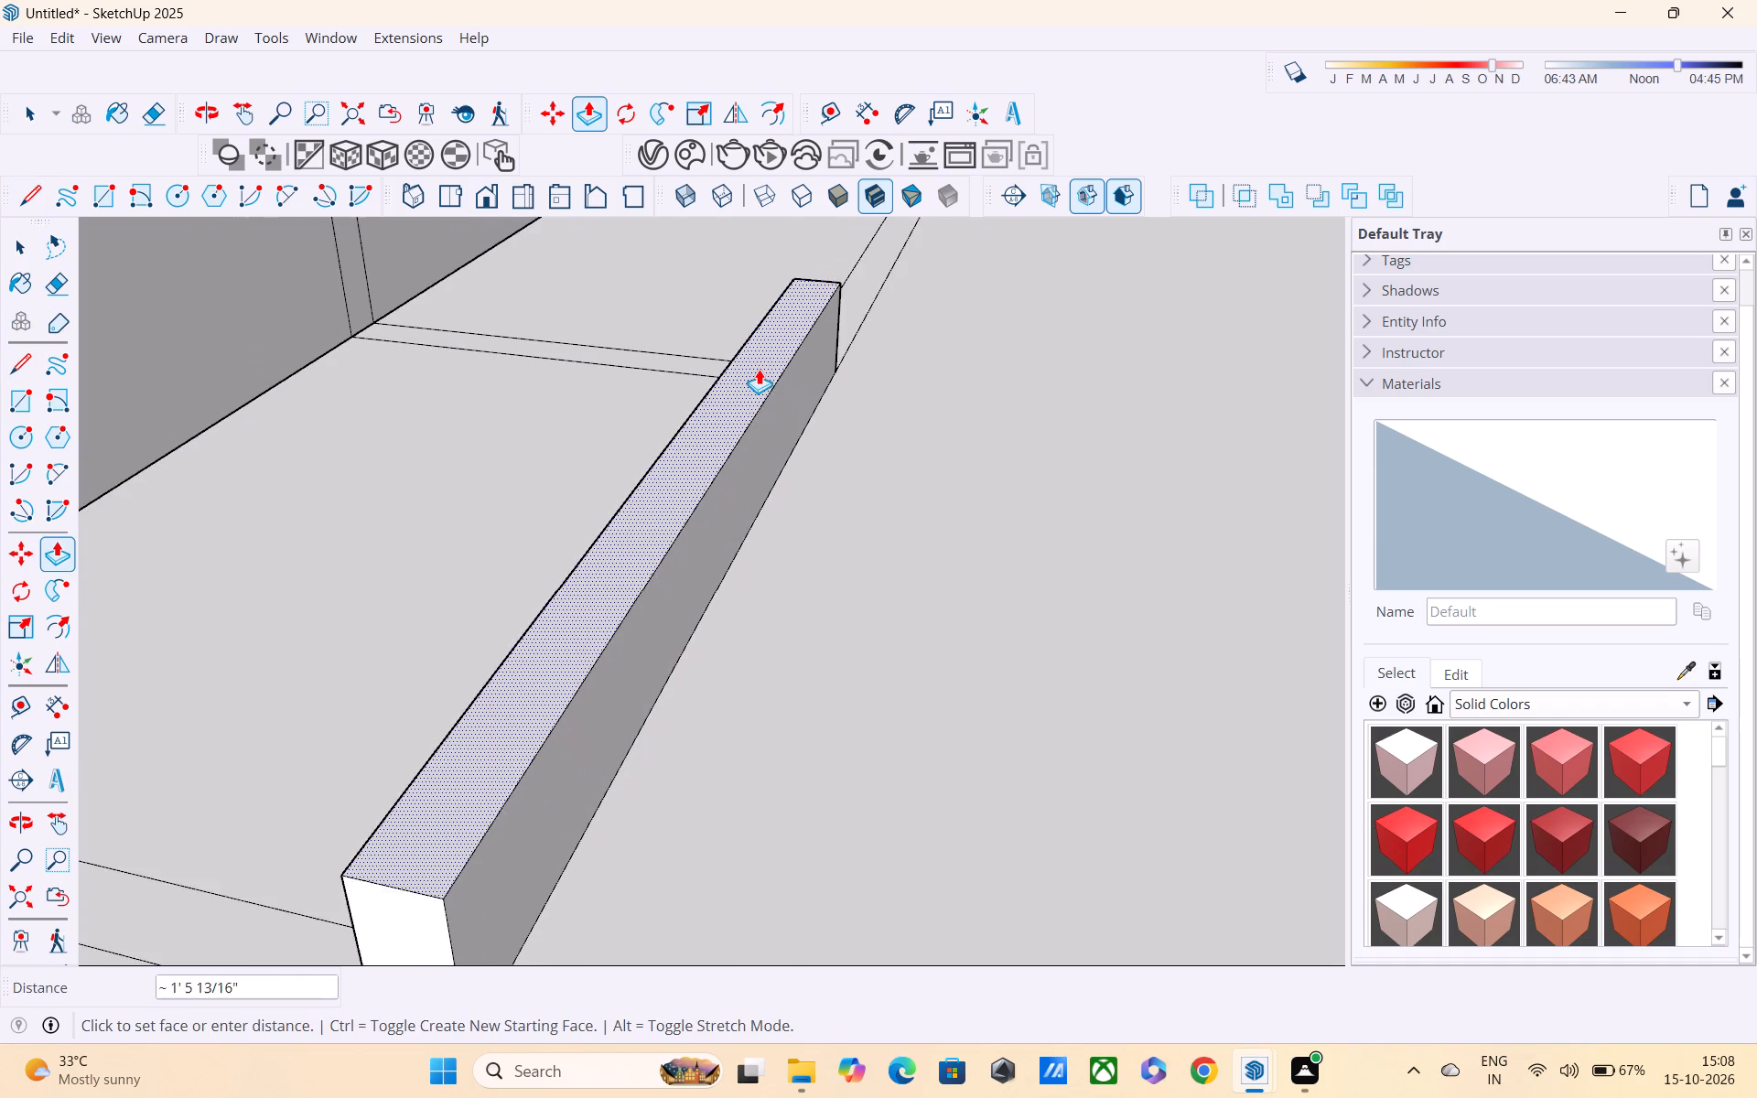
scroll(759, 369, "down", 1)
middle_click_drag(759, 369, 754, 203, "shift")
scroll(754, 207, "down", 6)
middle_click_drag(731, 294, 796, 514, "shift")
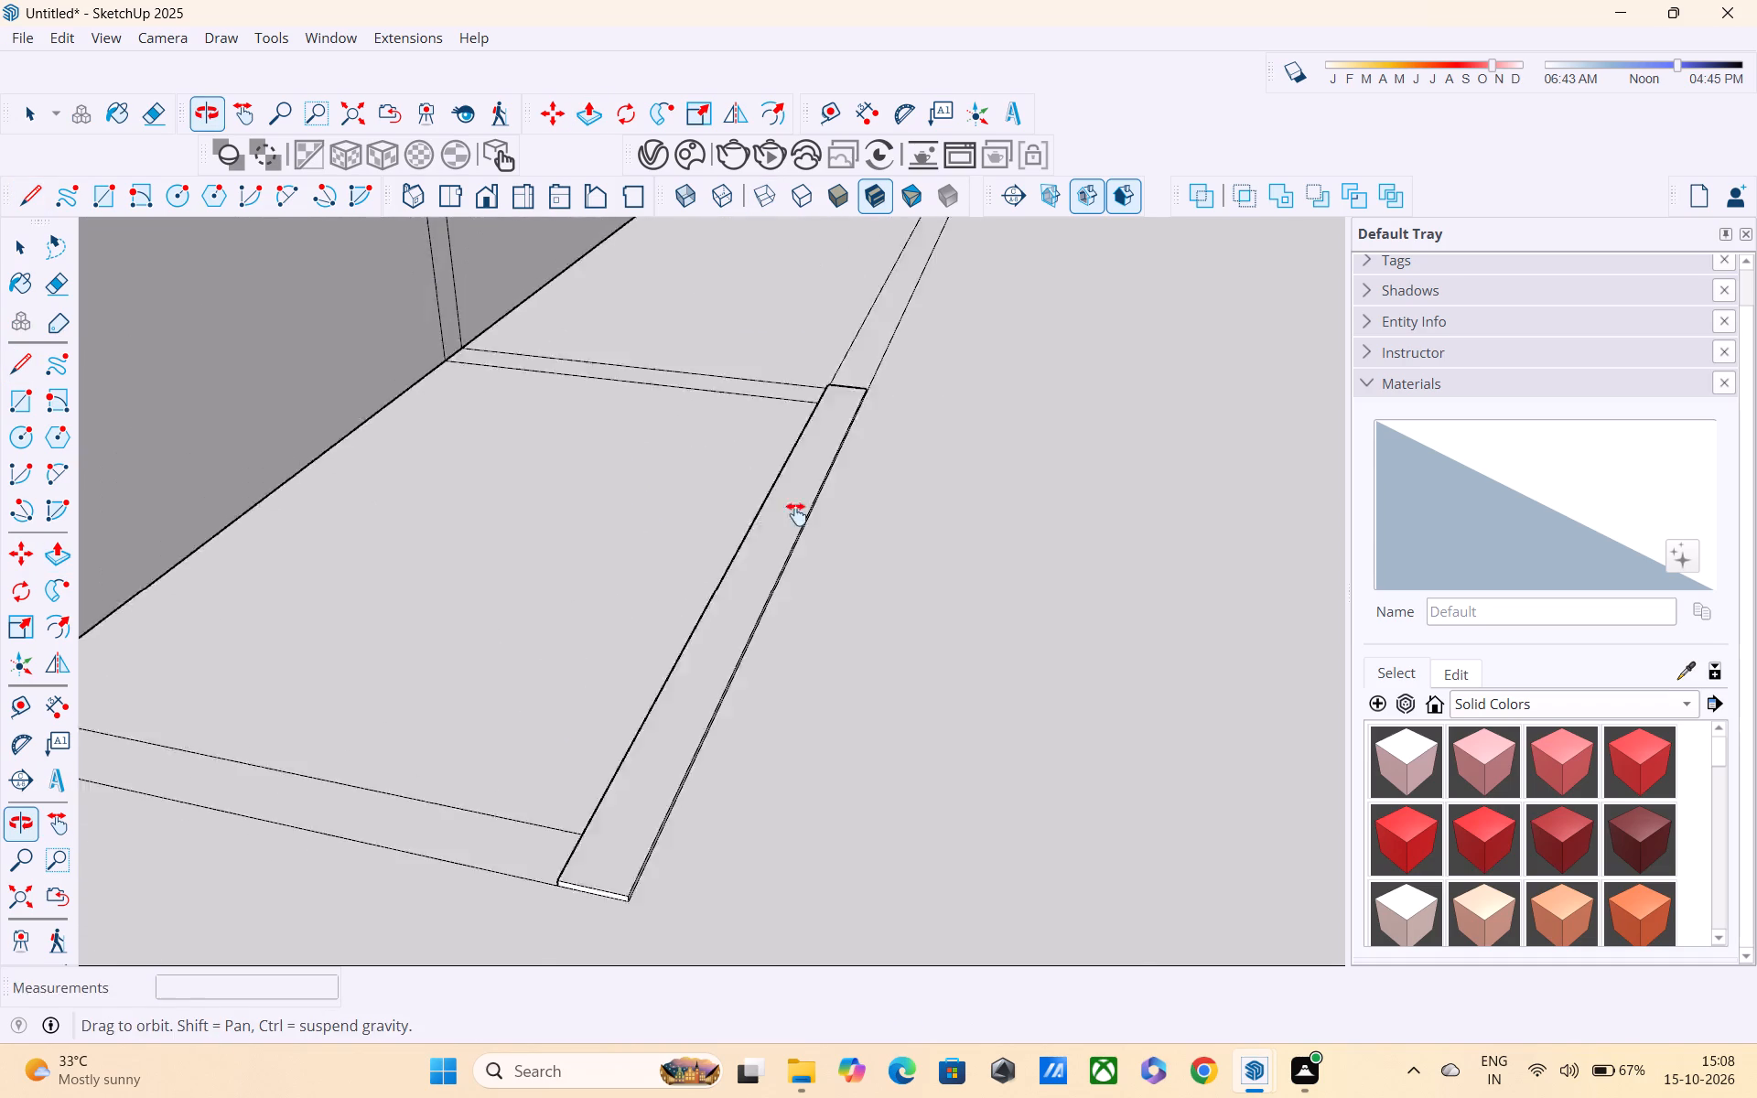
middle_click_drag(796, 514, 814, 538, "shift")
scroll(808, 454, "down", 10)
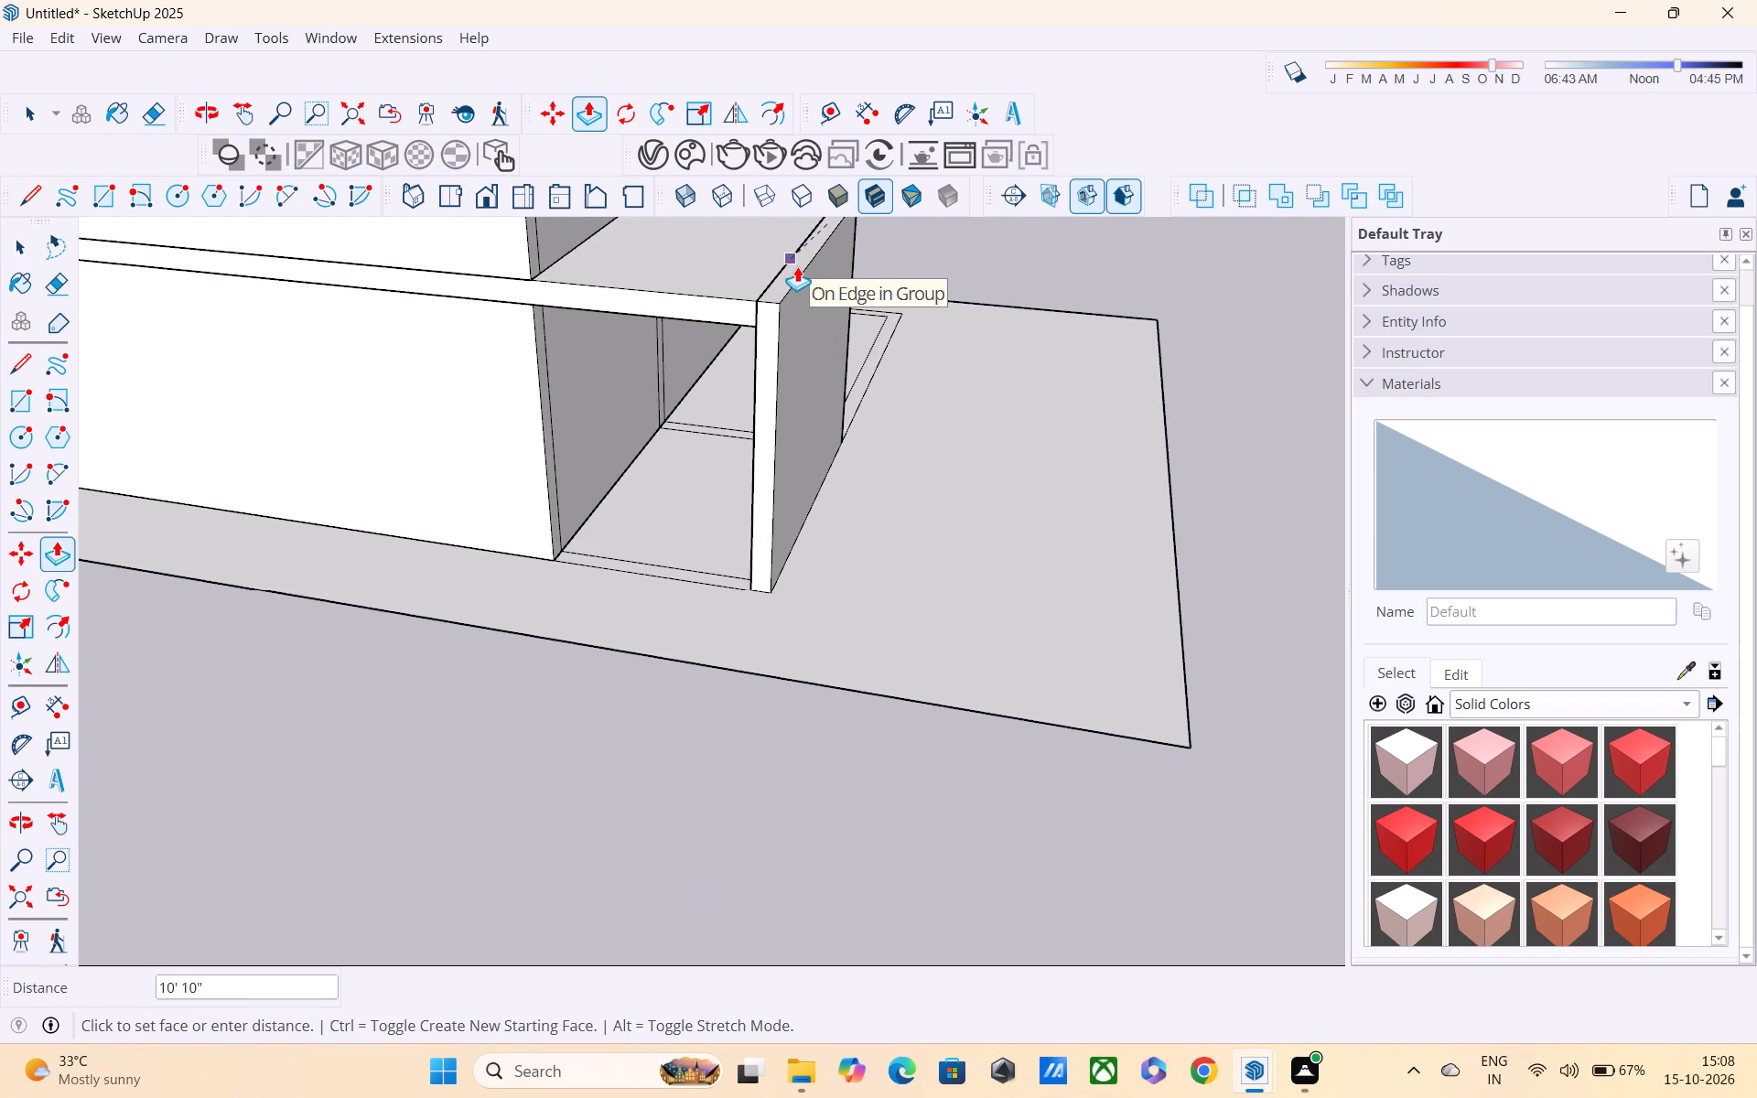
middle_click_drag(797, 266, 514, 328)
scroll(512, 305, "down", 4)
middle_click_drag(543, 284, 630, 392, "shift")
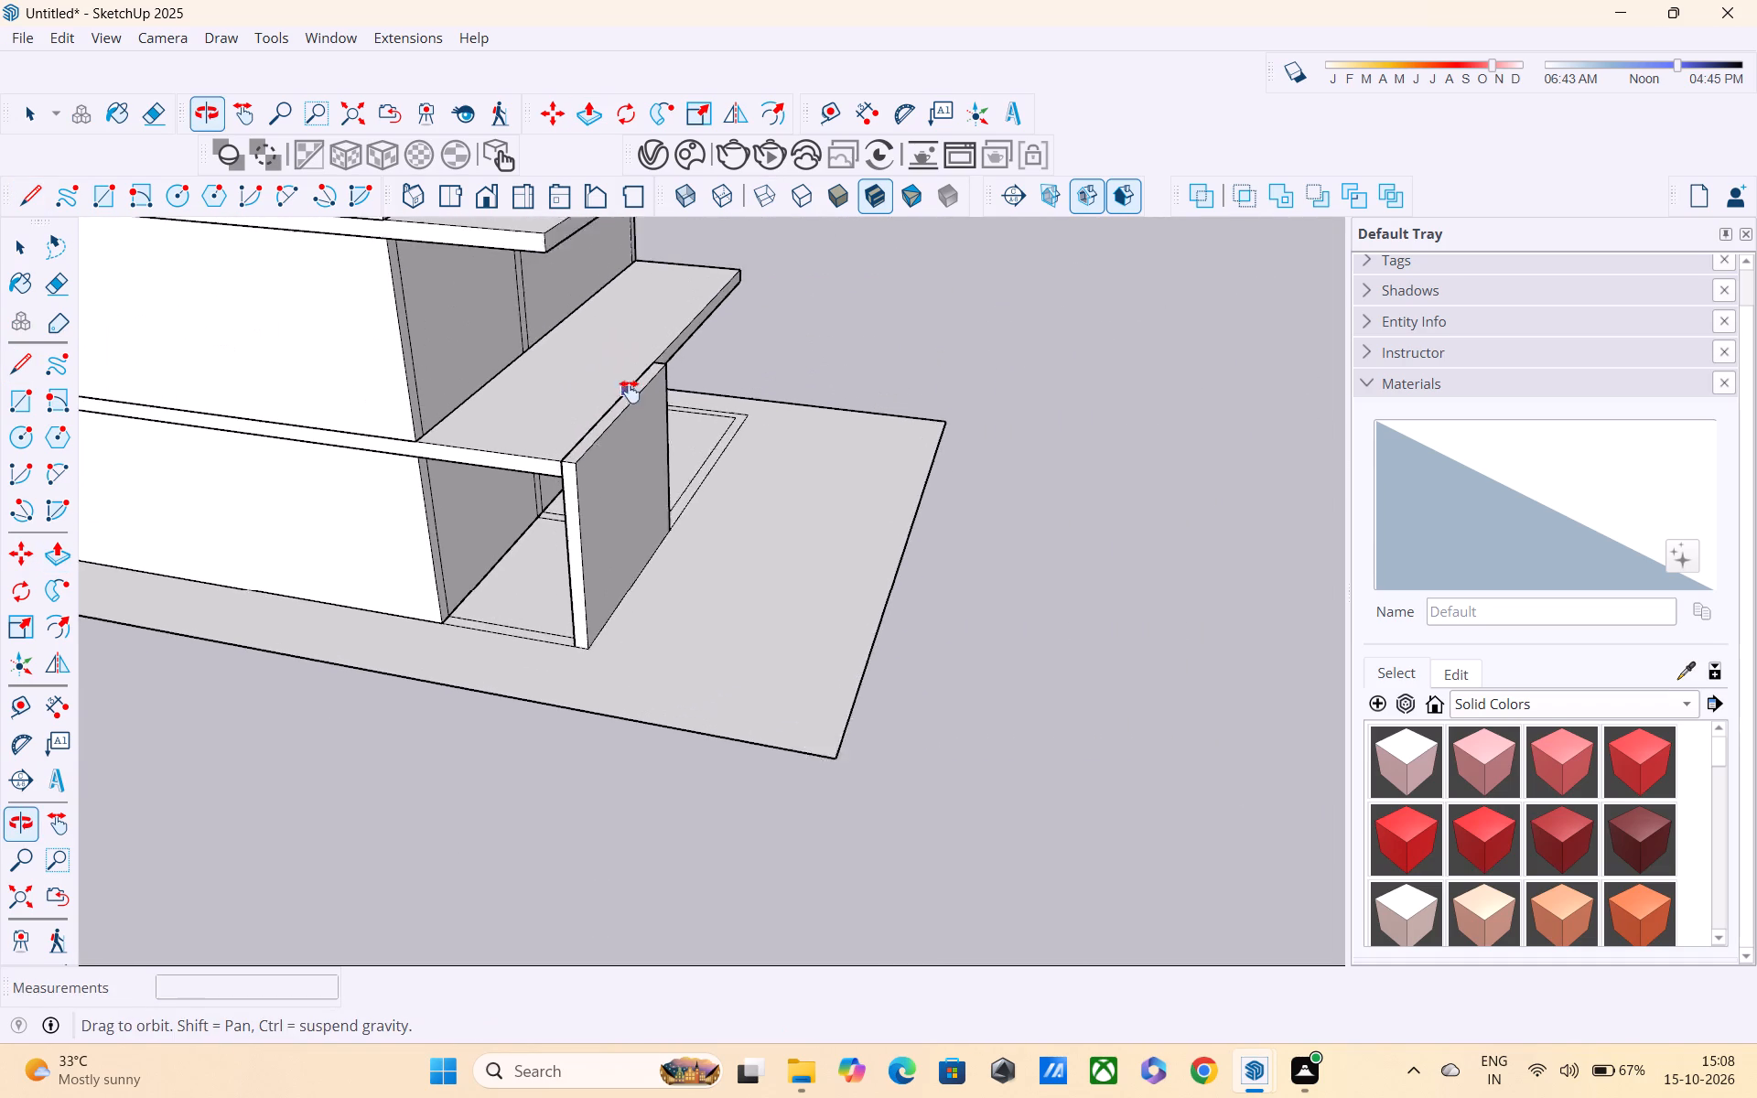
middle_click_drag(630, 392, 639, 404, "shift")
middle_click_drag(631, 241, 766, 614, "shift")
scroll(766, 523, "down", 2)
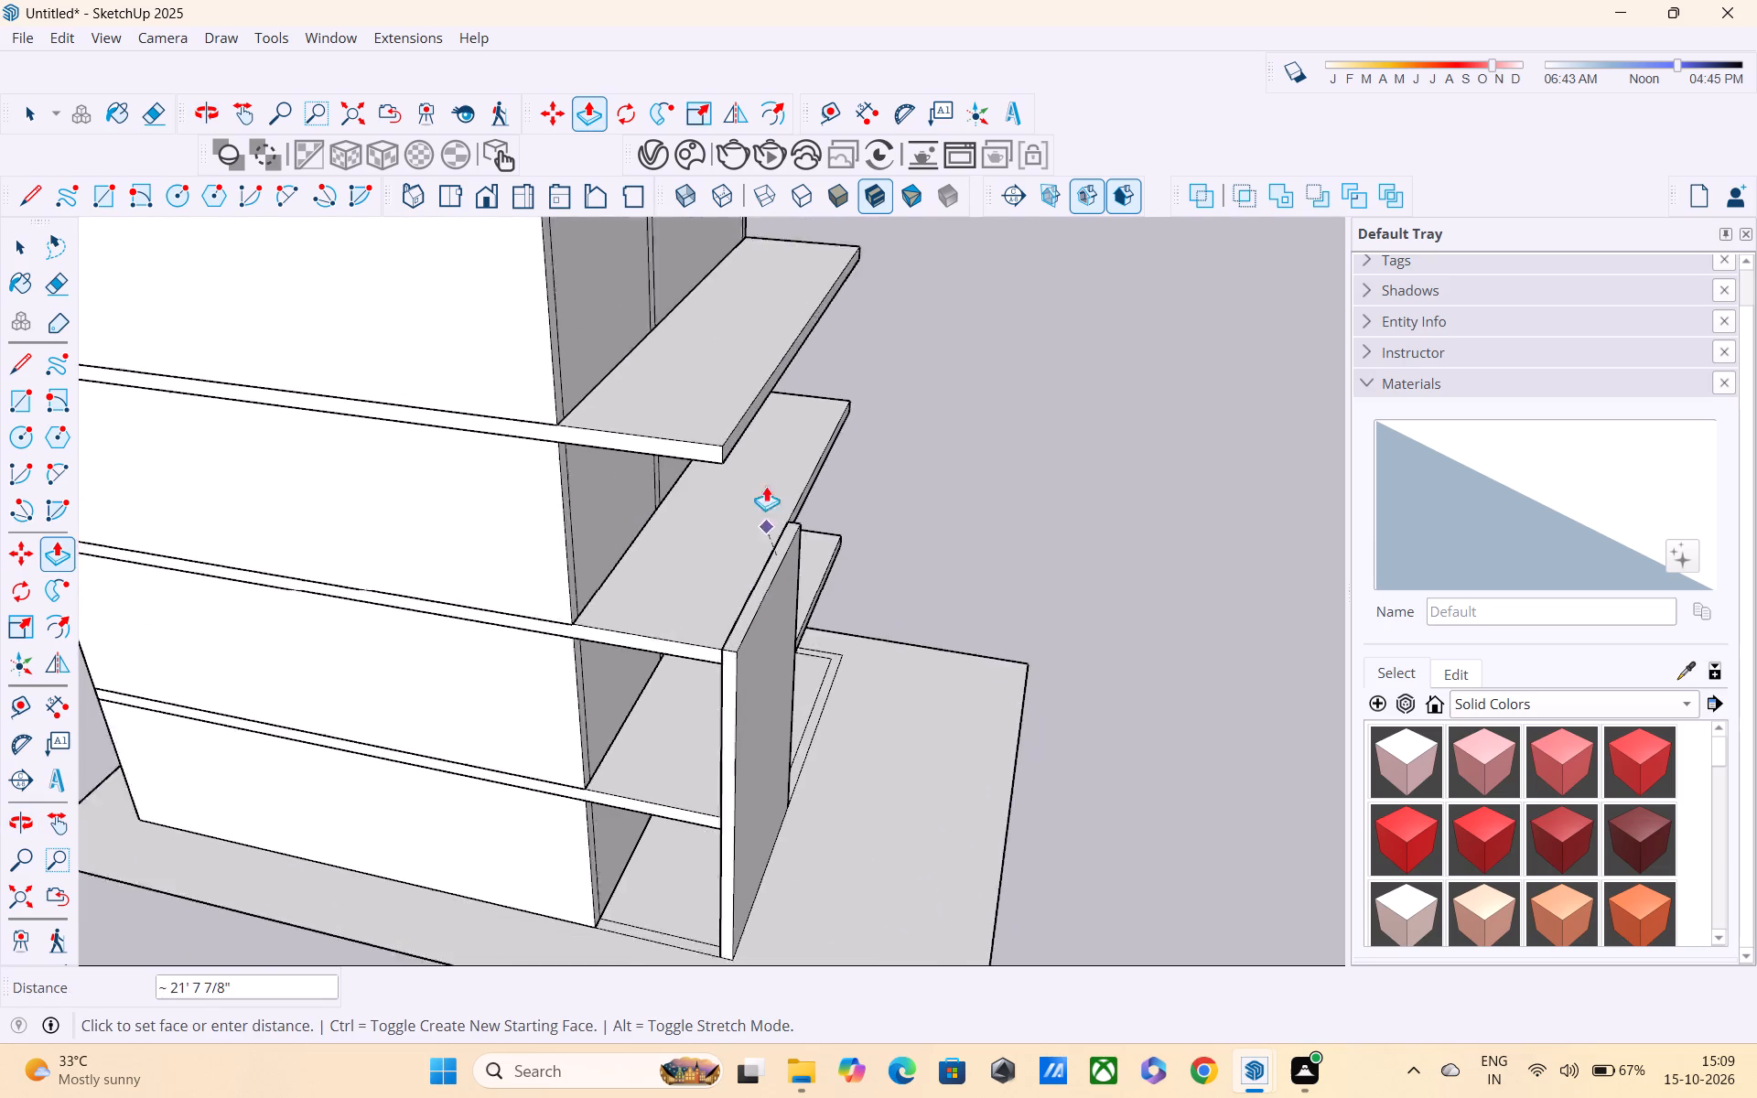
scroll(766, 486, "down", 1)
middle_click_drag(760, 375, 806, 595, "shift")
left_click(814, 473)
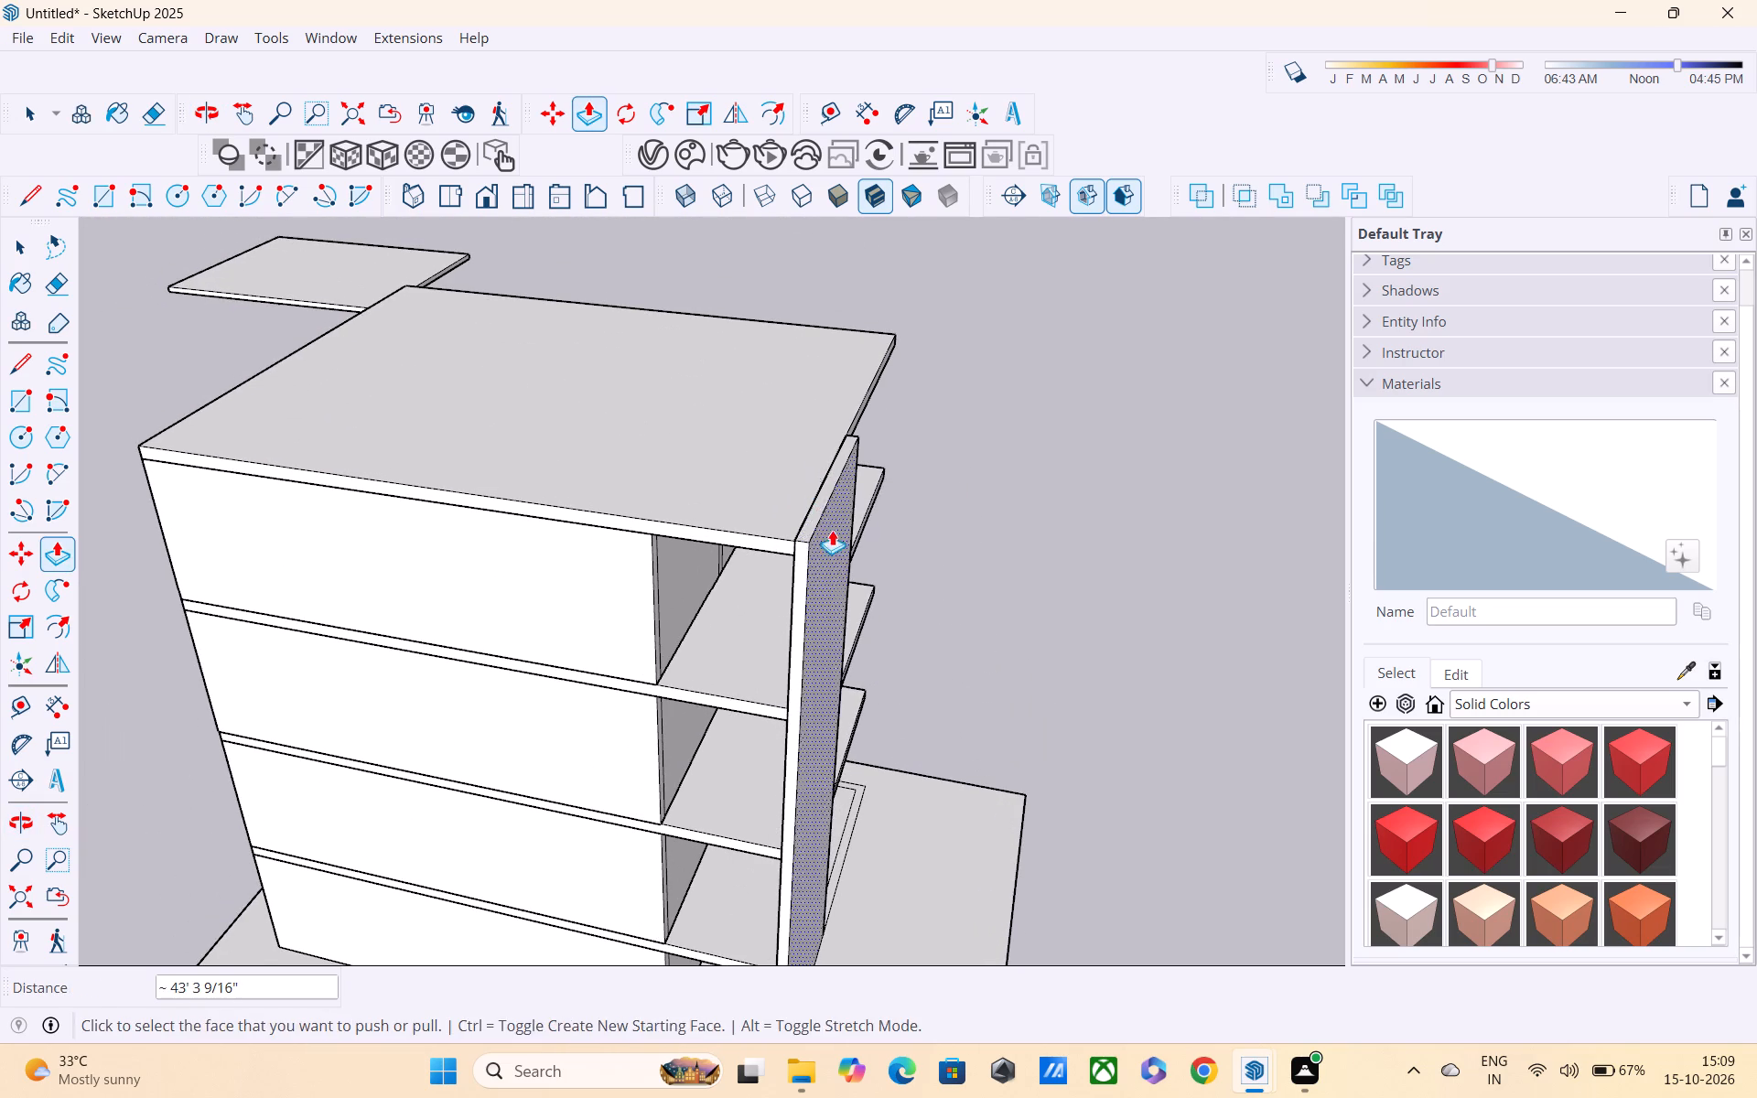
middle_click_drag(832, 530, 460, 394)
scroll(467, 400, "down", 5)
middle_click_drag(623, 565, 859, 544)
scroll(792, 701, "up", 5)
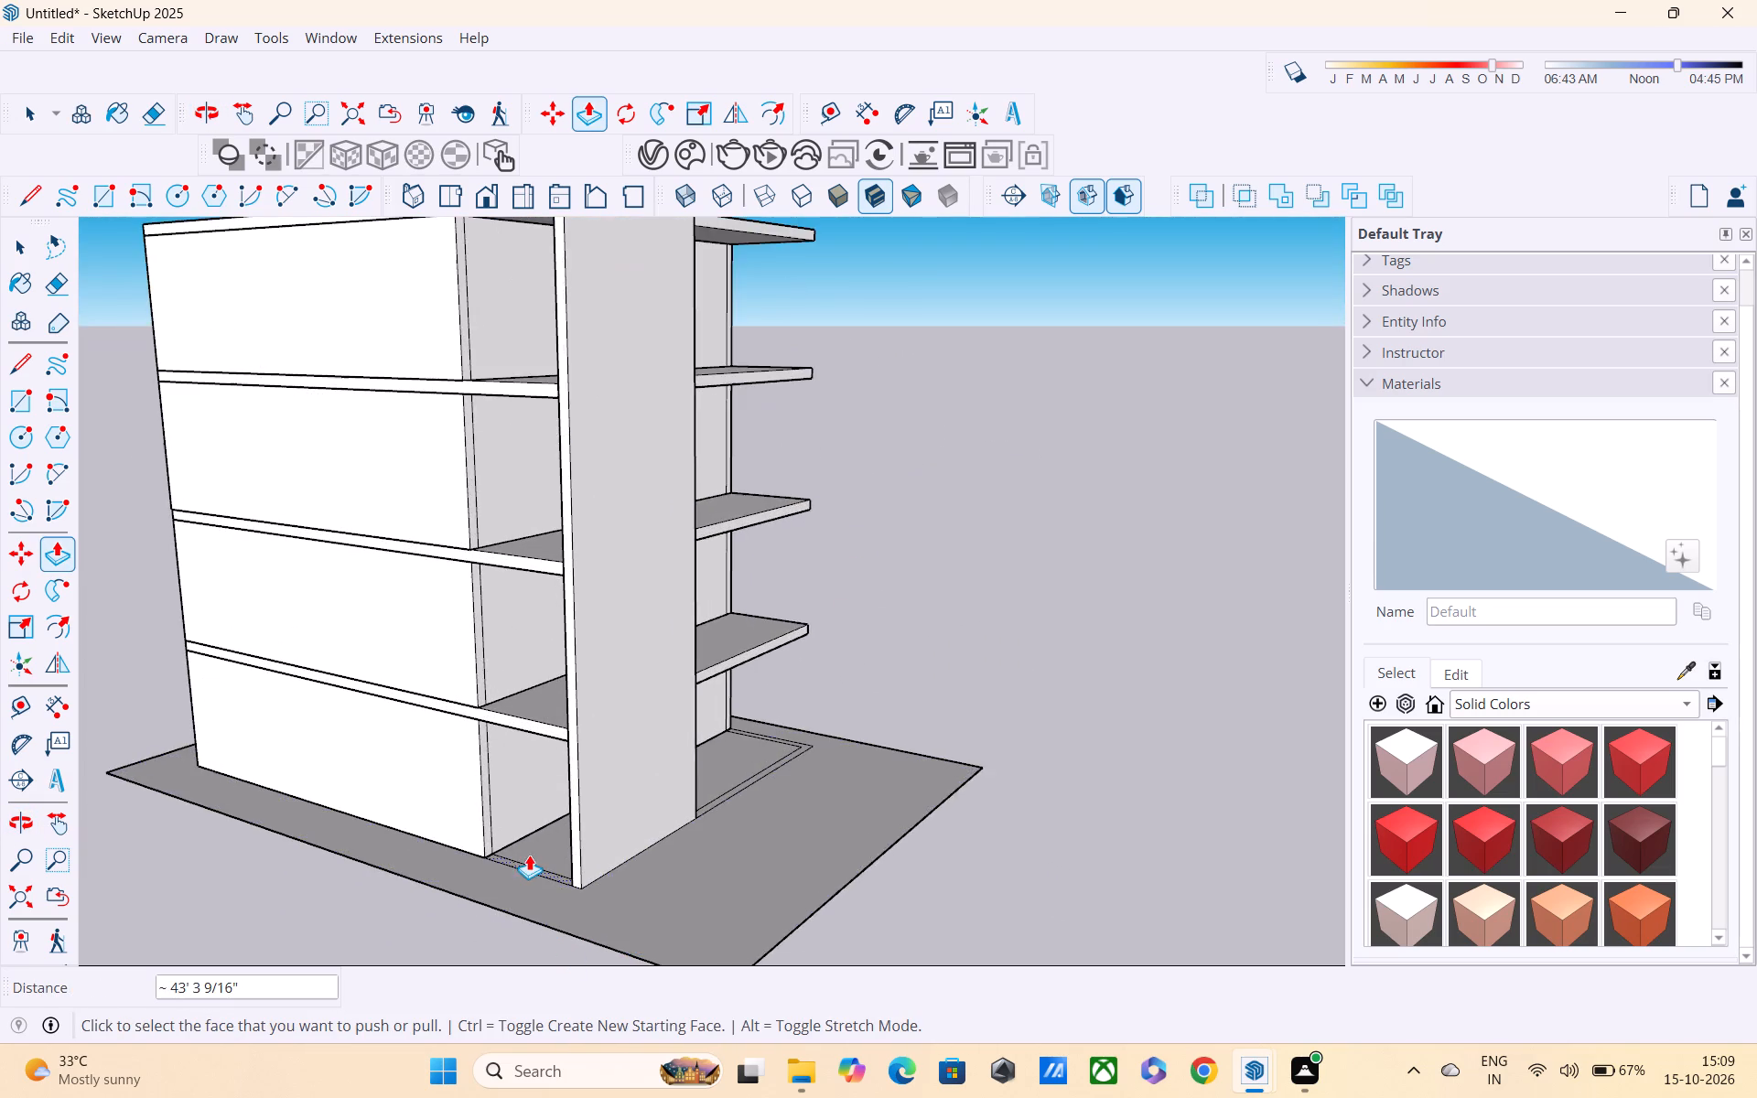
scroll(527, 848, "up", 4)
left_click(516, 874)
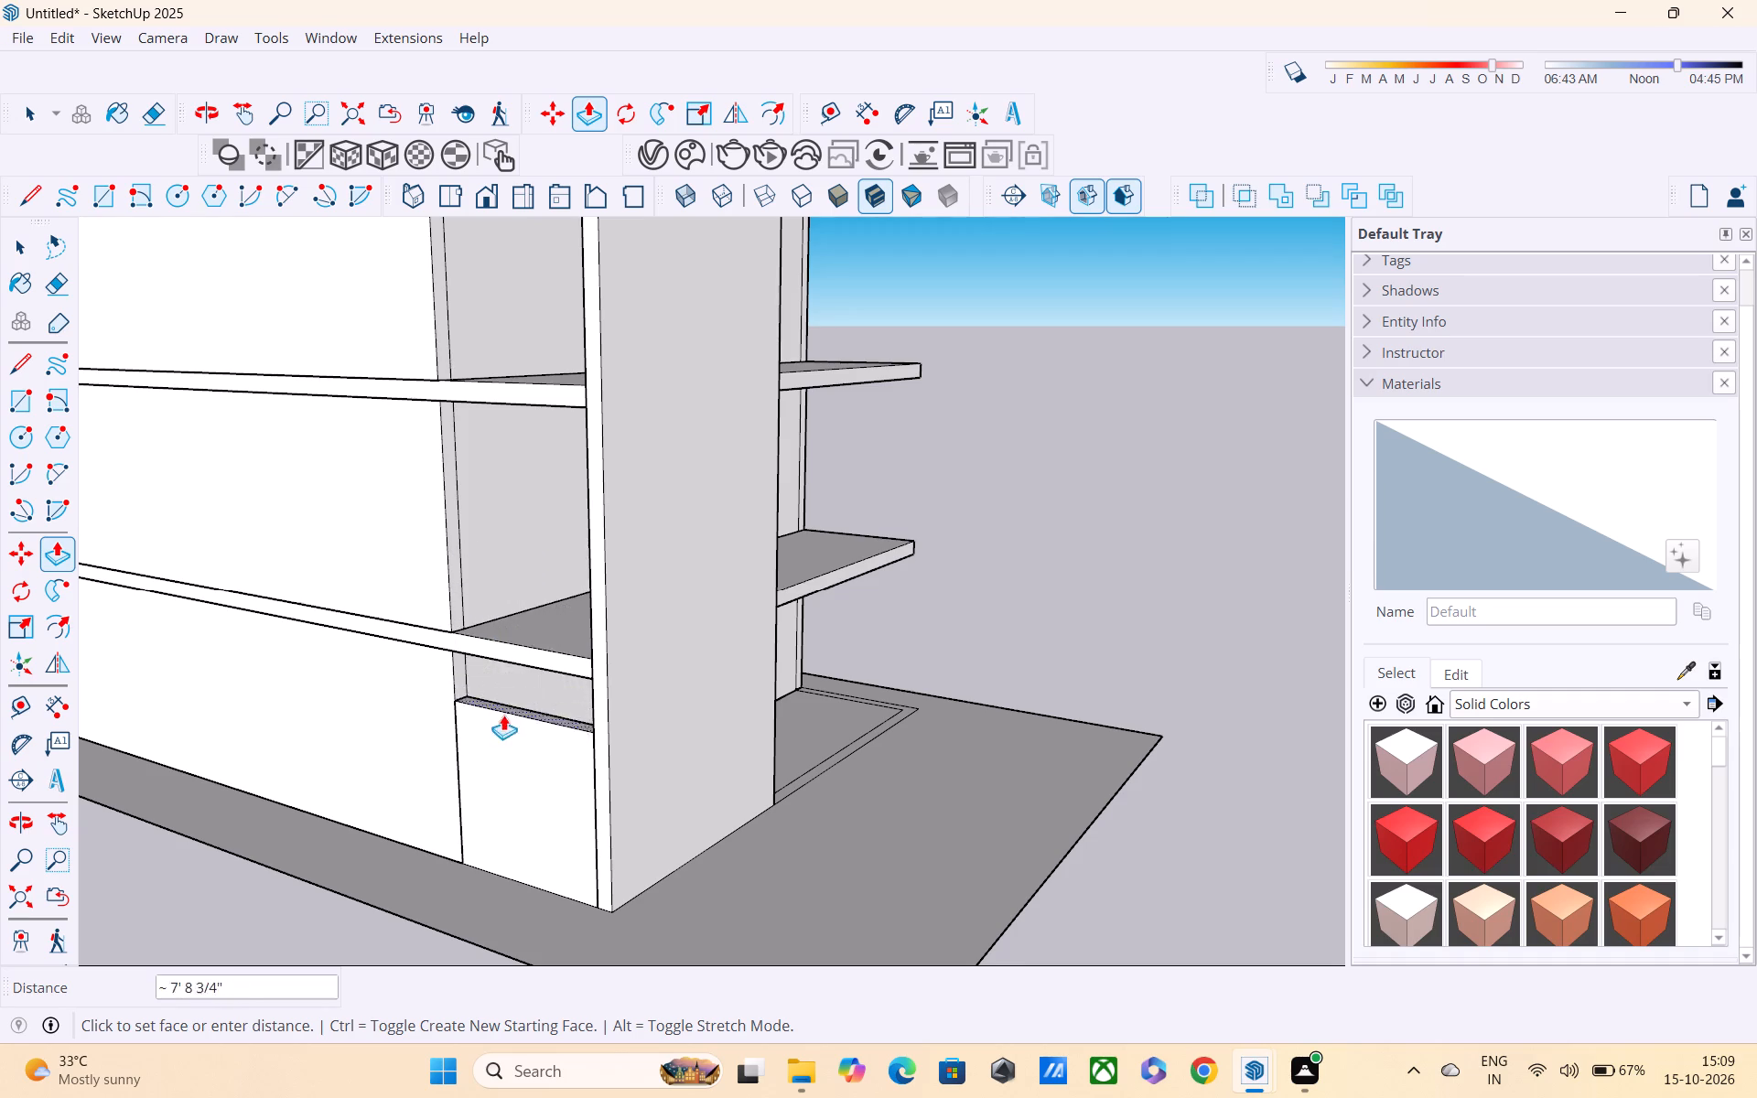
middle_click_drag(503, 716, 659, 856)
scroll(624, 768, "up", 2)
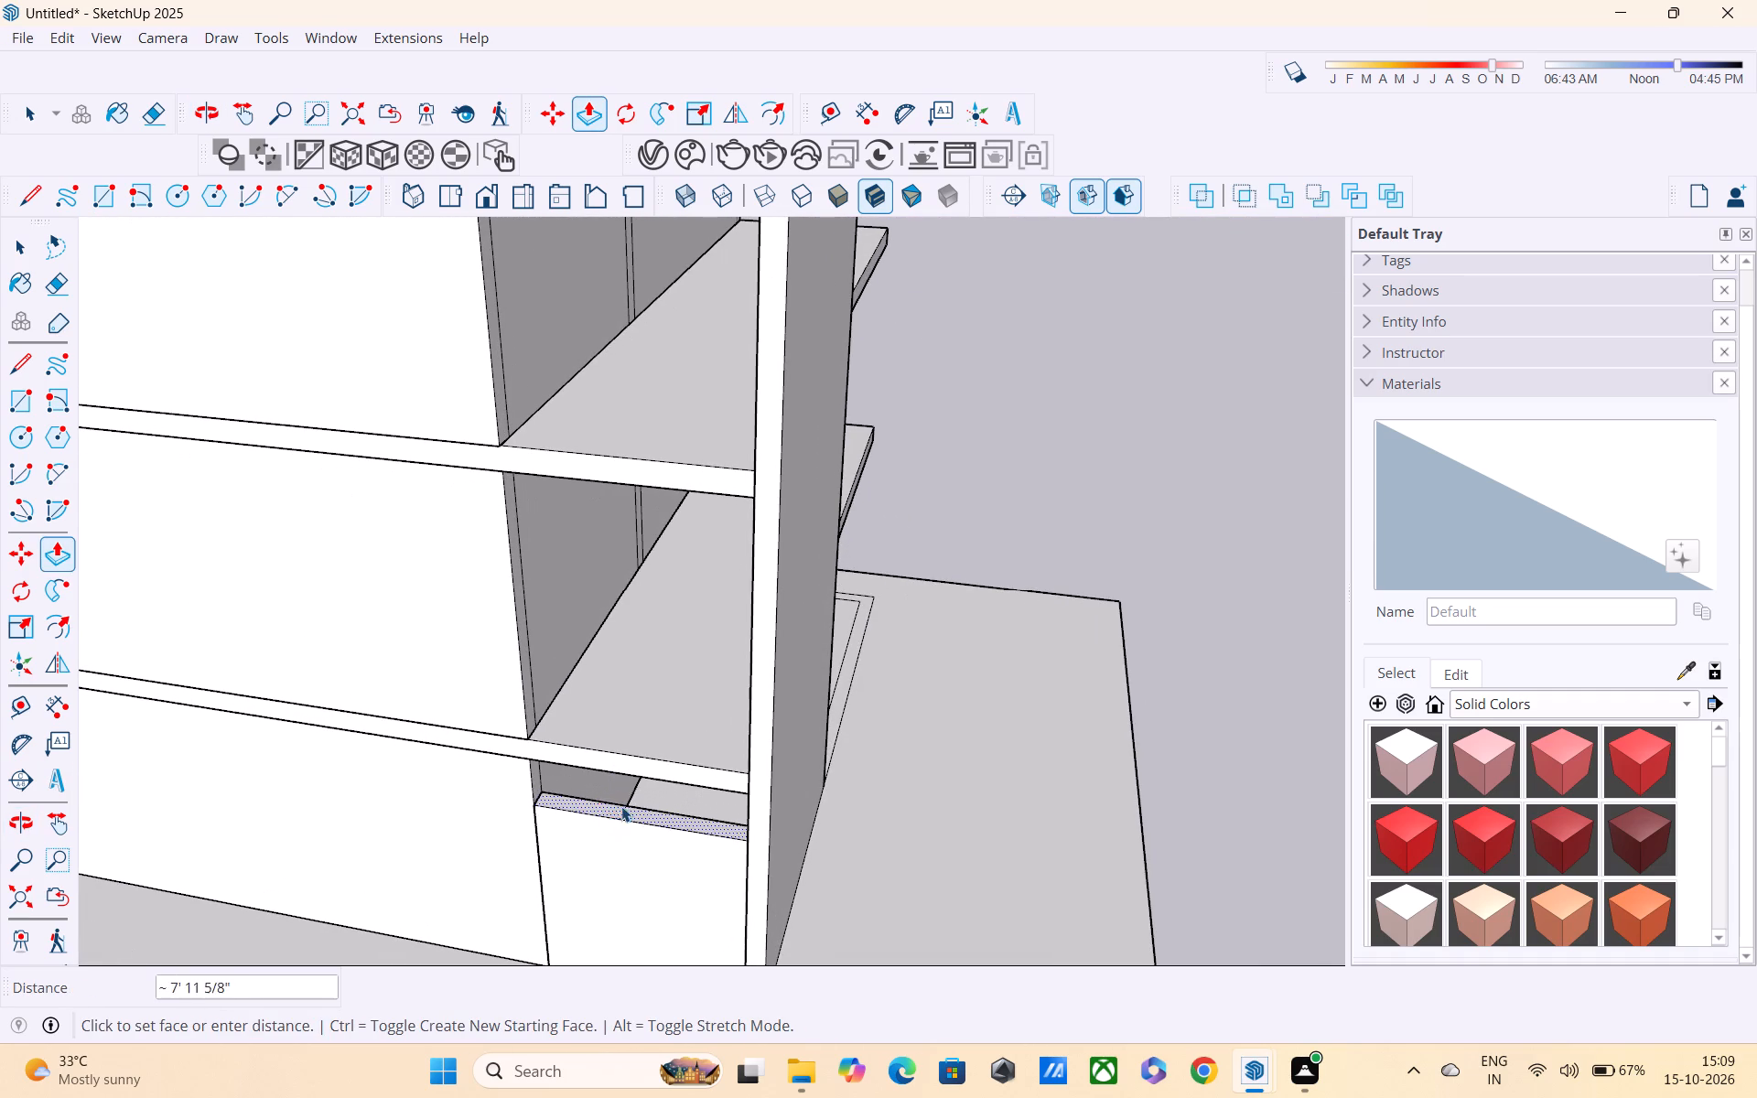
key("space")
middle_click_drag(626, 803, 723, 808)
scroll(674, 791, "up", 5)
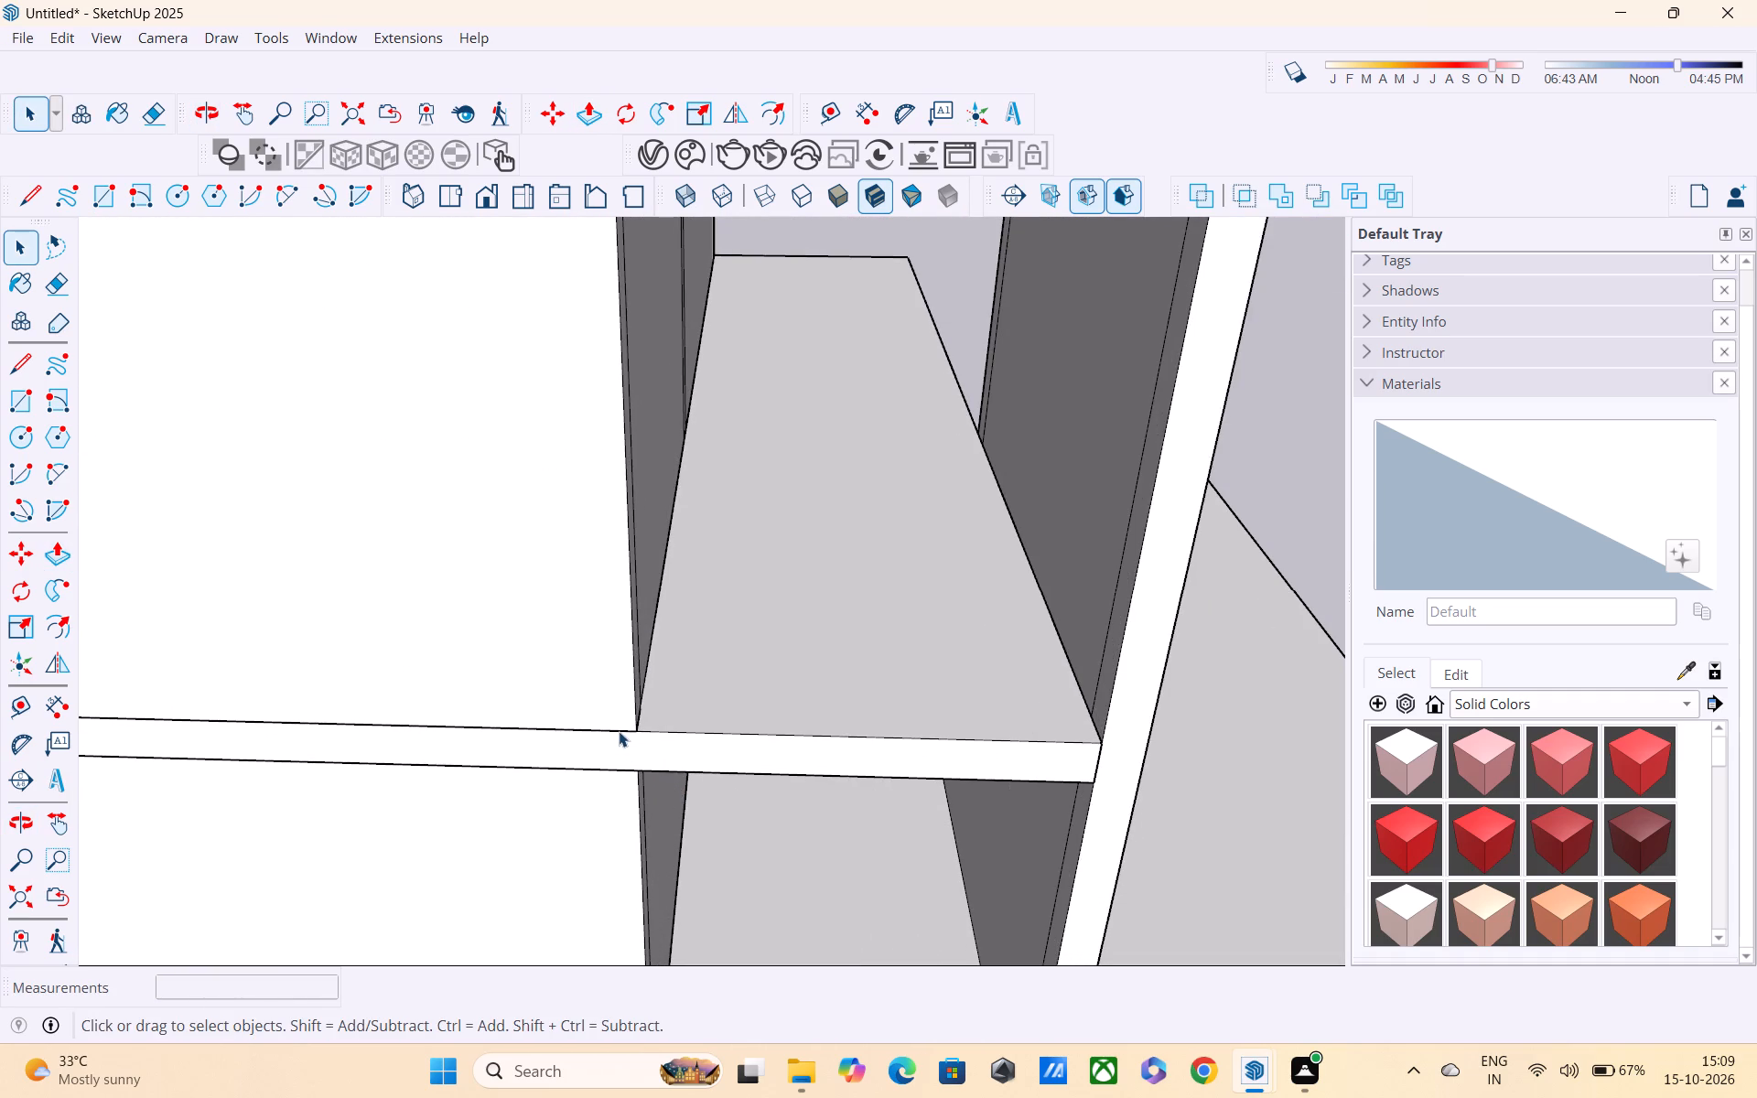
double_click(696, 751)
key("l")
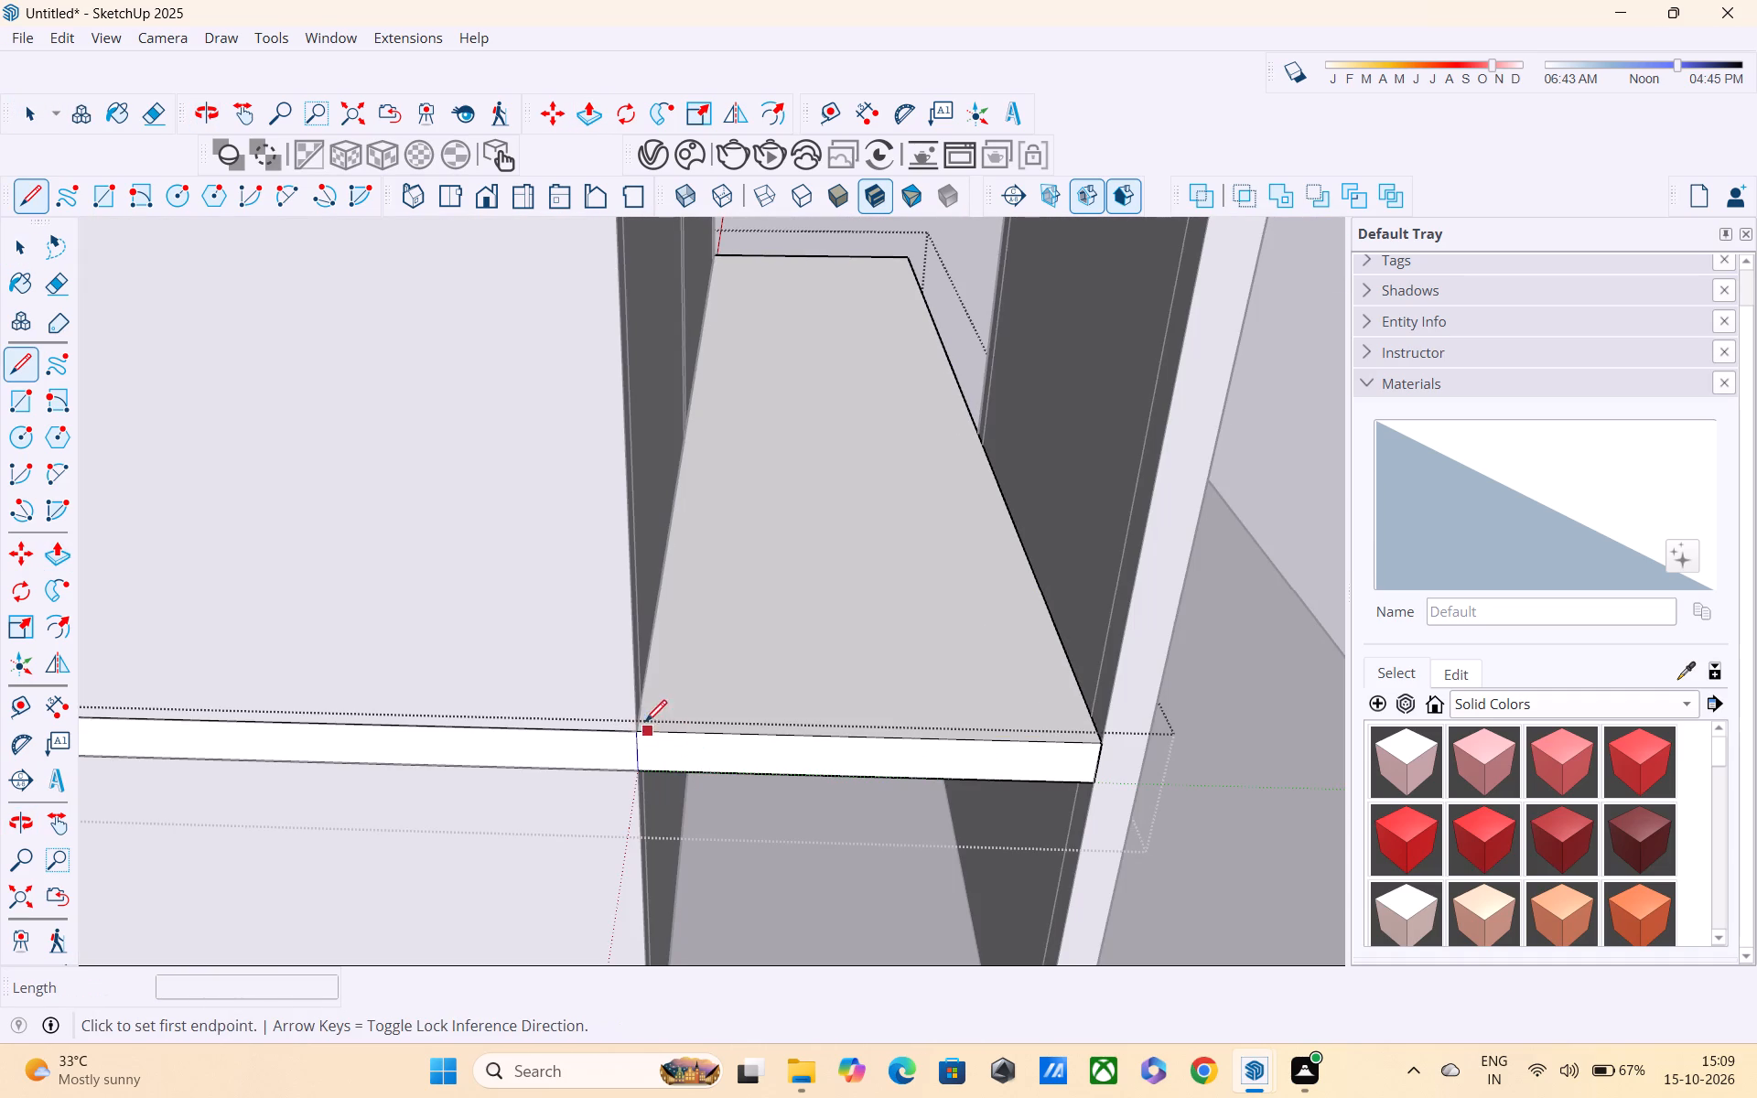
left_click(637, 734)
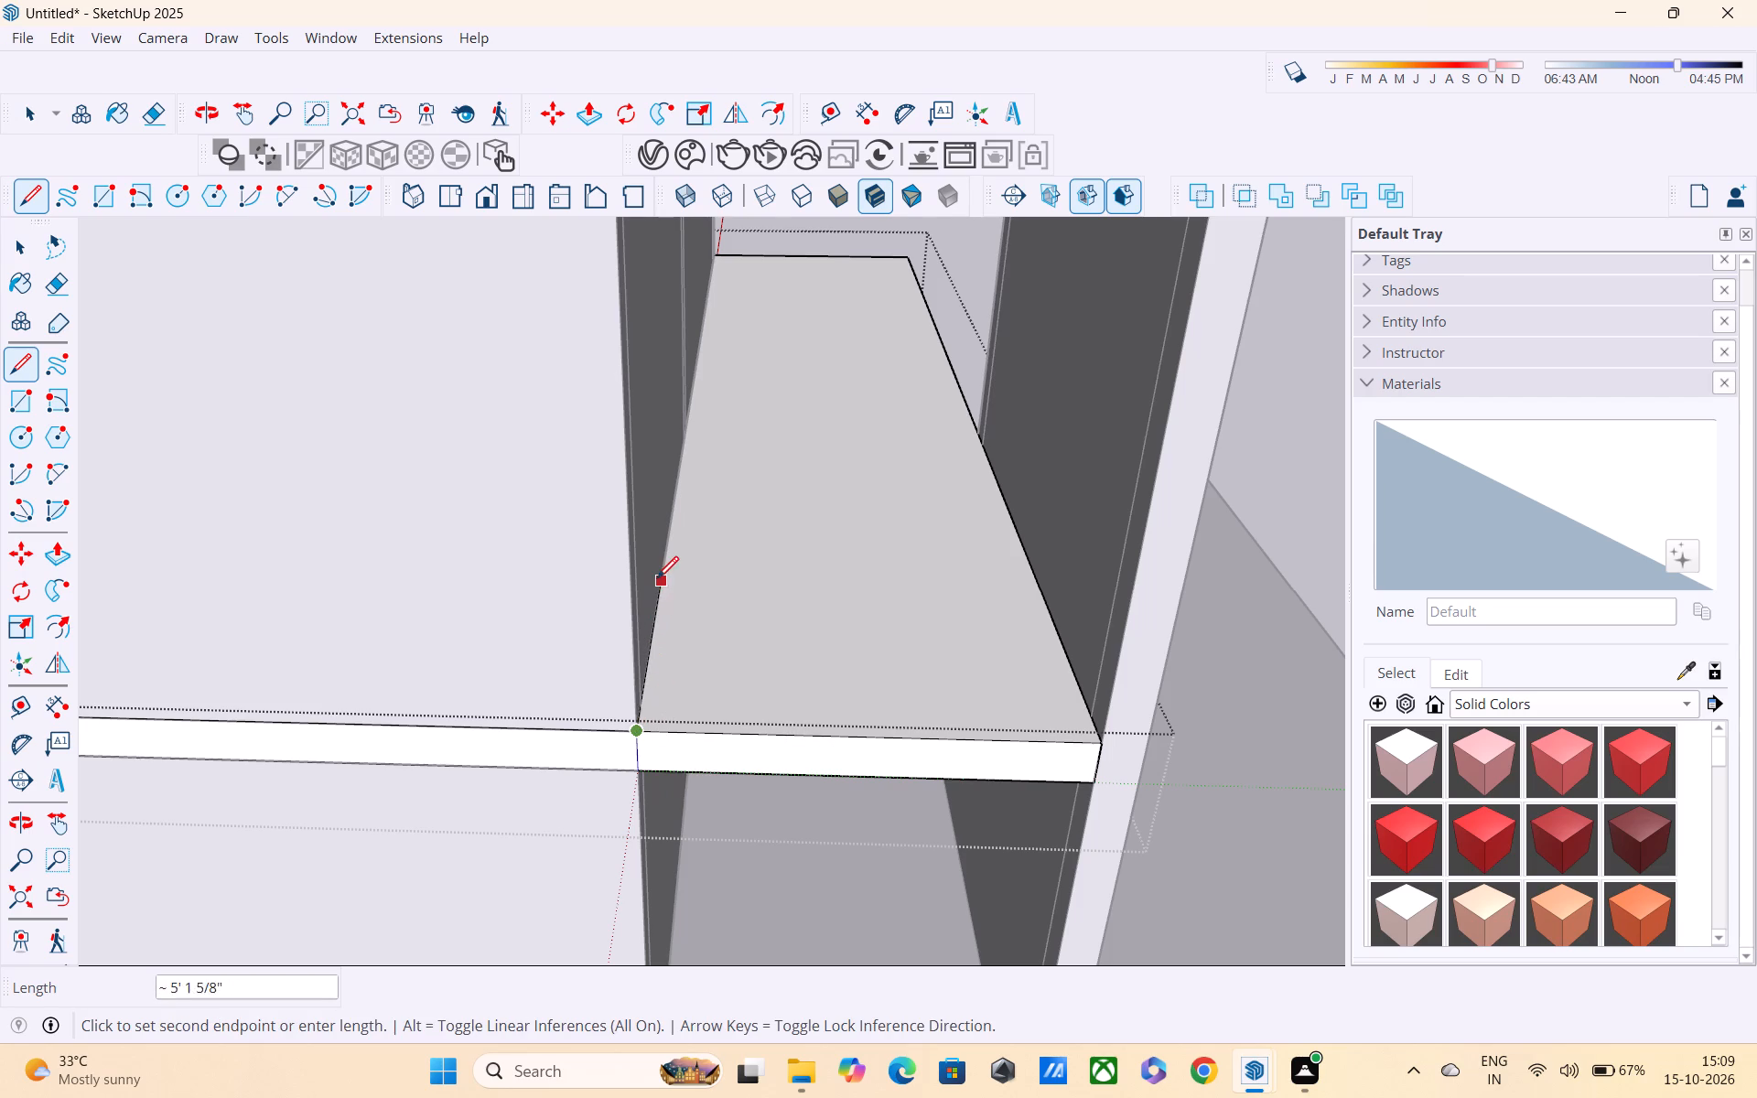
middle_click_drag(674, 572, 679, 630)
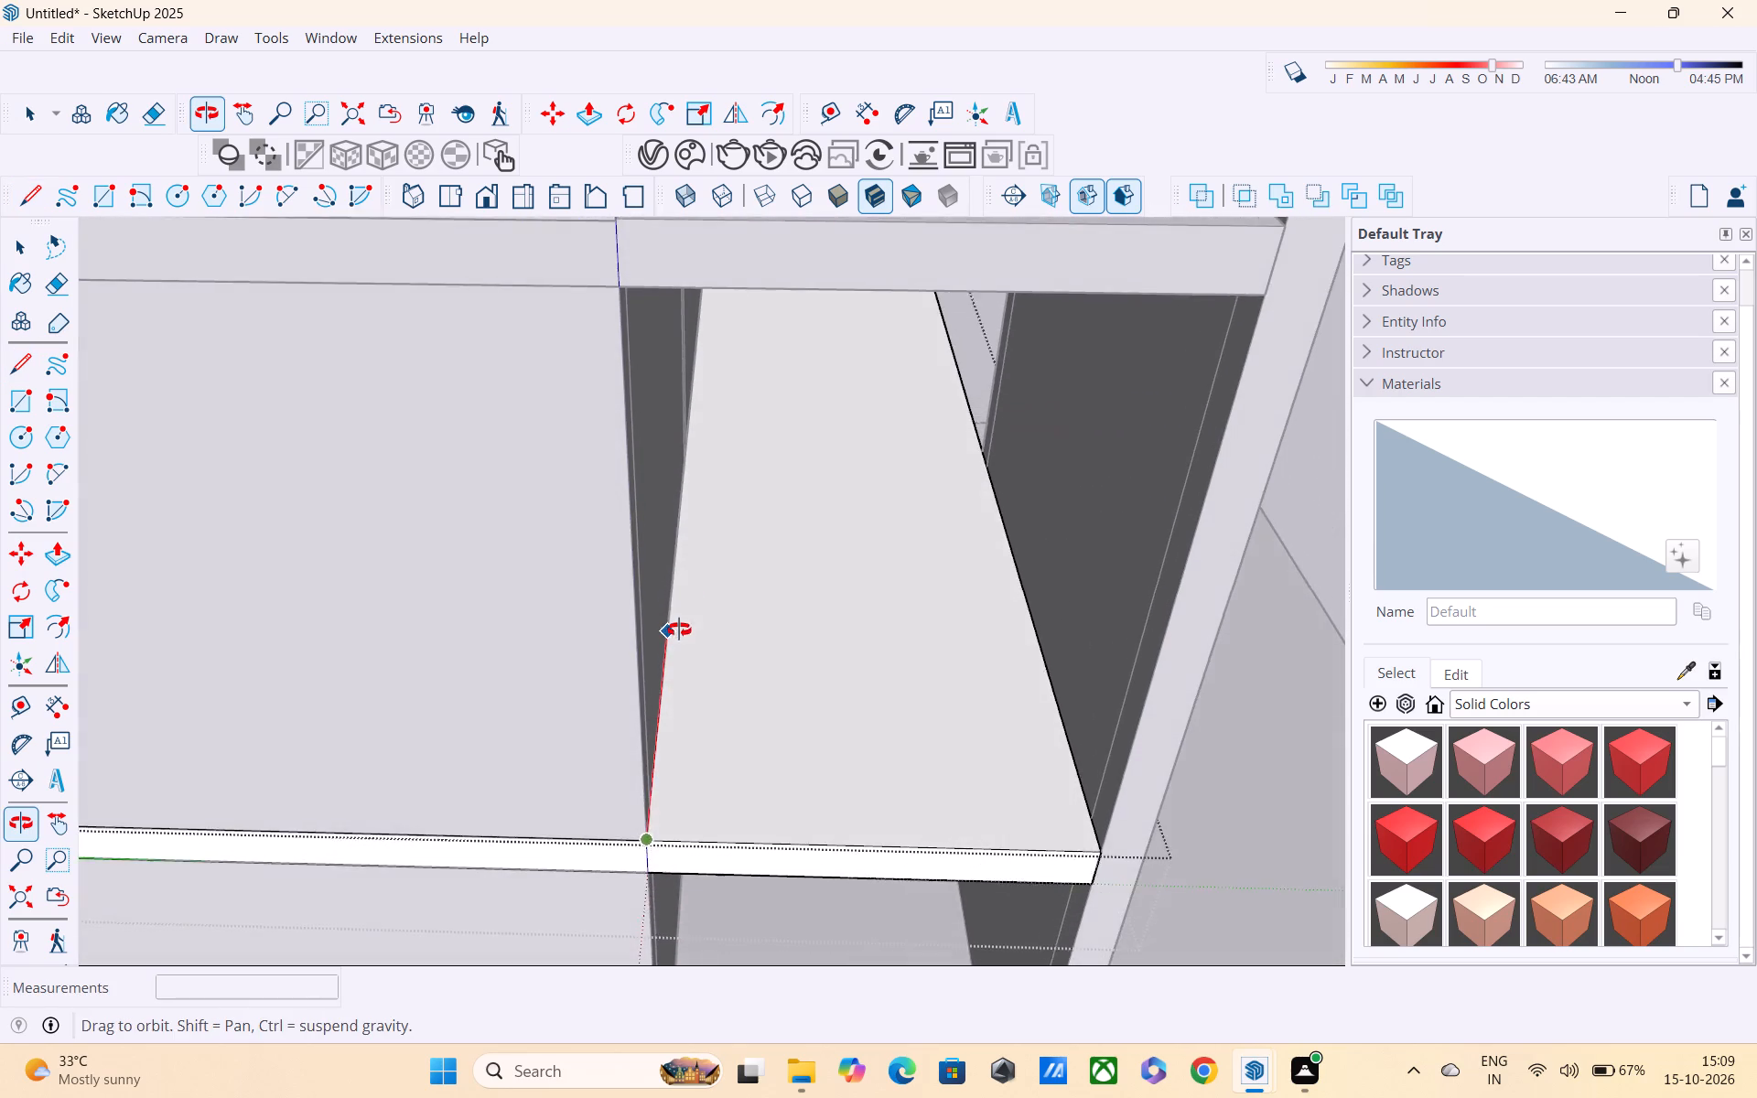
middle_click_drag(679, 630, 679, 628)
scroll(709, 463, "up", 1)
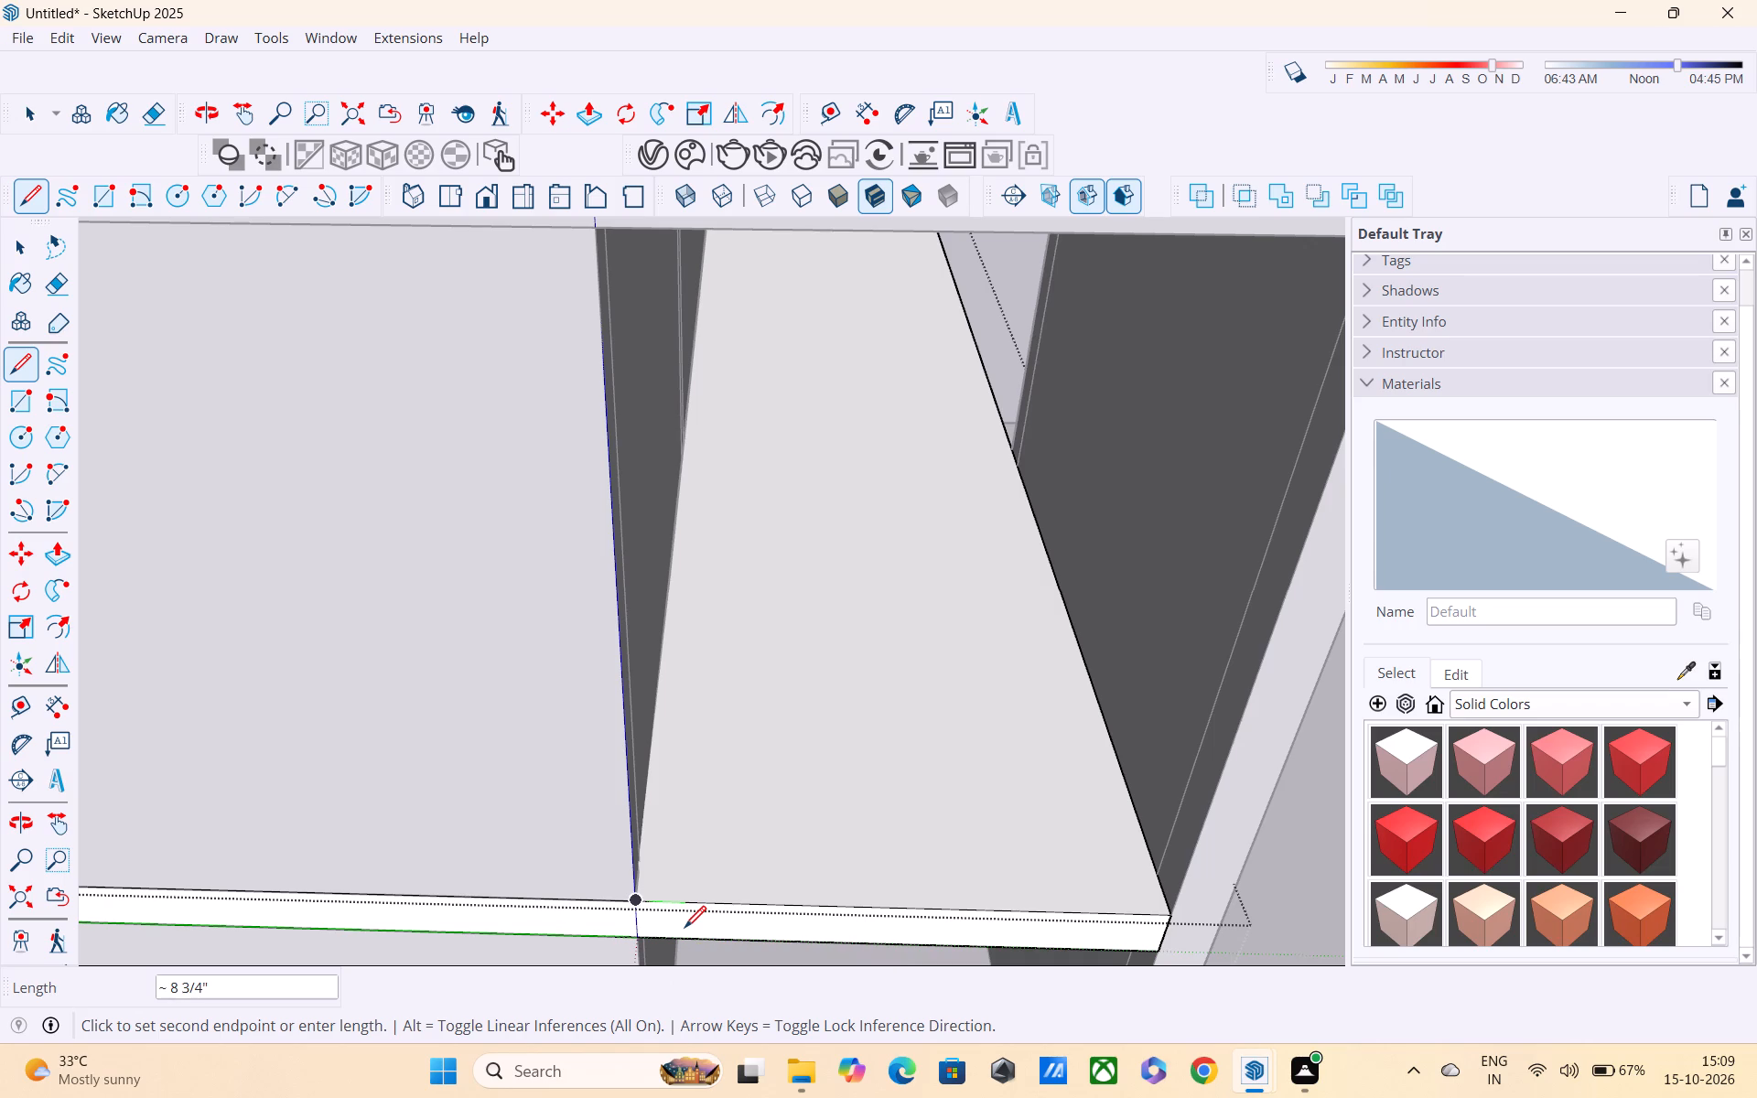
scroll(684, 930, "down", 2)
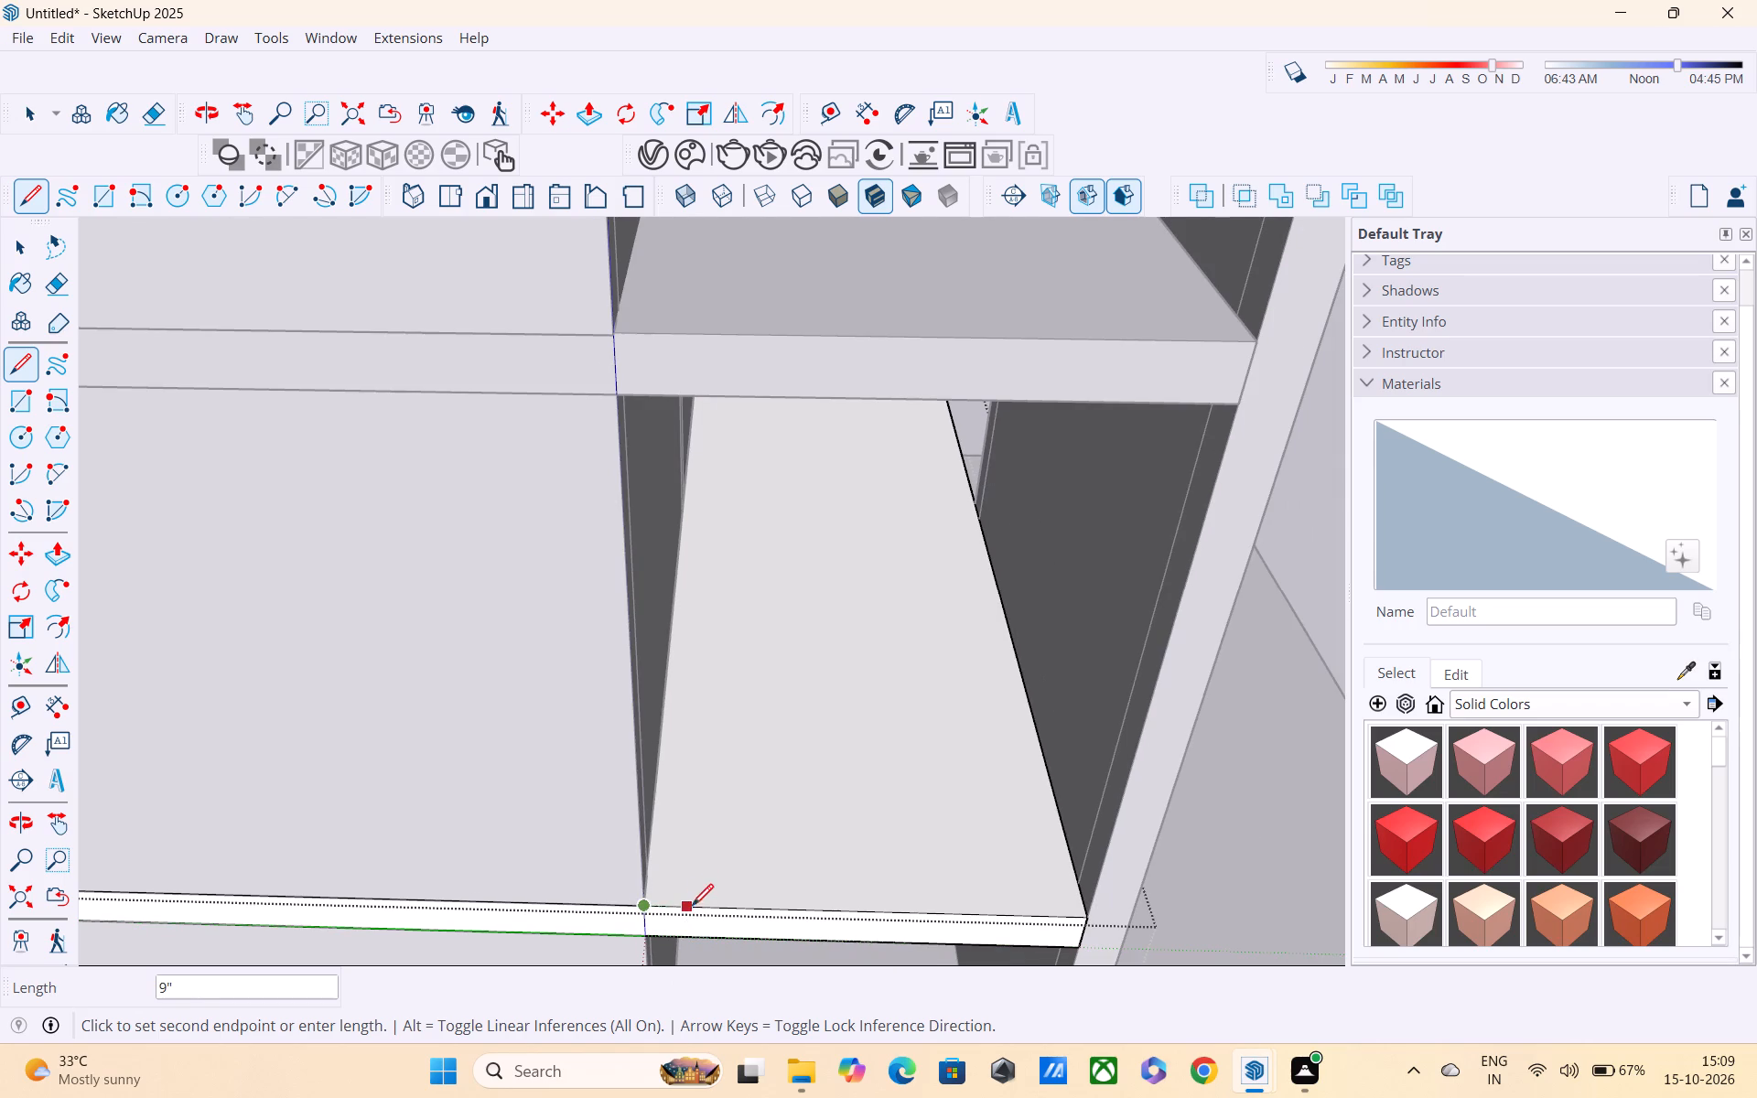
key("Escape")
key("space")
Examine the lowest raised slab and its junctions with the walls from several sides of the house.
scroll(757, 873, "down", 1)
middle_click_drag(779, 853, 729, 857, "shift")
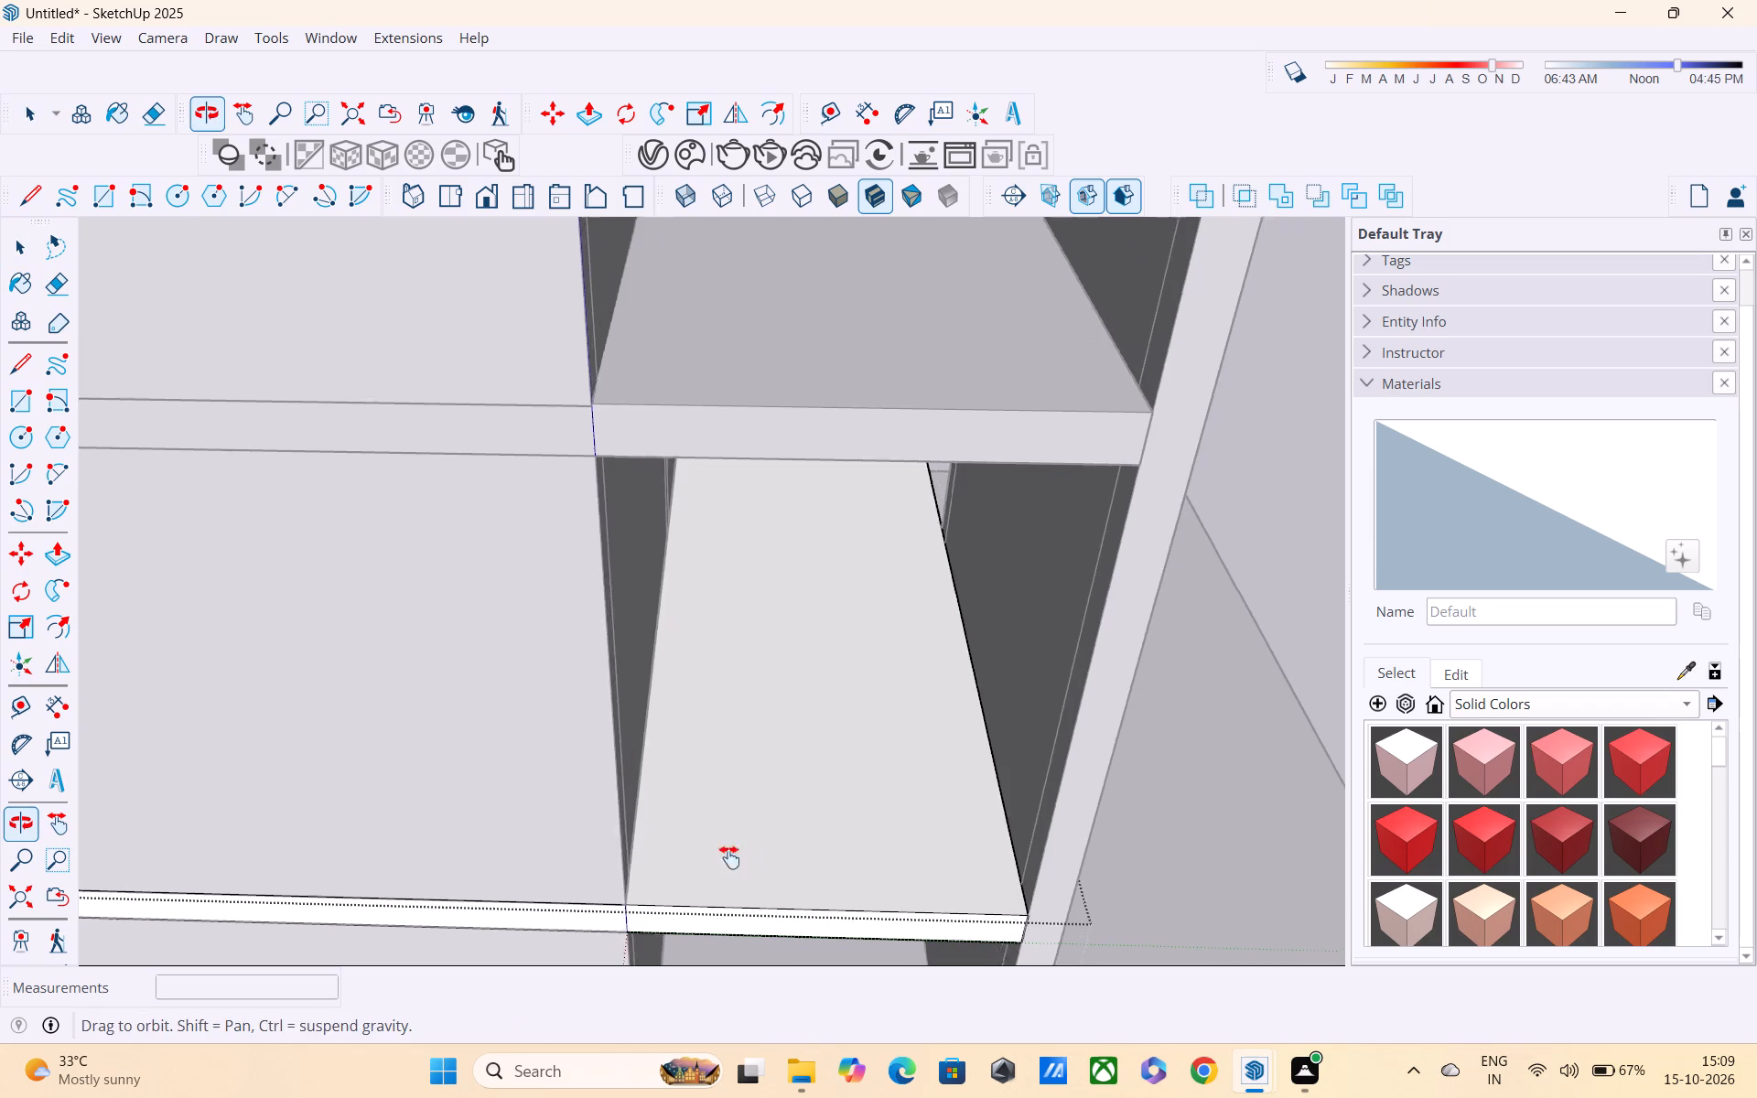
middle_click_drag(729, 857, 196, 863, "shift")
scroll(194, 860, "up", 1, "shift")
scroll(197, 833, "down", 4)
middle_click_drag(501, 715, 129, 578)
scroll(115, 527, "up", 1)
scroll(115, 527, "down", 6)
middle_click_drag(380, 501, 307, 591)
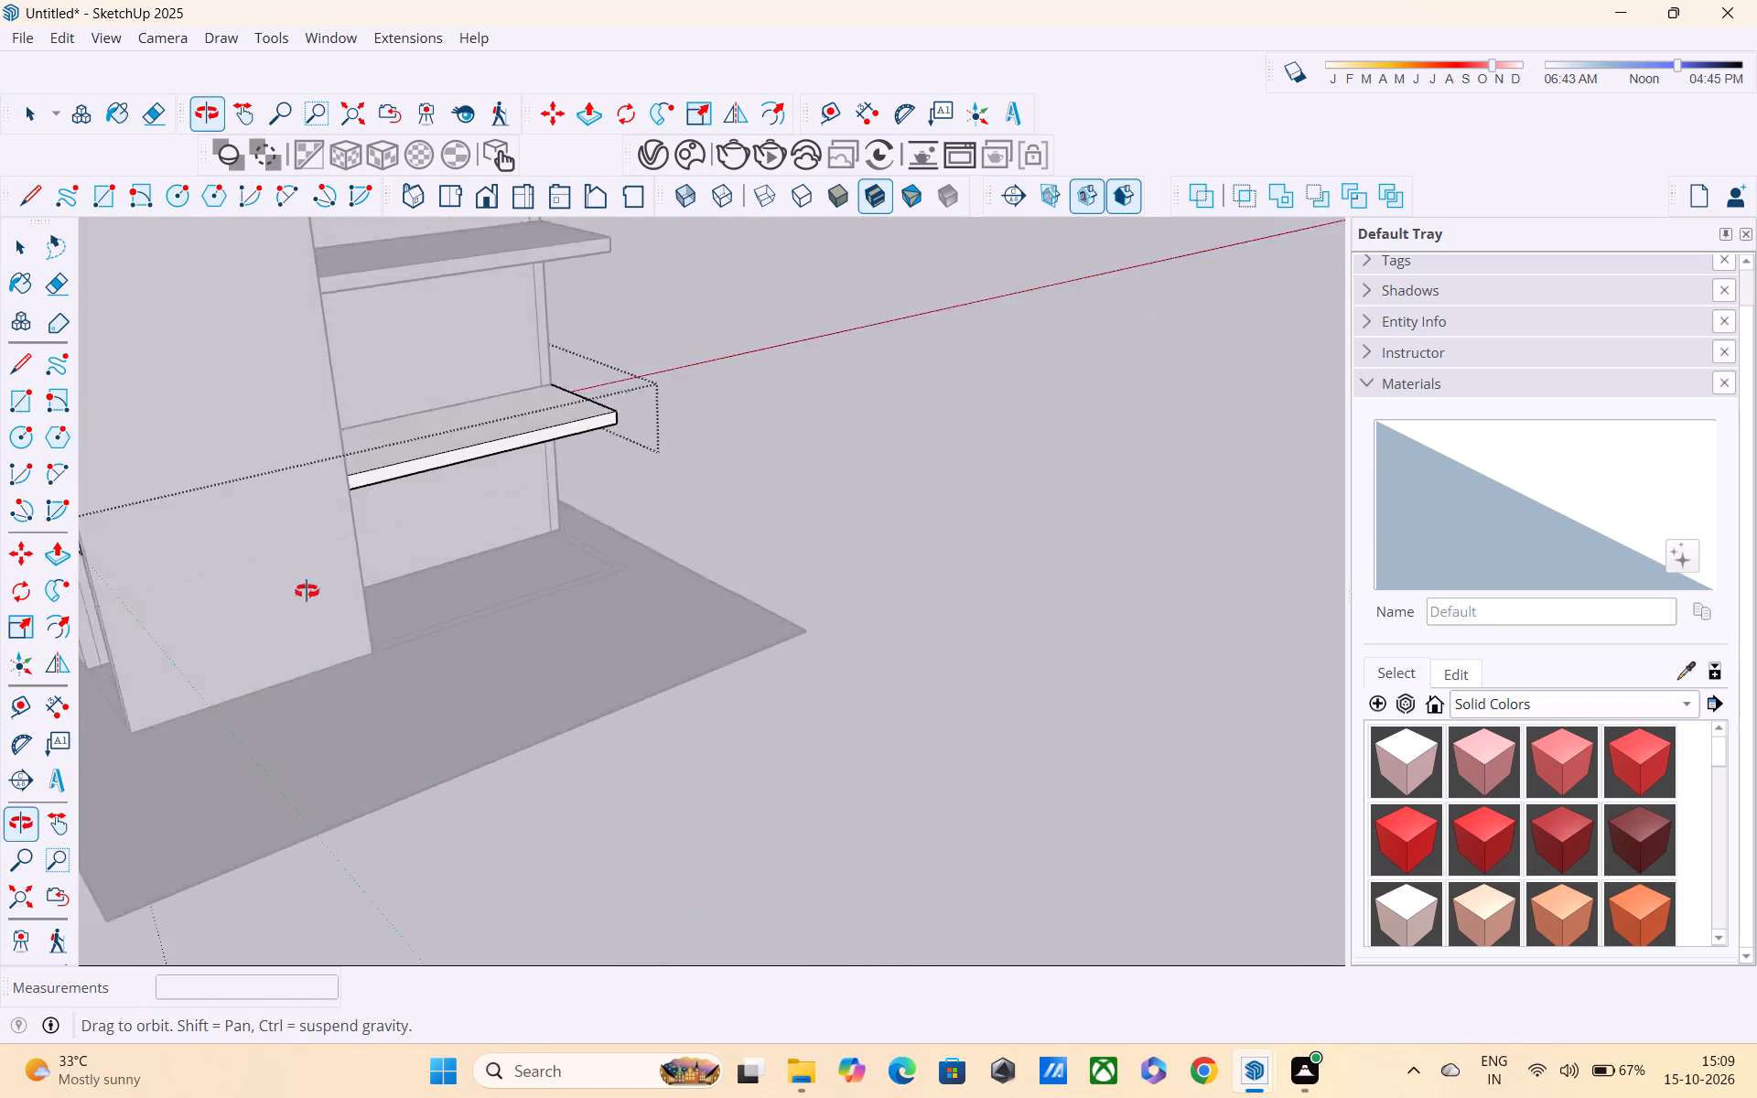
middle_click_drag(307, 591, 90, 516)
scroll(92, 498, "up", 1)
scroll(199, 461, "down", 5)
middle_click_drag(457, 470, 149, 426)
middle_click_drag(731, 305, 695, 382)
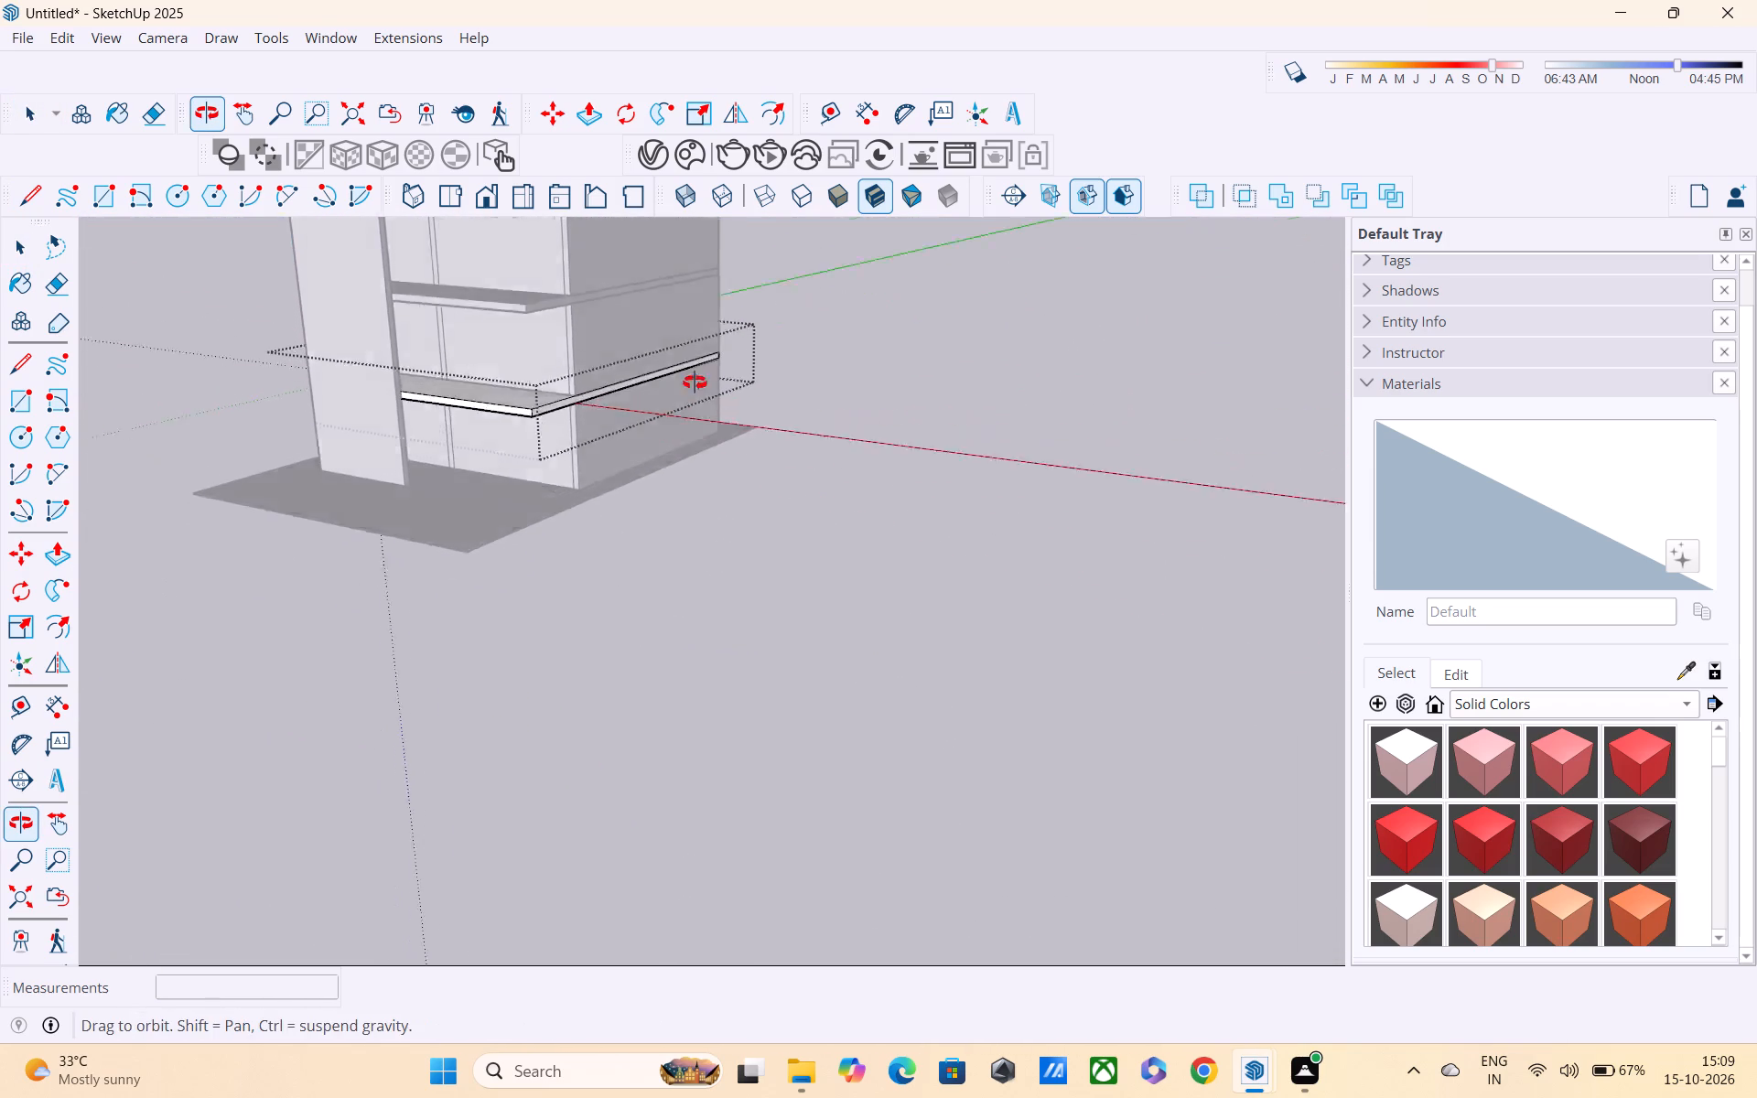
middle_click_drag(695, 382, 631, 429)
scroll(672, 416, "down", 8)
middle_click_drag(882, 417, 1099, 403)
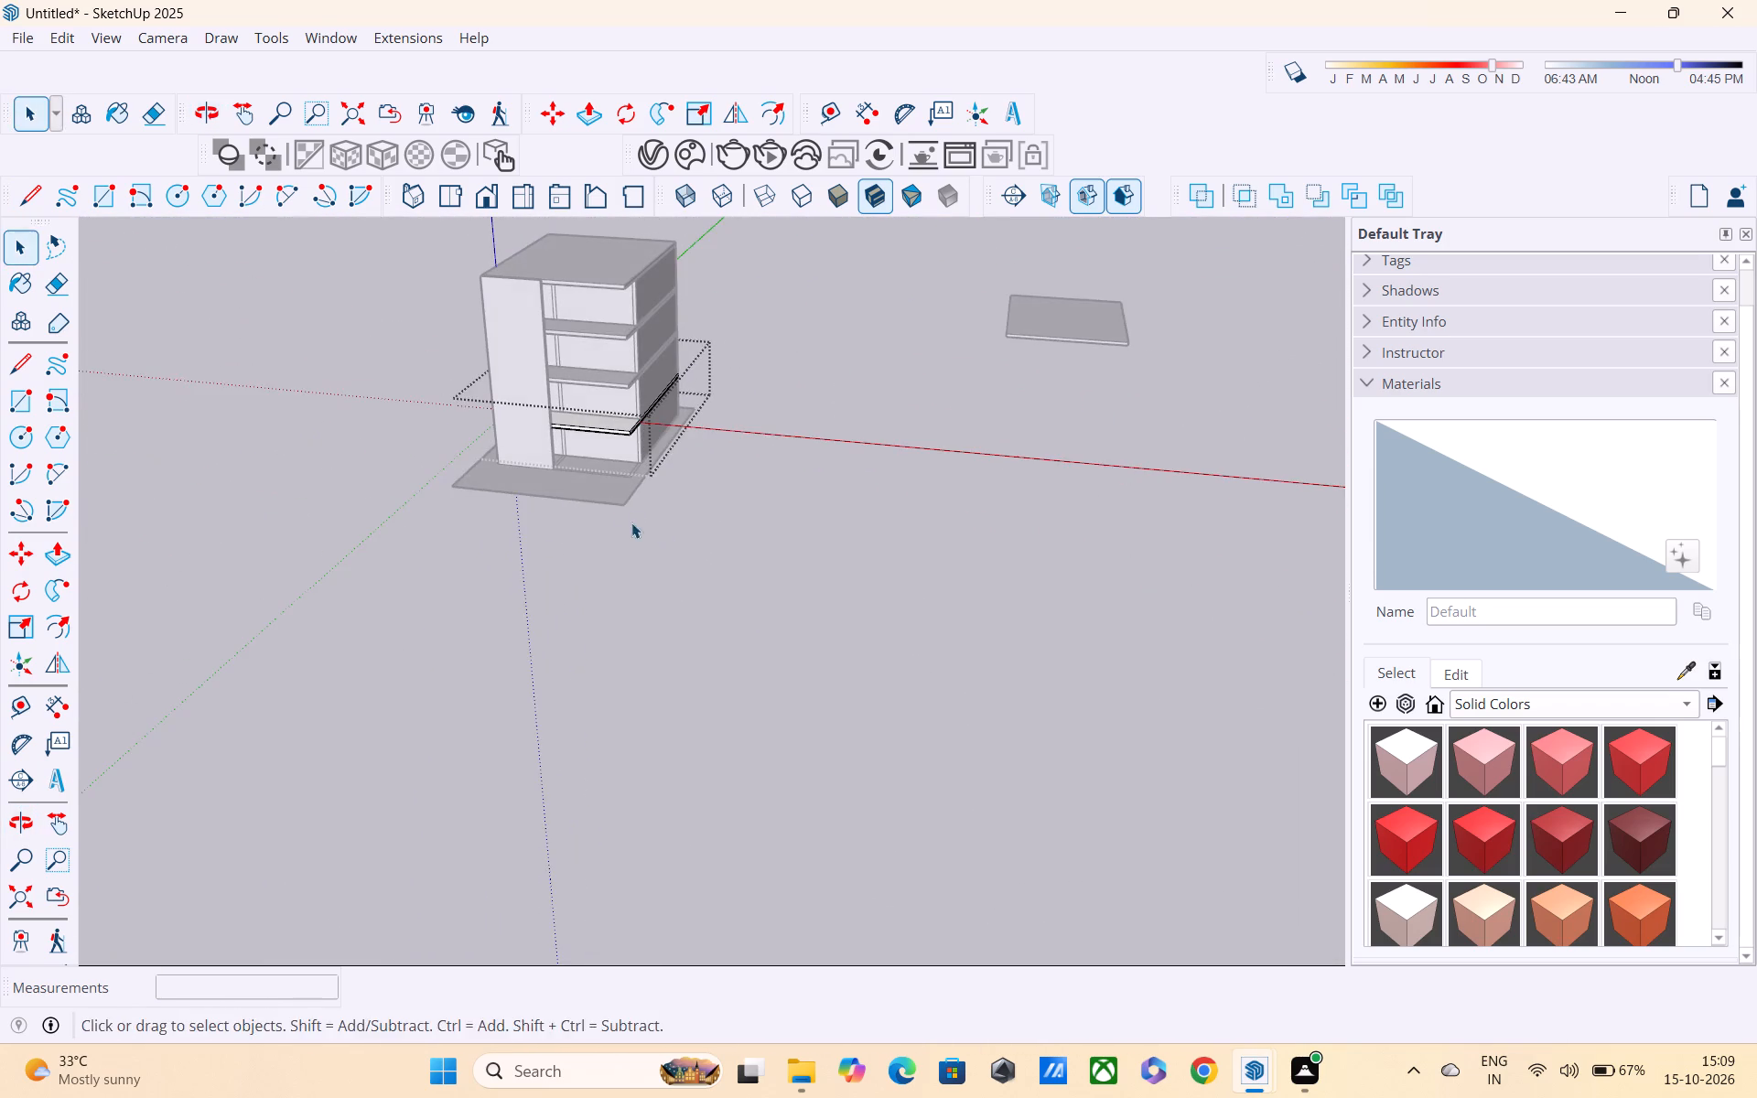
middle_click_drag(631, 513, 1056, 461)
scroll(977, 420, "up", 3)
middle_click_drag(840, 363, 949, 484)
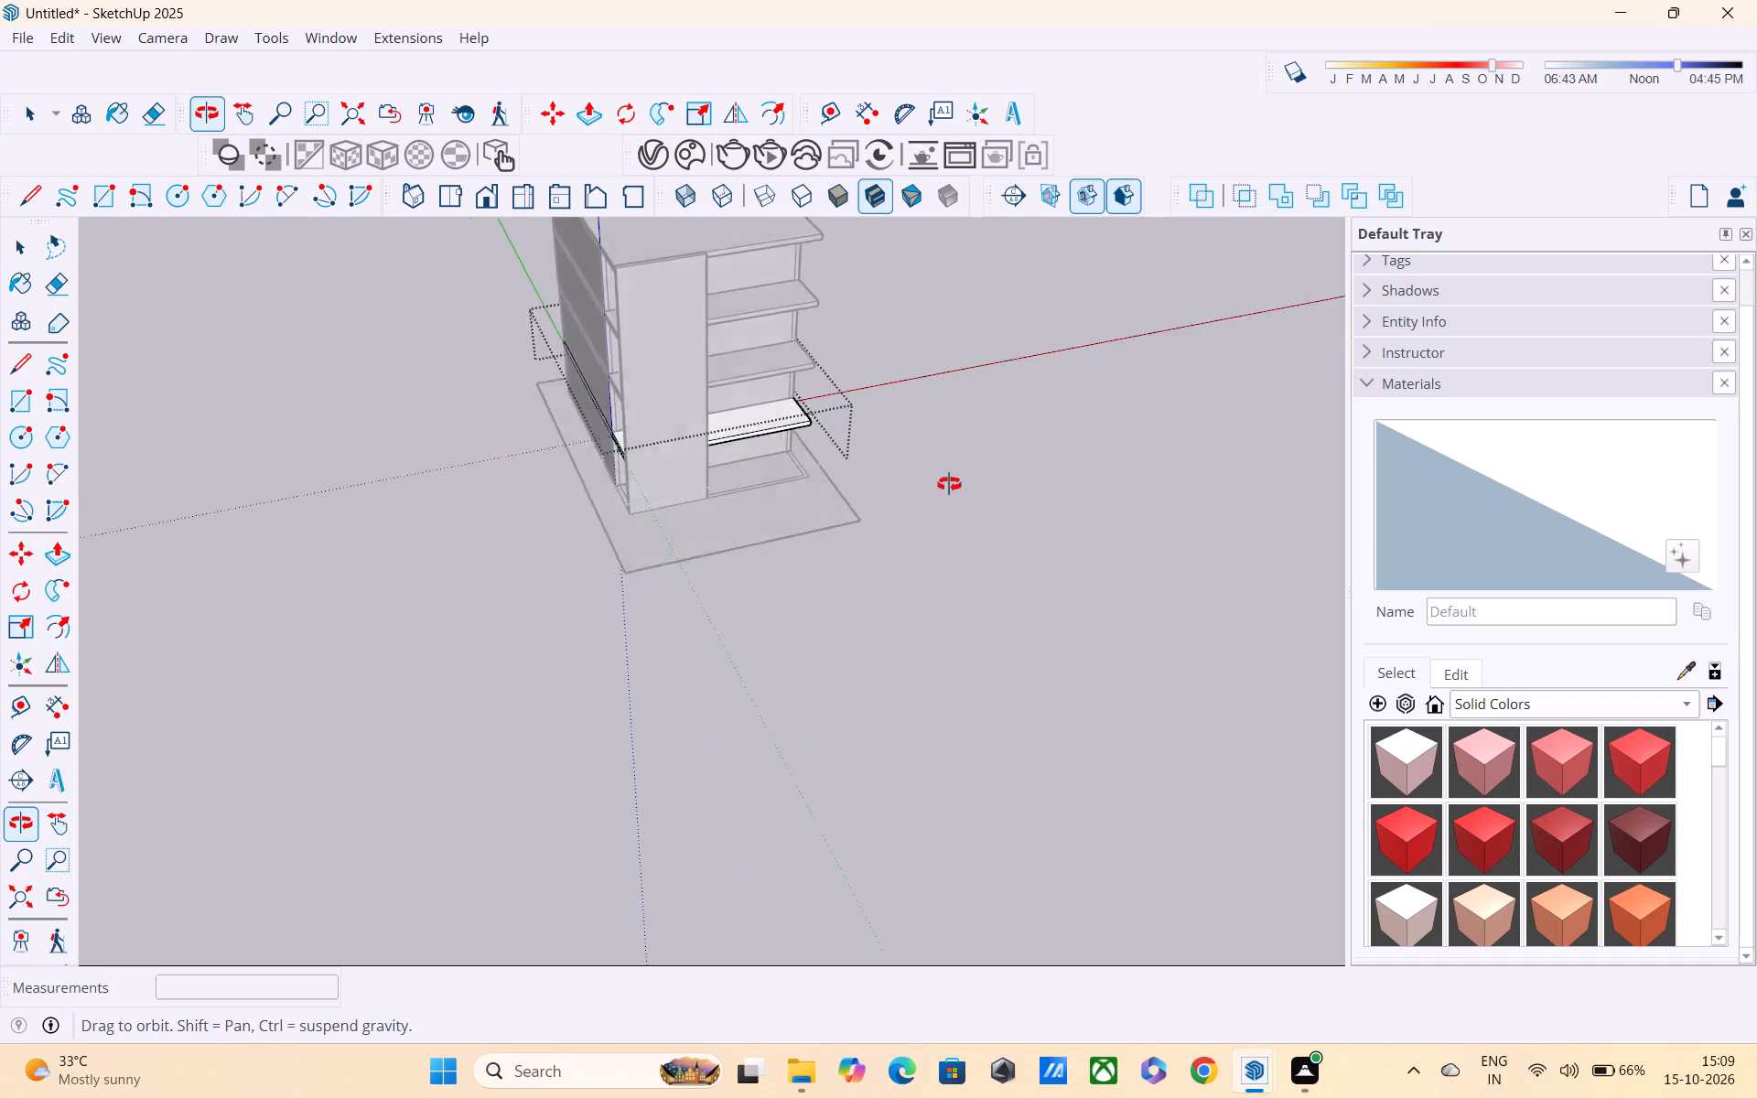
middle_click_drag(949, 484, 1085, 492)
scroll(676, 473, "up", 4)
middle_click_drag(663, 497, 631, 387)
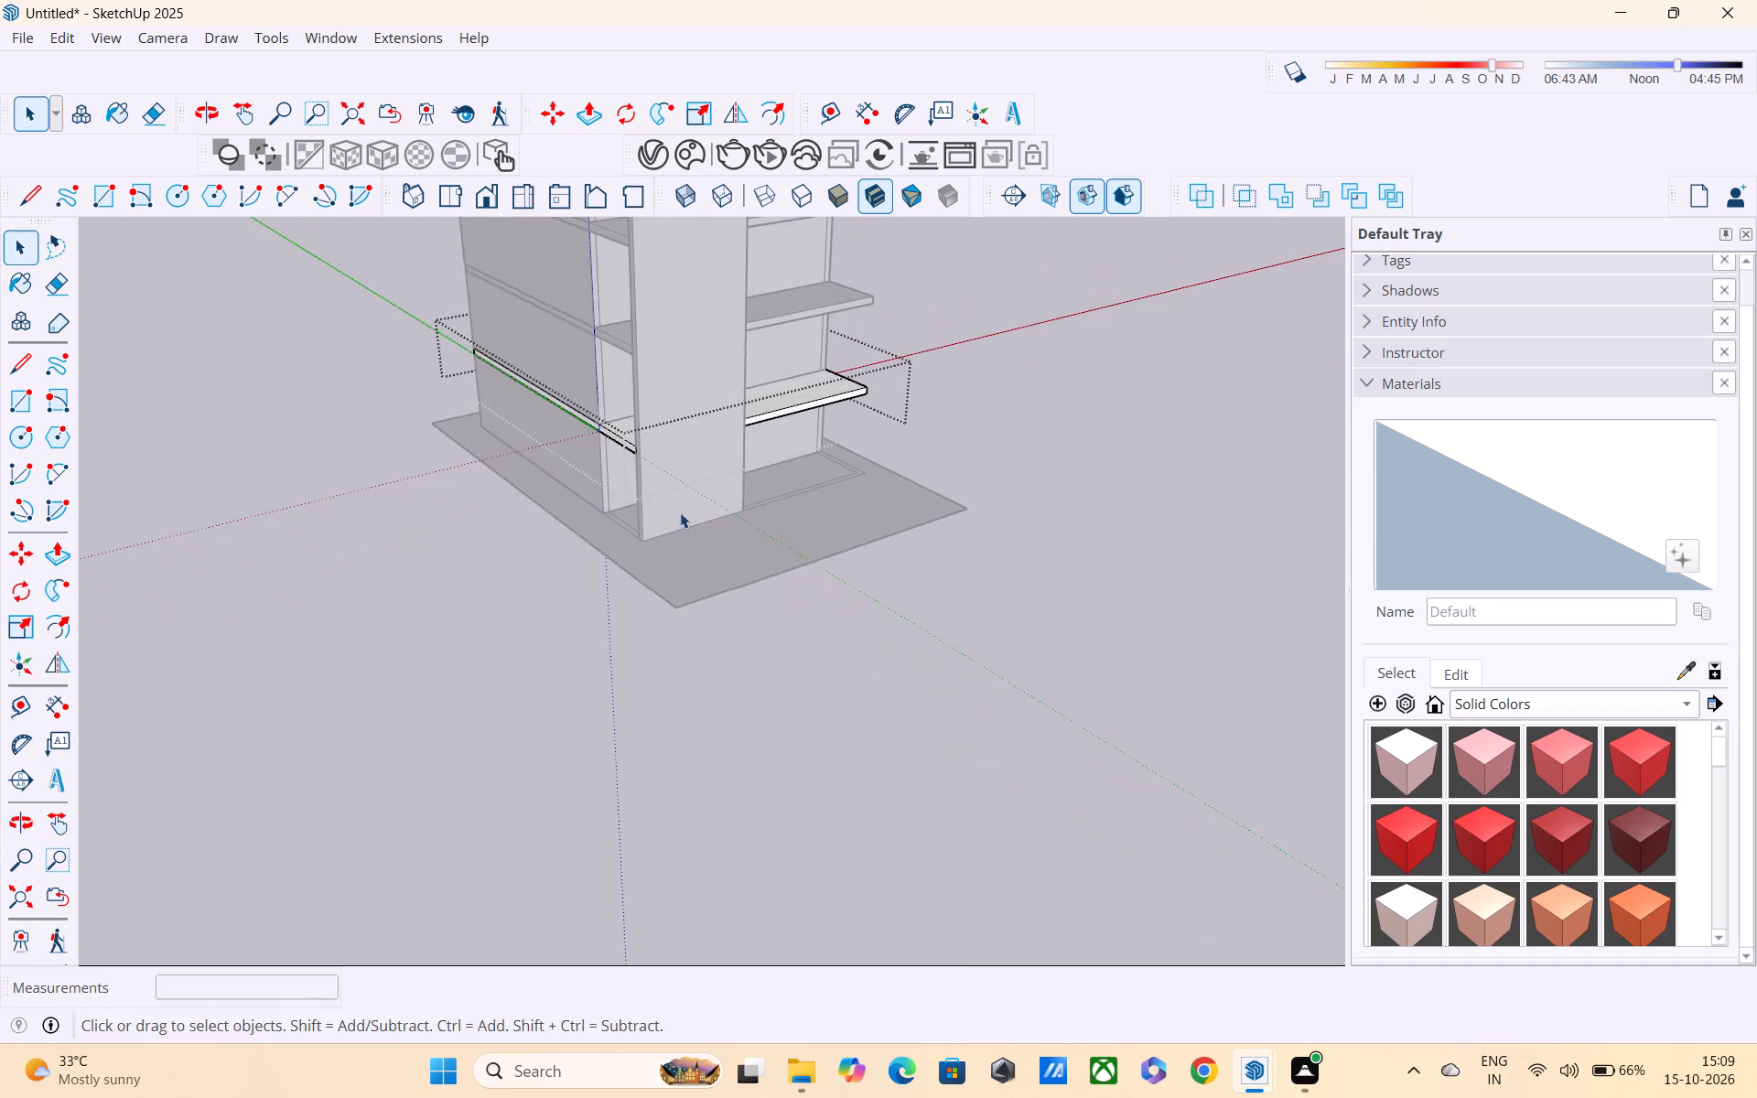
middle_click_drag(687, 527, 423, 506)
scroll(724, 503, "up", 4)
scroll(730, 480, "down", 11)
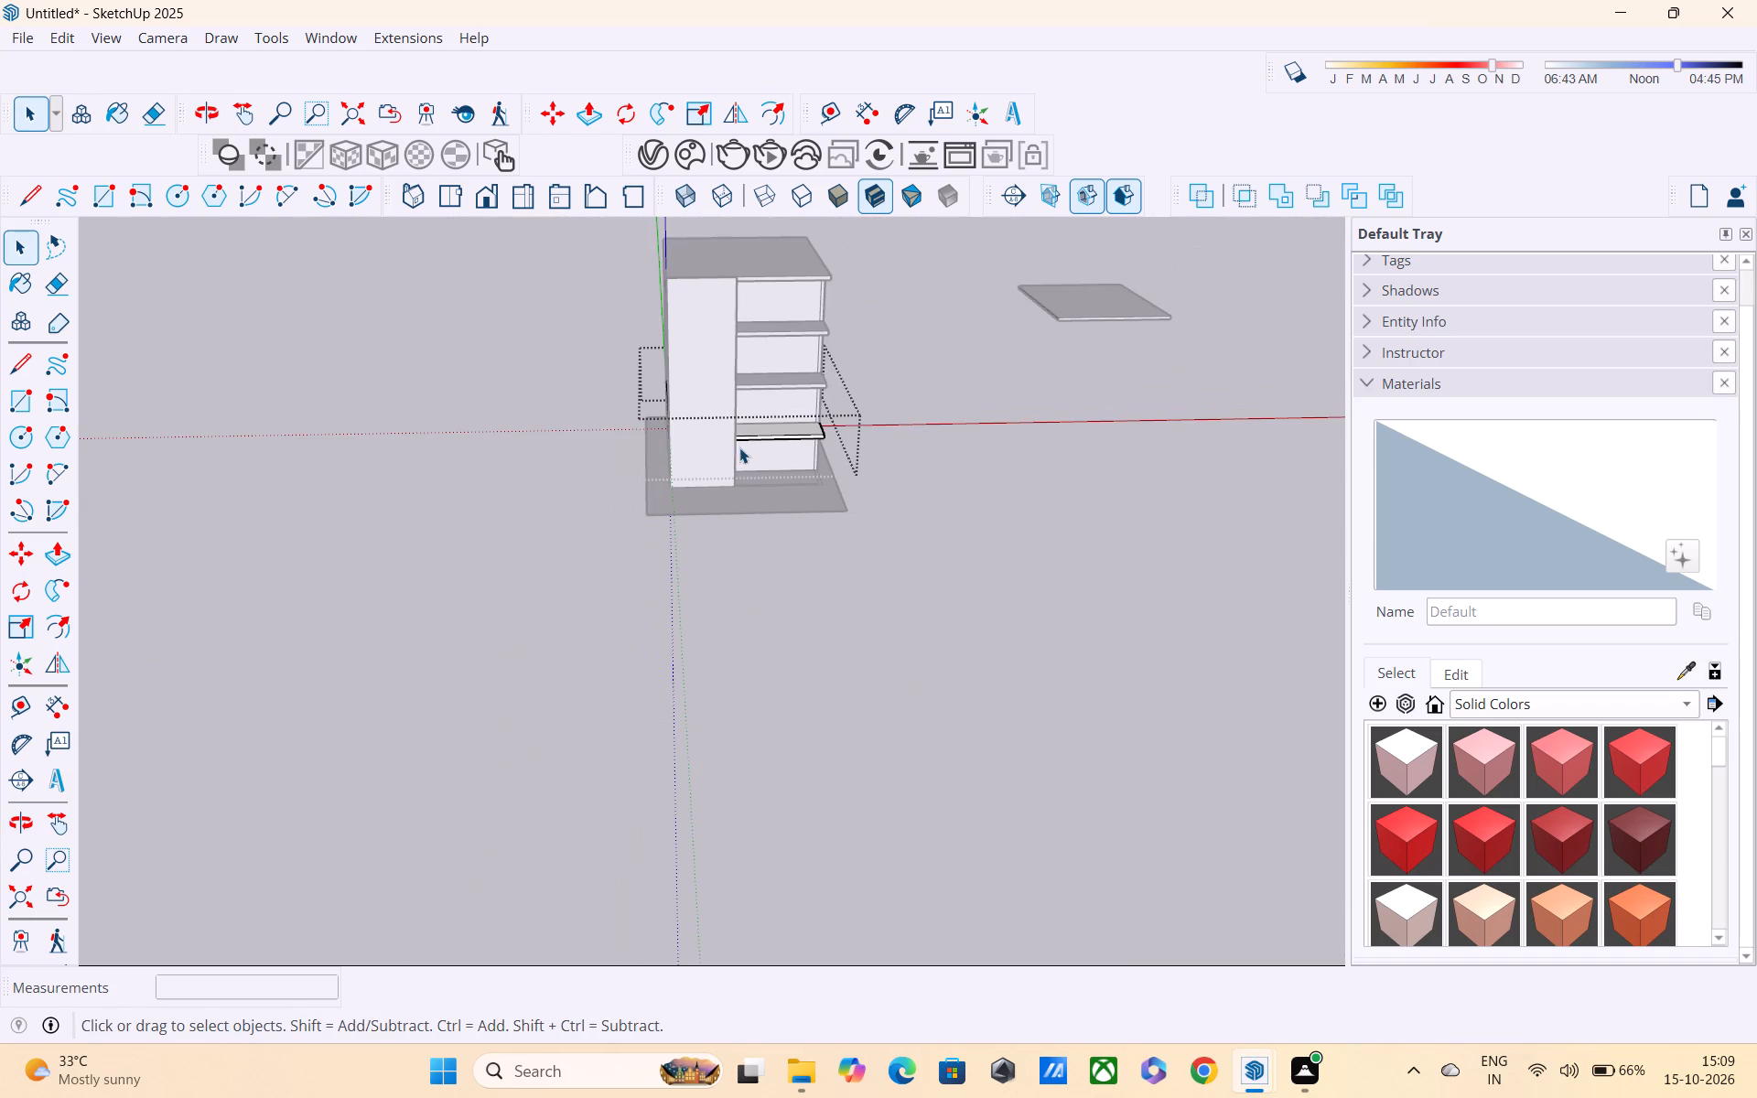
middle_click_drag(737, 423, 1037, 471)
middle_click_drag(705, 439, 901, 493)
scroll(611, 496, "up", 8)
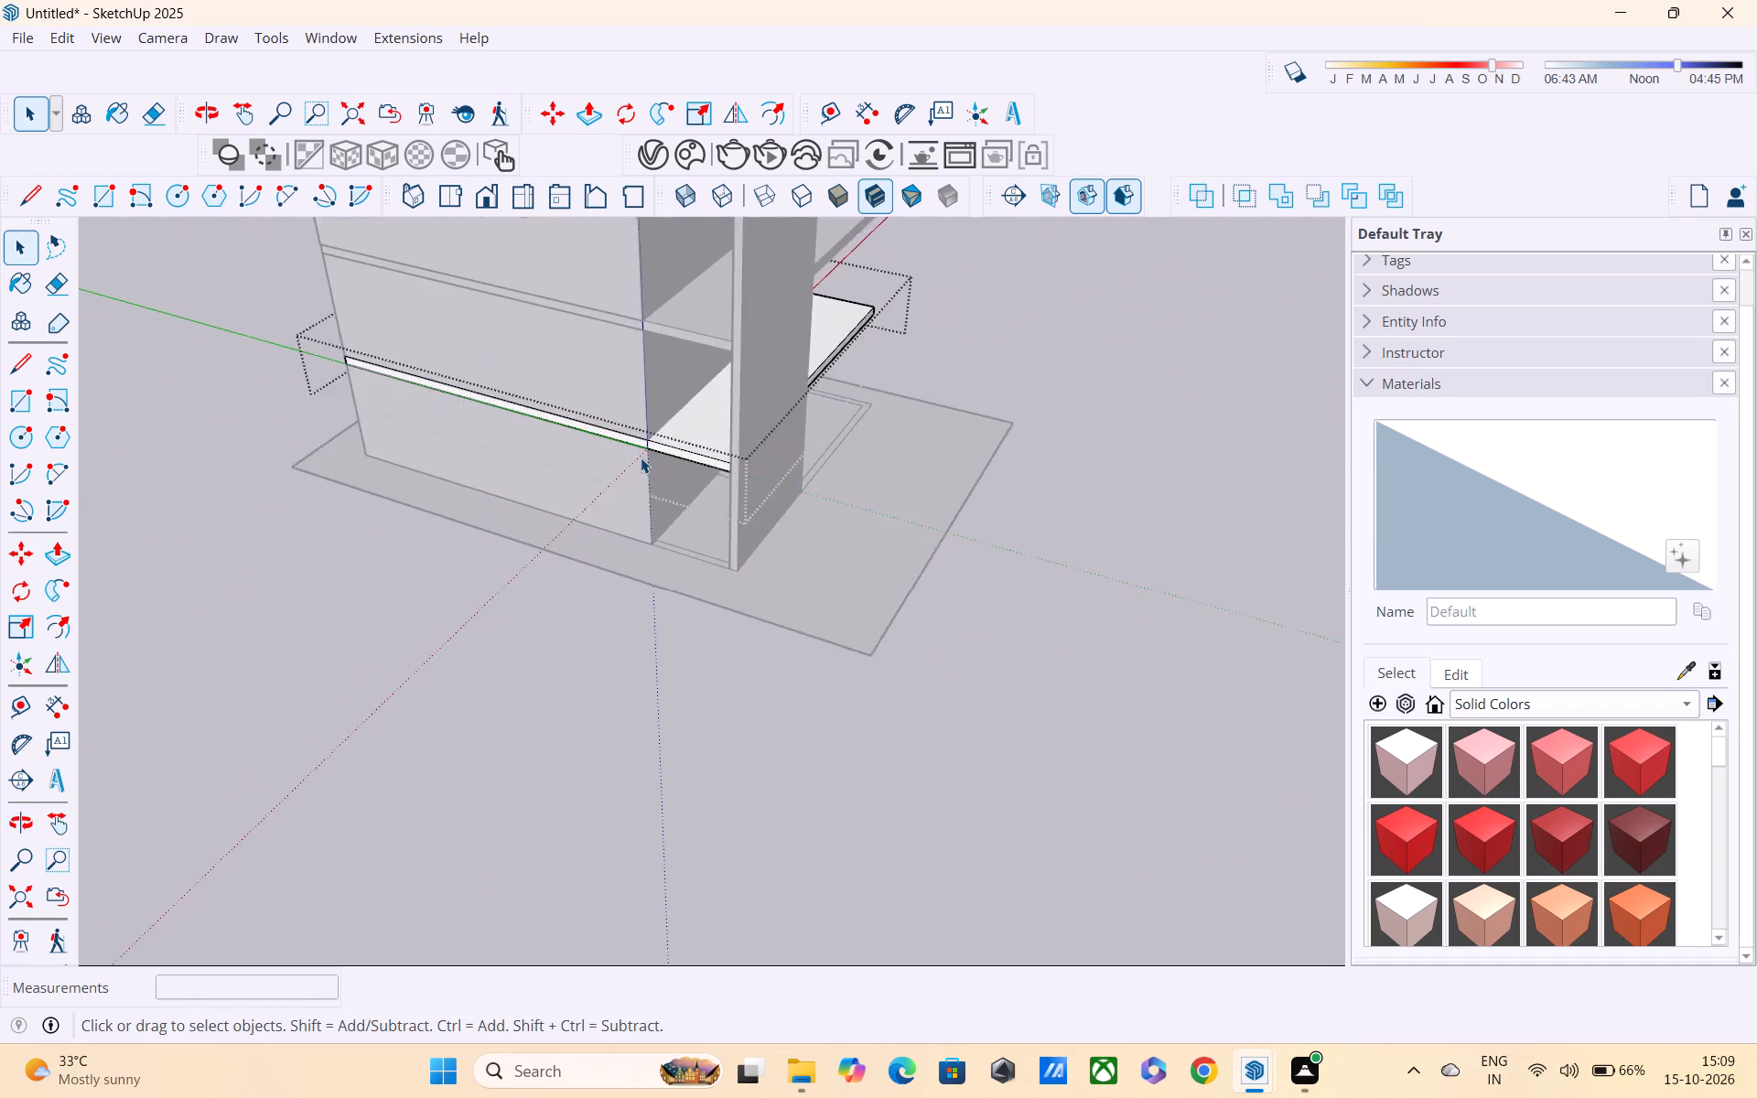
scroll(641, 457, "up", 1)
middle_click_drag(642, 456, 656, 399)
scroll(661, 441, "up", 5)
middle_click_drag(713, 383, 738, 336)
scroll(738, 336, "up", 1)
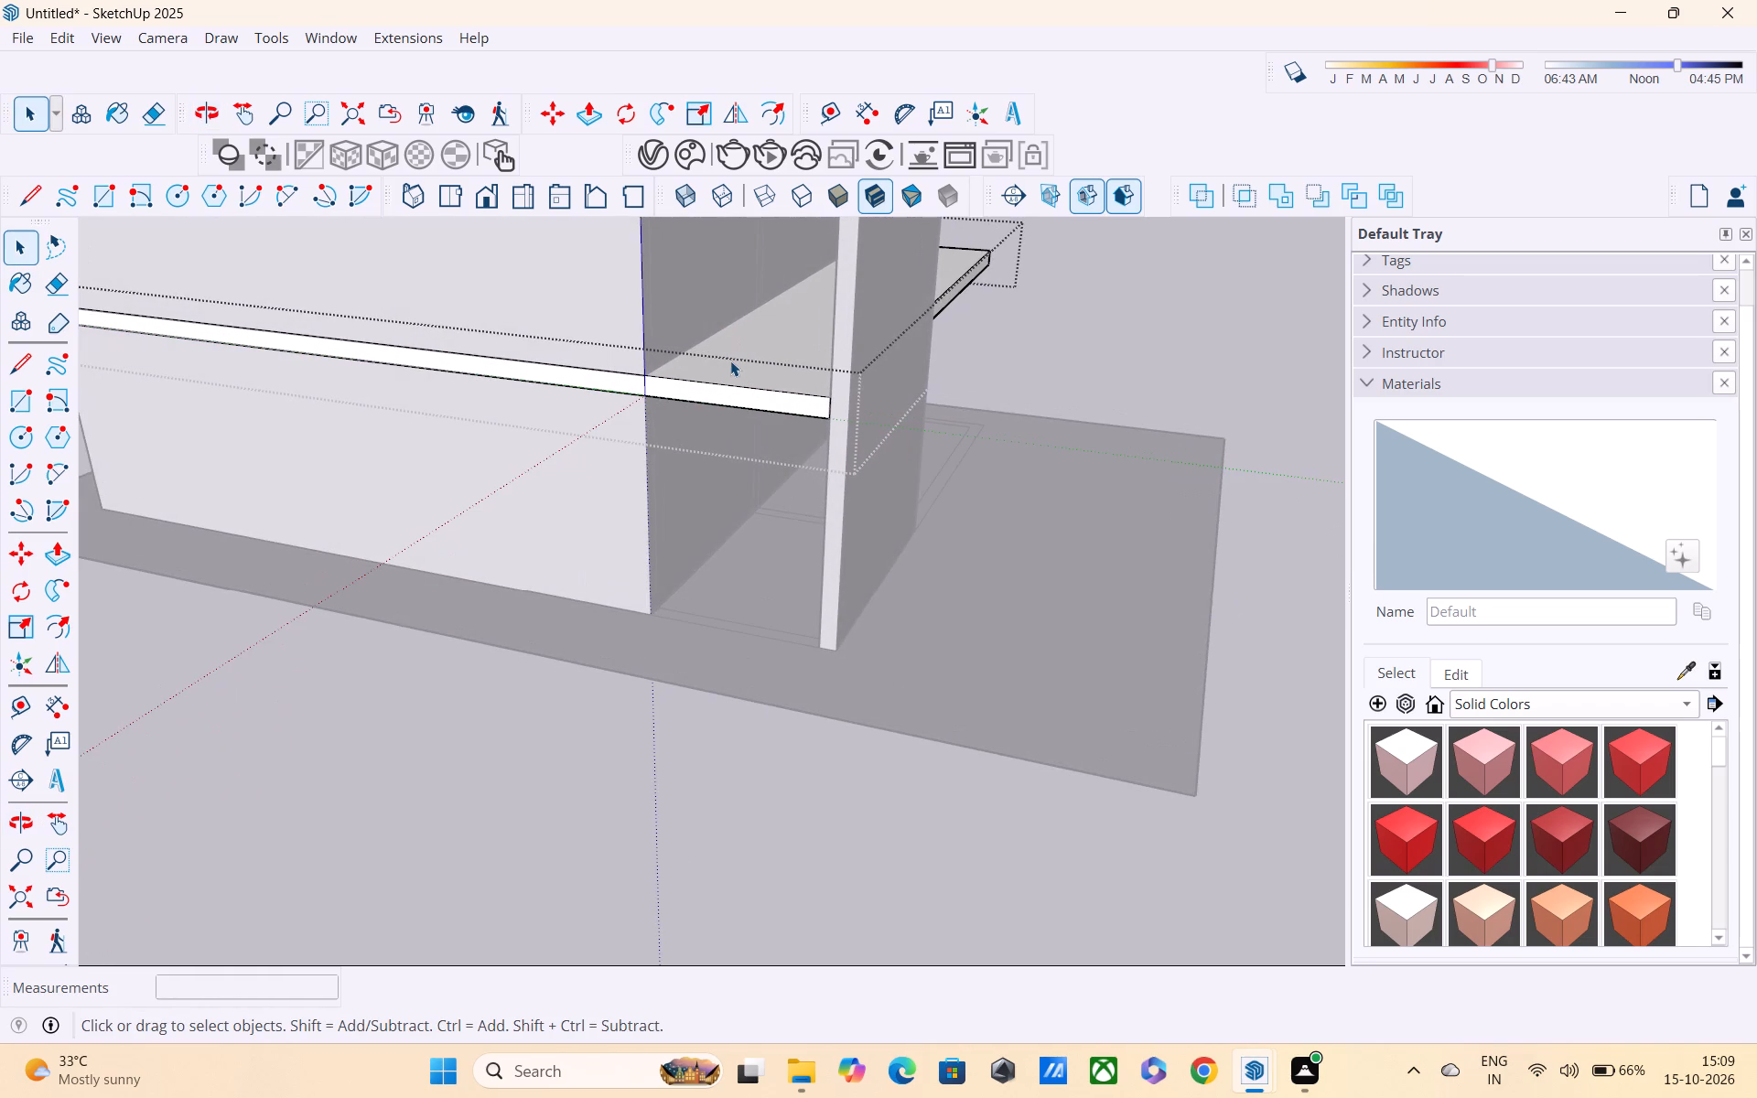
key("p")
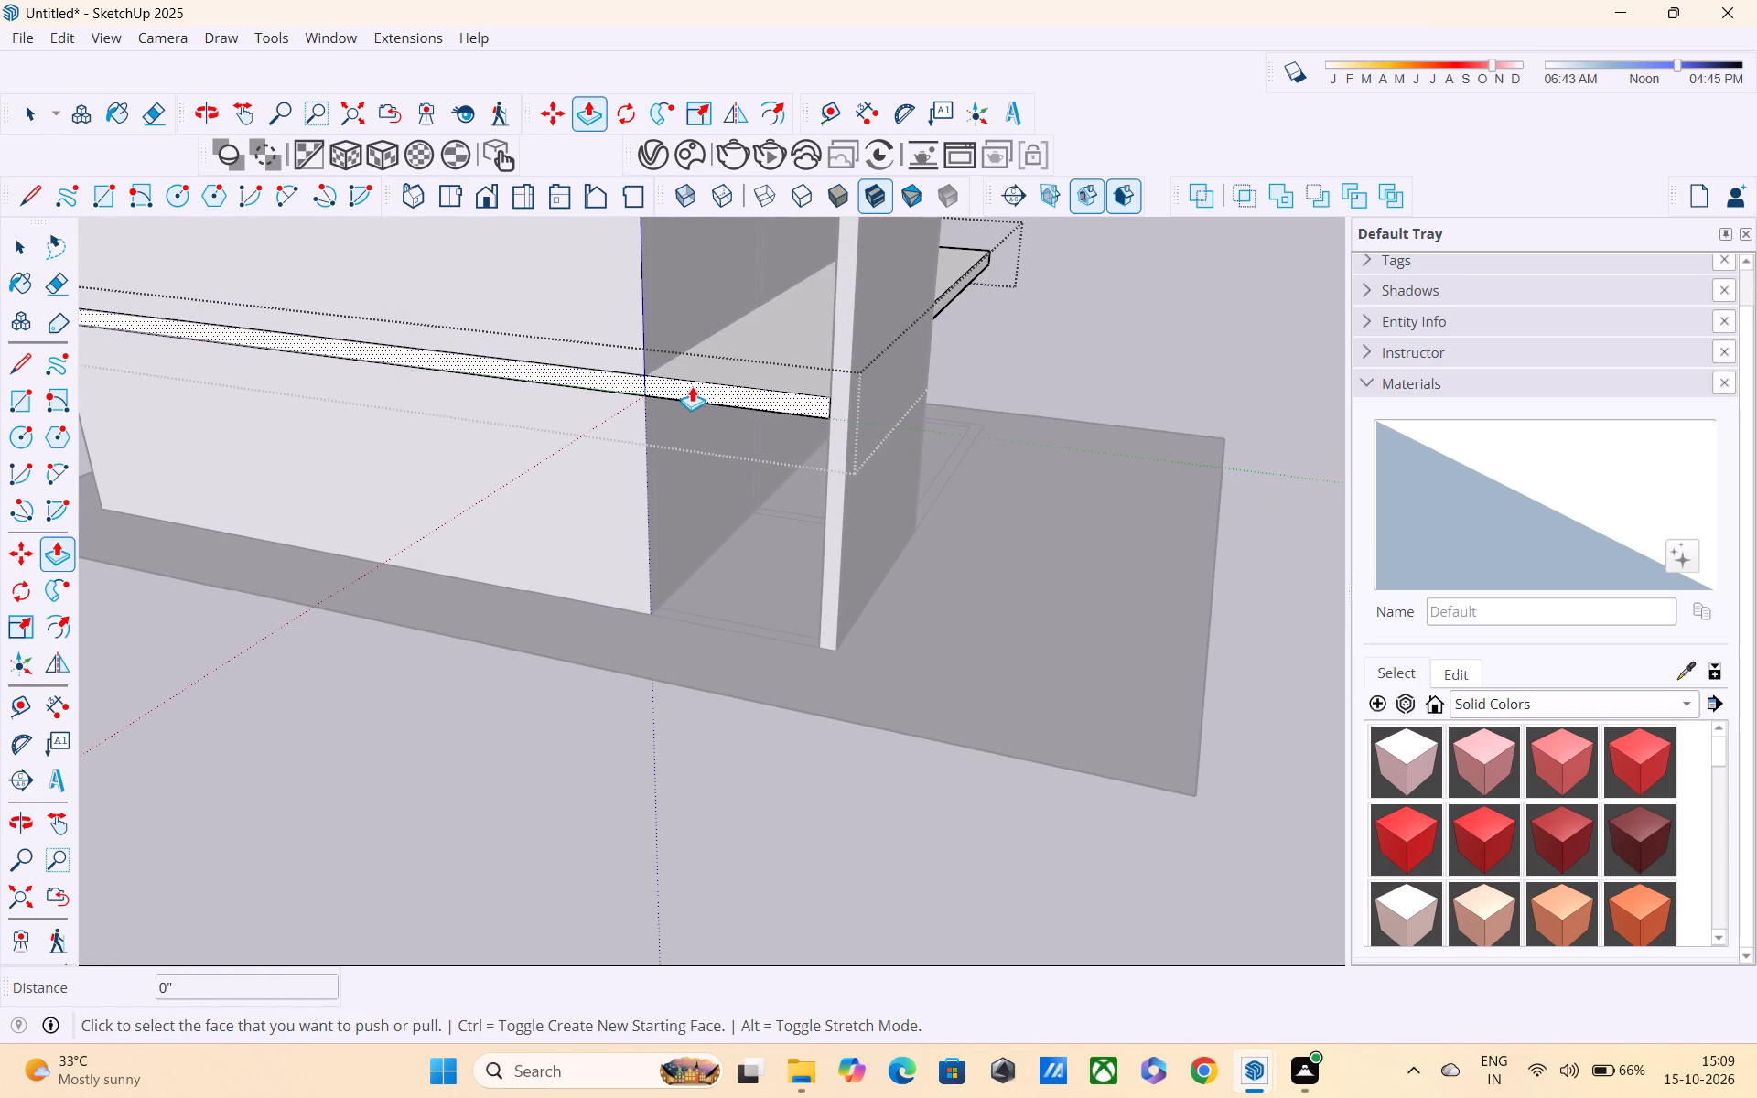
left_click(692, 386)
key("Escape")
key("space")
Inside the lowest raised slab's group, draw a 10" vertical line across its near side face at the house wall's corner.
left_click(1128, 333)
double_click(719, 394)
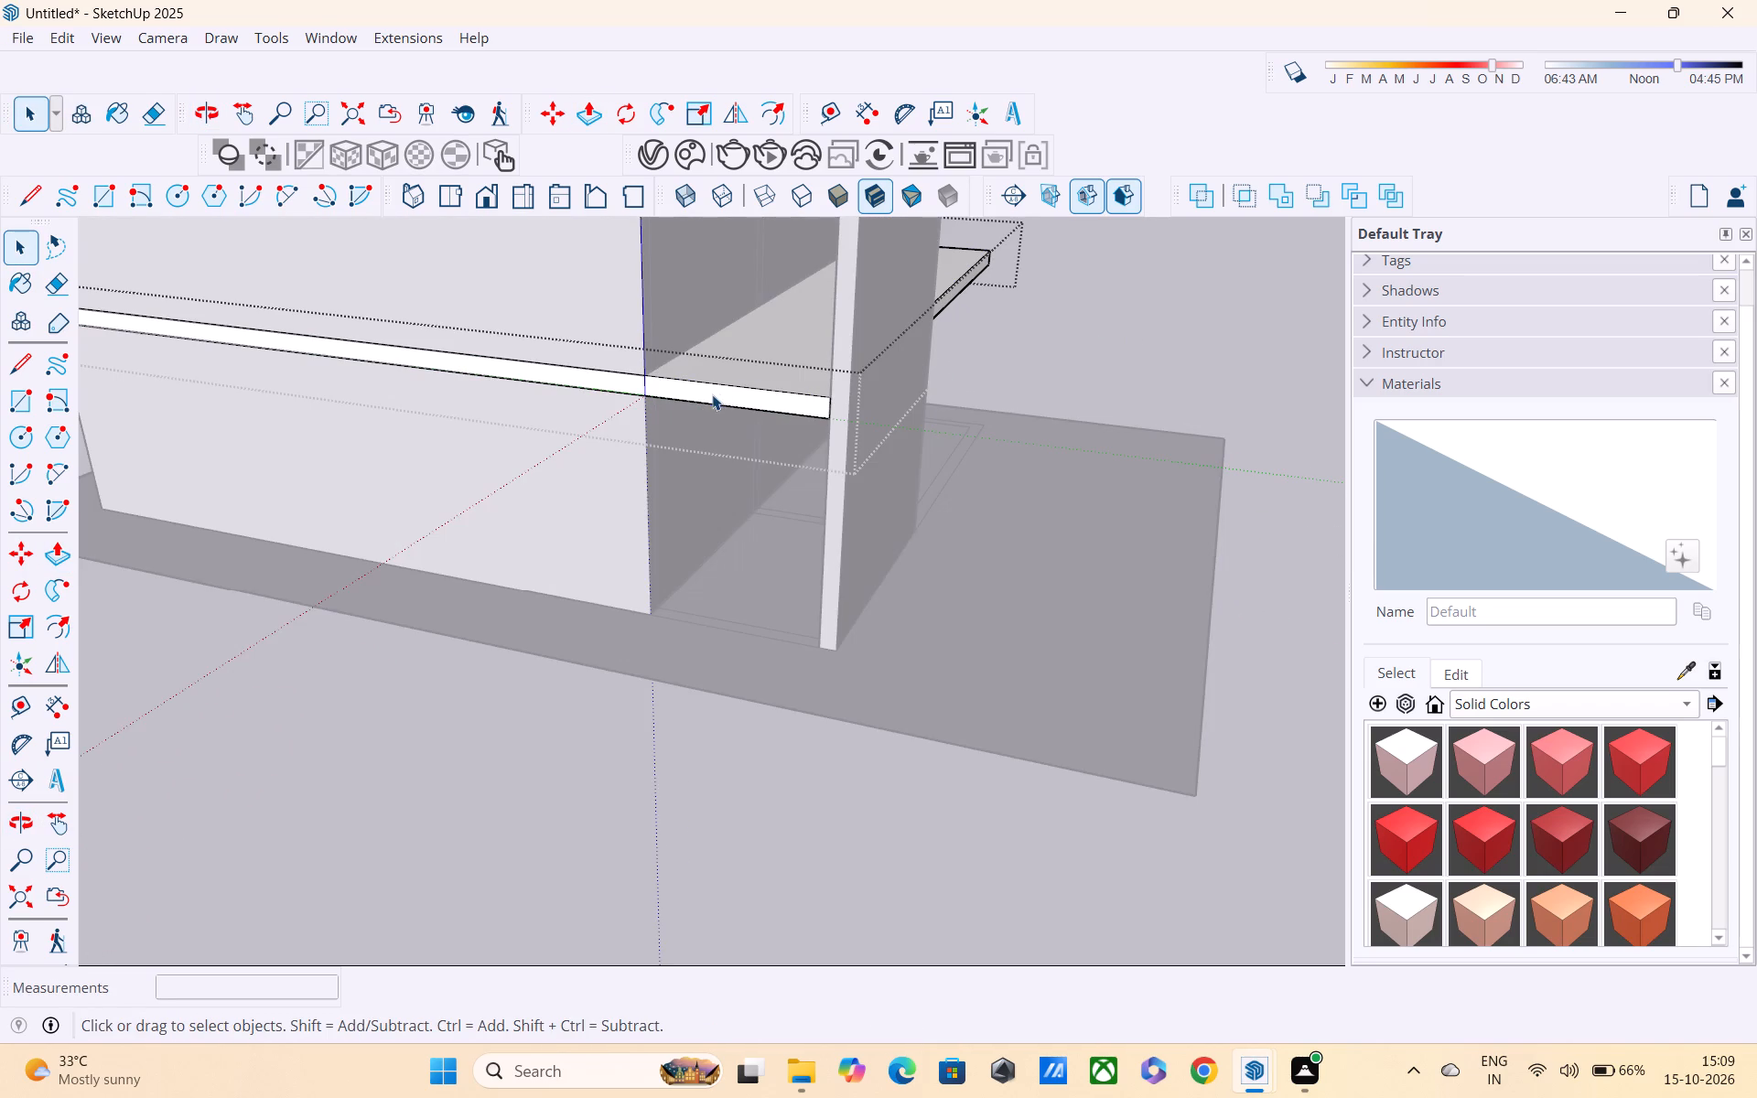
key("l")
scroll(646, 387, "up", 9)
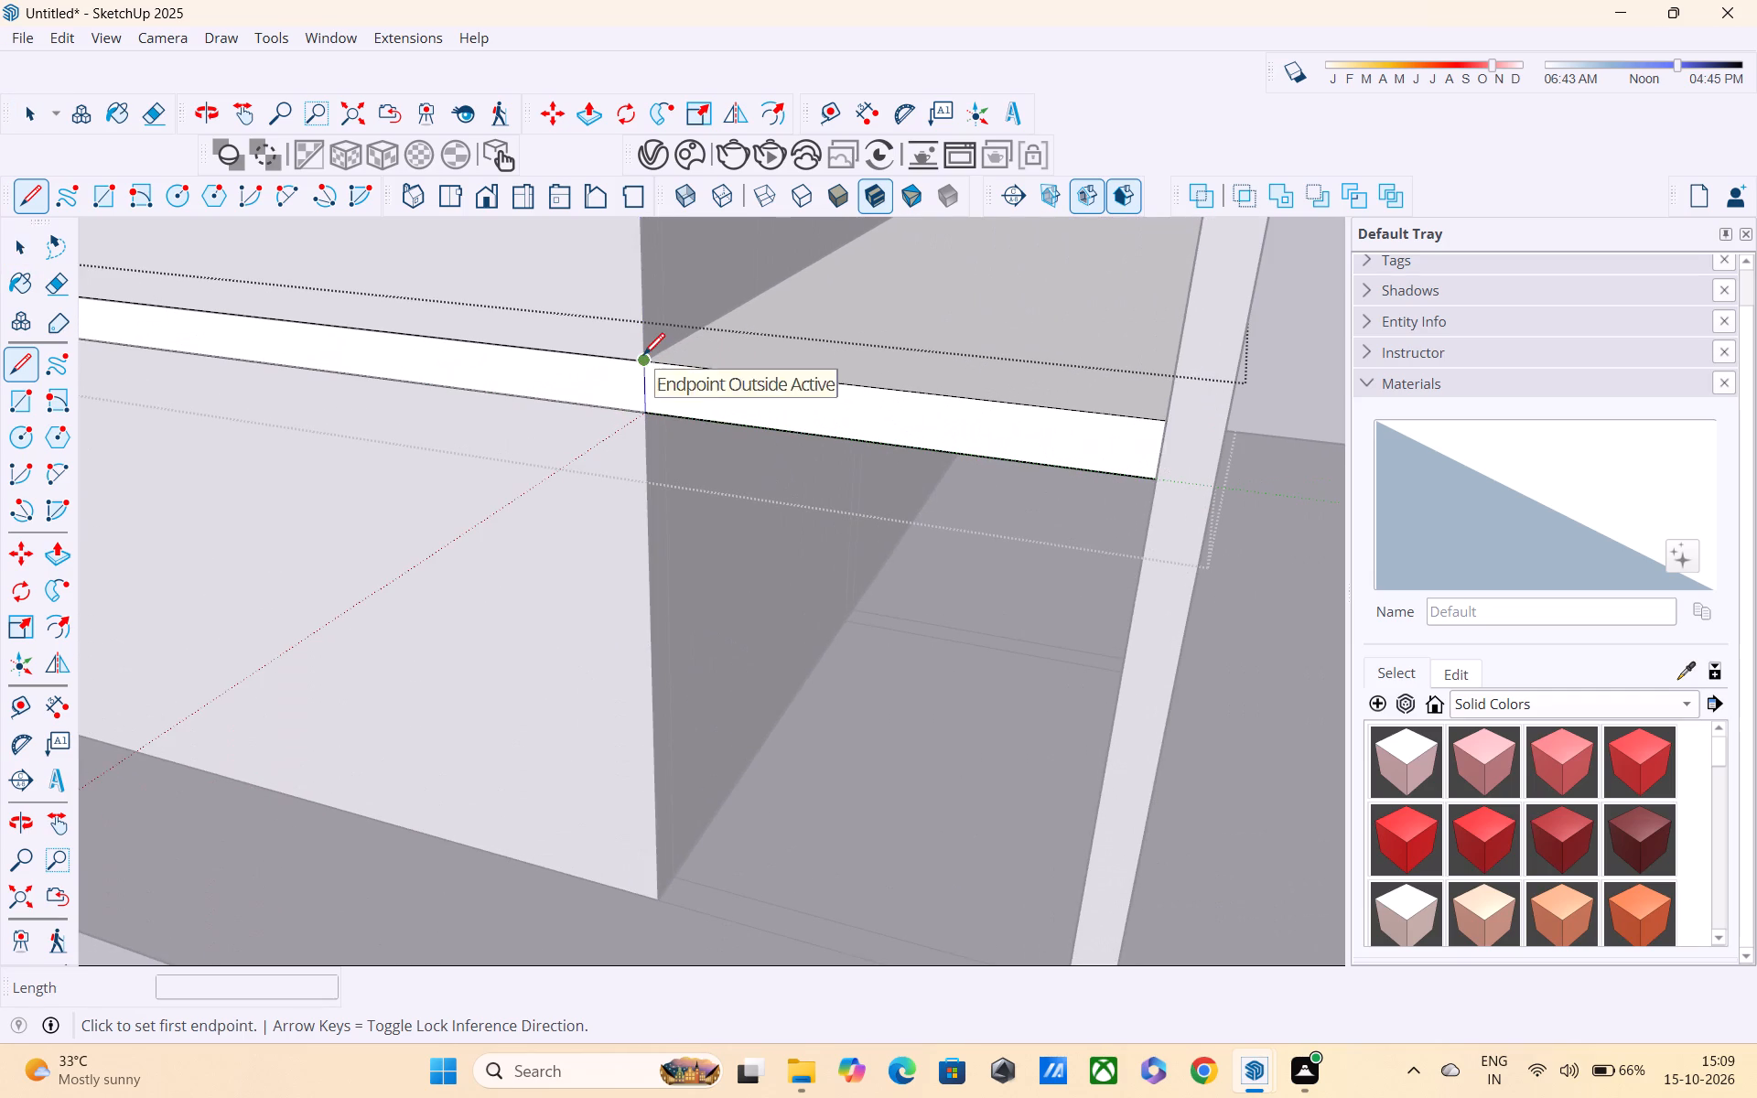
left_click(643, 365)
left_click(641, 418)
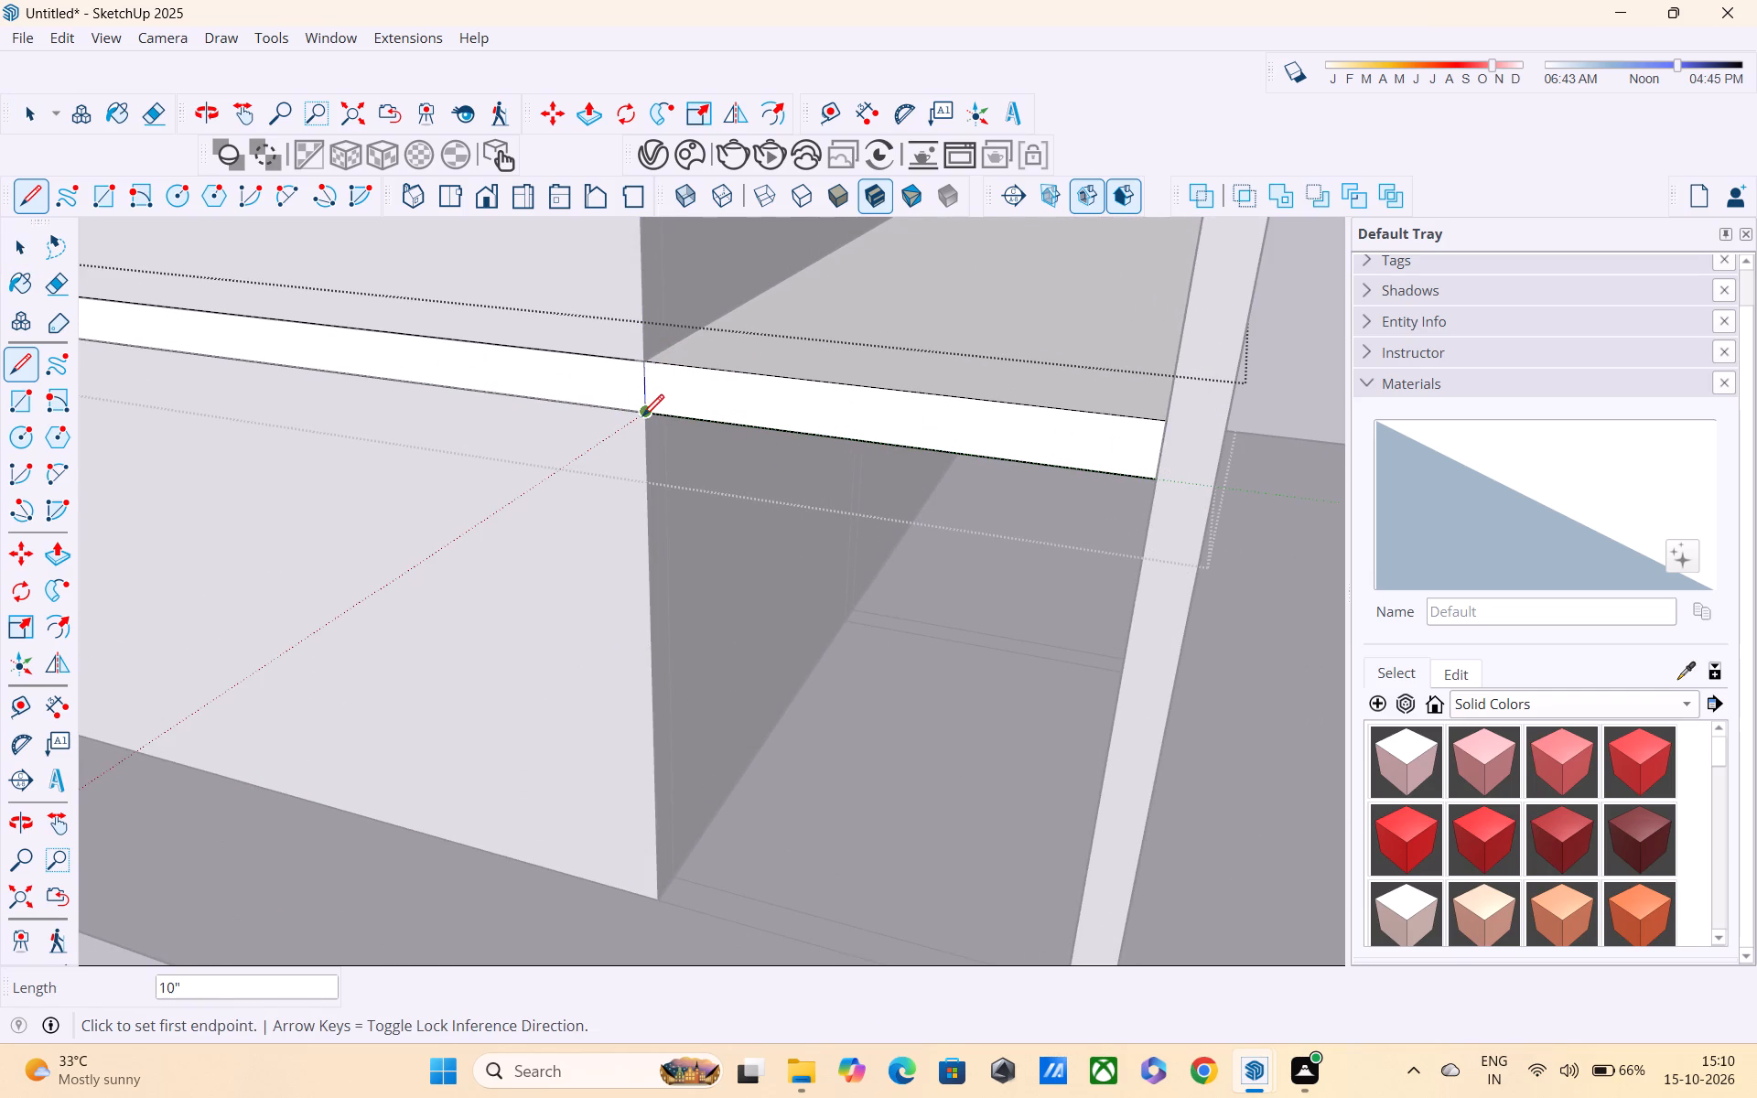
key("space")
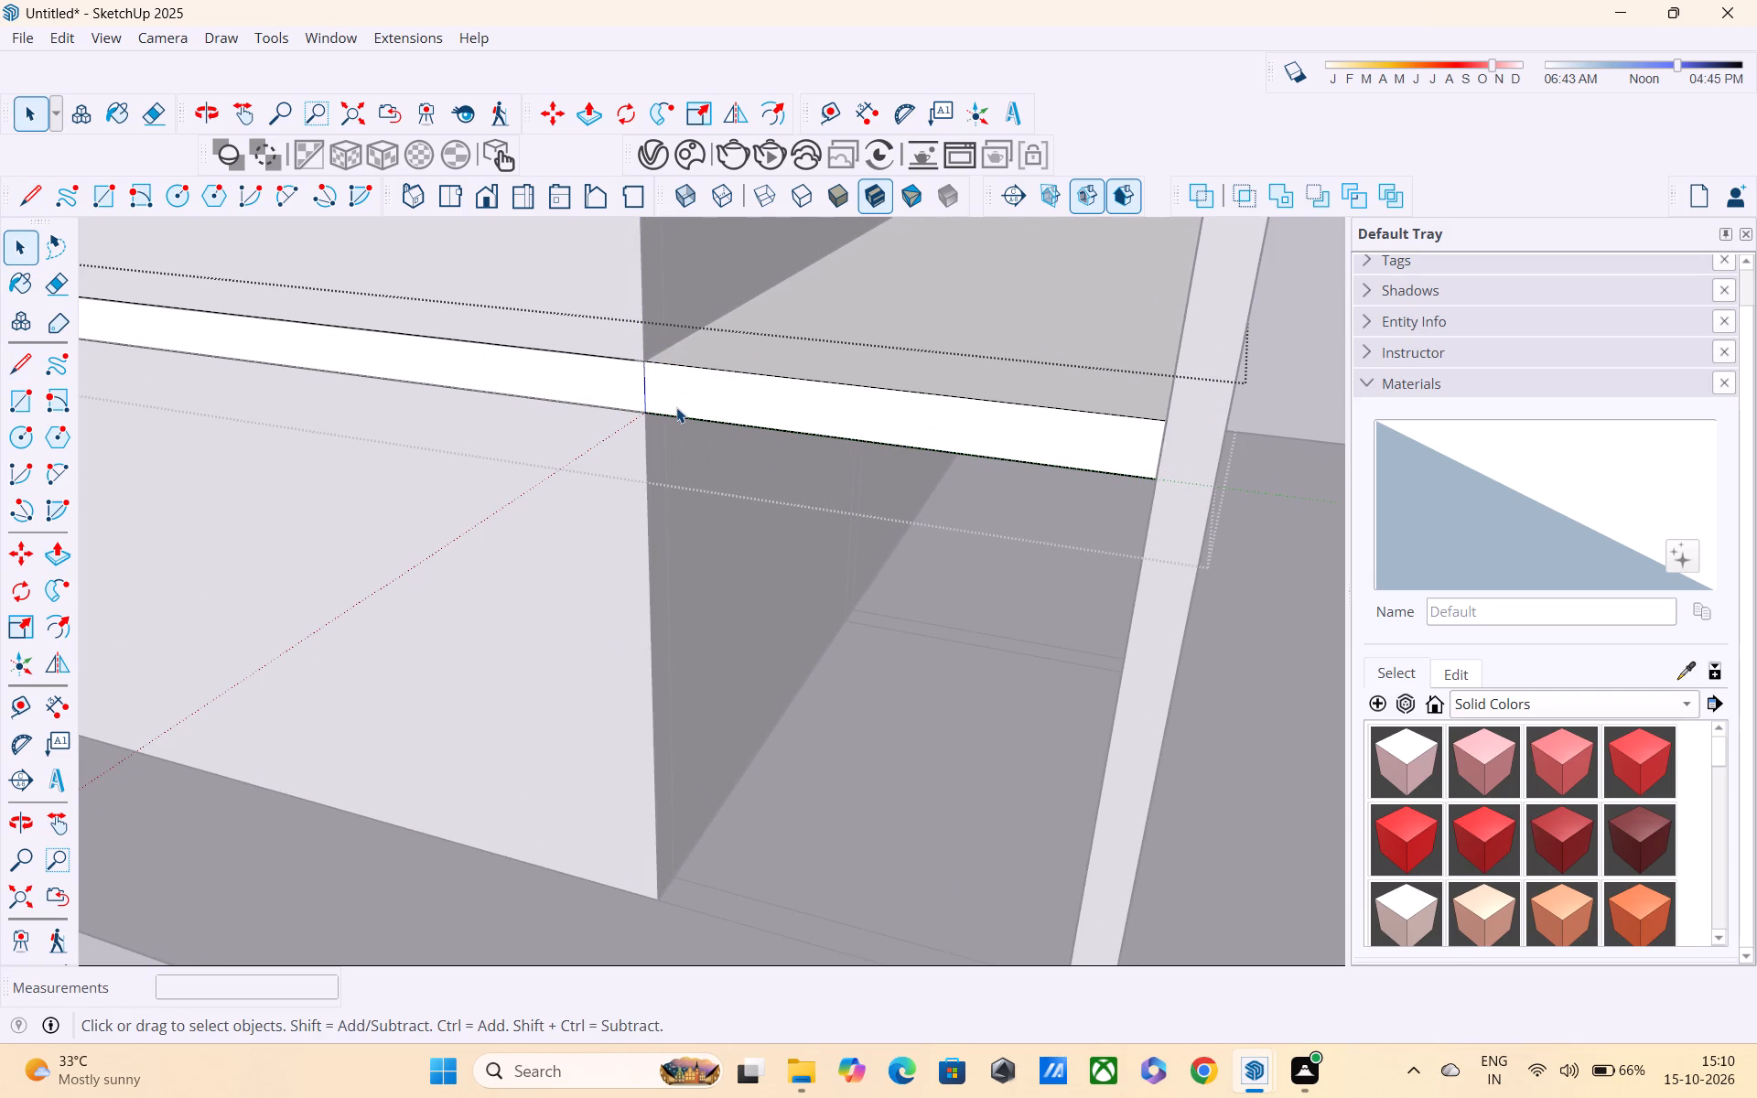
Push the slab's near side face between the house wall and the front wall inward 9".
left_click(676, 407)
type("0p")
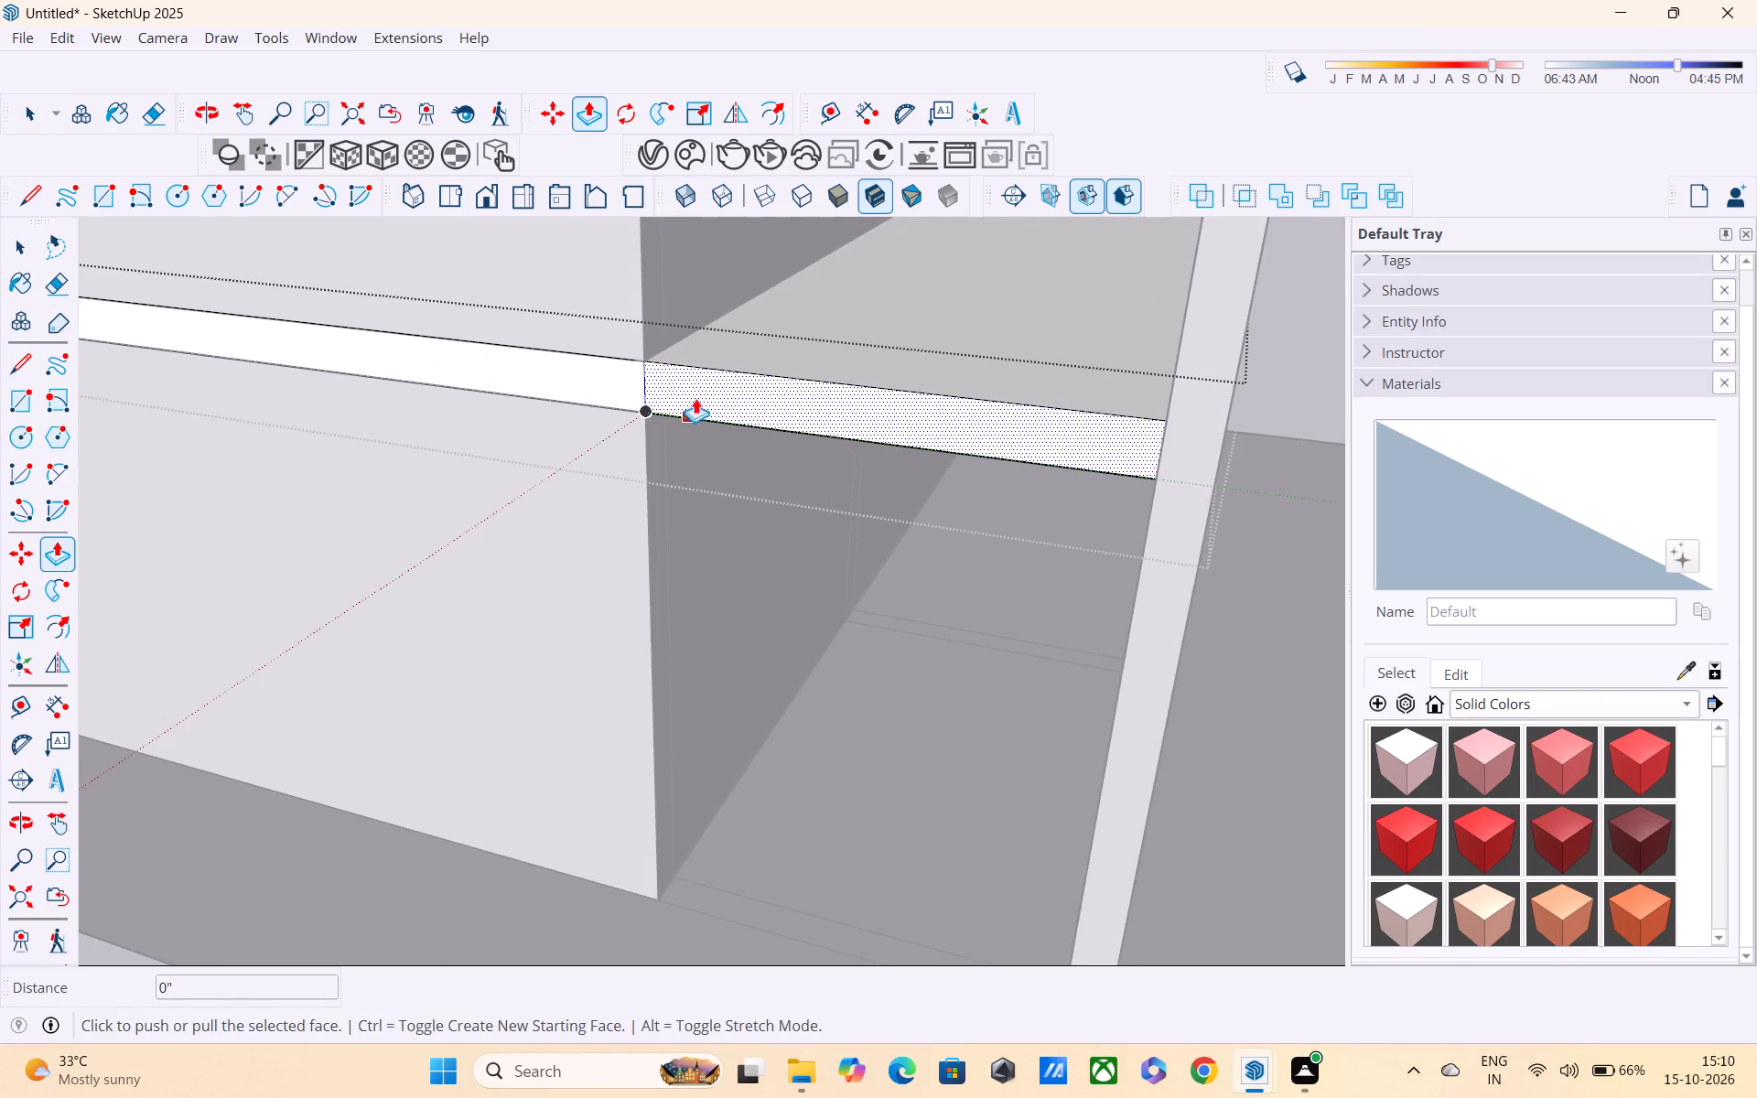
left_click(708, 394)
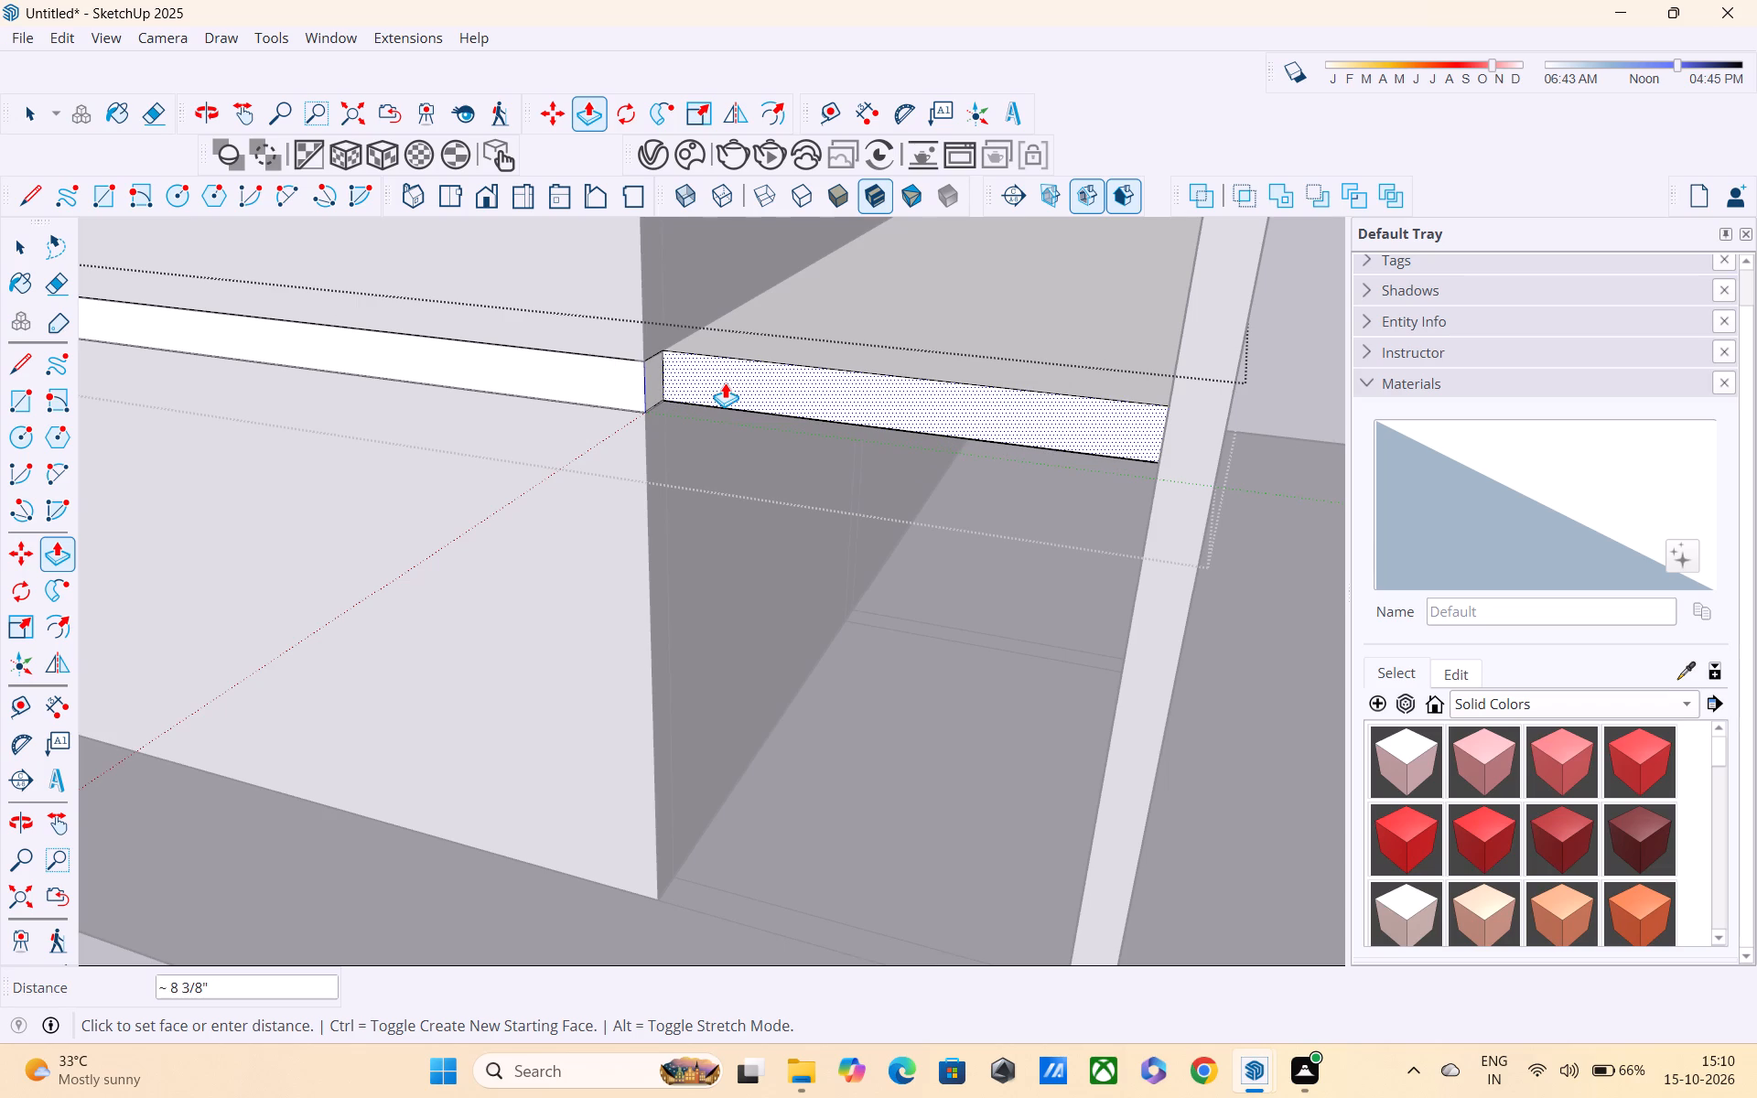
type("9\"")
key("Return")
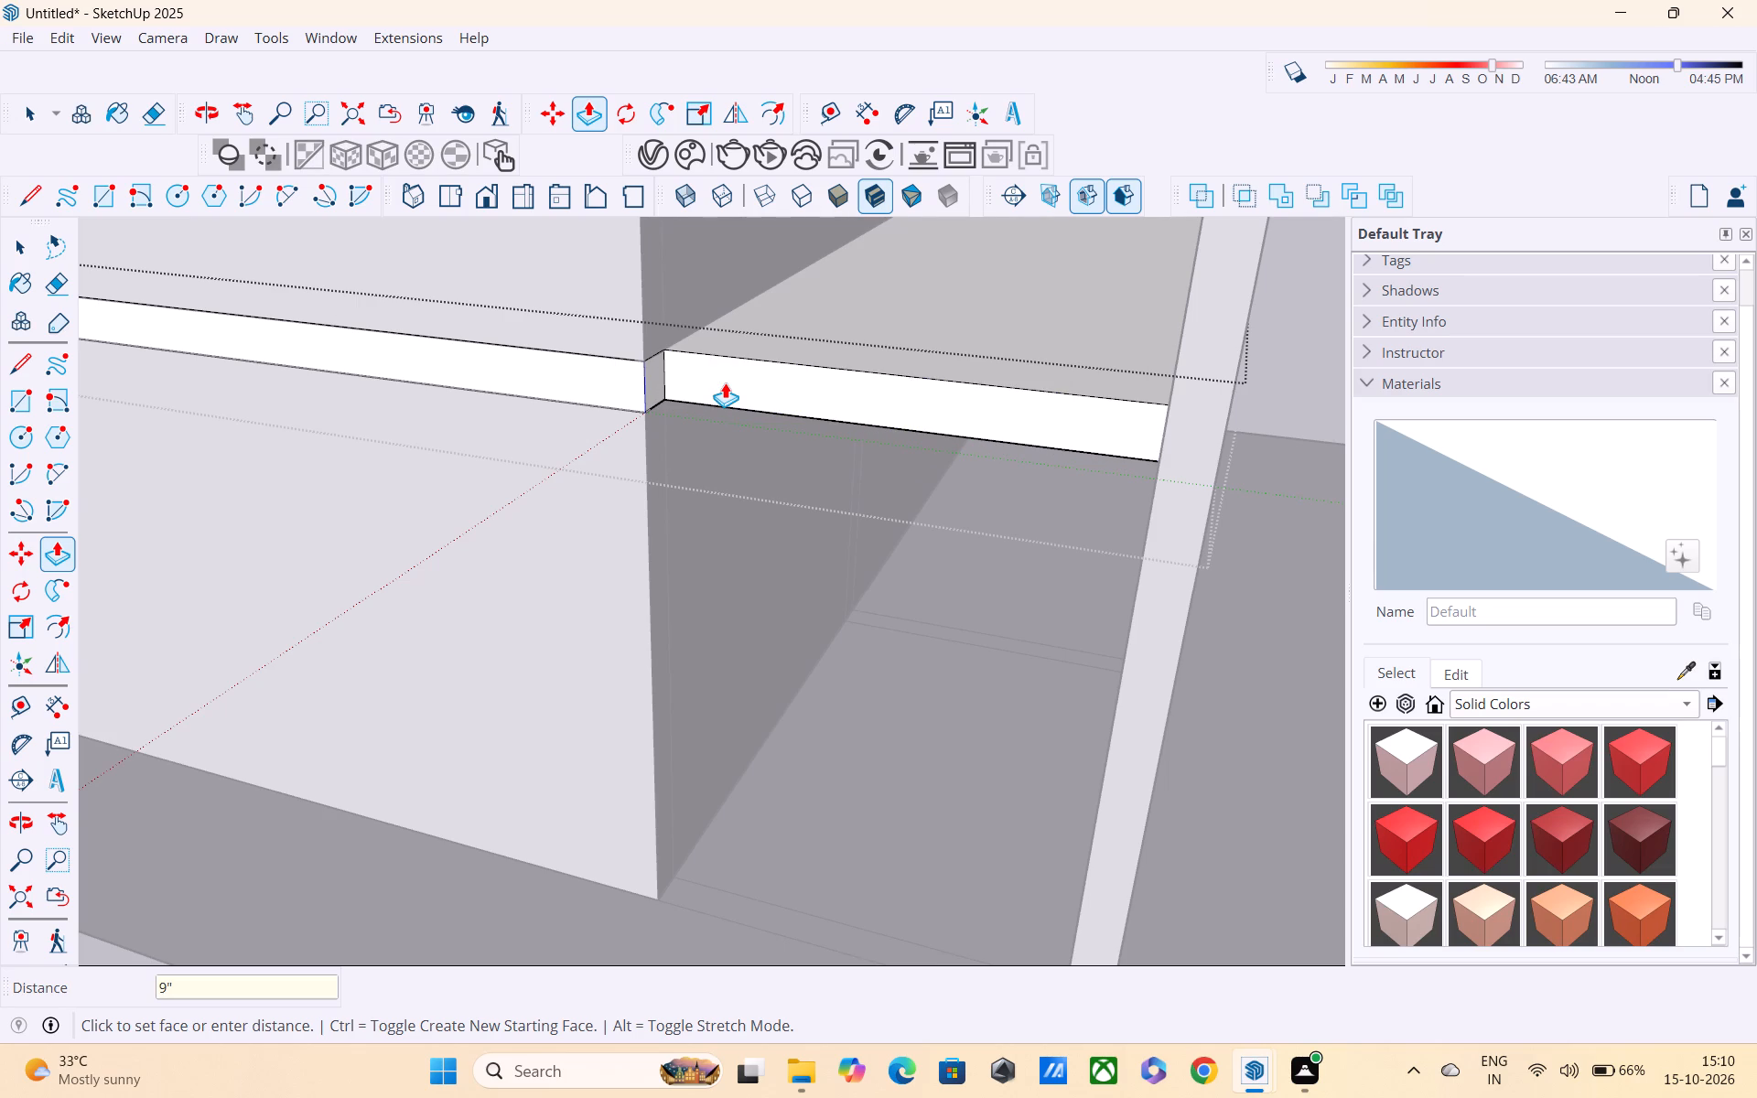
scroll(725, 410, "down", 2)
middle_click_drag(739, 493, 776, 575)
scroll(782, 565, "down", 2)
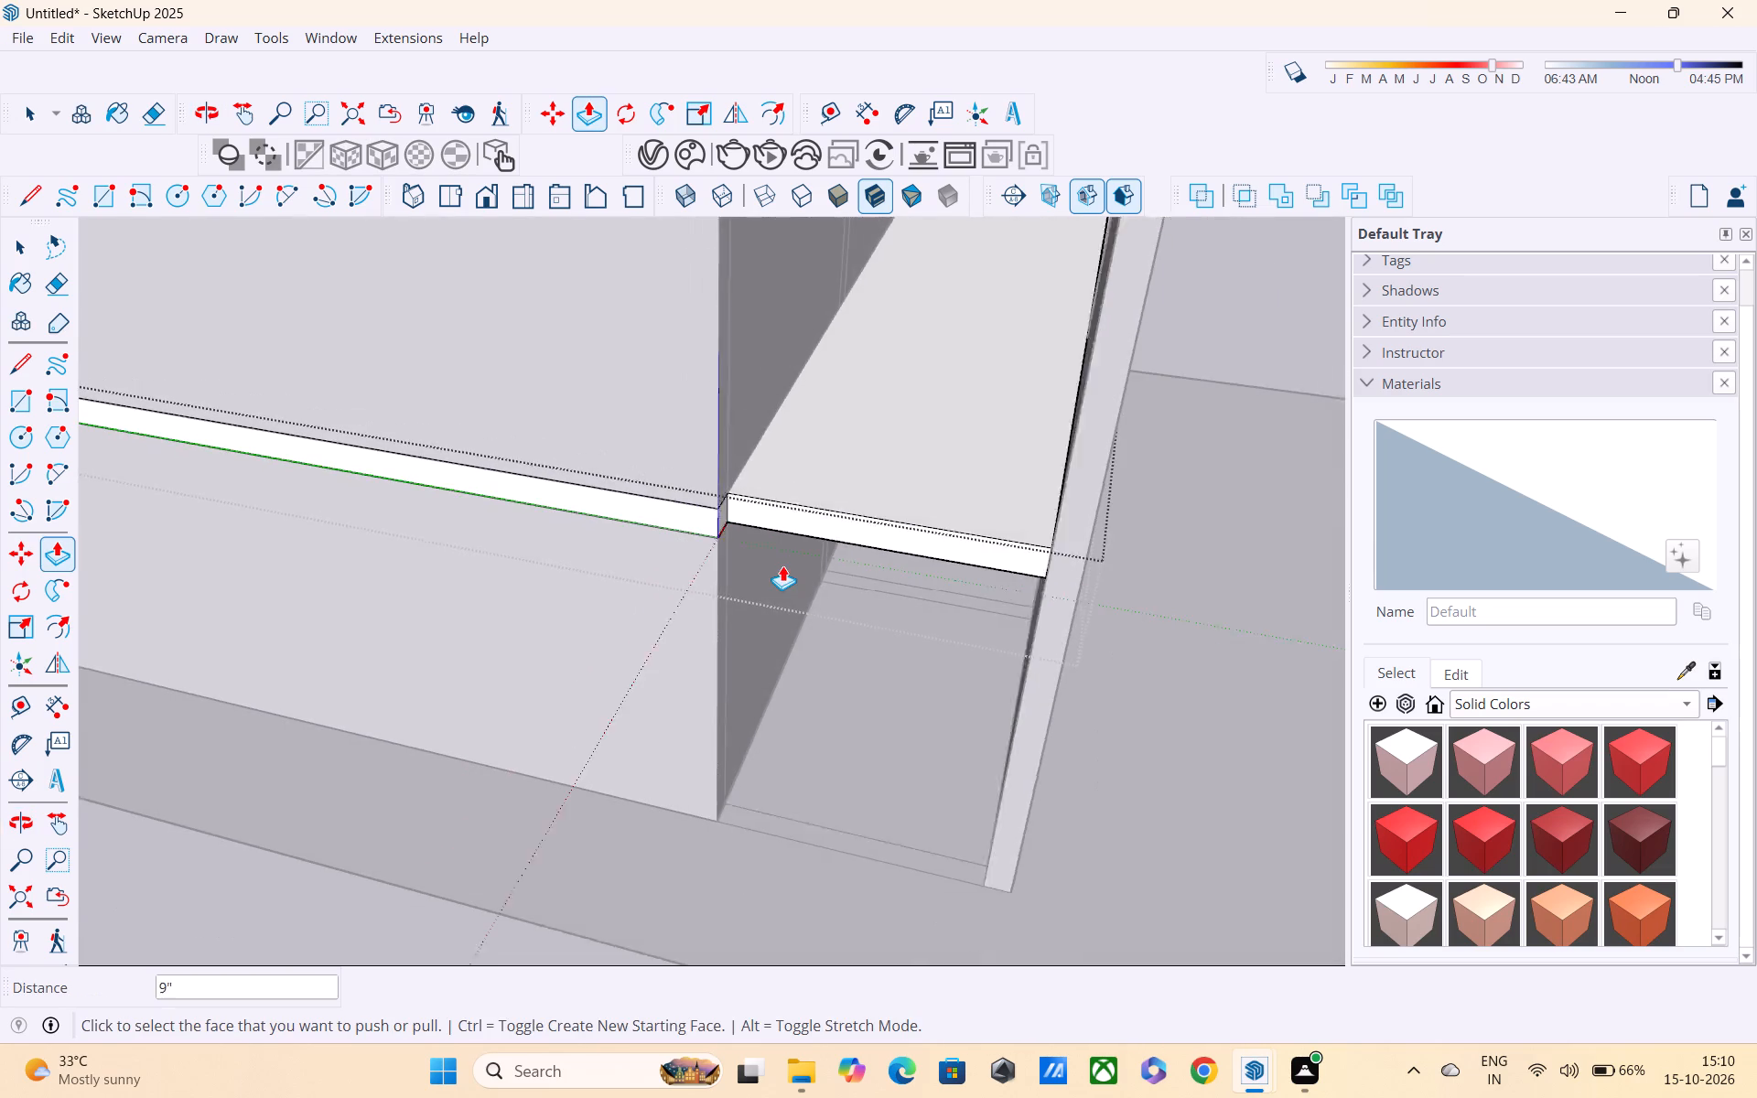
scroll(782, 565, "down", 2)
middle_click_drag(860, 551, 1015, 809, "shift")
scroll(1033, 695, "down", 4)
key("space")
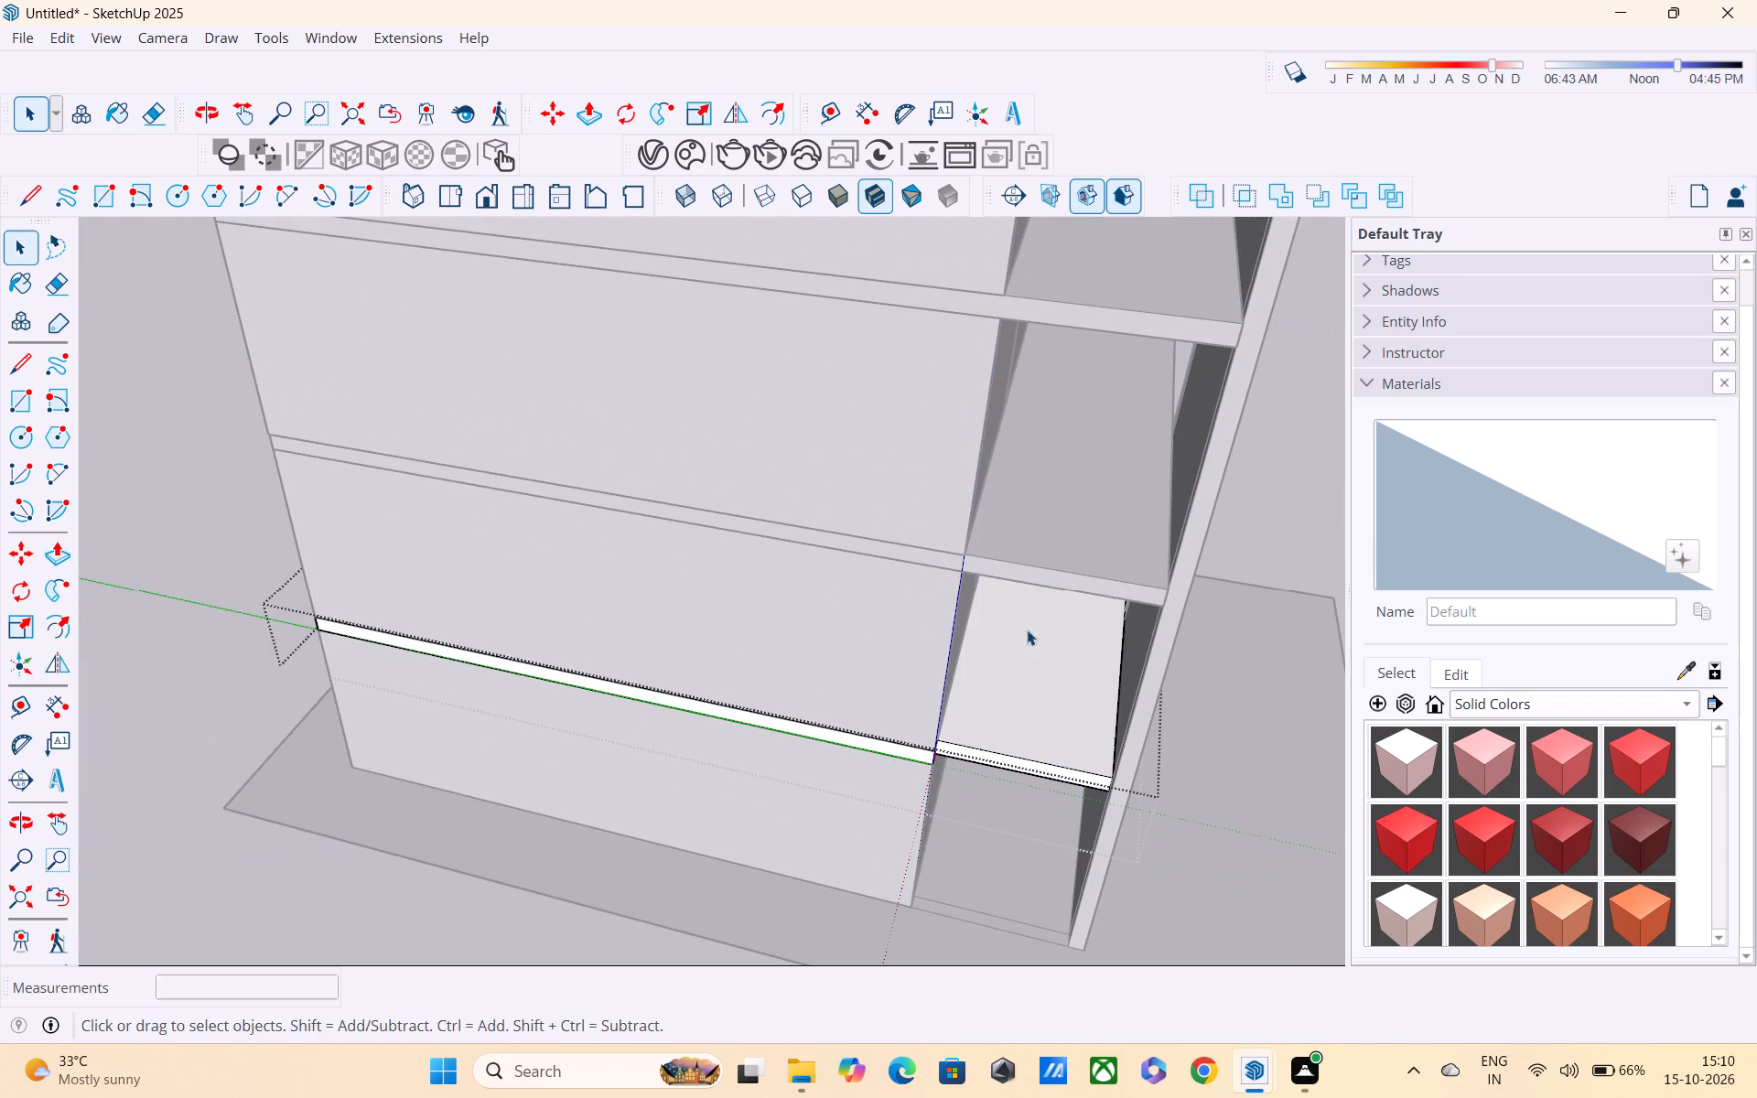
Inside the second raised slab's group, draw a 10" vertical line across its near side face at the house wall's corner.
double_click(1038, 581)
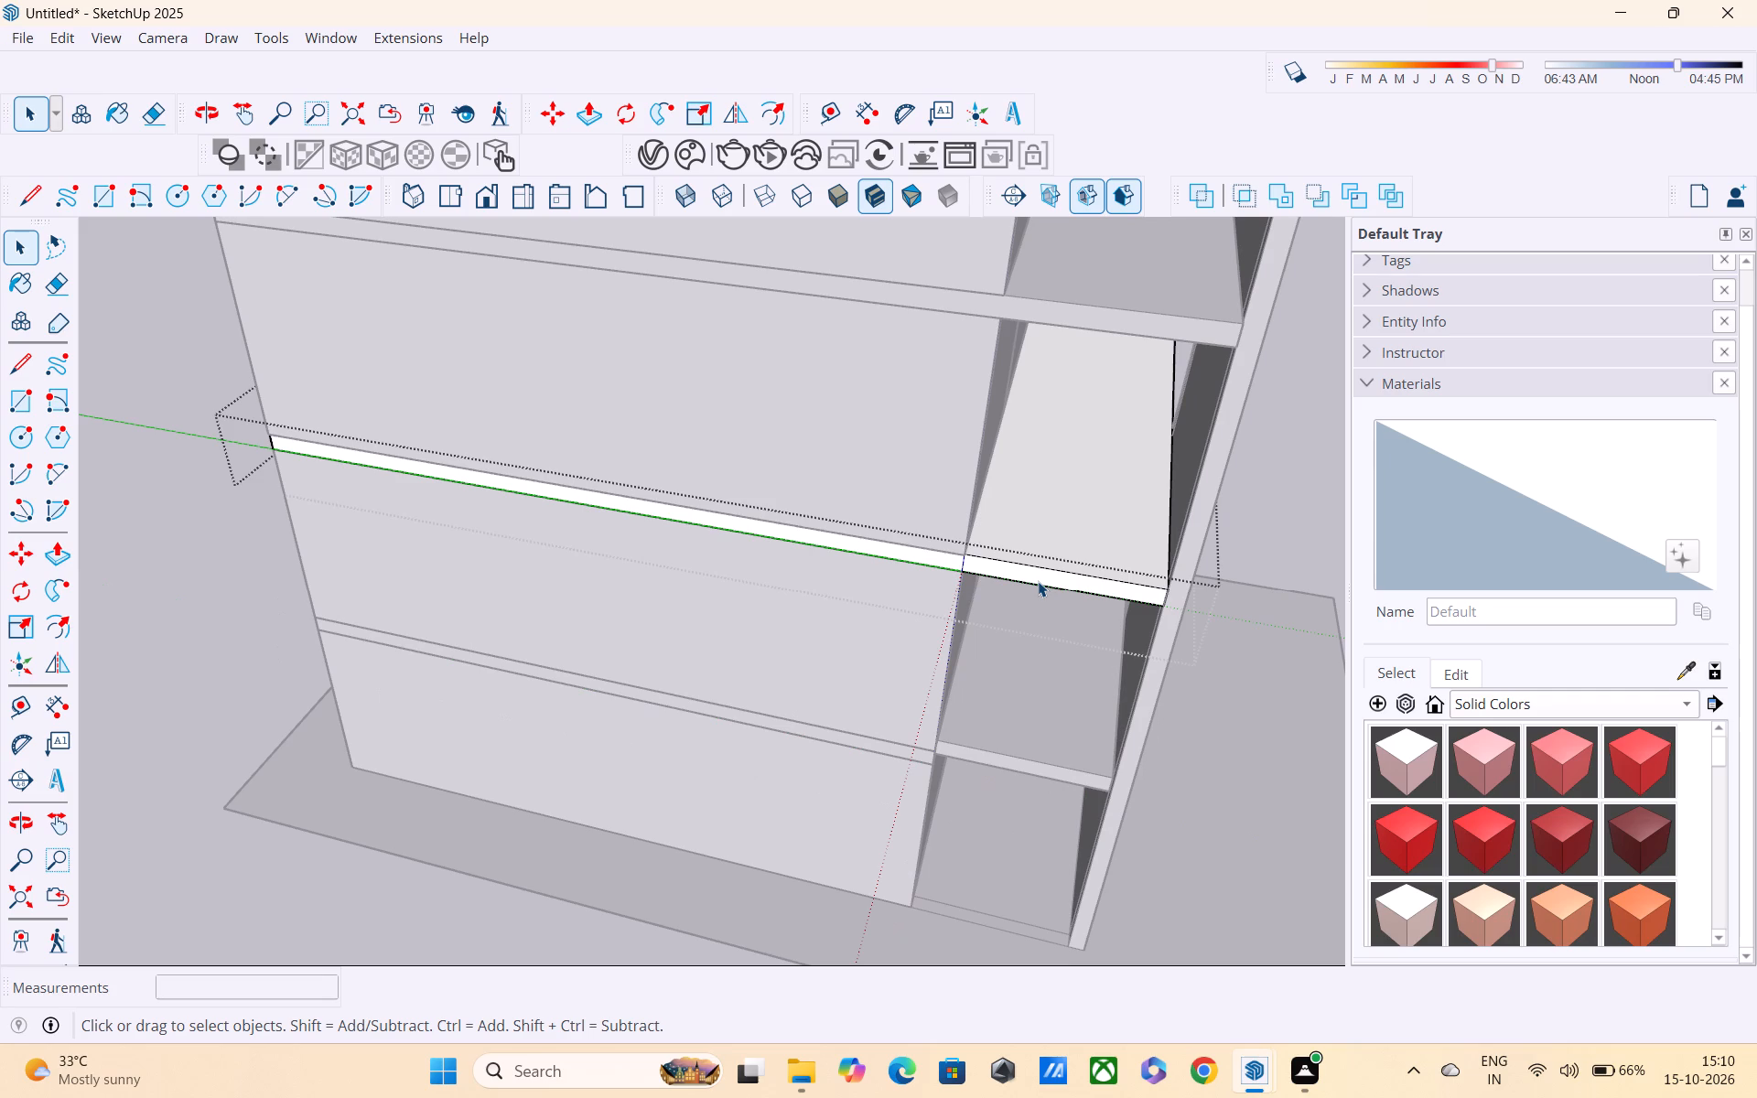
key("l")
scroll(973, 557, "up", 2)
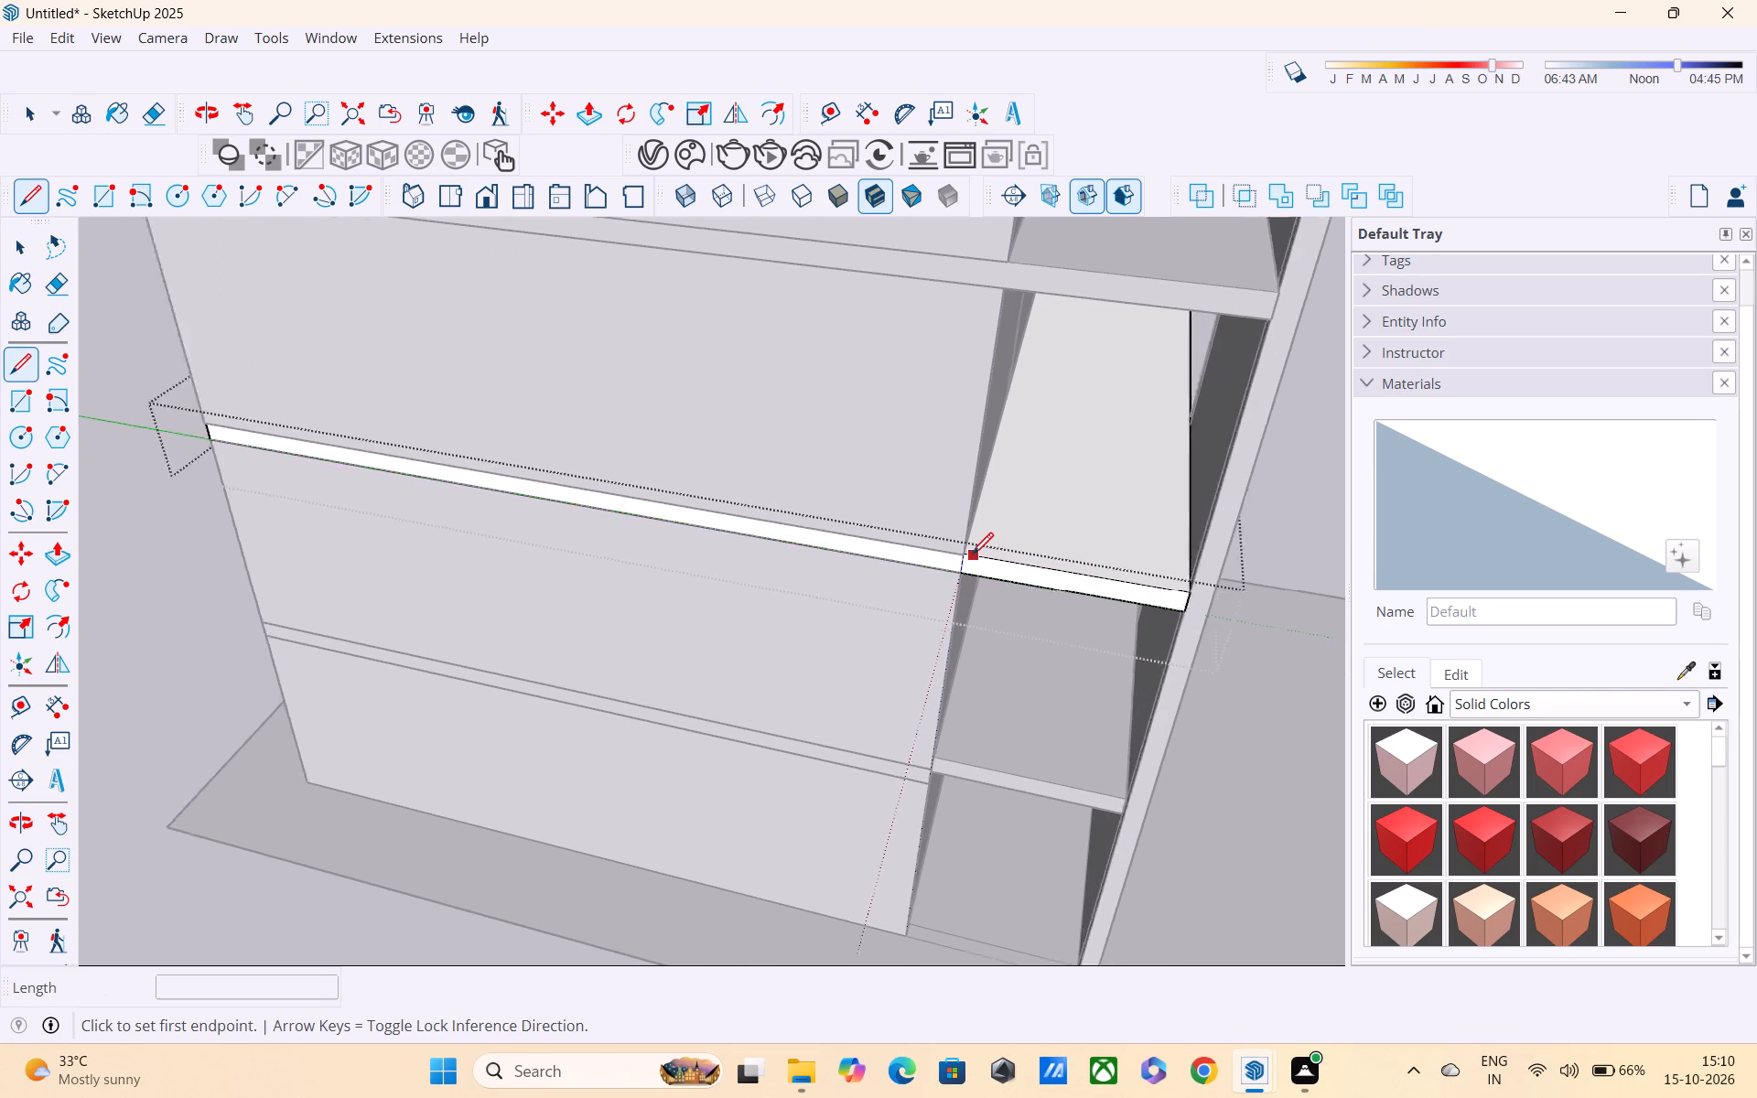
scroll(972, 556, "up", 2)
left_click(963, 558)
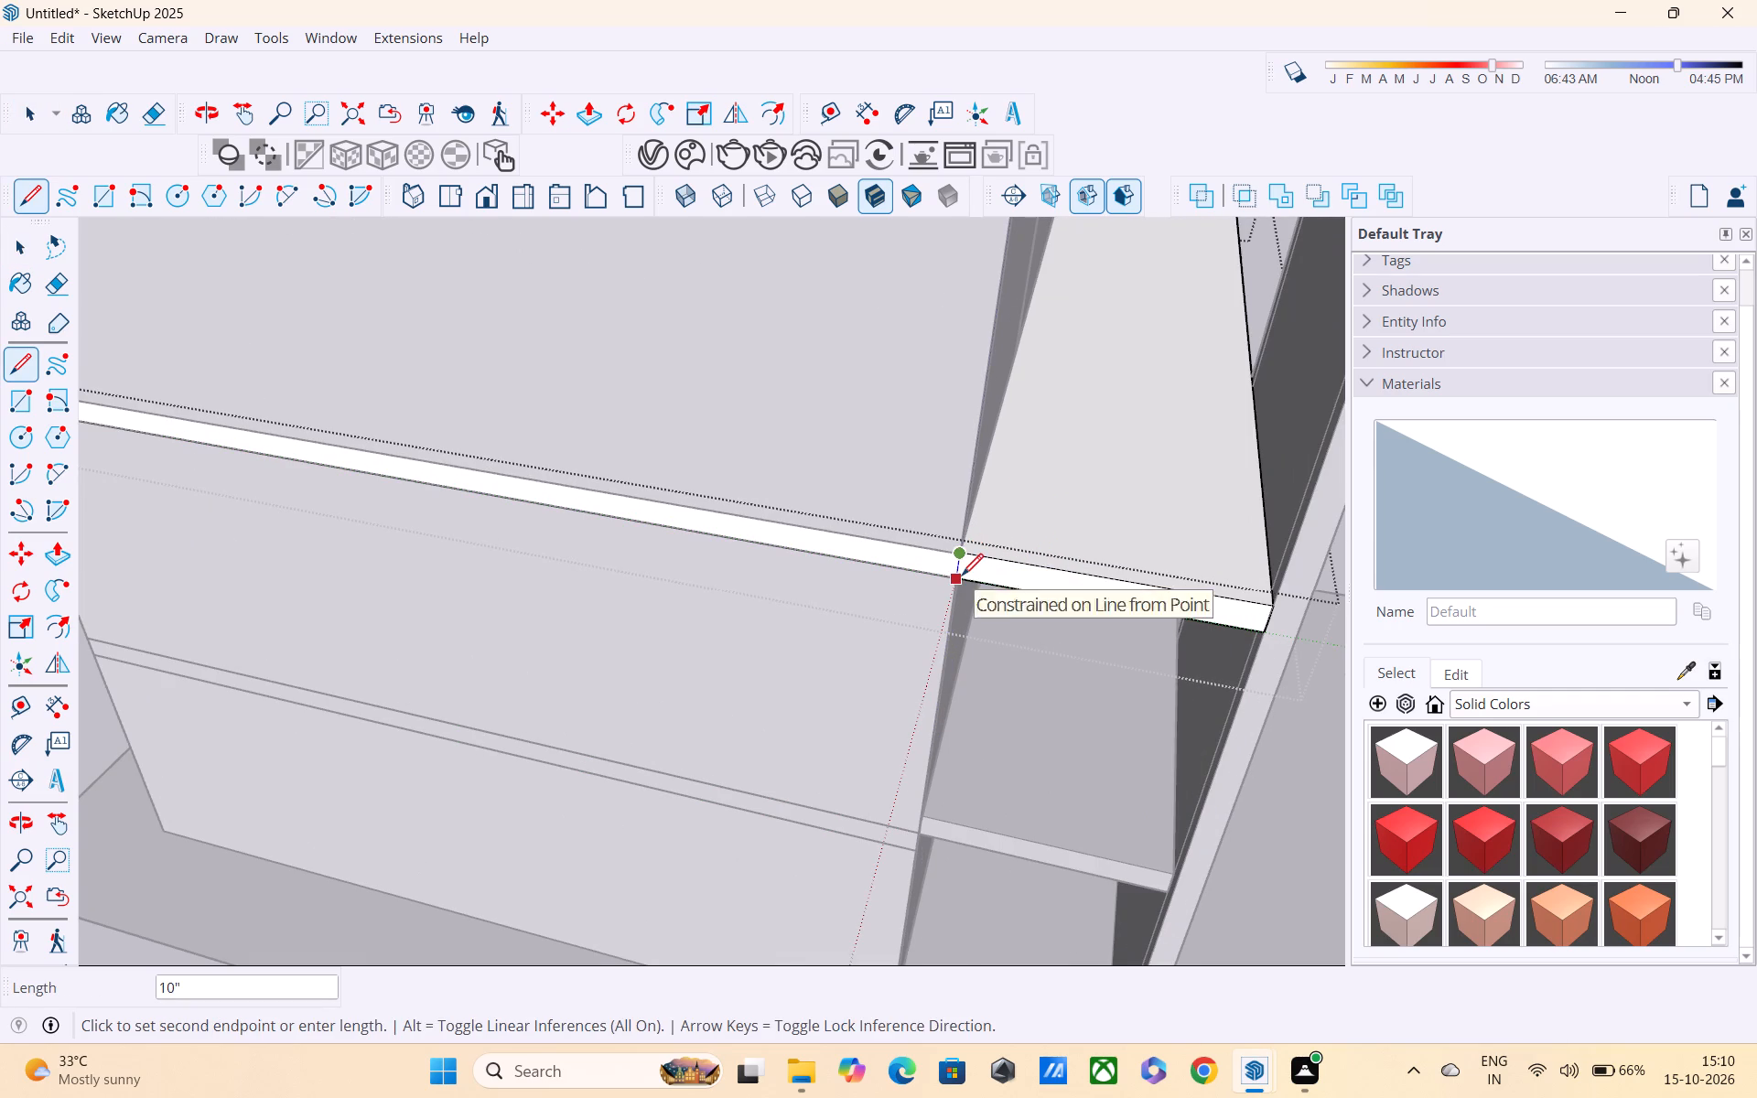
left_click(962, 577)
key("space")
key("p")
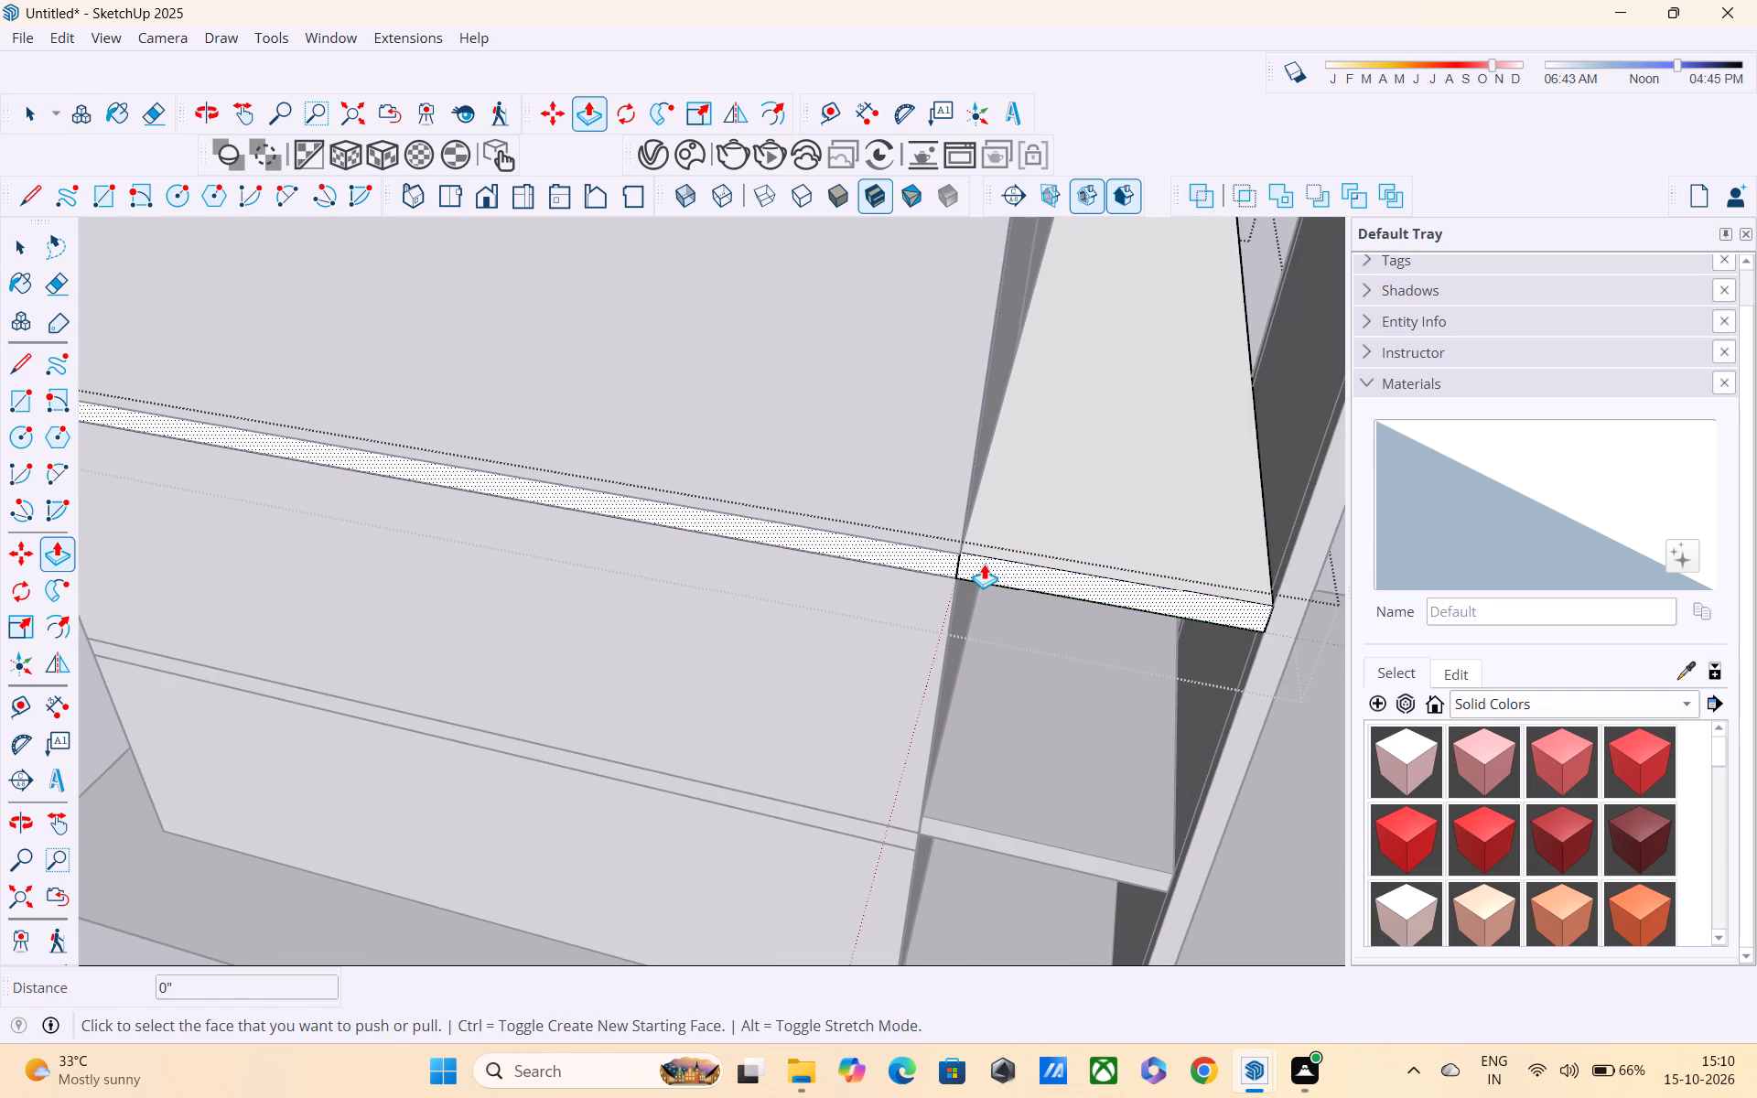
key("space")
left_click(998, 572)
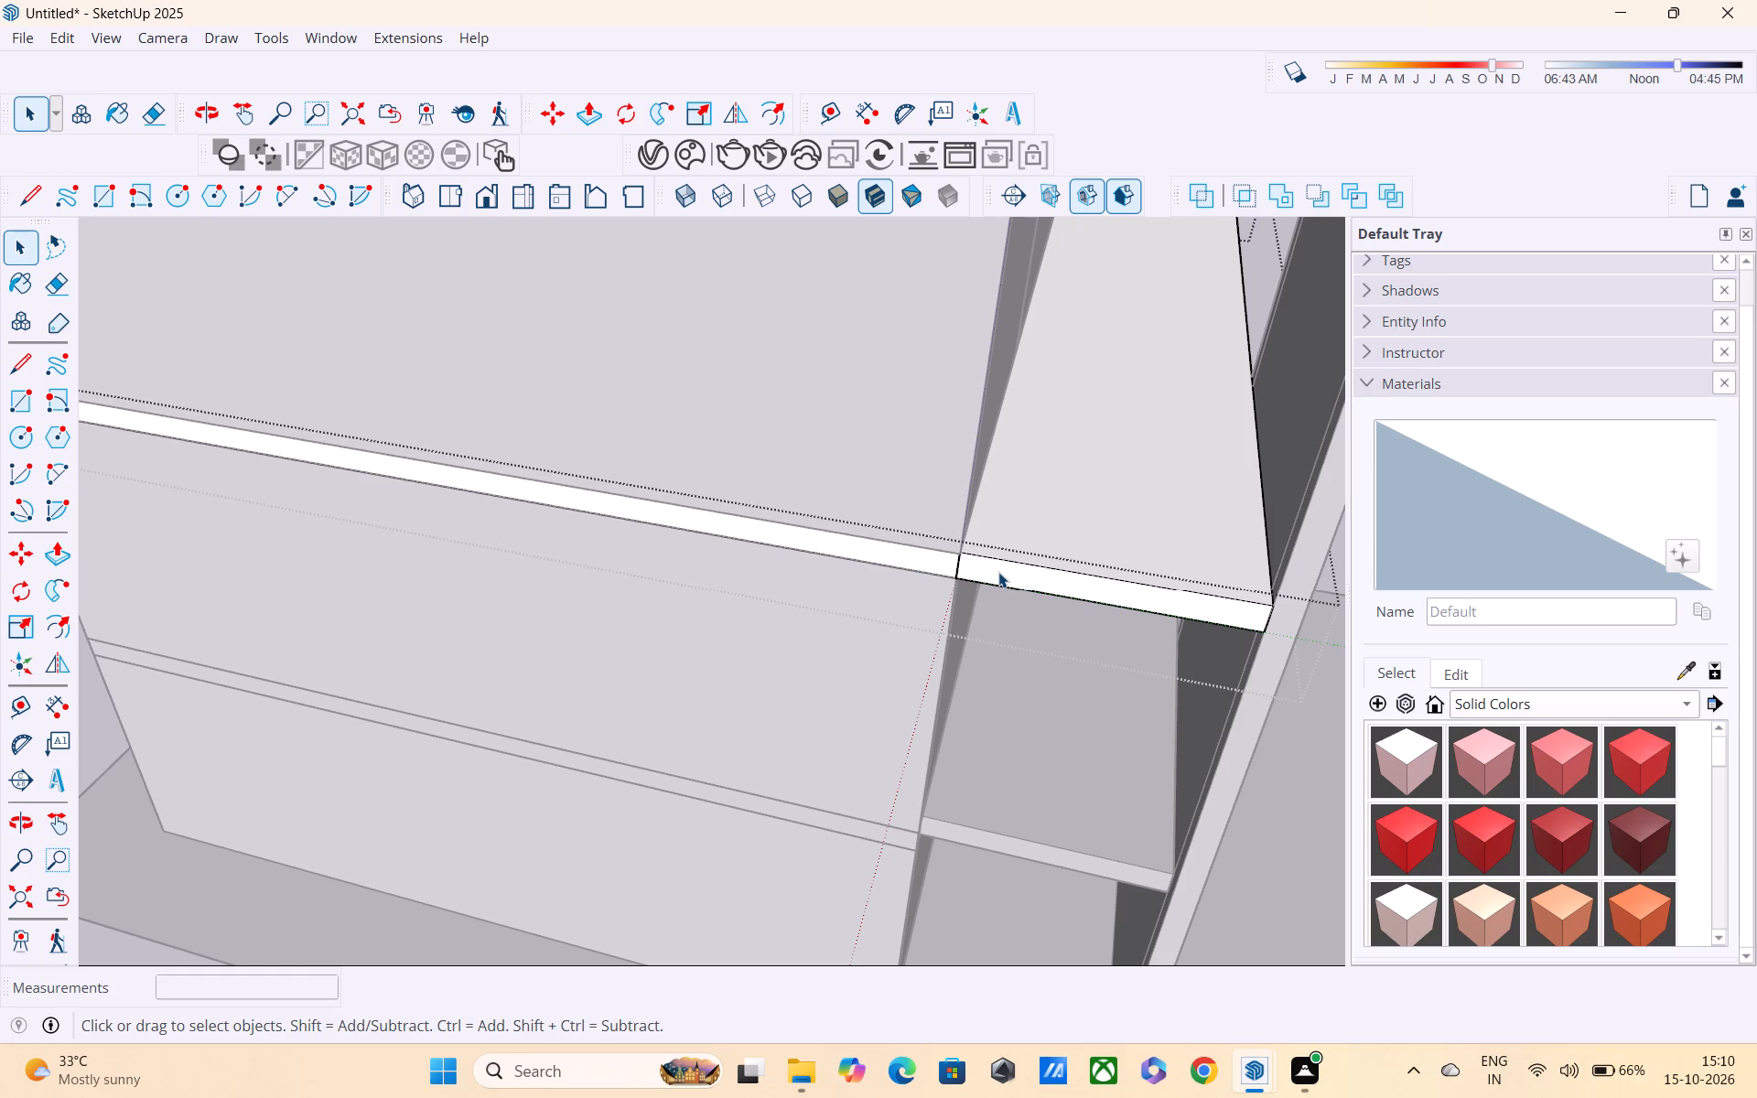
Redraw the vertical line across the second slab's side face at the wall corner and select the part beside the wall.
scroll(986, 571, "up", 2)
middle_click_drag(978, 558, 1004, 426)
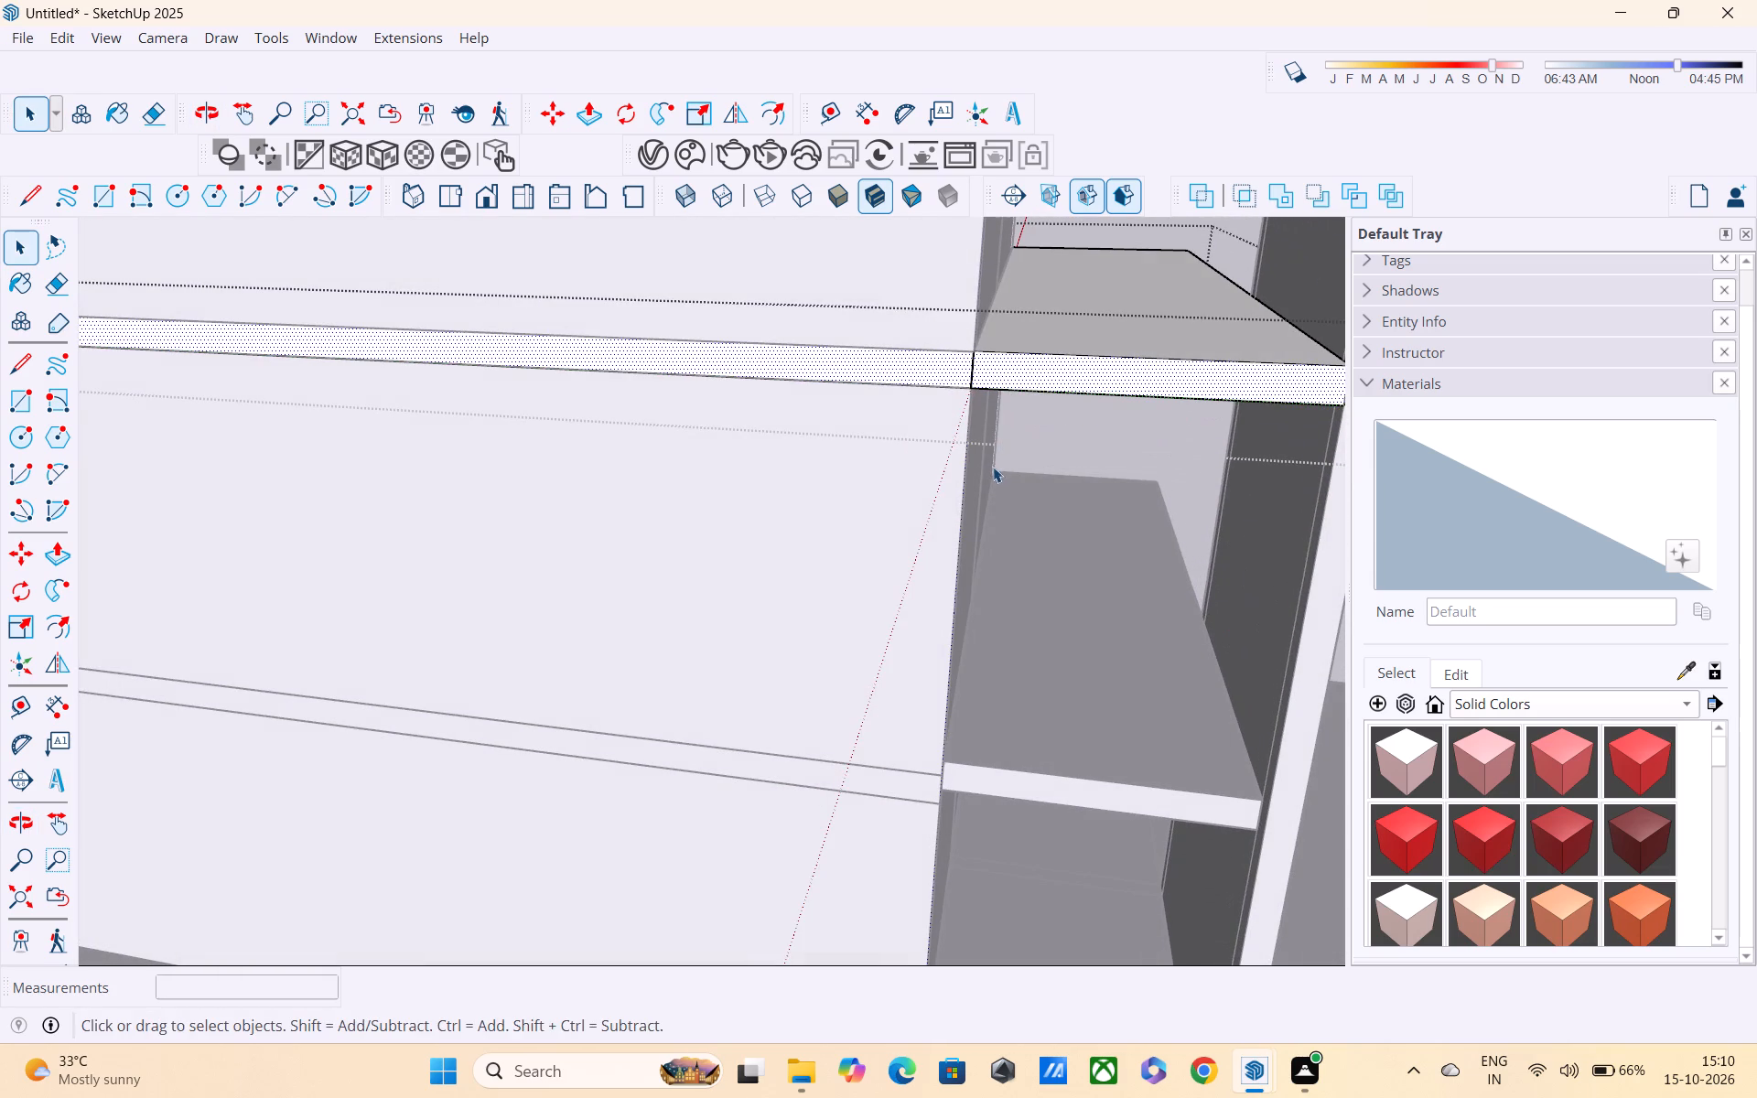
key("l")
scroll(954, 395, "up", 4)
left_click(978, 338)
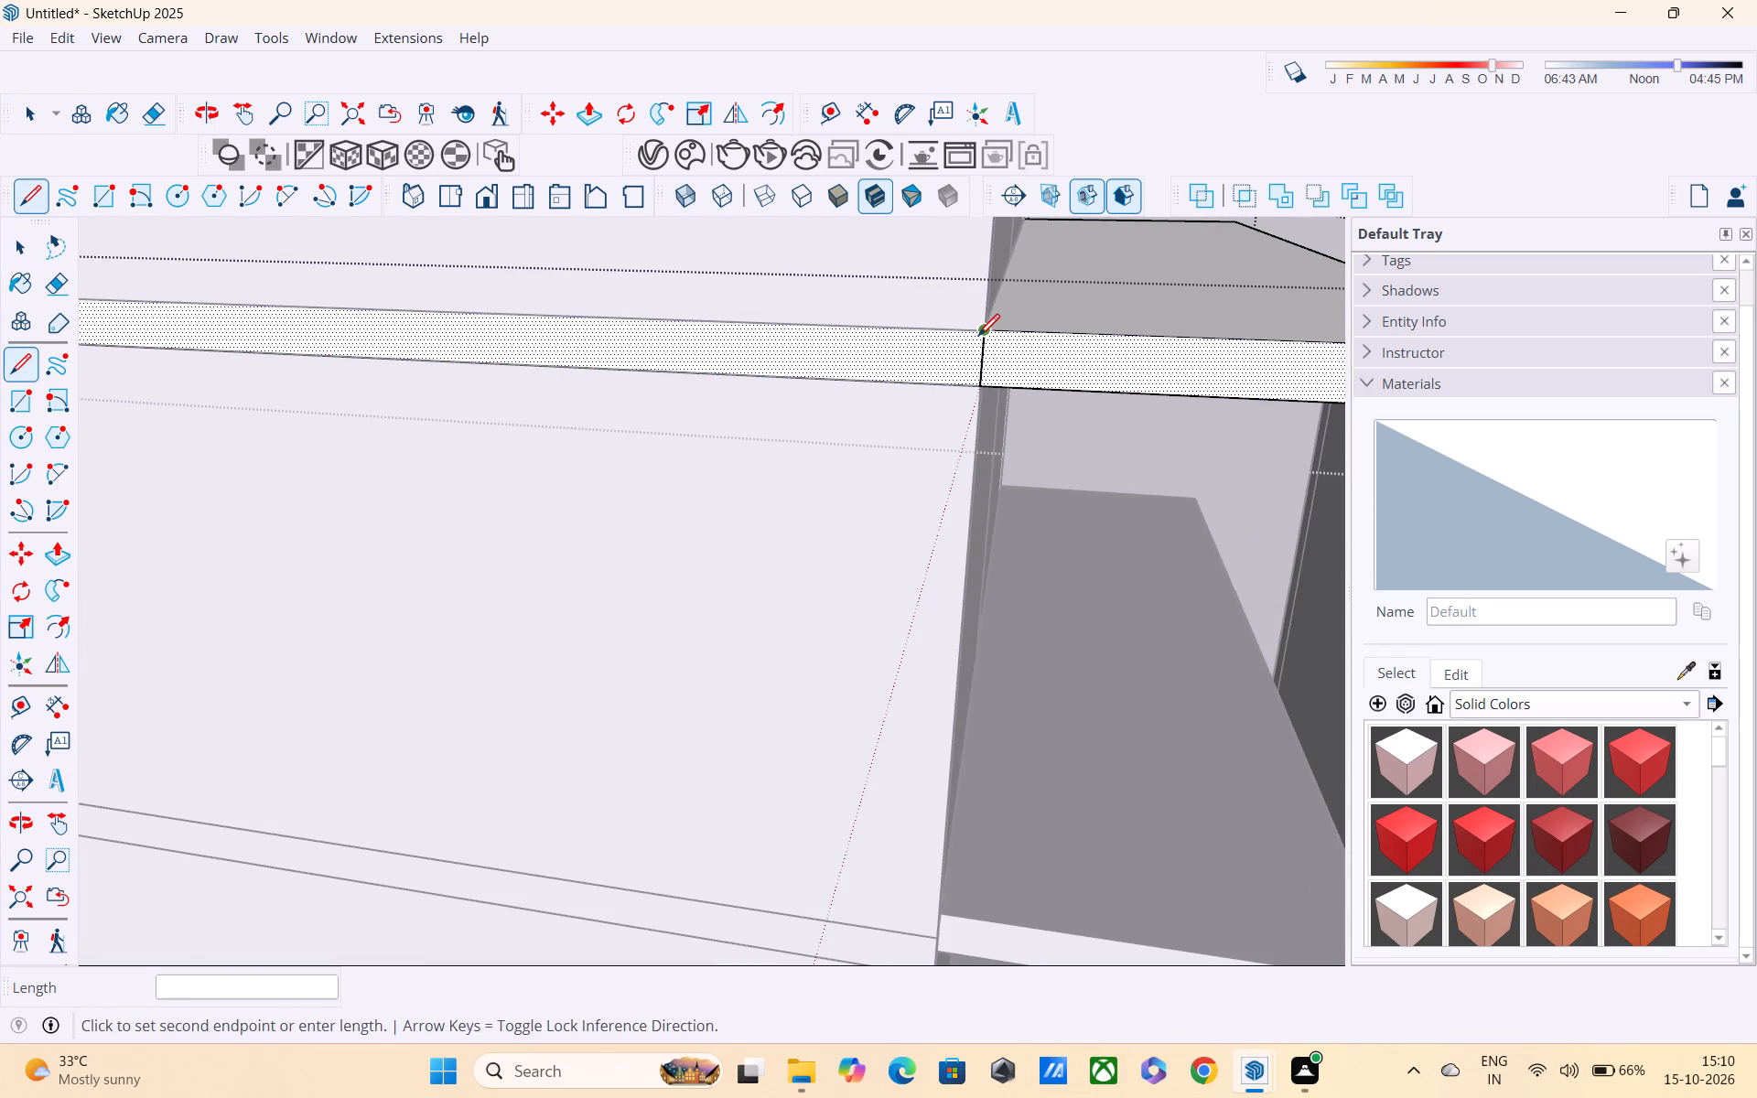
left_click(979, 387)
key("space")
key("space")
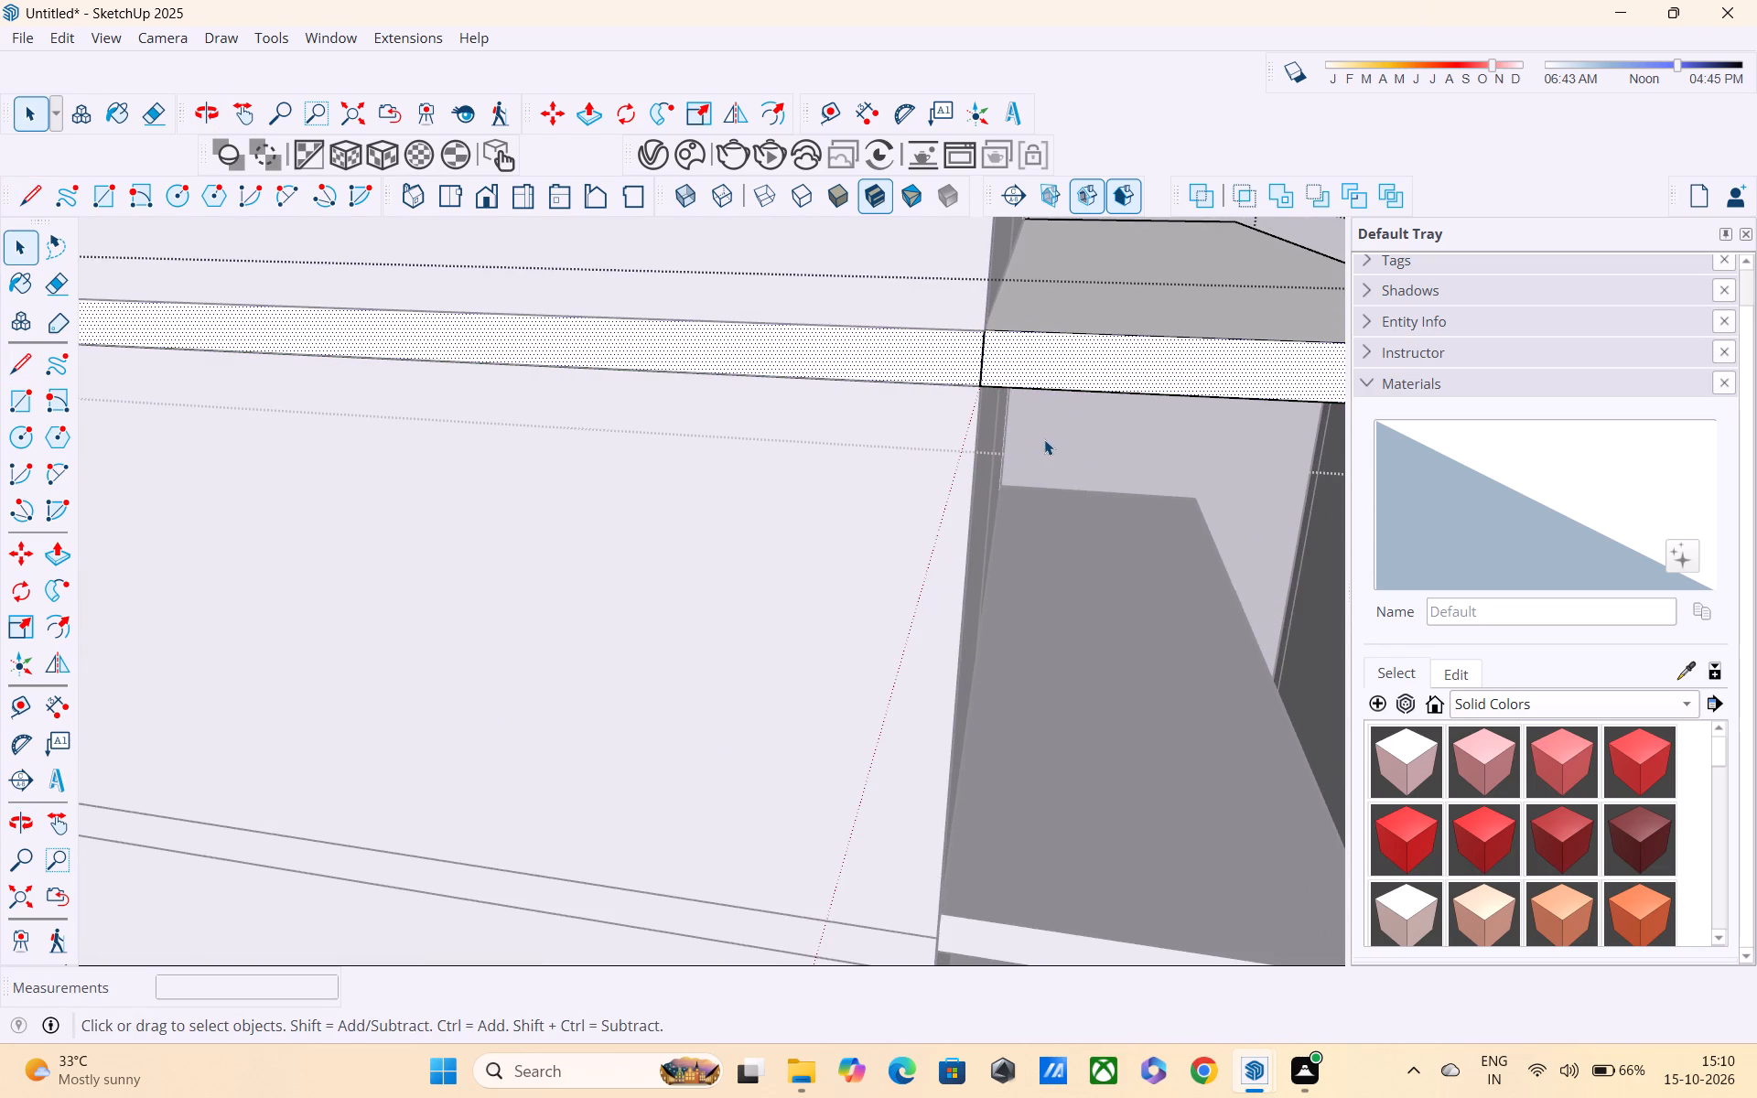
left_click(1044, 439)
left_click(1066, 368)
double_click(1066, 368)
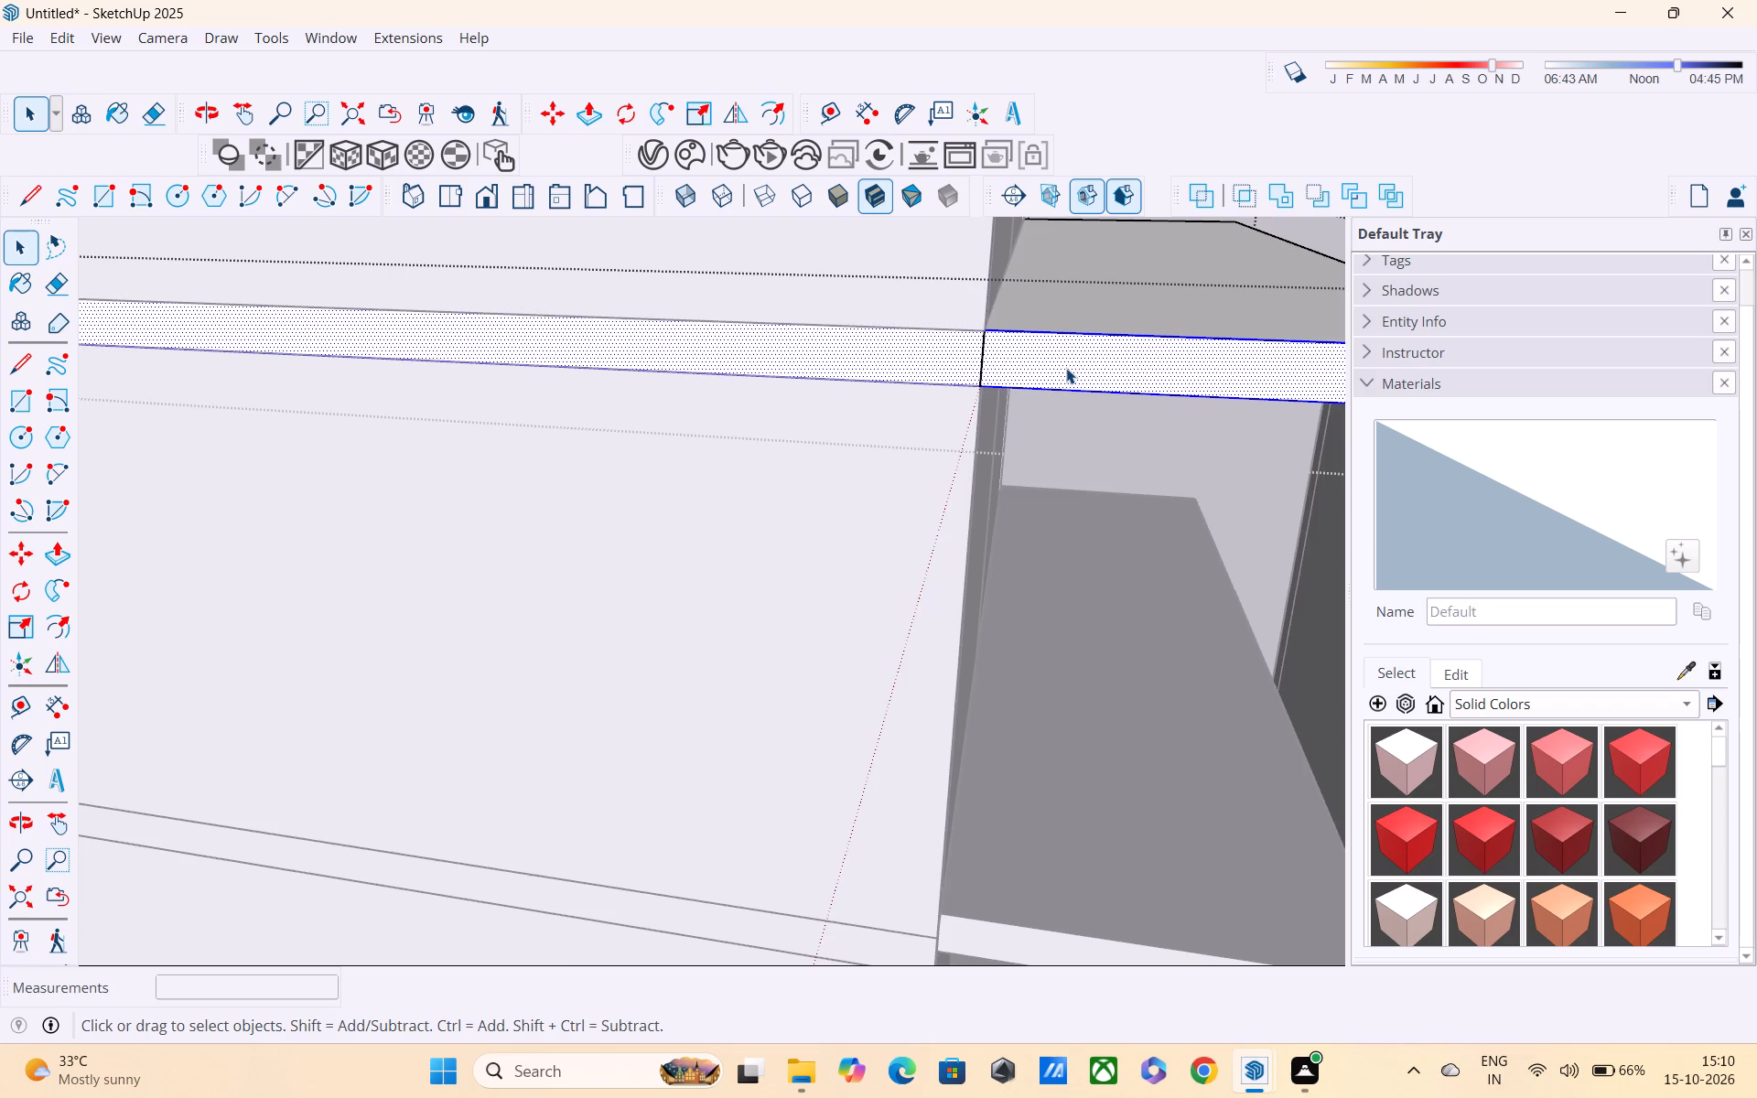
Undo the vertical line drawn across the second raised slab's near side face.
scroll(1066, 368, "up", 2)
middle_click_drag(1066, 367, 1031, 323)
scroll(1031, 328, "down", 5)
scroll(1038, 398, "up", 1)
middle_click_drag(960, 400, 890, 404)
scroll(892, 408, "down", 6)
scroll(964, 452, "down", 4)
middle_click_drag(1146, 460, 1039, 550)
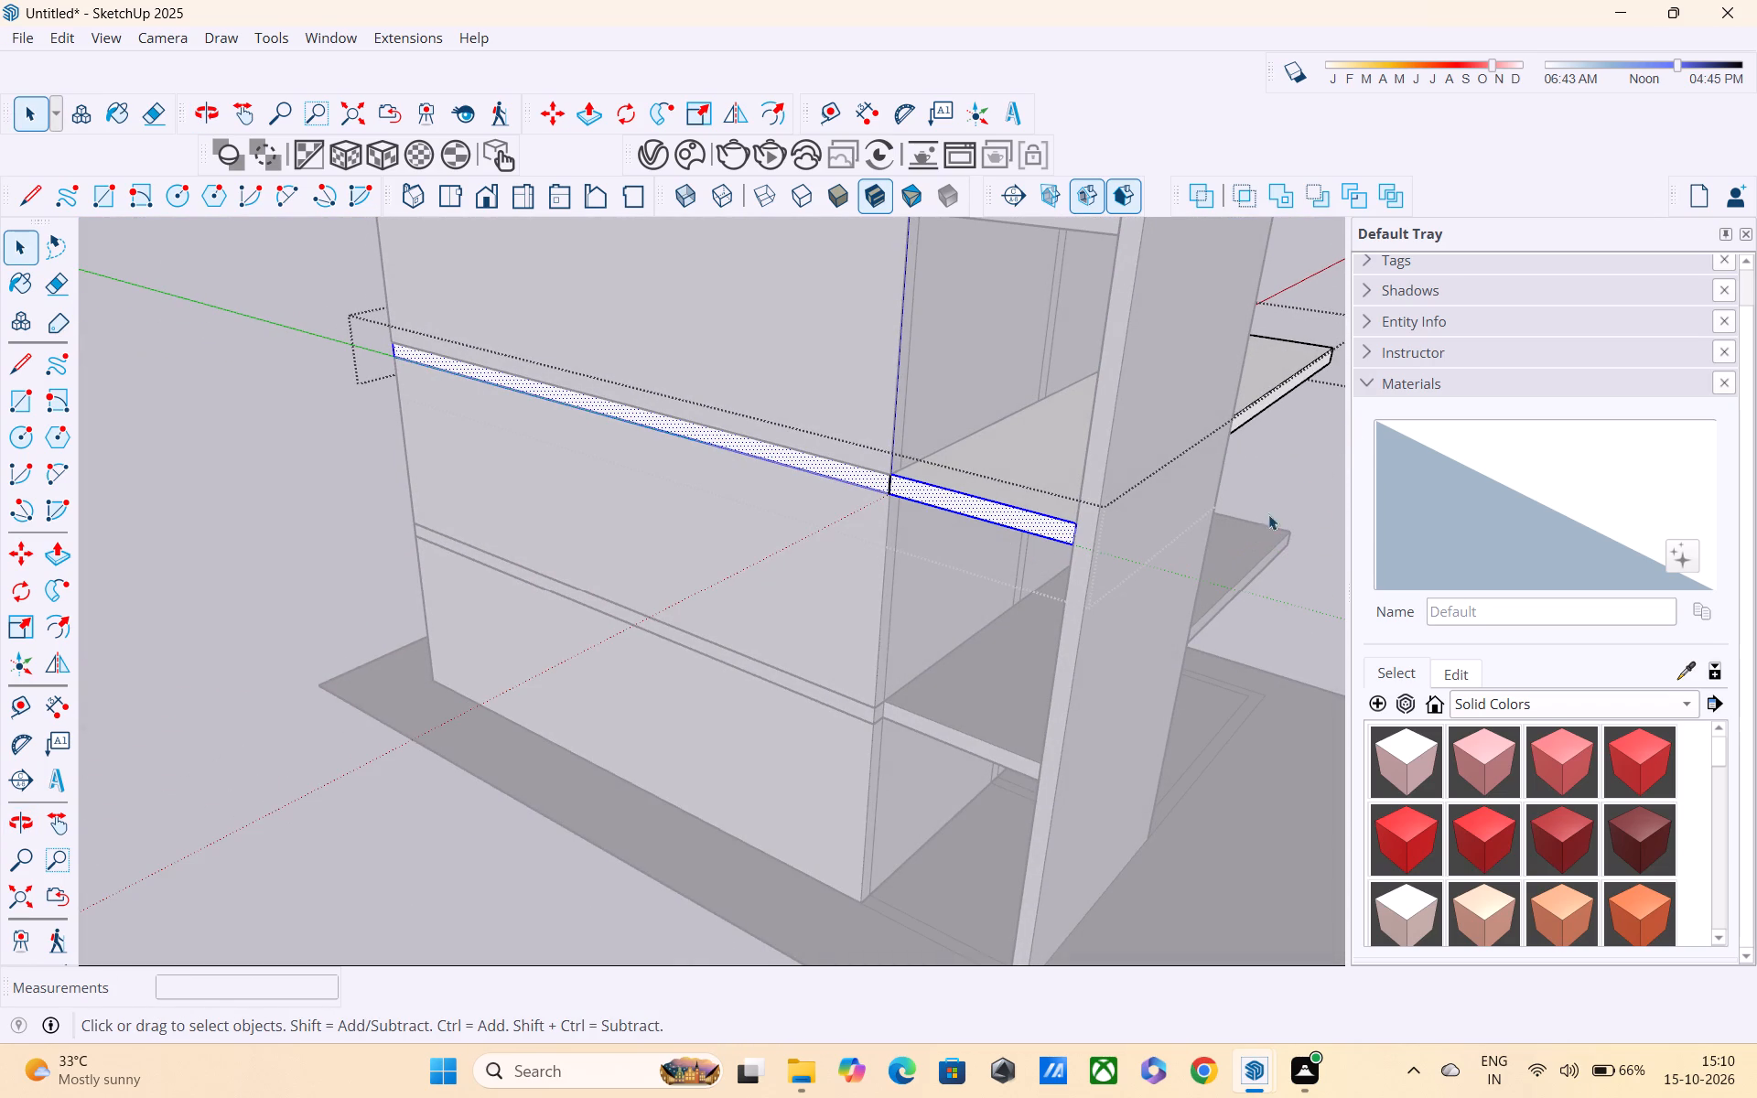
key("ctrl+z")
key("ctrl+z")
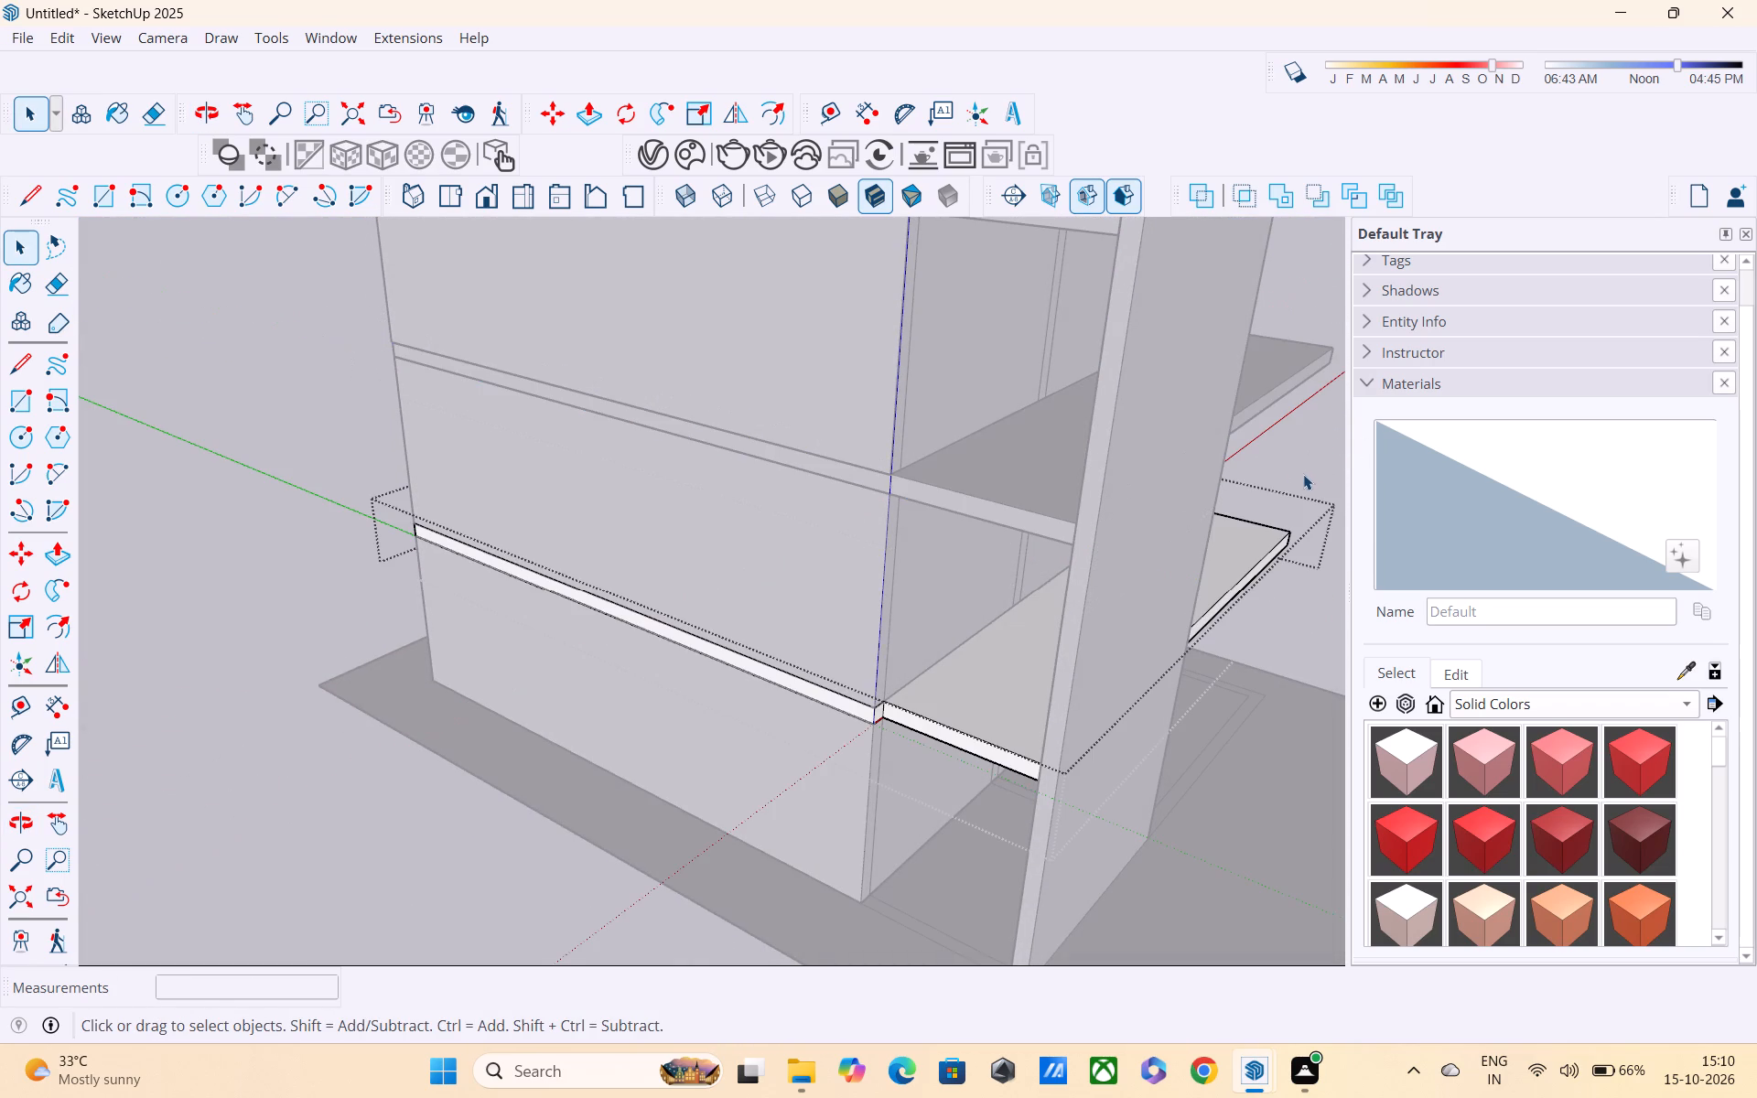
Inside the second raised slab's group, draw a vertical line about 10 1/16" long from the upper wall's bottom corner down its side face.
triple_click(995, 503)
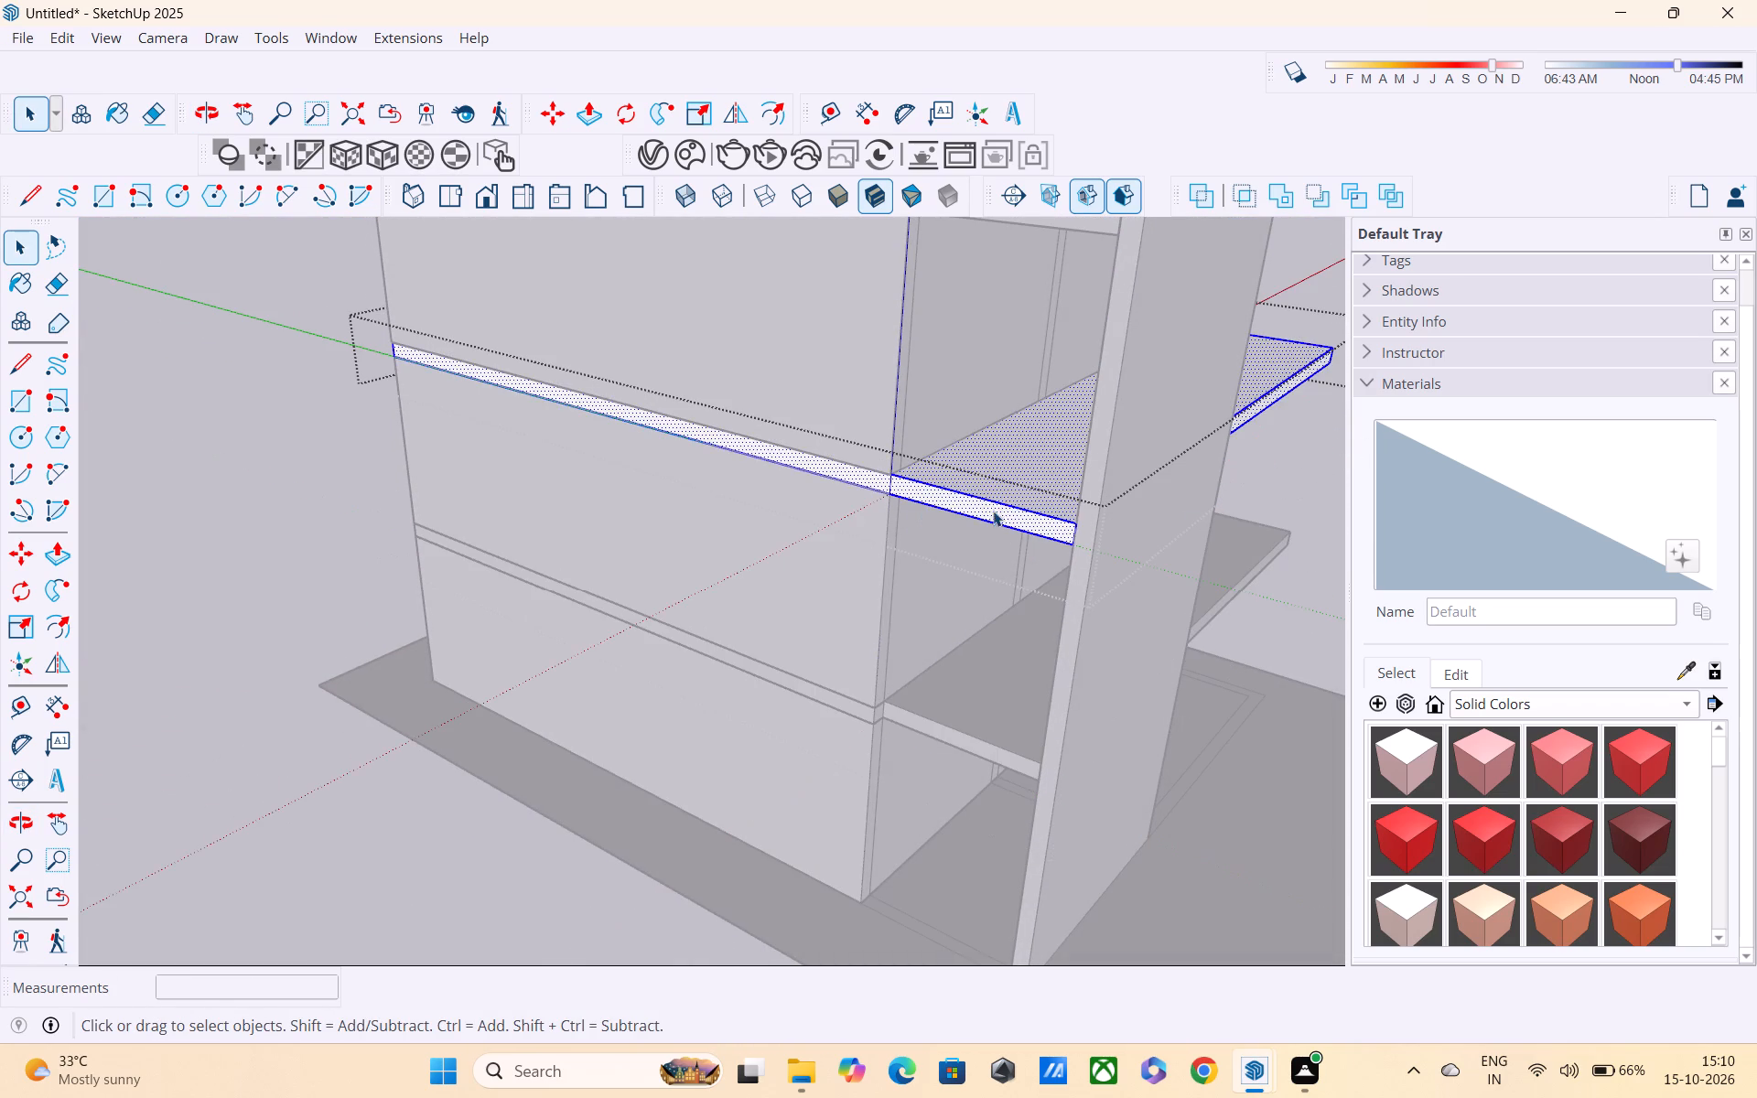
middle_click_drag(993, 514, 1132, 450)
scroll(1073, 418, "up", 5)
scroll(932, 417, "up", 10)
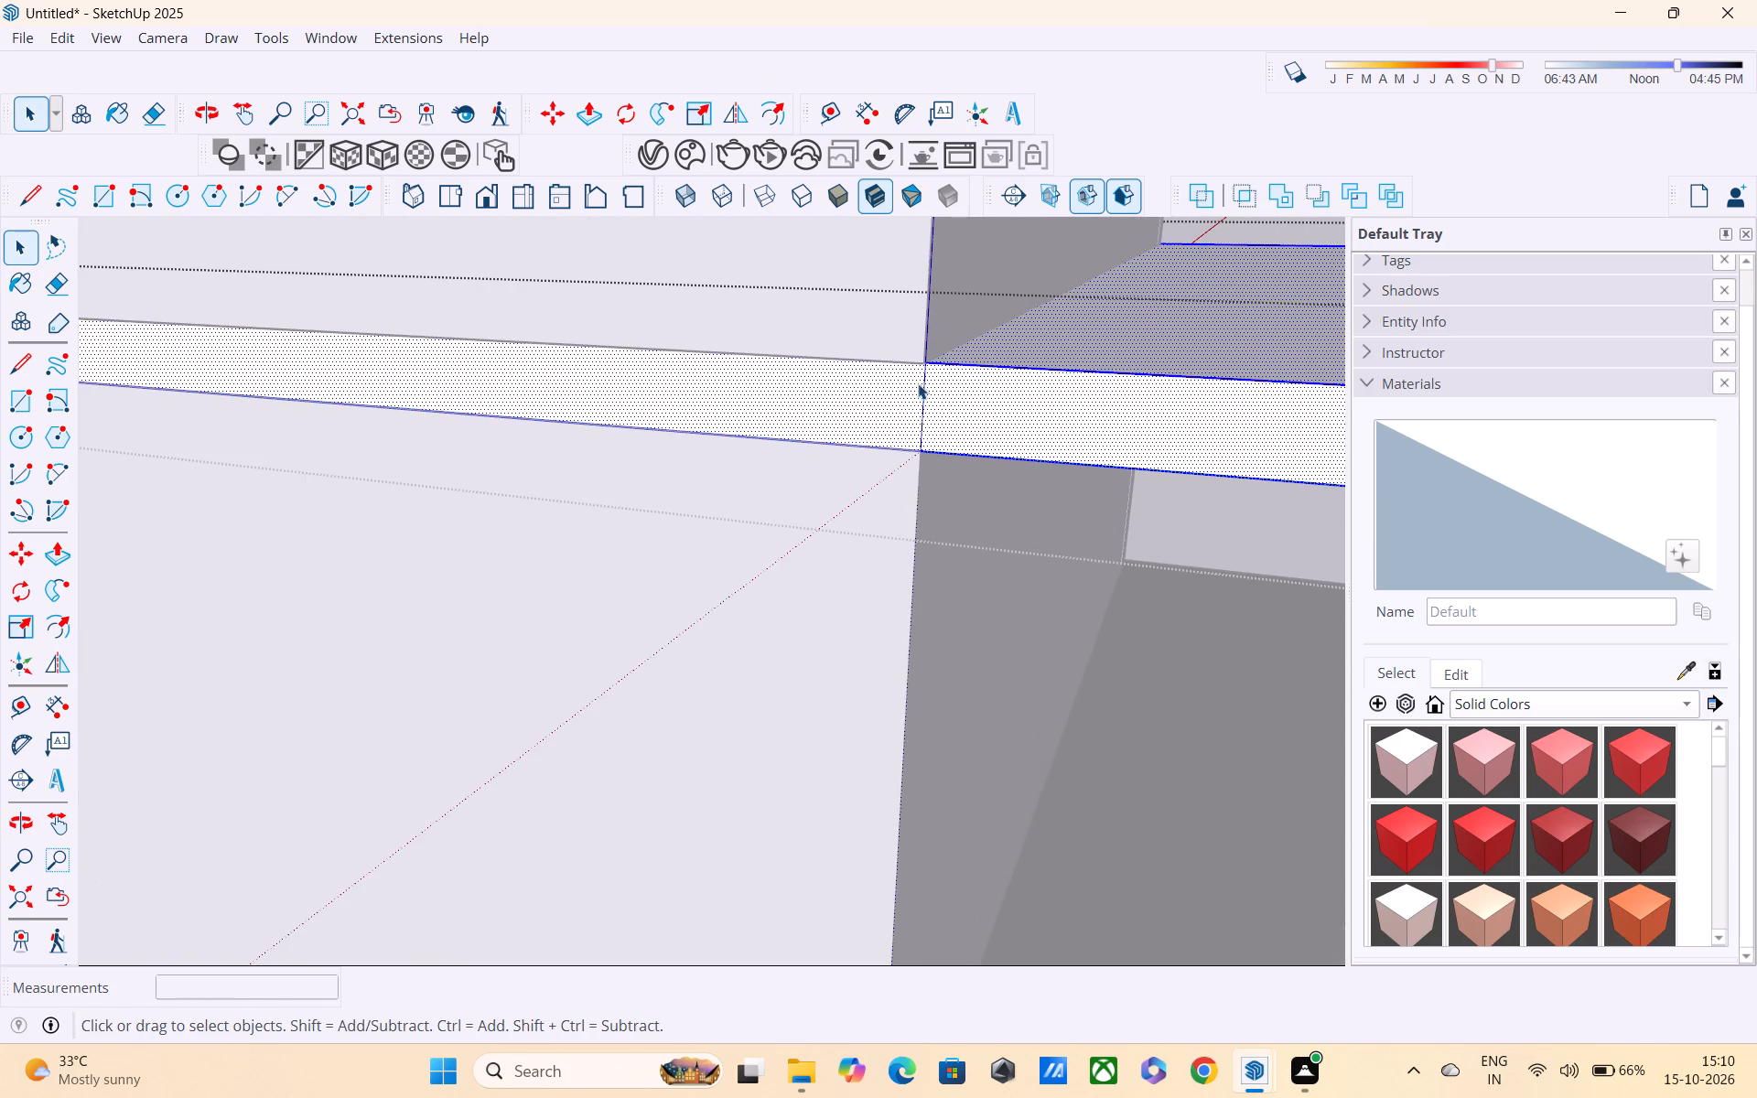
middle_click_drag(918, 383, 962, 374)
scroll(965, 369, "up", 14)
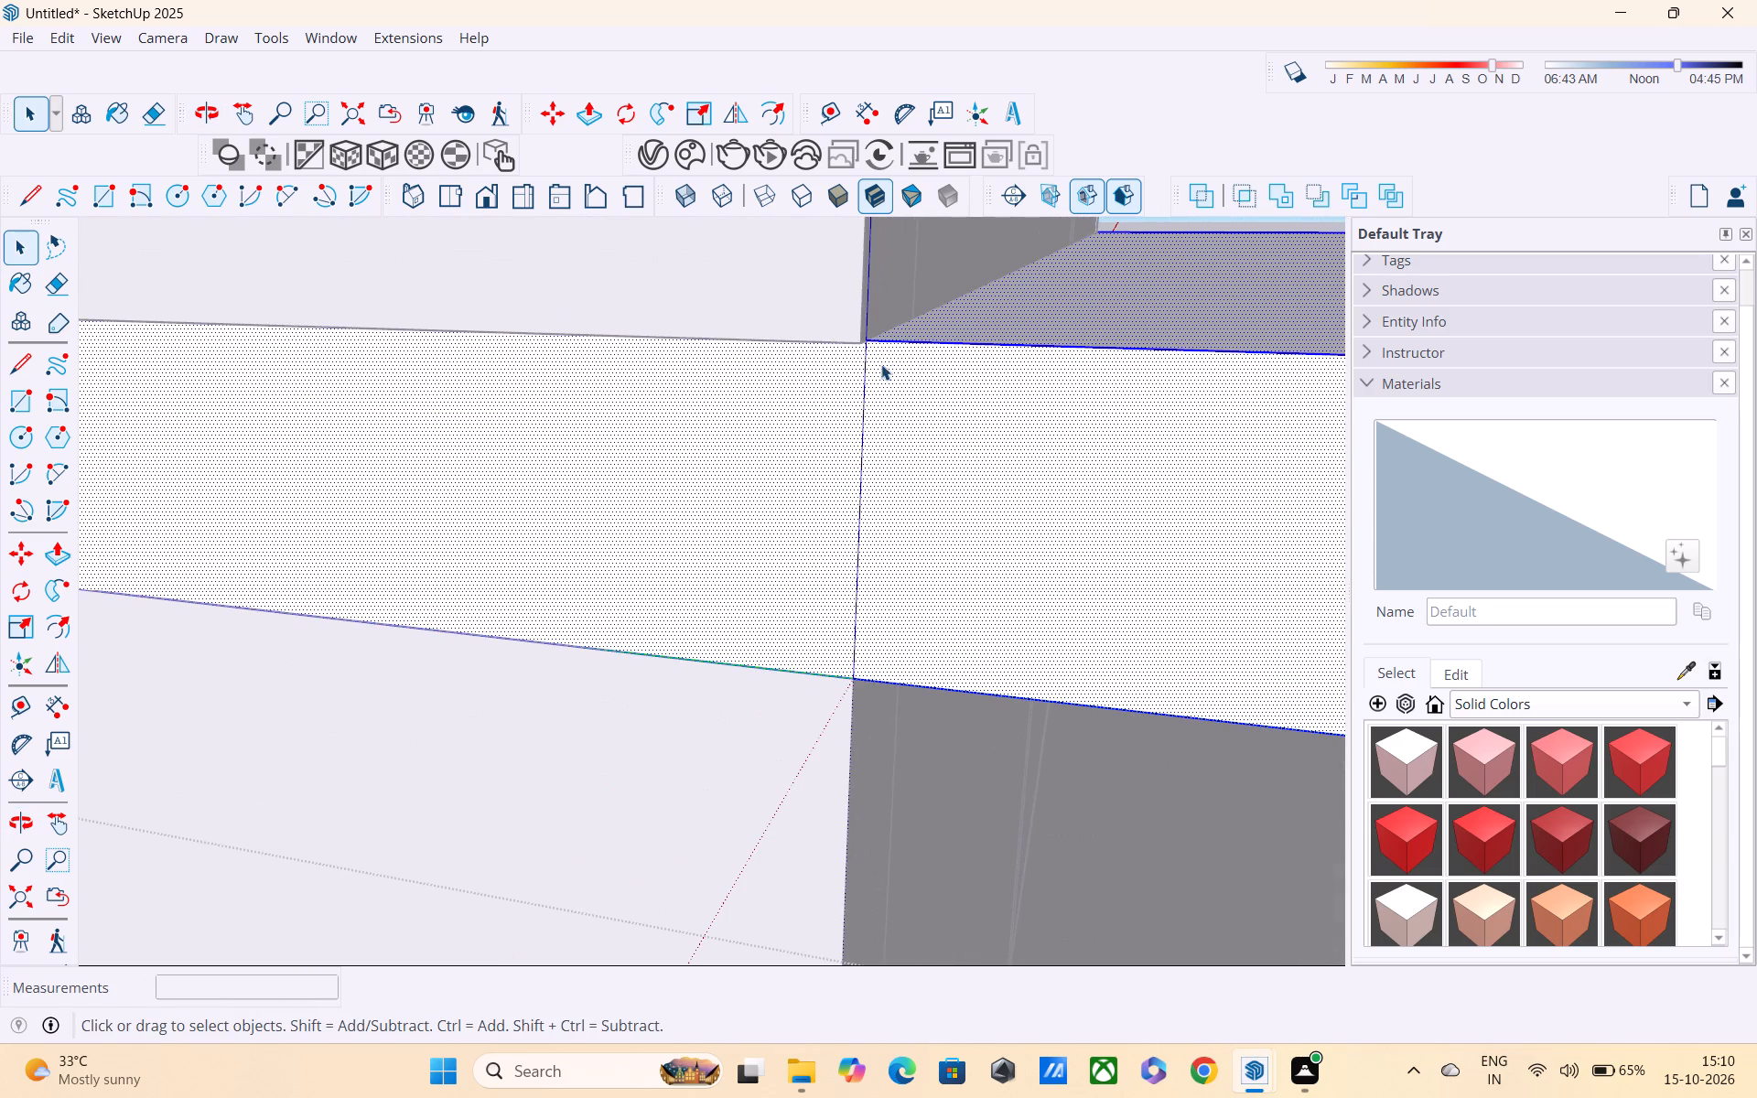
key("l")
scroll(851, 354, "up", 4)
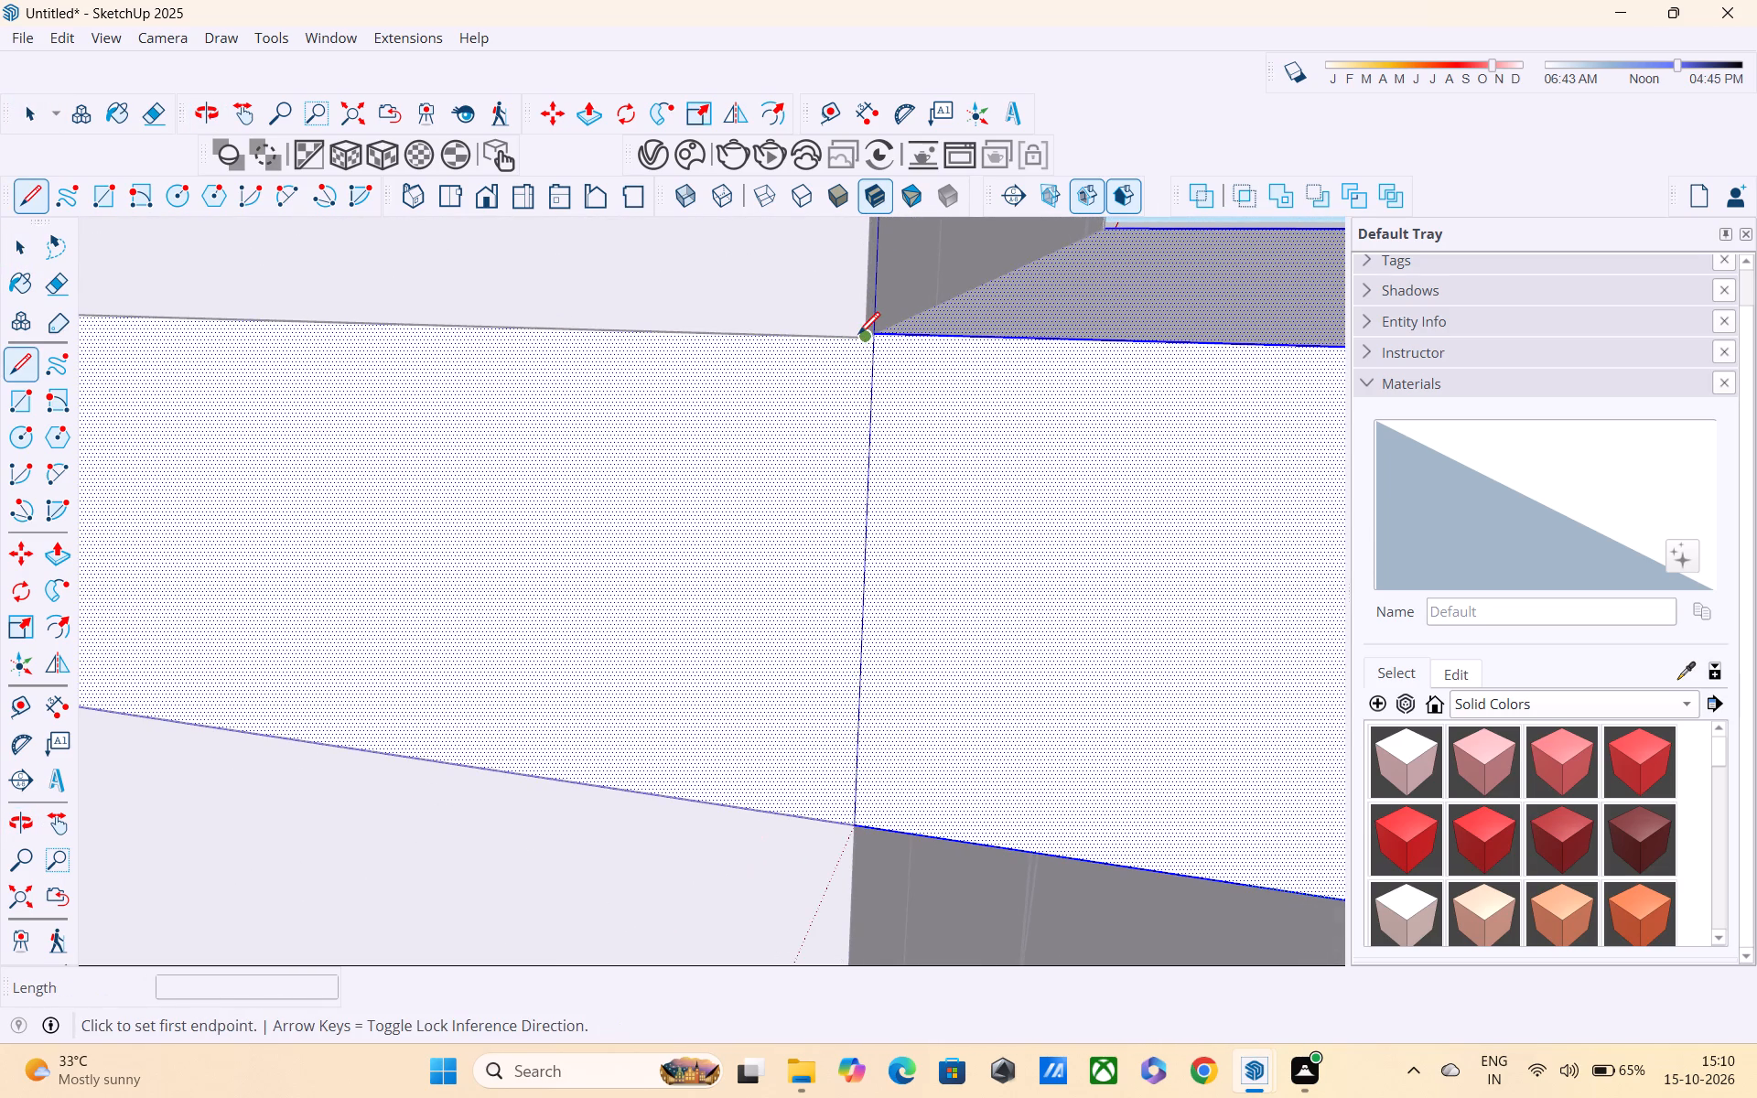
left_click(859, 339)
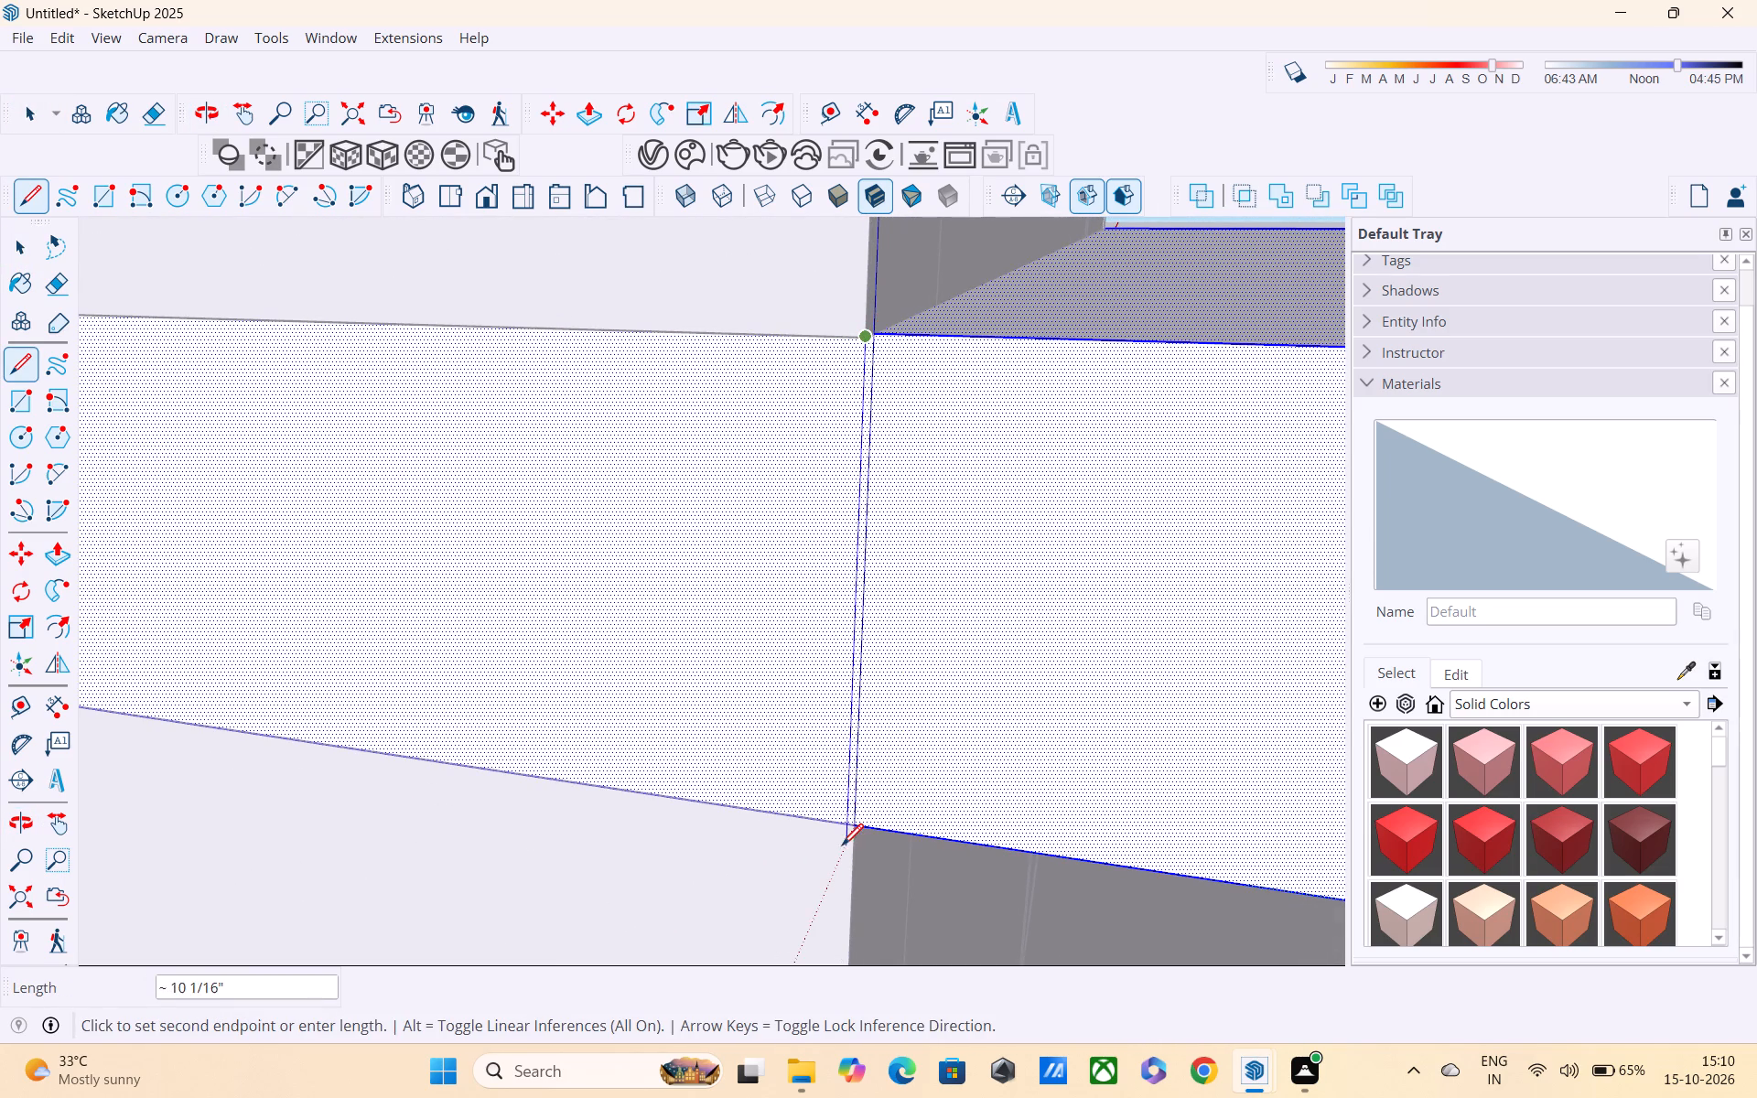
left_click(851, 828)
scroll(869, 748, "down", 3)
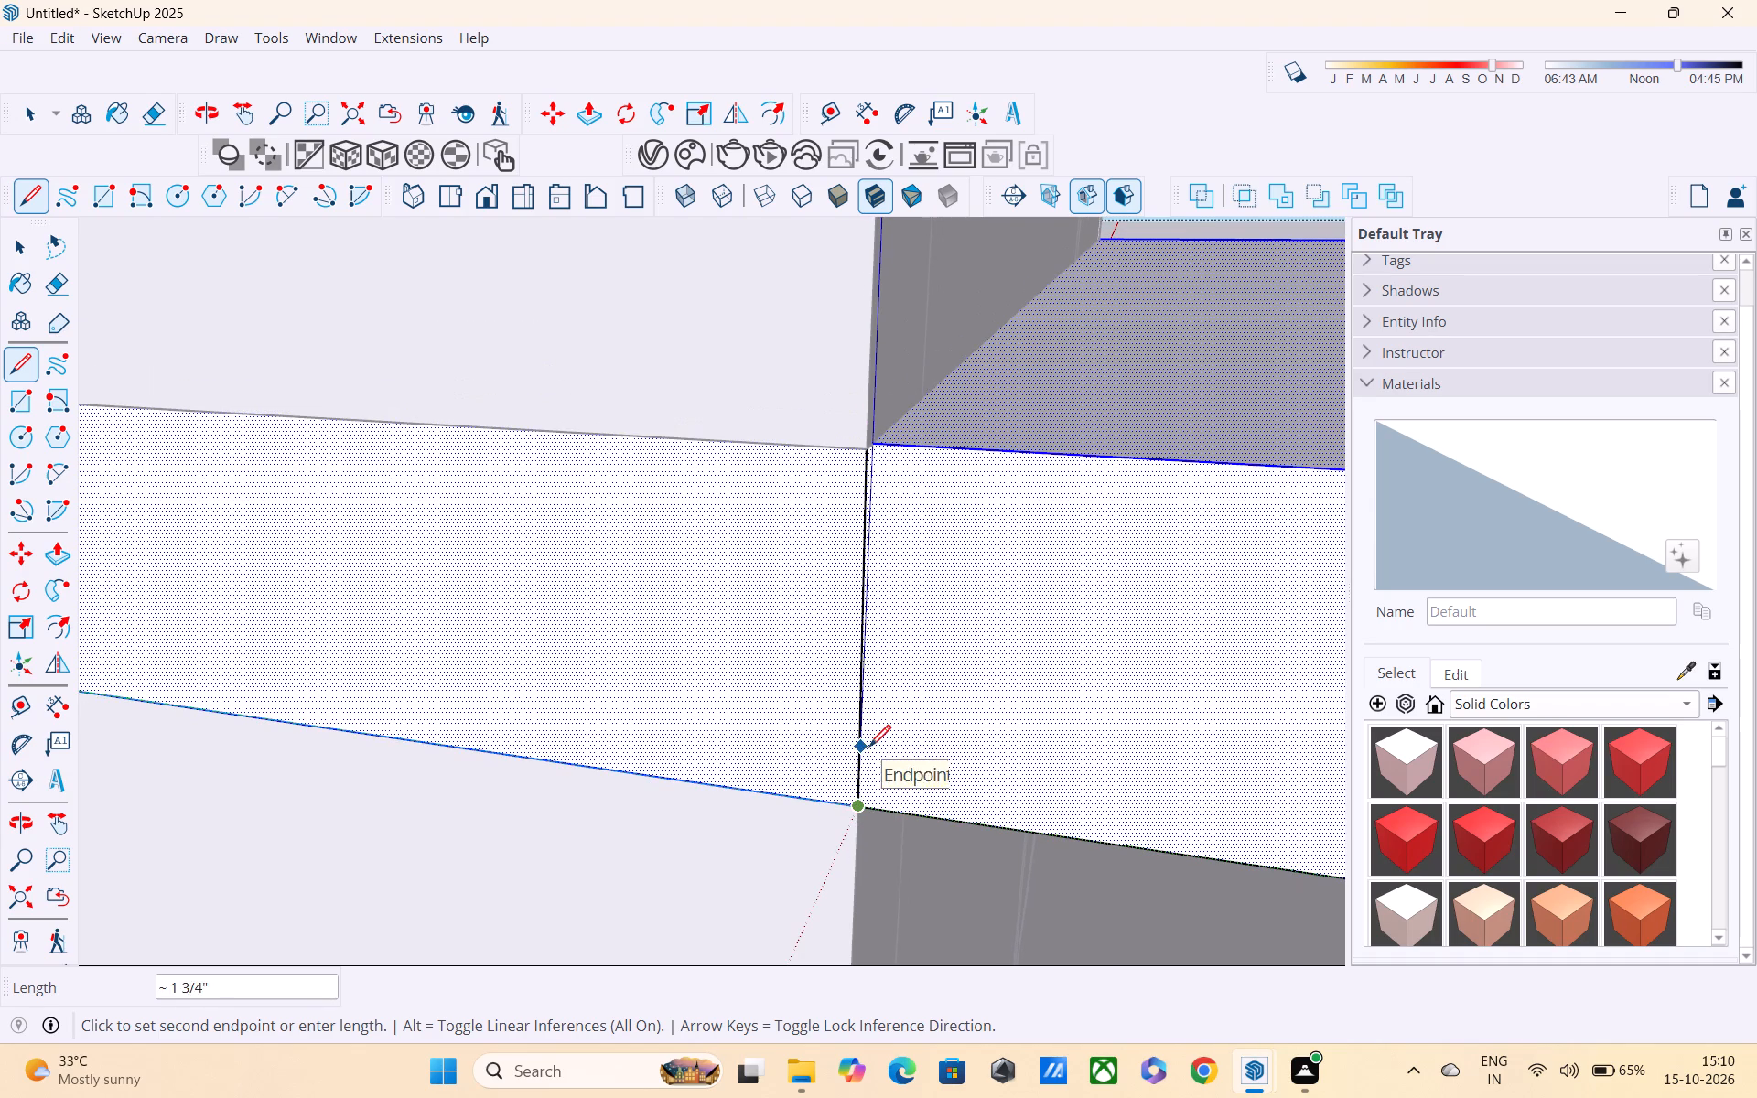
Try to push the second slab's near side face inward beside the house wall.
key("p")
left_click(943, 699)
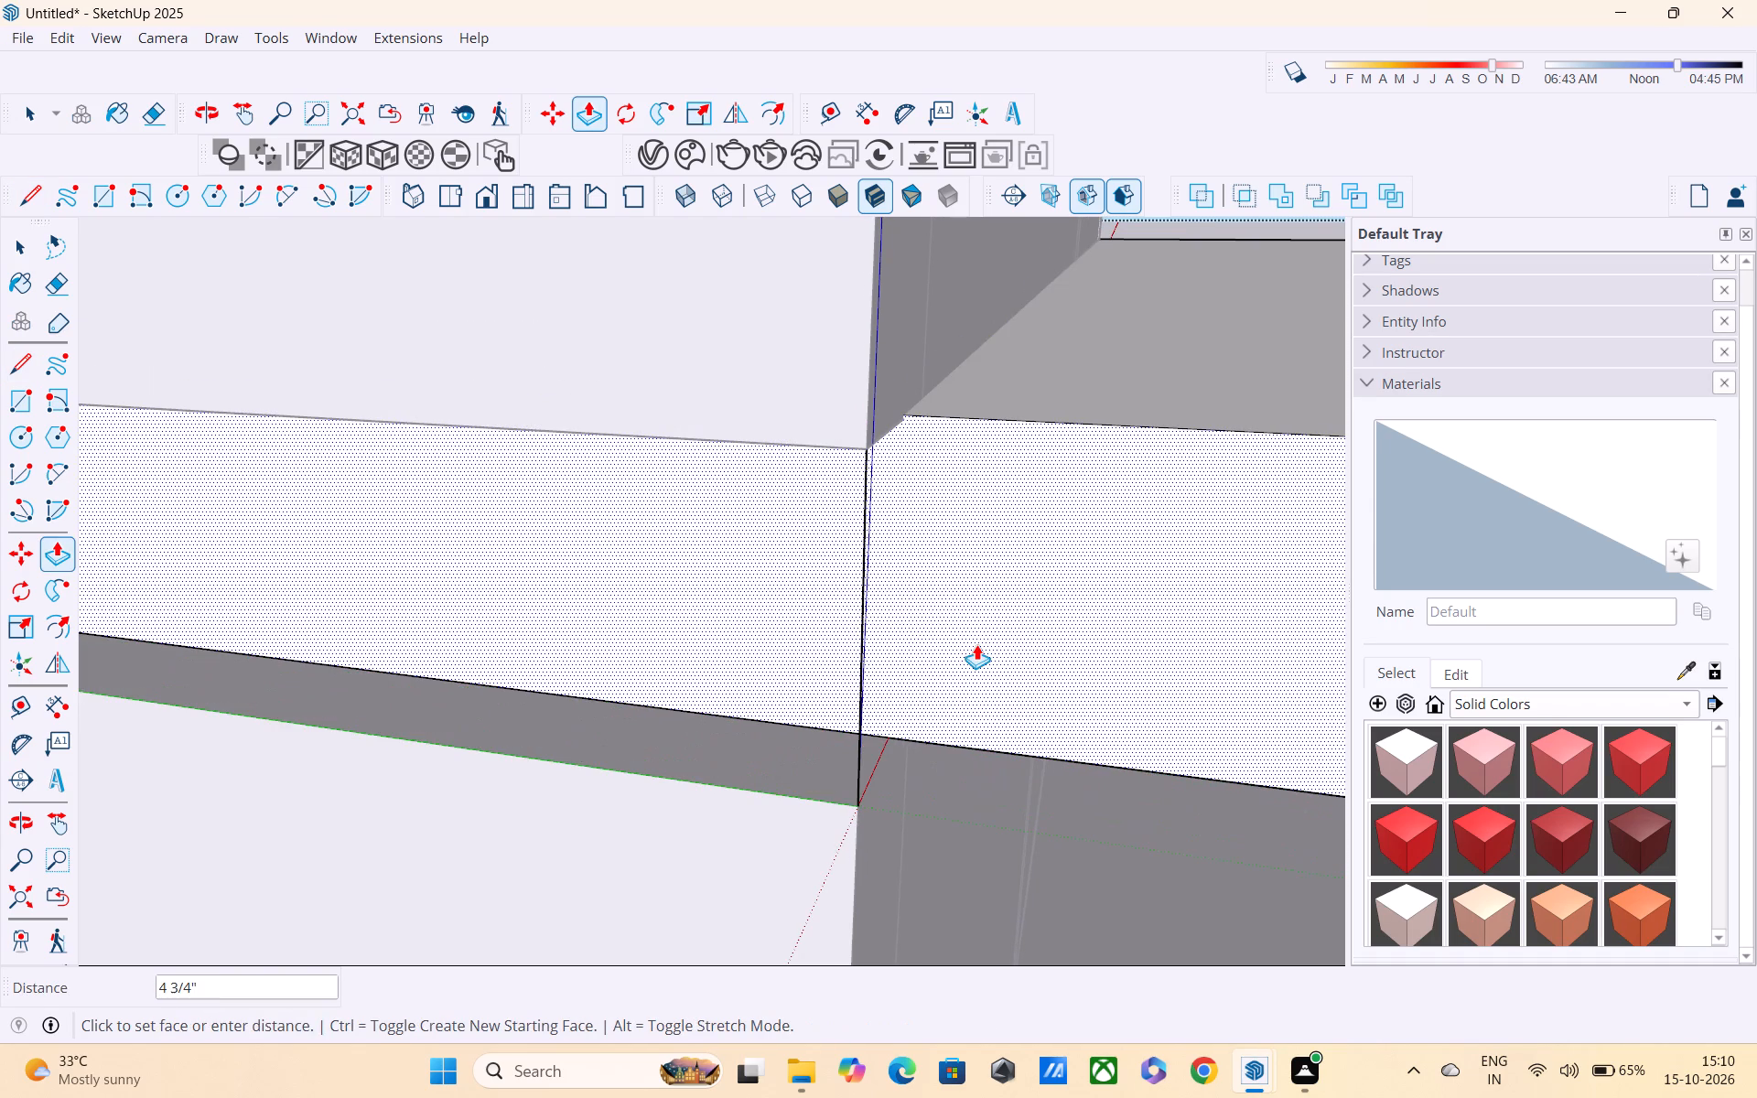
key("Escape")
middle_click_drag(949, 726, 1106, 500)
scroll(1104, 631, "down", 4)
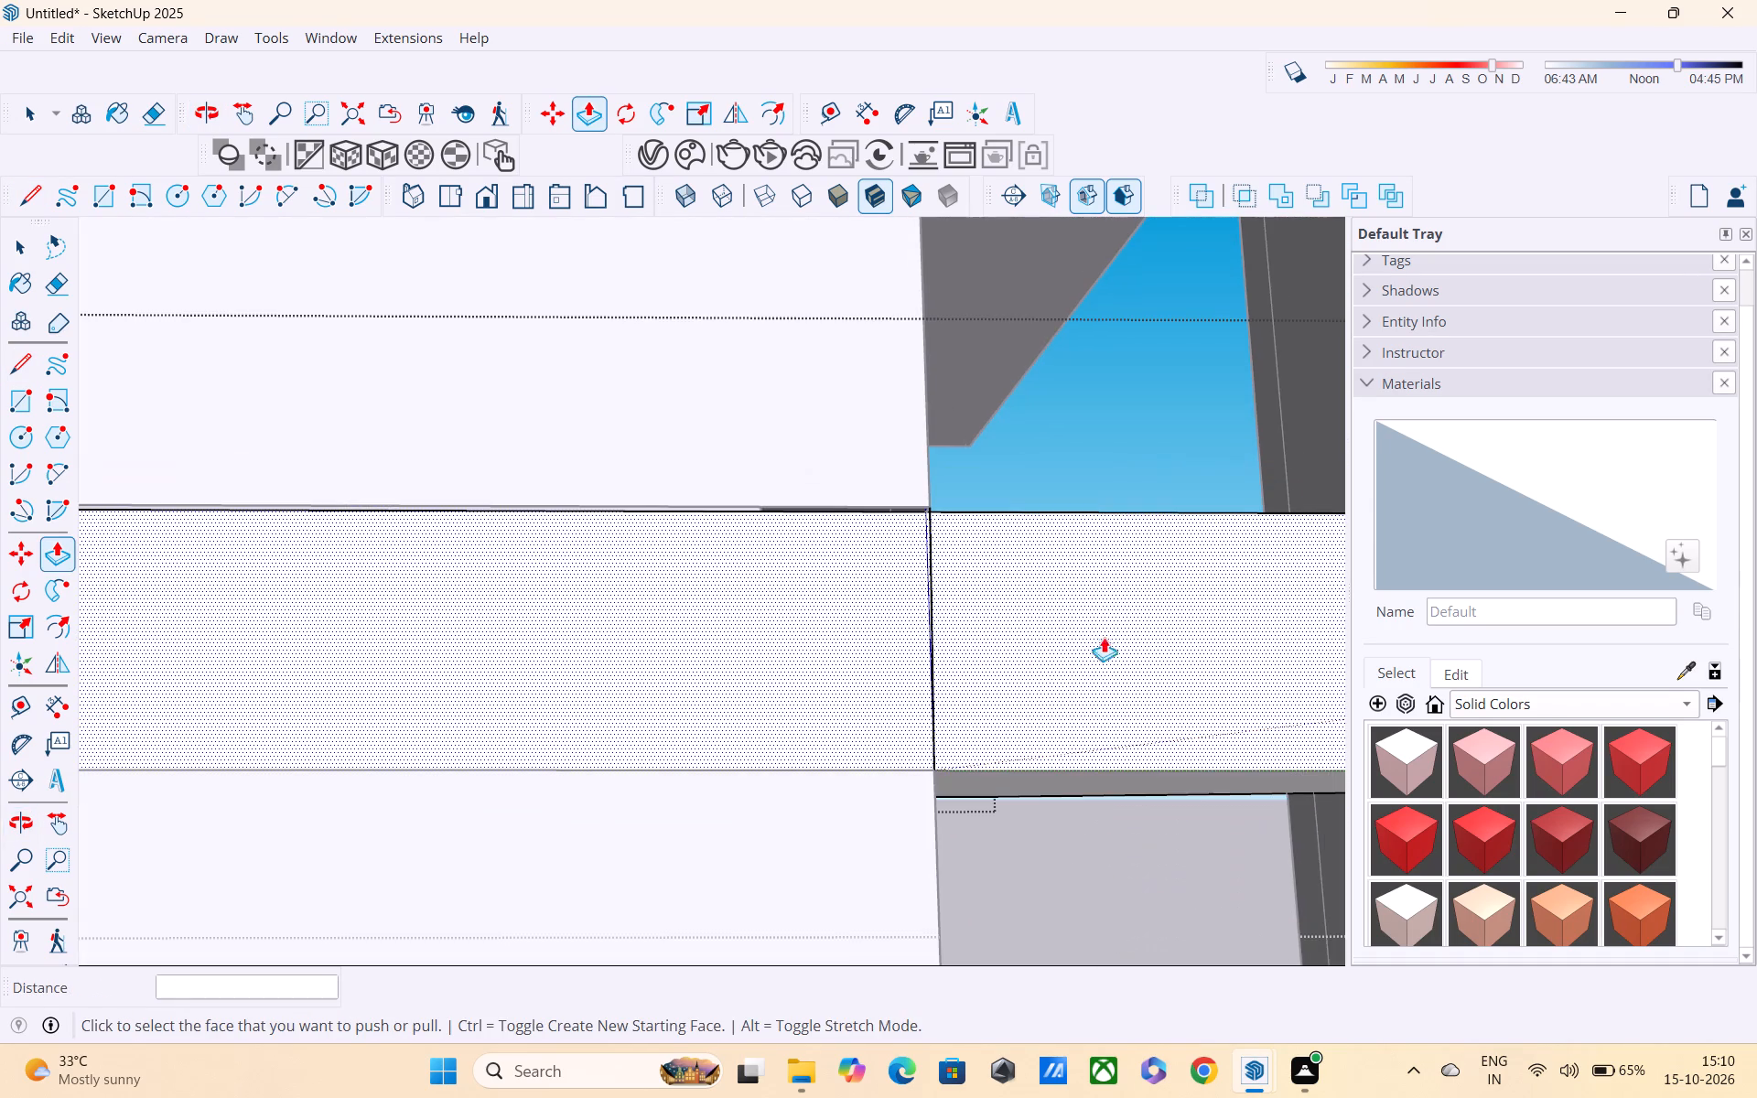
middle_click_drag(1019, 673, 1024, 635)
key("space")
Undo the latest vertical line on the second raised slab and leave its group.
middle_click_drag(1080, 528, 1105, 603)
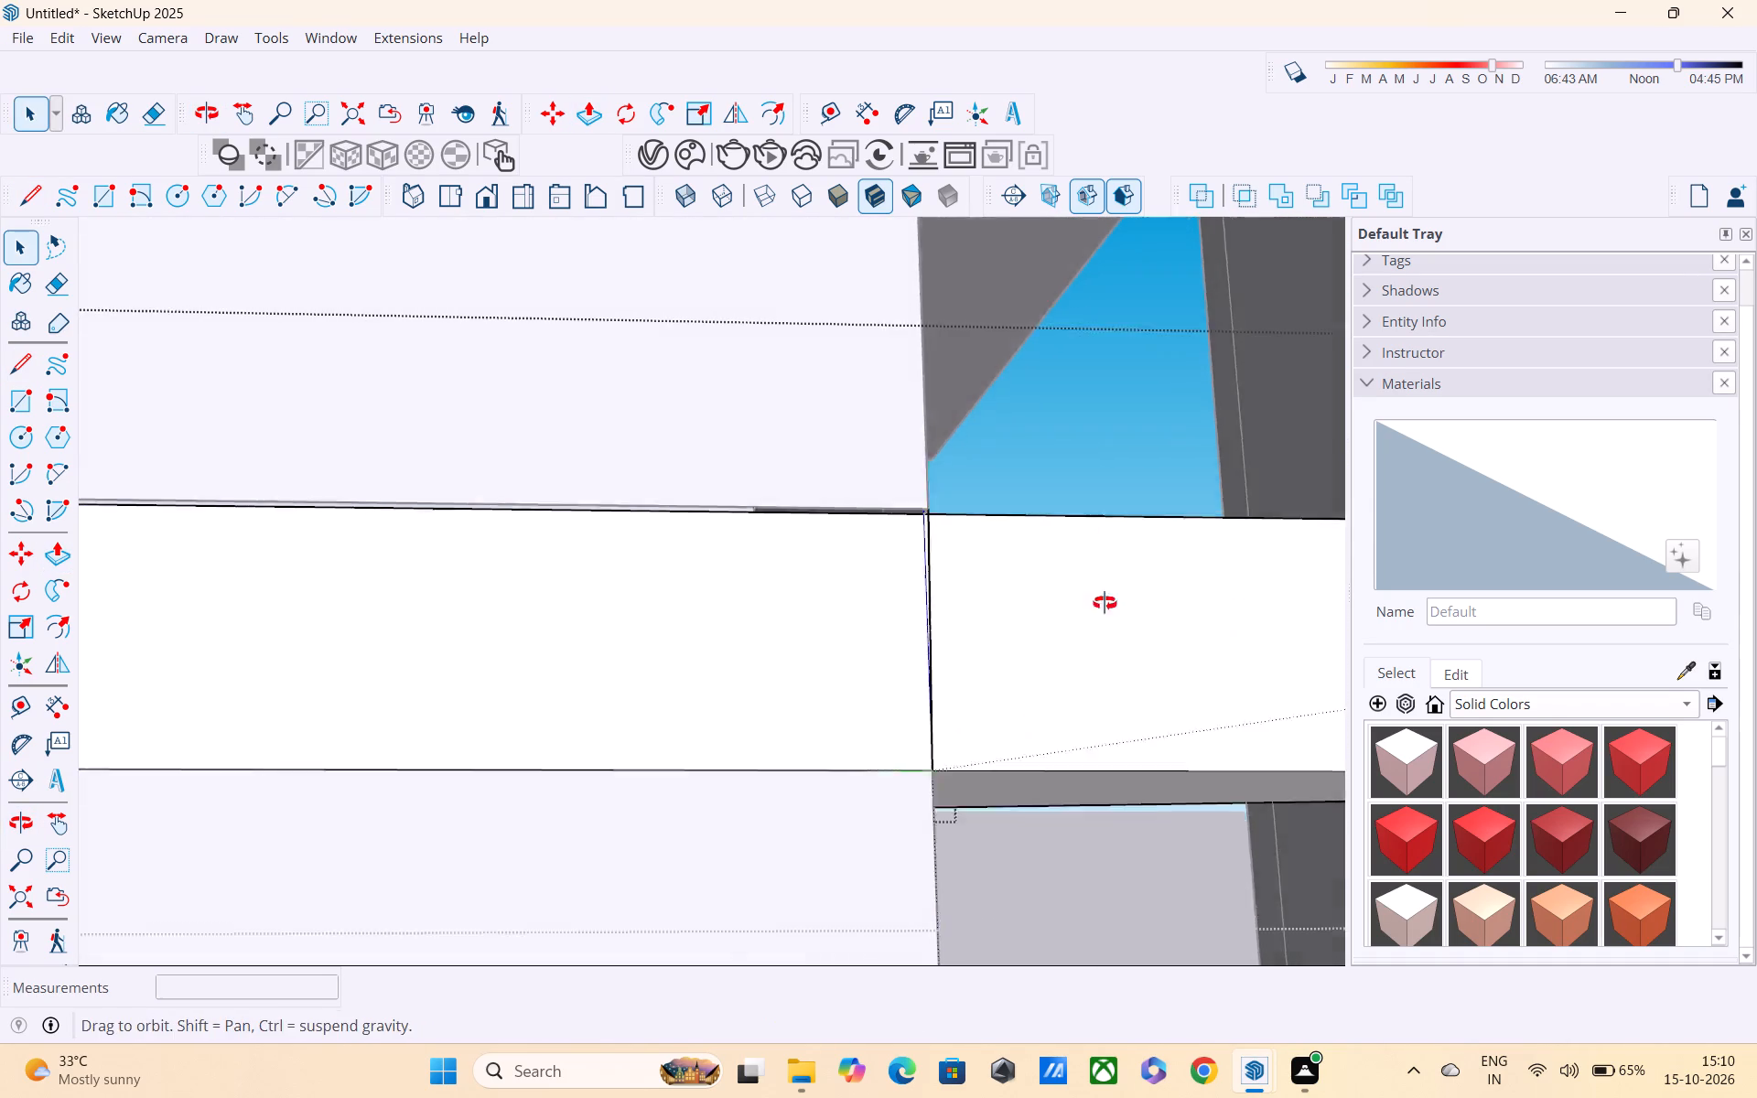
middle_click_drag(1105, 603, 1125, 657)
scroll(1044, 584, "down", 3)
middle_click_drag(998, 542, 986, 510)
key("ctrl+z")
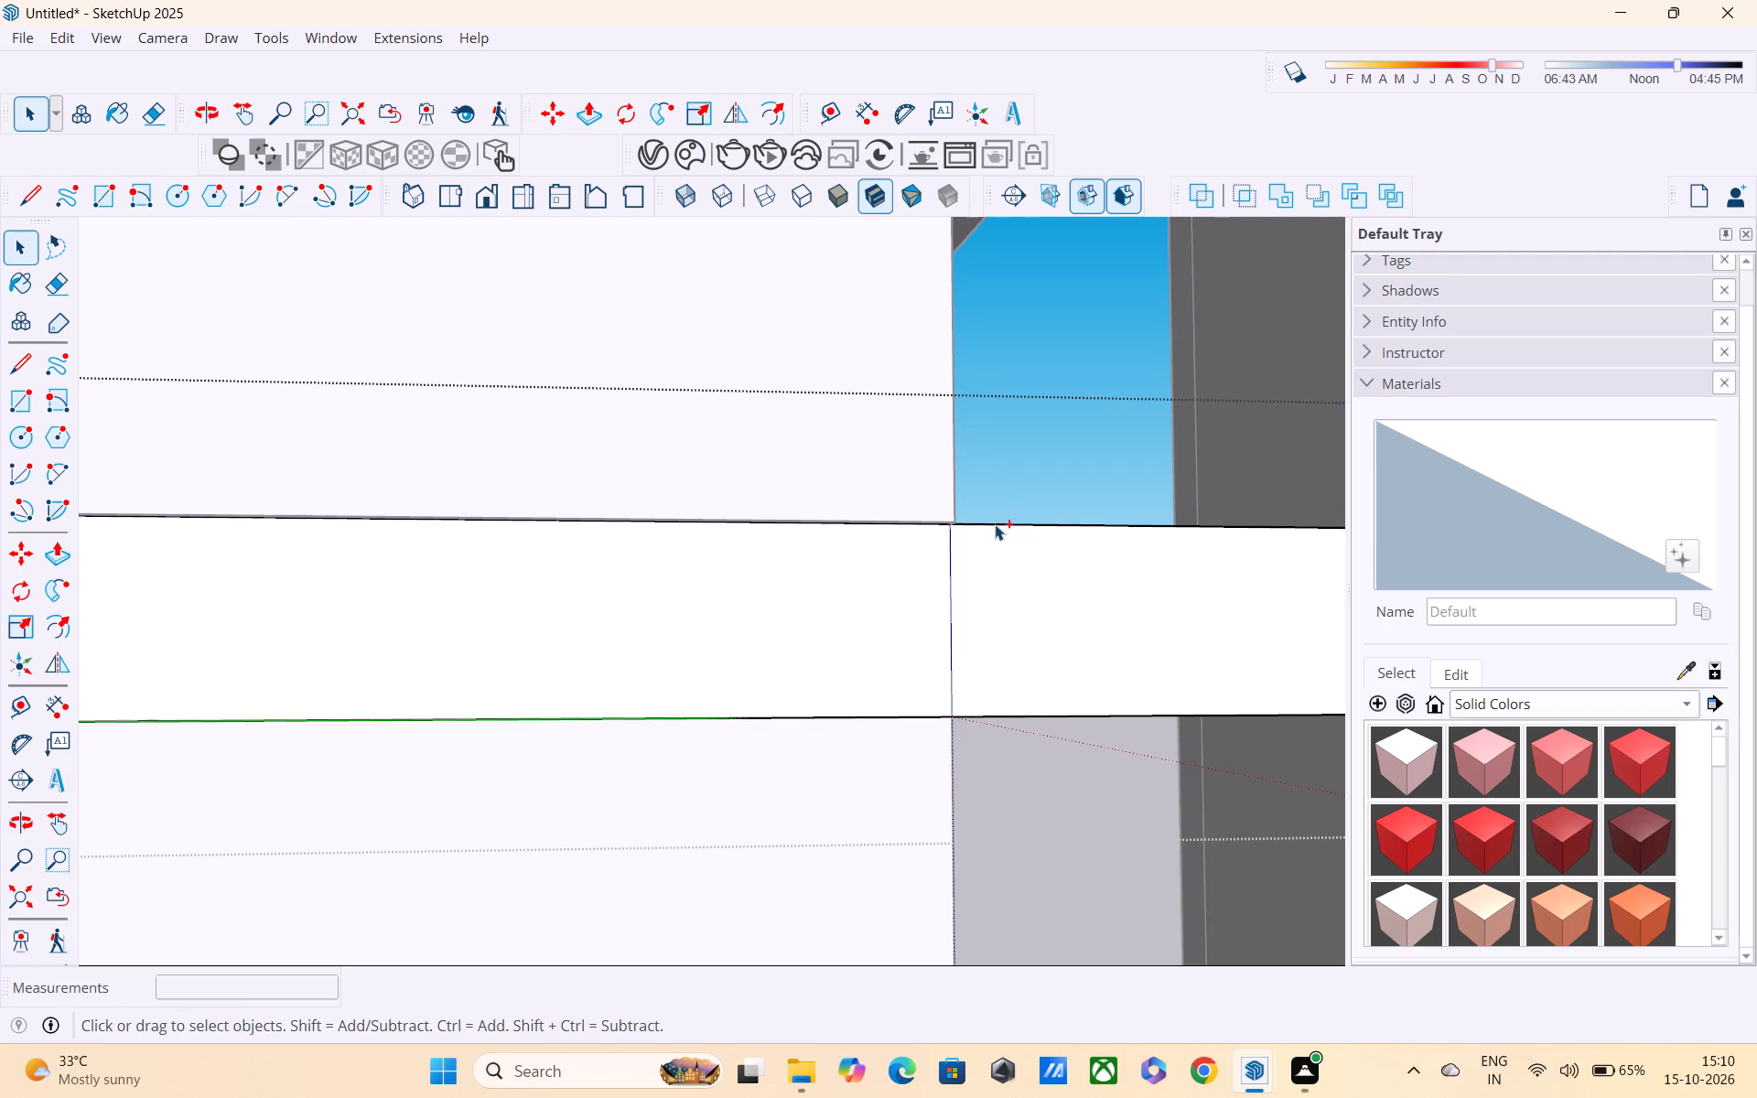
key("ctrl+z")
Move the house wall above the second raised slab about 1 1/16" so its bottom corner meets the slab's edge.
middle_click_drag(978, 544, 949, 499)
scroll(948, 502, "down", 4)
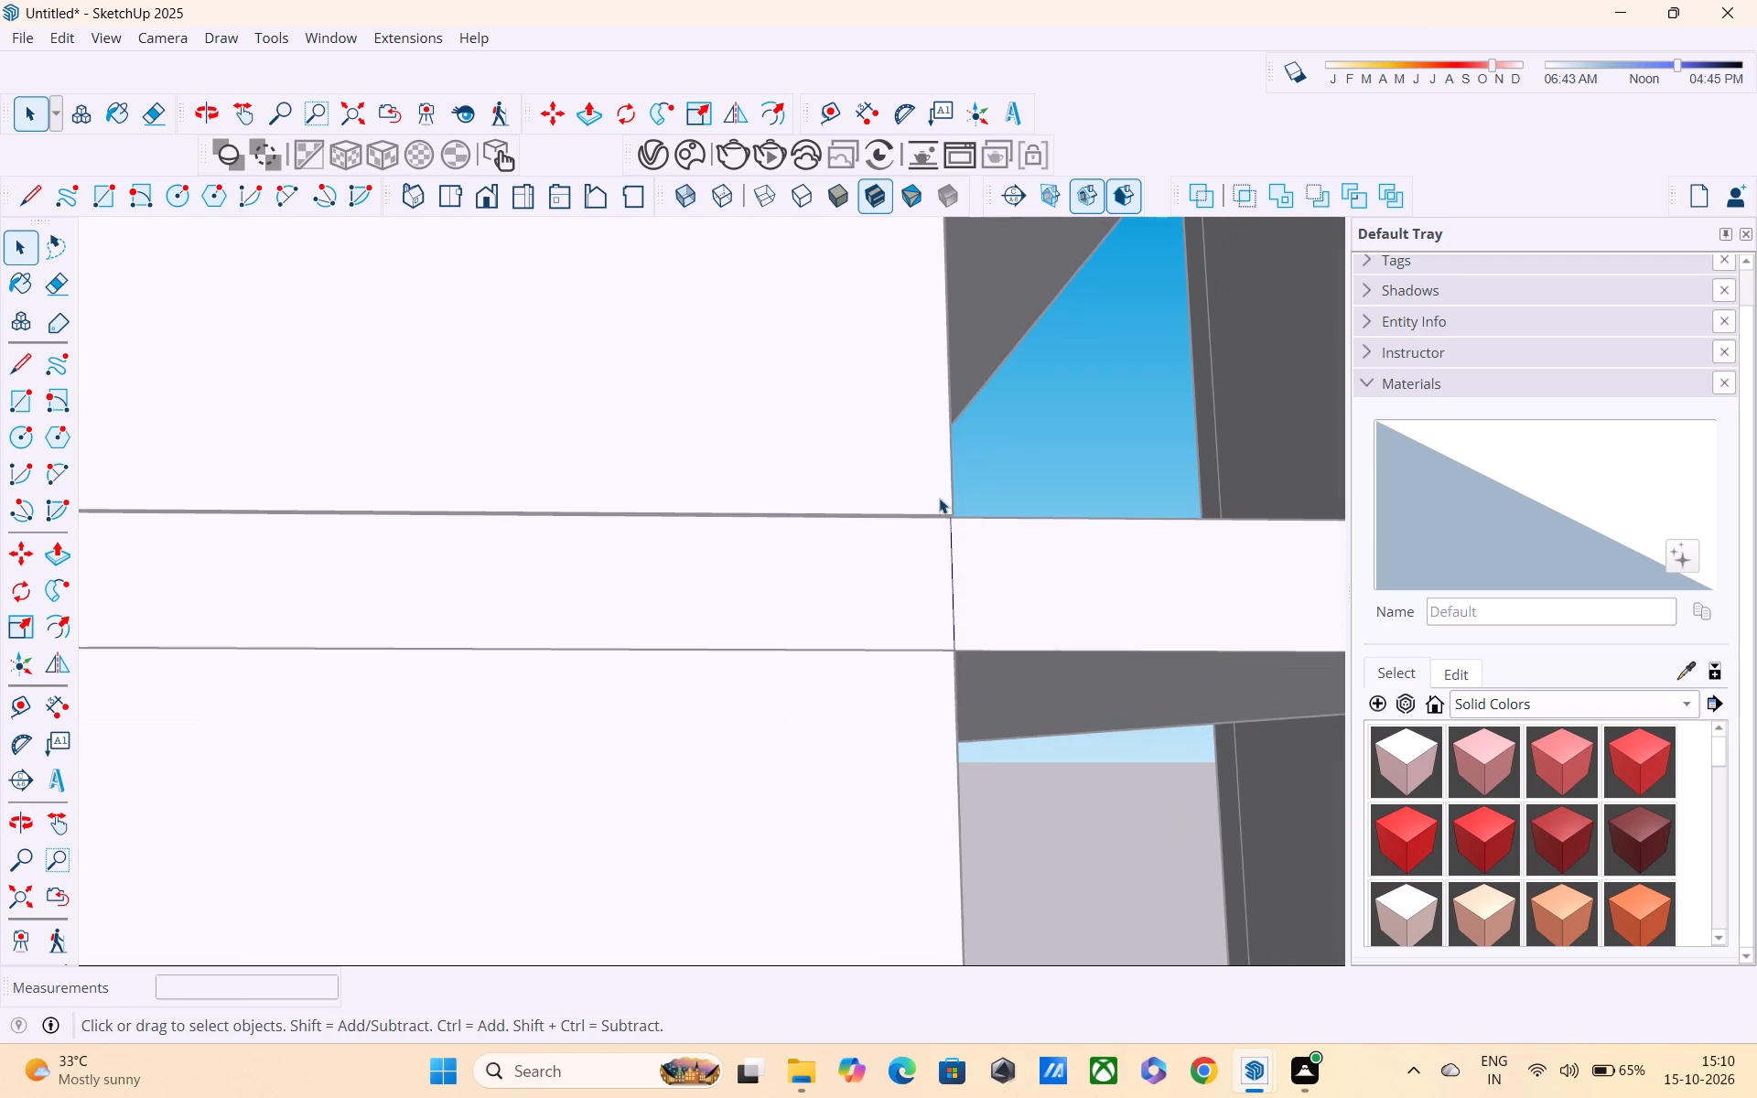
left_click(933, 487)
scroll(961, 534, "up", 1)
key("m")
scroll(949, 517, "up", 4)
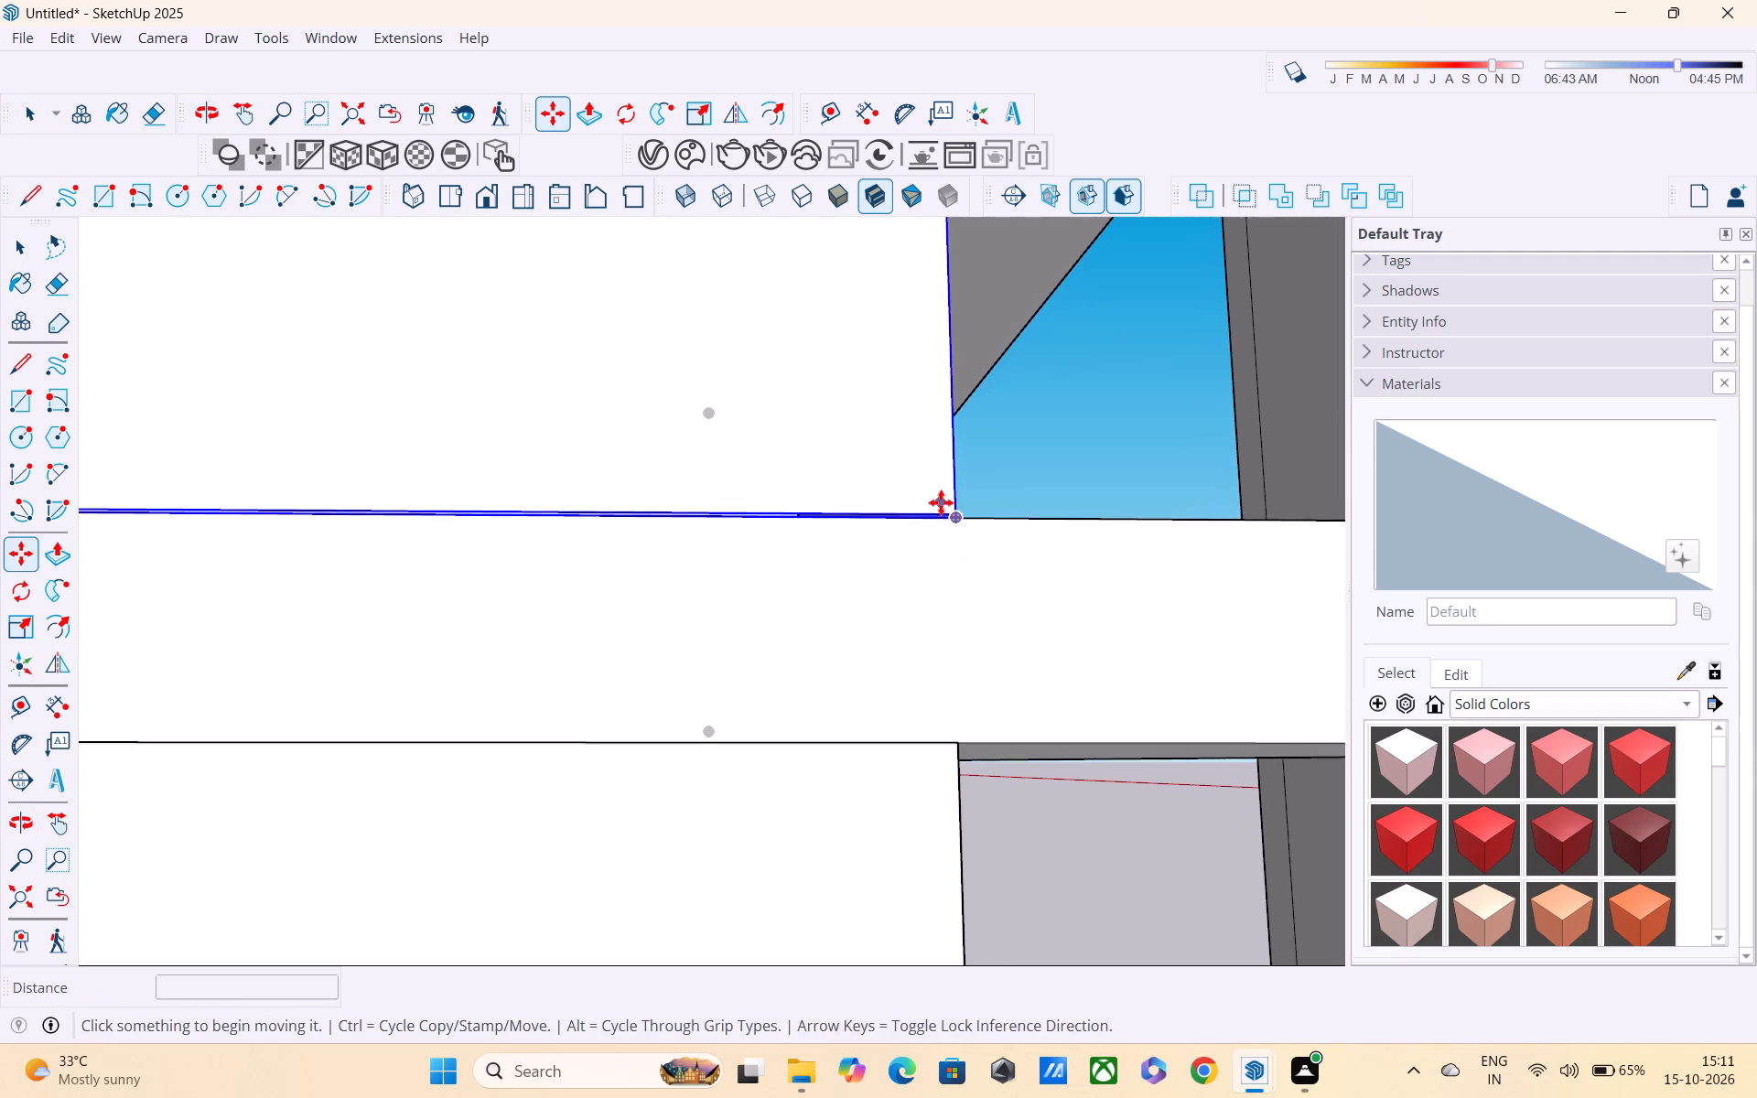
scroll(941, 502, "up", 1)
middle_click_drag(938, 497, 928, 473)
scroll(965, 518, "up", 5)
scroll(931, 509, "down", 9)
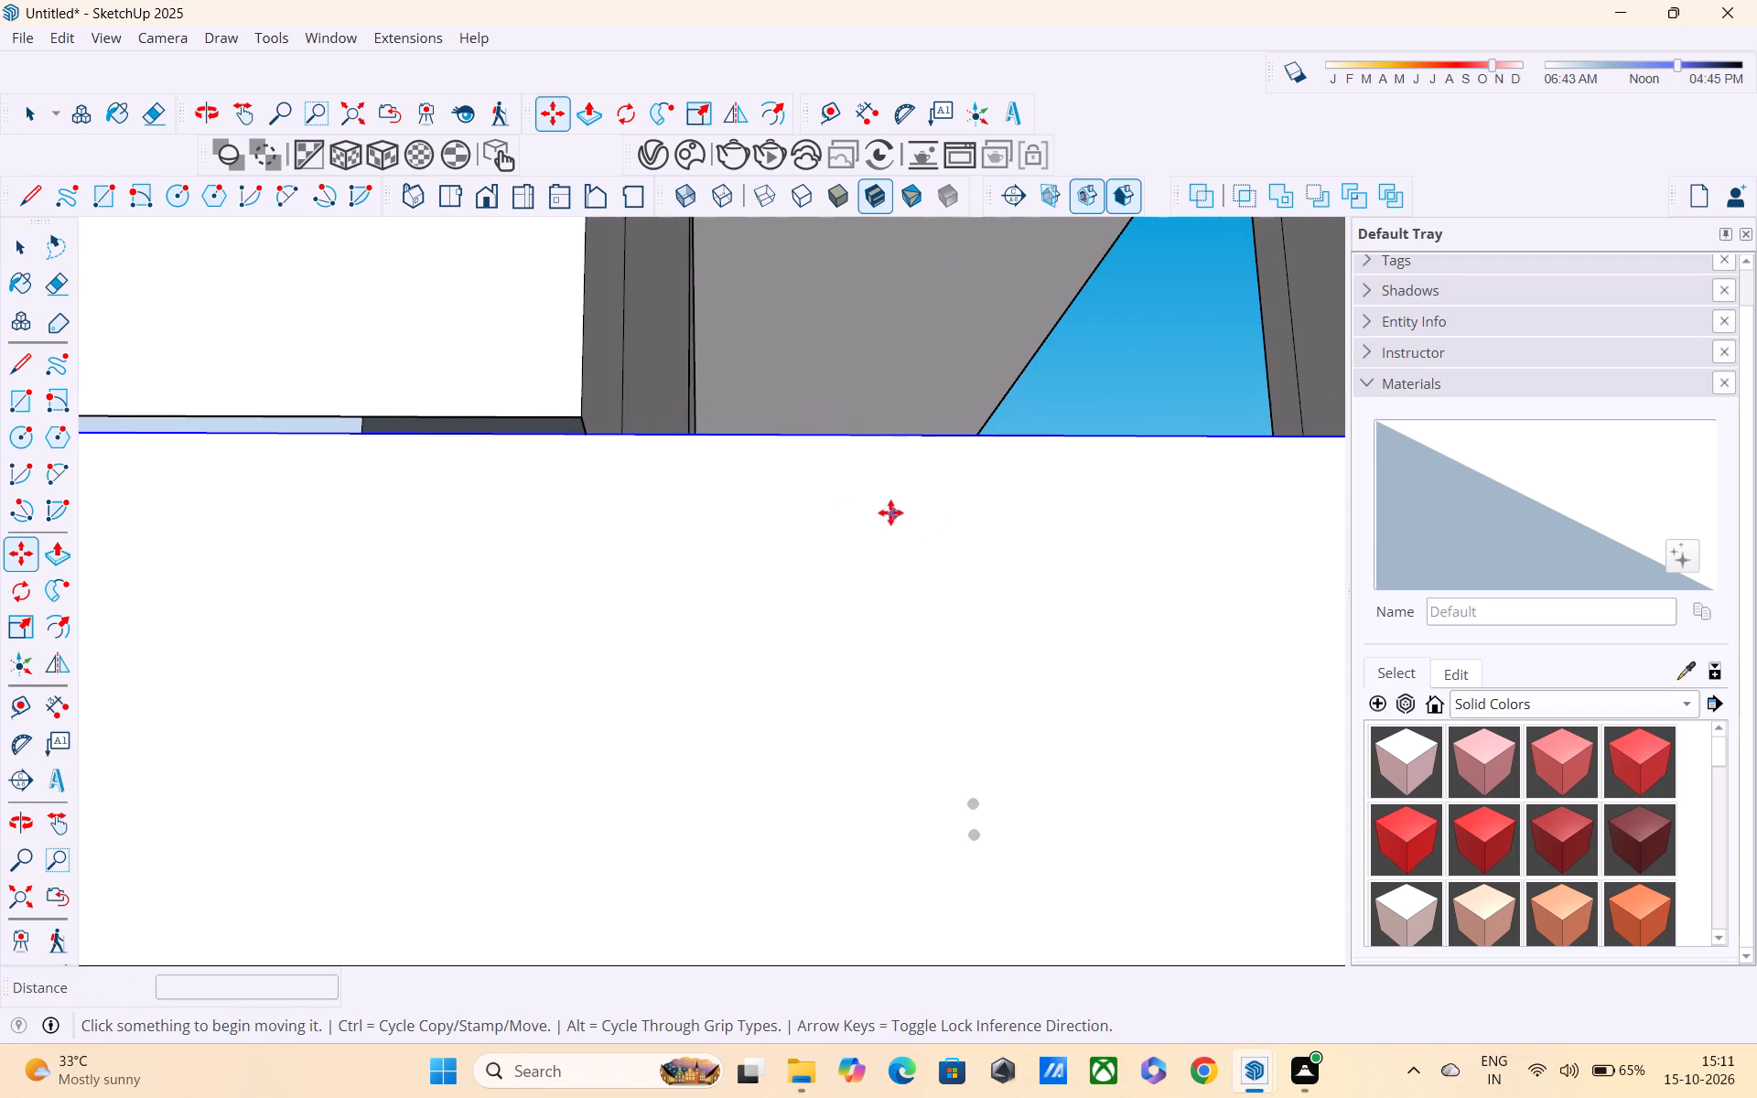
left_click(577, 419)
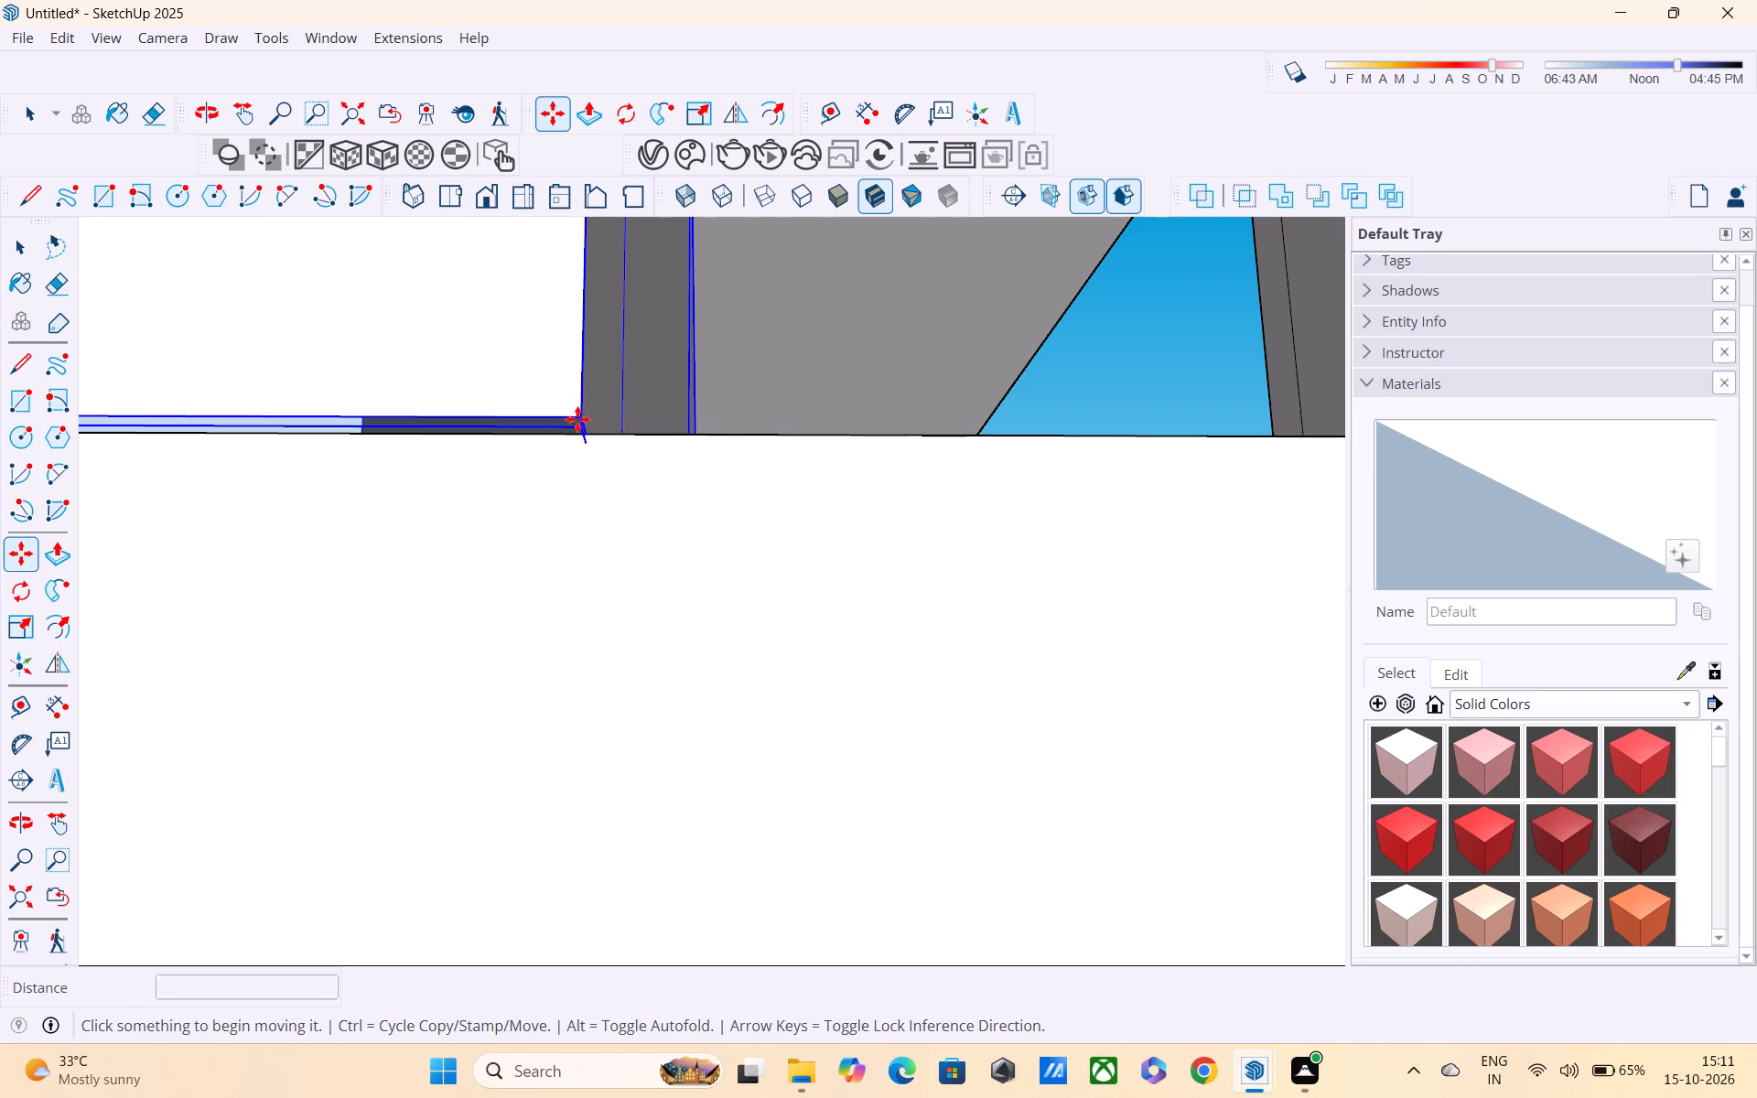
middle_click_drag(608, 440, 640, 461)
left_click(629, 433)
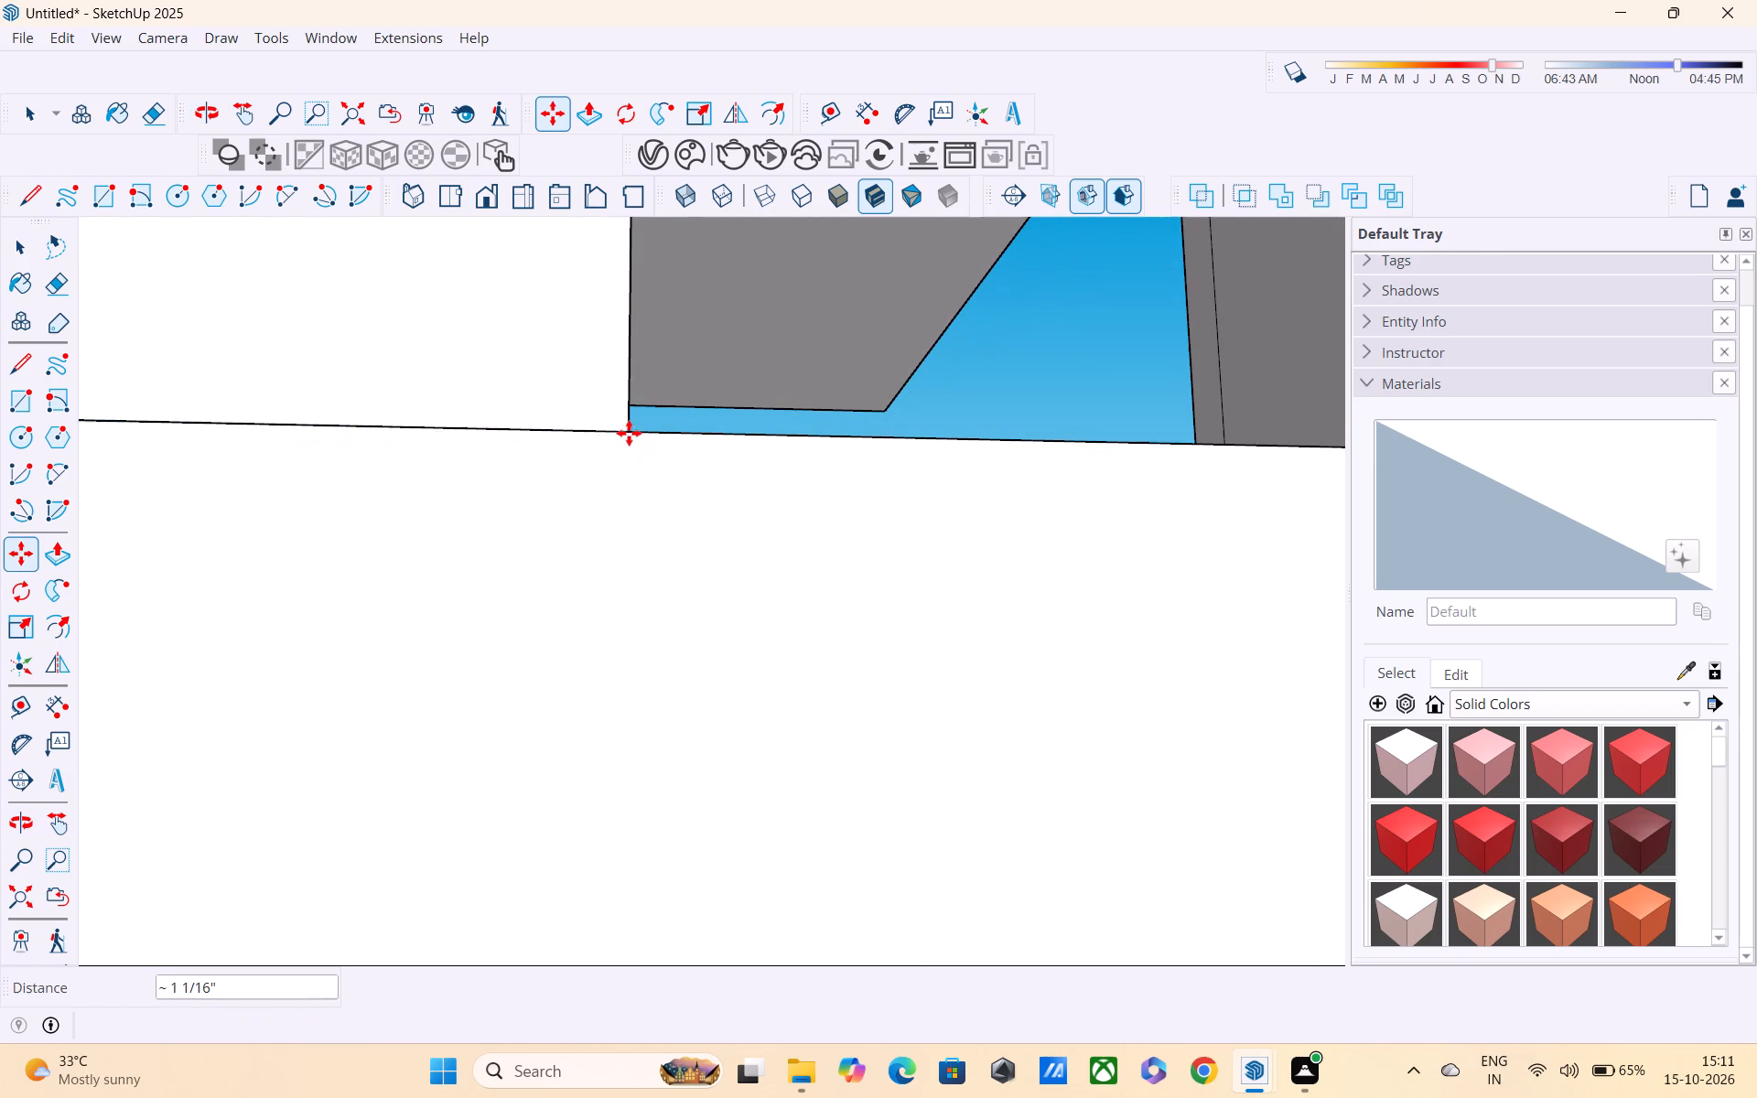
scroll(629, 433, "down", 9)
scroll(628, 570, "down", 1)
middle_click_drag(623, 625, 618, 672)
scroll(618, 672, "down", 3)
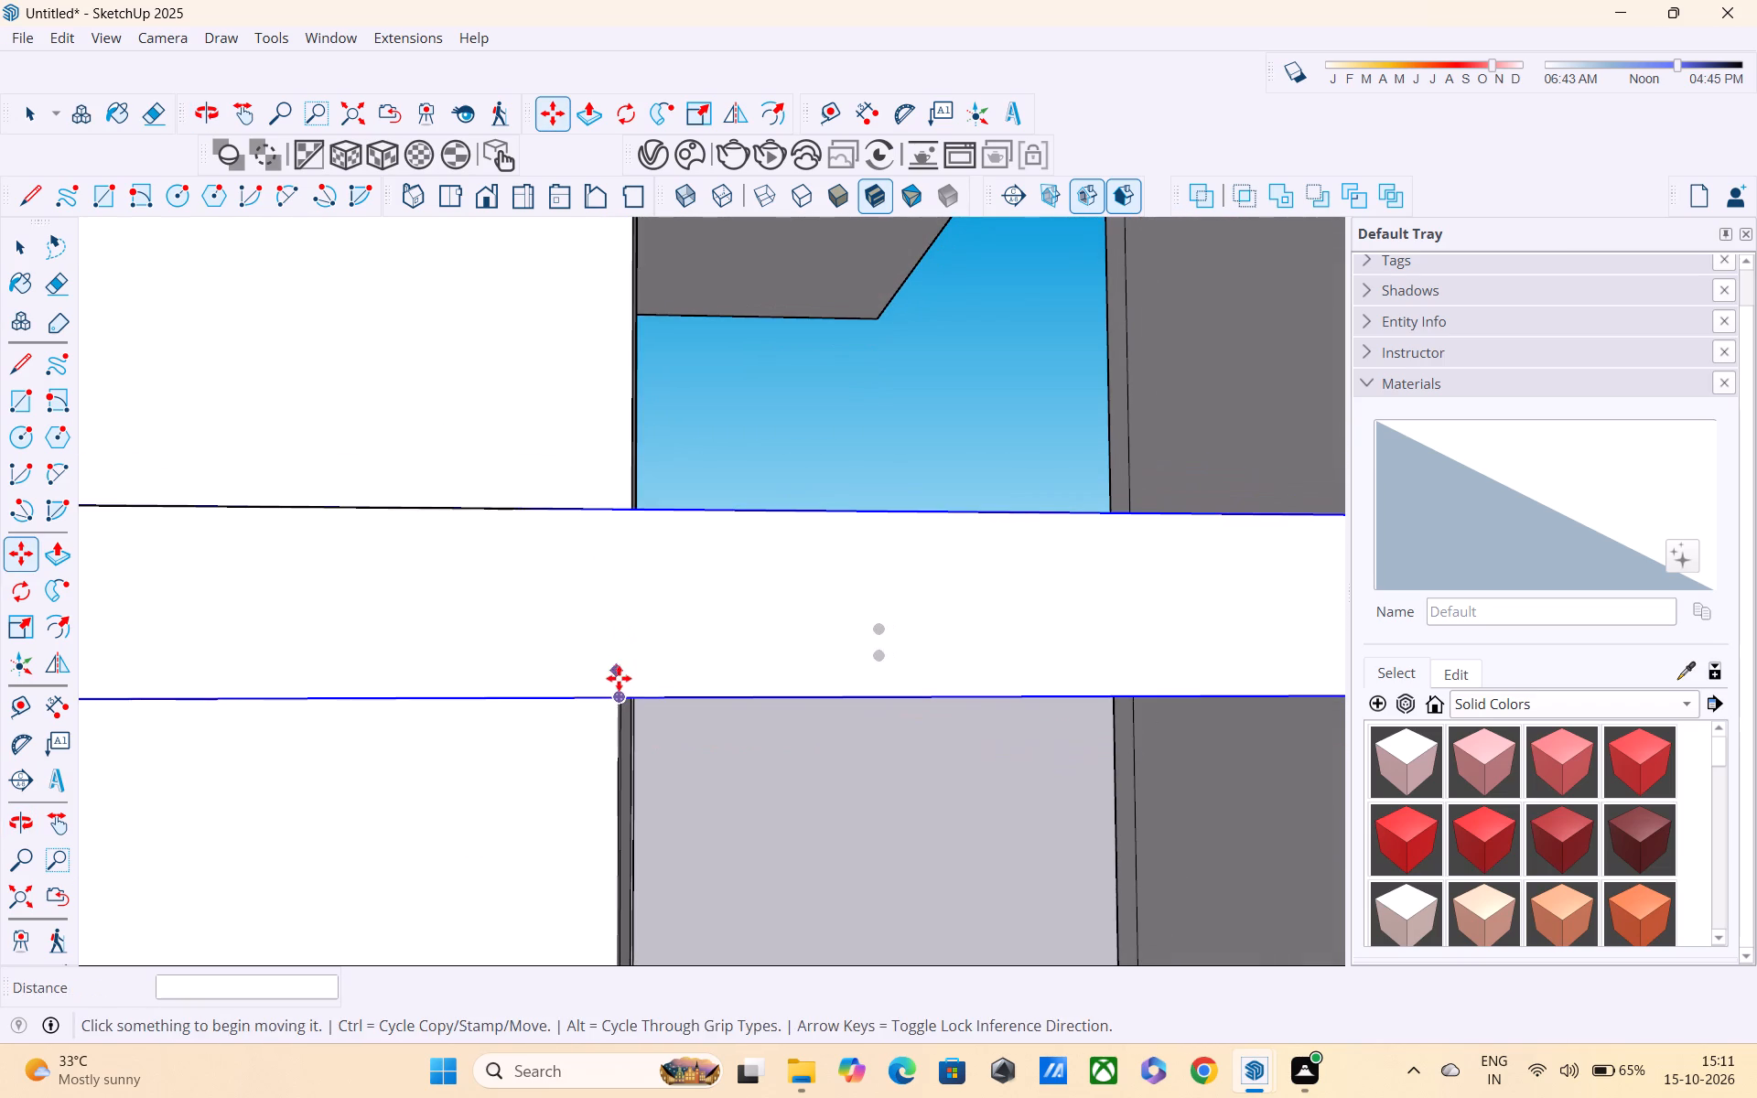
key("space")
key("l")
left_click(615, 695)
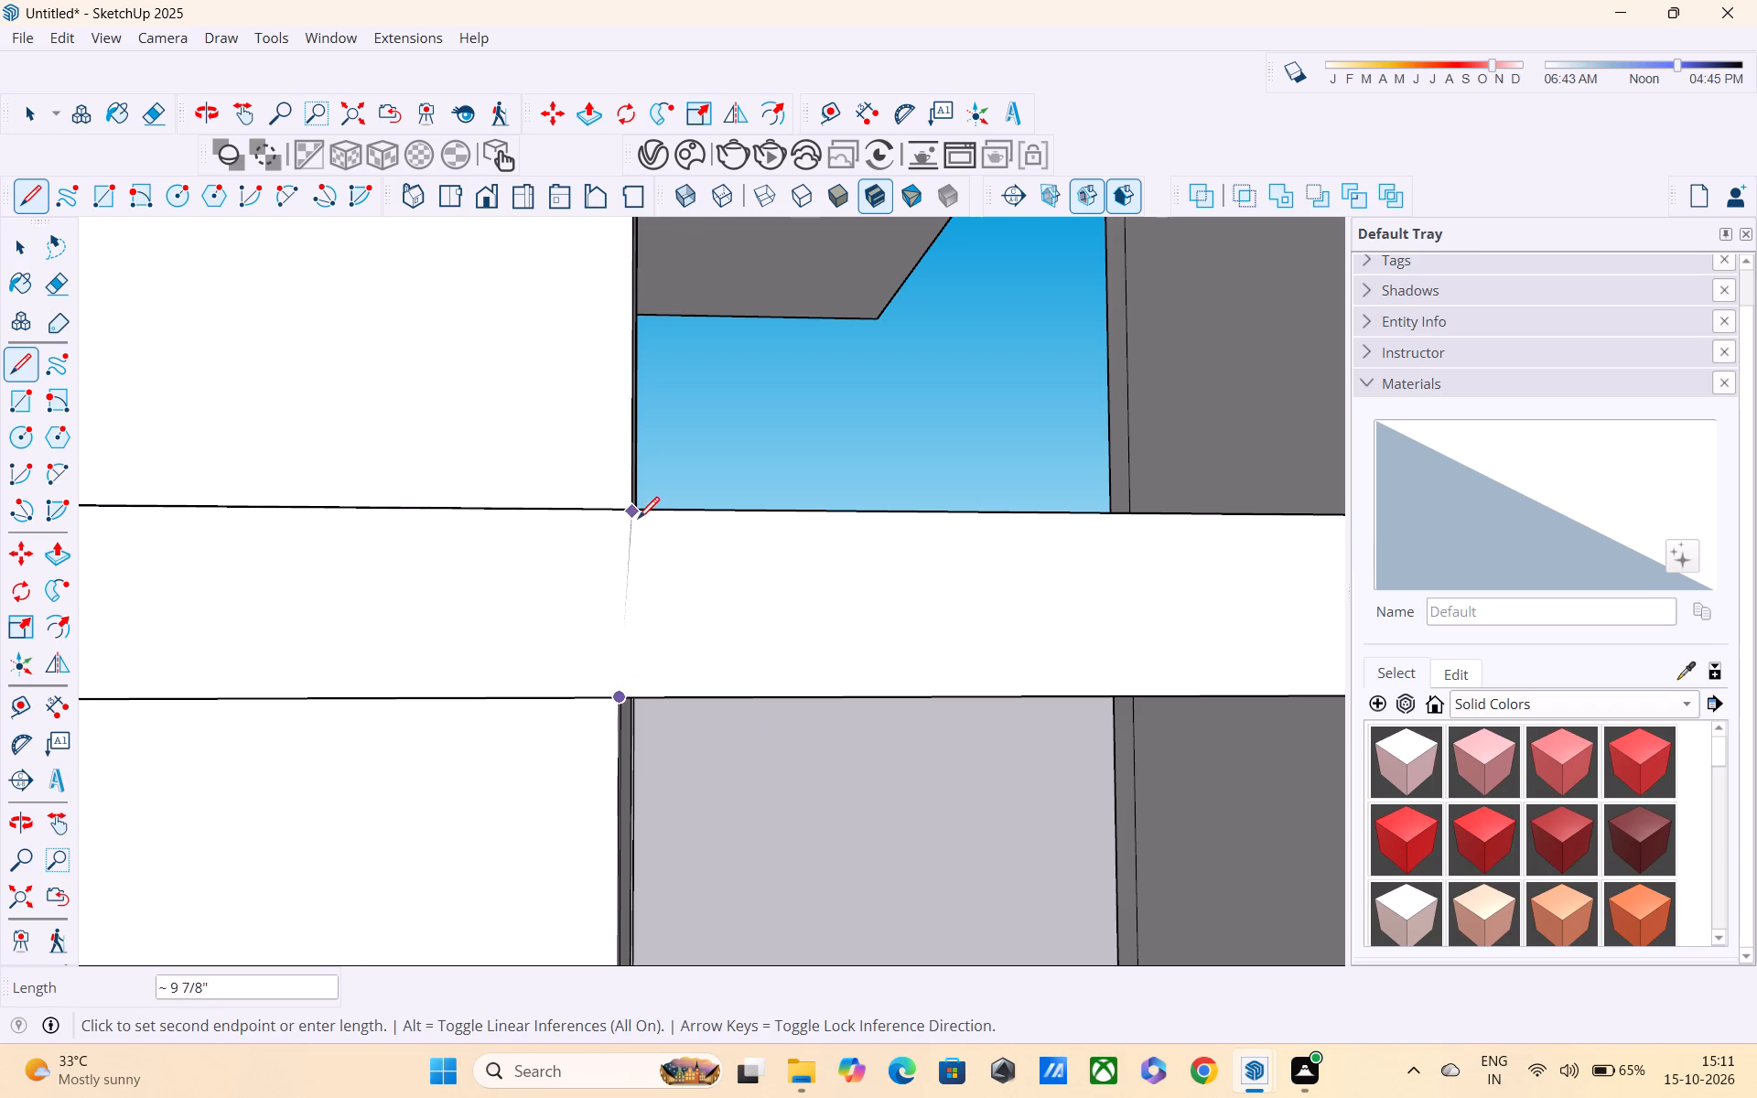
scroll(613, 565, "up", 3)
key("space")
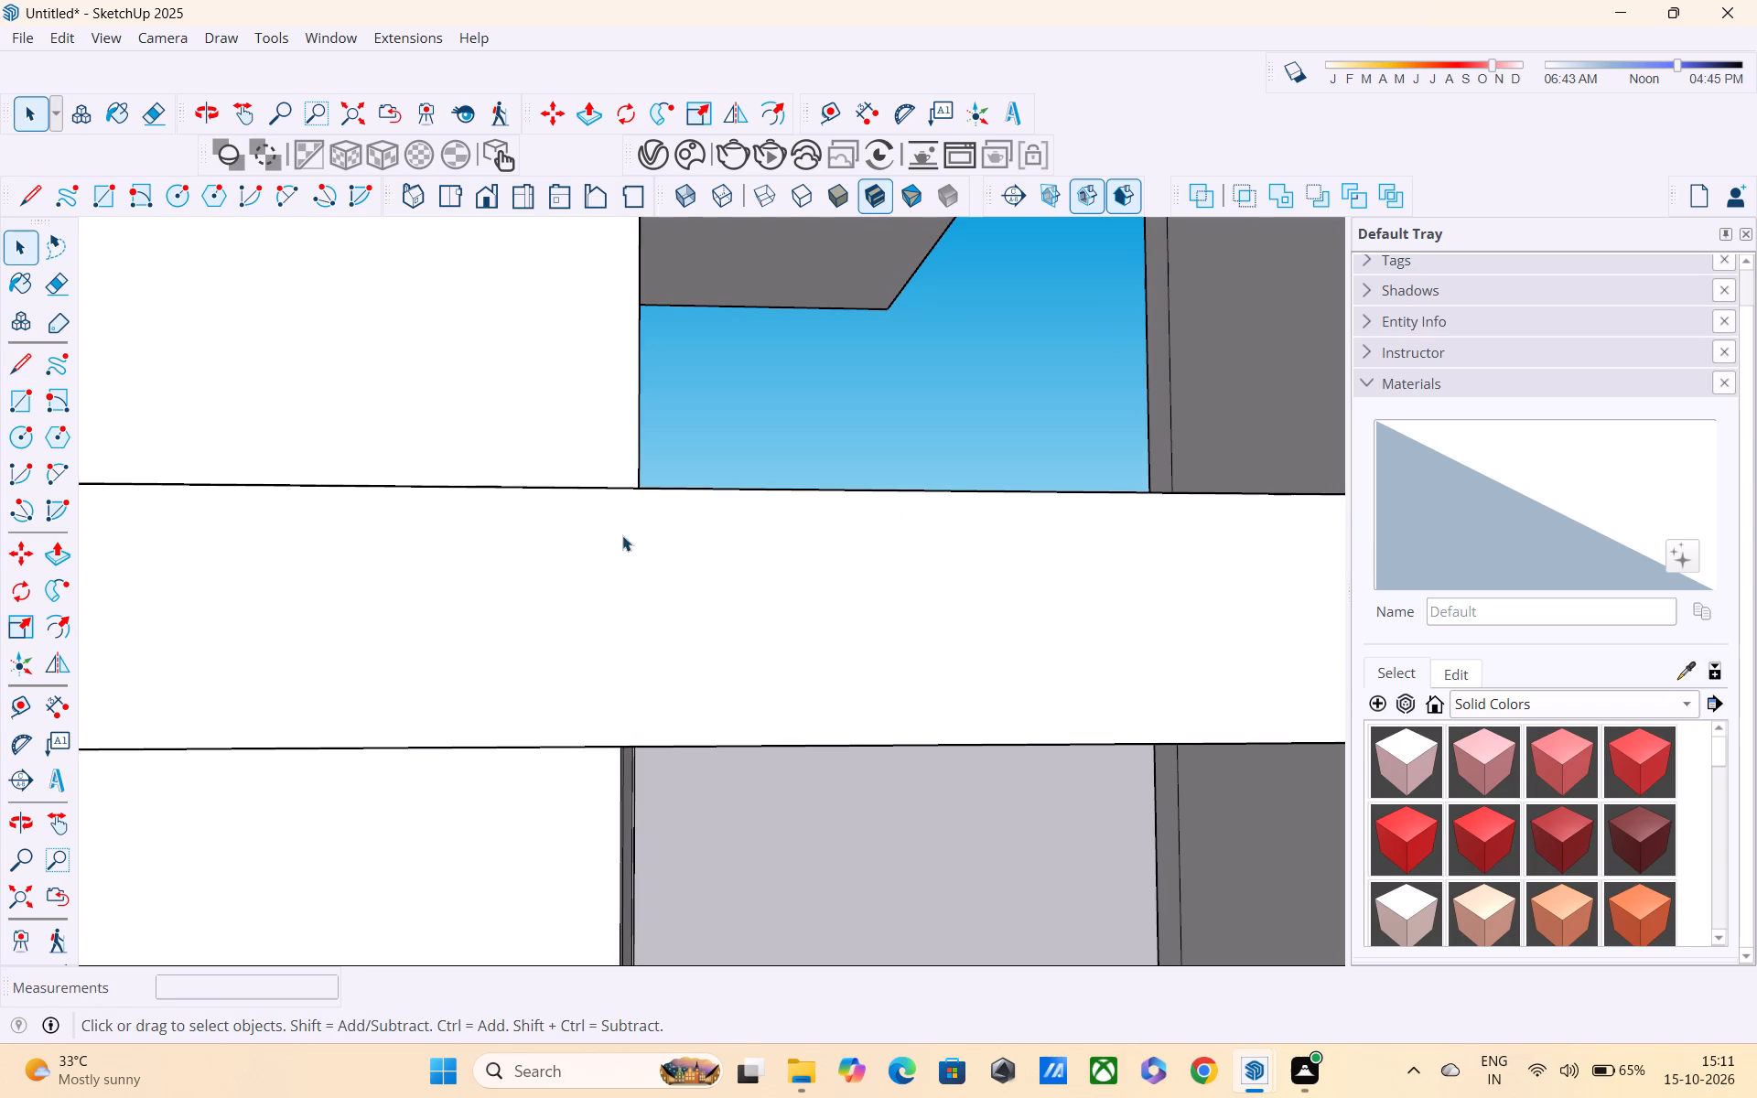
Move the house wall above the second slab about 15/16" along the slab's edge, in line with the wall below.
key("m")
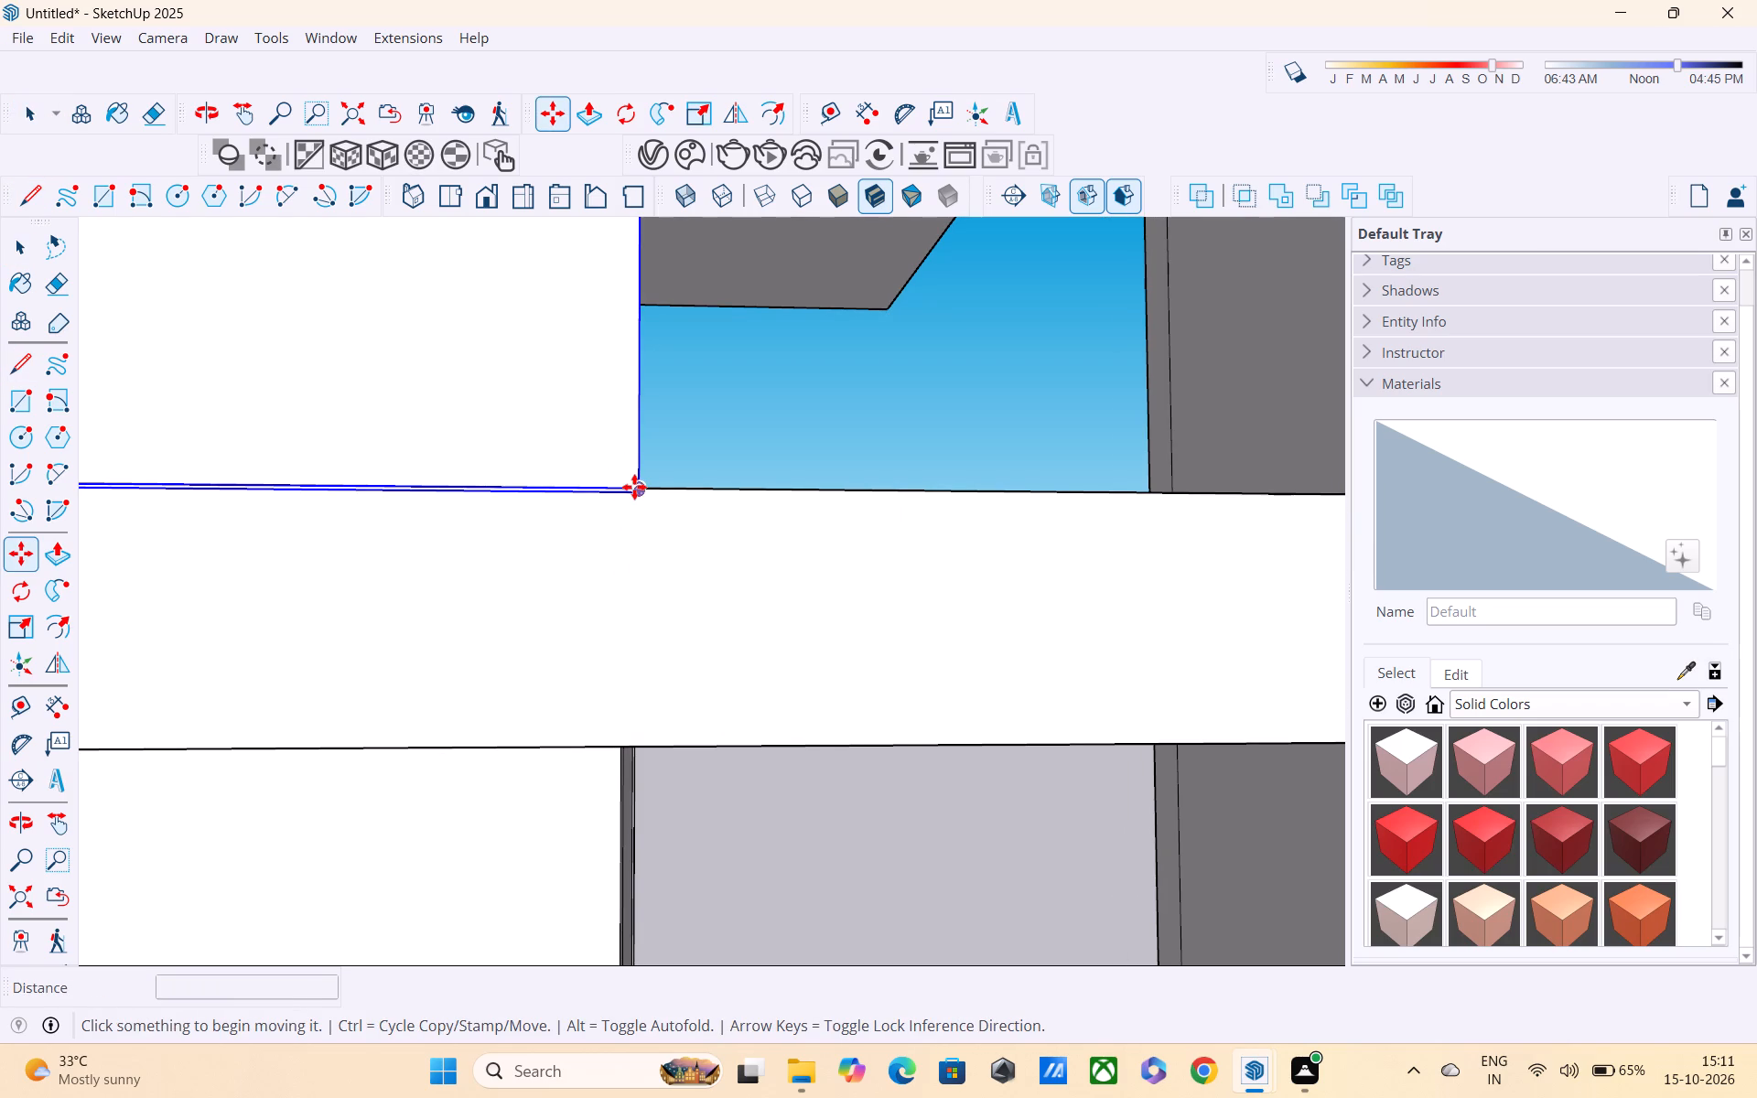
left_click(636, 489)
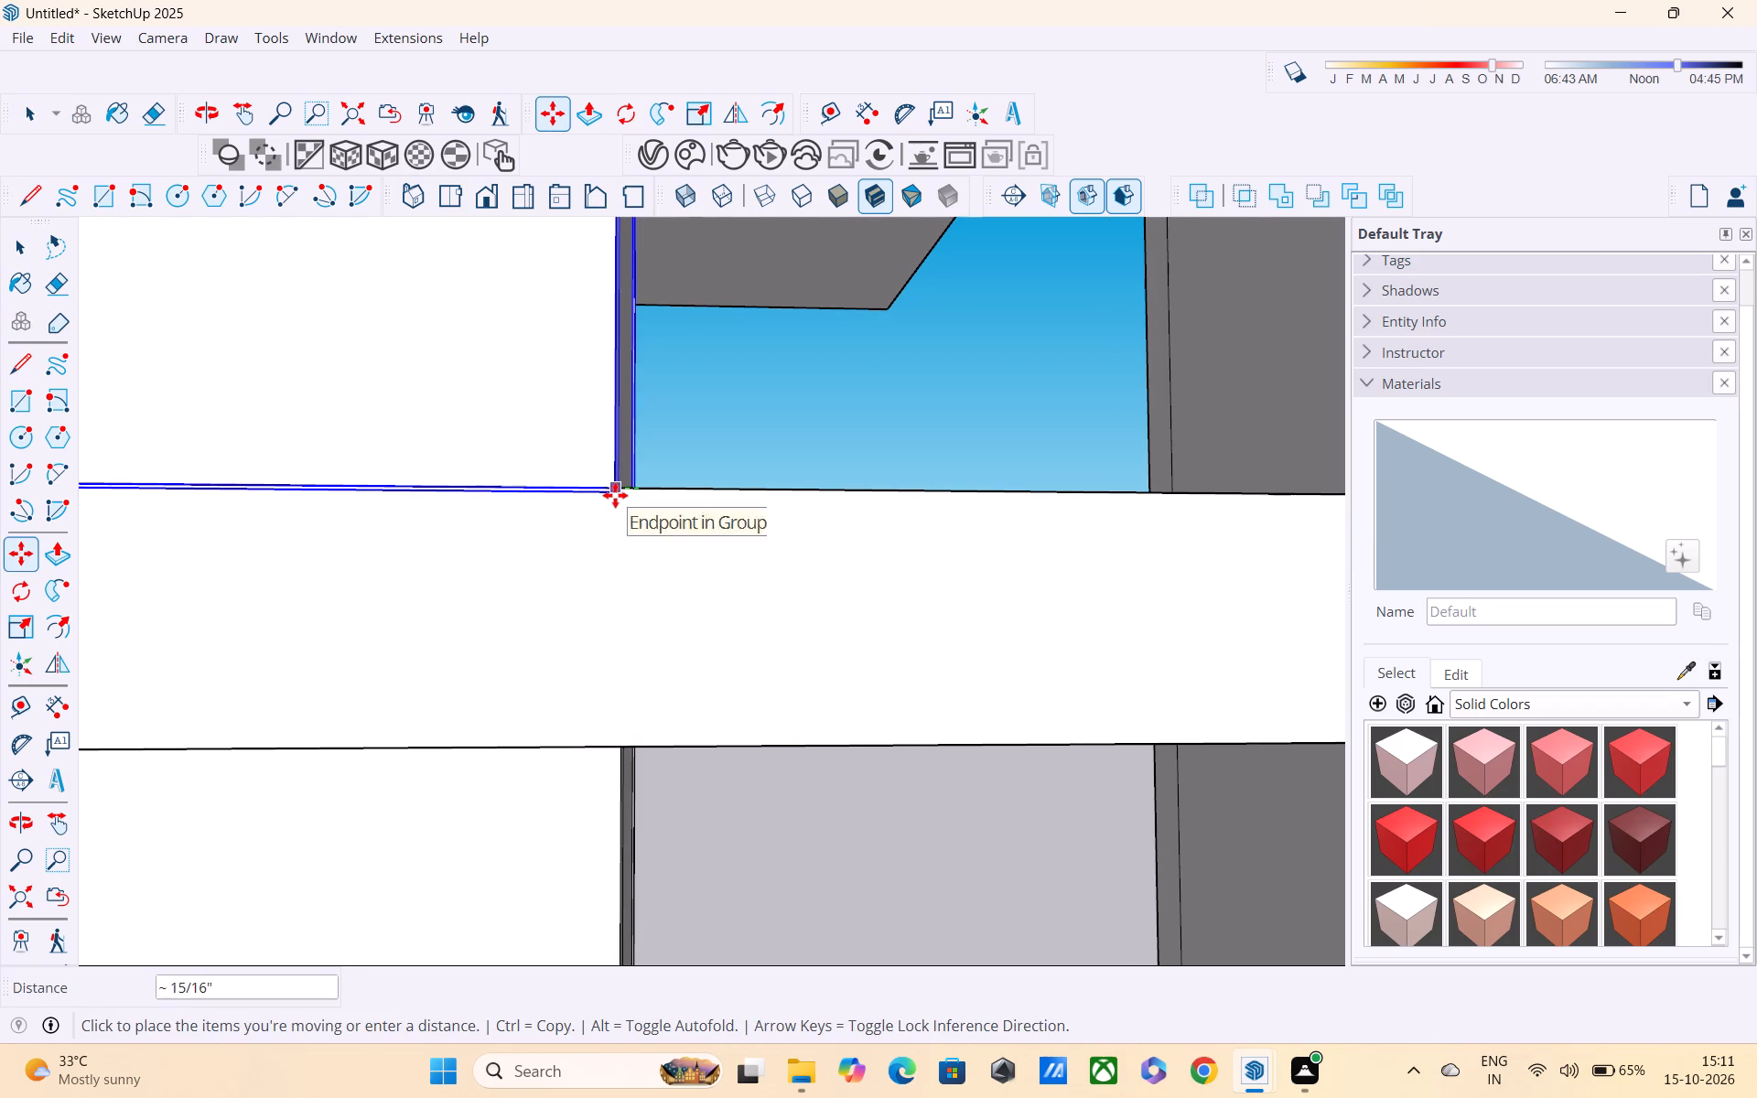
scroll(614, 493, "down", 4)
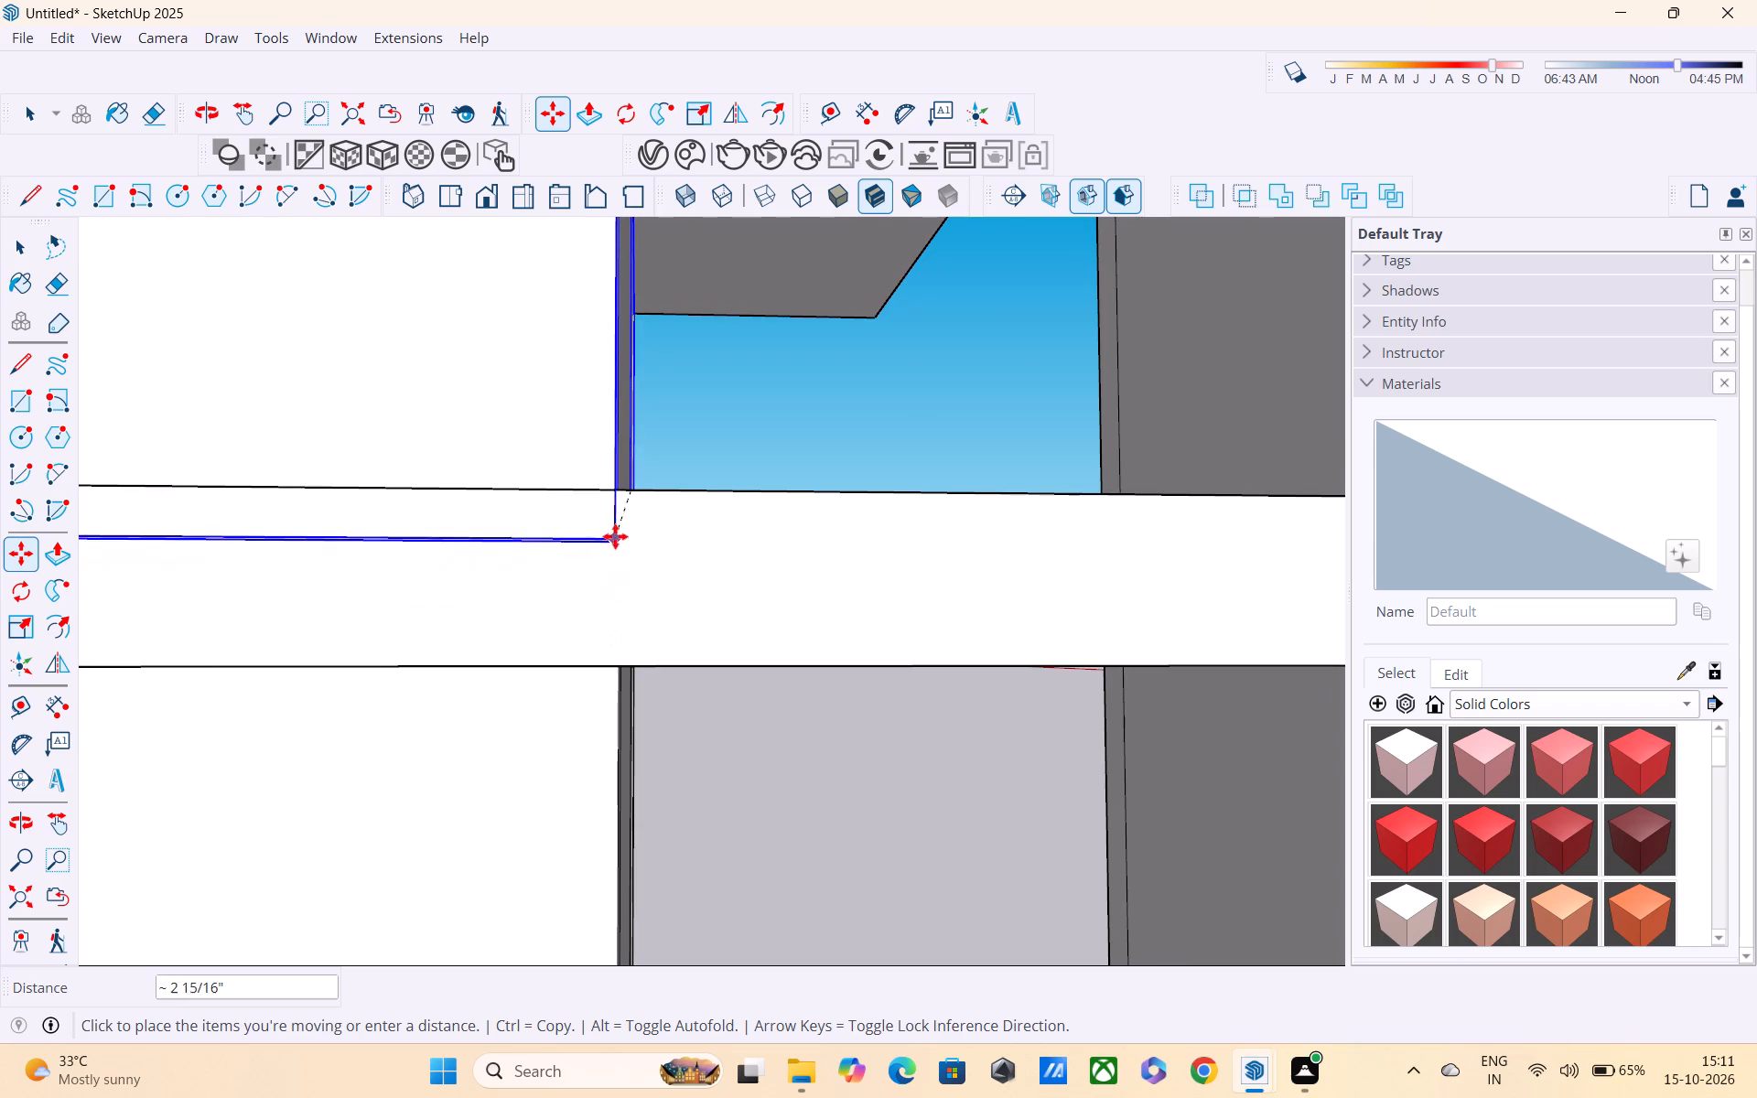
left_click(614, 497)
key("space")
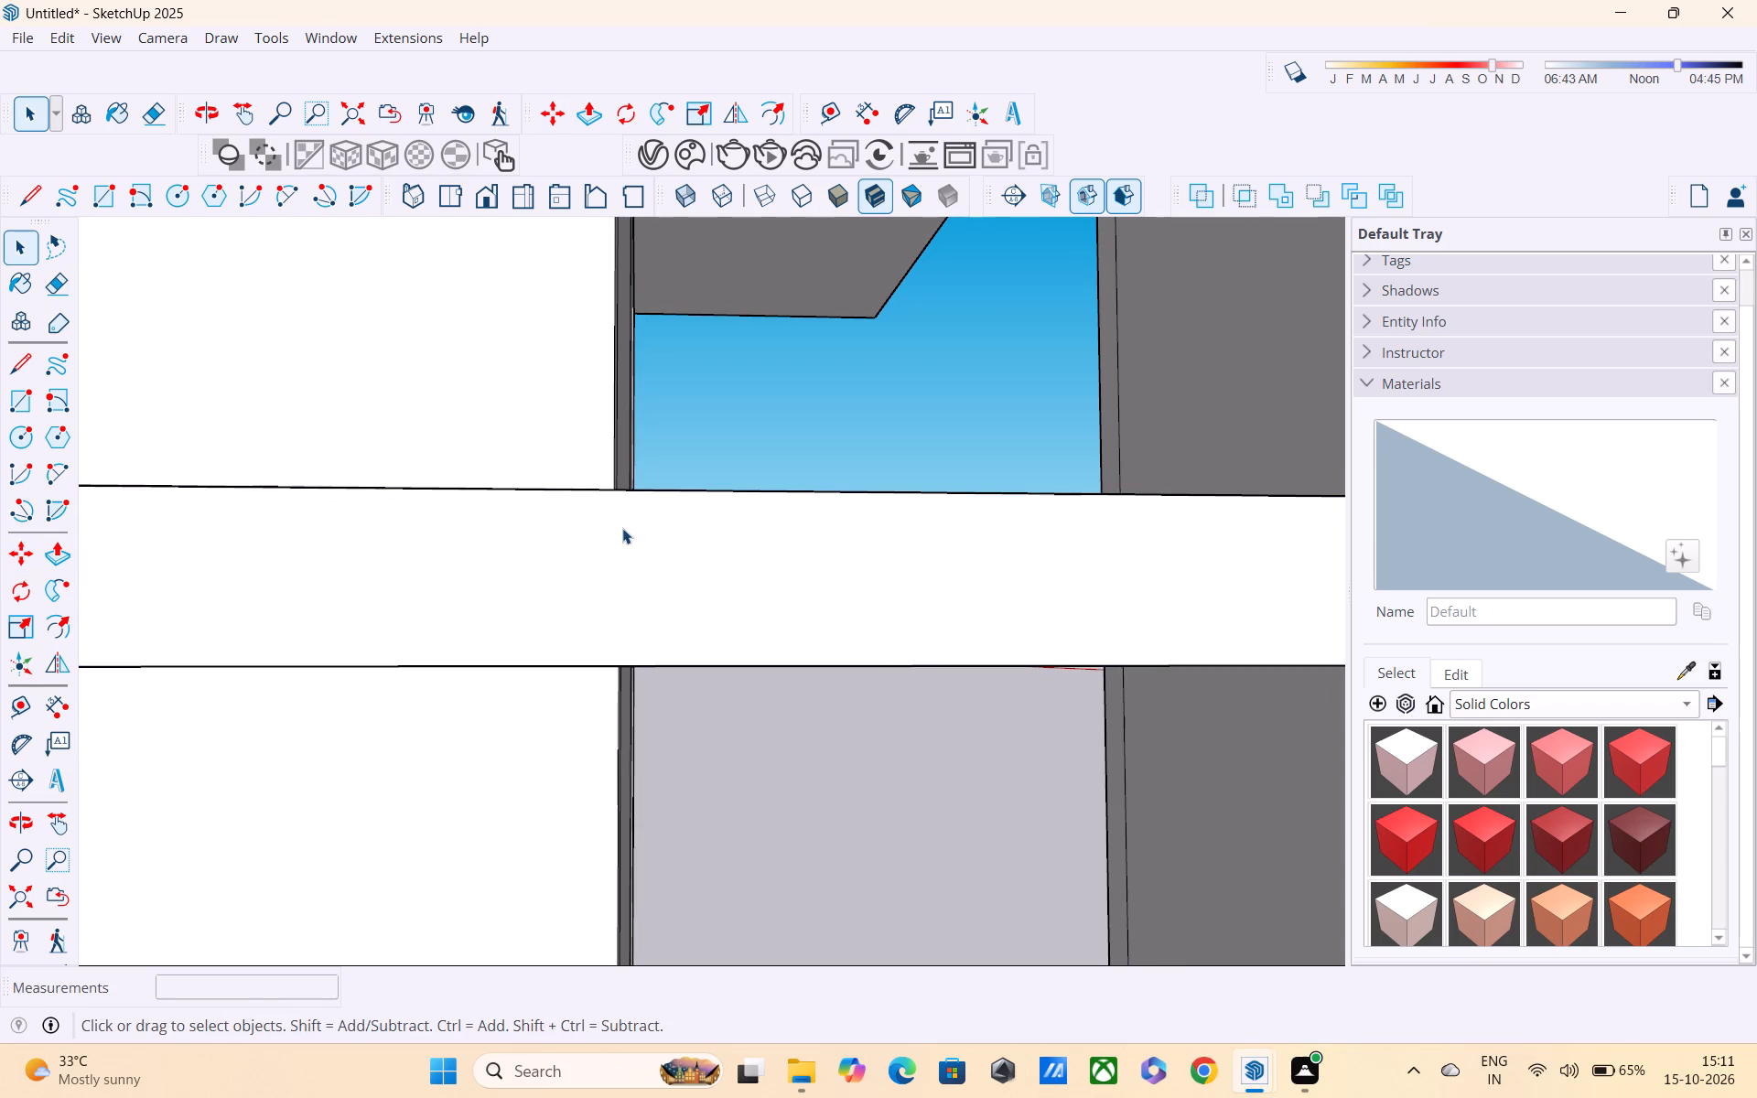
Draw a vertical line across the second slab's near side face from the lower wall's corner to the upper wall's corner.
key("l")
left_click(616, 666)
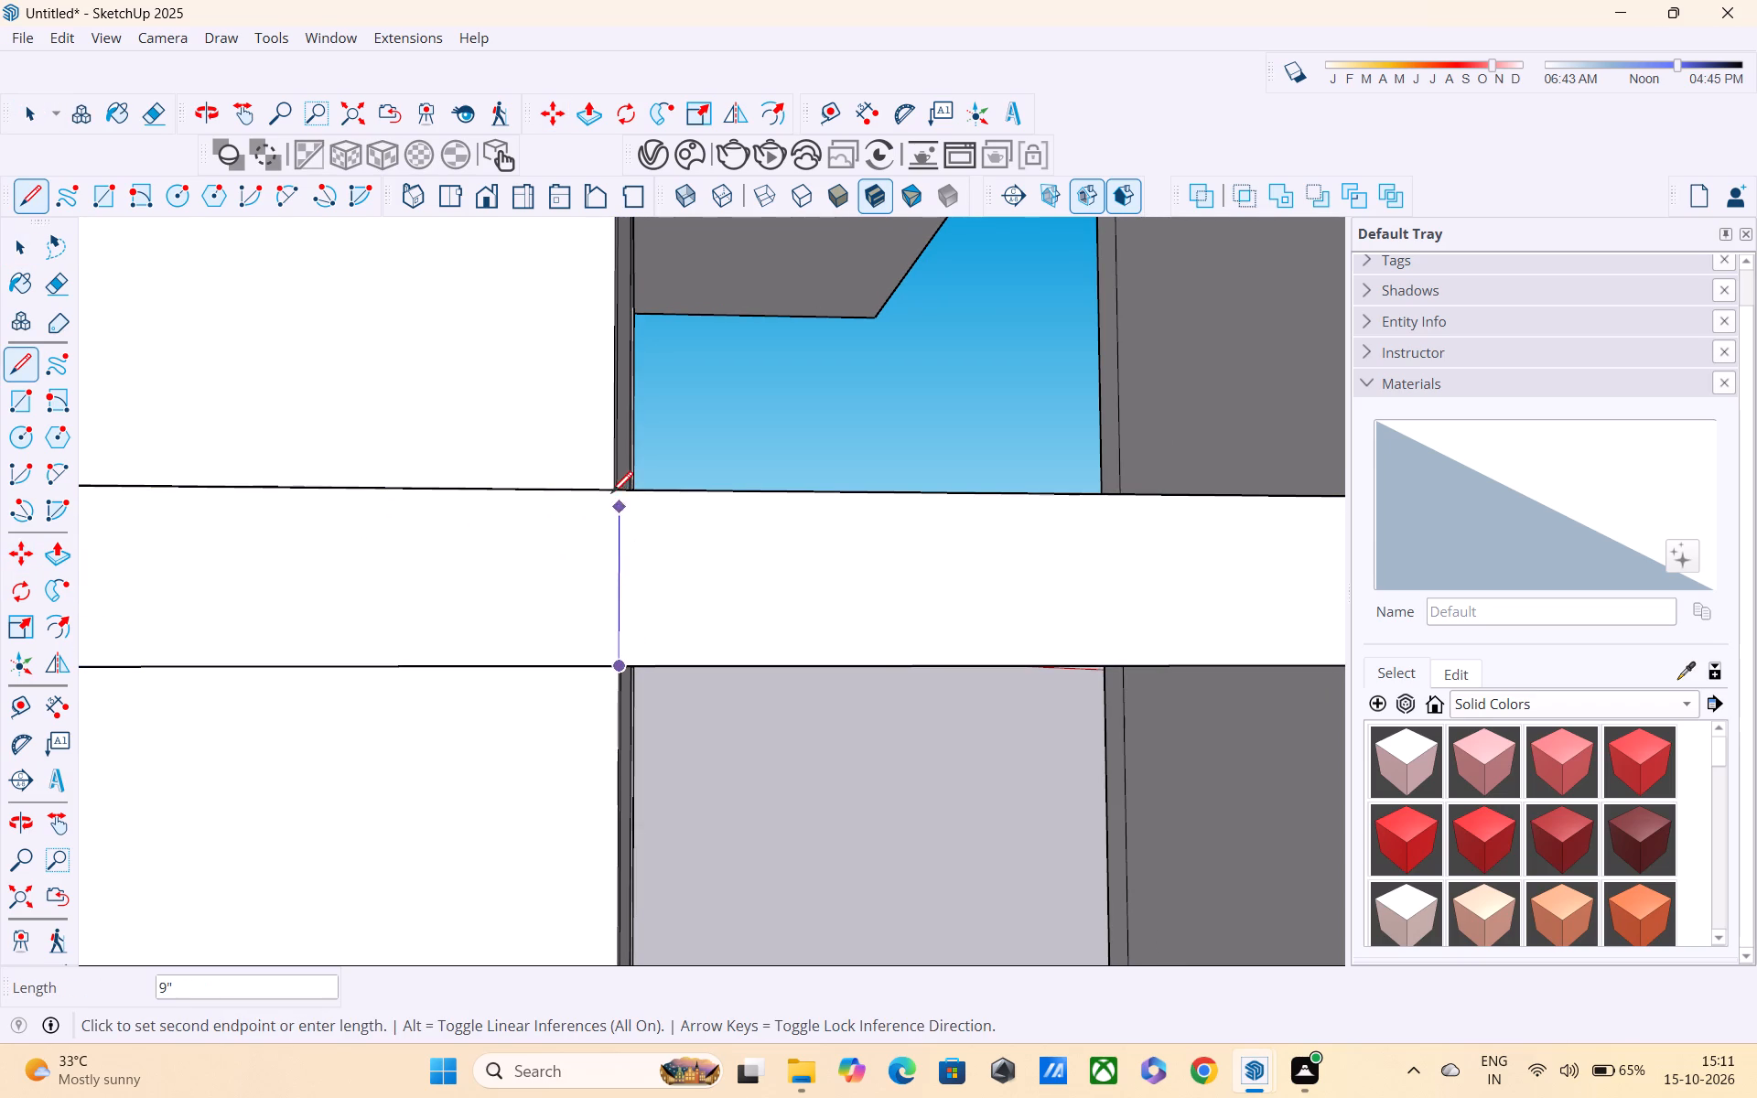
left_click(610, 490)
scroll(631, 533, "down", 1)
middle_click_drag(633, 595, 633, 674)
scroll(636, 667, "down", 5)
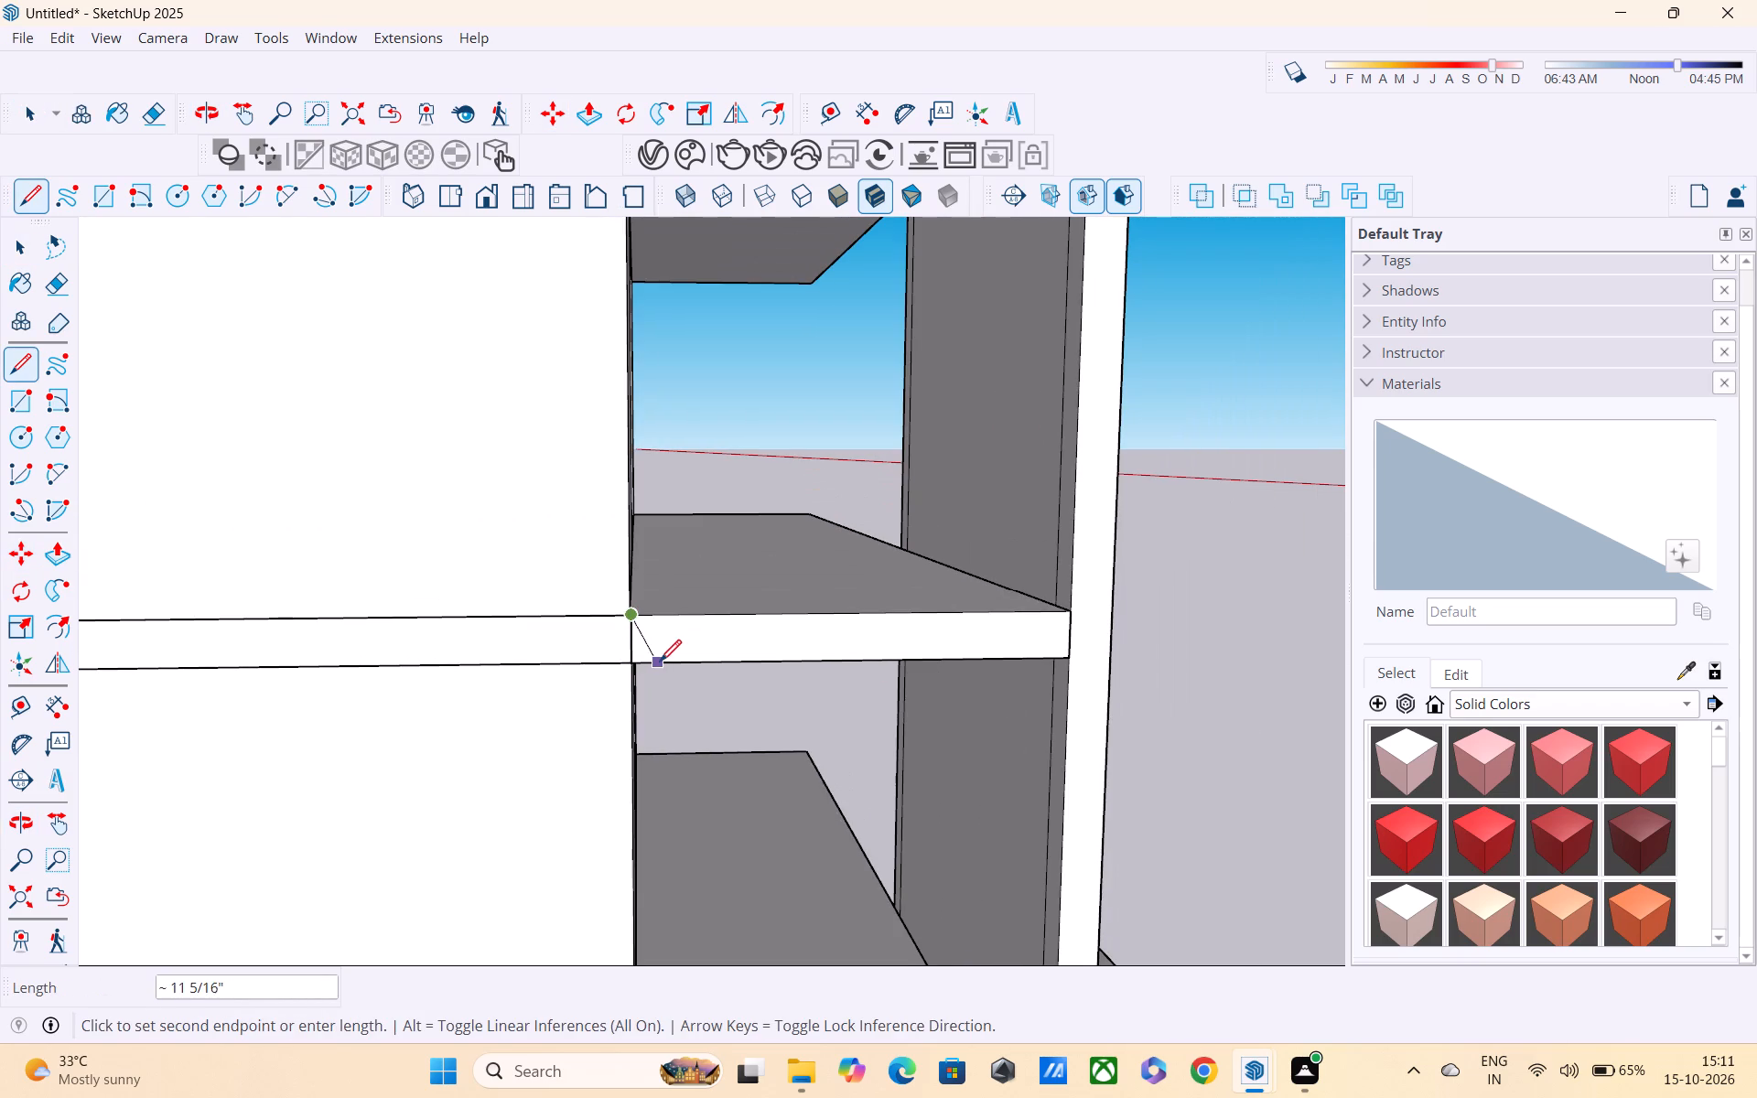
Undo the last vertical line drawn across the second slab's near side face.
key("space")
scroll(661, 662, "down", 9)
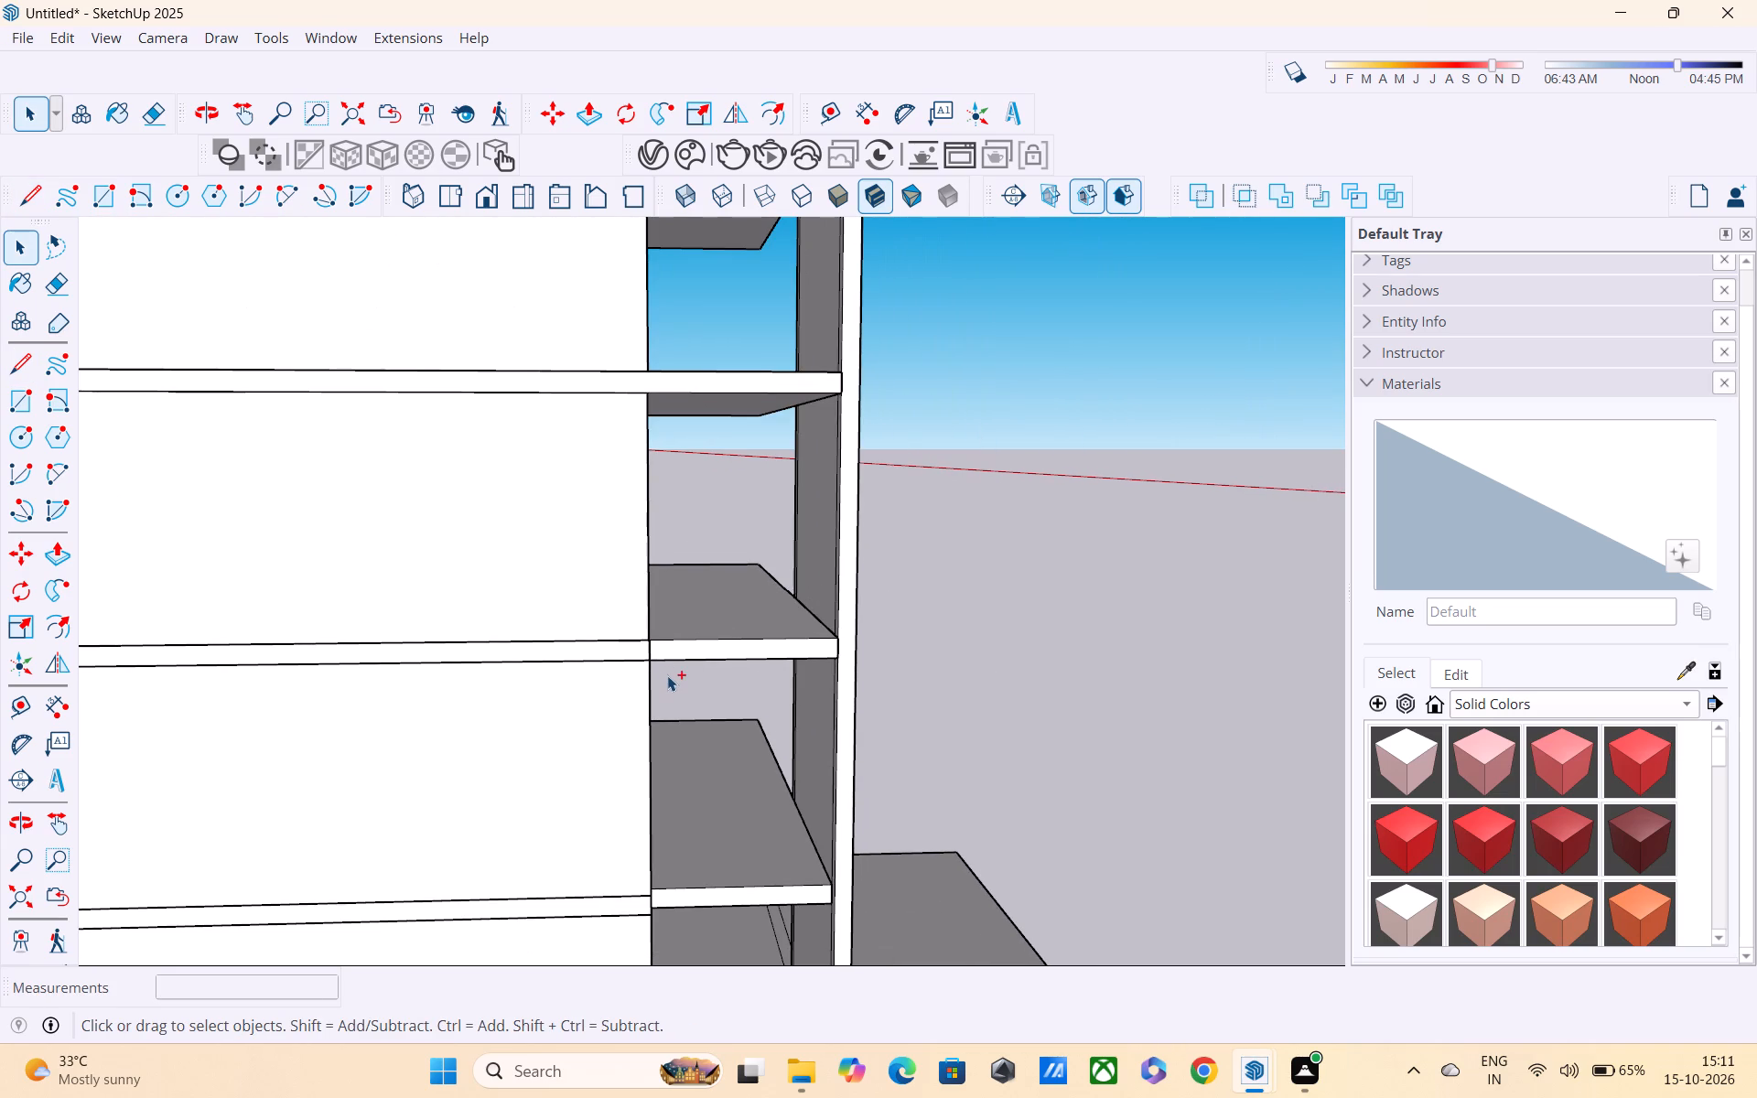
key("ctrl+z")
Inside the second slab's group, draw a vertical line across the near side face from the lower wall's corner to the top edge.
key("space")
double_click(674, 645)
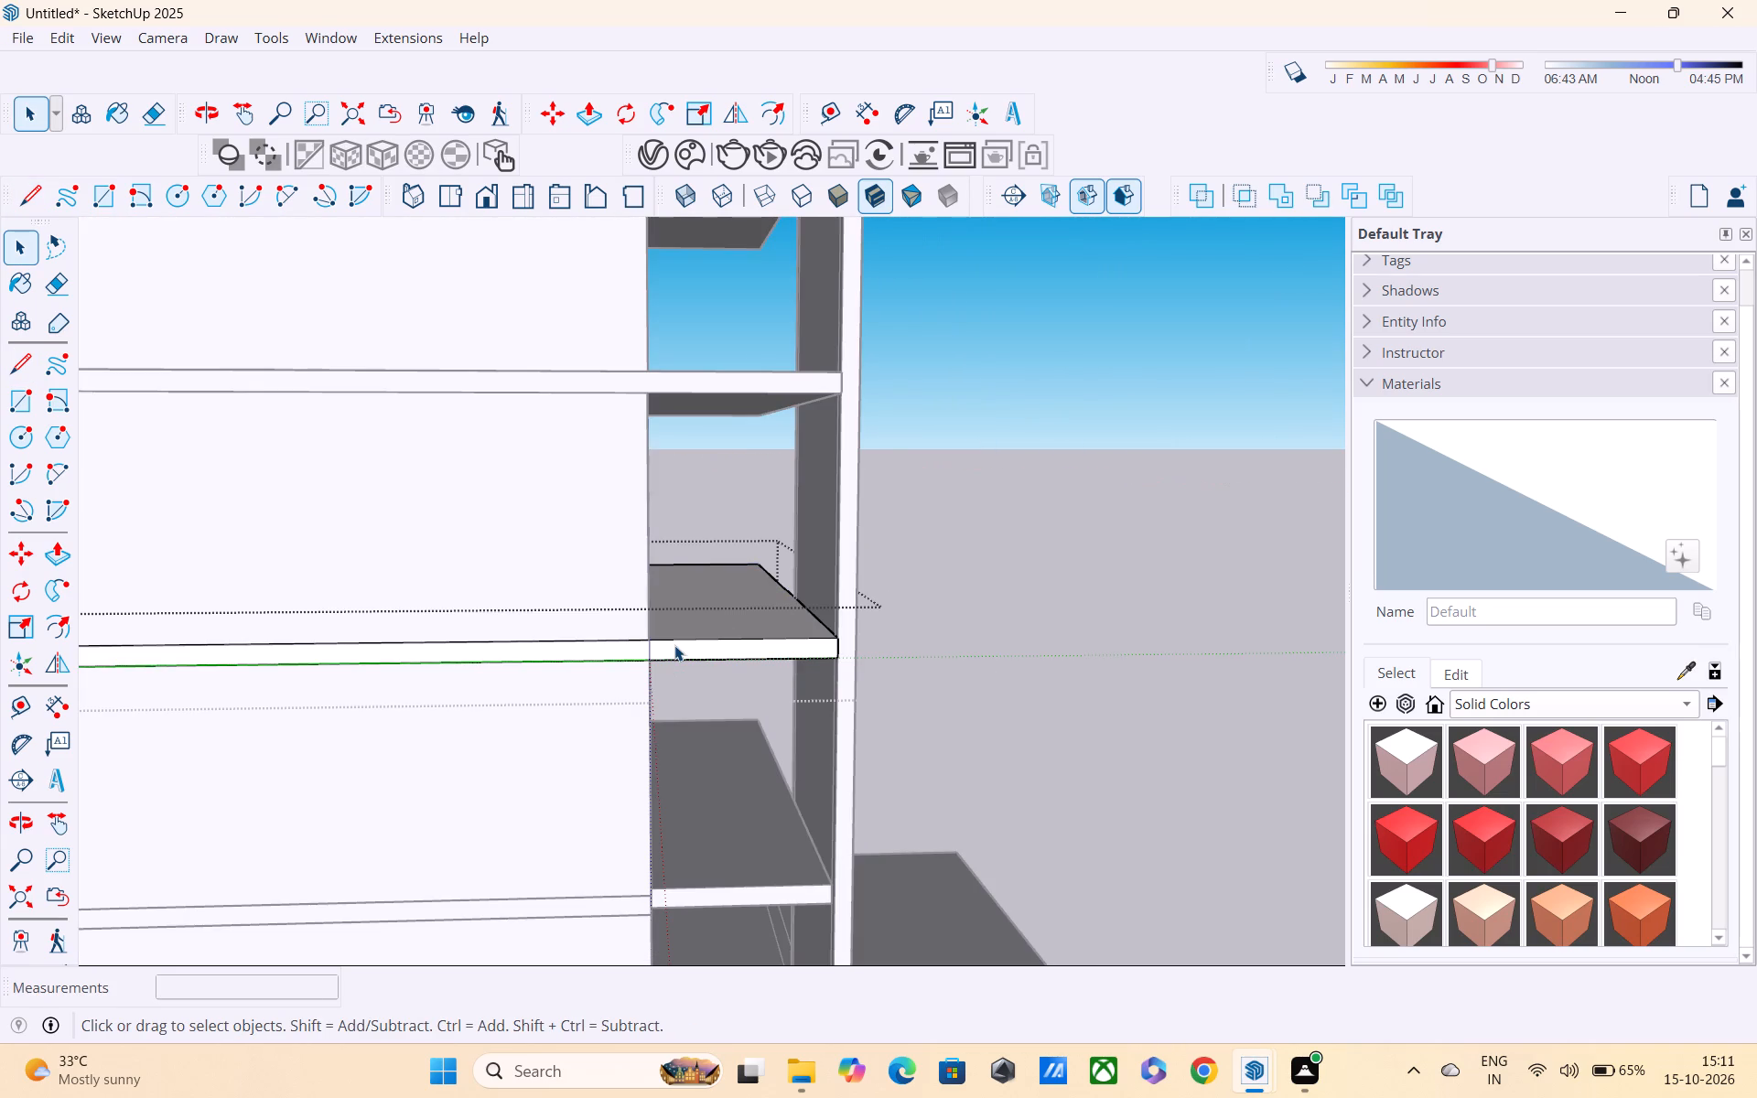
key("l")
scroll(639, 676, "up", 4)
left_click(656, 649)
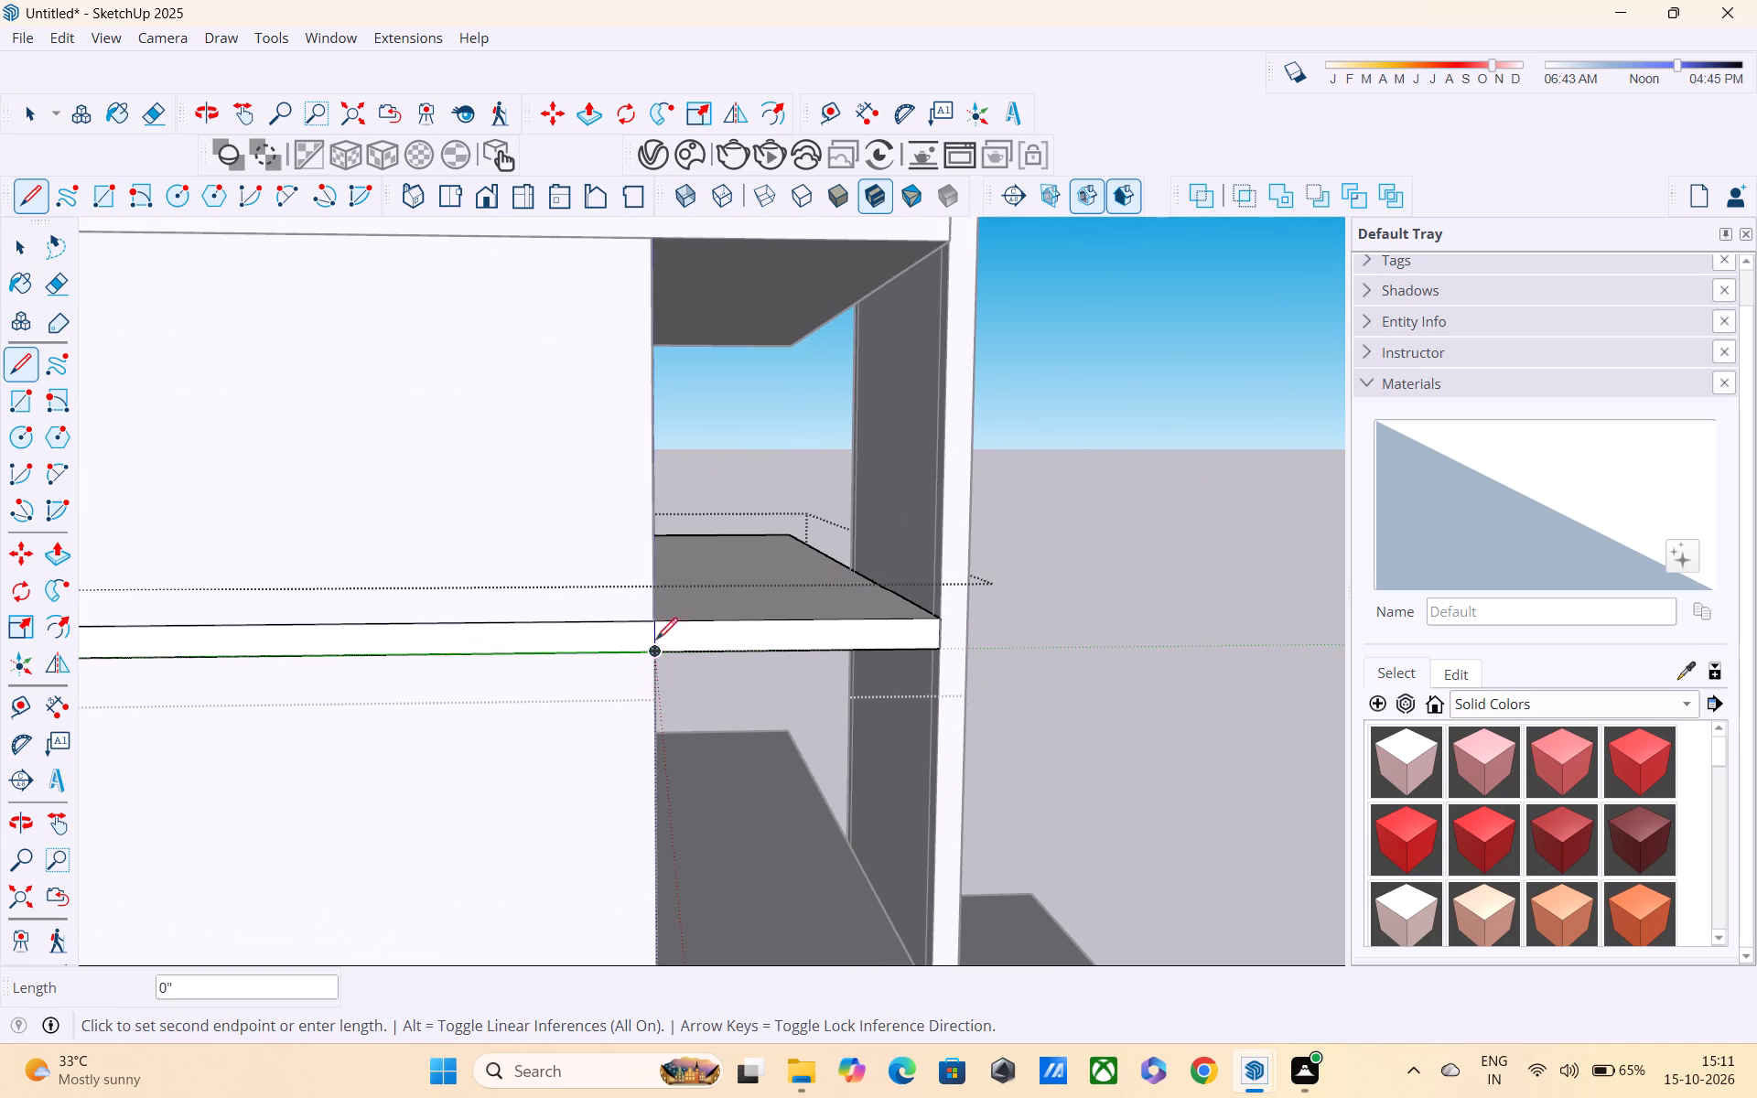
left_click(656, 619)
Push the second slab's side face section beyond the wall corner back 9".
key("space")
type("p")
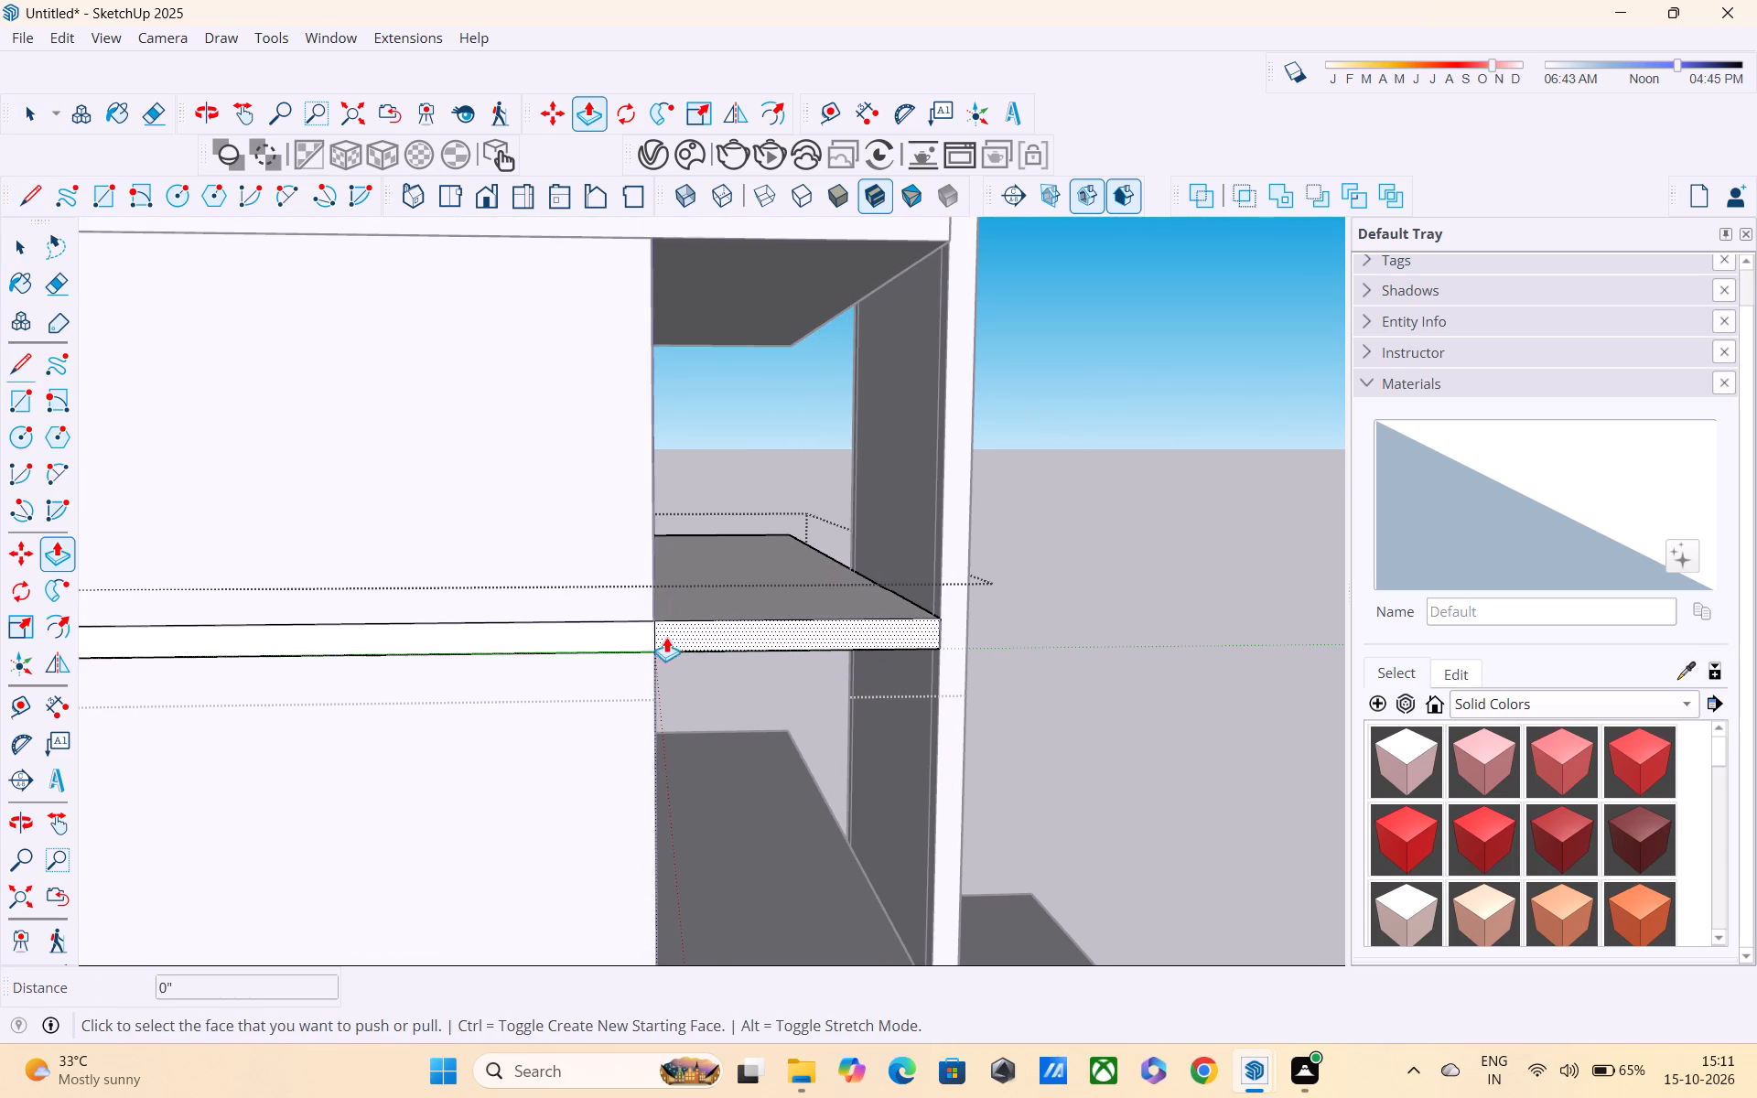
left_click(673, 630)
type("9\"")
key("Return")
scroll(678, 616, "up", 1)
scroll(678, 616, "down", 3)
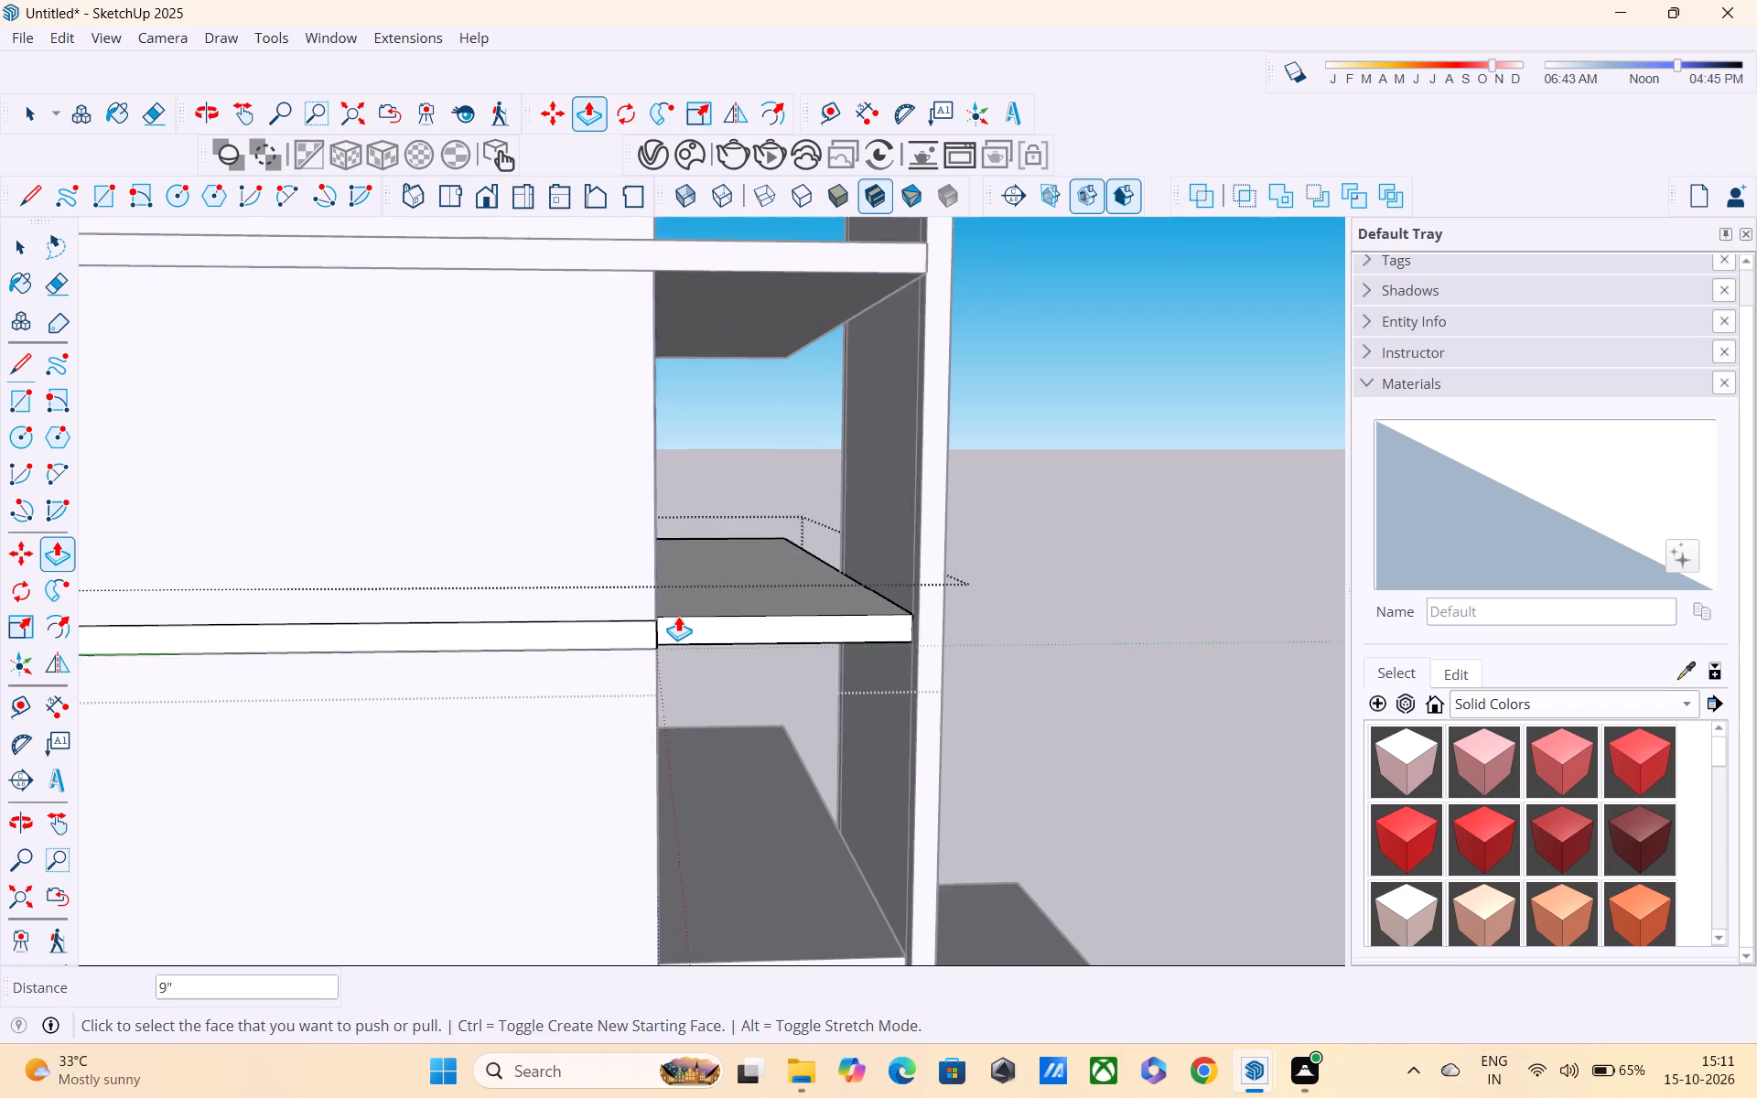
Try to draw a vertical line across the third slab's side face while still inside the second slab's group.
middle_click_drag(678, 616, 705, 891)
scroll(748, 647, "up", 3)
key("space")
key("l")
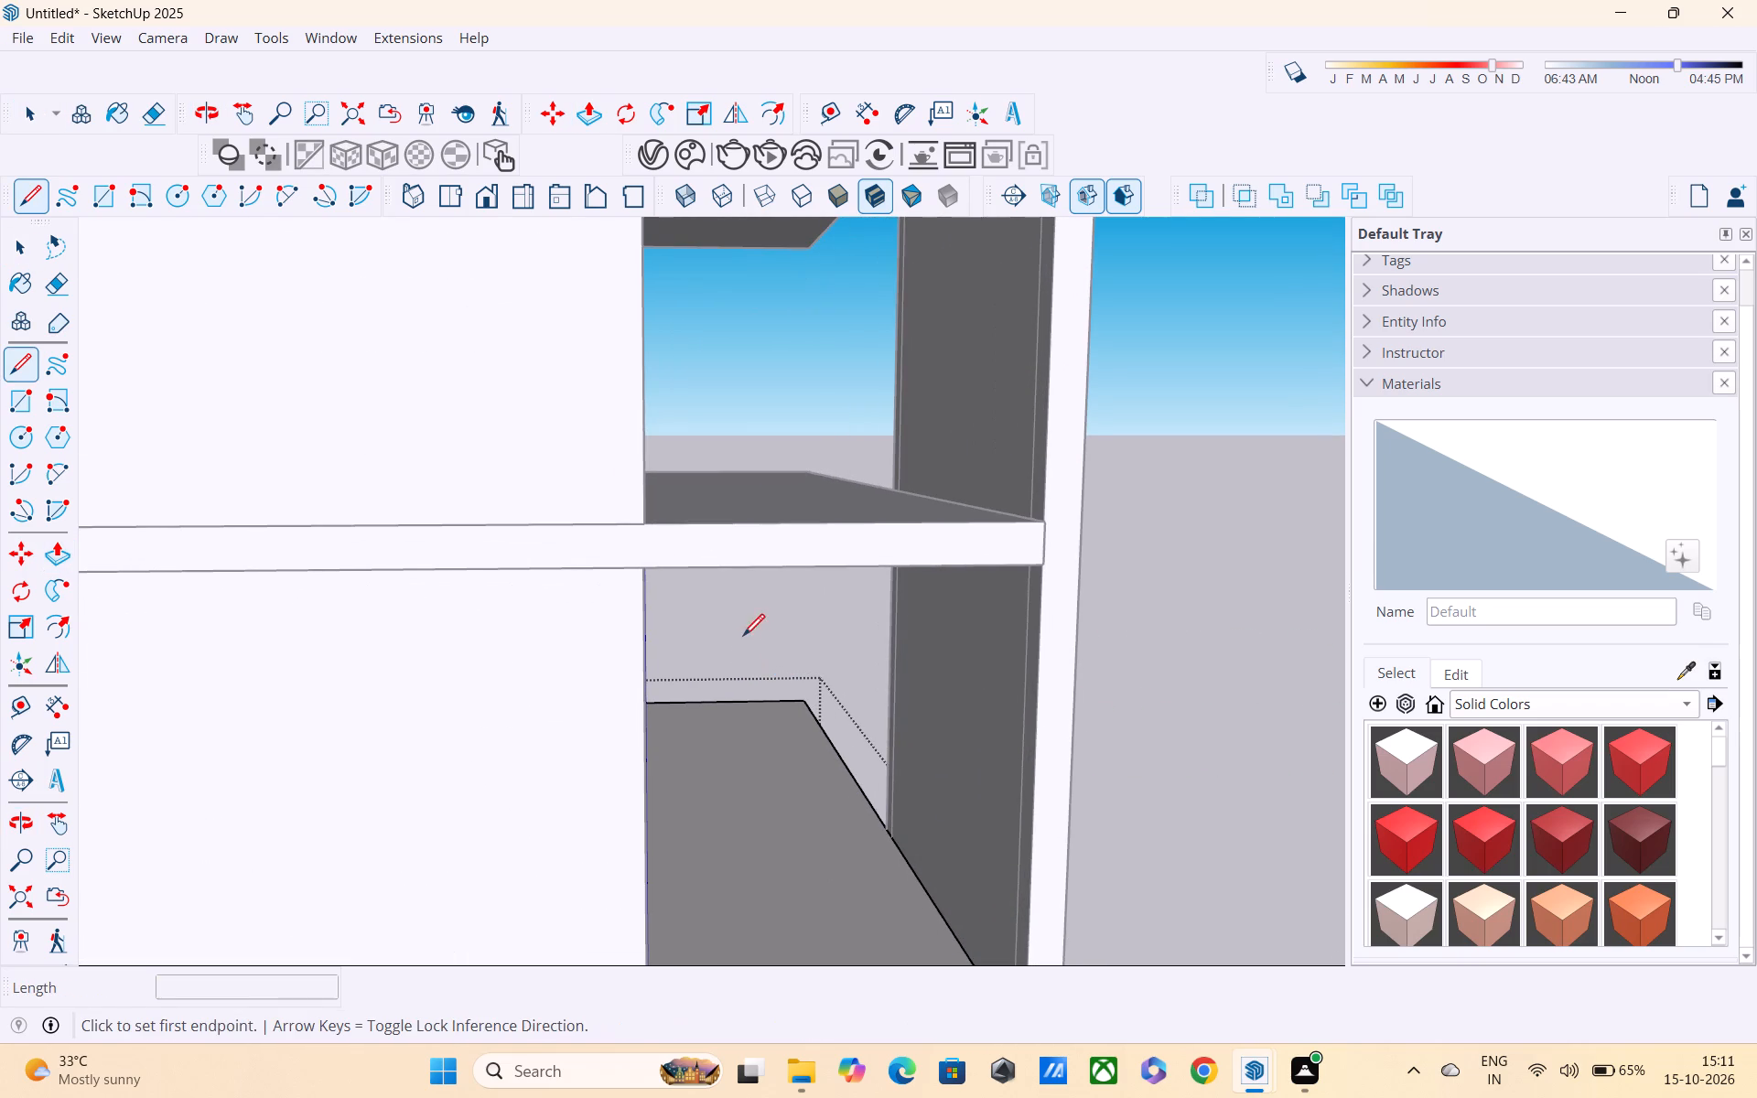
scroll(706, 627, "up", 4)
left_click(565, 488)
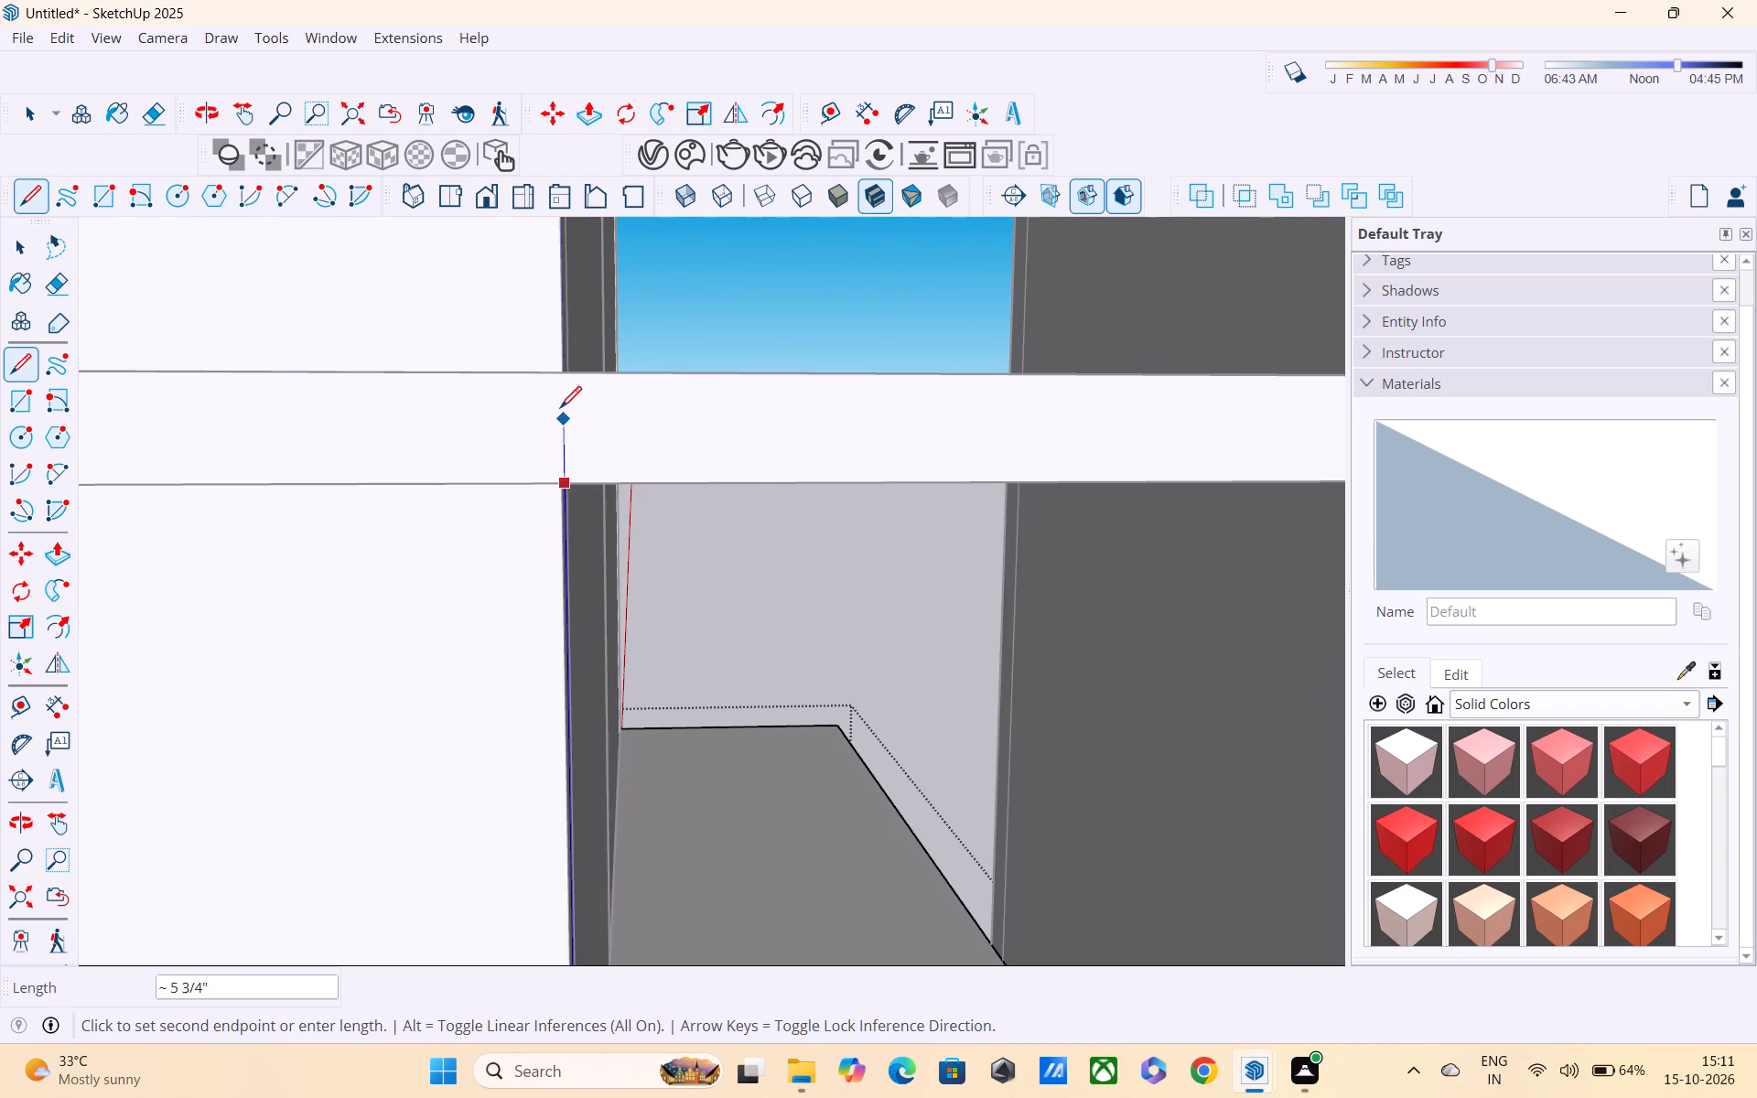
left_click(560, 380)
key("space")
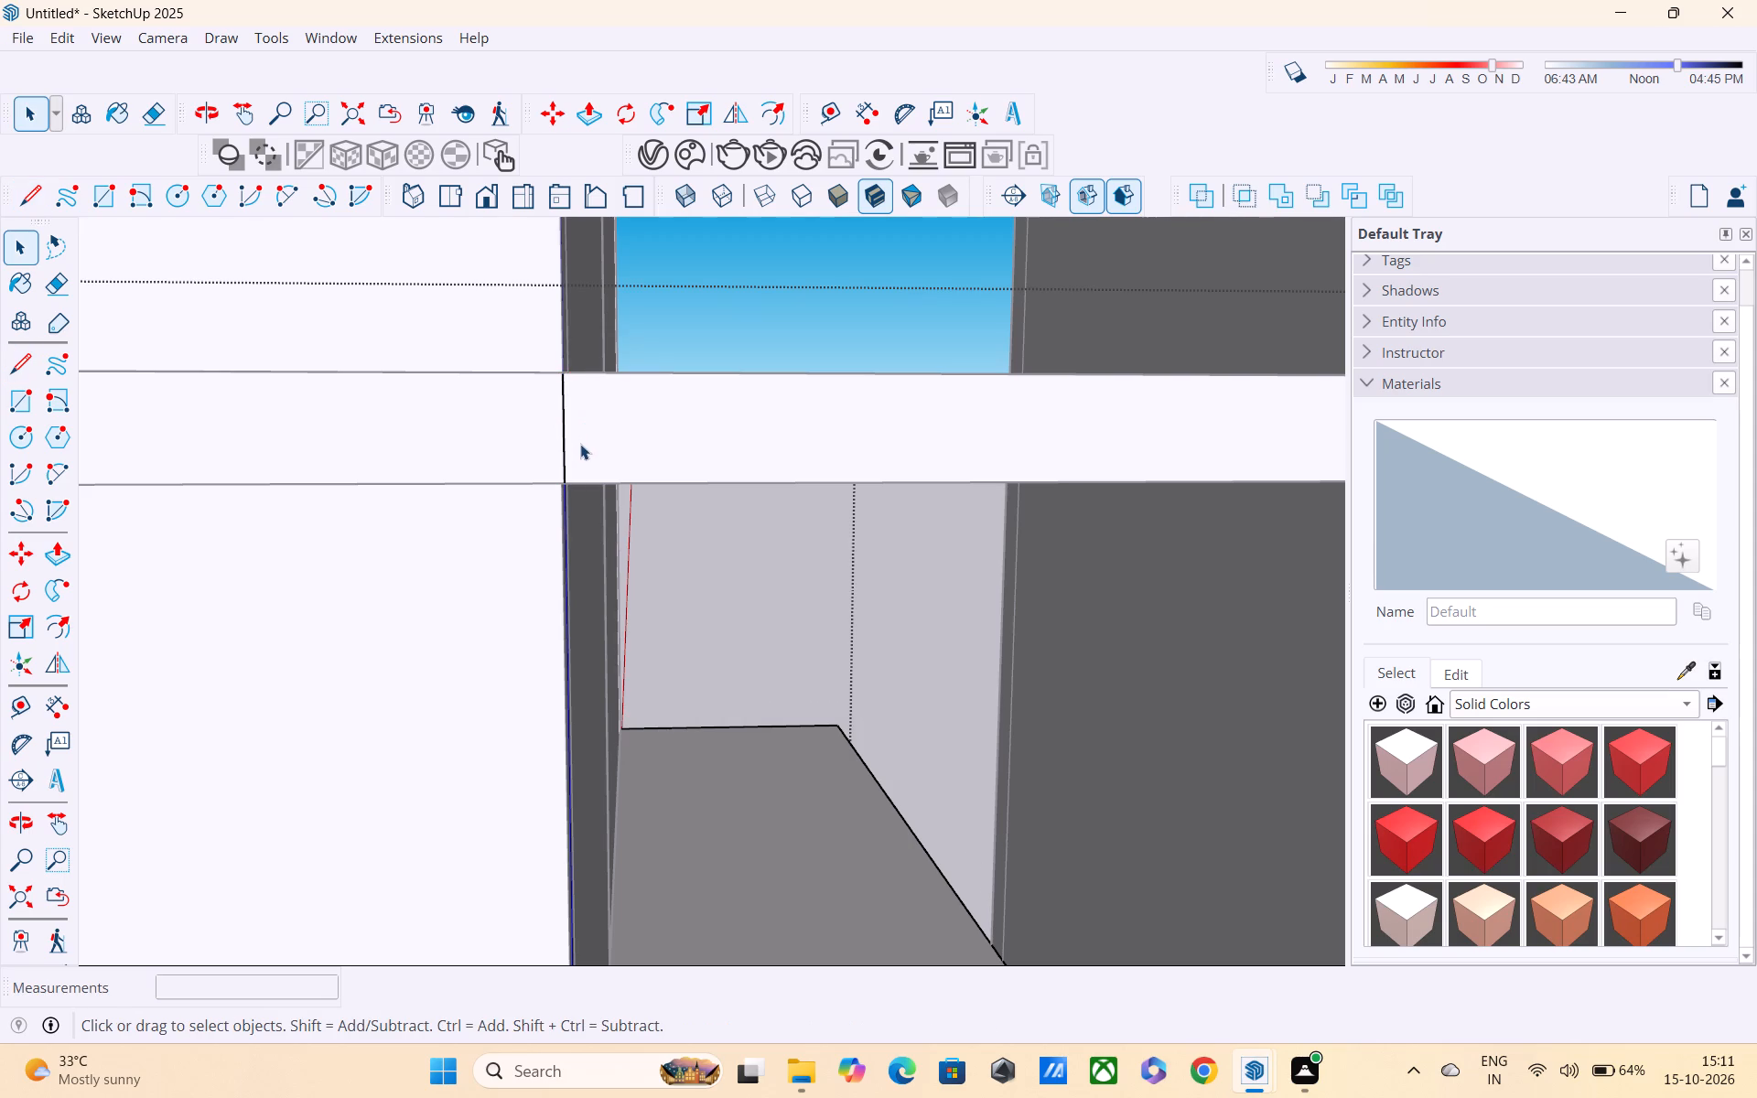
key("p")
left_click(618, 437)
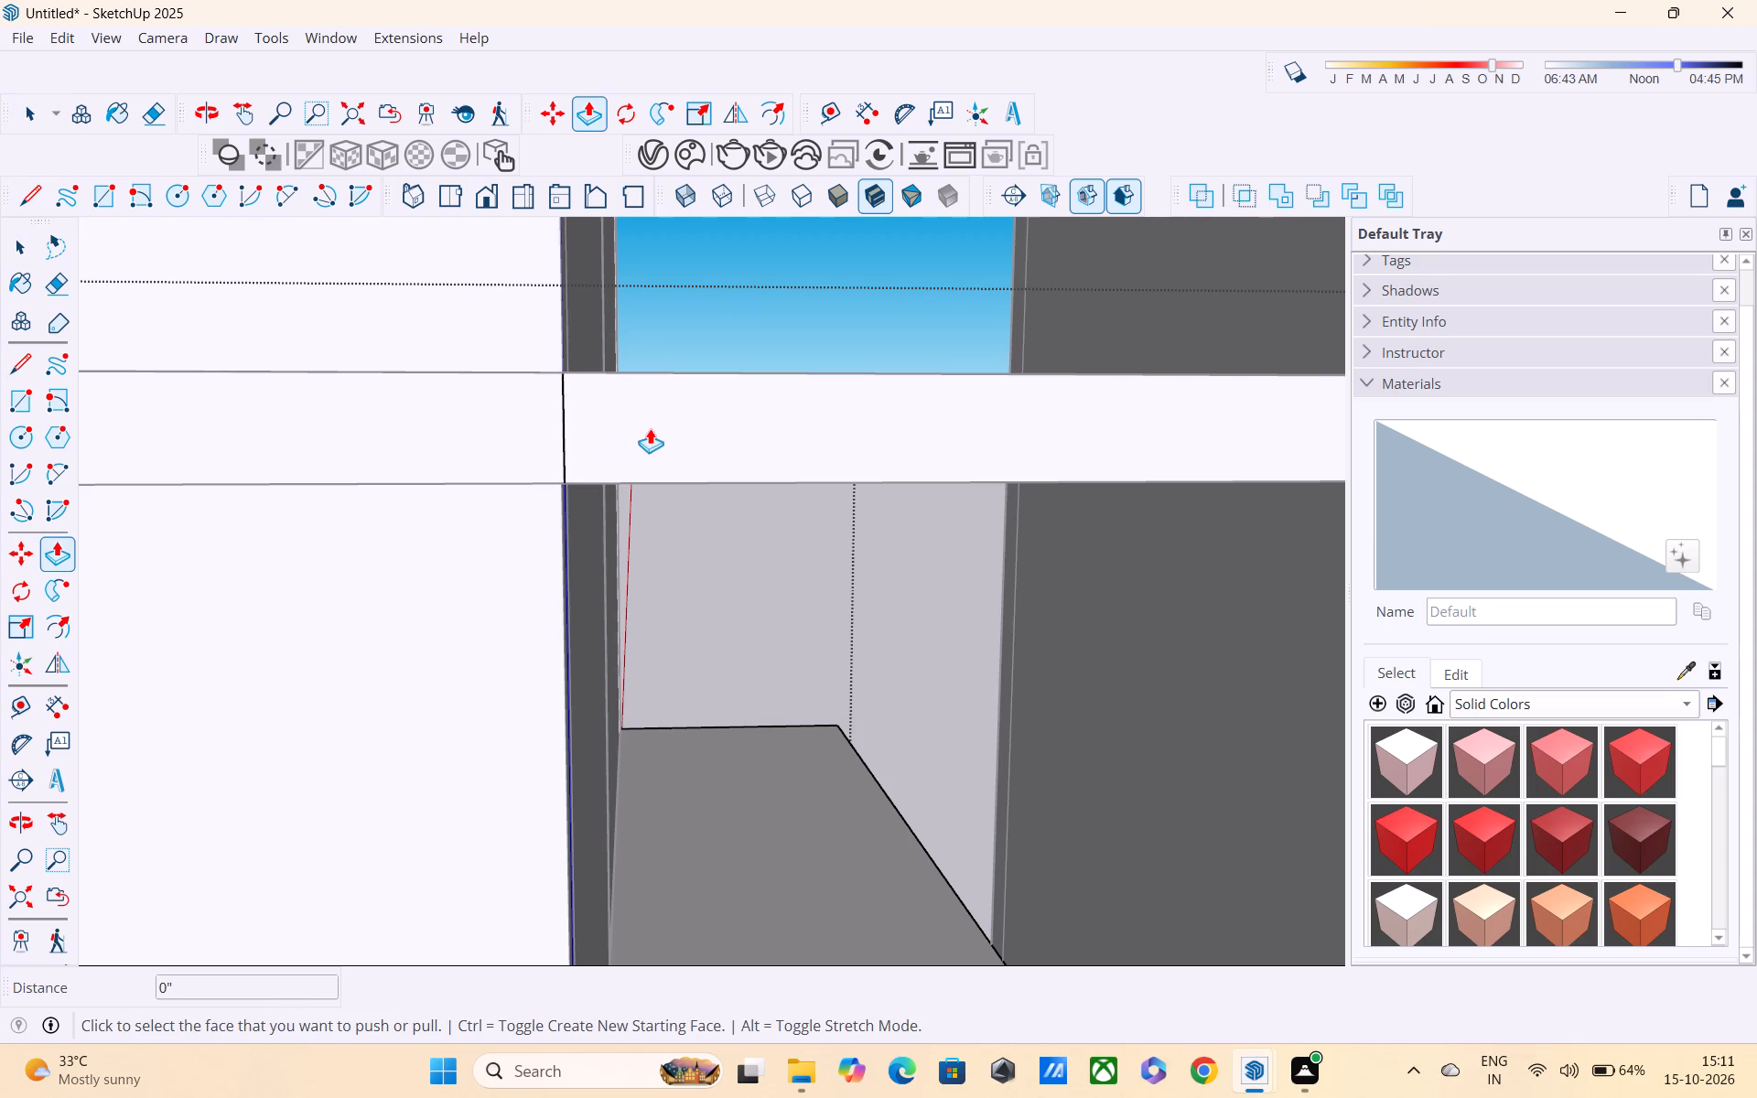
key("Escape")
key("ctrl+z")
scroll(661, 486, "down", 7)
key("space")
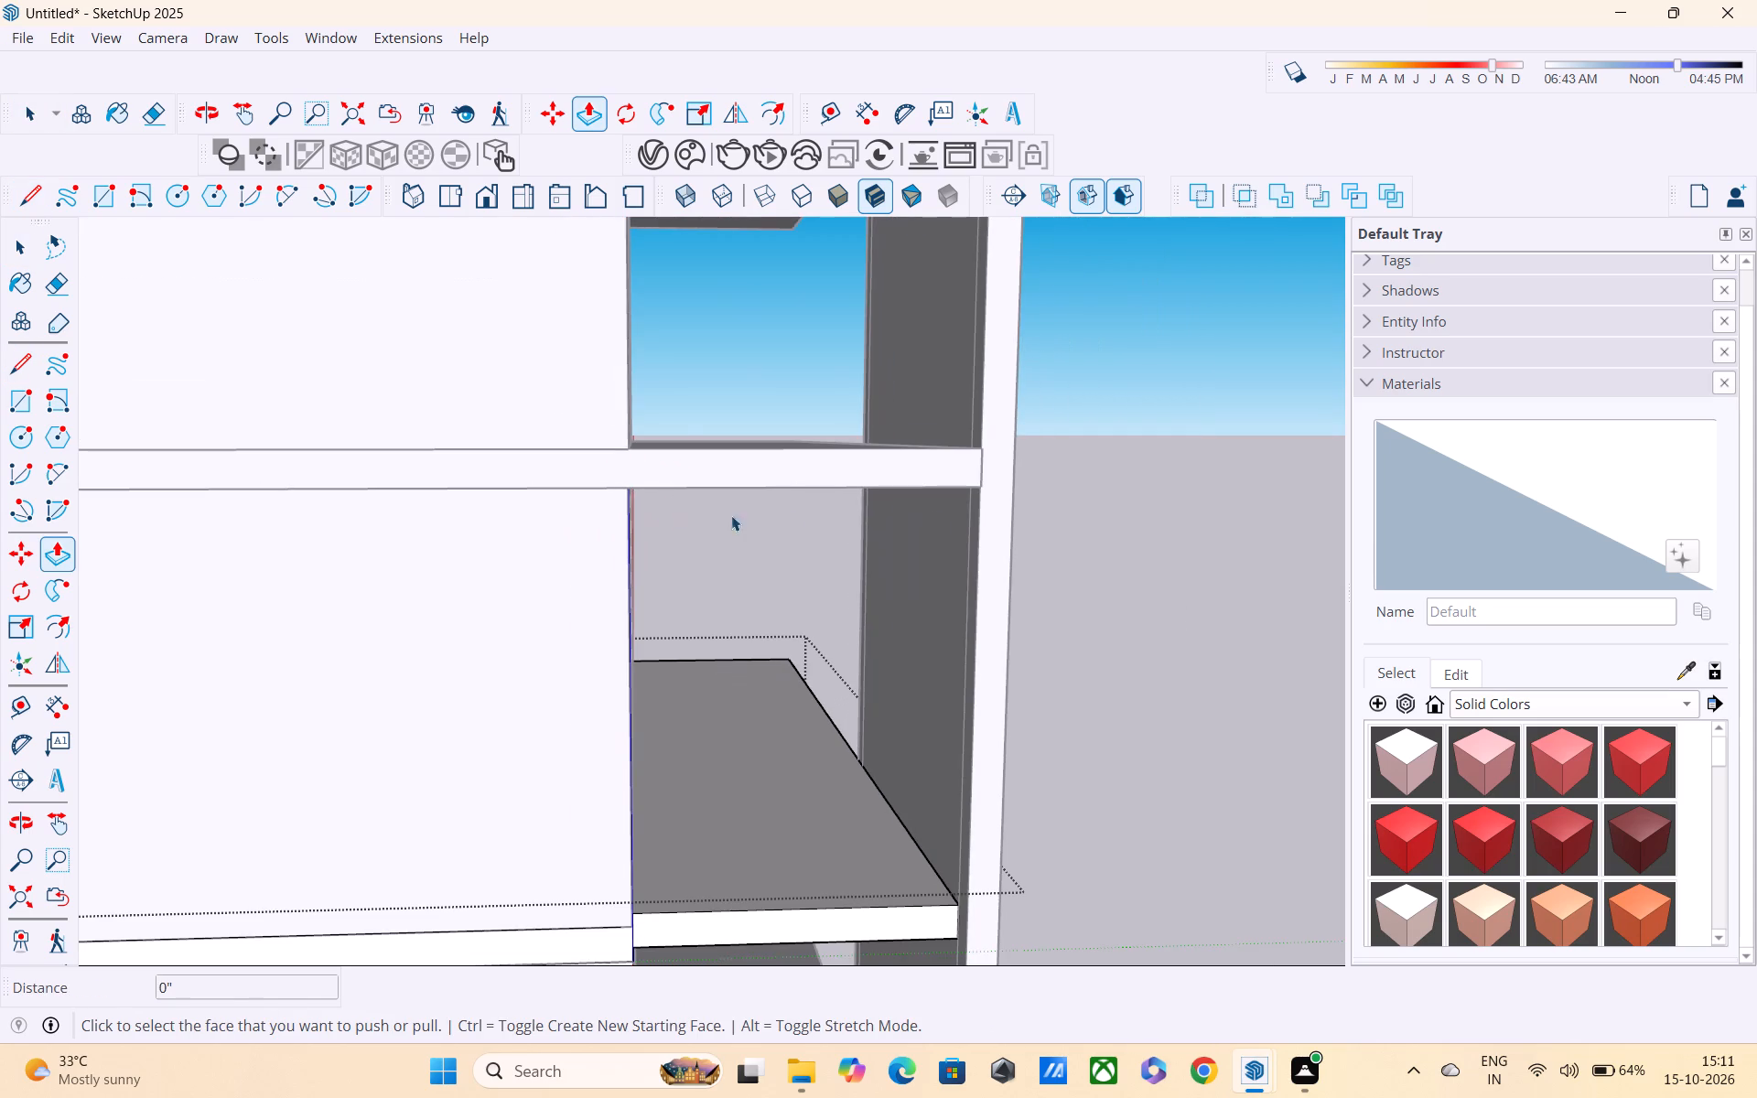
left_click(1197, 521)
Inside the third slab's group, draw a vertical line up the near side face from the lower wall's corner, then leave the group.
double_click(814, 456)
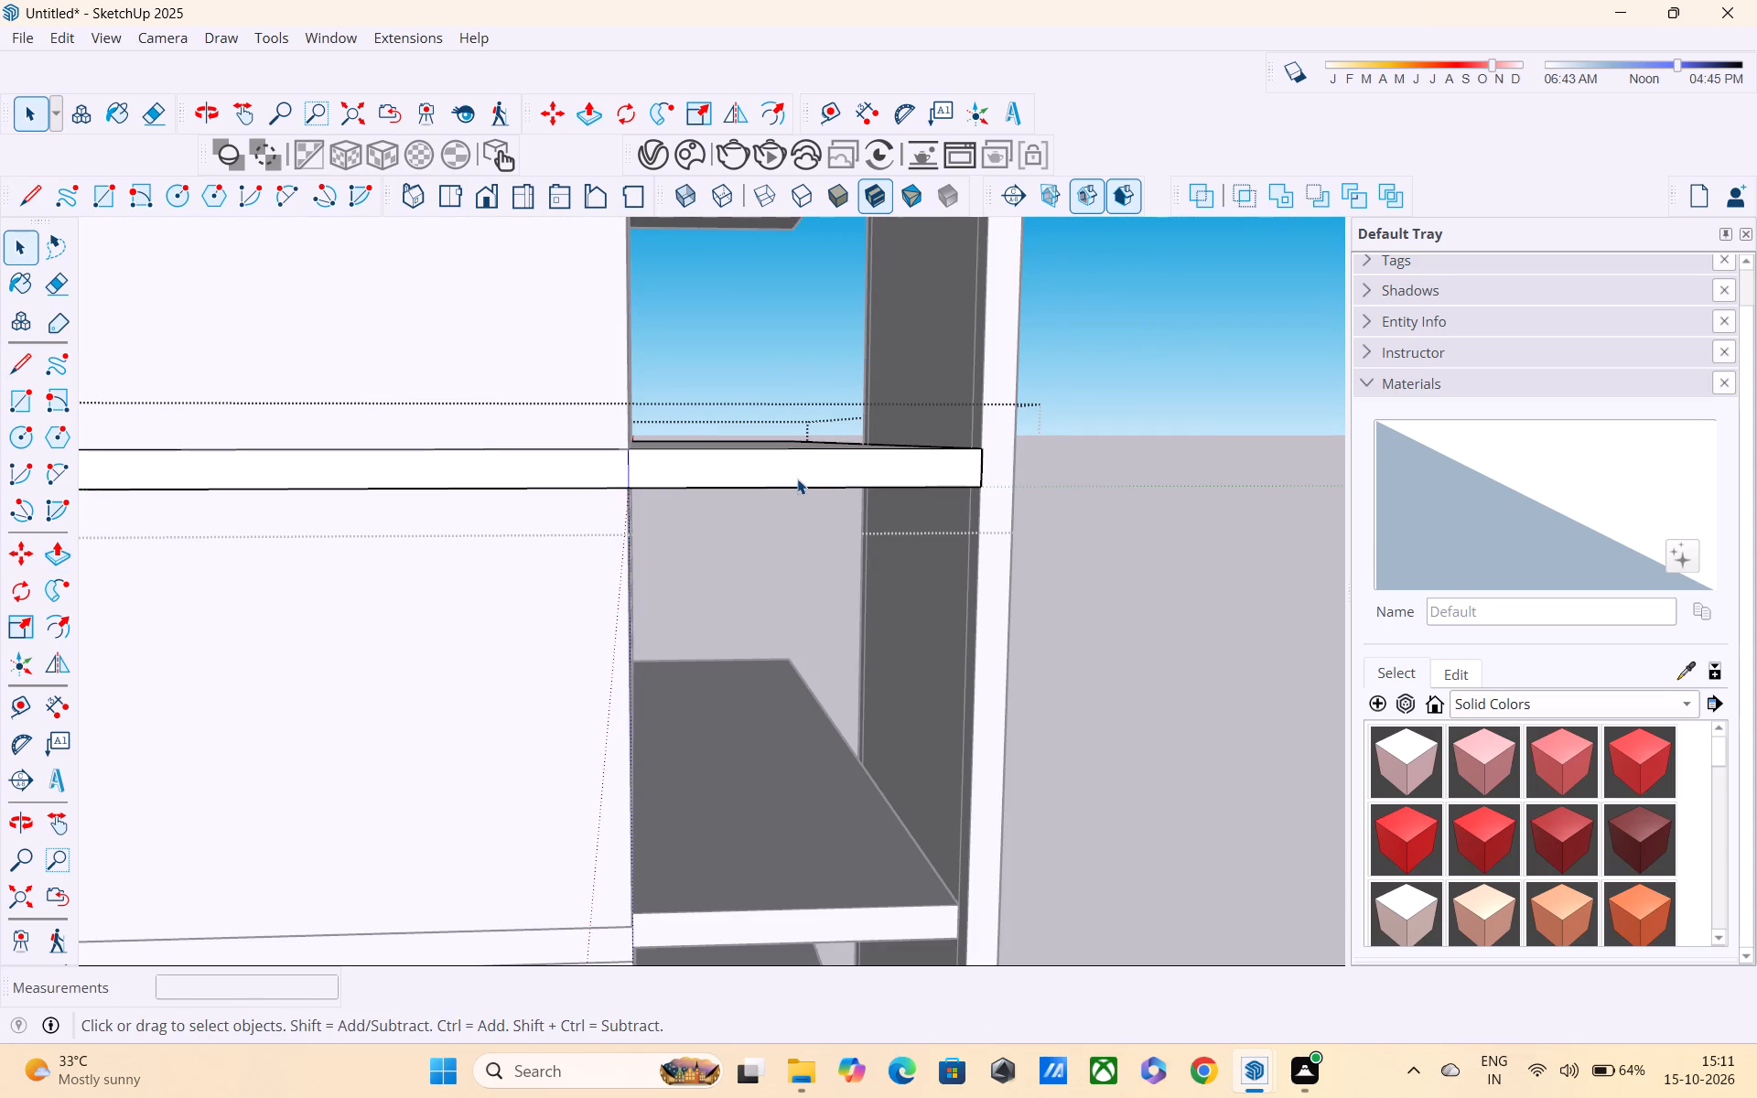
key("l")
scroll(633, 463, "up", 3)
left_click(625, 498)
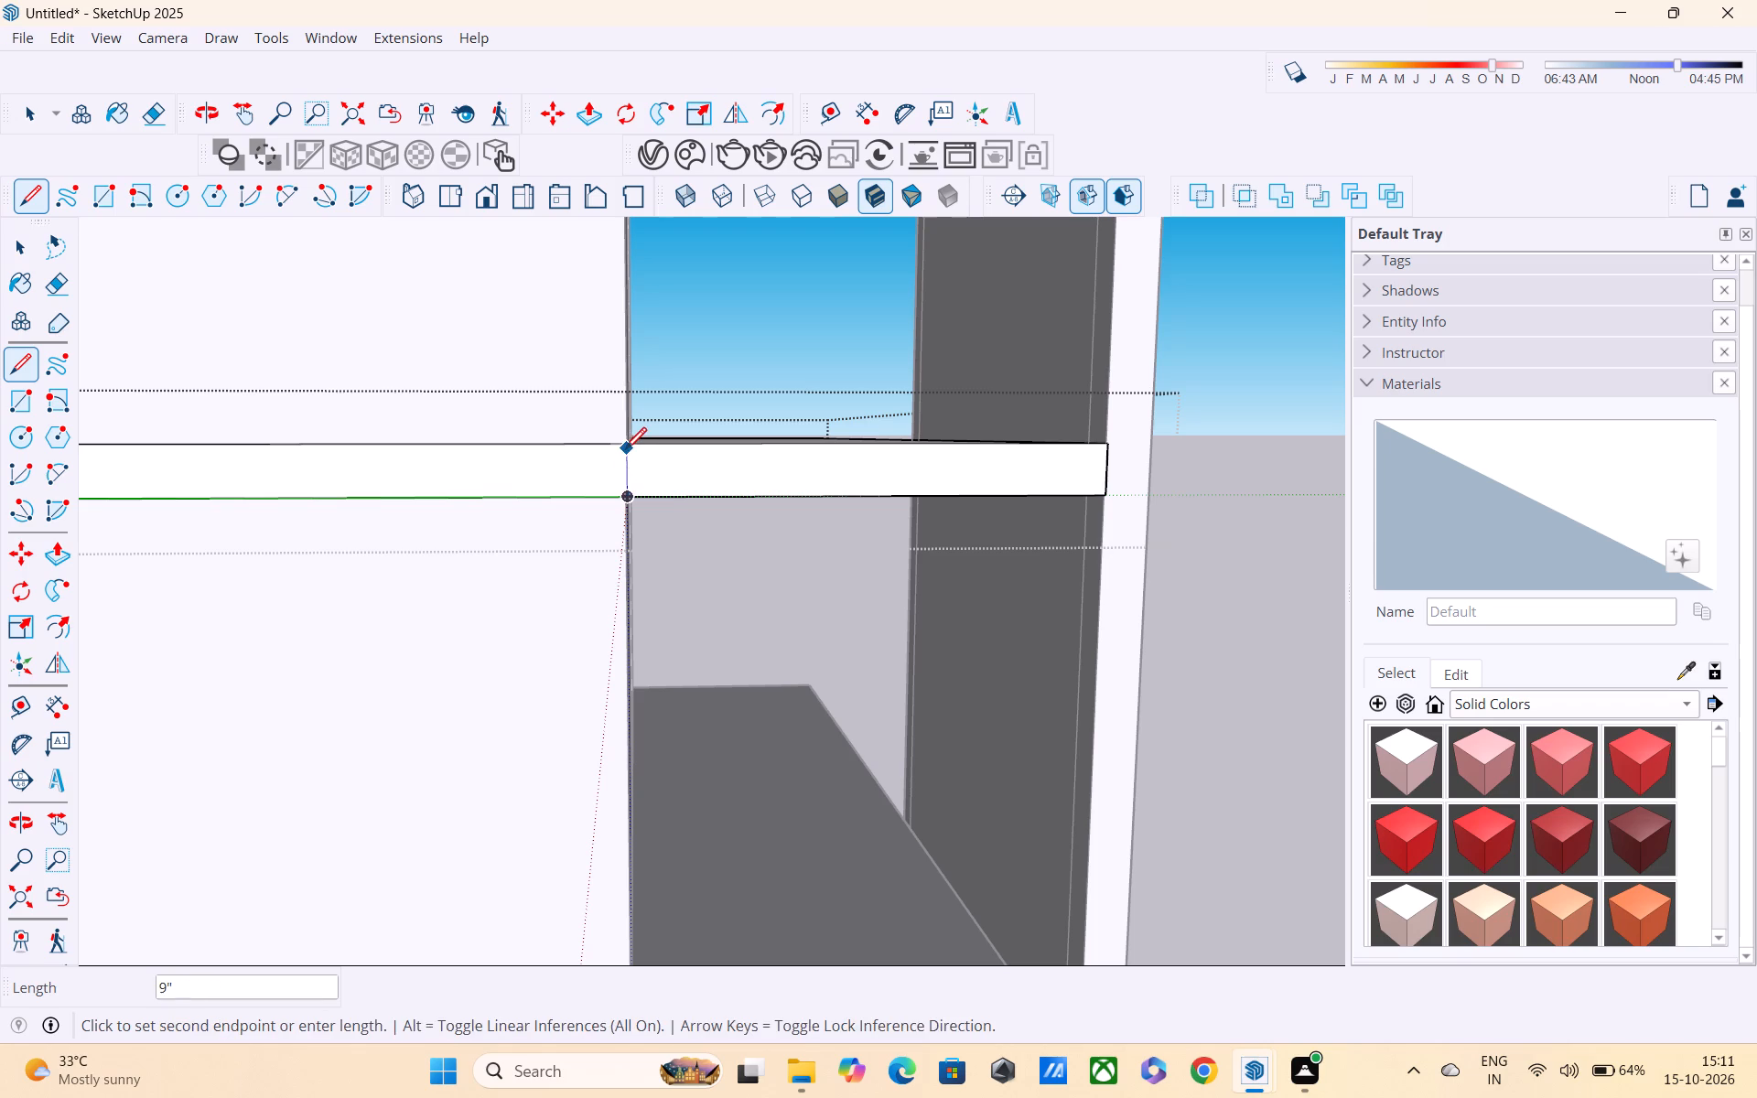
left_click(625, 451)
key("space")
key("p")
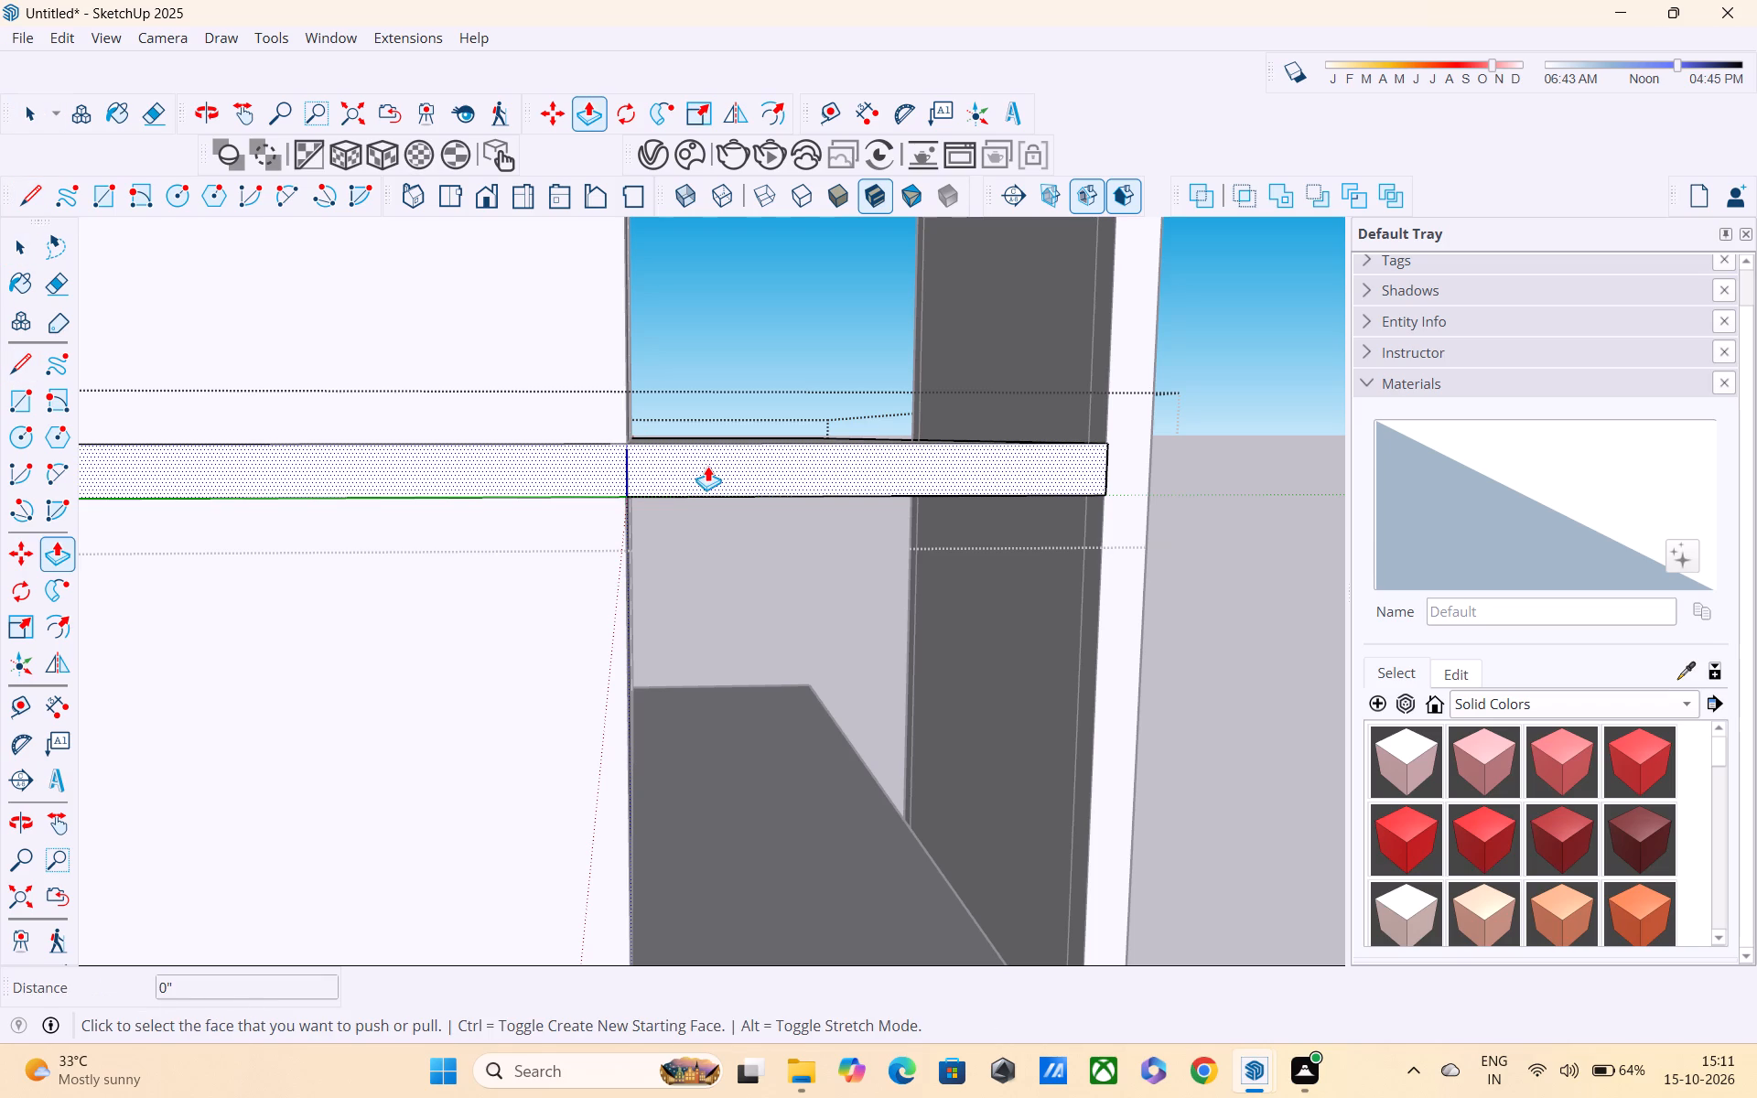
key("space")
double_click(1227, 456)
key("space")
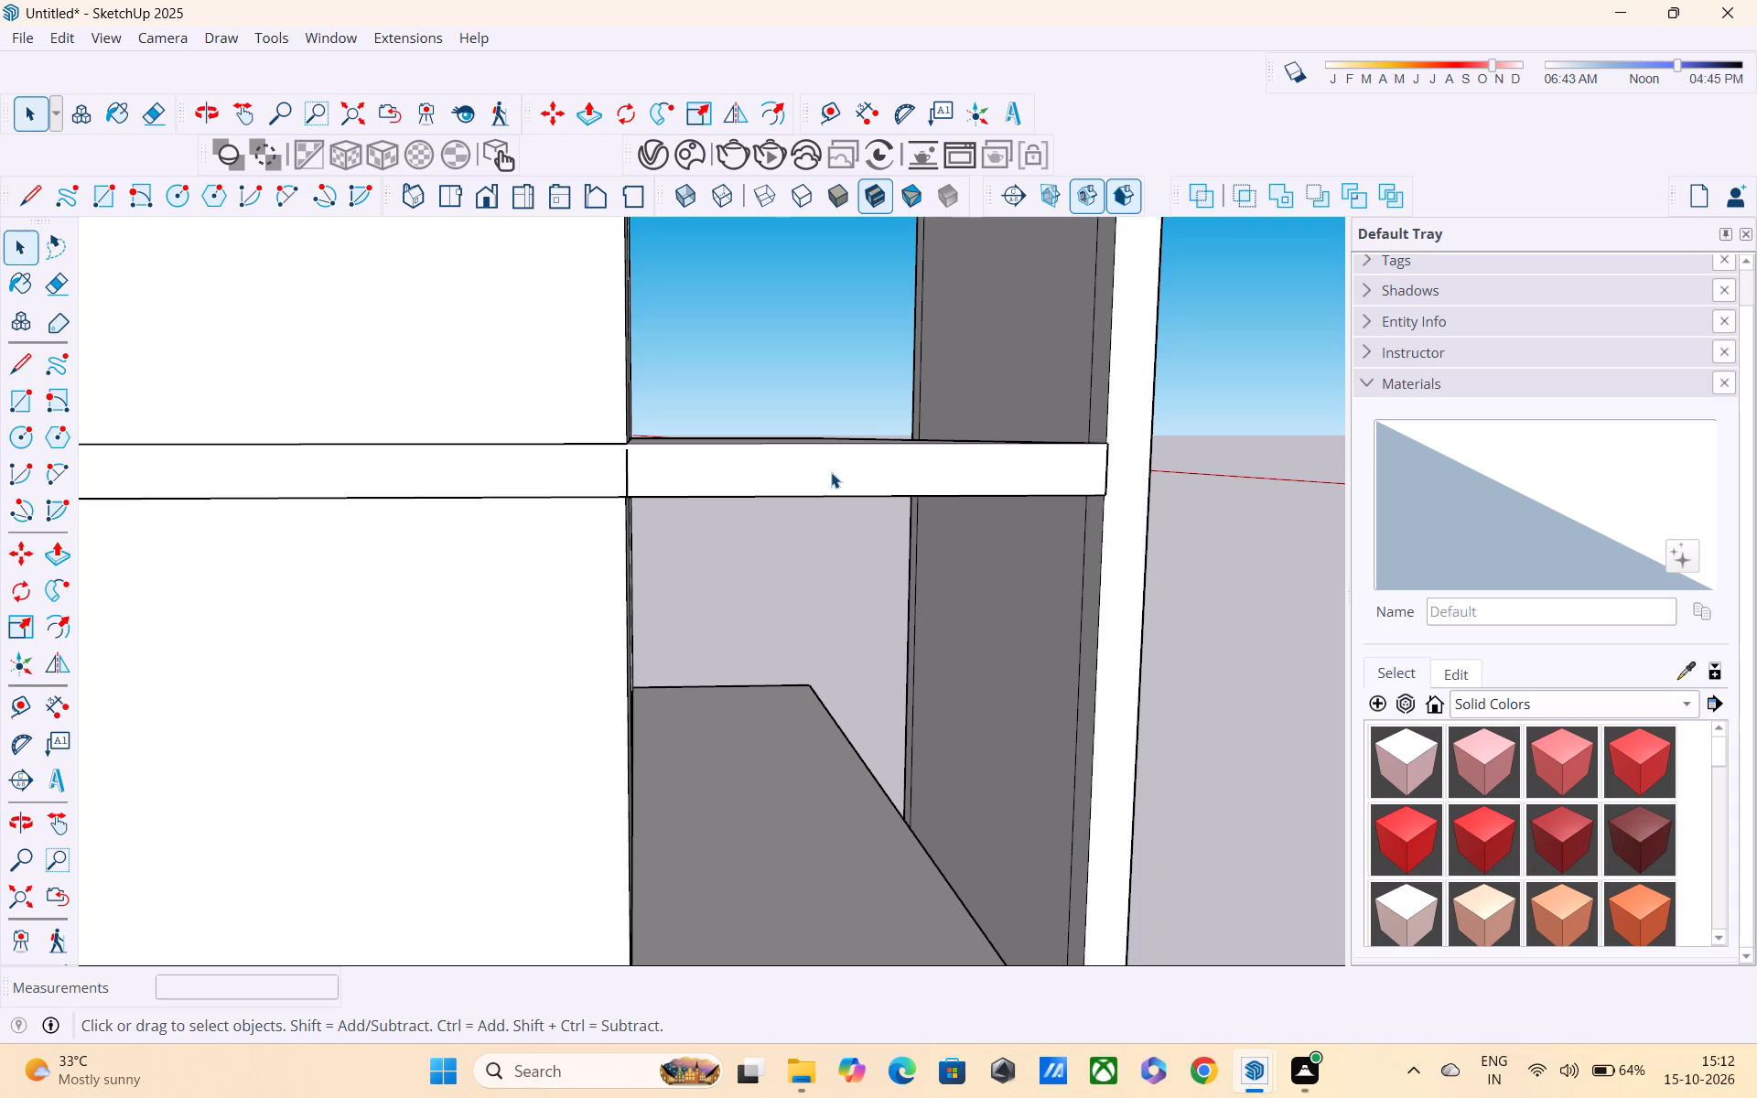
Select the third slab's side face on each side of the vertical line to check whether it is split.
key("ctrl+z")
scroll(766, 472, "up", 4)
scroll(620, 475, "up", 4)
scroll(544, 480, "up", 4)
middle_click_drag(526, 474, 542, 544)
scroll(508, 495, "up", 3)
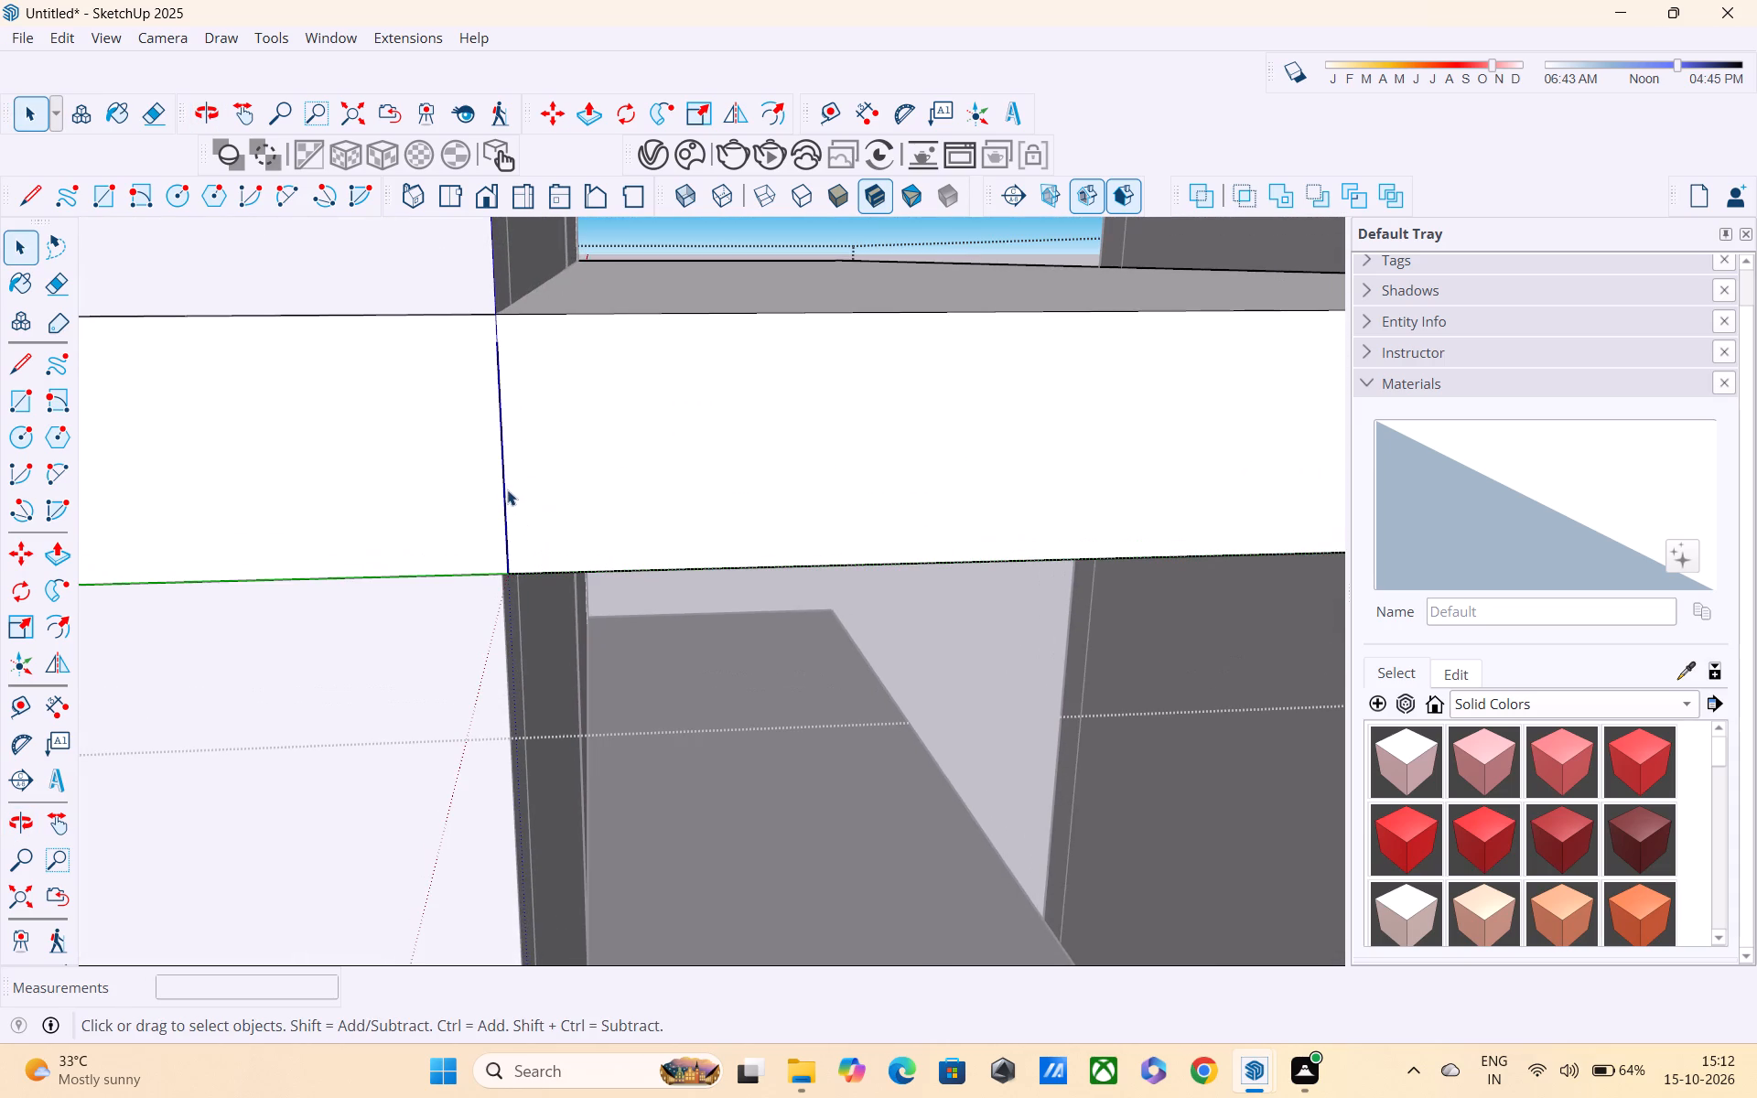
left_click_drag(512, 424, 442, 443)
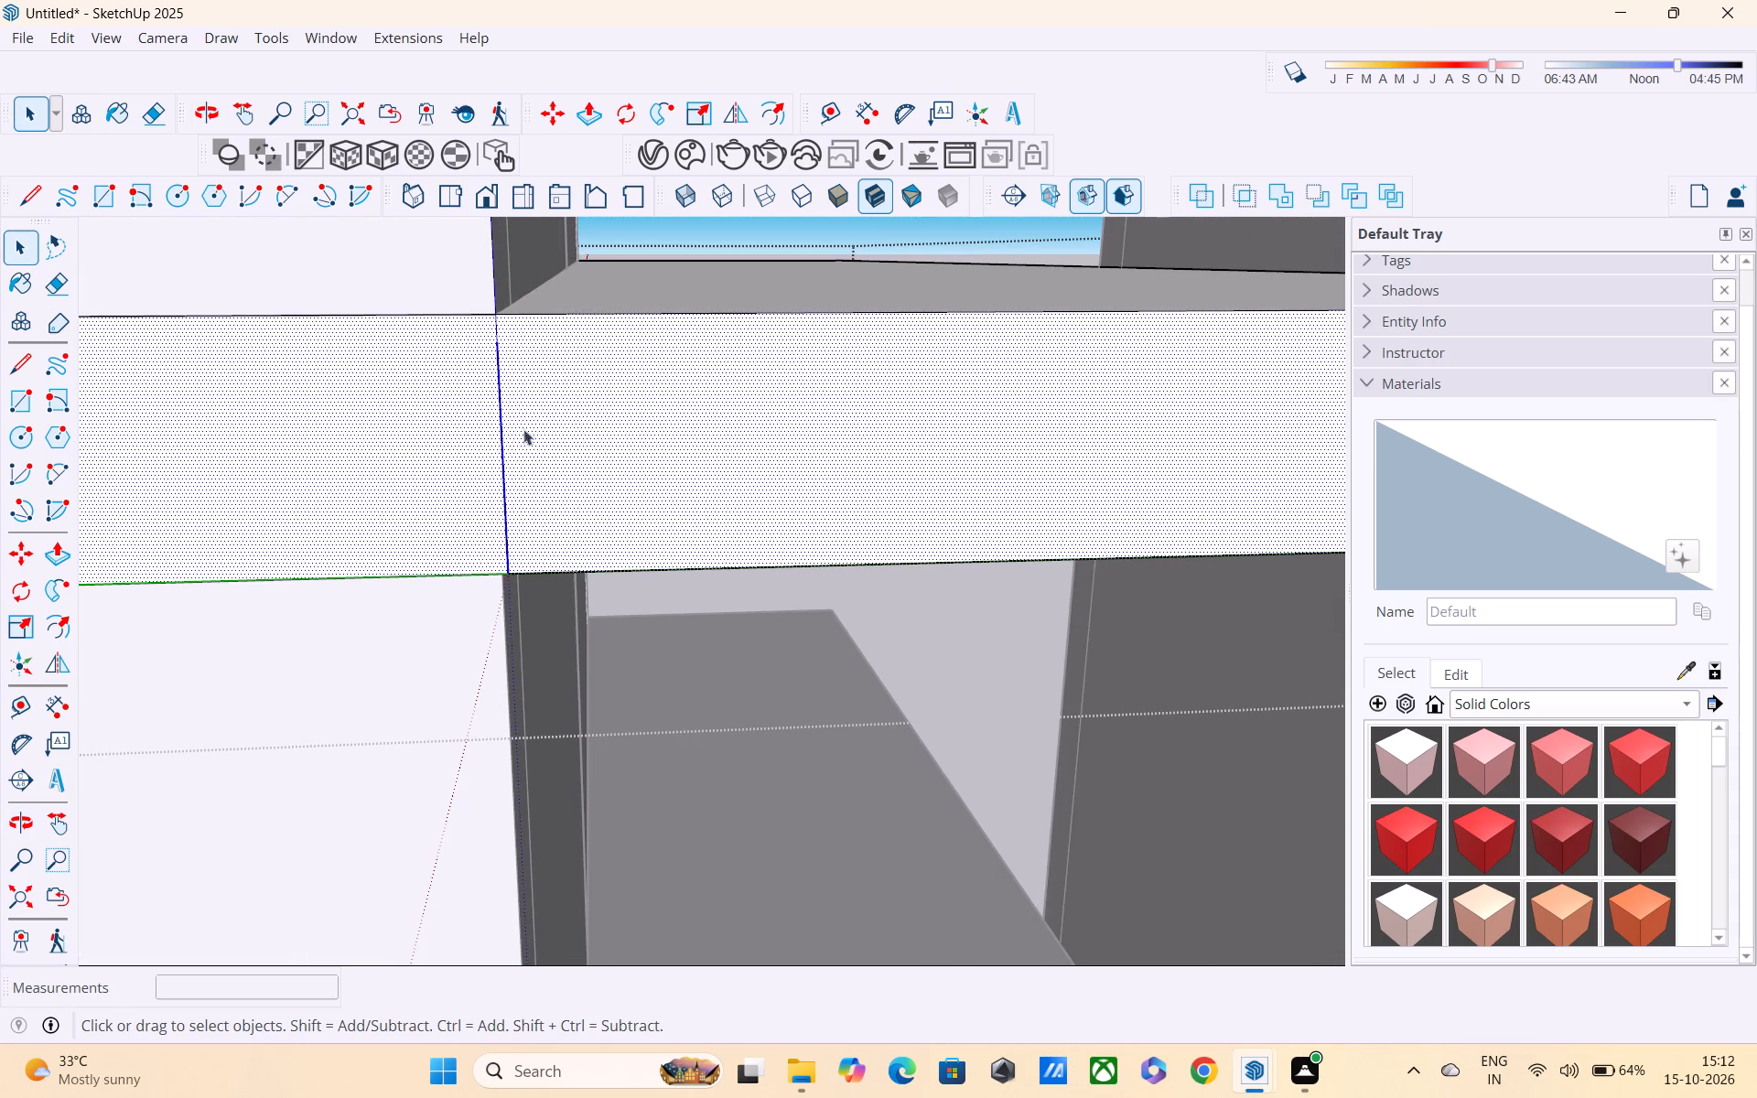
left_click(636, 416)
left_click(353, 427)
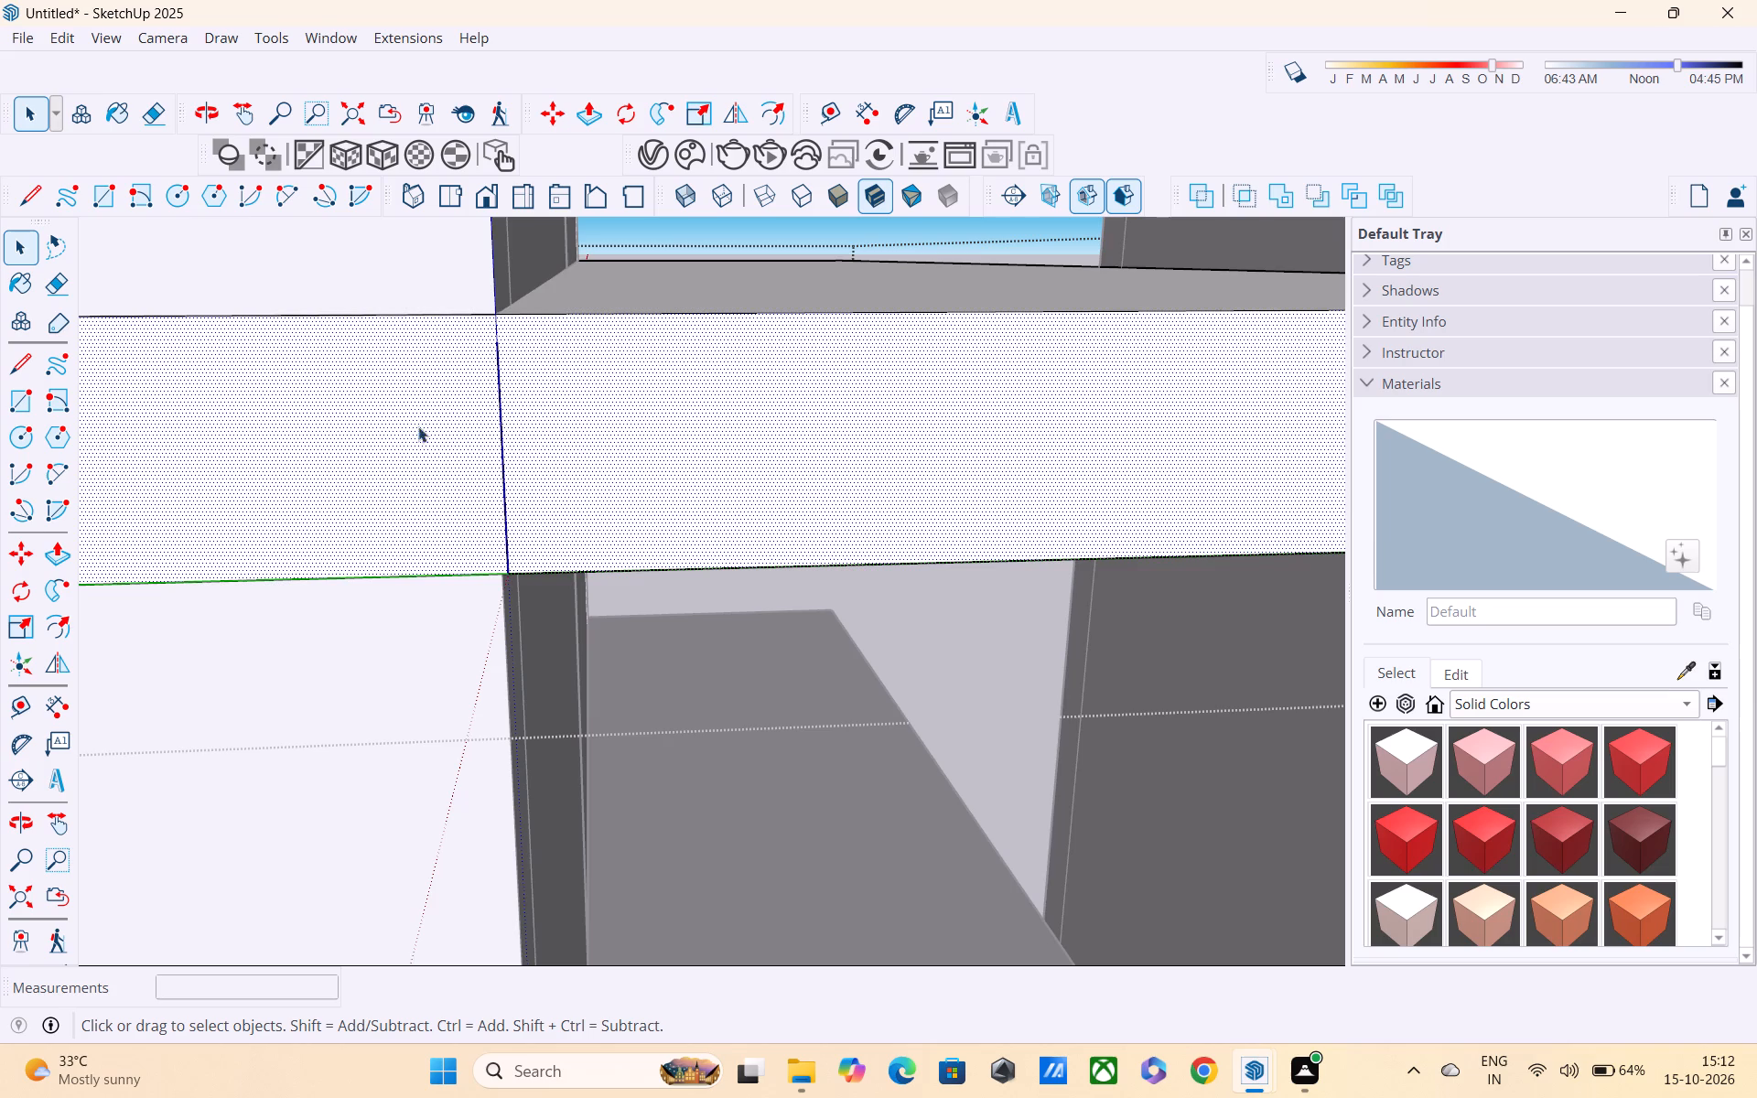
left_click(575, 429)
scroll(578, 436, "down", 11)
scroll(708, 522, "down", 6)
middle_click_drag(719, 528, 719, 527, "shift")
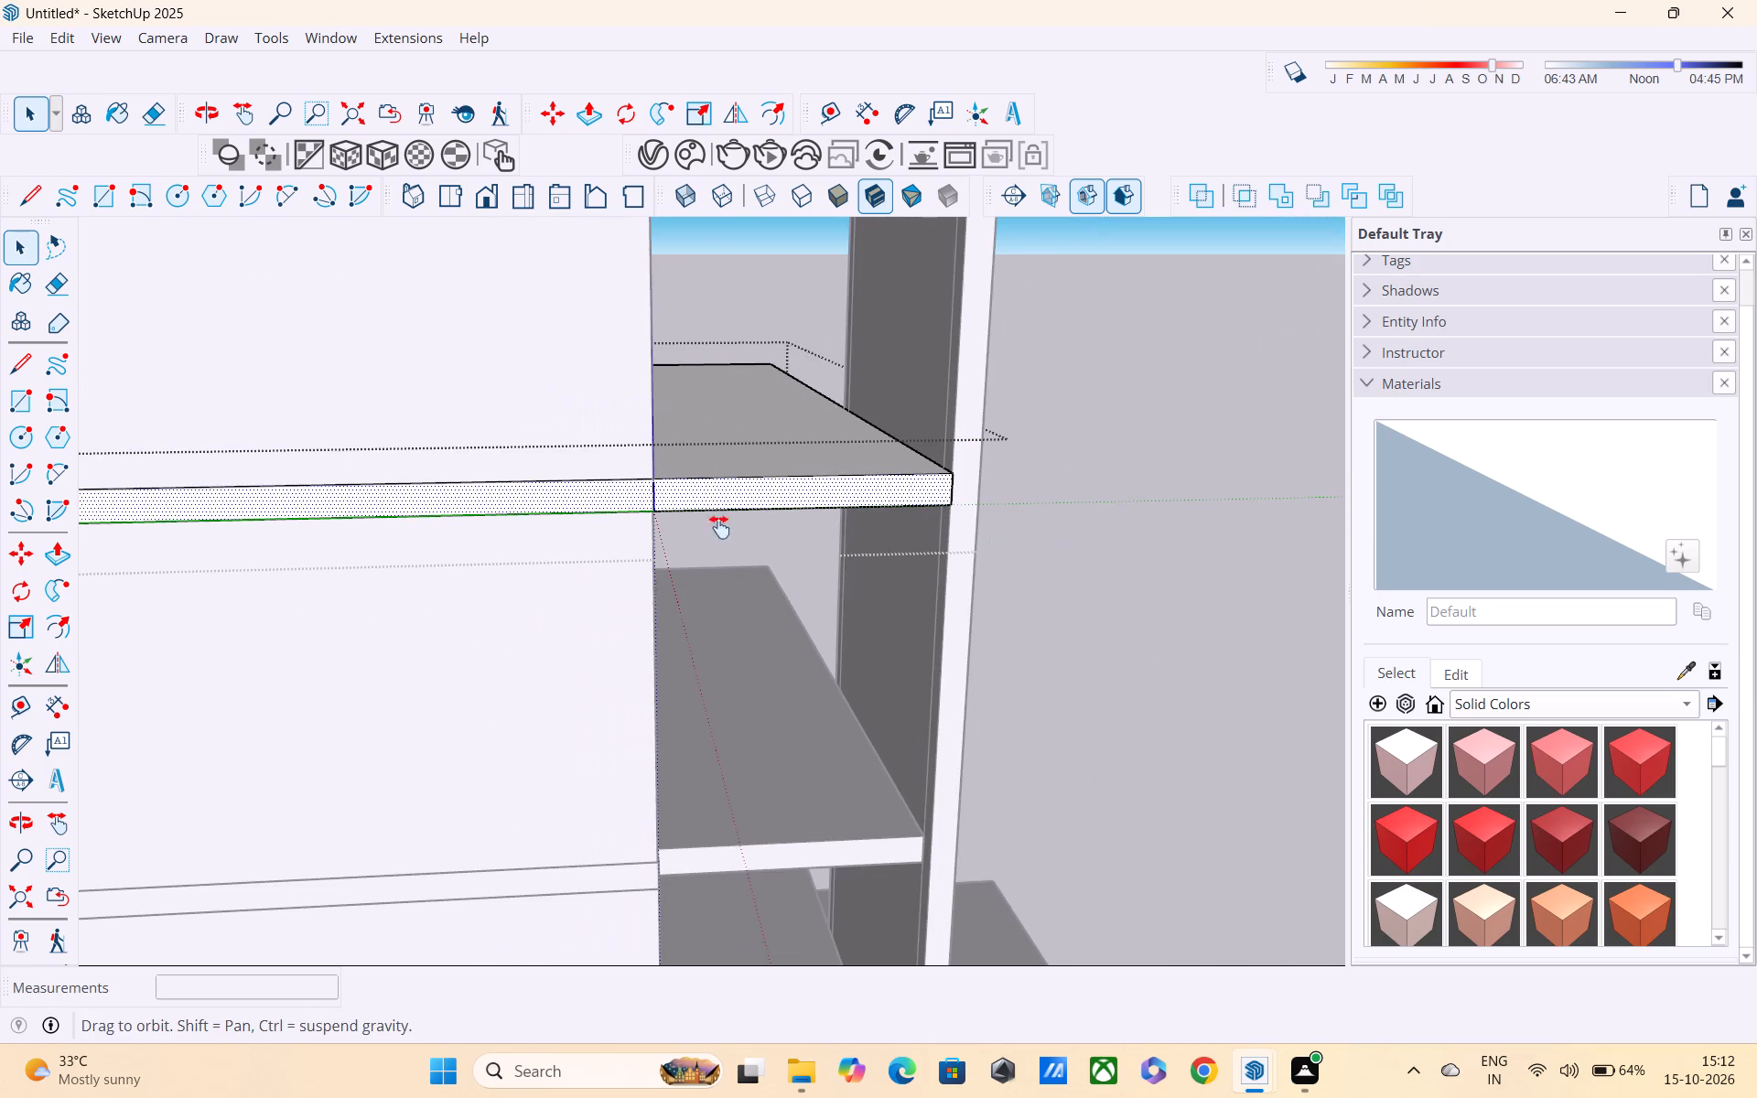
middle_click_drag(719, 527, 599, 358, "shift")
left_click(933, 431)
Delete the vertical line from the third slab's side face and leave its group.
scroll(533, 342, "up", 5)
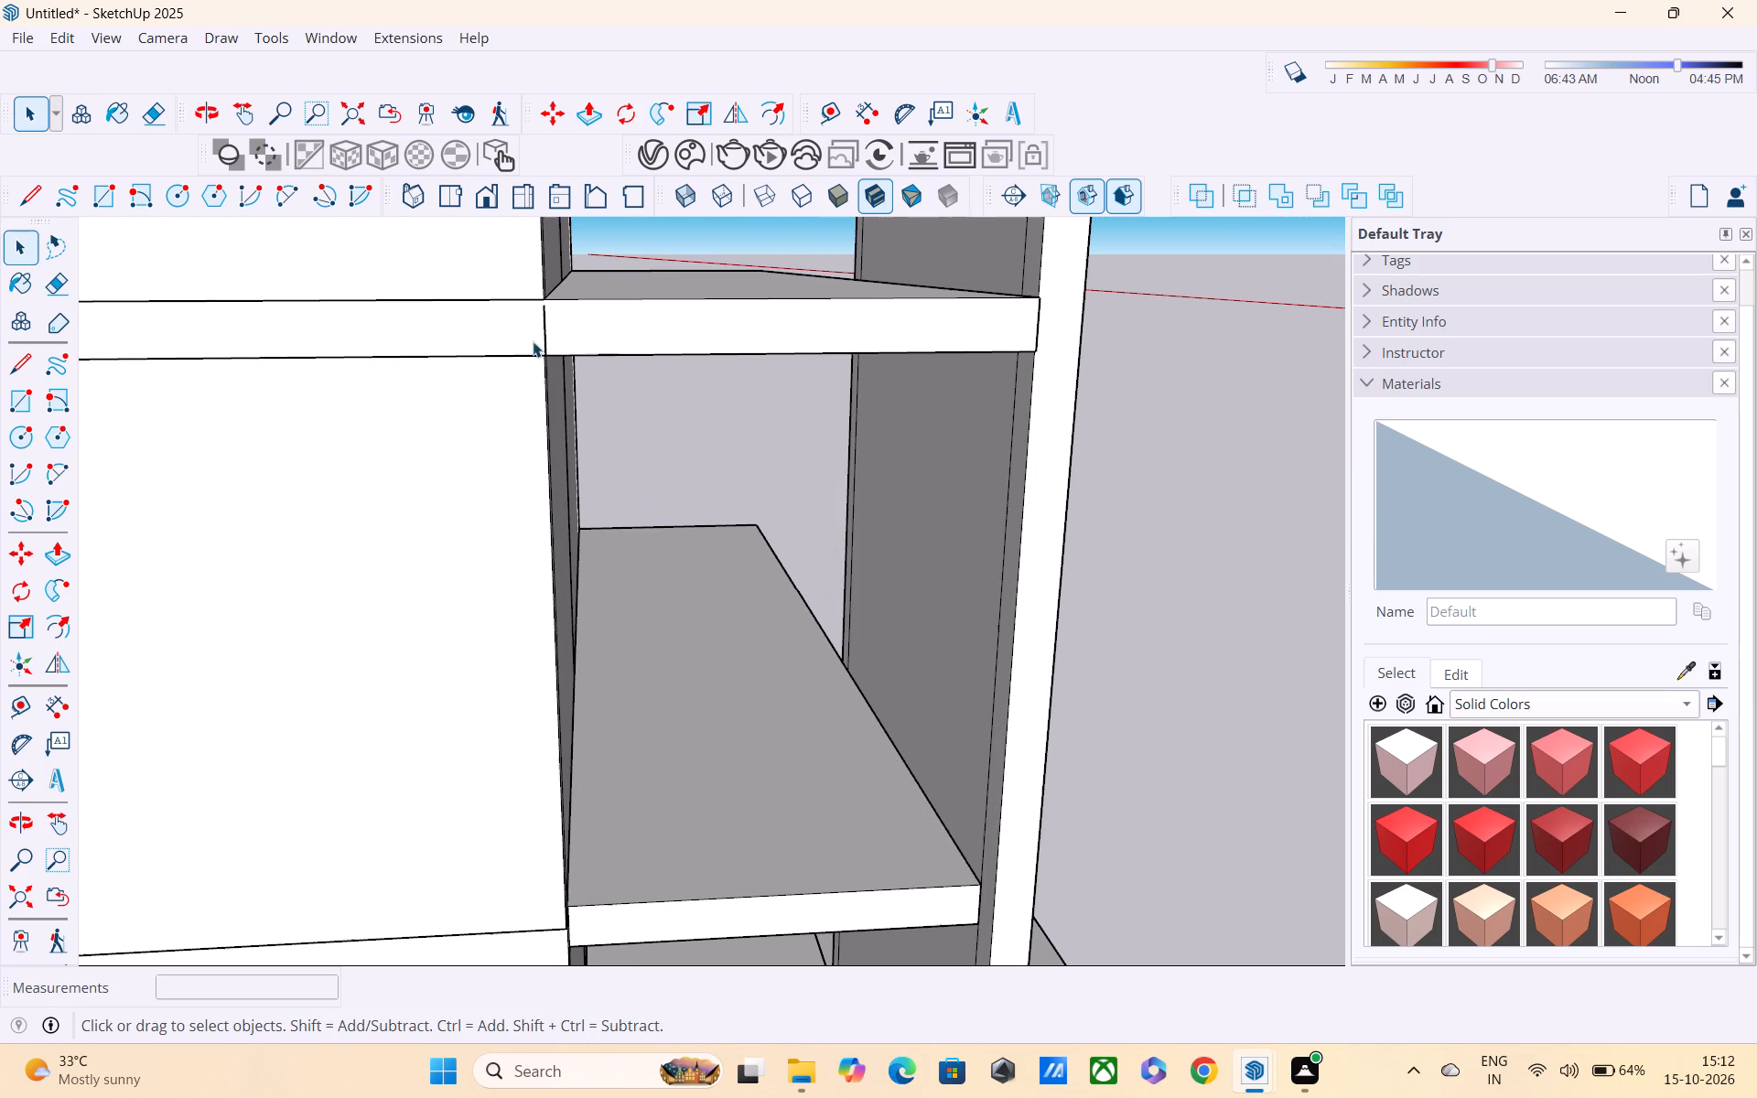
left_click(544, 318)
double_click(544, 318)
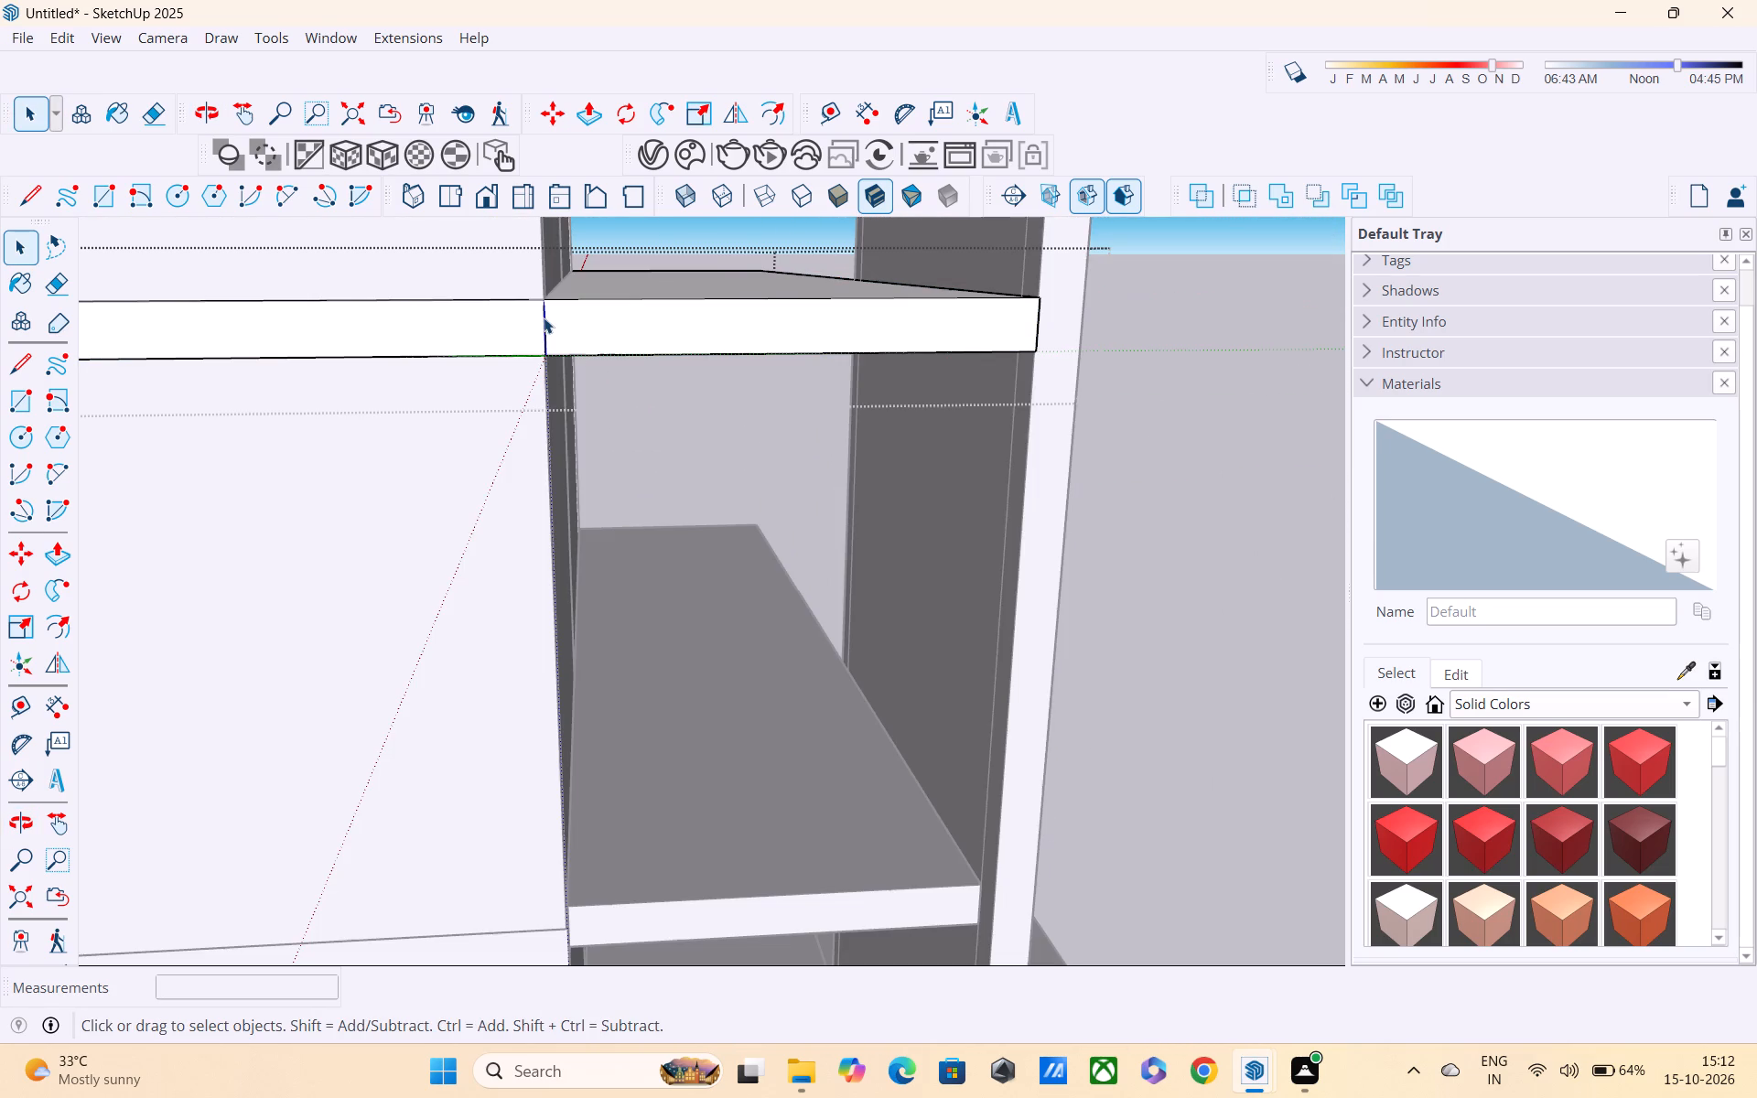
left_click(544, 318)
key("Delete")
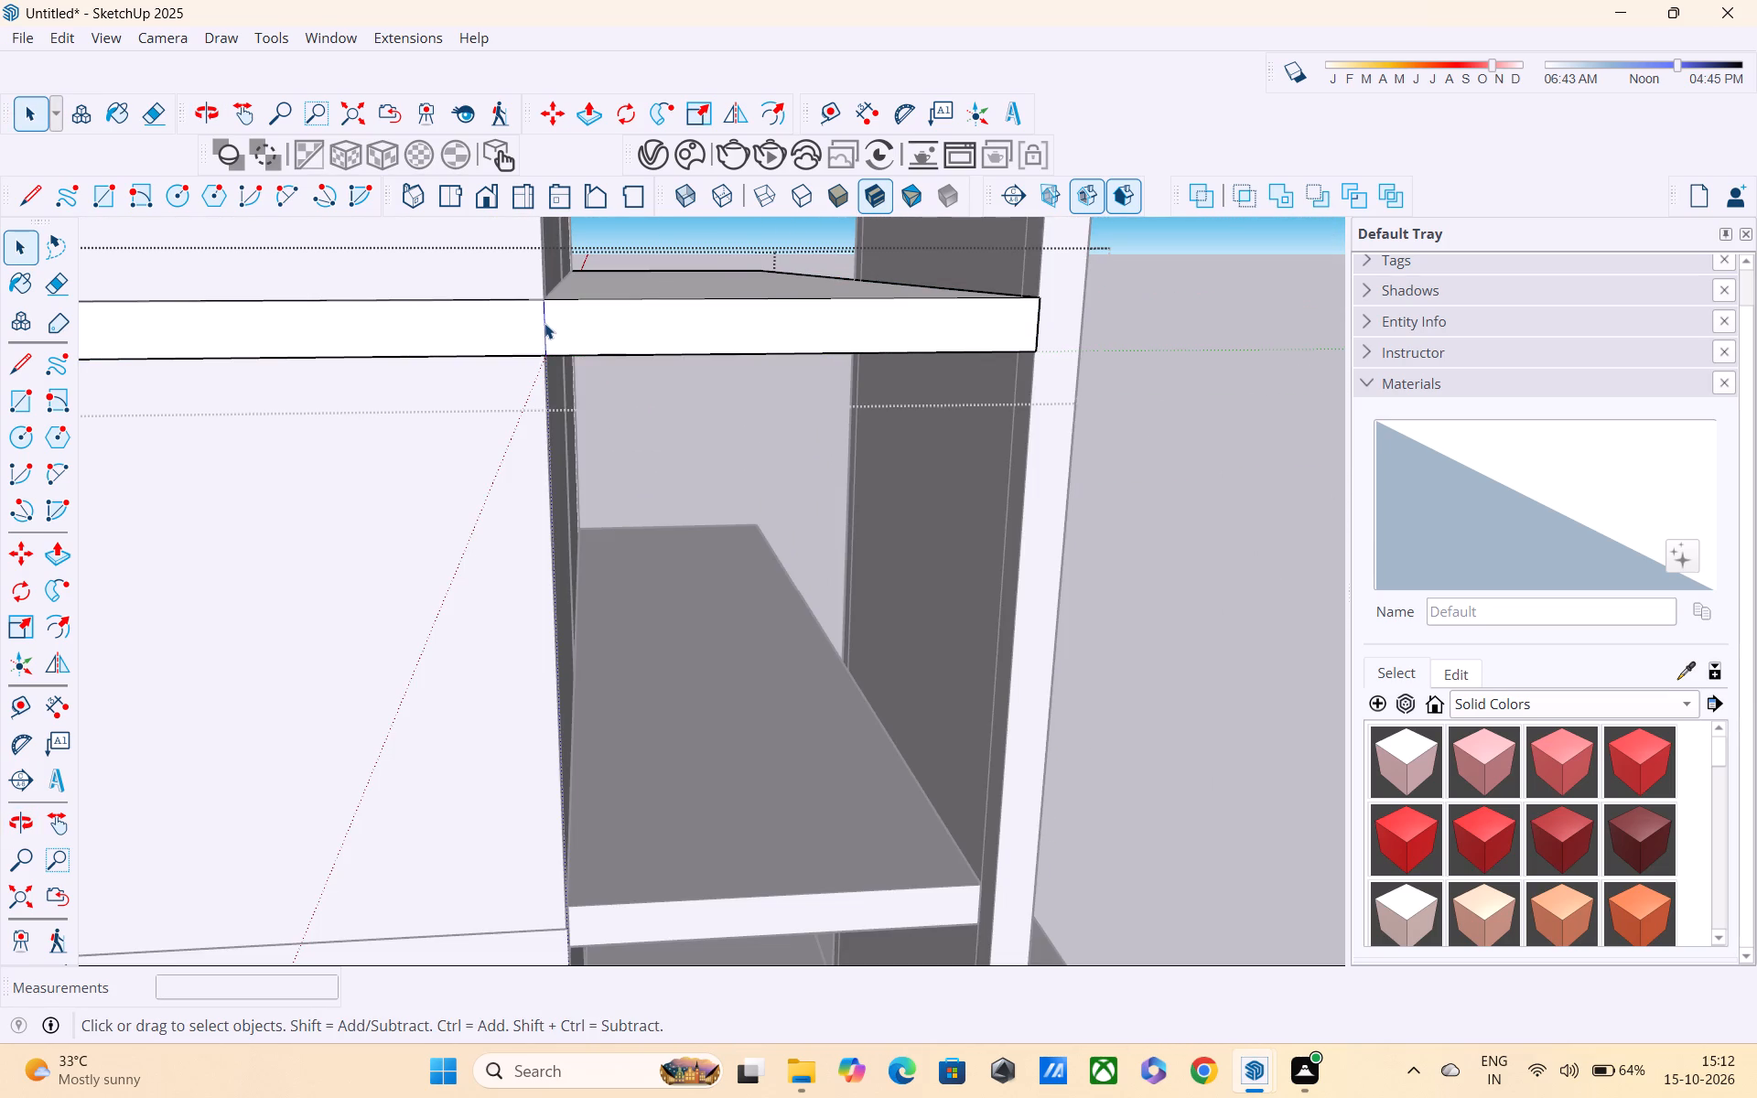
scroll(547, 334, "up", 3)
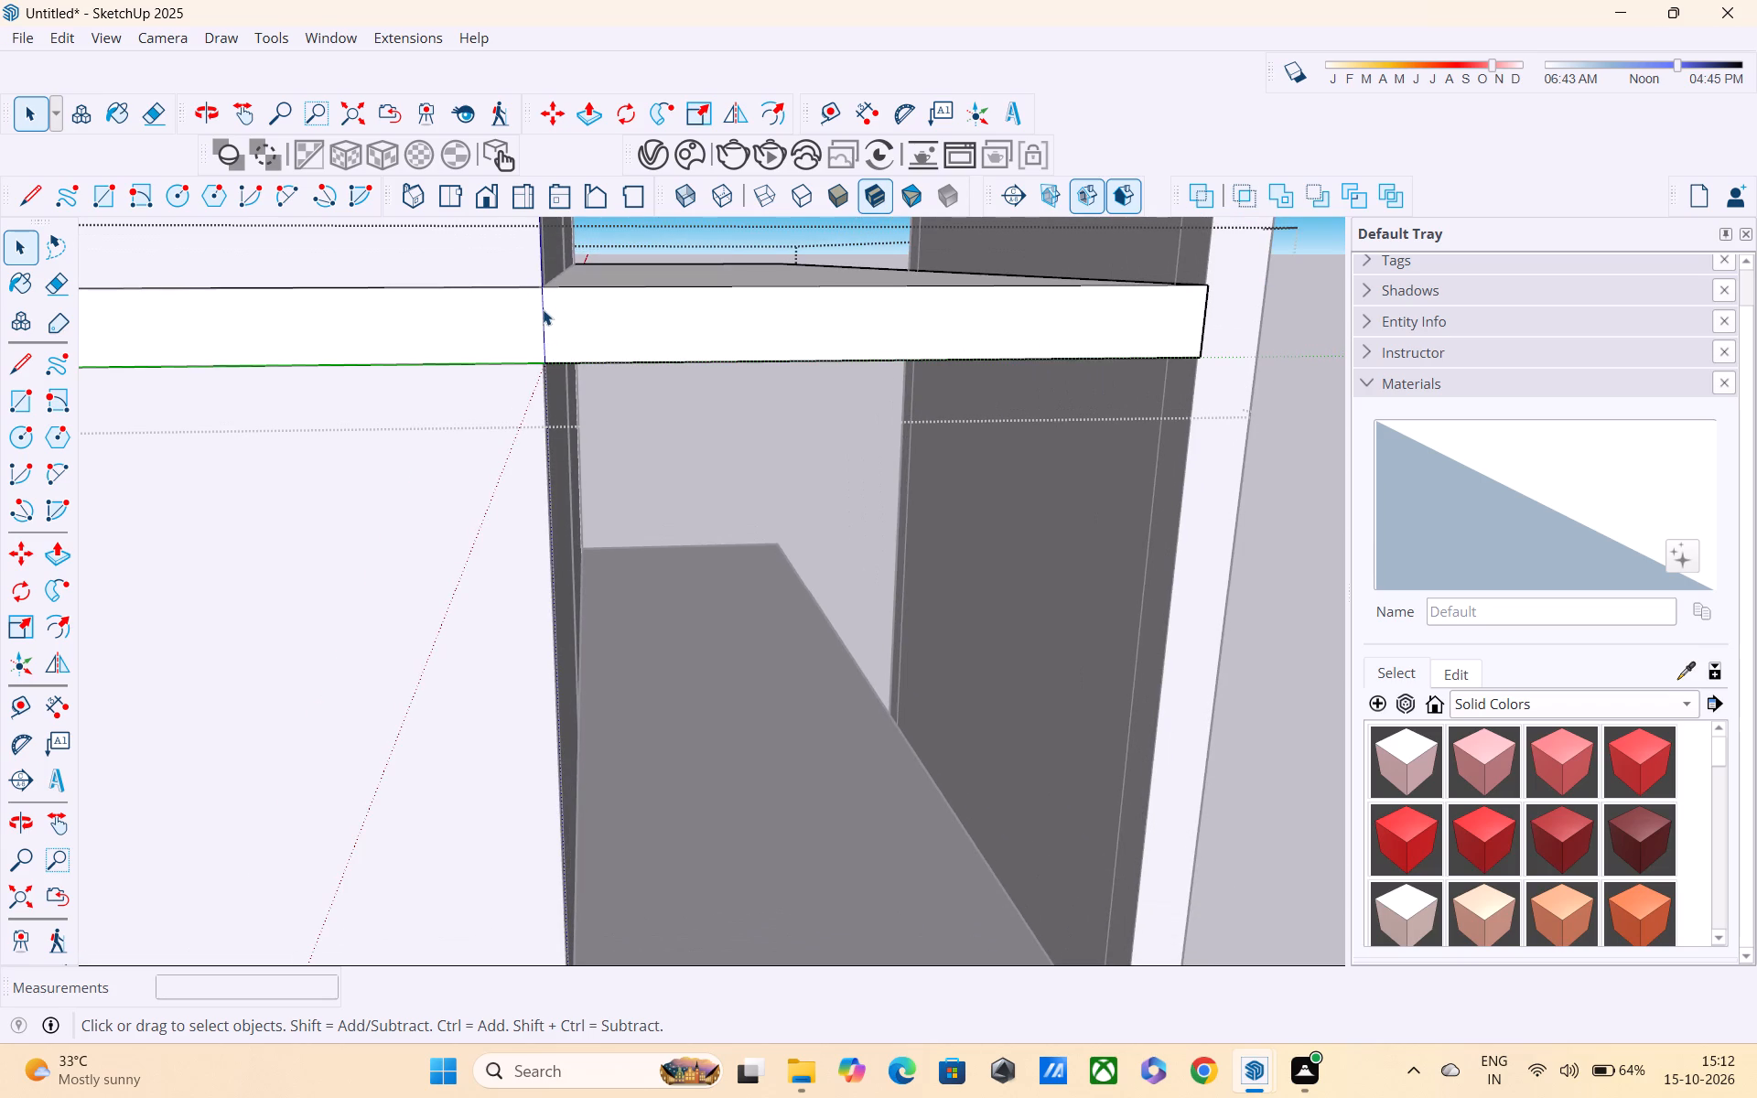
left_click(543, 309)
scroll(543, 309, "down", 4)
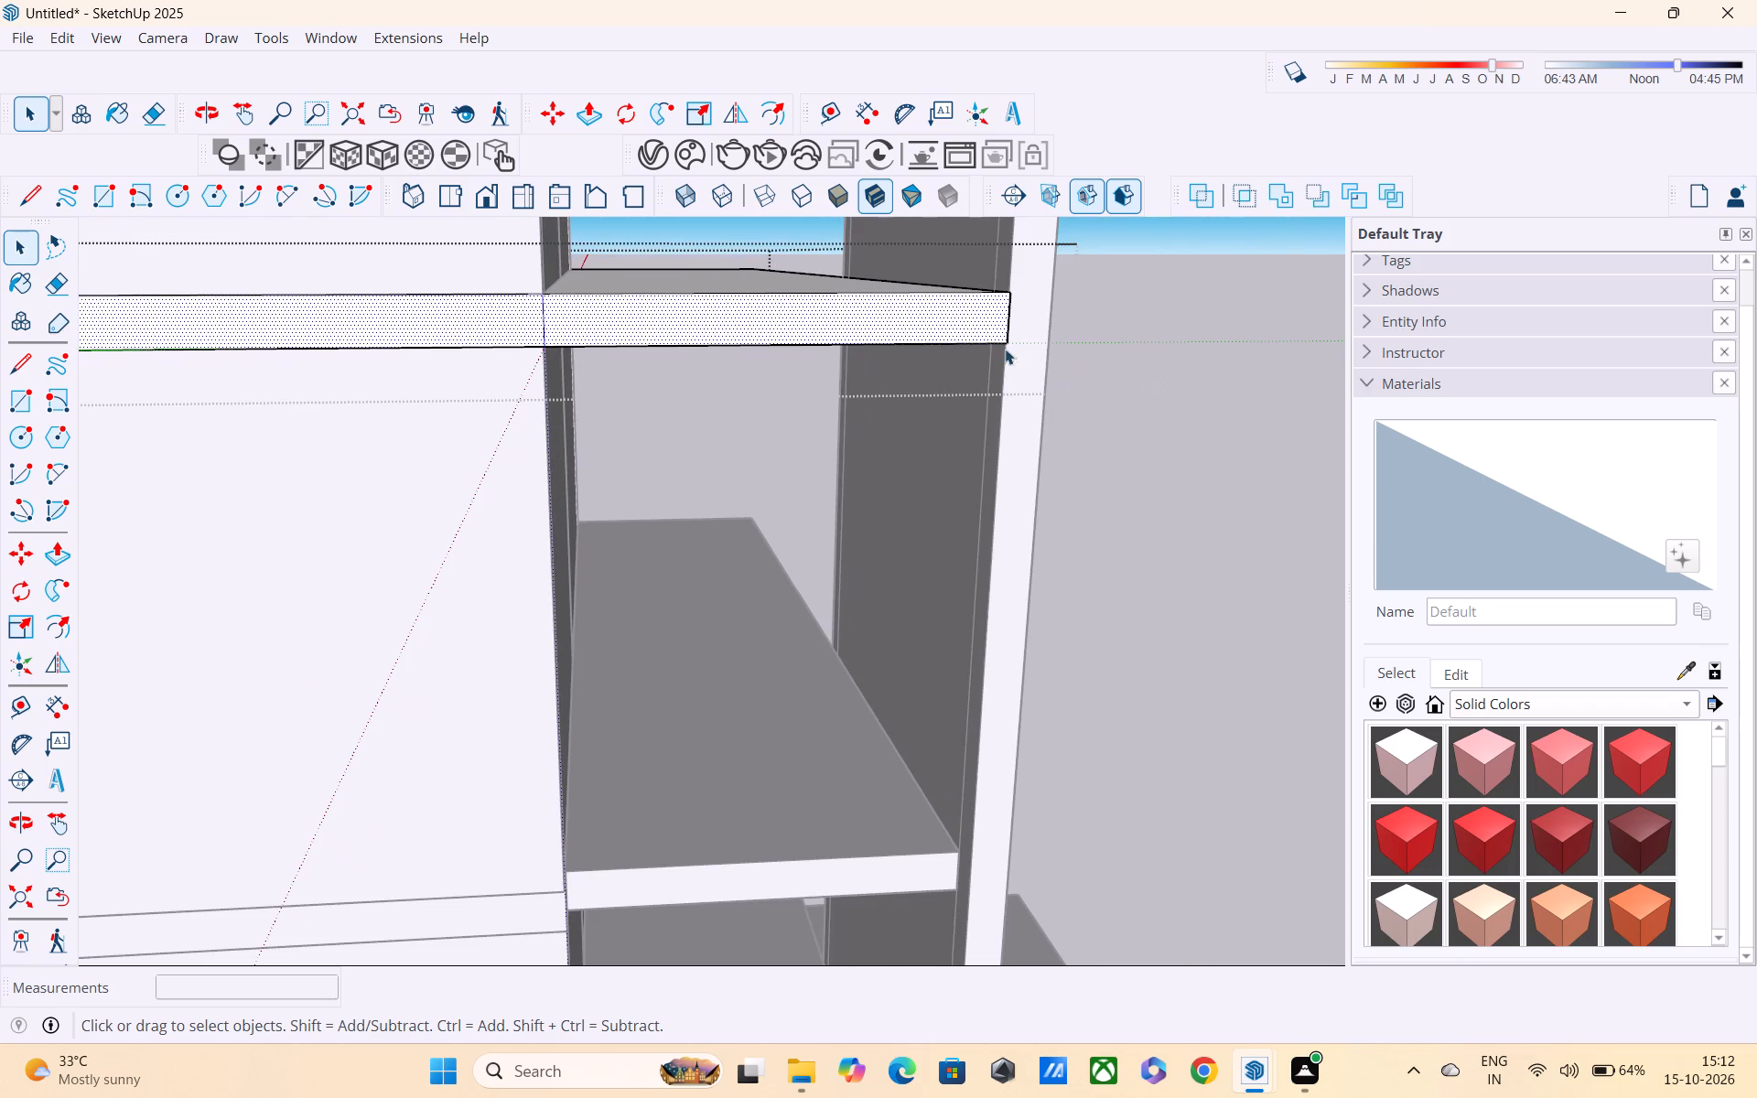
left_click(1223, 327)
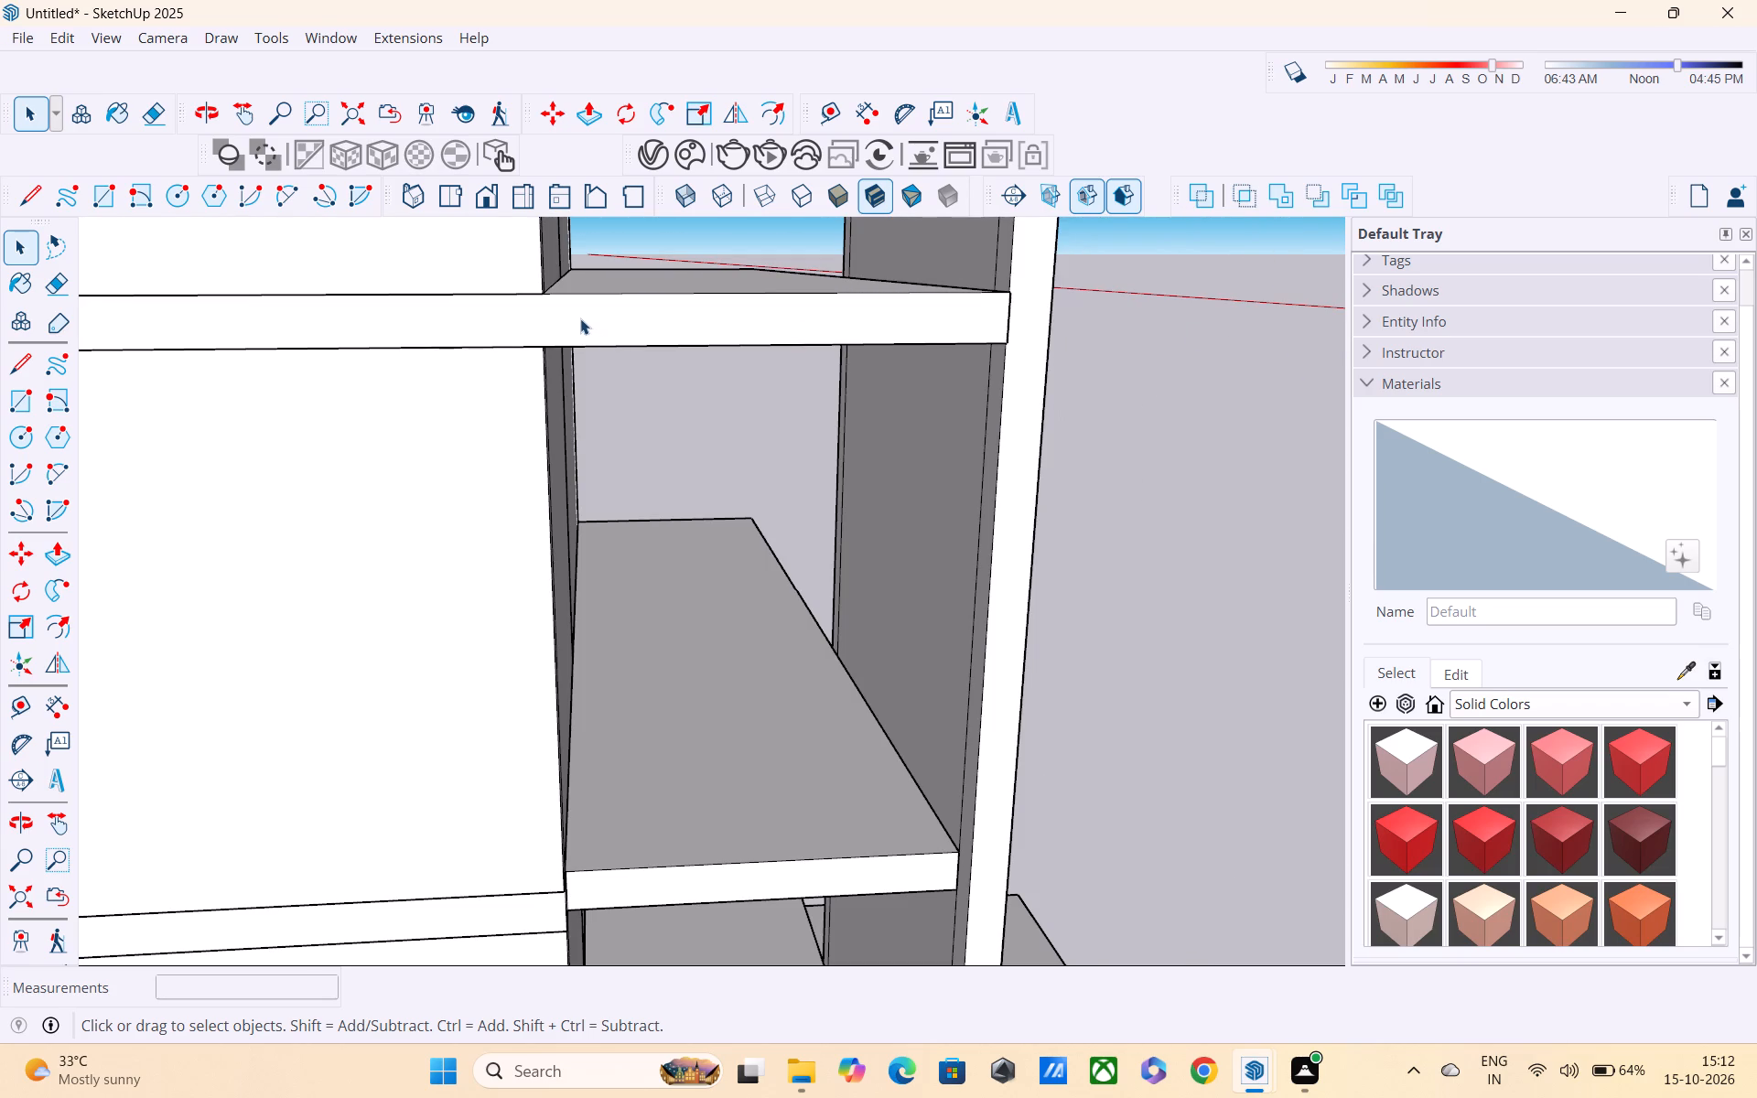
Inside the third slab's group, draw a vertical line from the lower wall's corner fully up to the face's top edge.
double_click(580, 318)
key("l")
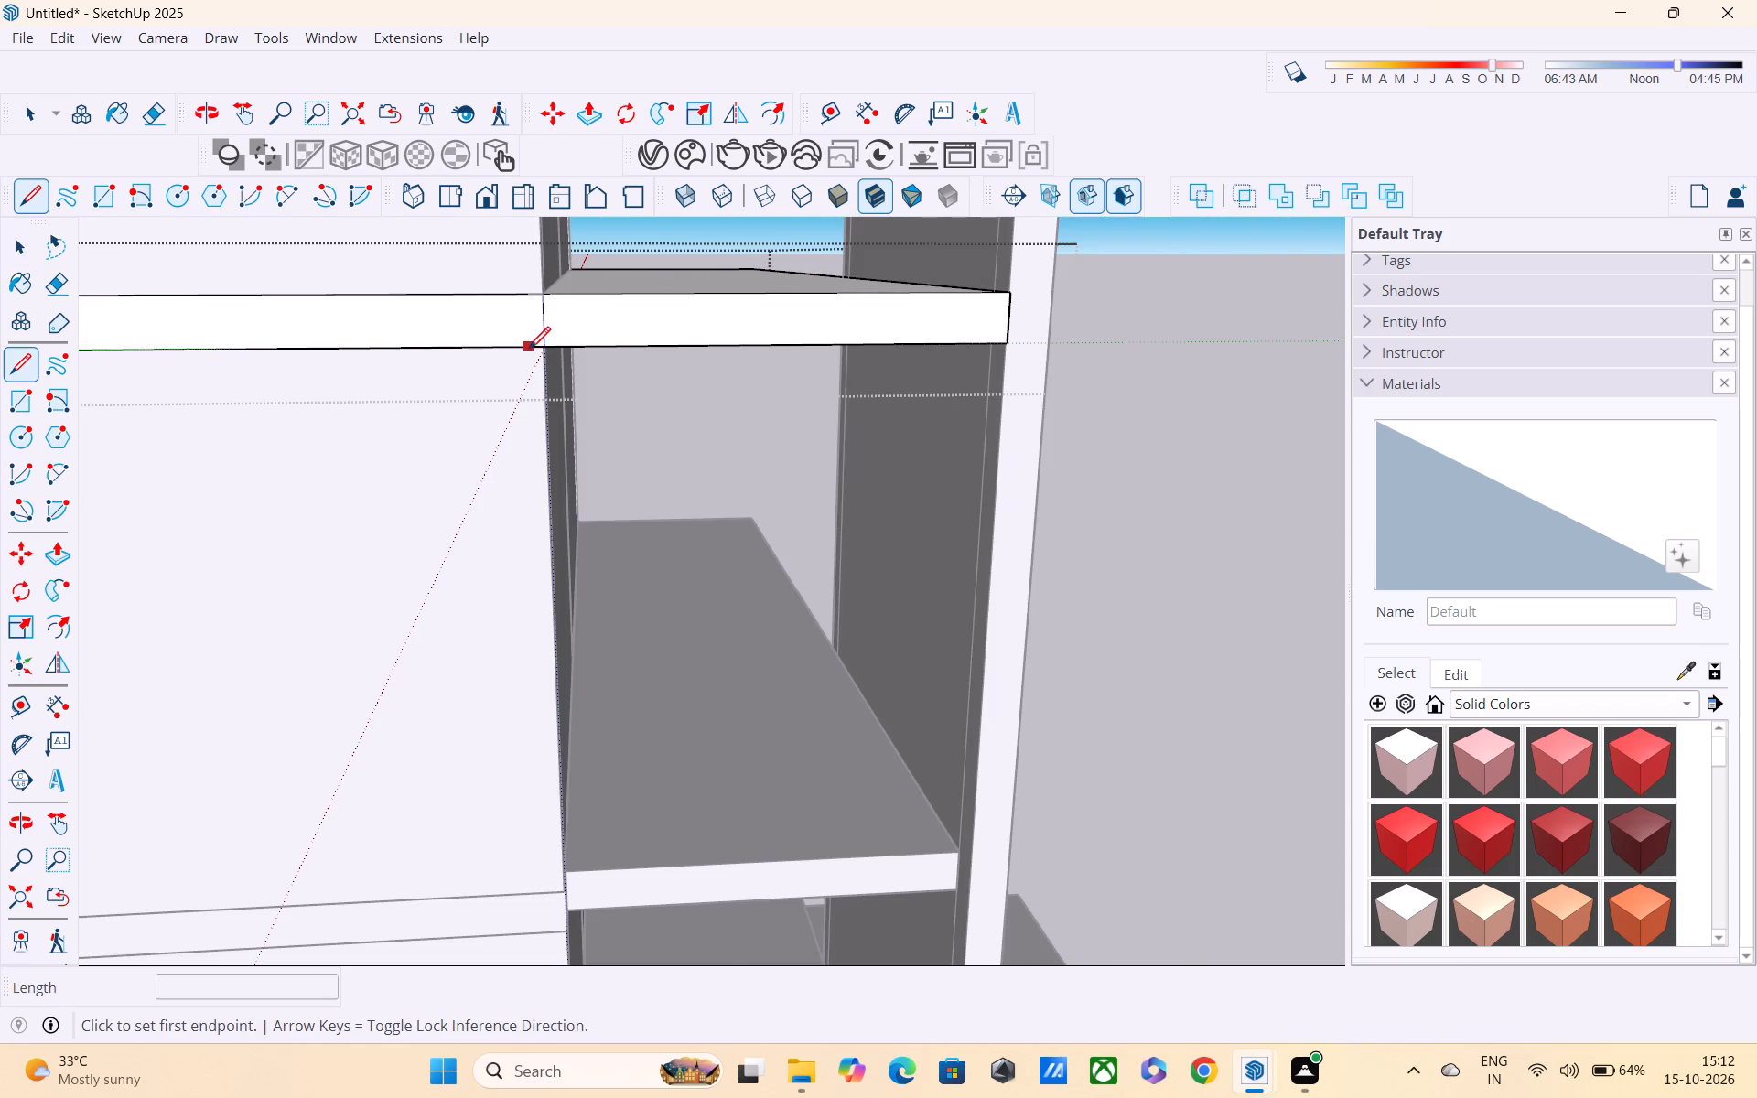
scroll(529, 350, "up", 3)
left_click(547, 347)
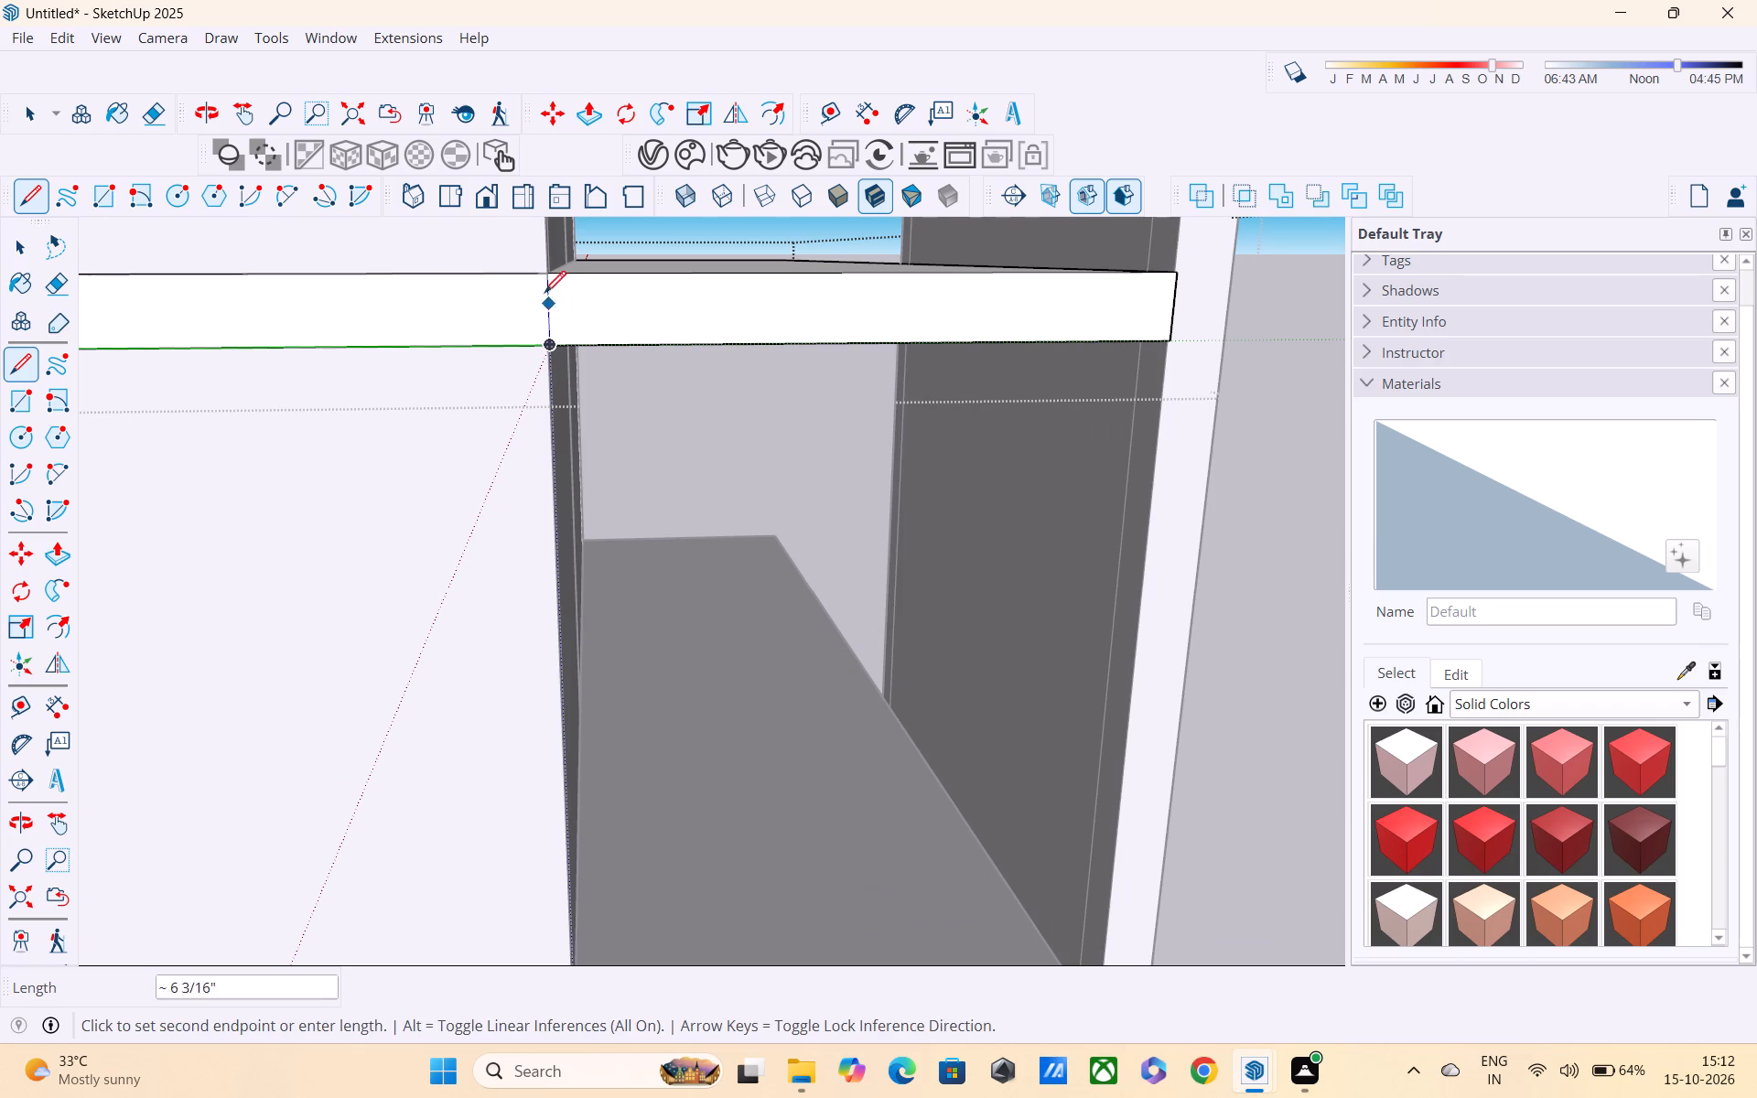
left_click(550, 269)
scroll(554, 313, "down", 3)
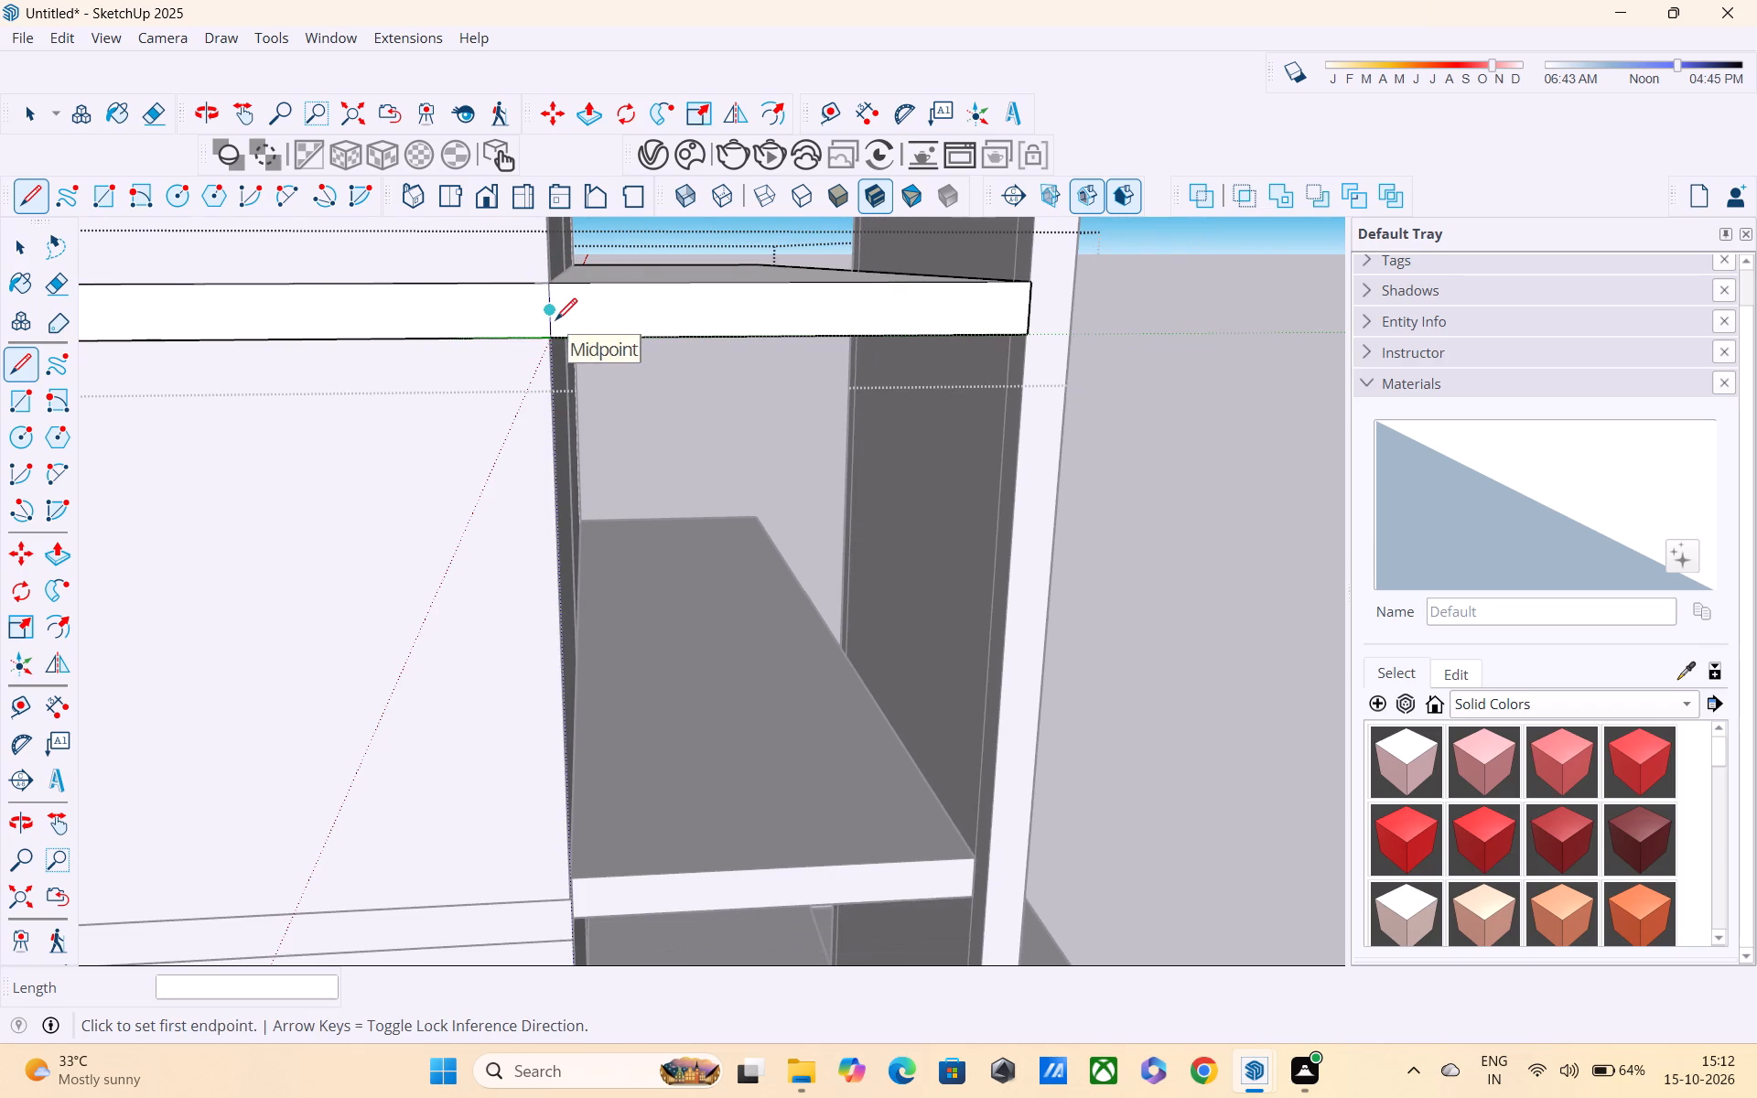
Push the third slab's side face section beyond the wall corner back 9".
key("p")
left_click(587, 307)
middle_click_drag(594, 286, 382, 337)
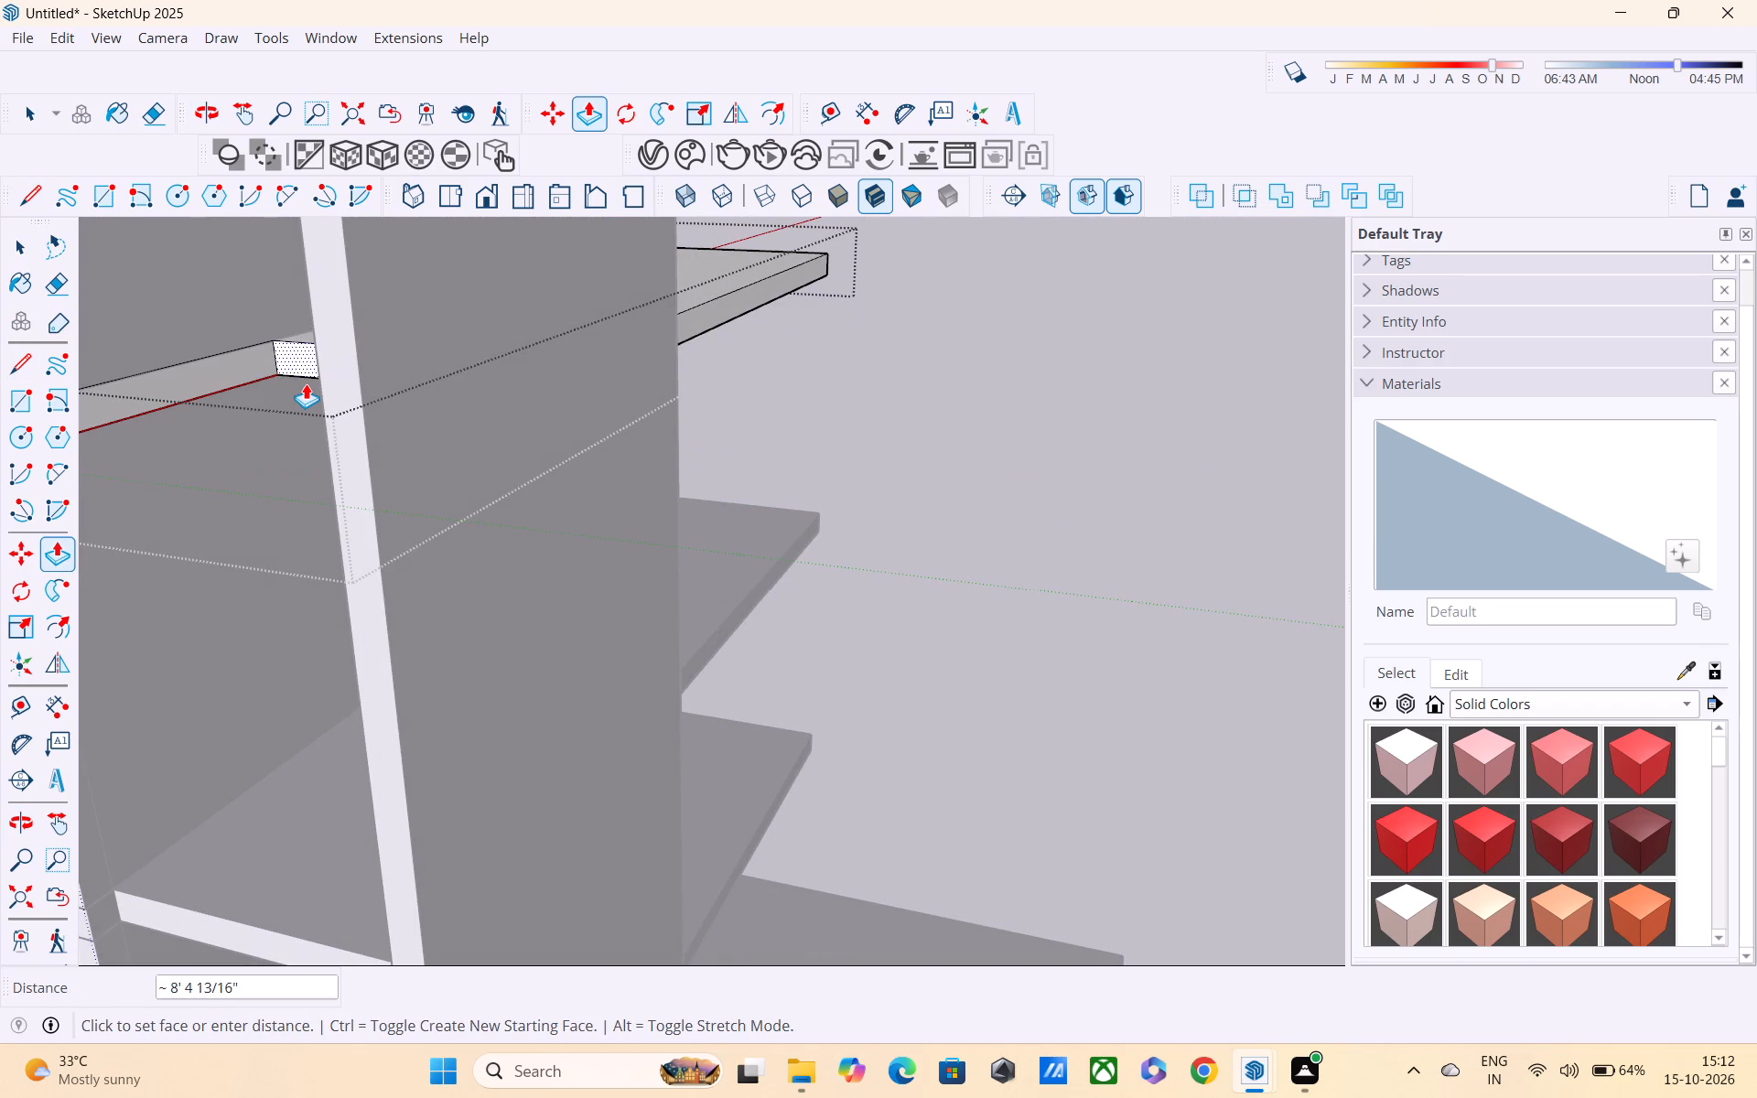
type("9\"")
key("Return")
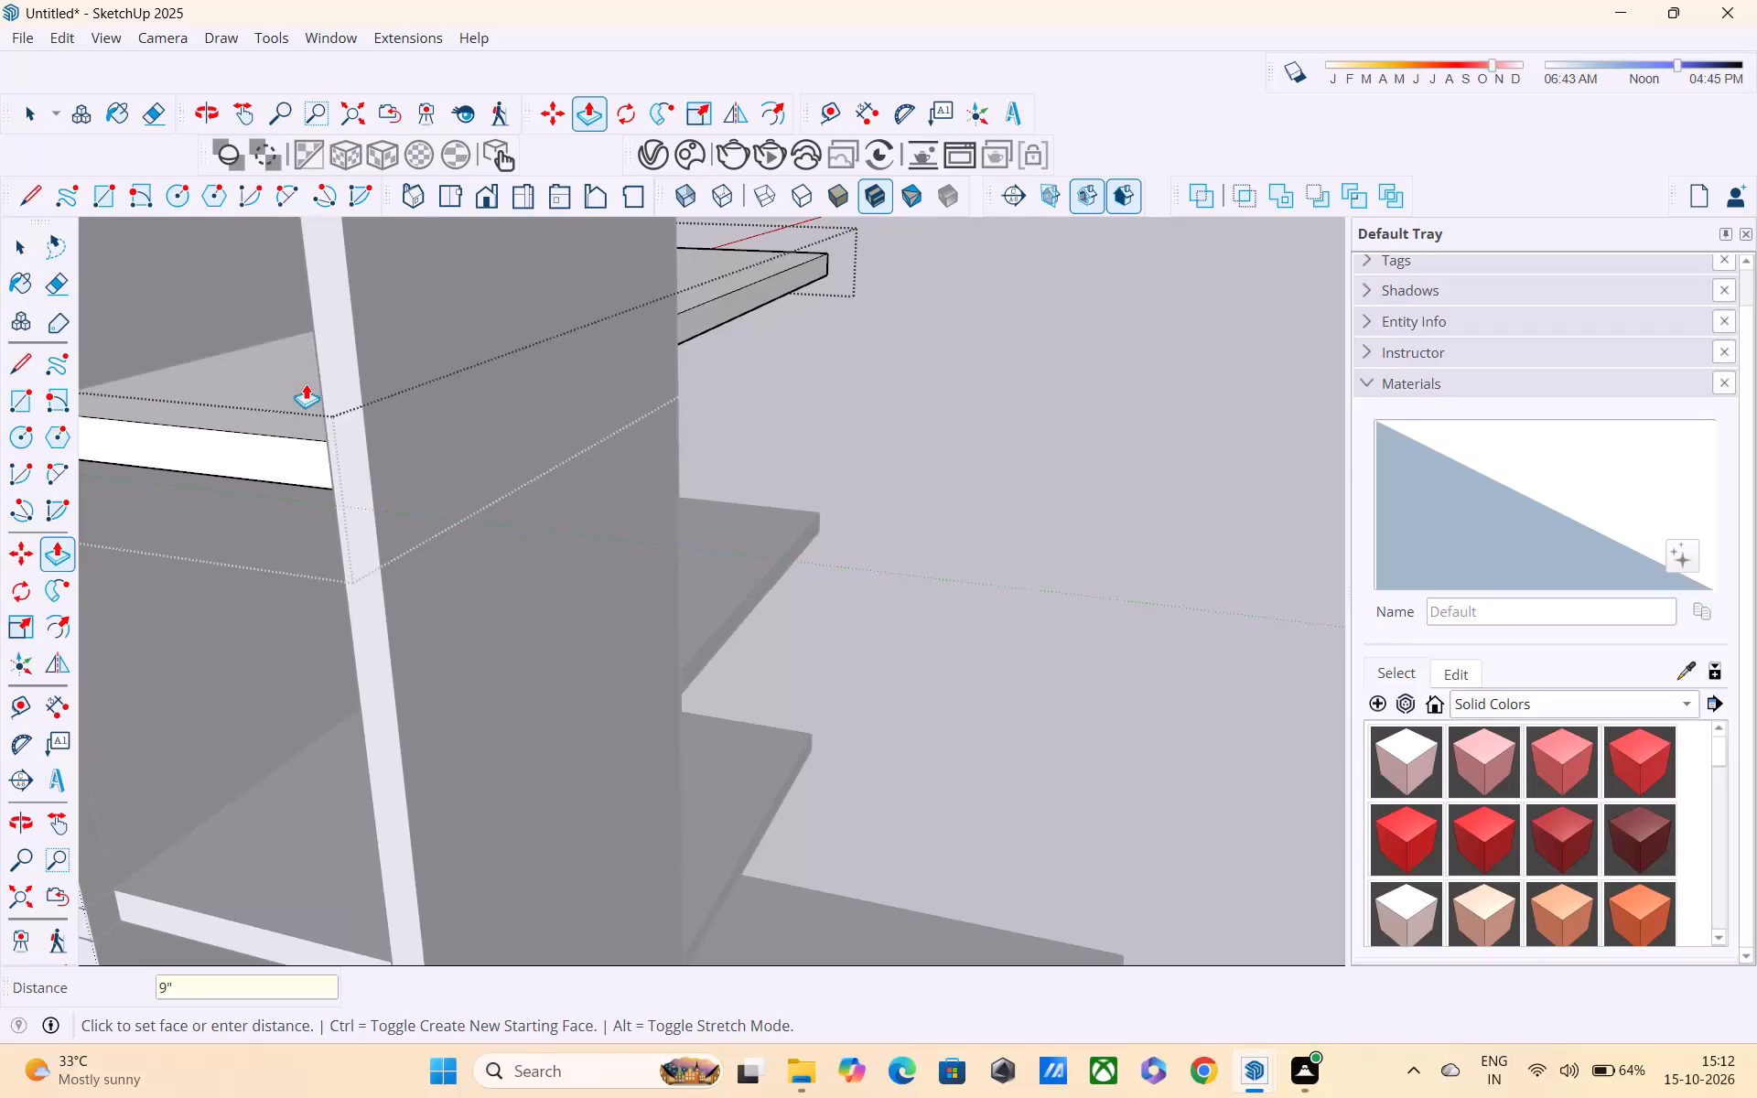
Examine the third slab's cut-back edge between the side walls from several angles.
middle_click_drag(305, 384, 372, 591, "shift")
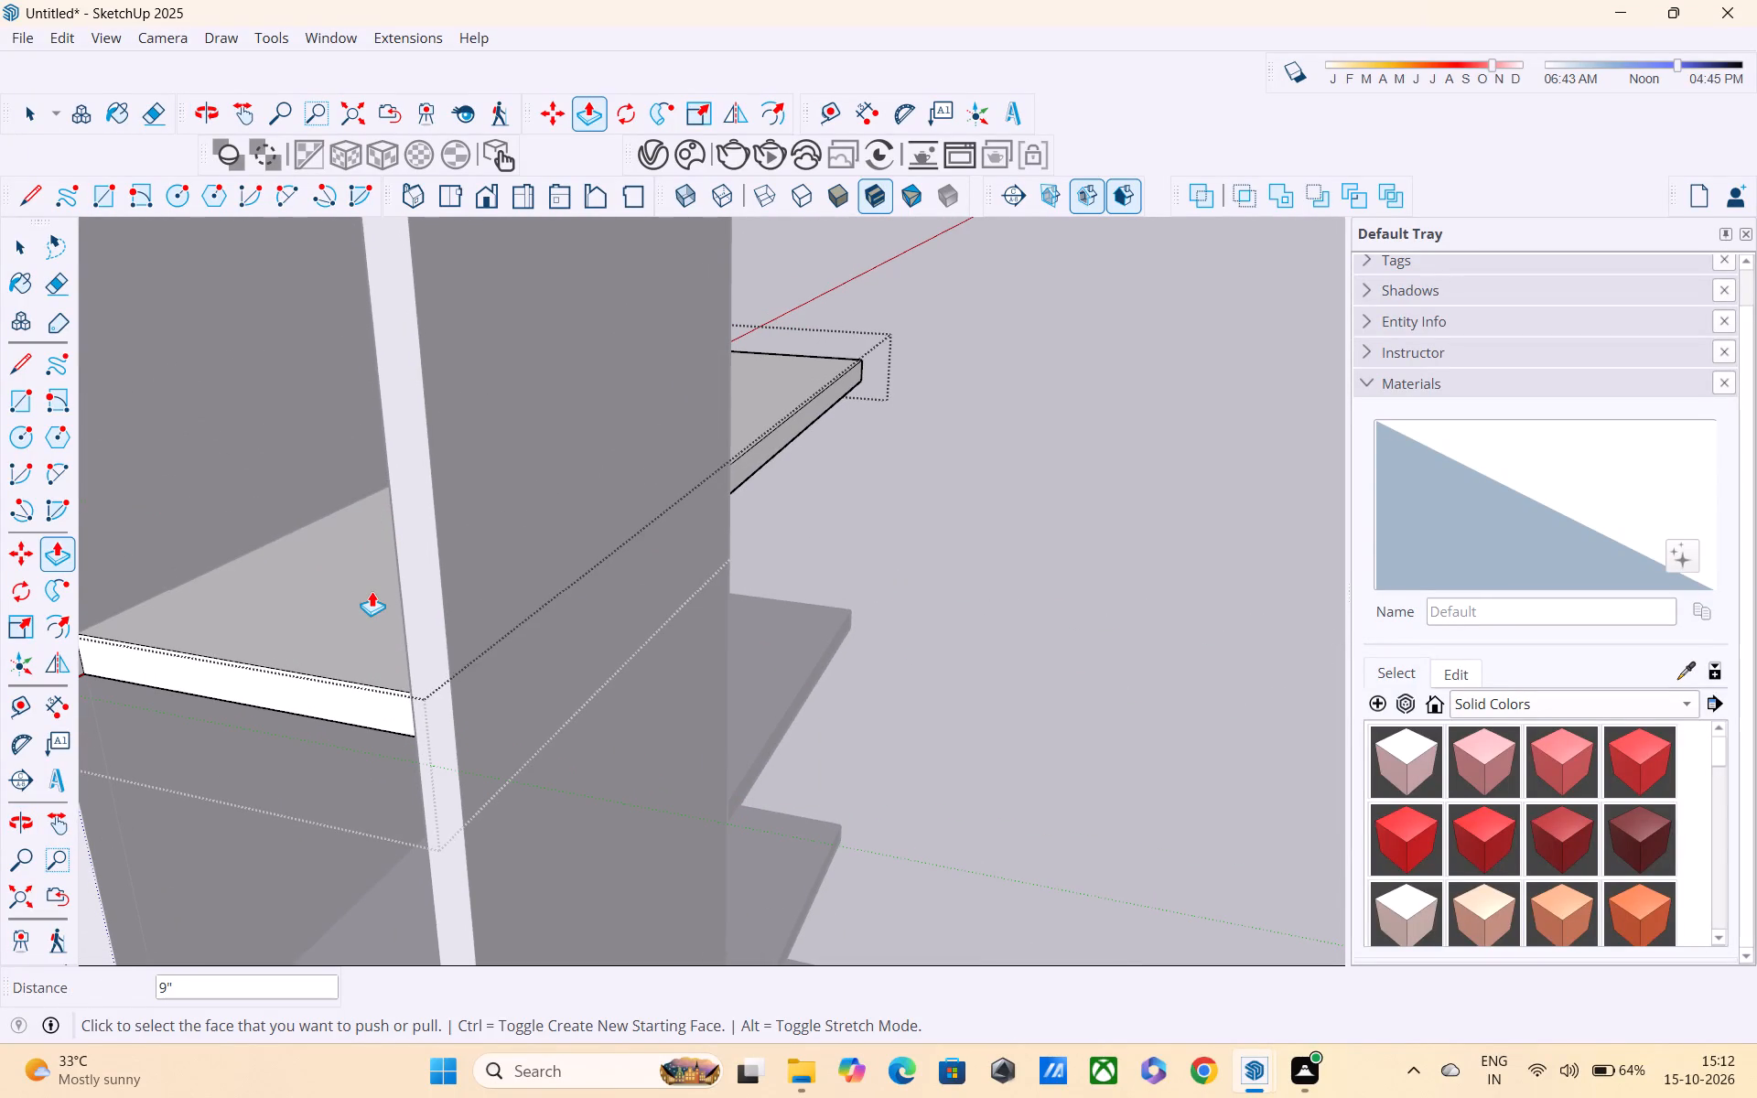
middle_click_drag(464, 538, 710, 415, "shift")
scroll(345, 558, "down", 3)
middle_click_drag(345, 583, 489, 518)
scroll(489, 522, "down", 6)
middle_click_drag(541, 591, 368, 615)
scroll(331, 621, "up", 1)
scroll(331, 621, "down", 4)
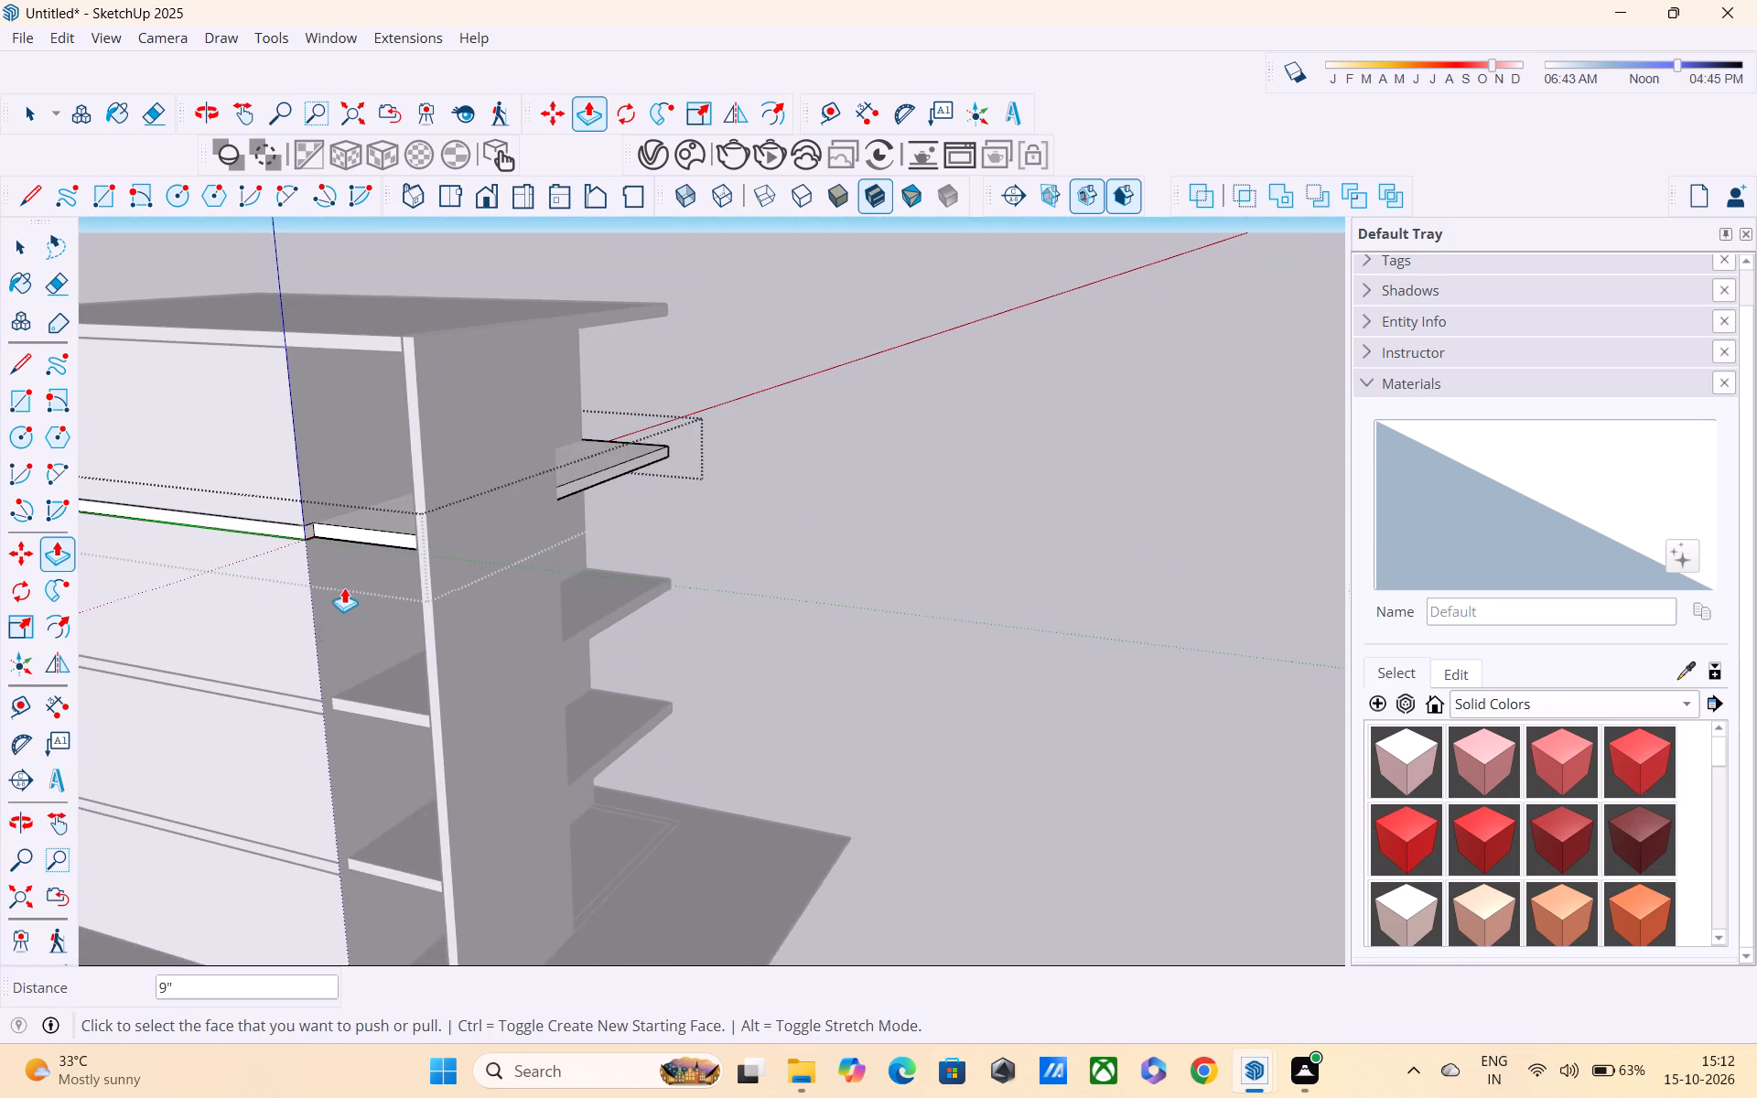
middle_click_drag(349, 572, 416, 624)
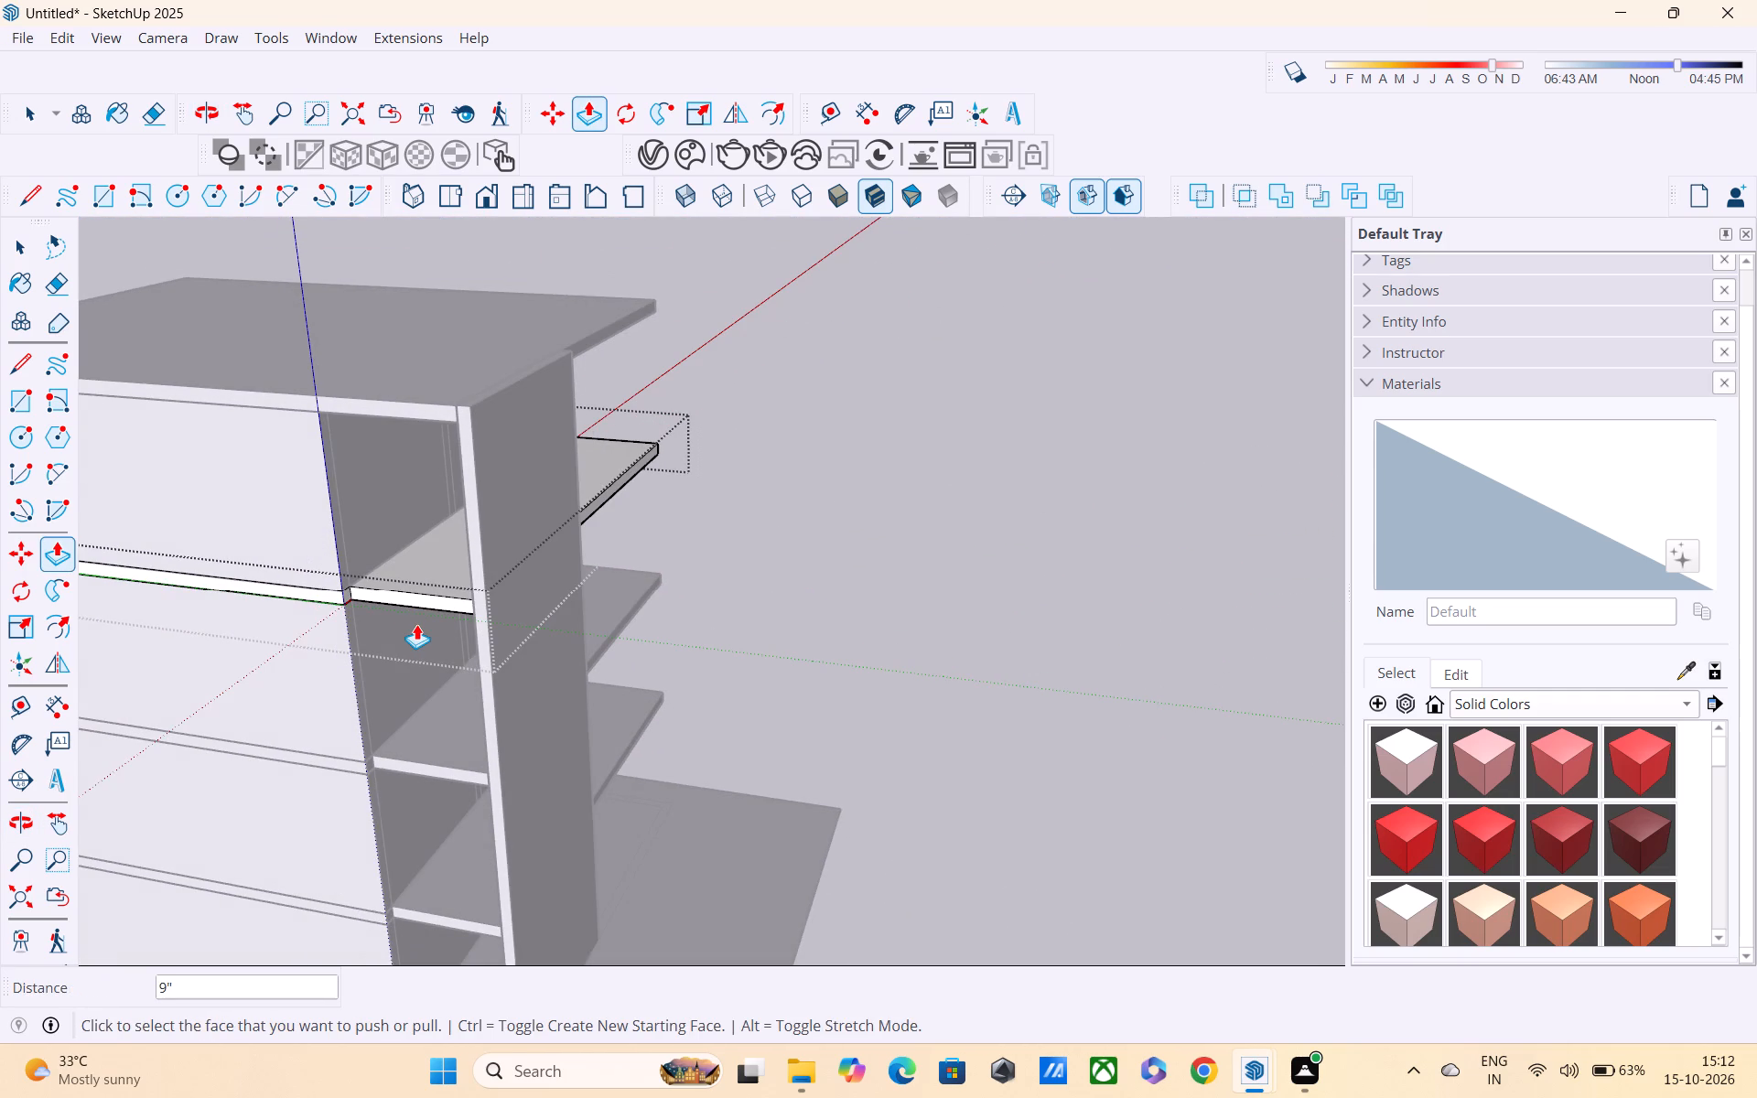
middle_click_drag(426, 659, 467, 824, "shift")
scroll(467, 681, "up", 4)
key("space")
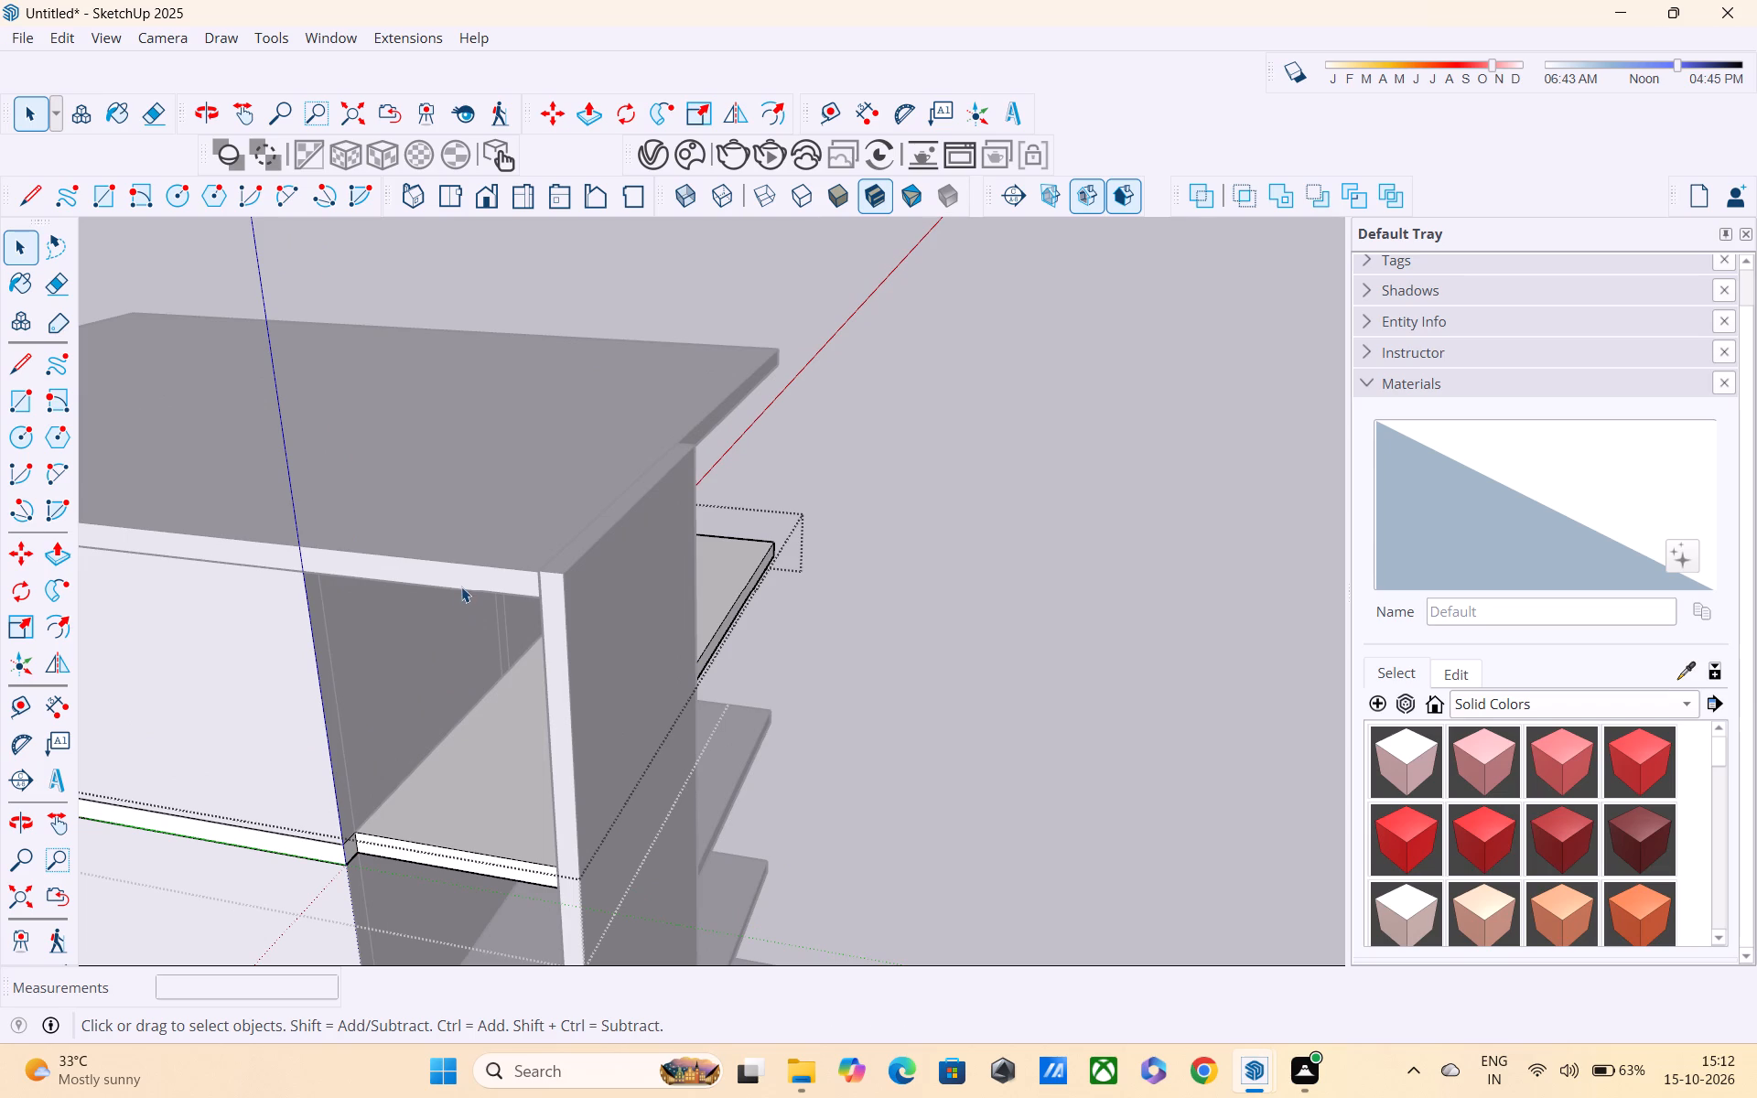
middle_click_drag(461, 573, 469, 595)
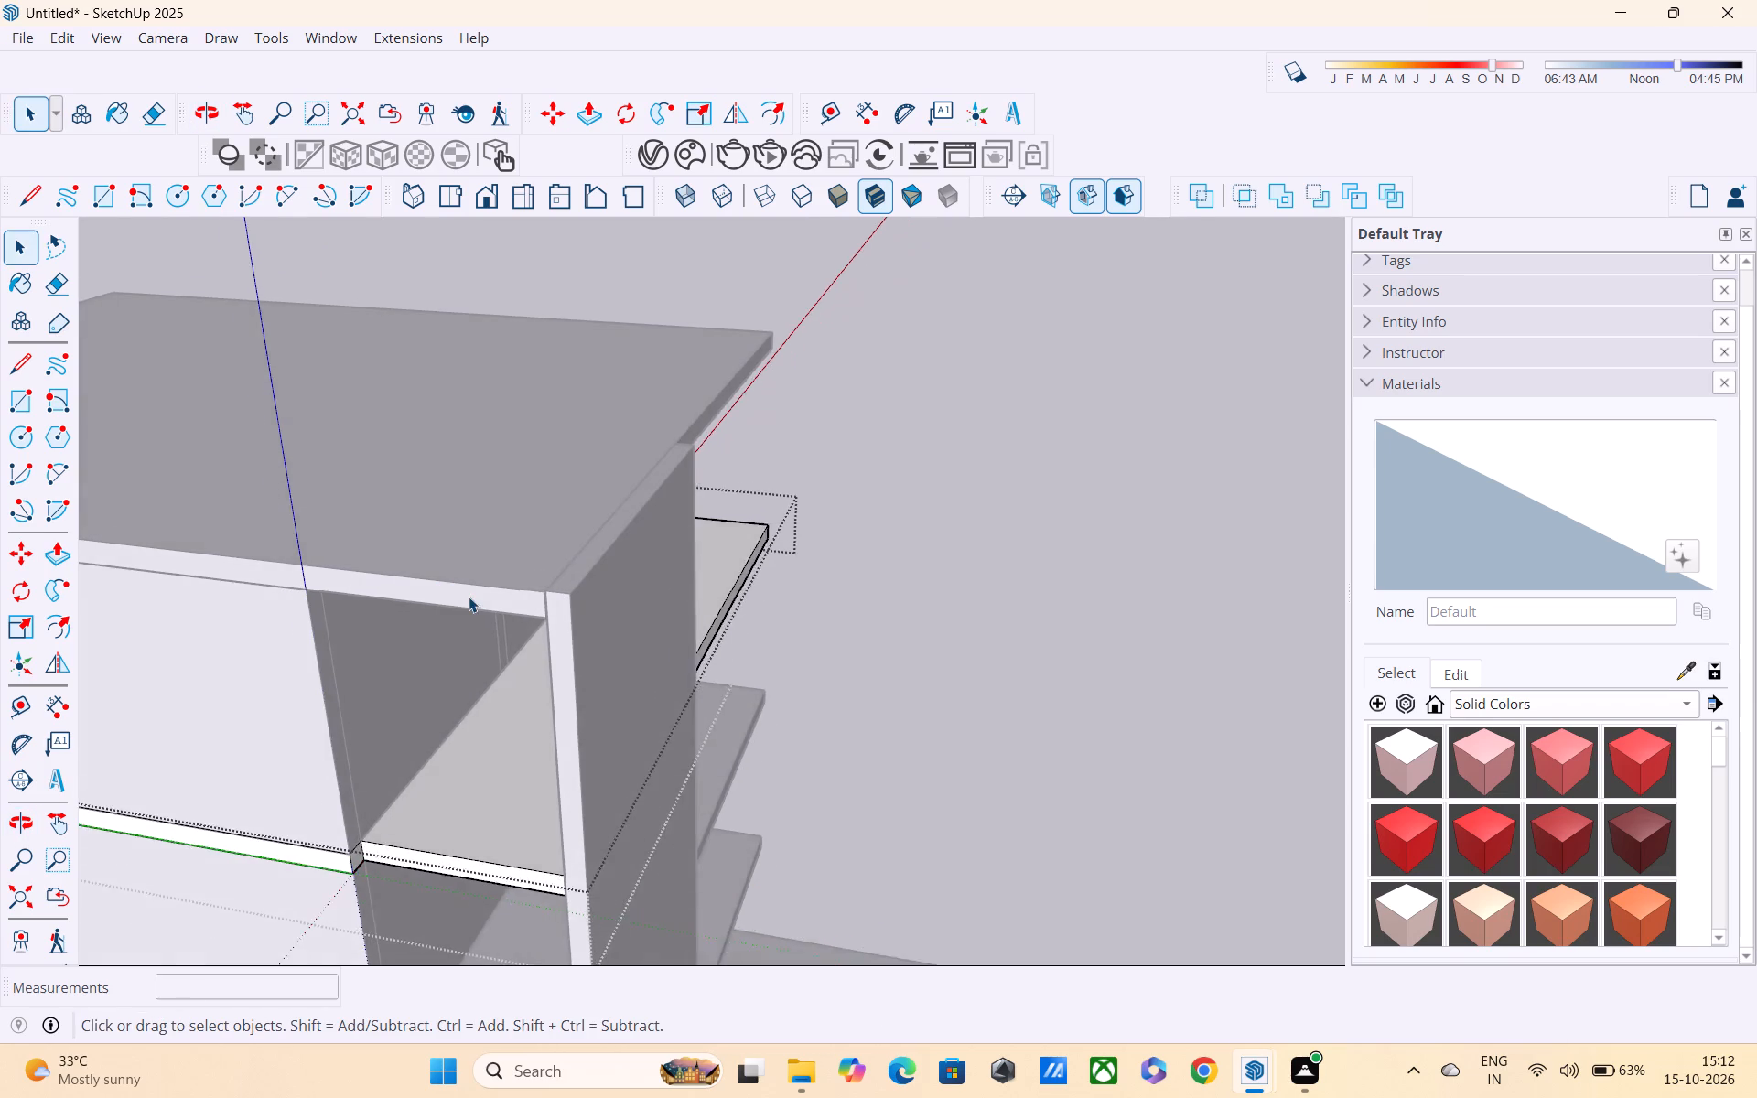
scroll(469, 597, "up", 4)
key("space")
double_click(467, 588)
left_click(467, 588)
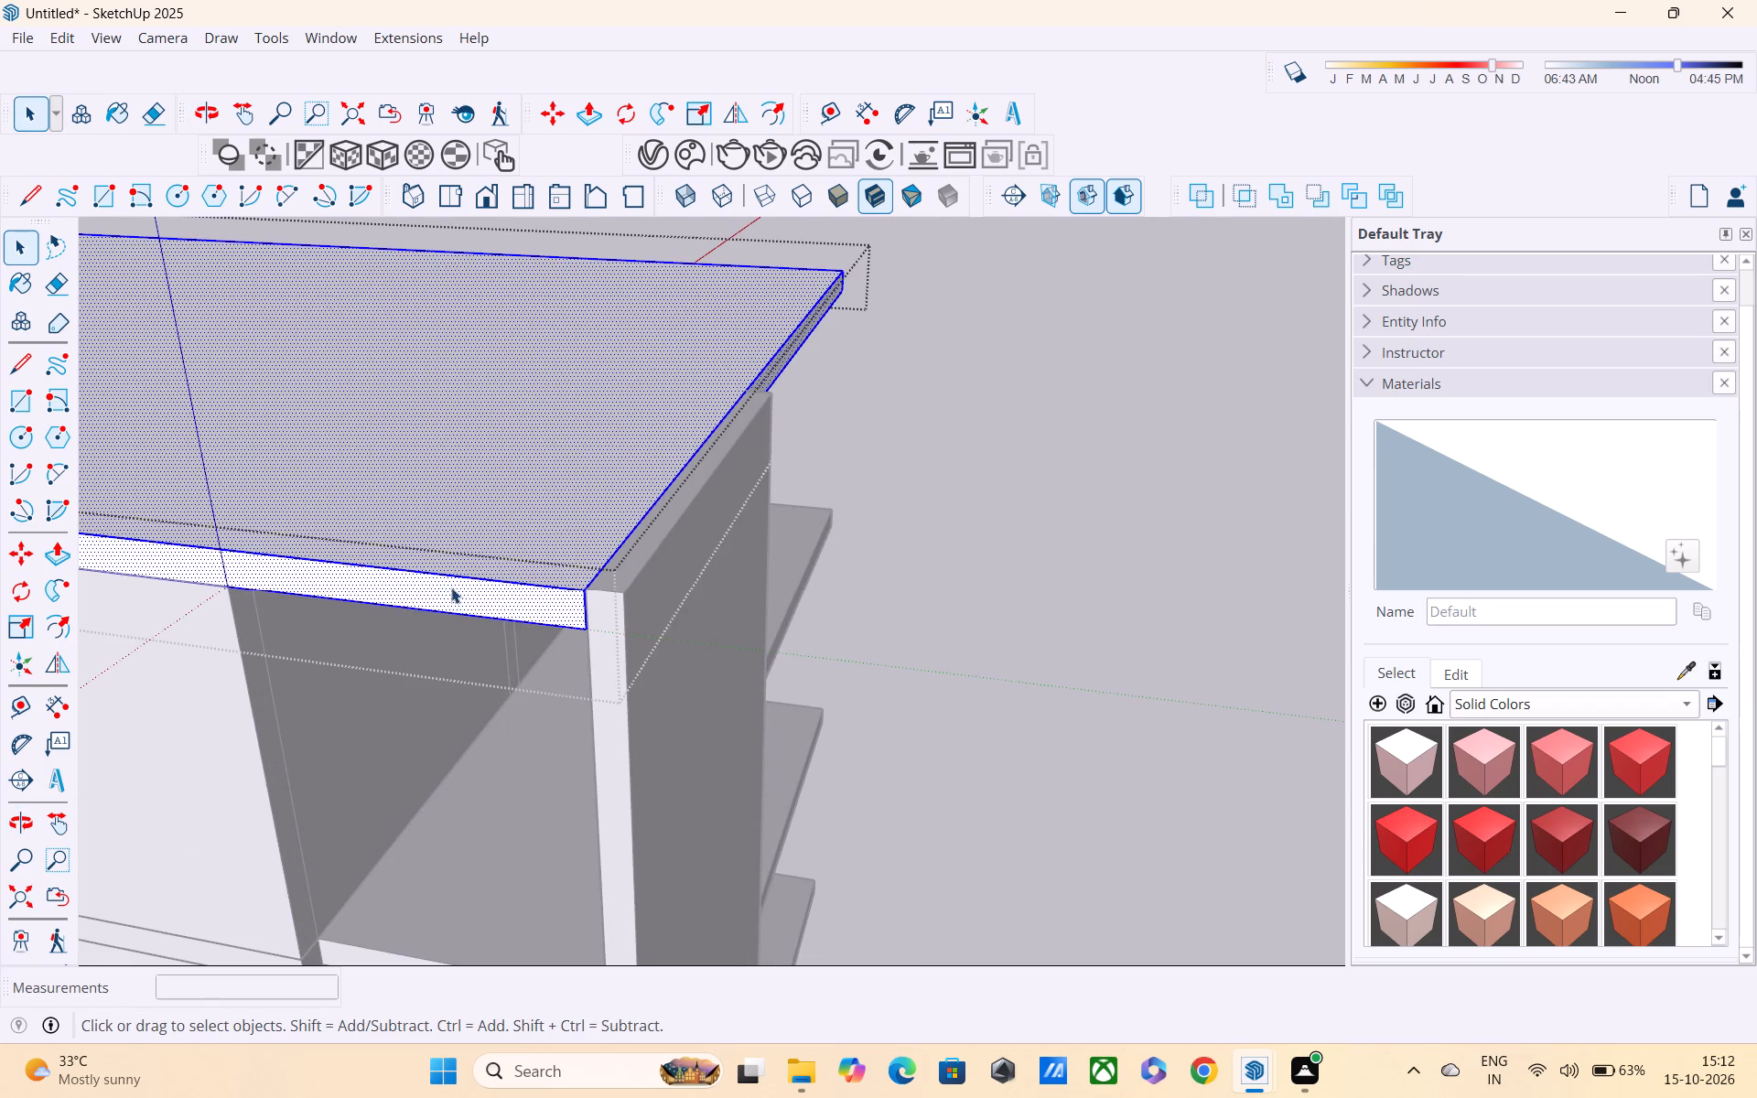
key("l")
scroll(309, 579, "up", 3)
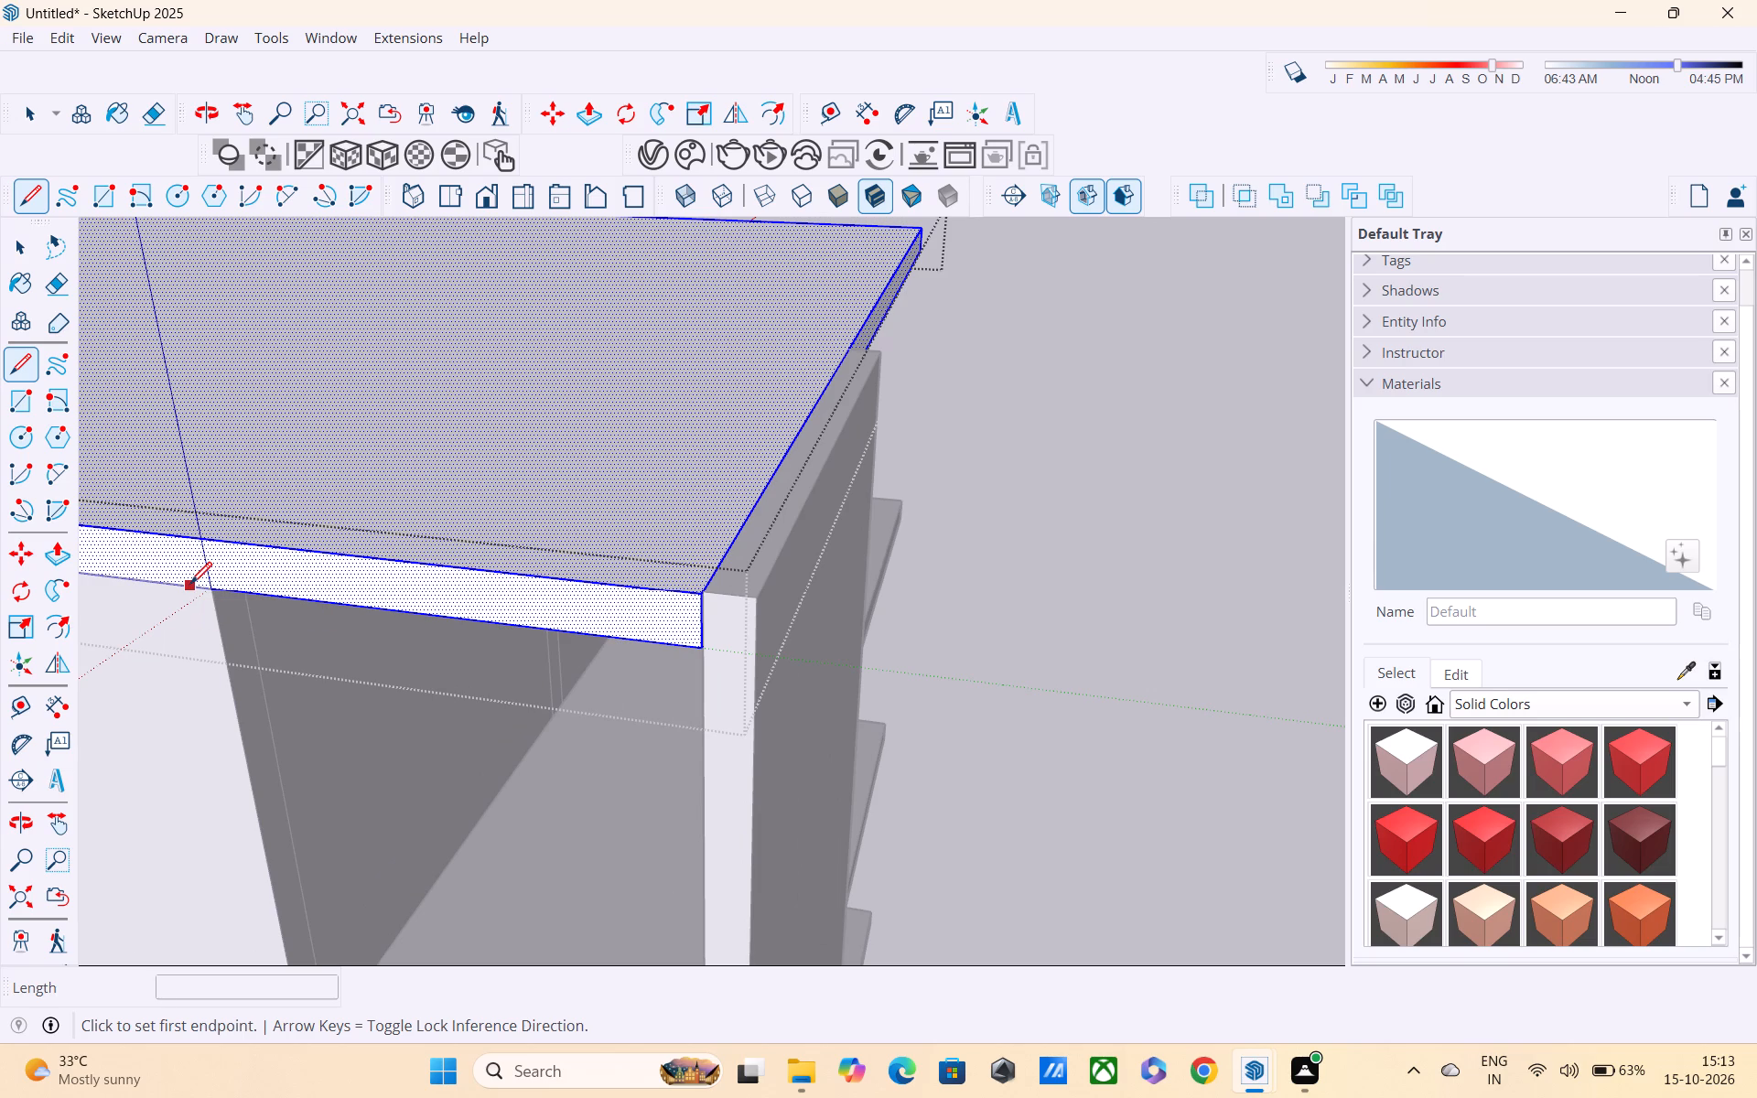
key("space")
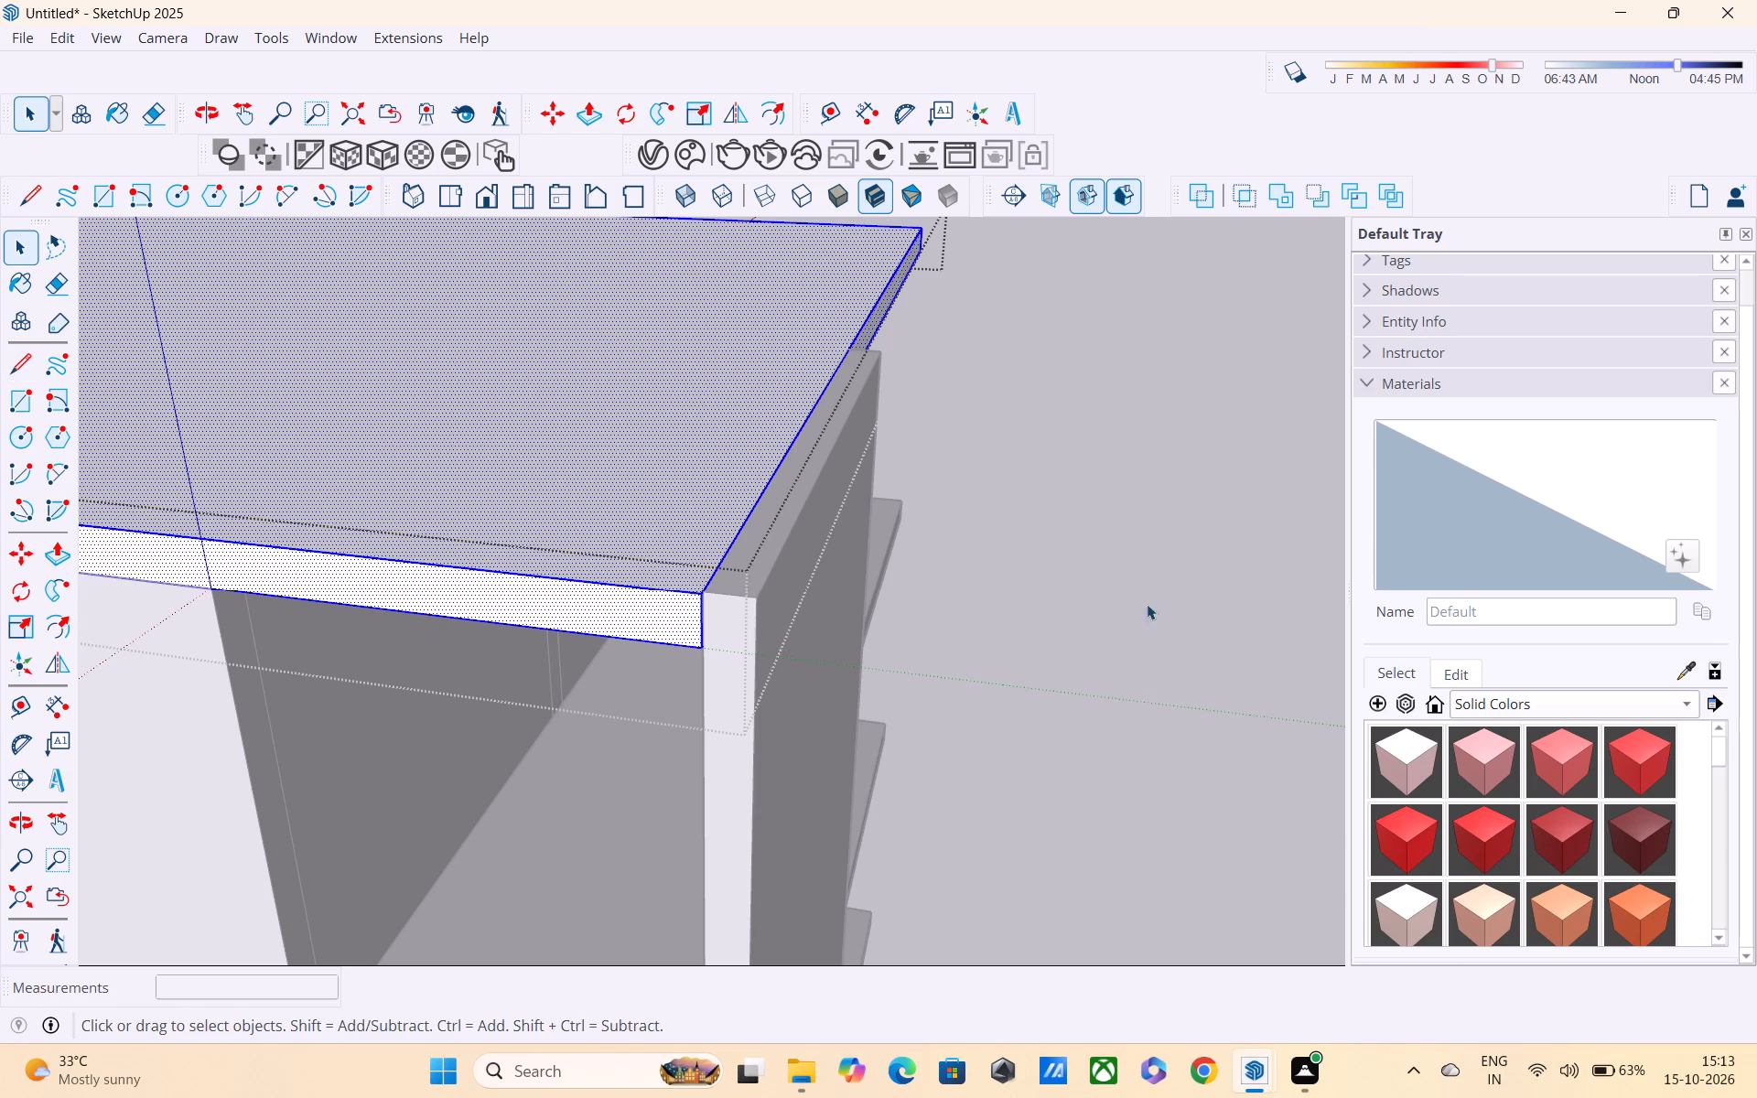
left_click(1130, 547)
Push/pull the narrow ground strip between the front side walls up to the roof slab's underside, about 42' 5 9/16".
middle_click_drag(955, 736, 781, 494, "shift")
scroll(789, 523, "down", 6)
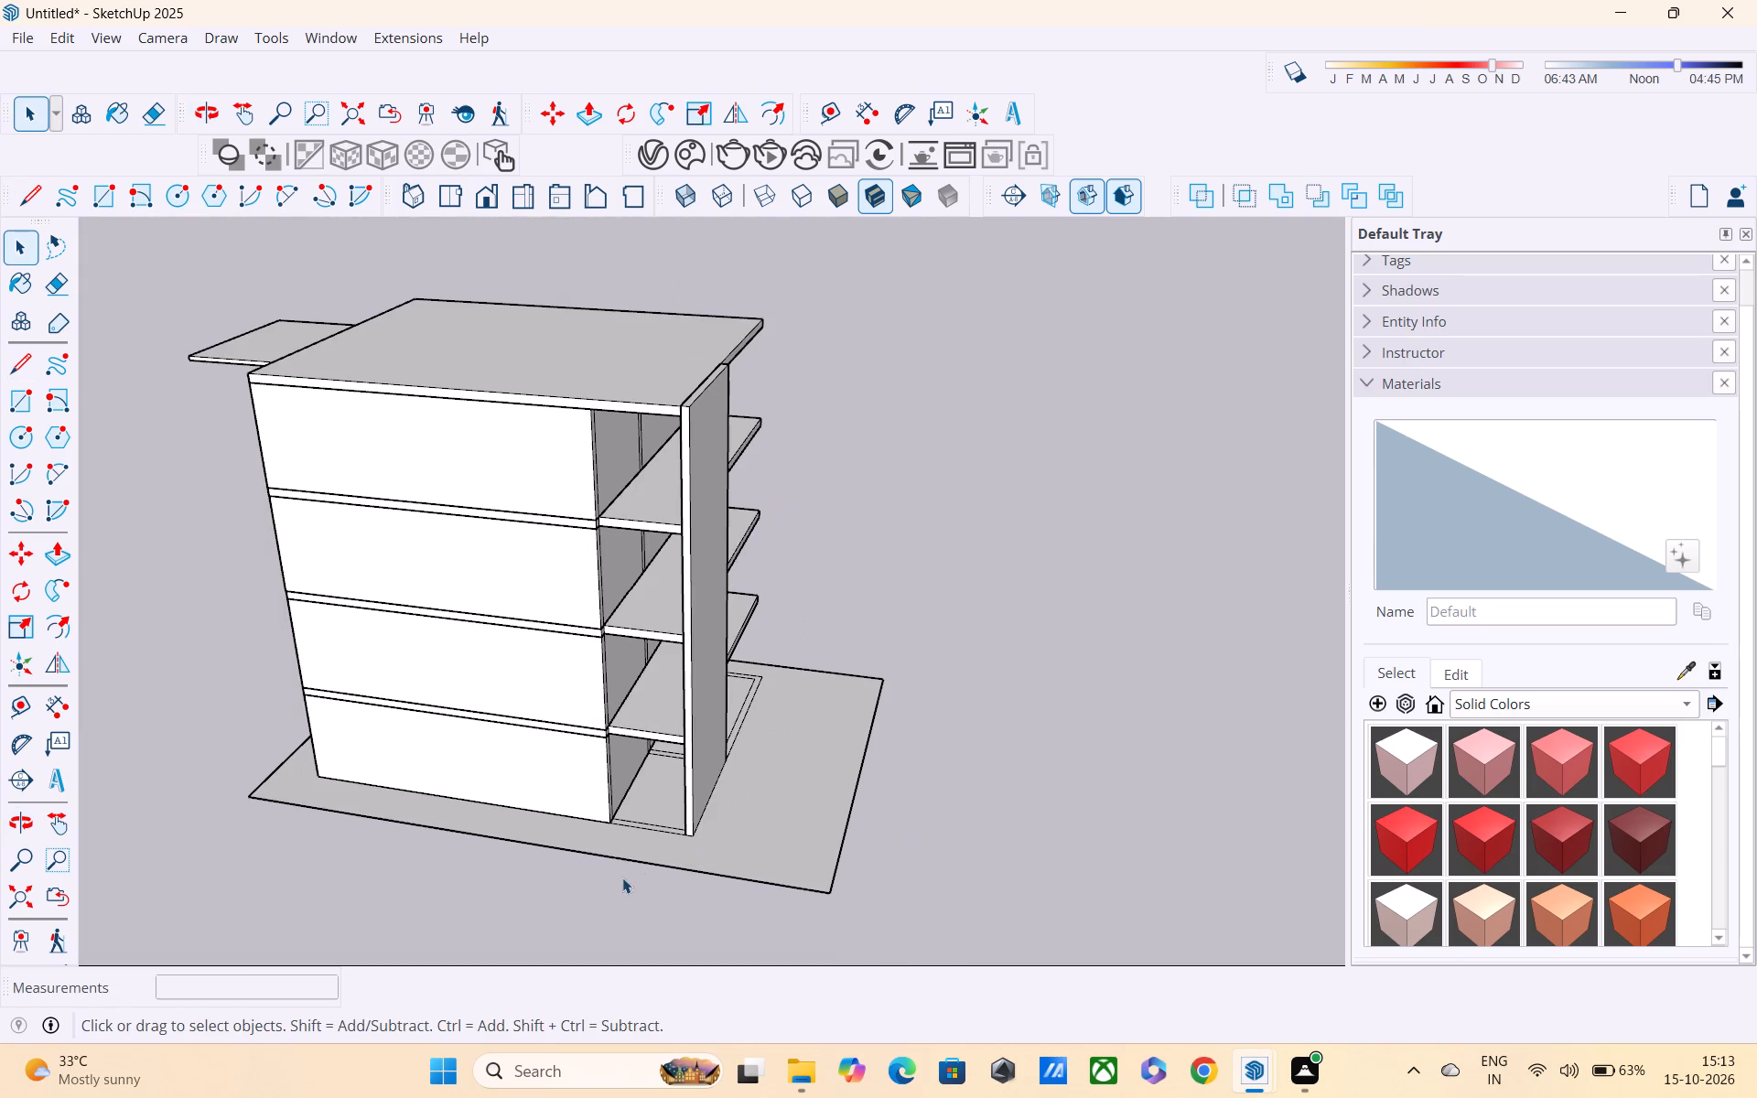
key("p")
scroll(601, 823, "up", 5)
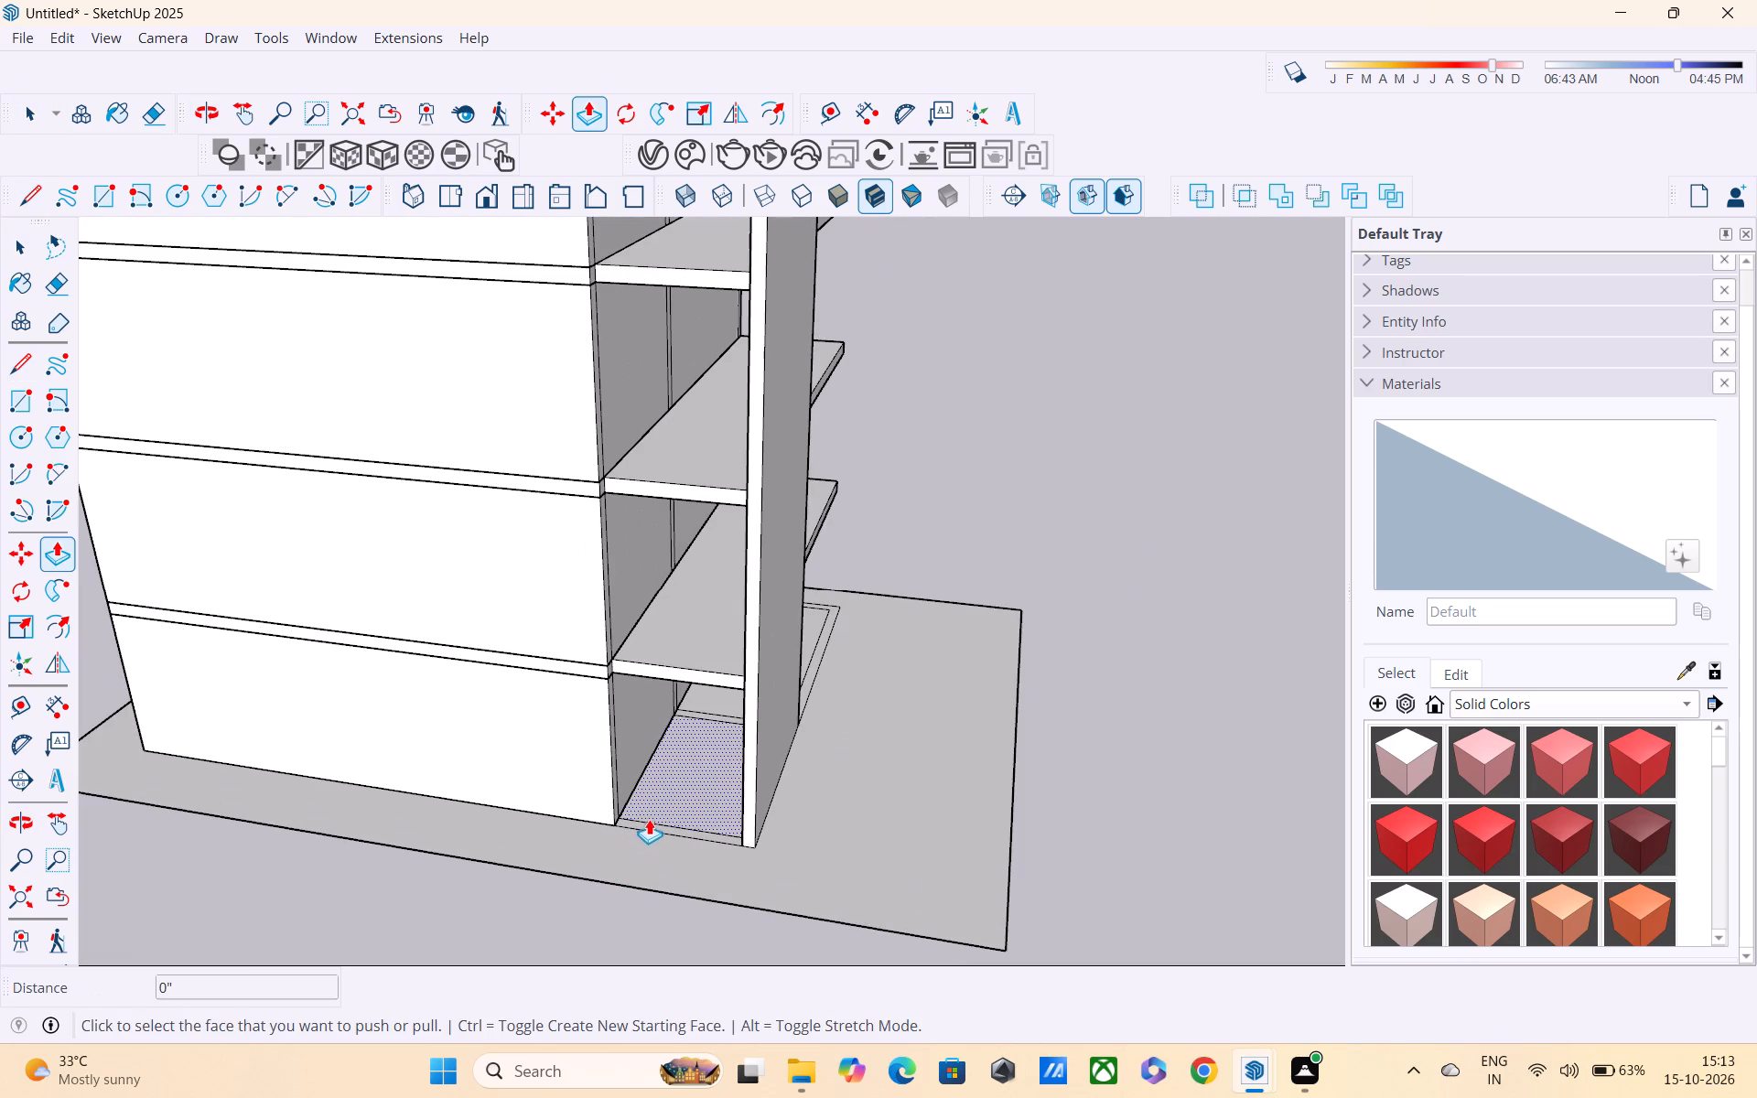
left_click(649, 829)
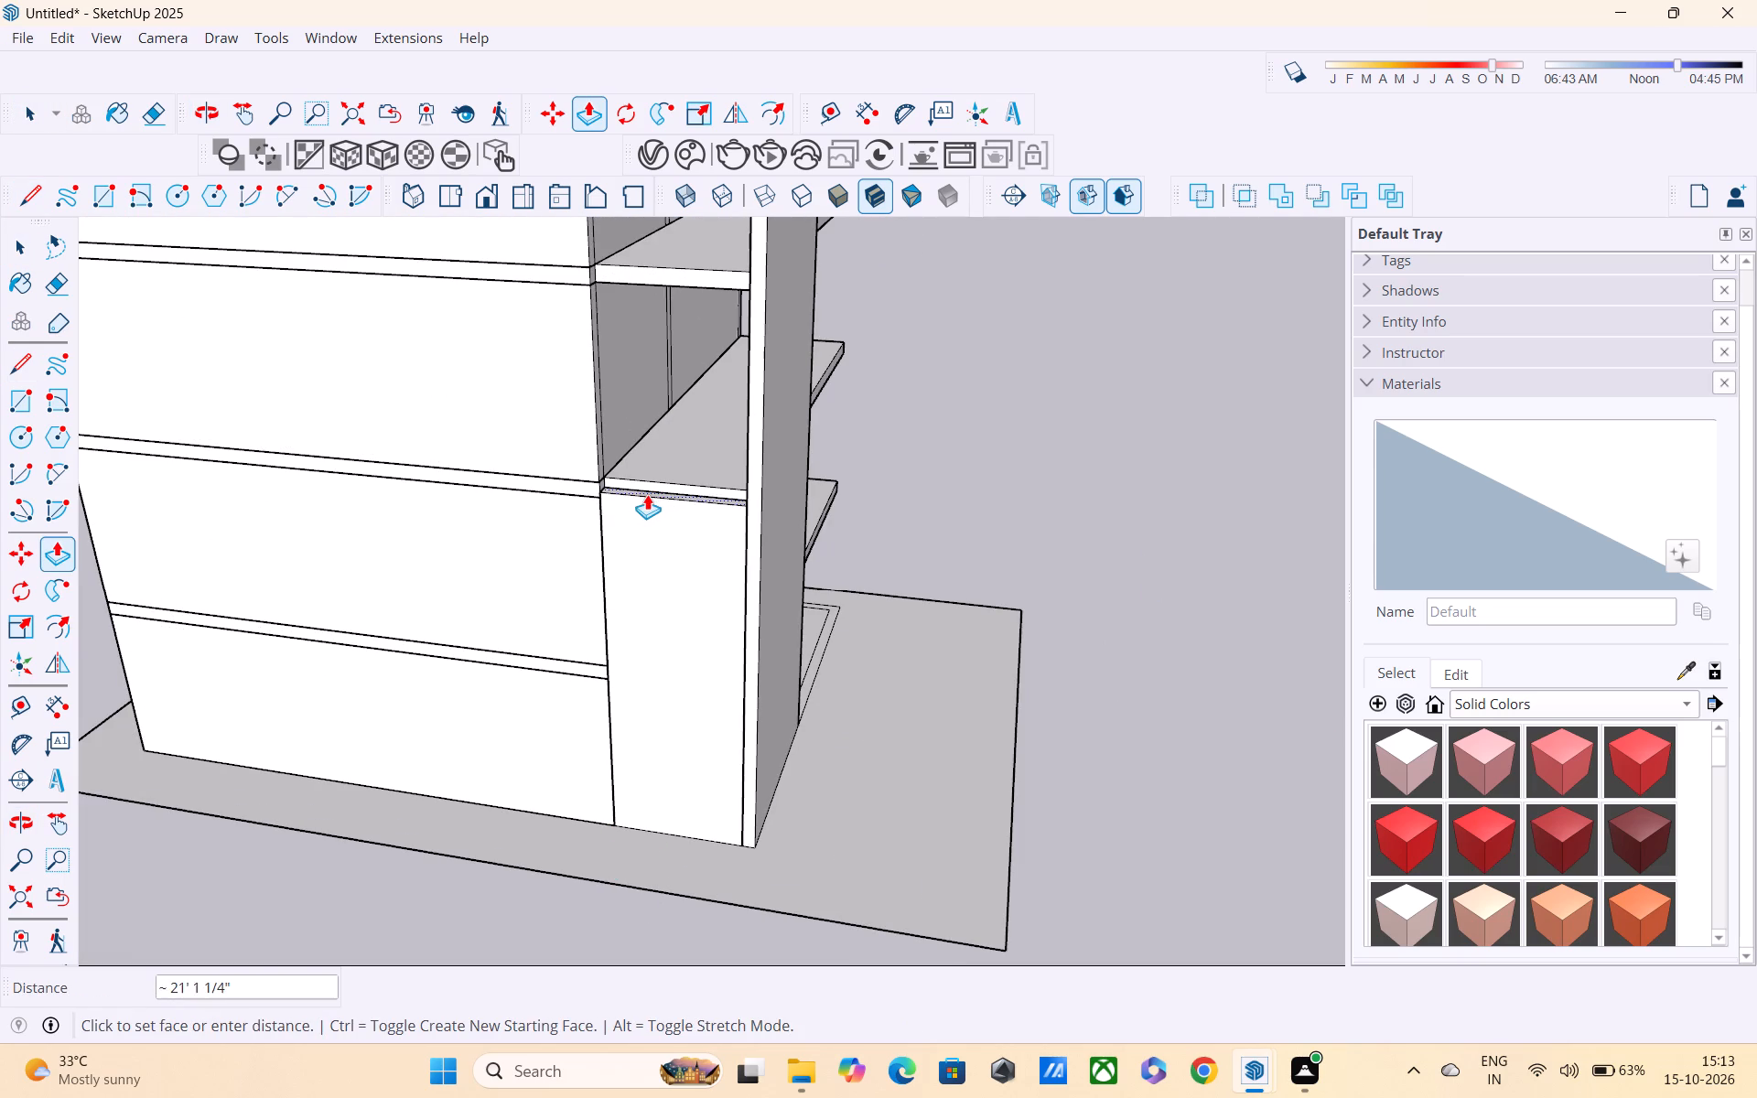
middle_click_drag(647, 494, 737, 731, "shift")
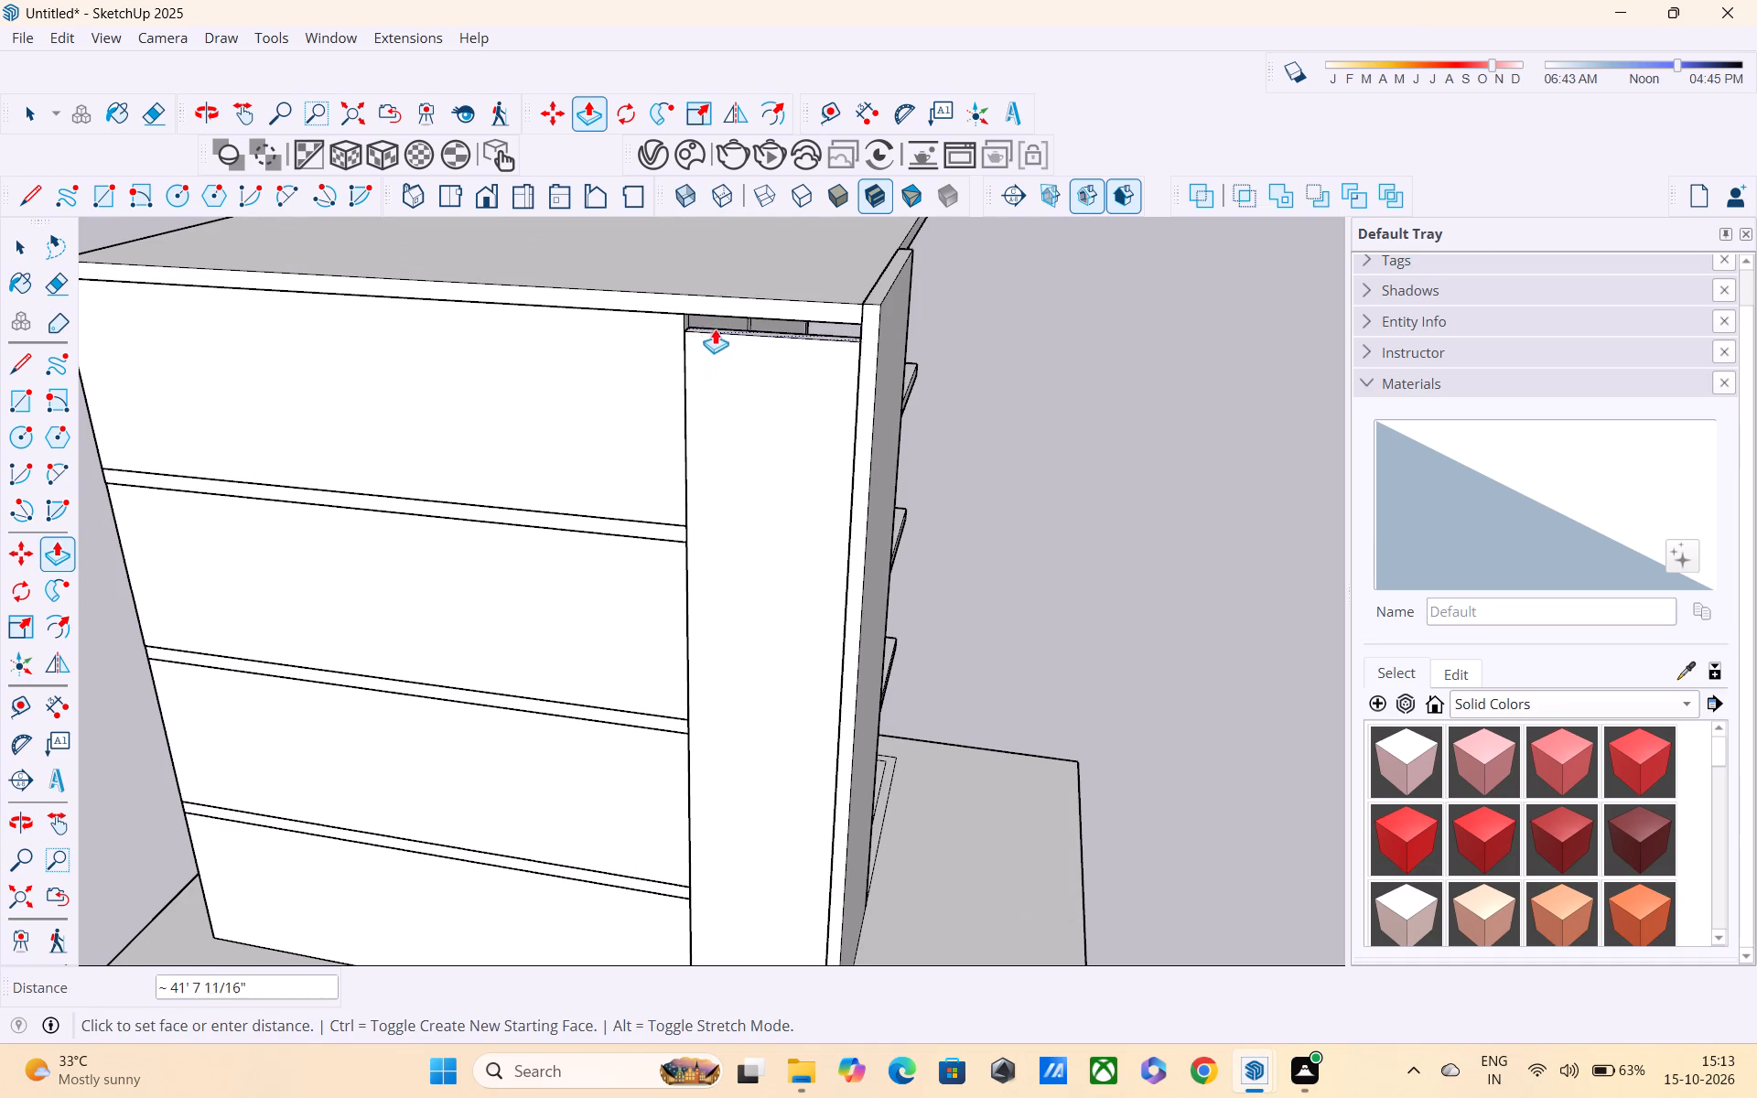
left_click(714, 317)
scroll(736, 380, "down", 4)
middle_click_drag(772, 429, 785, 536)
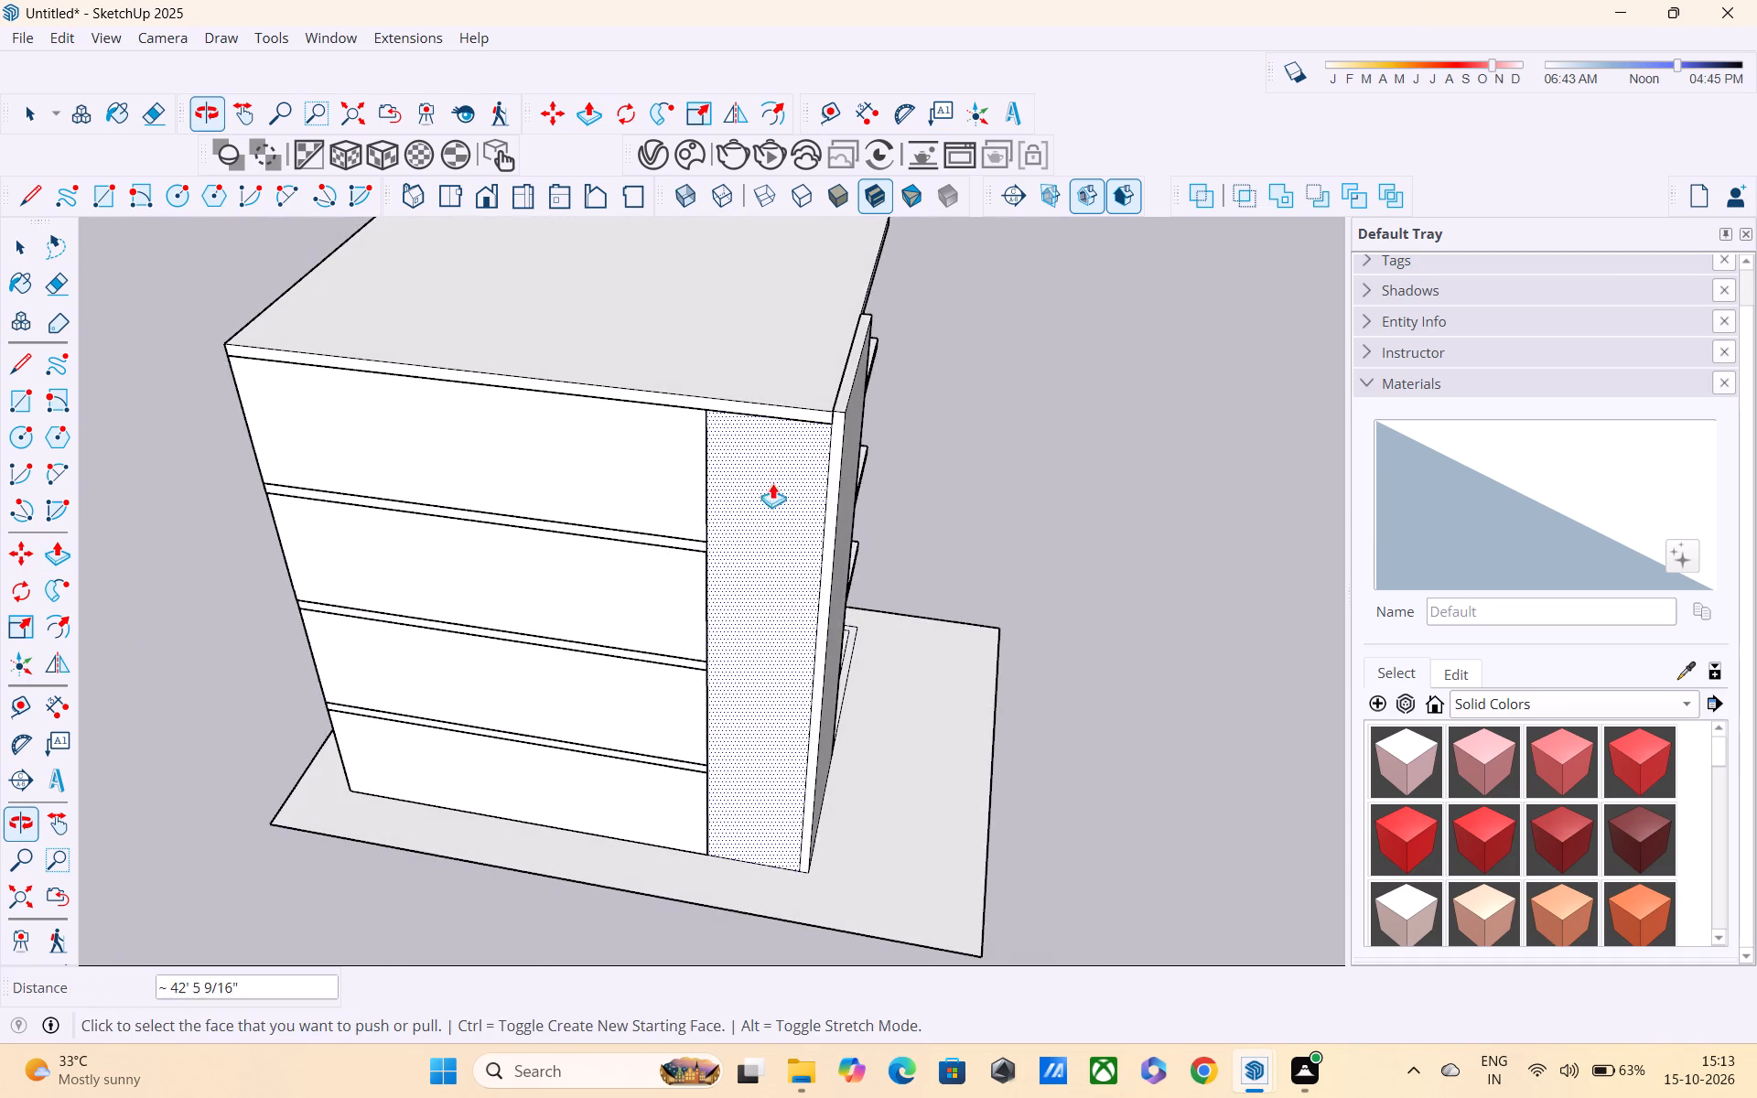
Examine the new full-height wall and the open slab side of the house from several angles.
scroll(771, 452, "up", 4)
middle_click_drag(777, 429, 777, 503)
scroll(810, 532, "down", 1)
middle_click_drag(805, 541, 526, 474)
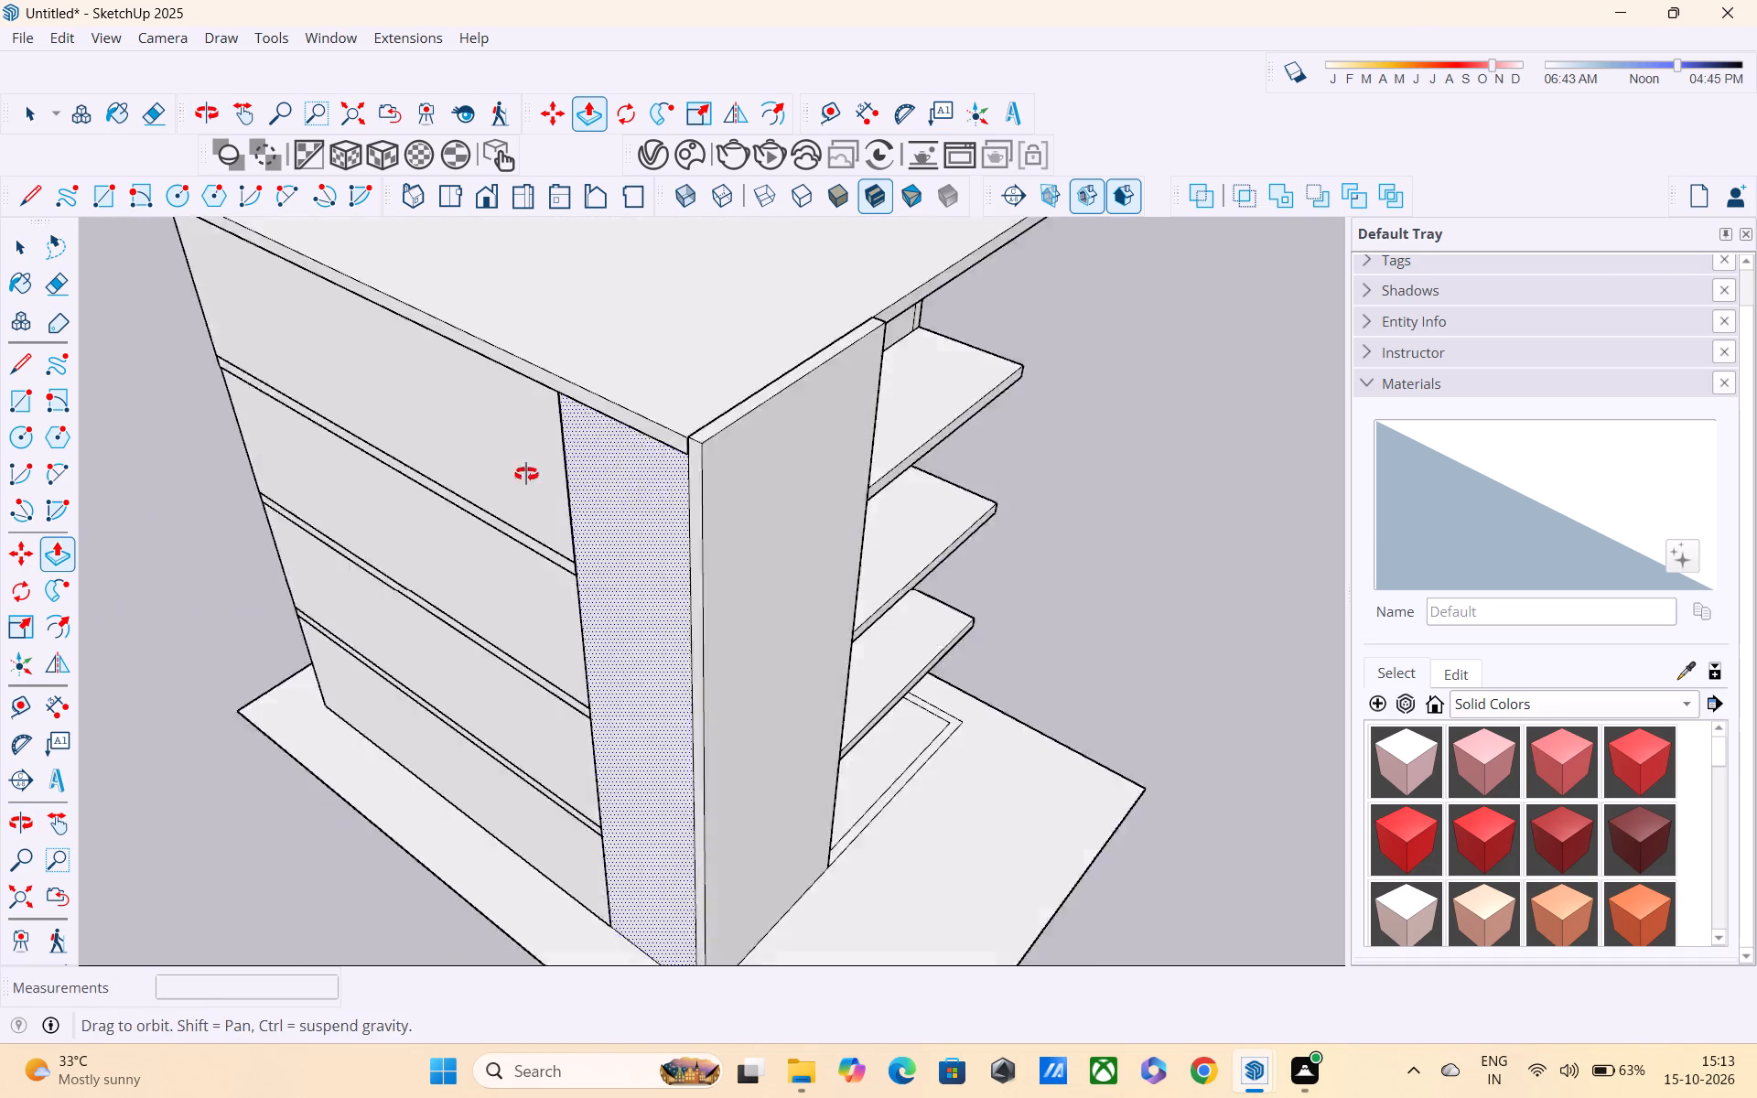
middle_click_drag(526, 474, 473, 430)
scroll(671, 535, "down", 1)
middle_click_drag(617, 522, 470, 444)
scroll(597, 553, "down", 5)
middle_click_drag(705, 578, 552, 457)
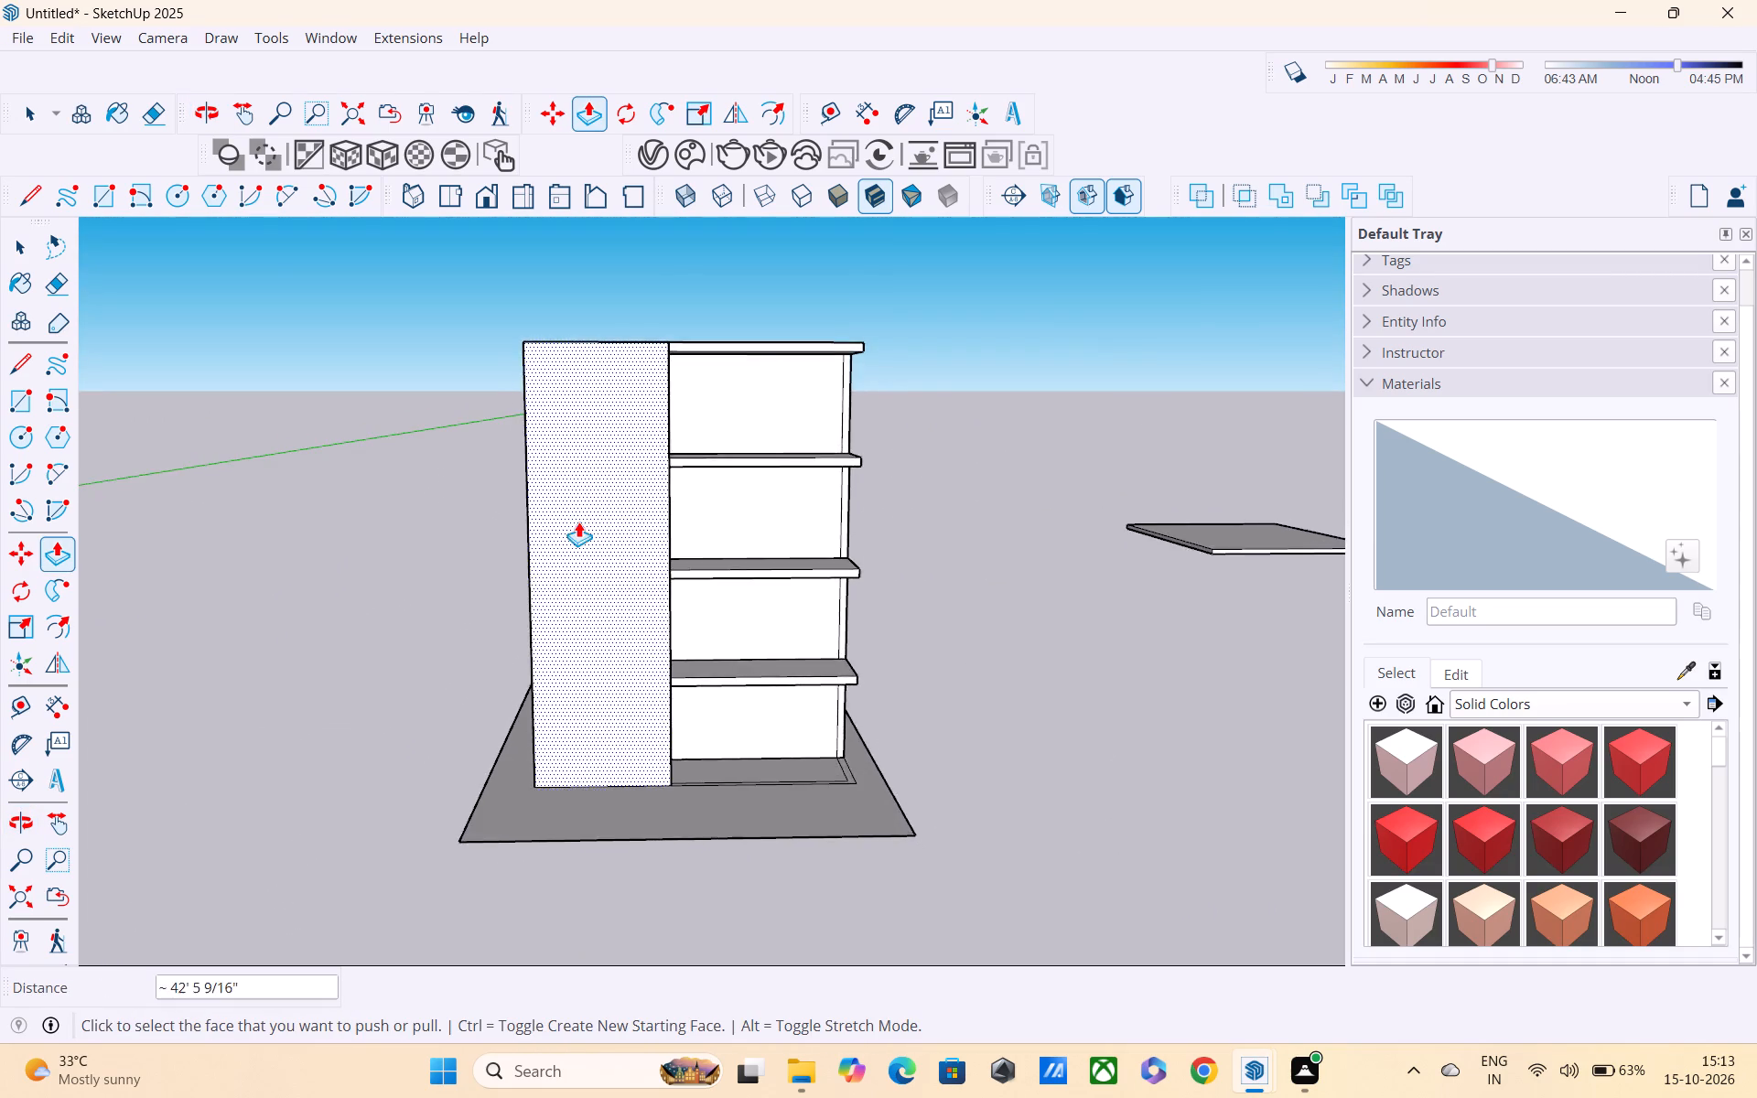
scroll(578, 522, "down", 5)
middle_click_drag(566, 608, 458, 654)
scroll(589, 607, "up", 4)
middle_click_drag(593, 620, 447, 651)
scroll(596, 738, "up", 6)
middle_click_drag(706, 748, 614, 817)
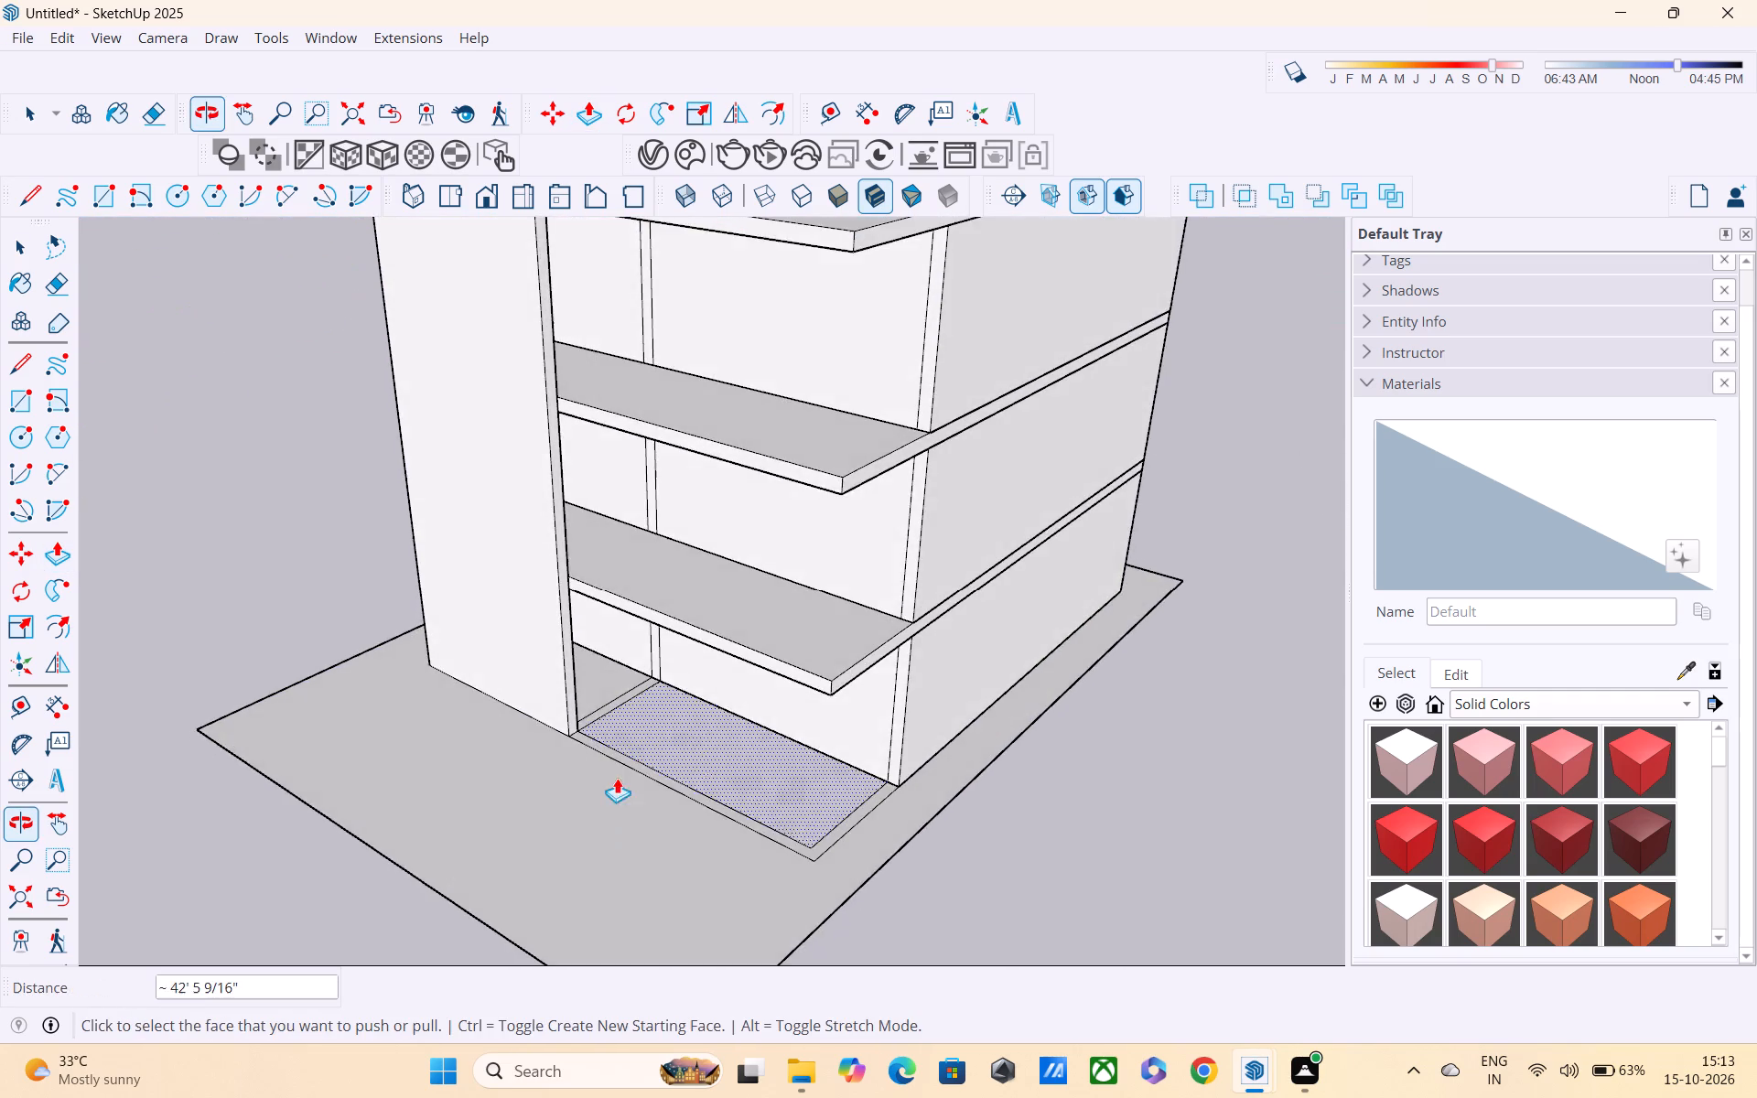
scroll(626, 640, "up", 4)
middle_click_drag(639, 640, 703, 596)
scroll(703, 596, "up", 1)
scroll(706, 597, "down", 3)
middle_click_drag(706, 598, 728, 619)
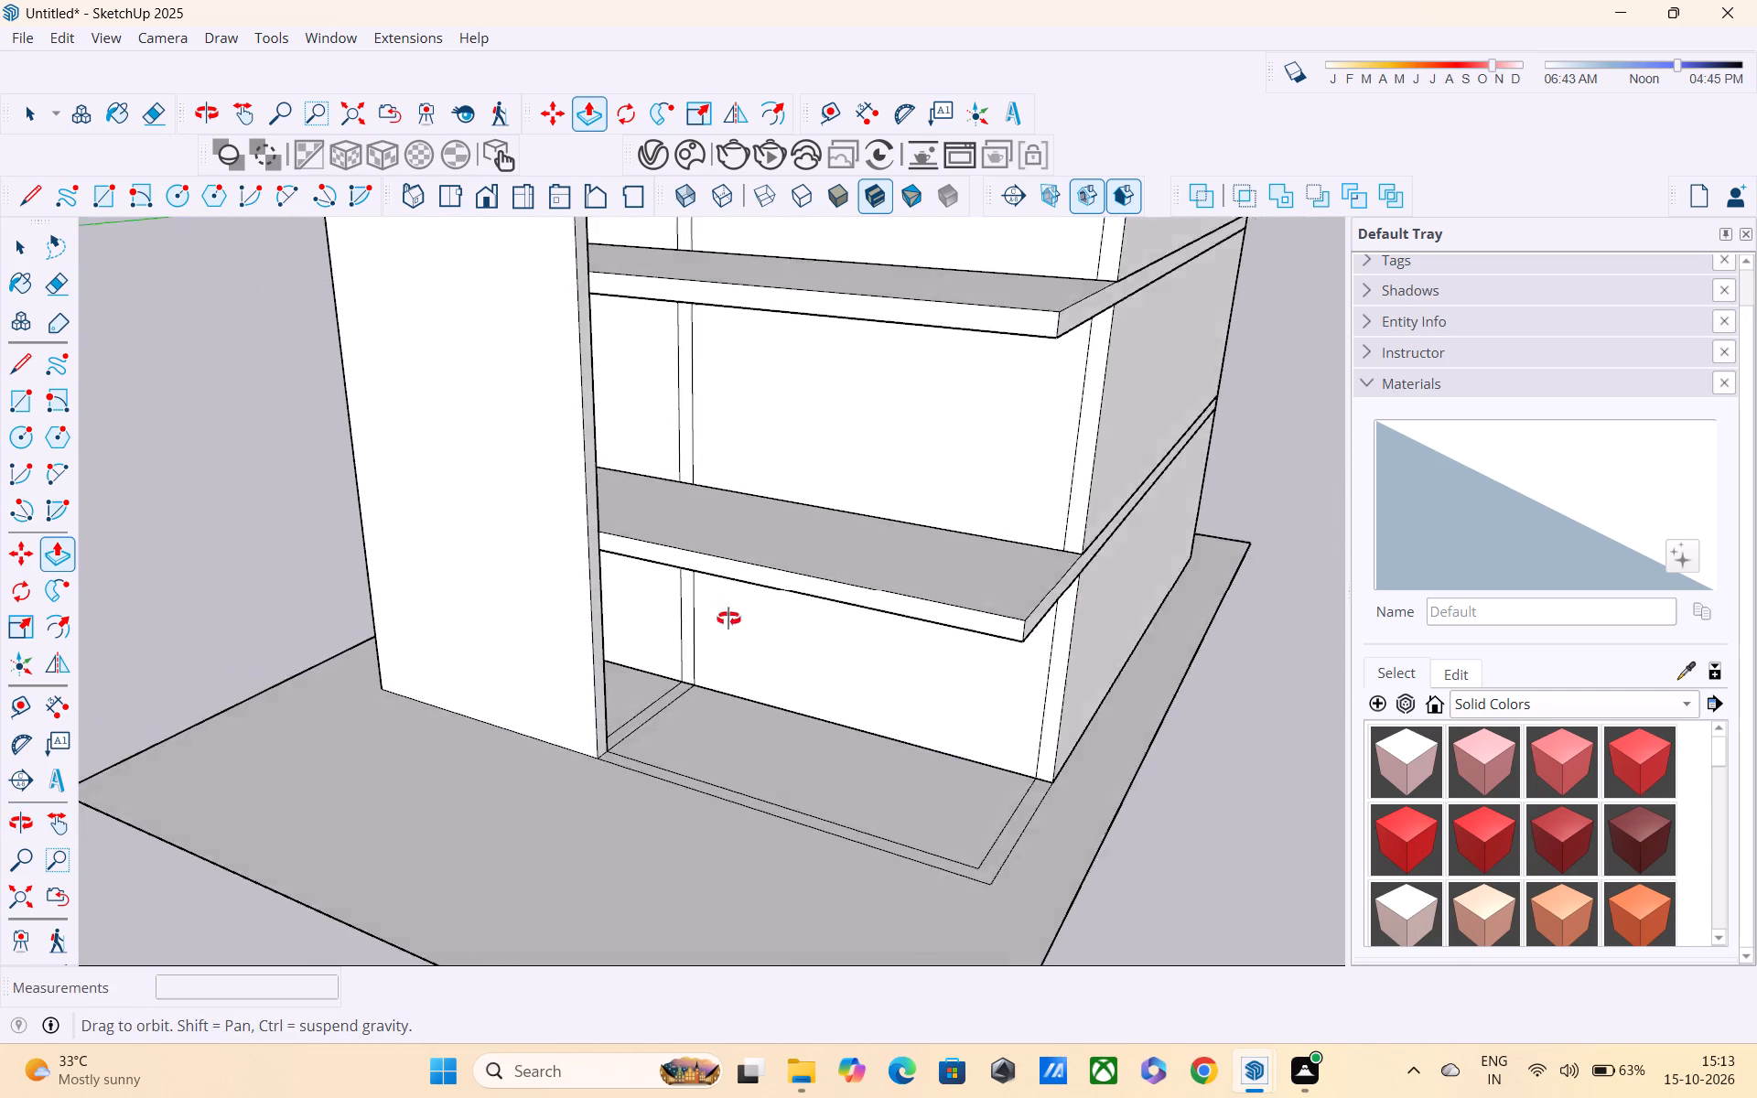
middle_click_drag(728, 619, 764, 652)
scroll(765, 652, "down", 3)
middle_click_drag(724, 641, 772, 673)
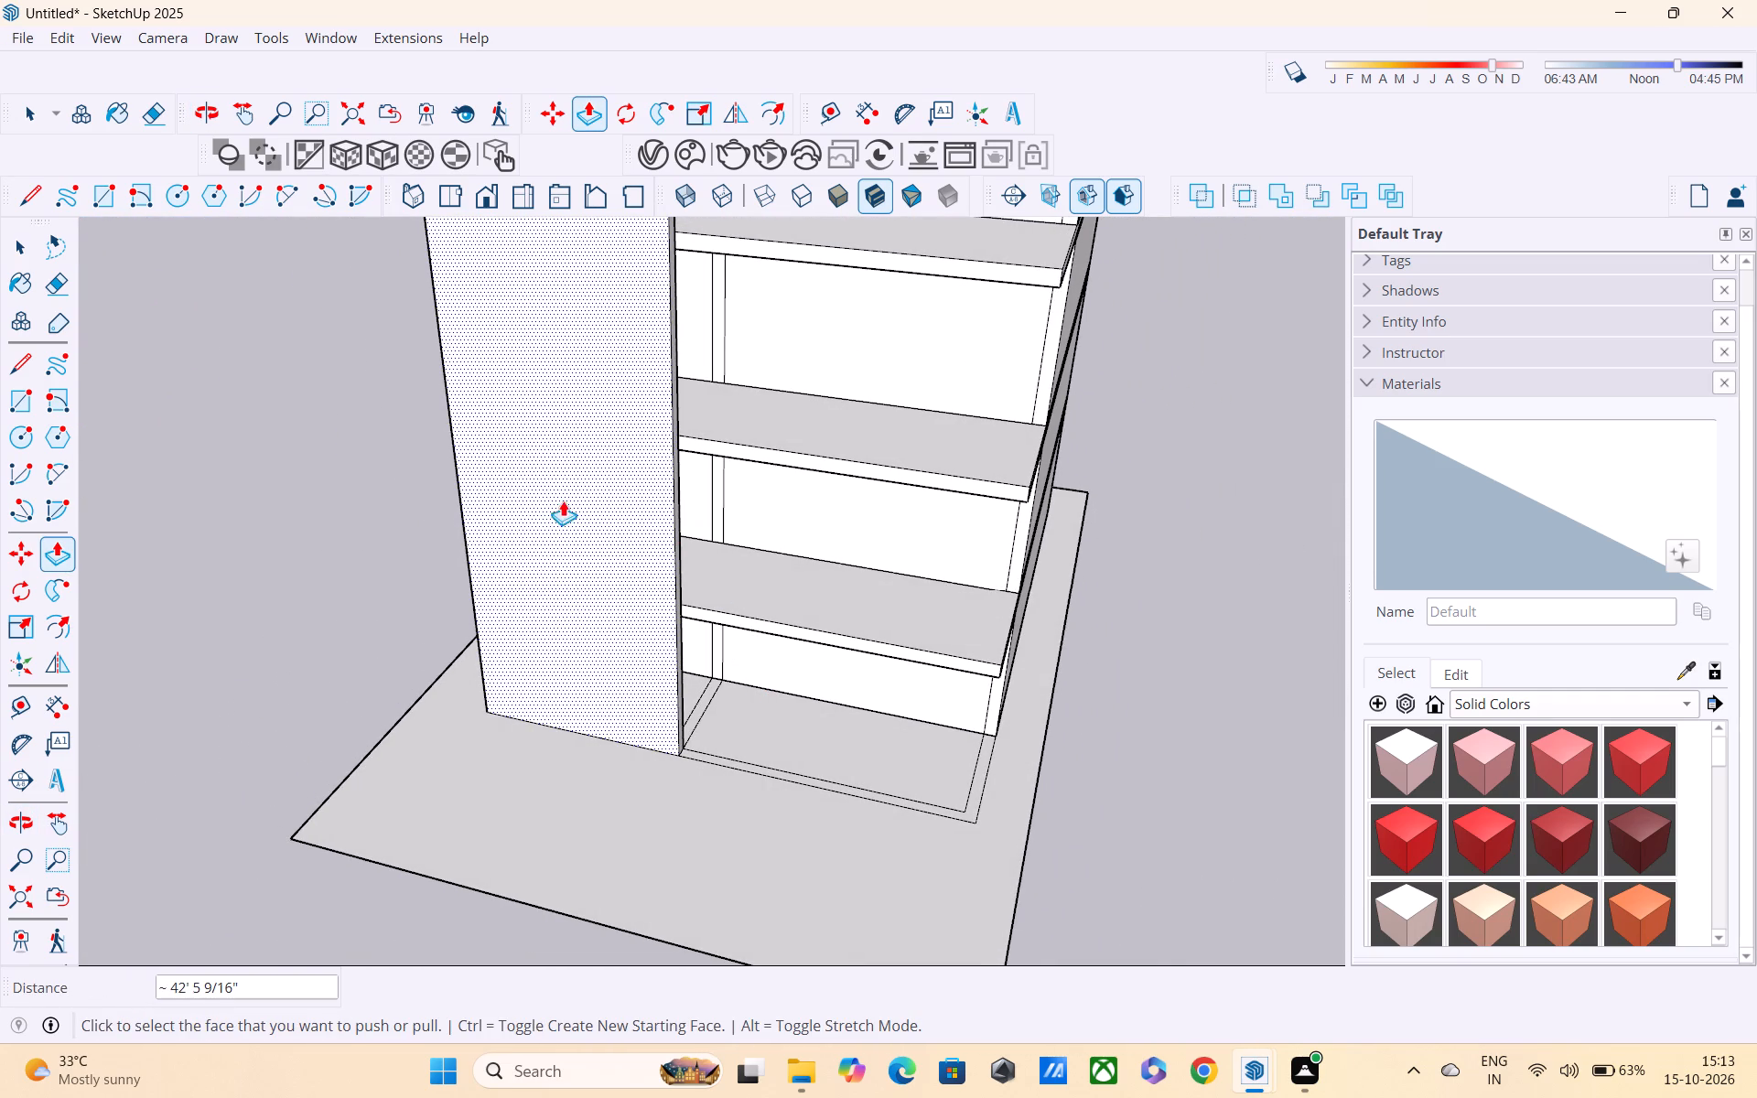
scroll(569, 591, "down", 3)
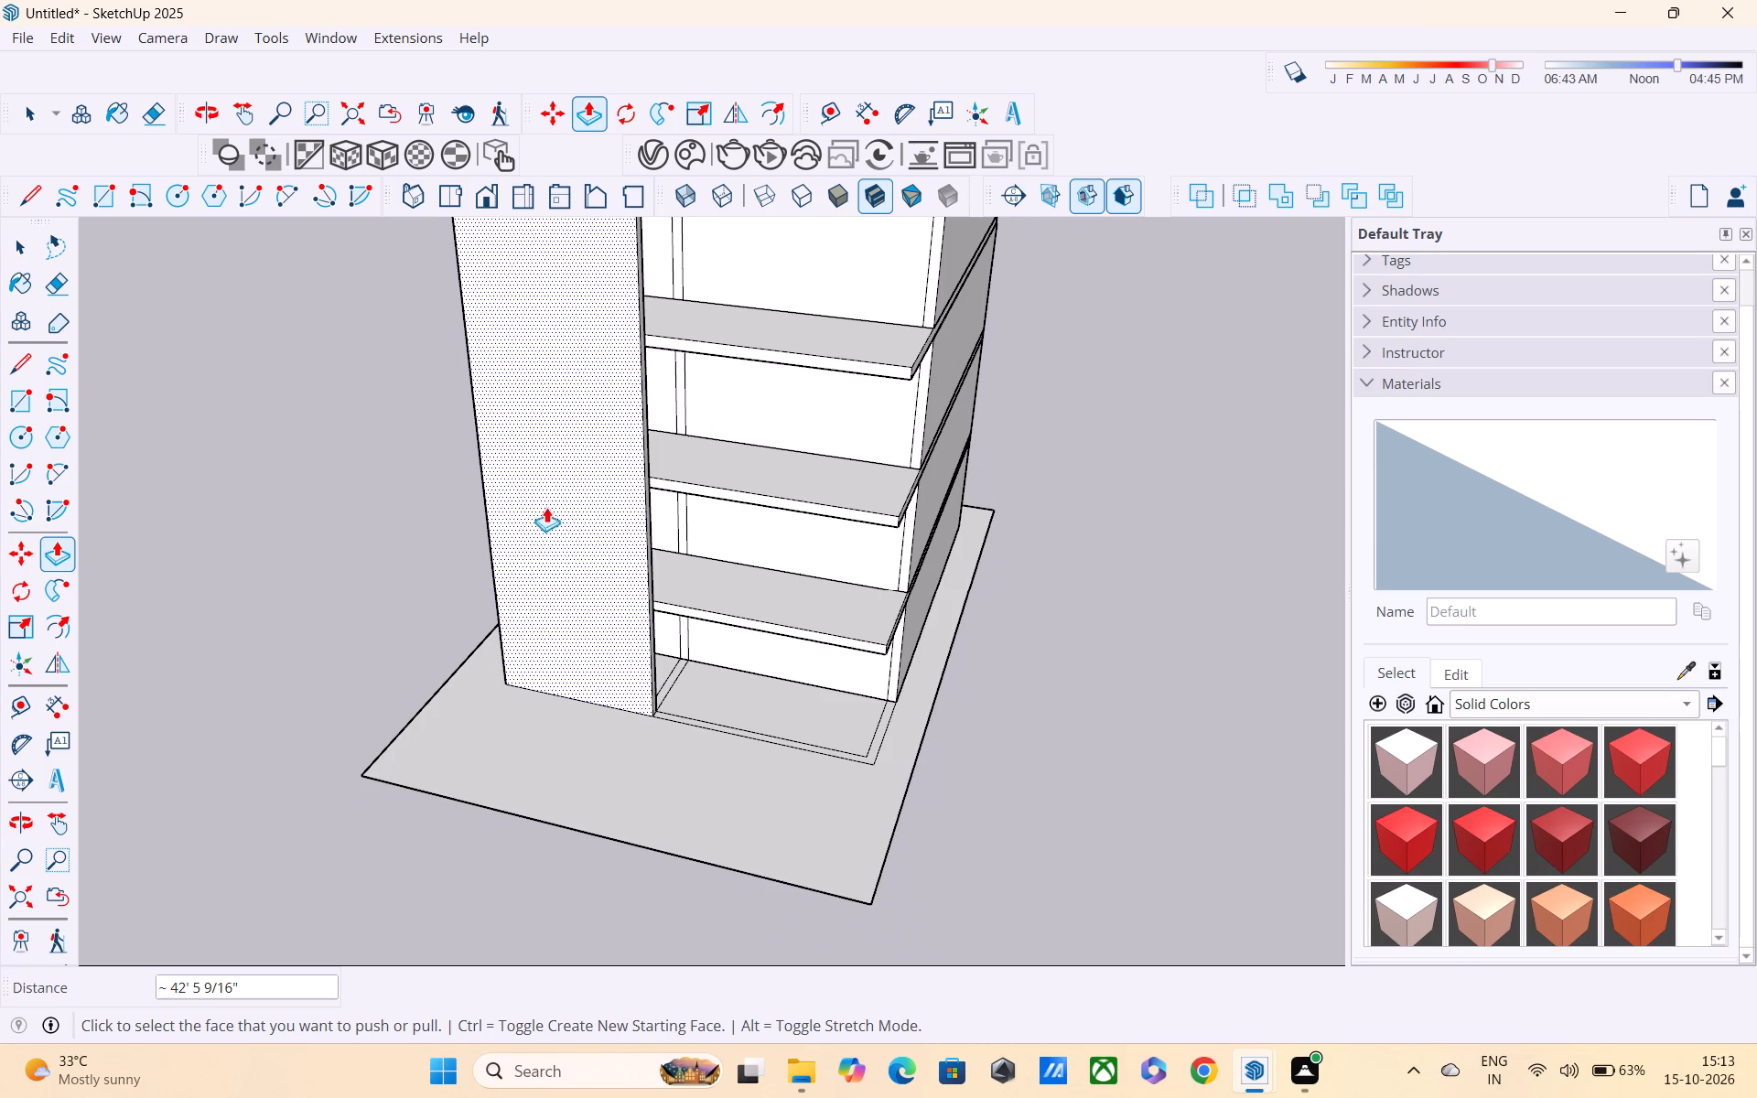
scroll(546, 507, "down", 4)
middle_click_drag(546, 512, 558, 608)
scroll(563, 496, "down", 1)
middle_click_drag(564, 547, 564, 540)
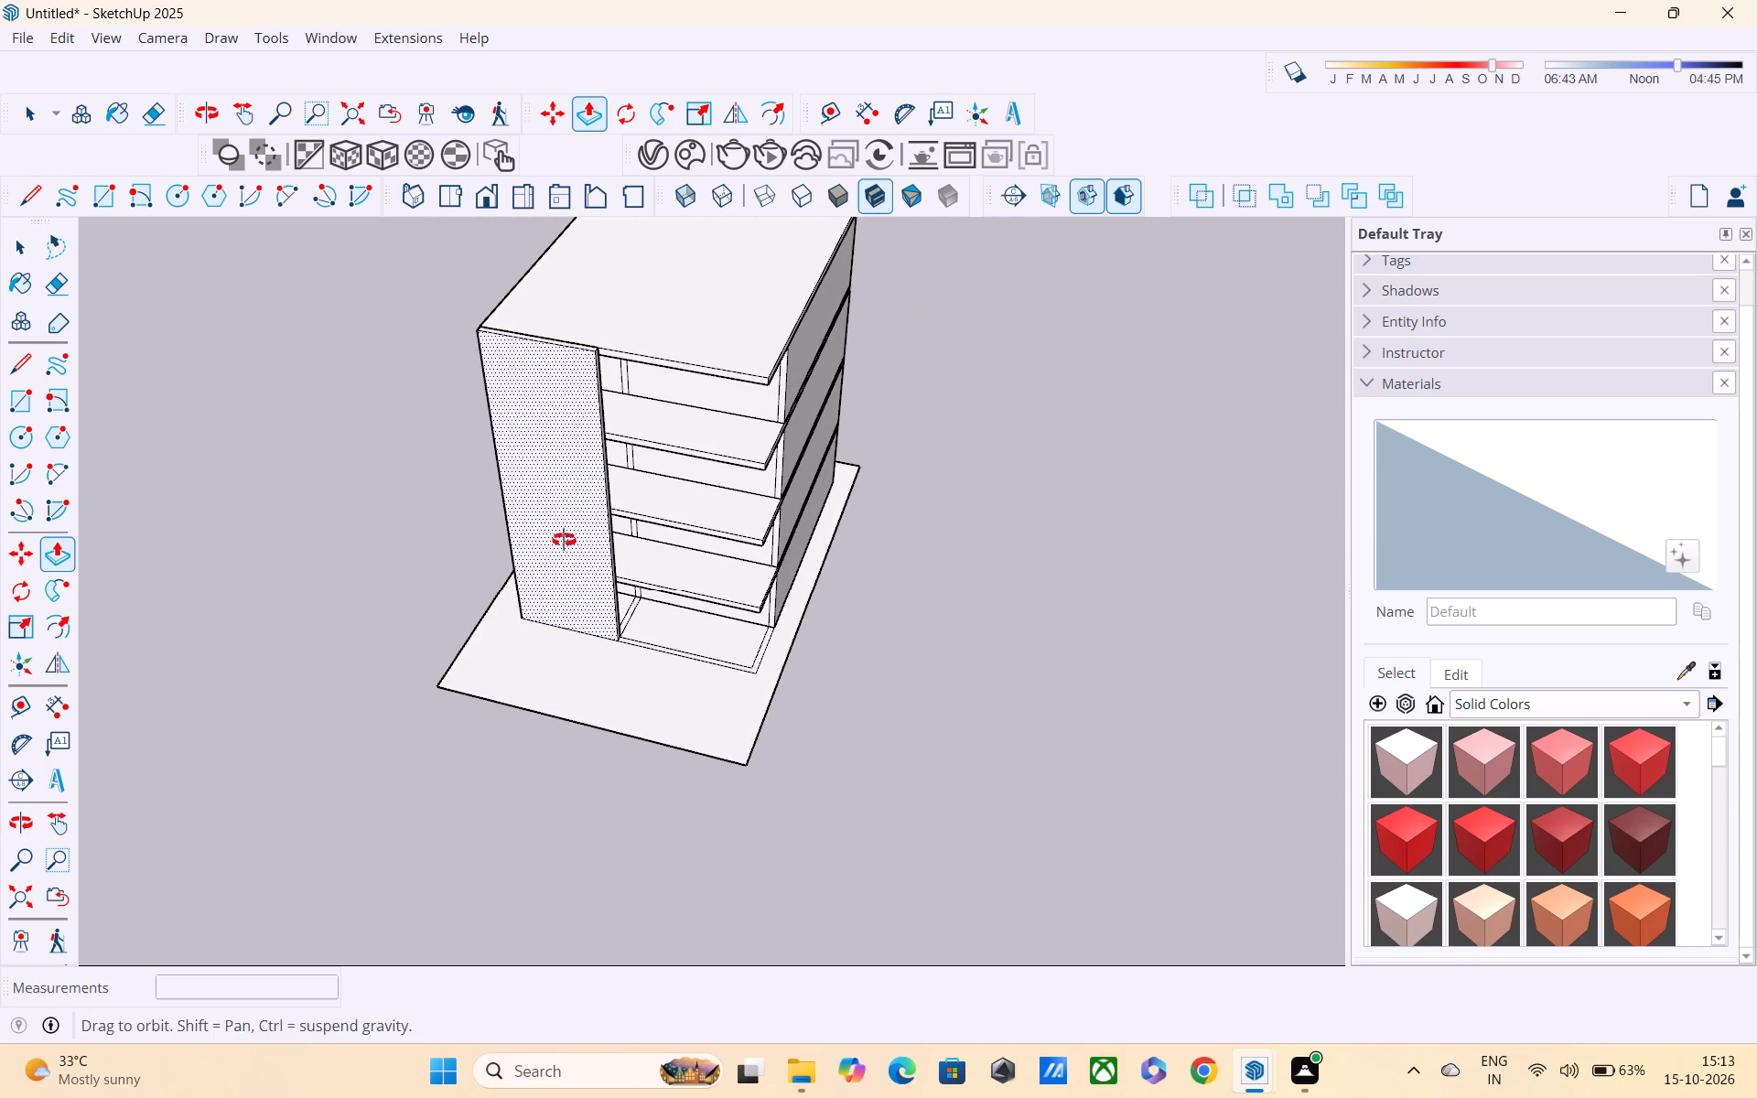
middle_click_drag(564, 540, 606, 454)
middle_click_drag(559, 490, 572, 350)
scroll(583, 462, "up", 2)
scroll(605, 492, "down", 2)
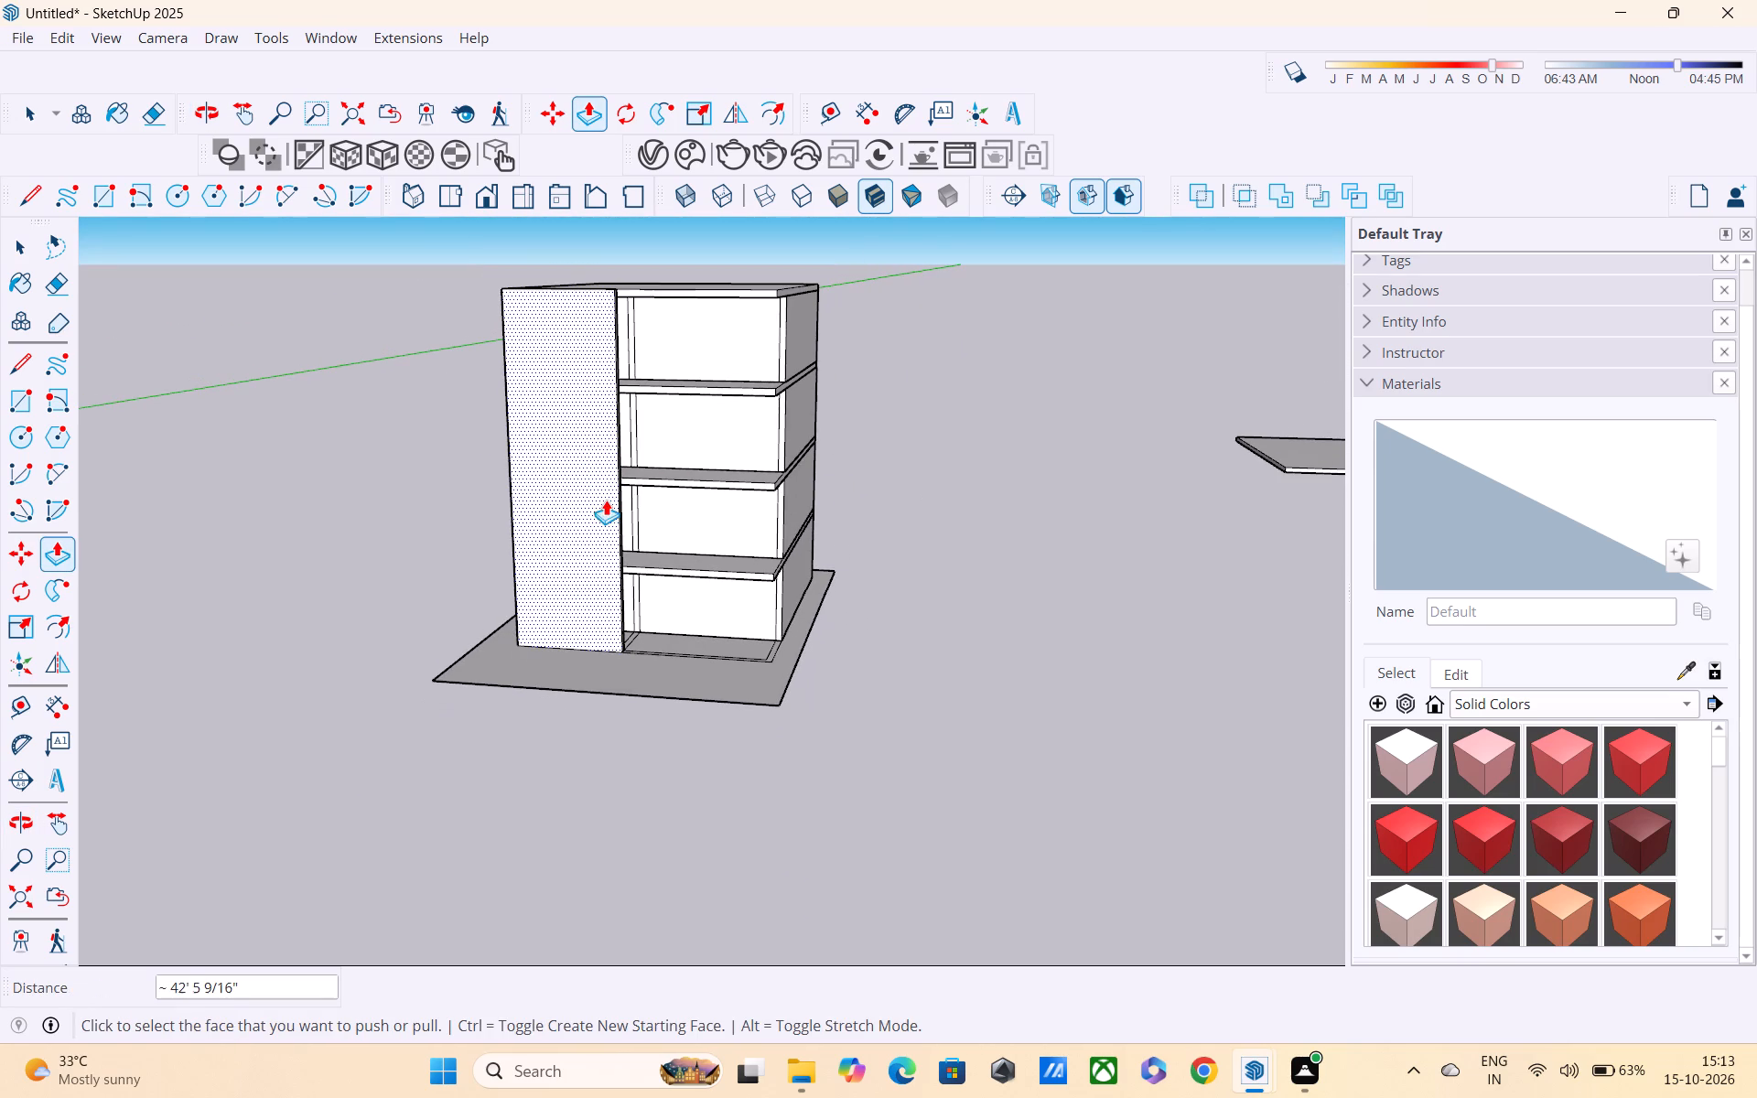
middle_click_drag(647, 317, 692, 371)
scroll(701, 350, "up", 2)
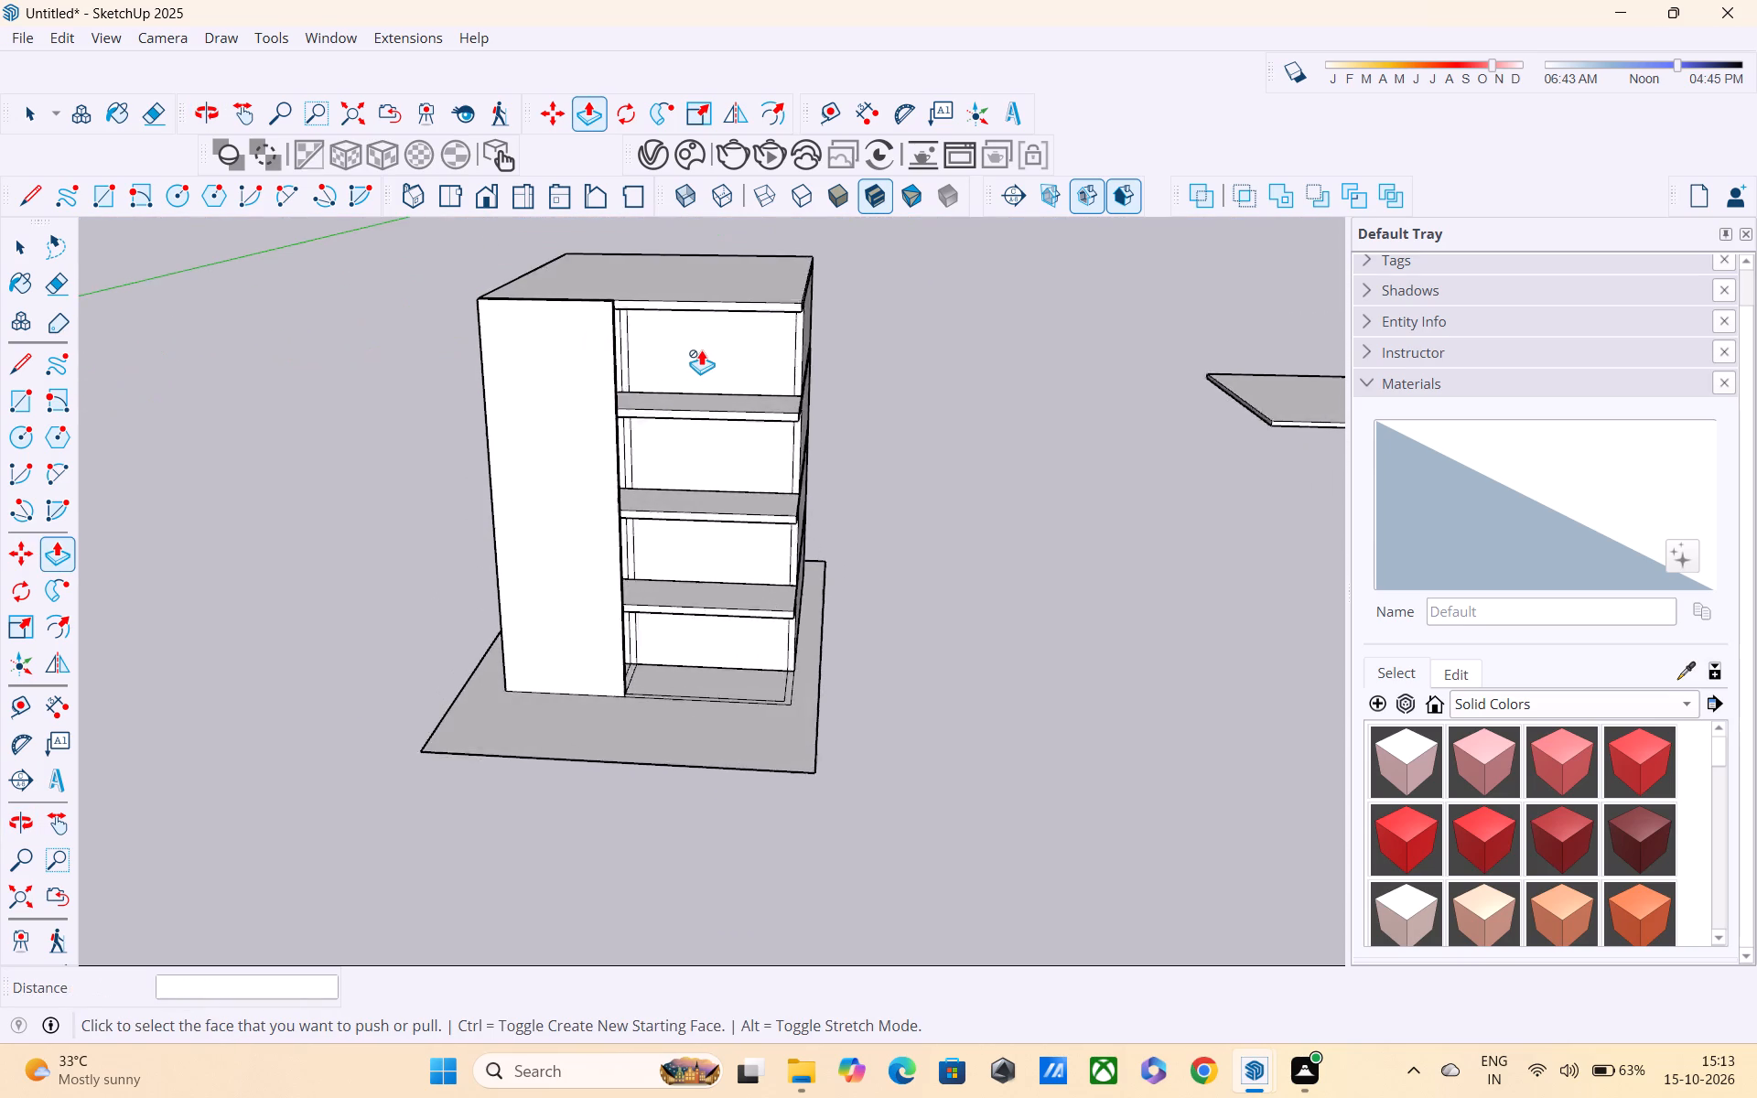
scroll(701, 350, "up", 2)
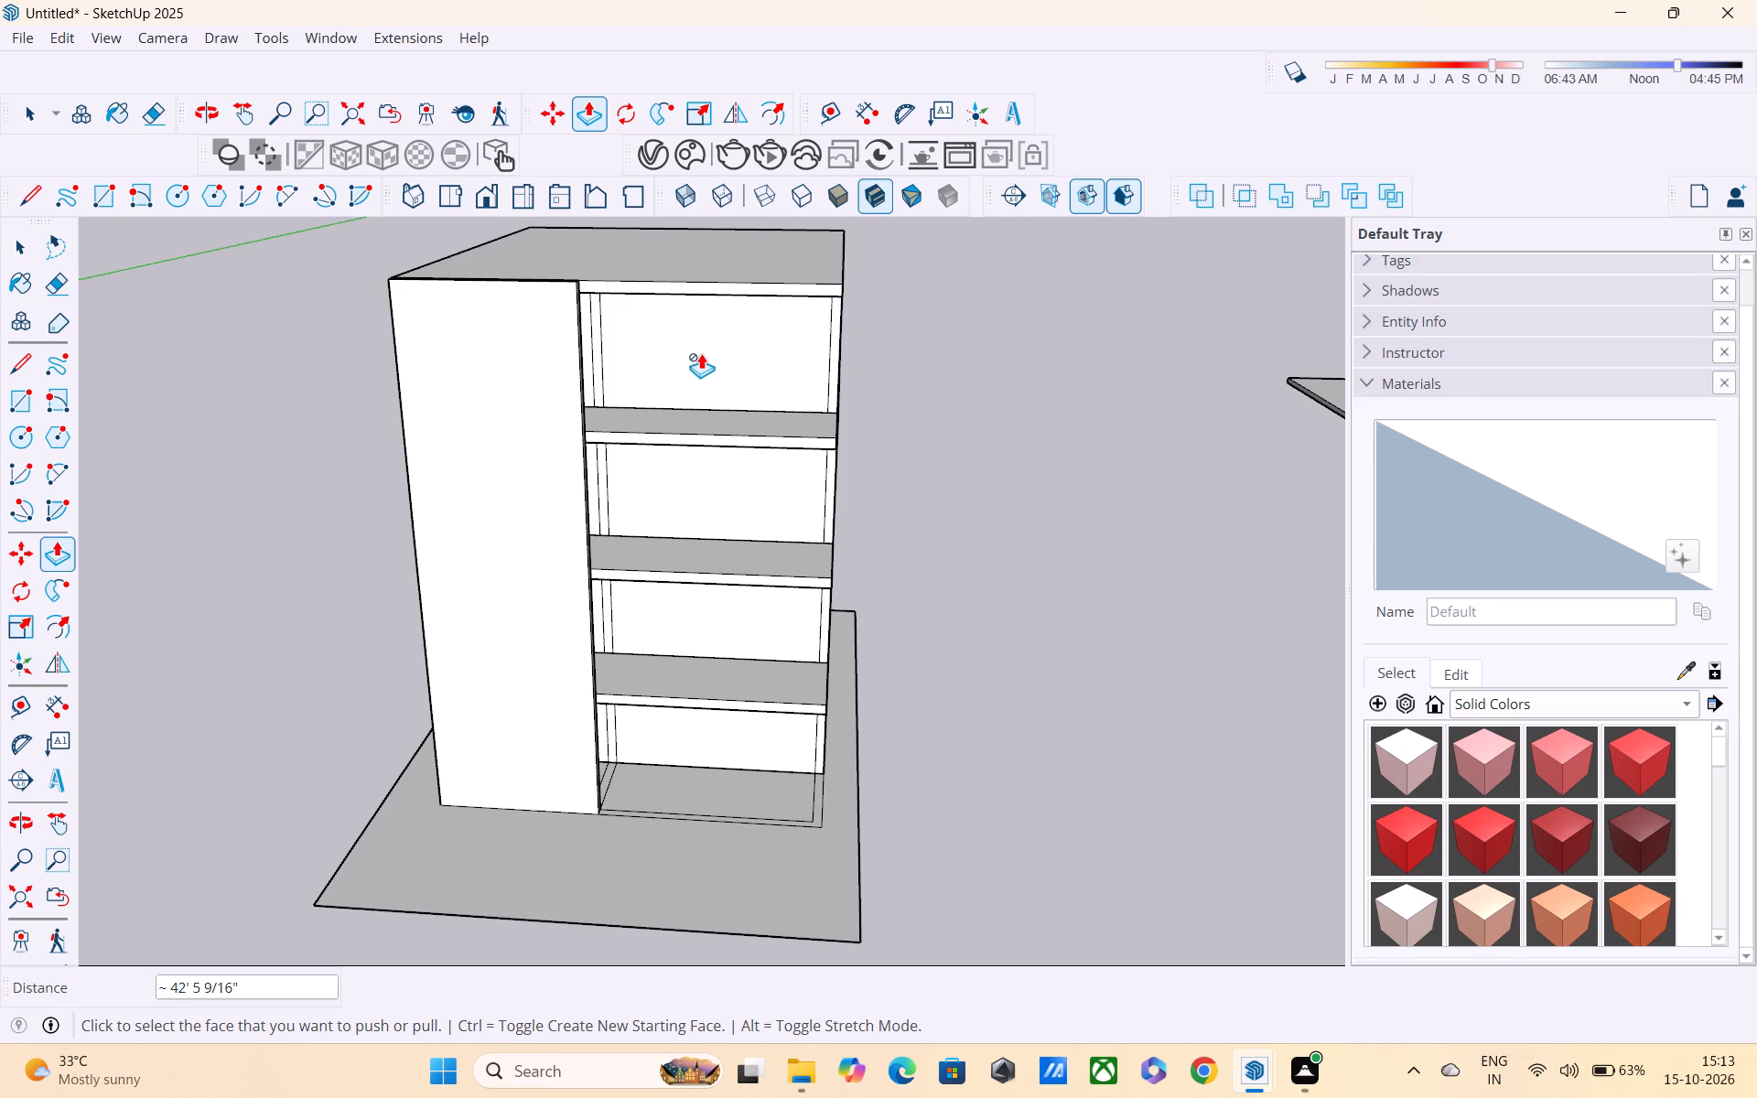
middle_click_drag(724, 478, 458, 503, "shift")
scroll(711, 478, "down", 1, "shift")
scroll(422, 539, "up", 4)
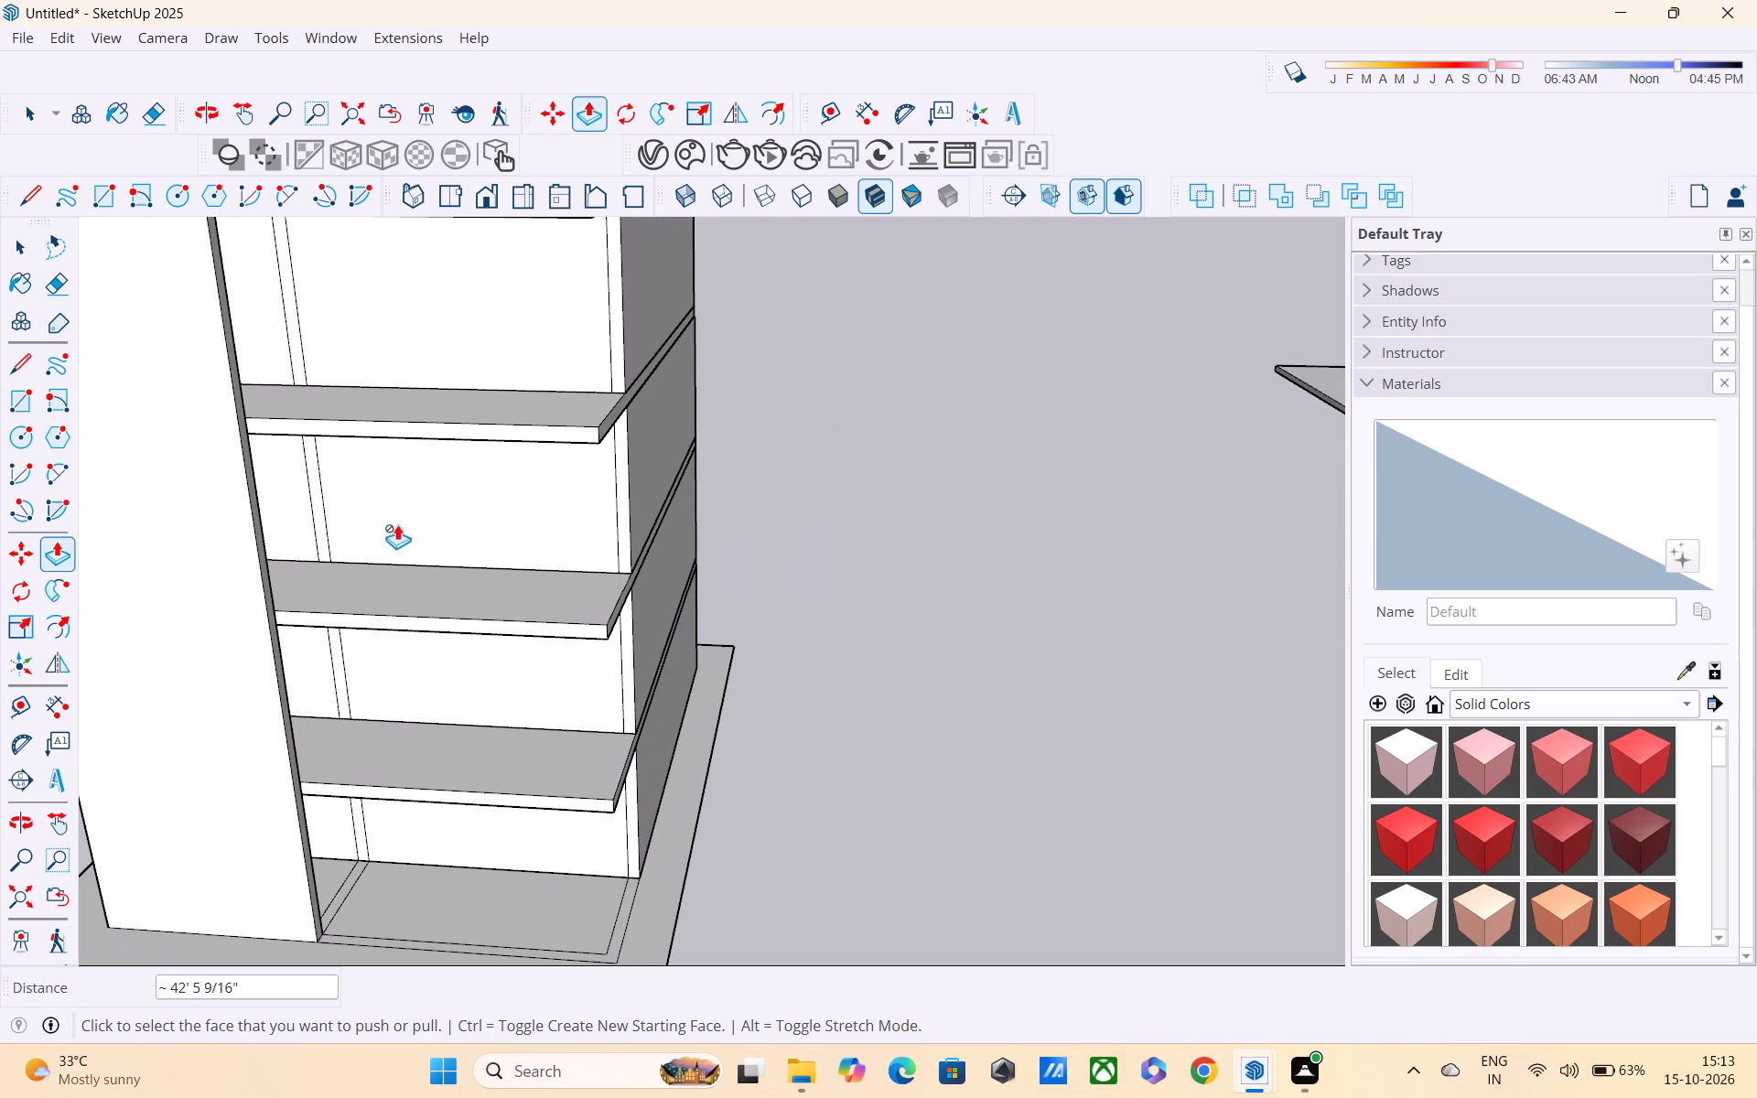
scroll(396, 524, "up", 2)
middle_click_drag(400, 527, 461, 590)
scroll(417, 543, "up", 4)
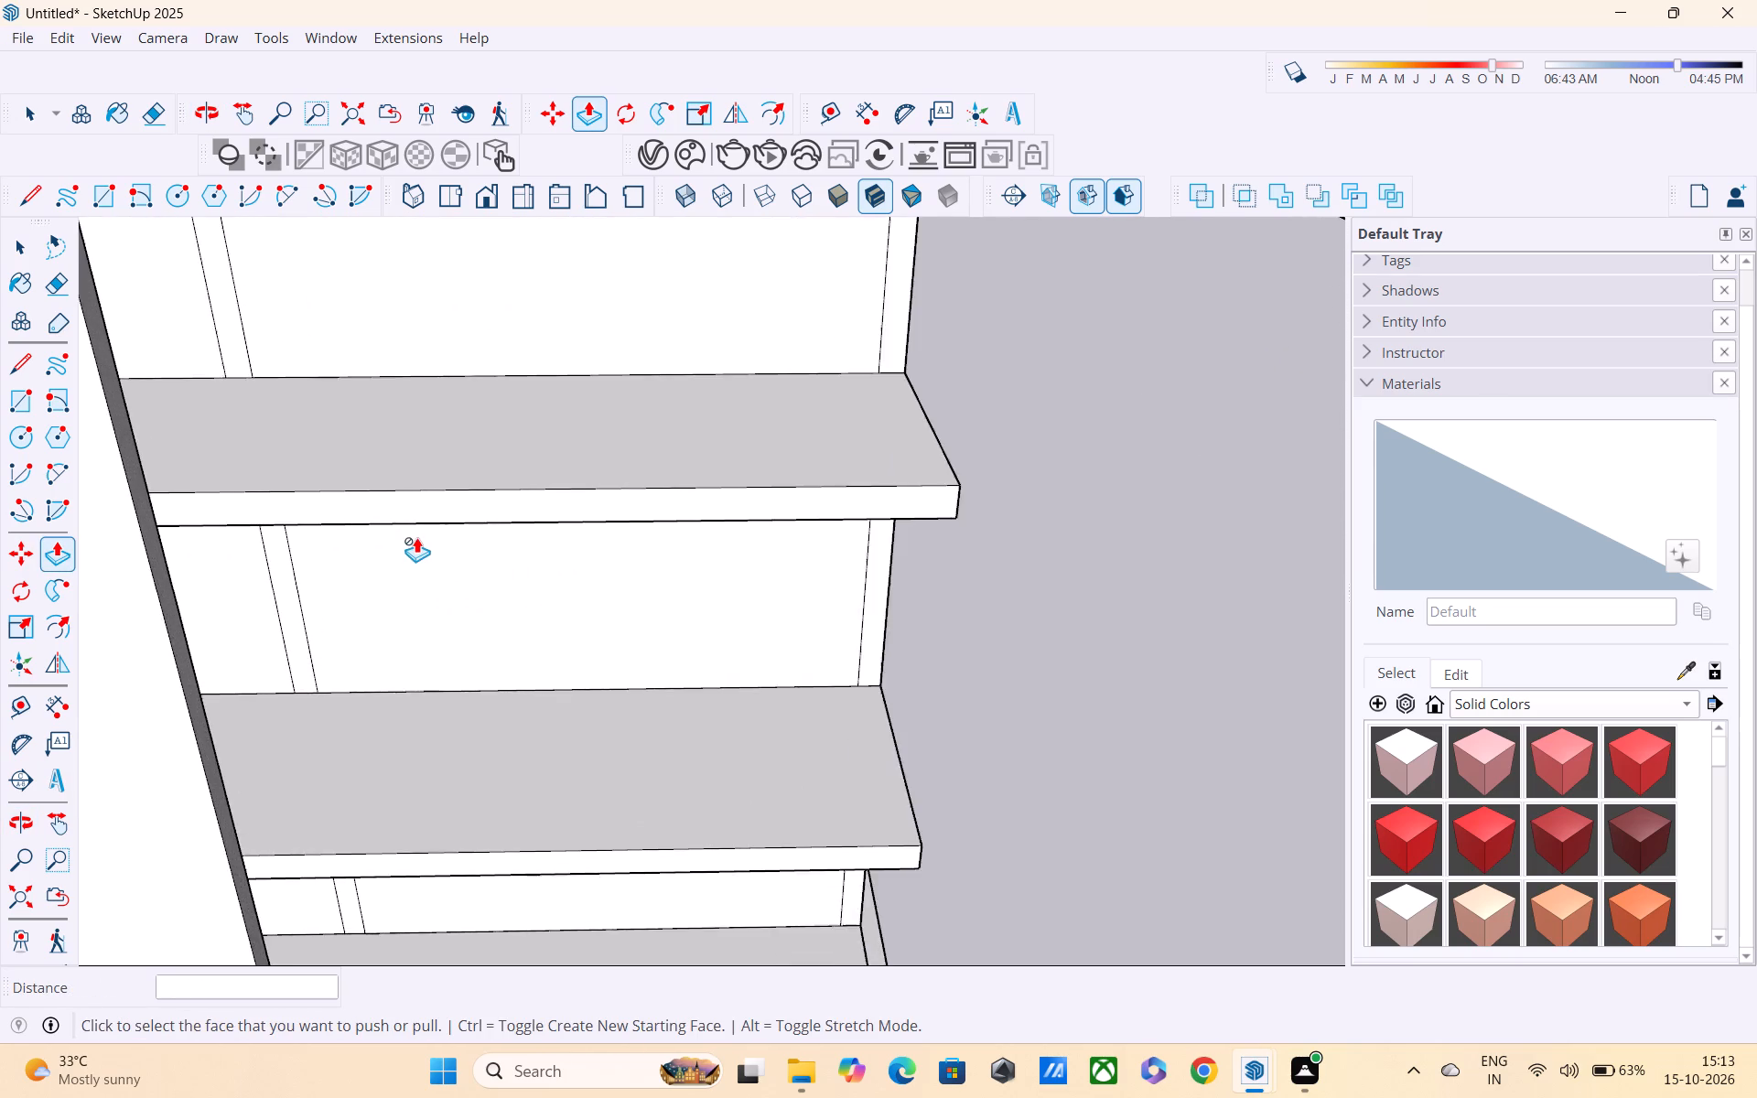
scroll(416, 537, "down", 4)
middle_click_drag(416, 536, 519, 406)
scroll(519, 406, "up", 1)
scroll(519, 406, "down", 5)
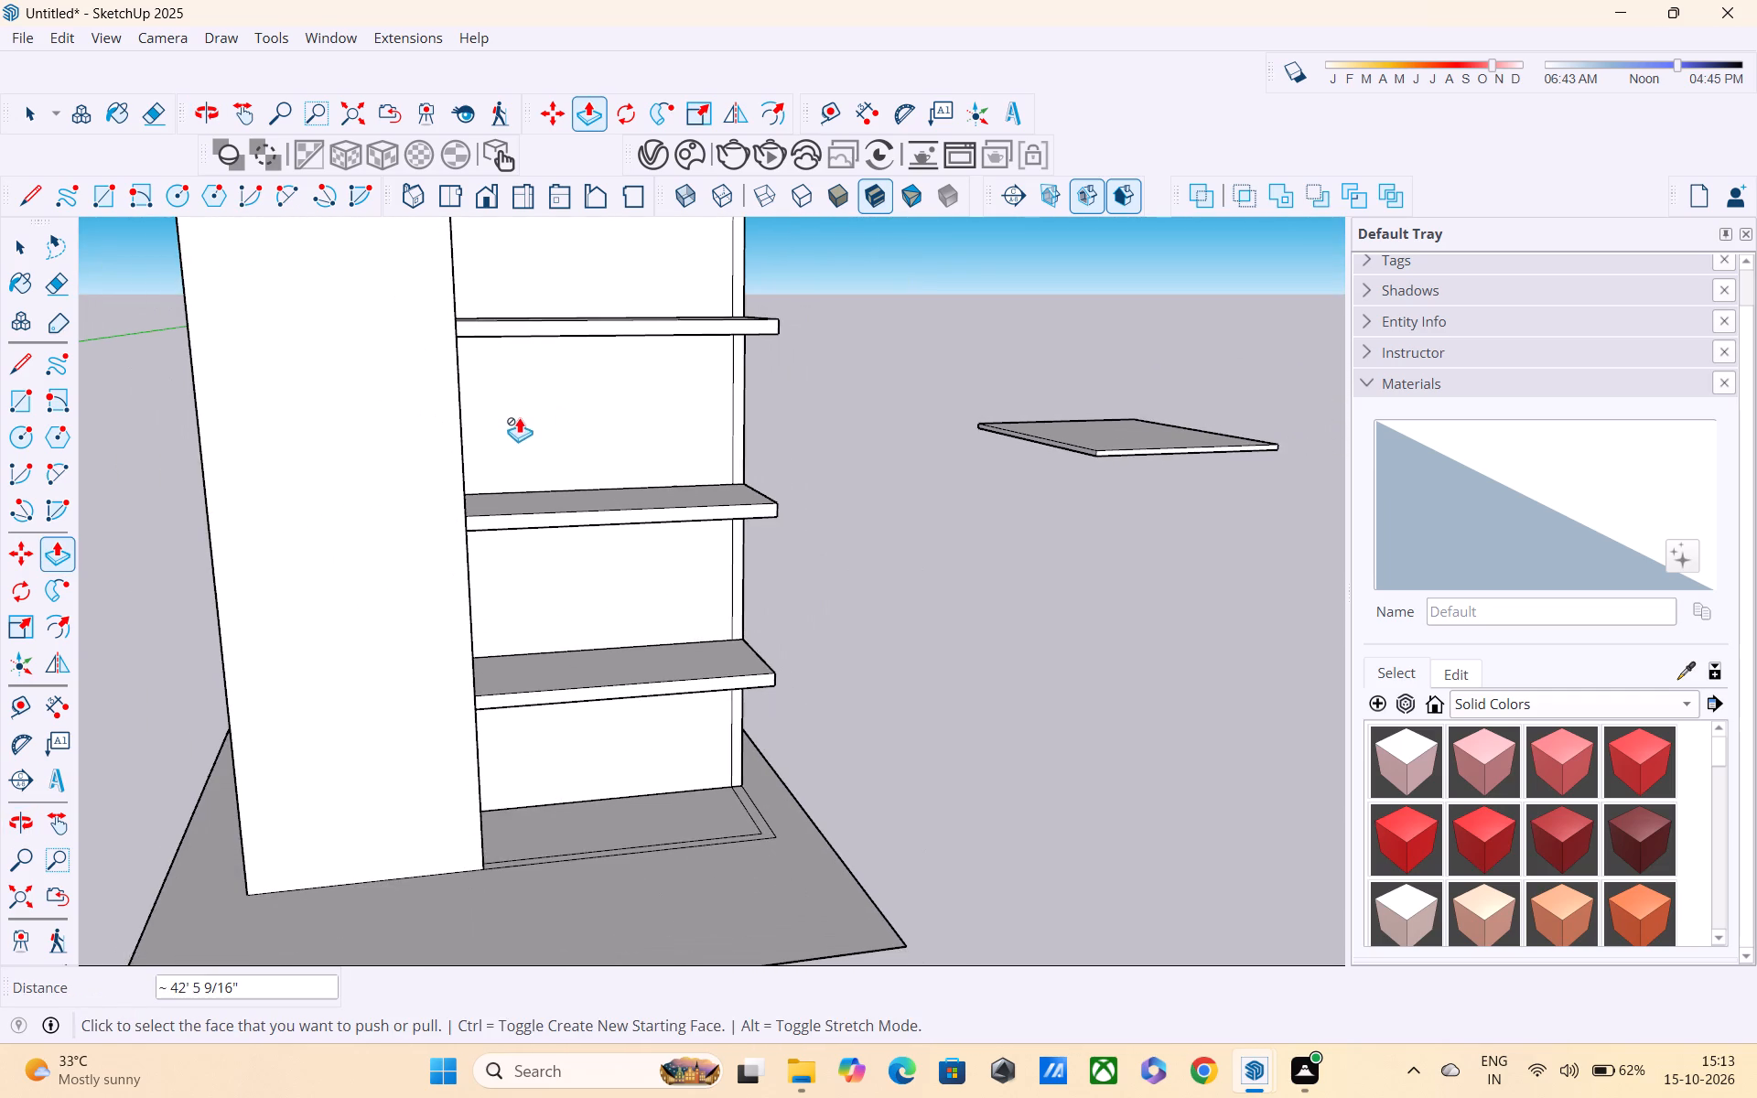
middle_click_drag(532, 469, 409, 459)
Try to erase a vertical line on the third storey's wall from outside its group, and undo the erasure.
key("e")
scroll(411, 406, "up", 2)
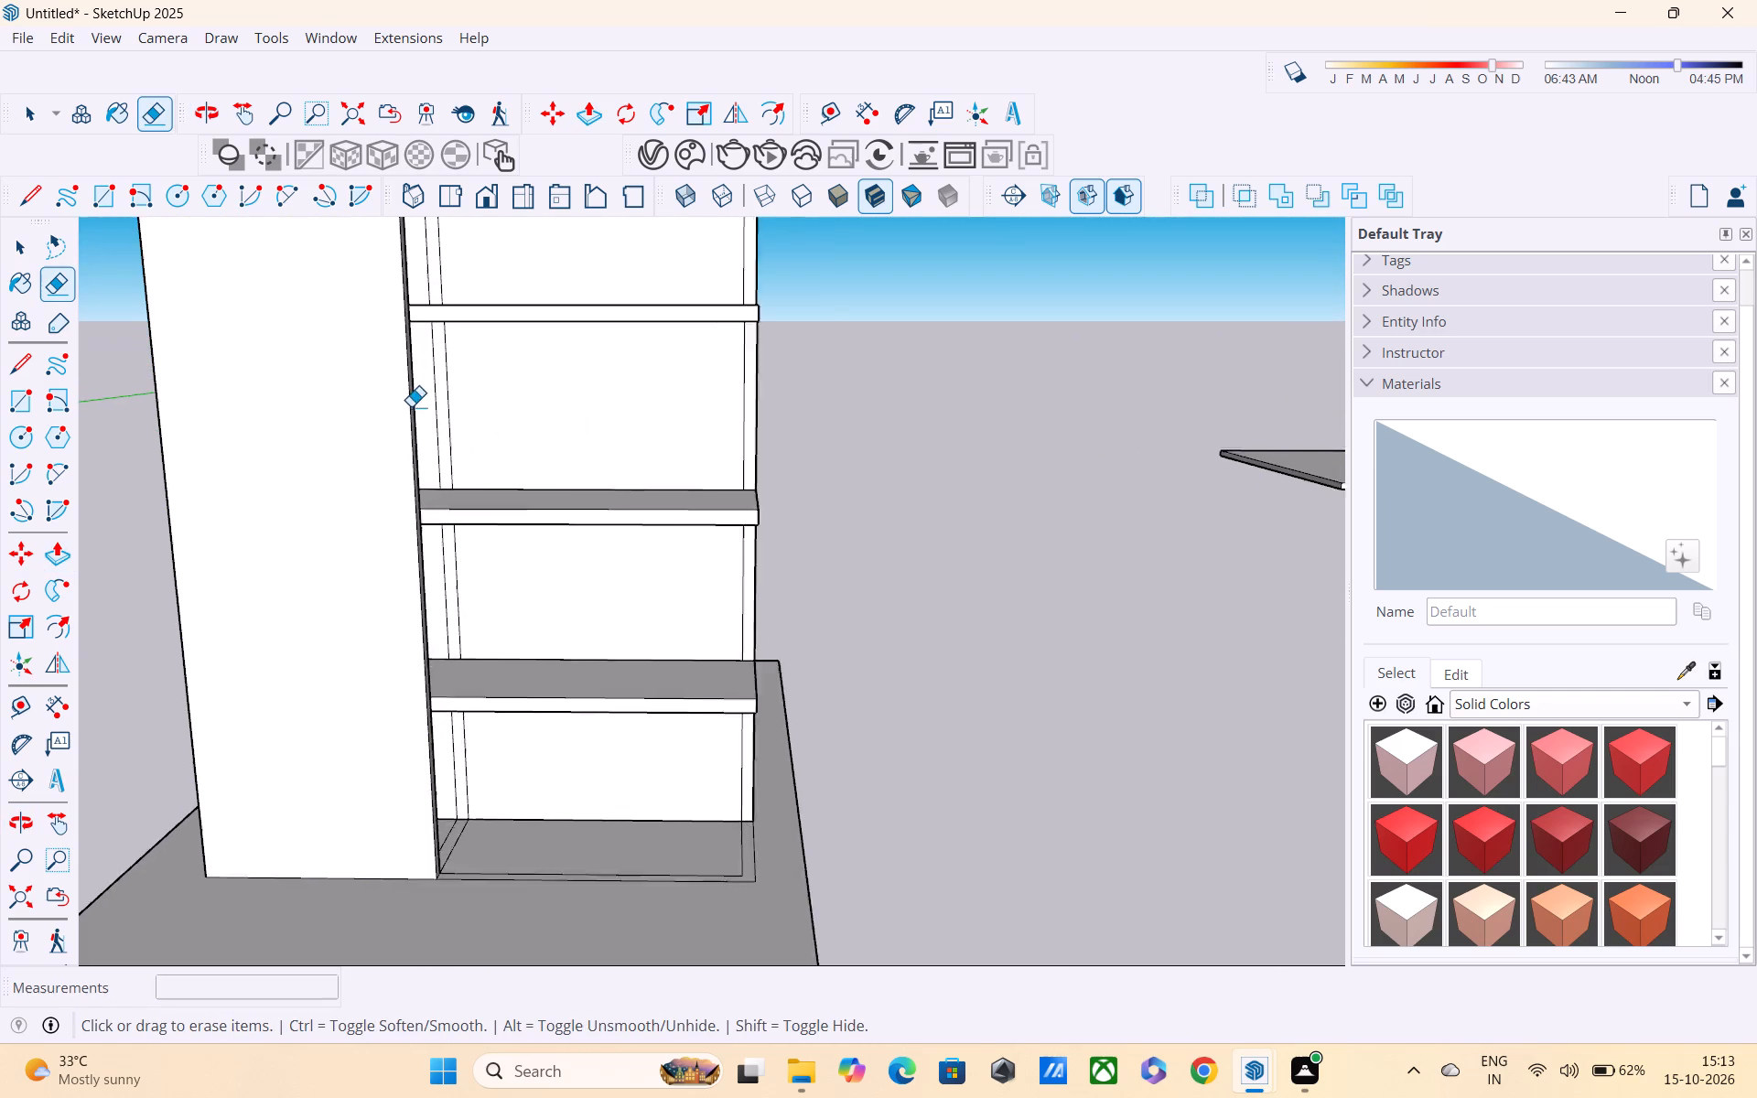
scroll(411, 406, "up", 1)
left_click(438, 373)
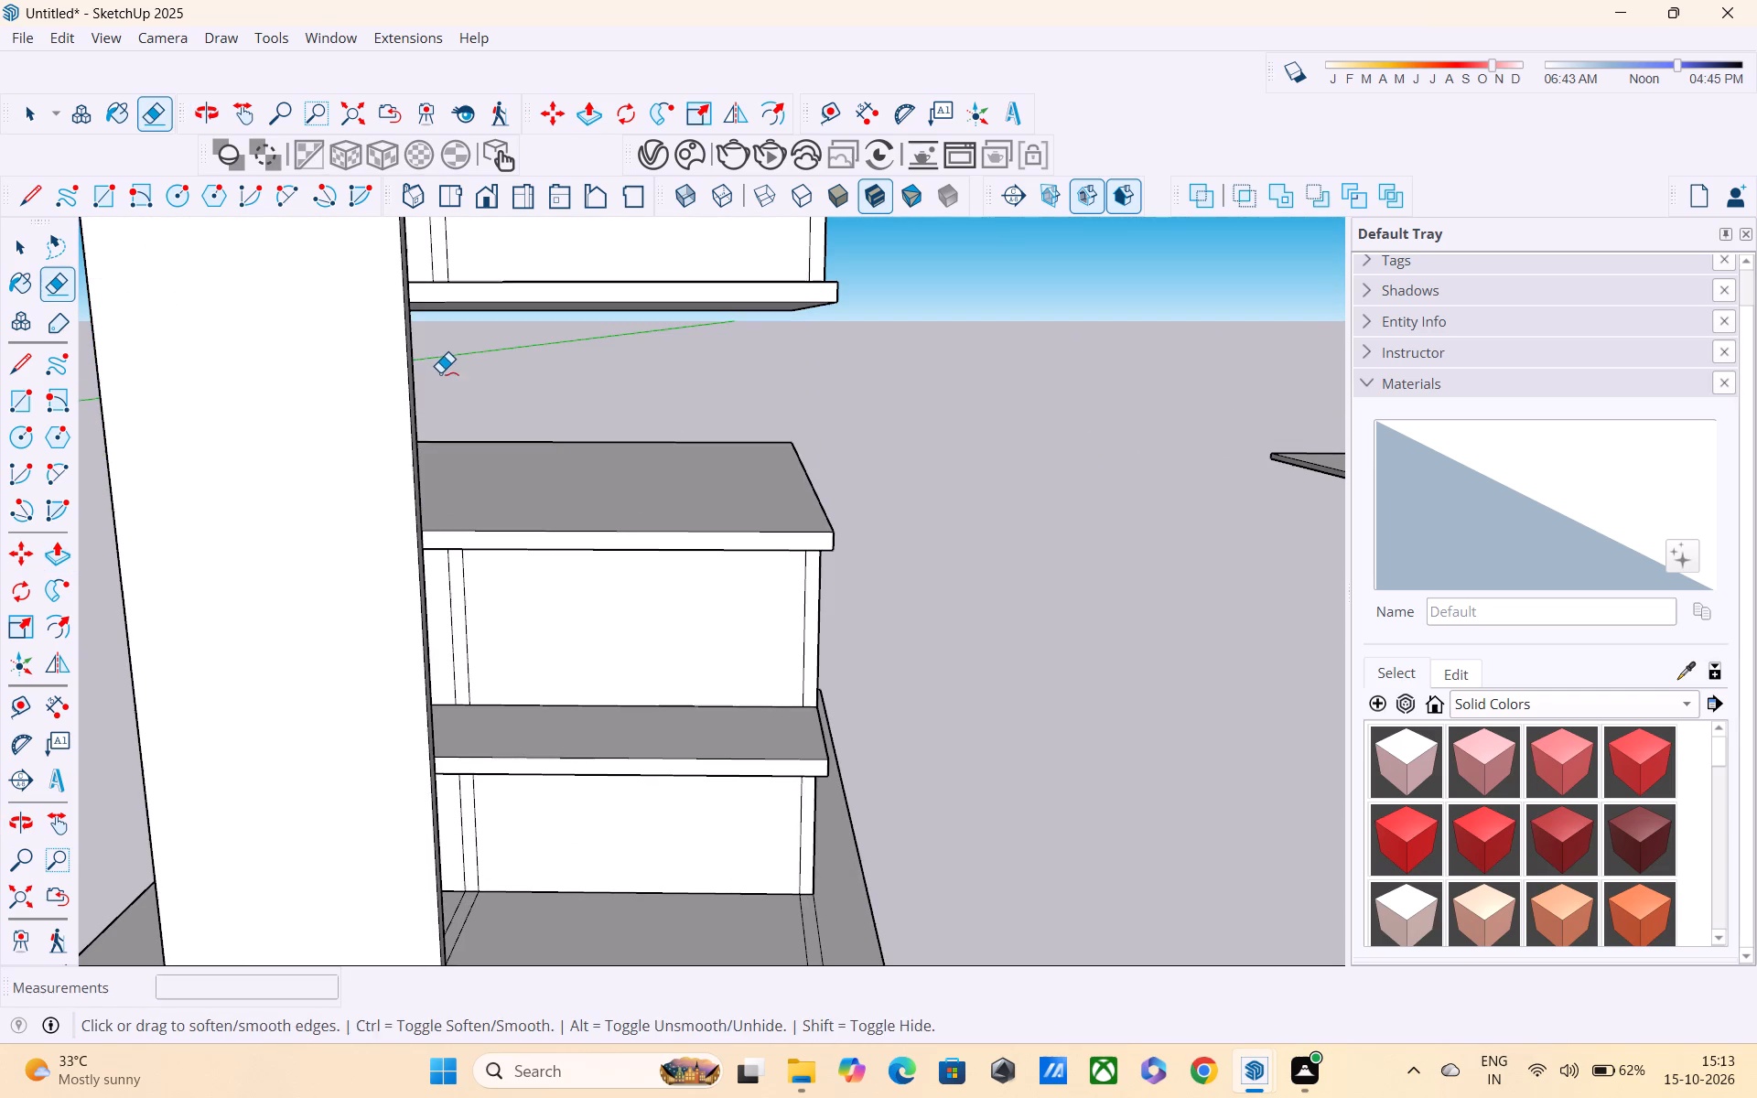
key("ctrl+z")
Inside the third storey's wall group, erase the two adjacent vertical lines near the full-height wall and leave the group.
key("space")
double_click(612, 426)
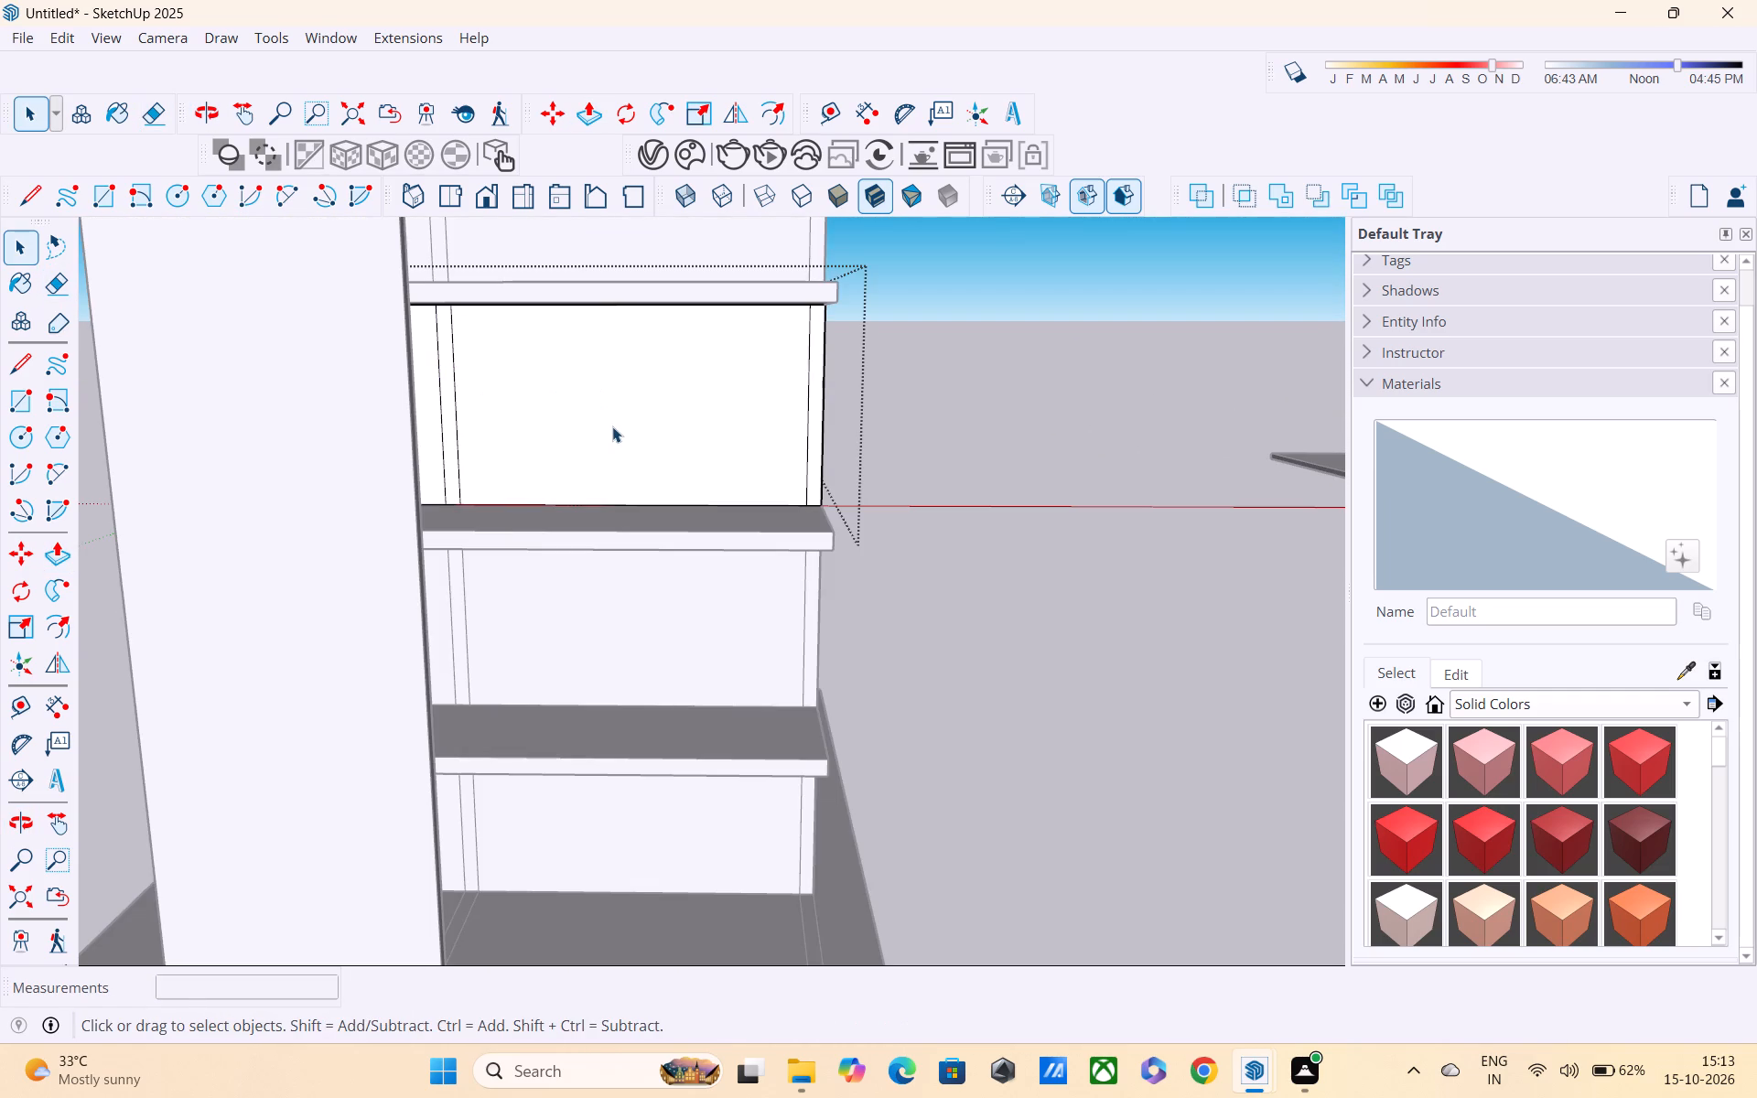
key("e")
scroll(481, 404, "up", 5)
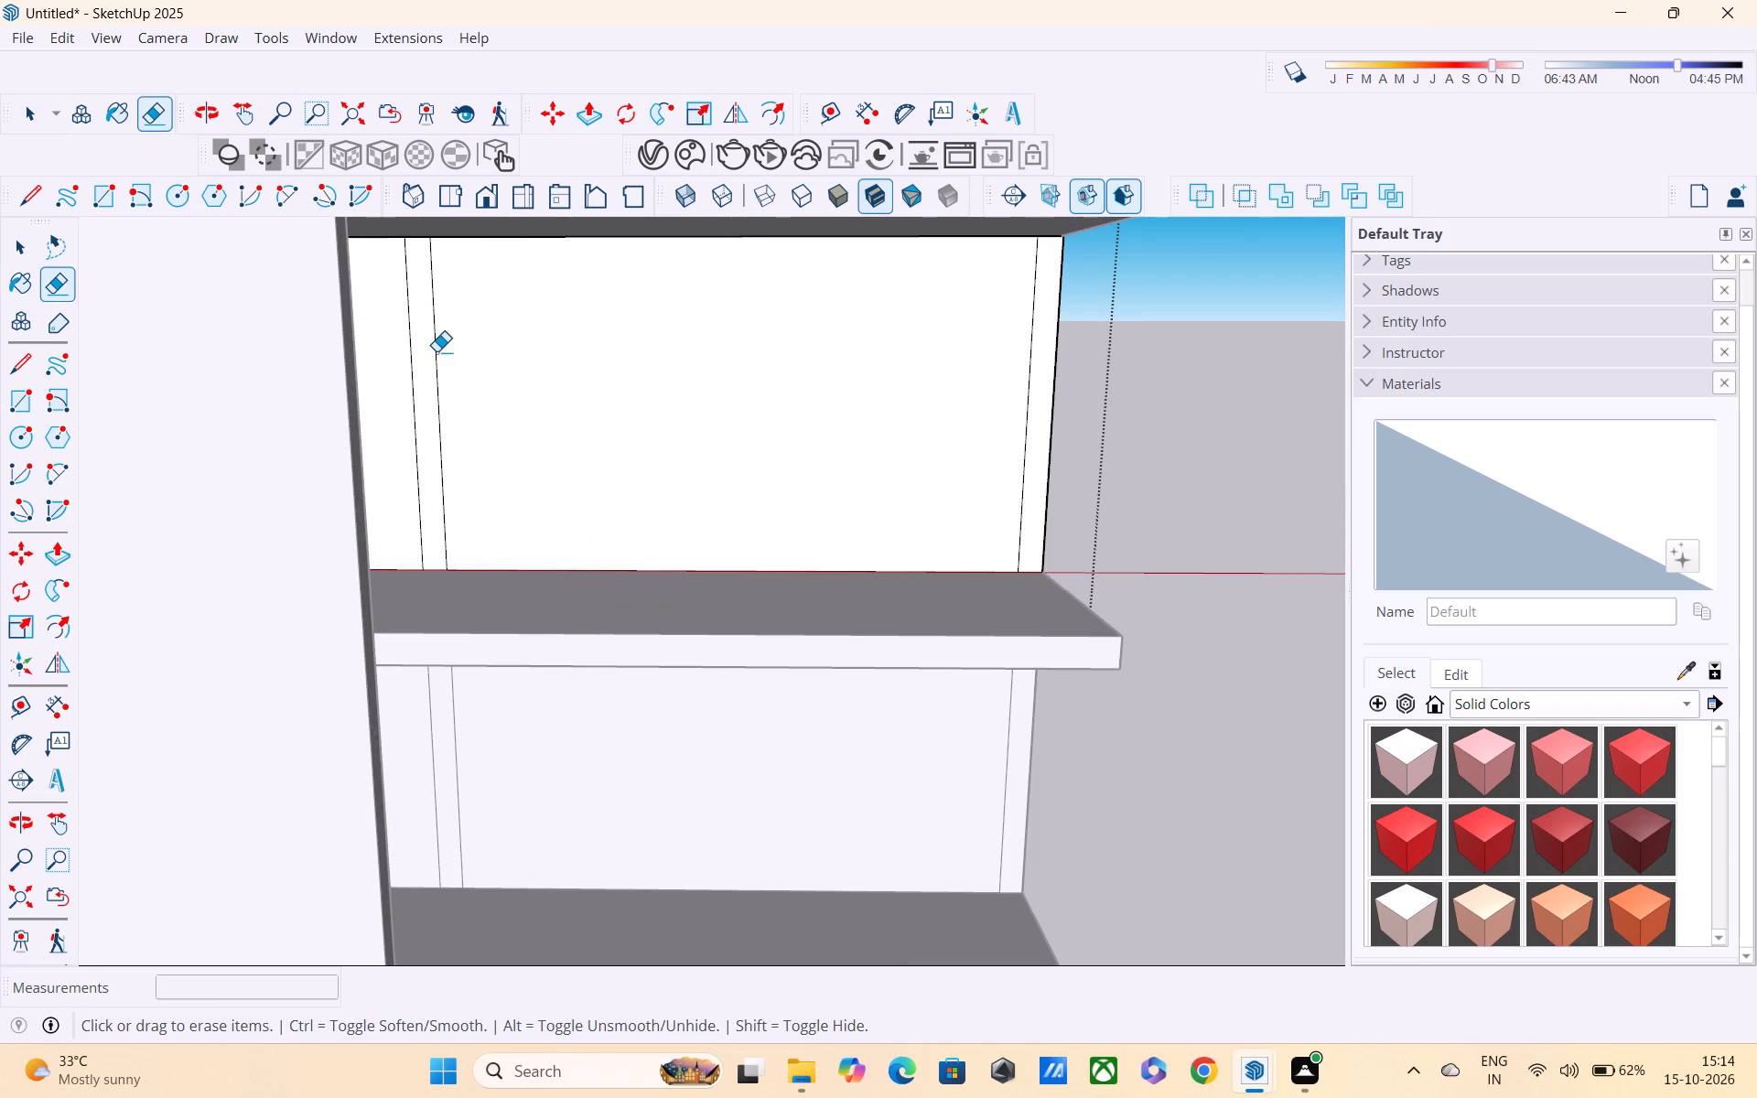
left_click(437, 351)
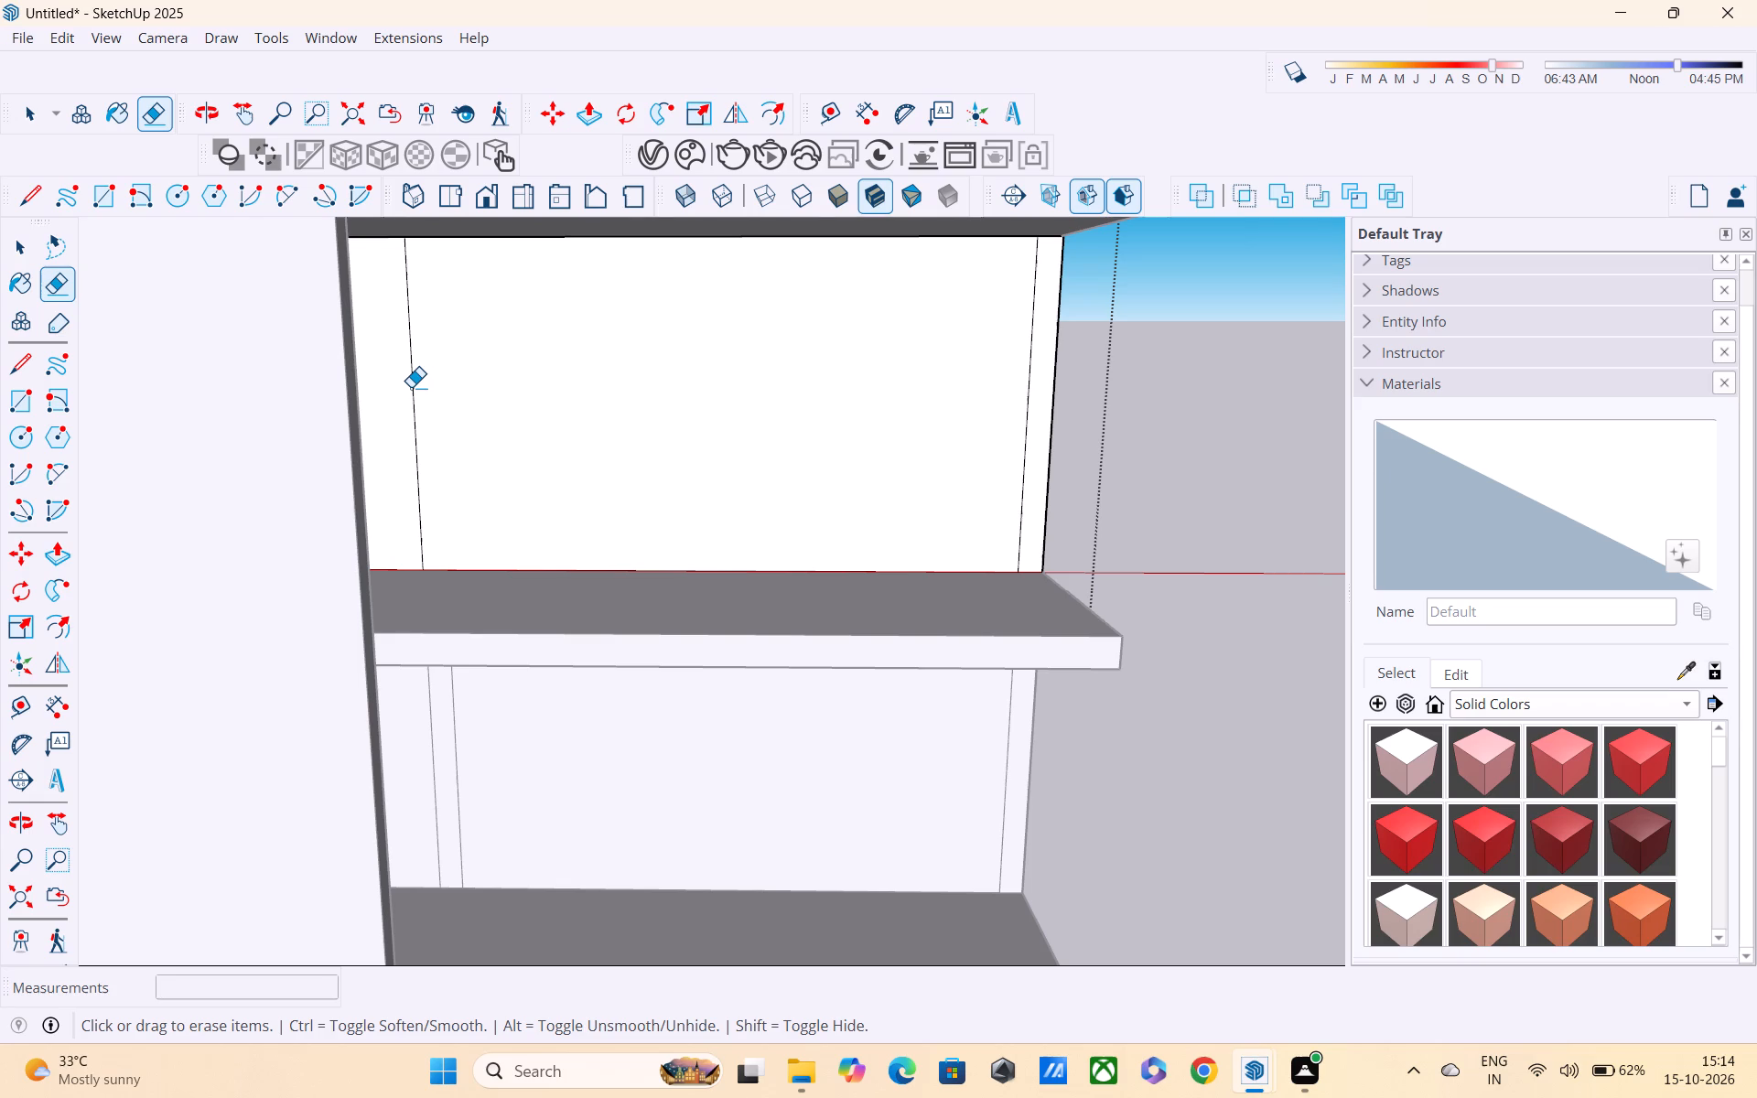
scroll(421, 427, "down", 1)
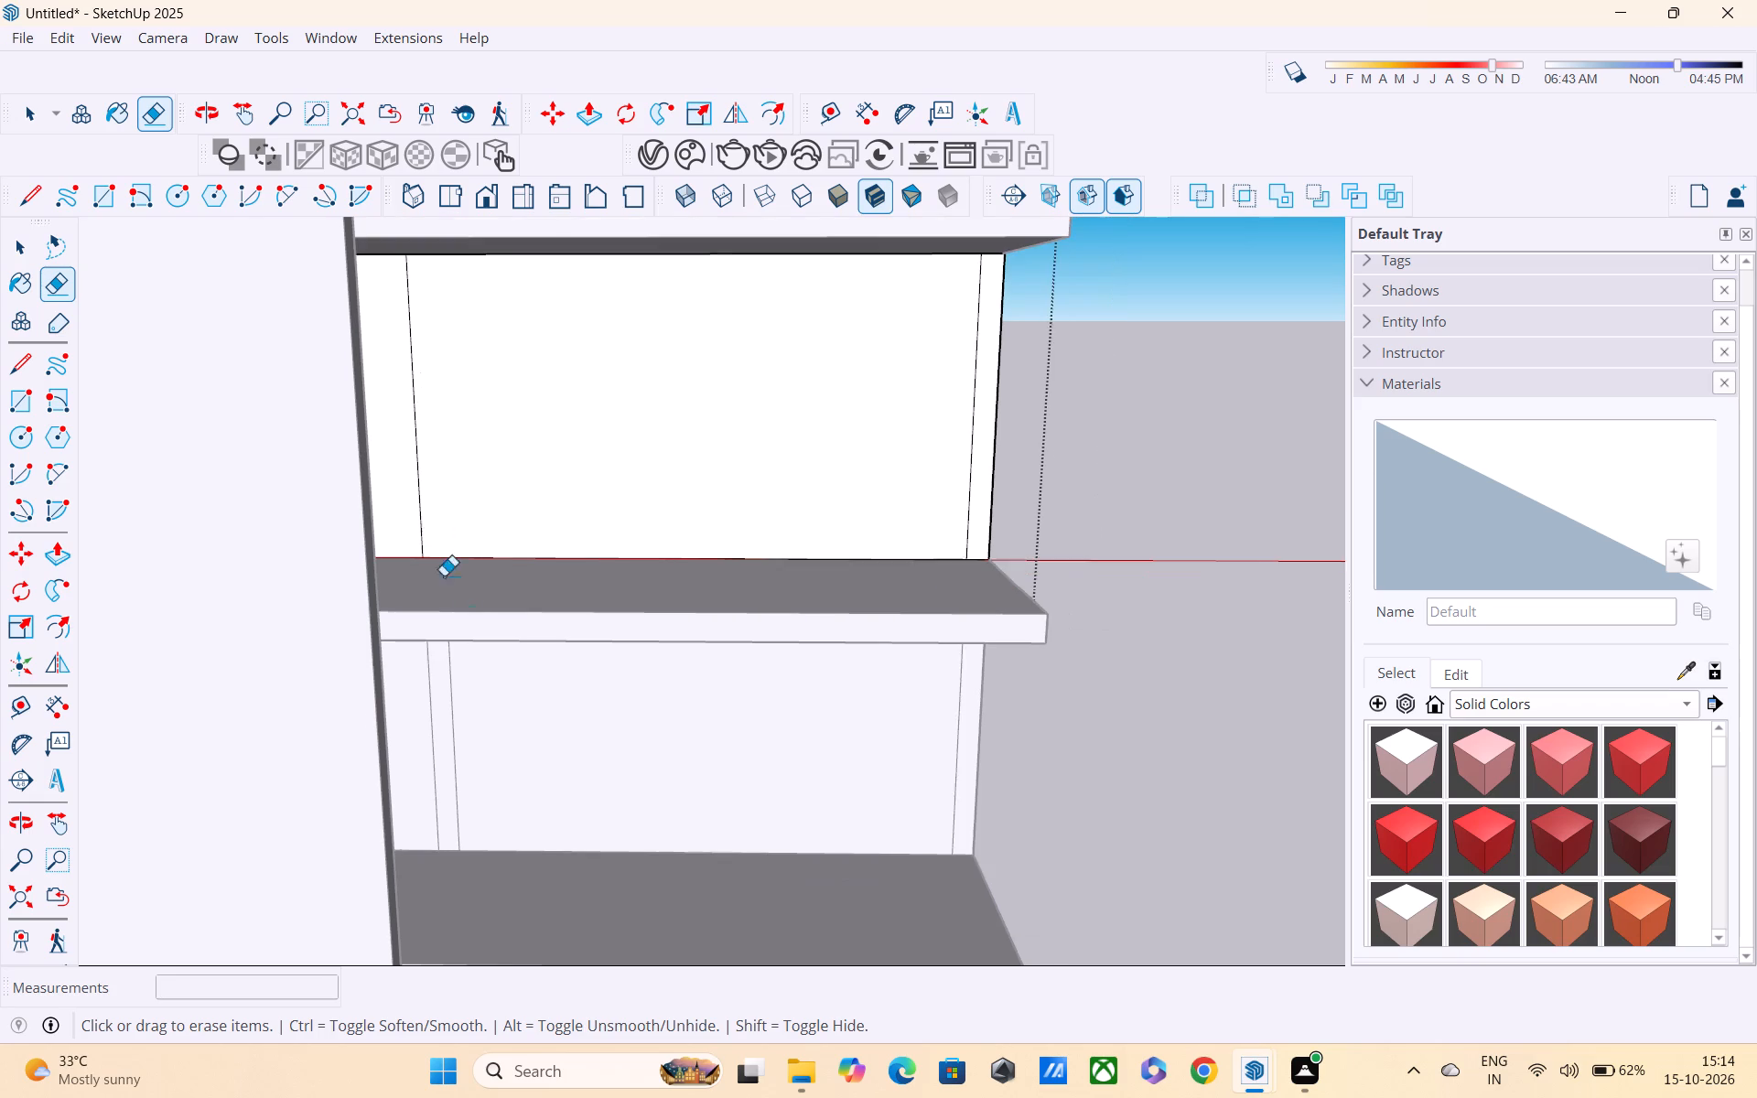
middle_click_drag(465, 618, 148, 686)
middle_click_drag(530, 648, 351, 649)
scroll(348, 644, "up", 2)
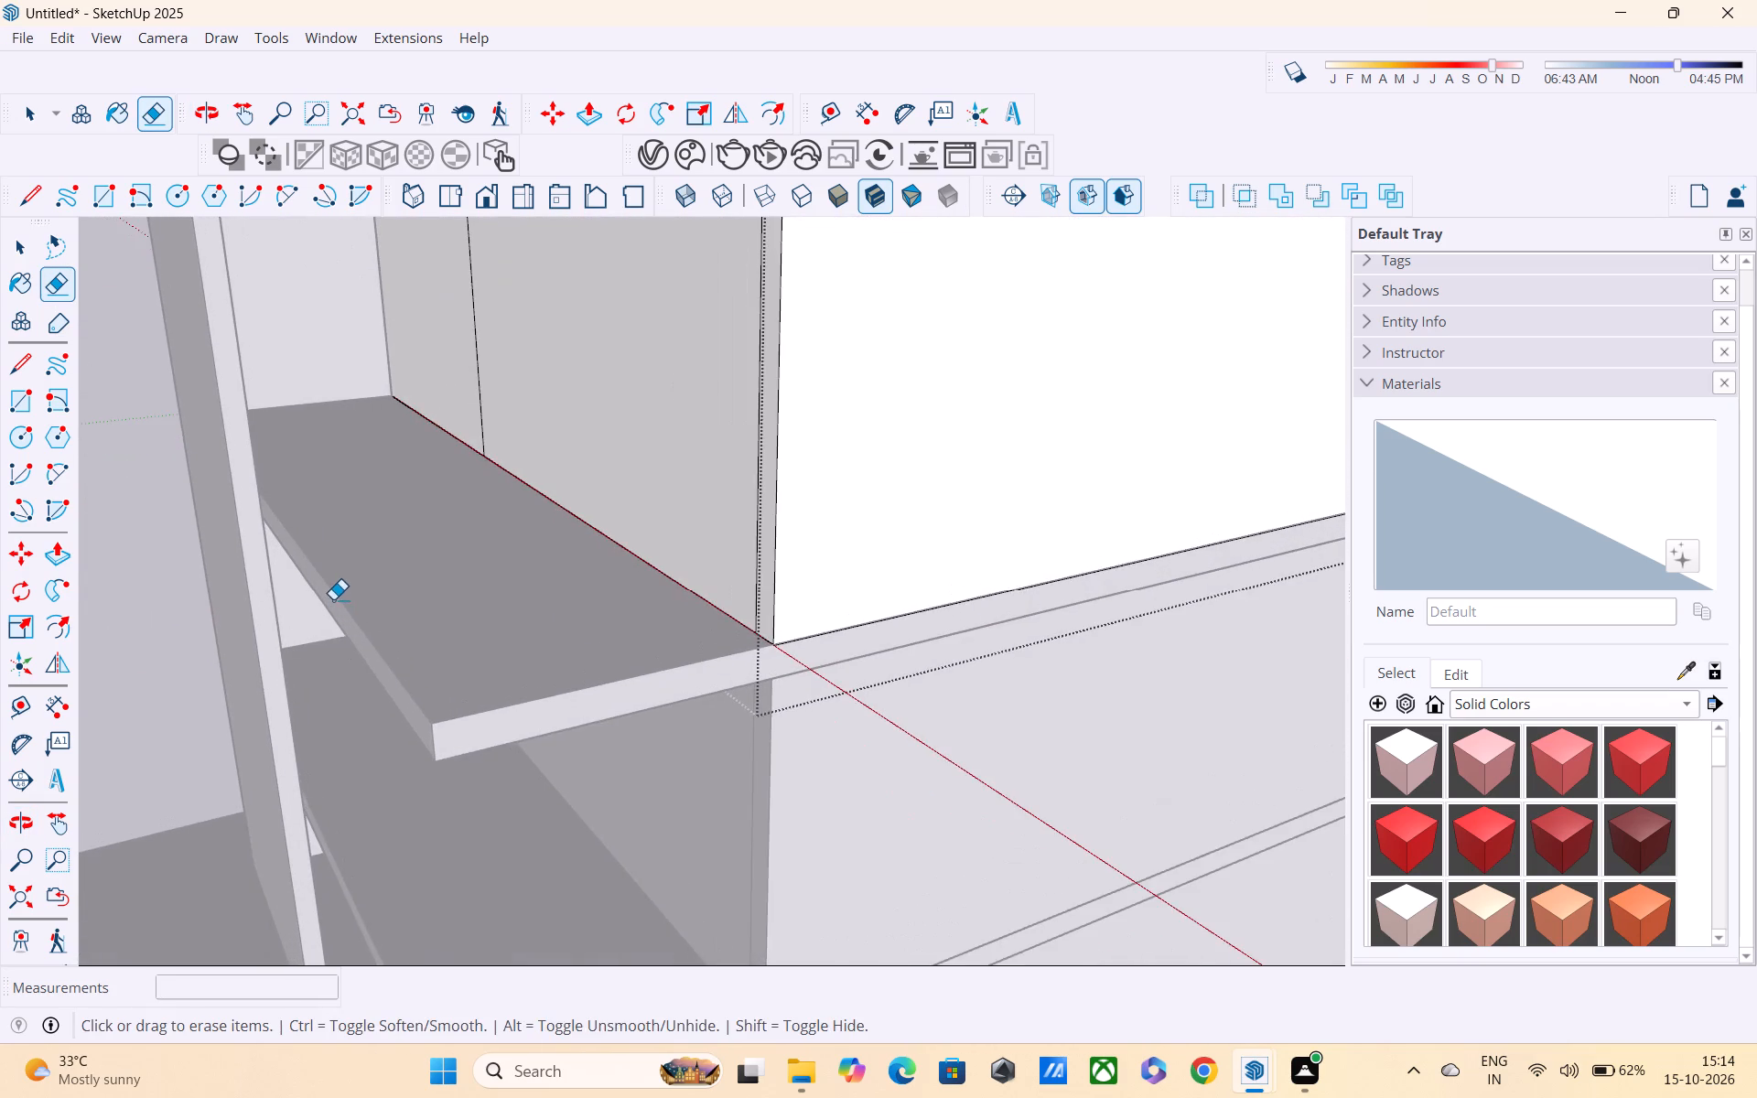
scroll(325, 587, "up", 2)
scroll(325, 587, "down", 3)
middle_click_drag(325, 587, 523, 581)
left_click(564, 337)
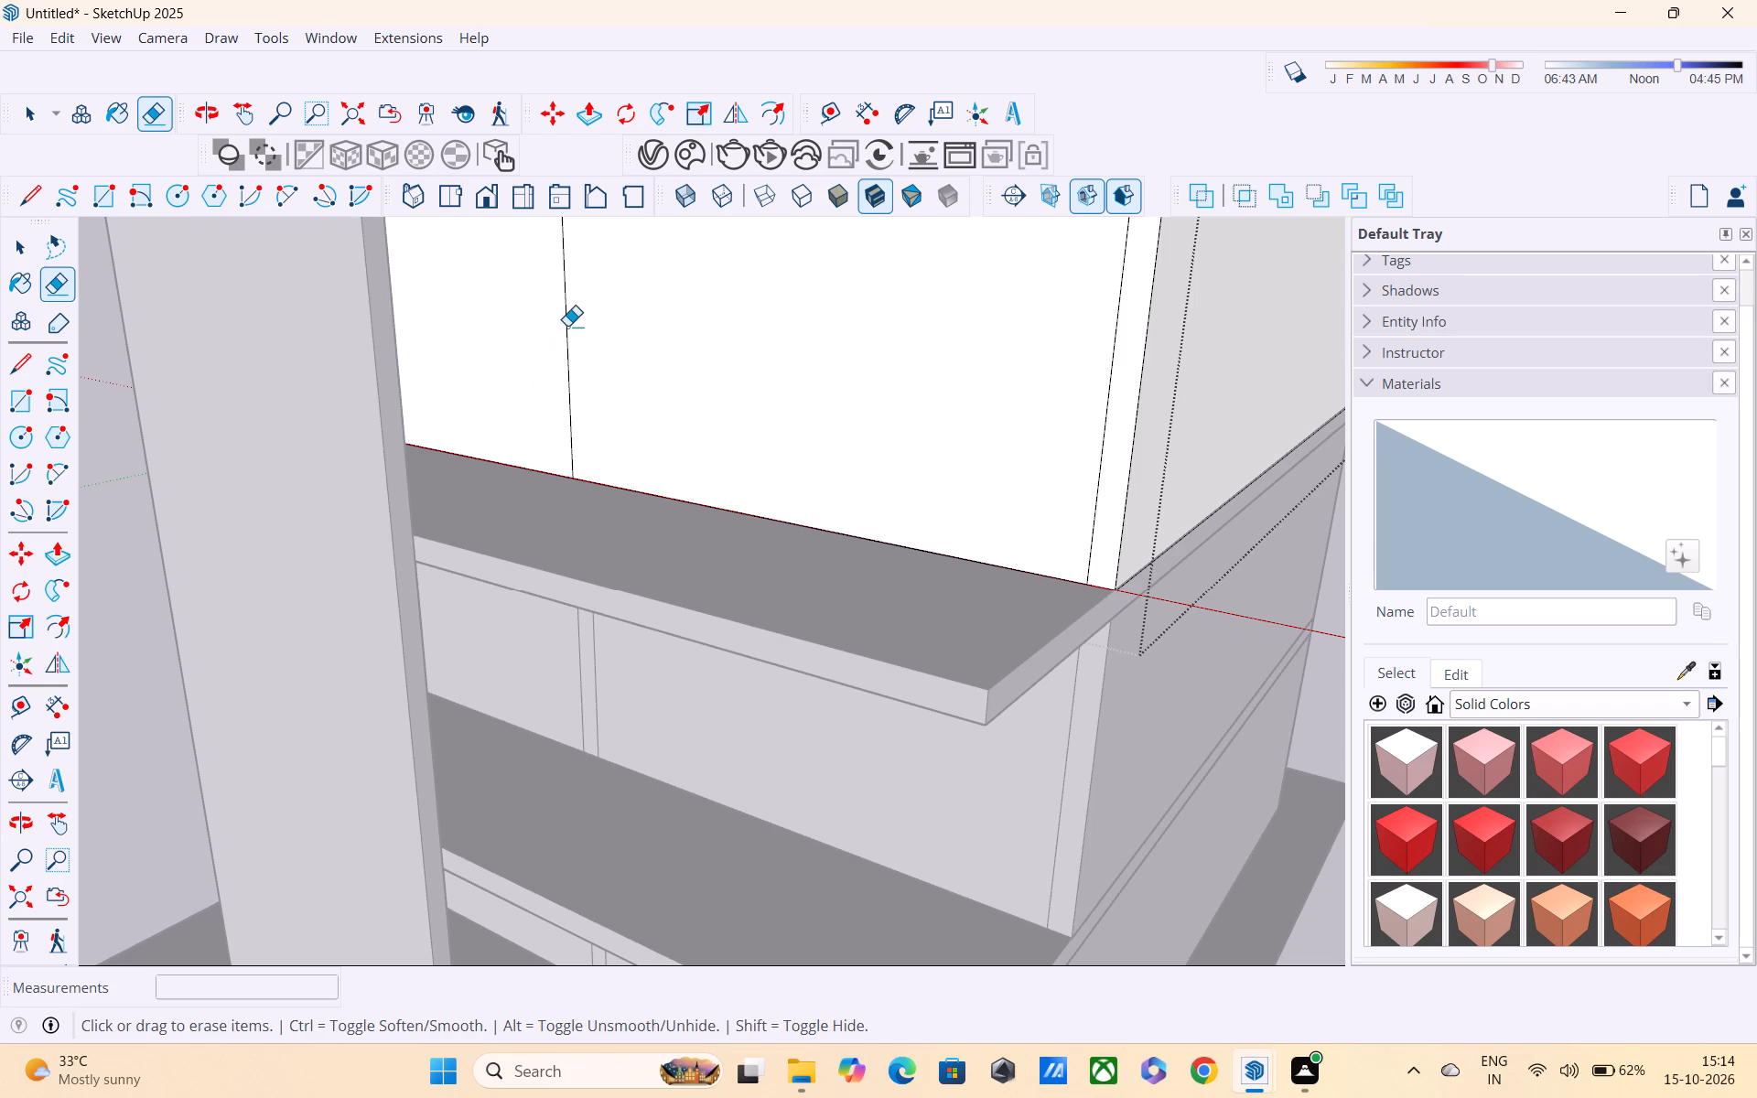
left_click(567, 326)
scroll(581, 464, "down", 4)
key("space")
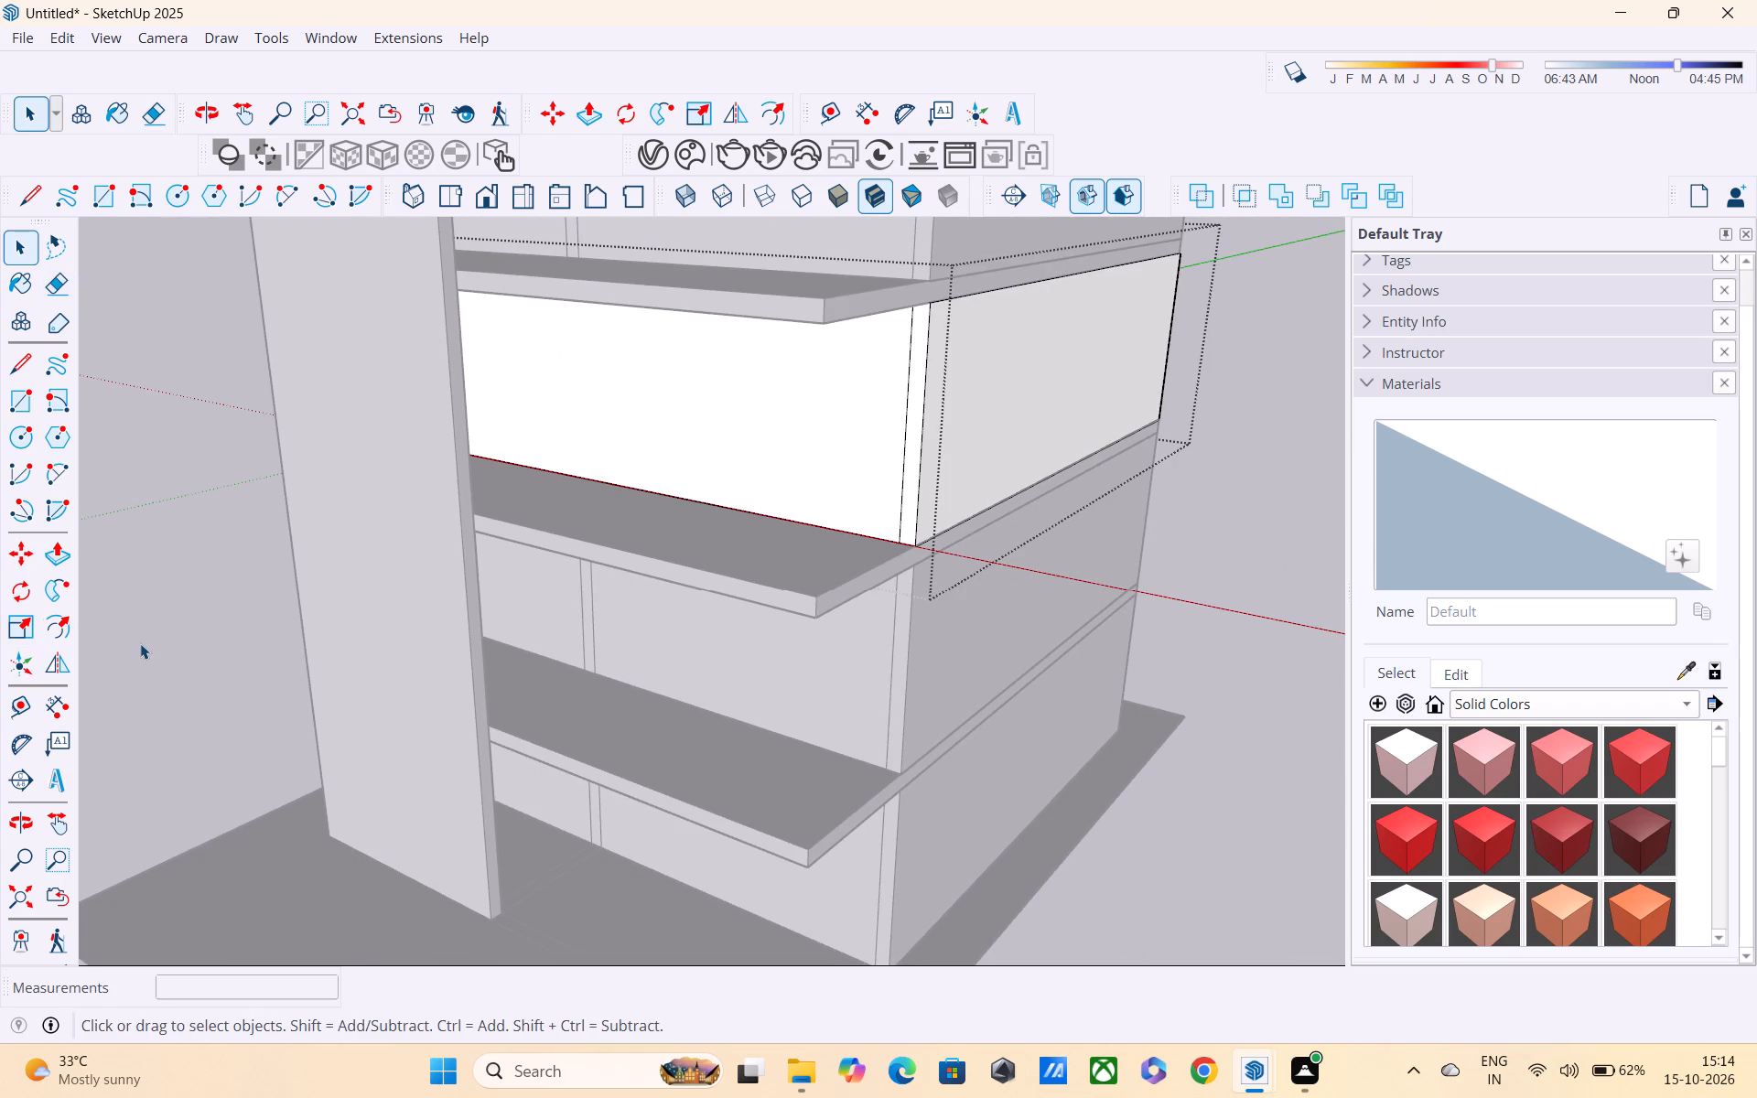
double_click(141, 643)
Inside the second storey's wall group, erase the two adjacent vertical lines near the full-height wall.
middle_click_drag(575, 716, 641, 630)
double_click(691, 573)
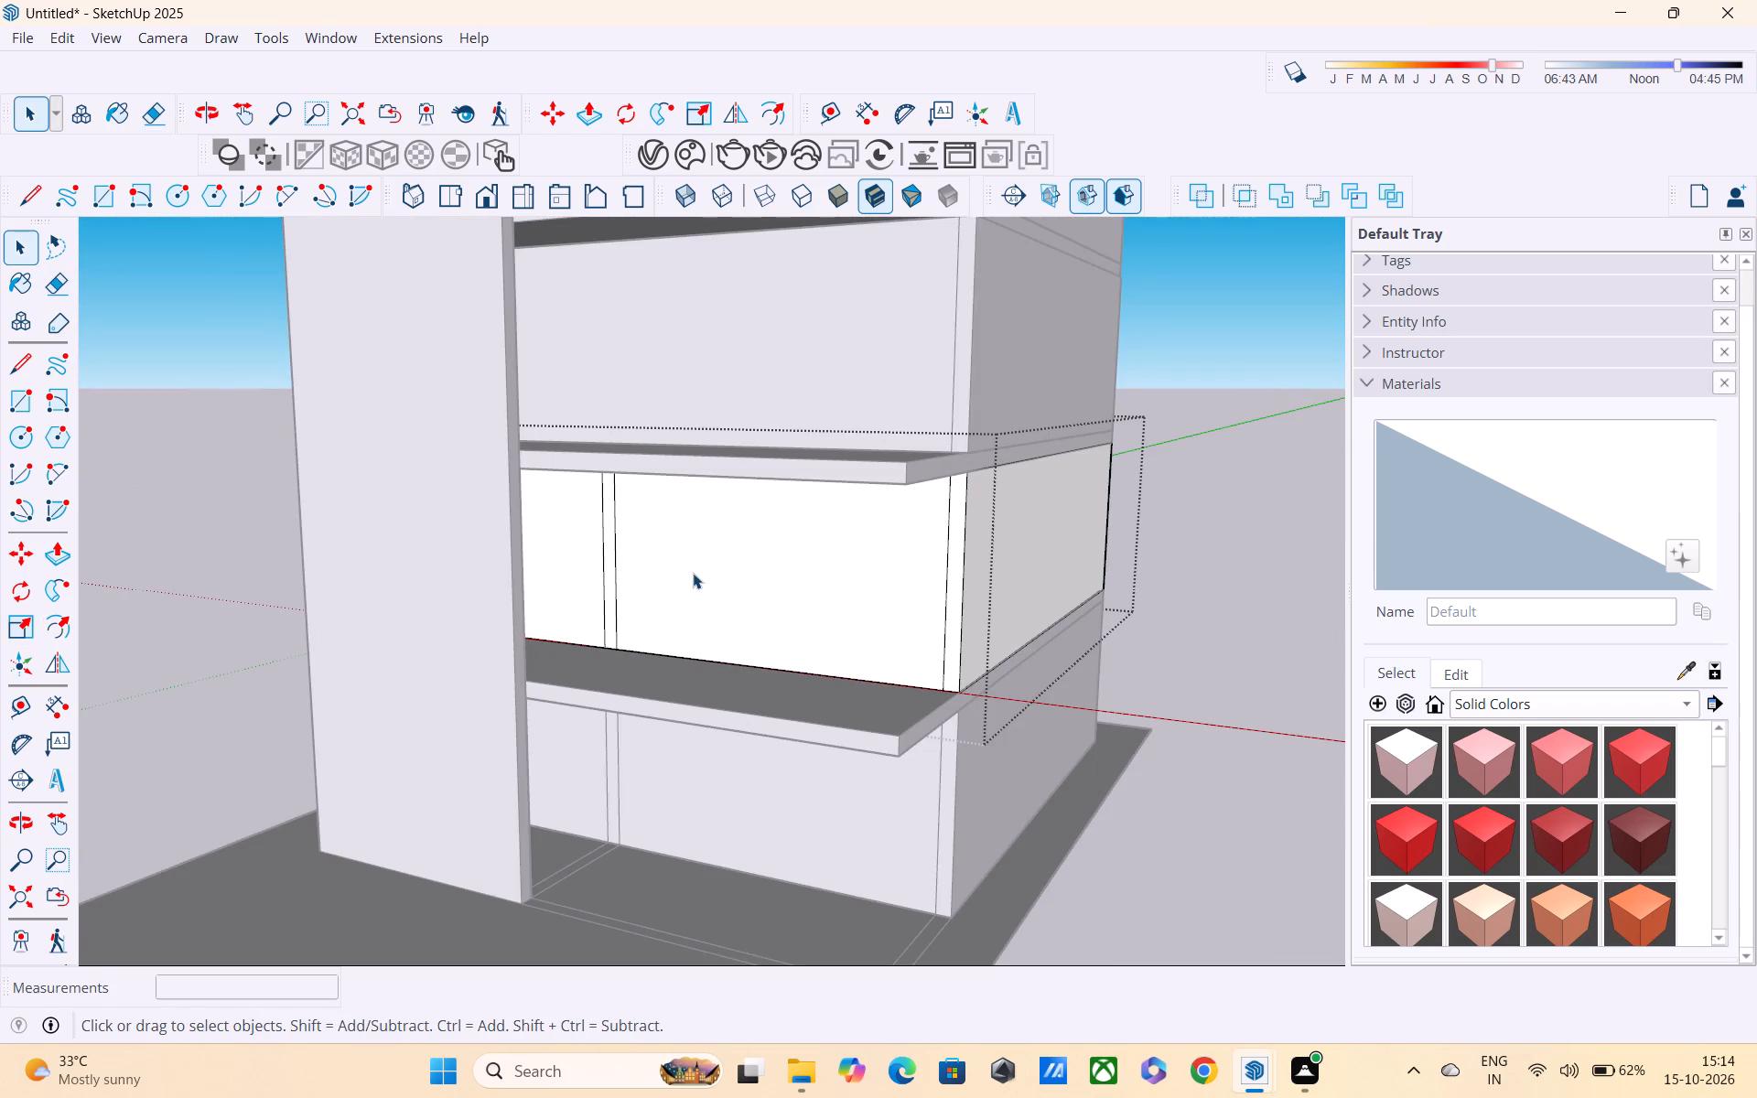
key("e")
left_click_drag(595, 514, 603, 518)
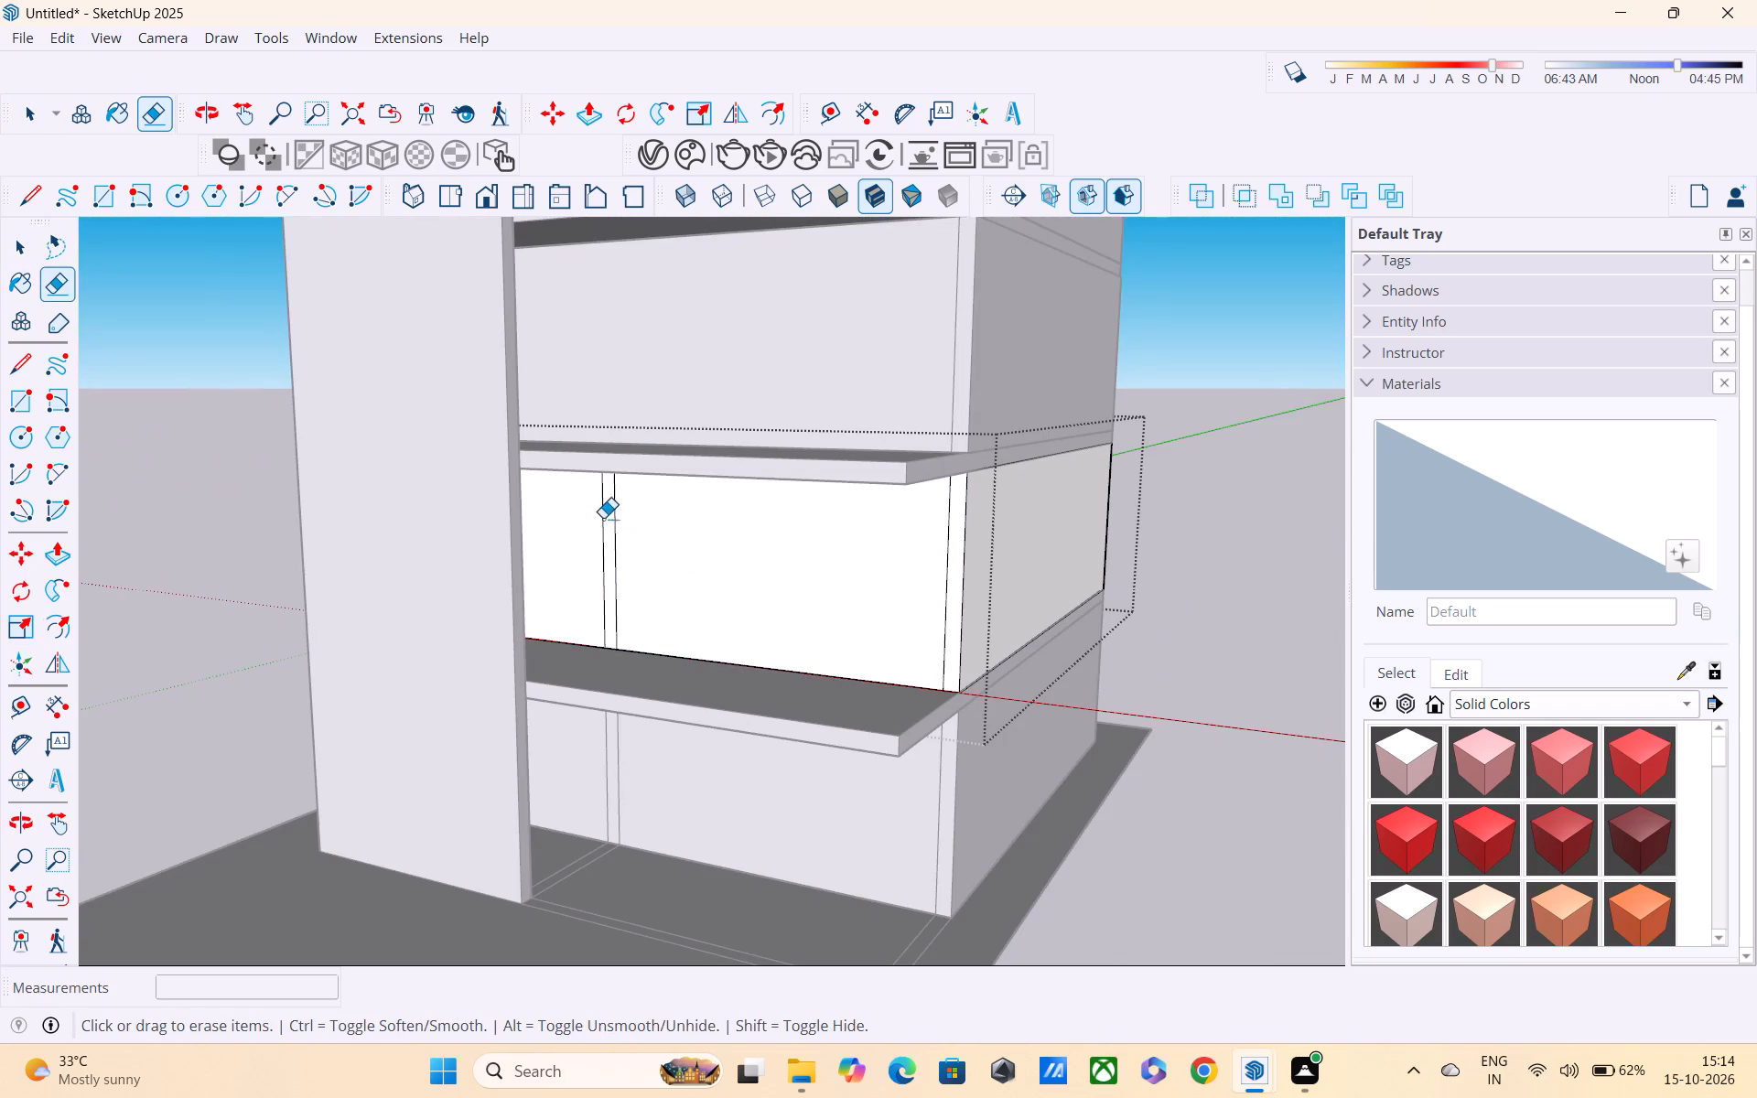
left_click_drag(603, 518, 623, 535)
scroll(664, 621, "down", 4)
scroll(638, 731, "up", 3)
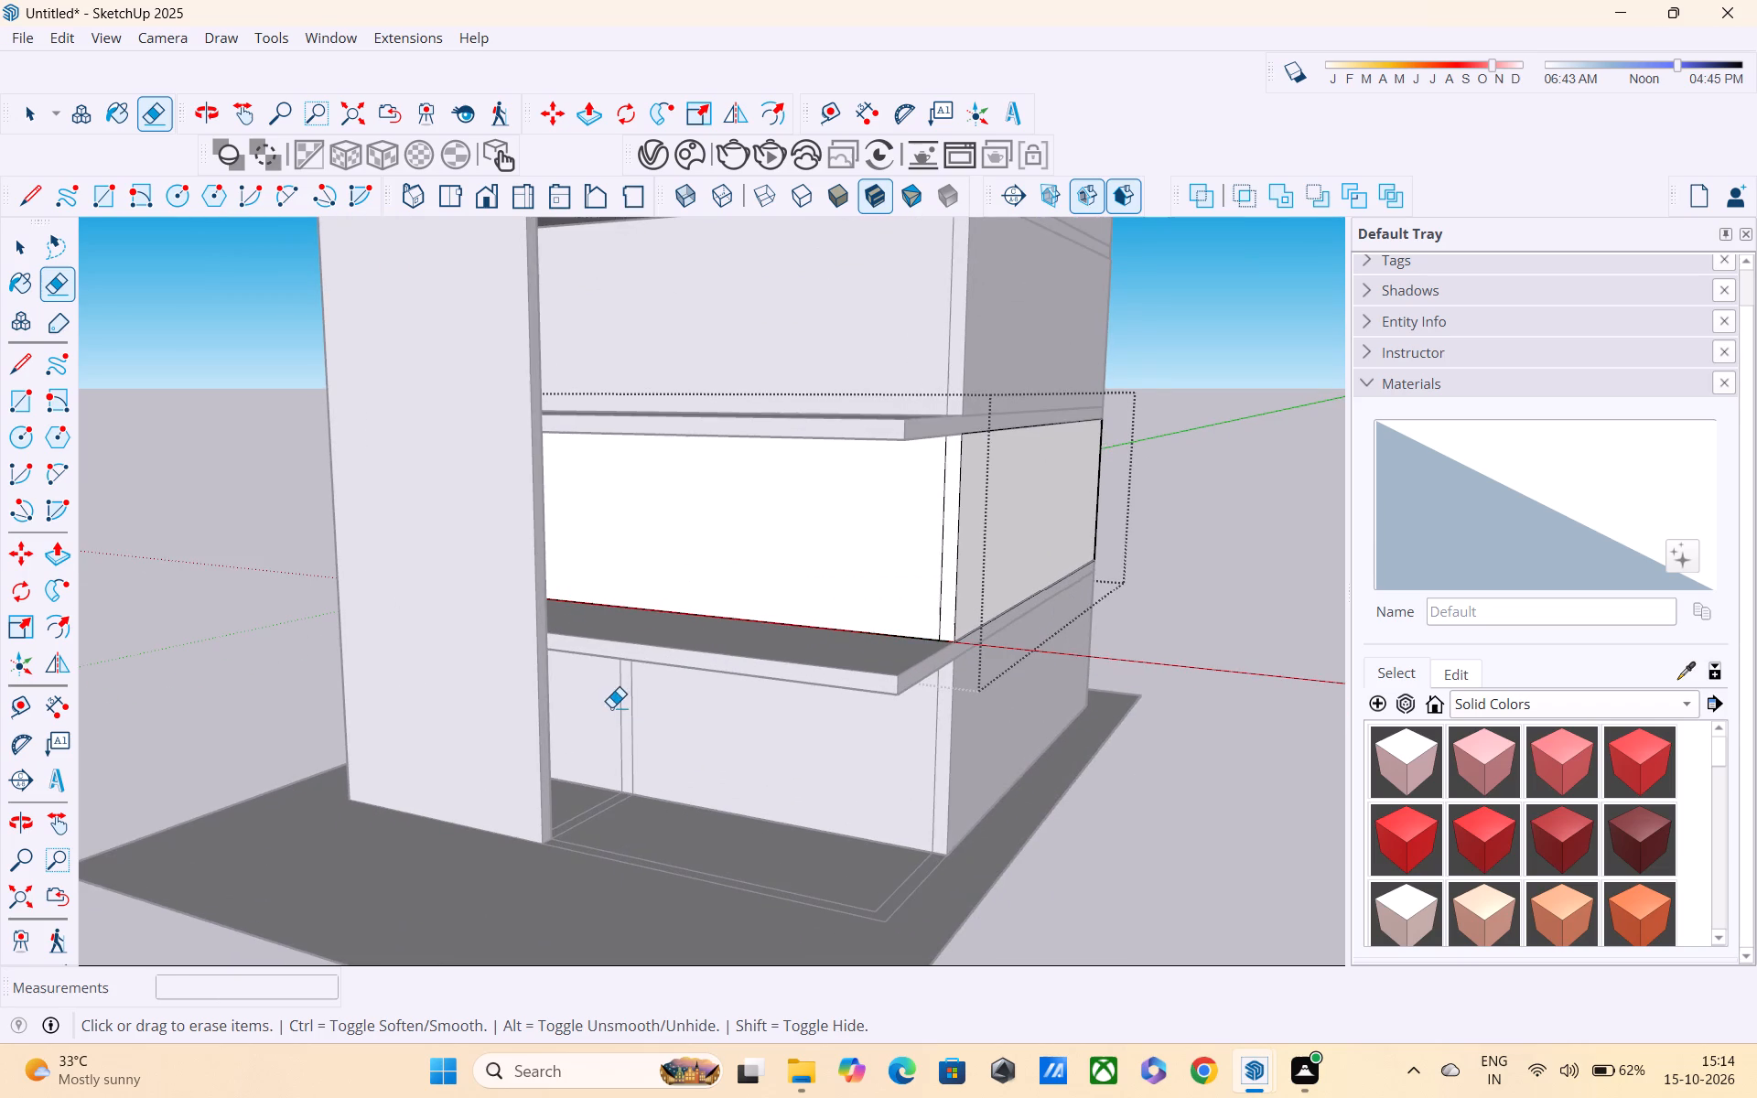
Inside the ground storey's wall group, erase the two adjacent vertical lines near the full-height wall.
key("space")
double_click(611, 726)
key("e")
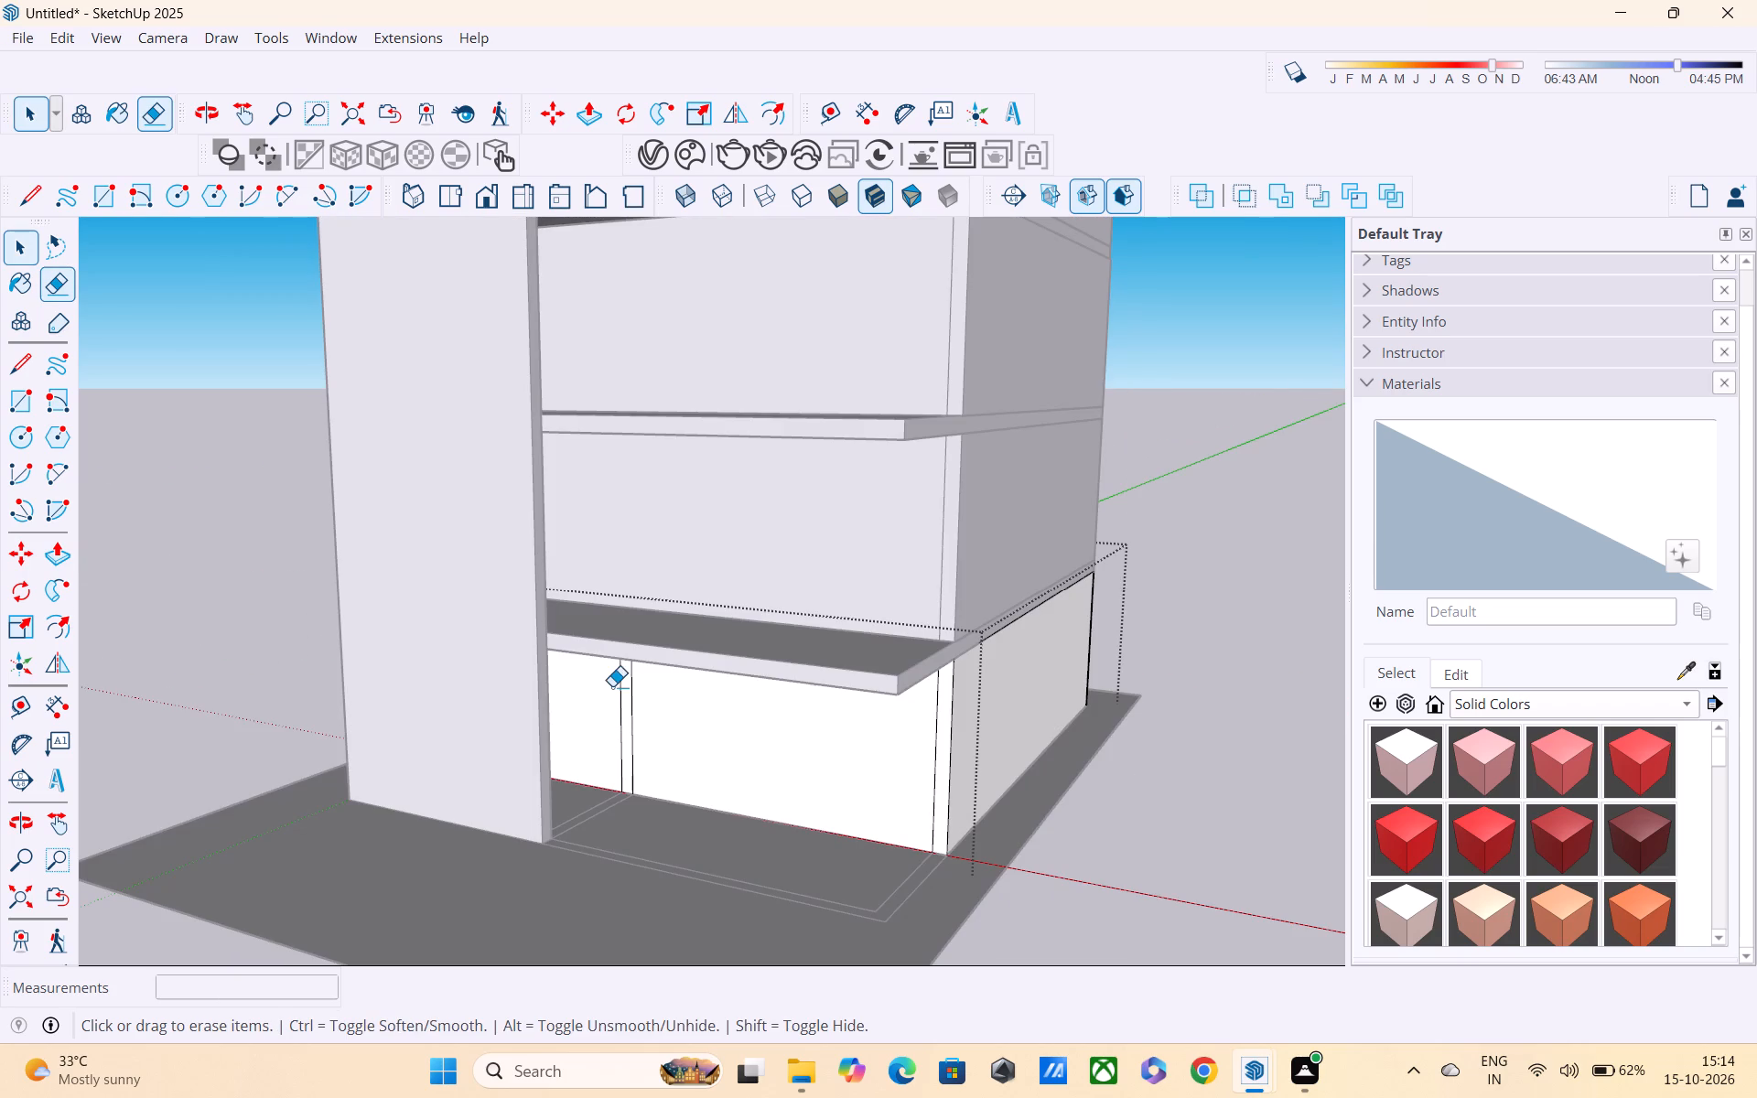
left_click(610, 672)
left_click_drag(610, 675, 636, 714)
left_click_drag(589, 684, 609, 707)
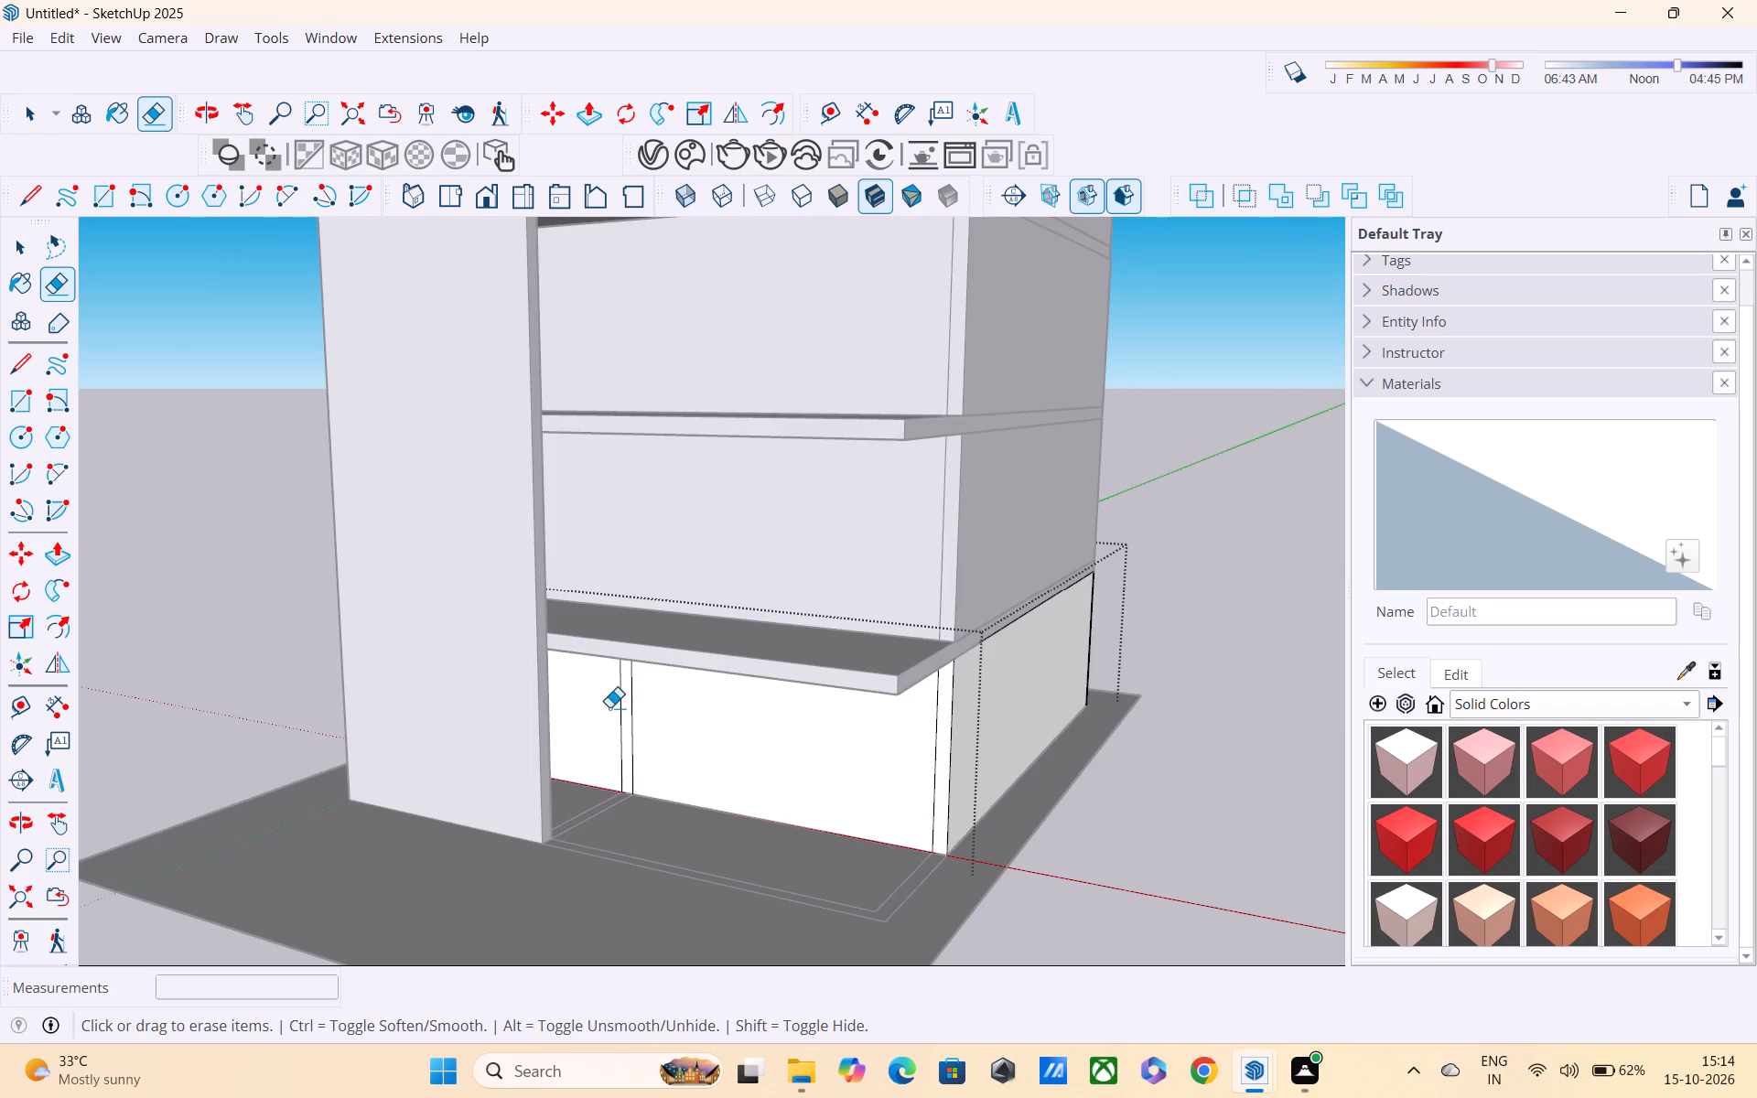
left_click_drag(609, 707, 646, 732)
Inside the top storey's wall group, erase the two adjacent vertical lines near the full-height wall and leave the group.
scroll(647, 733, "down", 4)
middle_click_drag(647, 691, 718, 765)
key("space")
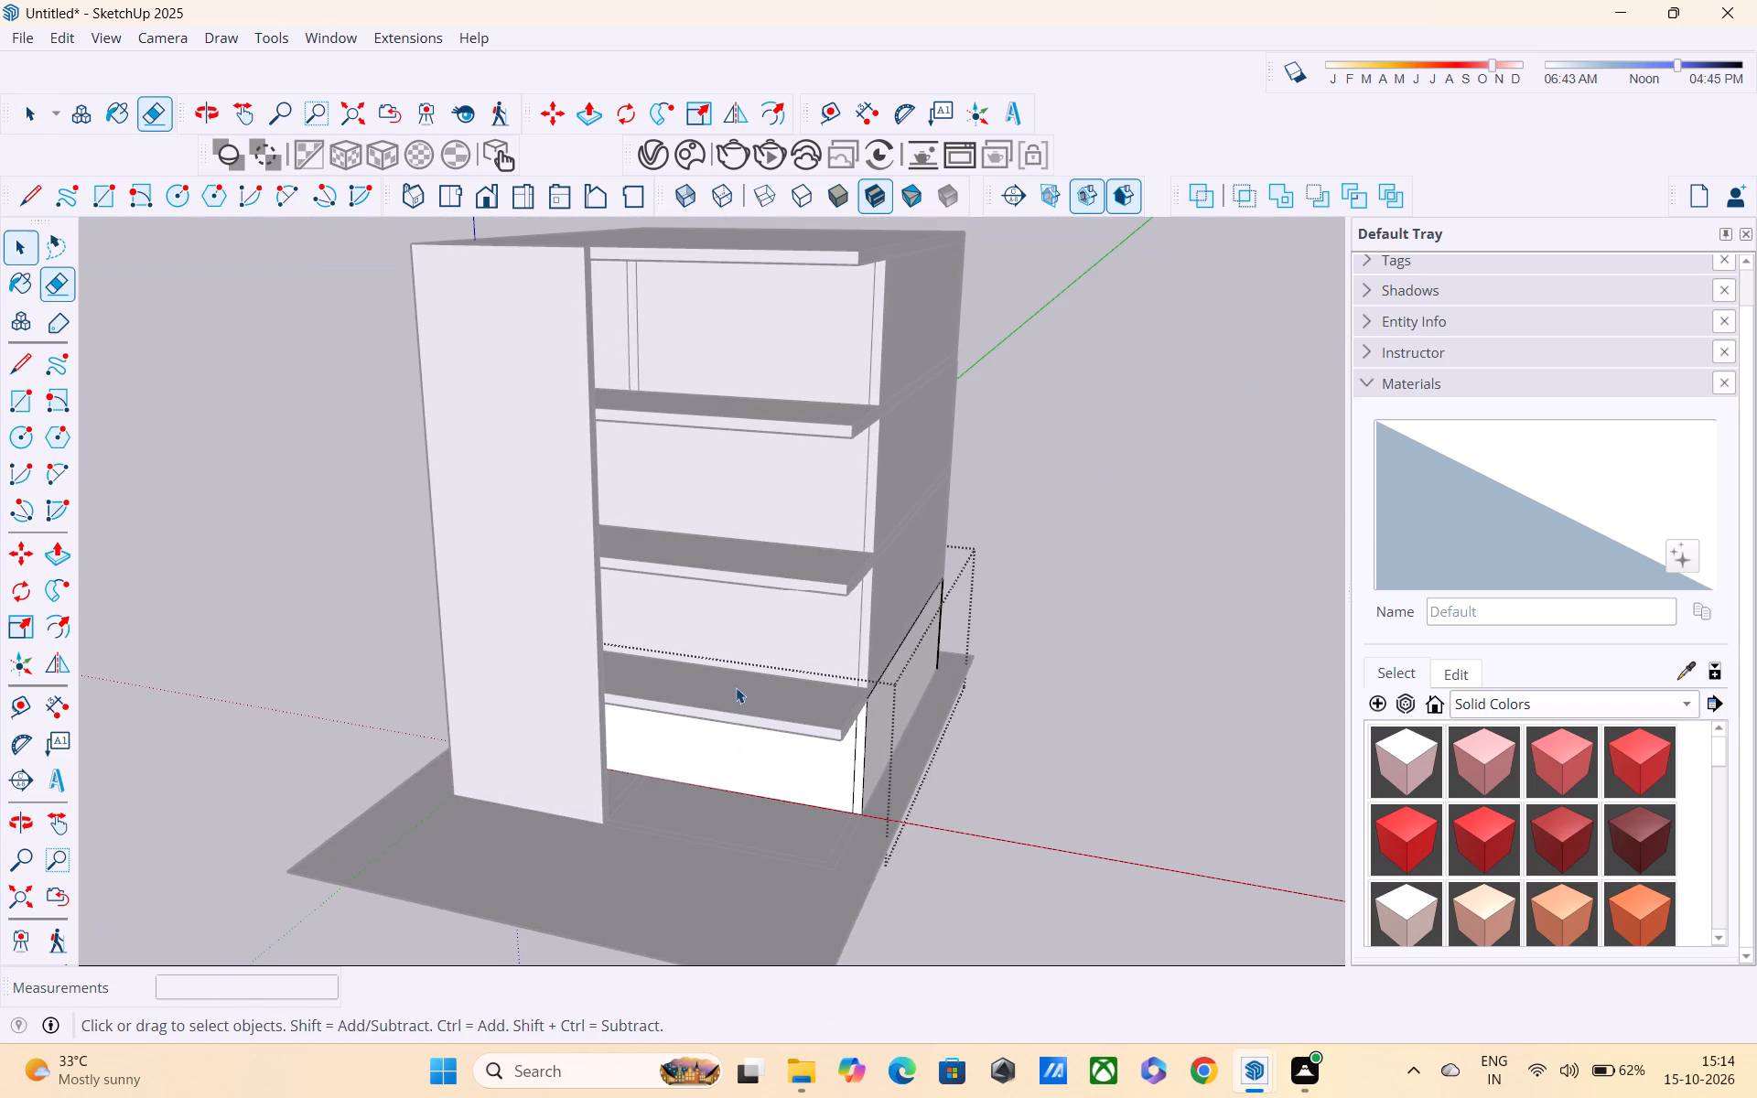
double_click(755, 363)
key("e")
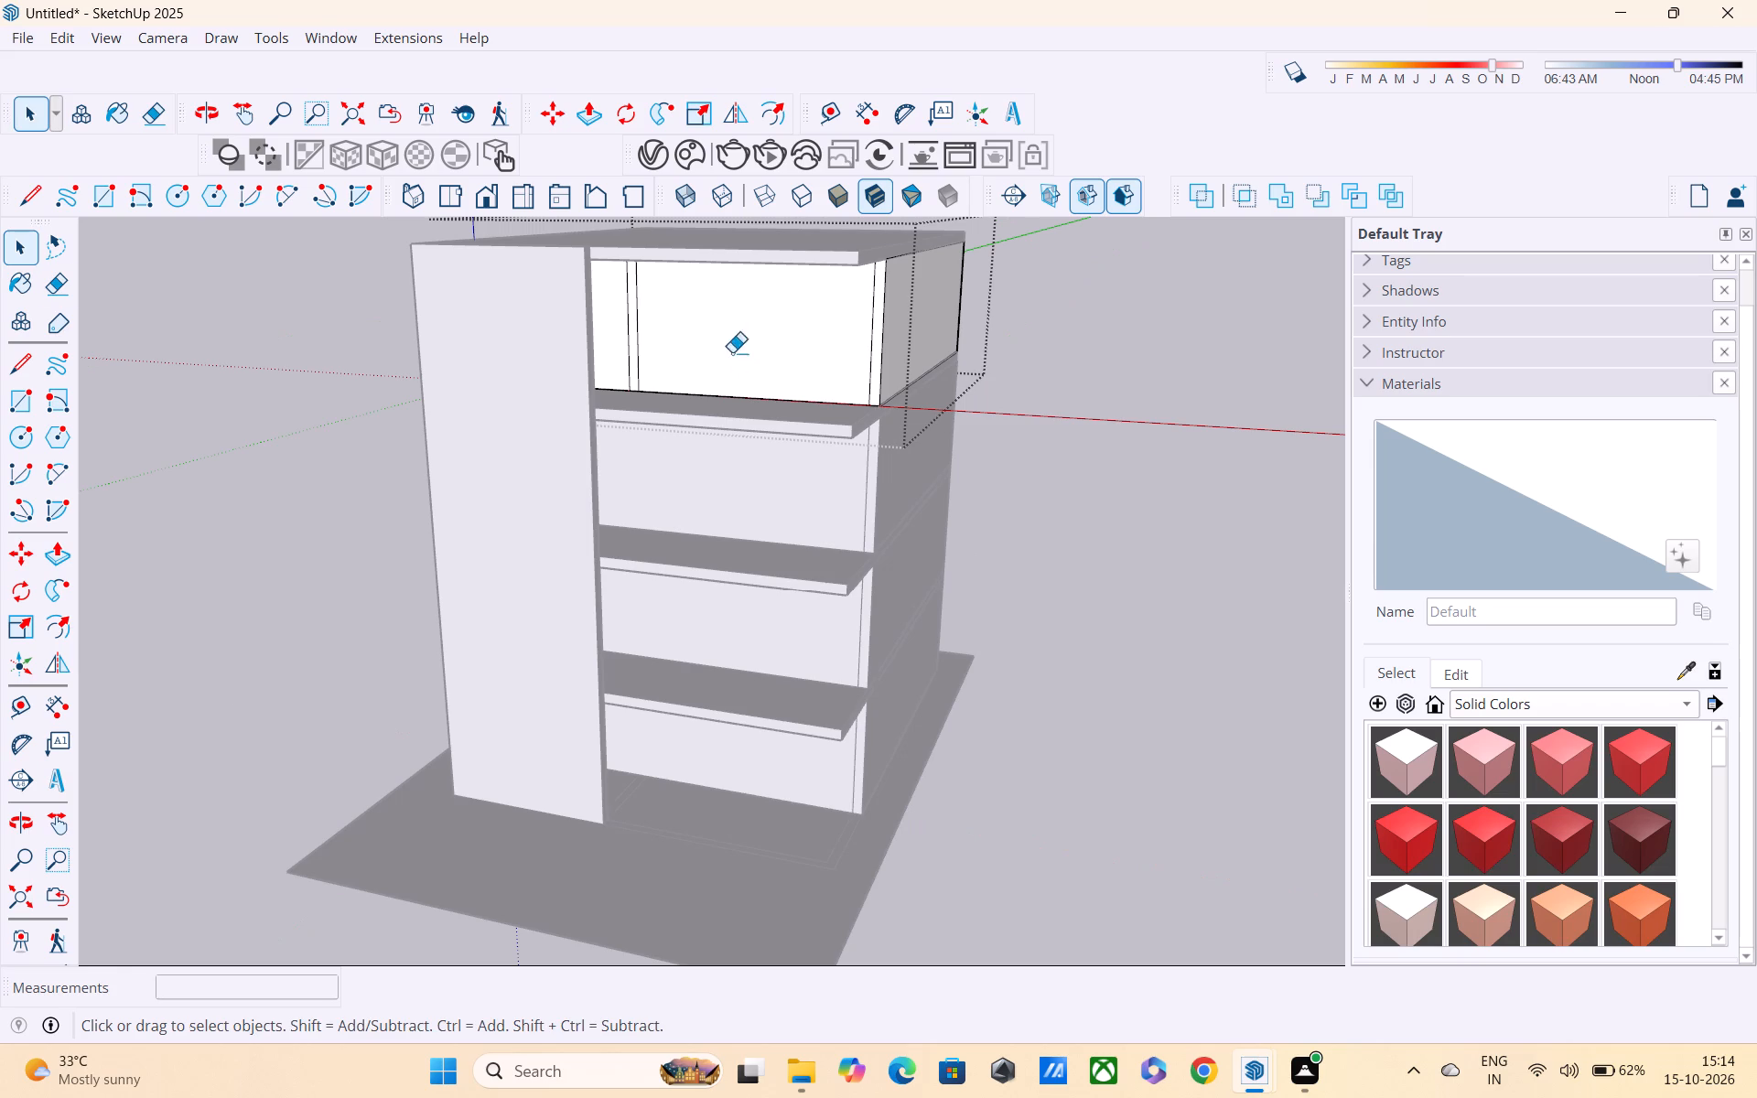
left_click_drag(612, 299, 646, 328)
scroll(646, 329, "down", 5)
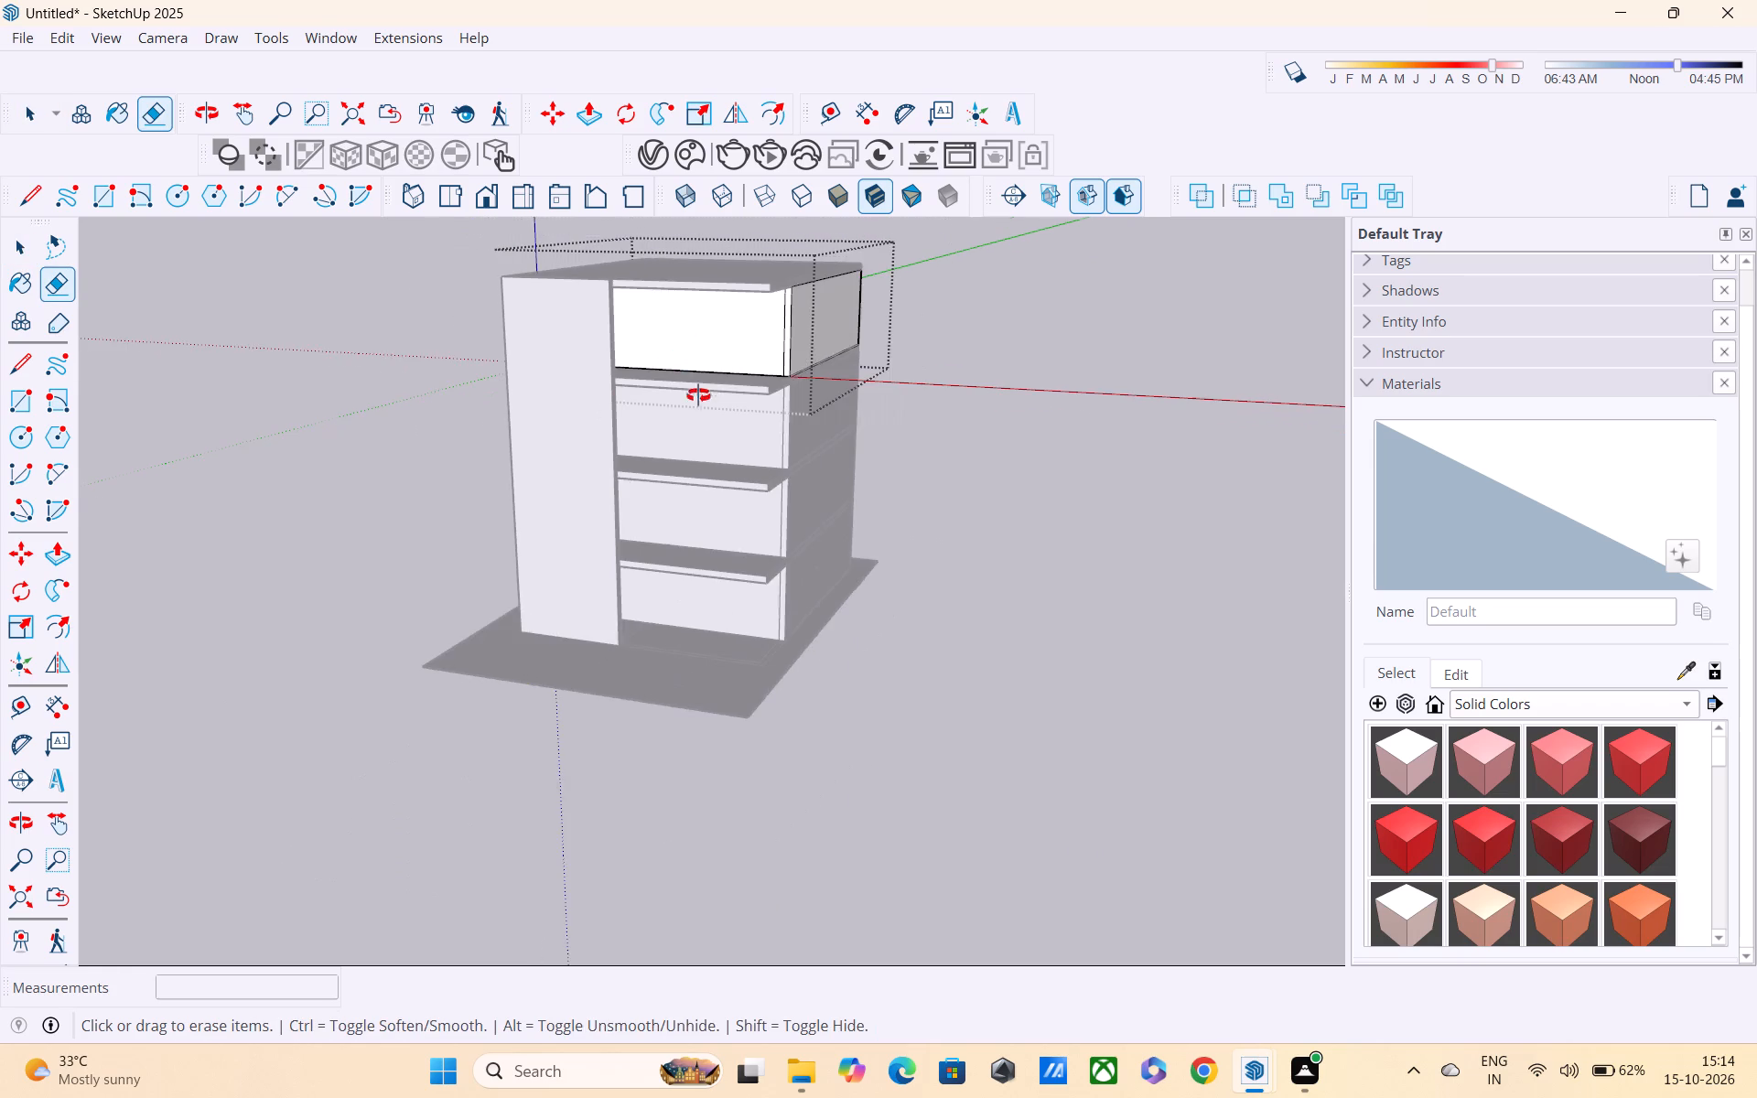
middle_click_drag(695, 391, 777, 488)
scroll(777, 488, "up", 1)
scroll(778, 479, "down", 7)
key("space")
double_click(874, 529)
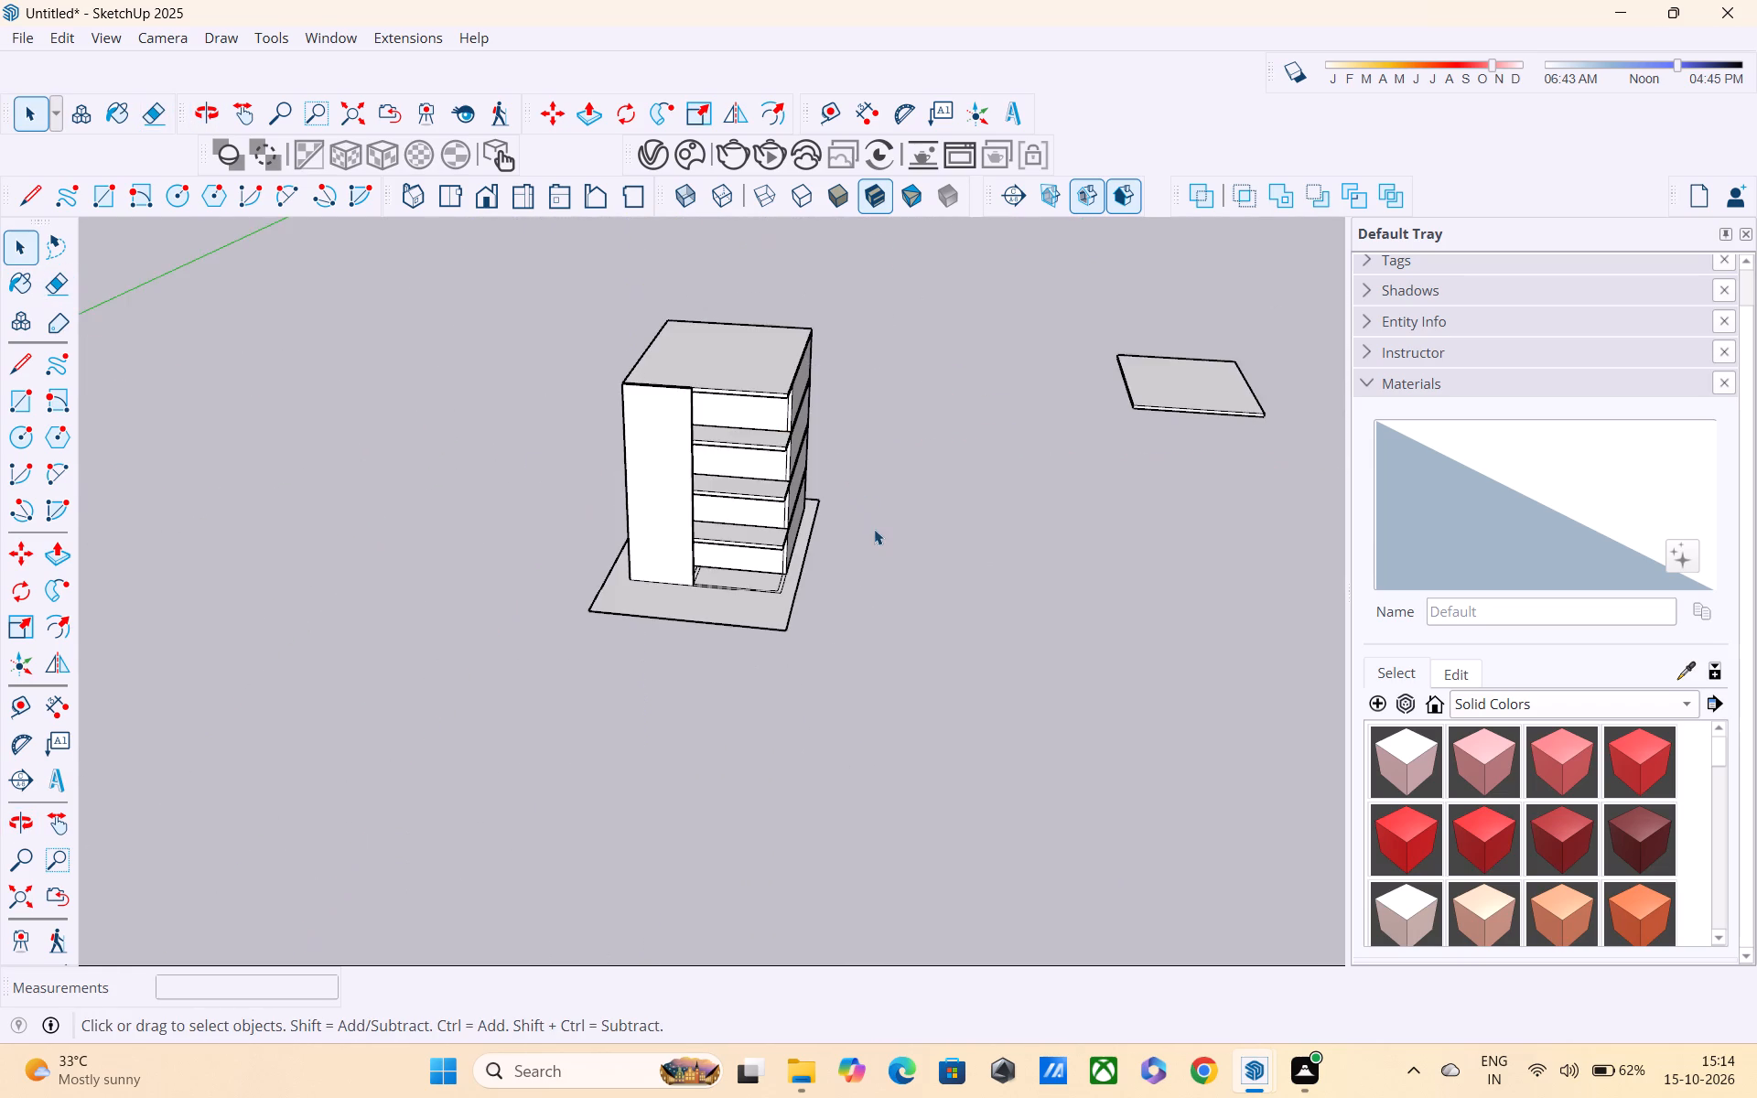
Examine the cleaned walls, the projecting slabs and the full-height wall of the house from several angles.
middle_click_drag(791, 552, 791, 414)
scroll(714, 429, "up", 5)
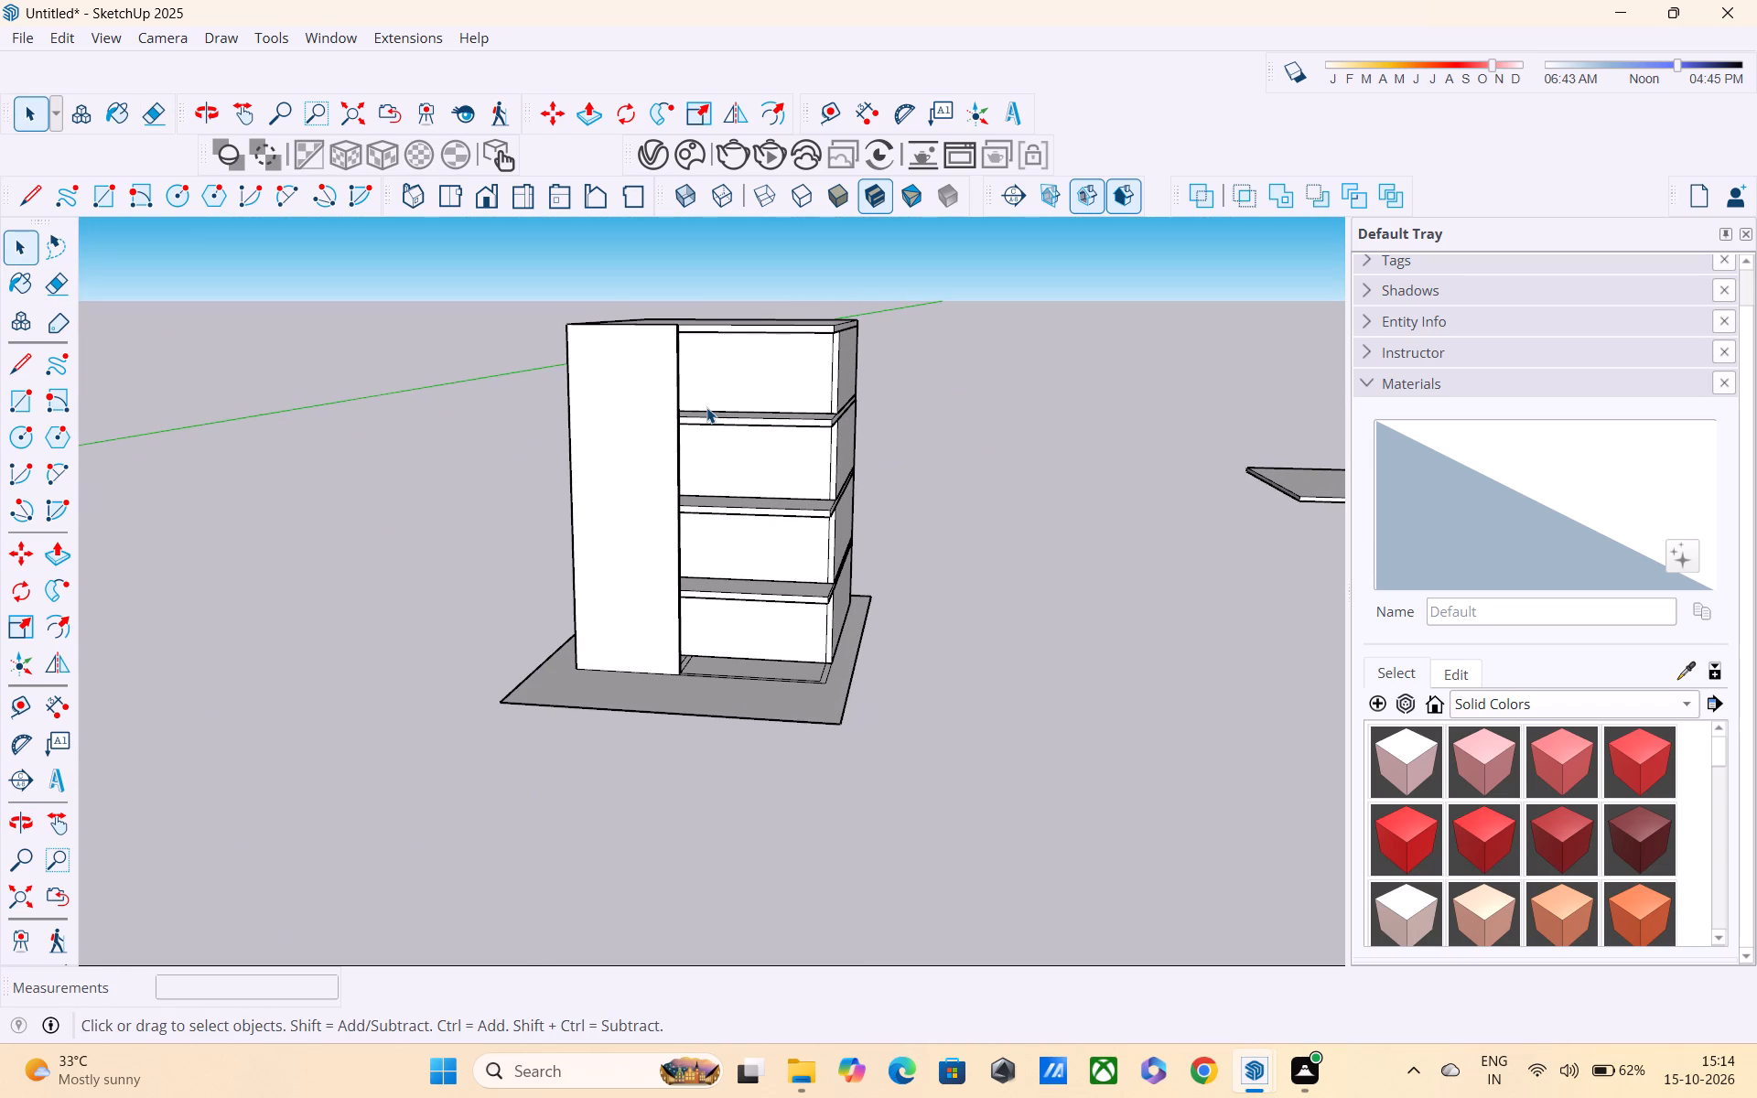
scroll(706, 407, "down", 3)
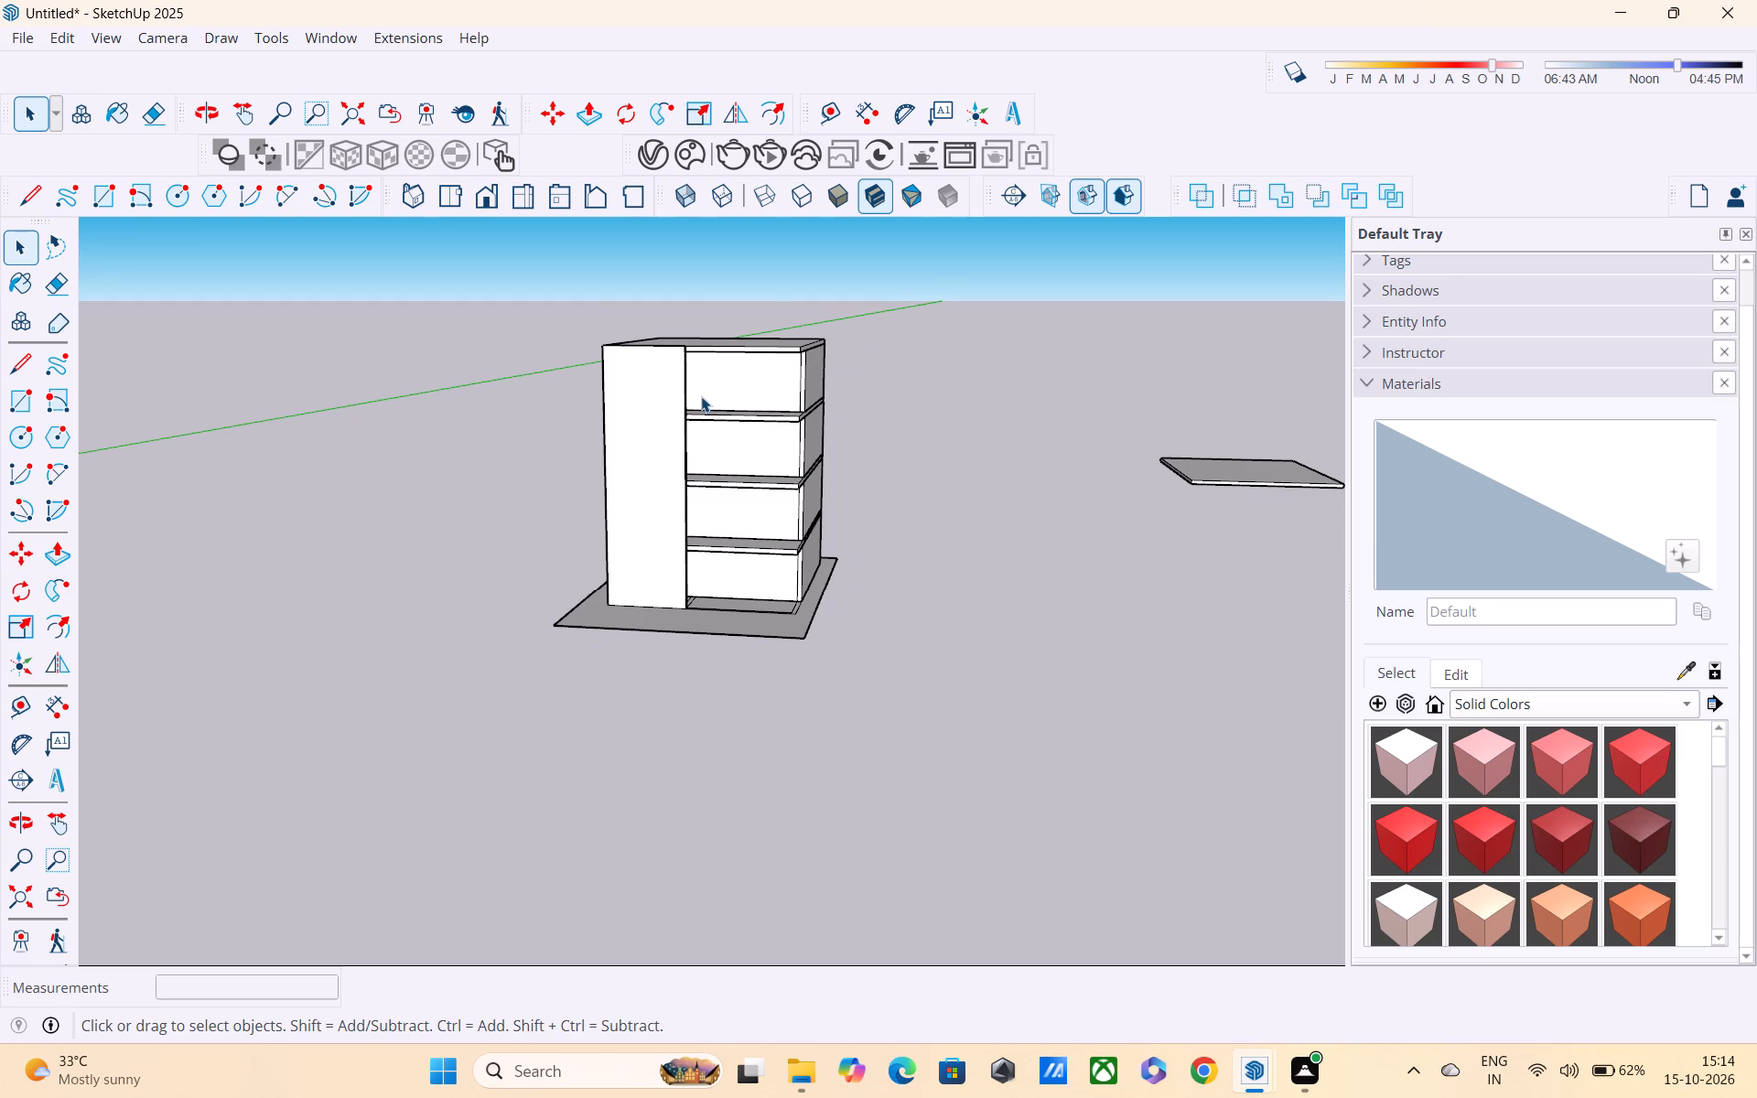
middle_click_drag(701, 396, 758, 378, "shift")
scroll(804, 510, "up", 5)
middle_click_drag(795, 474, 437, 473)
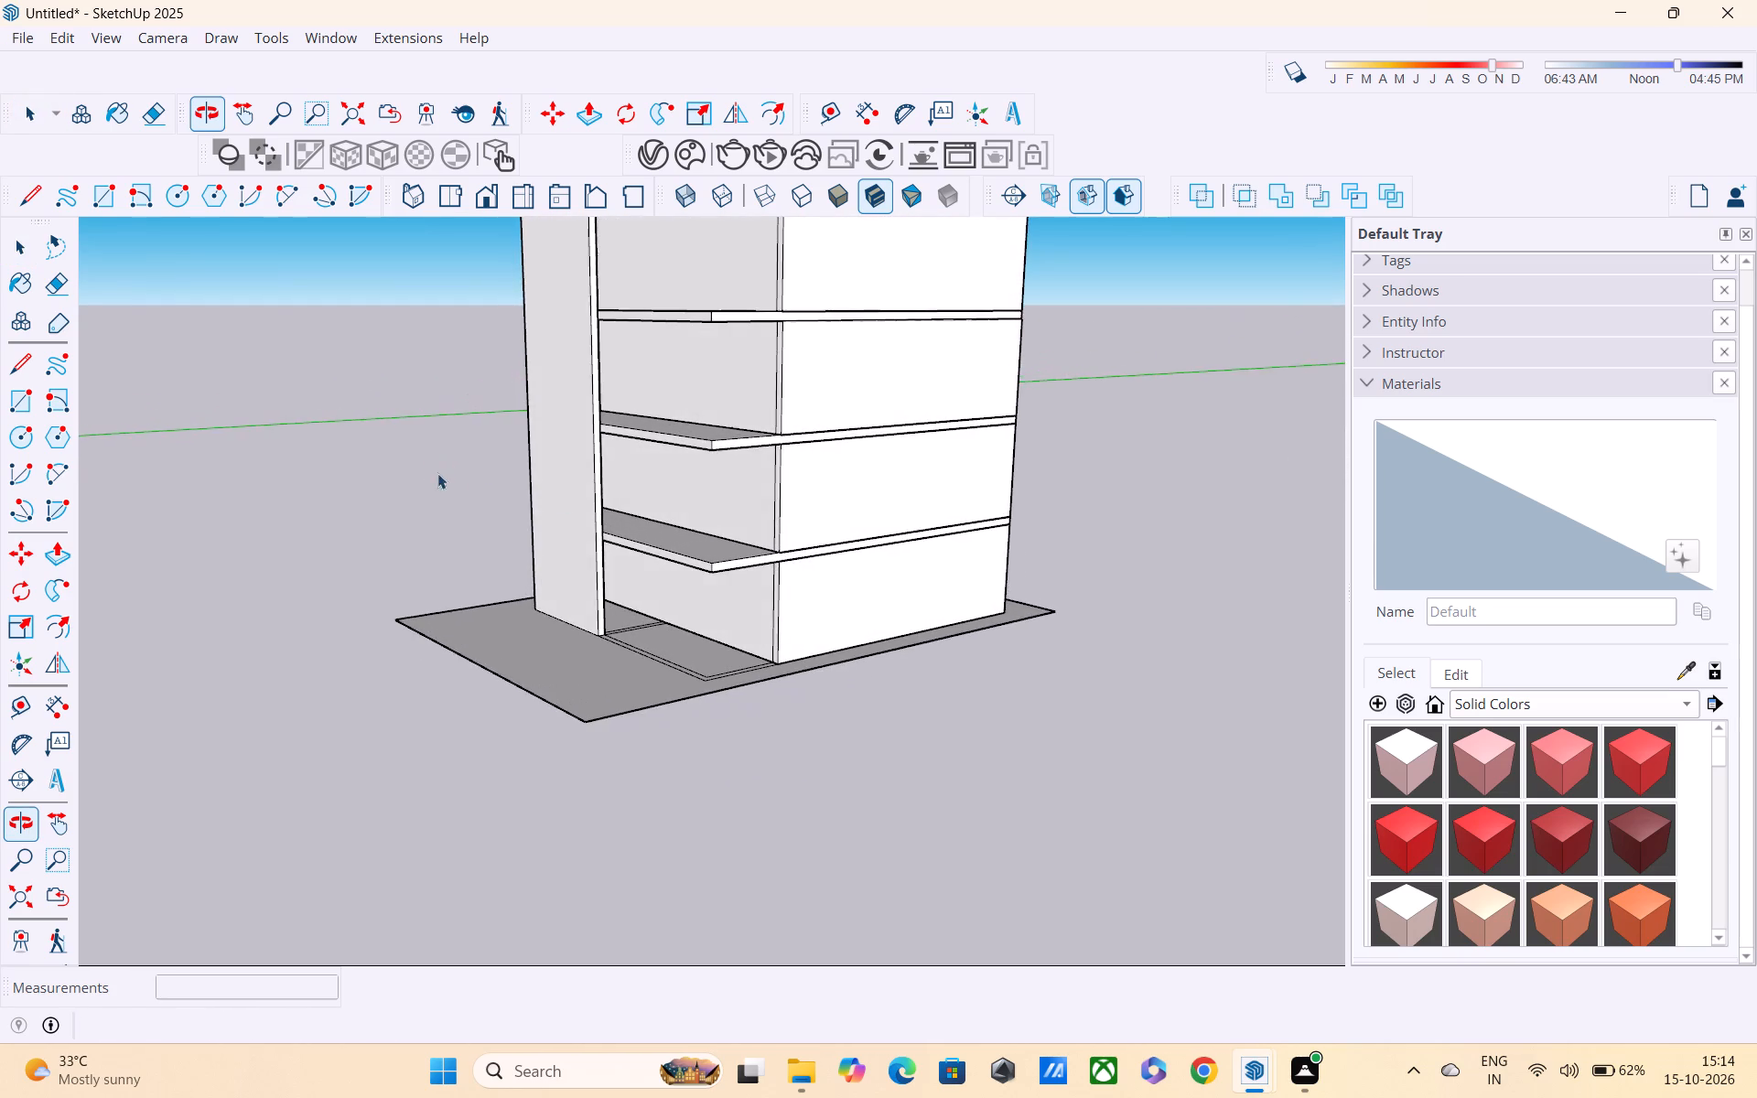
middle_click_drag(825, 492, 647, 447)
scroll(794, 439, "up", 5)
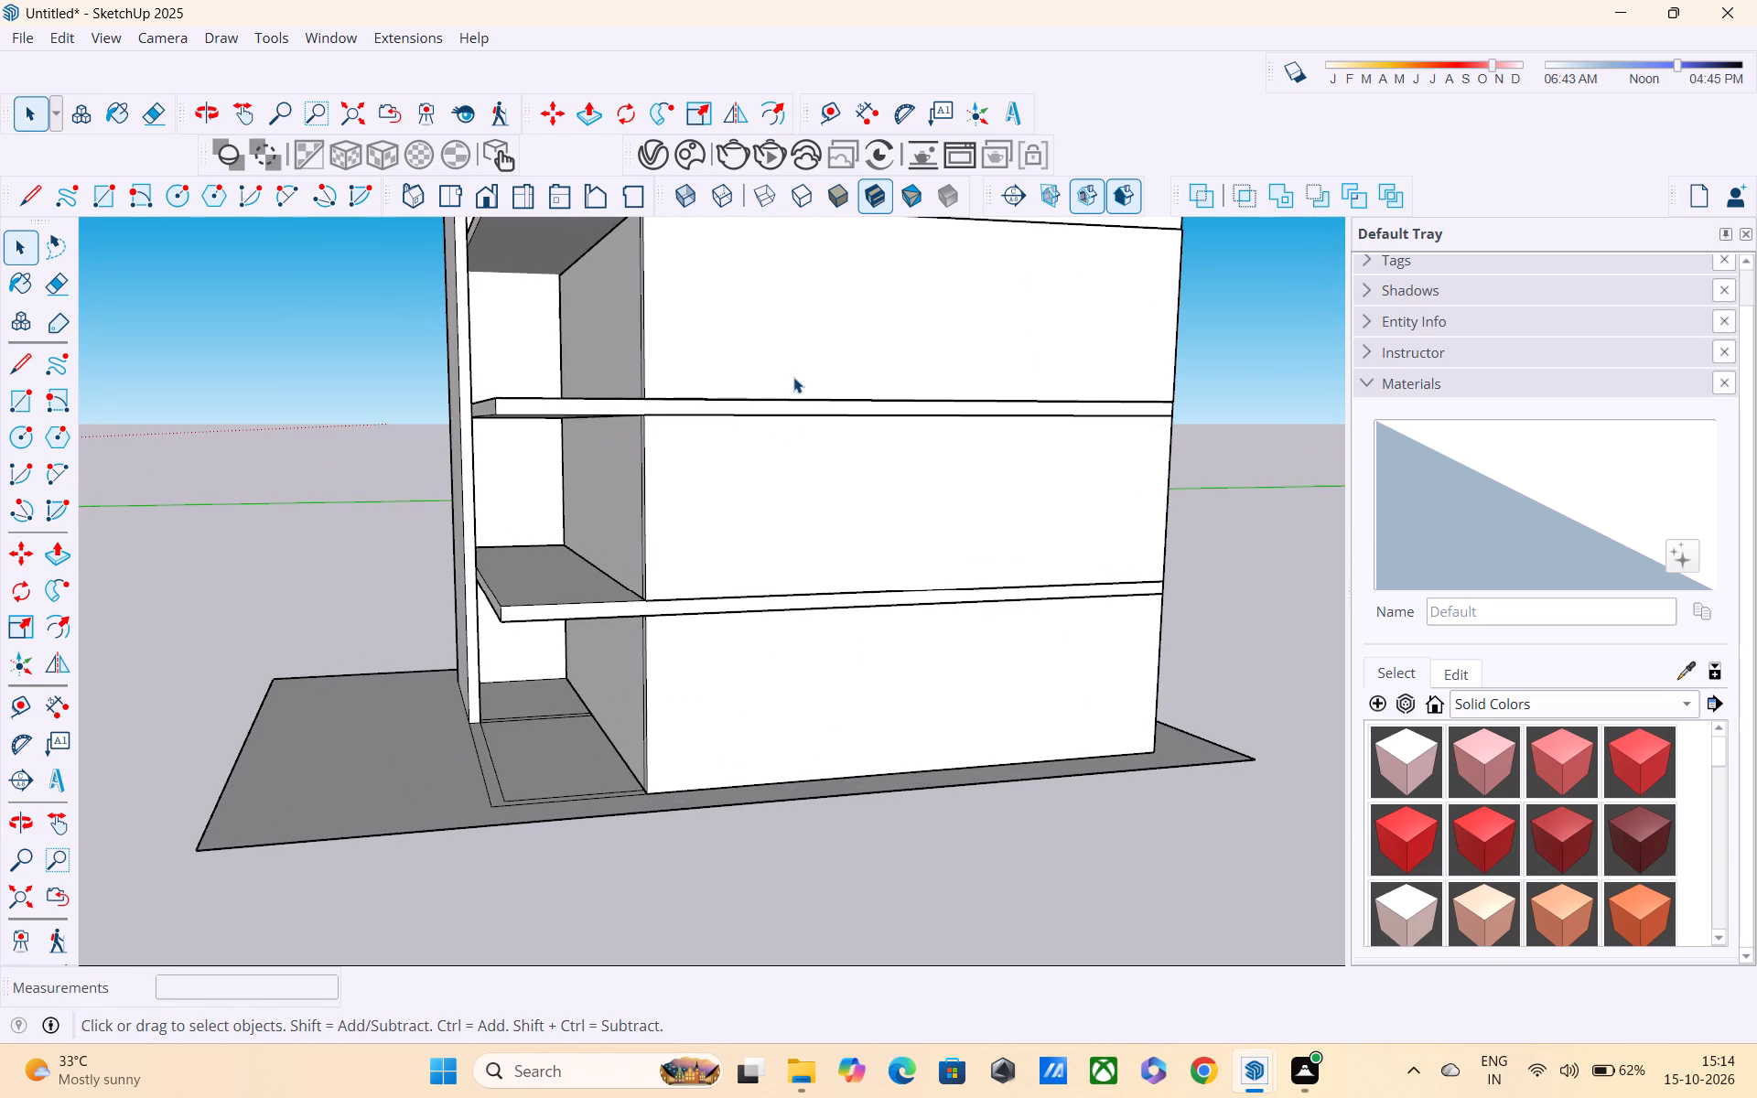
double_click(793, 377)
scroll(792, 379, "down", 6)
left_click(1134, 438)
middle_click_drag(837, 464, 837, 471)
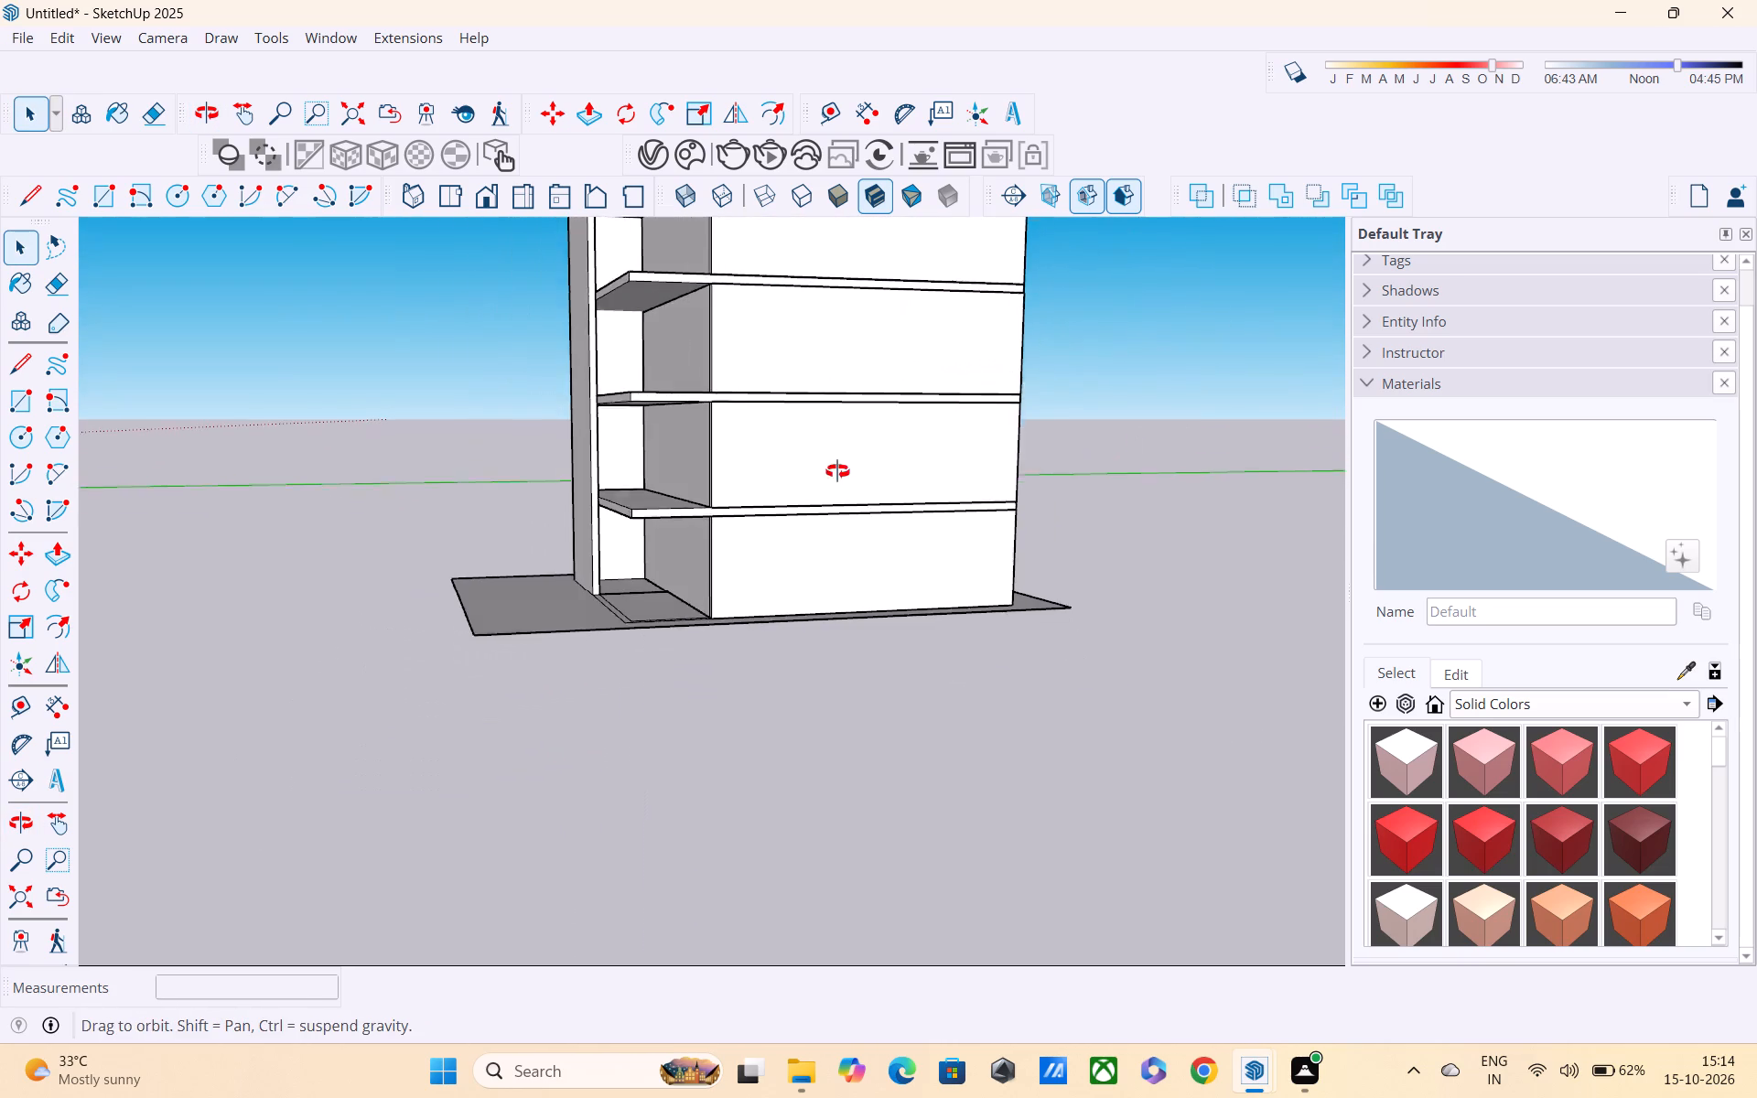
middle_click_drag(837, 471, 1075, 585)
middle_click_drag(671, 544, 857, 596)
middle_click_drag(791, 594, 881, 622)
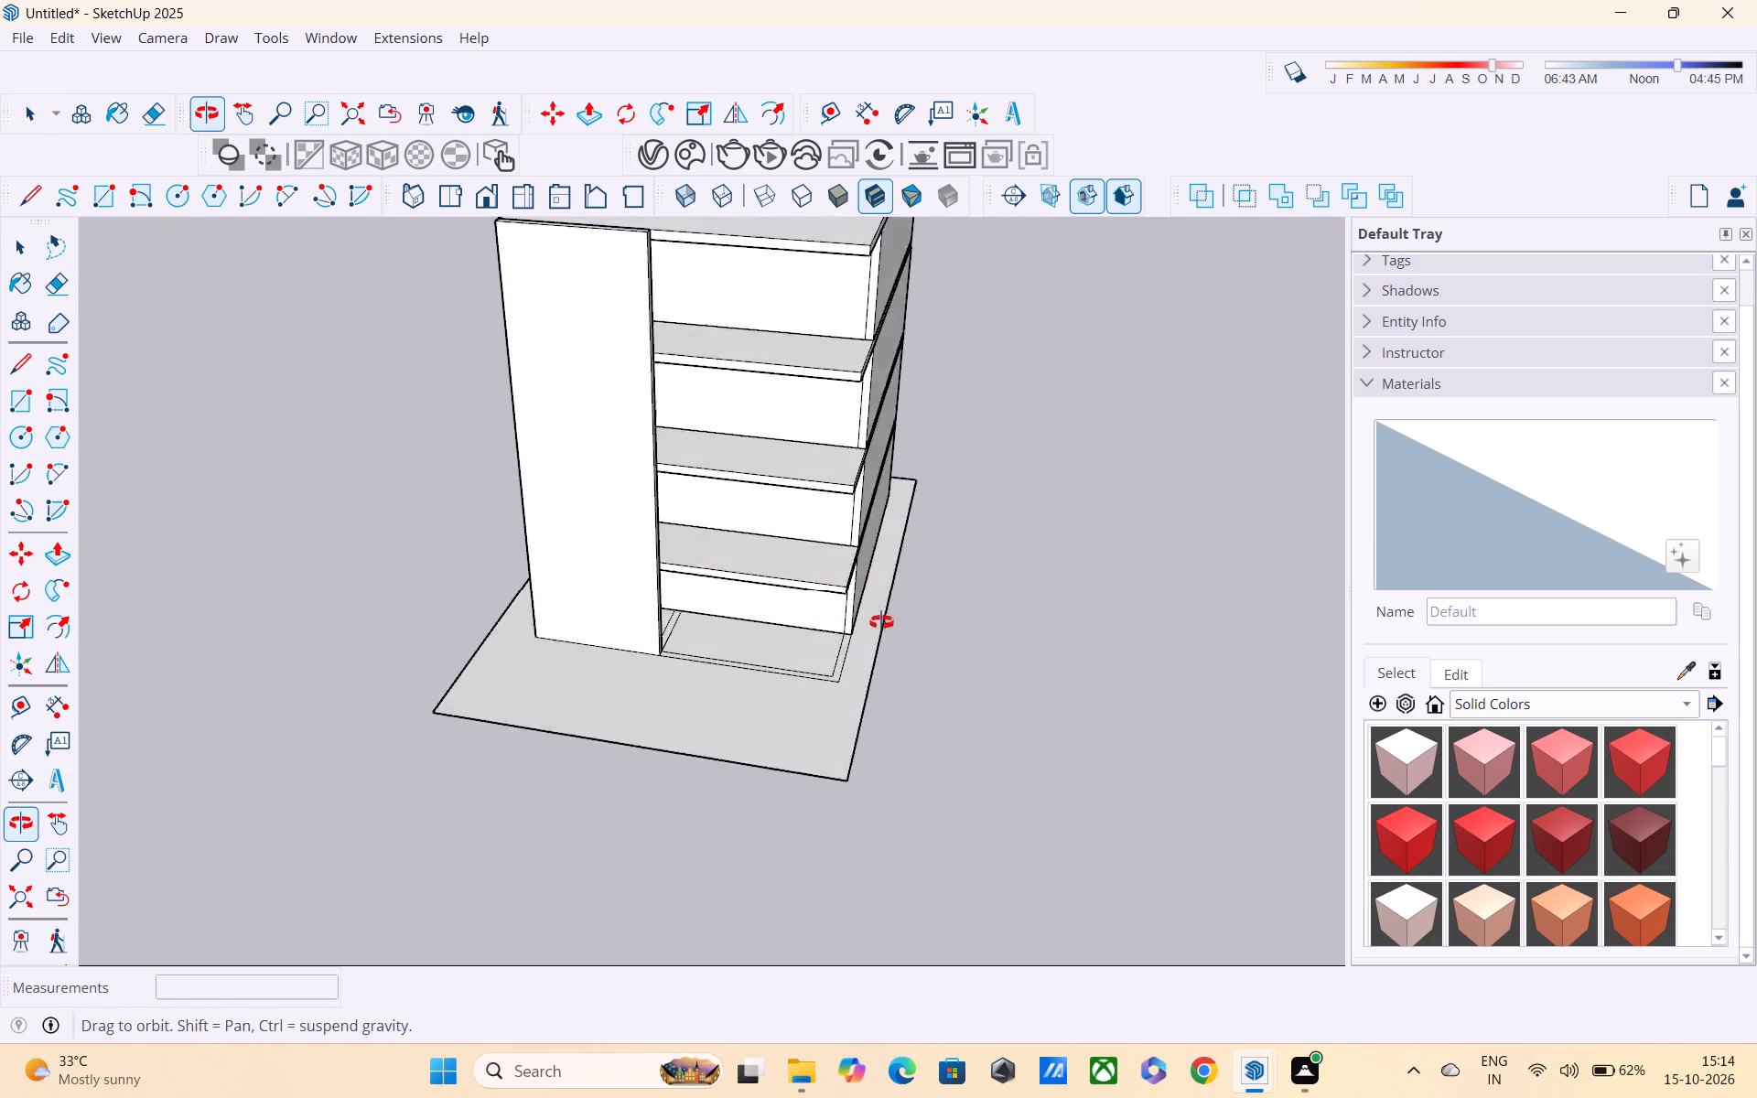
middle_click_drag(881, 622, 923, 582)
scroll(629, 635, "down", 2)
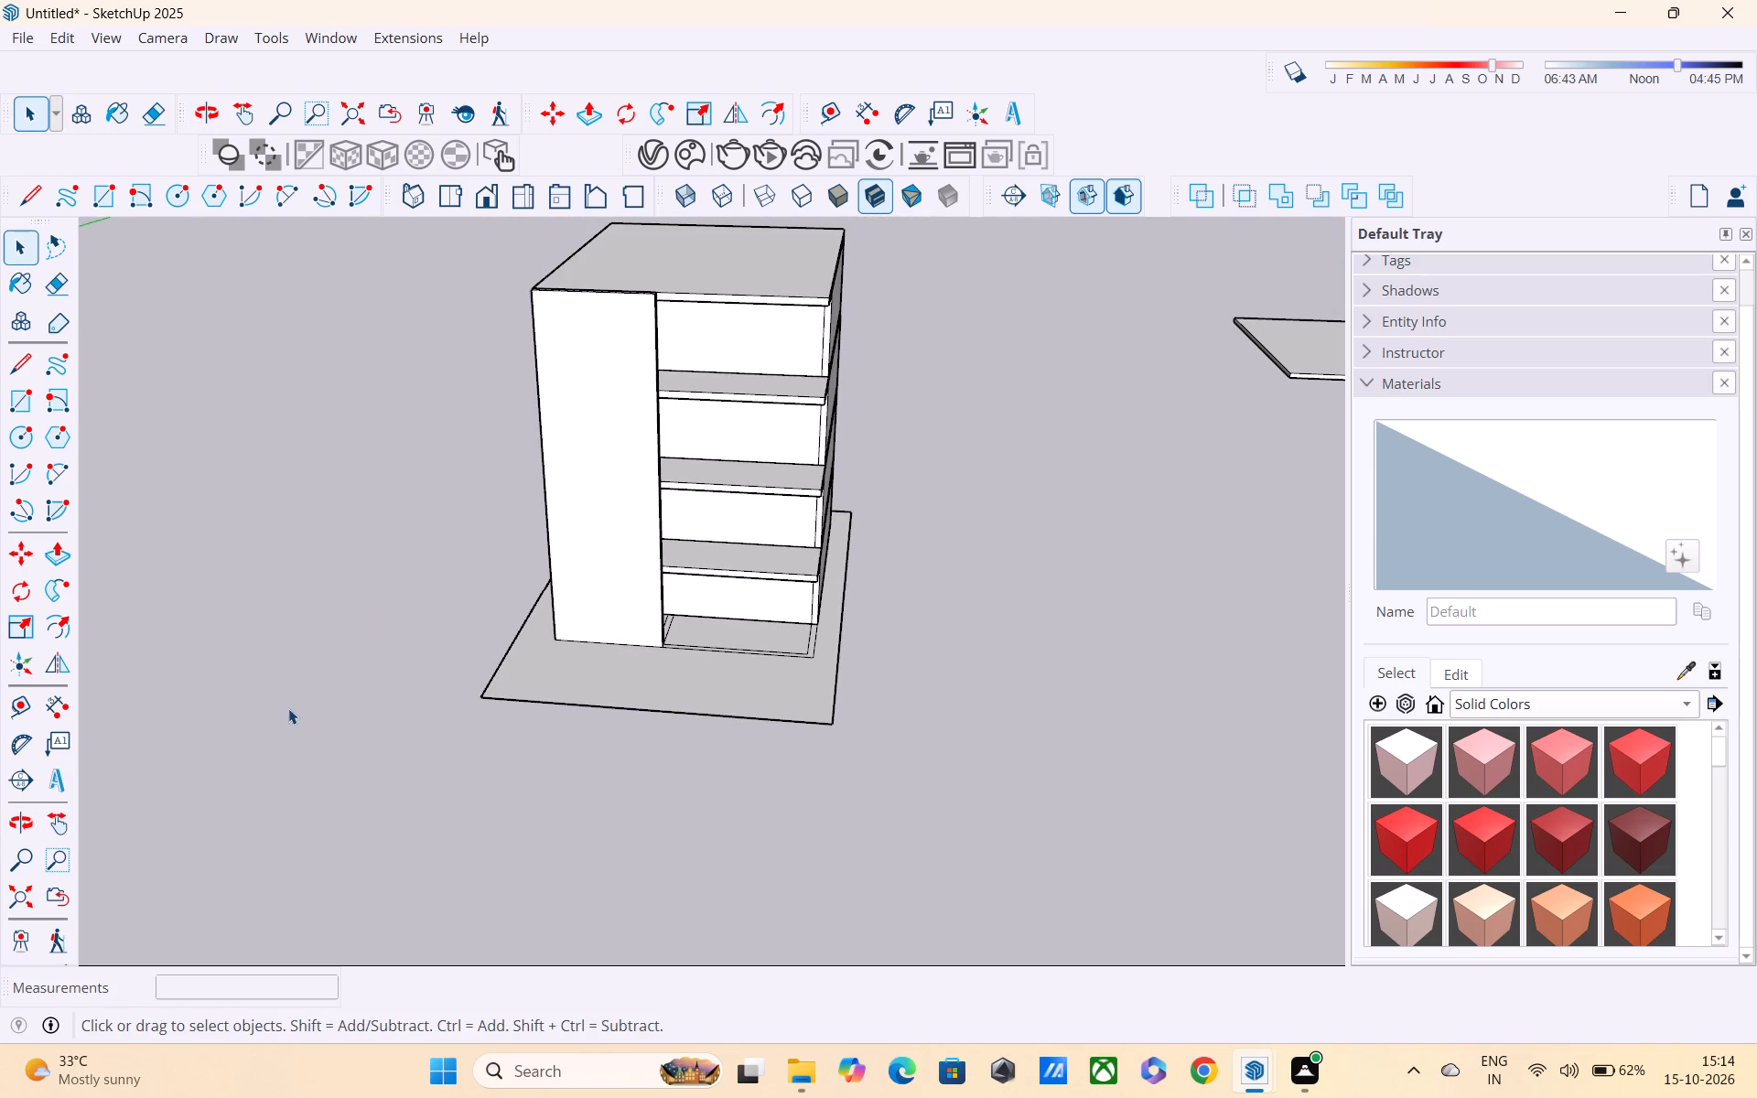
middle_click_drag(253, 666, 267, 491)
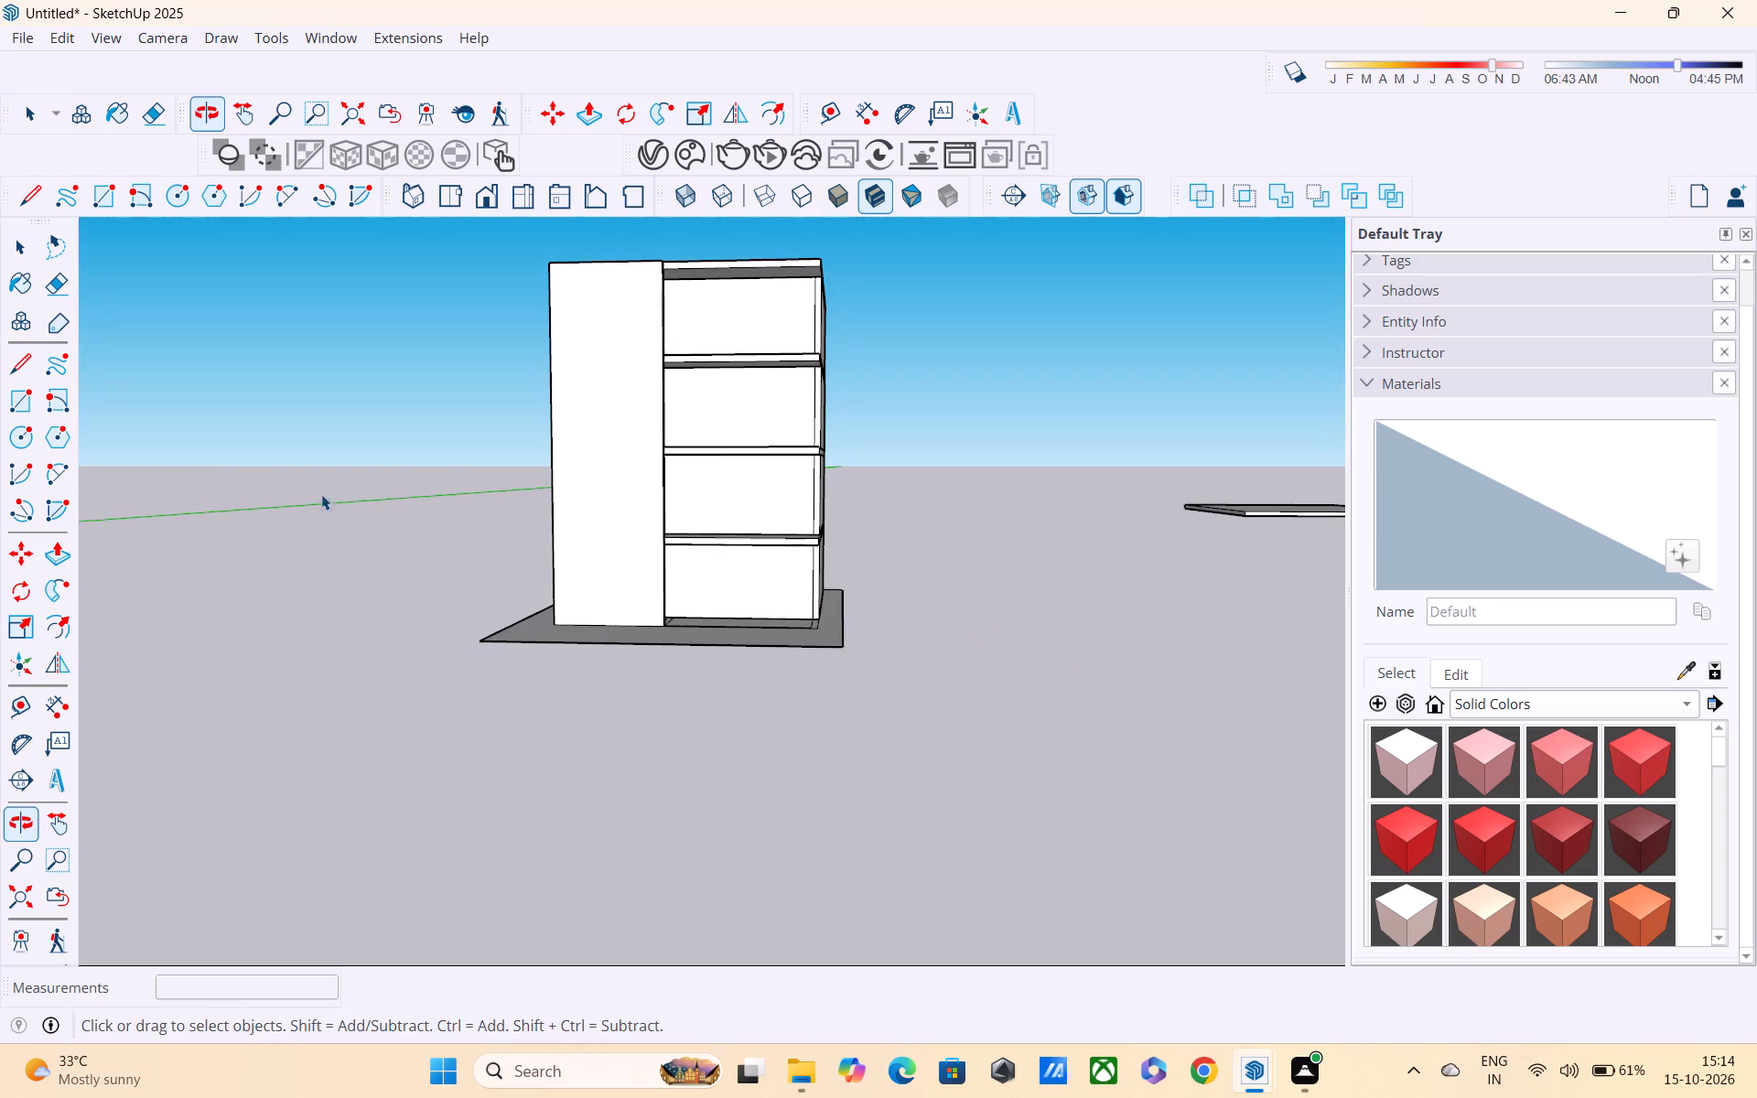
scroll(684, 510, "up", 4)
middle_click_drag(707, 494, 715, 618)
scroll(715, 619, "down", 1)
scroll(718, 584, "up", 2)
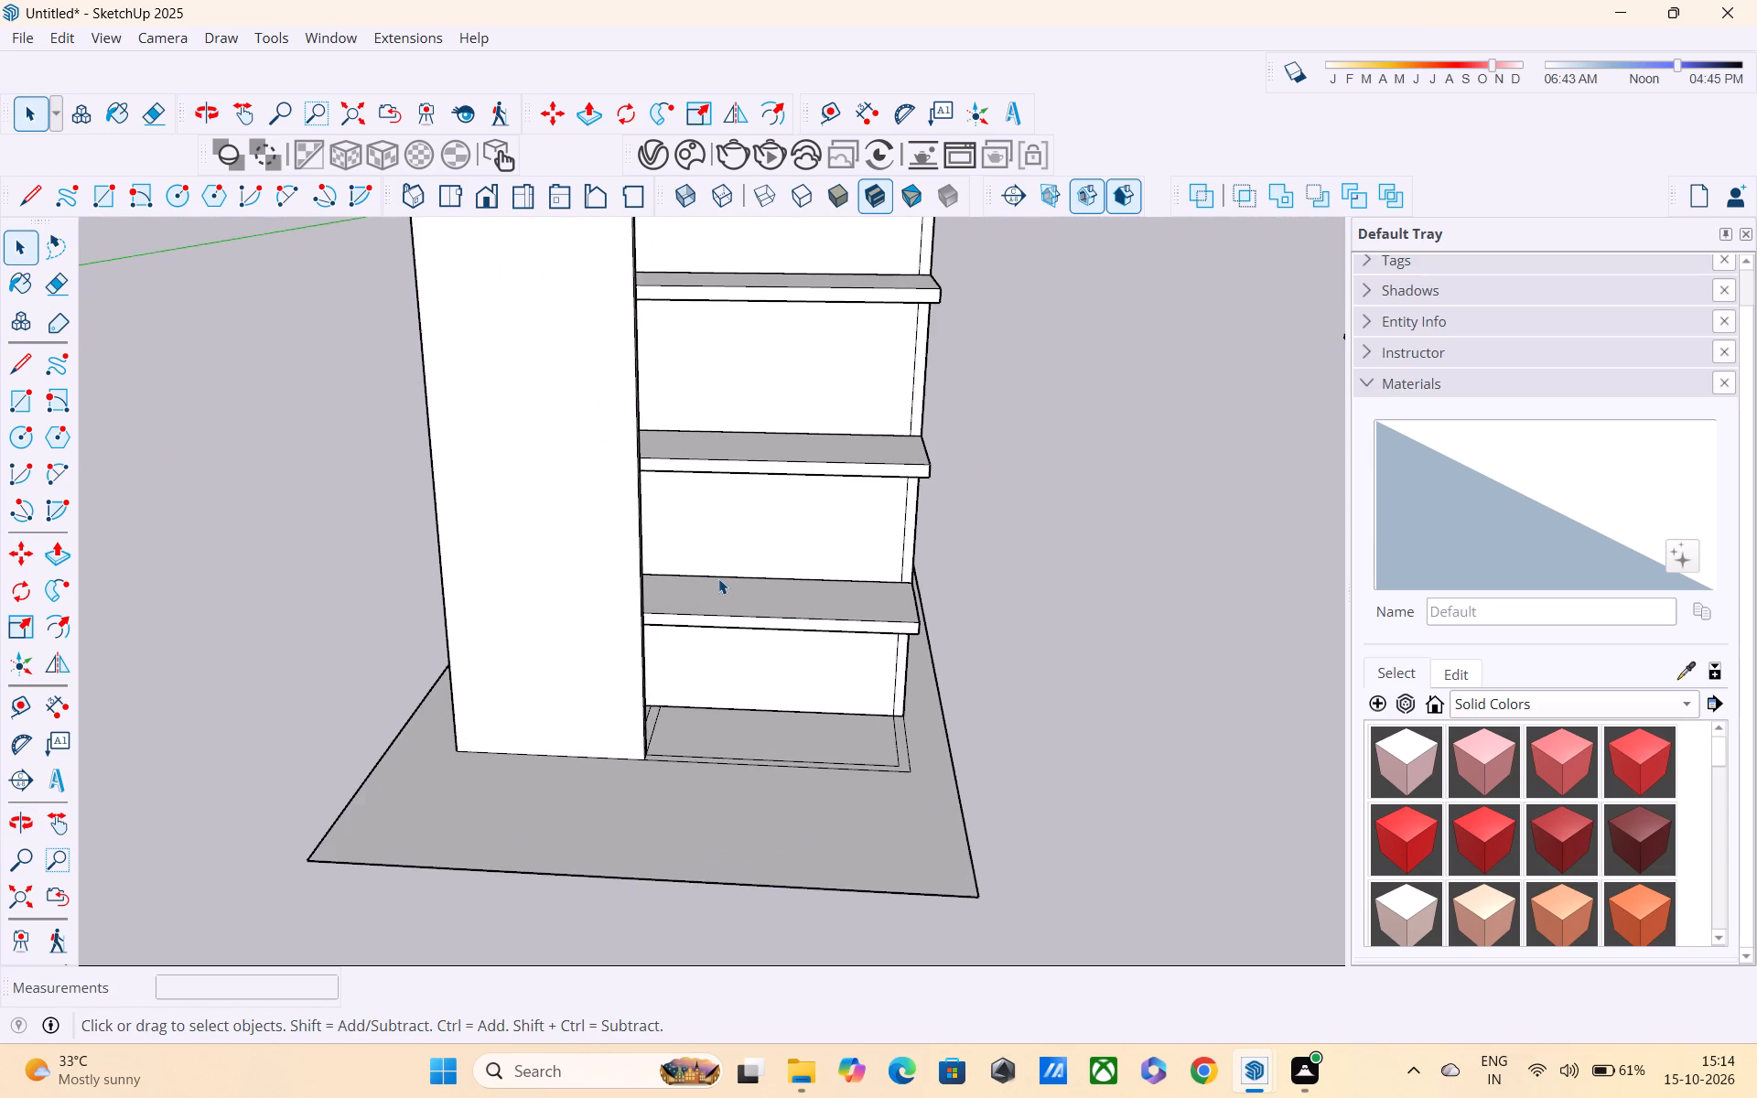
middle_click_drag(713, 570, 597, 656)
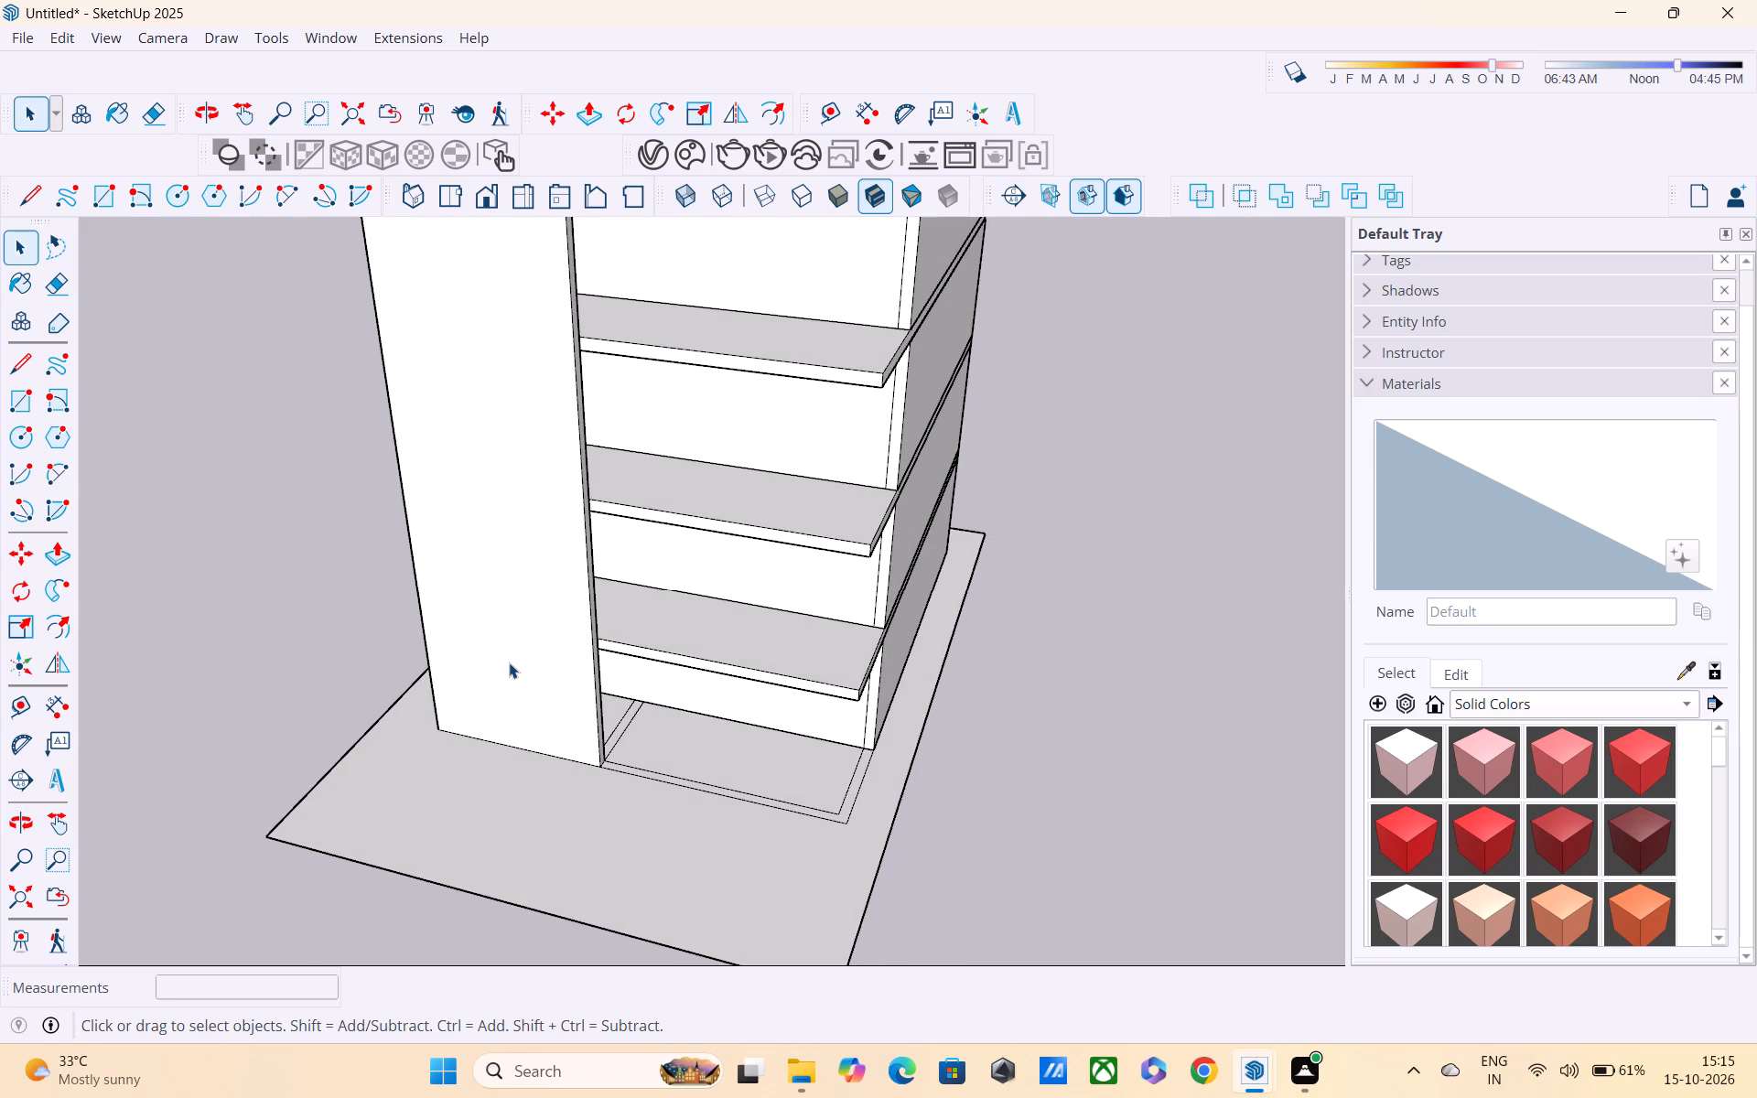
middle_click_drag(700, 592, 534, 613)
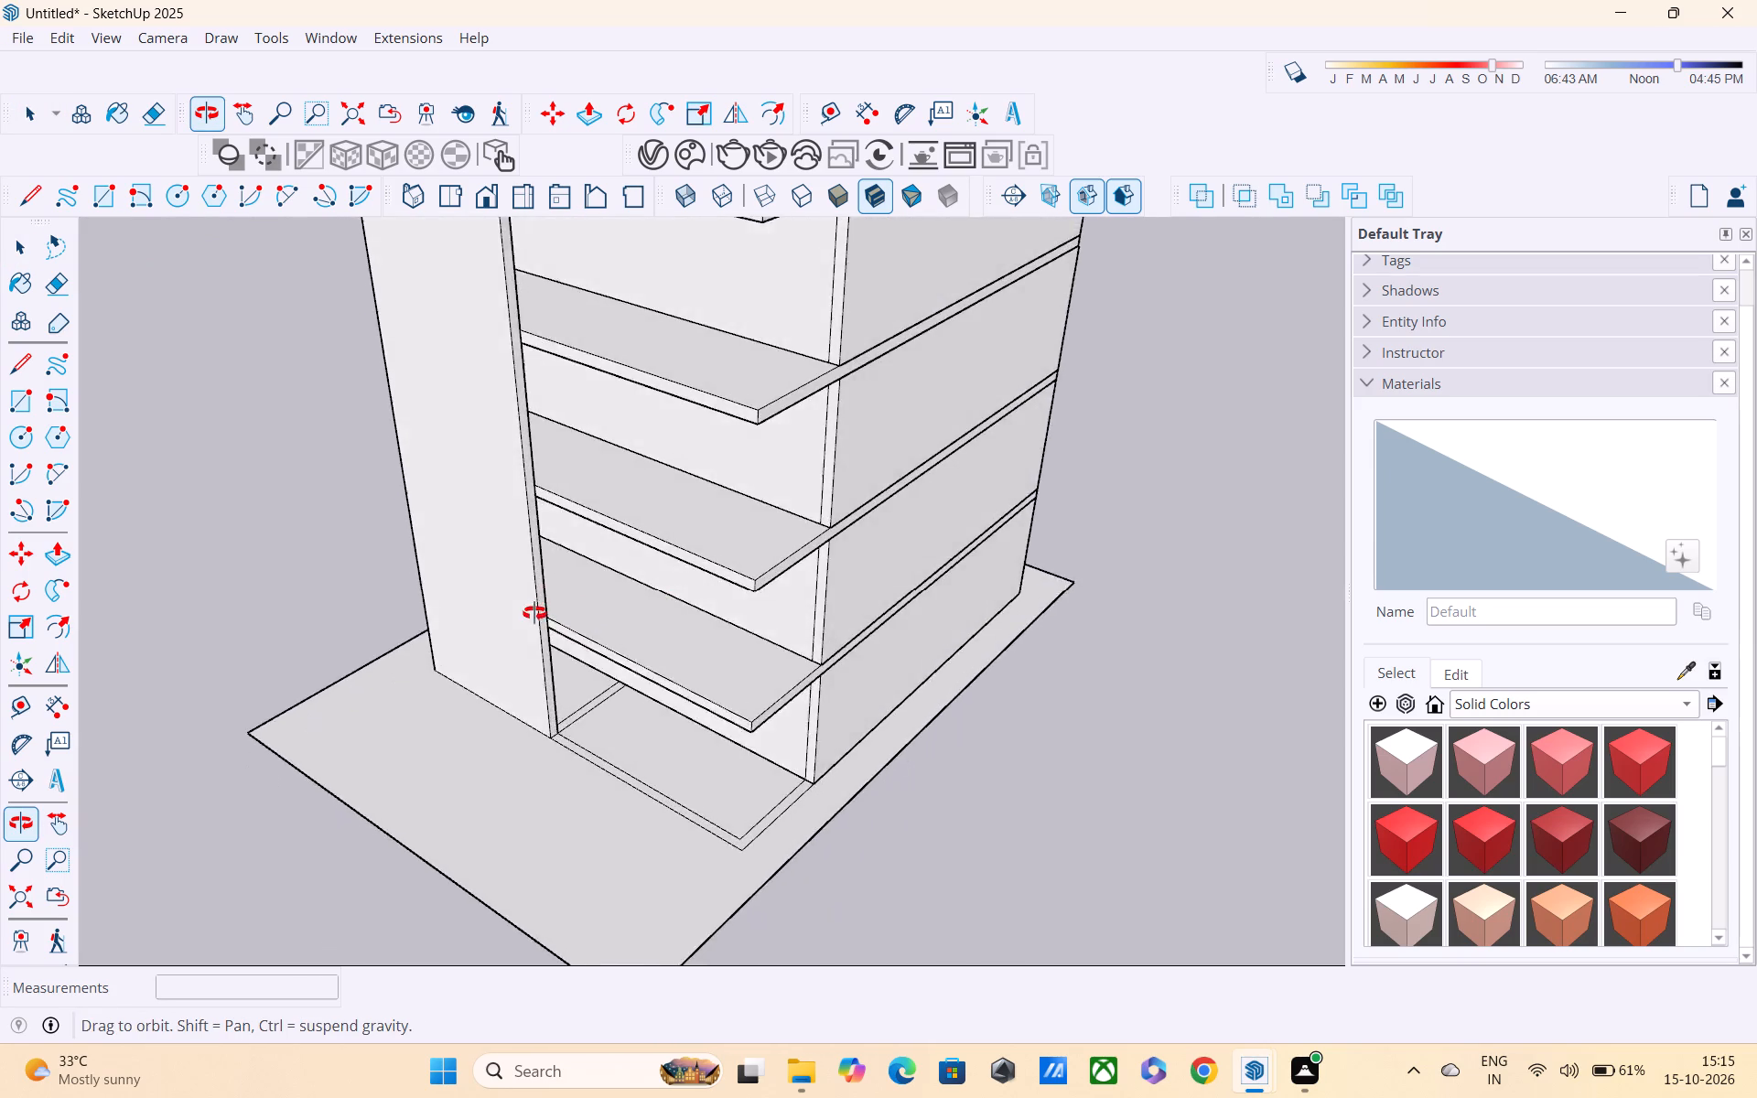
middle_click_drag(534, 613, 590, 564)
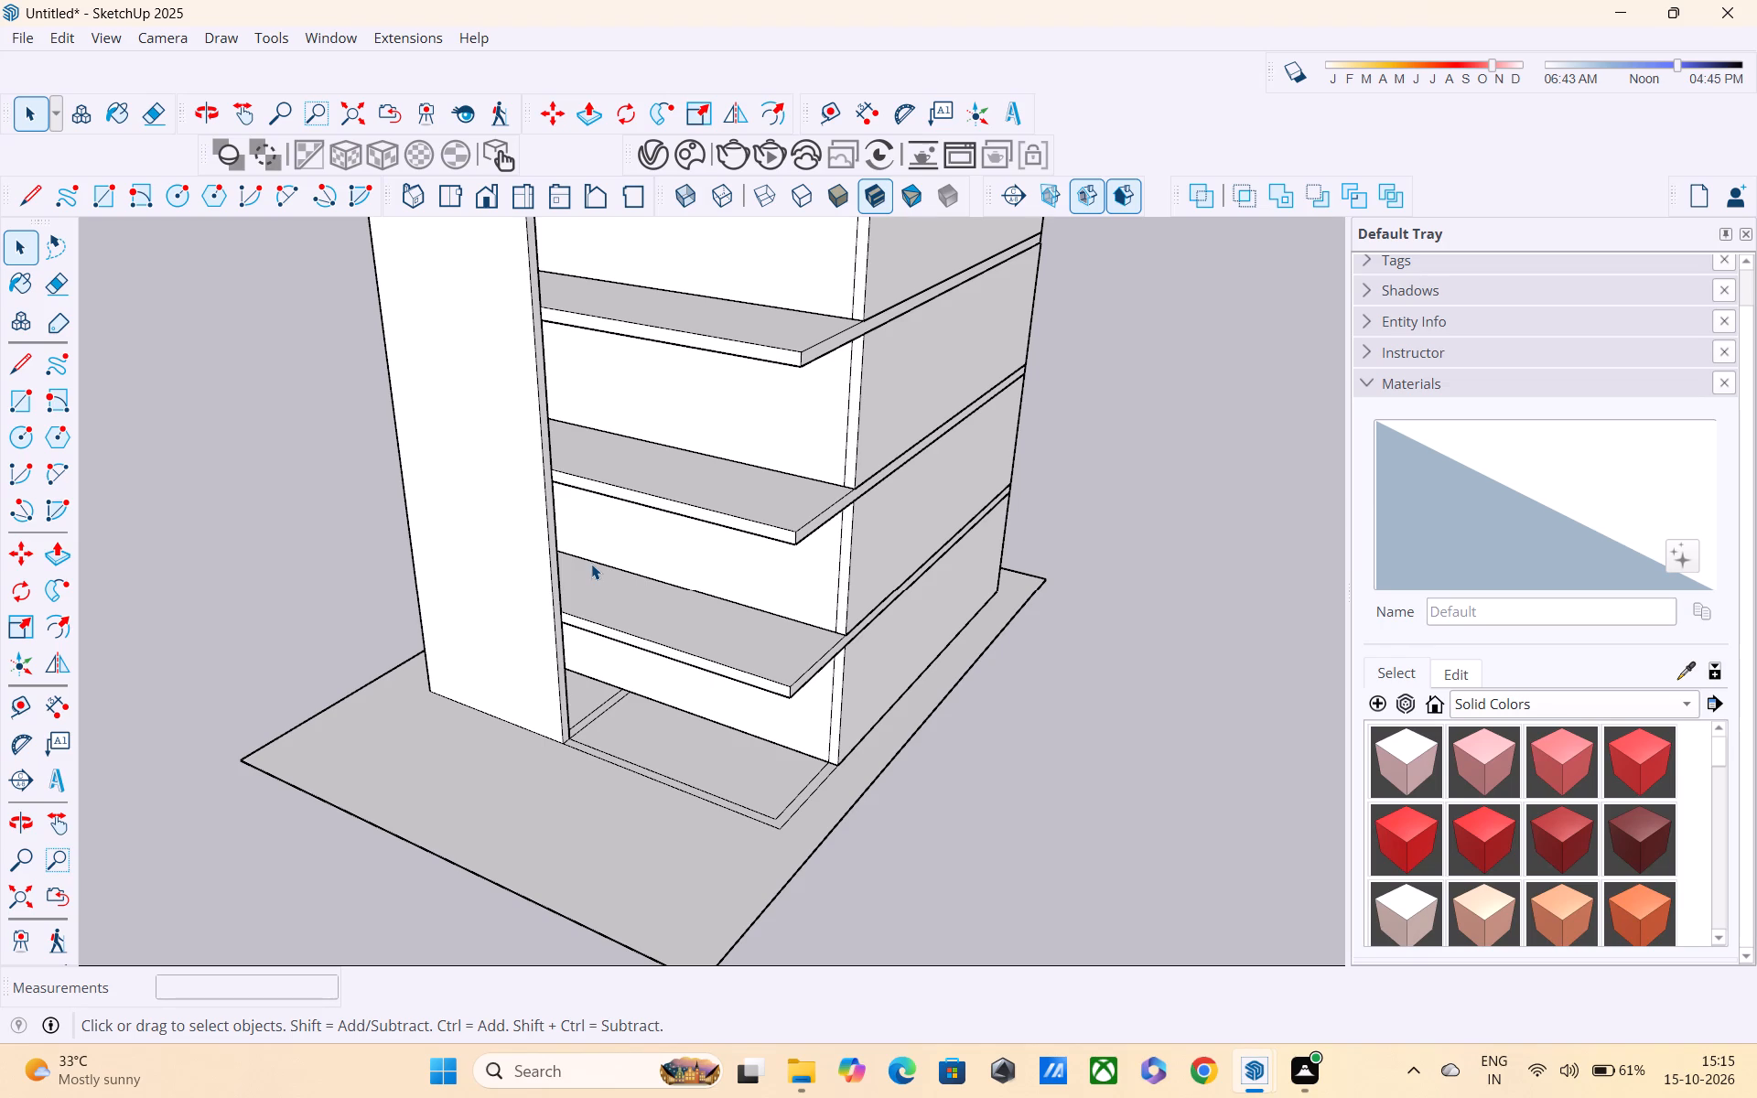
scroll(591, 564, "down", 5)
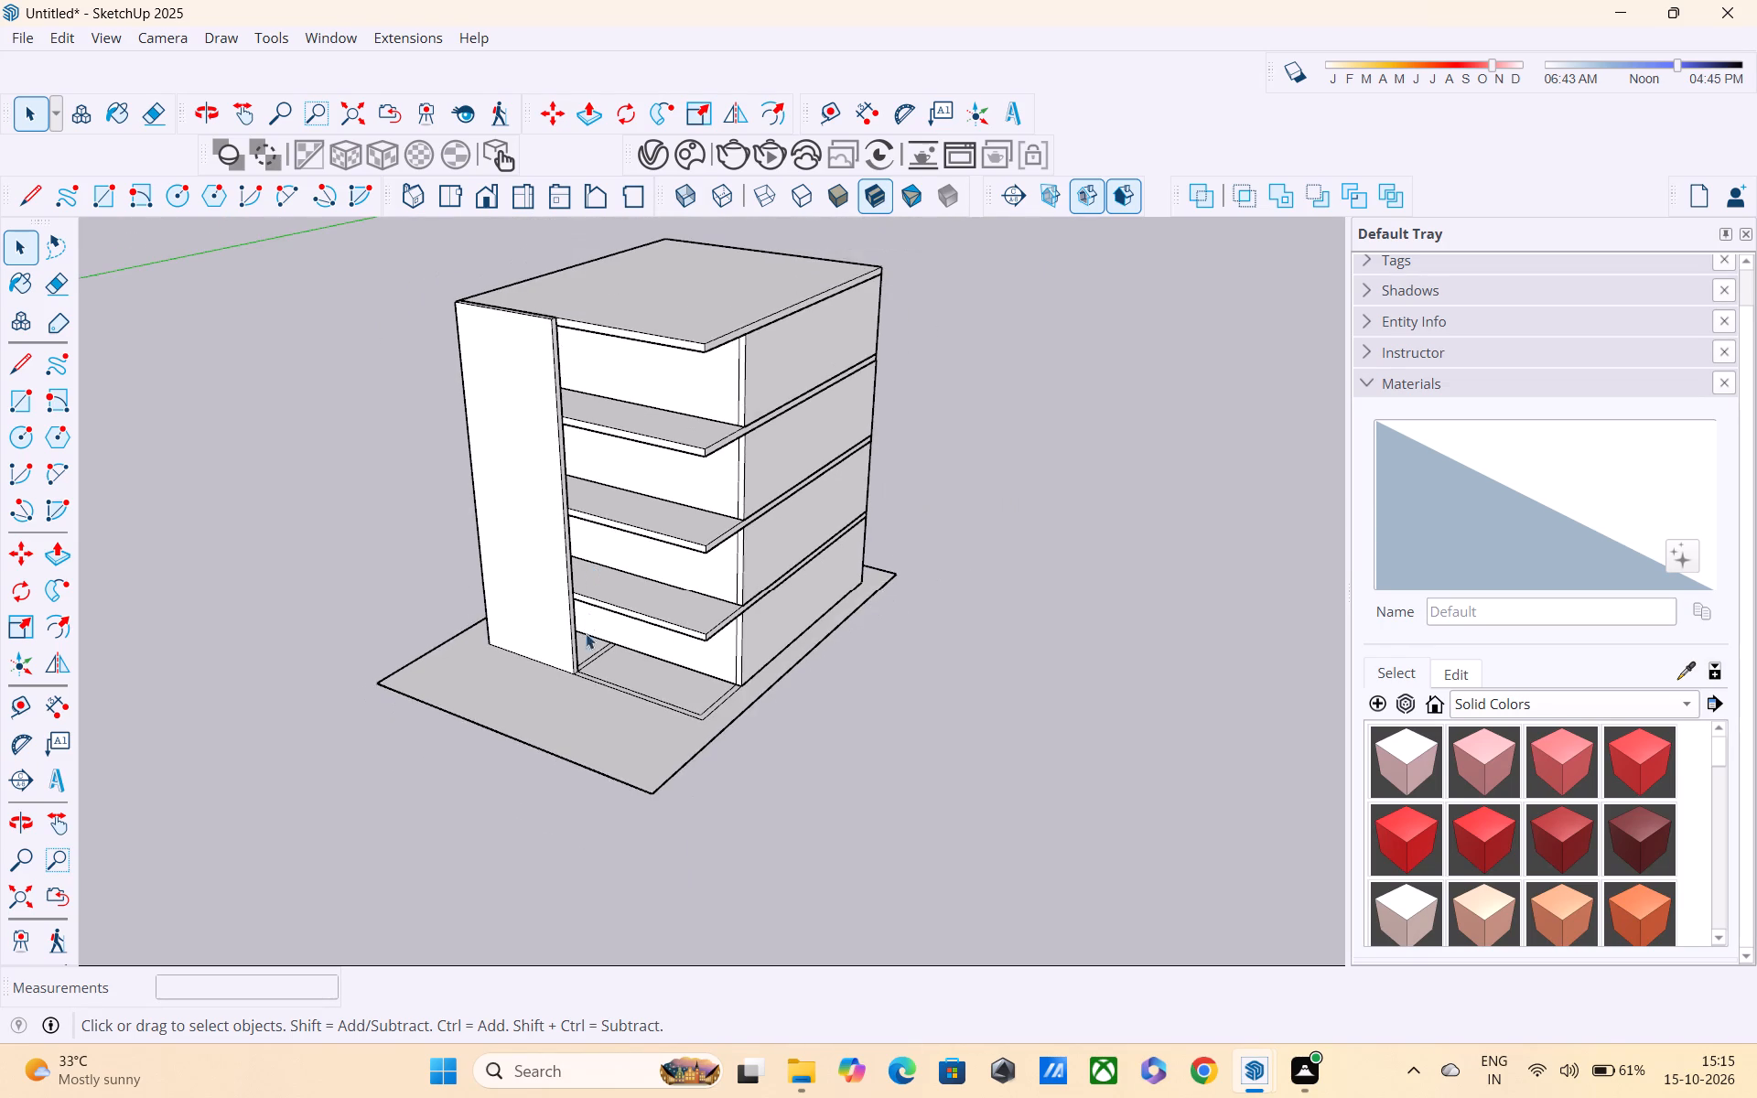
middle_click_drag(585, 634, 634, 522)
scroll(599, 602, "up", 1)
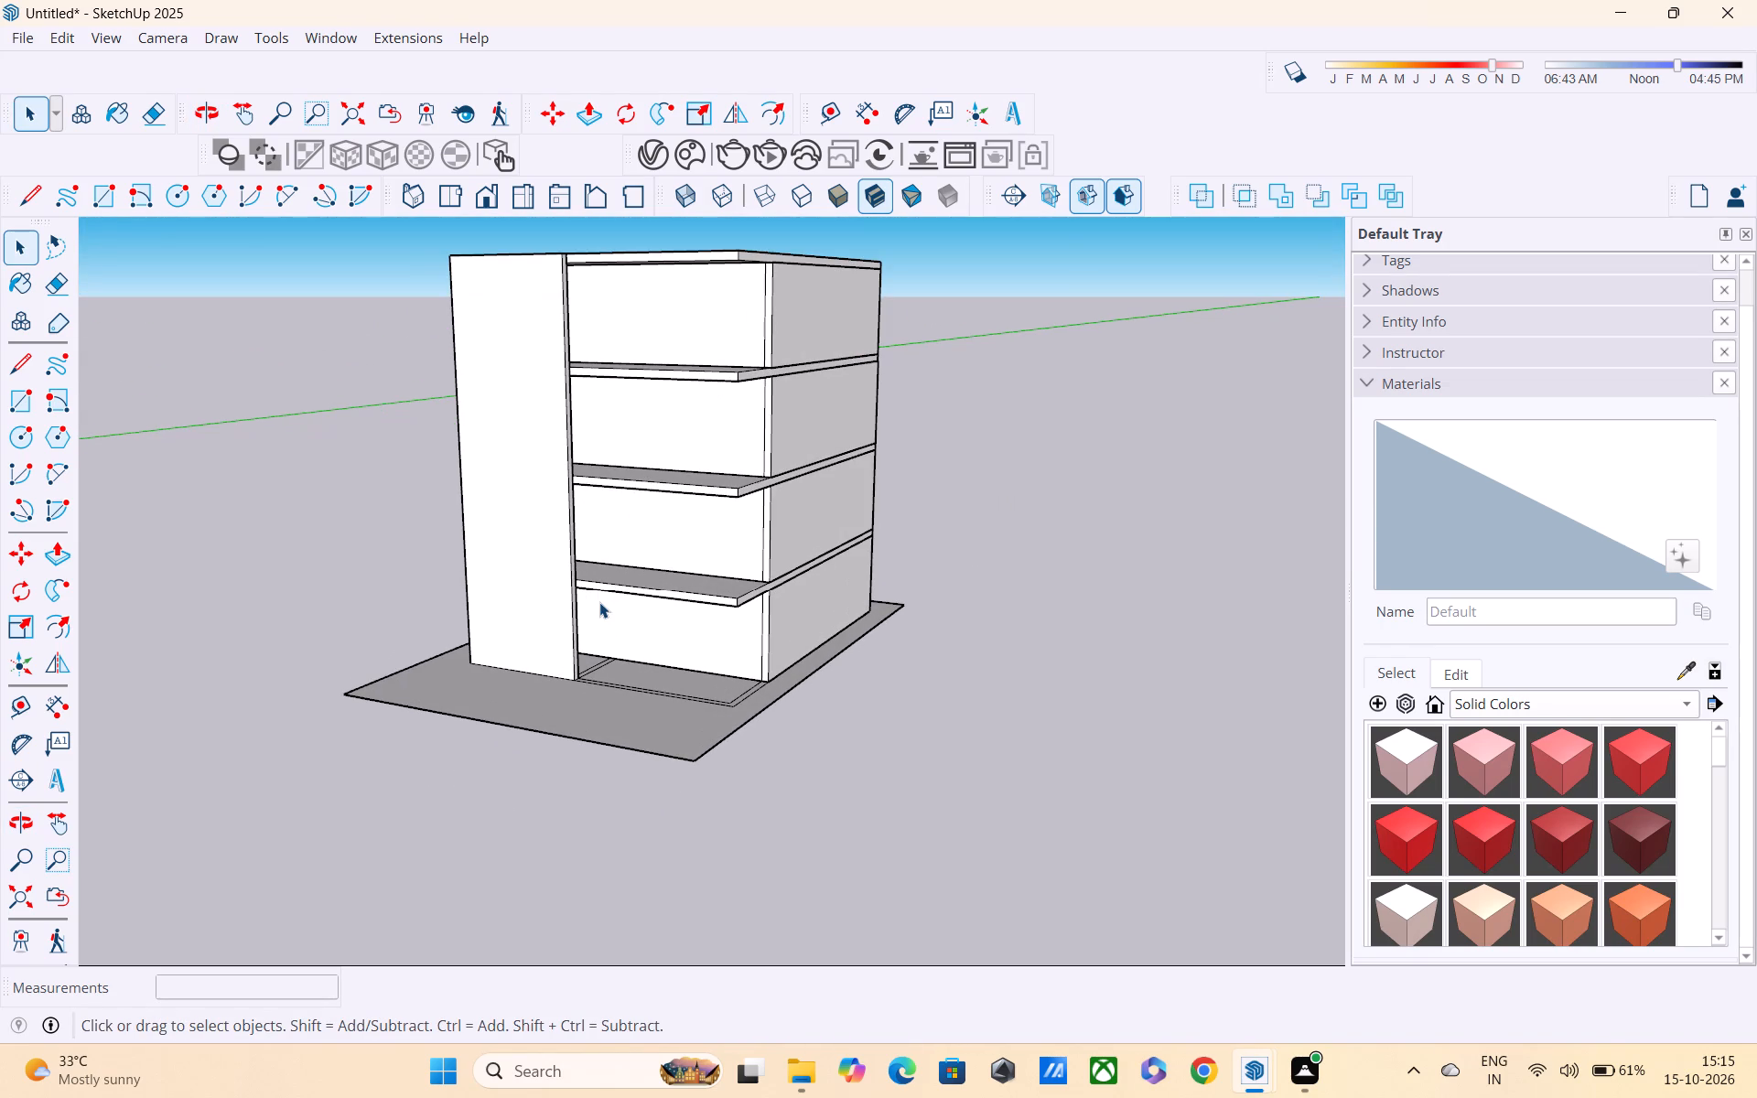
scroll(587, 581, "up", 2)
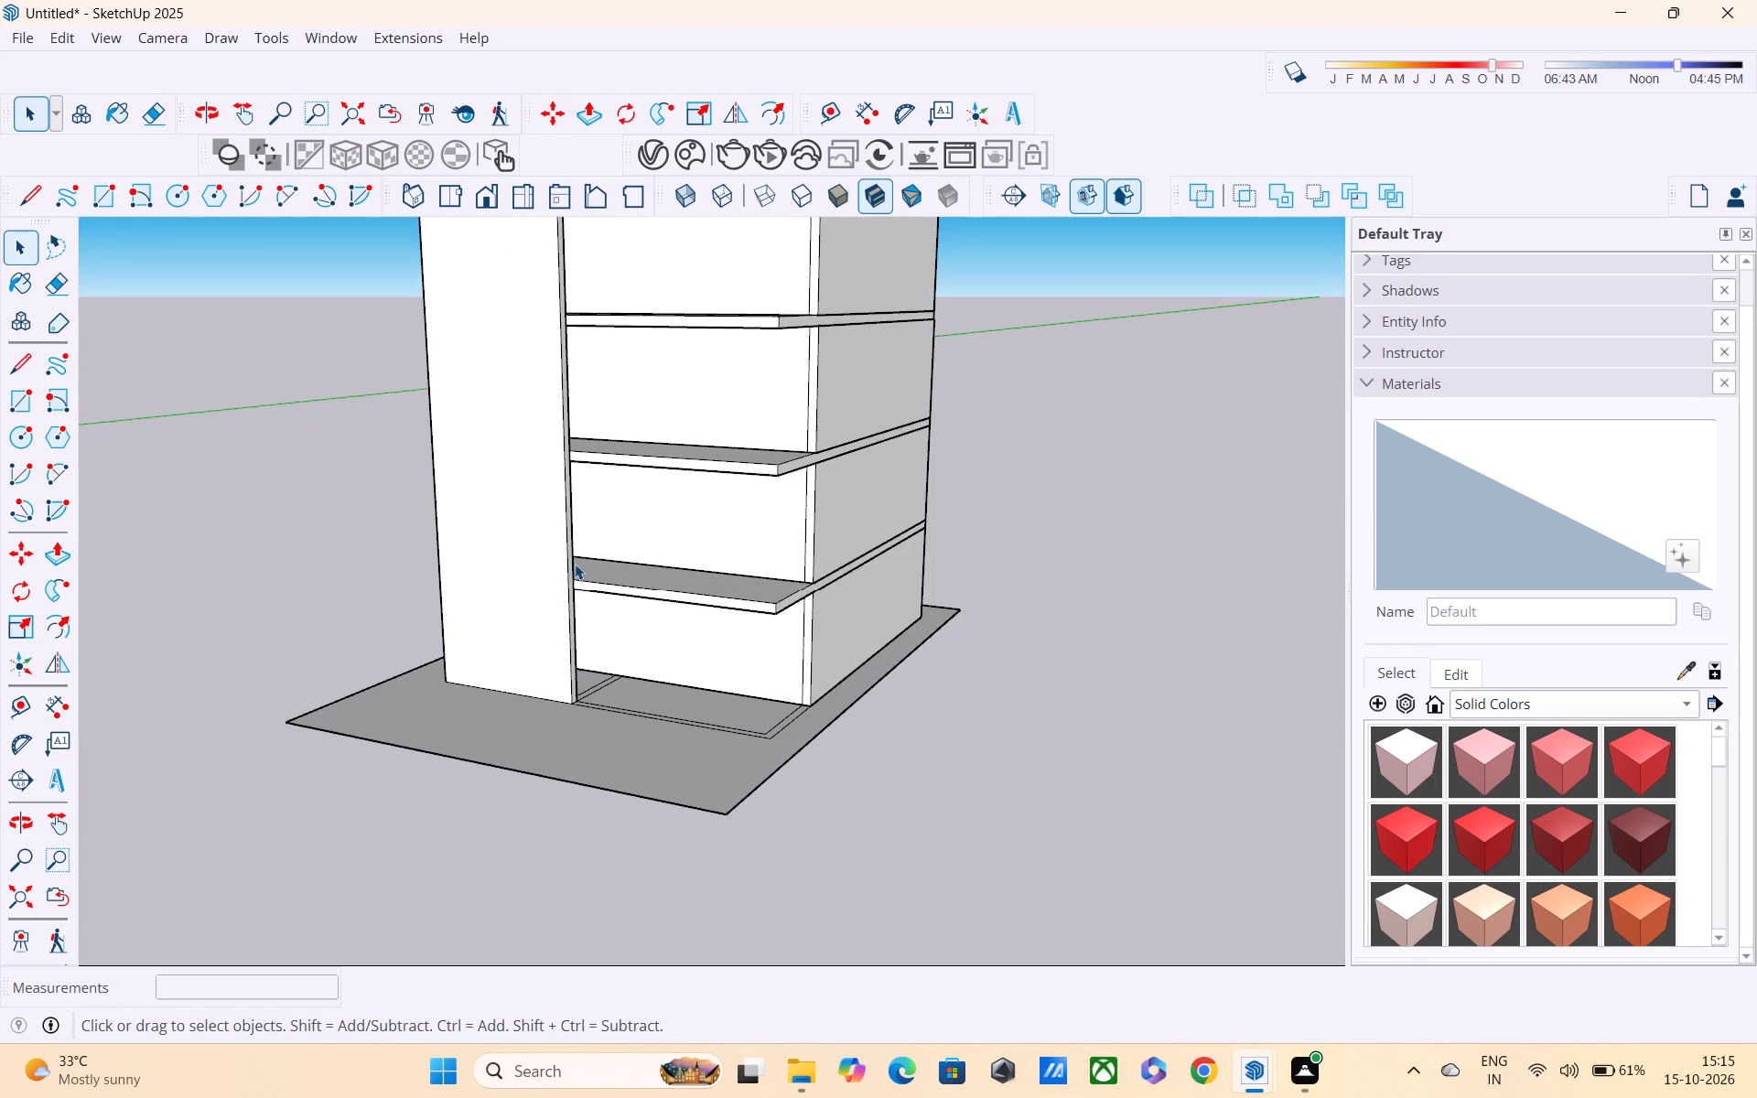
Inside the group of the slab above the ground storey, Push/Pull its edge beside the full-height wall outward, trying 3" and 6" before settling on 1".
middle_click_drag(571, 560, 295, 645)
scroll(292, 644, "up", 1)
scroll(562, 620, "up", 4)
middle_click_drag(563, 558, 529, 554)
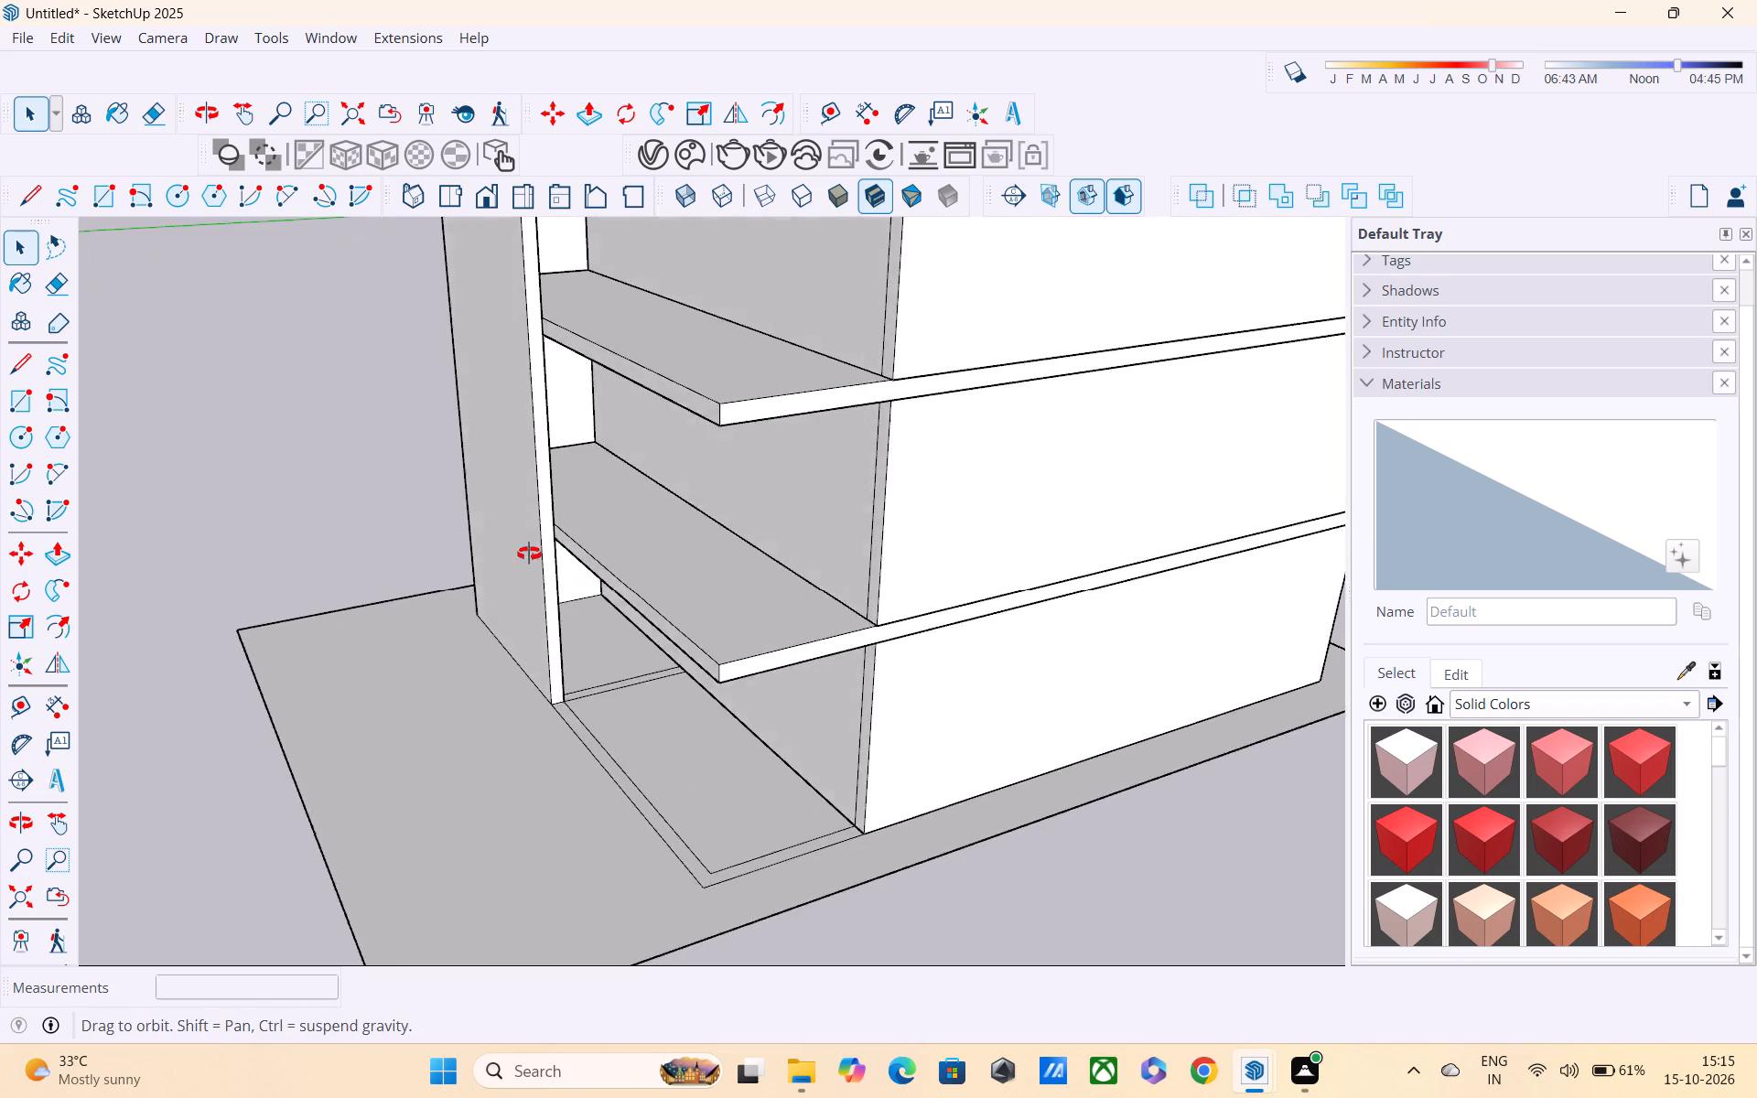
middle_click_drag(529, 554, 546, 522)
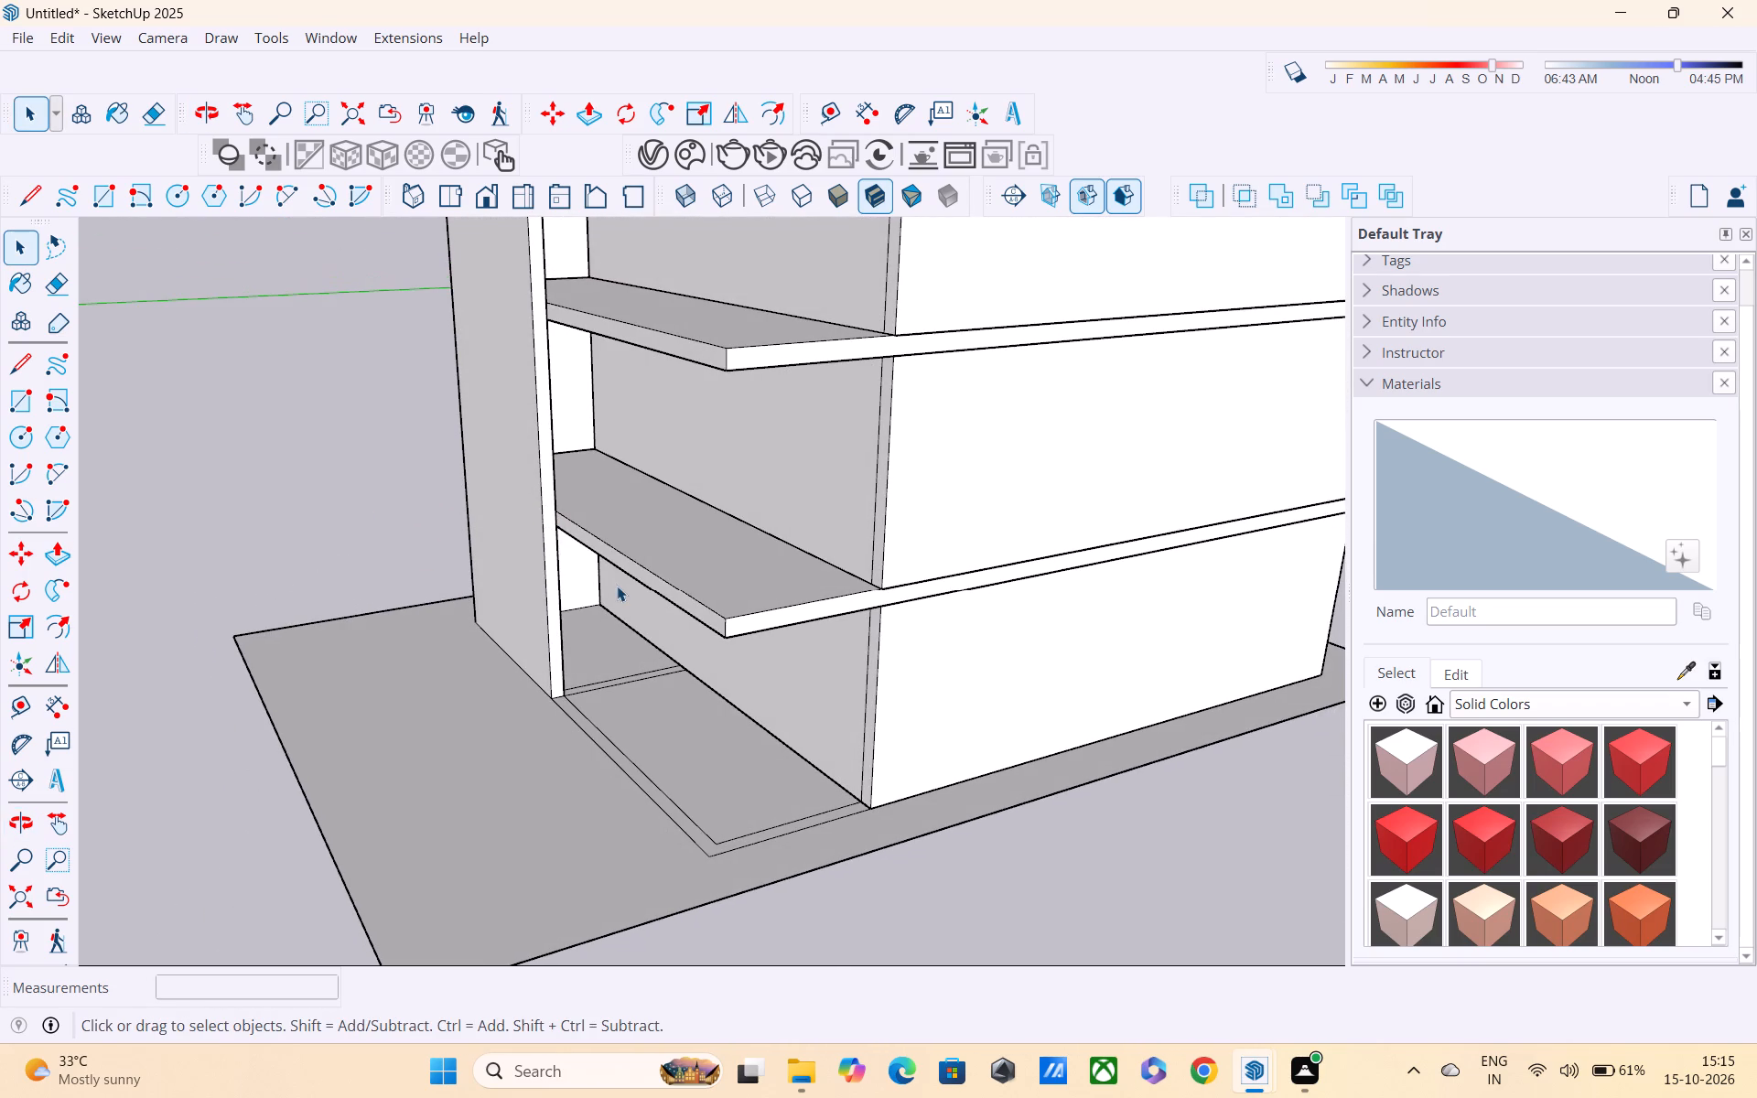
key("space")
double_click(622, 574)
key("p")
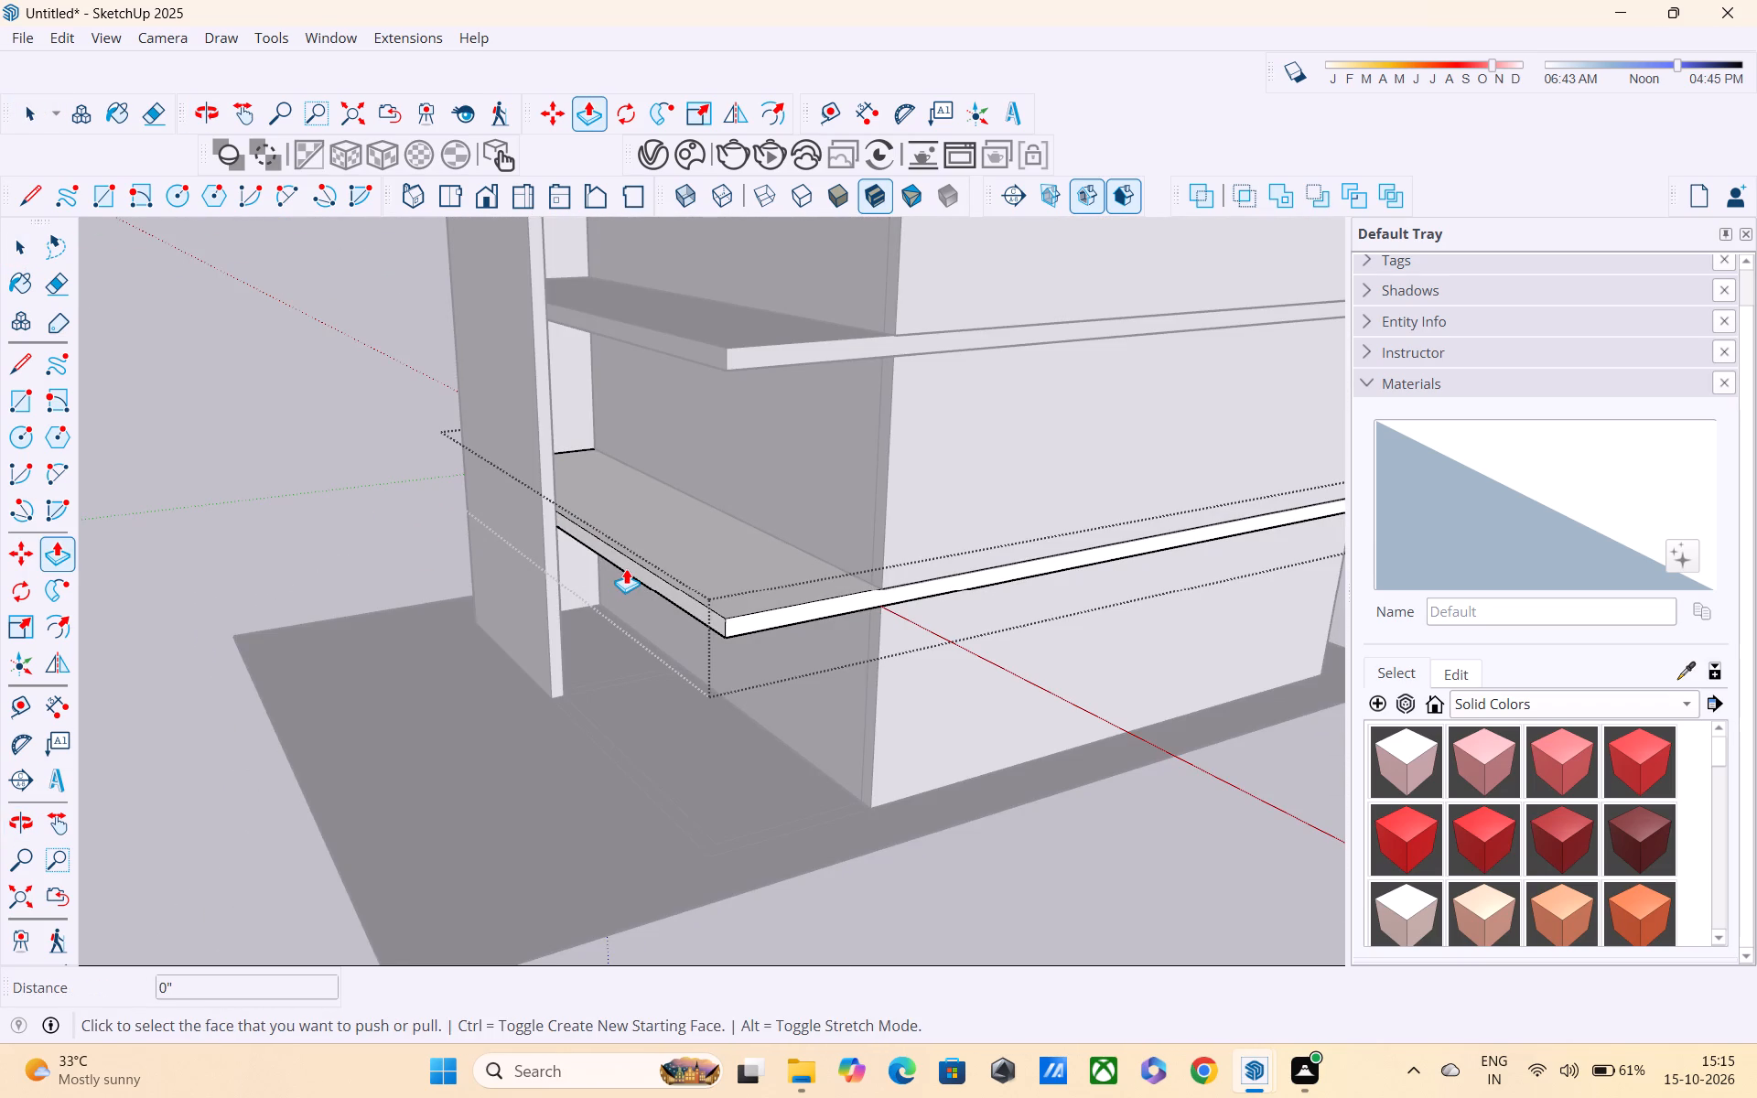
left_click(626, 568)
middle_click_drag(596, 587, 598, 587)
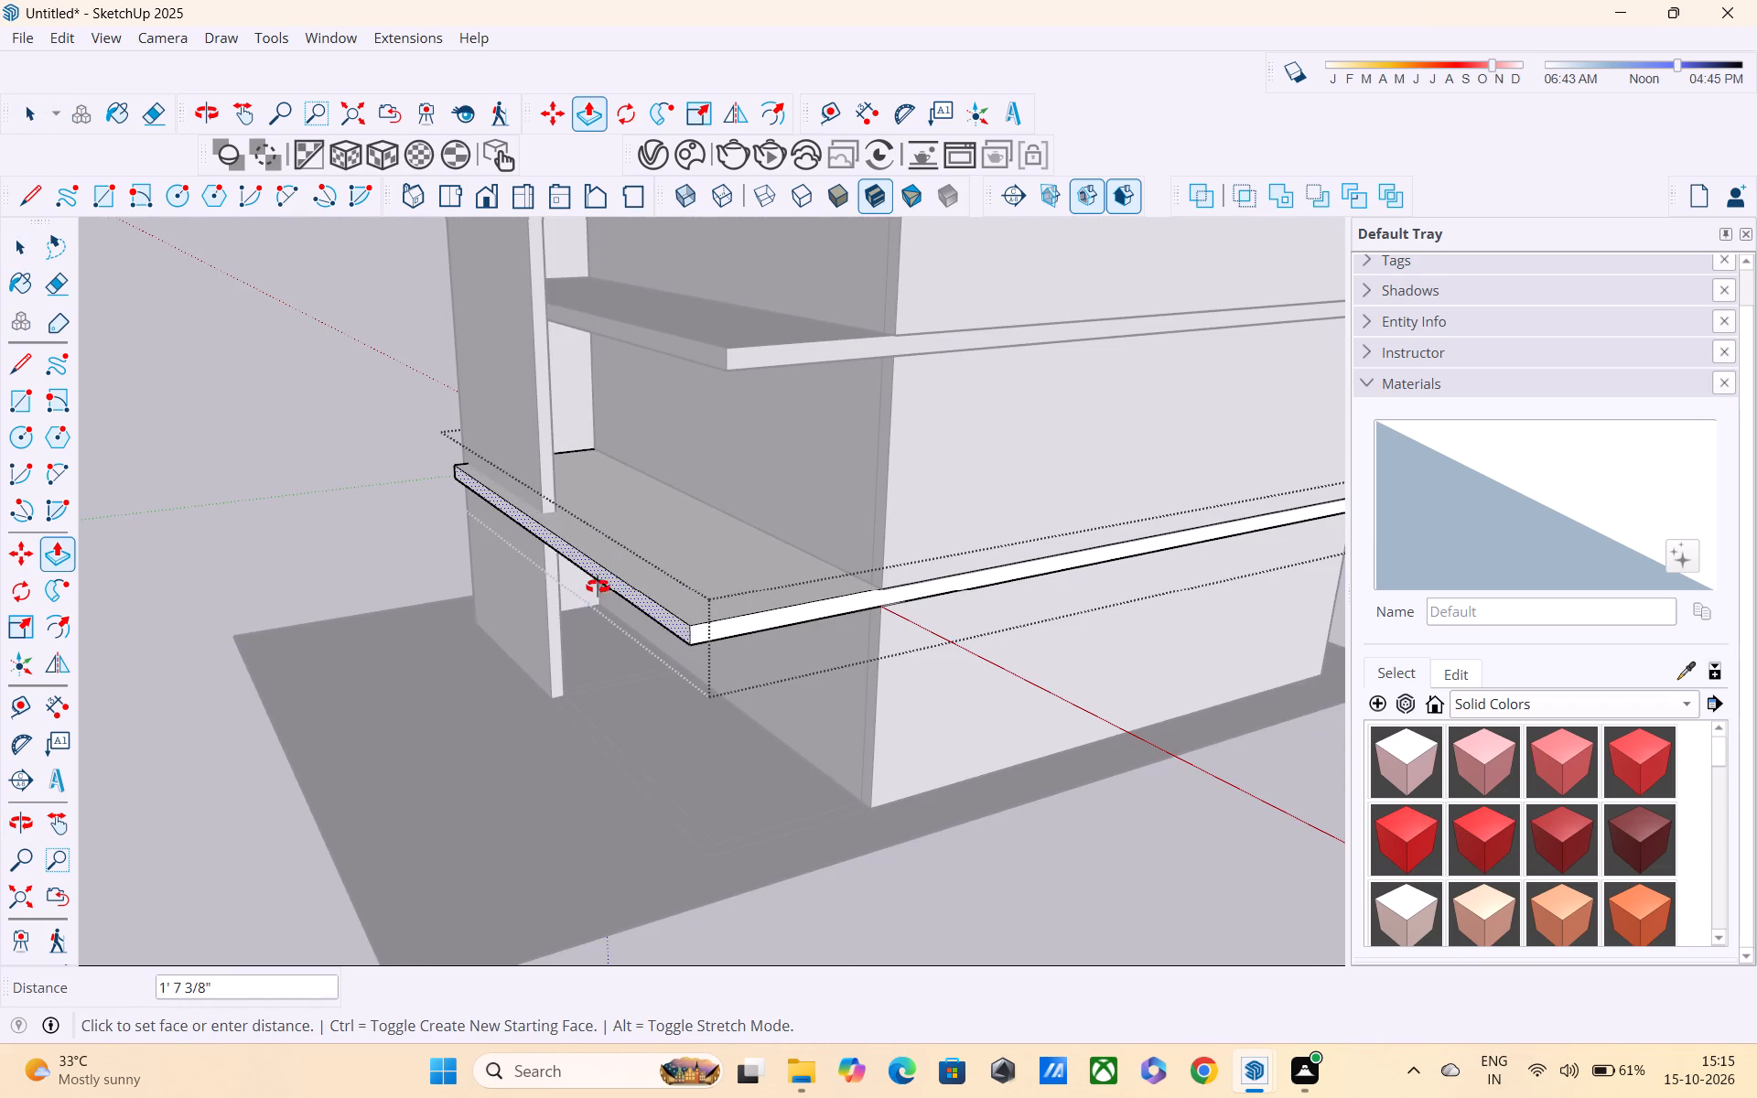
middle_click_drag(598, 587, 710, 523)
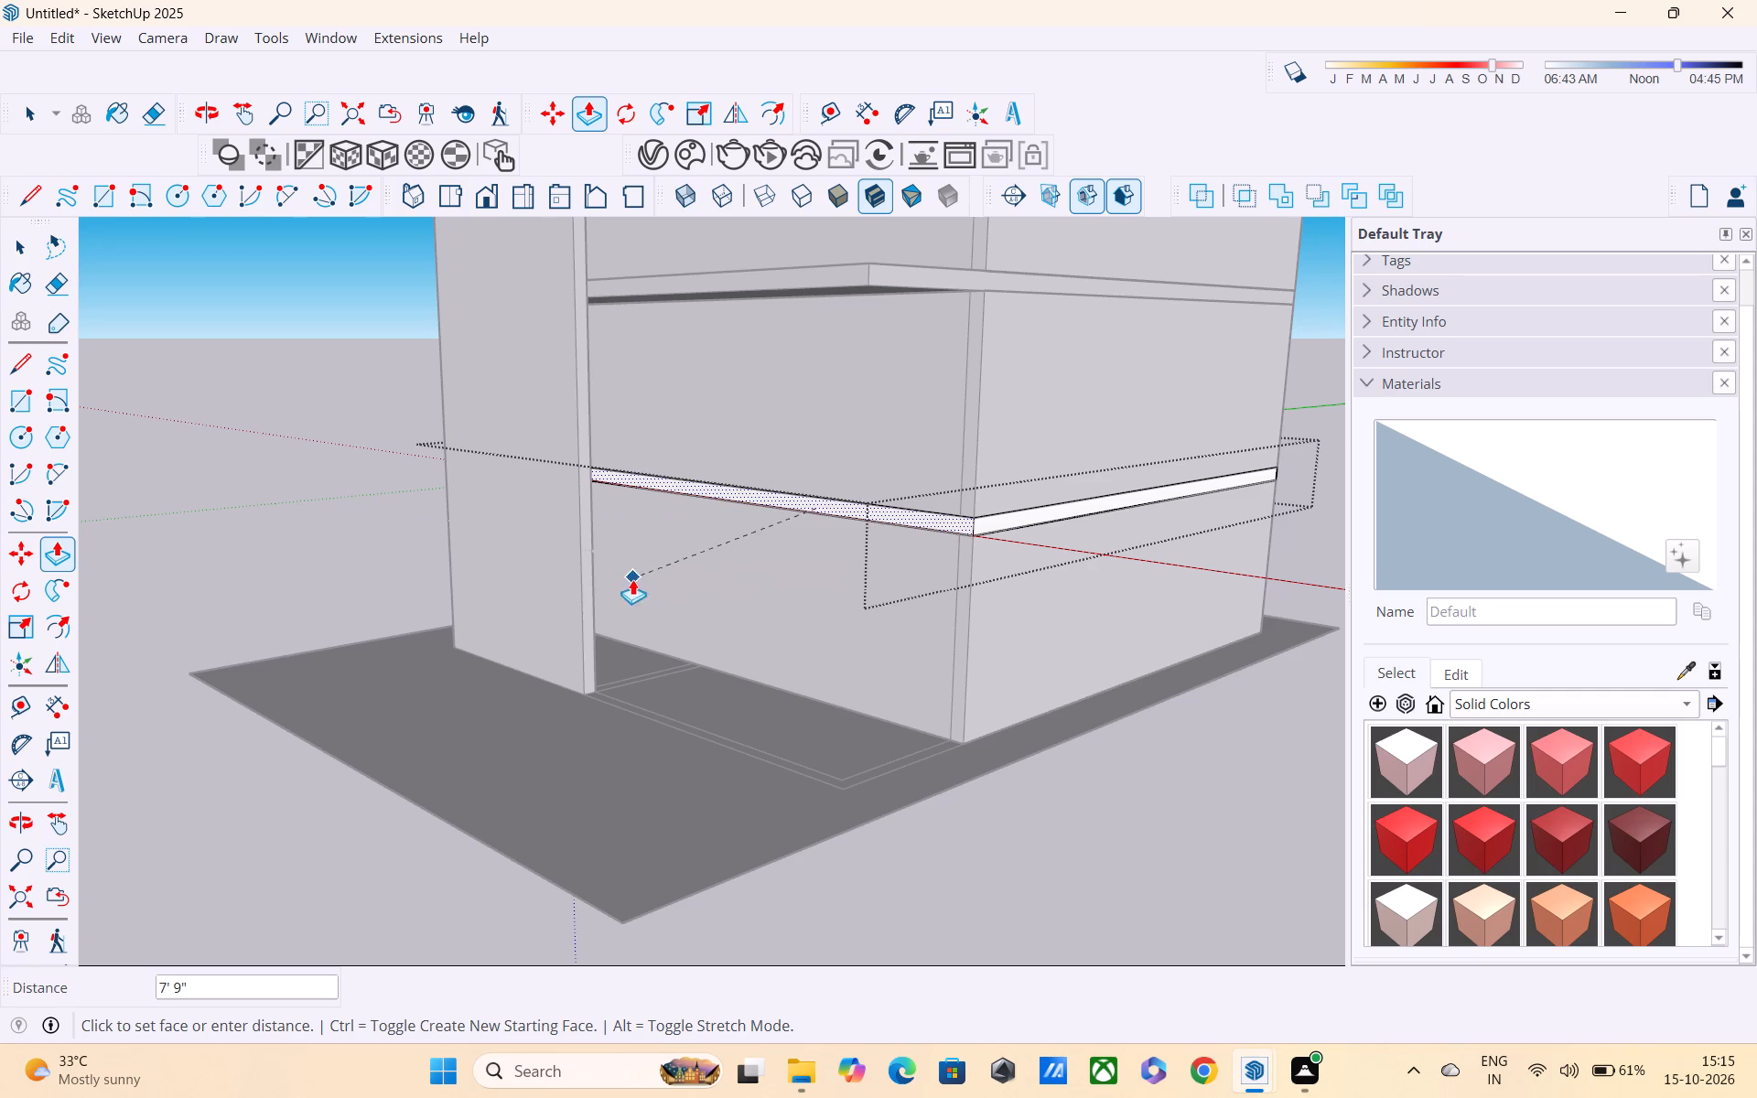
middle_click_drag(487, 605, 723, 607)
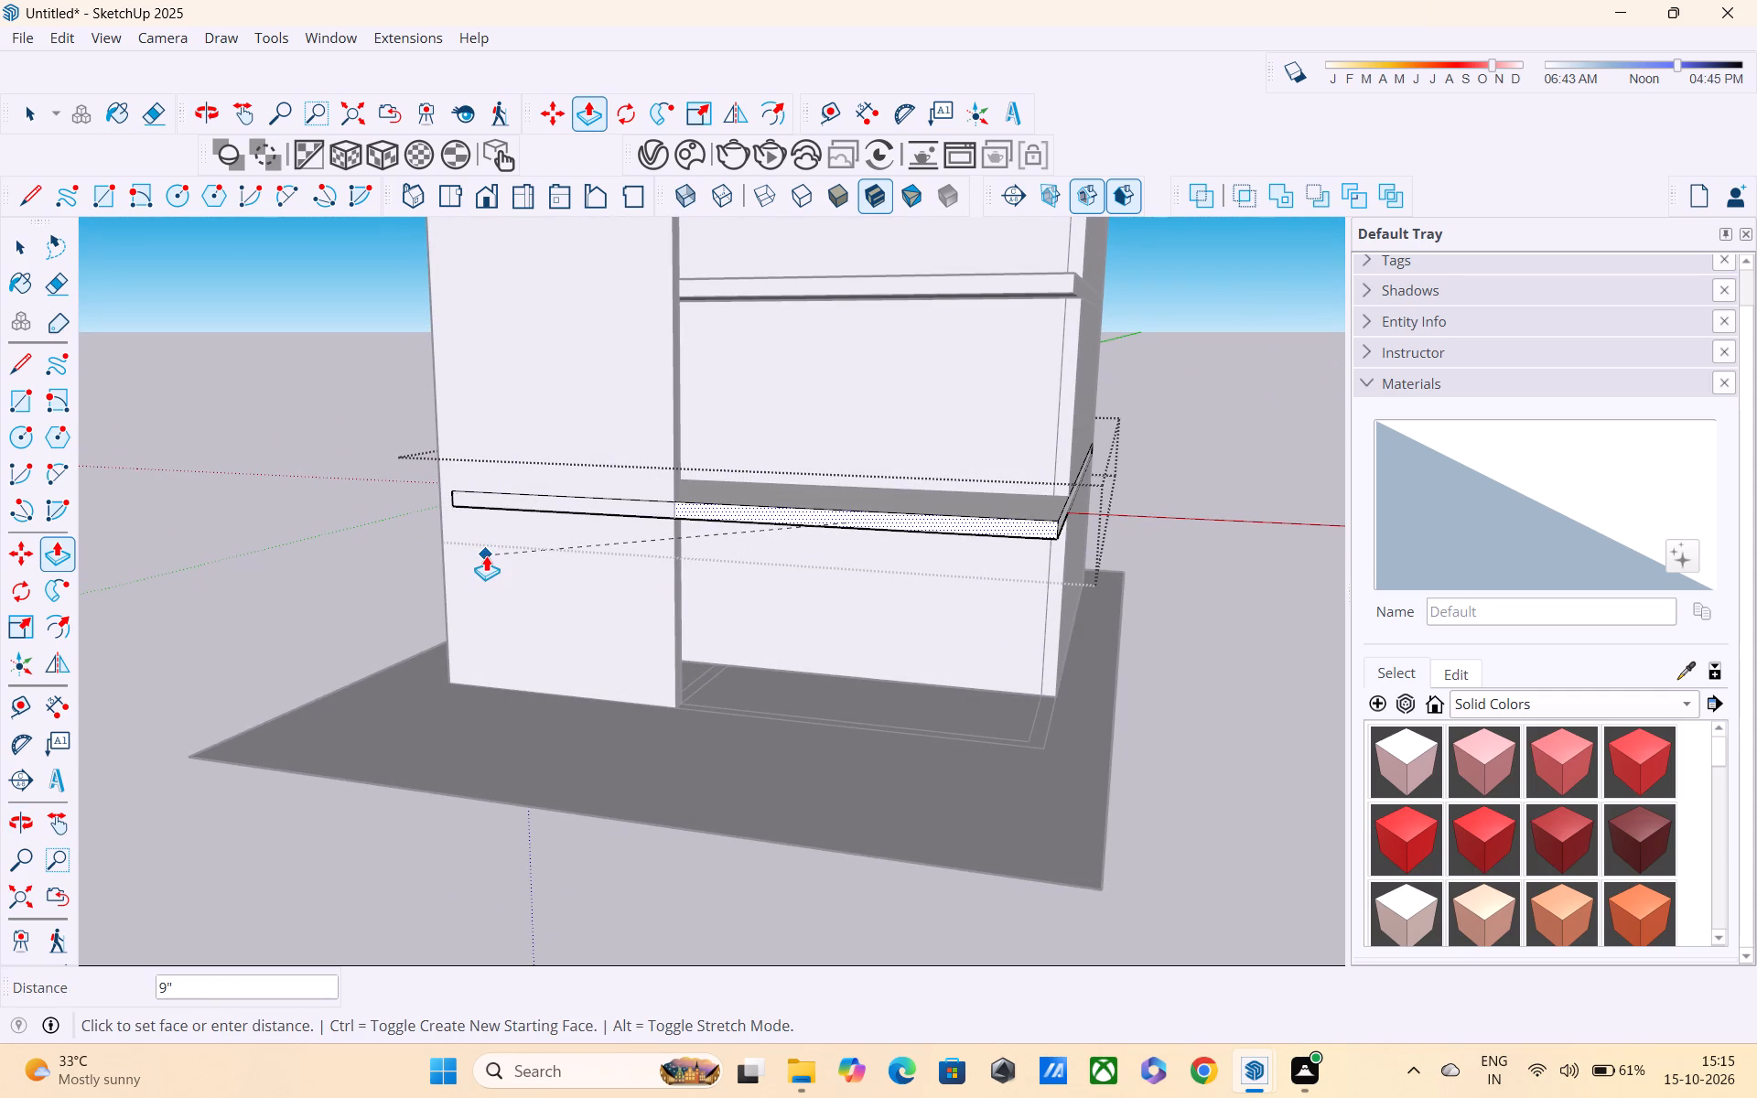
scroll(486, 555, "down", 2)
middle_click_drag(490, 558, 1007, 573)
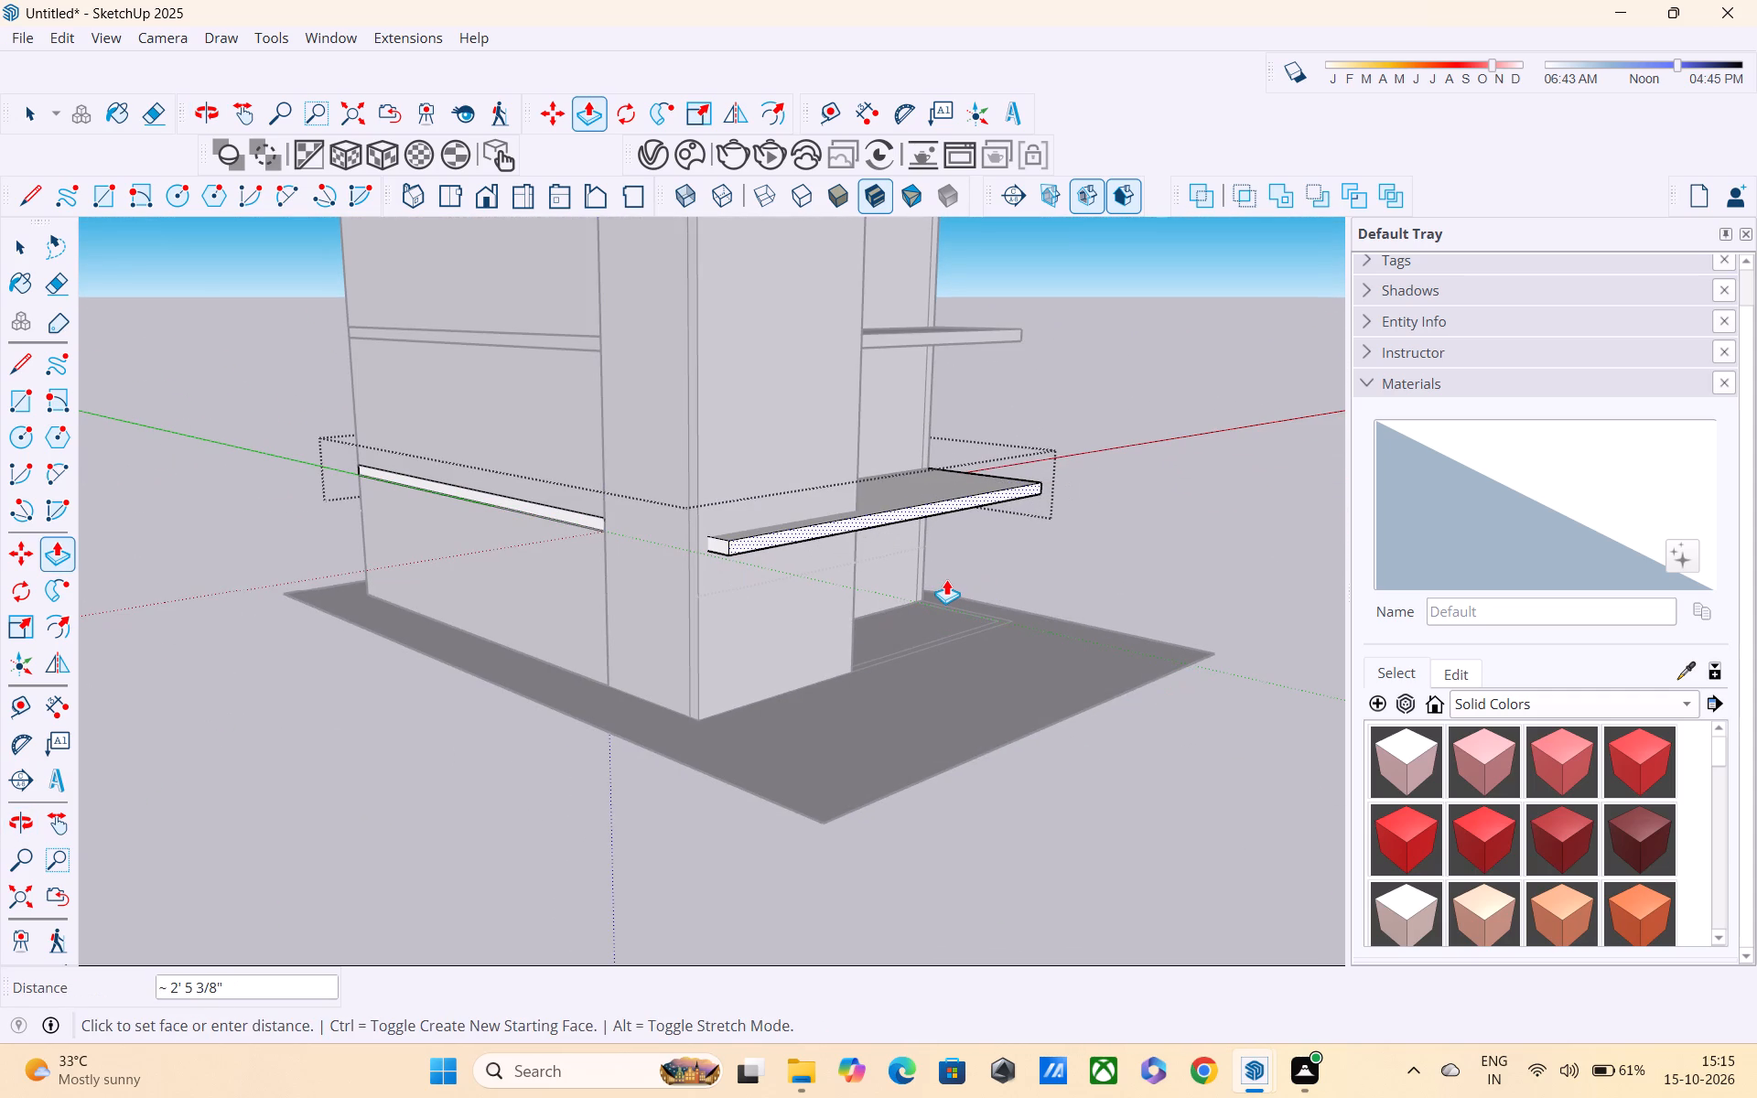
type("3\"")
key("Return")
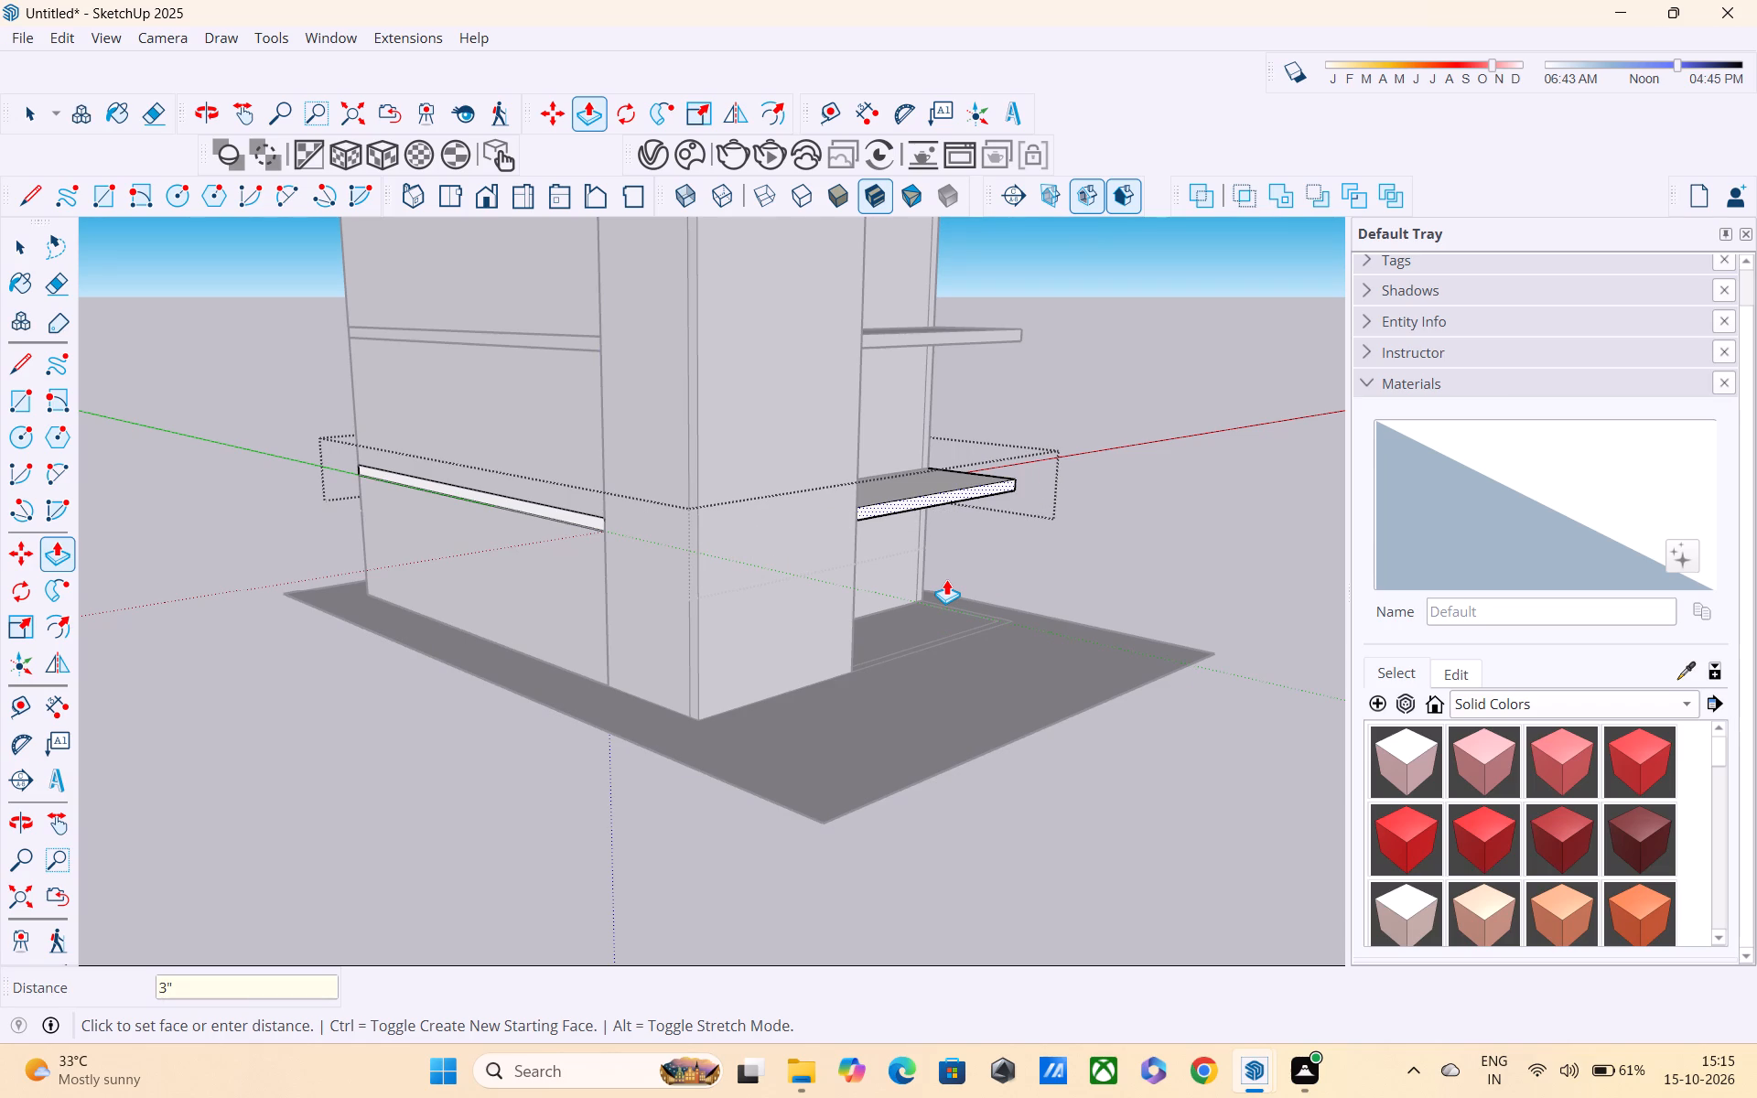
type("6\"")
key("Return")
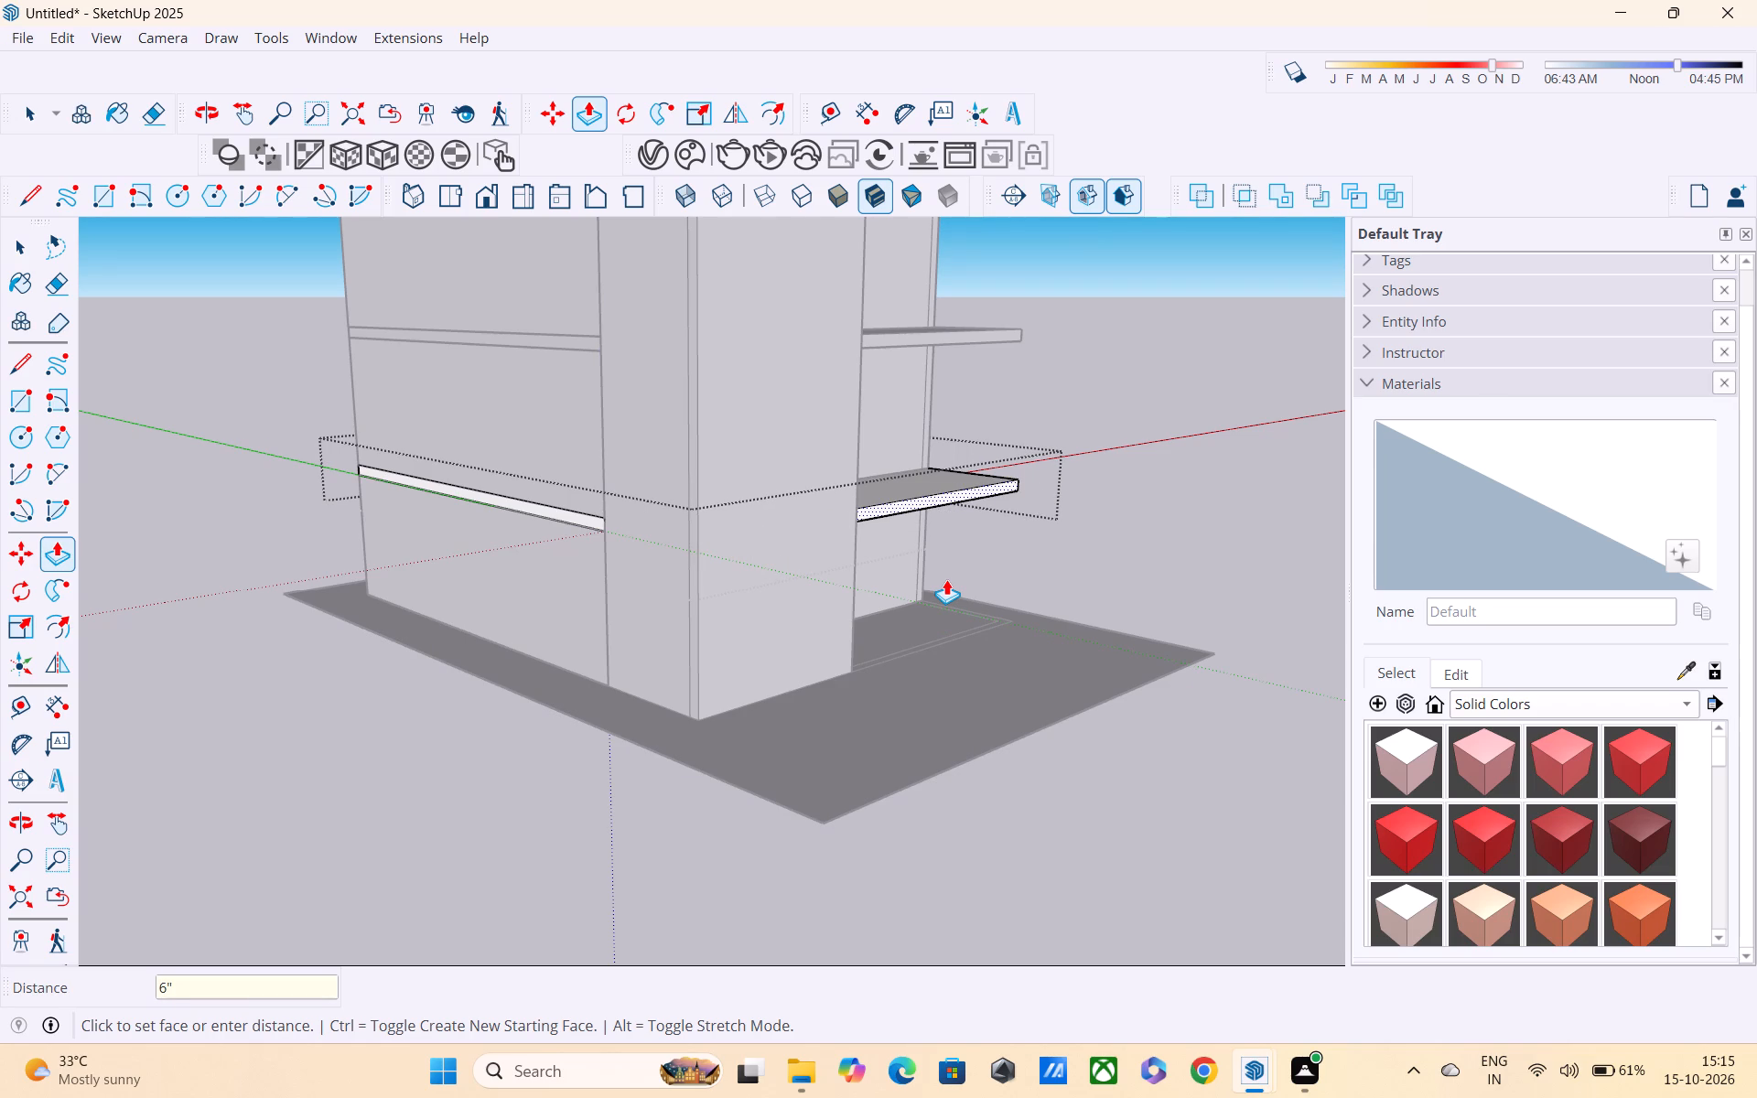
type("1\"")
key("Return")
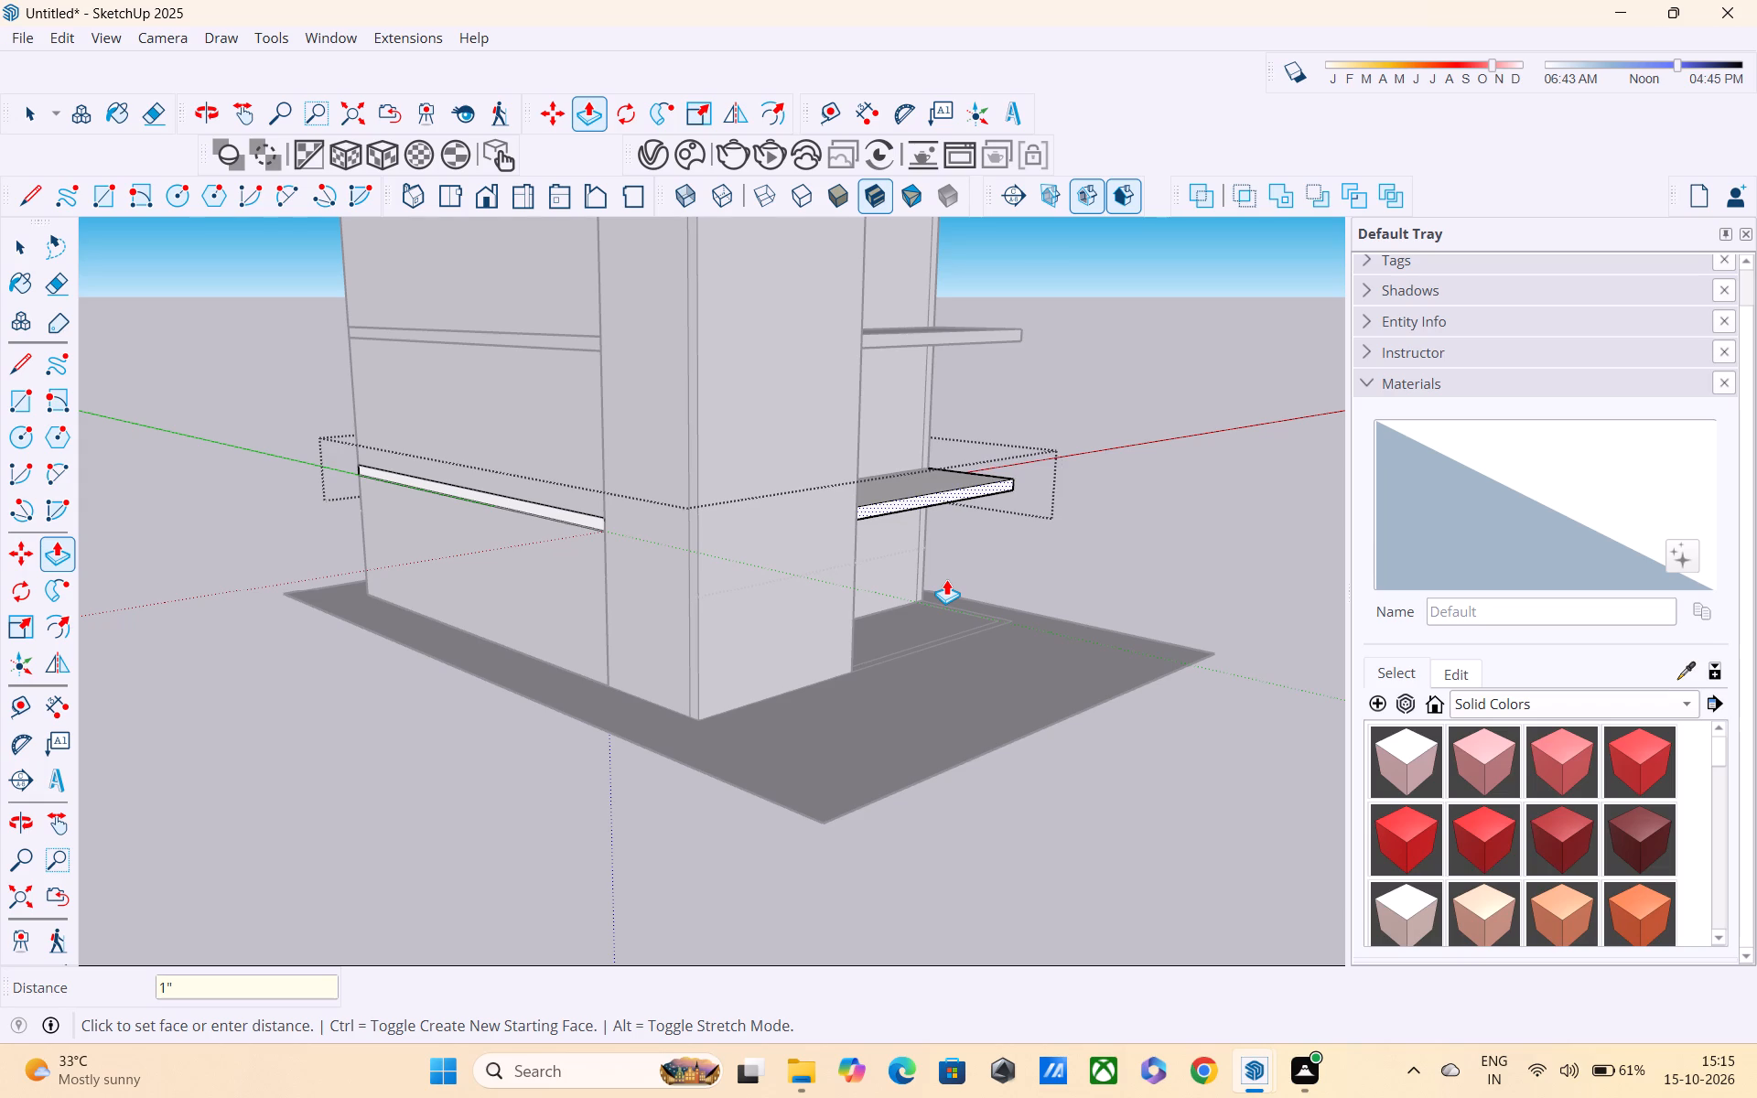
Push/Pull the same edge of the slab above the ground storey outward by a further 1'.
middle_click_drag(946, 579, 63, 820)
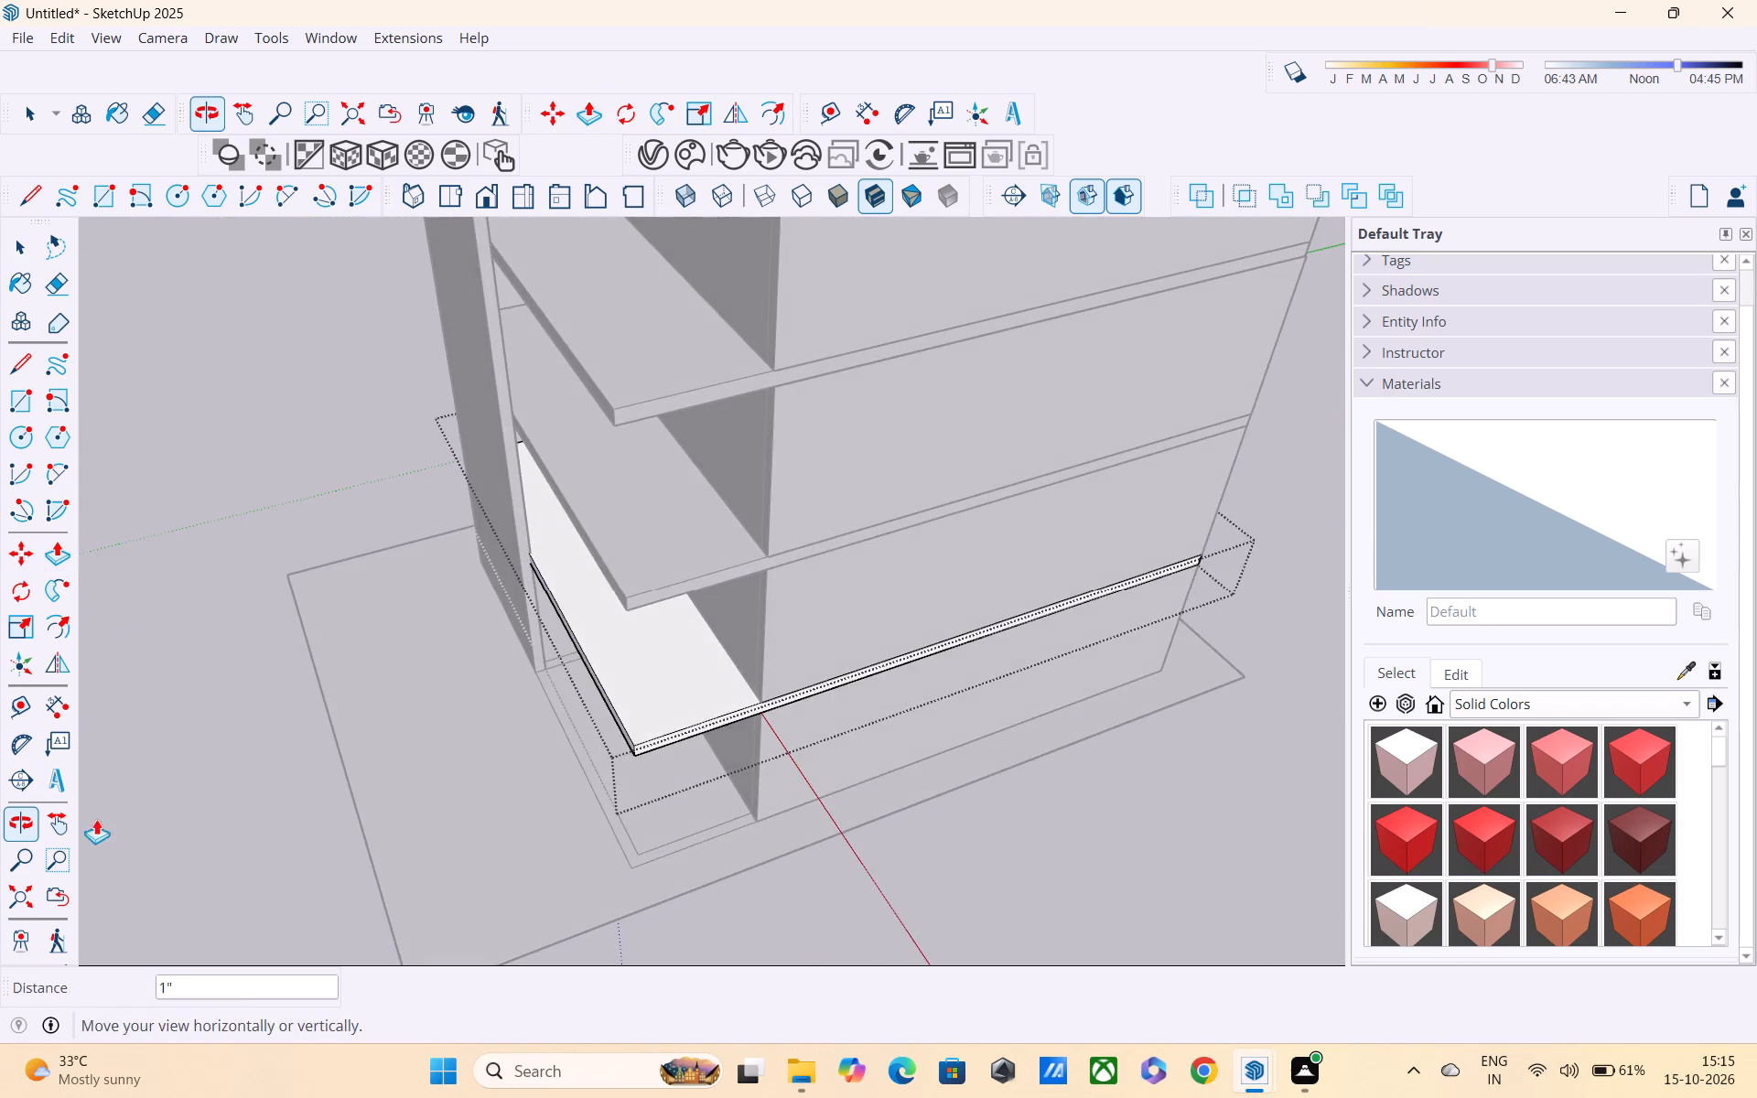
scroll(446, 794, "up", 4)
middle_click_drag(690, 628, 753, 509)
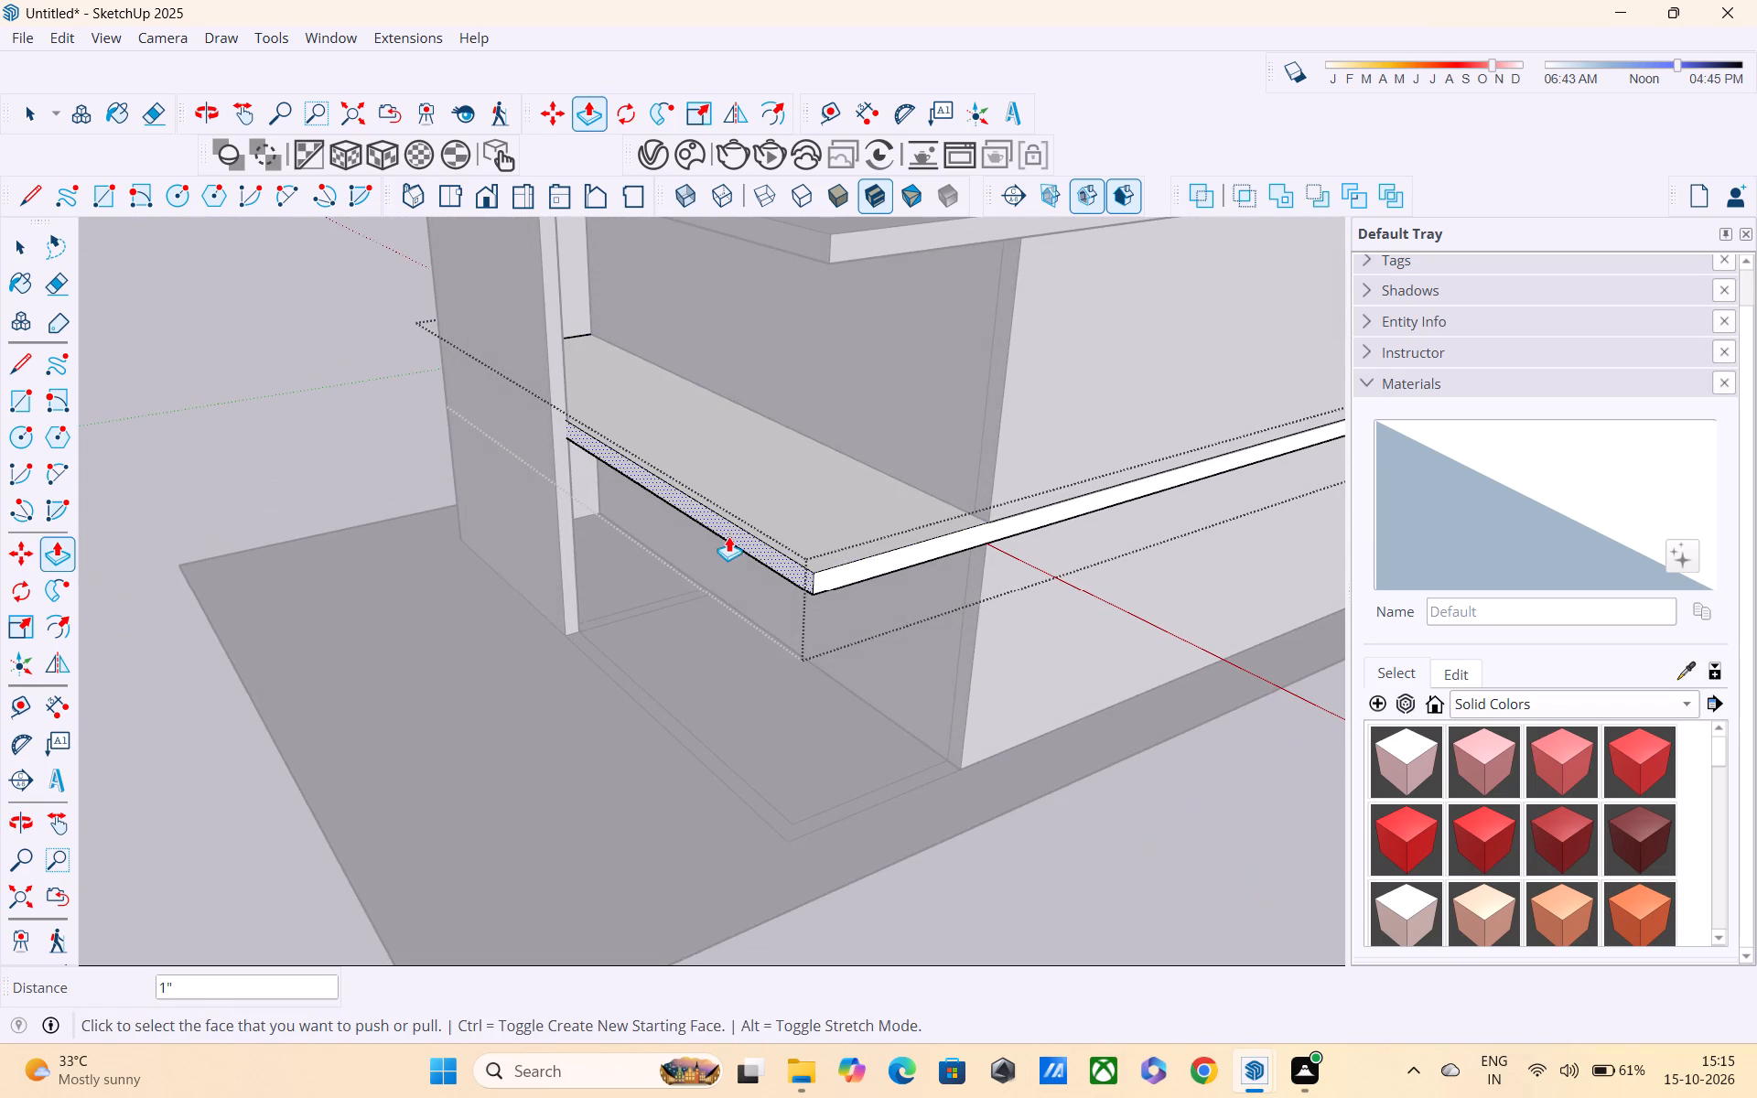
left_click(728, 533)
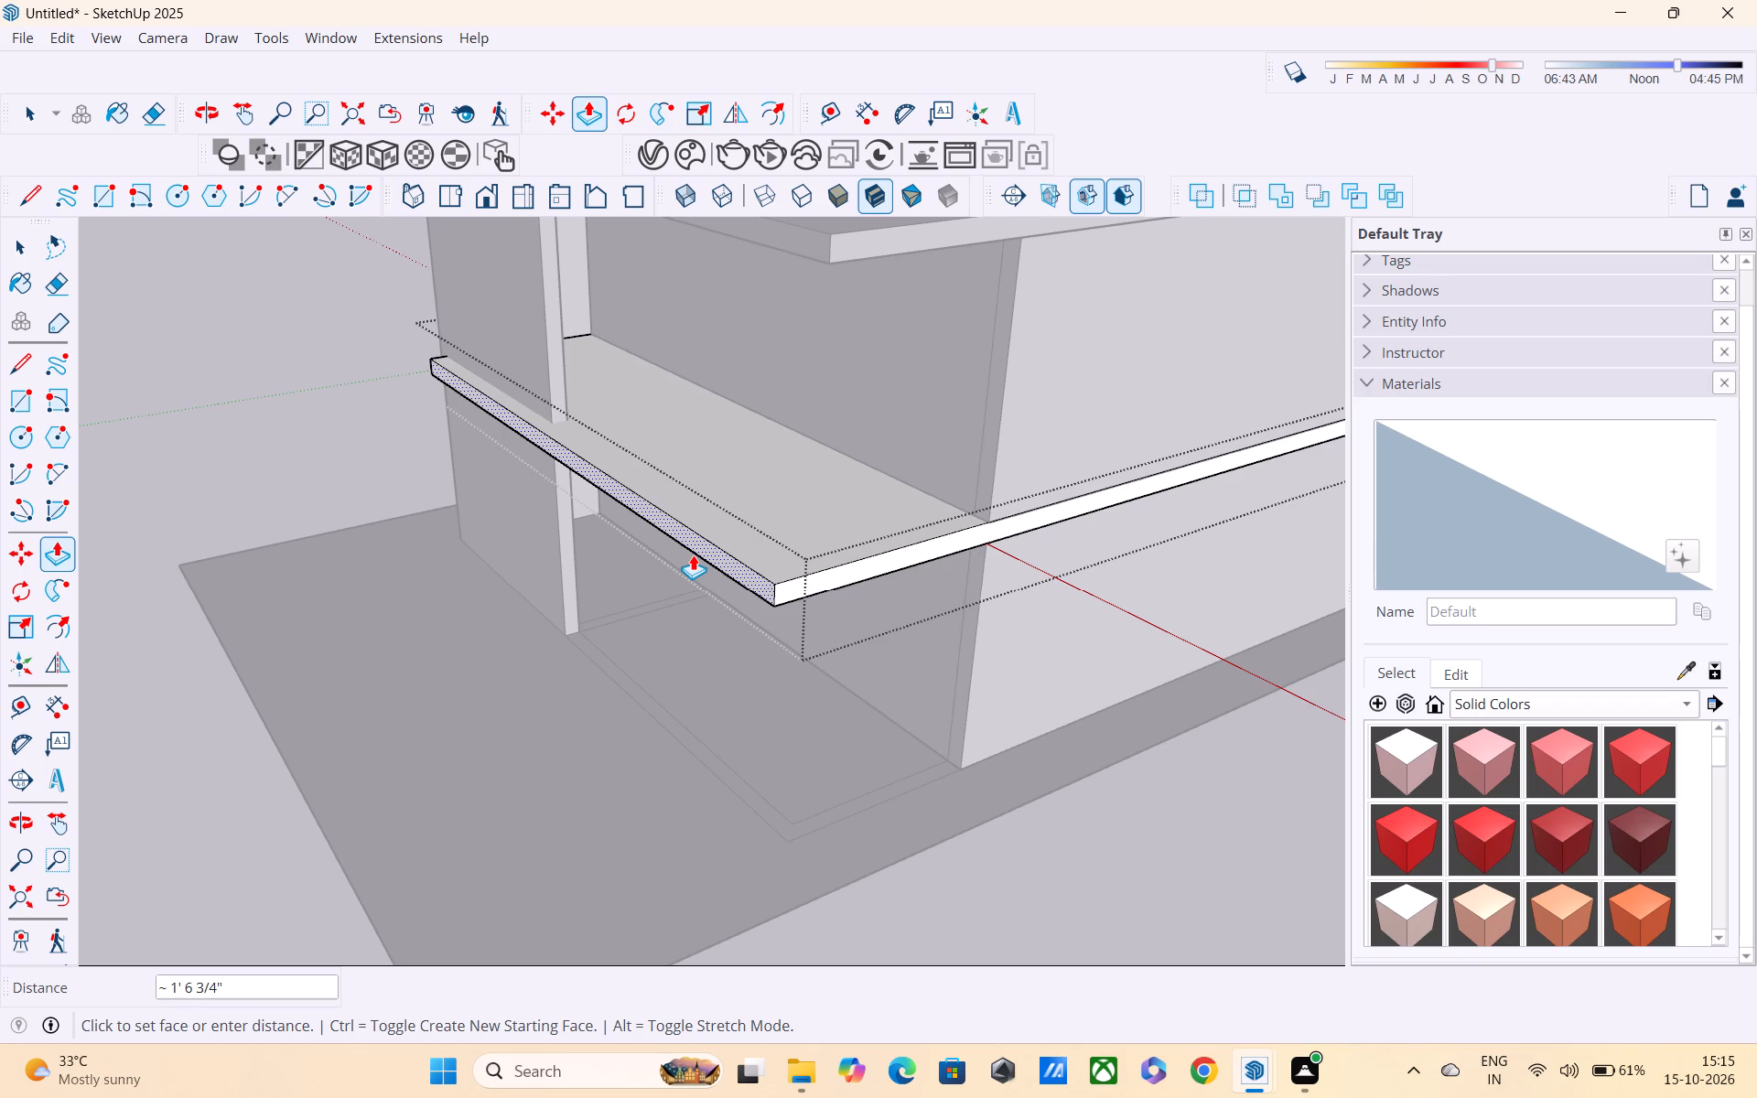
type("1'")
key("Return")
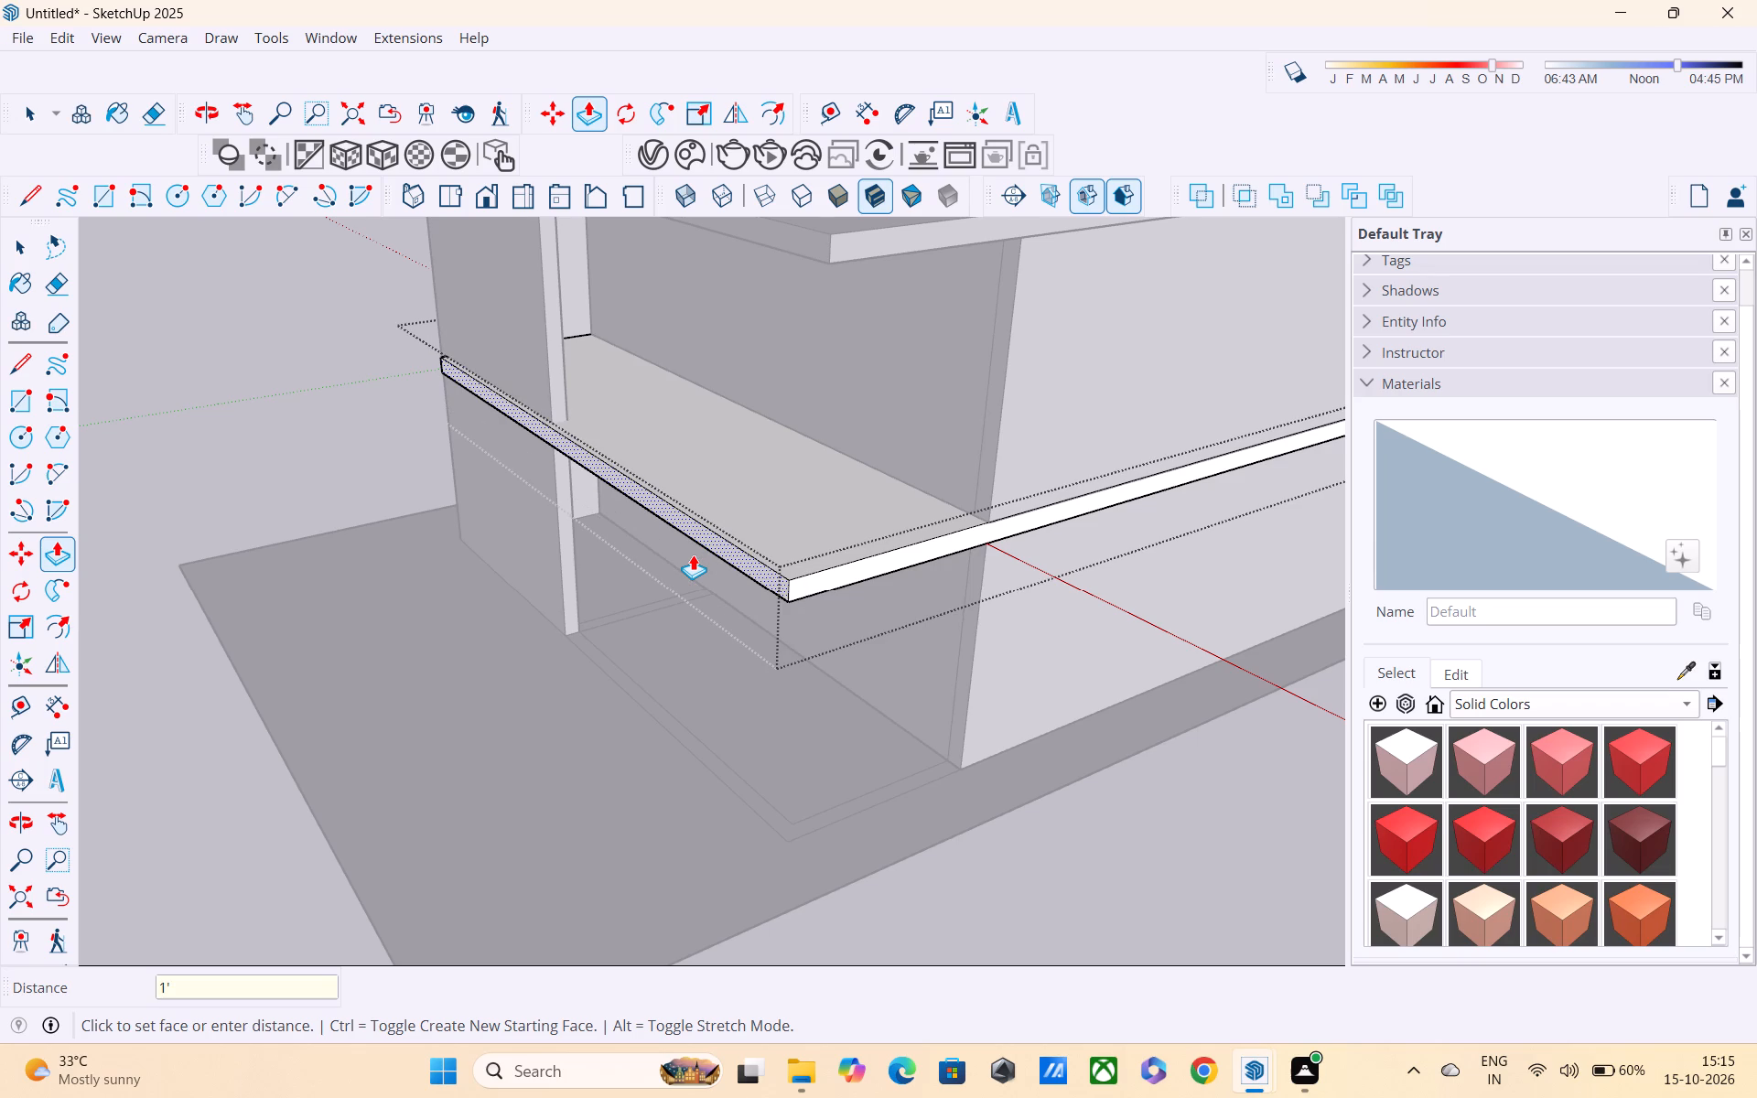
Push/Pull the same edge of the slab above the ground storey outward by a further 3".
scroll(705, 554, "up", 1)
middle_click_drag(708, 552, 641, 690)
scroll(627, 675, "up", 3)
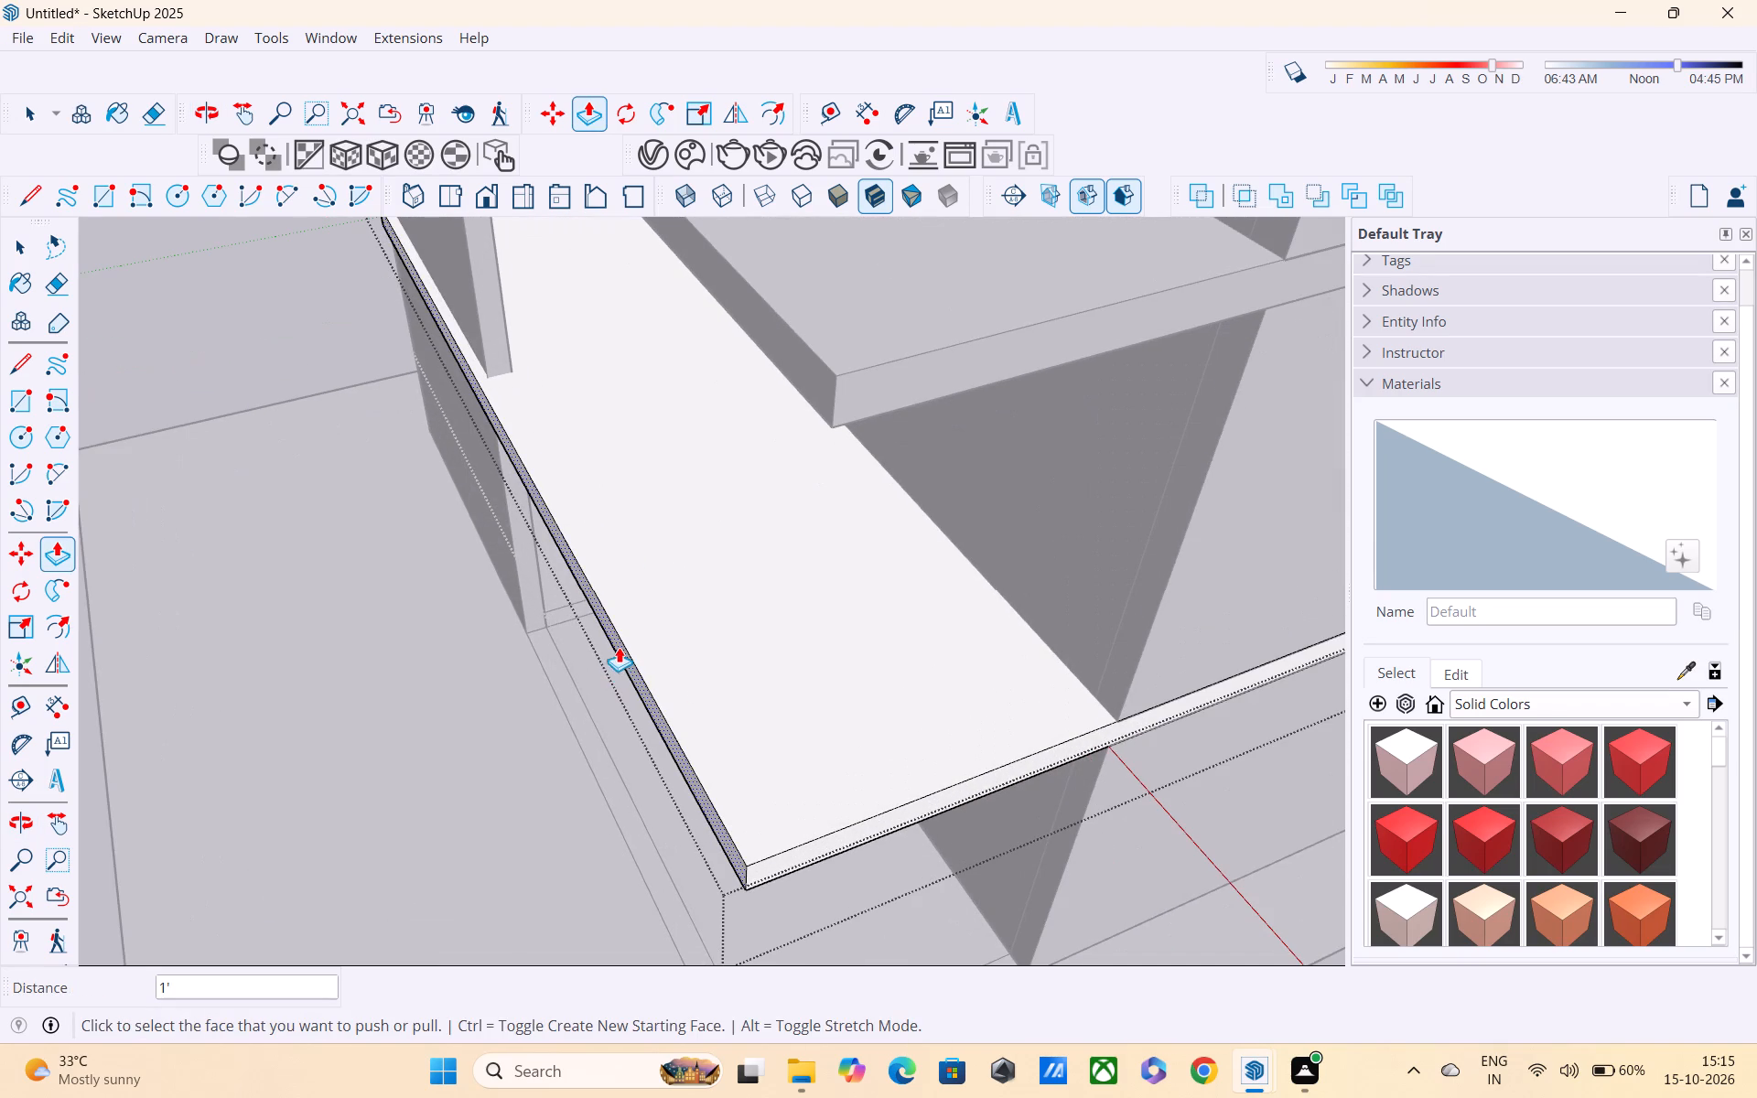
middle_click_drag(620, 667, 843, 499)
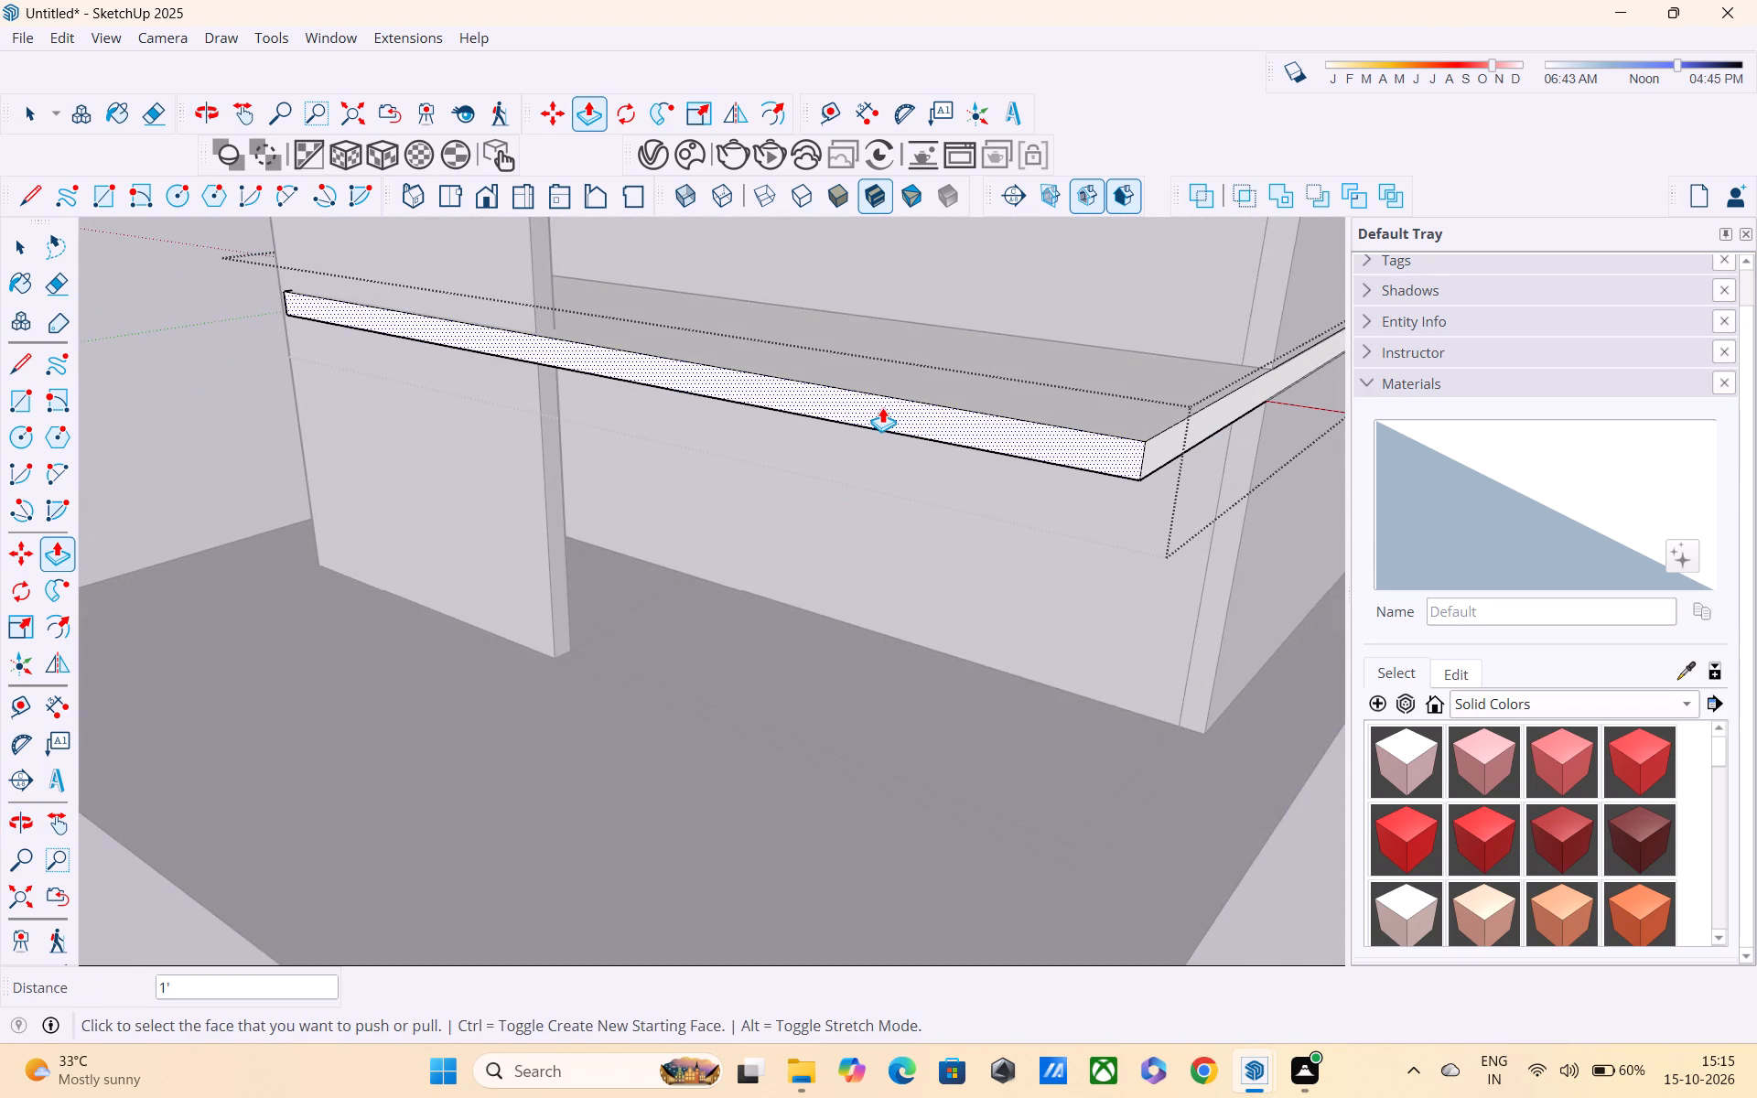
left_click(882, 407)
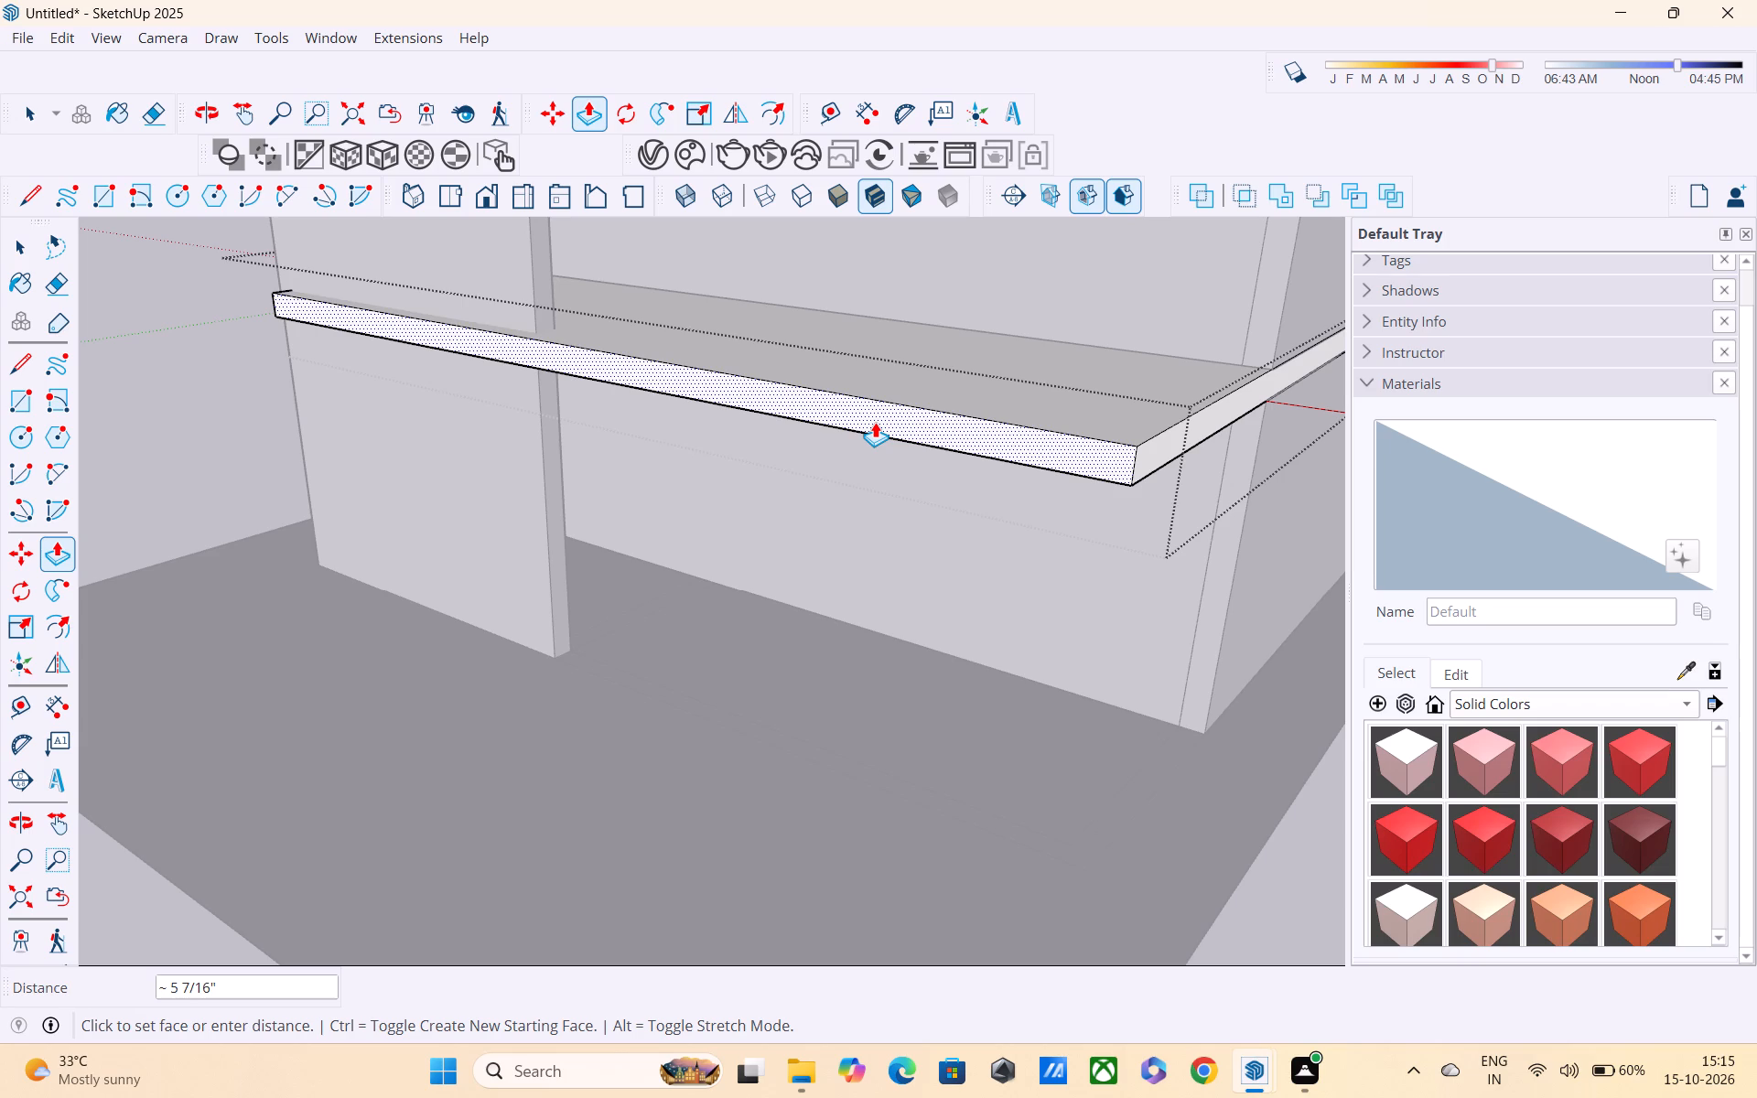
type("3\"")
key("Return")
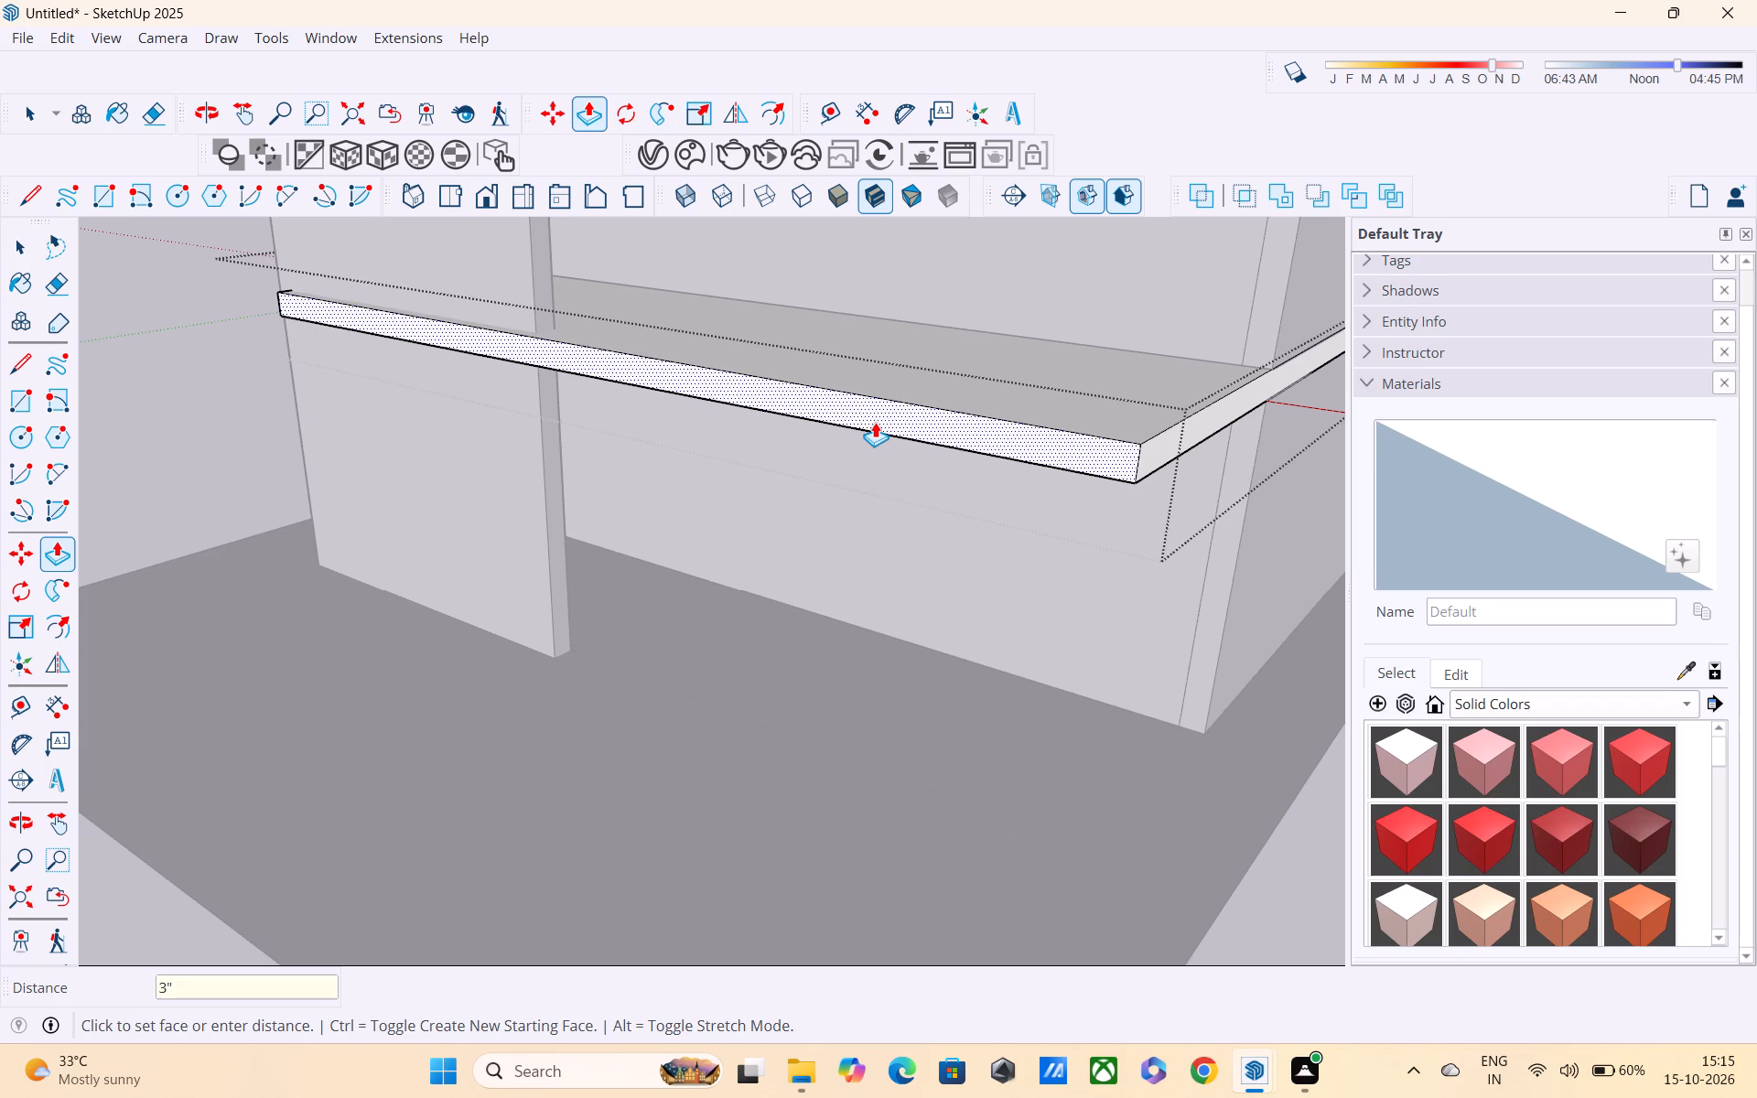
Push/Pull the short end face of this slab at the full-height wall's corner outward by 1'.
middle_click_drag(862, 422, 1193, 601)
middle_click_drag(372, 587, 493, 612)
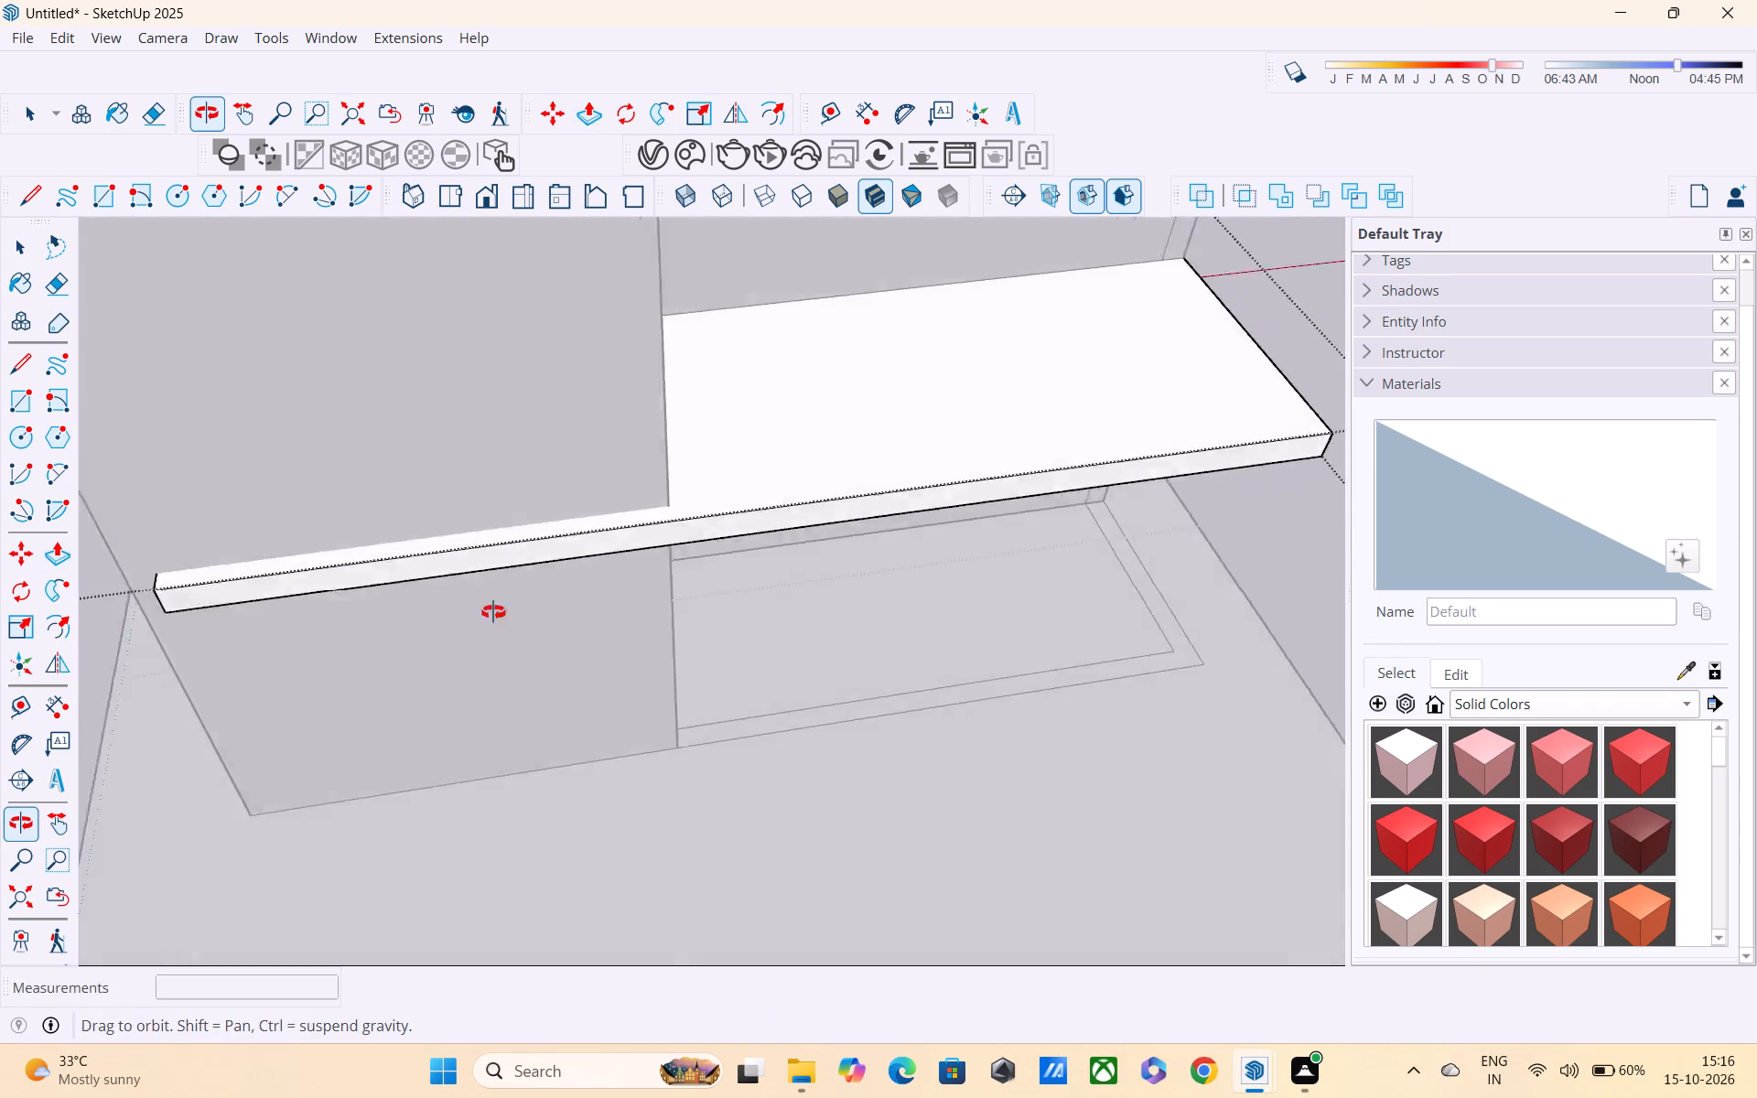
middle_click_drag(493, 612, 1075, 515)
scroll(947, 656, "up", 2)
left_click(878, 687)
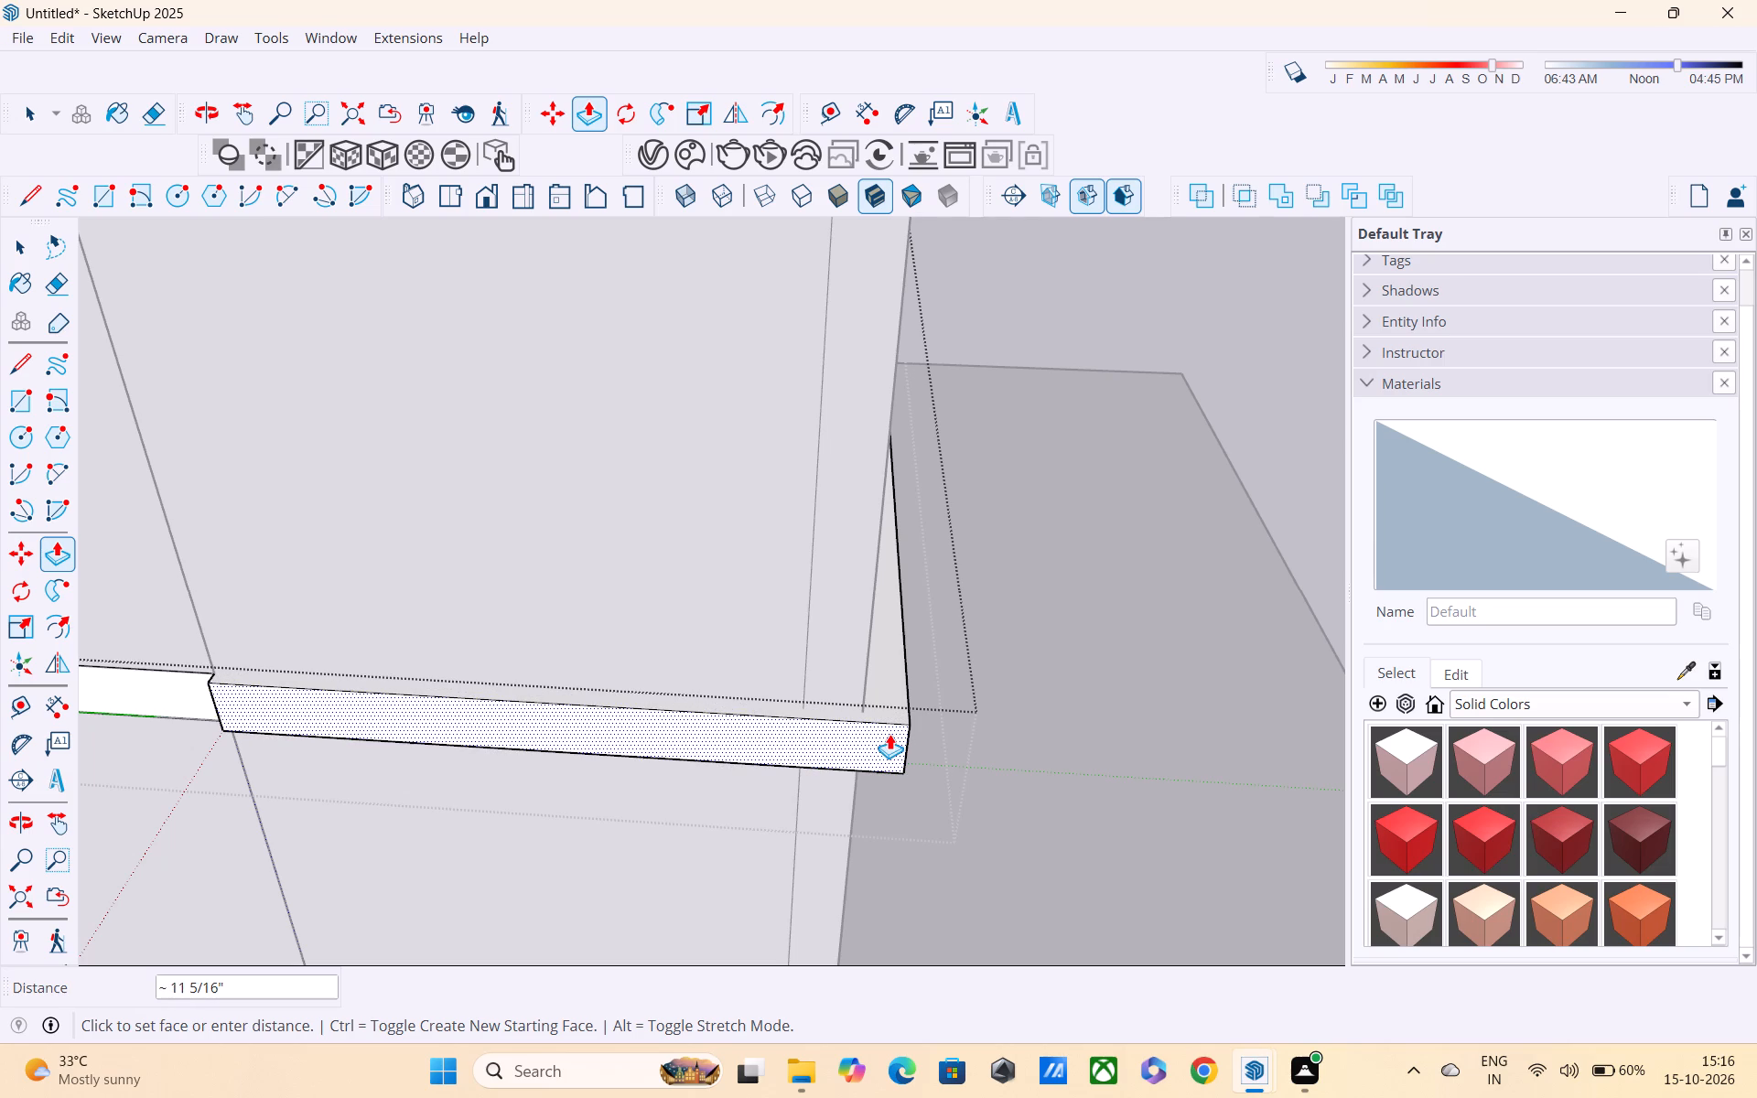
type("1'")
key("Return")
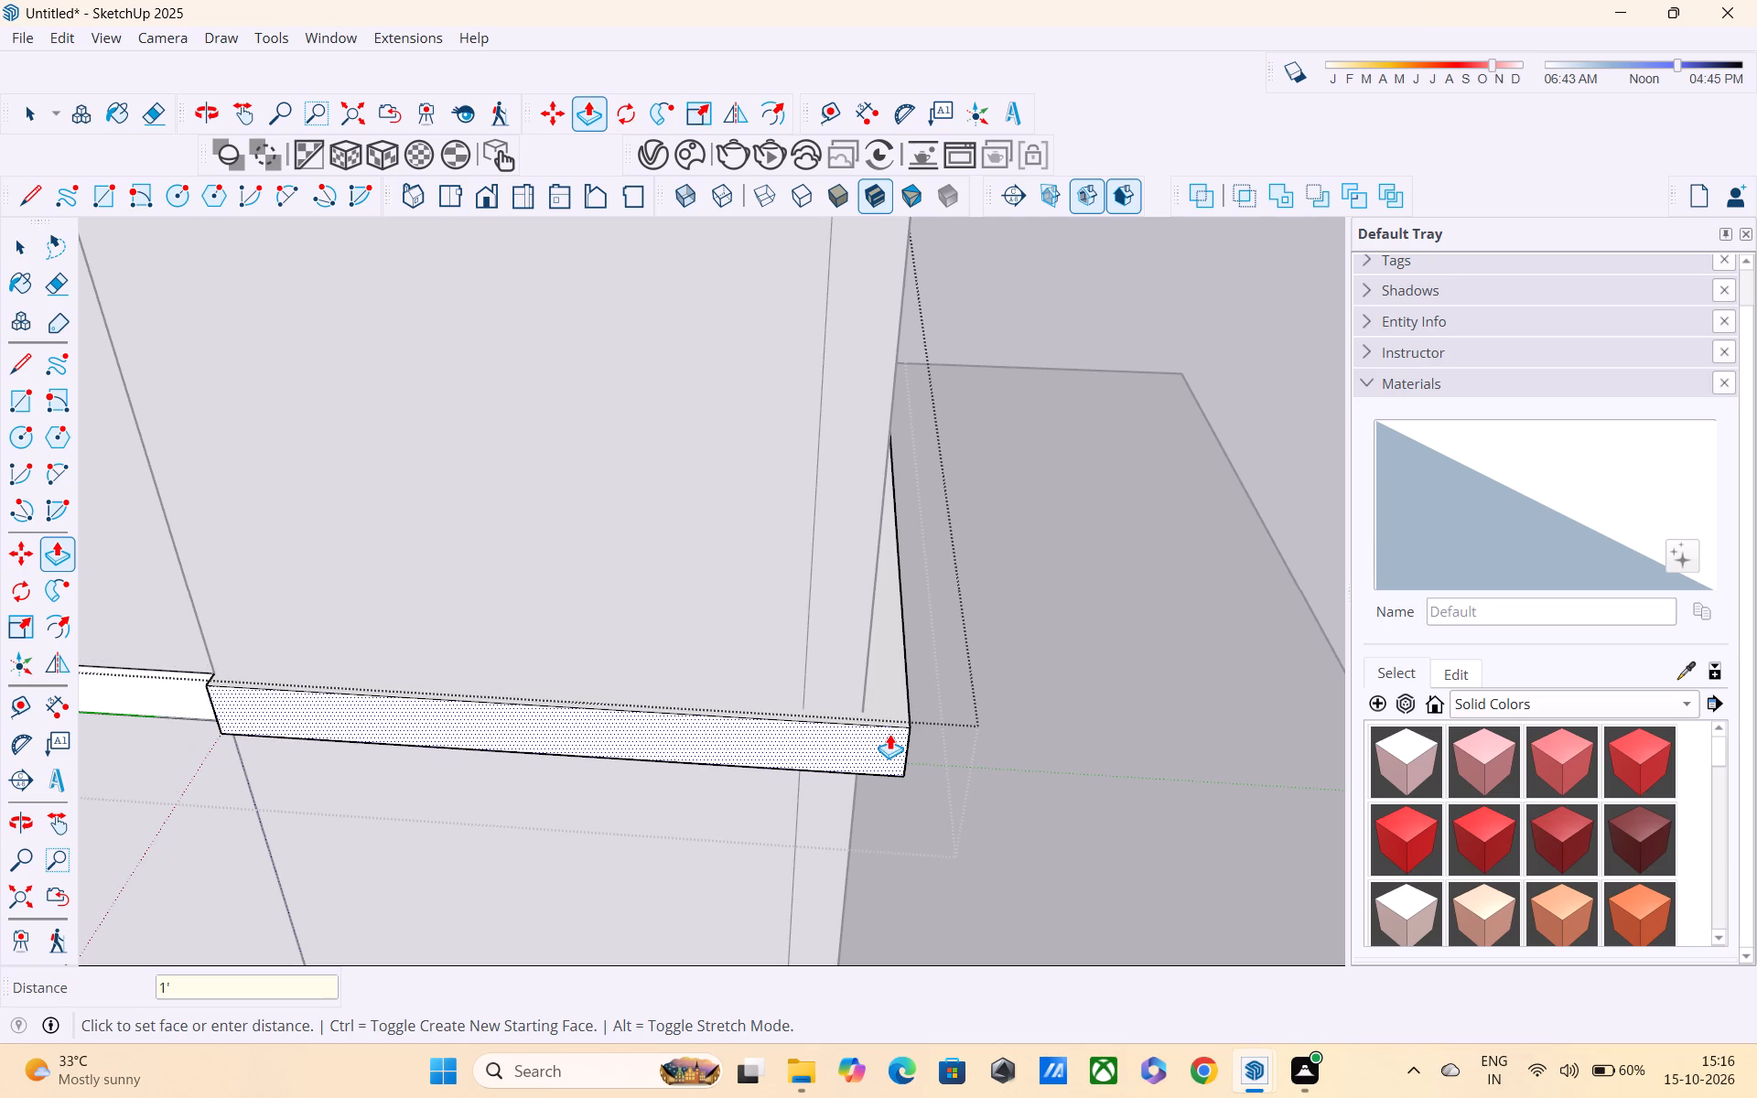
Leave this slab's group and open the group of the next slab up for editing.
scroll(882, 754, "down", 3)
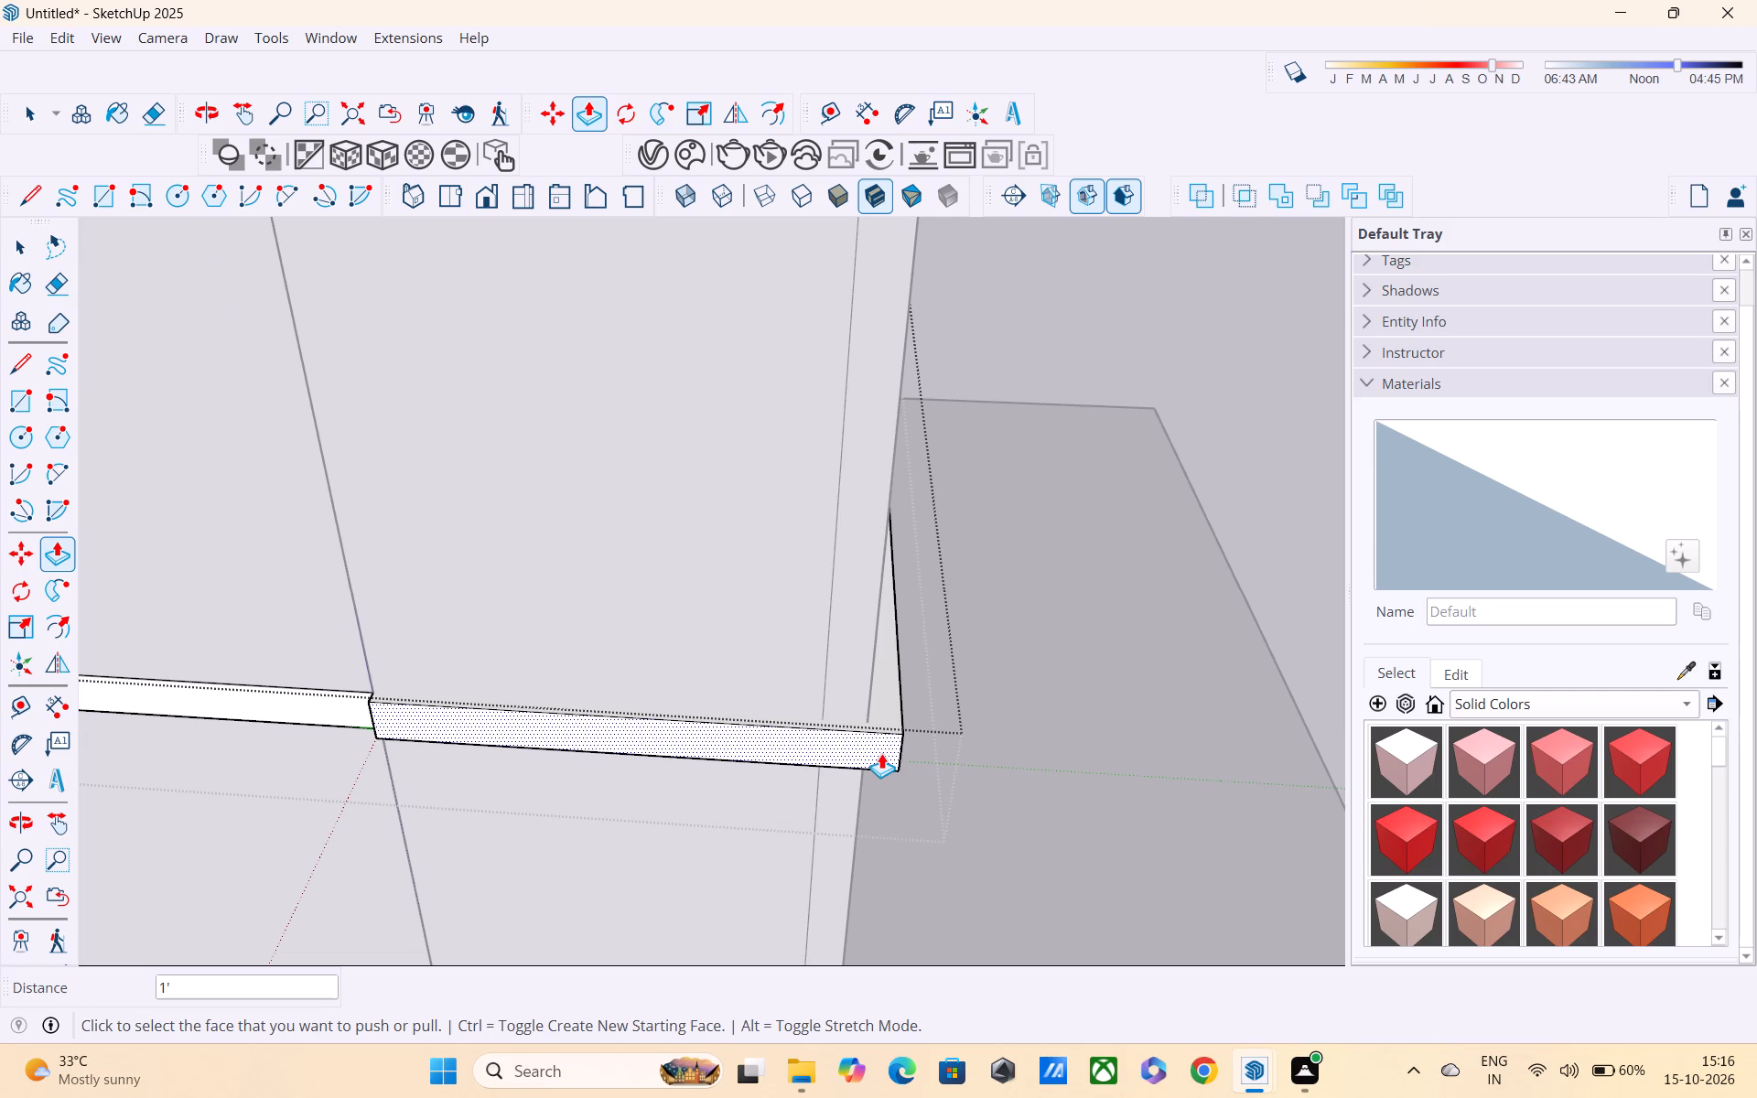
scroll(862, 754, "down", 4)
middle_click_drag(870, 700, 648, 637)
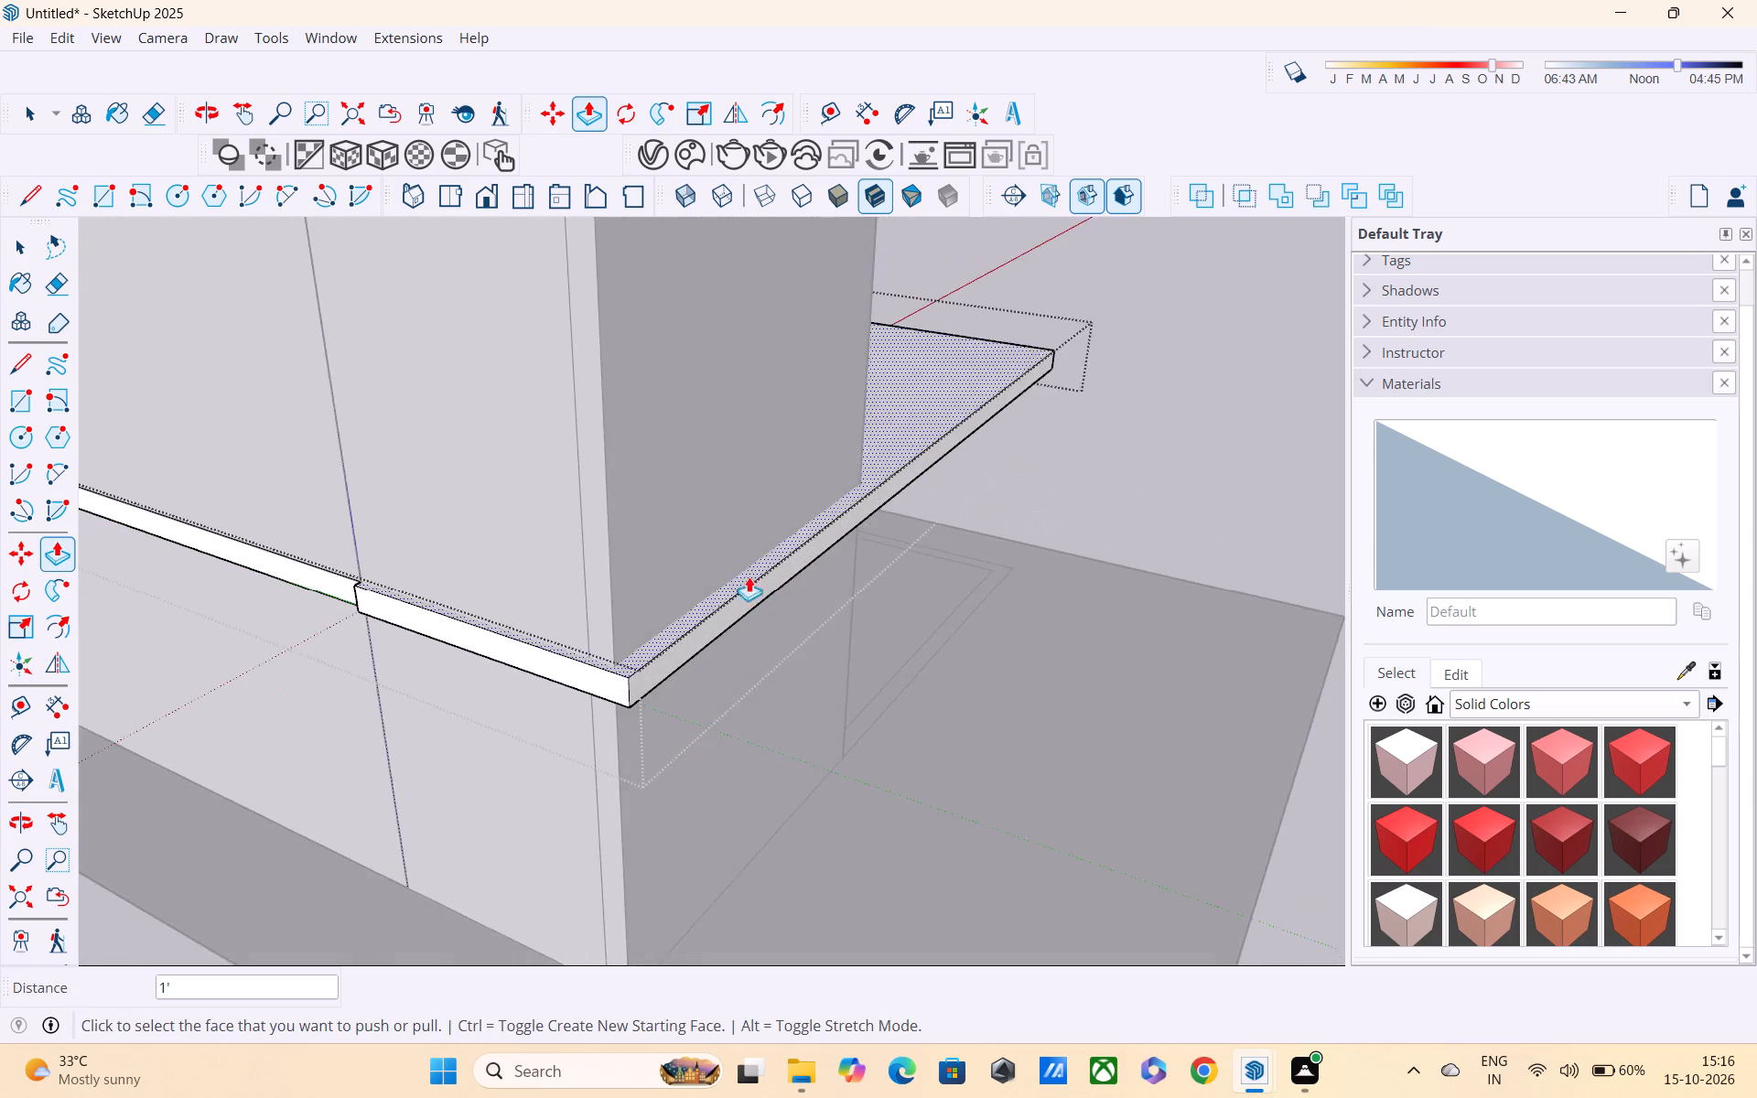
scroll(830, 576, "down", 7)
middle_click_drag(862, 623, 826, 848, "shift")
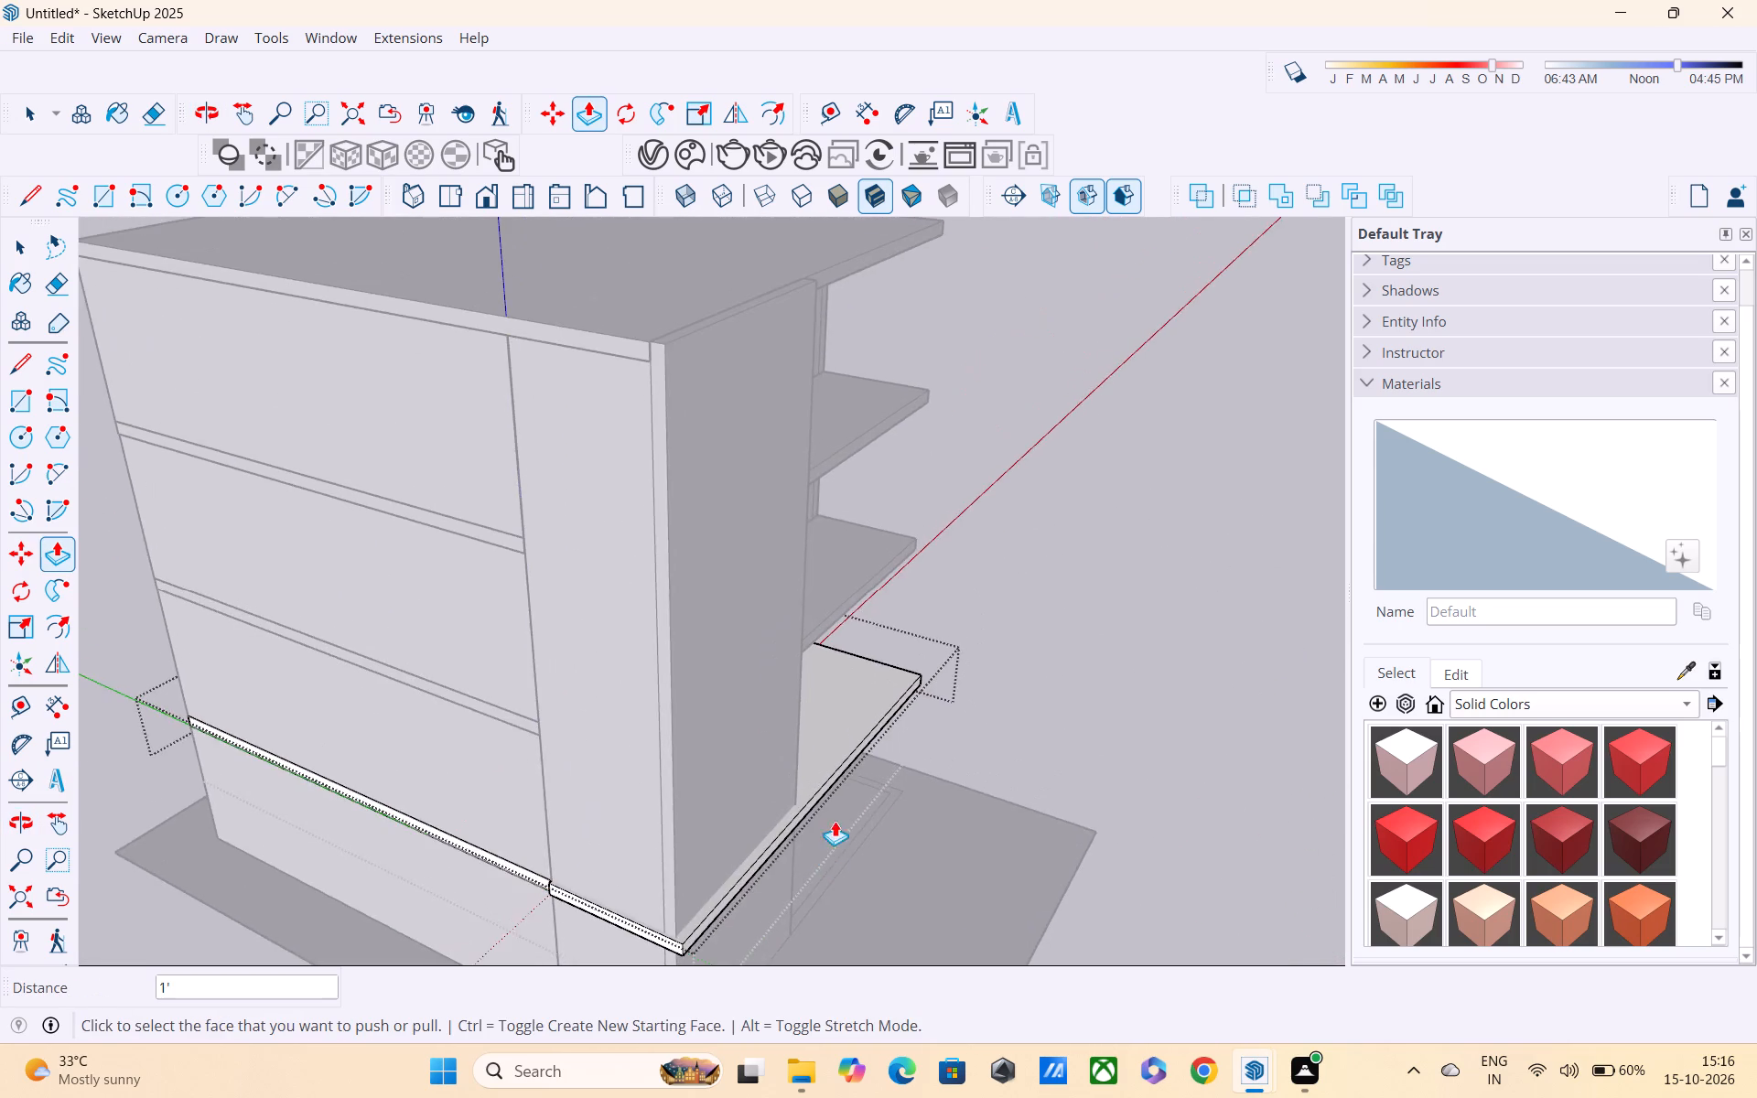
scroll(863, 787, "down", 4)
middle_click_drag(900, 760, 726, 621)
scroll(797, 597, "up", 4)
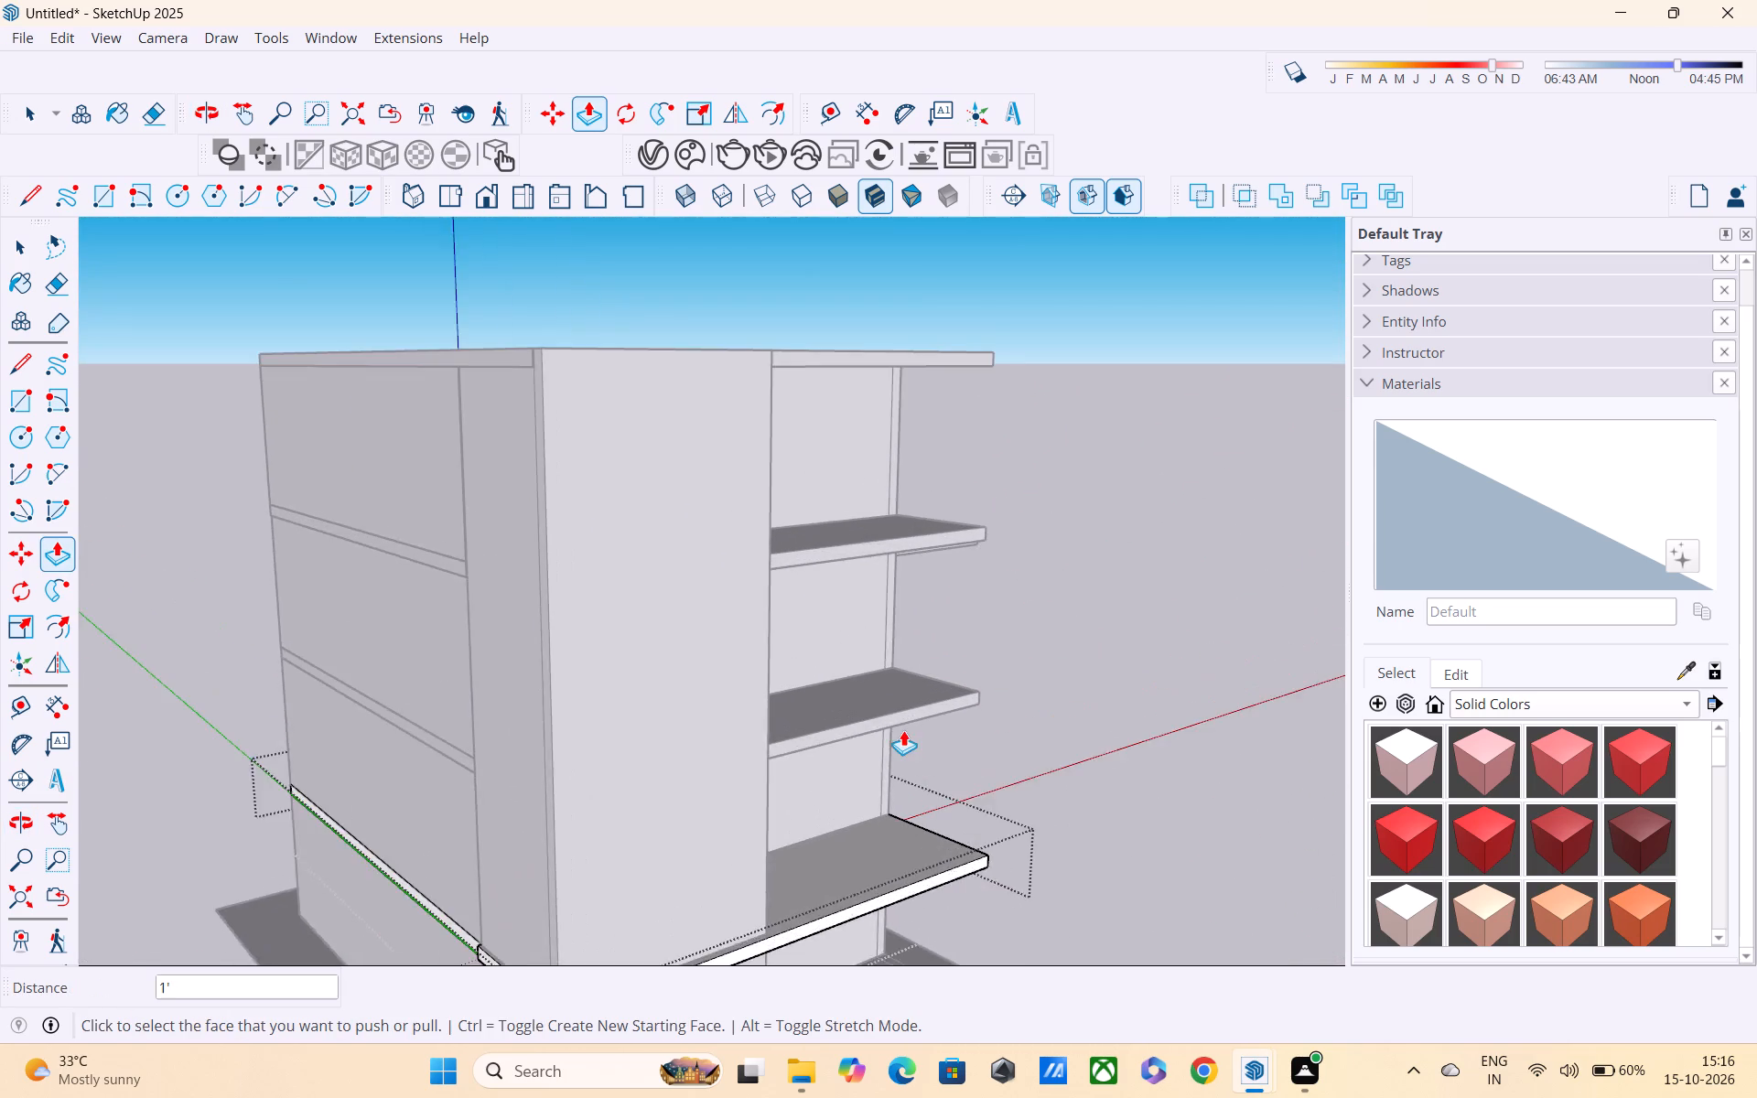
scroll(903, 729, "up", 3)
key("space")
double_click(1103, 643)
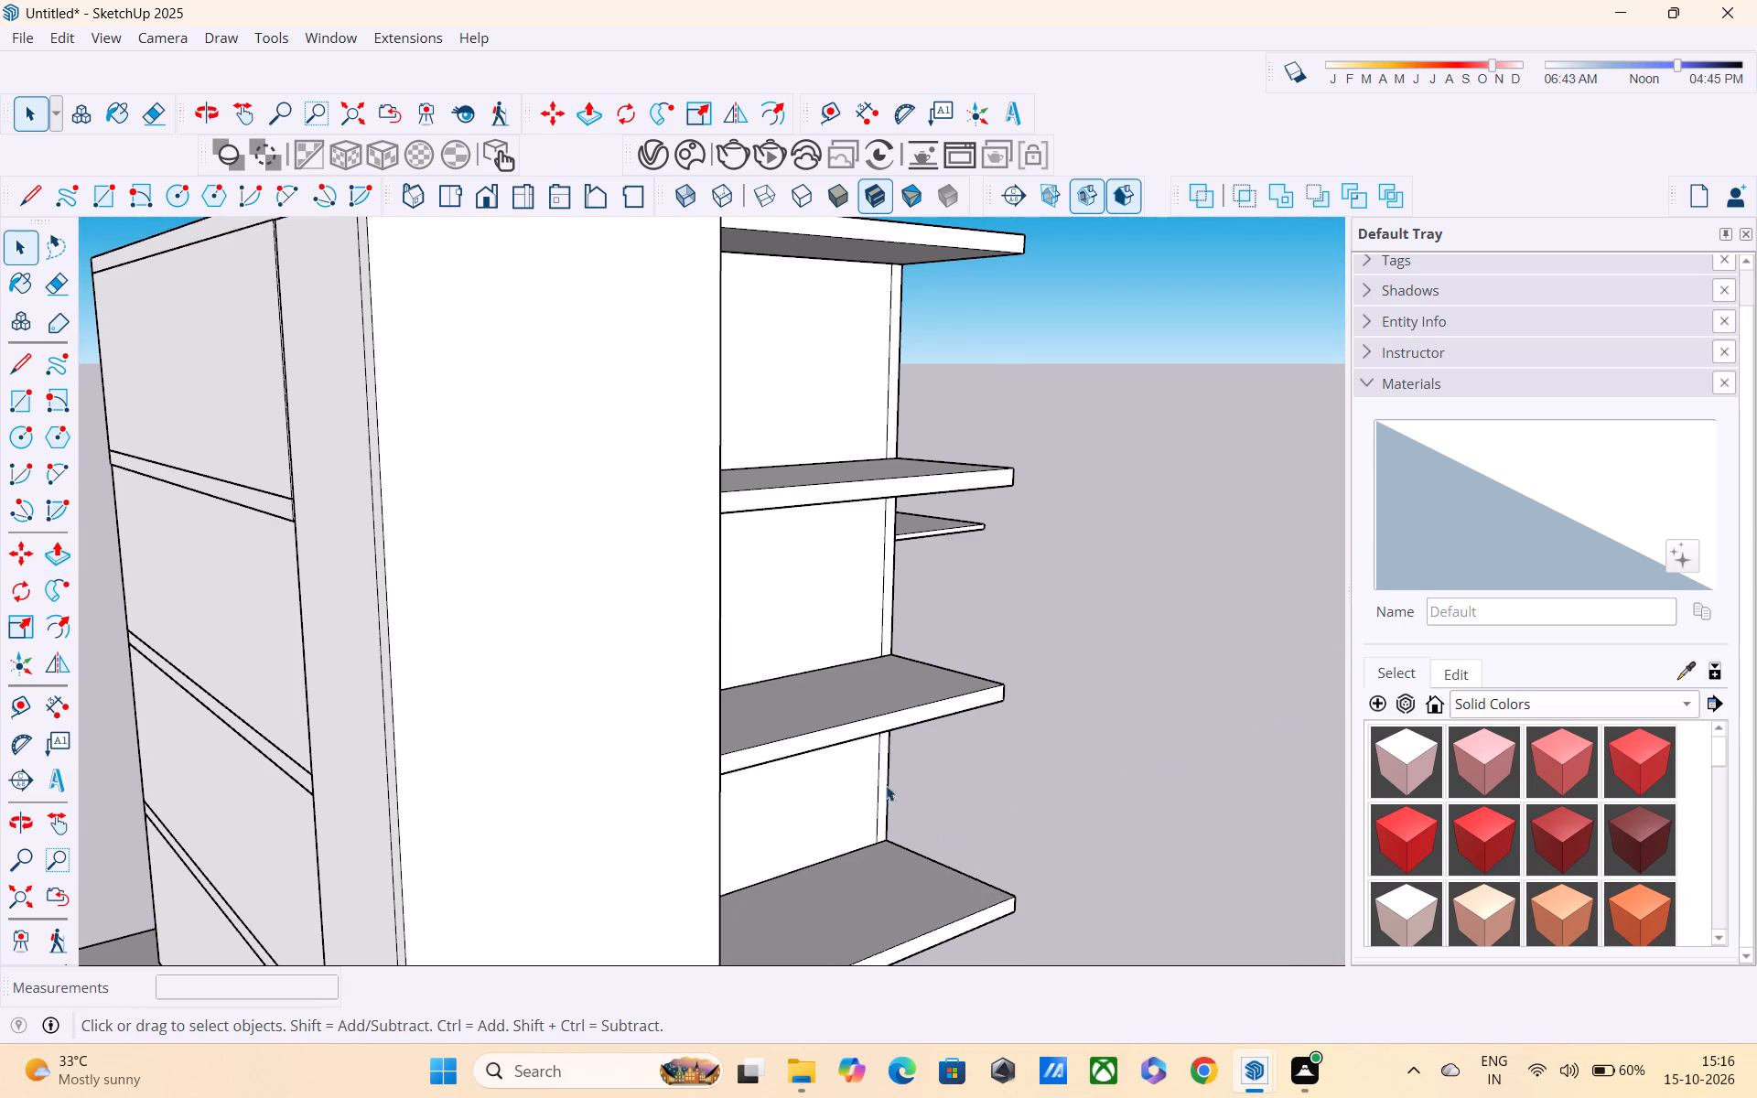
triple_click(900, 722)
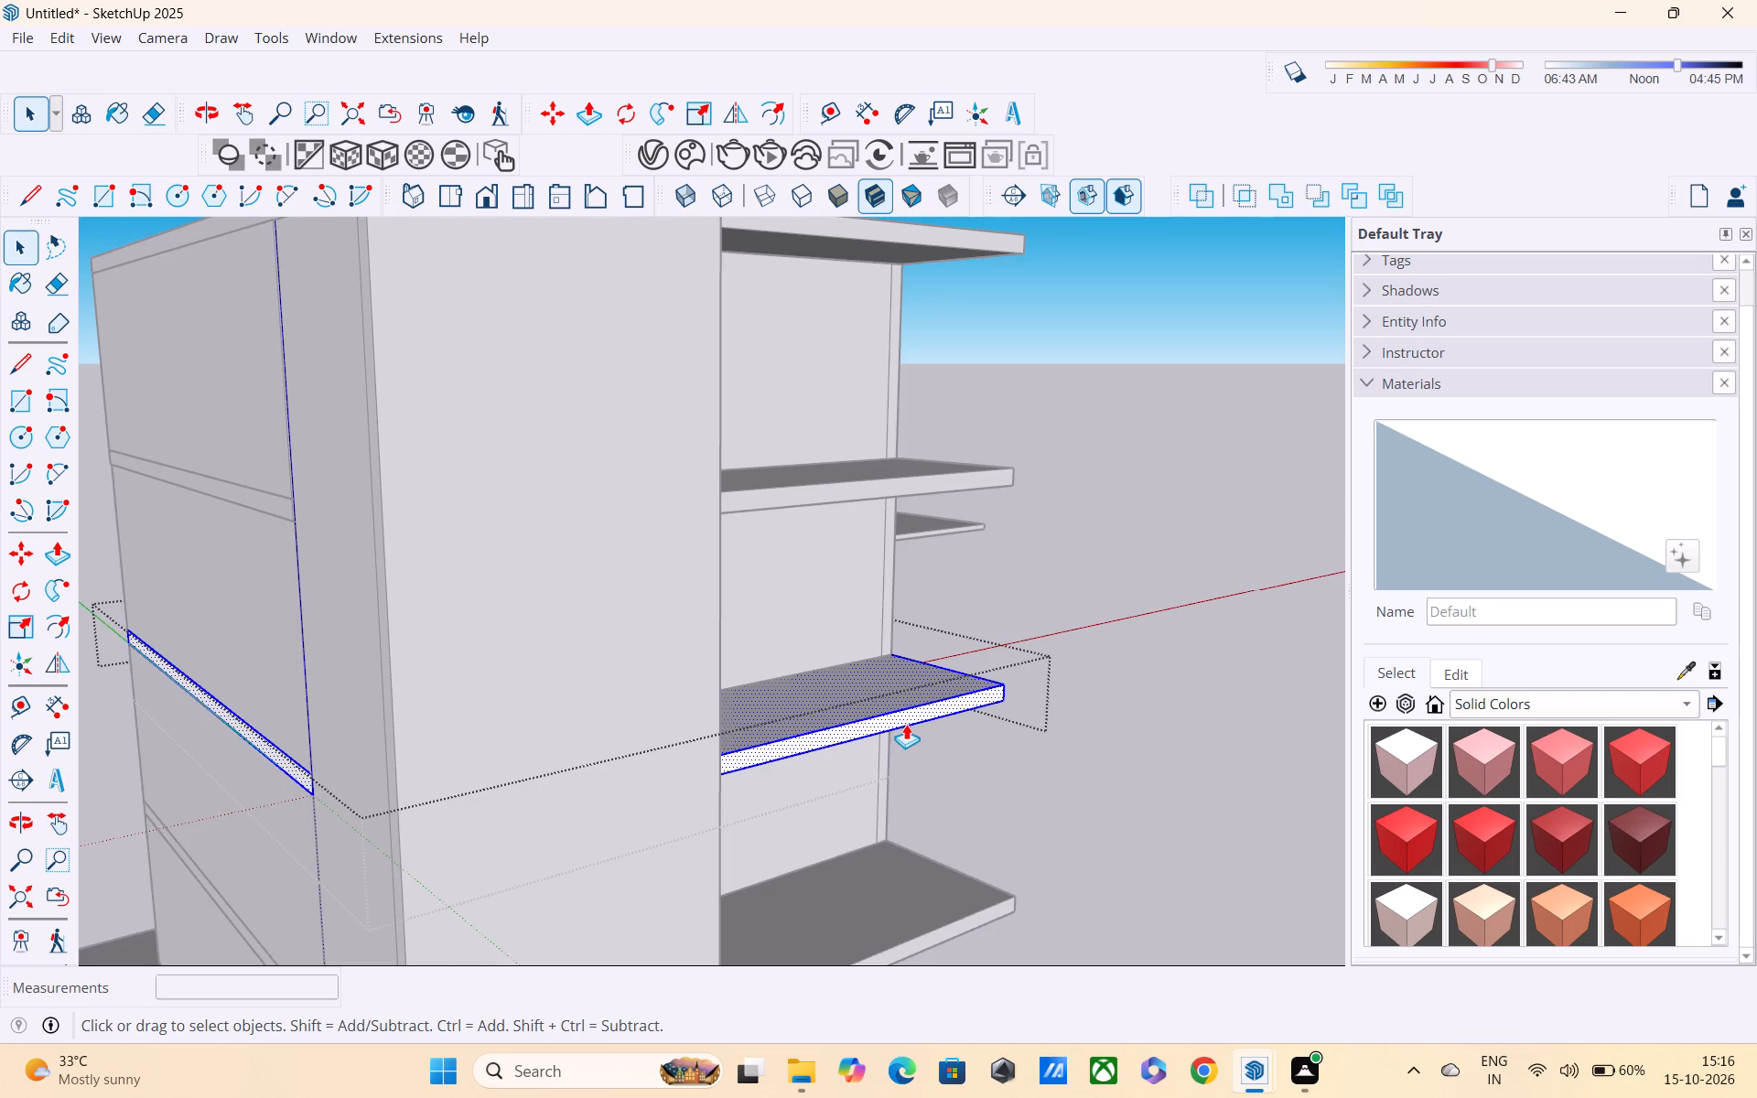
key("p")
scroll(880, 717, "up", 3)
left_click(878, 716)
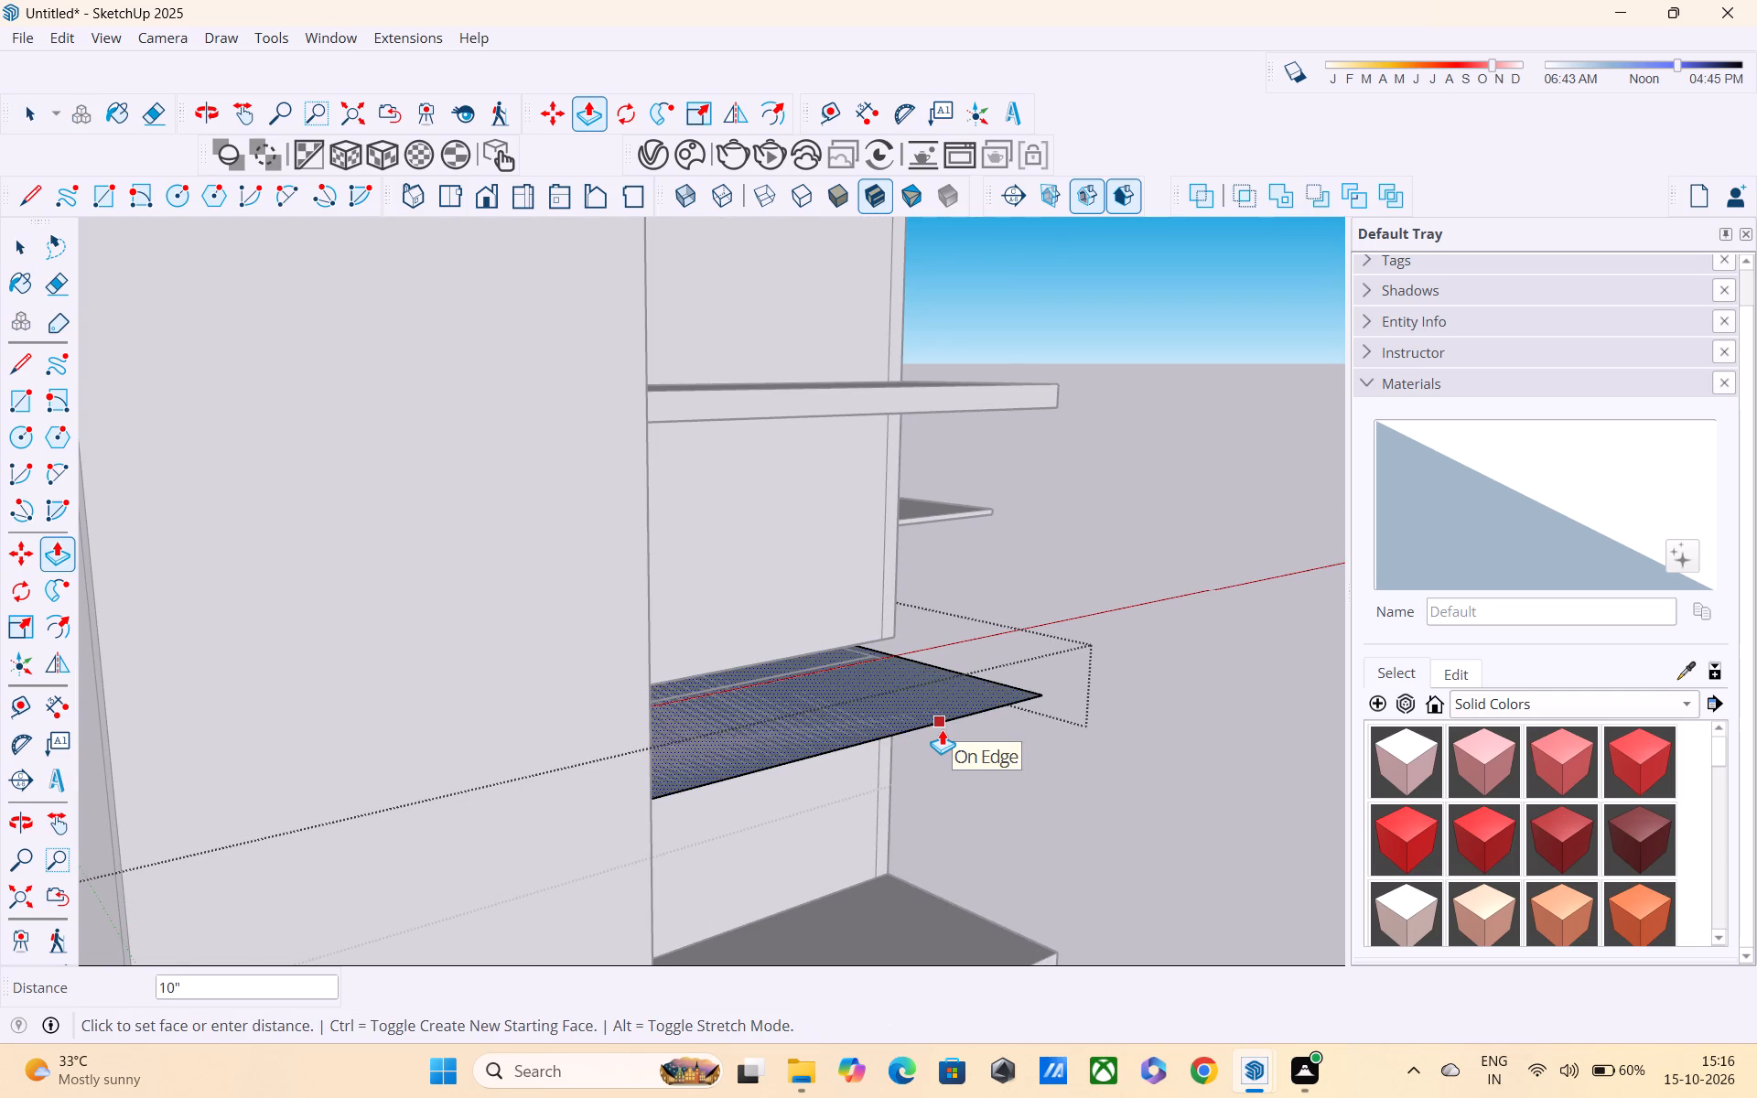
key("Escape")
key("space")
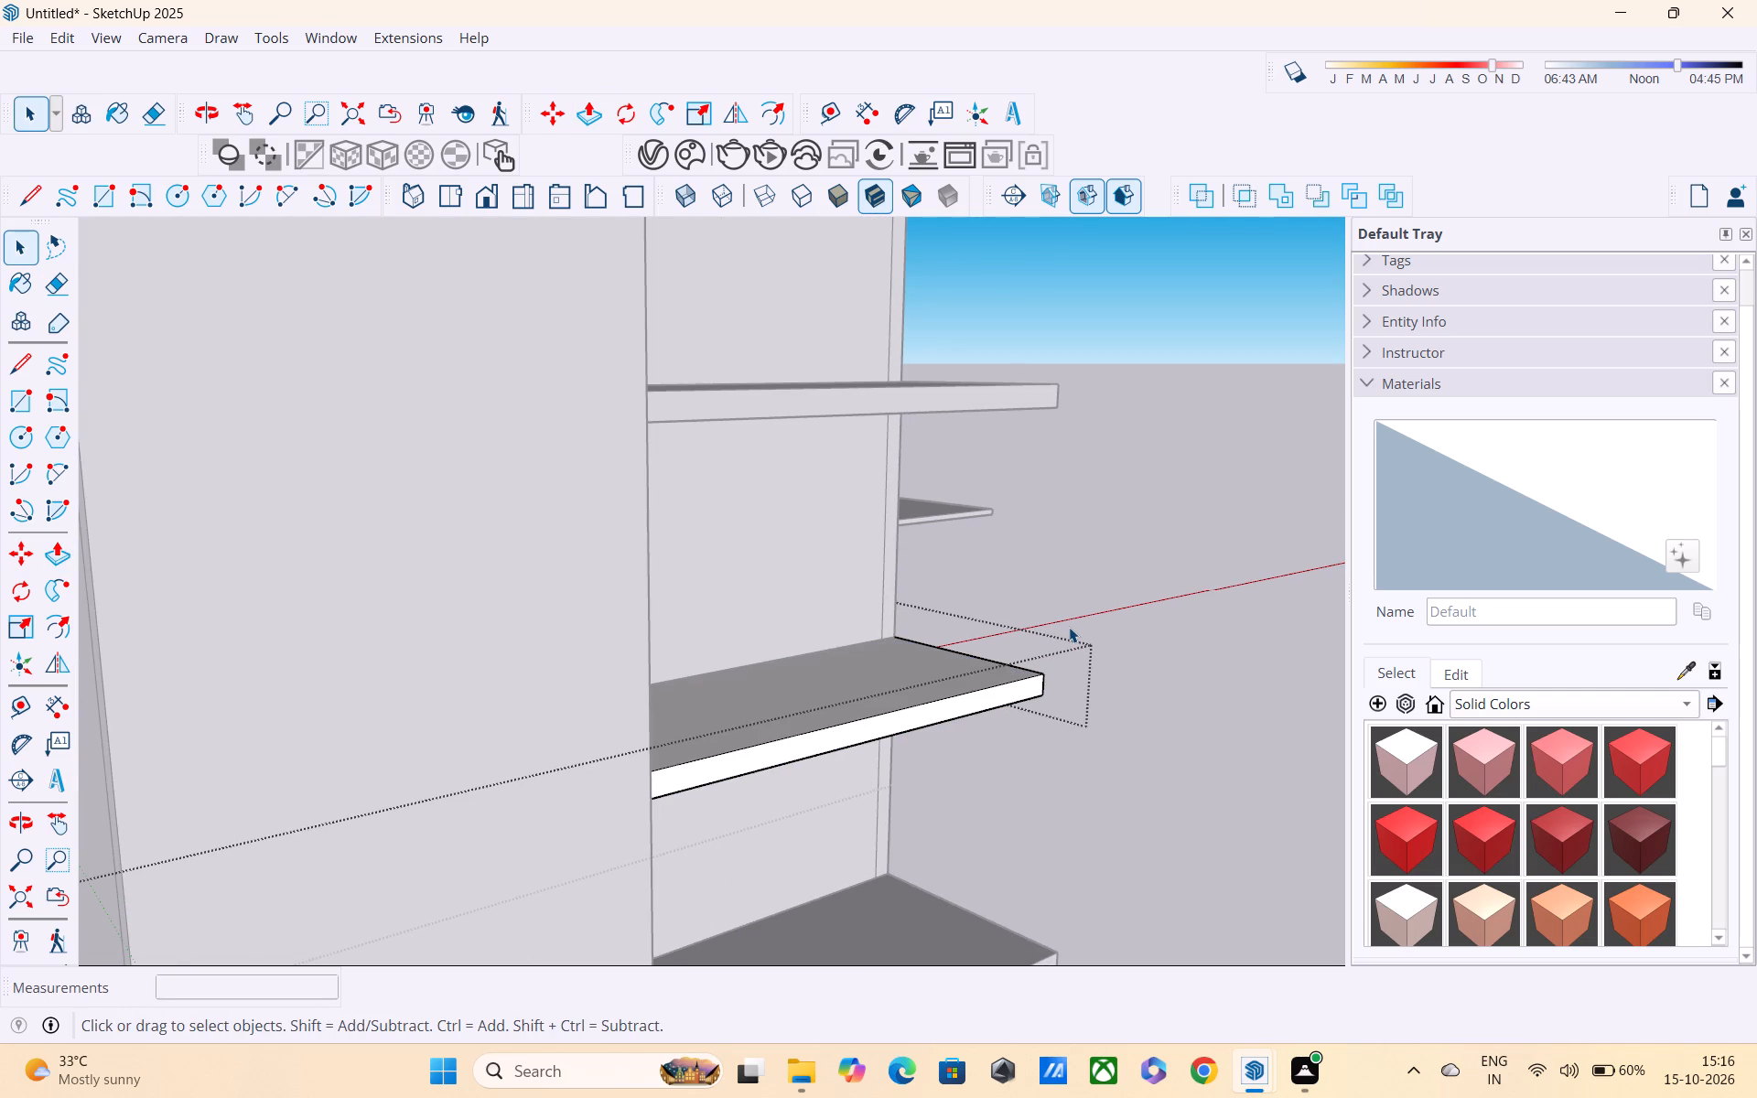
Push/Pull this slab's edge beside the full-height wall outward 1' 4", aligned with the slab below.
key("p")
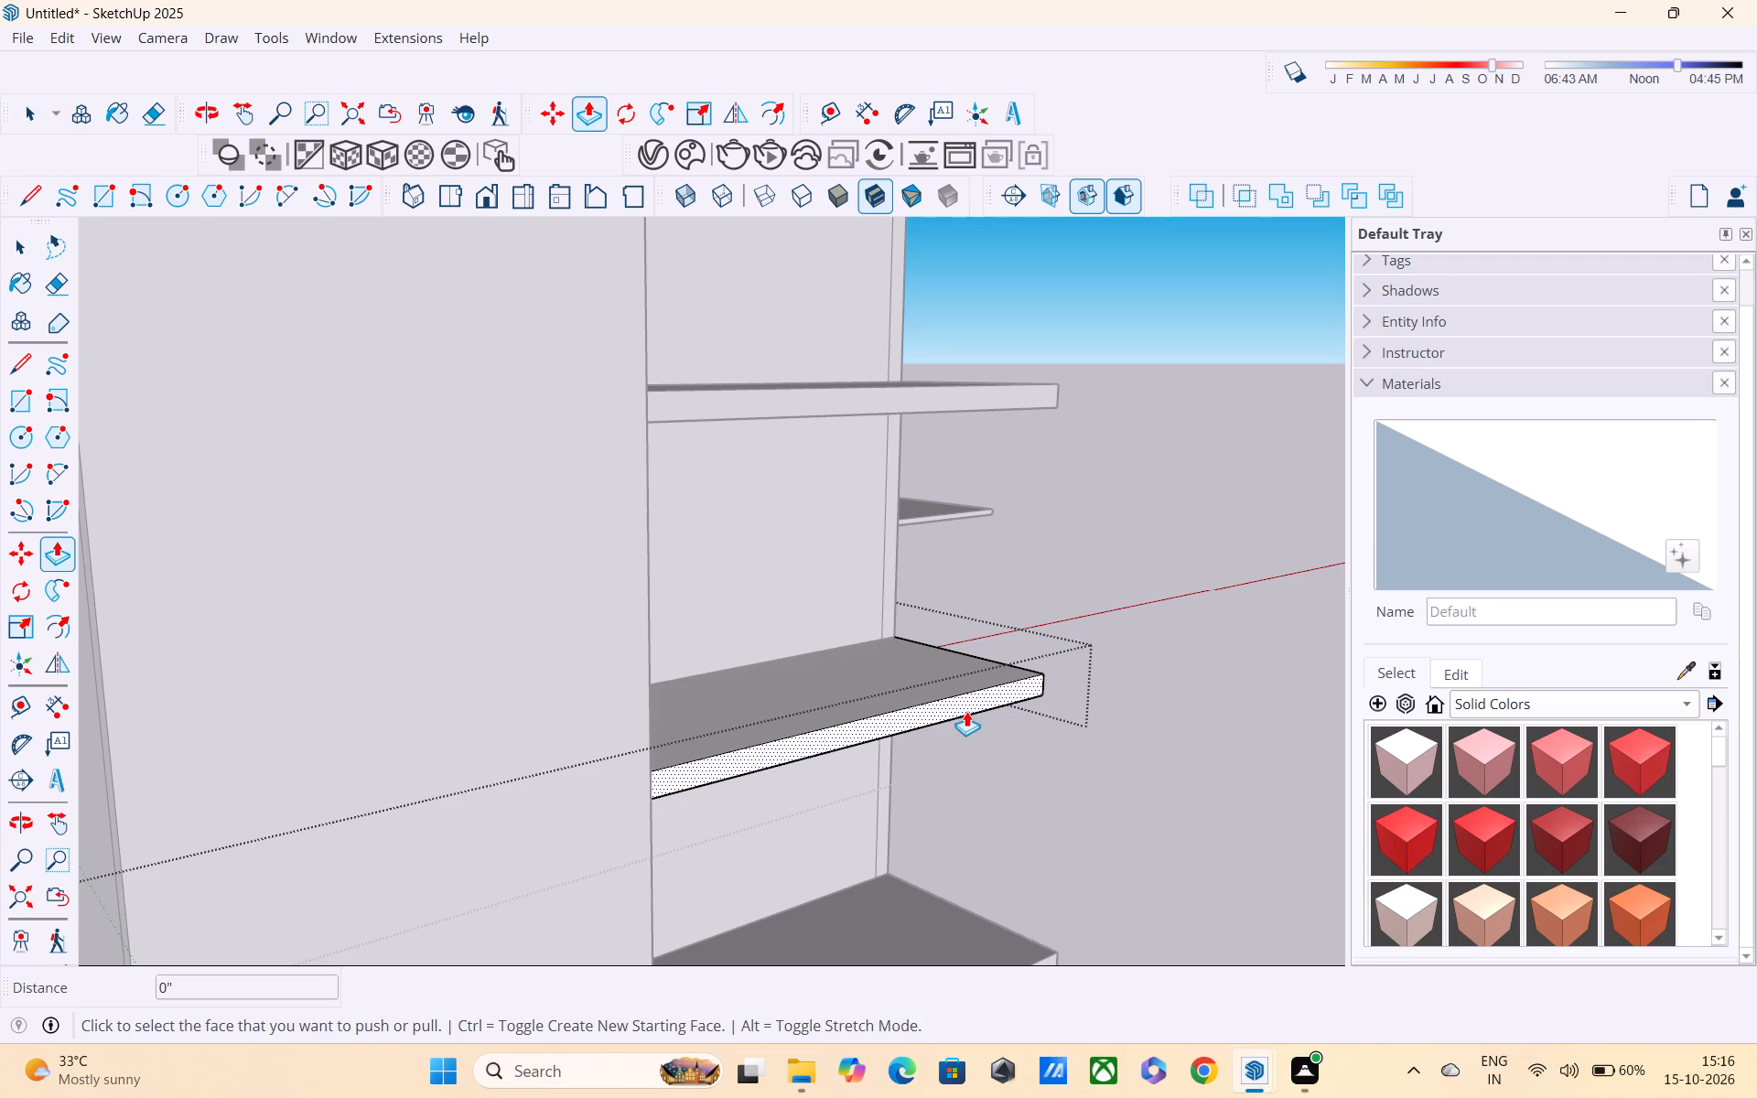
left_click(954, 700)
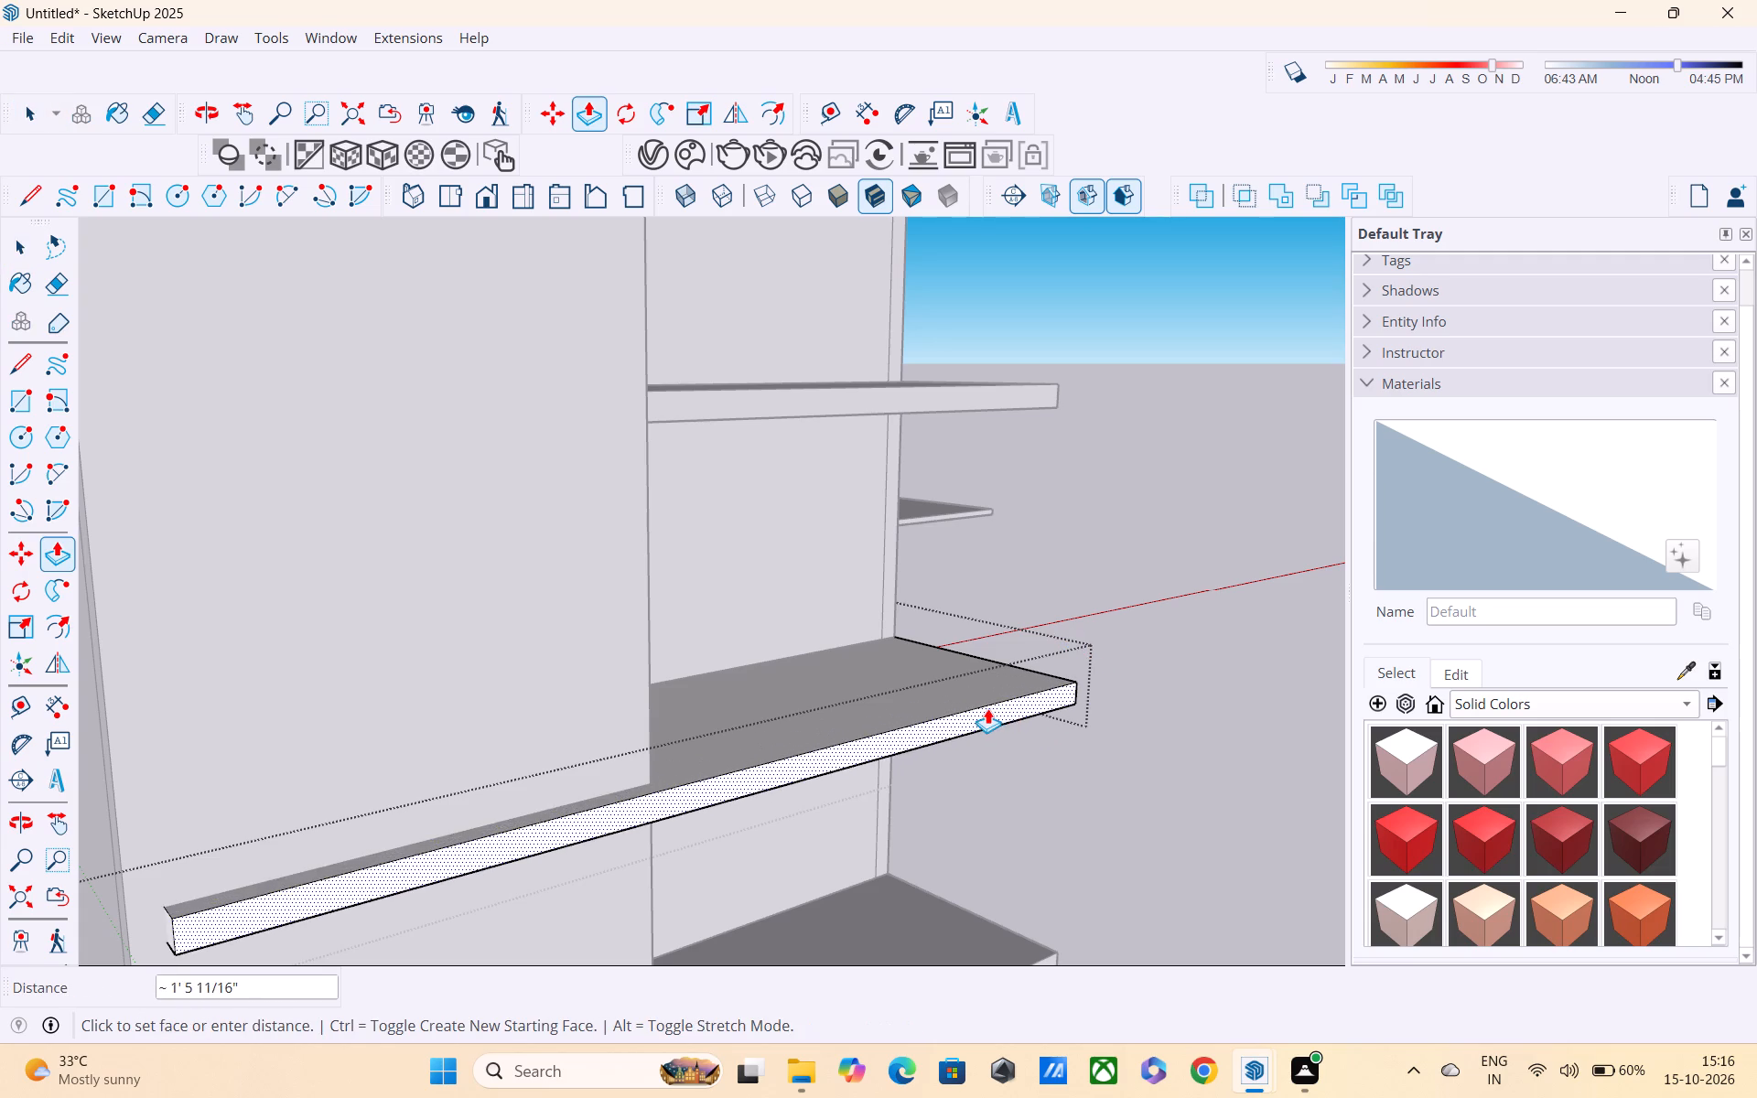
scroll(989, 705, "down", 2)
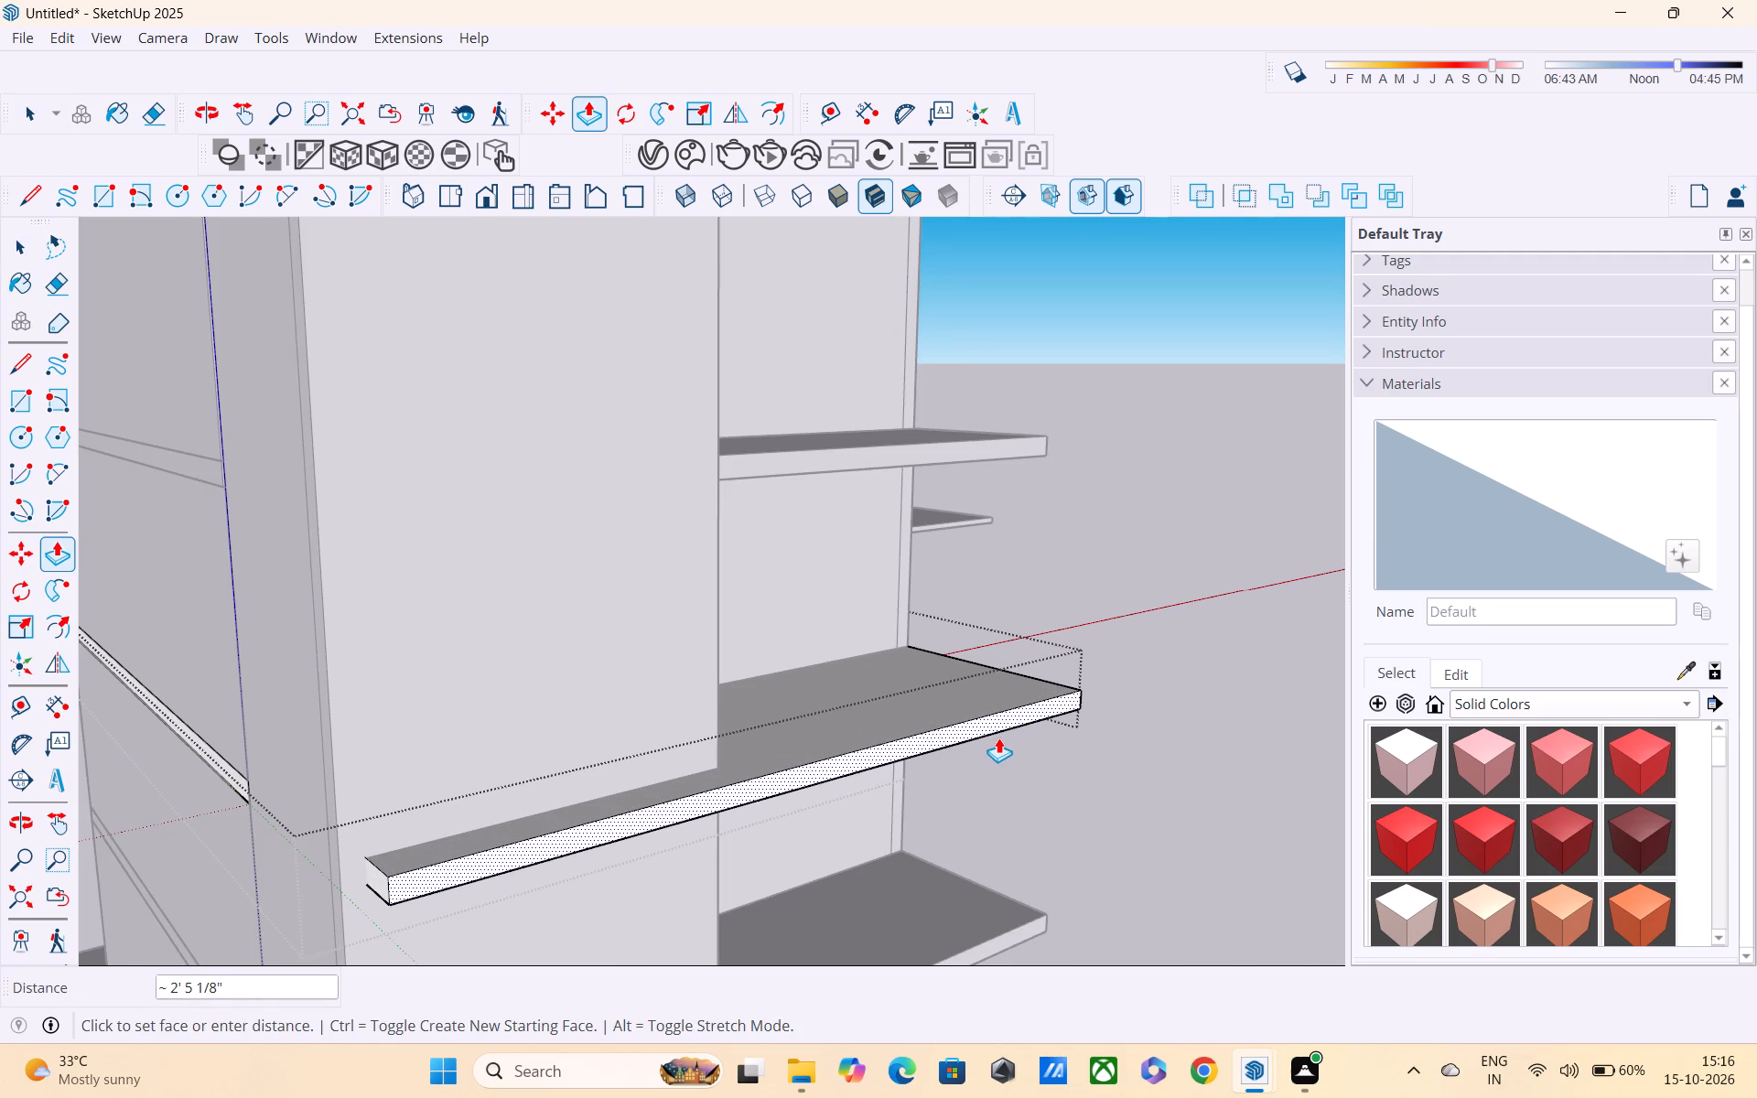
left_click(1031, 915)
Push/Pull this slab's short end face at the wall corner outward 1' to match the slab below, and leave the group.
middle_click_drag(597, 868, 767, 808)
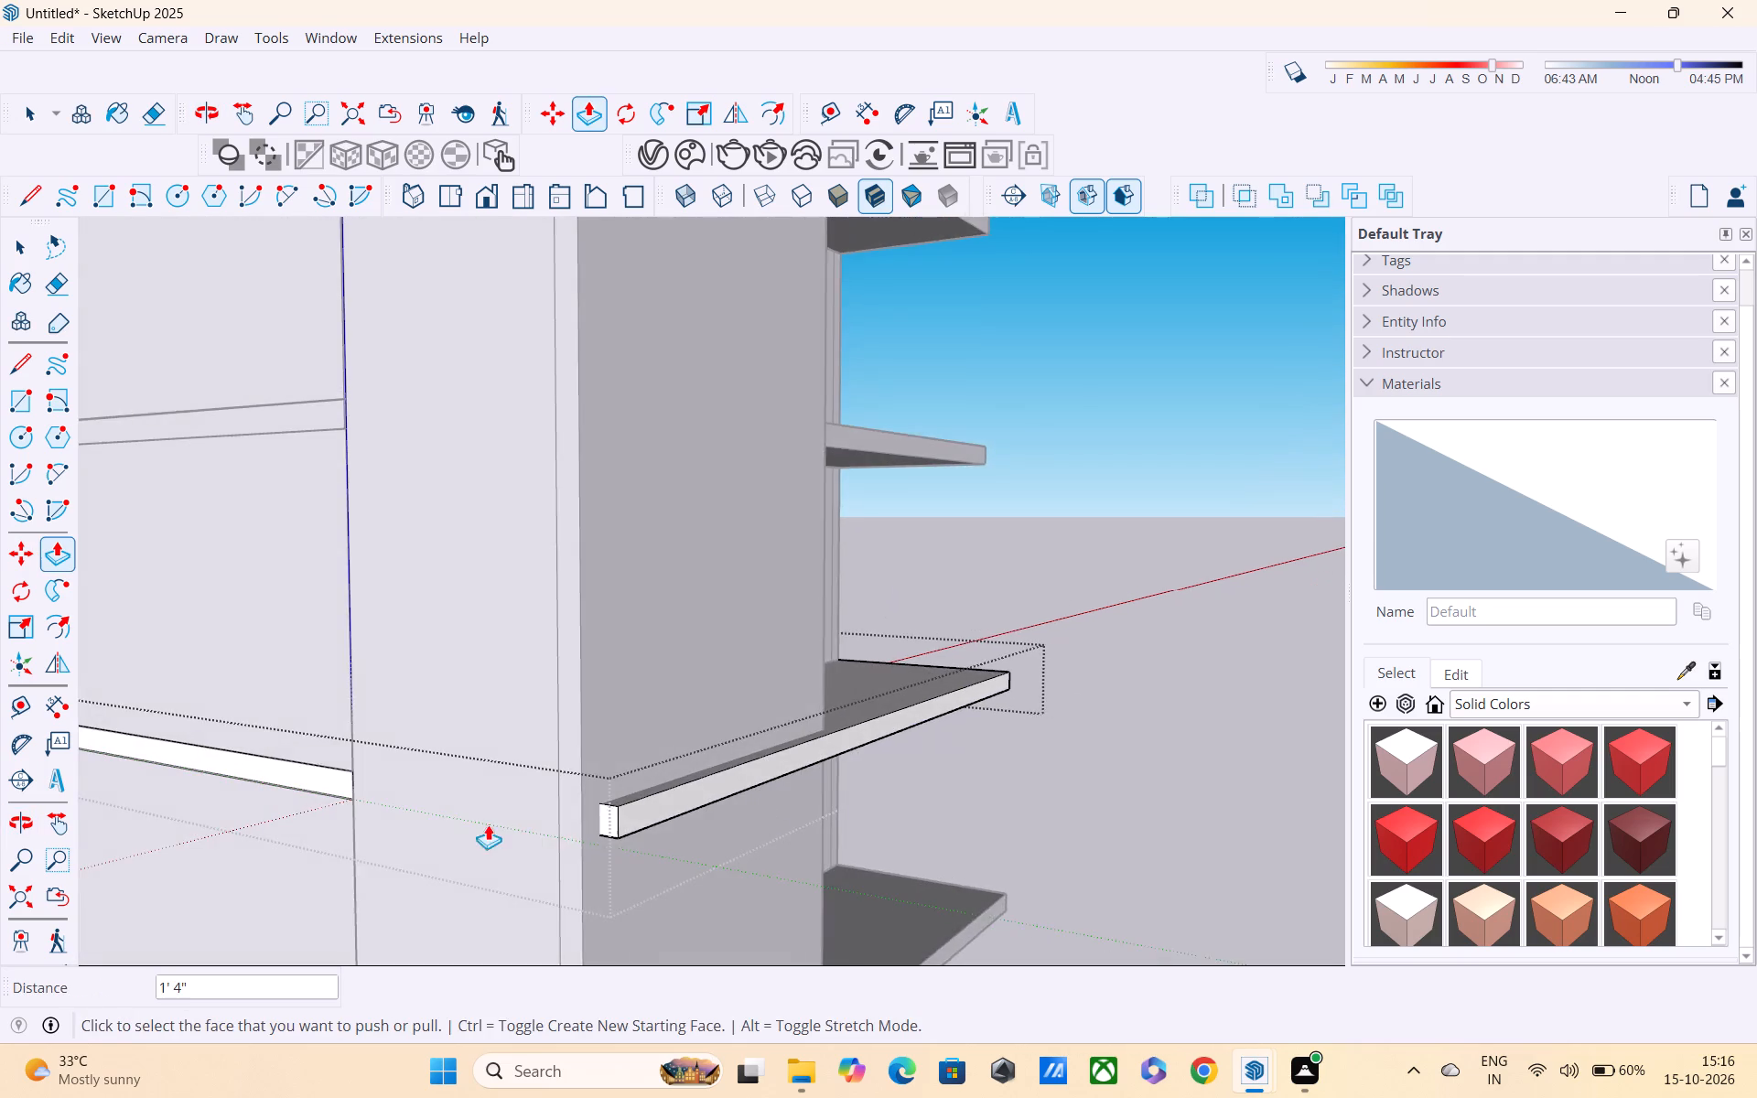
scroll(490, 822, "up", 4)
middle_click_drag(599, 808, 656, 773)
left_click(663, 806)
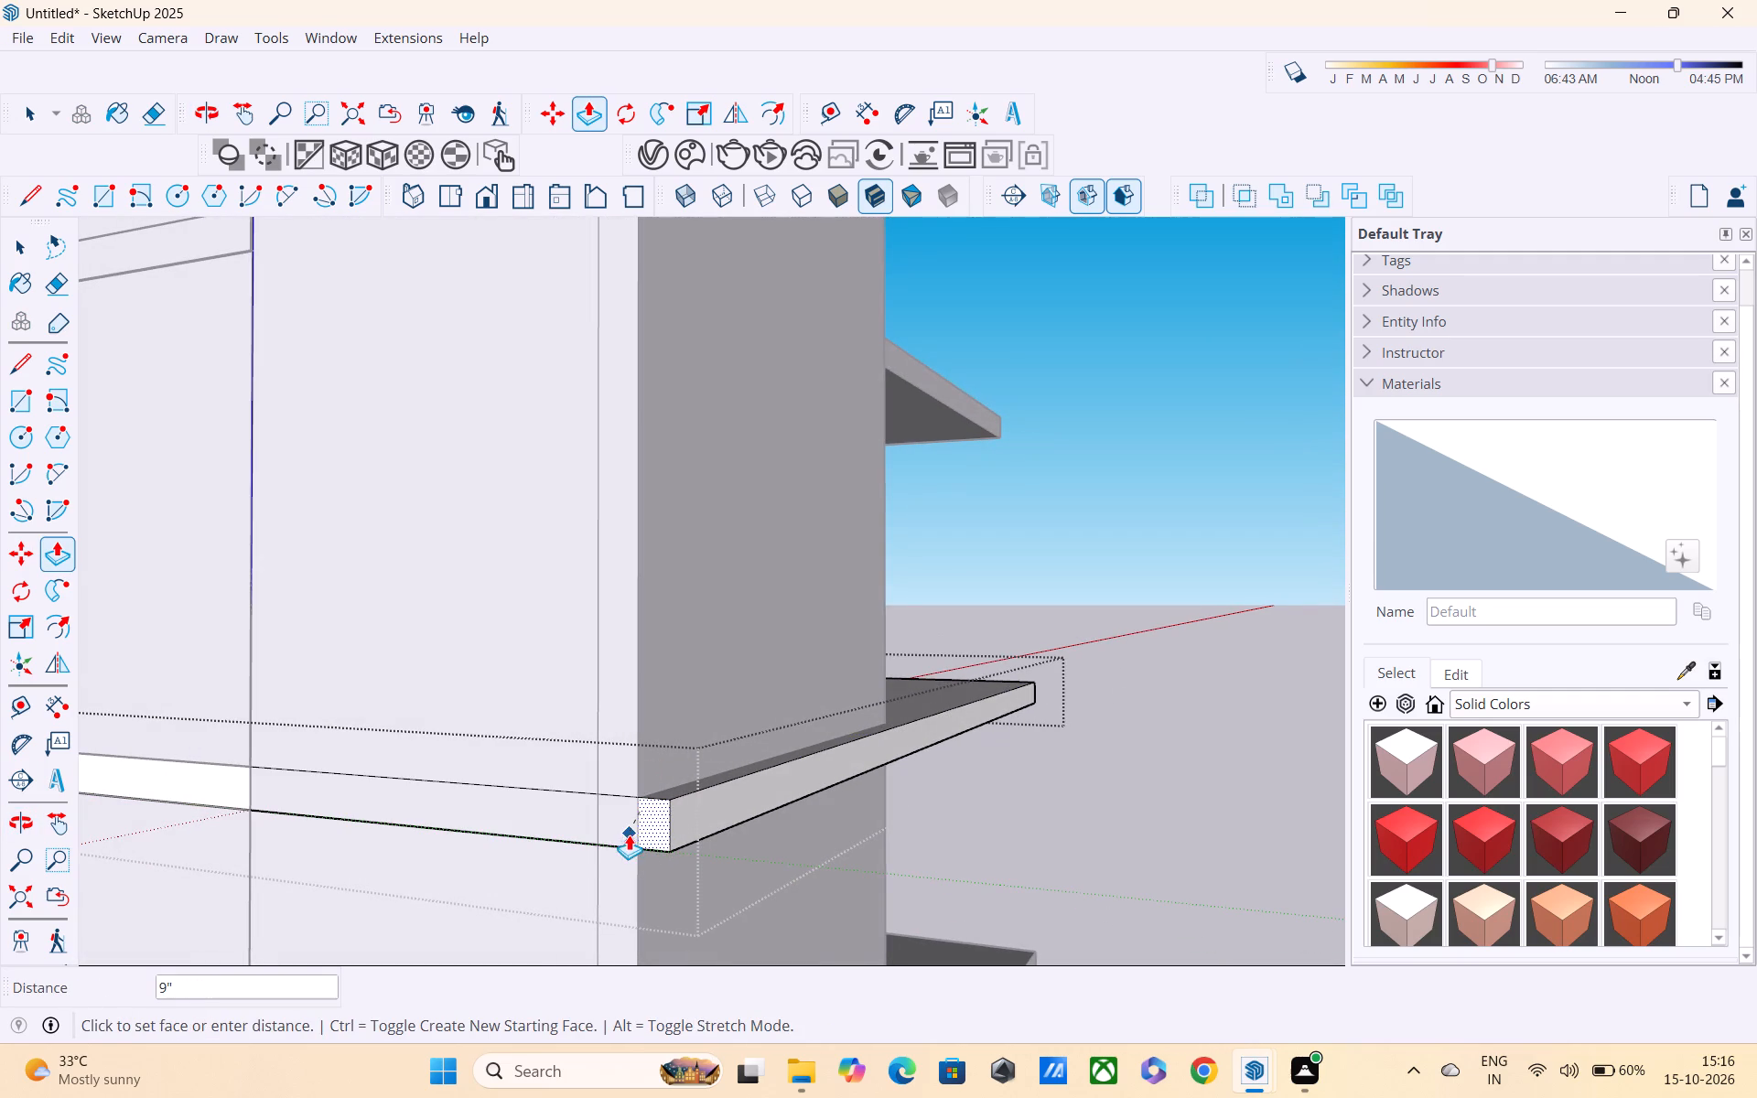
scroll(591, 858, "down", 4)
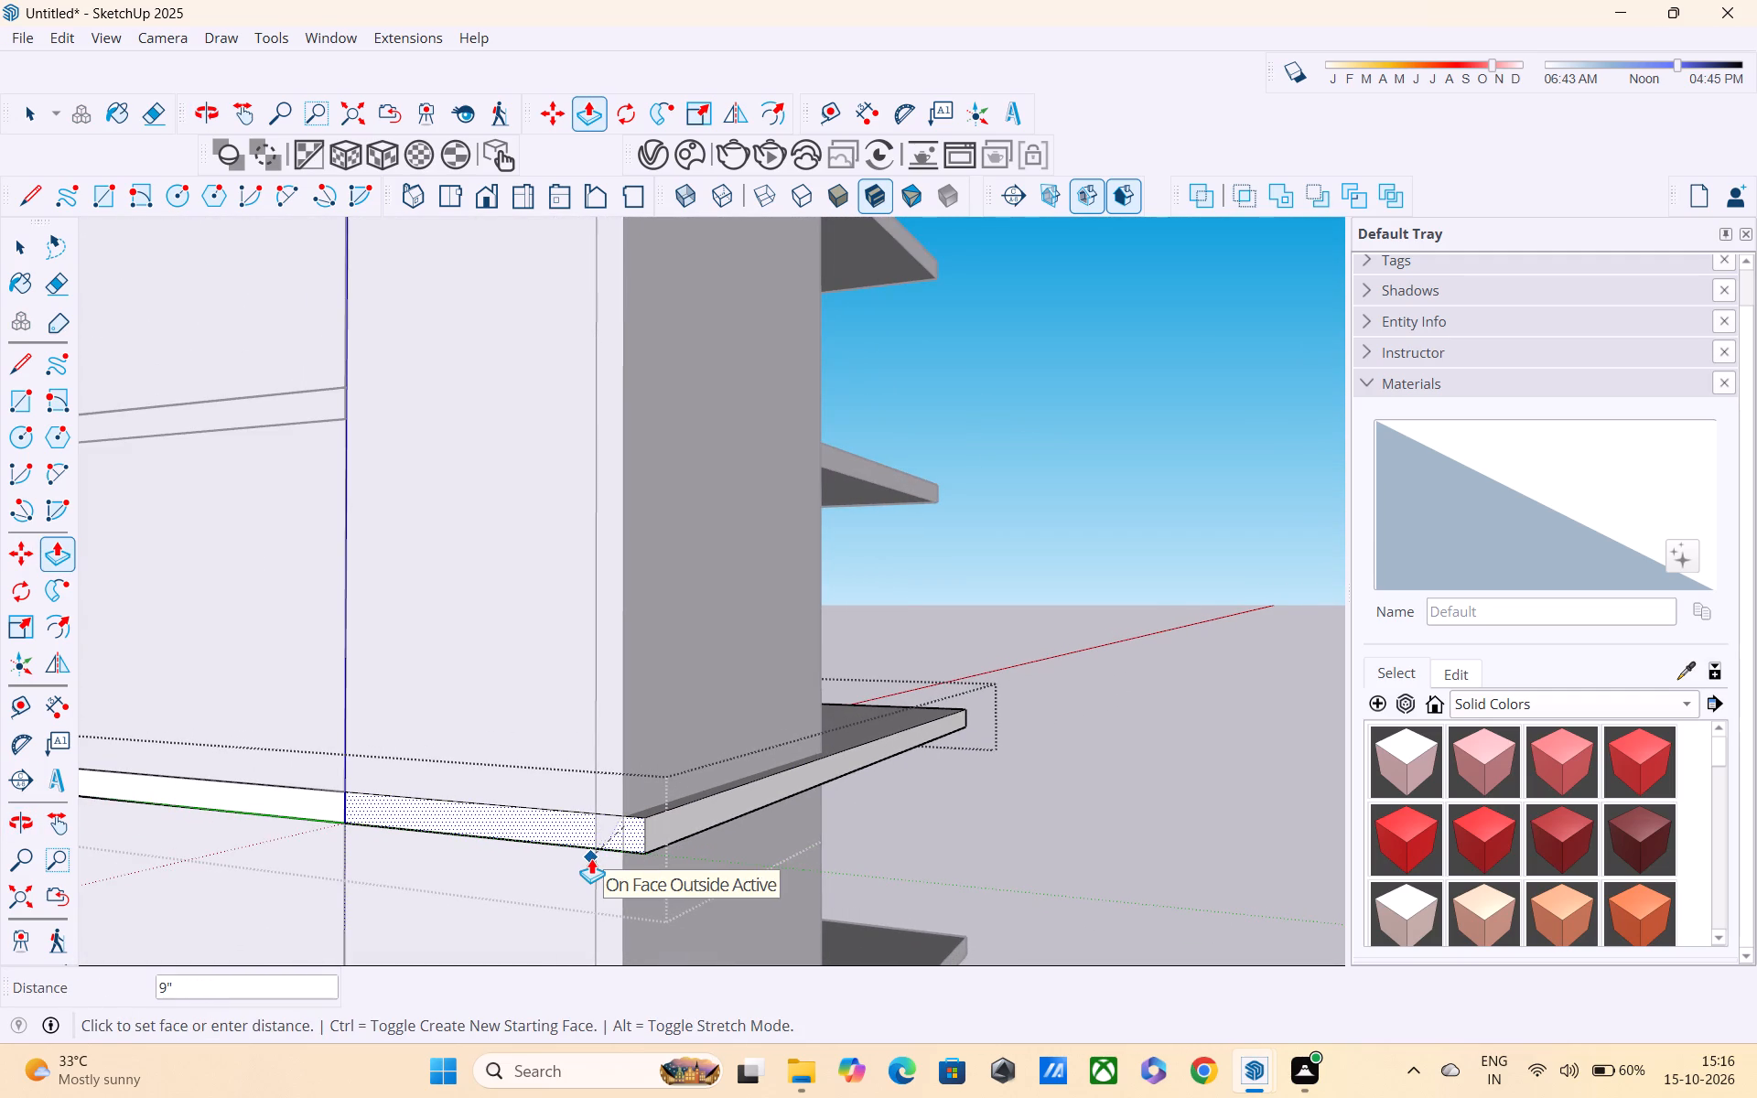
middle_click_drag(588, 857, 628, 357, "shift")
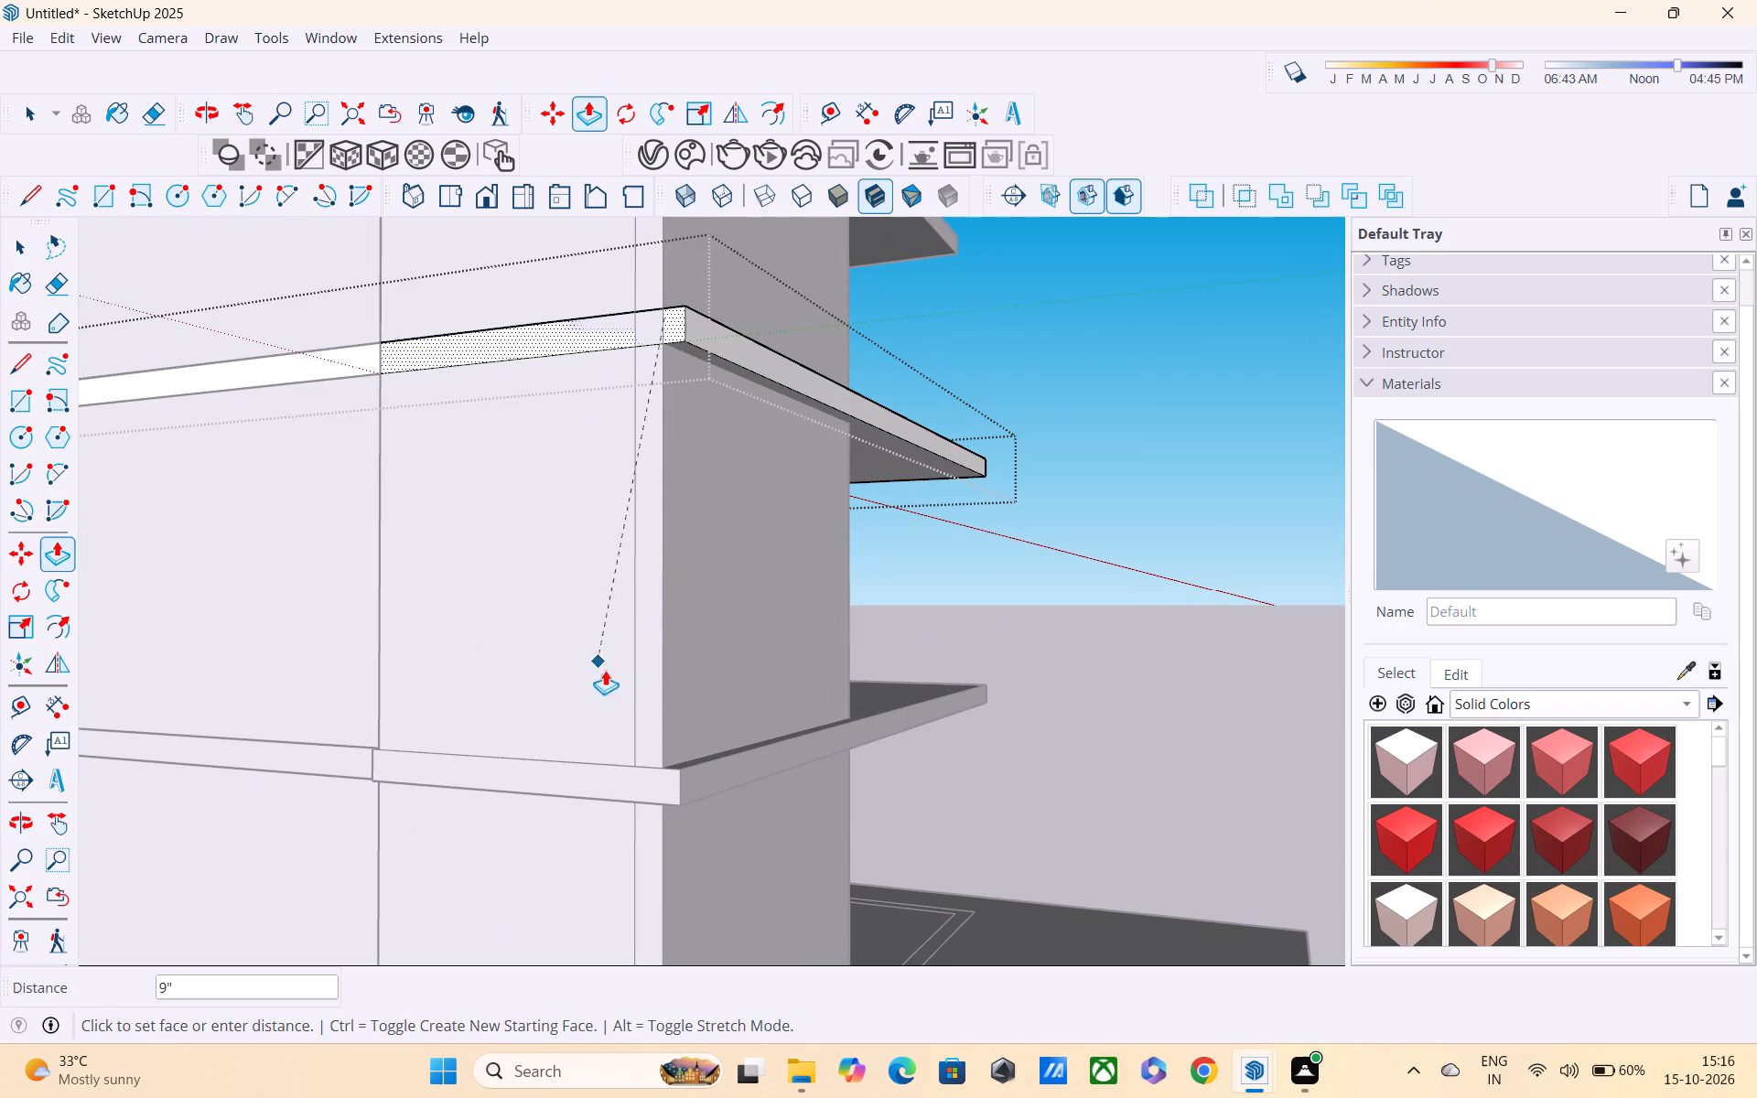
left_click(670, 770)
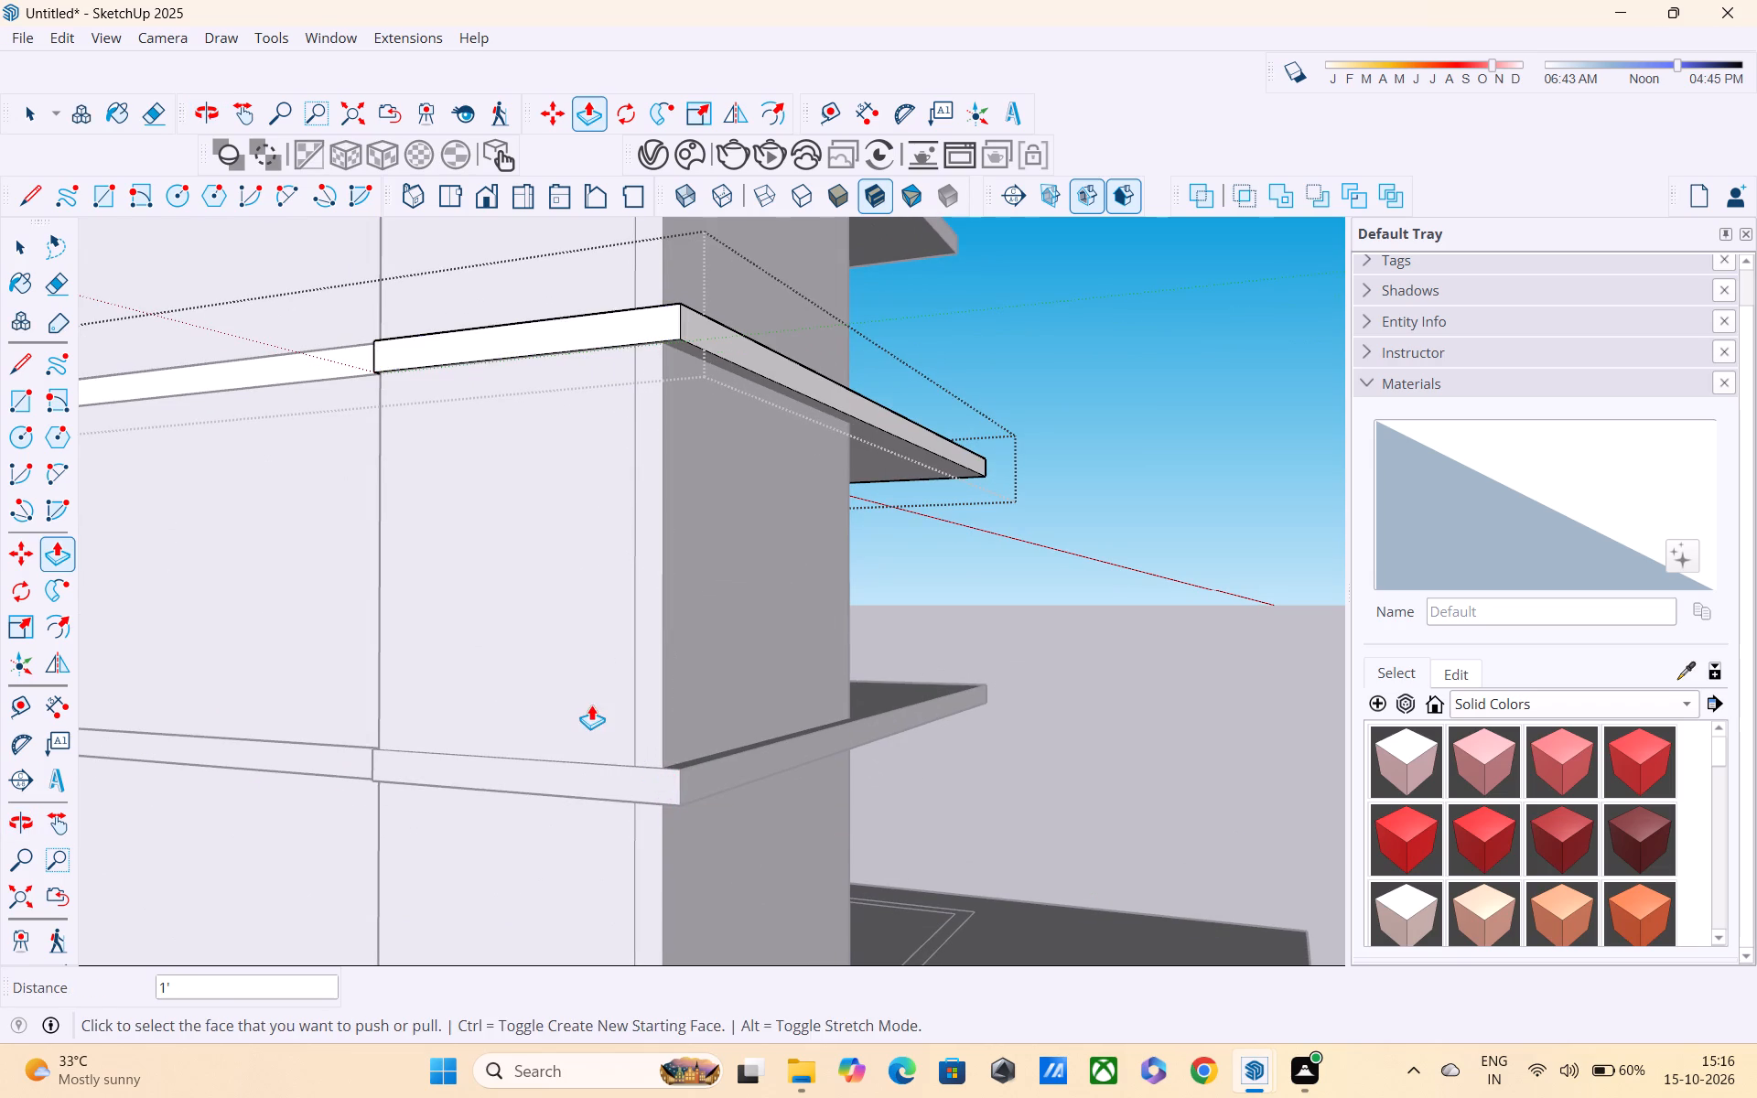
middle_click_drag(603, 743, 701, 972)
scroll(665, 770, "down", 5)
middle_click_drag(693, 762, 243, 747)
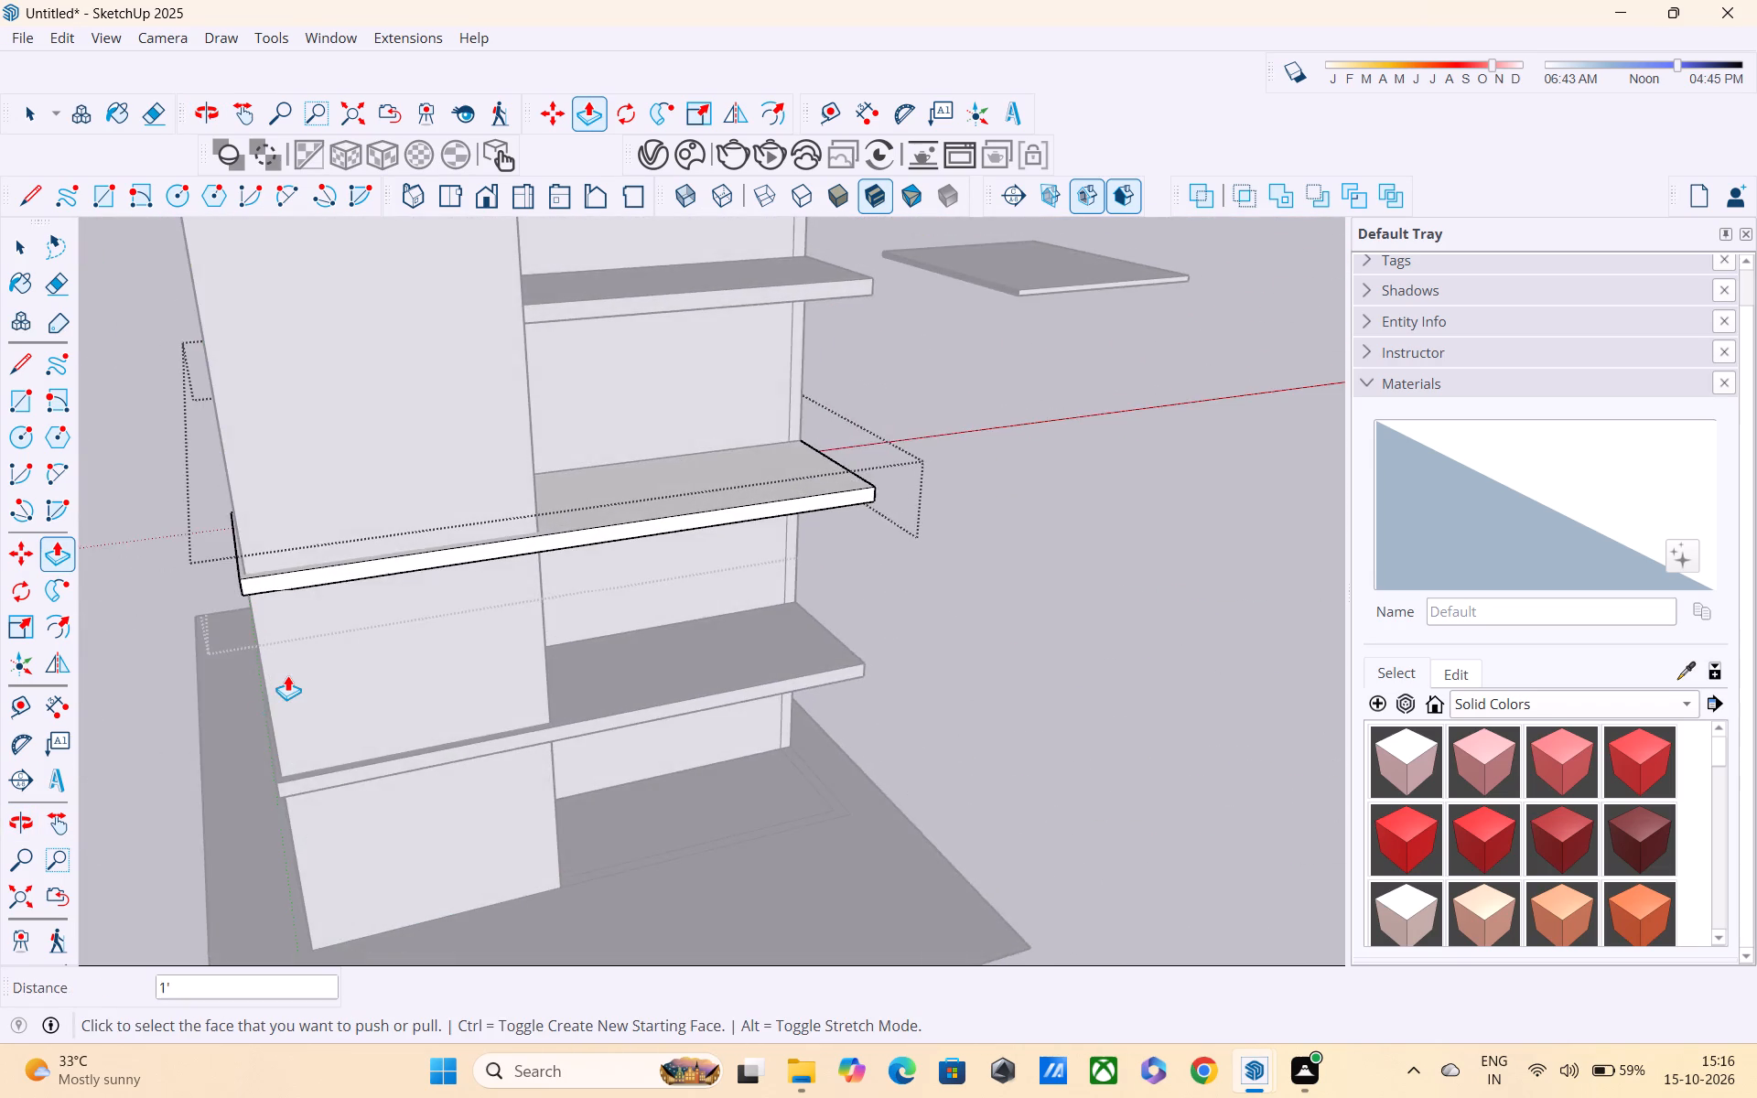
scroll(287, 675, "down", 3)
middle_click_drag(290, 670, 284, 792, "shift")
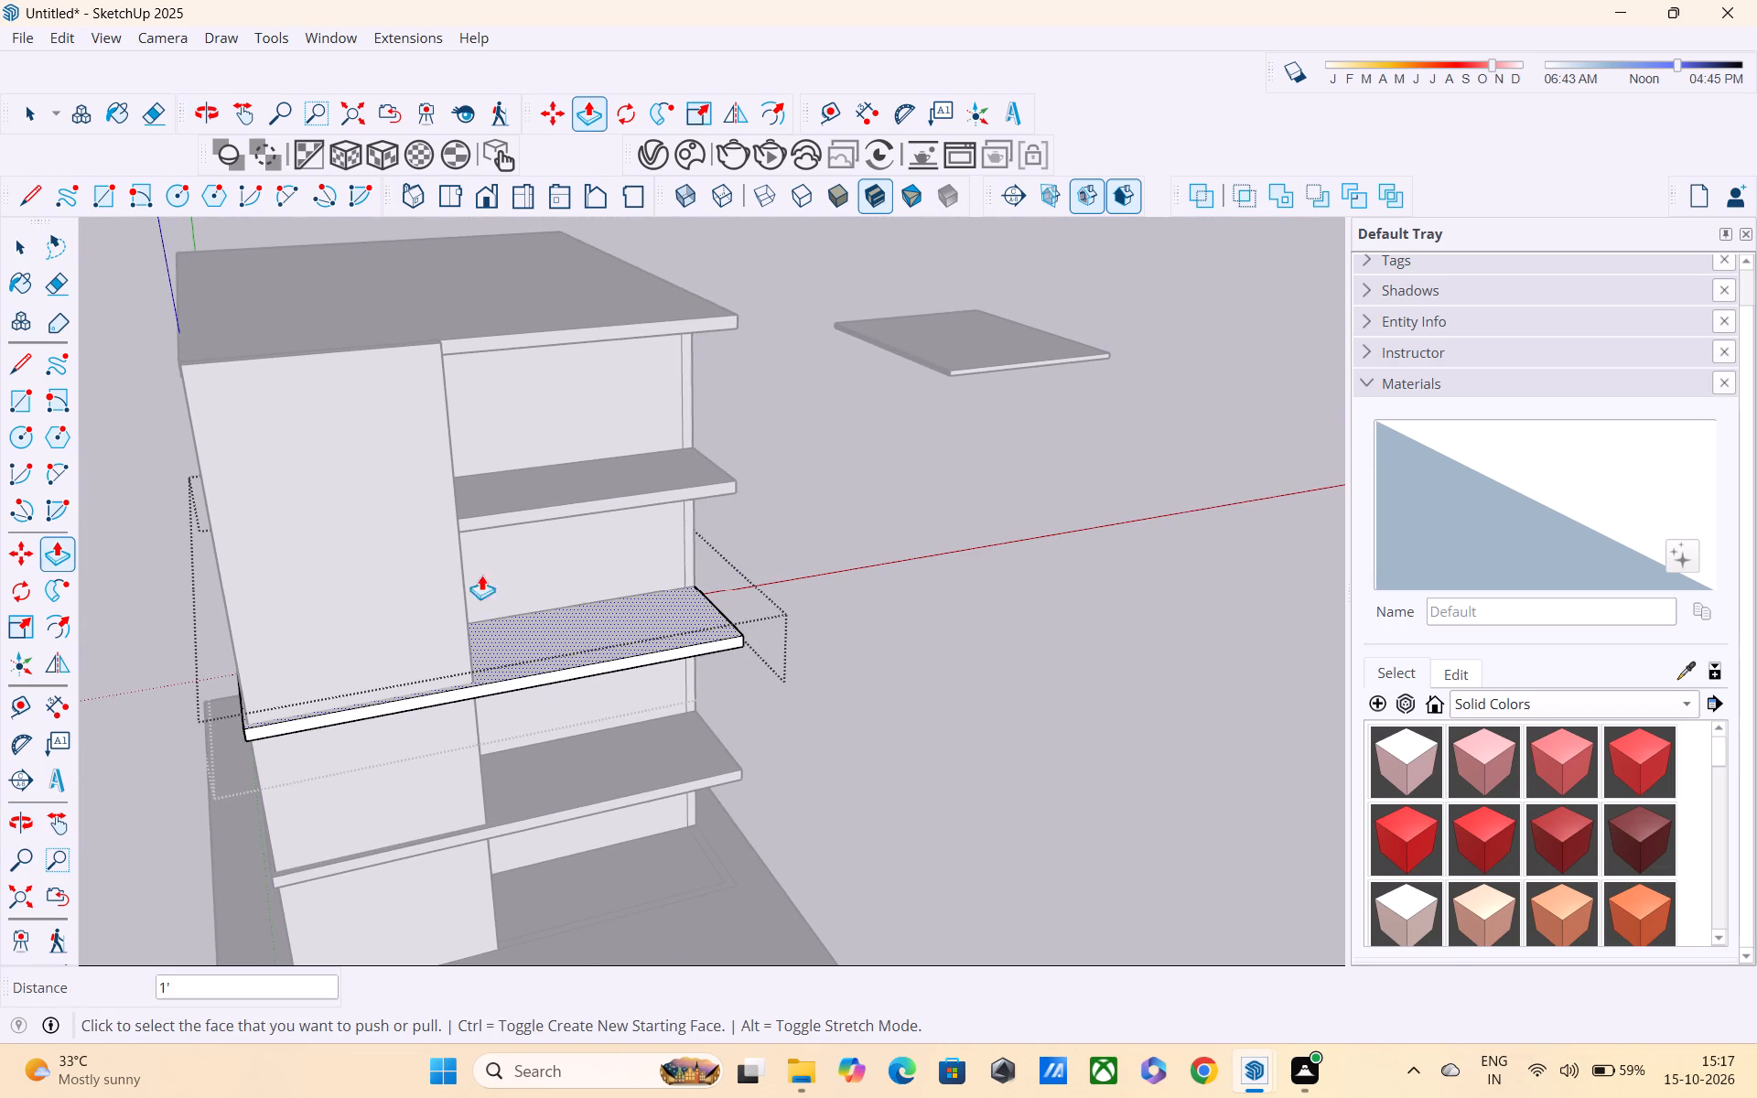
scroll(549, 502, "up", 1)
key("space")
left_click(913, 456)
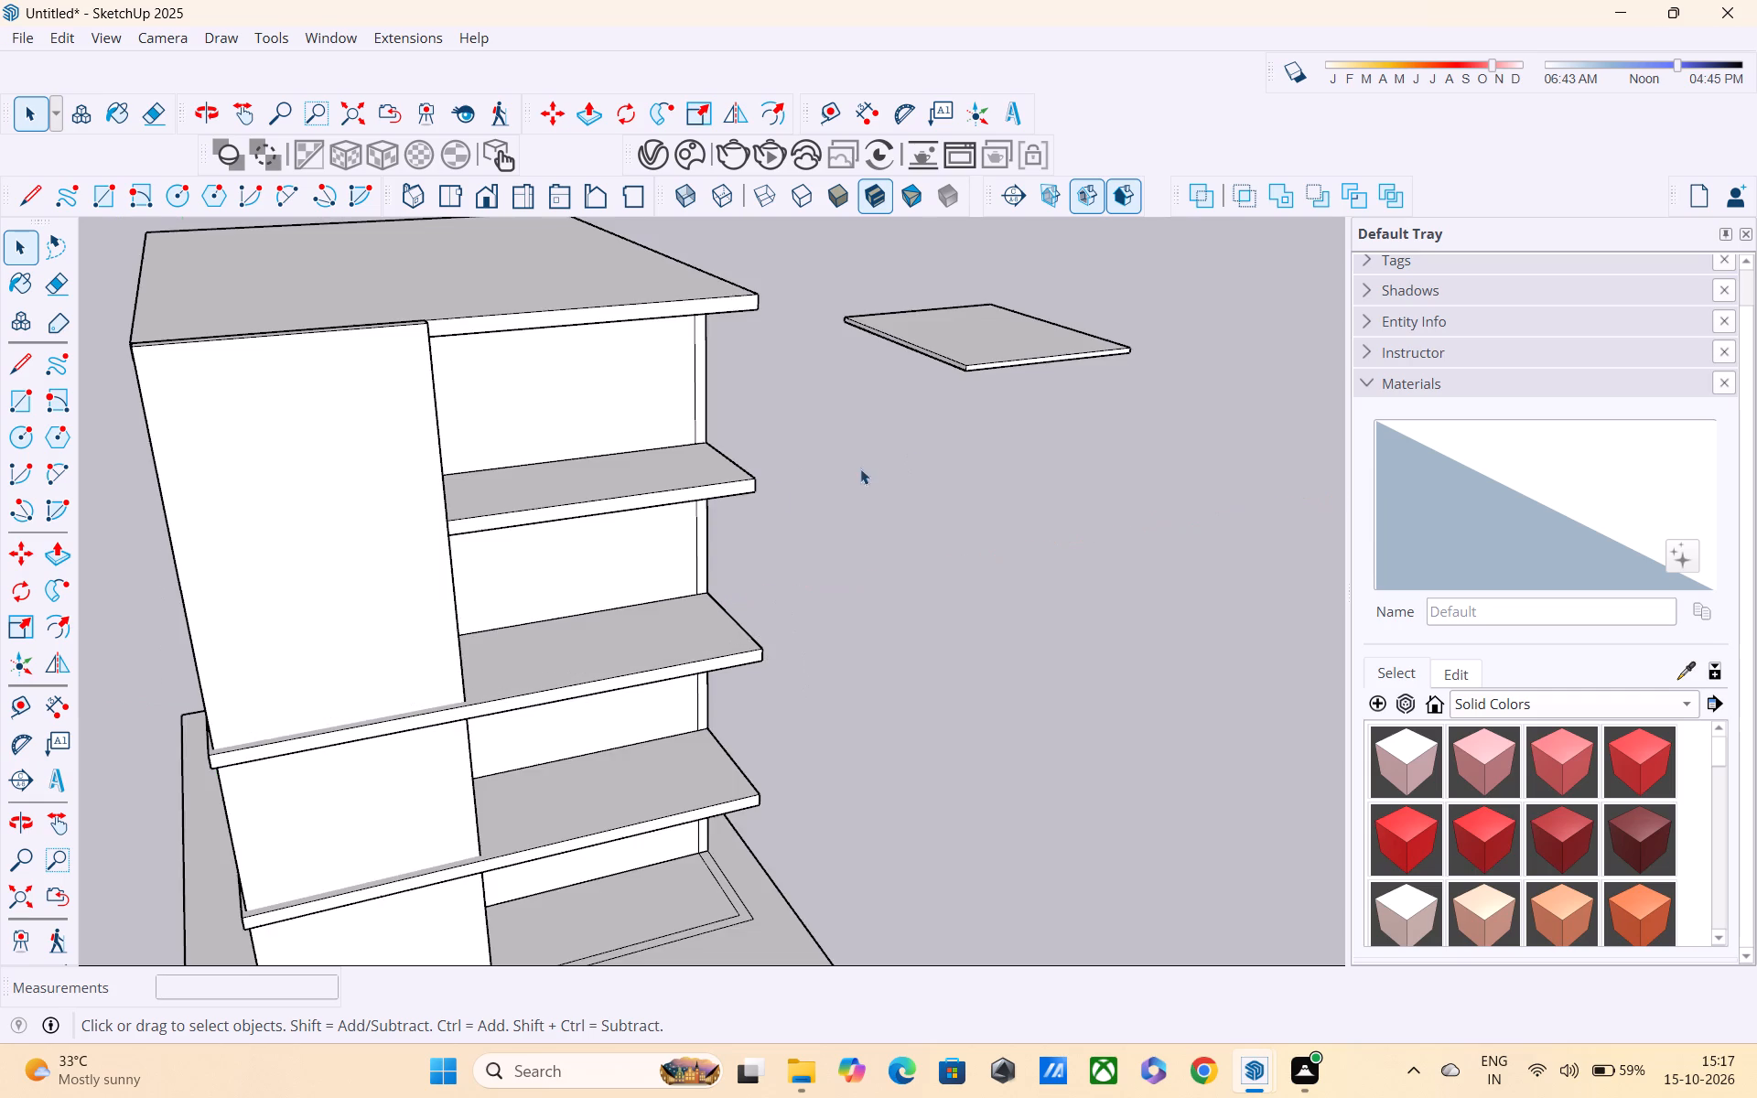
Inside the group of the slab below the top storey, Push/Pull its edge beside the full-height wall outward 1' 4", aligned with the slab below.
double_click(713, 490)
key("p")
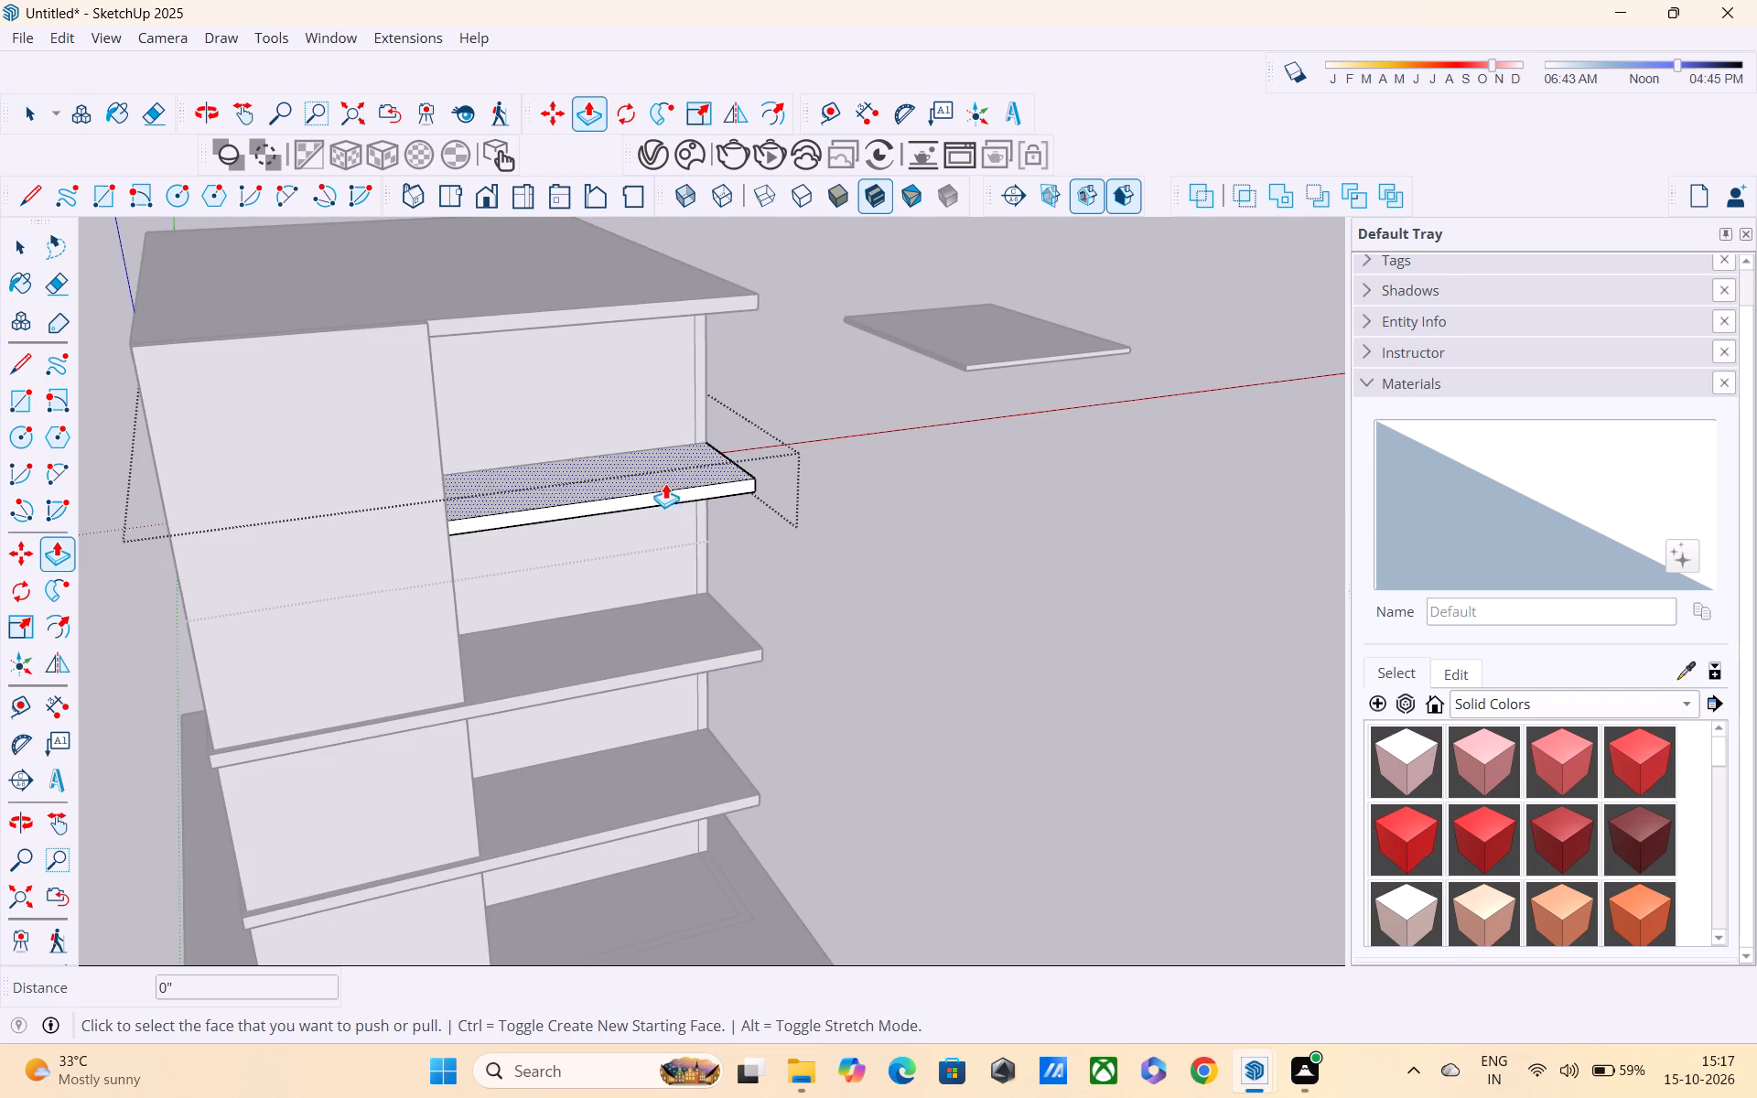
left_click(664, 491)
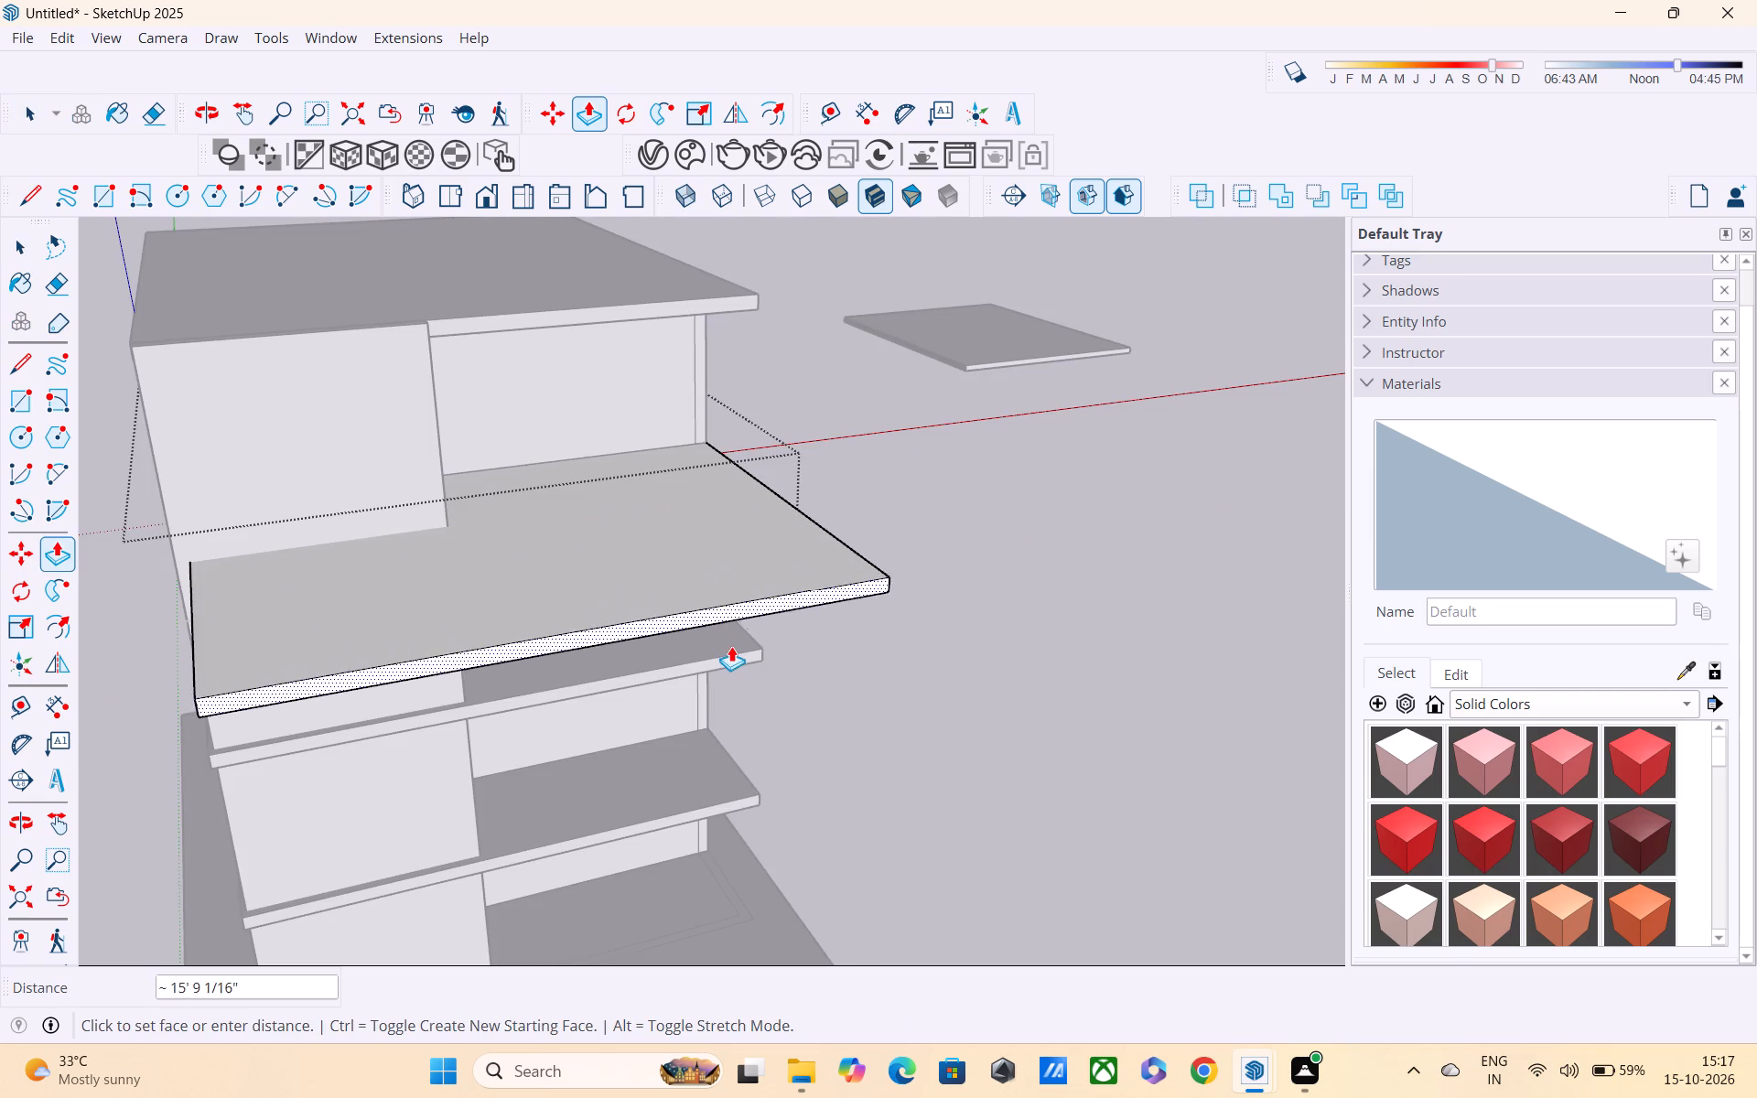
middle_click_drag(722, 648, 821, 575)
left_click(735, 633)
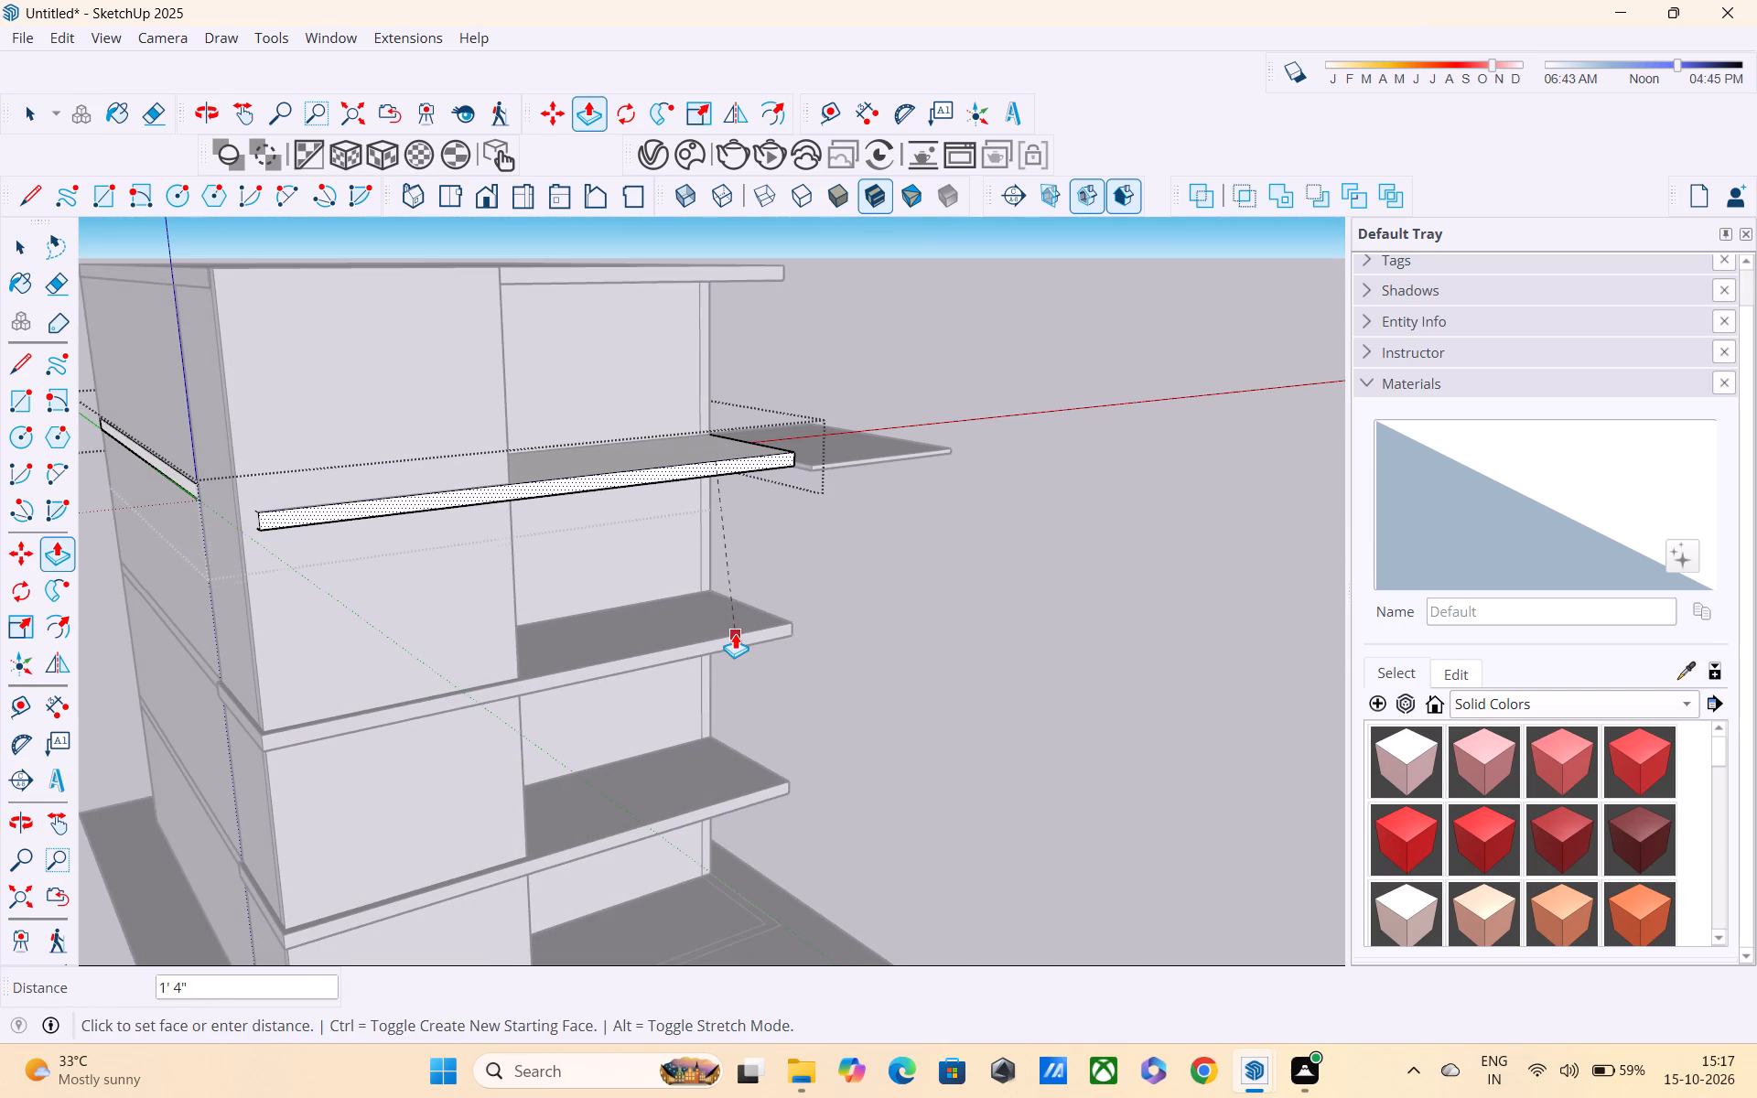
Push/Pull the same slab's short end face at the wall corner outward about 11 3/16", in line with the slab below.
middle_click_drag(519, 666, 857, 618)
scroll(694, 506, "up", 4)
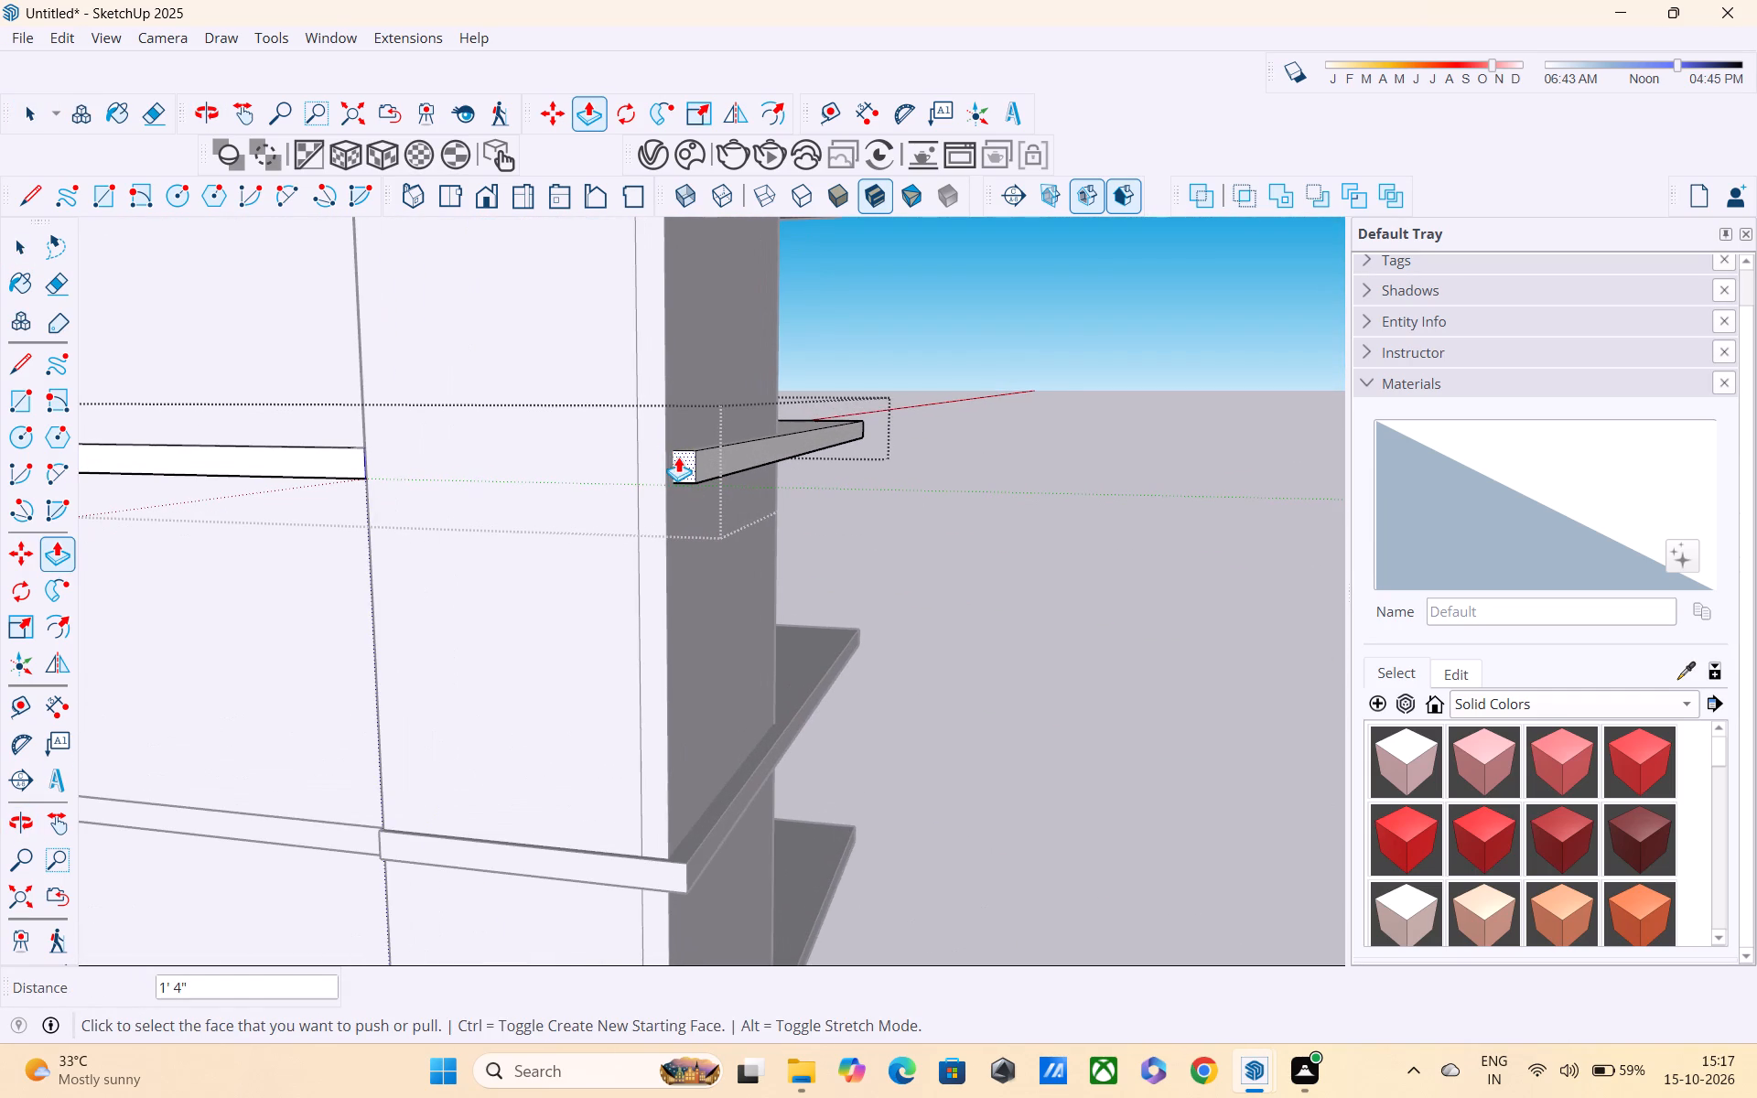
left_click(678, 457)
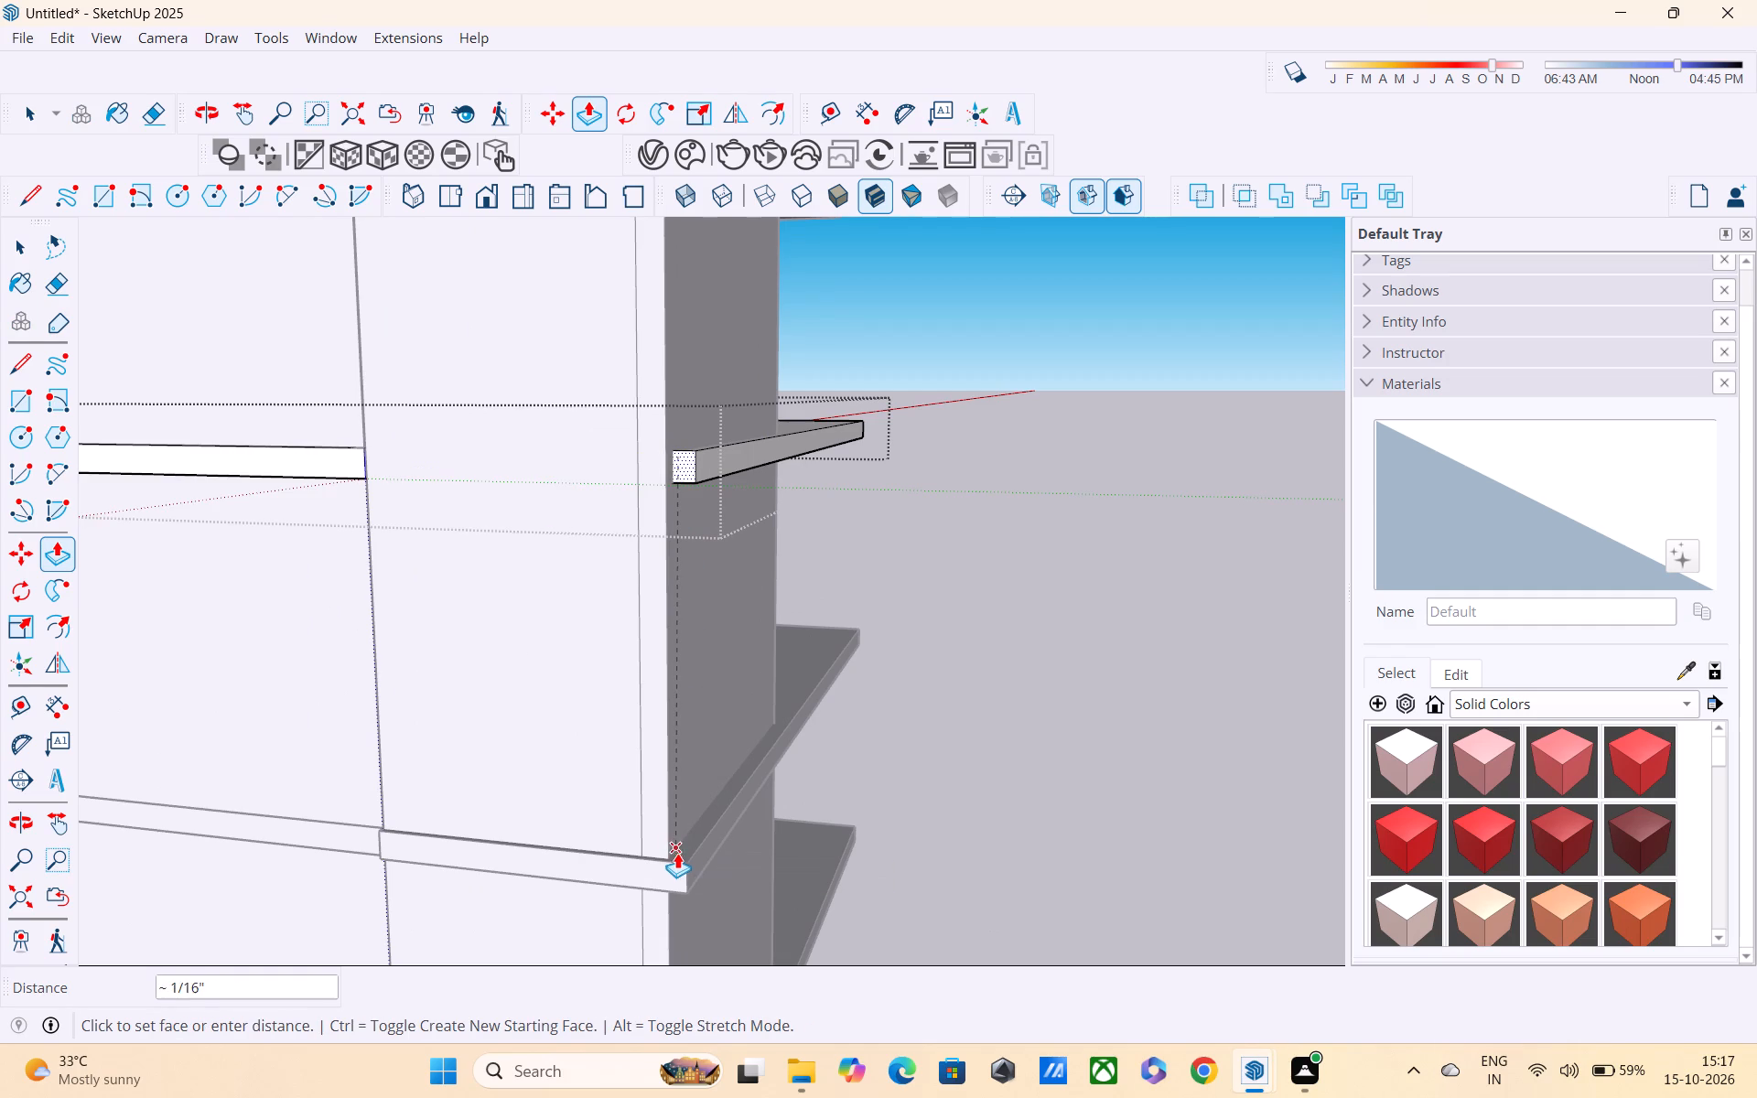
left_click(680, 866)
Leave the slab's group and examine the extended slab edges and the whole house from several angles.
middle_click_drag(628, 742, 499, 902)
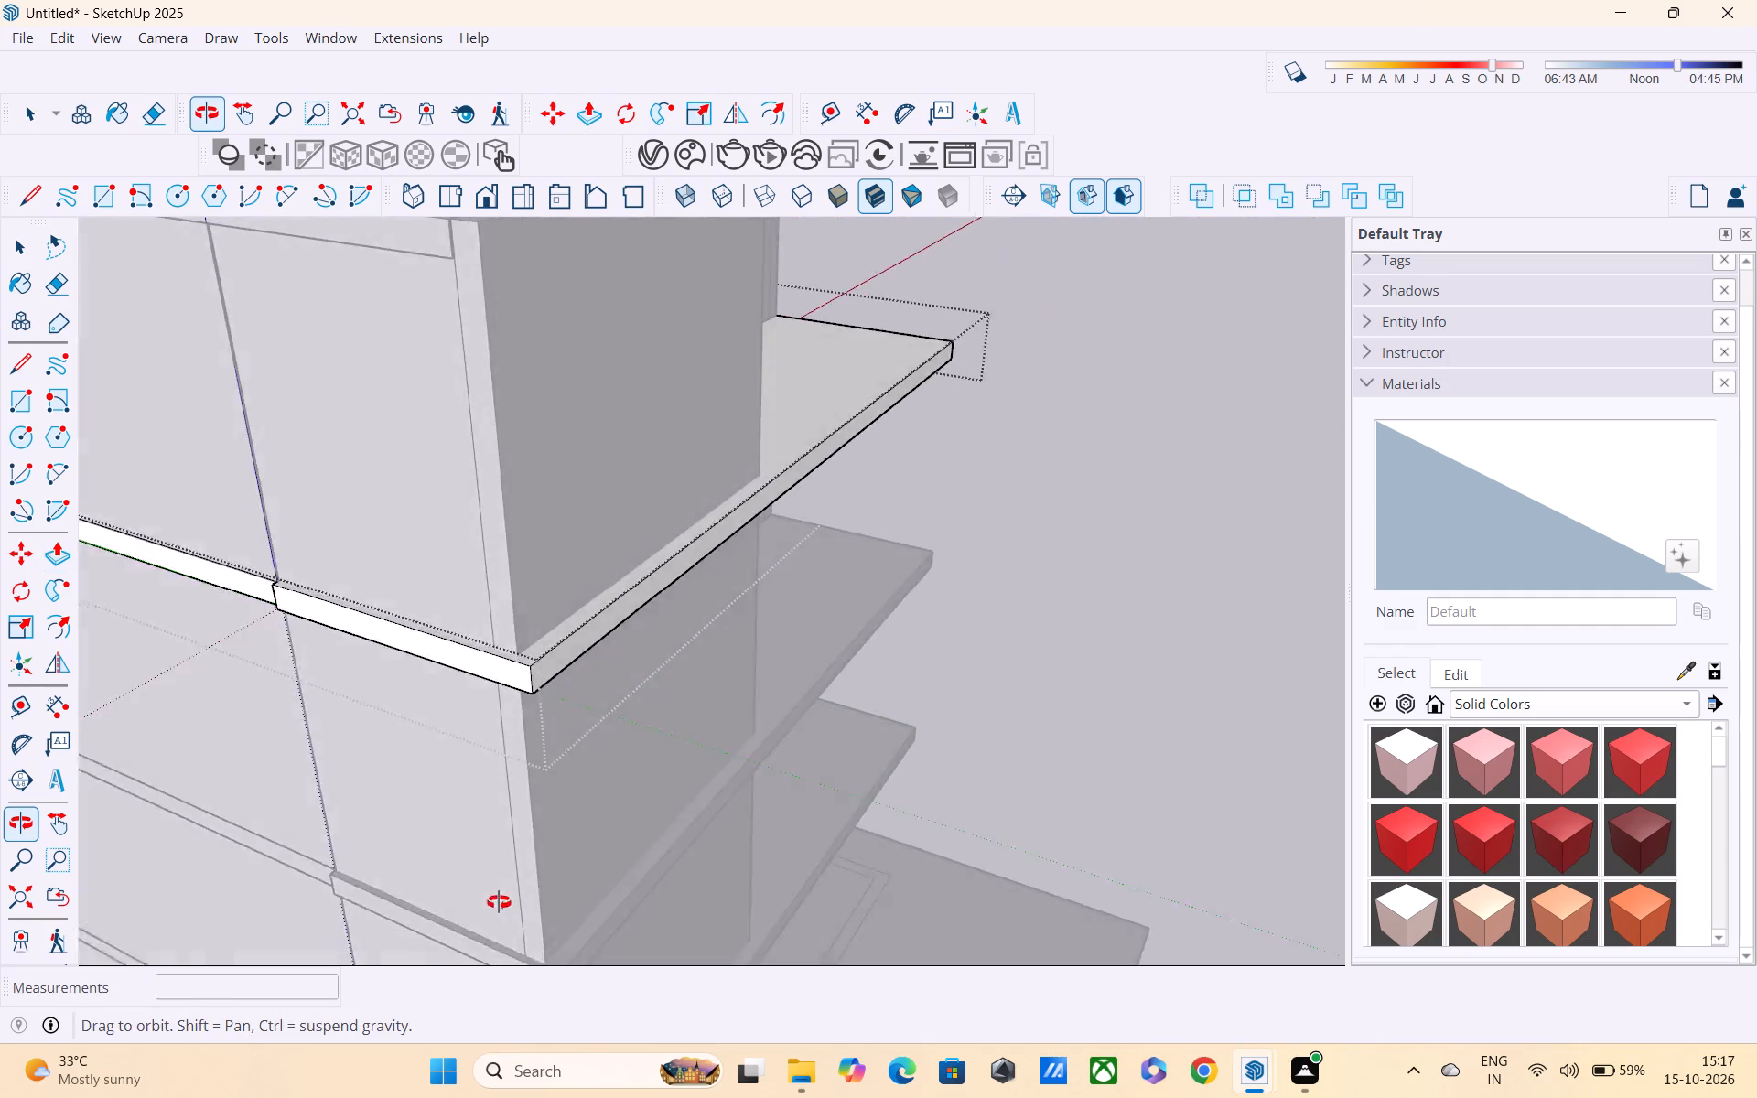
middle_click_drag(499, 902, 458, 899)
scroll(417, 834, "down", 5)
middle_click_drag(524, 677, 167, 646)
scroll(385, 628, "down", 1)
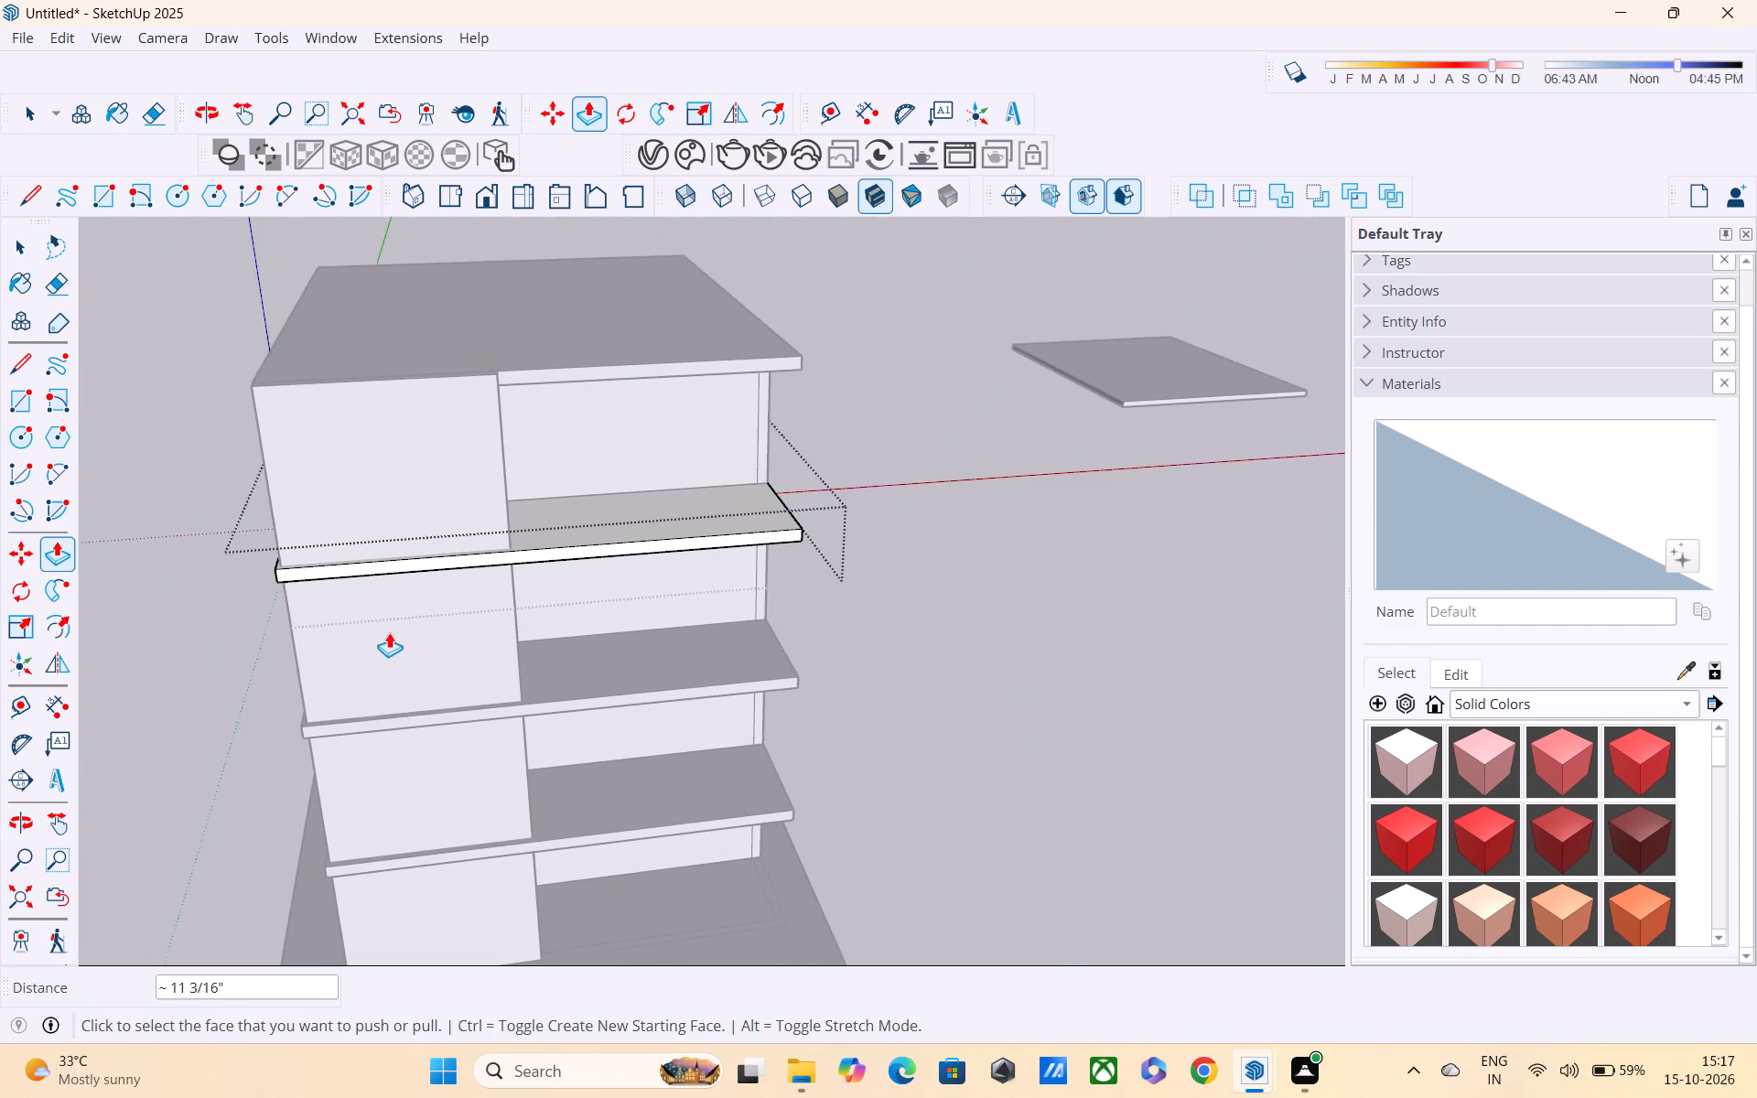
scroll(389, 632, "down", 3)
middle_click_drag(389, 633, 563, 501, "shift")
scroll(645, 435, "down", 3)
middle_click_drag(646, 433, 587, 588)
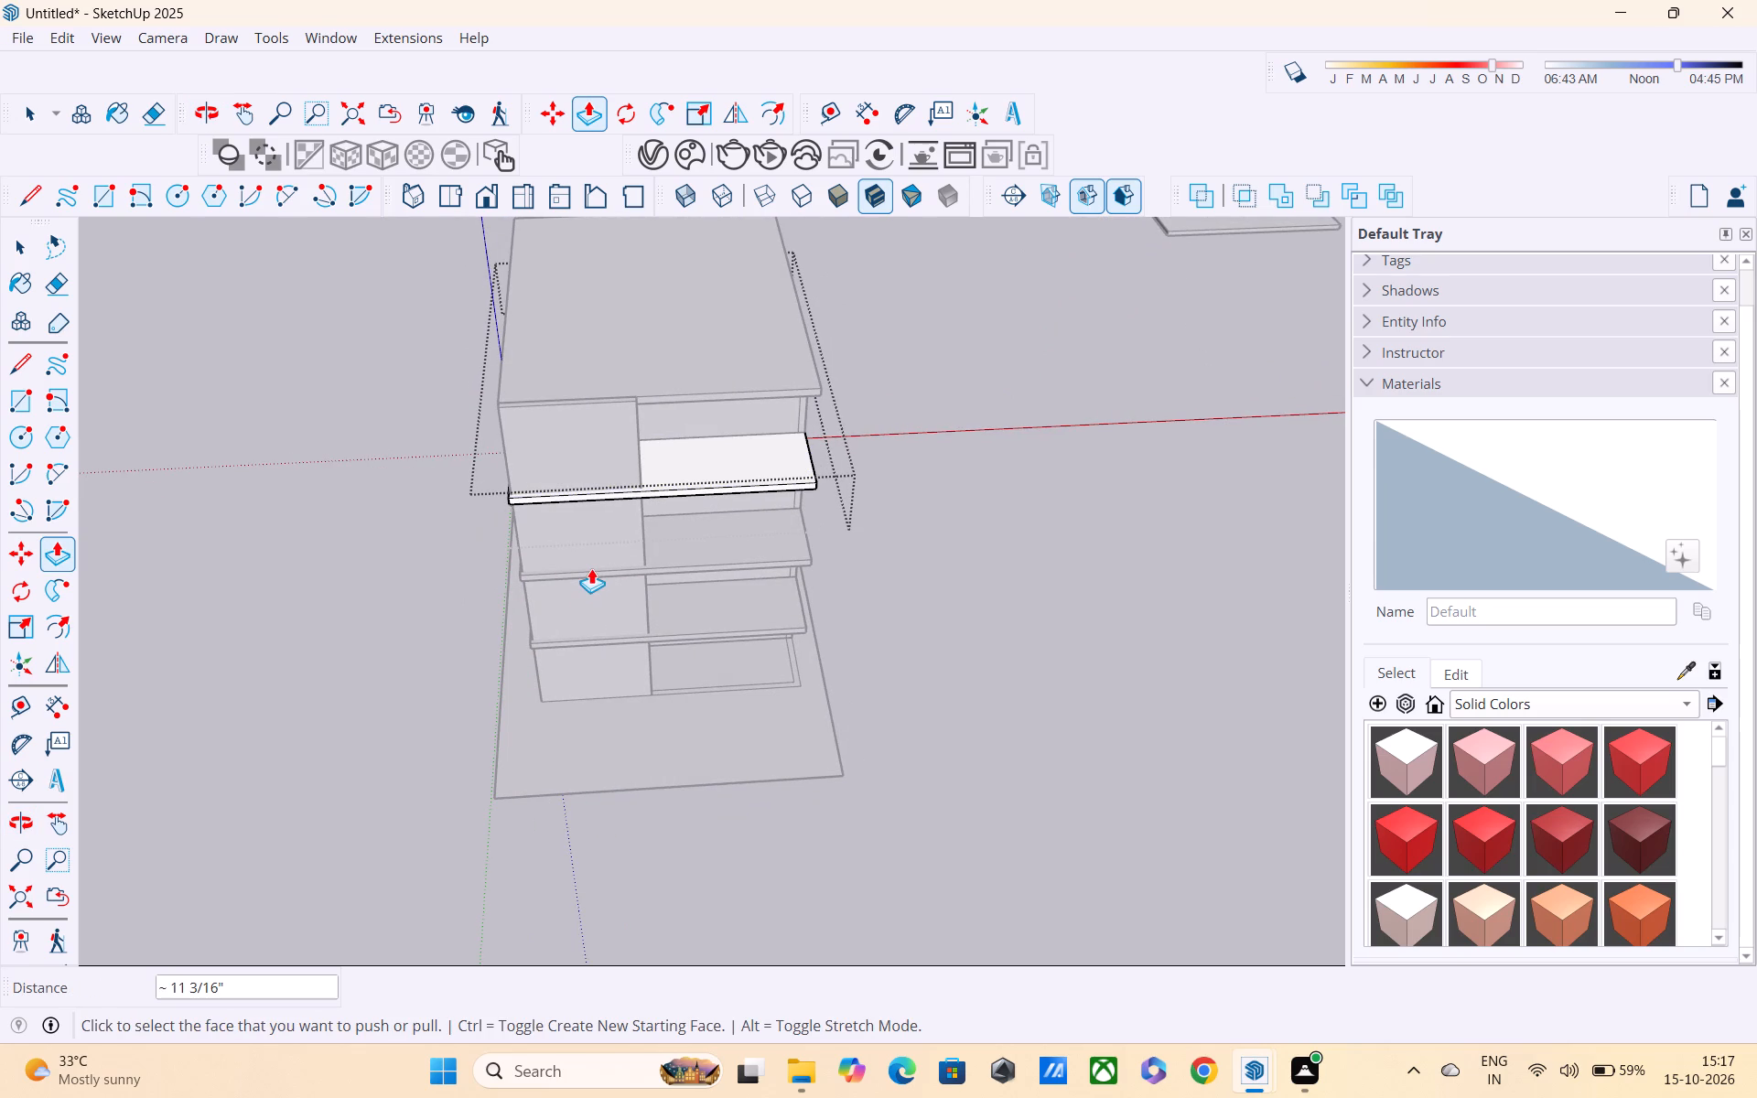
middle_click_drag(593, 561, 809, 459, "shift")
scroll(825, 424, "down", 4)
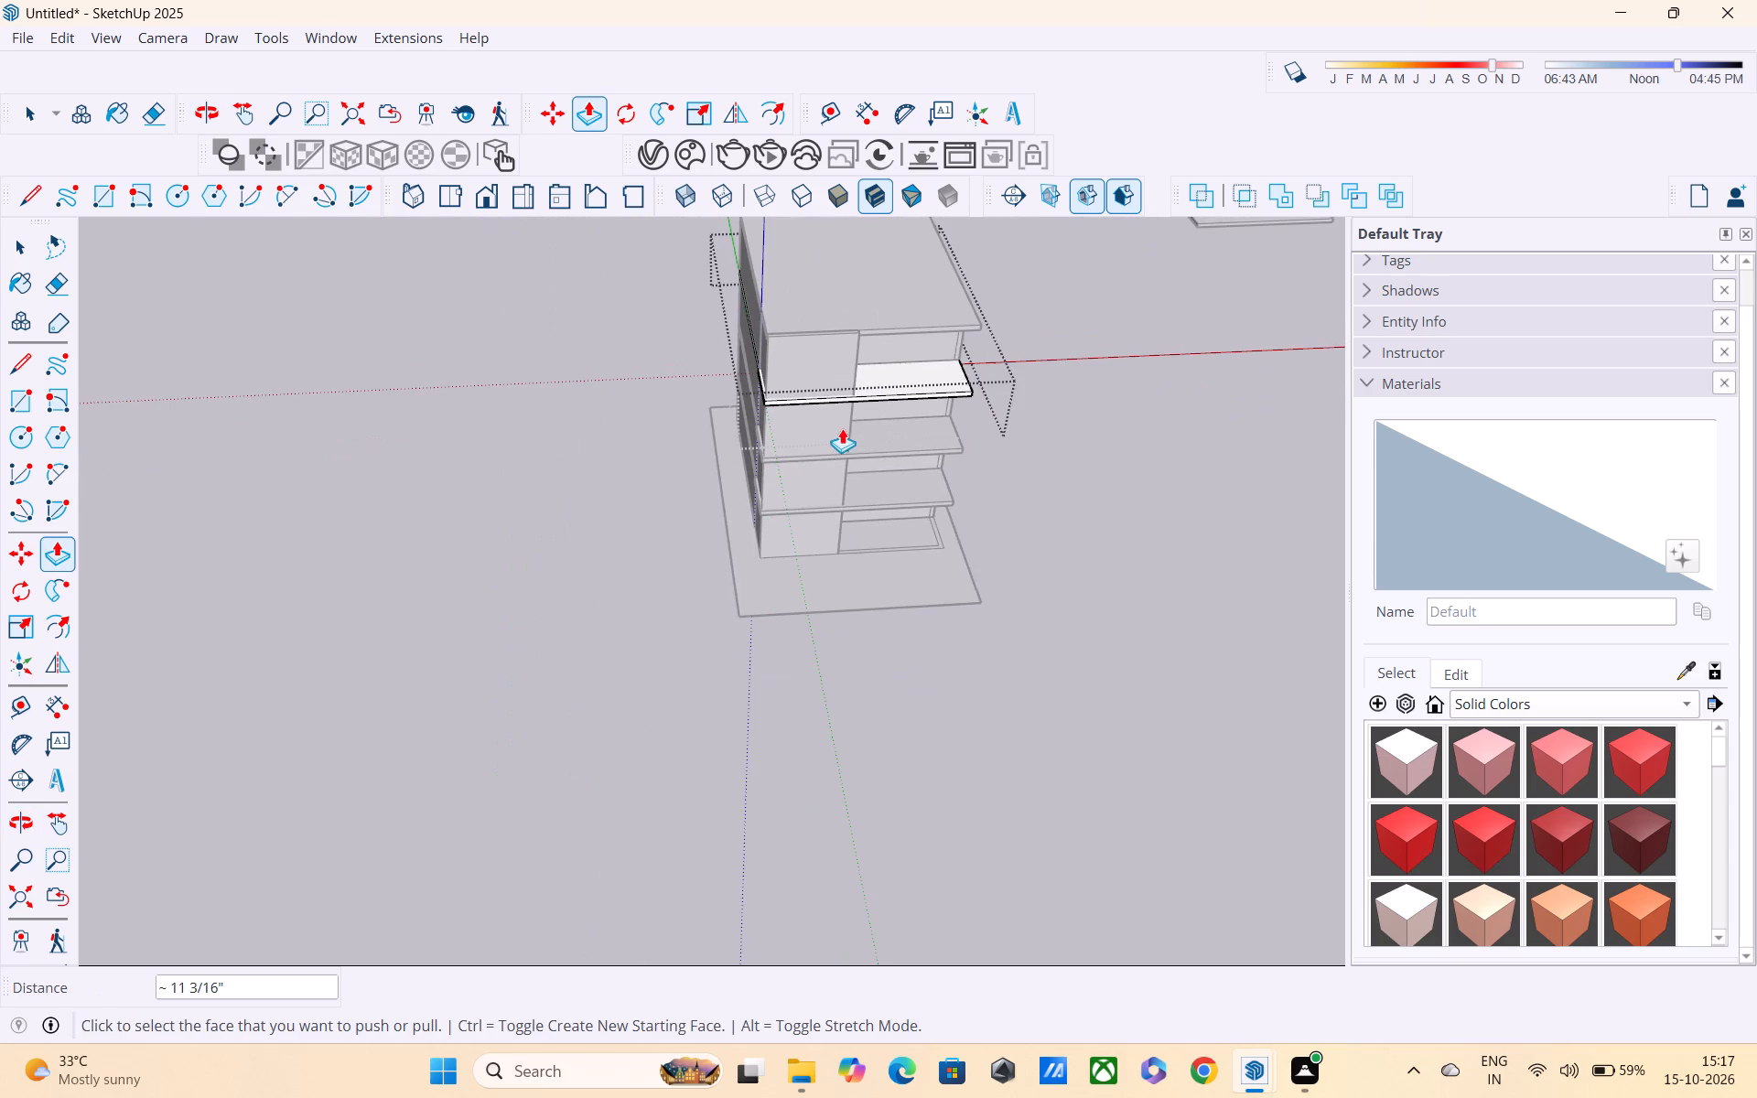
key("space")
double_click(1085, 432)
middle_click_drag(934, 437, 711, 254)
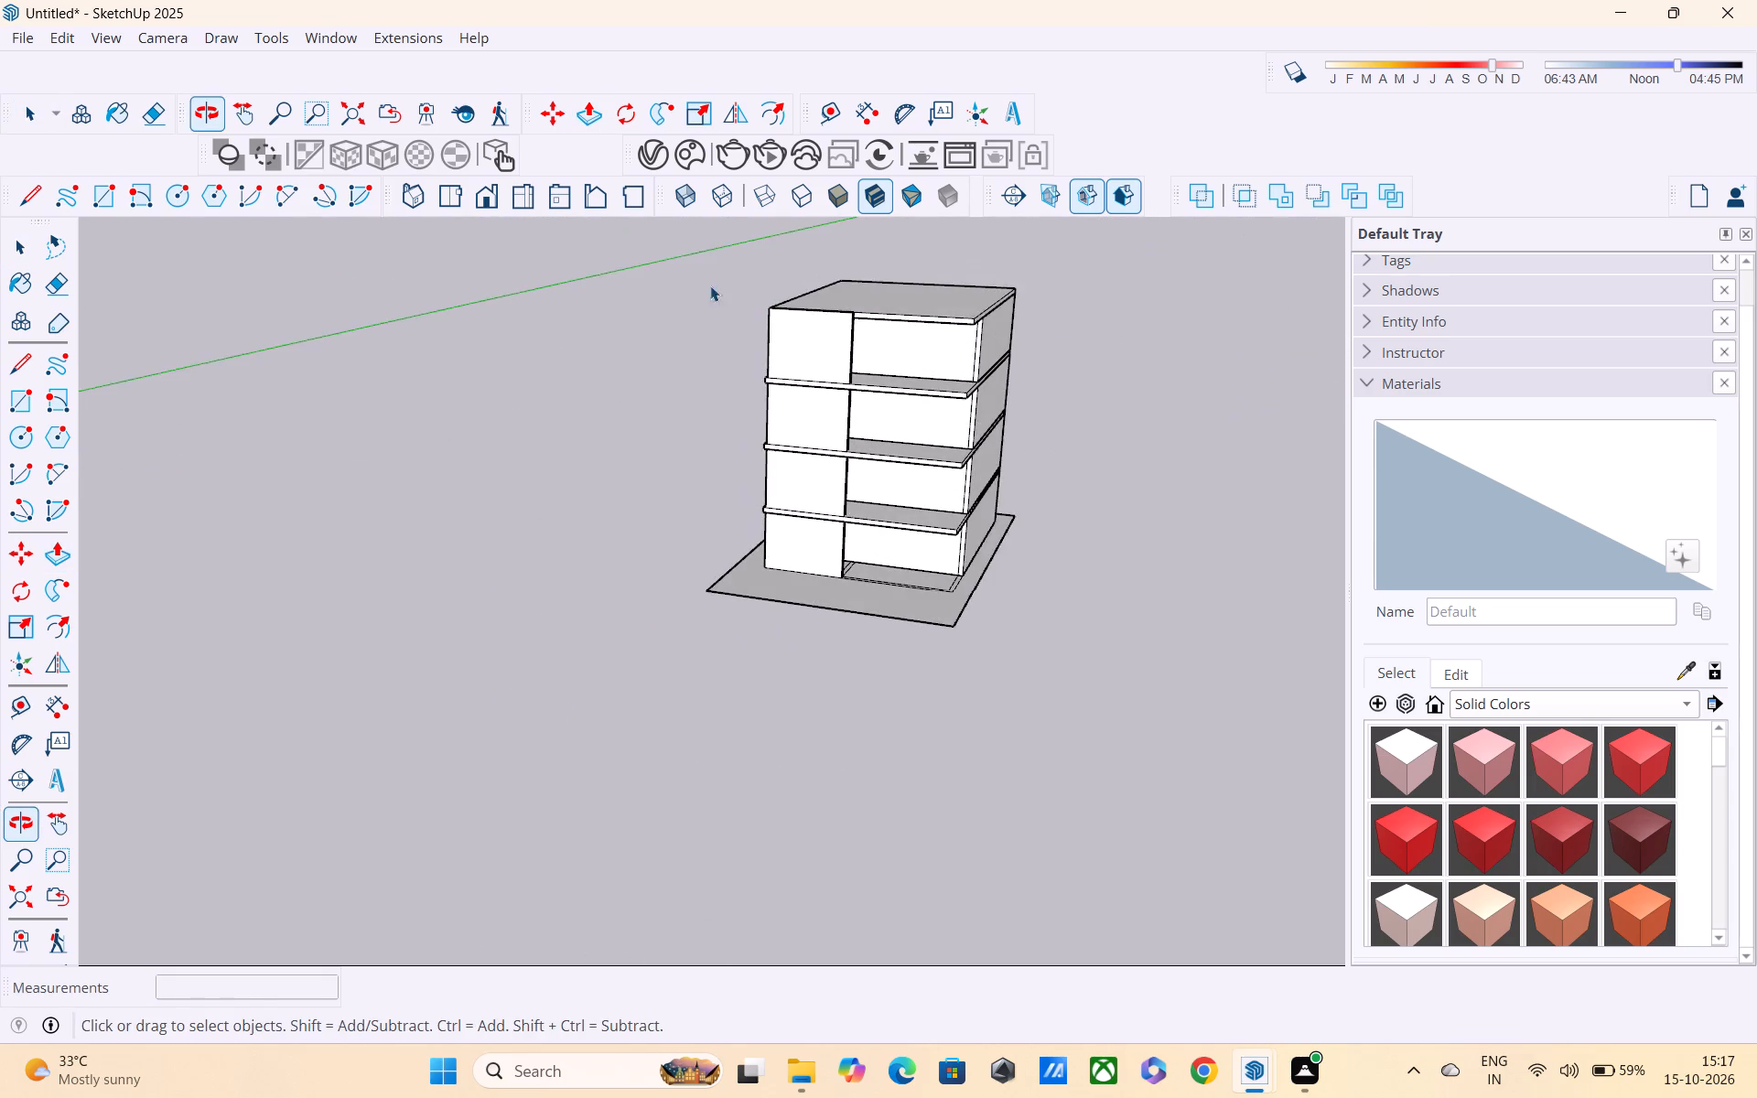
scroll(859, 513, "up", 4)
middle_click_drag(845, 464, 753, 360)
scroll(853, 529, "down", 3)
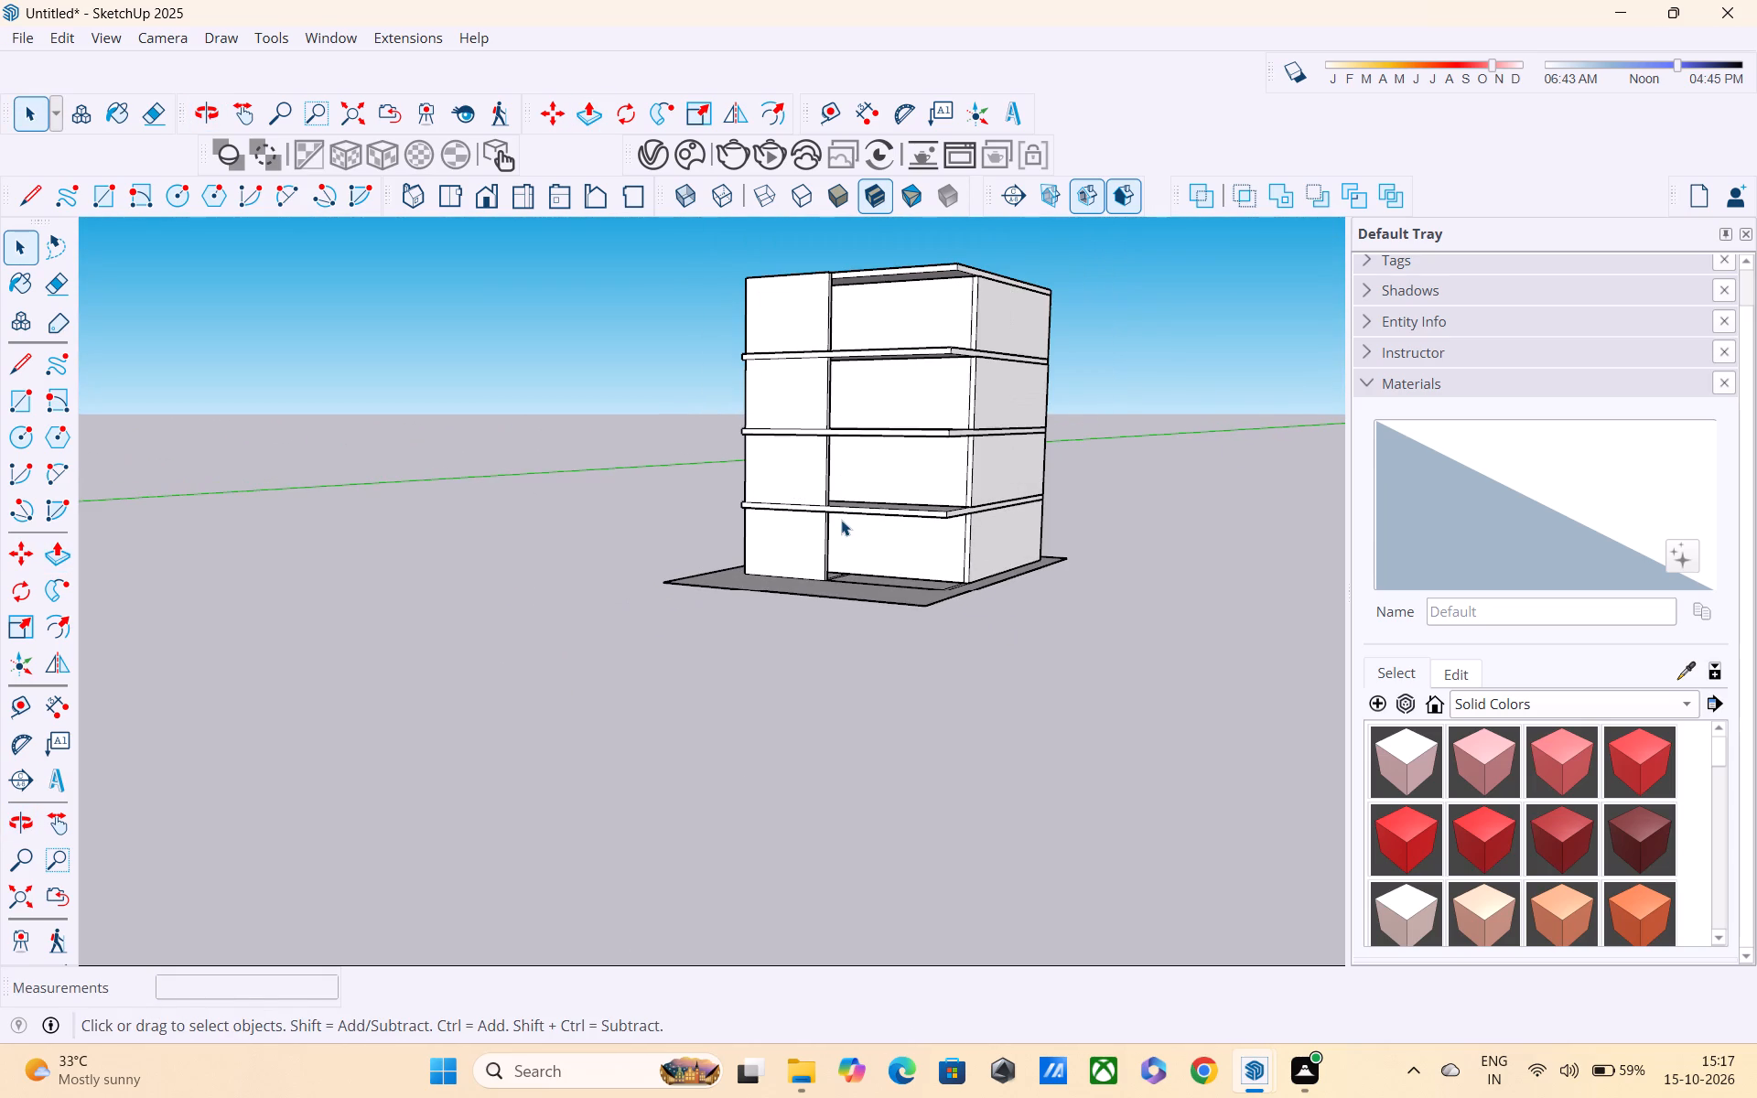
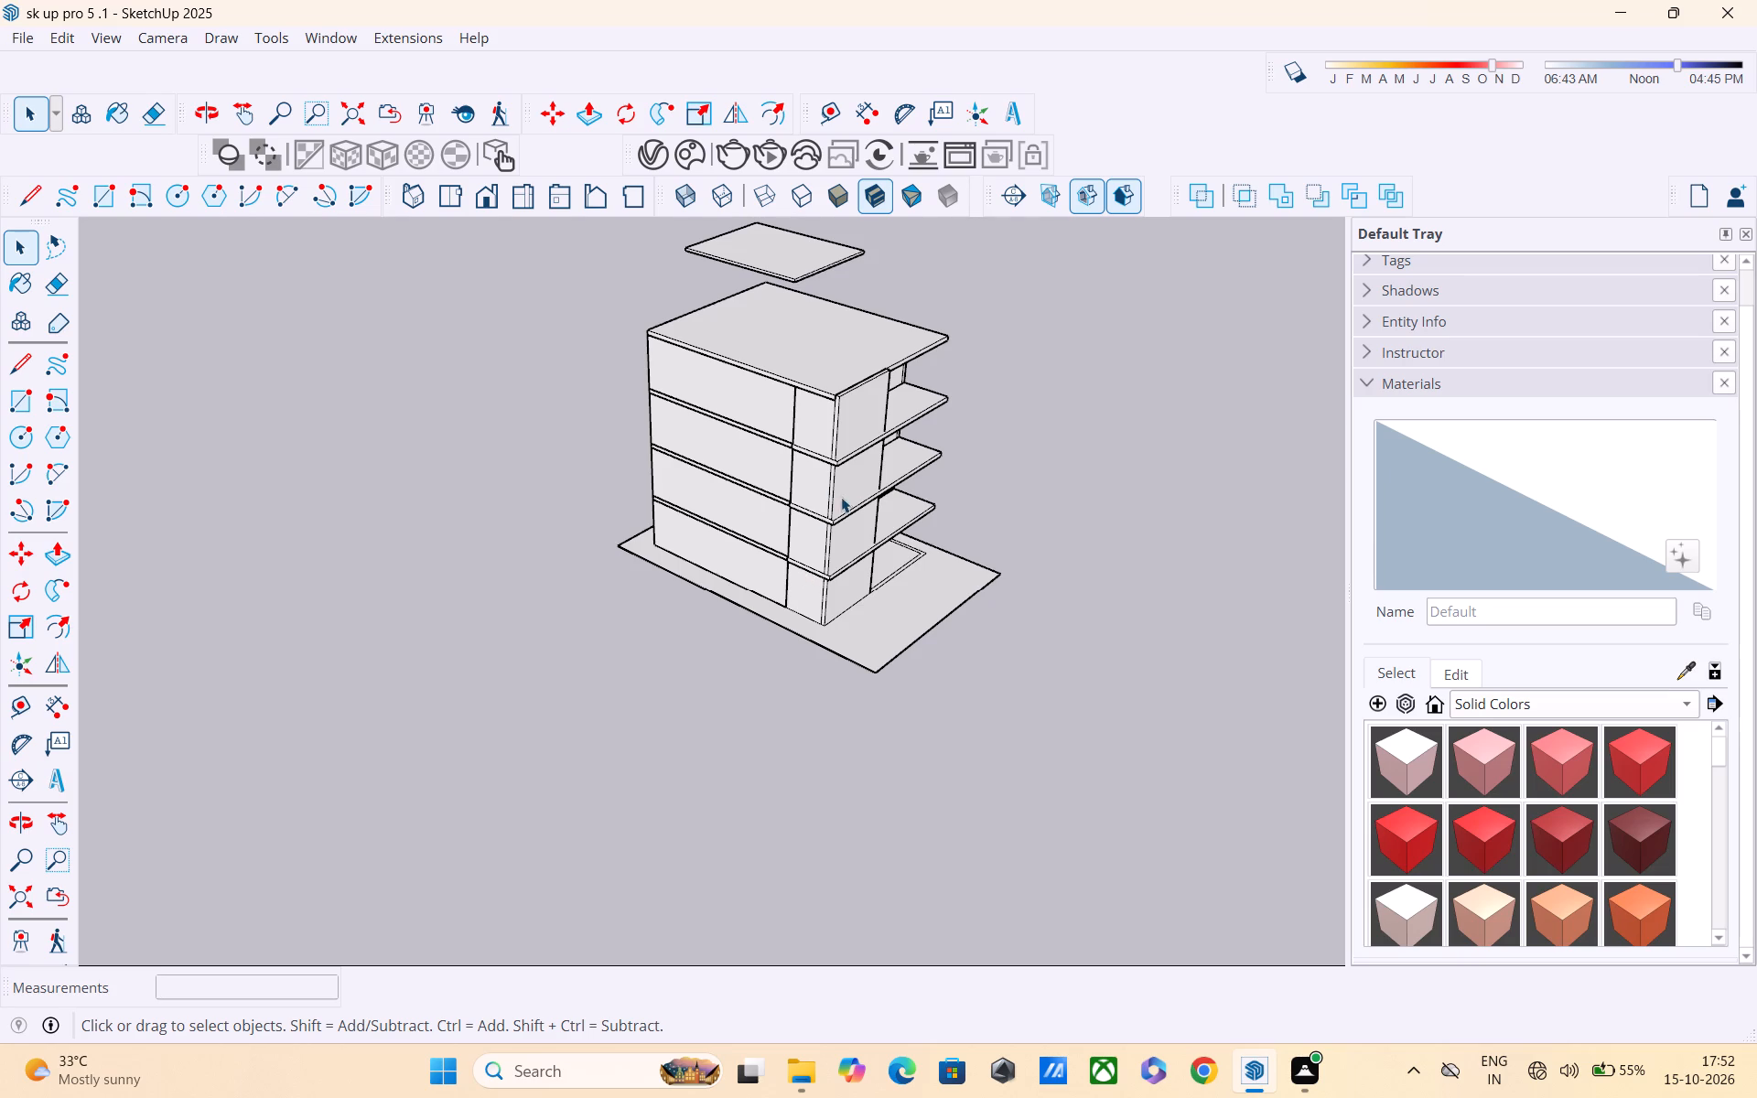
Examine the front of the house and the recessed second-storey wall between the floor slabs from several angles.
scroll(837, 596, "down", 2)
middle_click_drag(858, 567, 506, 408)
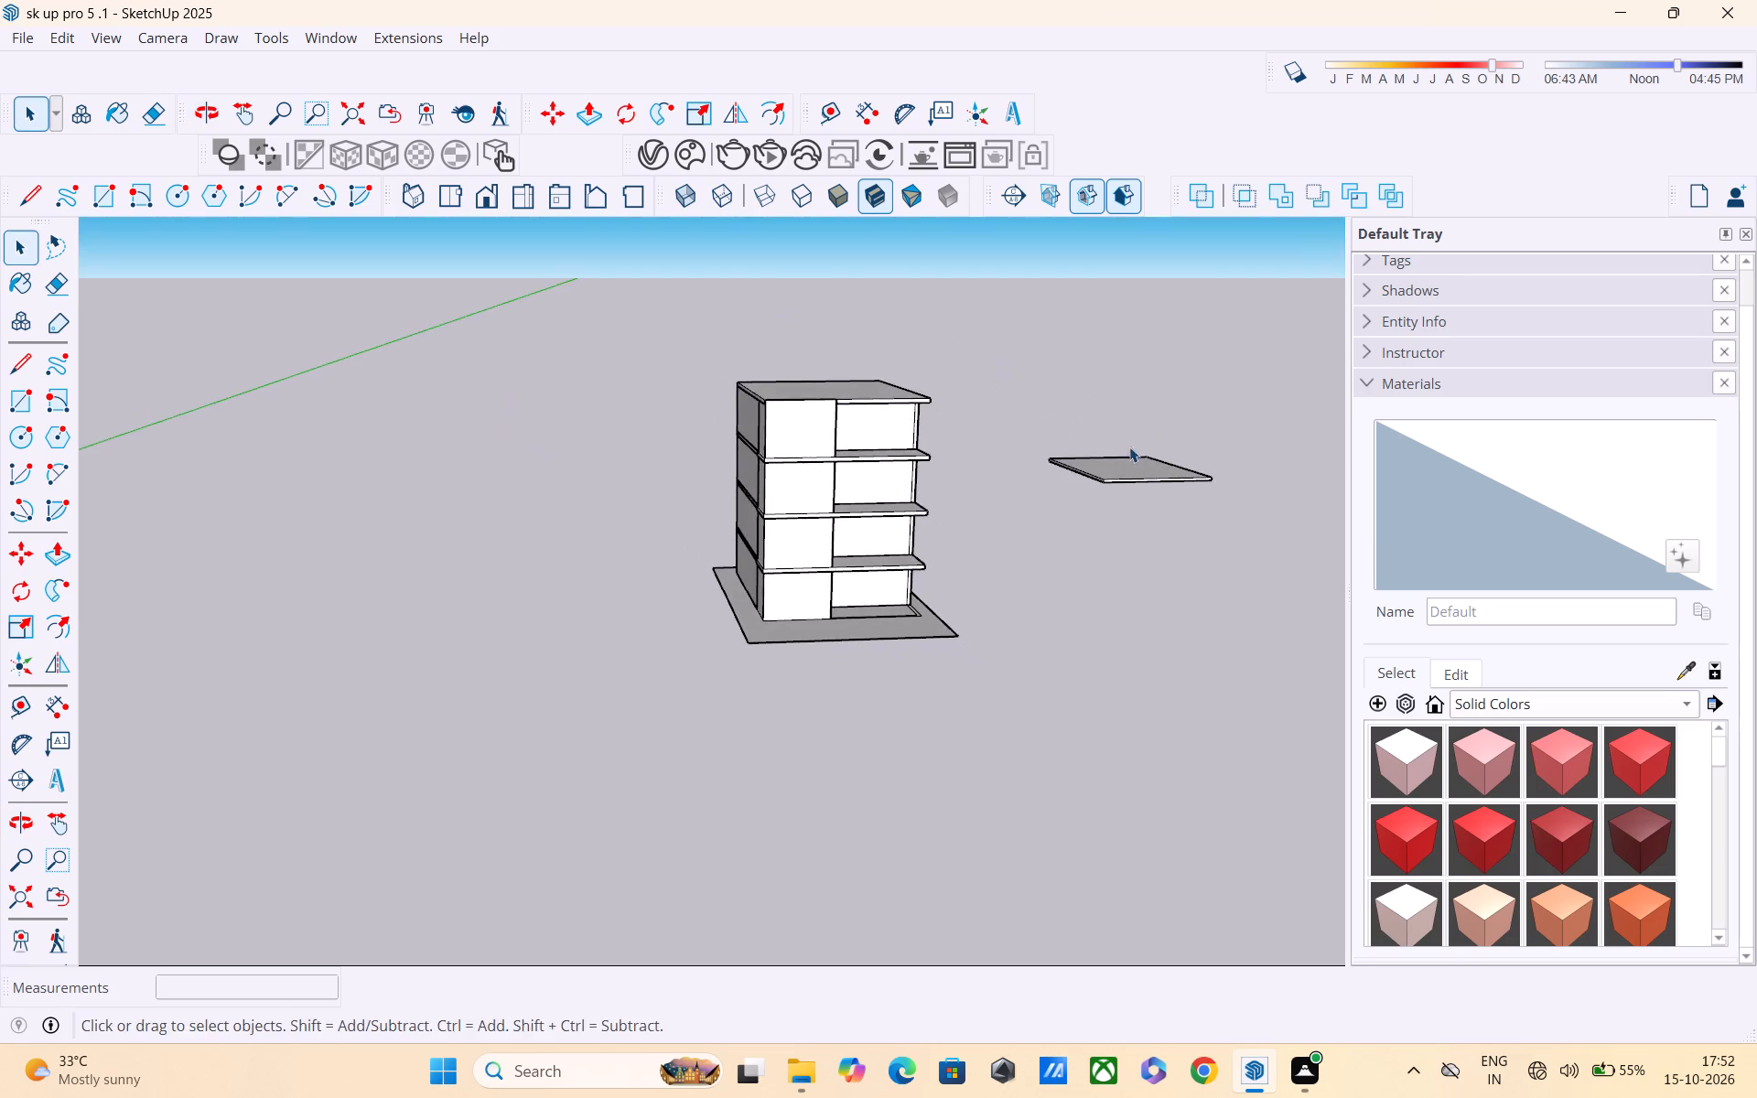
middle_click_drag(1122, 451, 830, 470)
scroll(830, 470, "up", 6)
middle_click_drag(824, 459, 843, 285)
scroll(904, 599, "up", 5)
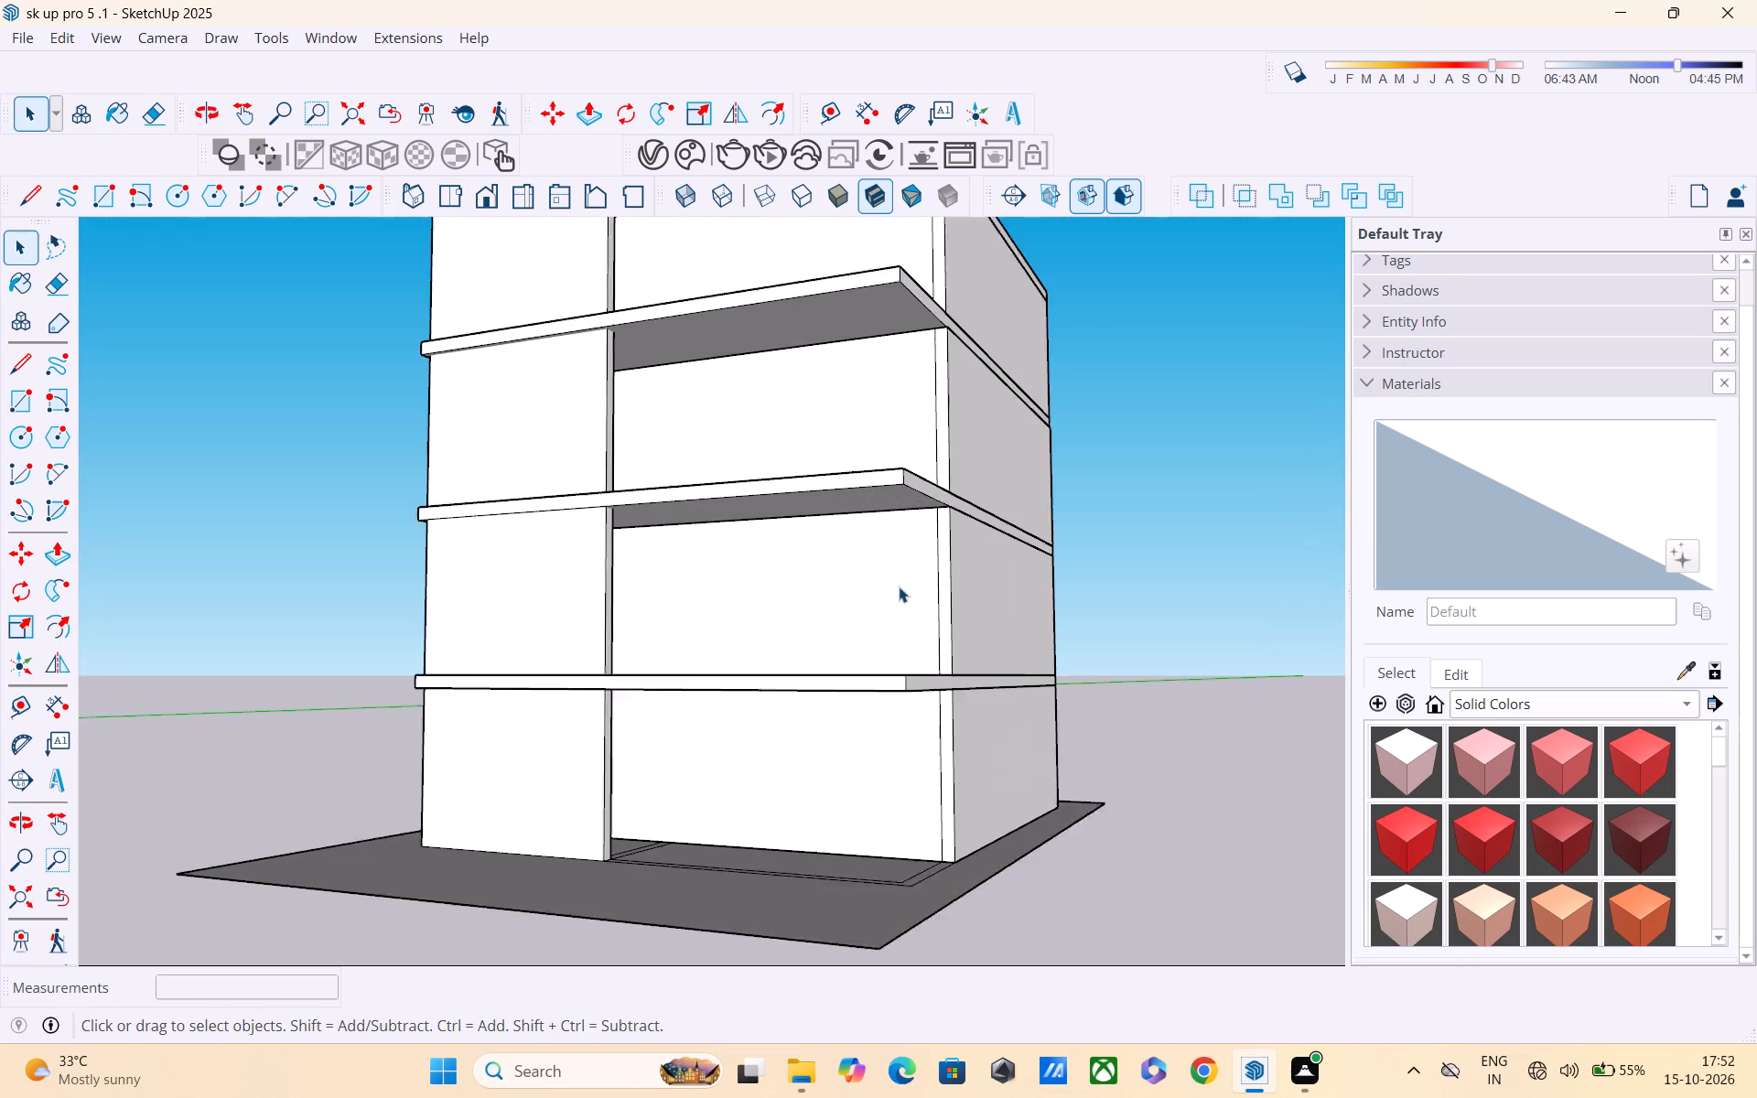
scroll(899, 587, "up", 1)
middle_click_drag(887, 580, 892, 595)
scroll(892, 595, "up", 1)
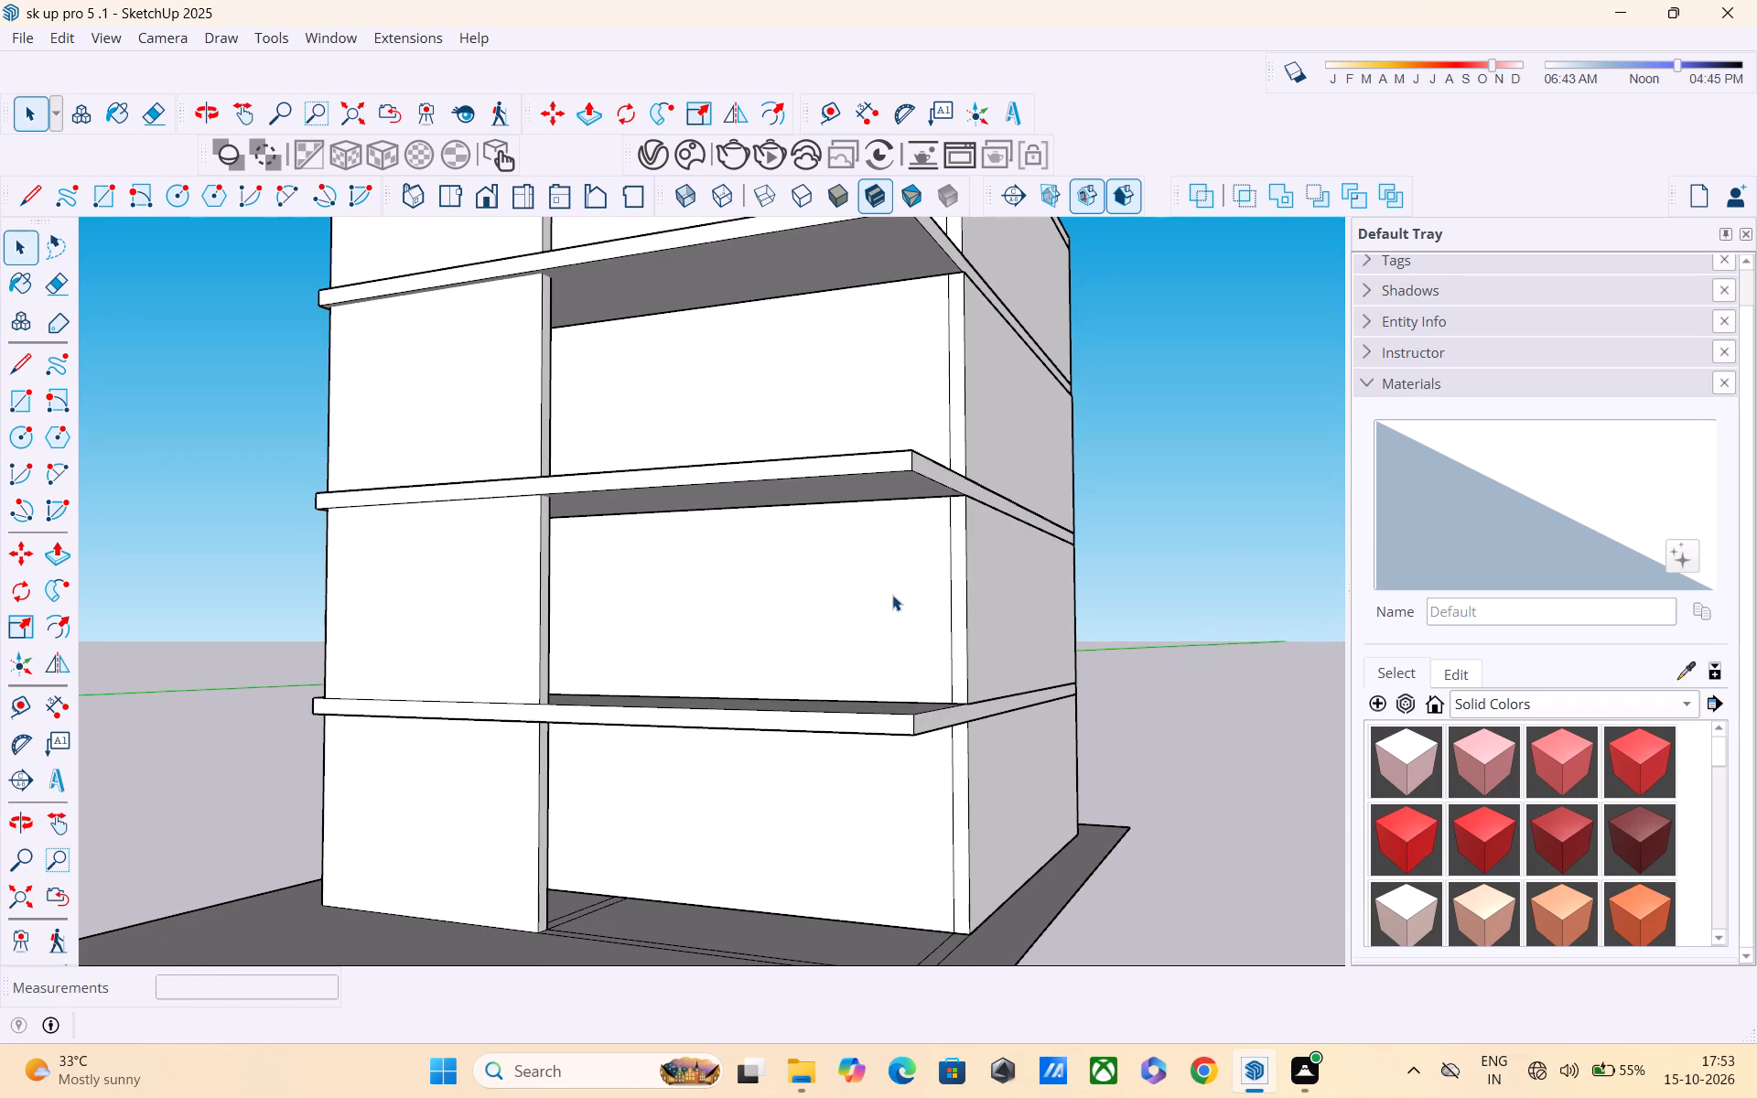
scroll(892, 595, "down", 3)
middle_click_drag(868, 498, 860, 526)
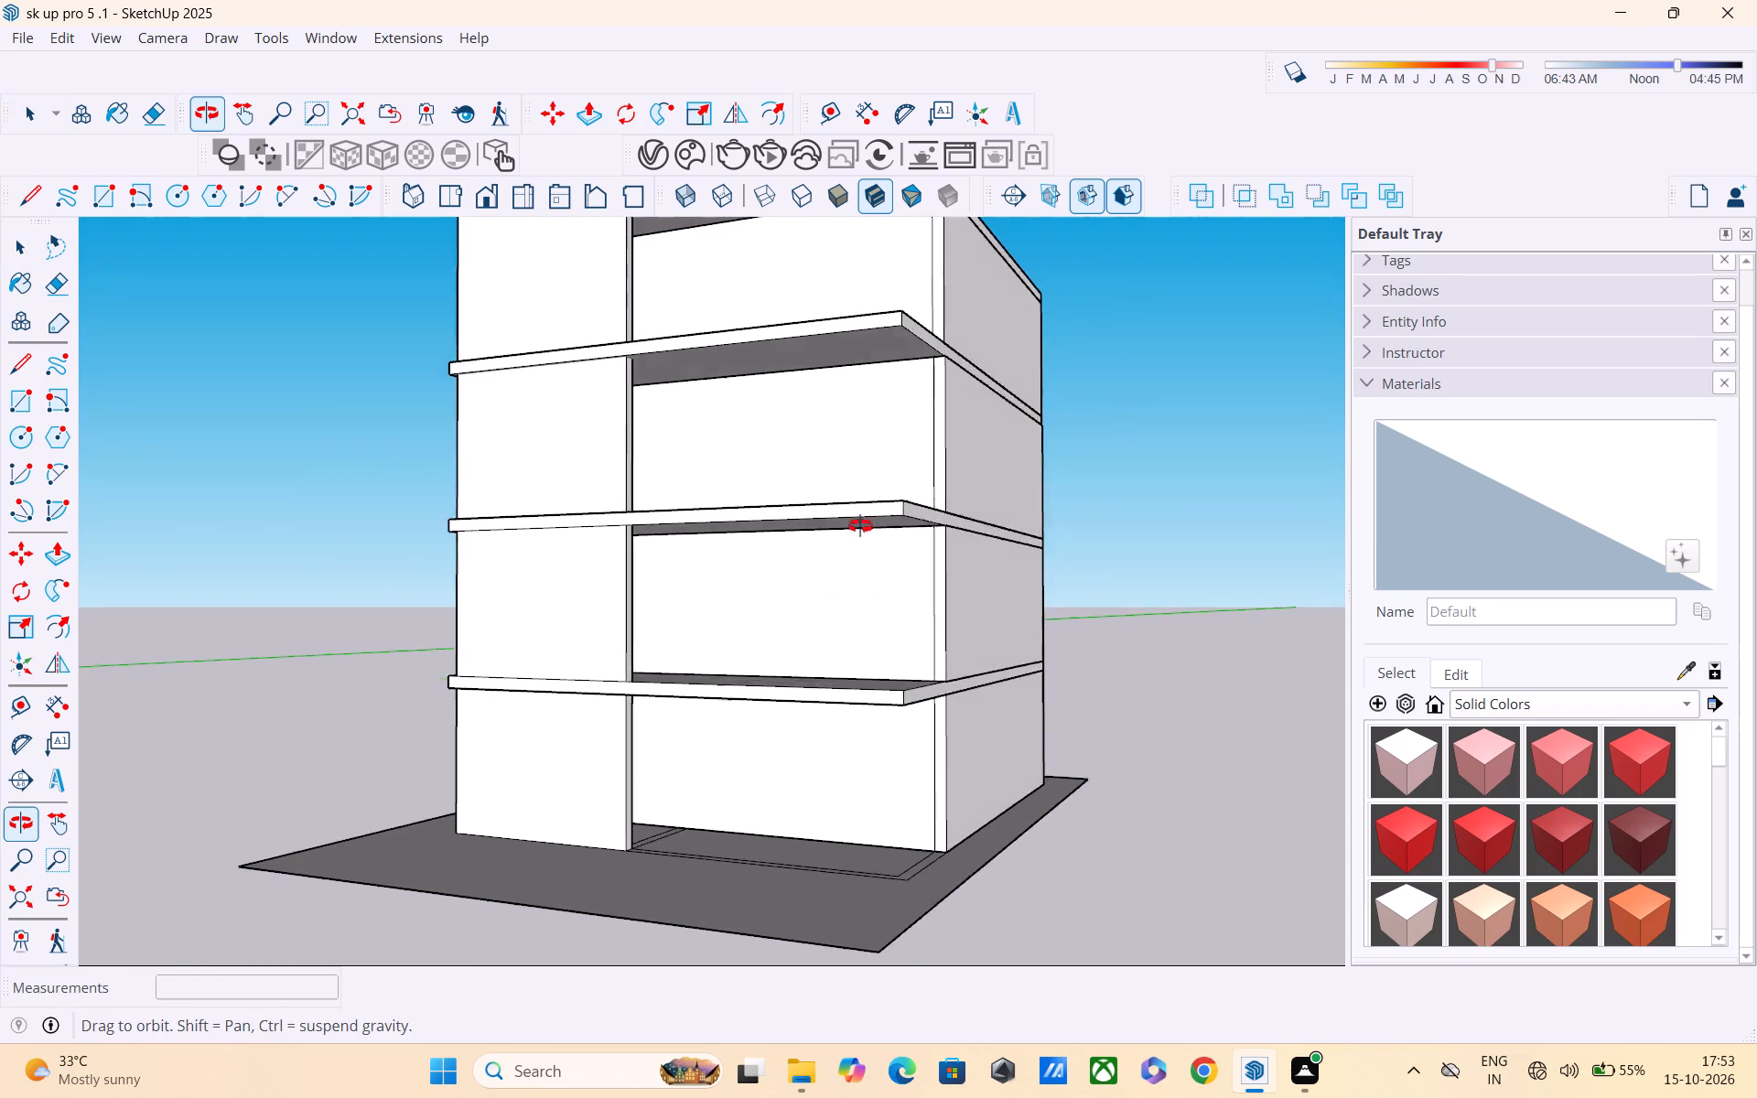
middle_click_drag(860, 526, 815, 585)
scroll(792, 619, "up", 5)
middle_click_drag(767, 559, 971, 440)
scroll(971, 440, "up", 1)
scroll(971, 440, "down", 3)
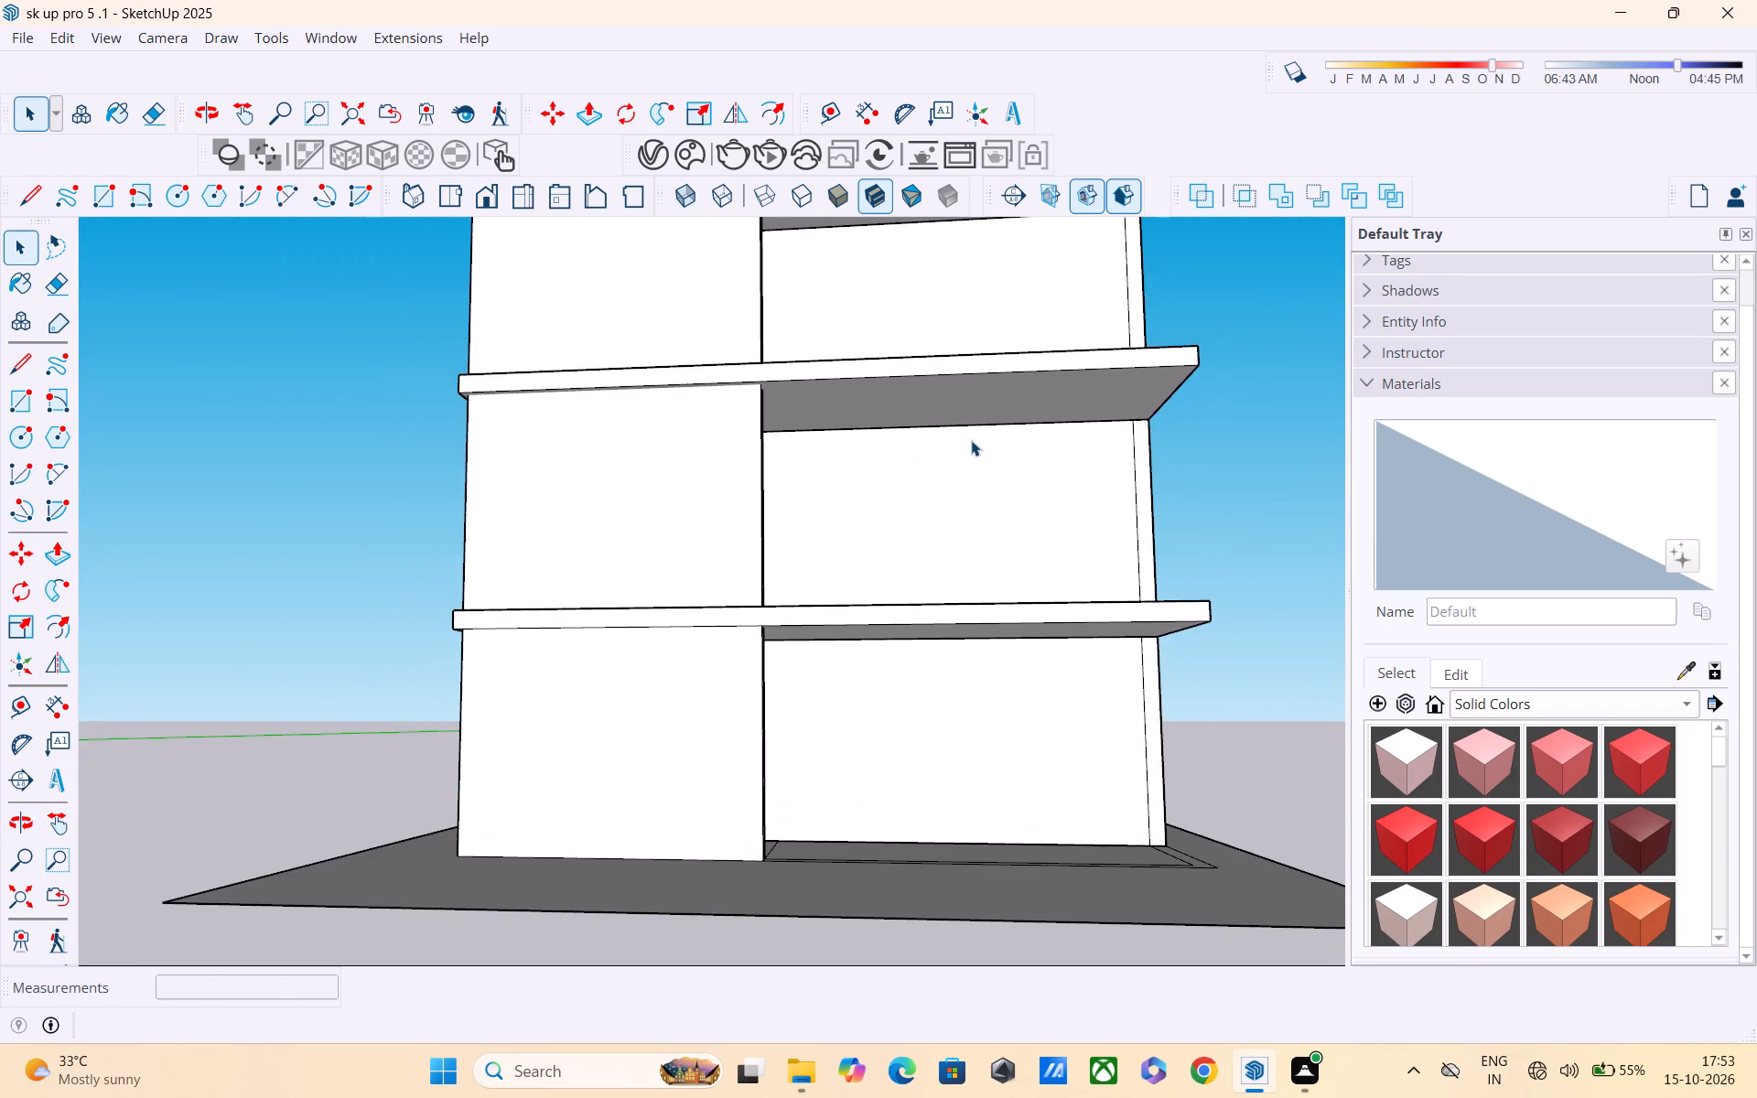
scroll(968, 450, "down", 2)
middle_click_drag(958, 457, 904, 511)
scroll(904, 511, "up", 2)
scroll(904, 511, "down", 1)
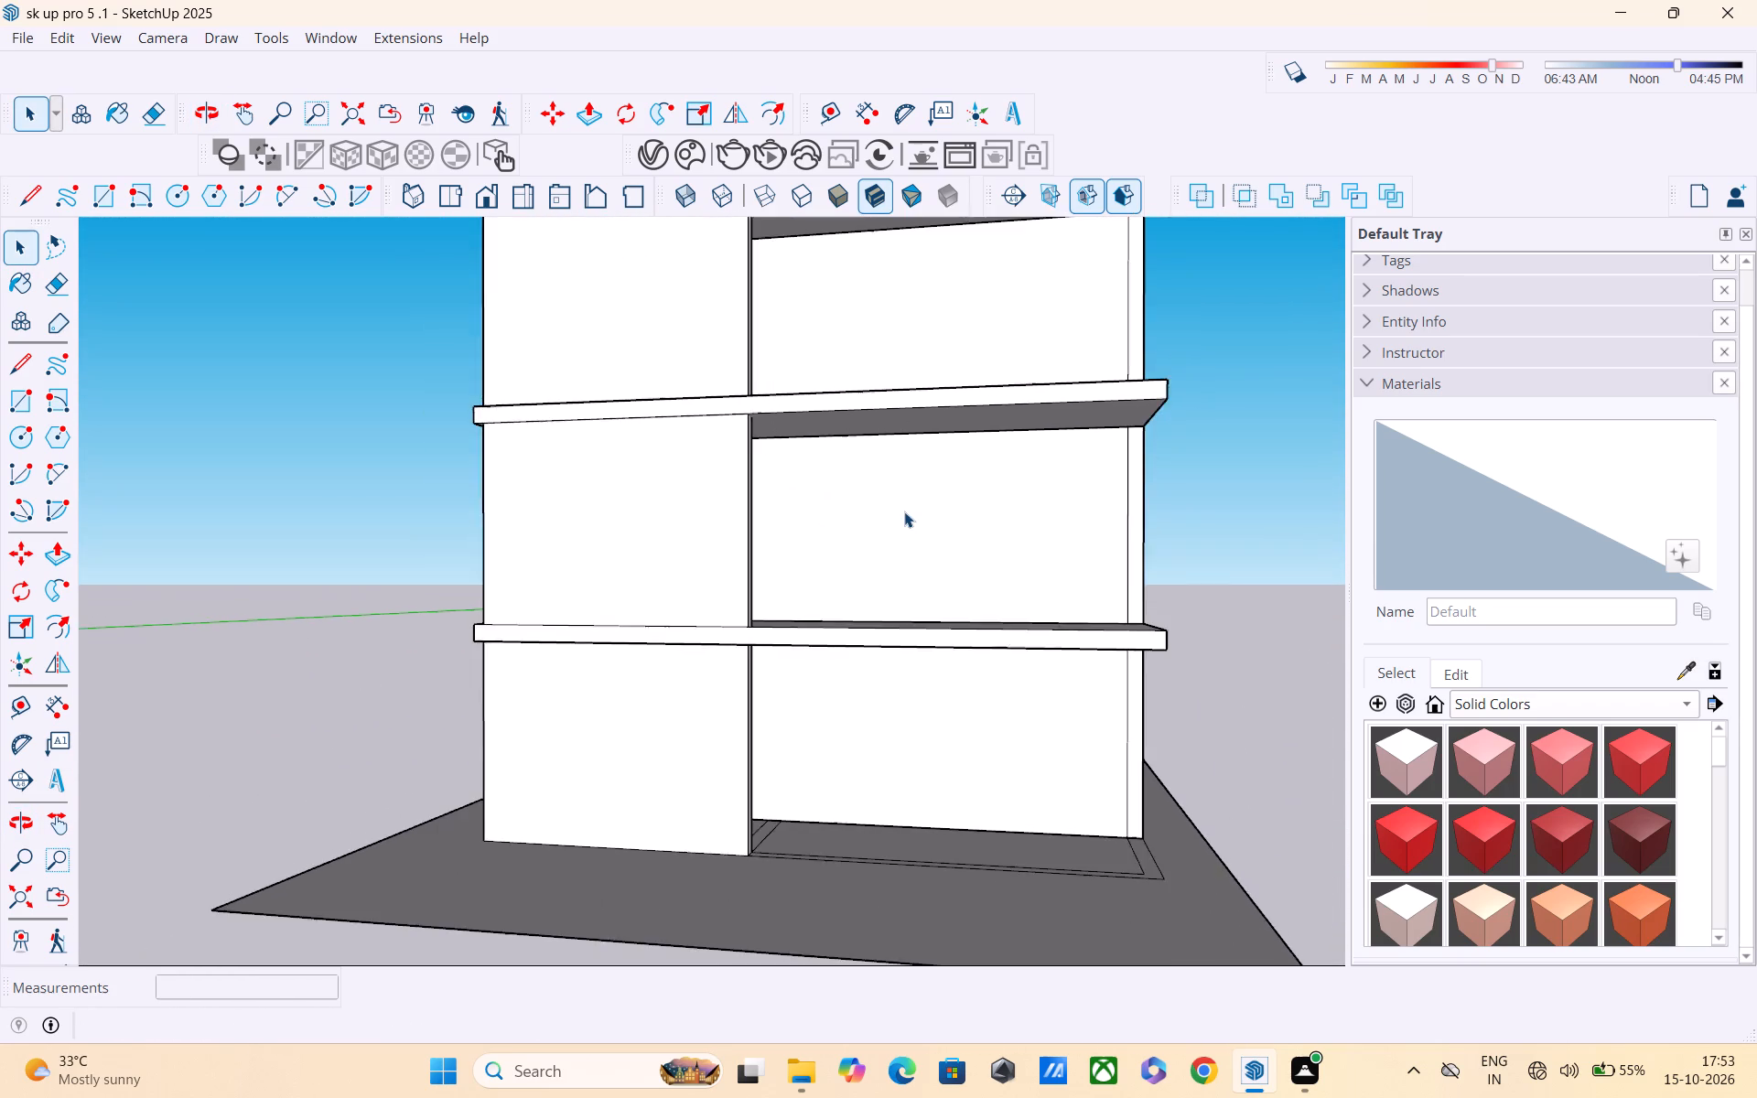
middle_click_drag(904, 511, 1024, 478)
scroll(1045, 473, "up", 4)
middle_click_drag(1000, 478, 939, 486)
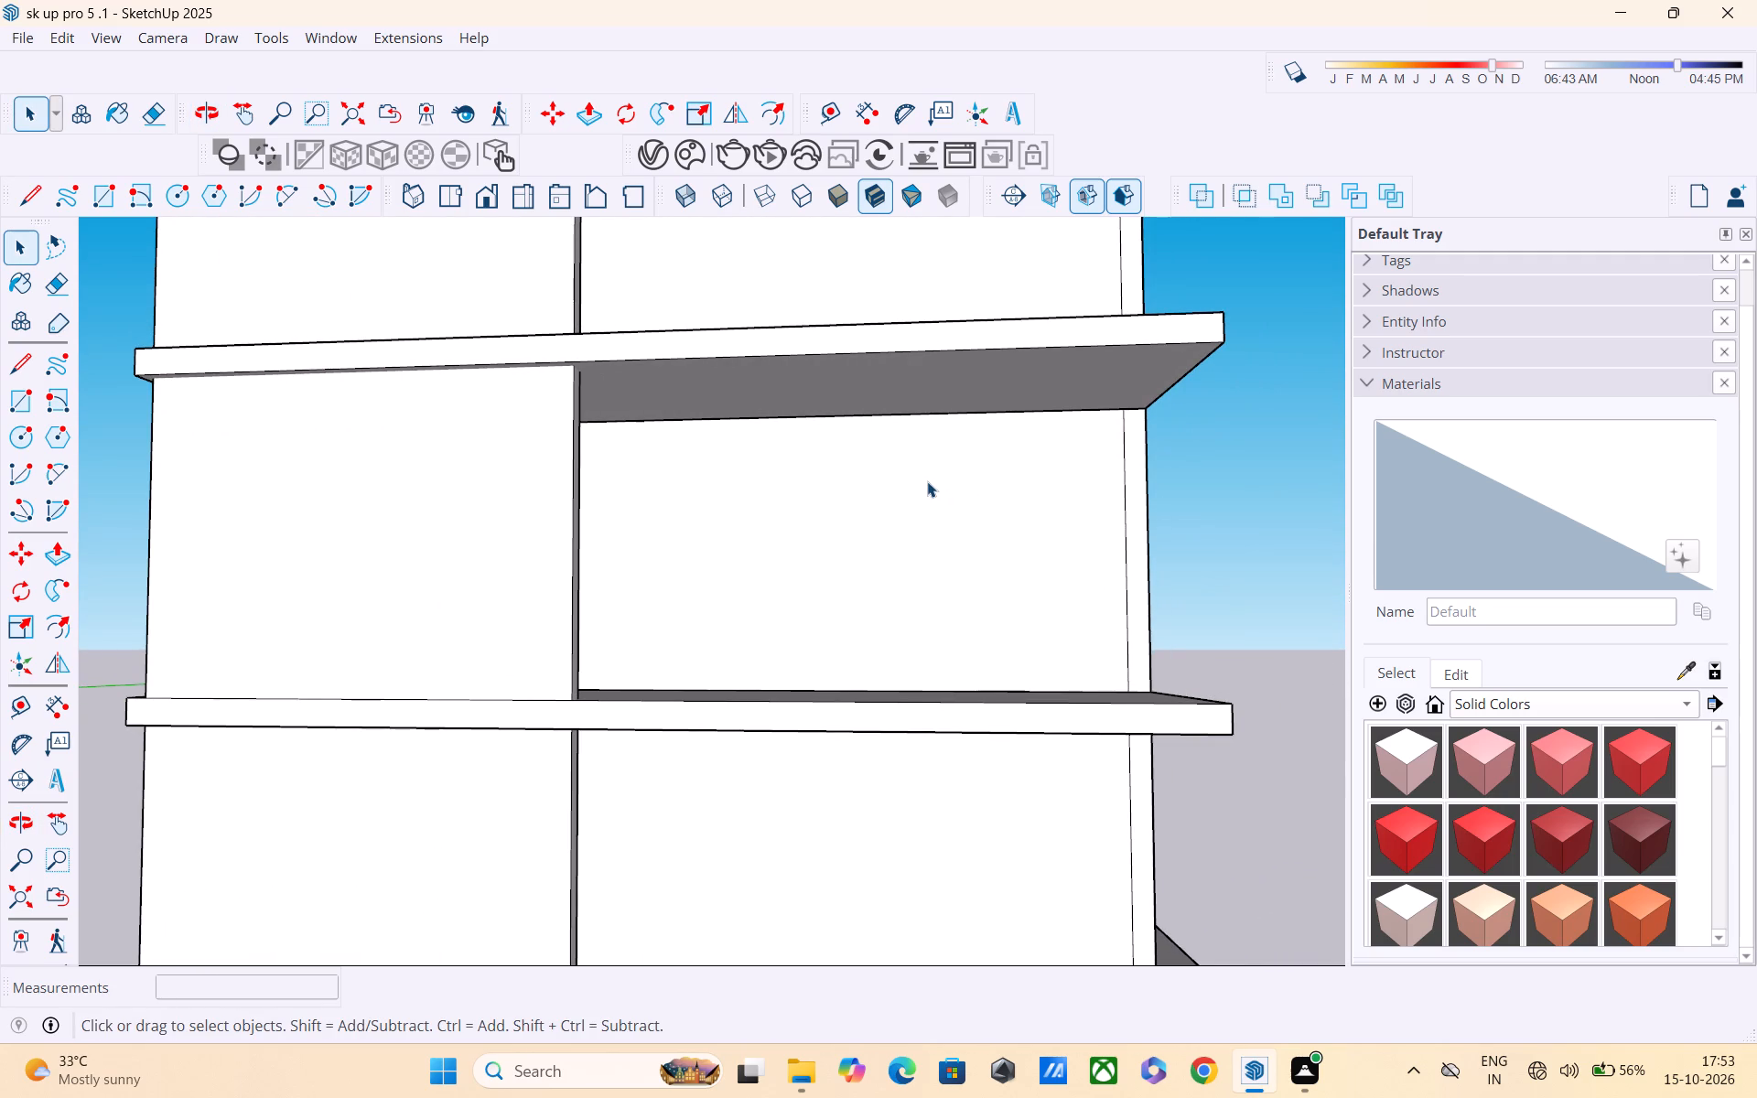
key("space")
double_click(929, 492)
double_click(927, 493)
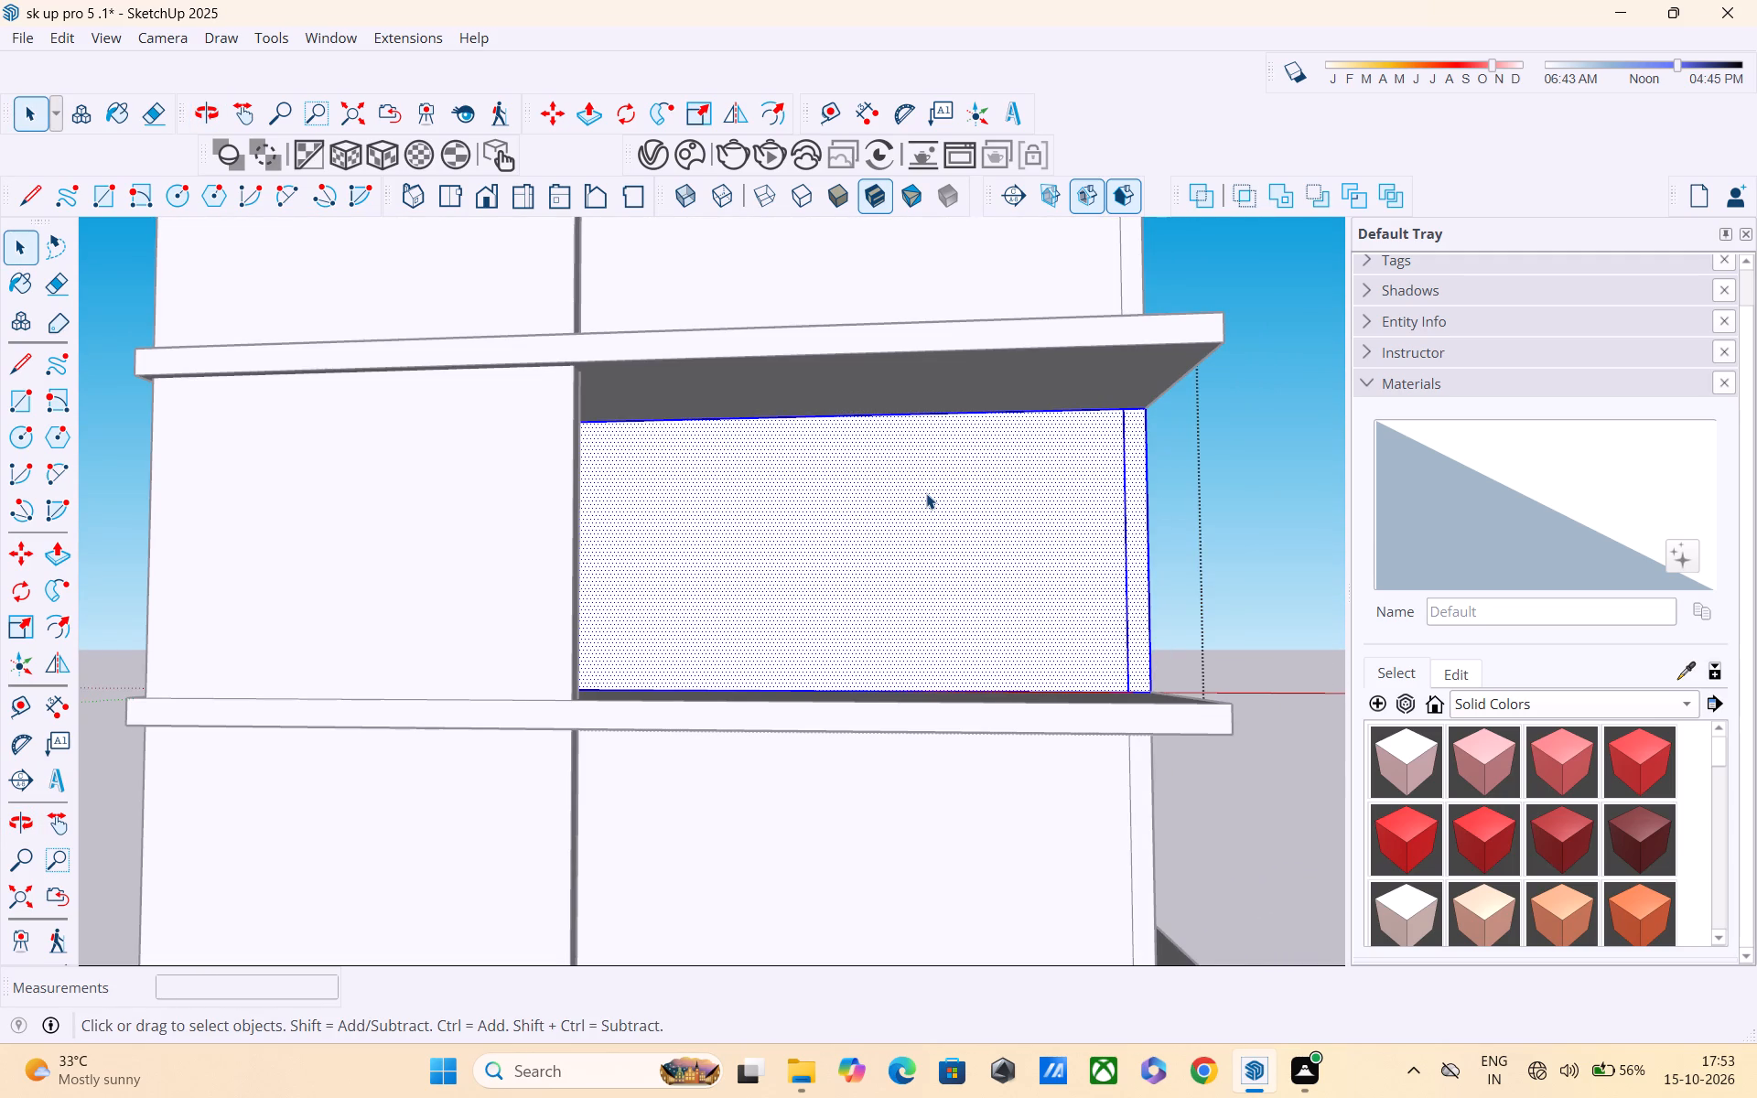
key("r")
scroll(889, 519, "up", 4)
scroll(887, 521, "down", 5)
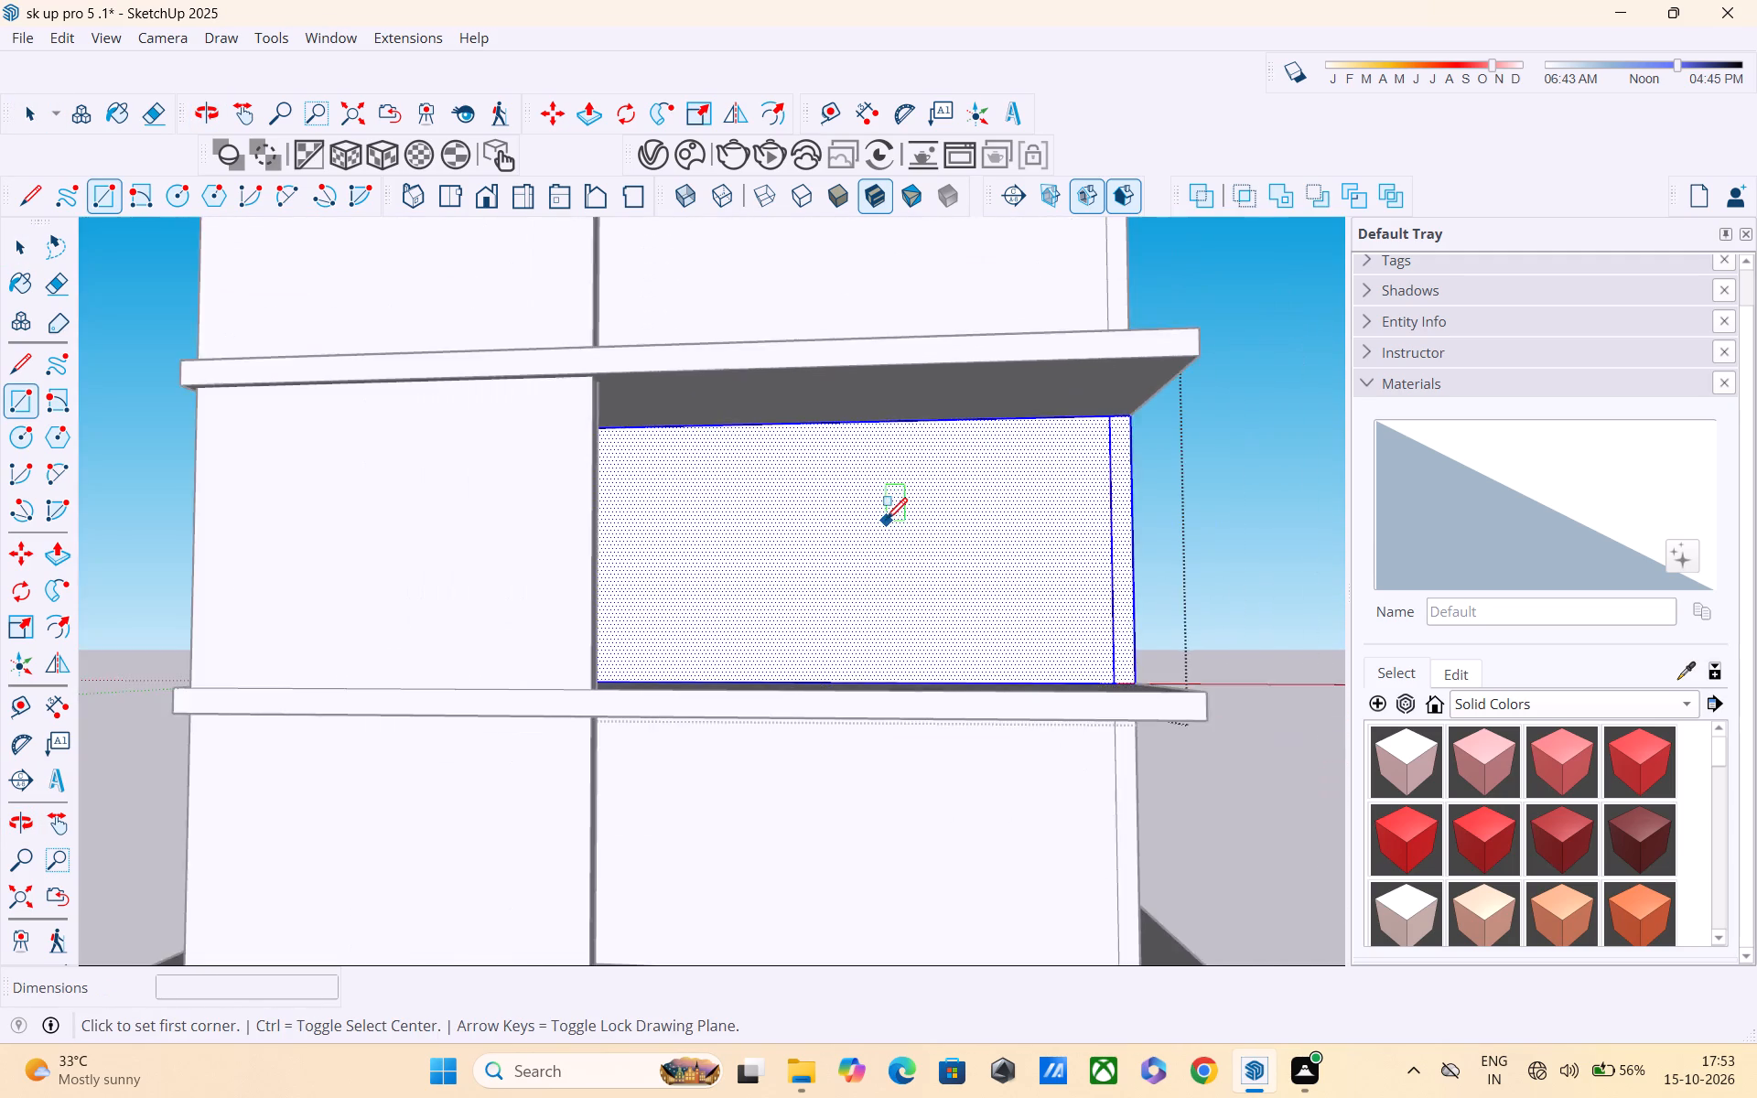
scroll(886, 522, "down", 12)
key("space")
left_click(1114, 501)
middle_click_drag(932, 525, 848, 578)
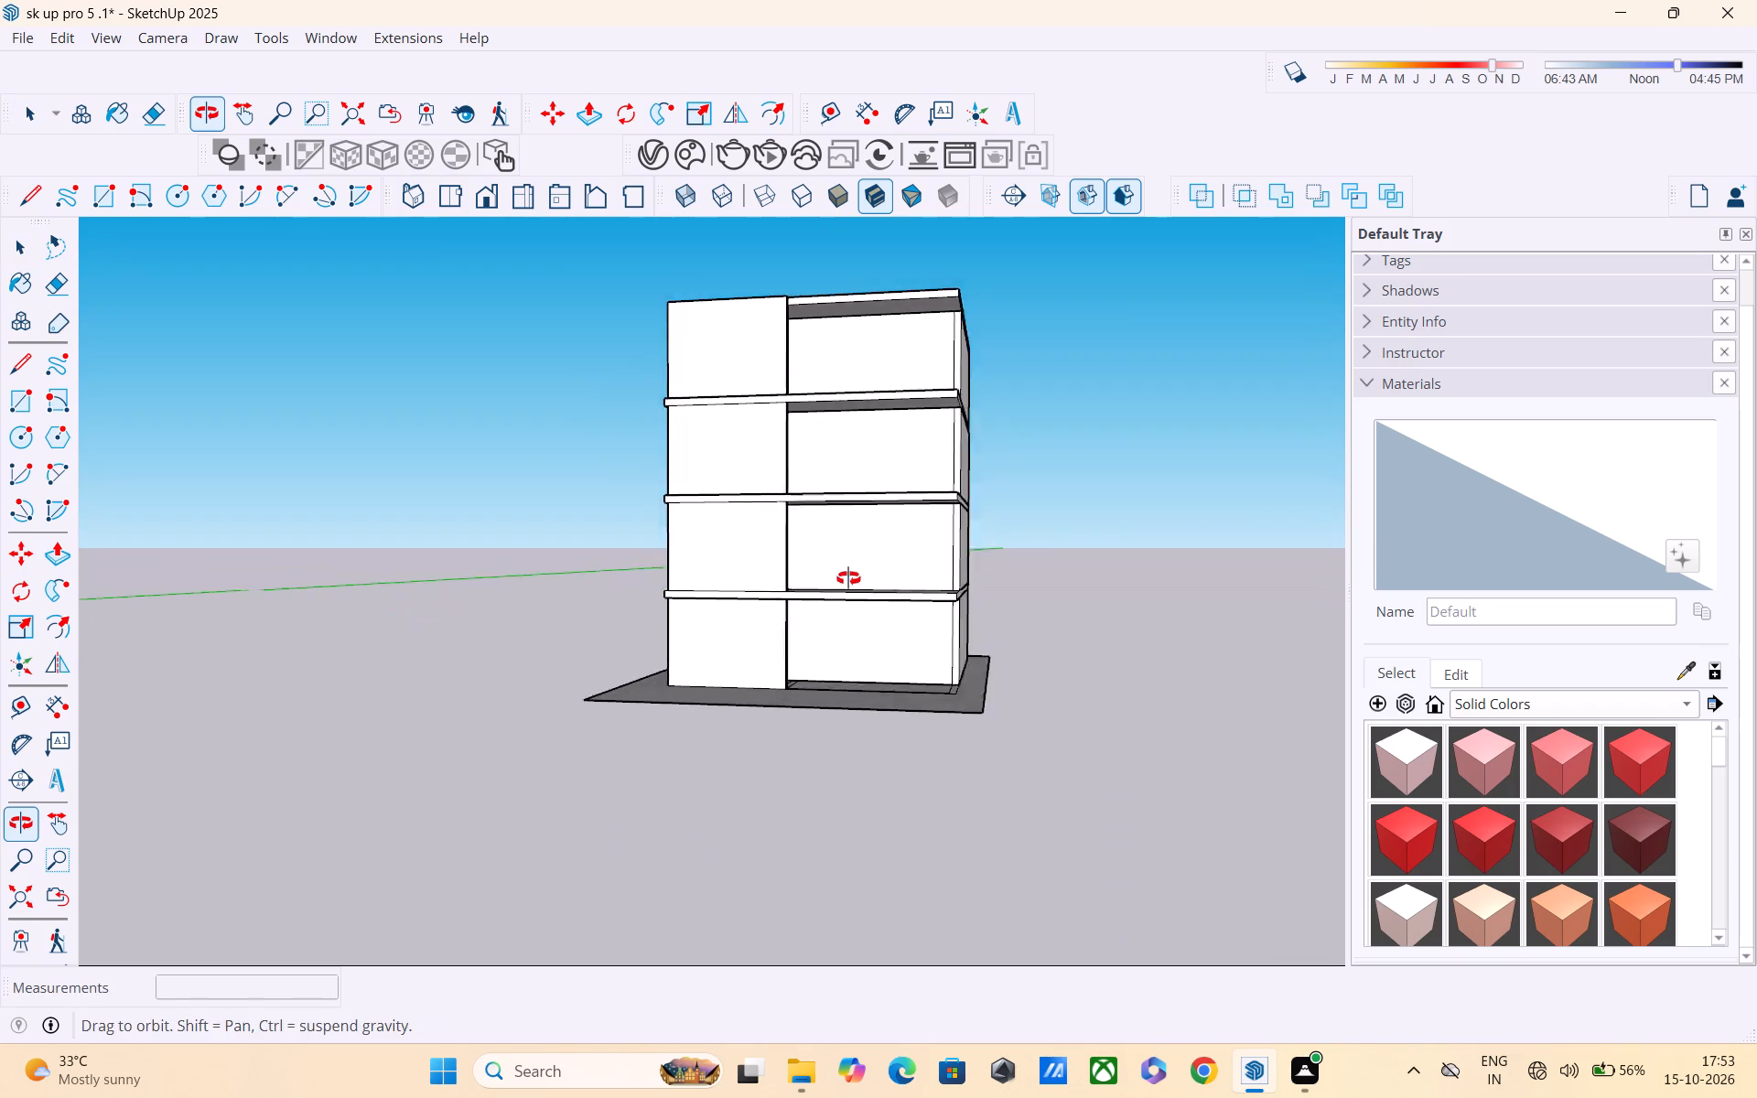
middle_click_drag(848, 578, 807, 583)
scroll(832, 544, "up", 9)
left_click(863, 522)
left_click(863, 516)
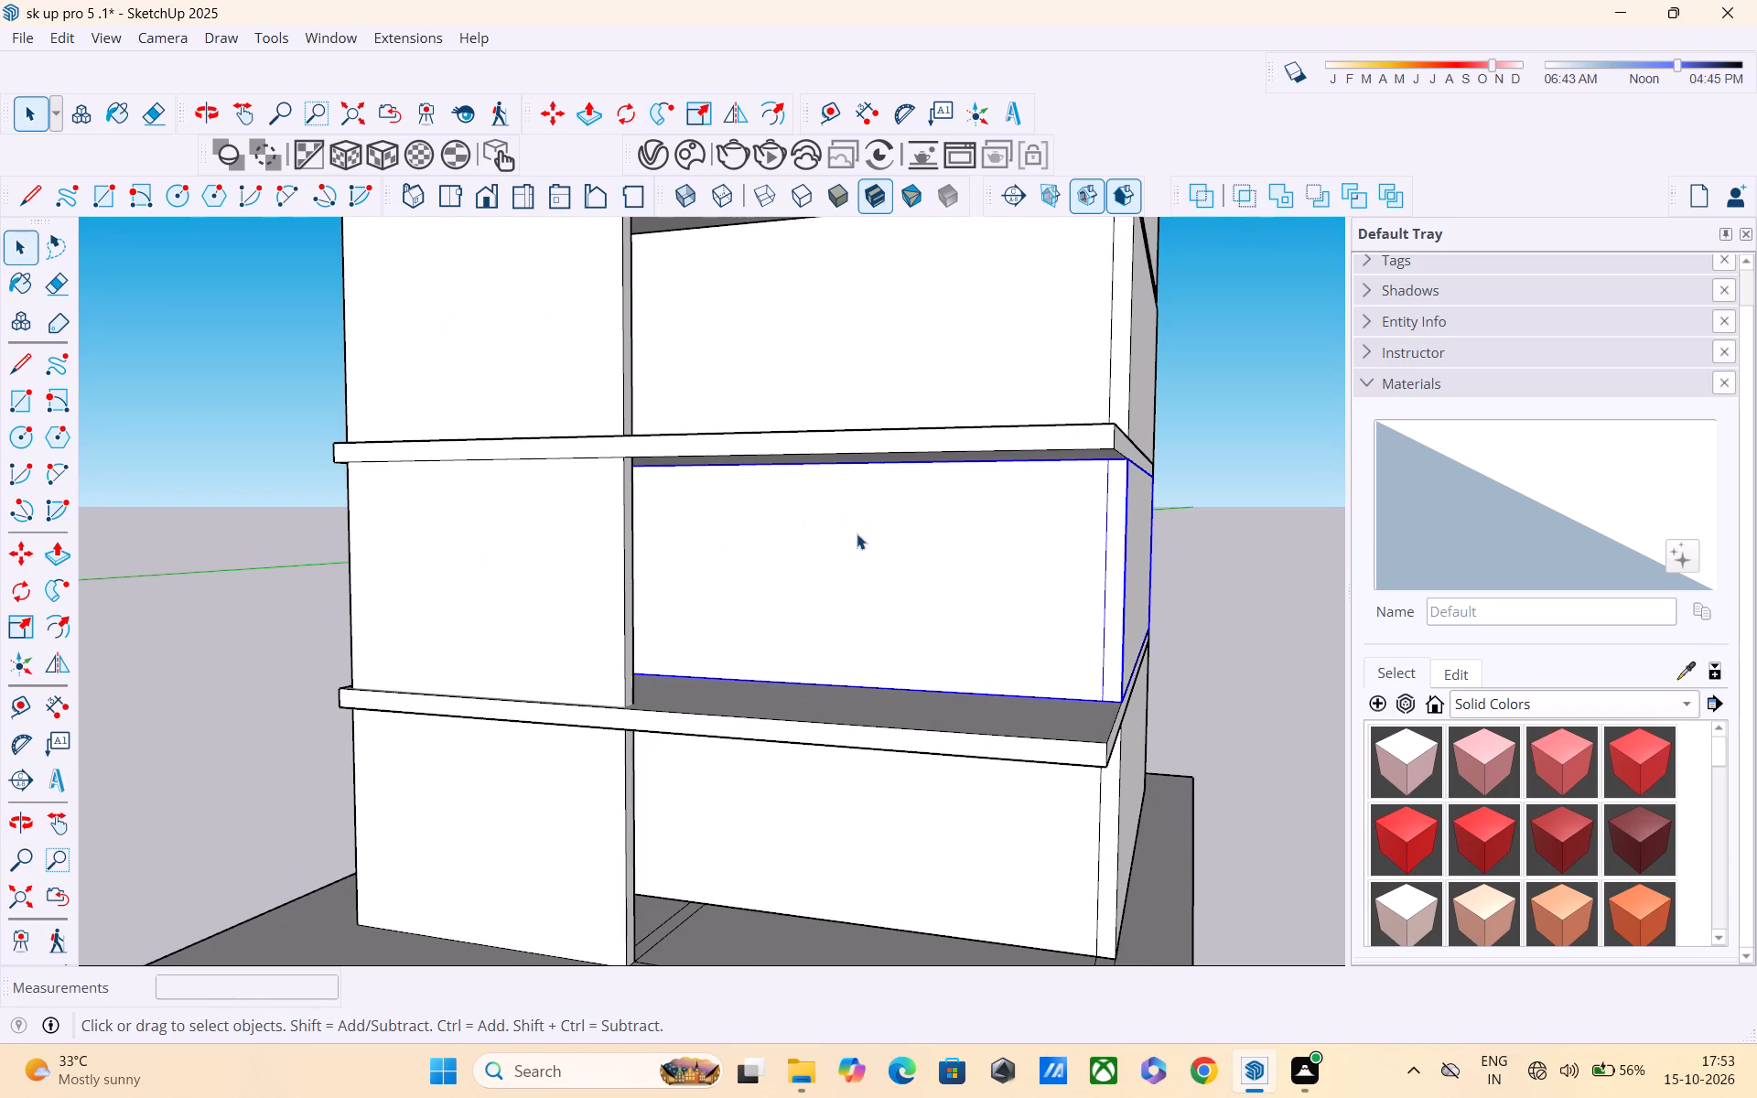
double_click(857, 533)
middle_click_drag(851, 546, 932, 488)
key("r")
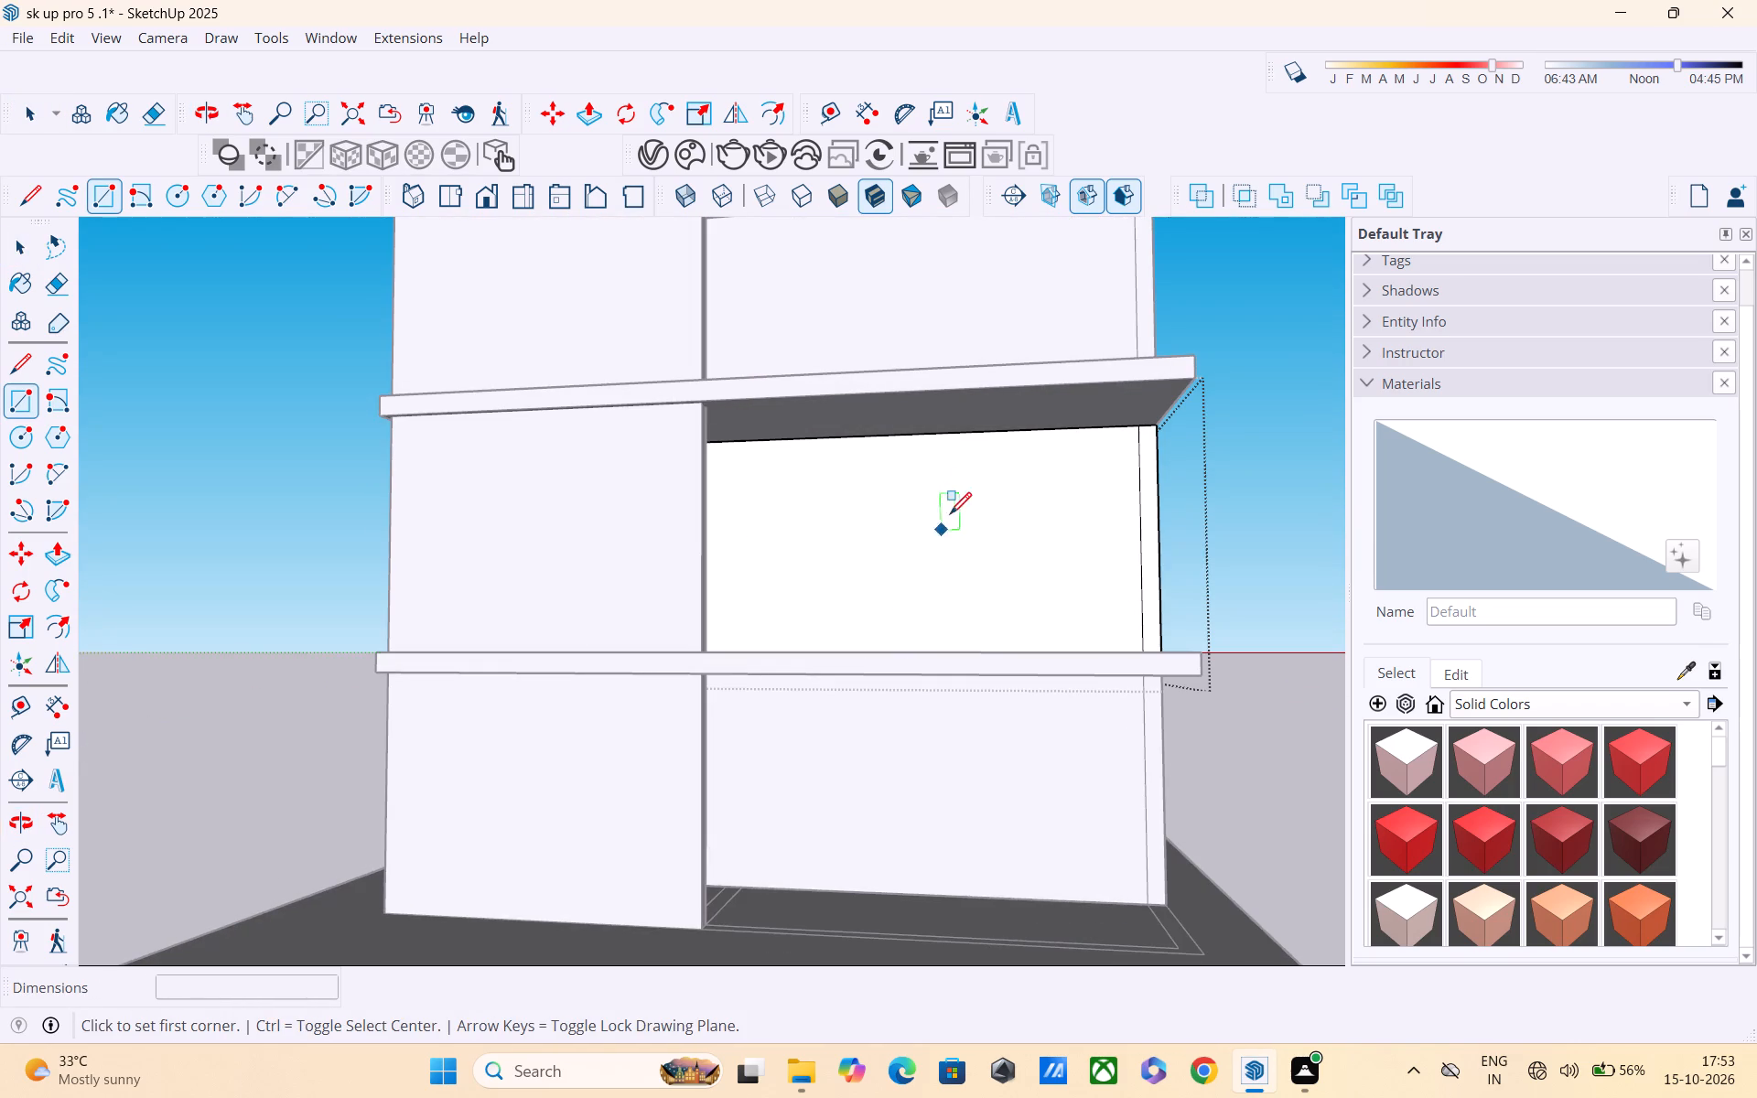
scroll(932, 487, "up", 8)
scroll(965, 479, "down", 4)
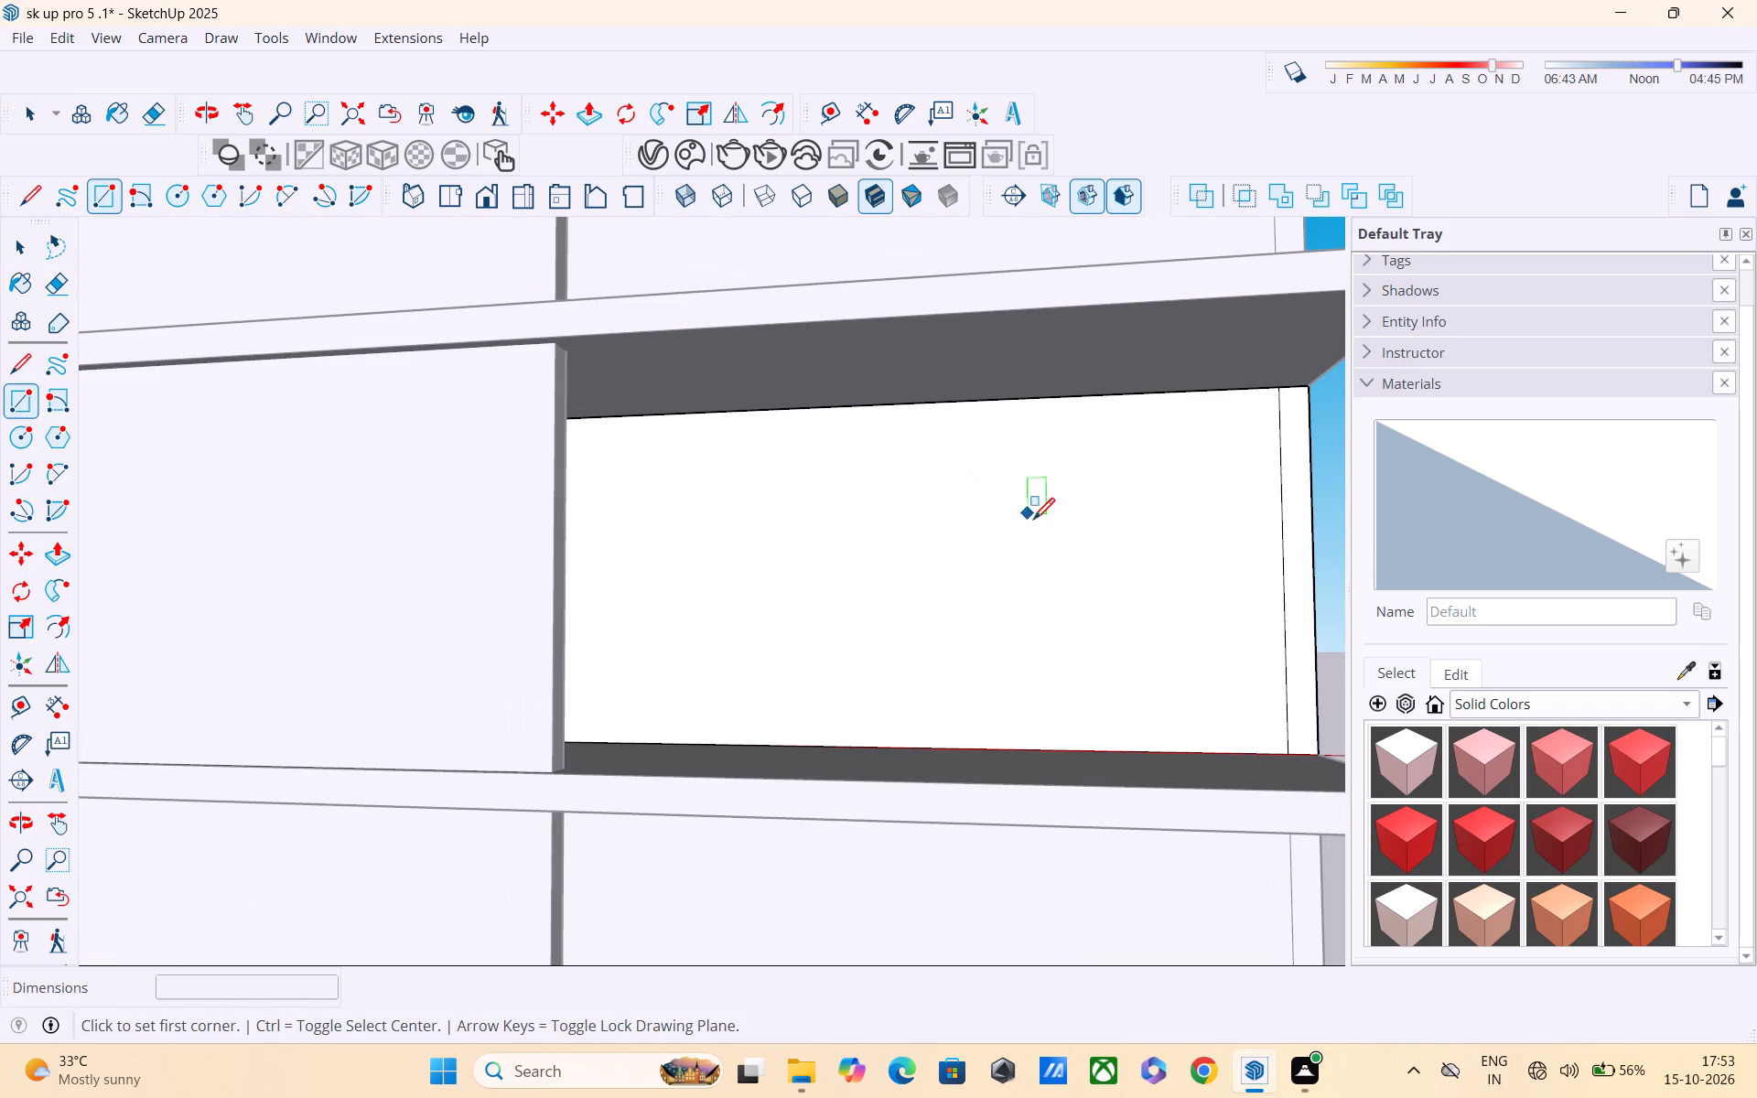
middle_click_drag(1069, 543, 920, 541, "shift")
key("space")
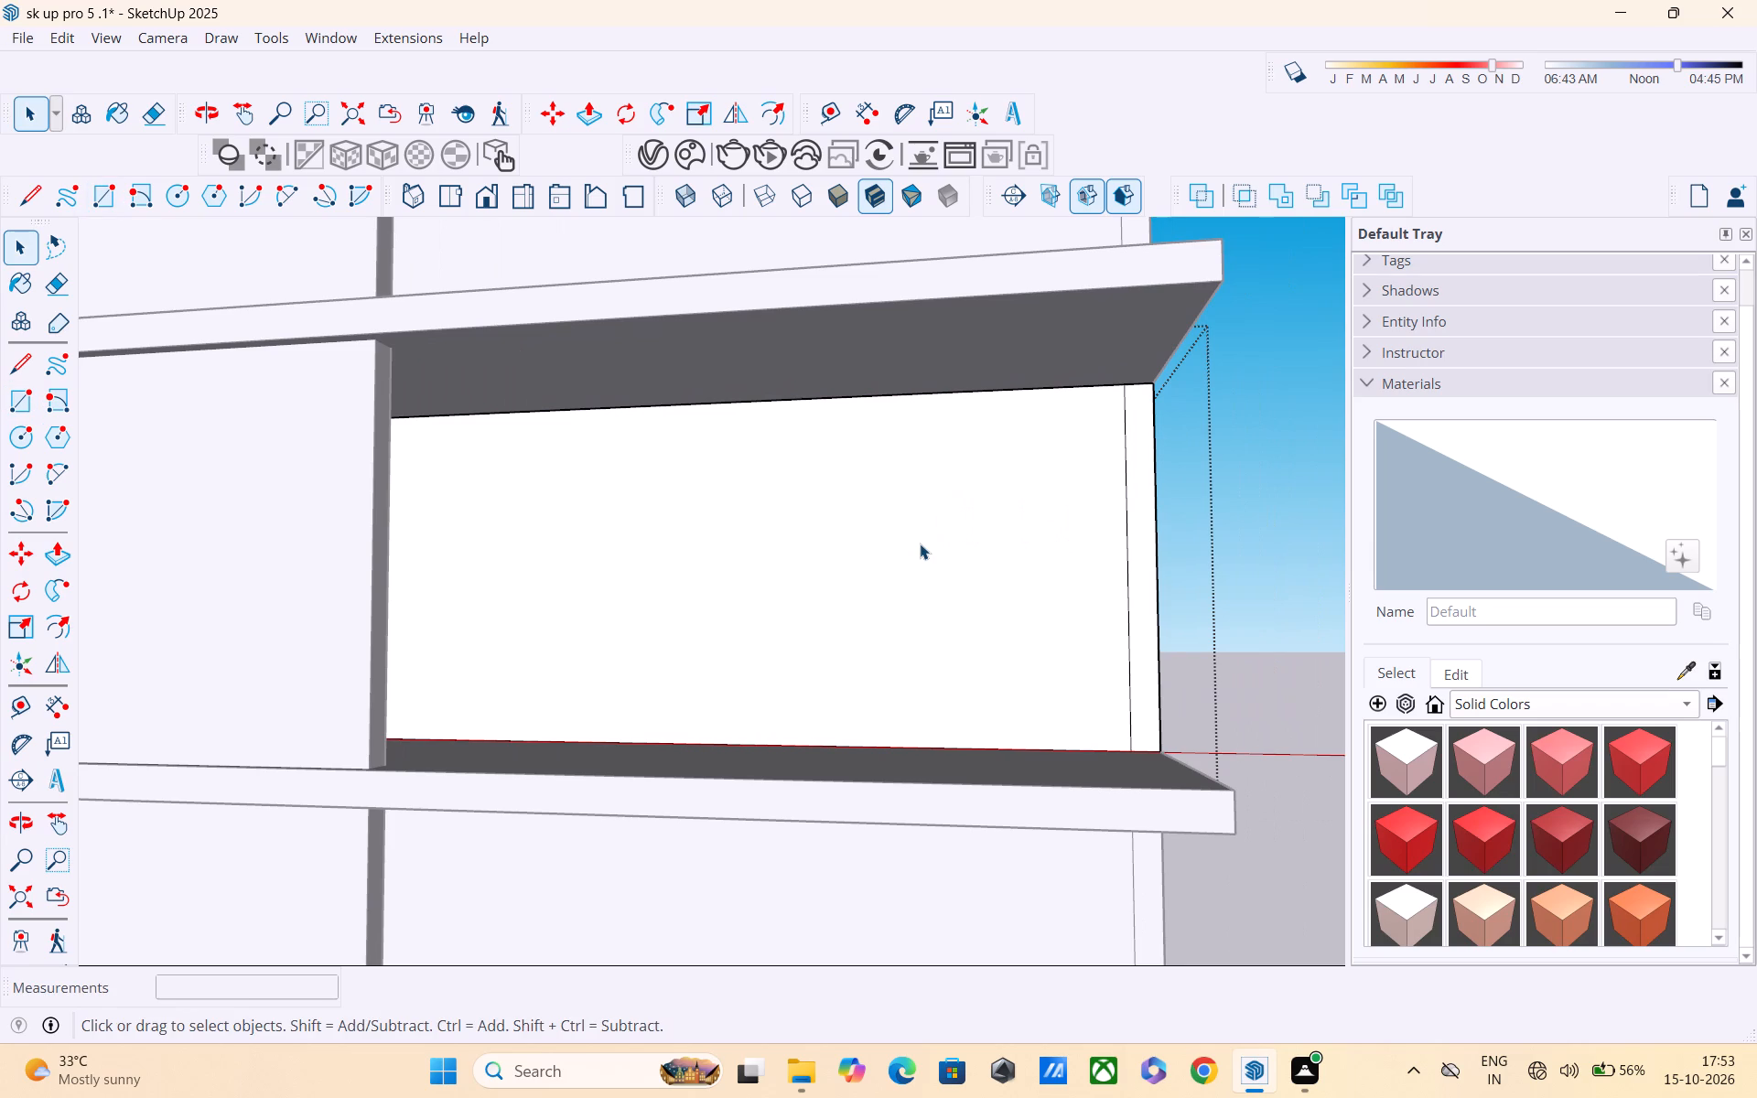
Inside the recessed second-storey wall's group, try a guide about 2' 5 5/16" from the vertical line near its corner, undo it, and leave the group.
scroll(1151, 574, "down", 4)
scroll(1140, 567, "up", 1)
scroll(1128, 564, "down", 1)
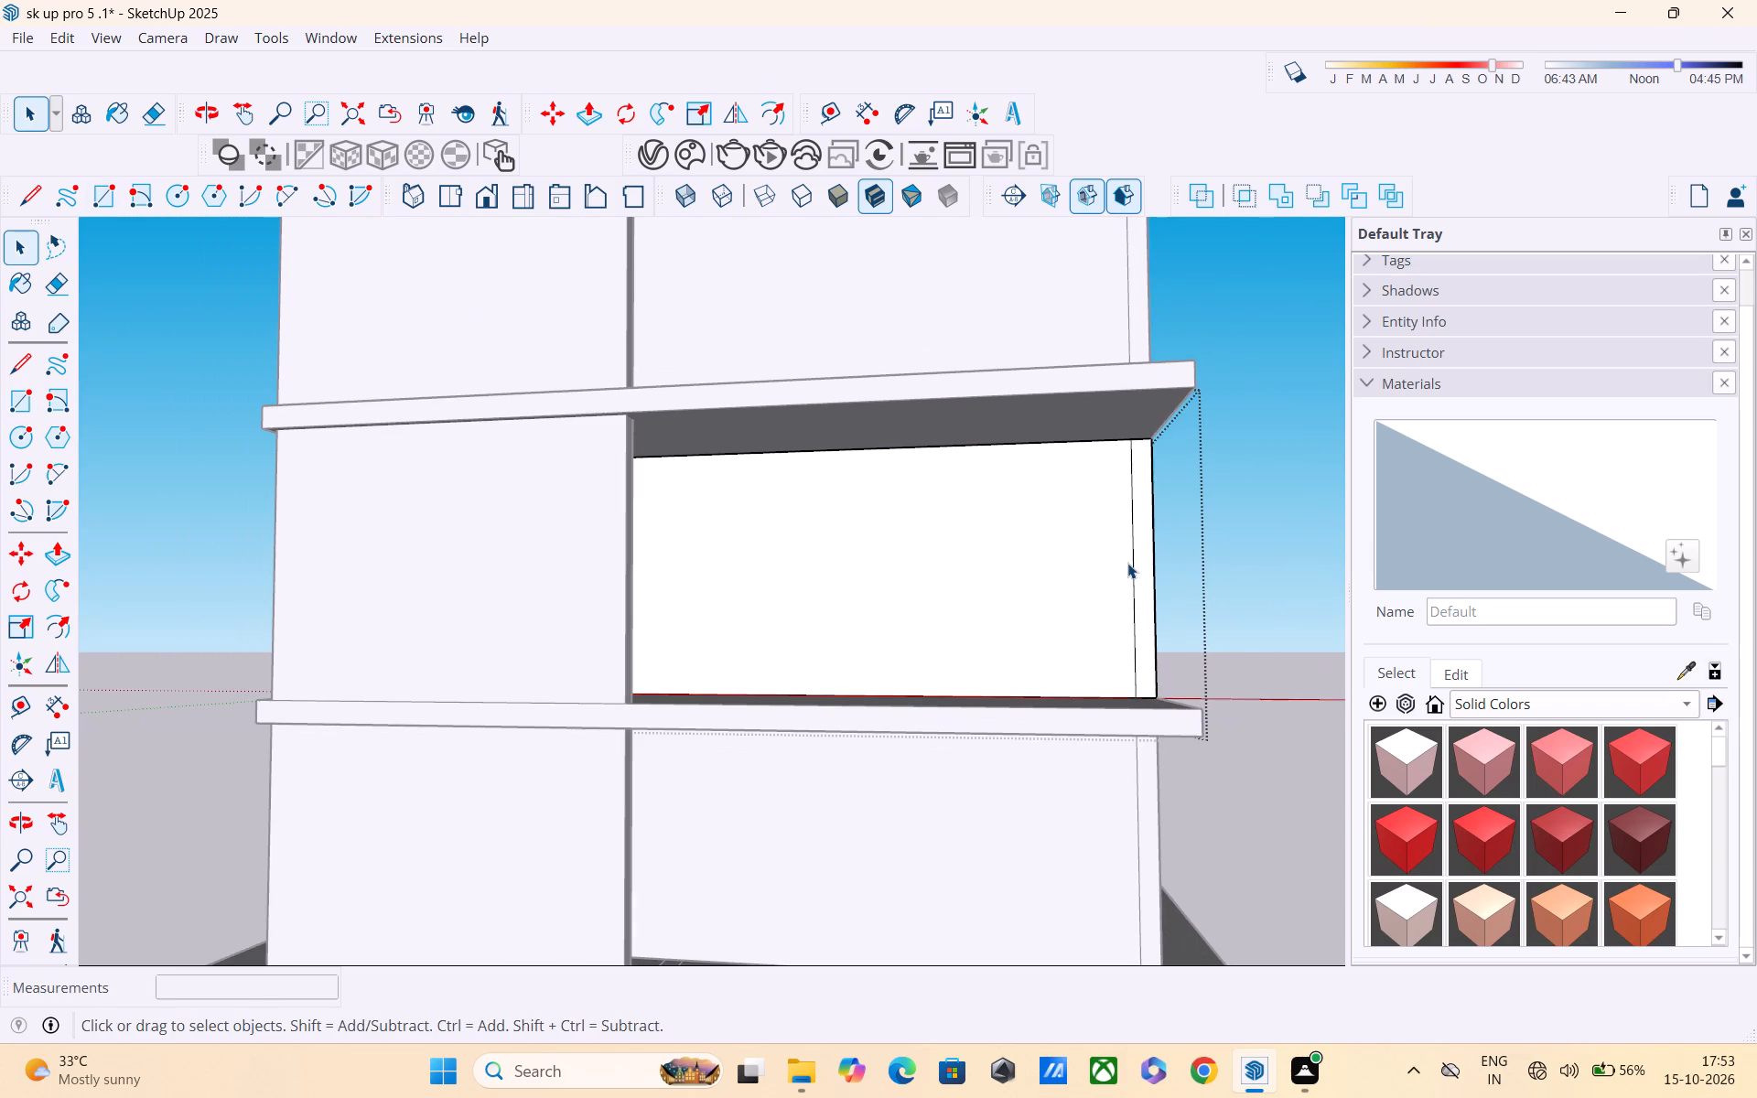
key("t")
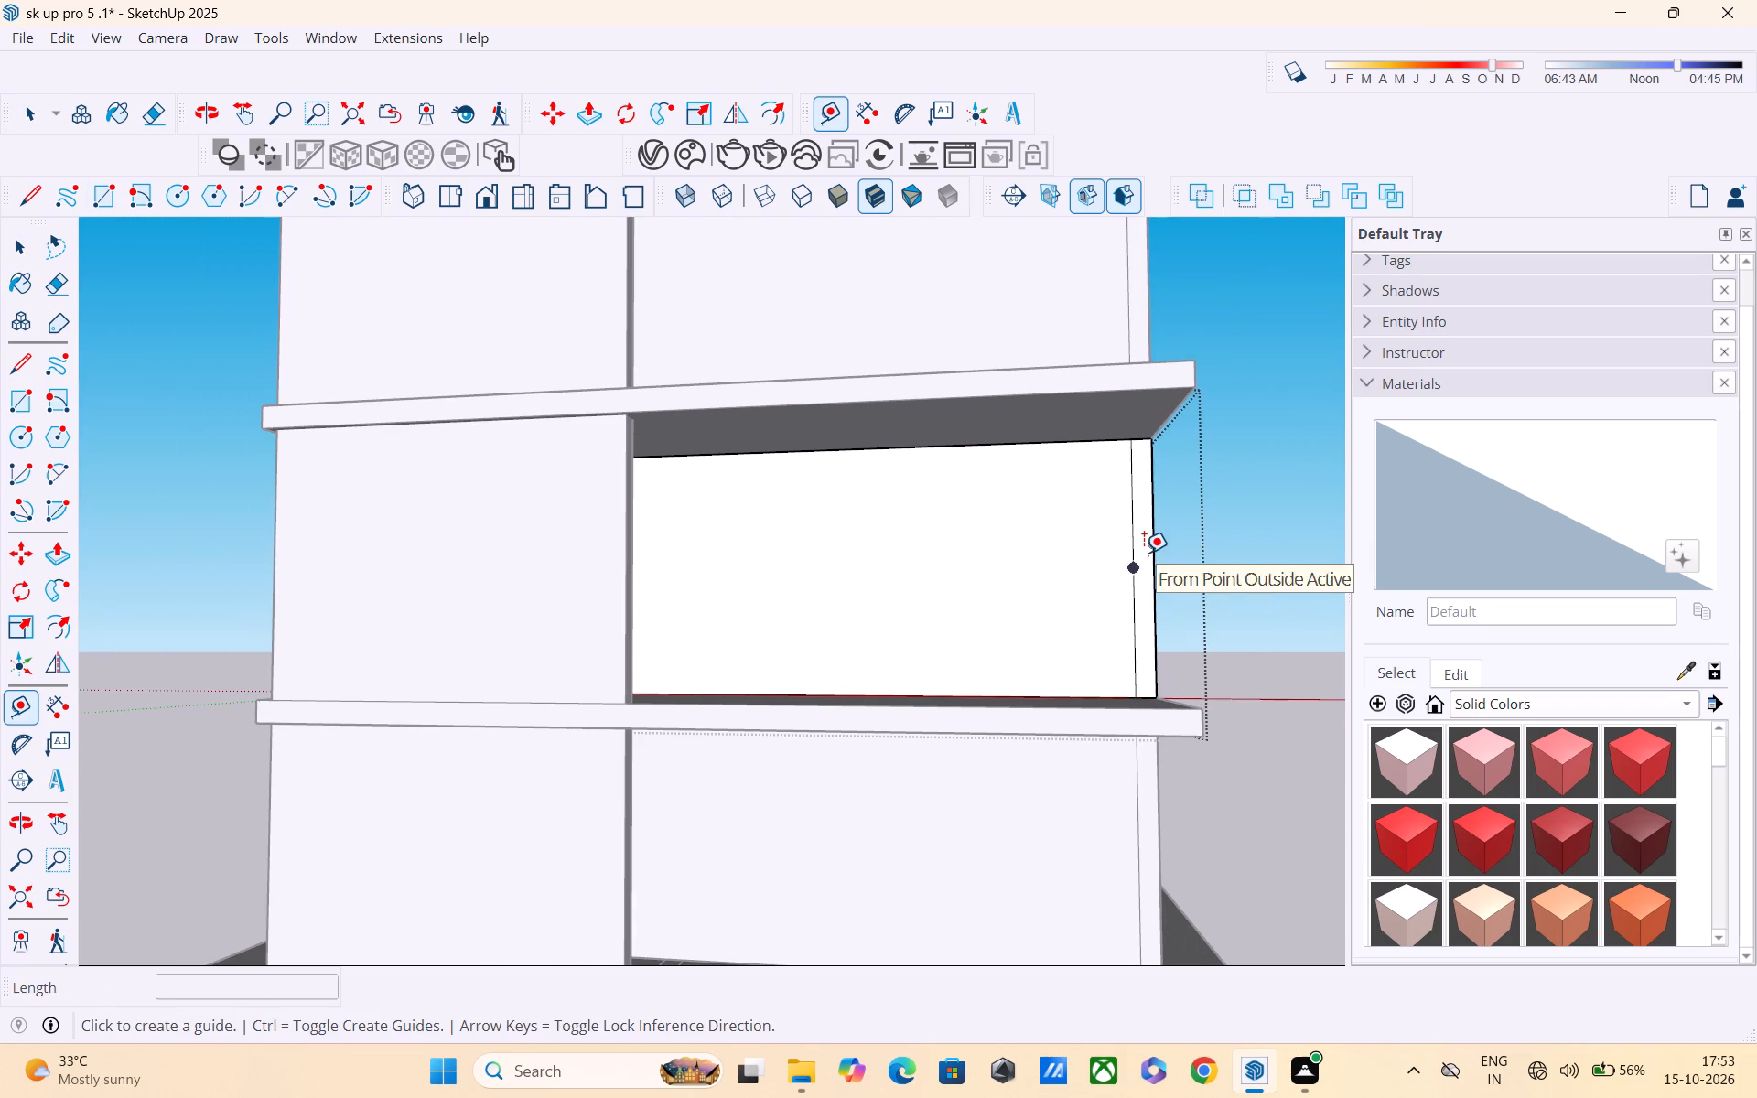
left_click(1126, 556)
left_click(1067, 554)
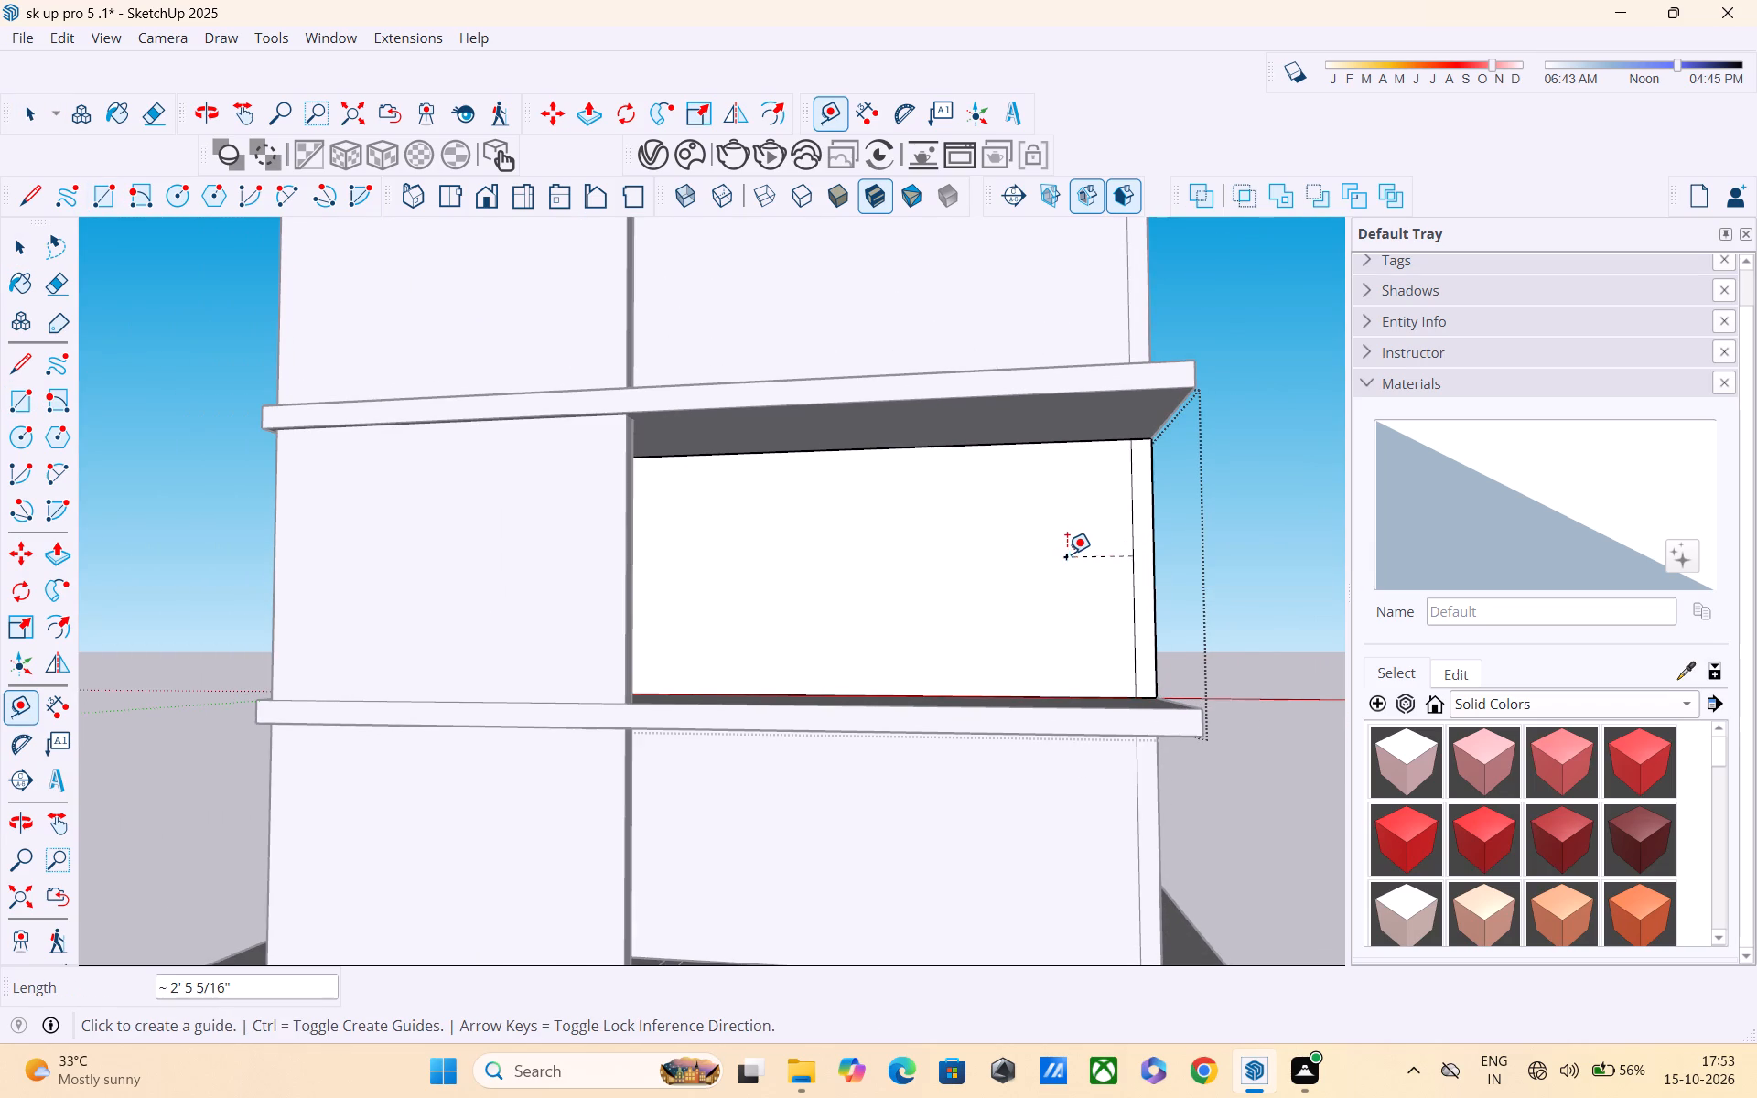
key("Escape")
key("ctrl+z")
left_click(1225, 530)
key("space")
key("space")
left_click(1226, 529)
On the recessed second-storey wall, place vertical guides 1' inward from the line near its outer corner and 4' beyond that first guide.
key("t")
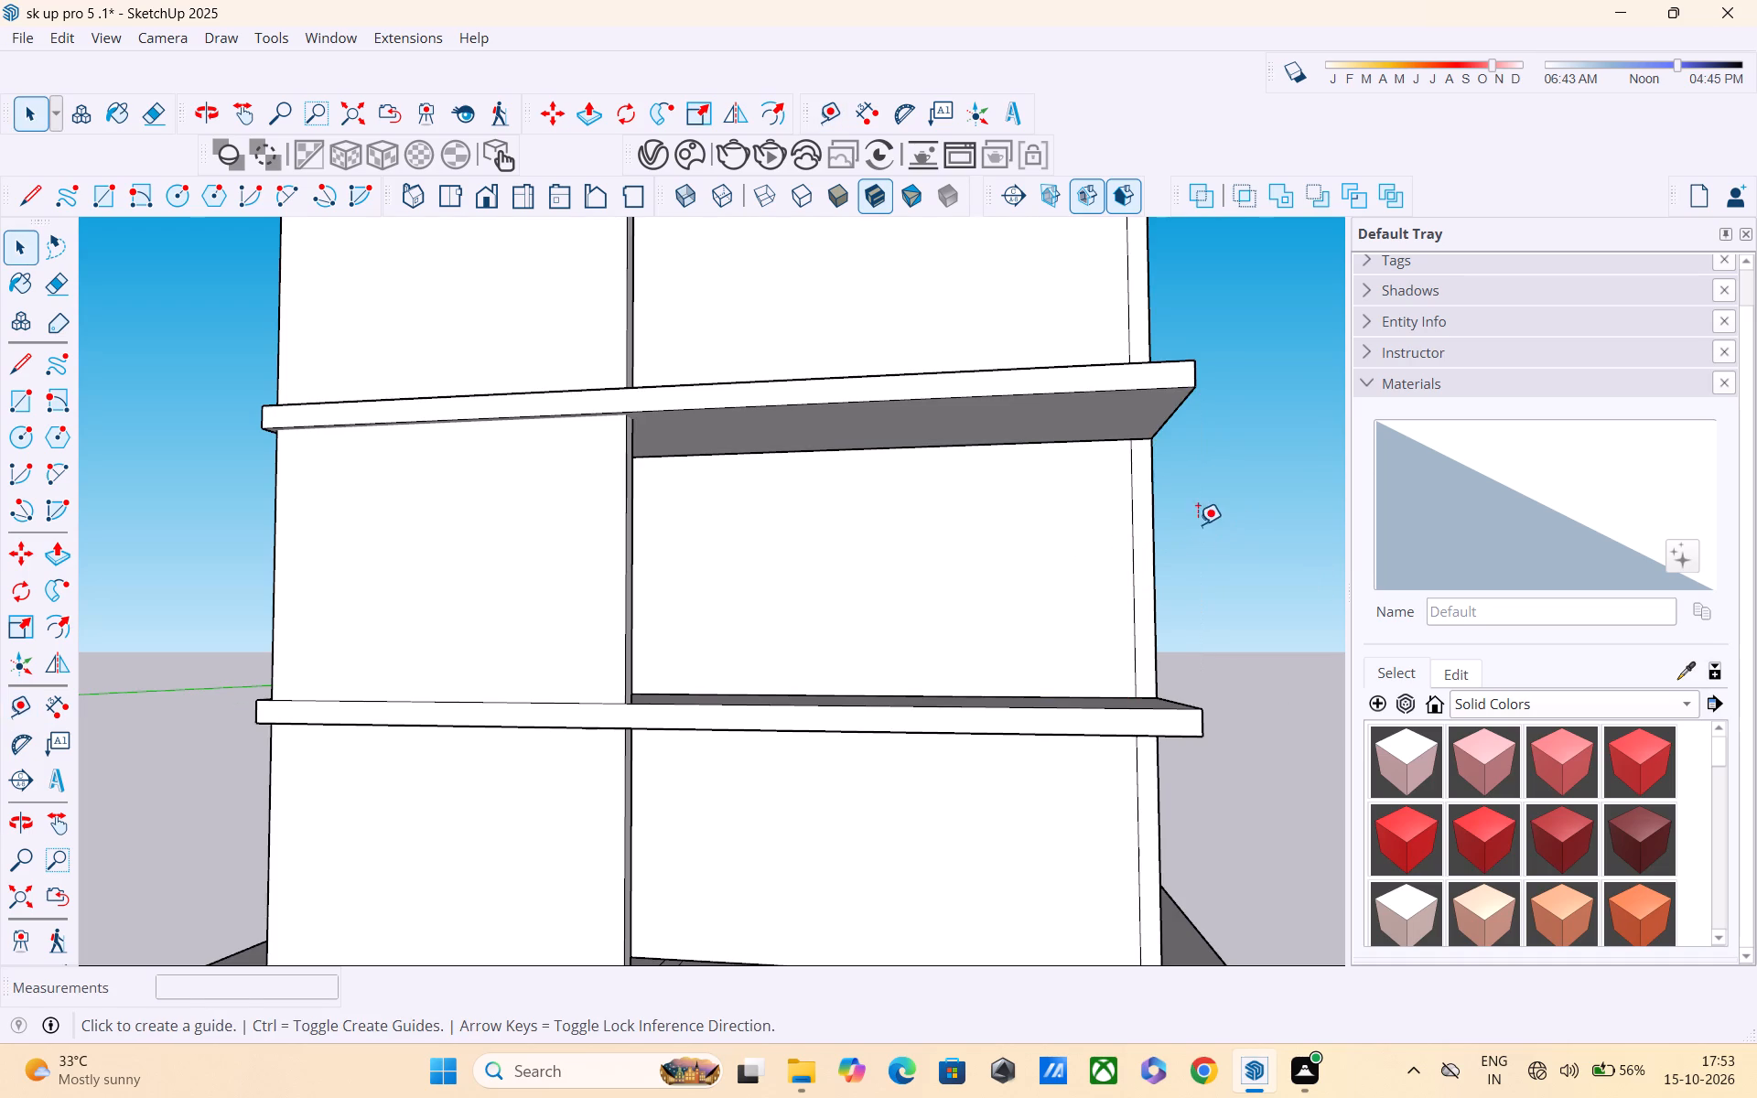
left_click(1137, 526)
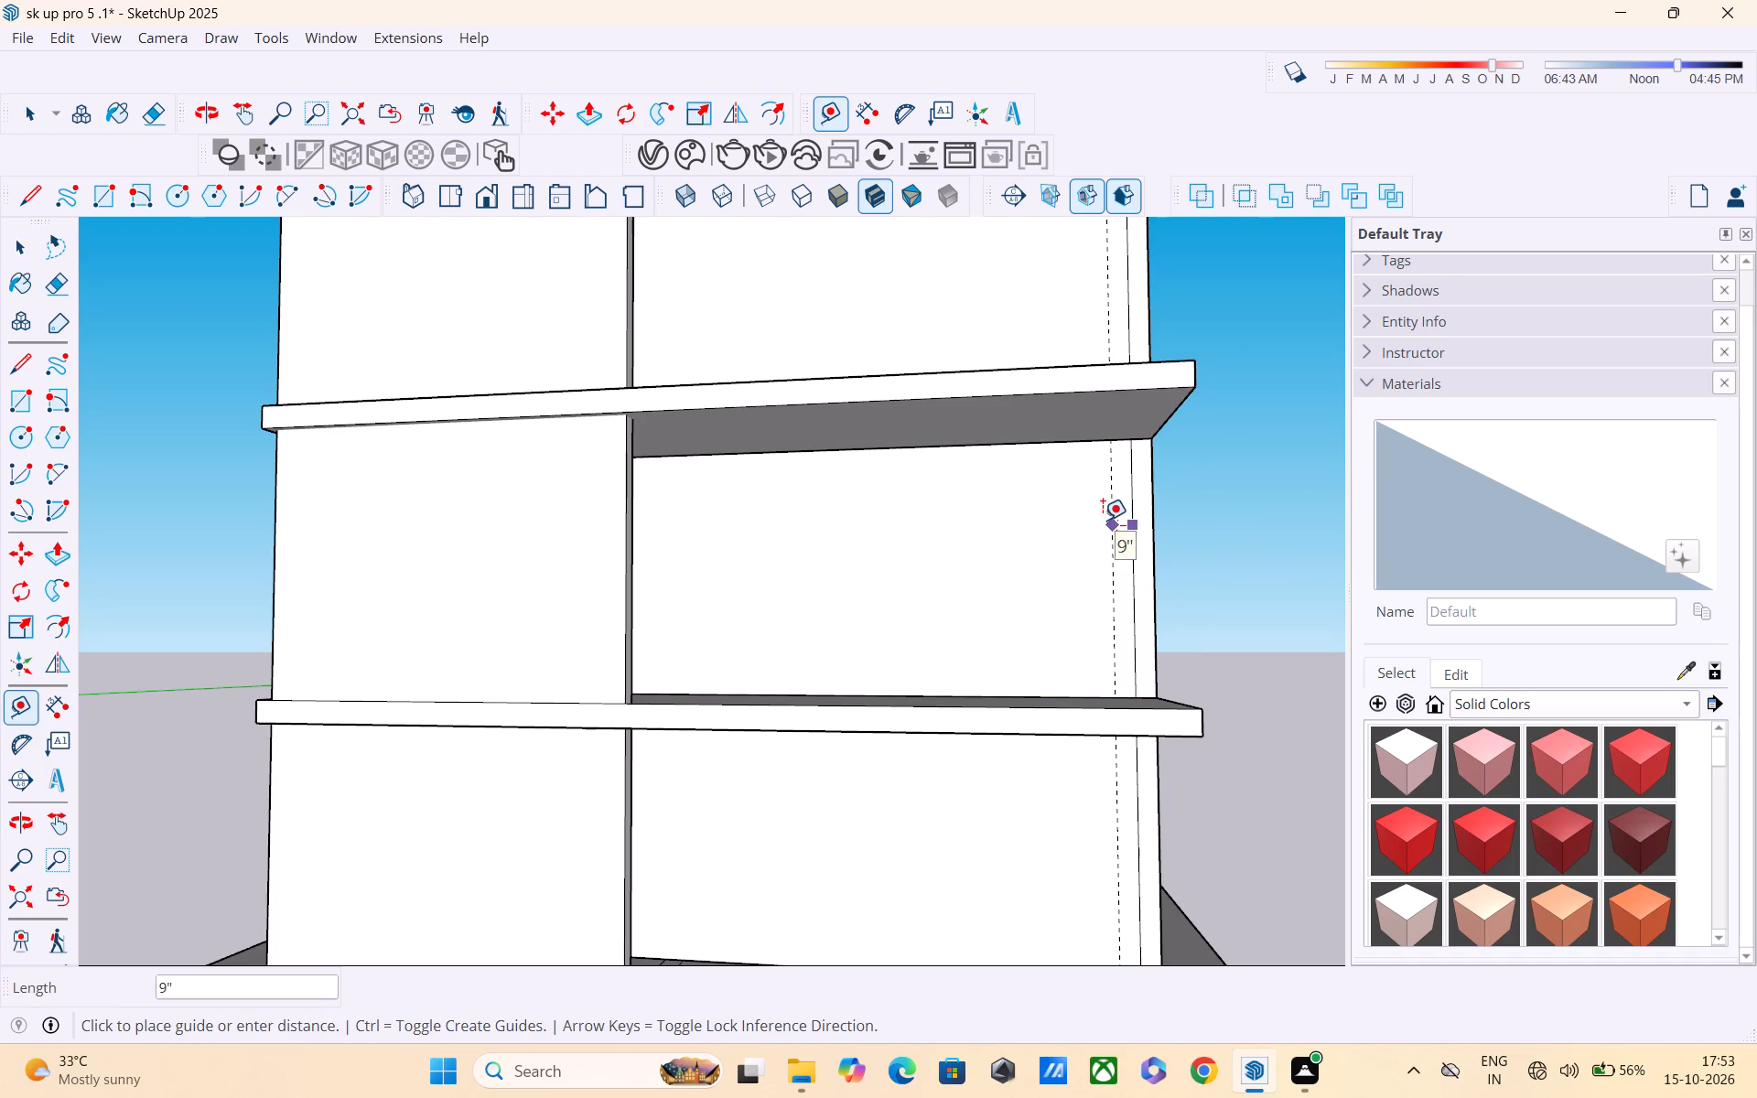
type("1'")
key("Return")
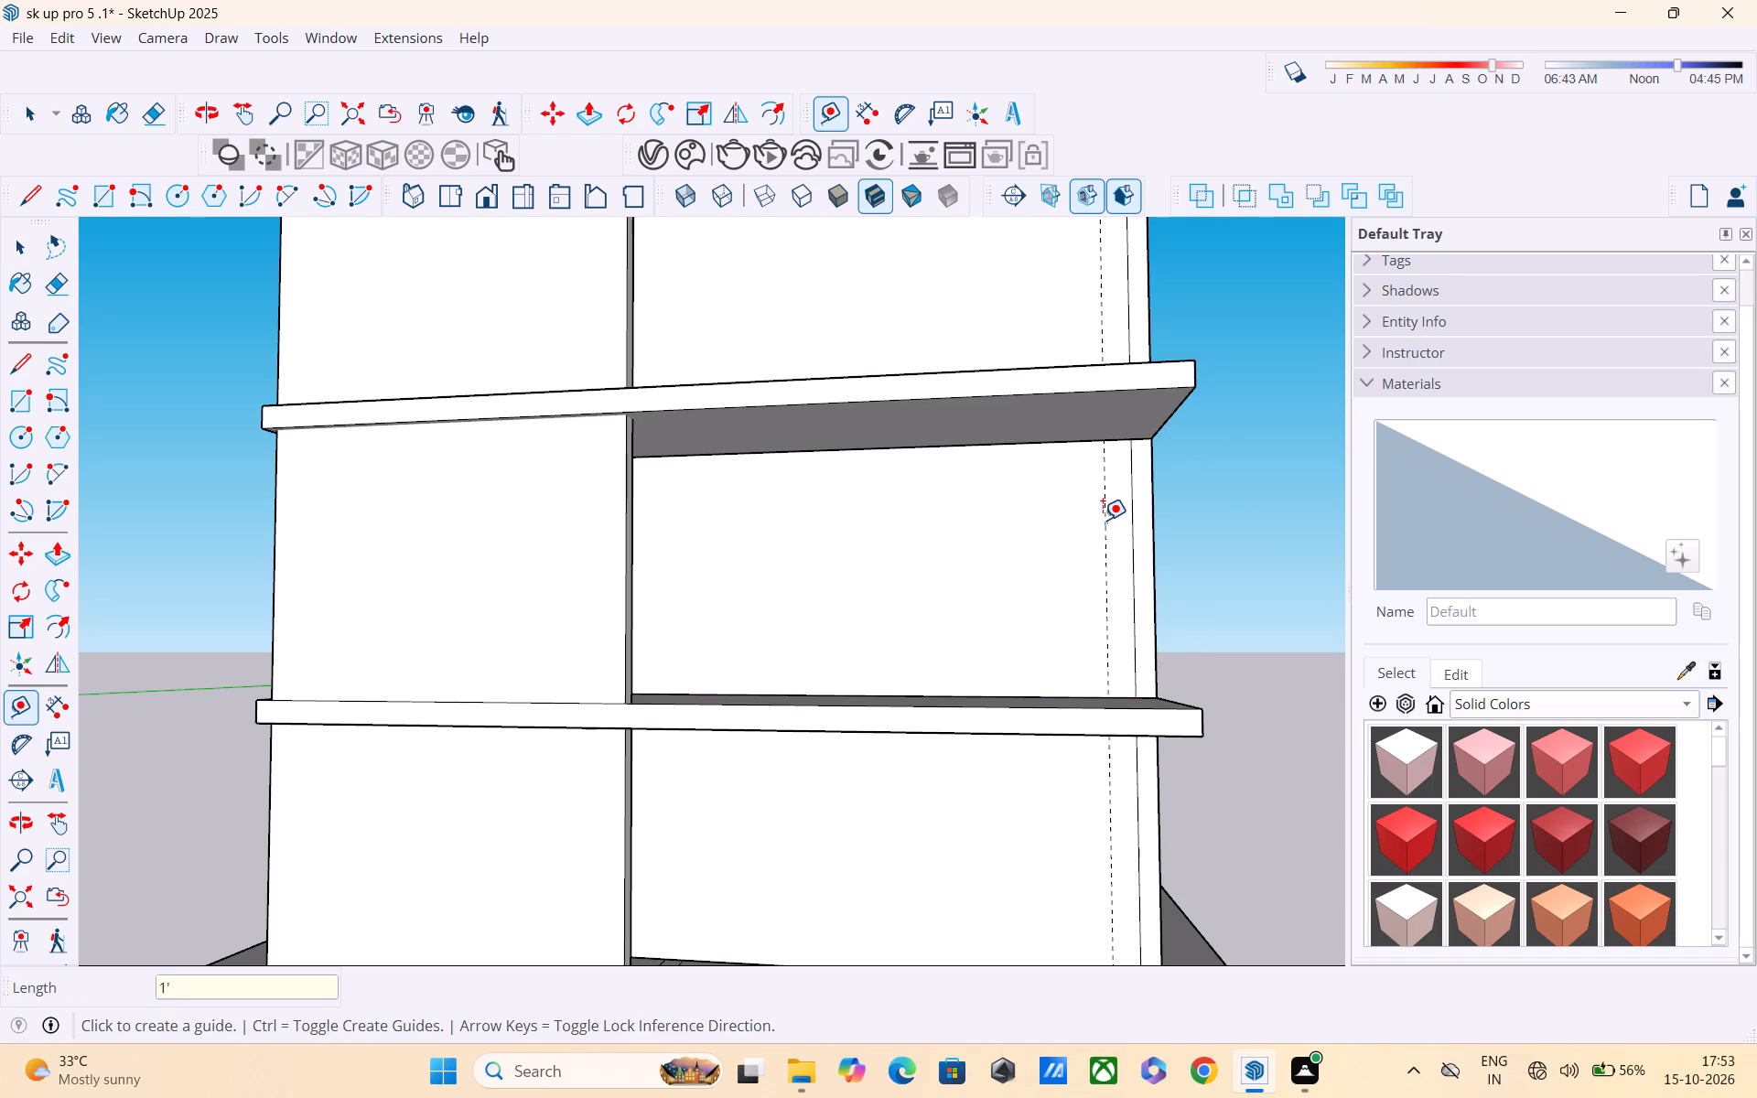
left_click(1106, 513)
type("4'")
key("Return")
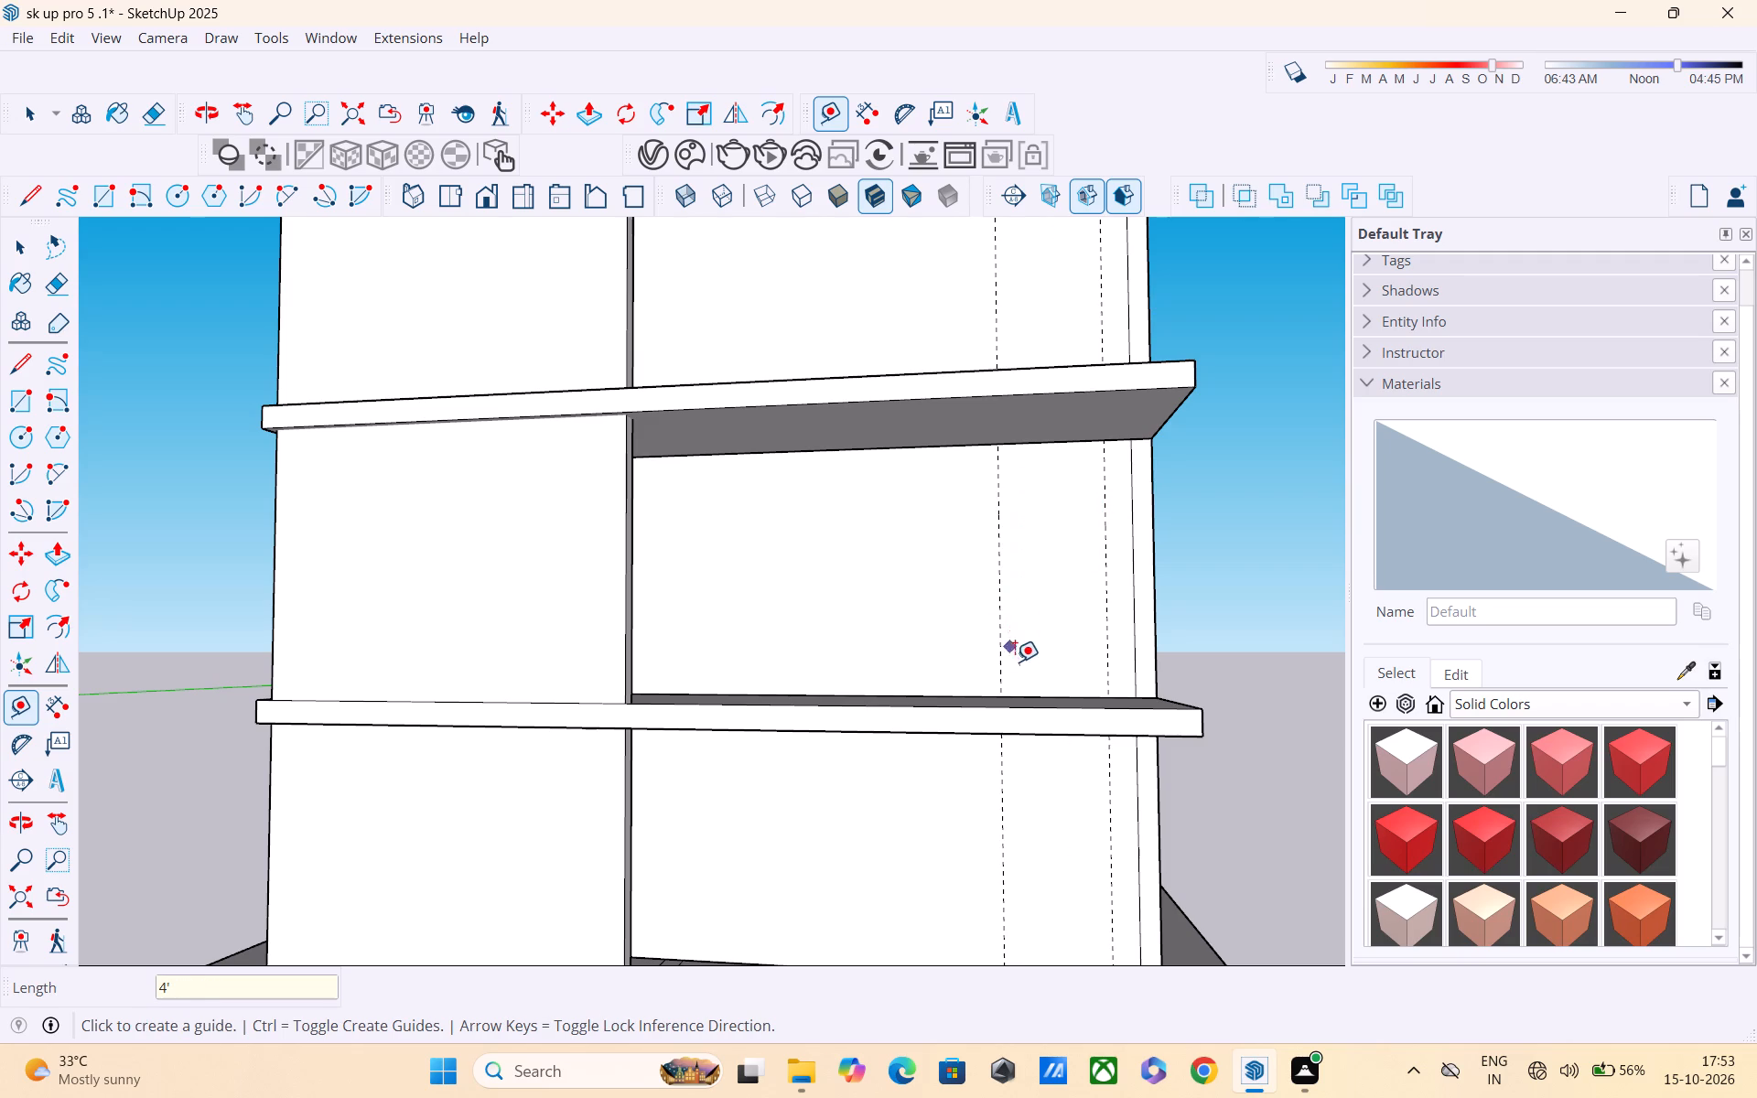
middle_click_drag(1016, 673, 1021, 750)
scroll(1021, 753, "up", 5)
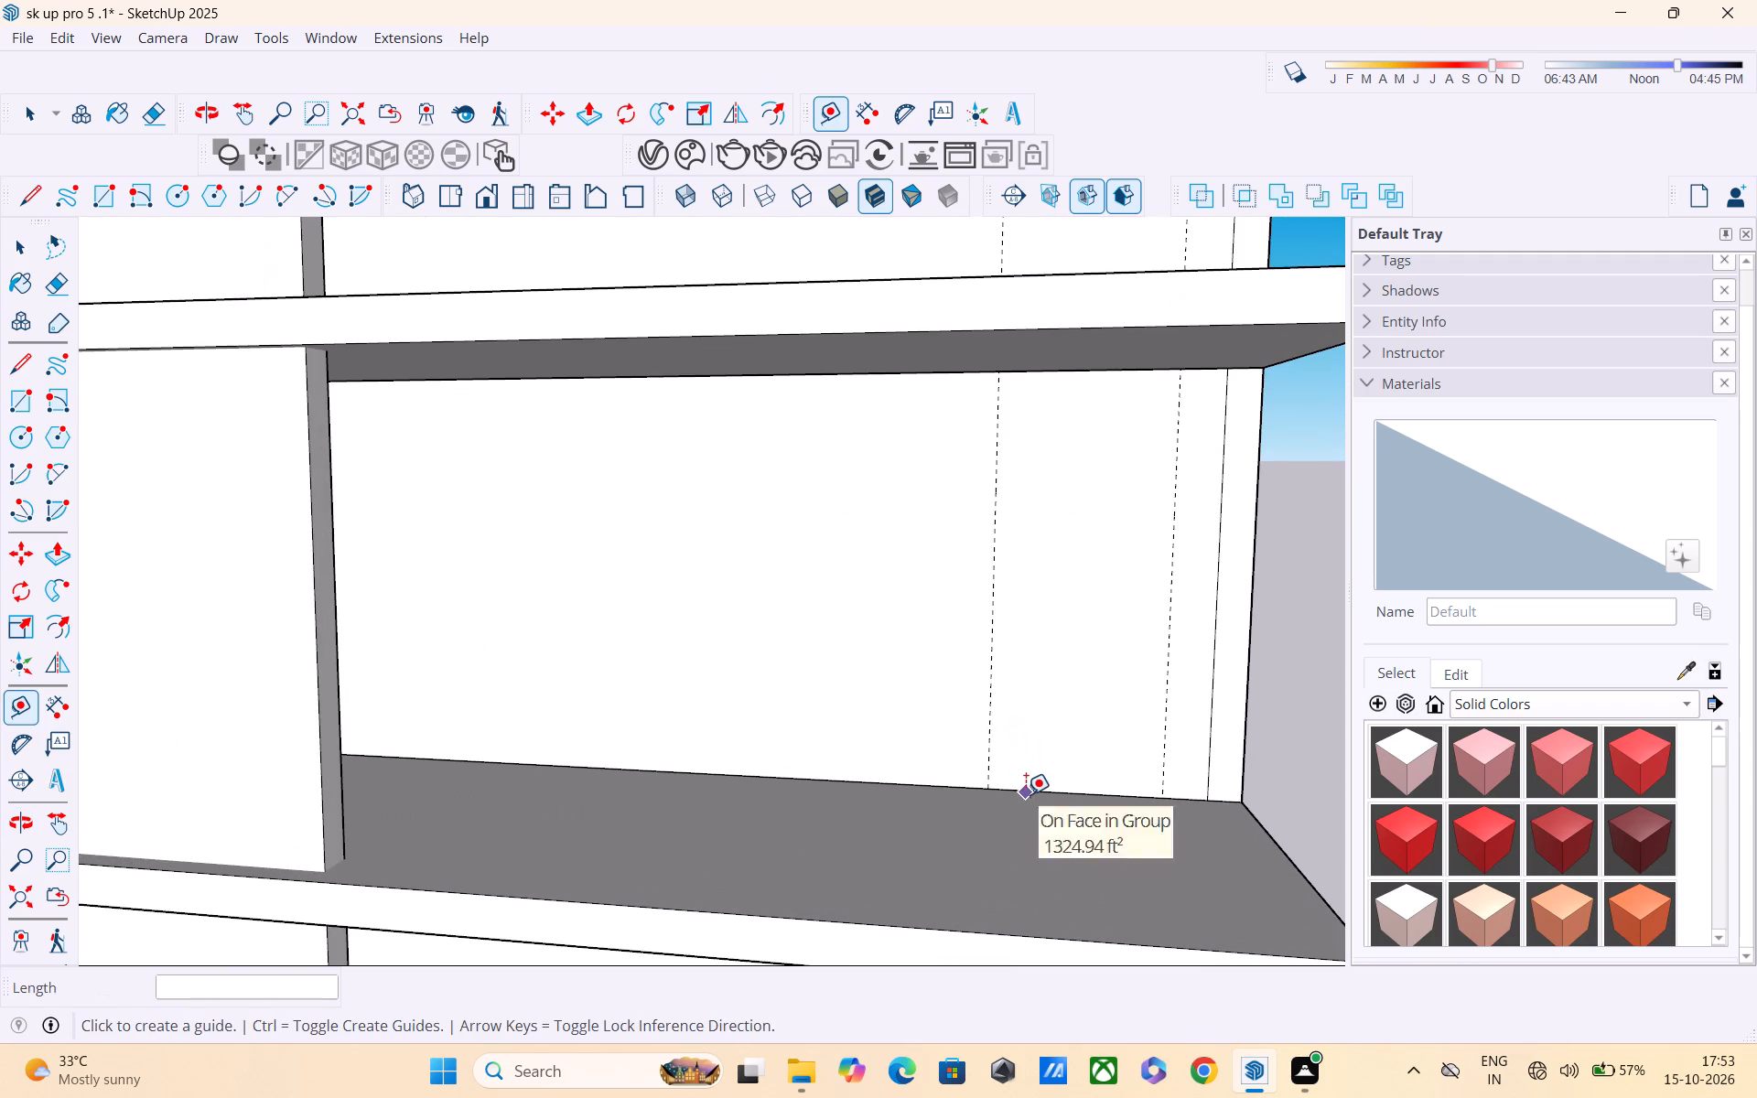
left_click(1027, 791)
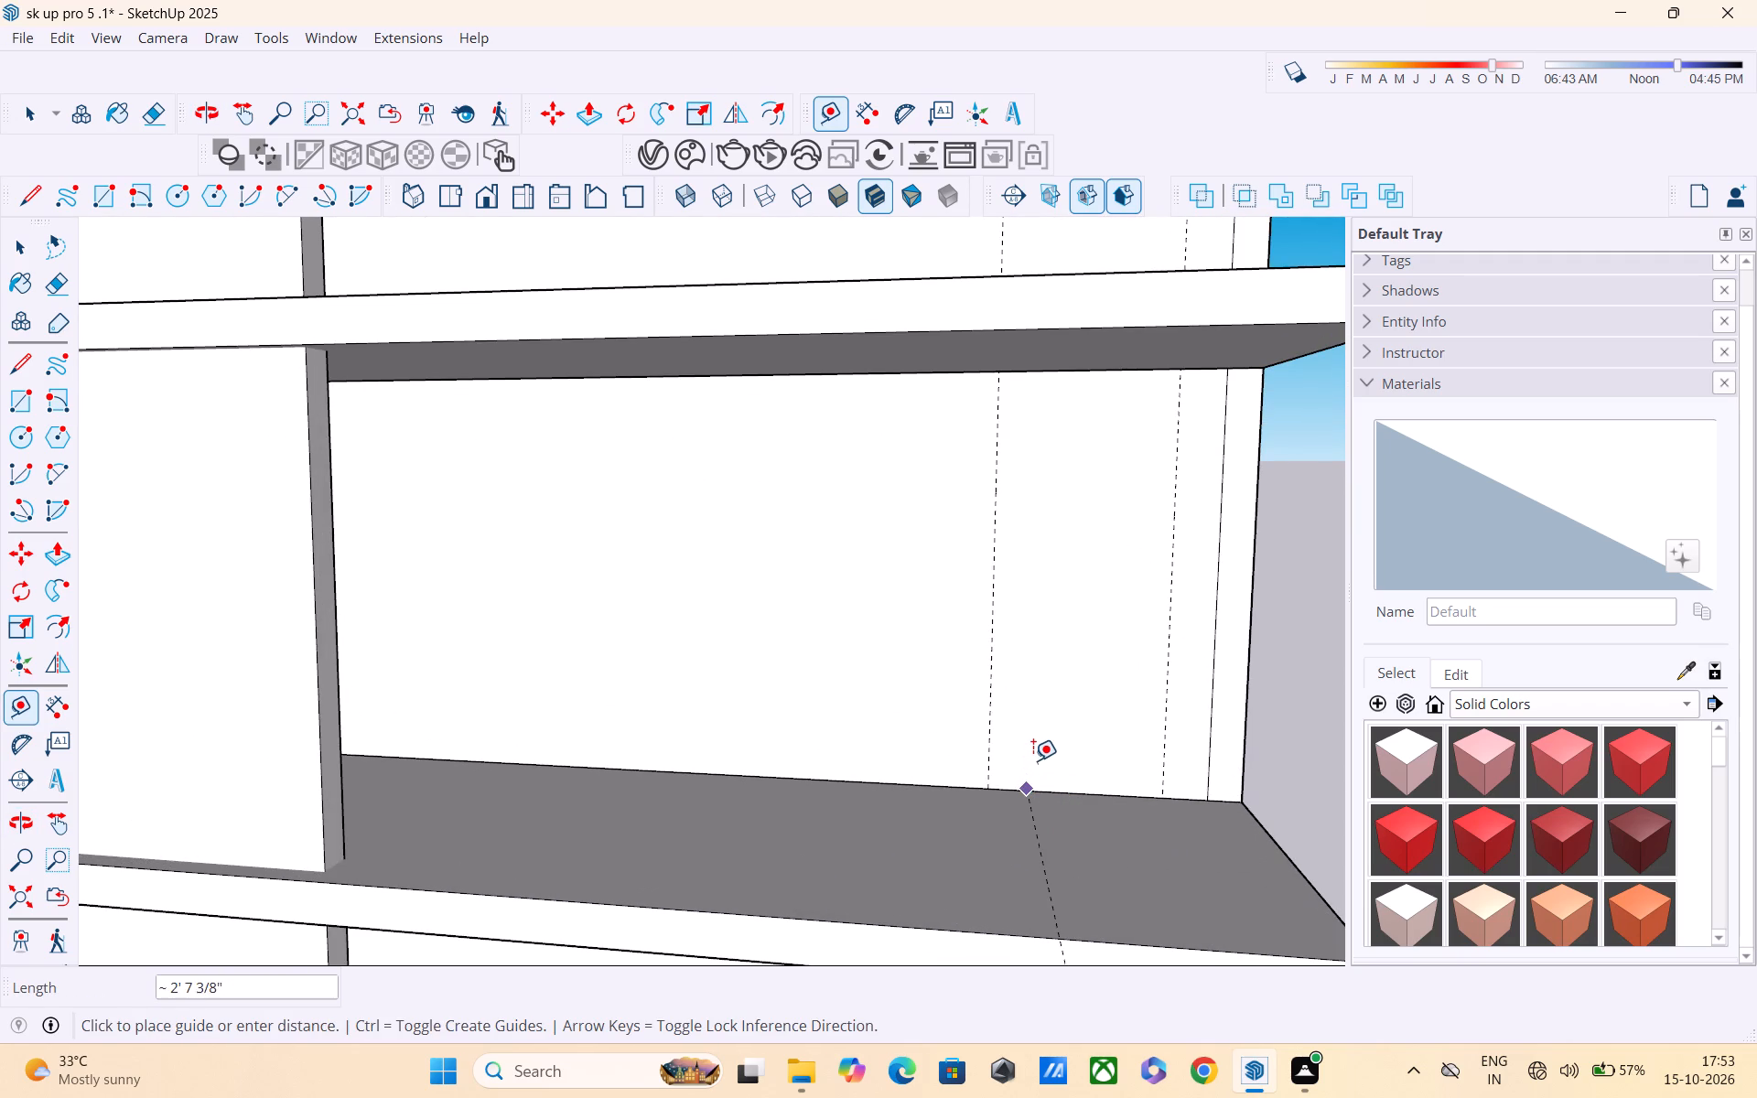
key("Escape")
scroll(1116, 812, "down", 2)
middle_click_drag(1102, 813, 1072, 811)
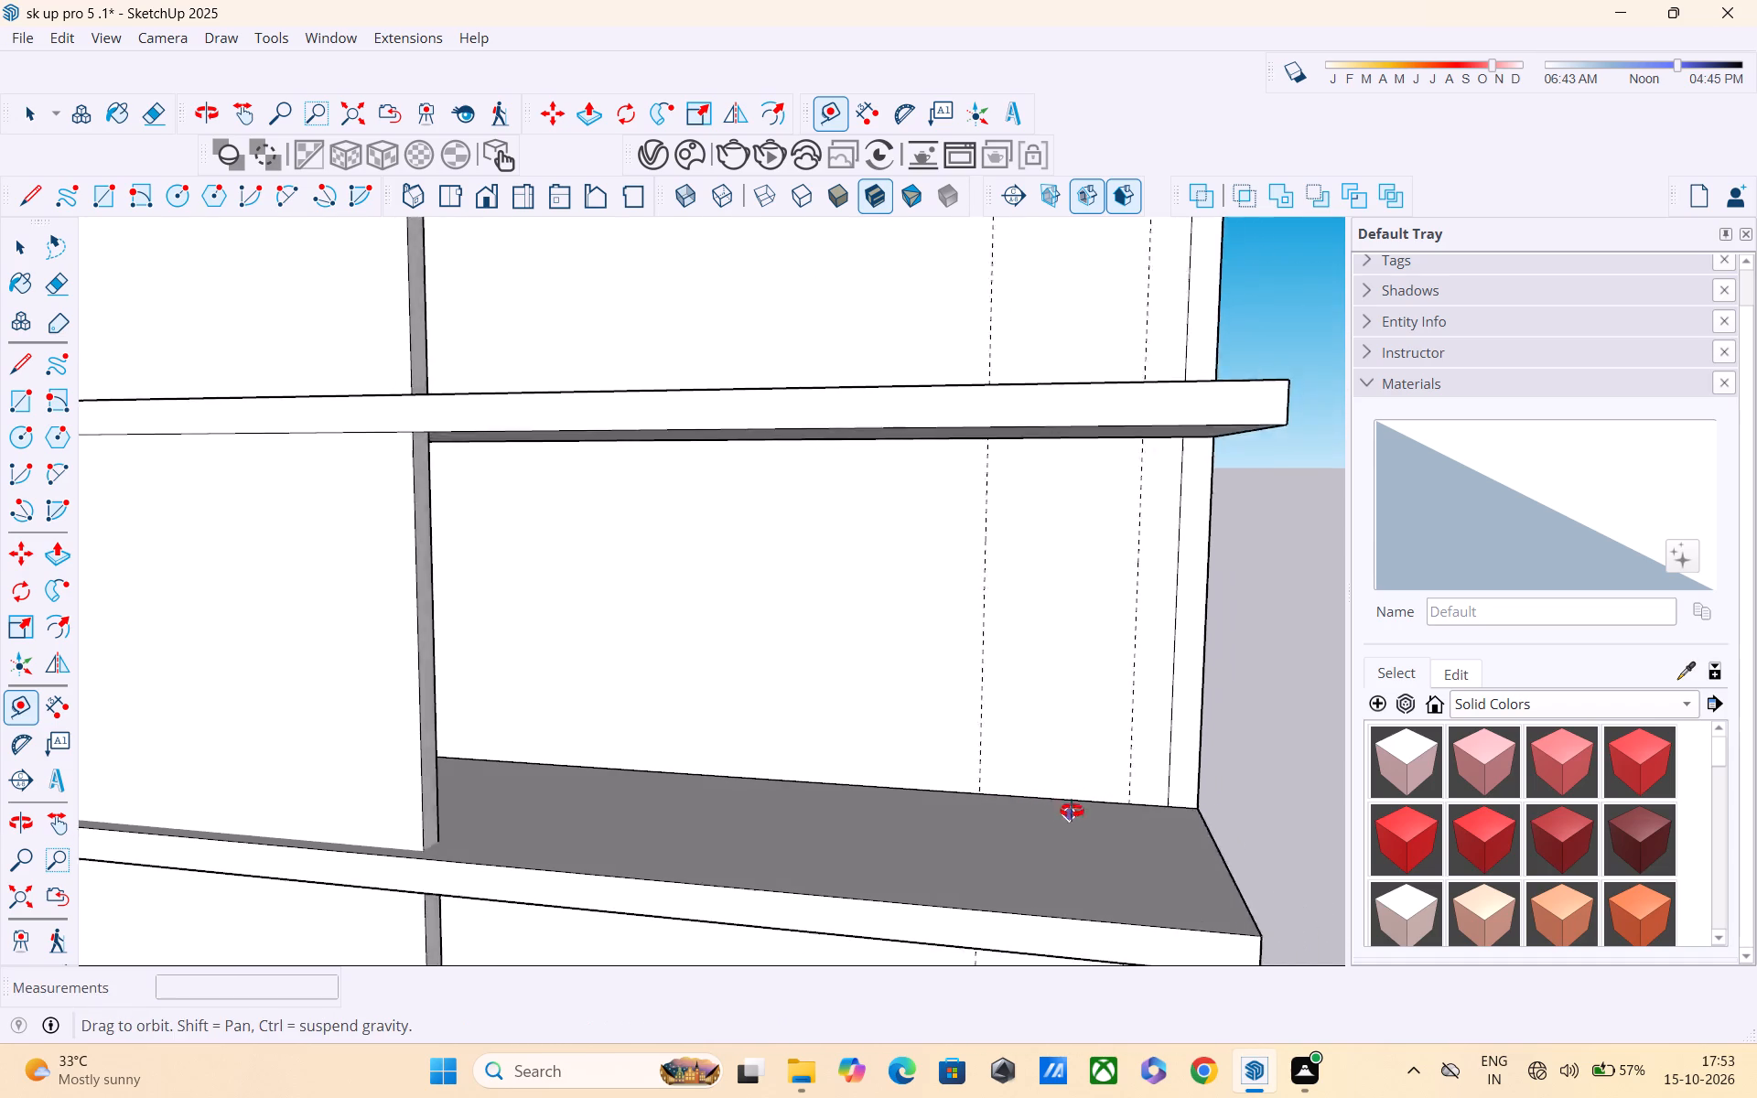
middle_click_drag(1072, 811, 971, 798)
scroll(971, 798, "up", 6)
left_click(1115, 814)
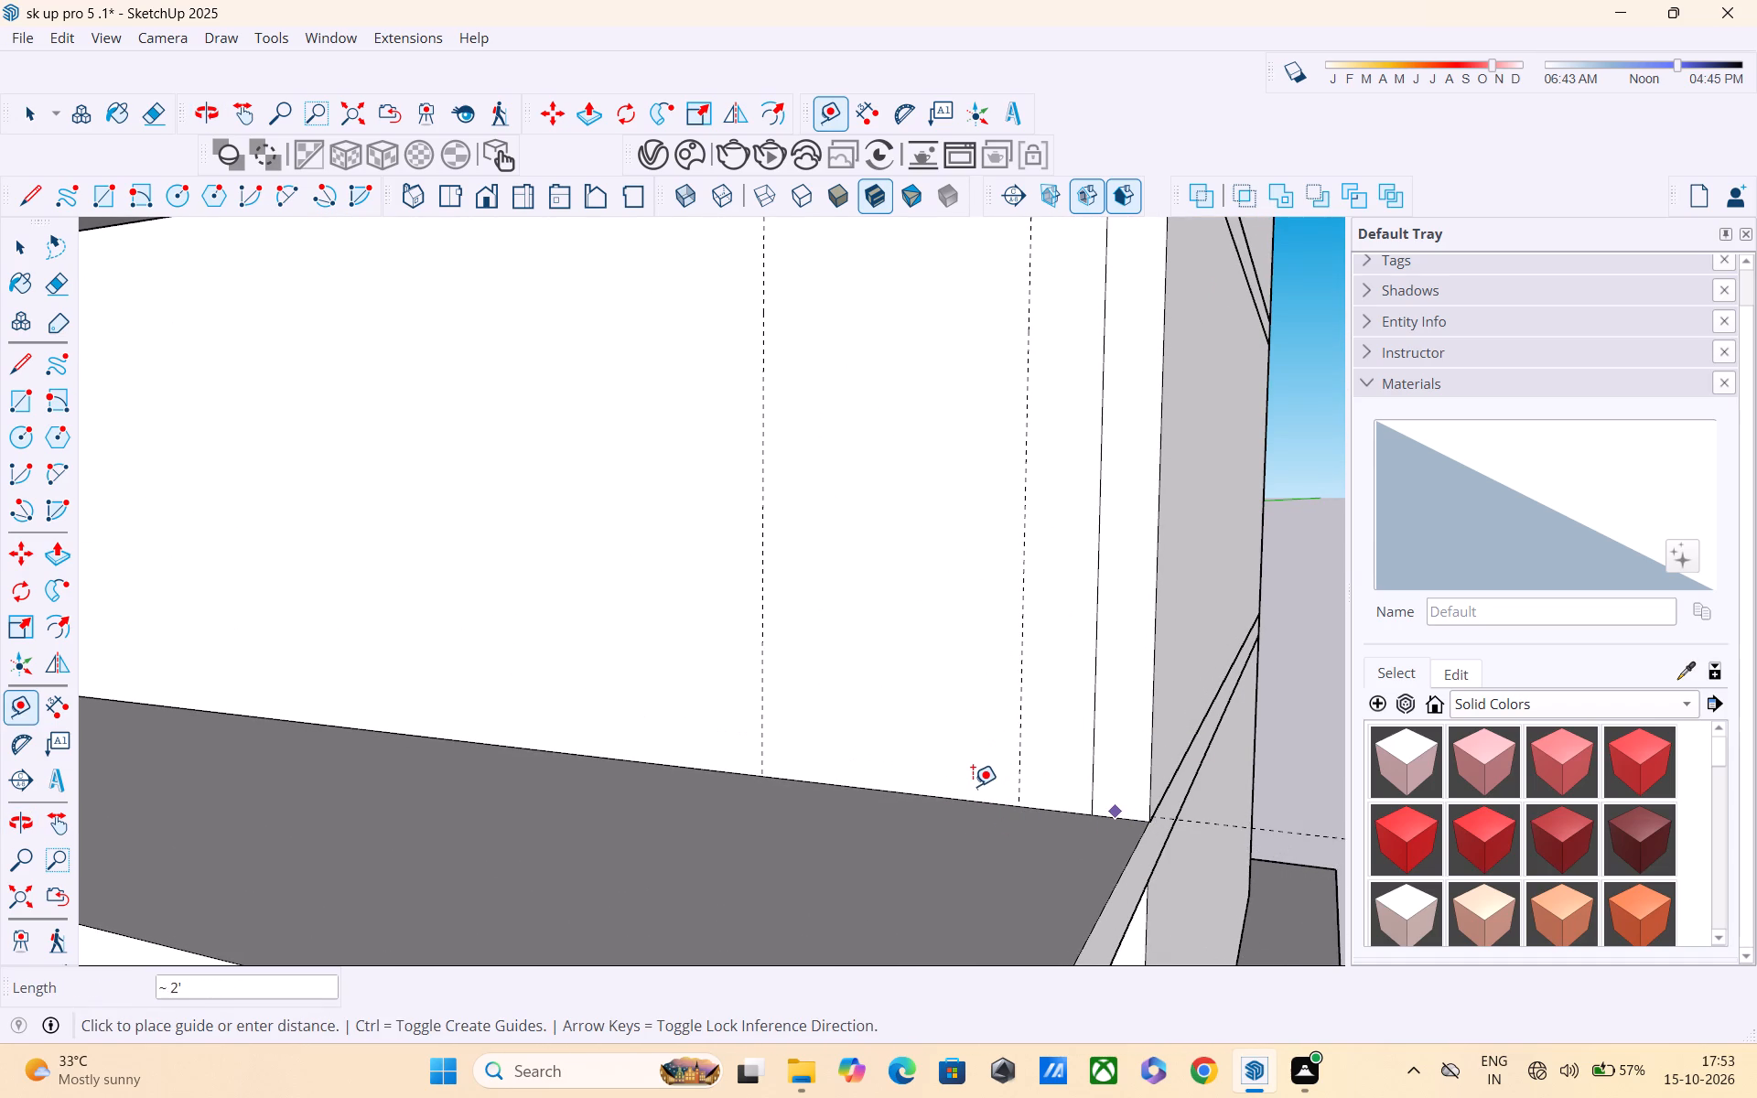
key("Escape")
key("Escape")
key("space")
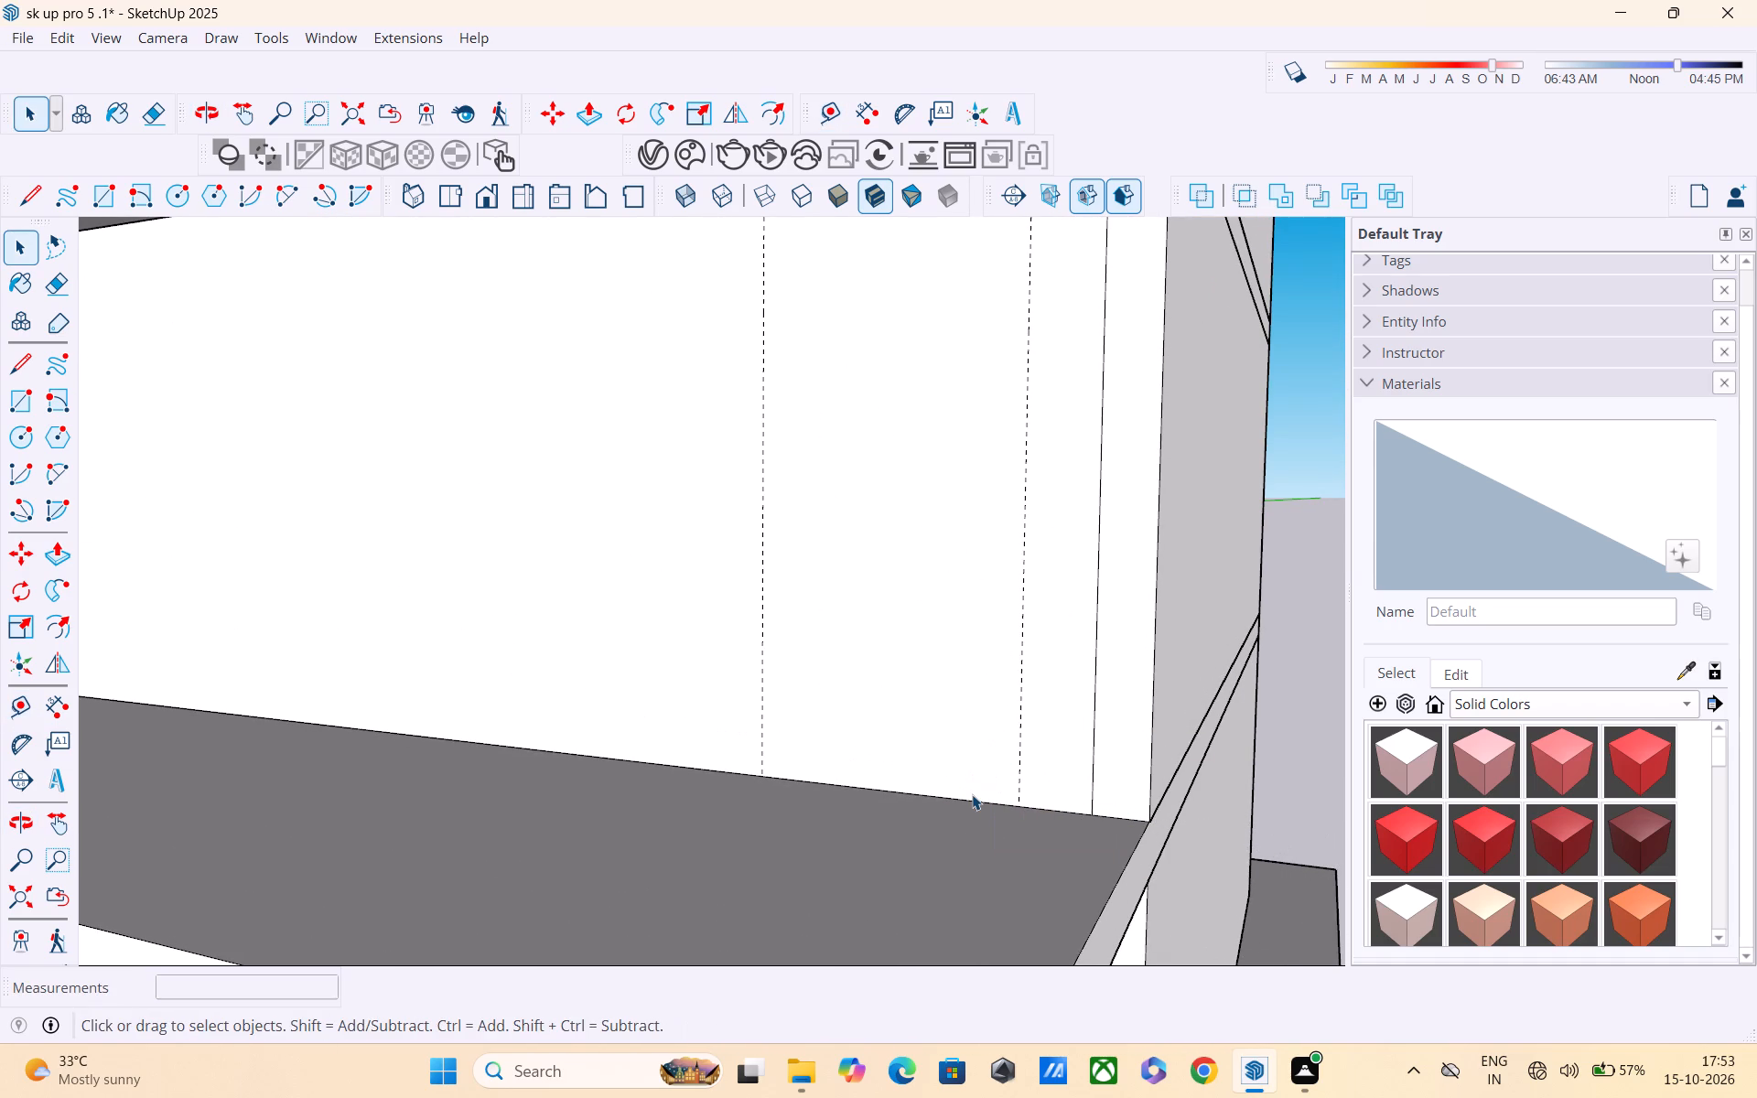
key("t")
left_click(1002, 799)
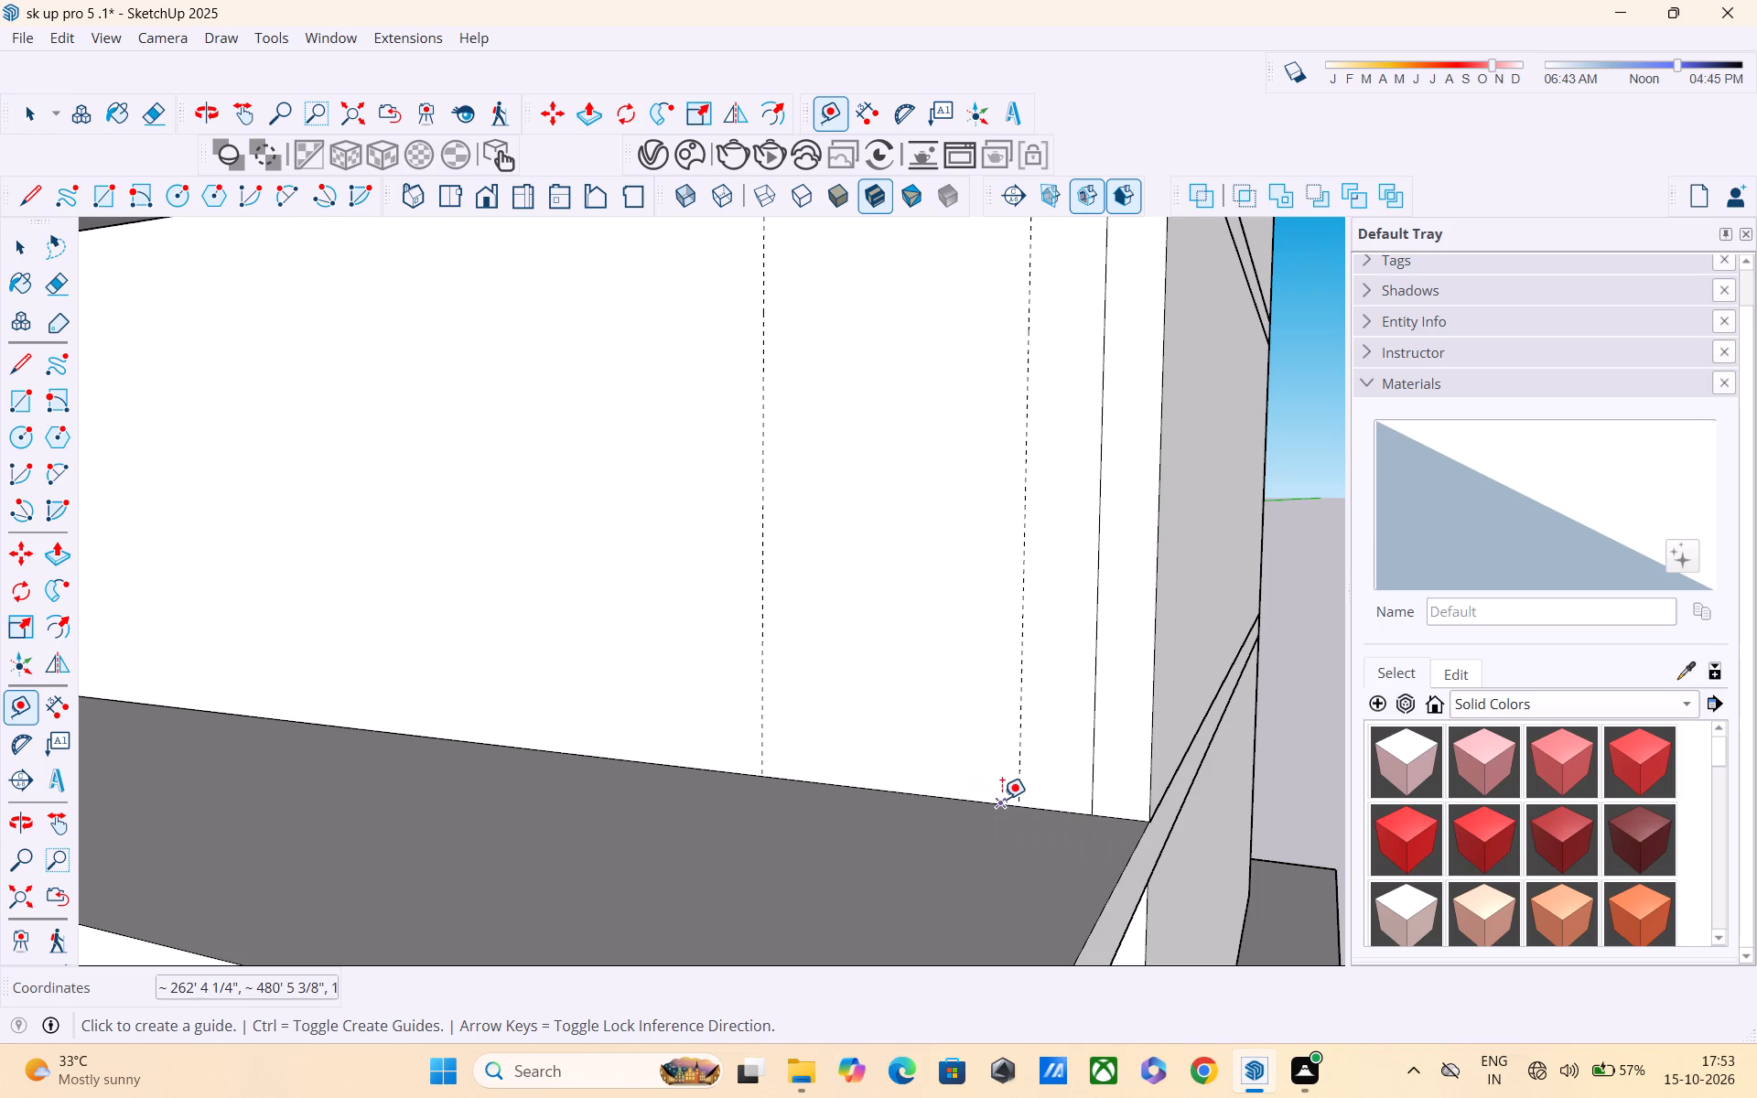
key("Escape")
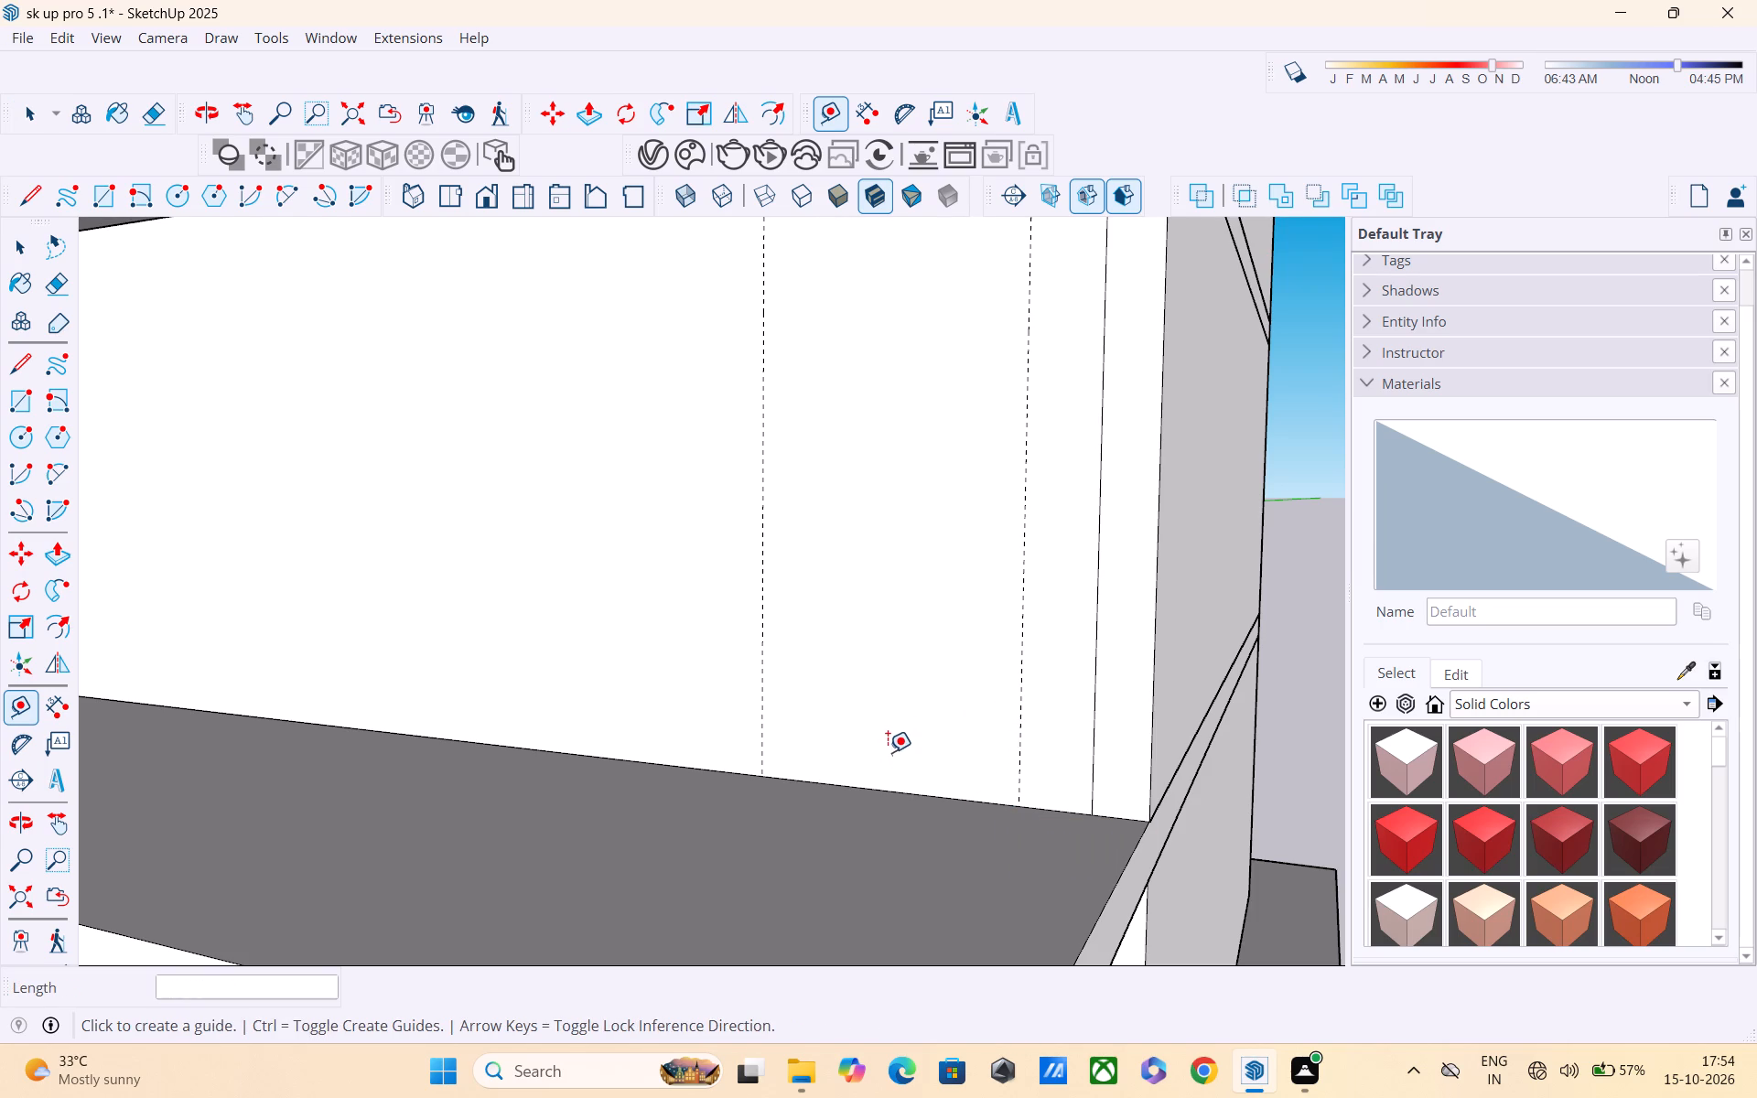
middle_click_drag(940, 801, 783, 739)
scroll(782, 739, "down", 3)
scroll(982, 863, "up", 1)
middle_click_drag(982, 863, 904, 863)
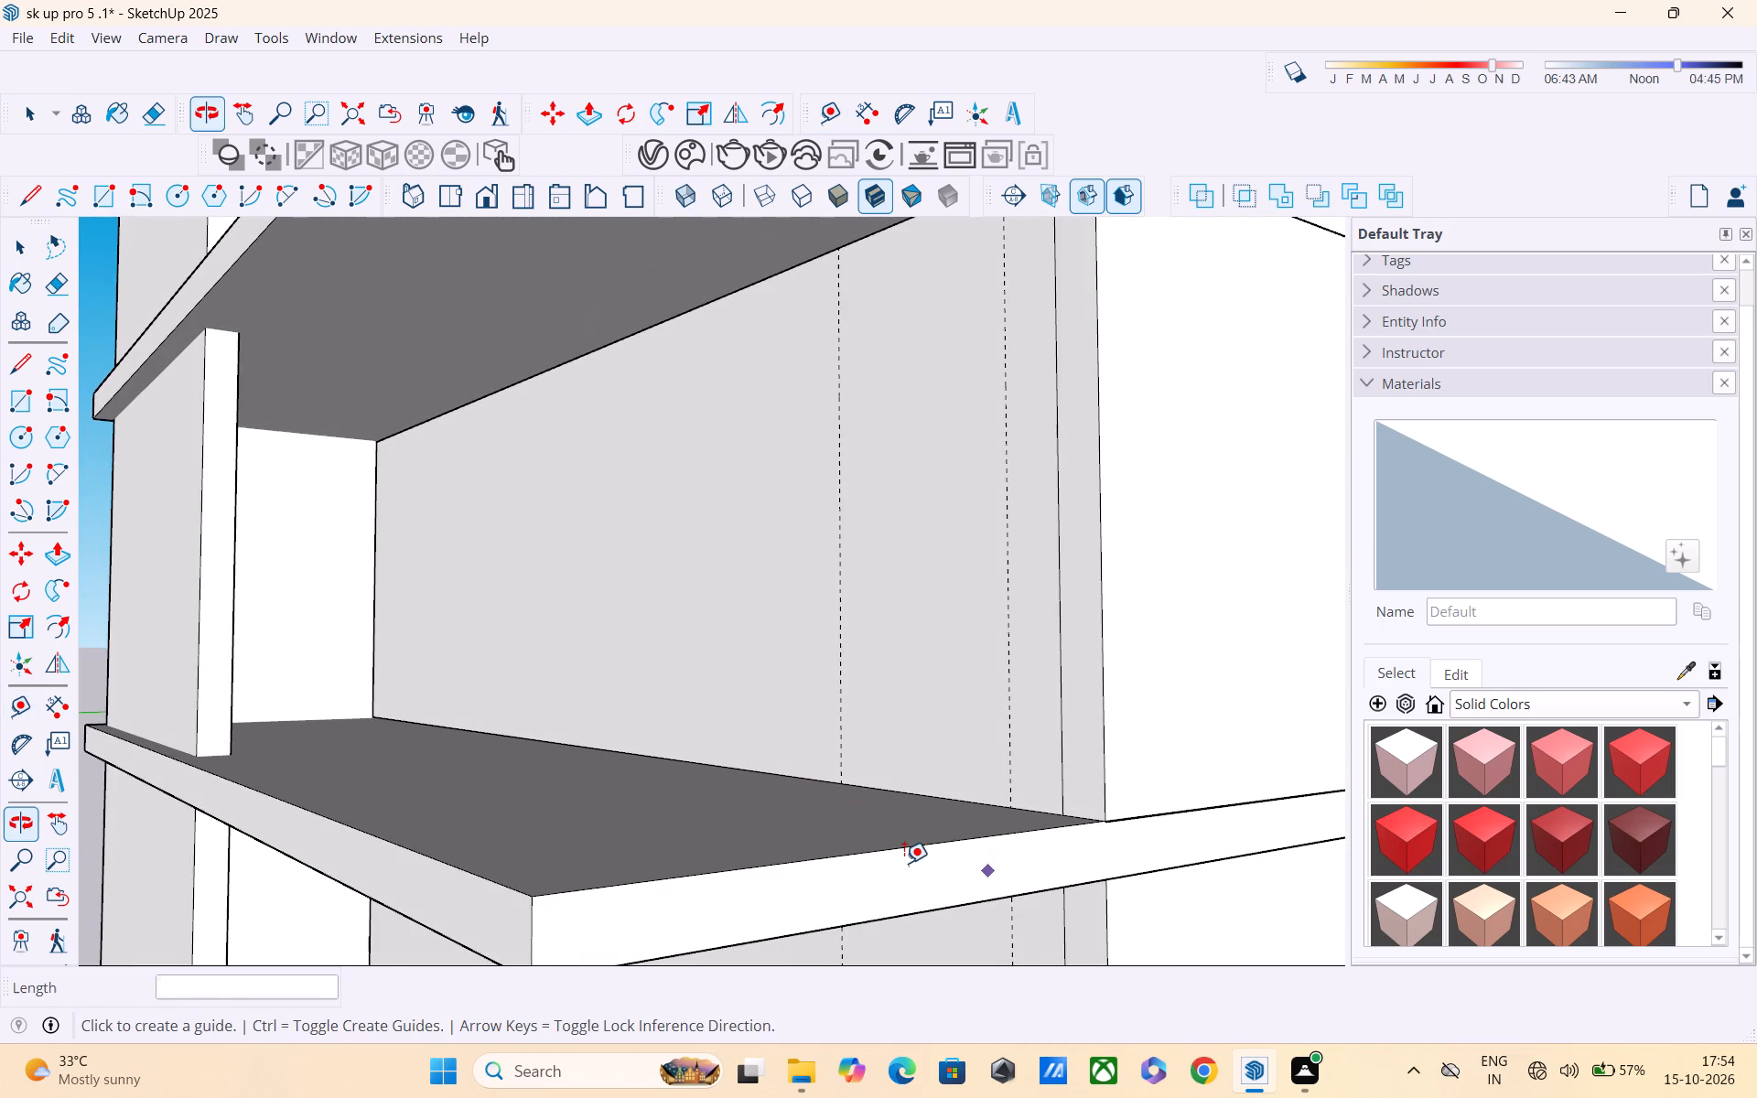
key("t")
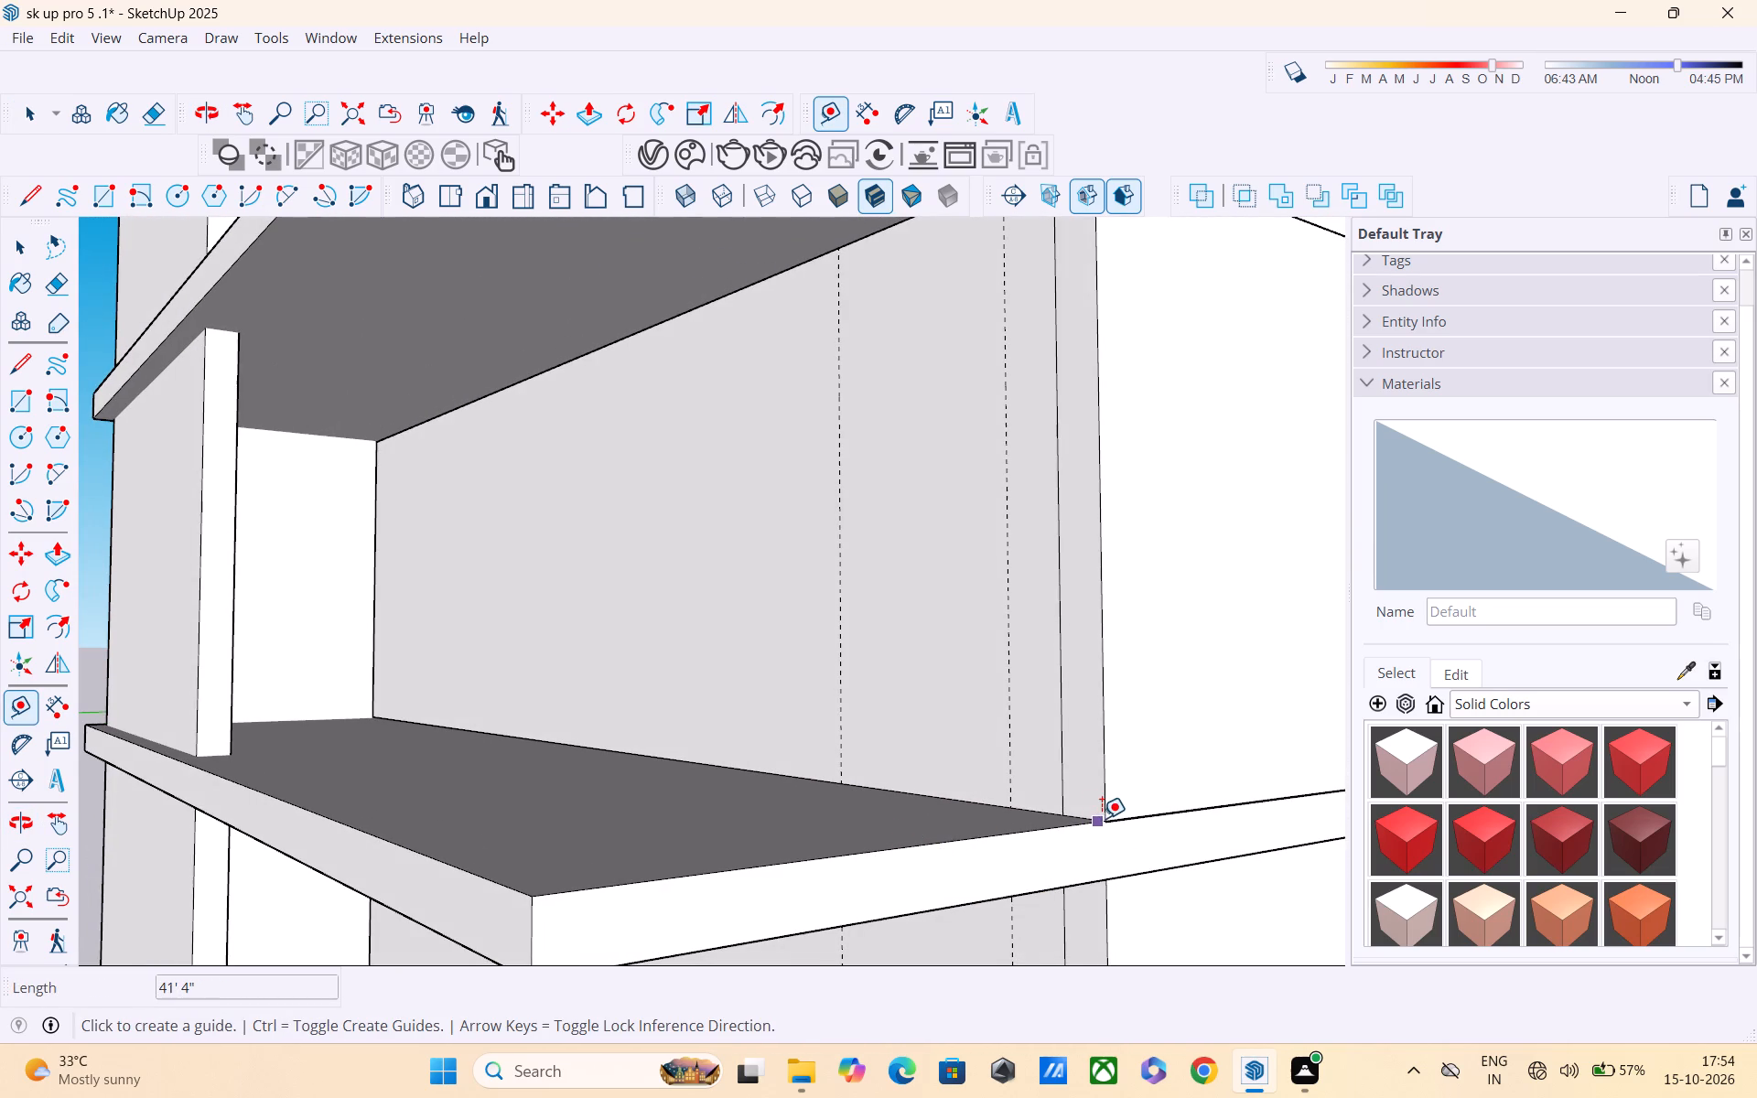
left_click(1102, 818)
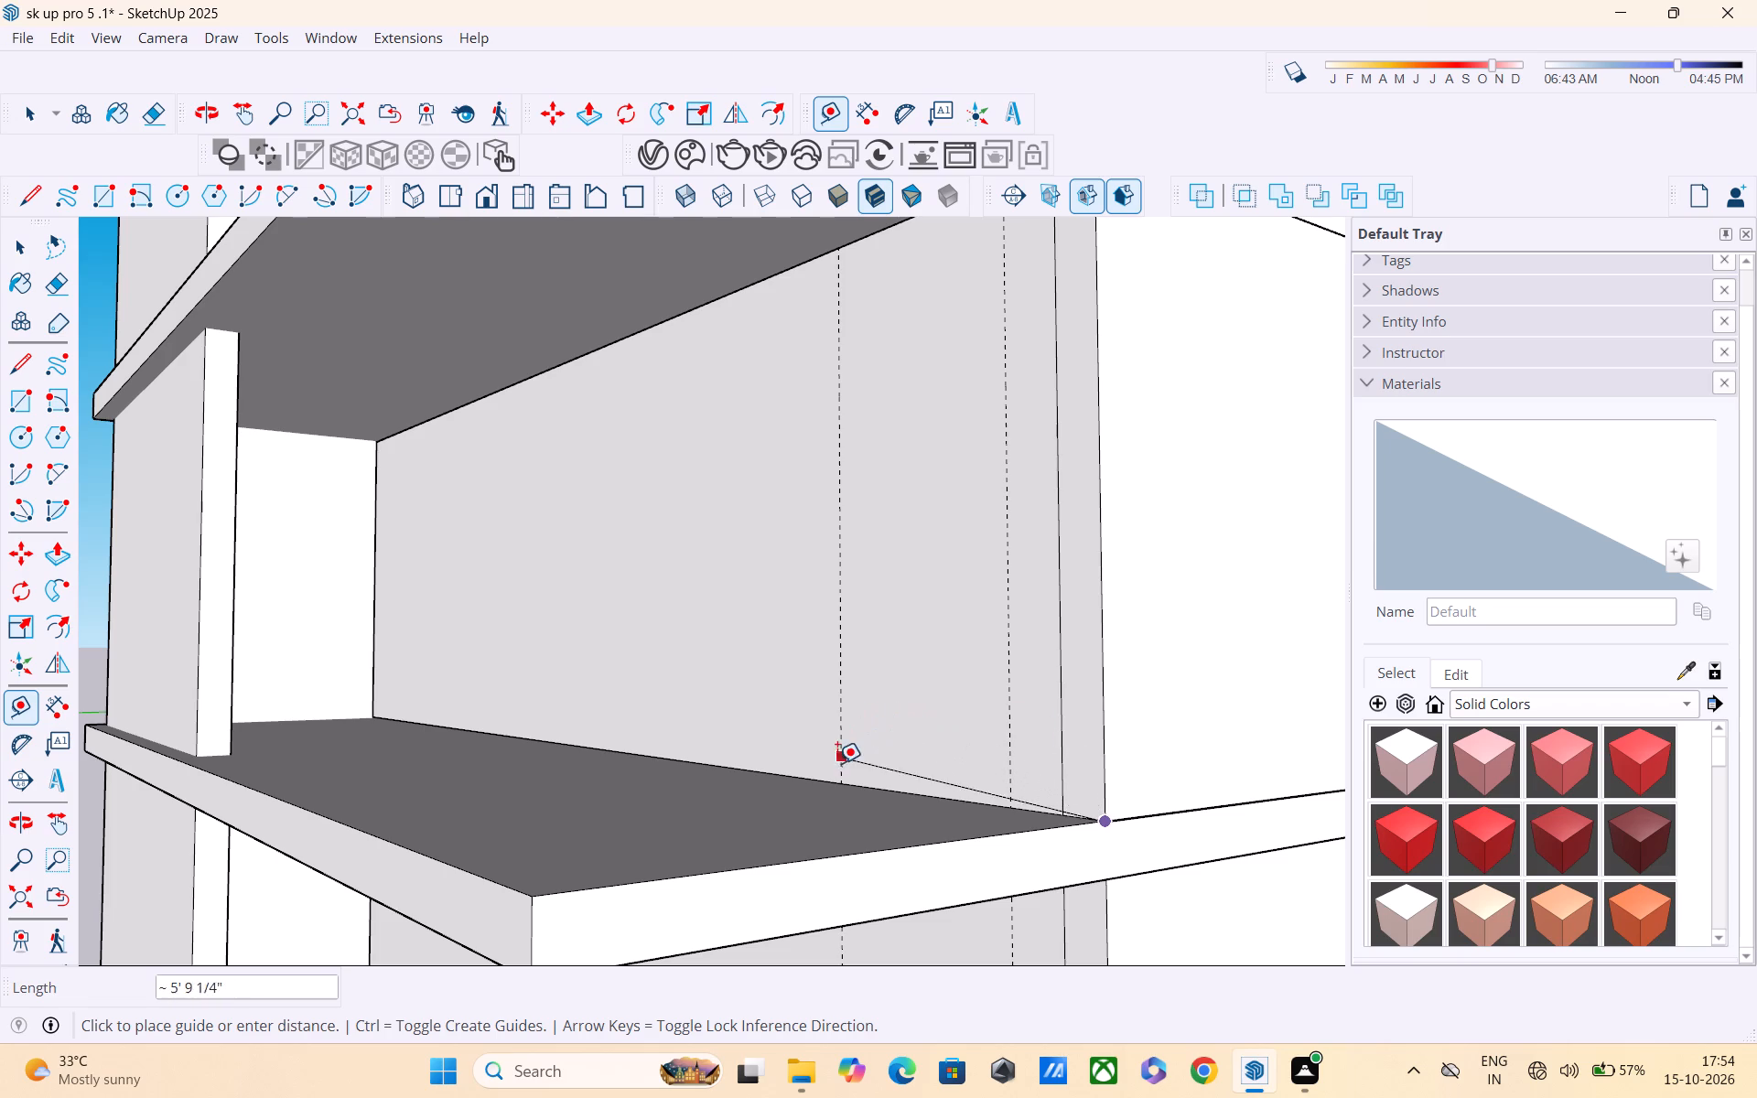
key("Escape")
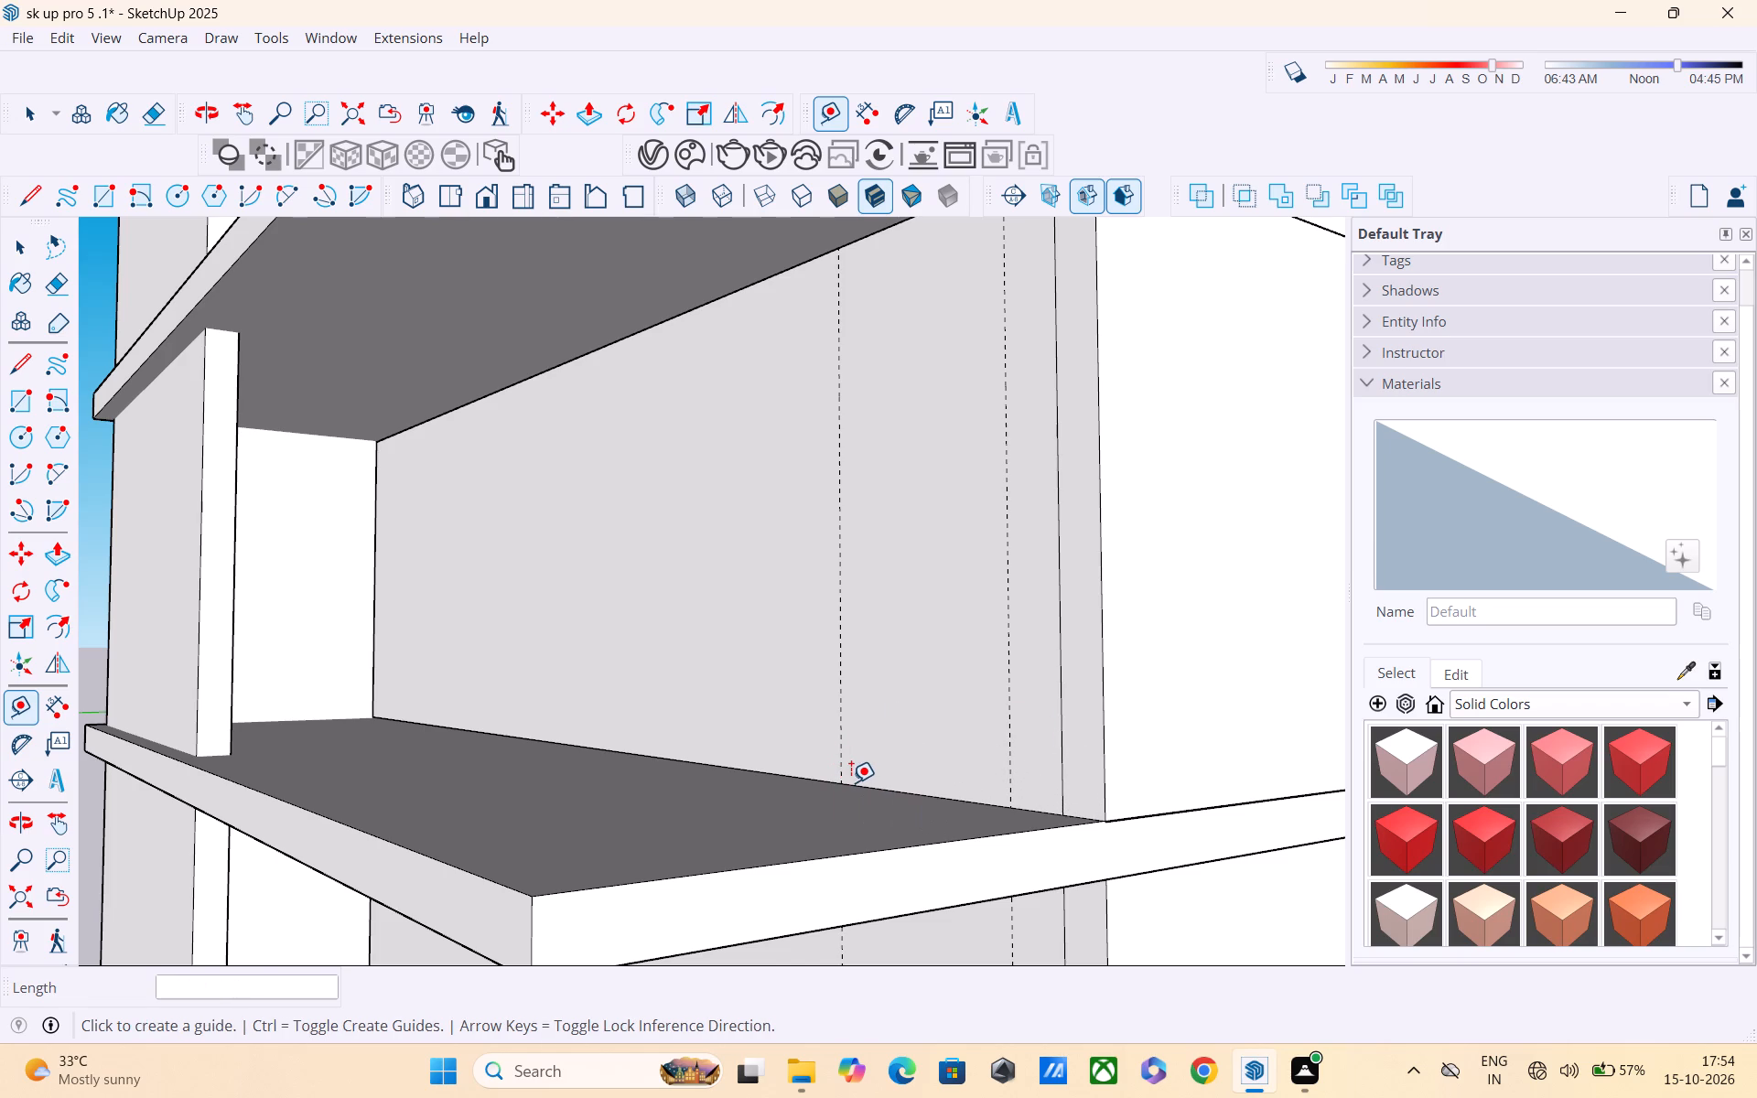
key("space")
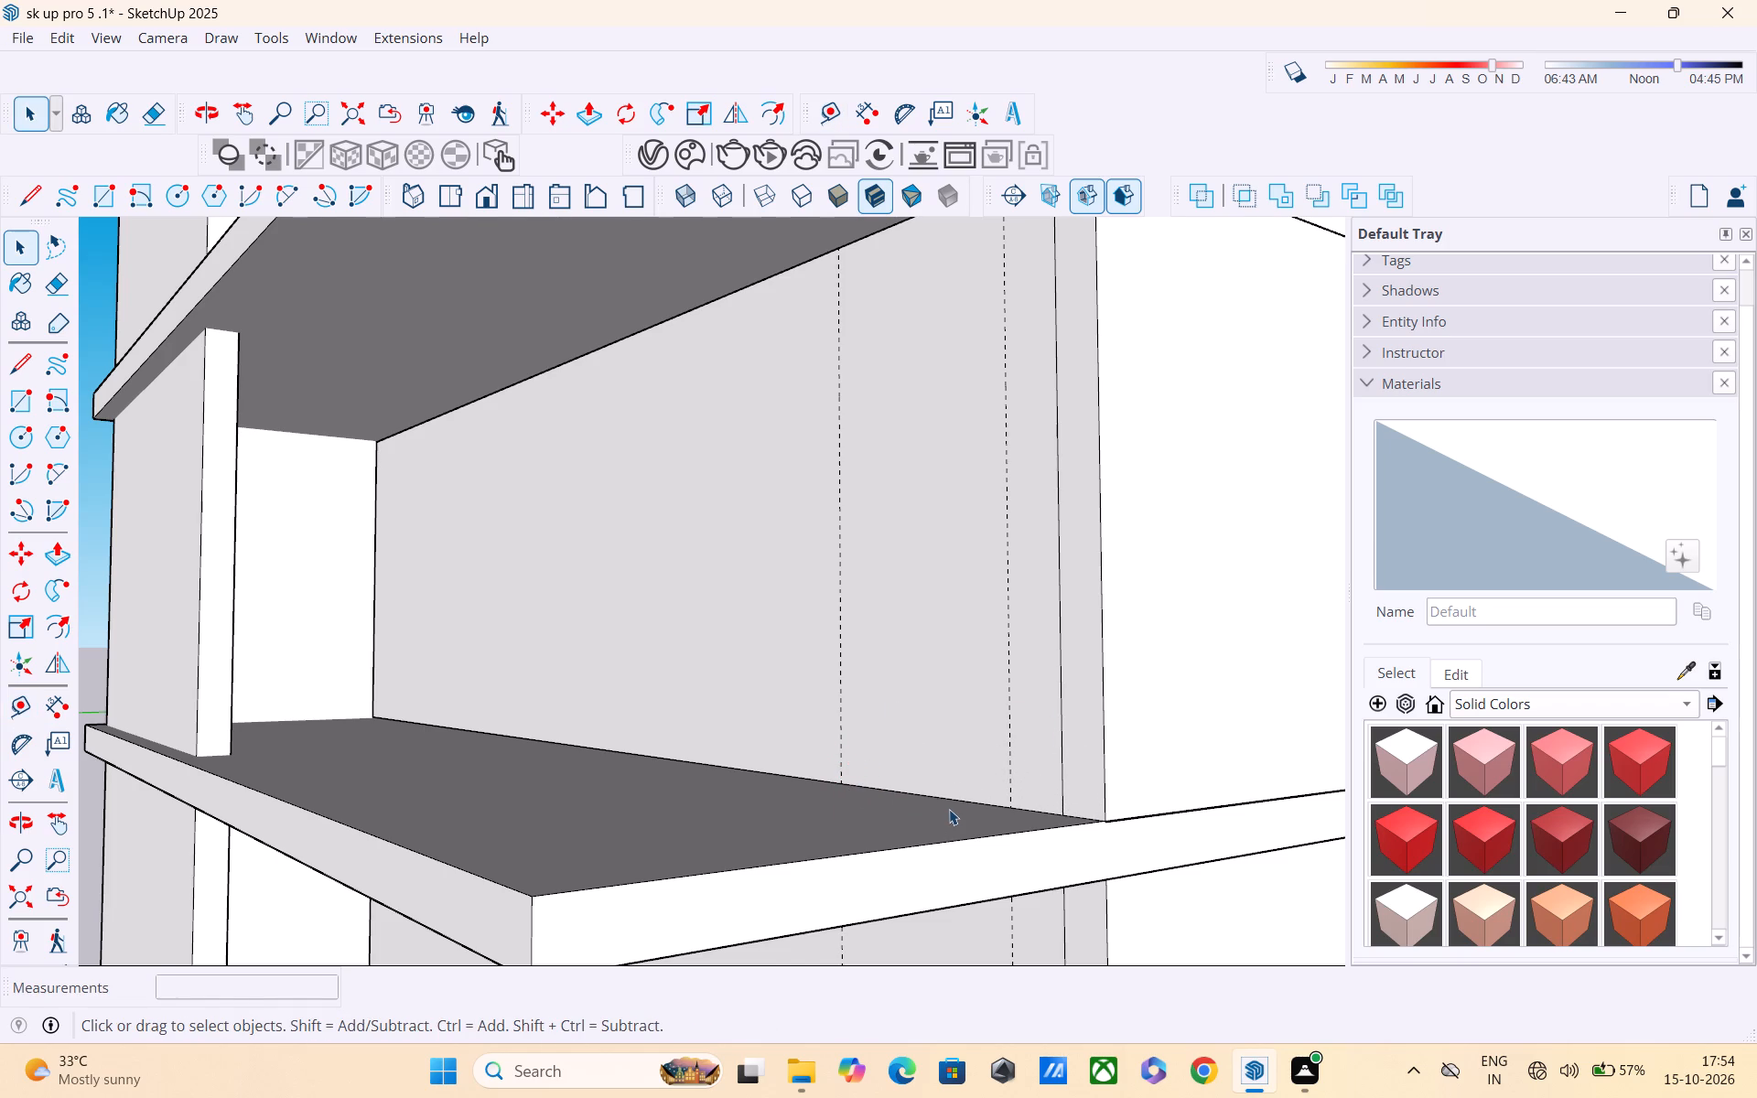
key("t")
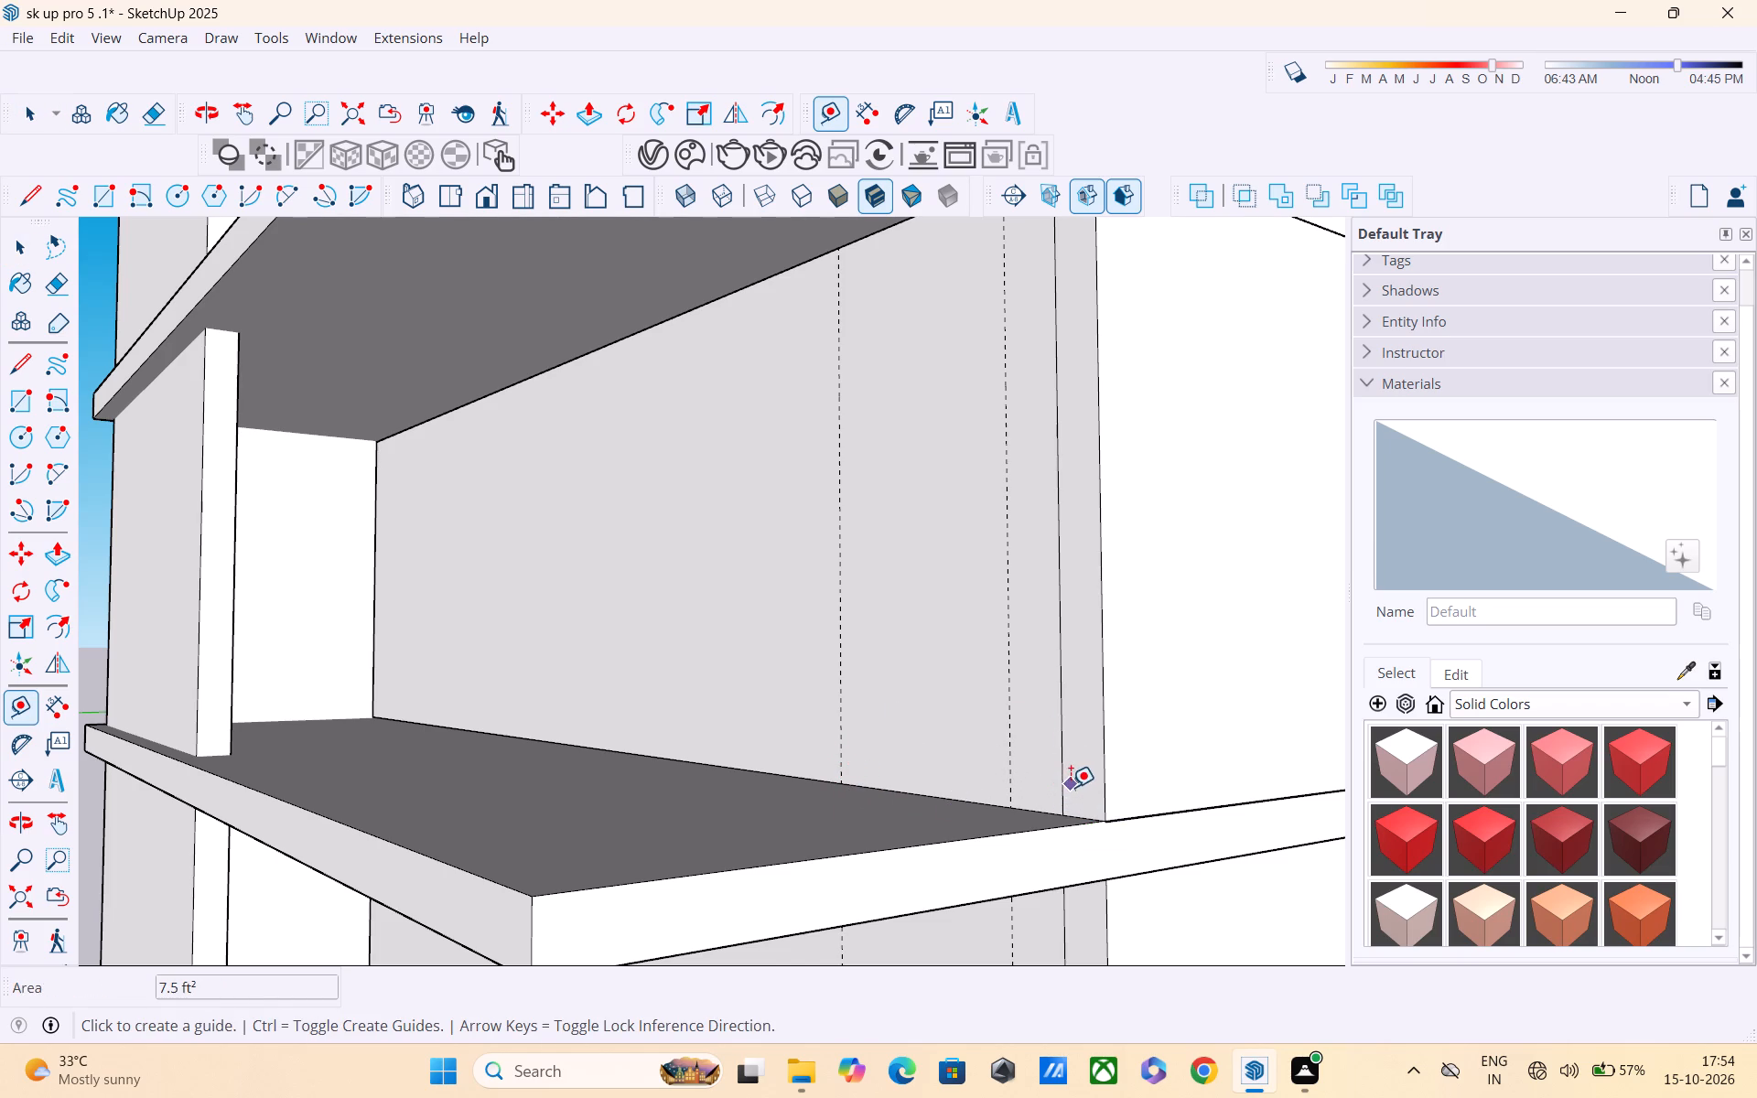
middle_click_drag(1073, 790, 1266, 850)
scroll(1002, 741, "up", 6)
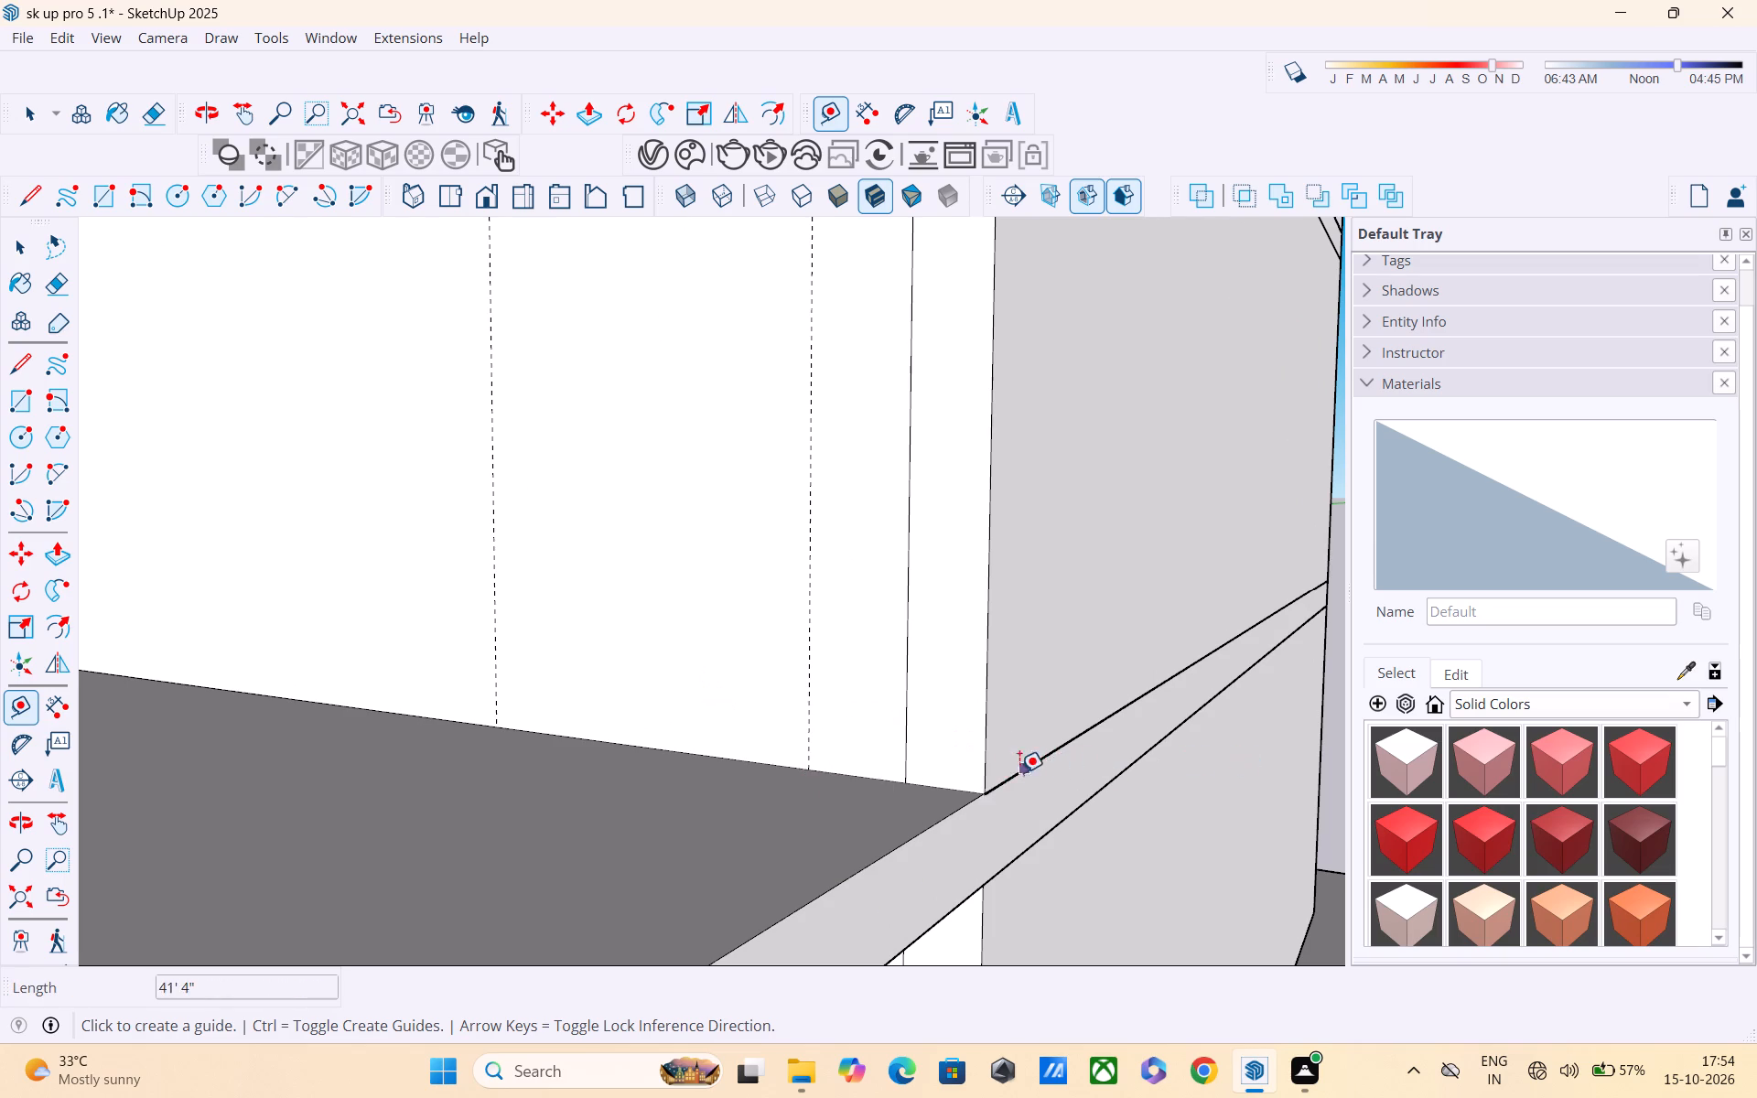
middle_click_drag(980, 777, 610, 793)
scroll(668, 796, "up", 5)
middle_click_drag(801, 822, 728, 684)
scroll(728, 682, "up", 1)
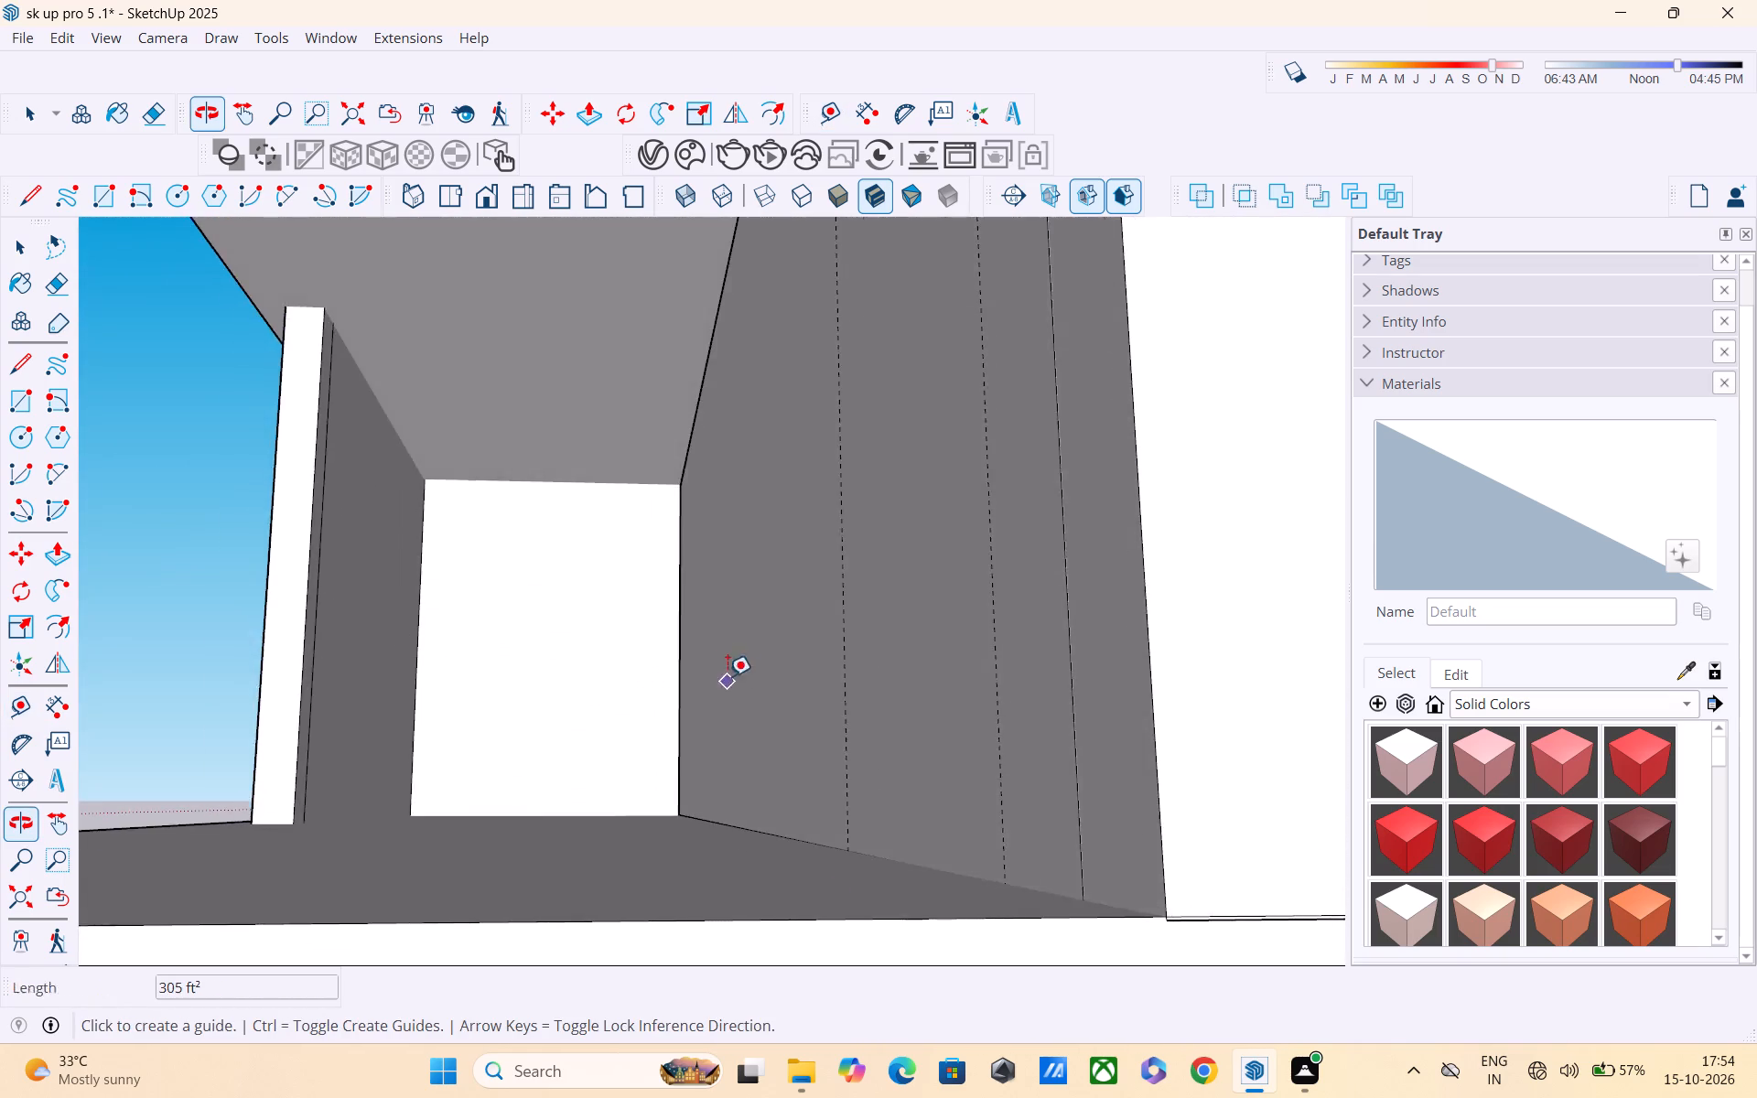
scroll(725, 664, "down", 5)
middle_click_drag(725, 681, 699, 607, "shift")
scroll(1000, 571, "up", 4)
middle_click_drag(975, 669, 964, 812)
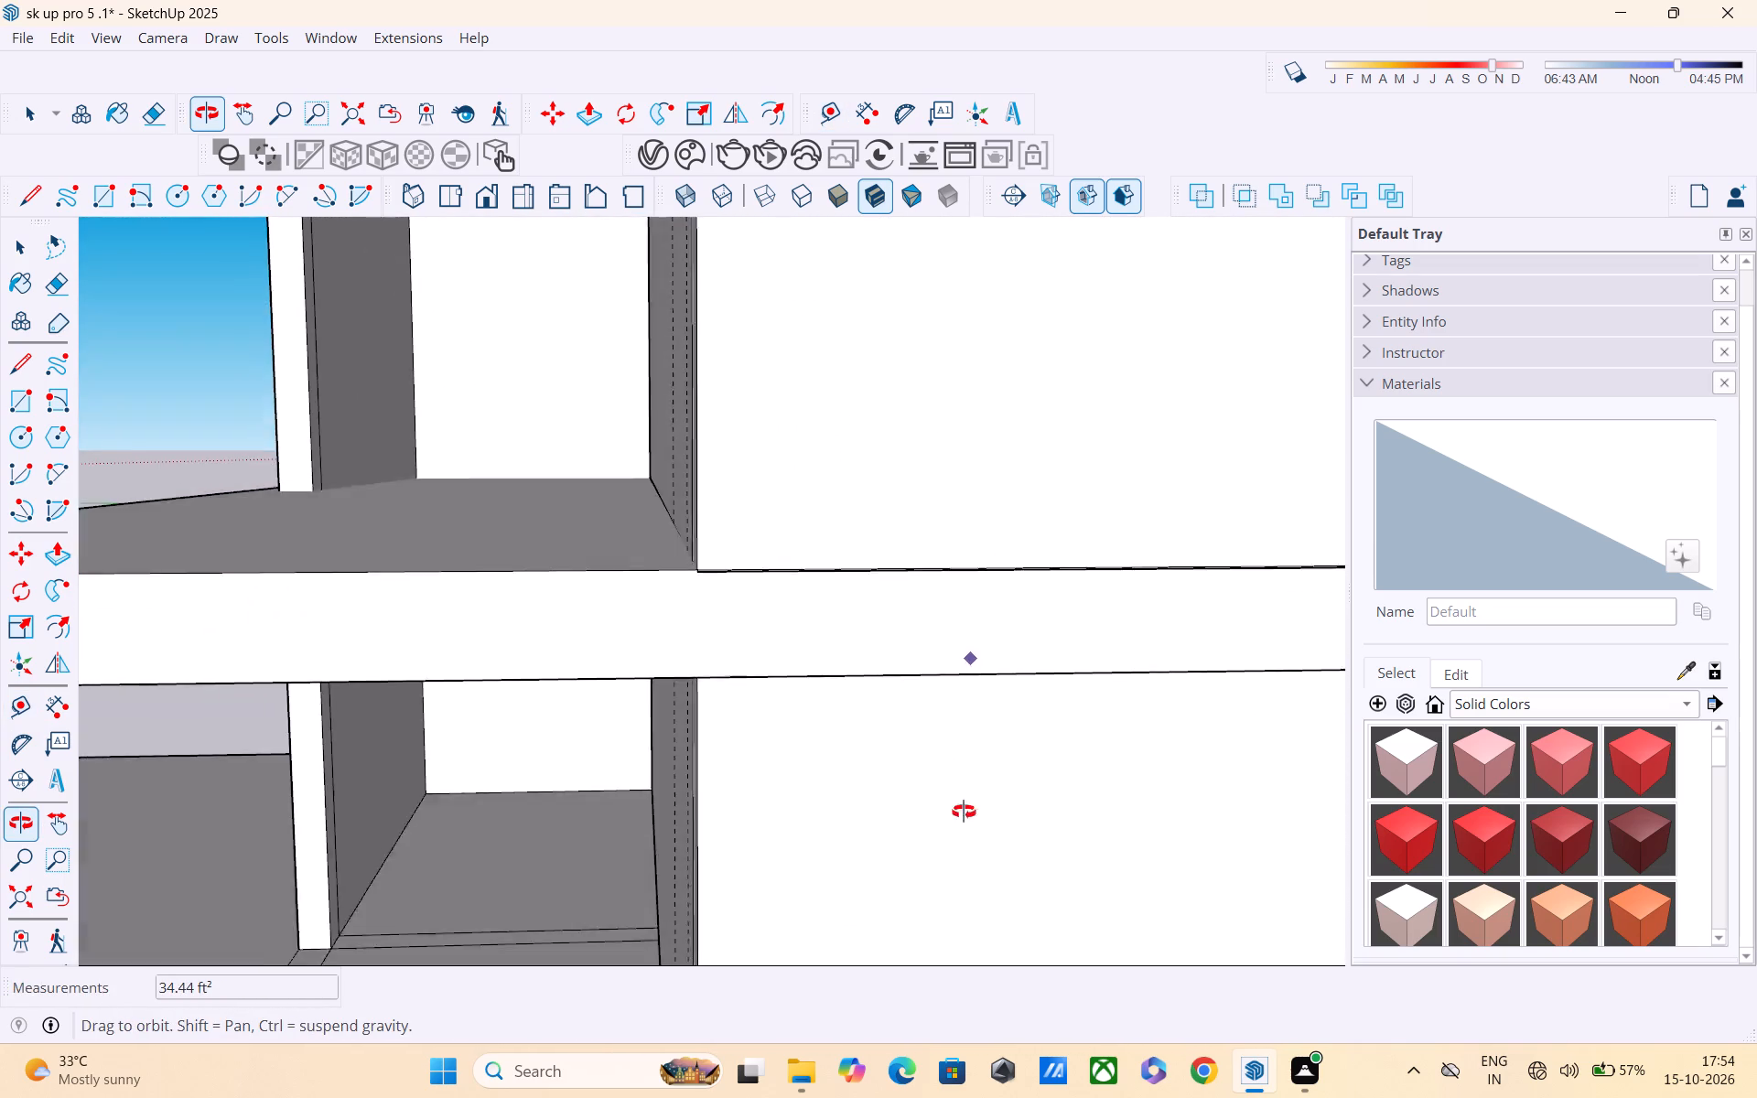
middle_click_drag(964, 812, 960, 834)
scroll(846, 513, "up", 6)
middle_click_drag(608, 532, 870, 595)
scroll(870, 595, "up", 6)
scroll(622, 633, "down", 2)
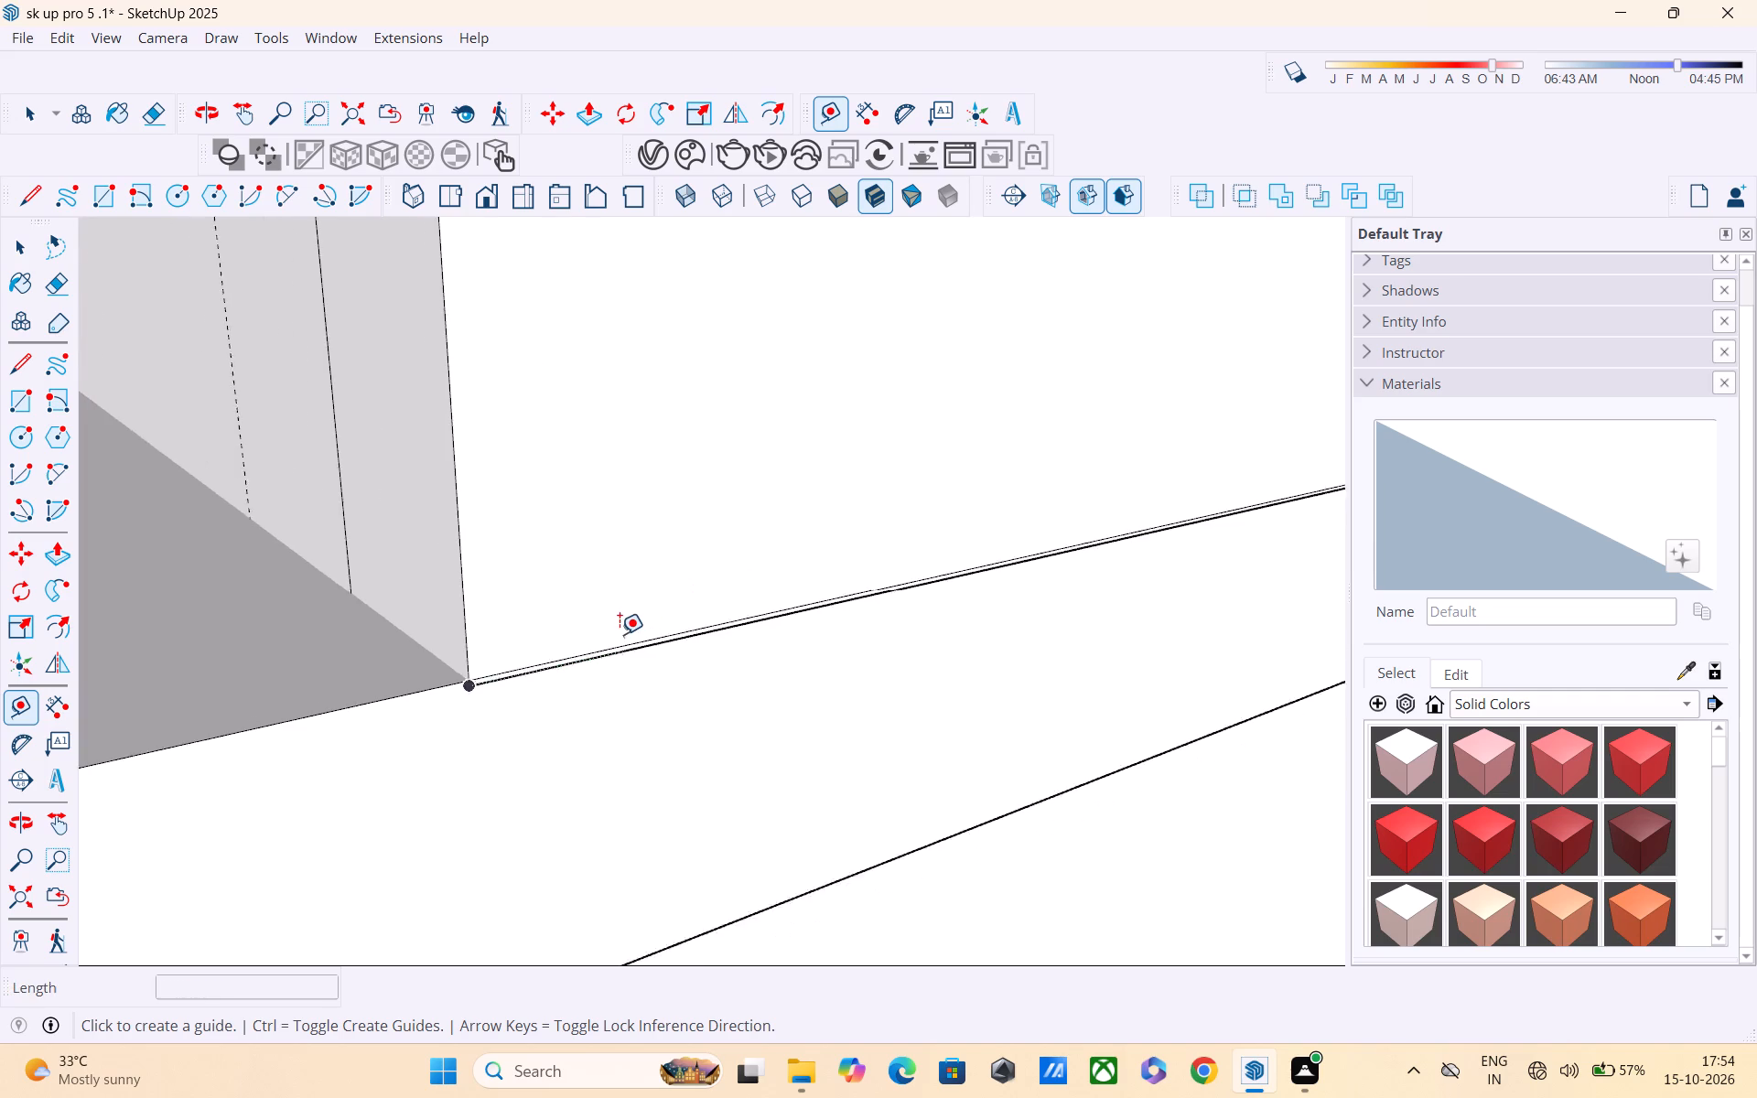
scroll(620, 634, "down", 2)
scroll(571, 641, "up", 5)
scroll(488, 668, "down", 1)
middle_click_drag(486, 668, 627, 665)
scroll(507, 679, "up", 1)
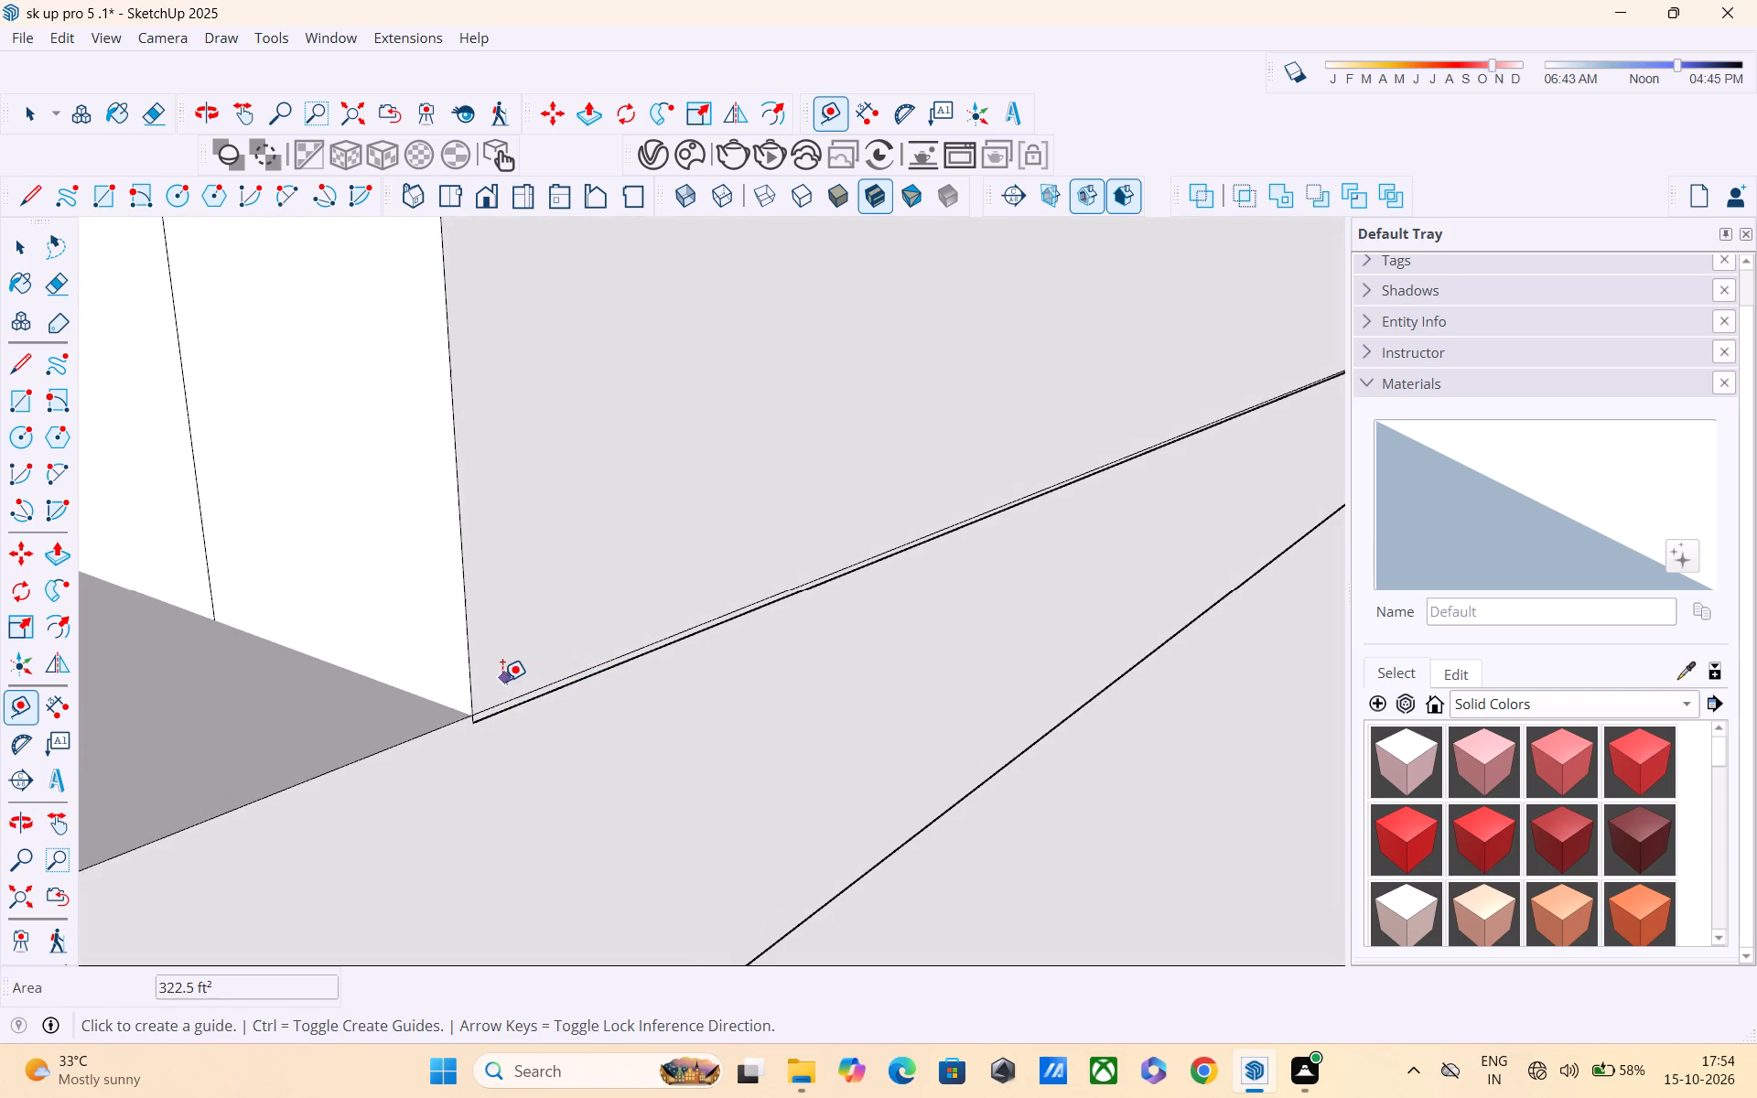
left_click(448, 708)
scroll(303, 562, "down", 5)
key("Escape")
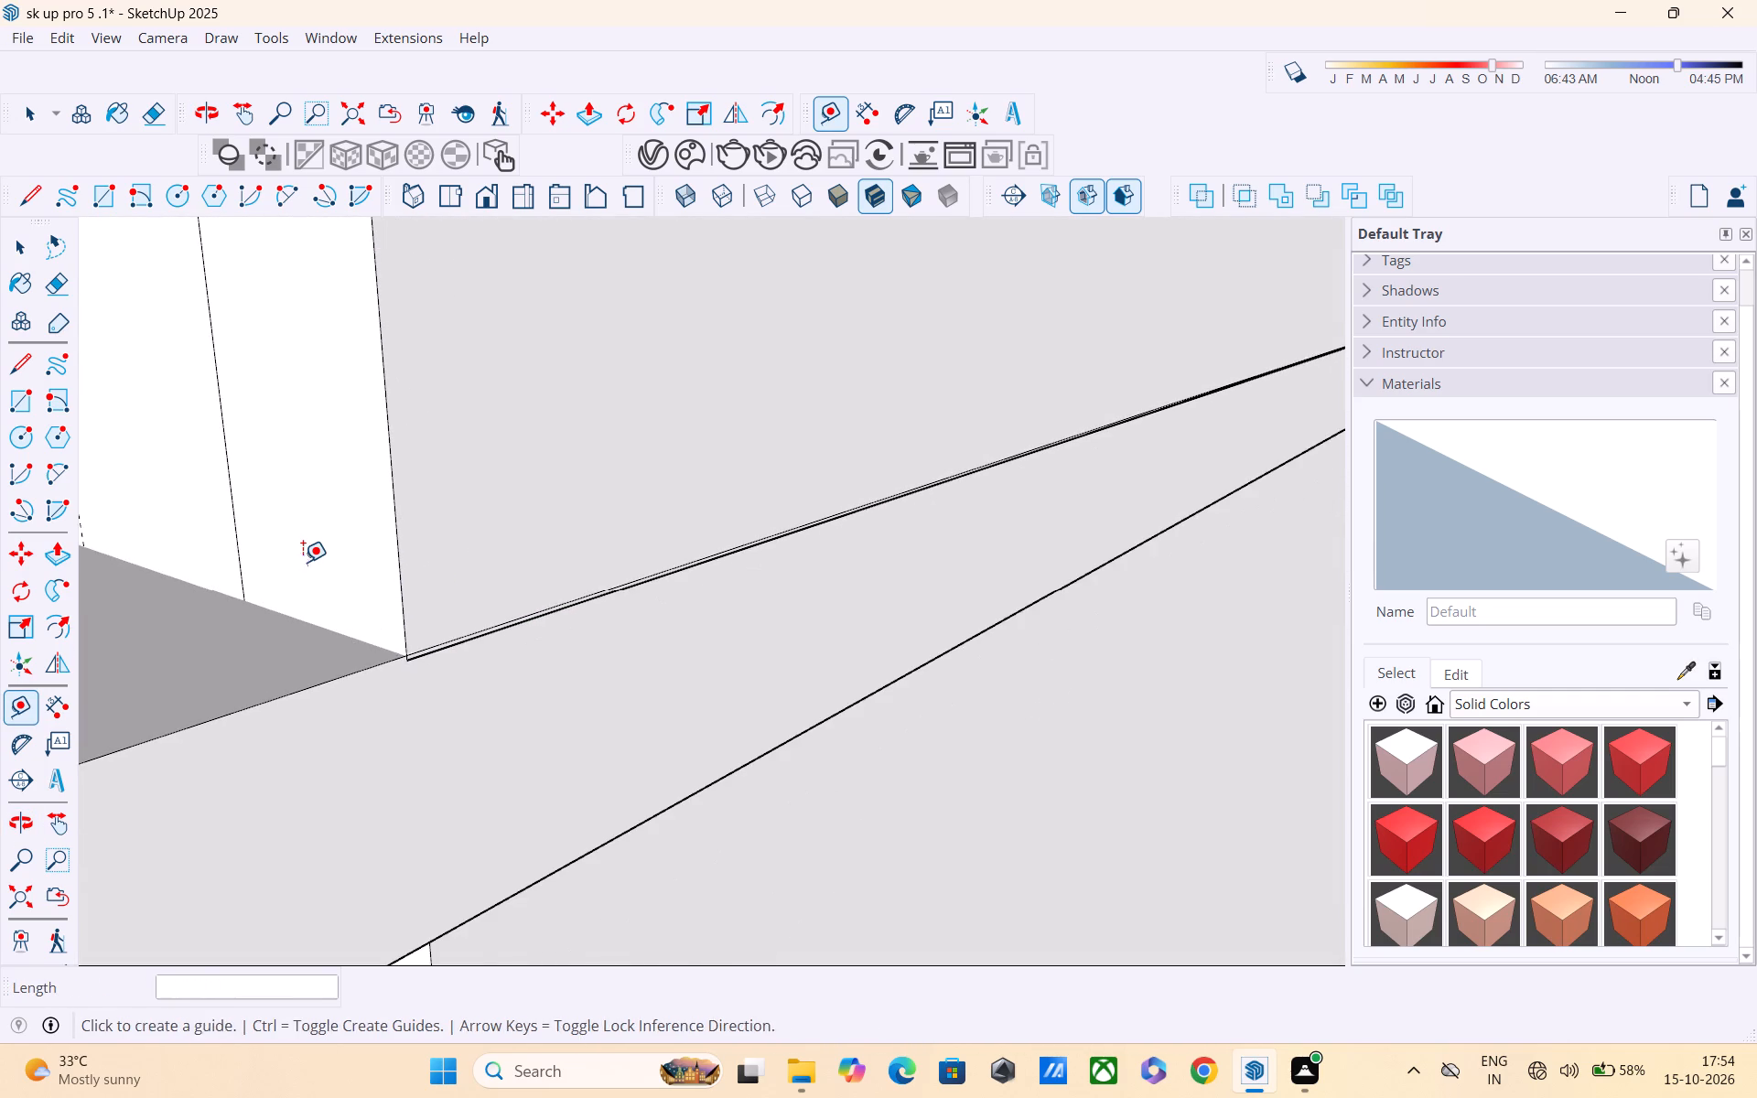
Draw a 4' horizontal line between the two vertical guides, just above the floor slab on the recessed second-storey wall.
middle_click_drag(313, 562, 674, 568)
scroll(674, 568, "up", 1)
scroll(675, 565, "down", 14)
middle_click_drag(646, 555, 541, 503)
scroll(541, 503, "up", 1)
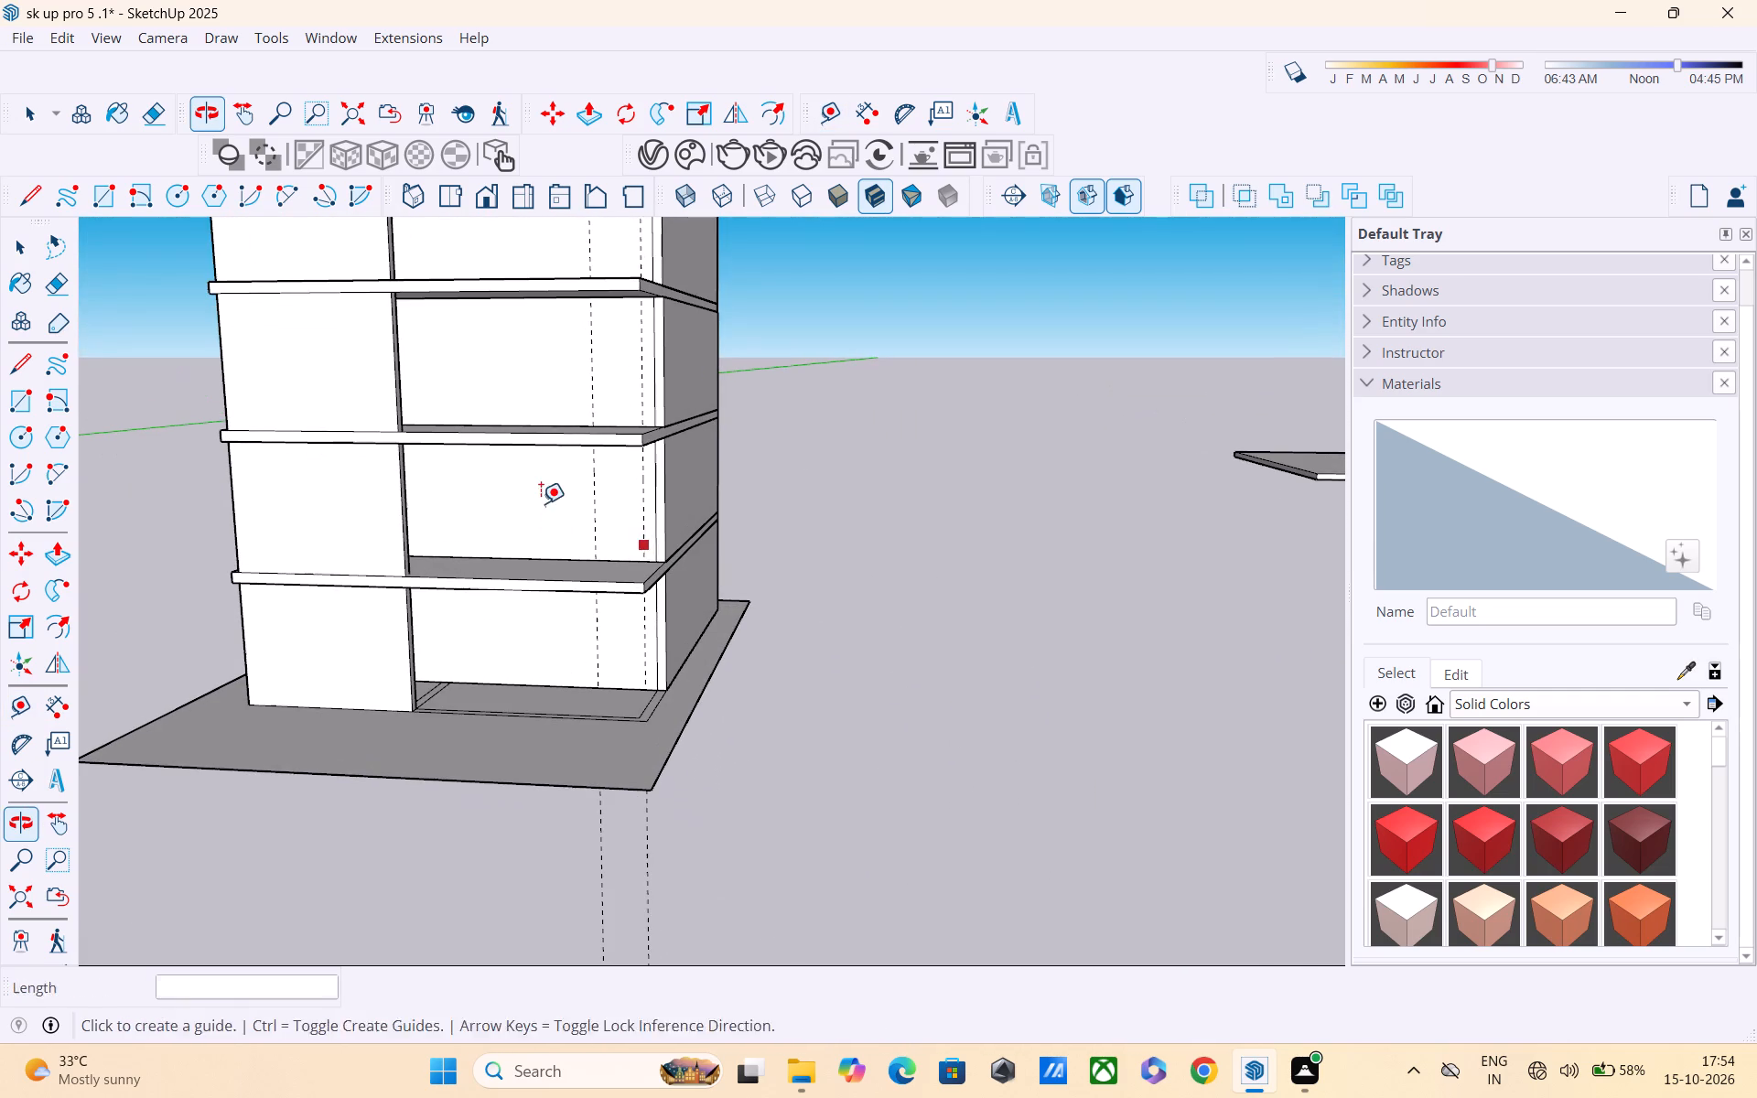
key("space")
key("l")
scroll(608, 637, "up", 6)
middle_click_drag(632, 489, 687, 524)
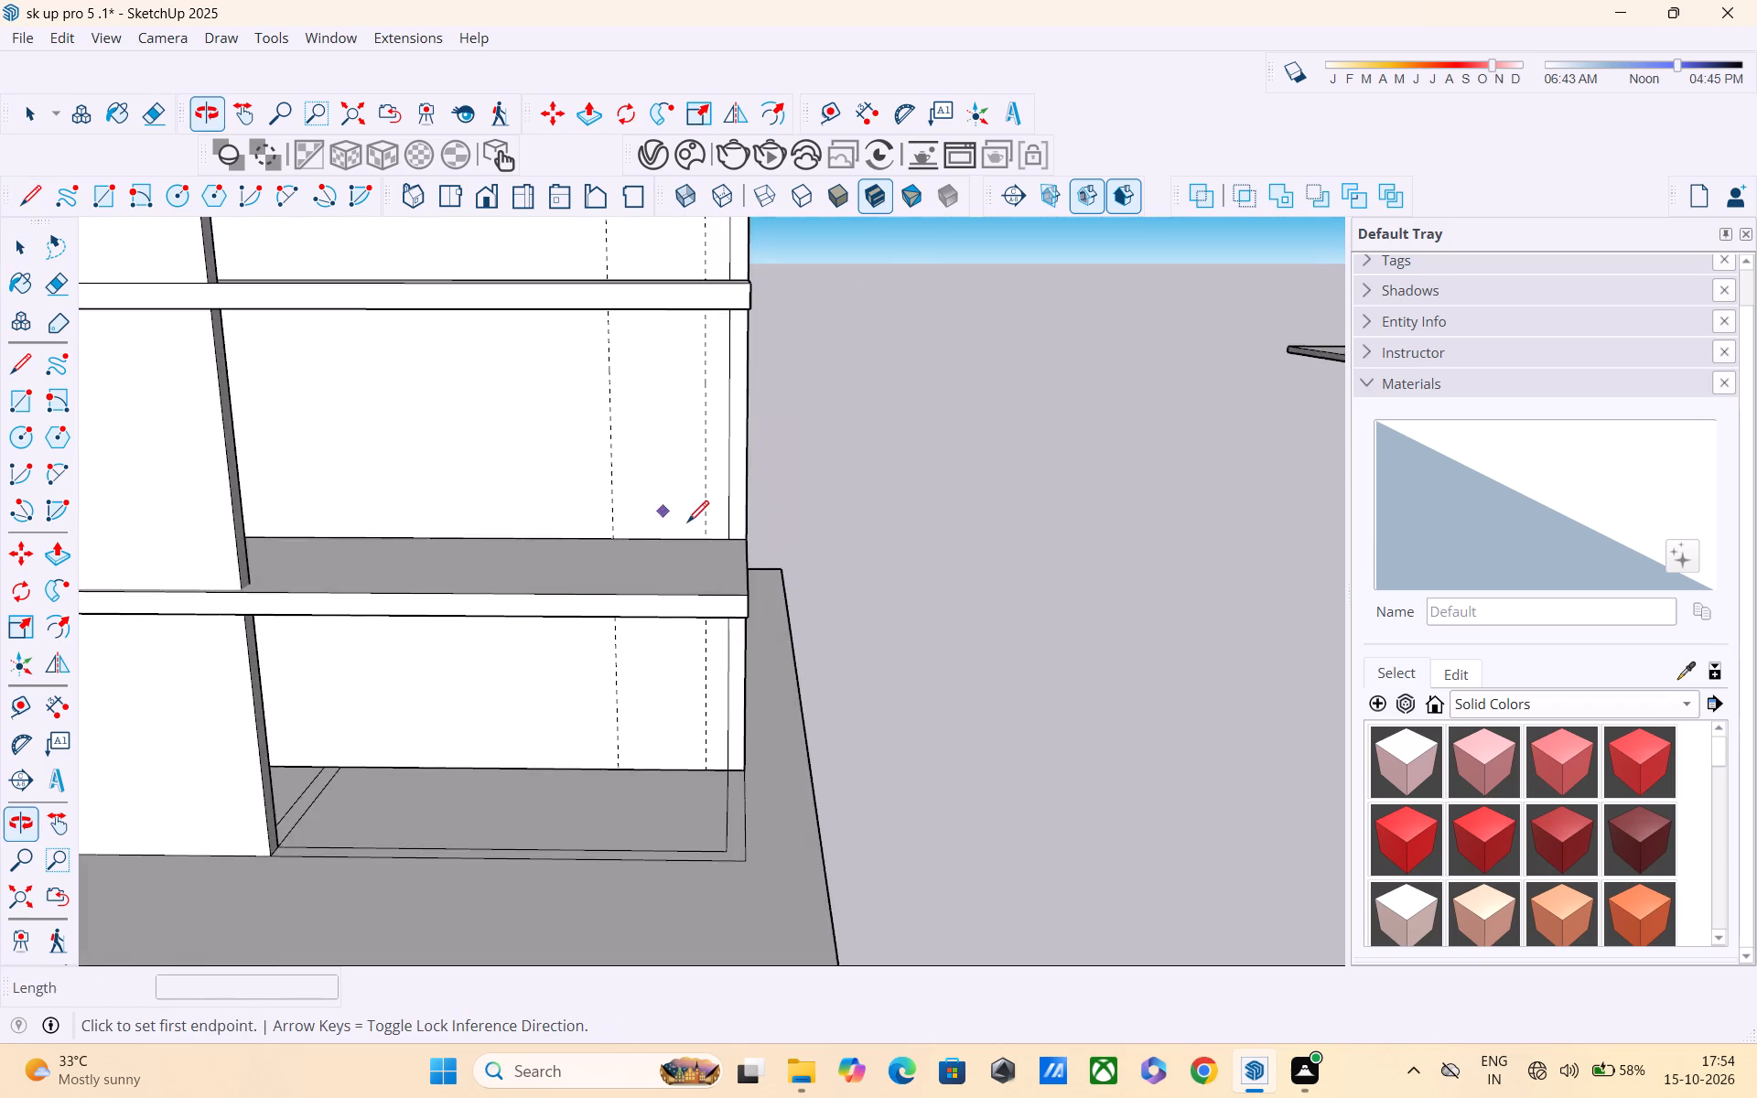
scroll(623, 509, "up", 6)
scroll(694, 575, "up", 5)
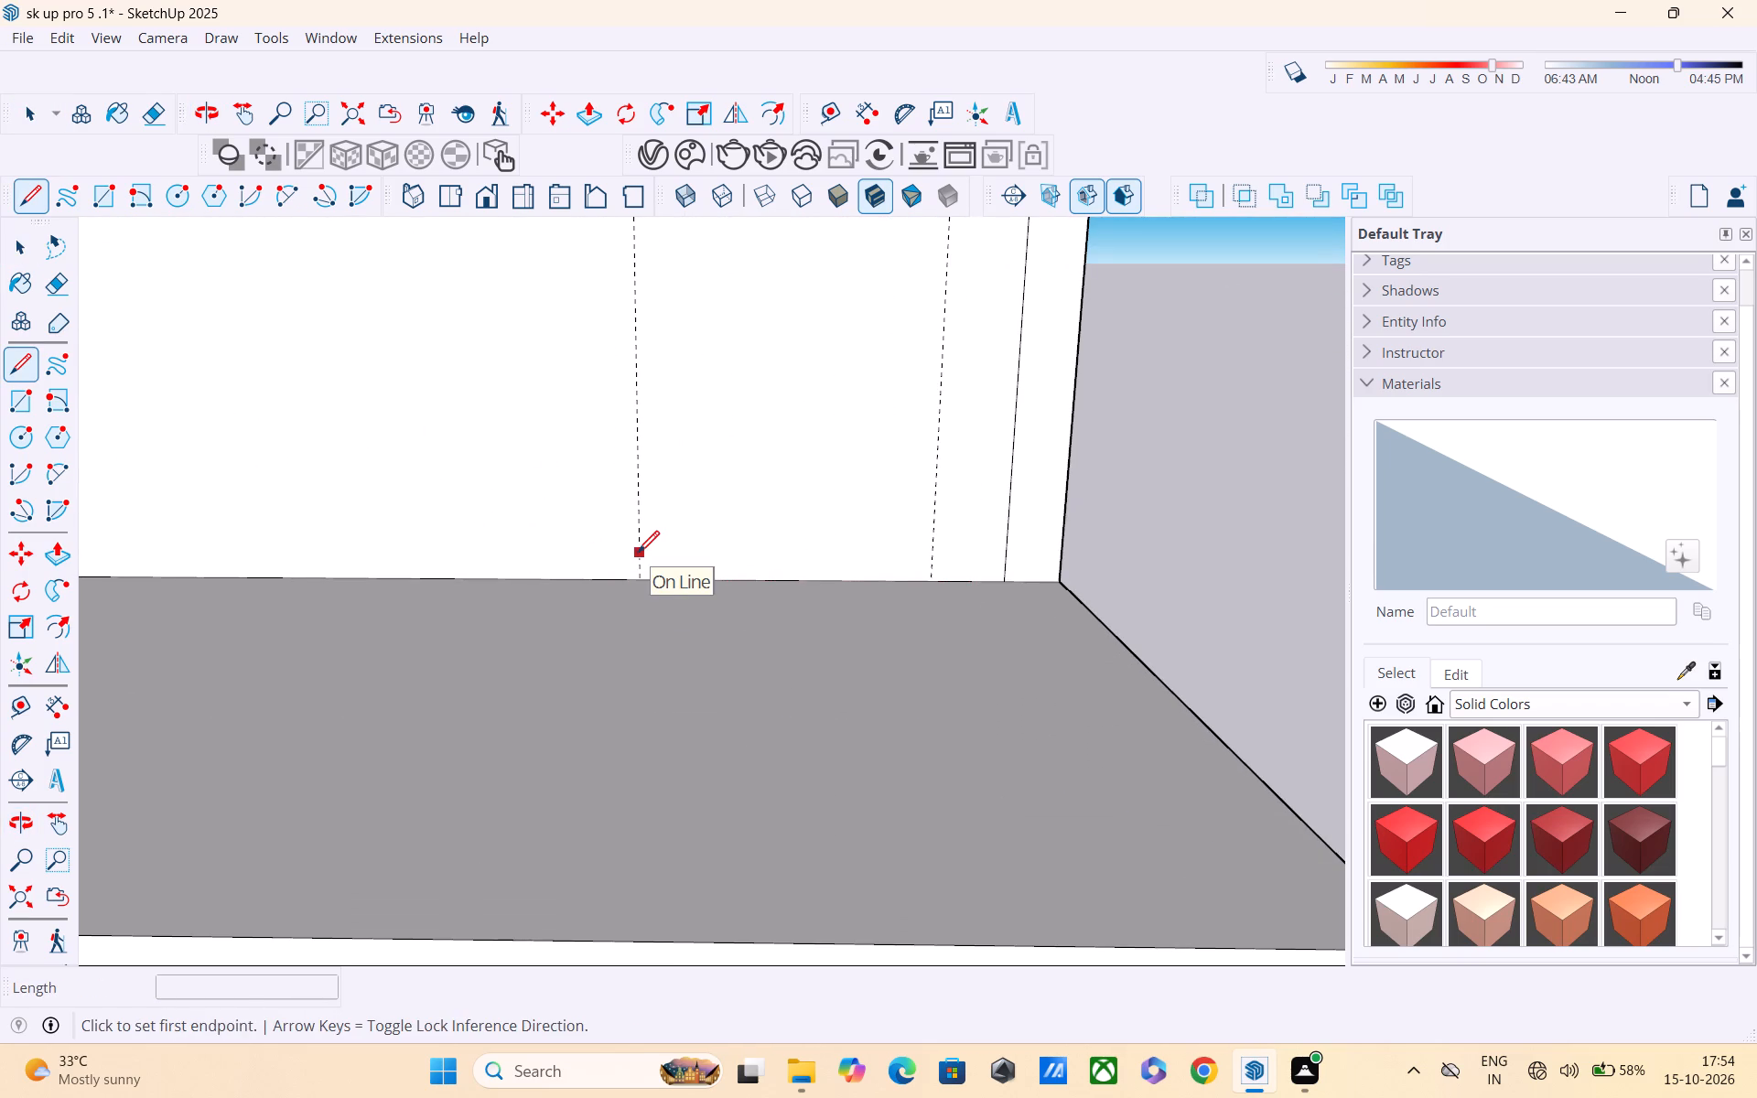
left_click(638, 554)
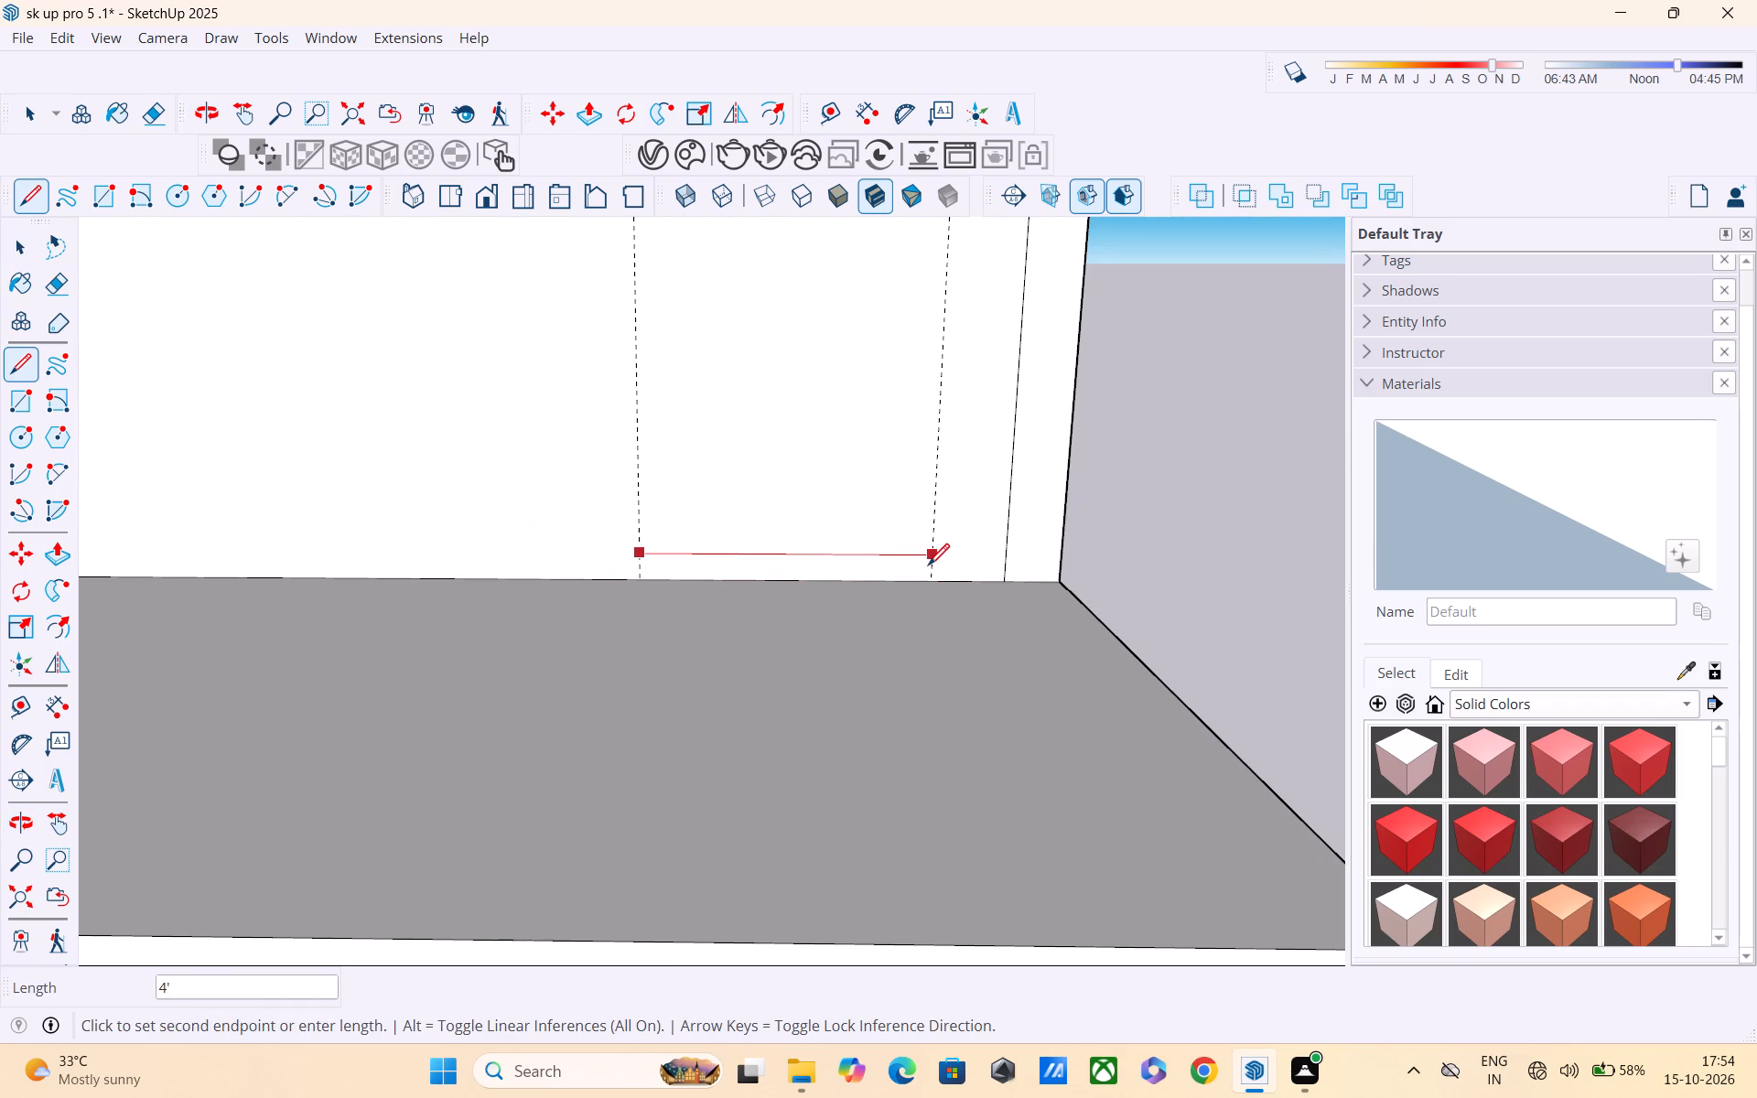
left_click(933, 559)
scroll(933, 556, "down", 6)
key("space")
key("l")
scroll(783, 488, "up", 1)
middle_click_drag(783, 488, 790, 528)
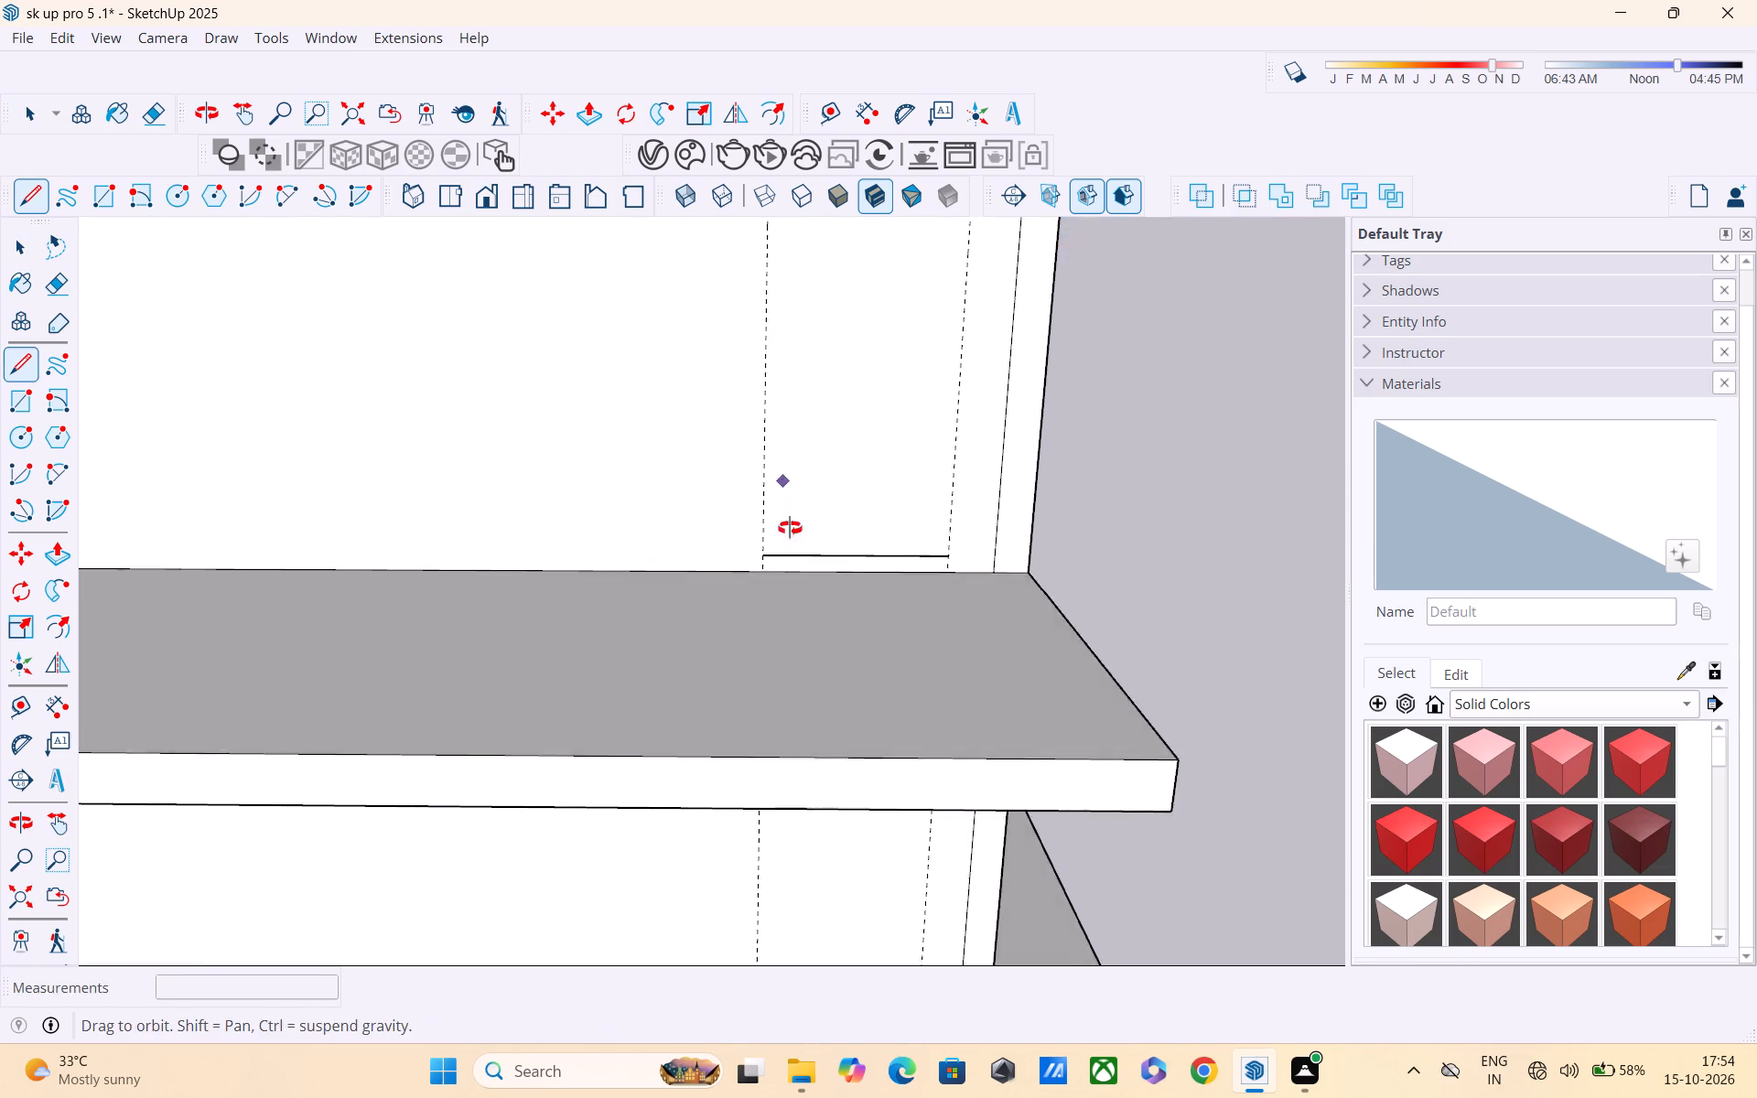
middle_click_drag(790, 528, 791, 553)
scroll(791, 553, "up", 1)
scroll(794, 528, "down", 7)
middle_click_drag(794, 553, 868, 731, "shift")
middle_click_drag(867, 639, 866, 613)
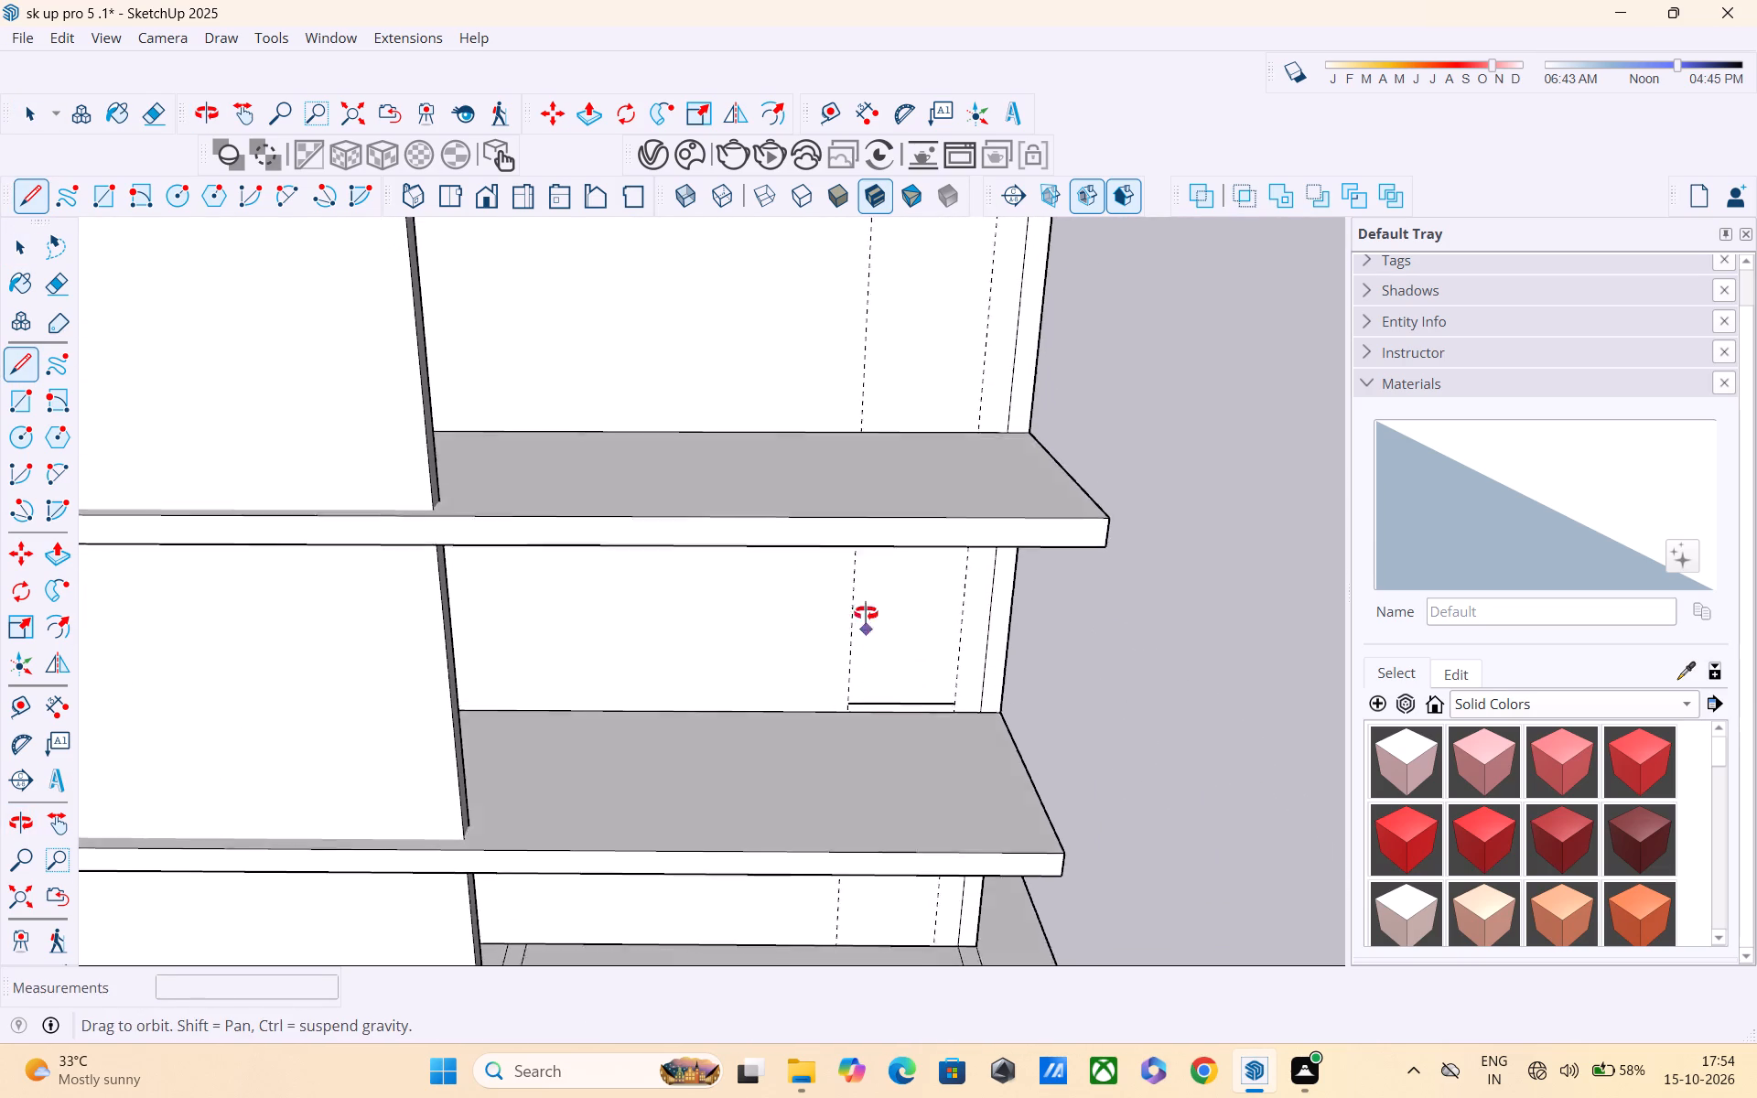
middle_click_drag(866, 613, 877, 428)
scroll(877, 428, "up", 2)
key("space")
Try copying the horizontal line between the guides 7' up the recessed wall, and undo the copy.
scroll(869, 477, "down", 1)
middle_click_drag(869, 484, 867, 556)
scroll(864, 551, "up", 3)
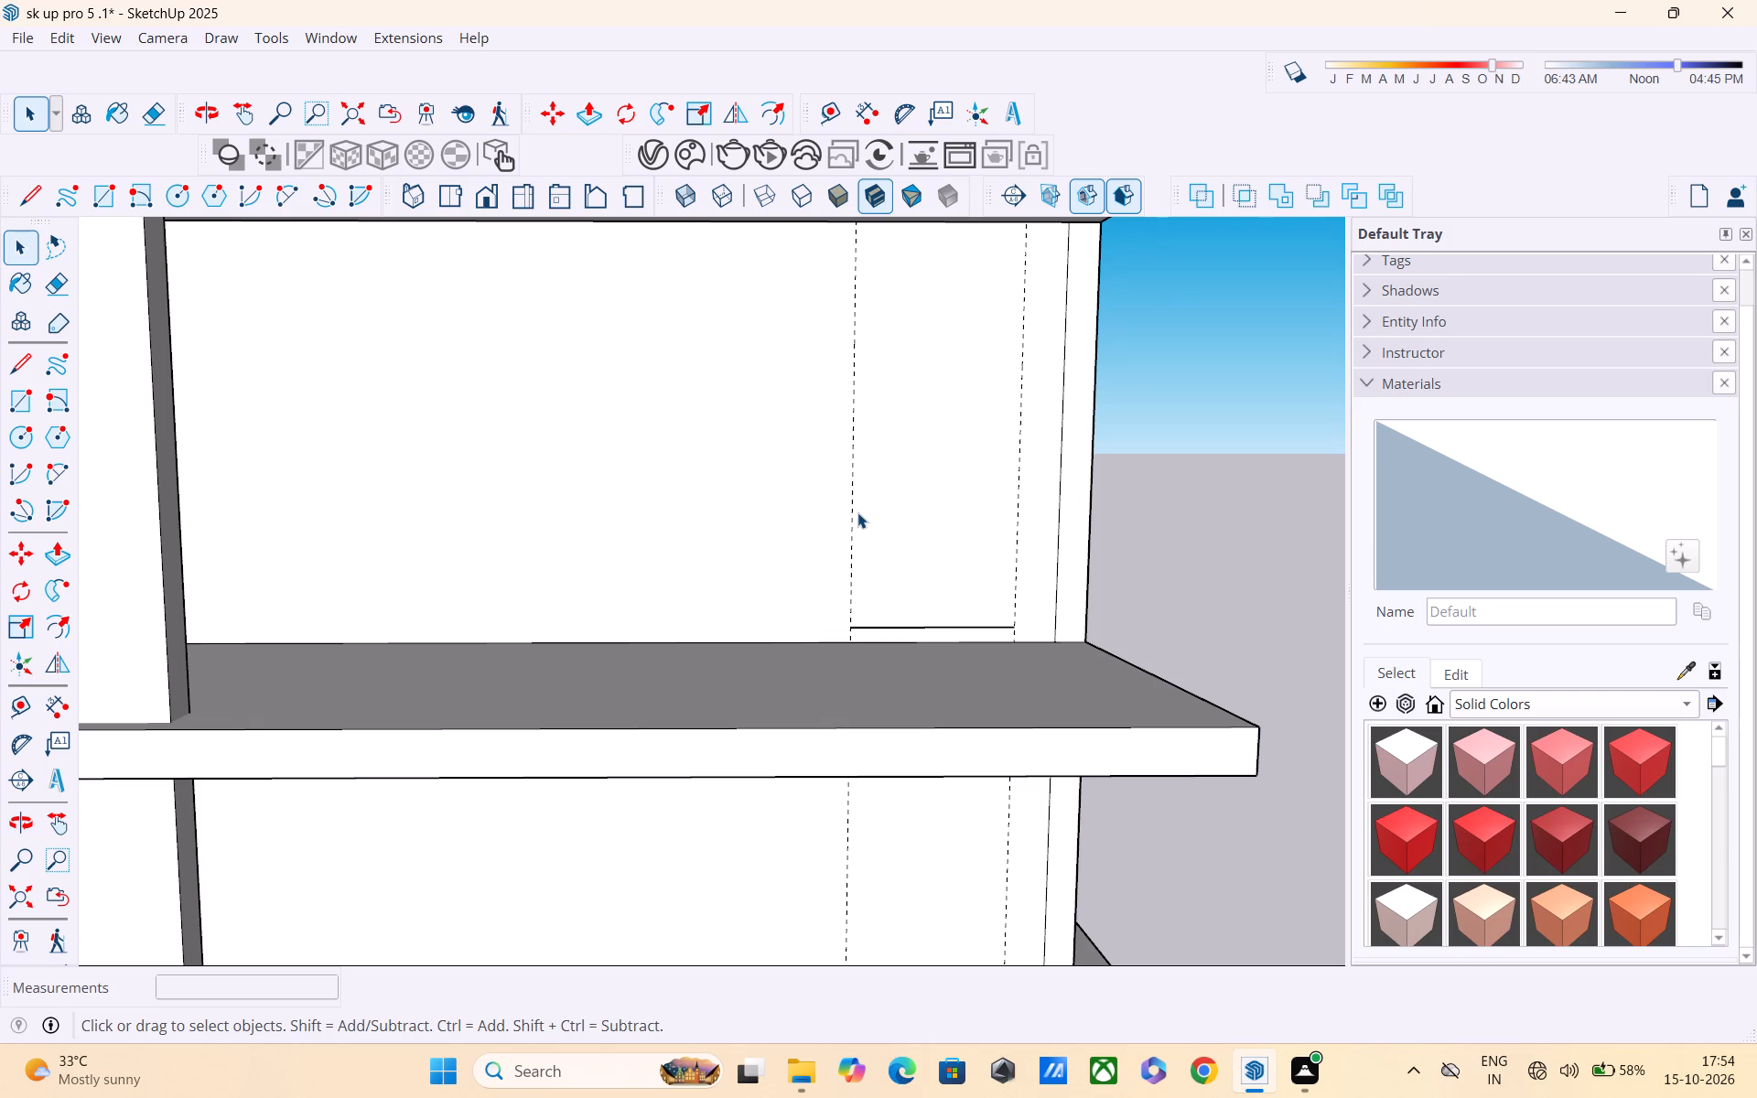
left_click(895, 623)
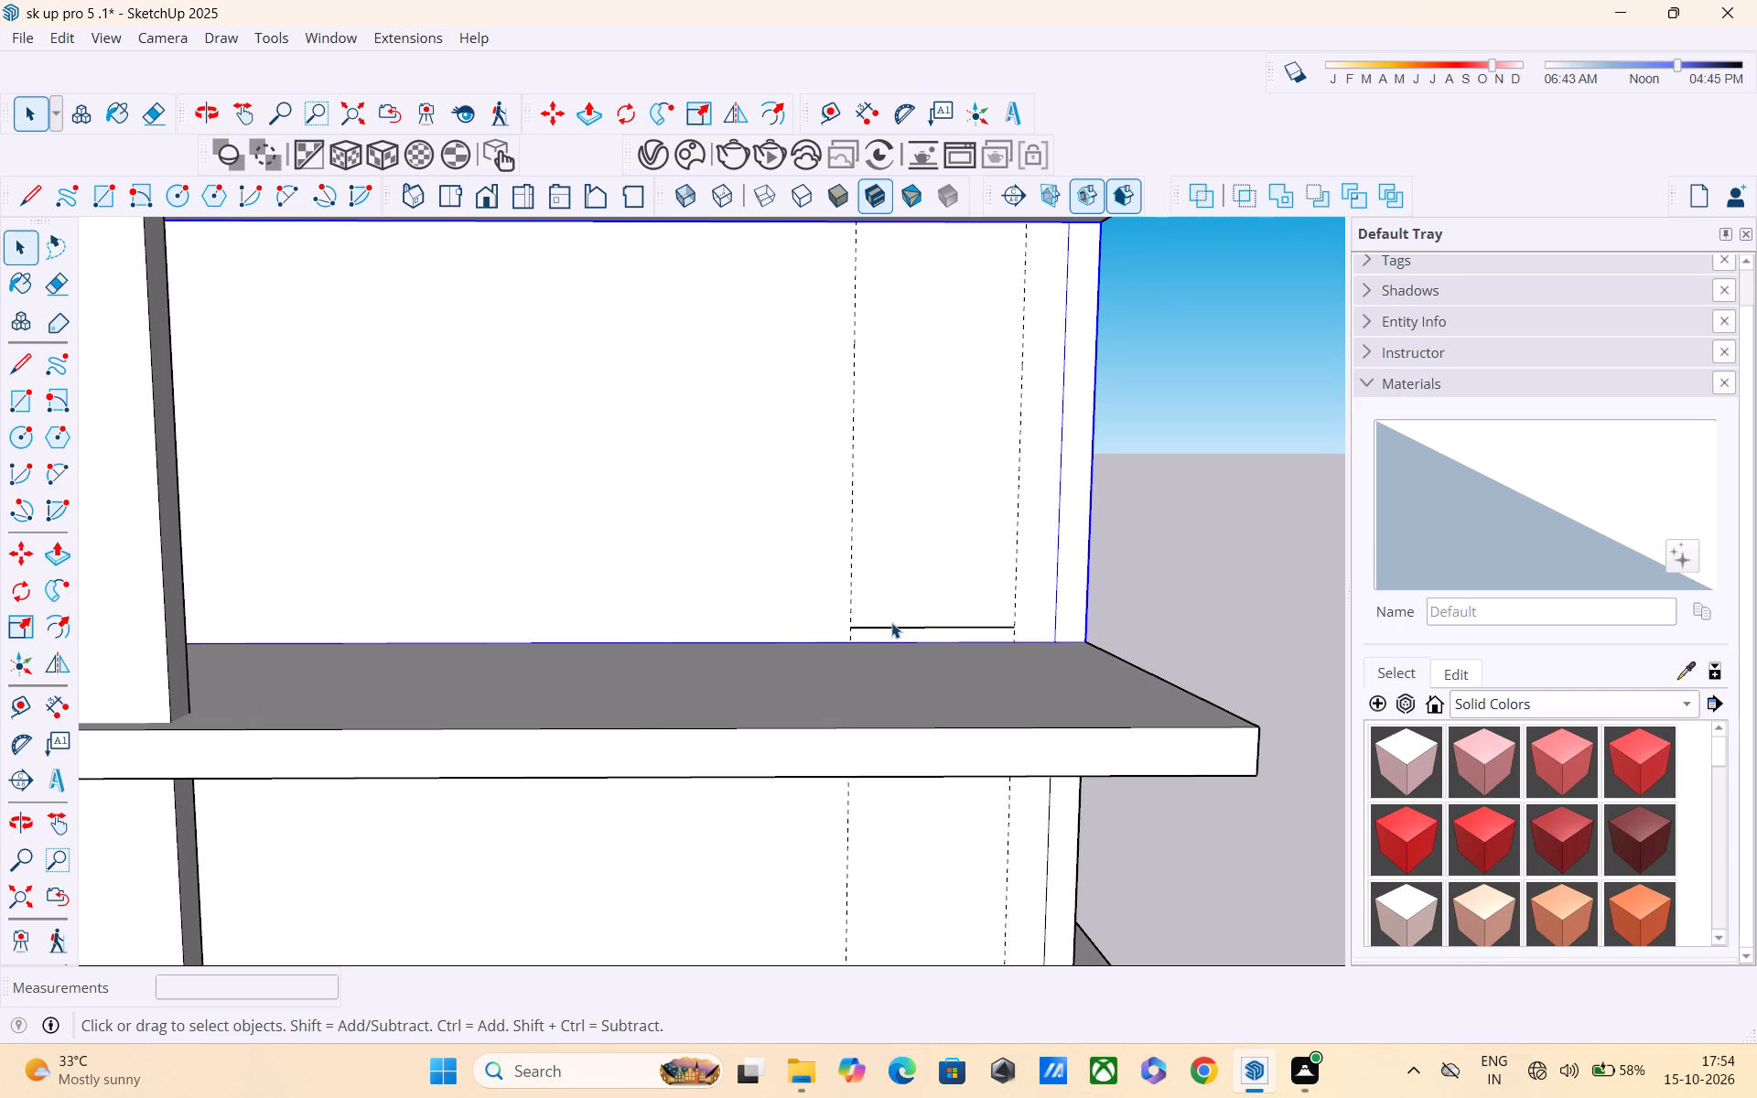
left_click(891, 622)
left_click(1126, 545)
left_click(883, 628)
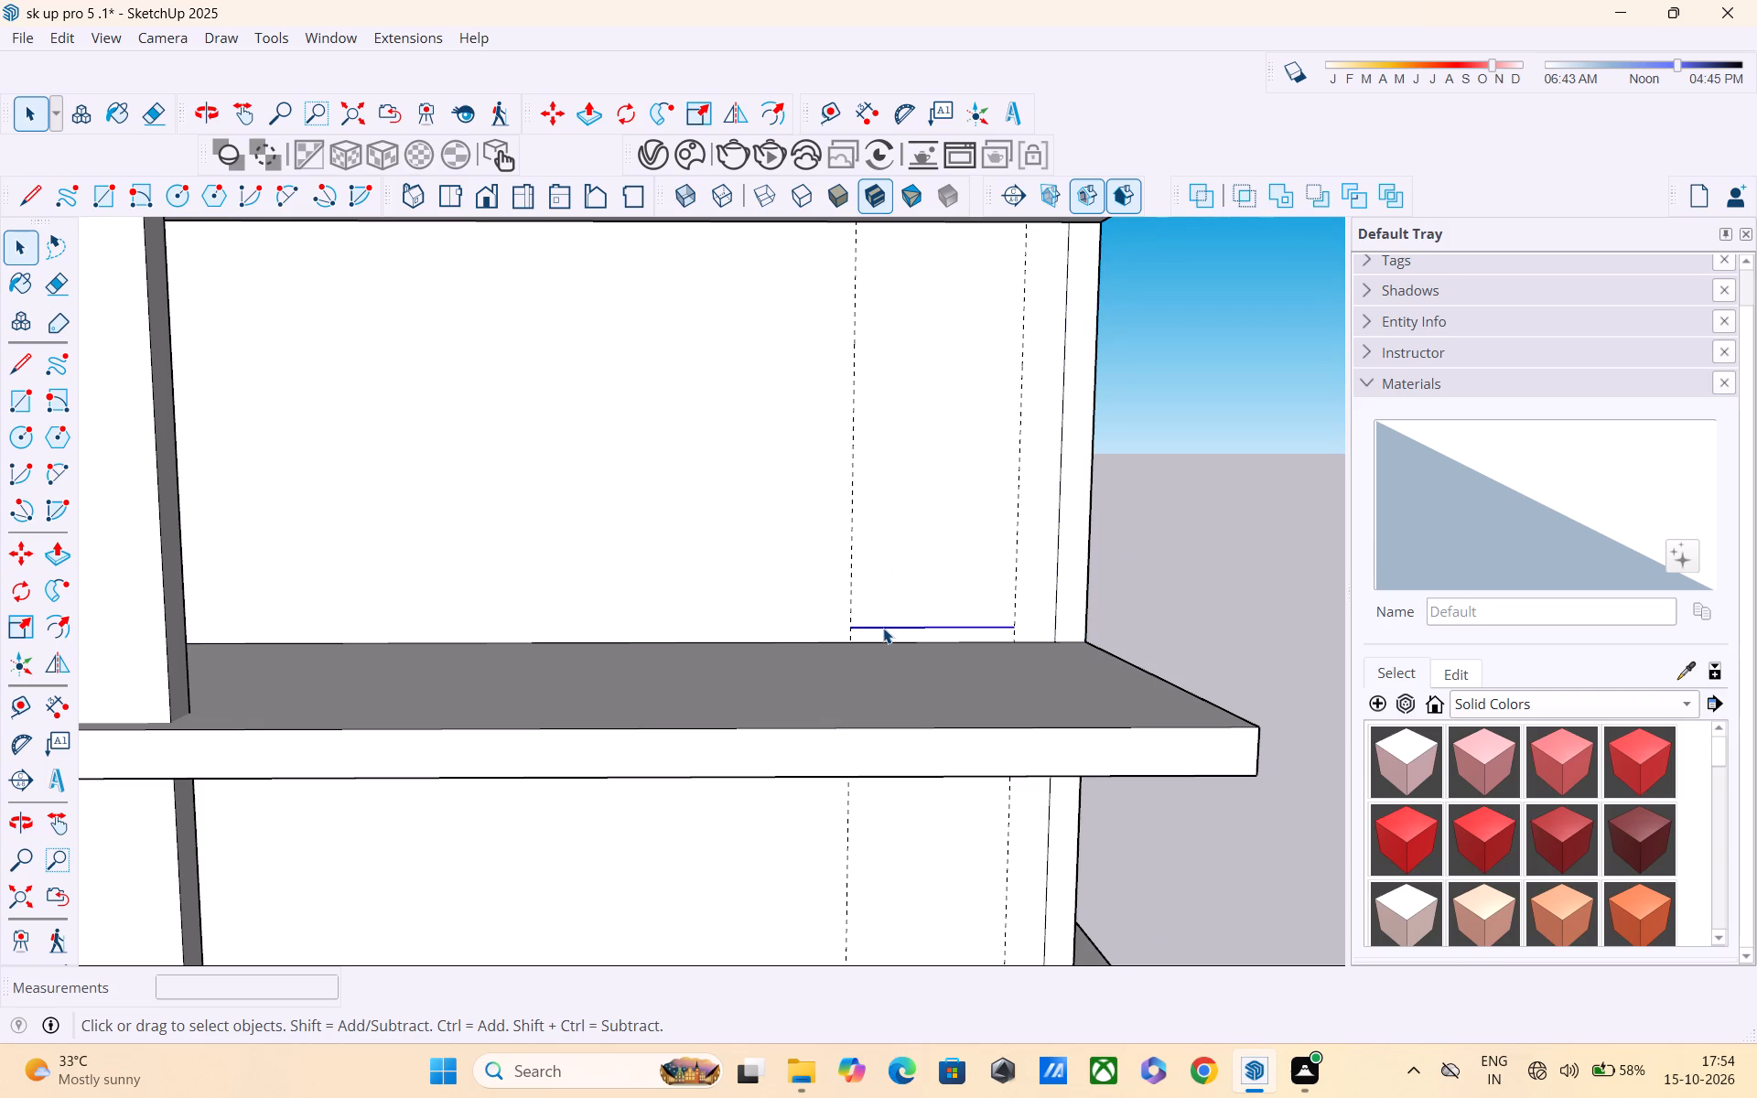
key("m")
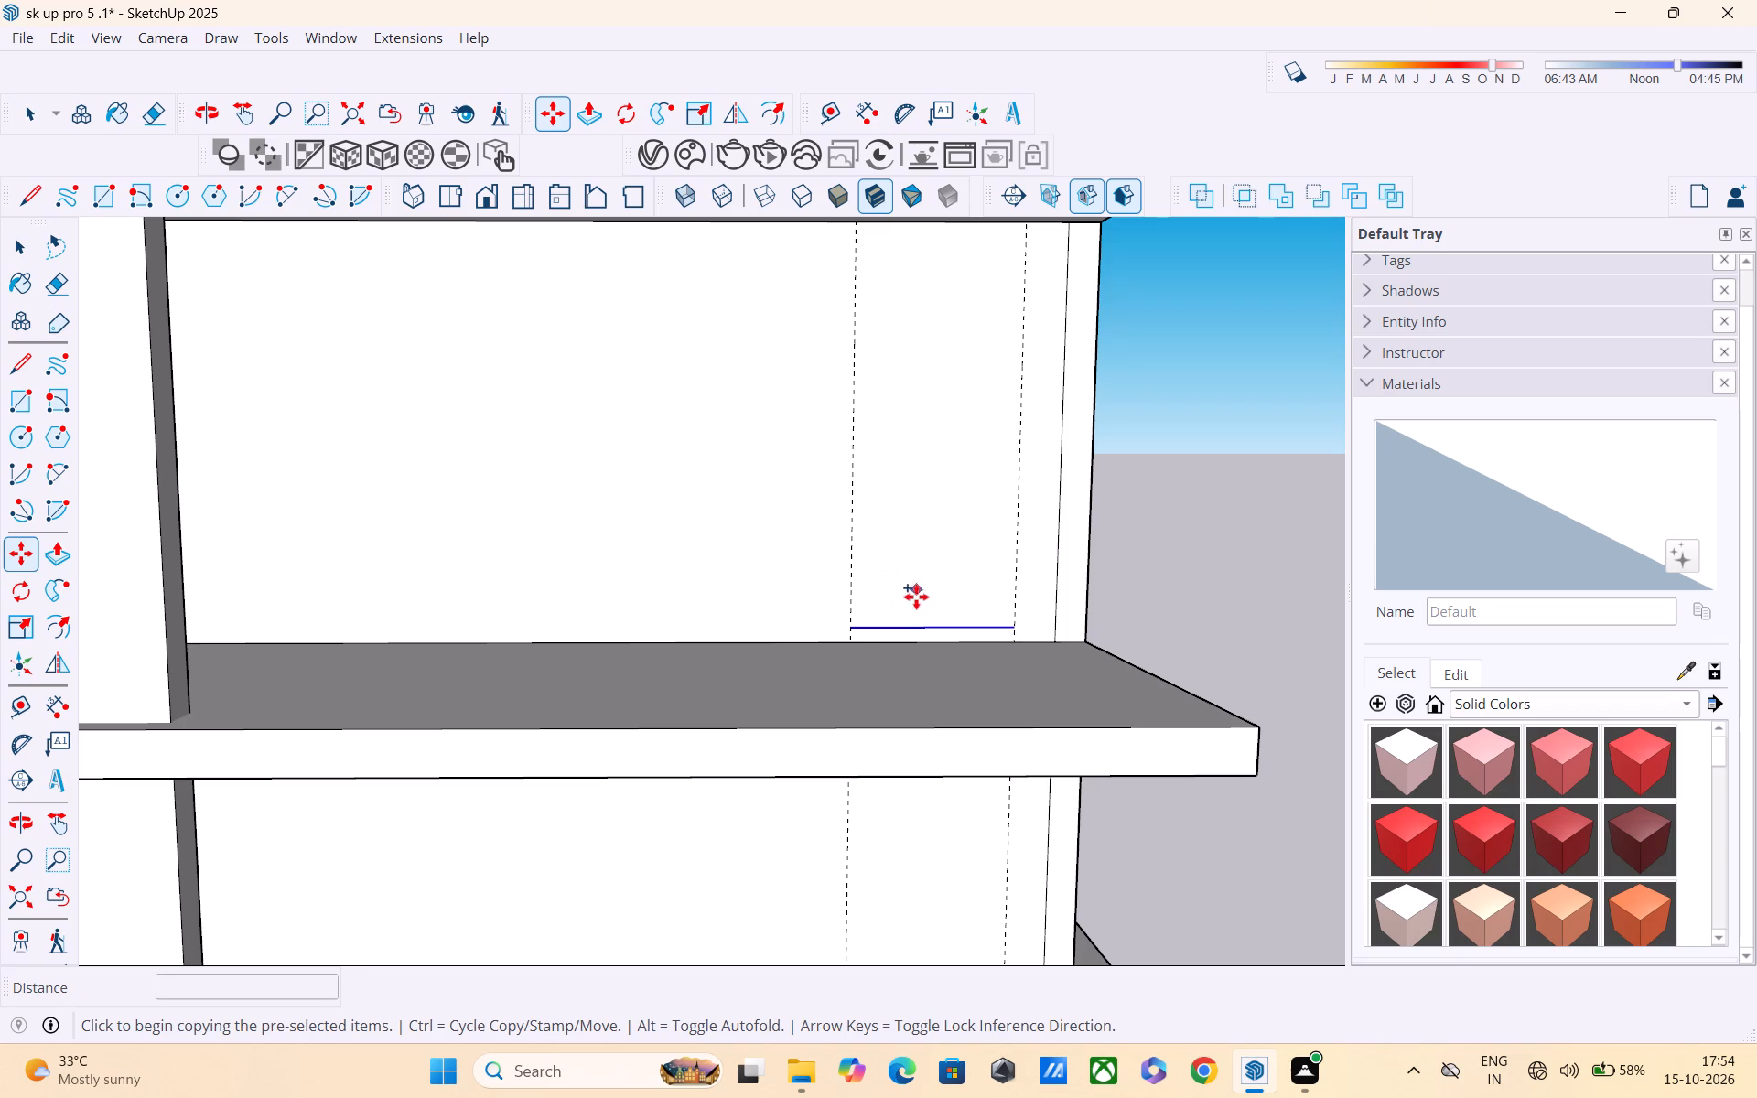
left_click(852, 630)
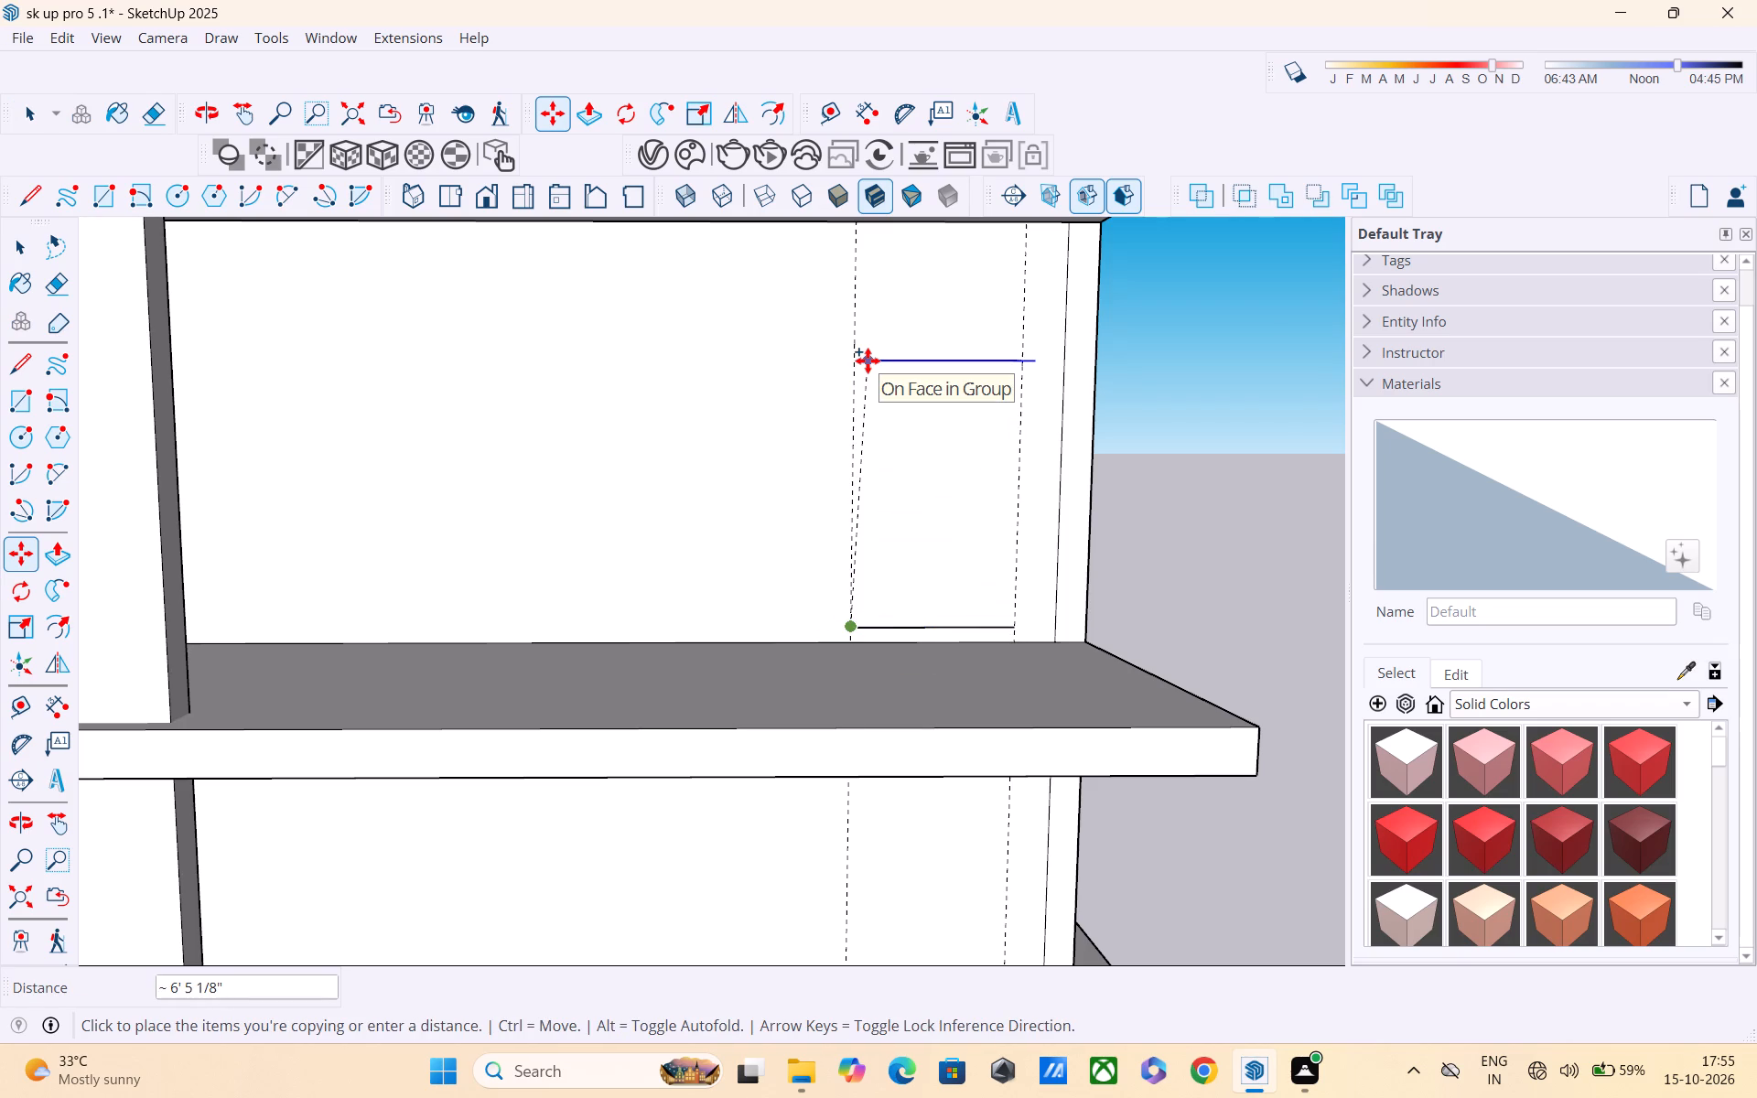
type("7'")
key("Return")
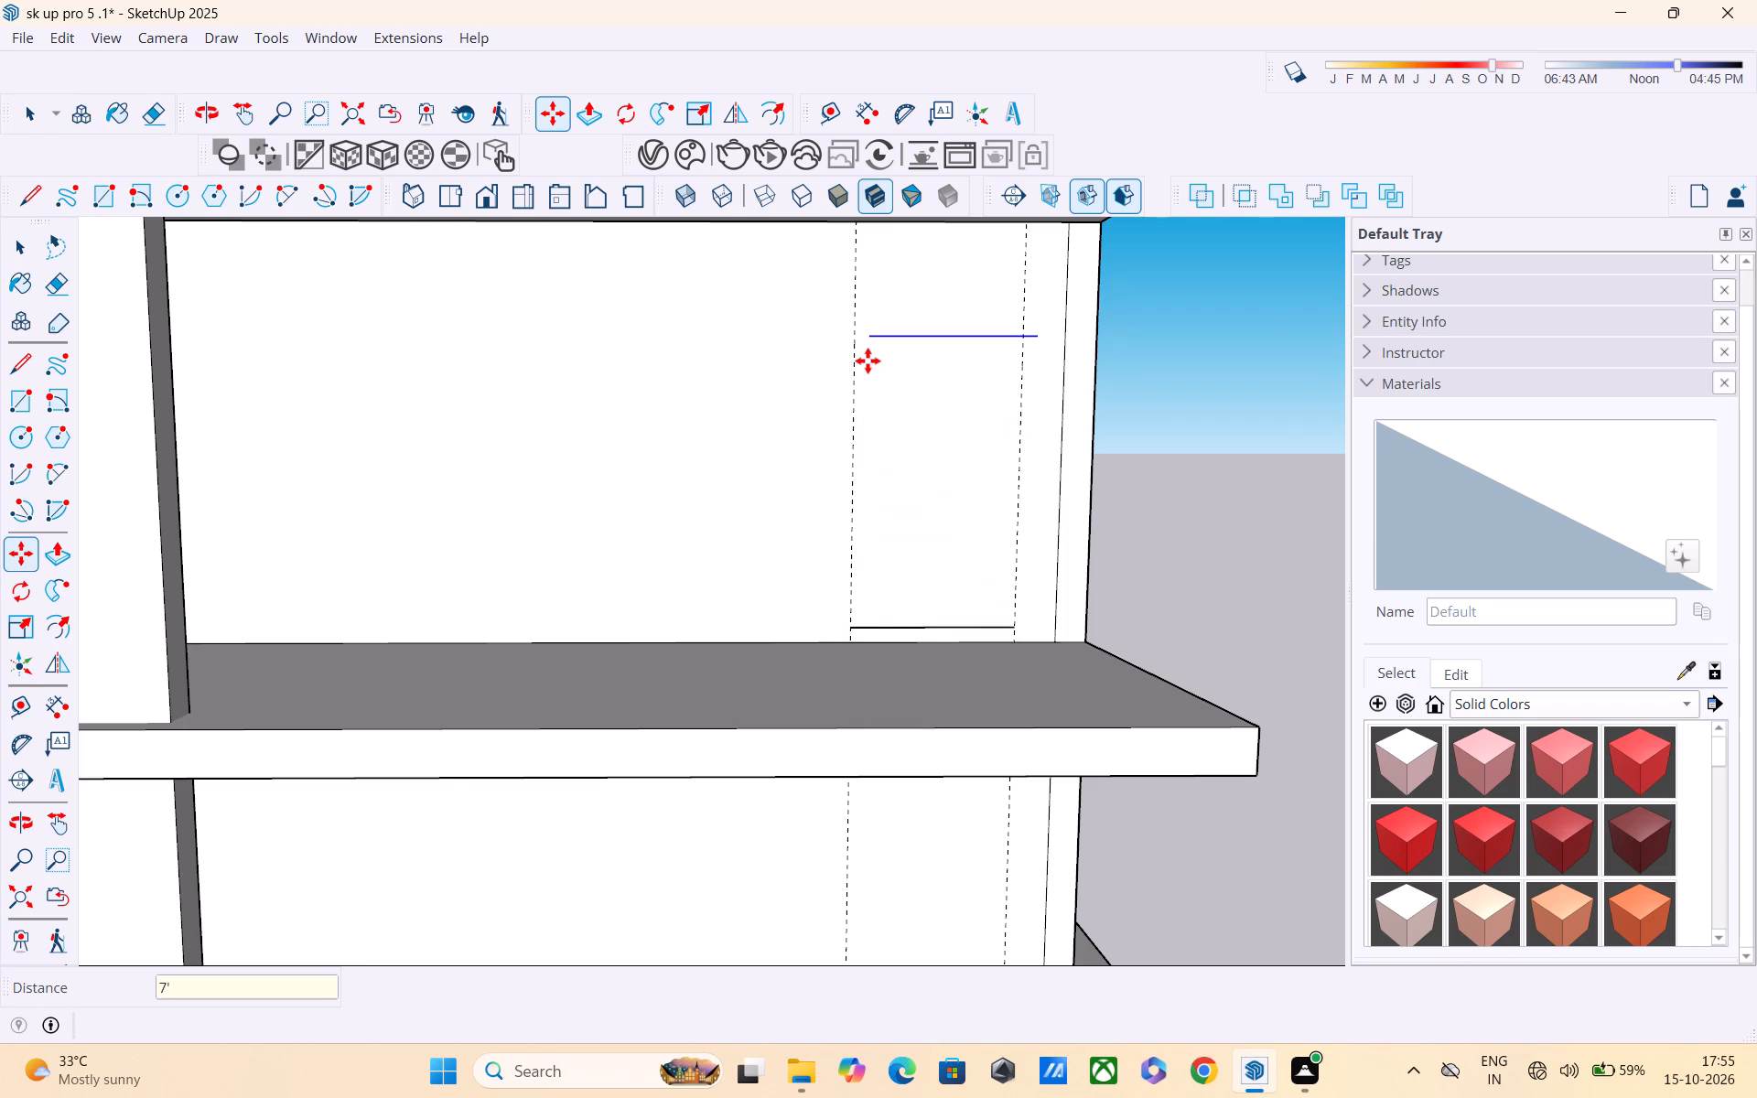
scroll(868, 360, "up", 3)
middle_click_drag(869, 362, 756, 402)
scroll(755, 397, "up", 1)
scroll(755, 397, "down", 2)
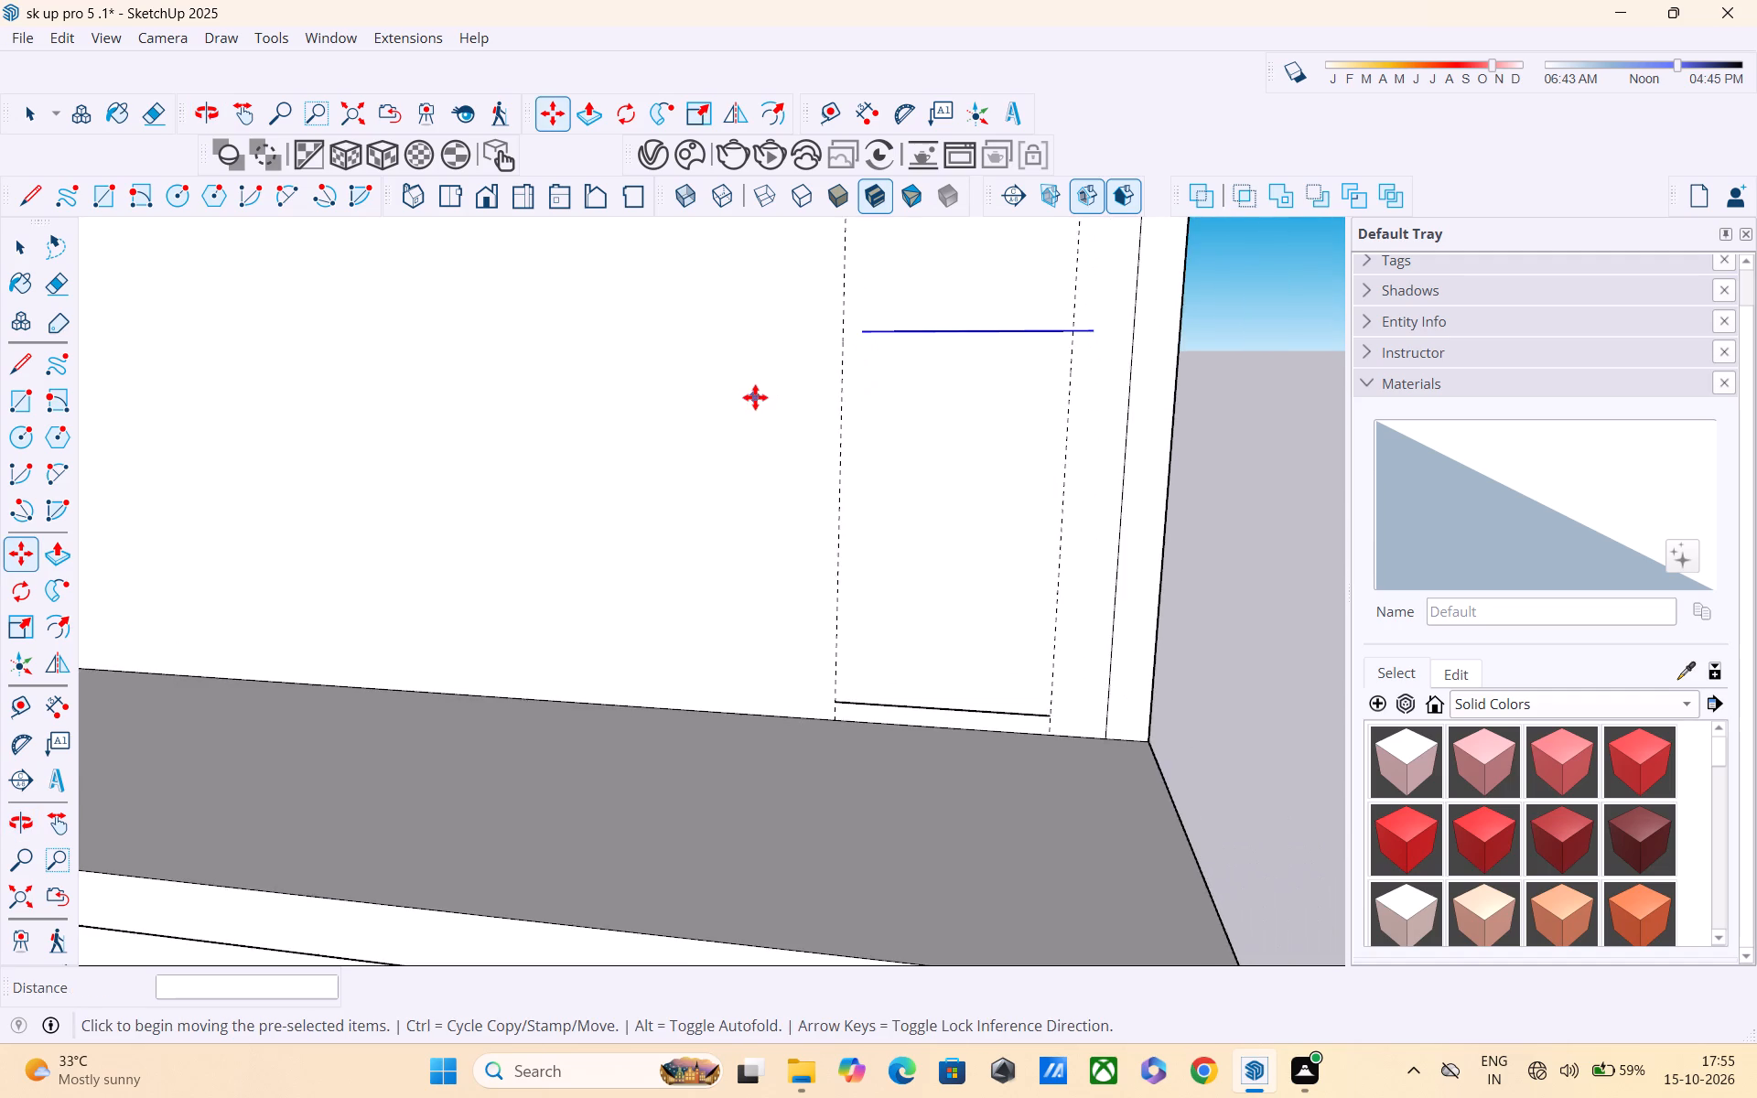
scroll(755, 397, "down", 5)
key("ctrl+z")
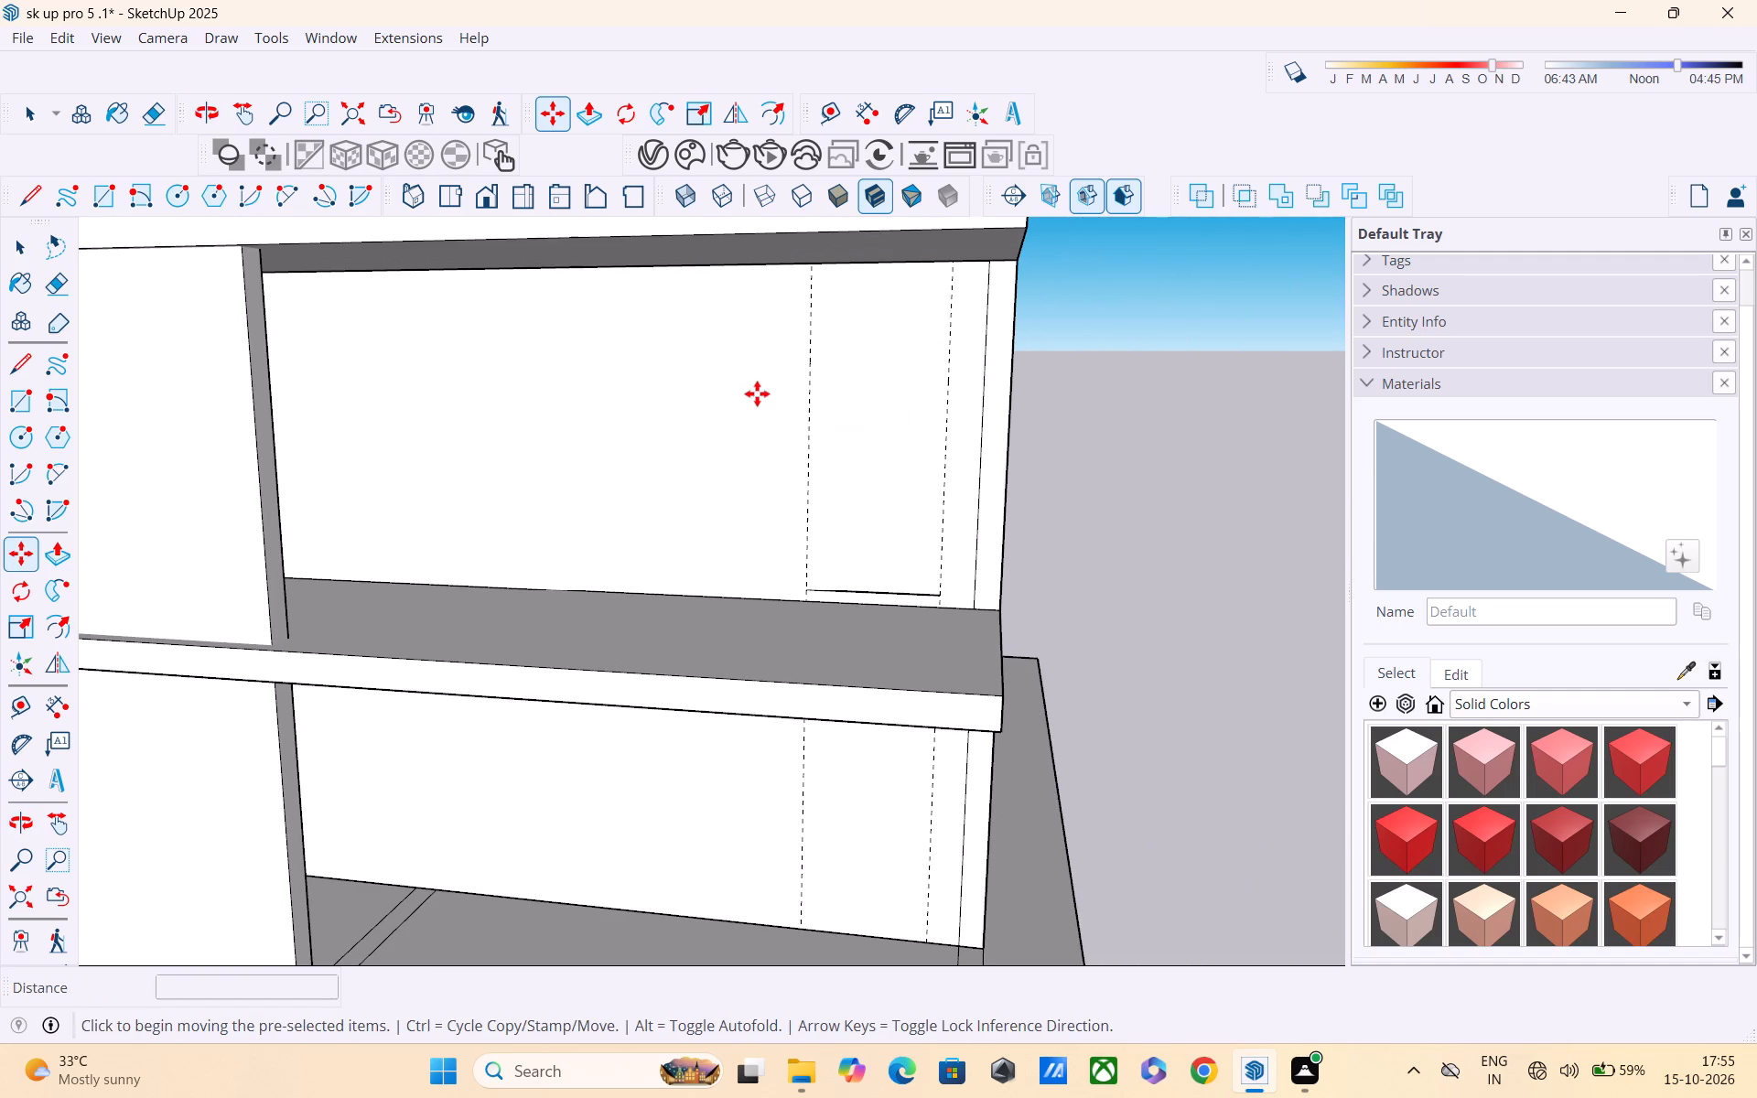
Draw a 4' by 7' rectangle between the guides on the recessed second-storey wall, starting from the end of the horizontal line.
key("r")
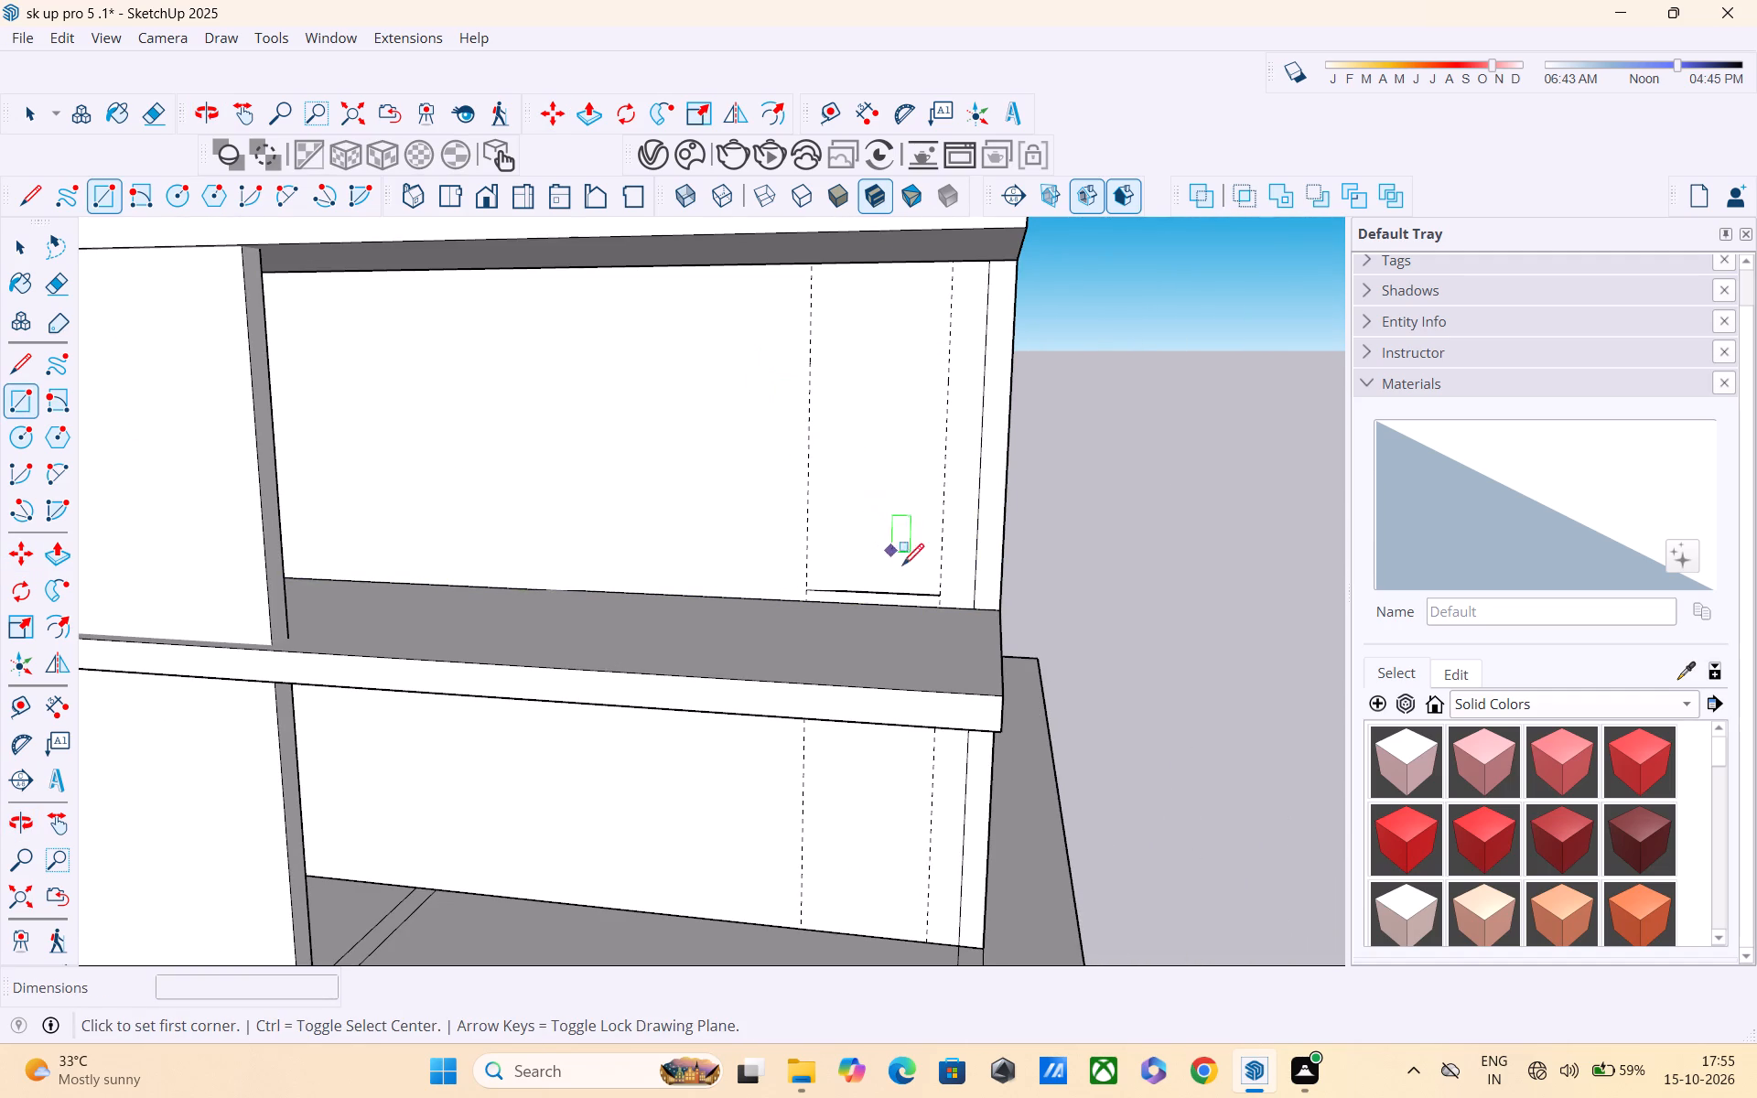
left_click(937, 591)
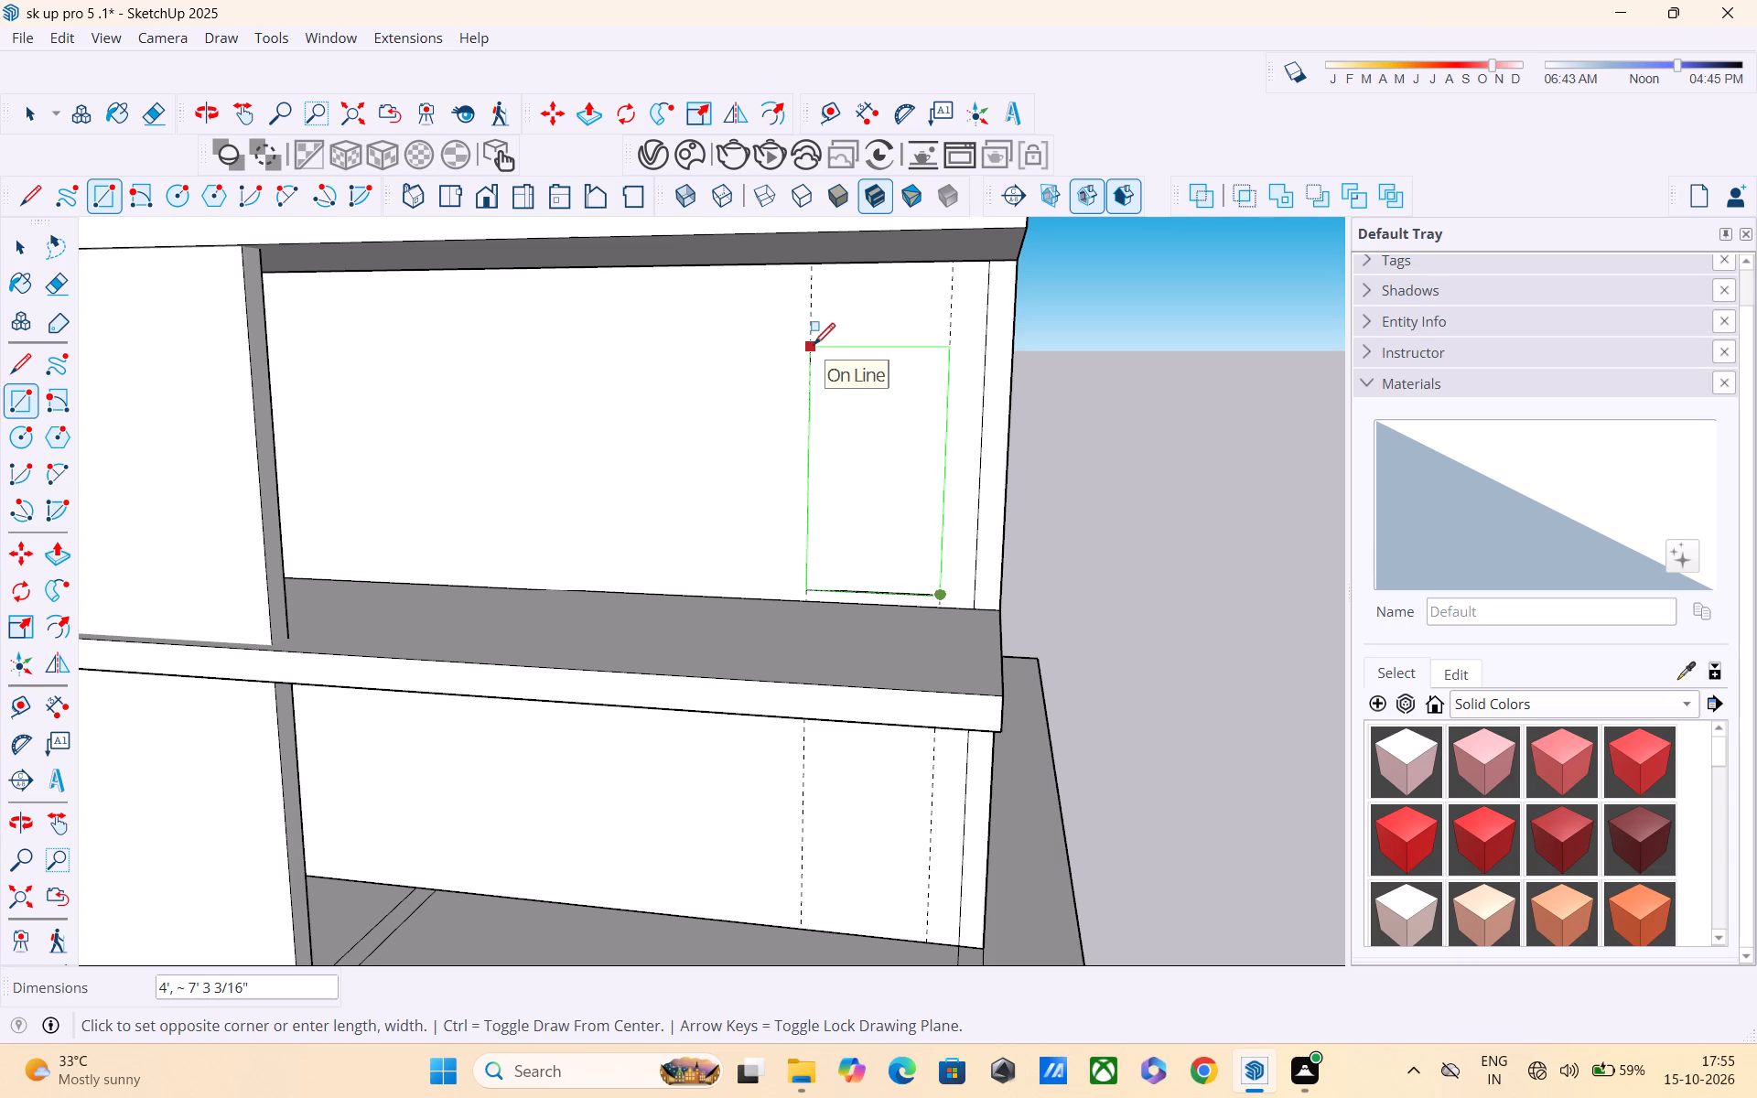
type("4'")
key("period")
key("BackSpace")
key("comma")
type("7'")
key("Return")
scroll(814, 341, "down", 4)
middle_click_drag(832, 374, 889, 390)
scroll(879, 390, "down", 4)
key("space")
Examine the whole house and the door-sized rectangle on its second-storey wall from several angles and distances.
scroll(852, 384, "up", 1)
middle_click_drag(836, 393, 788, 436)
scroll(795, 441, "up", 6)
middle_click(847, 414)
scroll(849, 409, "down", 18)
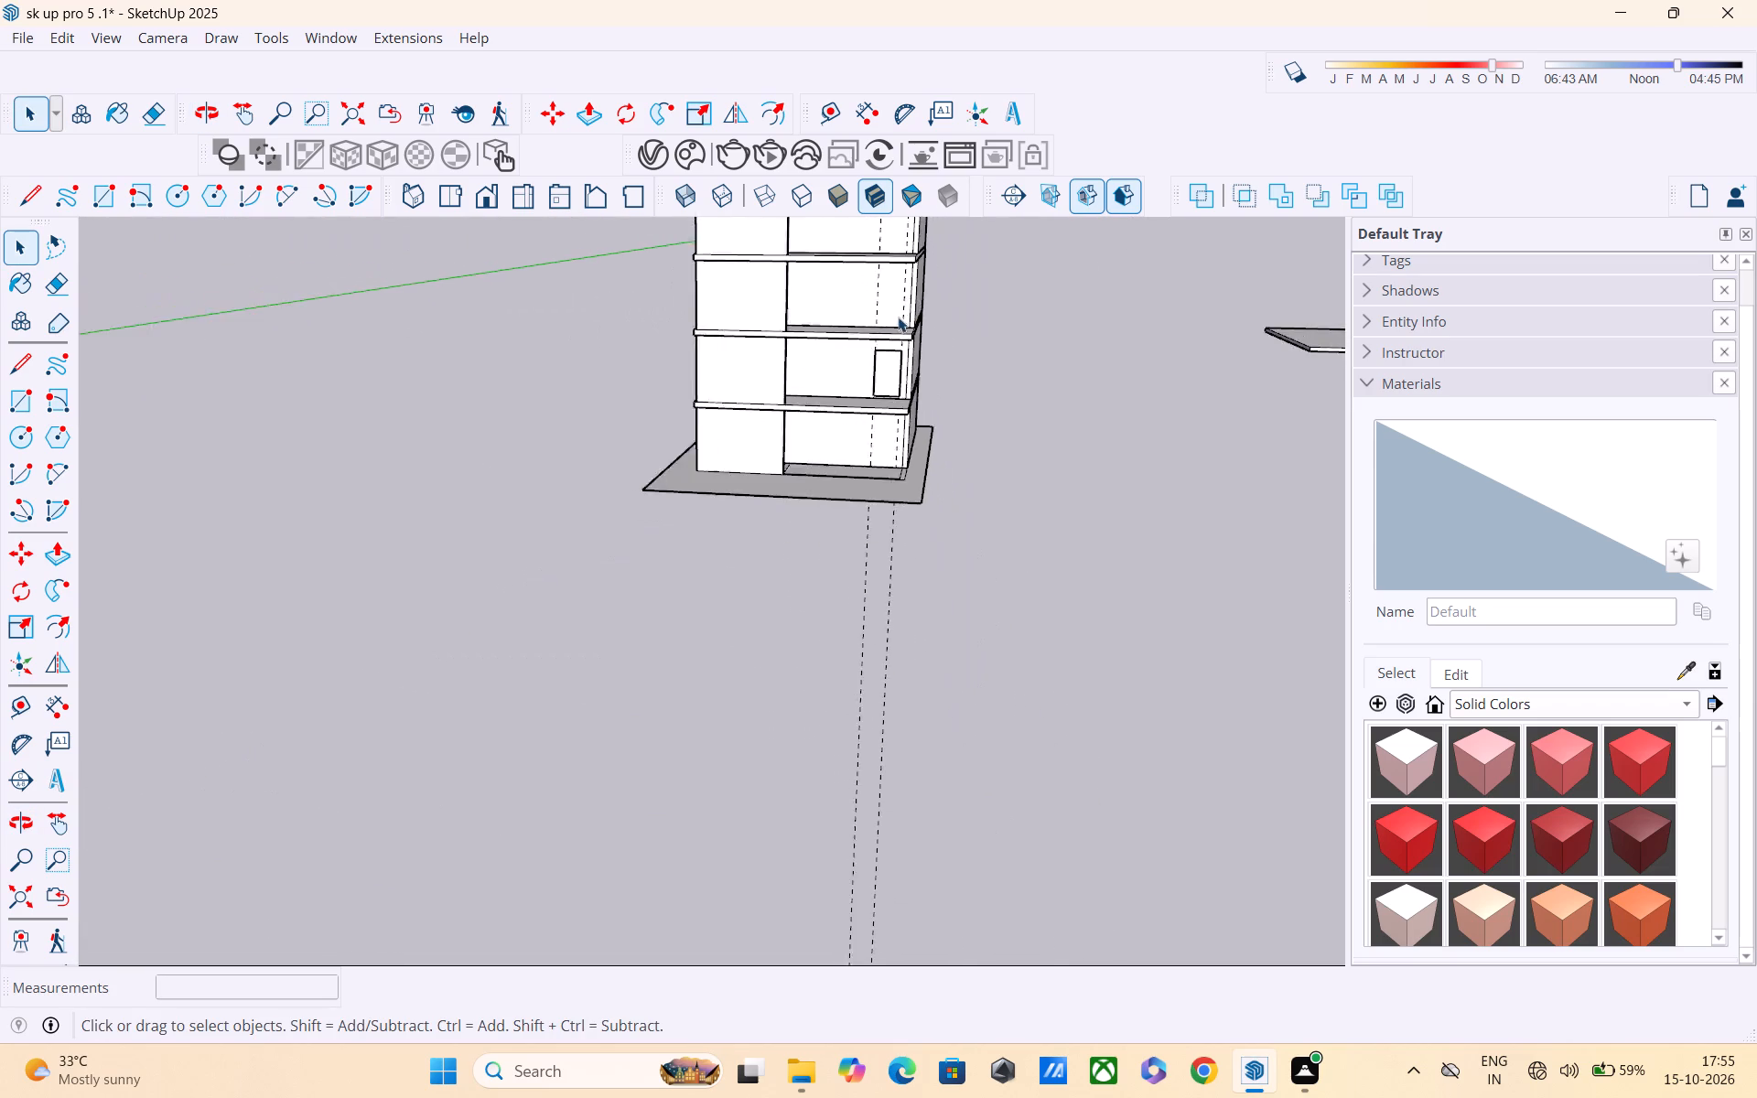
scroll(898, 317, "down", 6)
middle_click(922, 265, "shift")
scroll(919, 263, "up", 1)
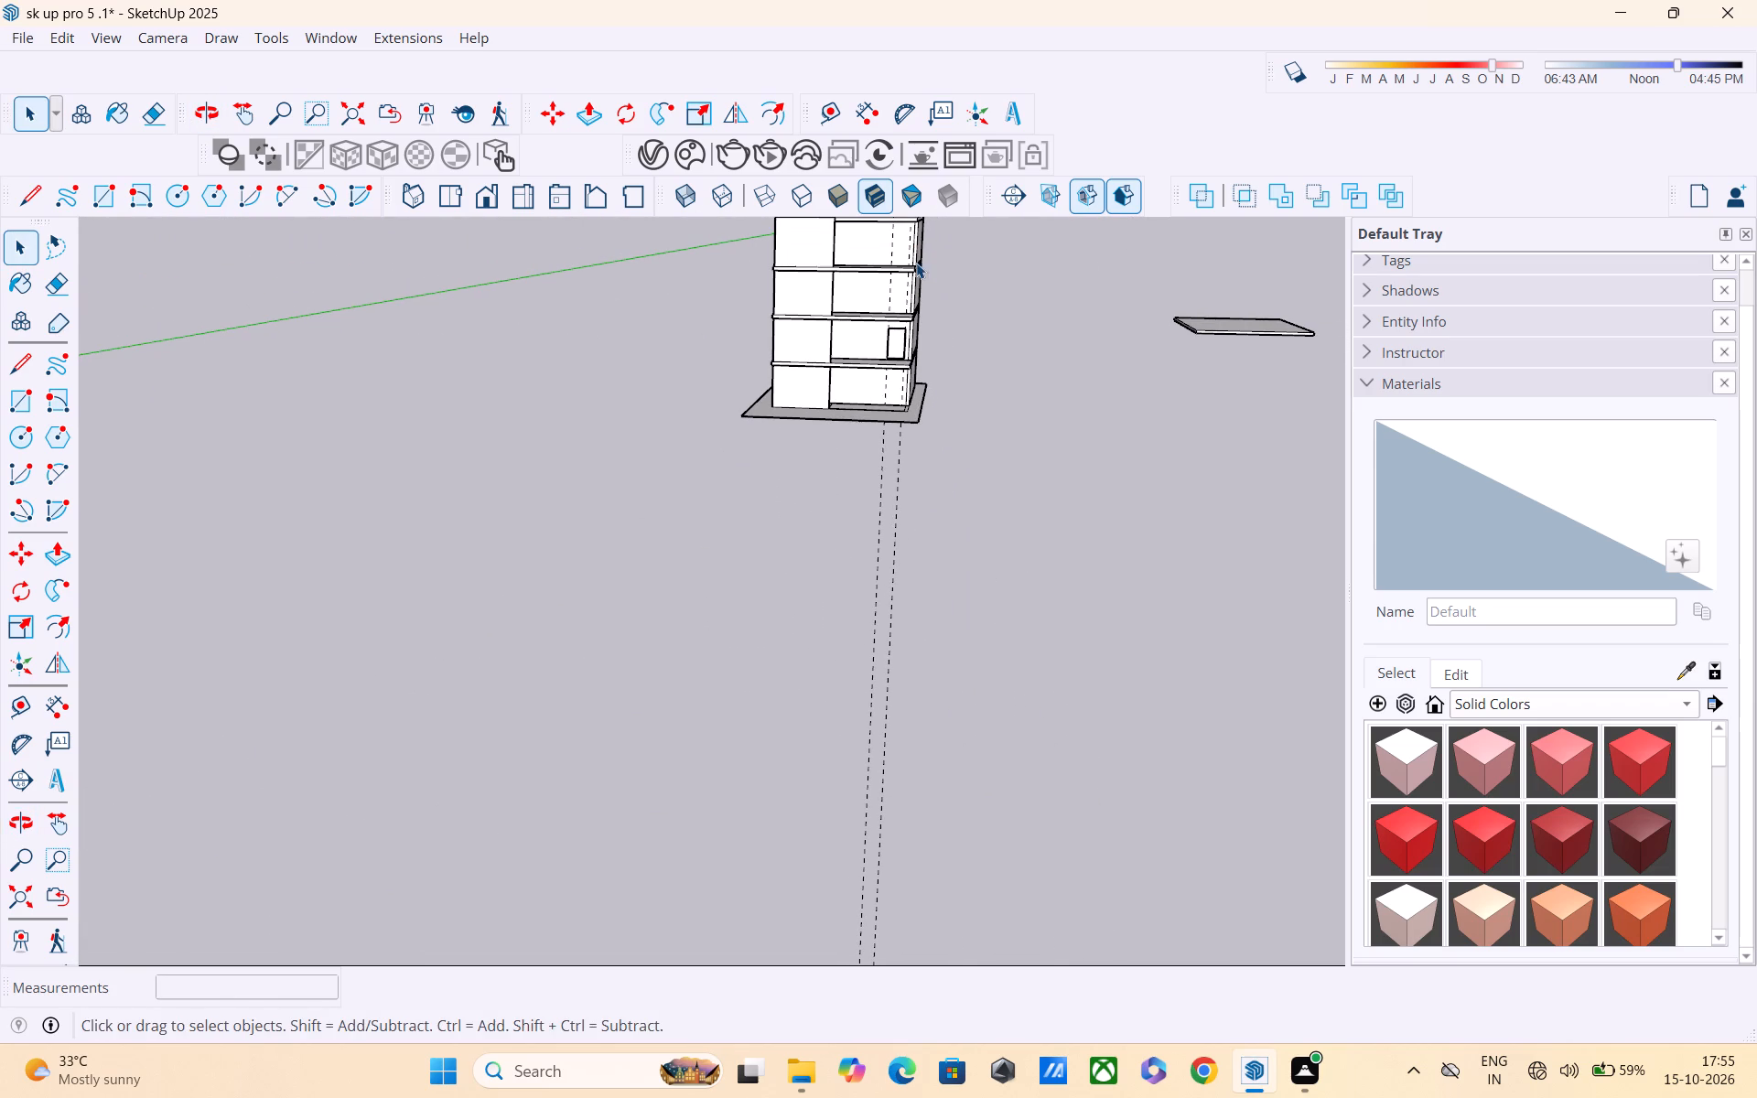
middle_click(904, 252, "shift")
middle_click_drag(889, 239, 889, 256)
scroll(680, 262, "down", 1)
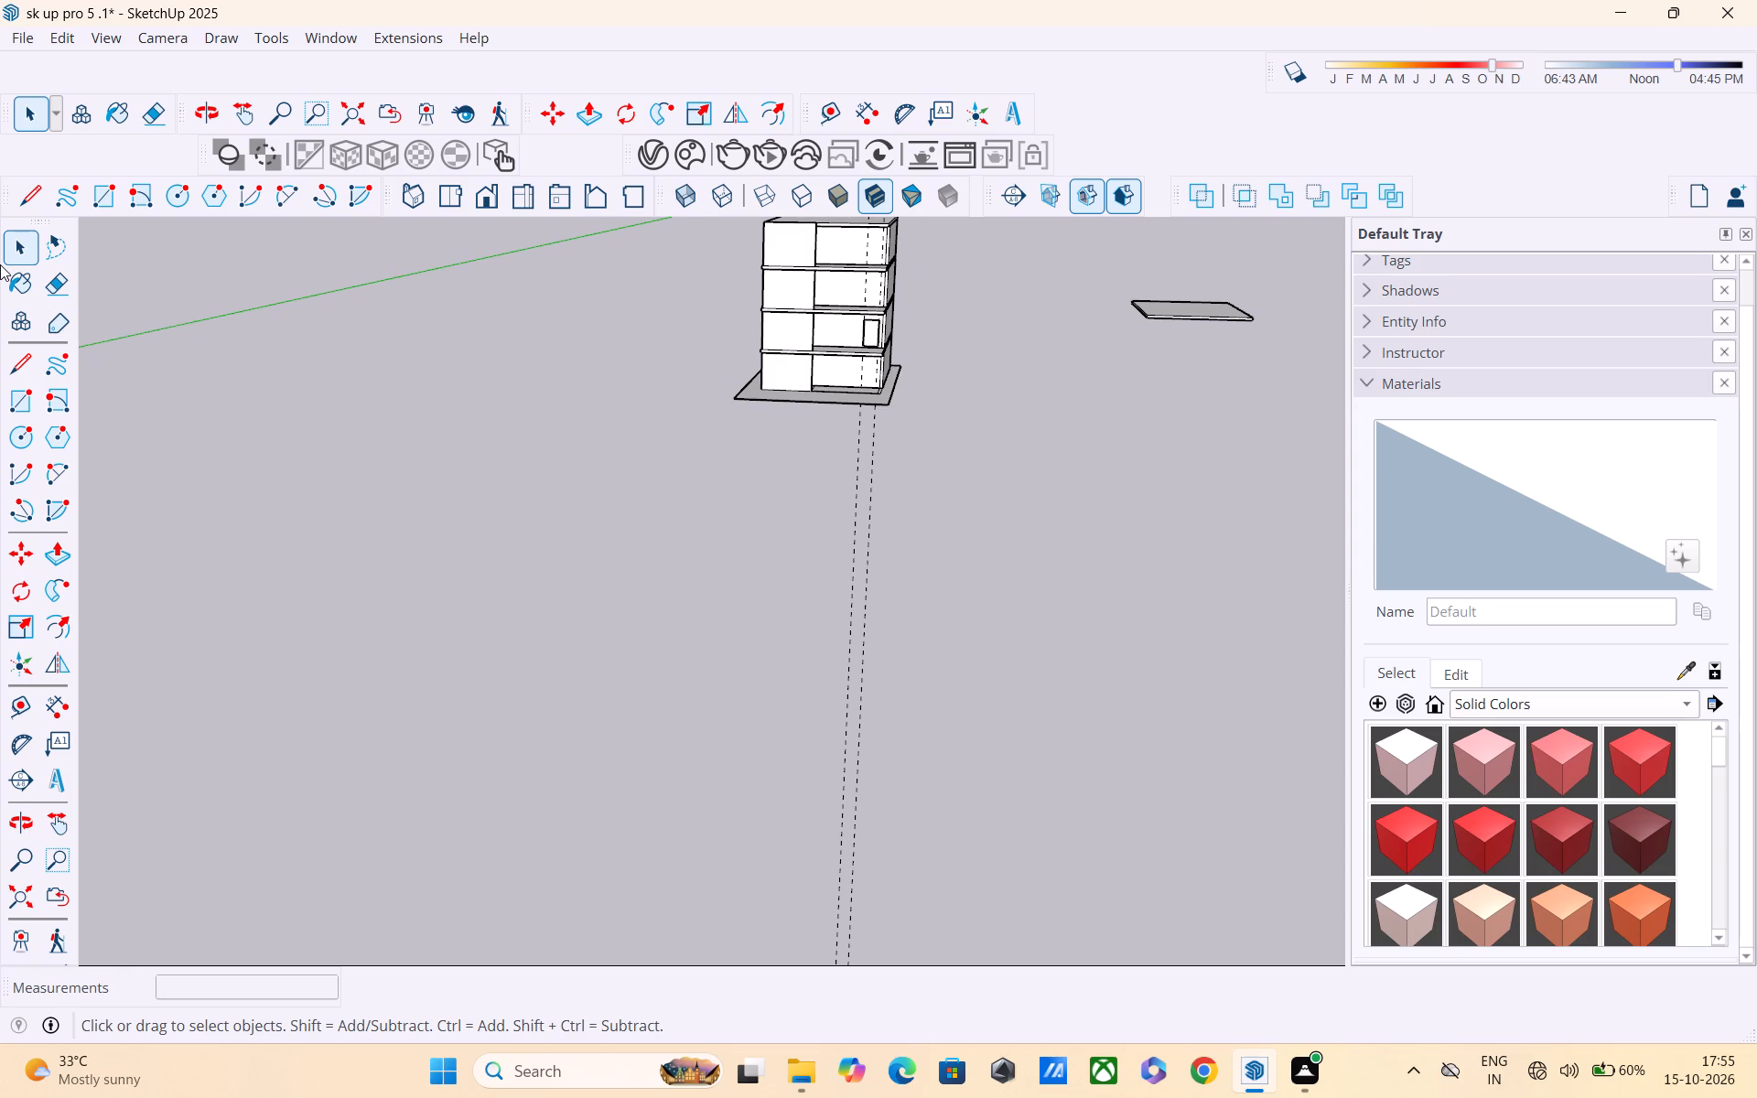
left_click(0, 264)
middle_click_drag(673, 452, 613, 531)
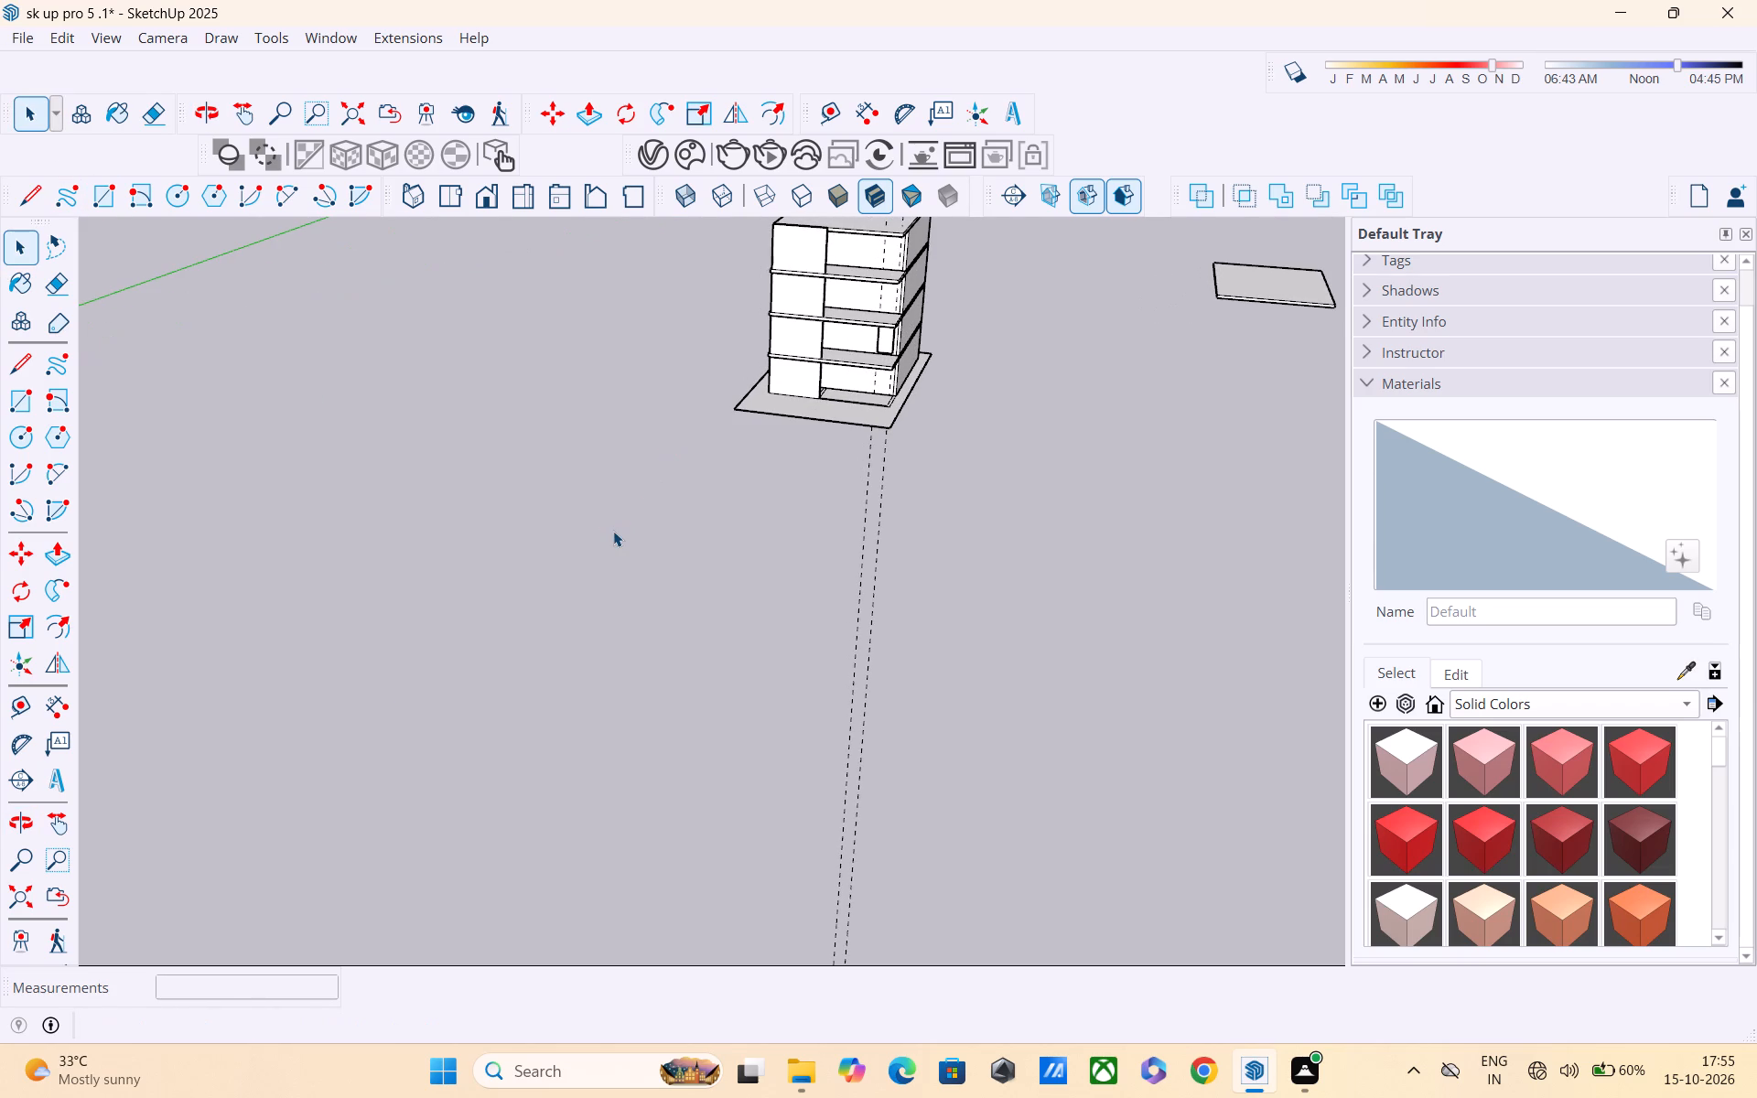
scroll(568, 535, "down", 1)
middle_click_drag(568, 528, 578, 517)
middle_click_drag(582, 519, 1062, 458)
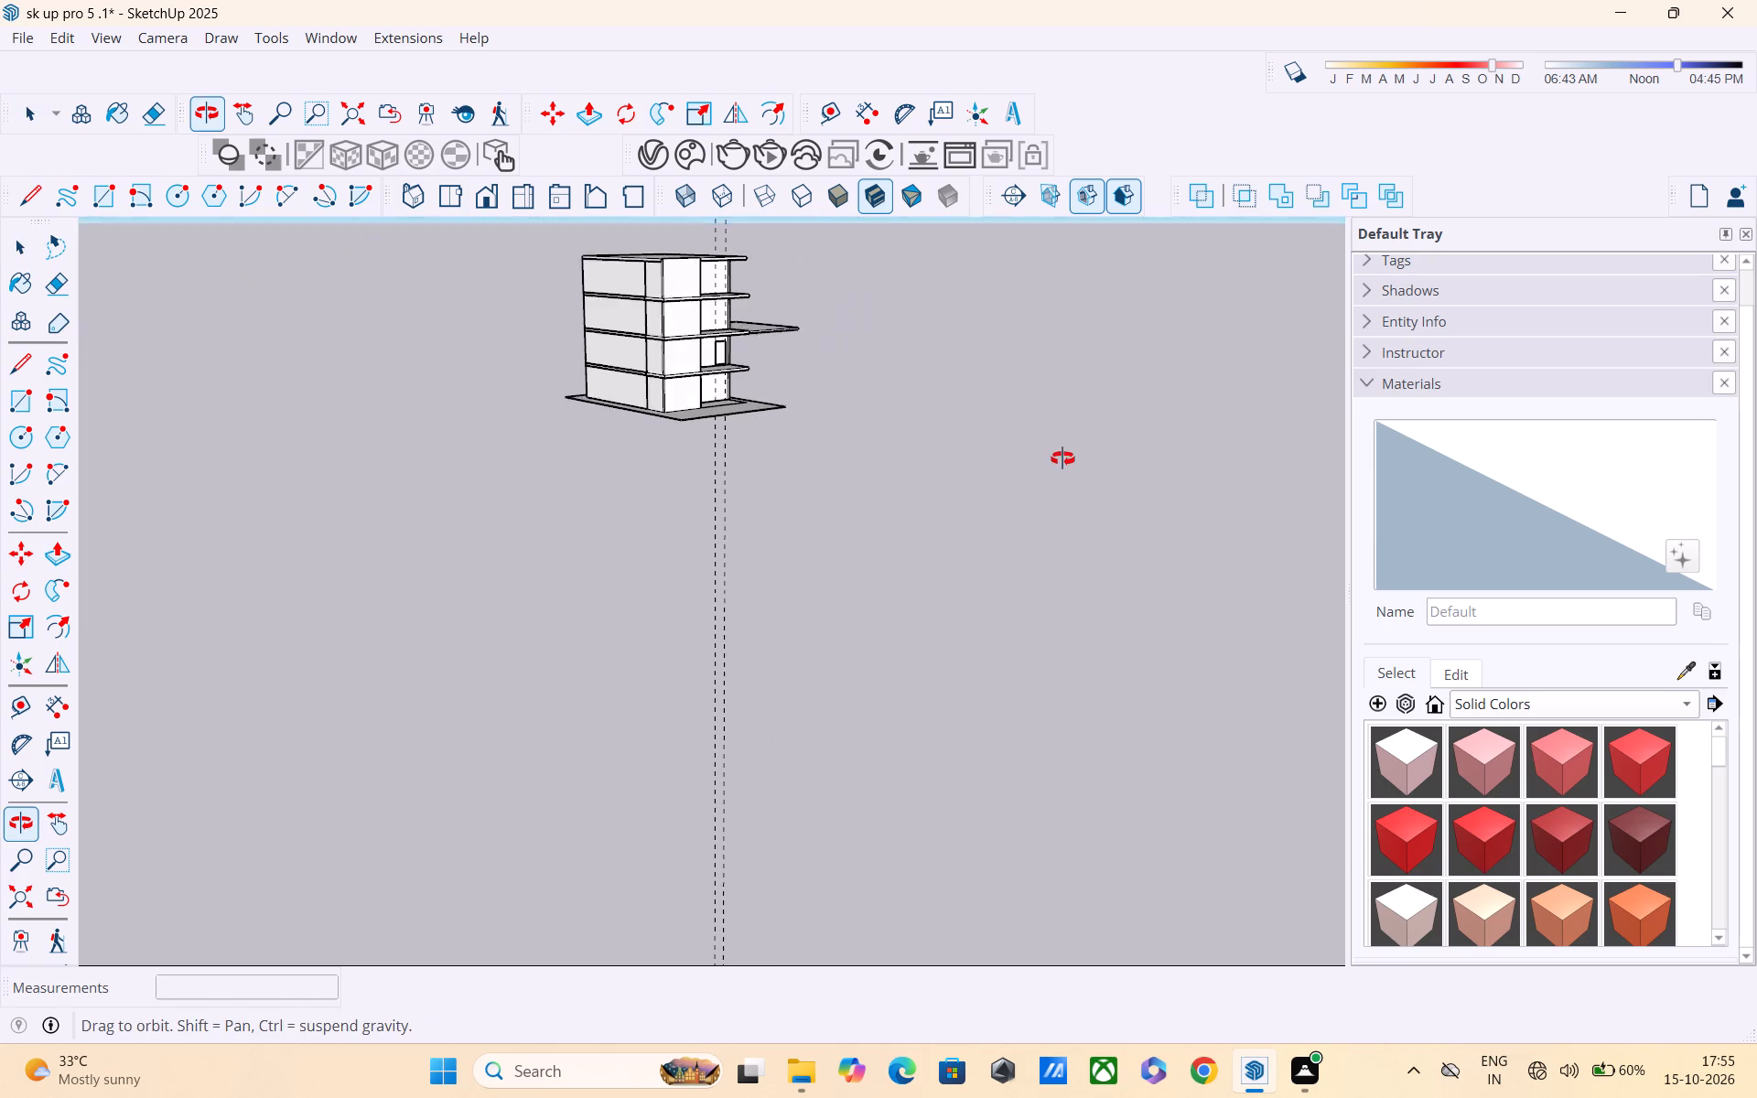
middle_click_drag(1062, 458, 1064, 454)
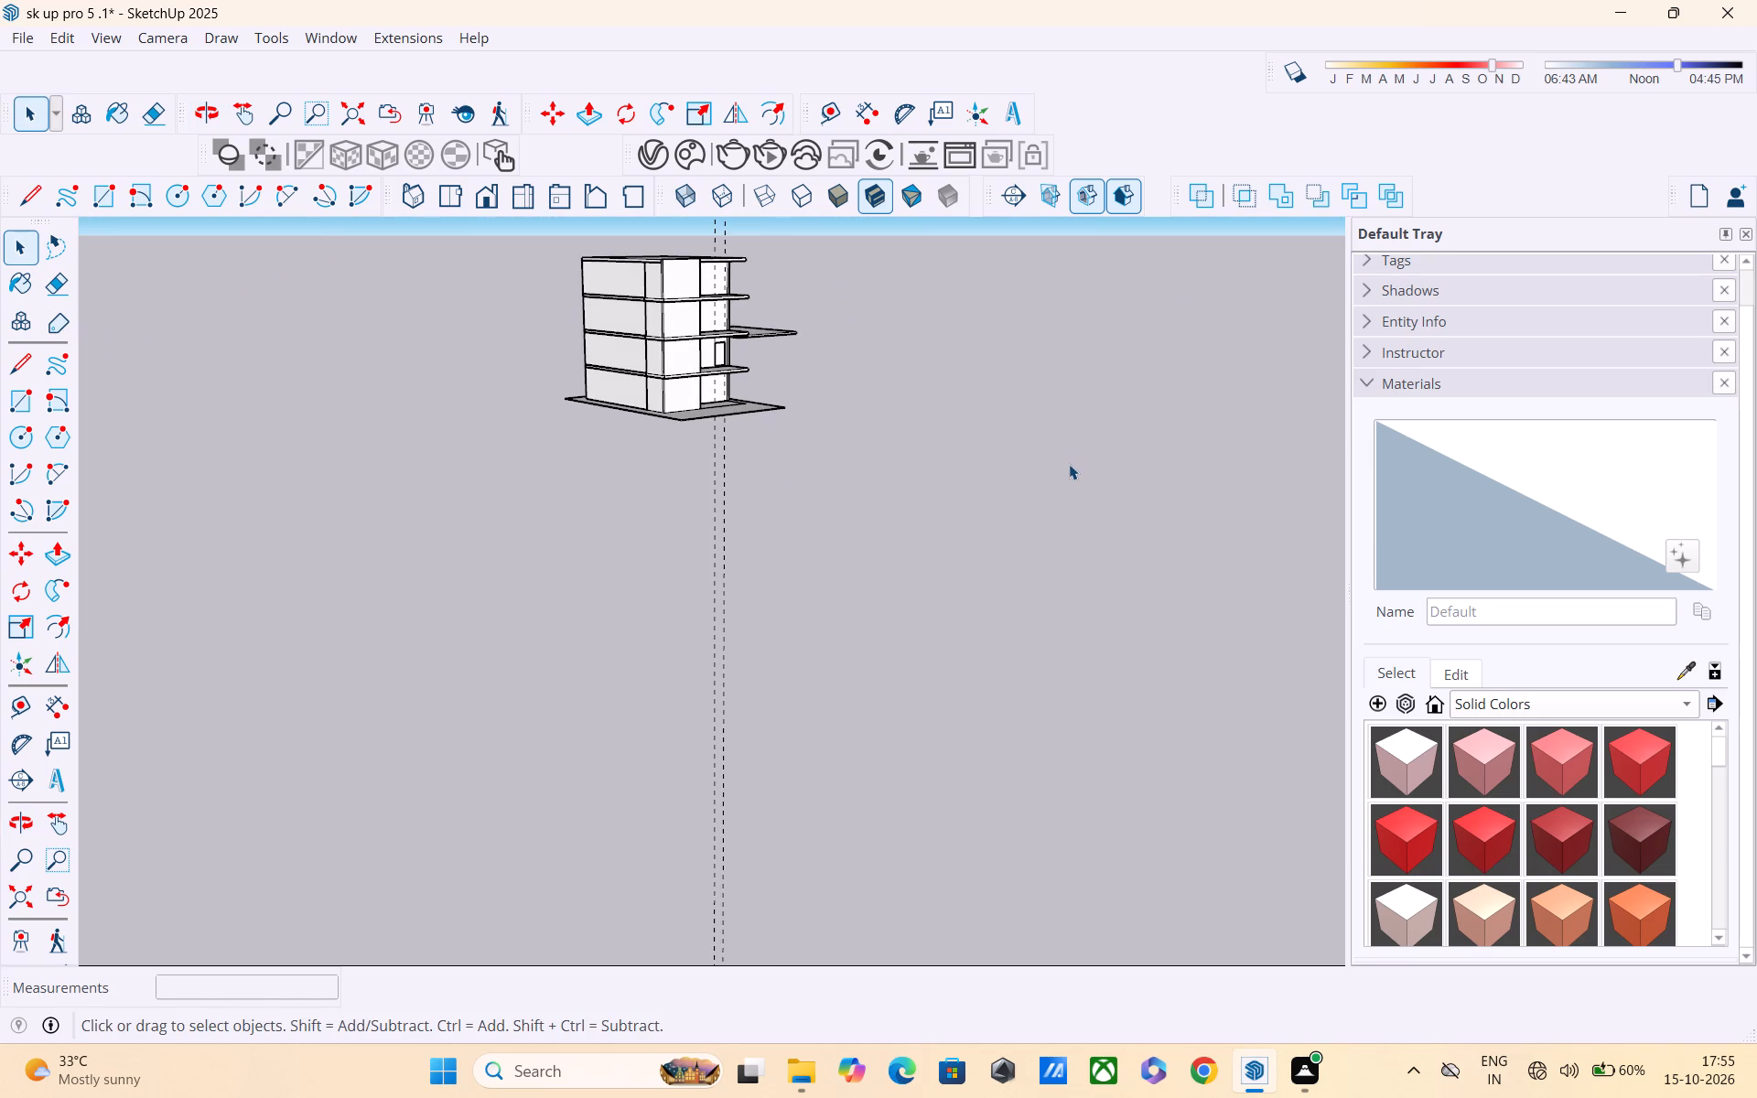
scroll(1069, 464, "down", 8)
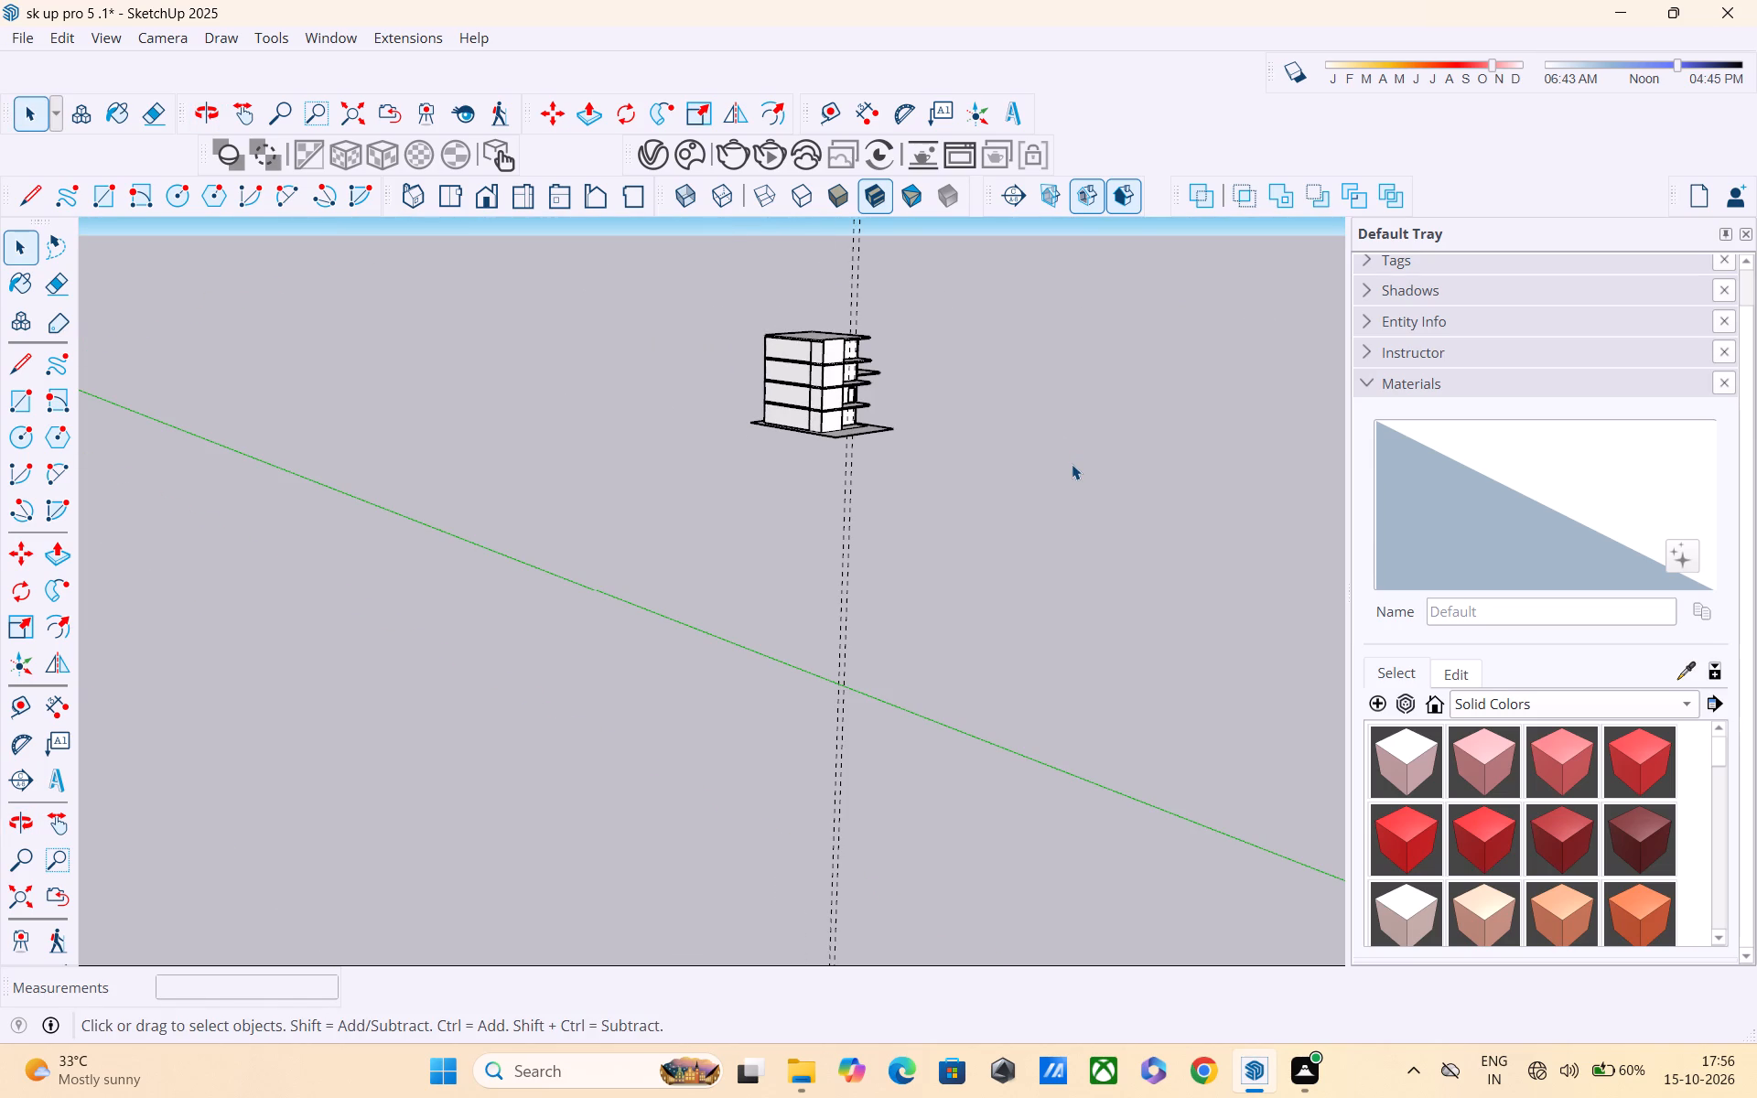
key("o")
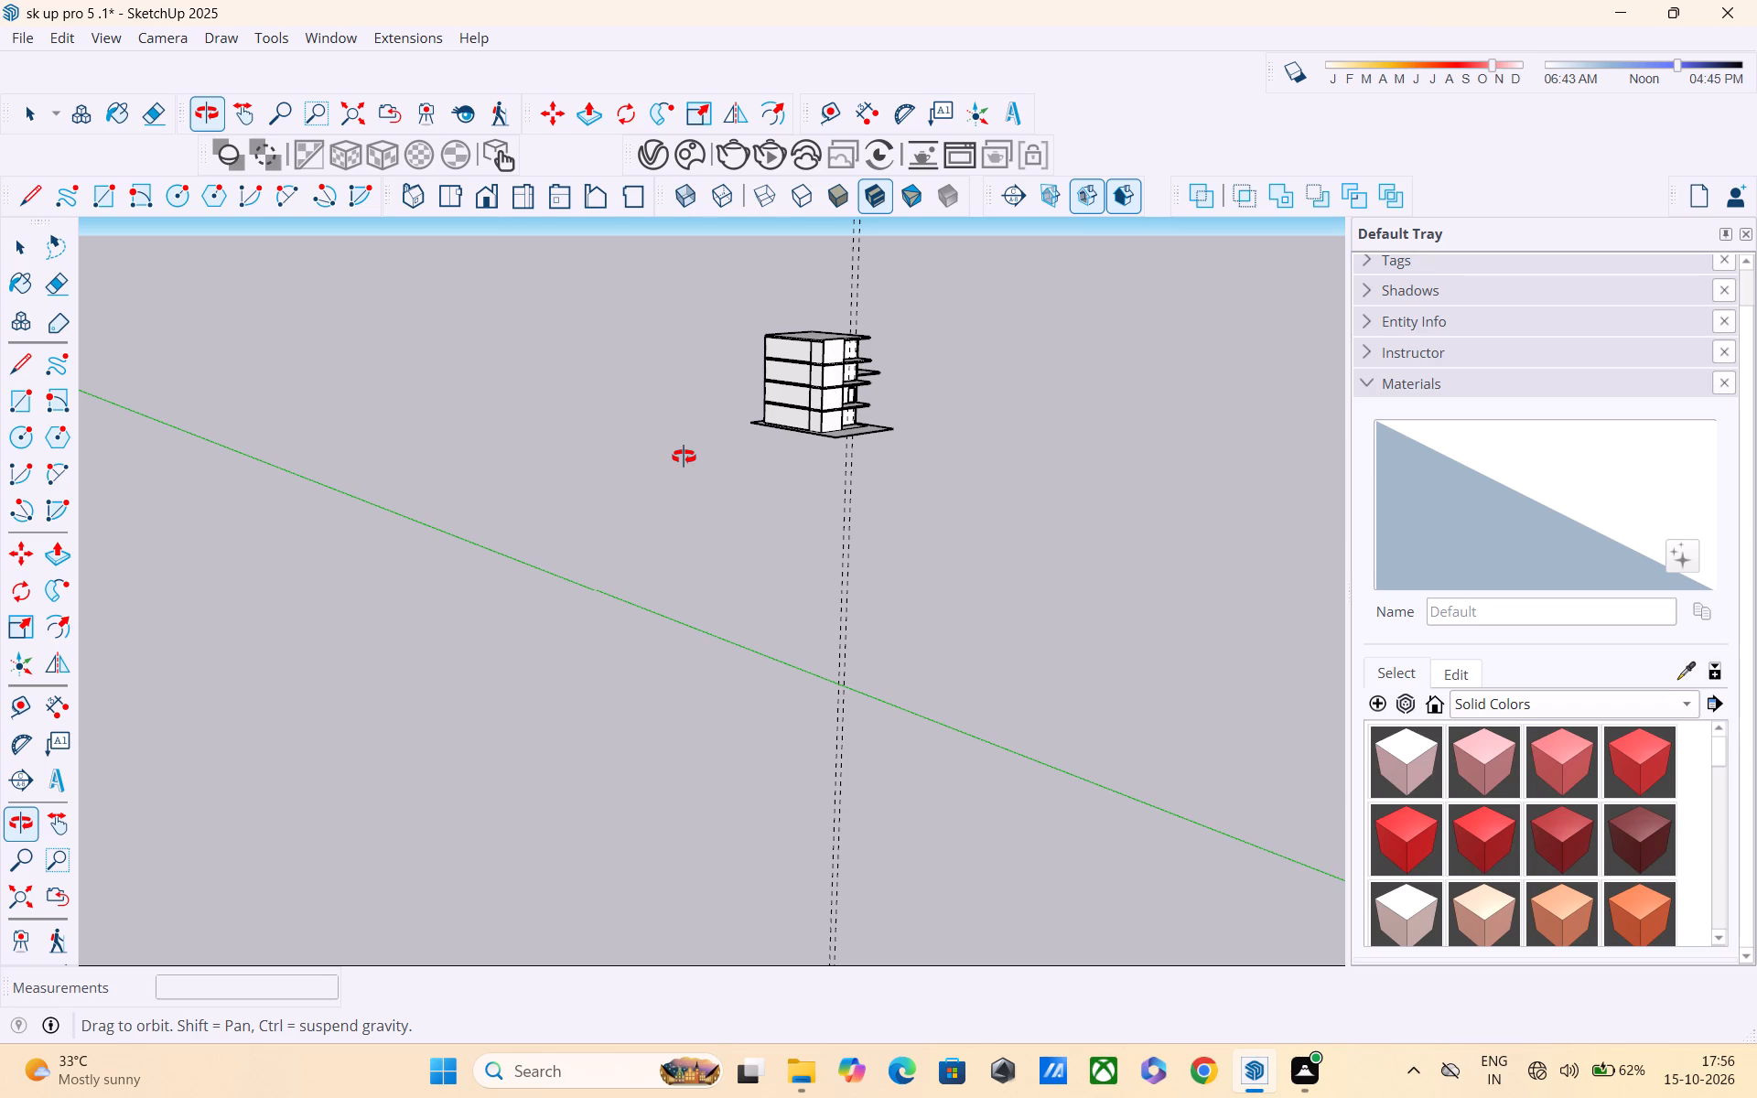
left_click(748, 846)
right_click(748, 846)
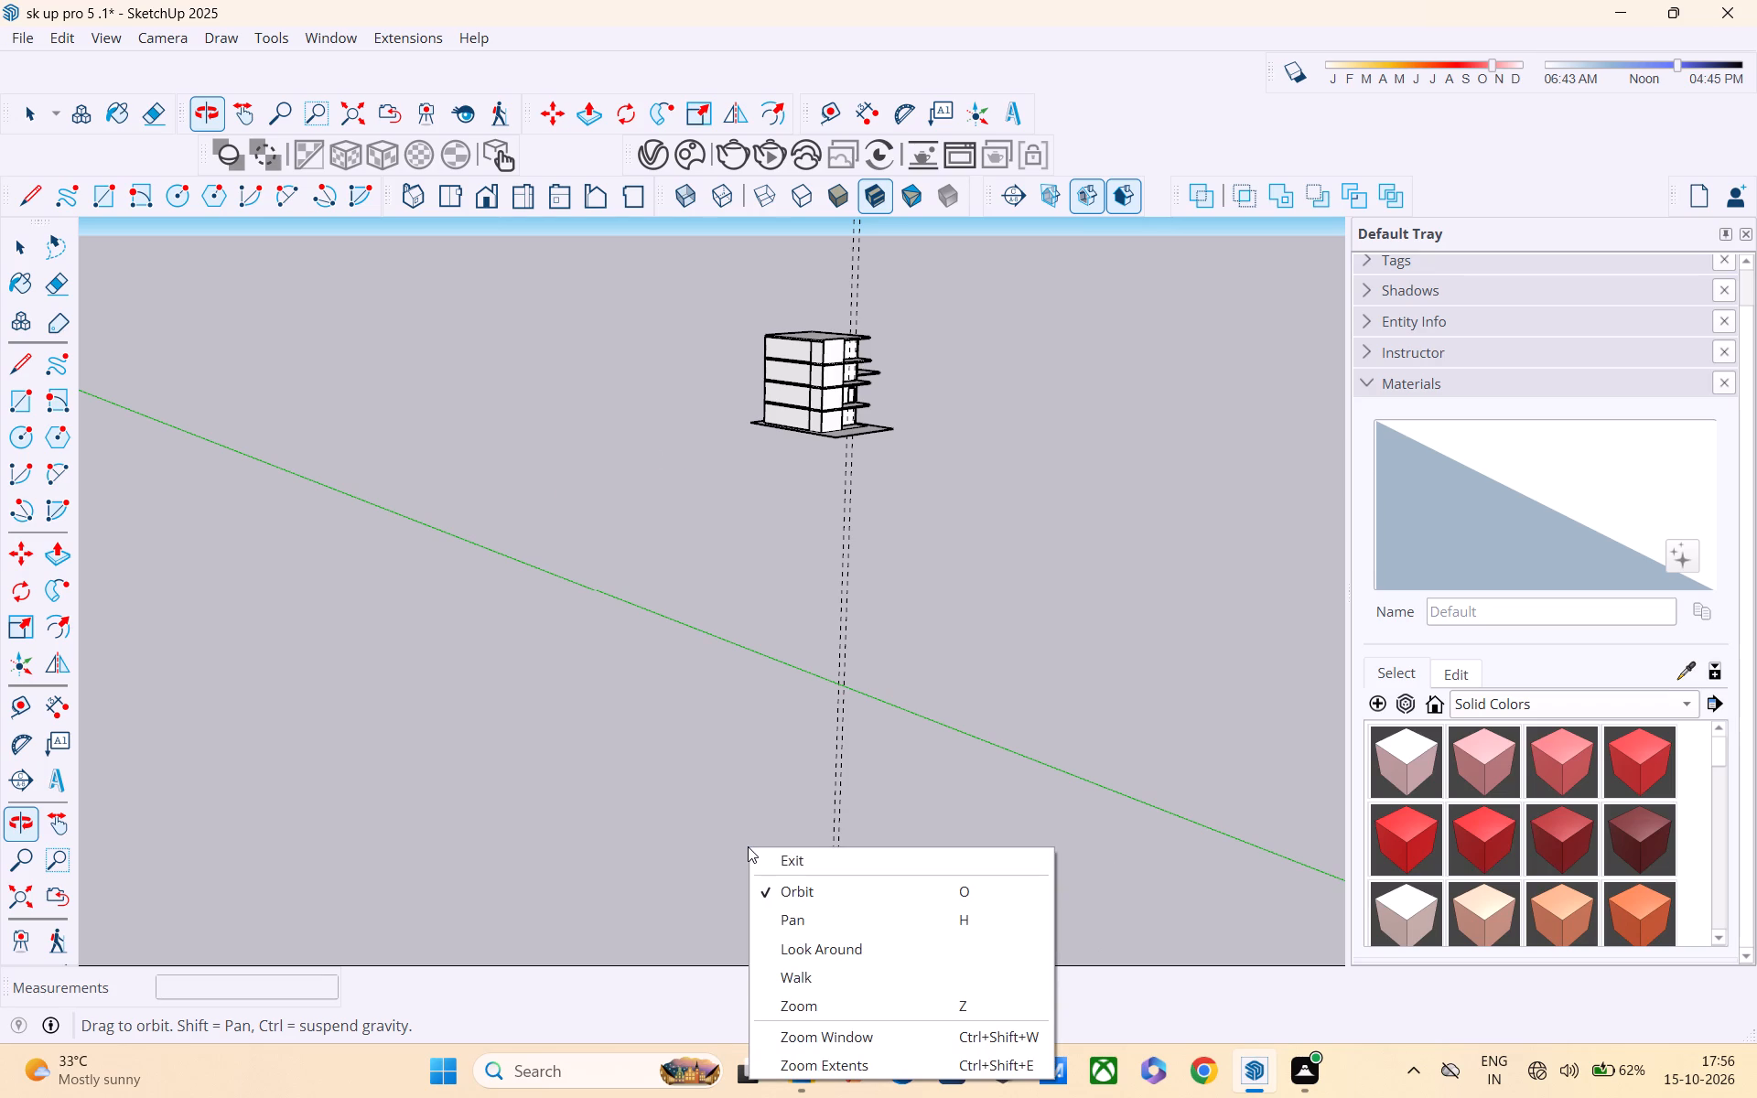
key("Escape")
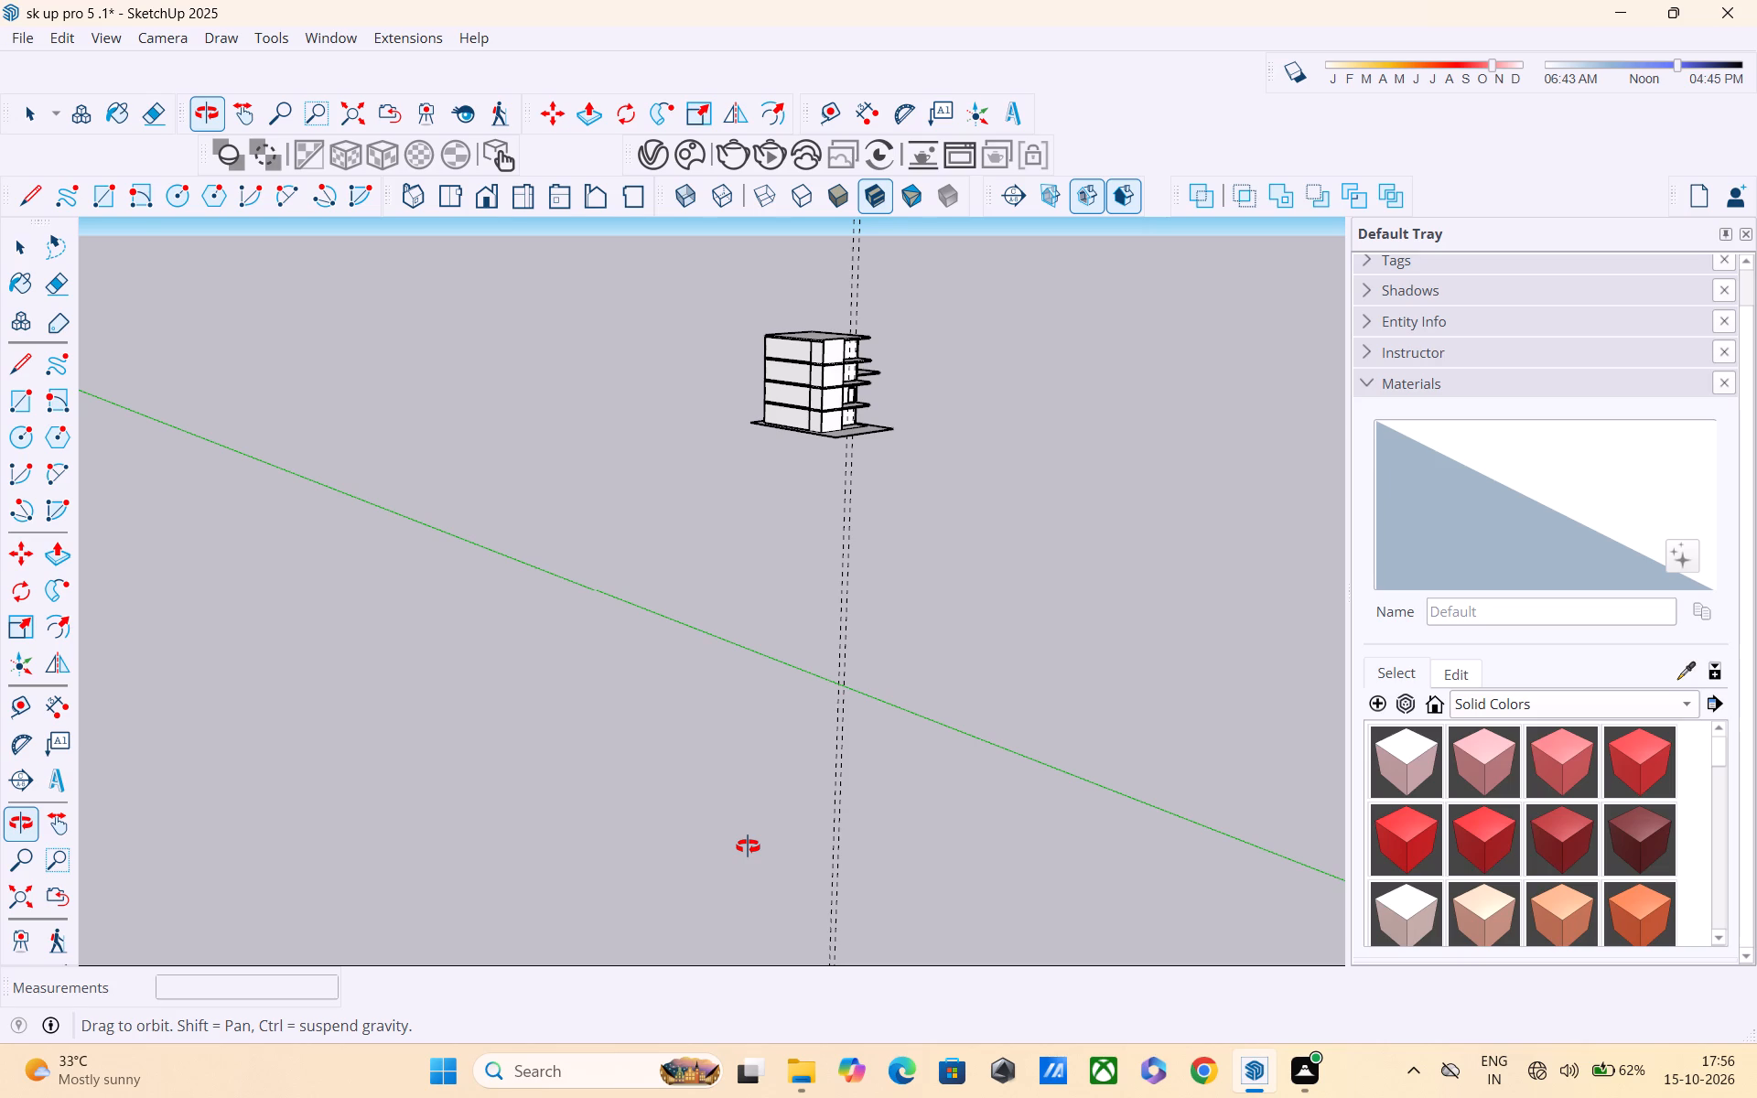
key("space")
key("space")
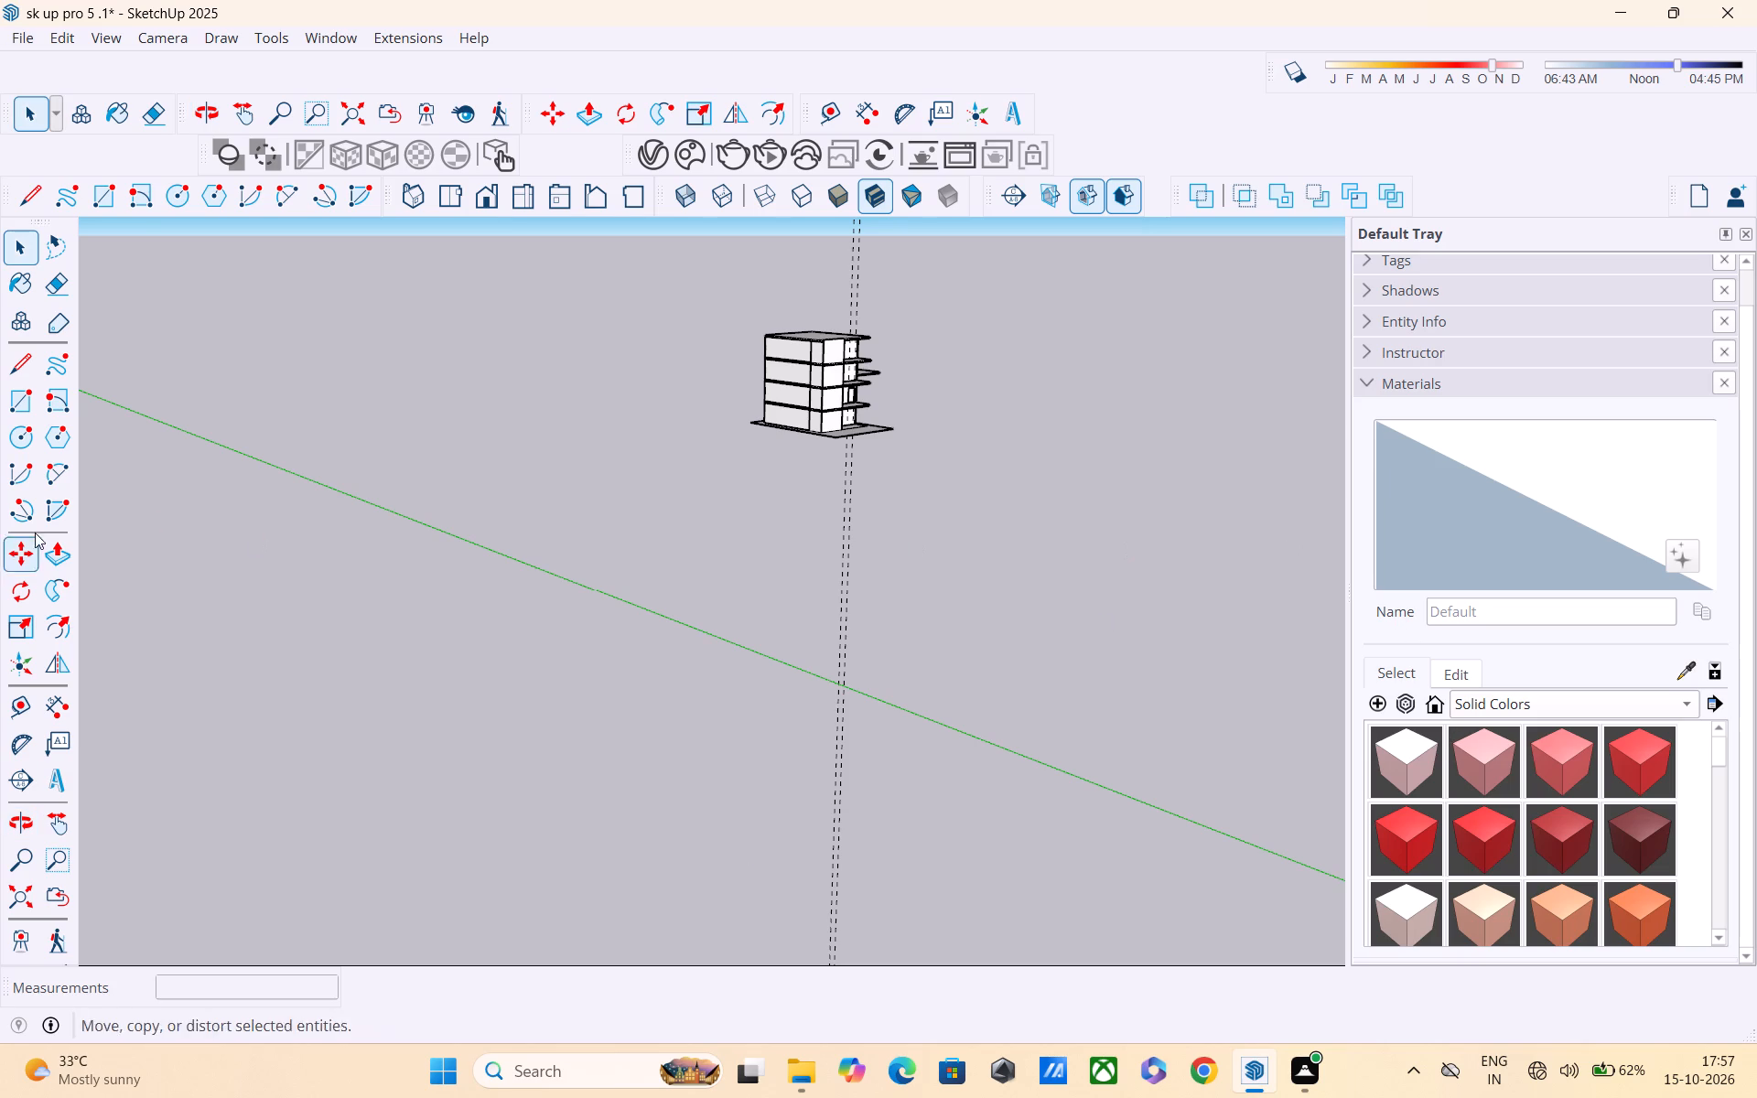
Examine the massing of the whole four-storey house and its projecting slabs from the front and side at a distance.
middle_click_drag(918, 454, 714, 476)
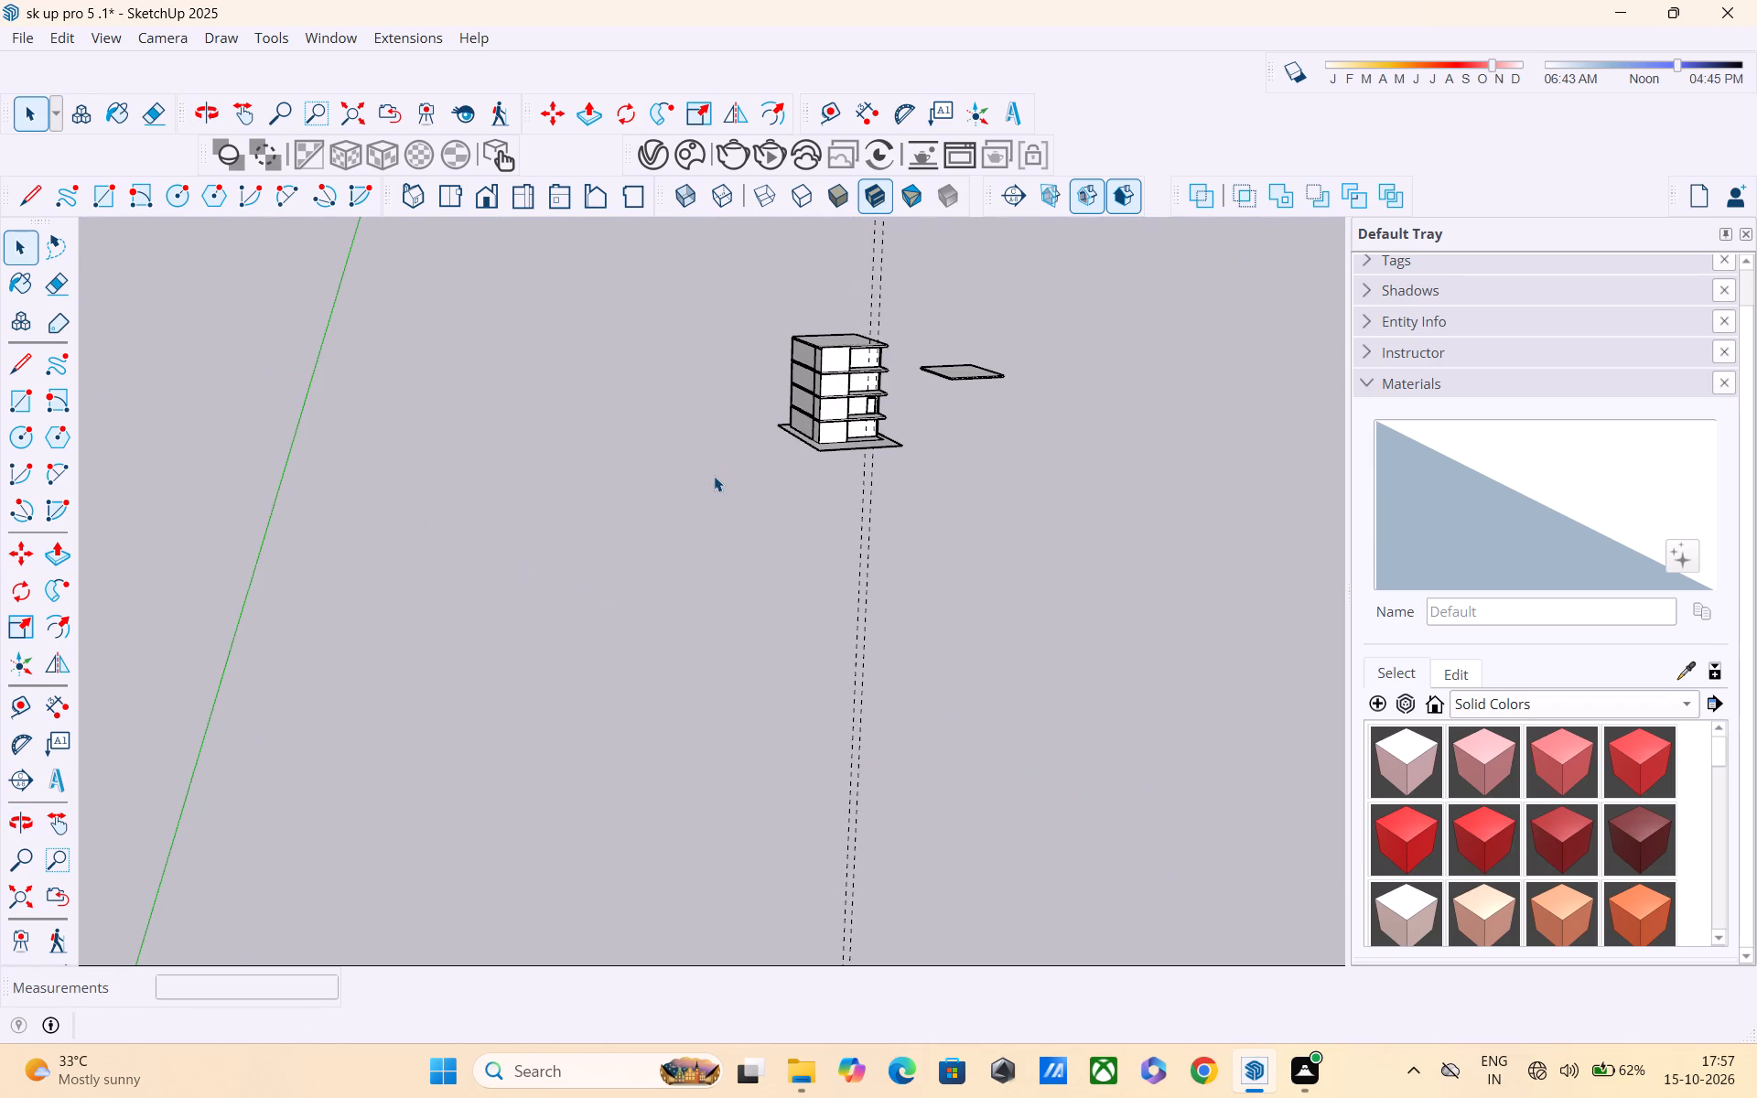
scroll(714, 476, "down", 1)
middle_click(714, 476)
middle_click(899, 470)
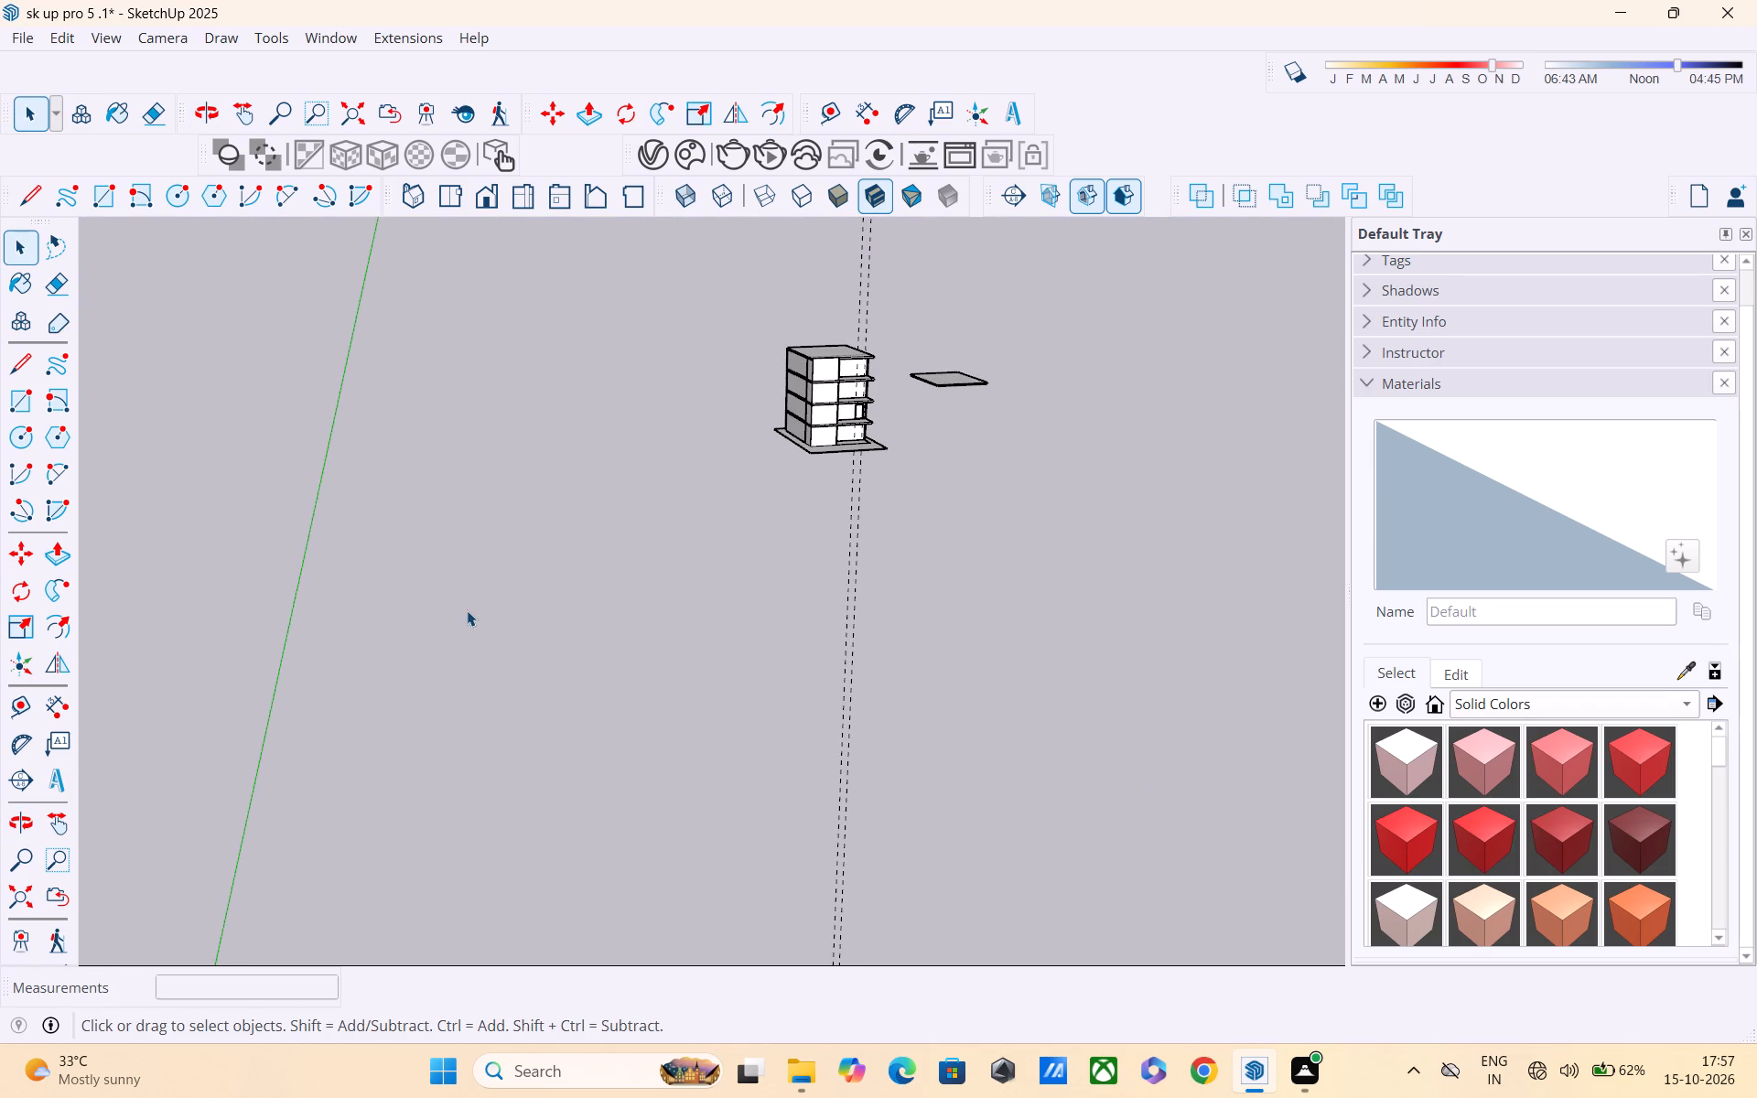
middle_click_drag(467, 610, 704, 613)
scroll(207, 645, "down", 1)
middle_click(704, 613)
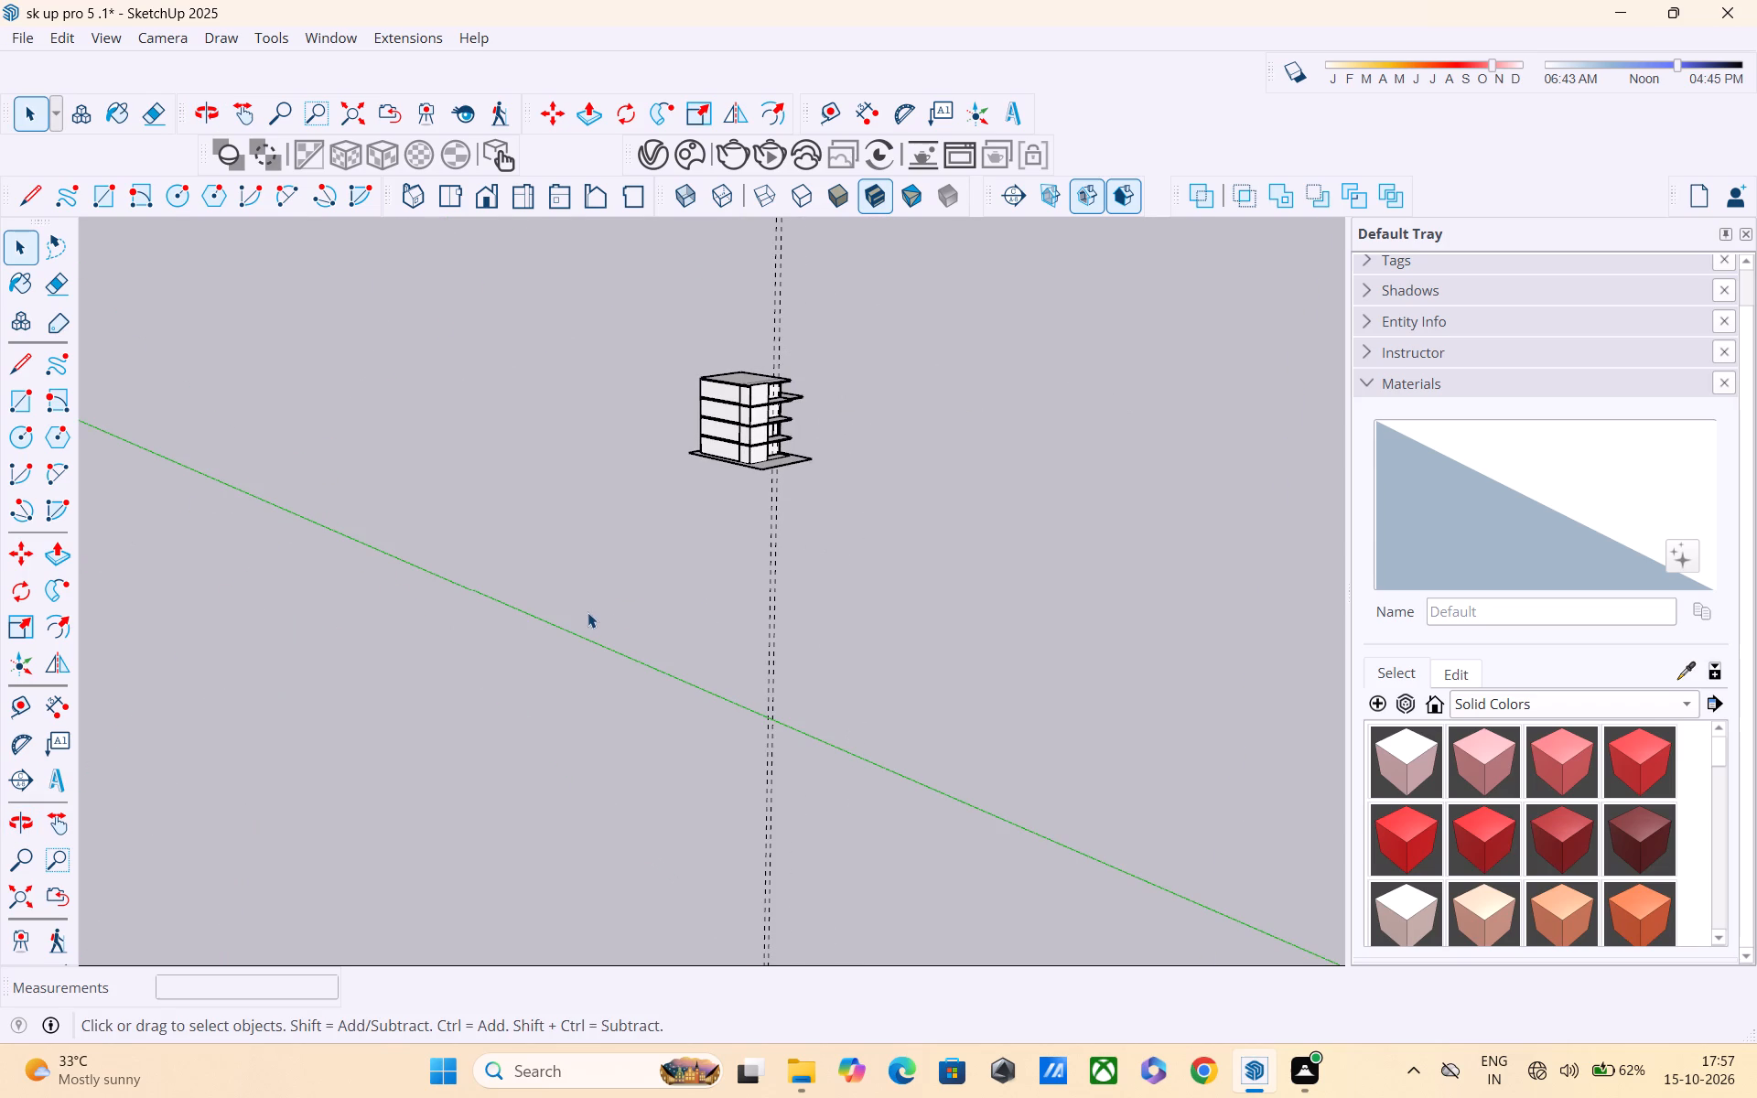
scroll(587, 612, "down", 5)
middle_click_drag(587, 612, 437, 612)
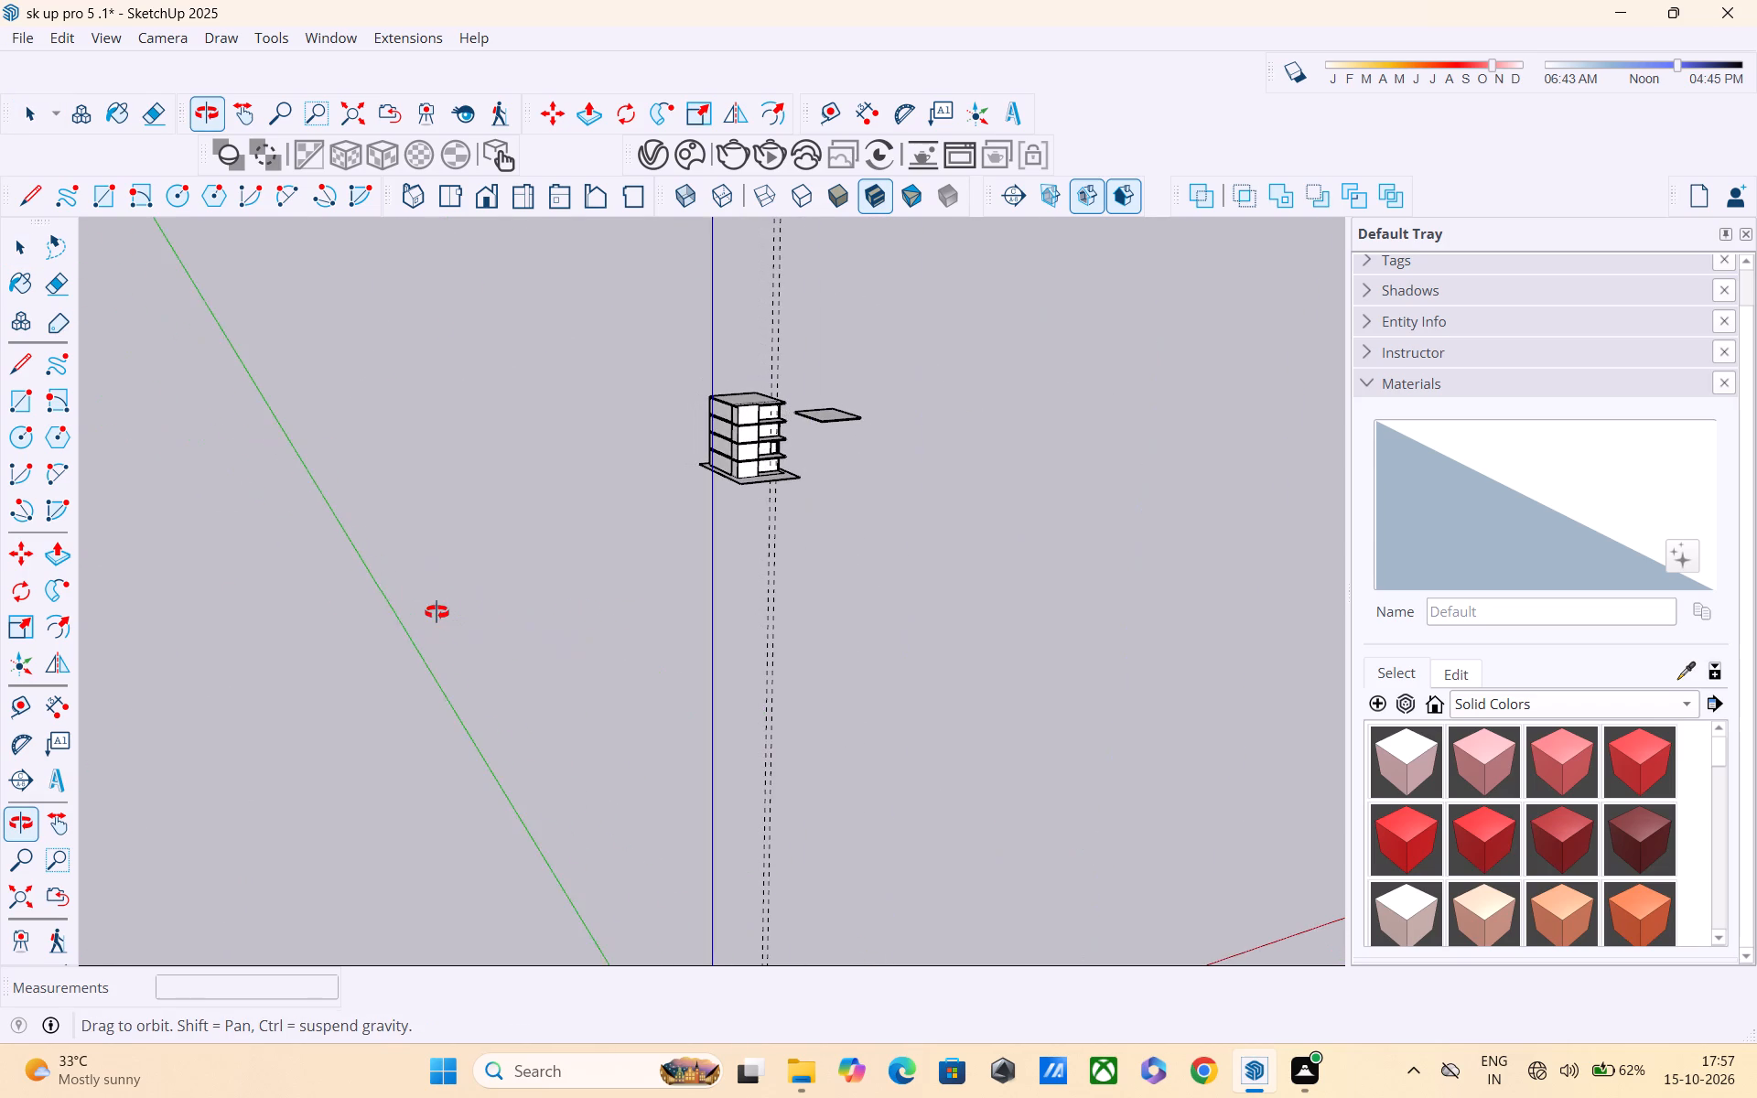
middle_click_drag(437, 612, 426, 612)
scroll(427, 611, "up", 1)
middle_click_drag(427, 611, 388, 607)
middle_click_drag(388, 607, 602, 536)
scroll(1370, 481, "up", 1)
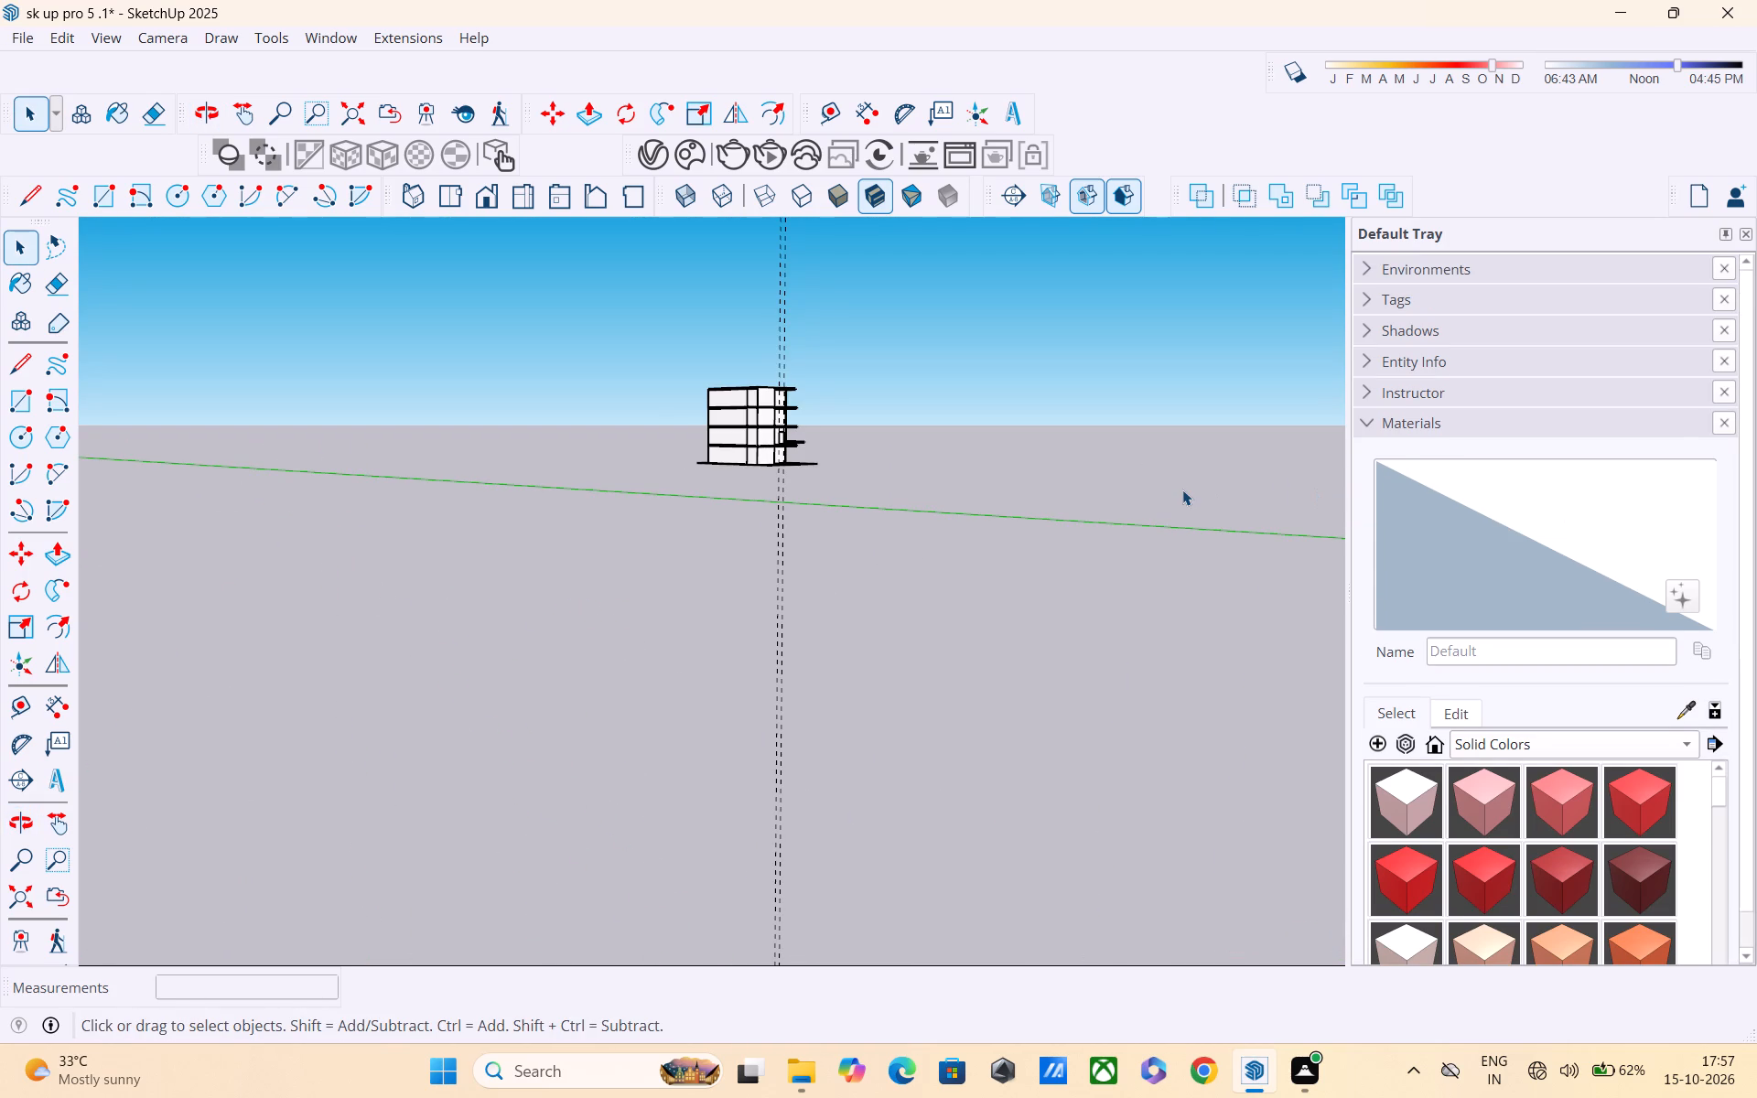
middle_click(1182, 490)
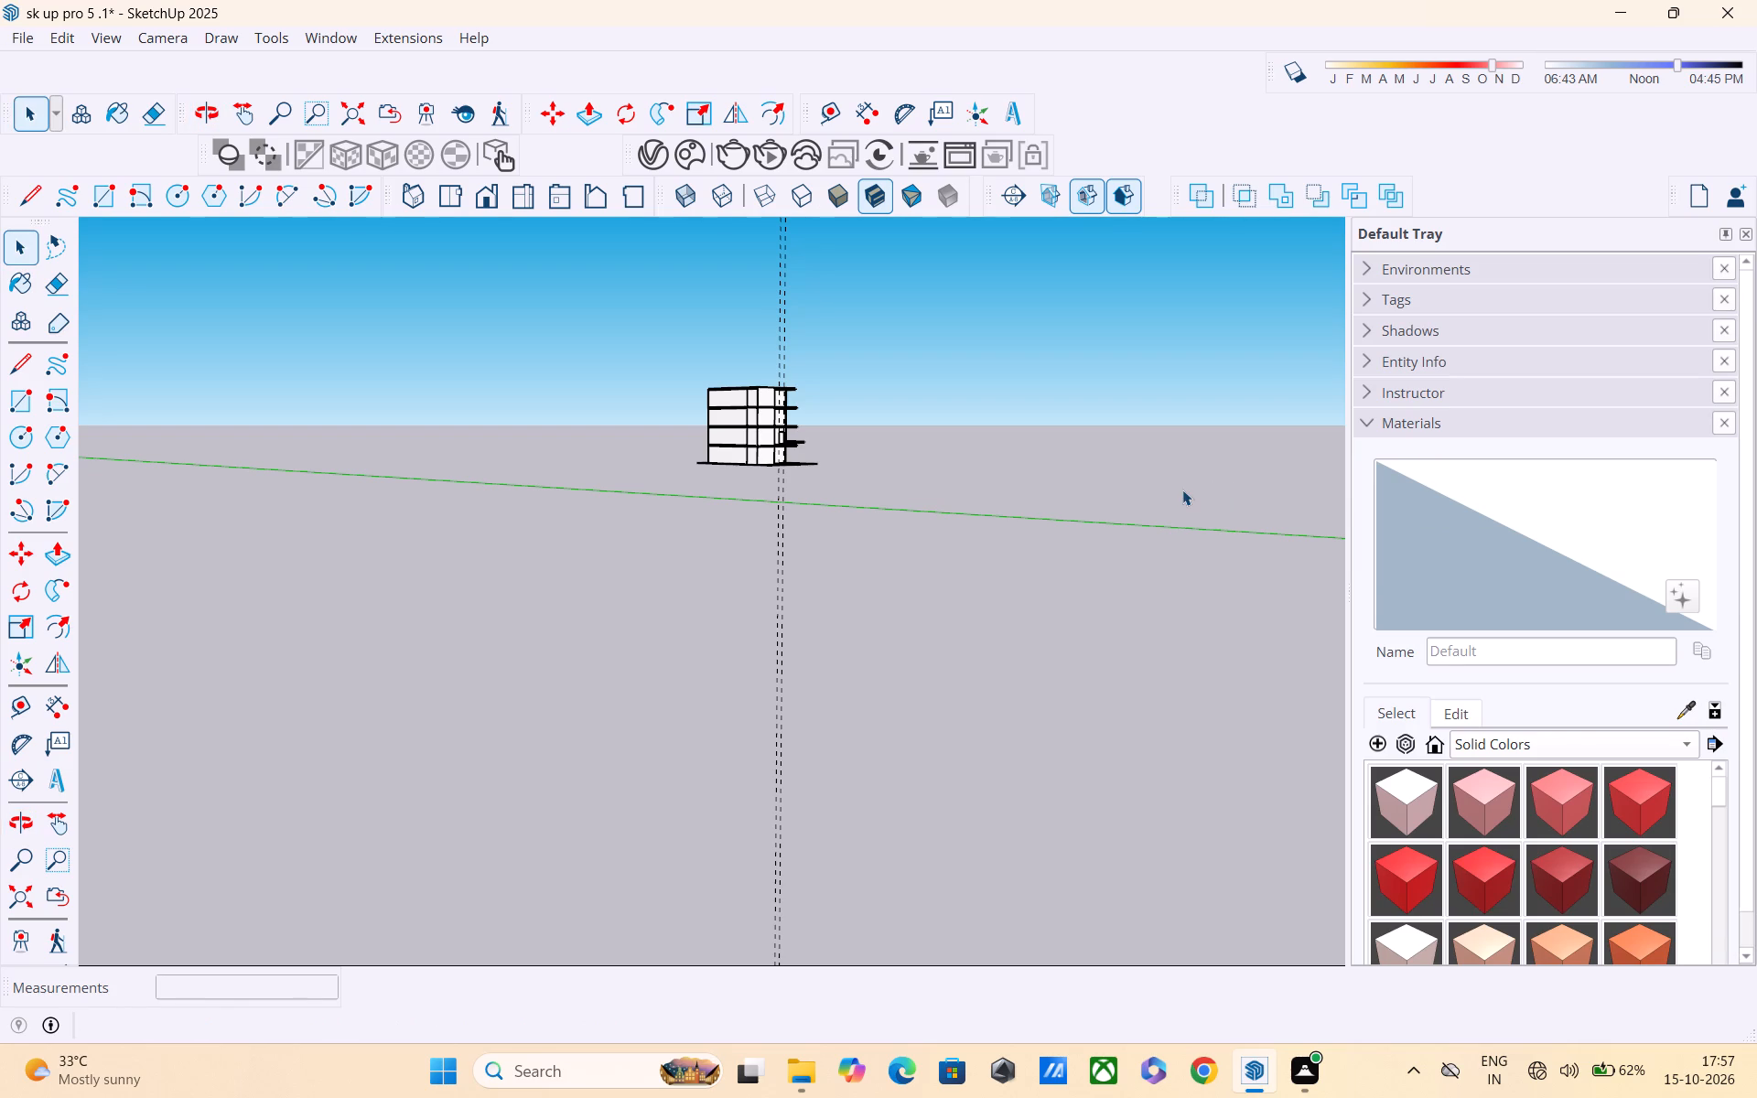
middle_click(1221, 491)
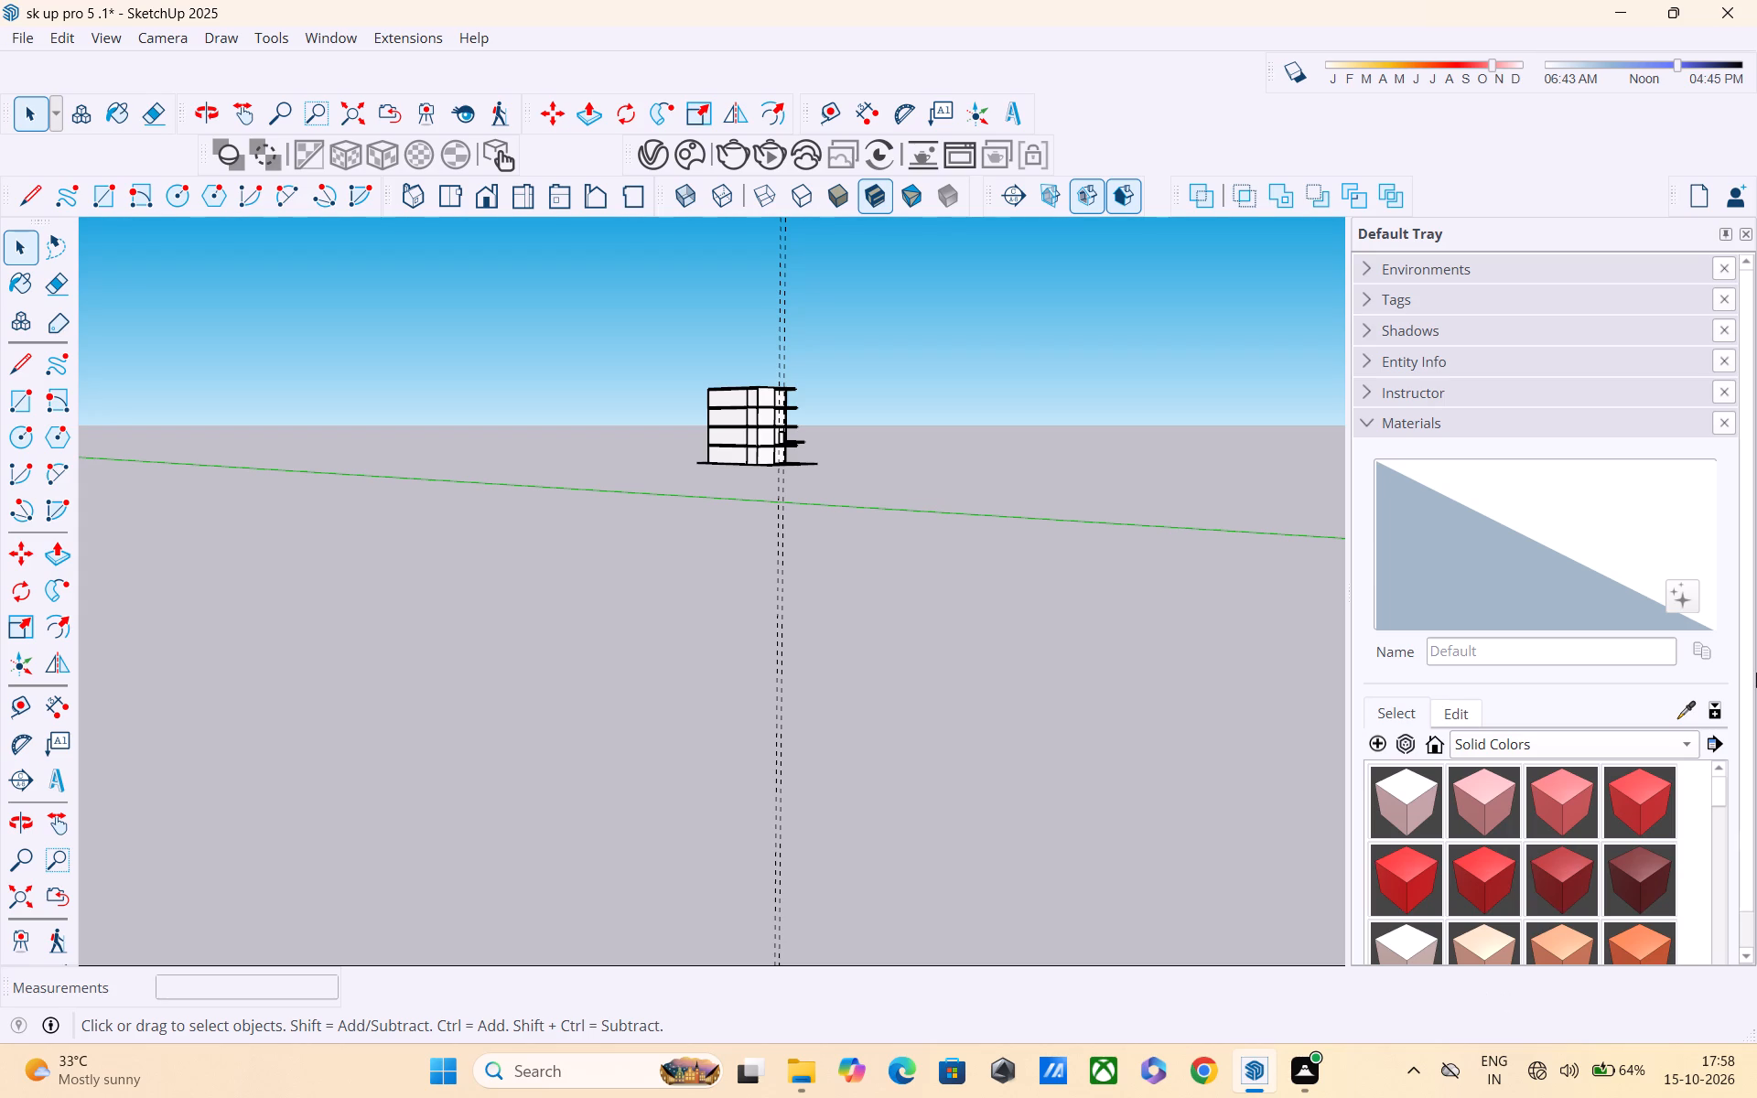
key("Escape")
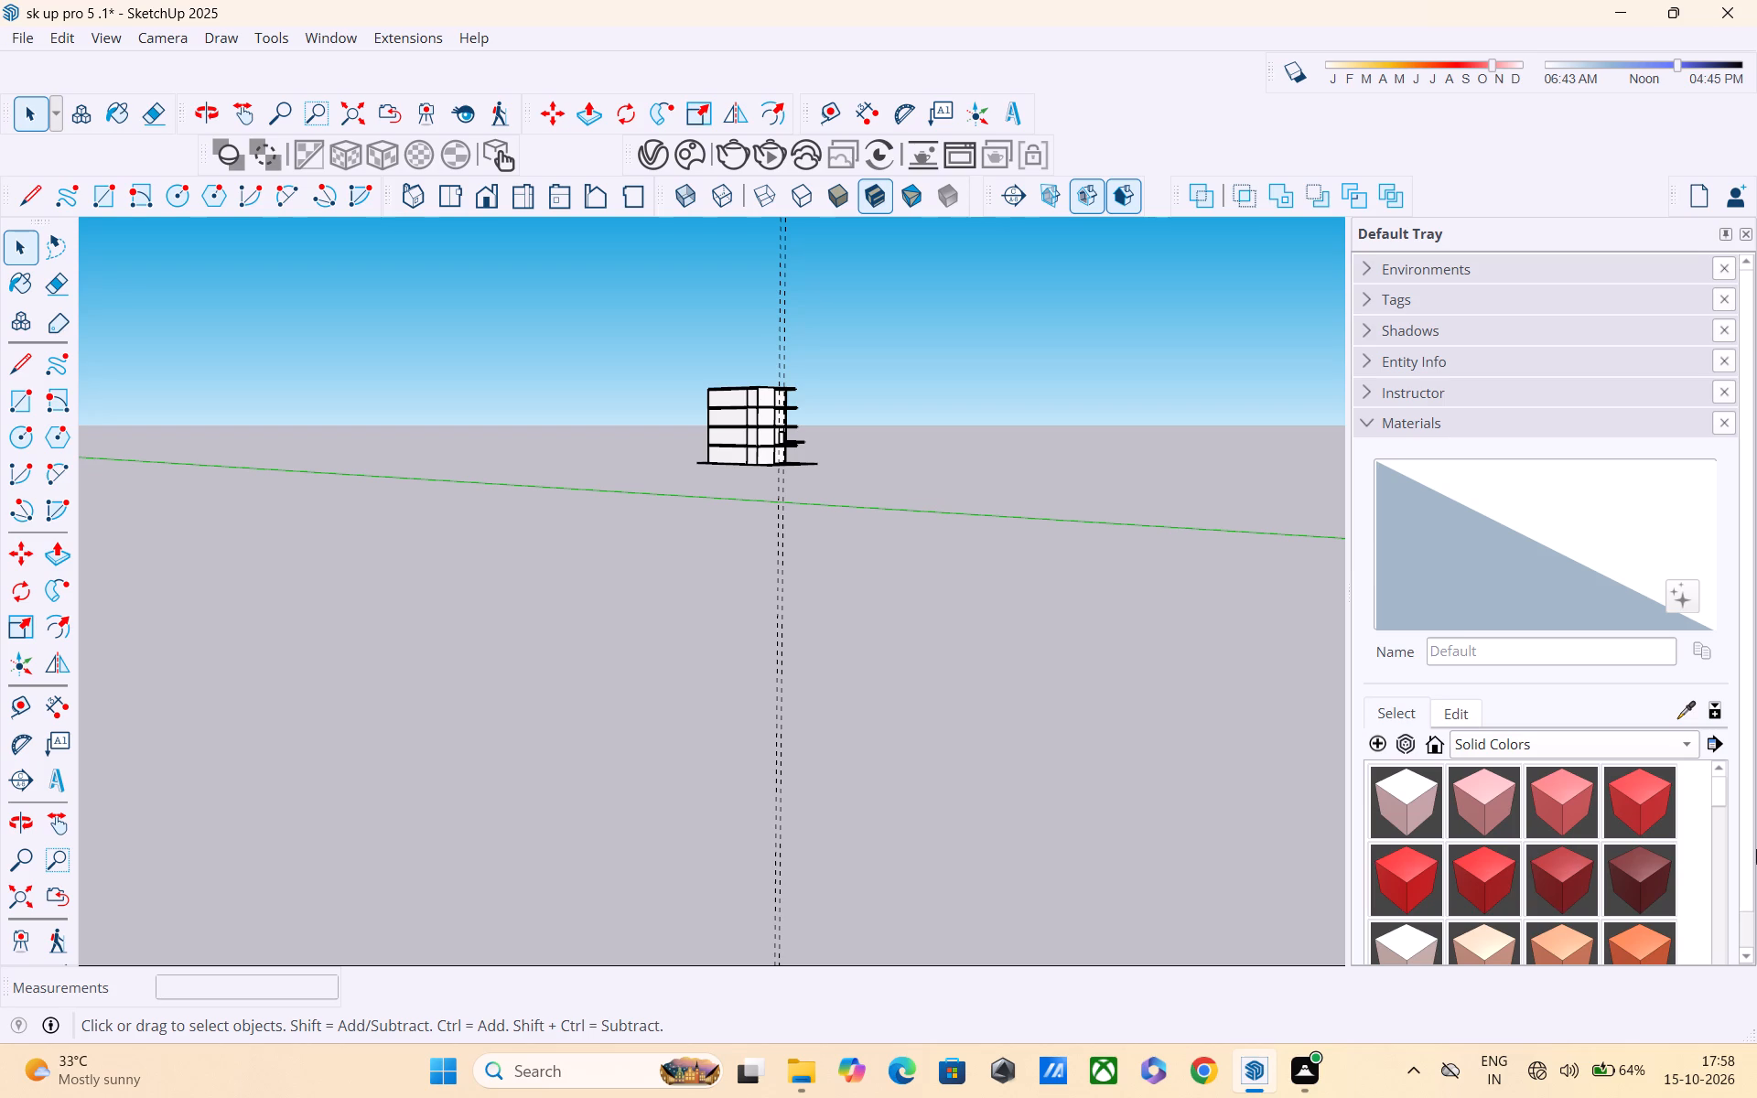
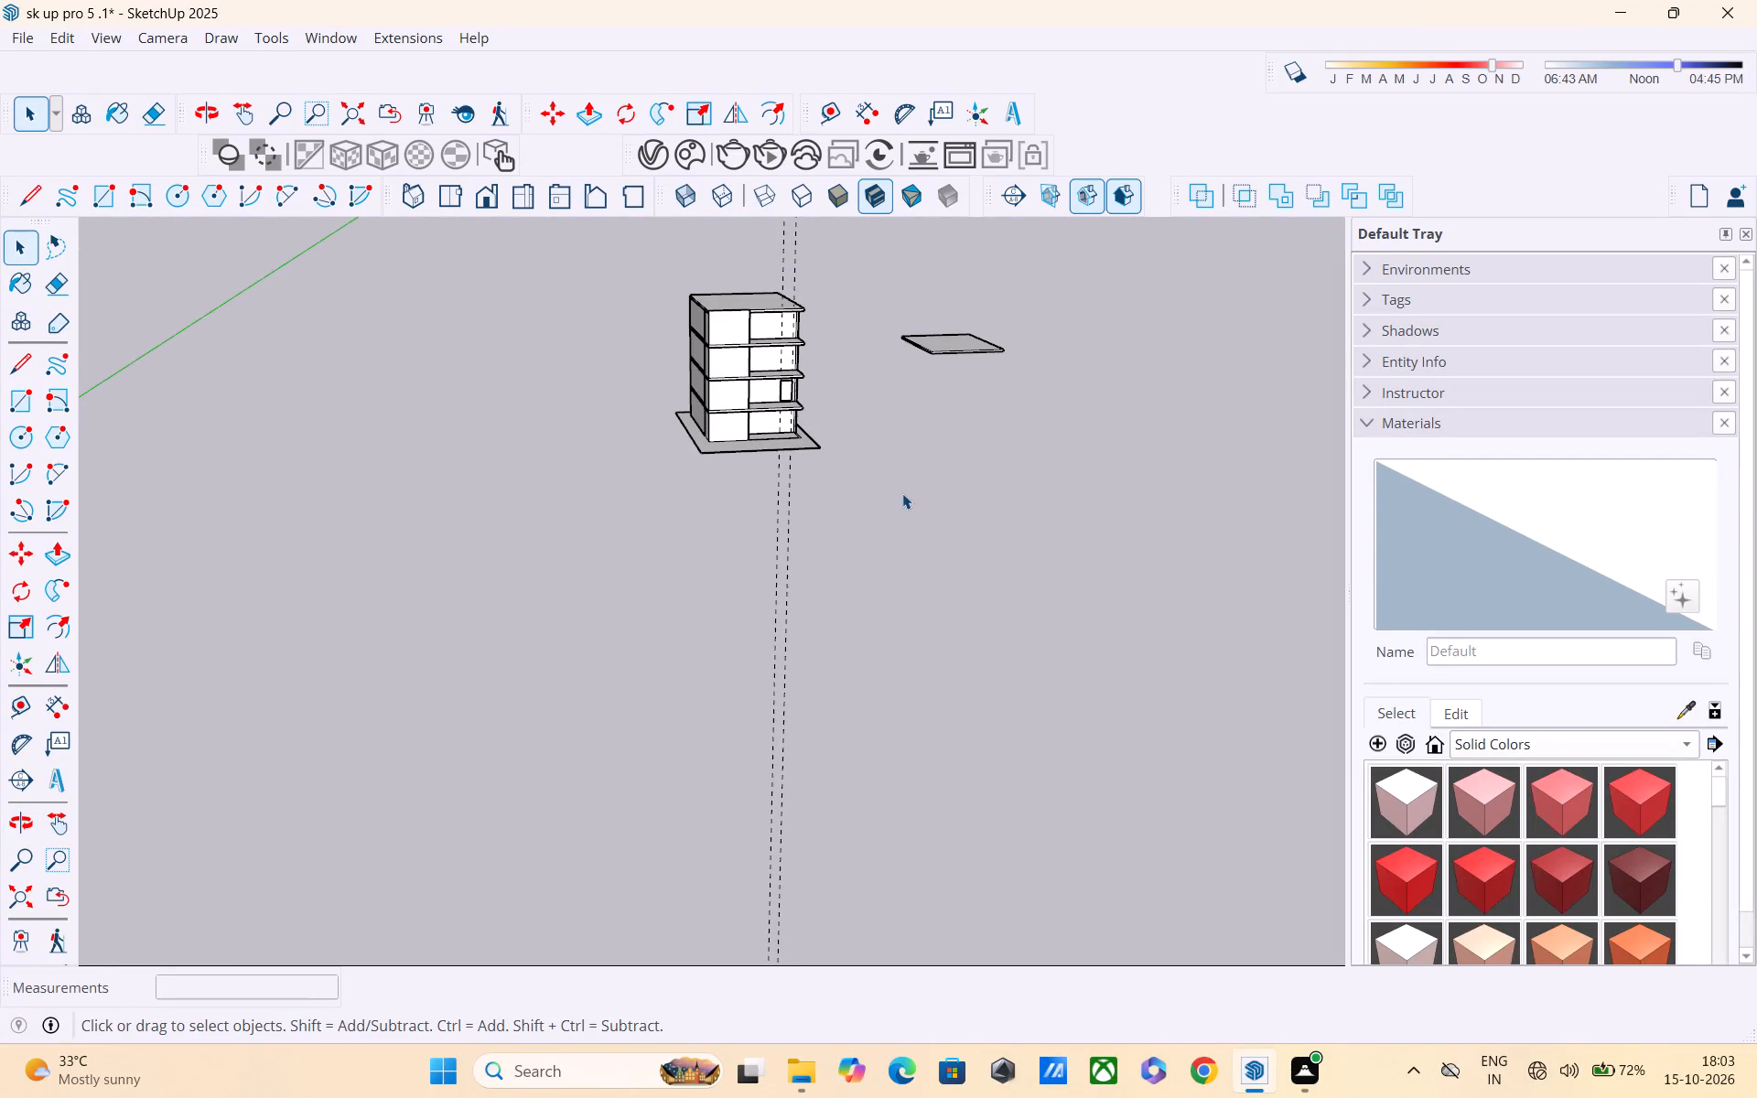
Delete the two vertical guide lines running through the four-storey building.
scroll(902, 493, "up", 3)
middle_click_drag(876, 473, 744, 436)
middle_click(744, 436)
middle_click_drag(745, 436, 766, 412)
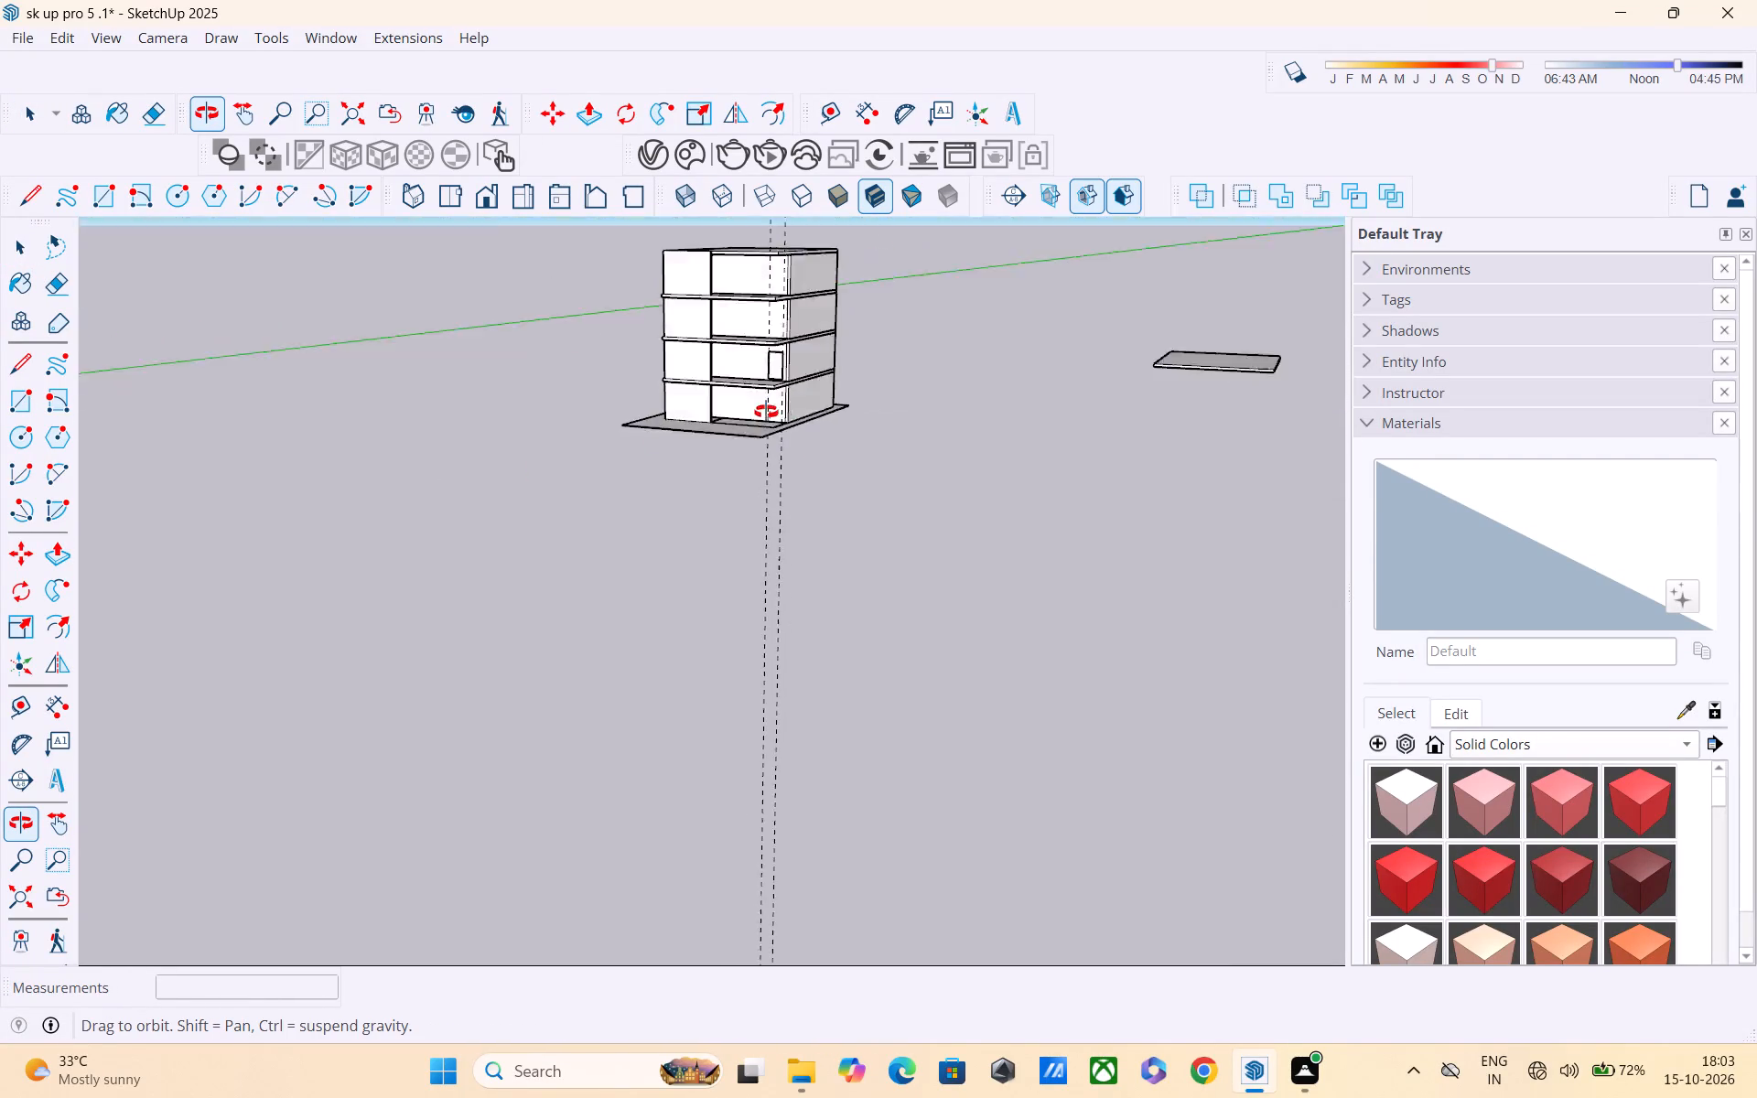
middle_click_drag(766, 412, 746, 463)
scroll(746, 463, "up", 4)
middle_click_drag(752, 456, 775, 558)
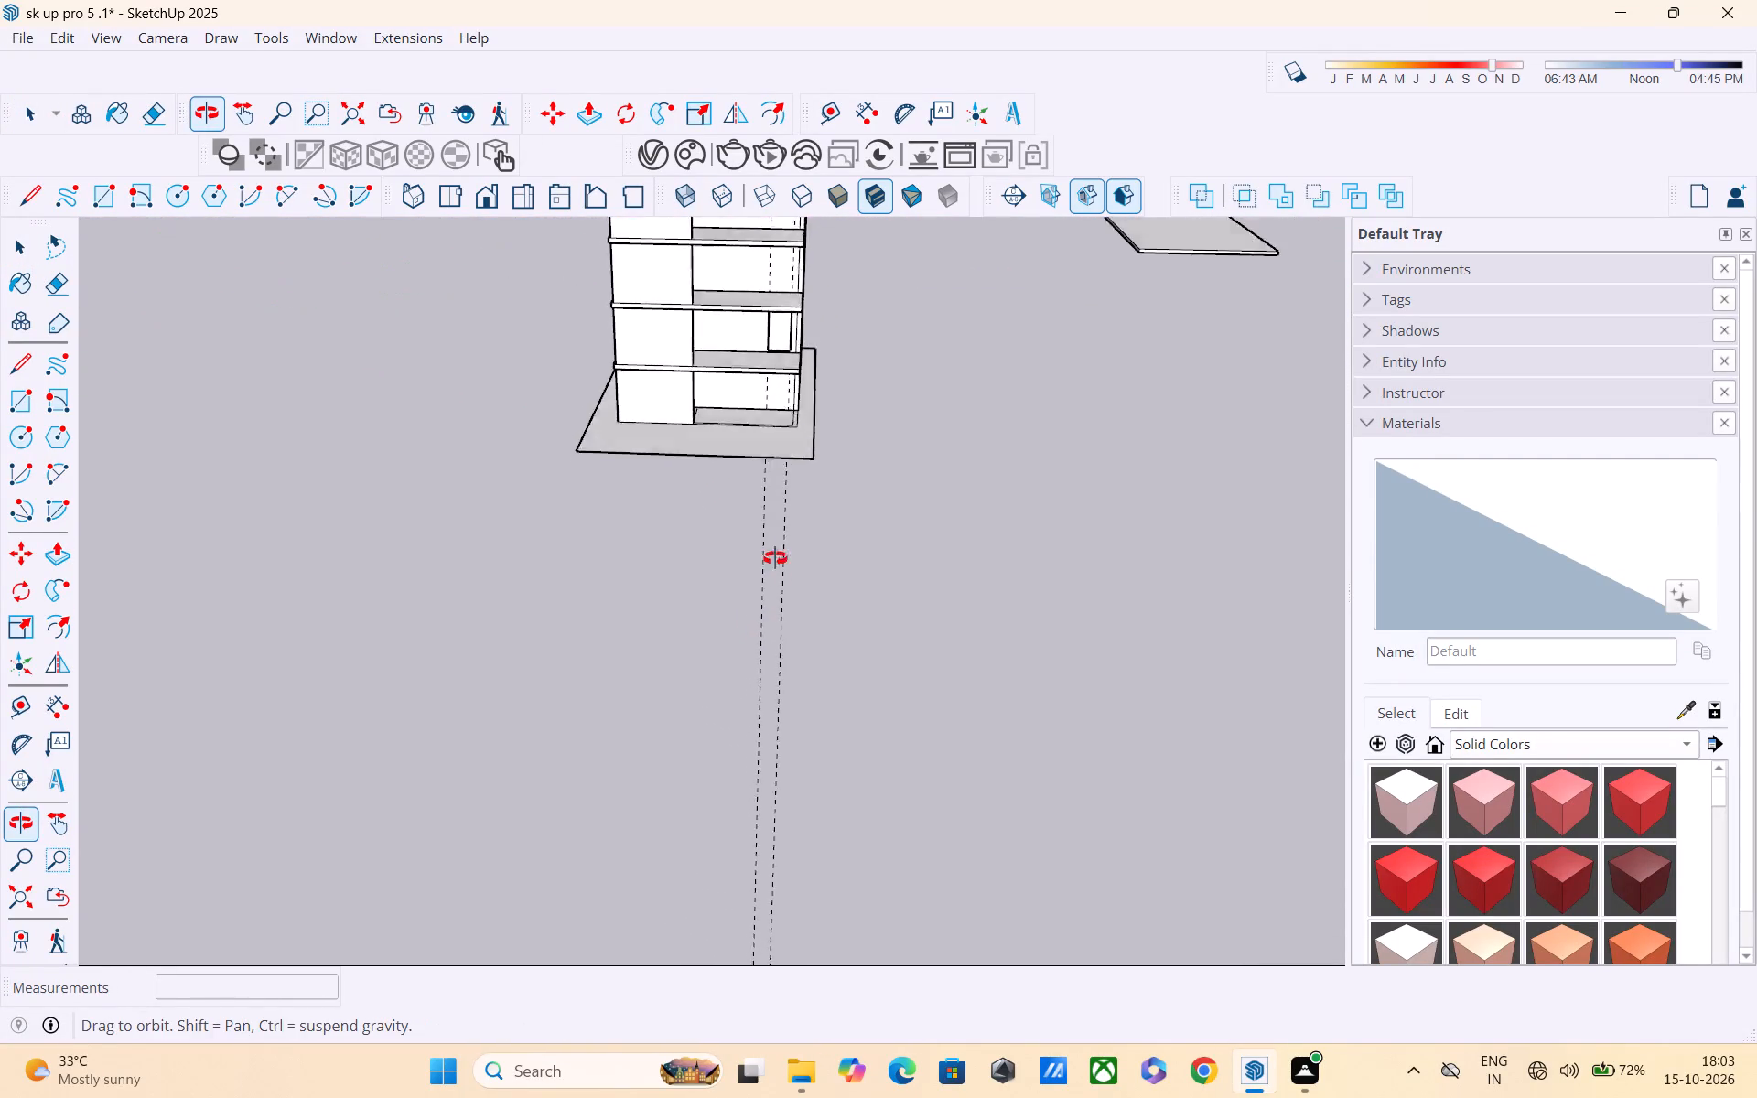
middle_click_drag(775, 558, 780, 533)
scroll(784, 521, "up", 1)
scroll(784, 511, "down", 5)
middle_click_drag(786, 461, 817, 702, "shift")
scroll(833, 474, "up", 3)
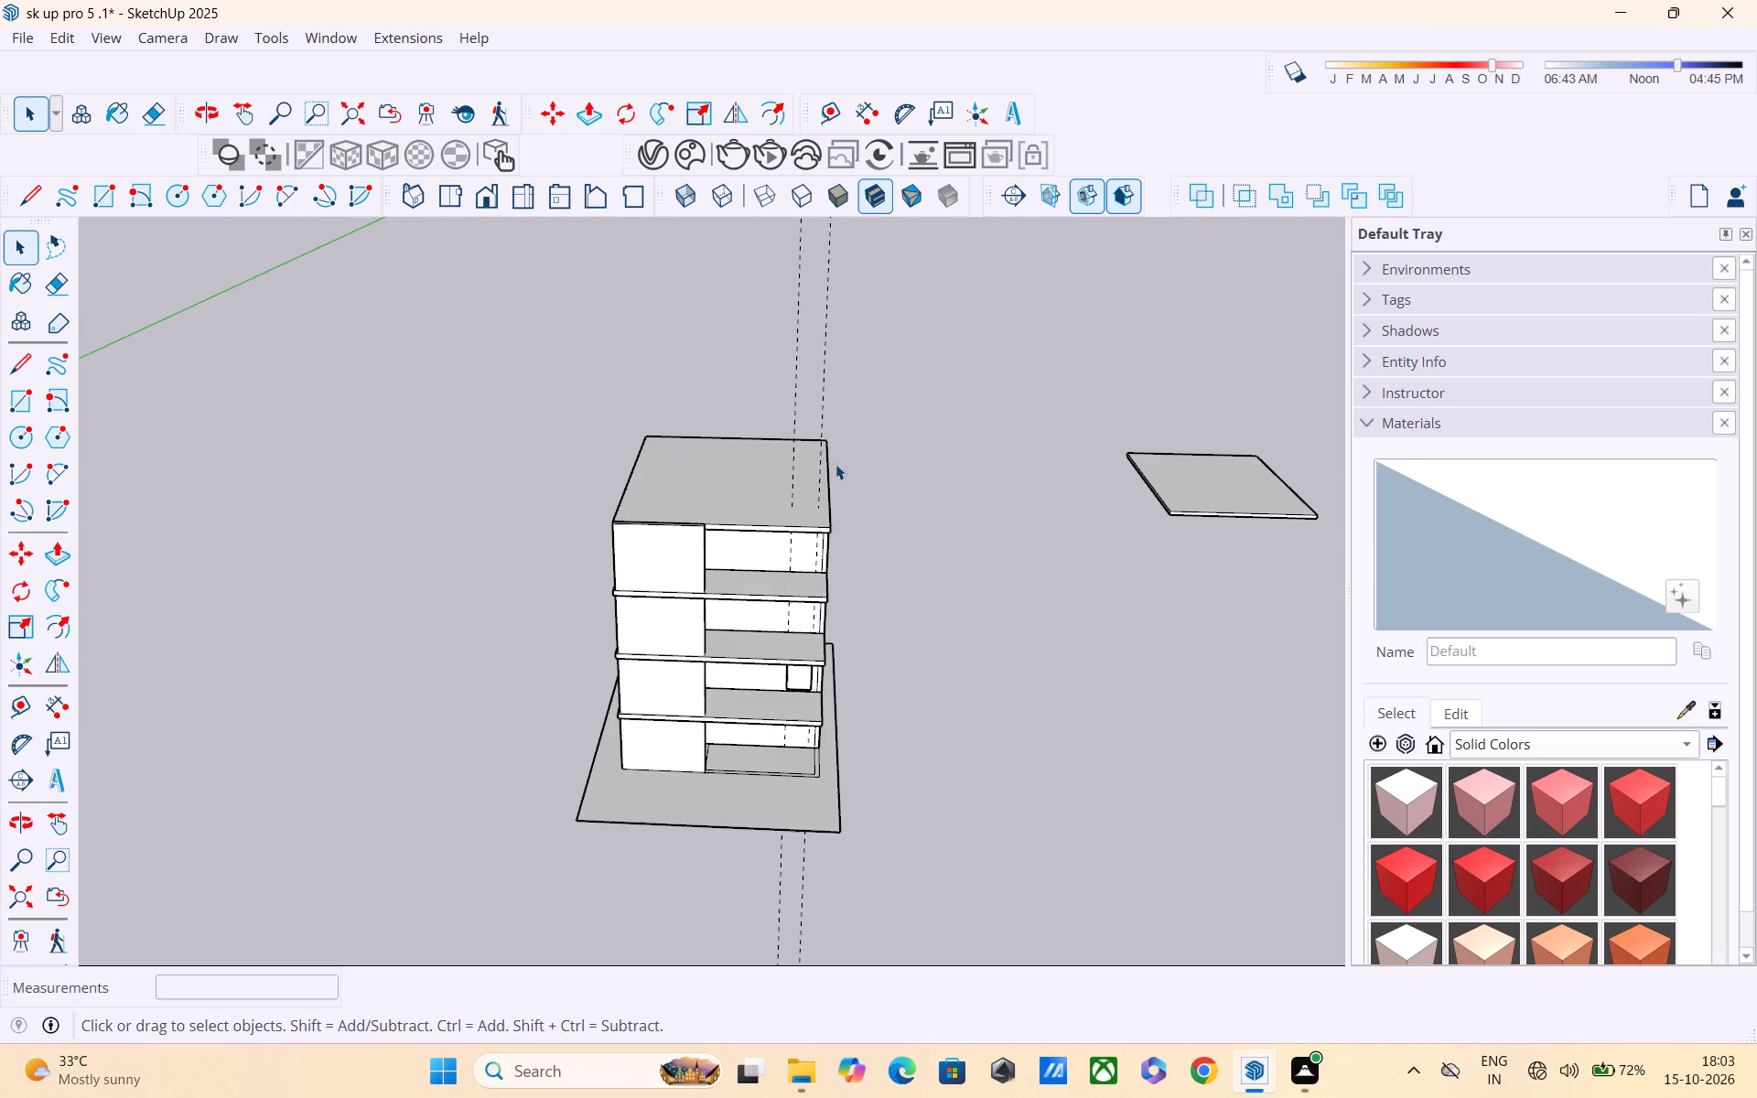
left_click_drag(923, 336, 658, 305)
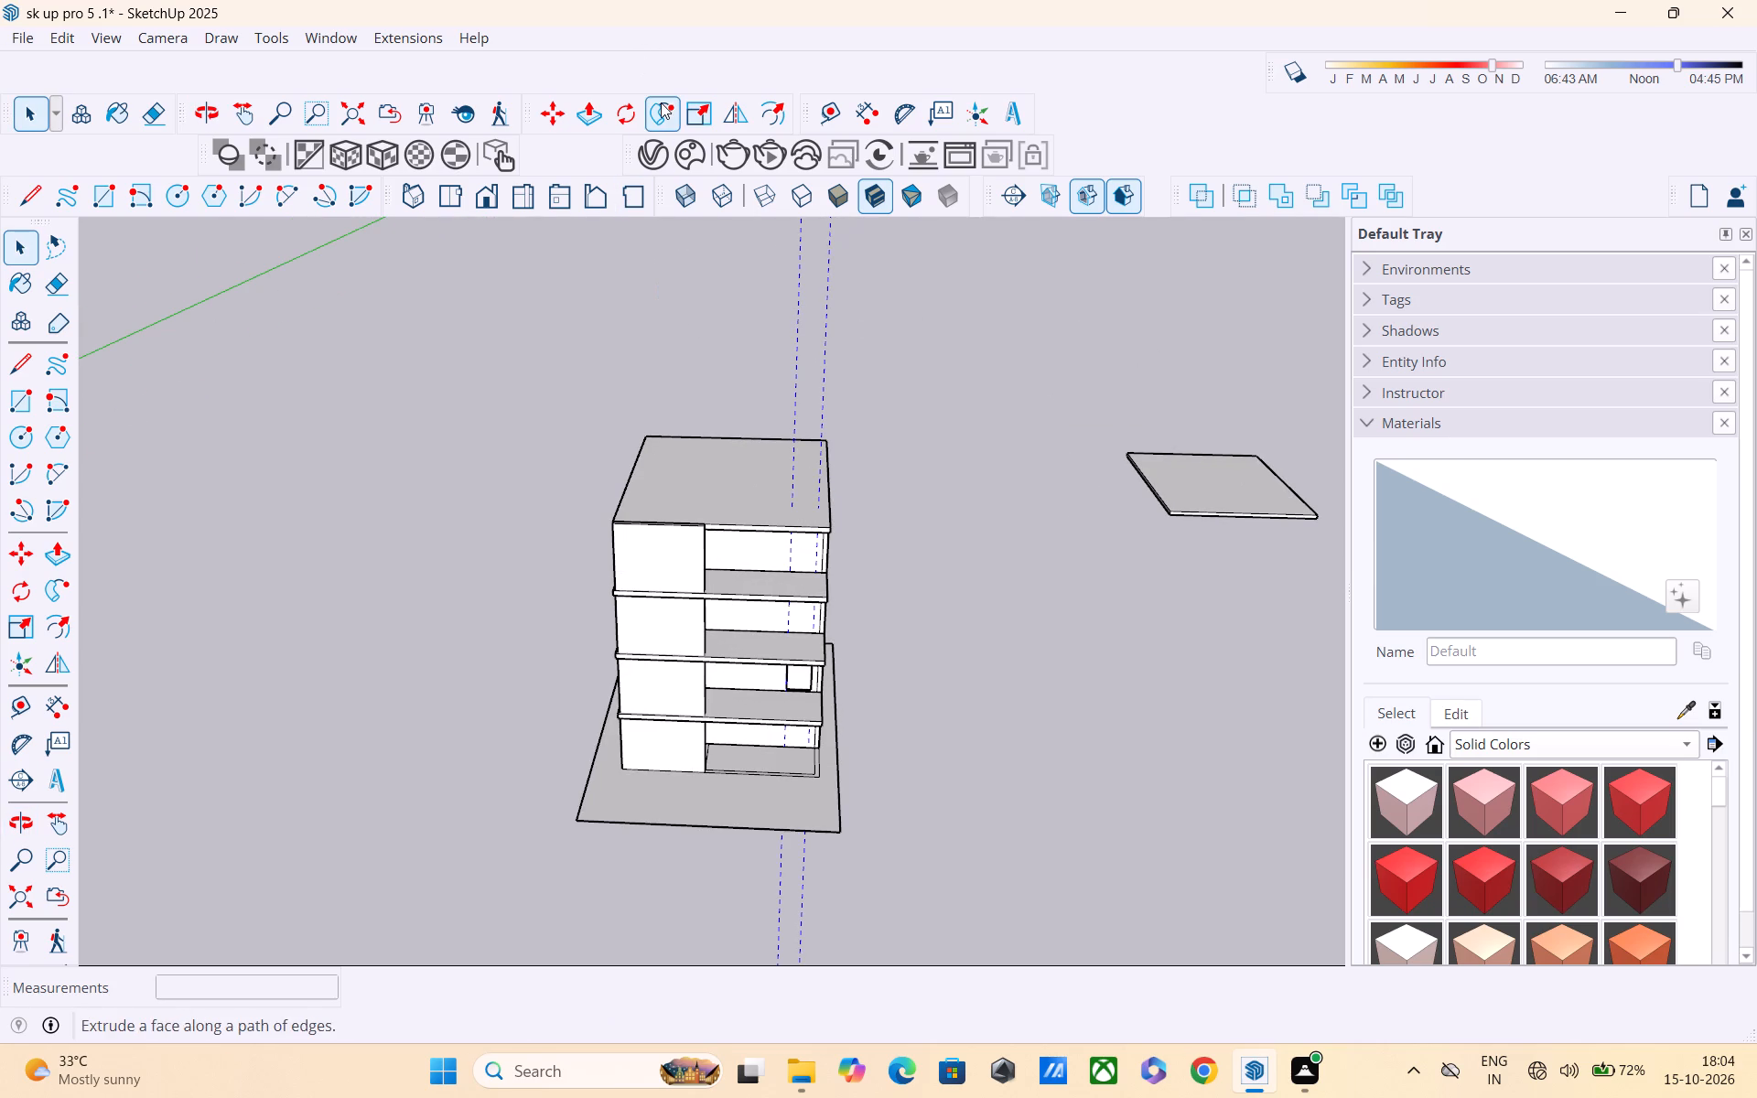
key("Delete")
Place a vertical guide 10' in from the inner vertical edge beside the door outline, on the second-storey wall.
scroll(712, 239, "down", 5)
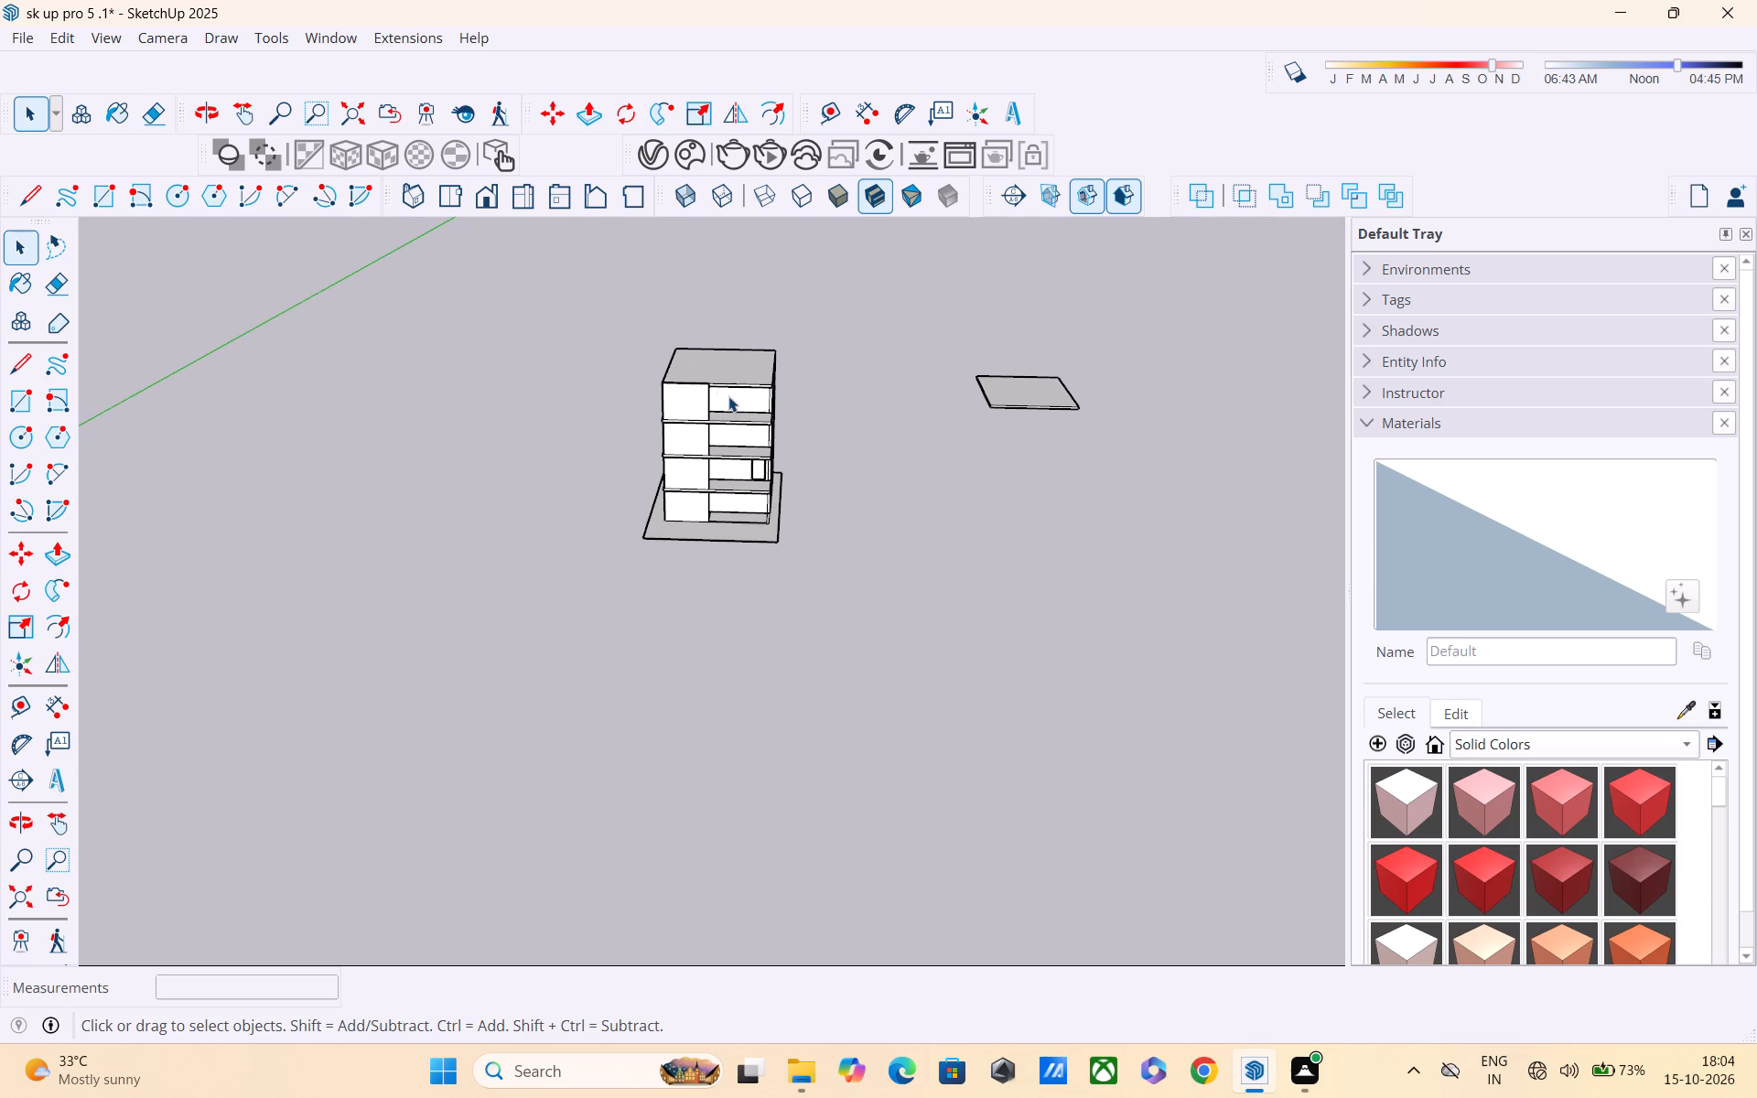
scroll(659, 440, "up", 3)
middle_click_drag(826, 473, 806, 240)
scroll(672, 505, "up", 6)
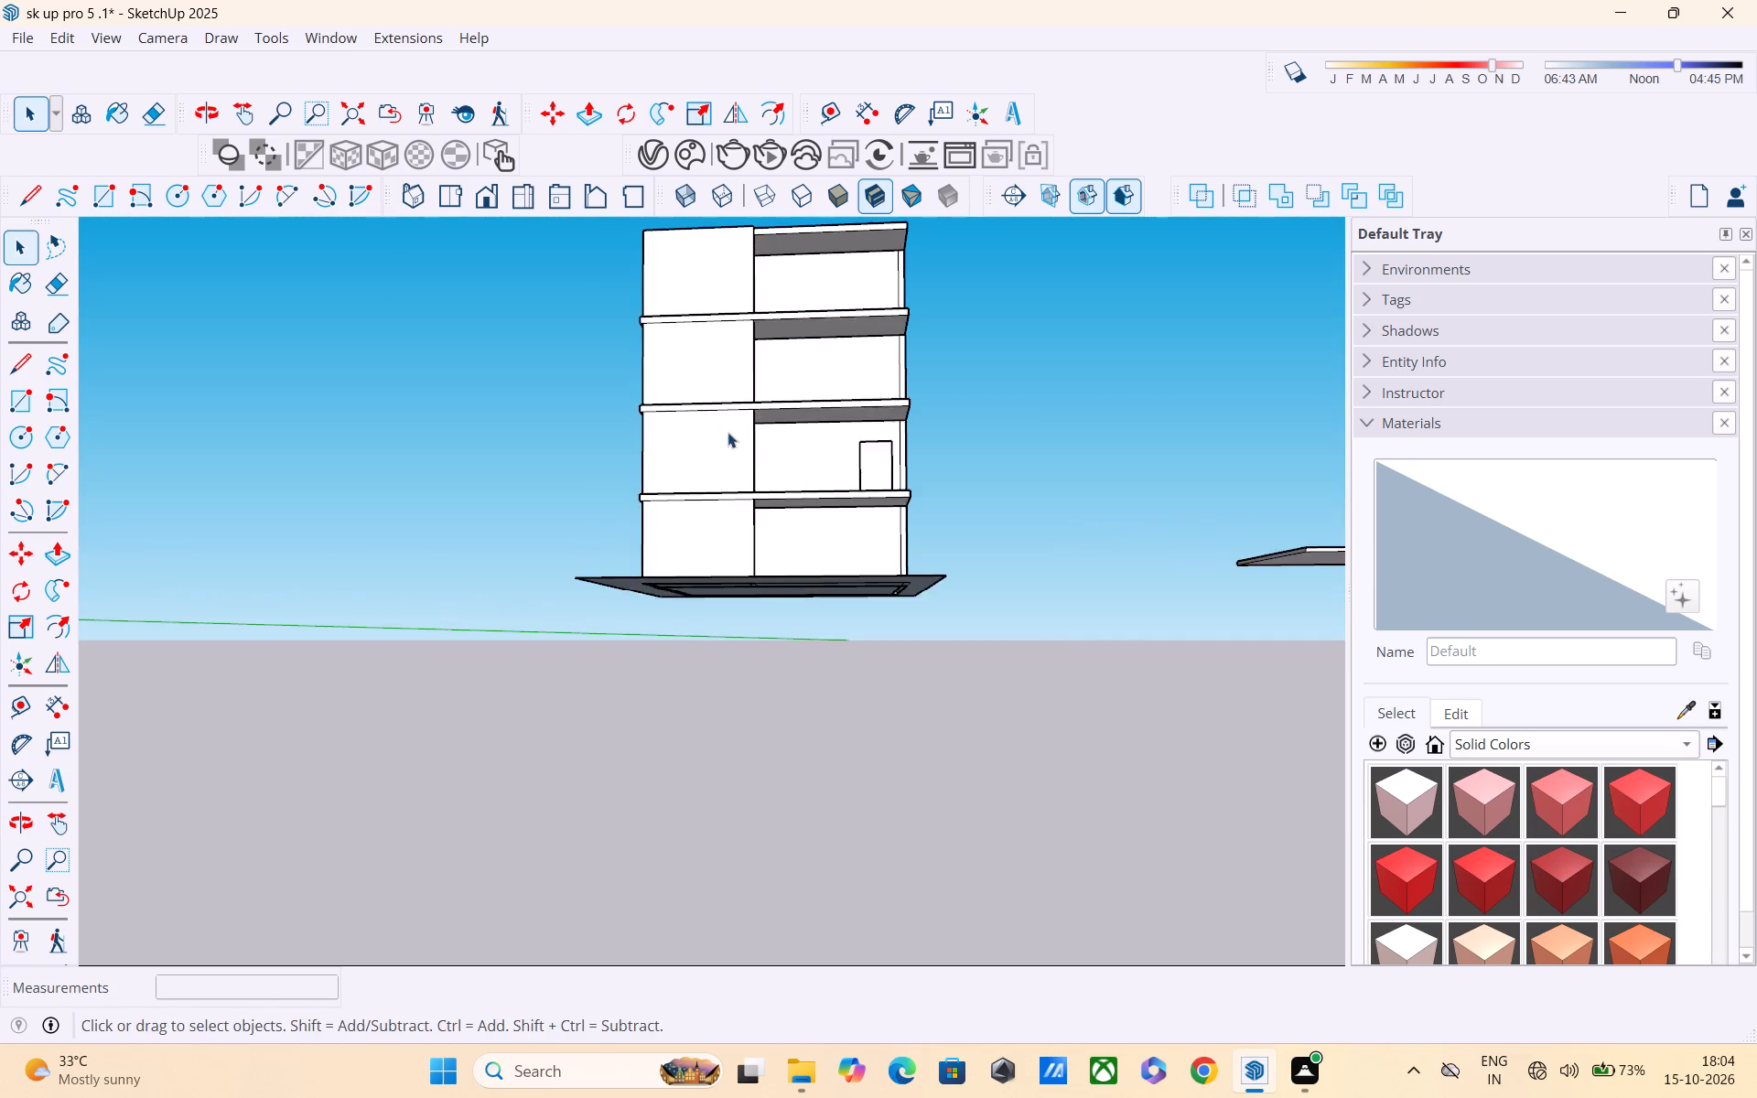
middle_click_drag(728, 432, 751, 538)
scroll(902, 469, "up", 9)
middle_click_drag(866, 455, 753, 455)
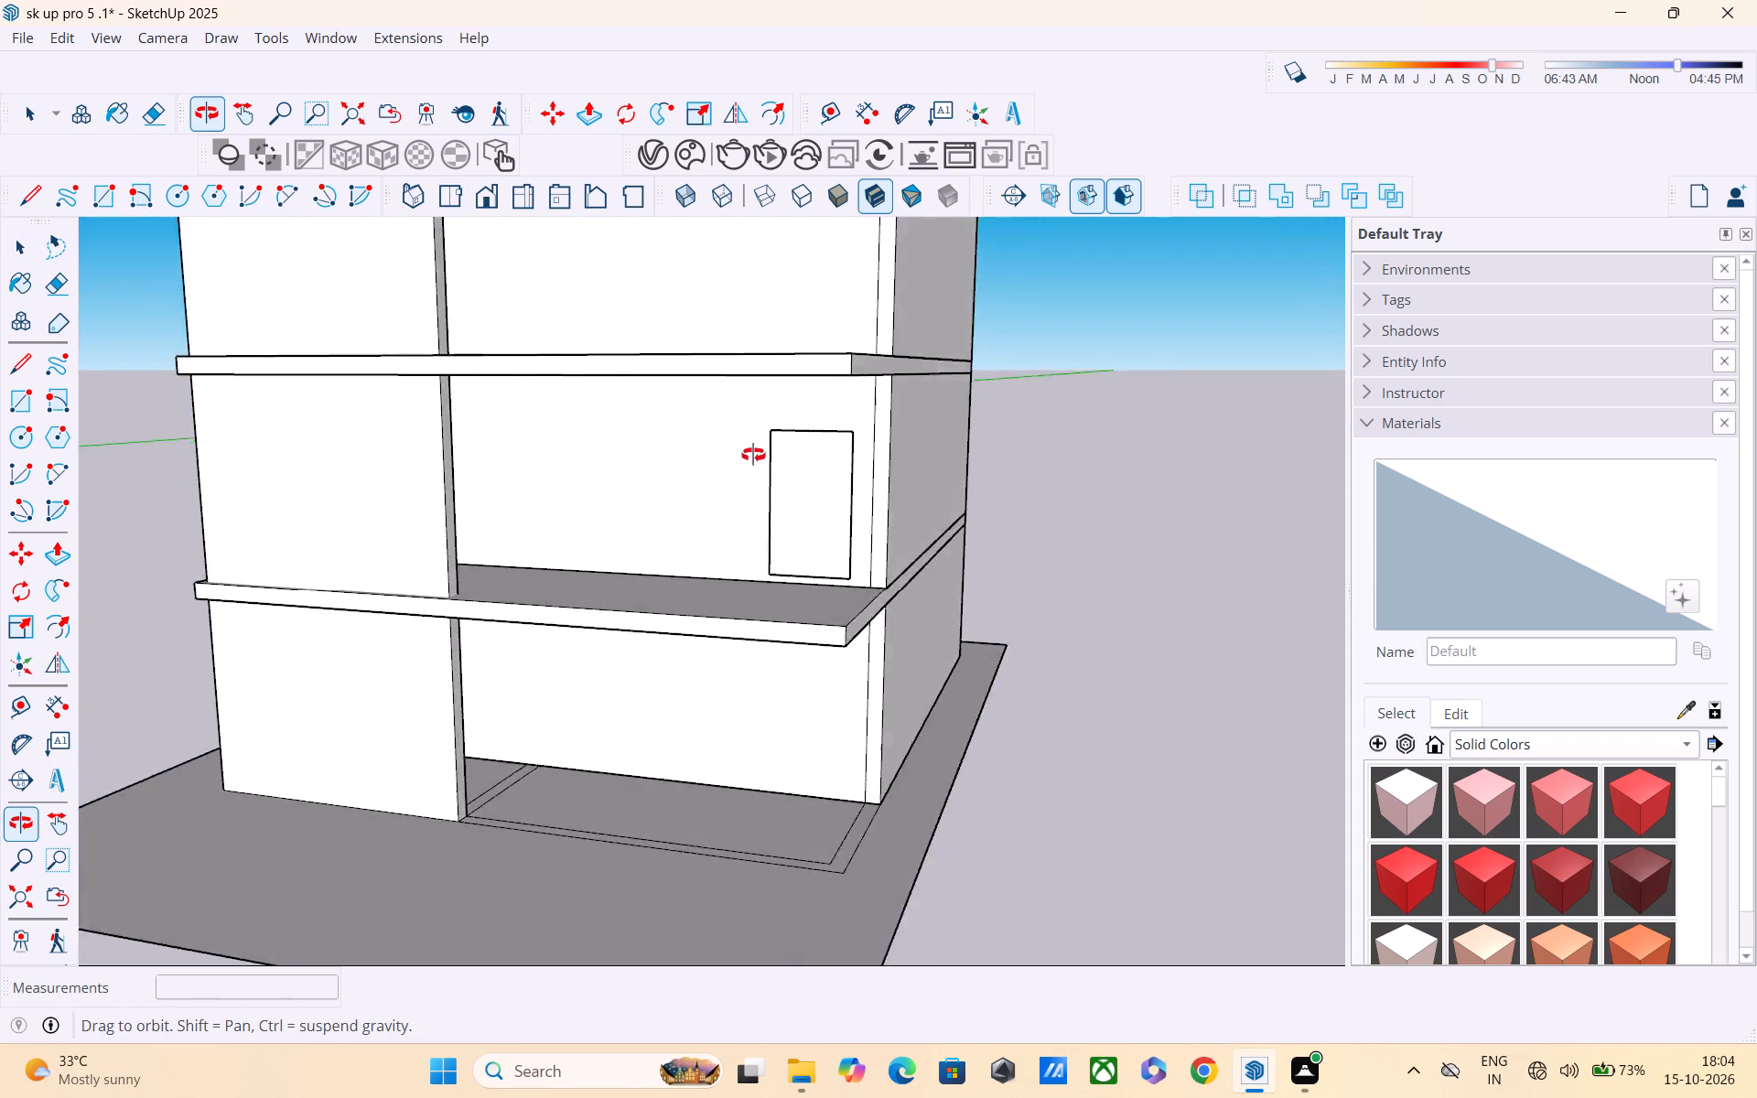
middle_click_drag(753, 455, 788, 452)
scroll(892, 452, "up", 5)
middle_click_drag(883, 446, 900, 419)
scroll(897, 463, "up", 5)
scroll(894, 468, "down", 4)
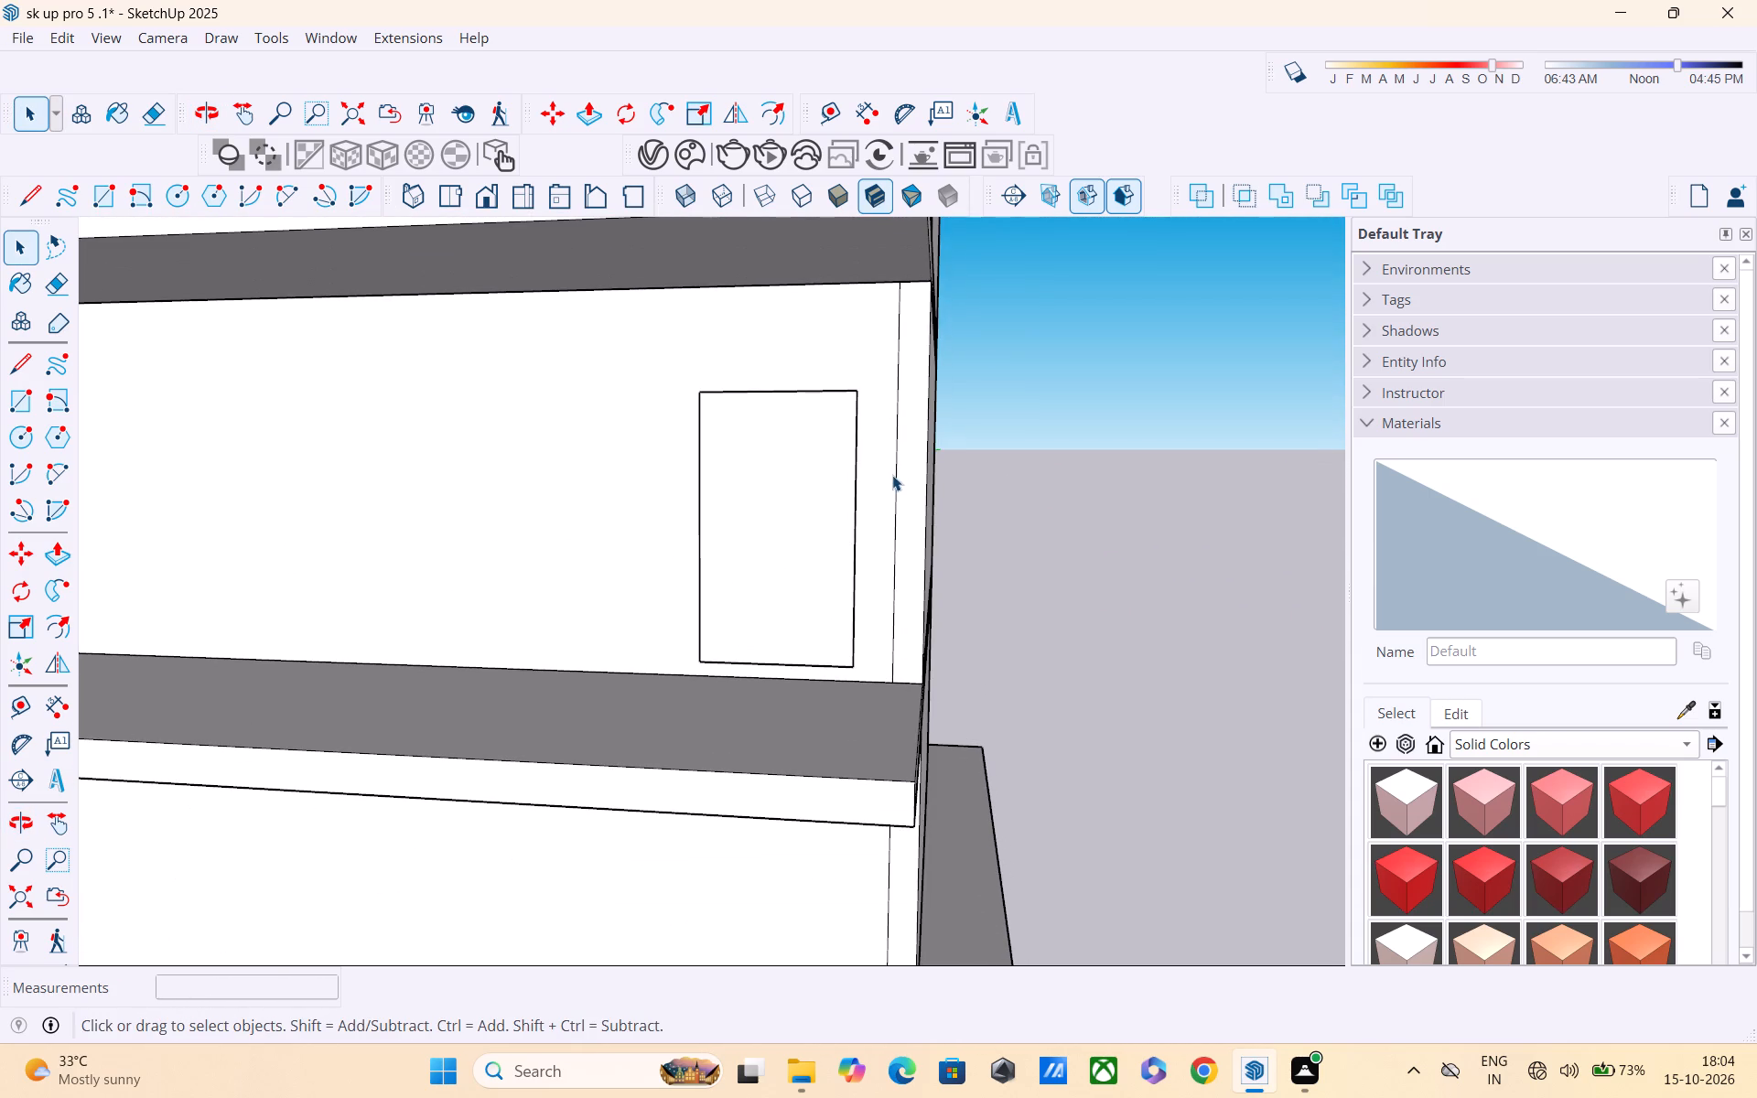
key("t")
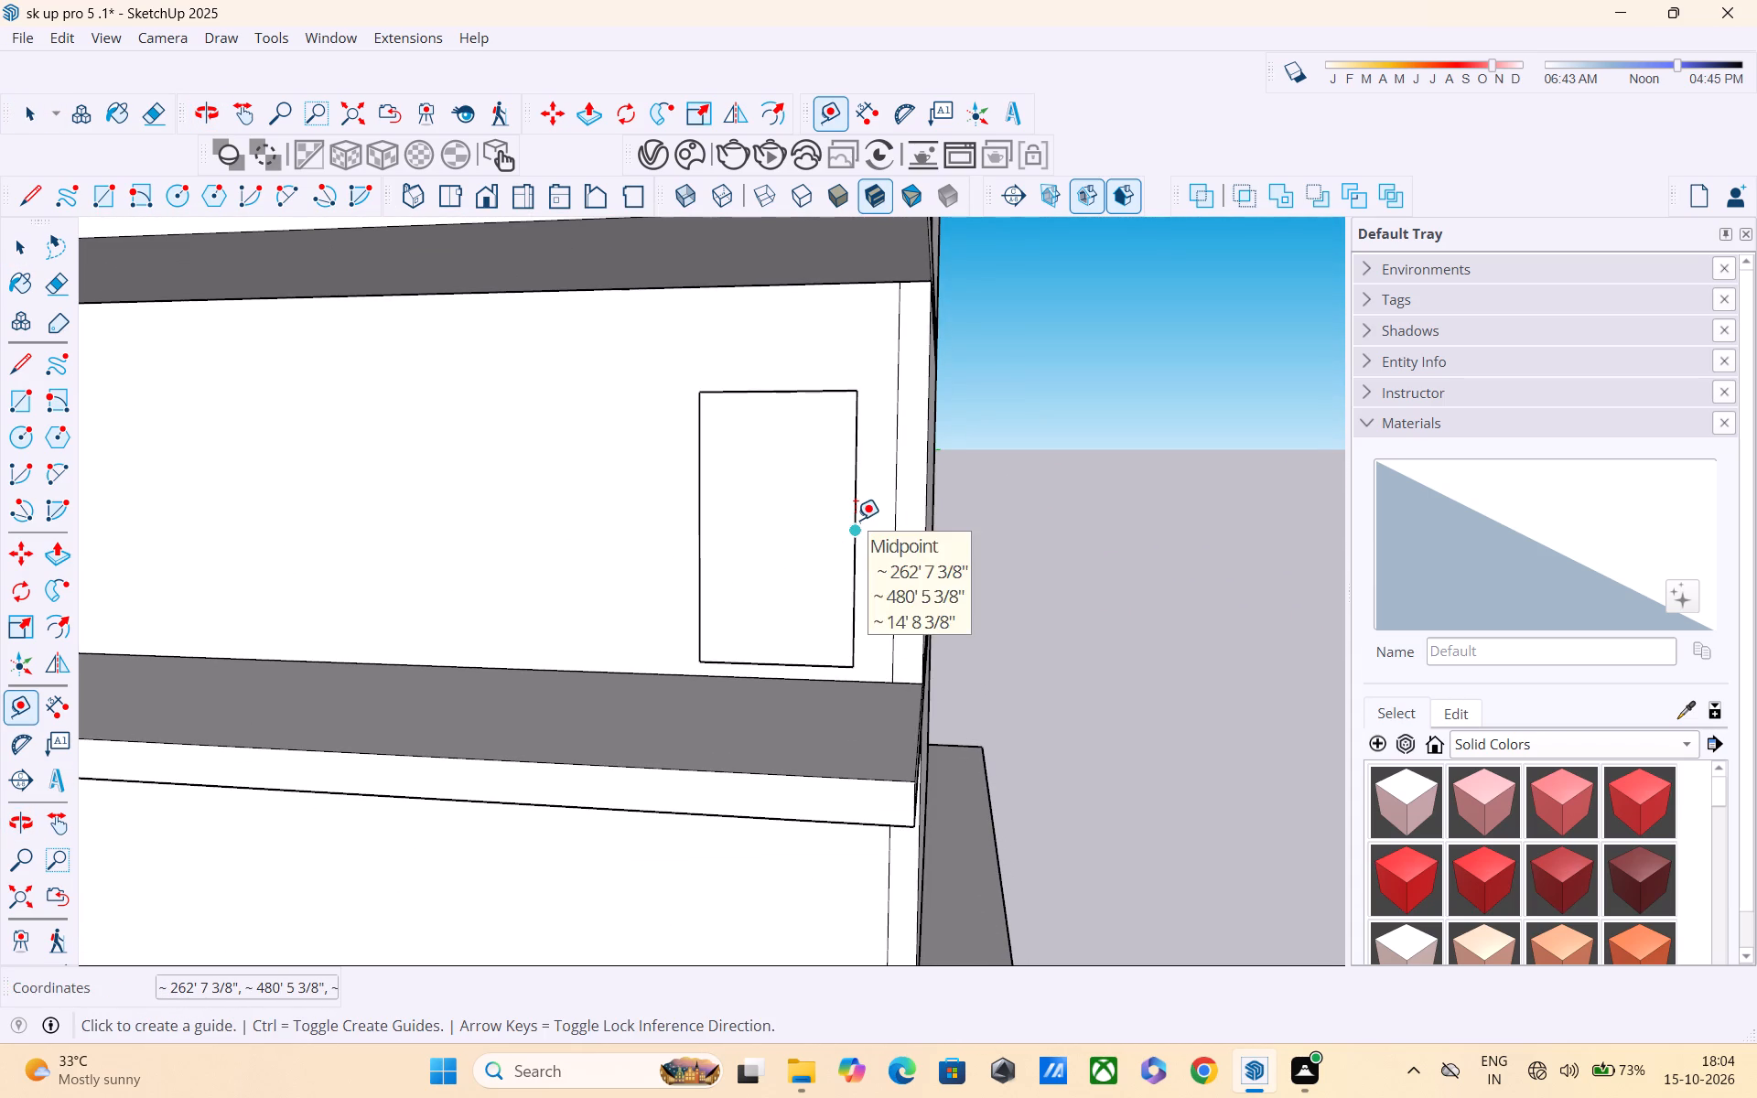
scroll(856, 520, "down", 2)
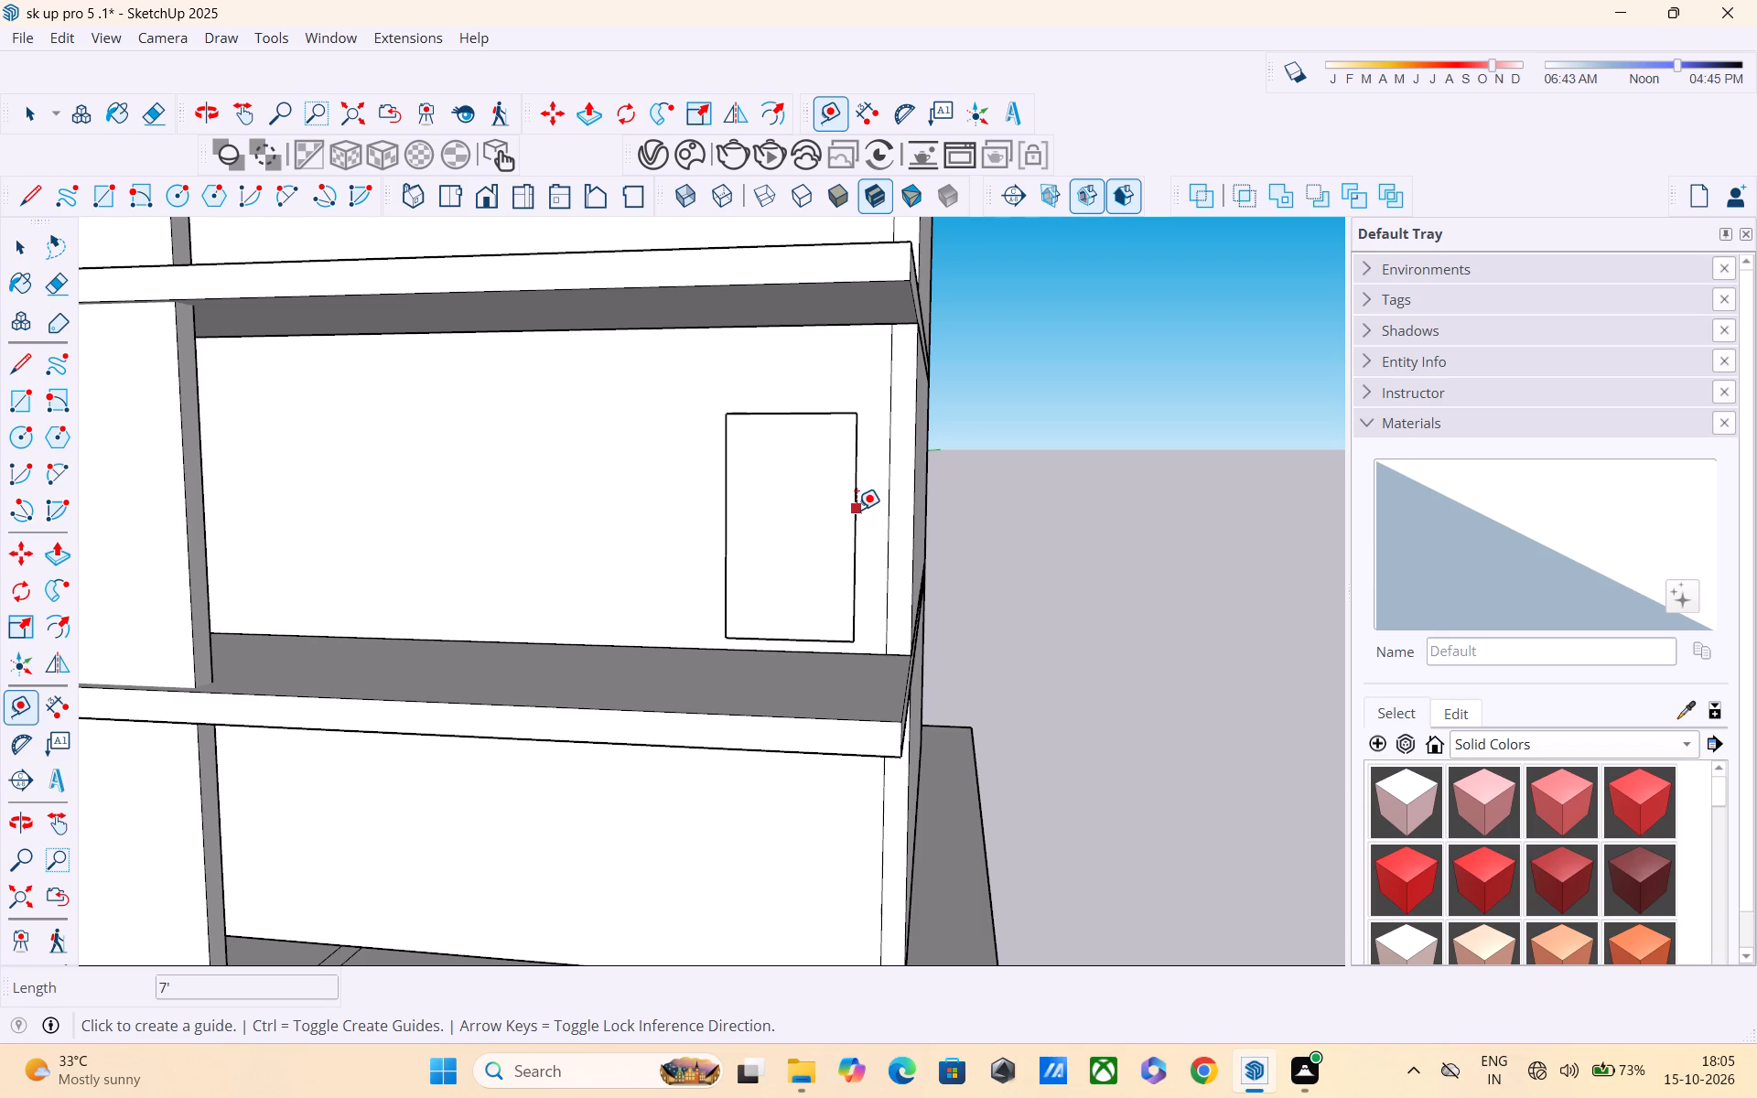
scroll(919, 490, "up", 3)
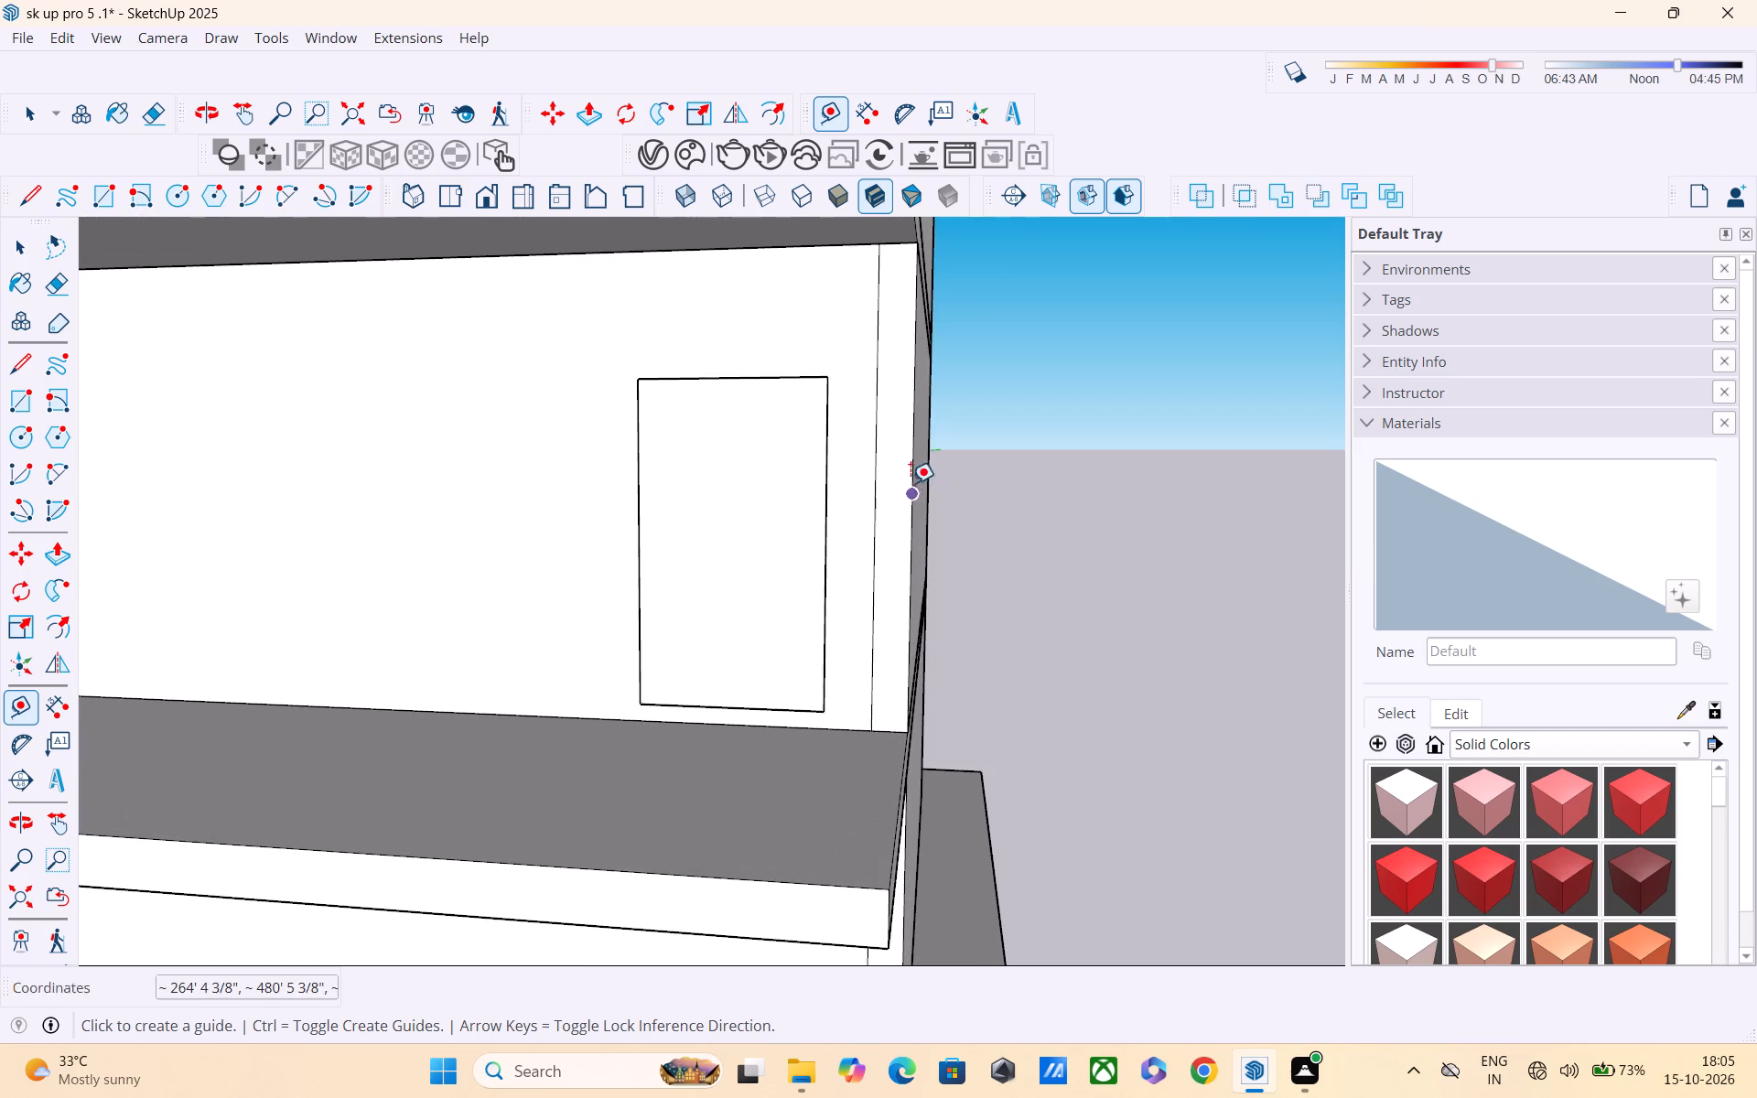
scroll(838, 478, "up", 4)
middle_click_drag(841, 476, 899, 478)
scroll(900, 476, "down", 3)
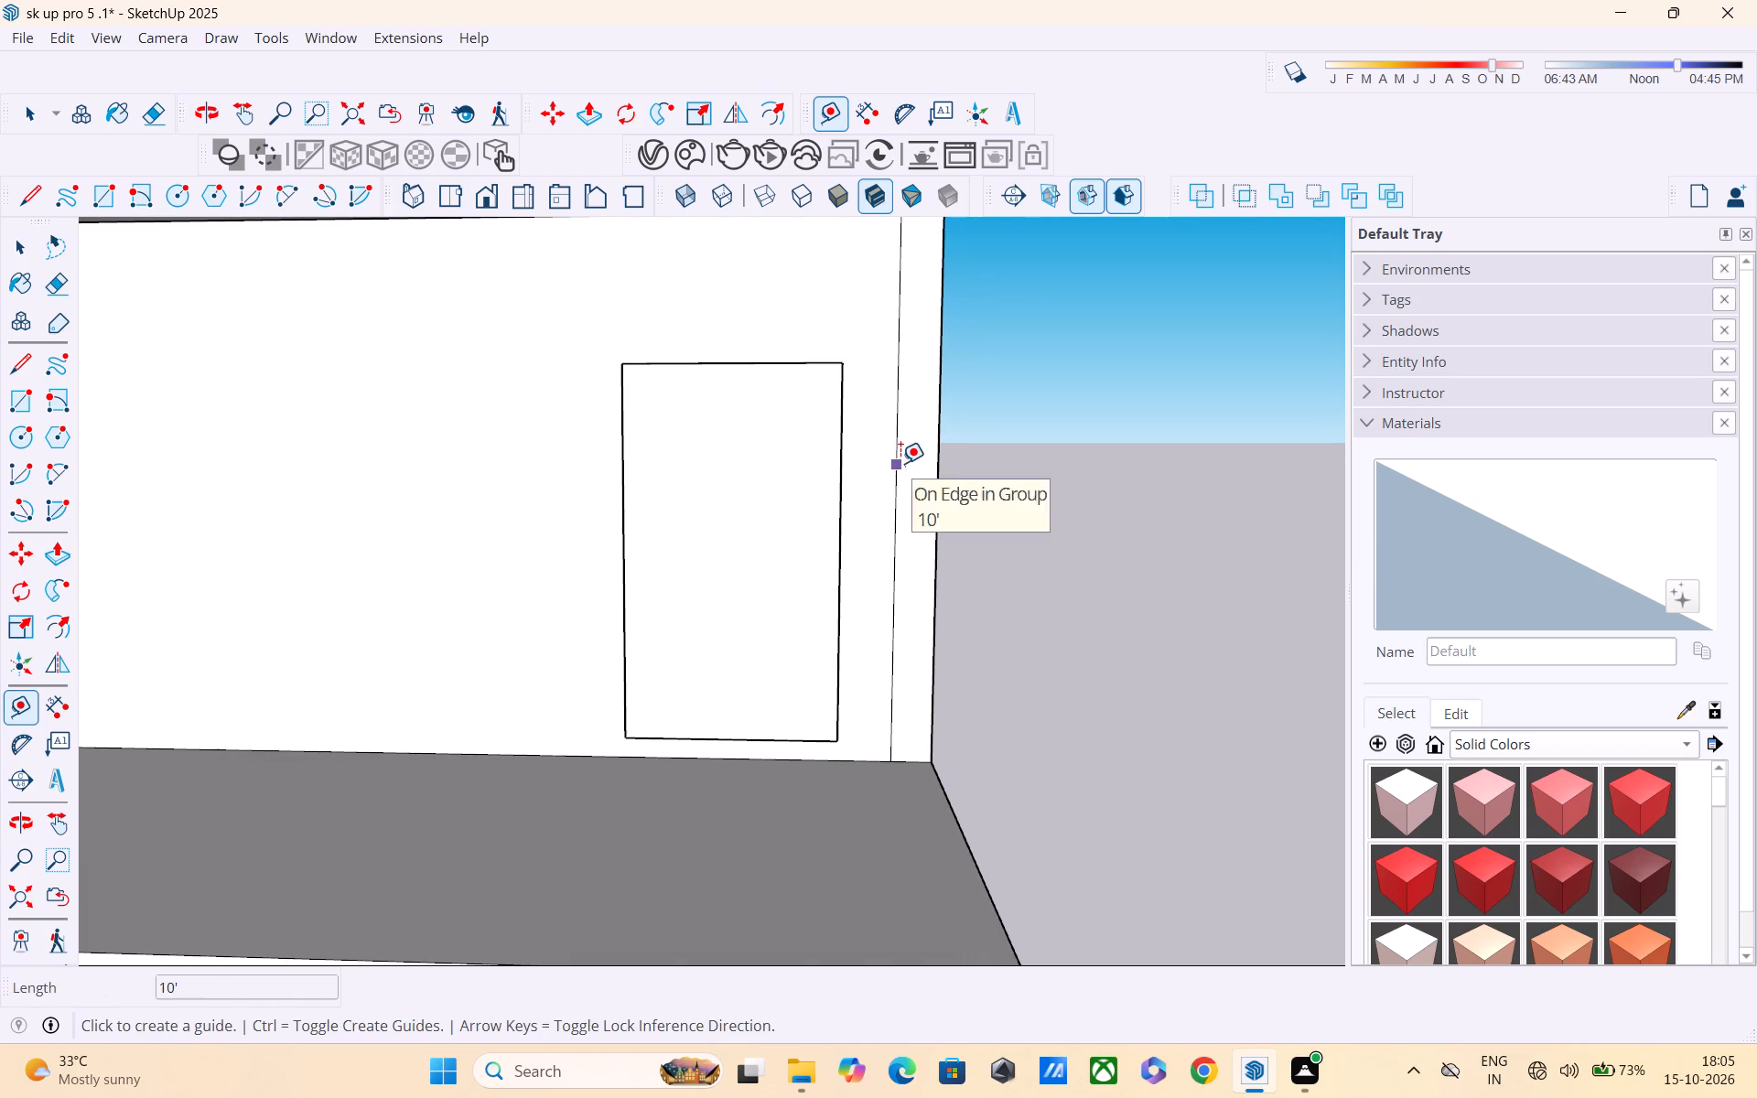
left_click(900, 461)
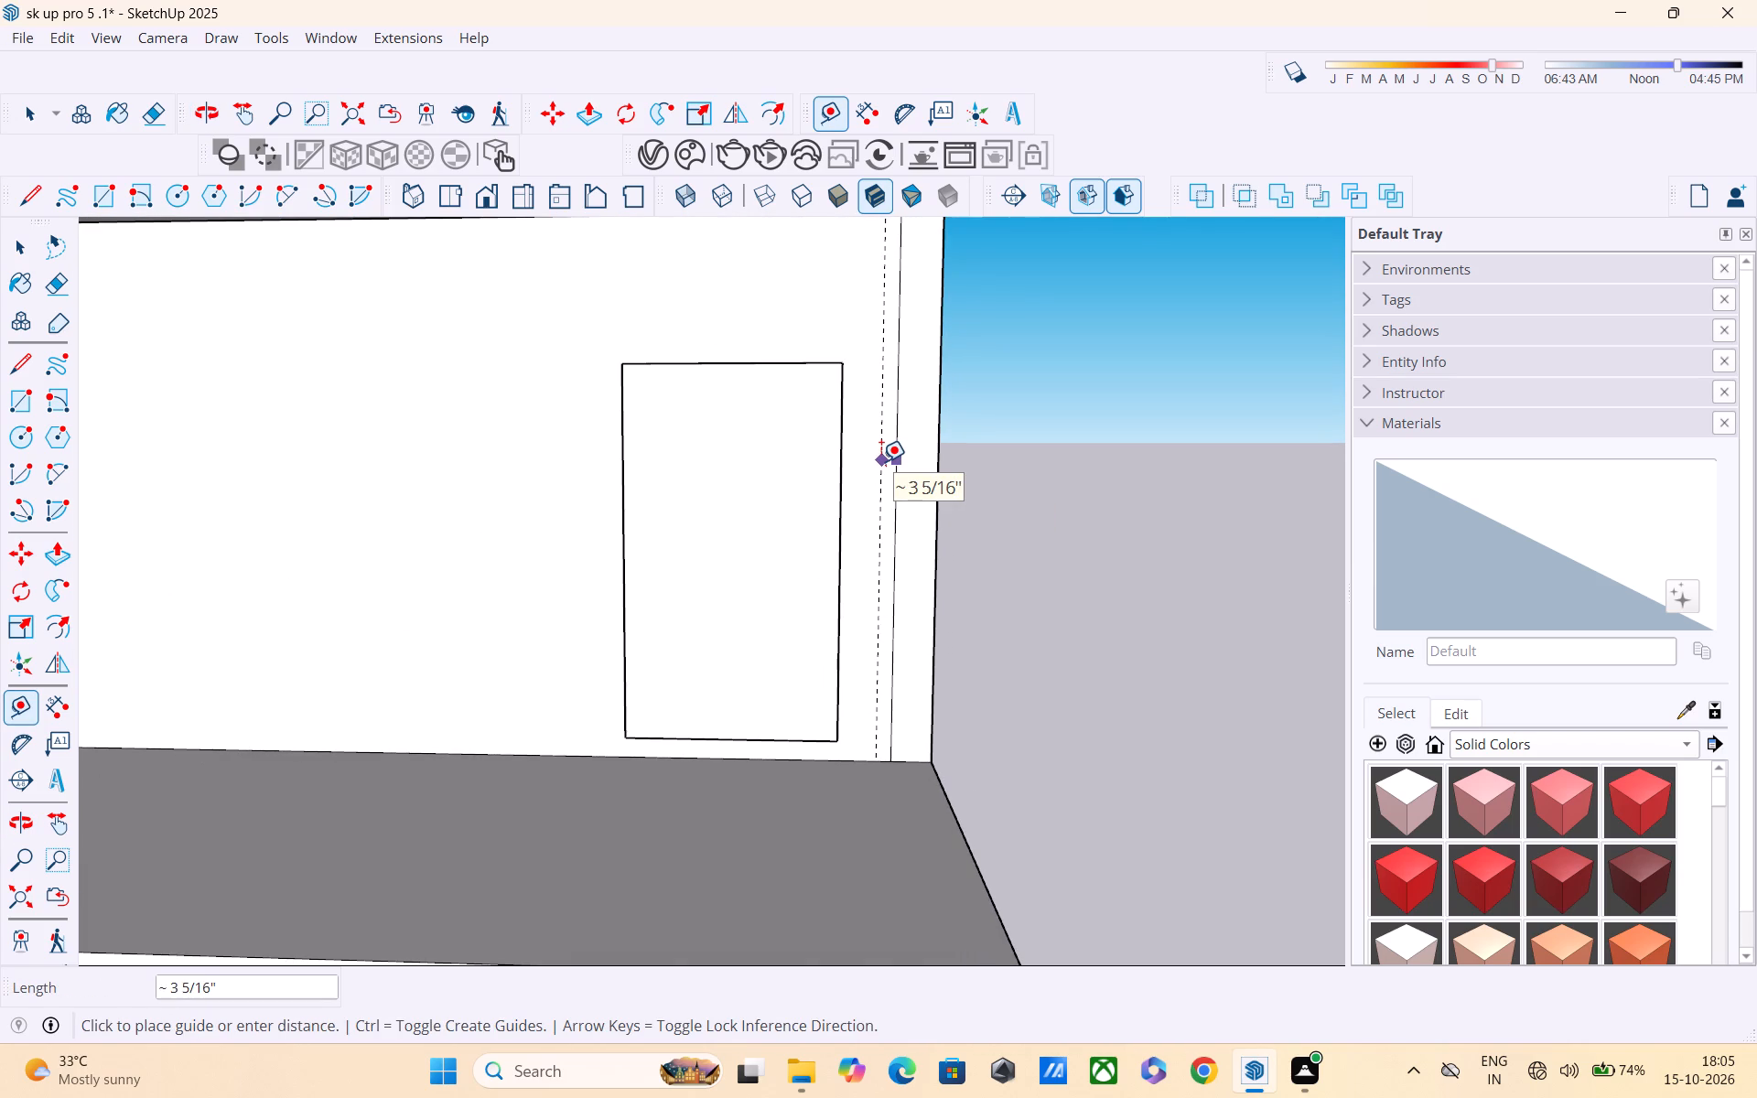
scroll(881, 461, "down", 2)
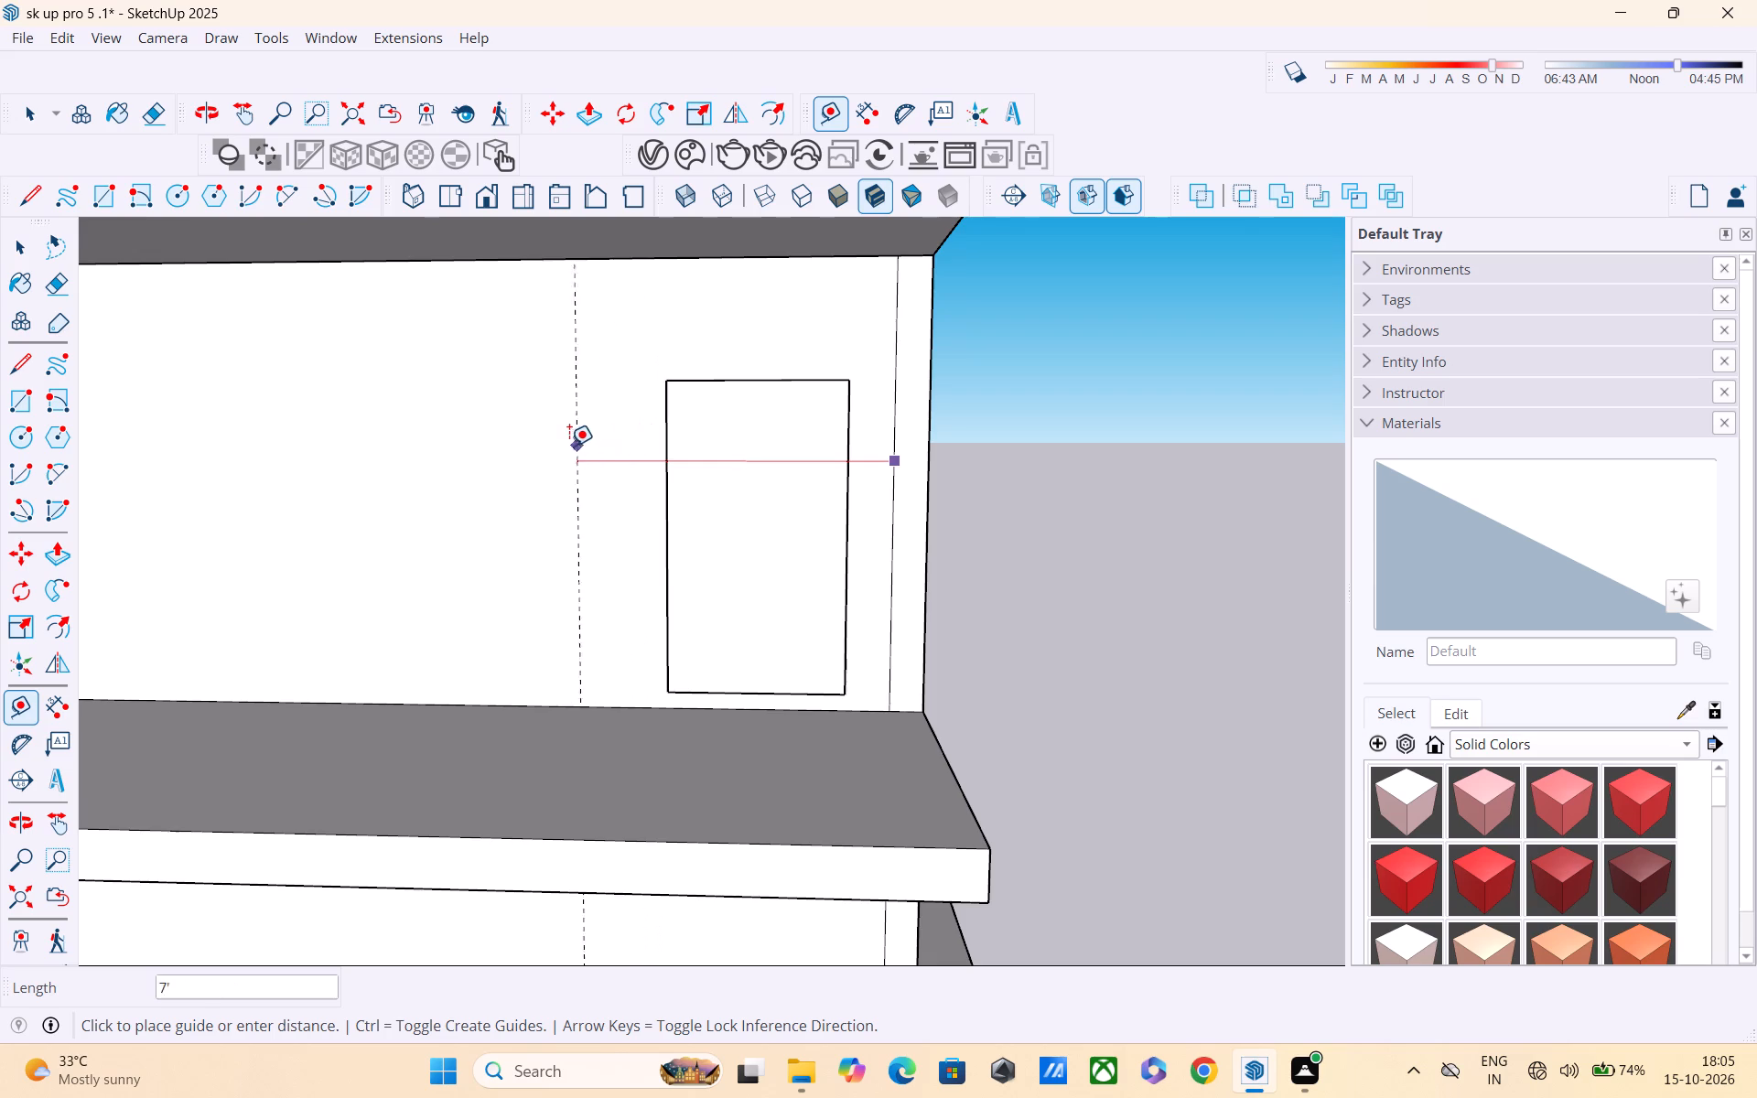
scroll(530, 442, "down", 3)
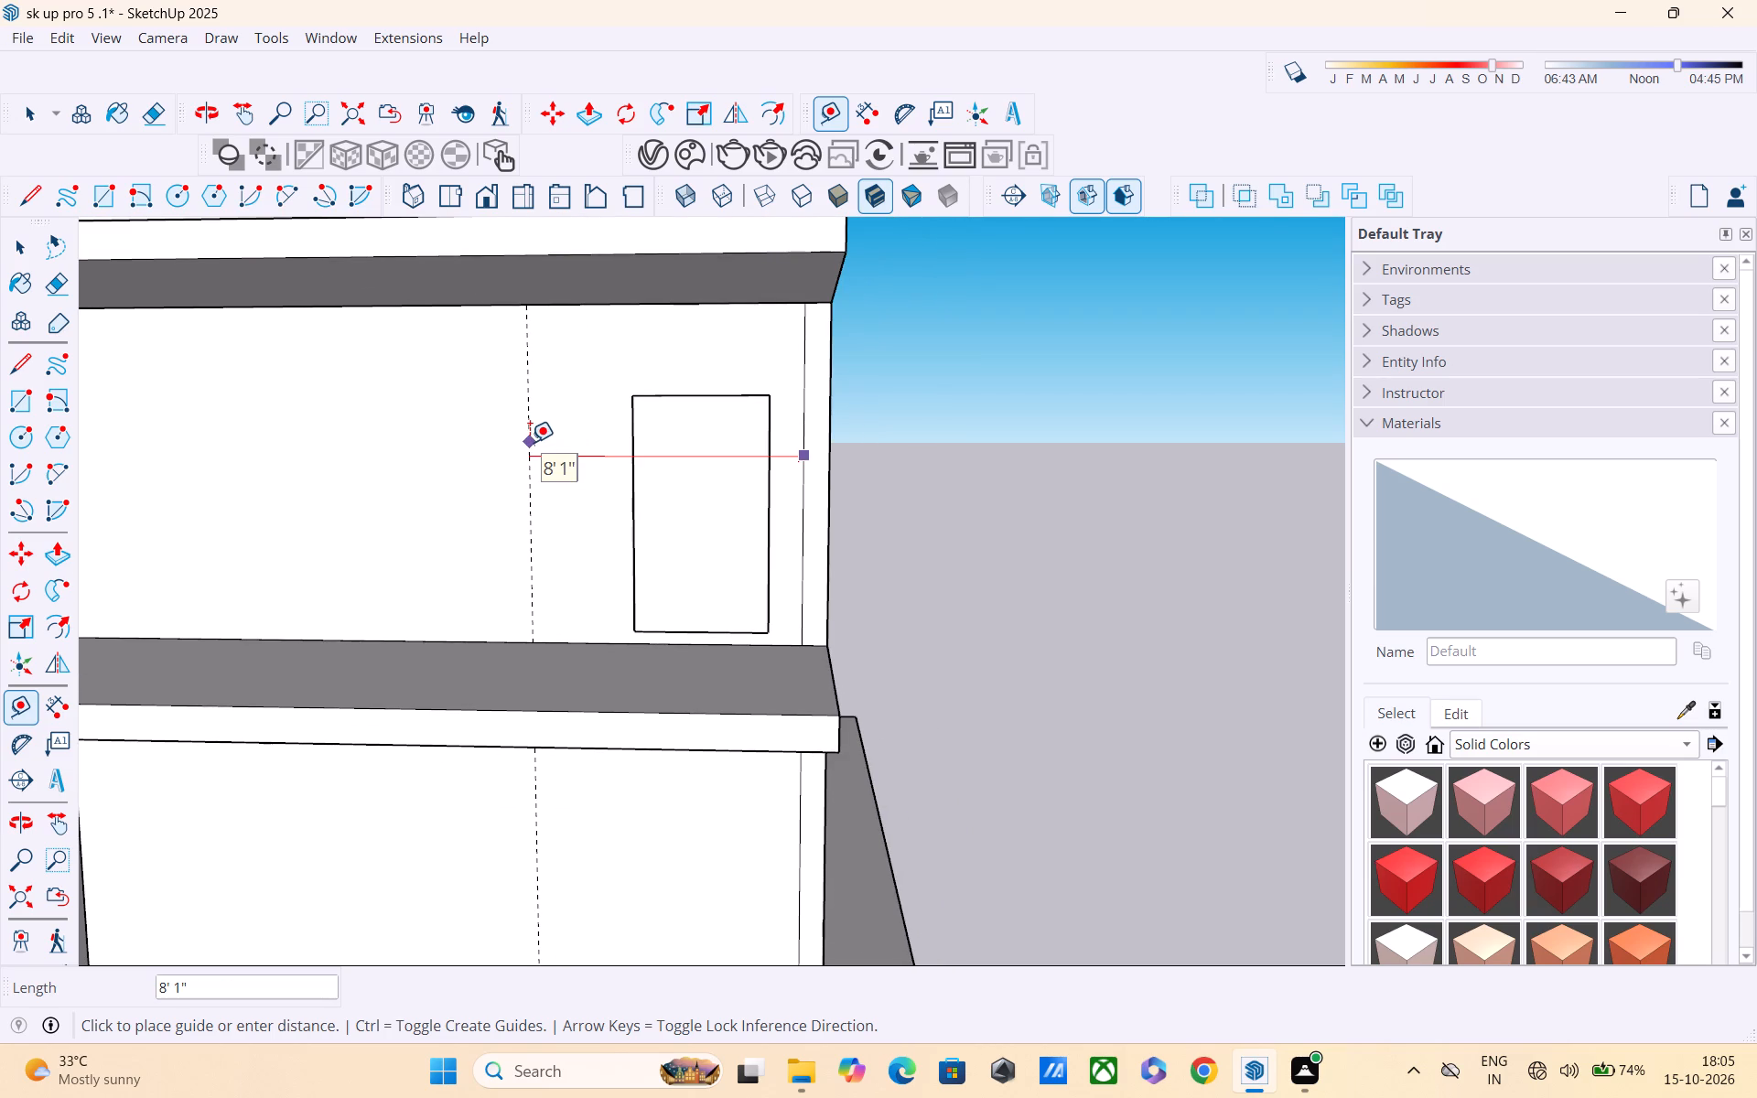
key("6")
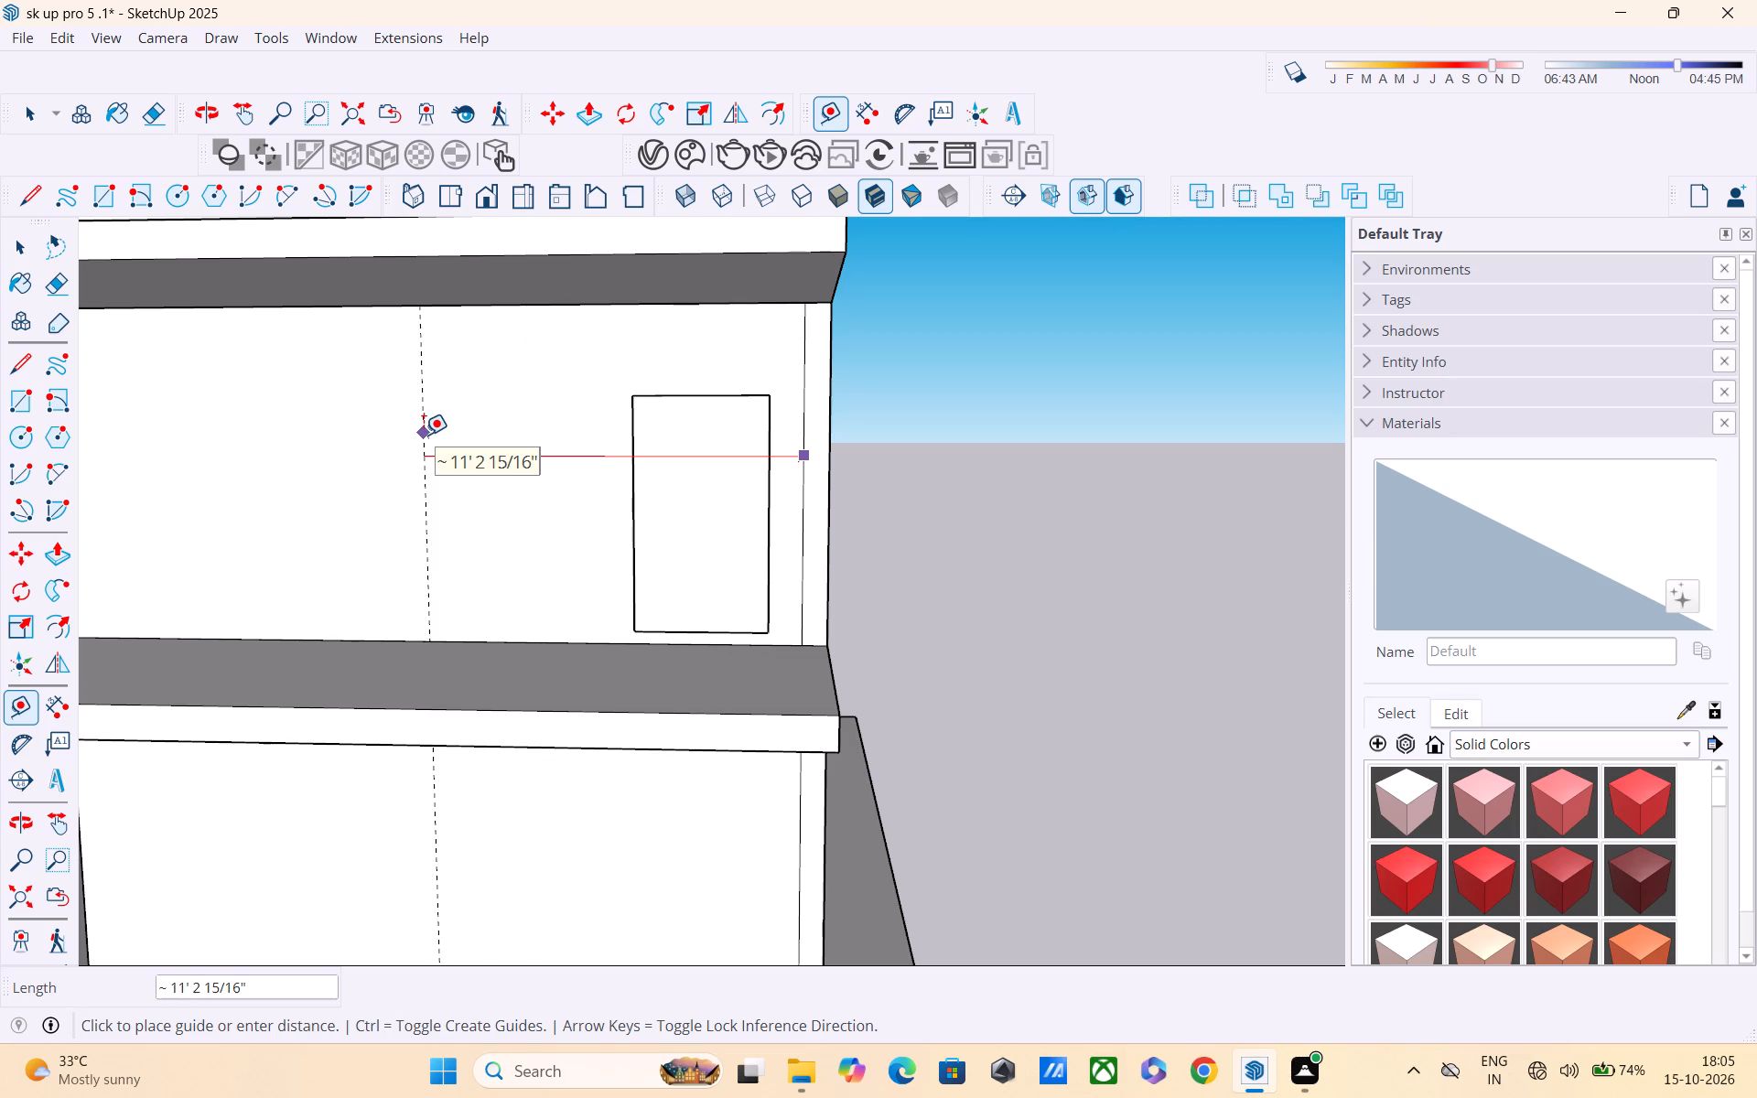
type("10'")
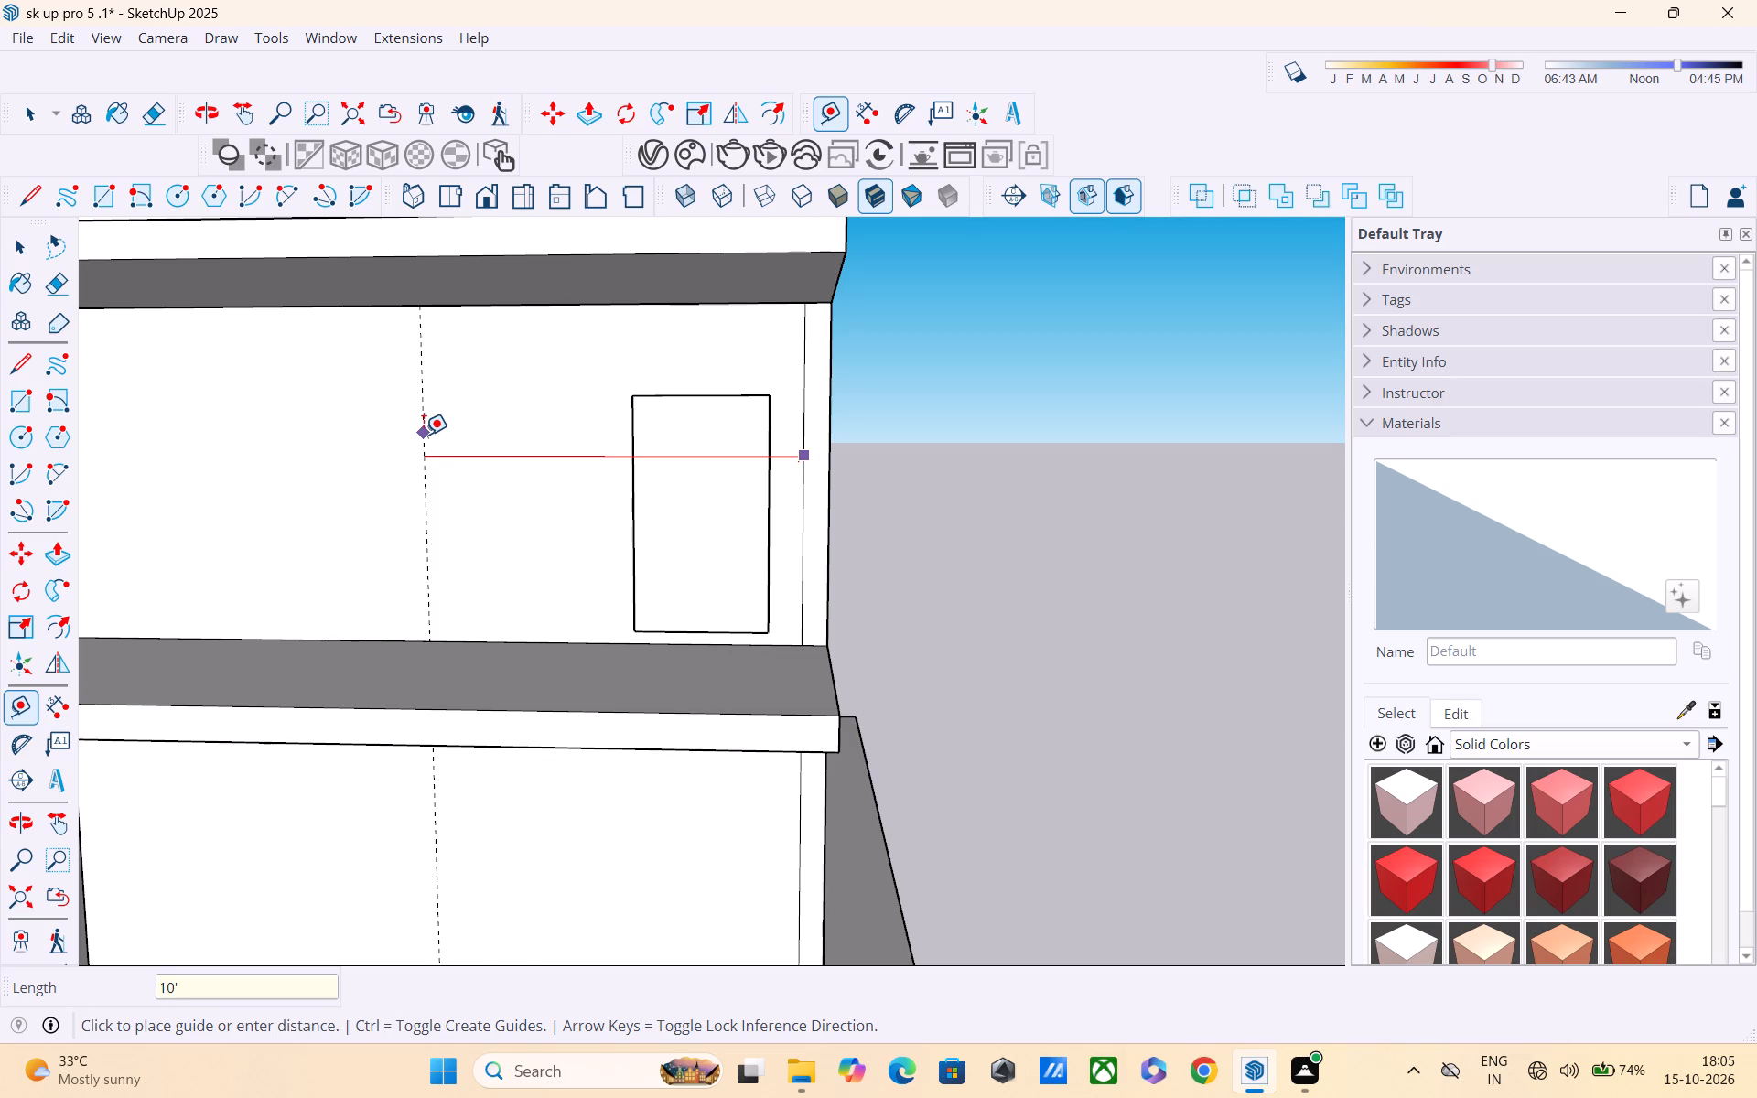
key("Return")
Draw a vertical line about 10' long along the guide on the second-storey wall, from ceiling slab to floor slab.
scroll(408, 423, "down", 6)
middle_click_drag(440, 438, 609, 435)
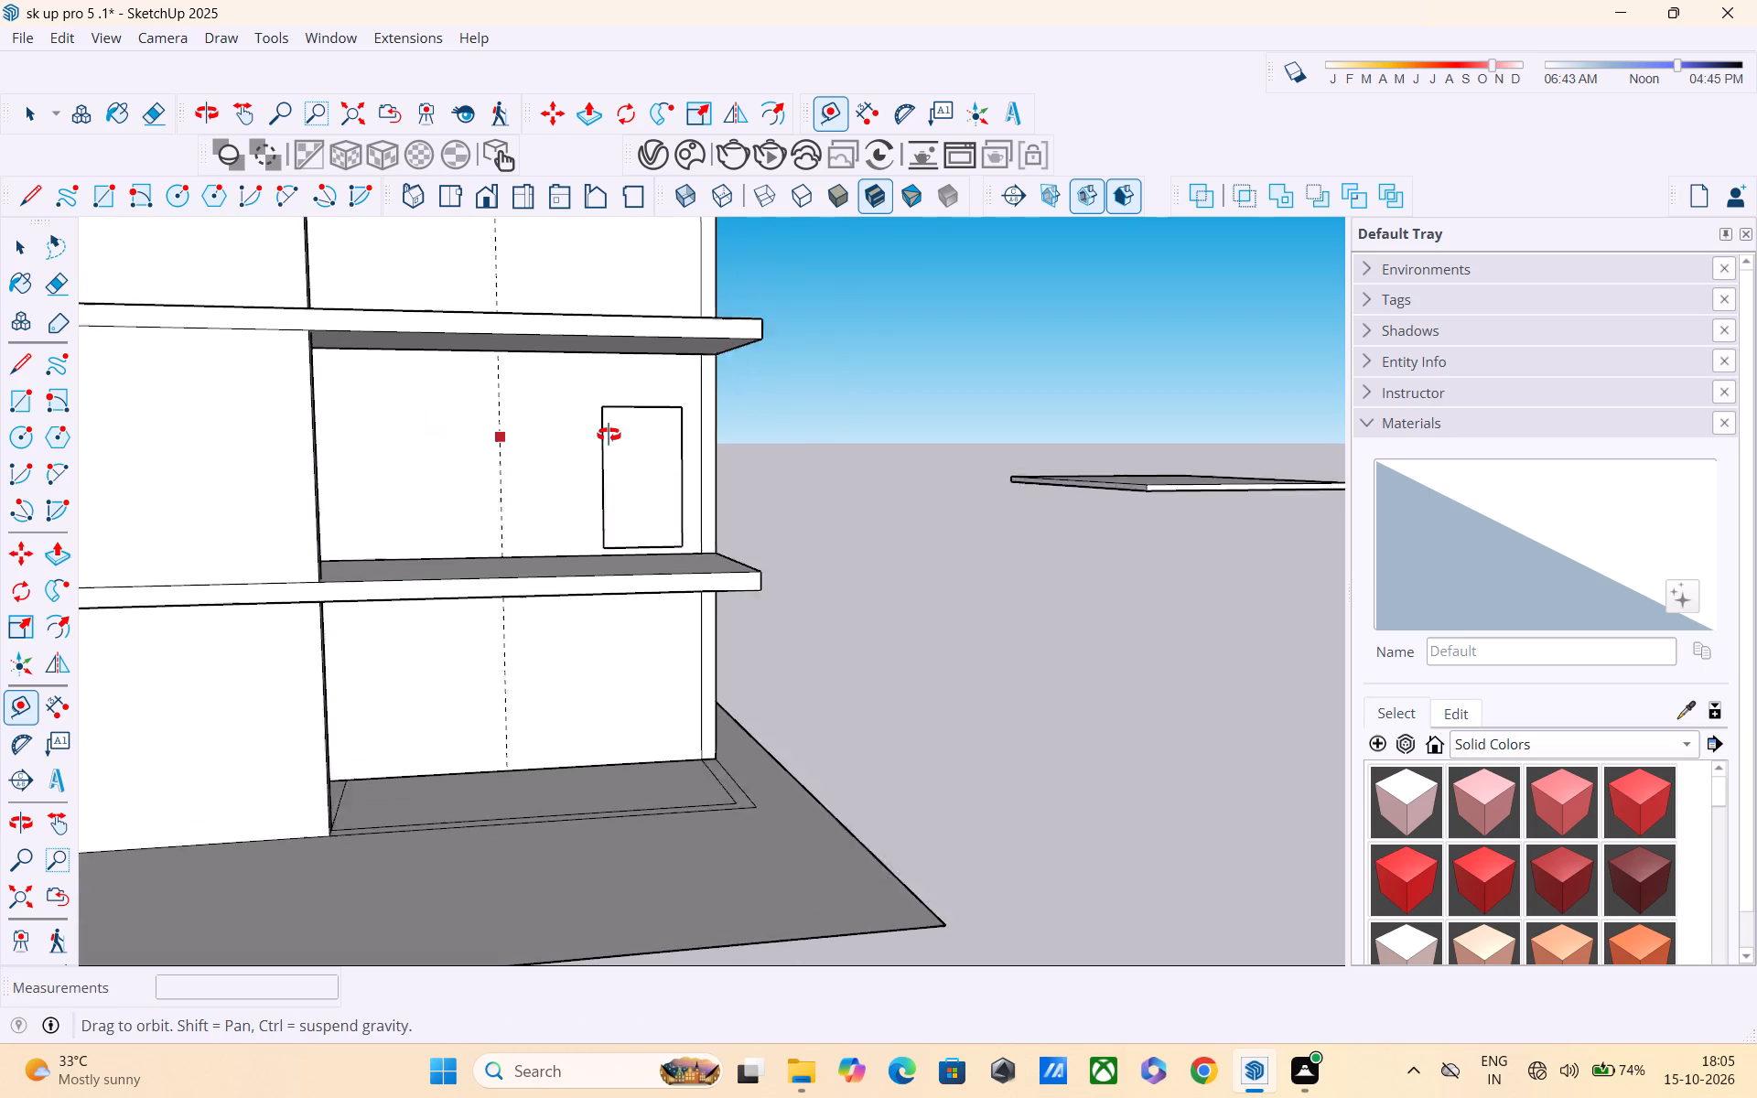
middle_click_drag(609, 435, 551, 435)
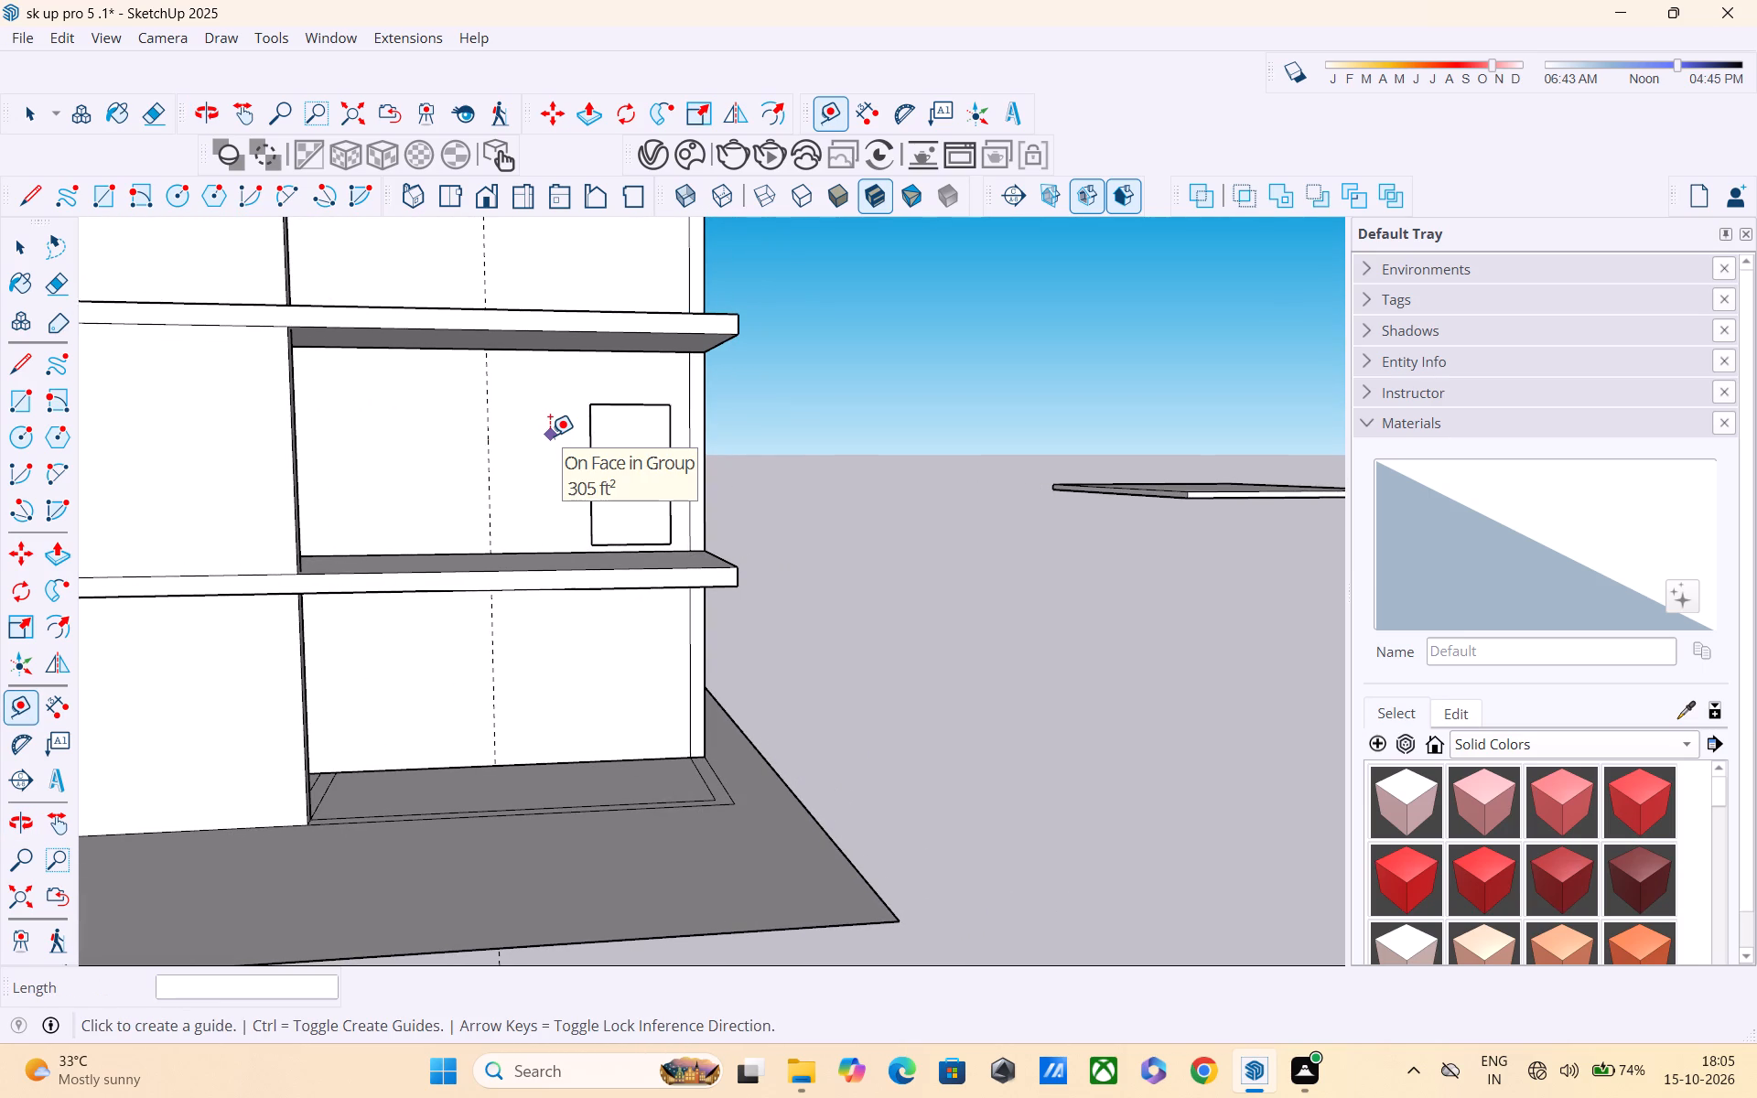
middle_click_drag(550, 436, 562, 440)
scroll(563, 441, "up", 4)
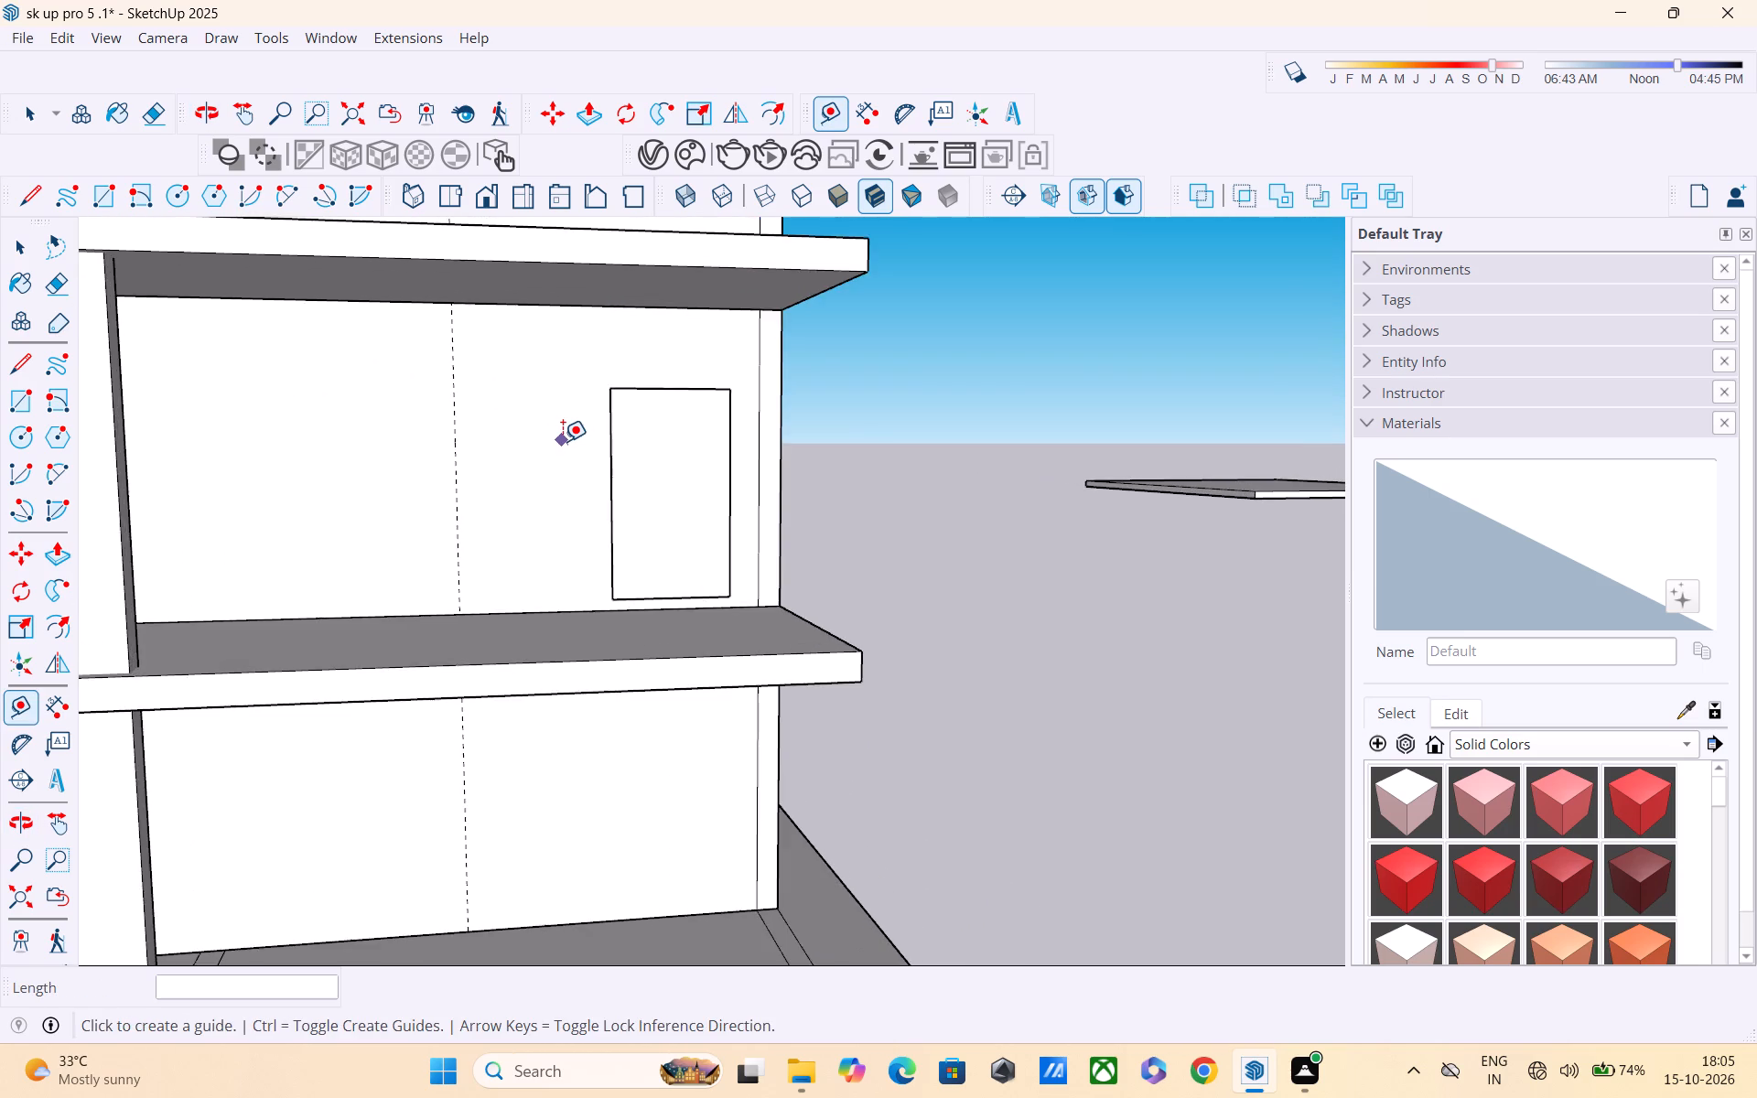
middle_click_drag(563, 441, 480, 431)
scroll(483, 434, "up", 4)
scroll(483, 434, "down", 5)
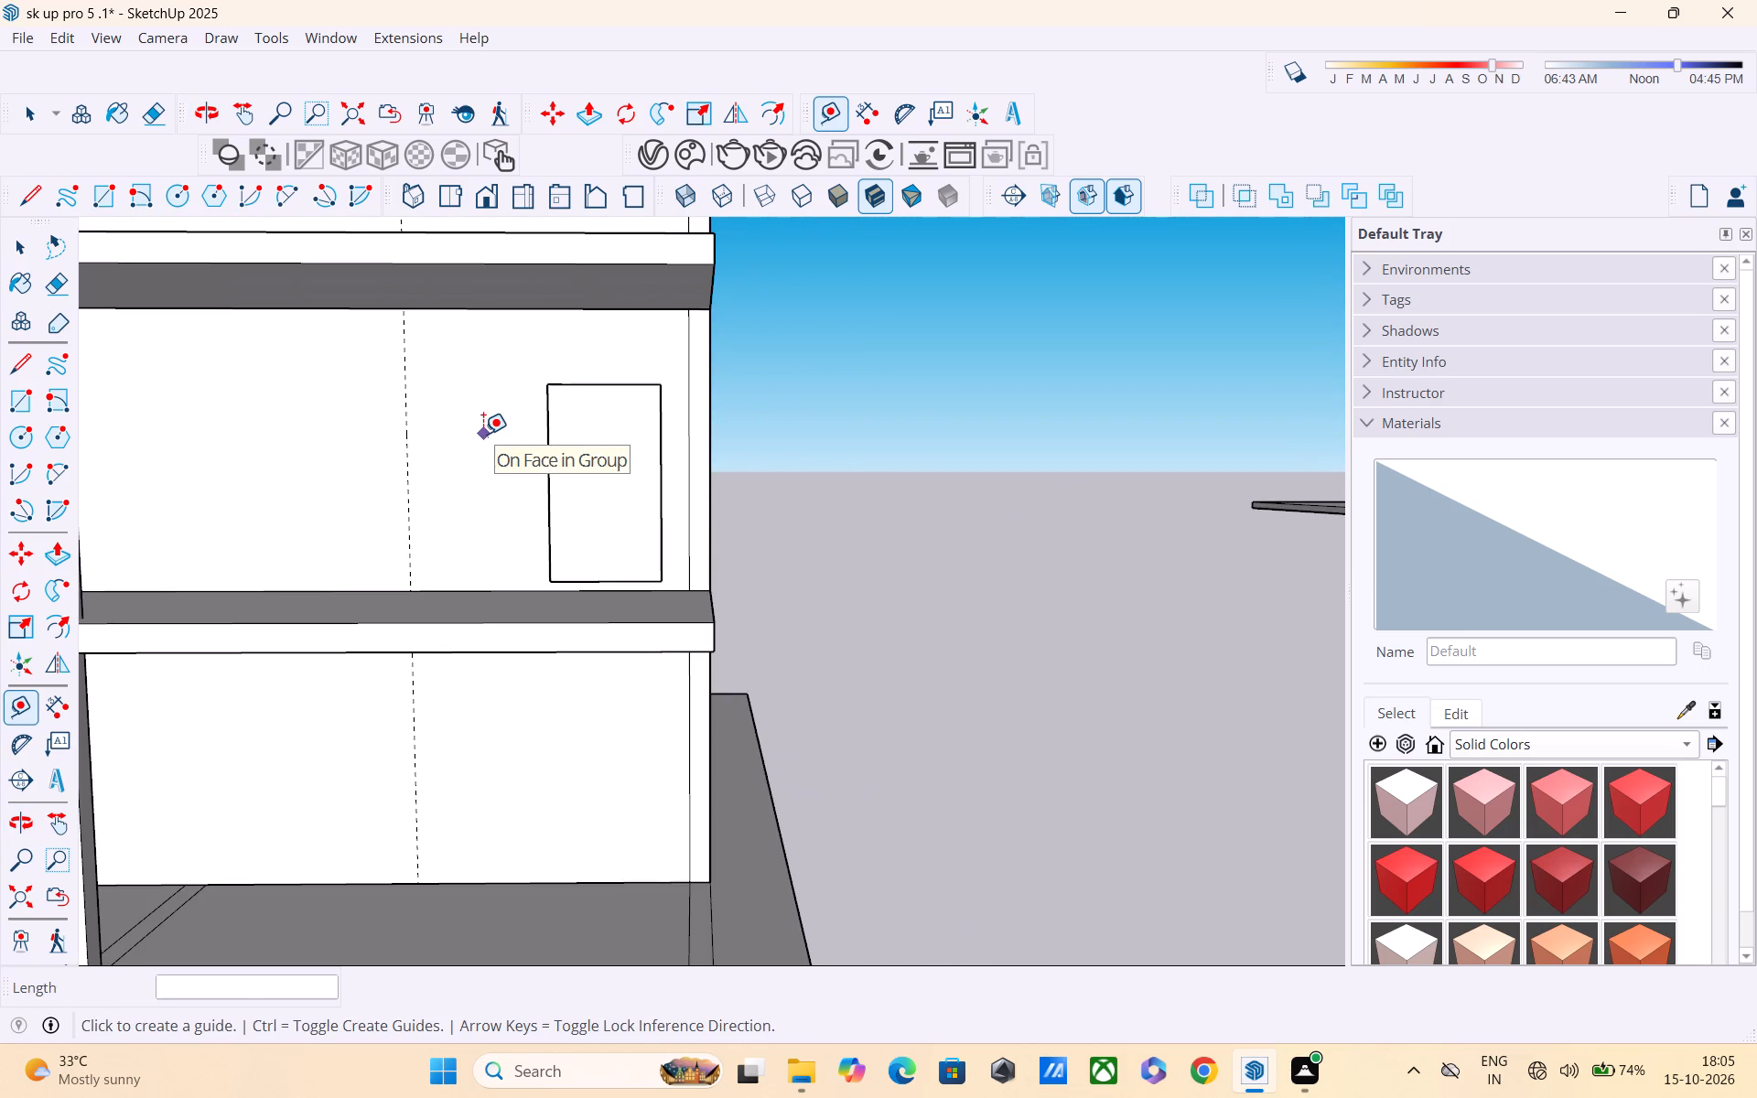
key("space")
type("l")
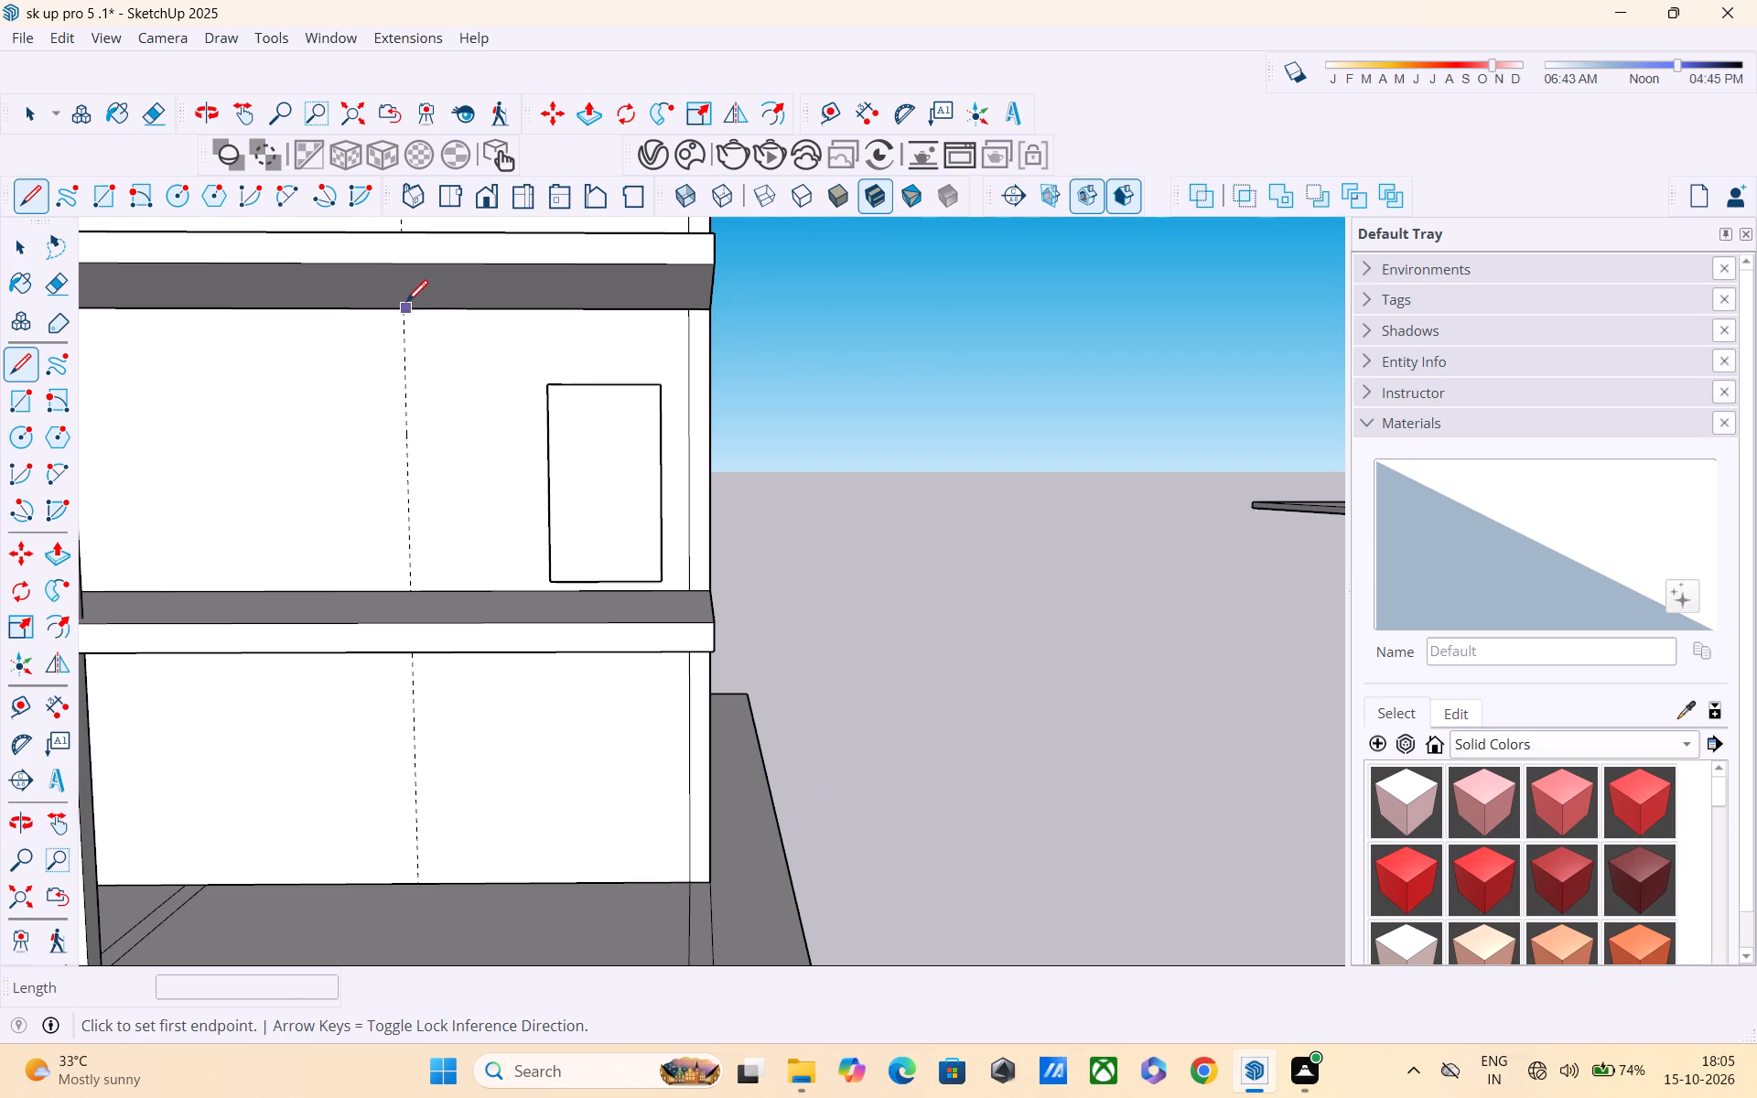
left_click(403, 312)
left_click(403, 591)
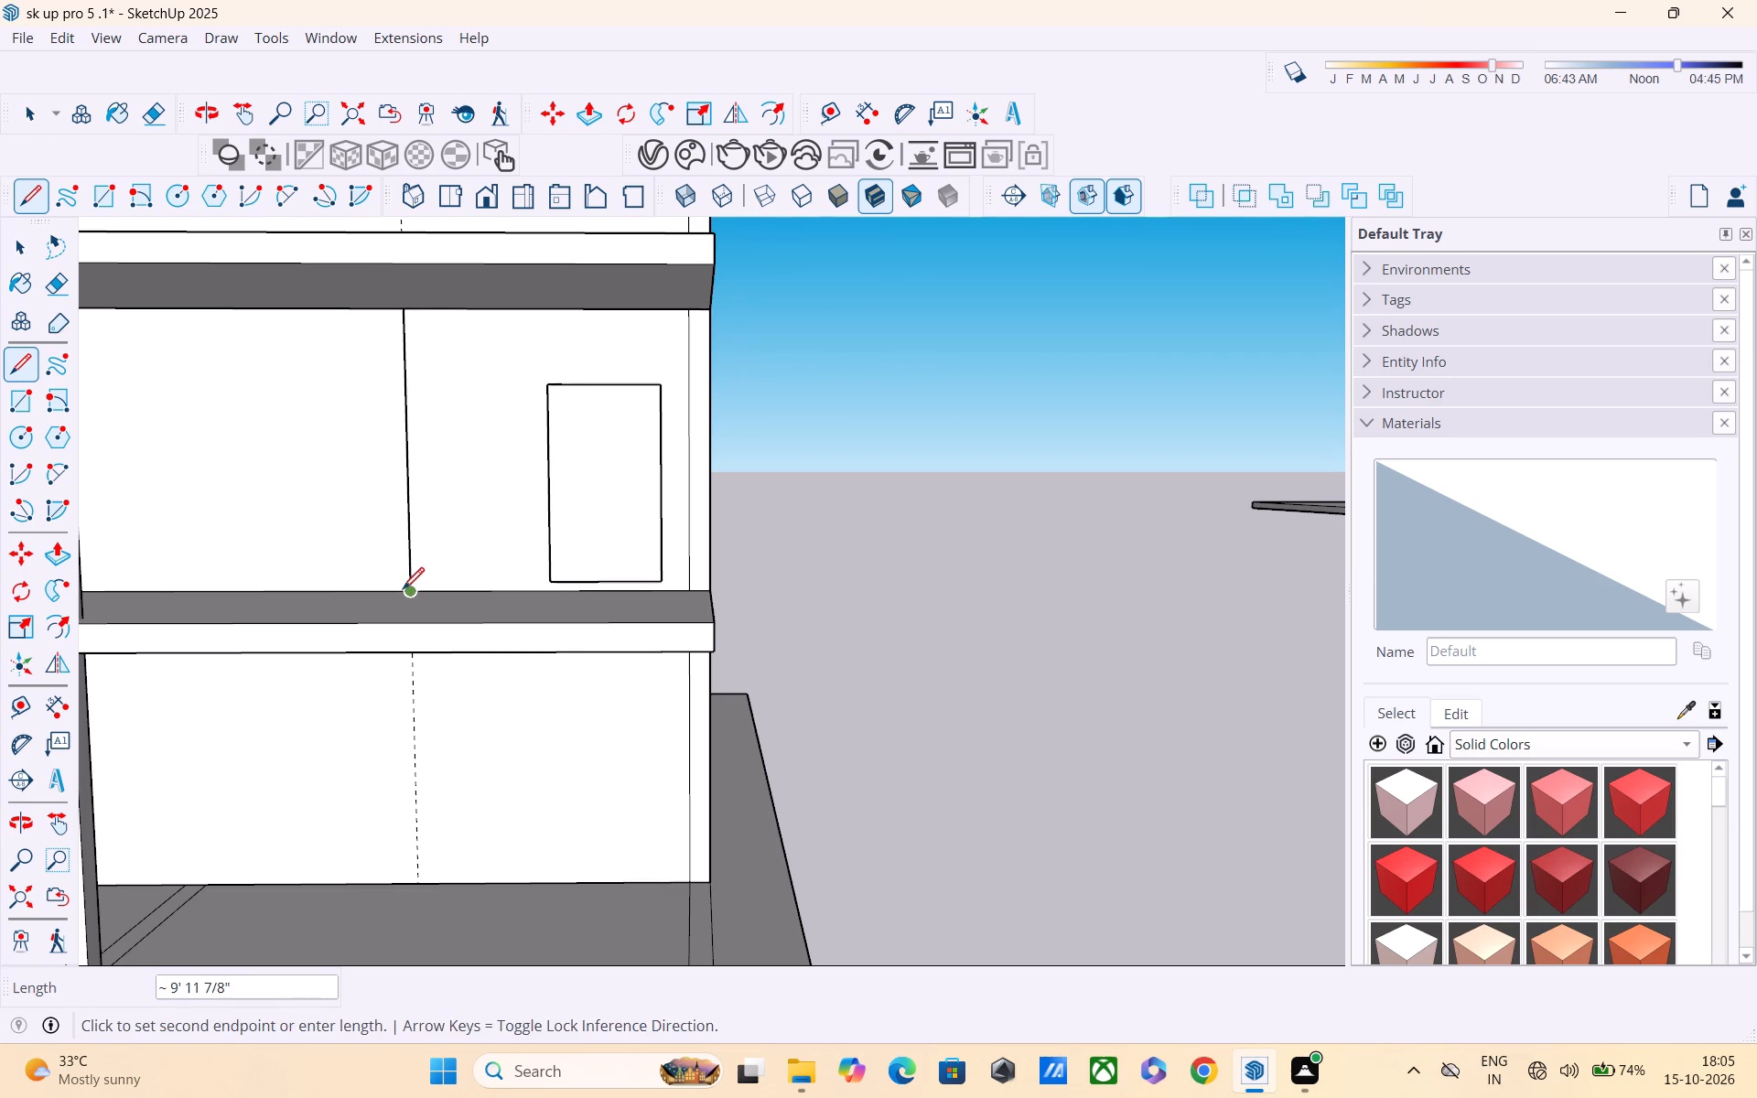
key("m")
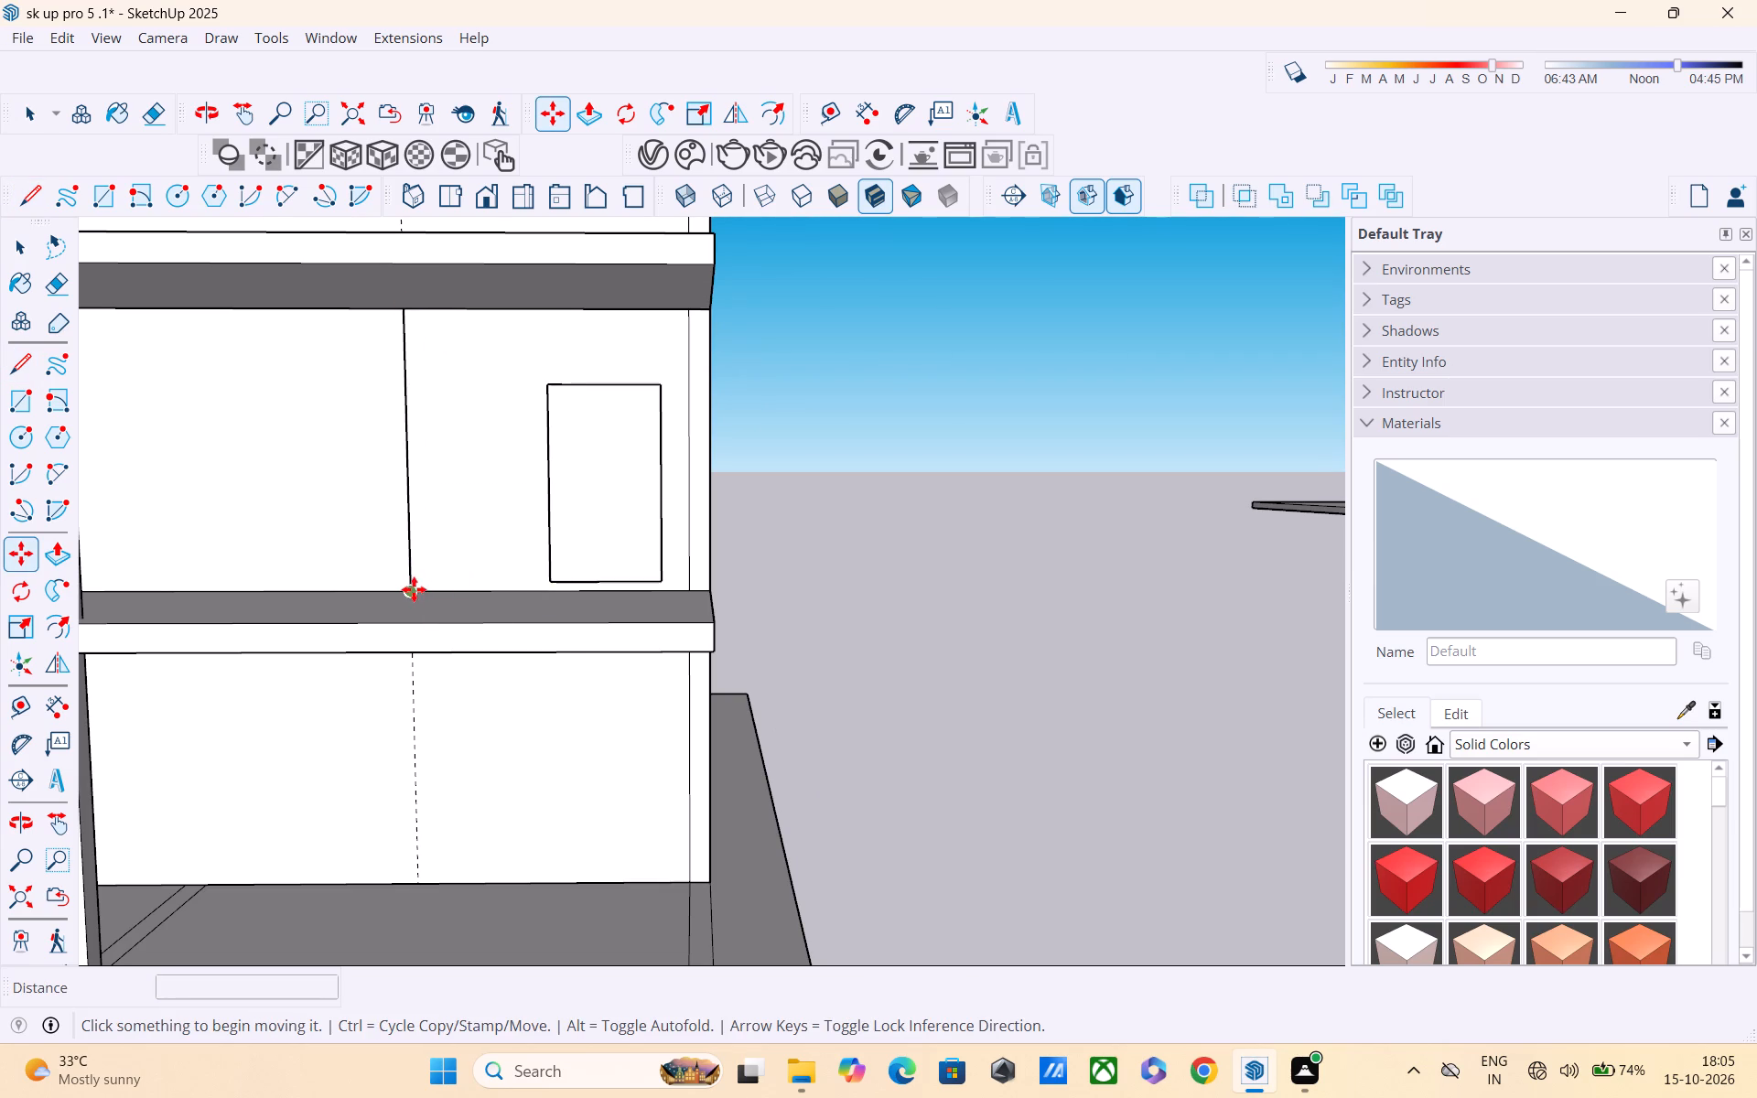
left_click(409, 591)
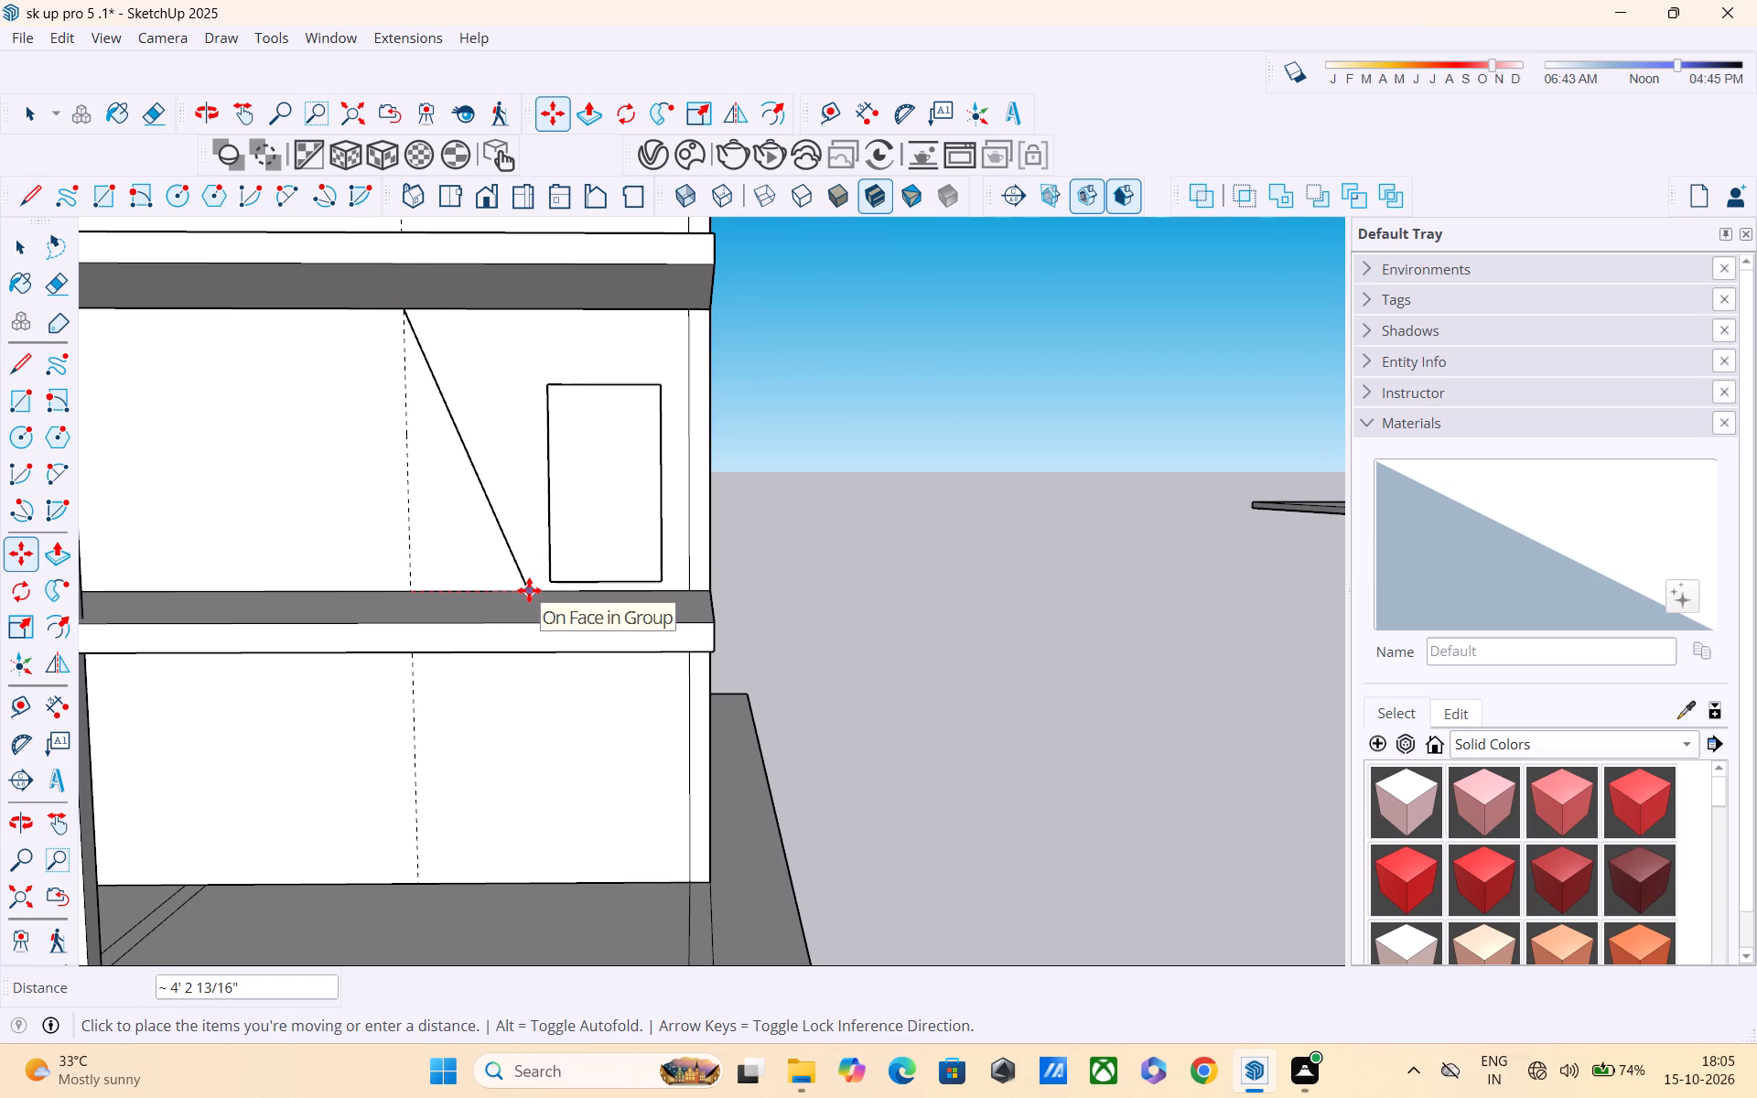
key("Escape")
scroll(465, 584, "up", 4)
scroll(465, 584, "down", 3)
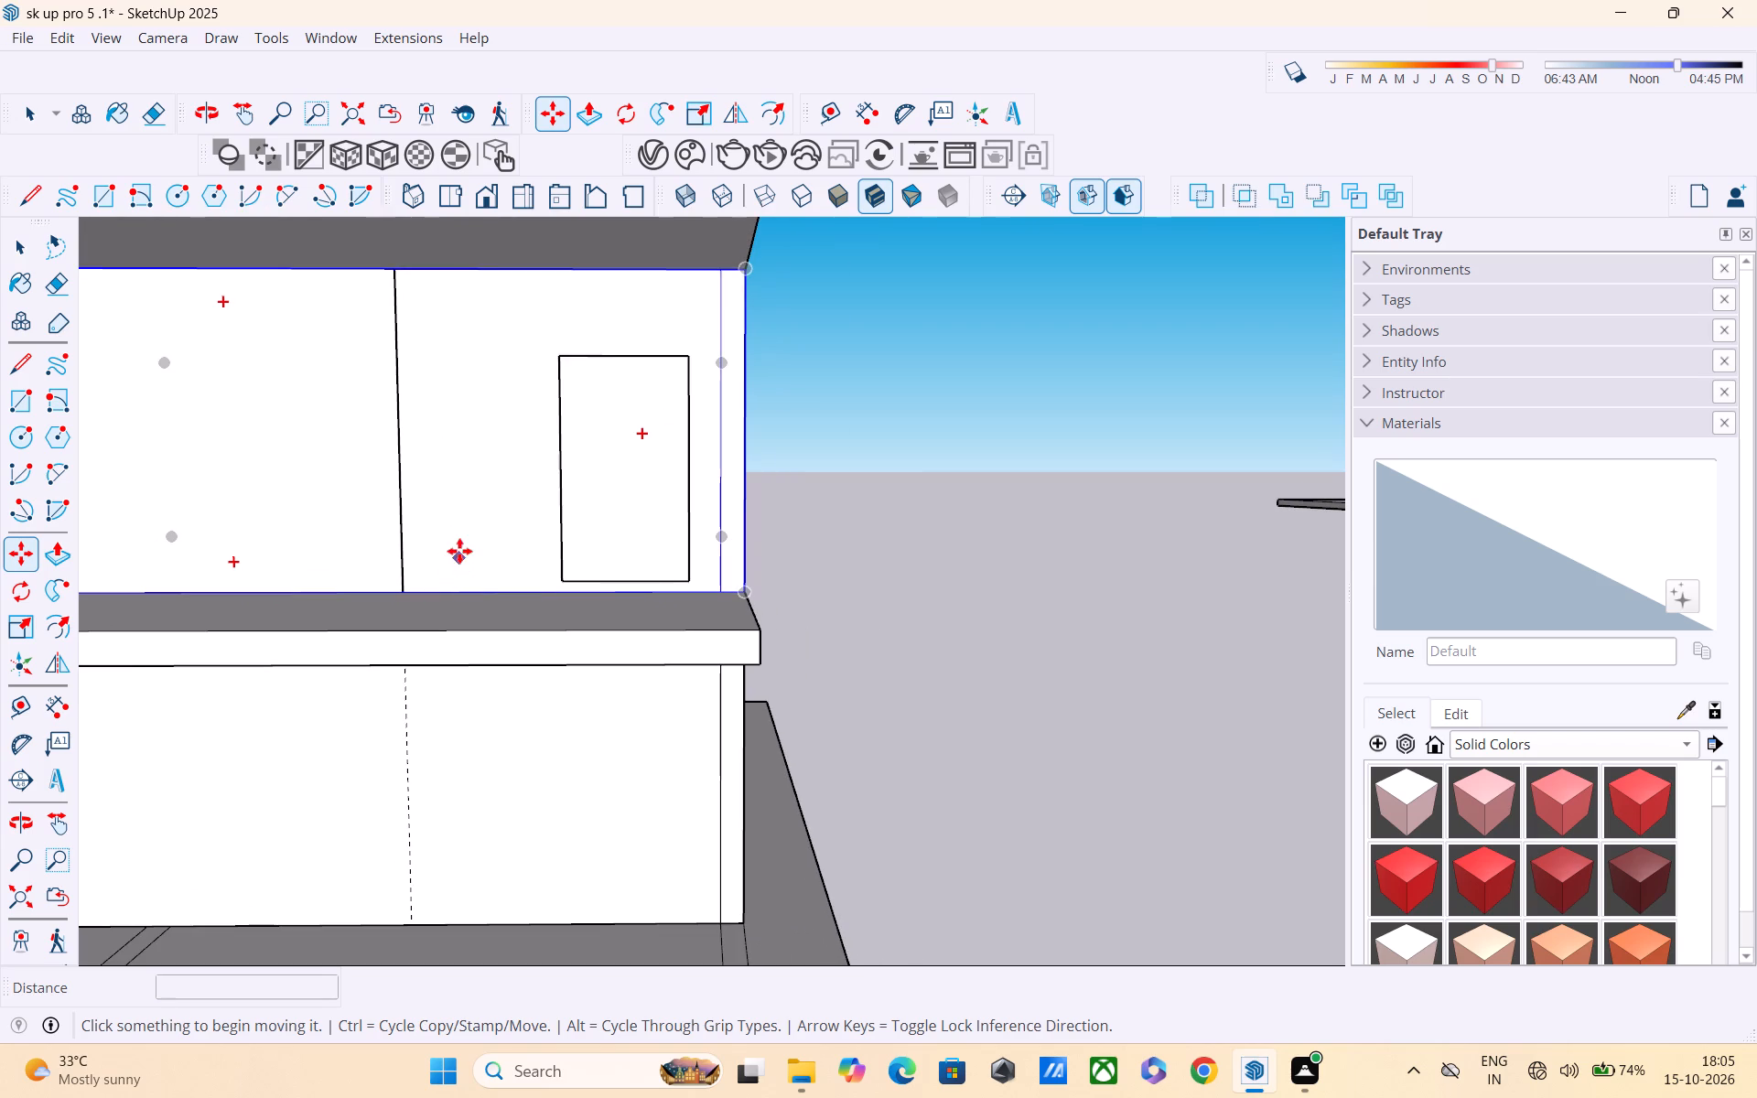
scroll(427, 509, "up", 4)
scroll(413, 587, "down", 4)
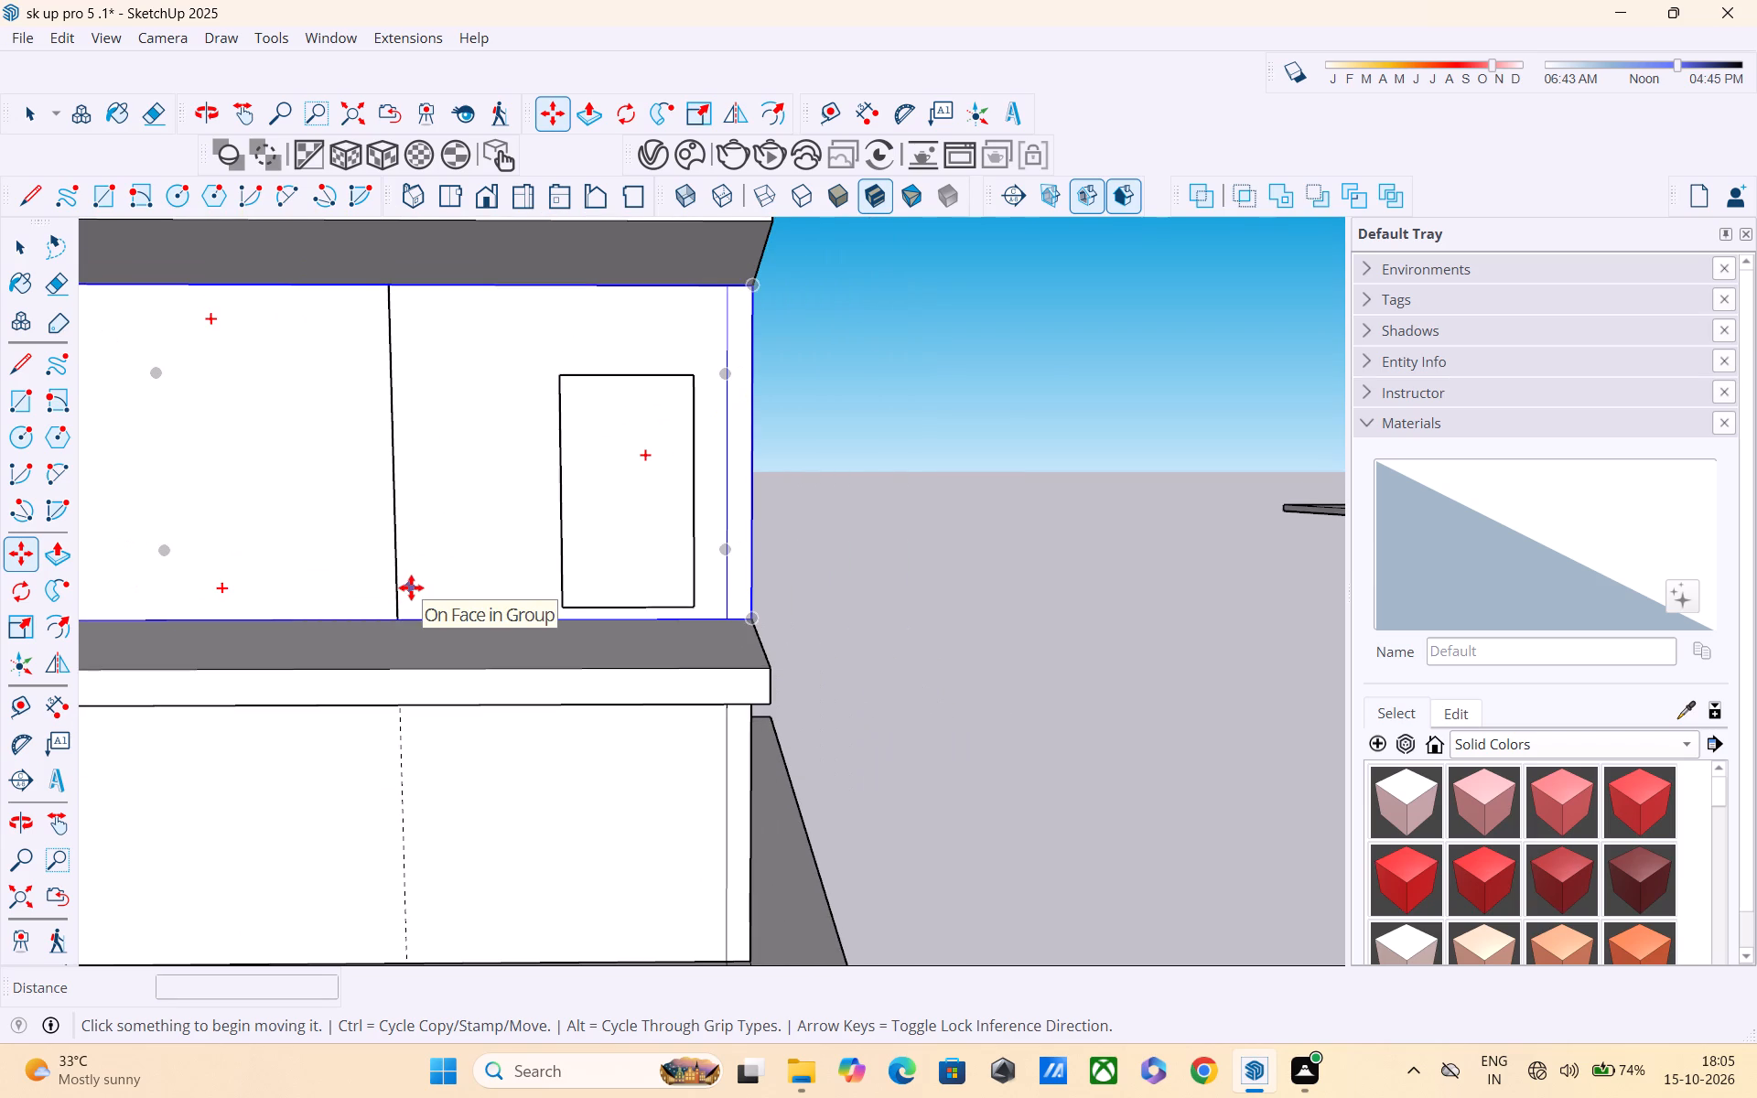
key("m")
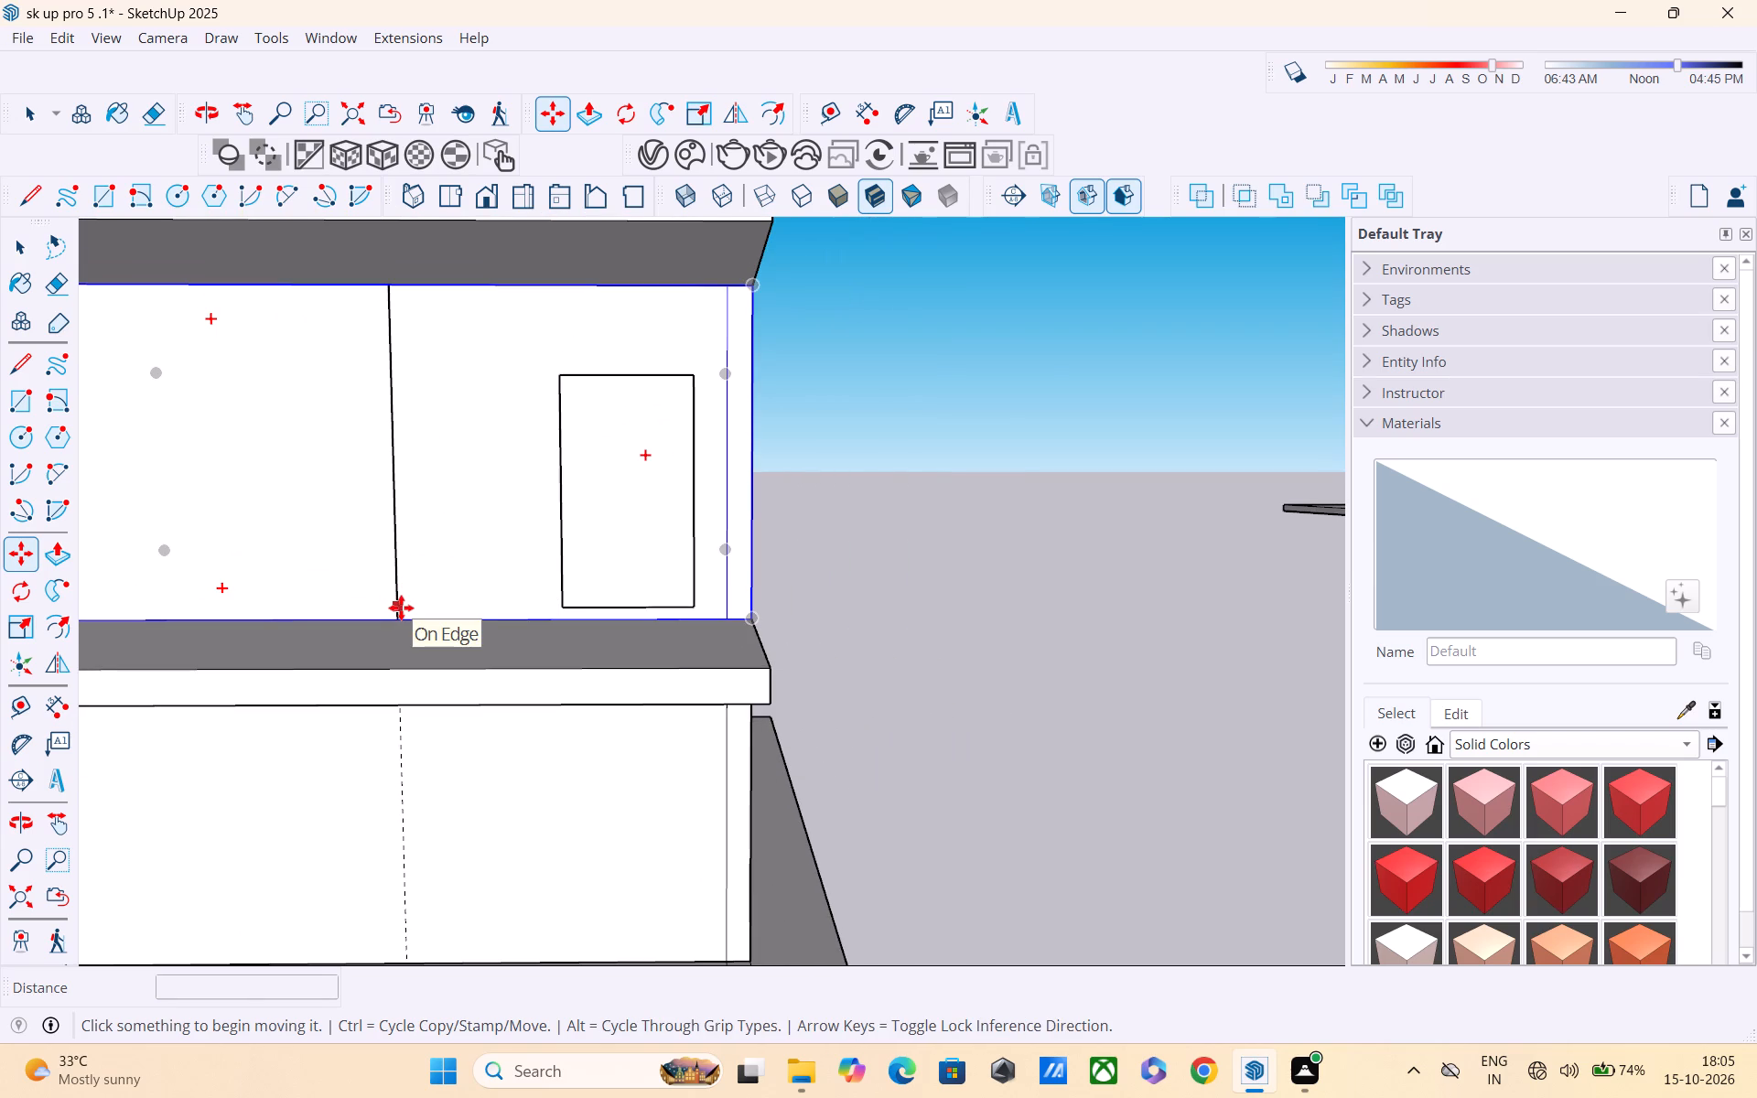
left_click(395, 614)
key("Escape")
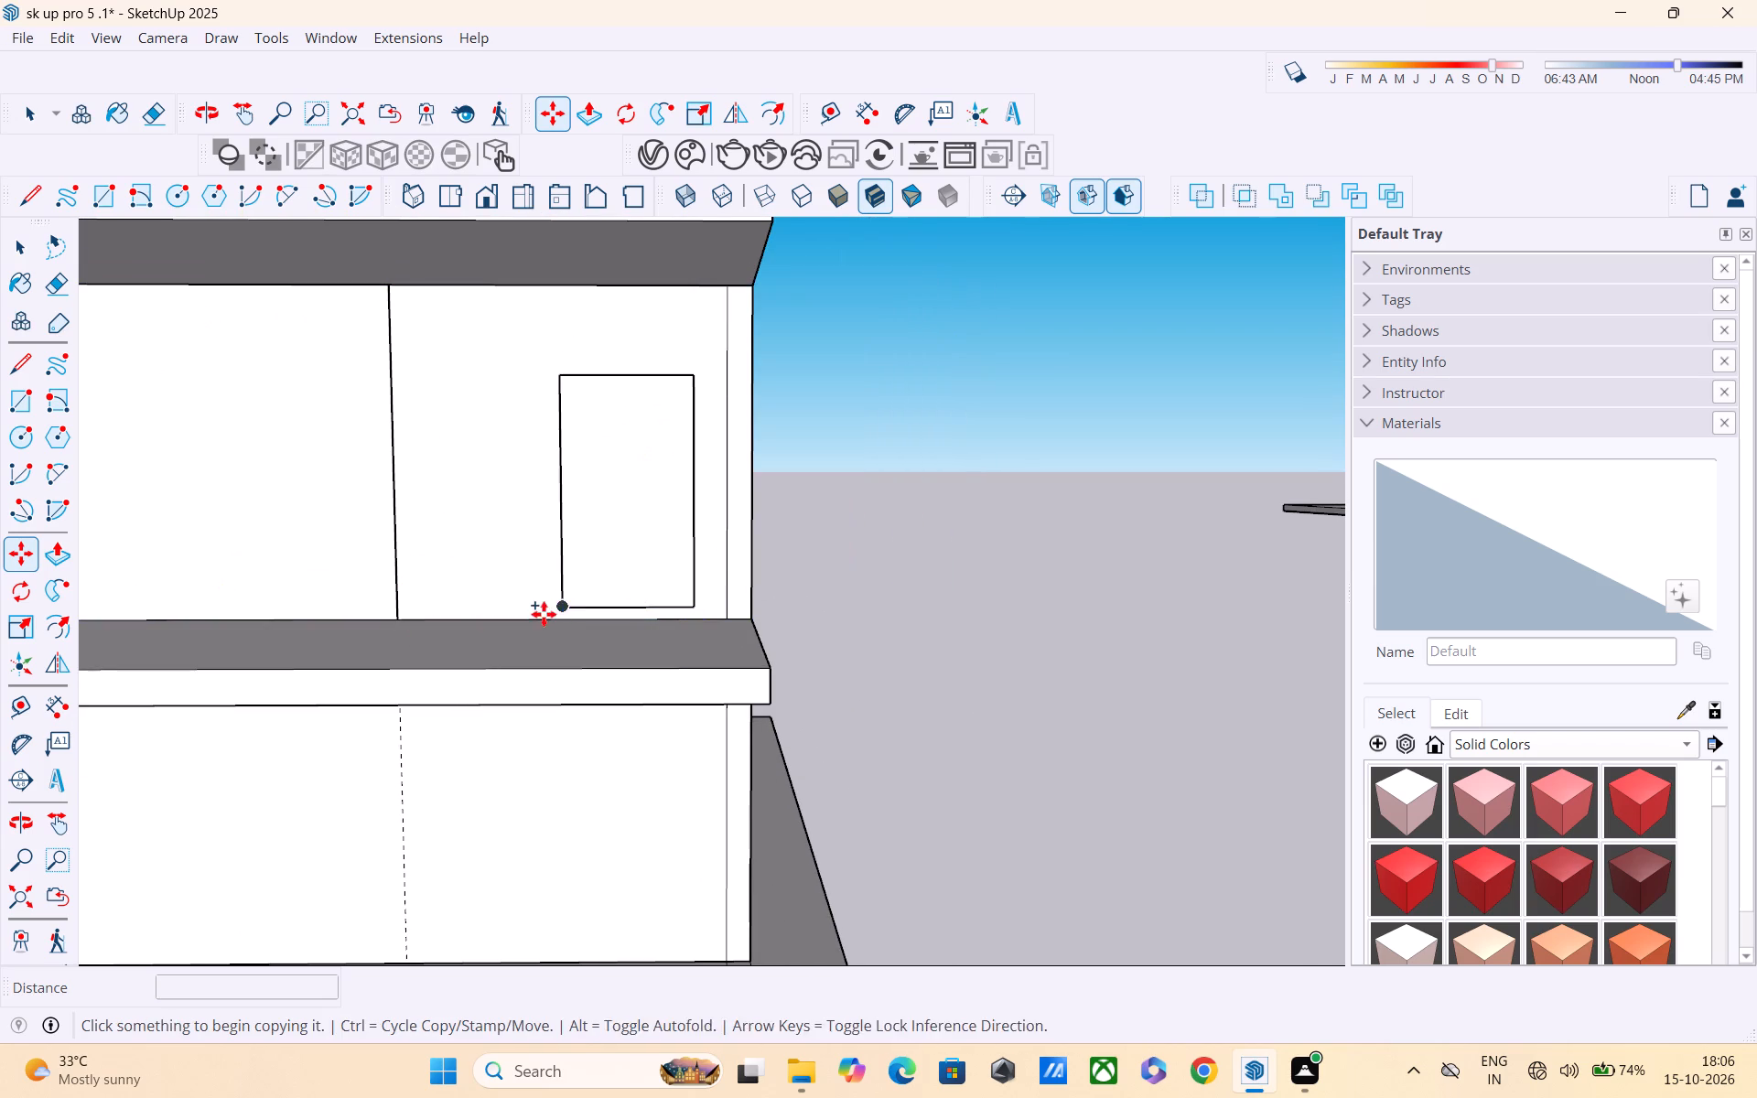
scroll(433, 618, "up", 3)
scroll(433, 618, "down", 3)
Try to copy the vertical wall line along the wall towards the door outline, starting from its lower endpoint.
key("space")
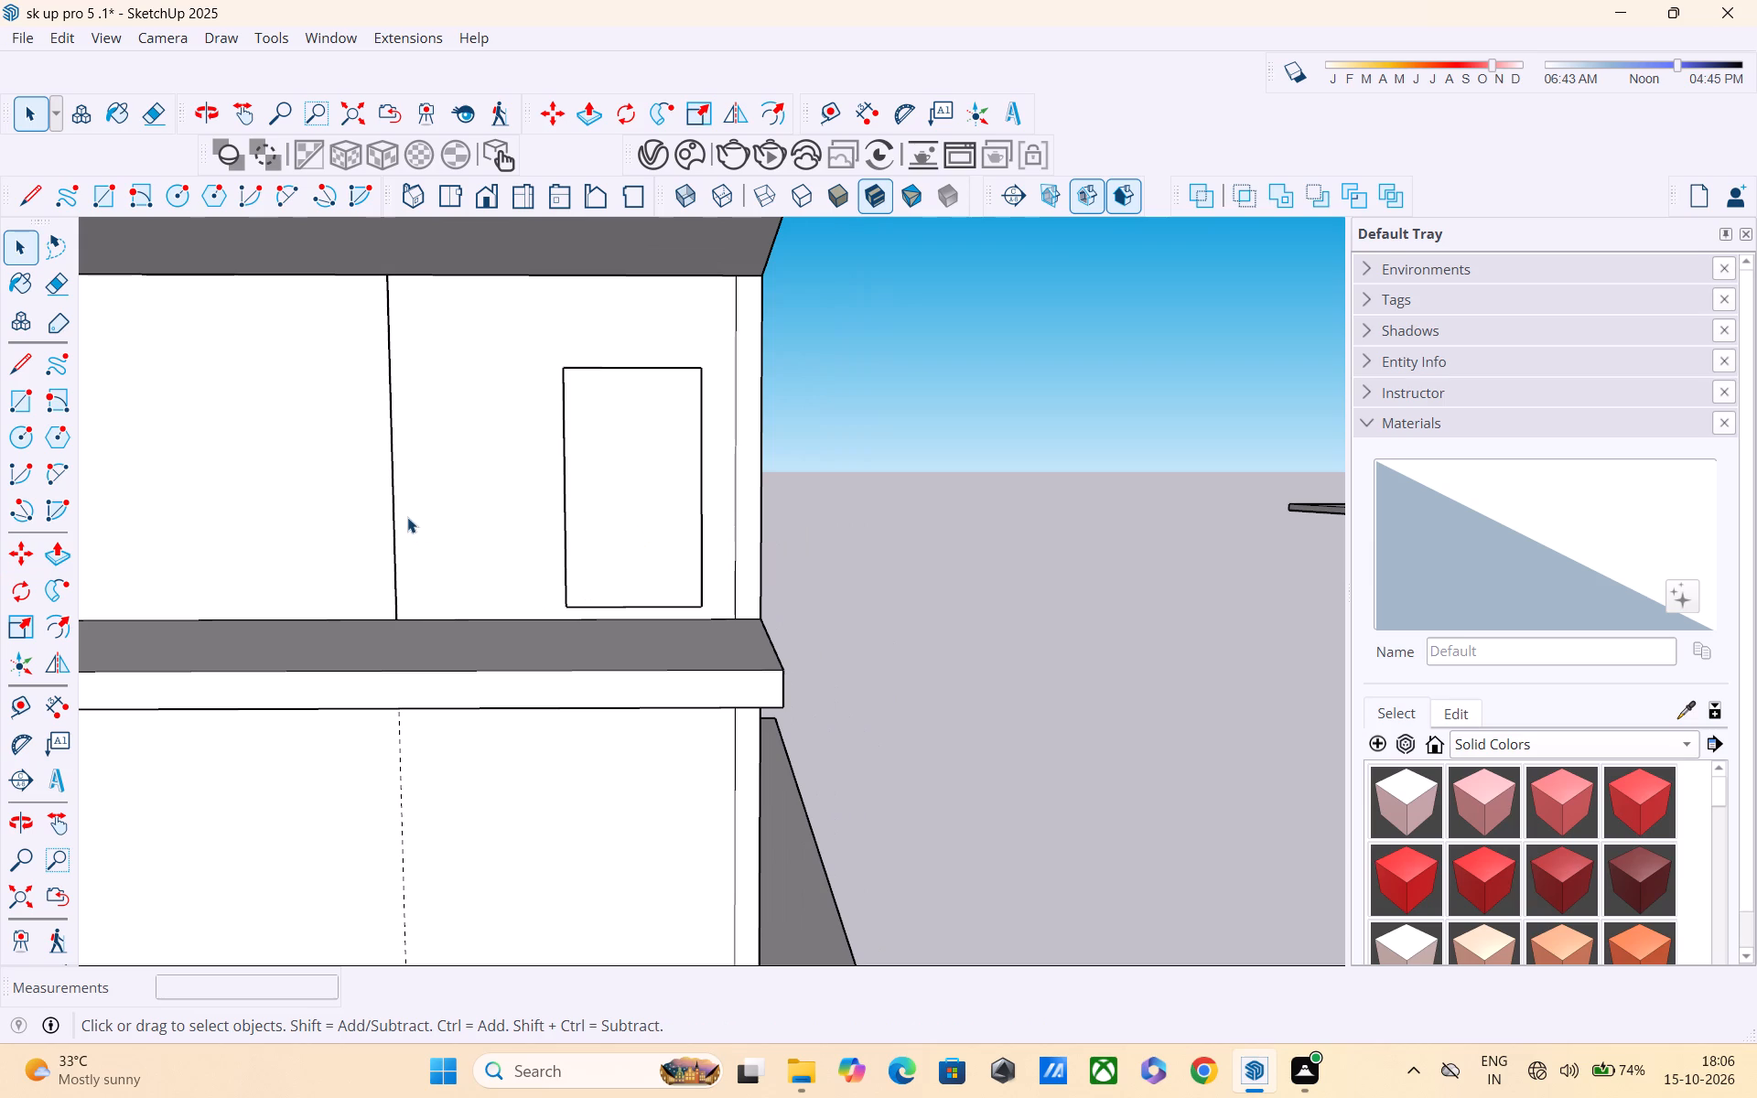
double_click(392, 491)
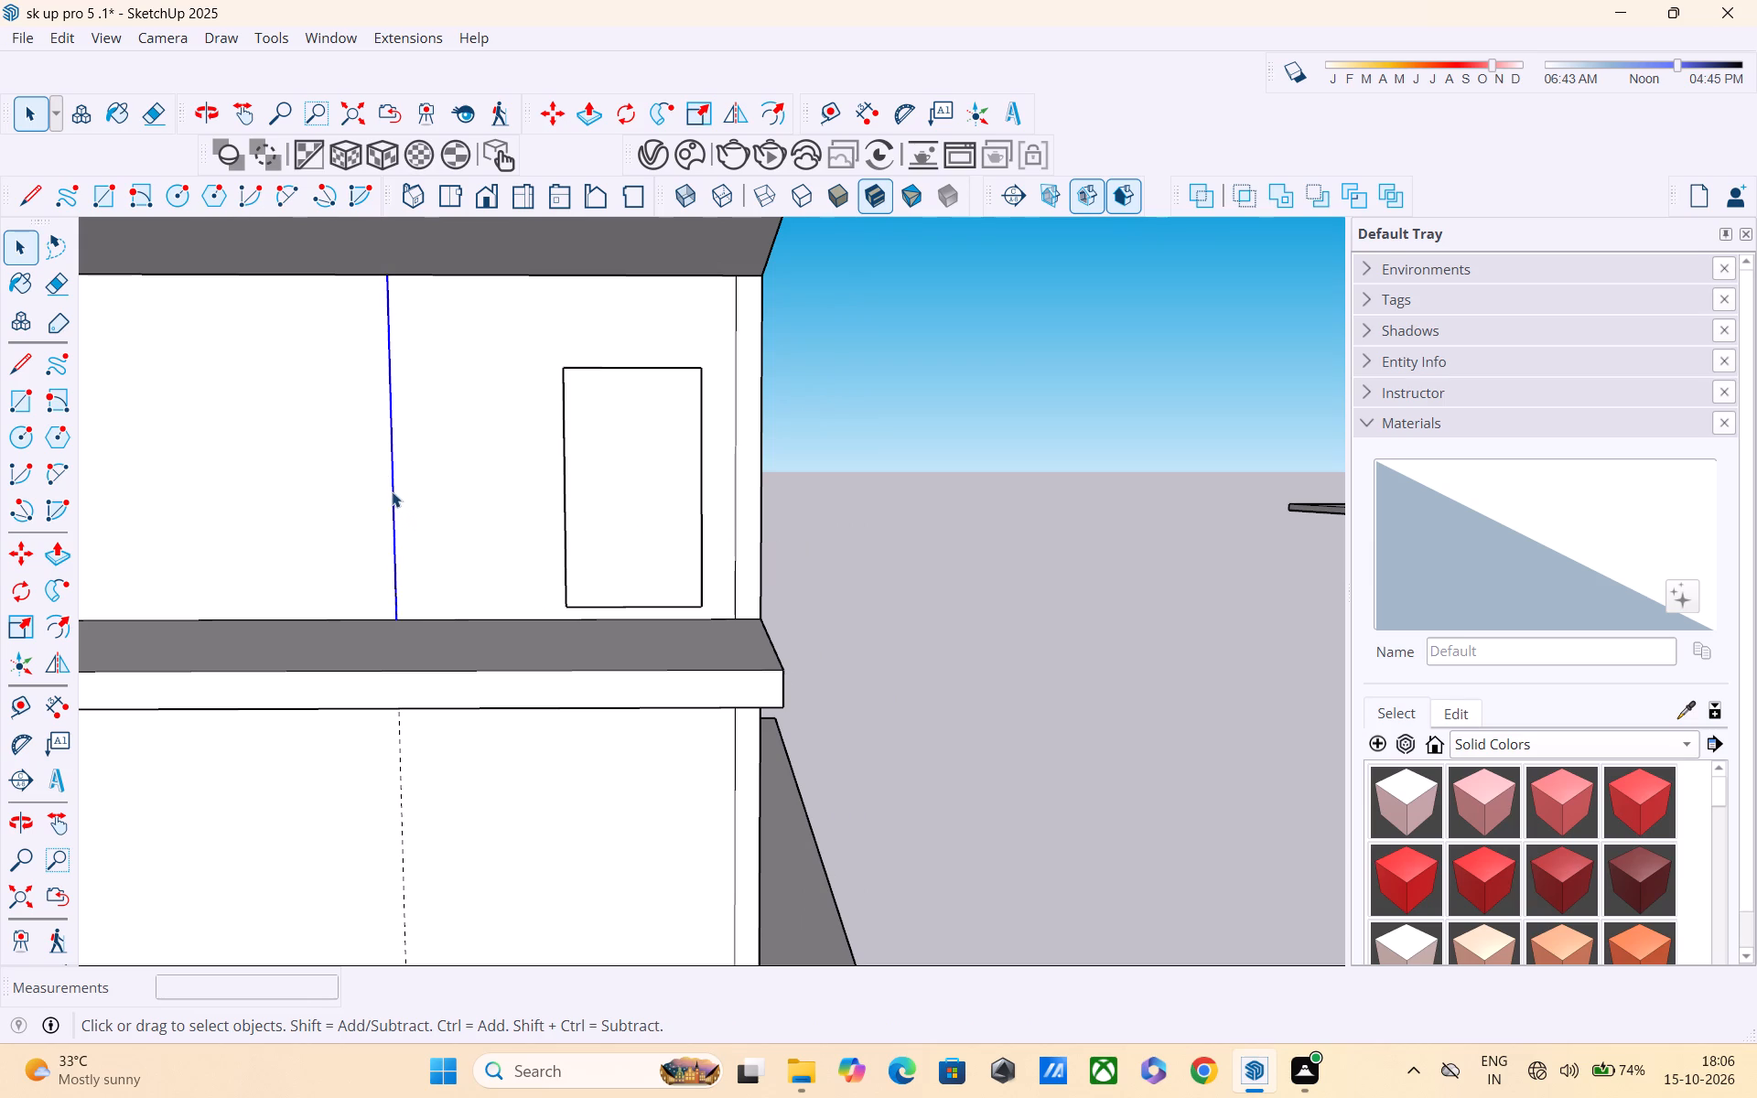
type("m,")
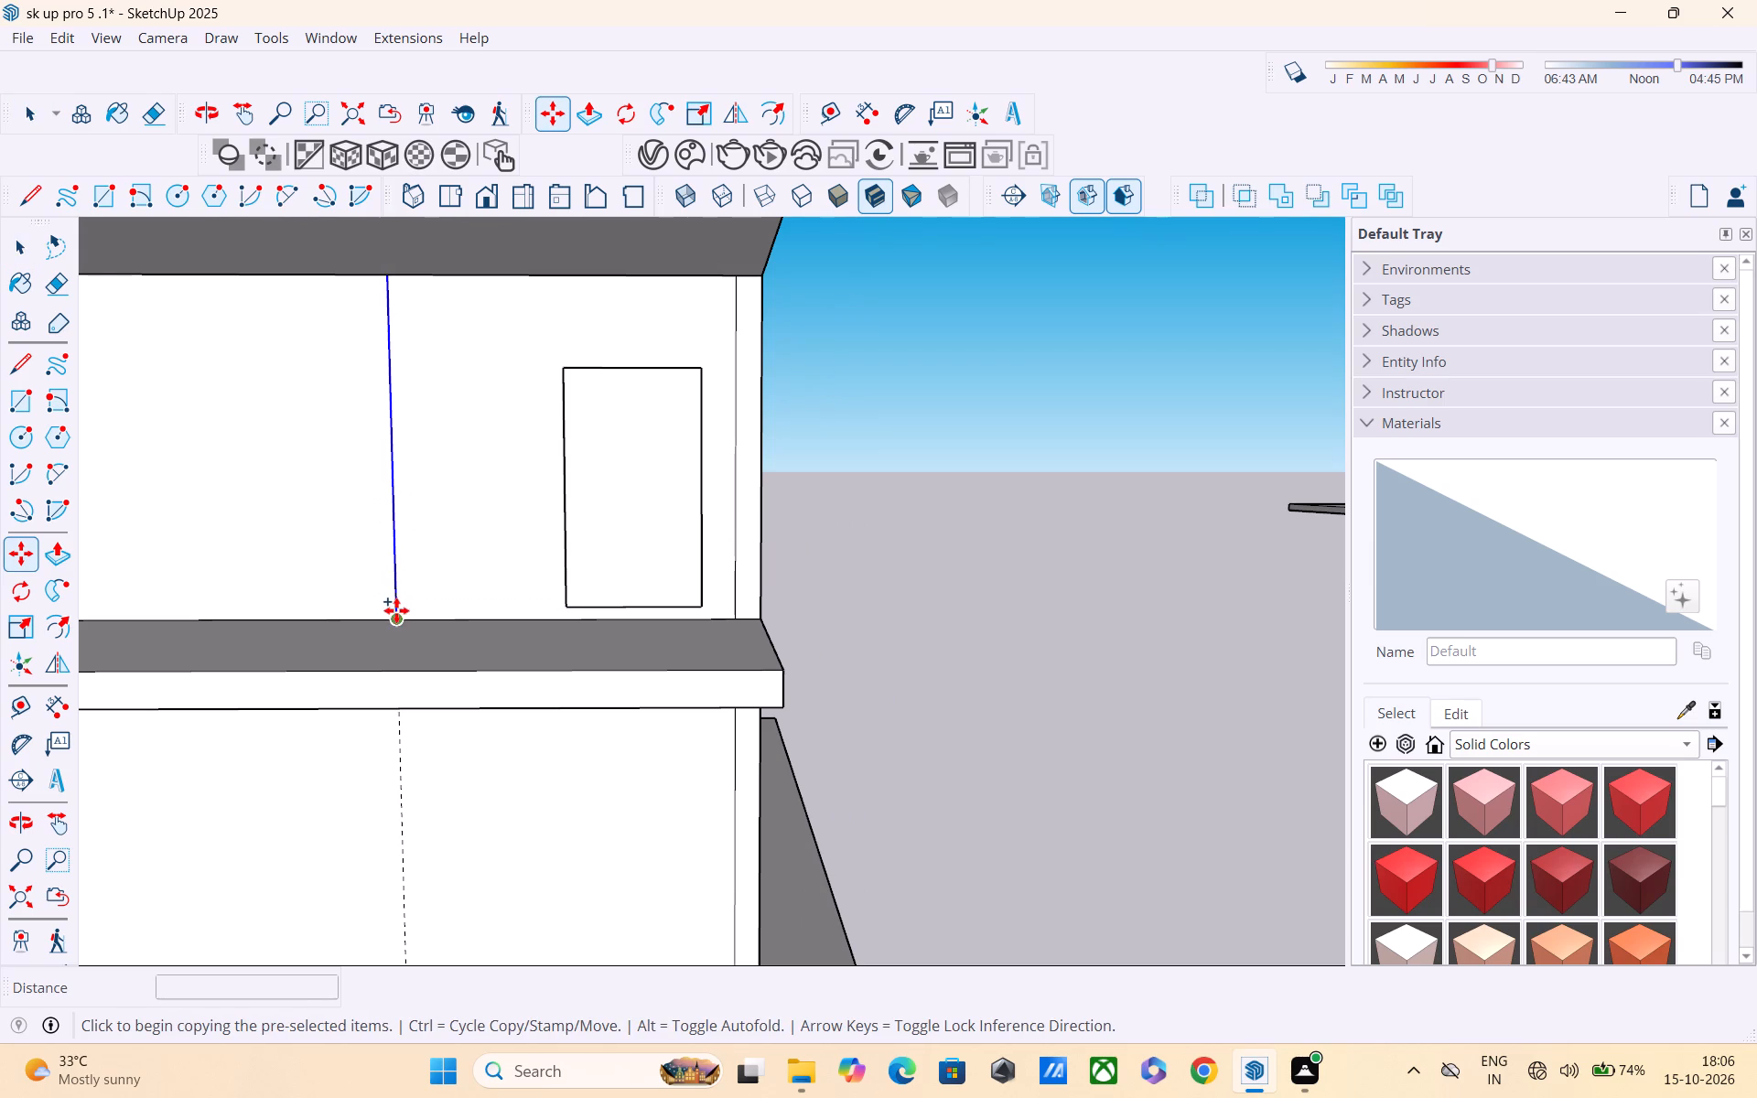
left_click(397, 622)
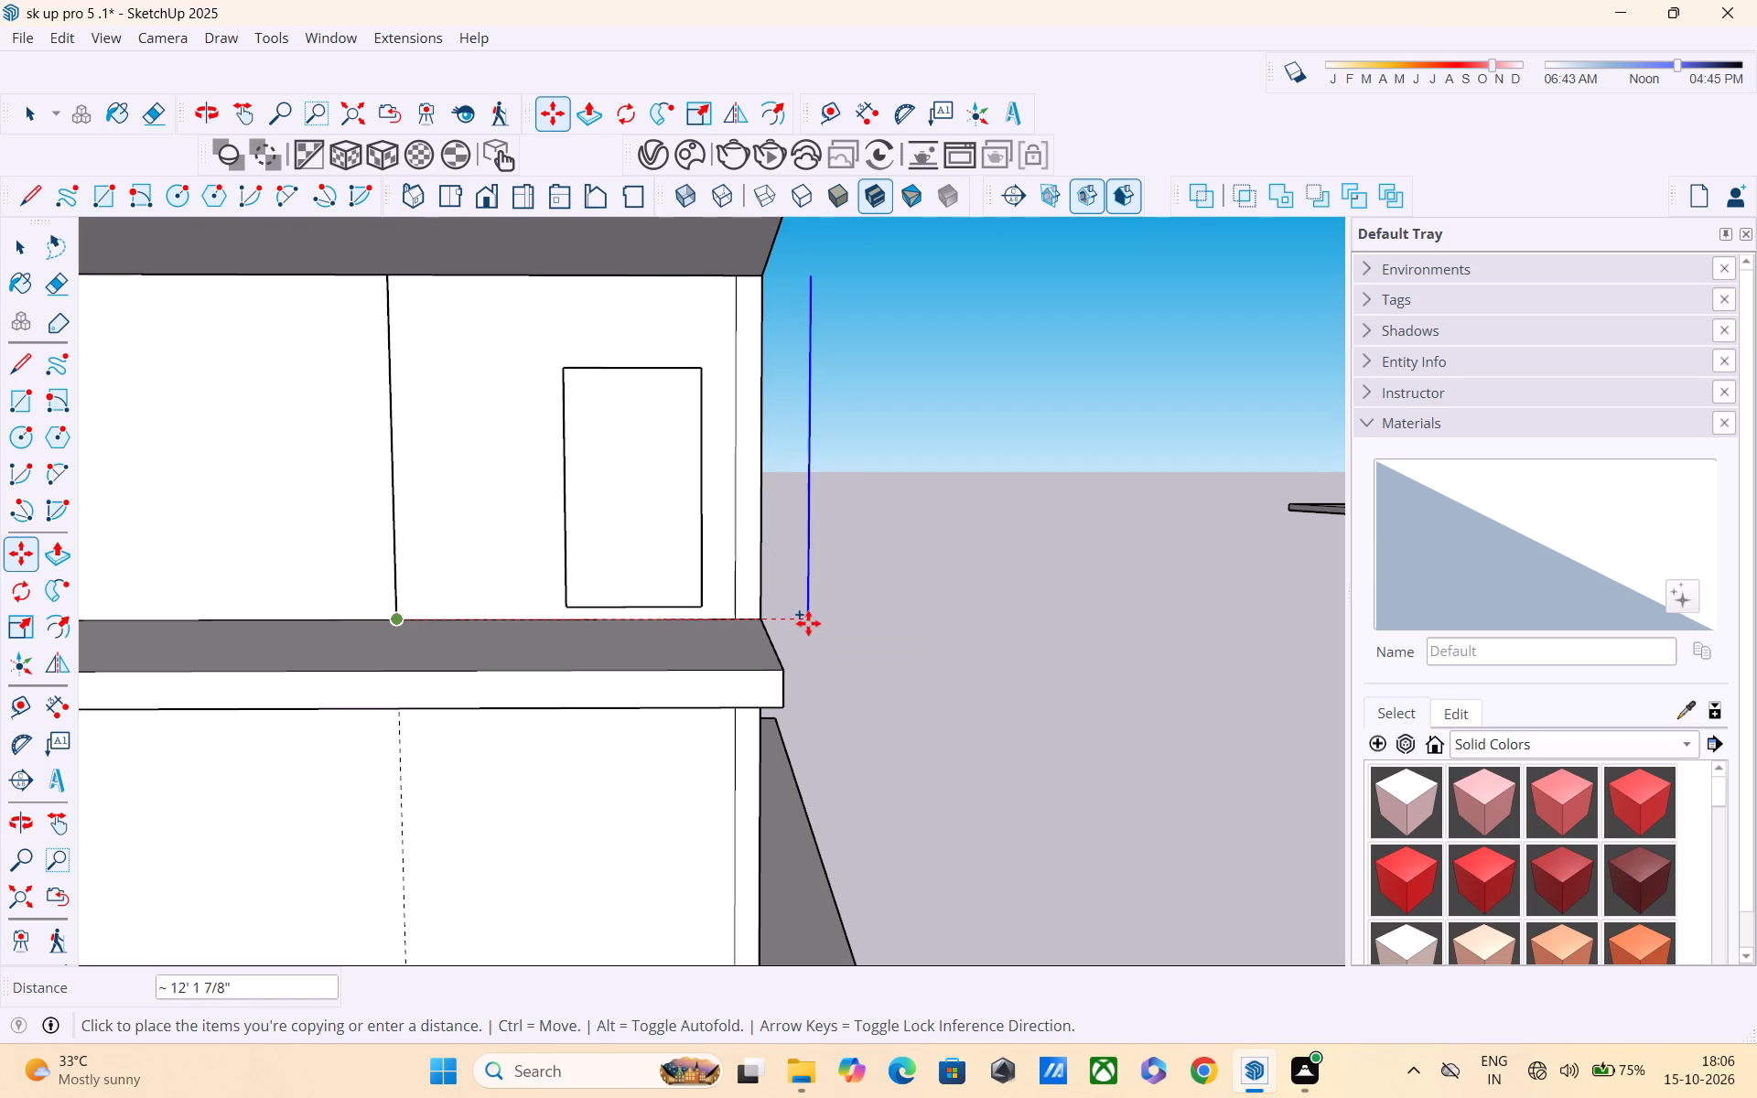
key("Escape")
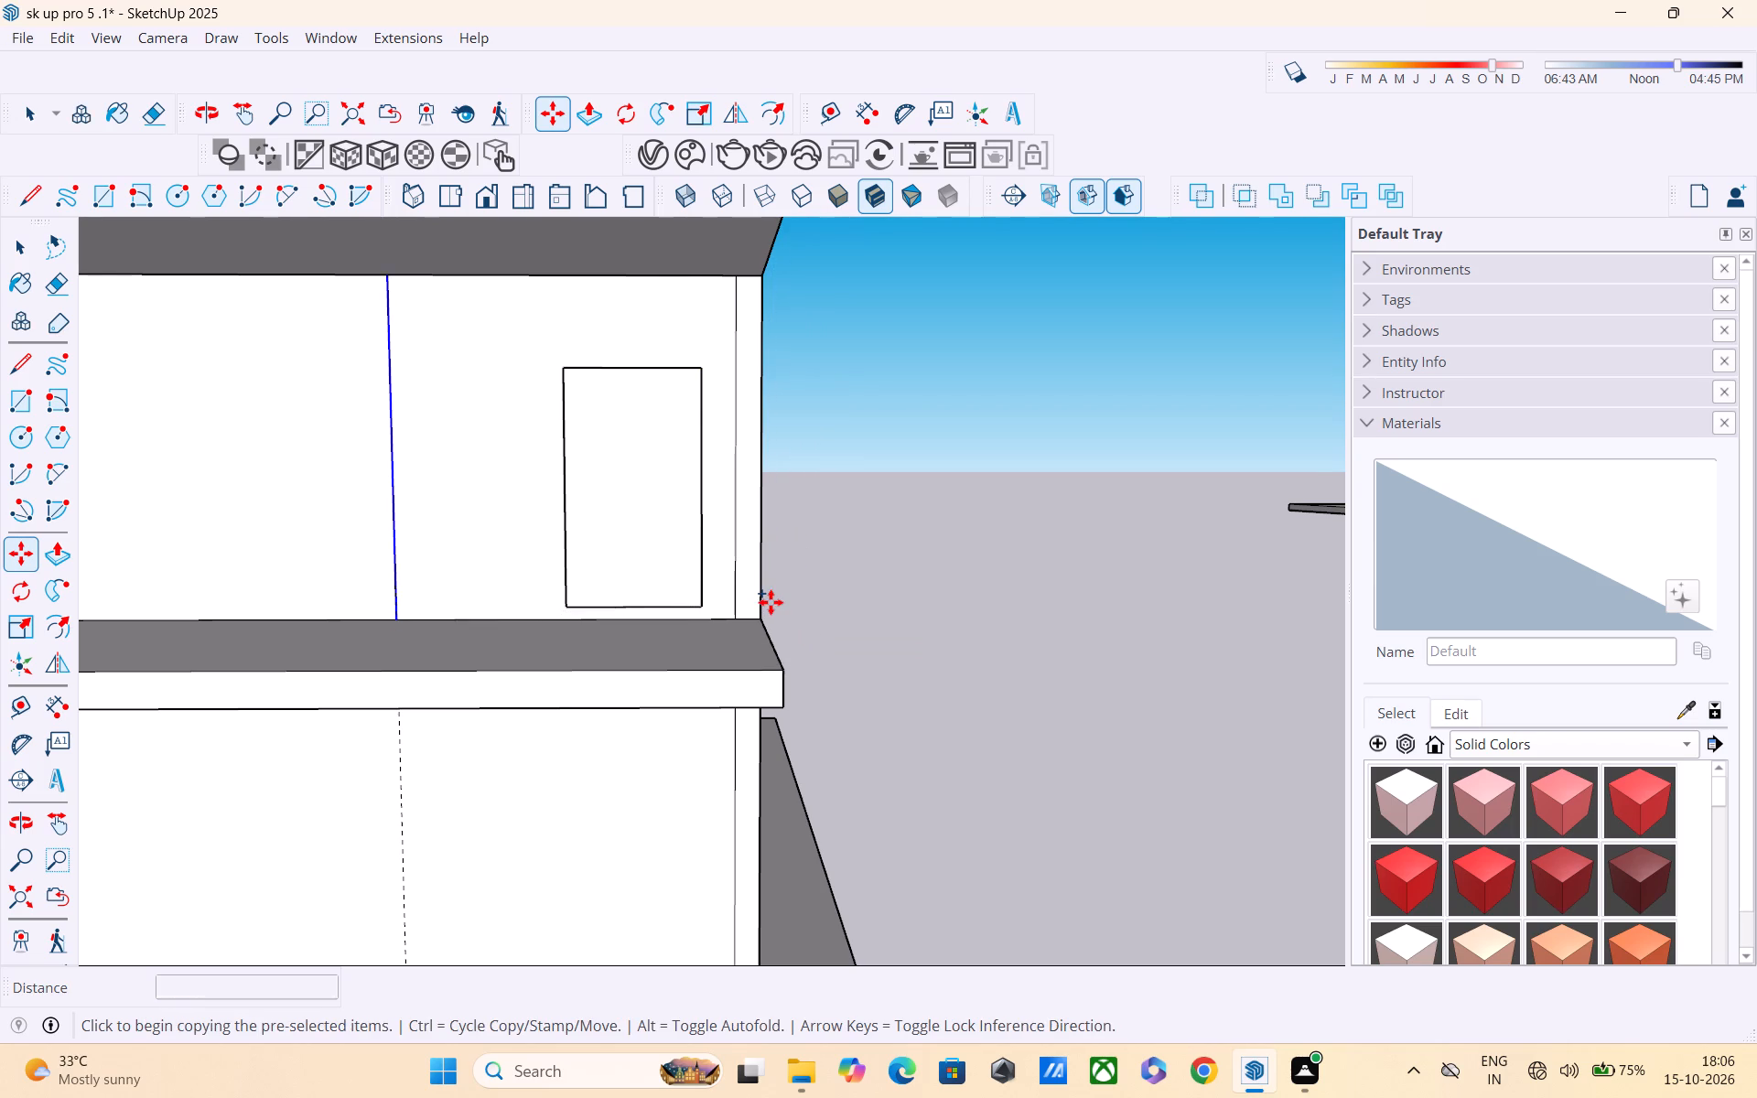
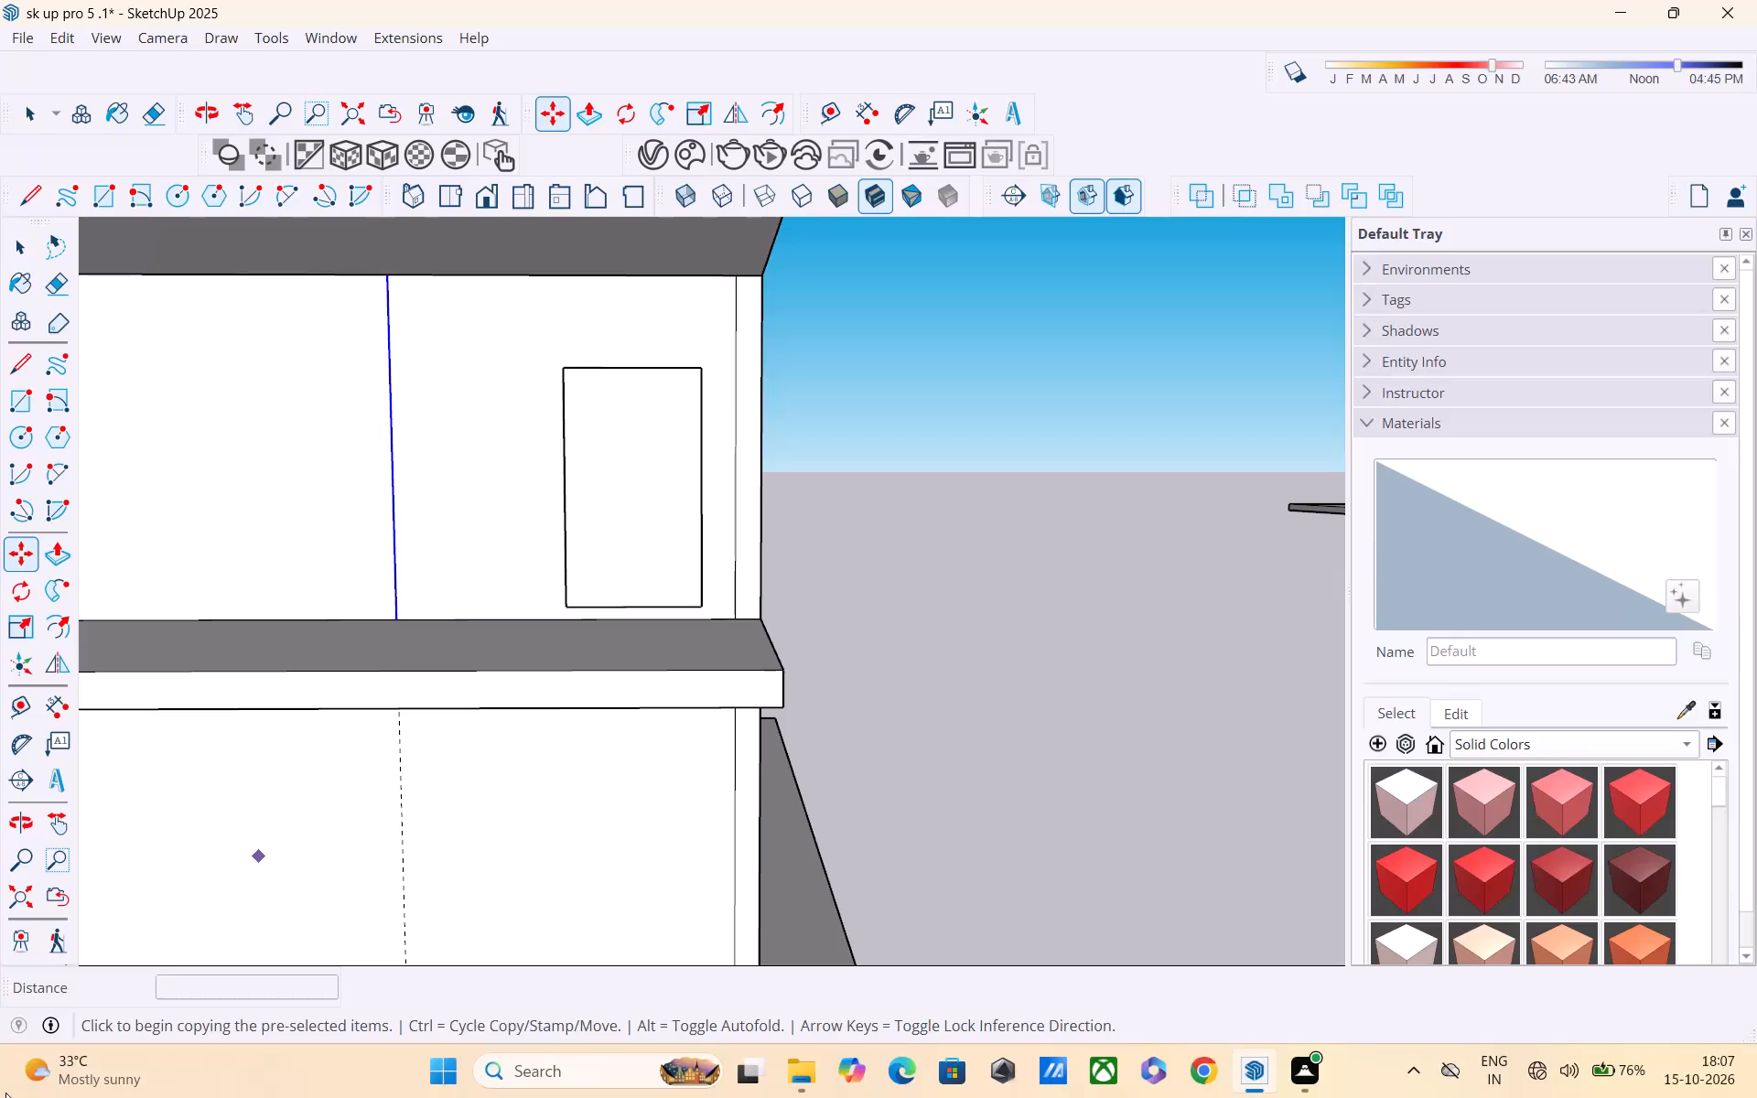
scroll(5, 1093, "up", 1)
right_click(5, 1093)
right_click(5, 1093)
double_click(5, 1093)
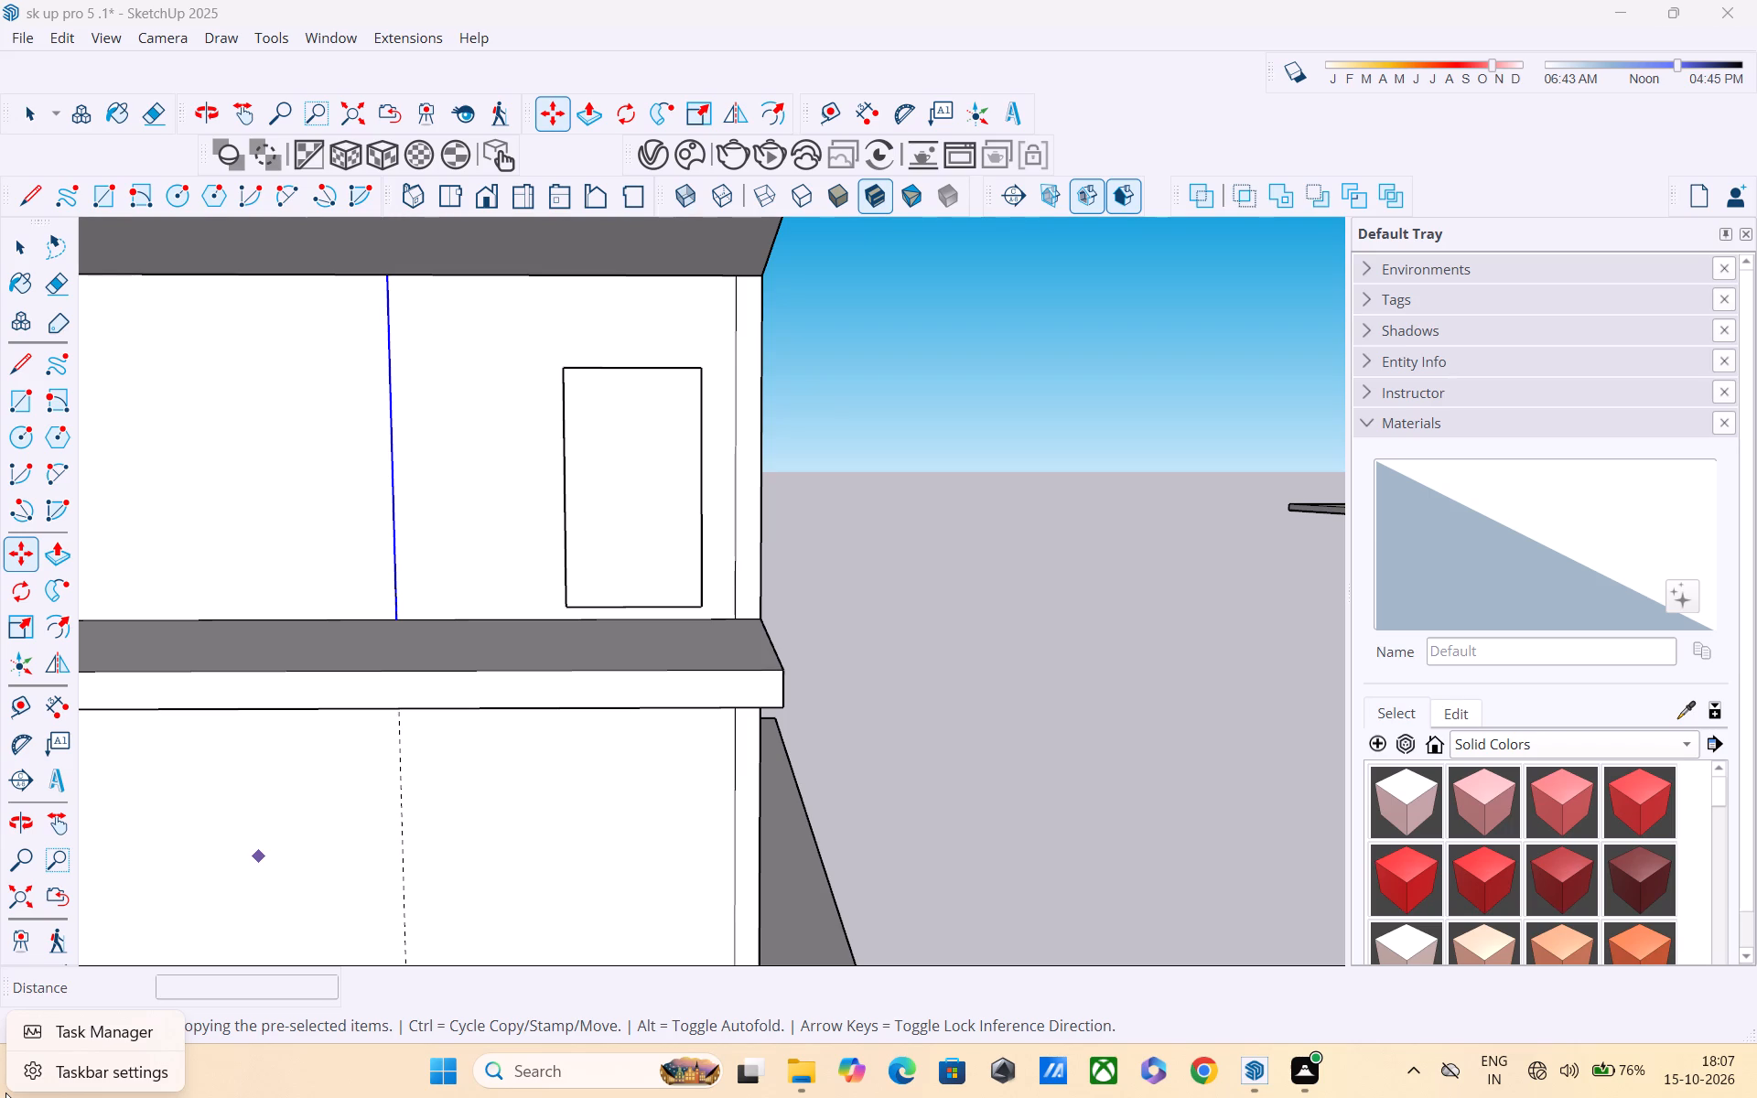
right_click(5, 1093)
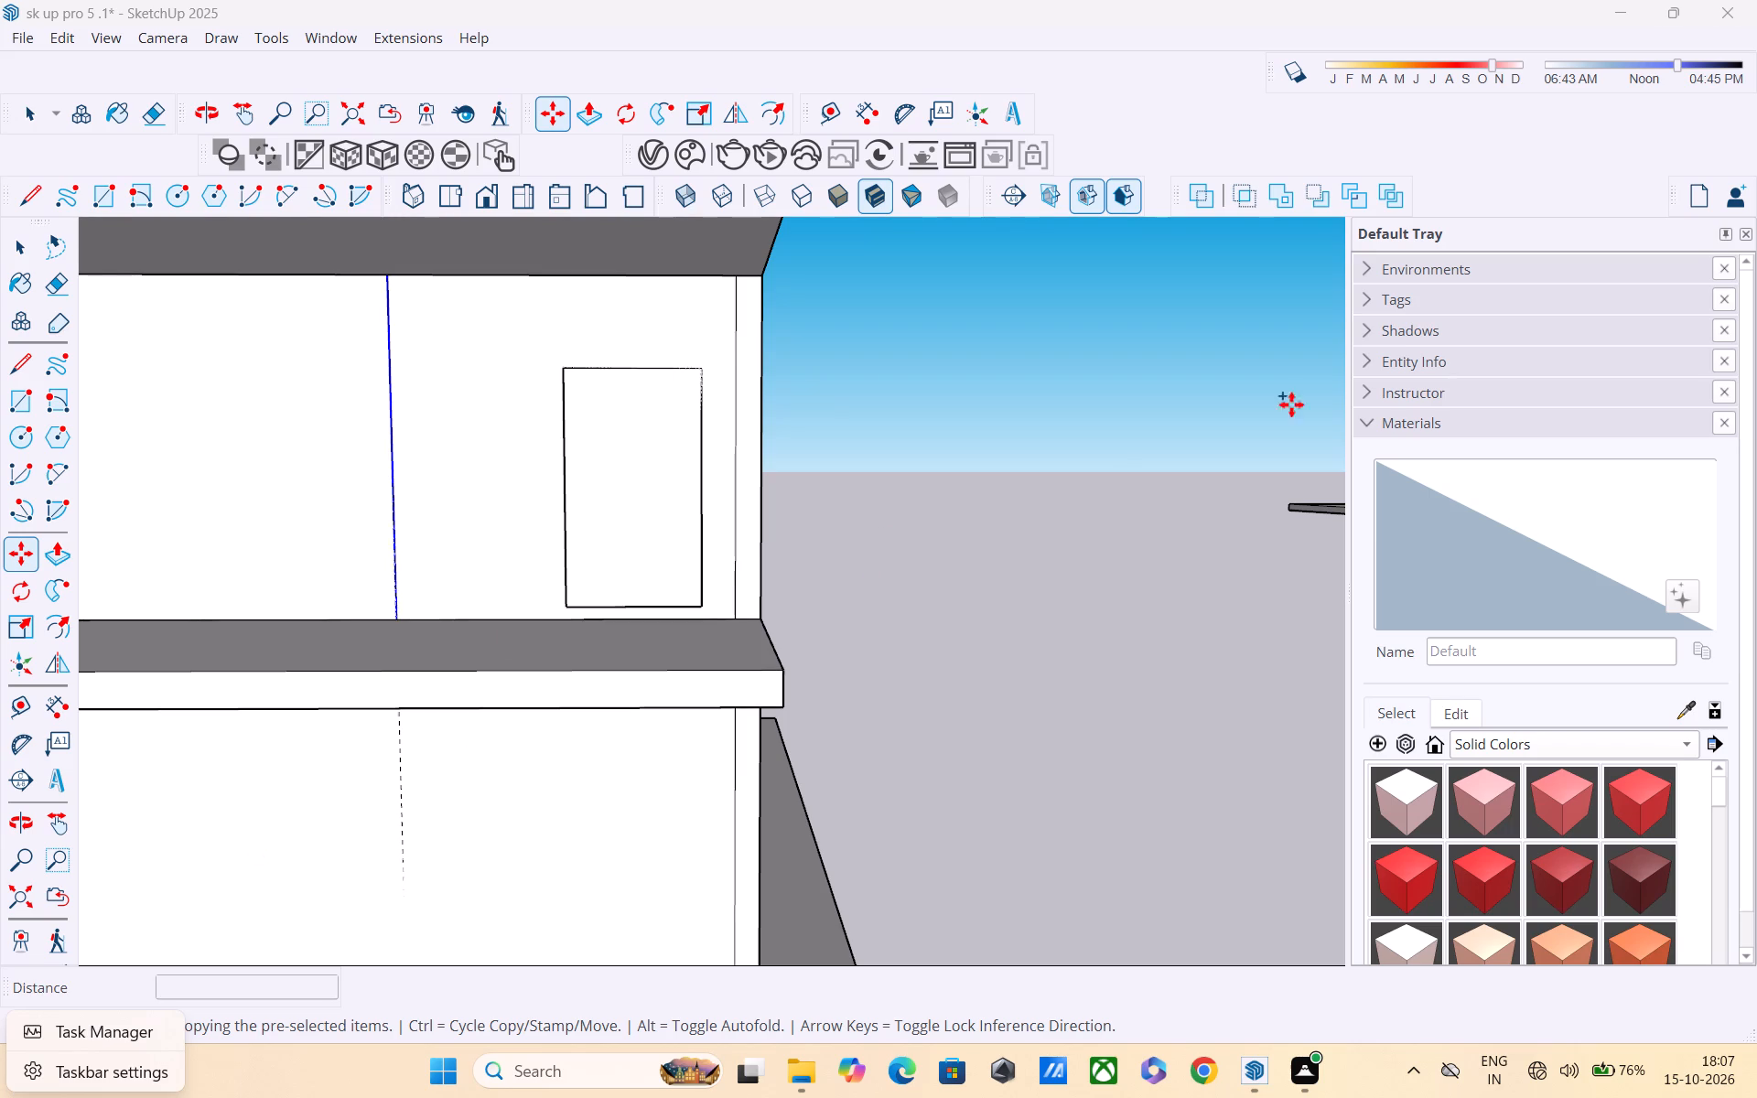
Copy the vertical wall line about 10' to the inner vertical edge beyond the door outline, divided into 30 equal spacings.
scroll(723, 701, "down", 3)
middle_click_drag(731, 681, 583, 718)
scroll(592, 610, "down", 6)
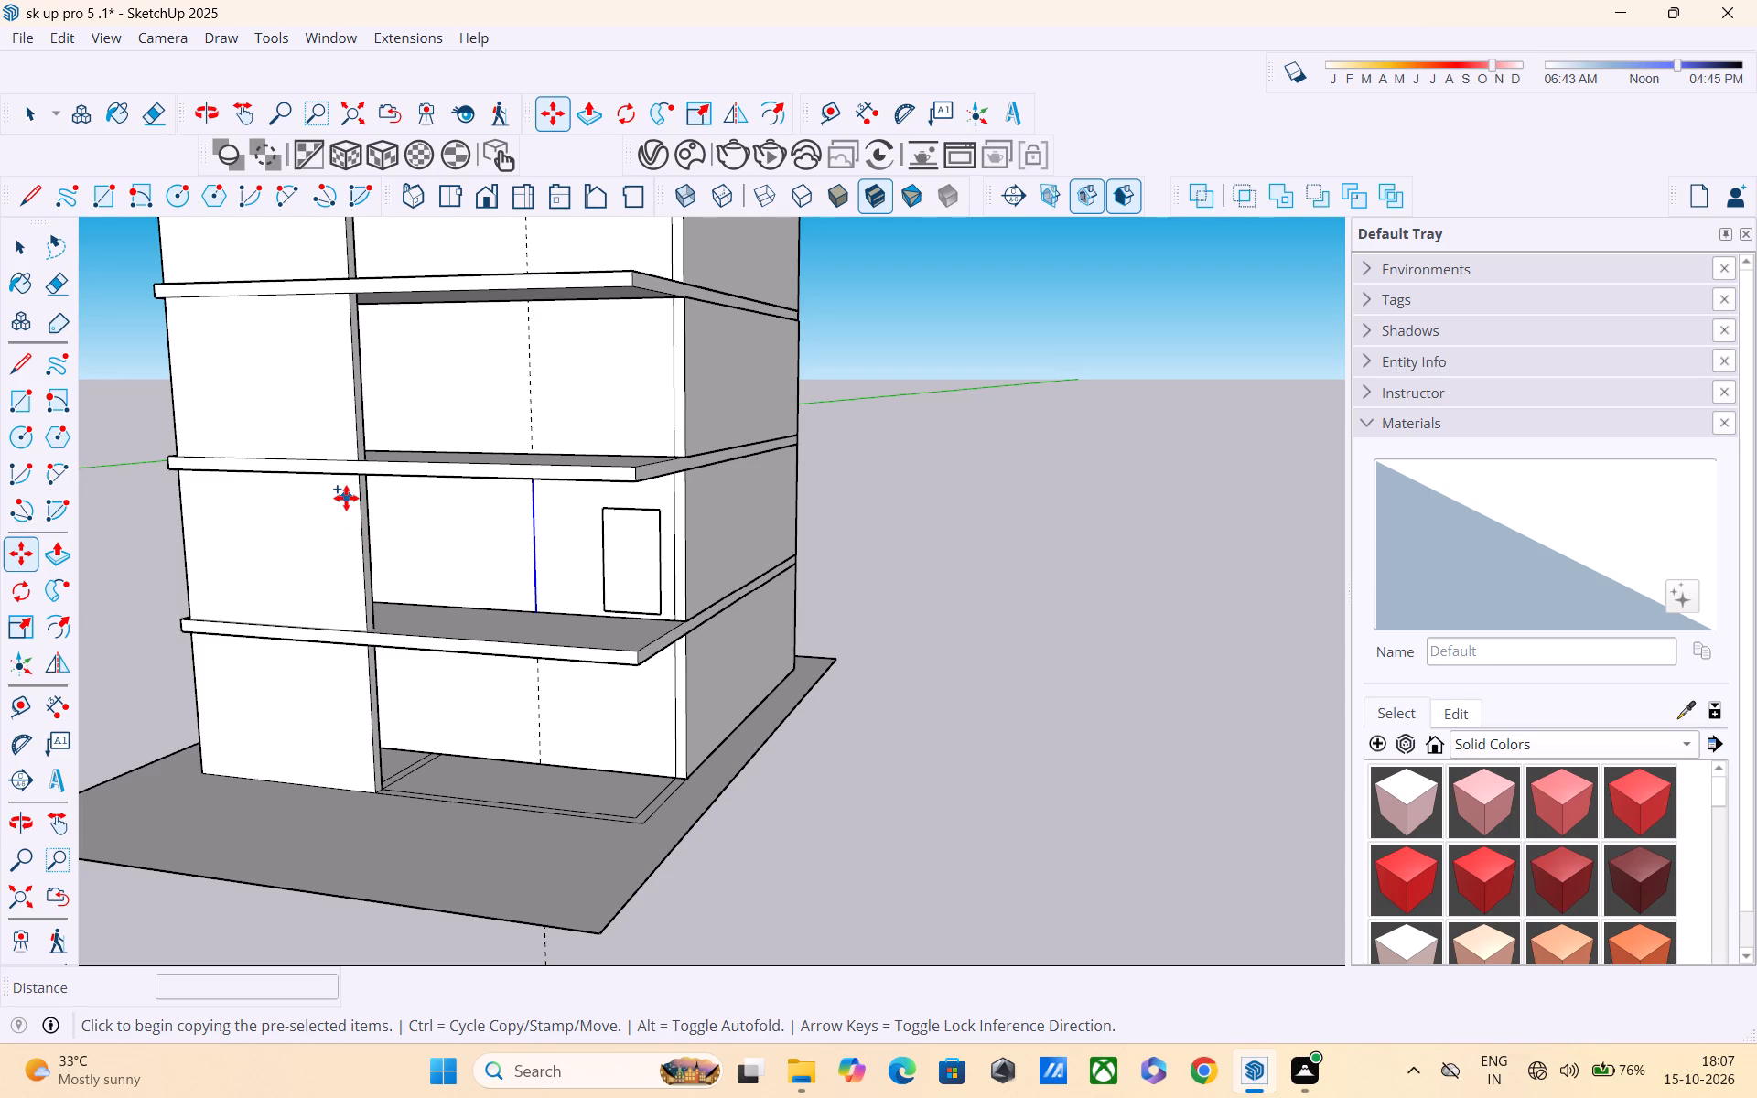
middle_click_drag(565, 583, 663, 598)
scroll(589, 623, "up", 5)
middle_click_drag(561, 599, 585, 541)
scroll(513, 594, "up", 4)
left_click(577, 571)
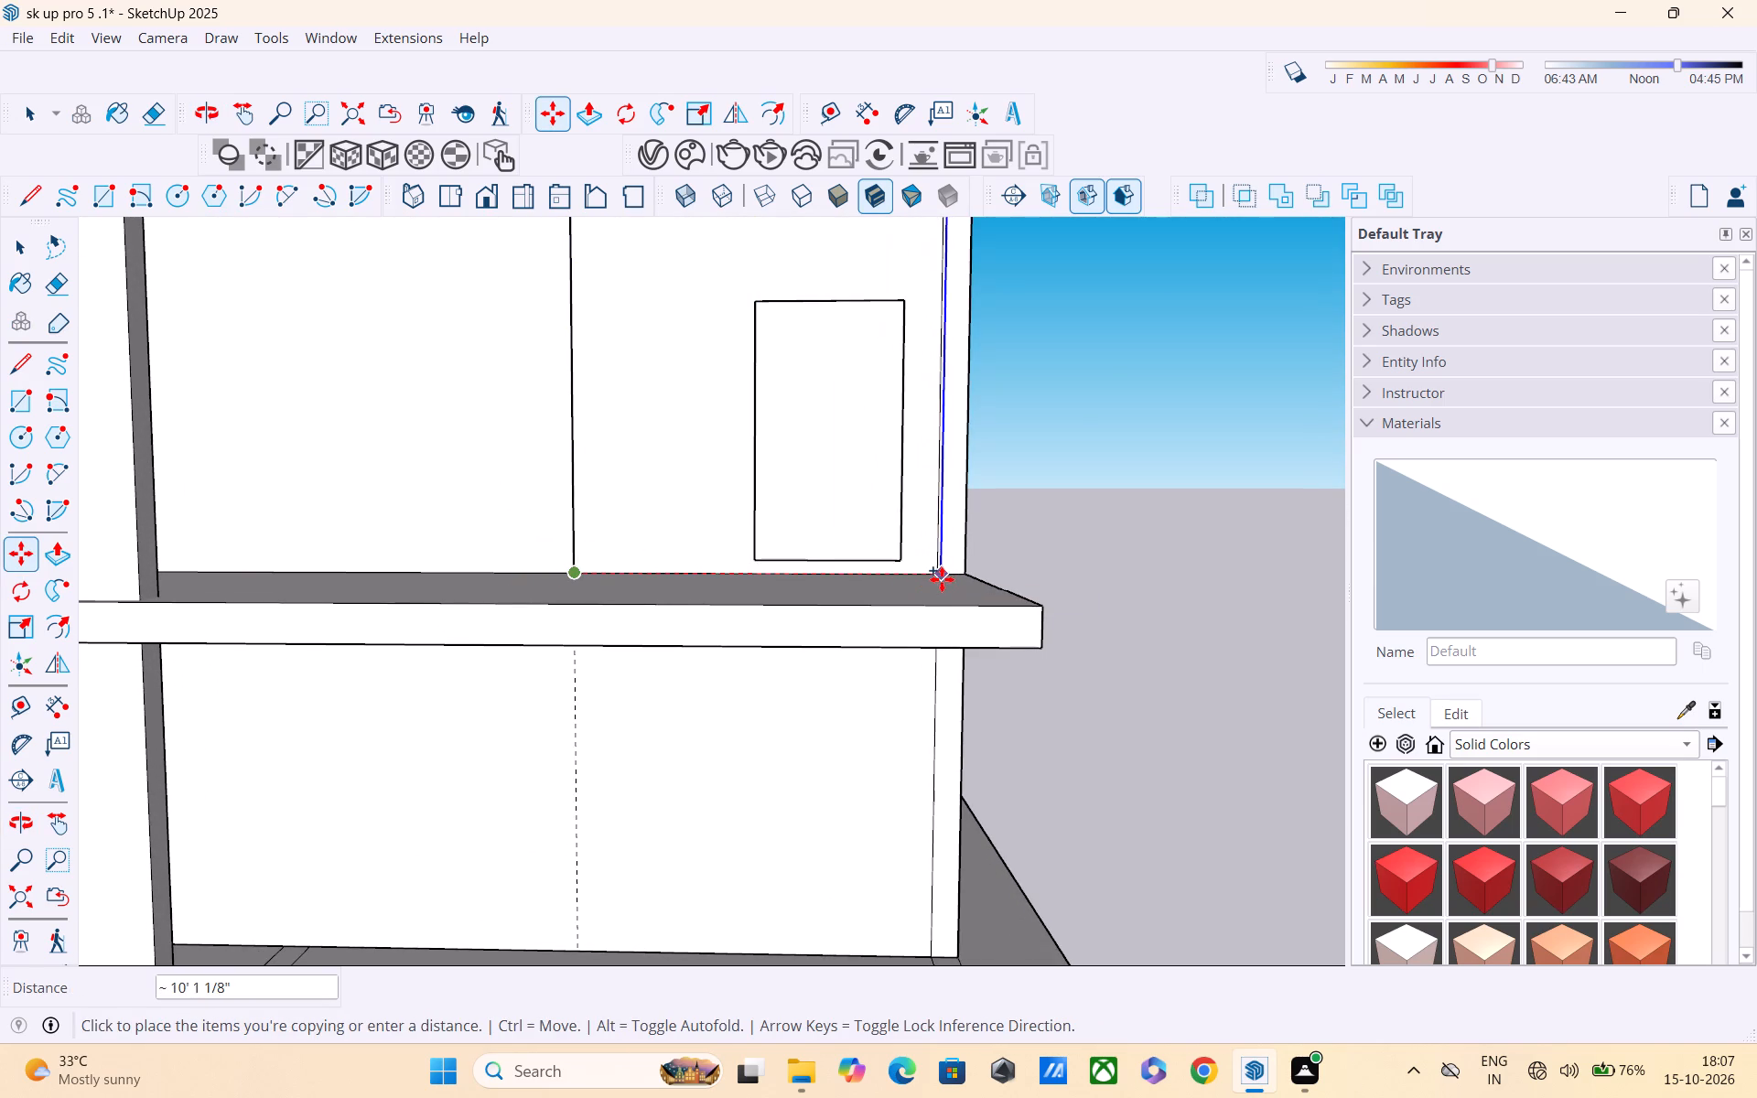
scroll(938, 583, "up", 9)
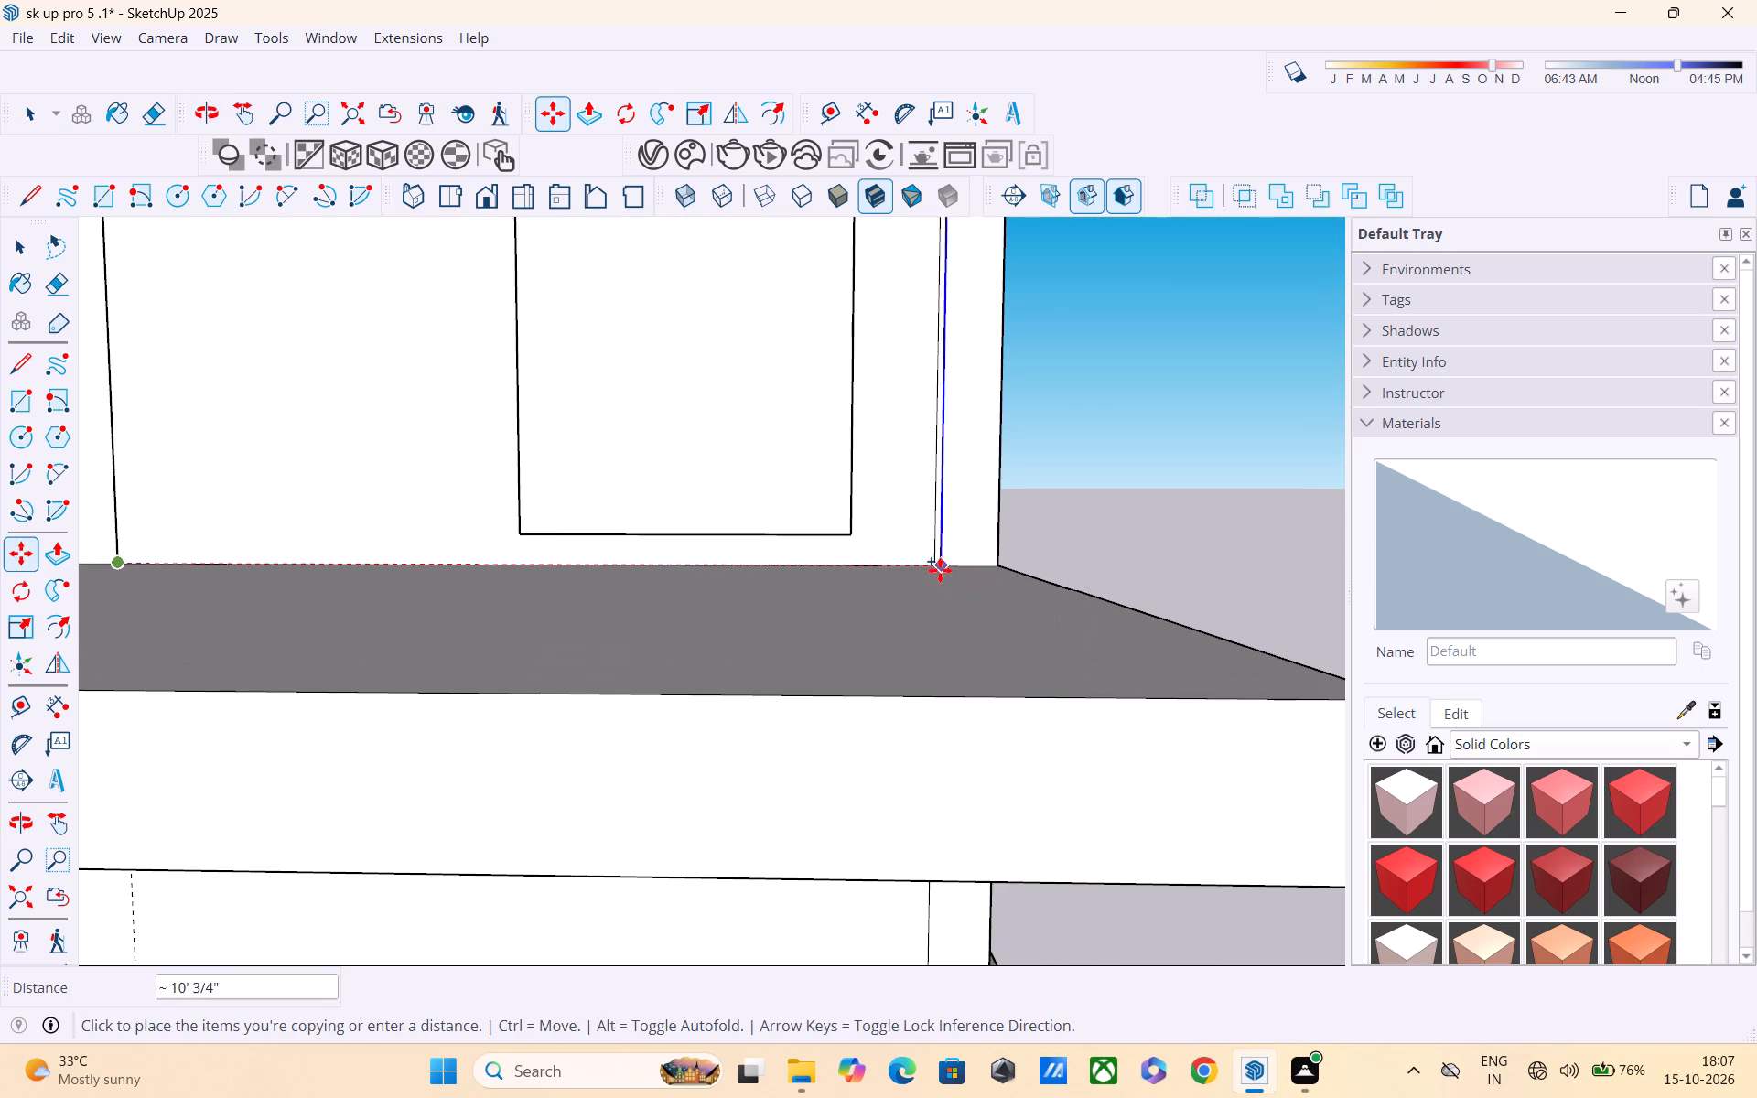
left_click(934, 569)
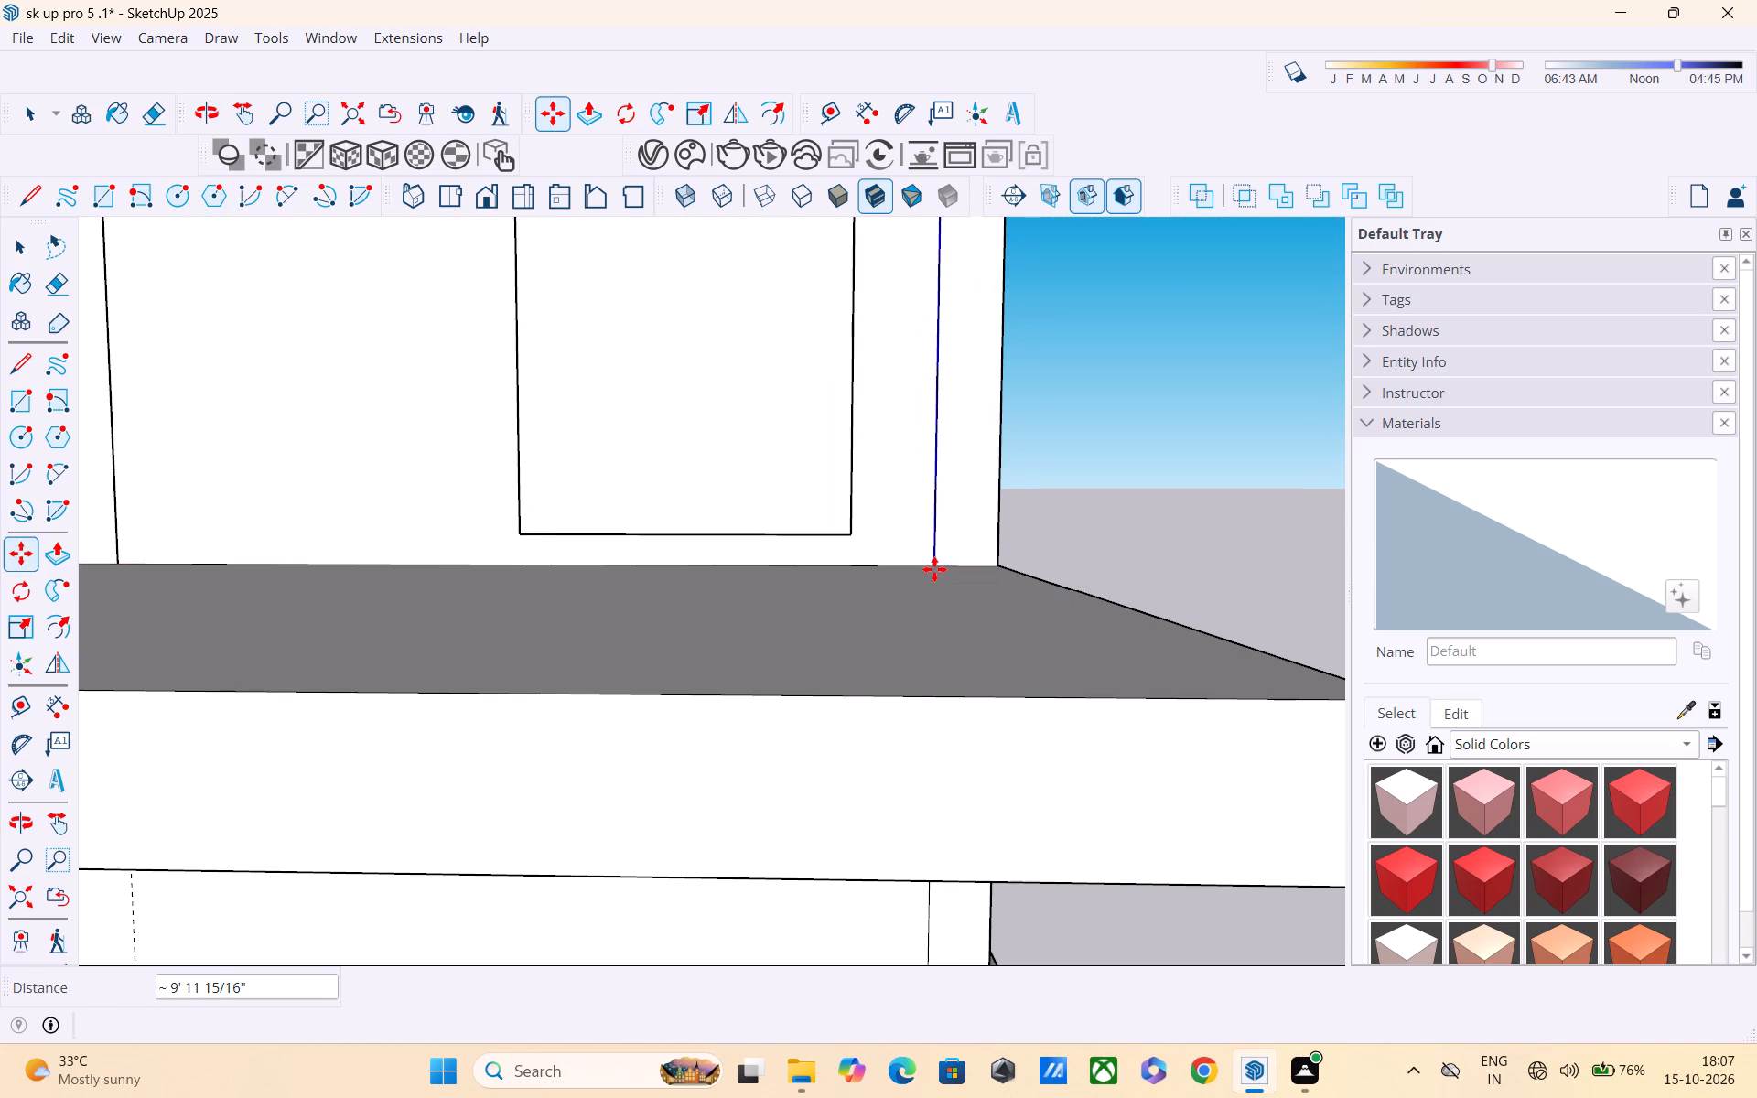
type("/30")
key("Return")
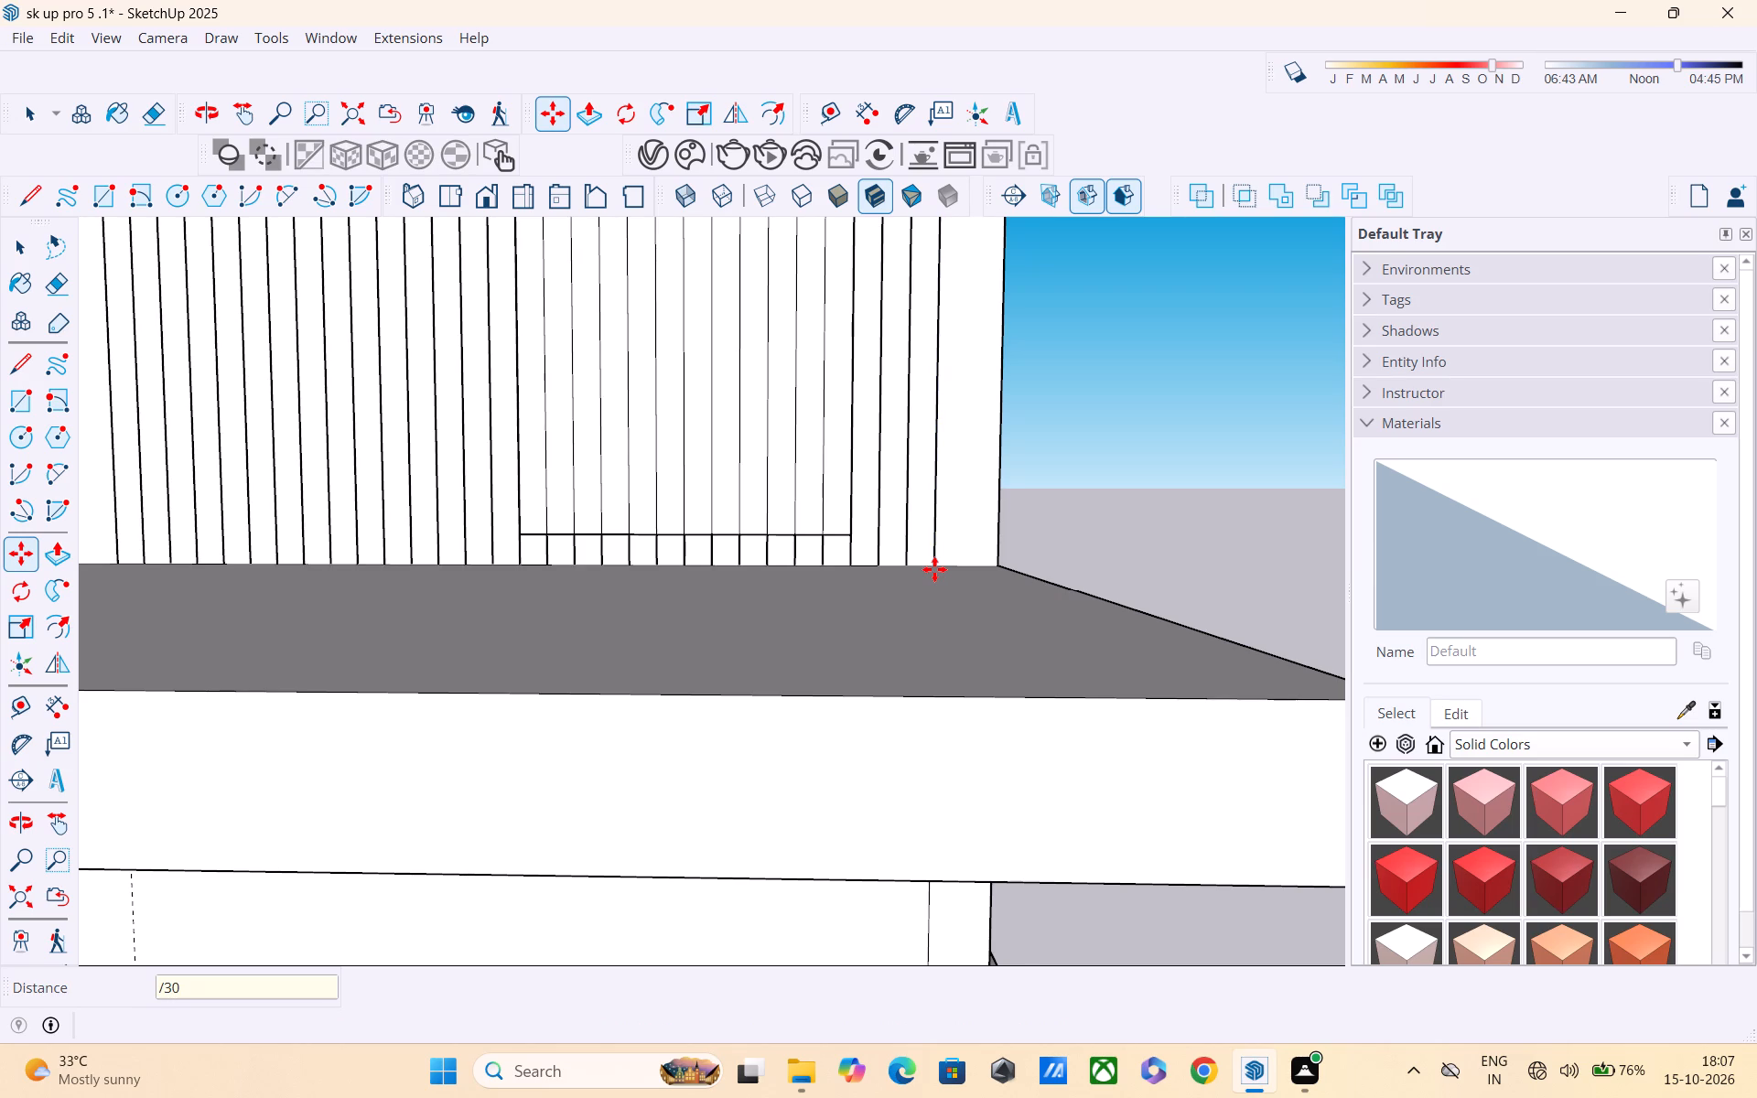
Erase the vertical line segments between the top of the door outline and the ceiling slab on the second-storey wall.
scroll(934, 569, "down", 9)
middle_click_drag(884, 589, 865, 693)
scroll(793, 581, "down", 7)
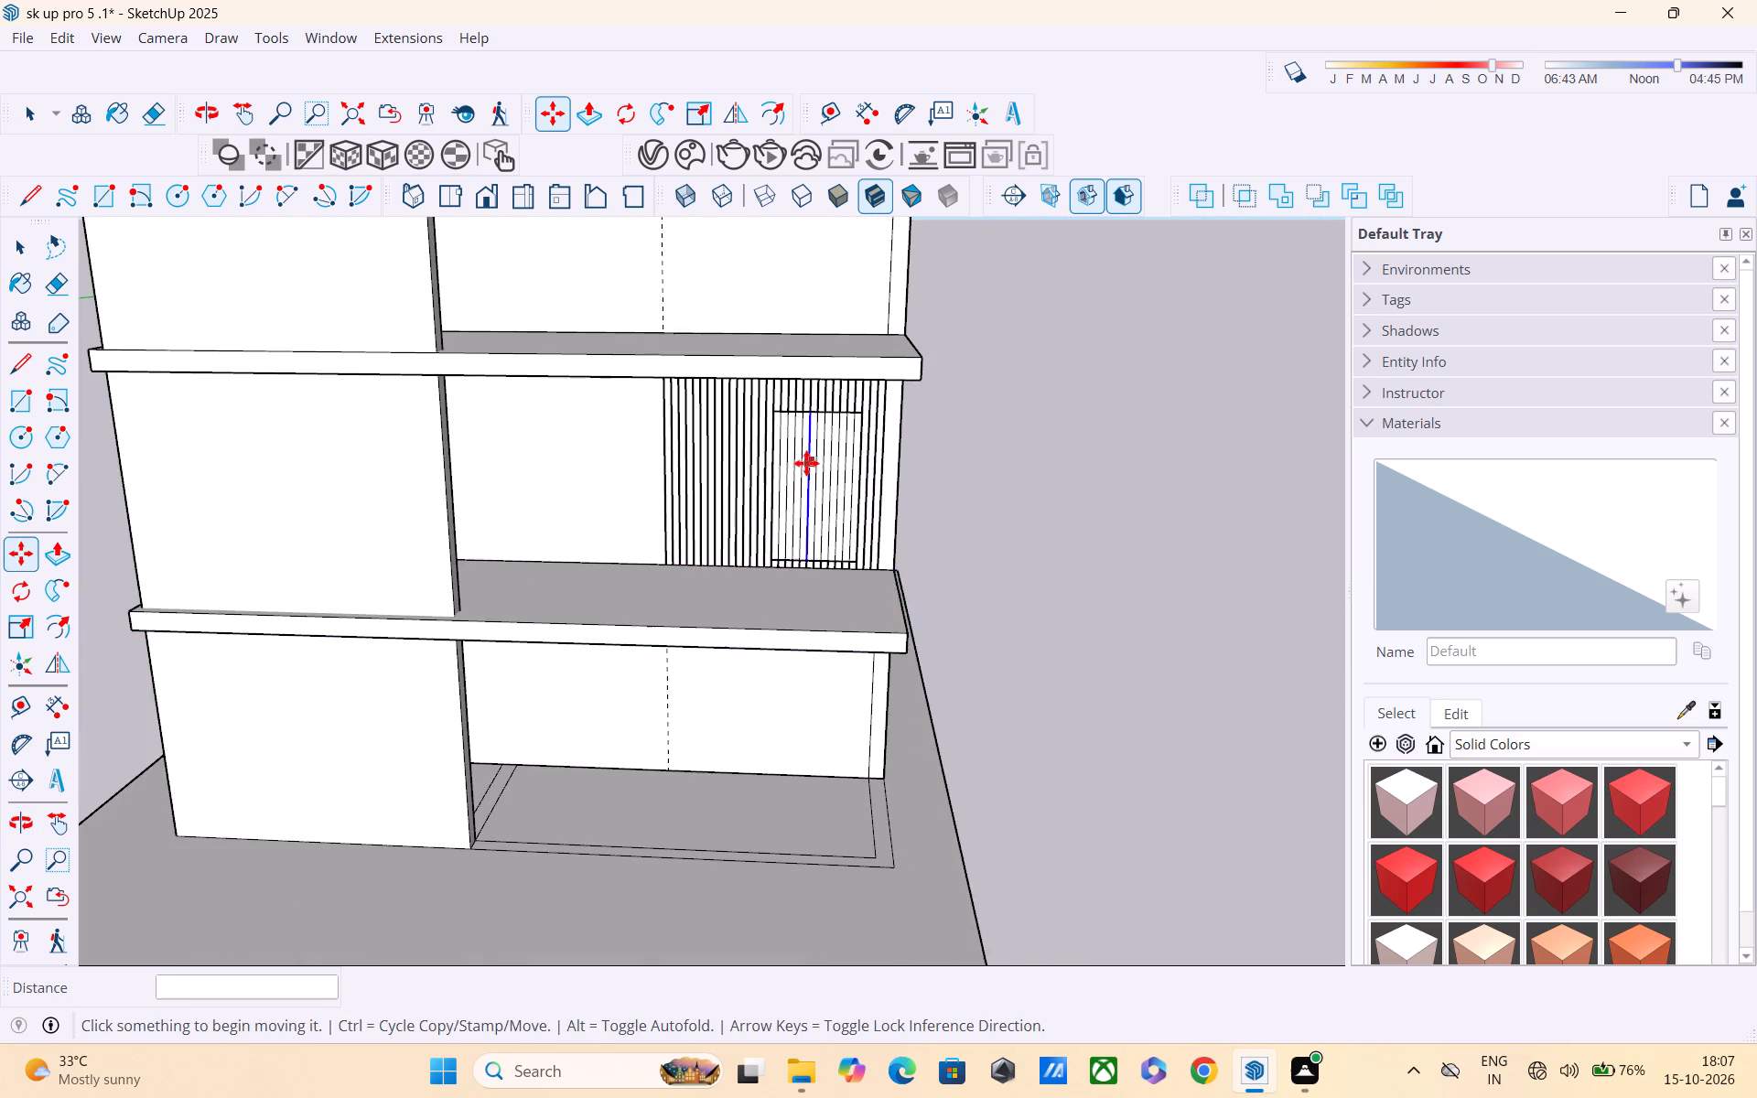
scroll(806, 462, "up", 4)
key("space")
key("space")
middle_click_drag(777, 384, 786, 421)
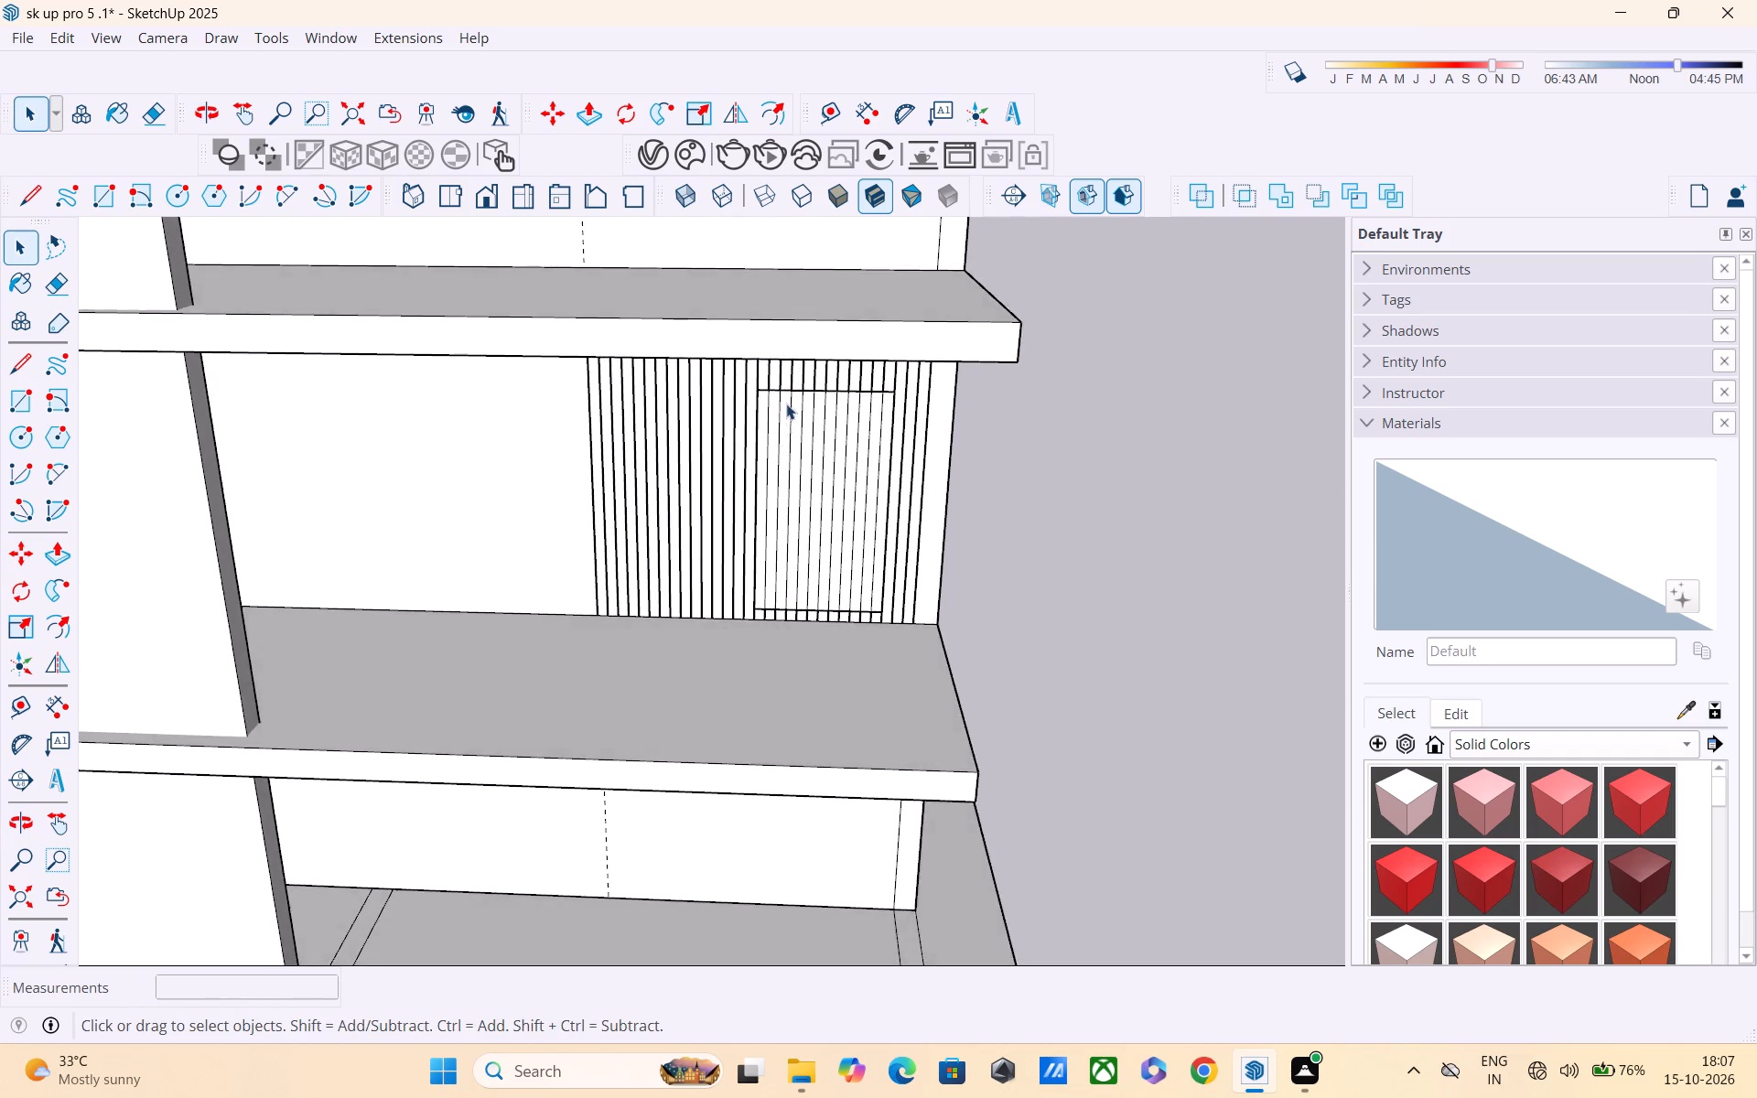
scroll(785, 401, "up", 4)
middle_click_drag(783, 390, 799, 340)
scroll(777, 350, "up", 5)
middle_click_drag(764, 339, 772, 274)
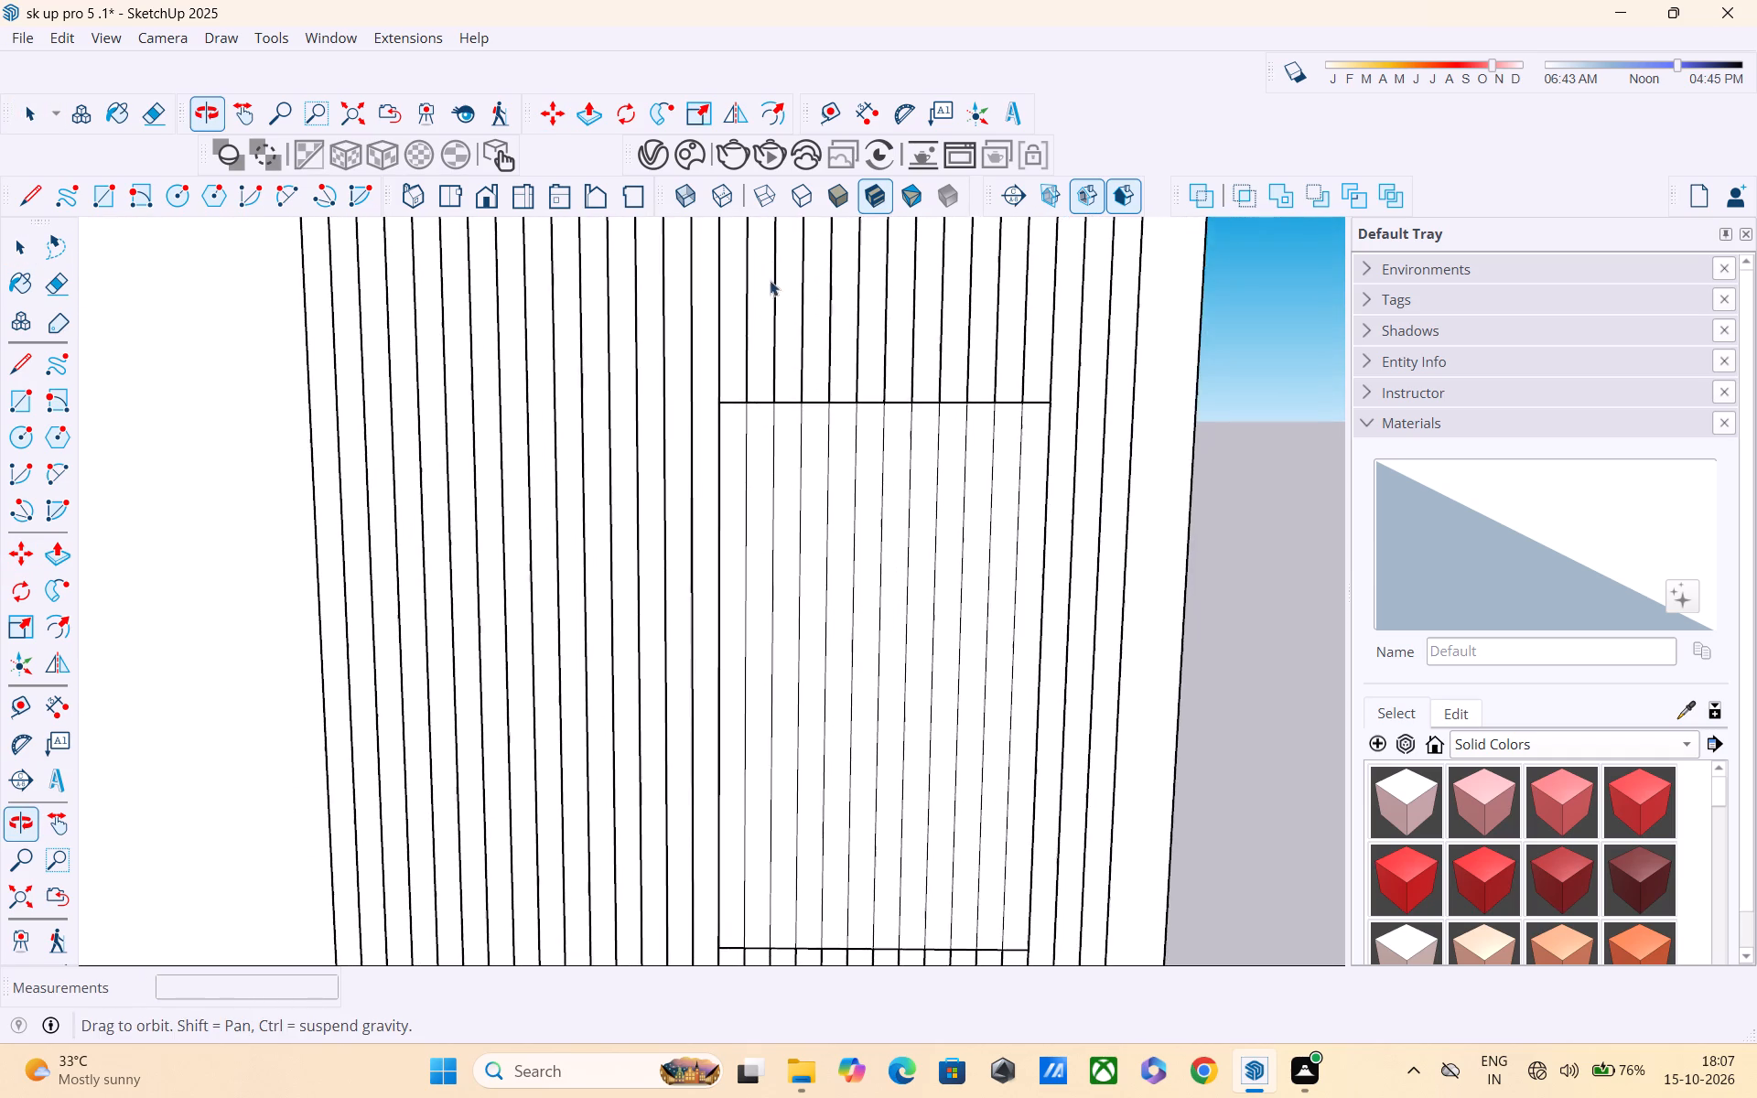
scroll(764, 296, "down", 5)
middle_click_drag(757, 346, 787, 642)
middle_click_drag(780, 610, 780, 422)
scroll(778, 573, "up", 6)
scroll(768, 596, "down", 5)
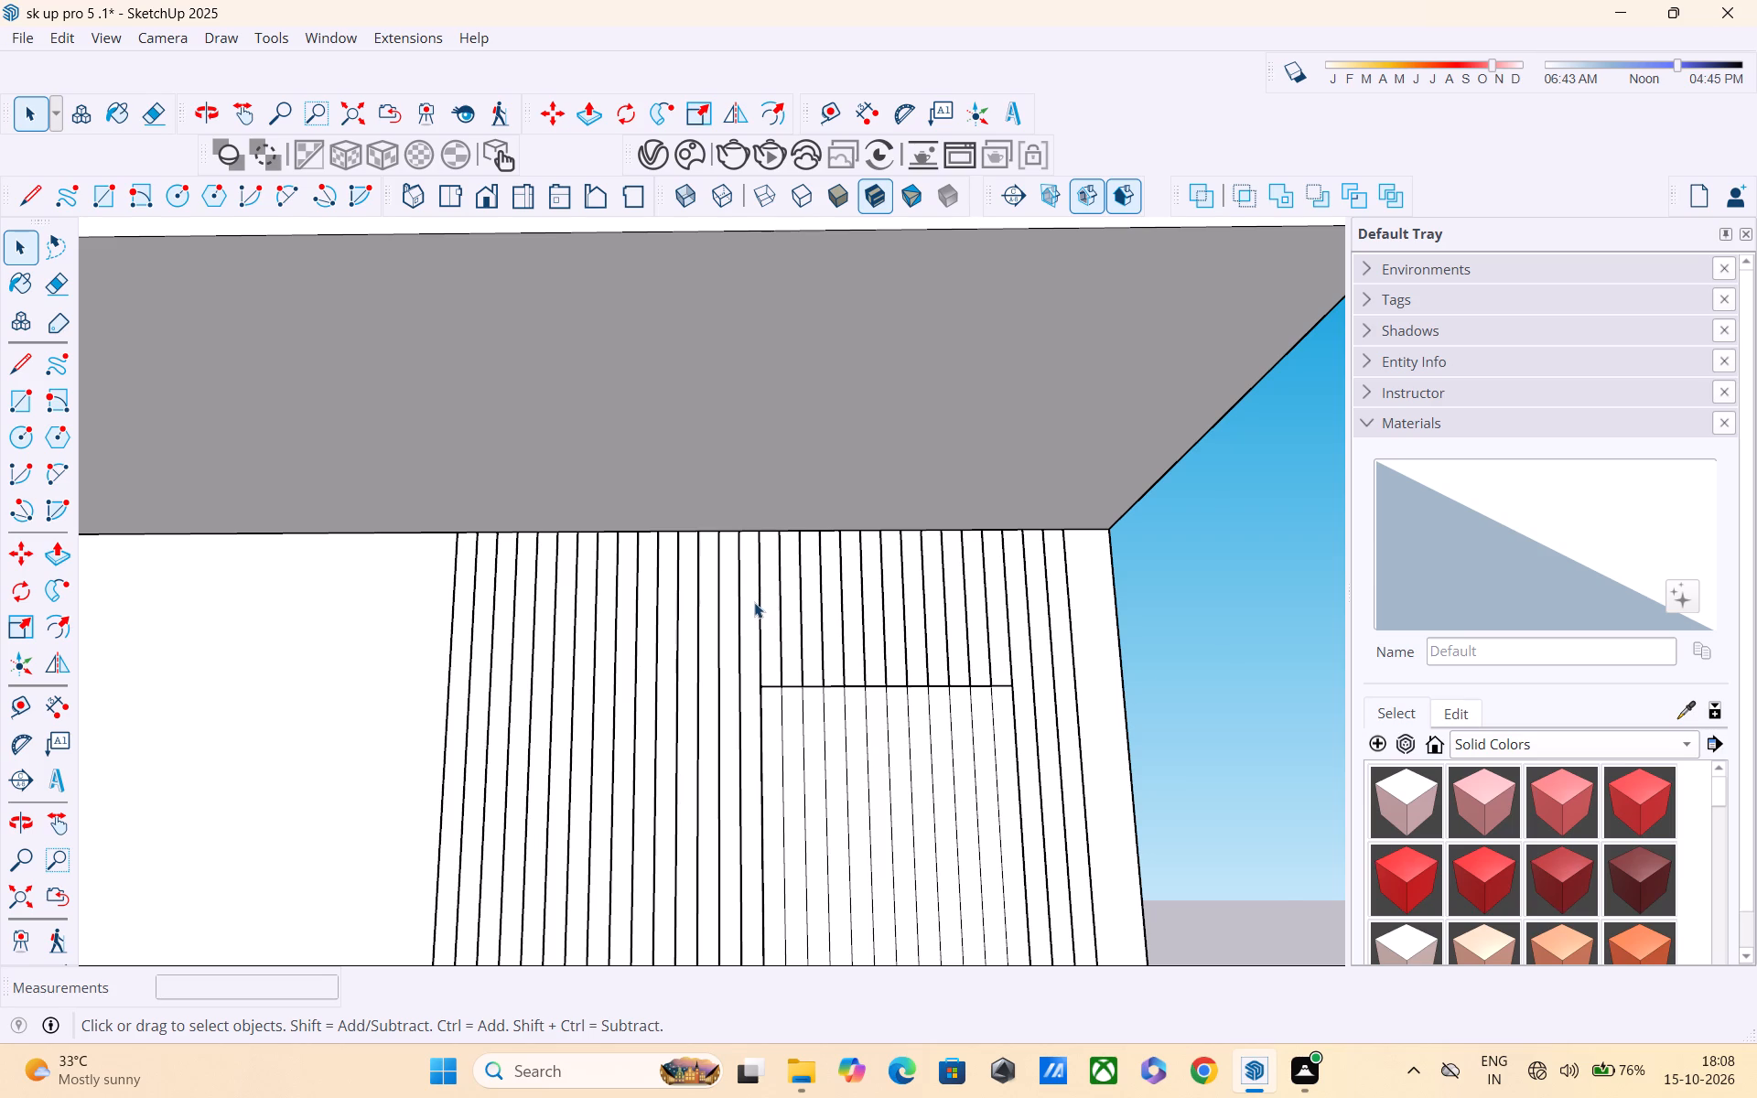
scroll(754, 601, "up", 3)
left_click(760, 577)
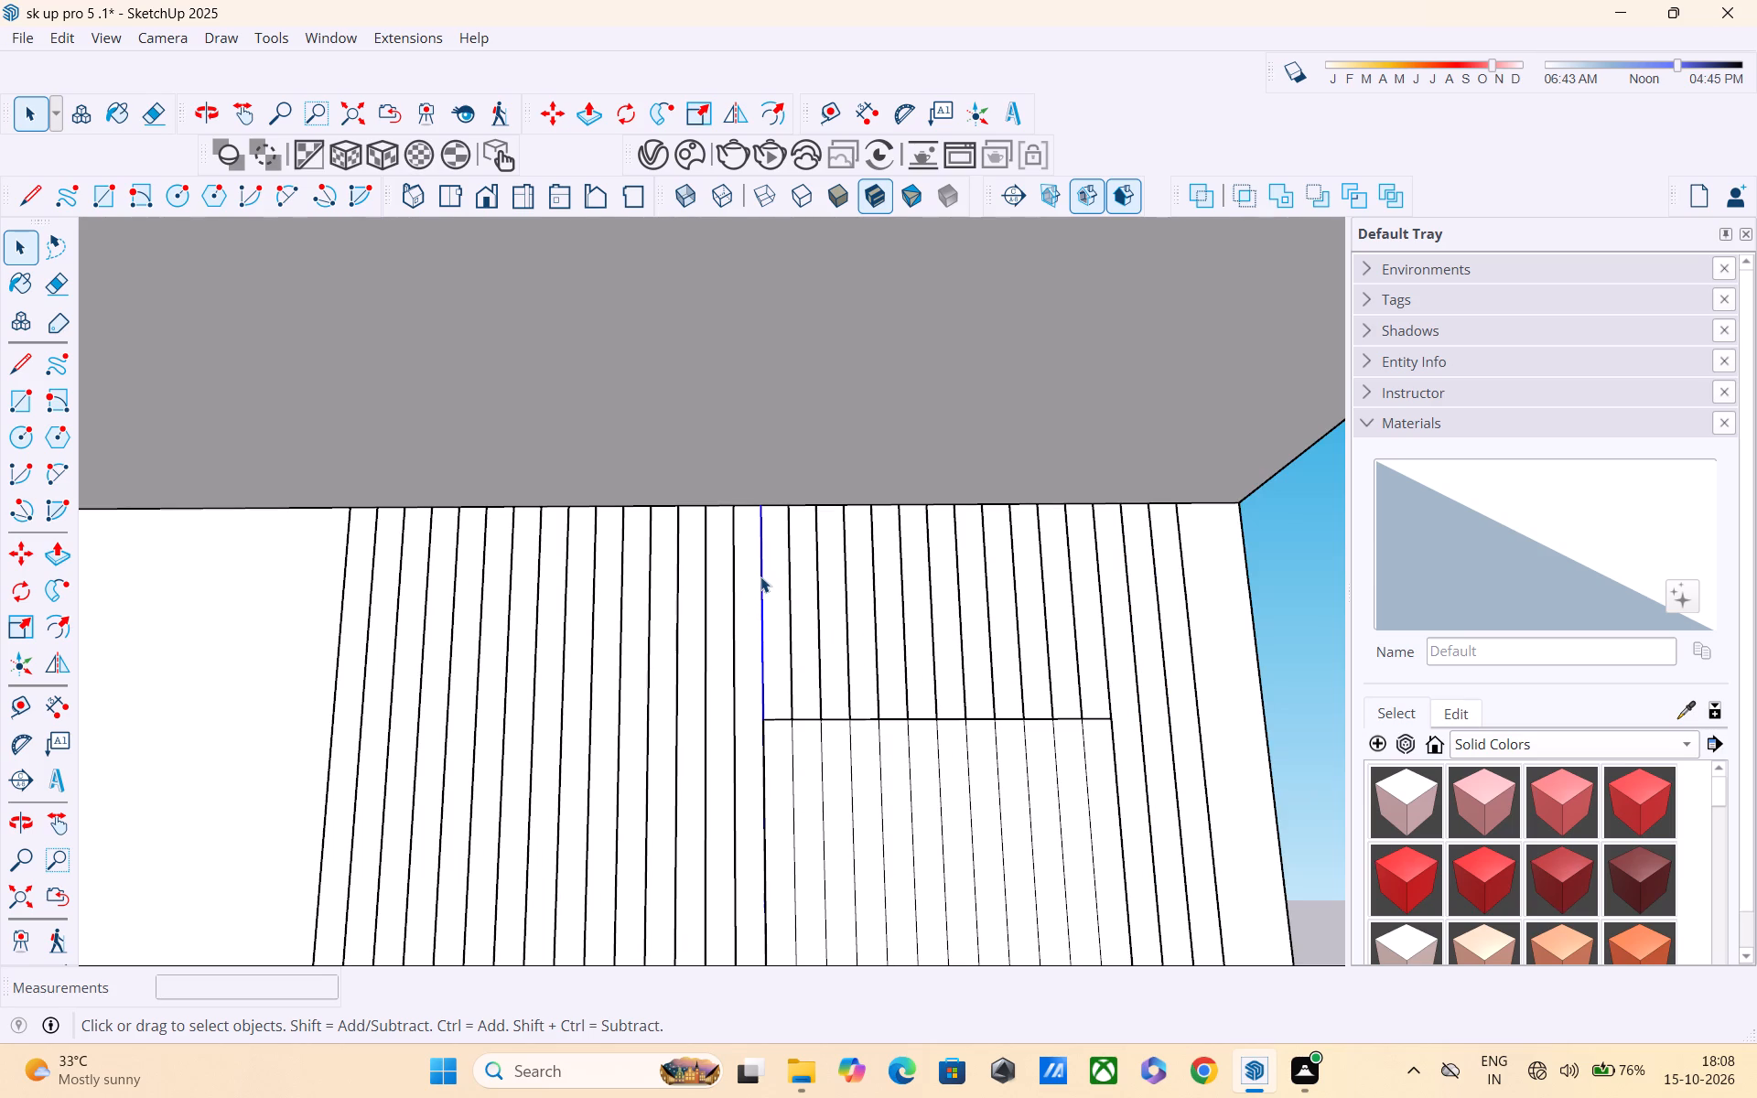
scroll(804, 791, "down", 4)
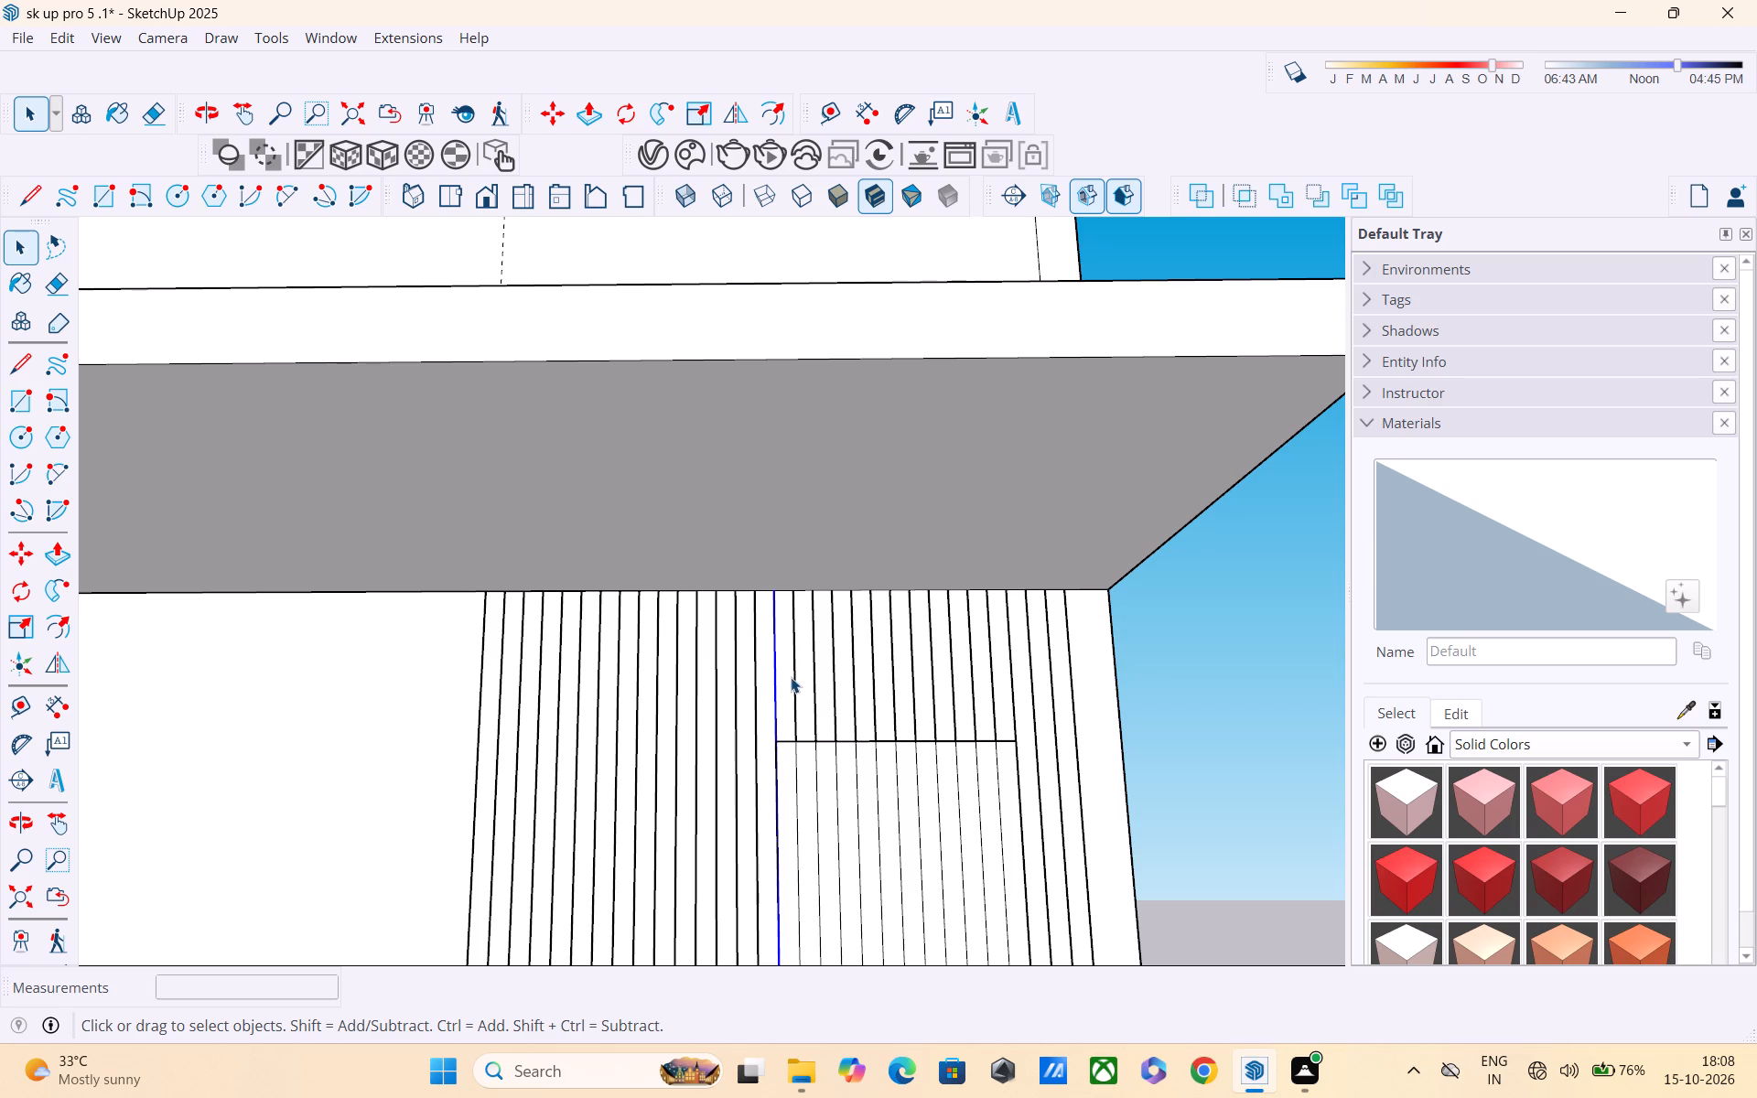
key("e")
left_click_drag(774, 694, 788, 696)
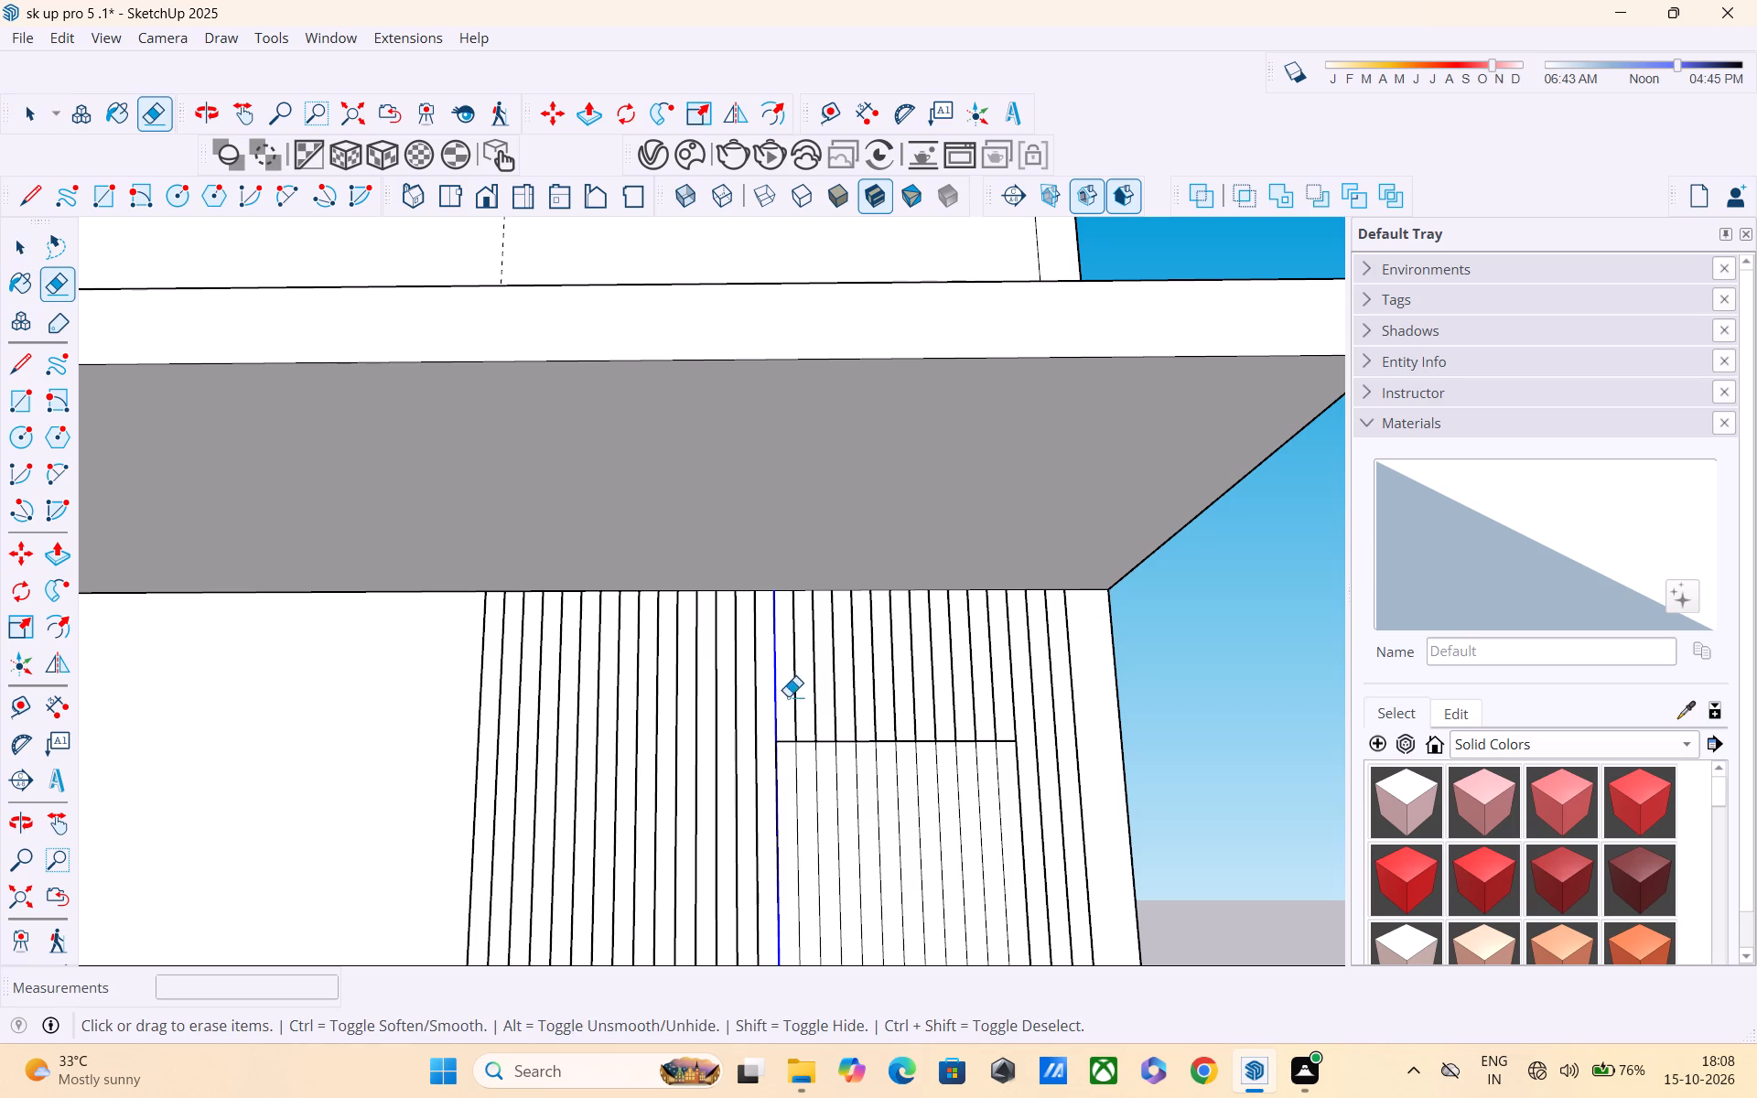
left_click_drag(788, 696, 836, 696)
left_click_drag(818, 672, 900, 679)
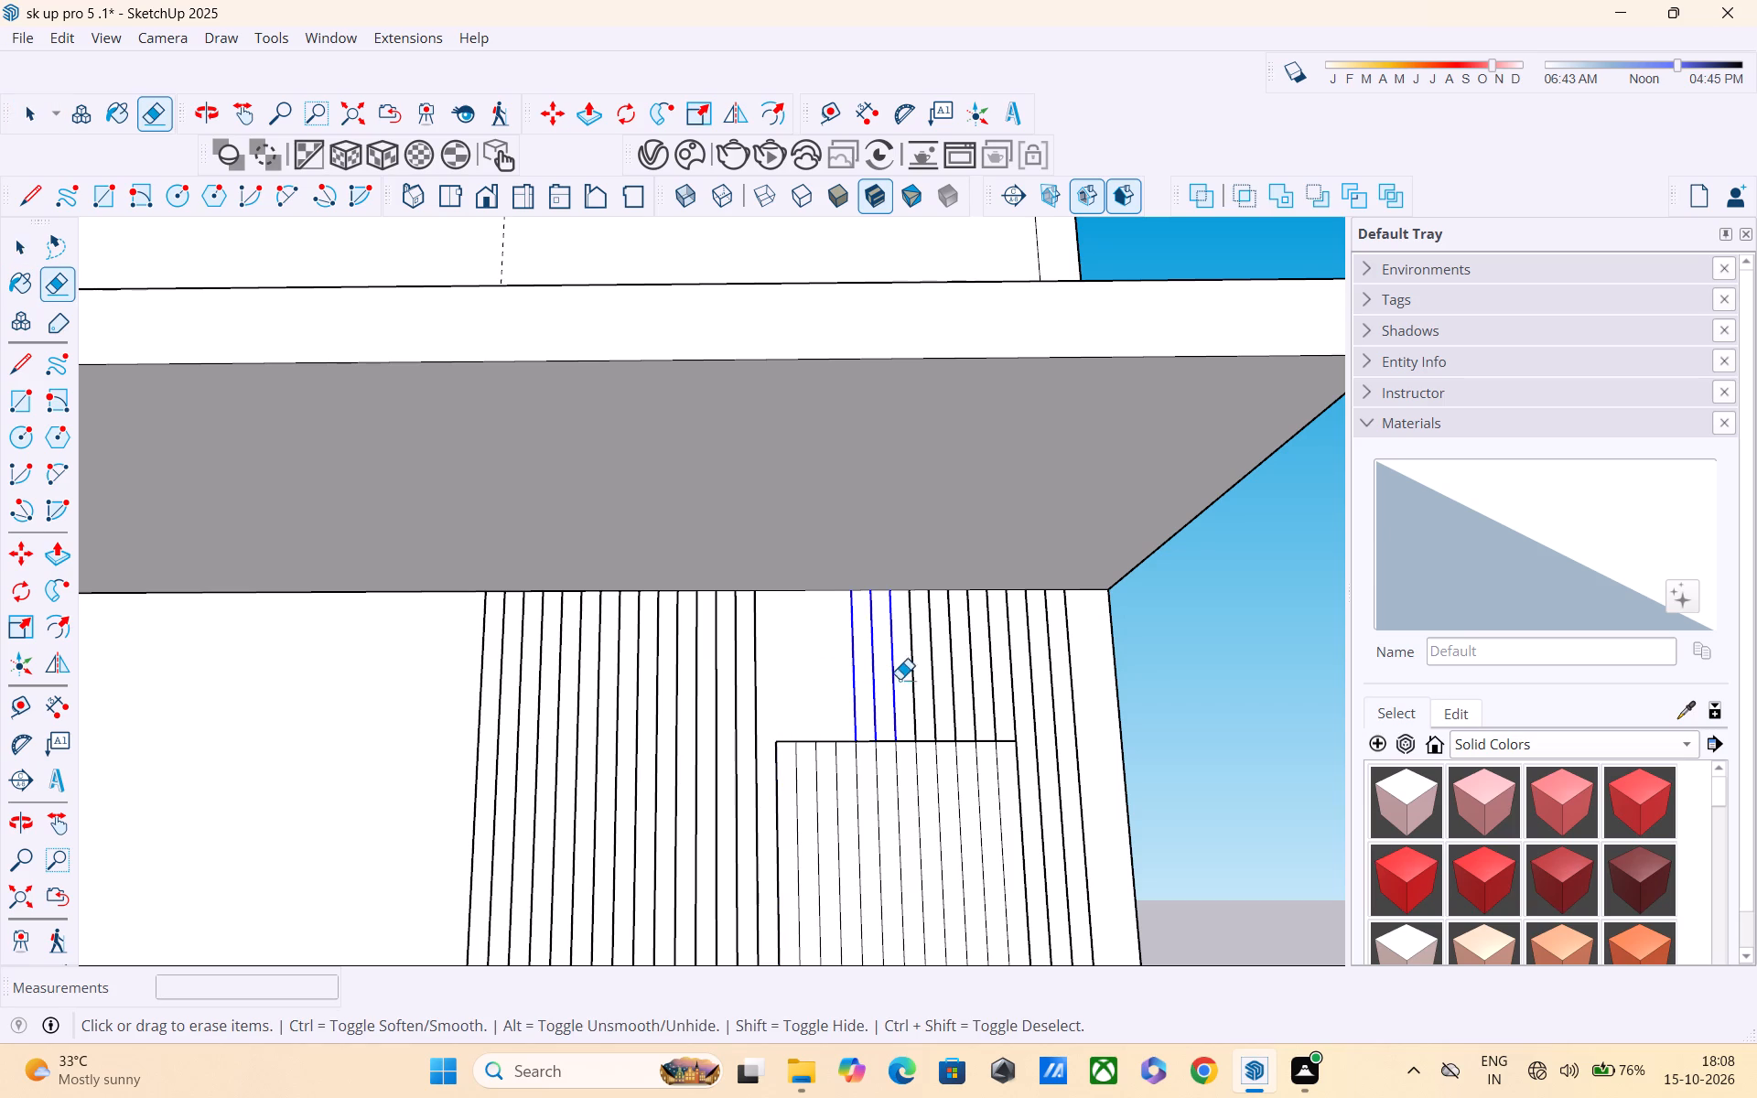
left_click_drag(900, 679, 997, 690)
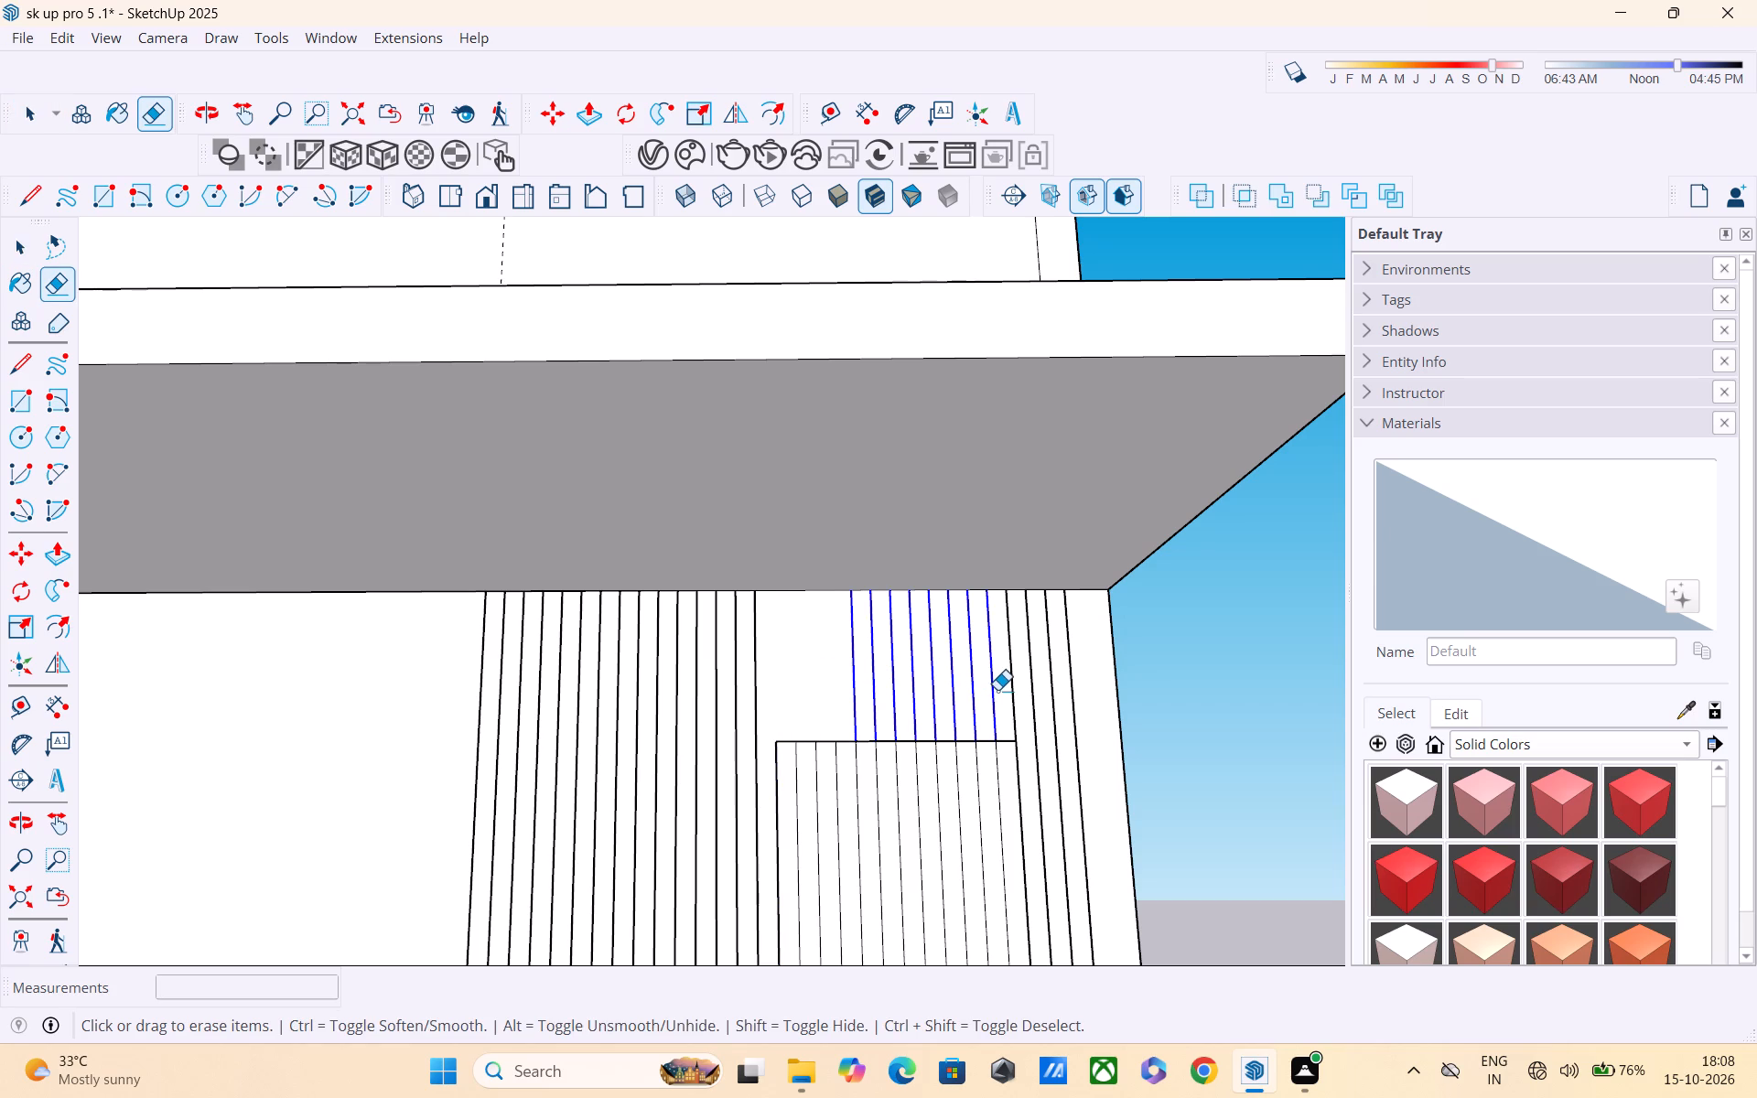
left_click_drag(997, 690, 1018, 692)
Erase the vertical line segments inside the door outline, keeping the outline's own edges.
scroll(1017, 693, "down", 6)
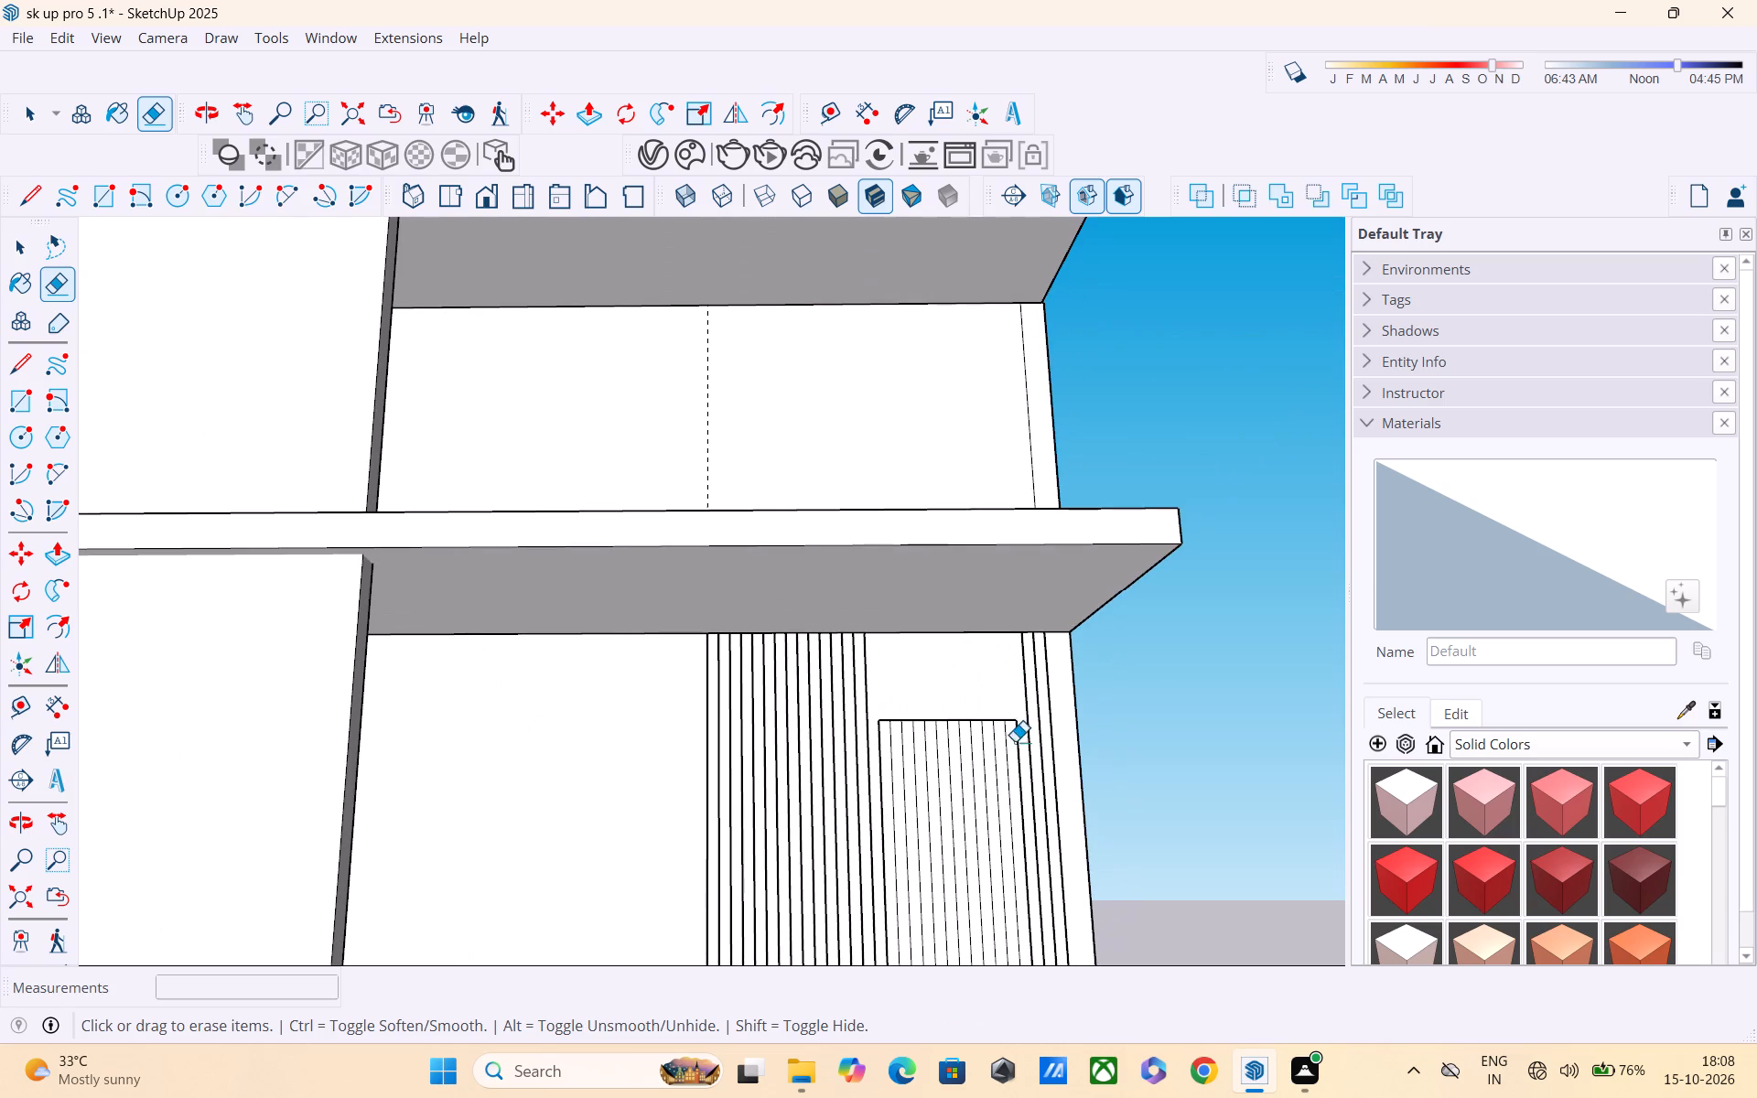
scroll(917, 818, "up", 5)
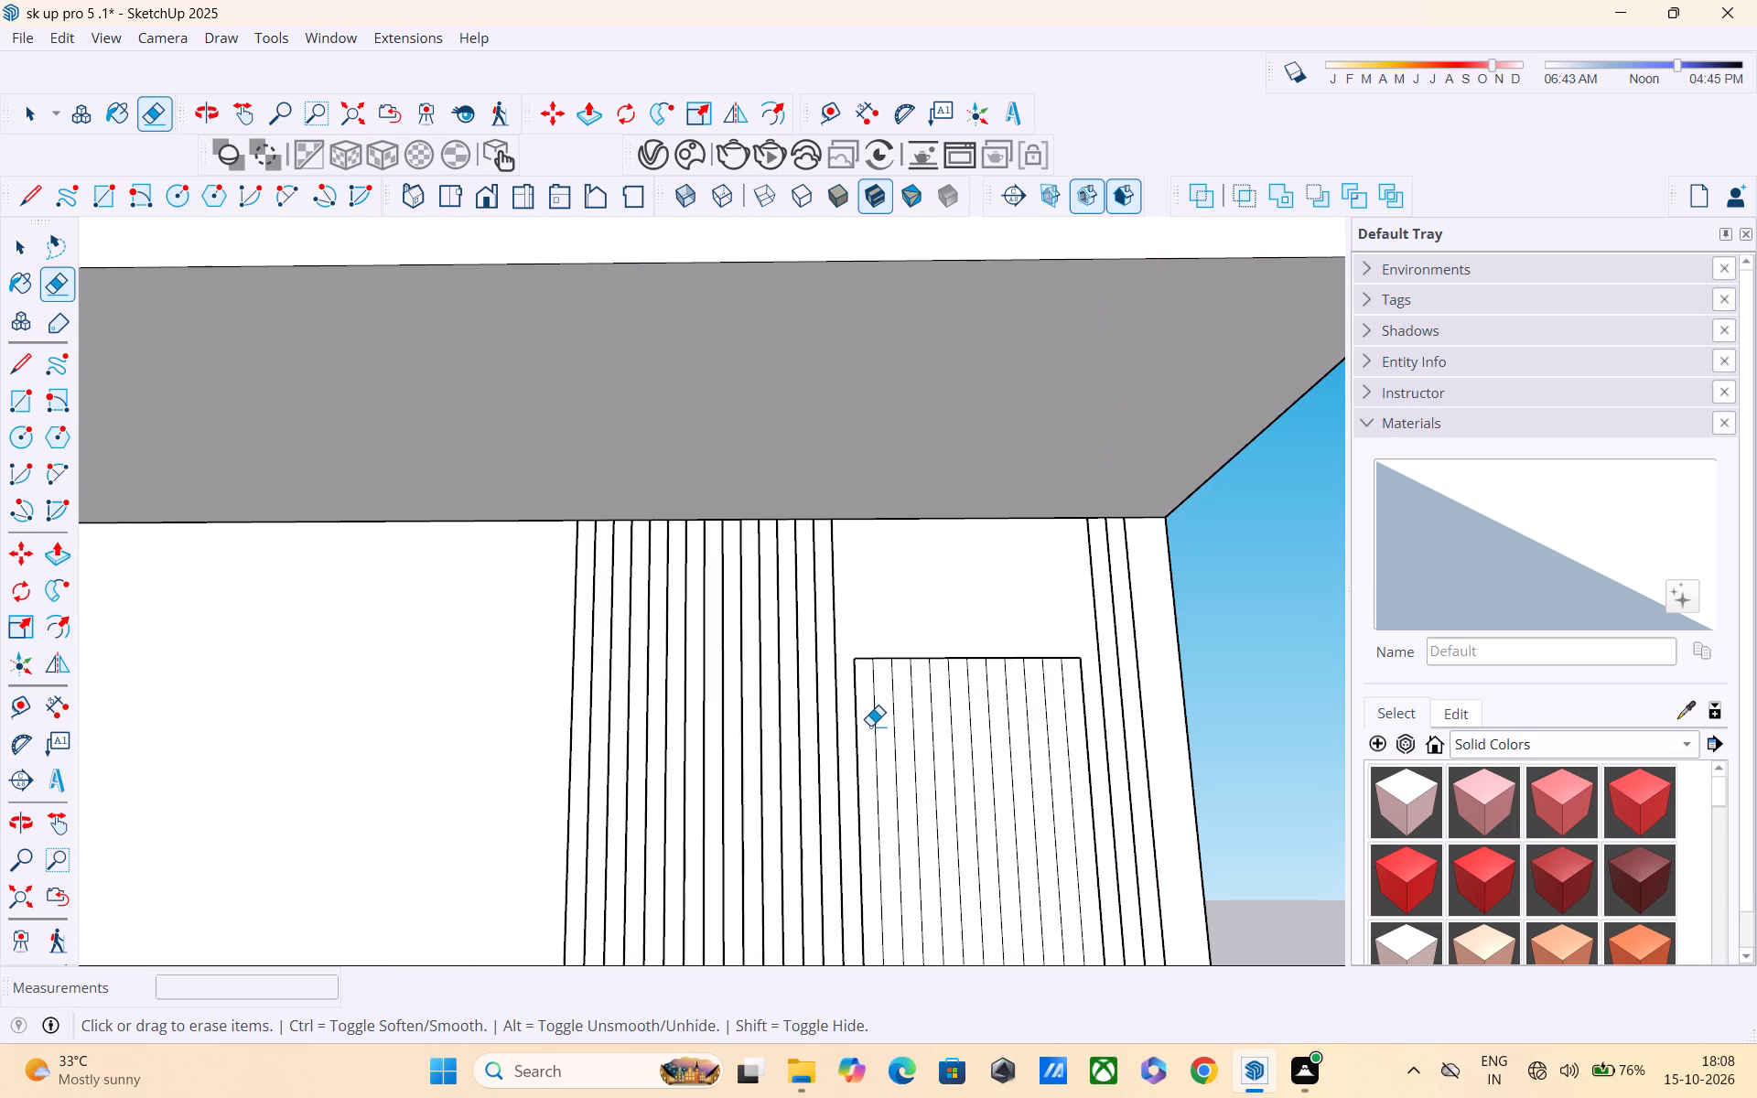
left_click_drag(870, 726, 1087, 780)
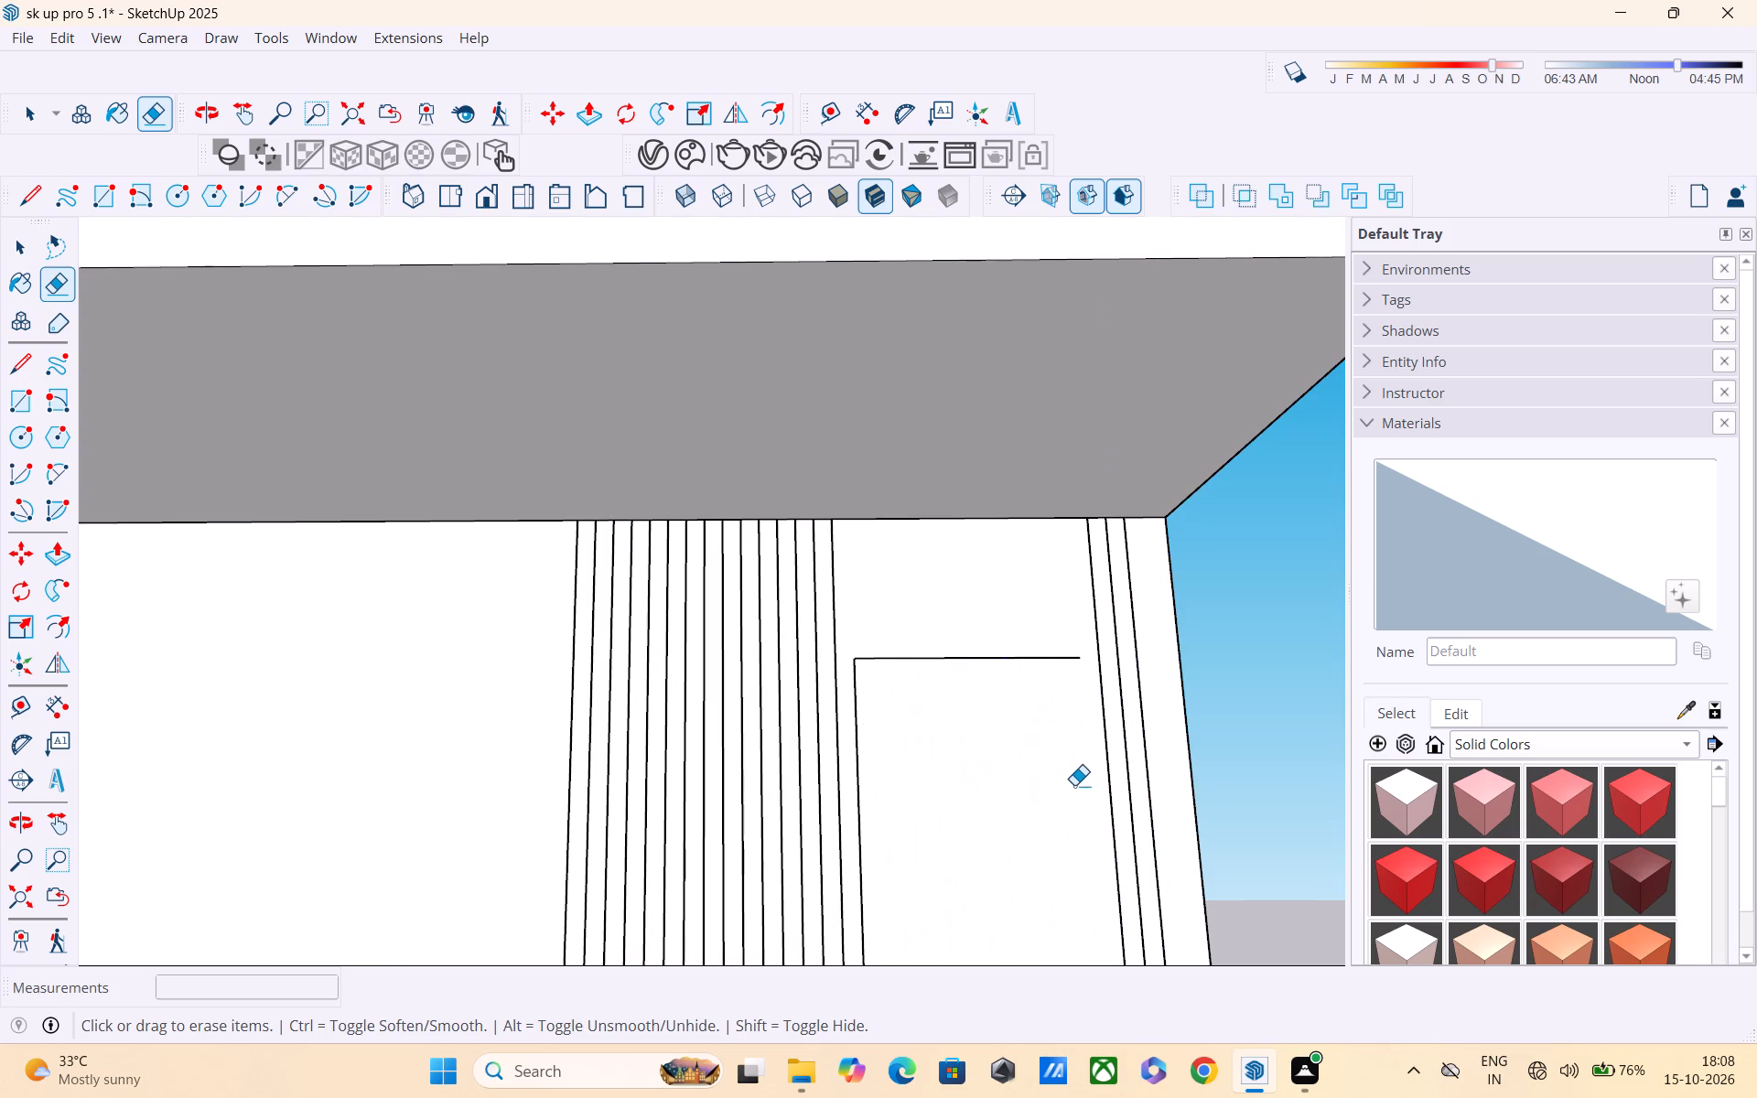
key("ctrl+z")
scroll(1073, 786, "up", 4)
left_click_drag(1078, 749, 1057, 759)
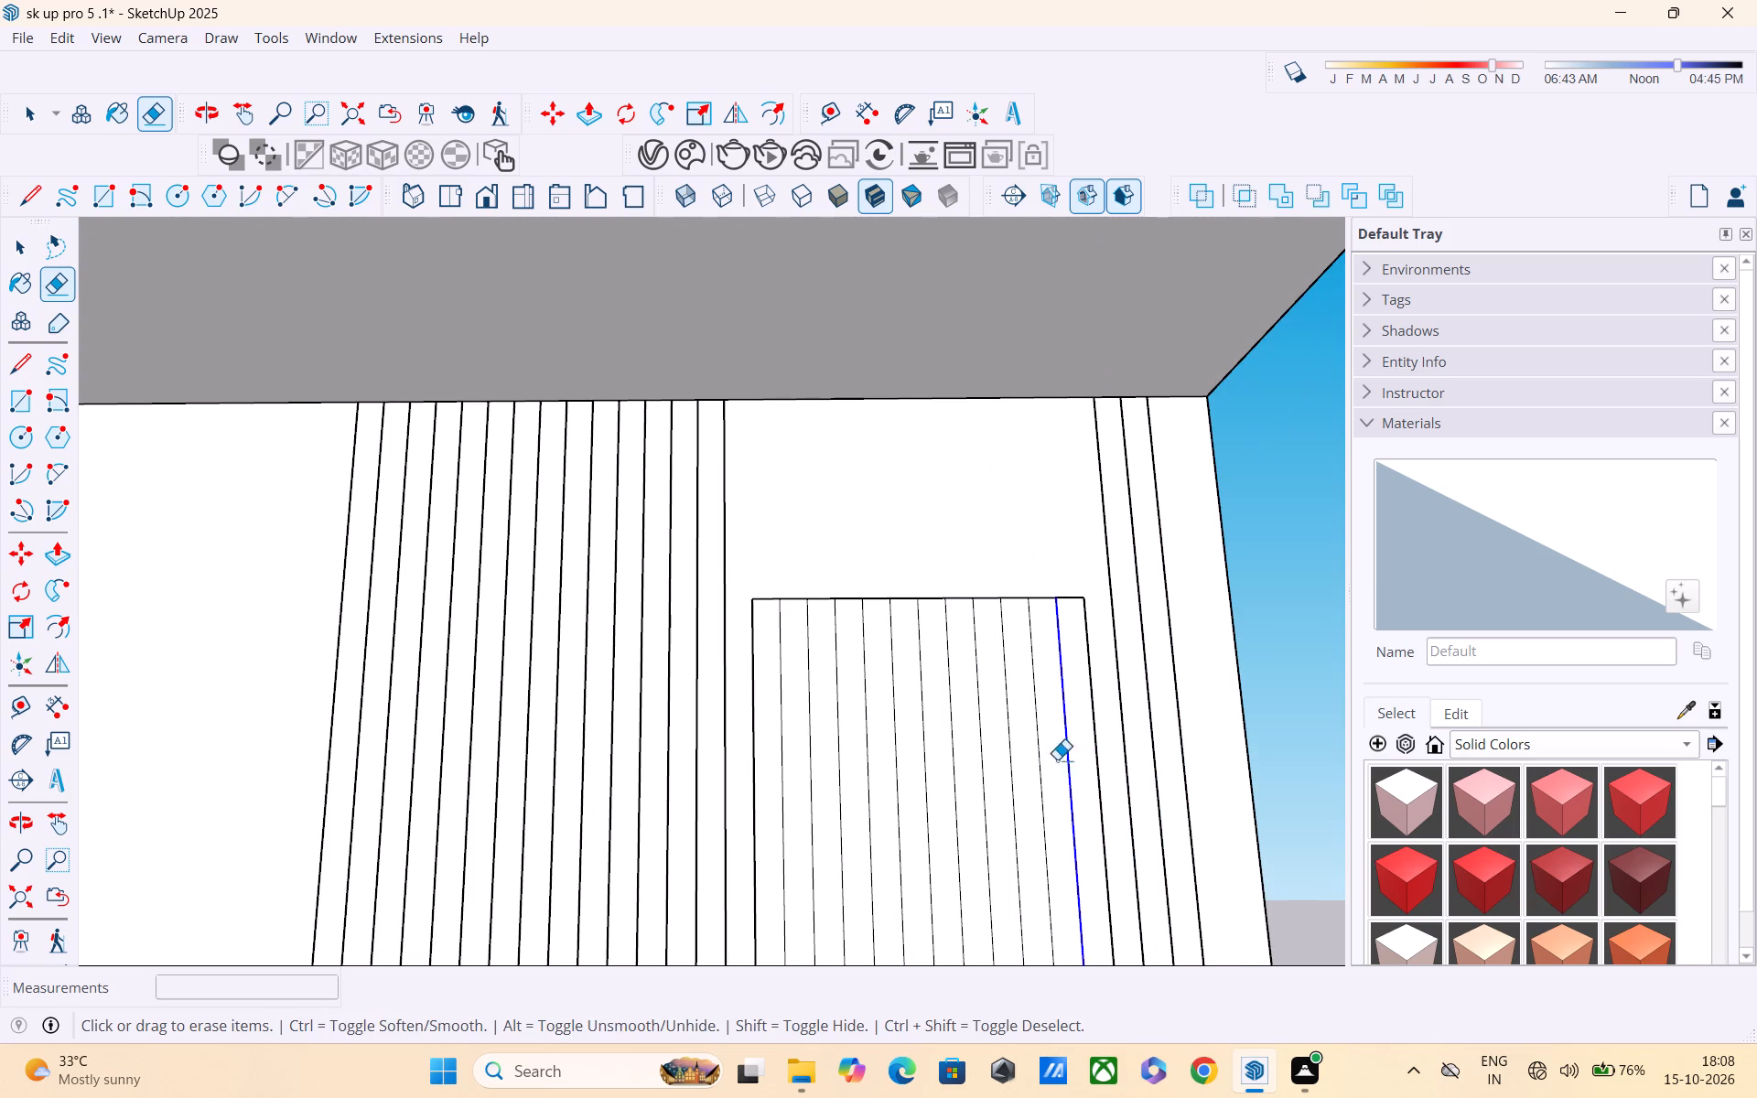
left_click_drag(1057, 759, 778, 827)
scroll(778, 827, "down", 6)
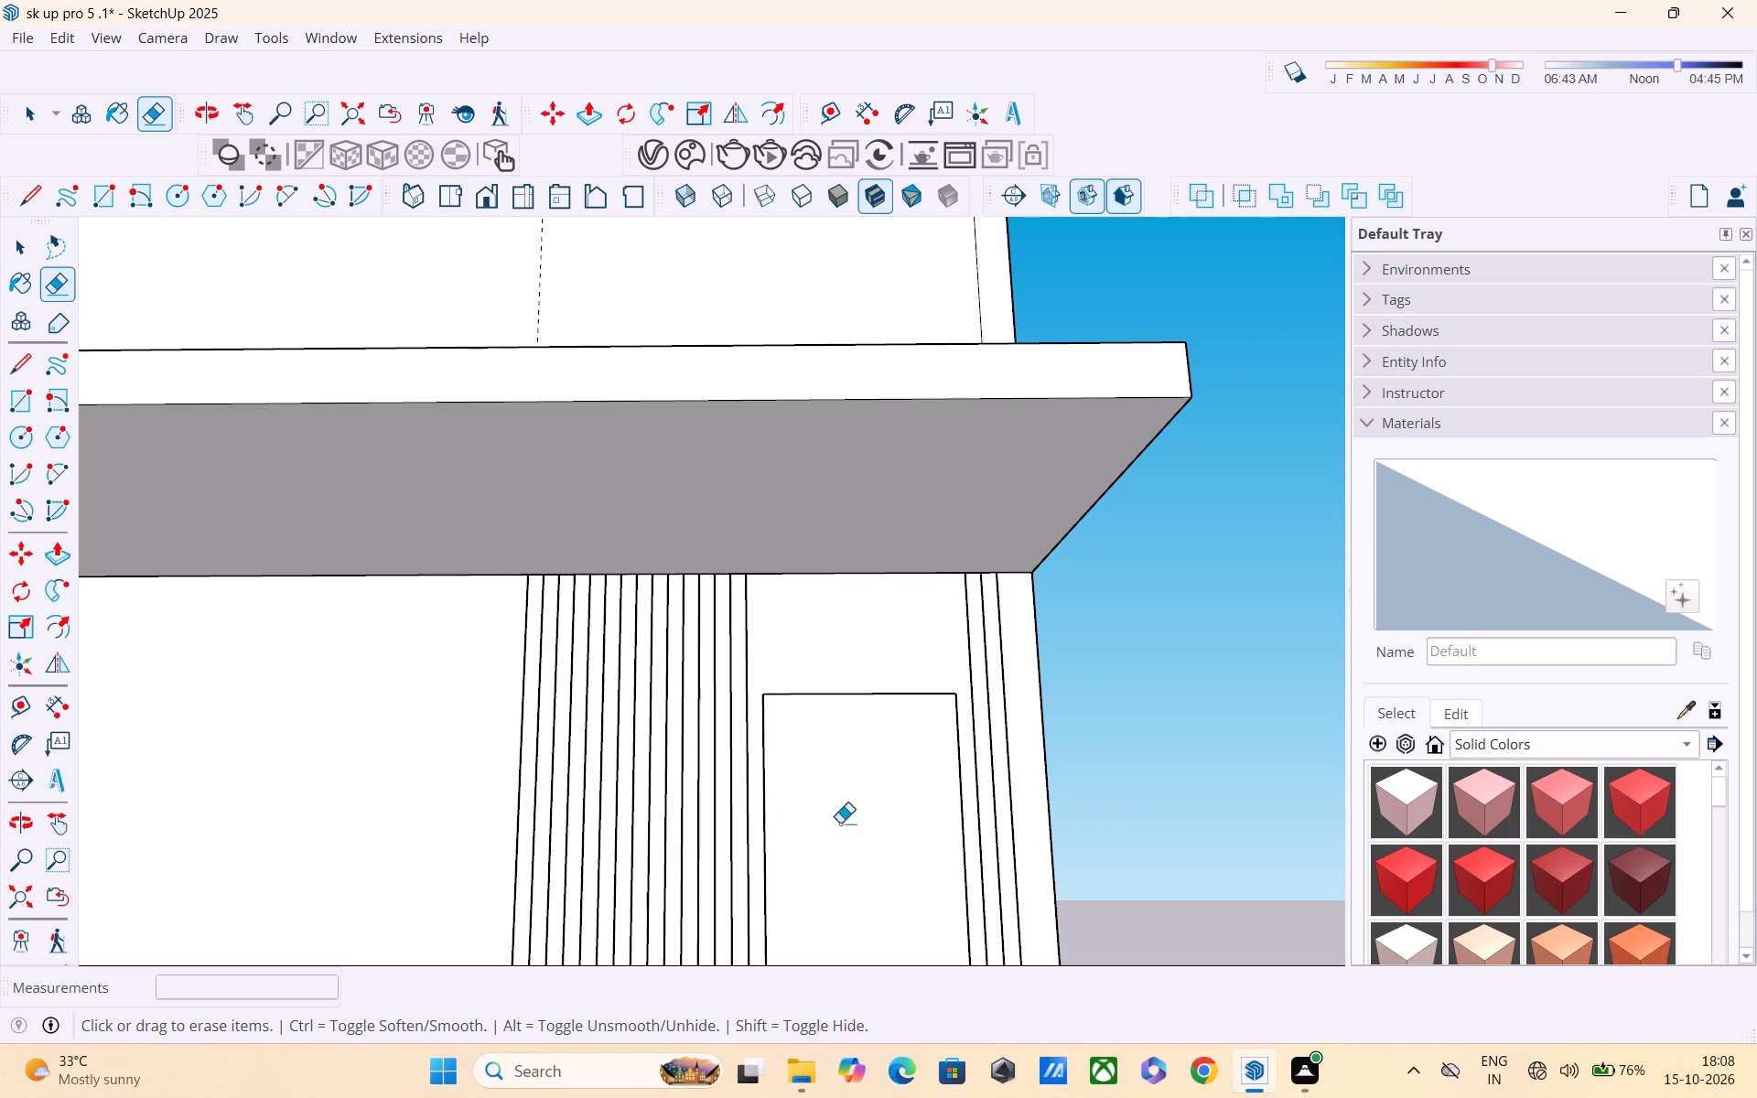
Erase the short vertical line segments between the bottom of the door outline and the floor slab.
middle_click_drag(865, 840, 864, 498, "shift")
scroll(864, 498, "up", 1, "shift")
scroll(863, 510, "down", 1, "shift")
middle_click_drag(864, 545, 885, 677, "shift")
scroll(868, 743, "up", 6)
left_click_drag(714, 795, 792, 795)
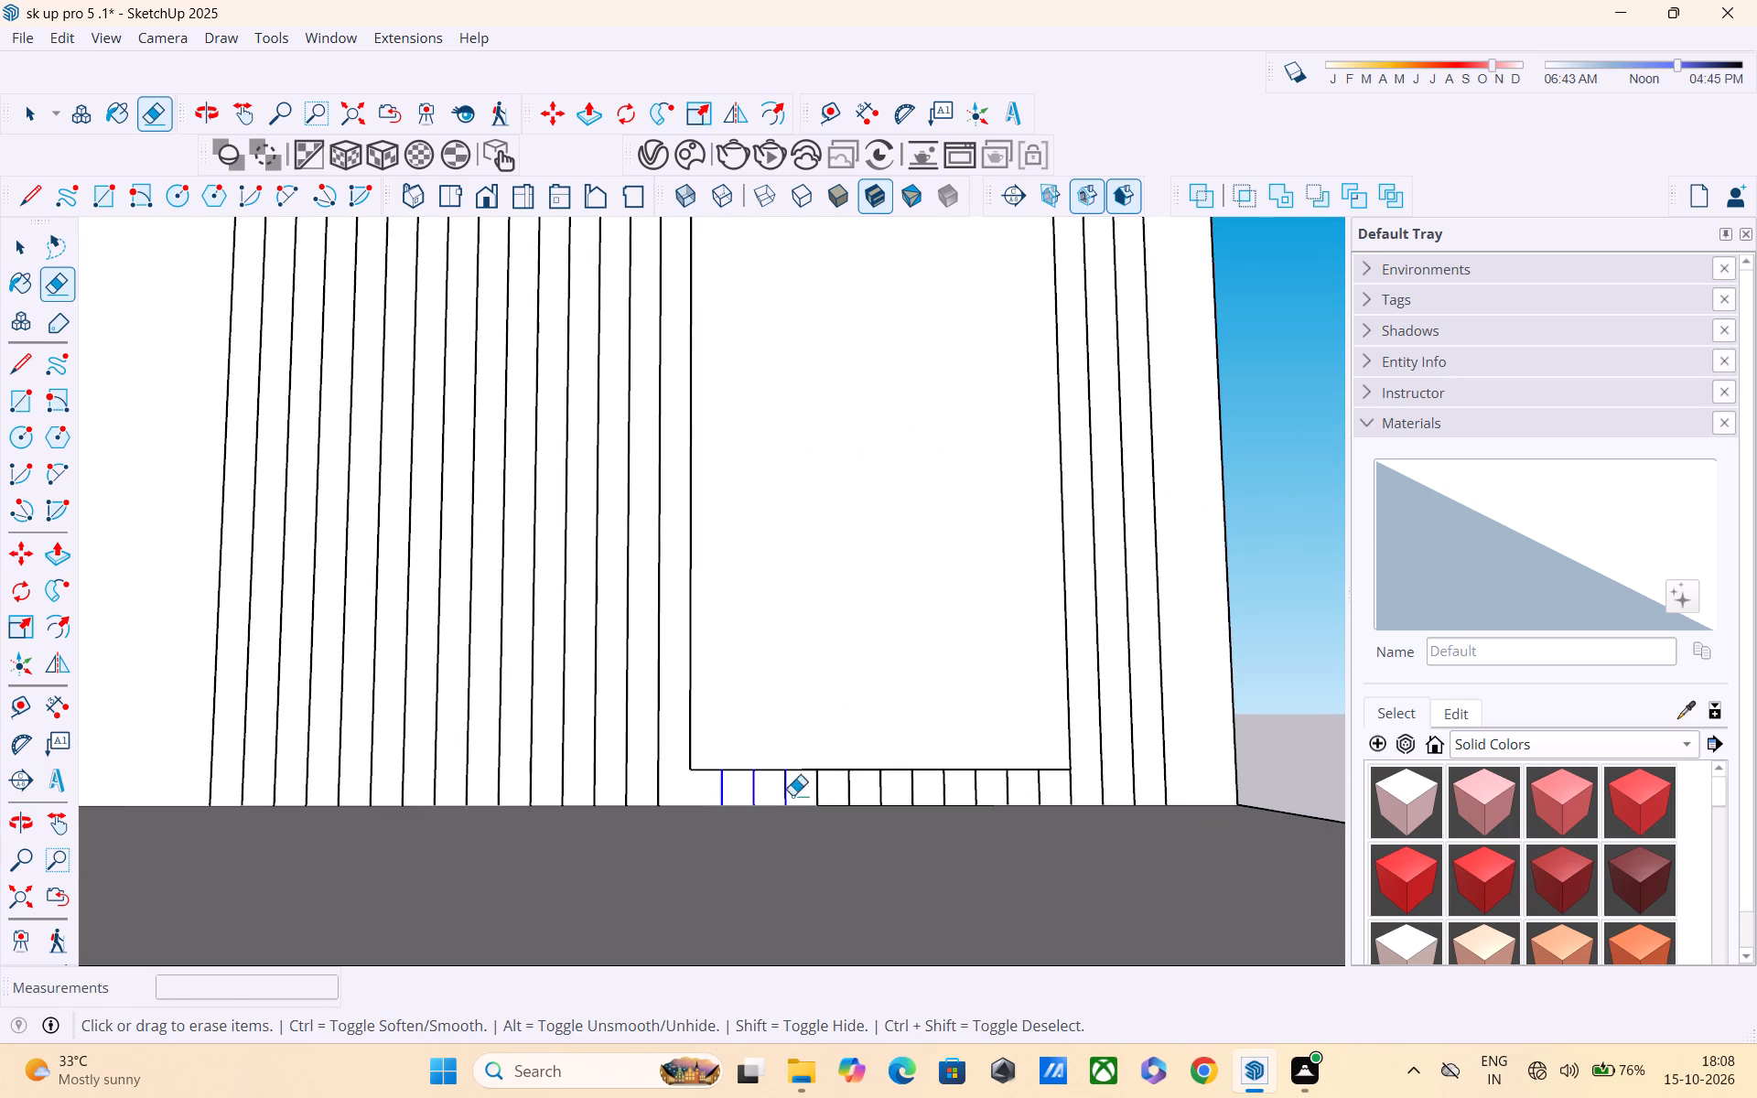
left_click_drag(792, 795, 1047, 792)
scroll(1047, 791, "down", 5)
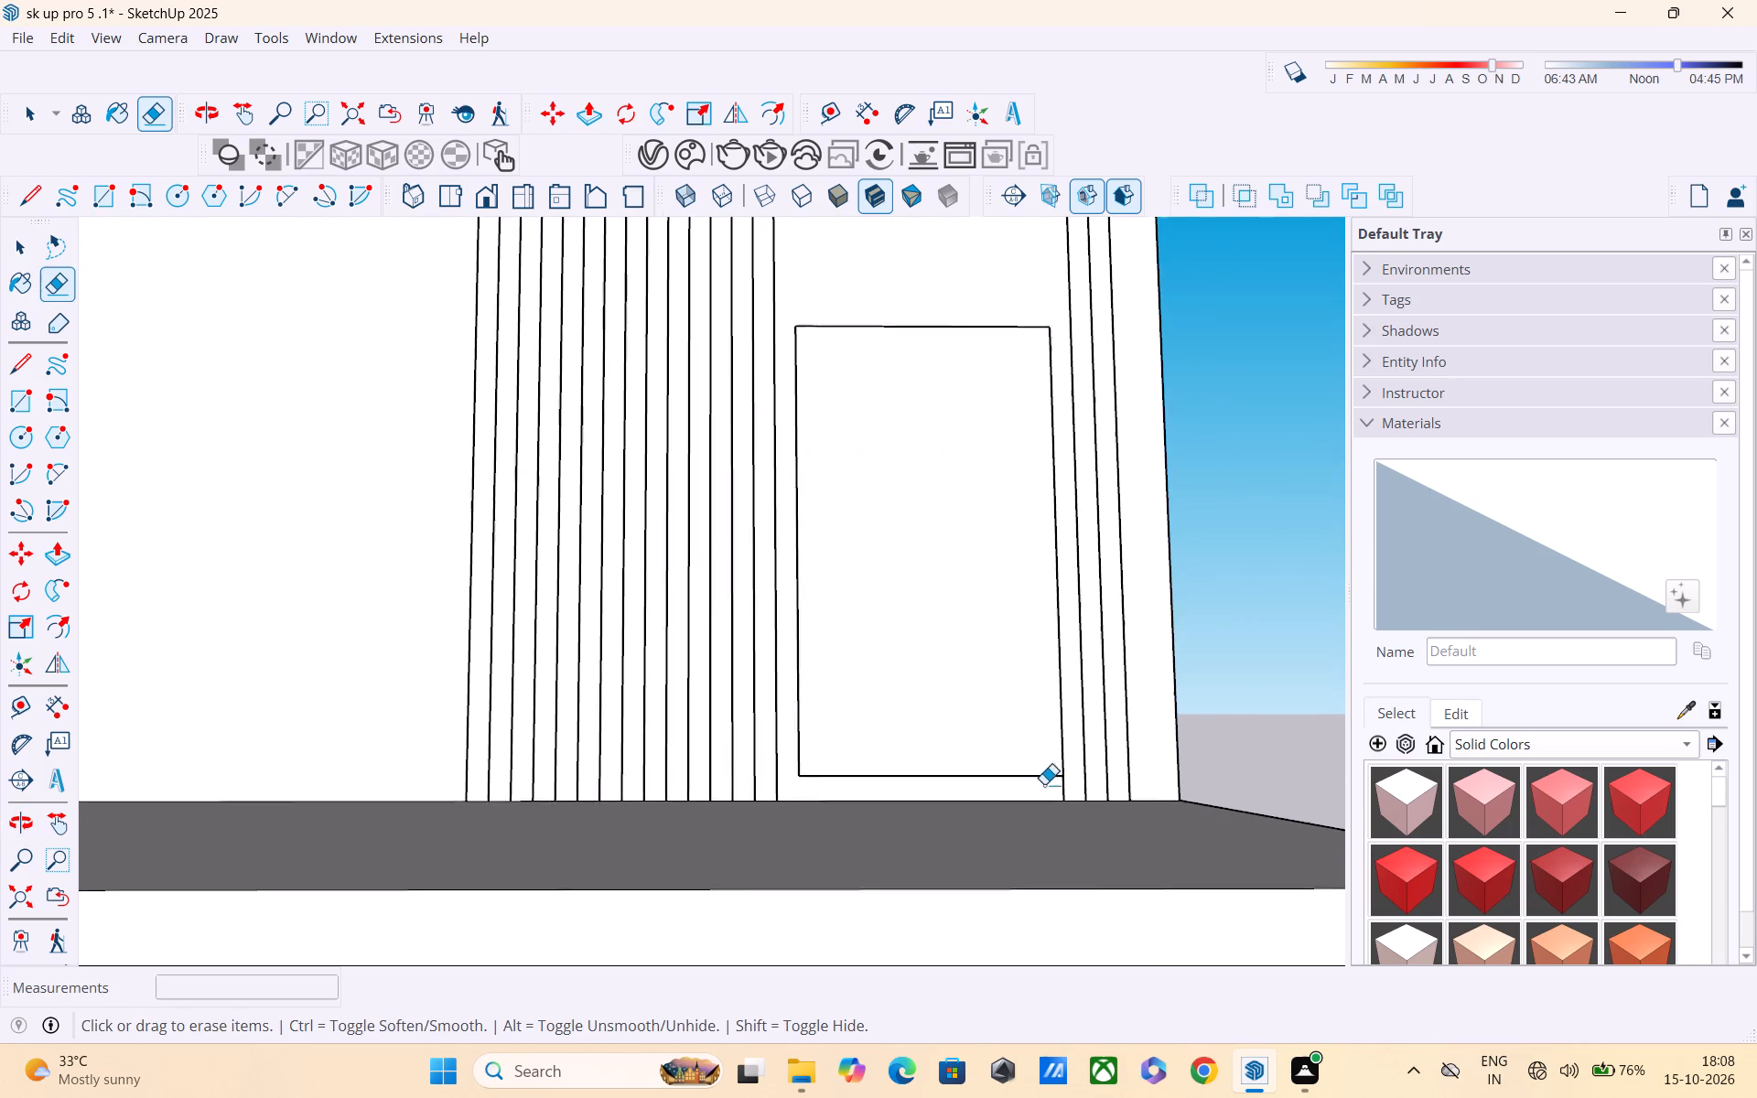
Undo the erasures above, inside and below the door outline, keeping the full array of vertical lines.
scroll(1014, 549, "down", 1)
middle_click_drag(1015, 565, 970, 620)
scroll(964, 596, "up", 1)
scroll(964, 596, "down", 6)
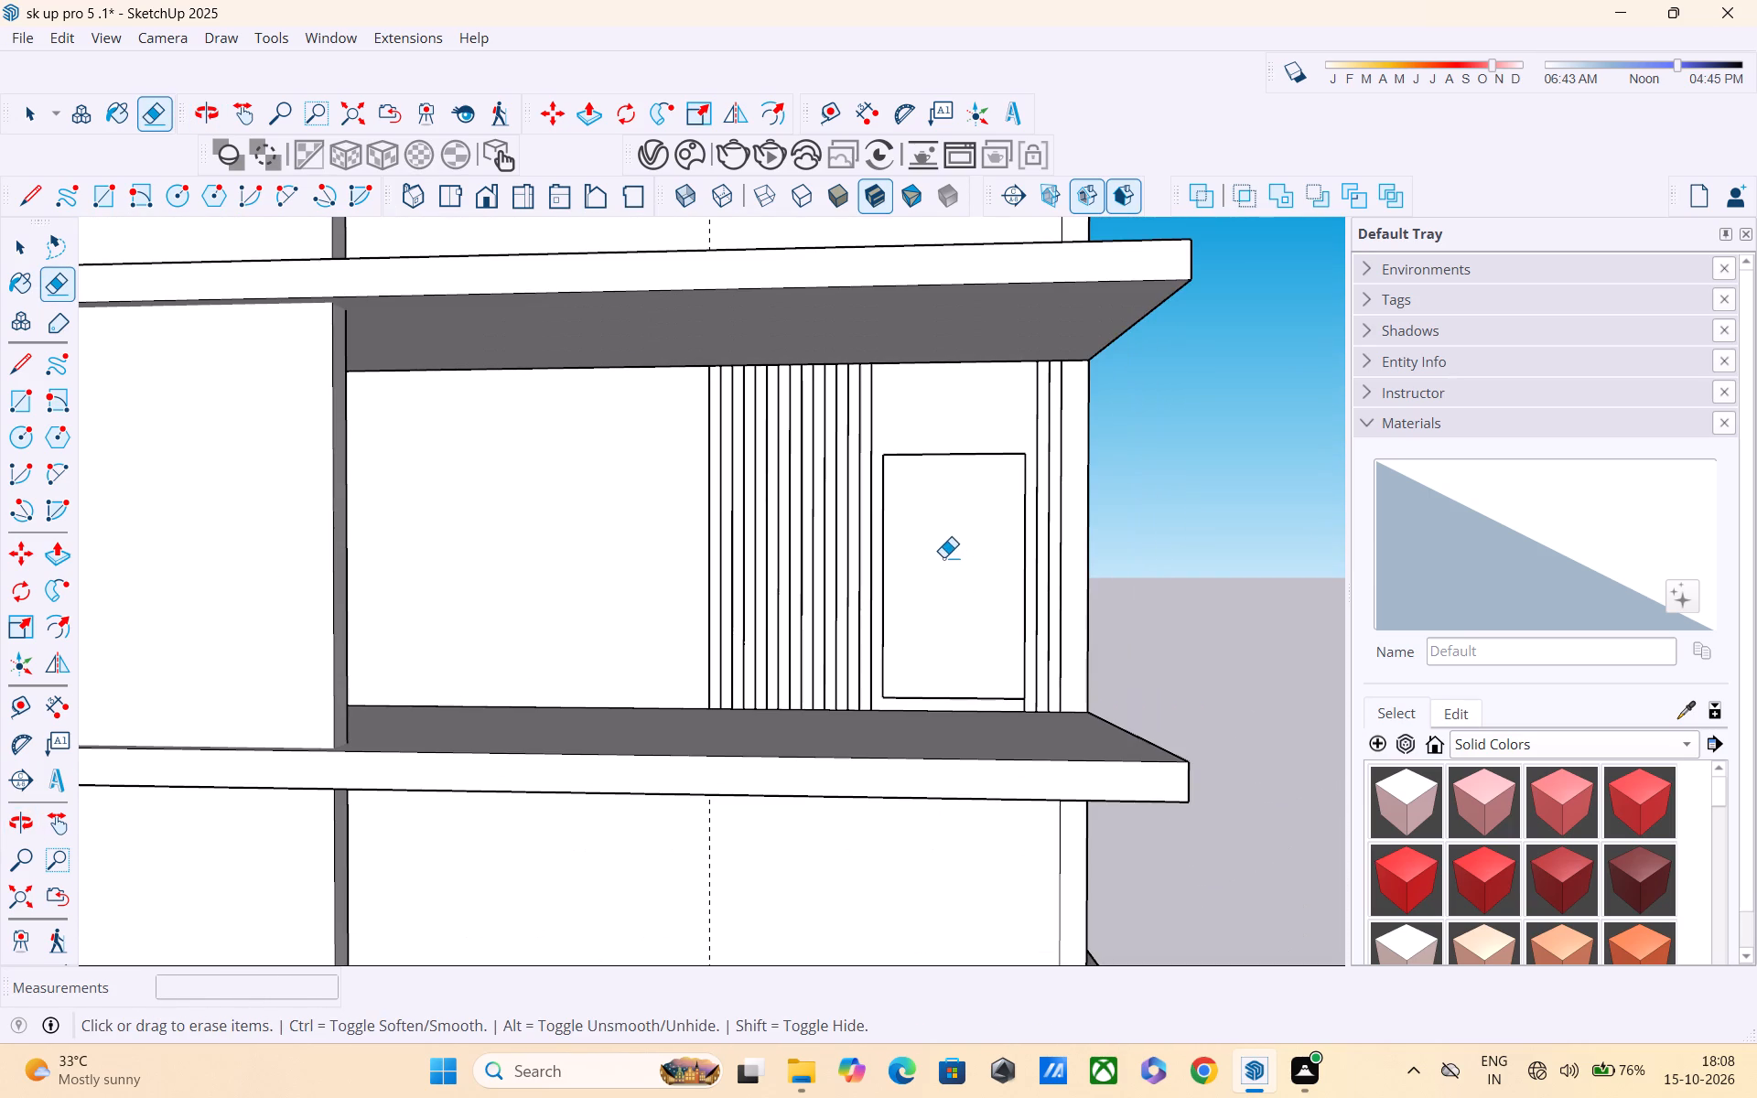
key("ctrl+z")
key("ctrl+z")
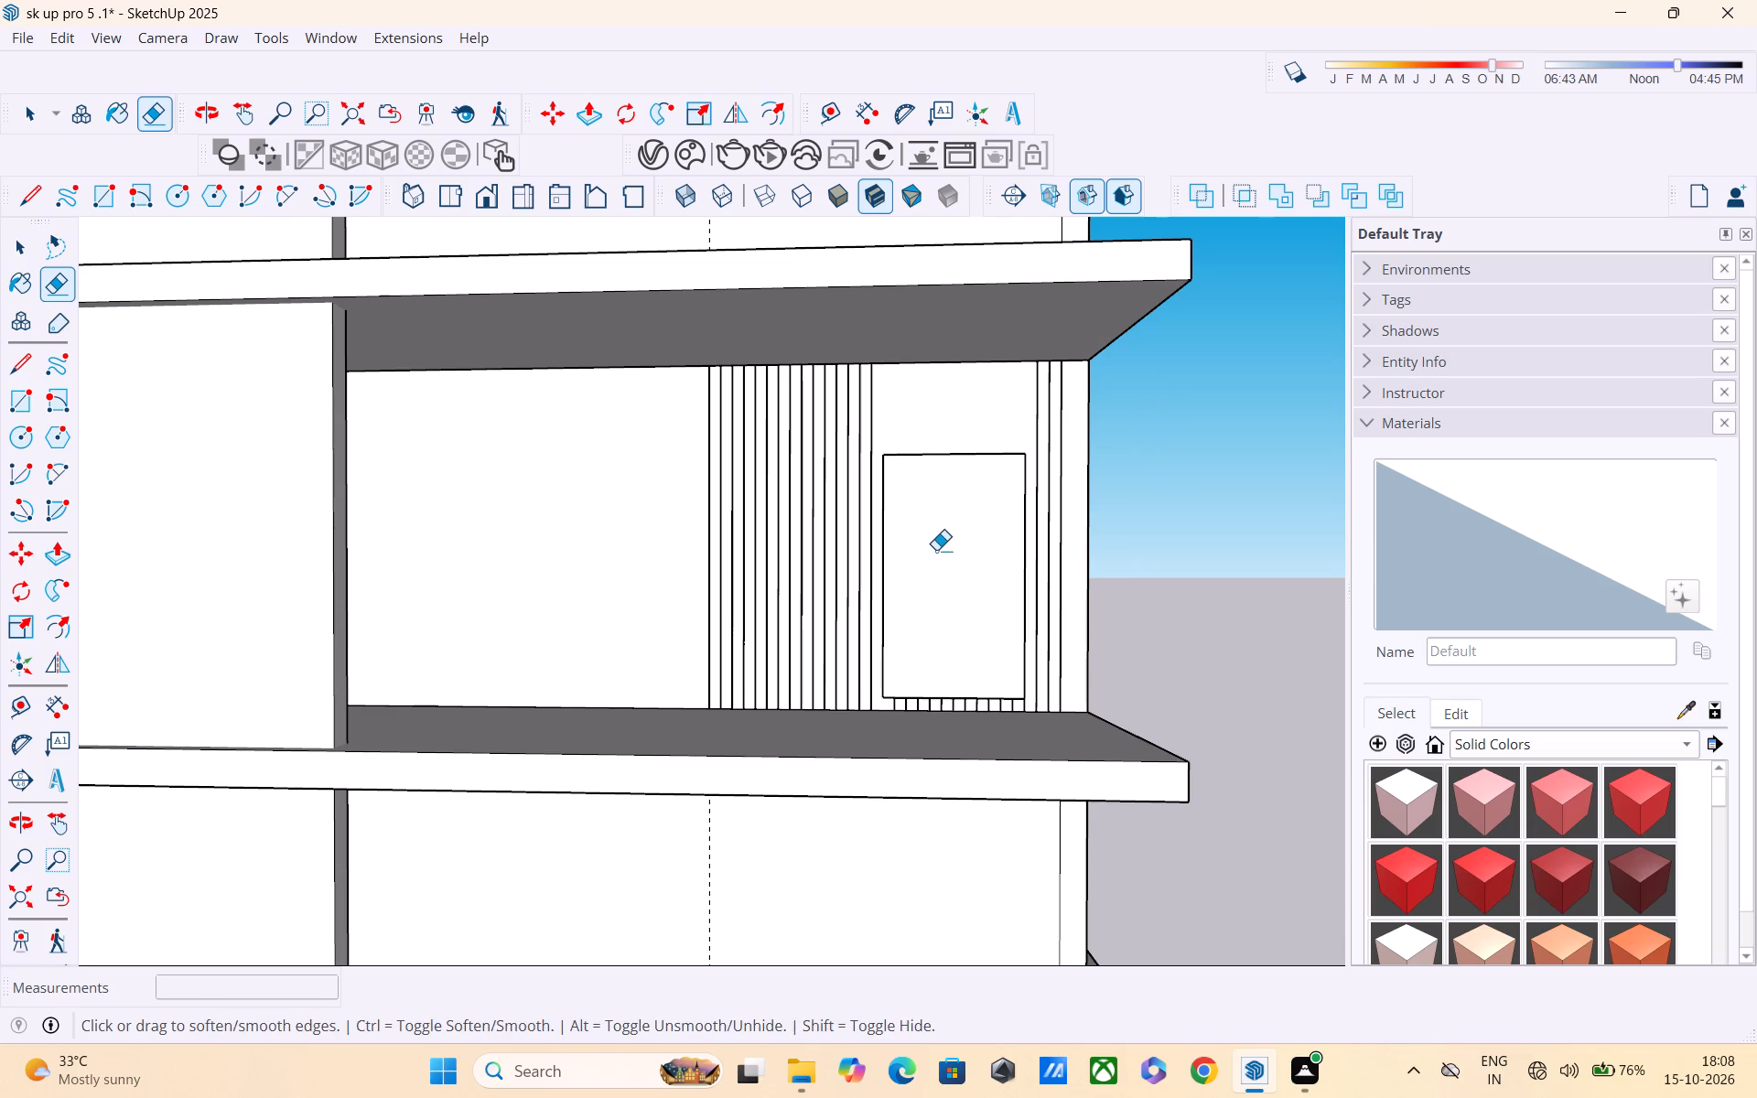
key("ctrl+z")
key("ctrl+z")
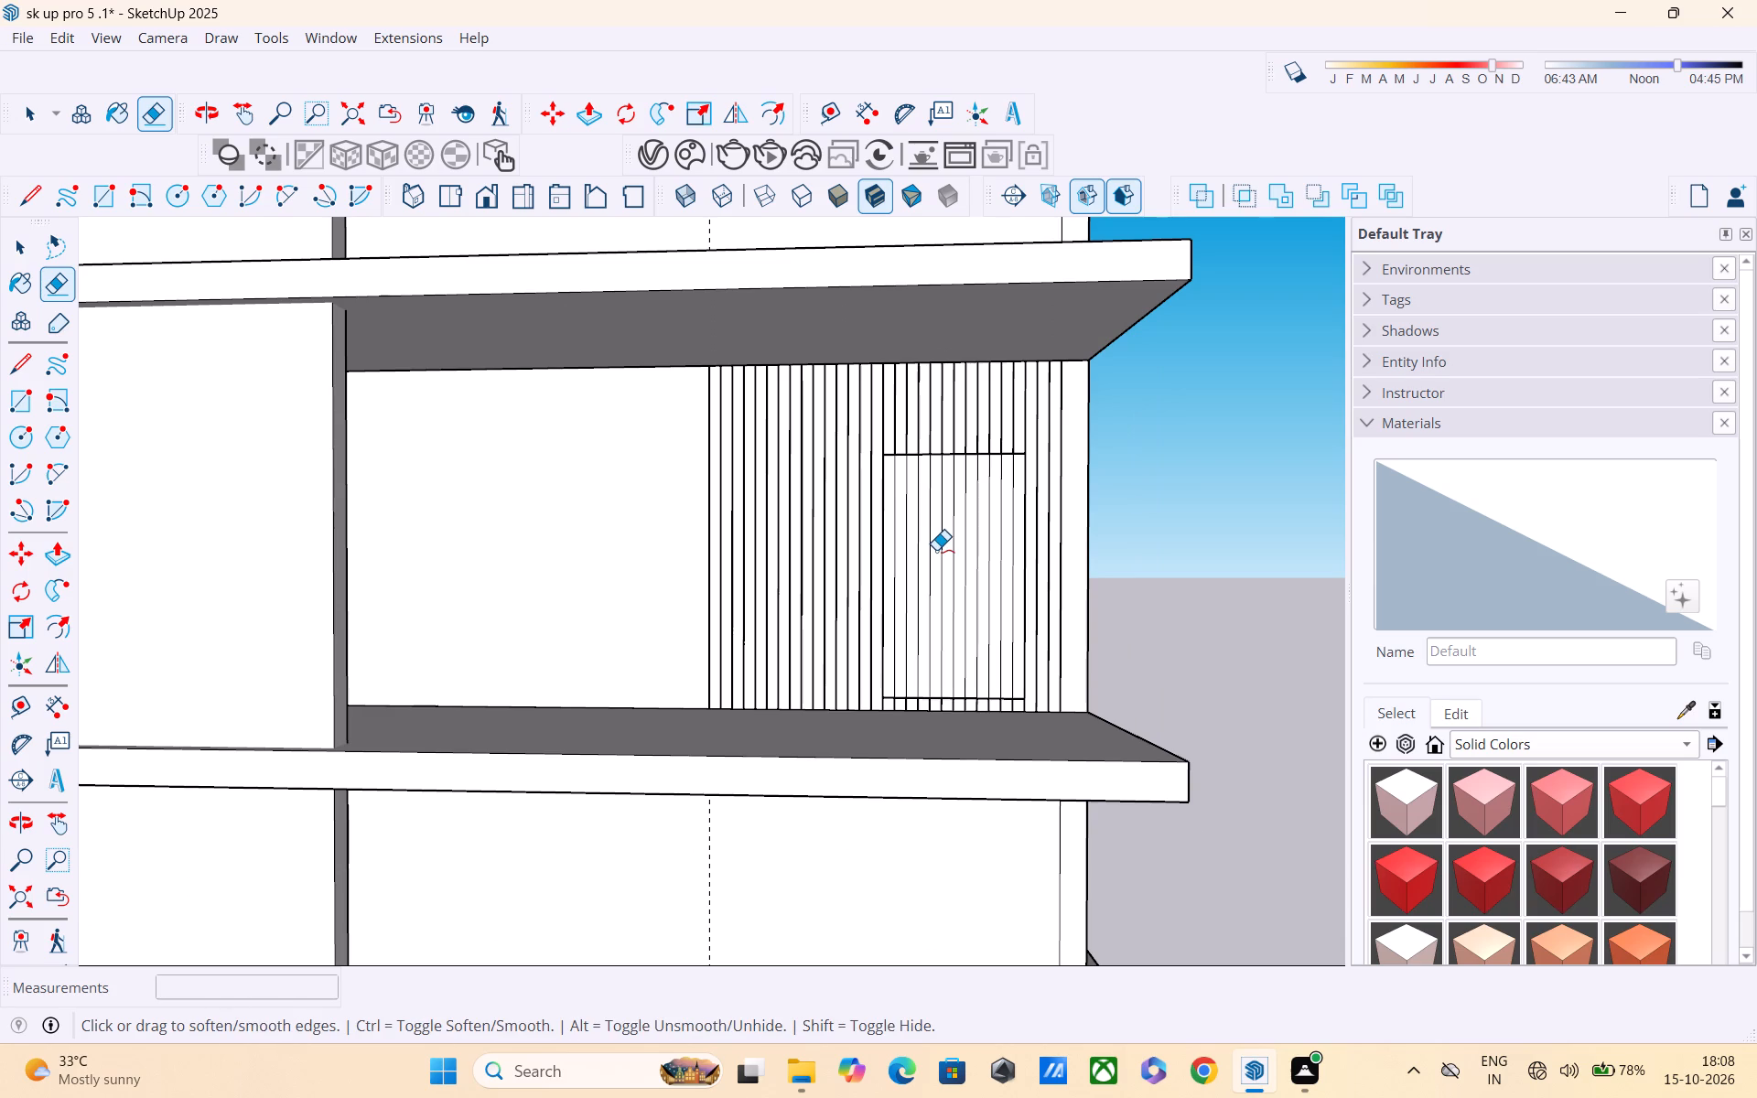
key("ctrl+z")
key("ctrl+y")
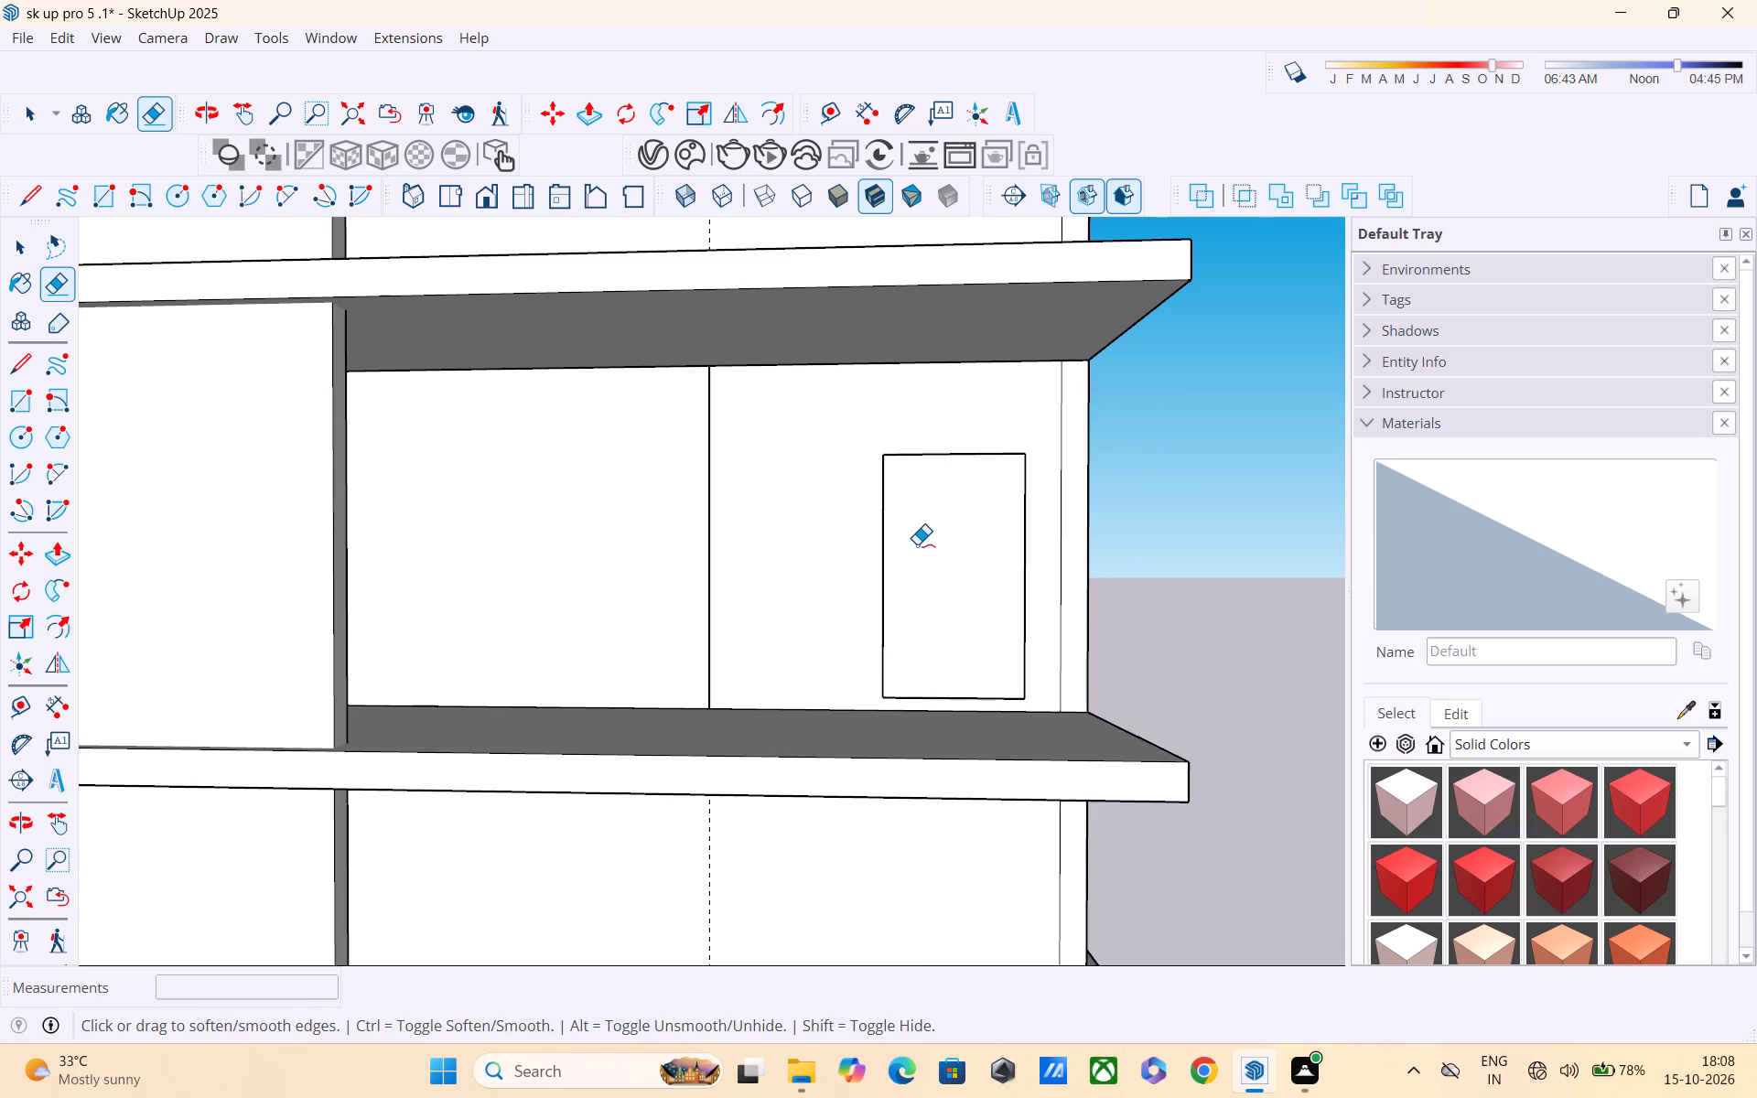
Erase only the vertical line segments inside the door outline, keeping those above and below it.
scroll(917, 544, "up", 4)
left_click_drag(878, 444, 910, 460)
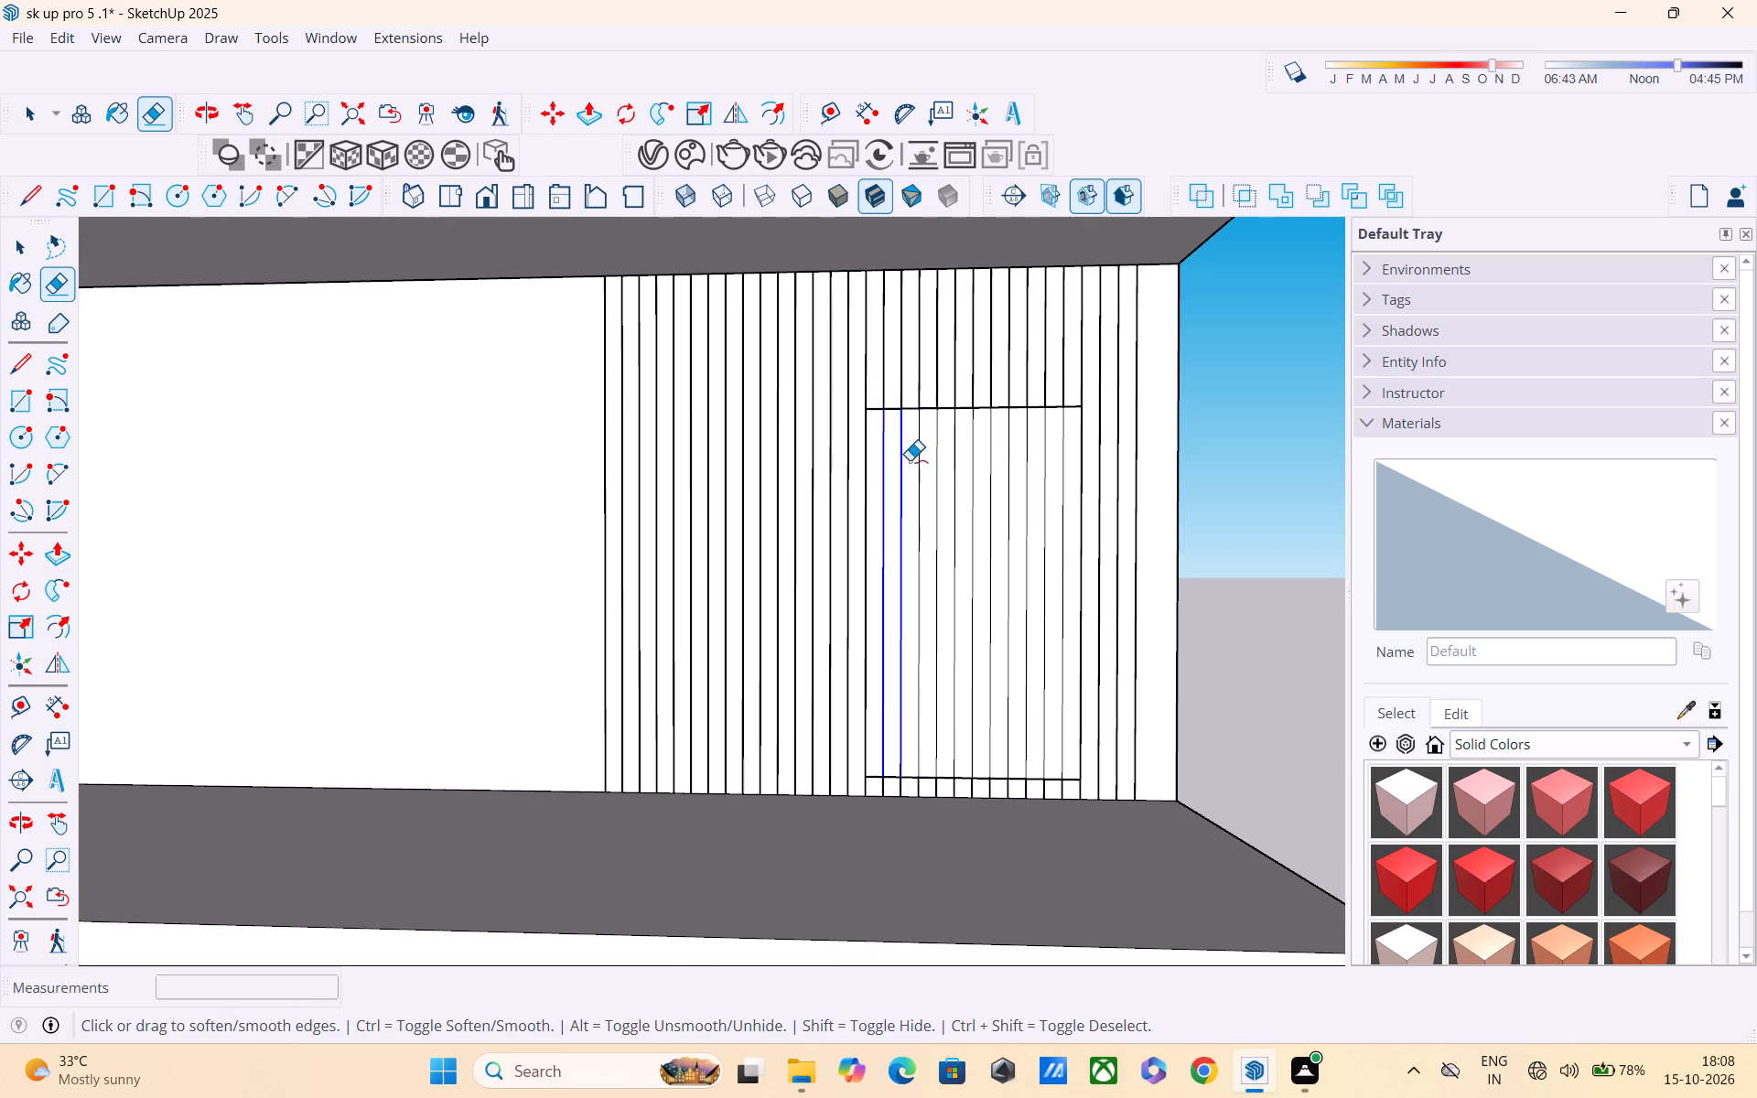
left_click_drag(910, 460, 1066, 496)
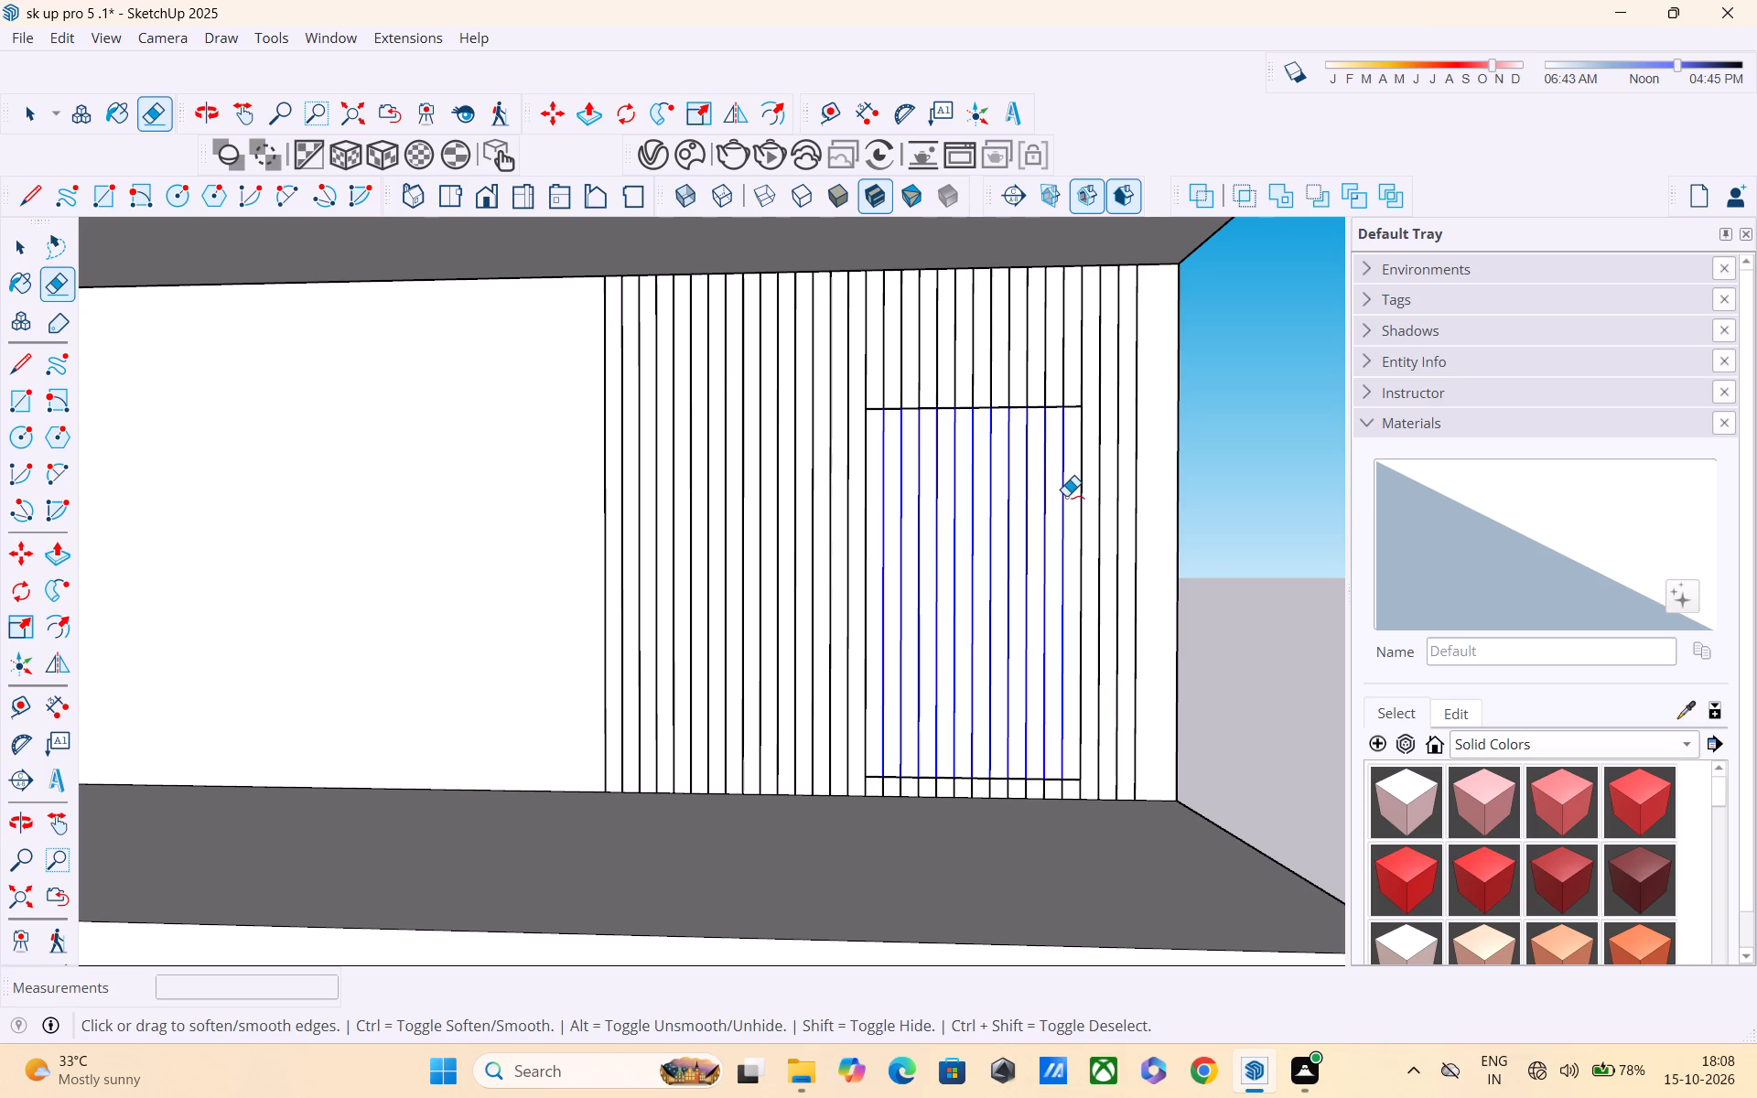
left_click_drag(1066, 496, 1066, 495)
scroll(1066, 495, "down", 5)
middle_click_drag(1013, 528, 1023, 577)
scroll(961, 556, "up", 5)
scroll(956, 551, "down", 5)
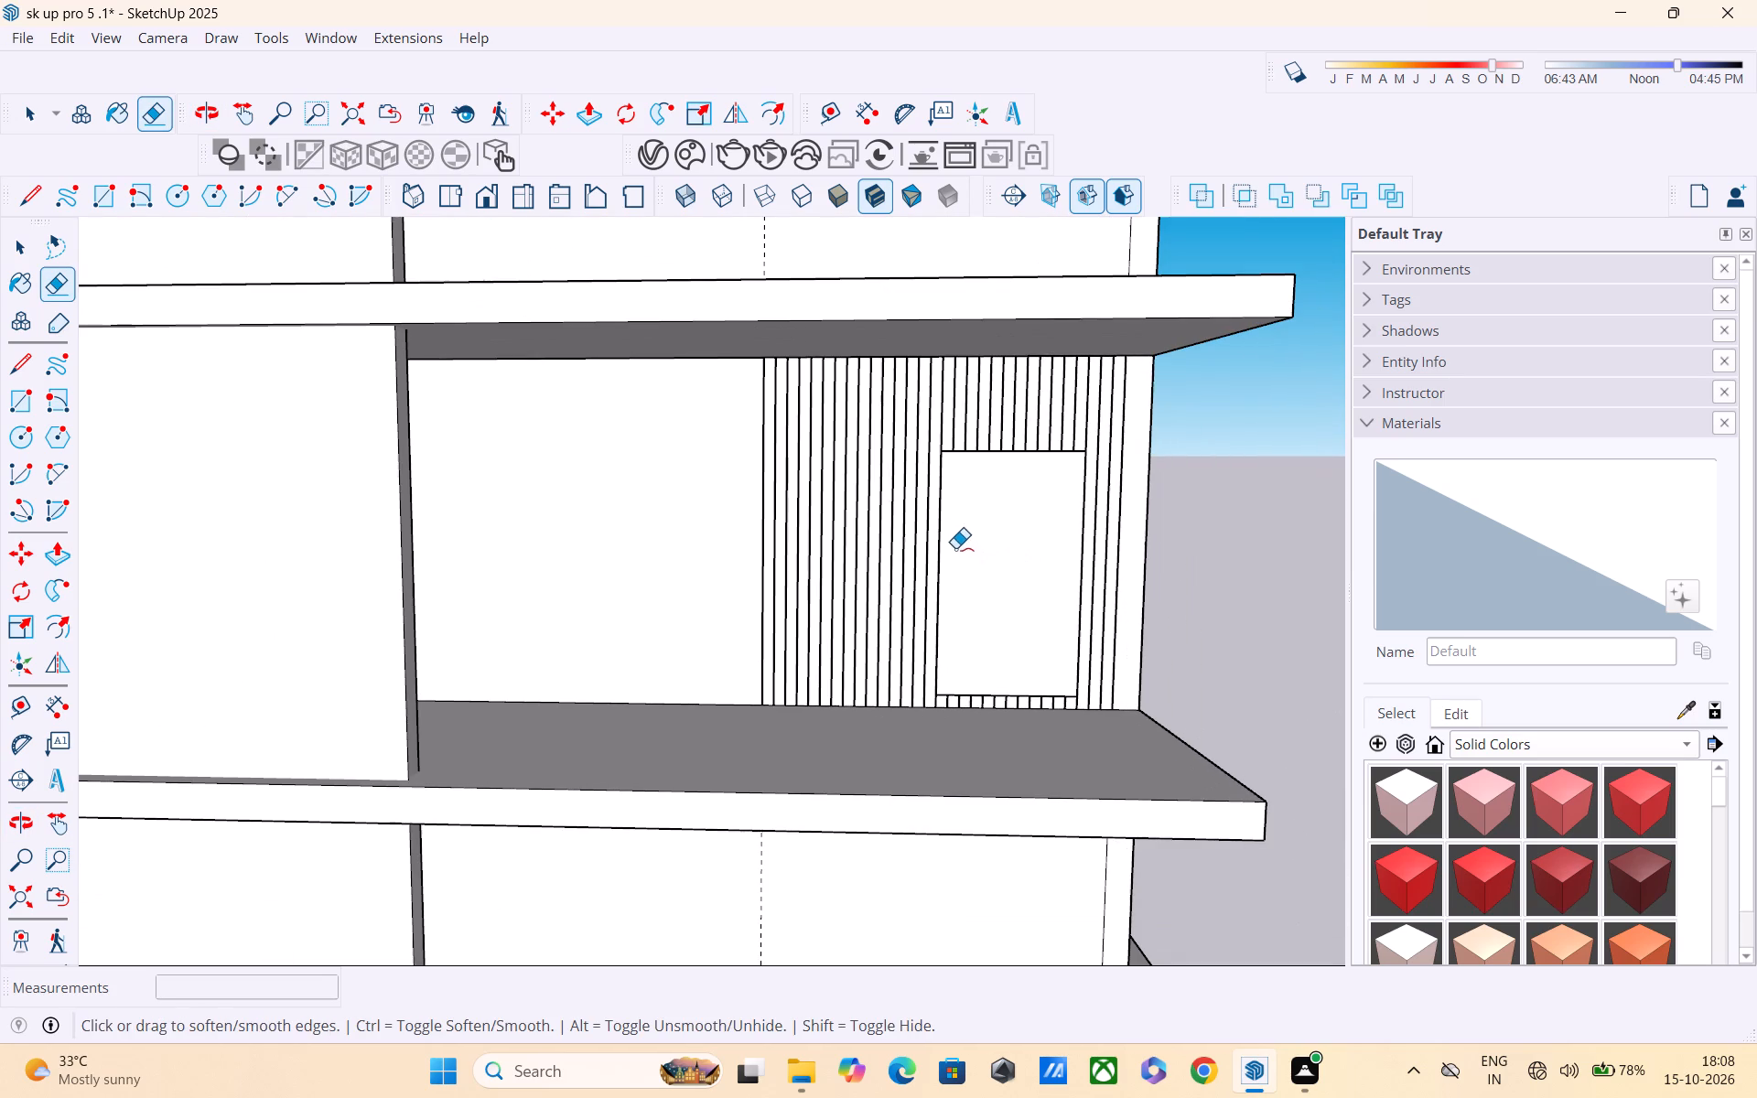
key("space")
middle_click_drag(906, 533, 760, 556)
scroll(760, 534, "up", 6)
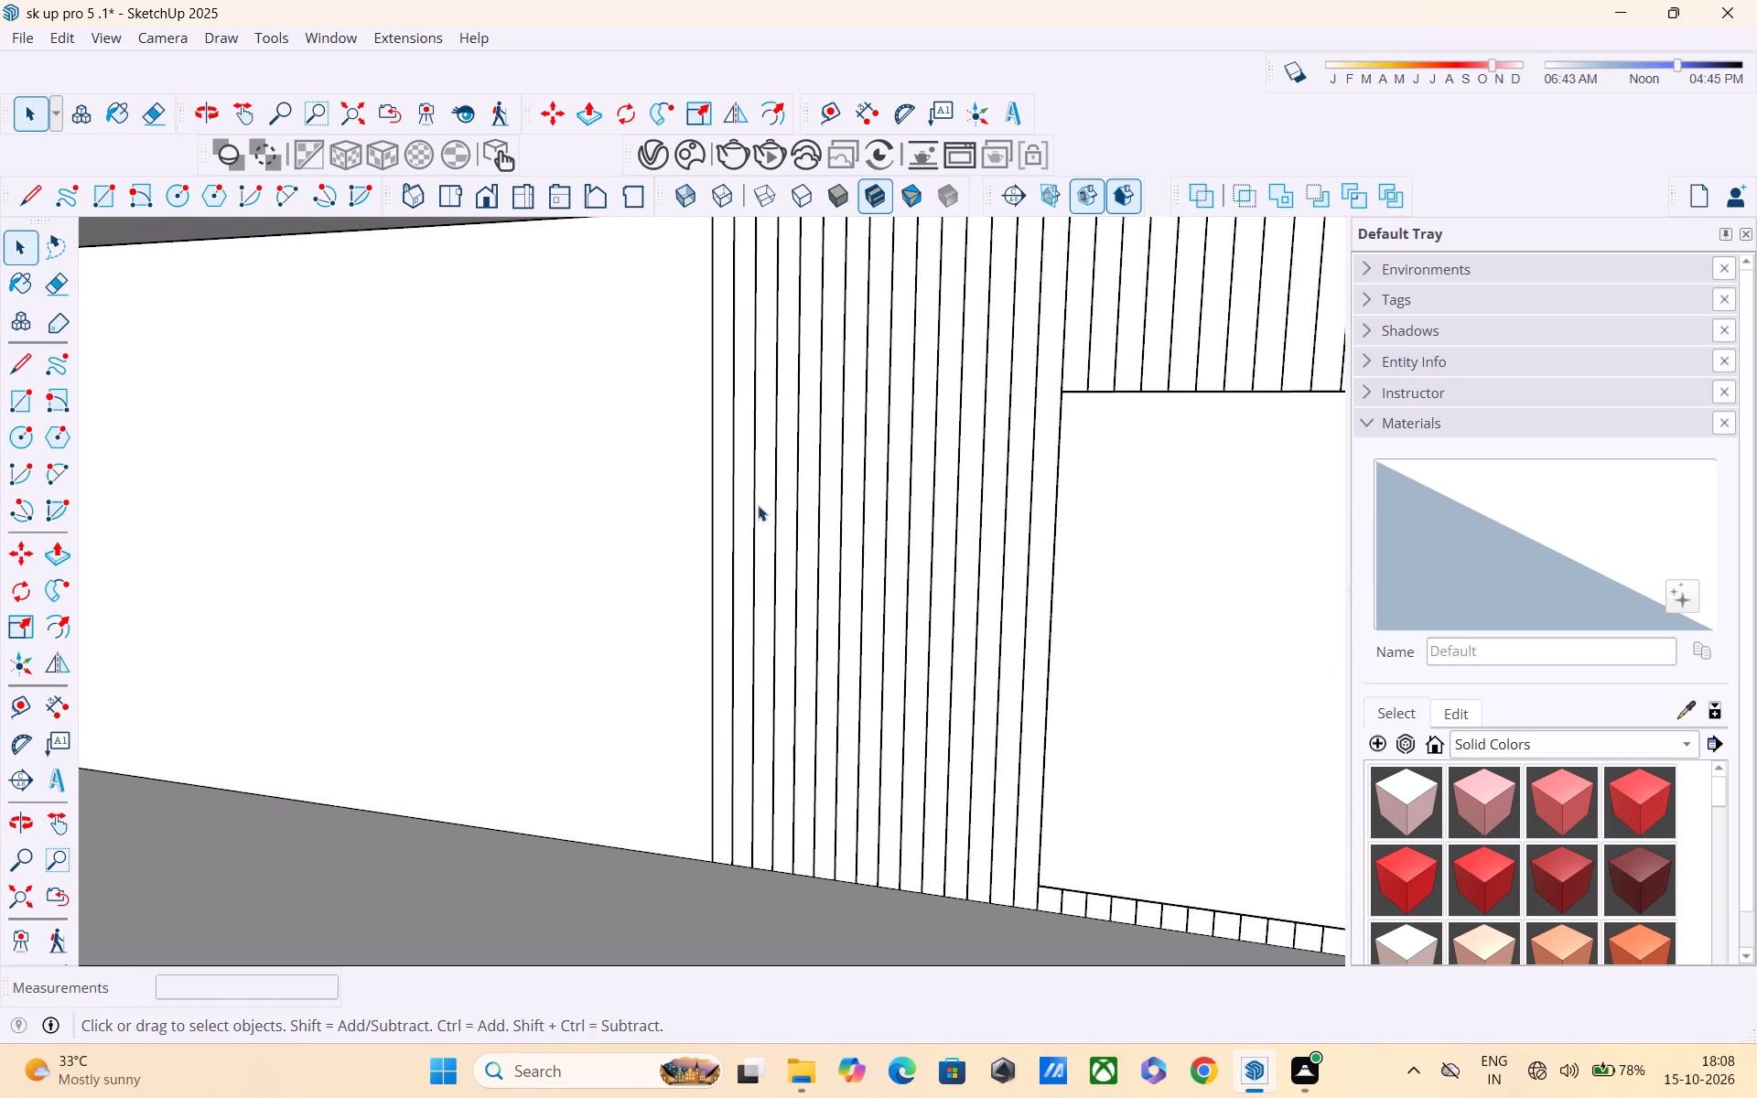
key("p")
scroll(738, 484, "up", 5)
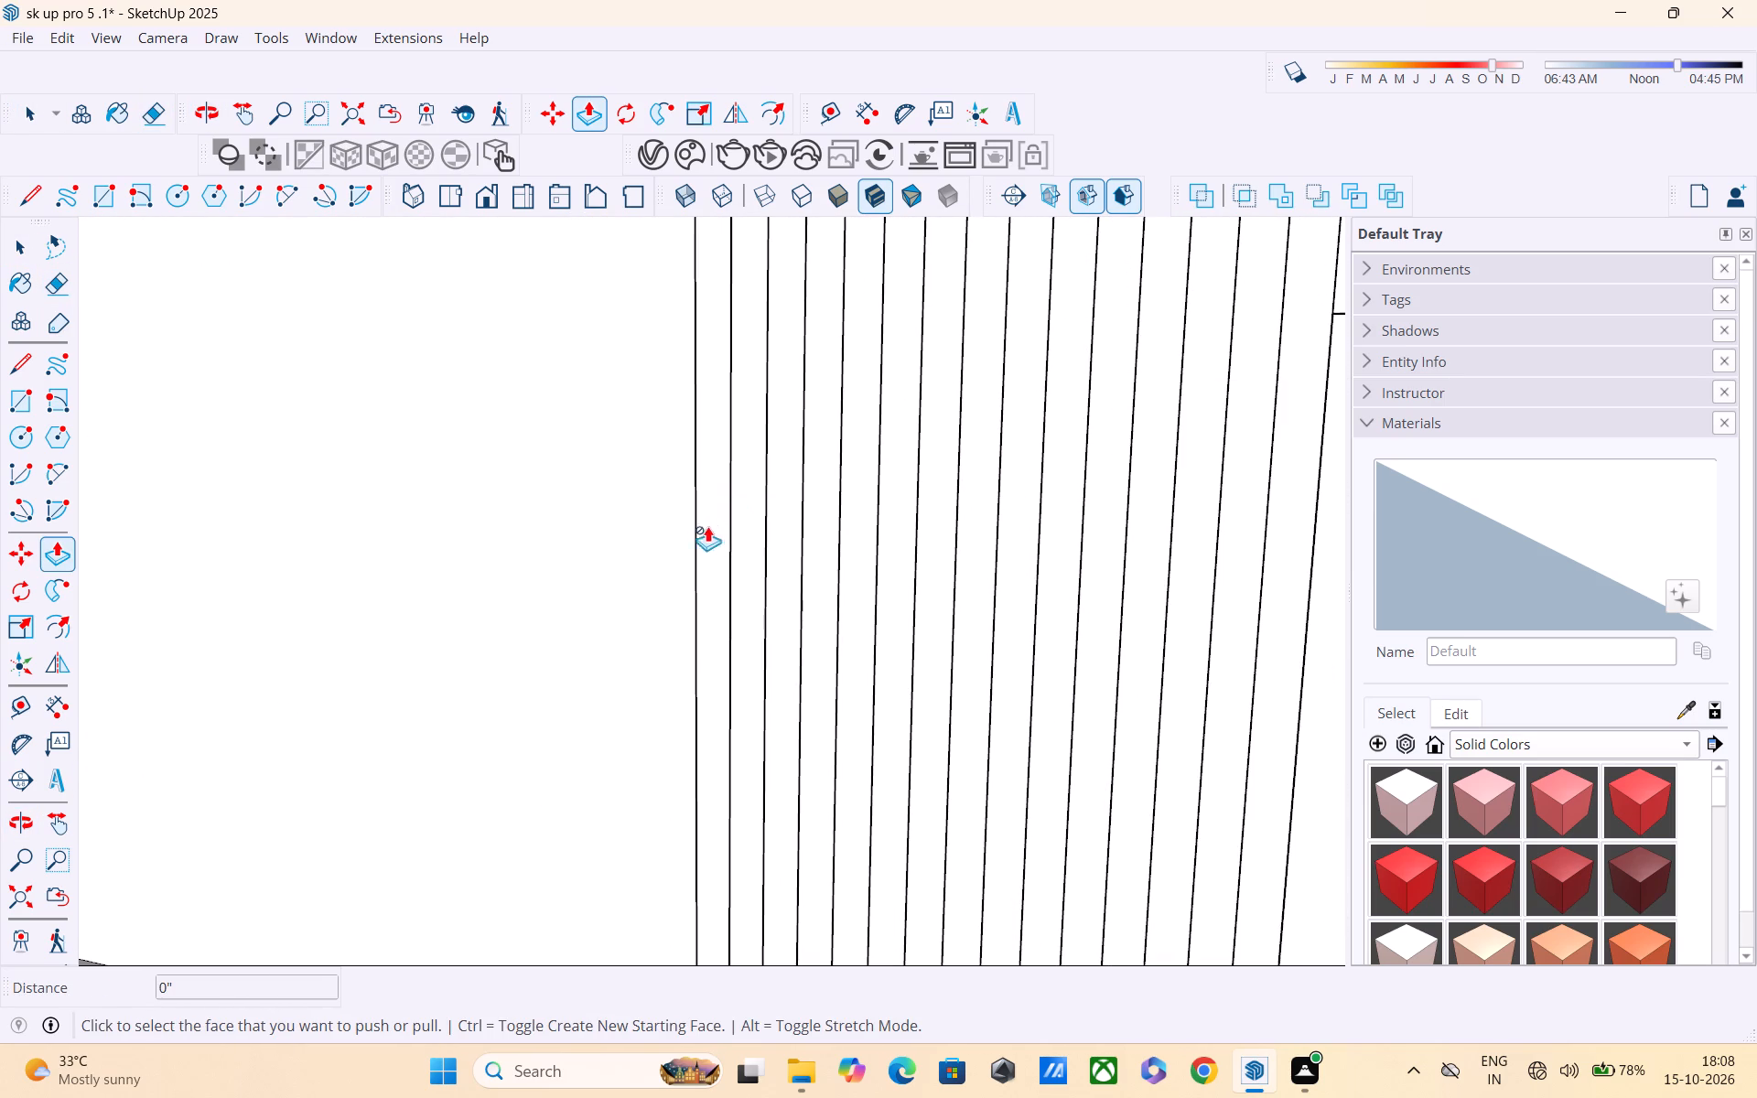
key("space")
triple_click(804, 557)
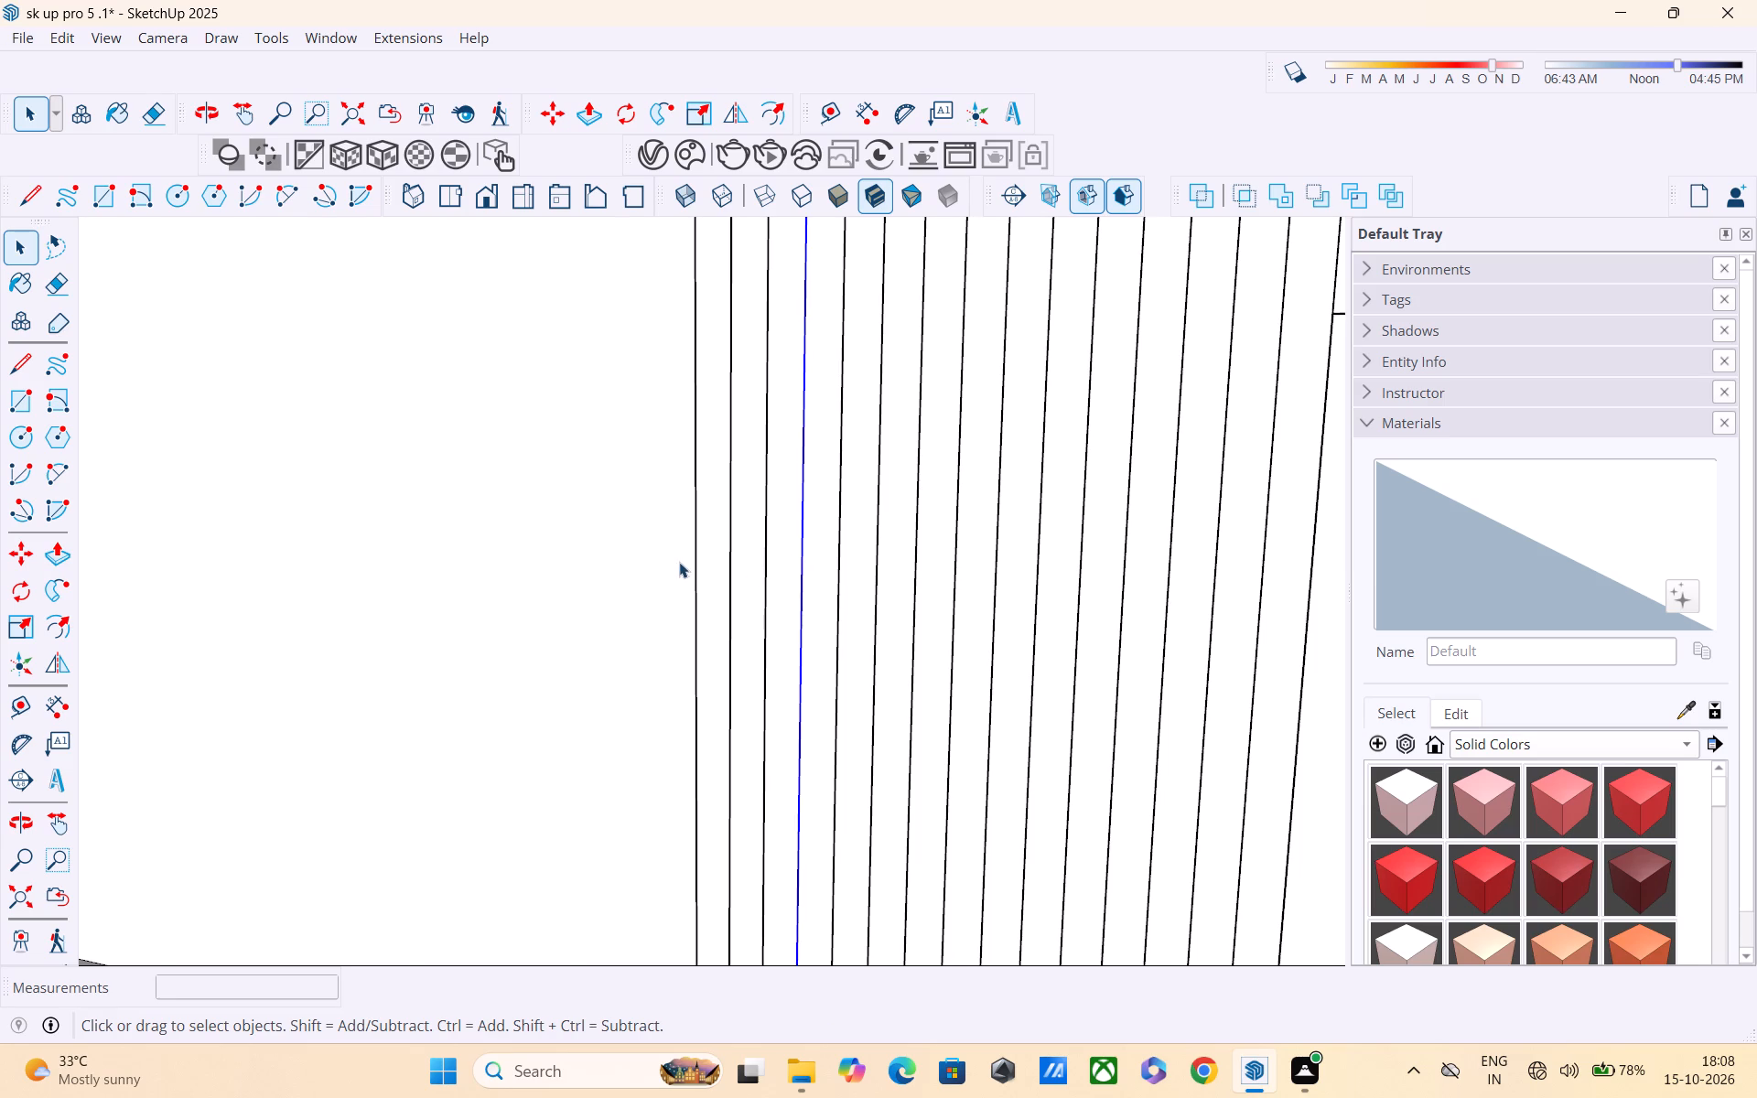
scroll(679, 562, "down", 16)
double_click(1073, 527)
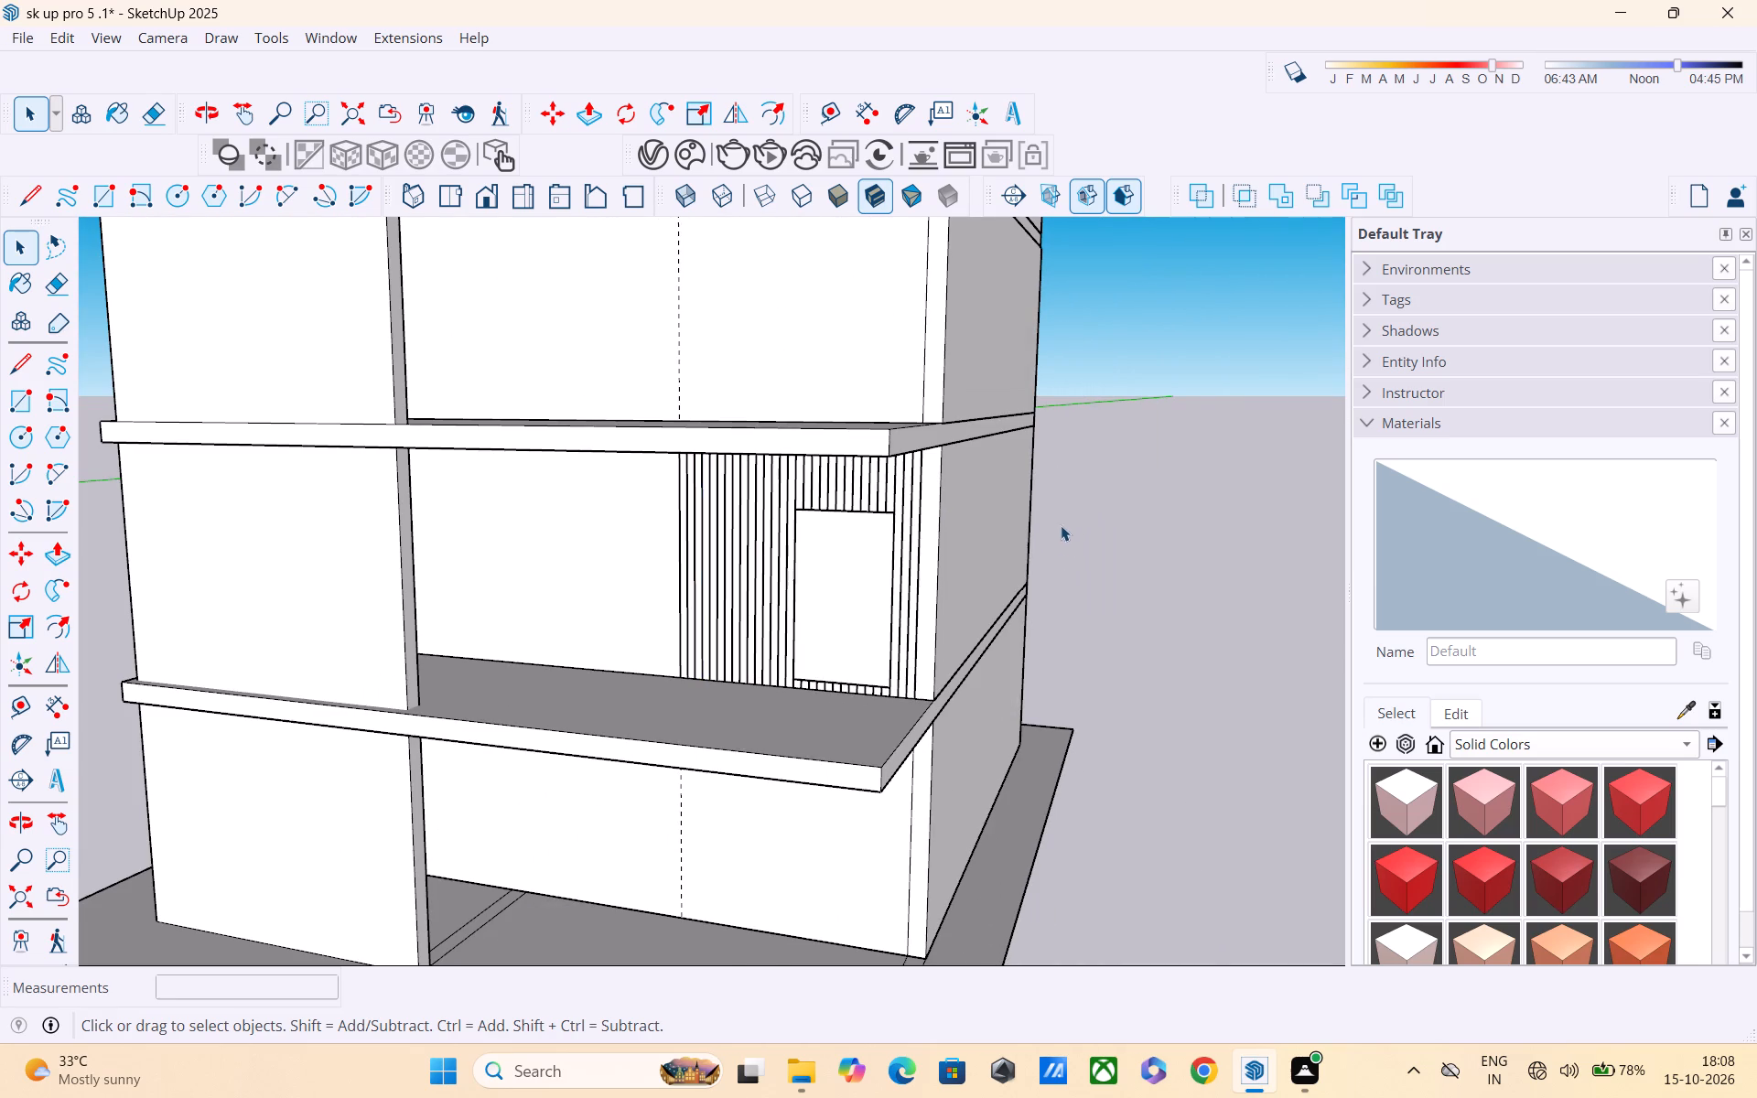
Undo the segment erasures, the array of vertical lines and the starting line on the second-storey wall, keeping the door outline.
scroll(1008, 531, "down", 1)
middle_click_drag(851, 576, 958, 538)
scroll(775, 590, "up", 6)
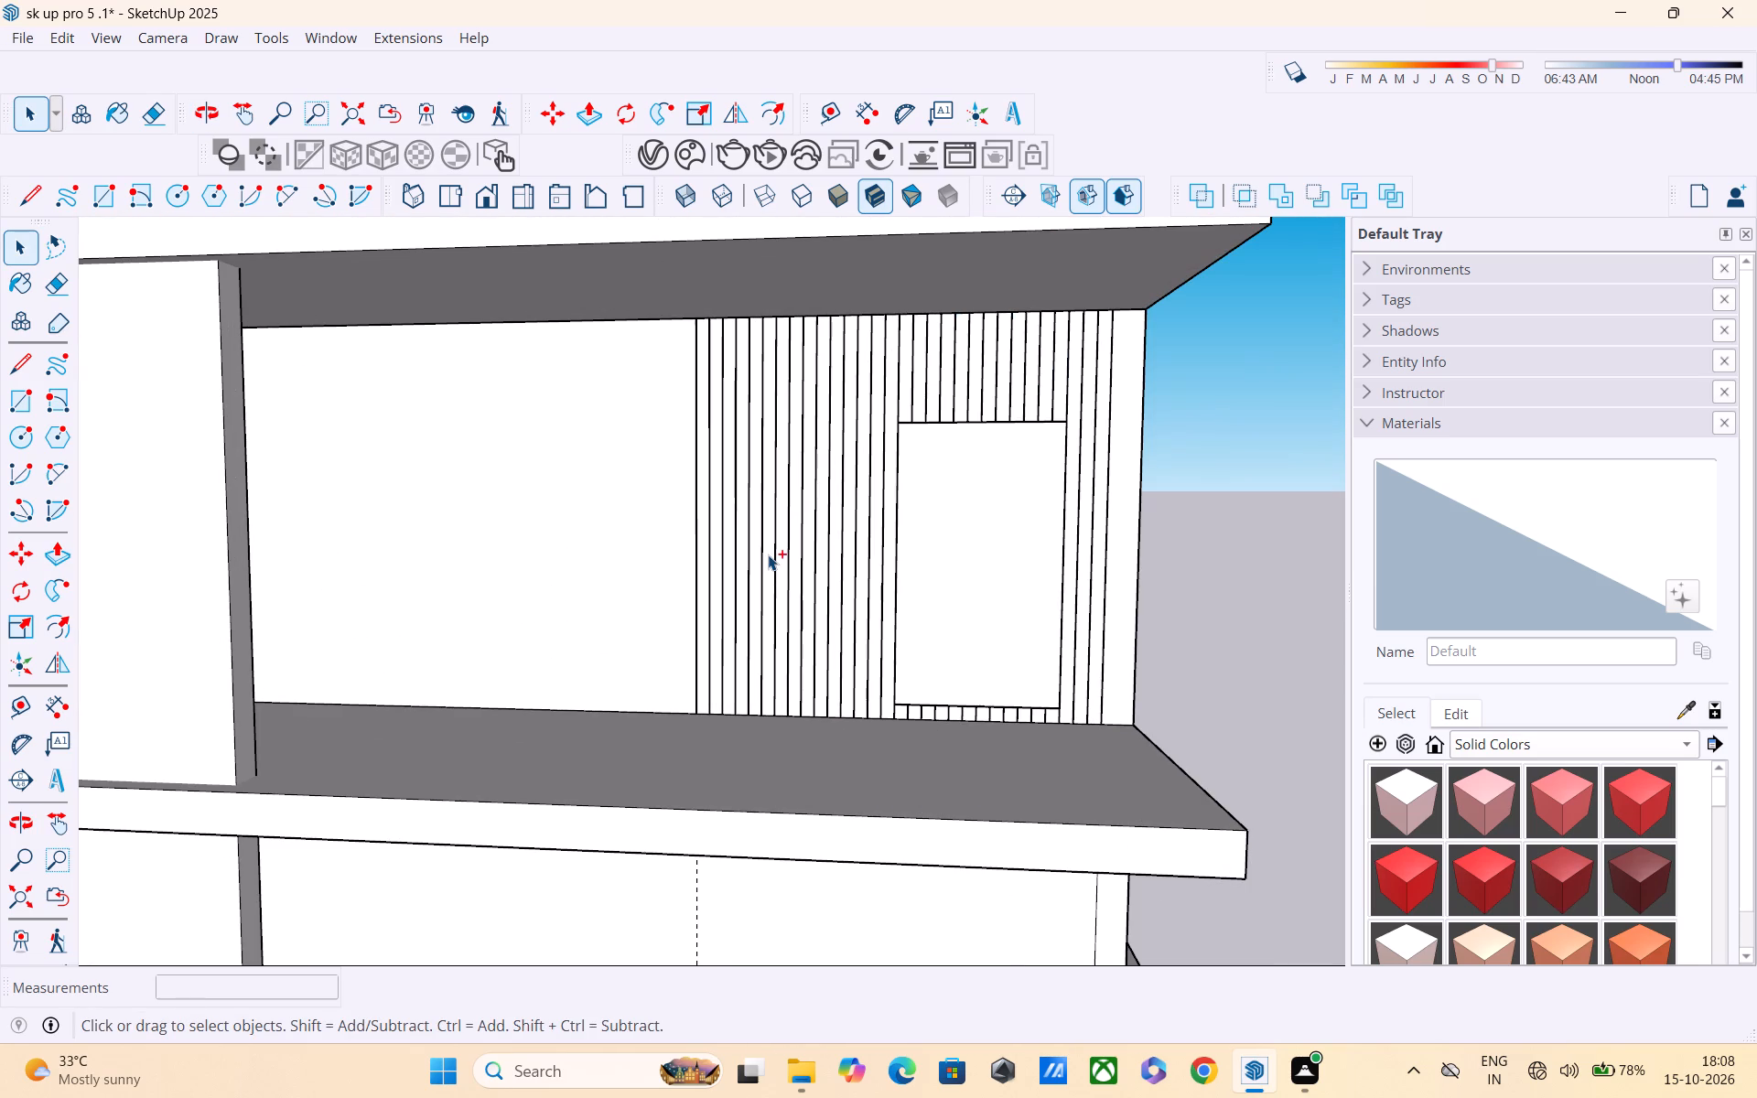
key("ctrl+z")
scroll(764, 556, "down", 4)
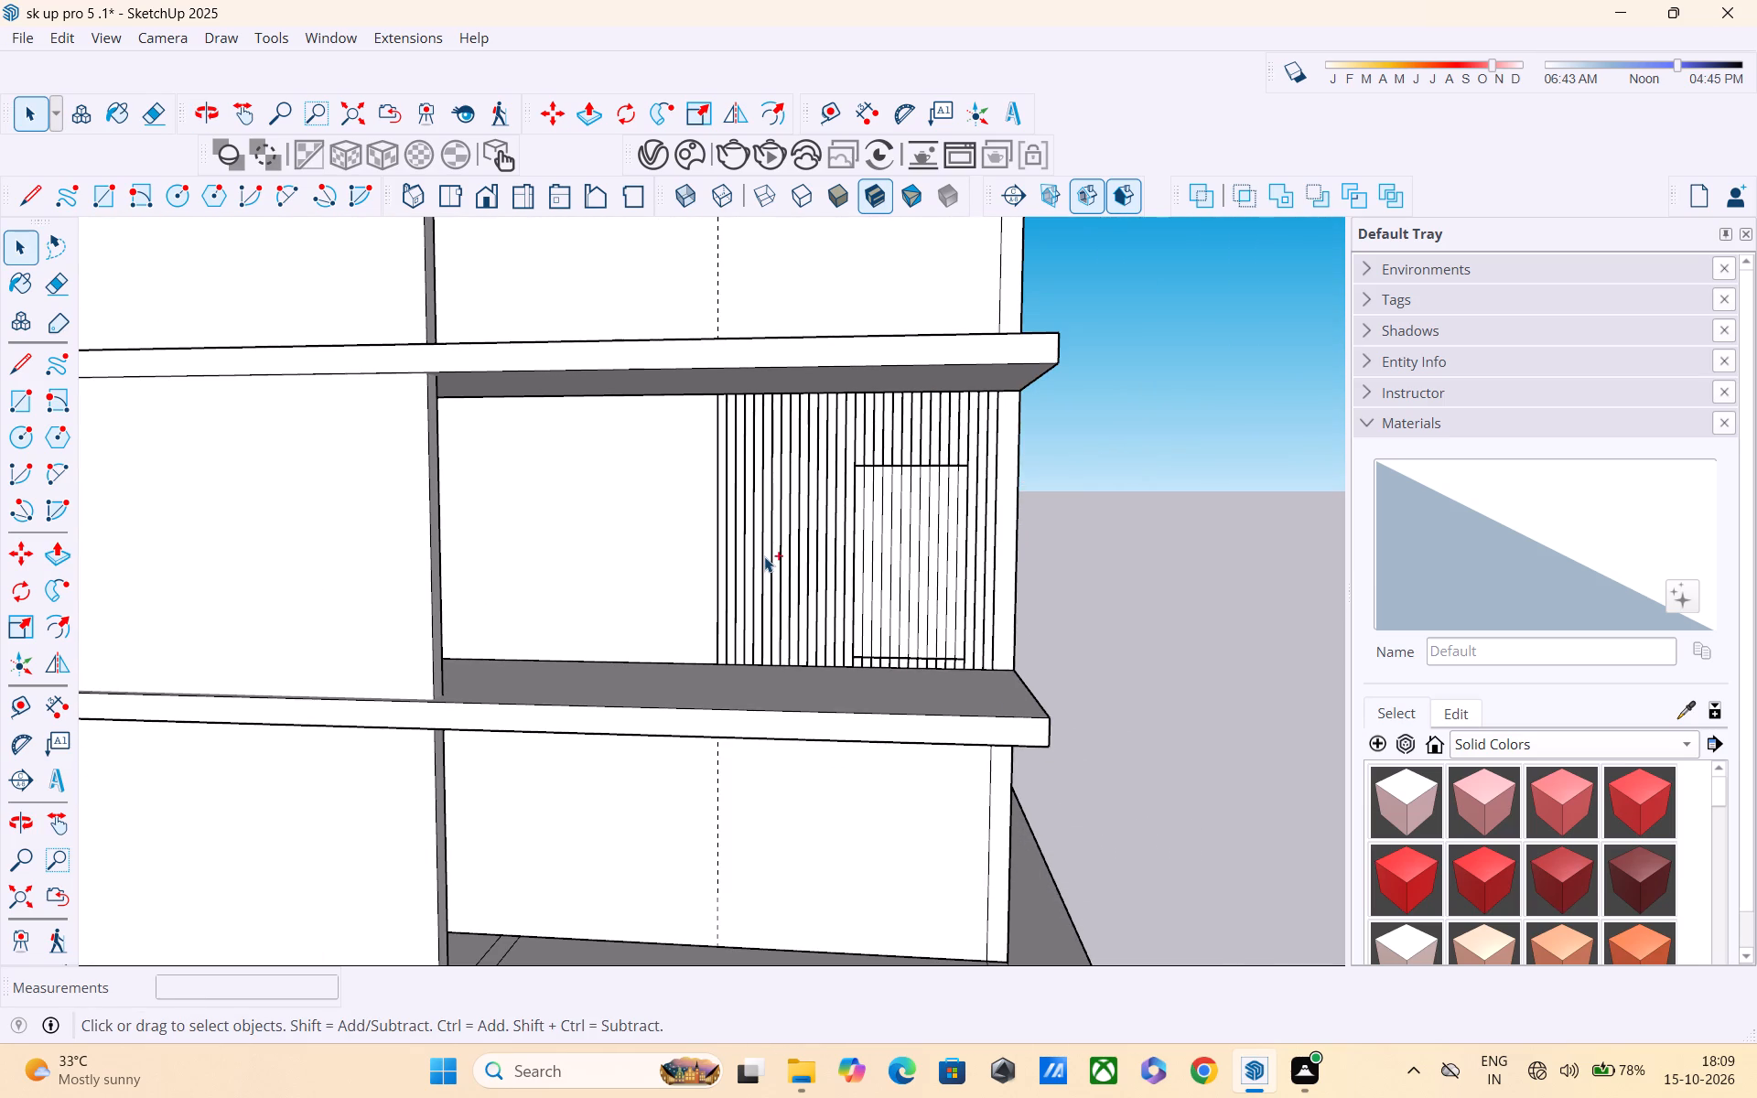
key("ctrl+z")
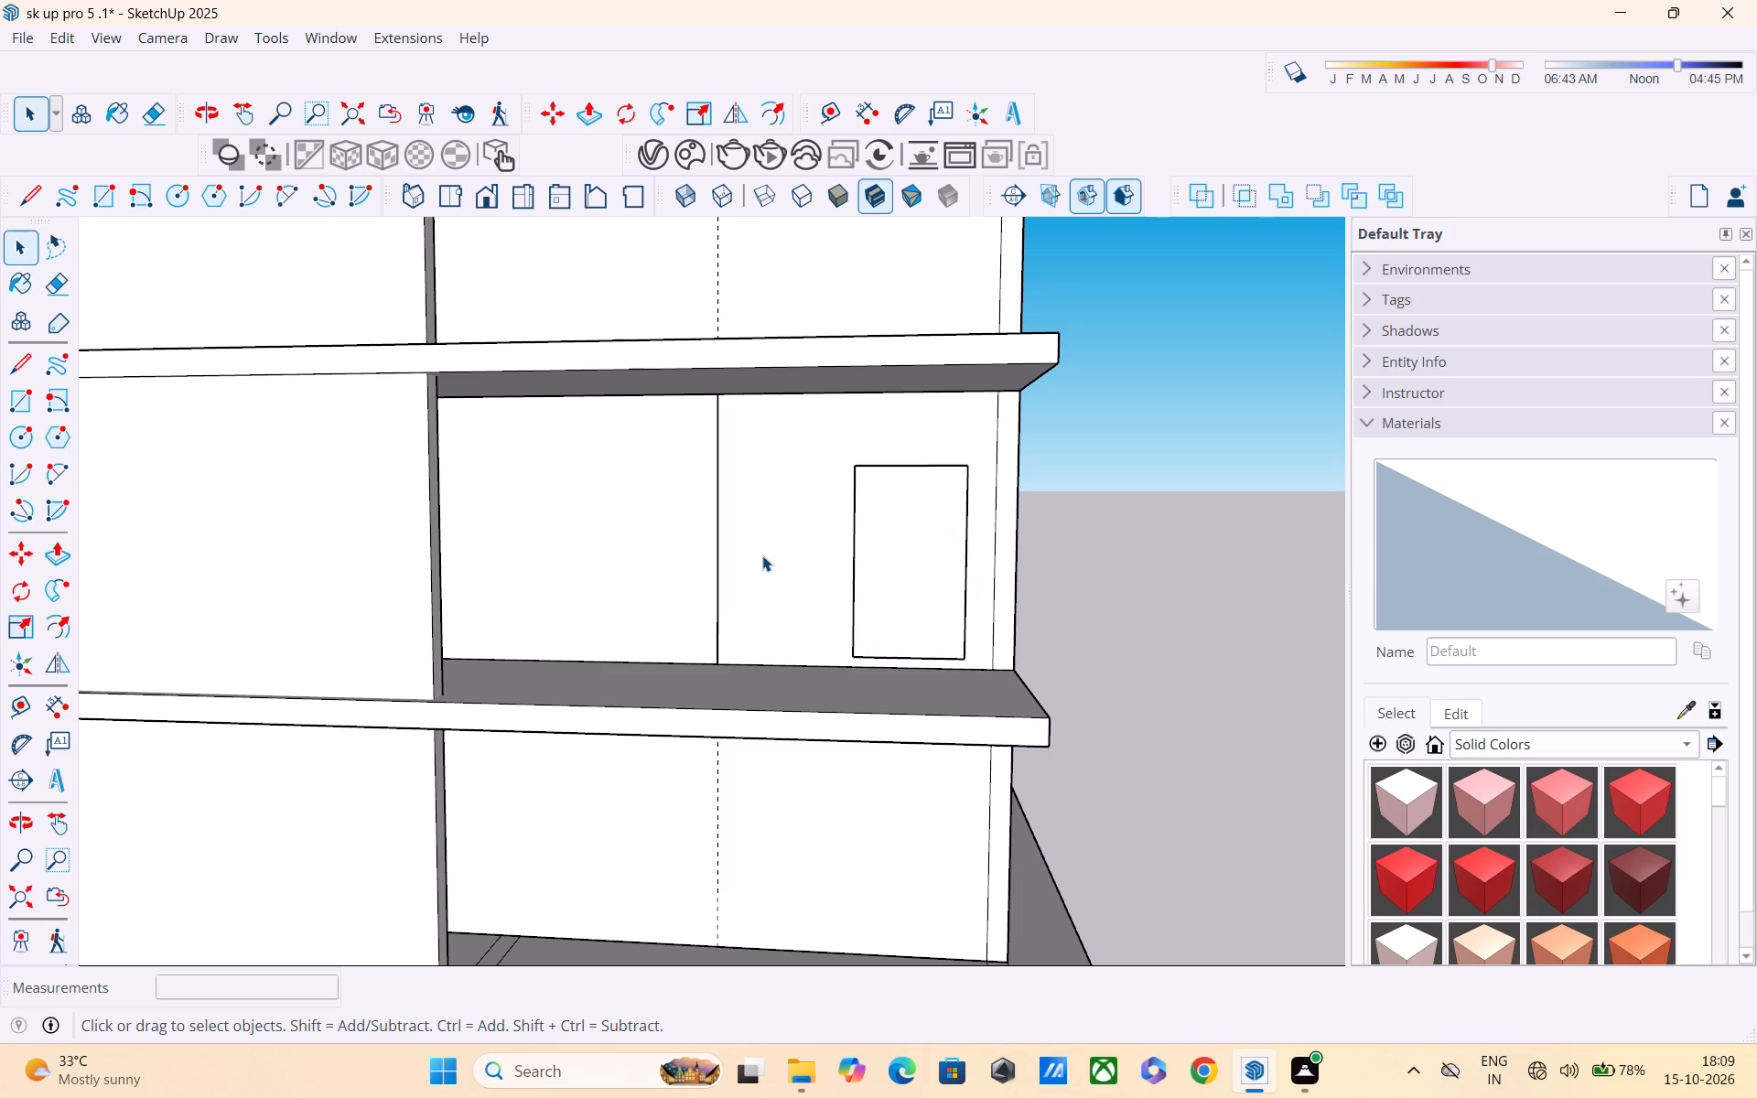
scroll(762, 555, "down", 3)
scroll(761, 554, "up", 1)
middle_click_drag(756, 552, 734, 519)
scroll(734, 519, "up", 4)
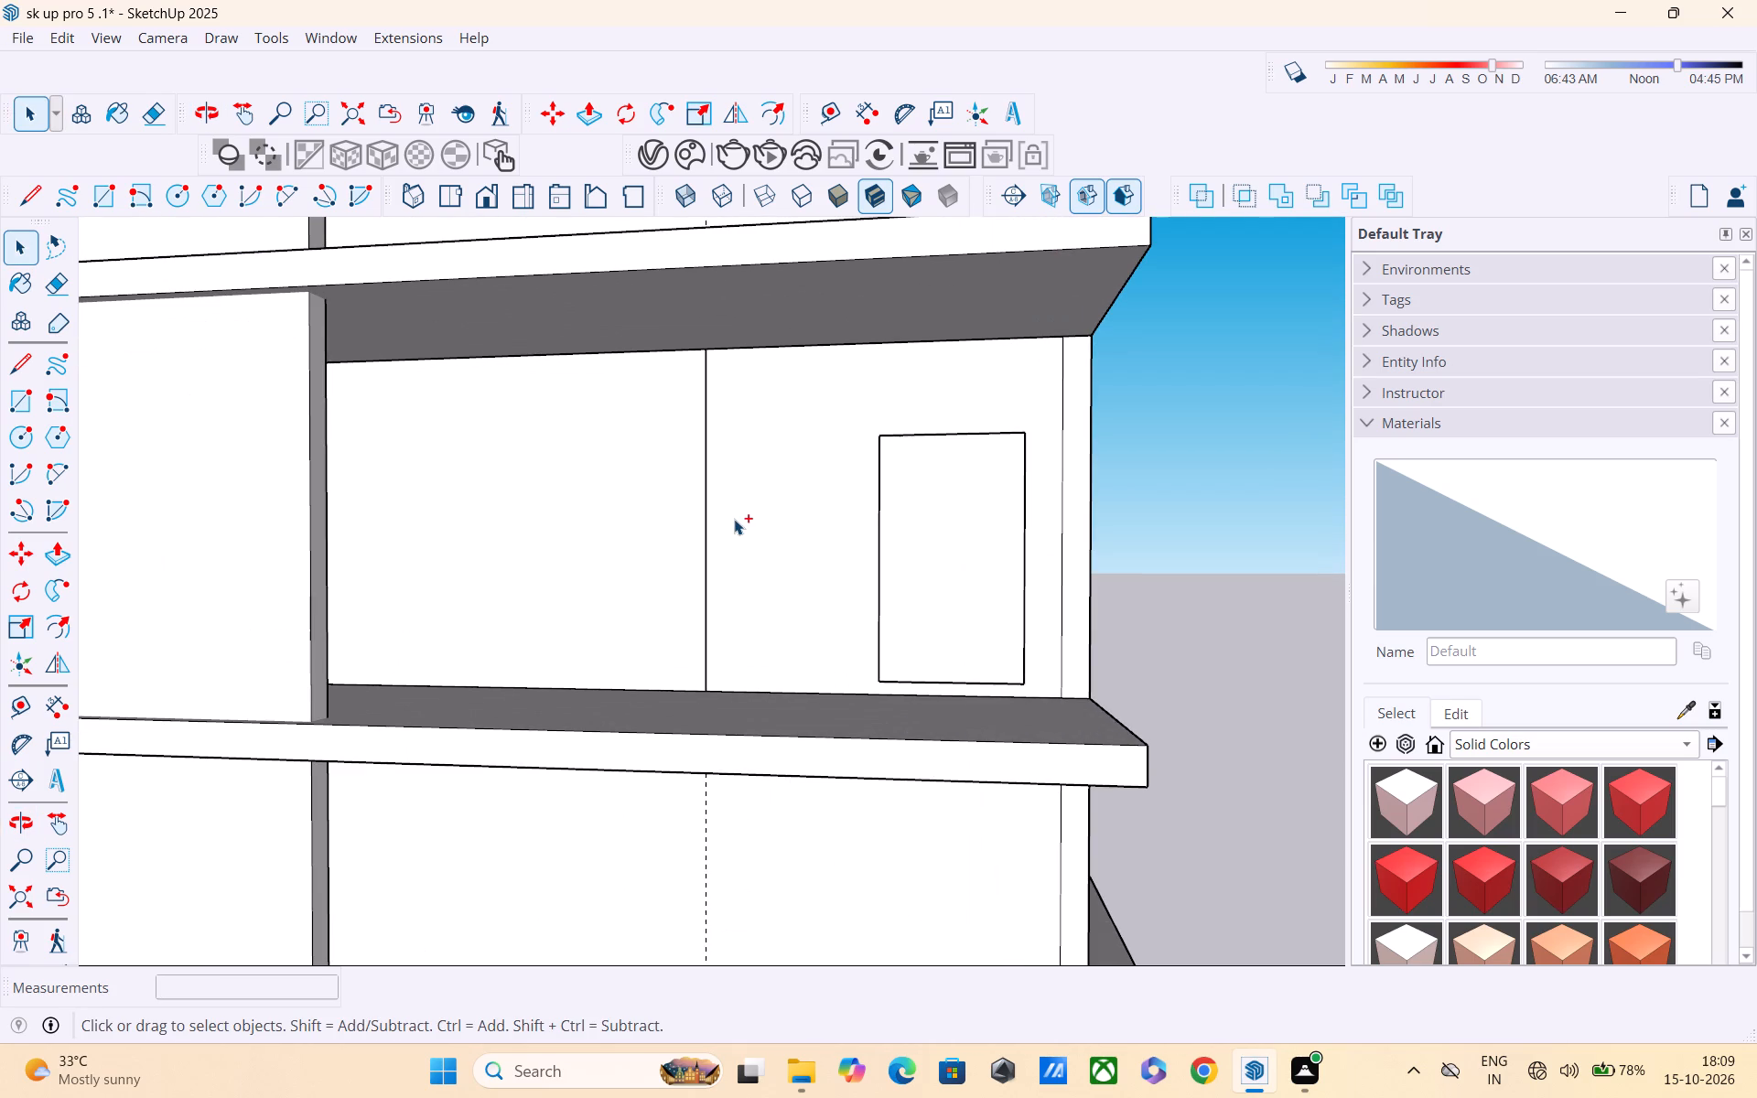
key("ctrl+z")
scroll(731, 523, "down", 5)
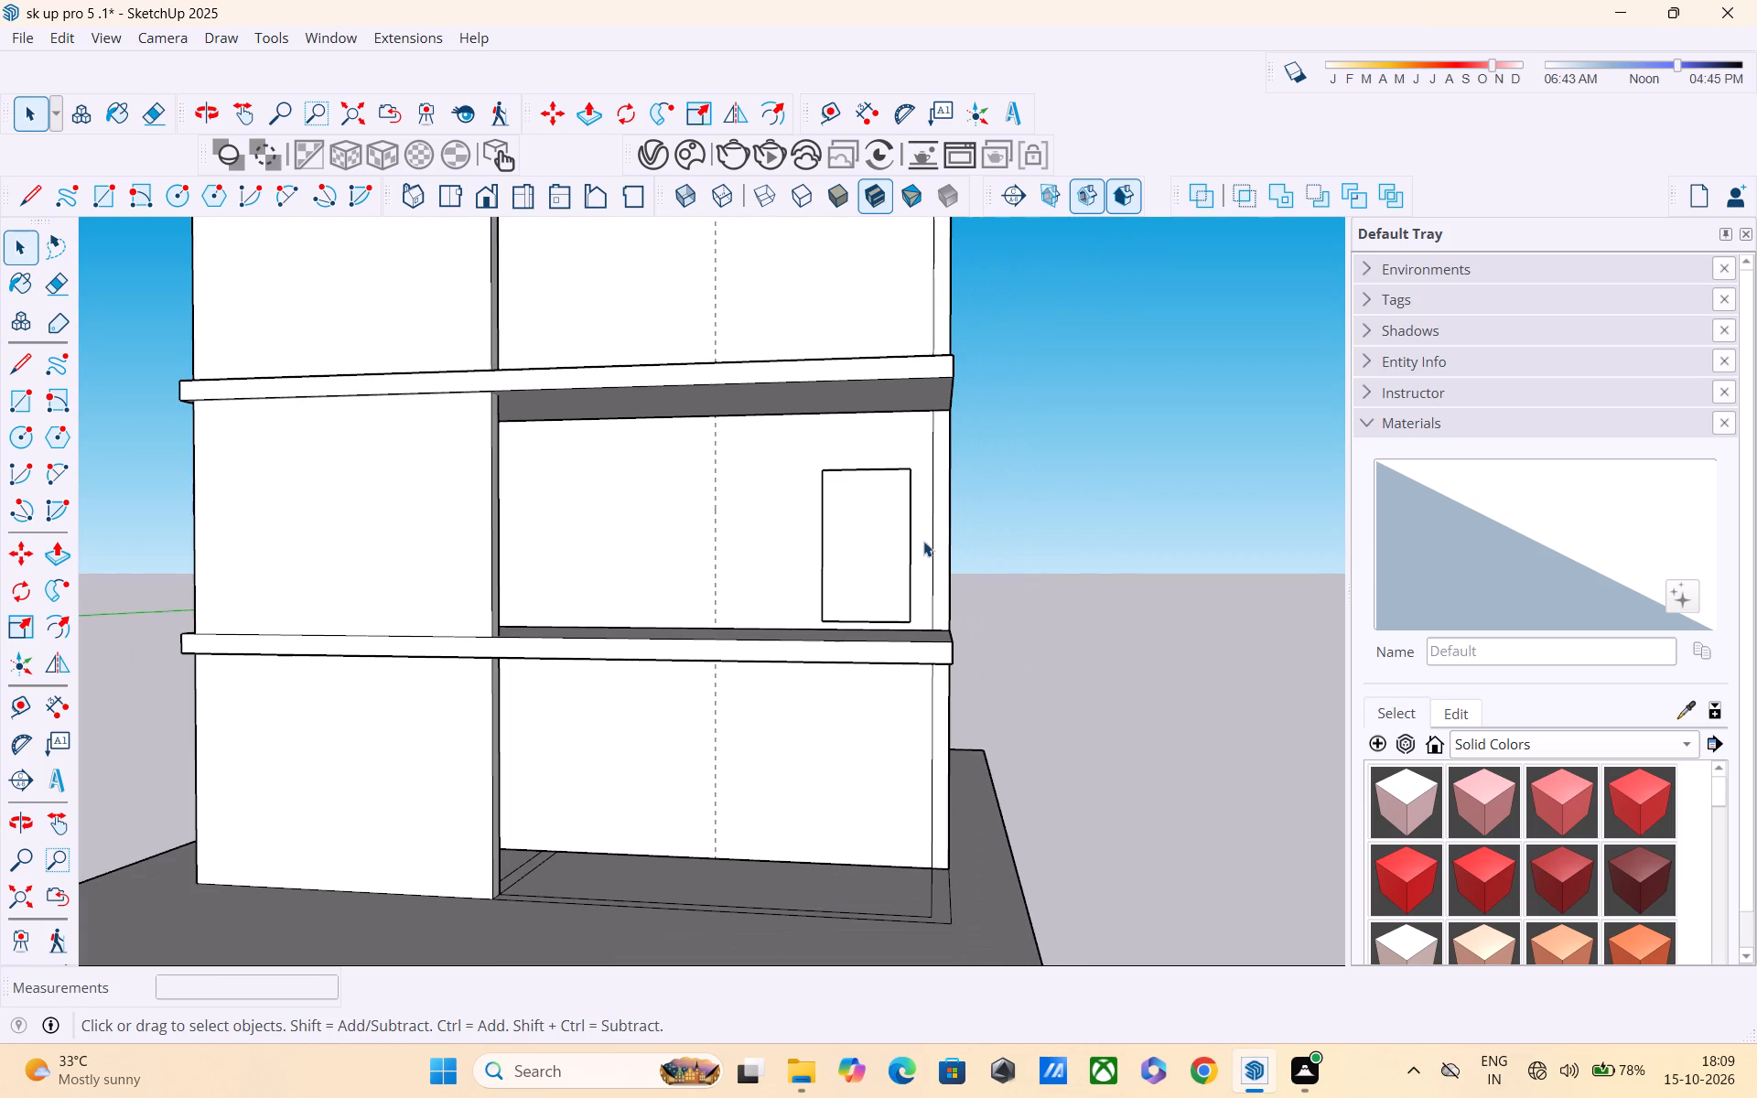
Open the second-storey wall group for editing and draw a vertical line along the dashed line from floor to ceiling.
double_click(773, 536)
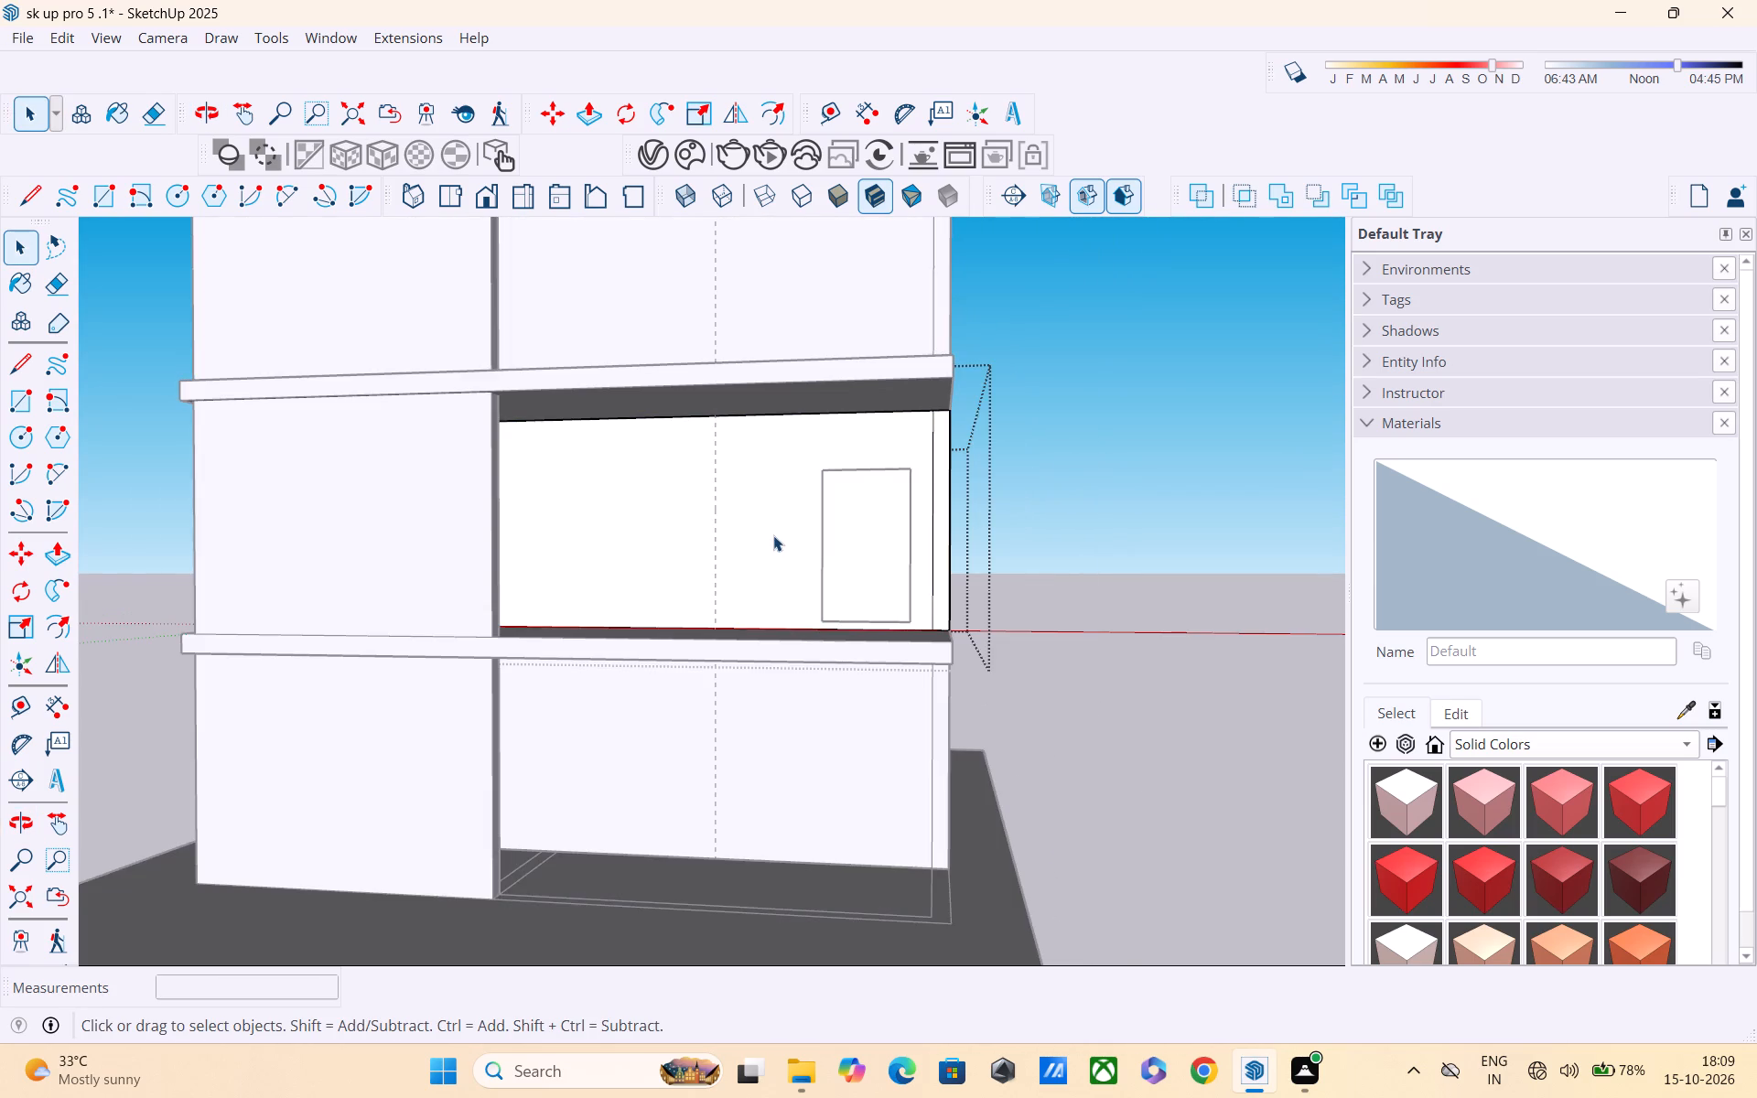
middle_click_drag(768, 533, 695, 575)
scroll(694, 564, "up", 9)
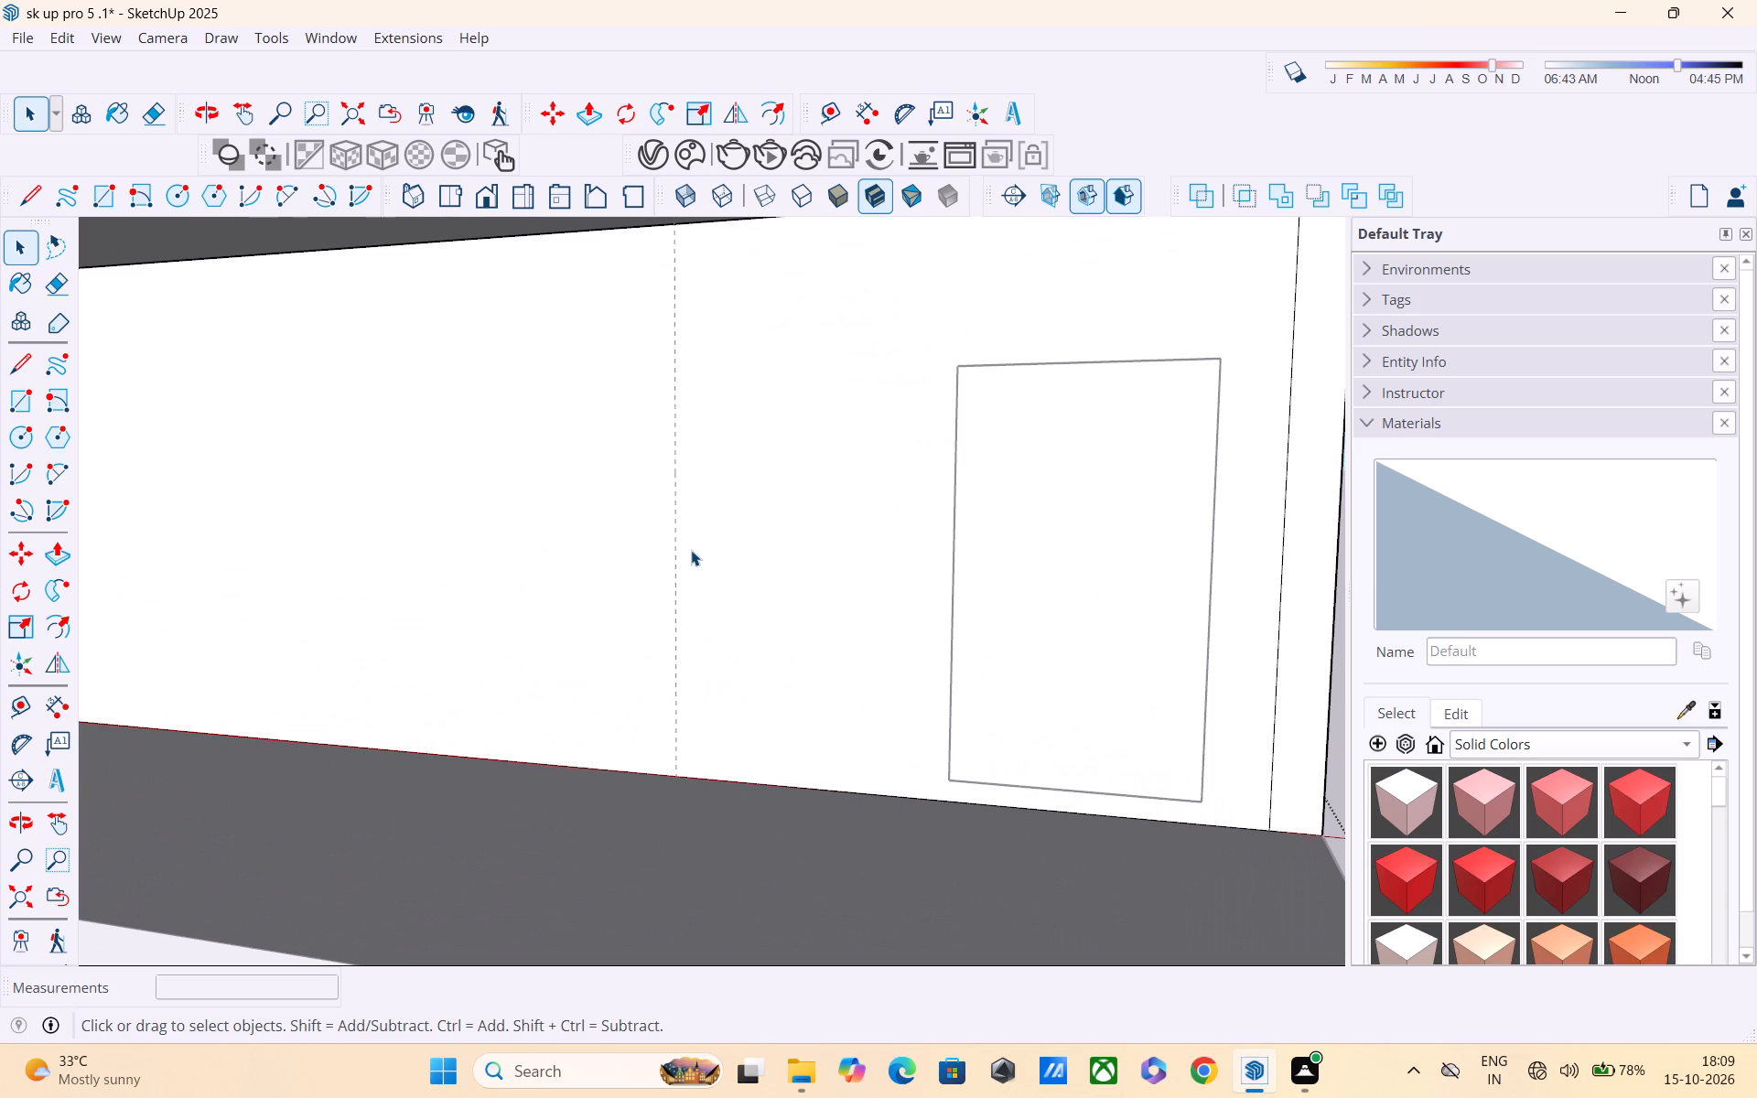
key("l")
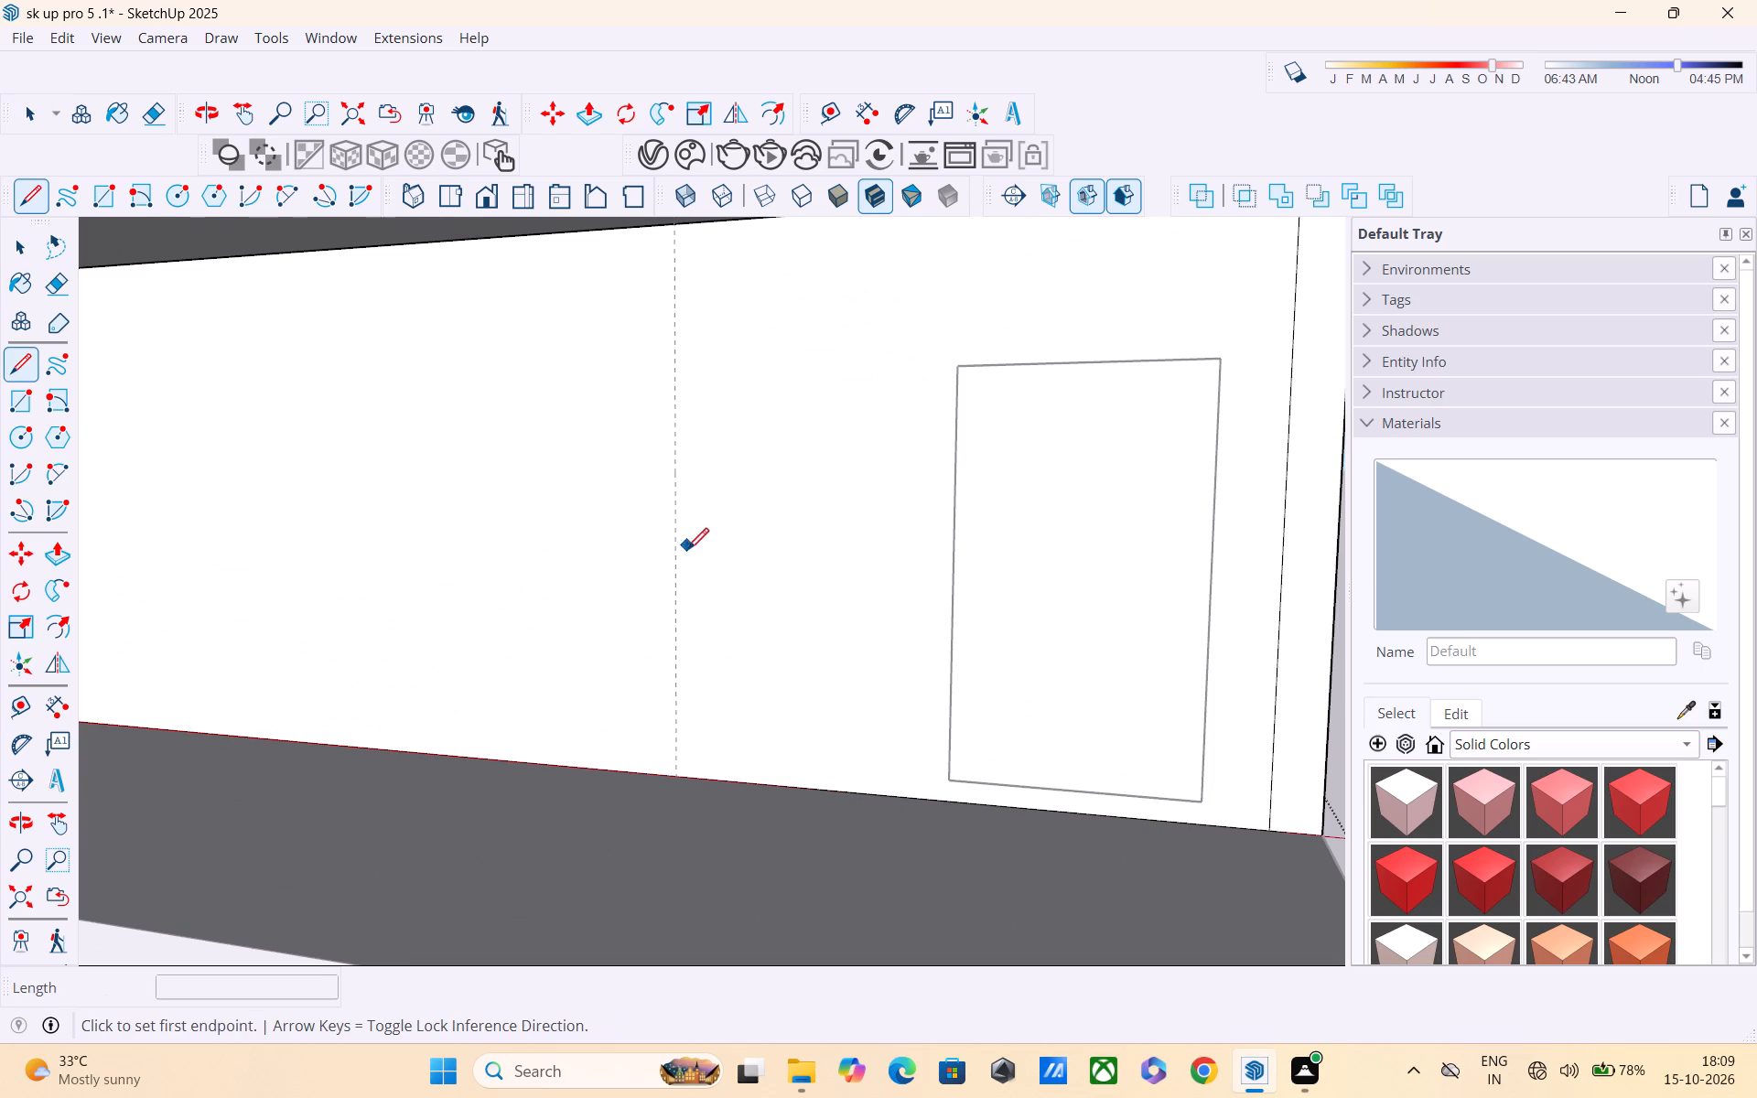
left_click(676, 774)
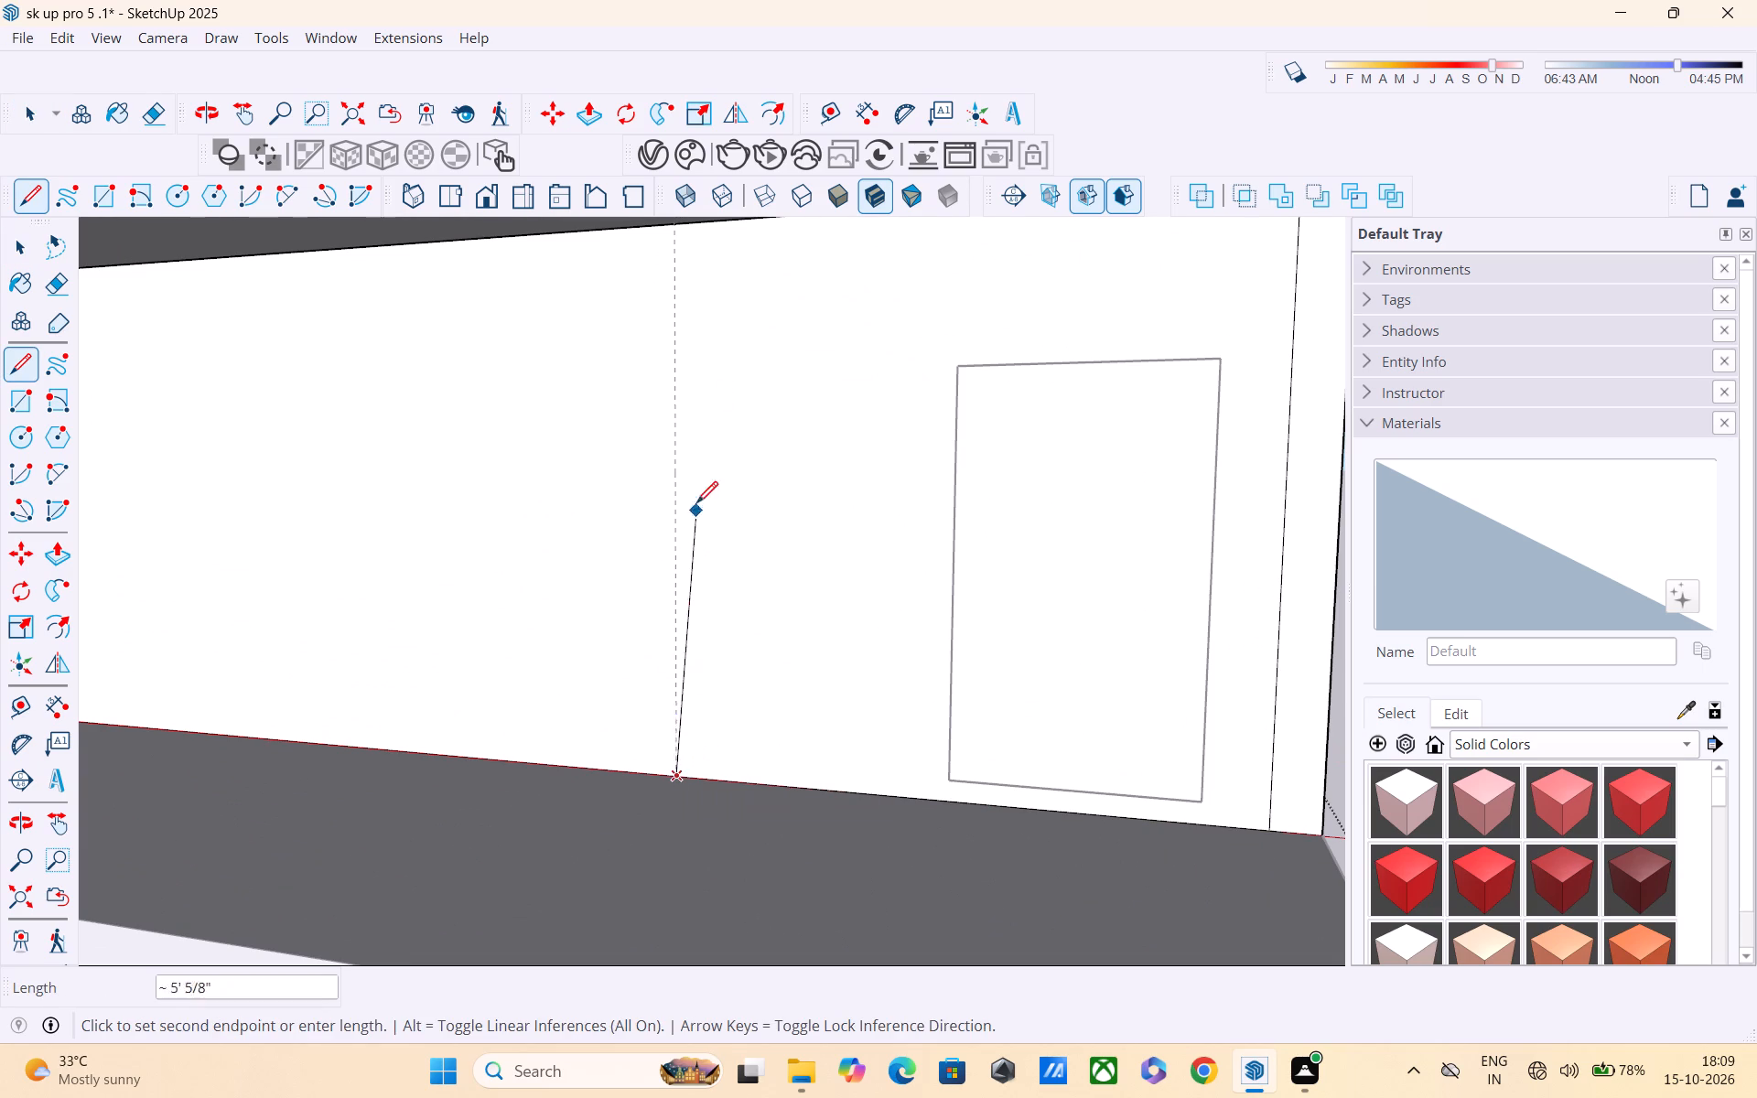
scroll(697, 310, "down", 1)
middle_click_drag(674, 272, 674, 273)
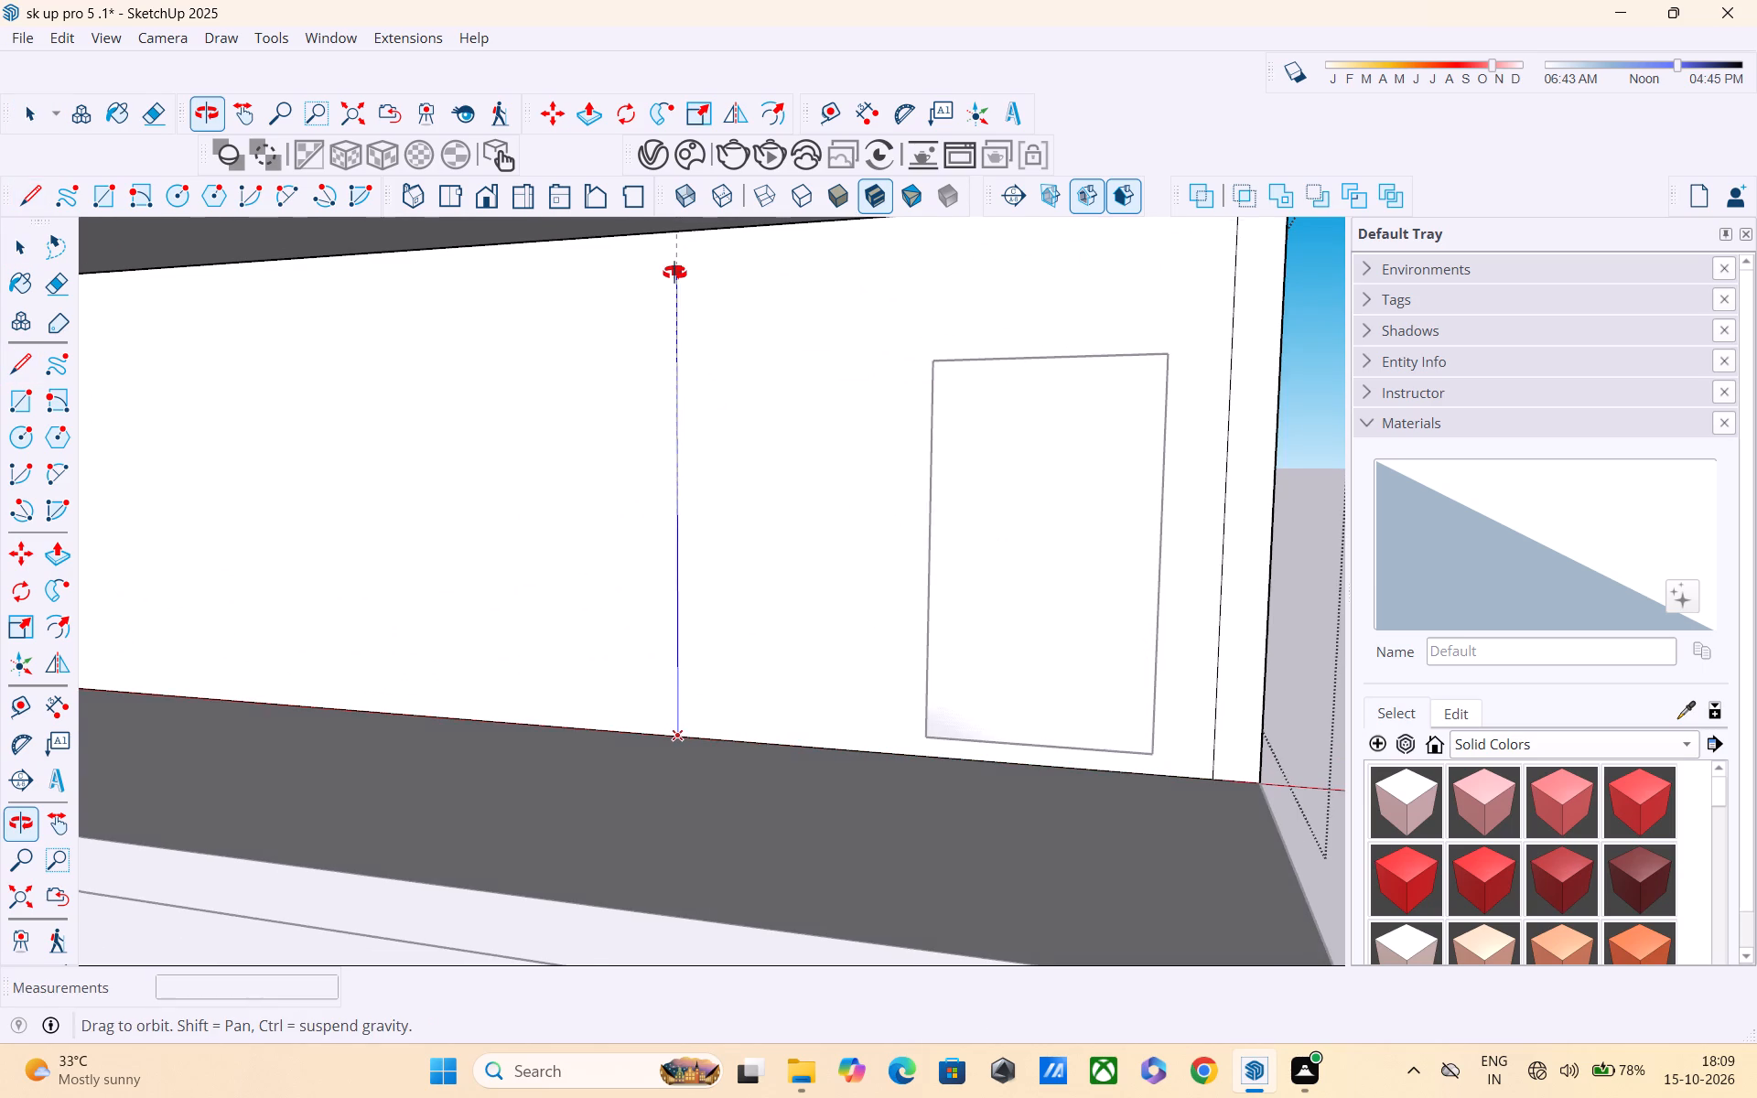
middle_click_drag(674, 273, 680, 438)
scroll(680, 397, "up", 3)
left_click(680, 396)
scroll(709, 433, "down", 4)
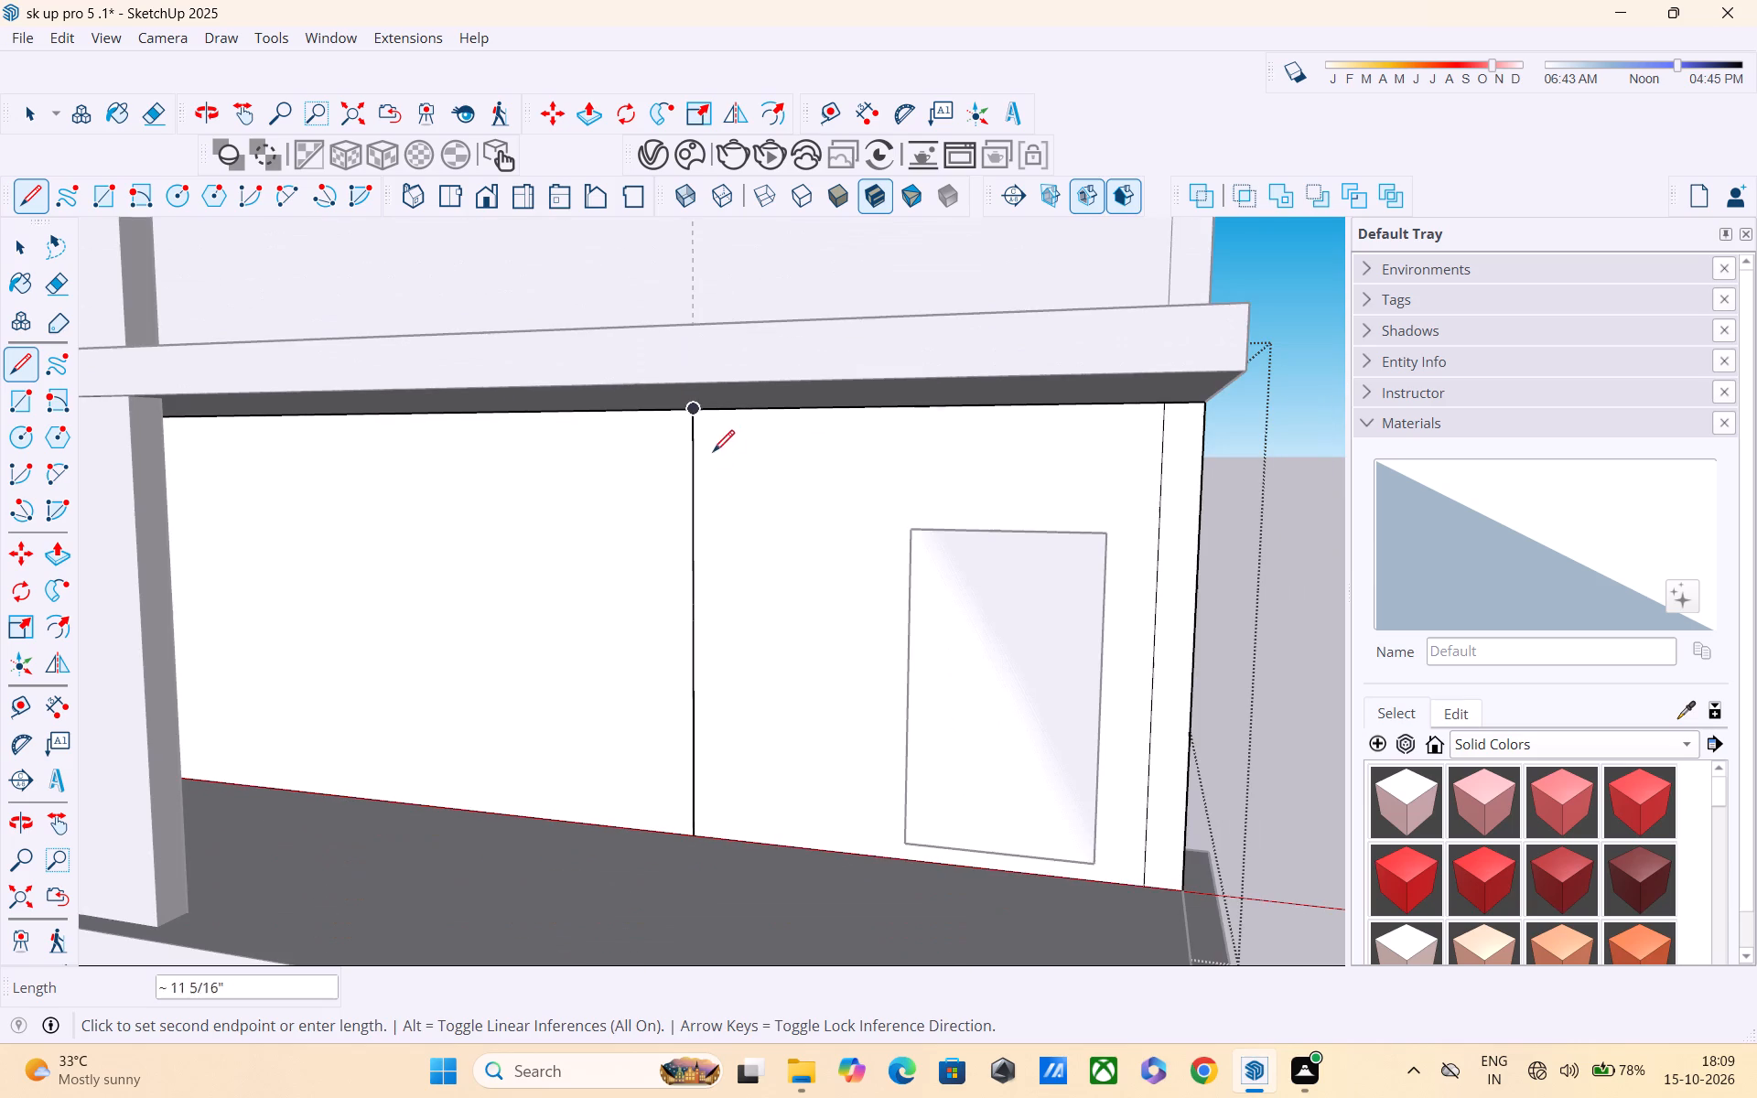
scroll(713, 454, "down", 1)
key("space")
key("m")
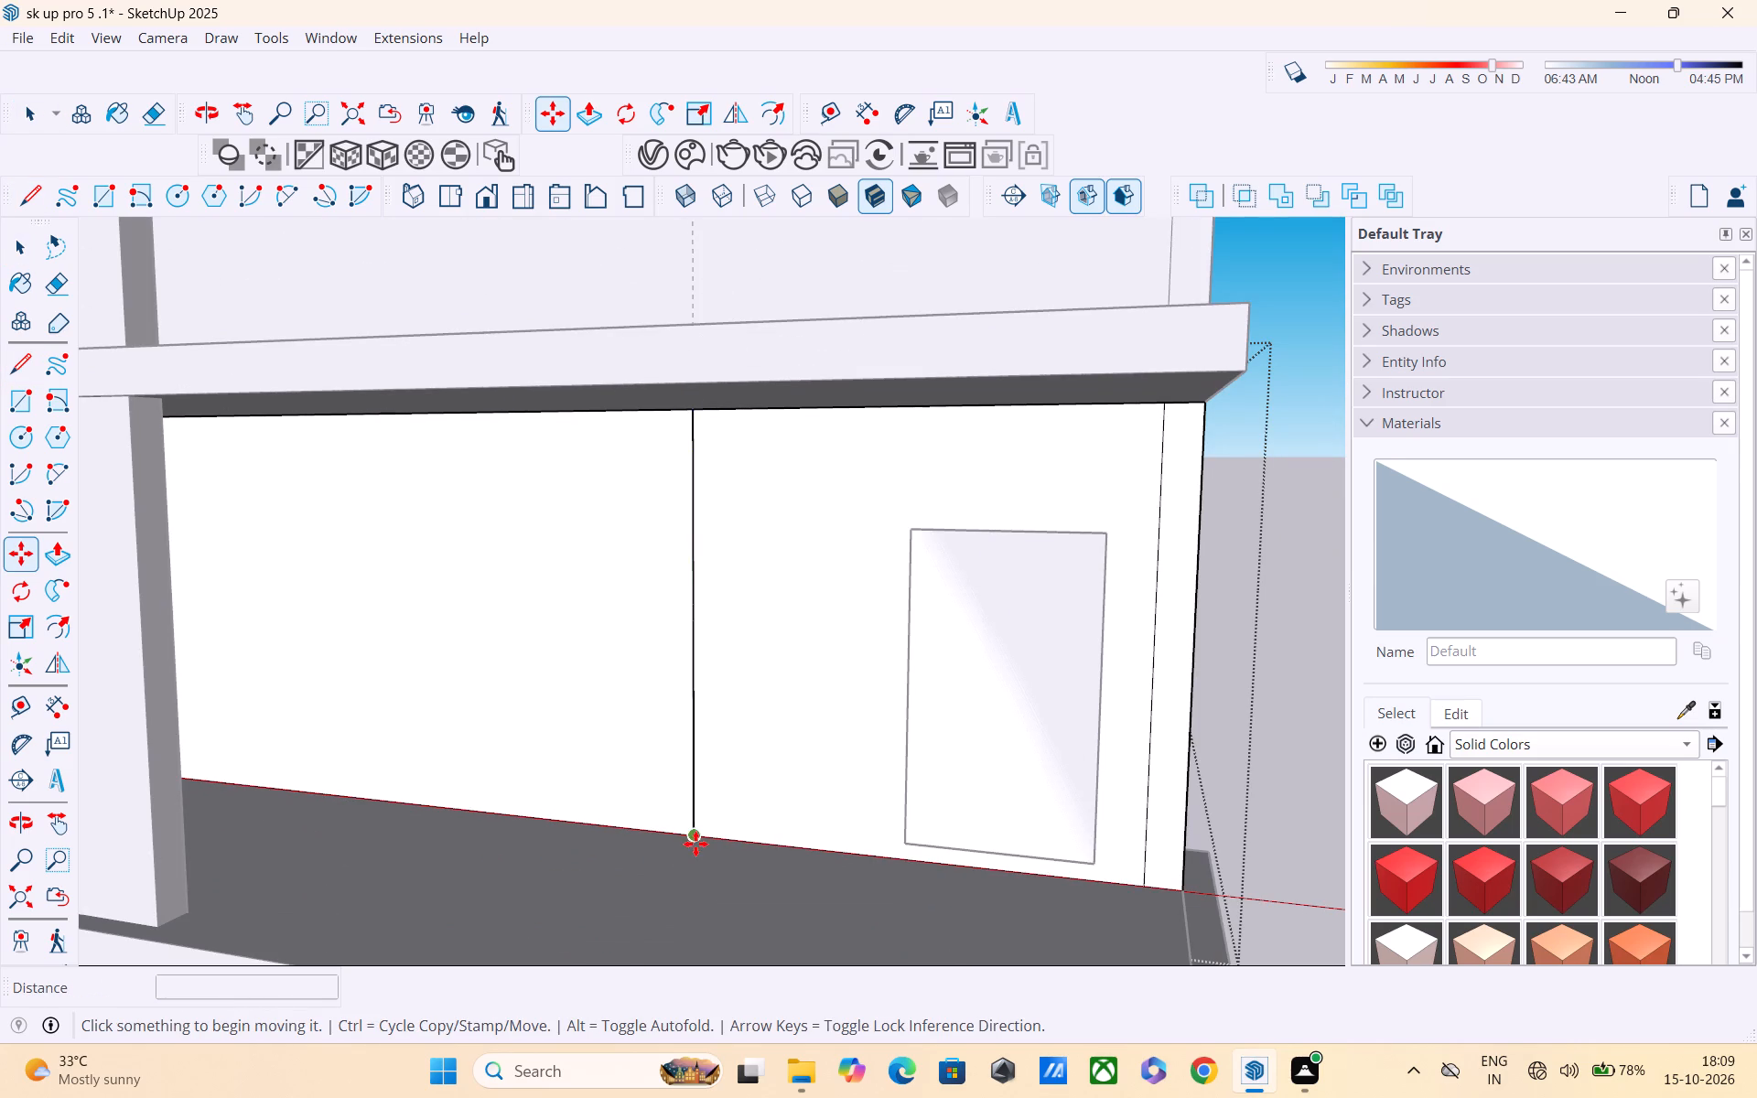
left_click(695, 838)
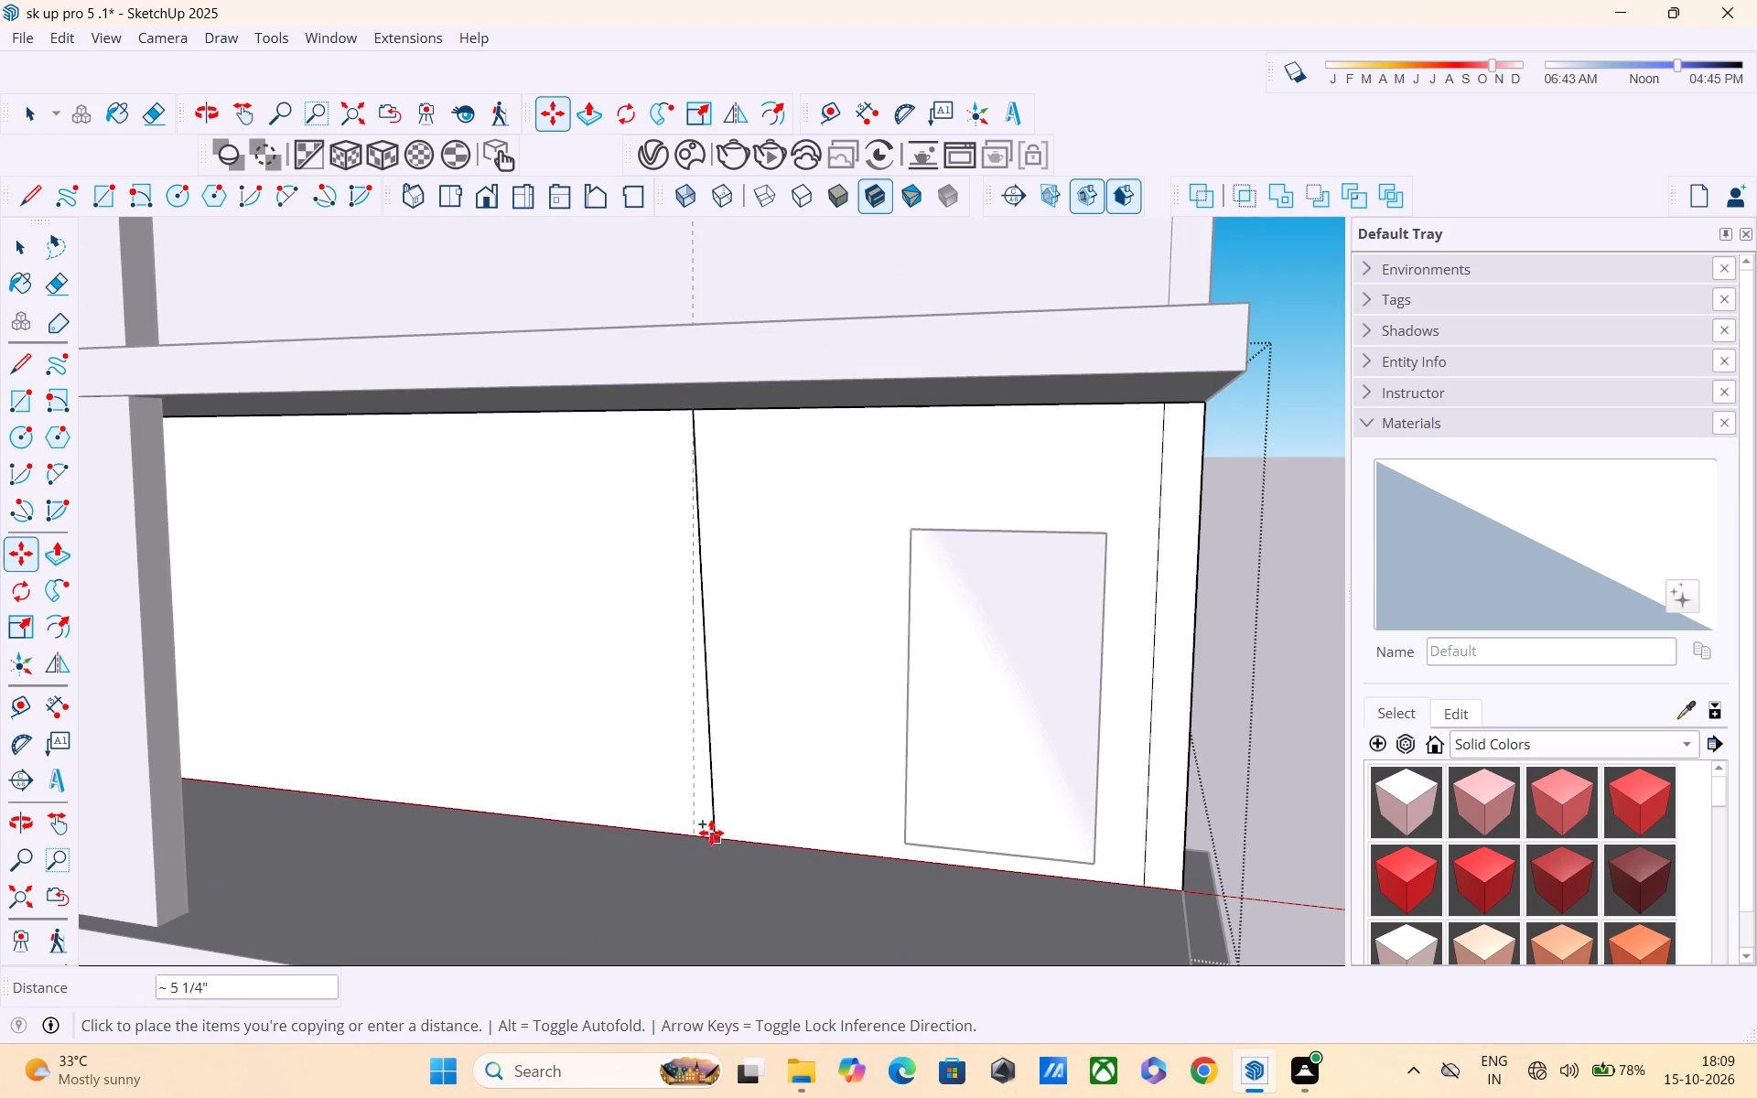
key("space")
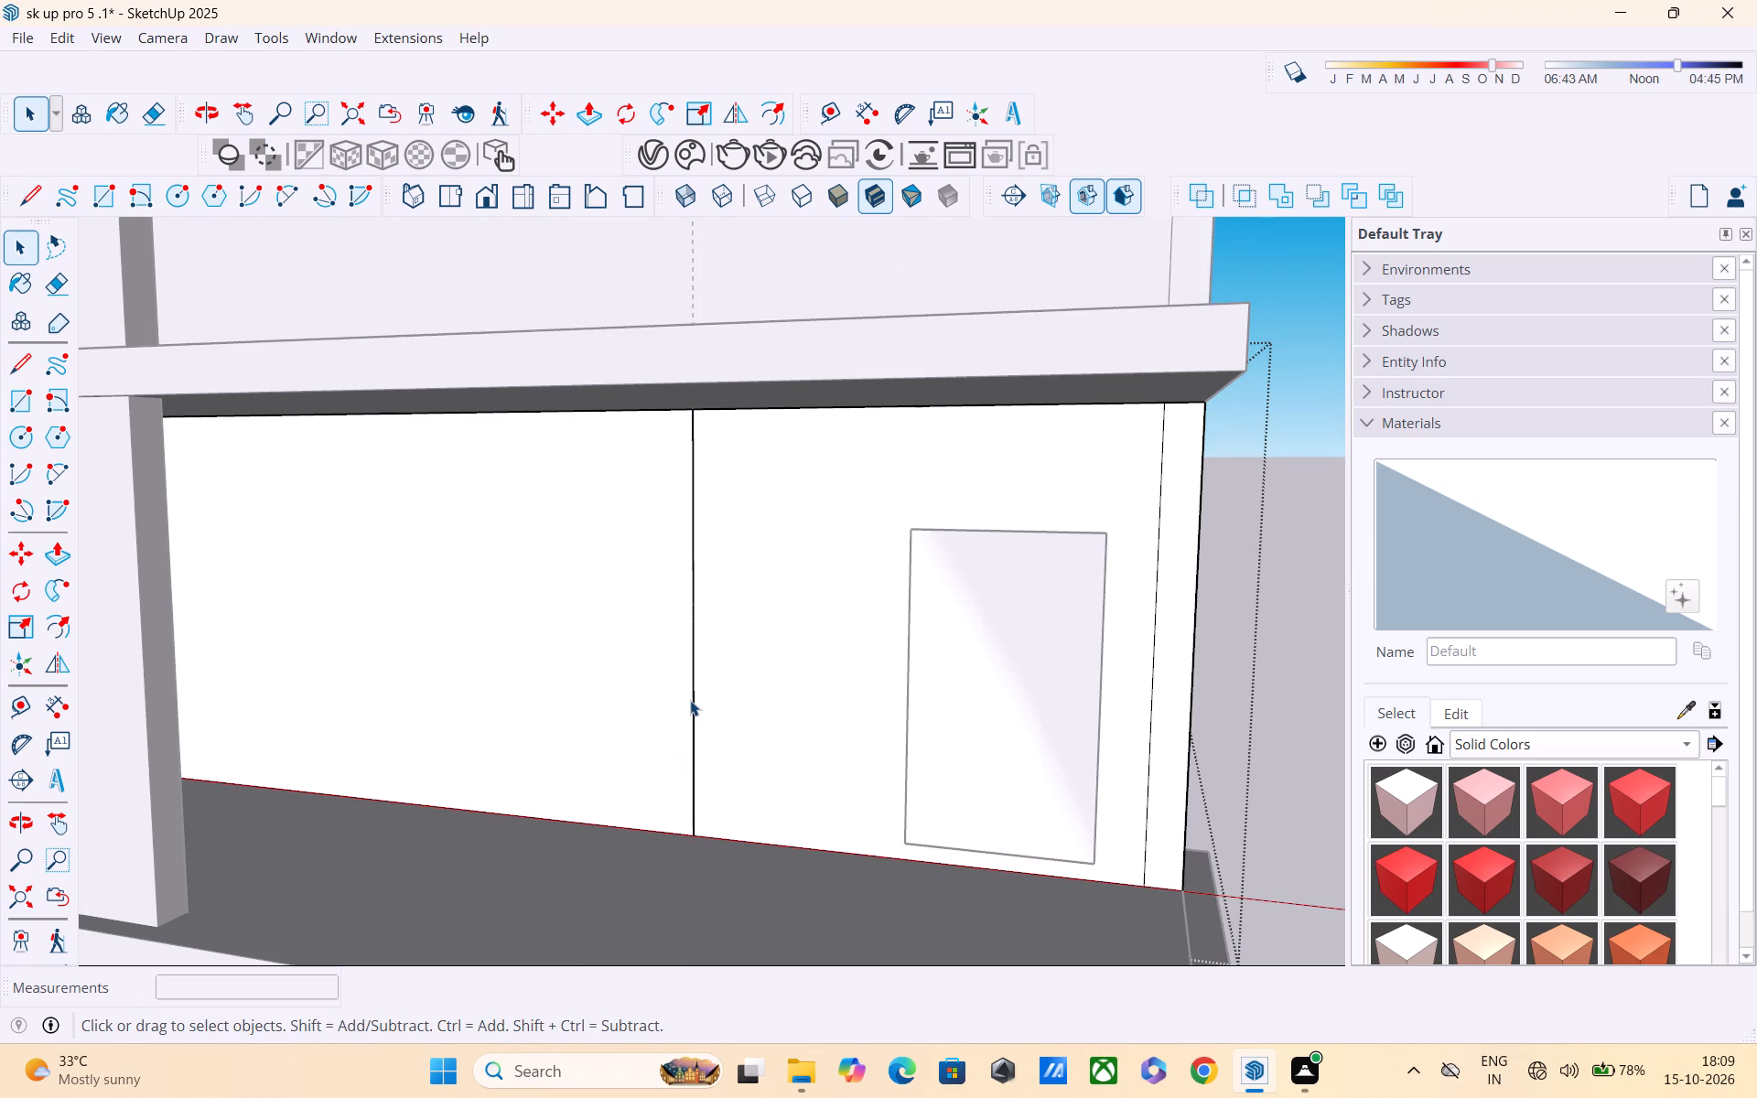
Copy the vertical line about 10' to the thin line near the wall's outer corner and divide the spacing into 30 equal intervals.
left_click(690, 700)
left_click(695, 716)
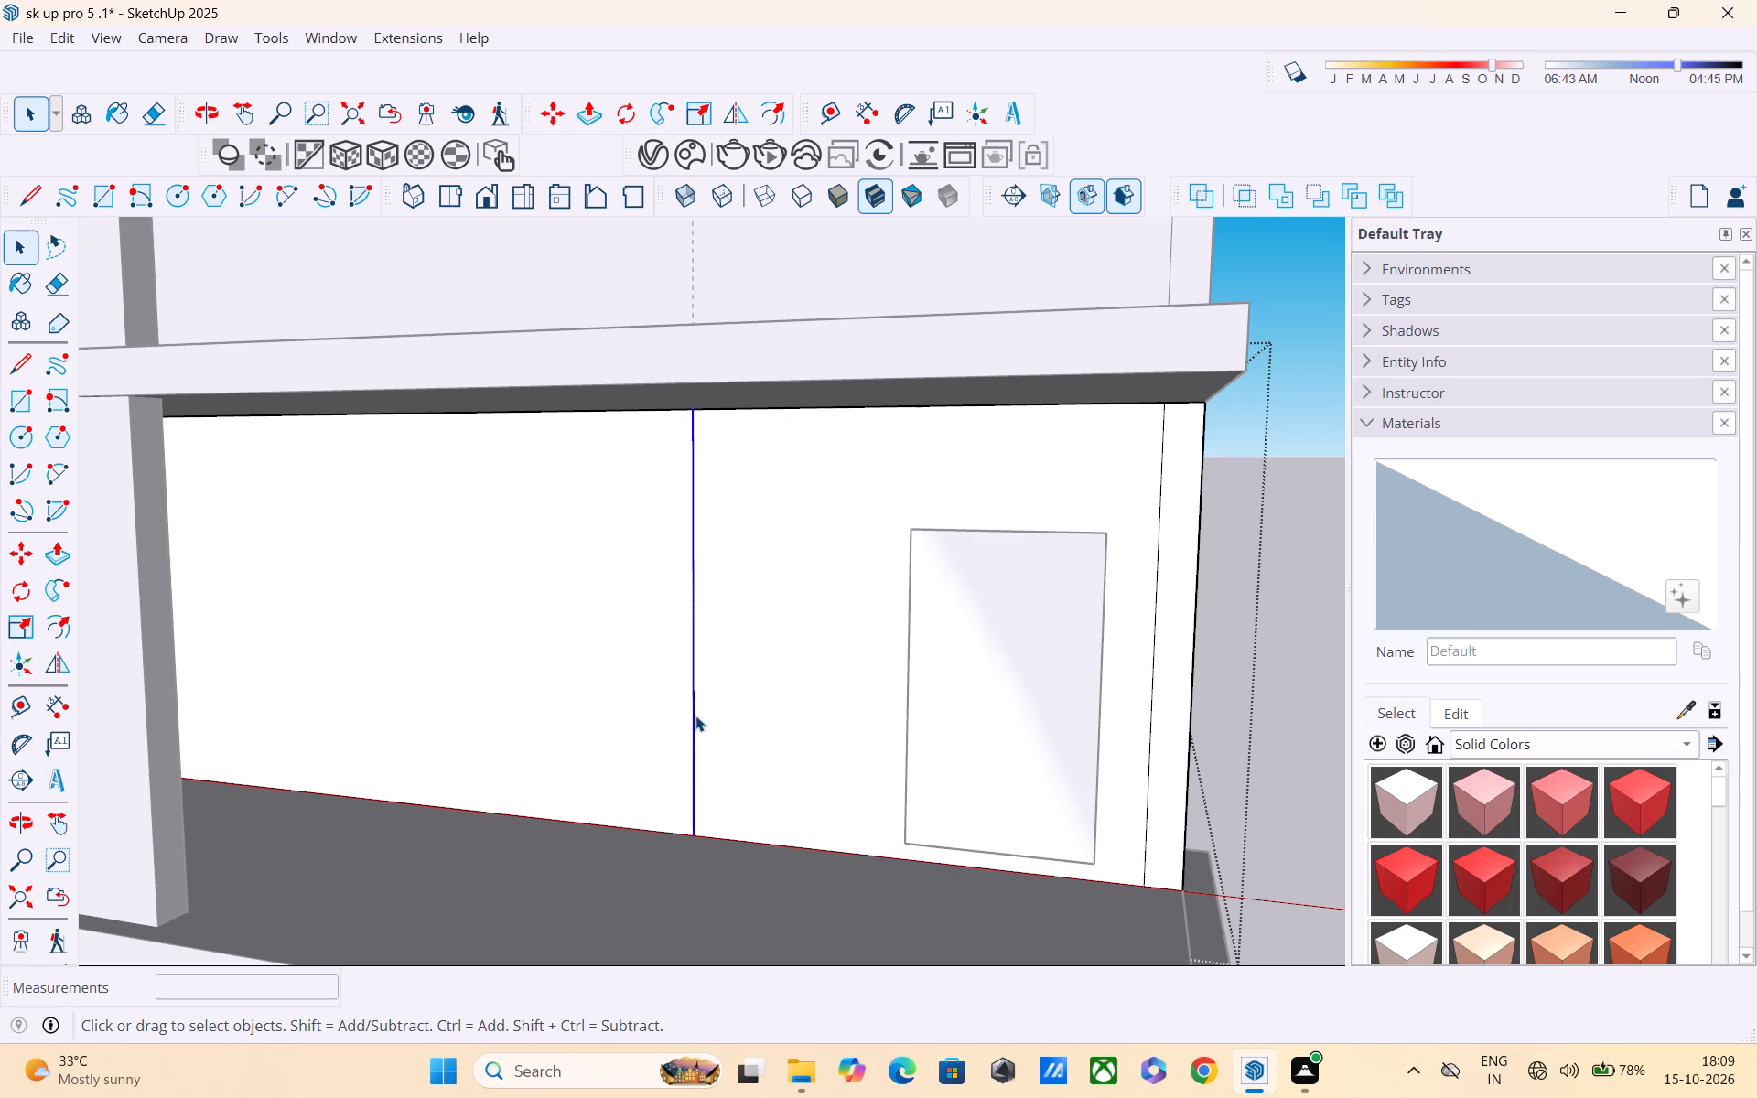
key("m")
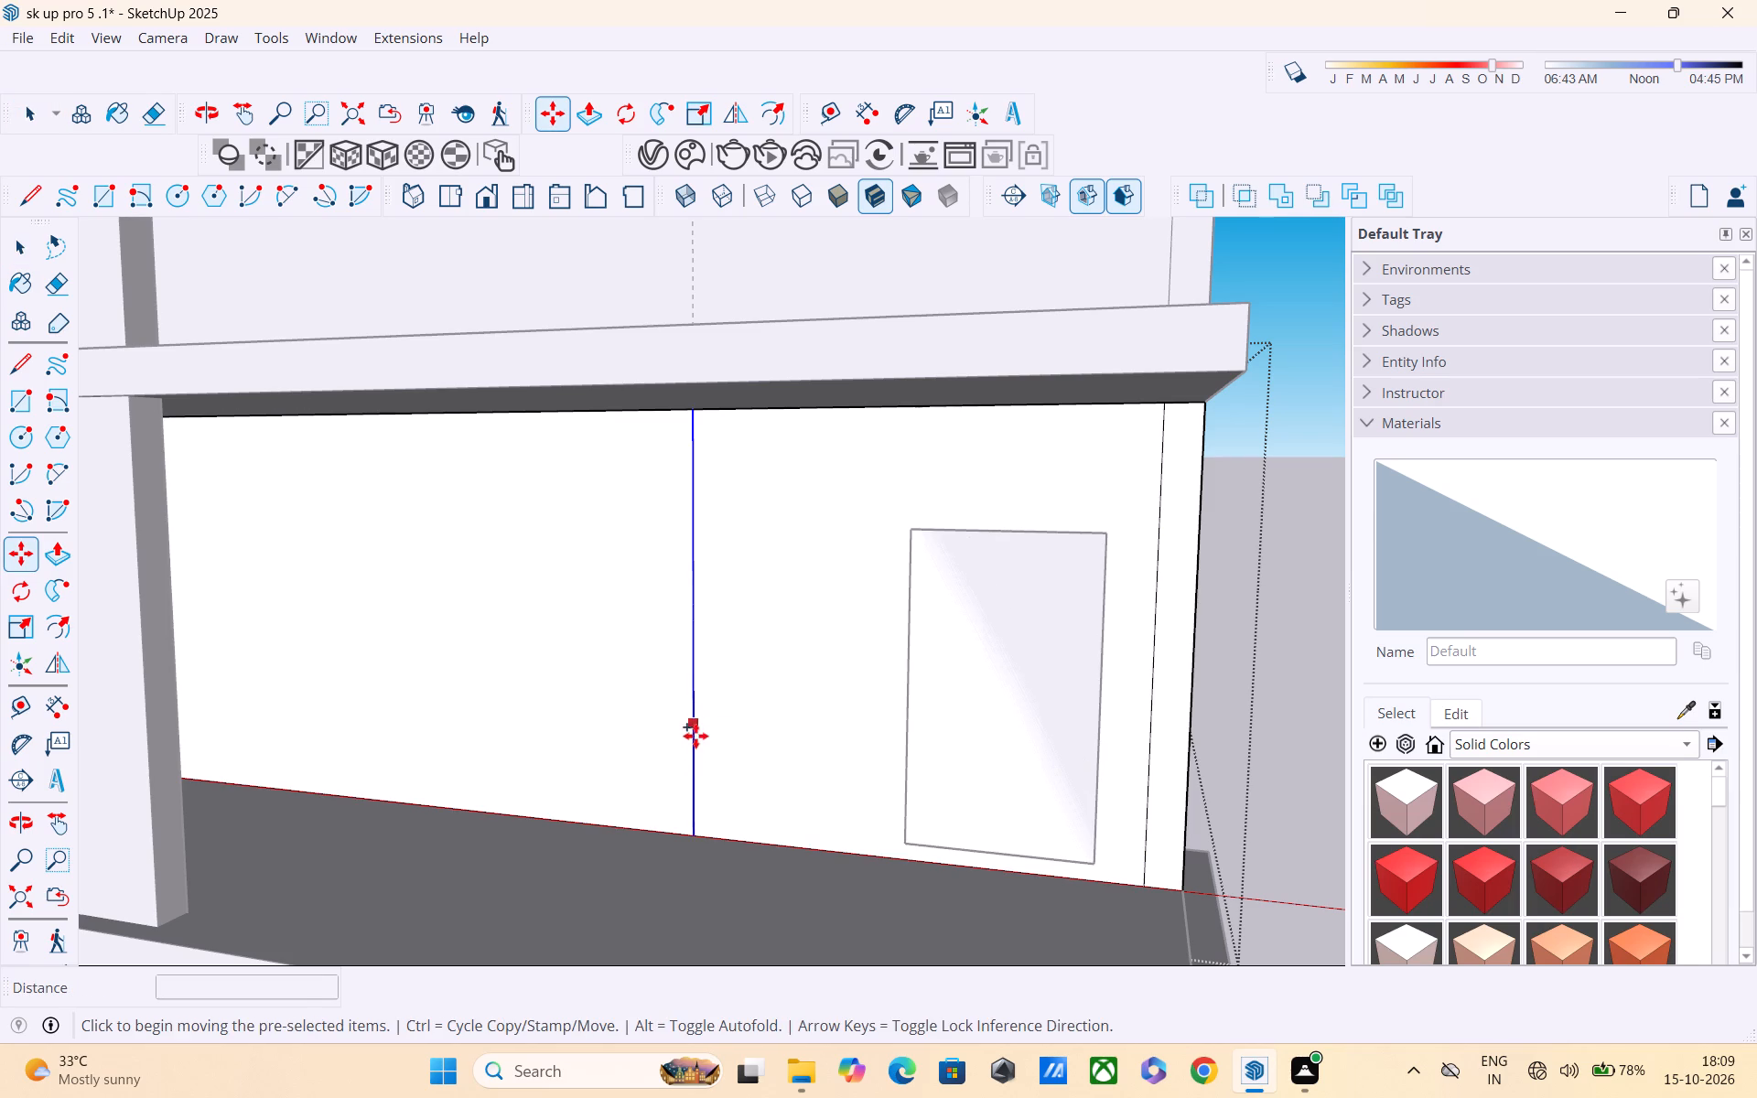
left_click(695, 834)
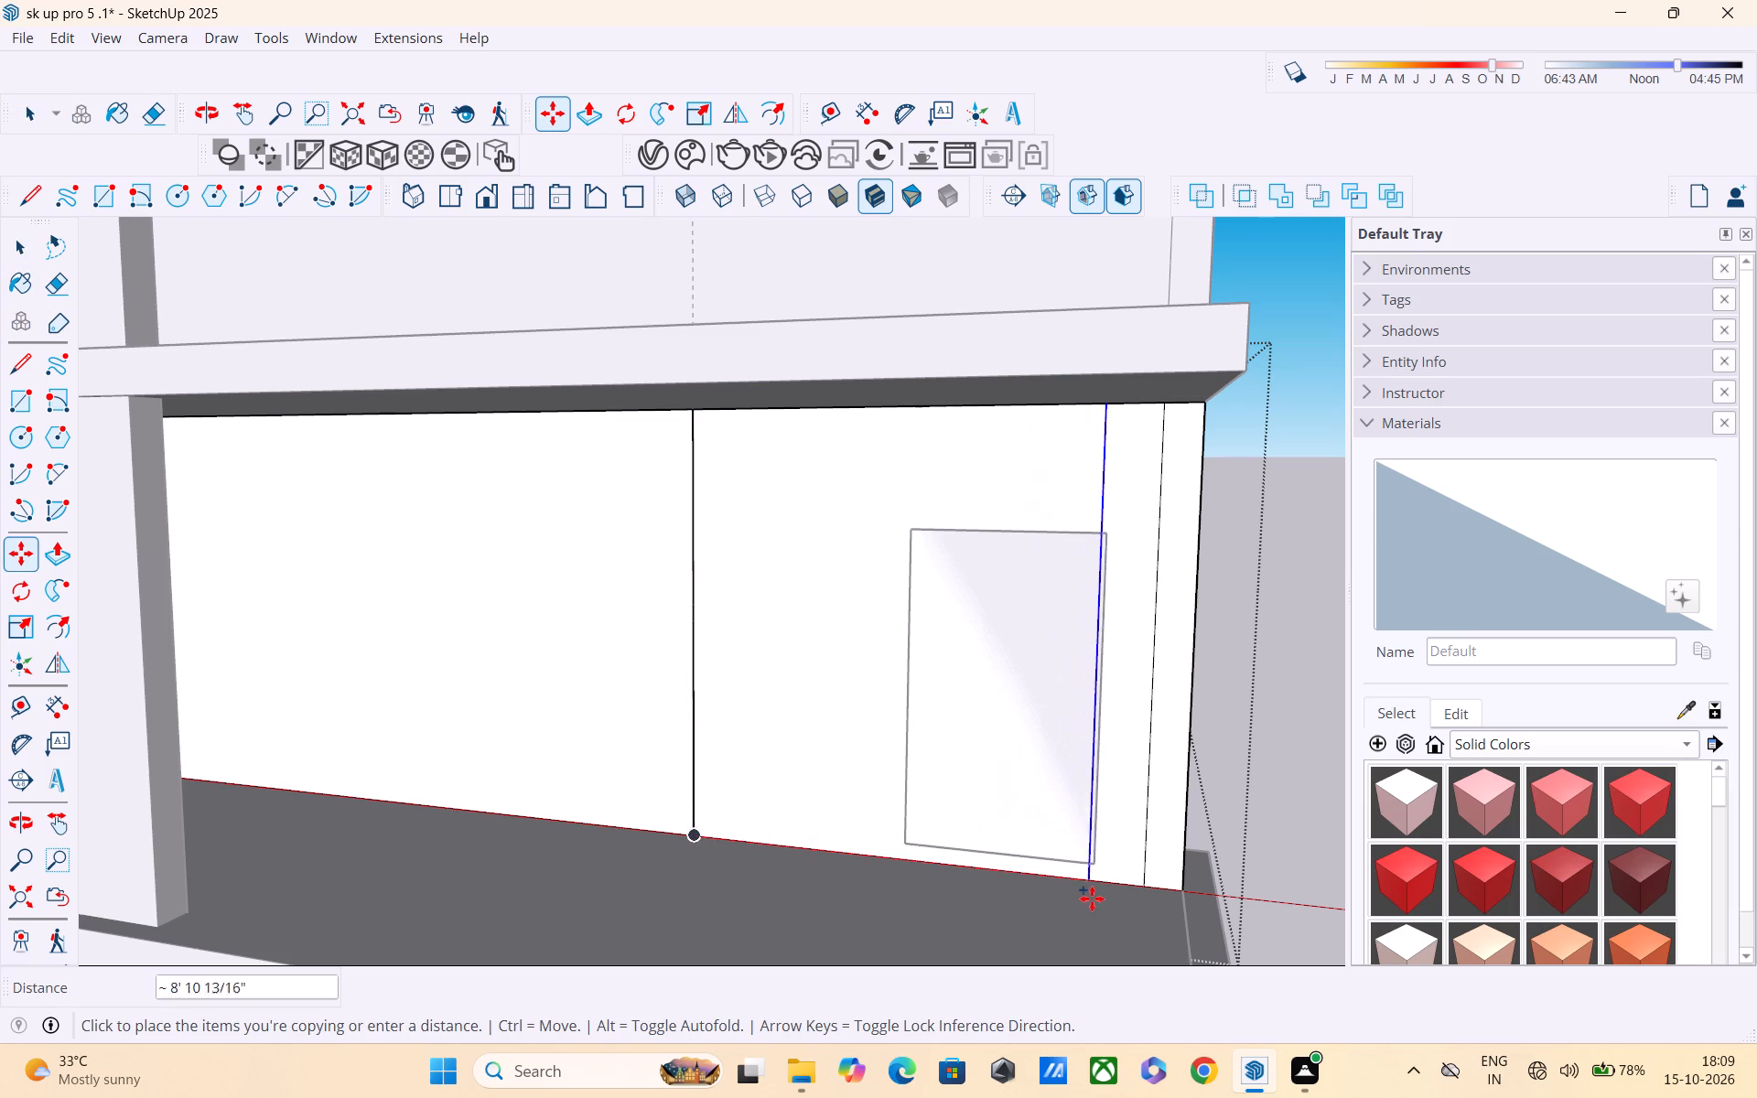
left_click(1146, 890)
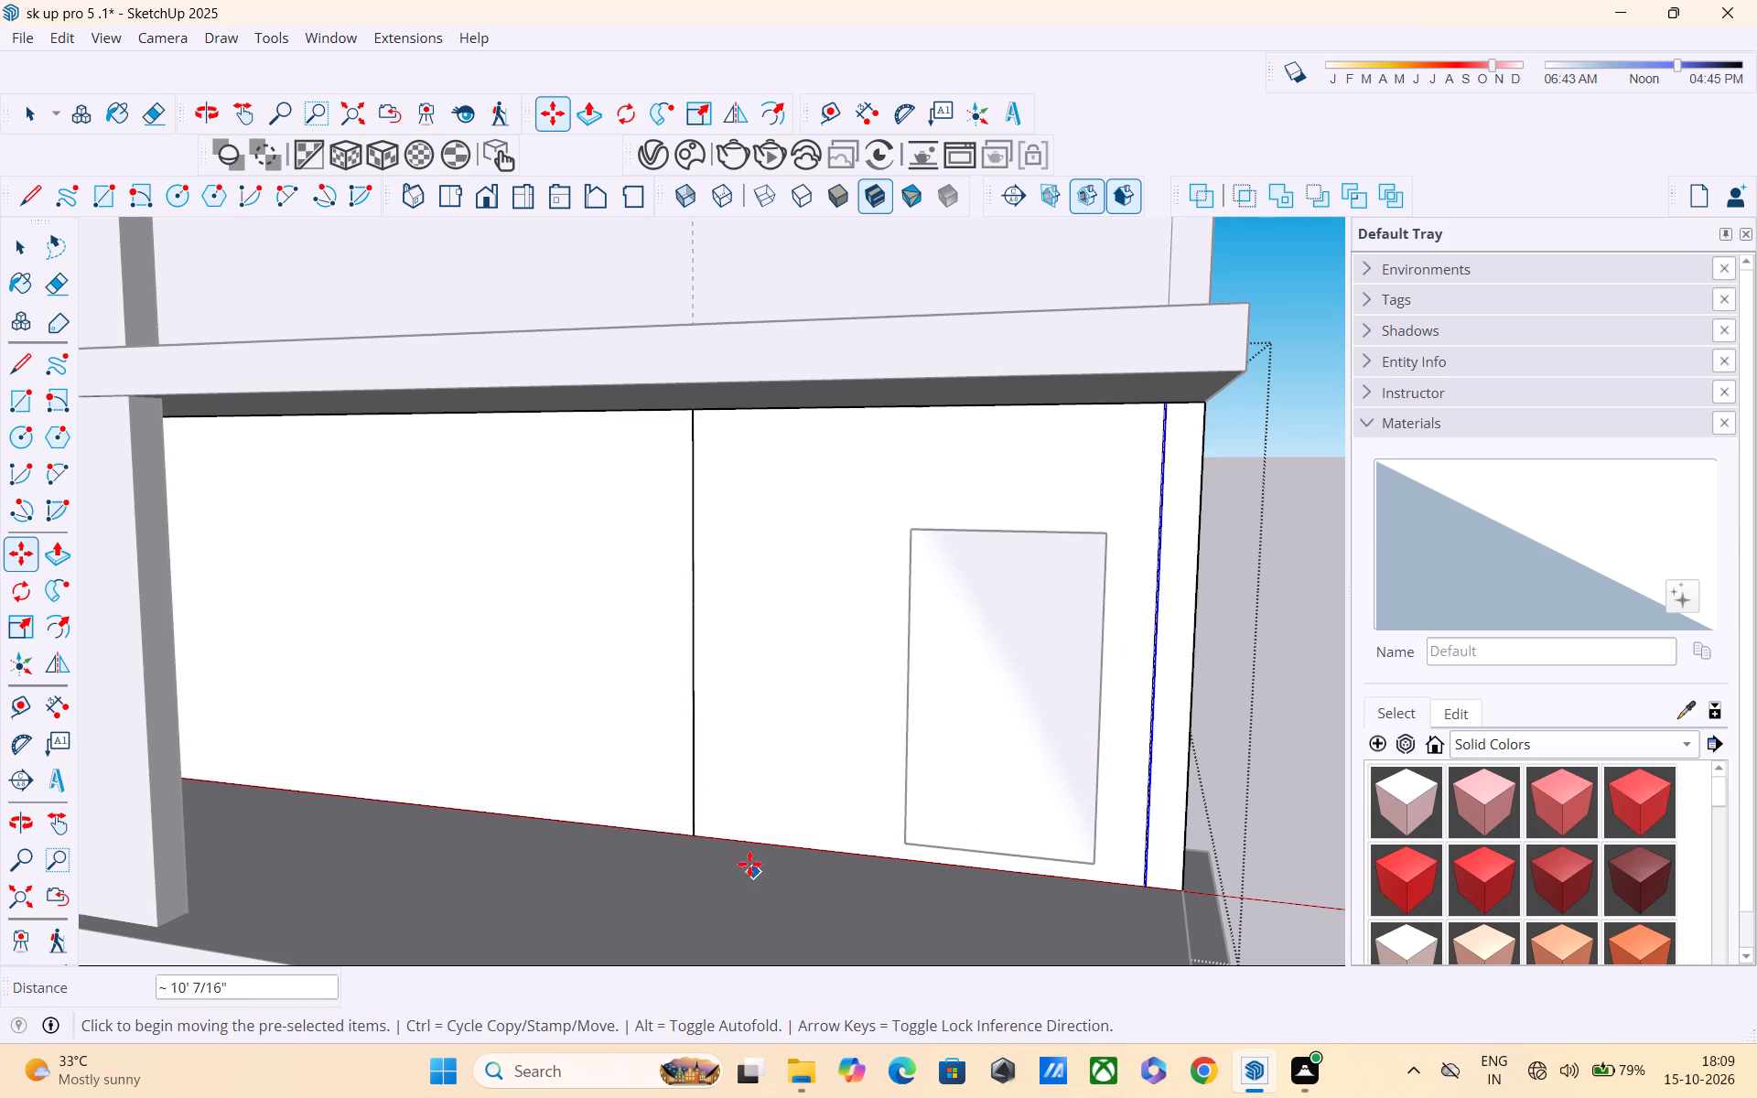
type("/30")
key("Return")
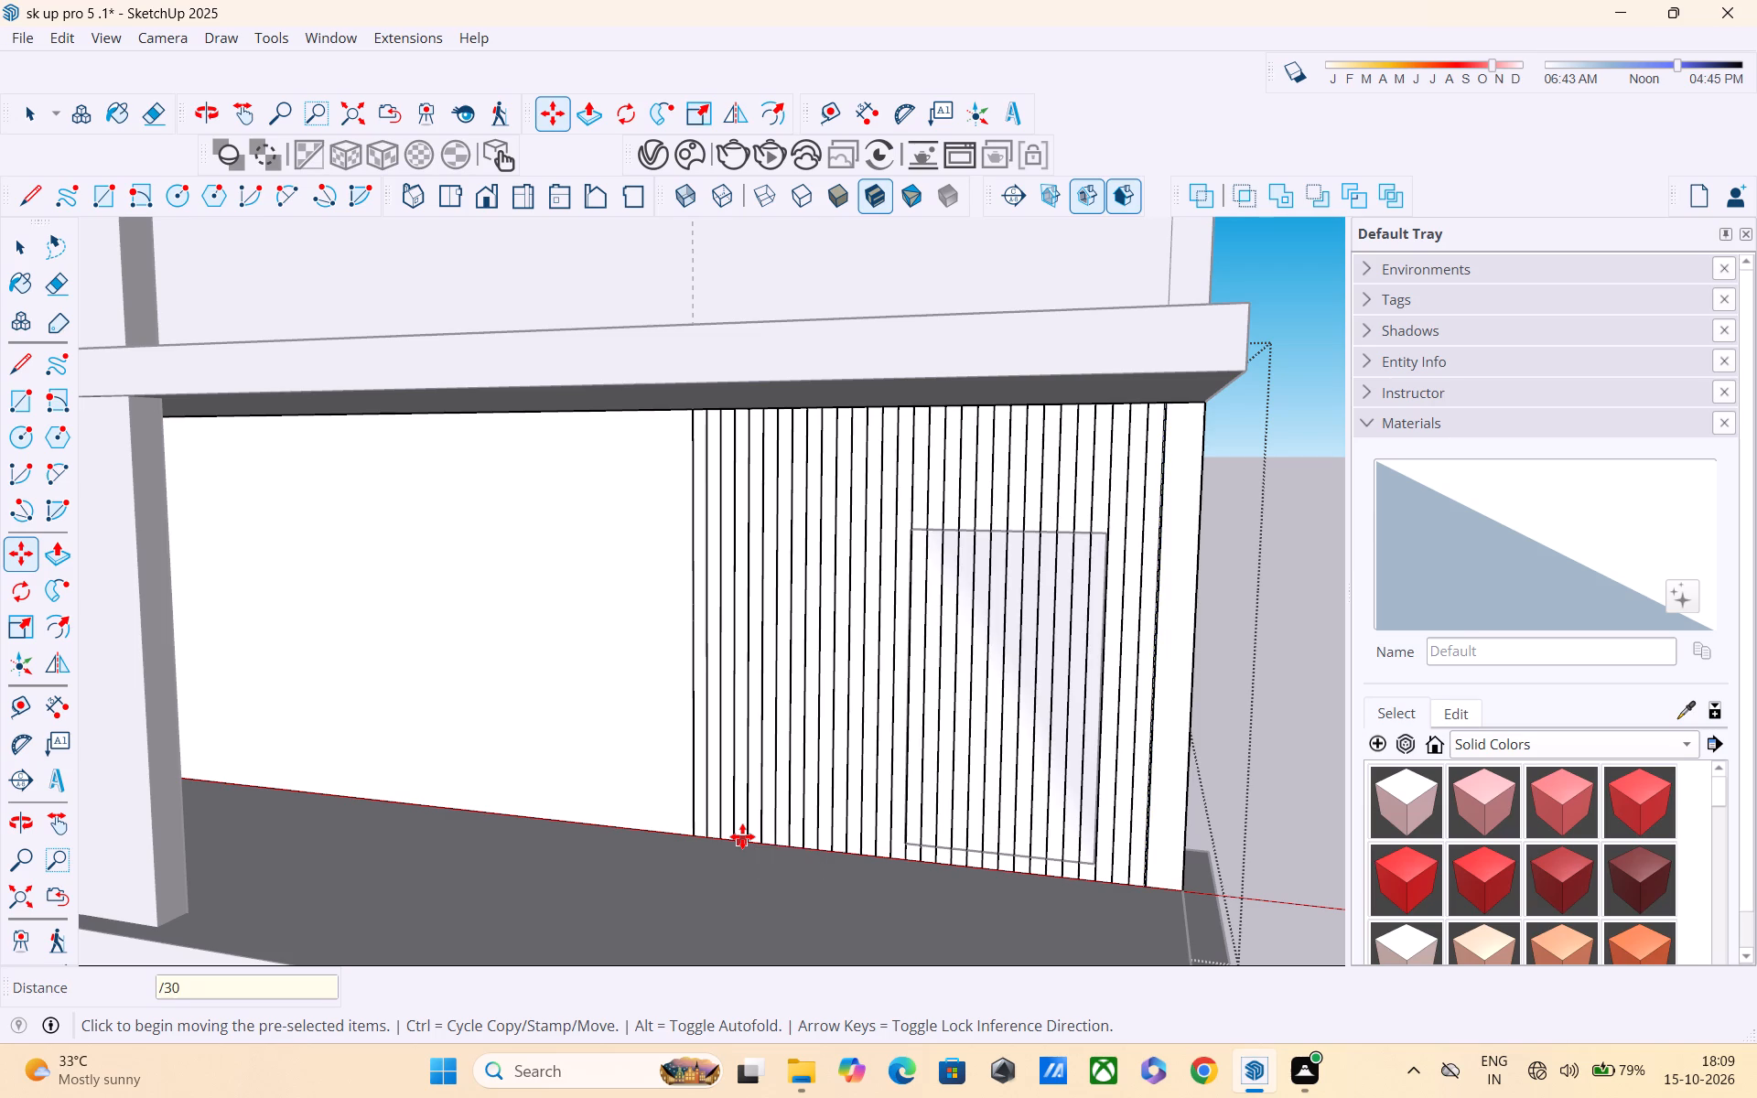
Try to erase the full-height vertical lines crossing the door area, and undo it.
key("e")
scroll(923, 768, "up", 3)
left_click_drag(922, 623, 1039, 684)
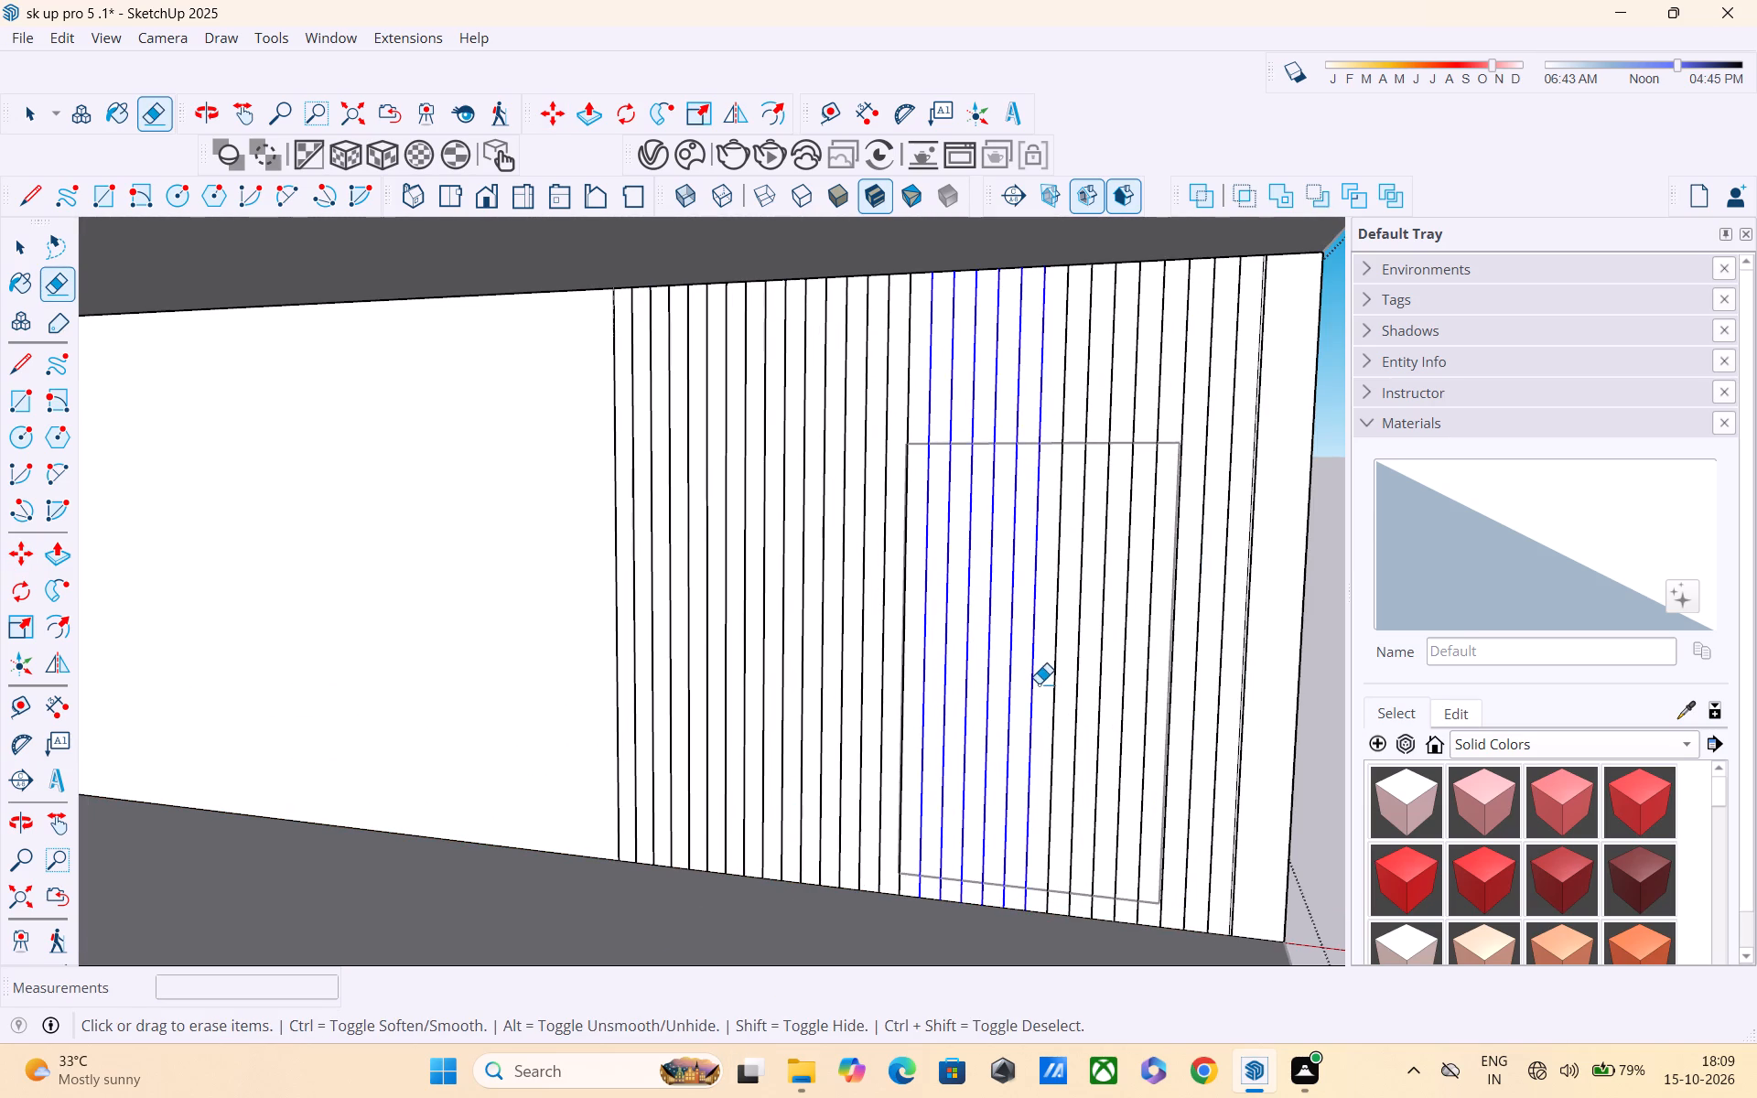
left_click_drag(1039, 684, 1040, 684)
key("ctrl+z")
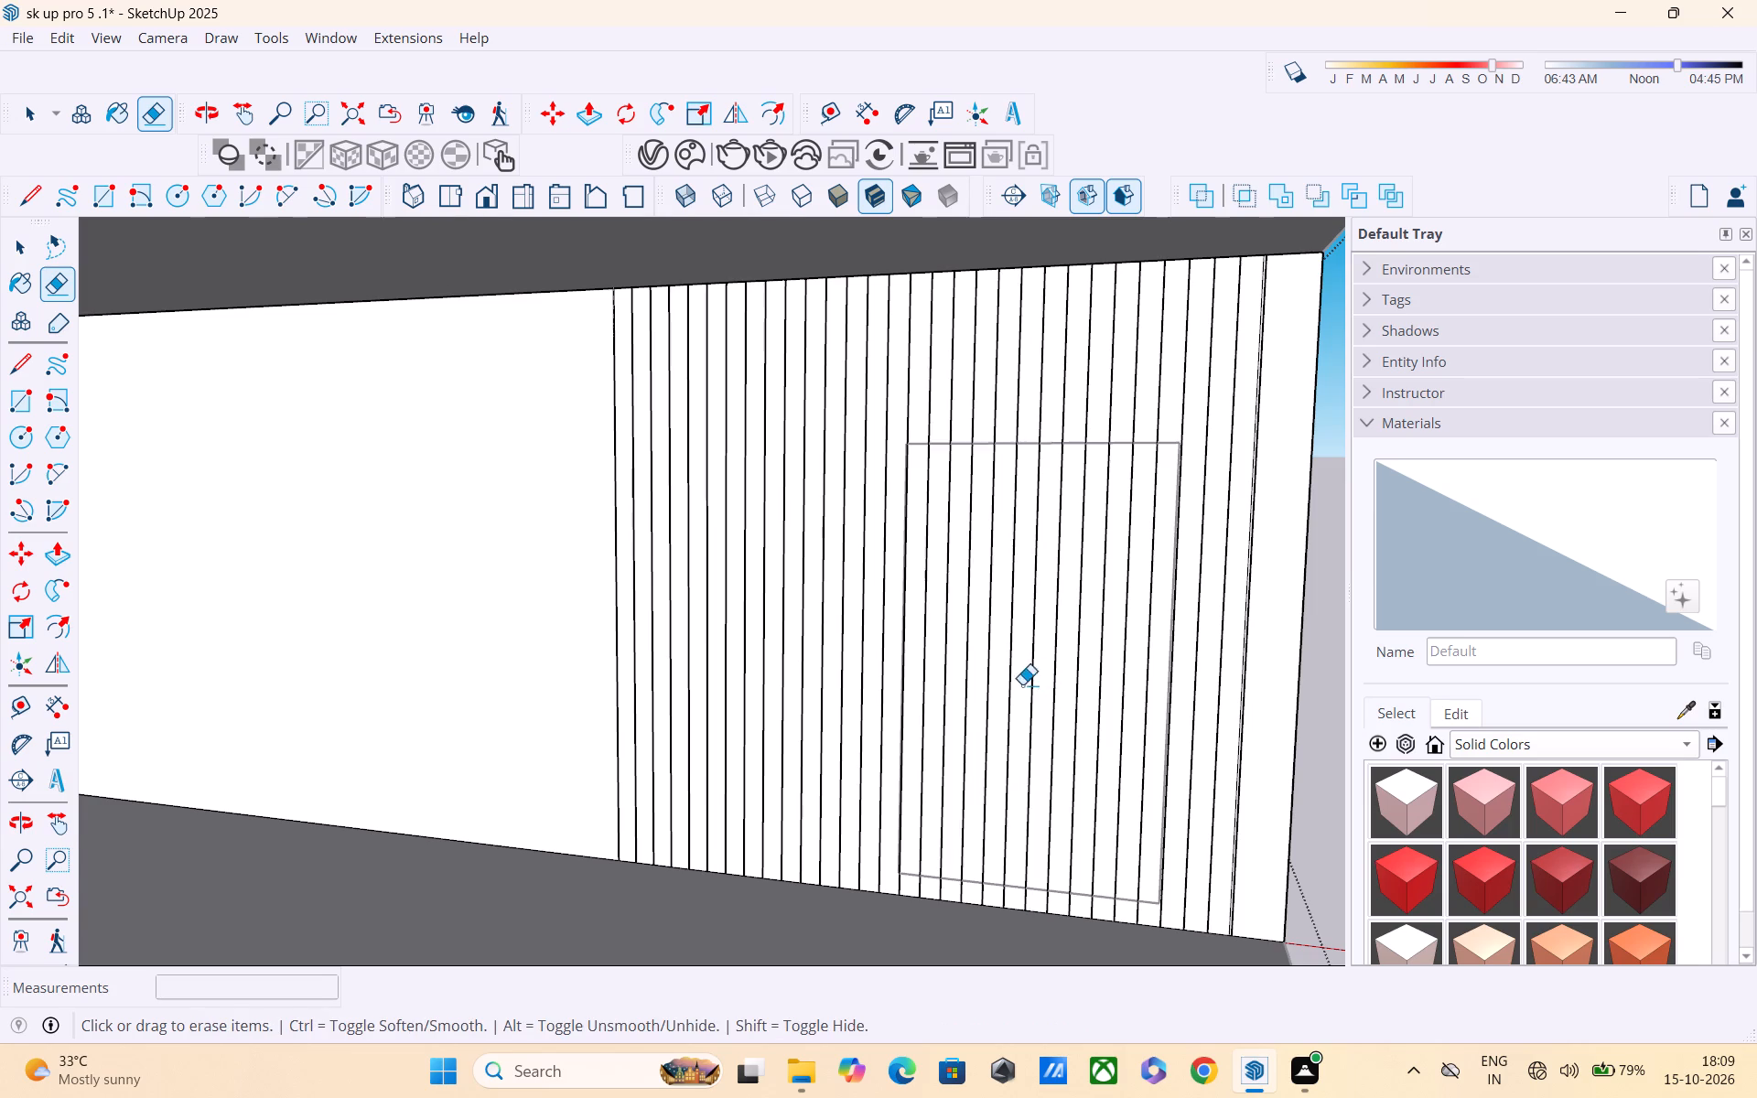
Trace the door outline with lines inside the wall group, as a closed rectangle 4' wide and 7' high.
scroll(1017, 684, "up", 4)
middle_click_drag(1015, 679, 1027, 751)
scroll(1027, 730, "down", 6)
middle_click_drag(975, 591, 1018, 481)
scroll(995, 537, "up", 4)
key("space")
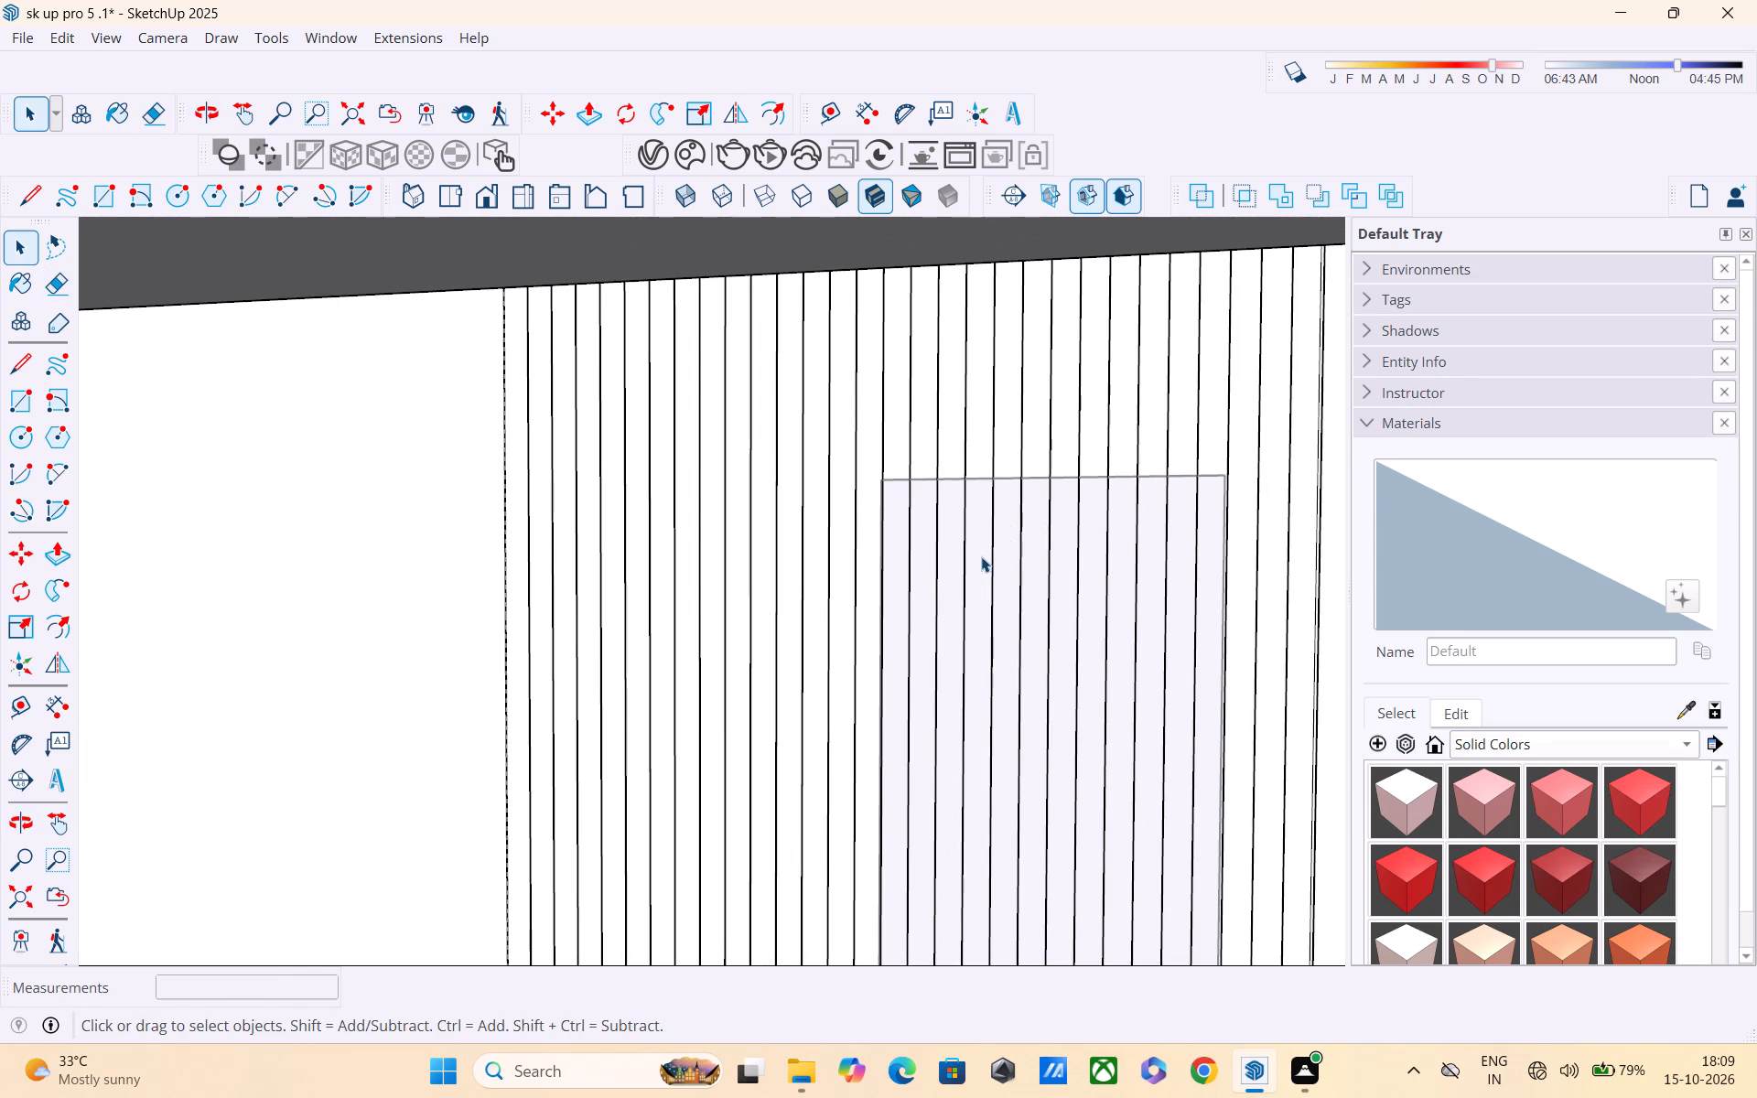
key("l")
scroll(941, 540, "up", 5)
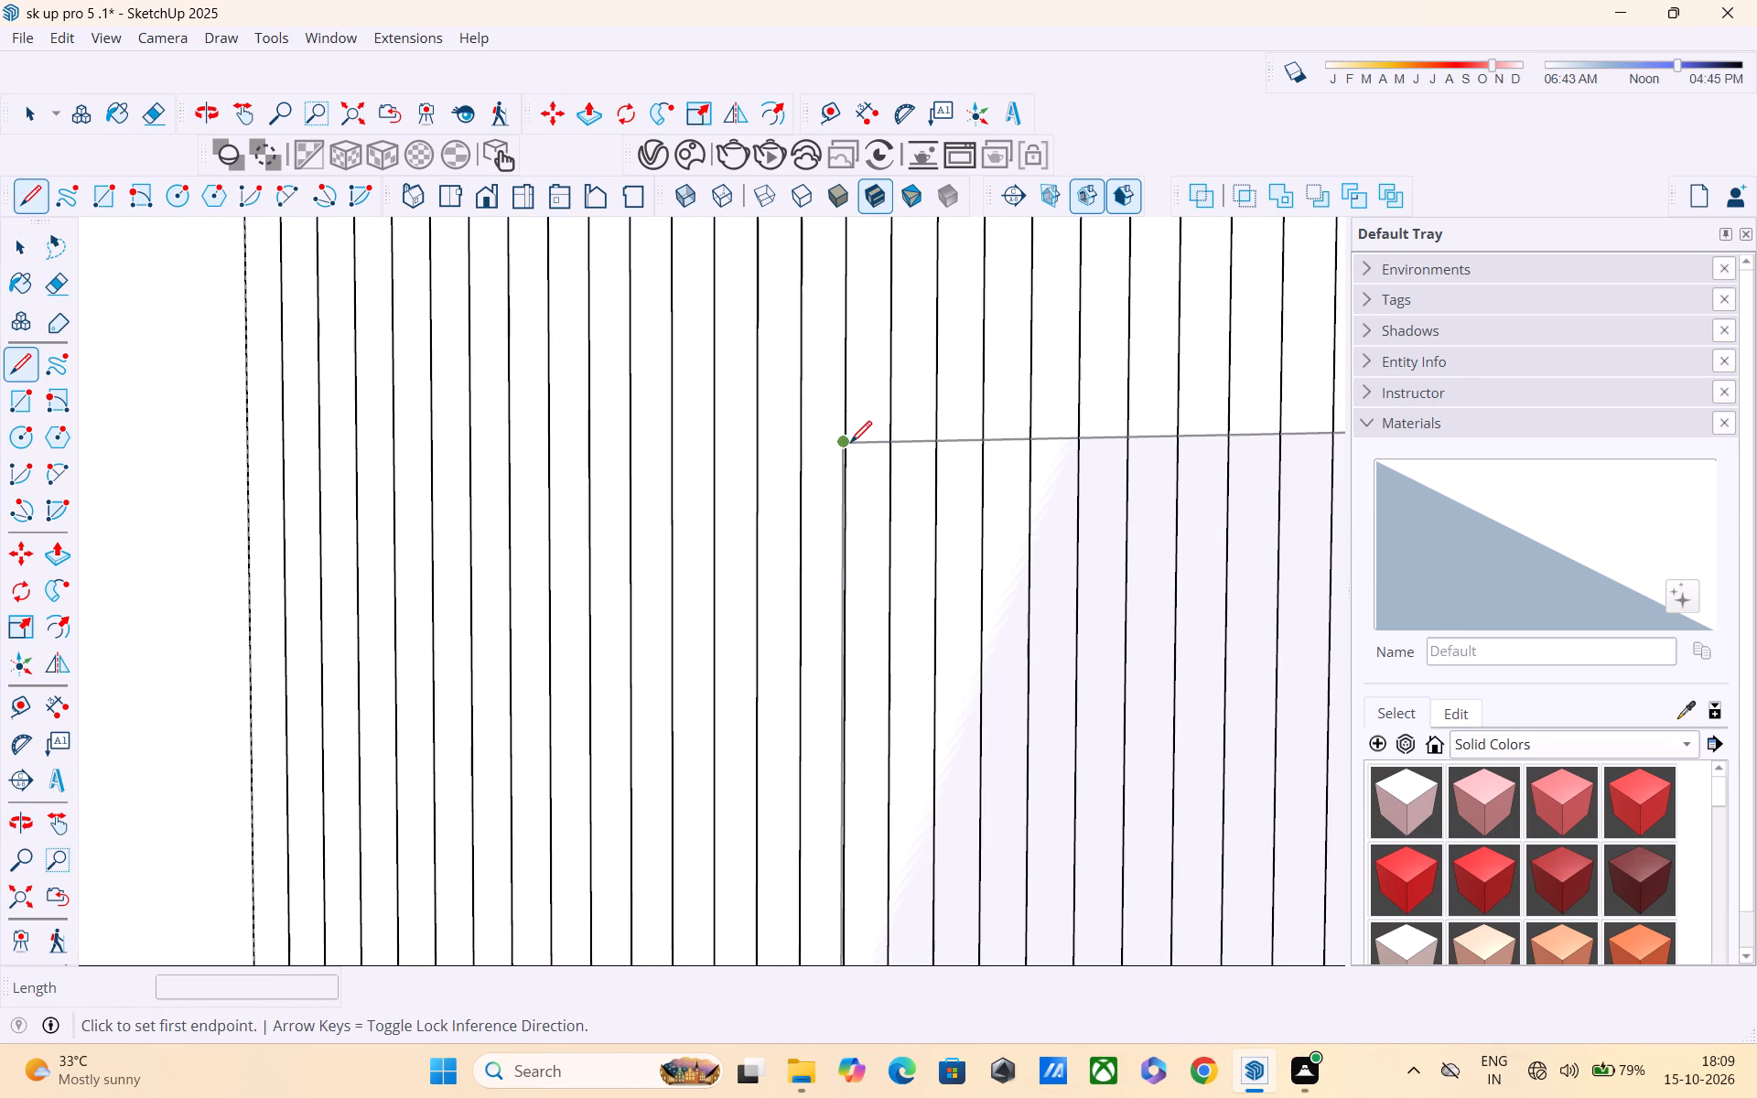
left_click(844, 445)
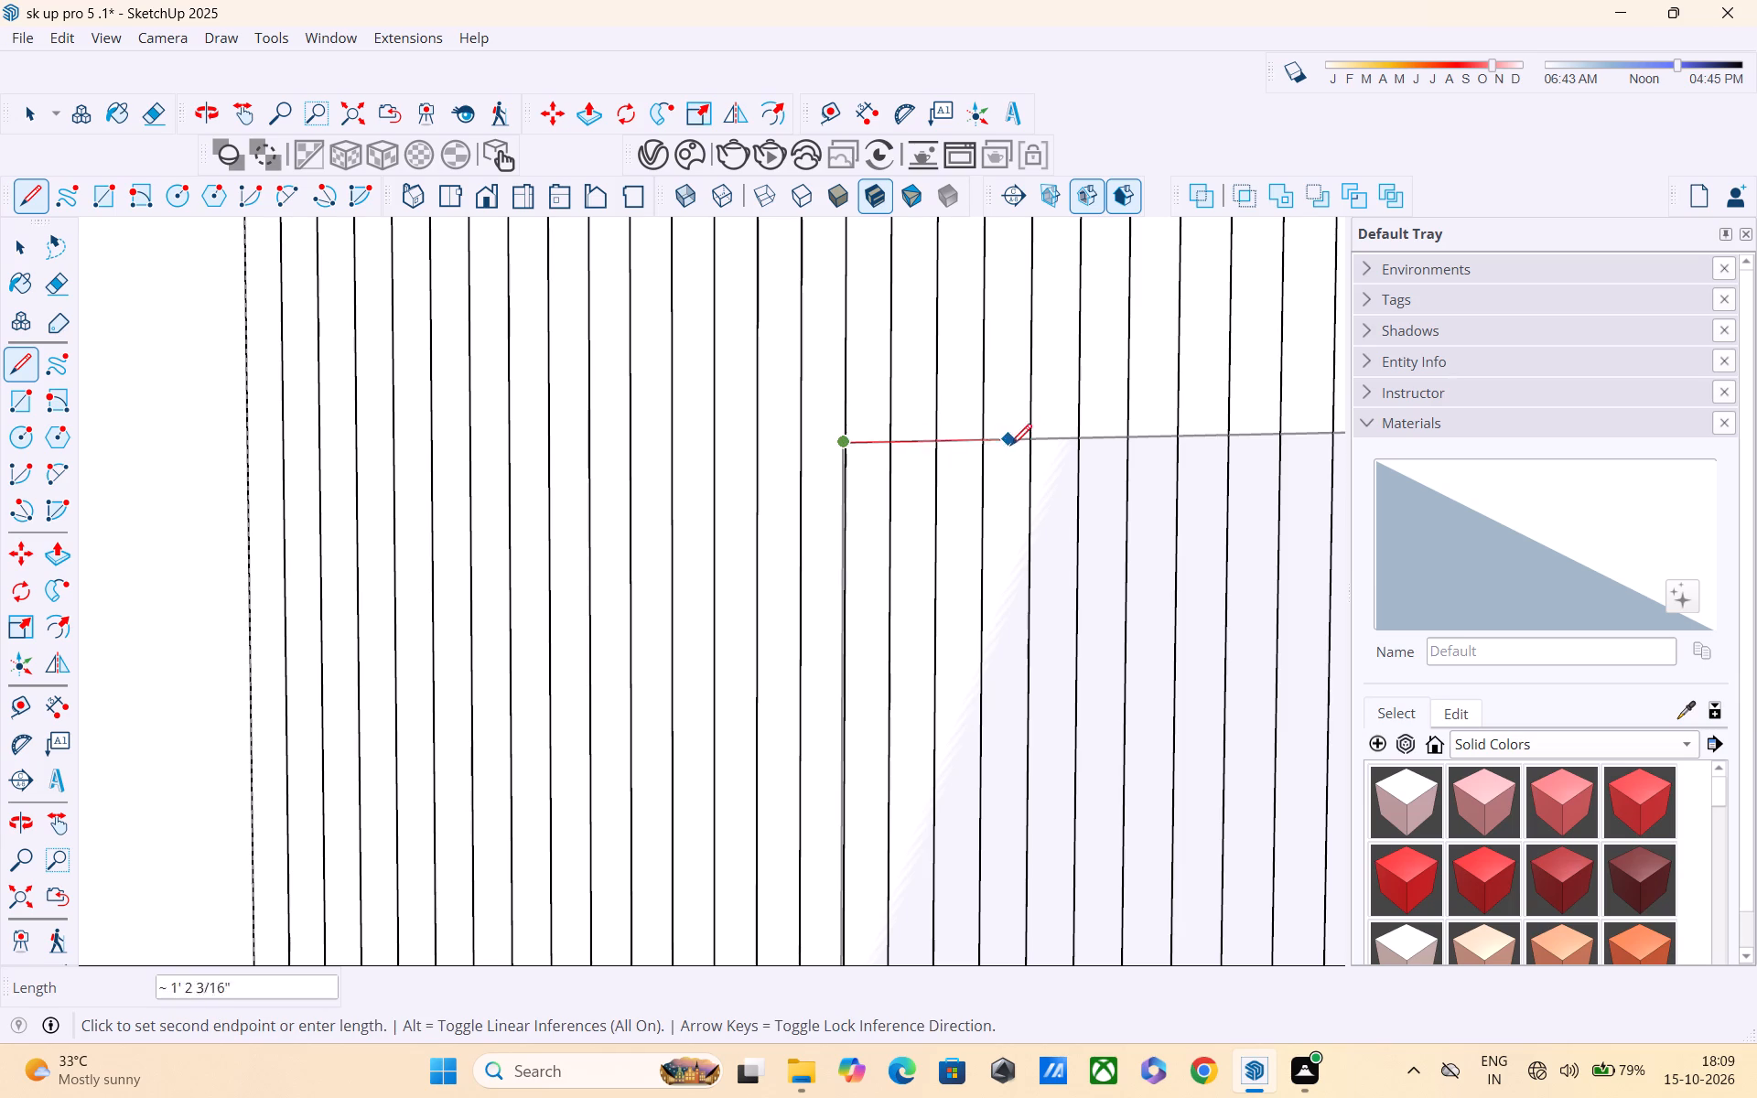
scroll(1022, 452, "down", 6)
scroll(1096, 458, "down", 2)
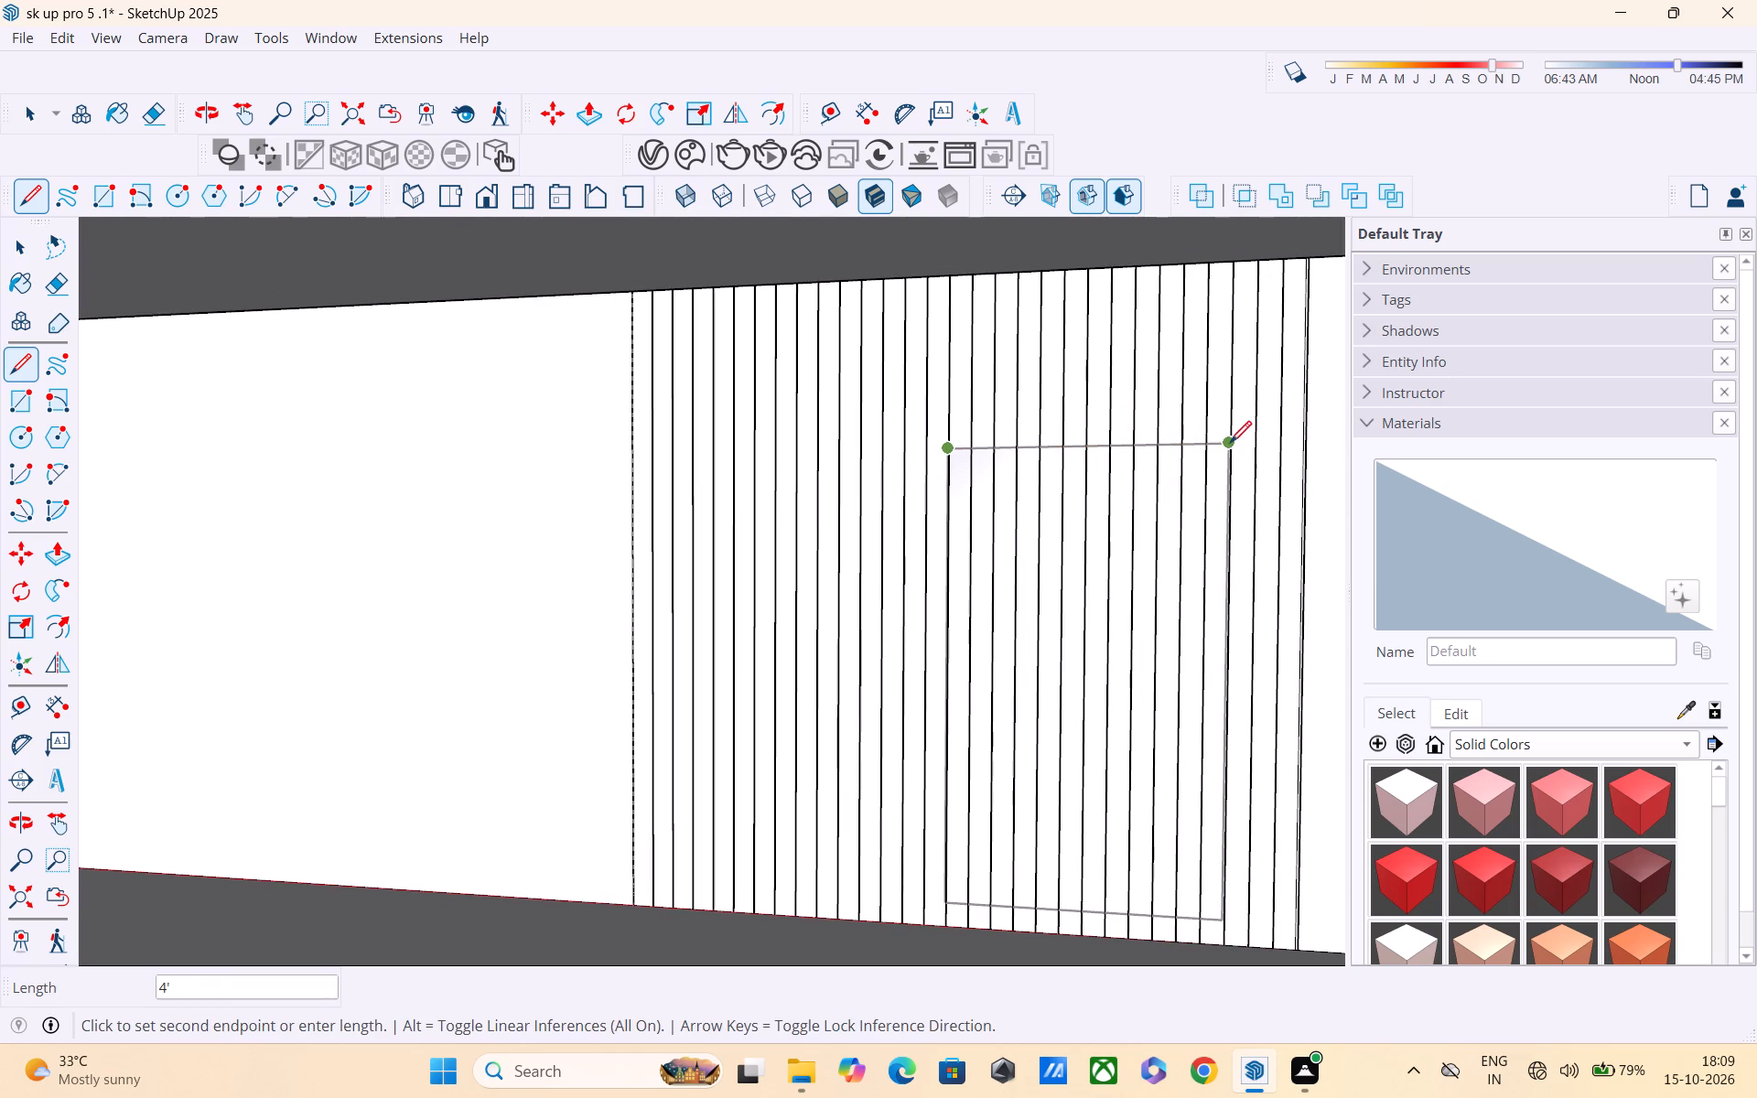
left_click(1230, 445)
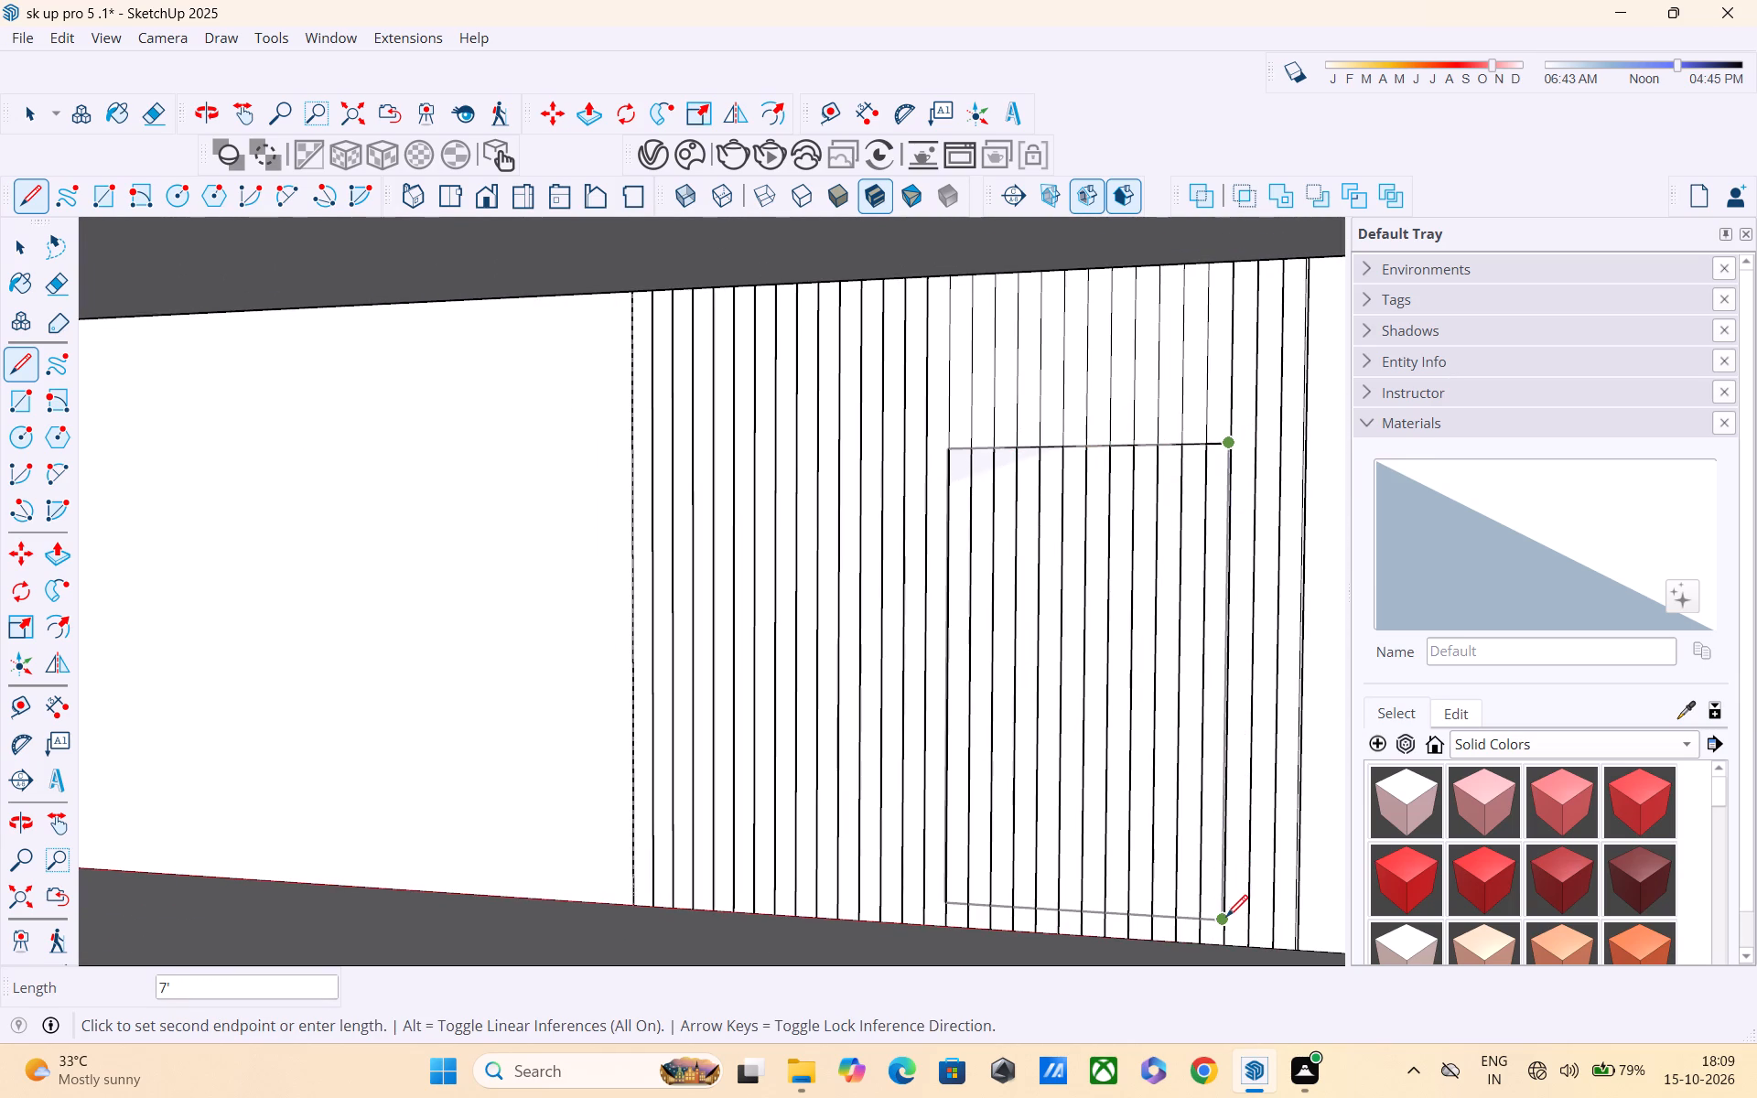
left_click(1226, 919)
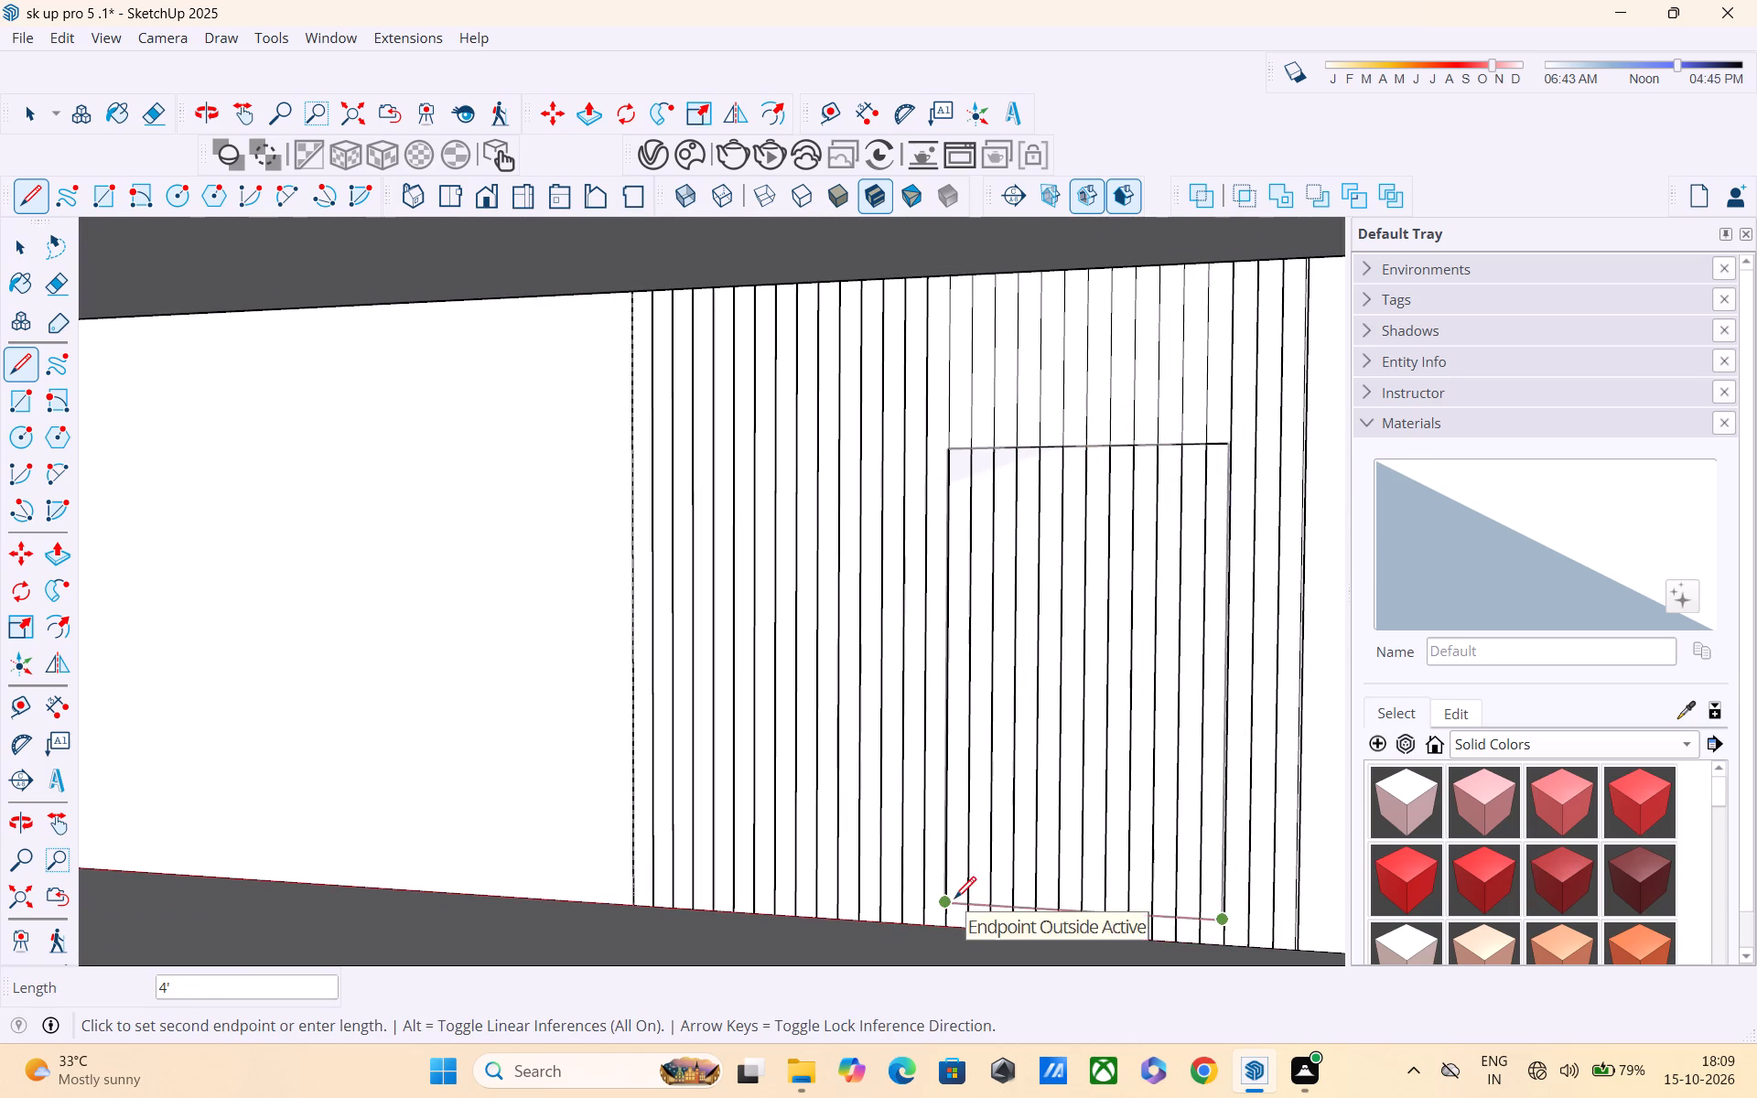
left_click(954, 900)
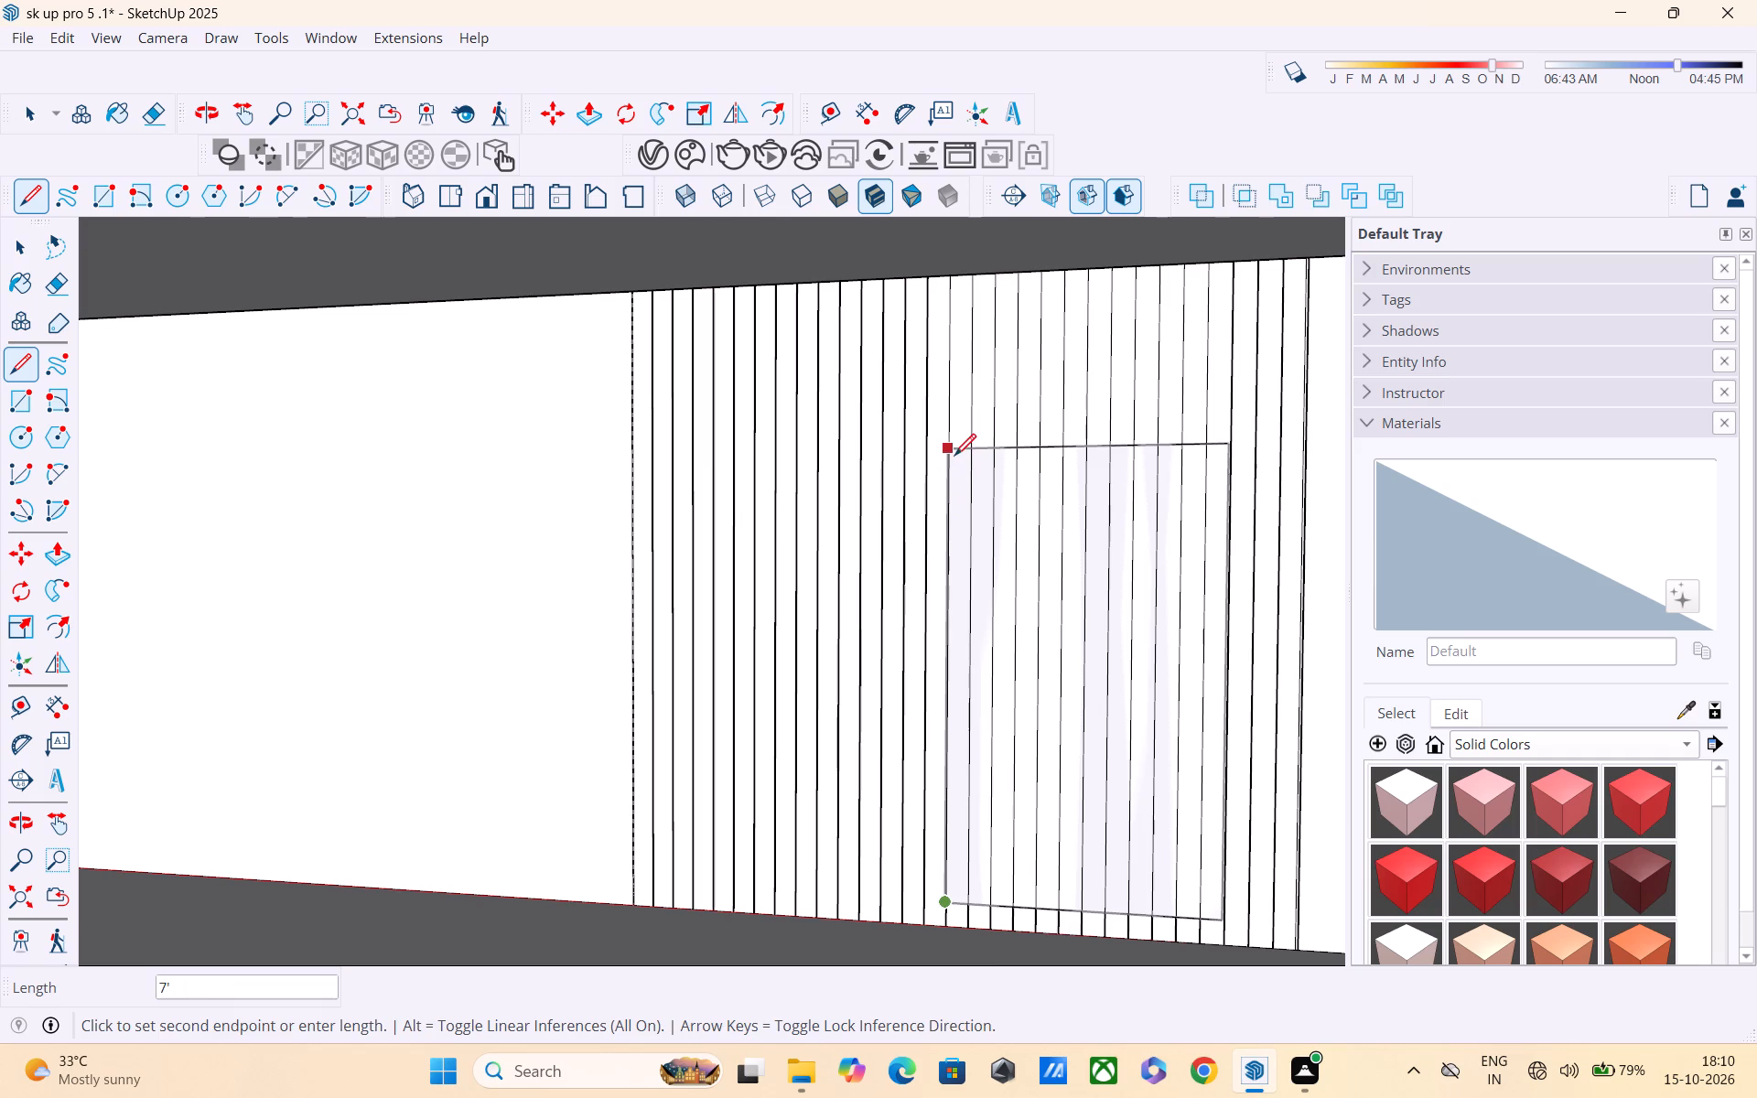
left_click(954, 457)
Erase the vertical line segments inside the traced door outline, keeping those above and below it.
key("e")
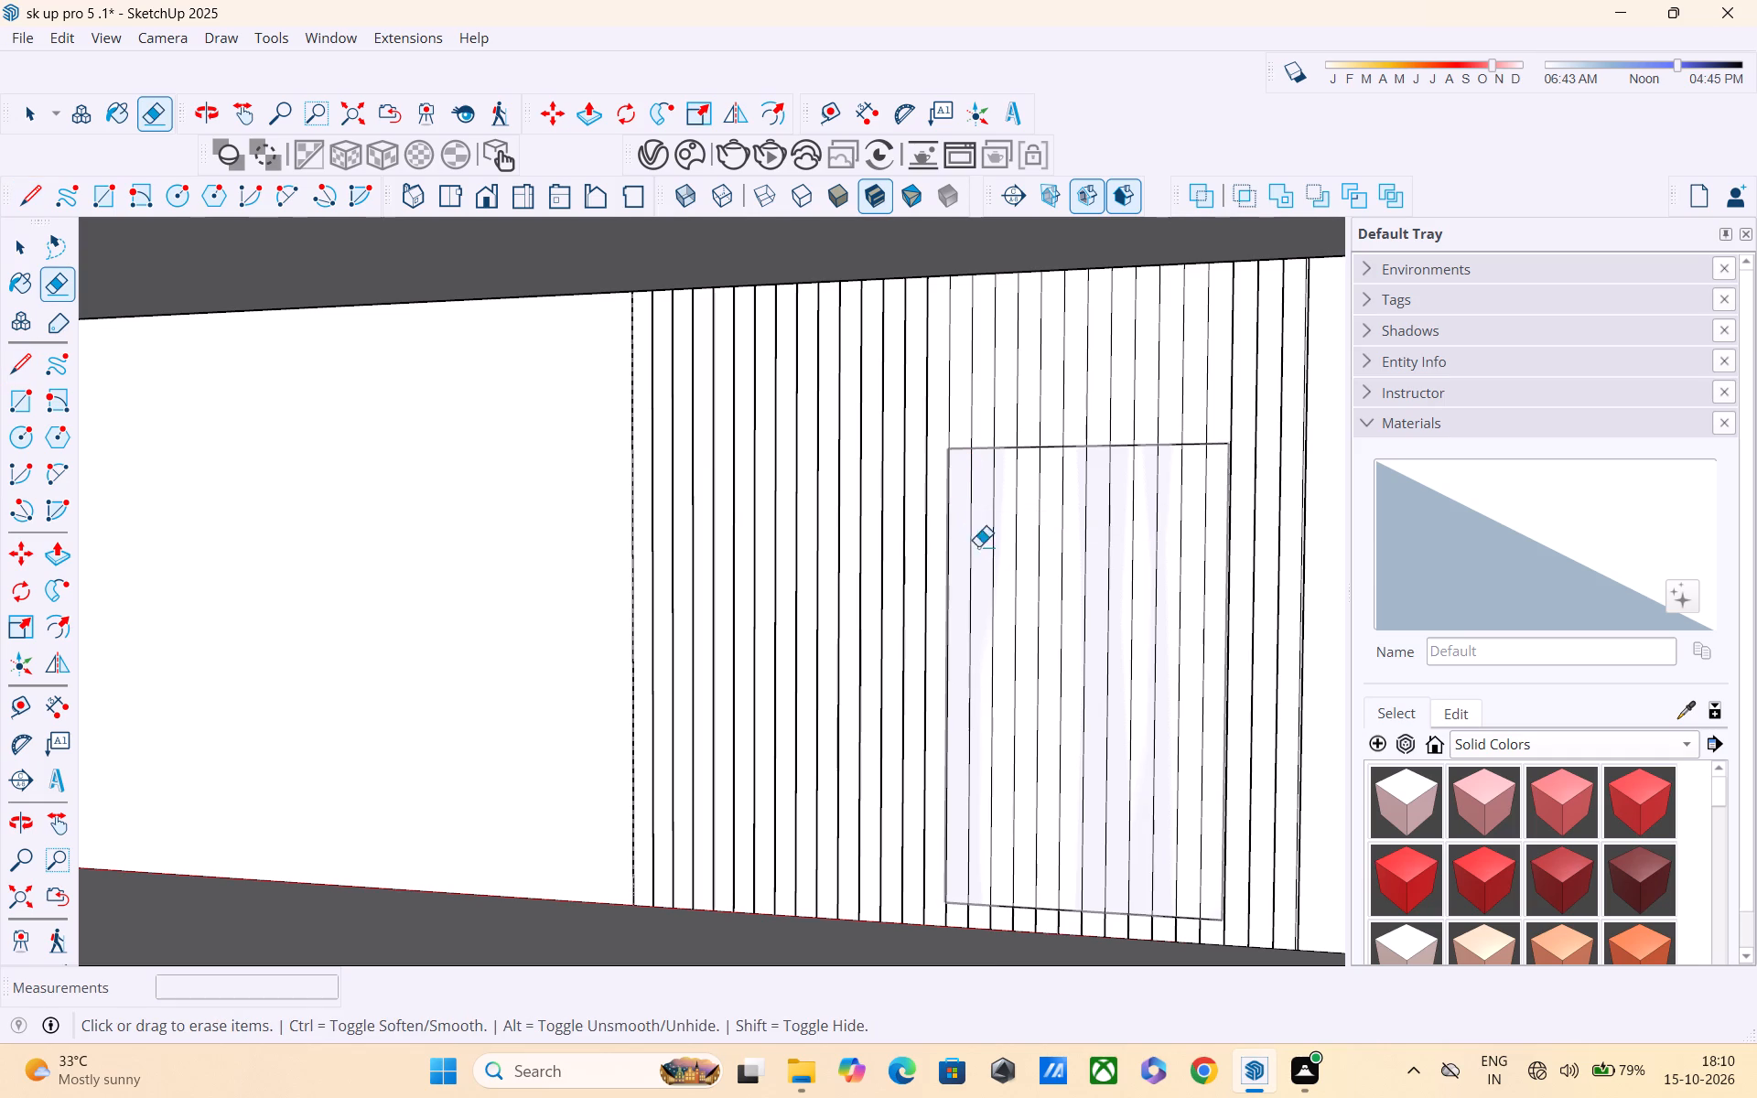
left_click_drag(963, 516, 1211, 596)
scroll(1212, 597, "down", 5)
middle_click_drag(1163, 608, 1239, 614)
scroll(1070, 679, "up", 5)
scroll(1066, 662, "down", 4)
middle_click_drag(1066, 661, 896, 673)
key("space")
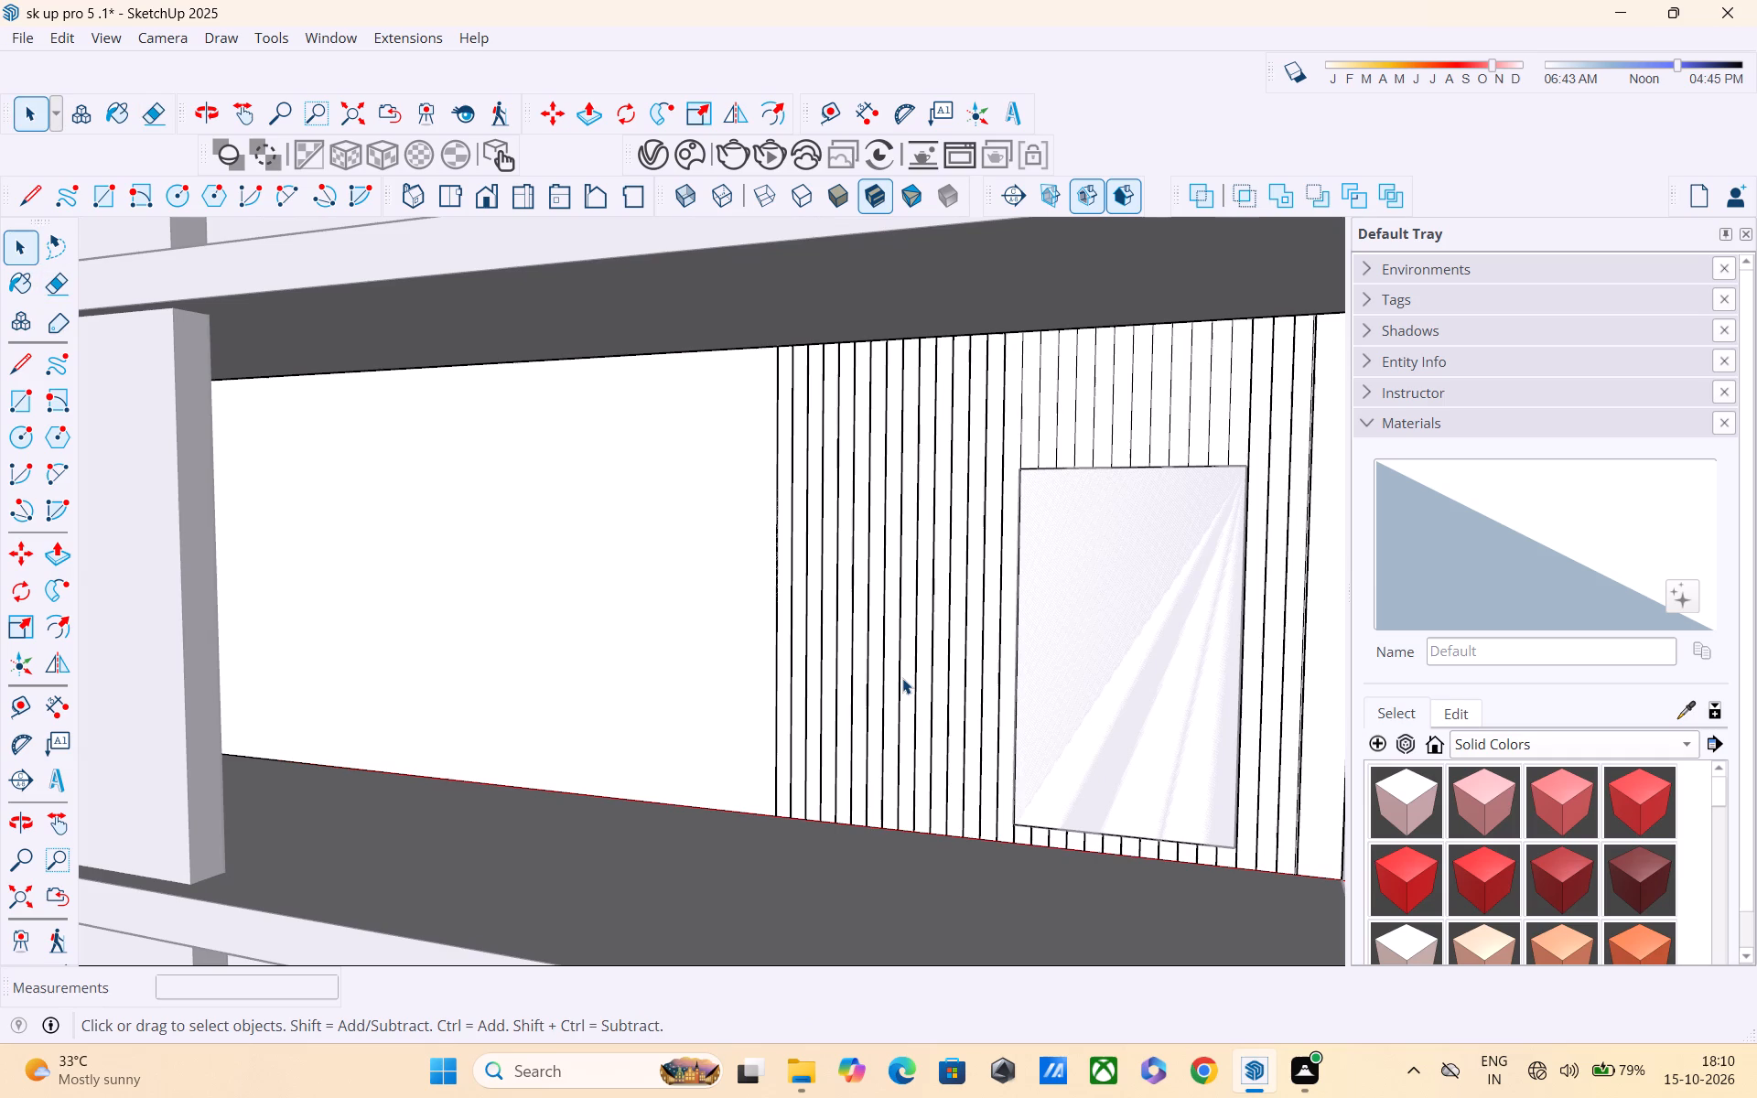
Push the door-shaped wall face inward by about 4' 5" with Push/Pull.
key("p")
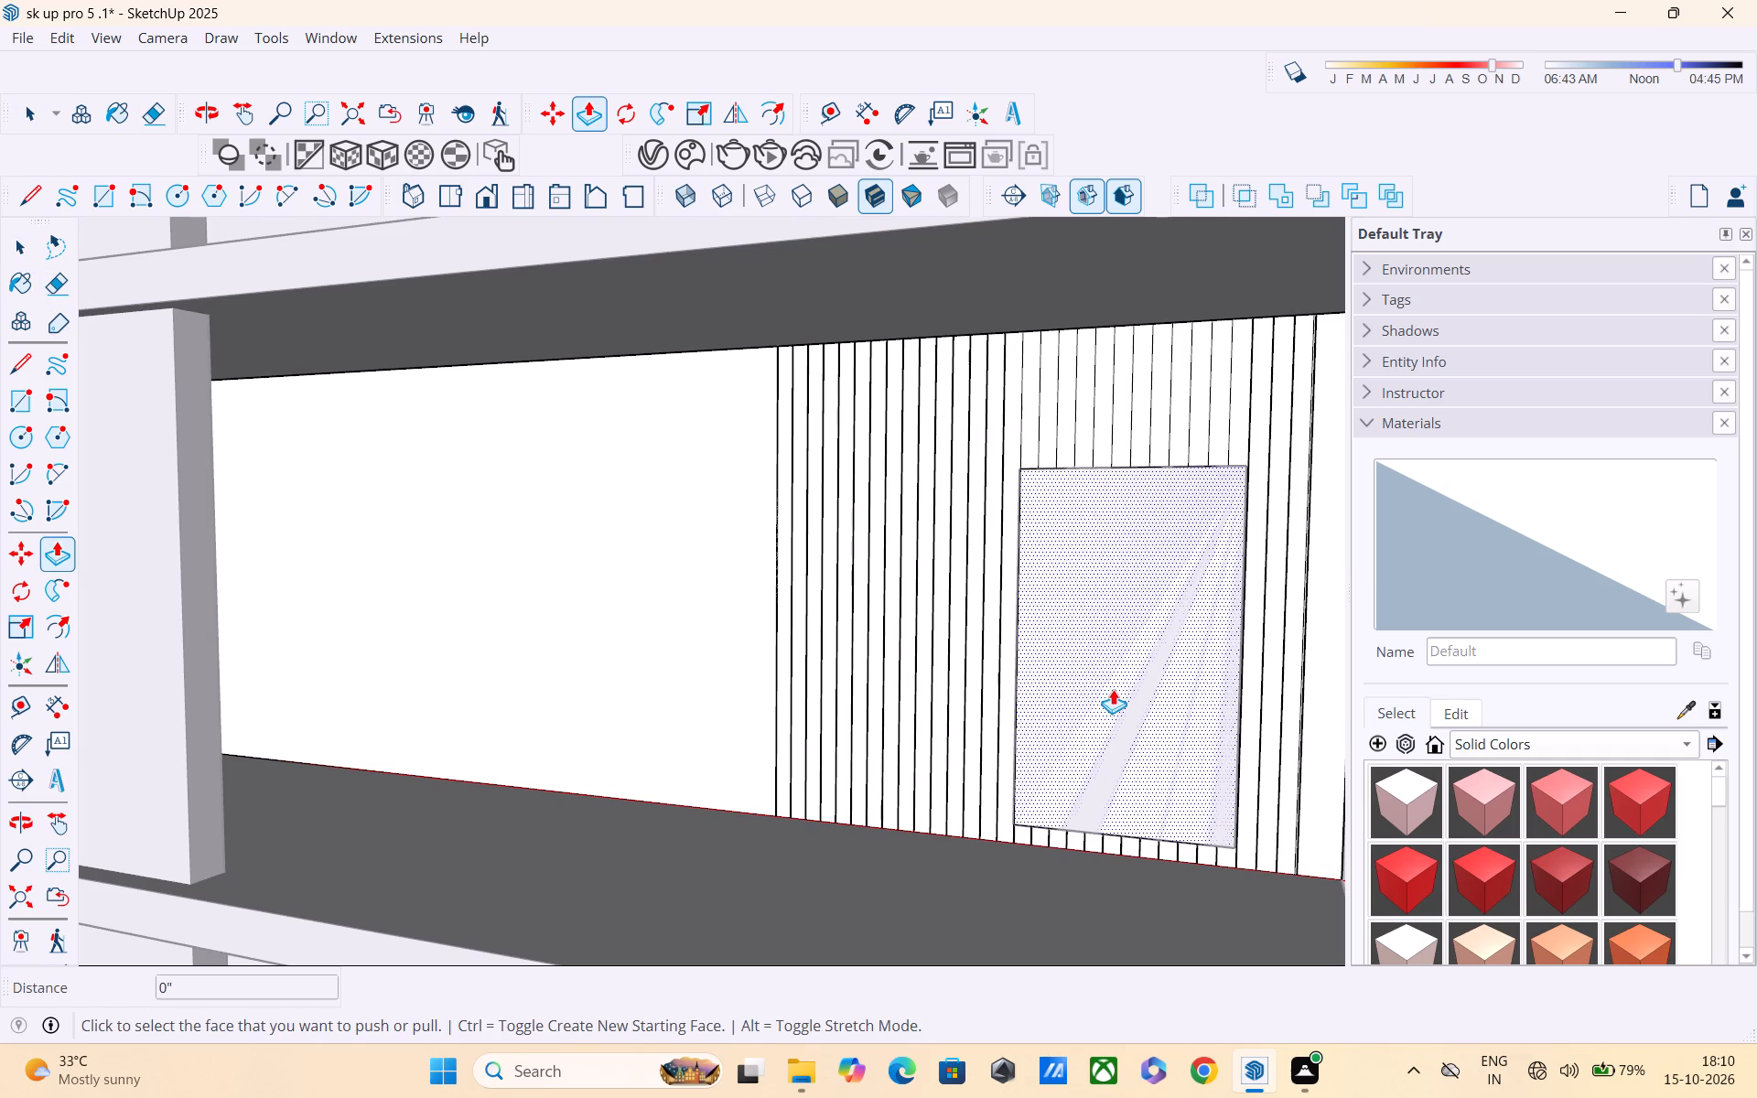
left_click(1117, 674)
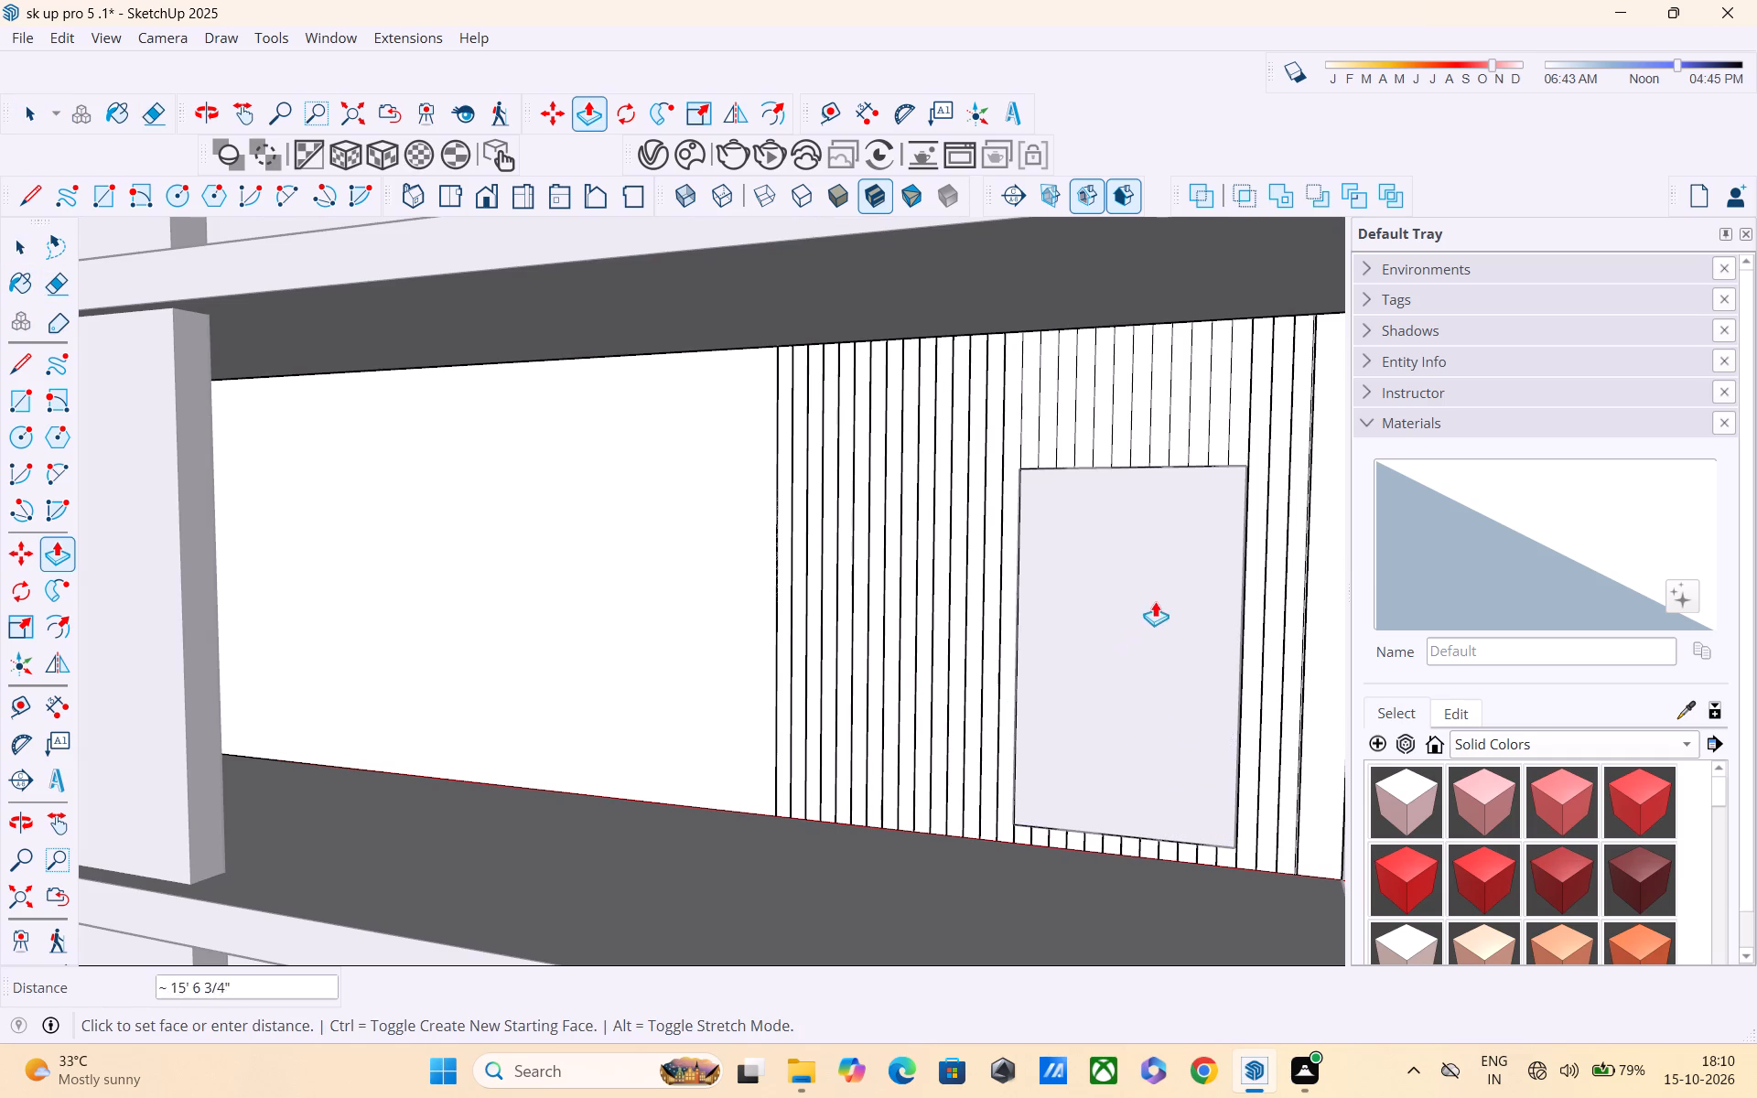
middle_click_drag(1155, 601, 786, 663)
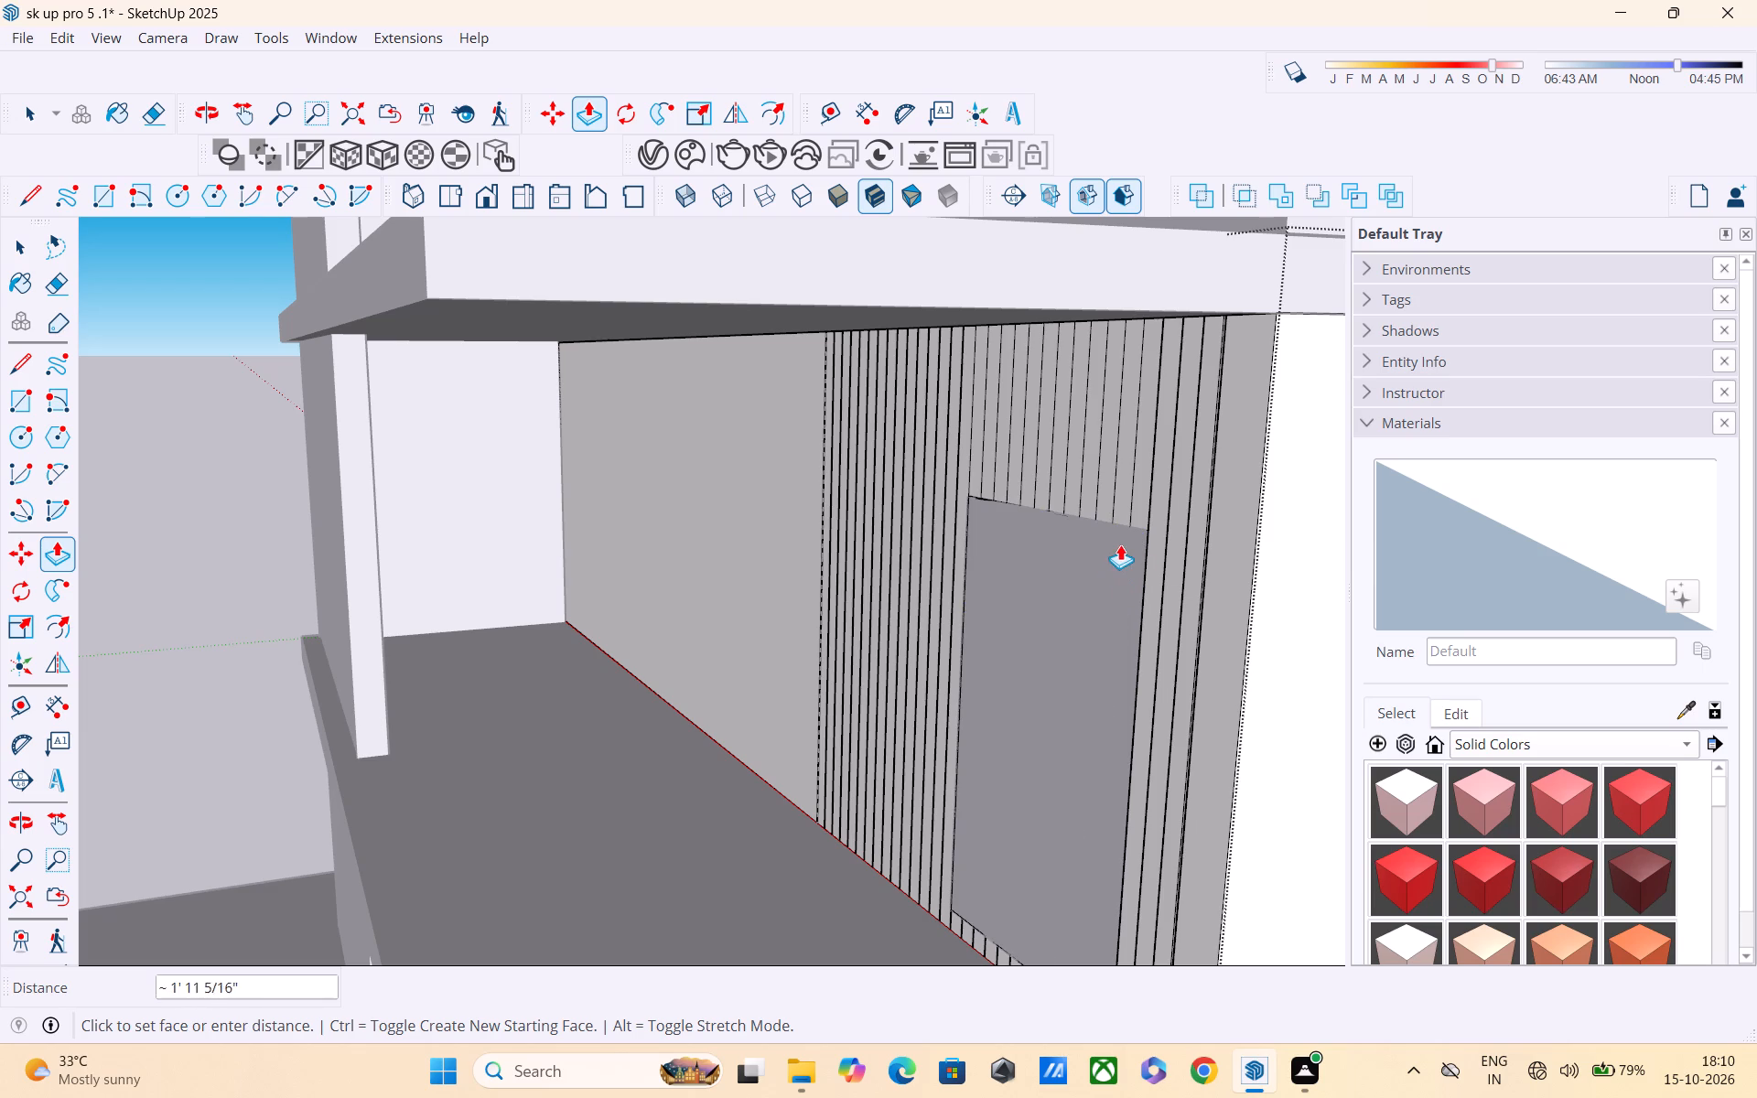
middle_click_drag(1128, 590, 1386, 542)
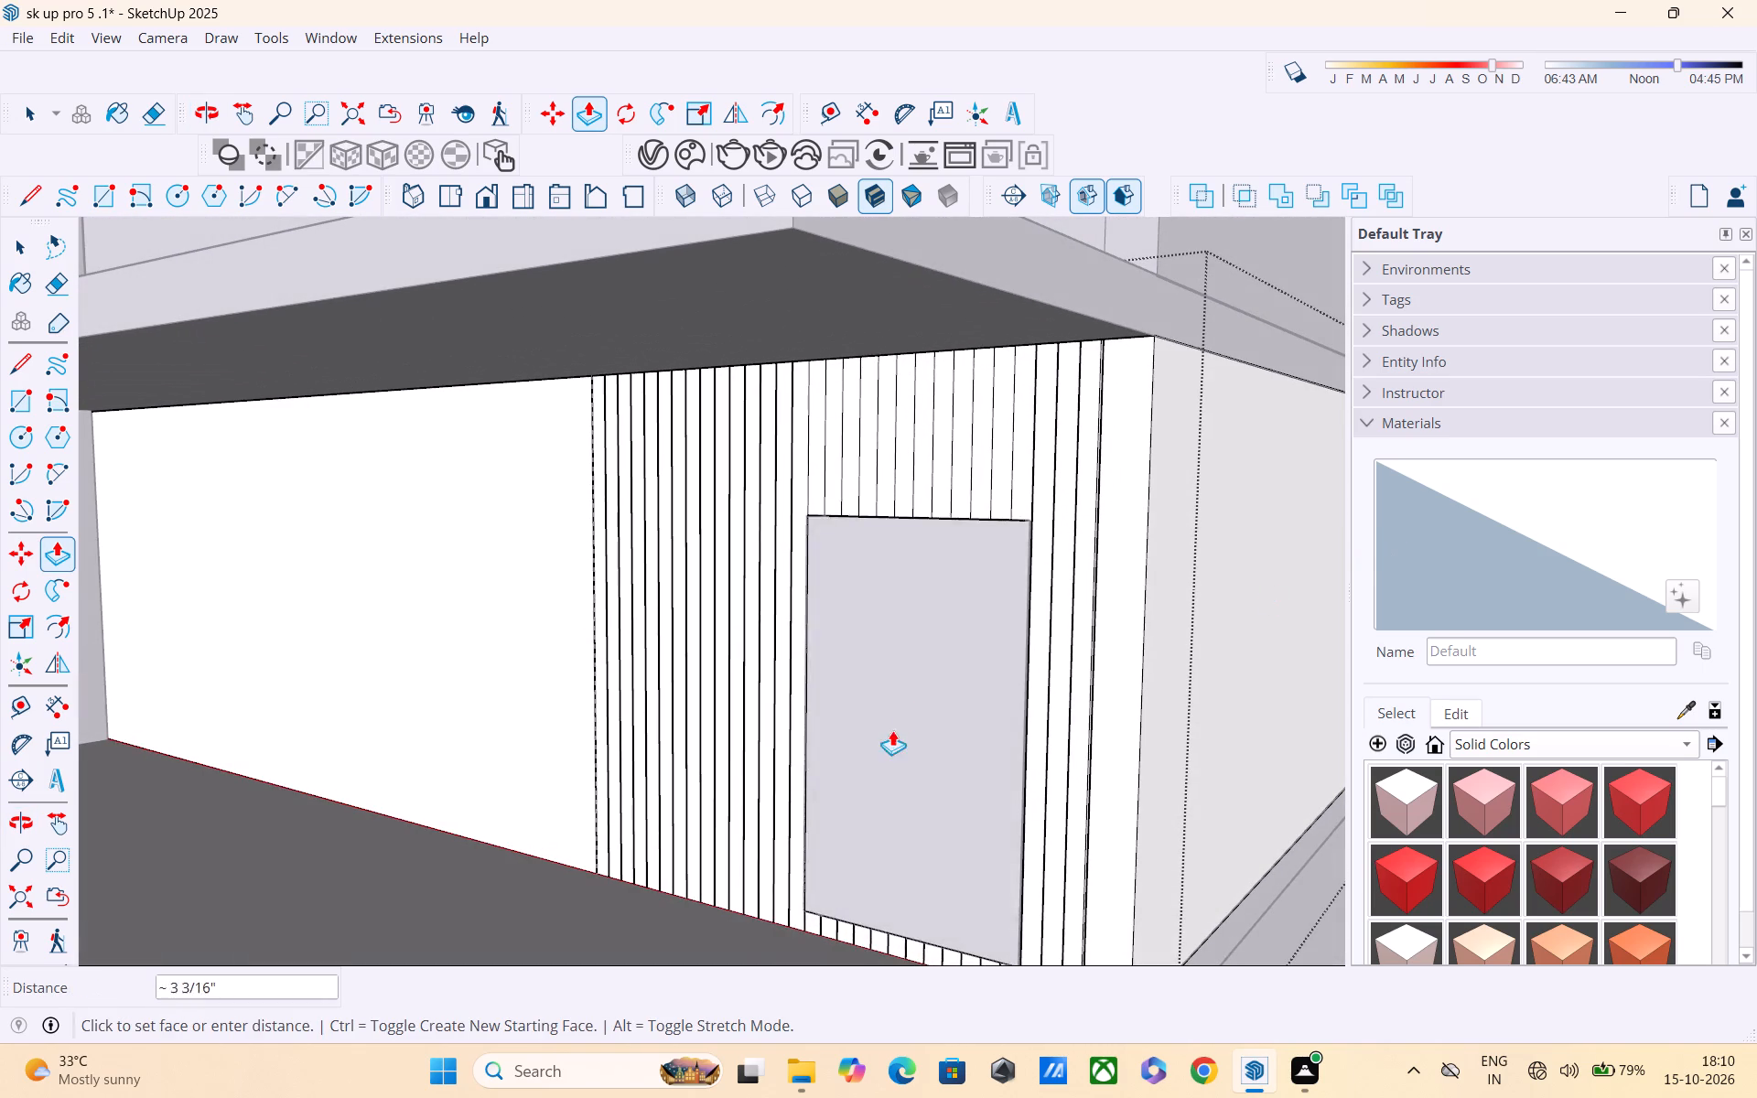
left_click_drag(992, 633, 1001, 622)
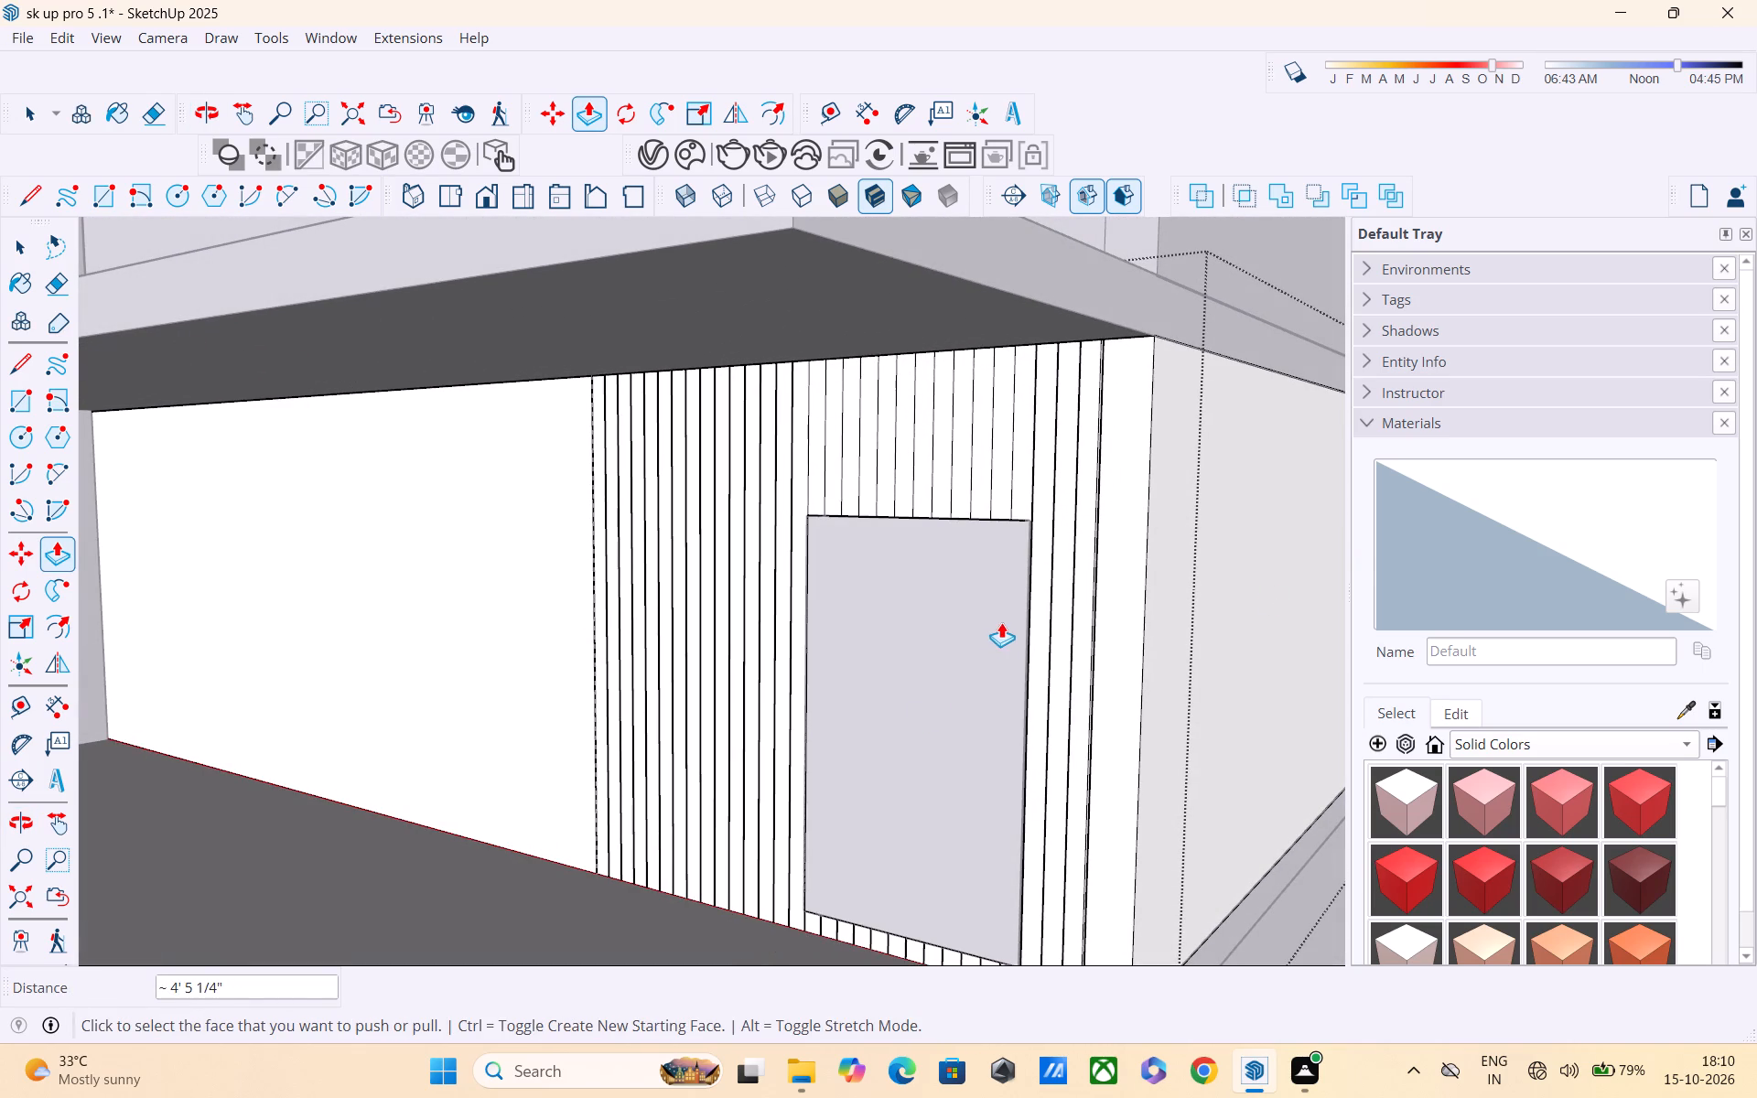
Readjust the depth of the door-shaped wall face with Push/Pull, ending with a 6" offset.
left_click_drag(1001, 622, 902, 644)
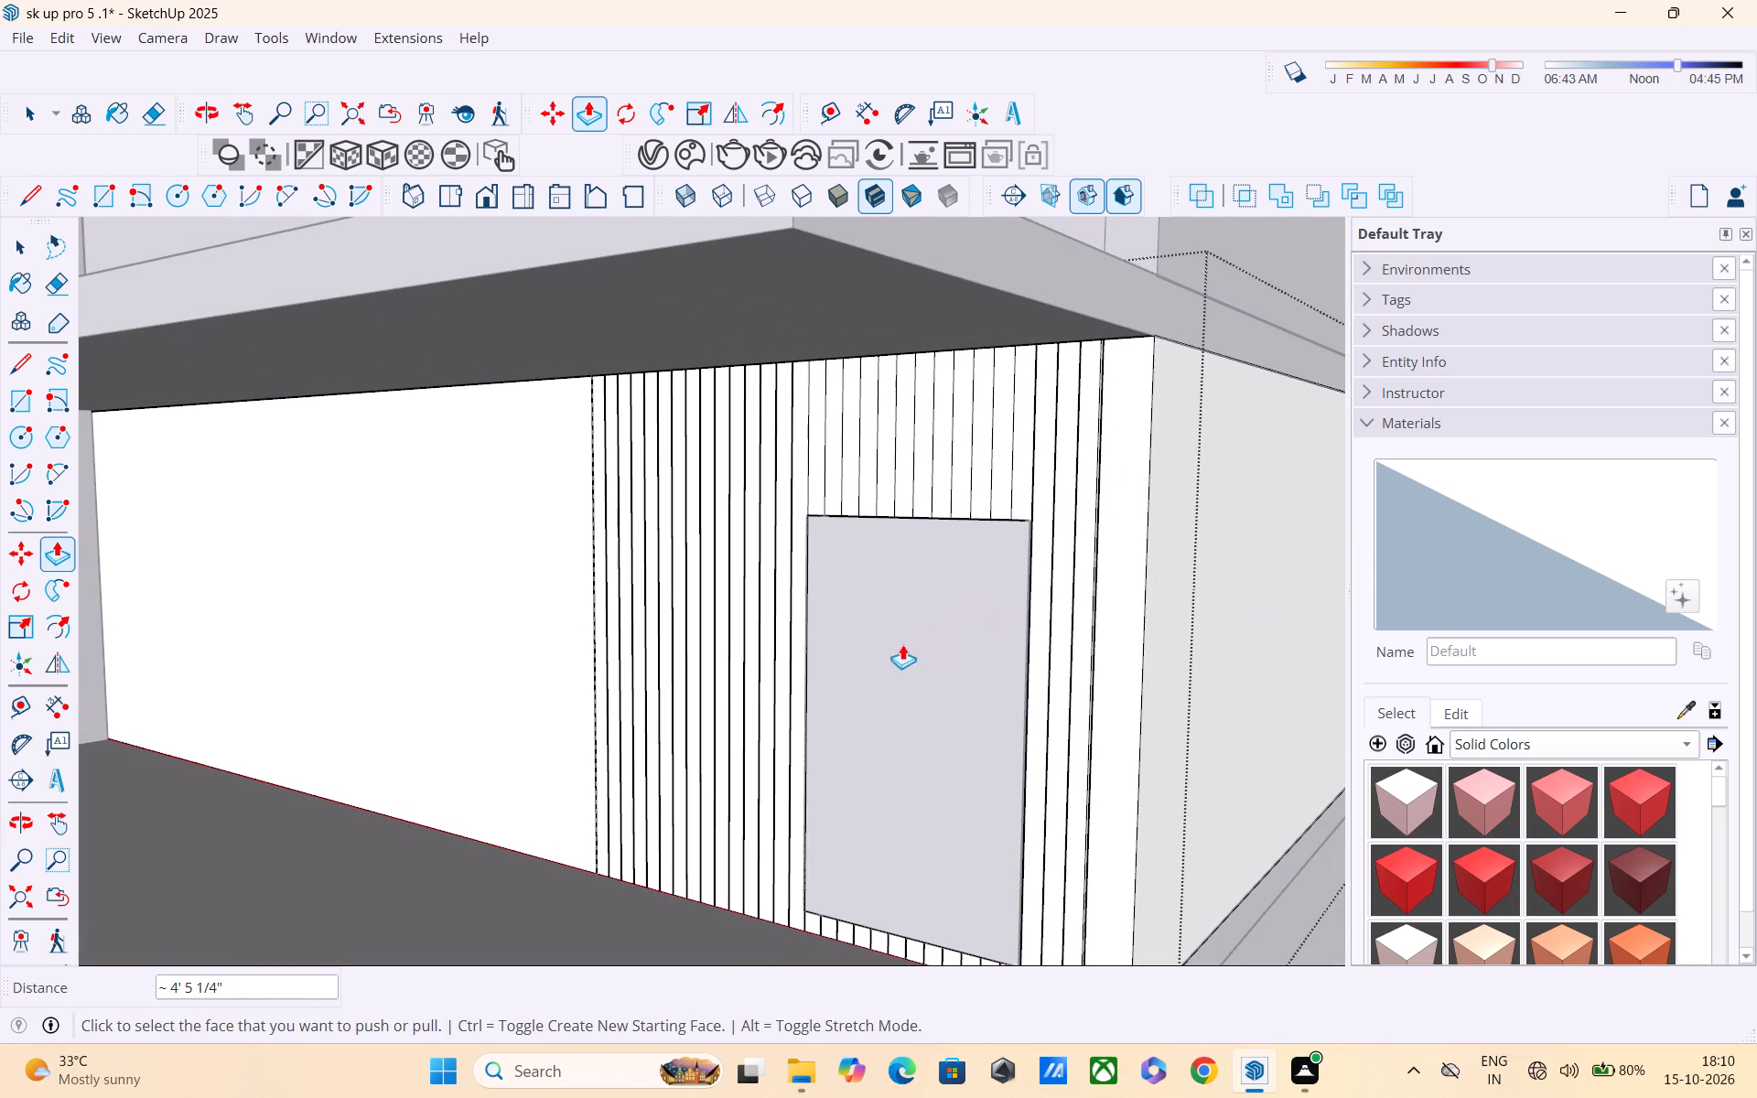
left_click_drag(902, 644, 931, 708)
left_click_drag(914, 693, 883, 727)
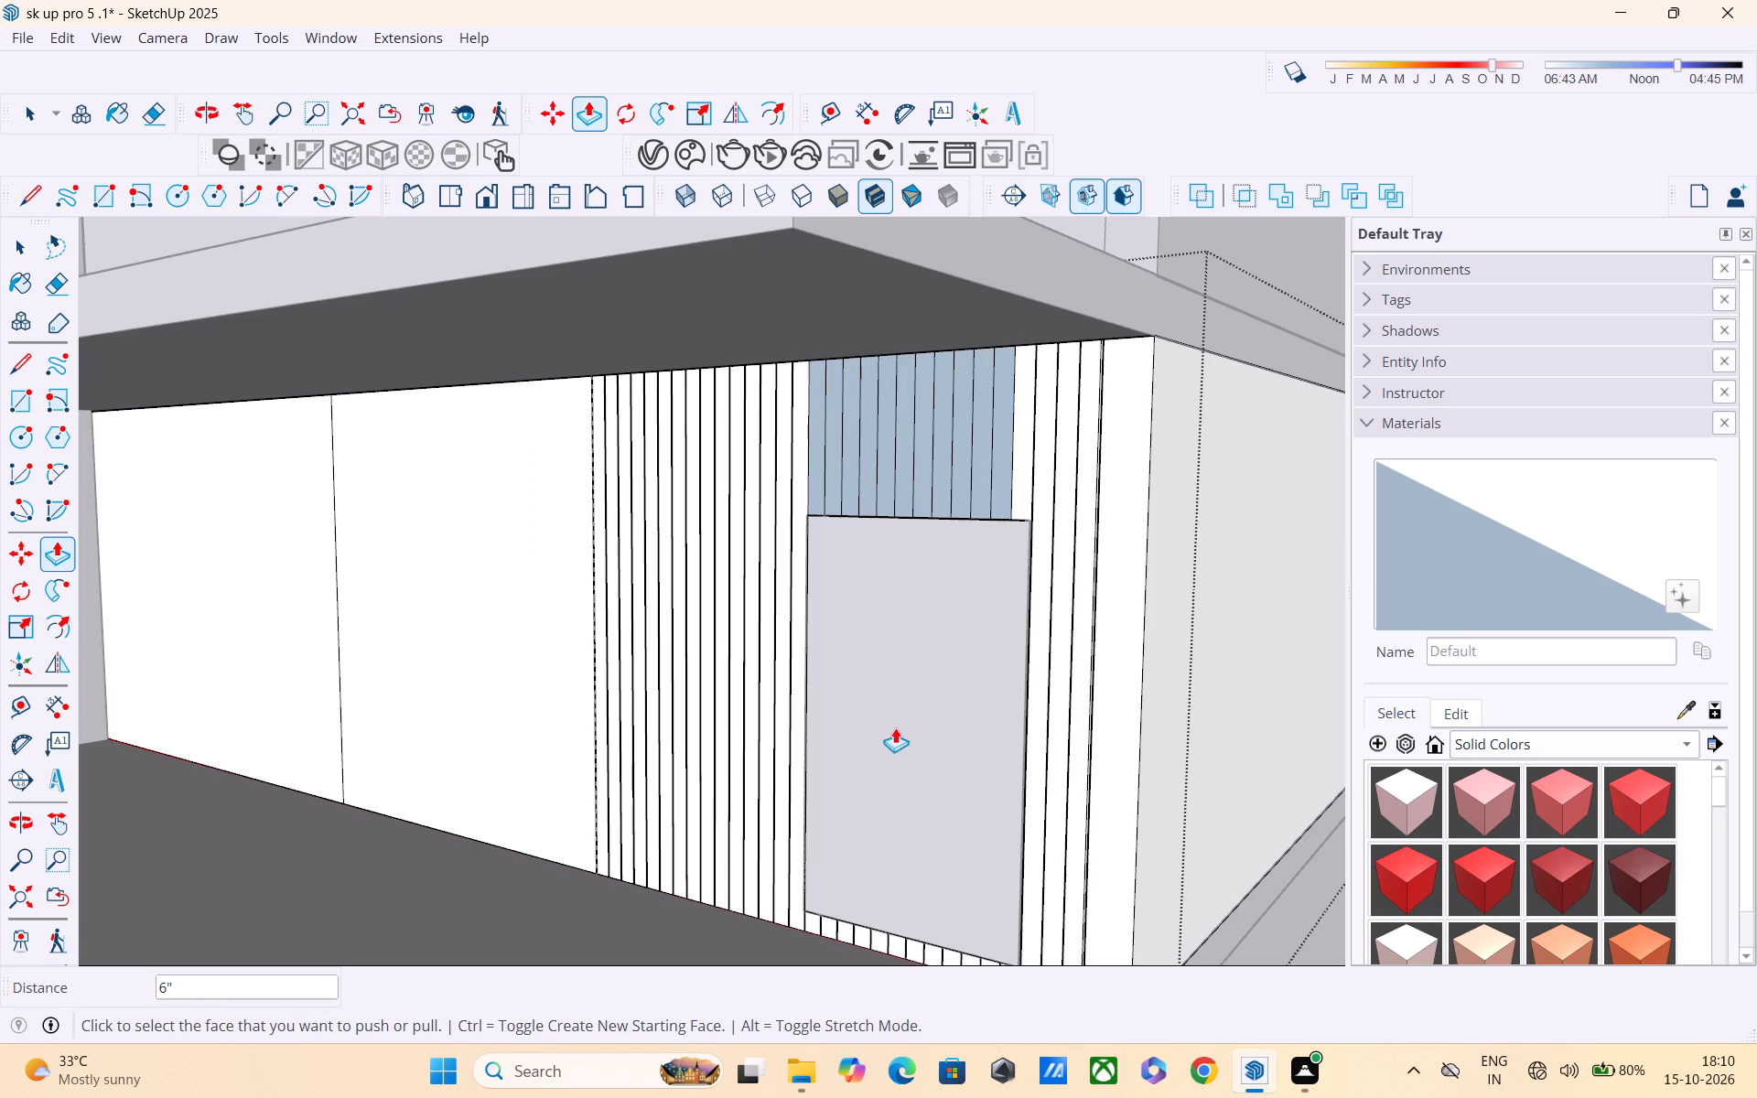
key("Escape")
key("space")
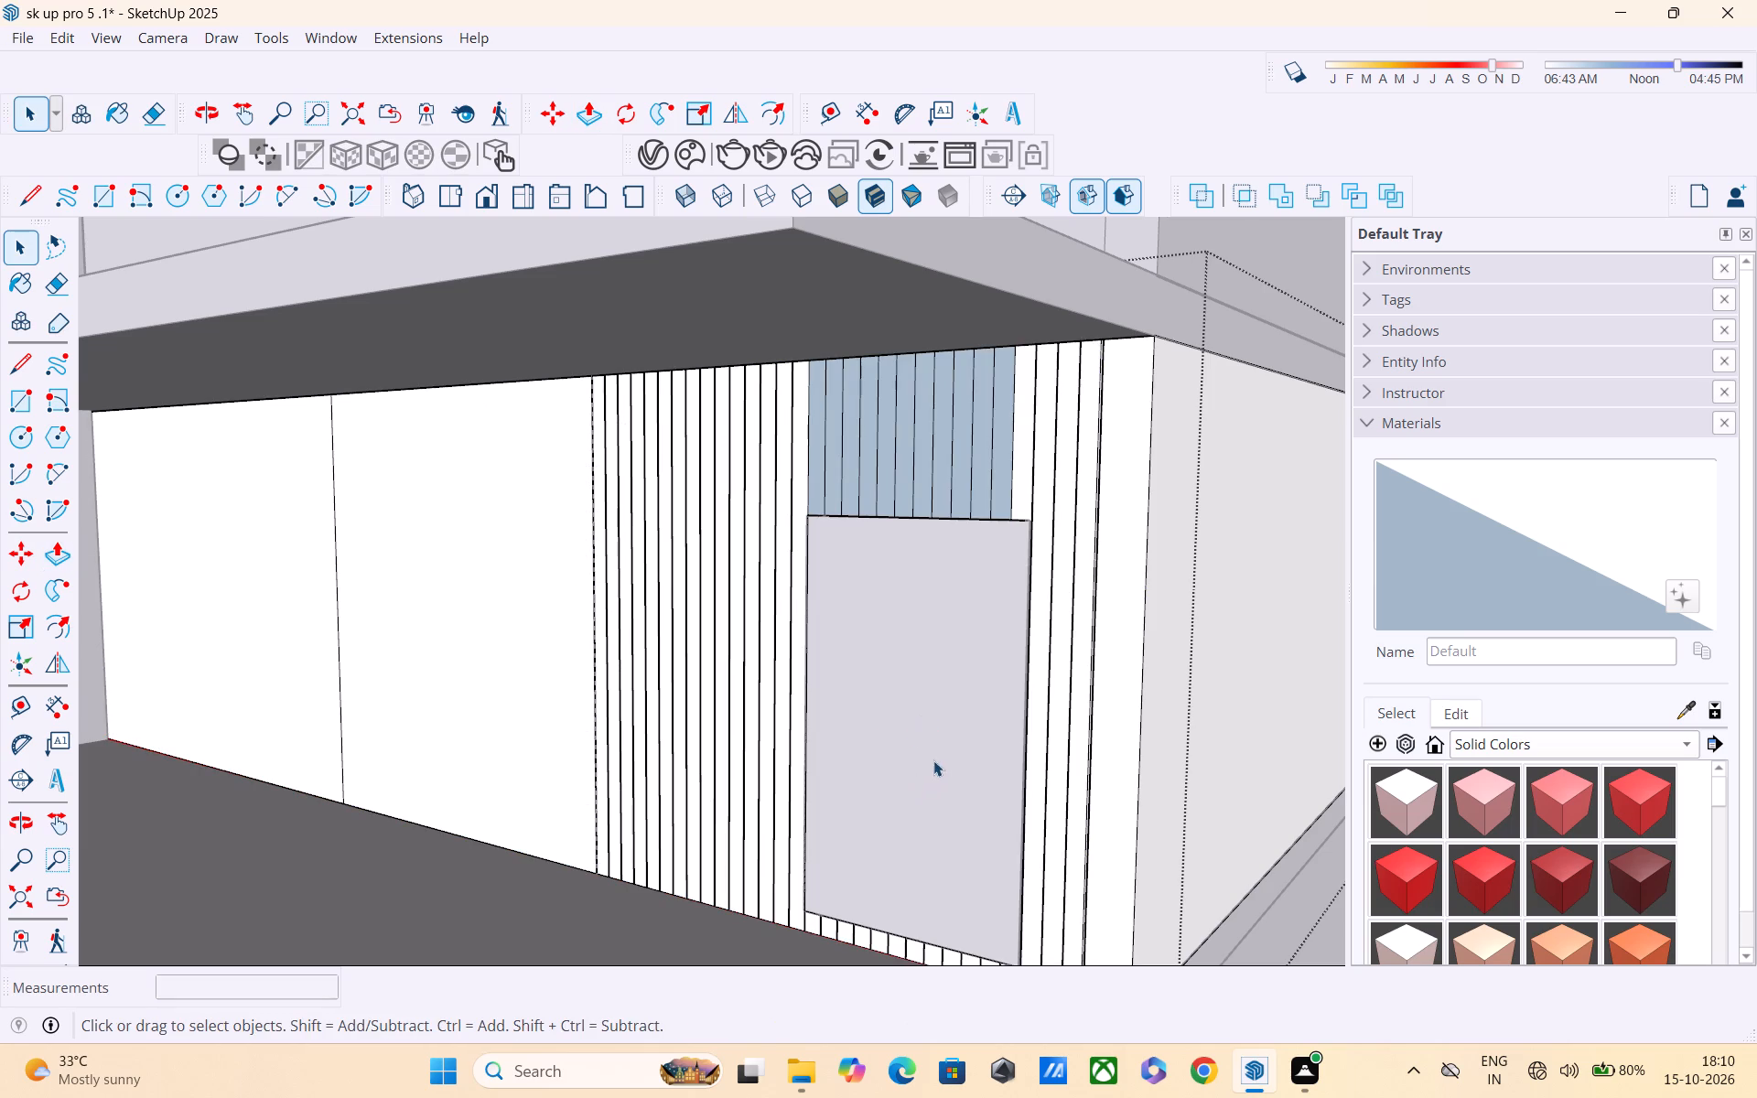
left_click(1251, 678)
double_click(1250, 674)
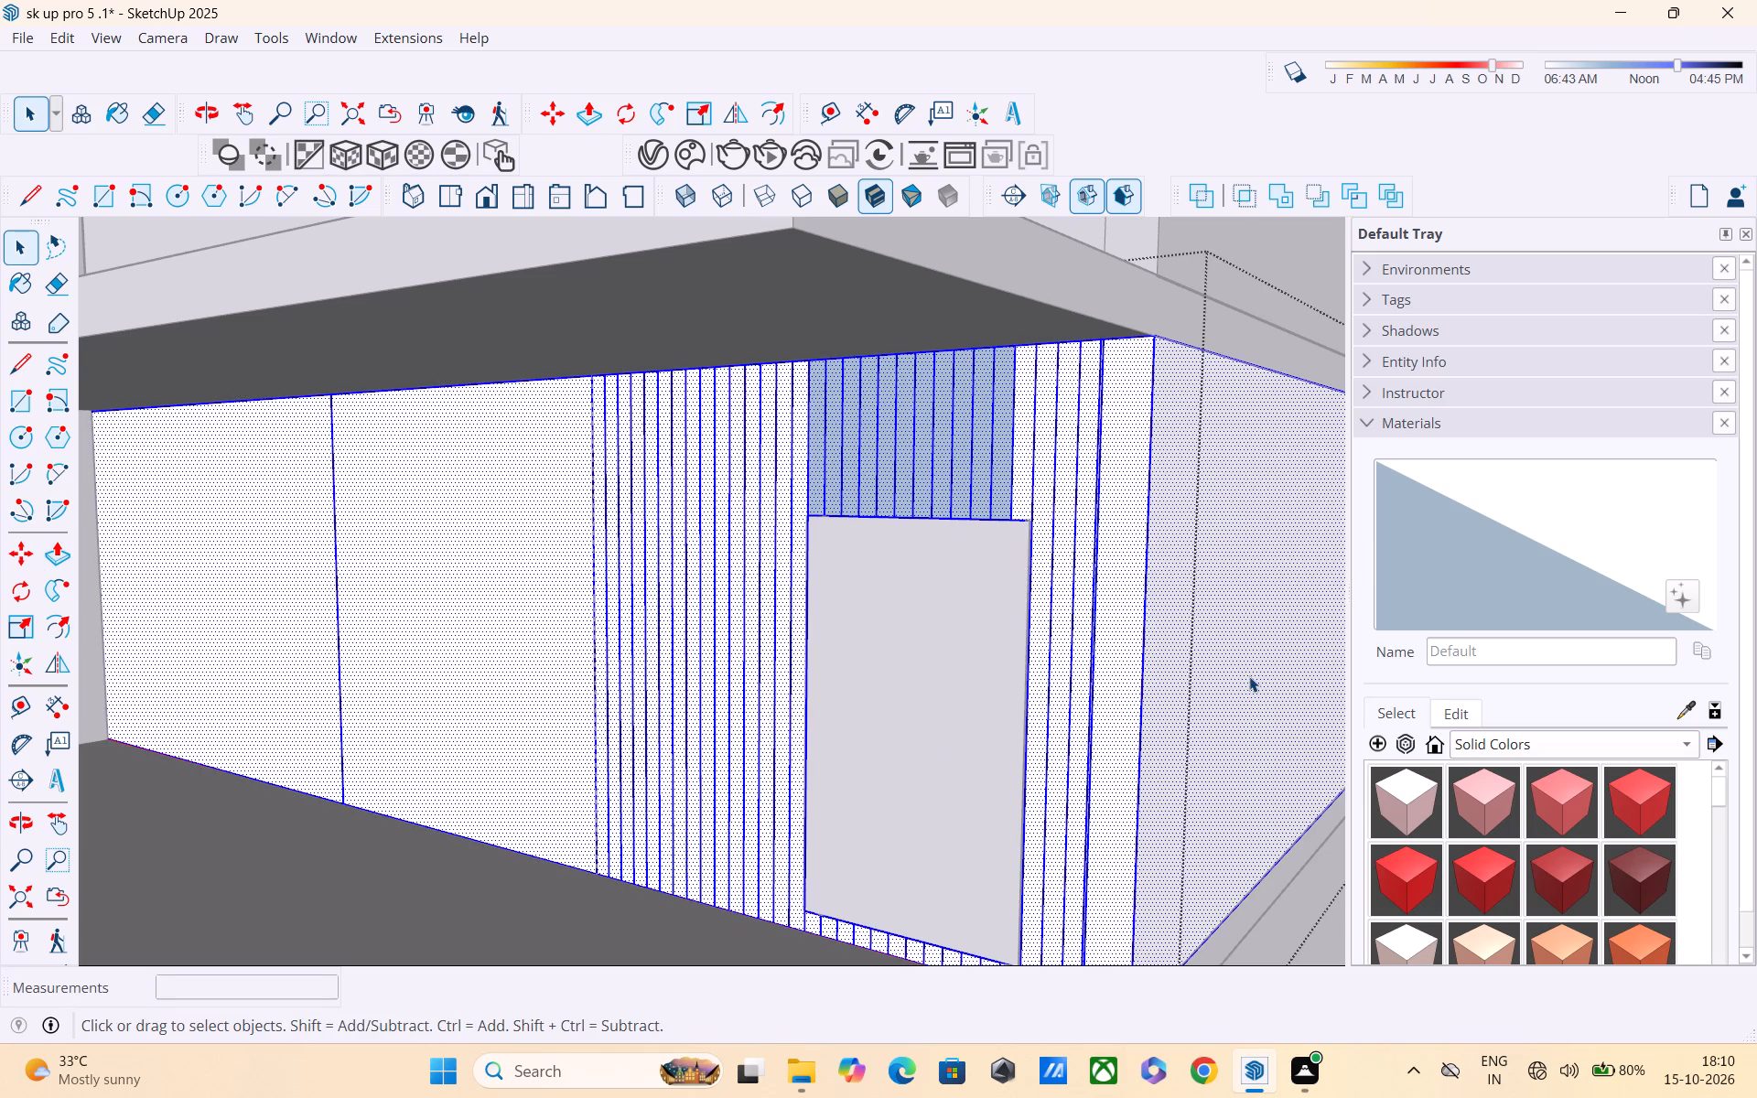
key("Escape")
Reverse the blue back faces of the strips above the door so that every strip shows its white front side.
left_click(927, 479)
double_click(874, 462)
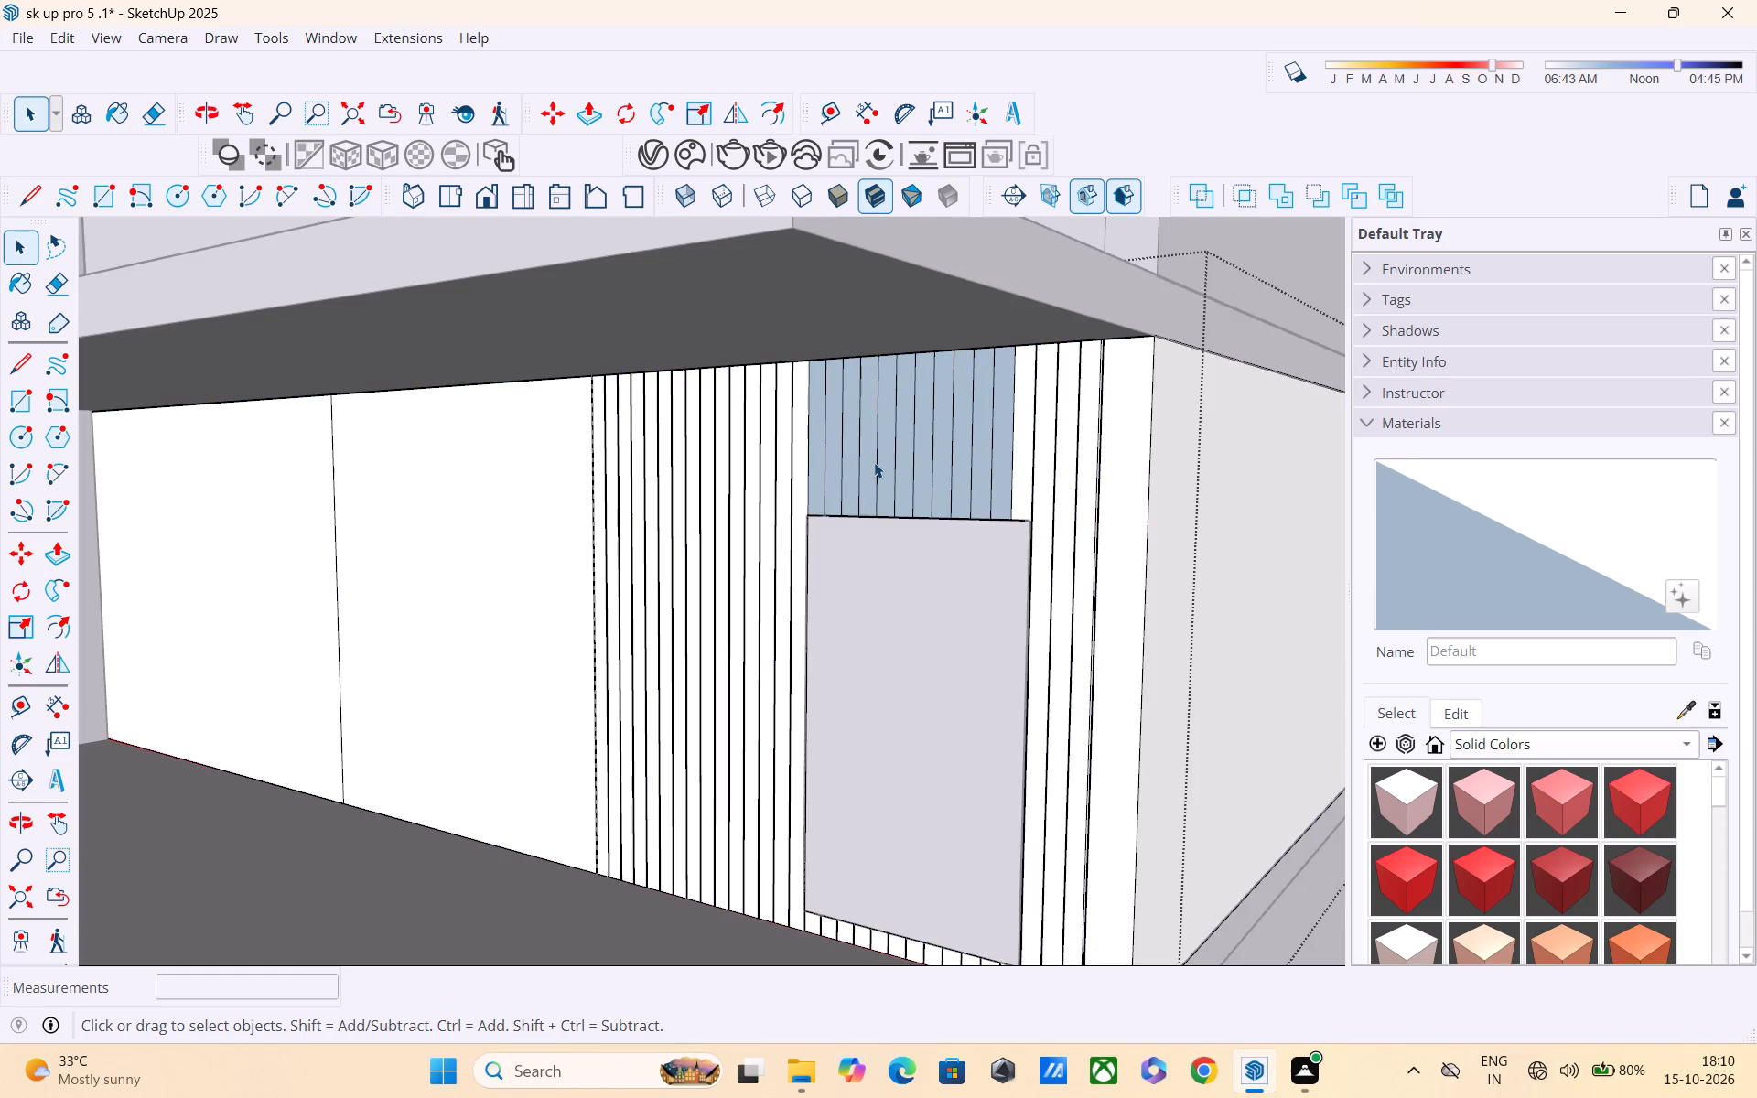
right_click(874, 462)
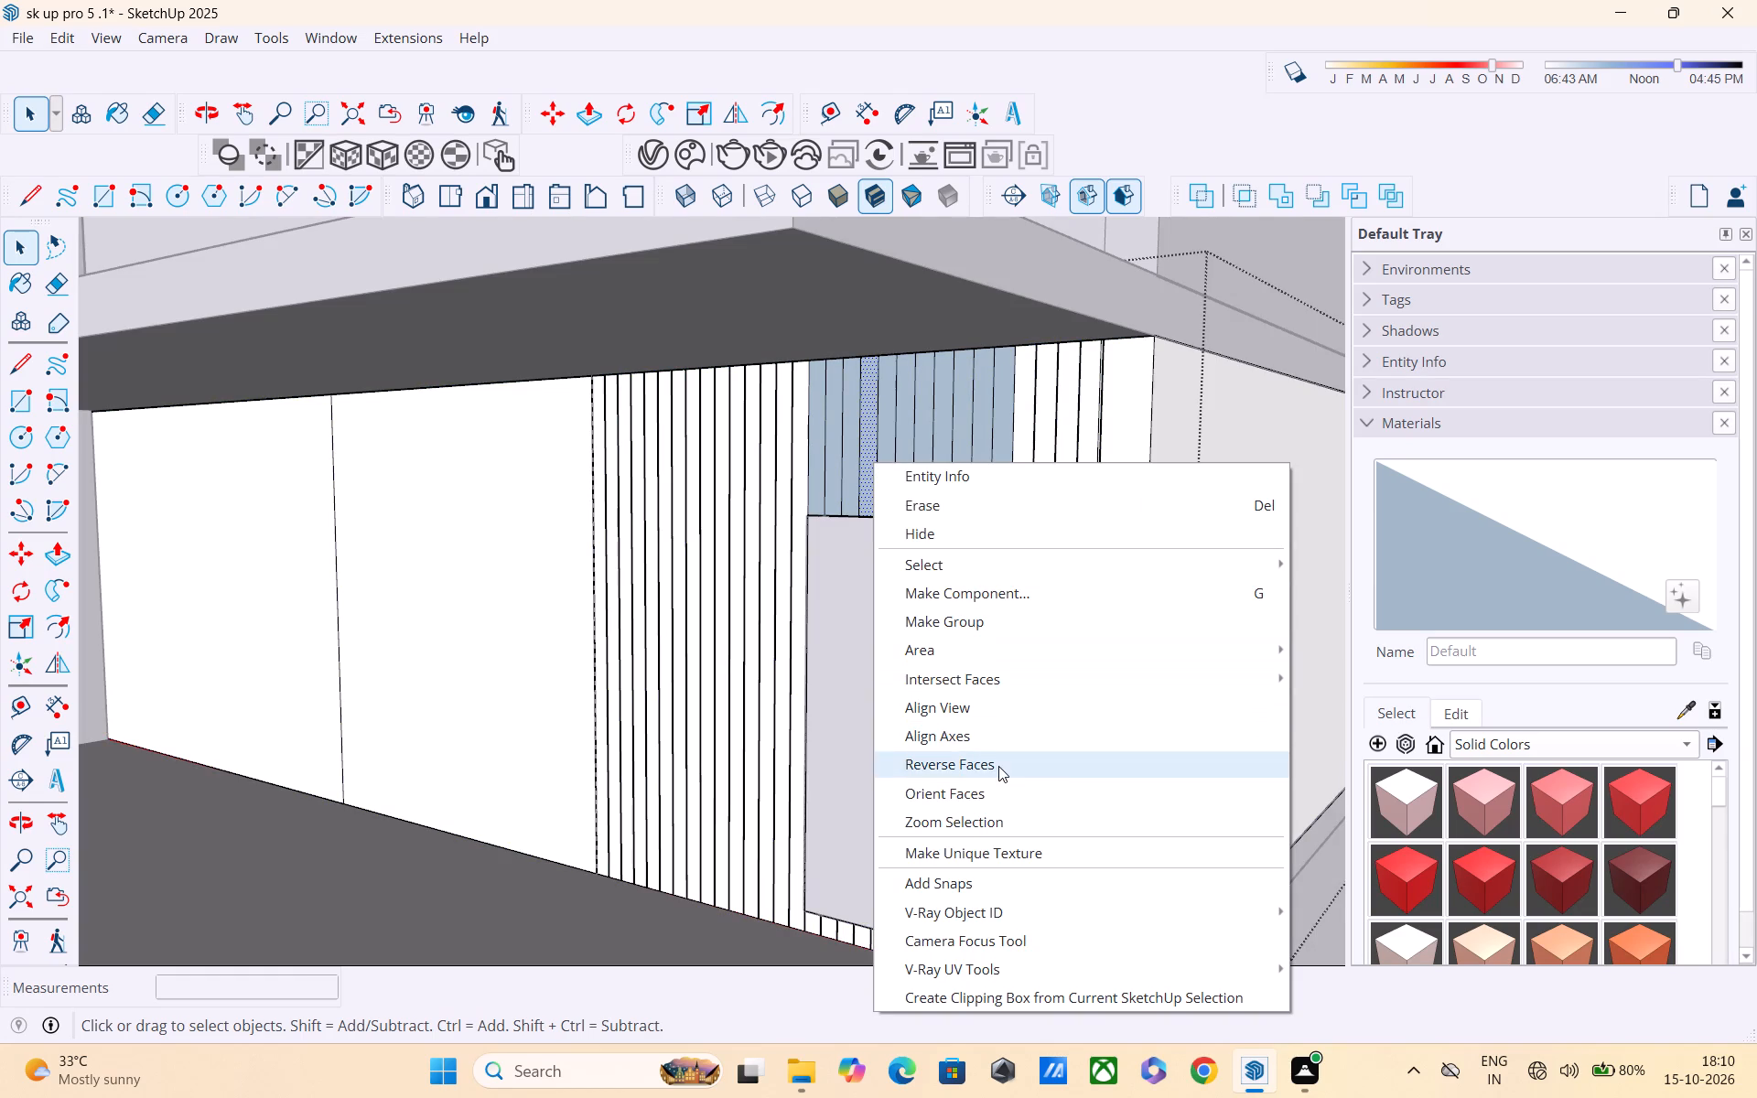
left_click(998, 770)
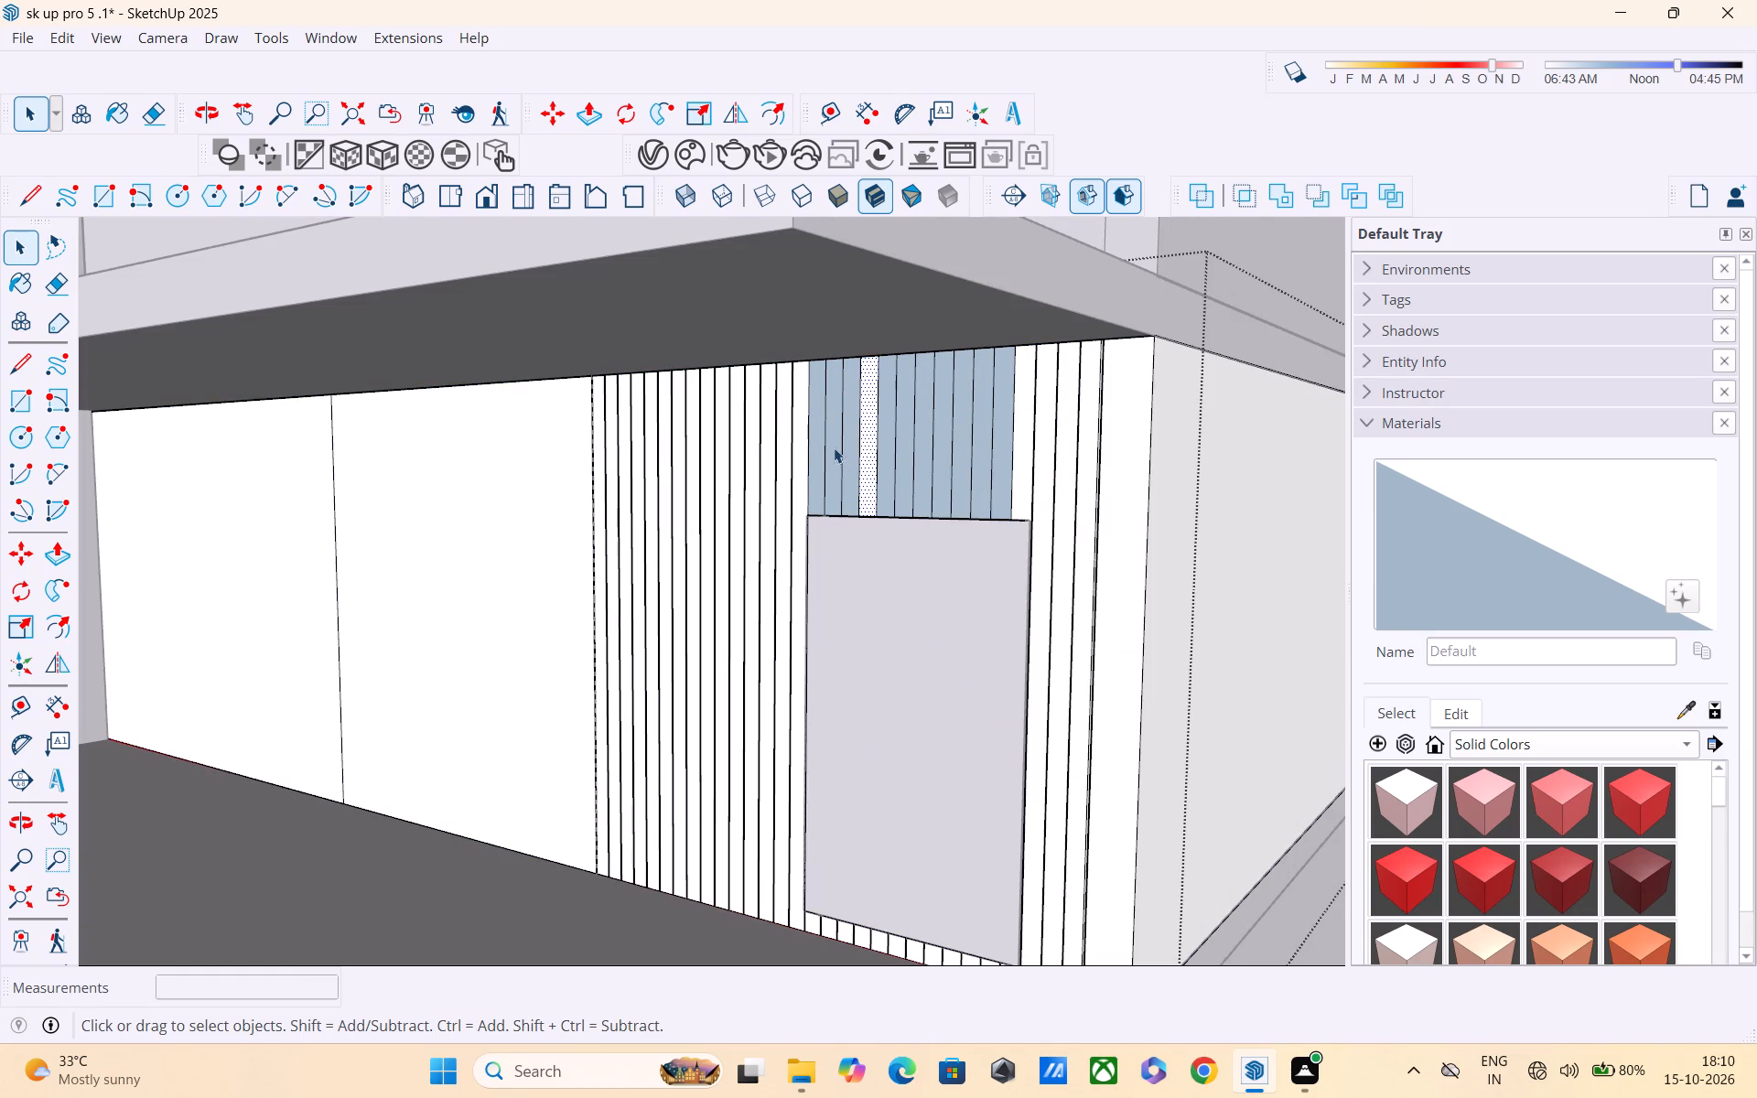
left_click_drag(816, 436, 996, 470)
left_click_drag(996, 470, 1005, 477)
left_click_drag(995, 459, 823, 462)
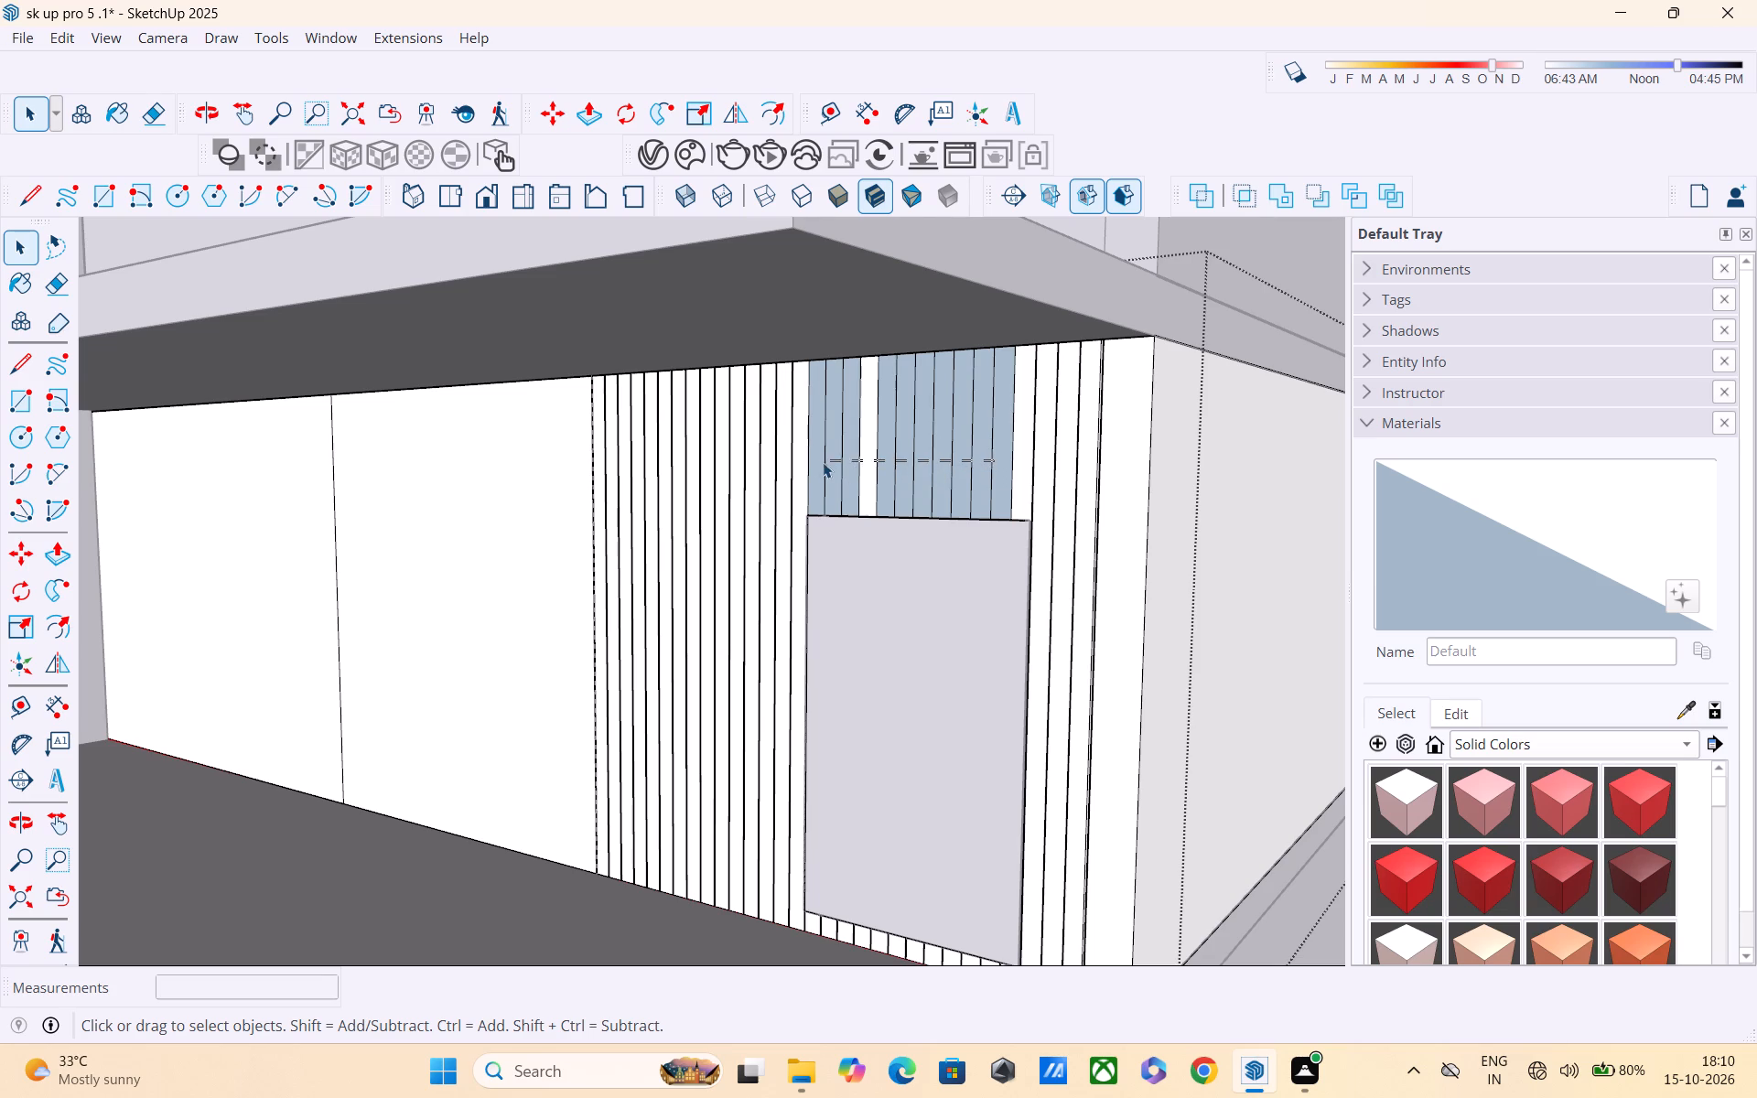
left_click_drag(823, 462, 819, 462)
right_click(909, 460)
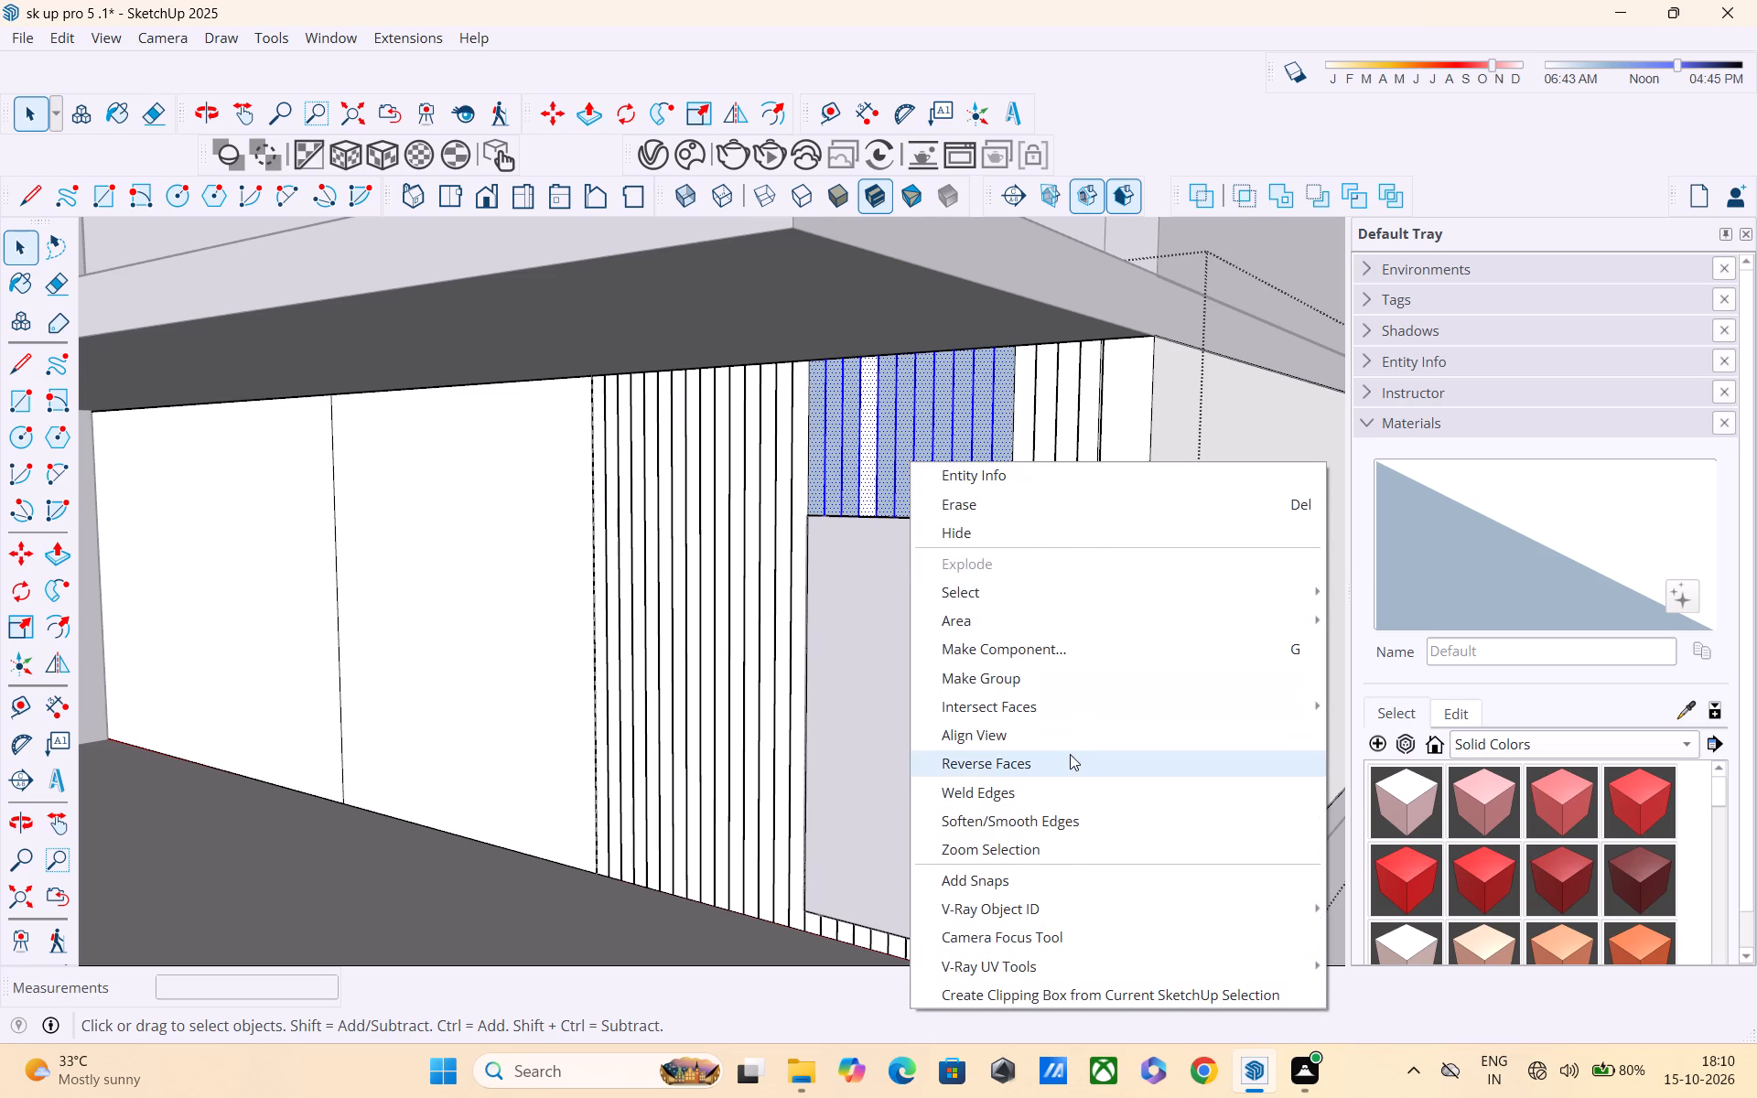
left_click(1070, 755)
left_click(865, 471)
right_click(865, 471)
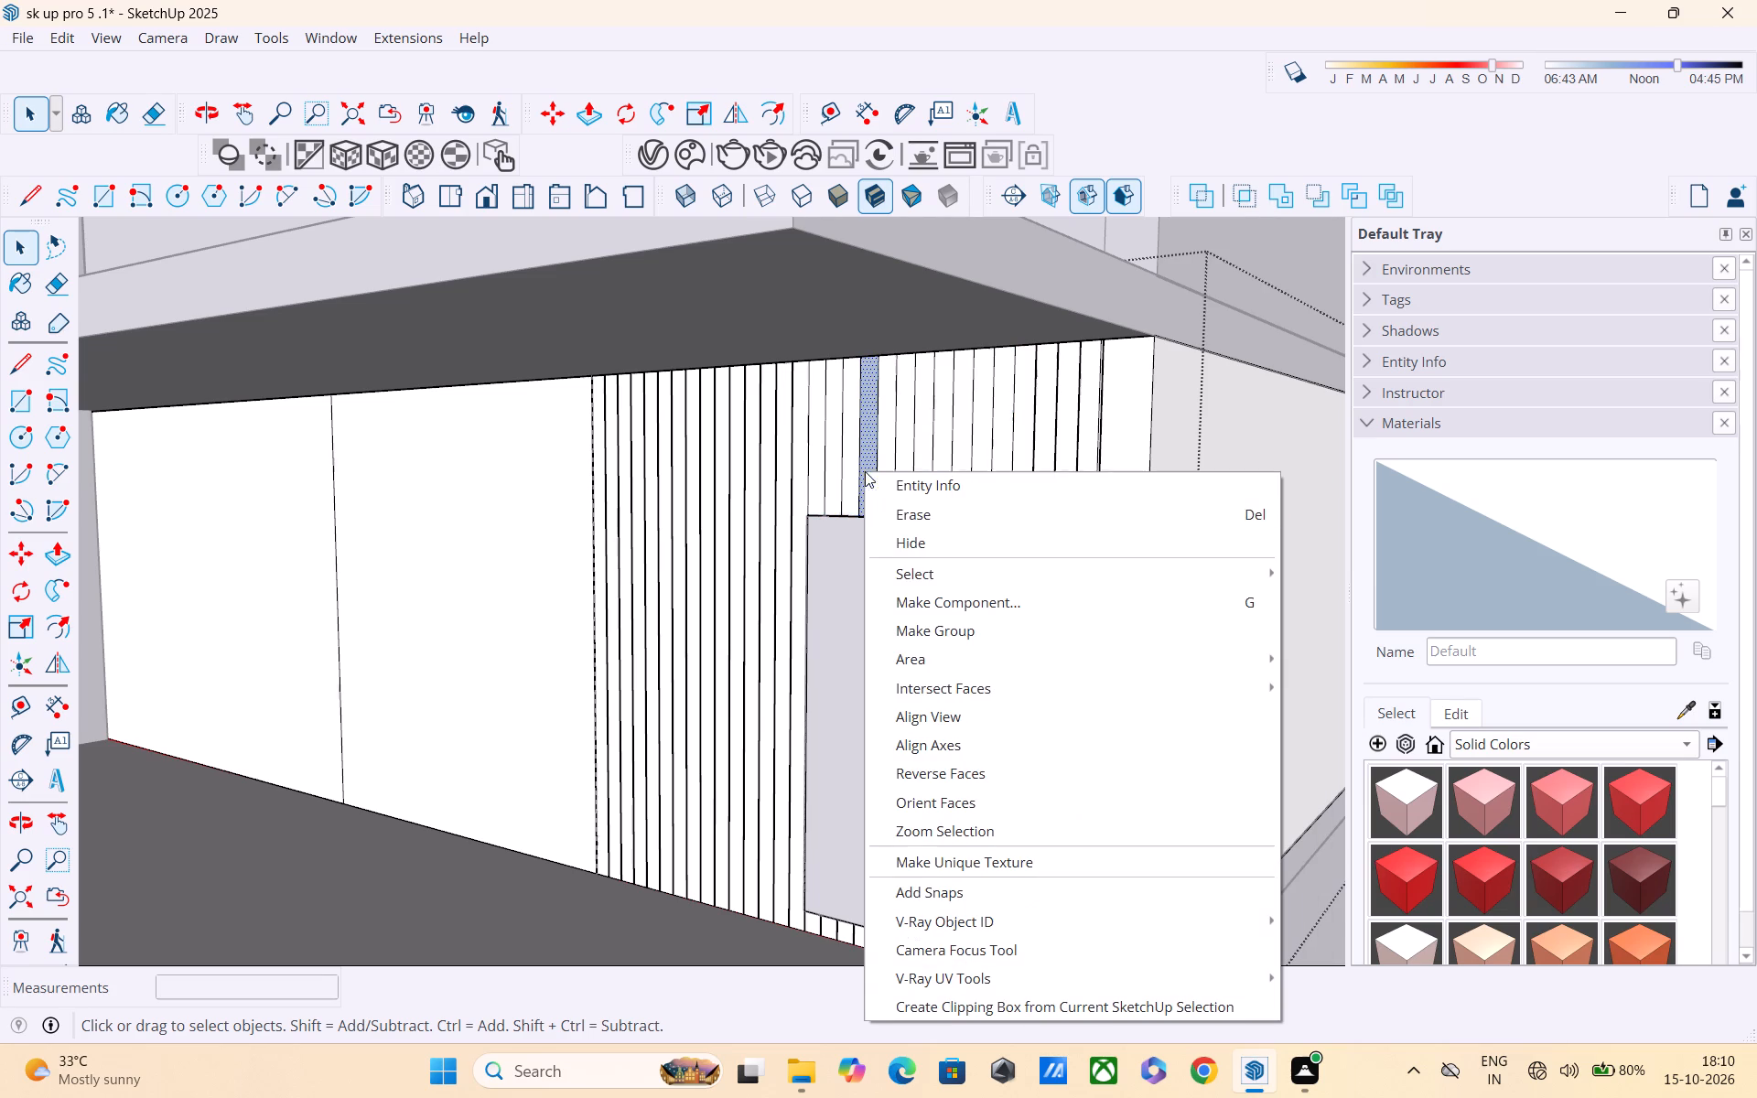
left_click(986, 779)
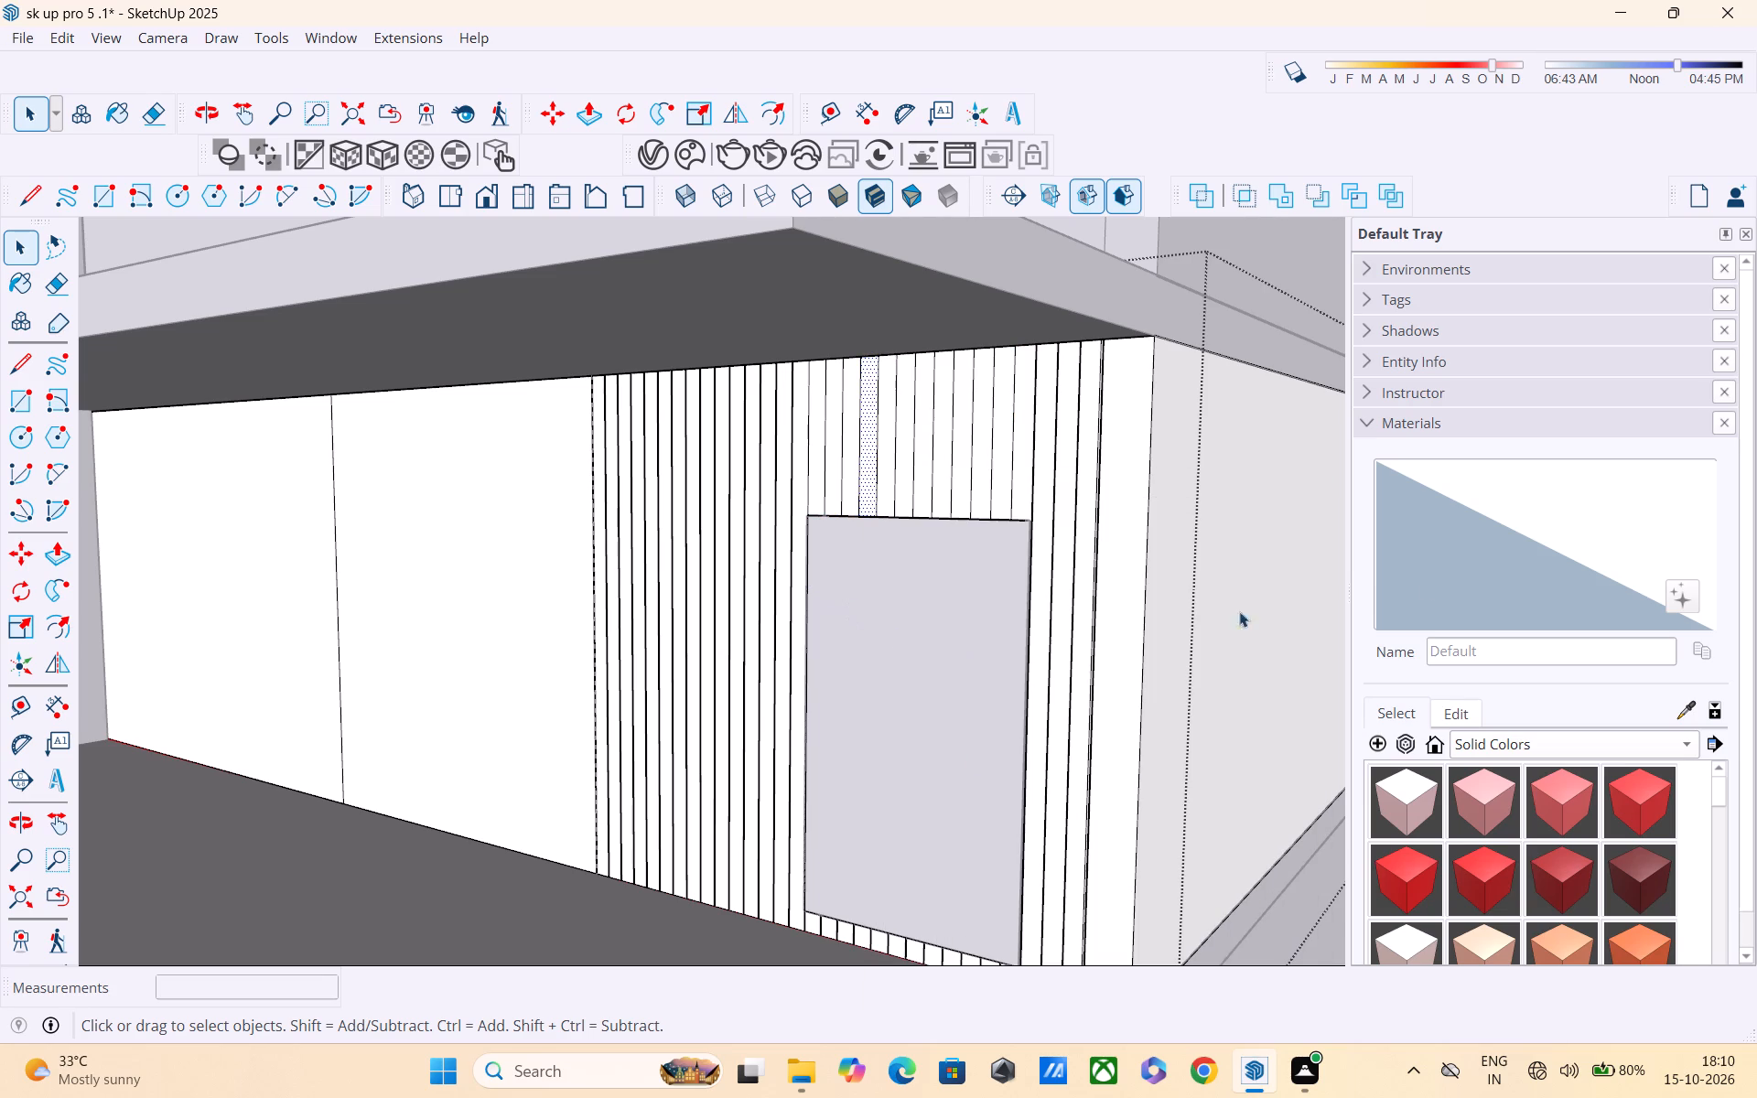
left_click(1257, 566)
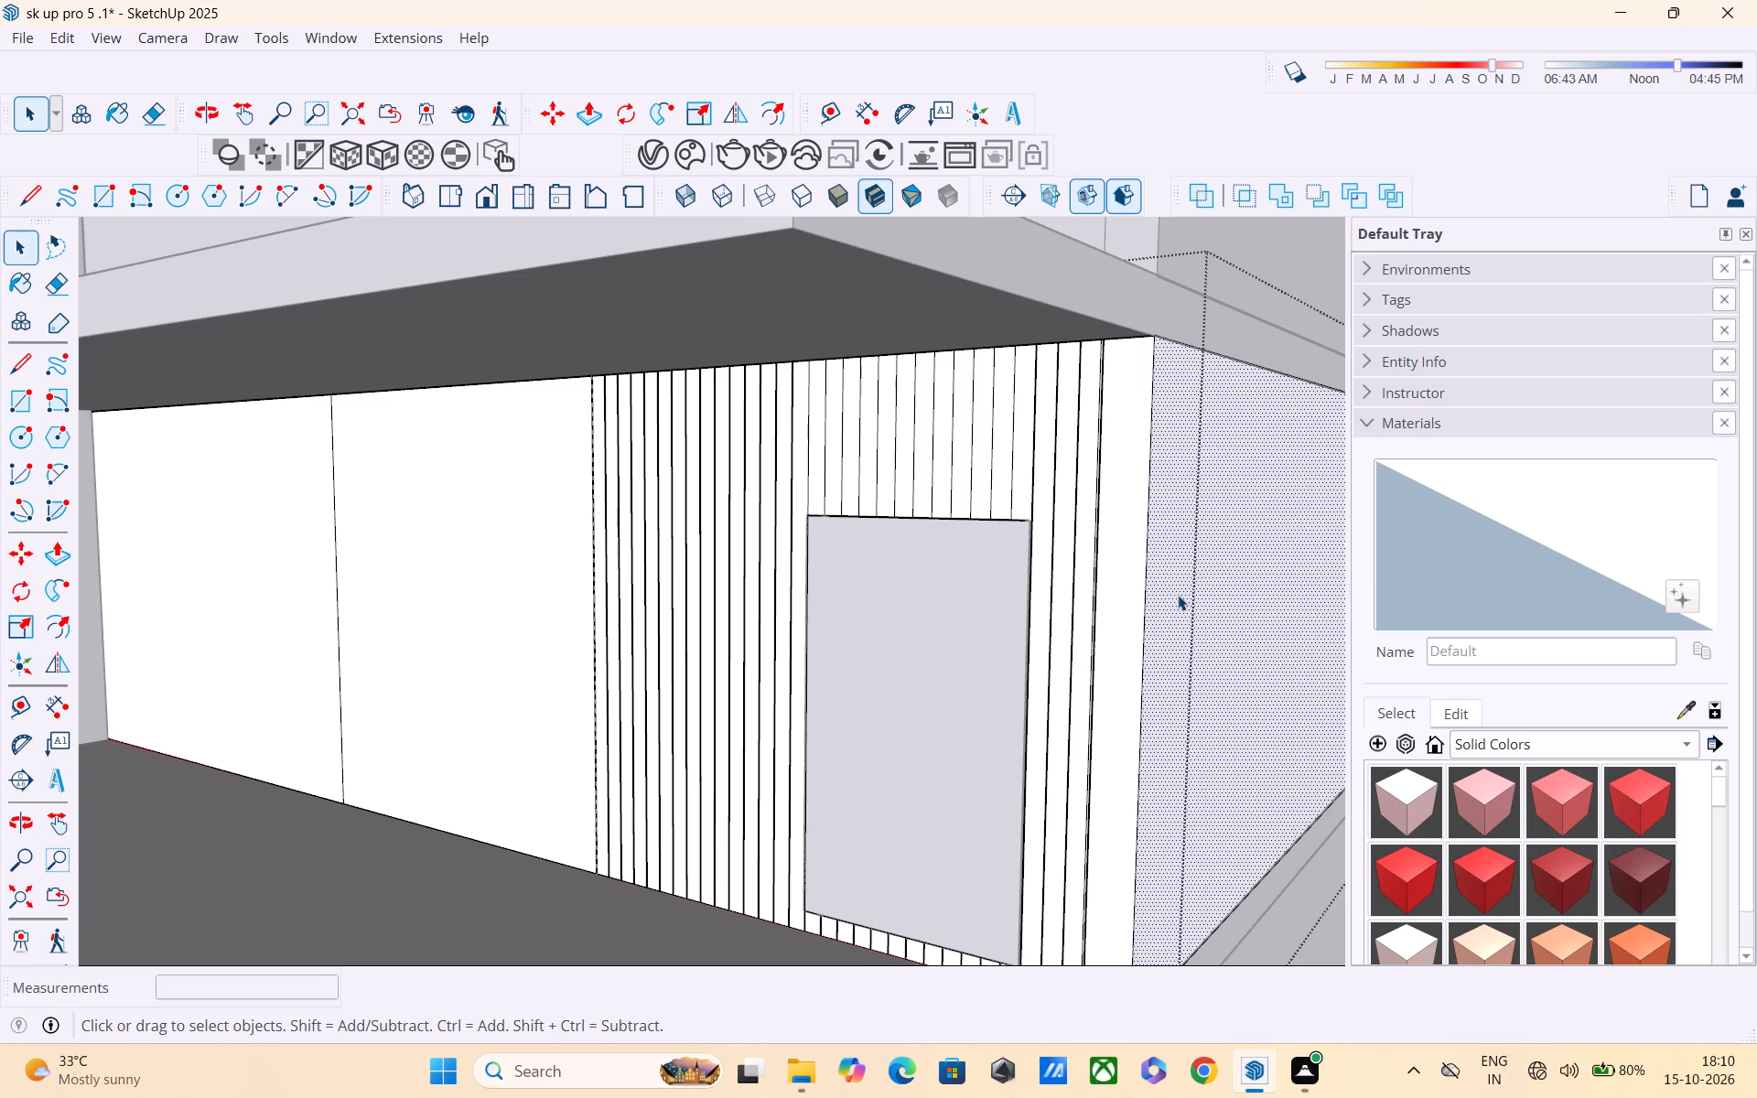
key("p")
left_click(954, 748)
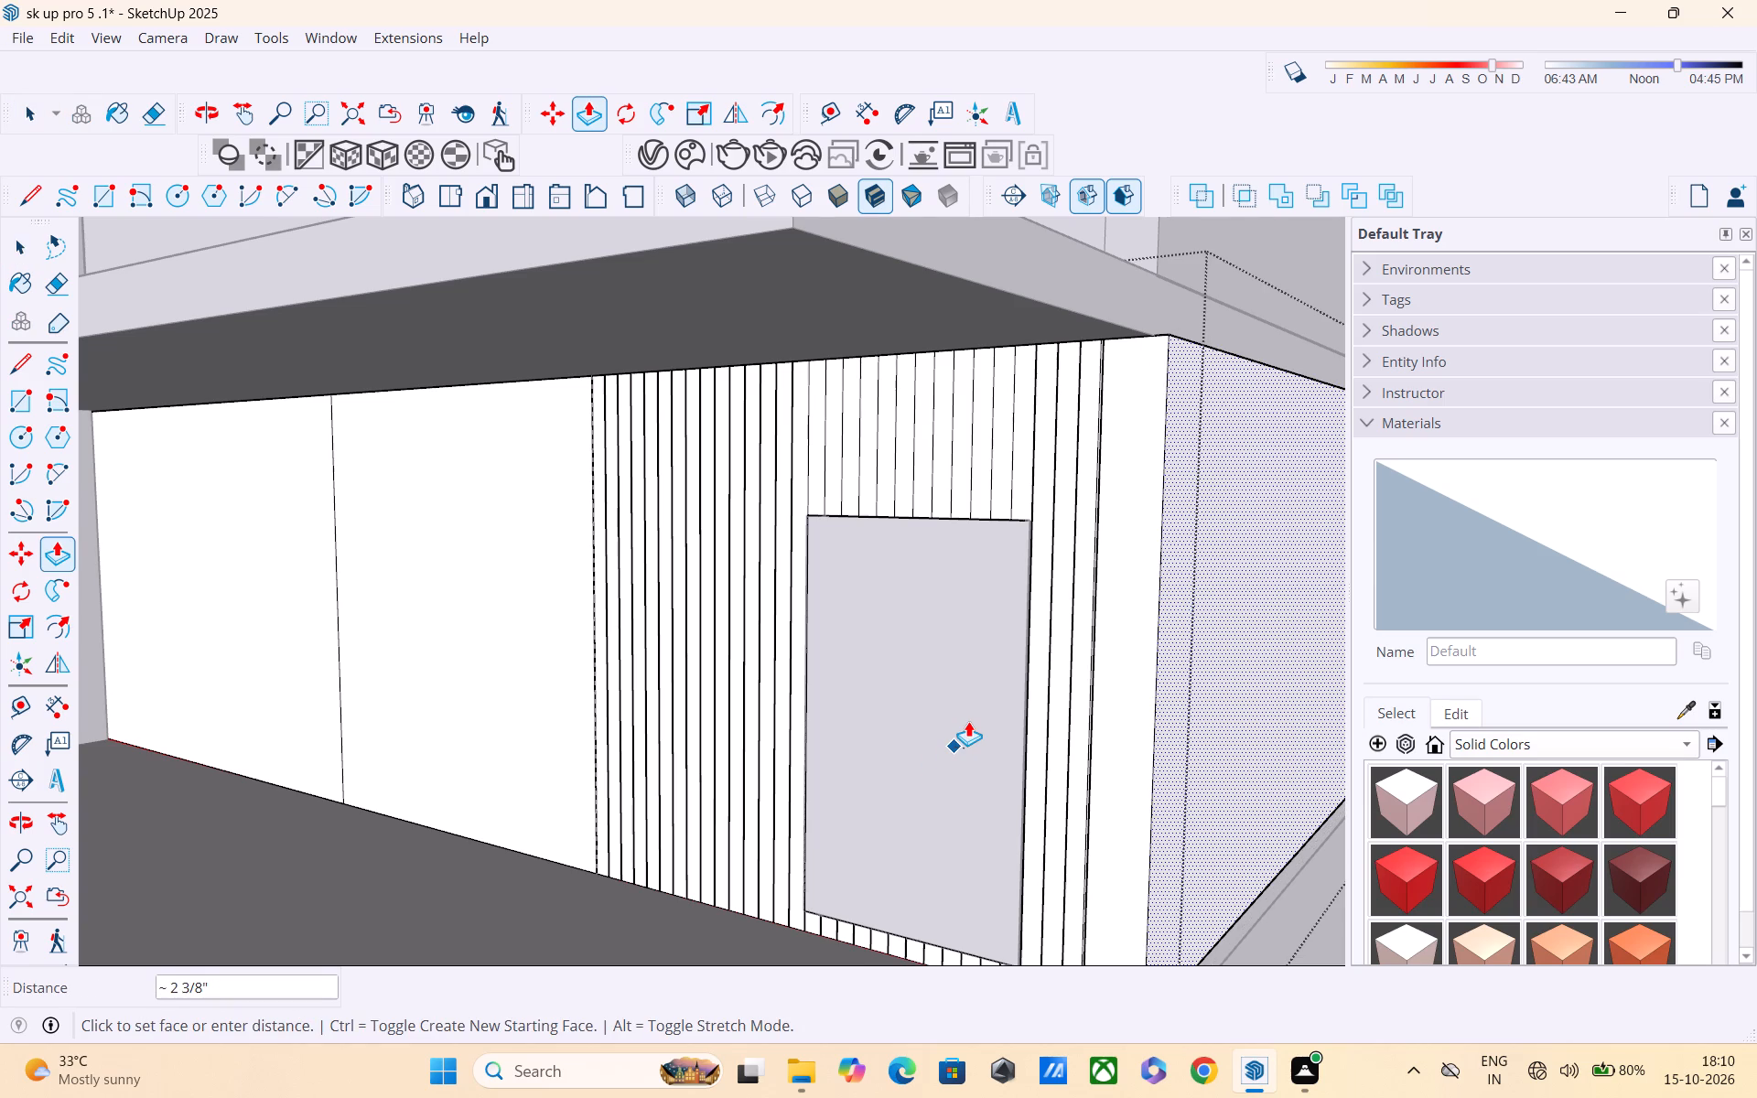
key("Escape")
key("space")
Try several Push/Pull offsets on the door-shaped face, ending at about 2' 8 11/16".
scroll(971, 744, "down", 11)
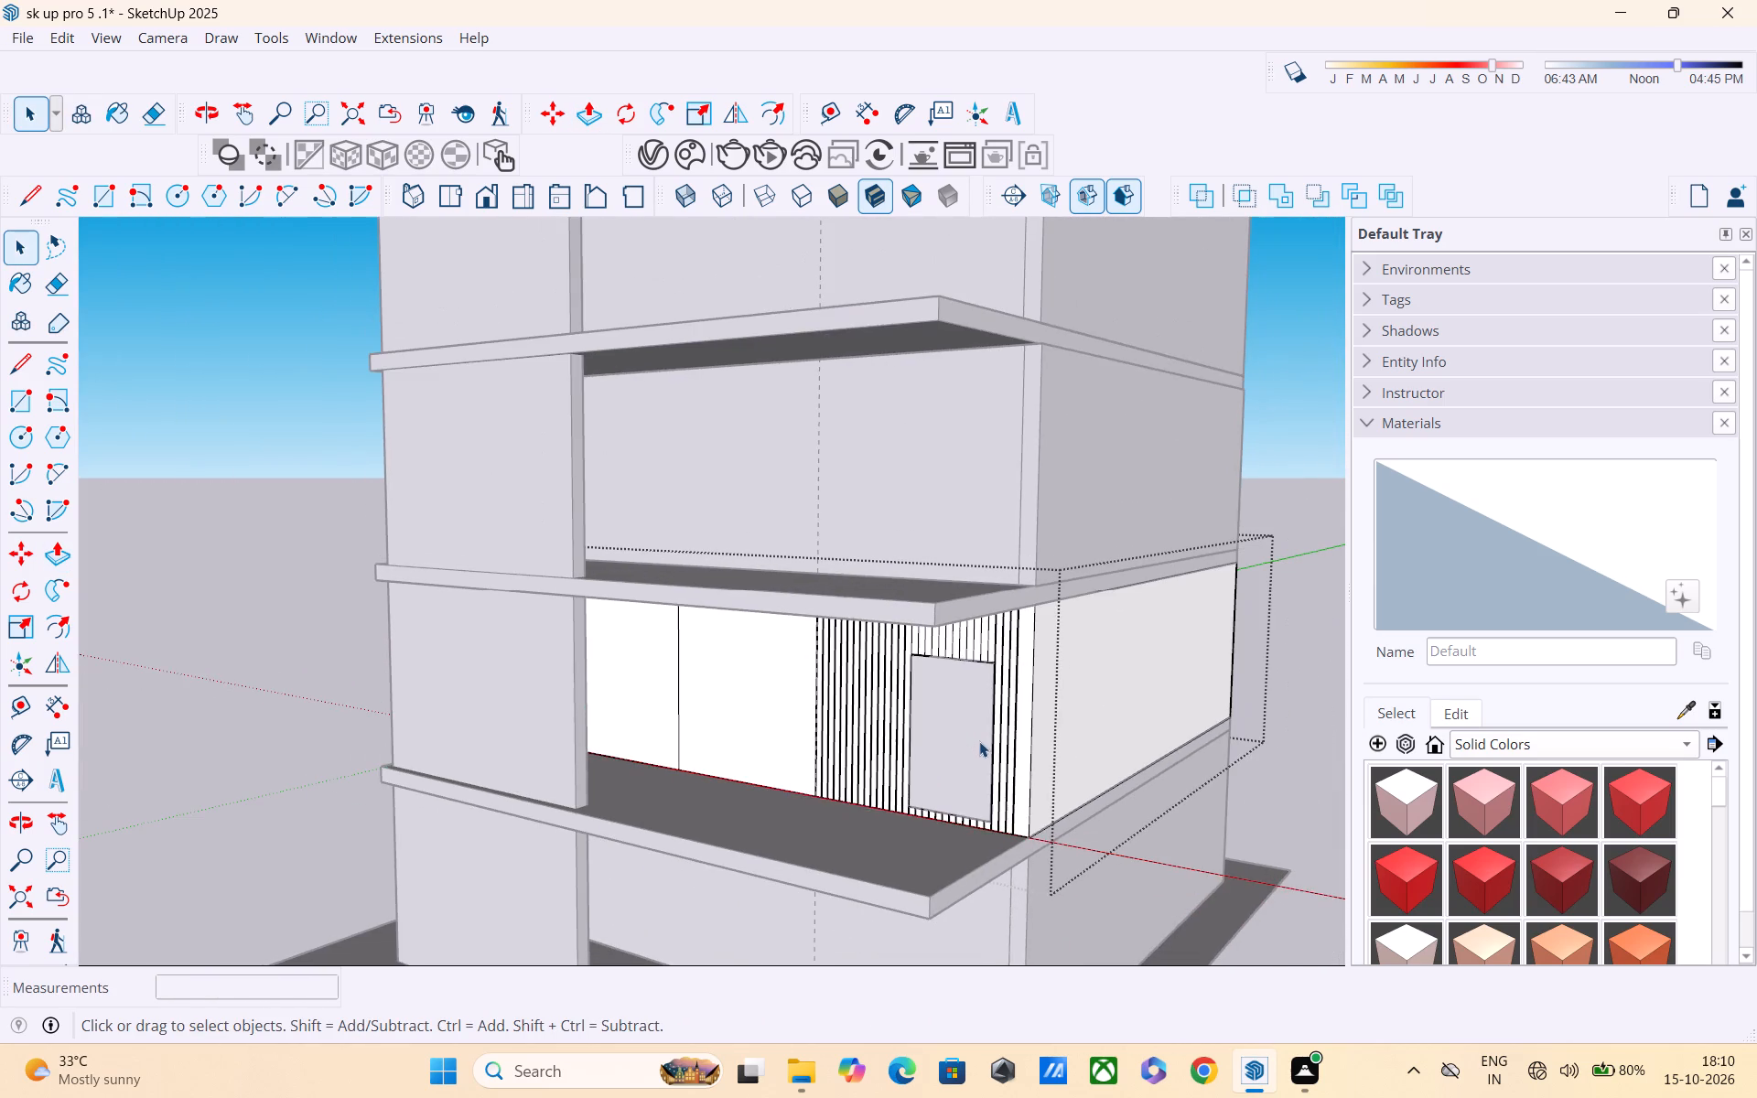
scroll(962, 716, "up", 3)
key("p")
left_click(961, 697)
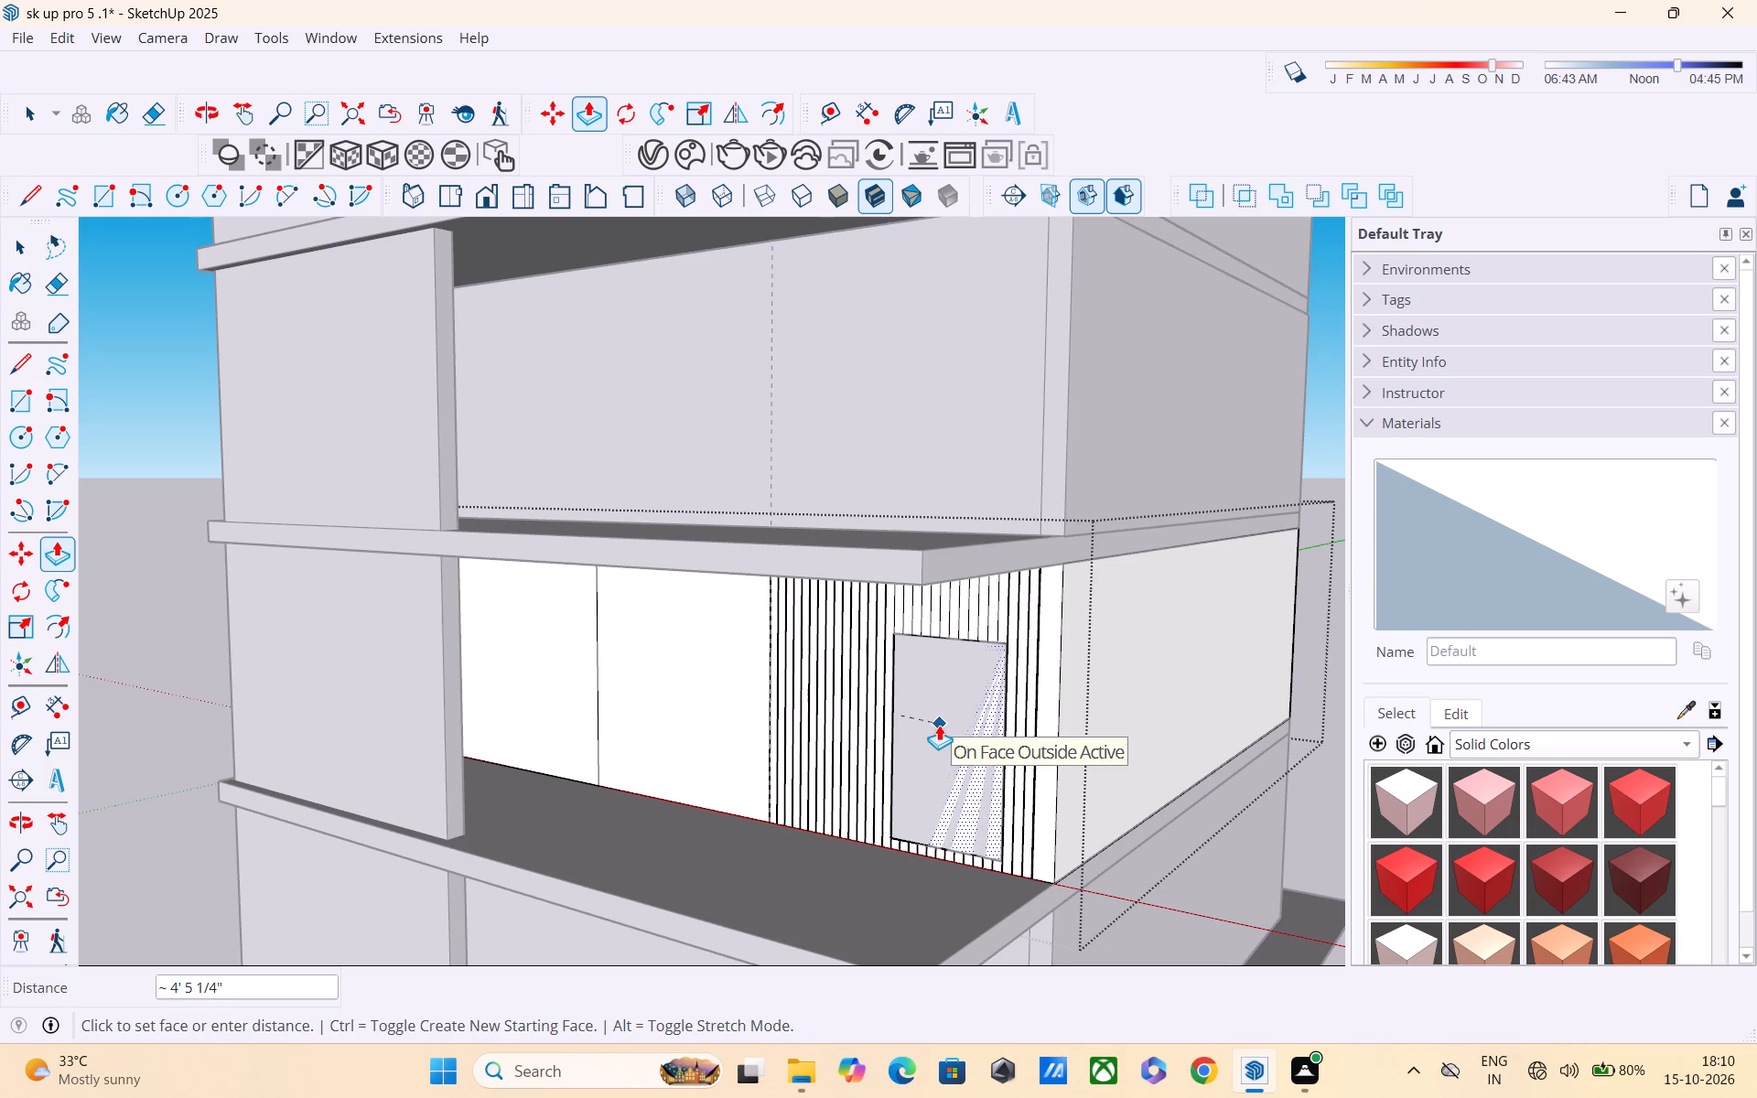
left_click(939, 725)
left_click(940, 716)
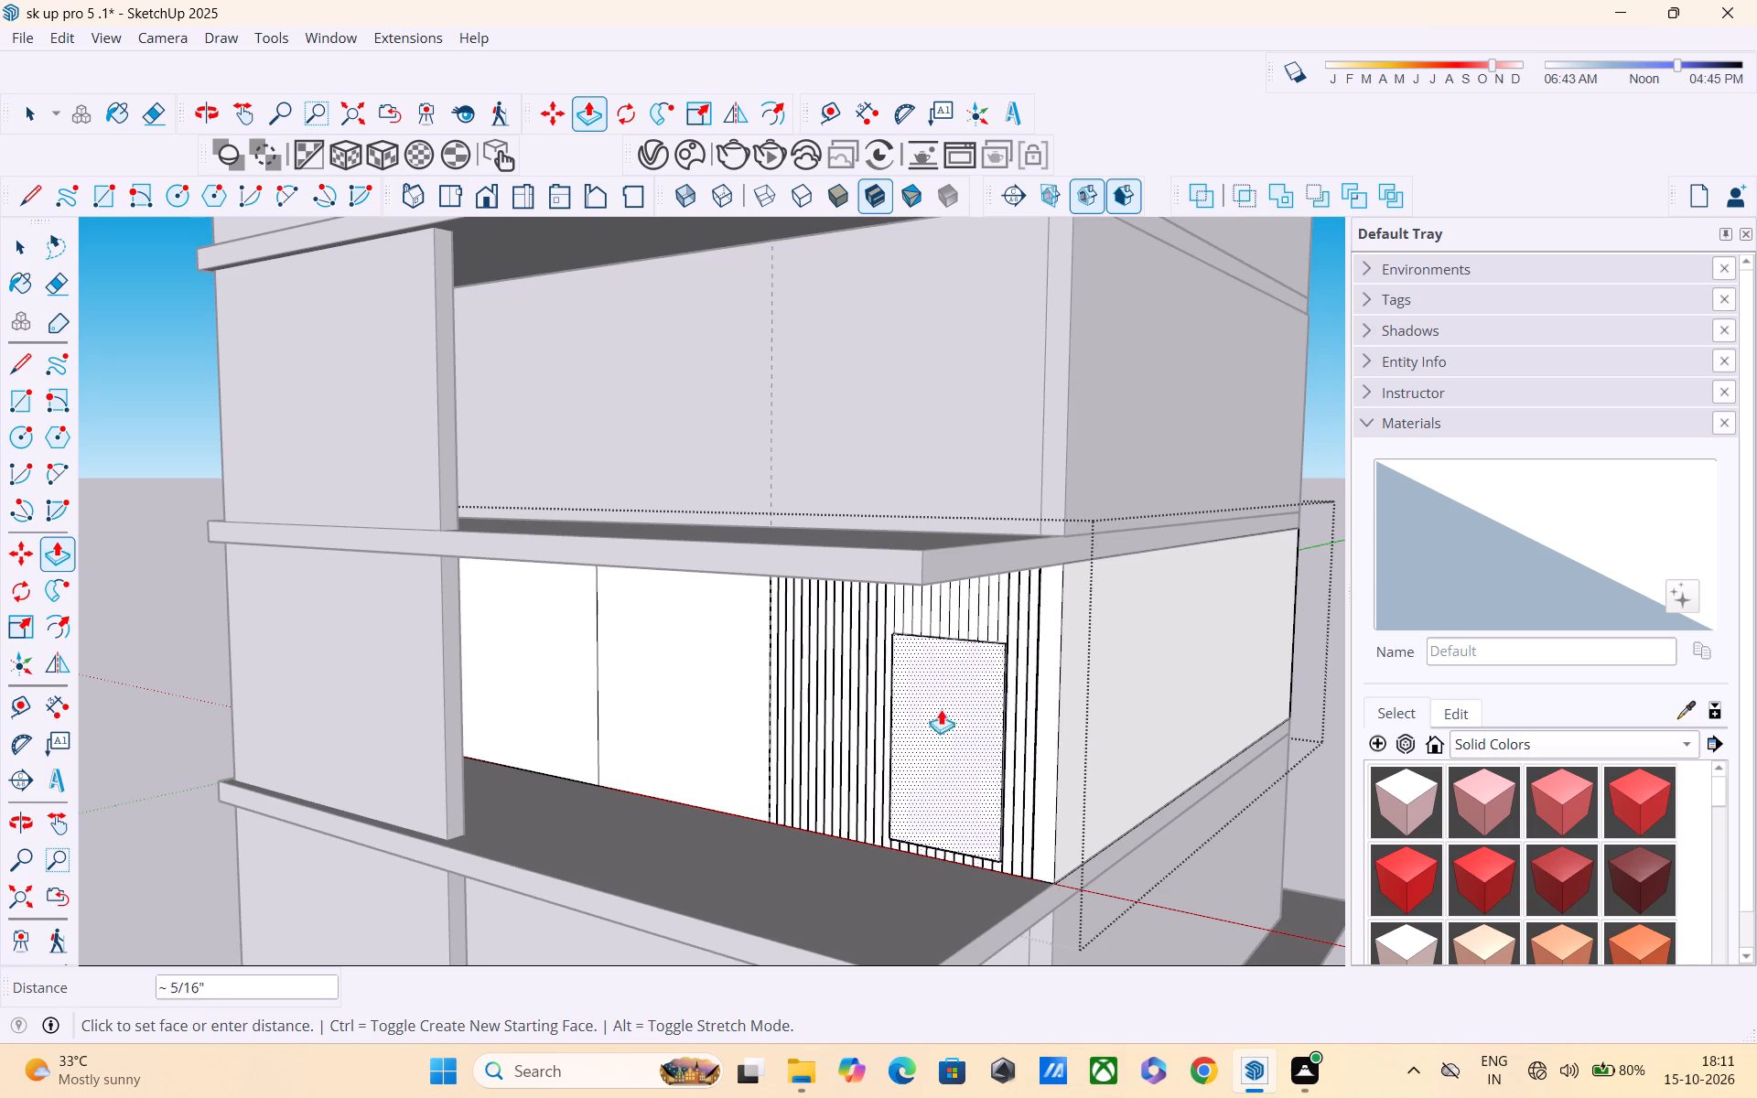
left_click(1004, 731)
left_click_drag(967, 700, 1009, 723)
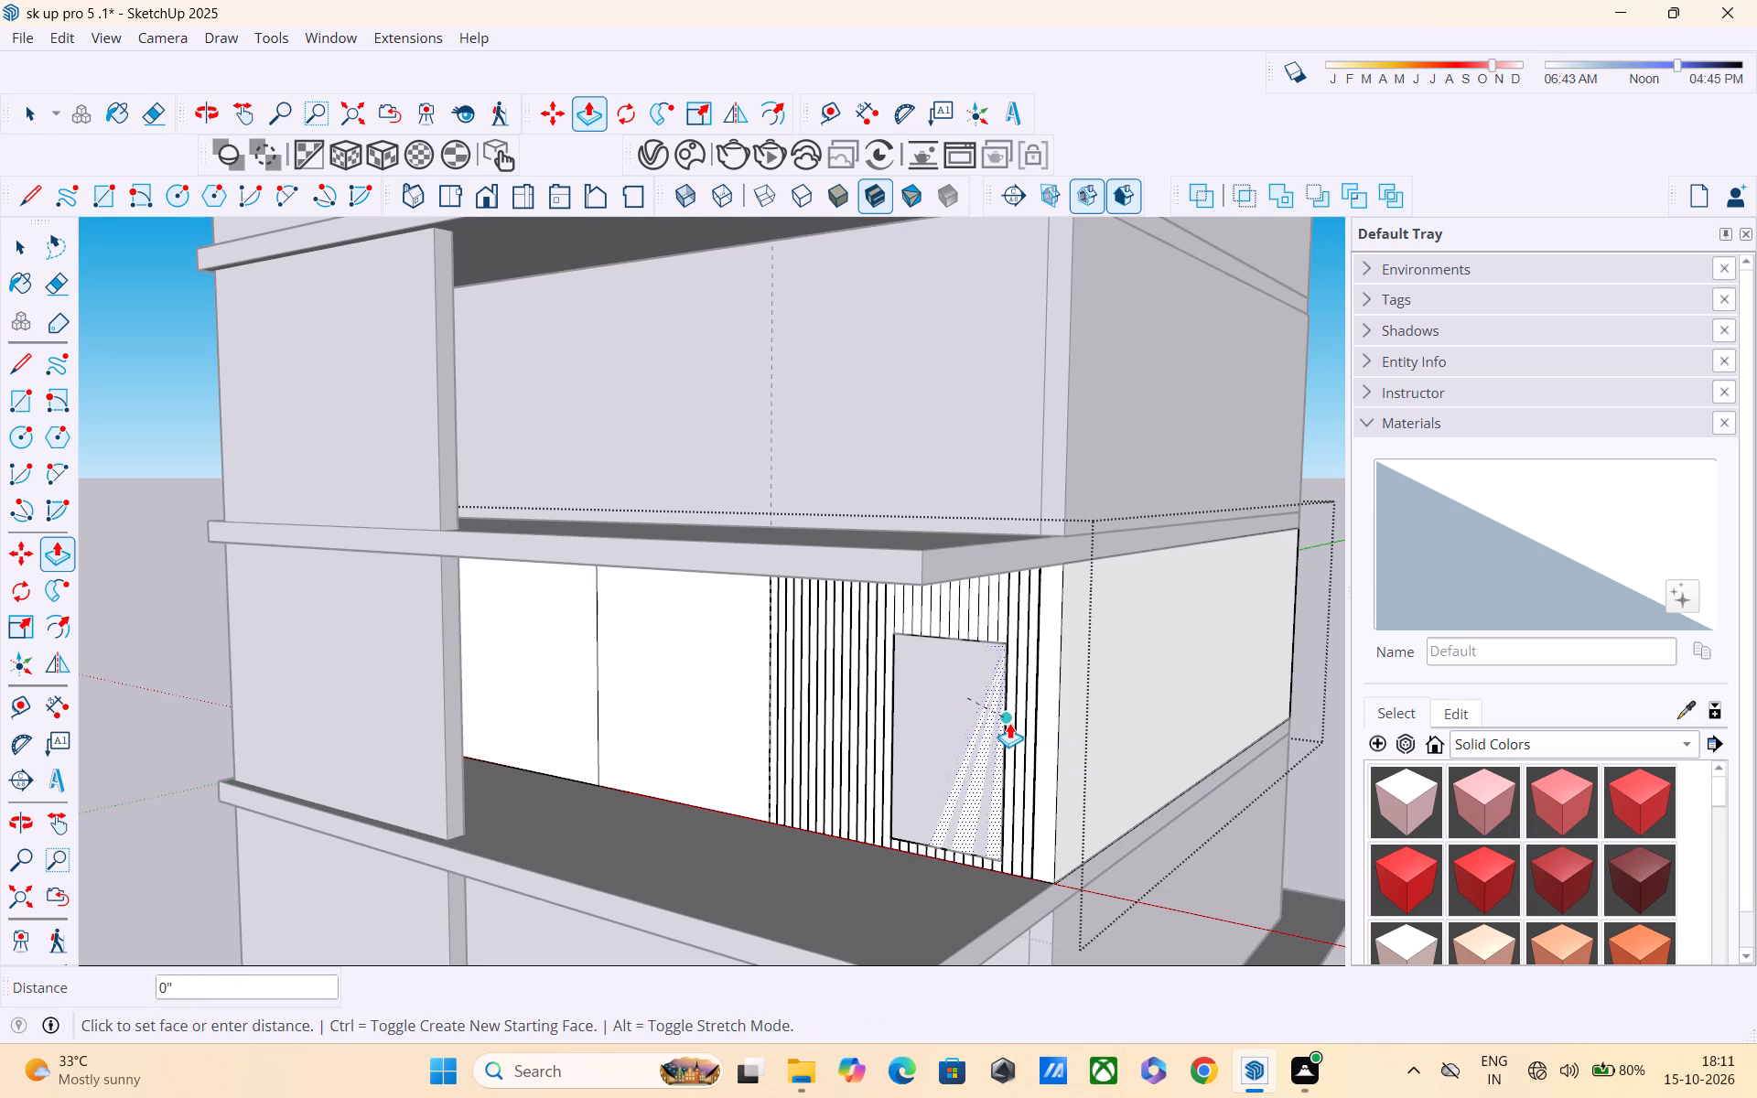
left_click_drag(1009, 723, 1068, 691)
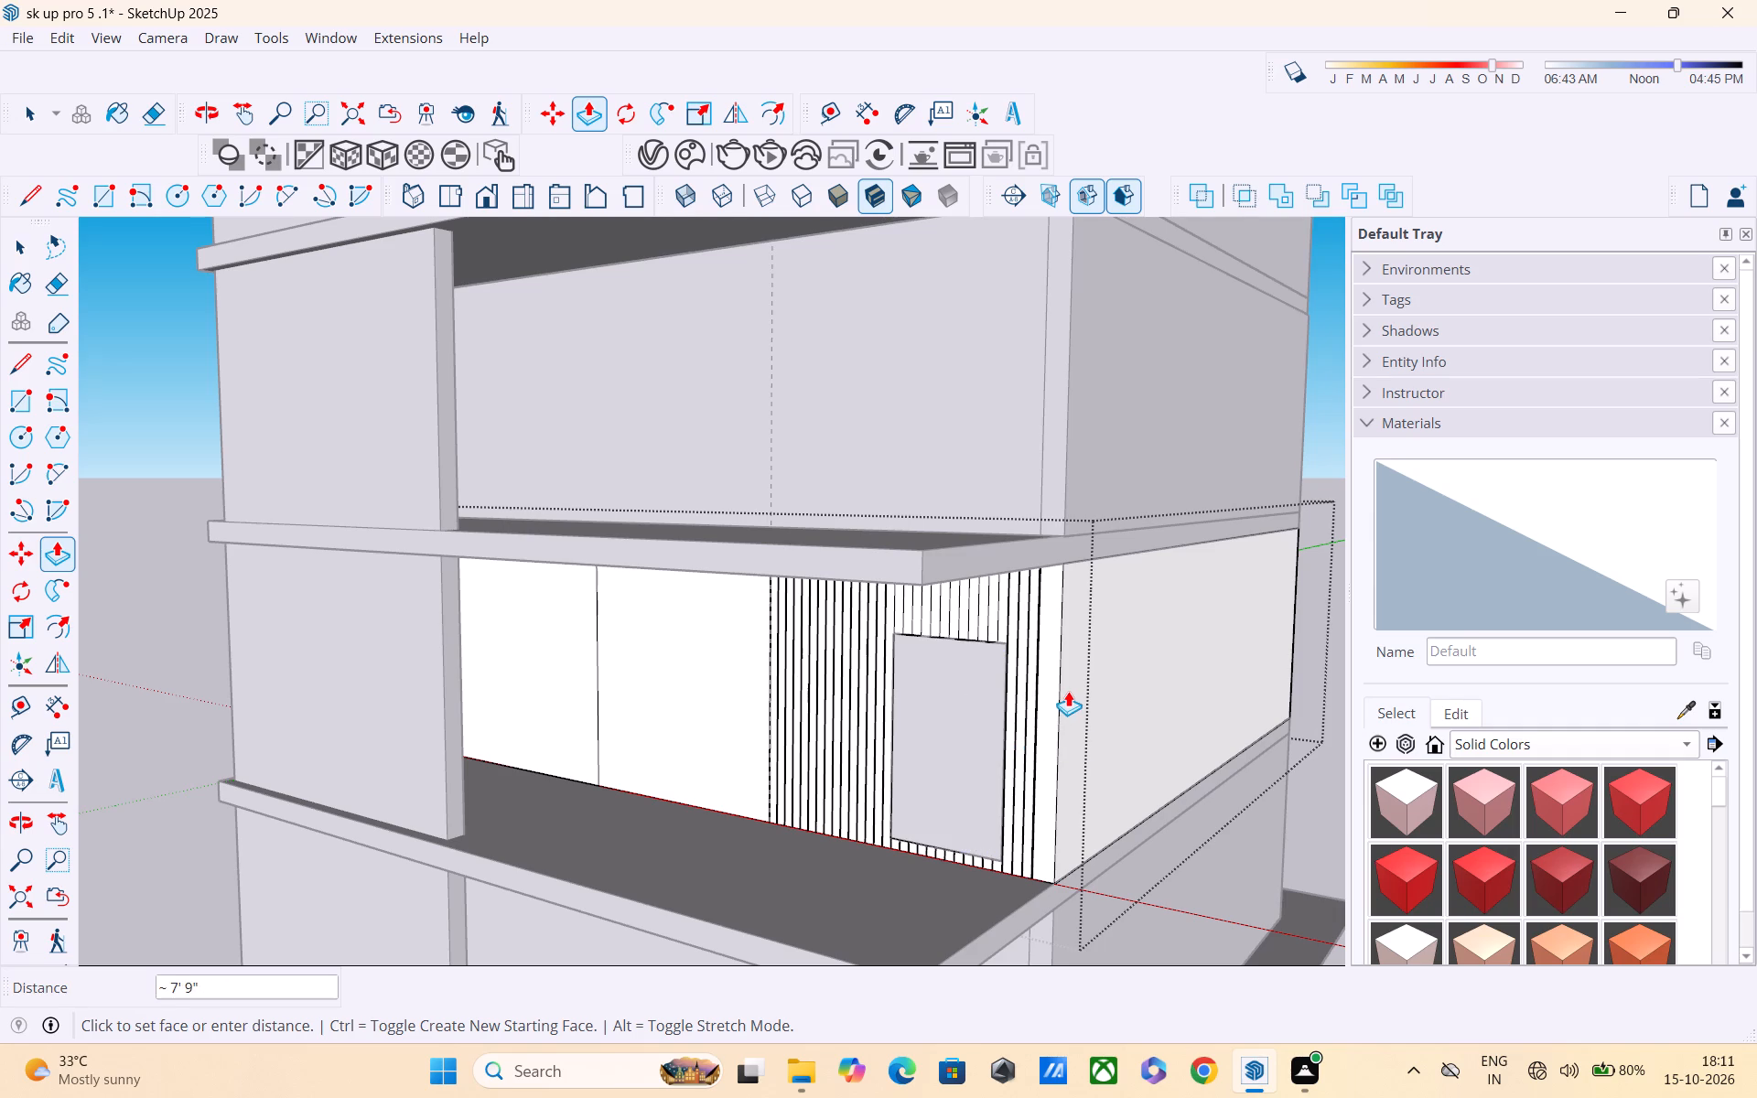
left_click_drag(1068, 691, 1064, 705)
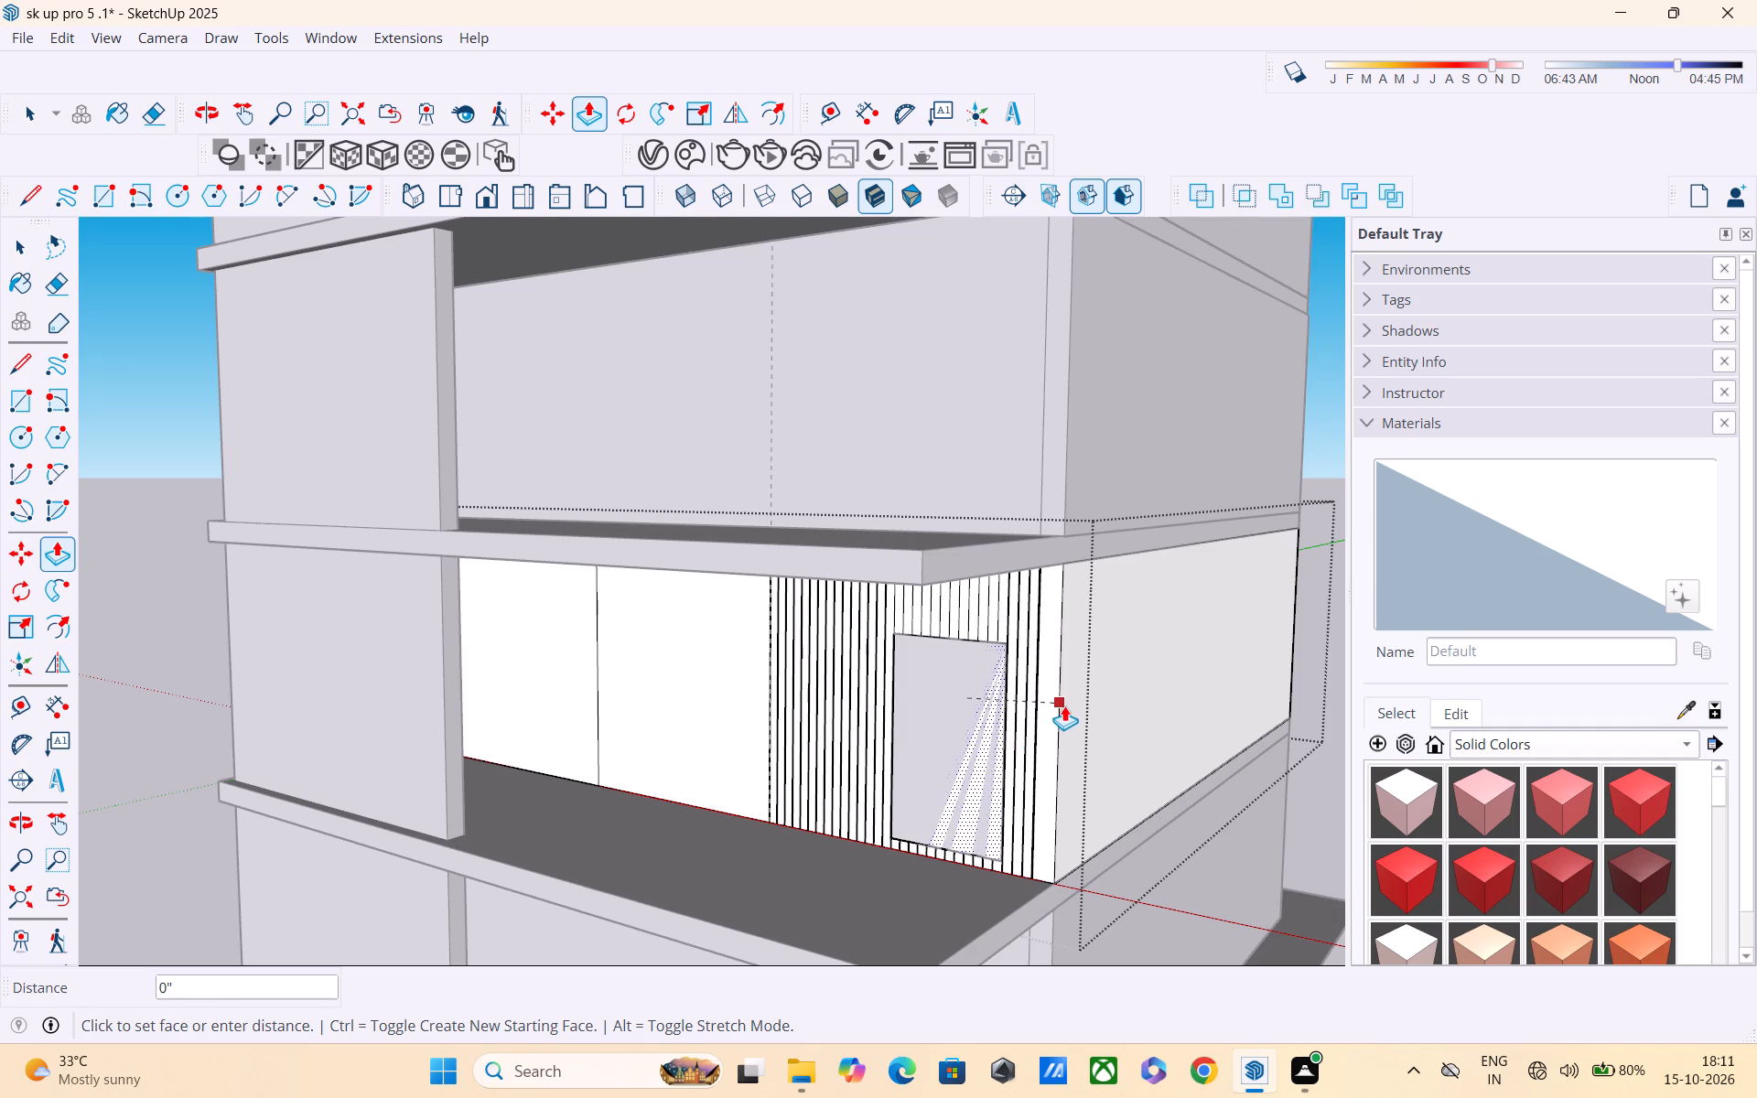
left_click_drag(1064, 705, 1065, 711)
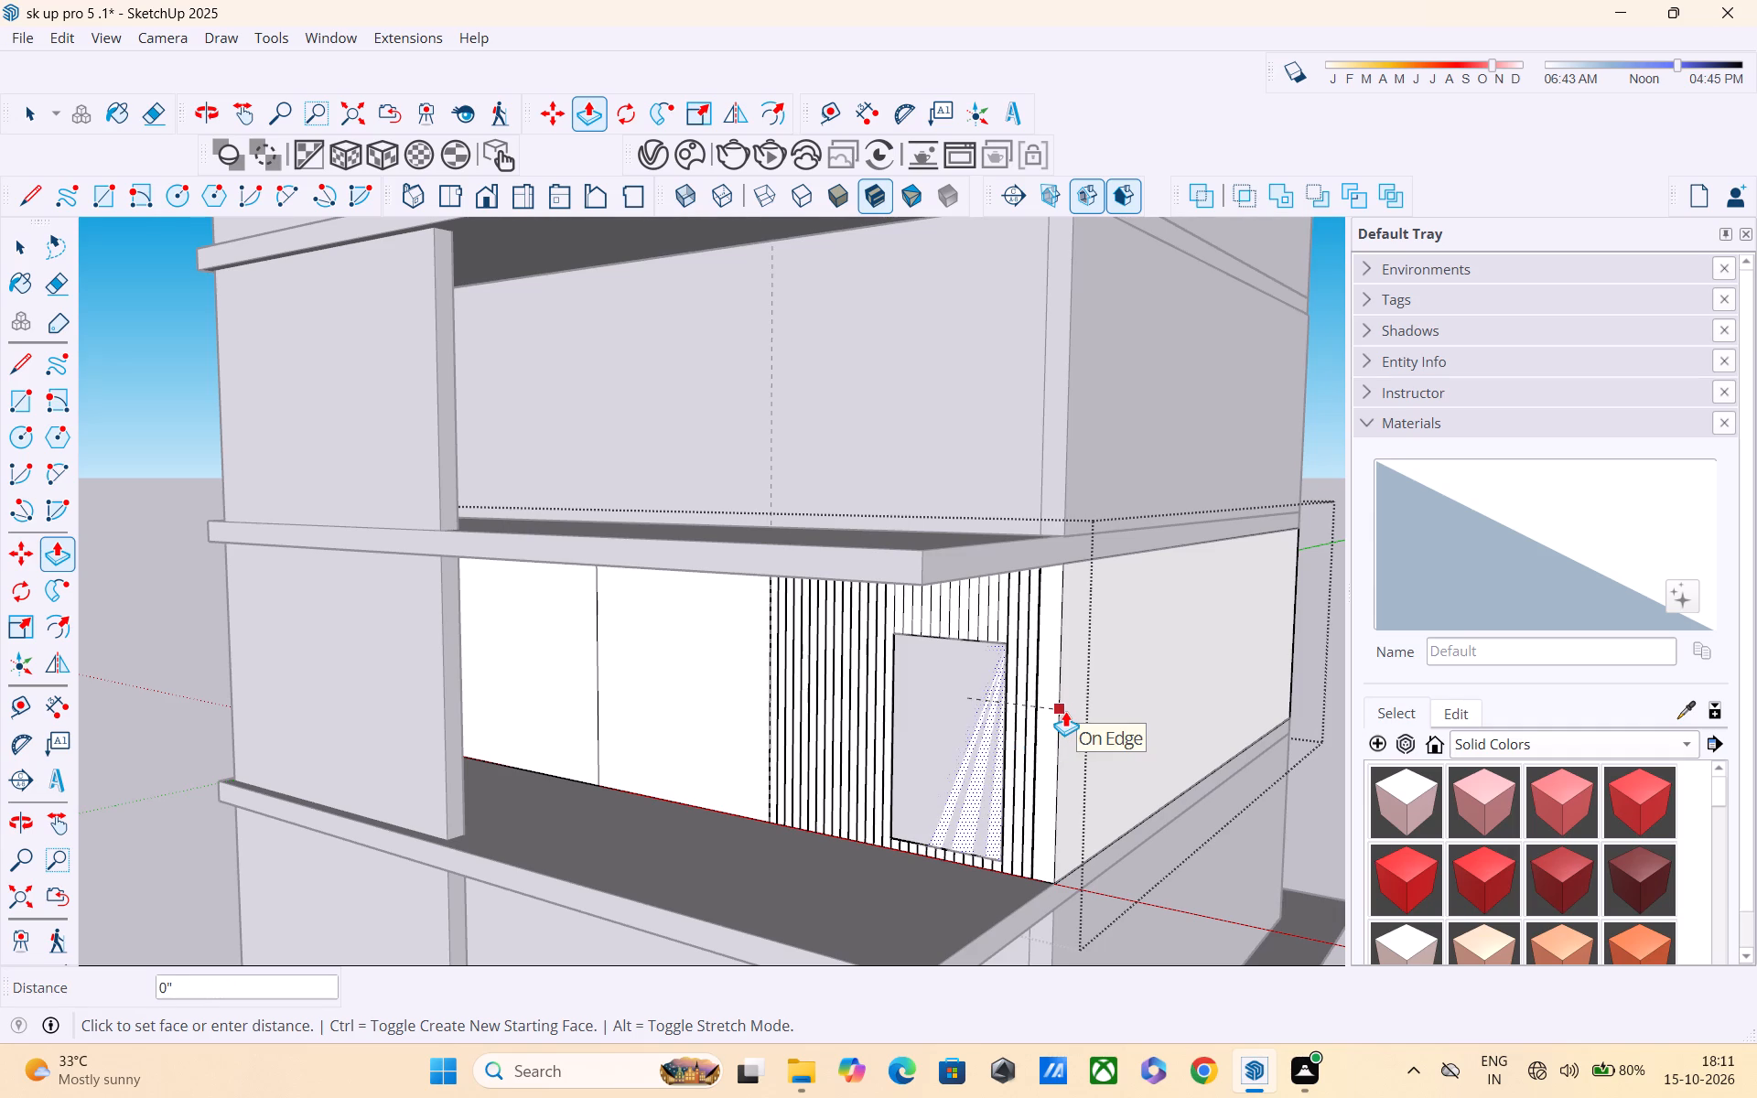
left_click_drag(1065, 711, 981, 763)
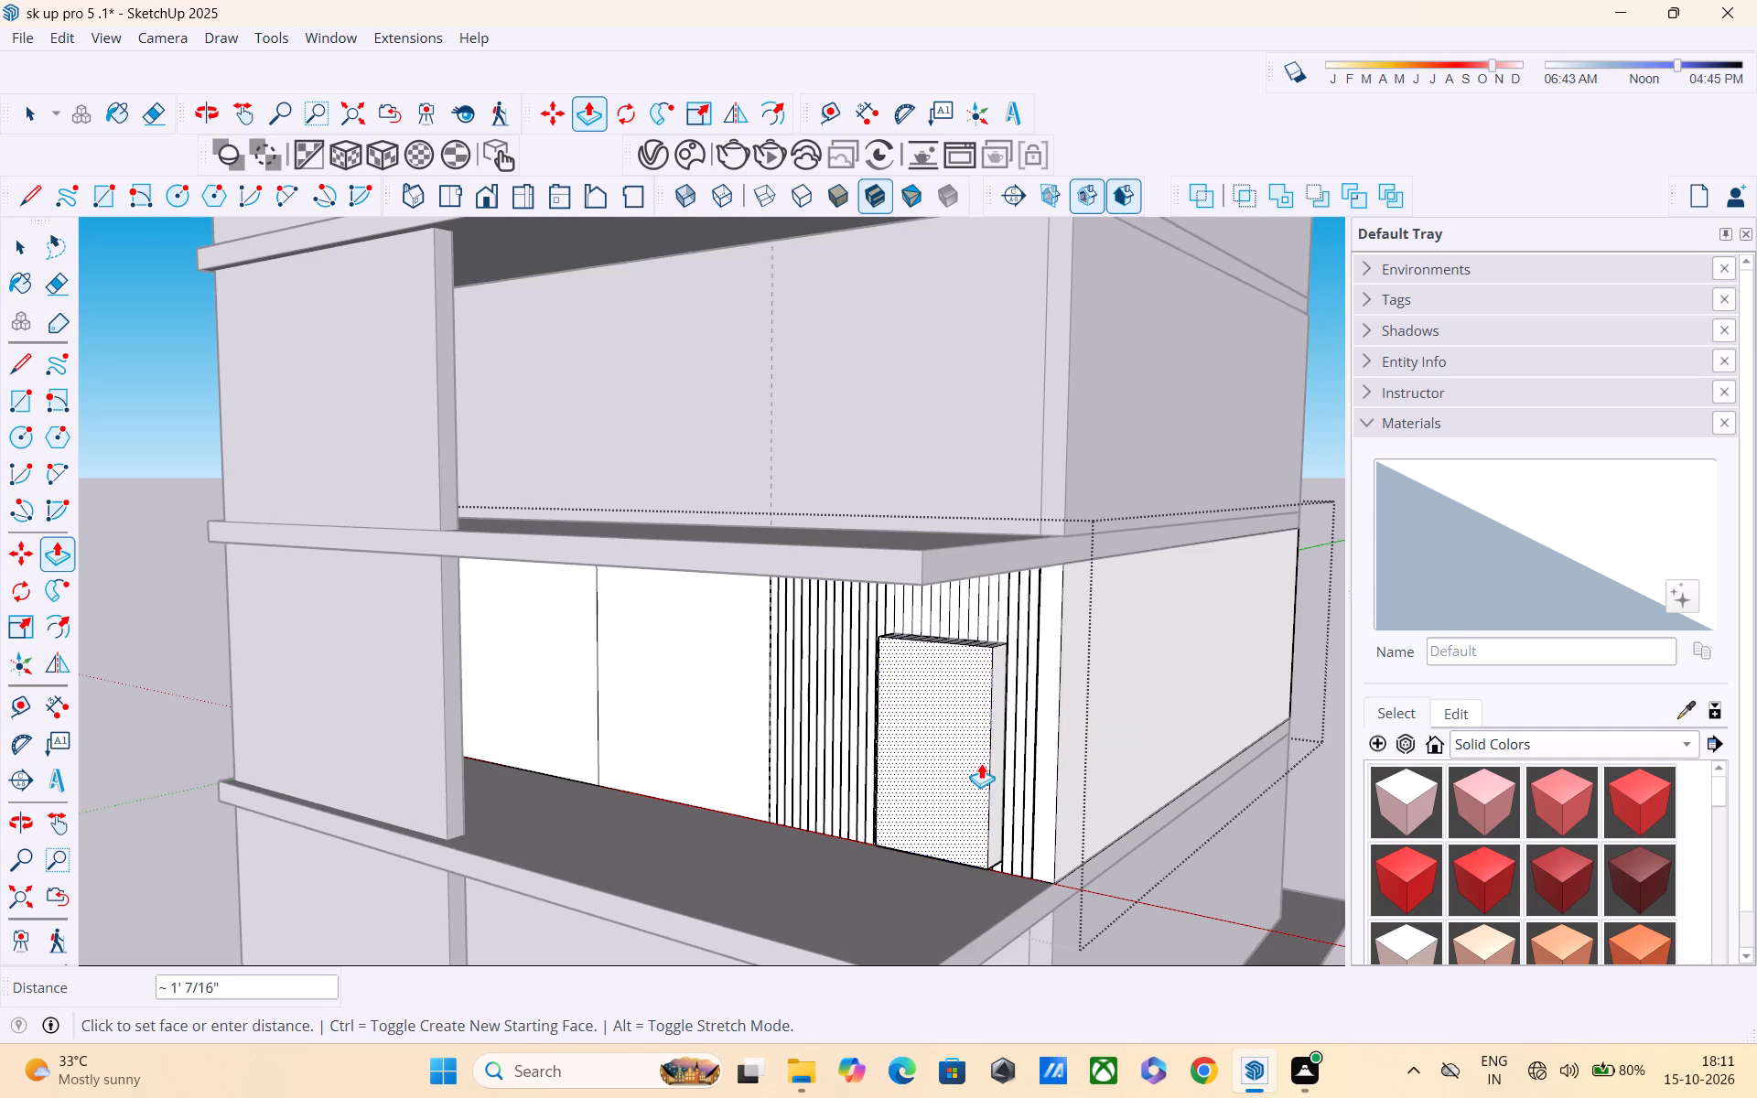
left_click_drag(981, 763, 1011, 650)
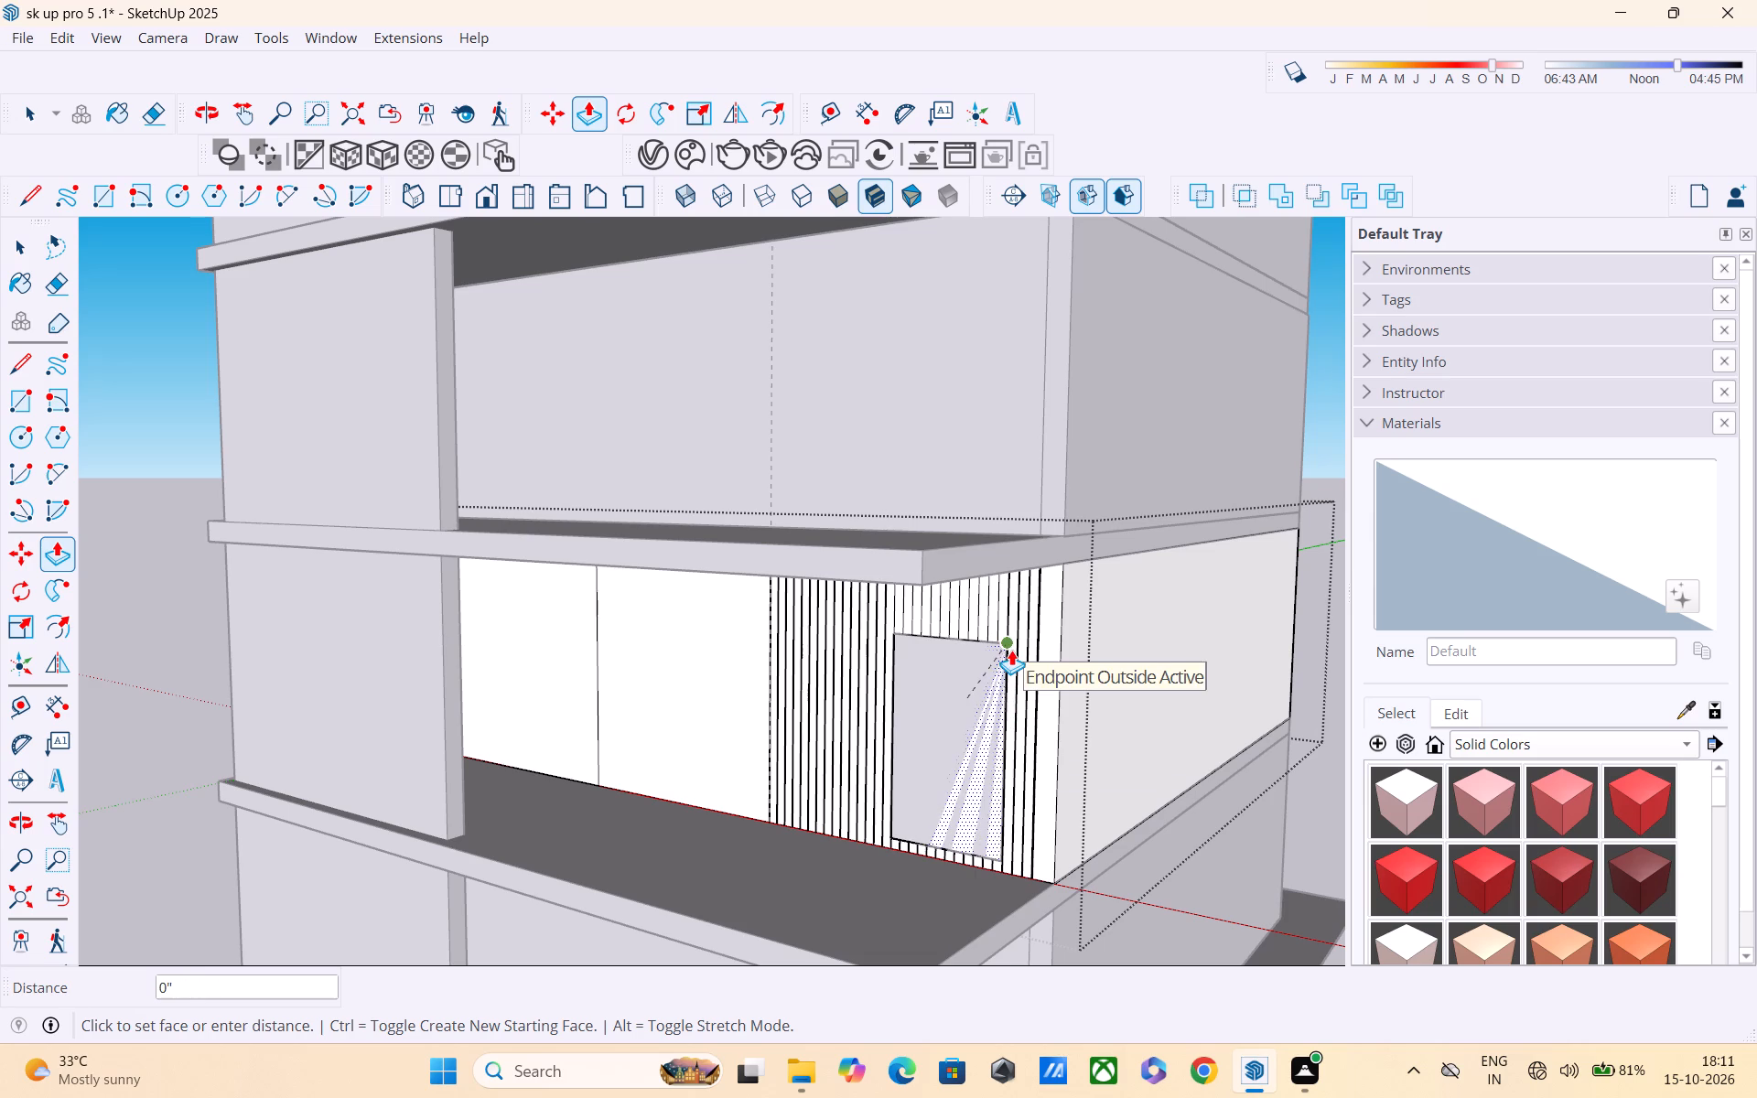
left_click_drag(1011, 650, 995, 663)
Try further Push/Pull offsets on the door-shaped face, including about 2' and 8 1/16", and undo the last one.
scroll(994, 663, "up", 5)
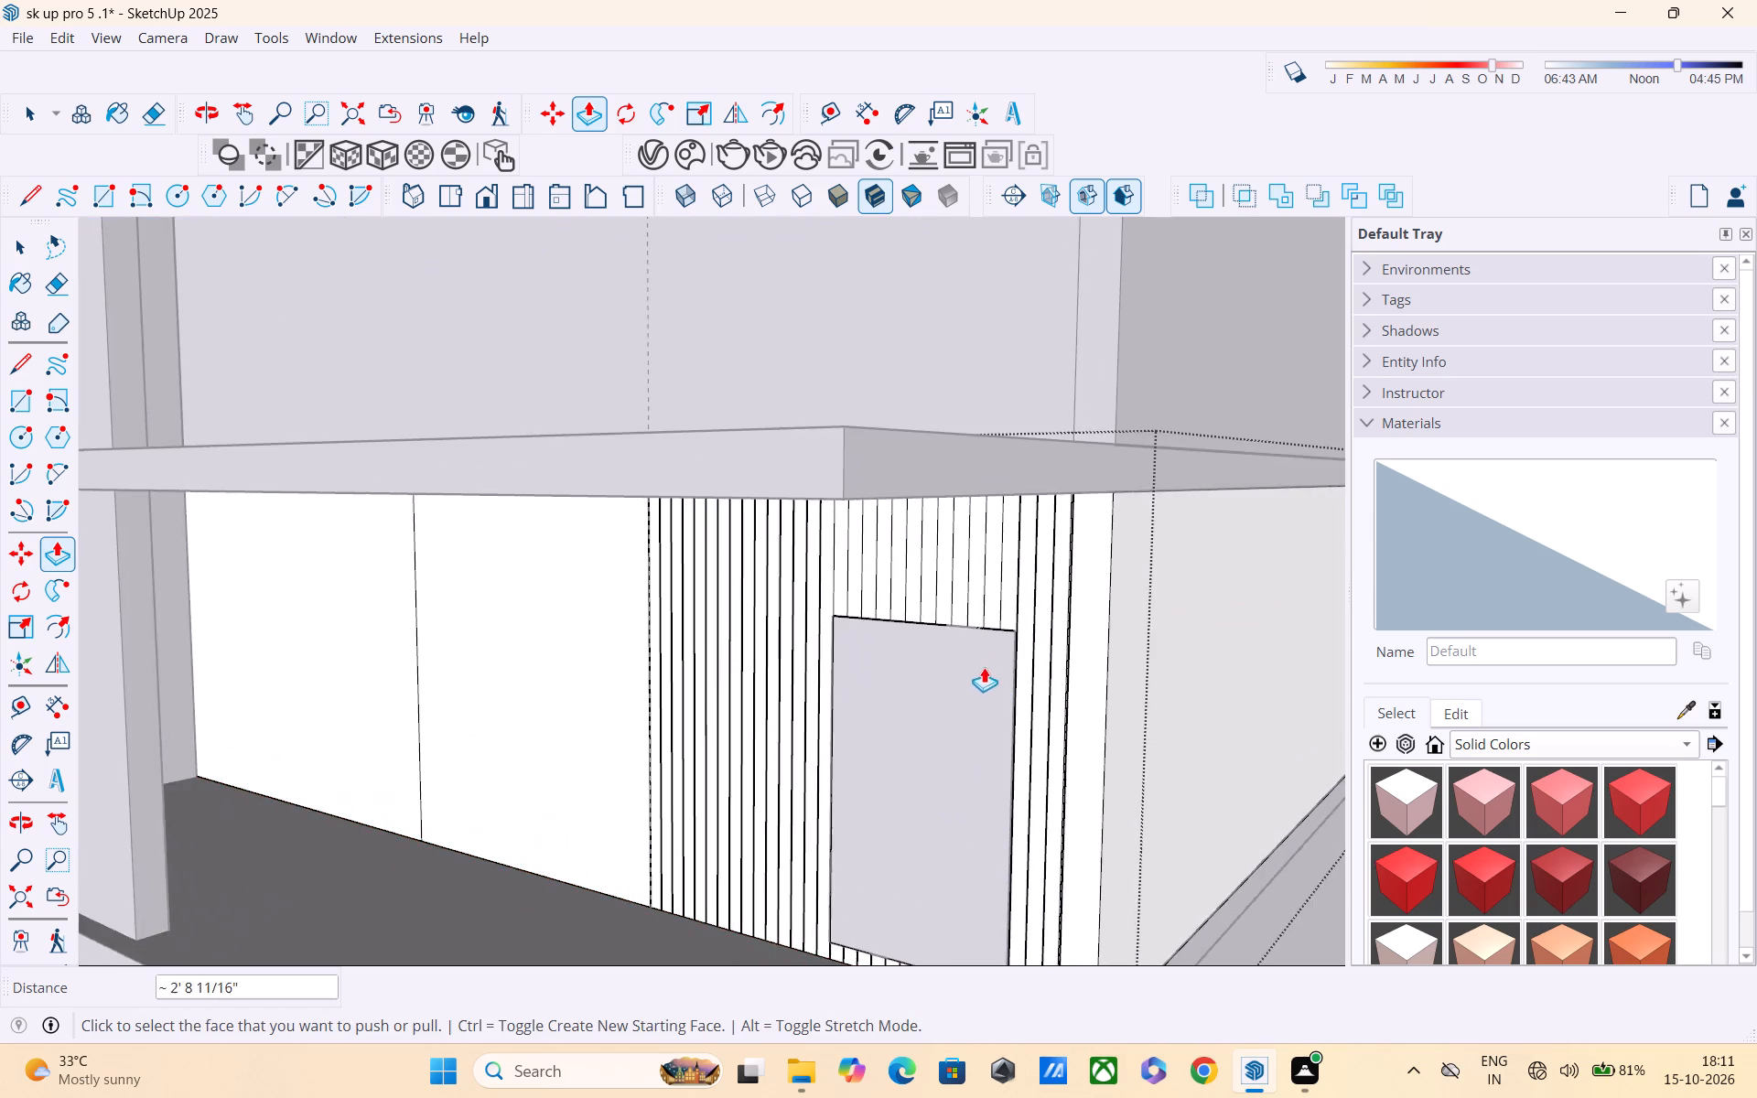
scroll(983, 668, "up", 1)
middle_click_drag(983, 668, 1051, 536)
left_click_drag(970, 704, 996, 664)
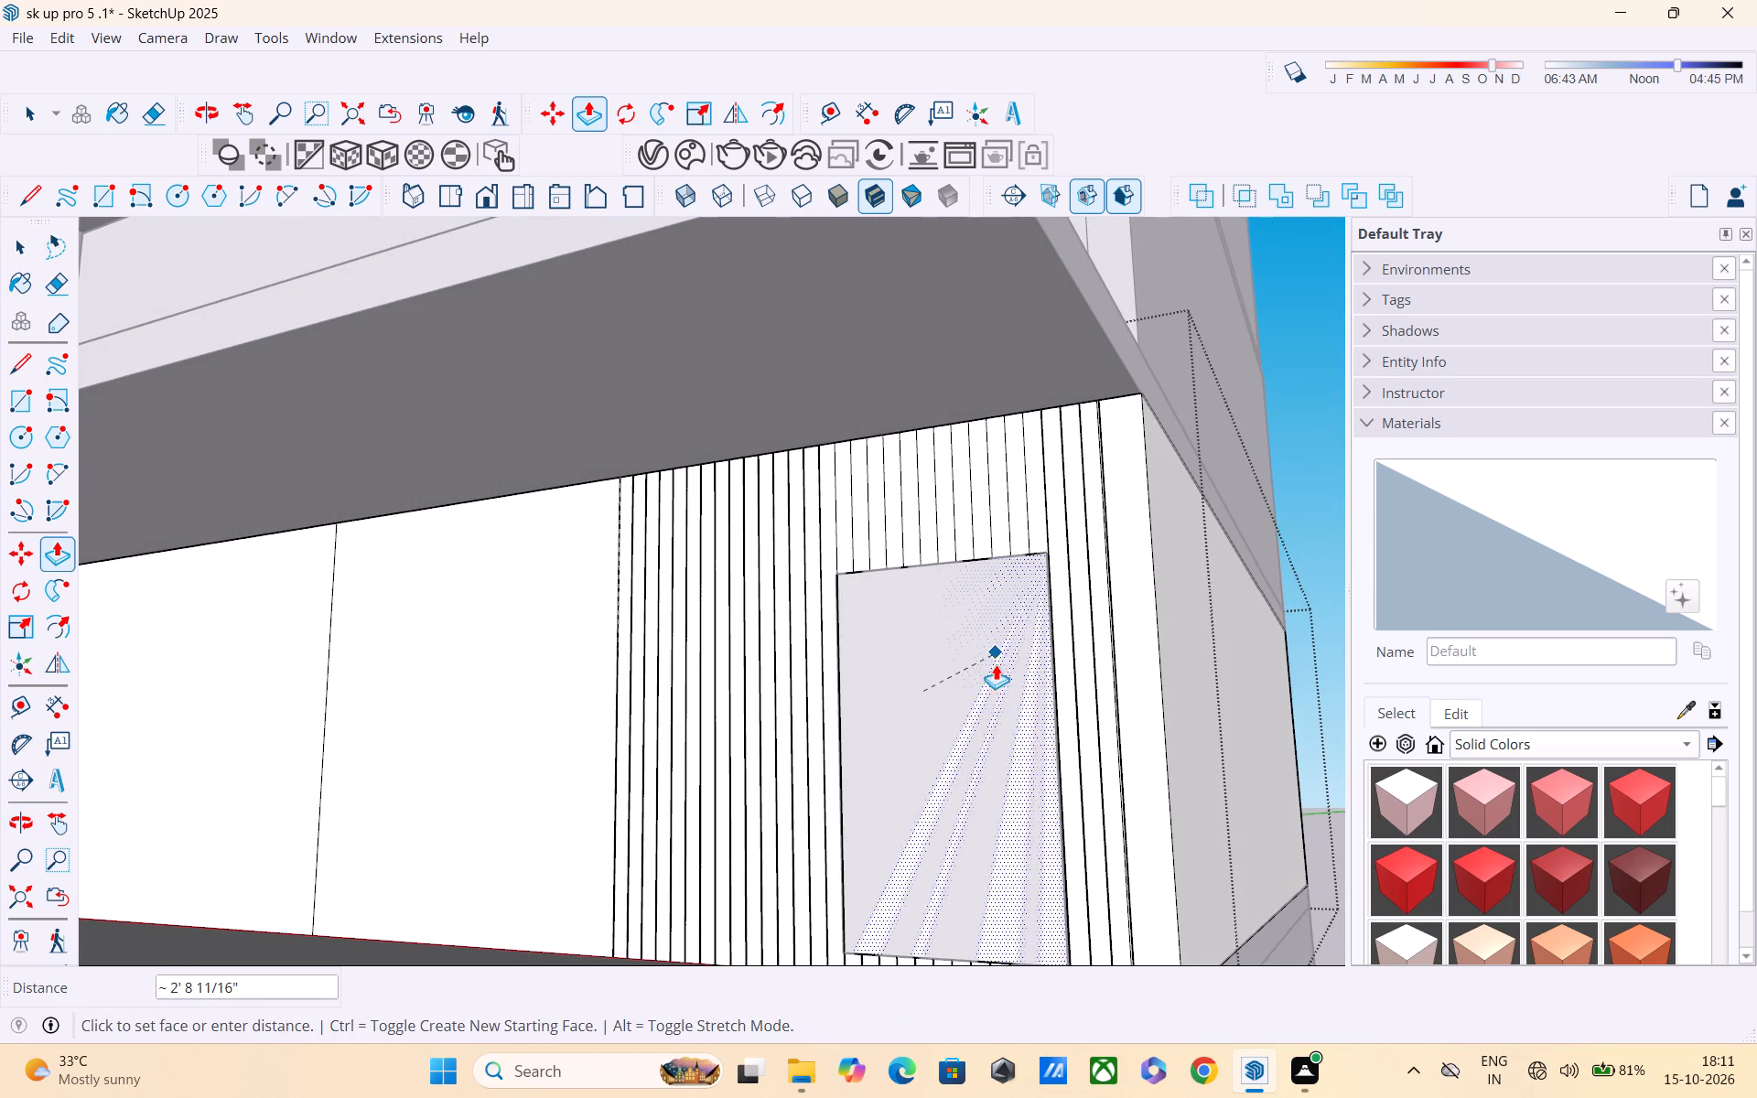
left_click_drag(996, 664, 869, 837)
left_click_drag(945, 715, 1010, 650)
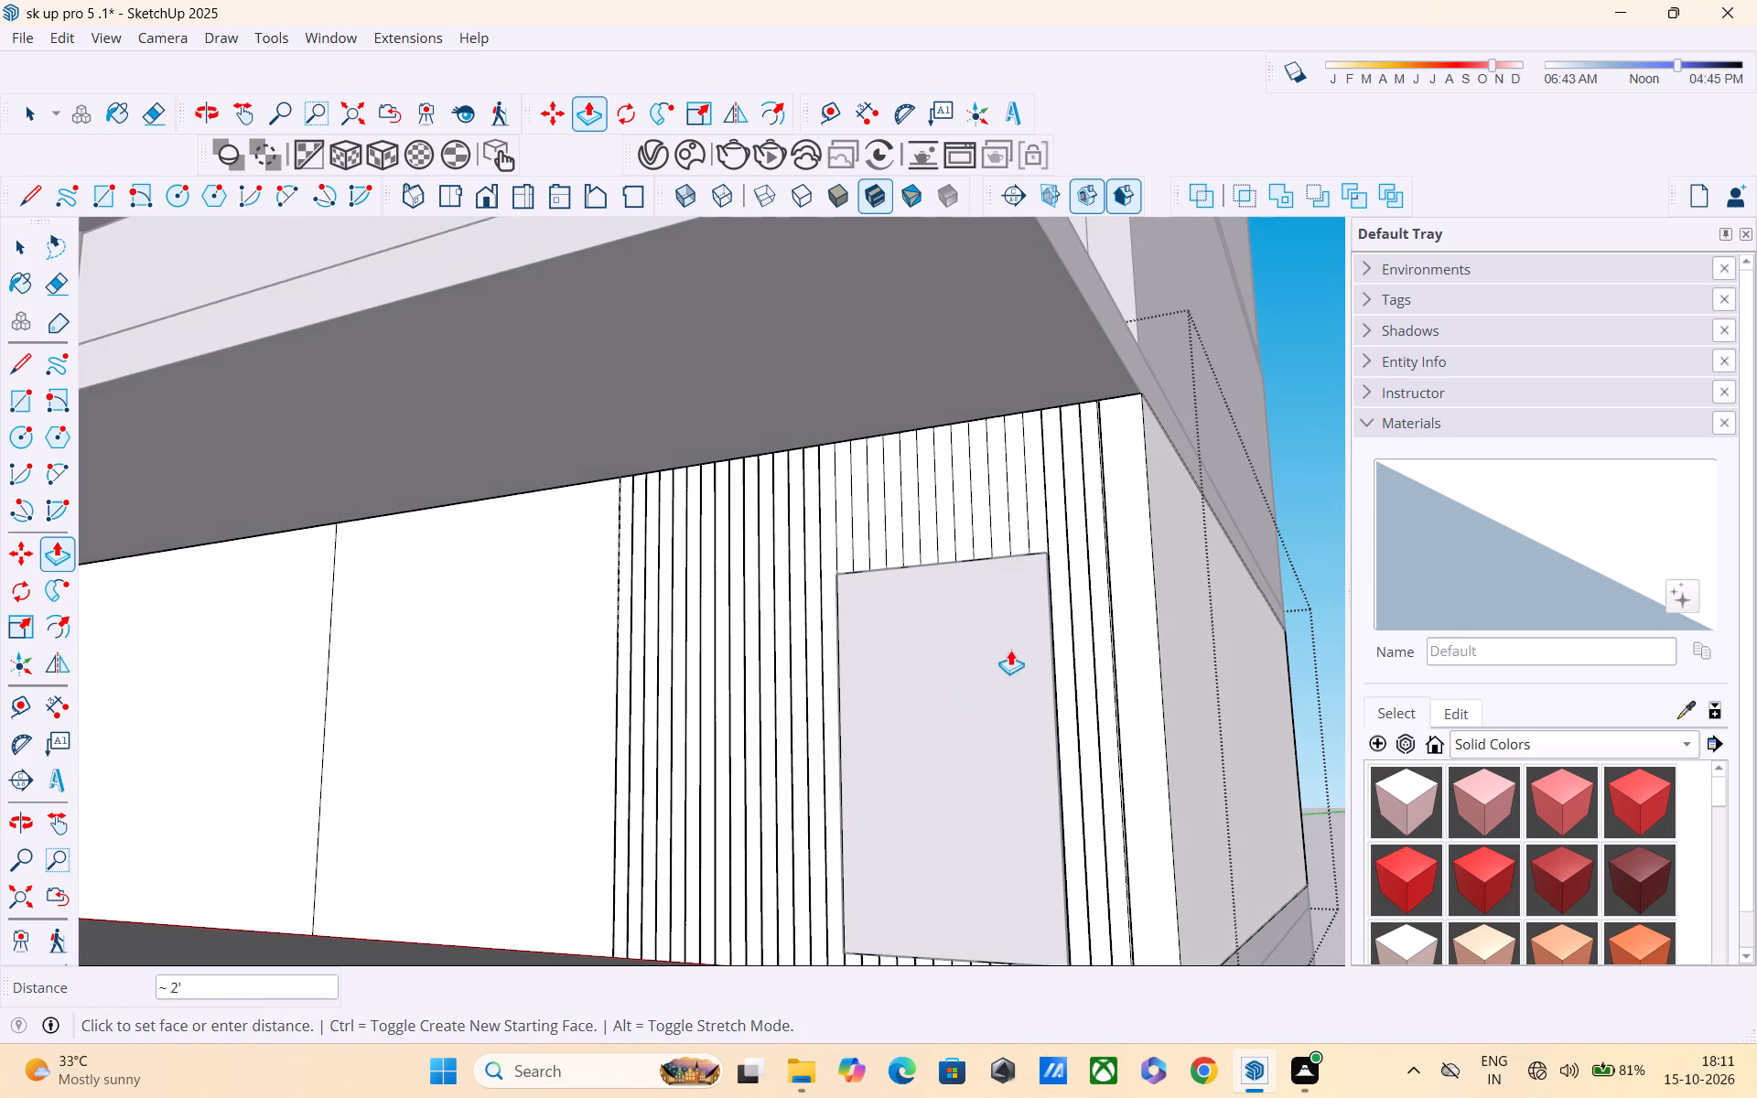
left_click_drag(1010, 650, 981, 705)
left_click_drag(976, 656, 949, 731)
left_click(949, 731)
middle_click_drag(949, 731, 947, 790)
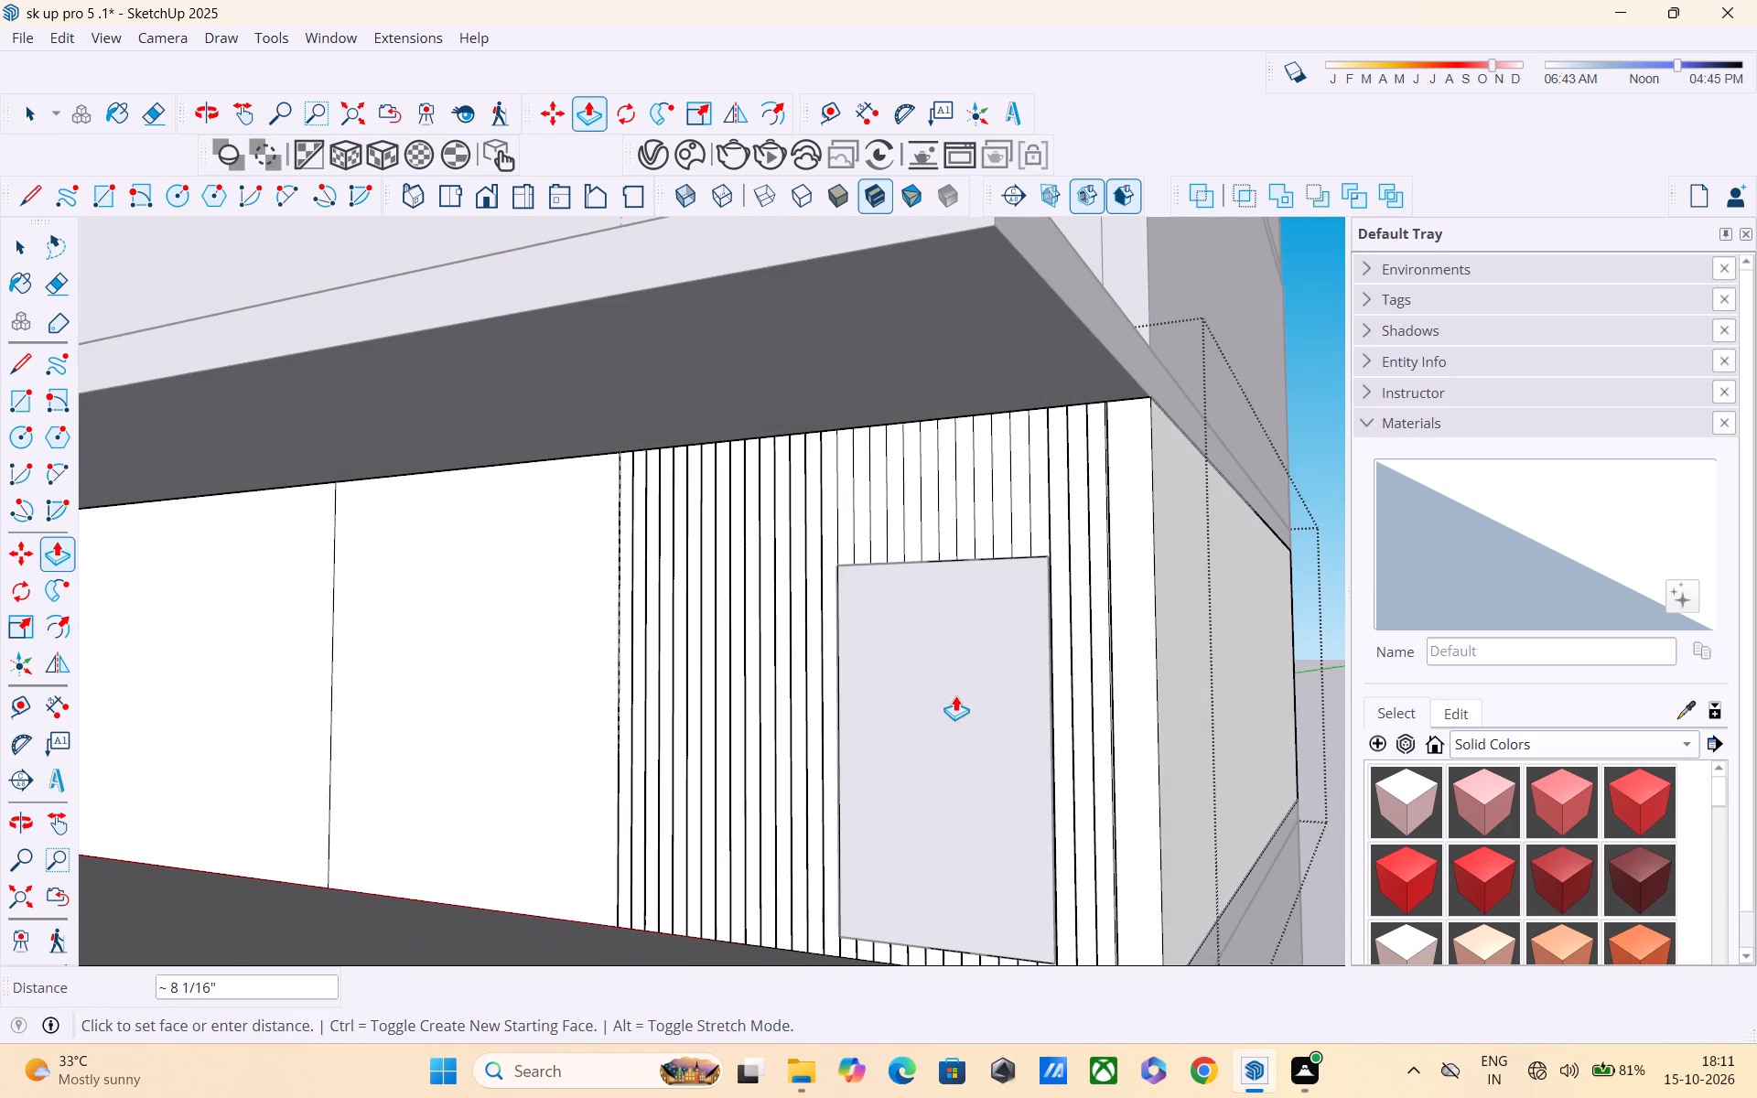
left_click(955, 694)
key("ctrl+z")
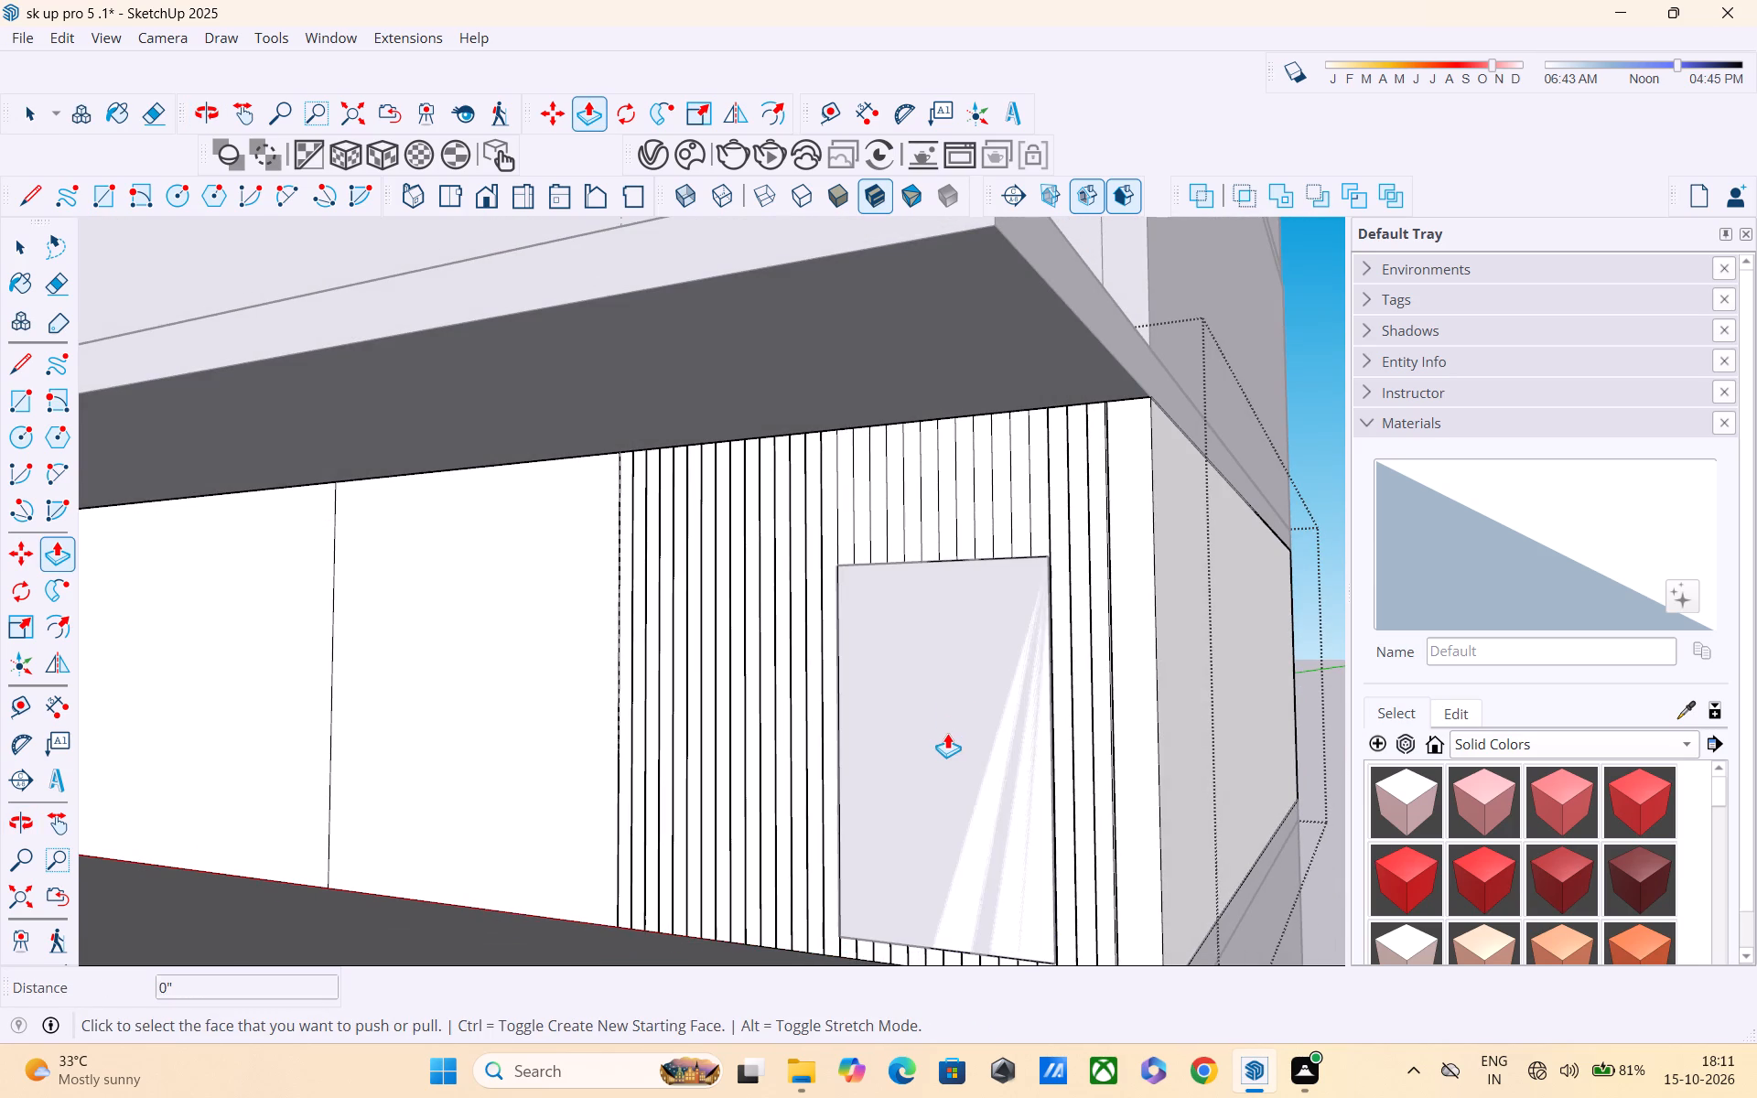
Delete the door-shaped face that overlaps the surface behind it inside the wall group.
middle_click_drag(947, 733, 1023, 753)
key("space")
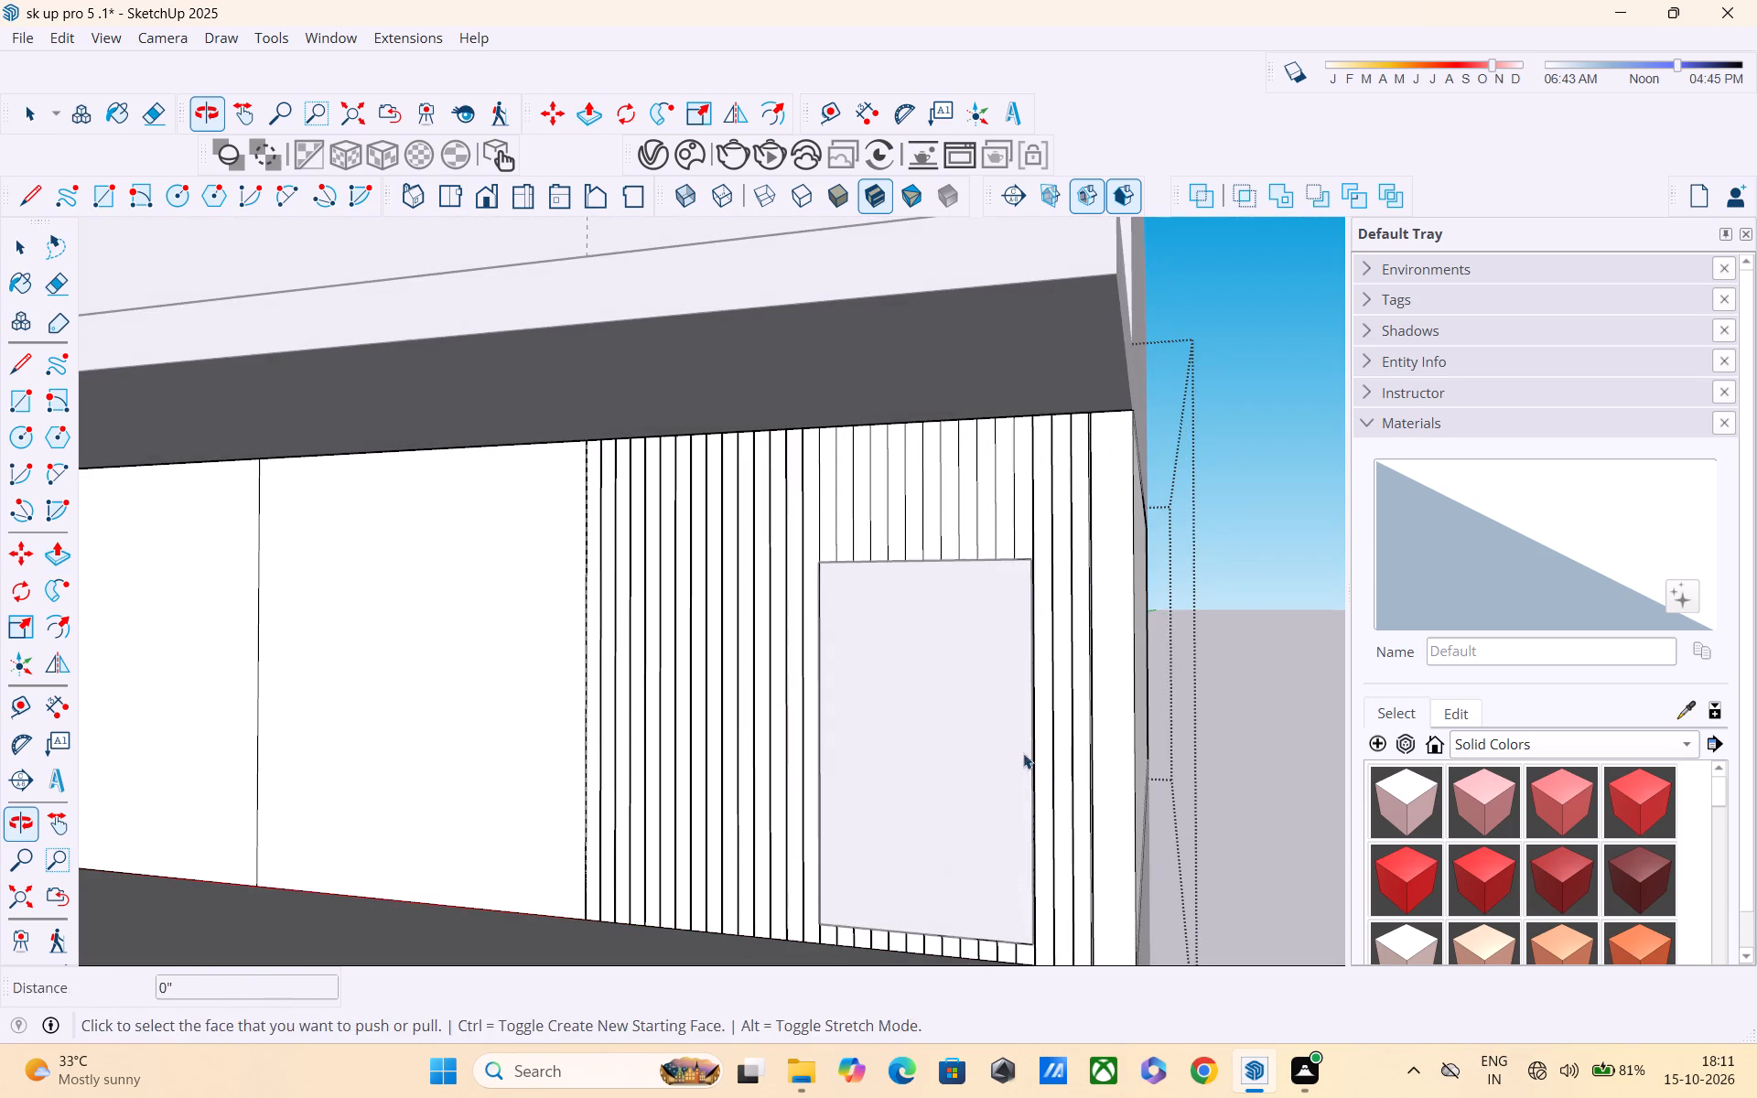
left_click(987, 704)
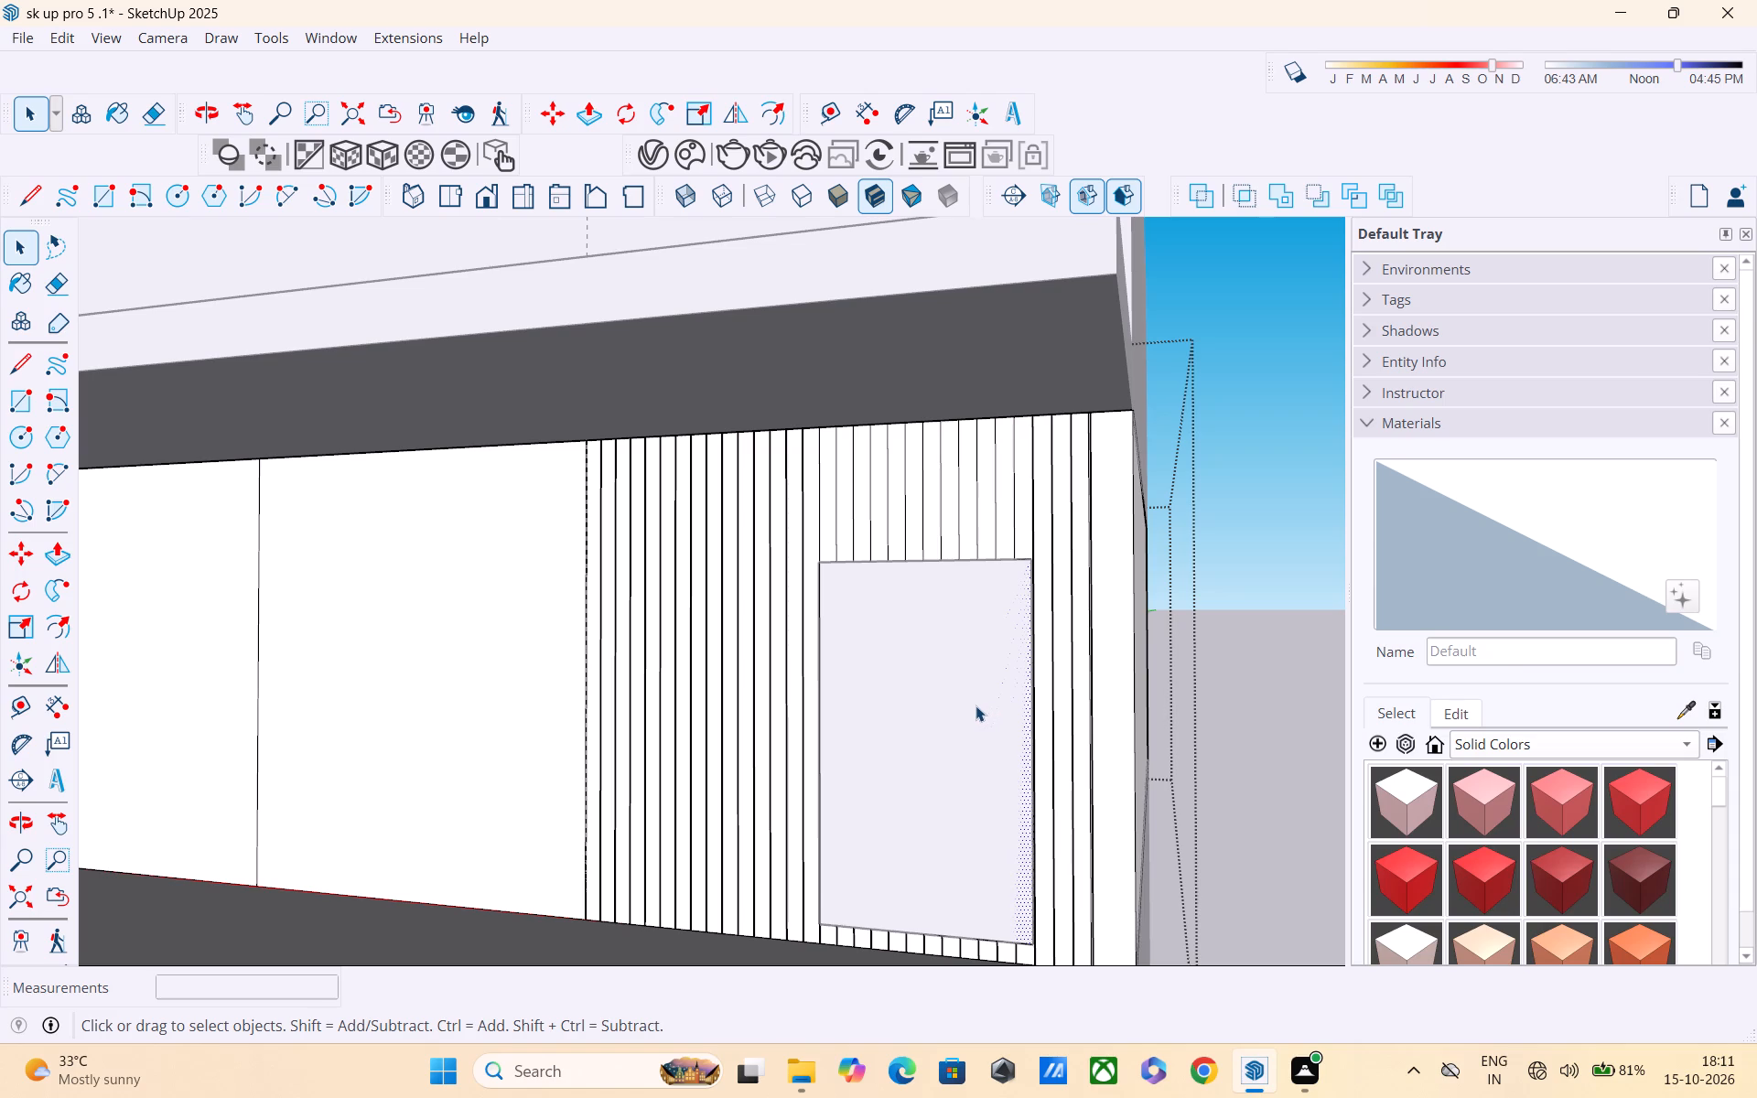
double_click(973, 705)
left_click(962, 708)
left_click(933, 712)
middle_click_drag(911, 747, 726, 790)
key("Delete")
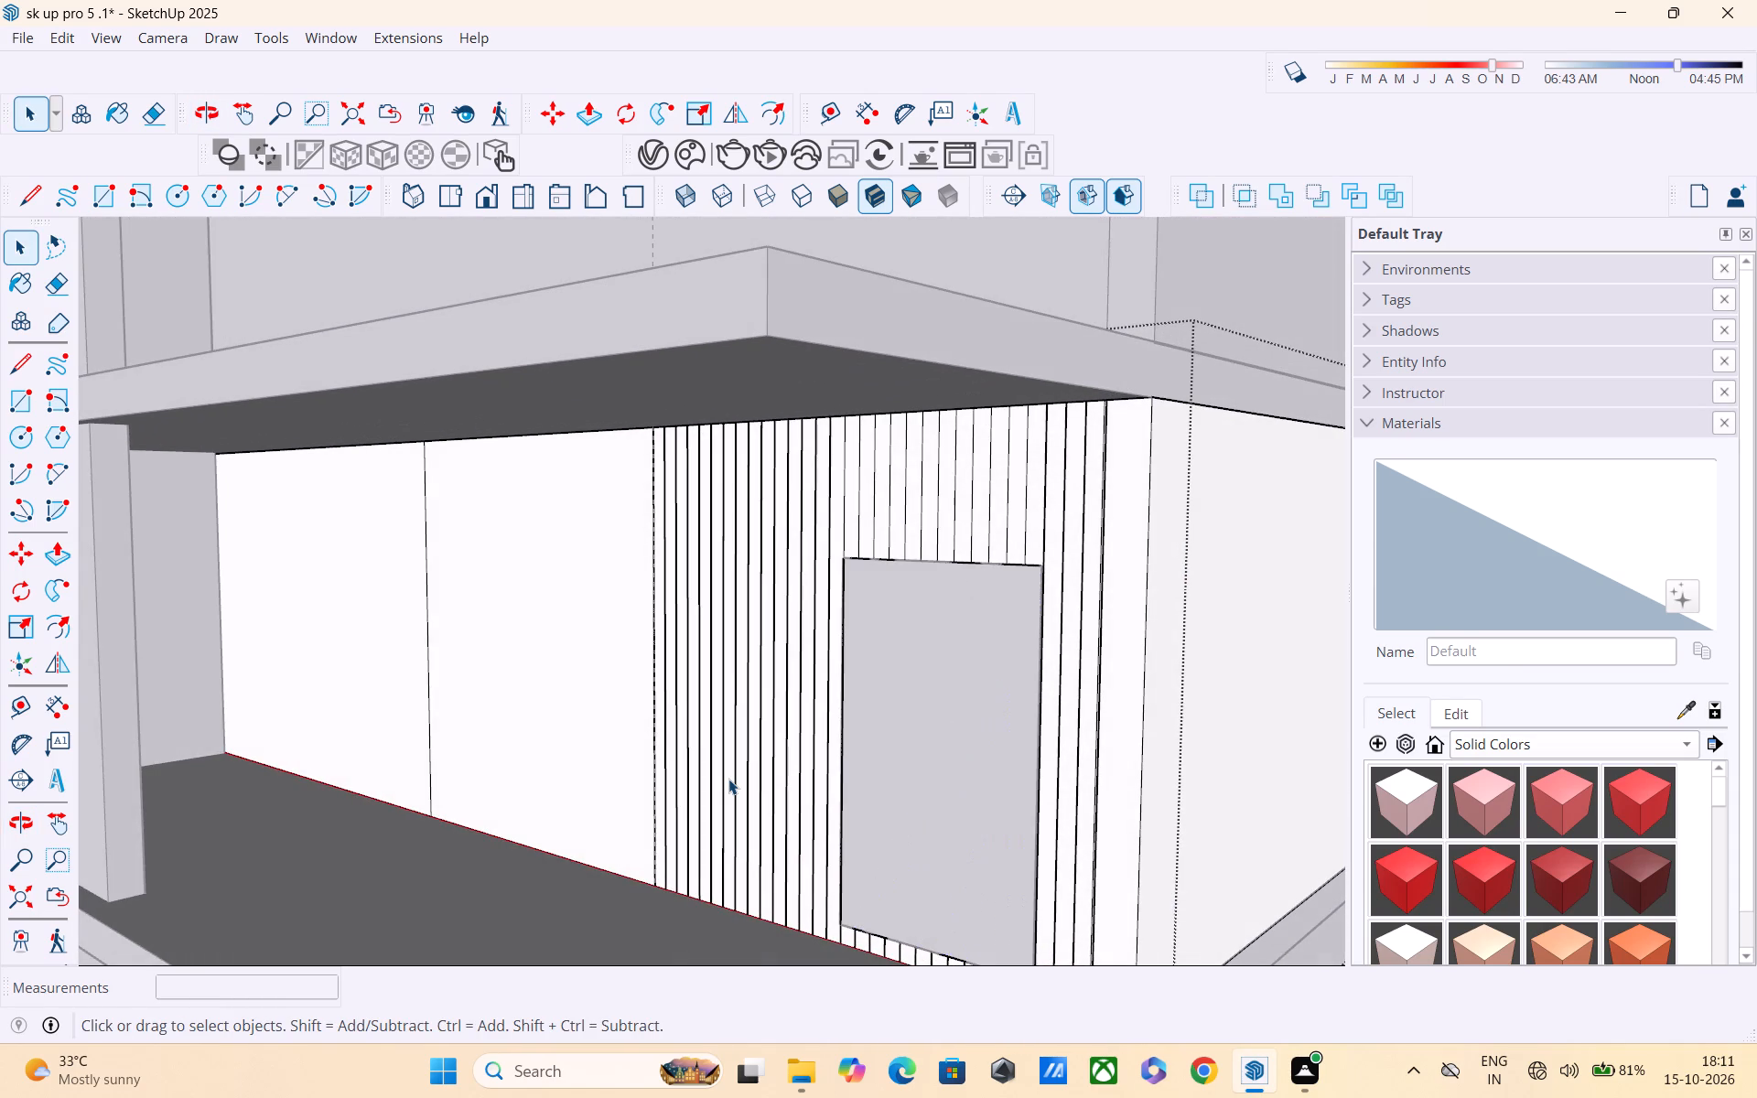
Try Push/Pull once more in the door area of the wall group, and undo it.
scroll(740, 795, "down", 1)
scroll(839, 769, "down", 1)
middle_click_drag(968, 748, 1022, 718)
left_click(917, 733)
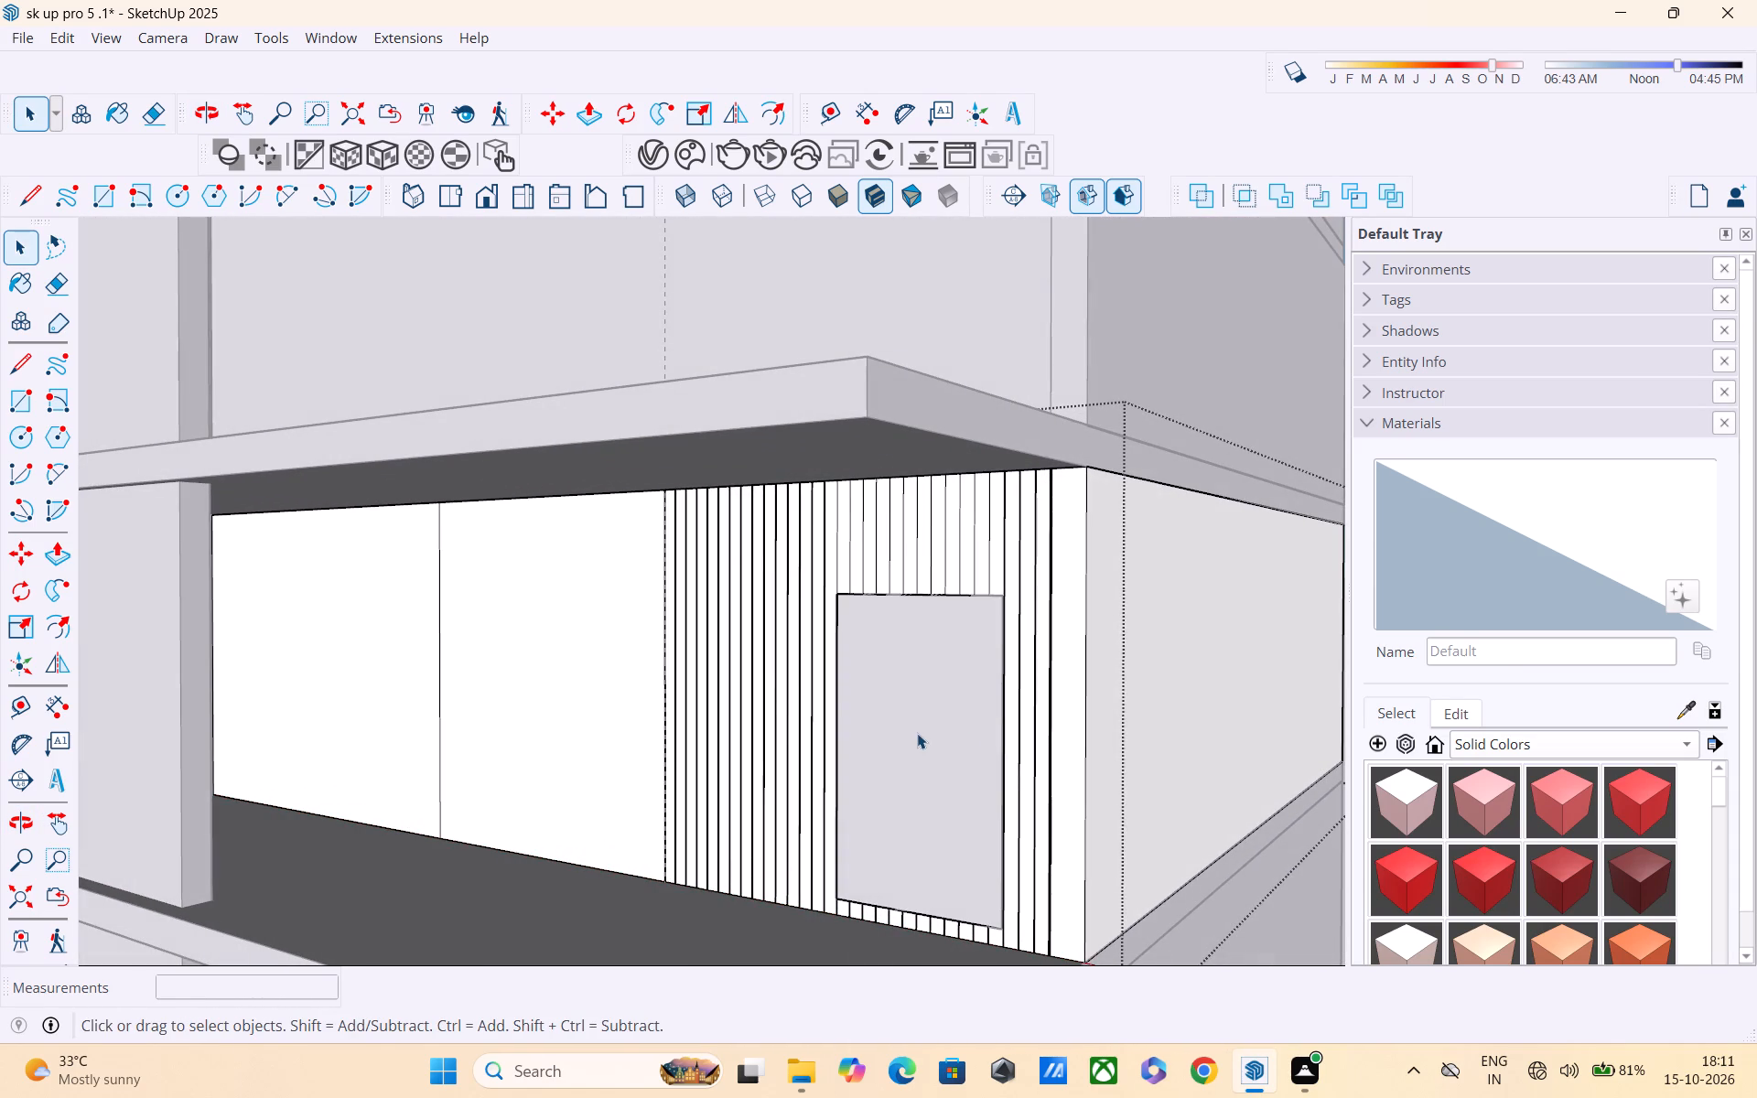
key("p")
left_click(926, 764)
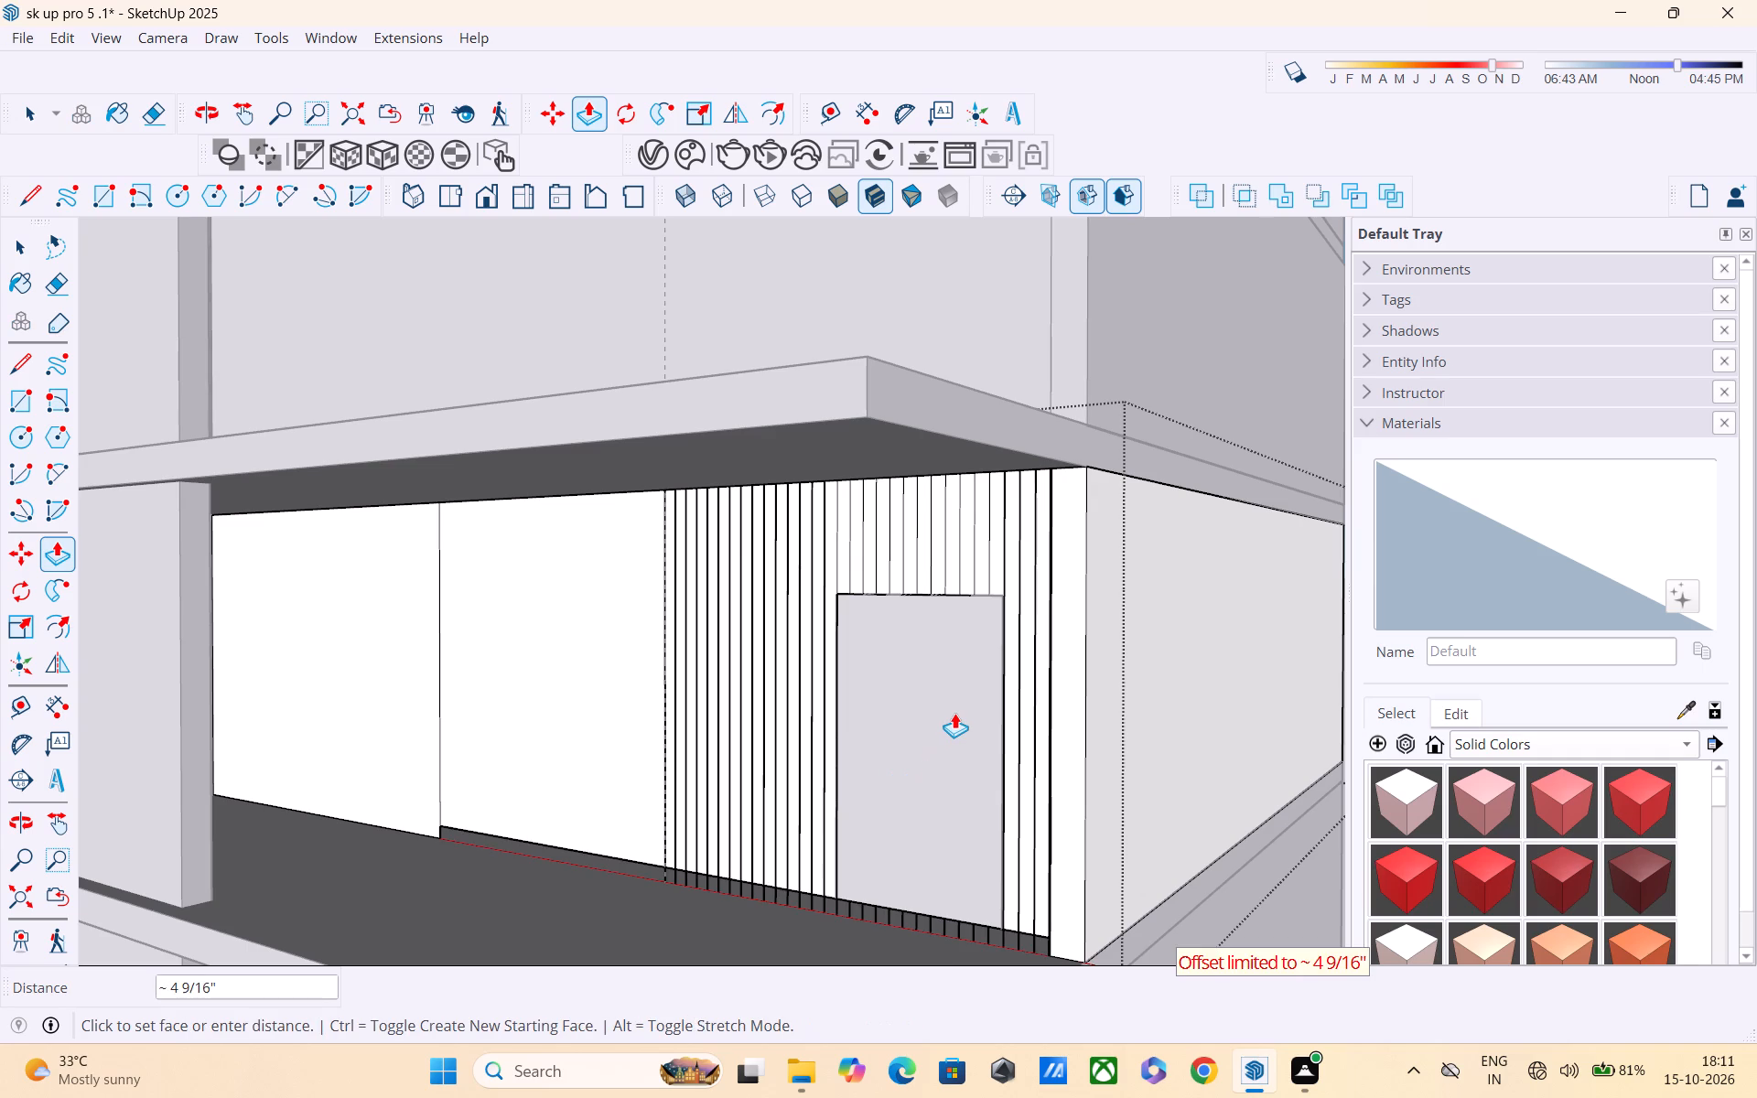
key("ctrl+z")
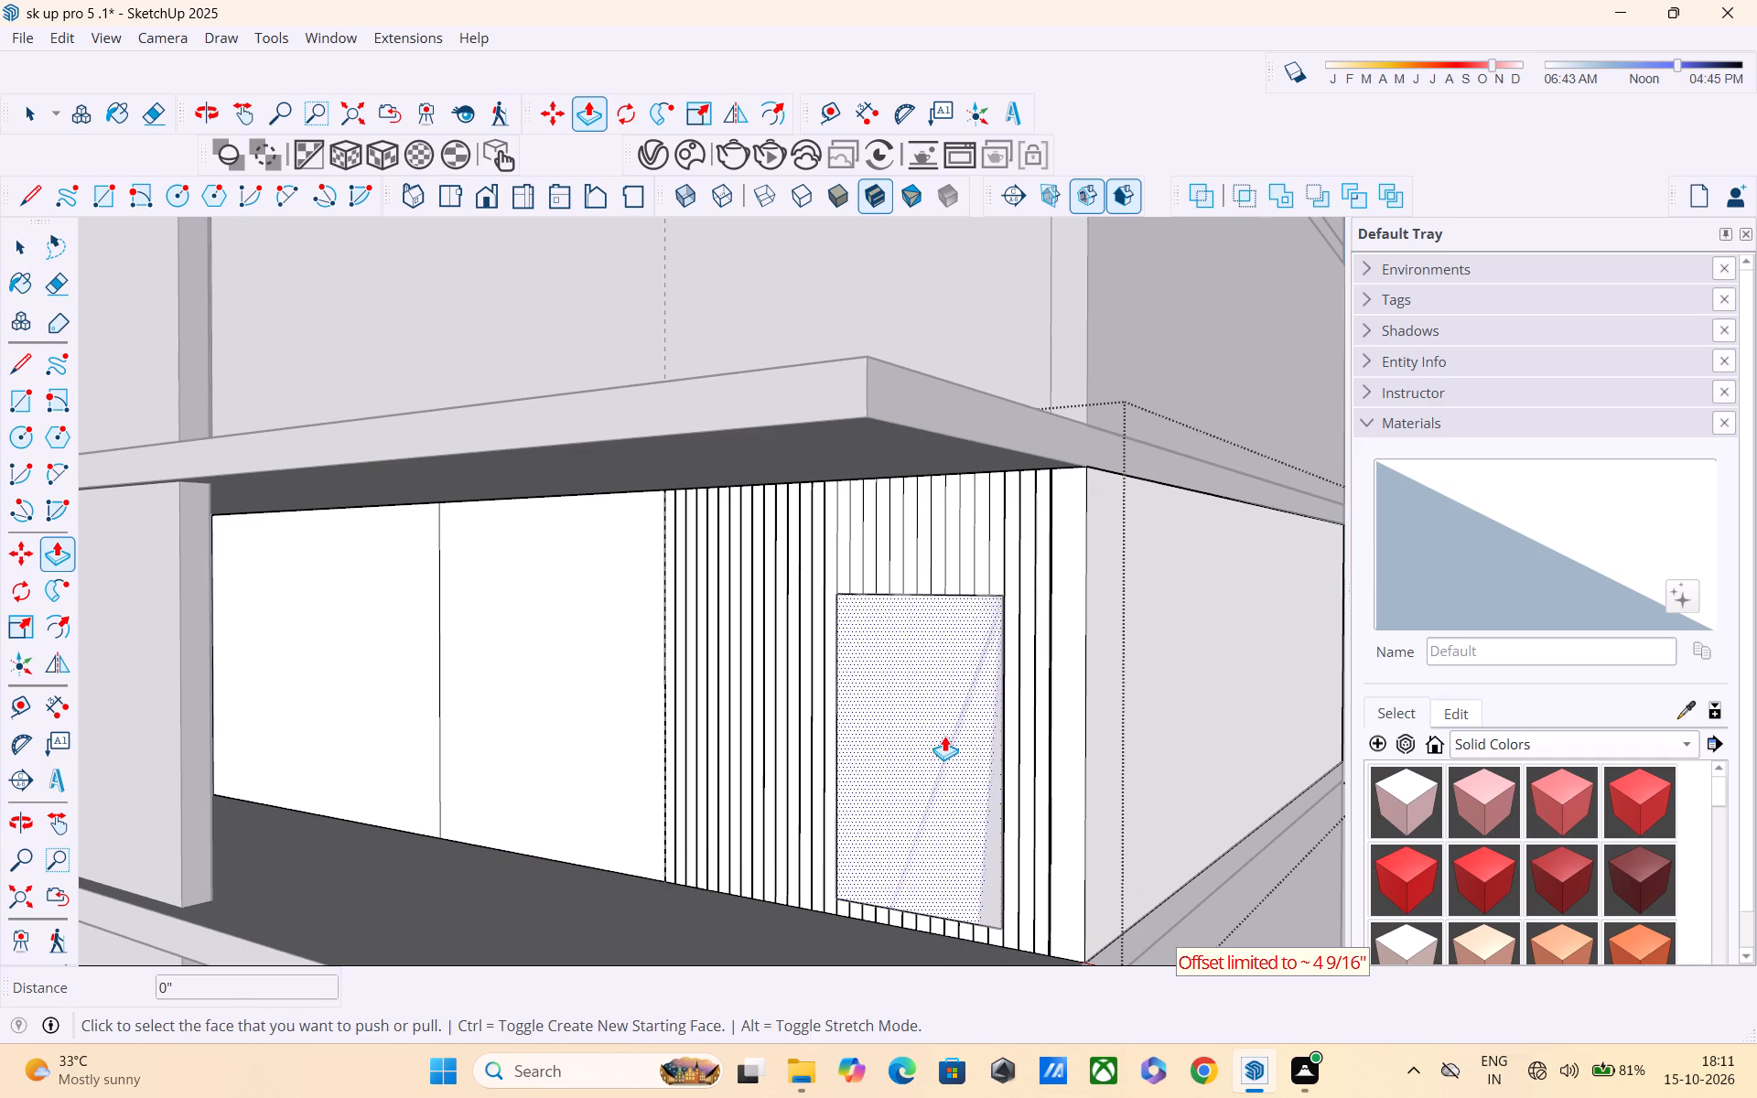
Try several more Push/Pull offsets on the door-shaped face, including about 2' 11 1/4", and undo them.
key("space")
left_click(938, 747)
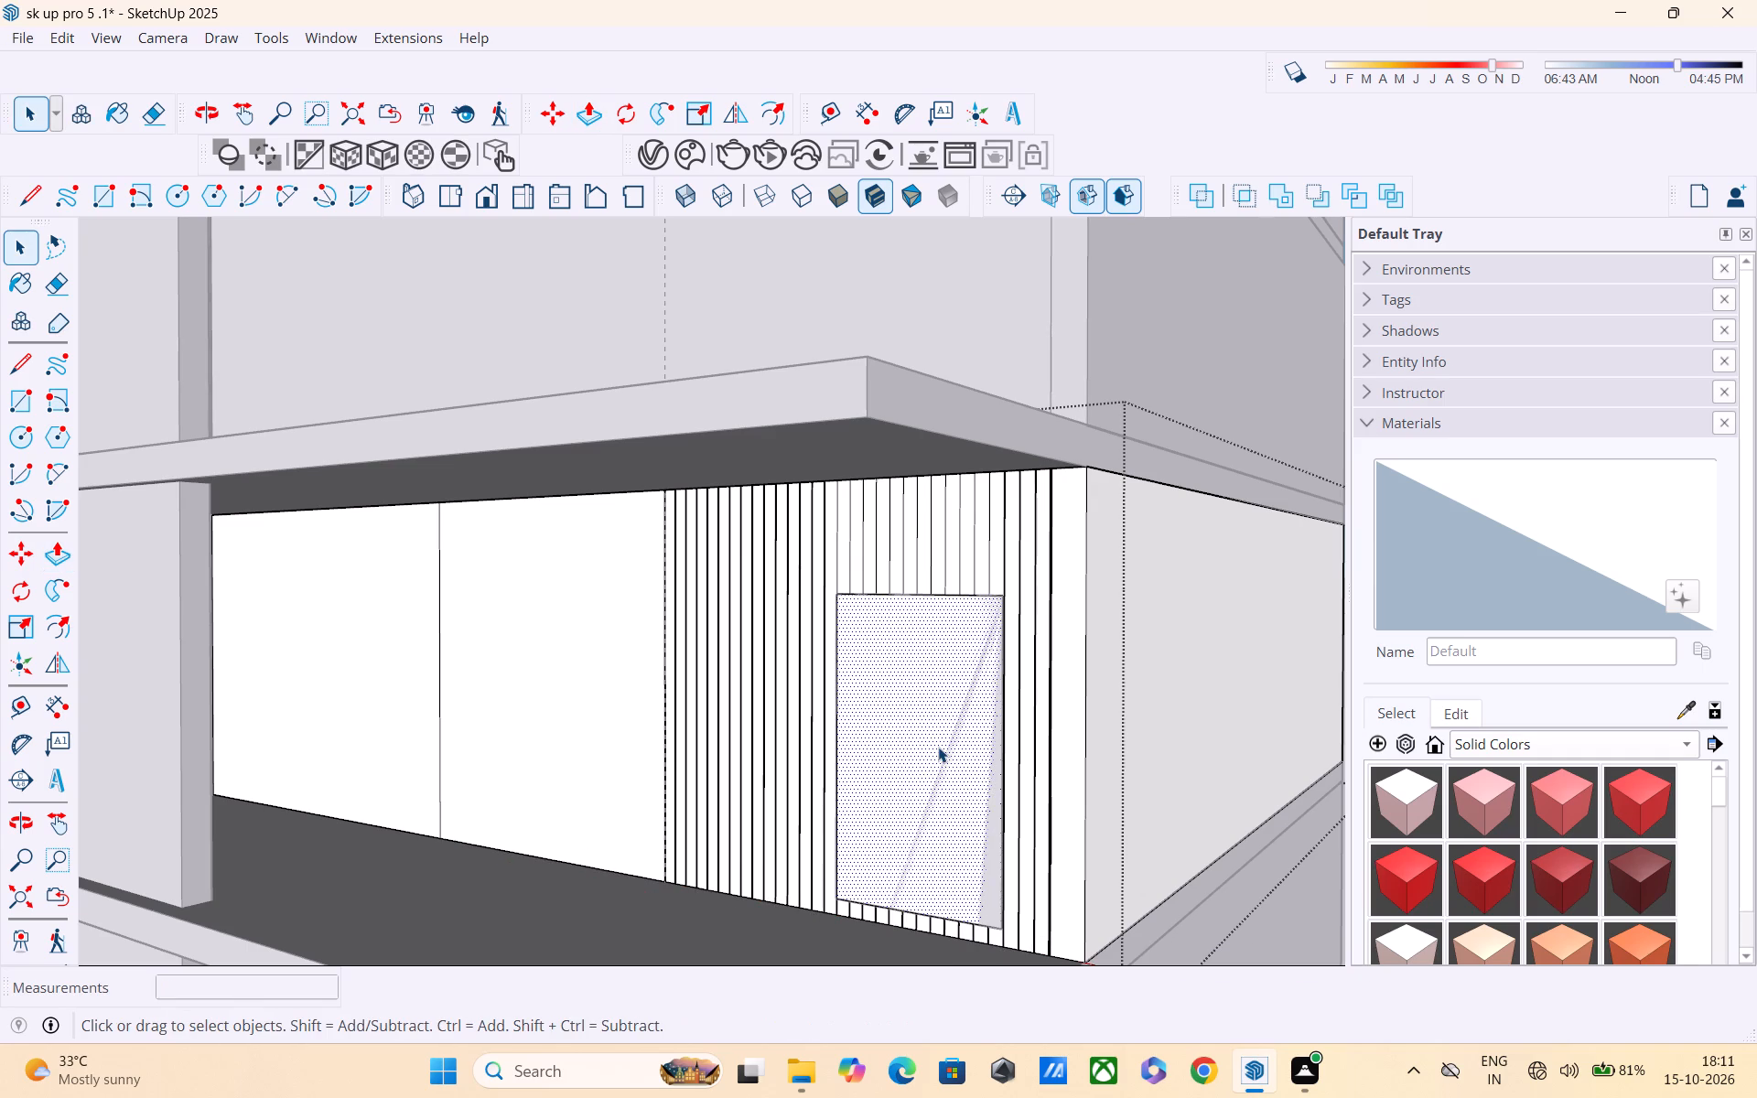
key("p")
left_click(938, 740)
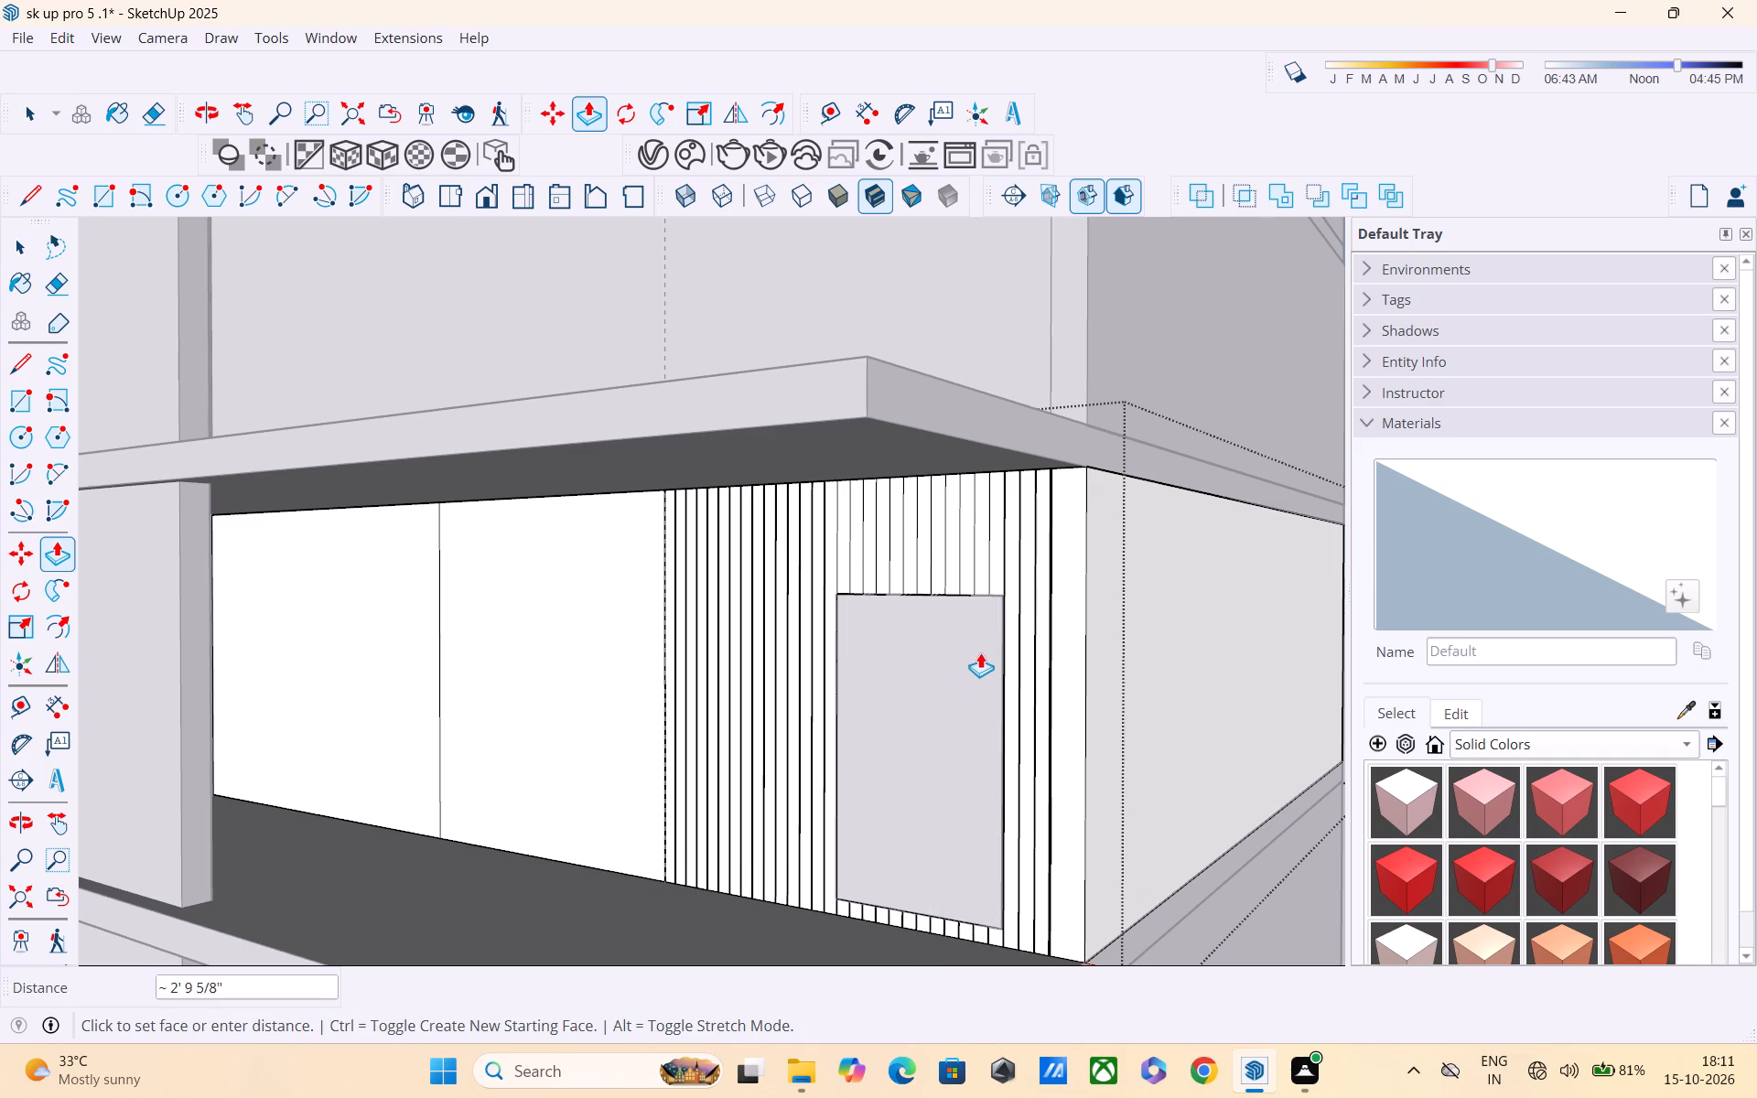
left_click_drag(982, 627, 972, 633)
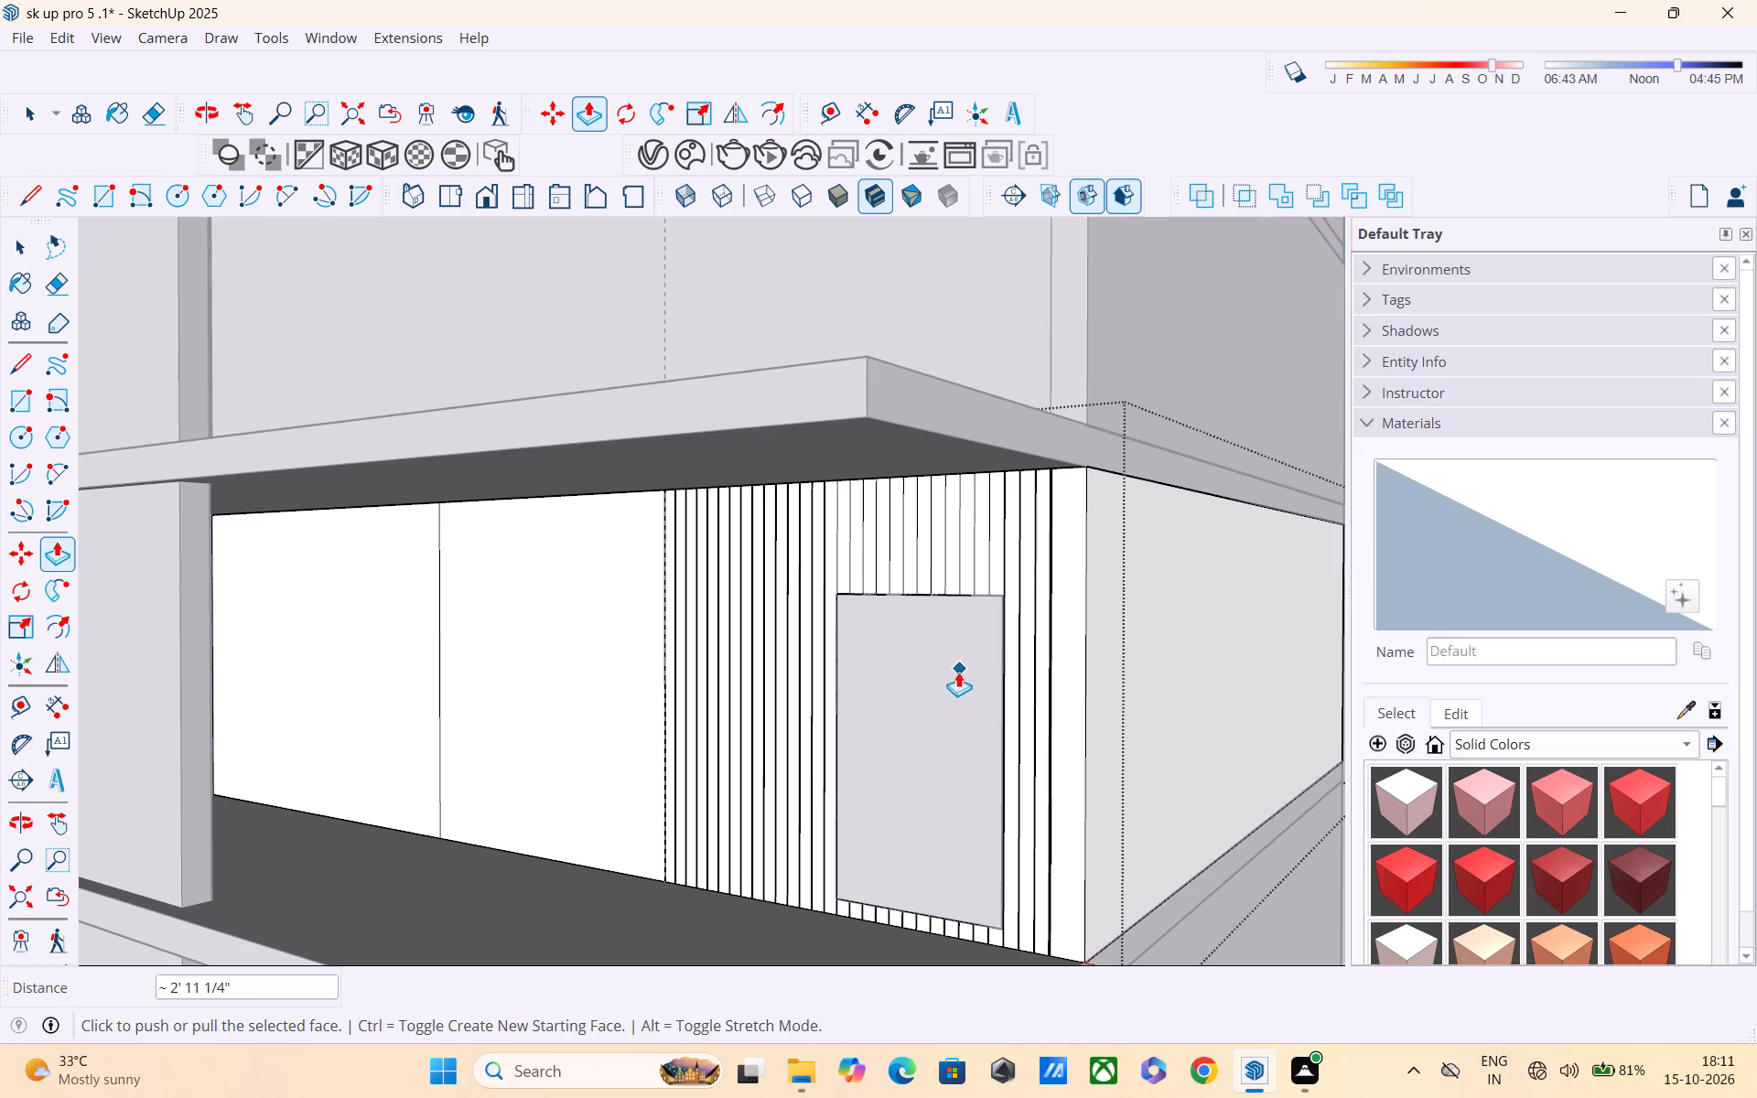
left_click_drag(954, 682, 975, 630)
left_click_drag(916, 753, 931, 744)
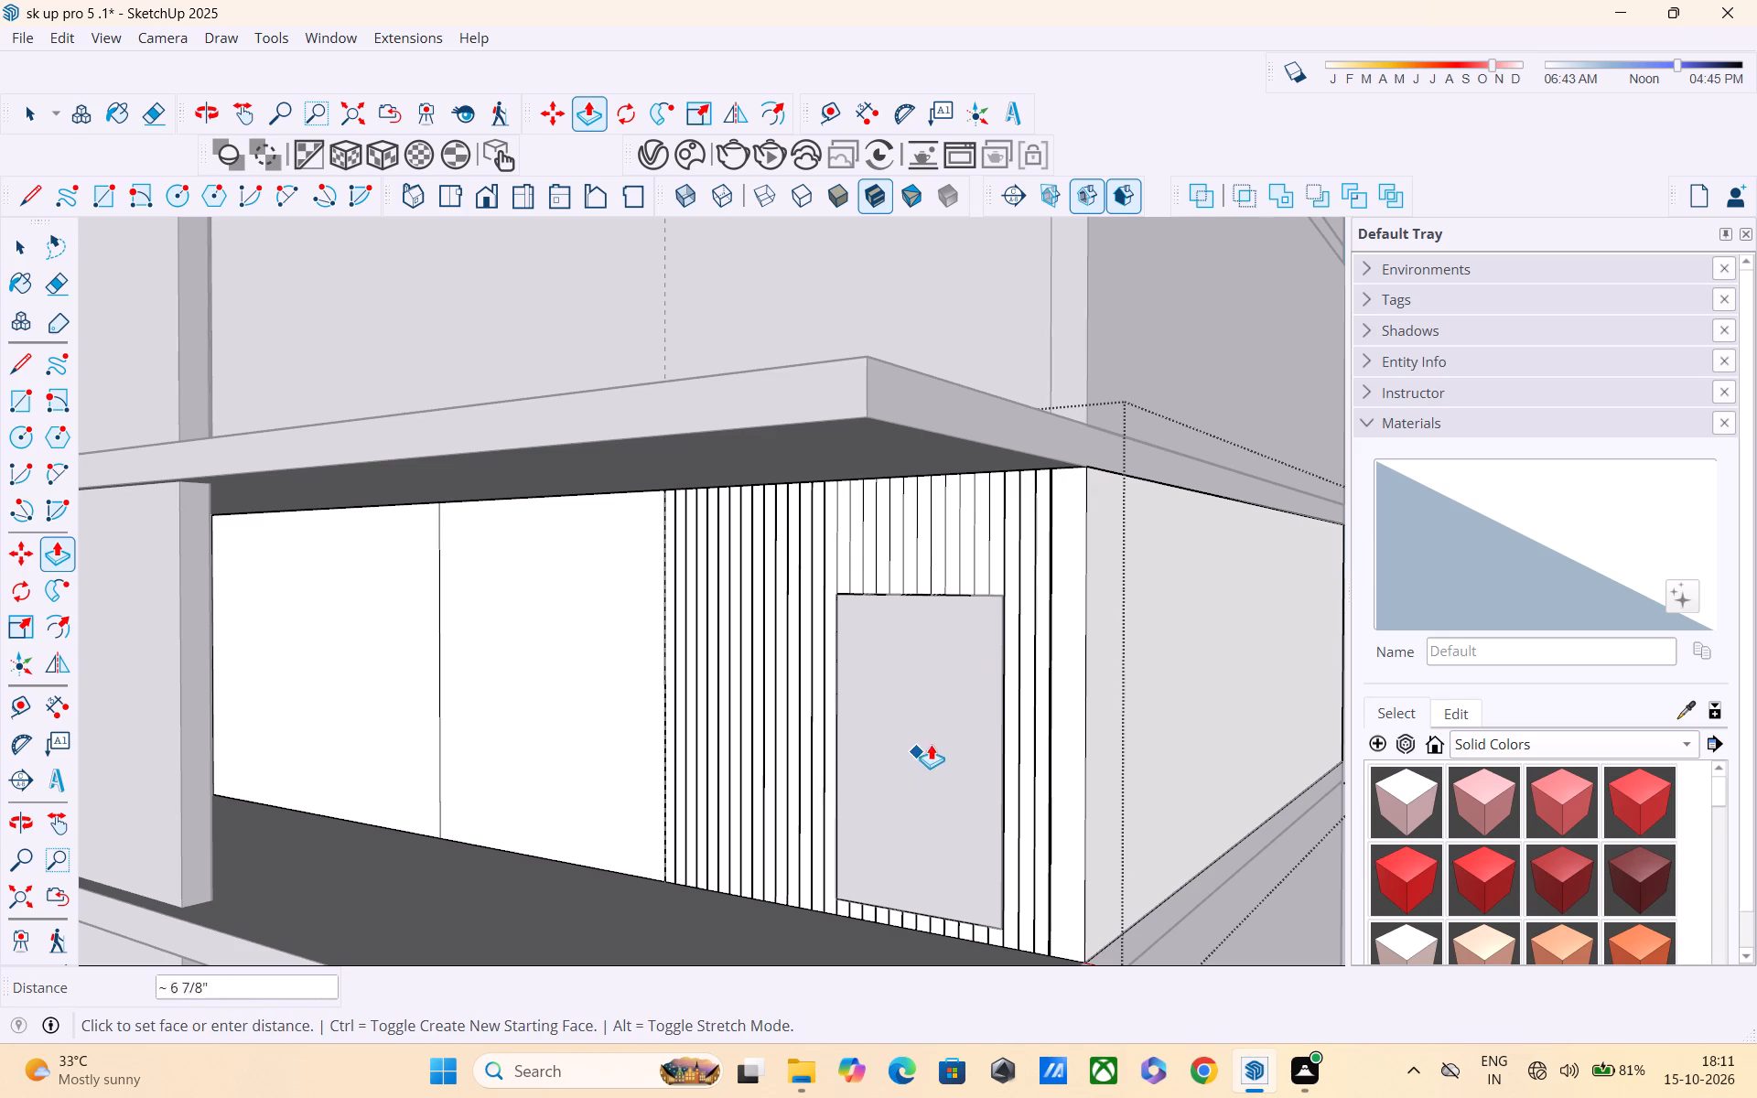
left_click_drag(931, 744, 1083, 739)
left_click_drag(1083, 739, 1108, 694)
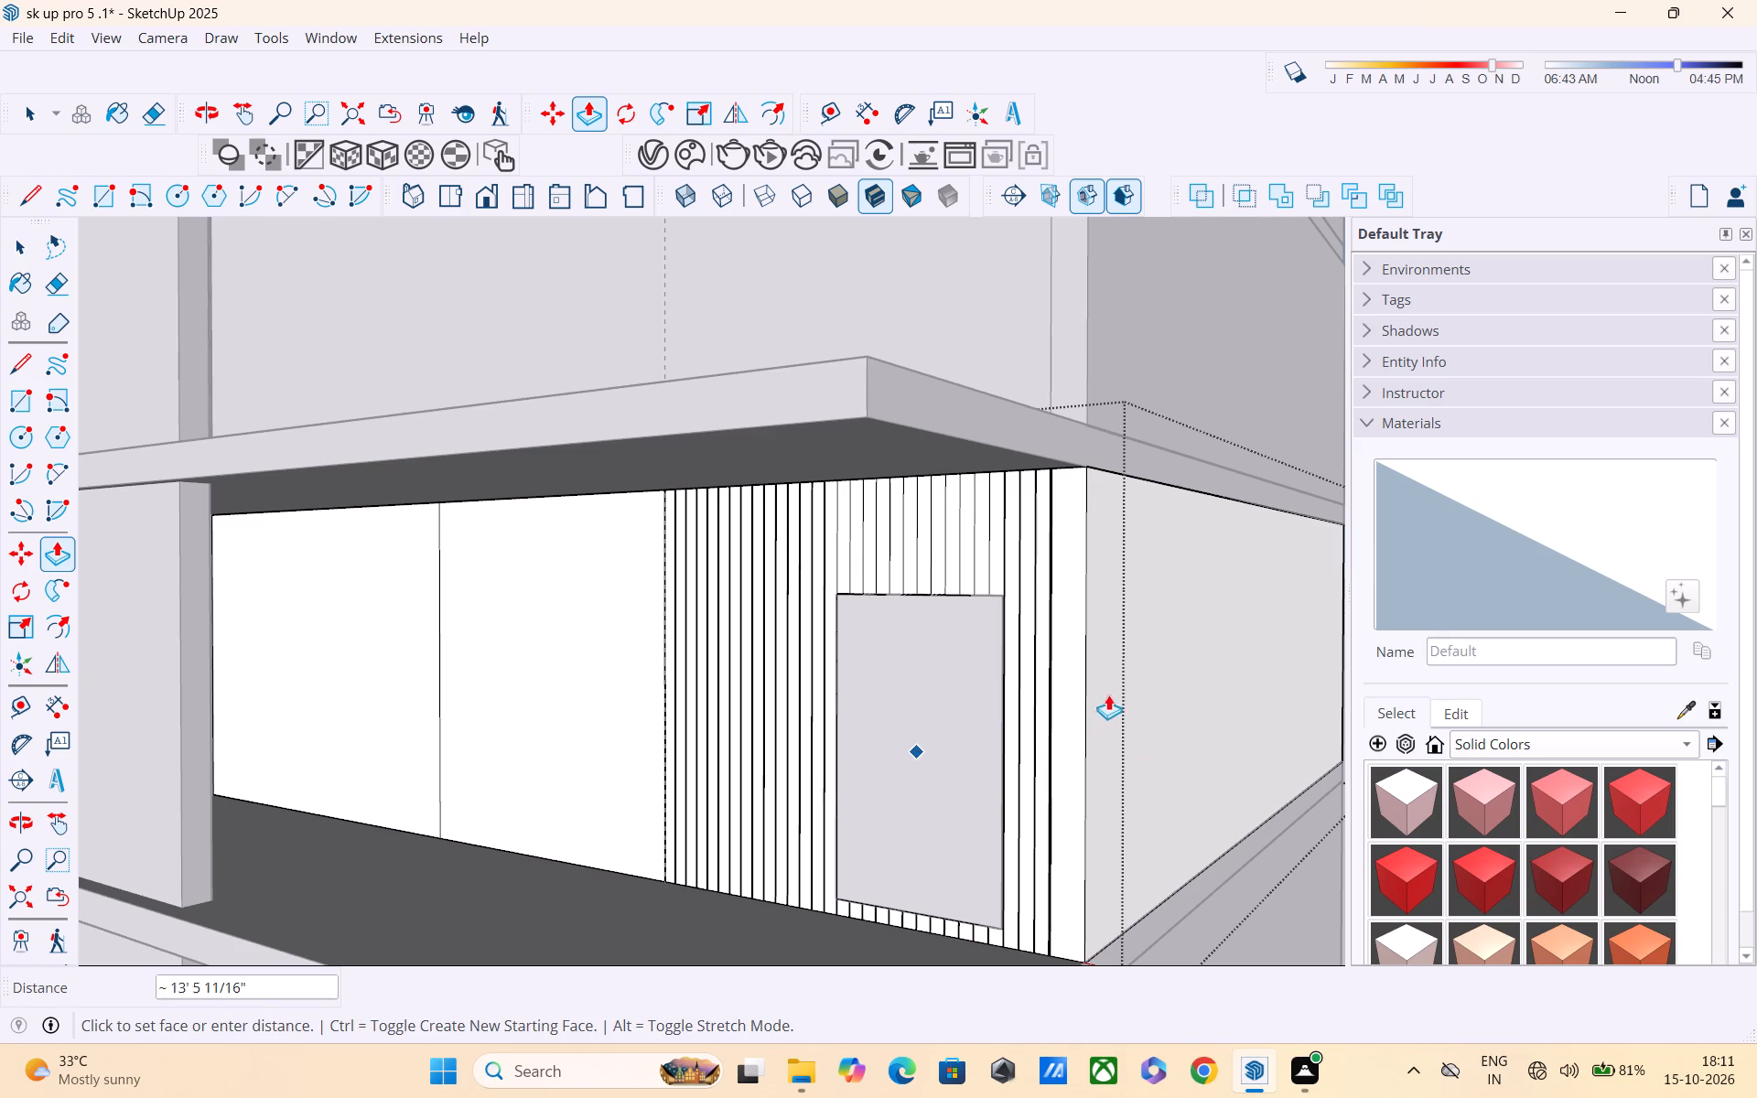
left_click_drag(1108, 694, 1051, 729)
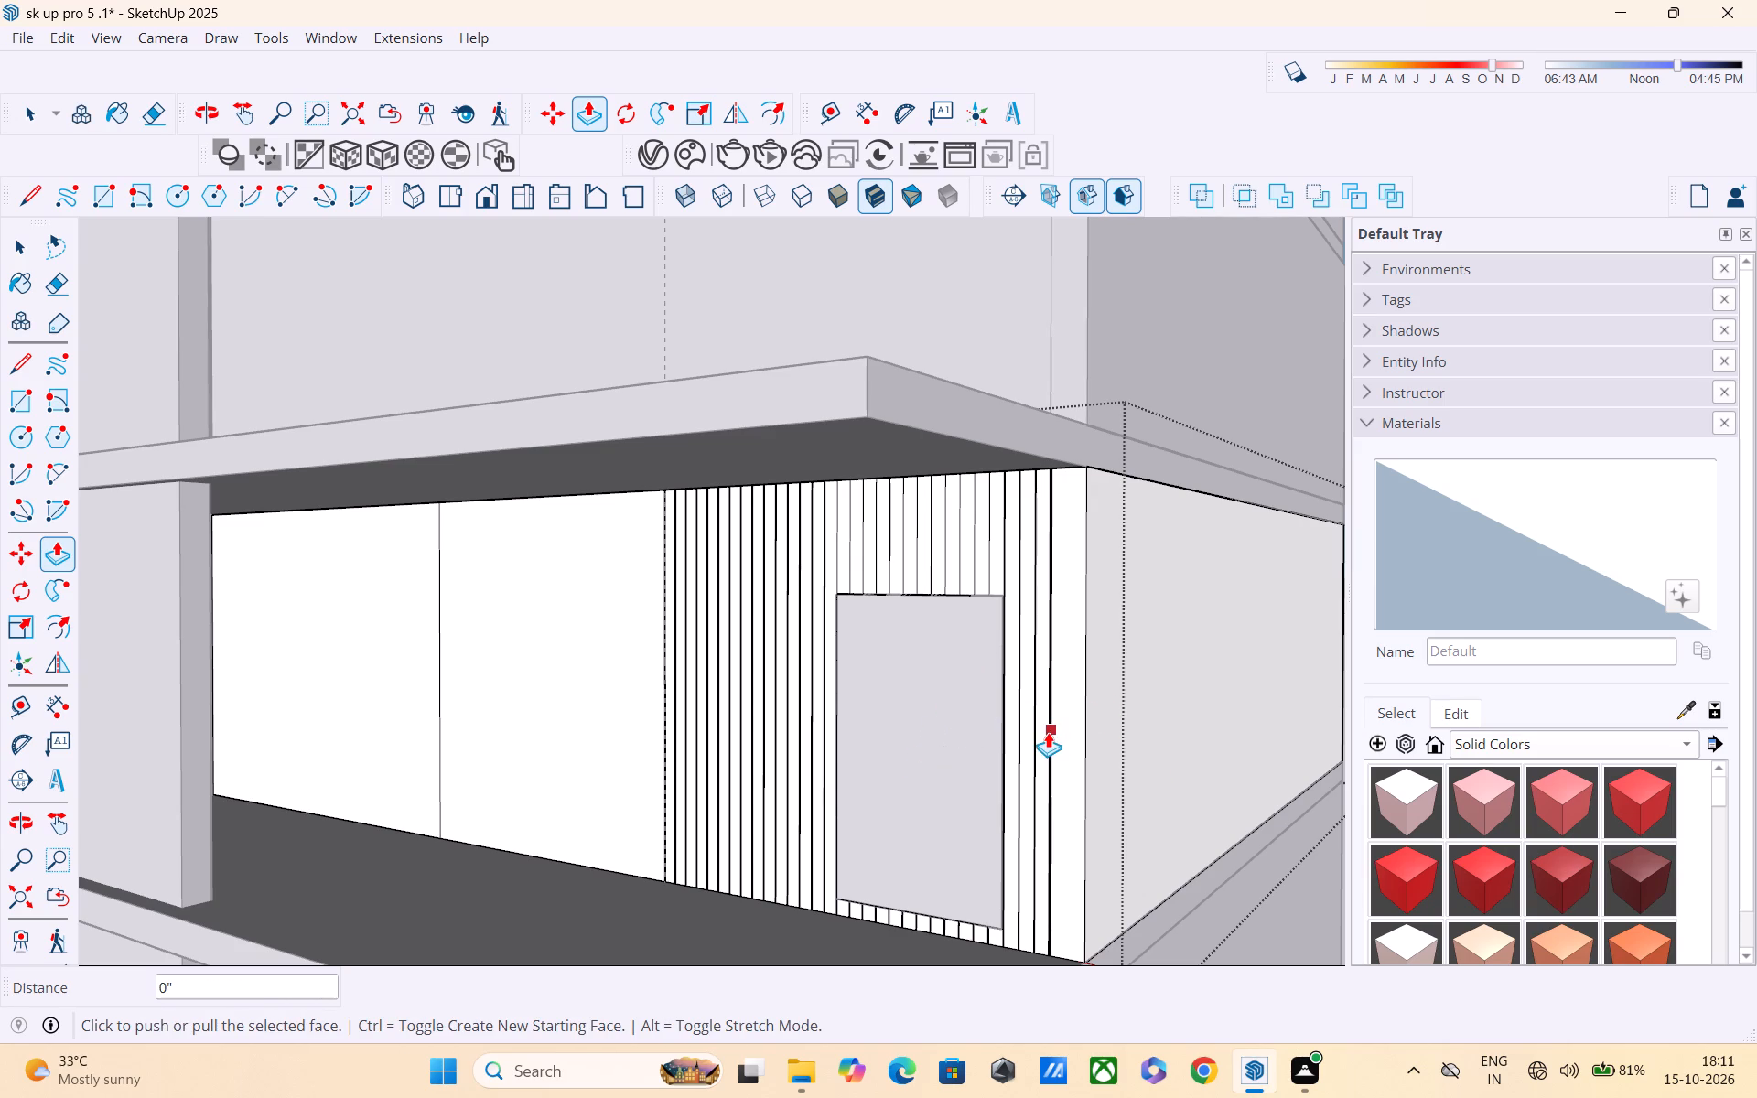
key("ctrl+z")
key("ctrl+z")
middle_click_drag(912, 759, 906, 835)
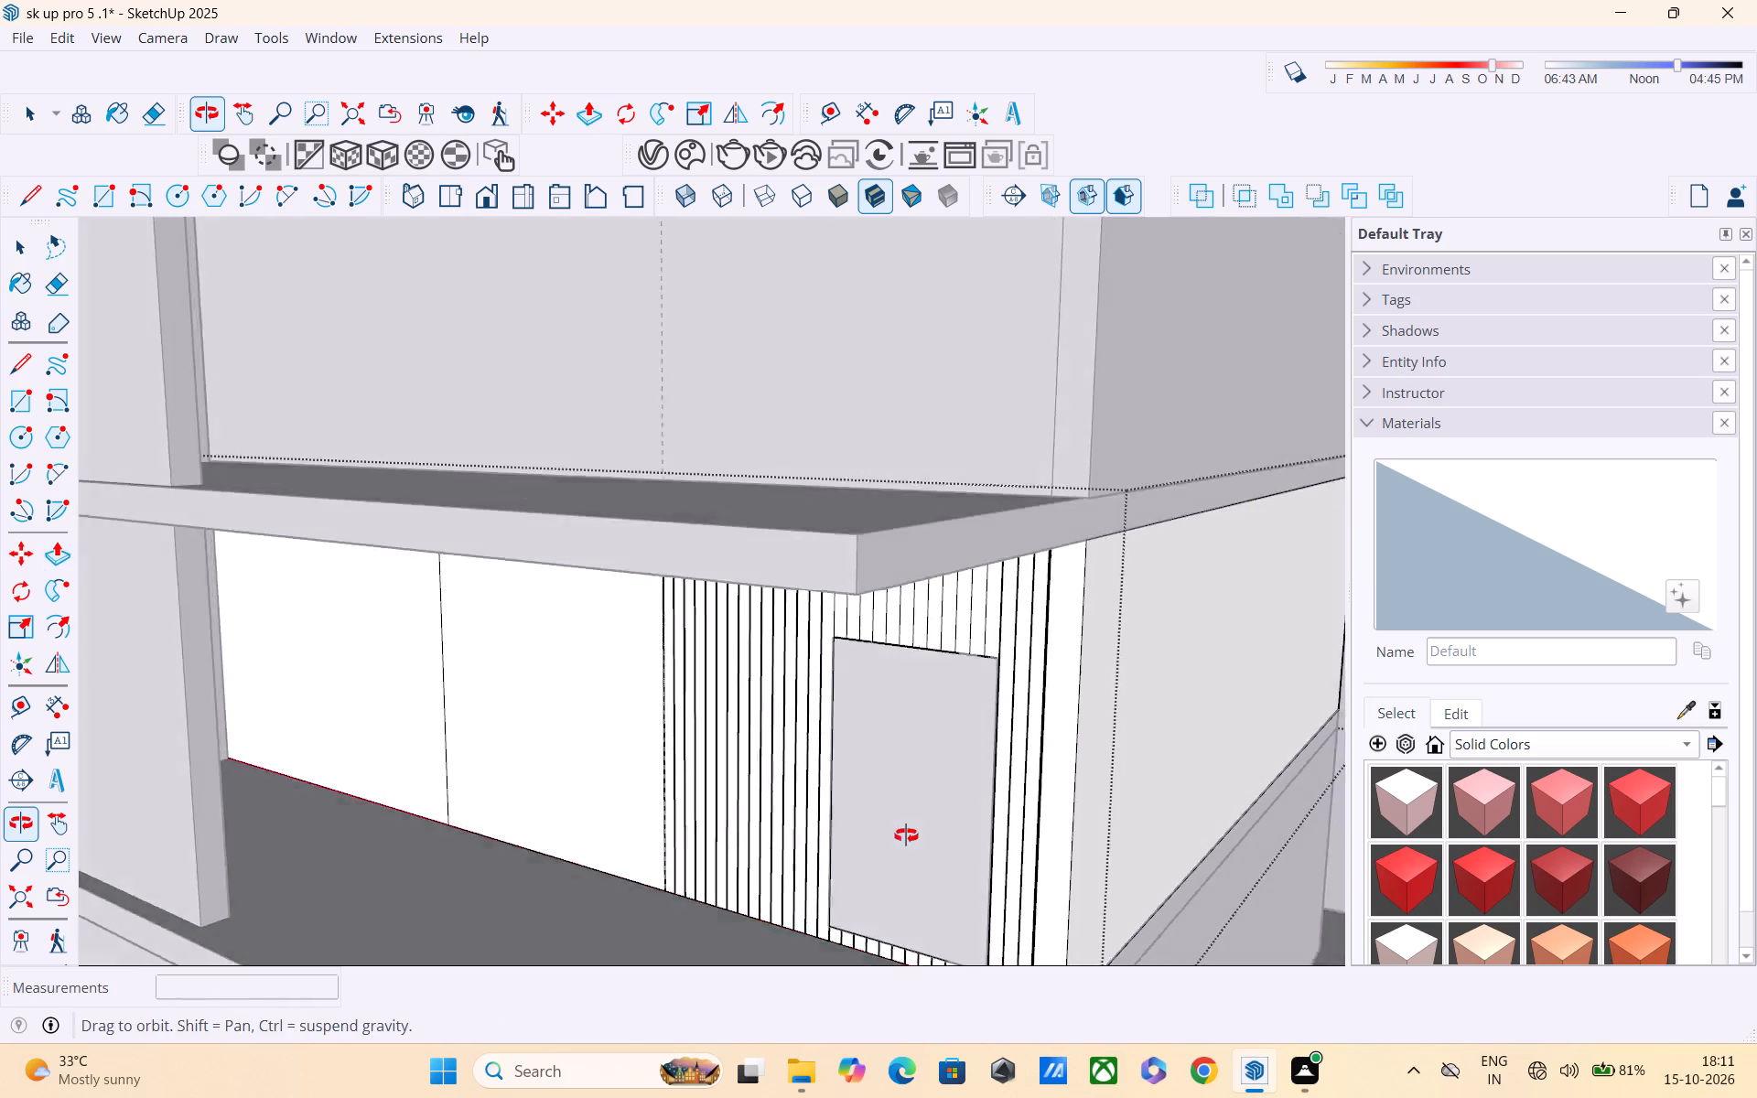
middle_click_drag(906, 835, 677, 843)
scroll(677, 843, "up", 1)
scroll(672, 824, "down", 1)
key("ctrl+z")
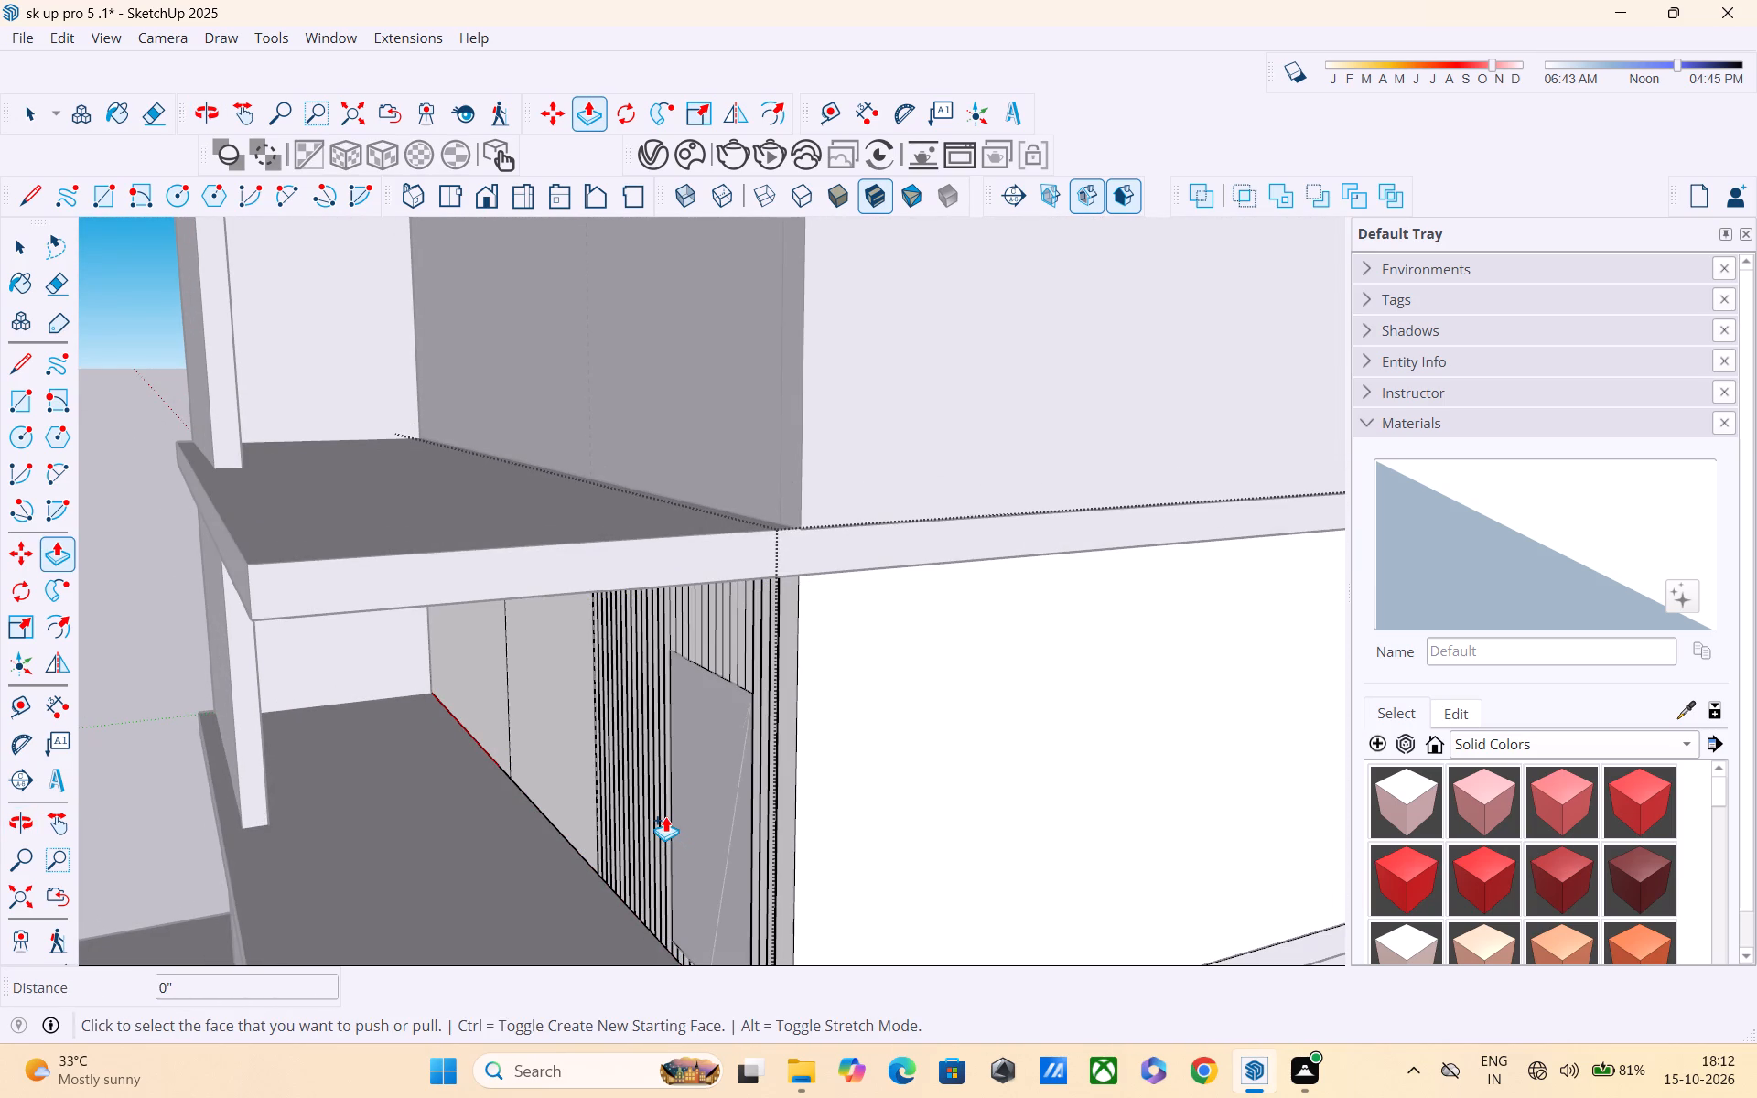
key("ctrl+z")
Examine from several angles whether the door-shaped face belongs to the wall group's connected geometry.
middle_click_drag(667, 819, 1077, 677)
scroll(1094, 657, "down", 6)
middle_click_drag(1259, 591, 1207, 637)
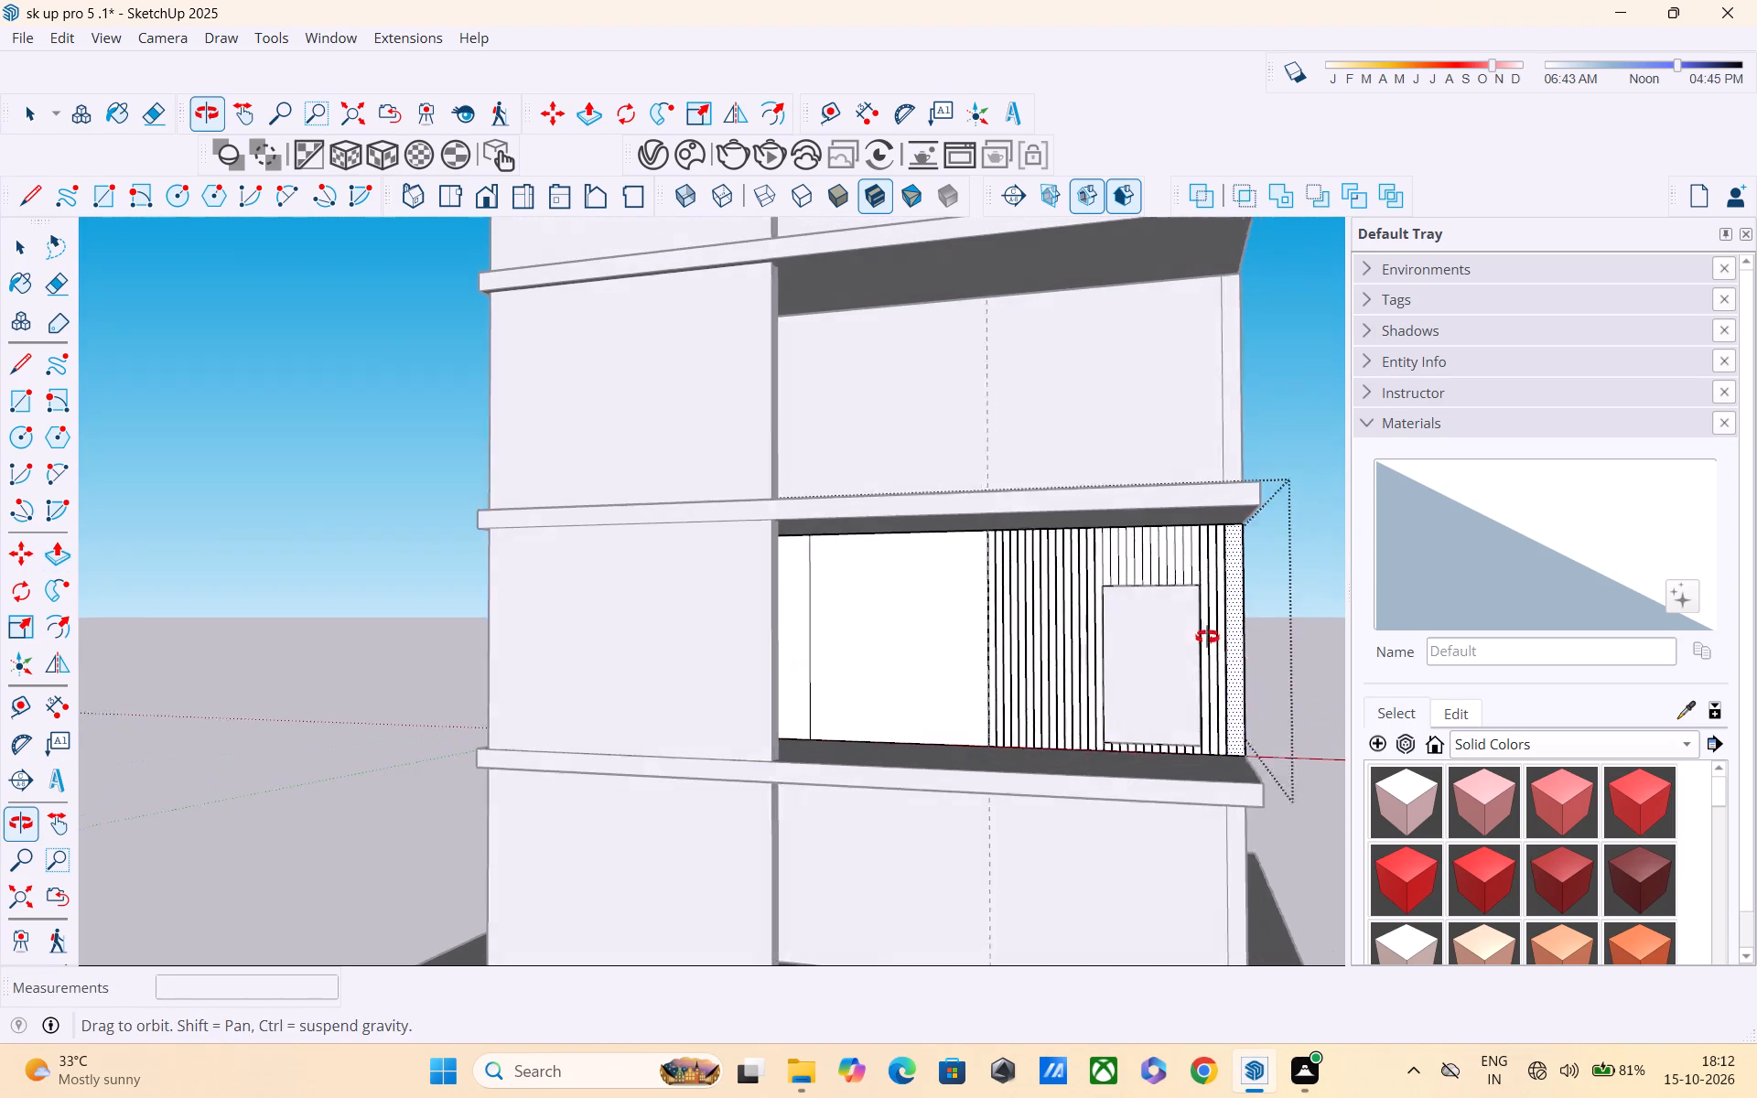
middle_click_drag(1207, 637, 1204, 637)
key("space")
triple_click(1165, 652)
middle_click_drag(1160, 652, 1109, 715)
scroll(1093, 704, "up", 2)
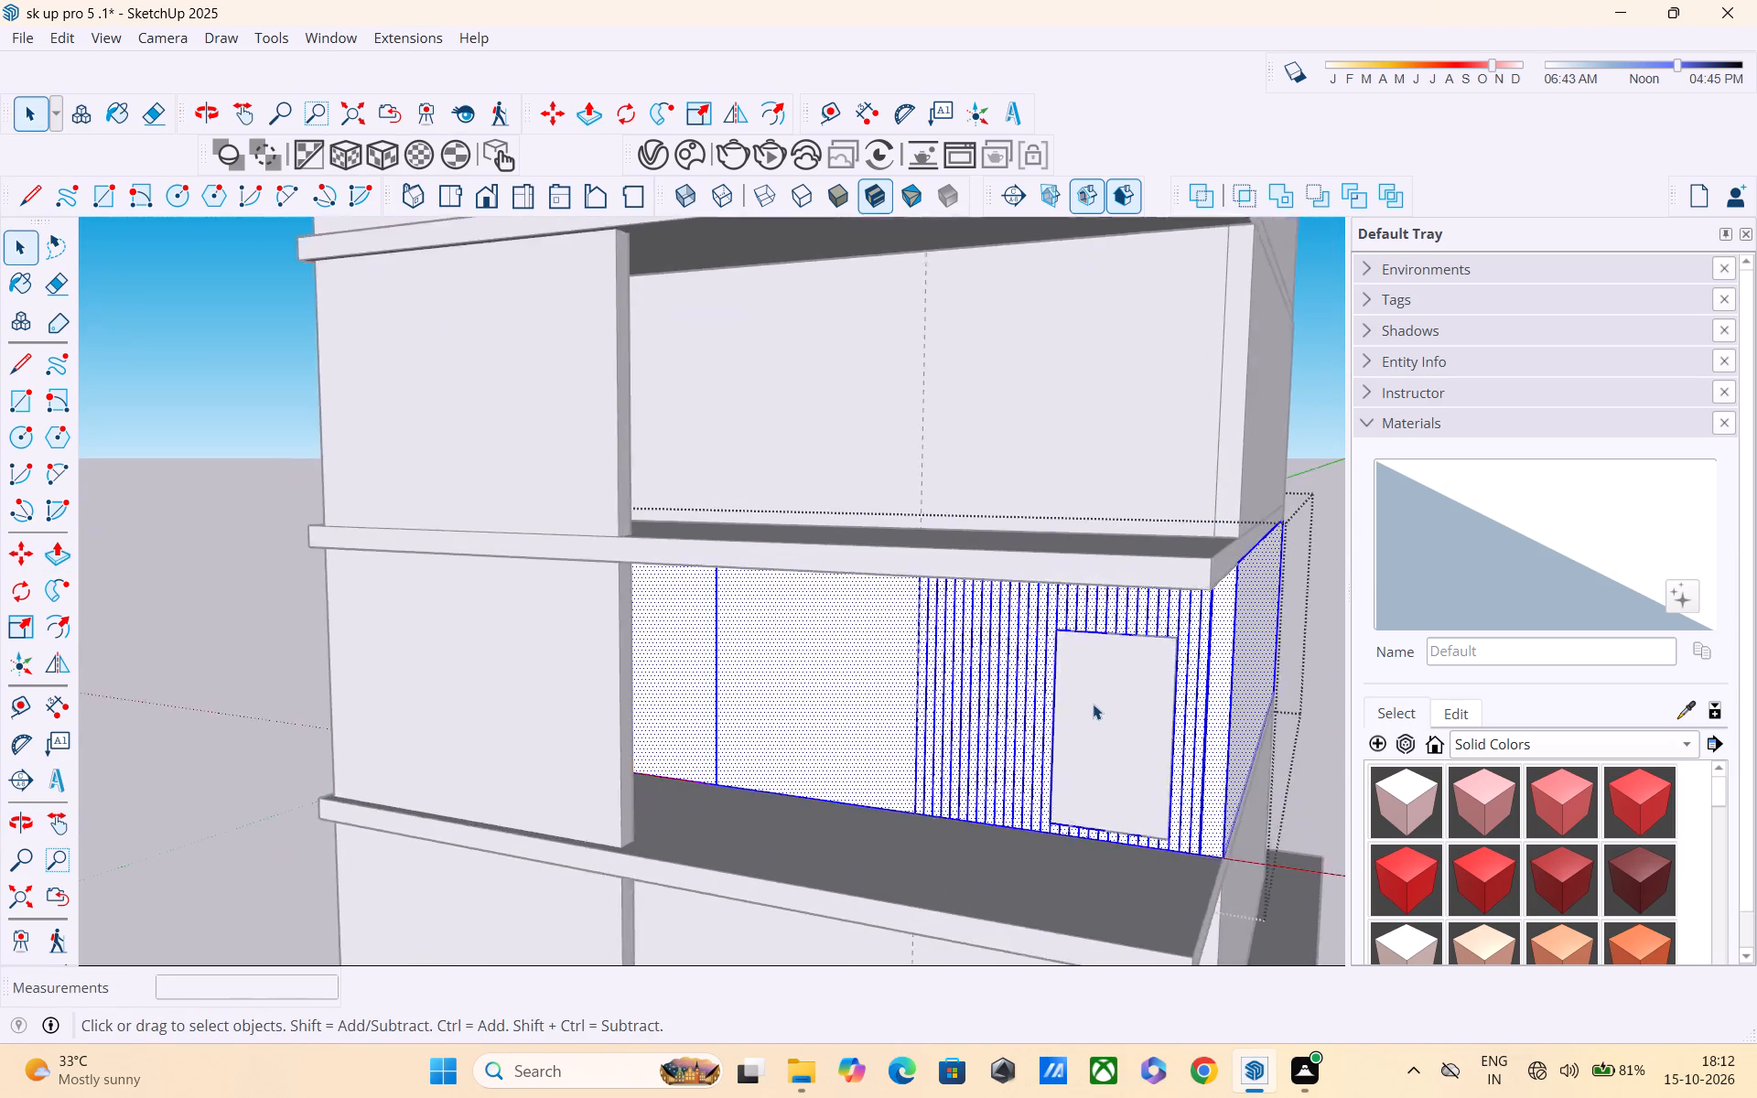
scroll(1093, 704, "up", 3)
middle_click_drag(1091, 689, 1091, 630)
scroll(1091, 630, "up", 1)
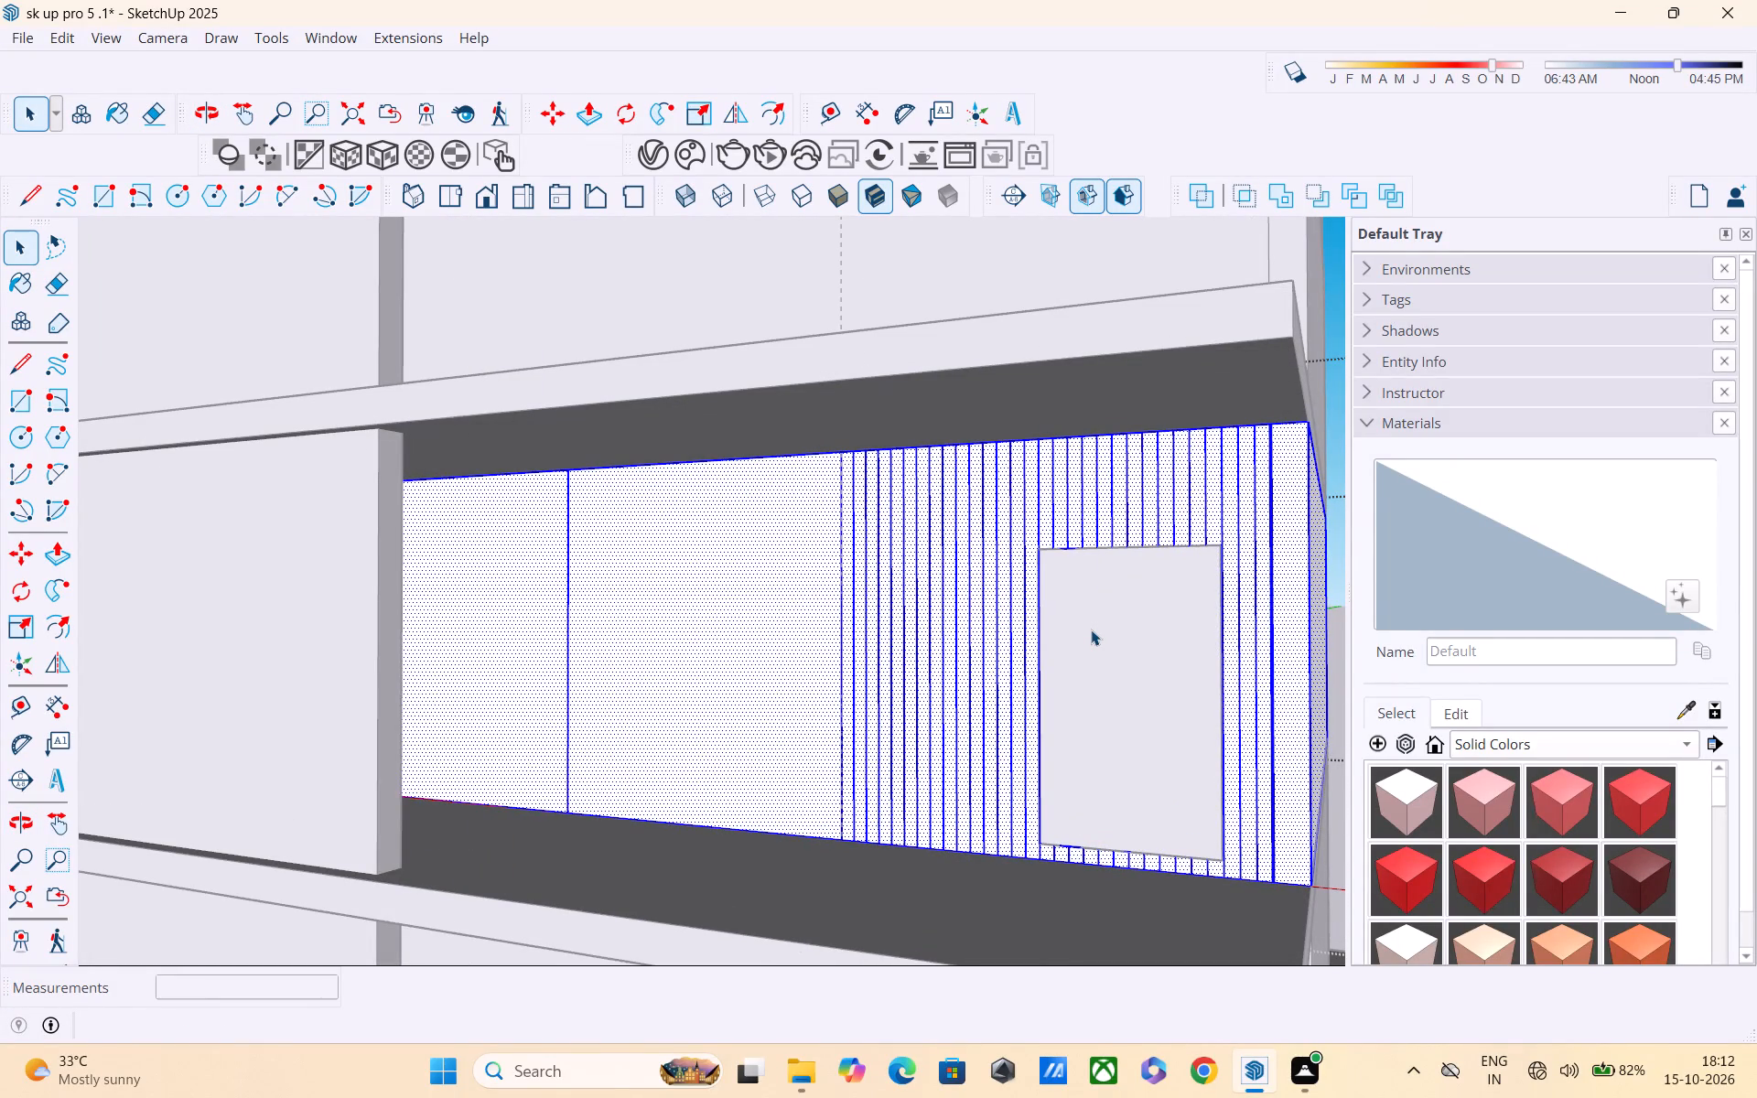
scroll(1091, 629, "down", 4)
middle_click_drag(1113, 638, 672, 717)
scroll(708, 740, "up", 2)
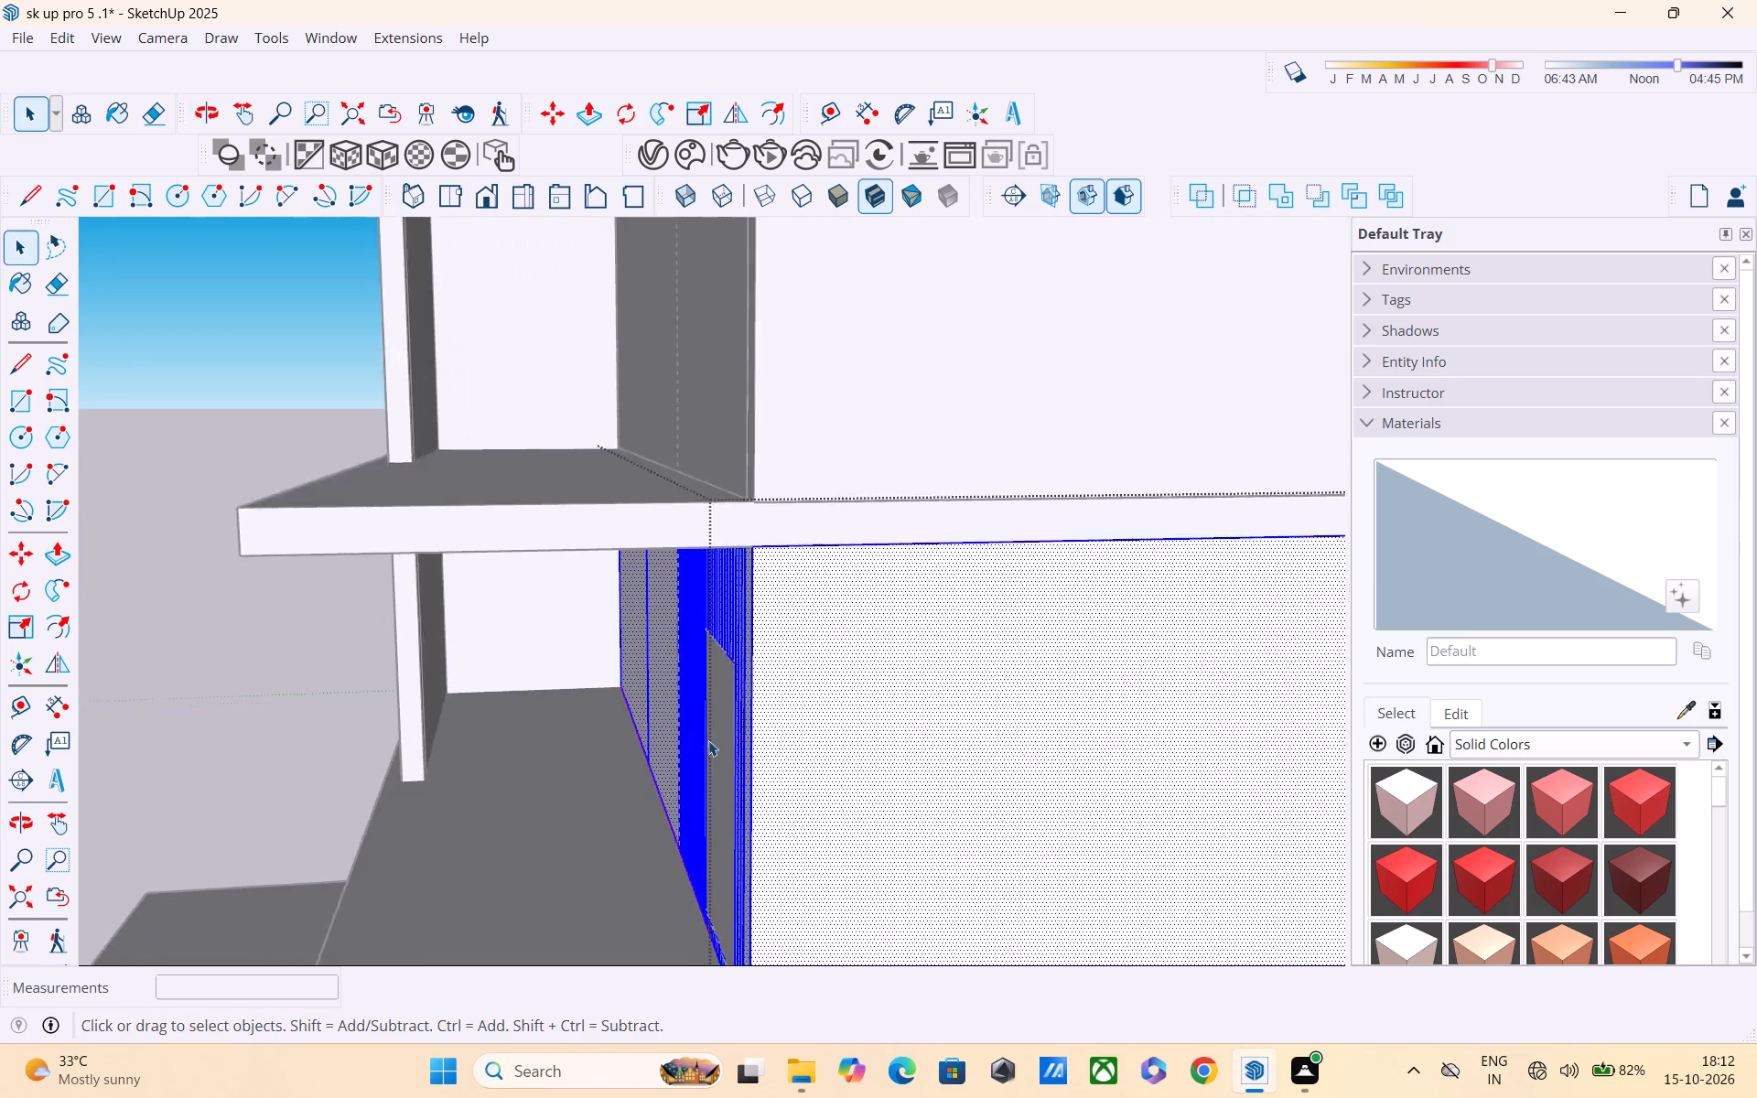
scroll(708, 740, "up", 2)
double_click(856, 725)
middle_click_drag(801, 733, 1035, 641)
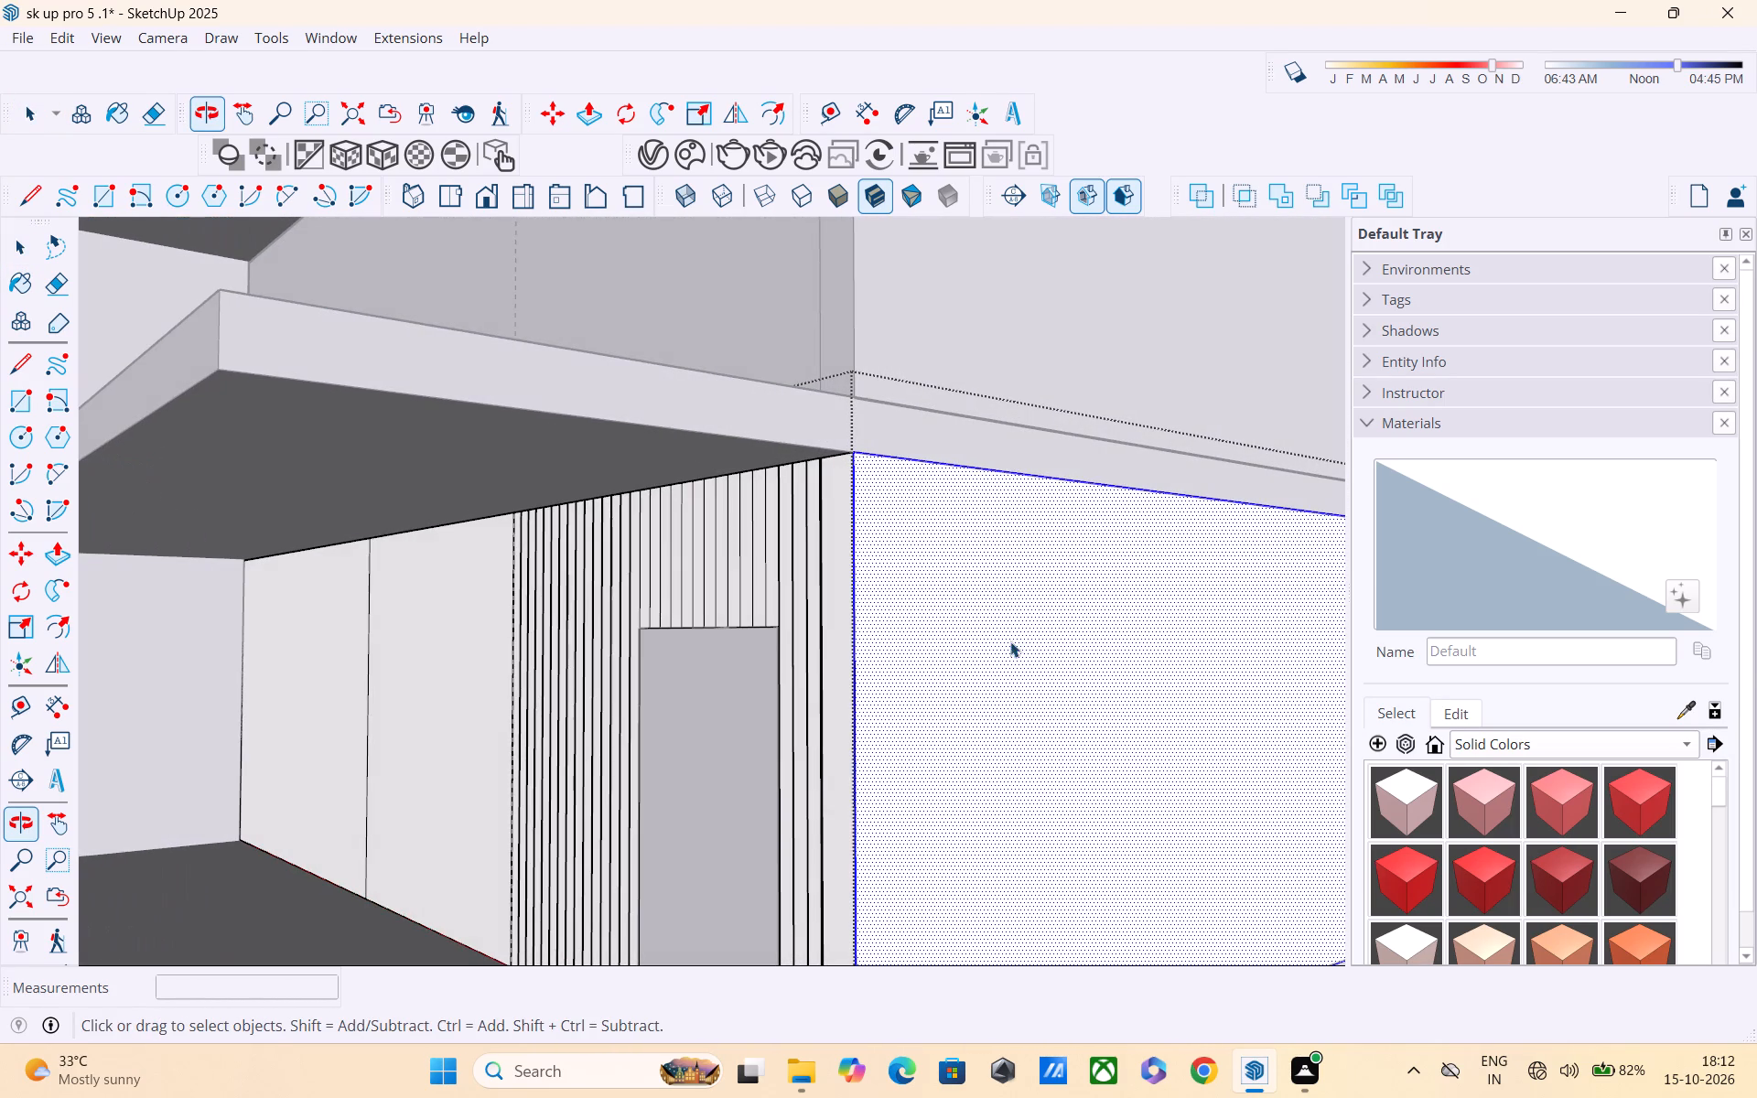
left_click(712, 691)
double_click(707, 710)
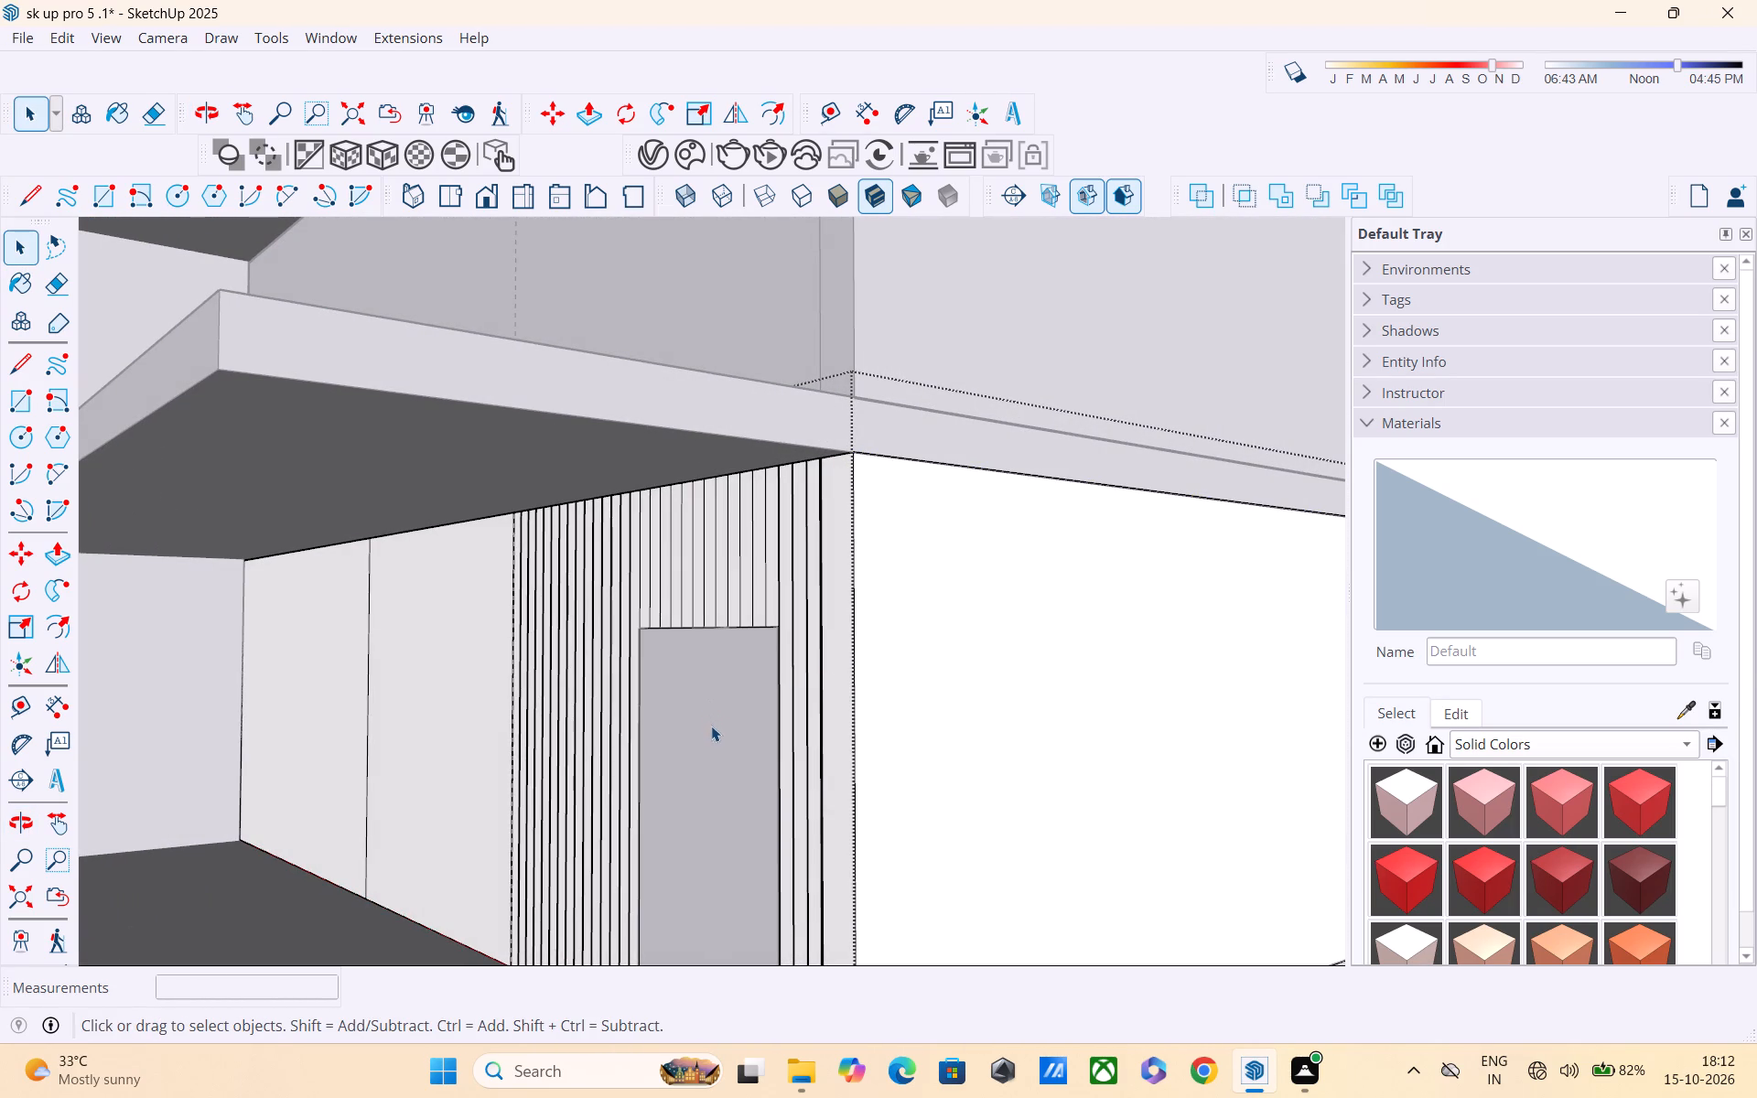
middle_click_drag(711, 726, 1090, 720)
left_click(519, 757)
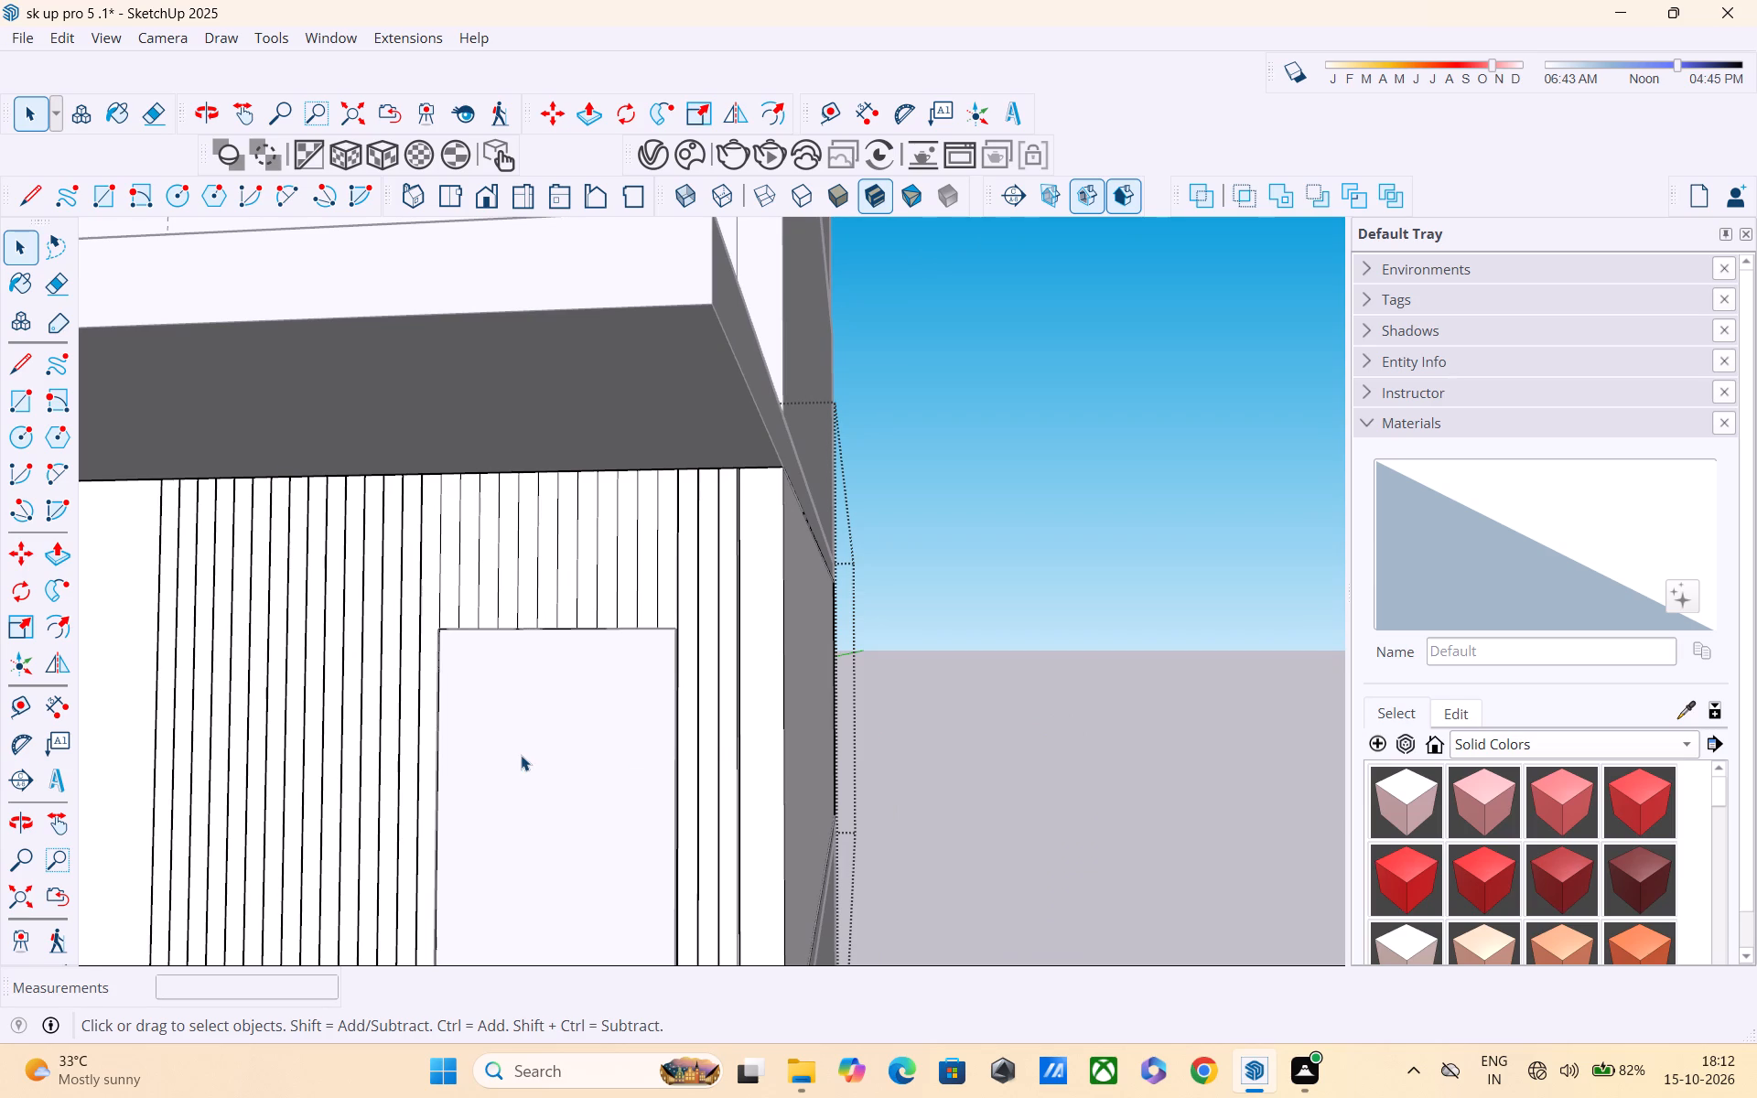
triple_click(521, 755)
double_click(523, 755)
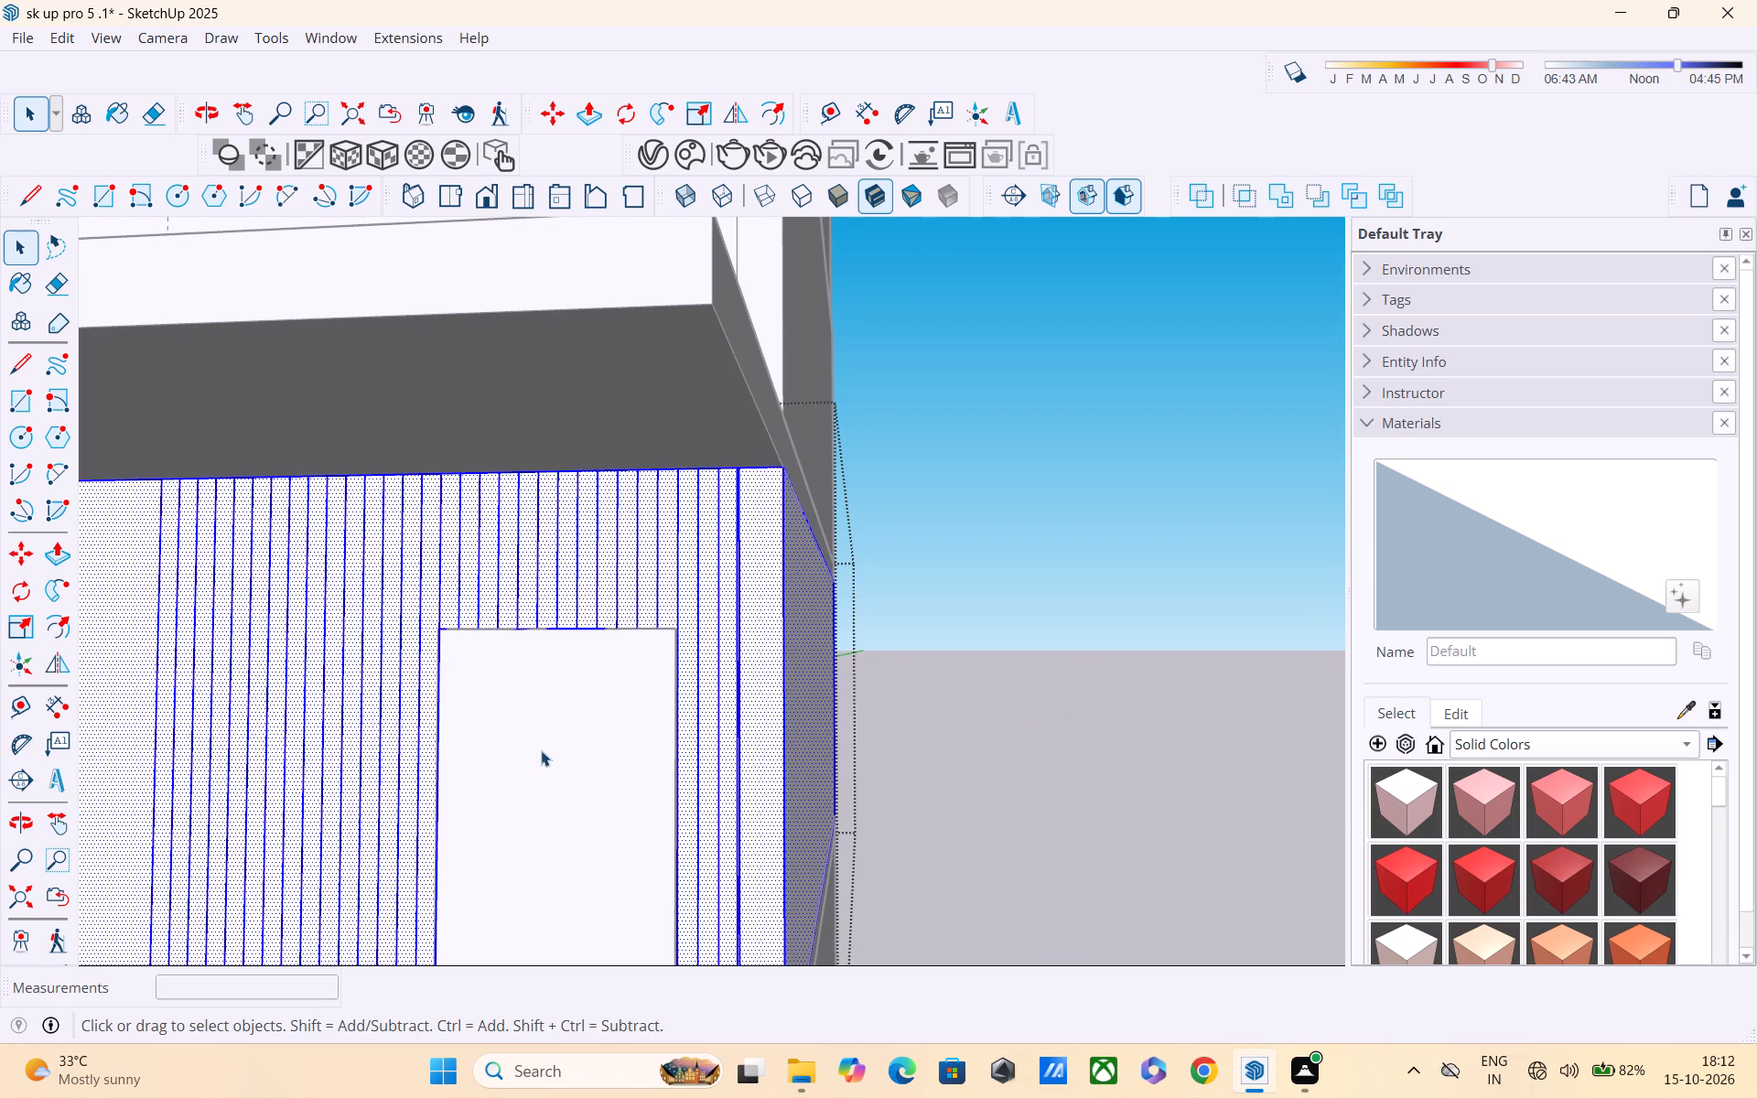
scroll(542, 750, "down", 5)
Leave the wall group and delete the separate door-shaped face together with its border edges.
left_click(997, 716)
triple_click(567, 744)
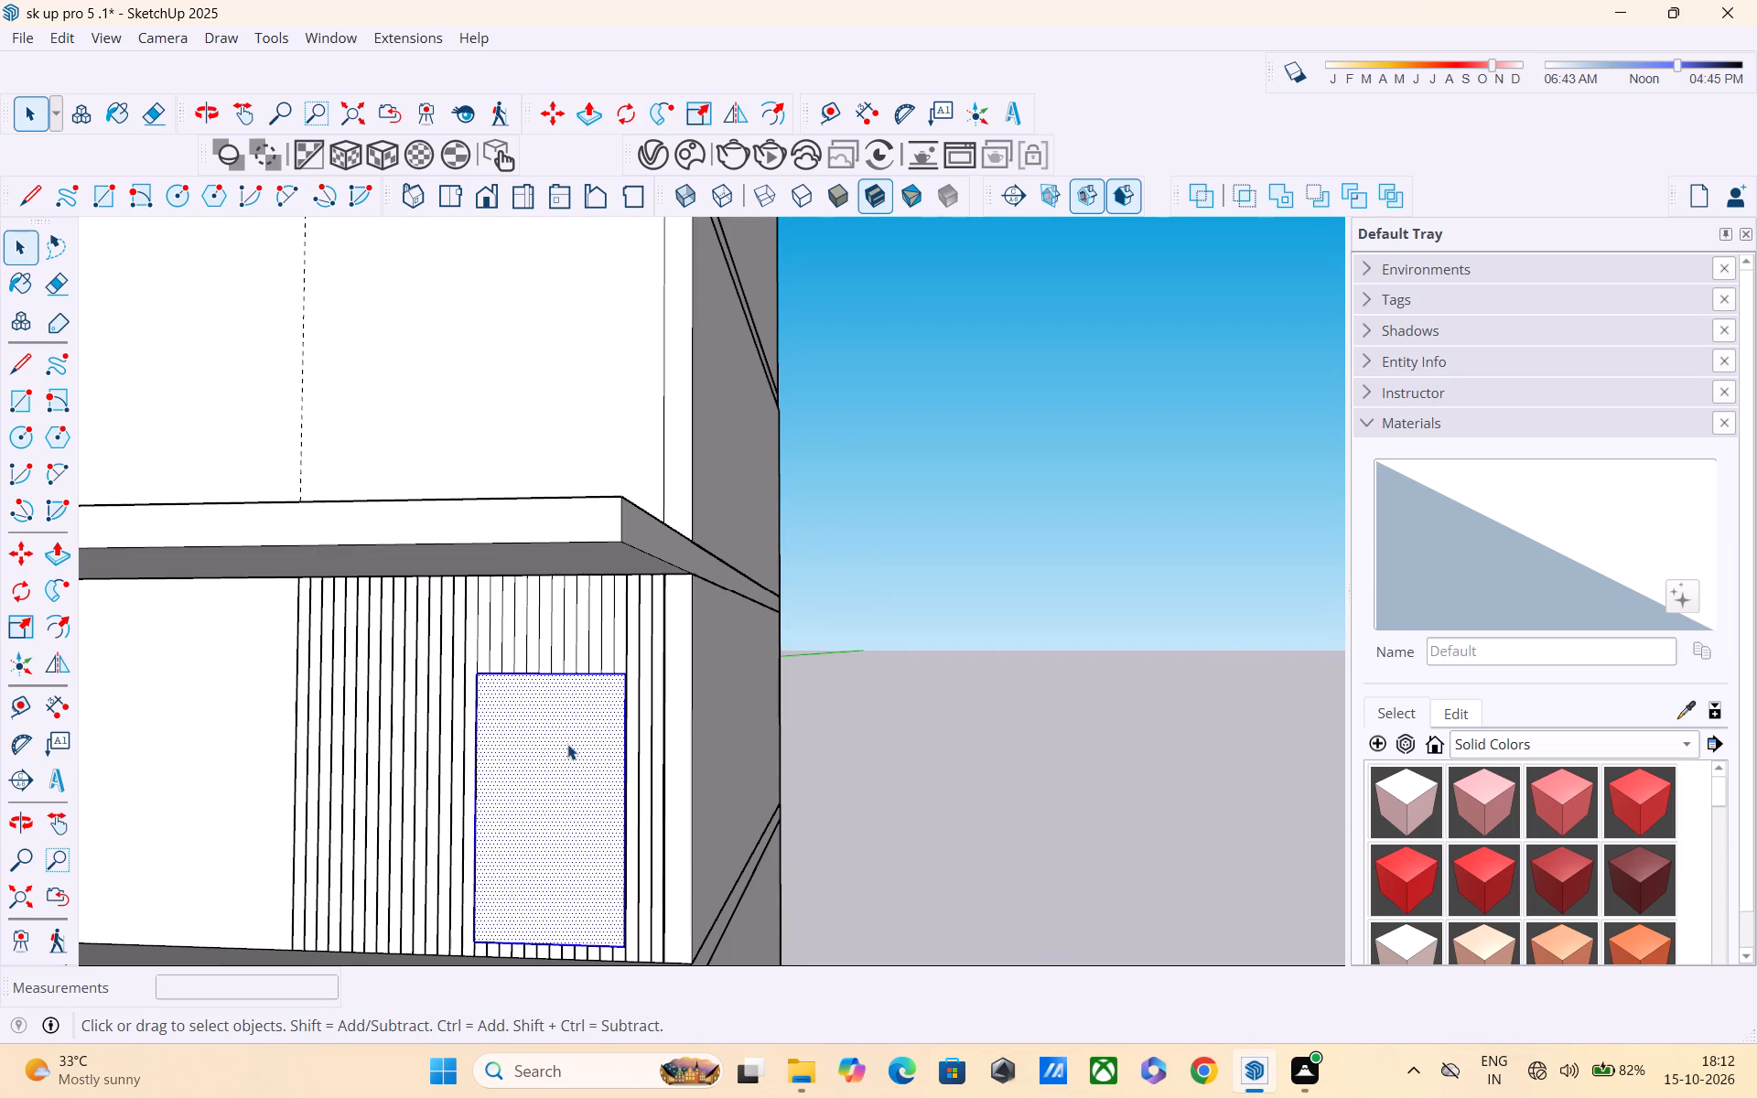
key("Pause")
key("Delete")
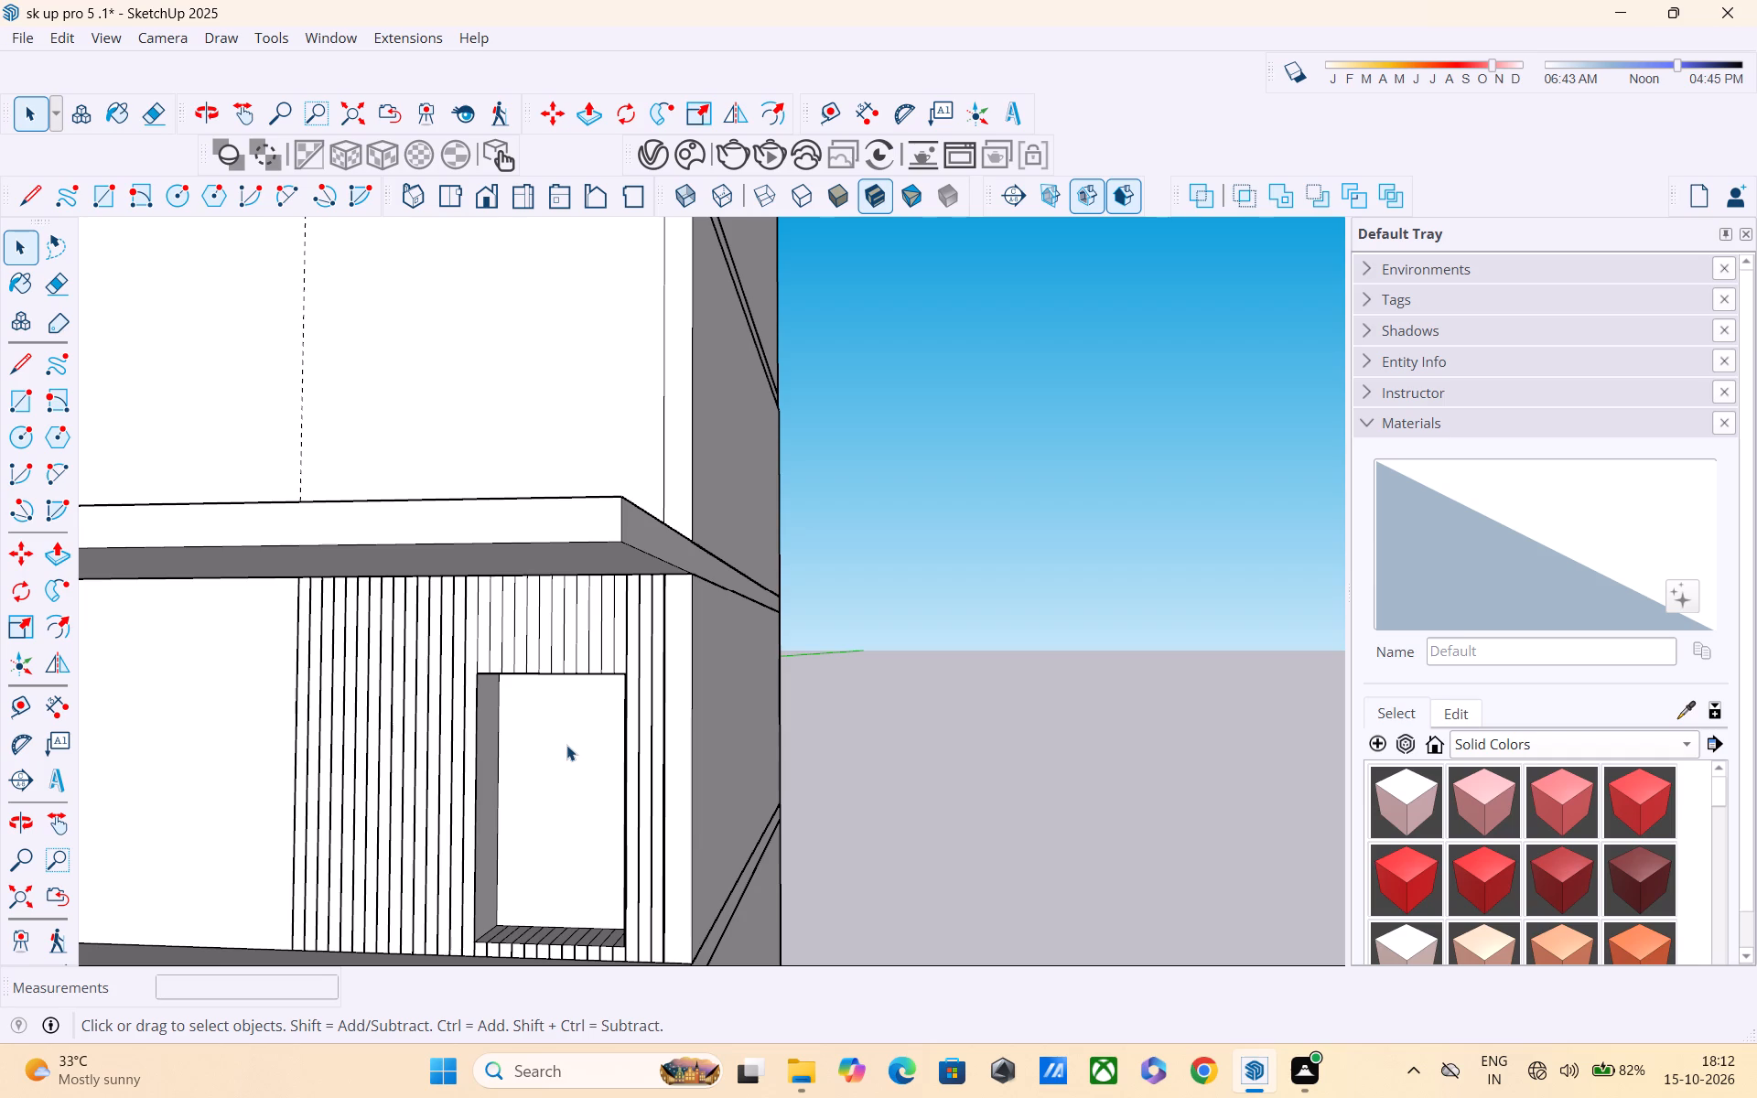
Open the wall group and Push/Pull the back face of the door recess inward by about 1' 6".
scroll(566, 745, "down", 1)
scroll(443, 763, "down", 4)
middle_click_drag(499, 758, 482, 751)
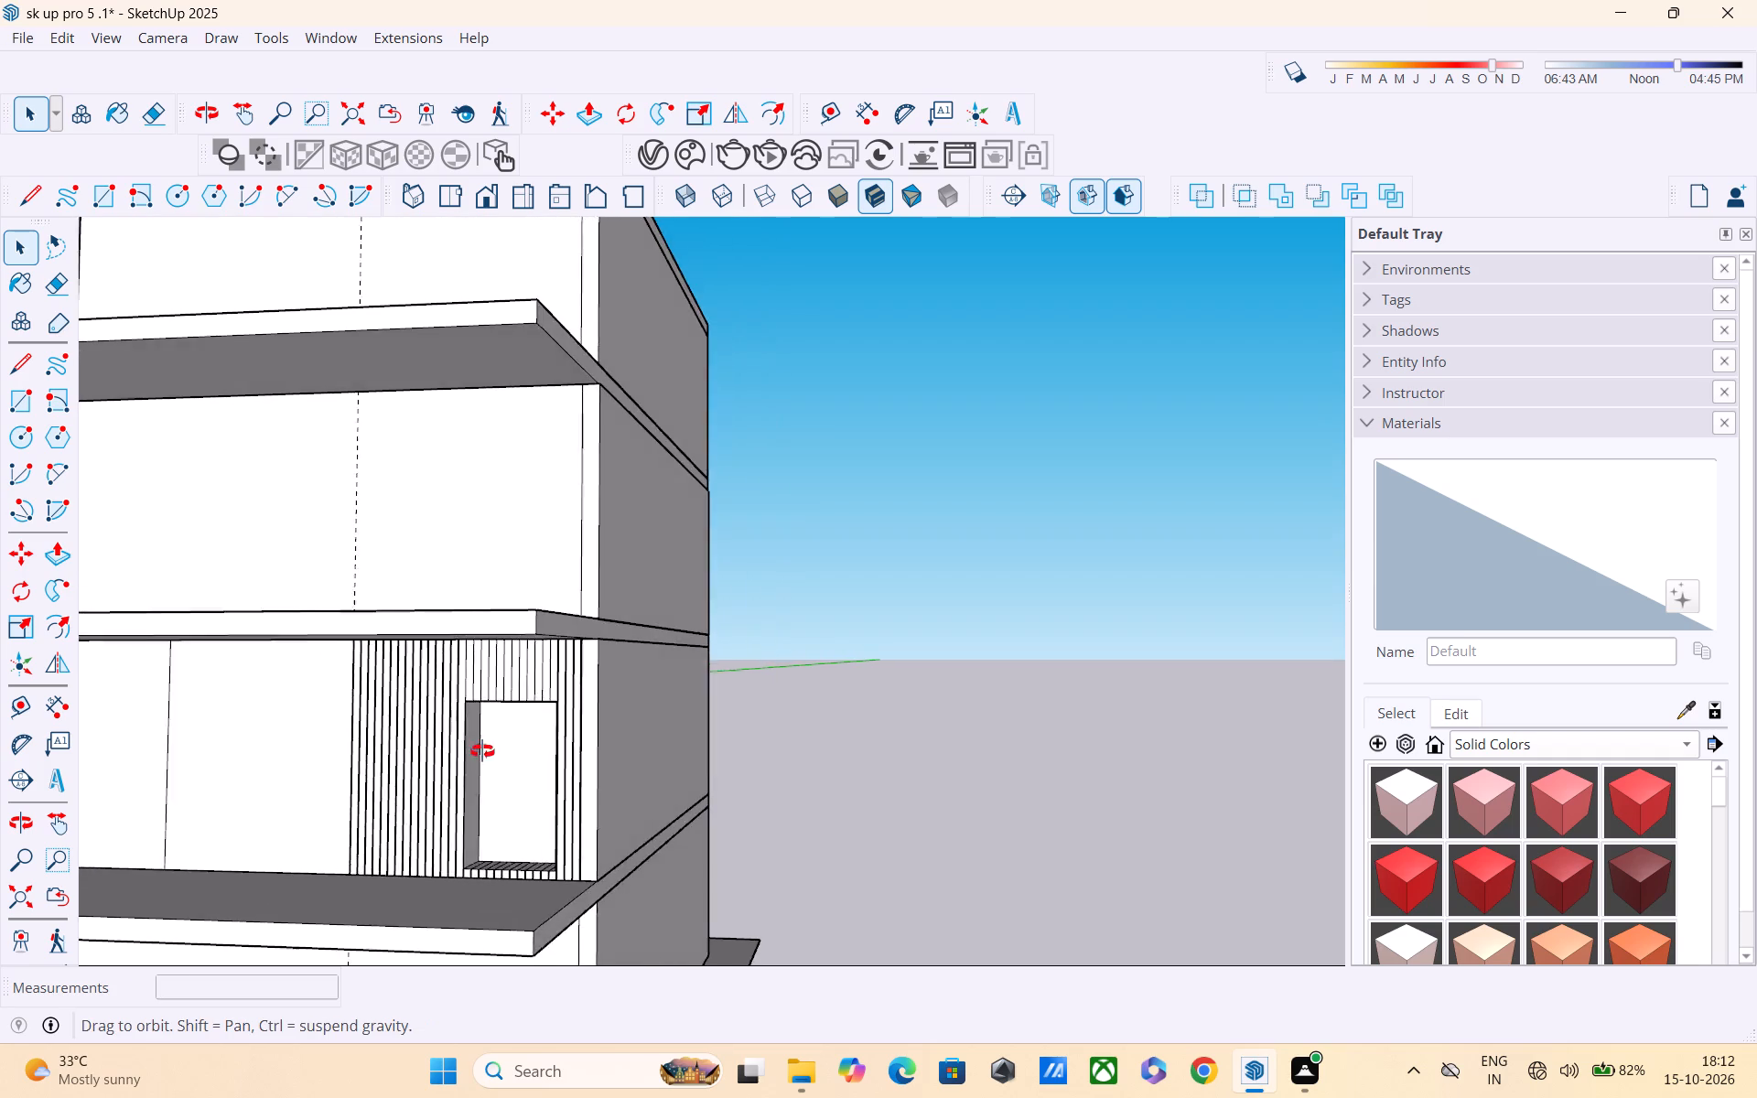
middle_click_drag(482, 751, 338, 747)
scroll(337, 745, "up", 6)
middle_click_drag(373, 755, 485, 759)
scroll(485, 759, "up", 1)
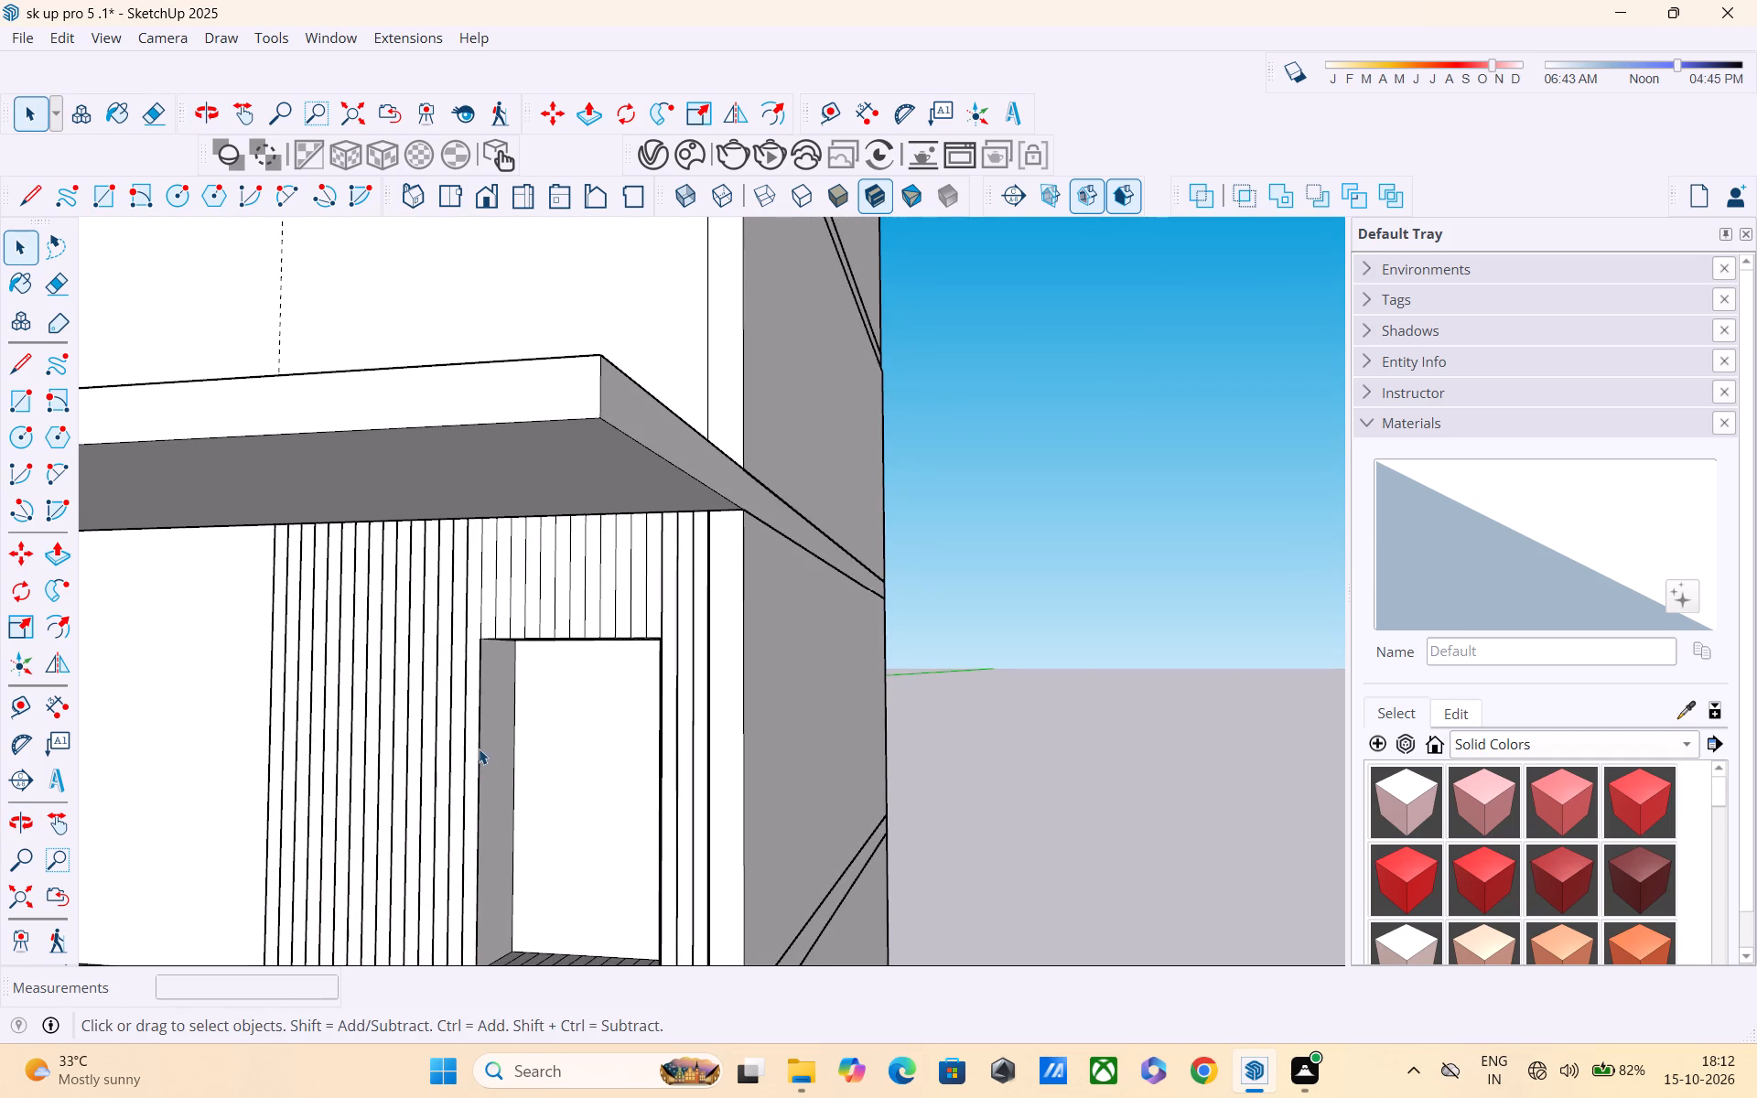
key("p")
left_click(609, 754)
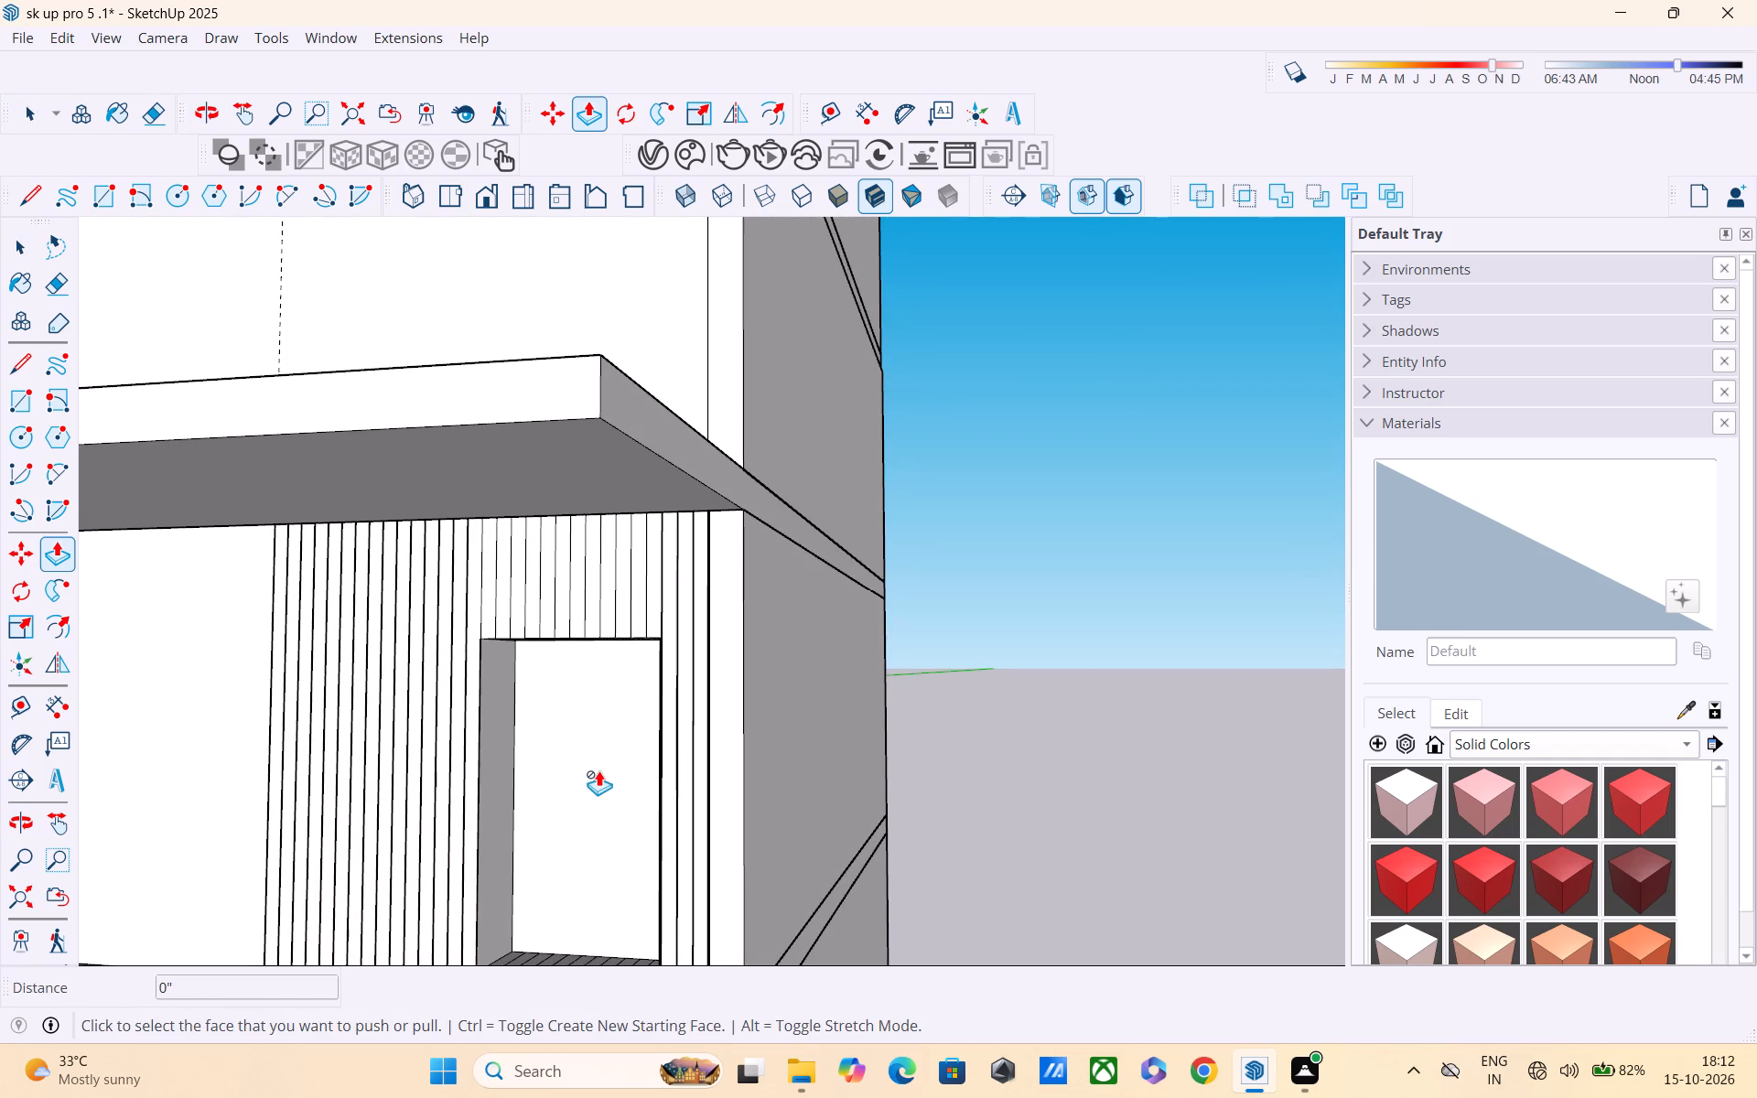
key("space")
double_click(591, 770)
left_click(588, 765)
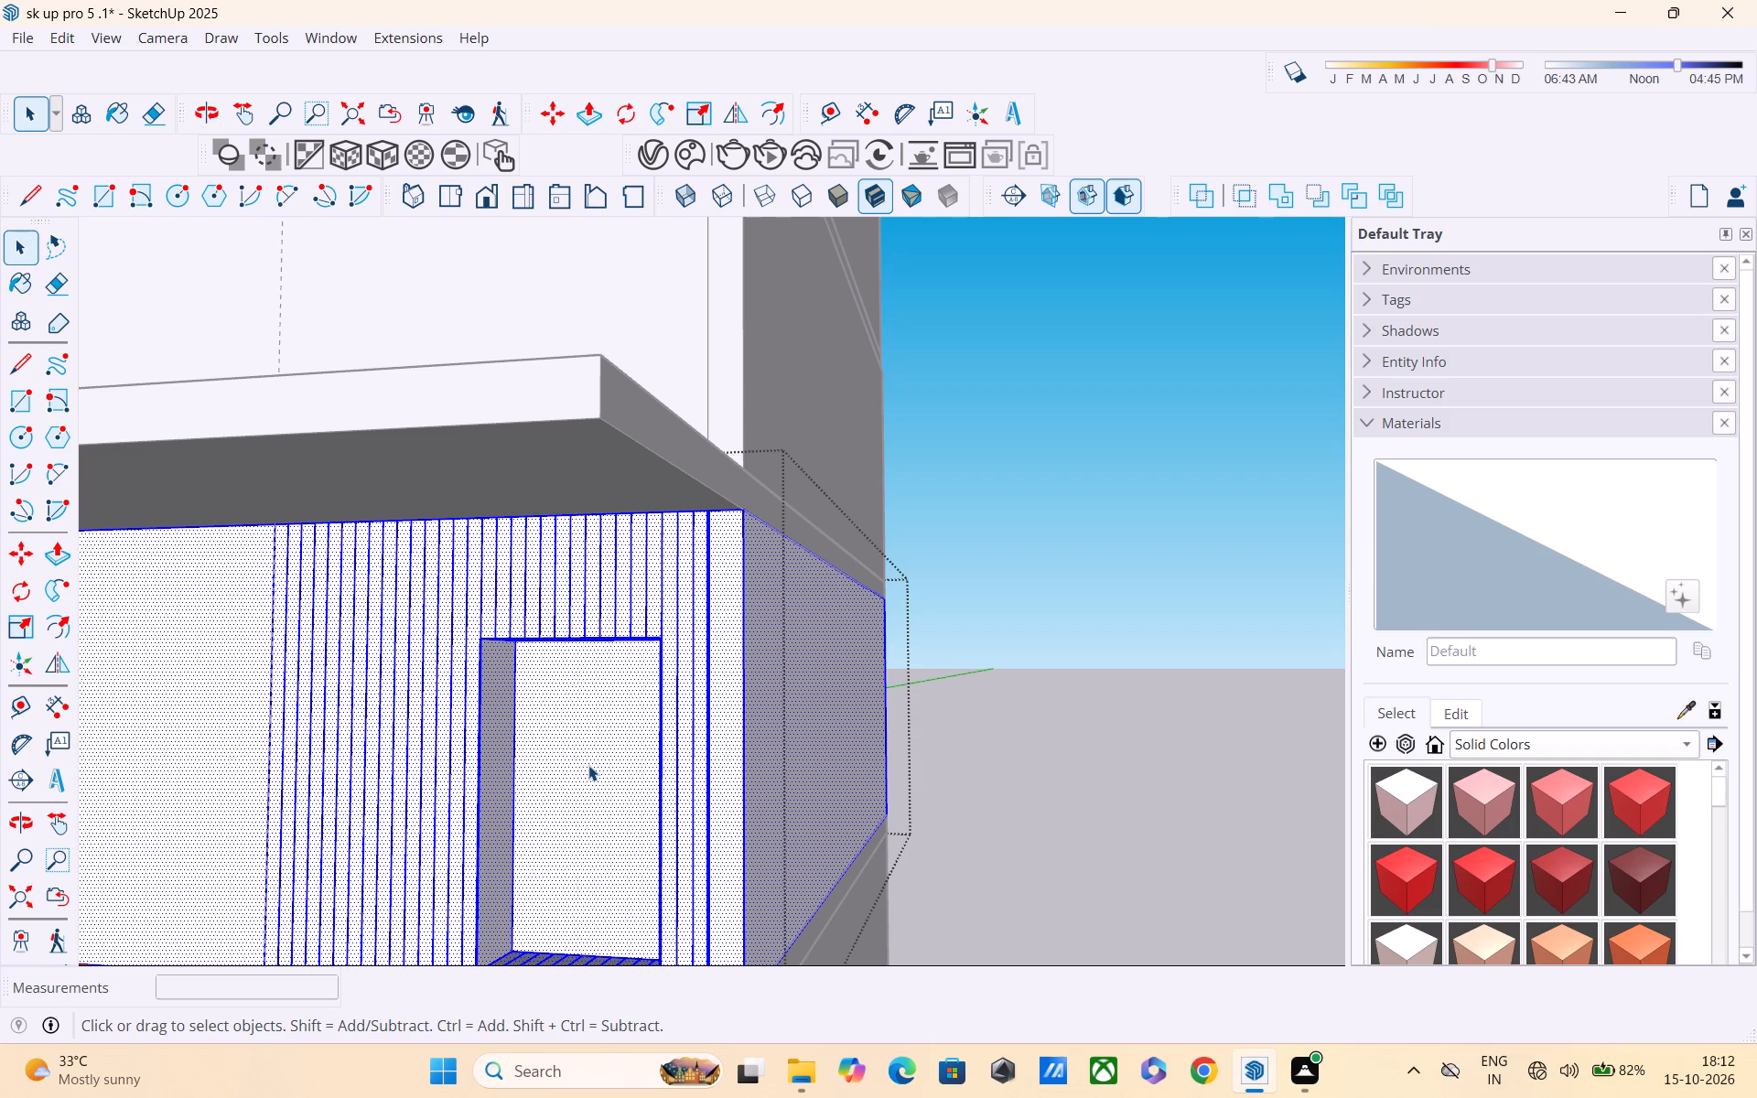
double_click(588, 765)
scroll(588, 765, "down", 2)
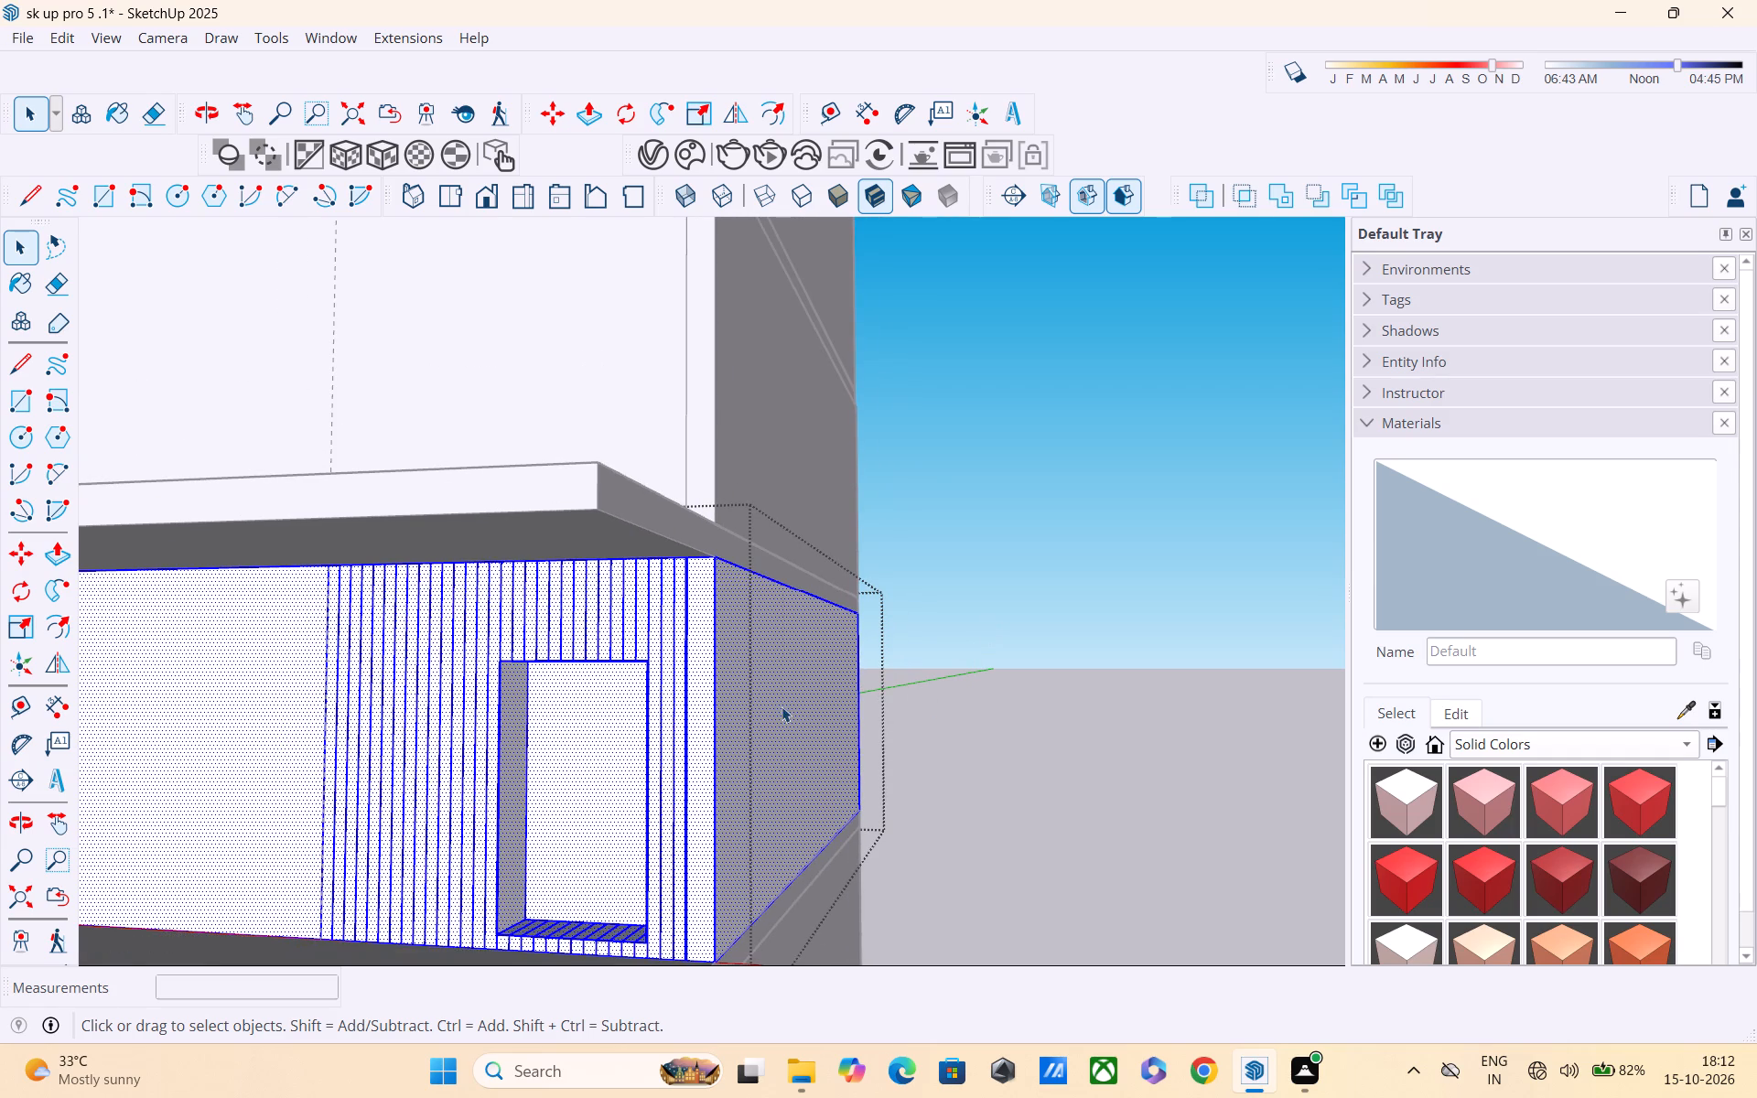
key("p")
left_click(585, 746)
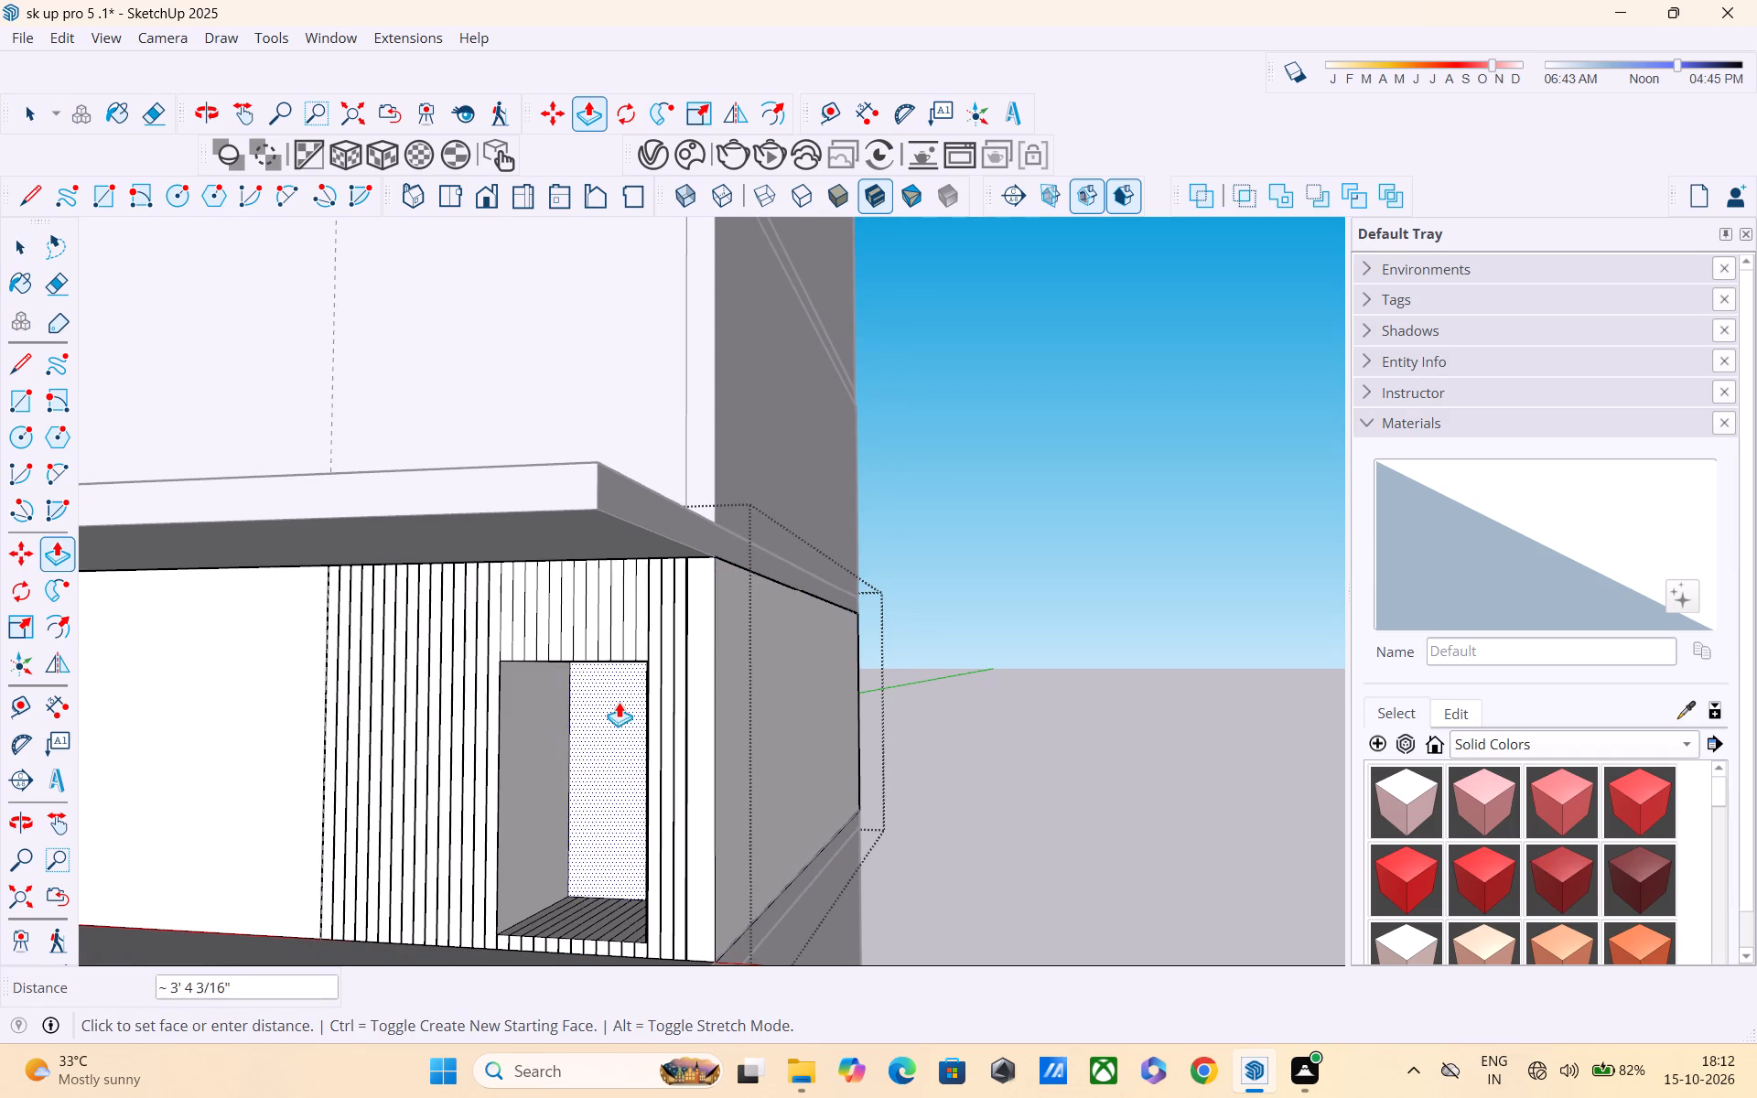
middle_click_drag(635, 766, 761, 743)
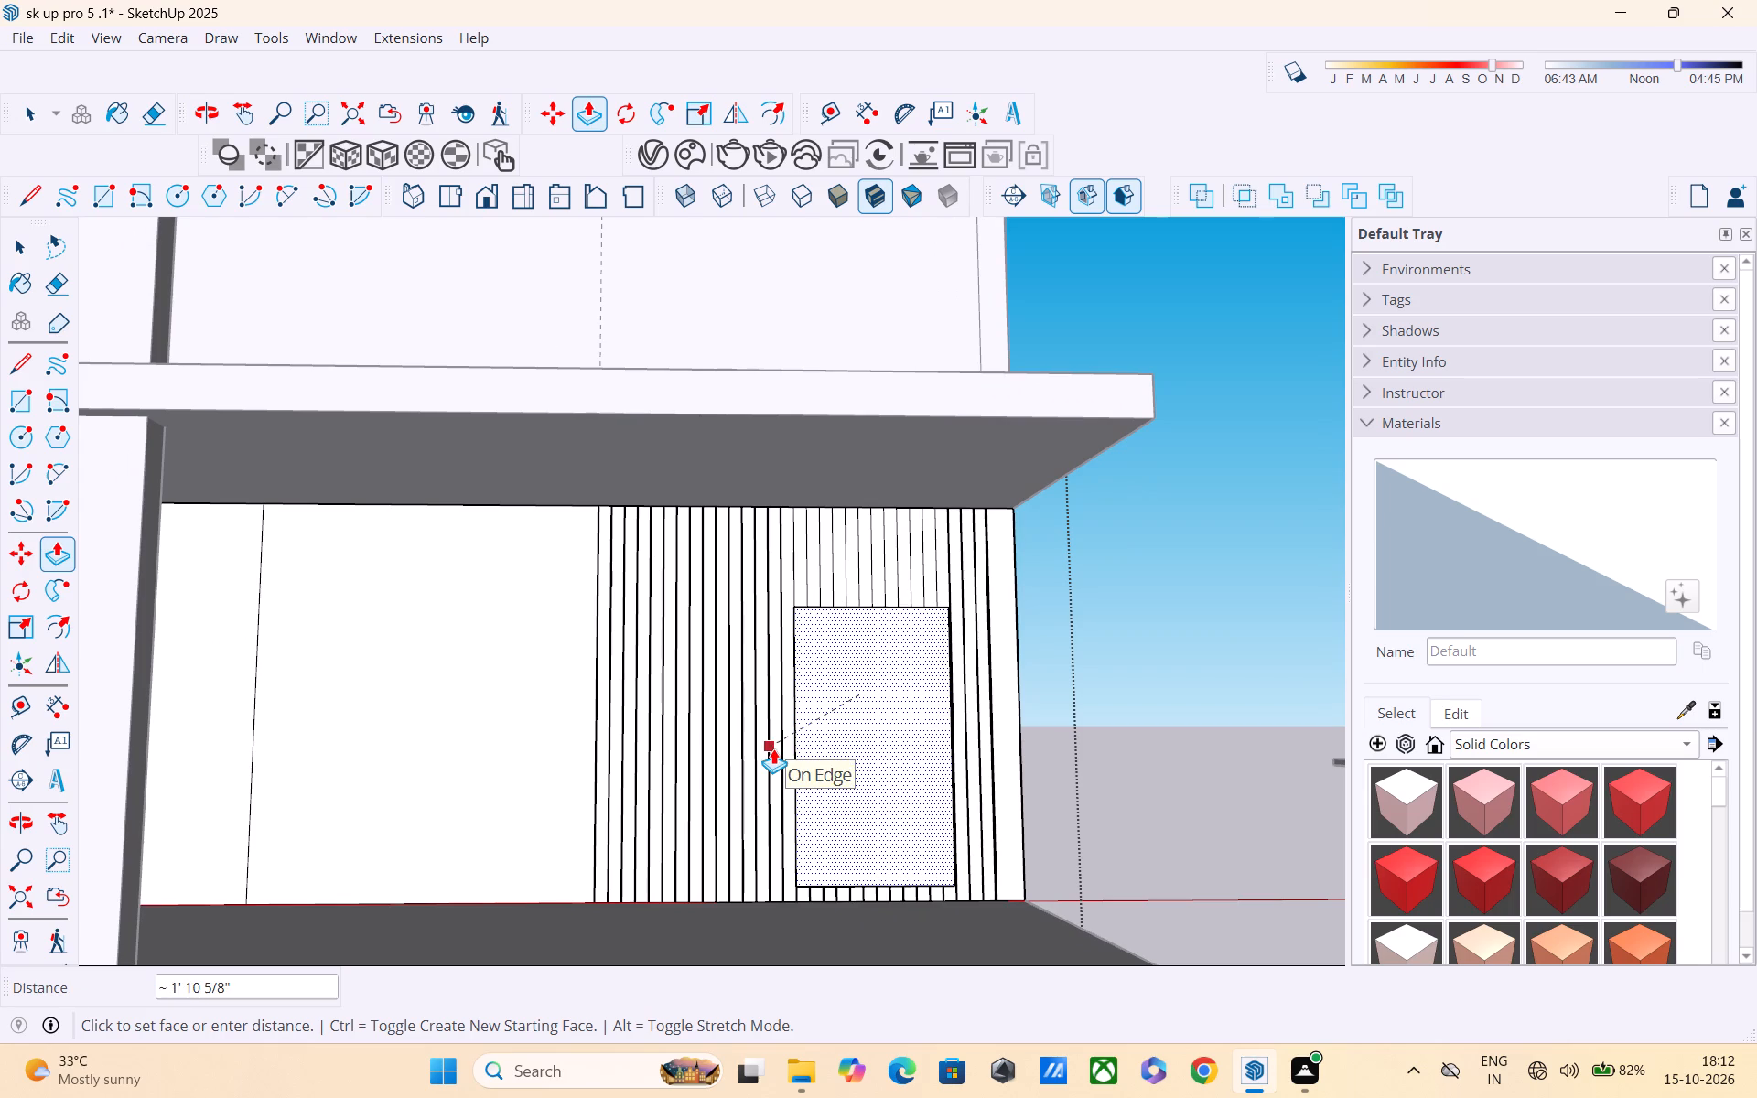
middle_click_drag(821, 693, 649, 718)
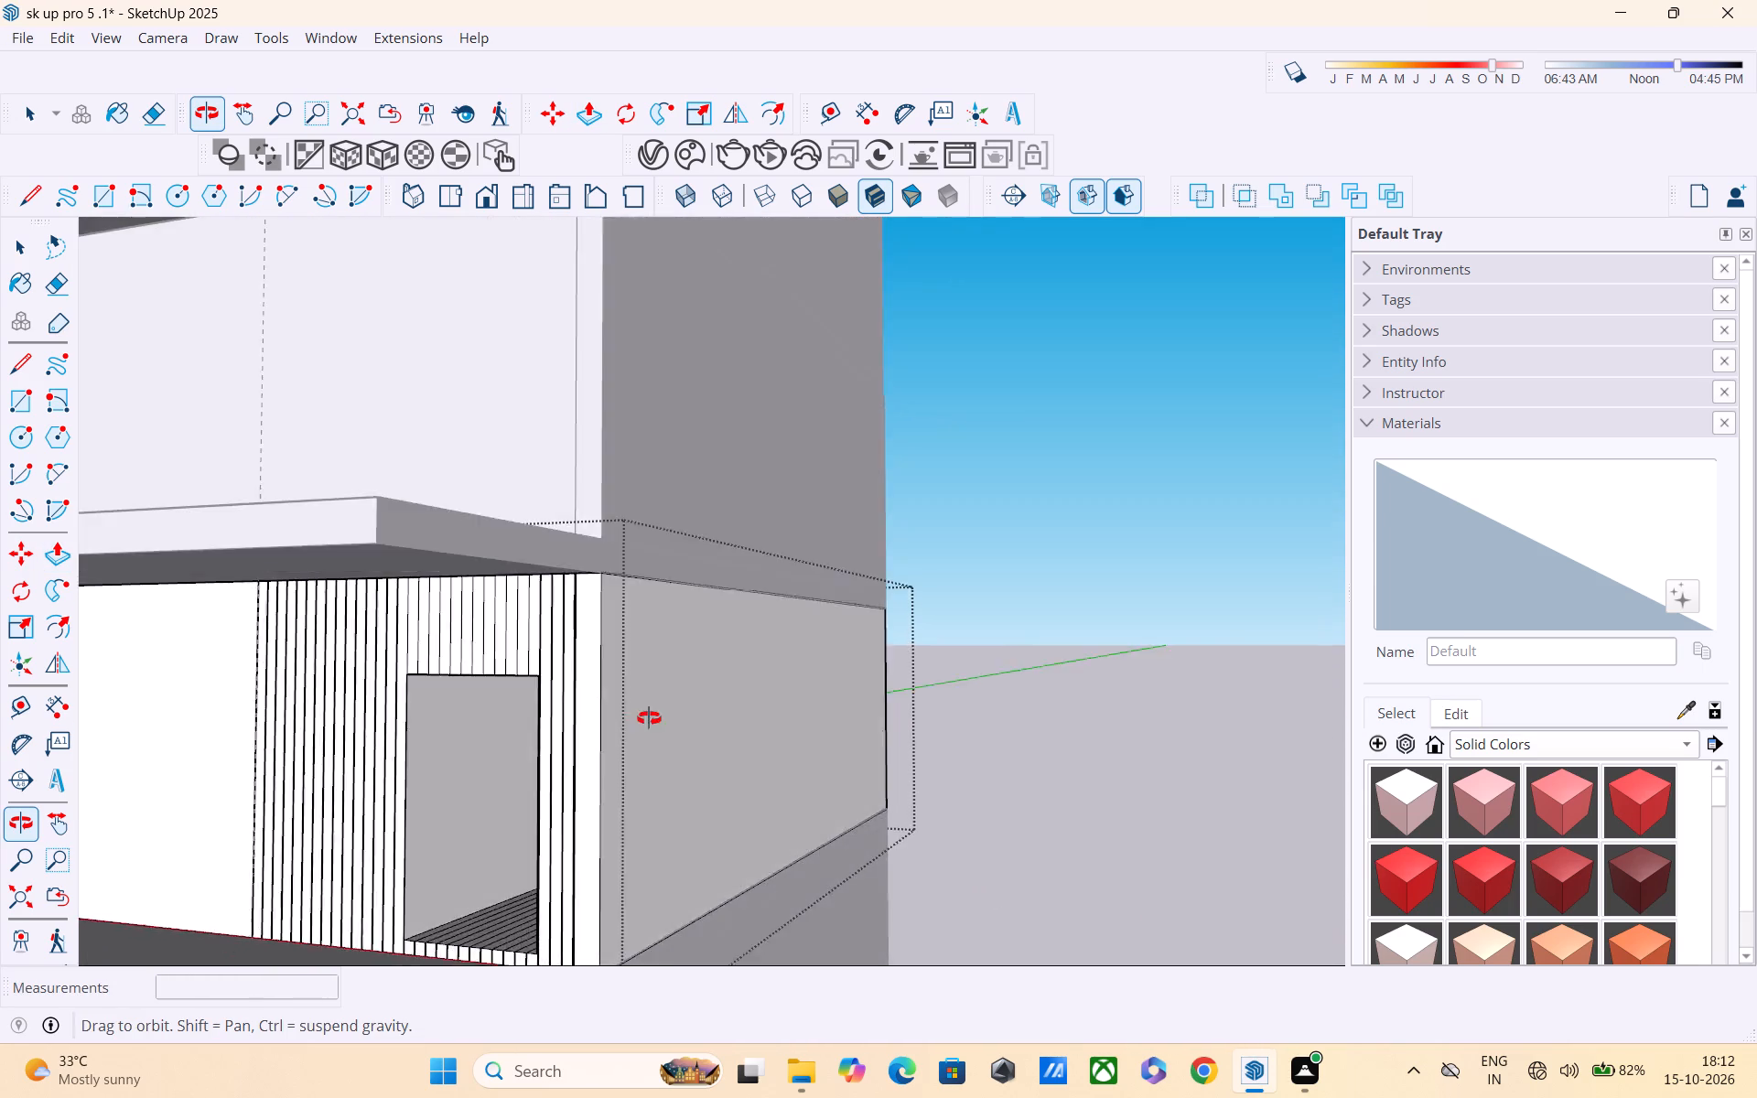
middle_click_drag(649, 718, 745, 678)
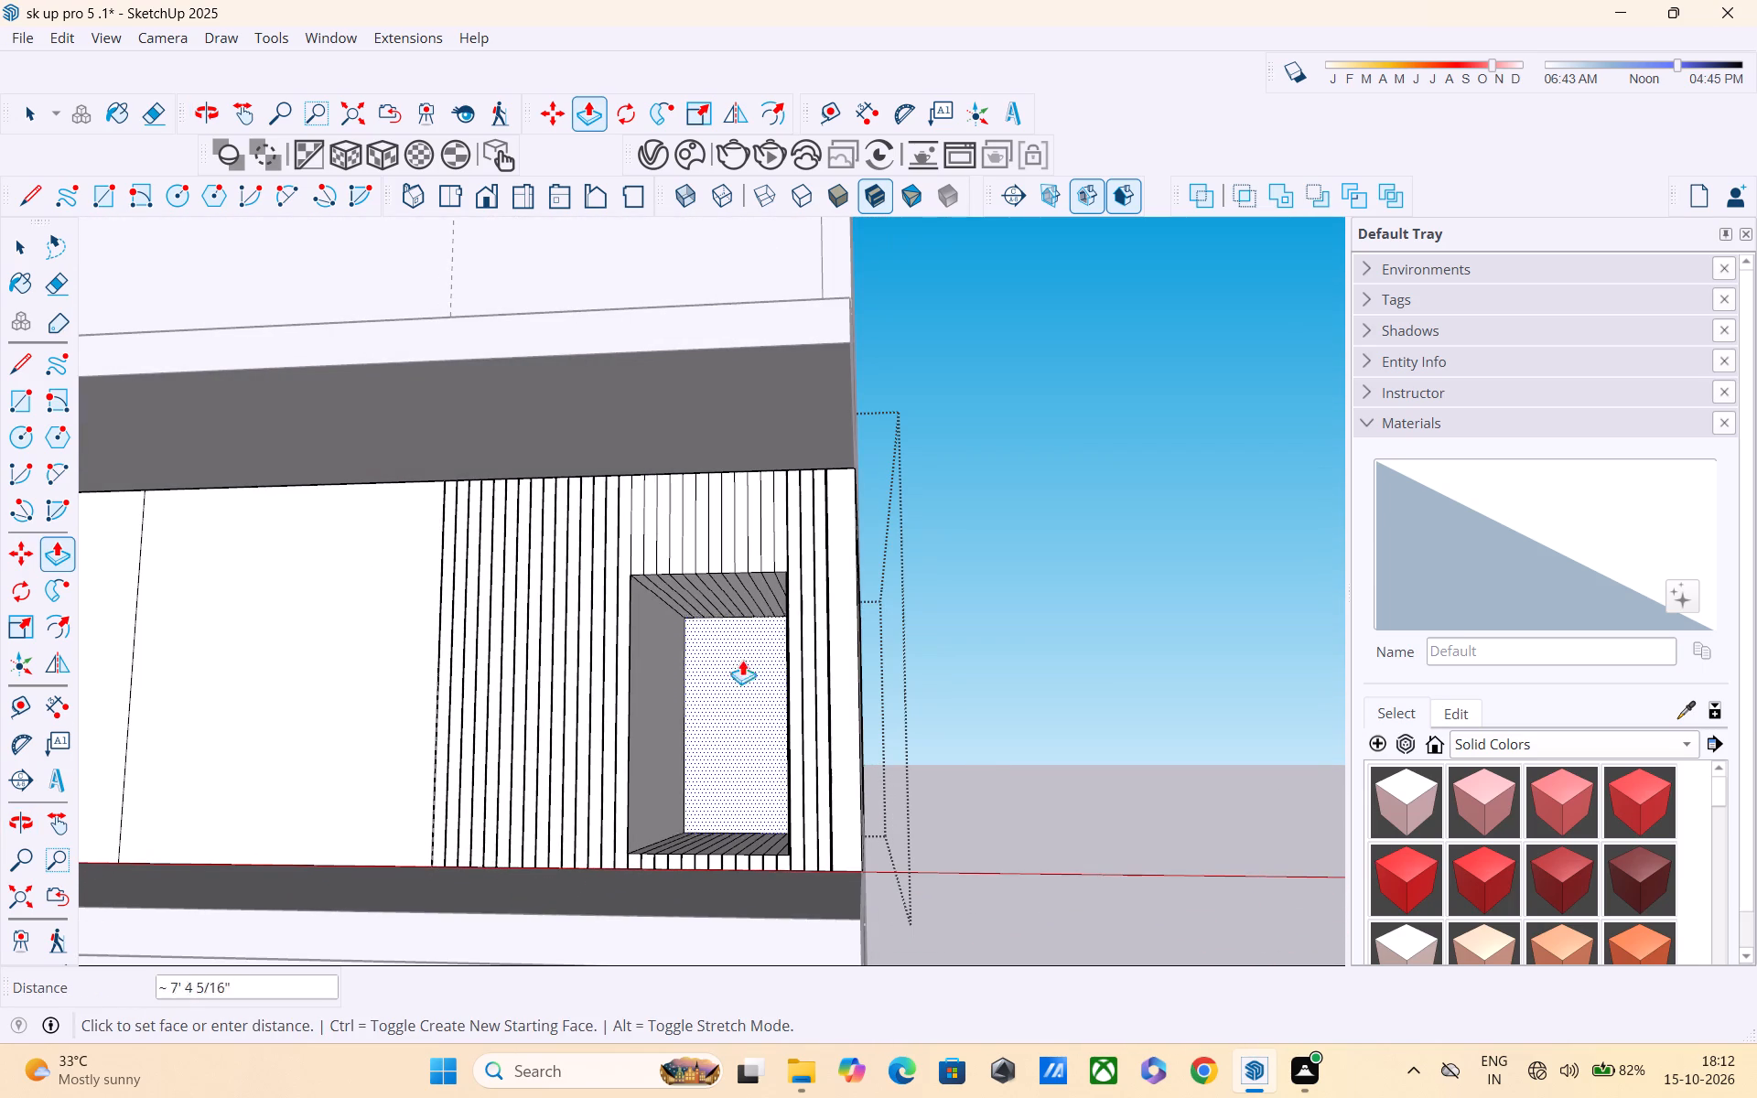
left_click(702, 694)
Erase the strip division lines running across the top inner face of the door recess.
scroll(702, 694, "down", 1)
middle_click_drag(702, 694, 710, 673)
scroll(710, 662, "up", 4)
middle_click_drag(710, 662, 718, 612)
key("r")
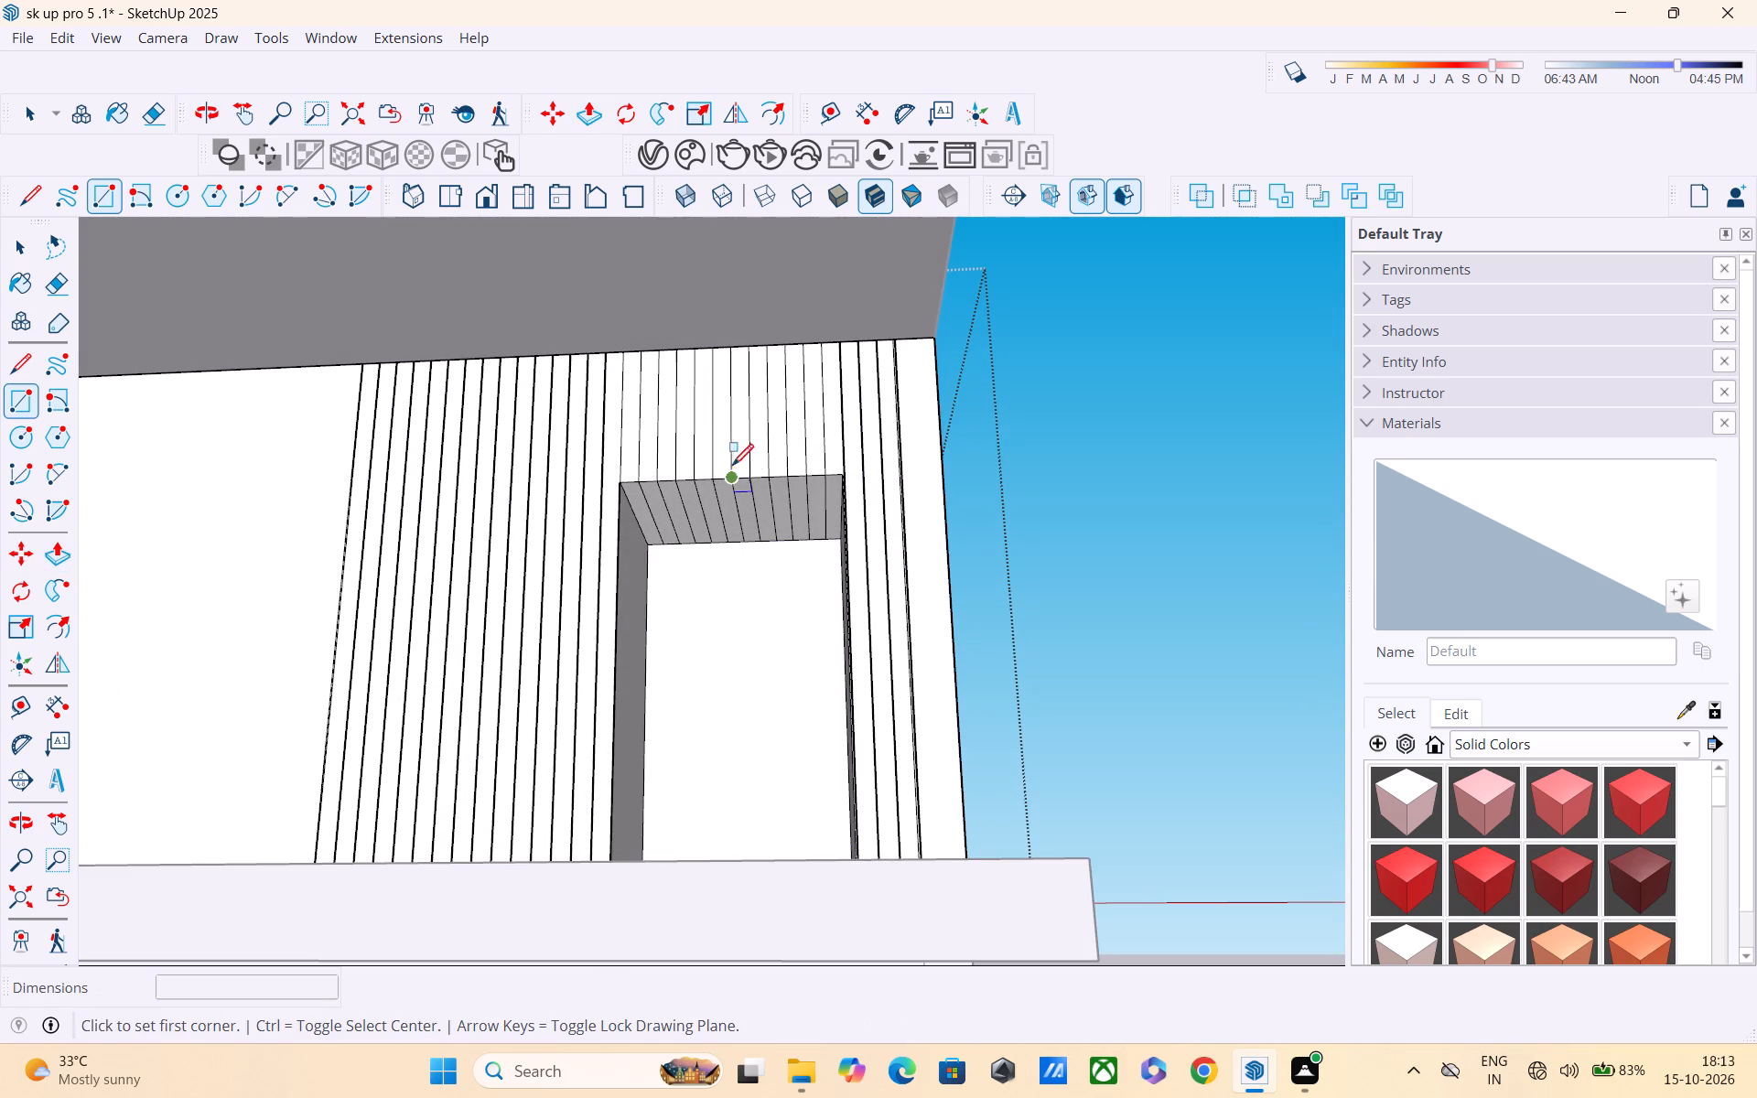
scroll(766, 530, "up", 4)
key("e")
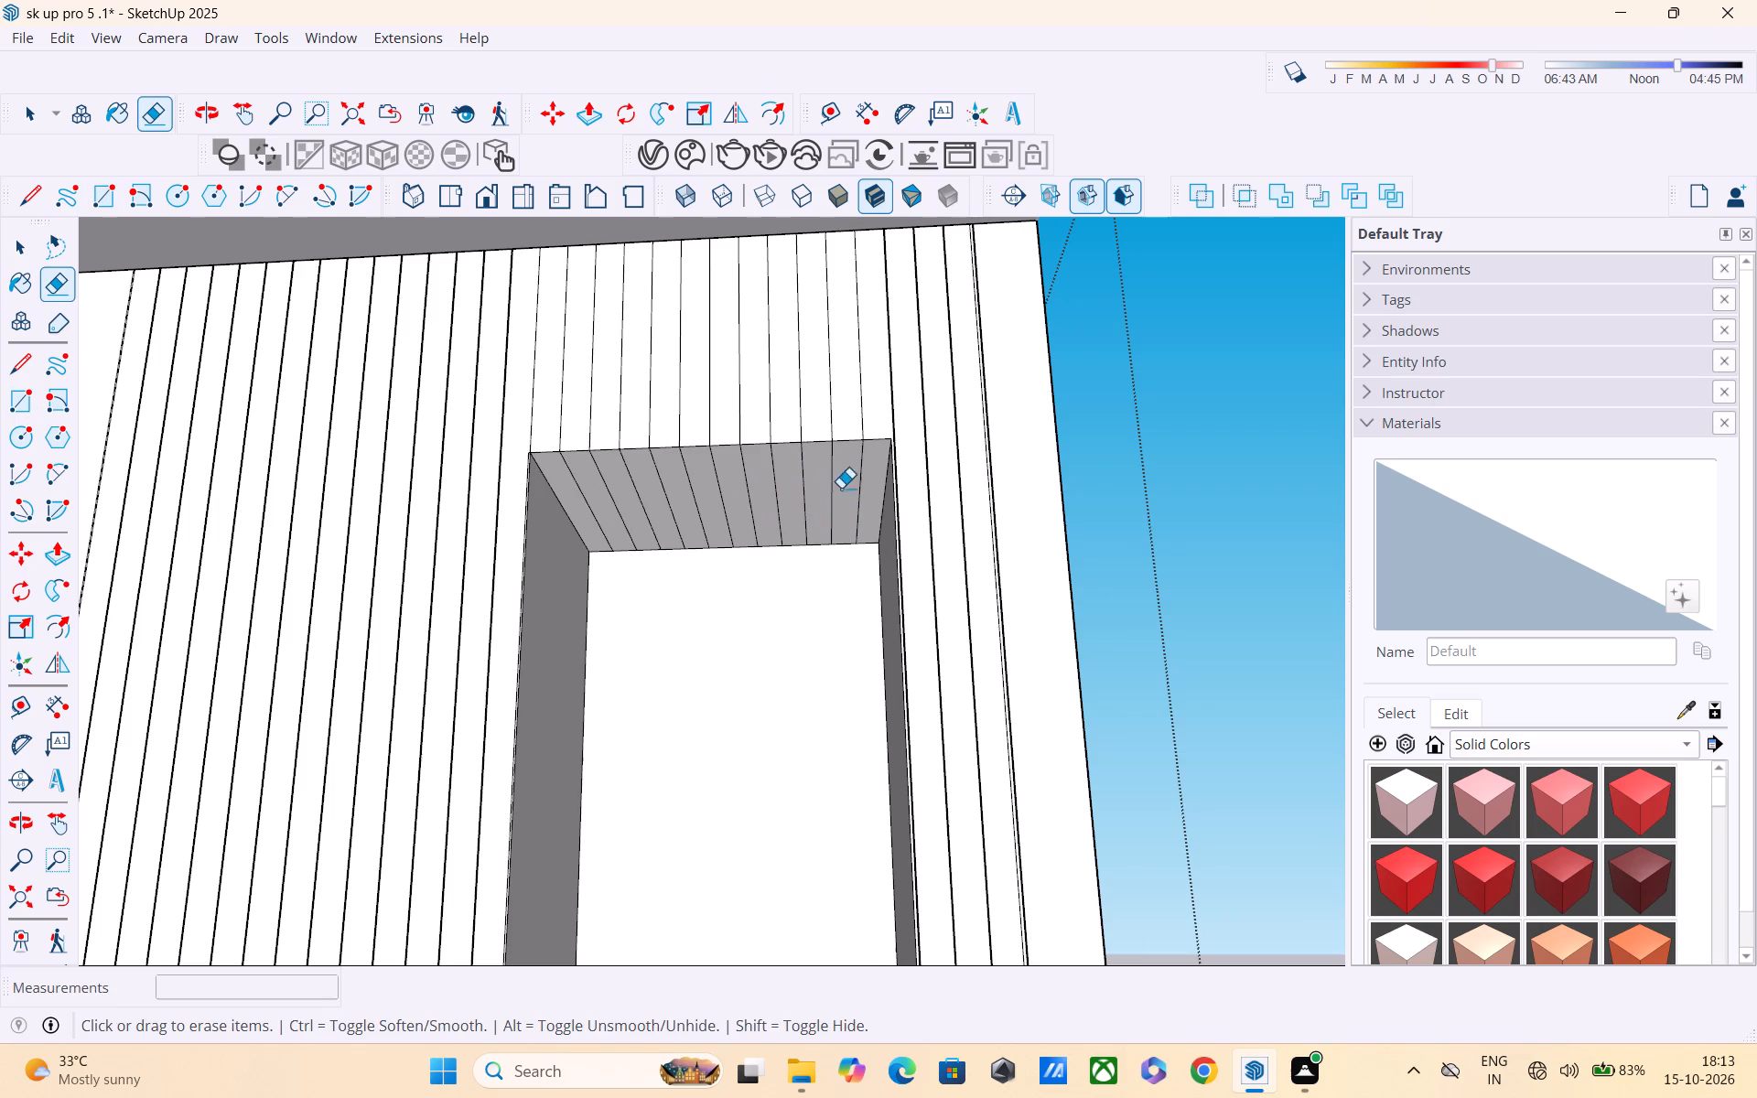
left_click_drag(873, 492, 584, 515)
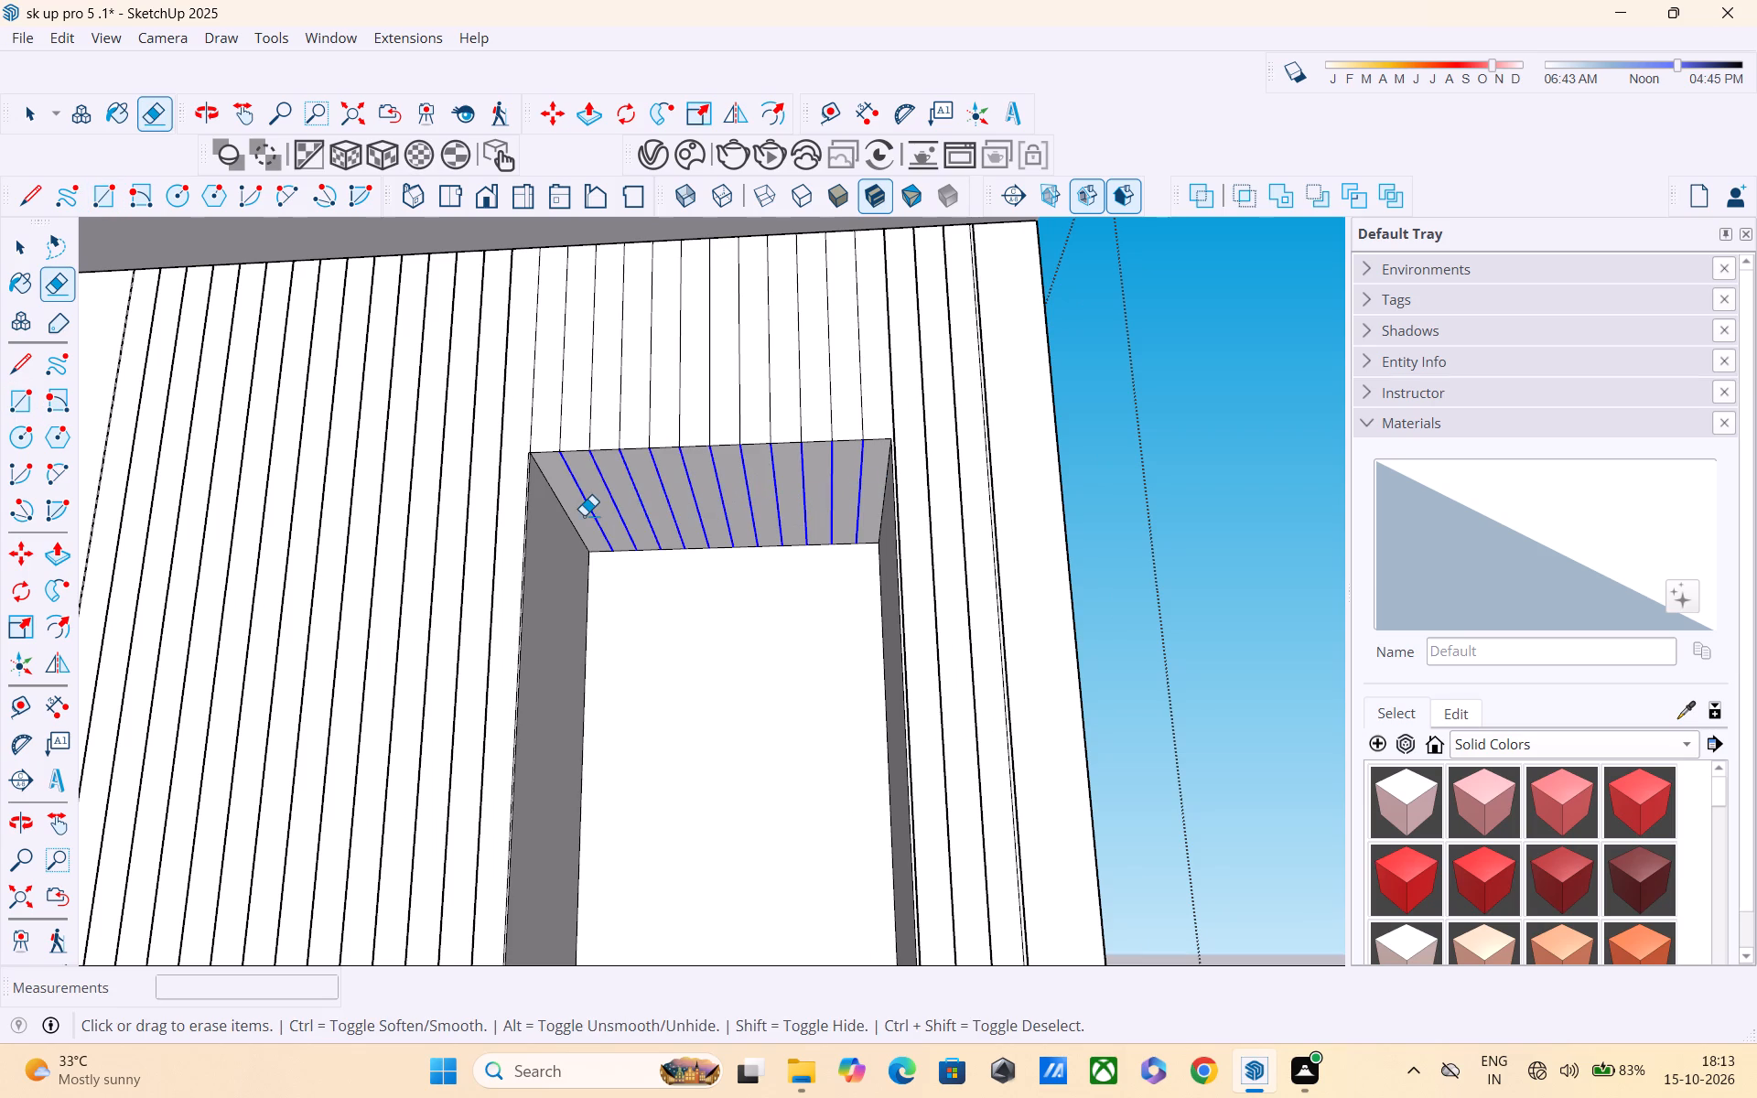
left_click_drag(584, 515, 579, 516)
left_click(578, 516)
Erase the strip division lines running across the bottom inner face of the door recess.
scroll(605, 525, "down", 5)
middle_click_drag(663, 560, 700, 696)
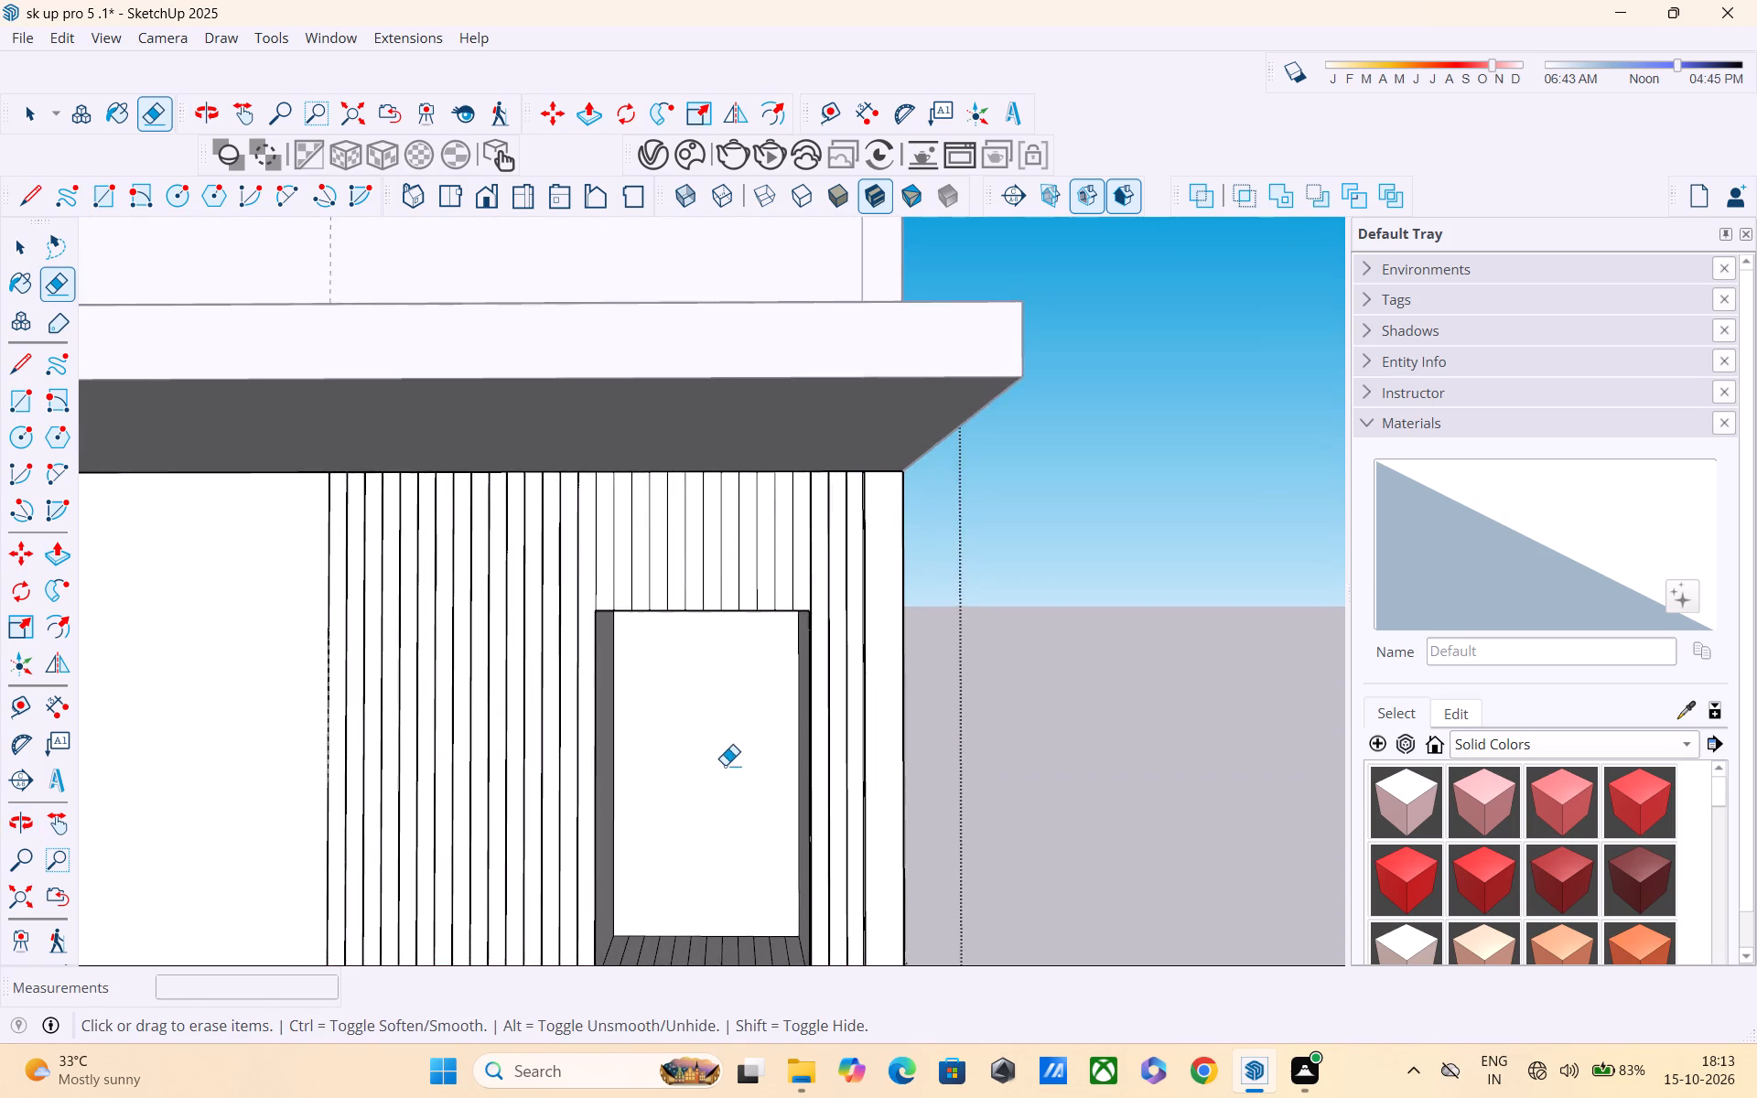
scroll(726, 768, "down", 3)
middle_click_drag(726, 937, 733, 728, "shift")
scroll(727, 678, "up", 5)
middle_click_drag(735, 727, 742, 811)
left_click_drag(819, 730, 584, 738)
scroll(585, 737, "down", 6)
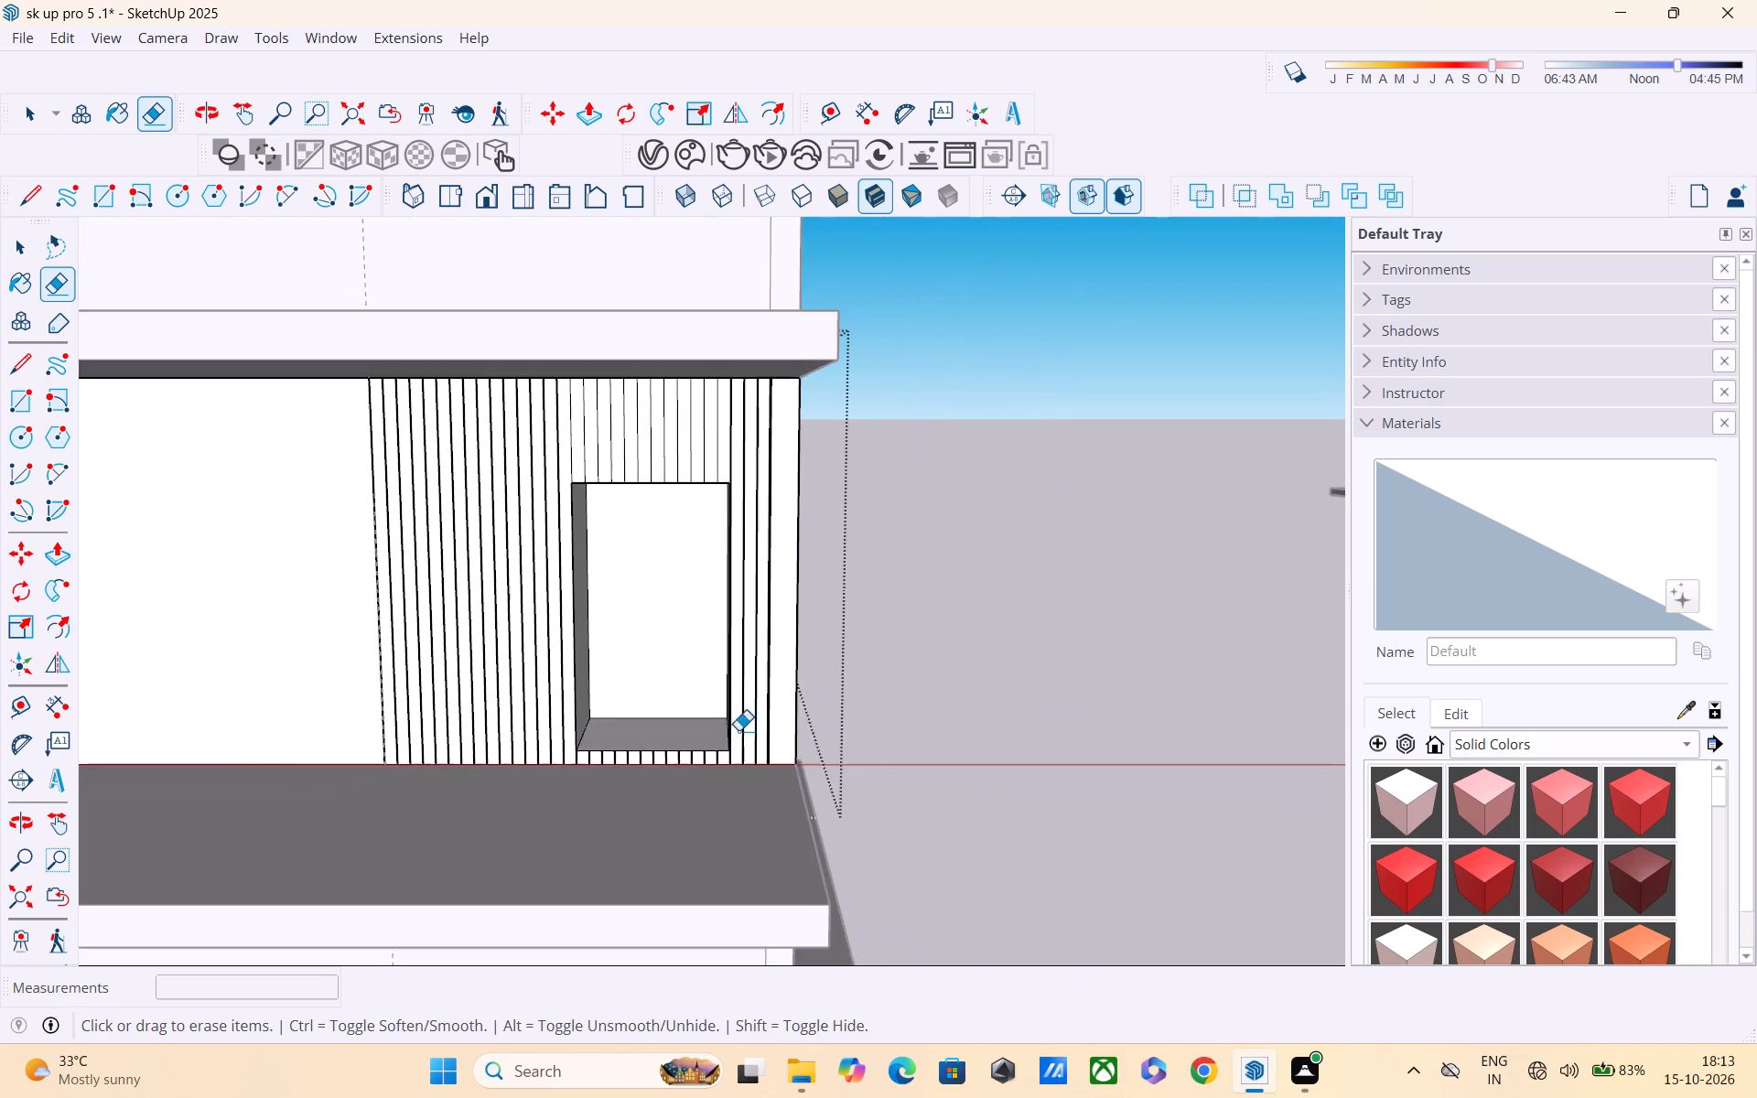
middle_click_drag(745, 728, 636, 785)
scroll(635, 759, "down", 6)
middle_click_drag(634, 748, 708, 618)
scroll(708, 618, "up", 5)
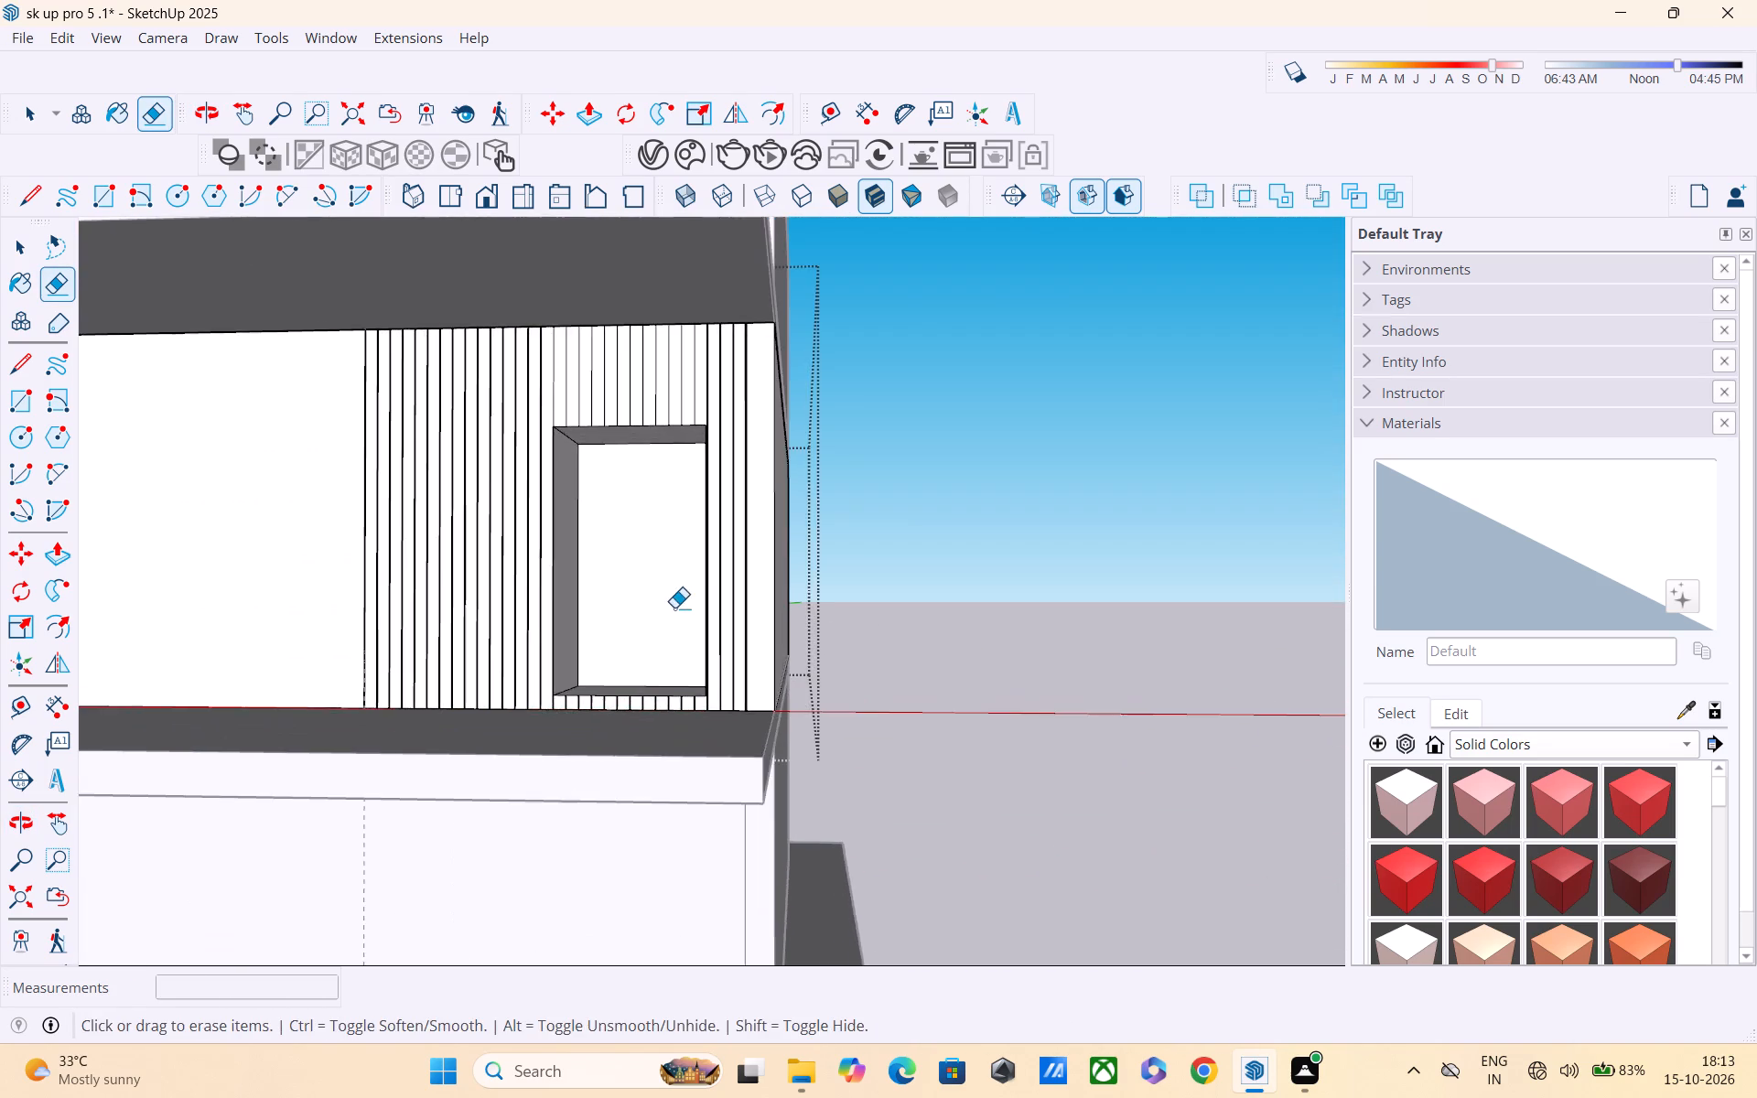
Examine whether the vertical strips beside the door recess can be selected and Push/Pulled as separate faces.
middle_click_drag(676, 608, 729, 657)
scroll(695, 602, "down", 4)
key("space")
key("p")
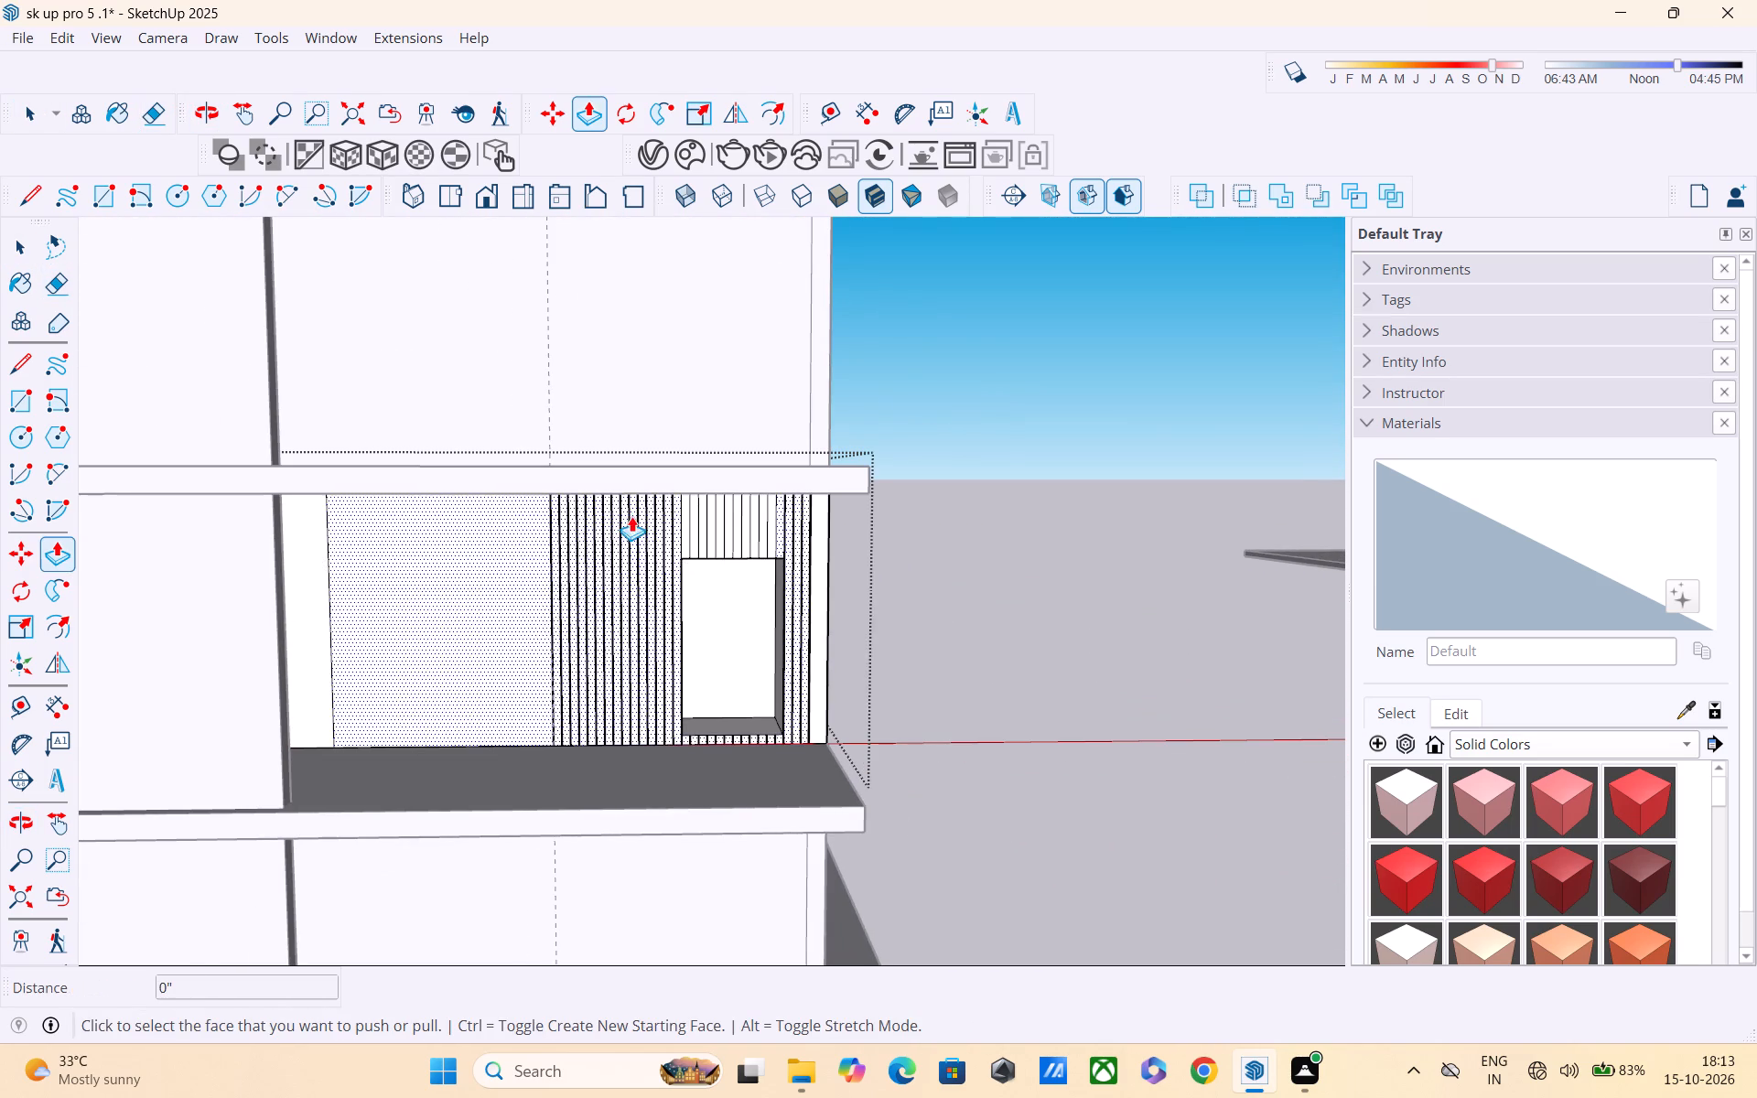
scroll(597, 541, "up", 11)
key("space")
key("space")
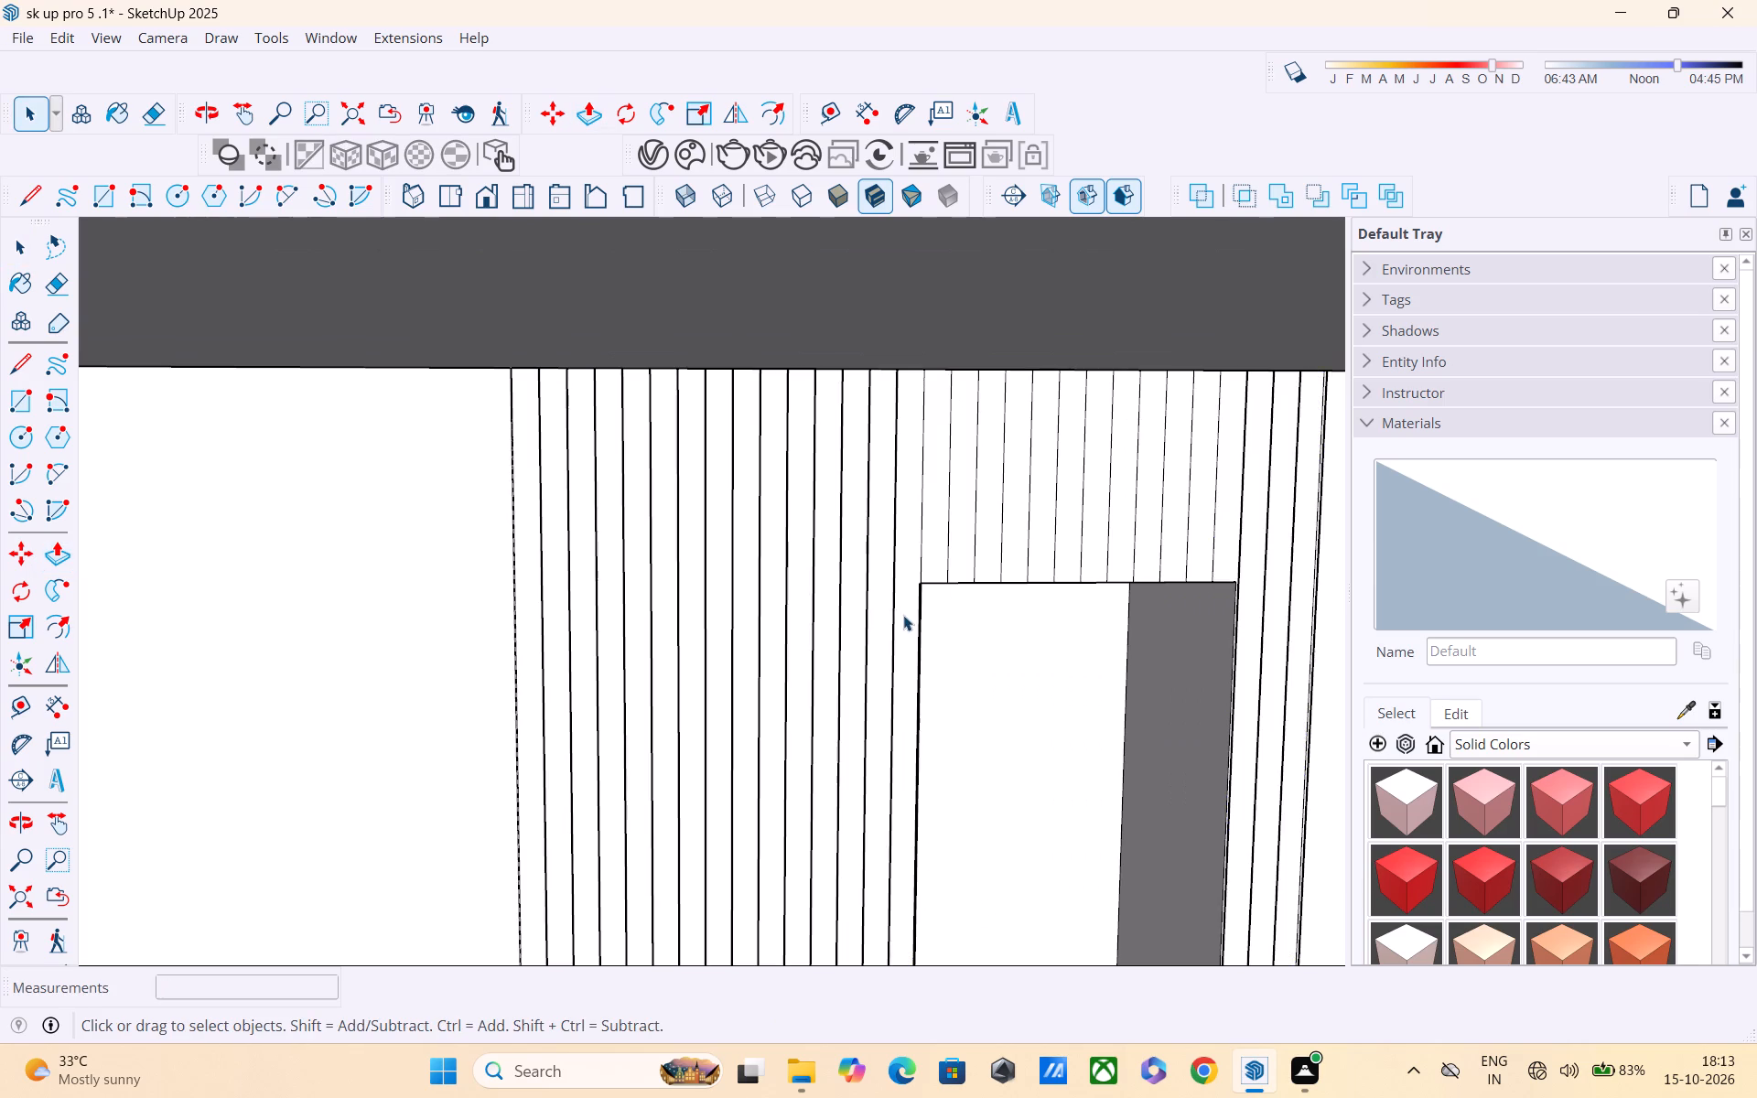
scroll(712, 640, "down", 1)
key("p")
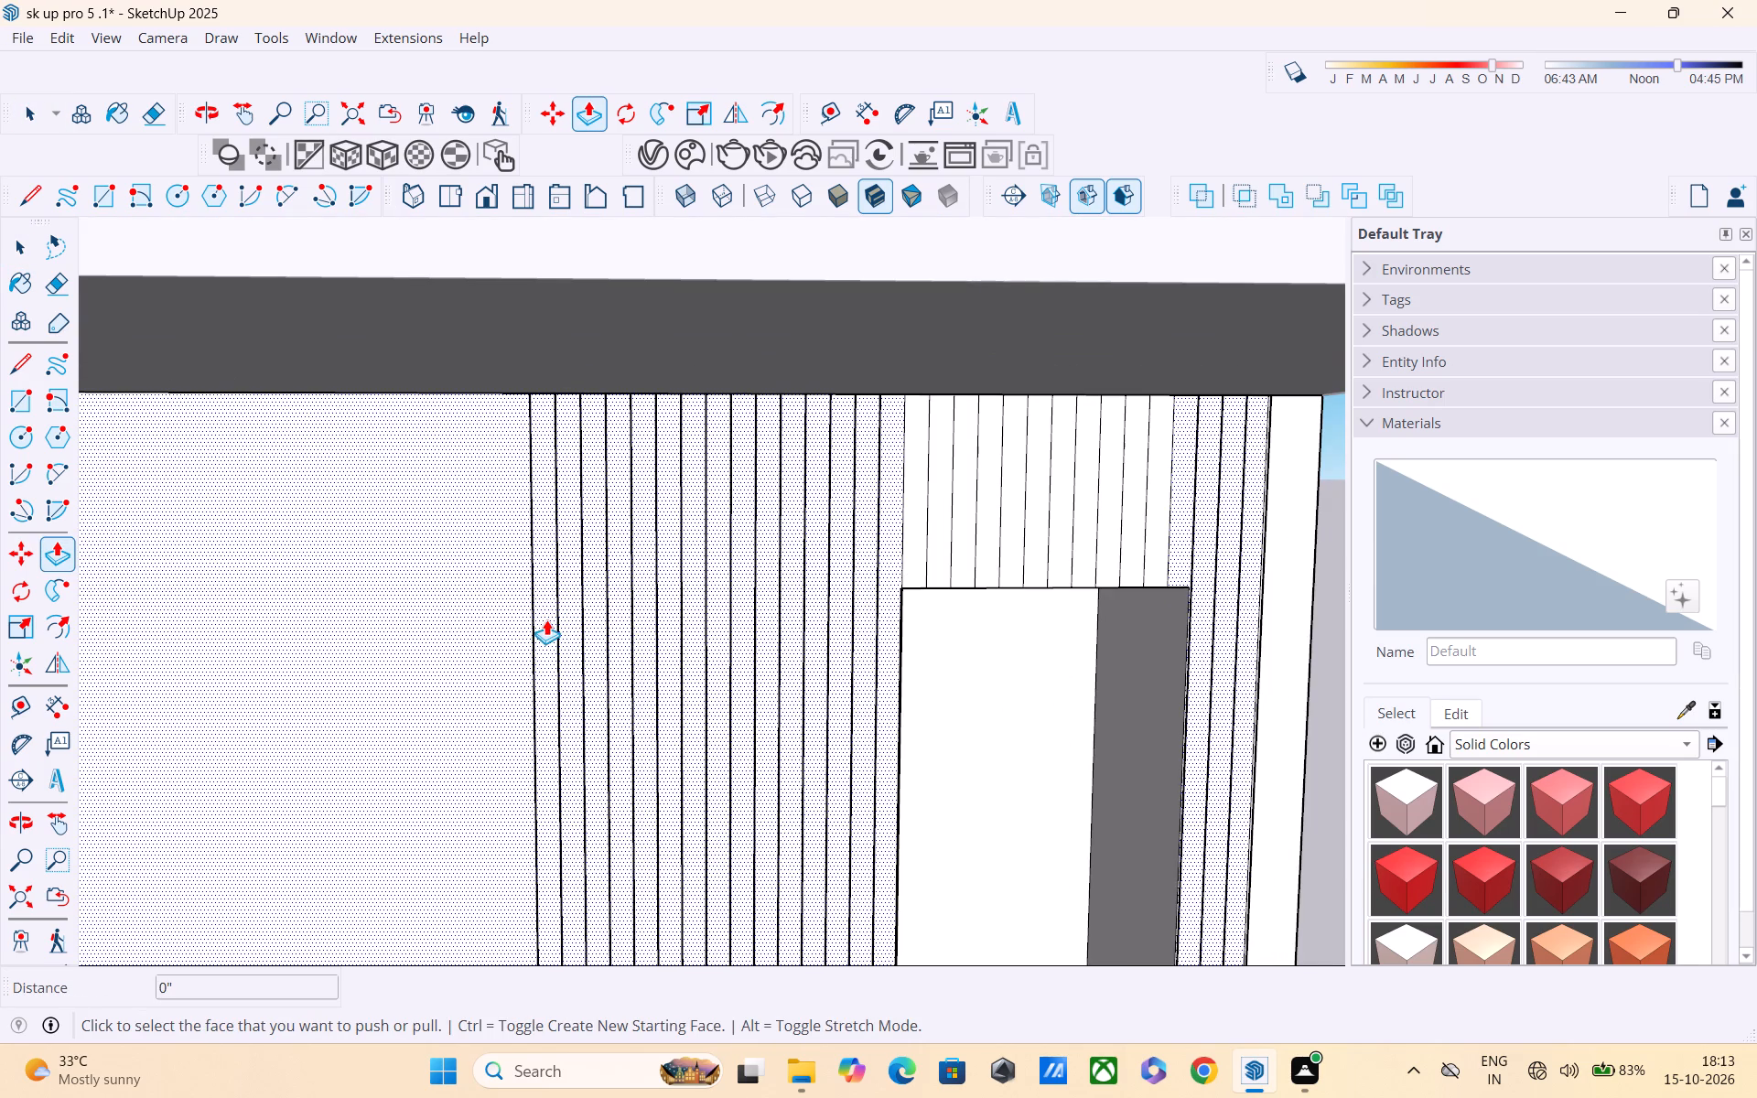
key("space")
double_click(545, 619)
double_click(545, 619)
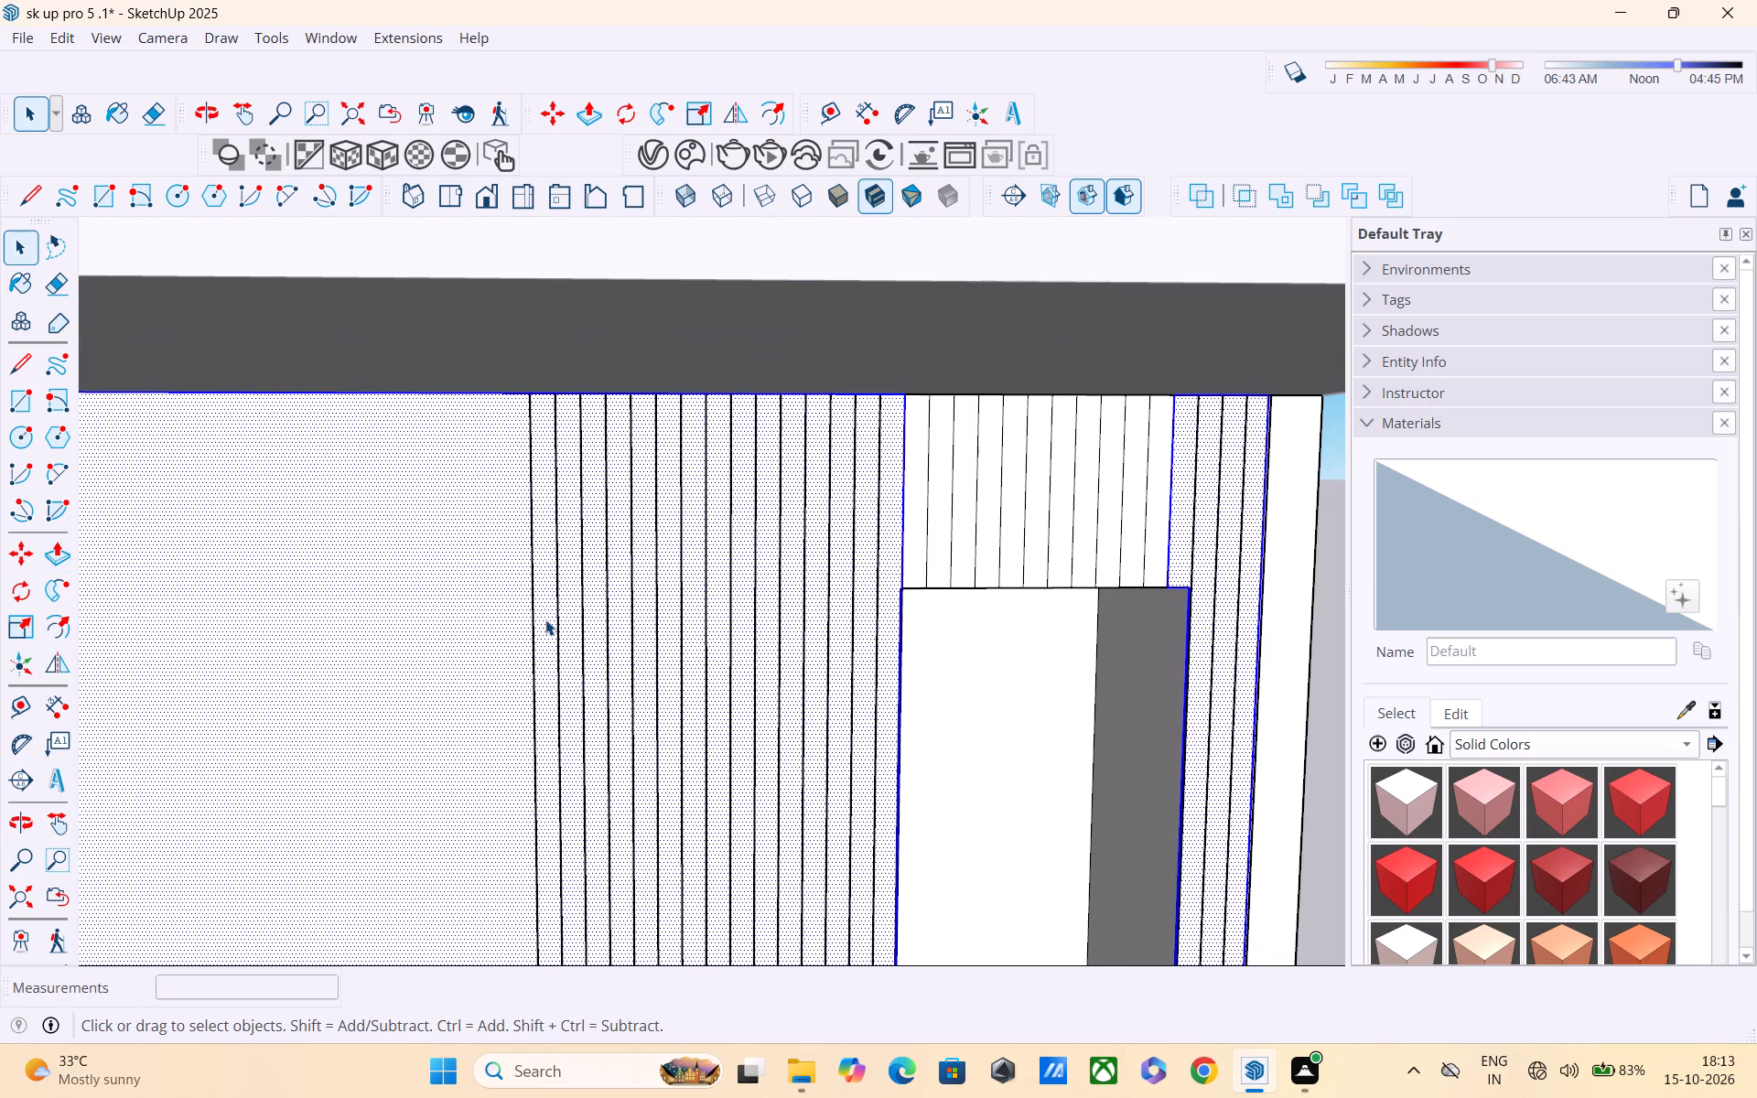
scroll(545, 619, "down", 10)
scroll(1083, 636, "down", 1)
middle_click_drag(711, 675, 475, 674)
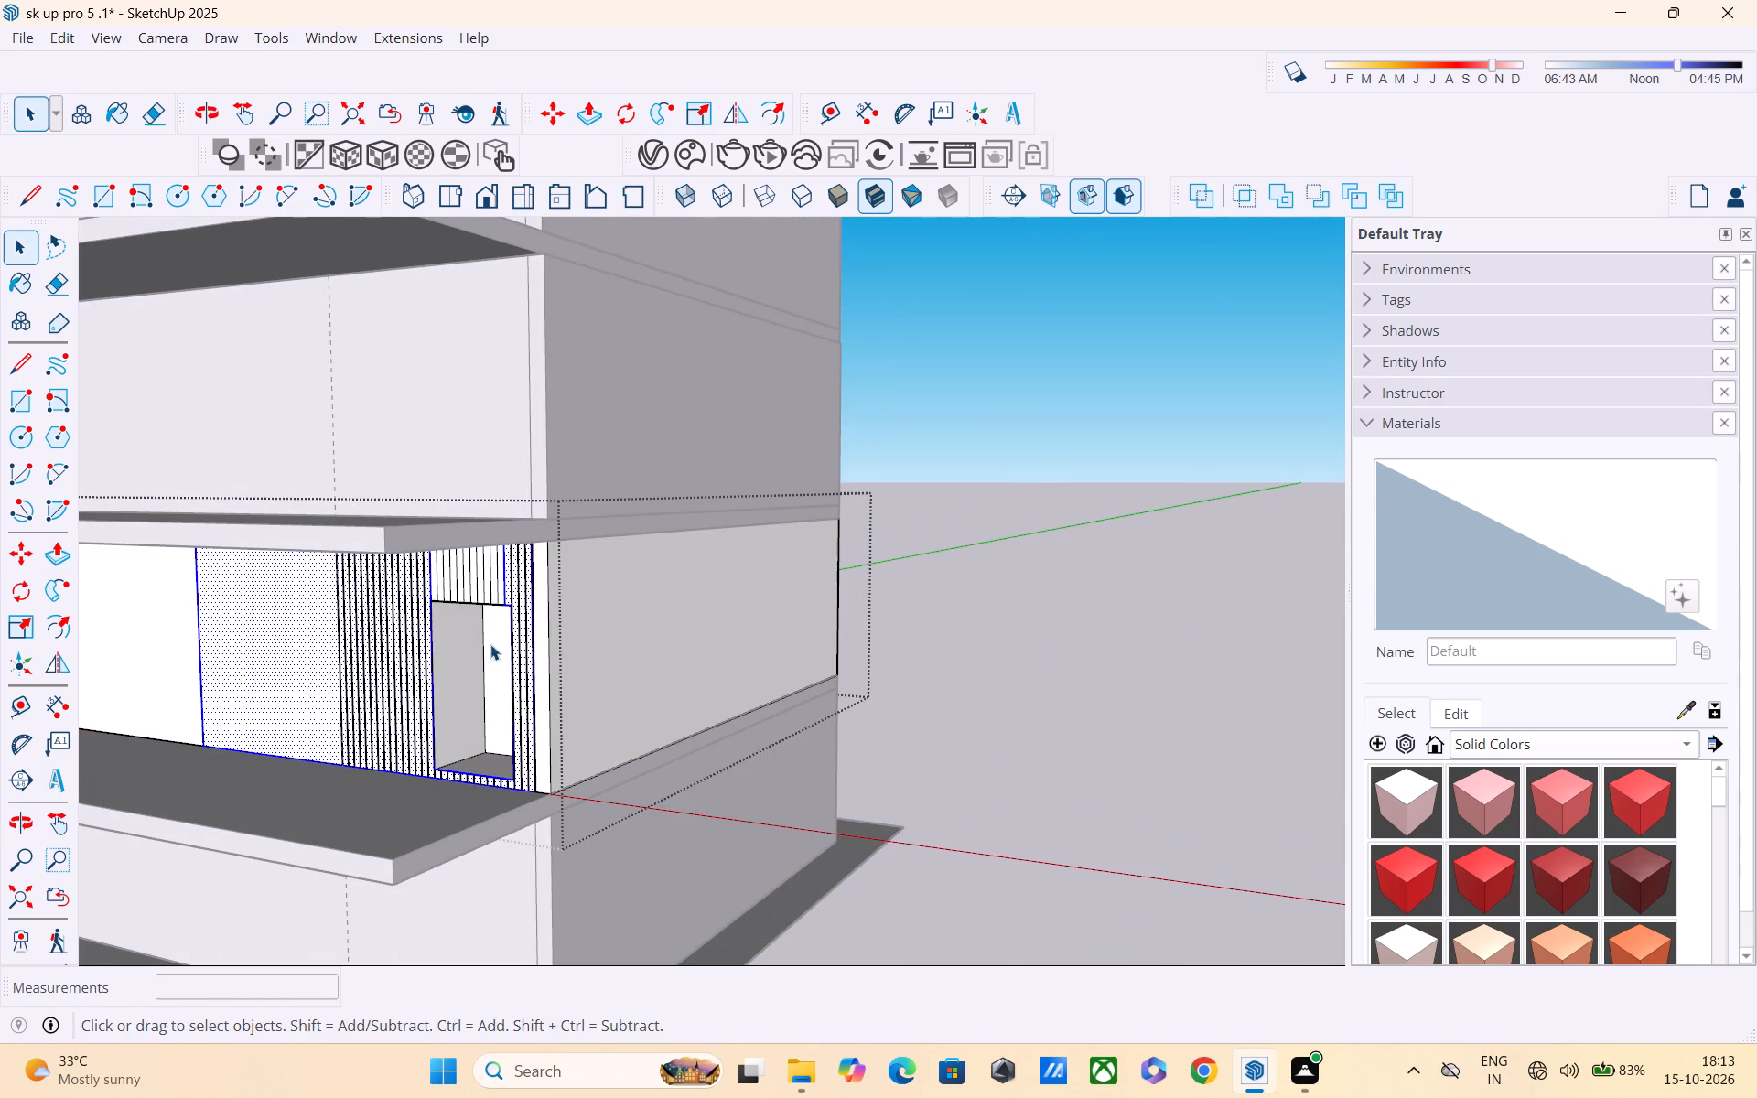
key("p")
scroll(302, 614, "up", 10)
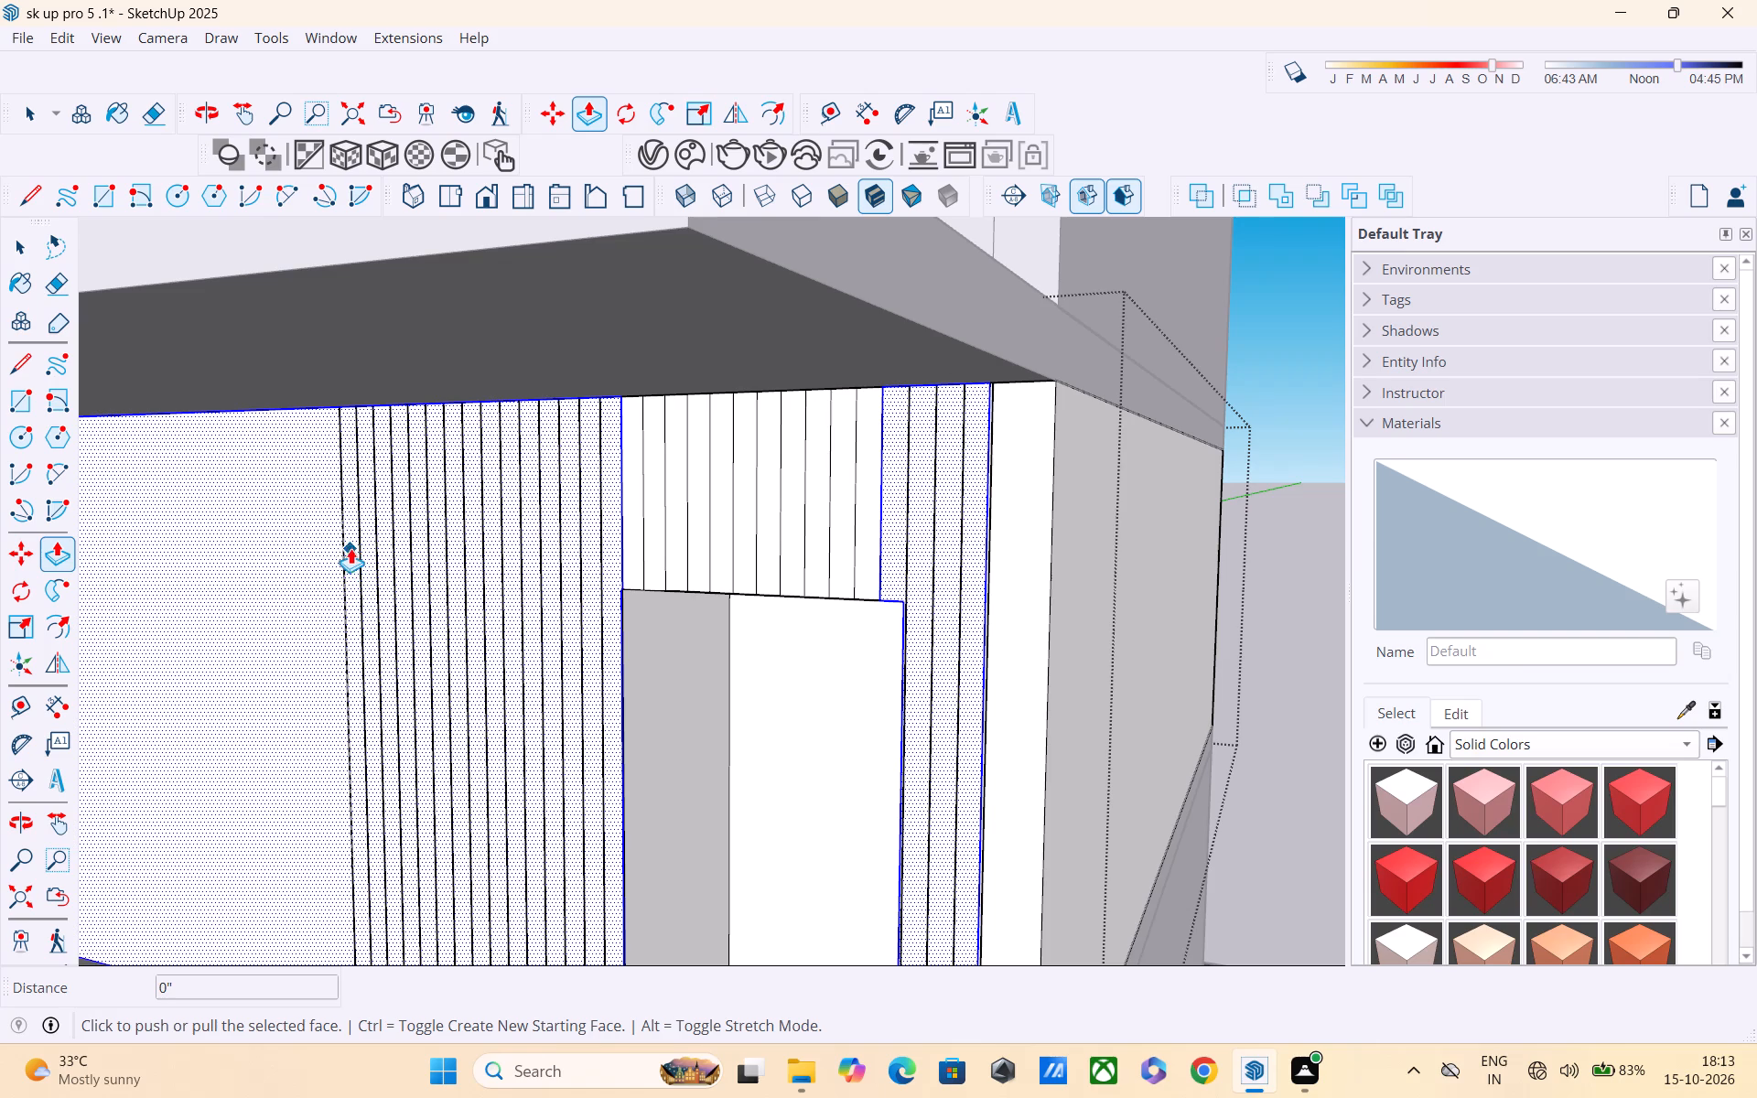
key("Escape")
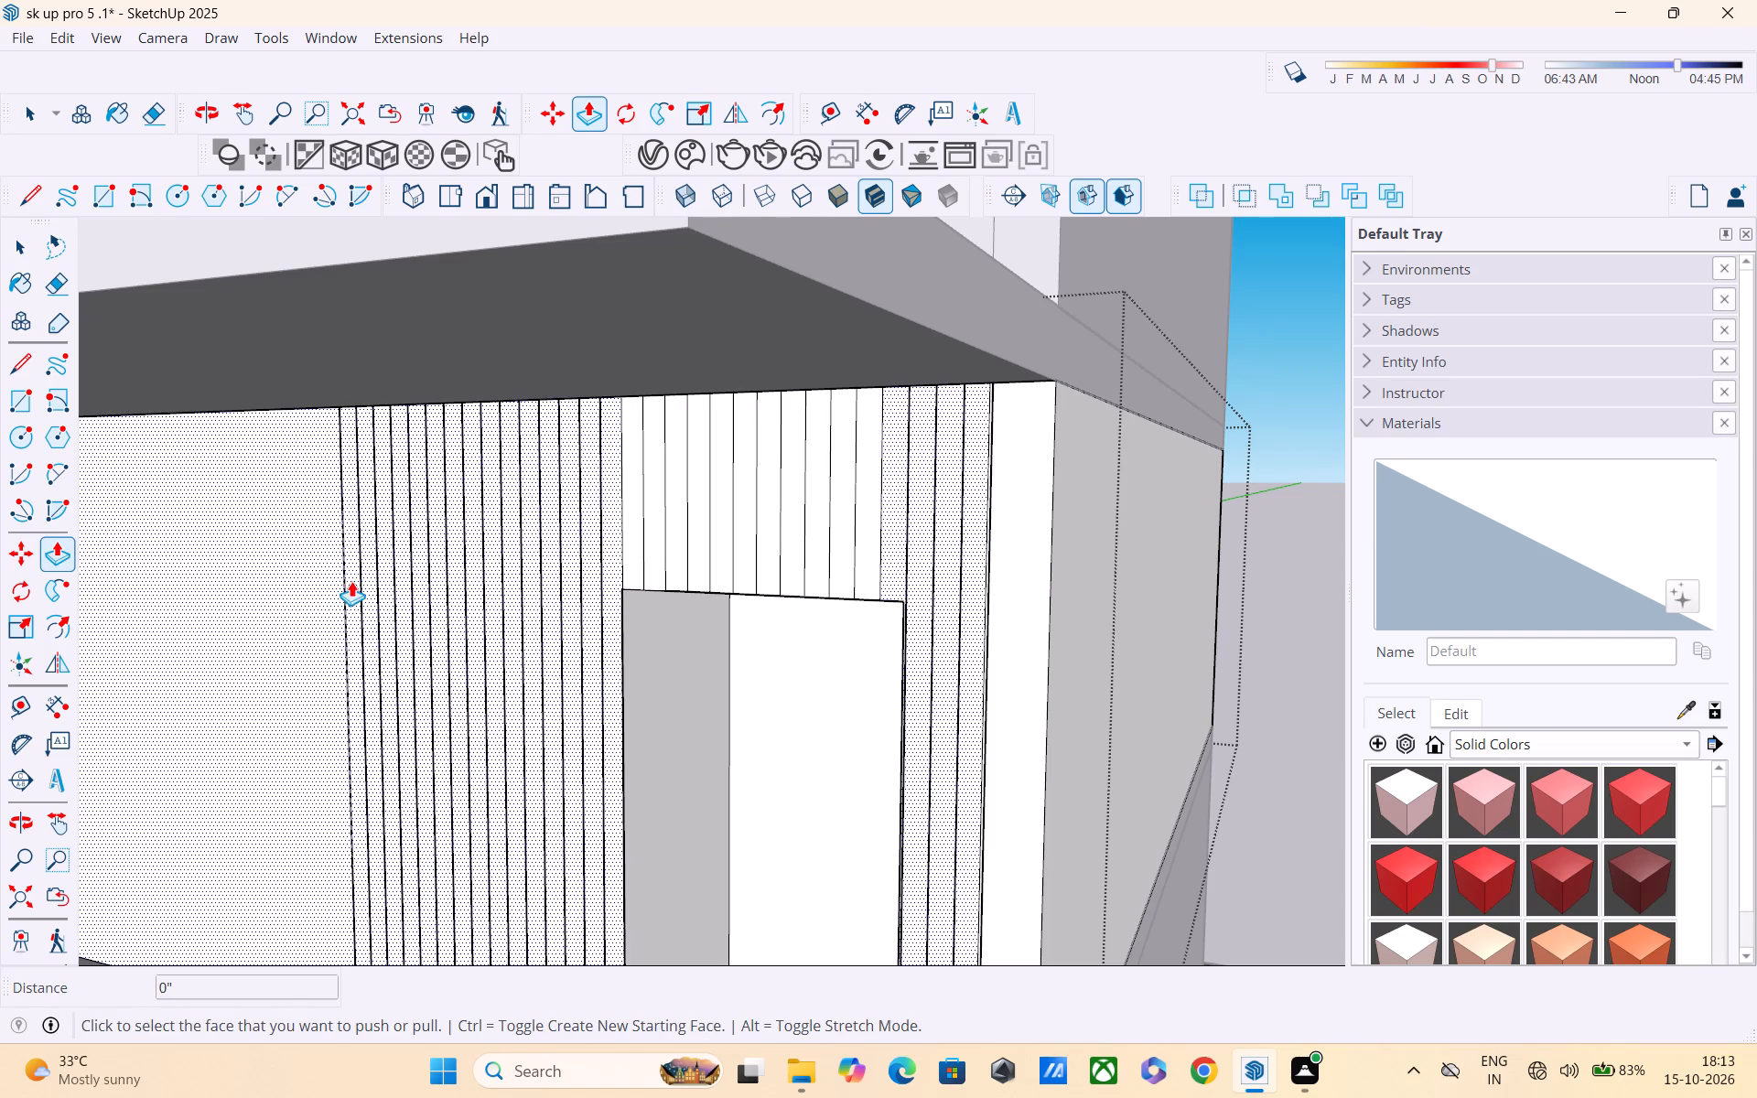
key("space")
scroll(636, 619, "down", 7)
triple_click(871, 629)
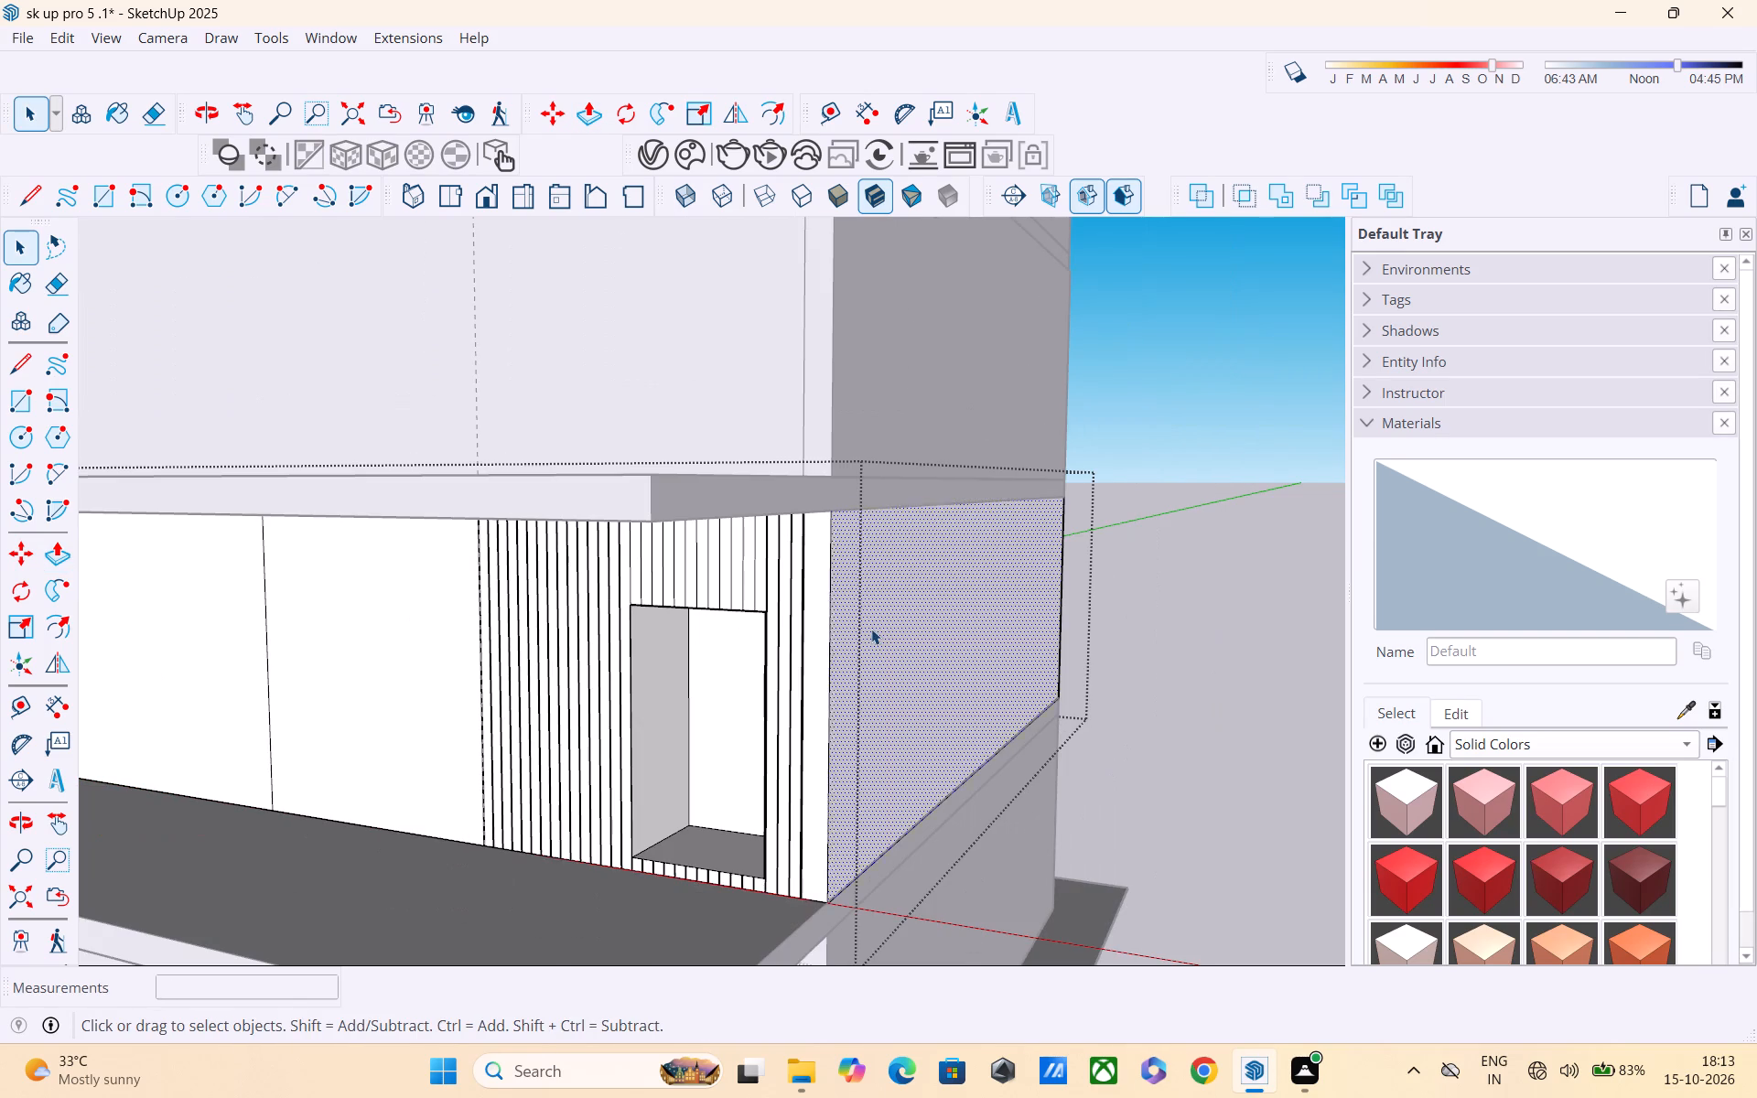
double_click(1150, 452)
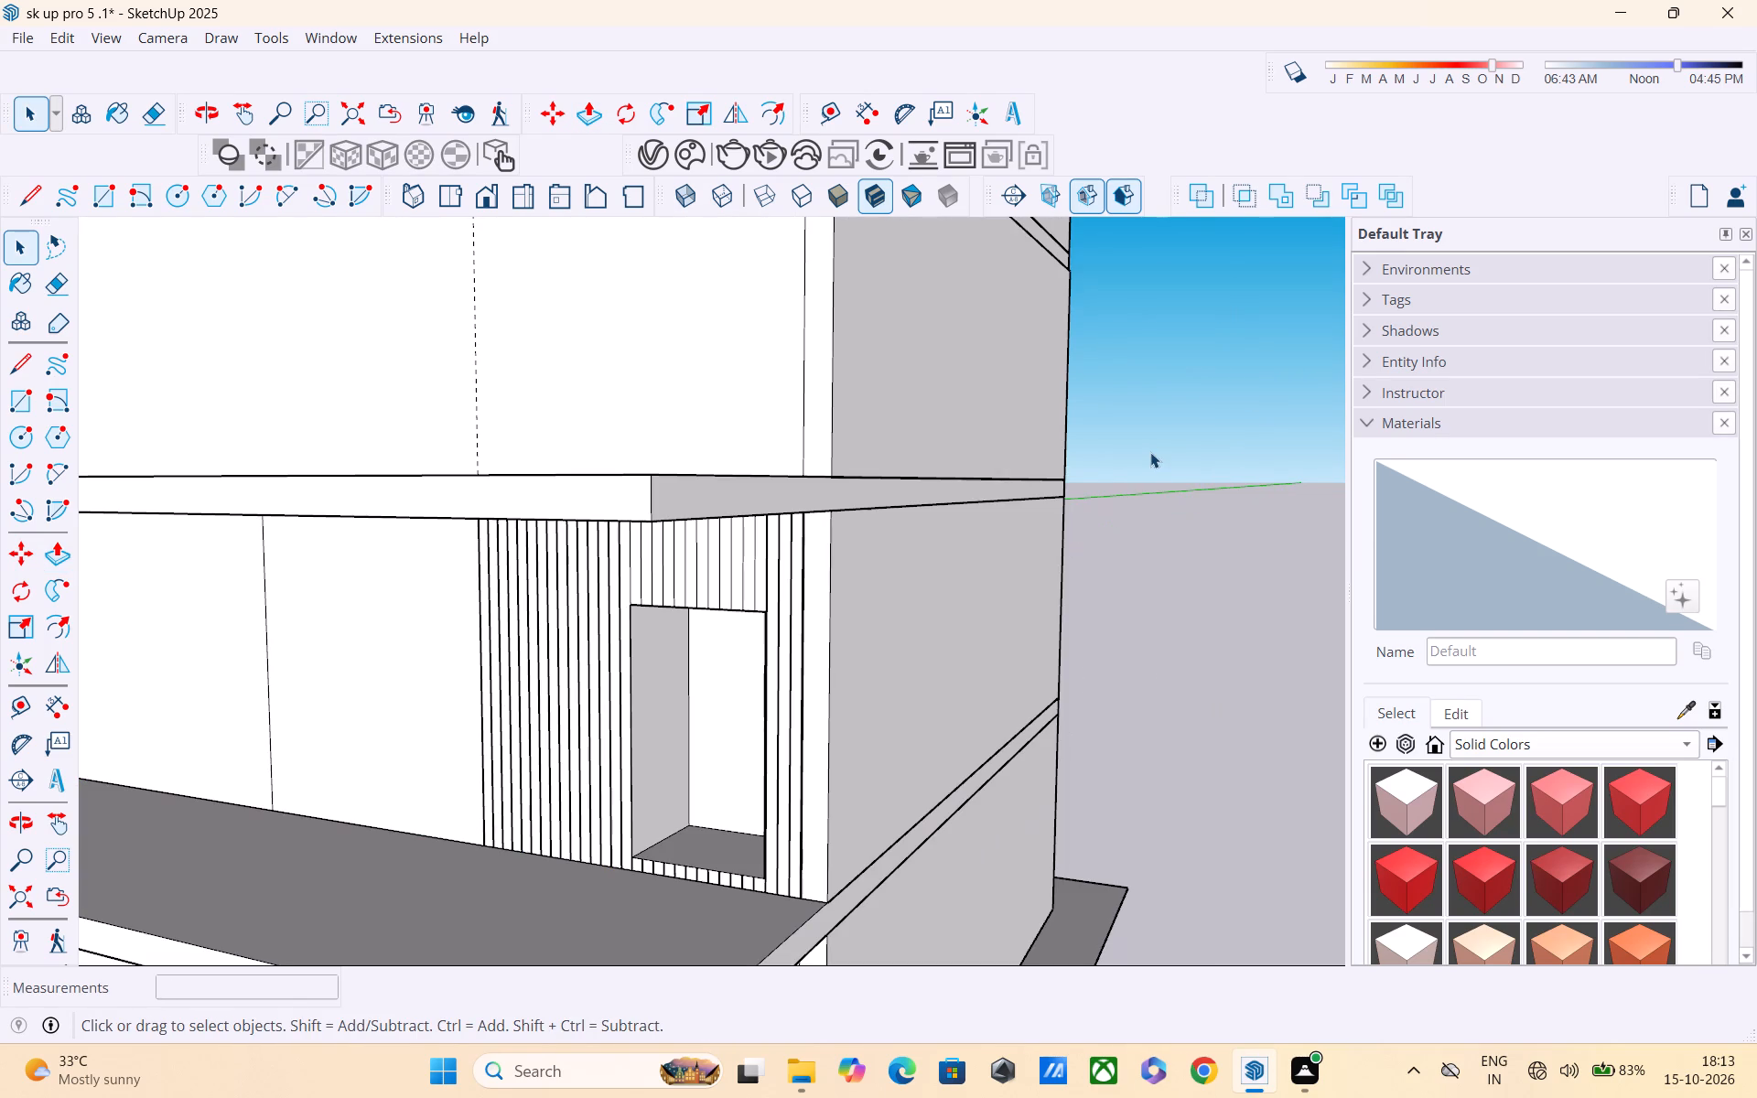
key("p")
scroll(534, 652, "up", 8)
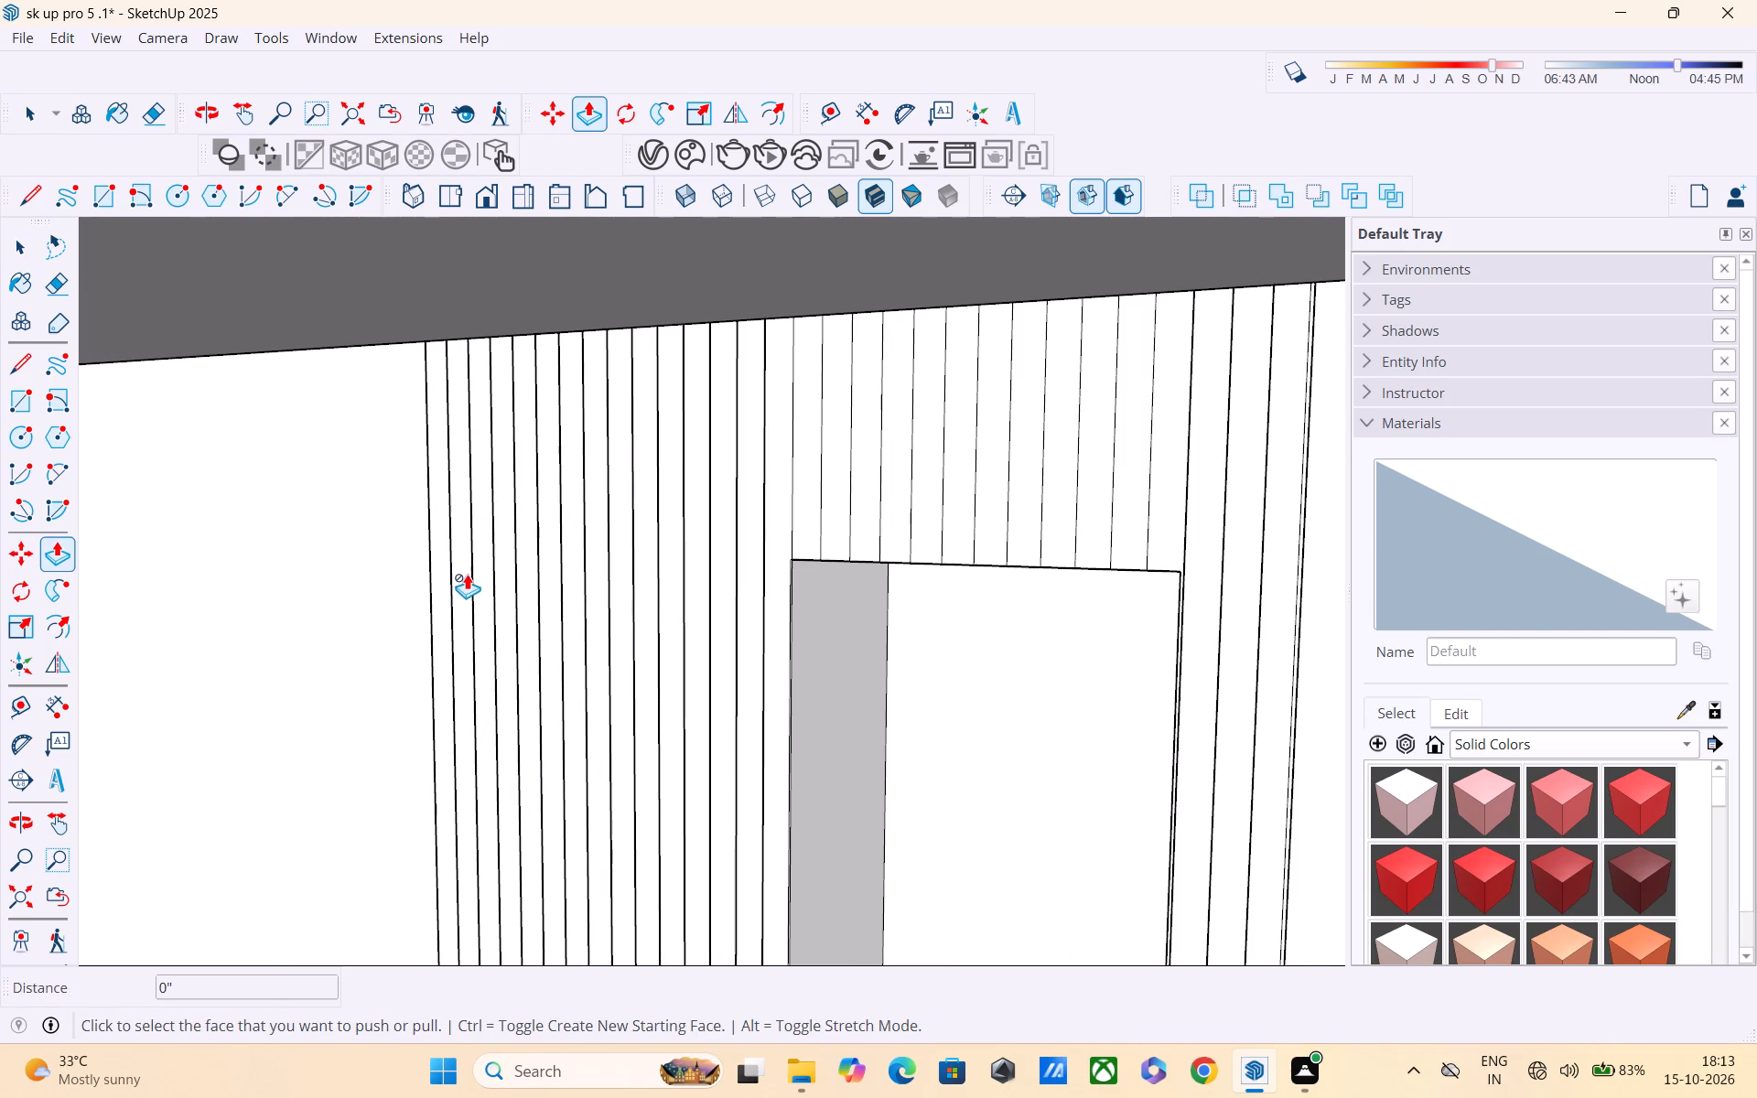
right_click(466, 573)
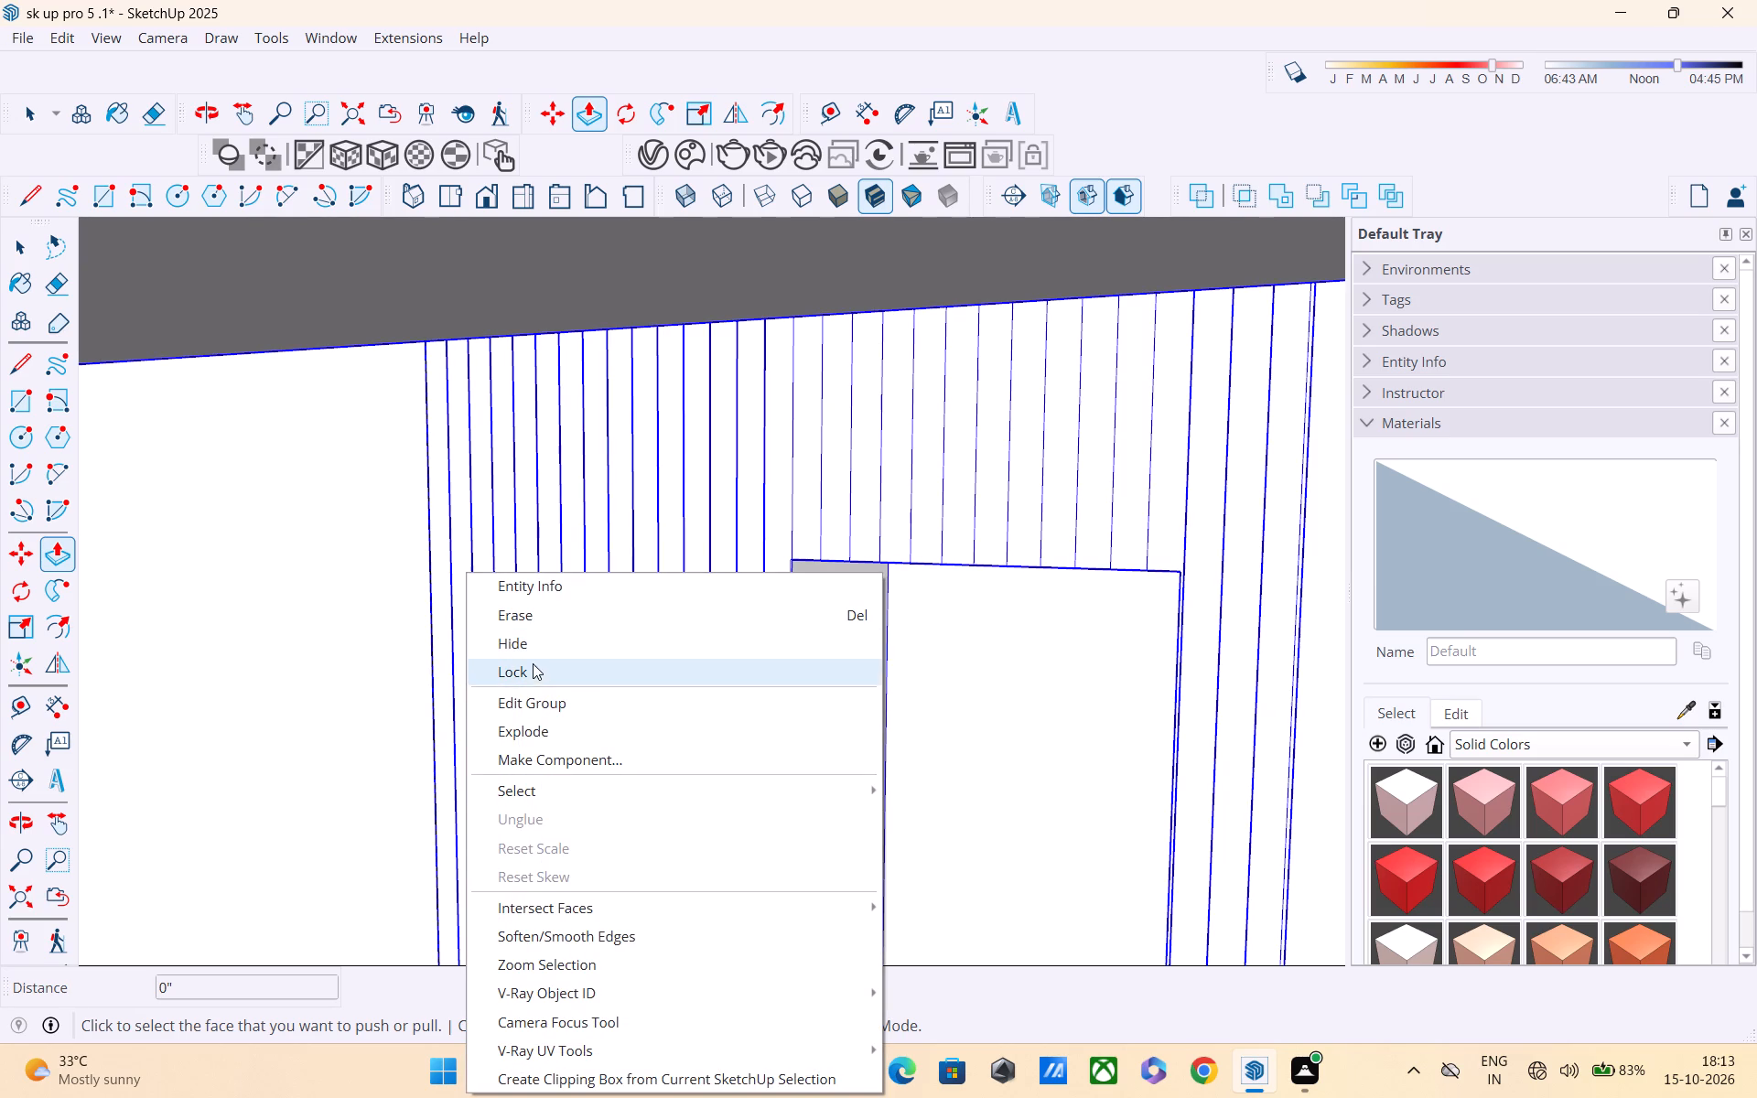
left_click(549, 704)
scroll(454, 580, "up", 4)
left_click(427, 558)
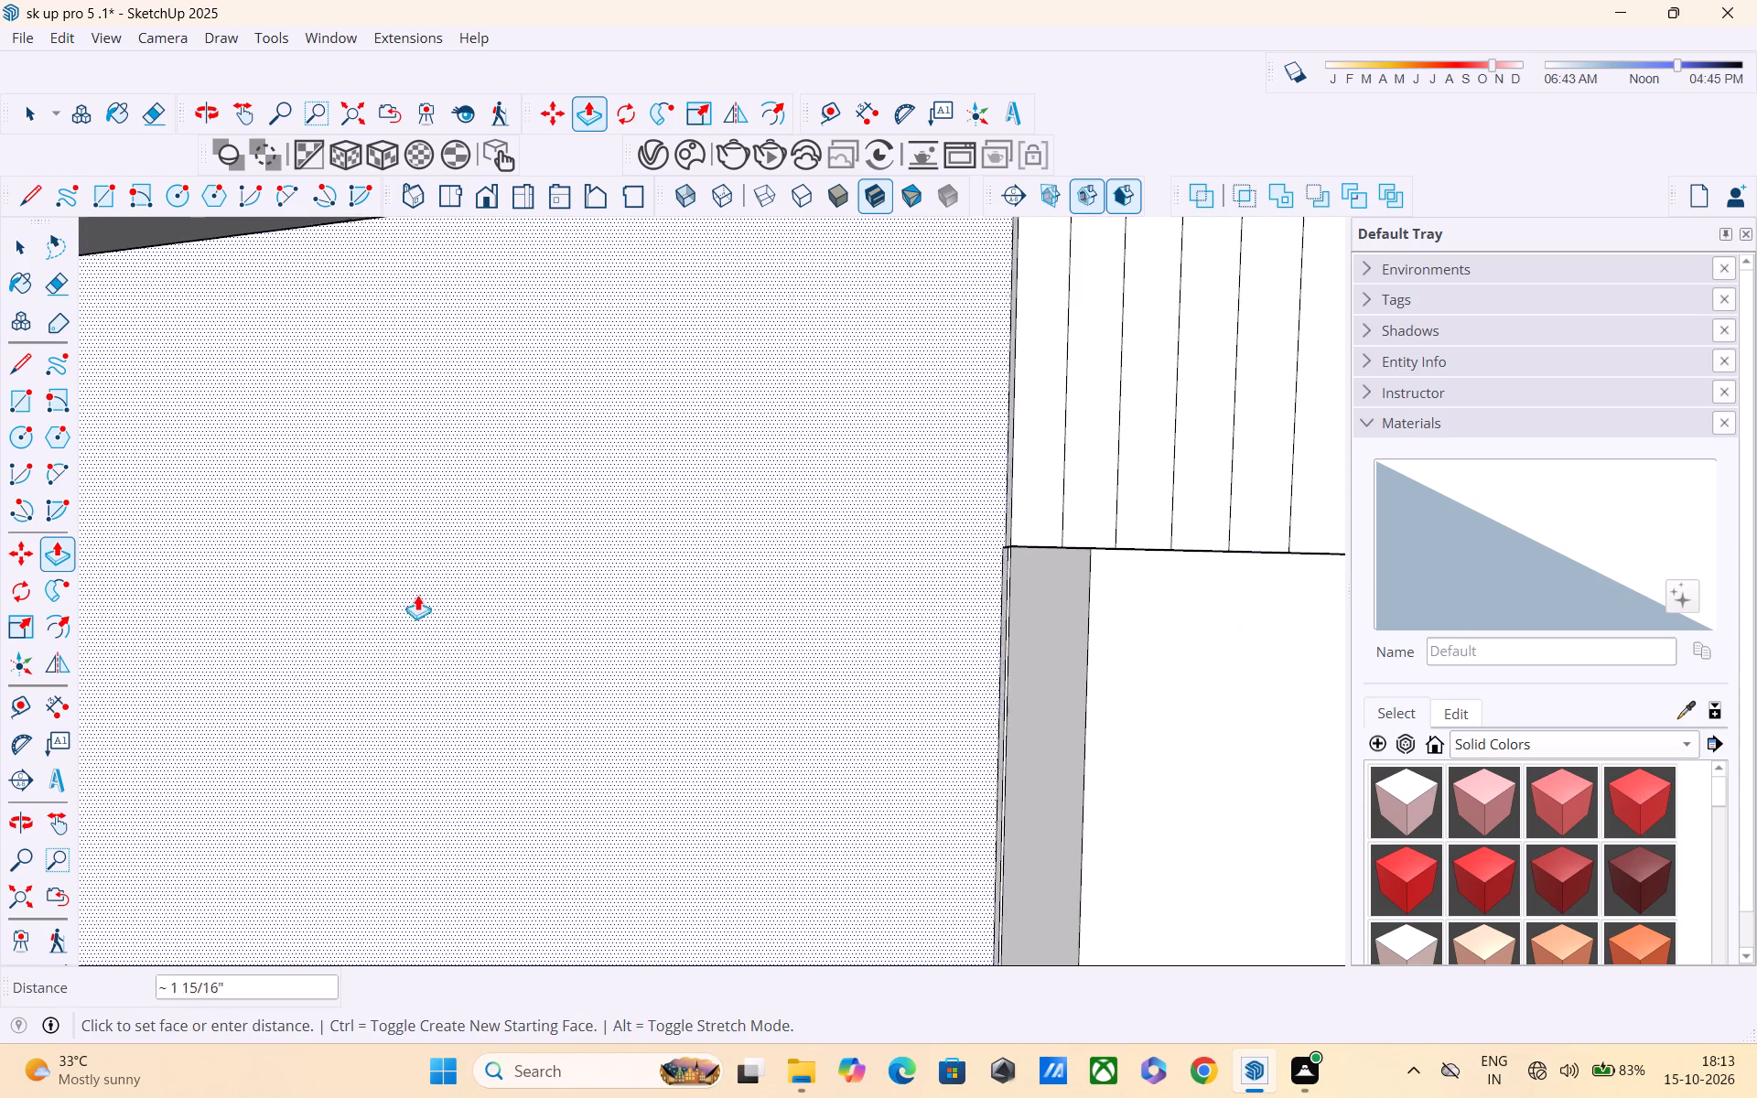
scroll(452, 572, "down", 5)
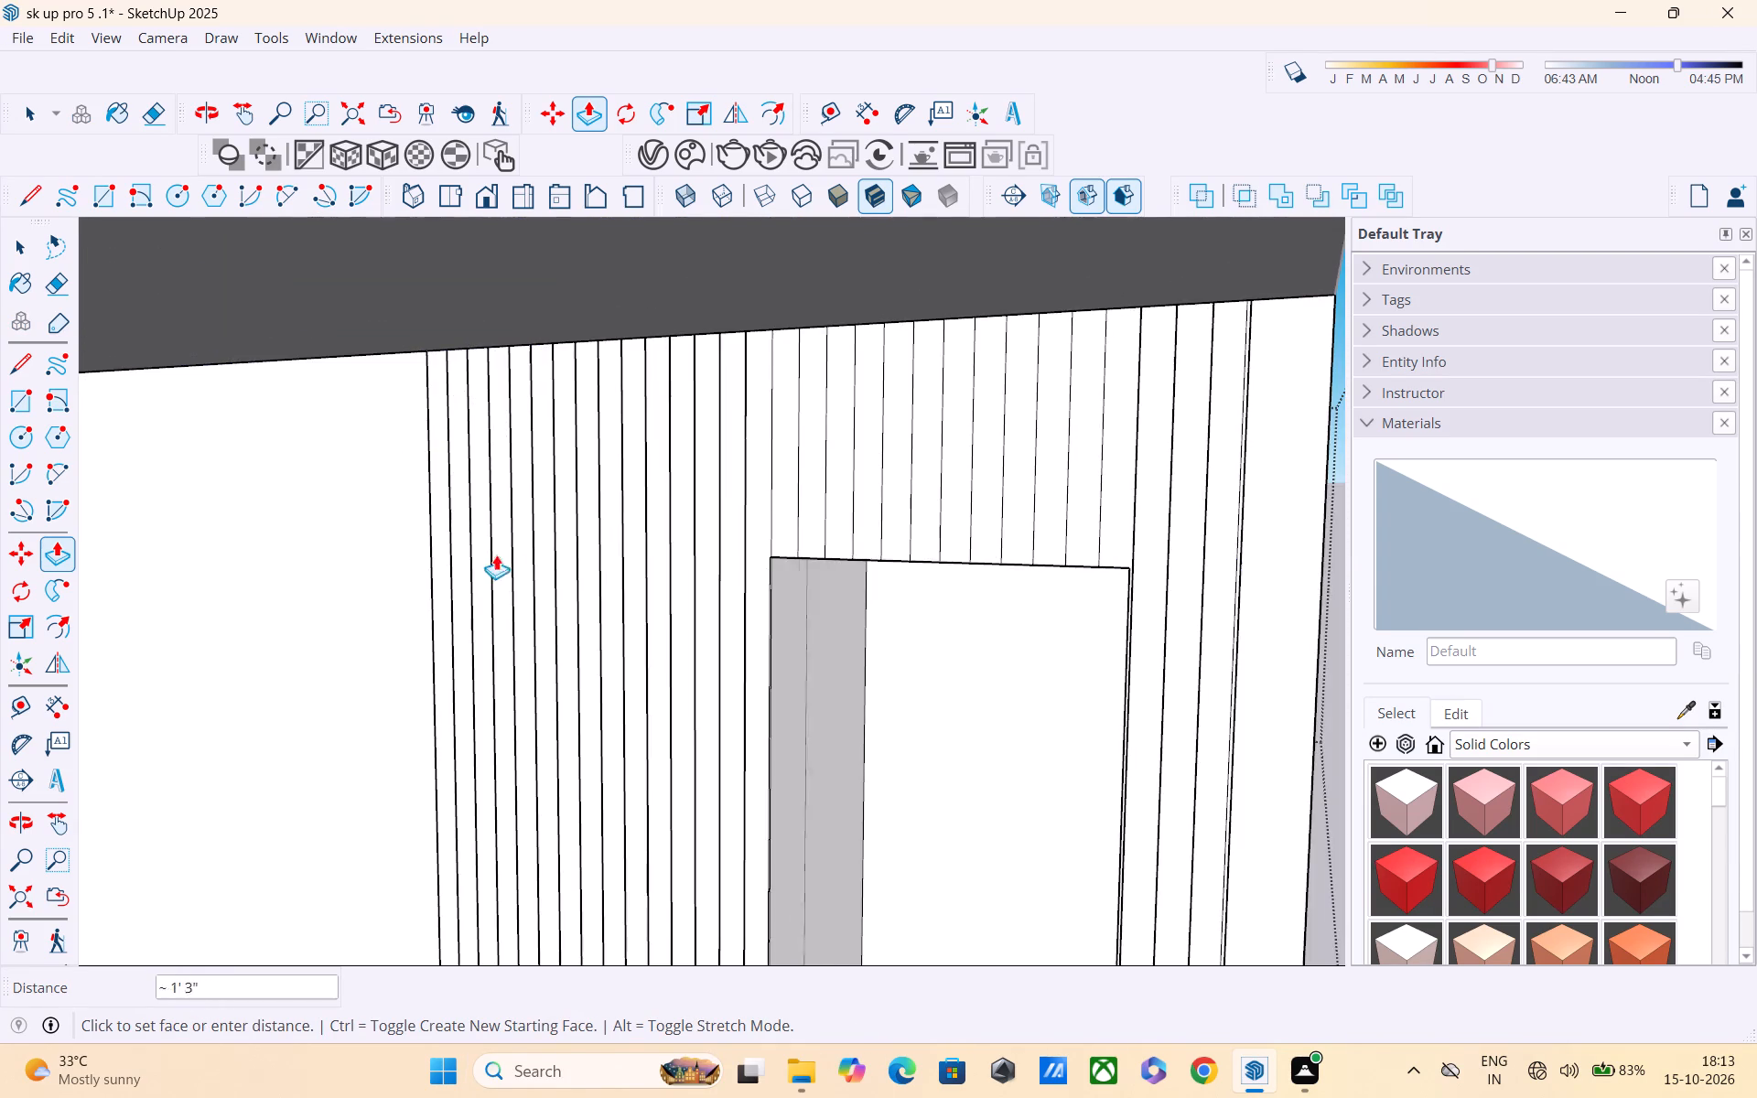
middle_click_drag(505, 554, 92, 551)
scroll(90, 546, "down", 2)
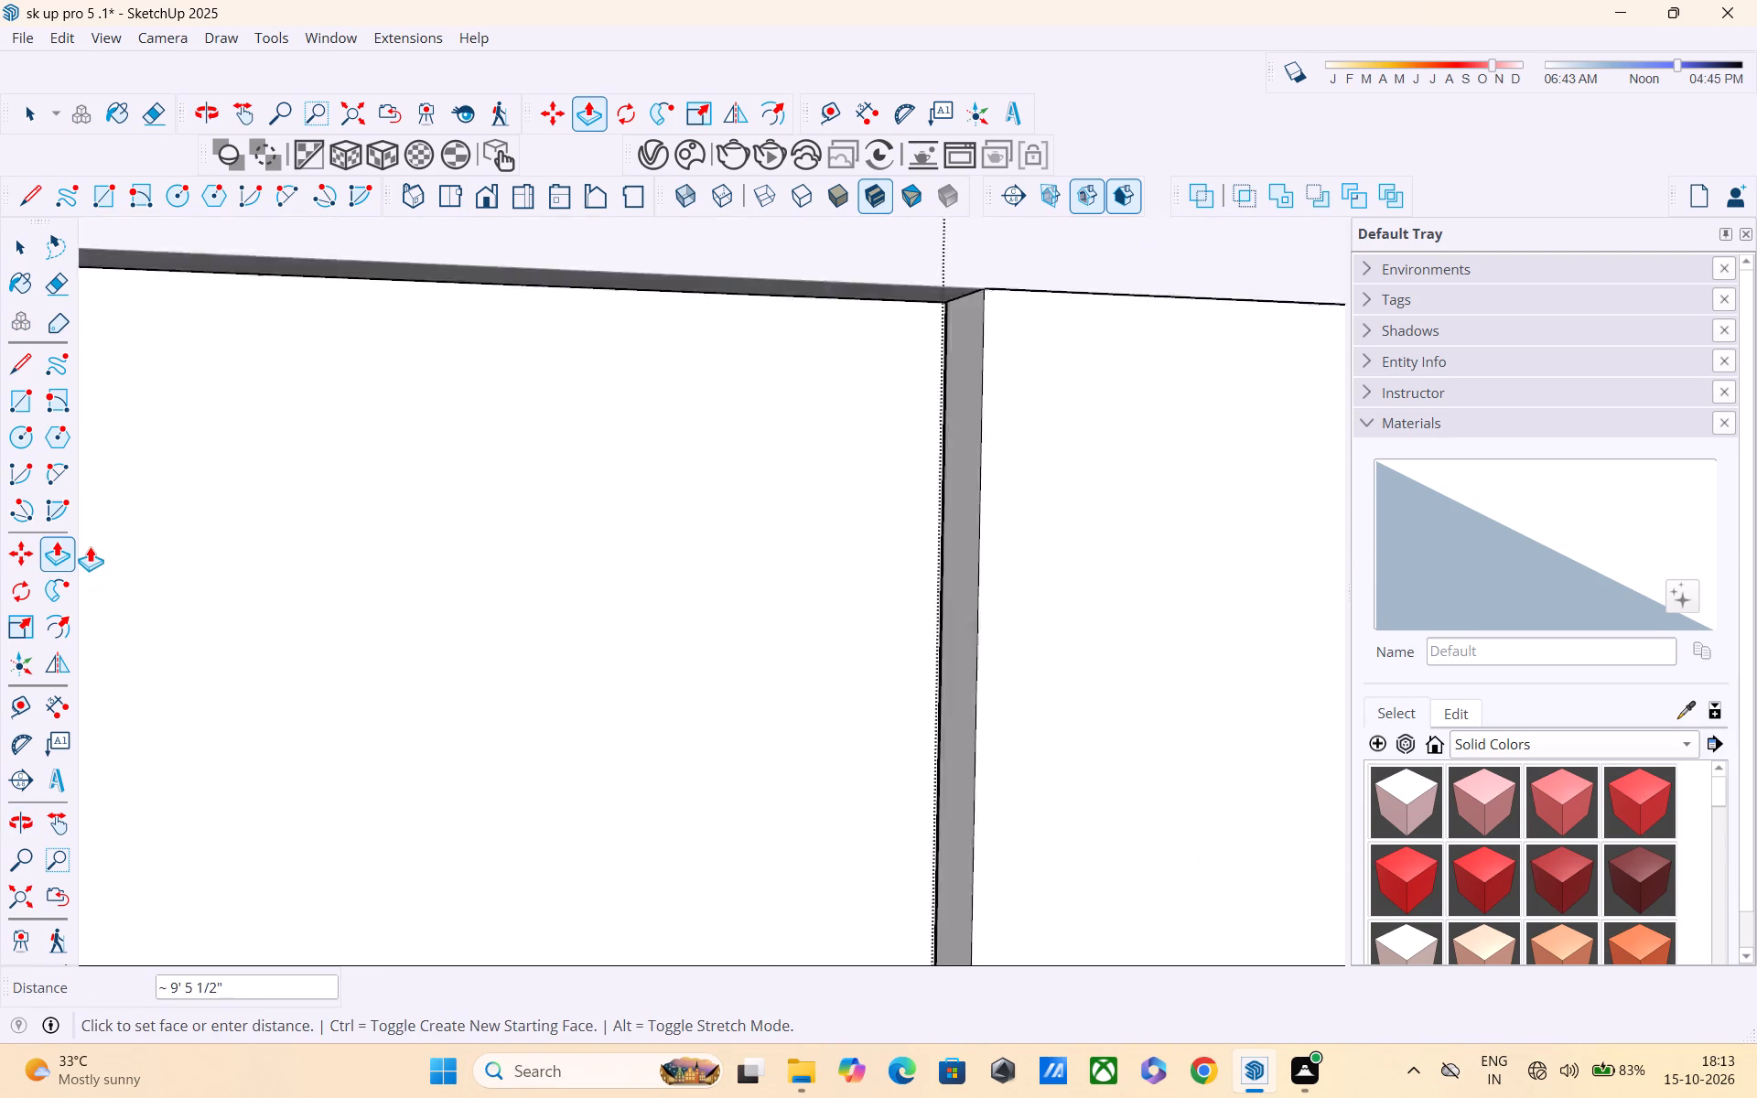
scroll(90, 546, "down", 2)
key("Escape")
Examine the upper and lower ends of the strip lines where they meet the ceiling and floor slab.
scroll(309, 660, "down", 2)
middle_click_drag(459, 652, 473, 652)
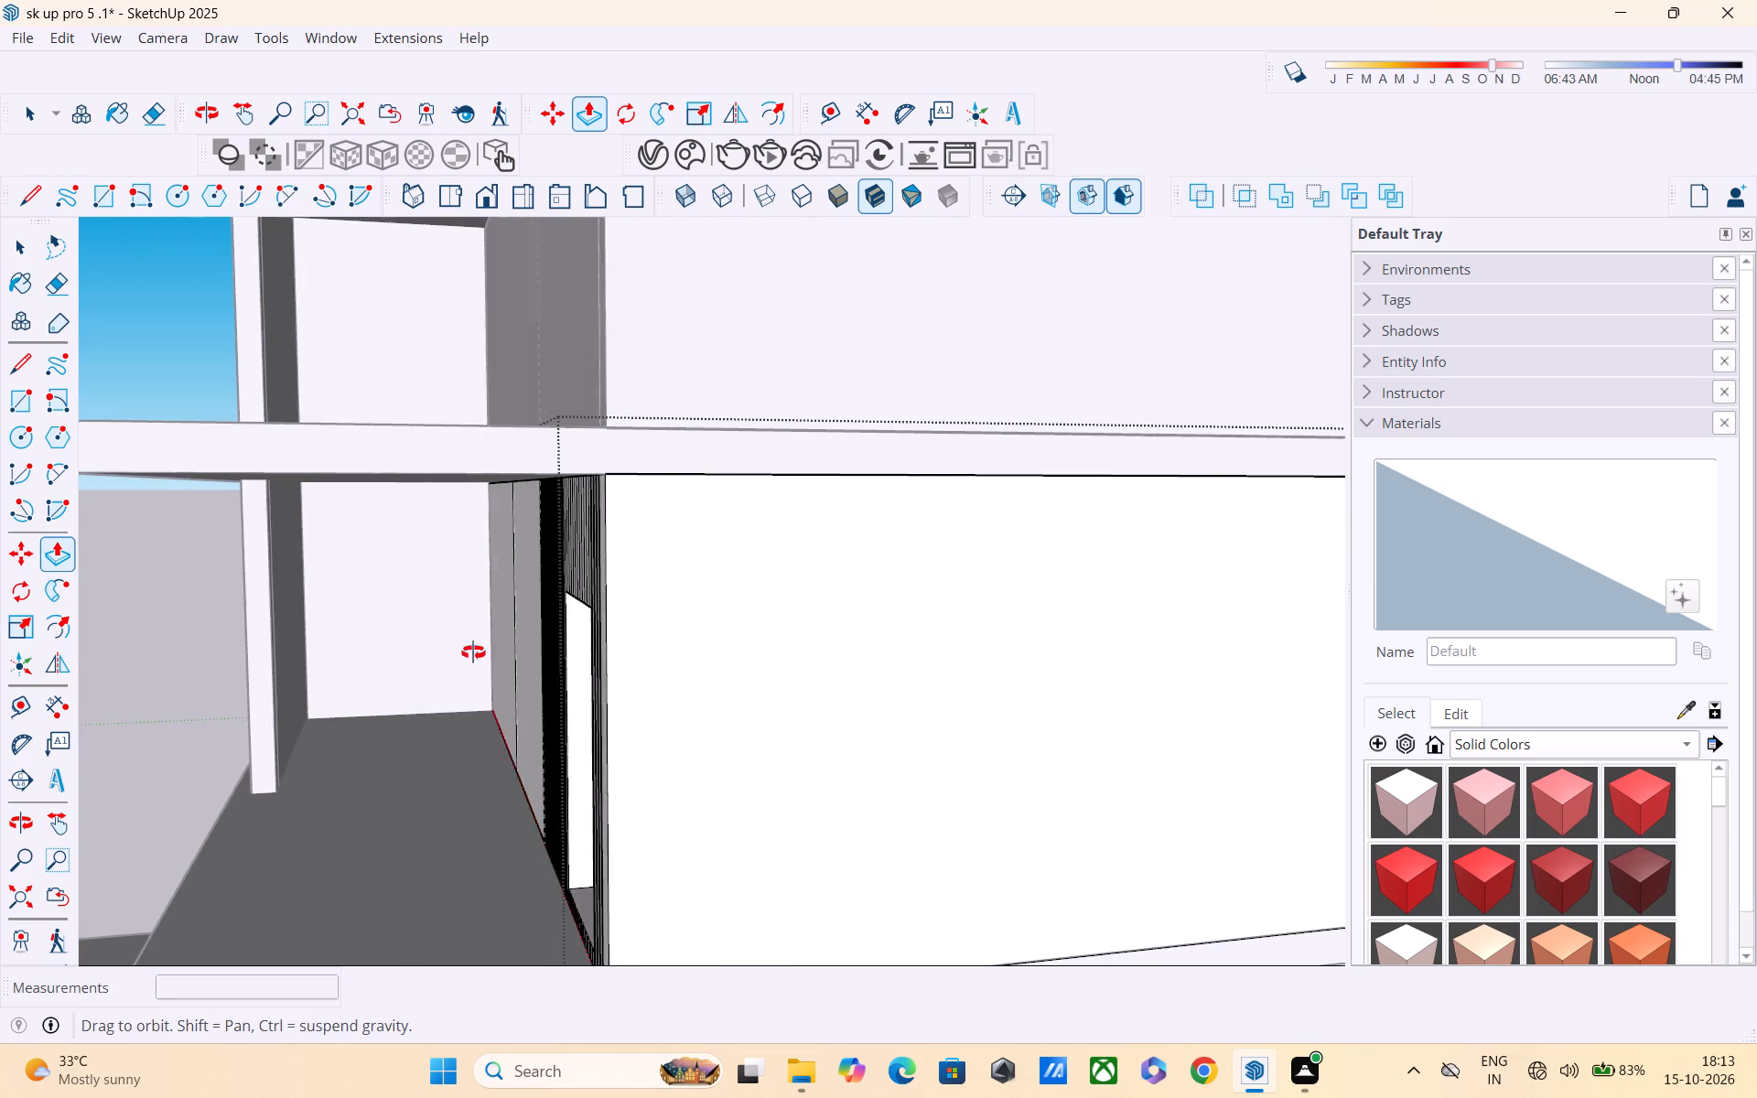
middle_click_drag(473, 652, 618, 641)
scroll(893, 582, "up", 14)
scroll(911, 517, "down", 5)
scroll(912, 516, "up", 1)
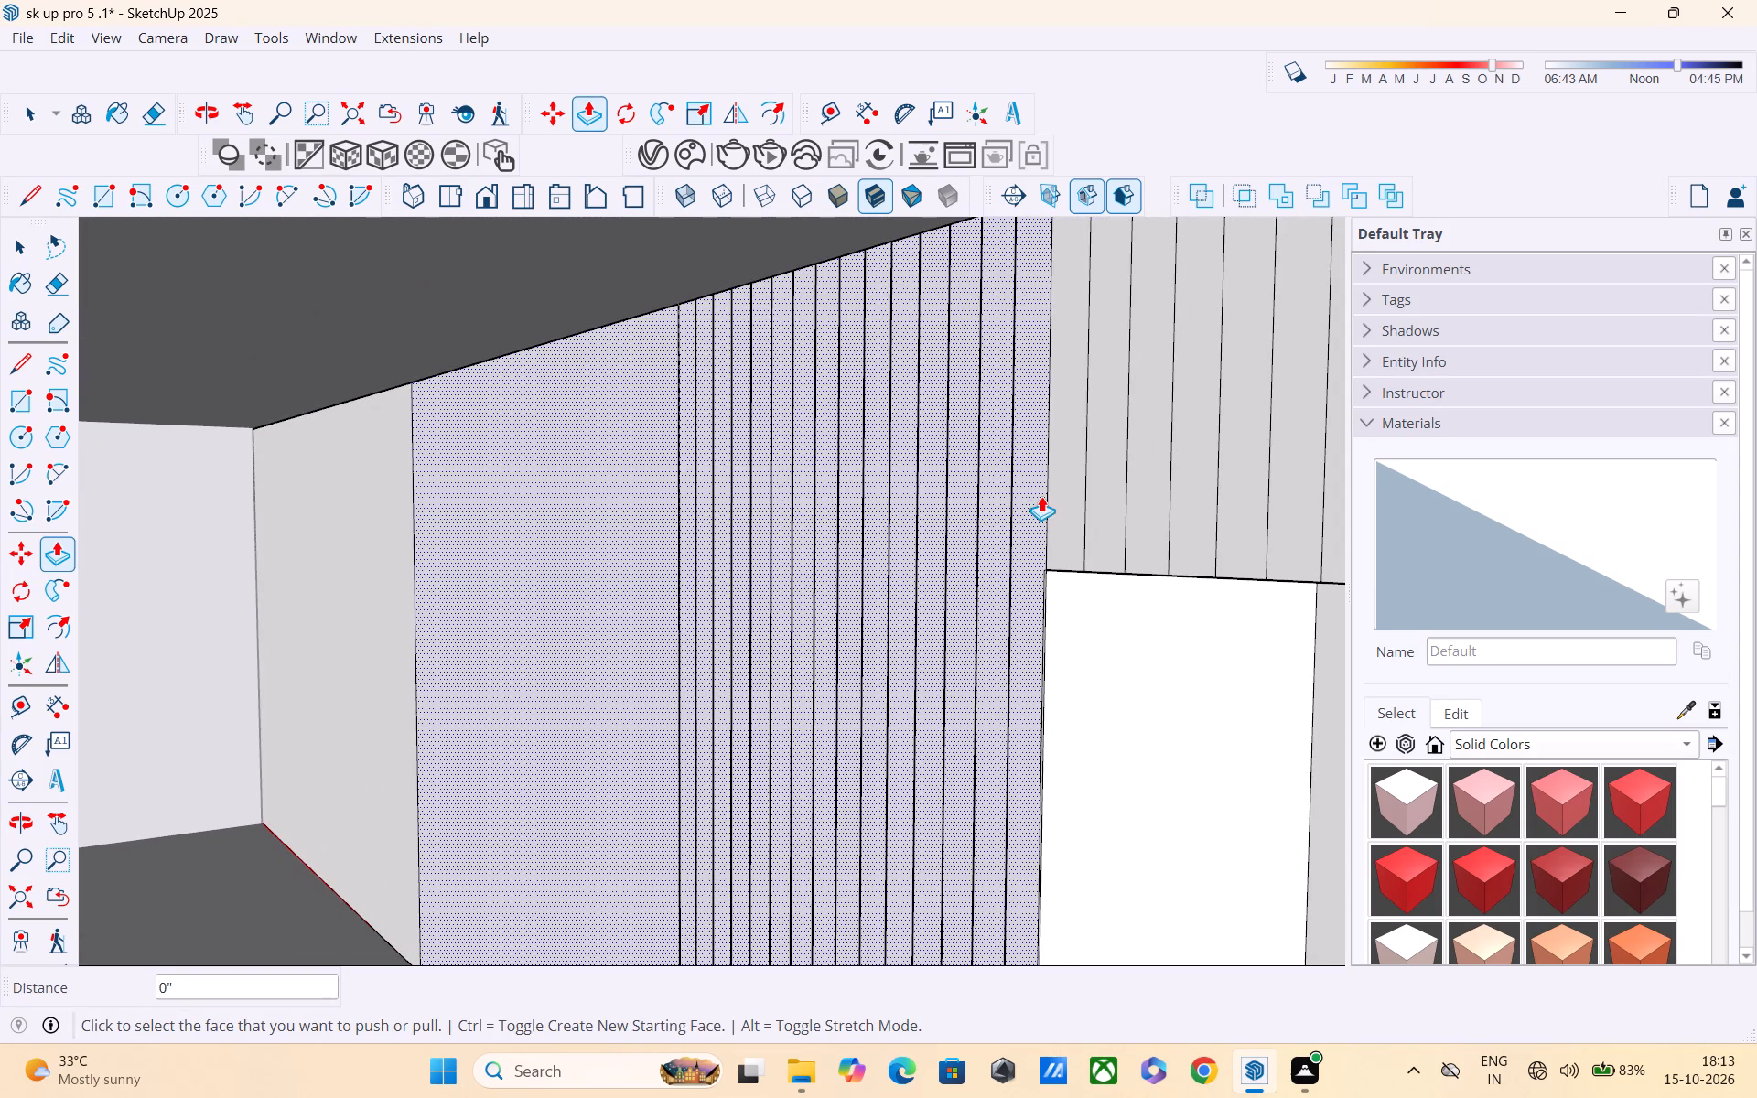
middle_click_drag(1117, 487, 1254, 500)
scroll(783, 459, "down", 5)
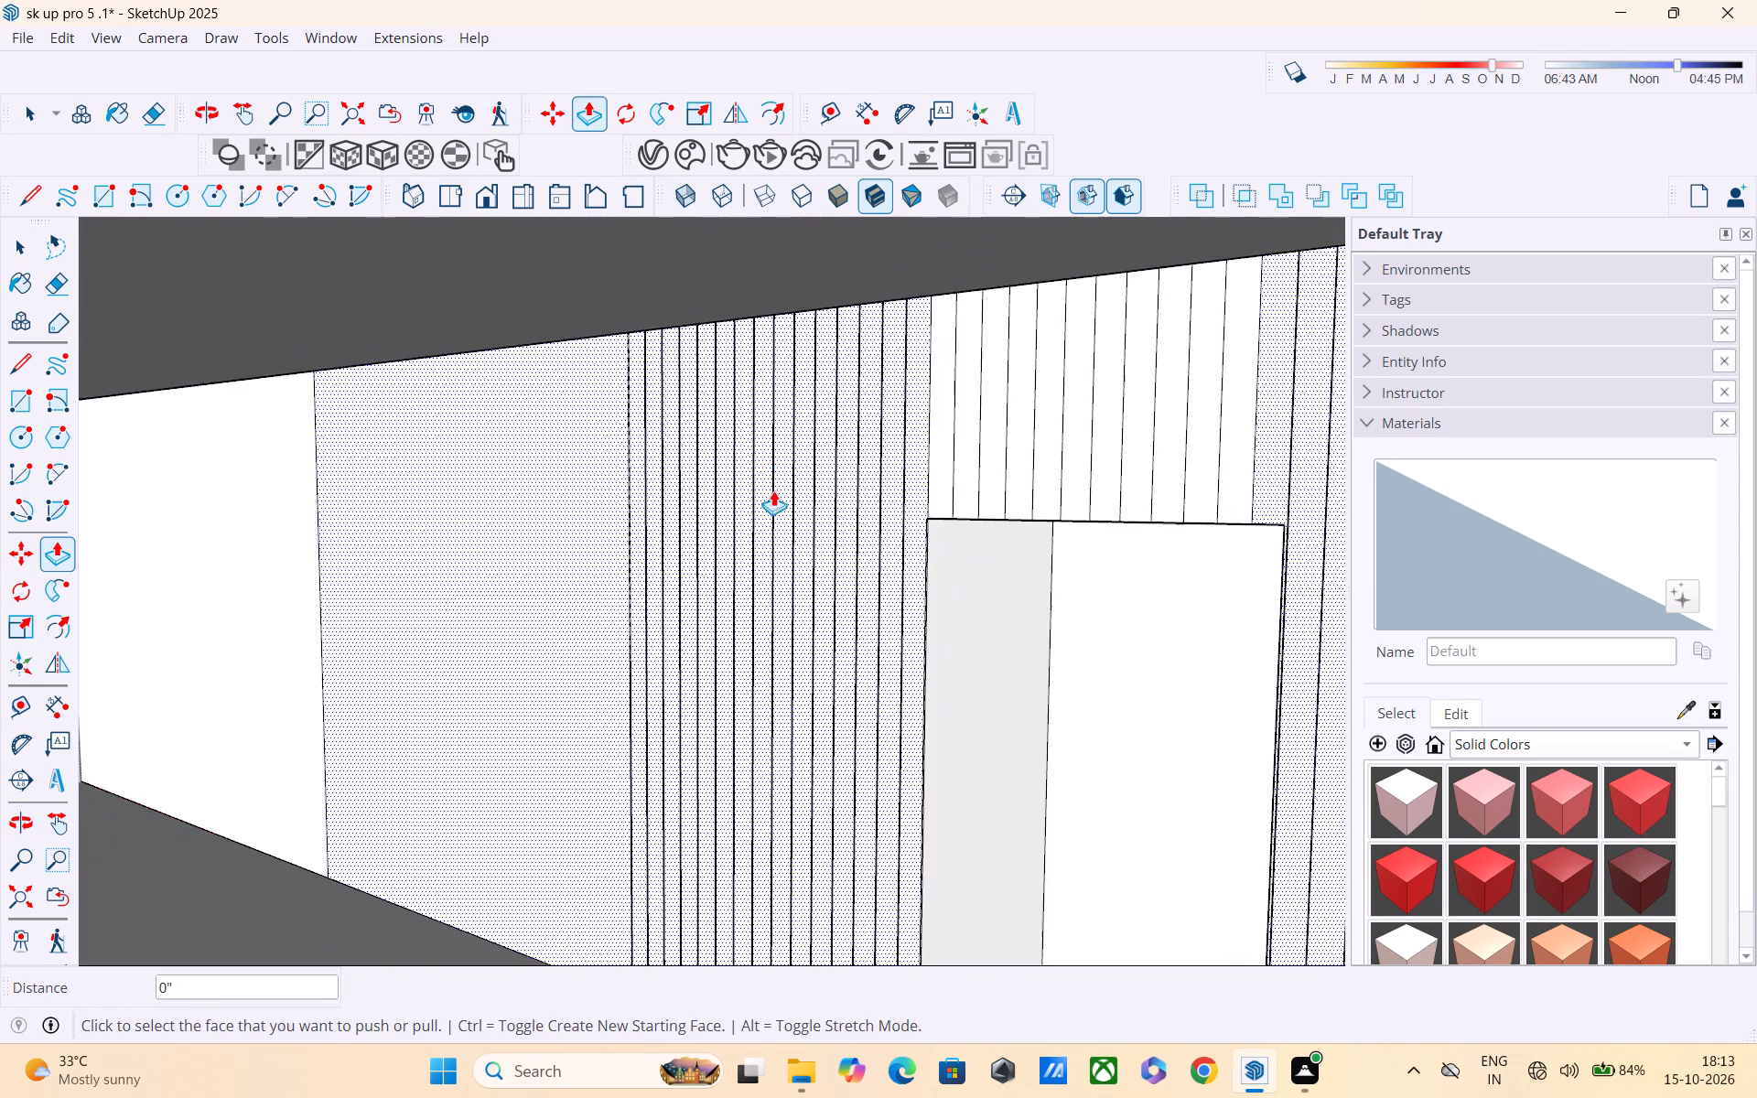
scroll(746, 590, "down", 3)
middle_click_drag(641, 673, 828, 661)
scroll(826, 657, "down", 6)
middle_click_drag(749, 693, 787, 628)
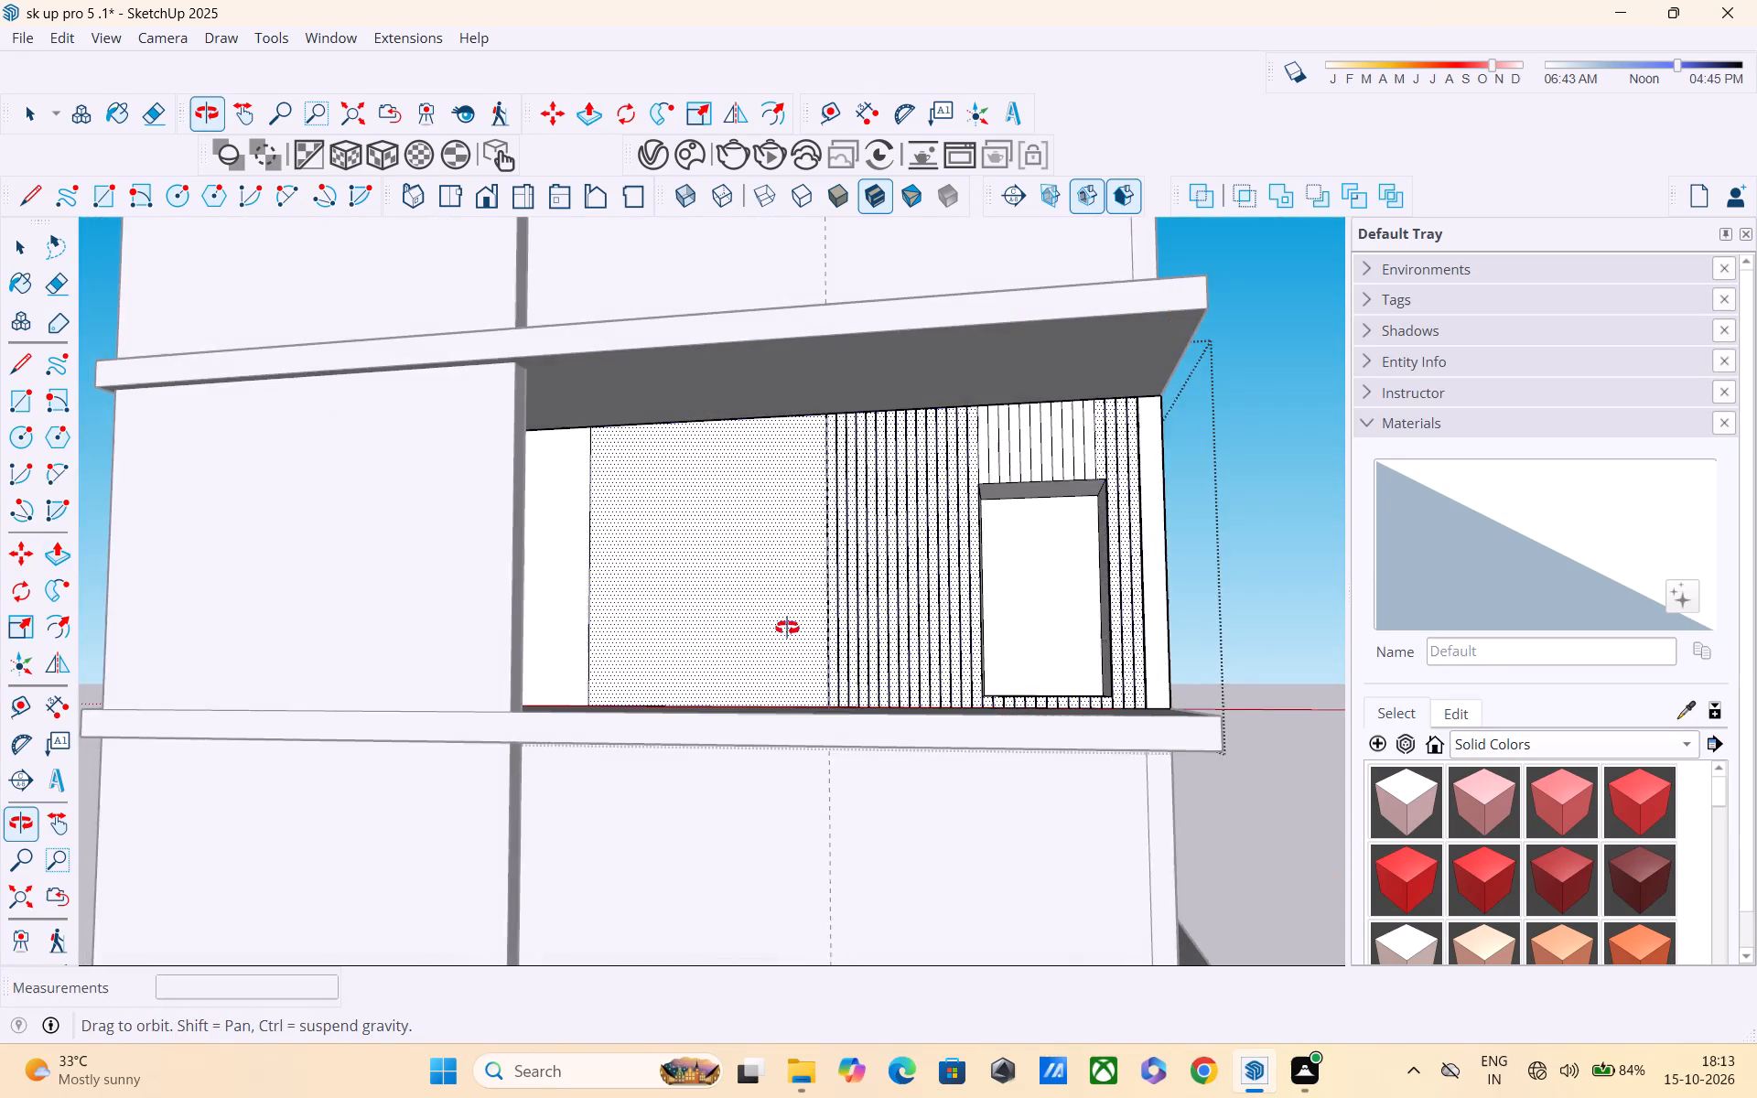
middle_click_drag(787, 628, 789, 629)
scroll(844, 684, "up", 5)
middle_click_drag(848, 707, 874, 770)
scroll(846, 692, "up", 12)
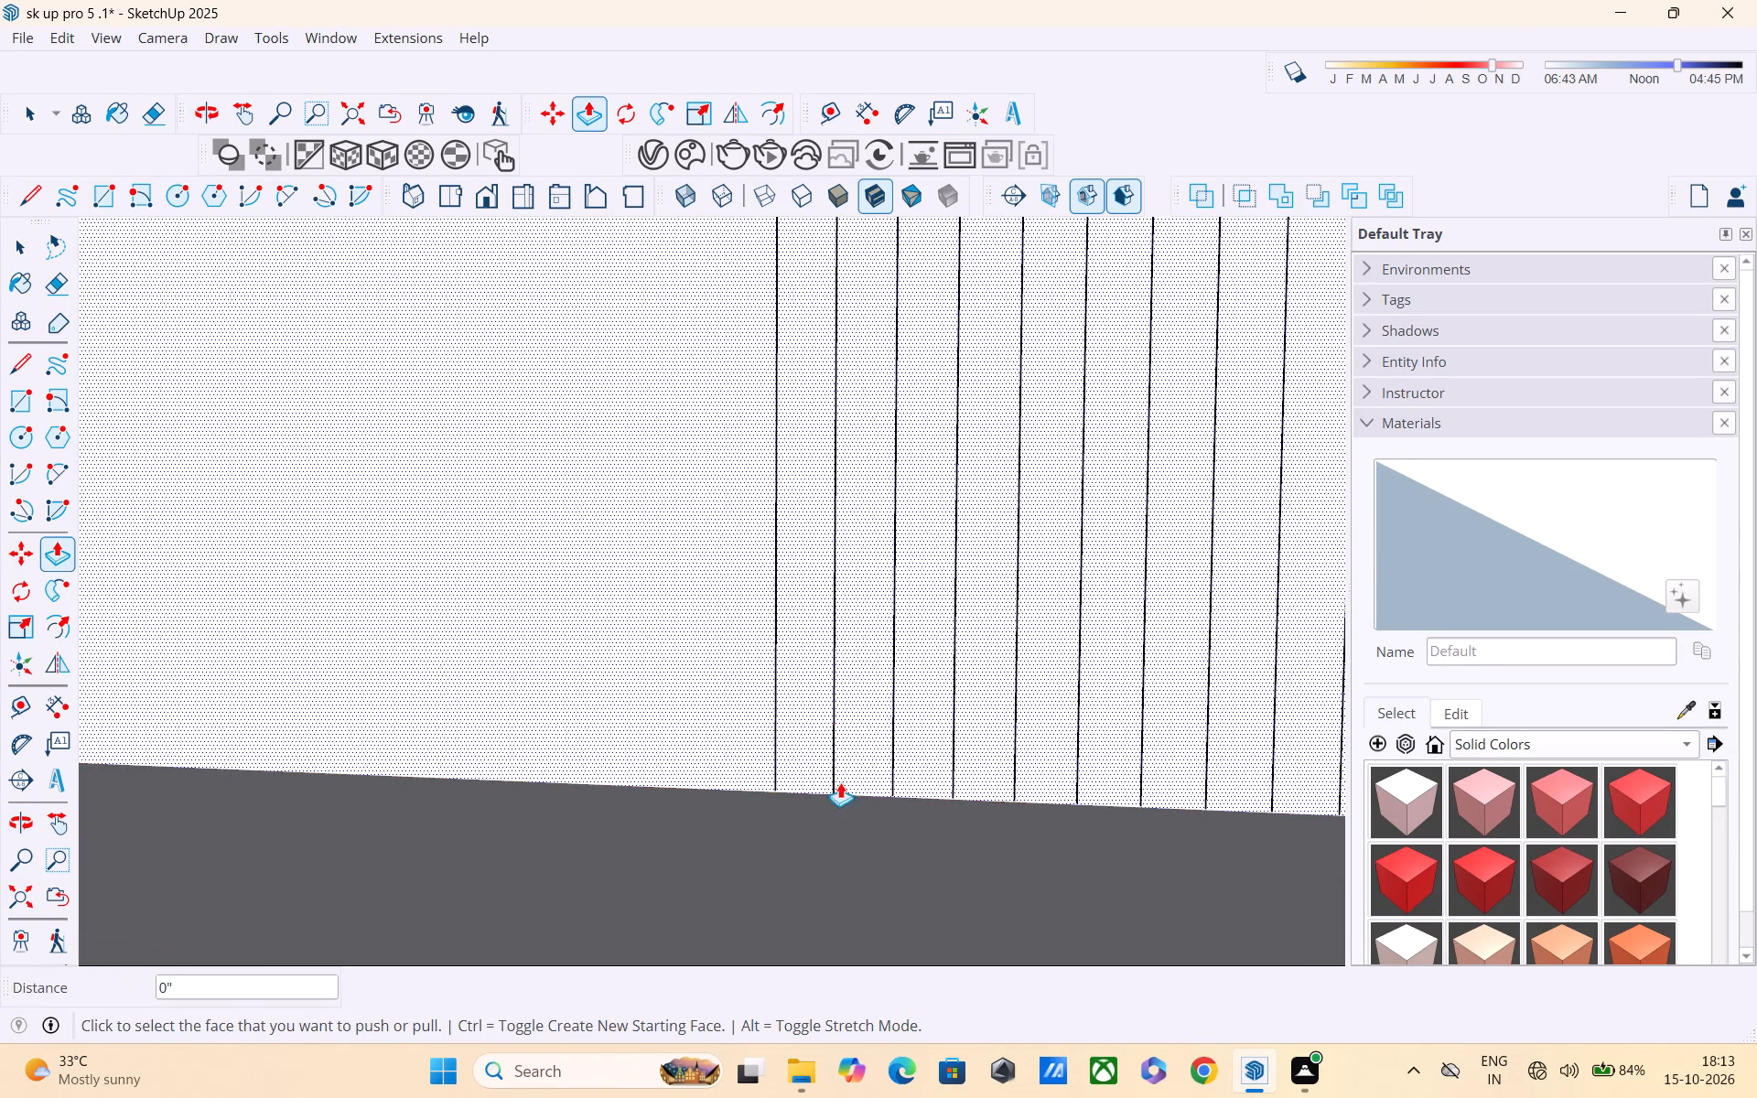
middle_click_drag(840, 765, 859, 720)
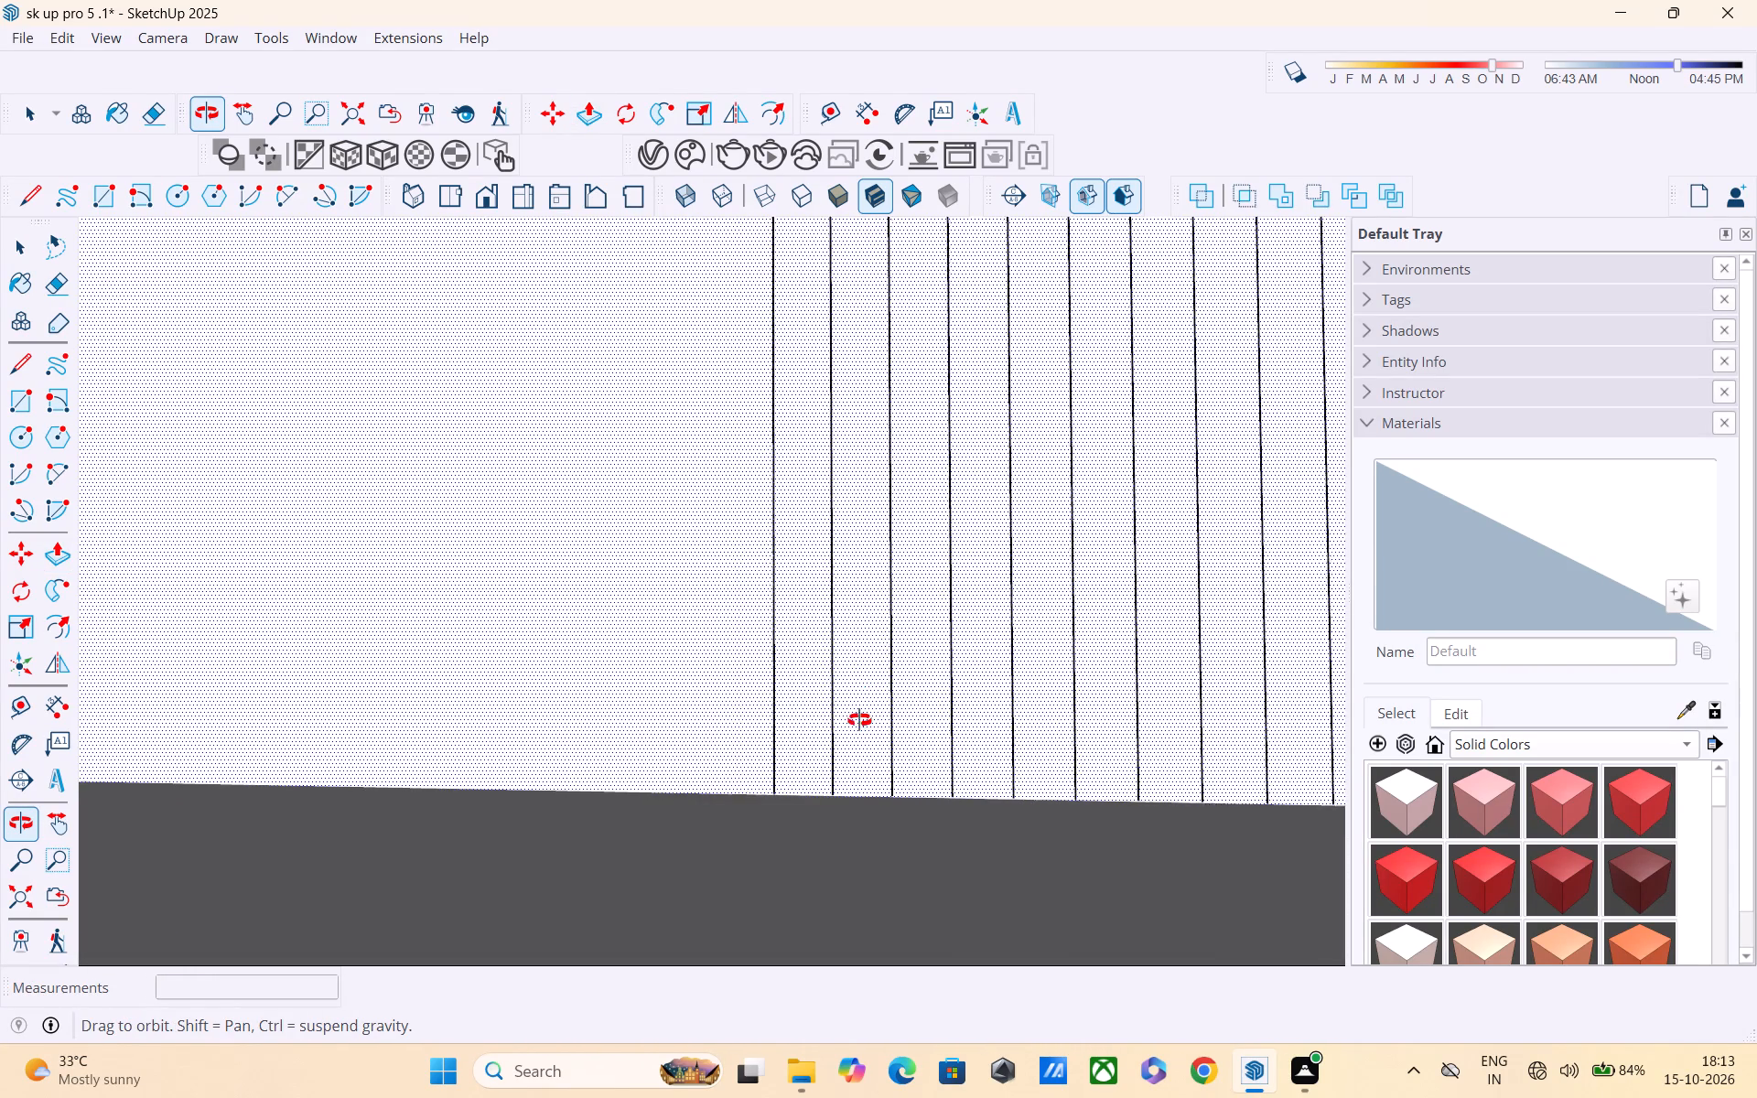
middle_click_drag(859, 720, 855, 730)
scroll(855, 730, "down", 11)
middle_click_drag(909, 532, 944, 742, "shift")
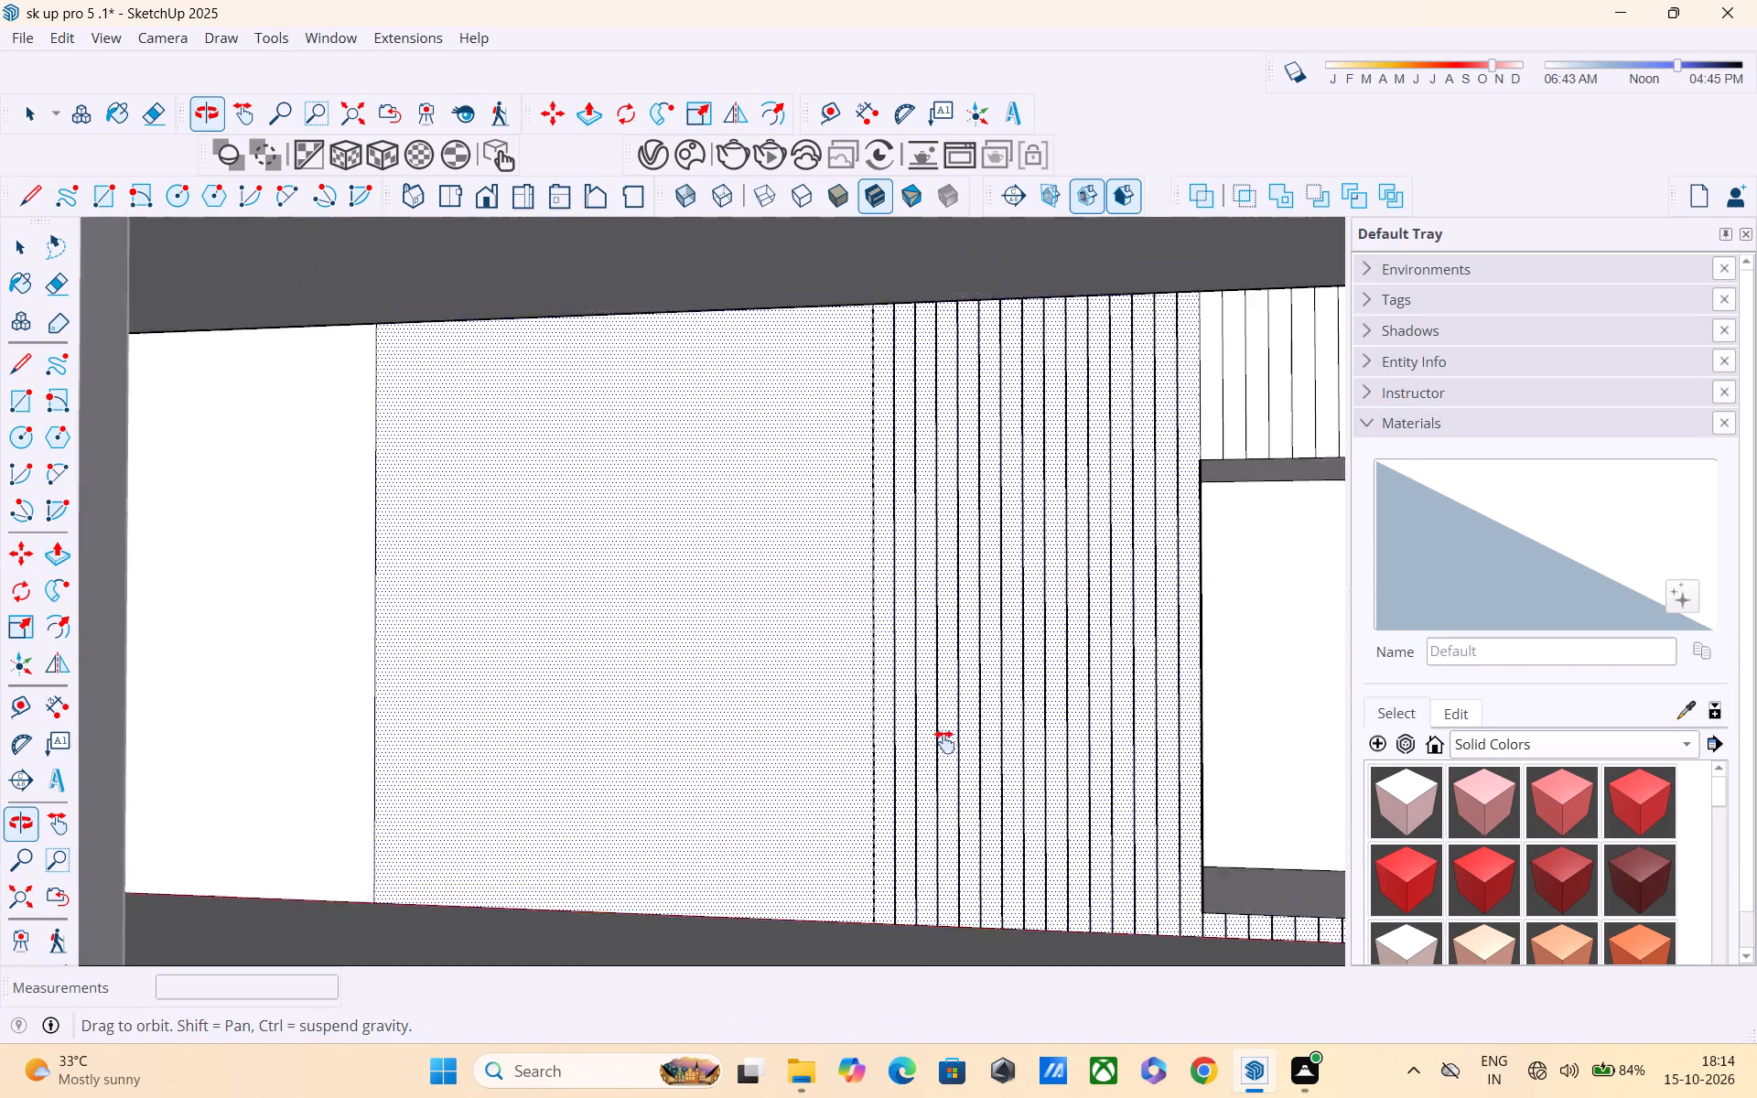
middle_click_drag(944, 742, 922, 895, "shift")
scroll(857, 507, "up", 11)
scroll(841, 453, "up", 12)
scroll(835, 446, "down", 2)
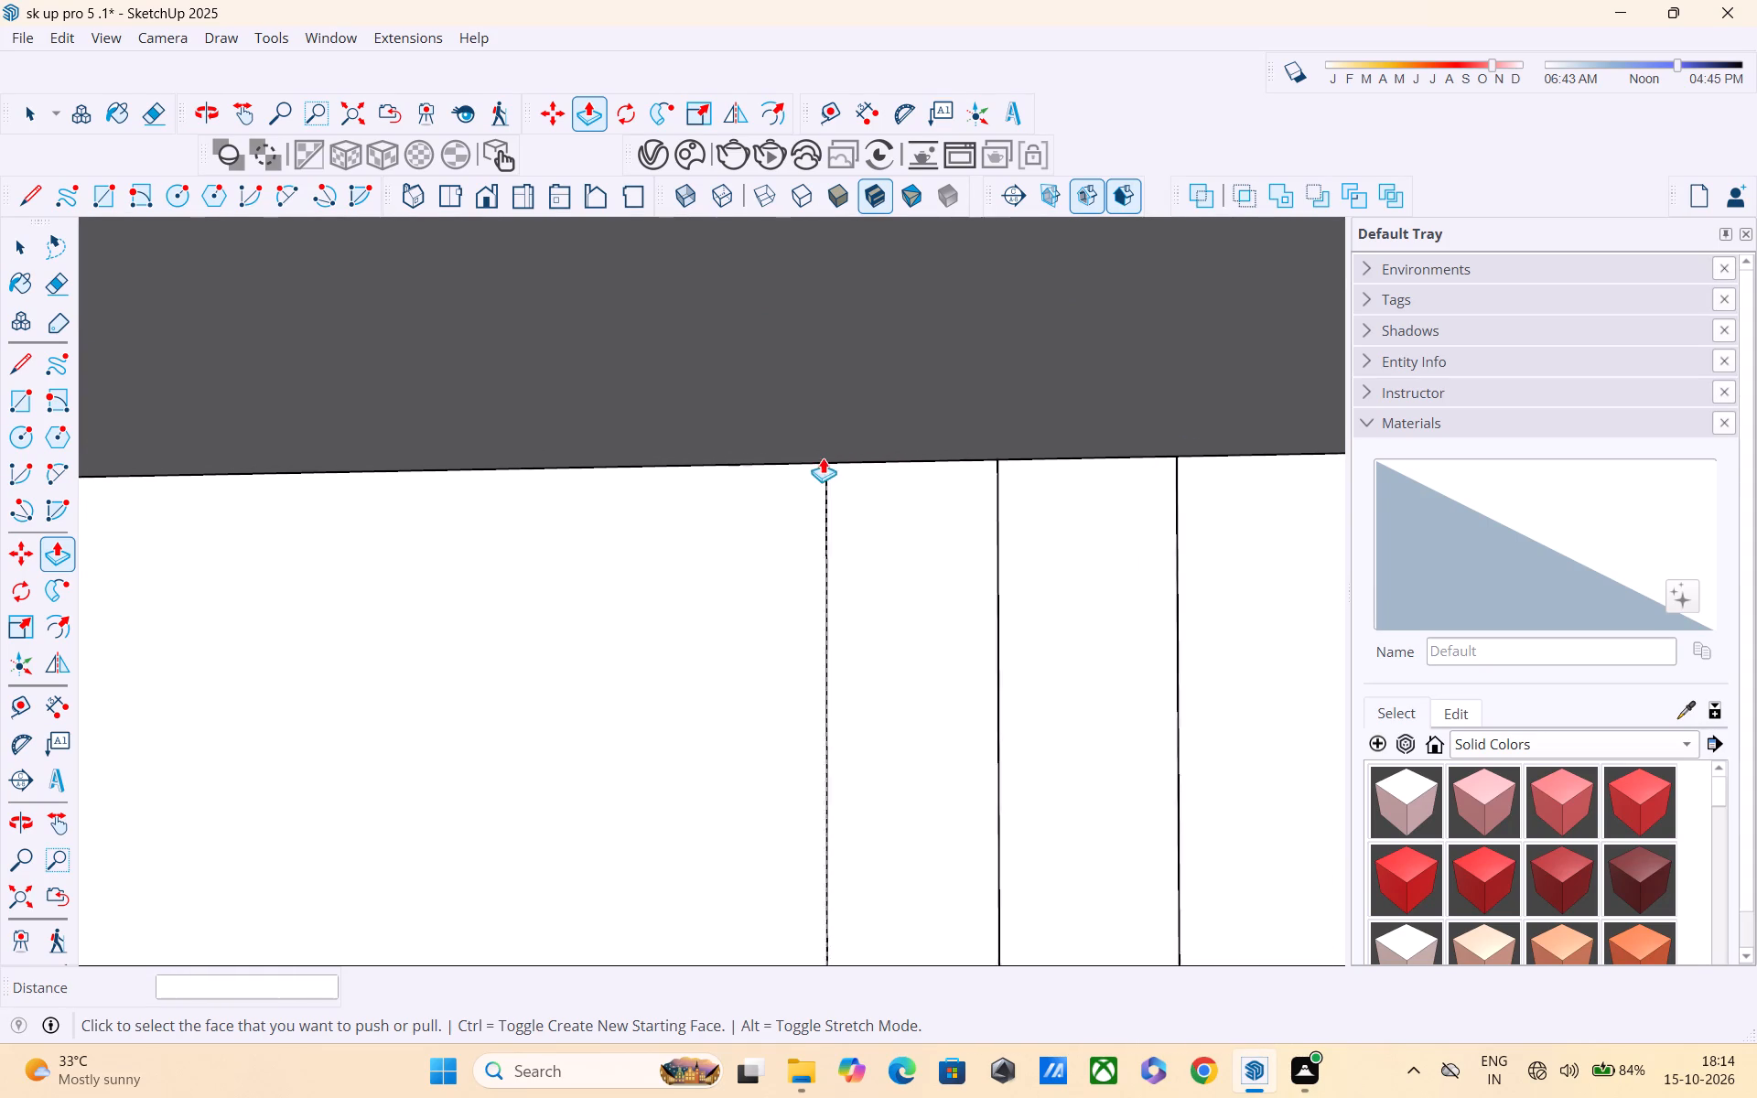
scroll(823, 457, "down", 1)
scroll(818, 460, "up", 13)
scroll(922, 542, "down", 9)
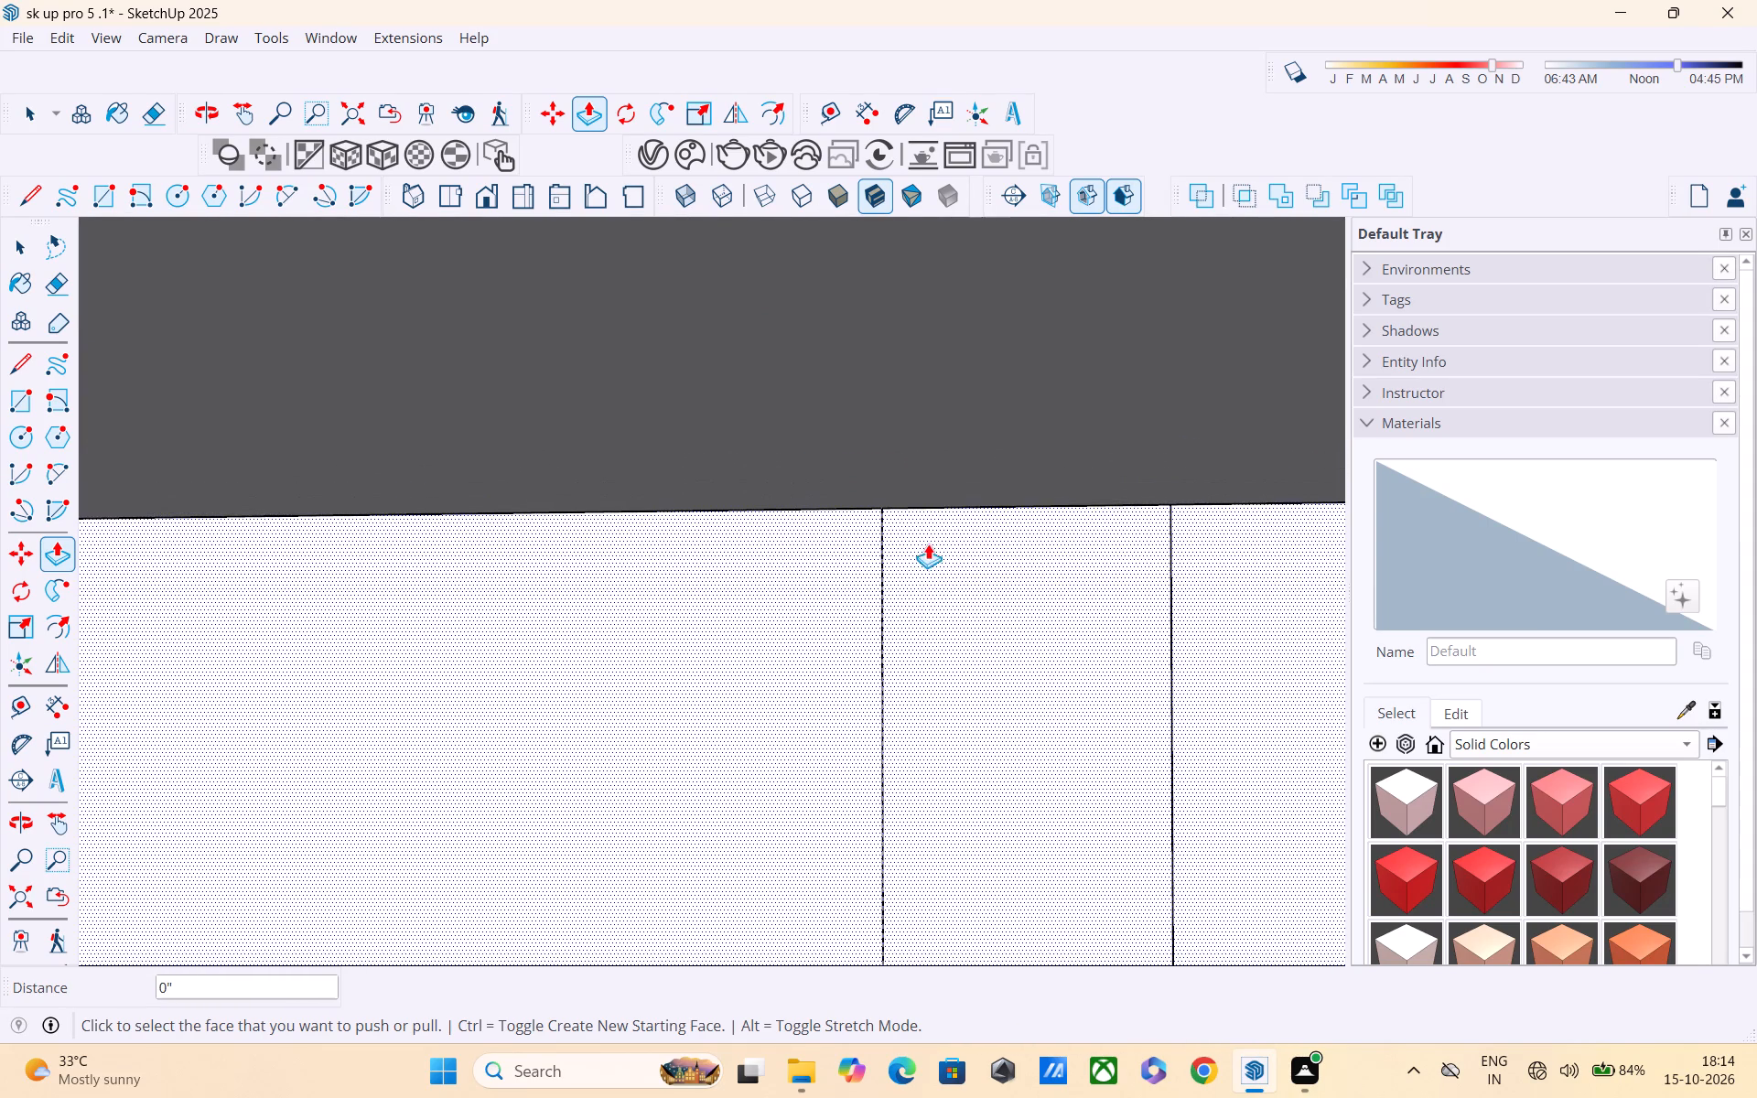
scroll(928, 544, "down", 6)
scroll(946, 604, "down", 20)
scroll(946, 604, "down", 1)
middle_click_drag(1059, 739, 1008, 679)
scroll(1008, 676, "up", 1)
middle_click_drag(1001, 684, 878, 461, "shift")
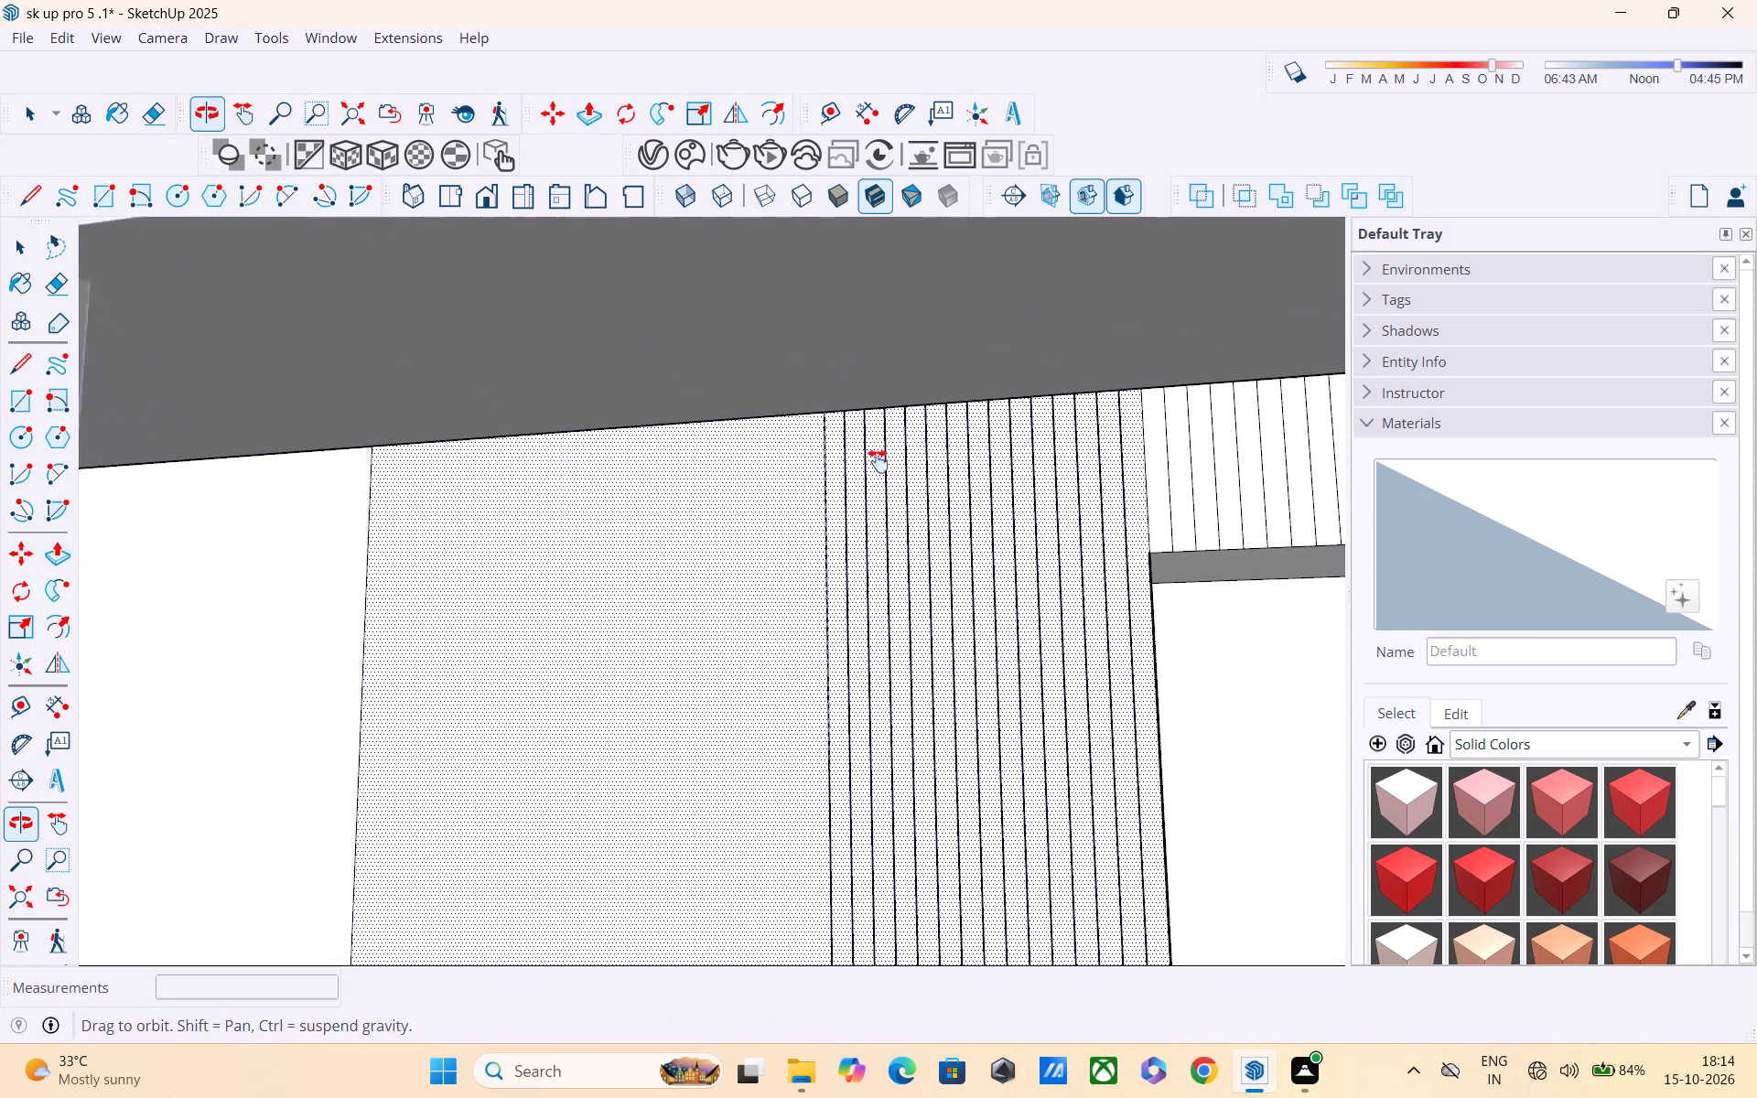
middle_click_drag(878, 461, 825, 362, "shift")
scroll(825, 360, "down", 6)
middle_click(994, 421)
key("space")
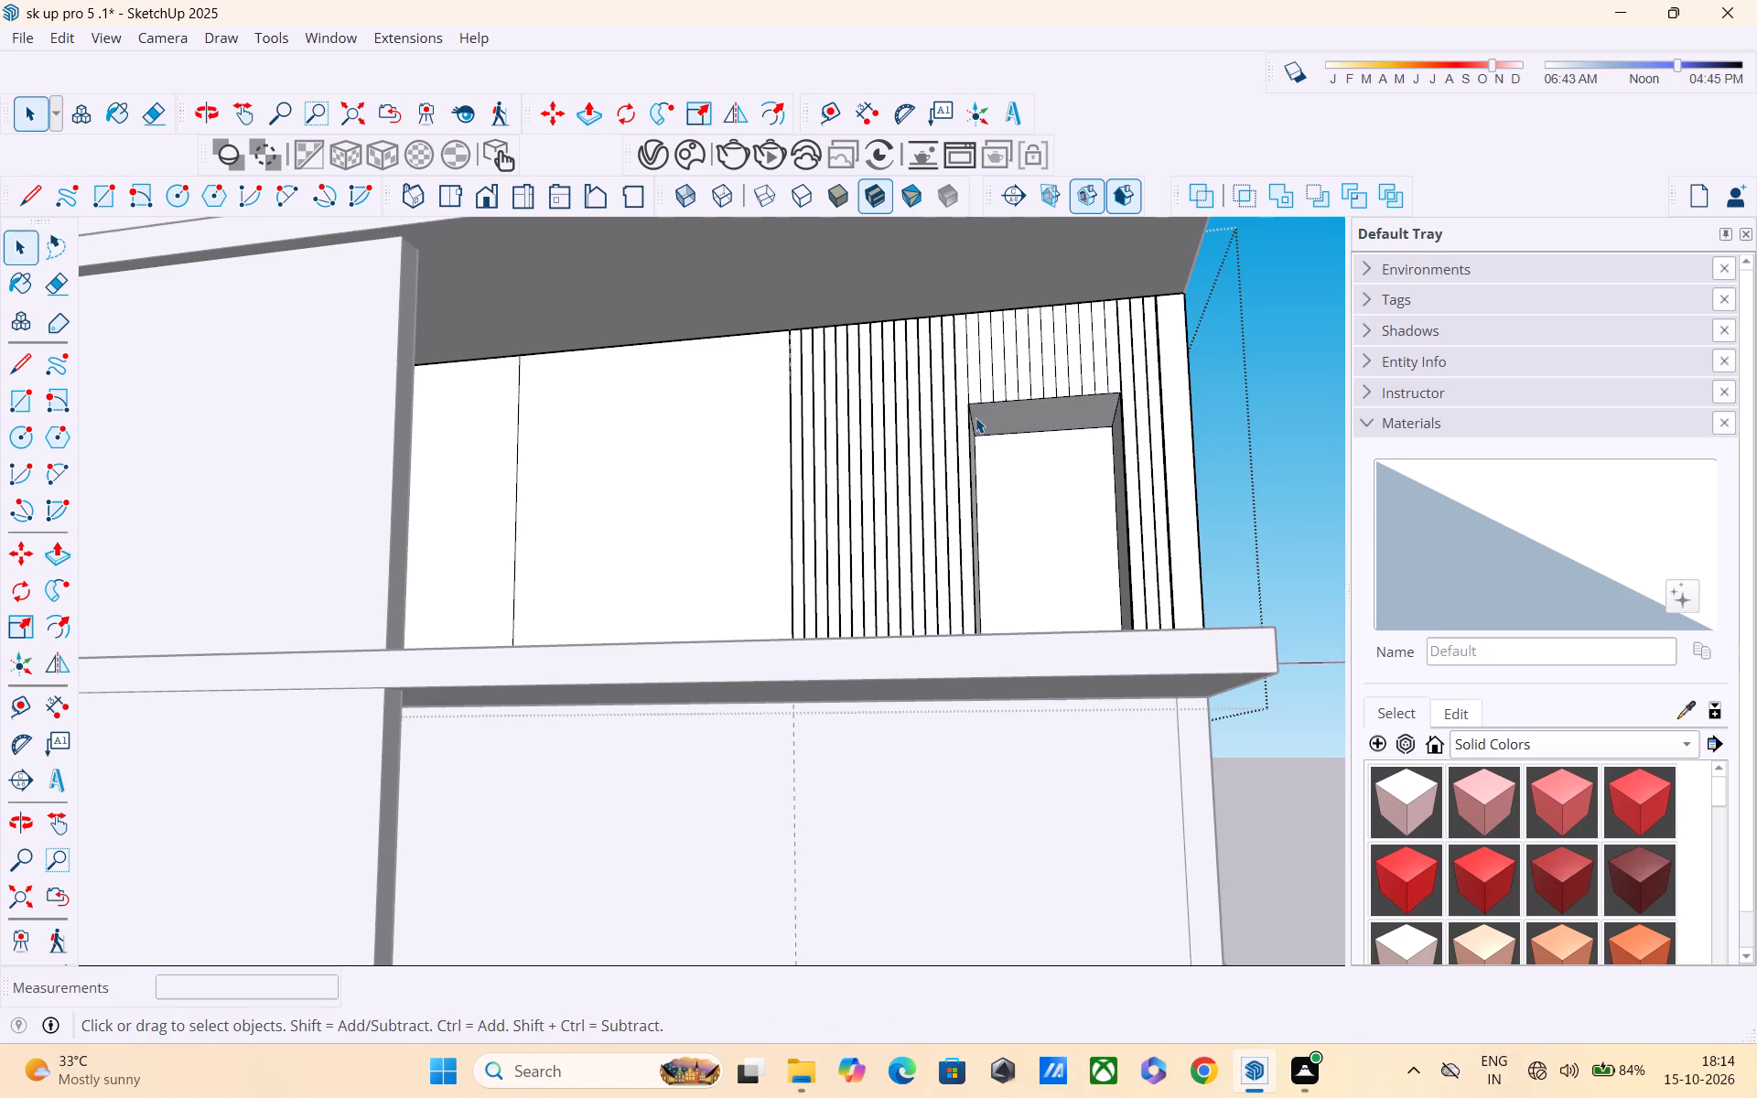
Draw a line about 7' 4 3/8" long from the door recess's top left corner down its side to the wall's base.
key("l")
scroll(974, 405, "up", 5)
left_click(970, 399)
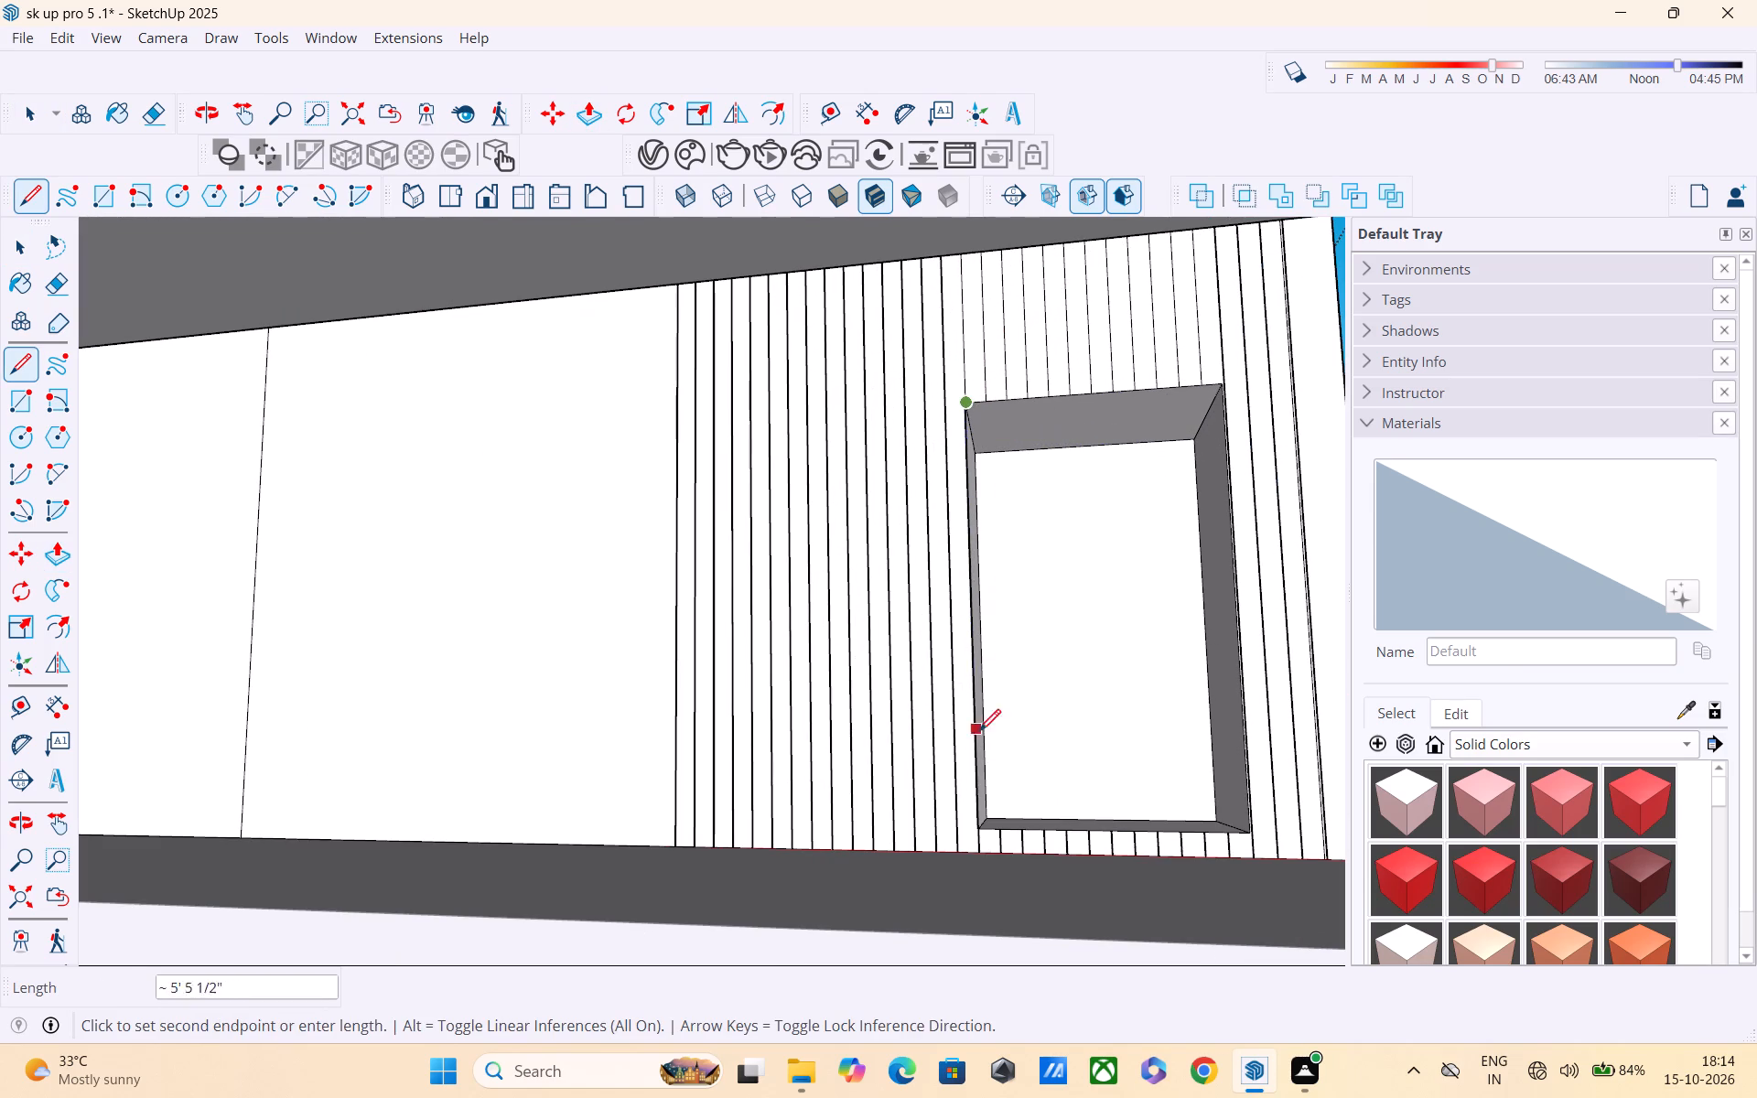
left_click(985, 852)
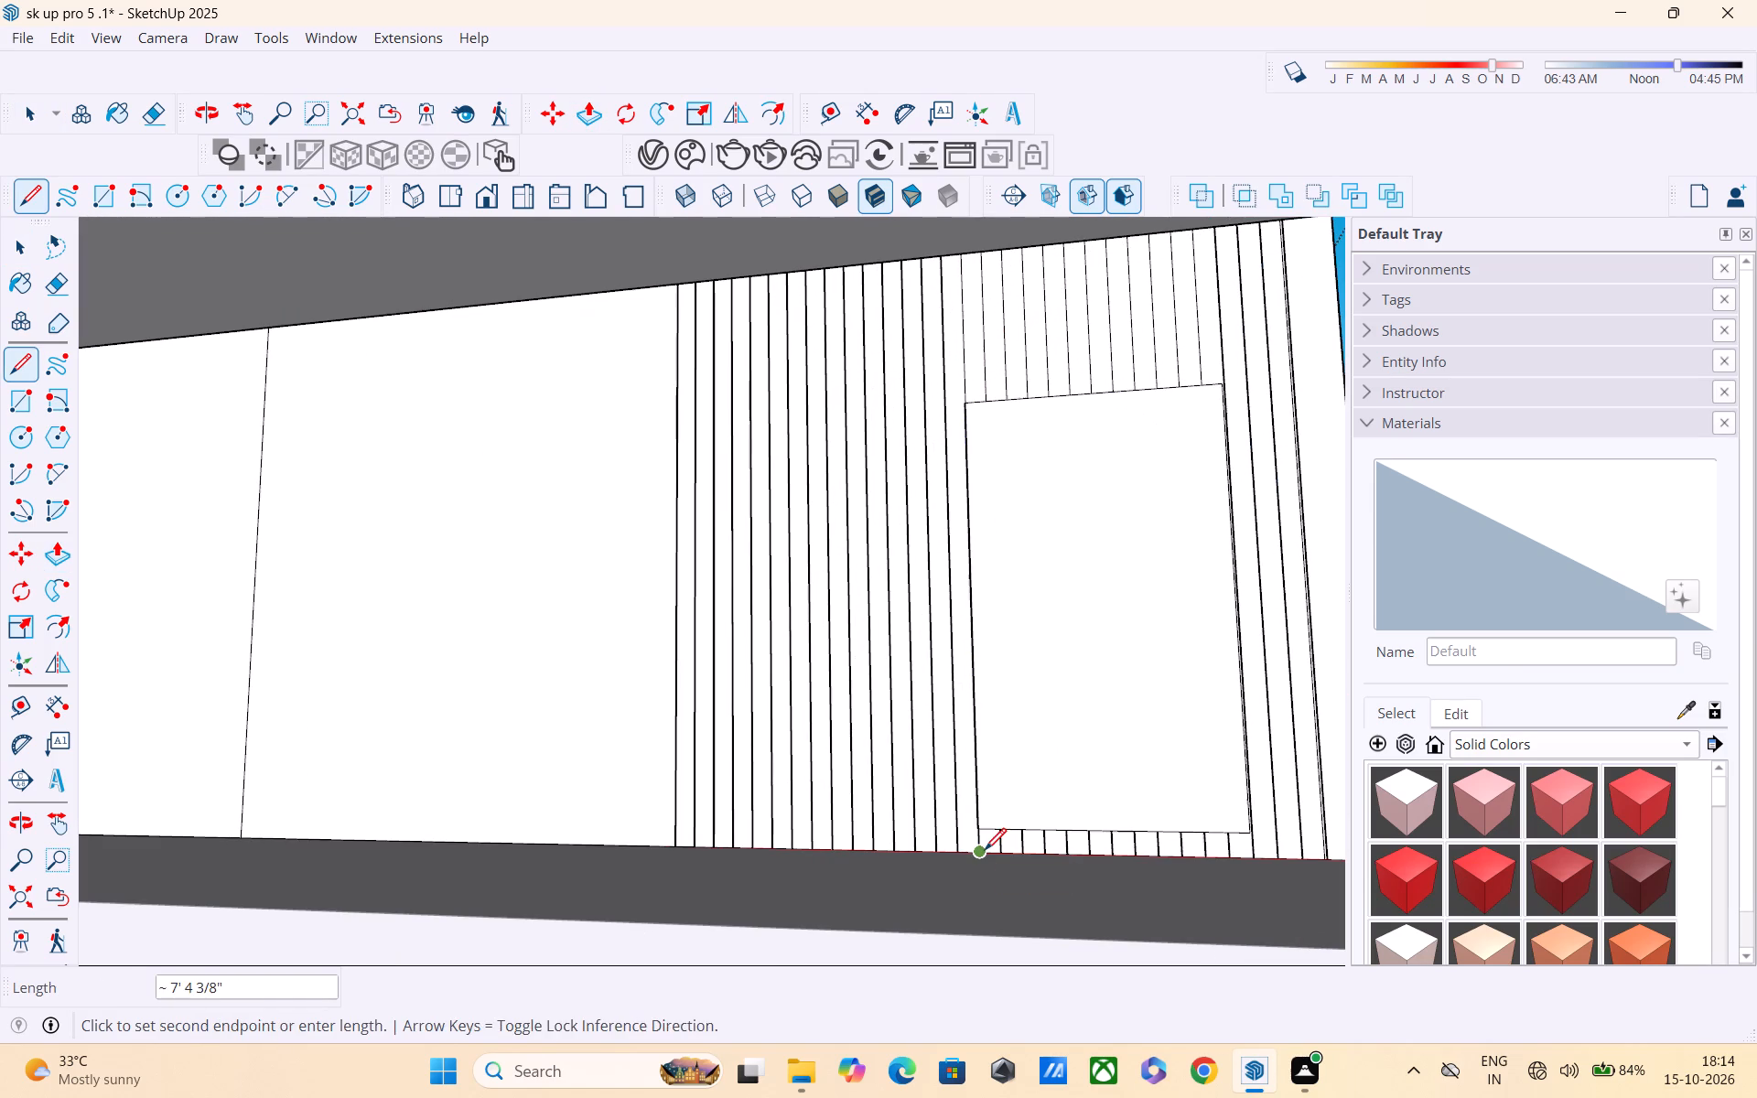
left_click(969, 402)
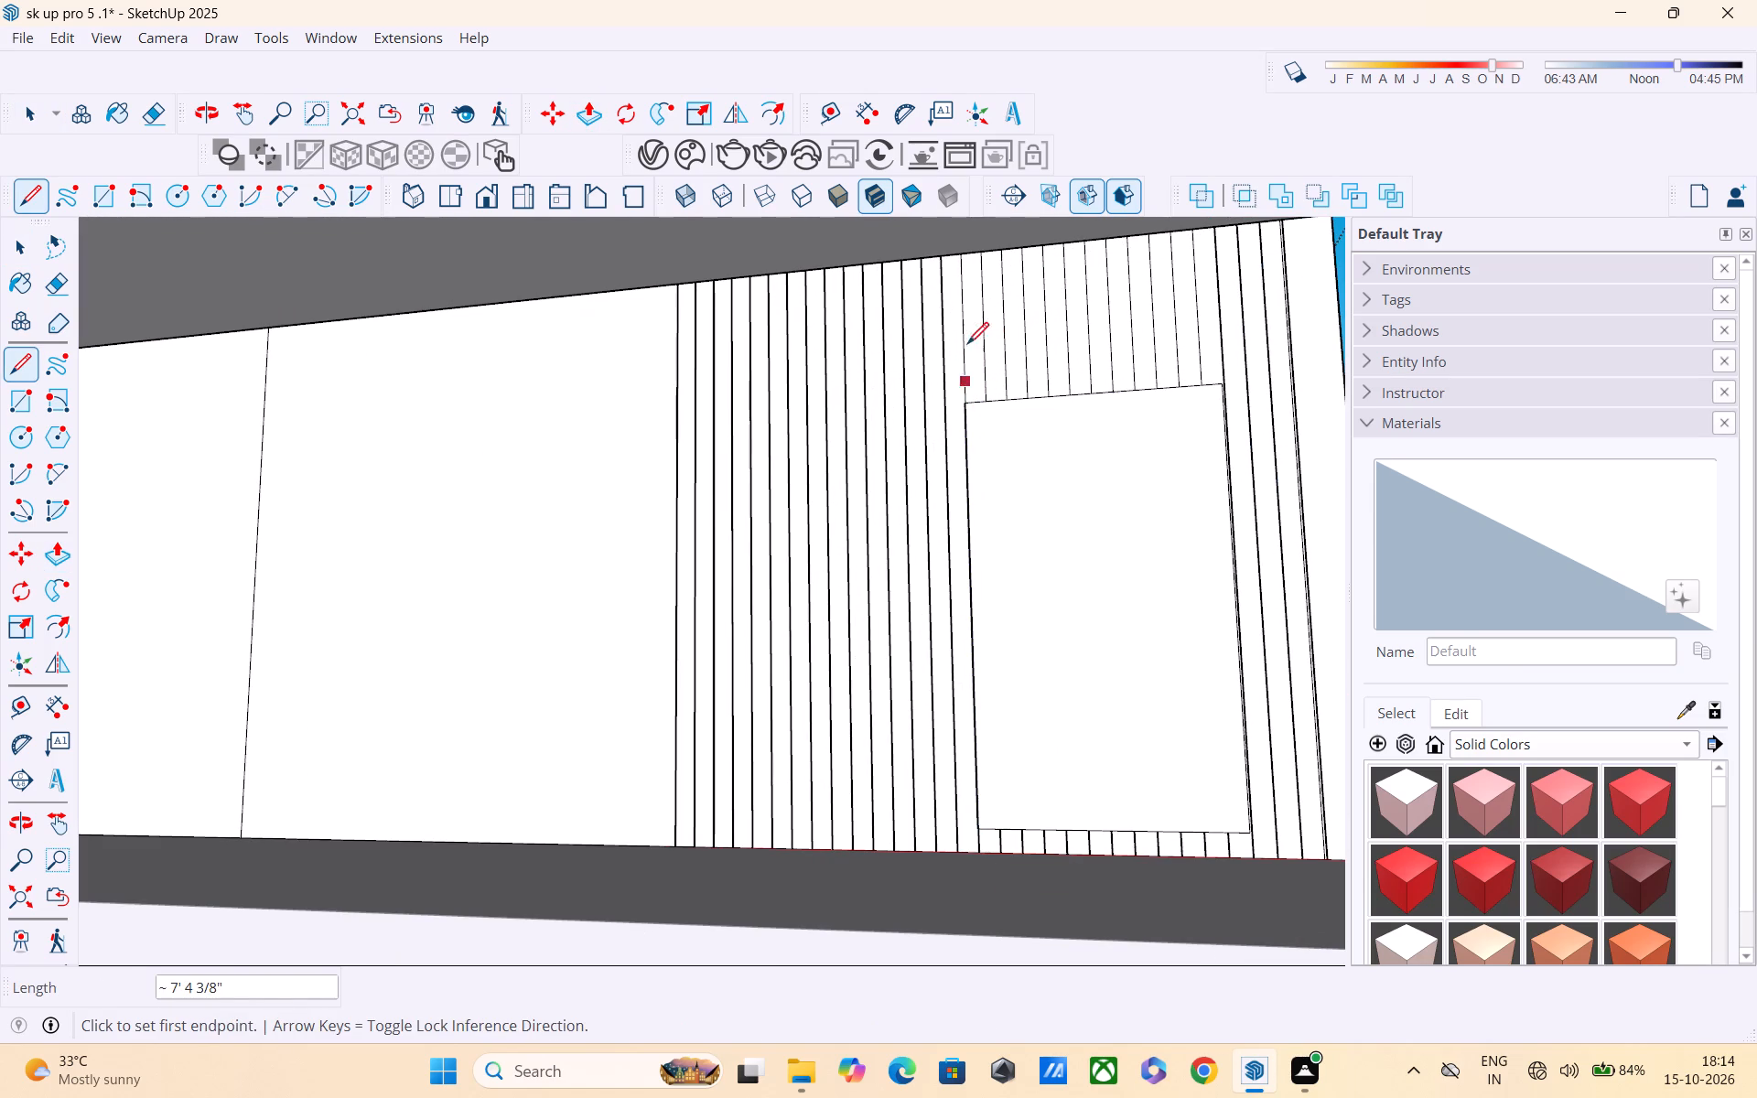
left_click(962, 264)
scroll(956, 274, "down", 1)
middle_click_drag(955, 309, 959, 361)
key("space")
Check with Push/Pull whether the wall strips beside the door are separate faces.
key("p")
scroll(724, 446, "up", 4)
scroll(722, 445, "down", 5)
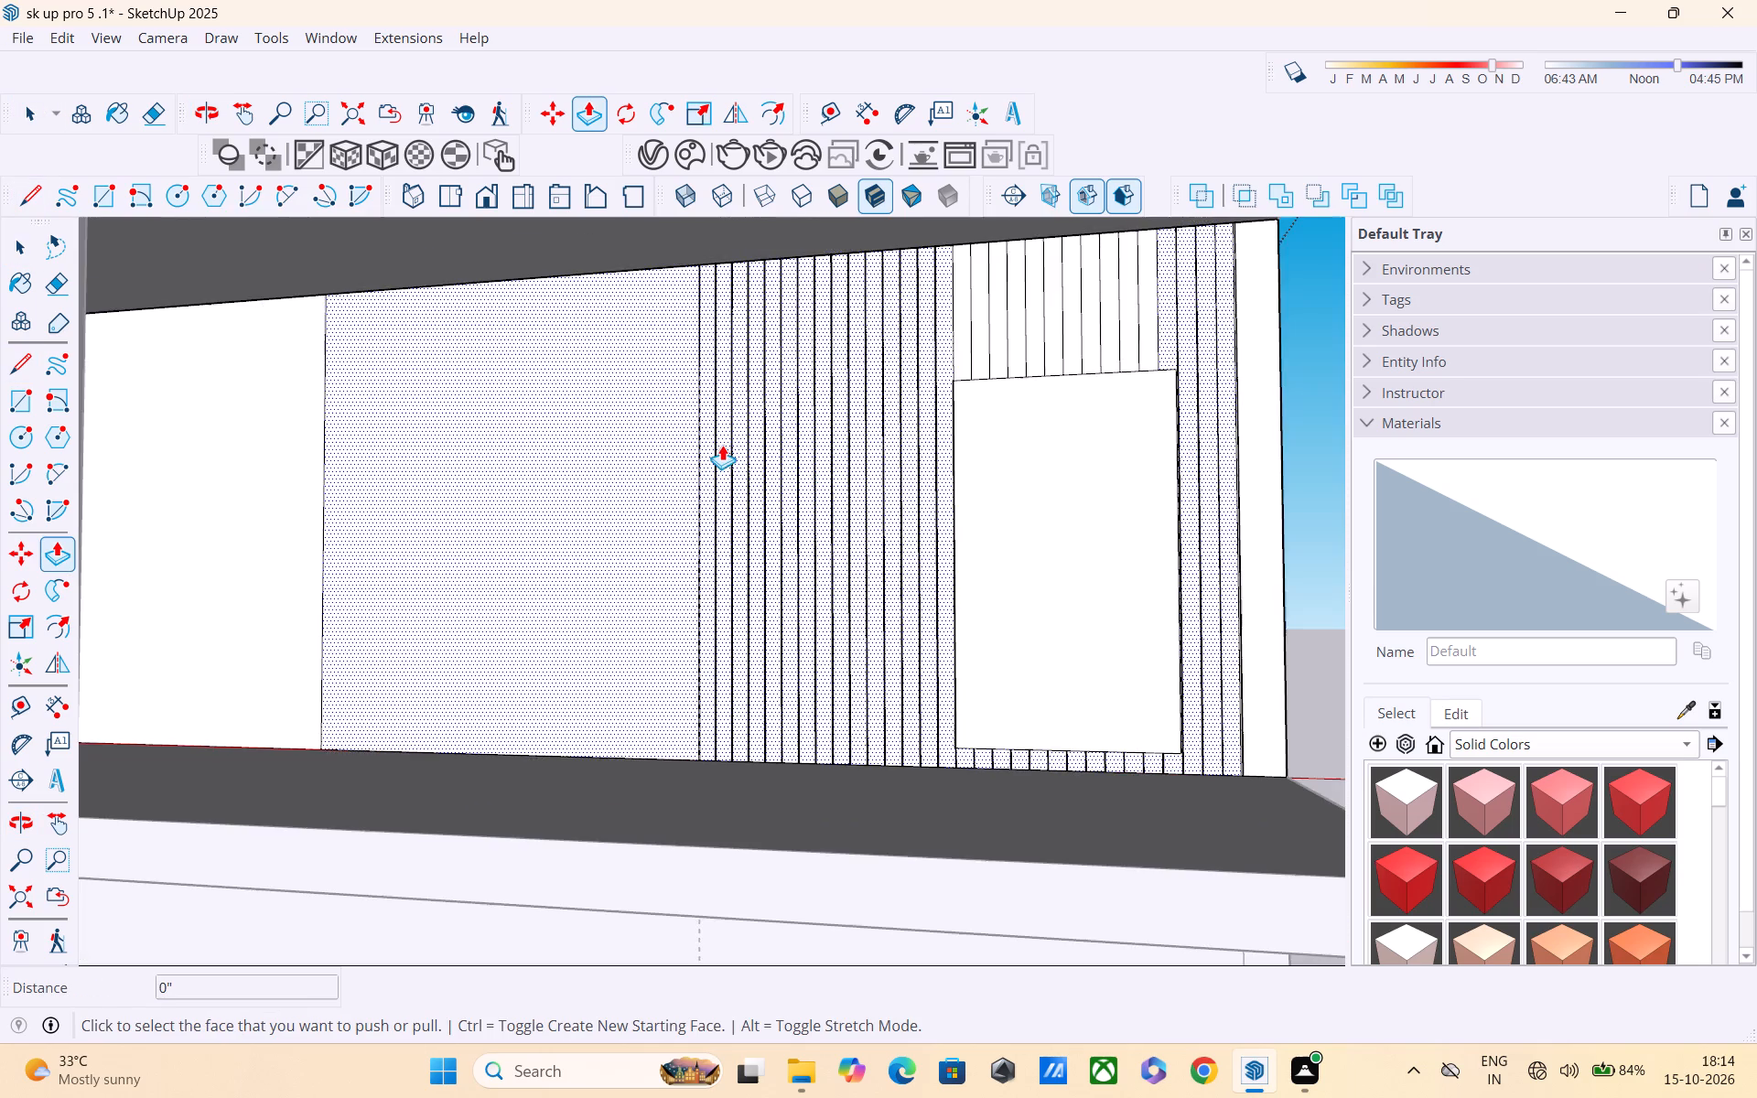
middle_click_drag(482, 678, 687, 724)
scroll(660, 757, "up", 6)
scroll(587, 686, "up", 1)
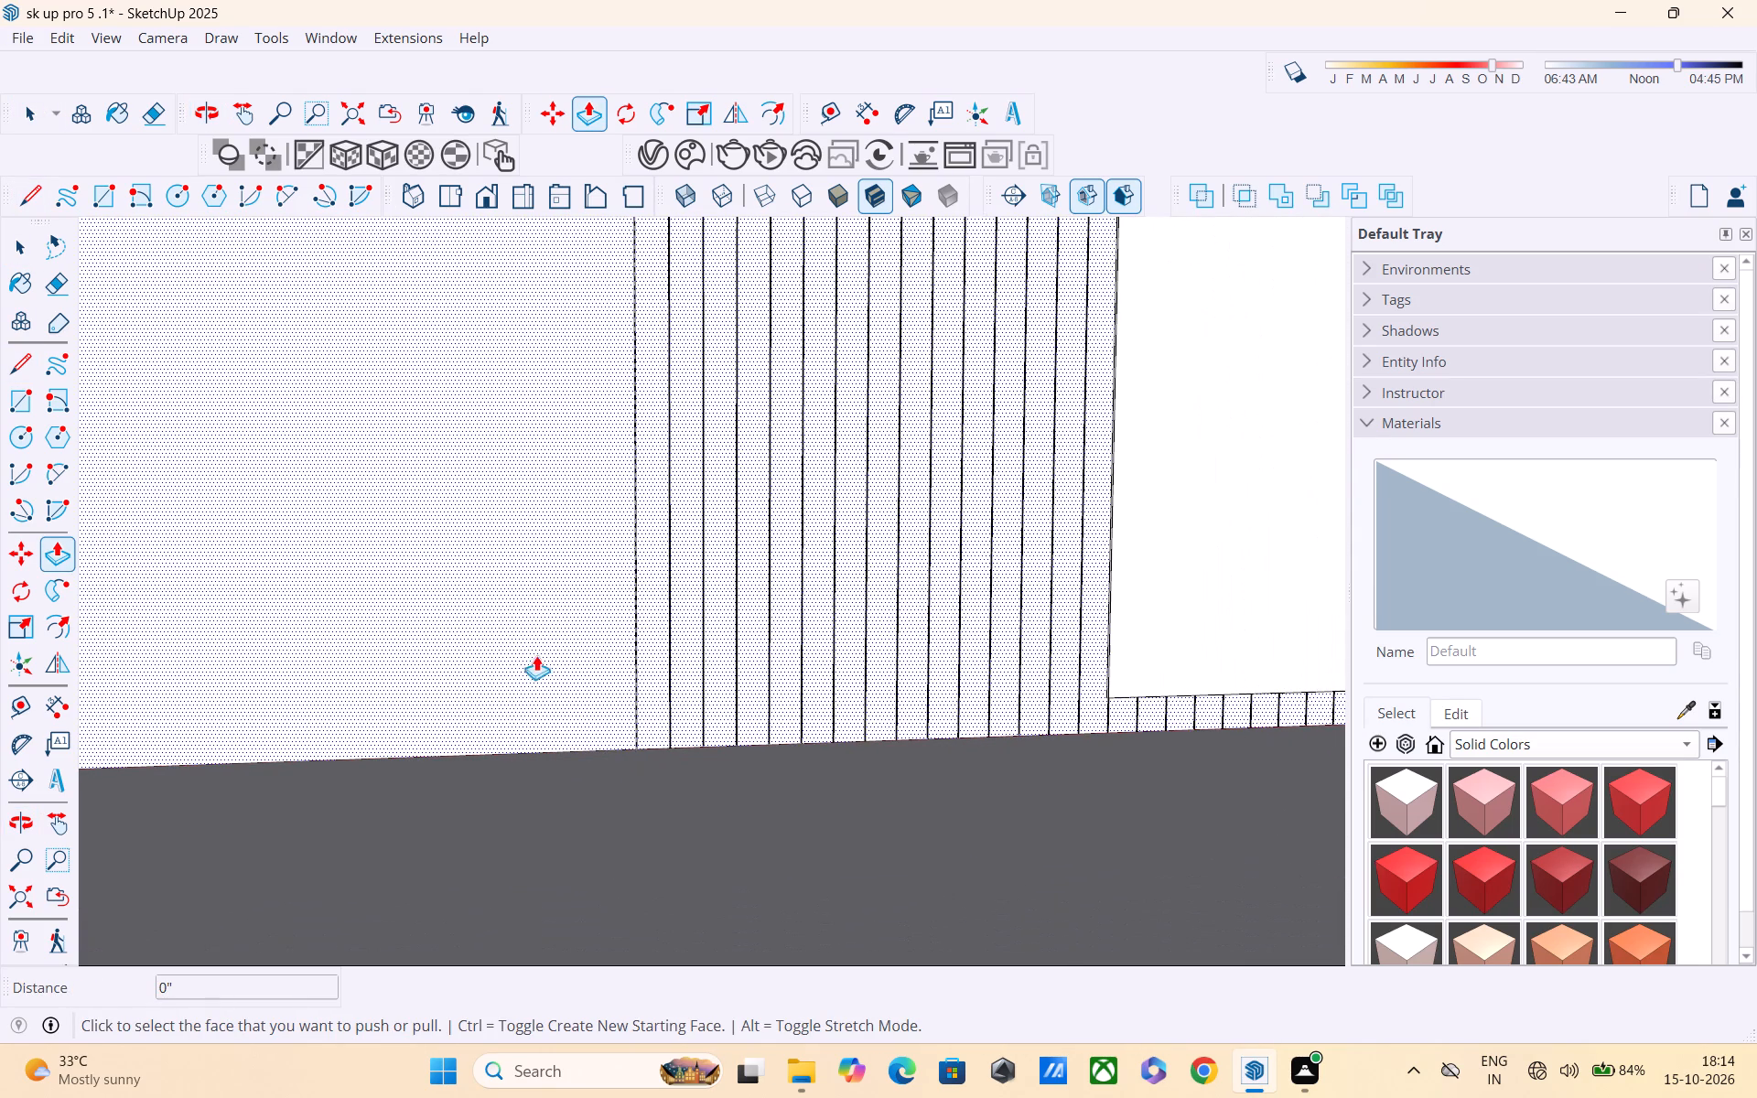
scroll(550, 736, "down", 4)
Draw a line along the wall's base from the vertical line on the plain wall to the door recess's near side.
key("space")
key("l")
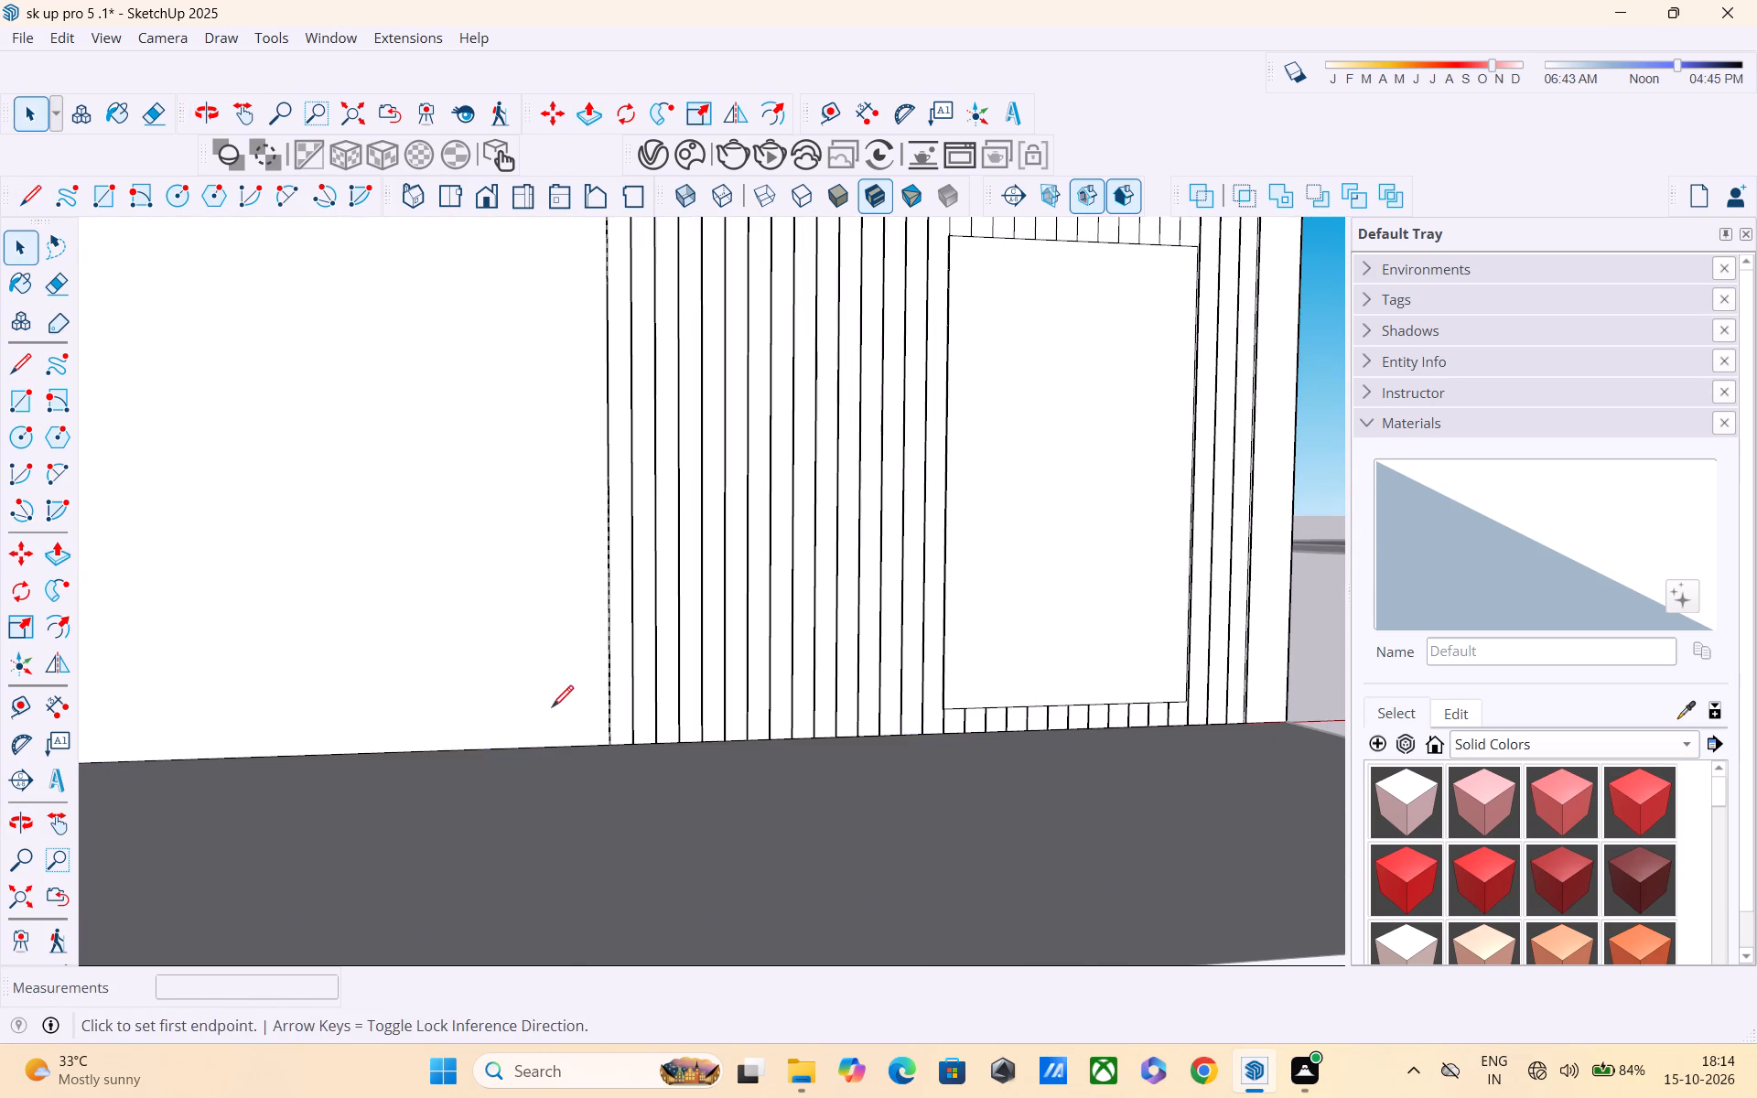
scroll(521, 749, "down", 4)
middle_click_drag(516, 749, 946, 691, "shift")
middle_click_drag(869, 688, 652, 712, "shift")
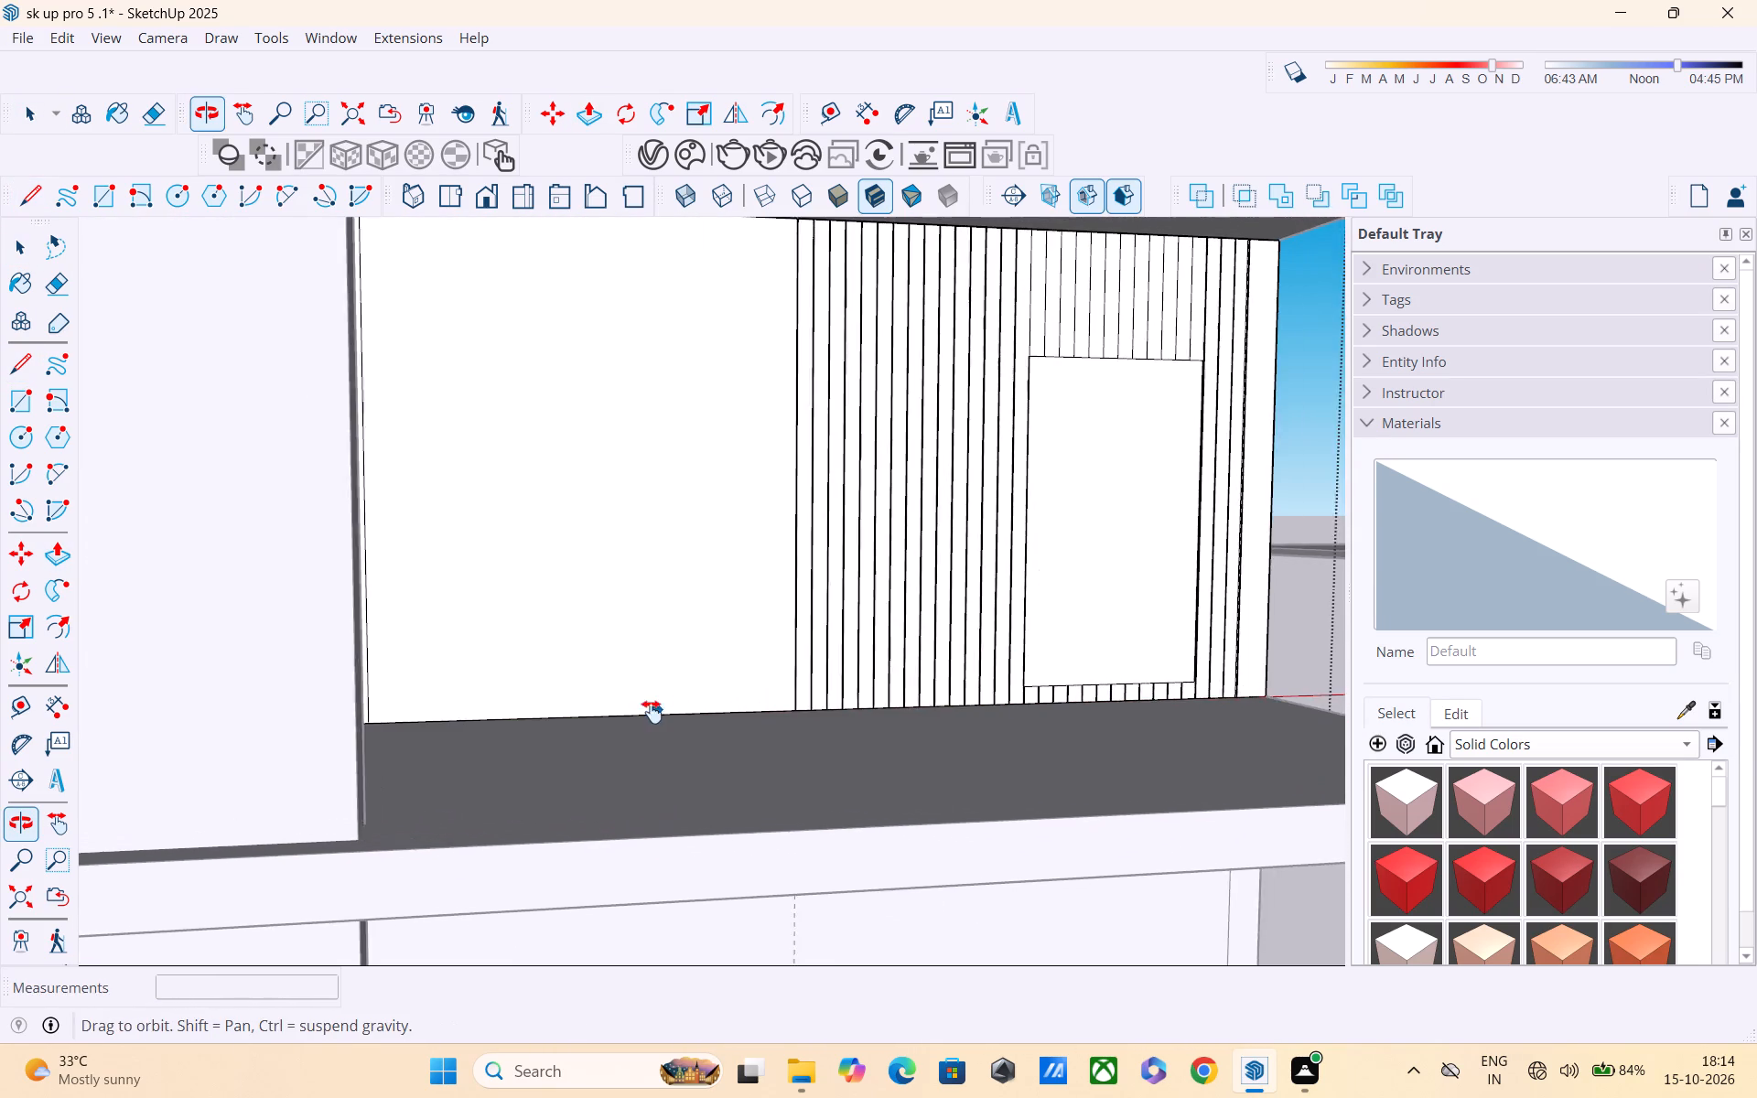
middle_click_drag(652, 712, 645, 710, "shift")
scroll(403, 719, "up", 4)
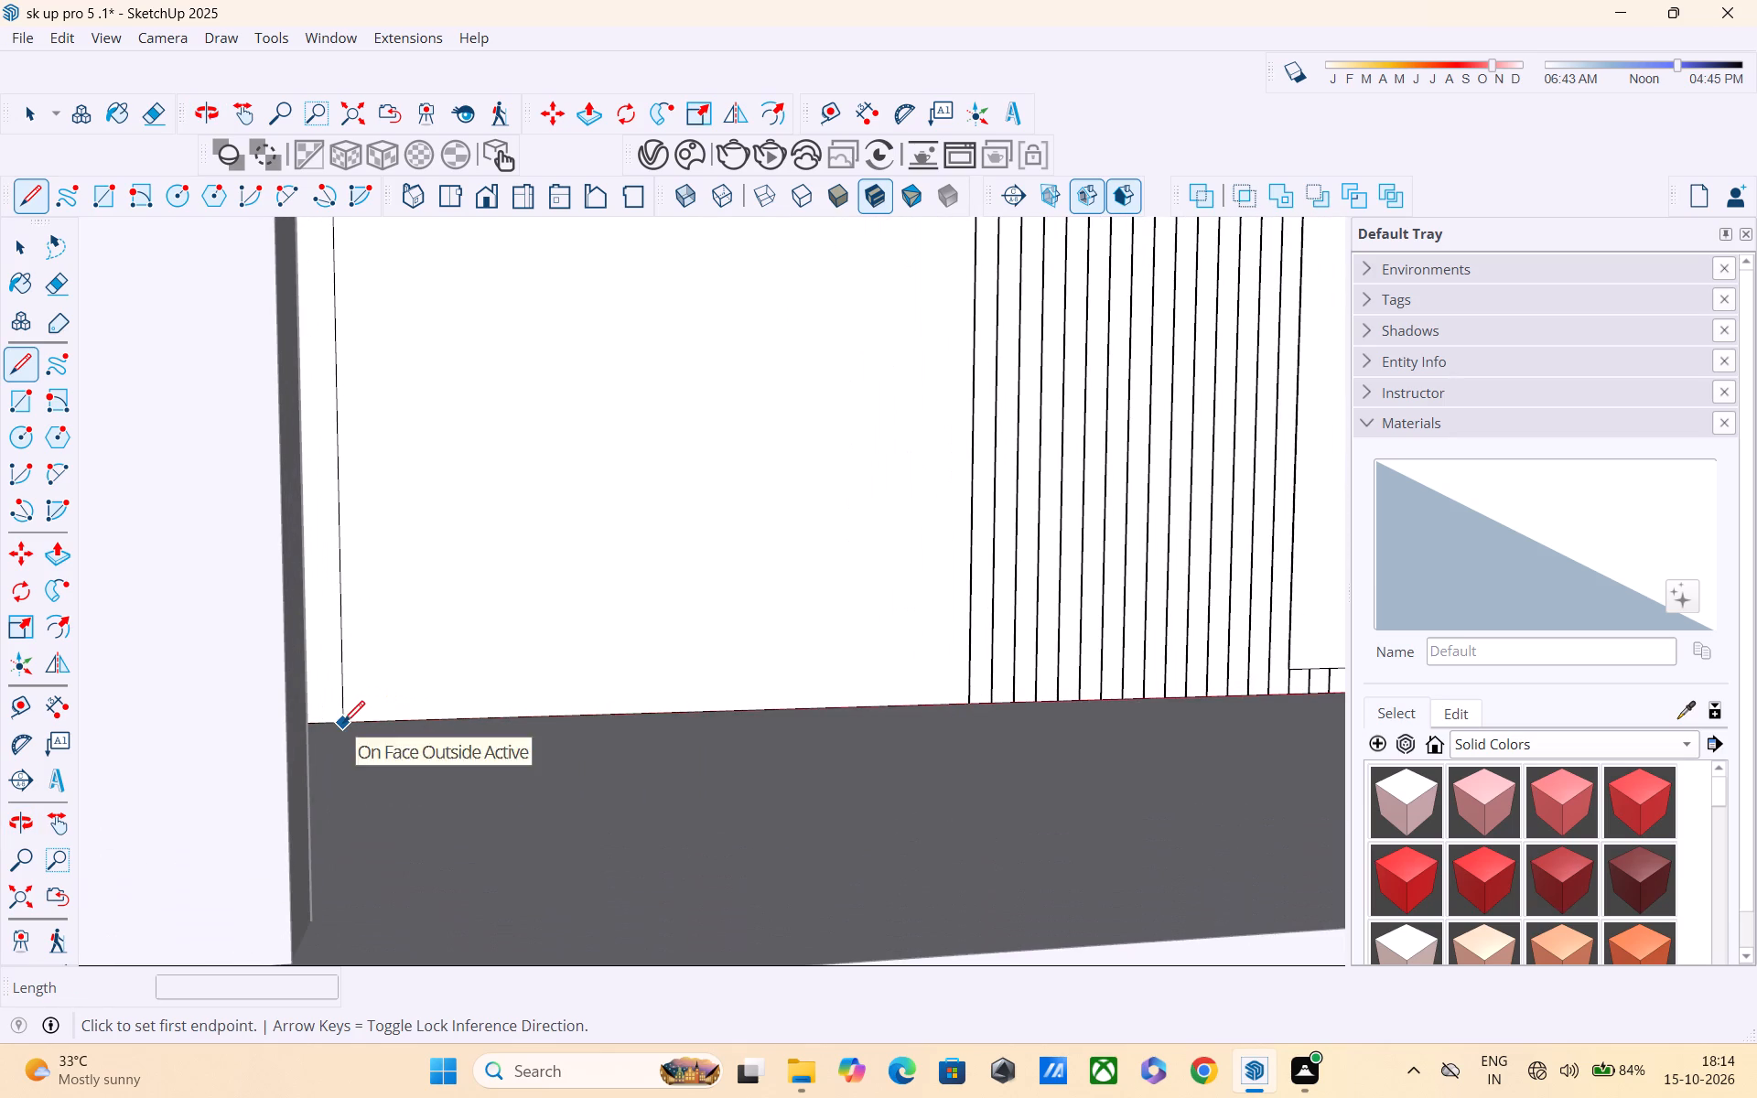
left_click(343, 720)
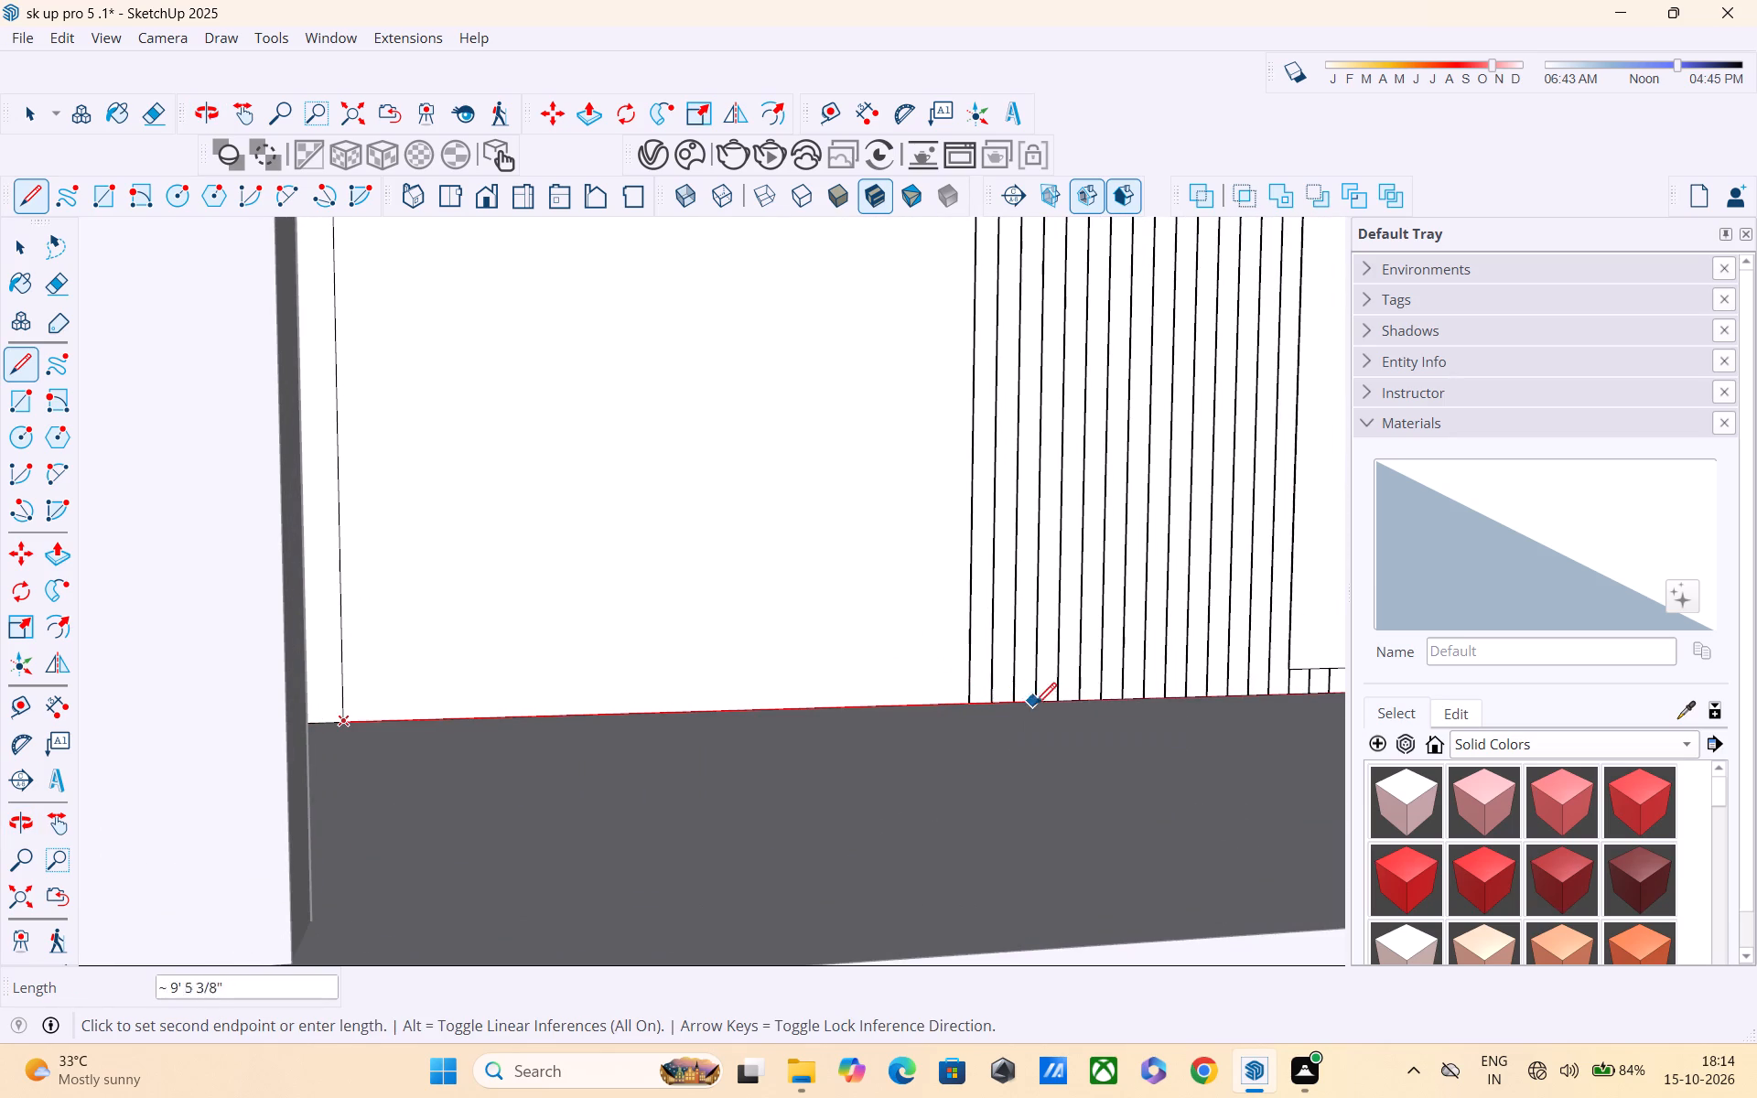
left_click(1286, 690)
Push/Pull the first narrow strip next to the plain wall out by 2".
scroll(1286, 690, "down", 1)
middle_click_drag(1273, 689, 1038, 704)
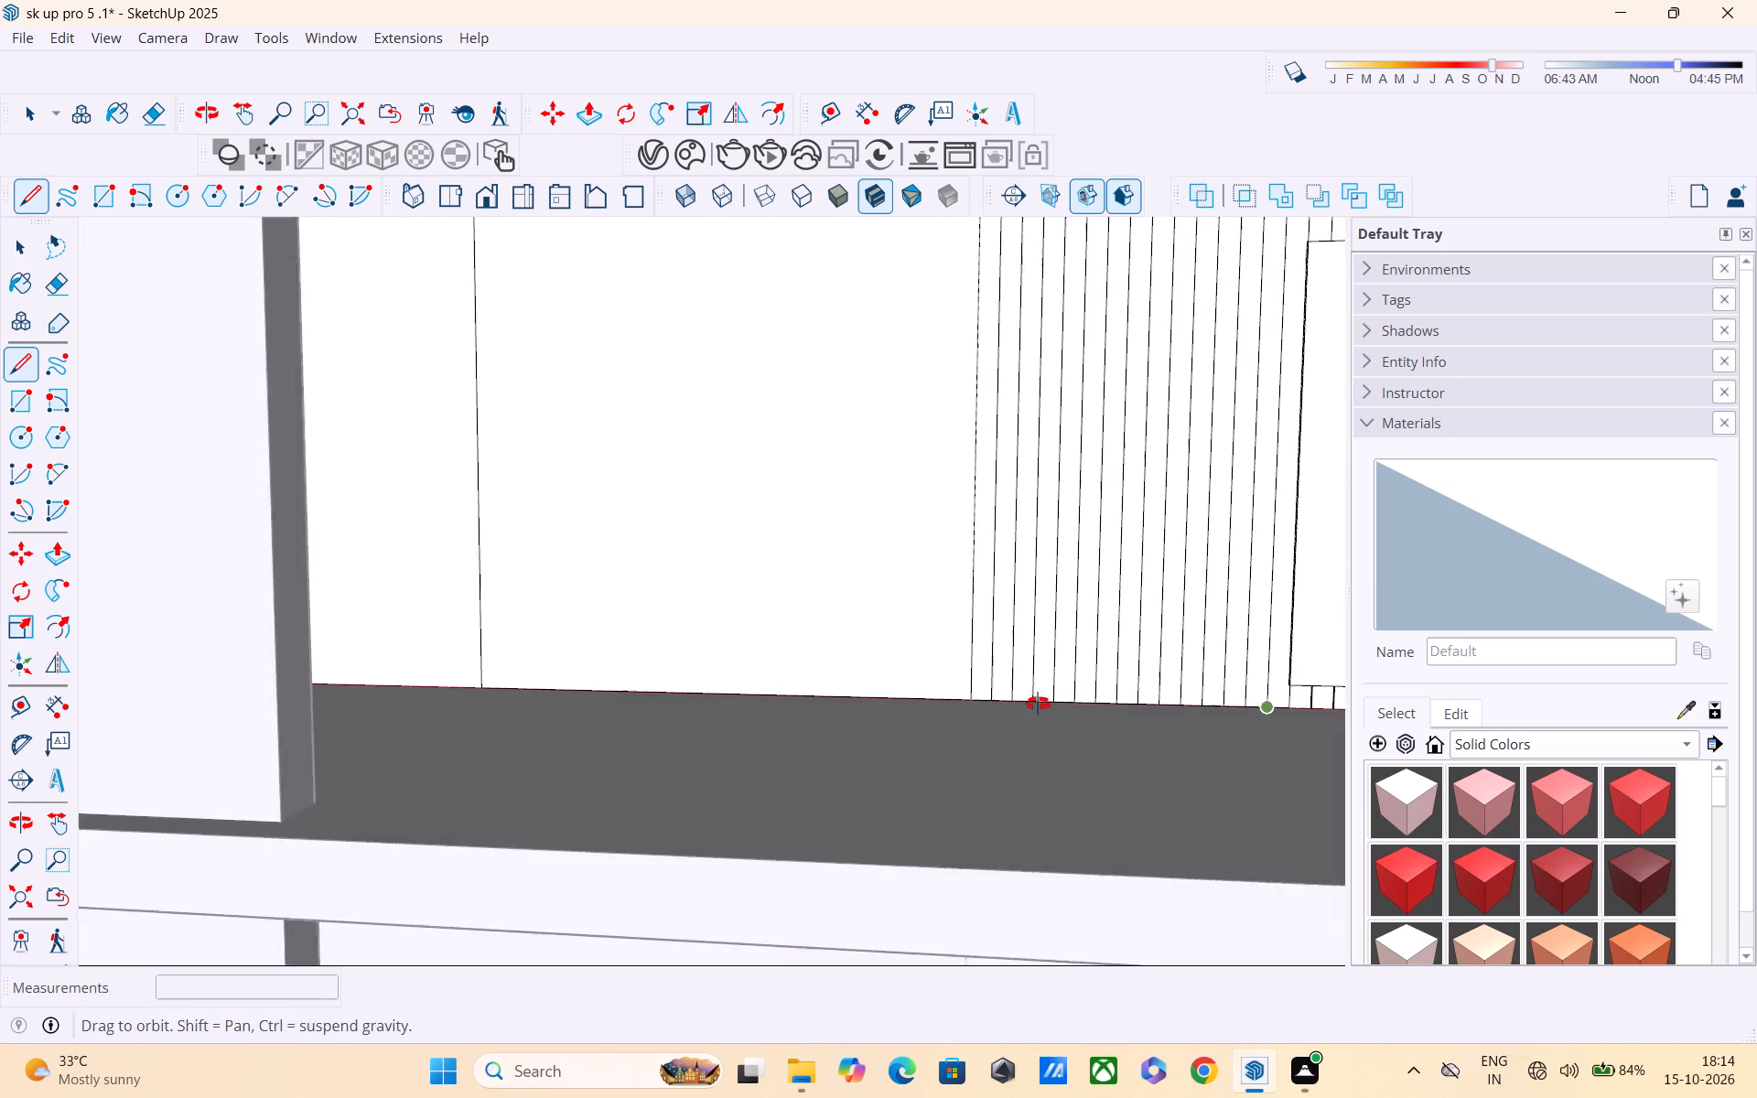
middle_click_drag(1038, 704, 850, 705)
scroll(850, 705, "down", 7)
scroll(854, 670, "up", 1)
key("p")
scroll(996, 474, "up", 4)
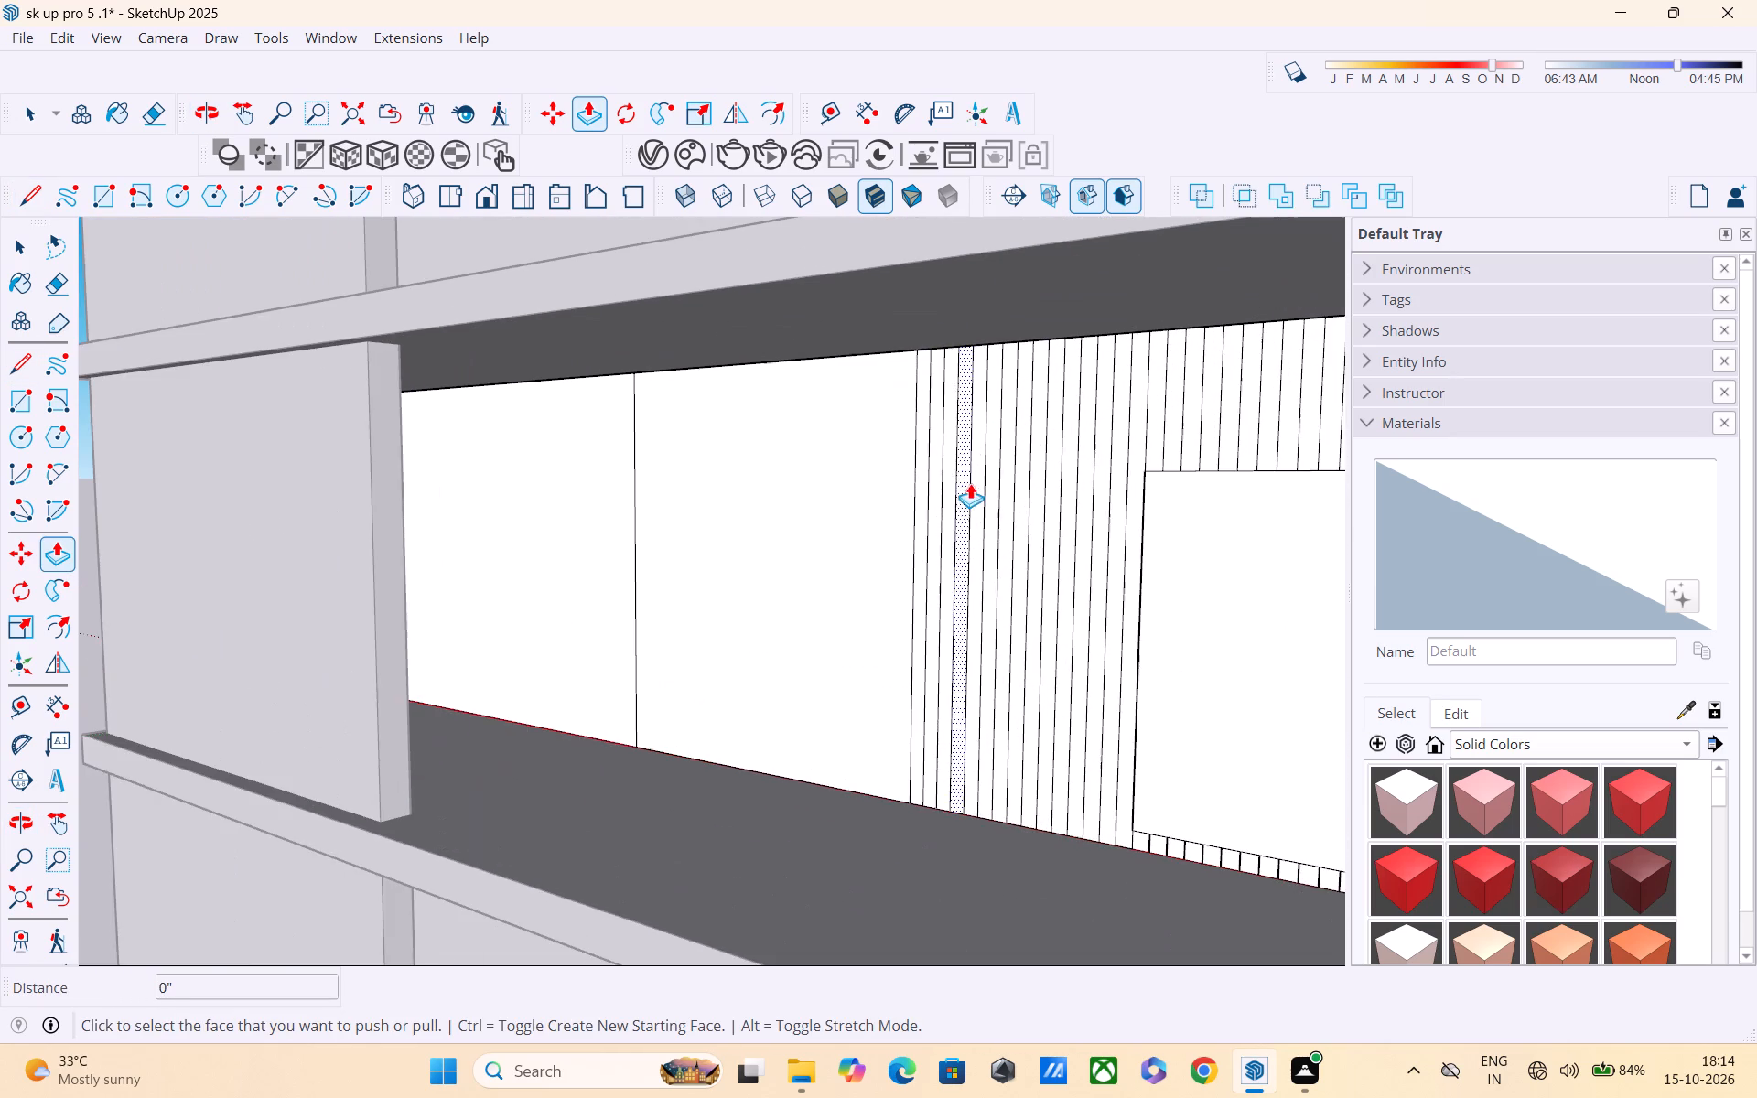
scroll(924, 492, "up", 5)
left_click(923, 490)
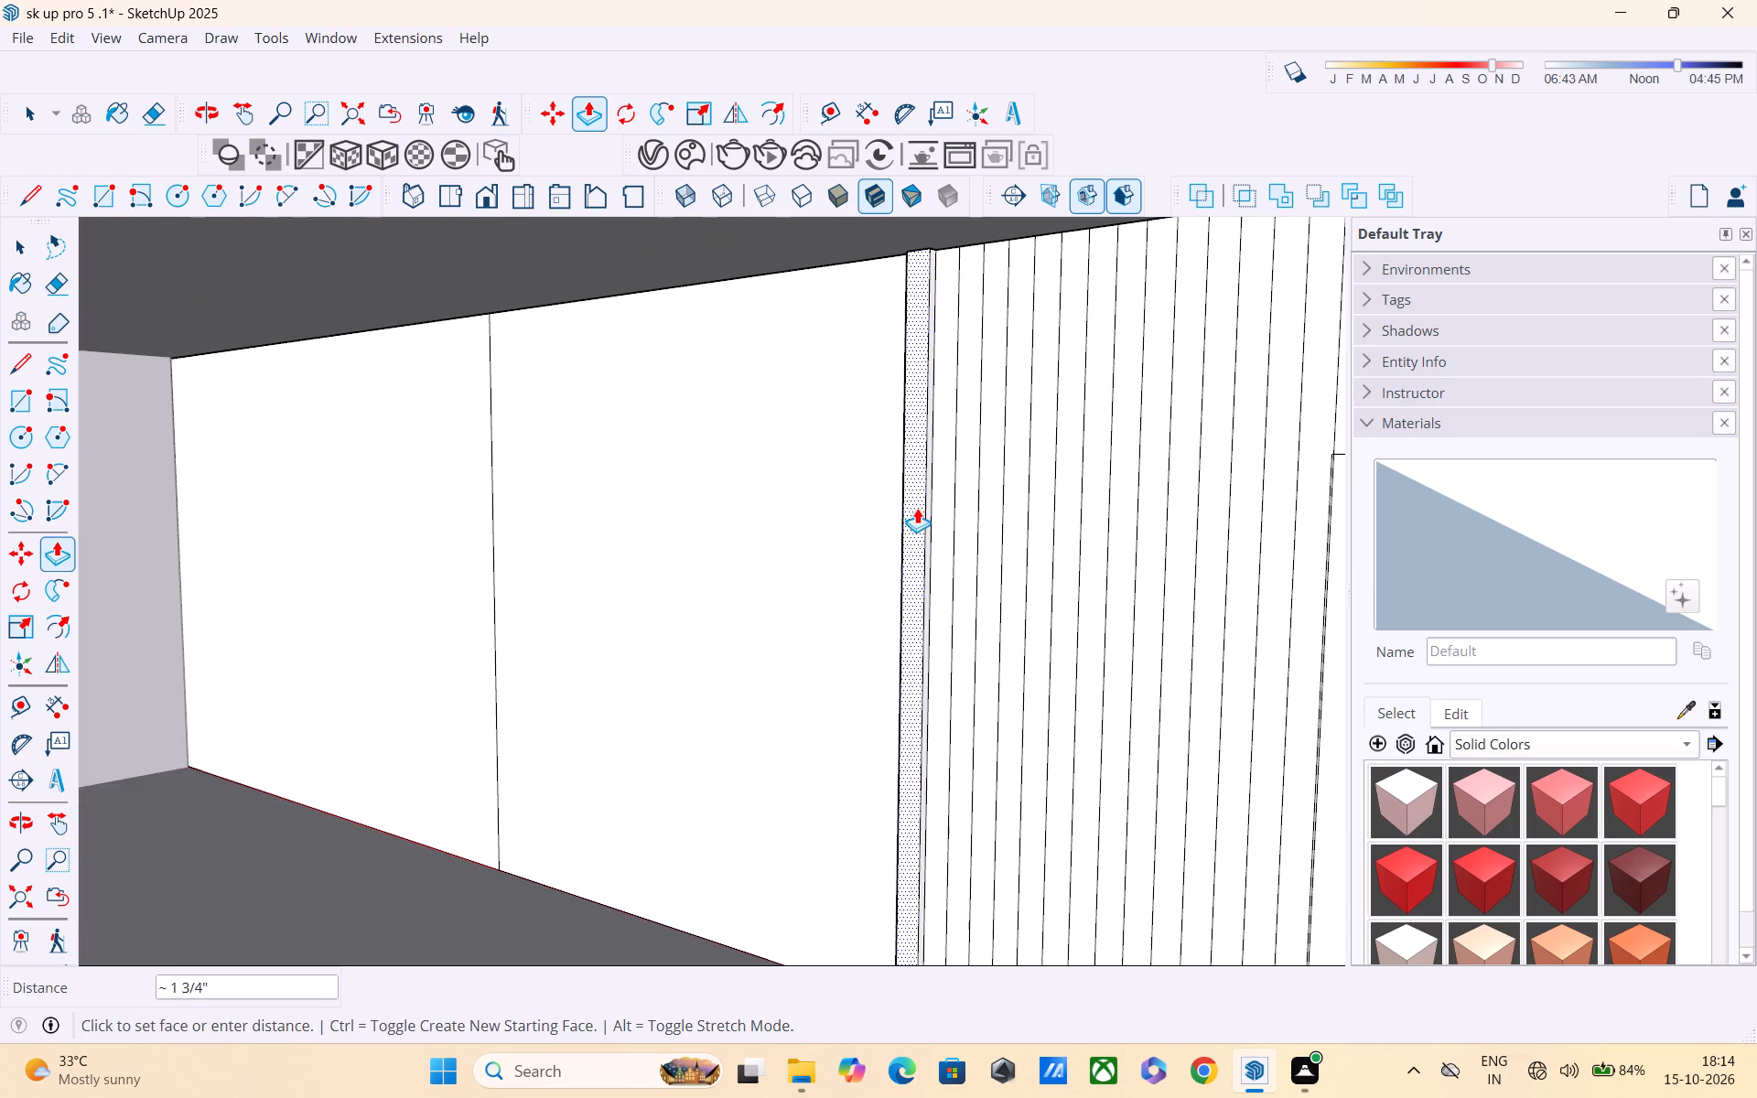
type("6\"")
key("Return")
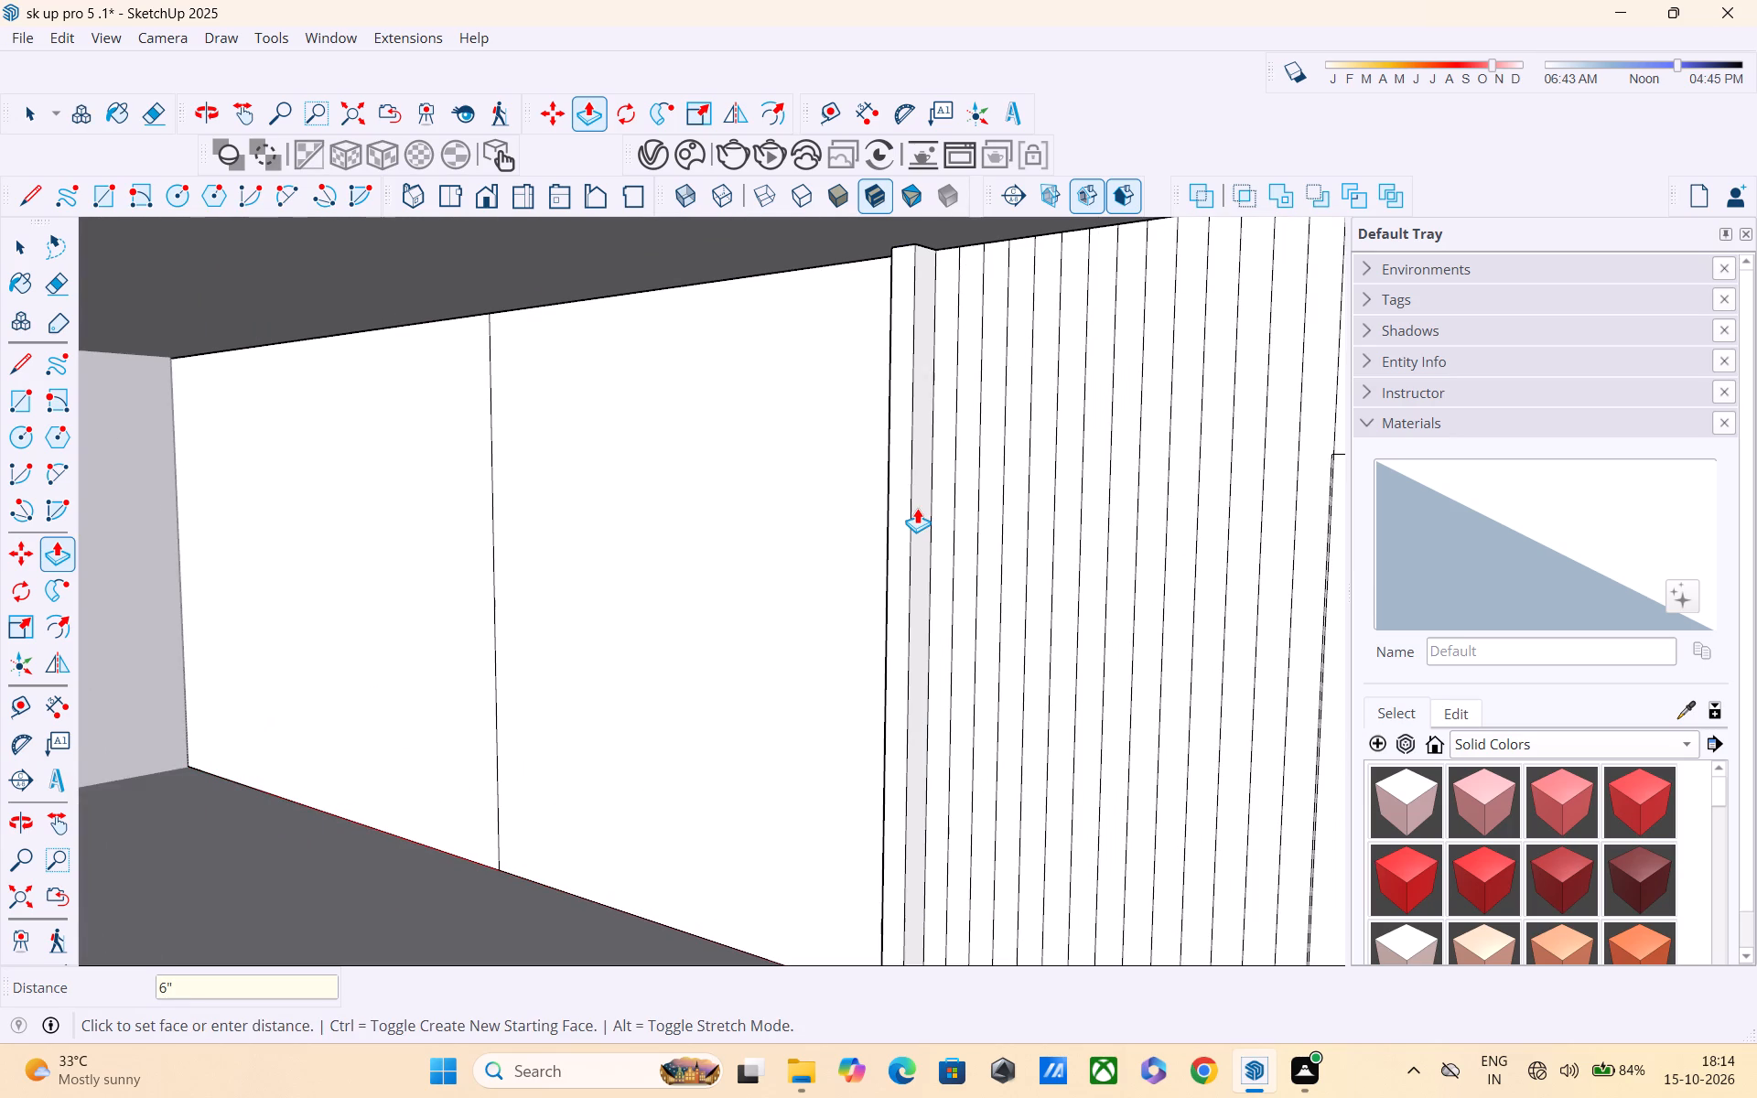
type("2\"")
key("Return")
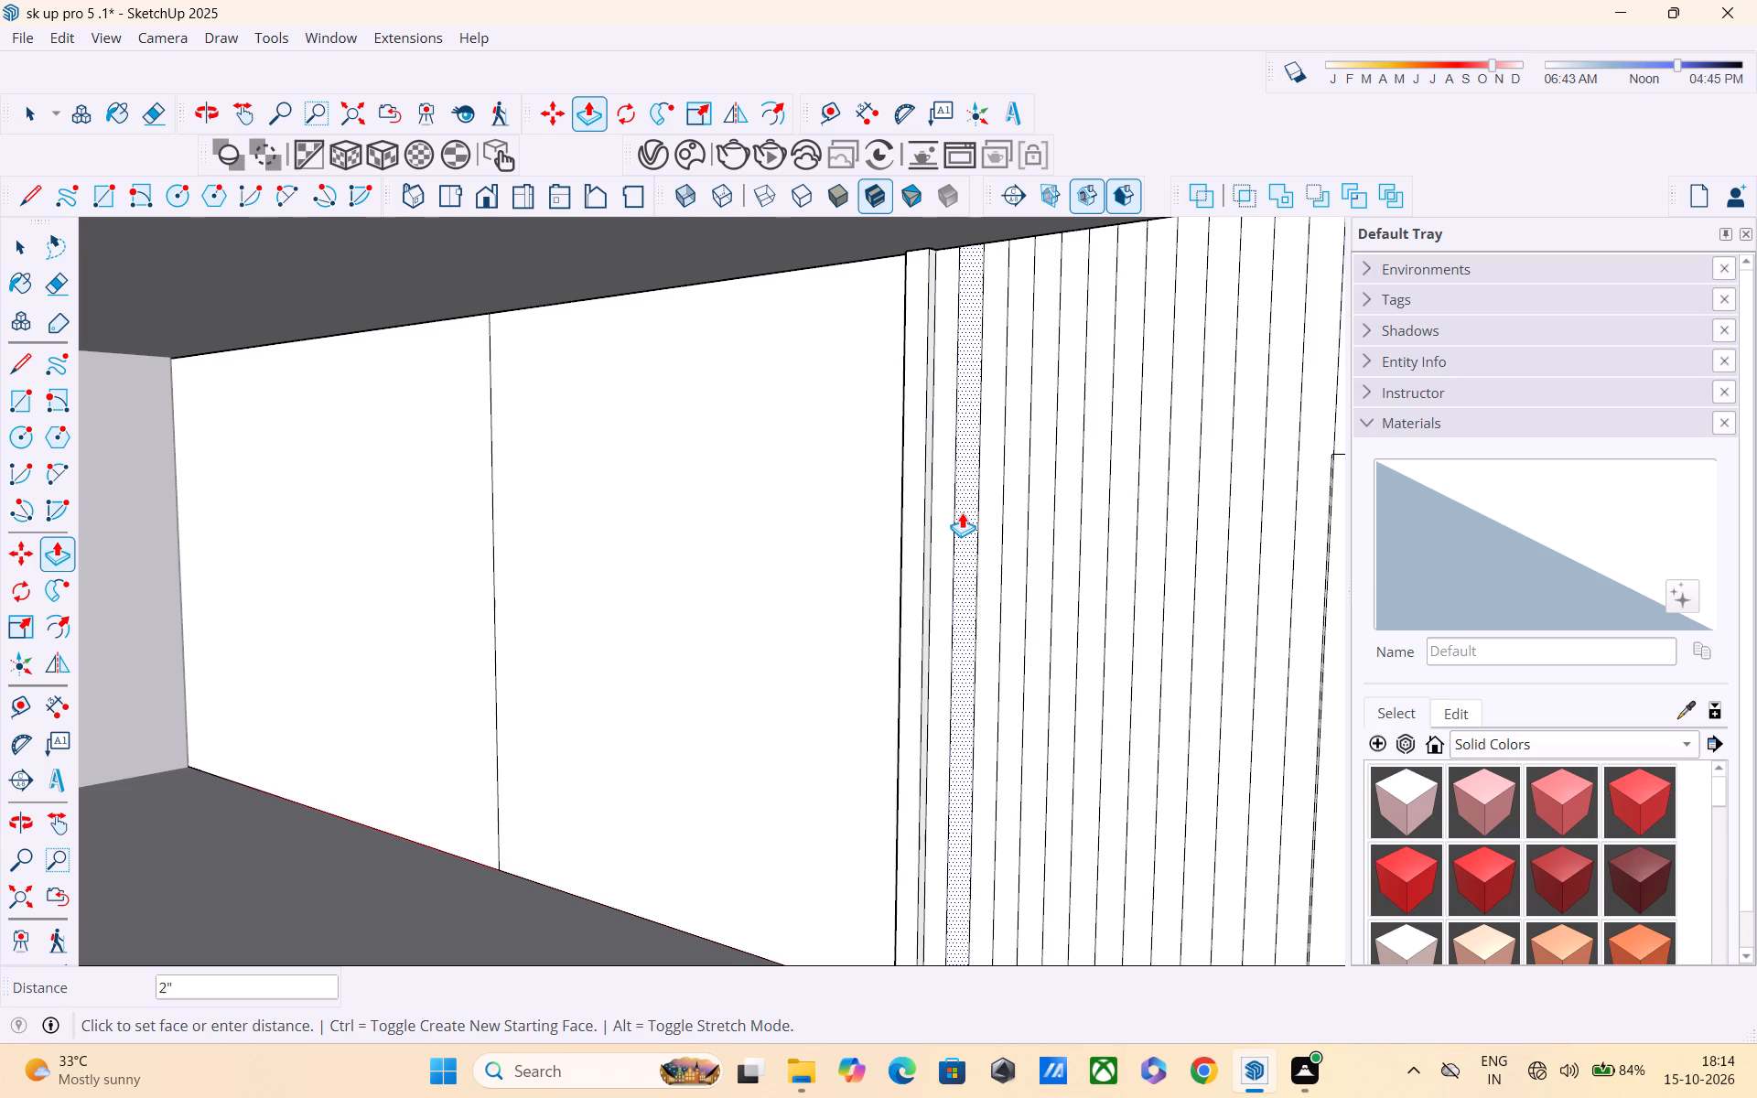
Repeat the 2" pull on every second strip from the first one up to the door recess.
middle_click_drag(965, 512, 1051, 544)
scroll(1094, 552, "up", 4)
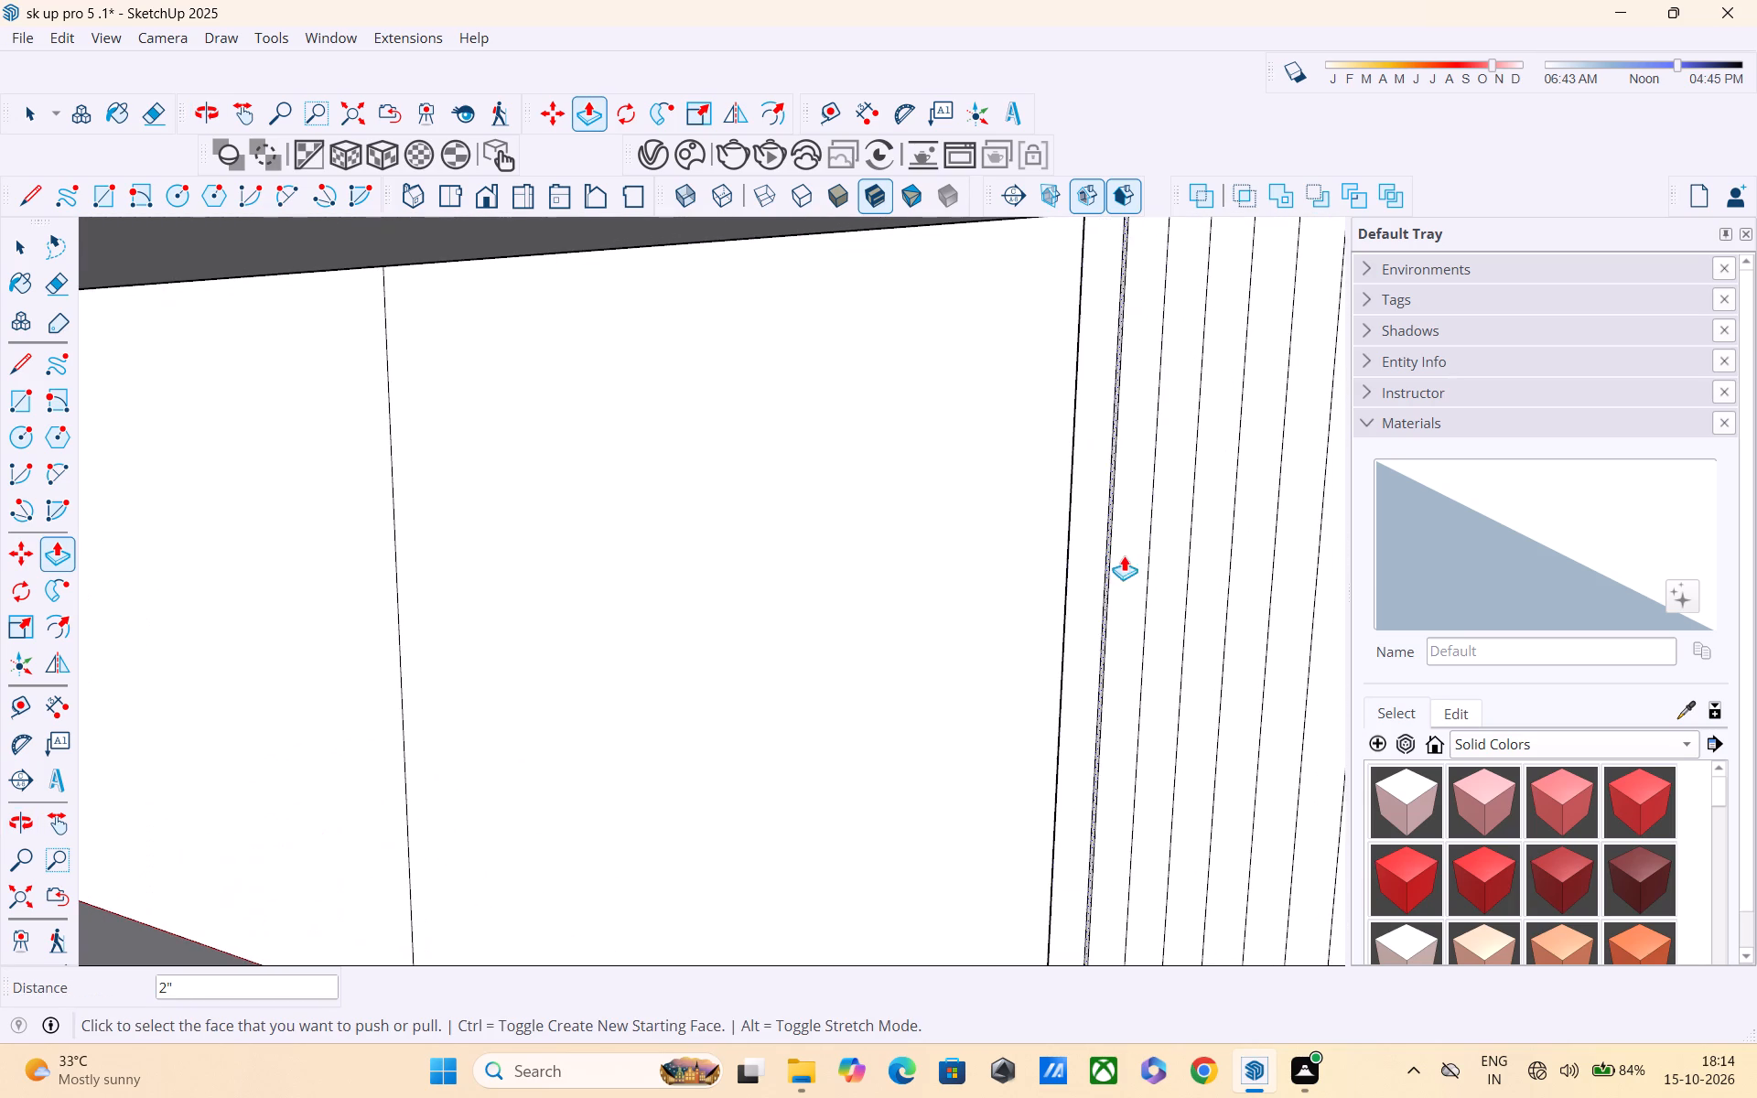
double_click(1163, 579)
double_click(1238, 597)
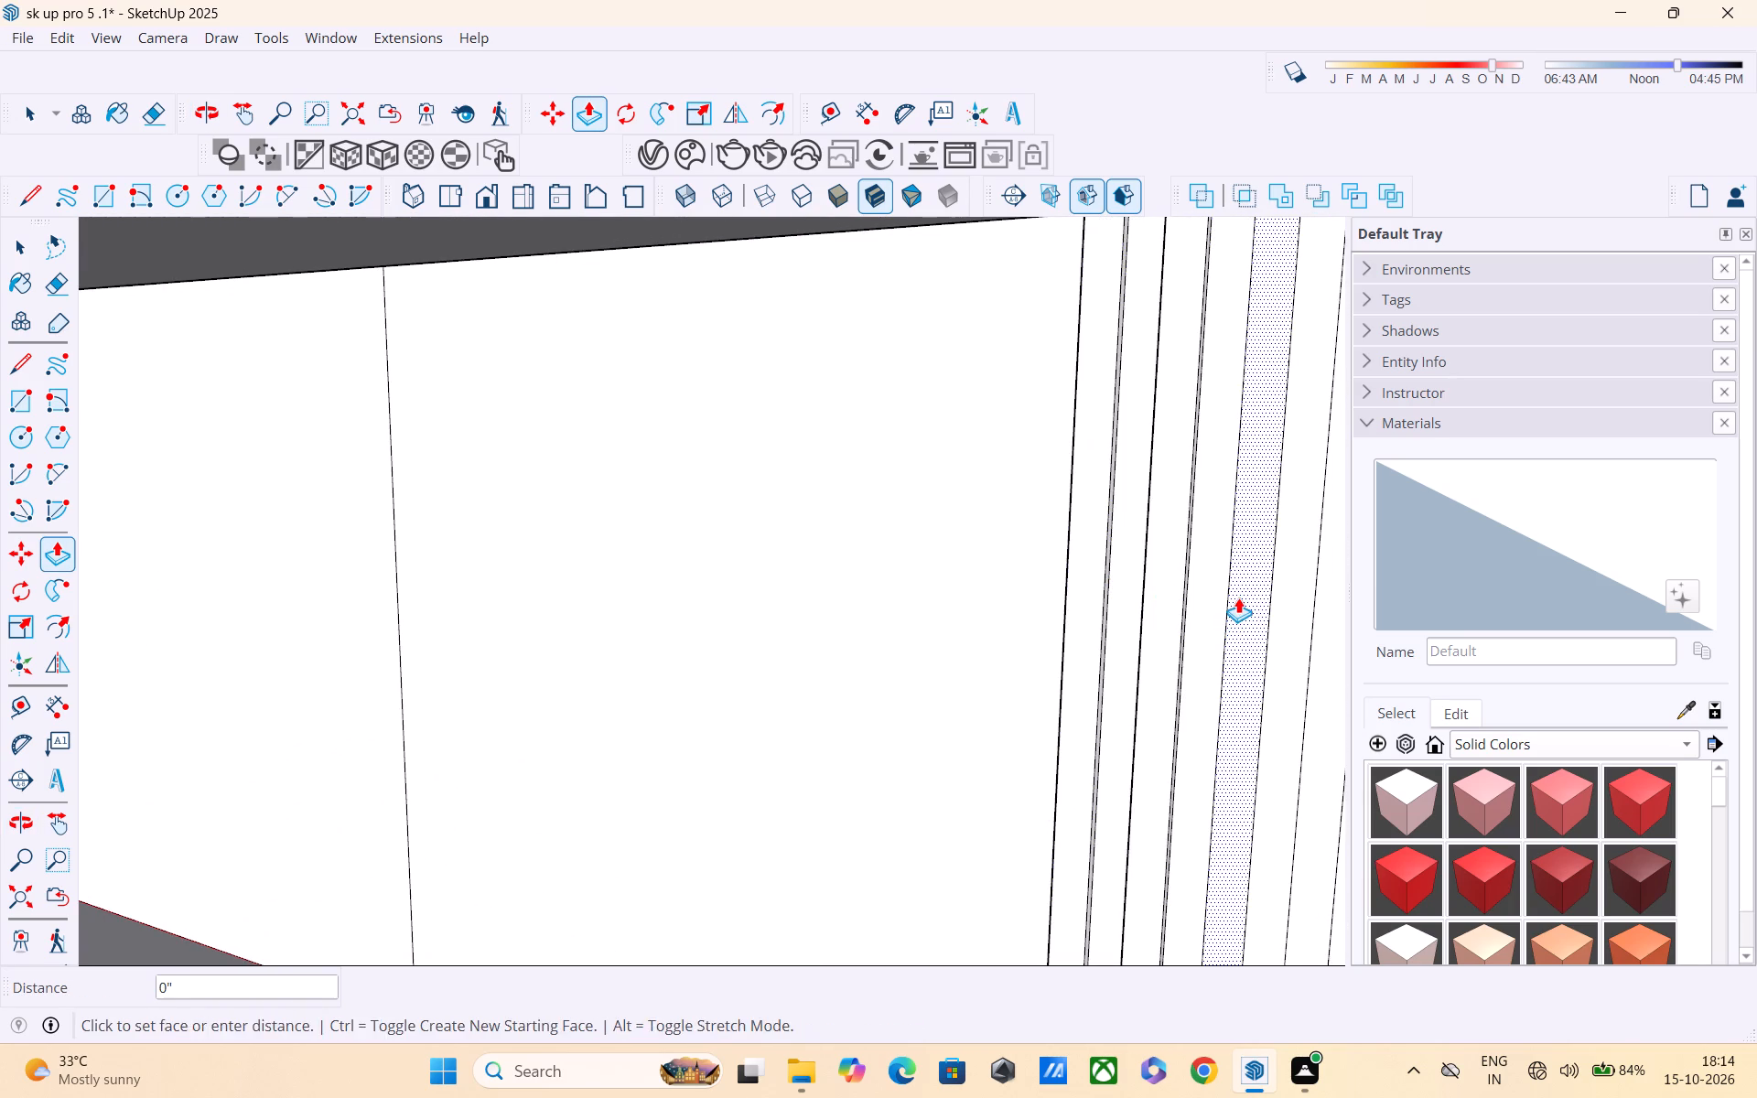
scroll(1240, 597, "down", 3)
middle_click_drag(1241, 595, 947, 560, "shift")
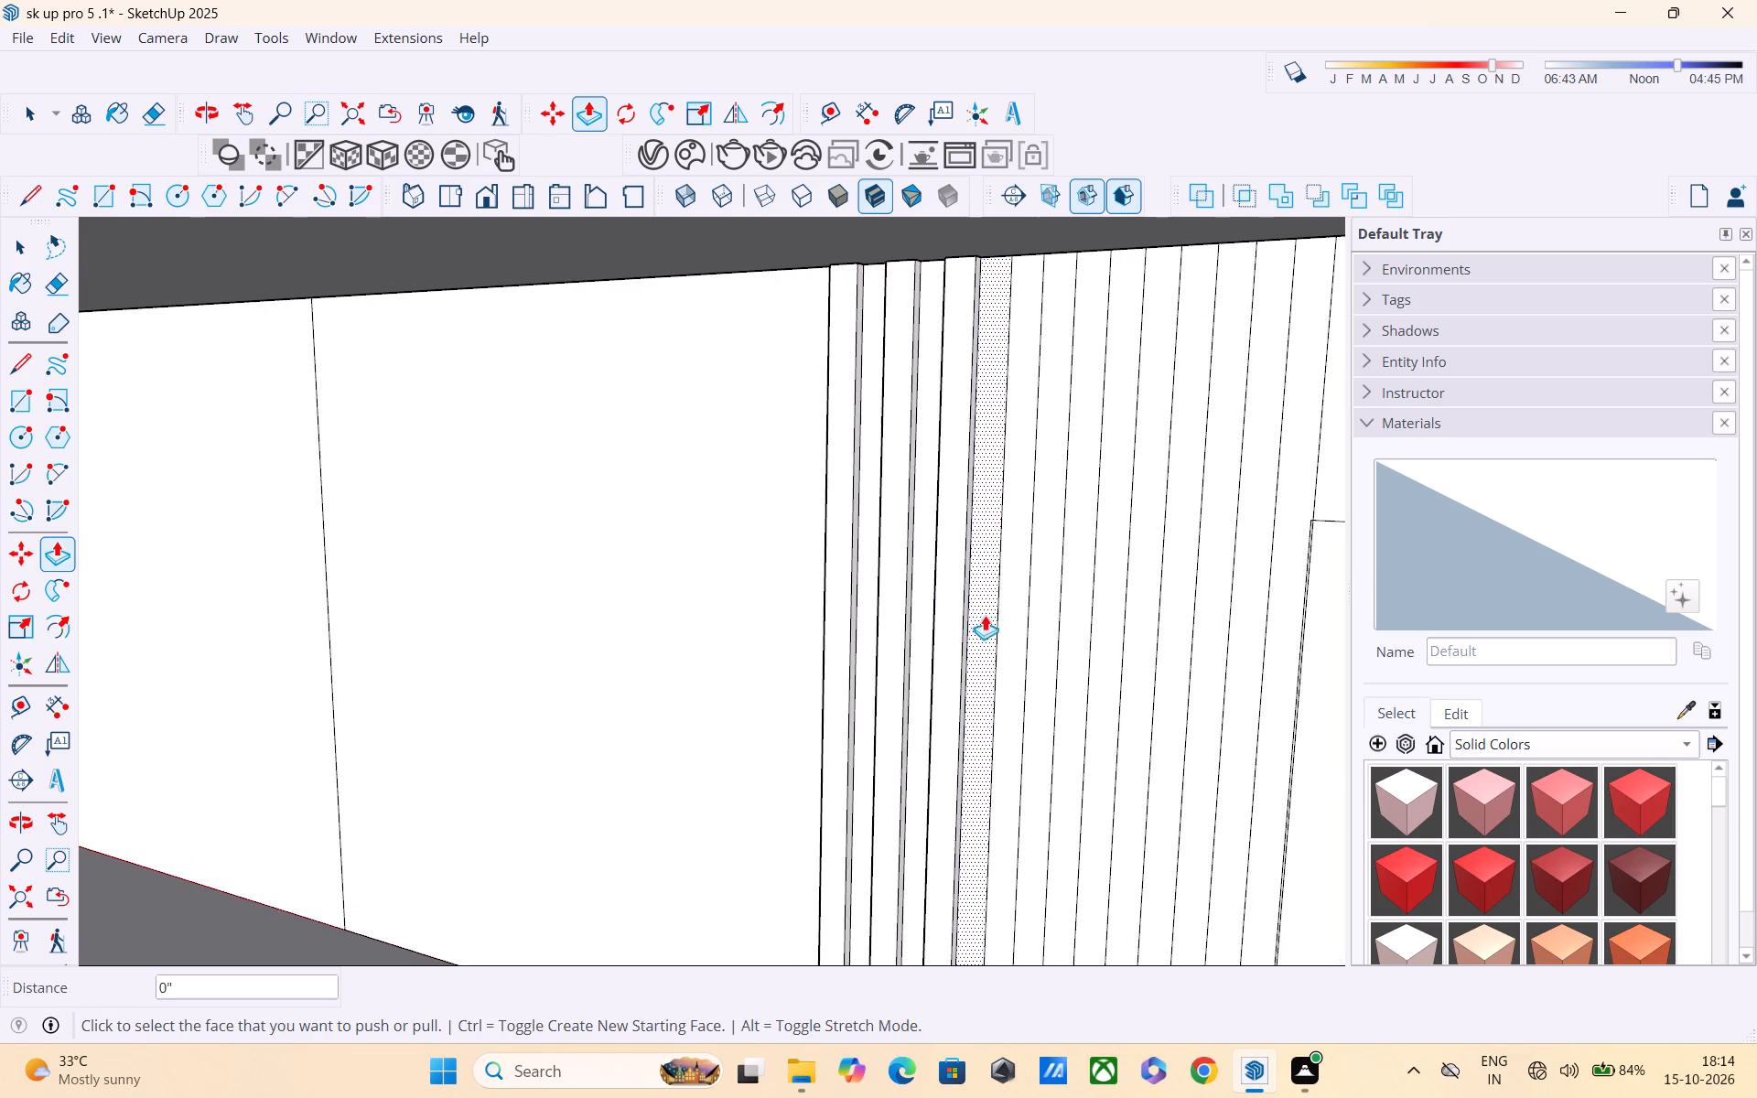
double_click(1010, 635)
double_click(1075, 649)
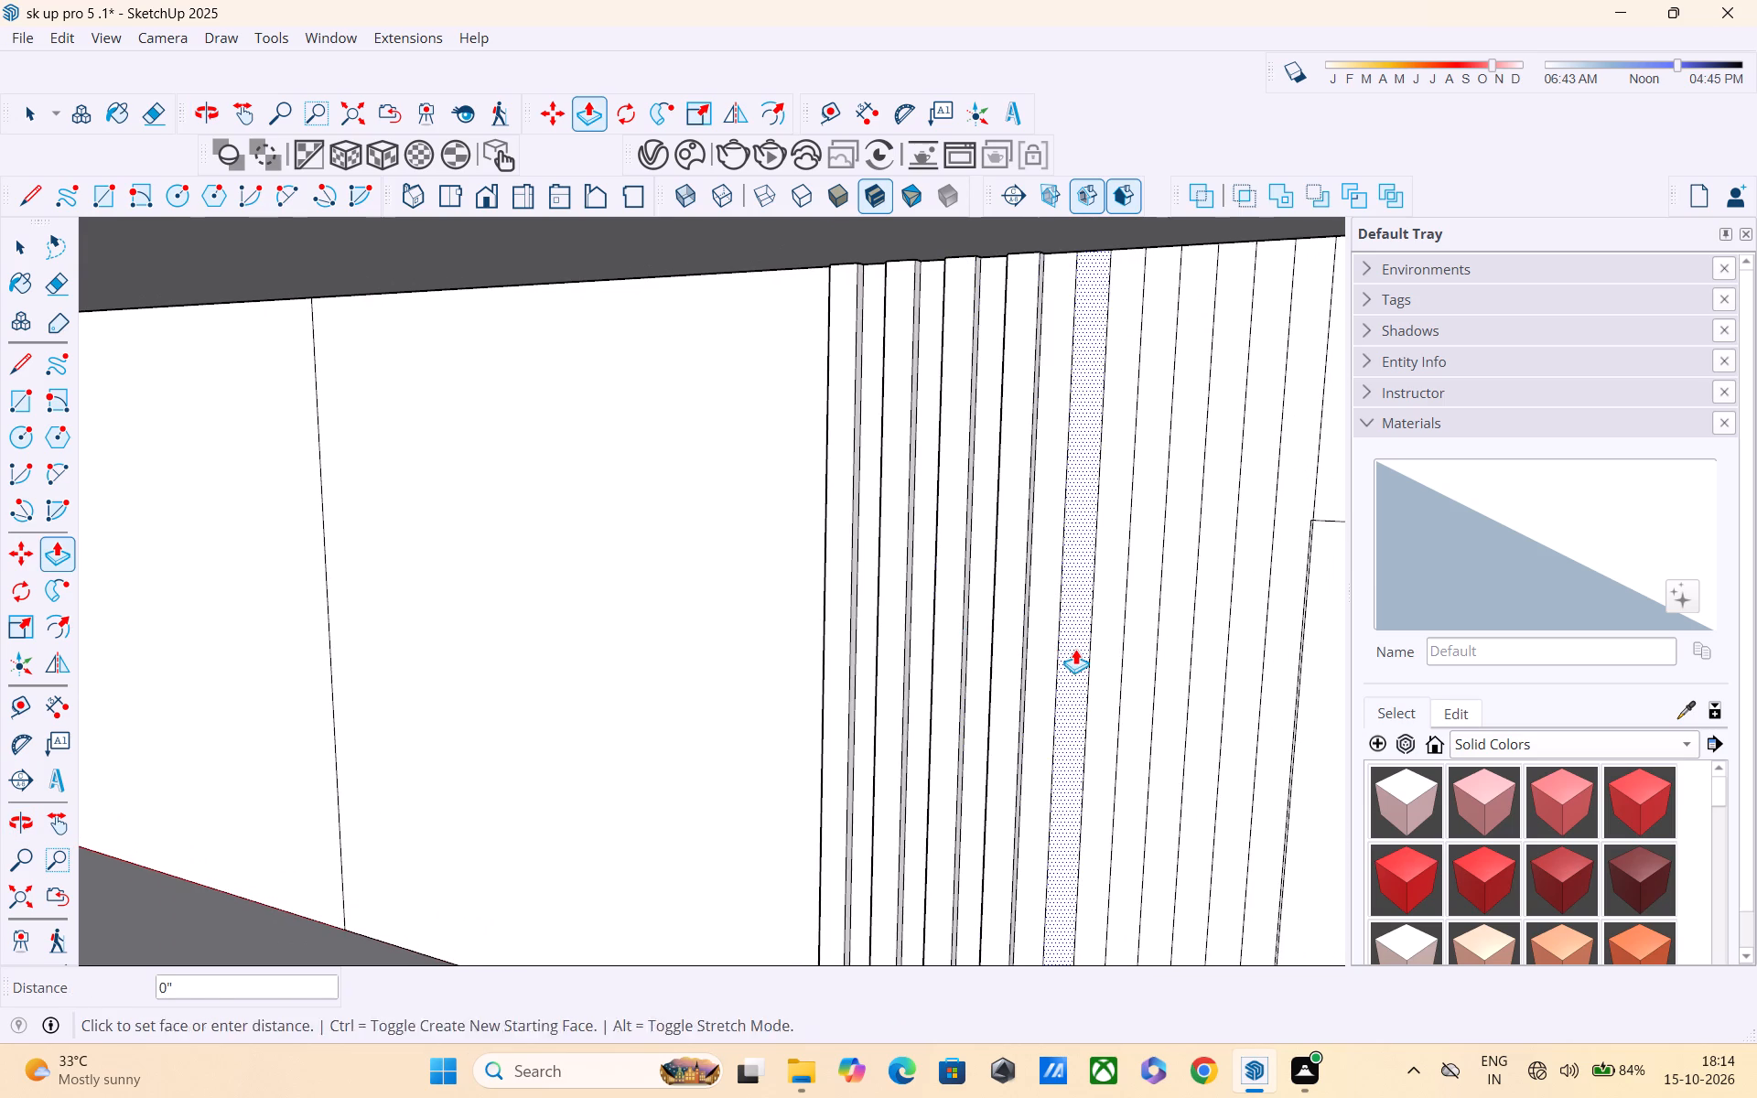
double_click(1137, 664)
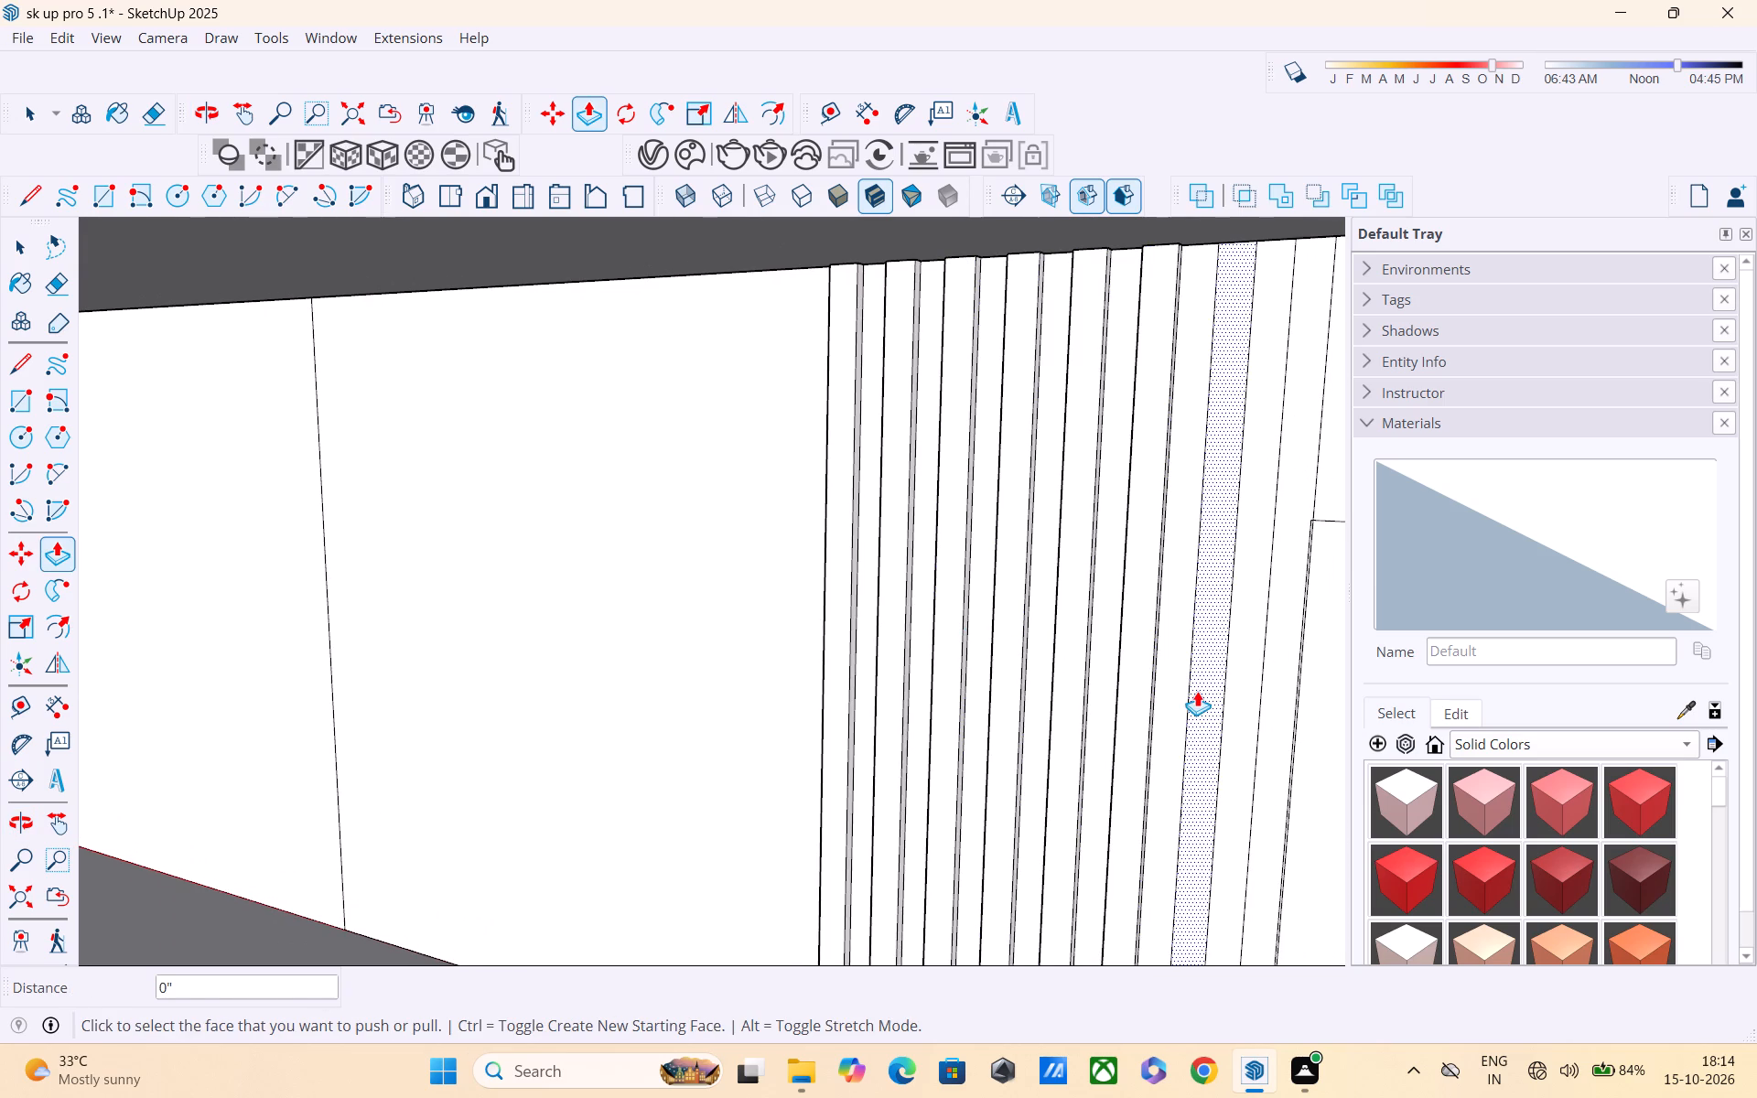
double_click(1197, 691)
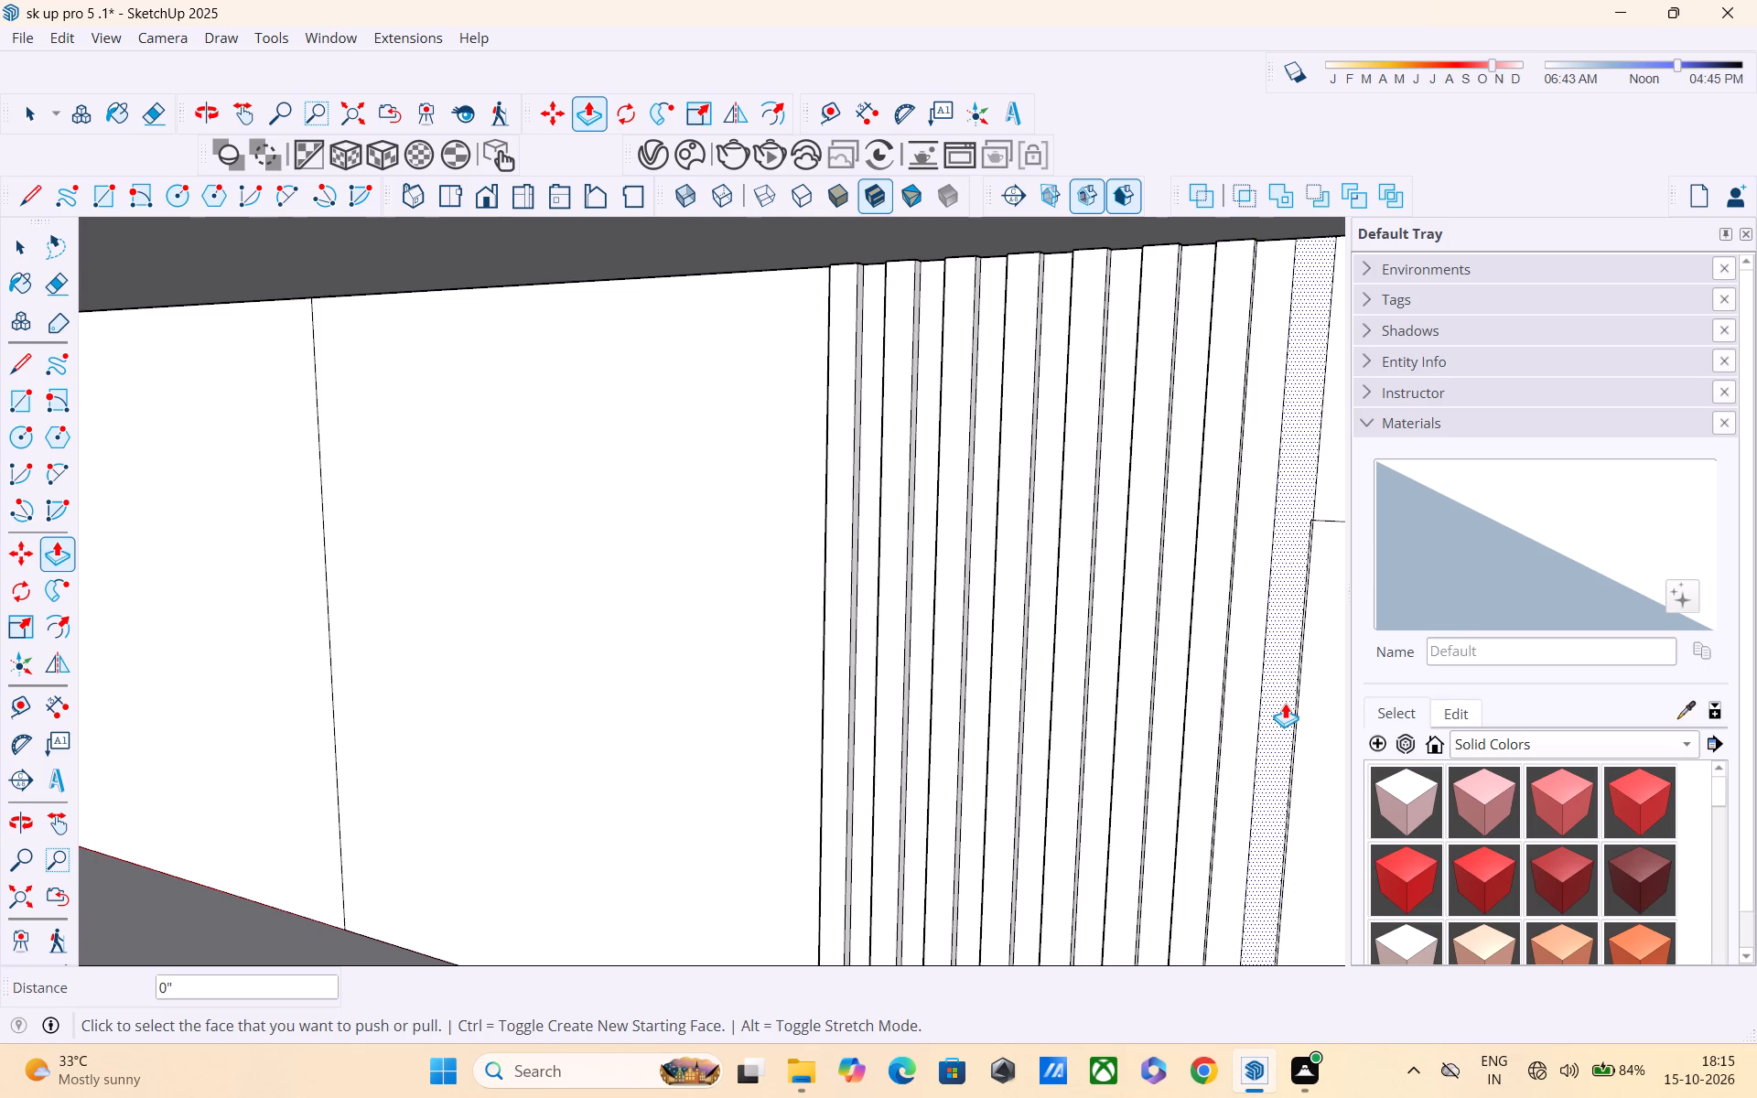
double_click(1285, 703)
Repeat the 2" pull on alternate short strips above the door, leaving the last one at the far corner.
scroll(1285, 703, "down", 4)
middle_click_drag(1285, 703, 825, 659)
scroll(825, 658, "up", 1, "shift")
scroll(825, 658, "down", 3)
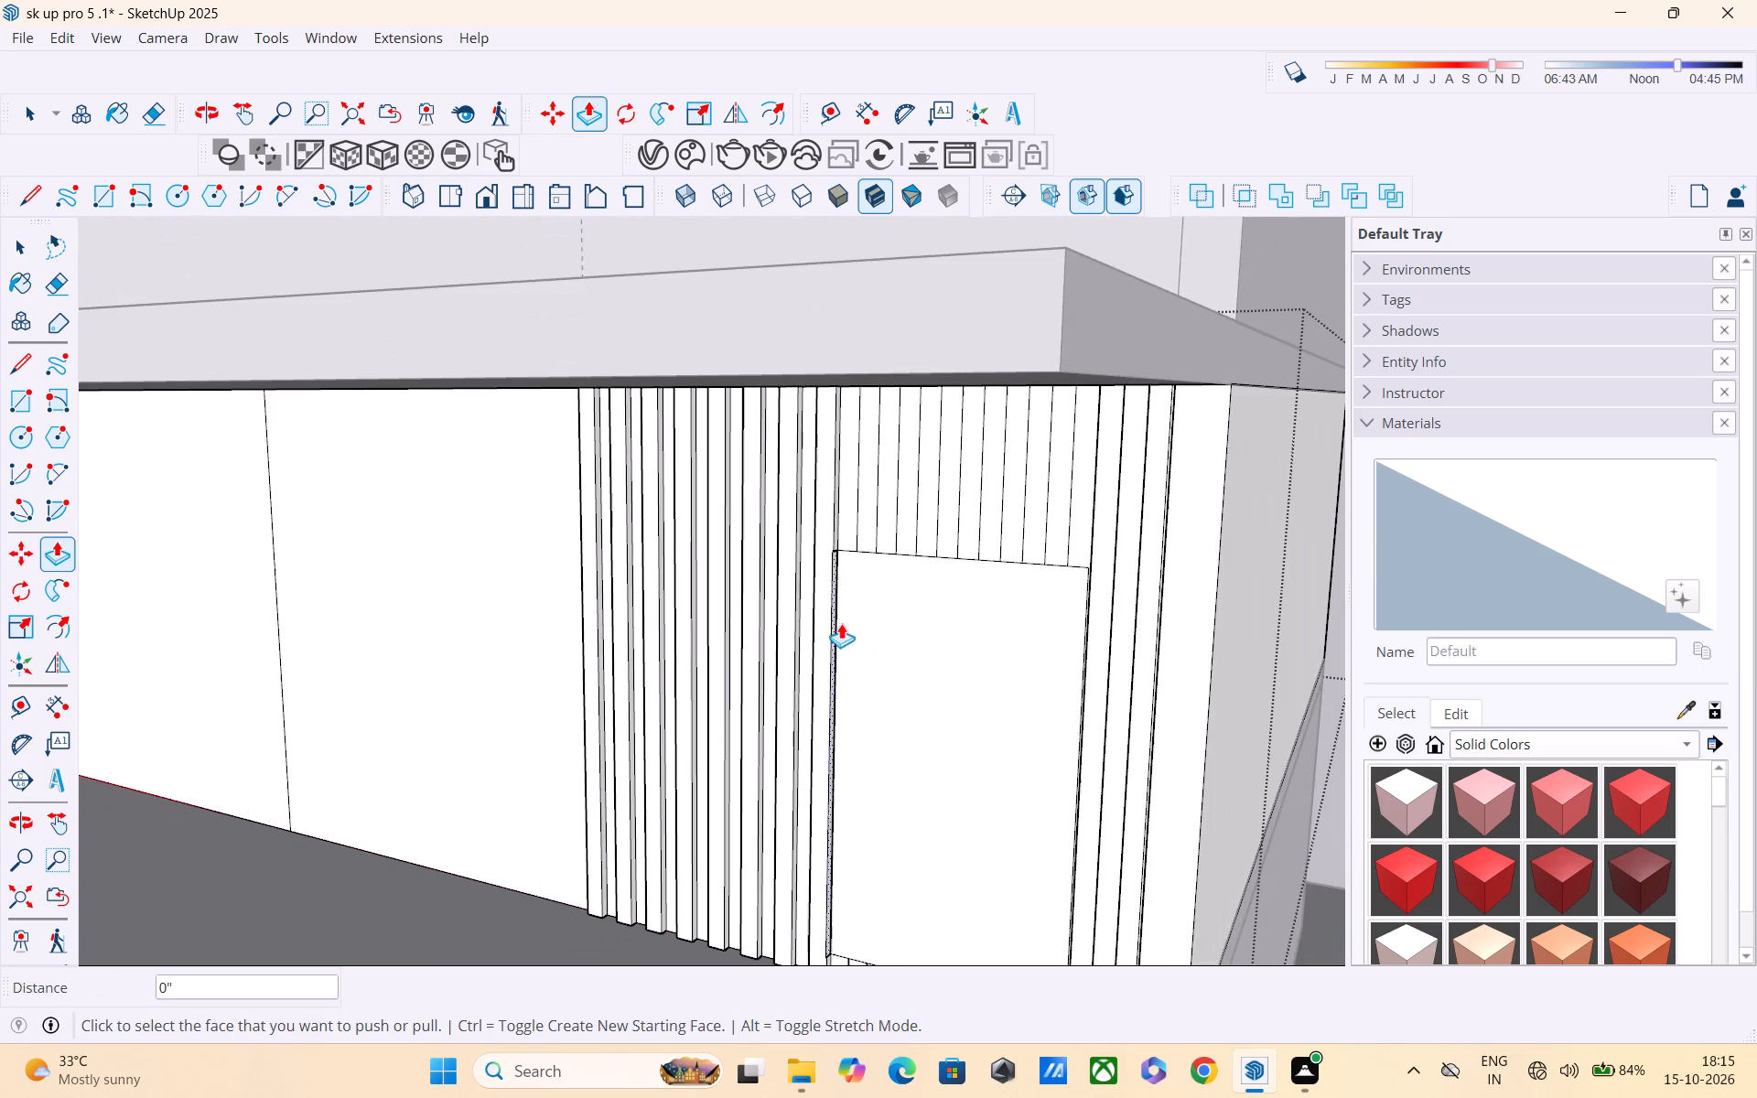
scroll(872, 492, "up", 3)
double_click(866, 501)
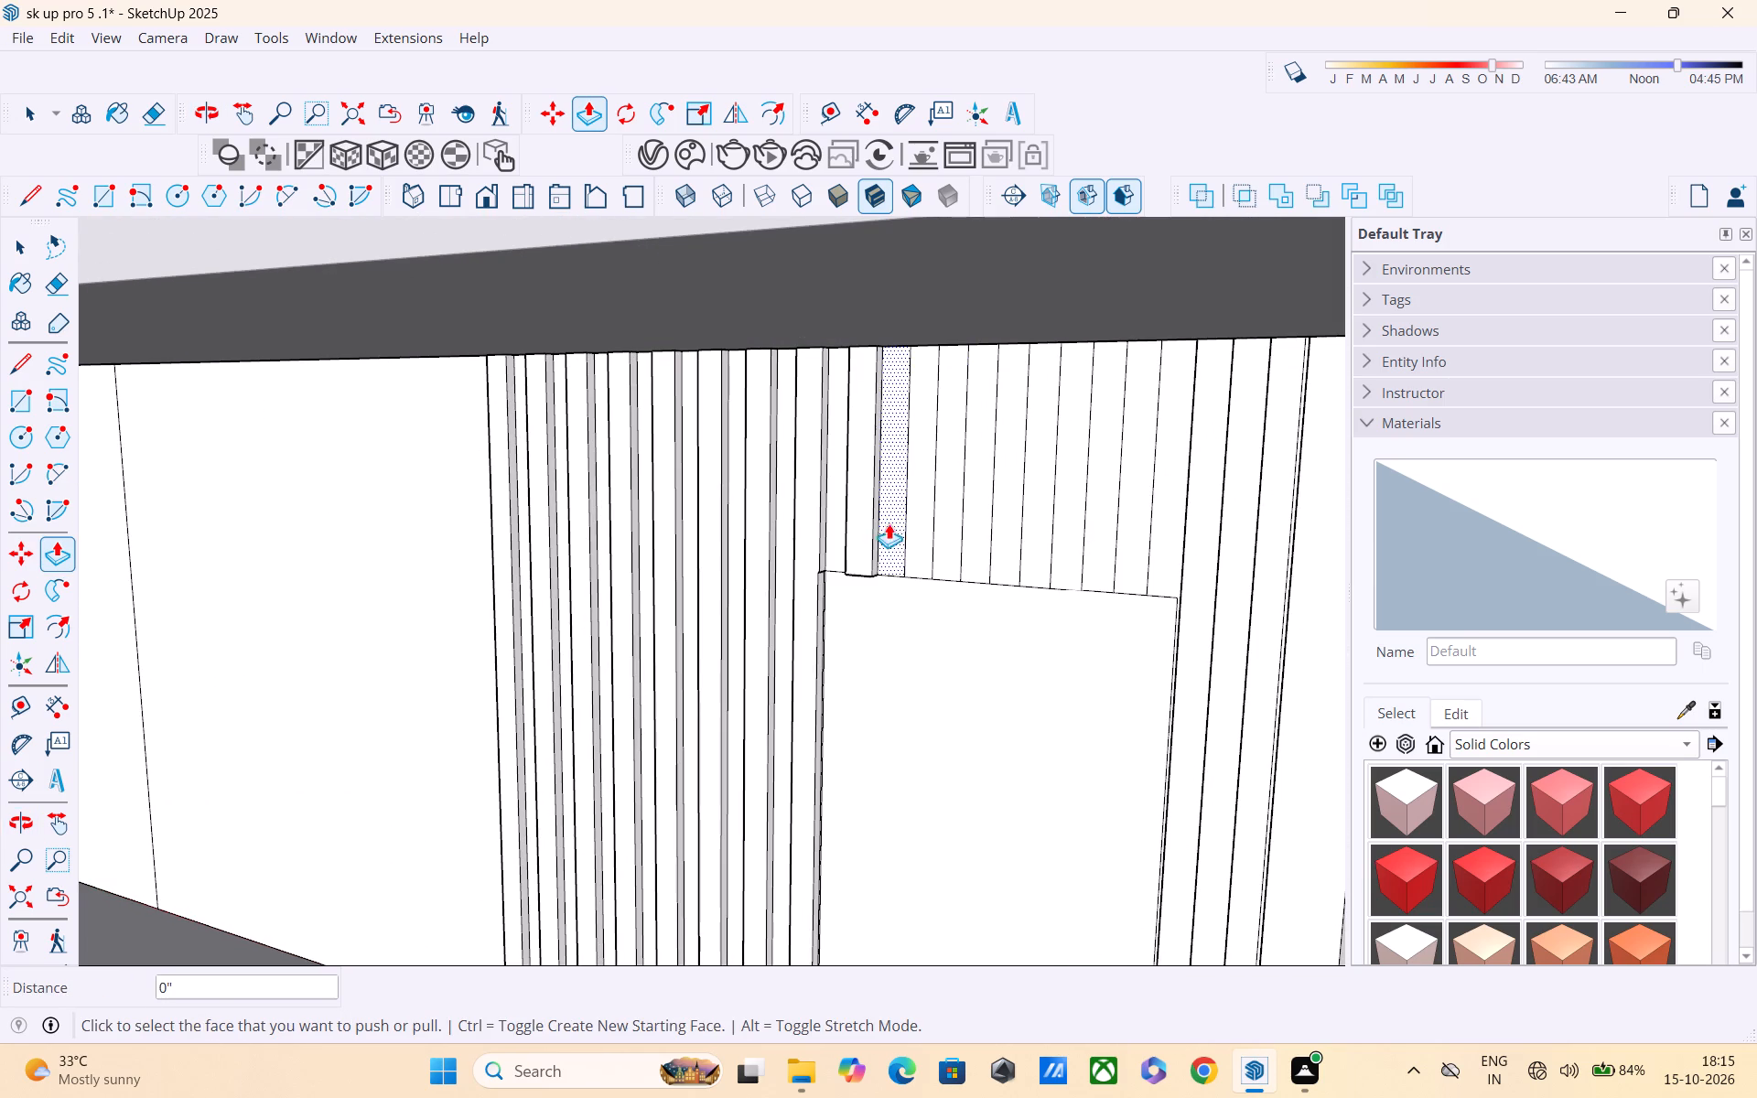
double_click(917, 529)
double_click(970, 540)
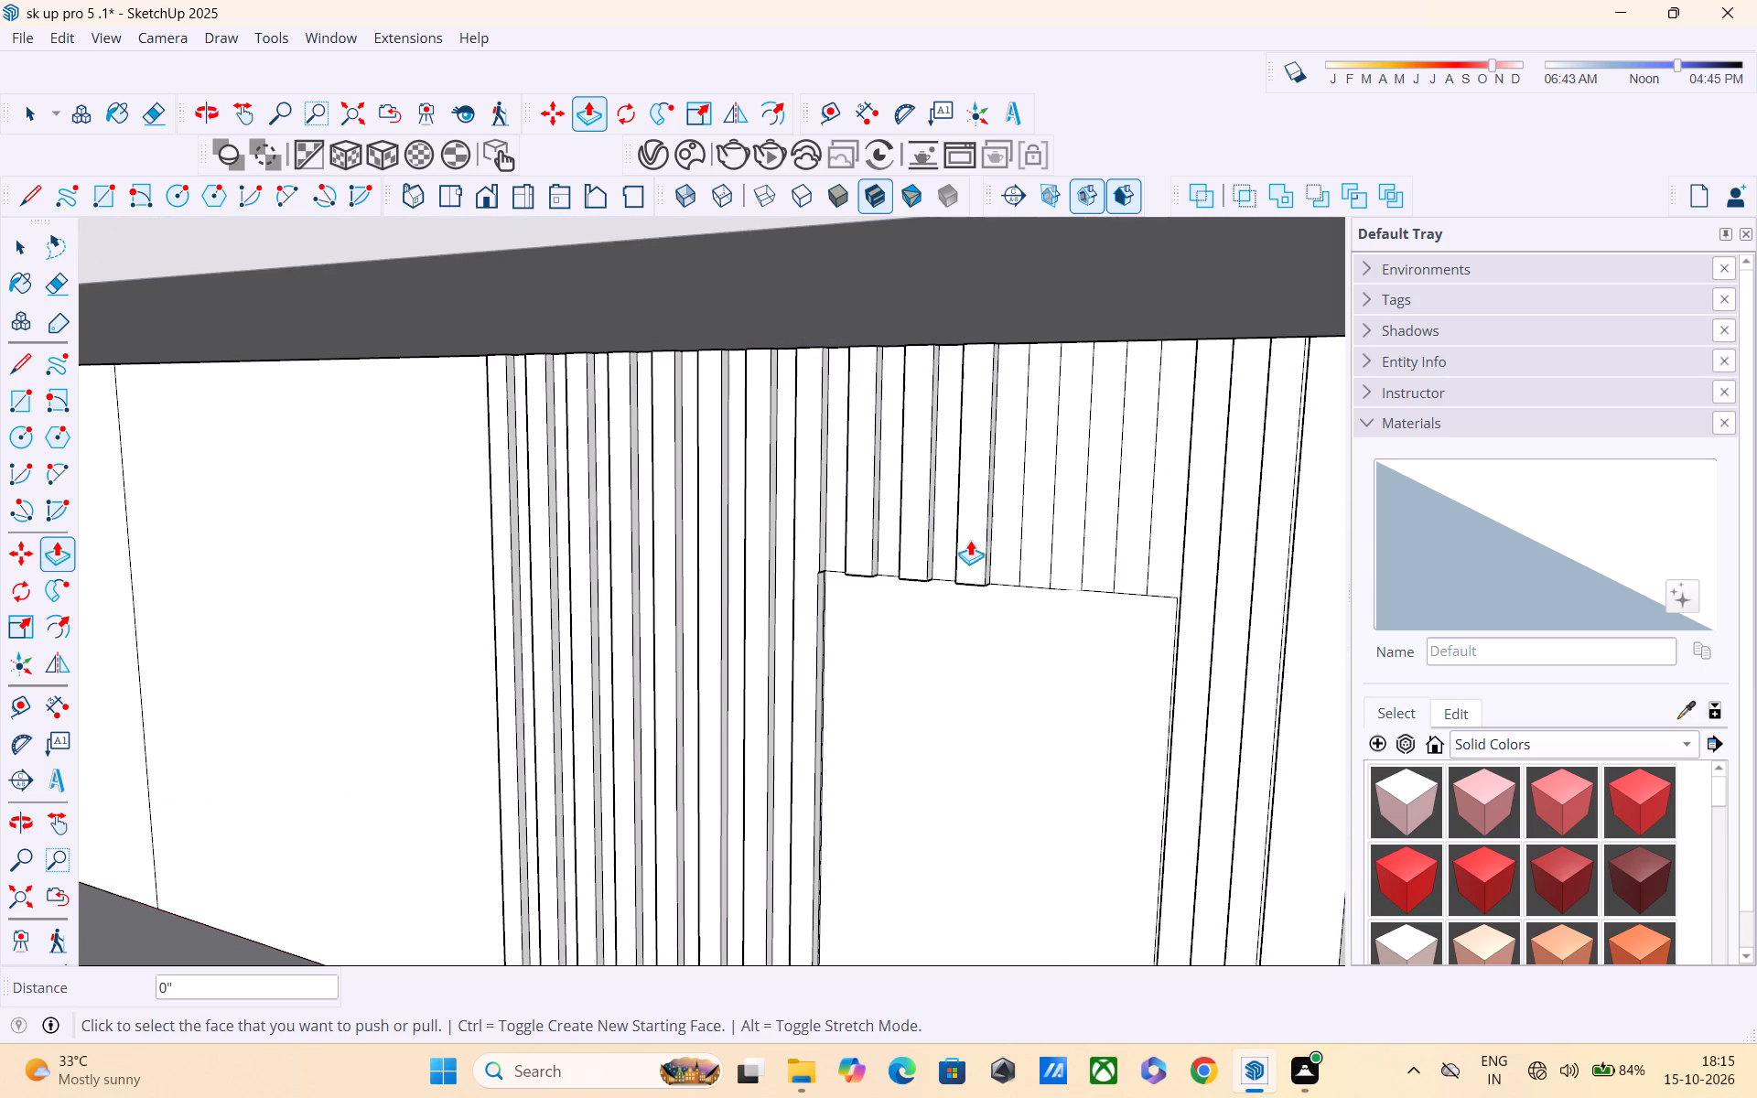
double_click(1029, 546)
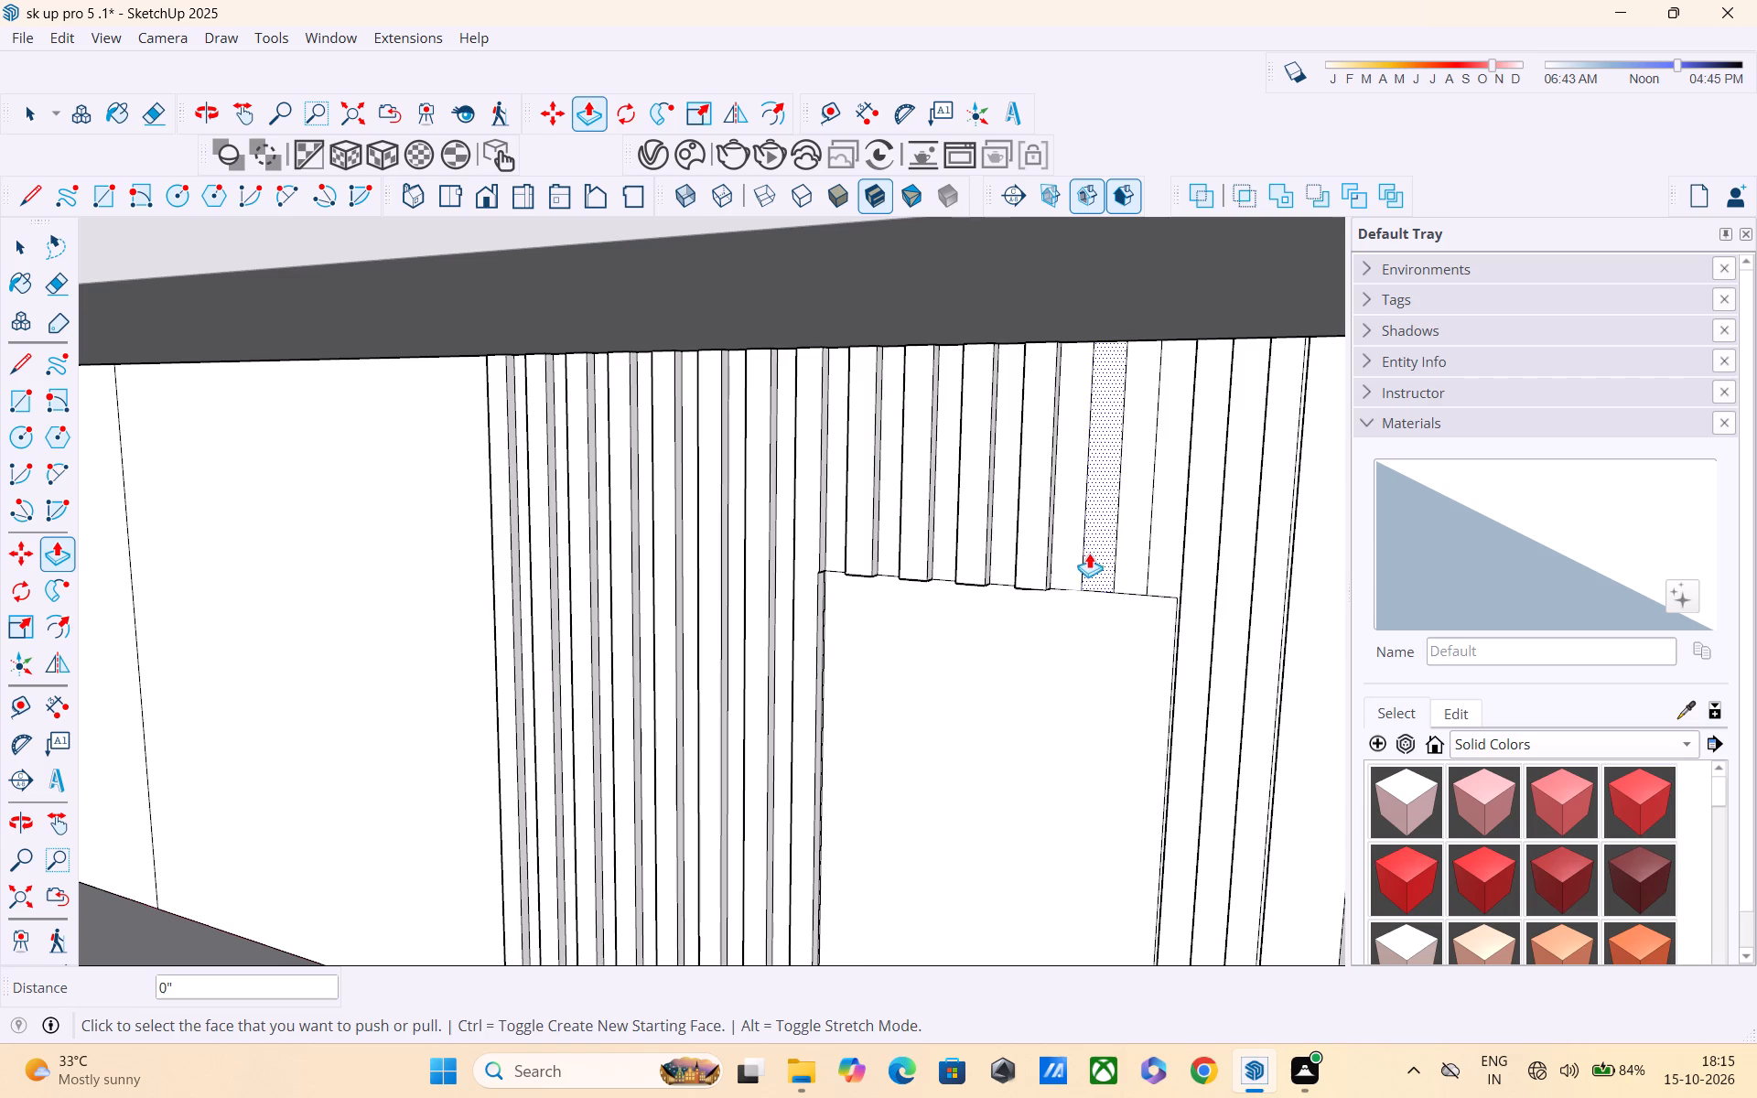
double_click(1098, 557)
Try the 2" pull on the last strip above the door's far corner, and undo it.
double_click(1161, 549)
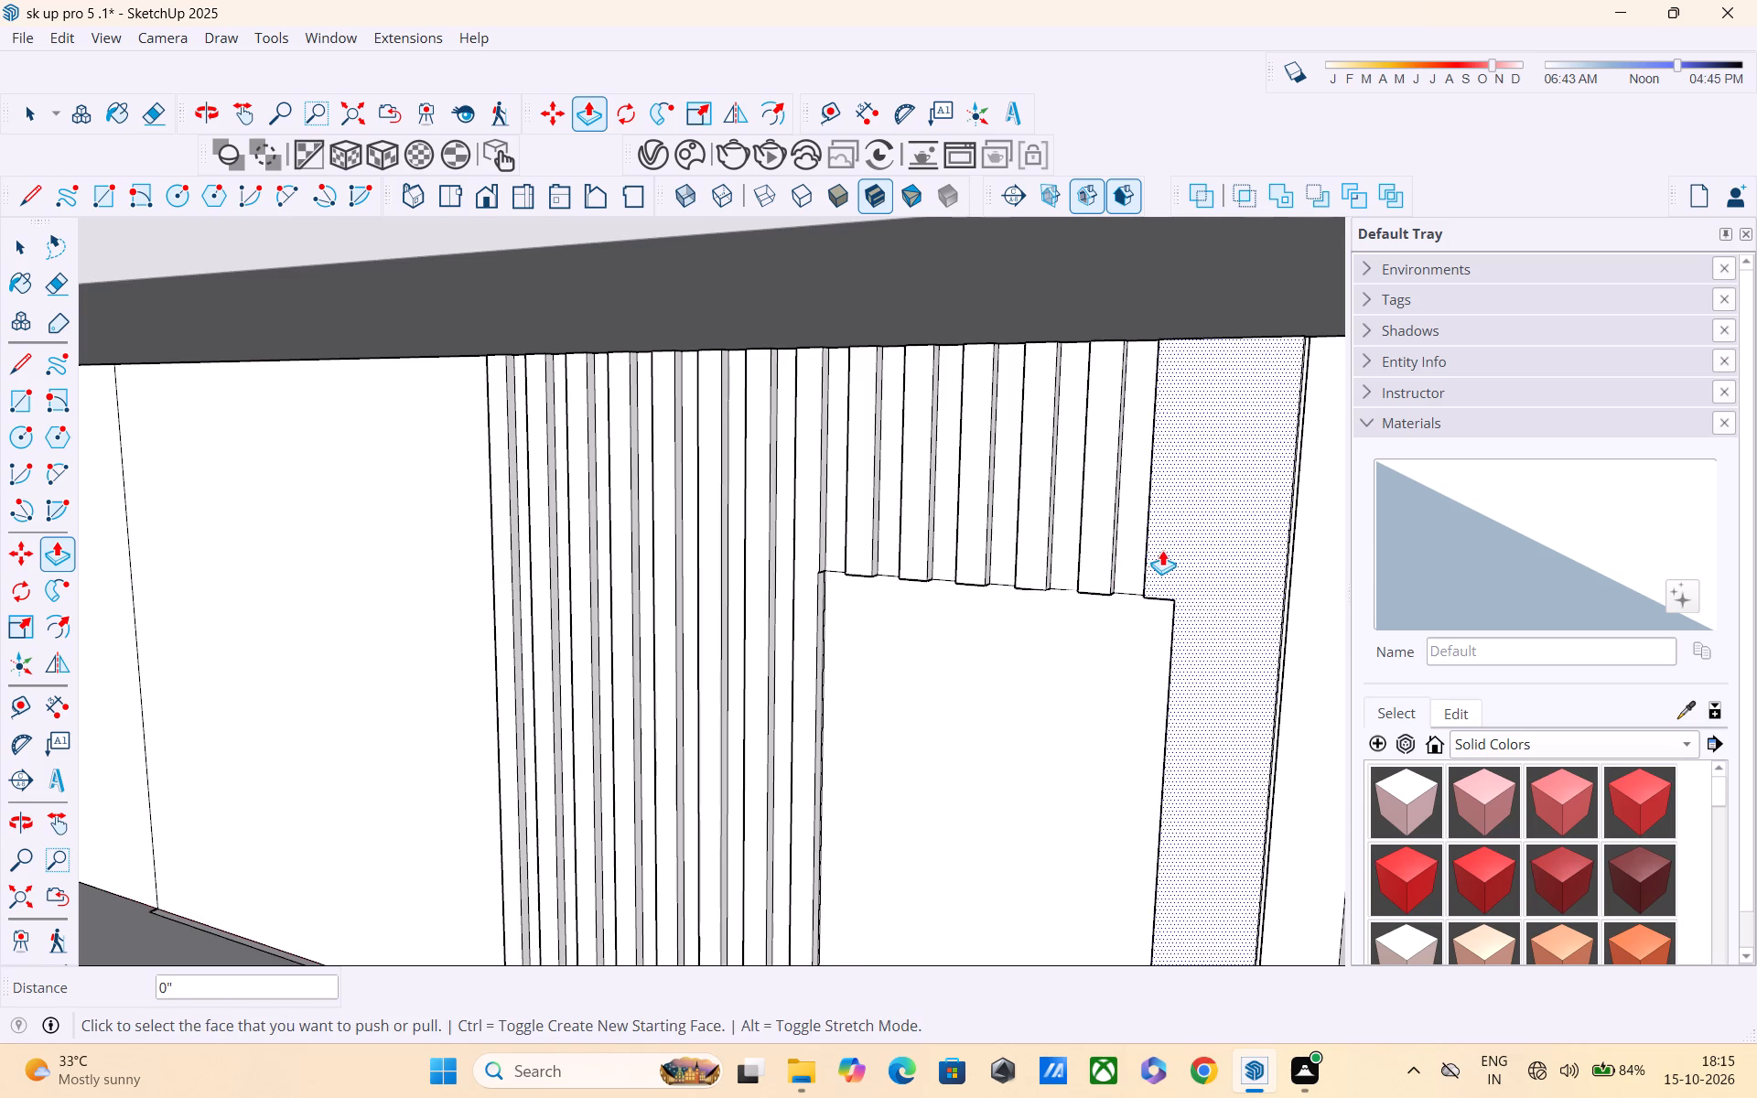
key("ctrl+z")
Draw a short line from the door recess's far top corner to the adjacent strip line, closing the last strip above the door.
scroll(1169, 646, "up", 4)
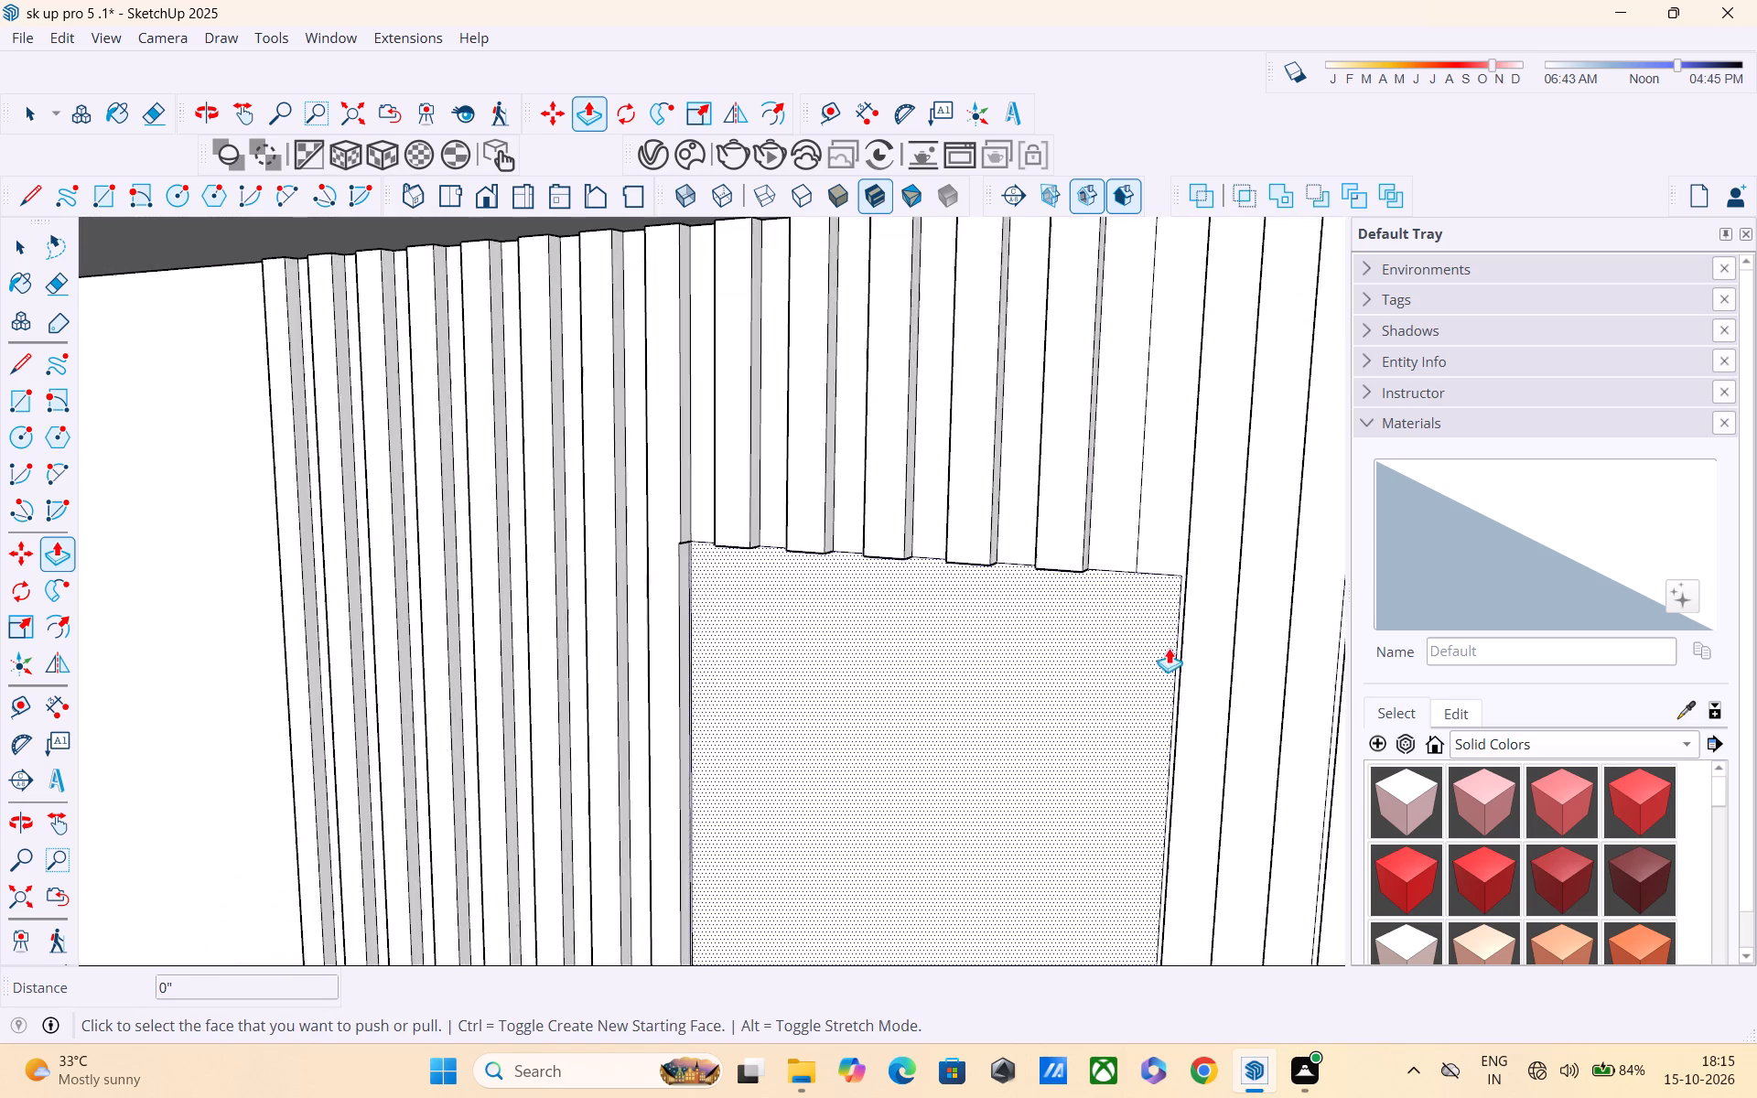
scroll(1205, 609, "up", 1)
middle_click_drag(1205, 606, 1197, 516)
scroll(1183, 580, "up", 6)
middle_click_drag(1178, 608, 919, 664)
scroll(919, 651, "up", 1)
scroll(919, 651, "down", 5)
middle_click_drag(1031, 662, 829, 726)
scroll(1030, 636, "up", 4)
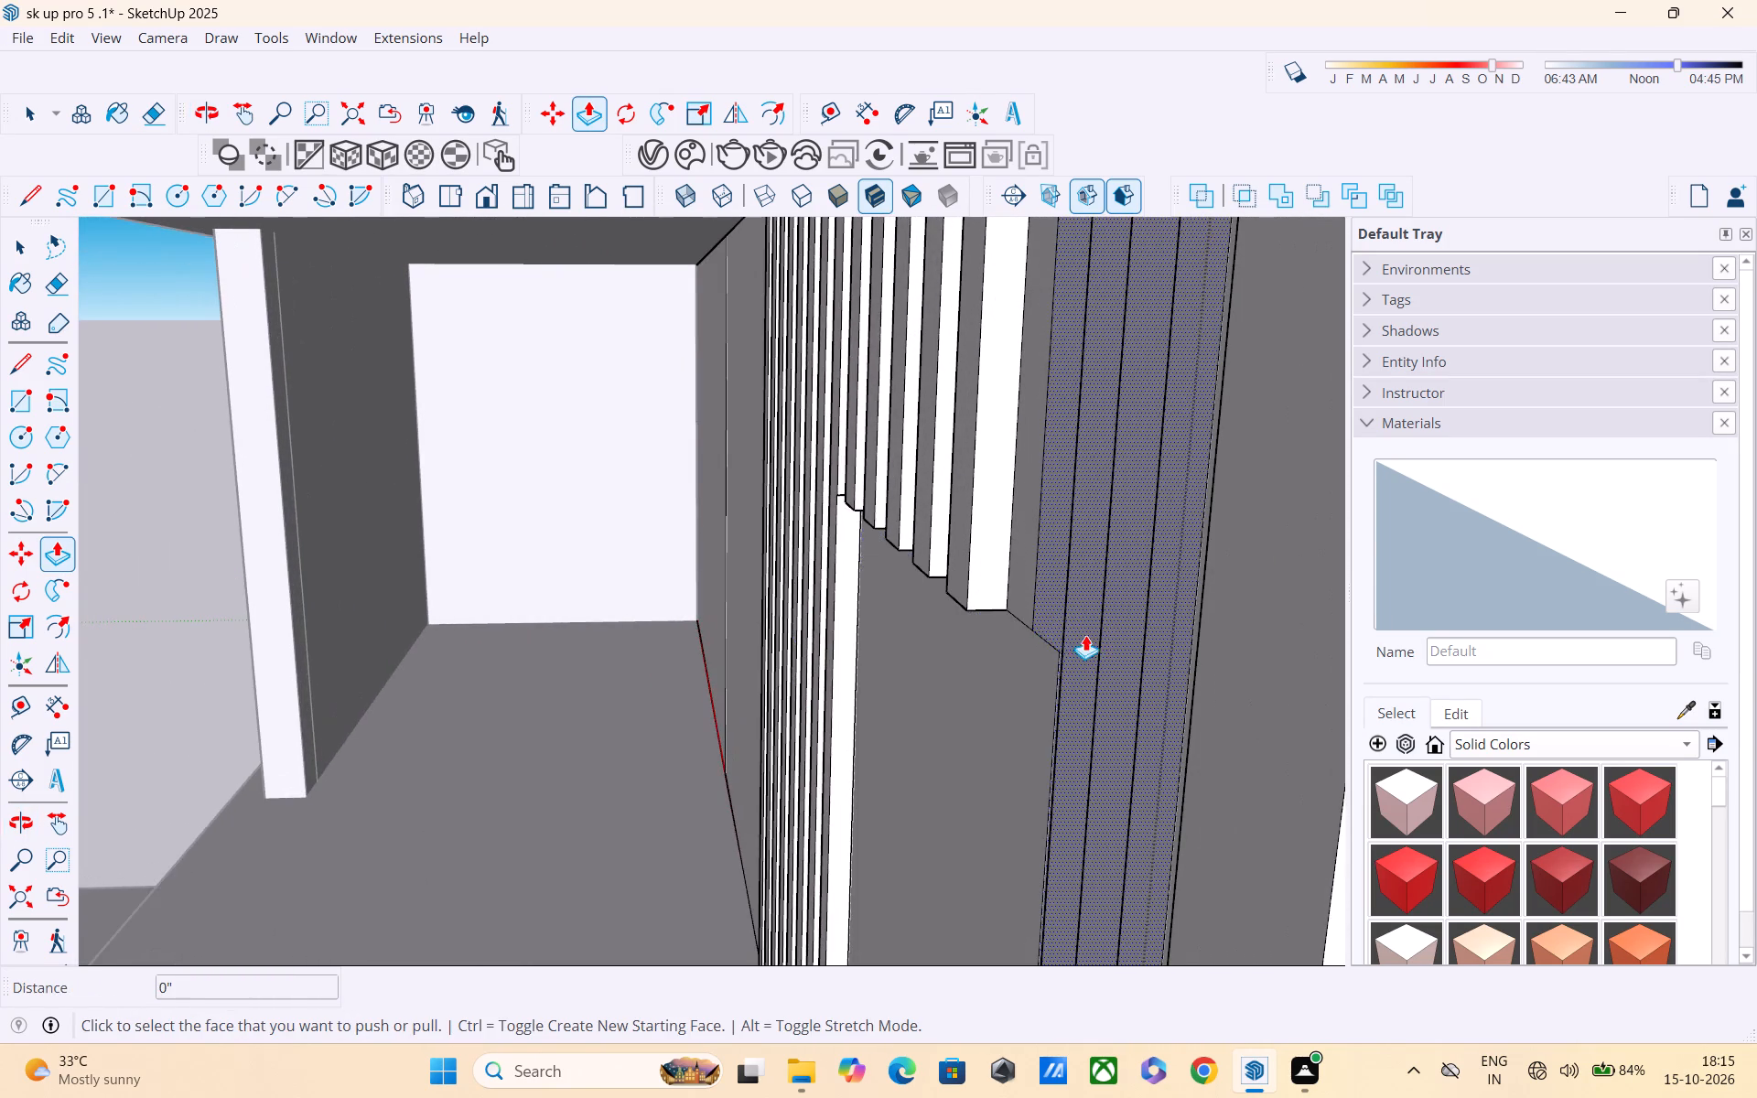
middle_click_drag(1107, 635, 1314, 622)
scroll(986, 624, "up", 4)
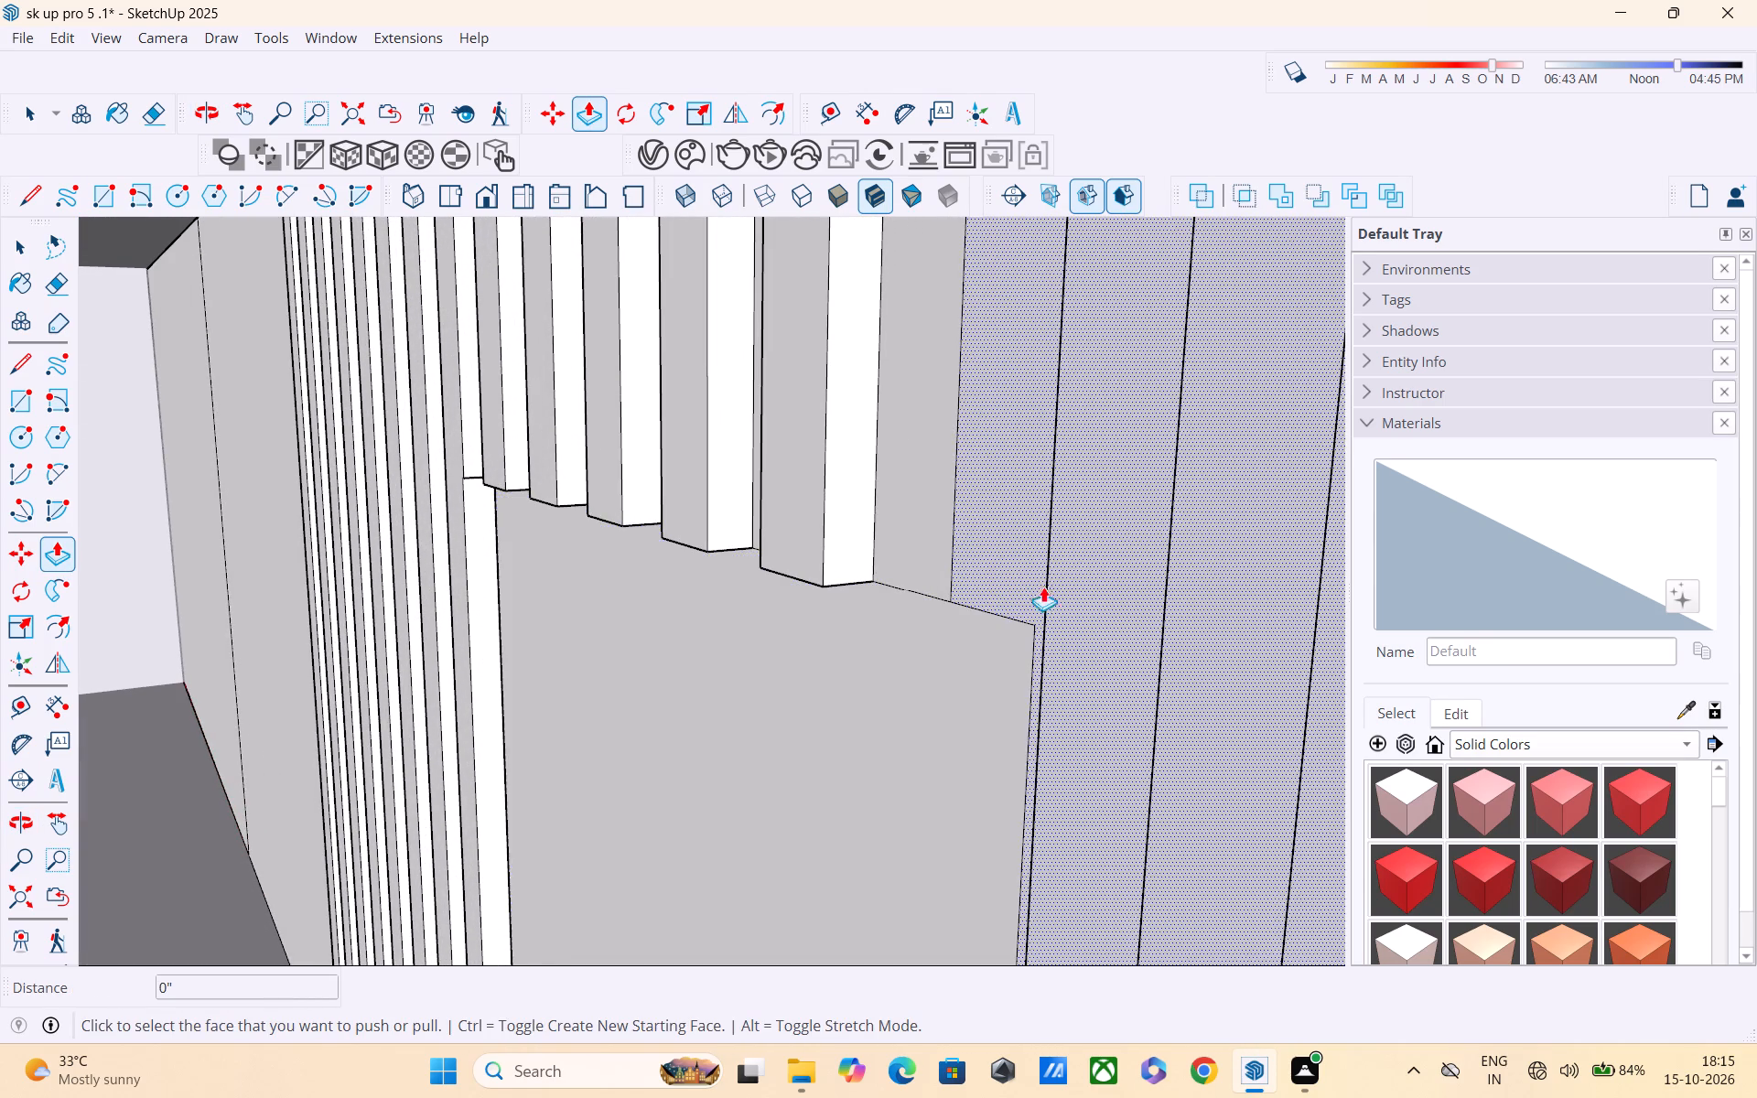
scroll(1069, 594, "down", 5)
middle_click_drag(1052, 632, 1020, 606)
scroll(1020, 606, "up", 1)
key("l")
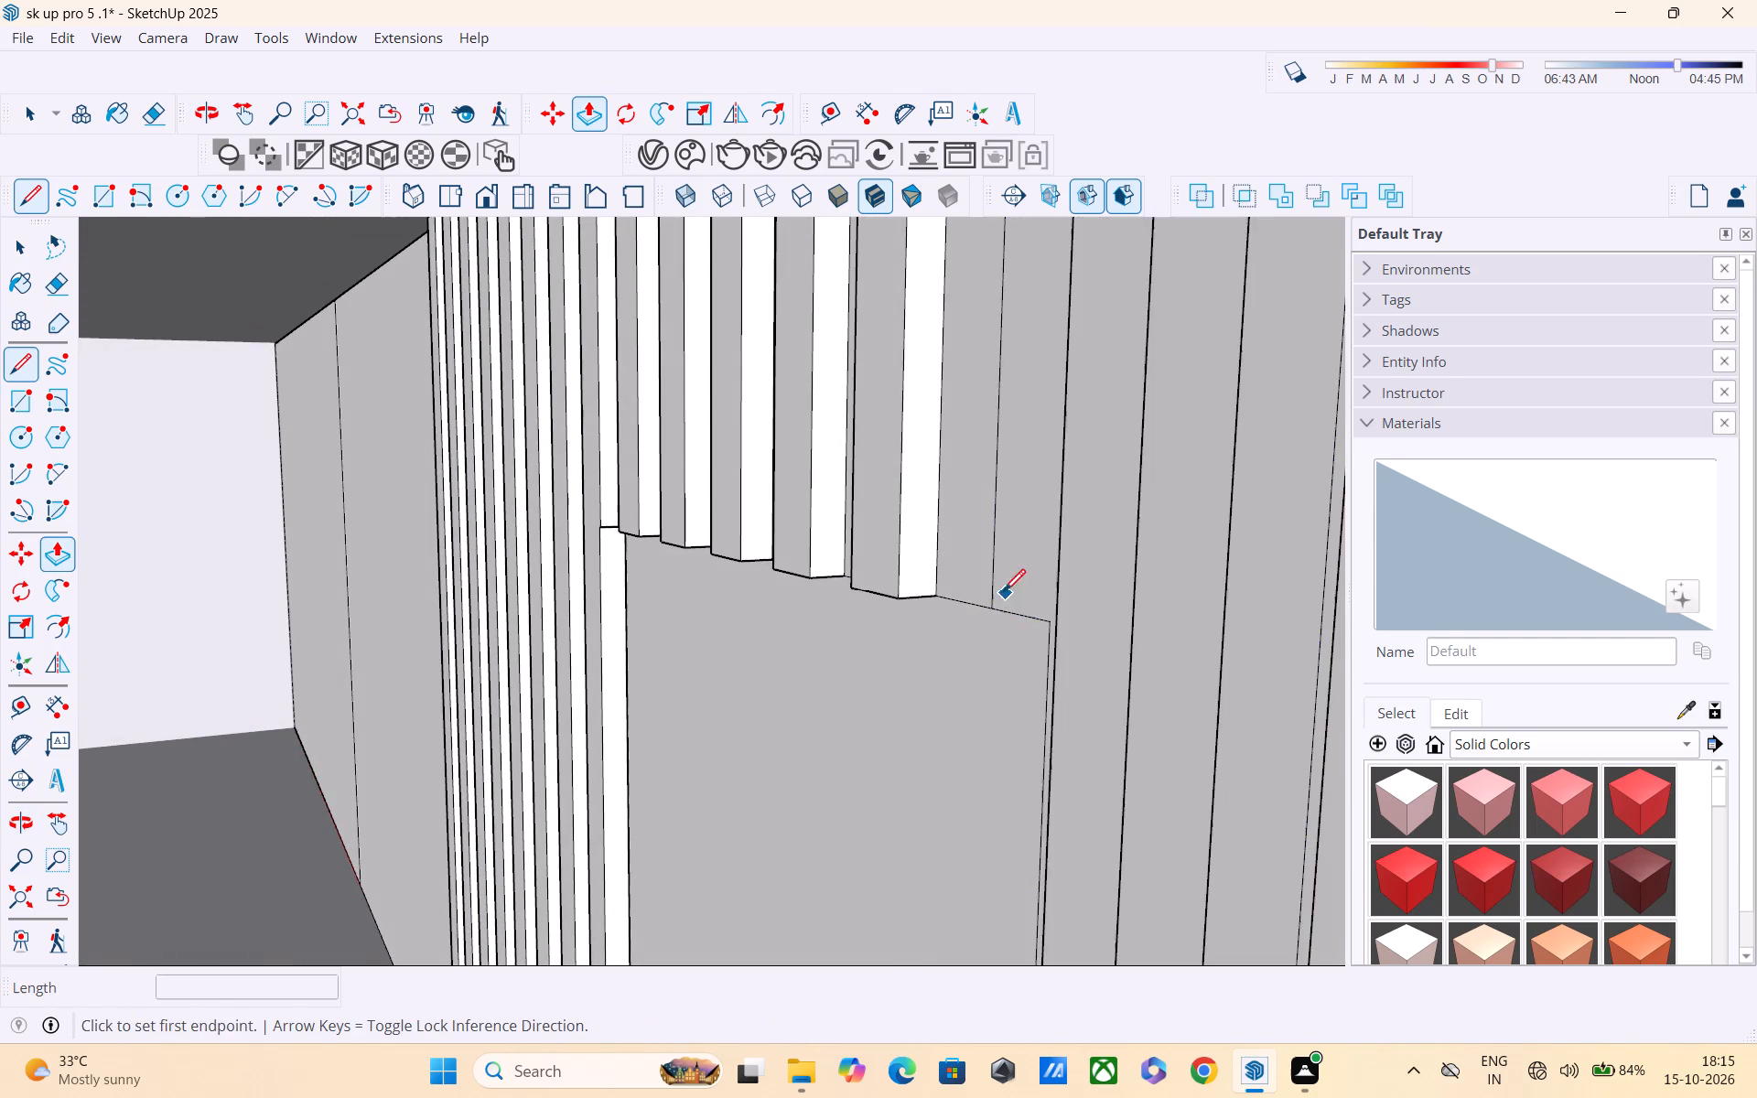
scroll(1049, 630, "up", 4)
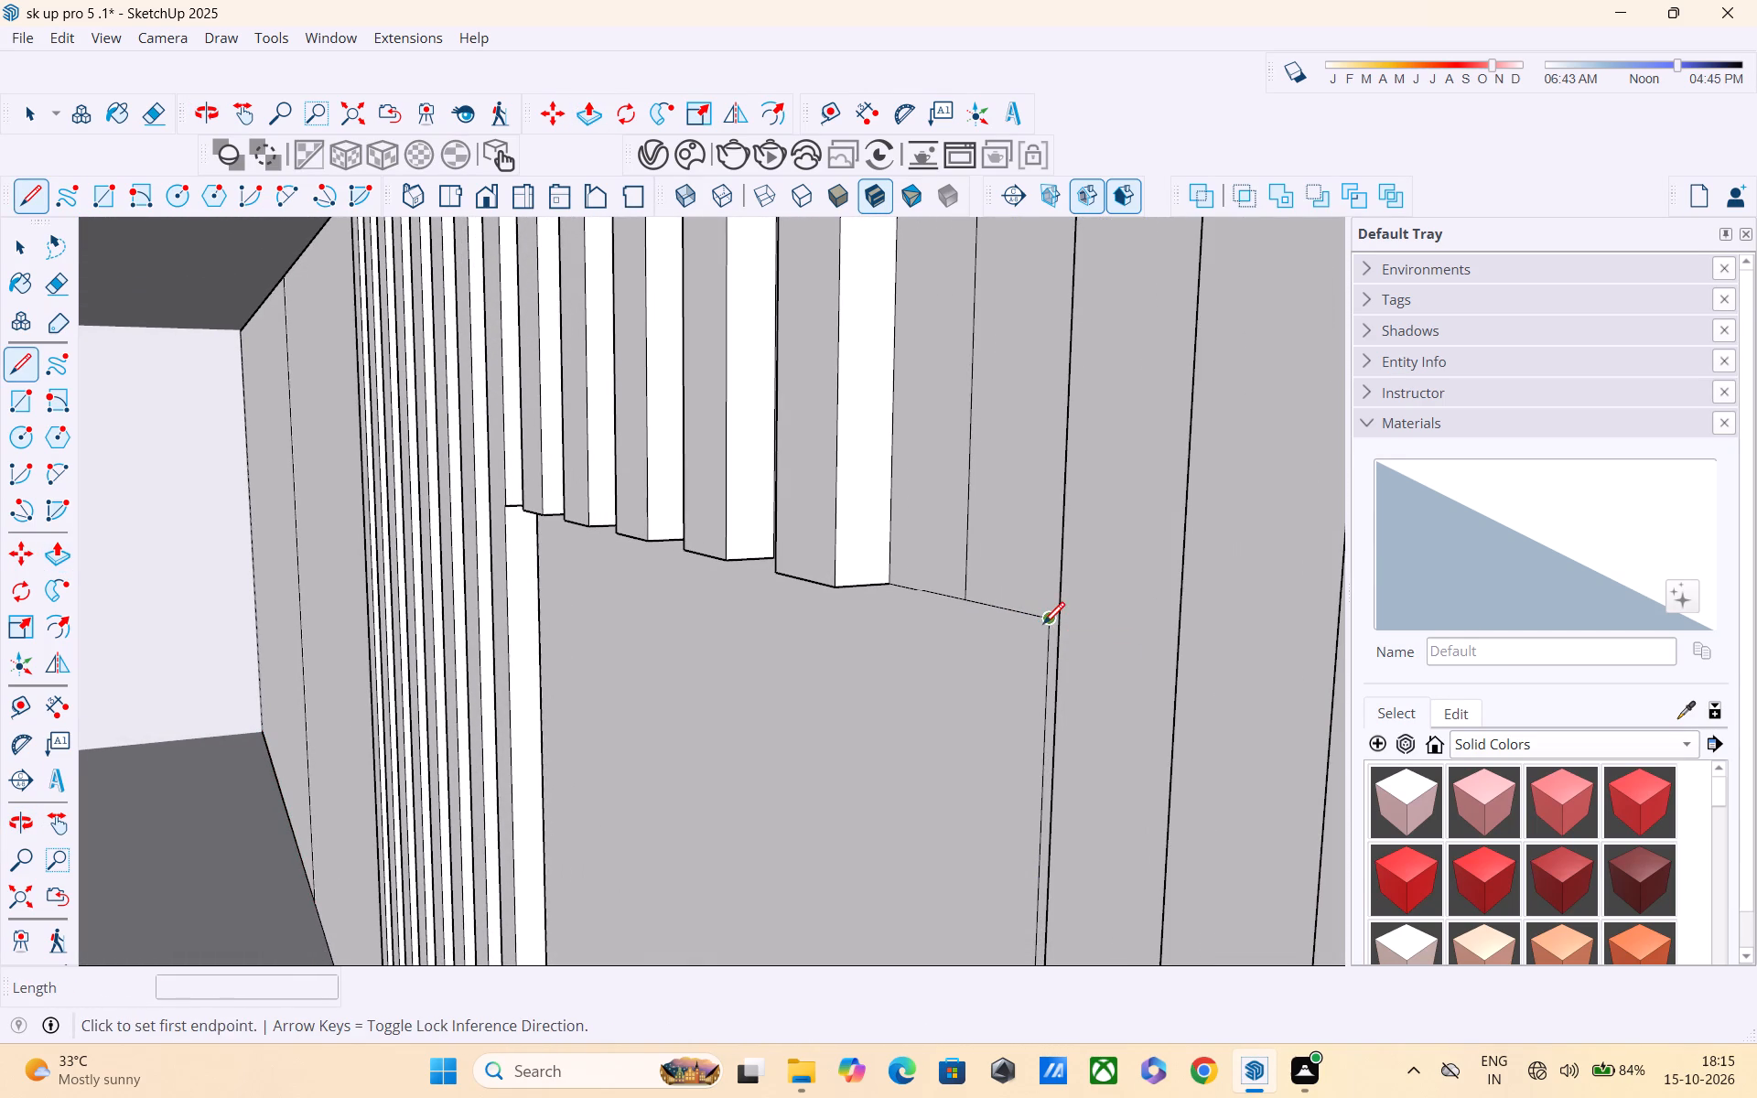
left_click(1043, 626)
middle_click_drag(1066, 636, 1062, 636)
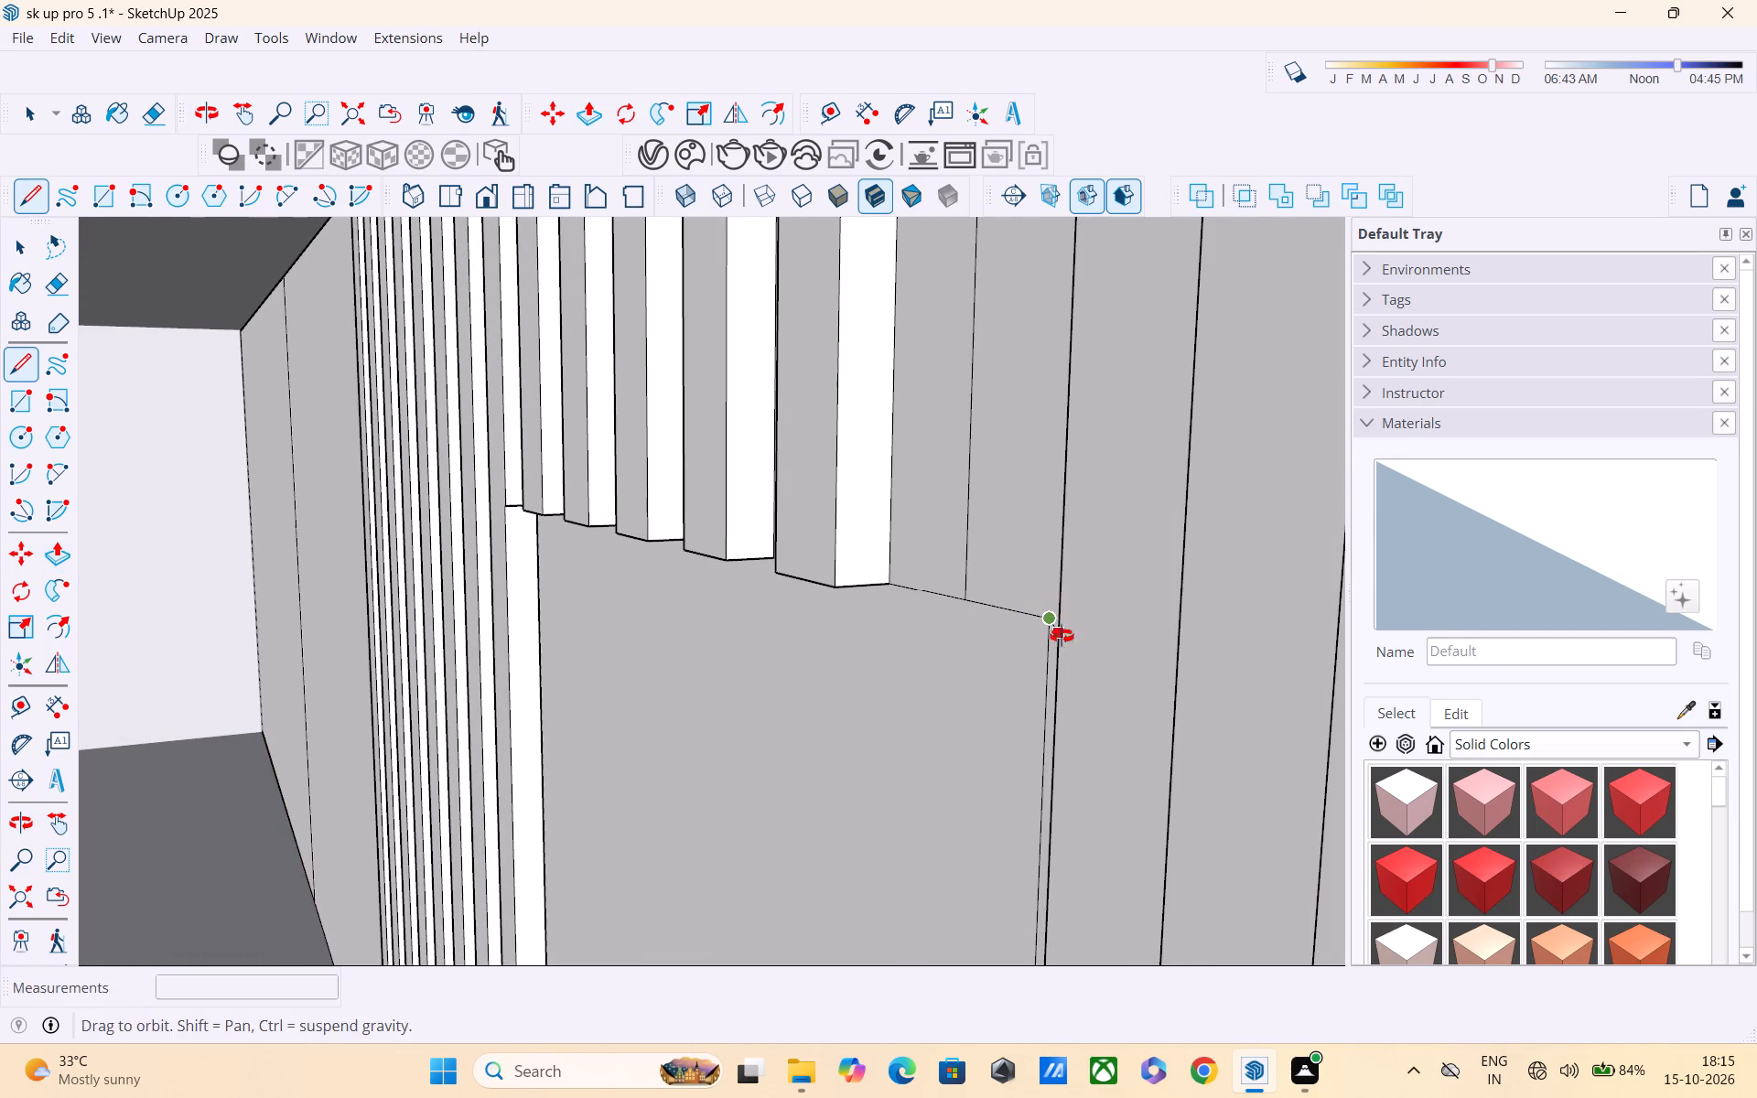
middle_click_drag(1062, 636, 953, 666)
scroll(1176, 654, "up", 5)
scroll(1000, 641, "up", 4)
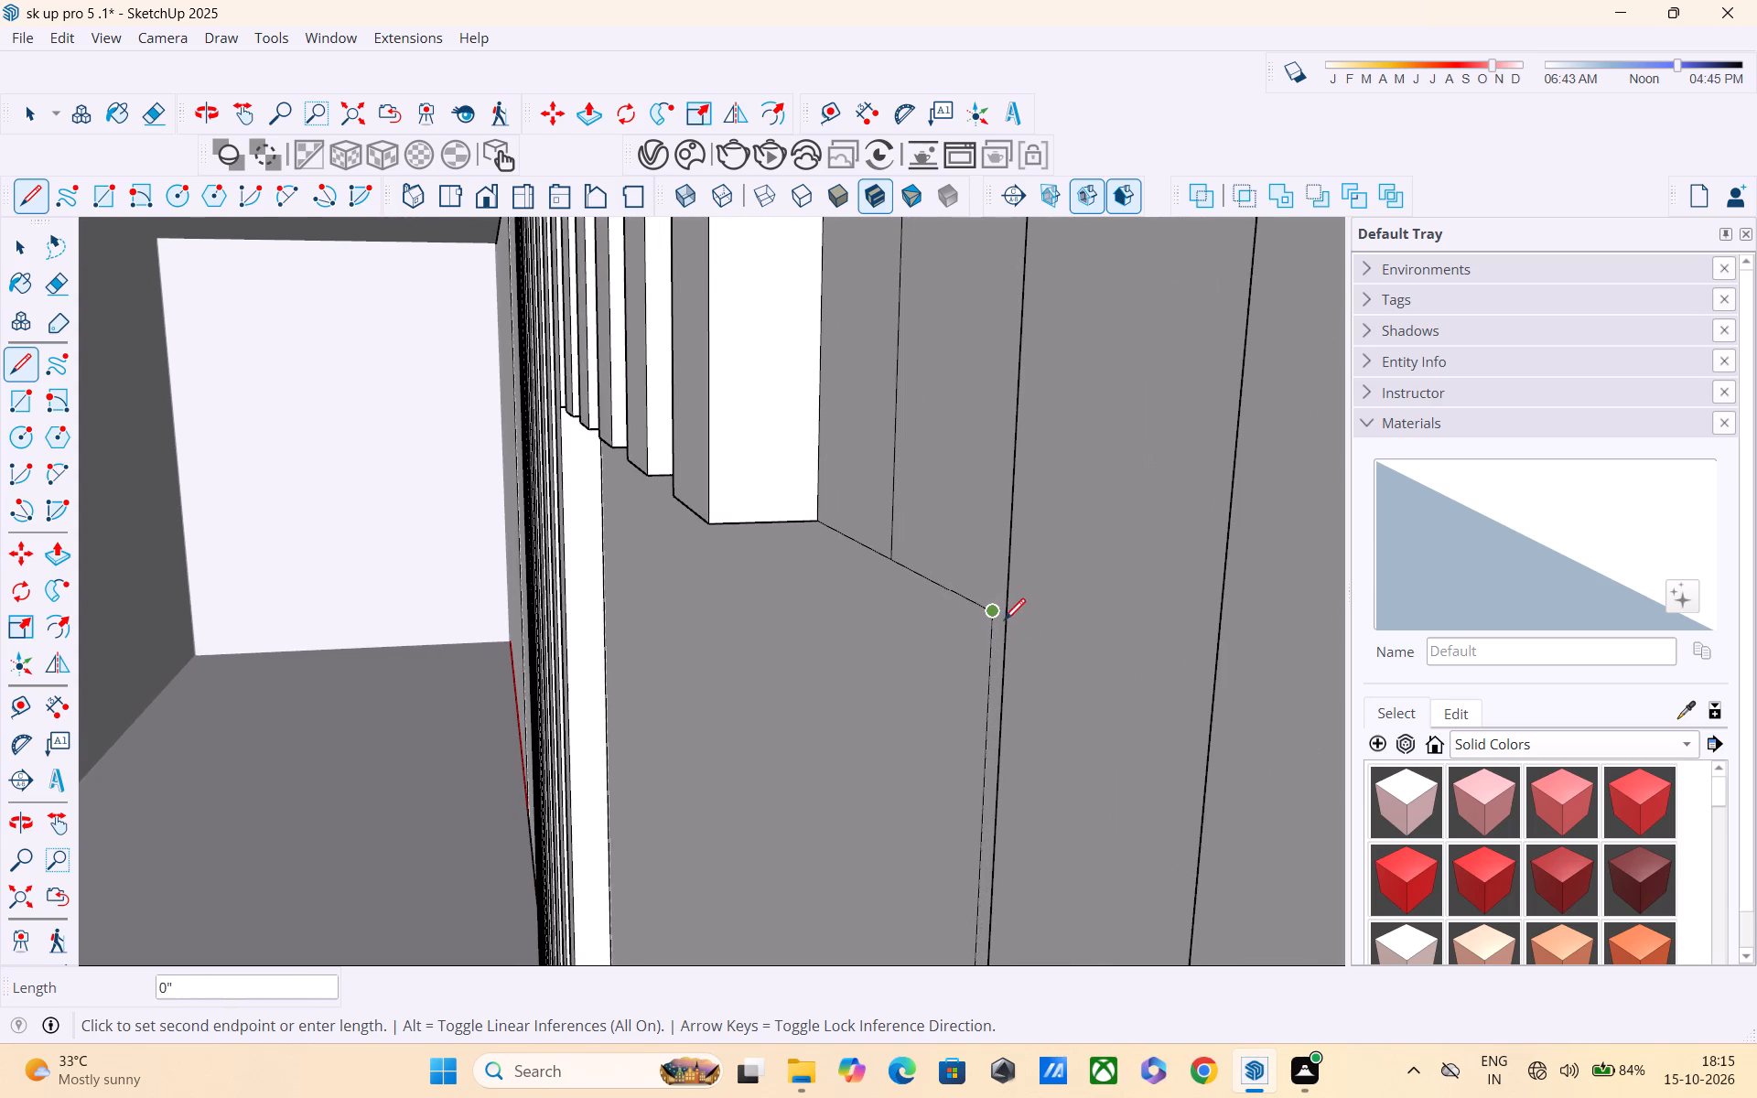
left_click(1003, 628)
middle_click_drag(1011, 640, 1214, 661)
scroll(1206, 651, "down", 4)
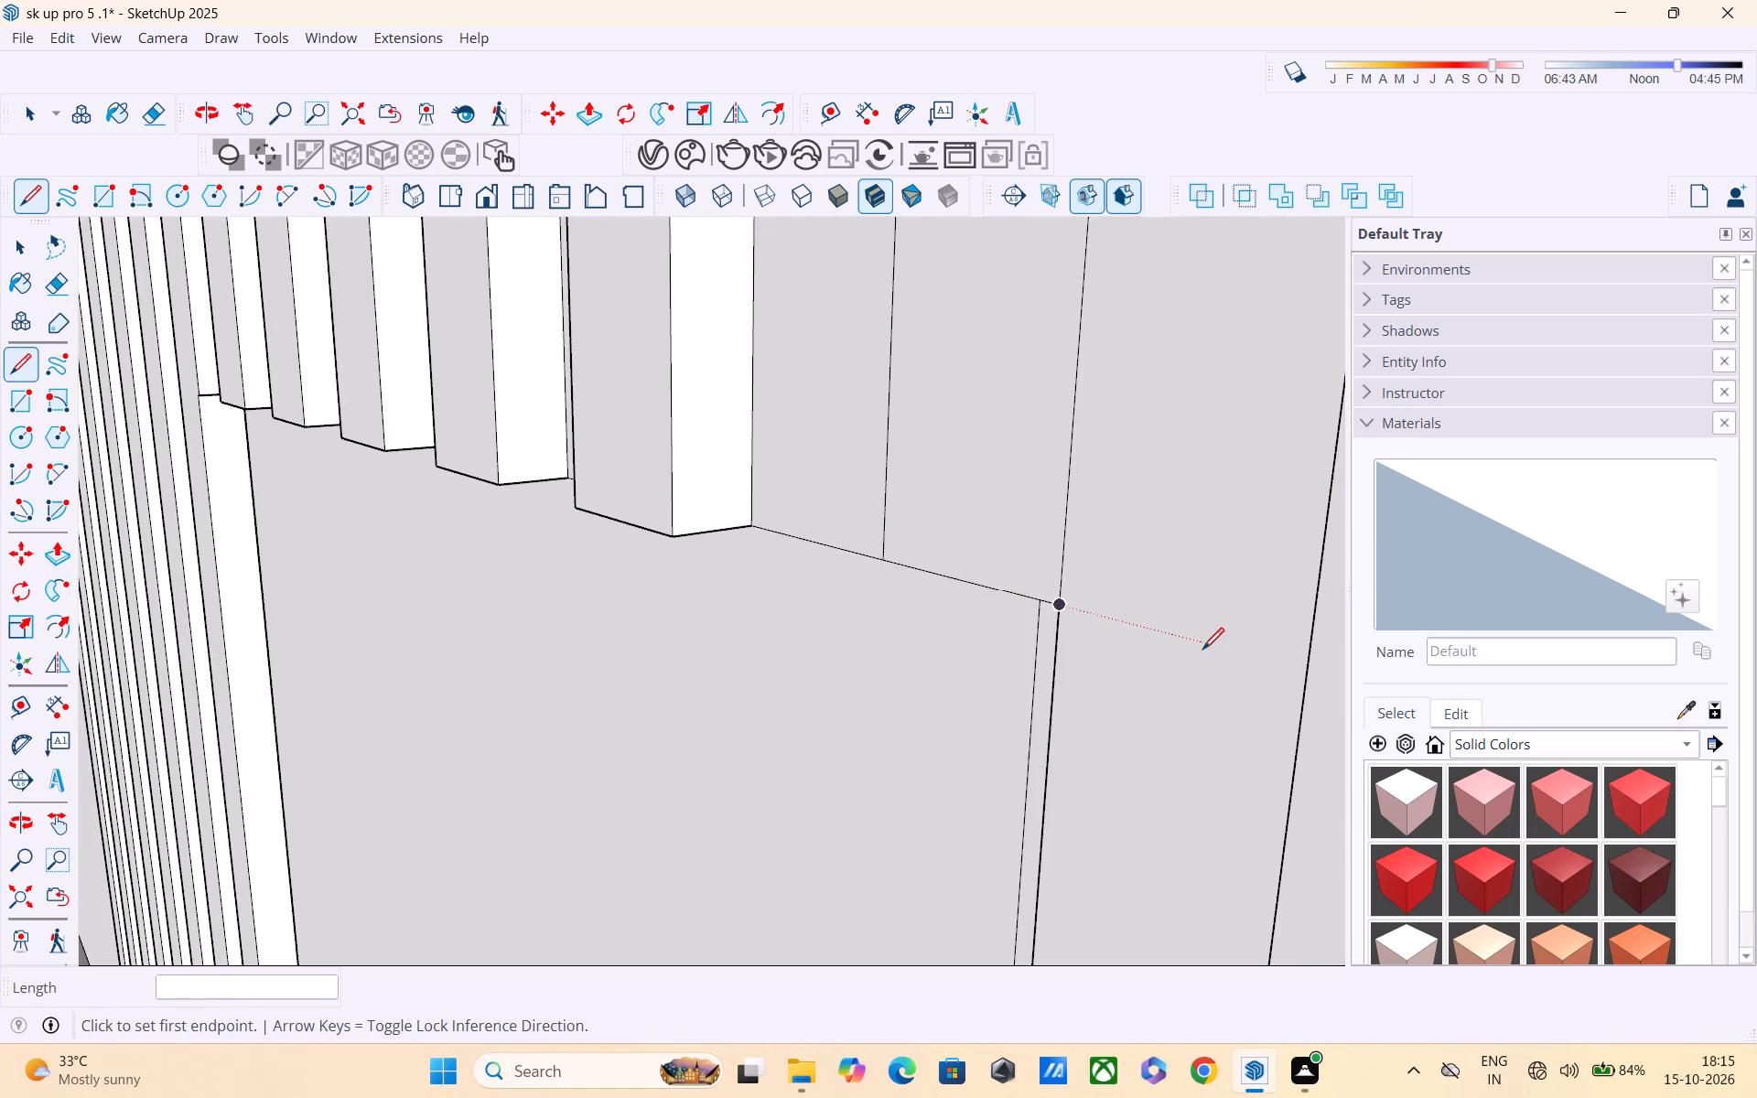
Repeat the 2" pull on the last strip above the door's far corner.
key("p")
double_click(991, 512)
scroll(1058, 570, "down", 6)
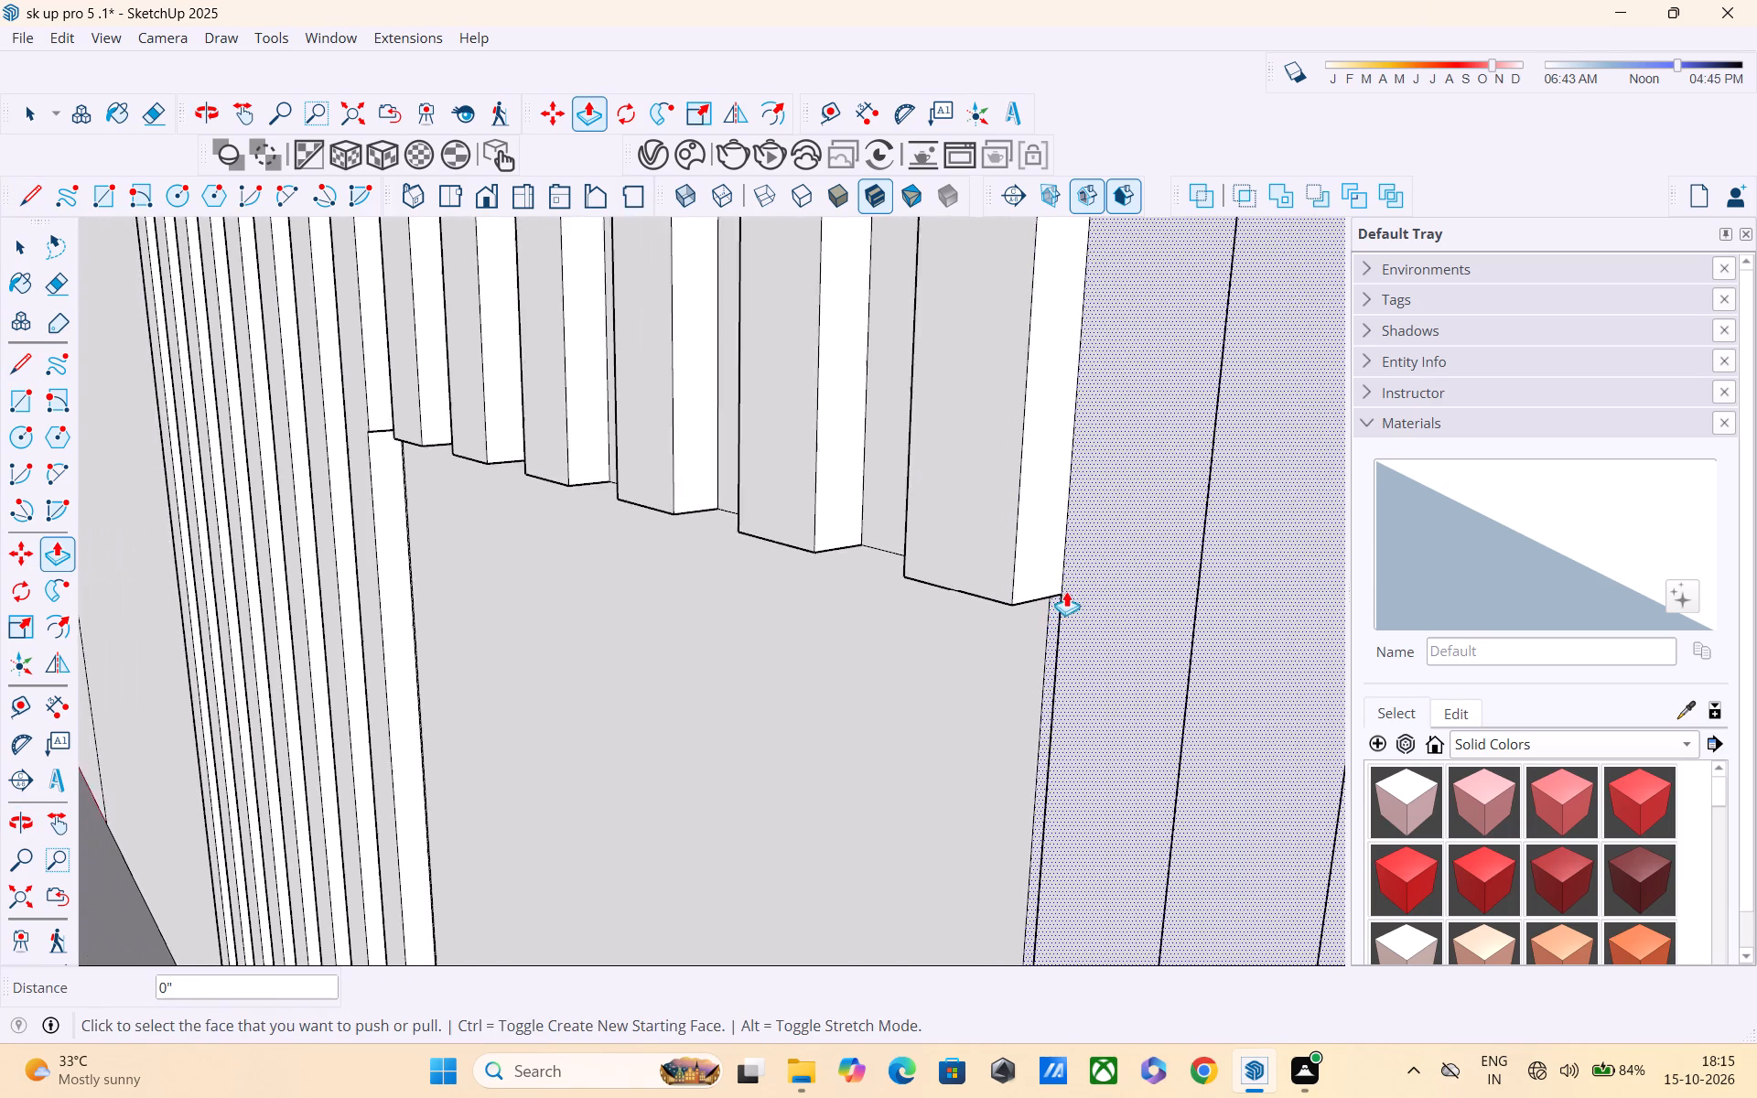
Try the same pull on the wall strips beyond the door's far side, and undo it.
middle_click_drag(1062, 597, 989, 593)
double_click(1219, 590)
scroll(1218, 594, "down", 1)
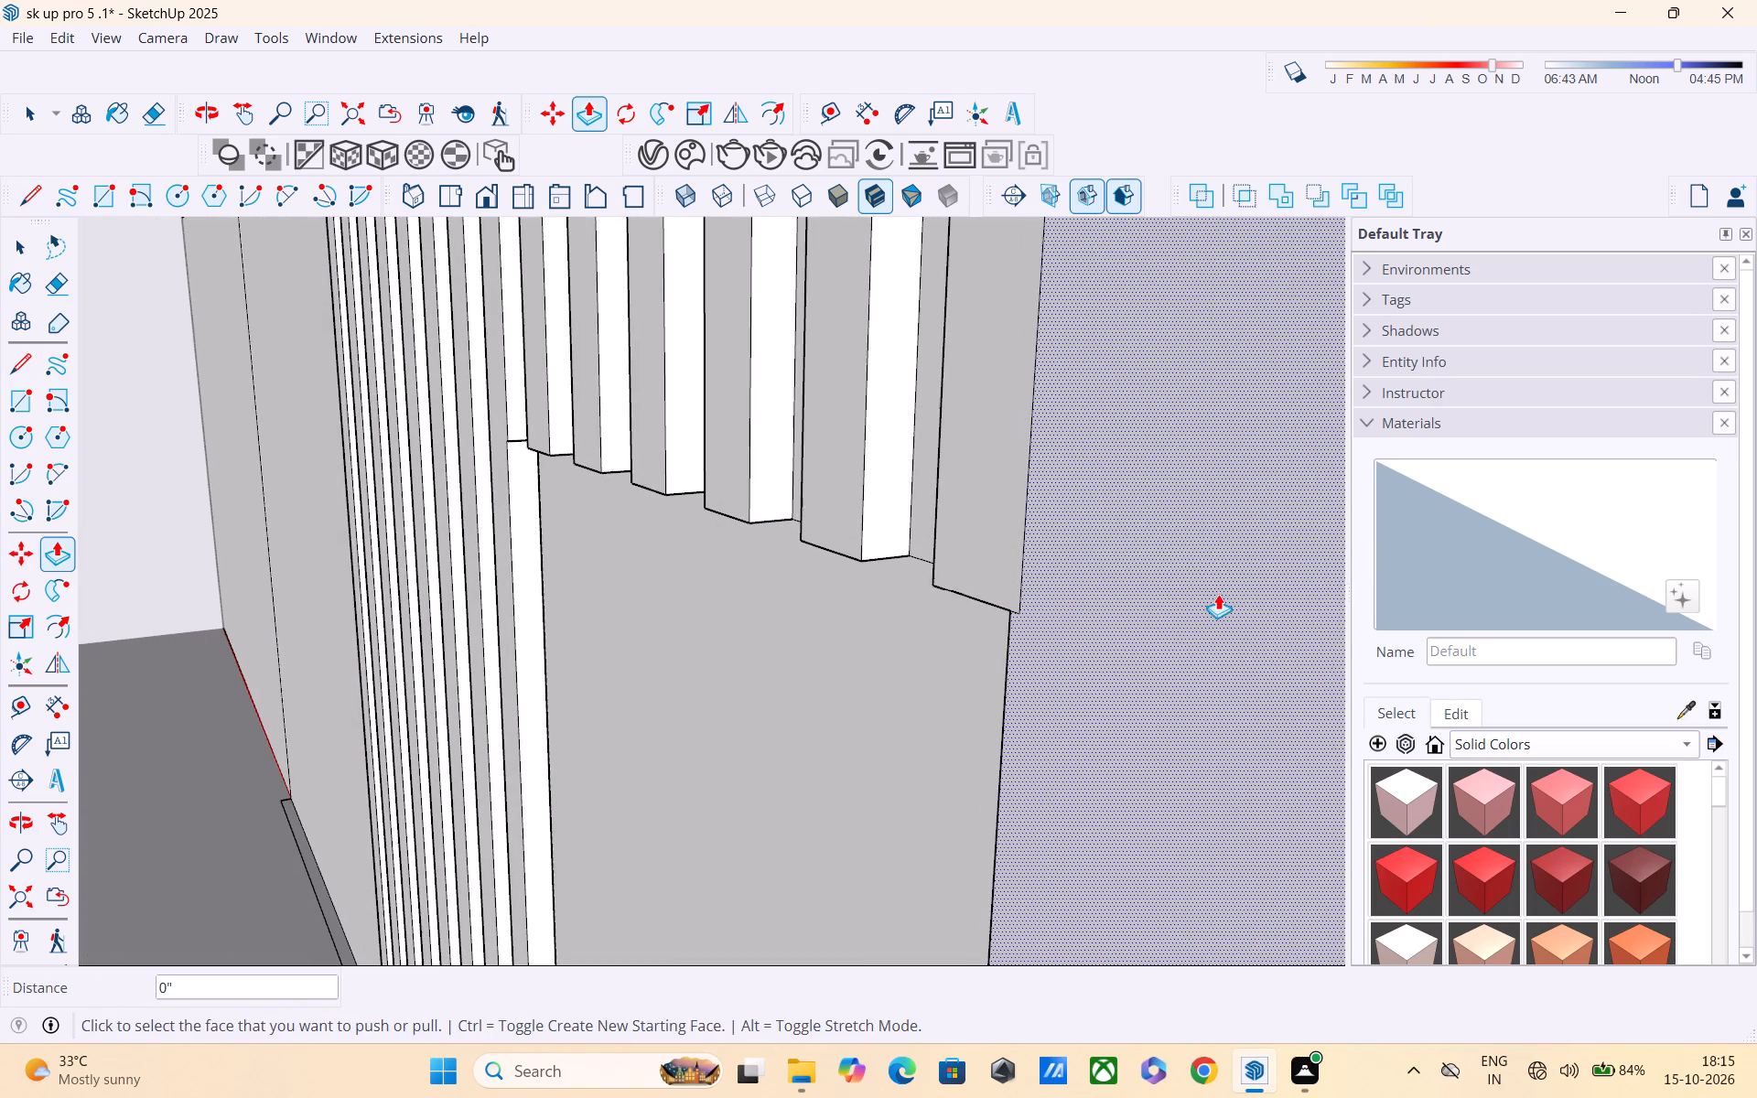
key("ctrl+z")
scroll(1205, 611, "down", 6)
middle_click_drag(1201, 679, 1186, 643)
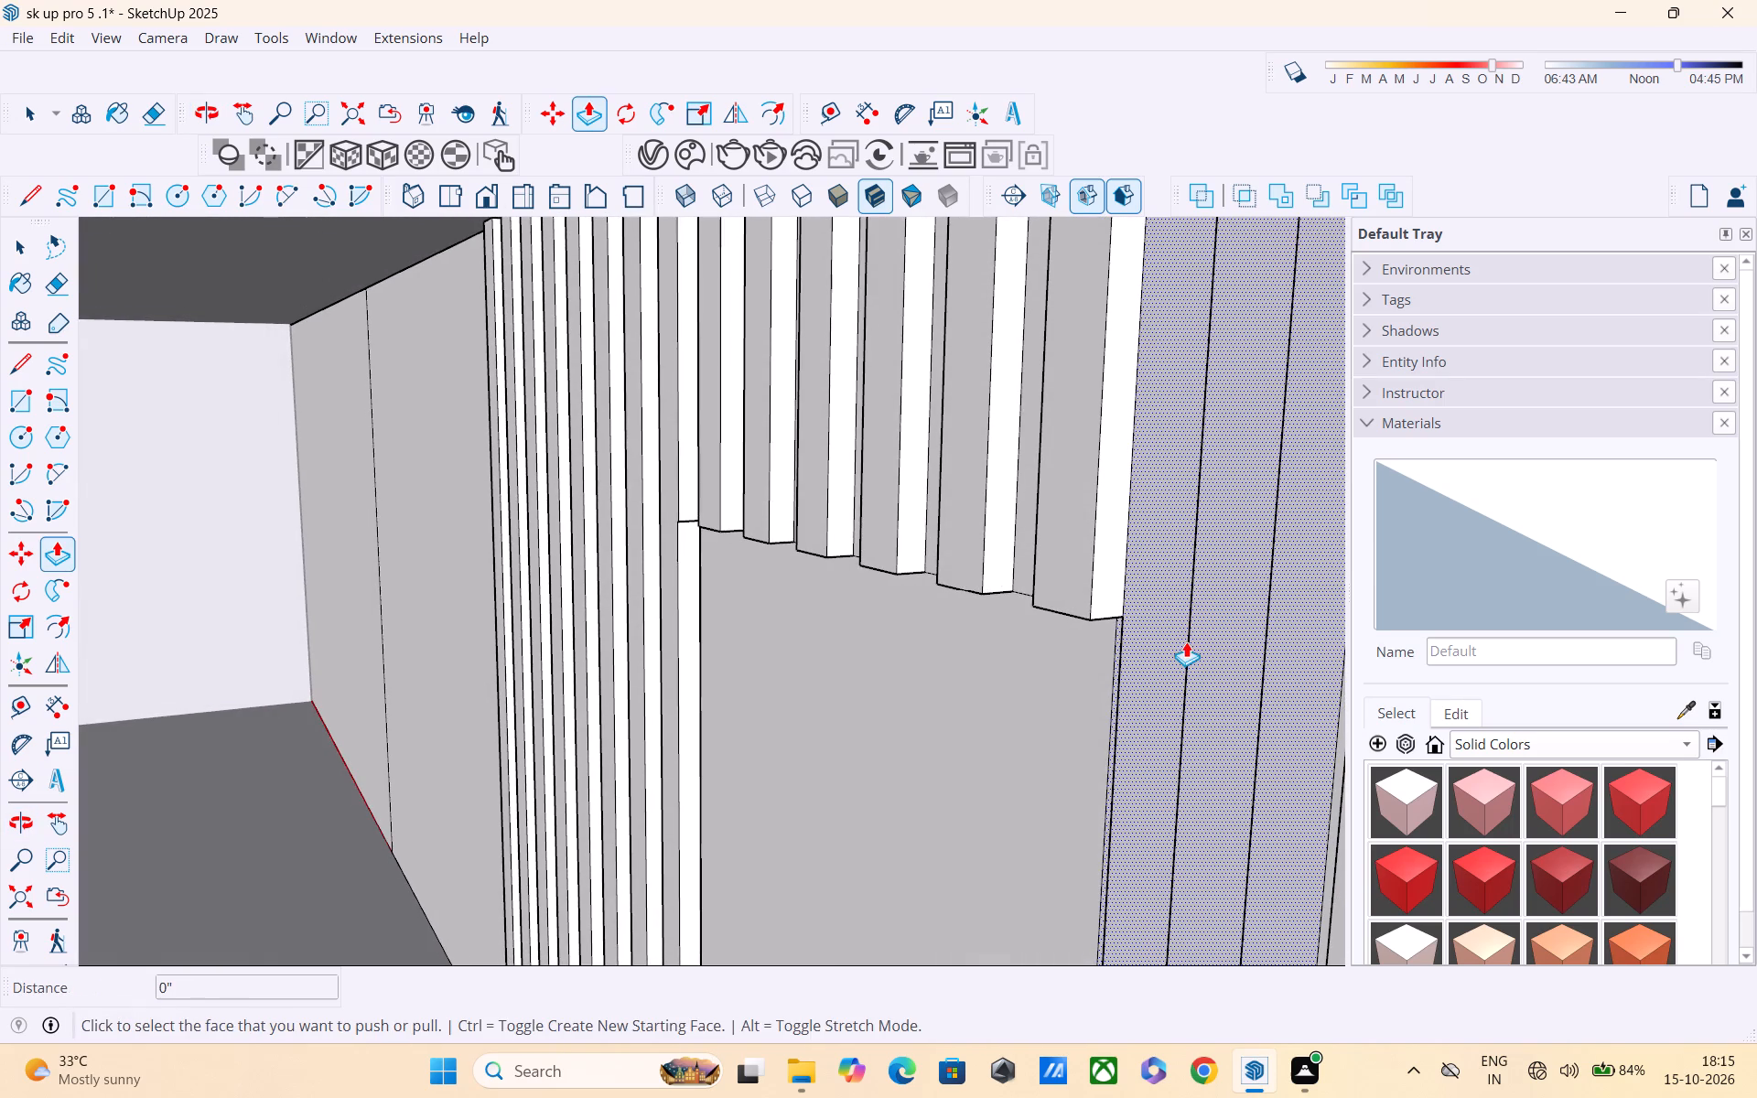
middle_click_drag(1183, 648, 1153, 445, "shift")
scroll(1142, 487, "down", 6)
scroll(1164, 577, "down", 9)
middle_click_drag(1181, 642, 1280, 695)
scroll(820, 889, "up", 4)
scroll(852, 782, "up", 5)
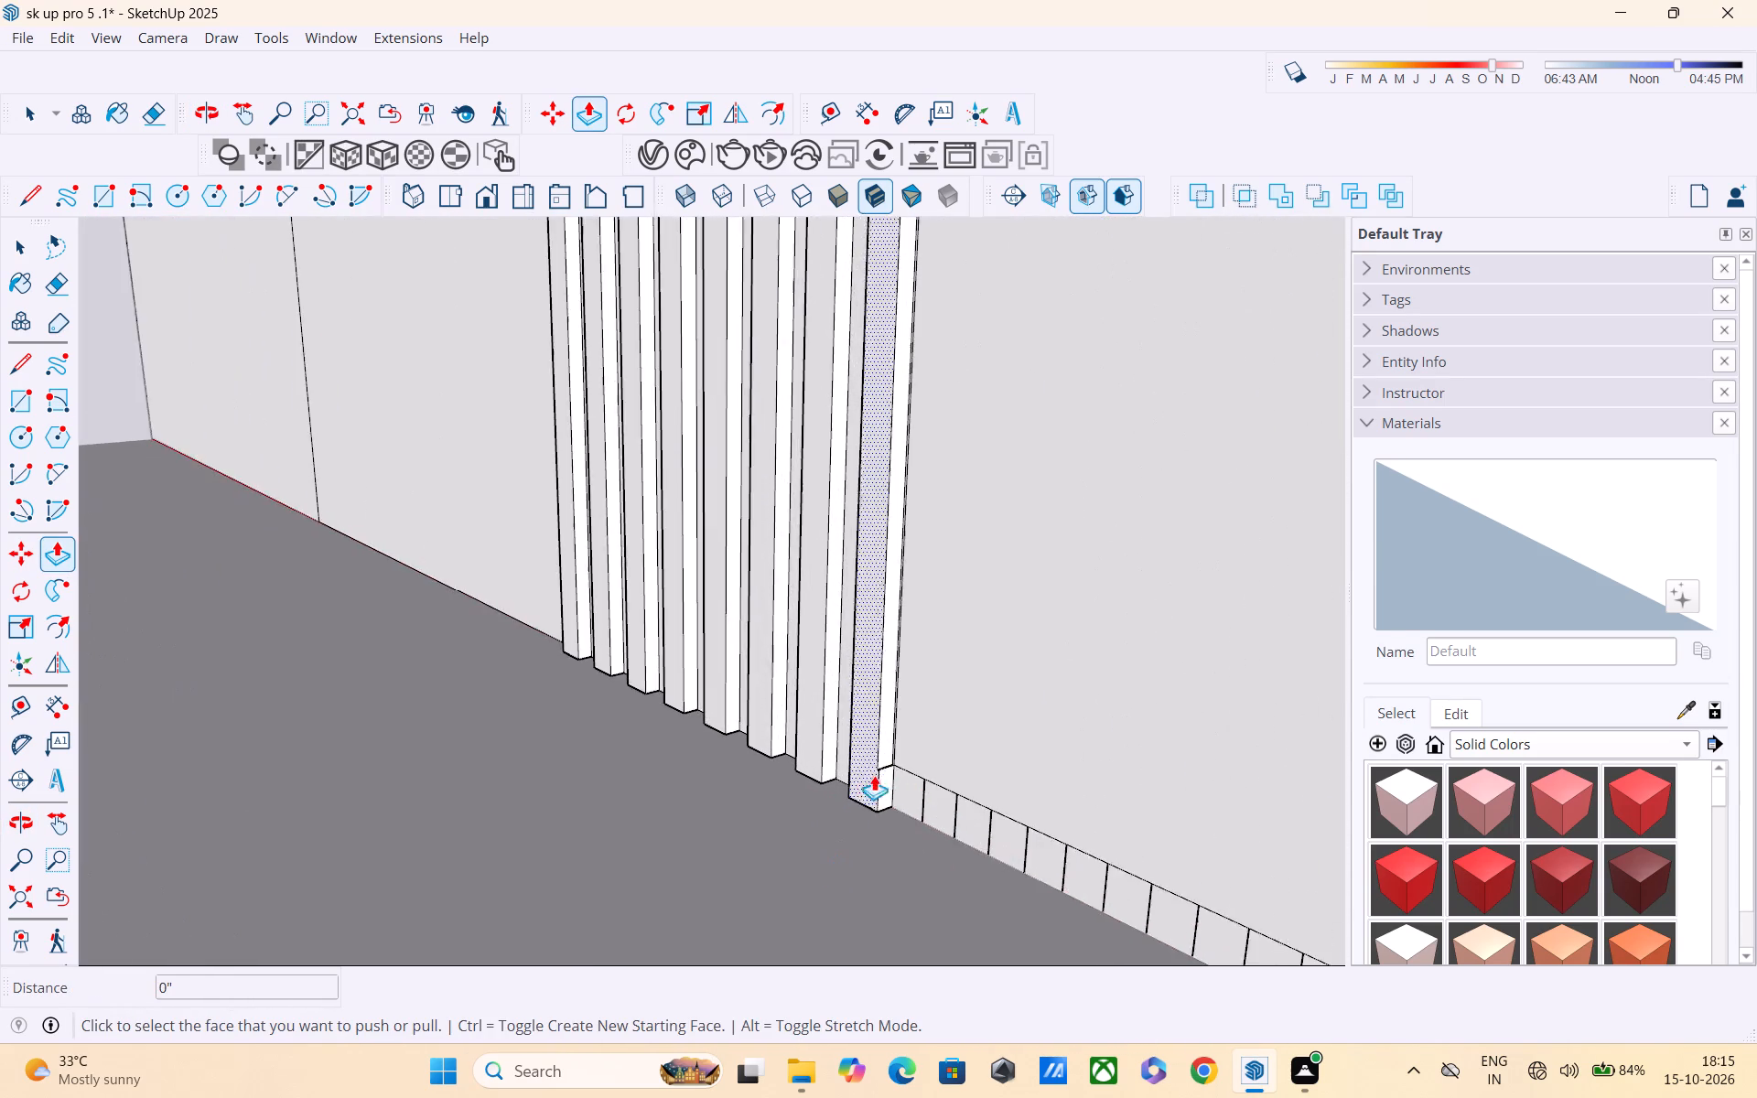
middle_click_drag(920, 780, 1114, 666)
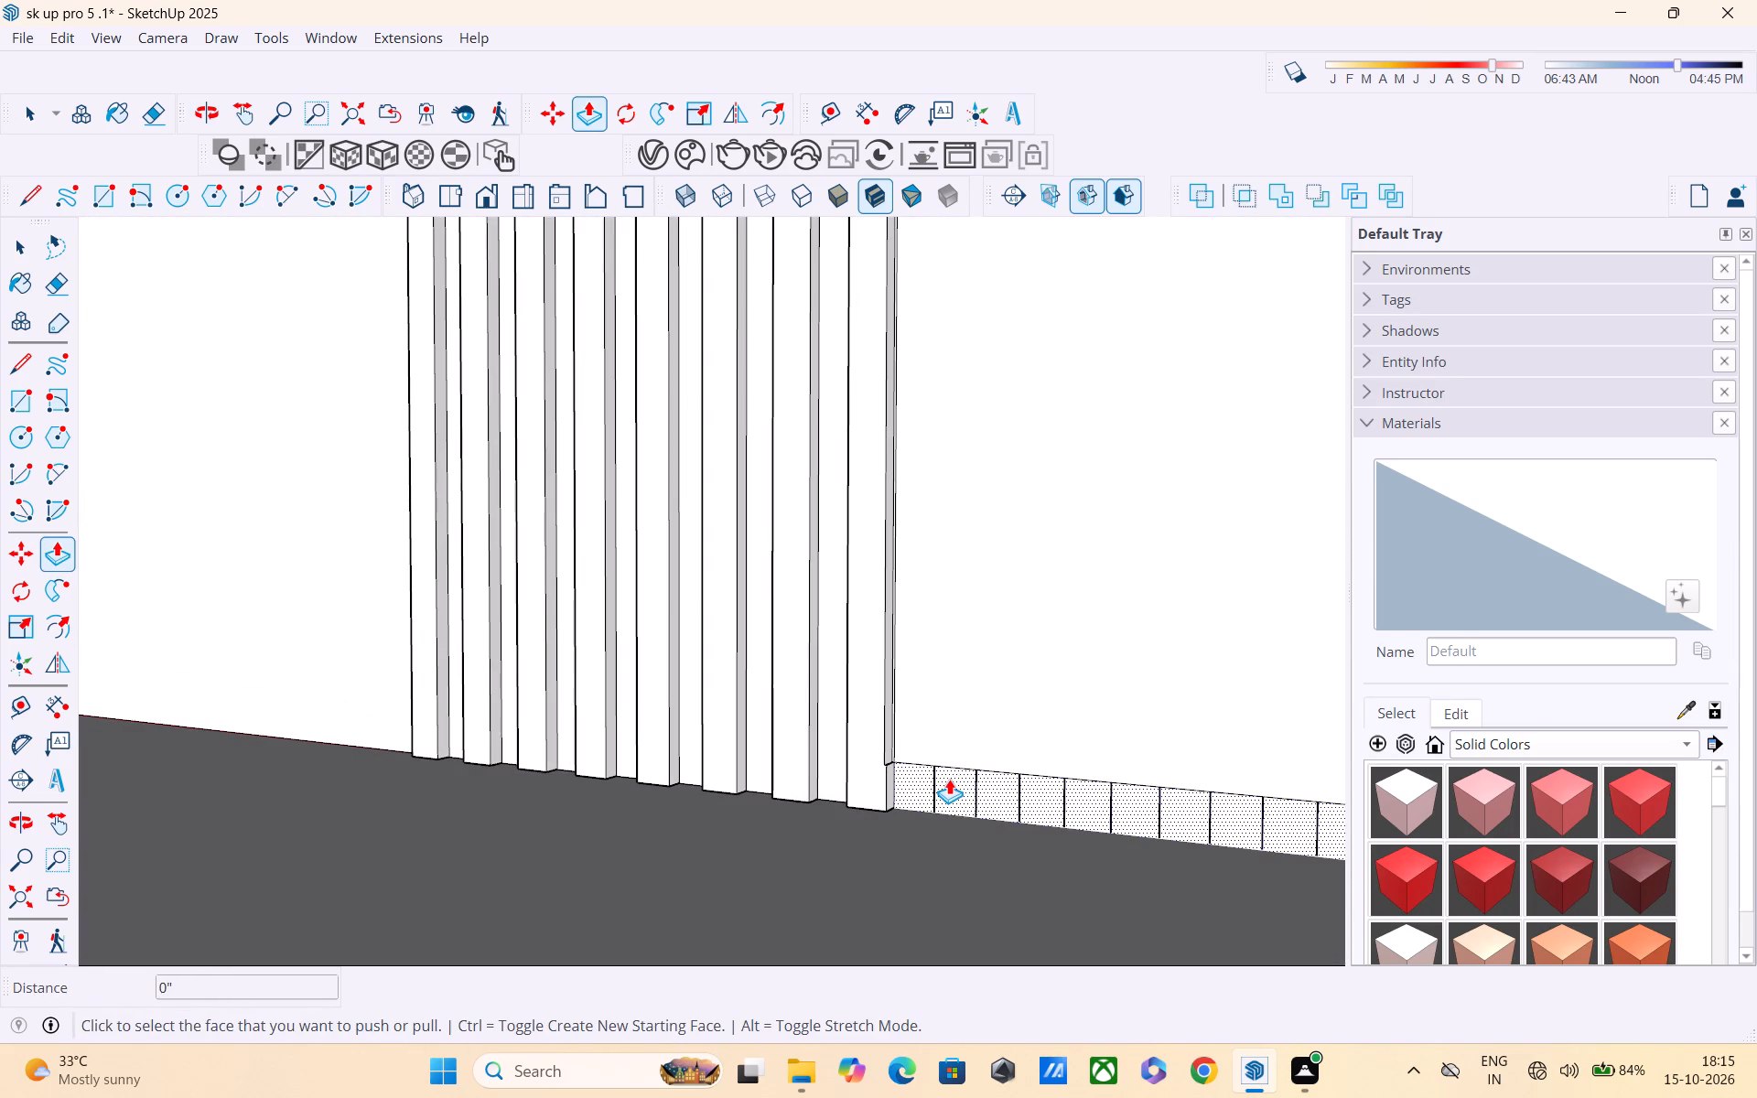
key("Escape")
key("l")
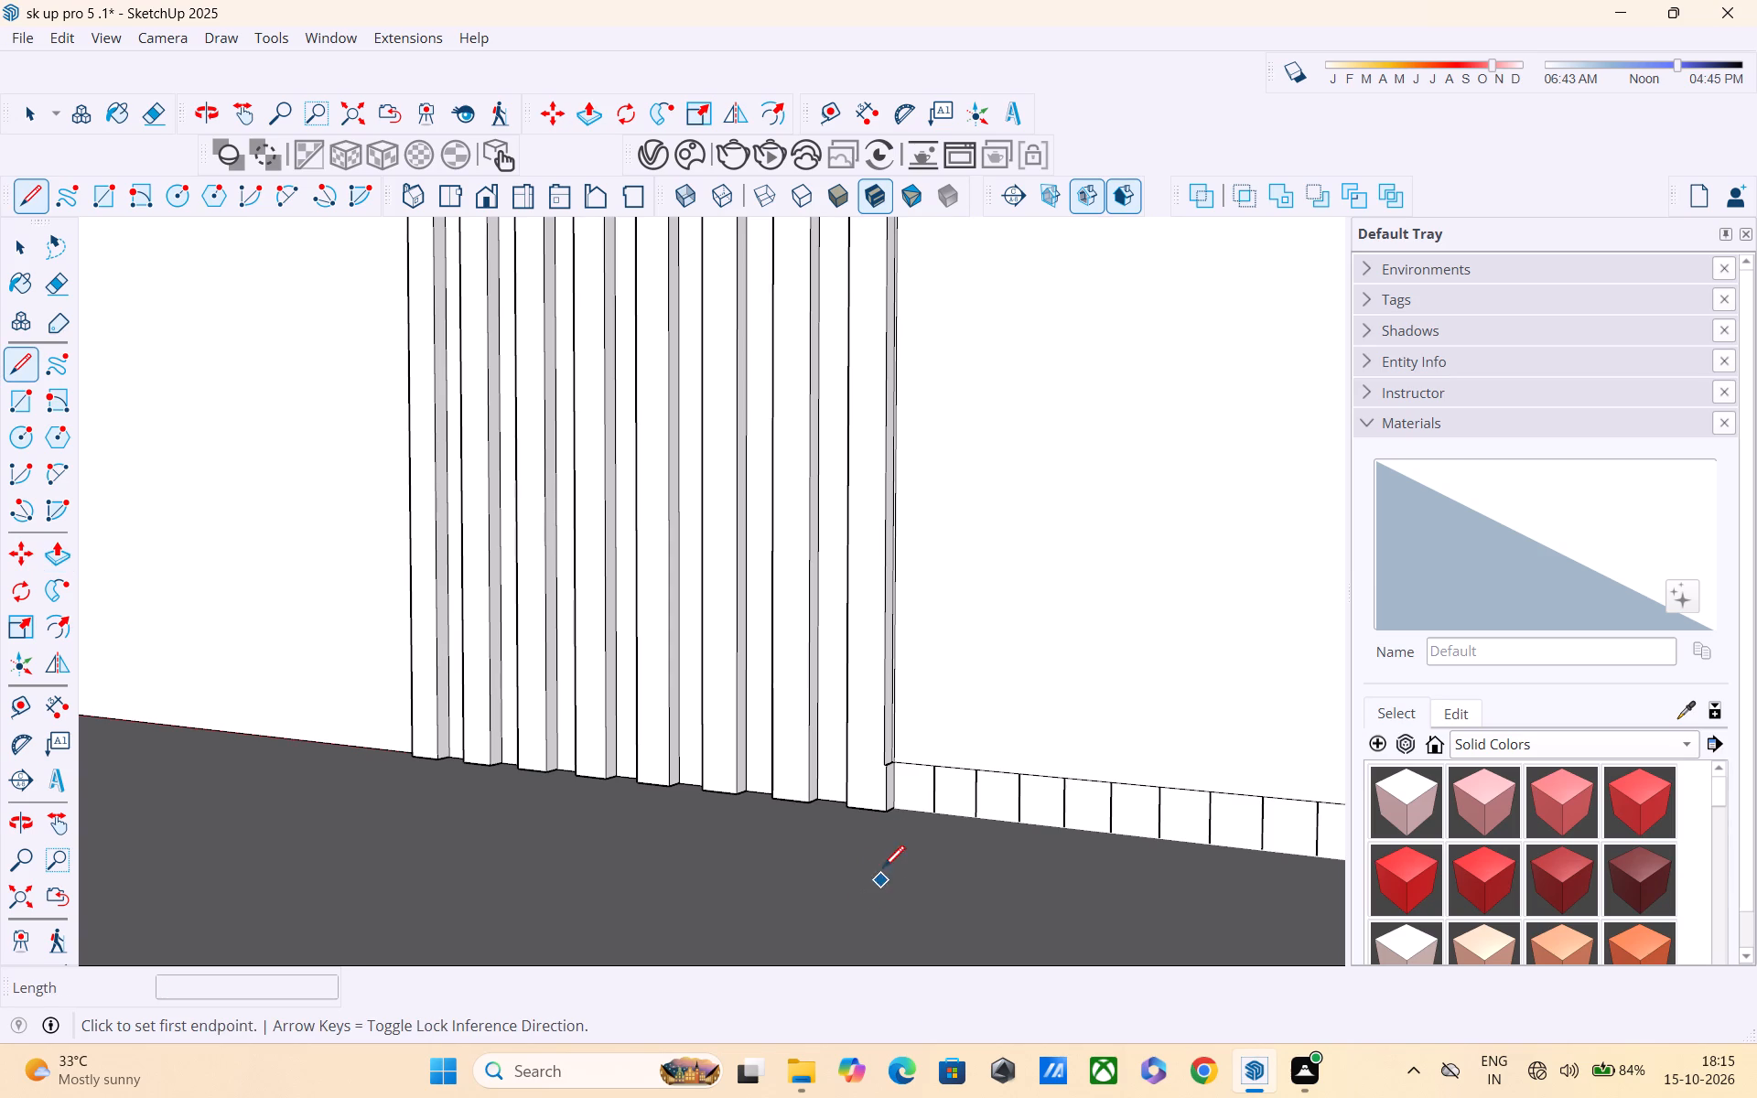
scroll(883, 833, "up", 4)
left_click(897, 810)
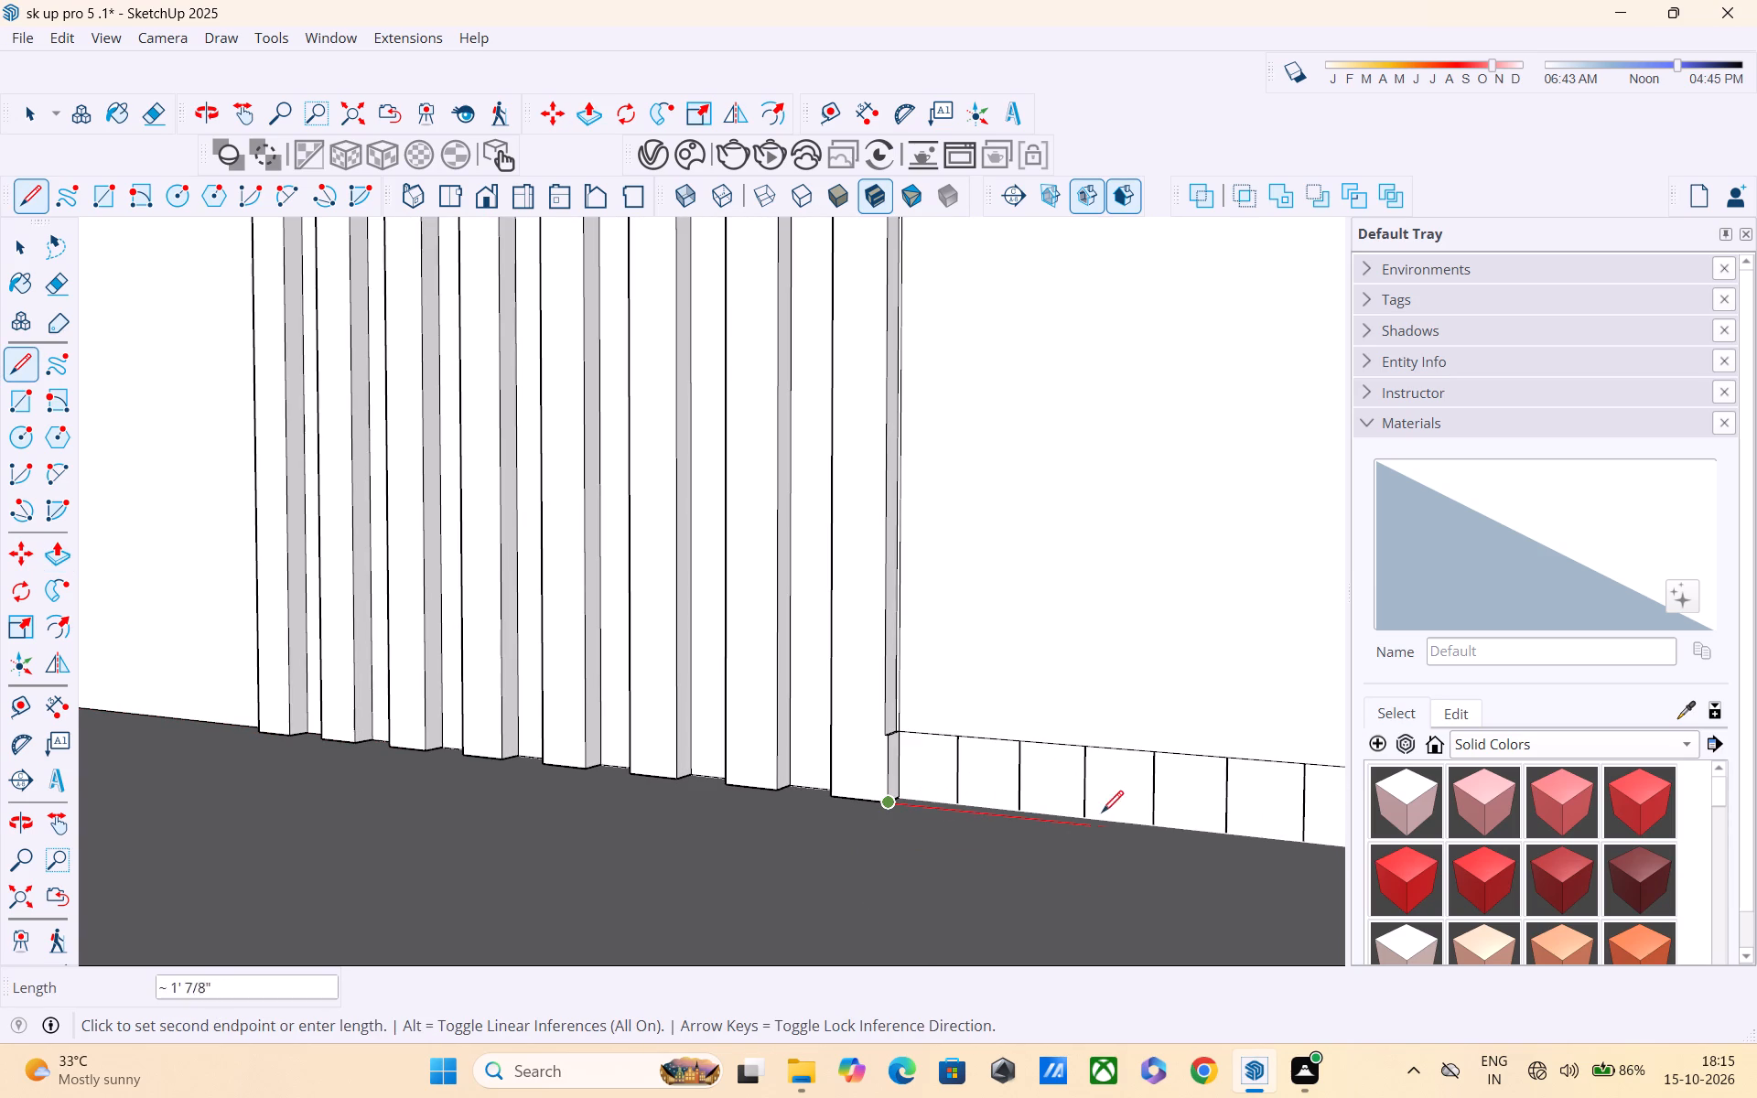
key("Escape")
Draw a line about 5' long along the wall's base, from below the door's near side past its far side.
key("l")
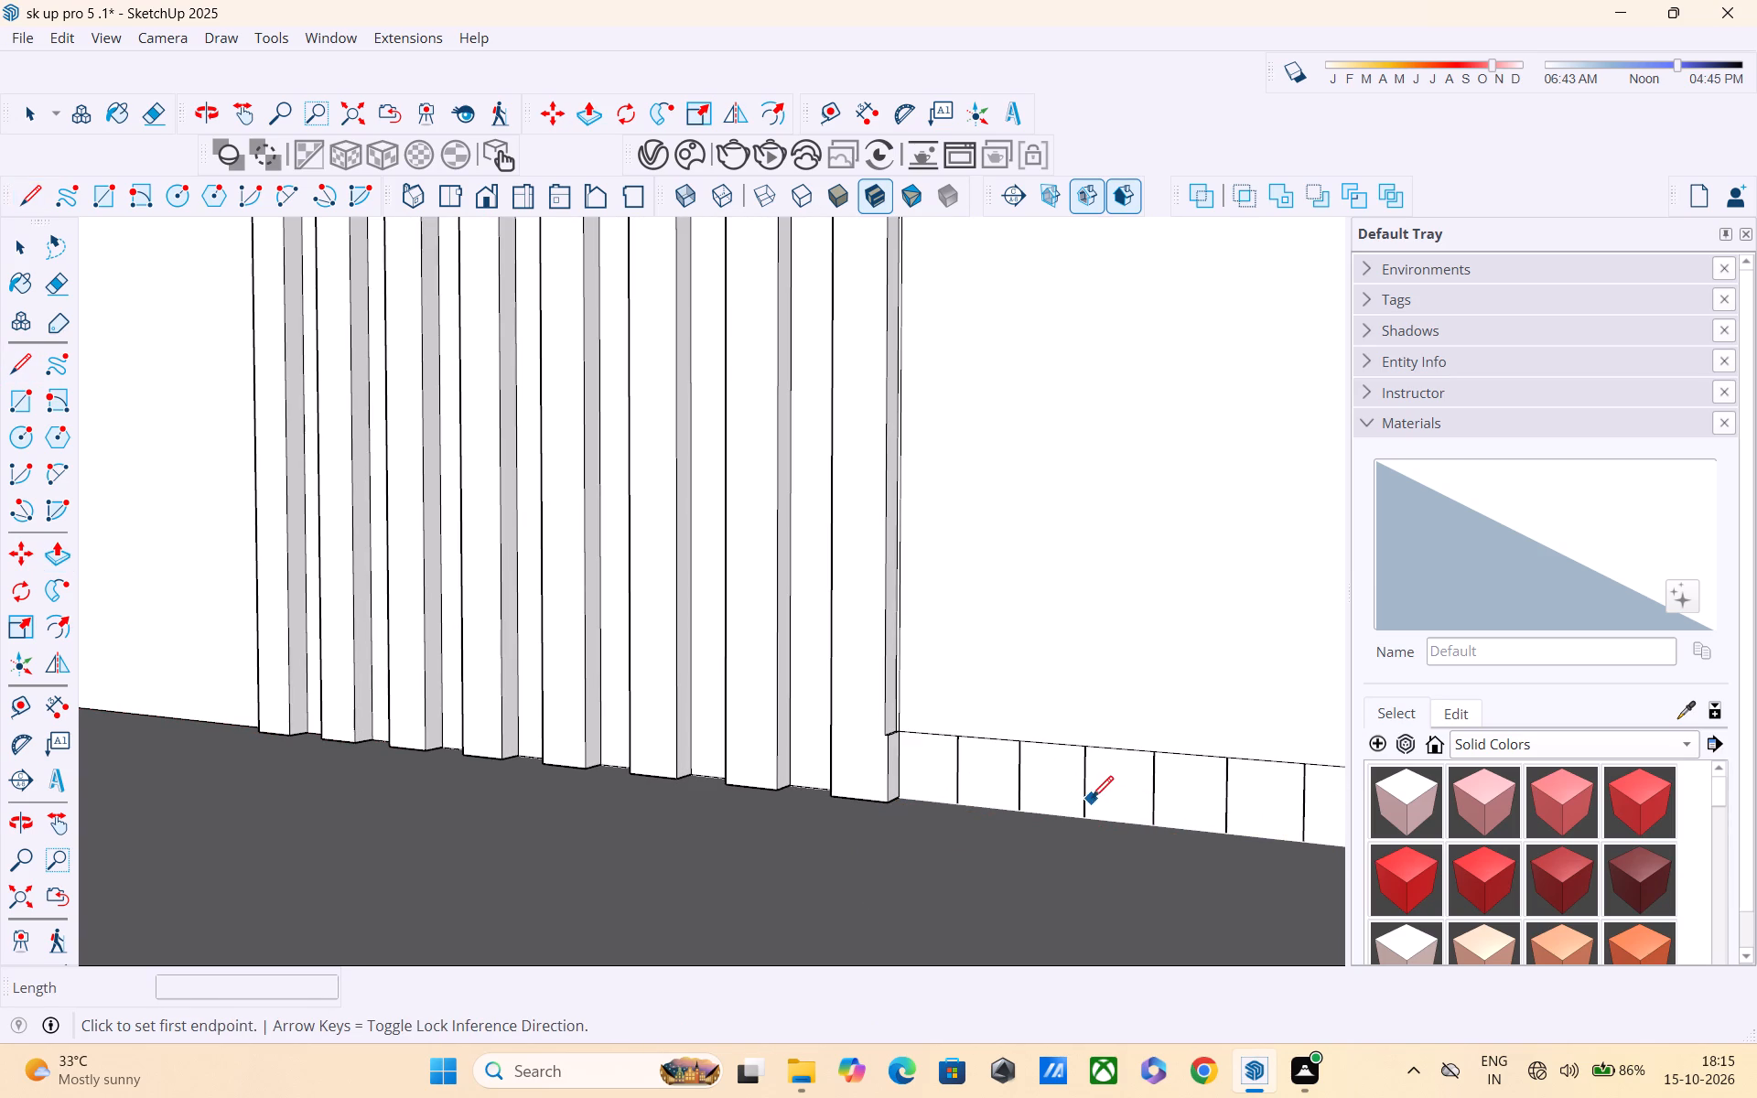
middle_click_drag(1087, 802, 889, 793)
scroll(928, 762, "up", 10)
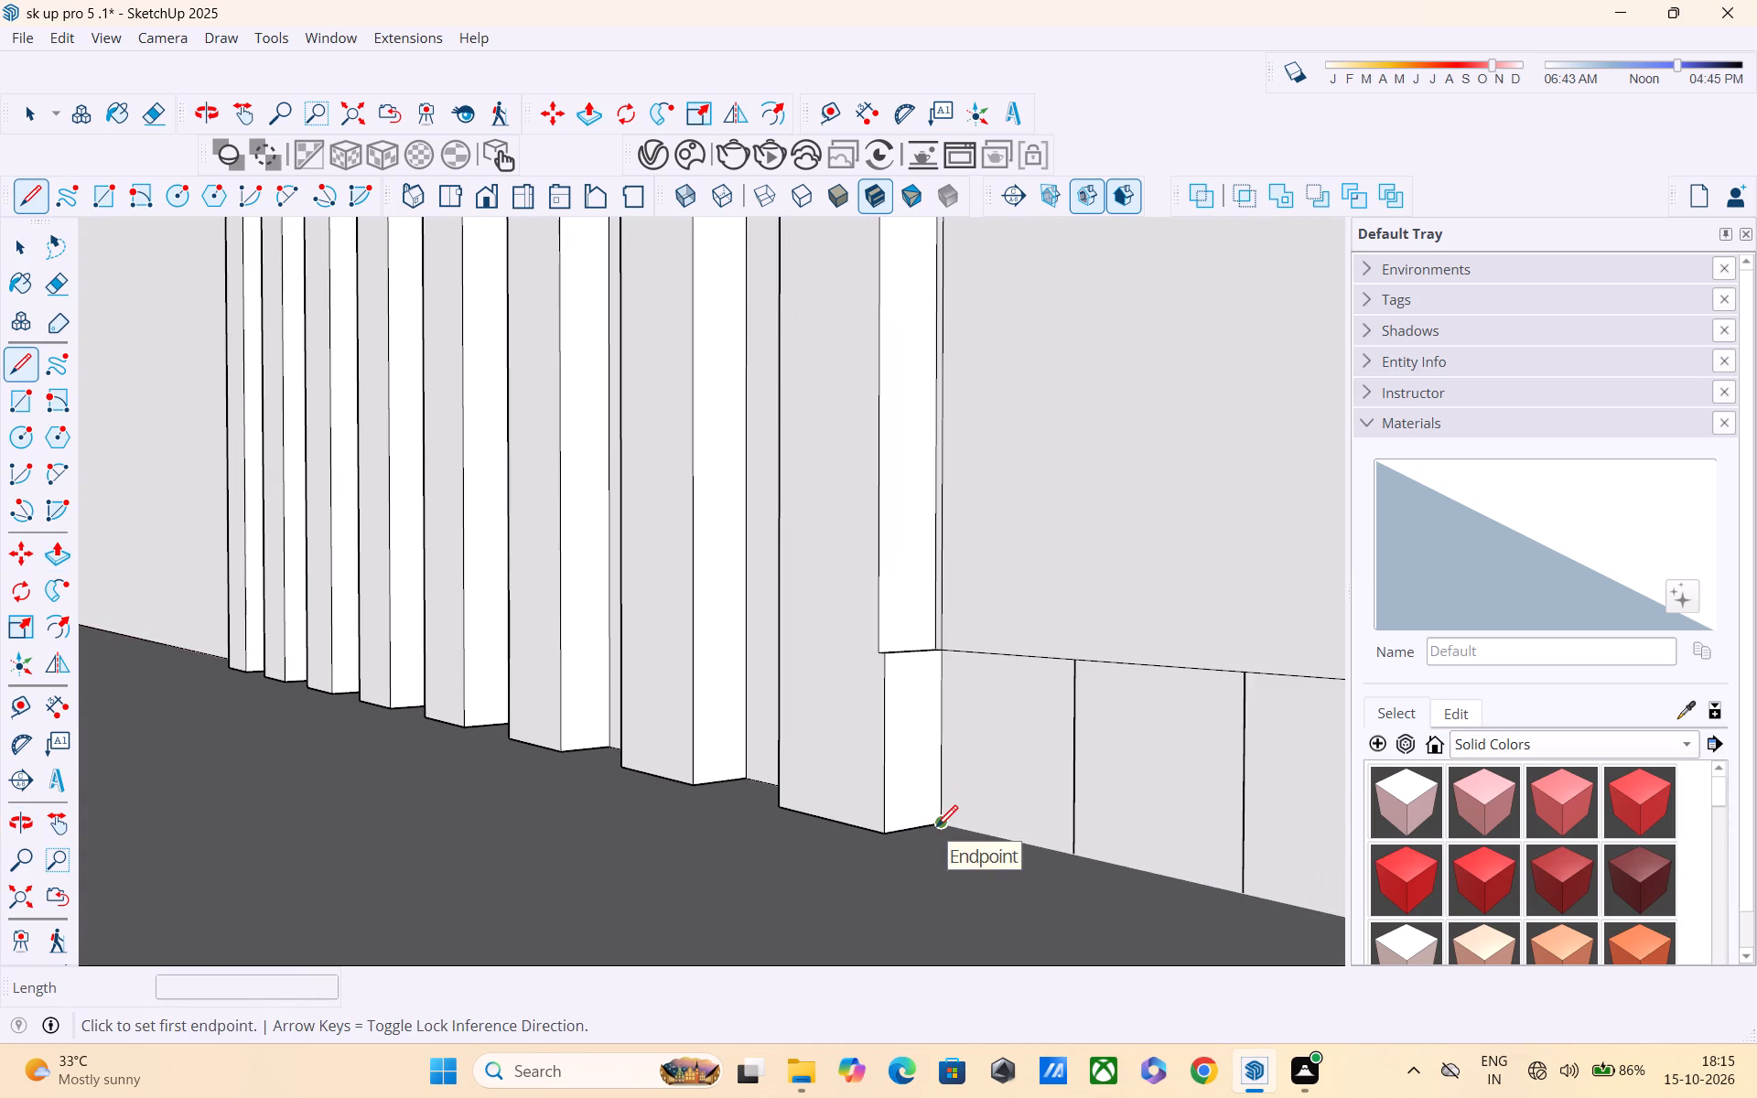
left_click(936, 828)
scroll(1118, 855, "down", 5)
middle_click_drag(1118, 855, 679, 713, "shift")
scroll(679, 713, "up", 1, "shift")
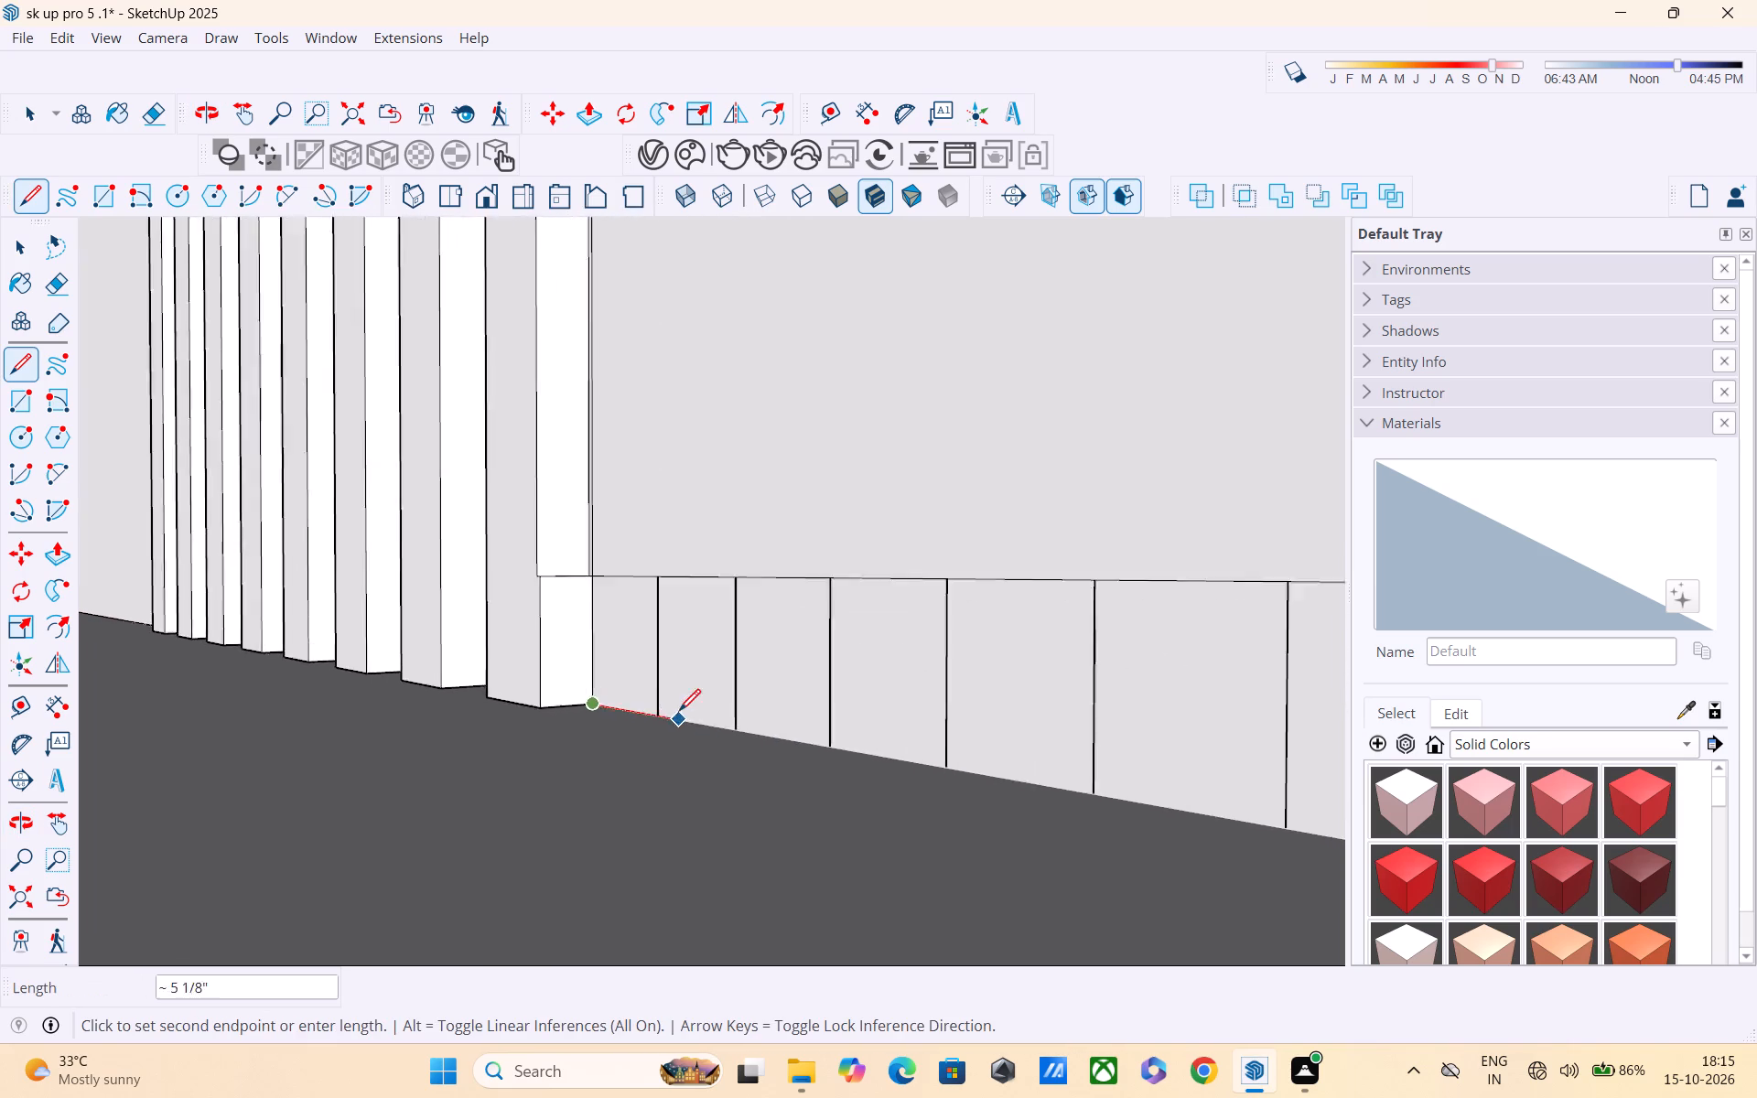
scroll(679, 713, "up", 1, "shift")
scroll(680, 715, "down", 15)
middle_click_drag(1016, 792, 678, 705, "shift")
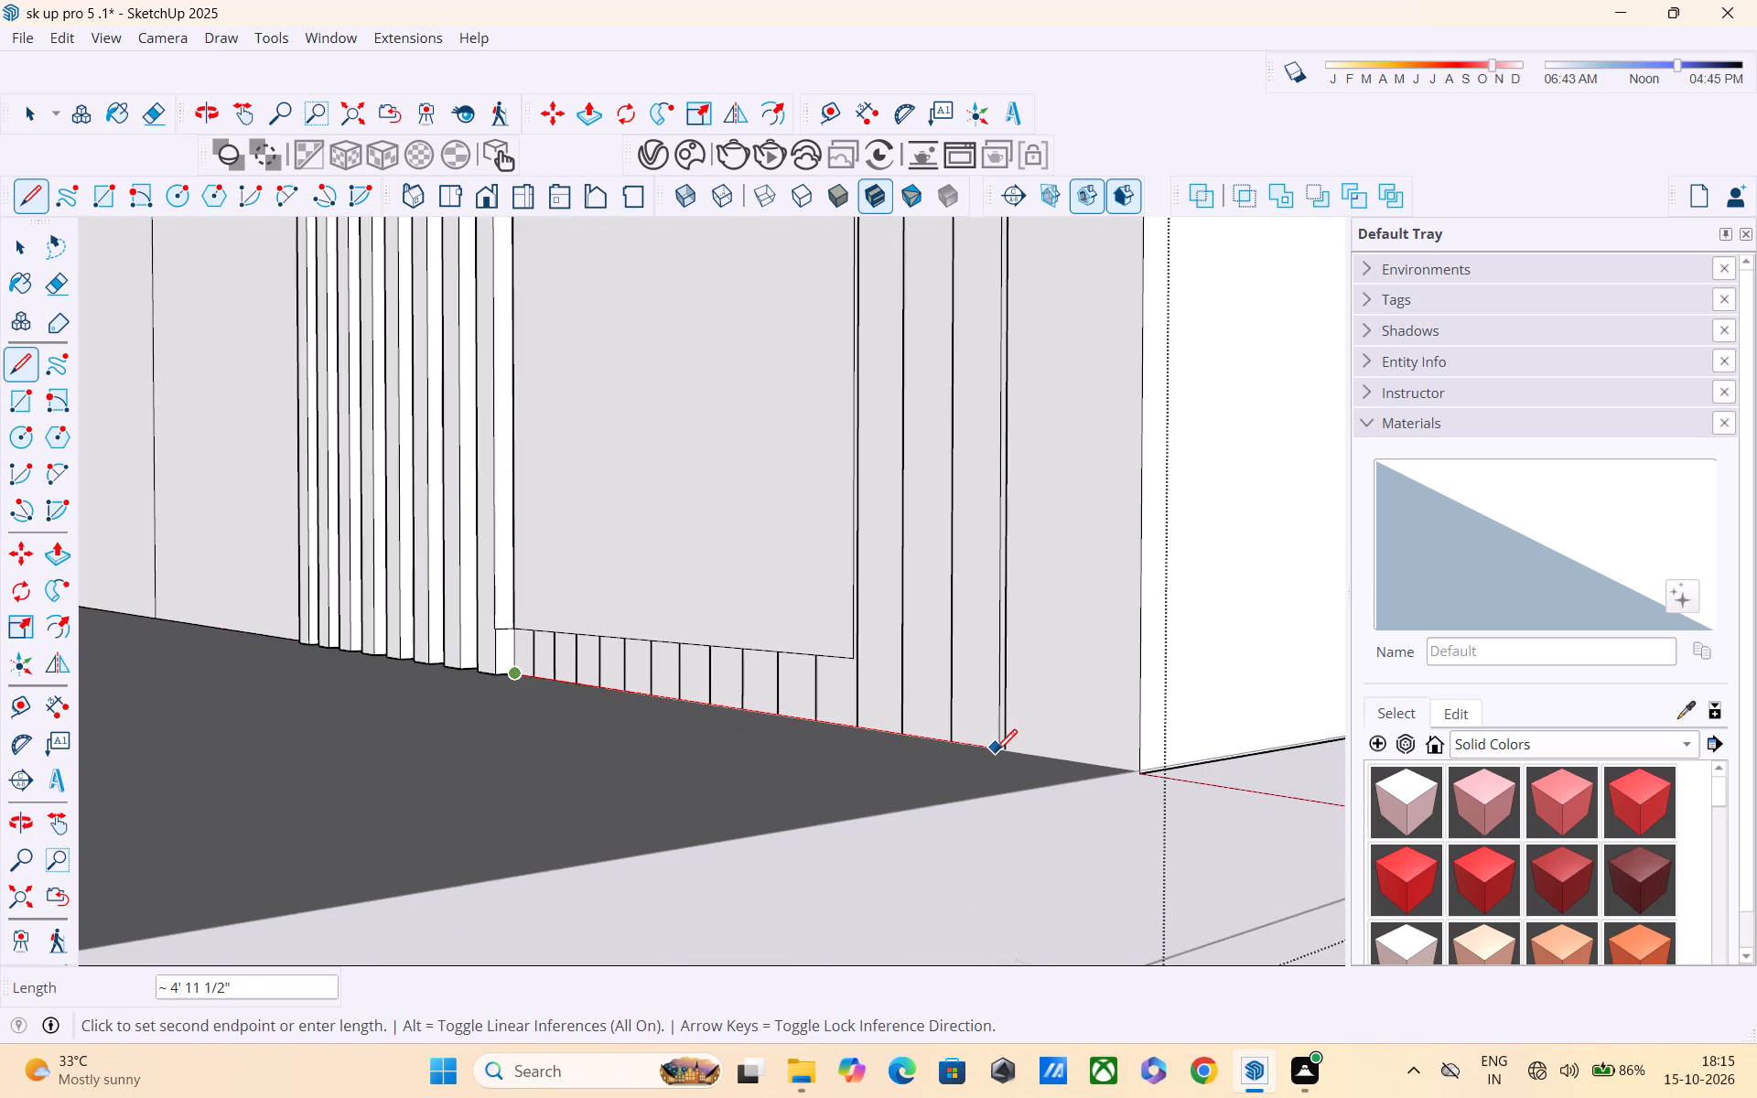
left_click(1015, 760)
key("space")
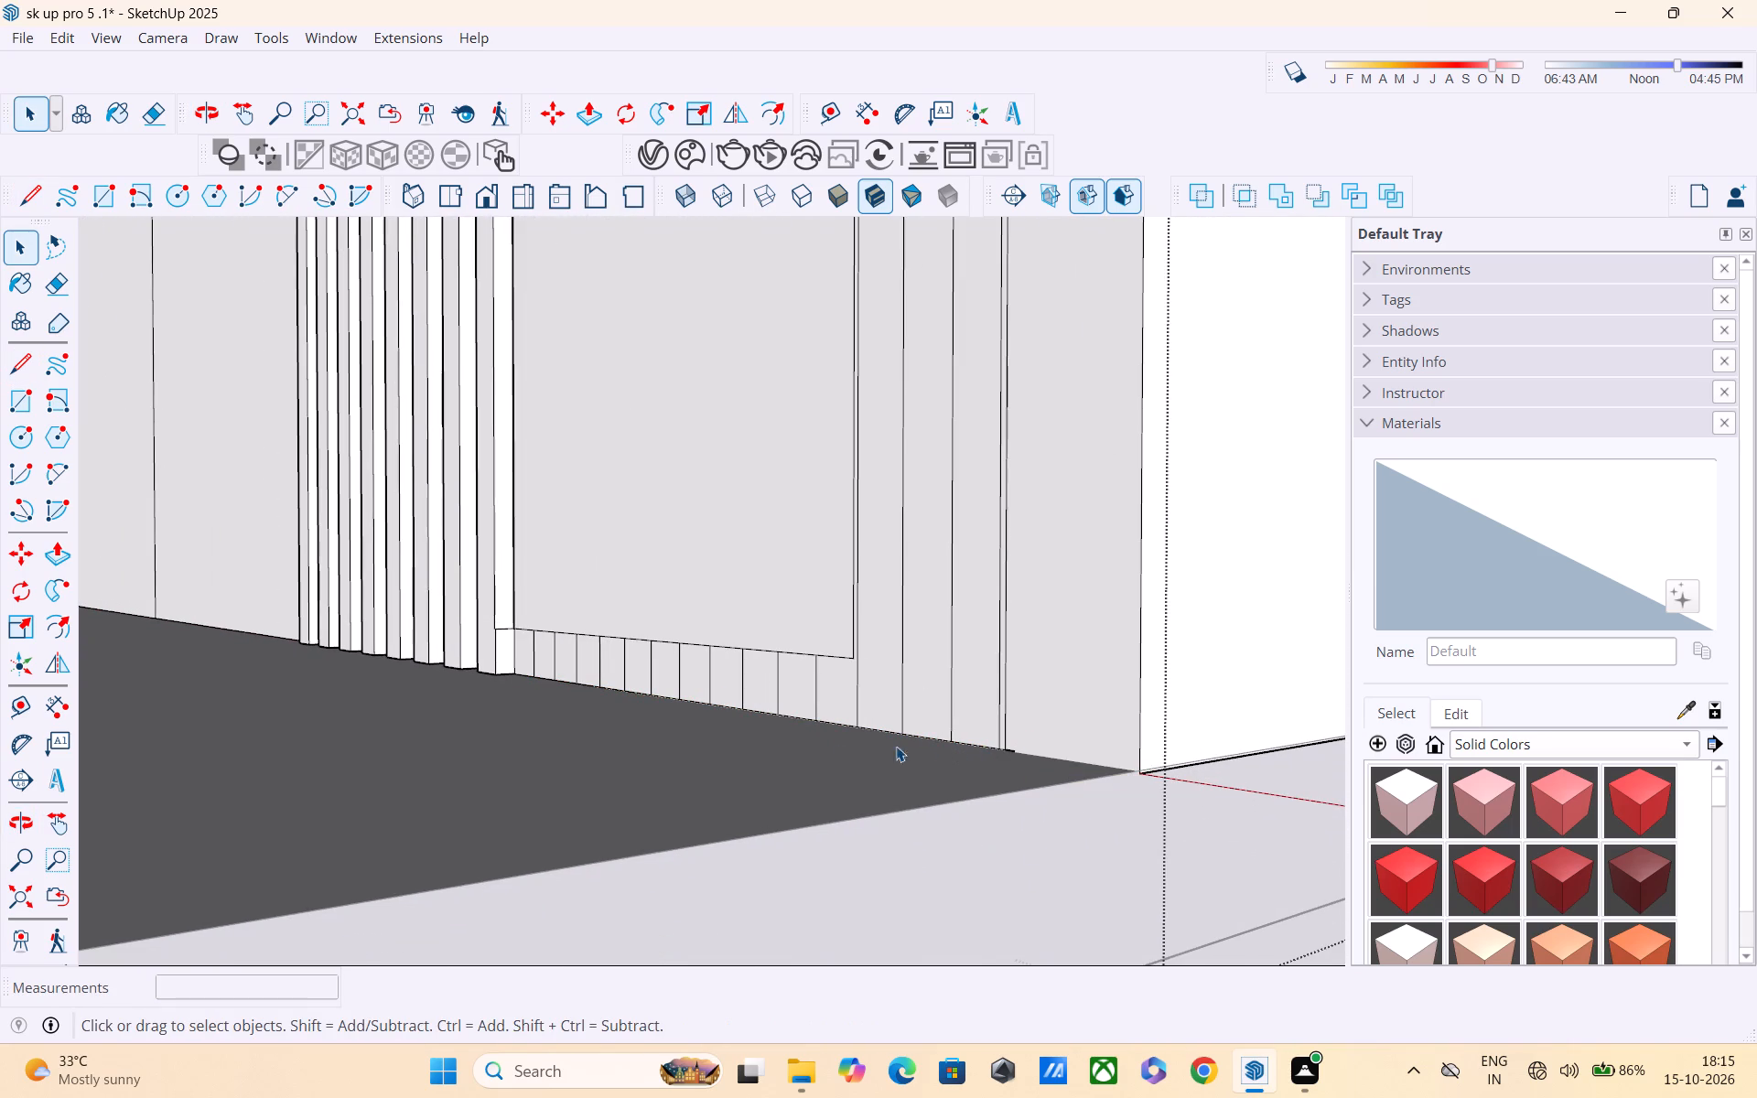
Pull alternate strips in the band below the door, plus one full-height strip beyond its far side, out 2".
key("p")
middle_click_drag(574, 651, 824, 697)
scroll(335, 597, "up", 4)
double_click(194, 630)
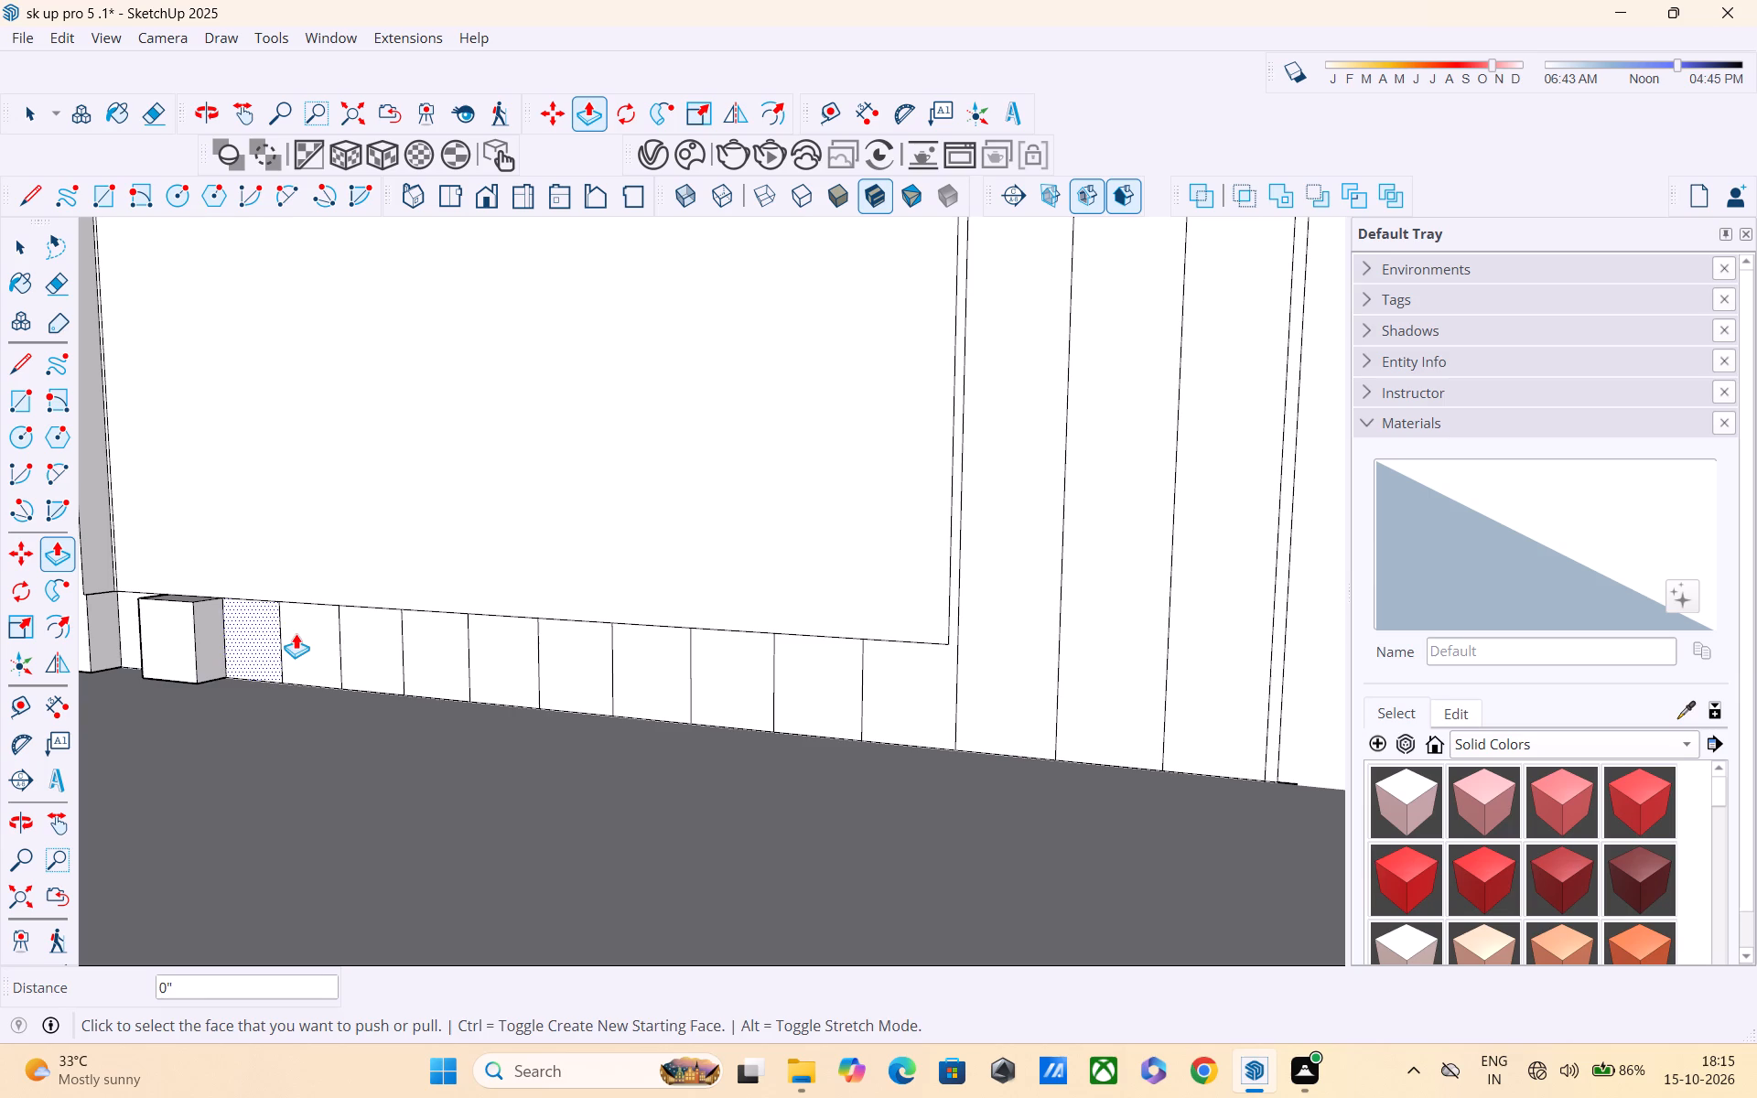
double_click(296, 633)
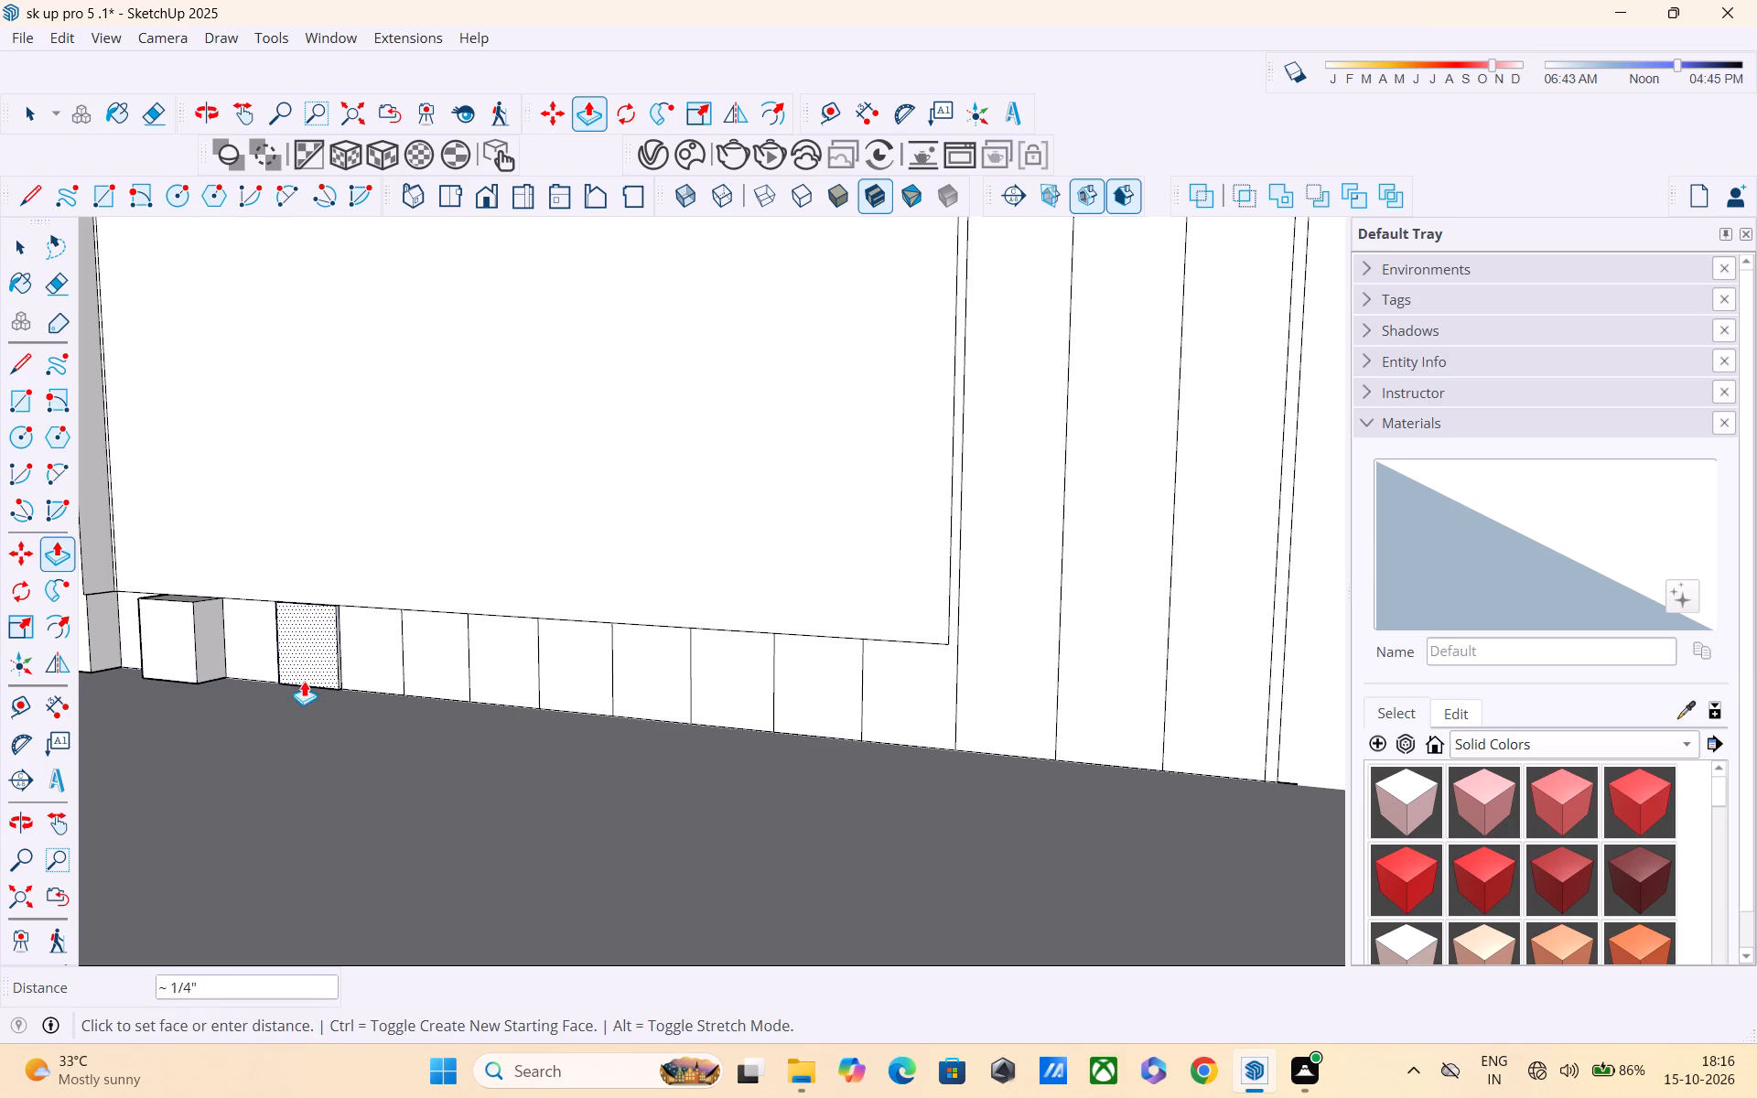
left_click(156, 609)
double_click(434, 657)
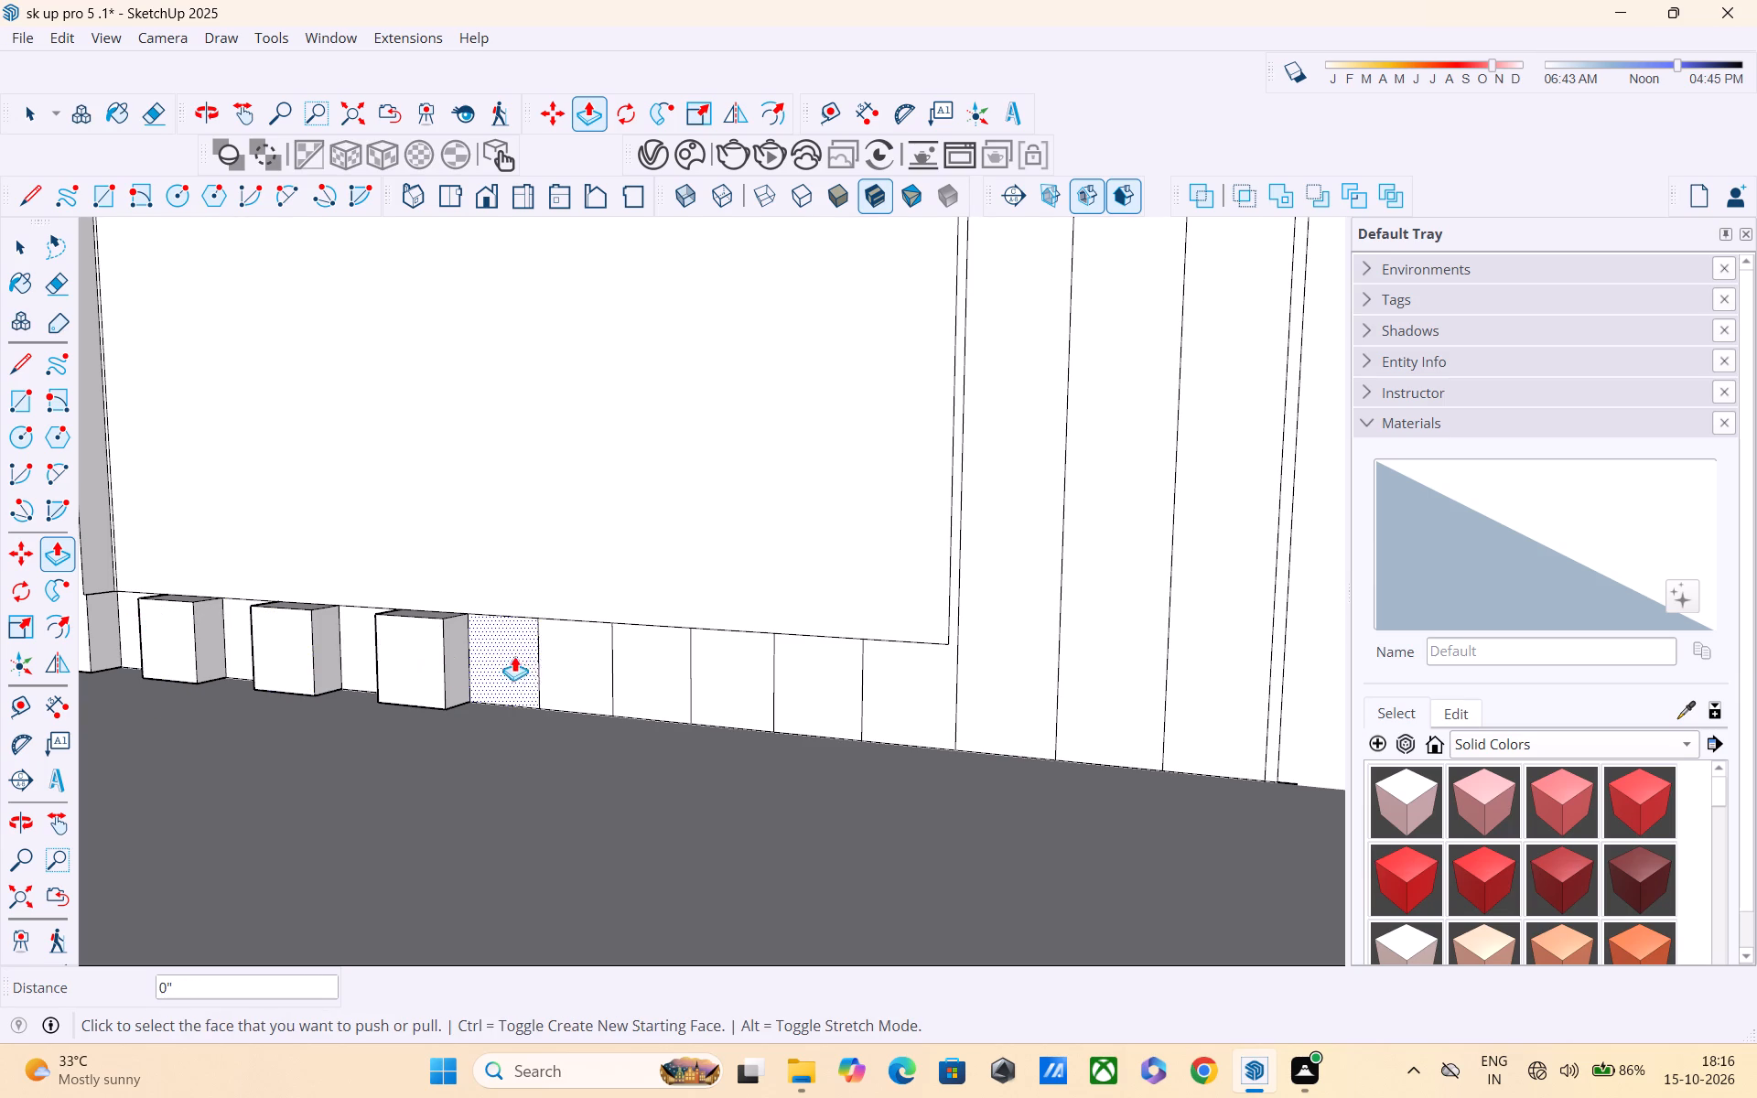
double_click(561, 667)
double_click(717, 680)
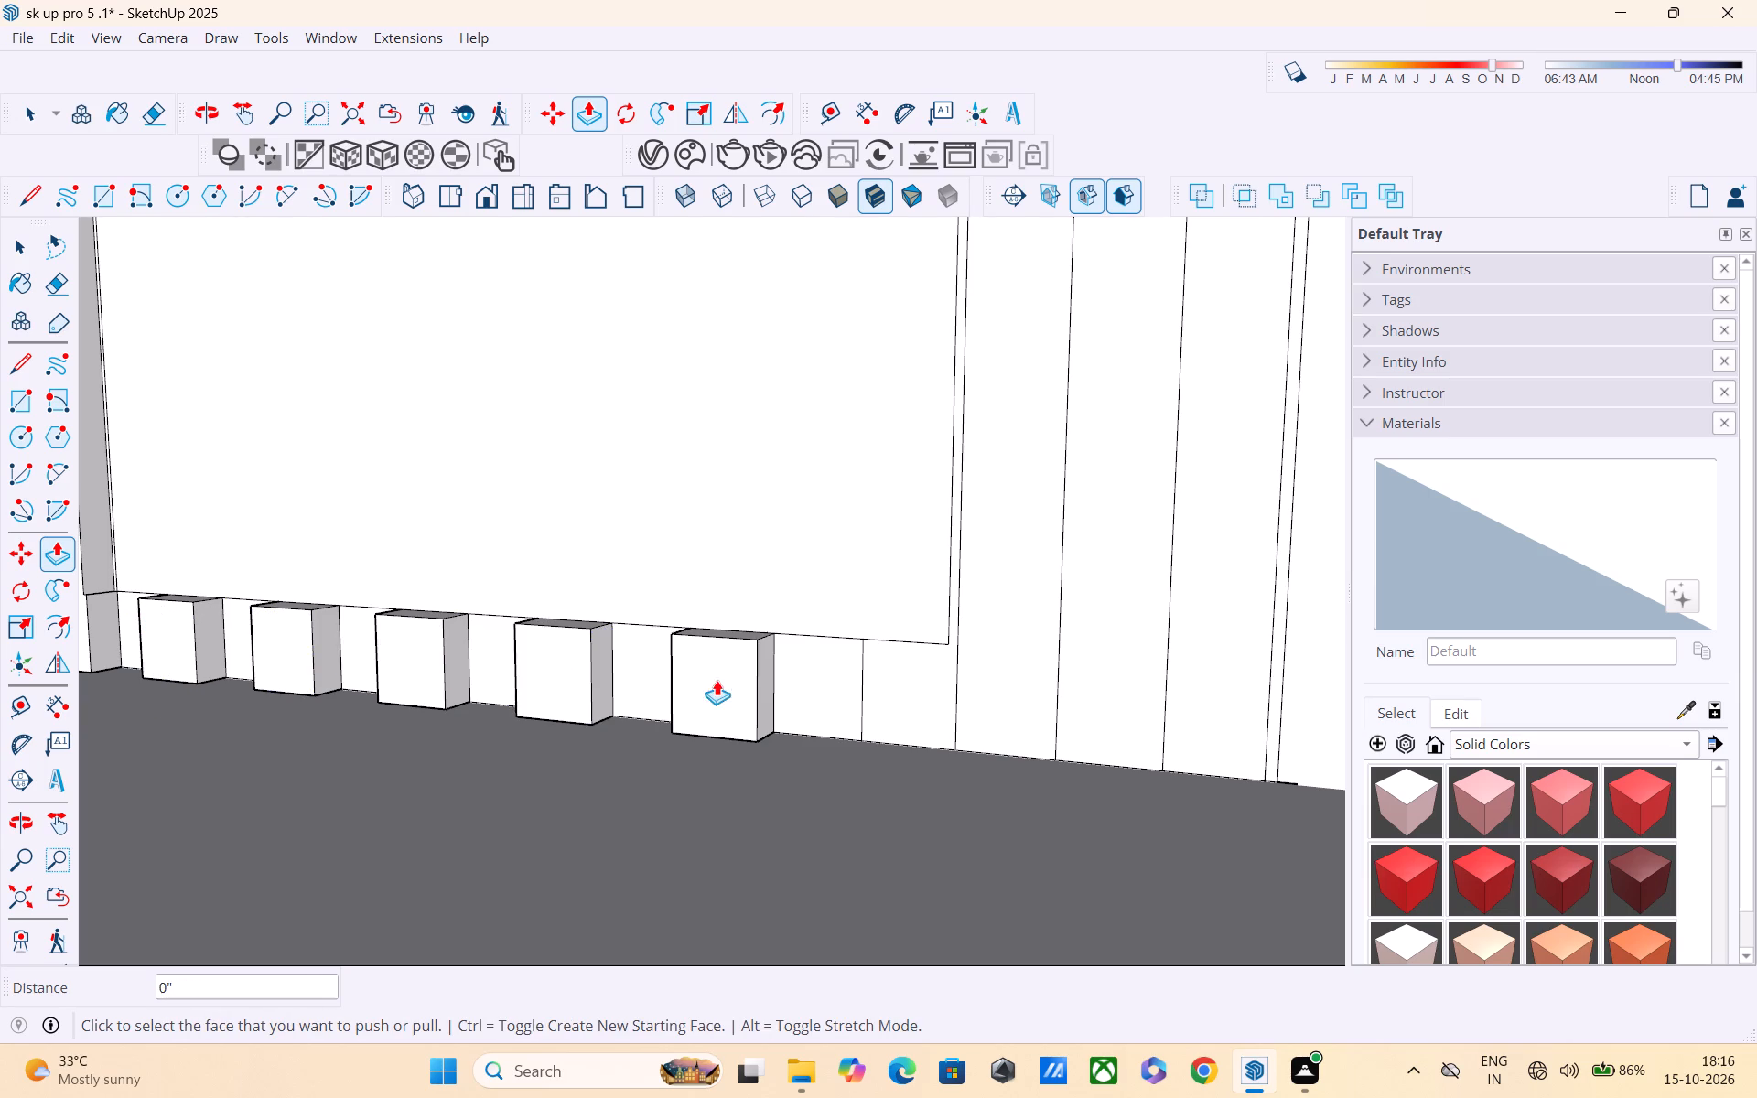
double_click(922, 691)
scroll(922, 692, "down", 6)
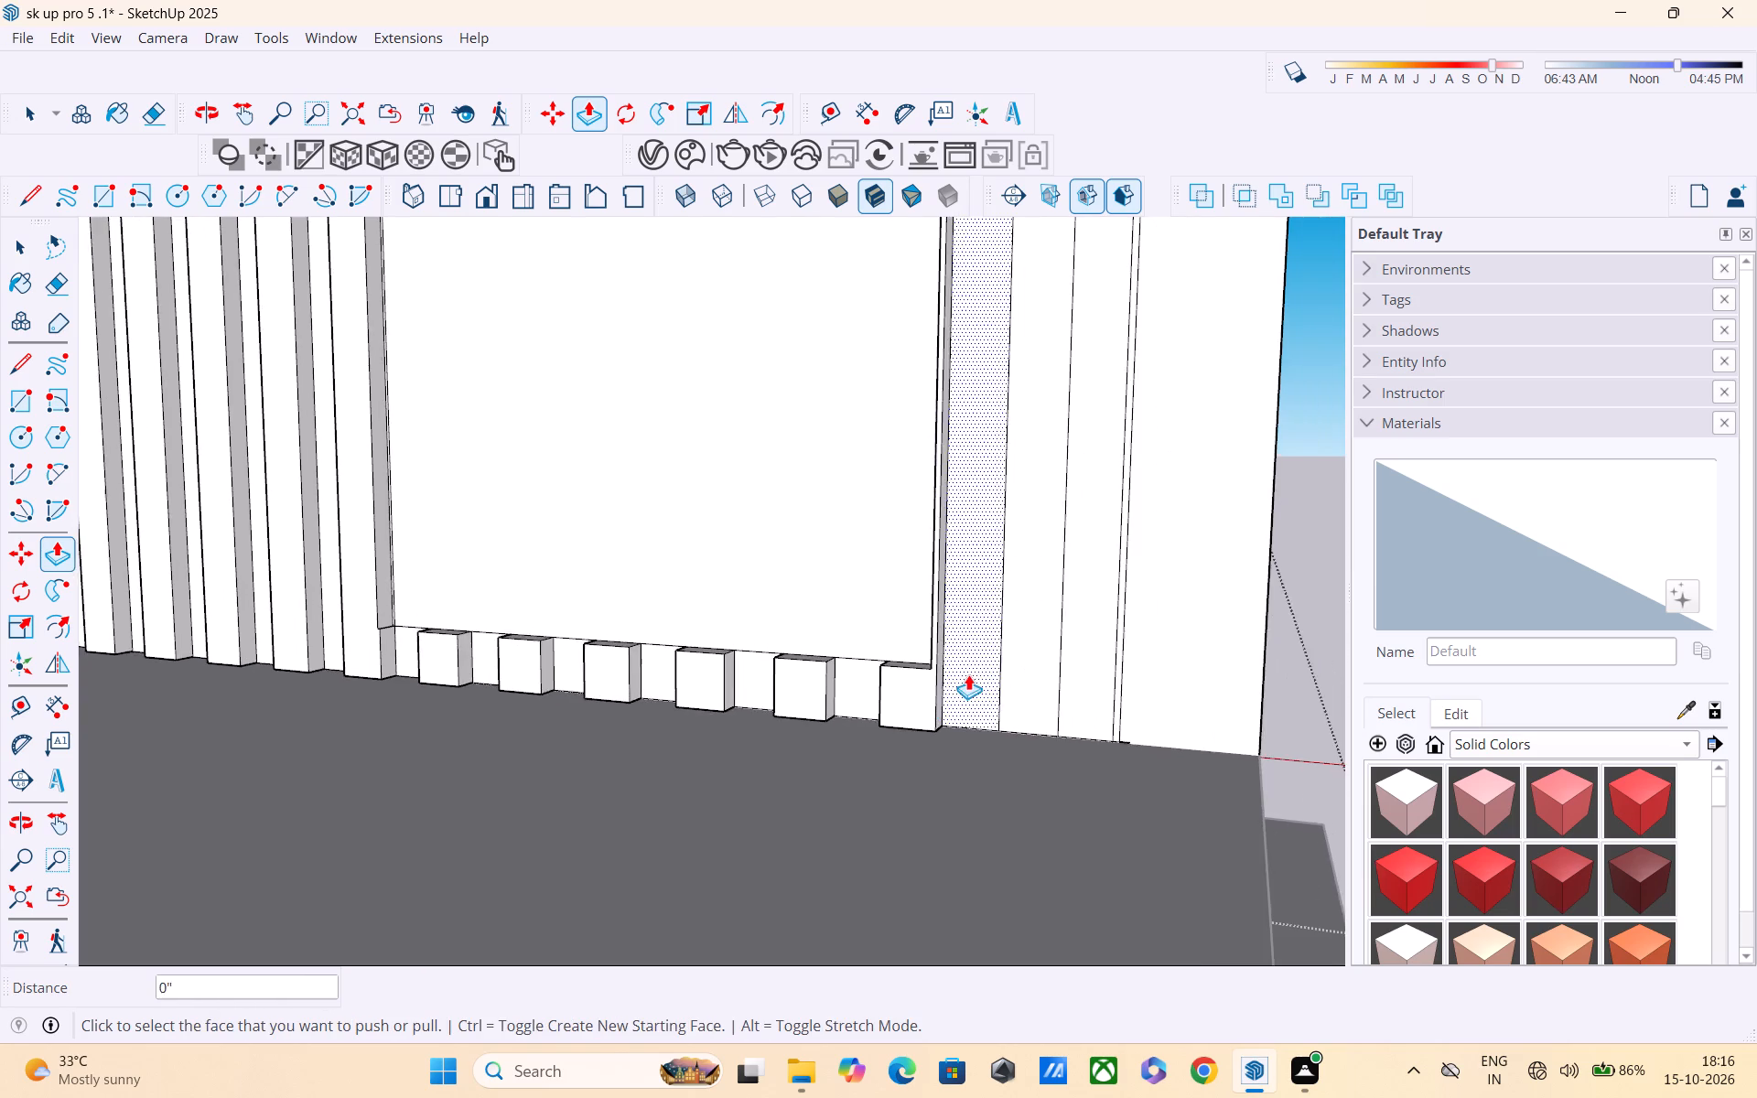
middle_click_drag(970, 676, 1004, 718)
double_click(1017, 679)
Draw a rectangle about 7' by 4' over the door area, from its near top corner to its far bottom corner.
scroll(1062, 673, "down", 5)
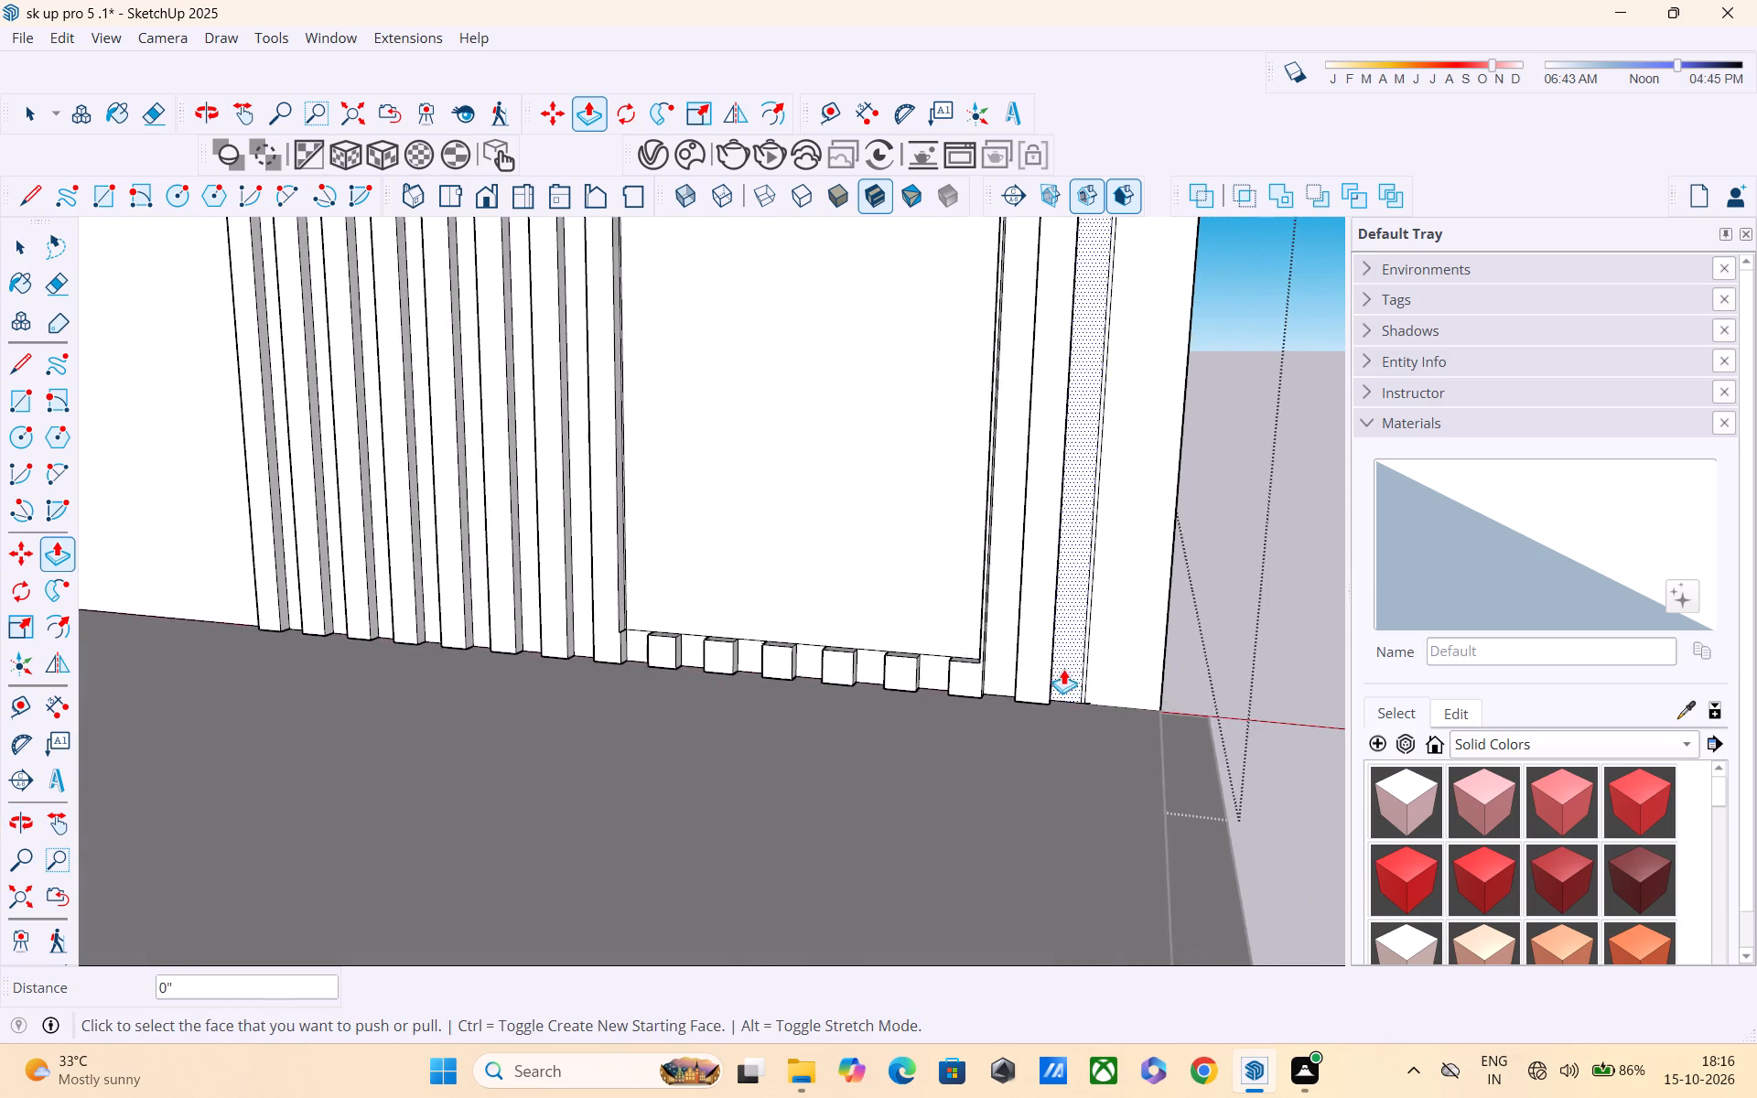
scroll(1063, 669, "down", 13)
middle_click_drag(1049, 623, 1248, 804)
middle_click_drag(1162, 630, 1101, 558)
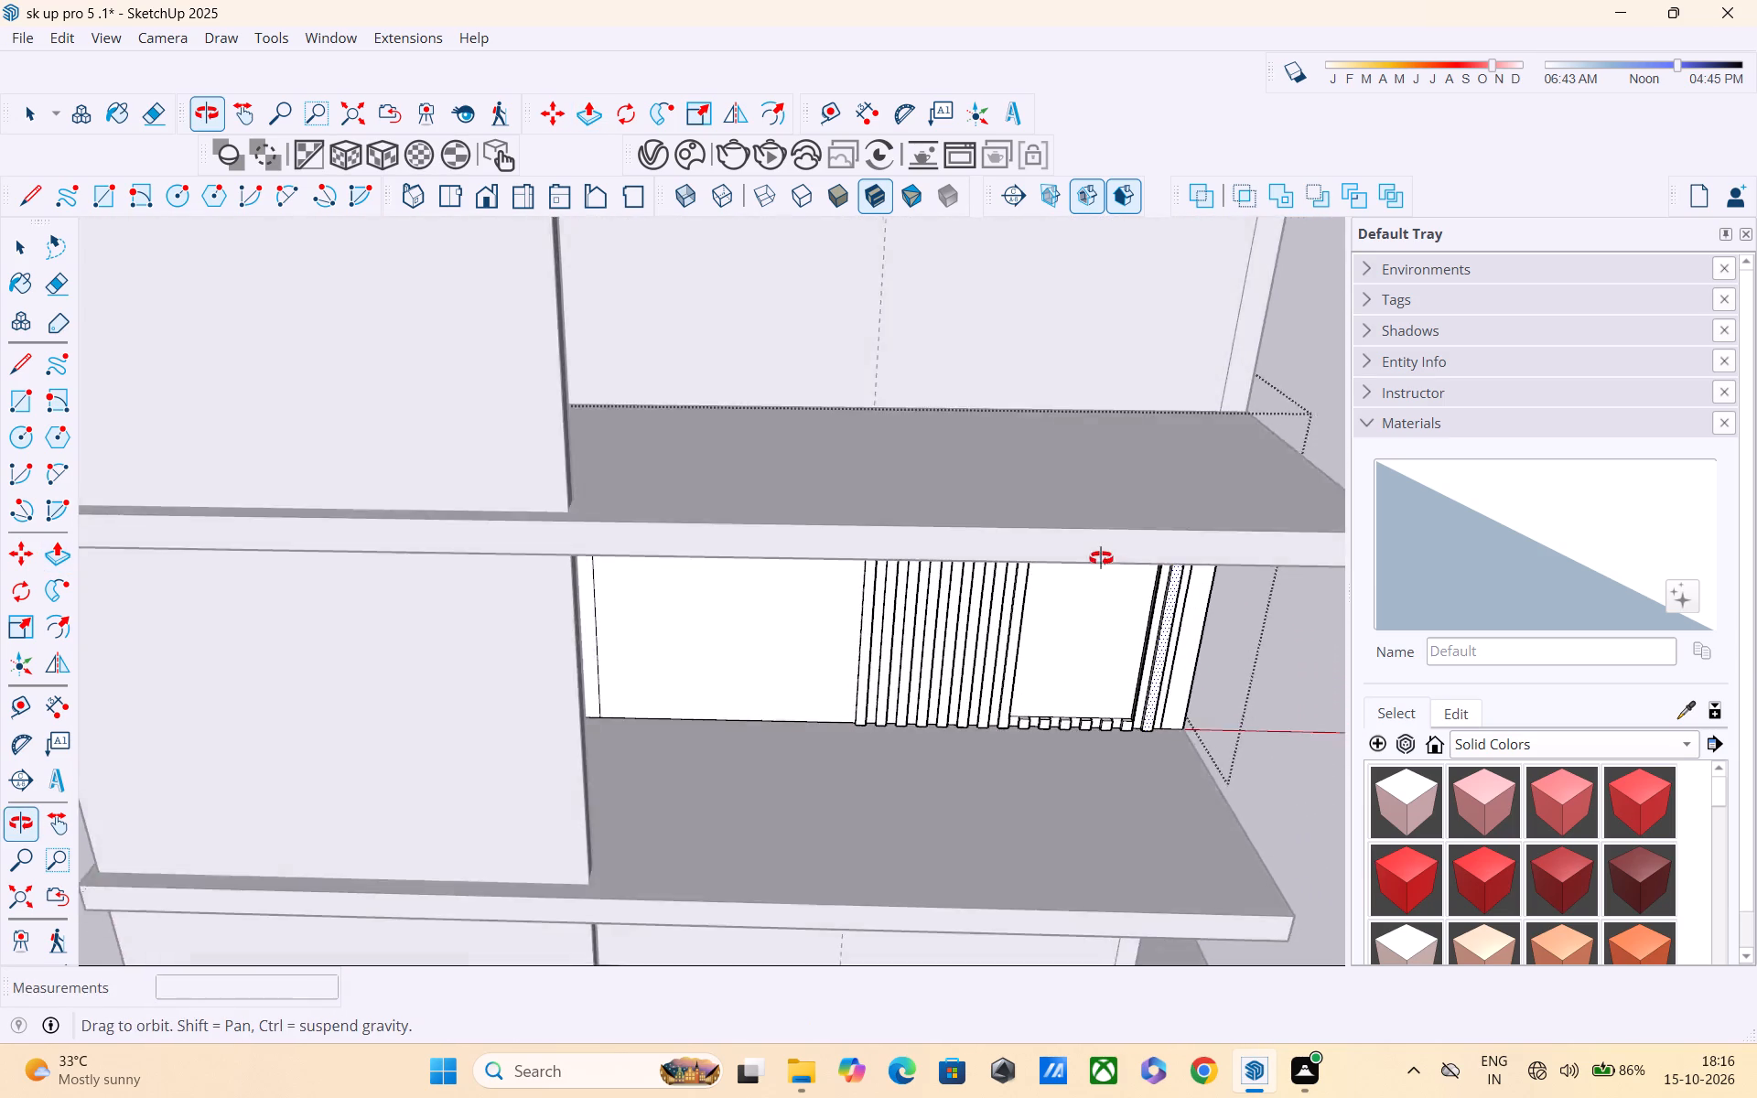
middle_click_drag(1101, 558, 1062, 495)
scroll(1080, 651, "up", 5)
scroll(887, 597, "down", 1)
middle_click_drag(880, 575, 868, 395)
scroll(1103, 490, "up", 4)
scroll(997, 458, "up", 1)
middle_click_drag(994, 459, 922, 389)
scroll(933, 466, "up", 5)
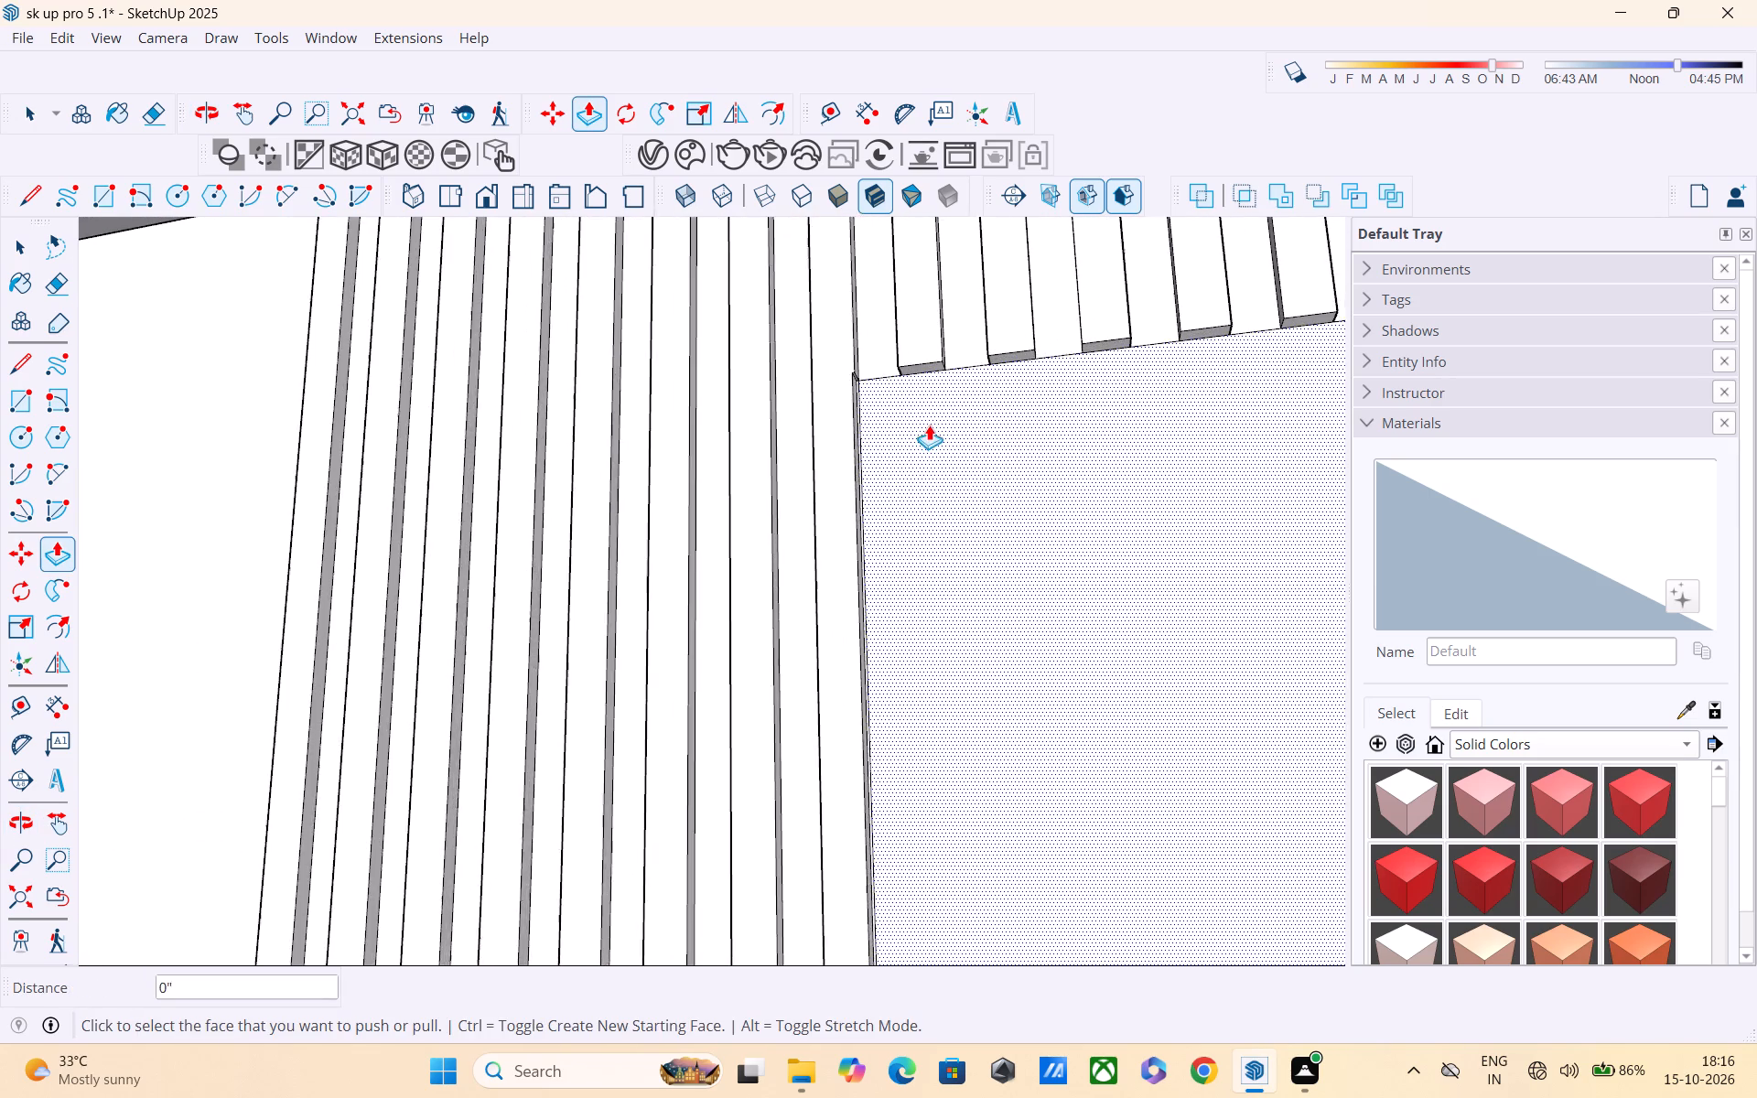
scroll(933, 424, "up", 1)
middle_click_drag(910, 459, 566, 615)
scroll(566, 615, "down", 5)
middle_click_drag(608, 617, 864, 553)
key("r")
scroll(821, 510, "up", 5)
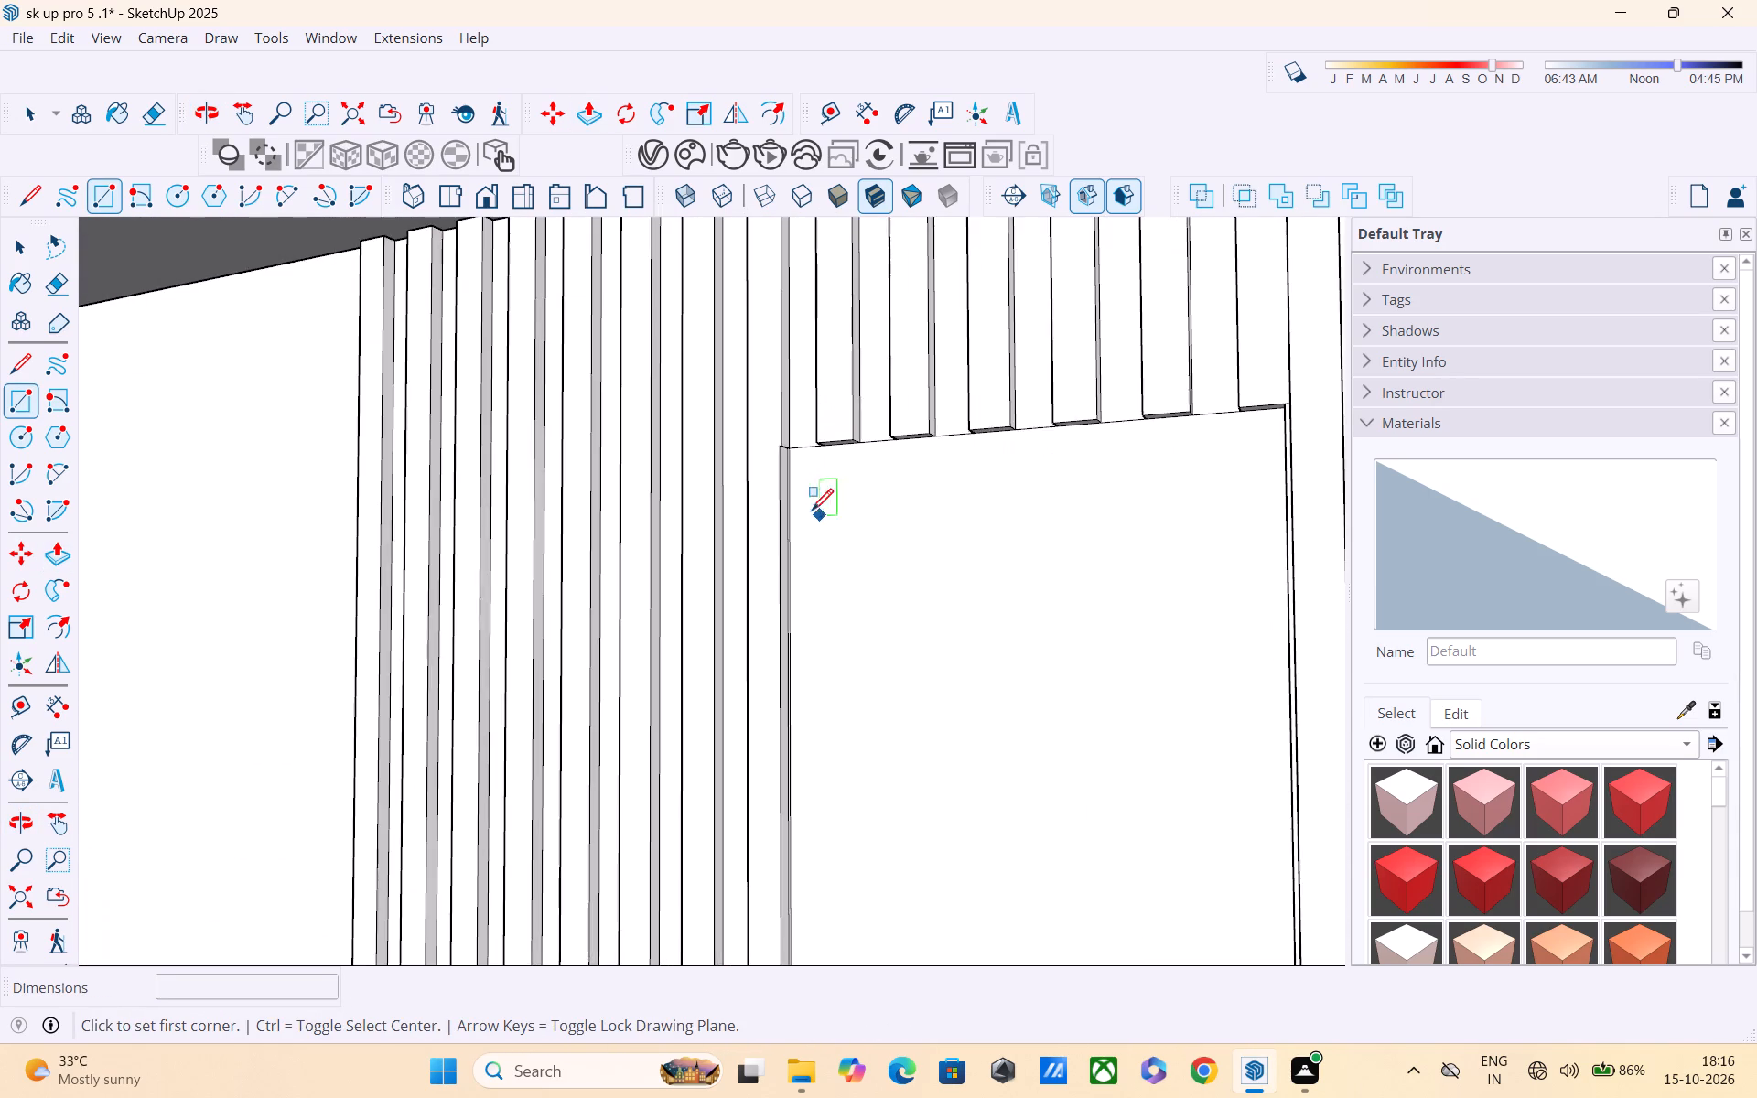
scroll(790, 490, "up", 4)
middle_click_drag(789, 479, 760, 423)
scroll(801, 431, "up", 5)
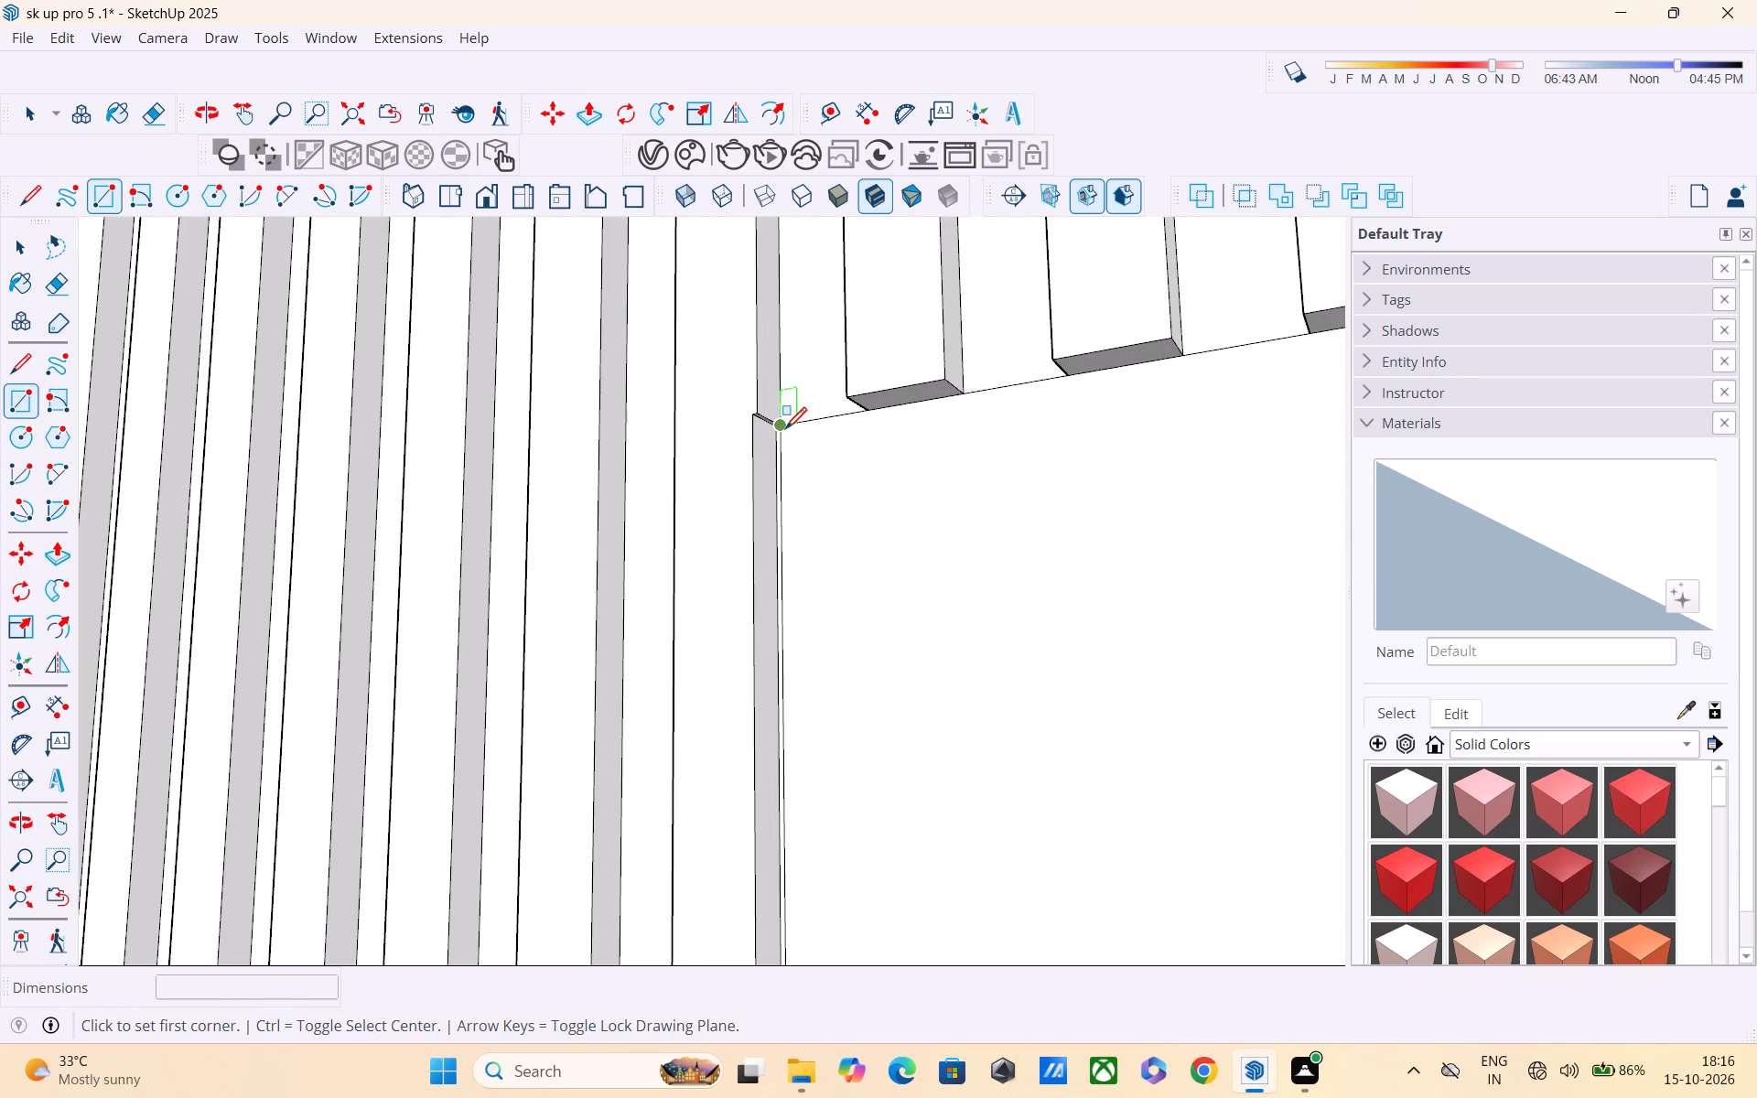
left_click(785, 431)
scroll(878, 592, "down", 16)
middle_click_drag(917, 652, 848, 641)
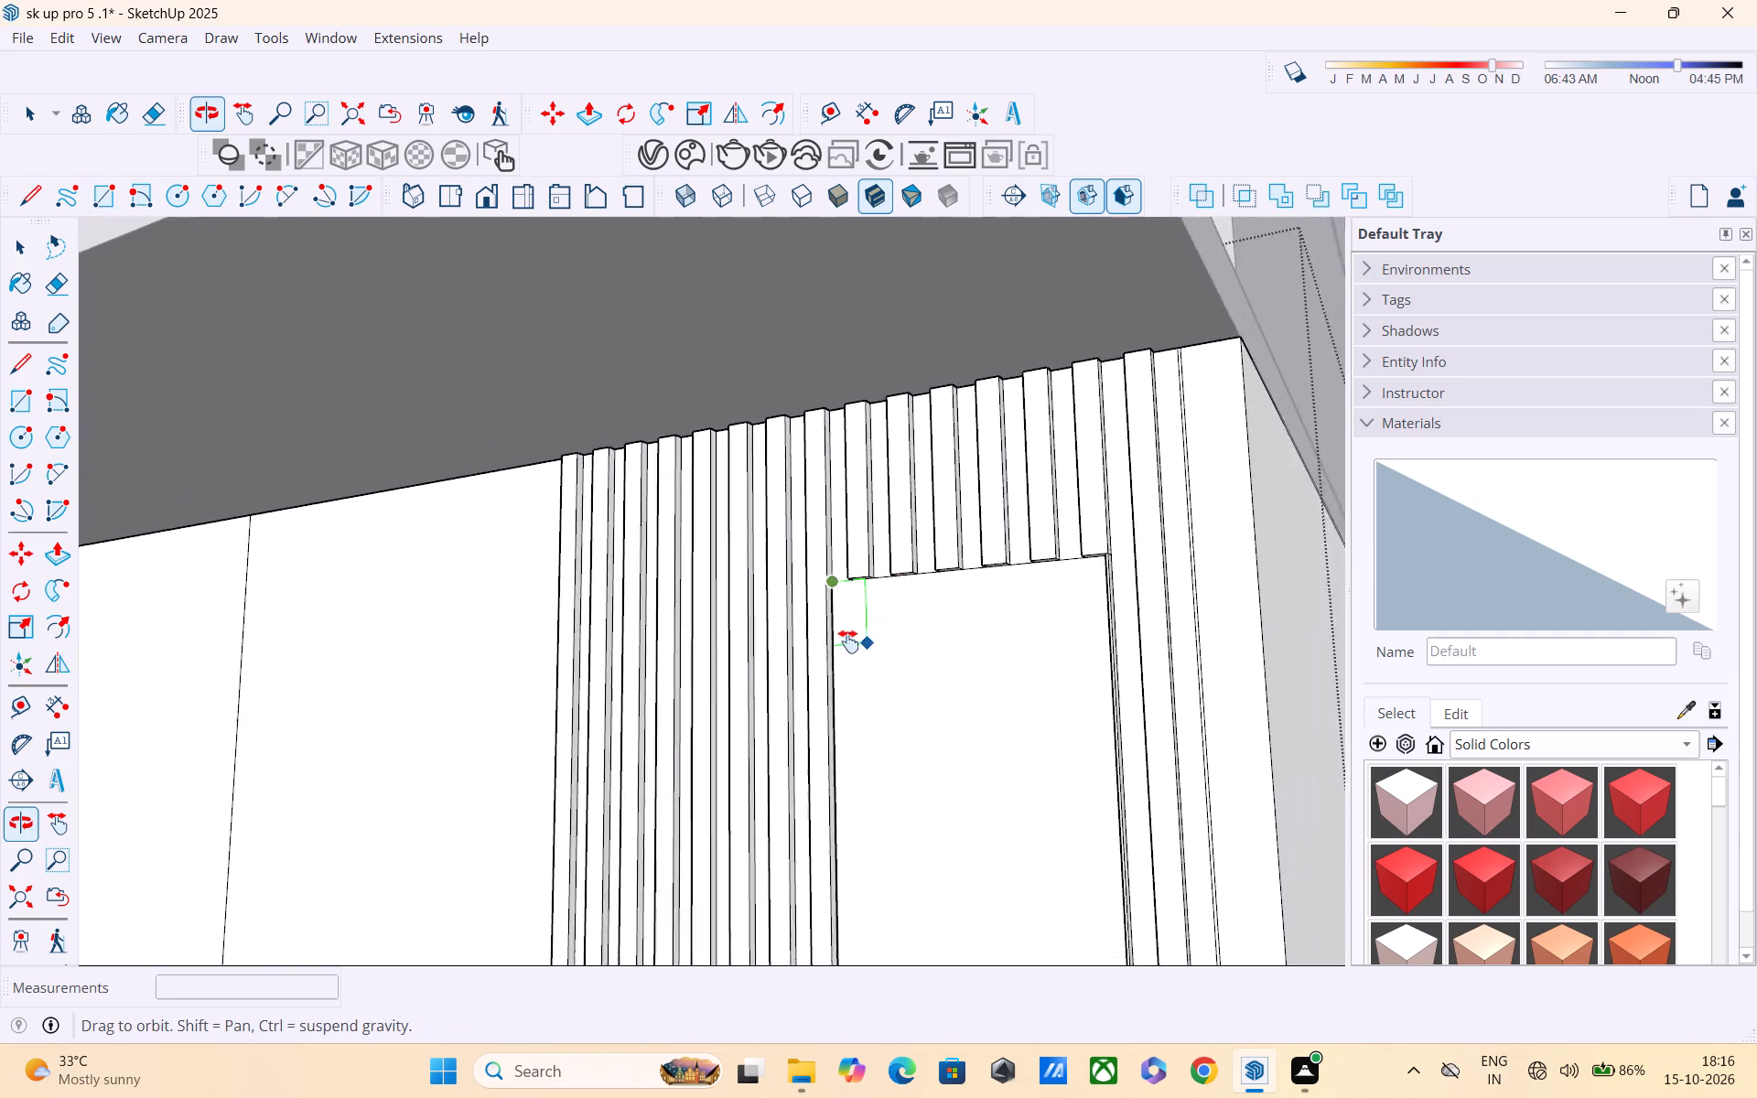
middle_click_drag(848, 641, 606, 559)
scroll(606, 559, "up", 1)
scroll(629, 576, "down", 5)
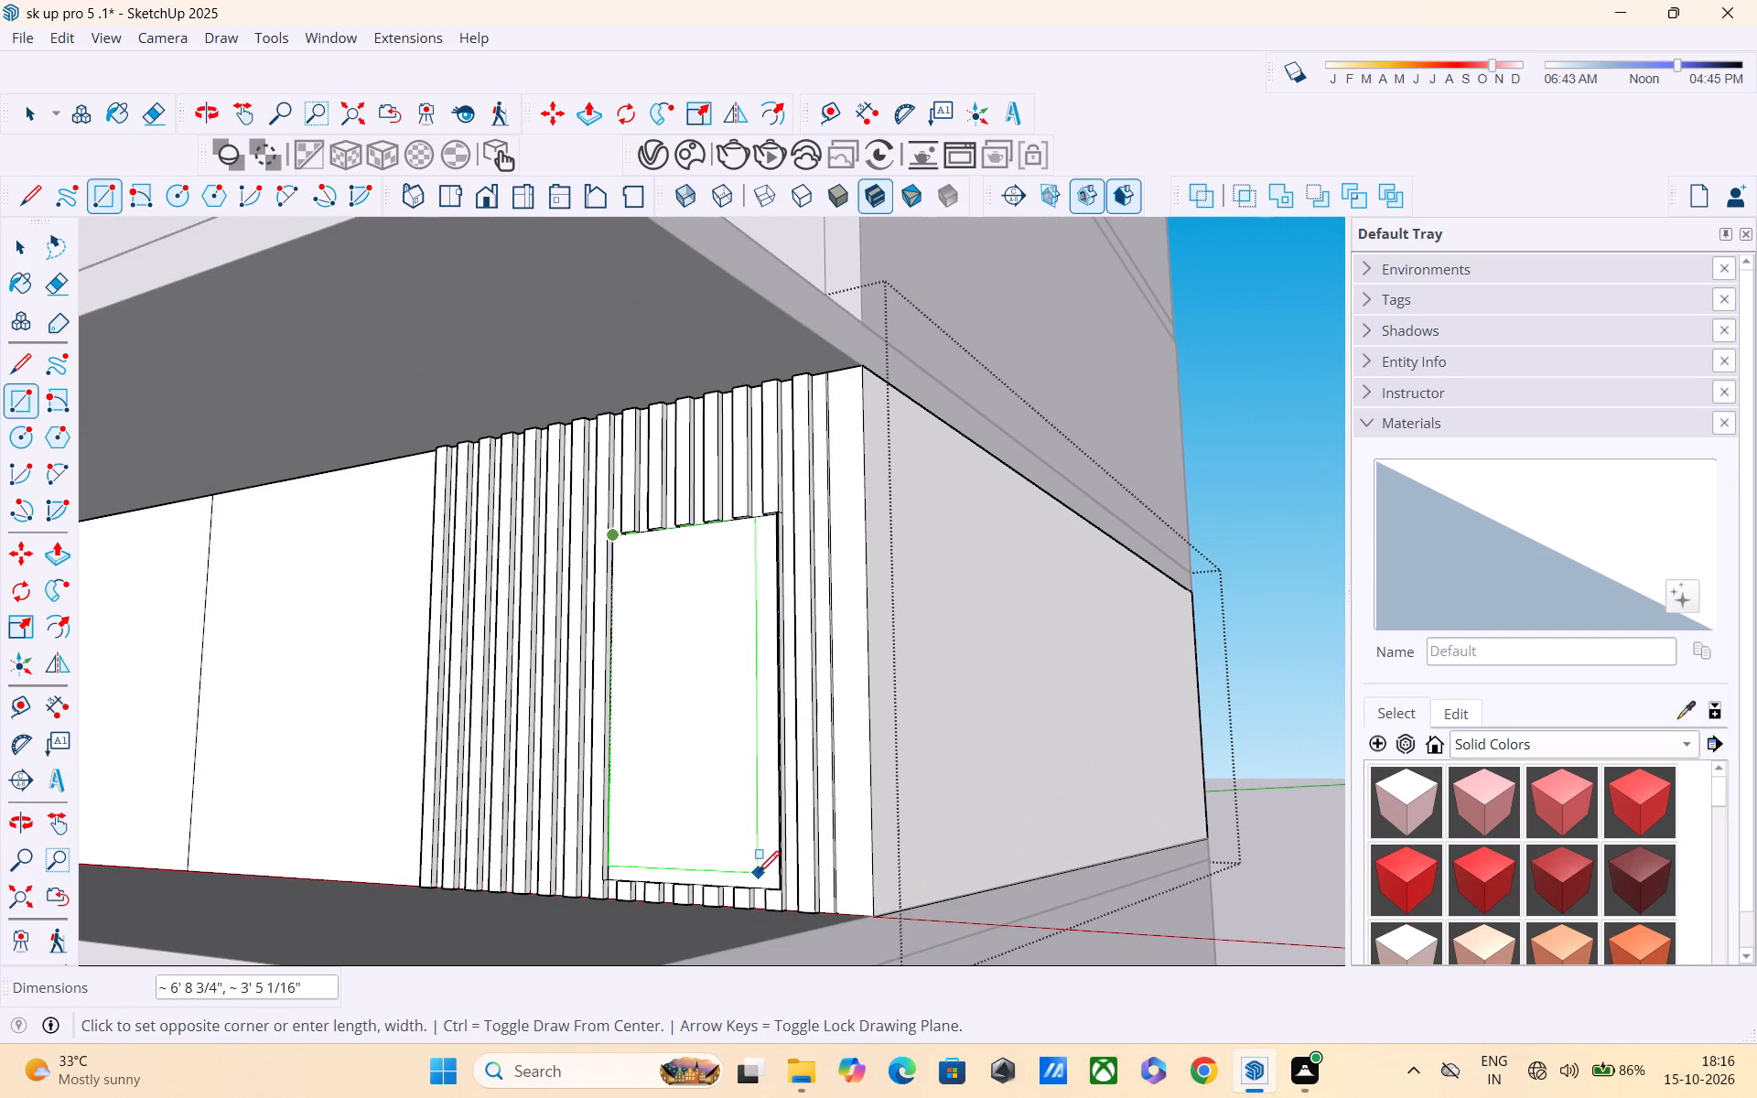
scroll(762, 874, "up", 1)
middle_click_drag(782, 876, 921, 899)
scroll(680, 882, "up", 5)
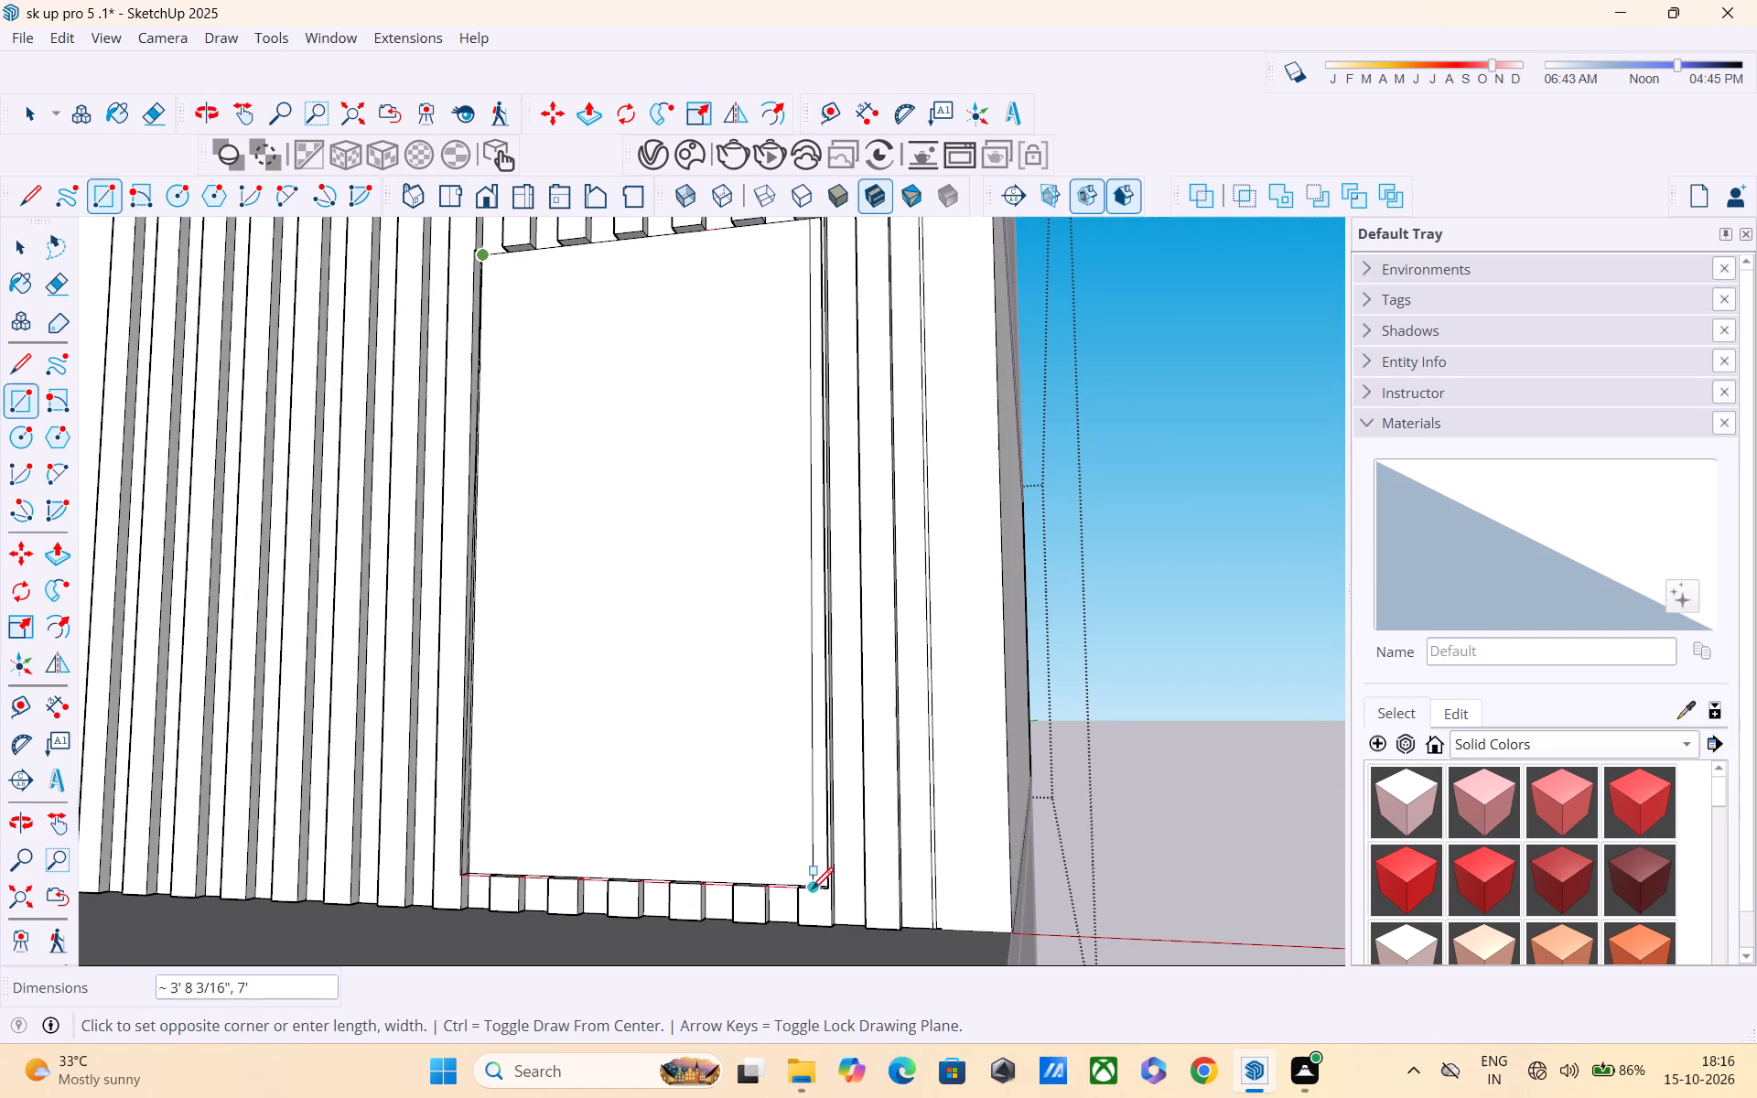
middle_click_drag(816, 891, 899, 916)
scroll(827, 860, "up", 8)
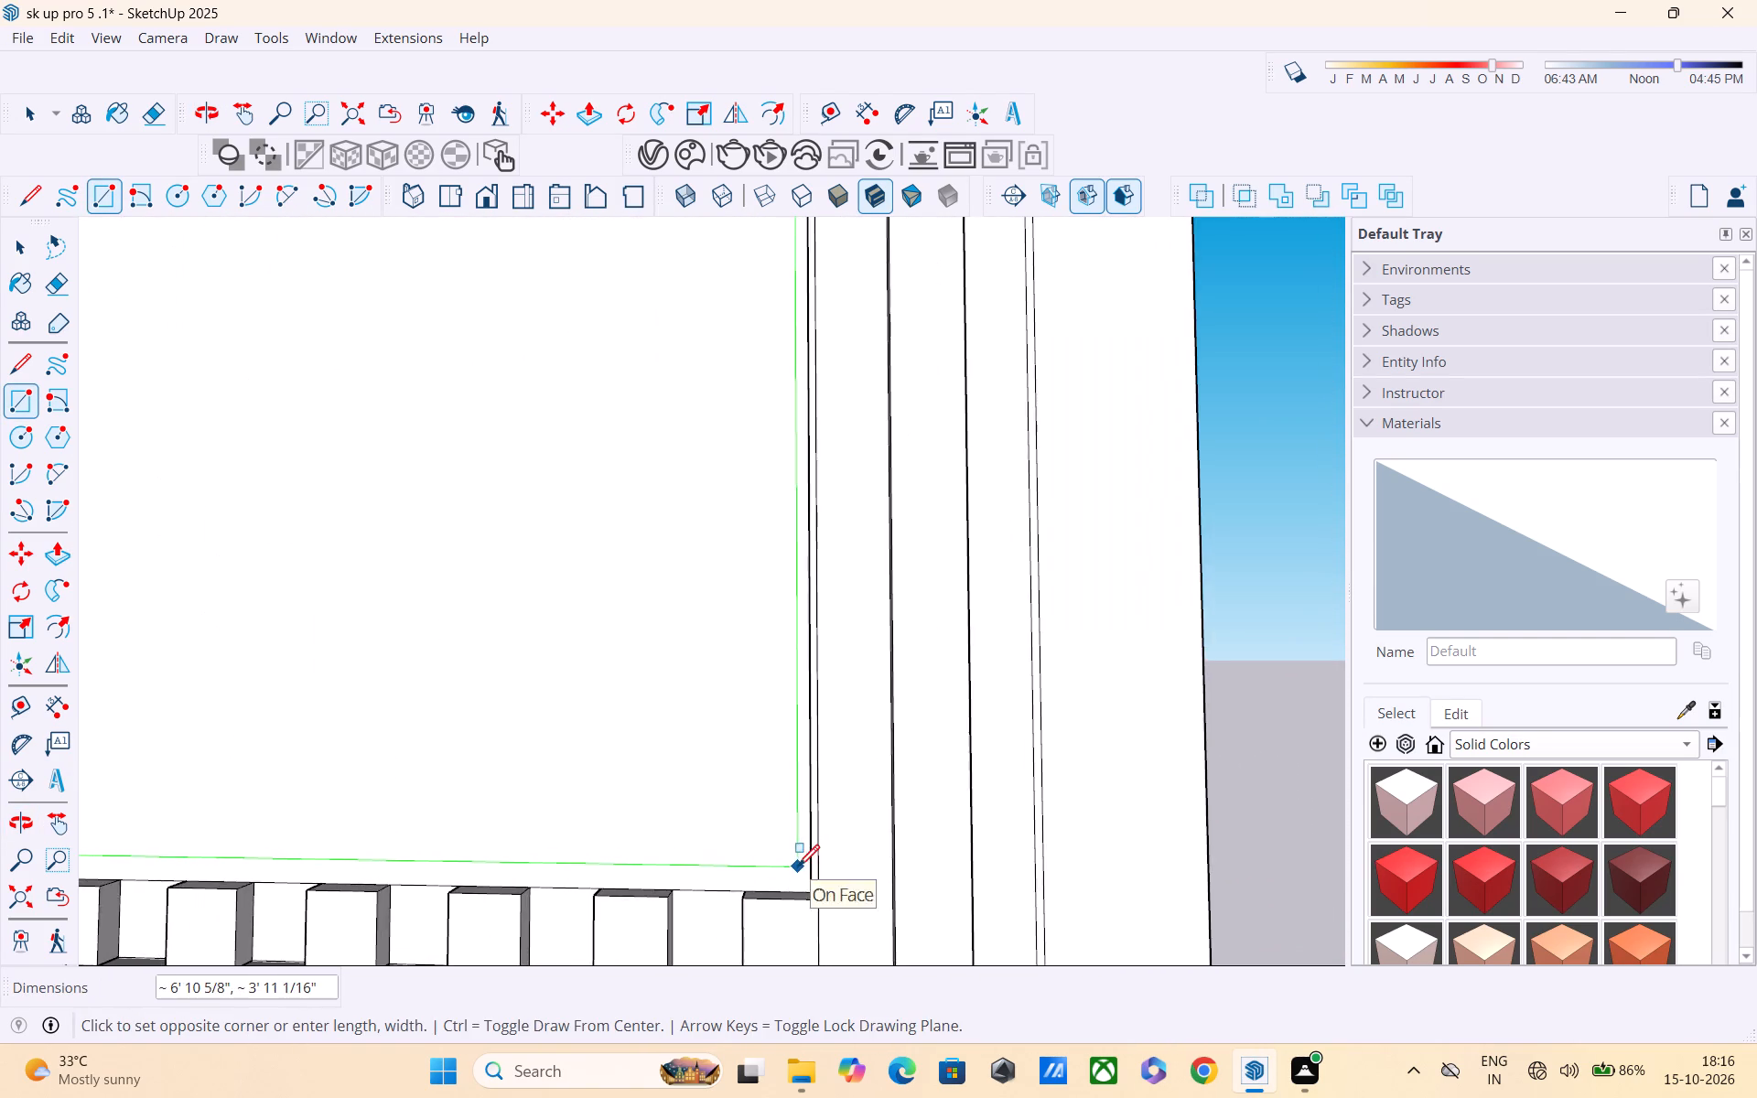
middle_click_drag(803, 877, 964, 912)
scroll(964, 912, "up", 1)
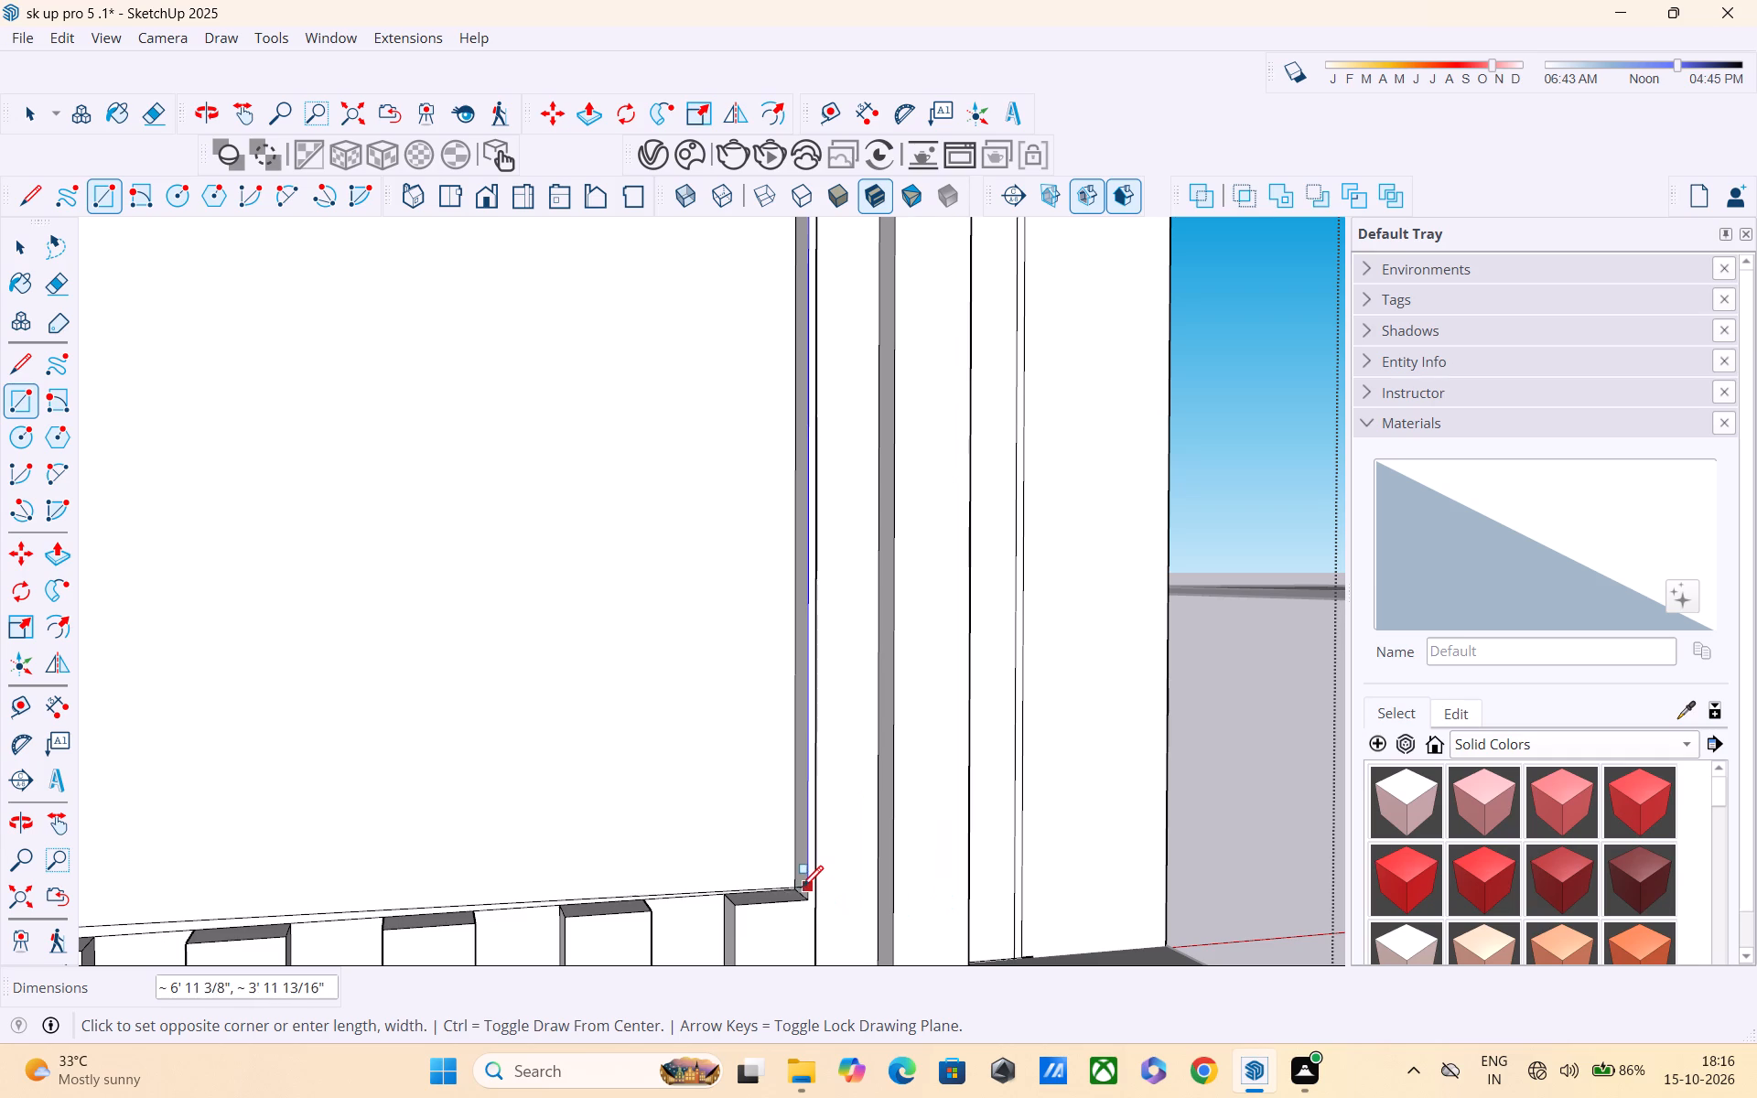
left_click(801, 890)
scroll(801, 890, "down", 8)
key("space")
Delete the front face covering the door opening.
scroll(704, 886, "down", 2)
middle_click_drag(674, 883, 611, 890)
scroll(611, 890, "up", 2)
scroll(595, 859, "down", 11)
scroll(592, 845, "up", 1)
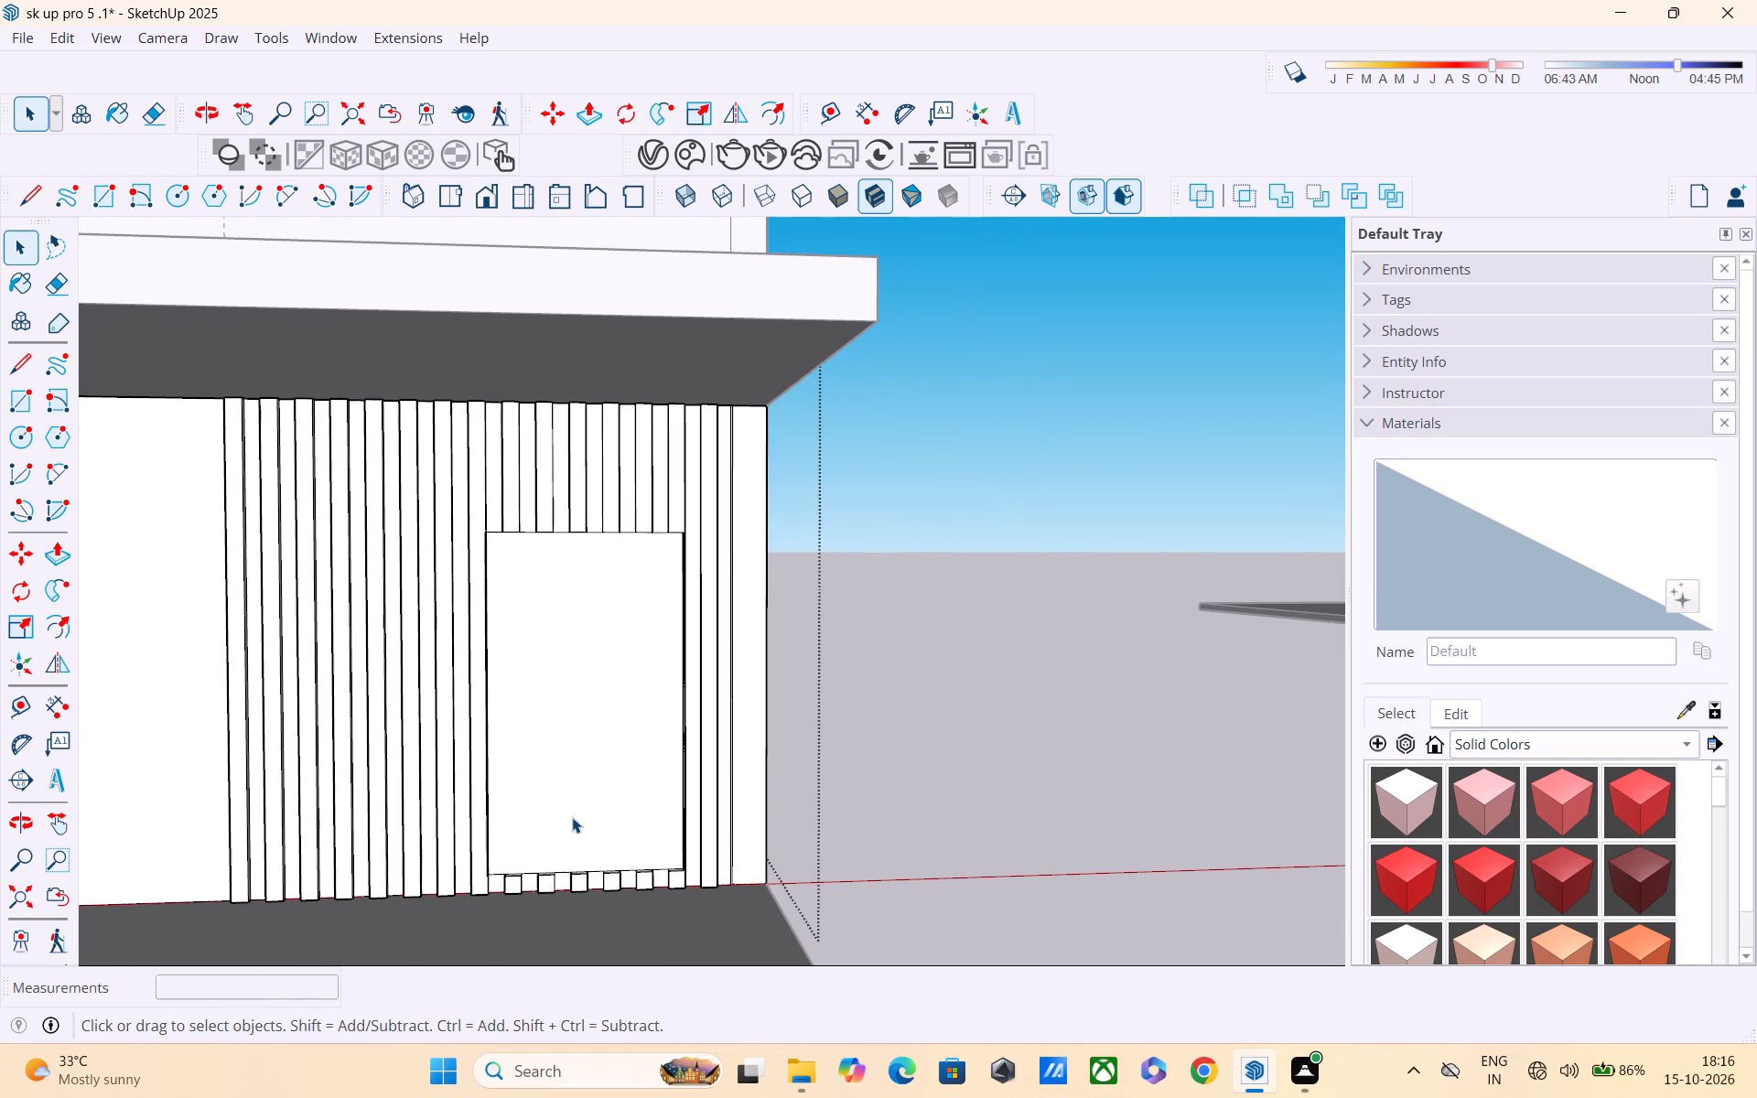
left_click(572, 771)
left_click(570, 766)
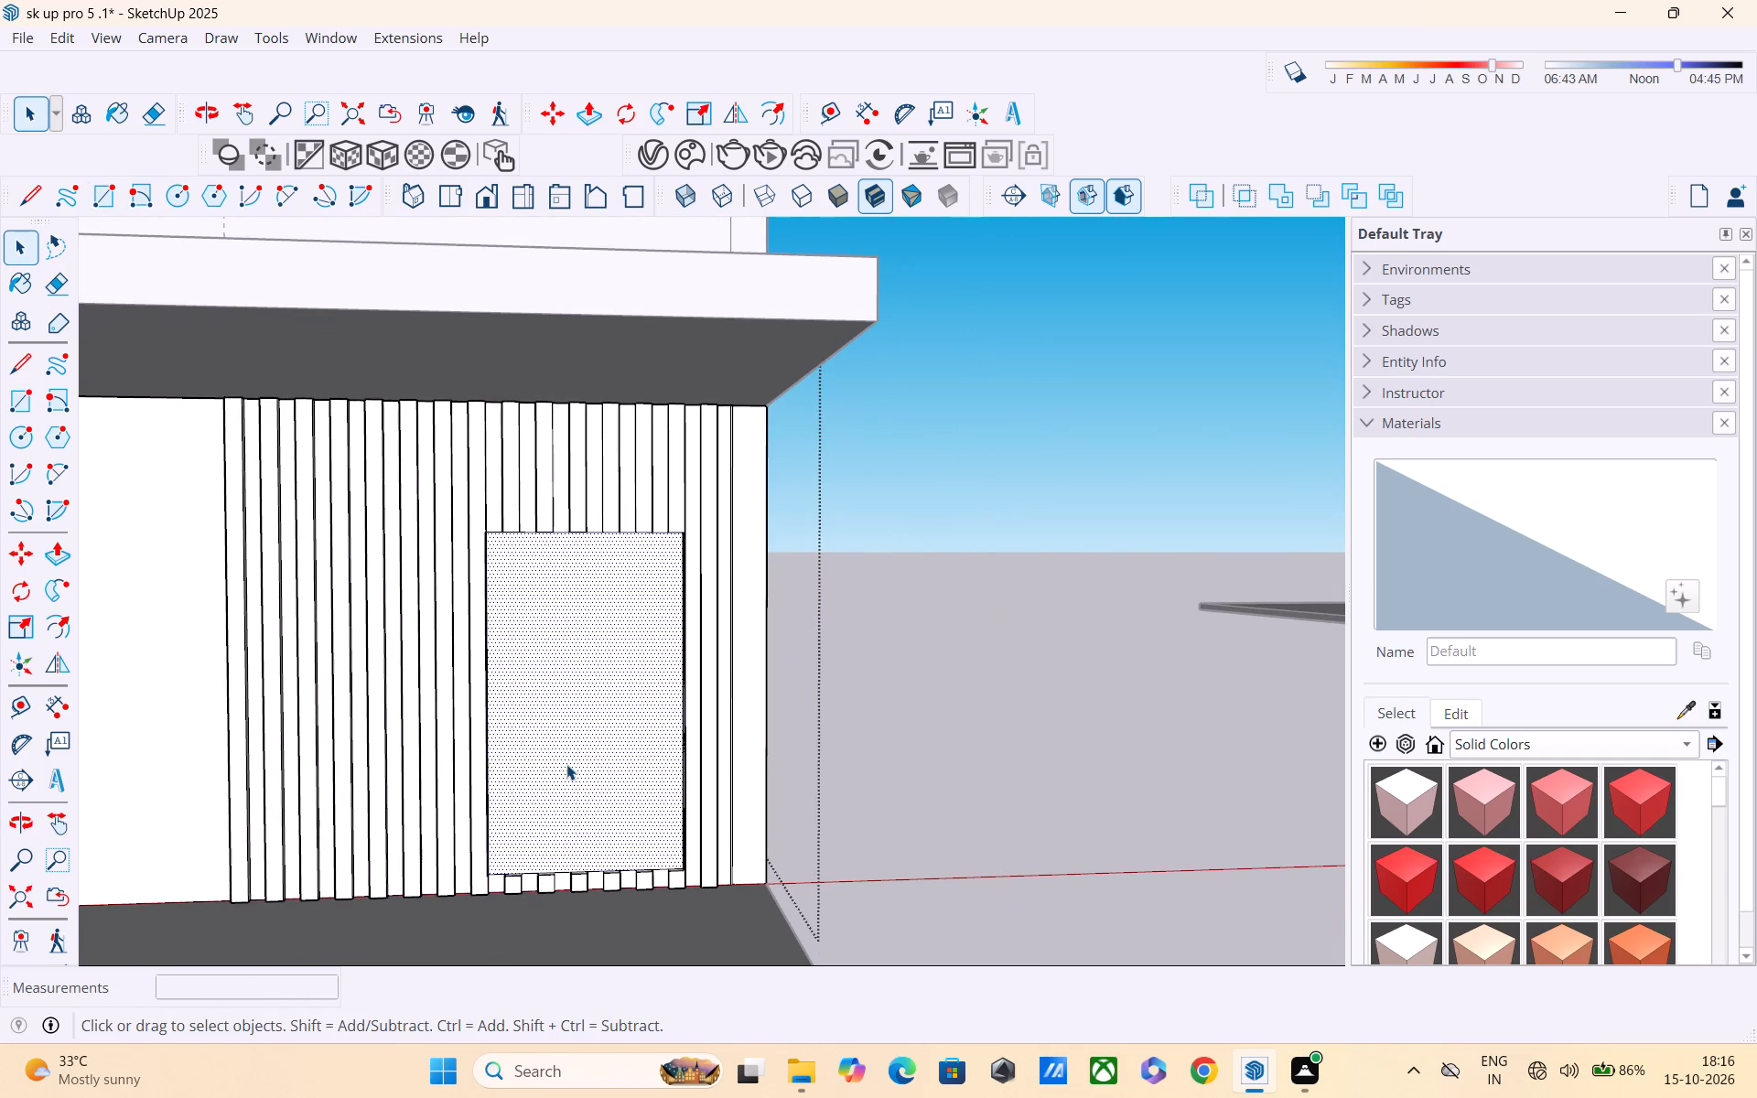
key("Delete")
Pull the back face of the door recess forward about 3' 4 15/16" to the front wall plane.
left_click(566, 764)
scroll(566, 756, "down", 4)
middle_click_drag(531, 766, 382, 662)
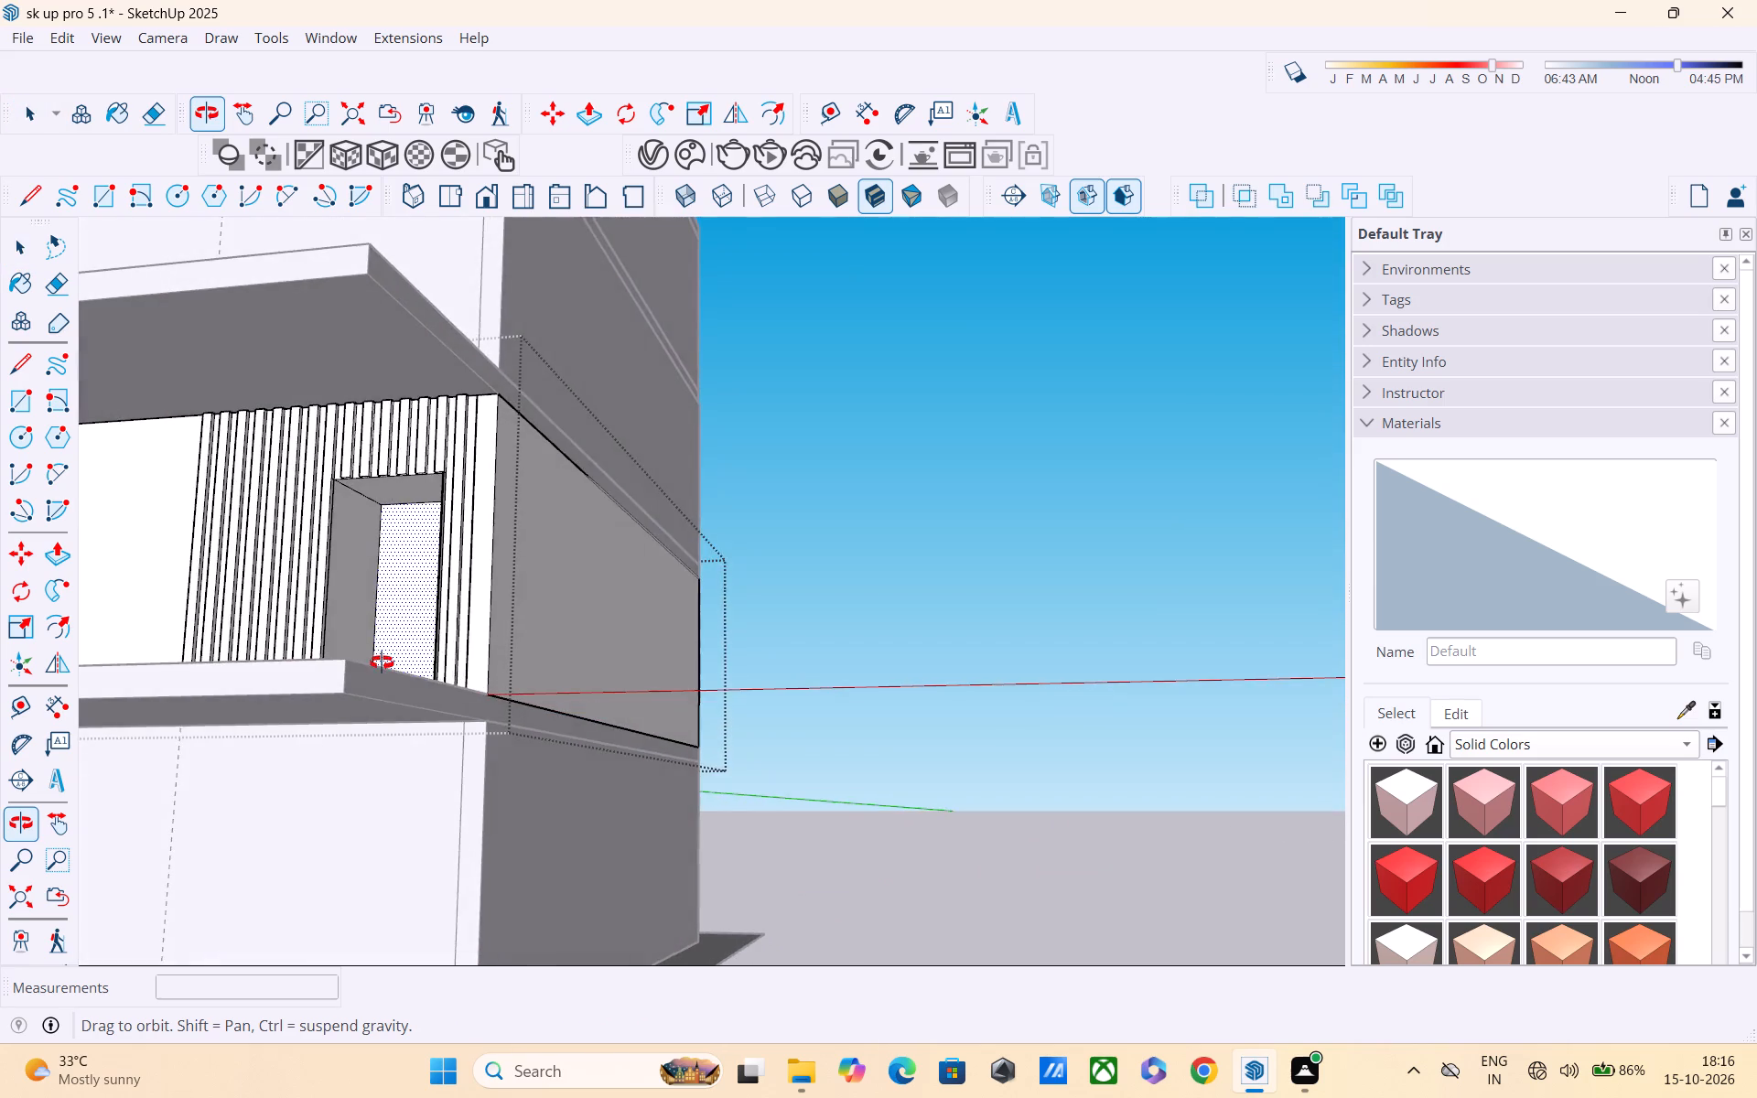
middle_click_drag(382, 662, 483, 717)
scroll(500, 576, "up", 5)
middle_click_drag(483, 576, 498, 501)
scroll(503, 522, "up", 1)
scroll(505, 527, "down", 5)
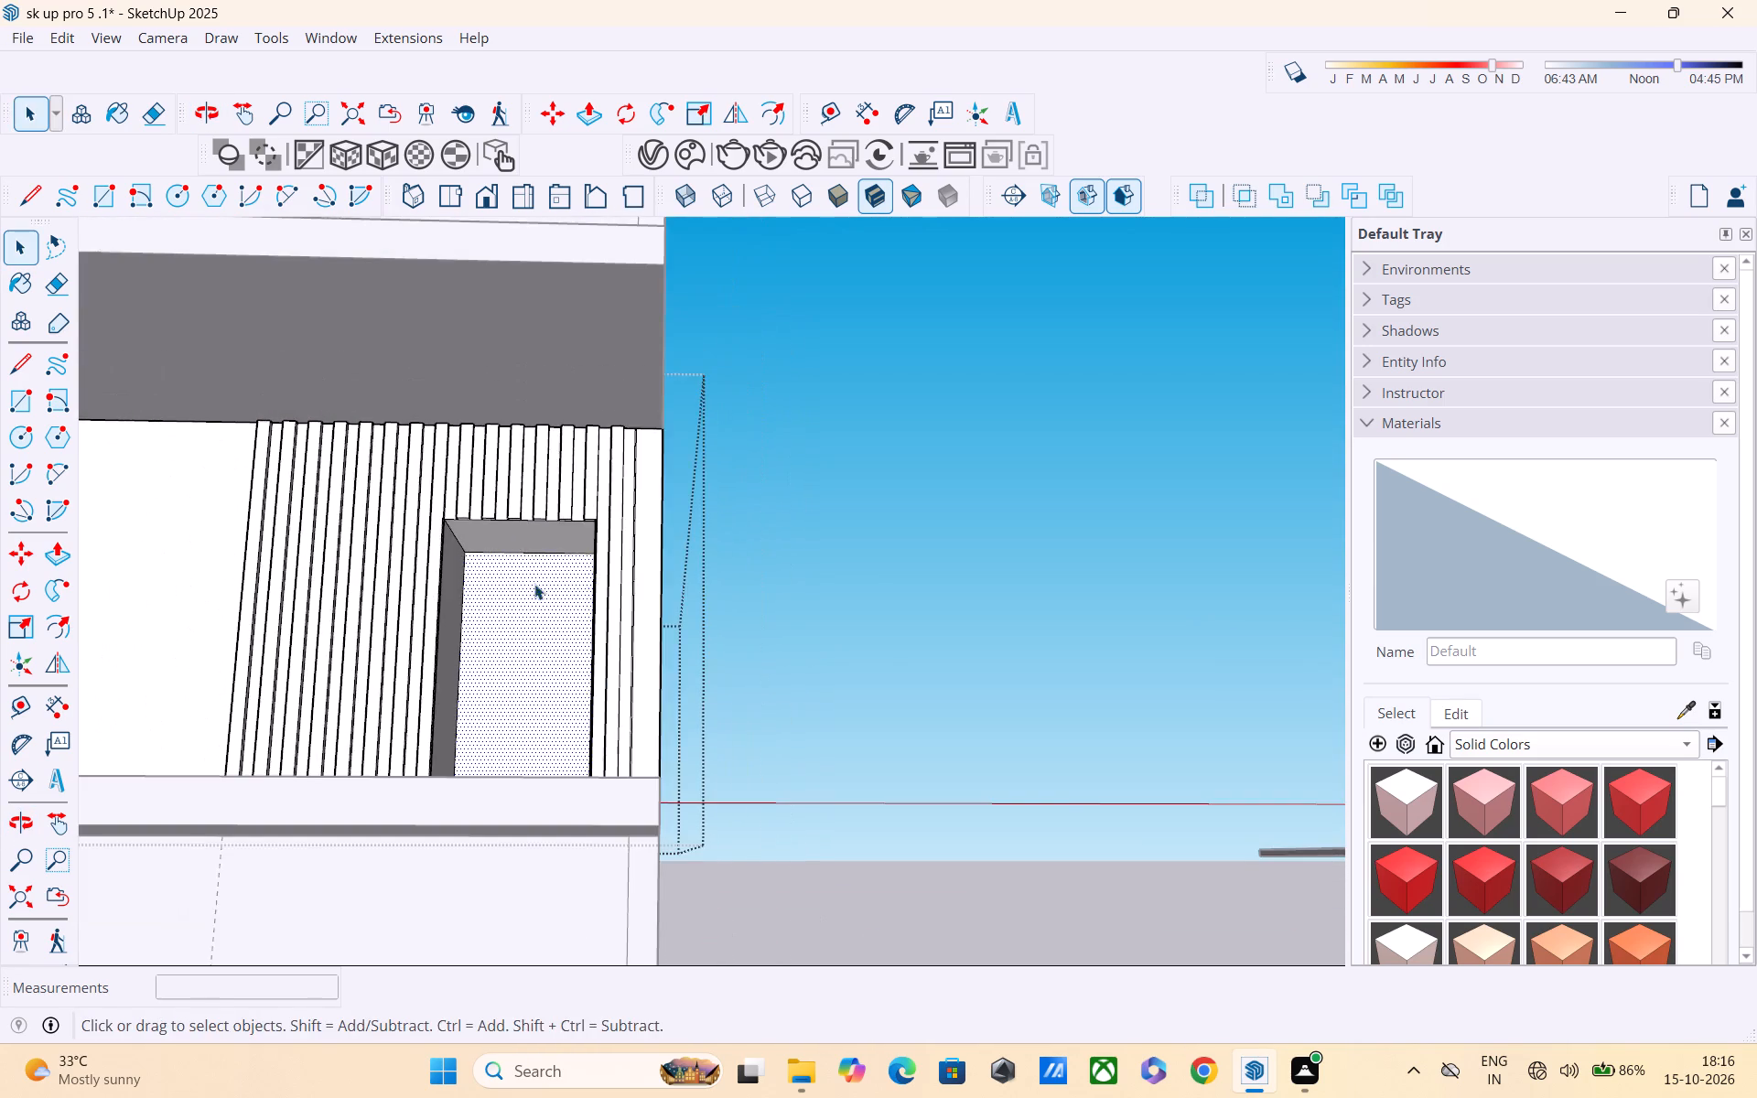
middle_click_drag(534, 584, 600, 645)
scroll(601, 646, "up", 1)
scroll(601, 649, "down", 7)
middle_click_drag(600, 724, 448, 770)
scroll(490, 745, "up", 5)
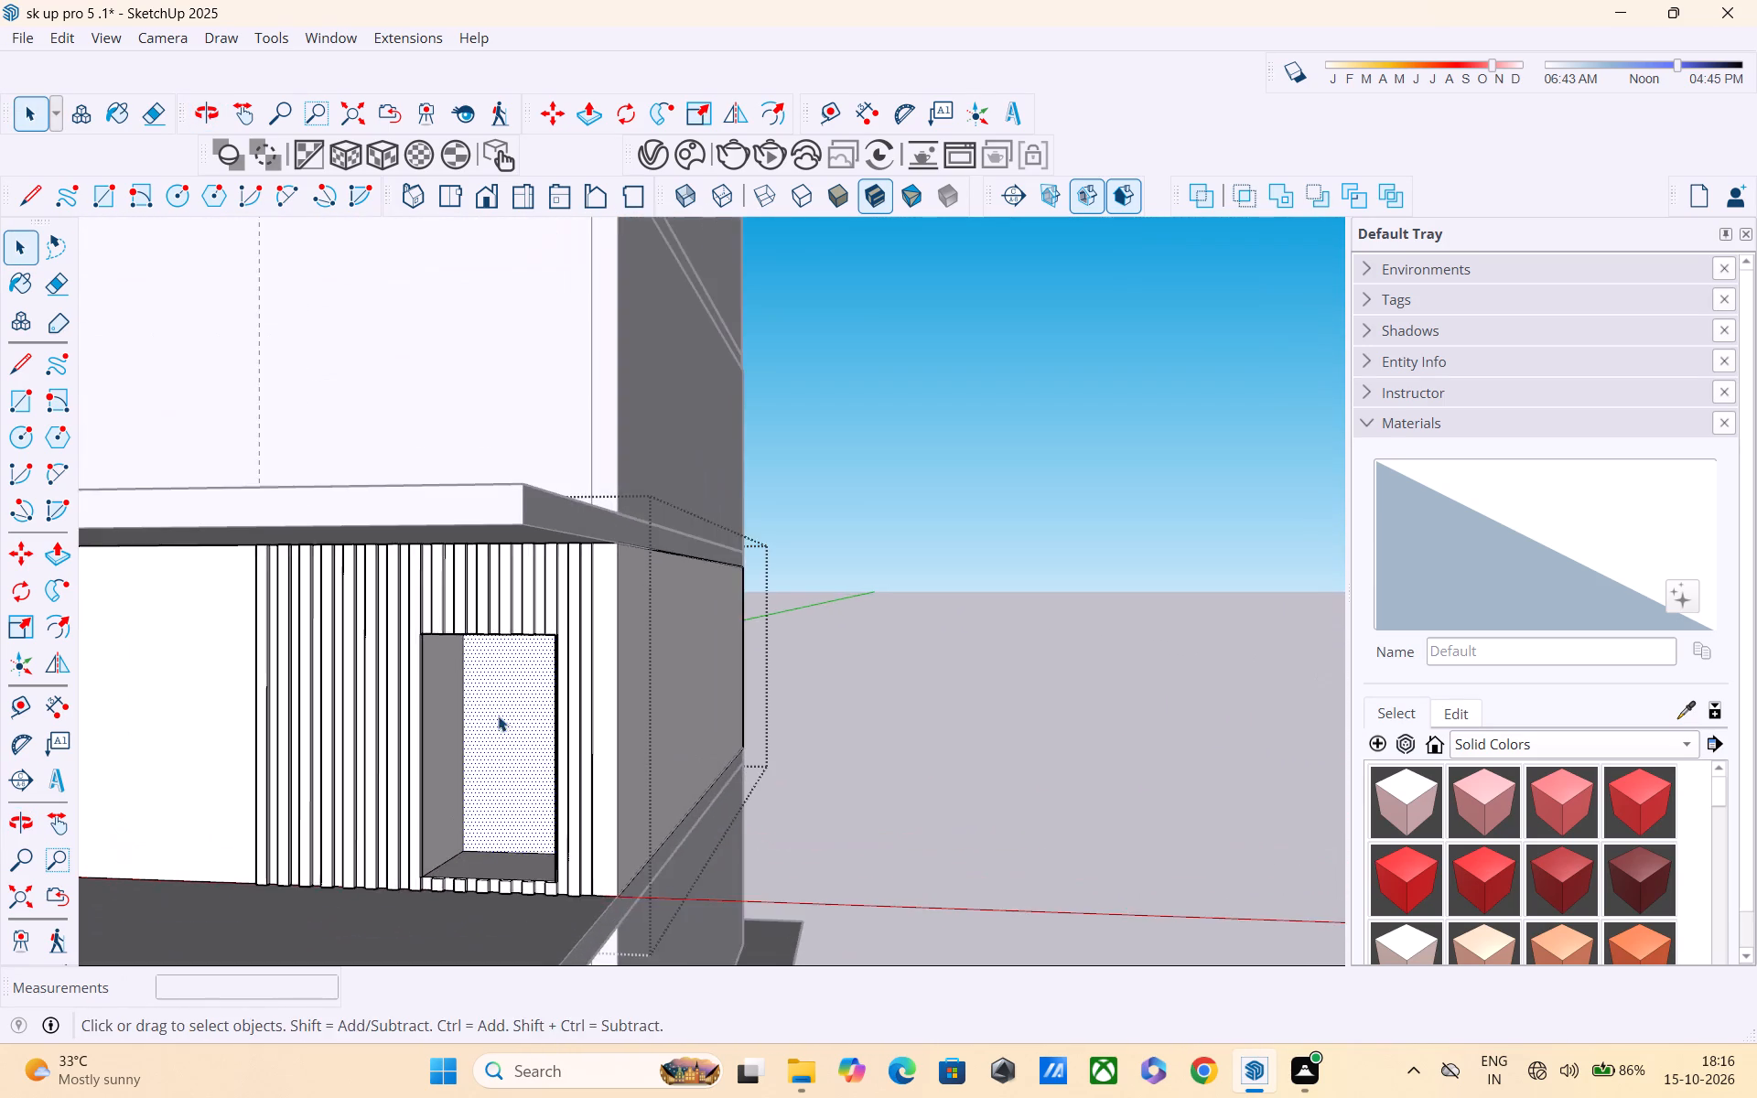
middle_click_drag(502, 711, 558, 647)
scroll(558, 647, "up", 1)
scroll(567, 638, "down", 3)
key("p")
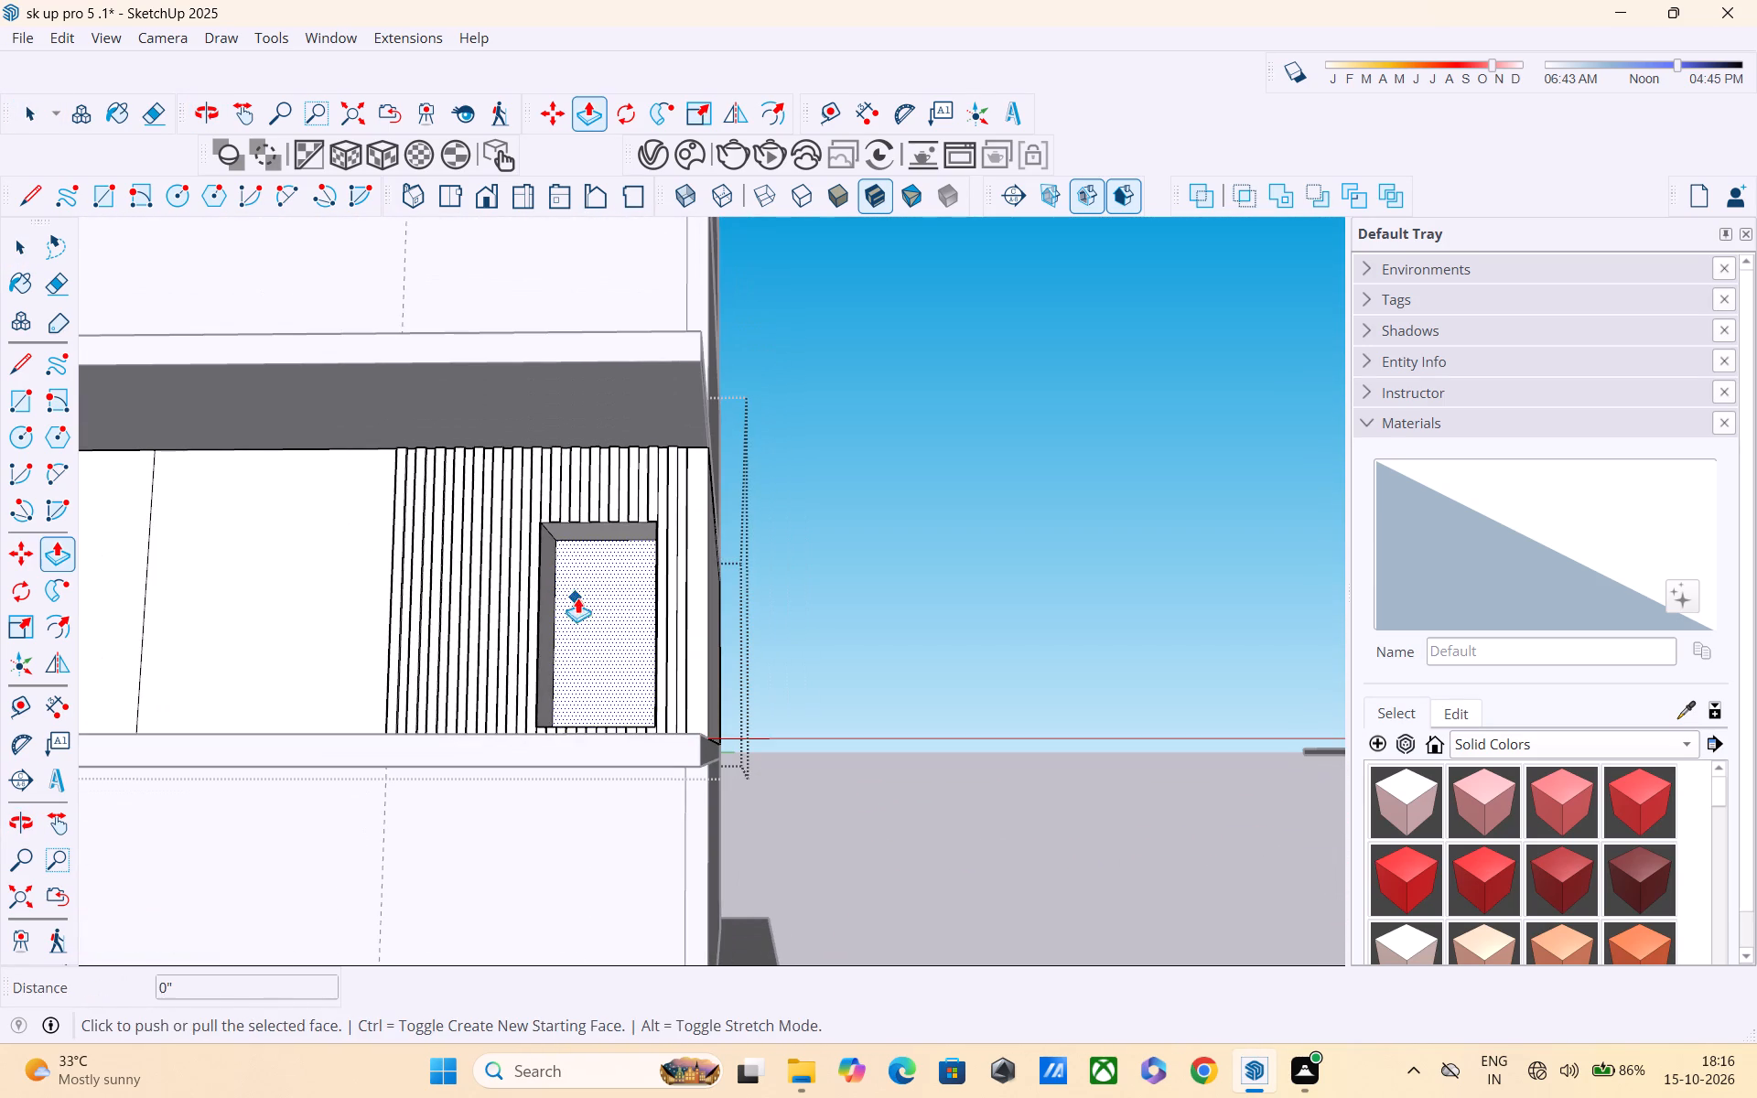
left_click(617, 609)
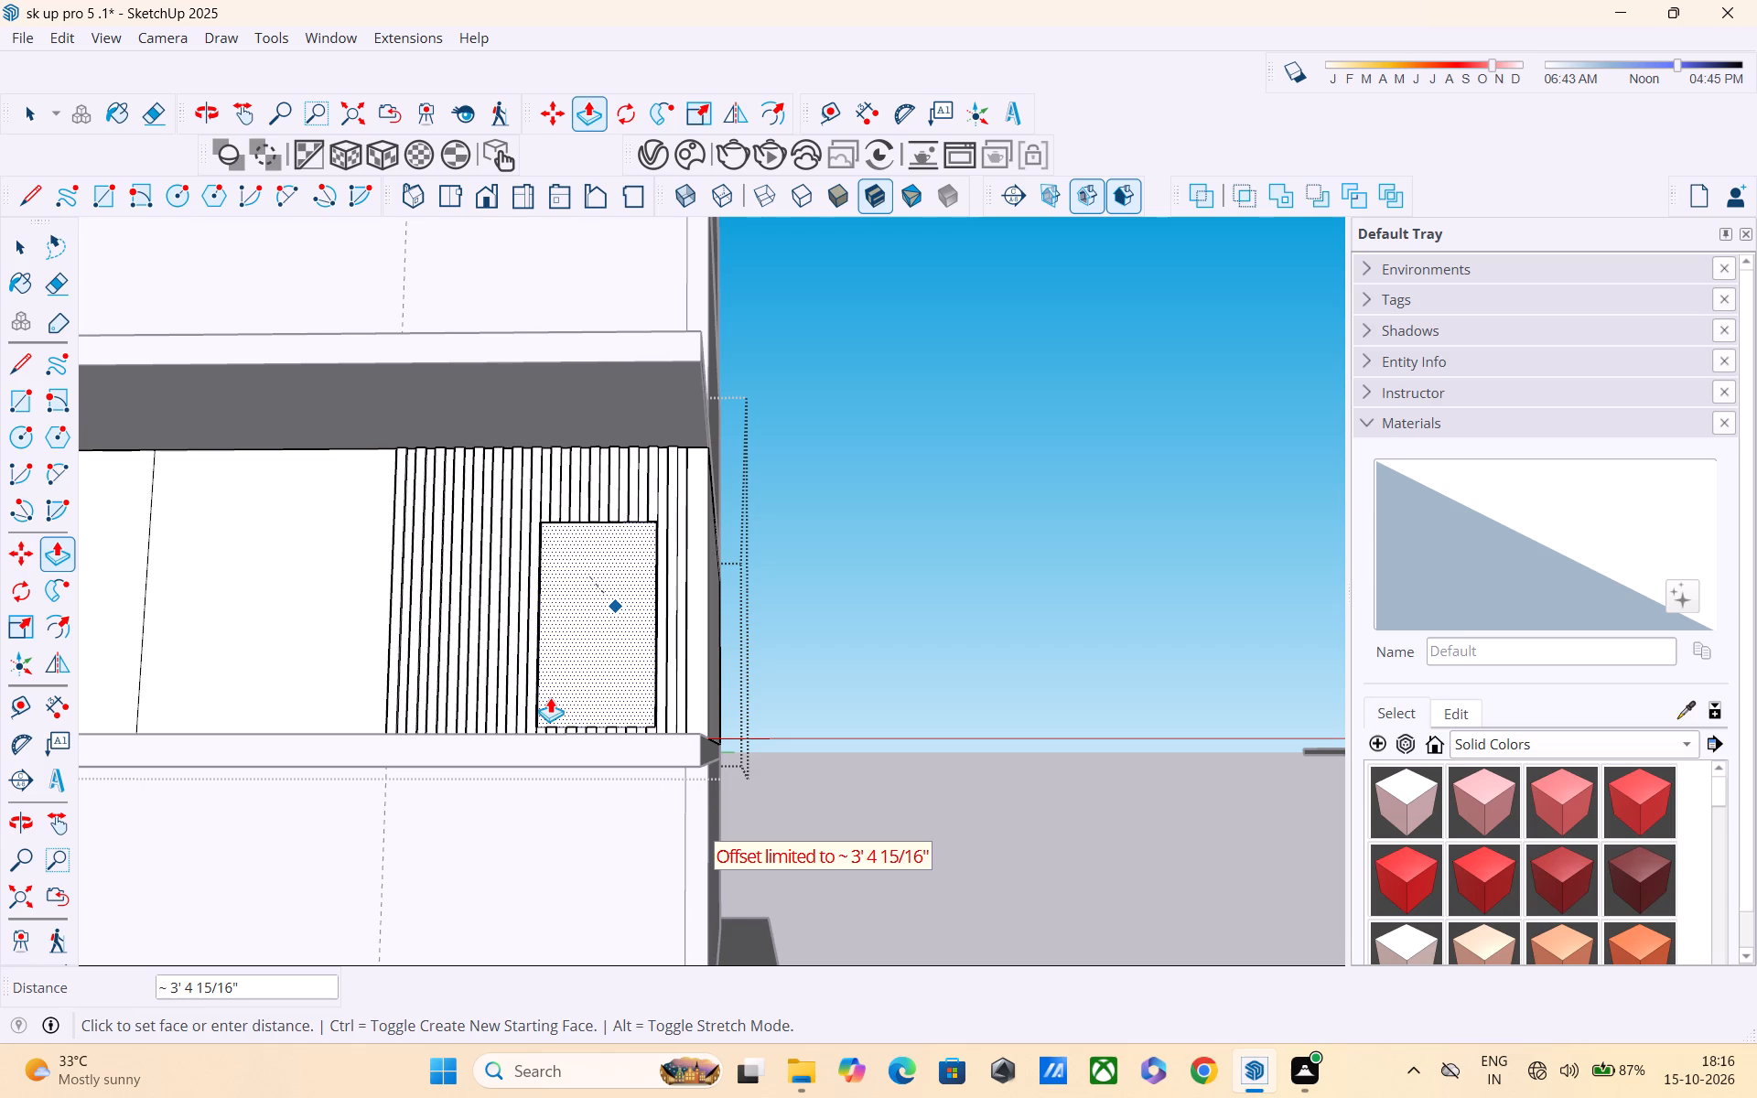
left_click(550, 701)
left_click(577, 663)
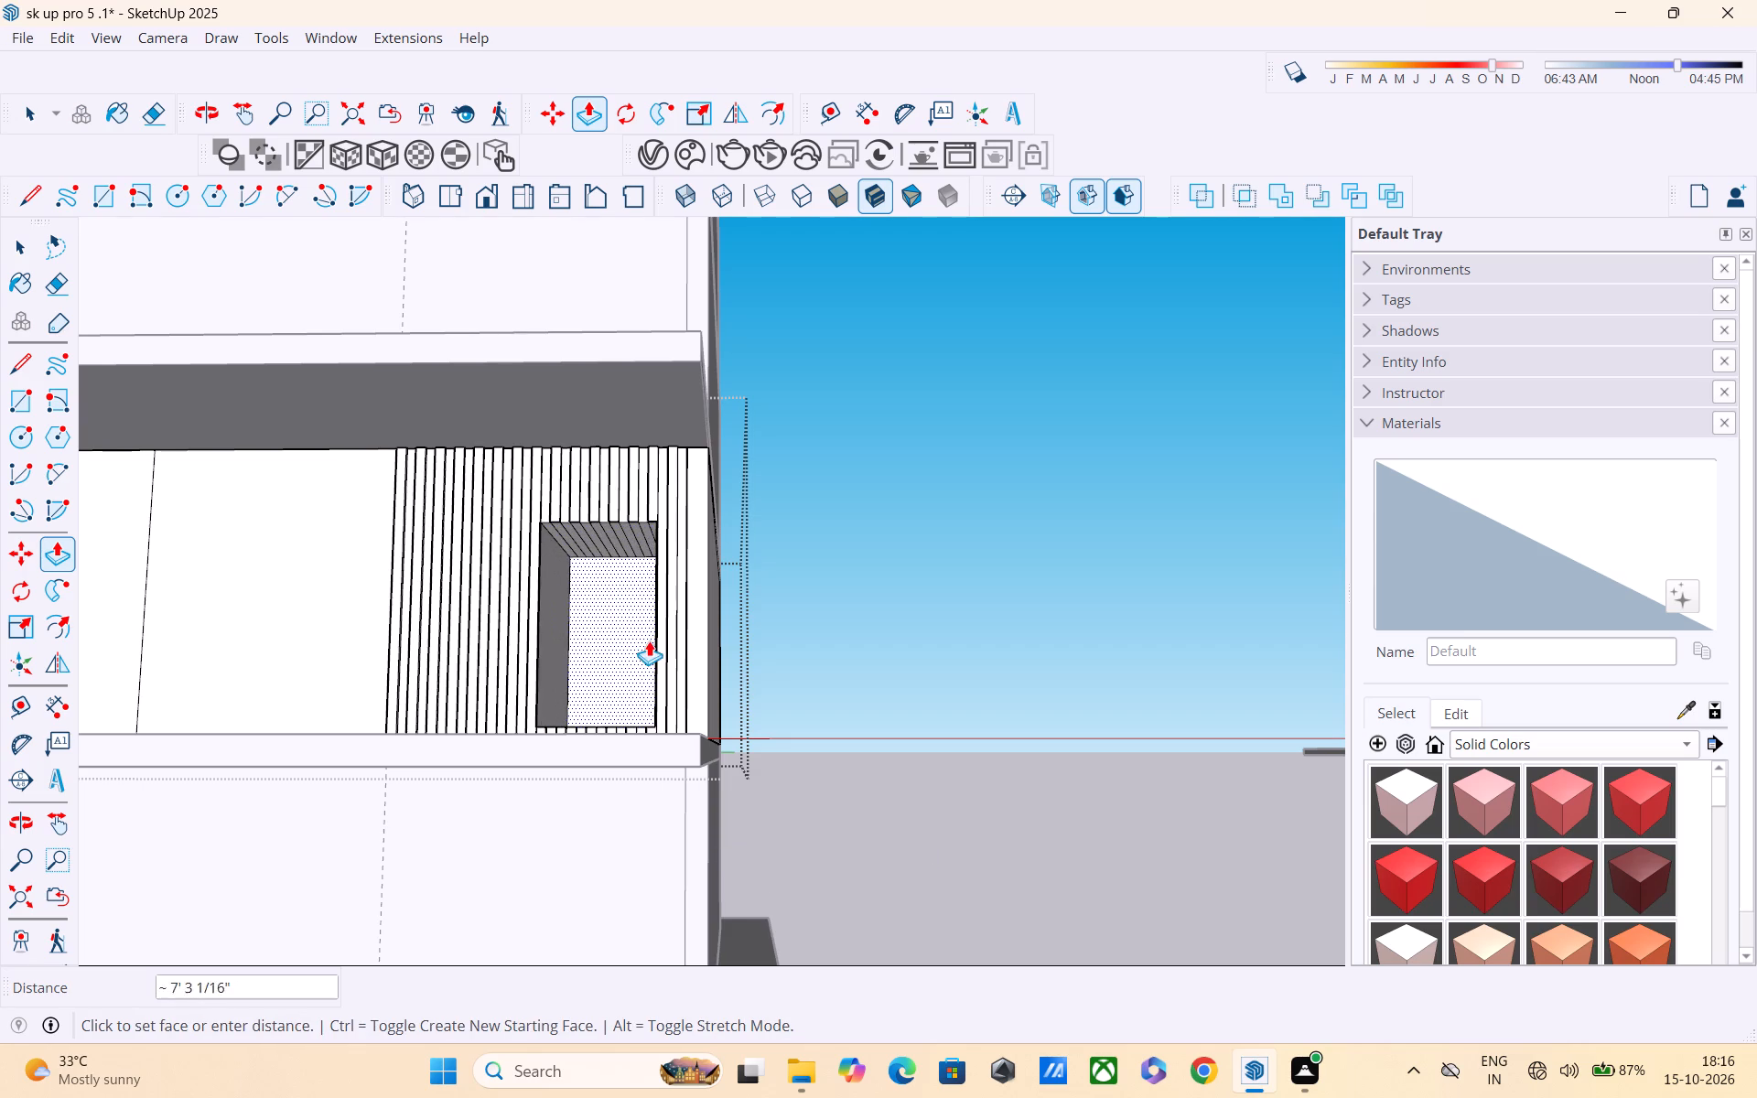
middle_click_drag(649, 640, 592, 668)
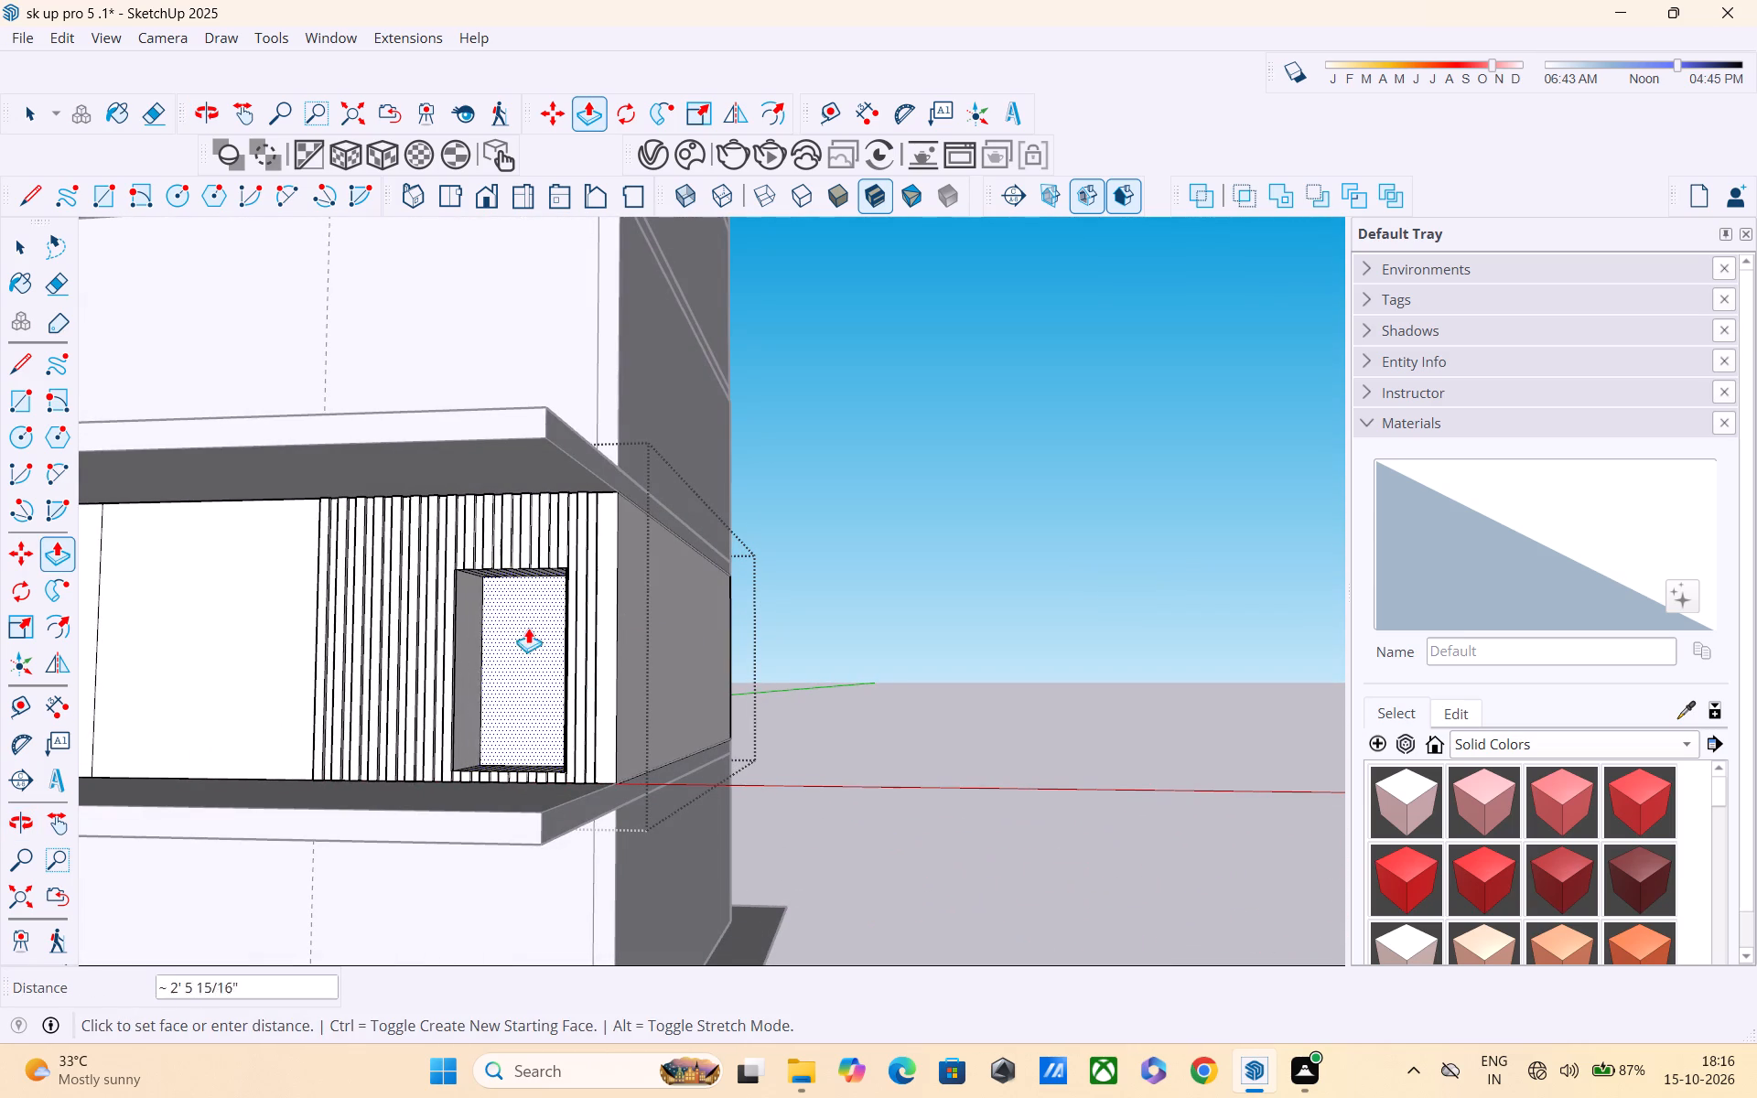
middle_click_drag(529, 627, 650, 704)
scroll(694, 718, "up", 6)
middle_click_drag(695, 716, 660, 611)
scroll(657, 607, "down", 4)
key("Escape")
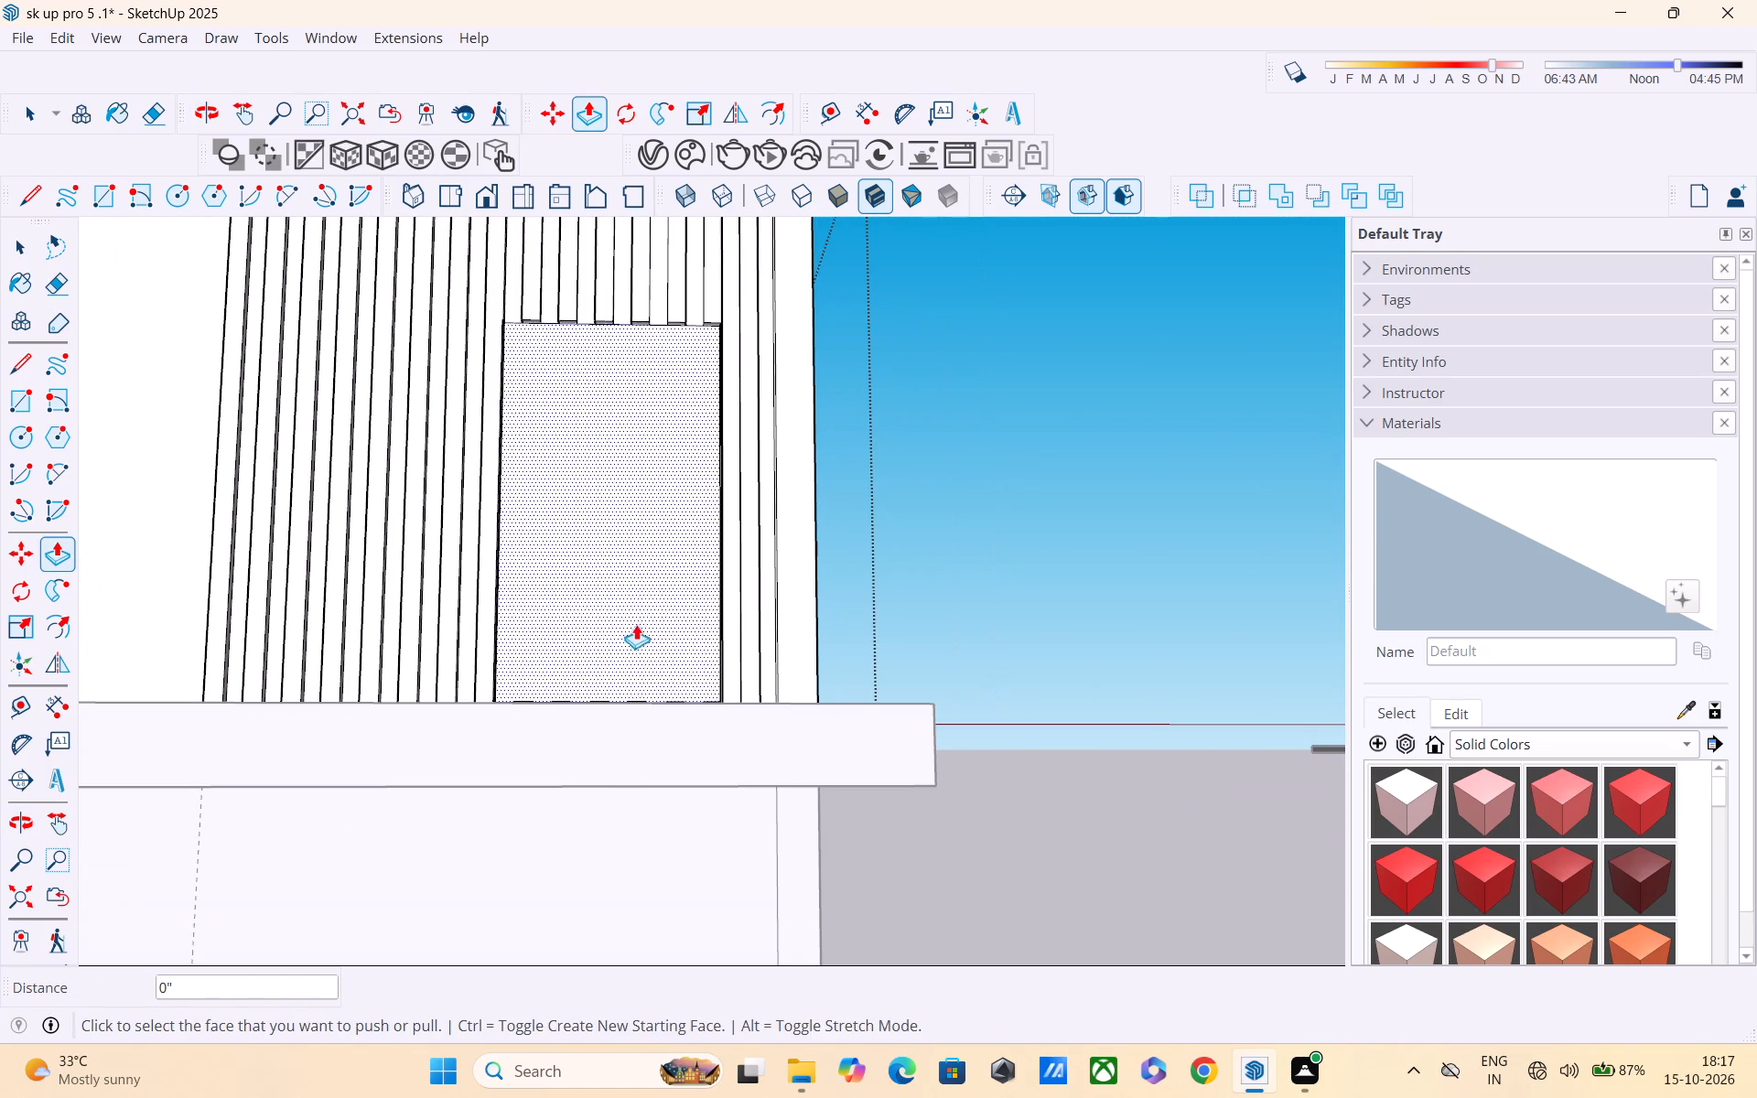
Push the face filling the door opening back about 1' 10 1/4" to form a recess.
middle_click_drag(636, 630, 658, 744)
left_click(582, 583)
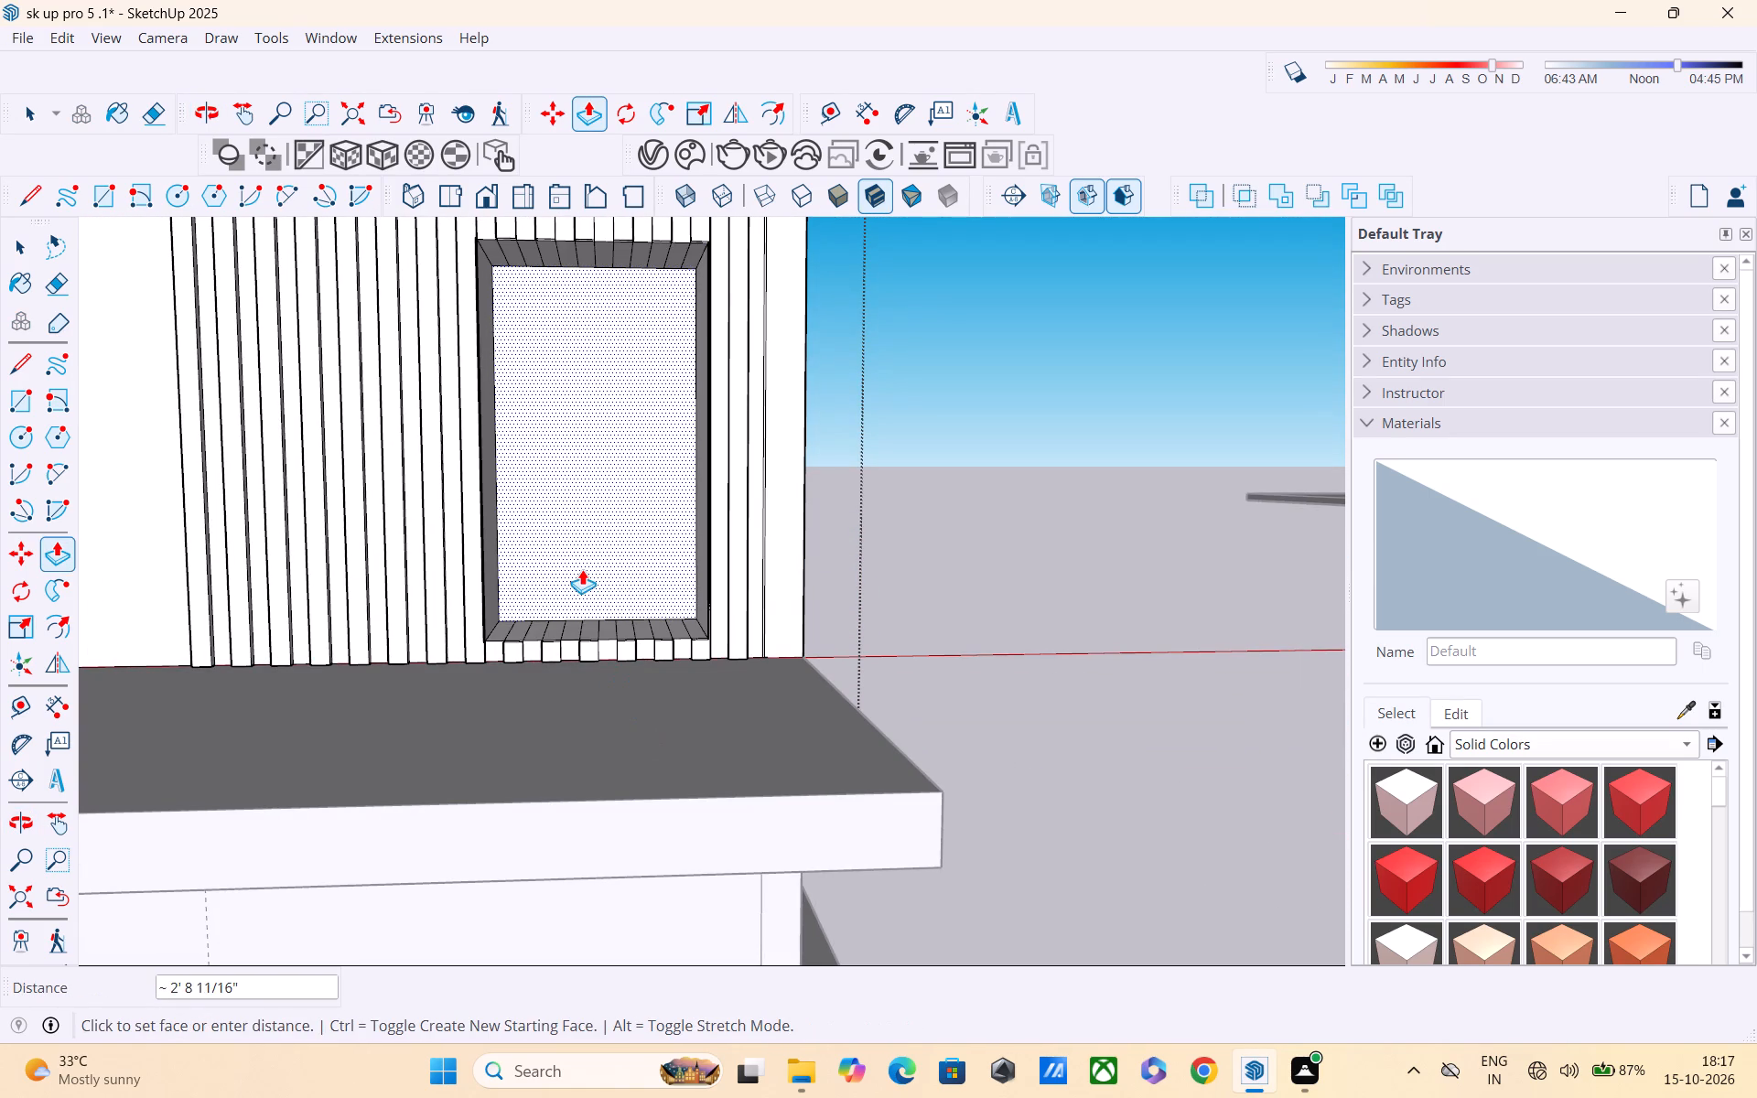
middle_click_drag(582, 569, 473, 639)
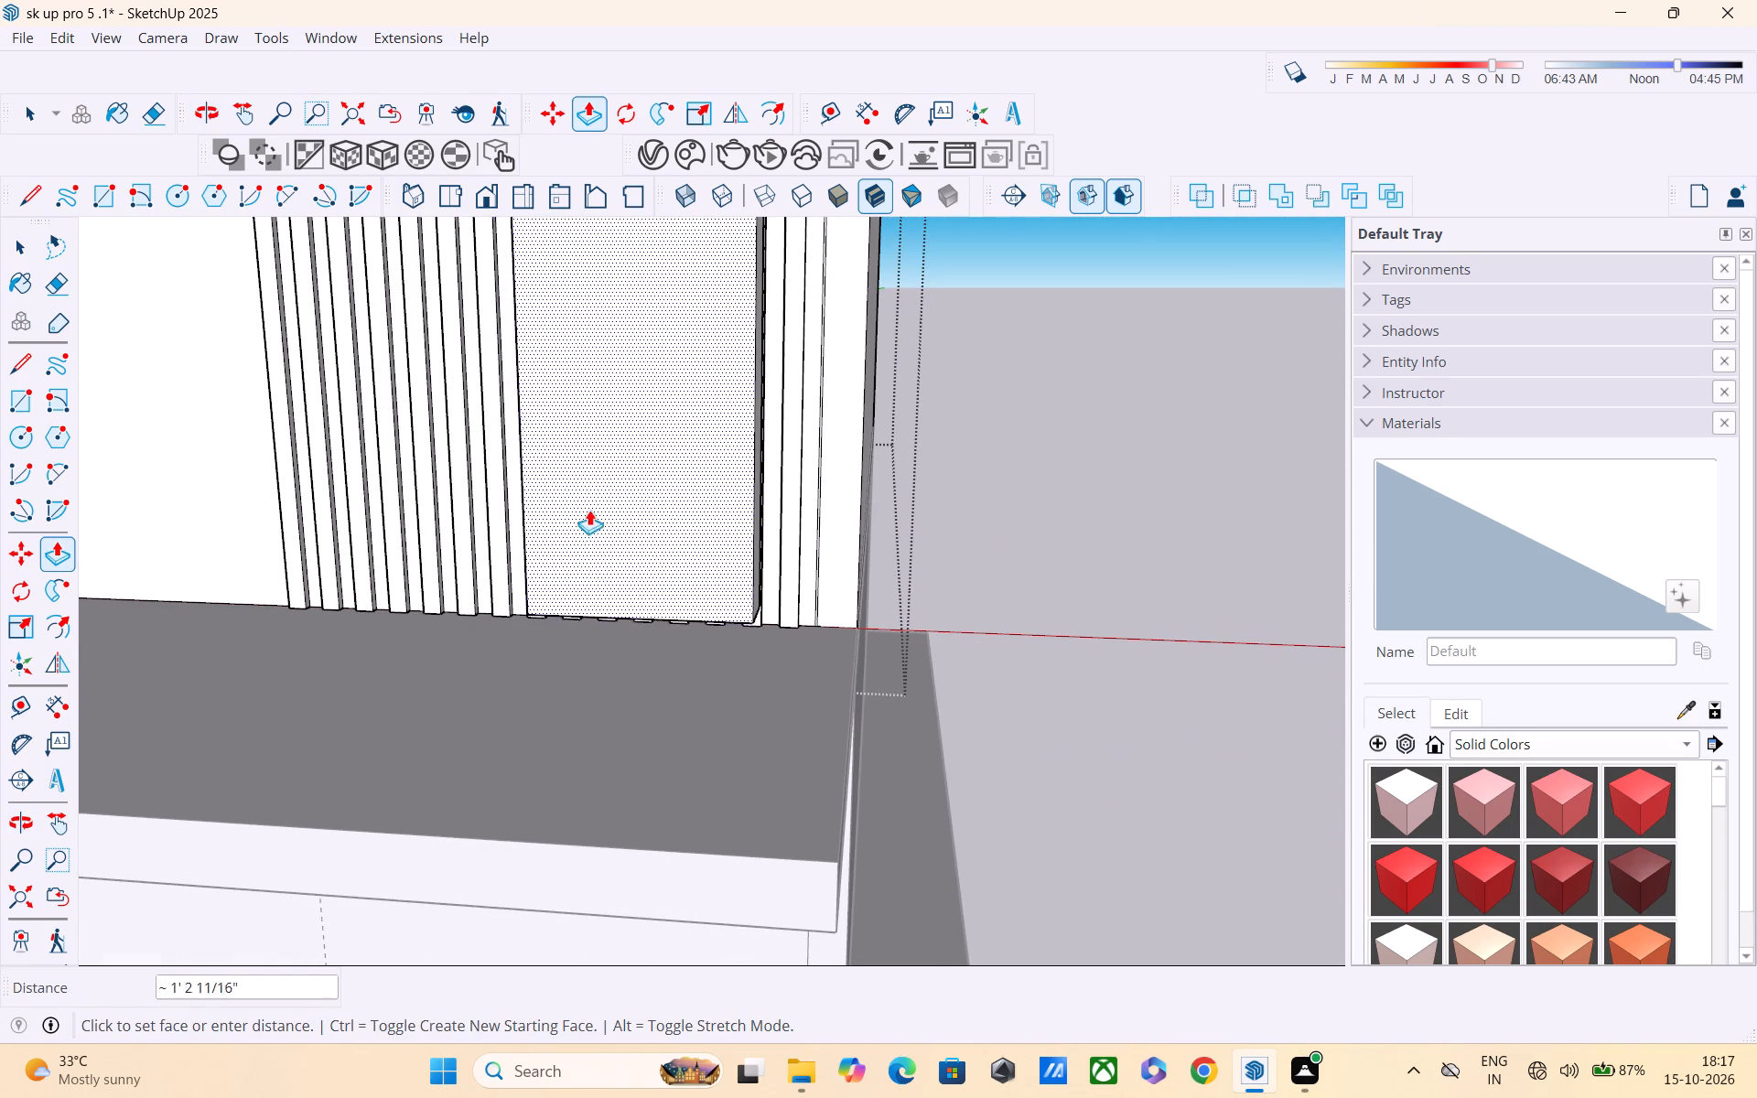
left_click(605, 410)
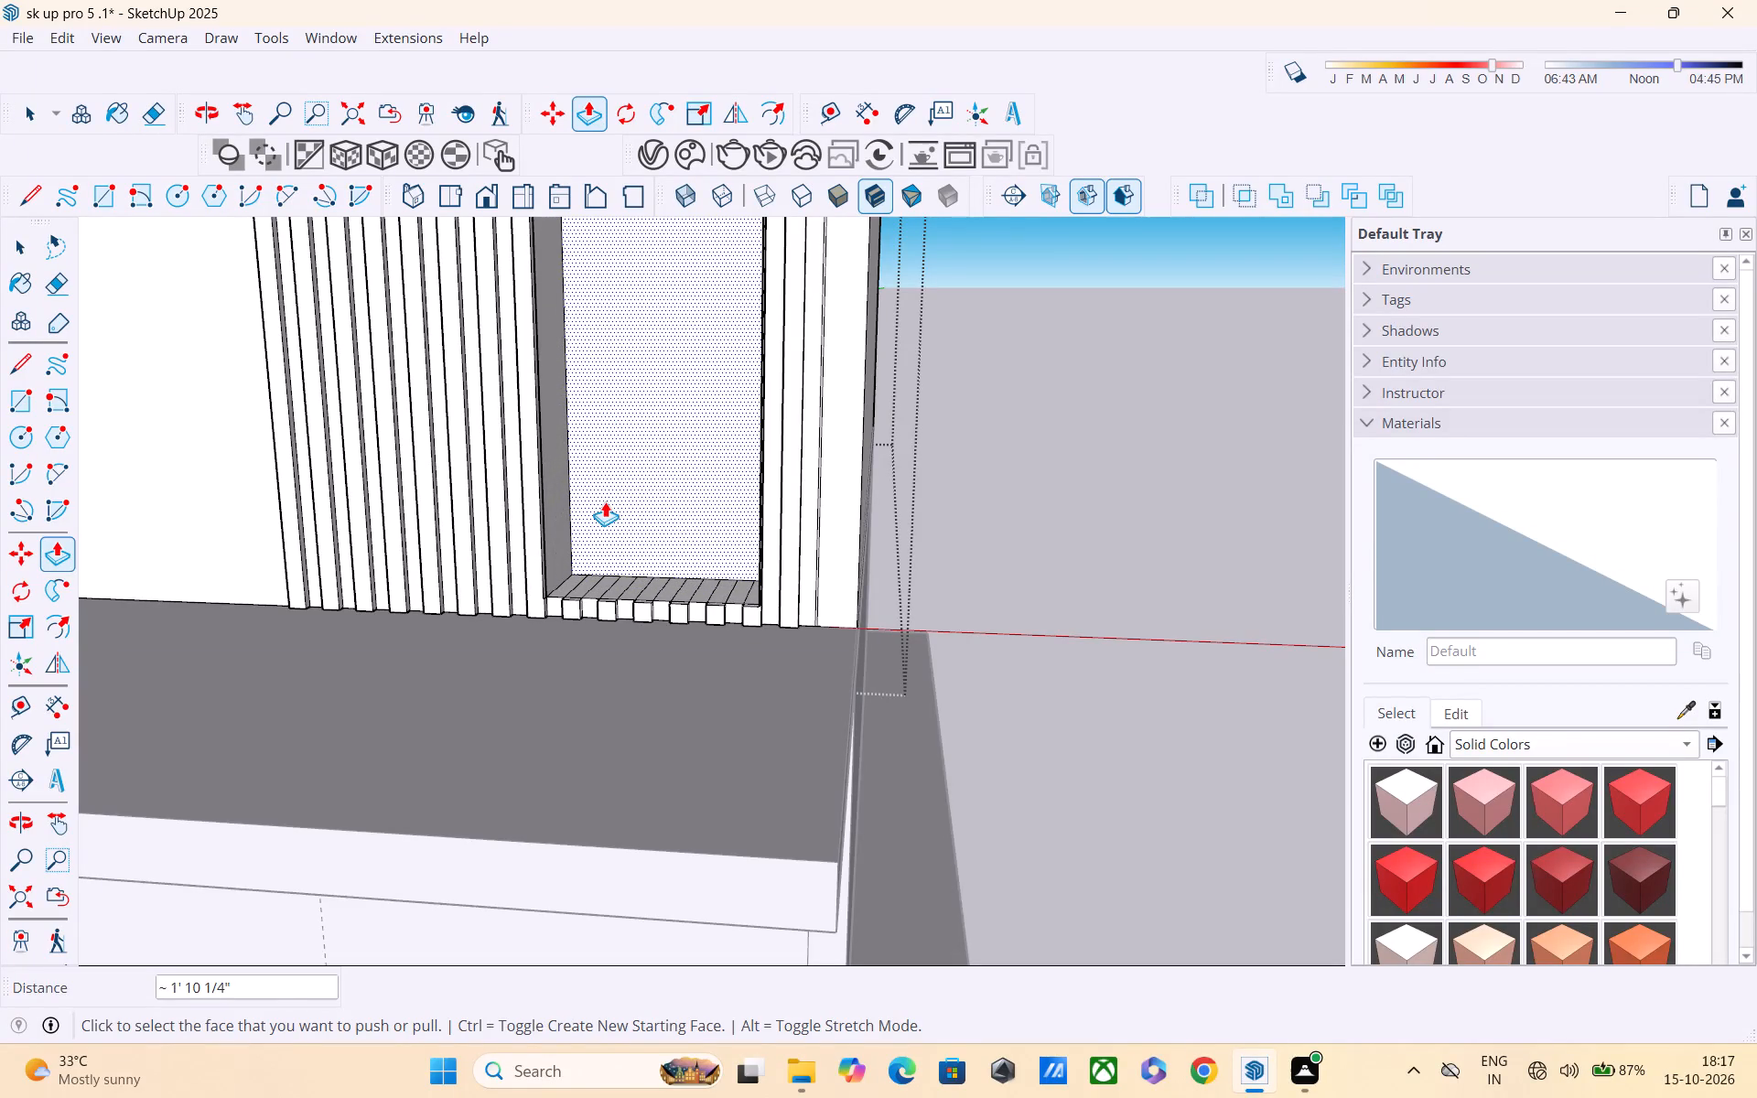
Erase the dividing lines across the bottom face of the door recess.
key("e")
scroll(587, 552, "up", 3)
scroll(587, 553, "down", 1)
middle_click_drag(587, 553, 658, 681)
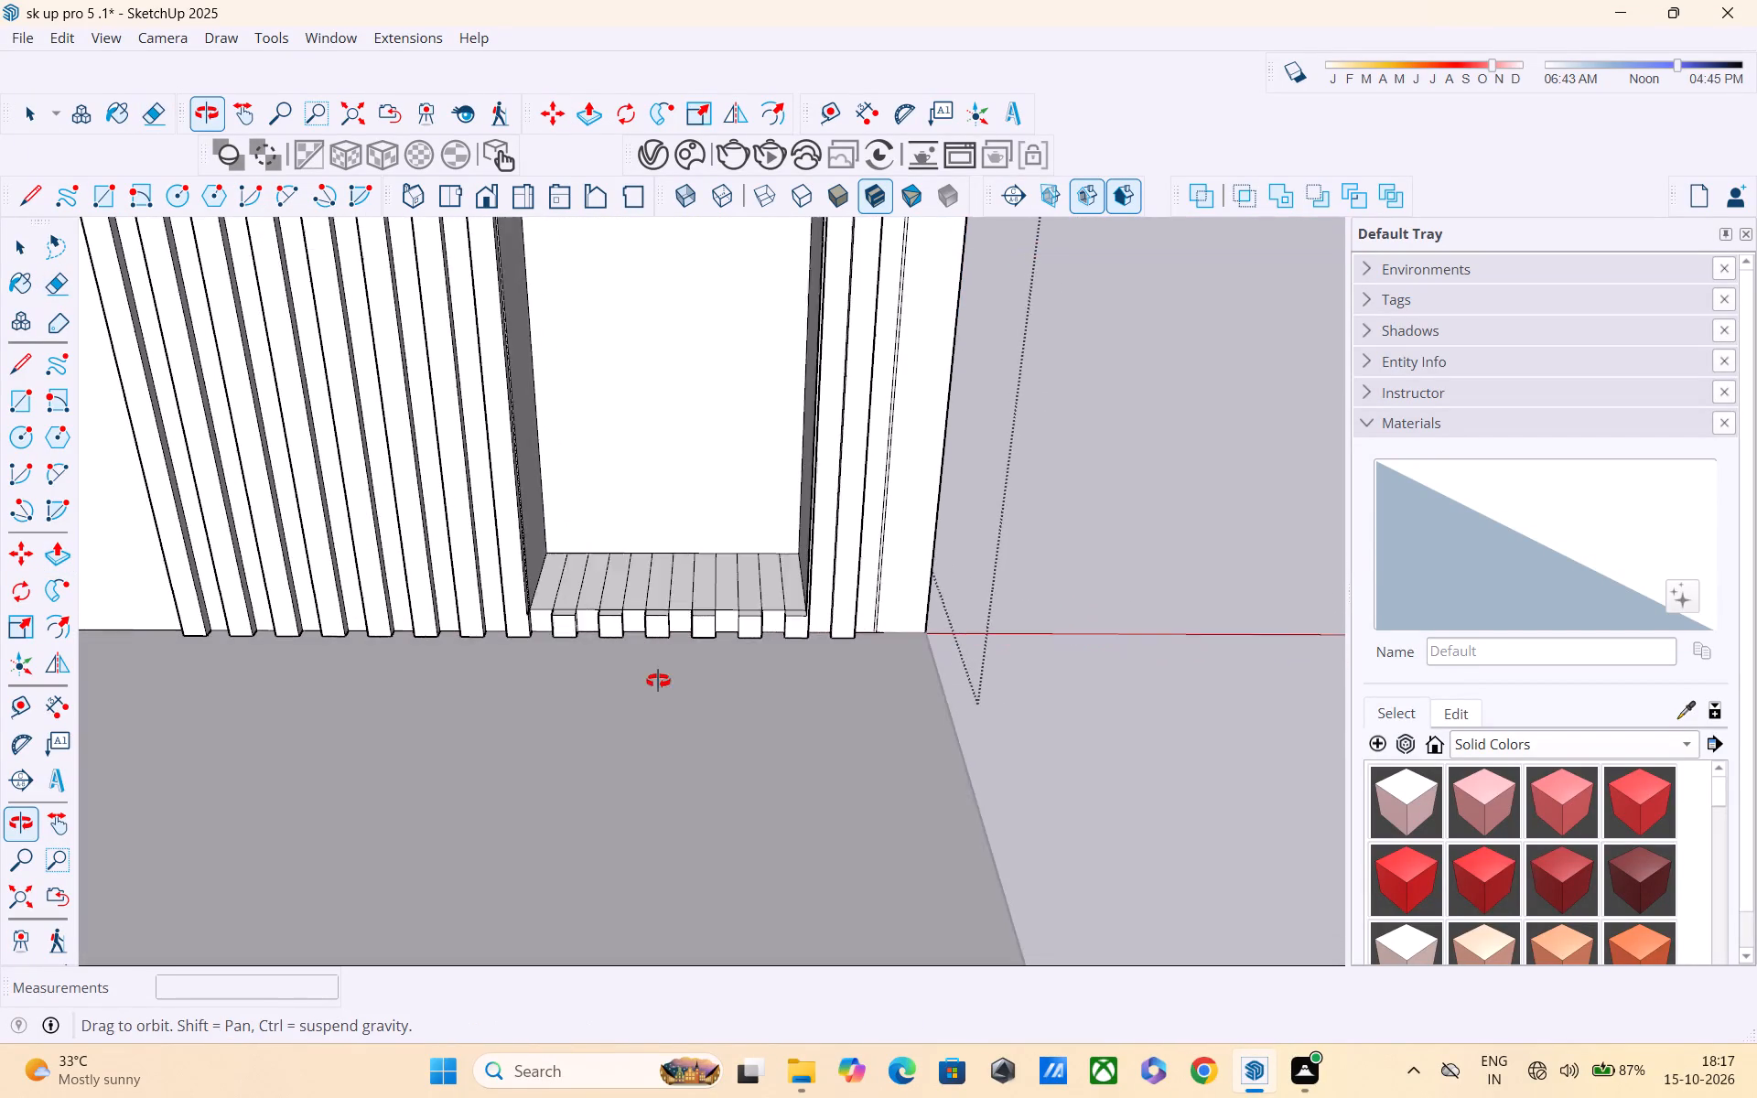
middle_click_drag(658, 681, 656, 668)
scroll(612, 570, "up", 6)
left_click_drag(520, 556, 706, 588)
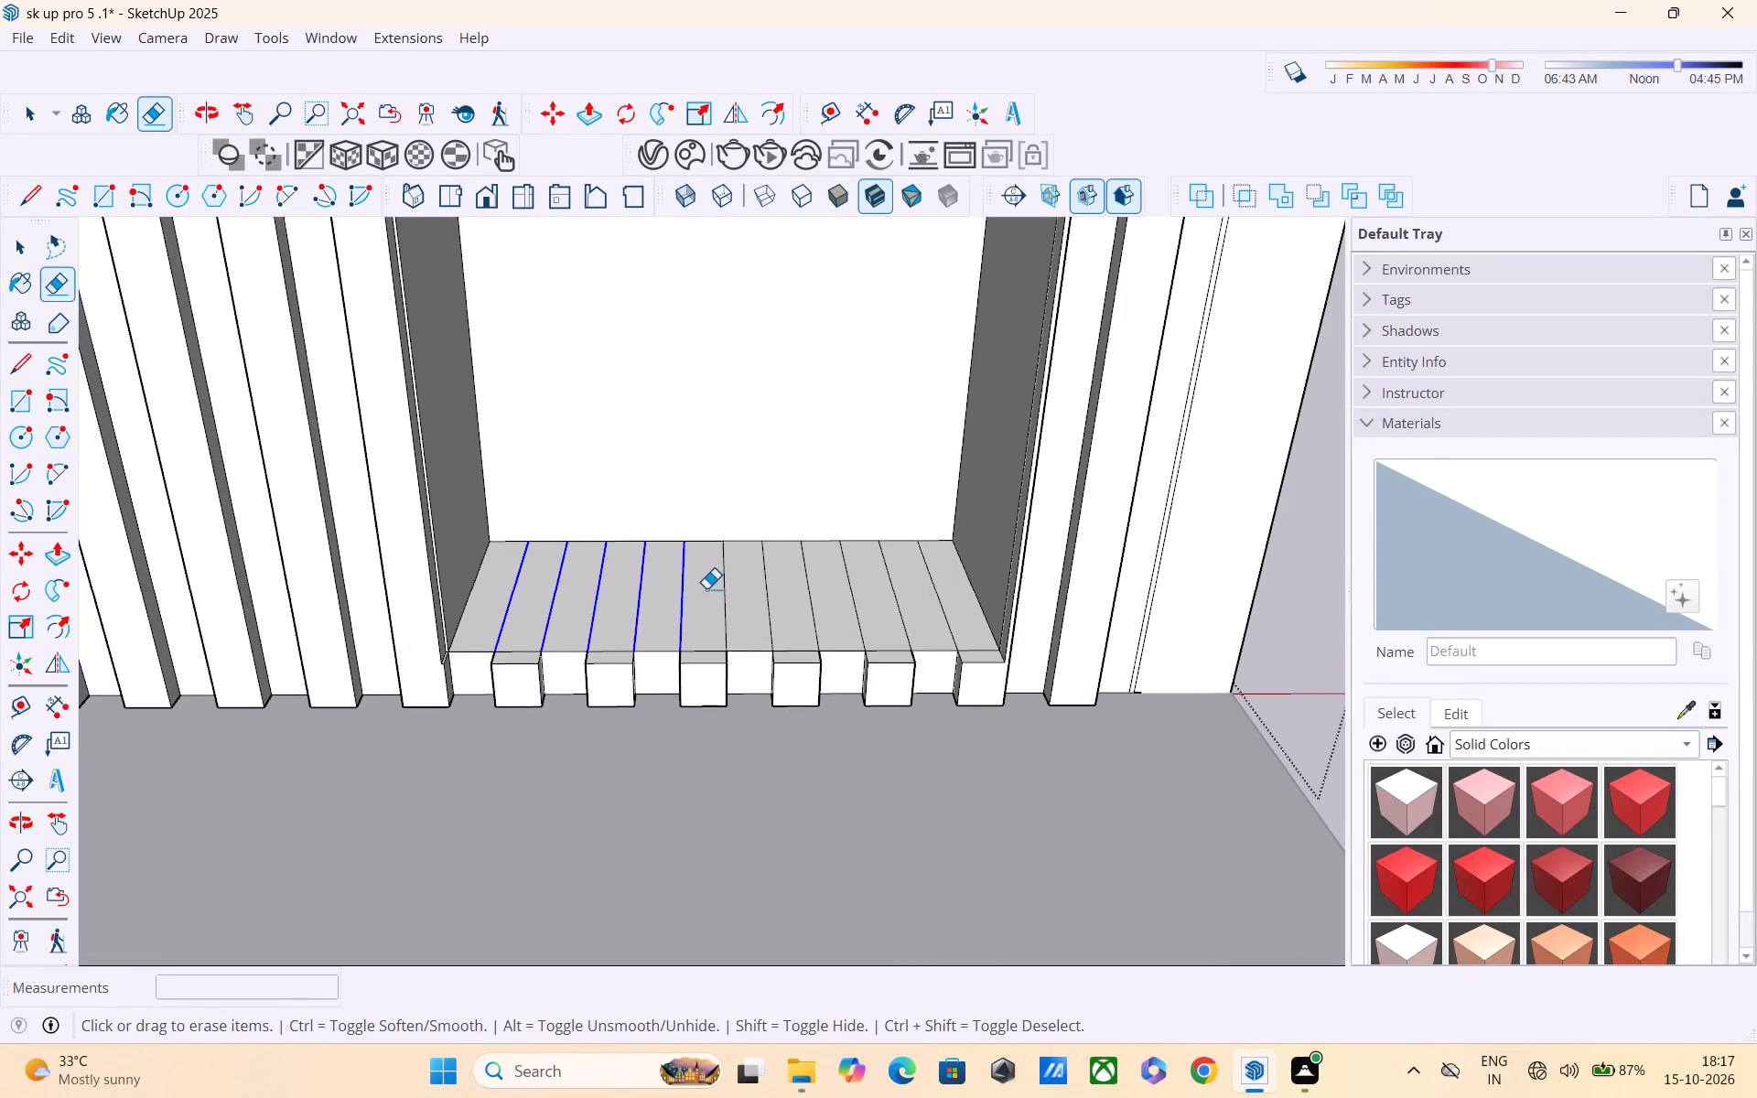
left_click_drag(706, 588, 951, 586)
Erase the dividing lines across the underside of the door recess's top.
scroll(885, 537, "down", 5)
middle_click_drag(843, 479, 835, 493)
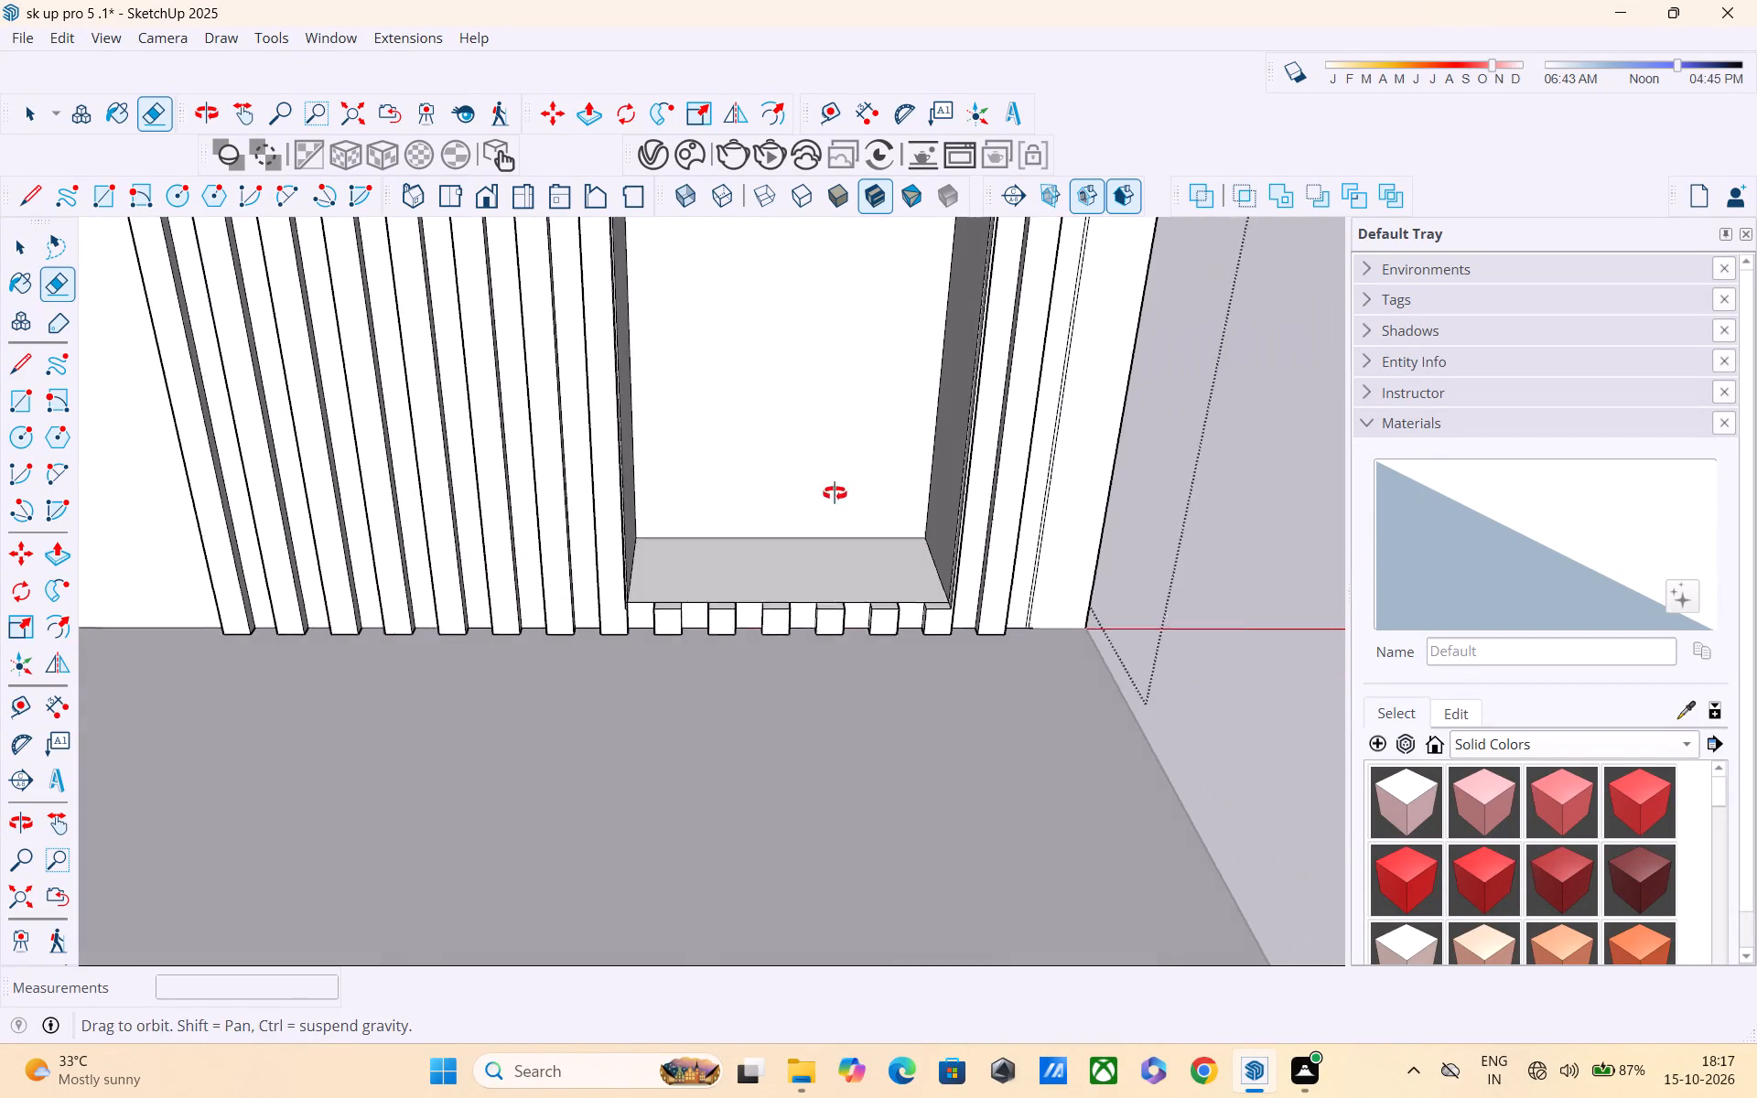
middle_click_drag(835, 493, 620, 539)
scroll(611, 491, "down", 6)
middle_click_drag(685, 331, 782, 100)
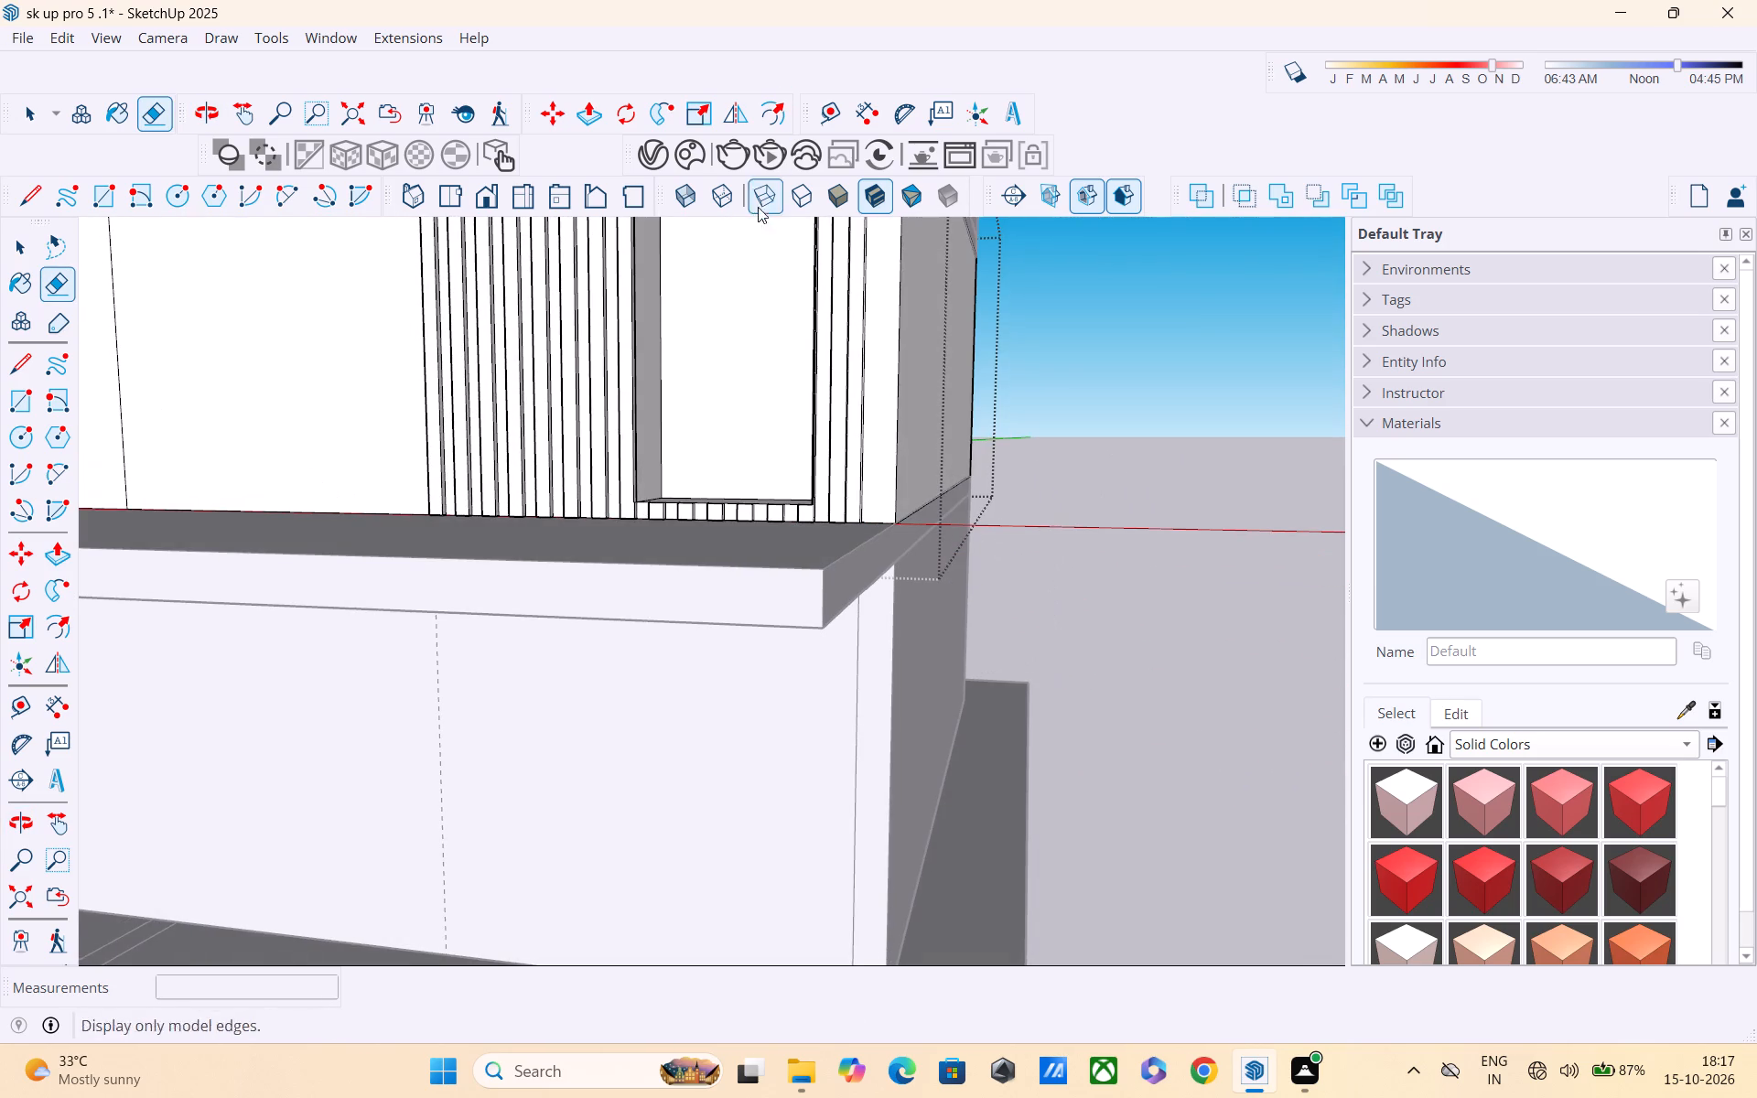
middle_click_drag(755, 223, 807, 625, "shift")
middle_click_drag(785, 659, 788, 415)
middle_click_drag(814, 699, 832, 472)
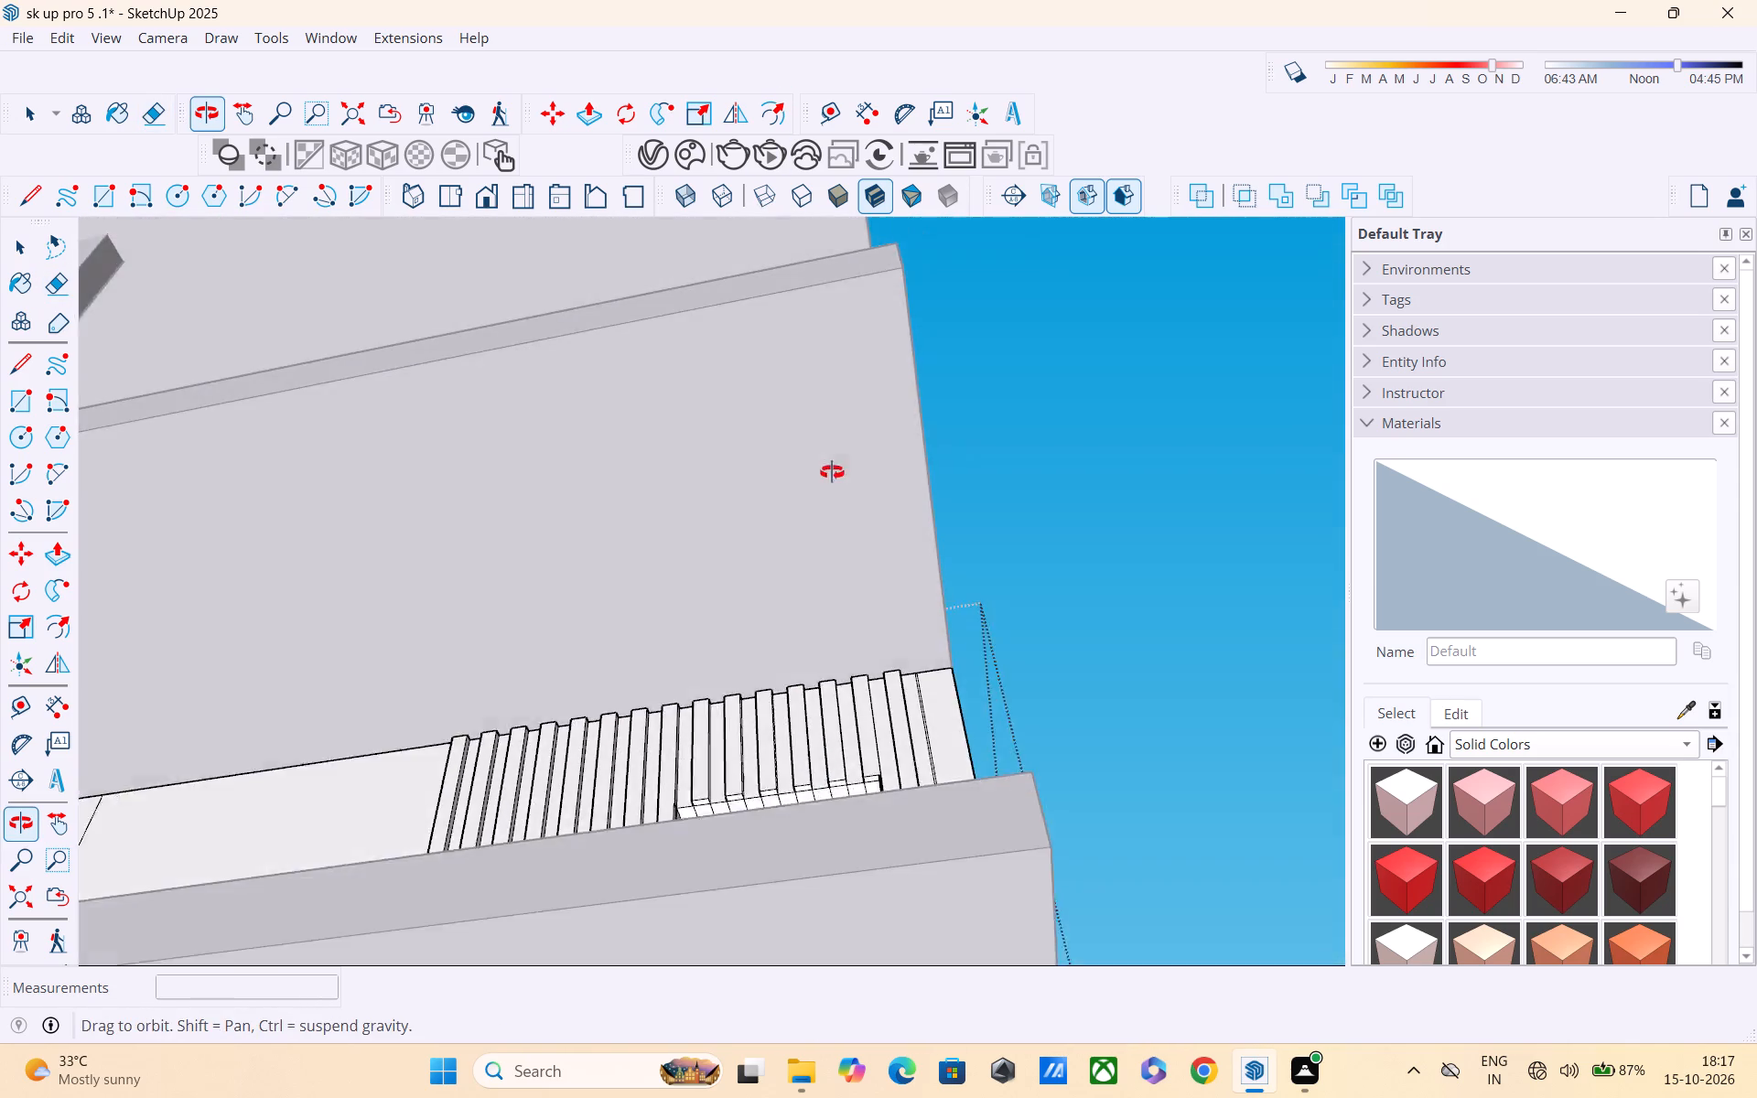
middle_click_drag(832, 472, 834, 458)
scroll(799, 705, "up", 5)
middle_click_drag(766, 891, 830, 919)
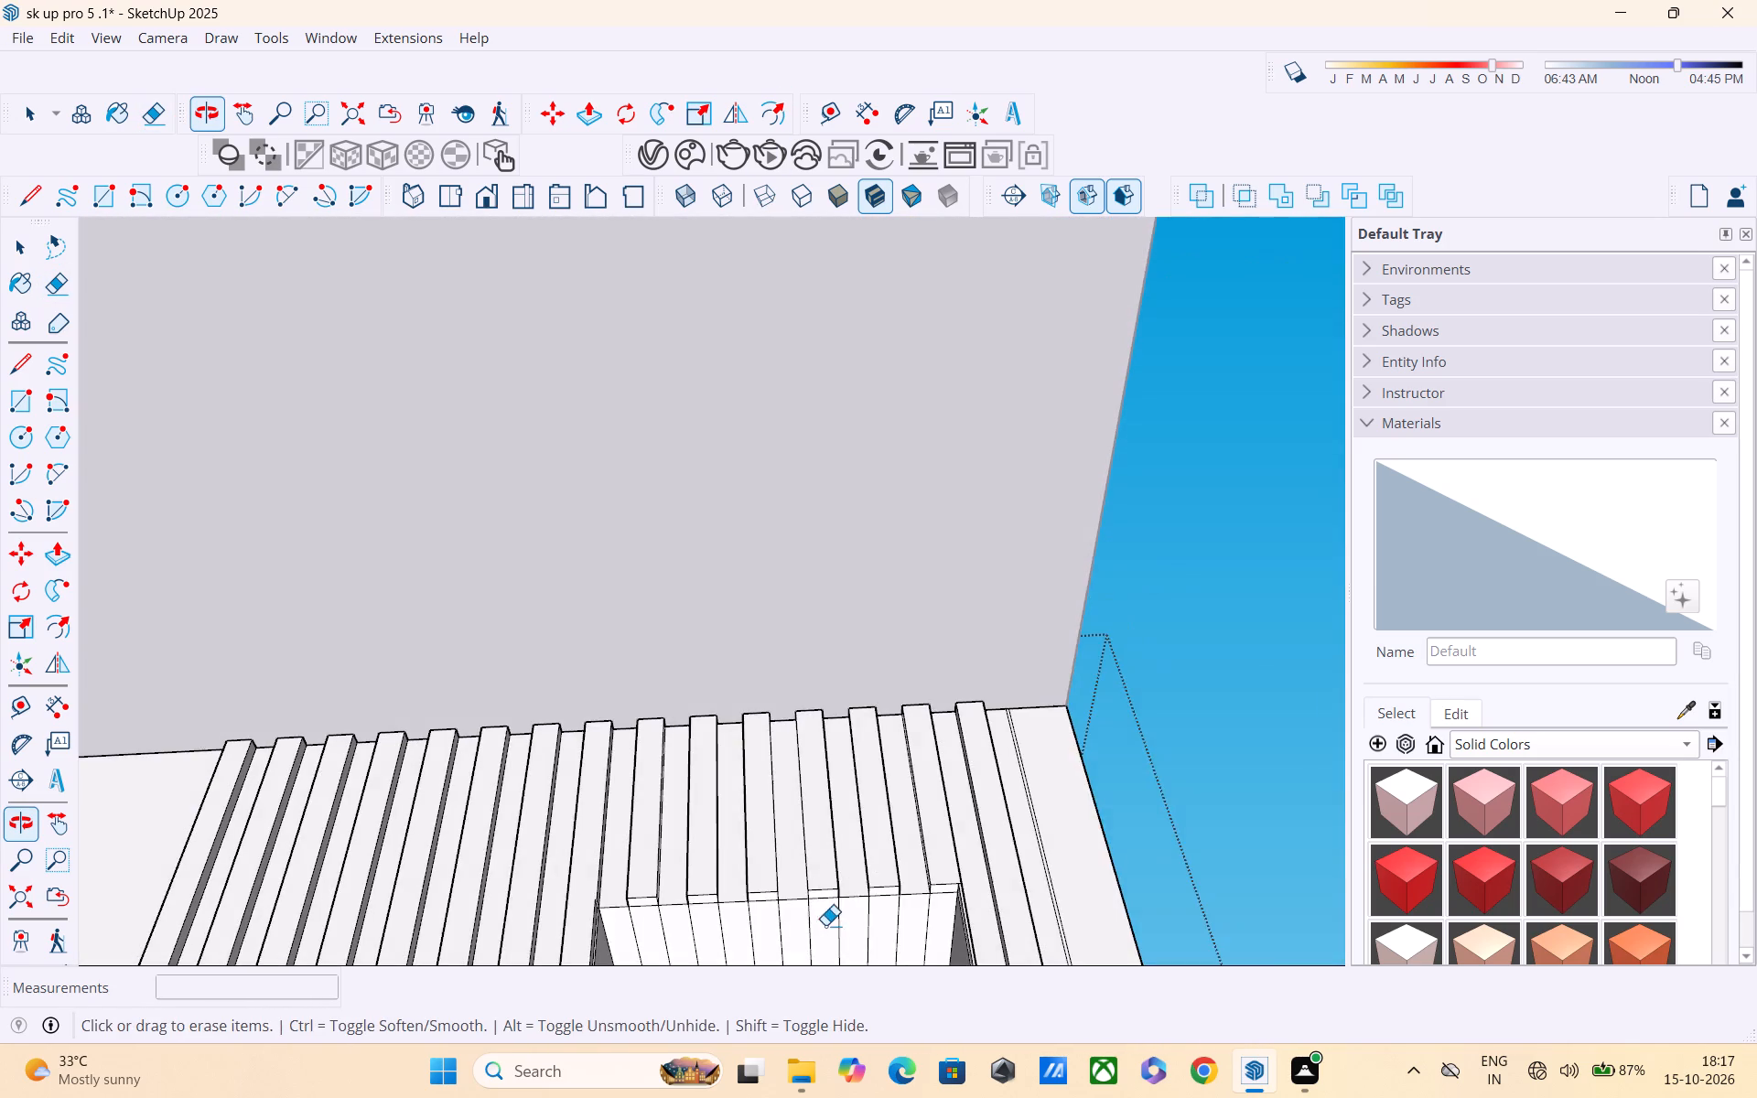
scroll(813, 933, "up", 3)
middle_click_drag(809, 932, 814, 771, "shift")
scroll(655, 792, "up", 4)
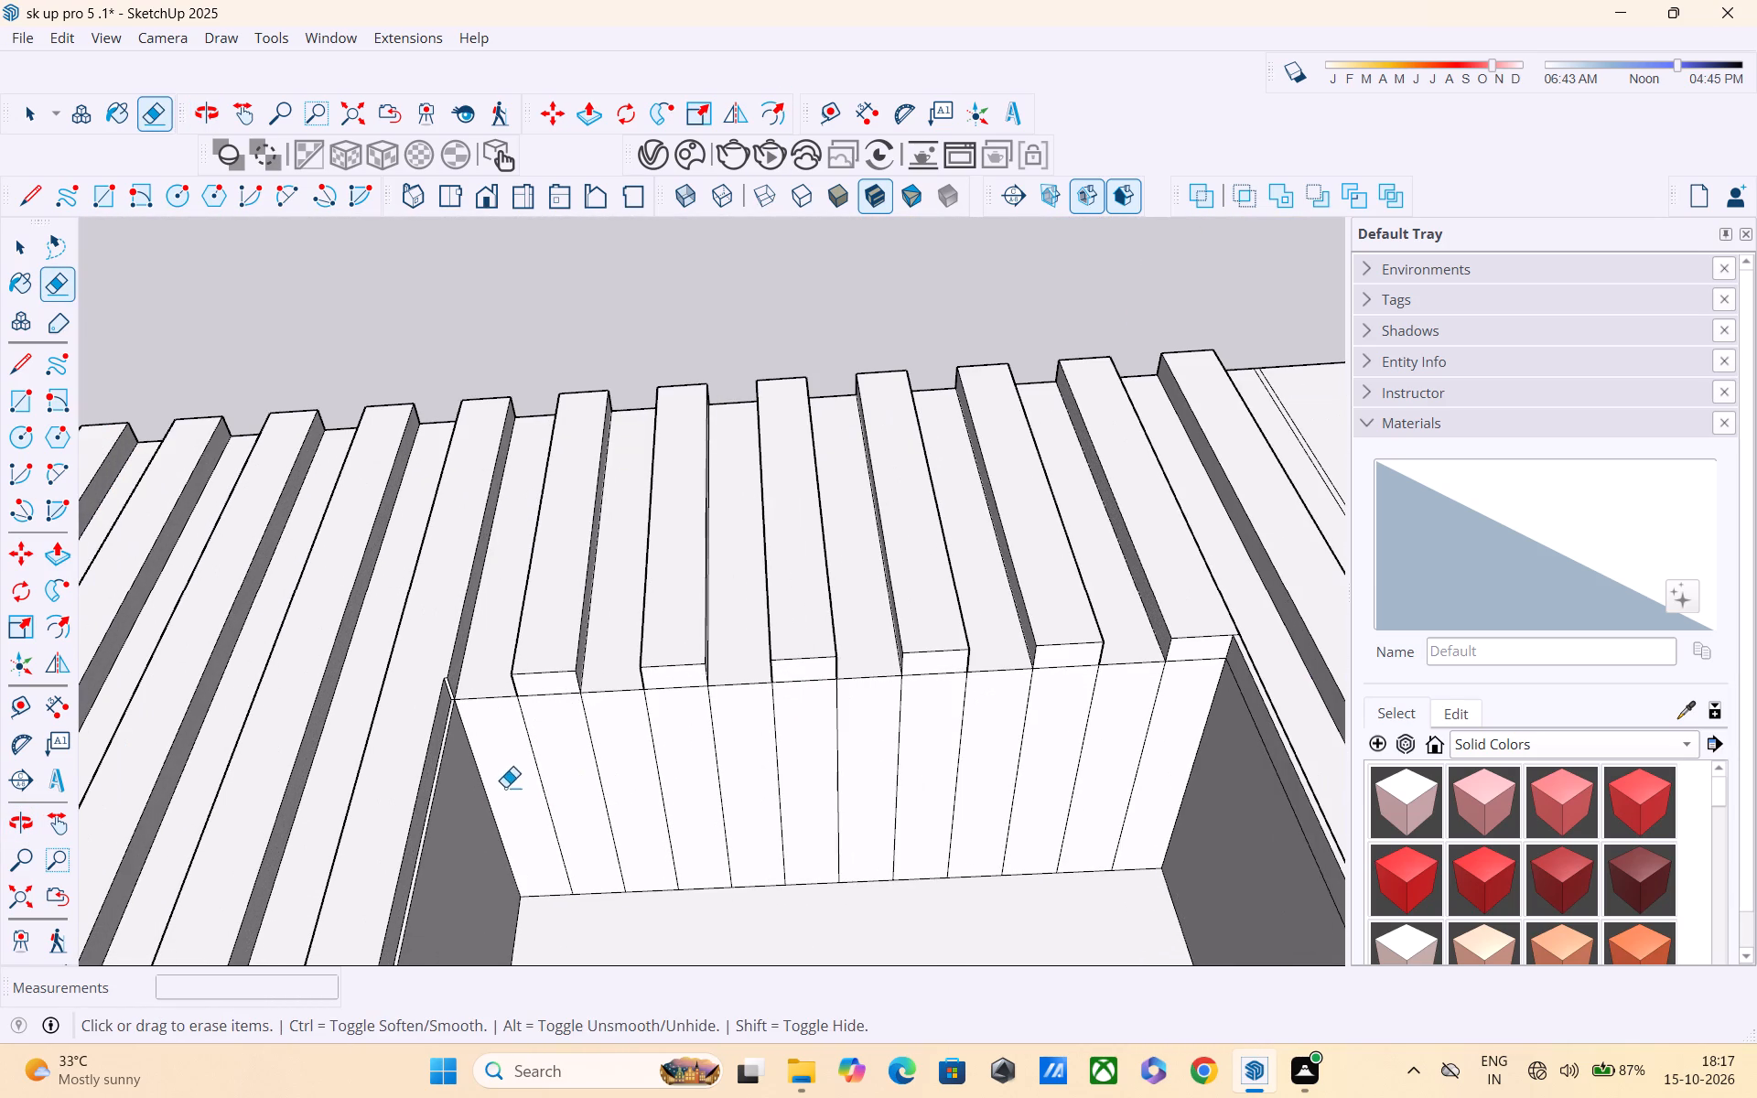
left_click_drag(526, 770, 1154, 755)
Examine the door recess, the fluted cladding and the blank wall beside it from several angles.
scroll(1137, 738, "down", 5)
scroll(1096, 736, "up", 1)
middle_click_drag(1094, 738, 1022, 889)
scroll(1008, 889, "up", 1)
scroll(978, 880, "down", 13)
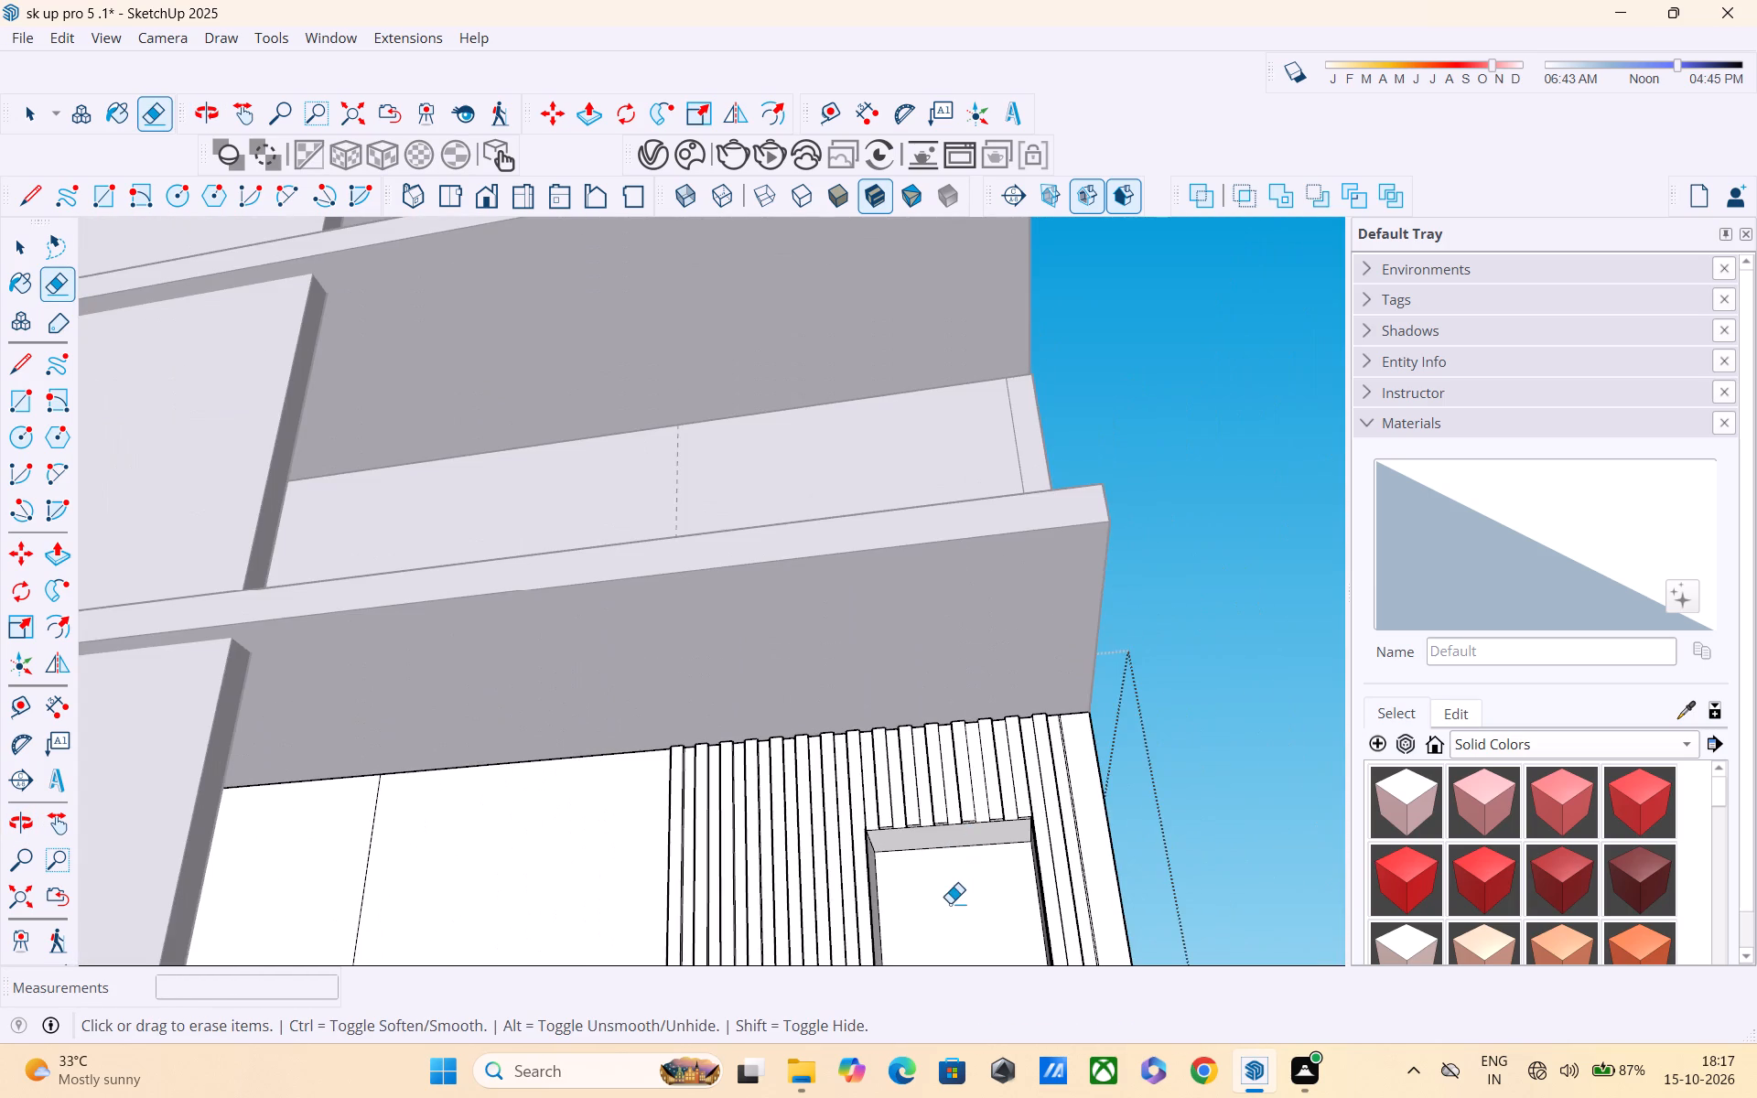
middle_click_drag(936, 919, 862, 658, "shift")
middle_click_drag(855, 653, 912, 804)
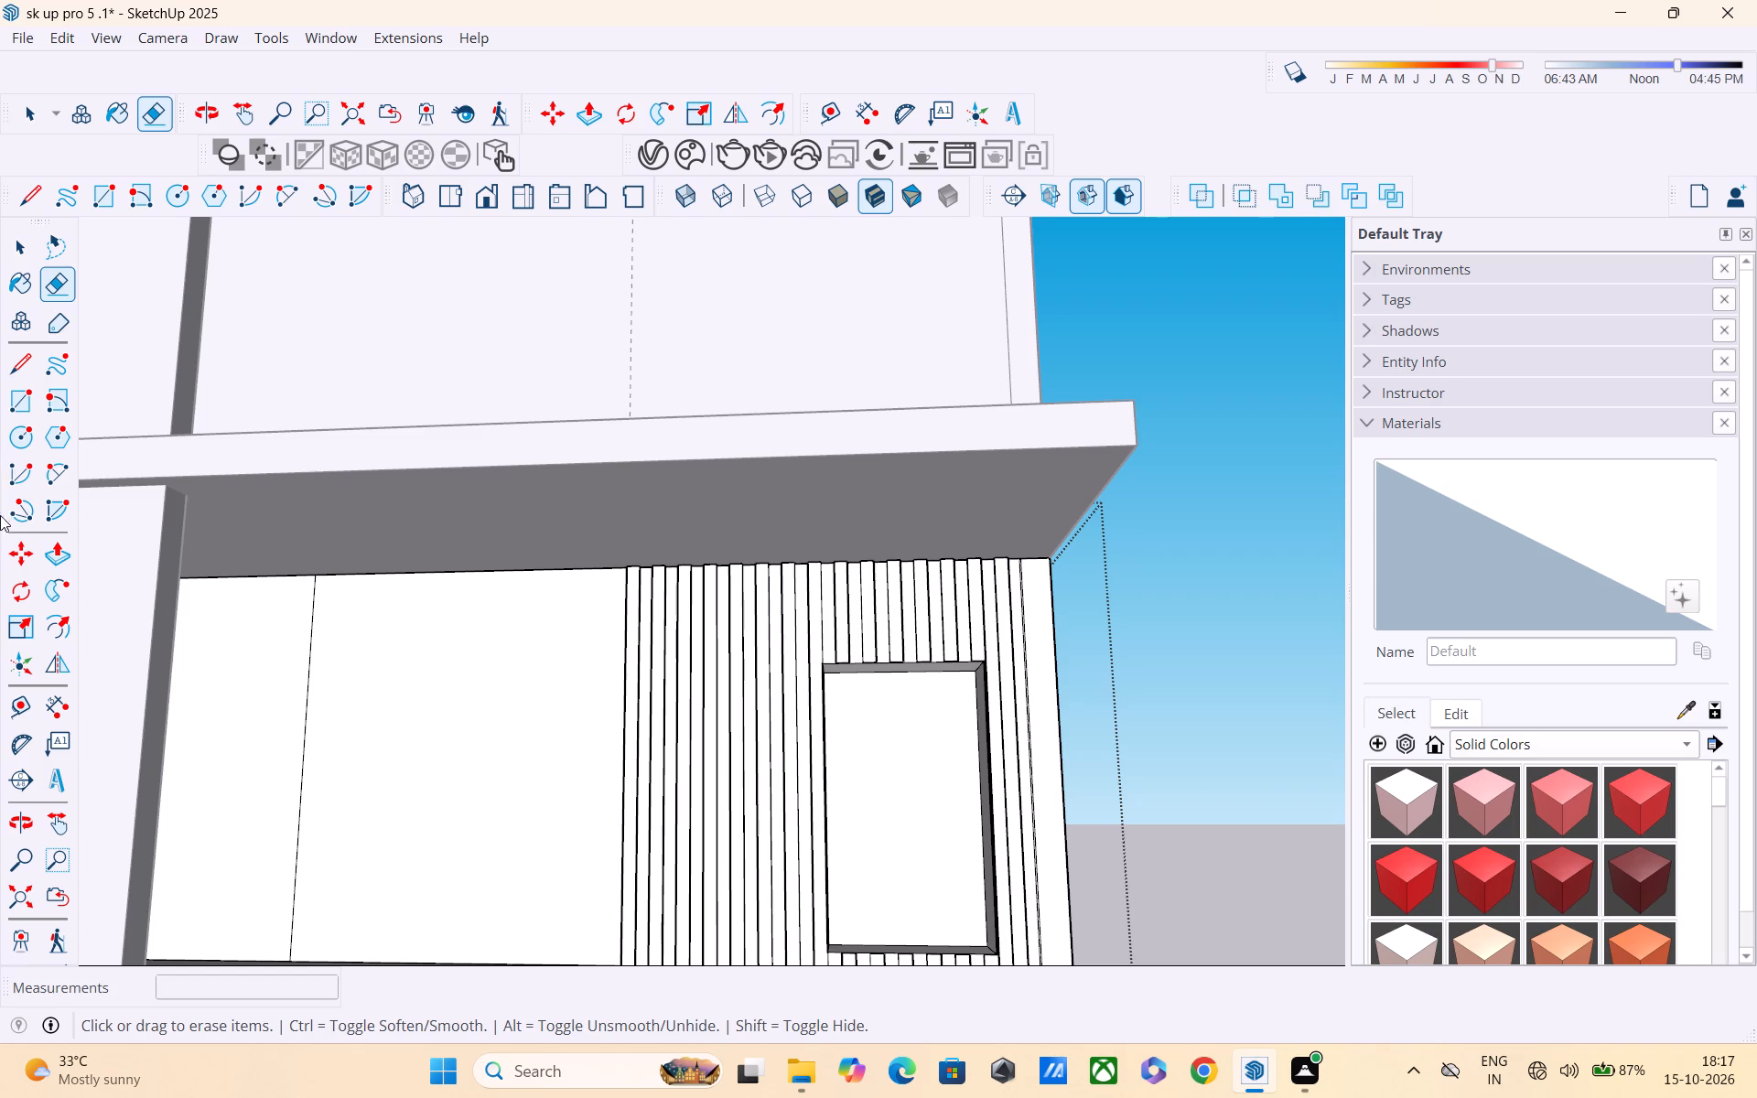
scroll(0, 383, "down", 4)
middle_click_drag(23, 203, 224, 61, "shift")
scroll(47, 62, "down", 4)
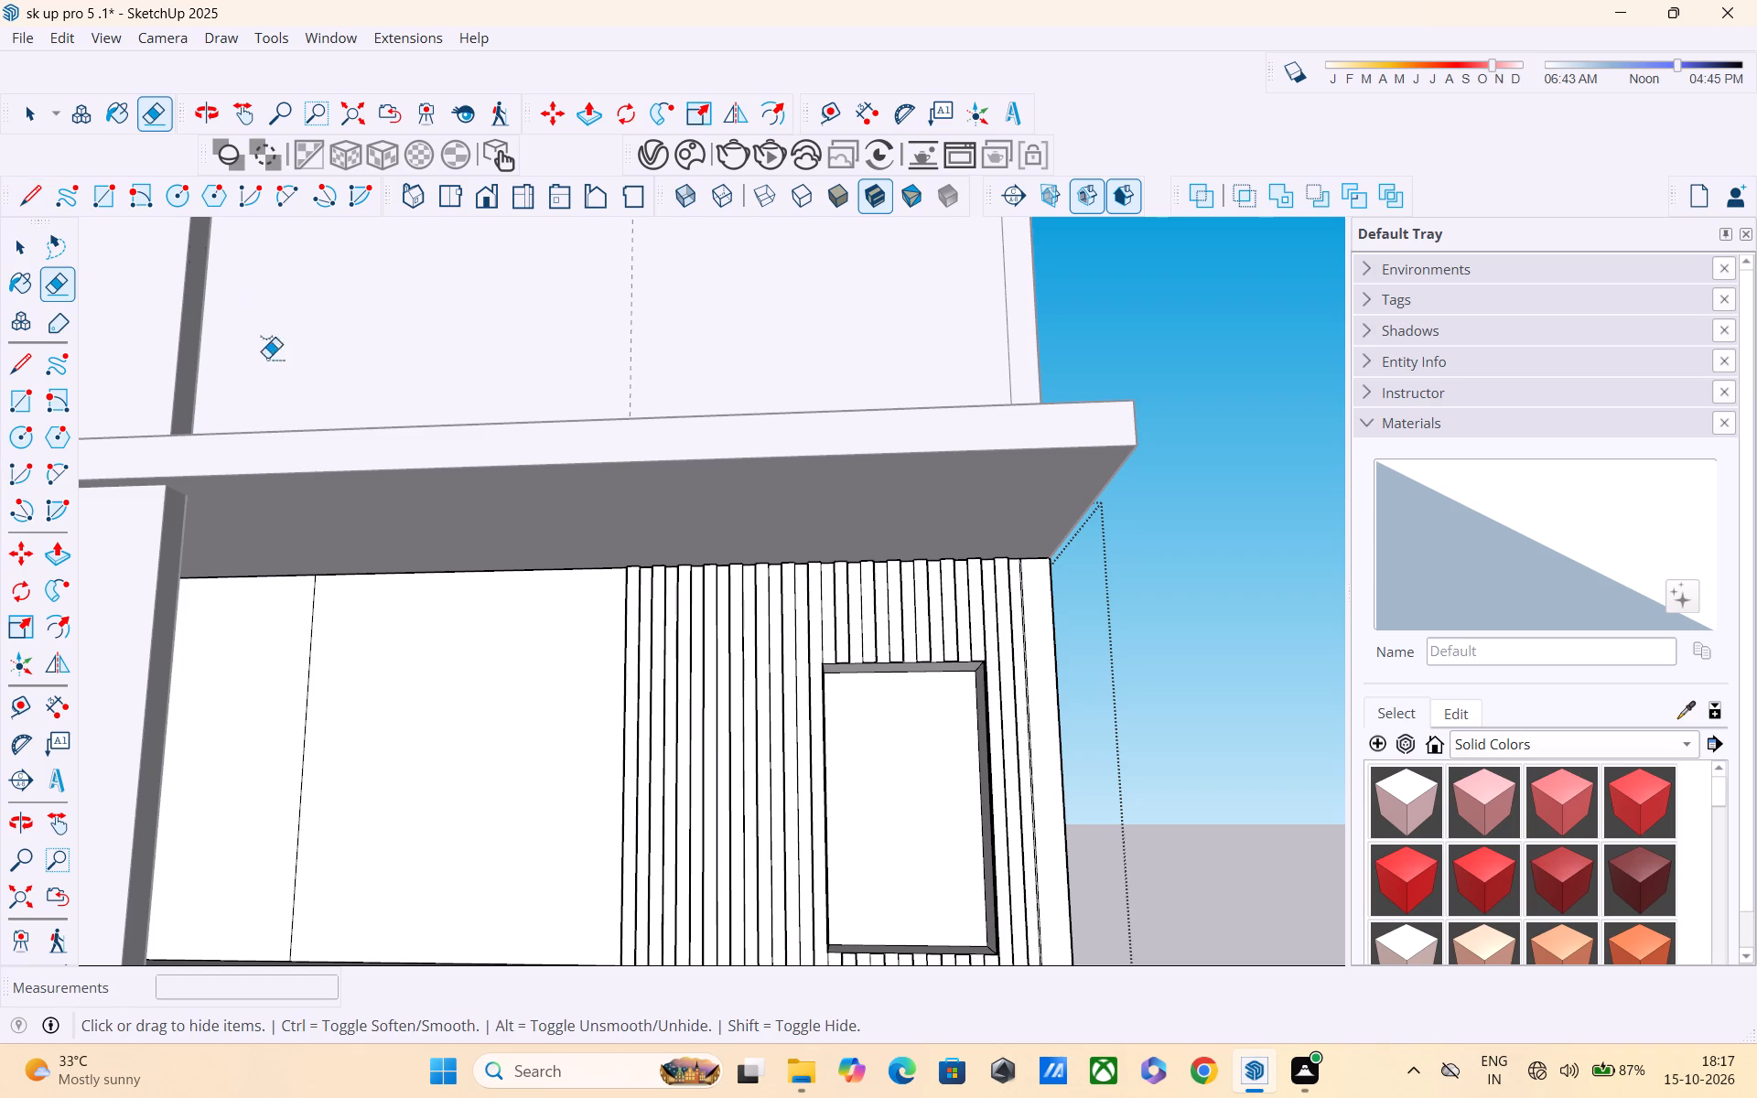
middle_click_drag(291, 701, 480, 733)
scroll(506, 767, "down", 4, "shift")
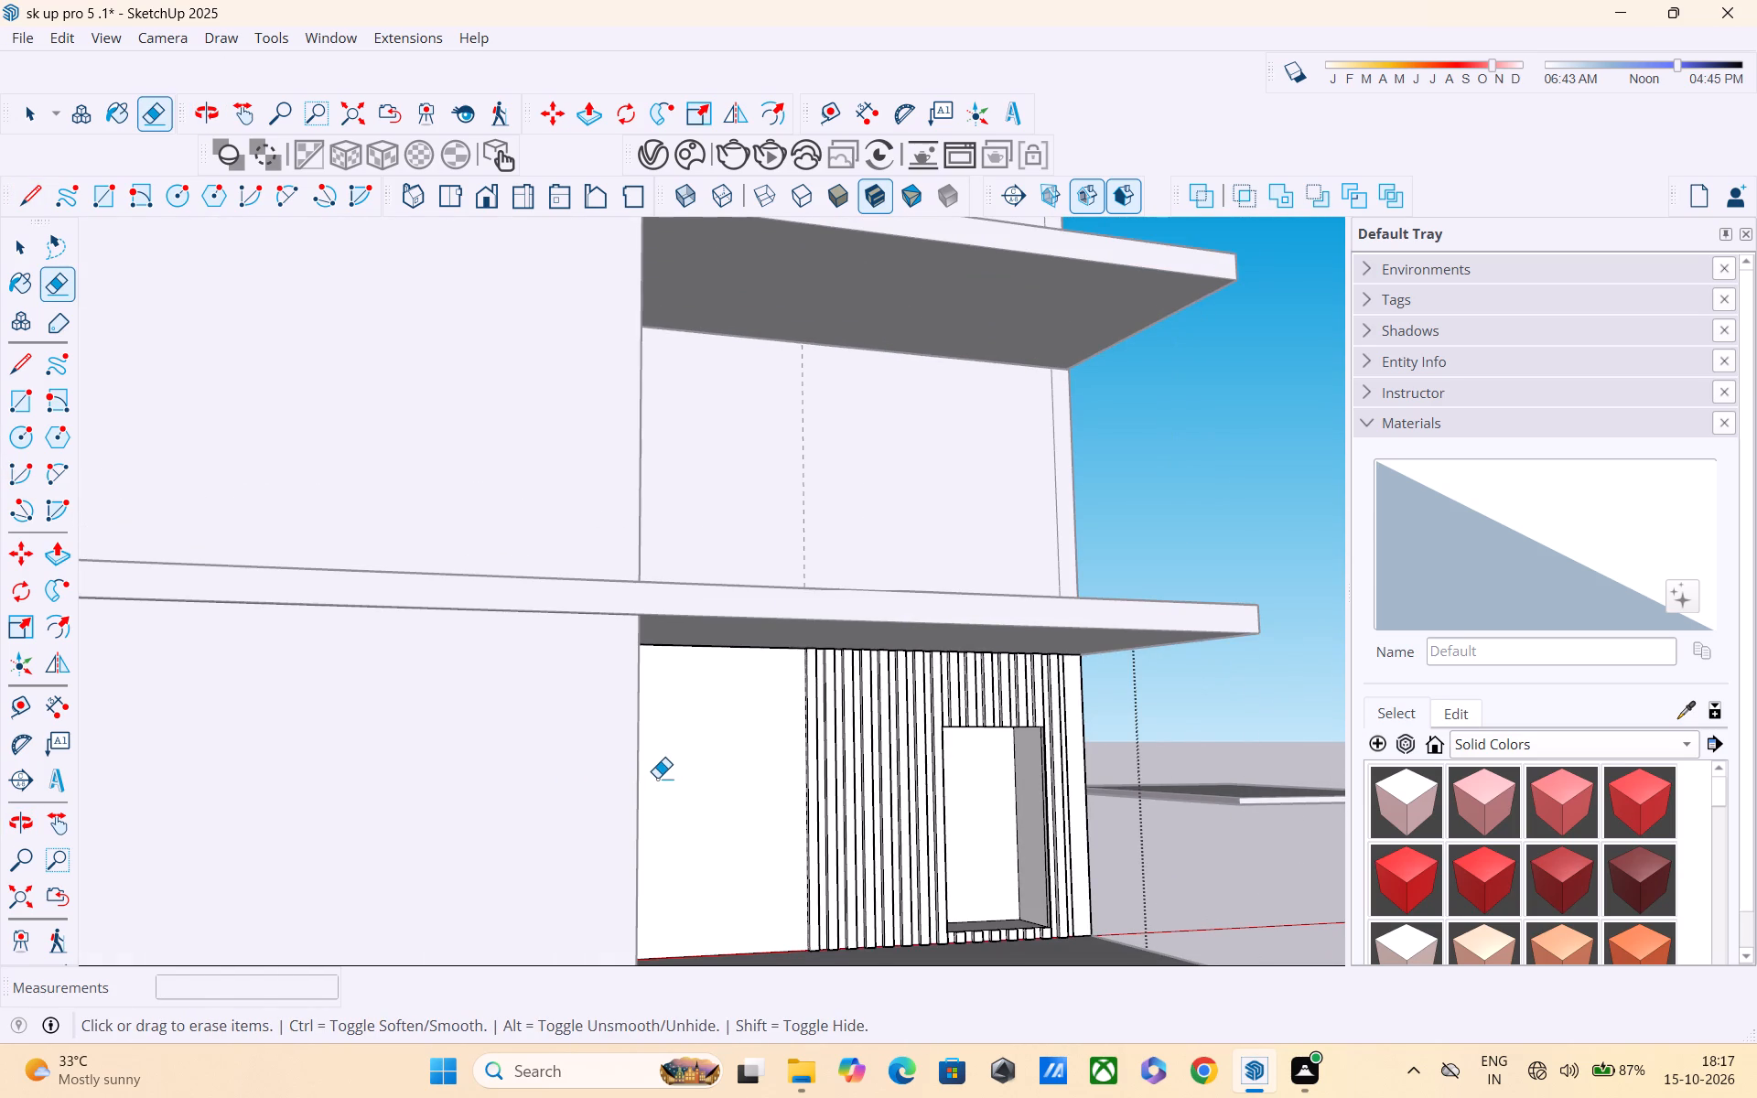
scroll(657, 778, "down", 4)
middle_click_drag(657, 791, 612, 843)
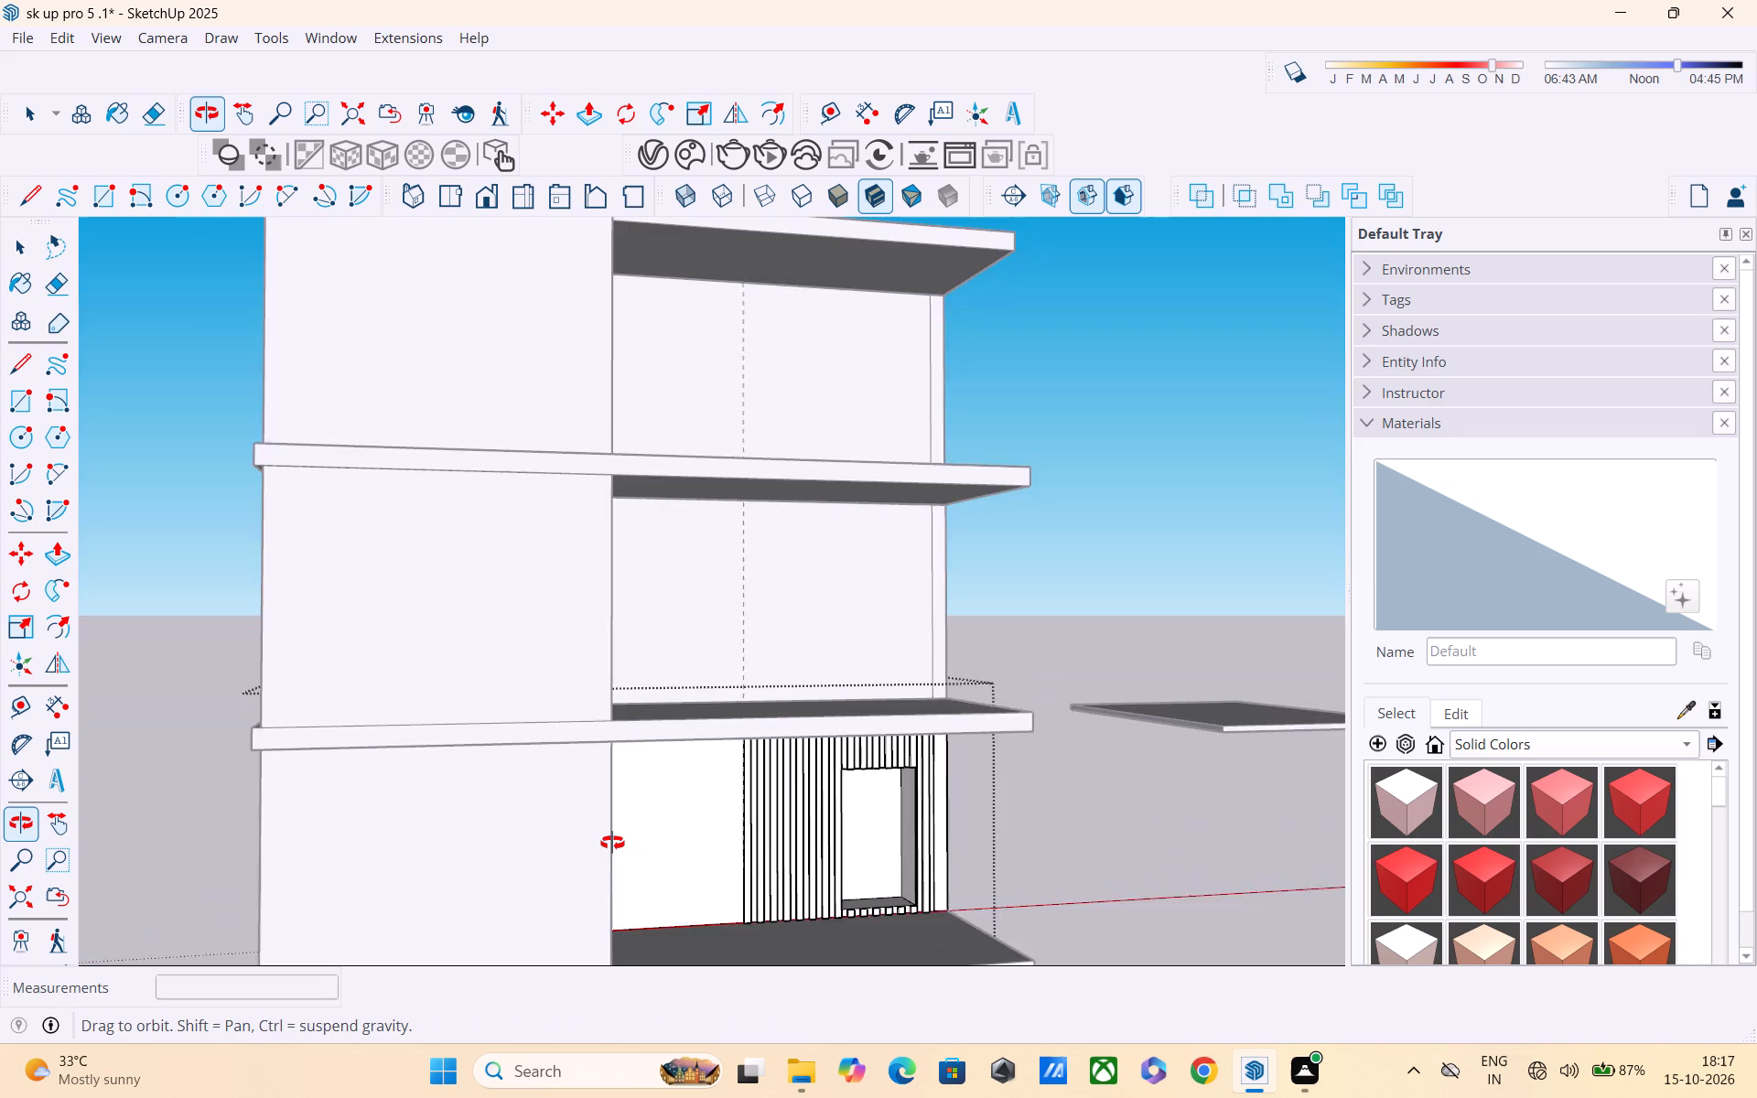
middle_click_drag(612, 843, 508, 806)
scroll(564, 829, "up", 3)
scroll(565, 829, "down", 2)
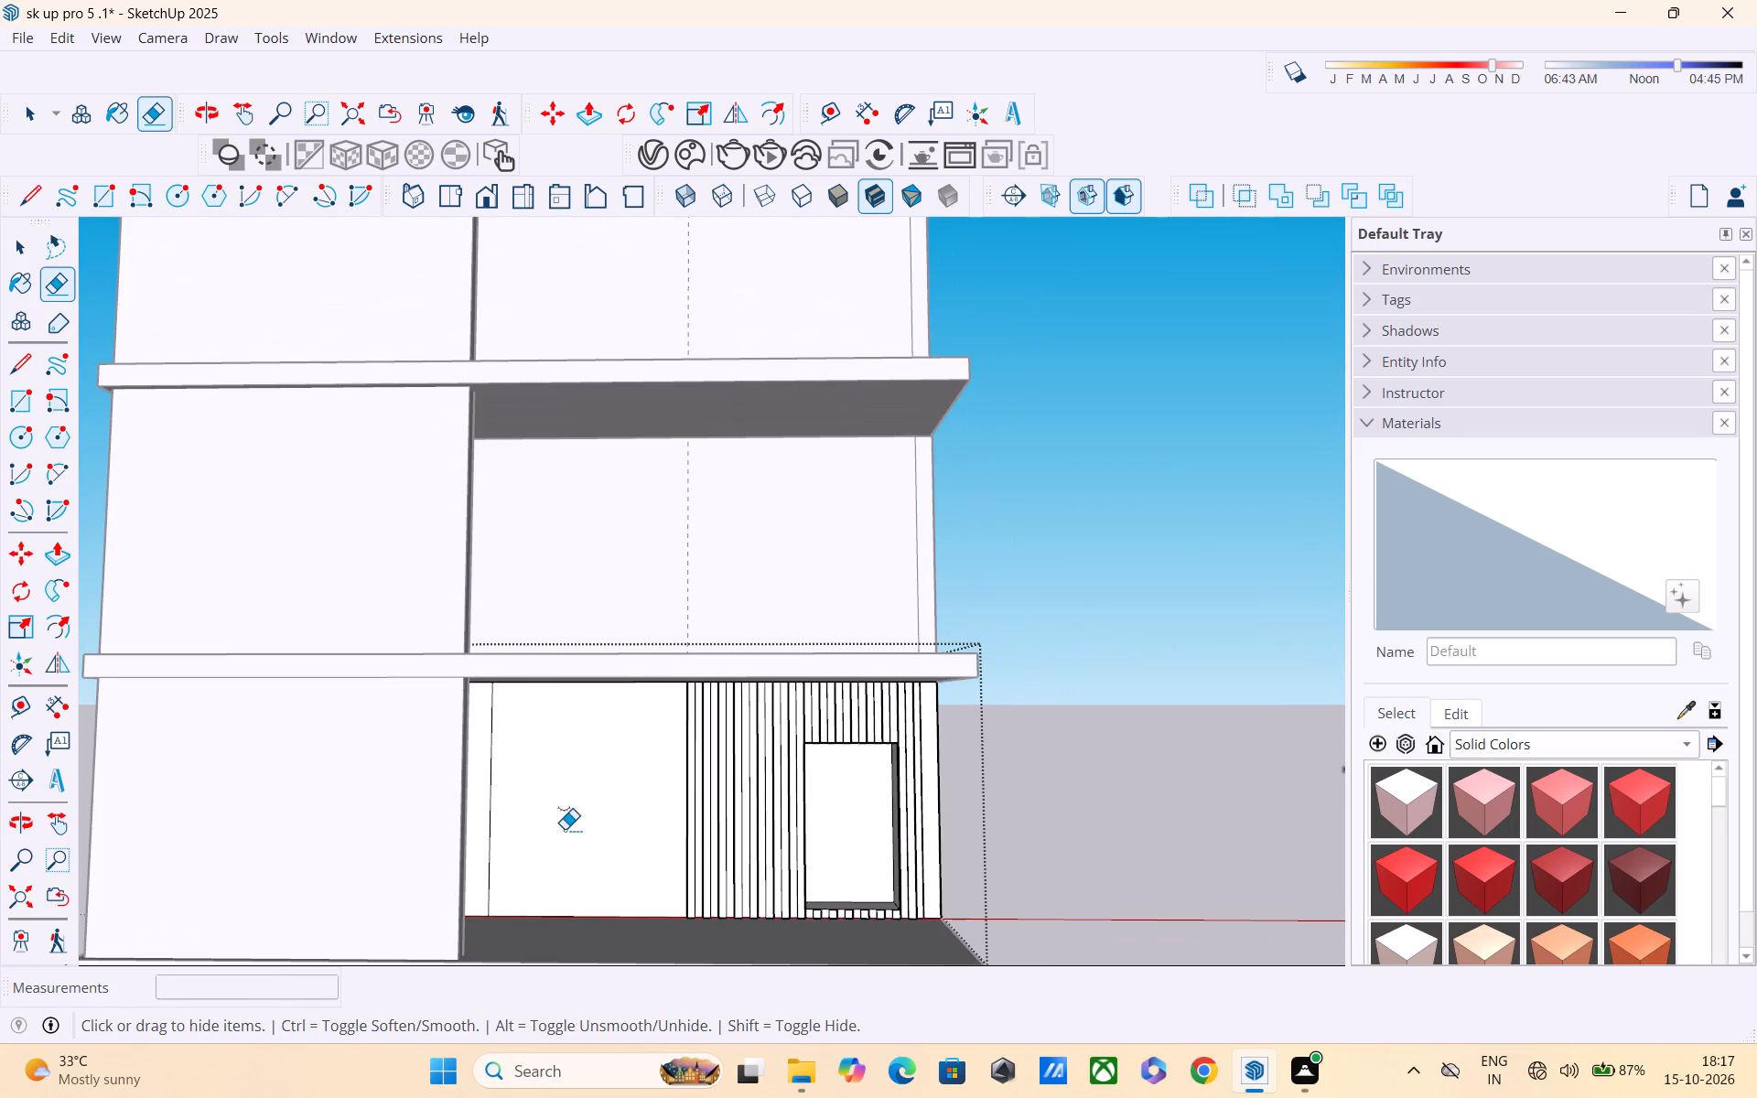
scroll(580, 768, "down", 2)
scroll(658, 797, "down", 1)
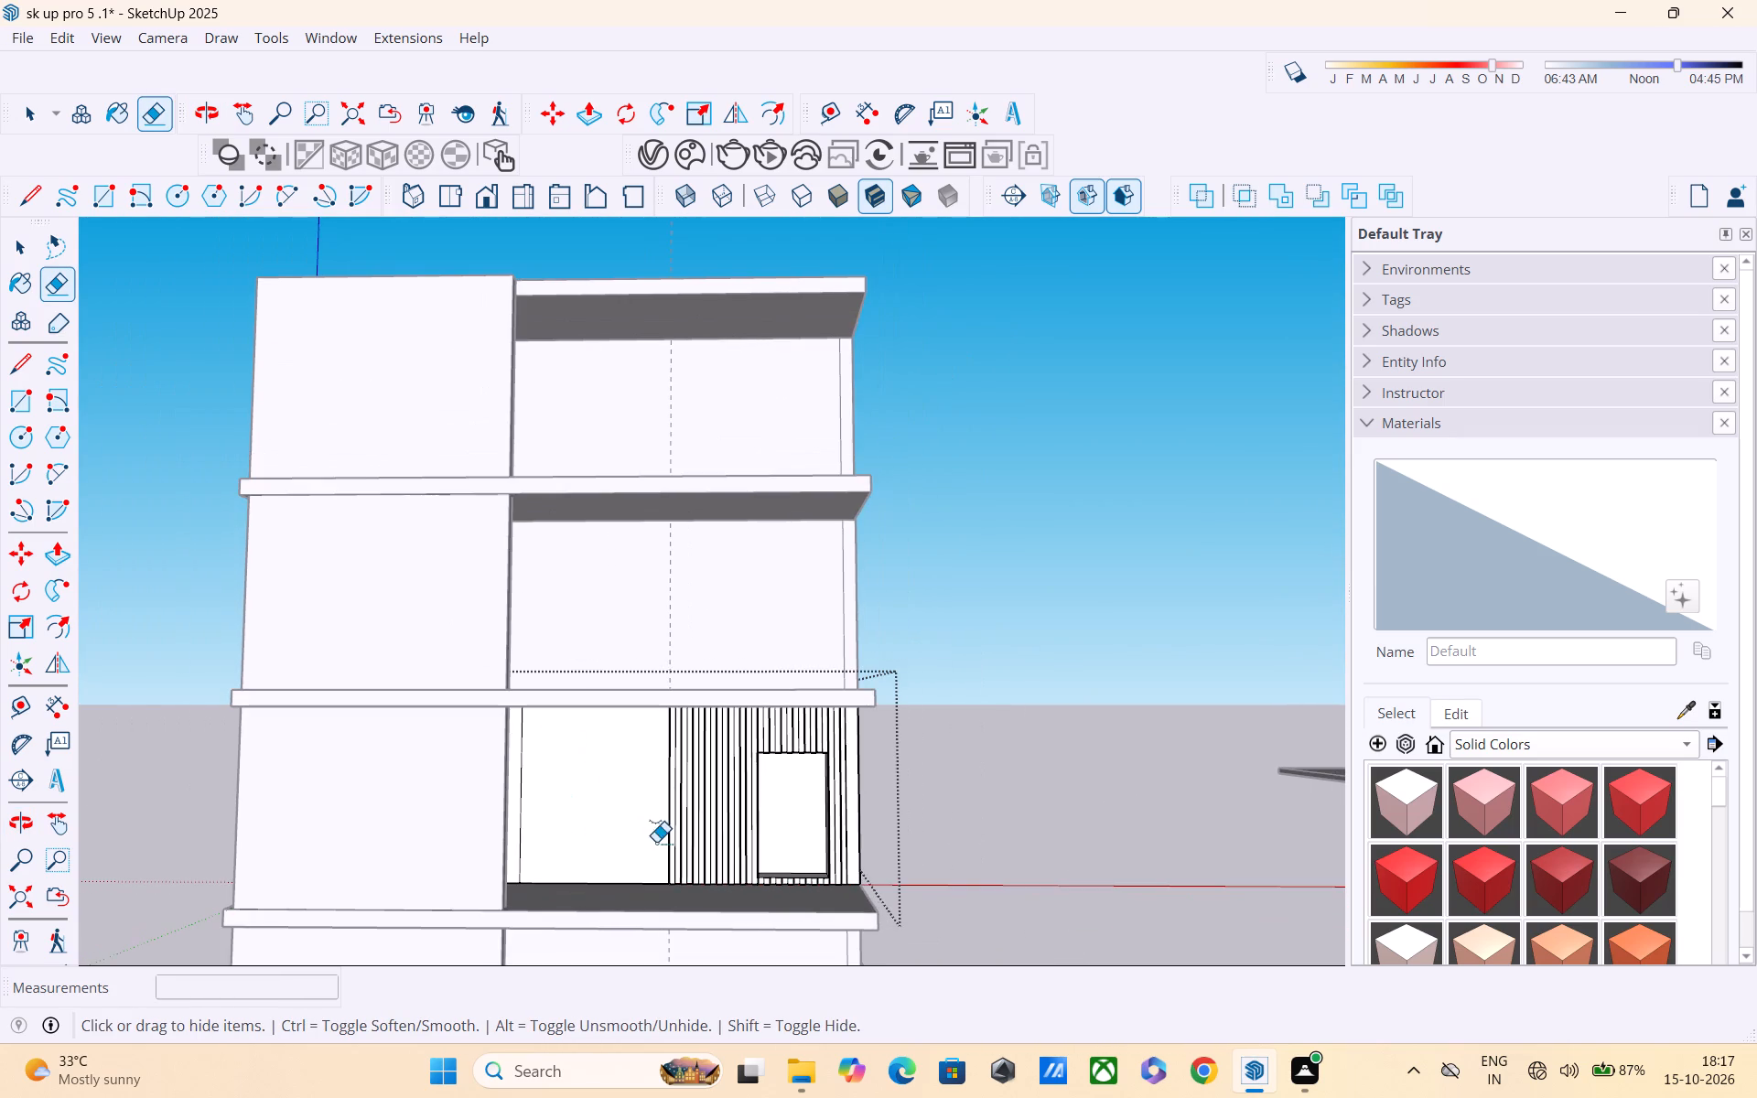
middle_click_drag(656, 842, 652, 805)
scroll(652, 808, "up", 10)
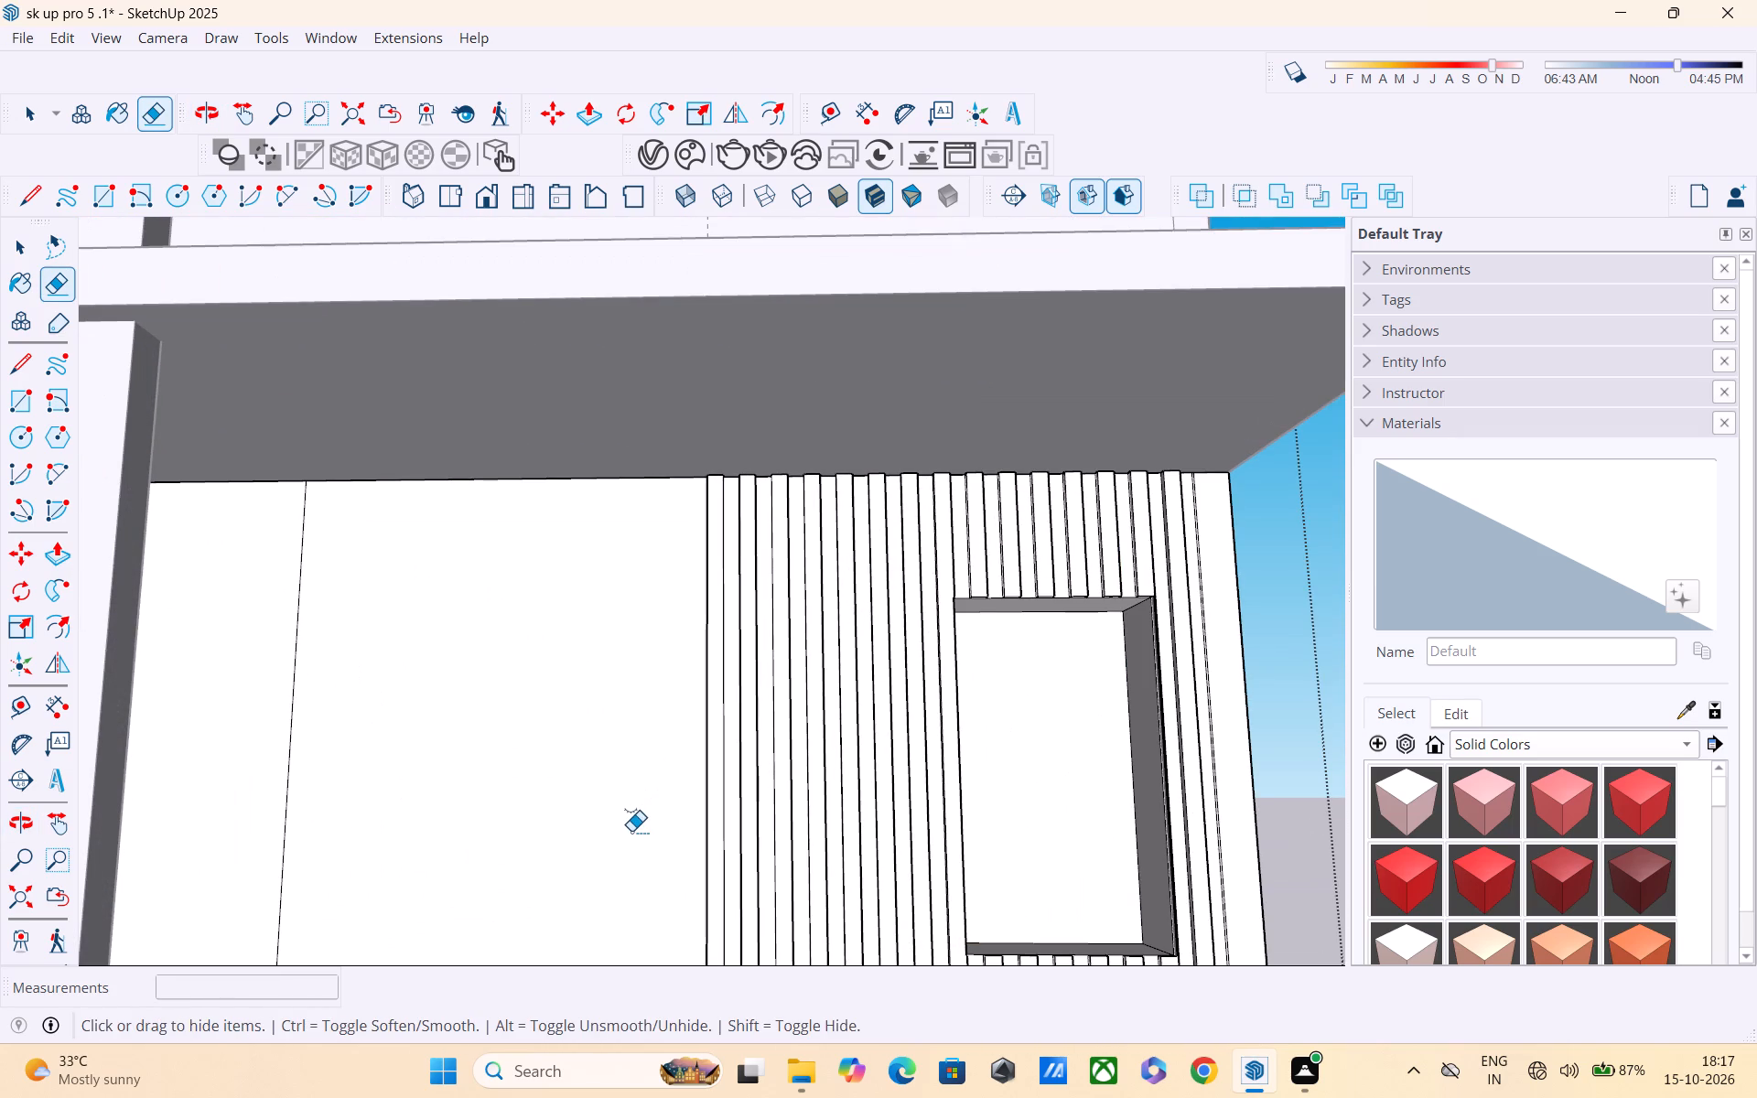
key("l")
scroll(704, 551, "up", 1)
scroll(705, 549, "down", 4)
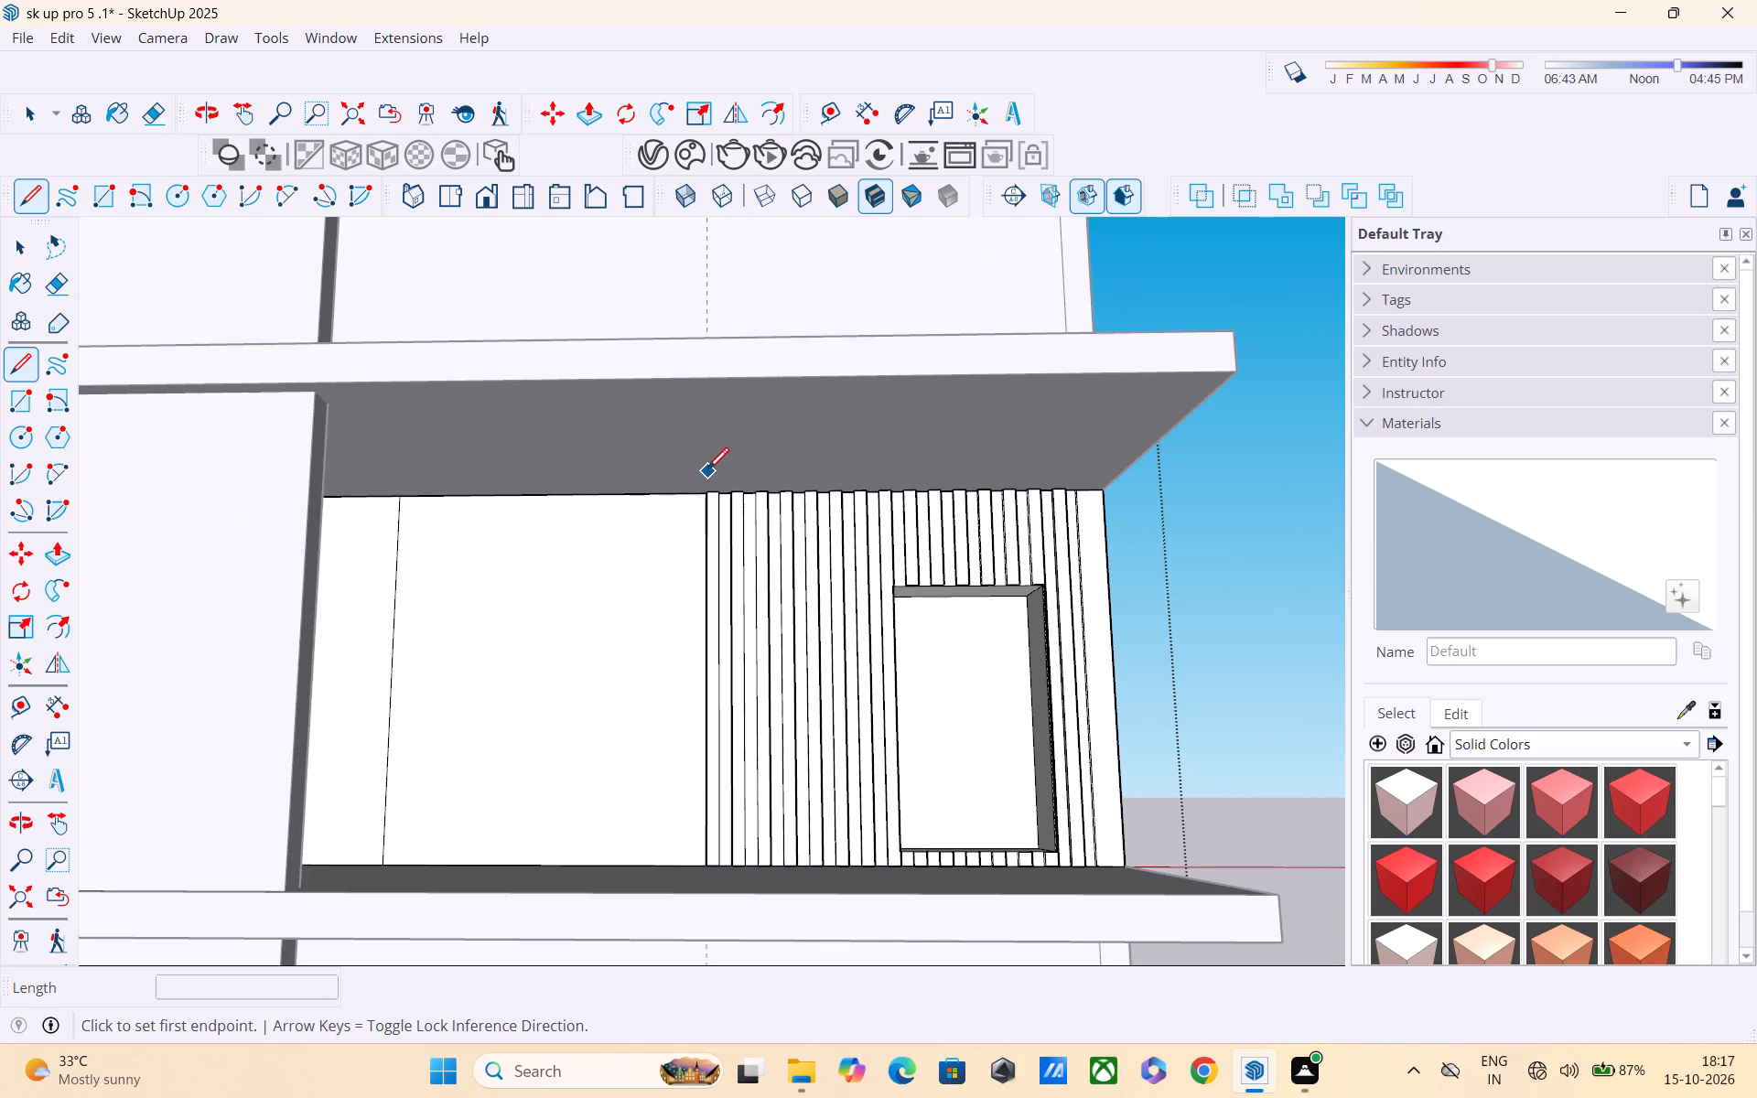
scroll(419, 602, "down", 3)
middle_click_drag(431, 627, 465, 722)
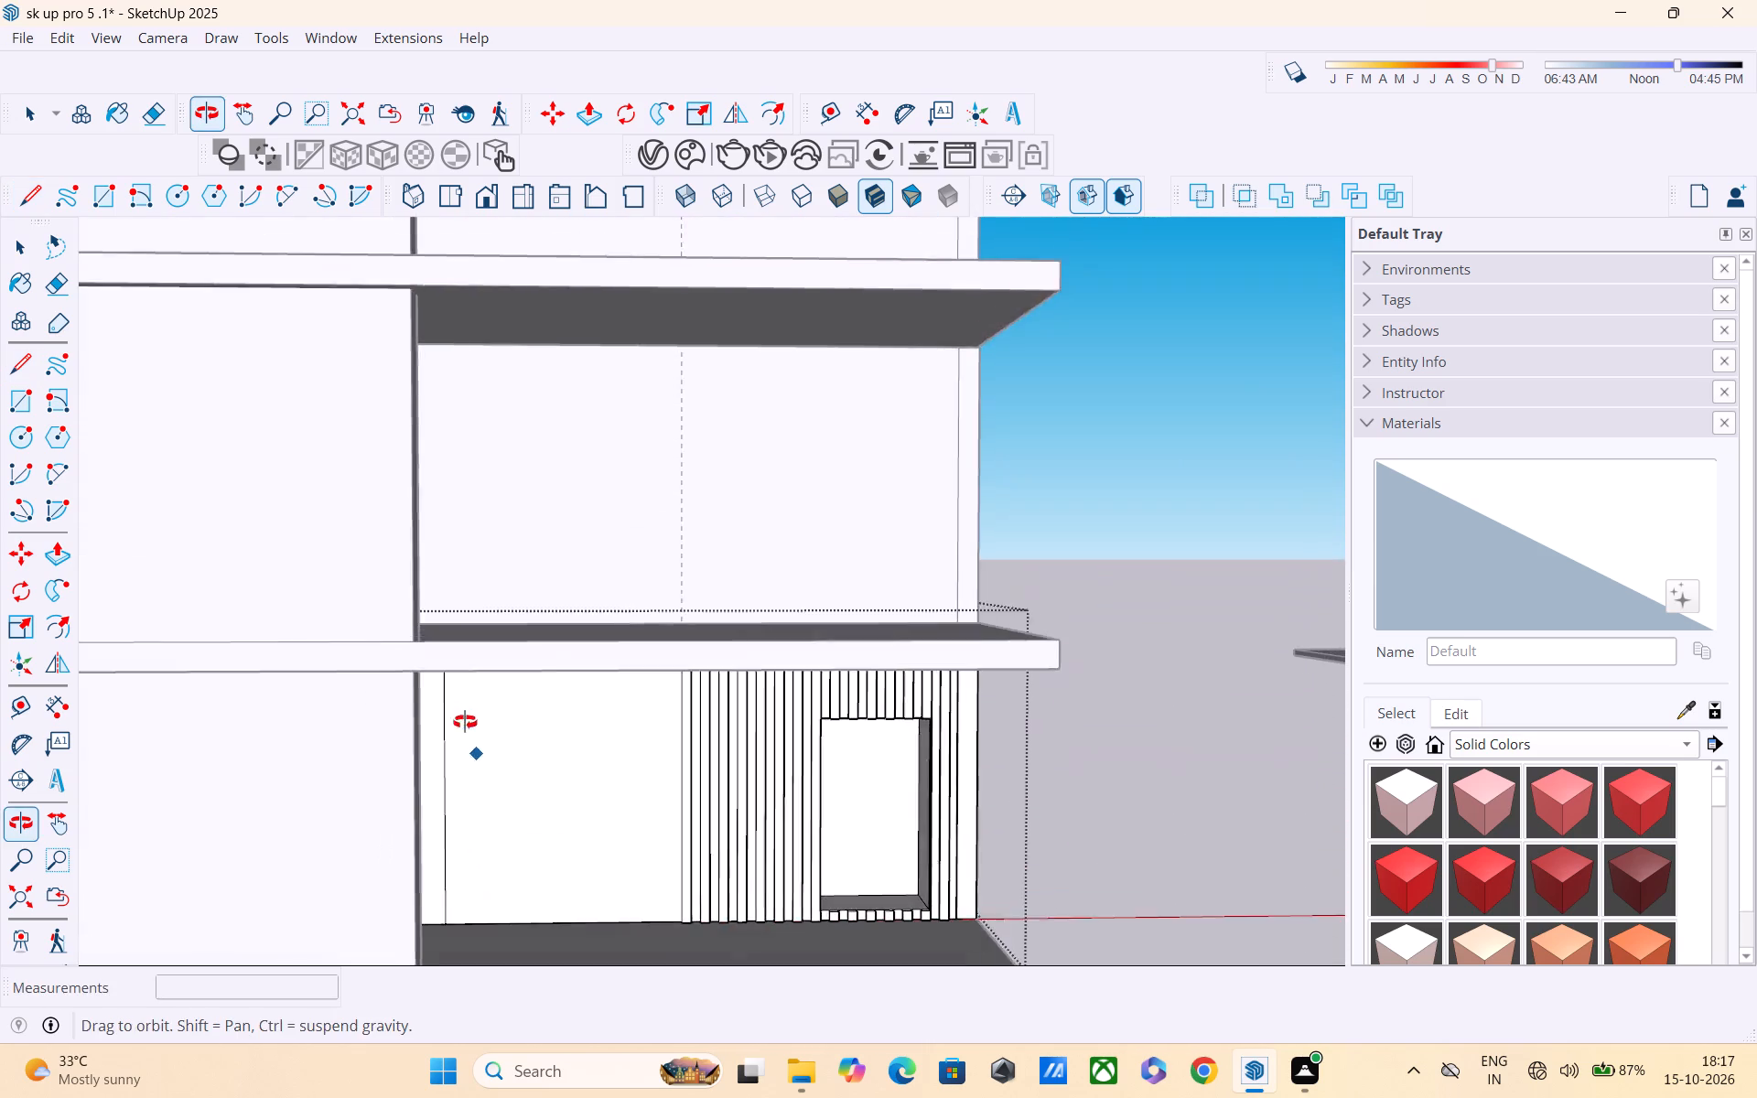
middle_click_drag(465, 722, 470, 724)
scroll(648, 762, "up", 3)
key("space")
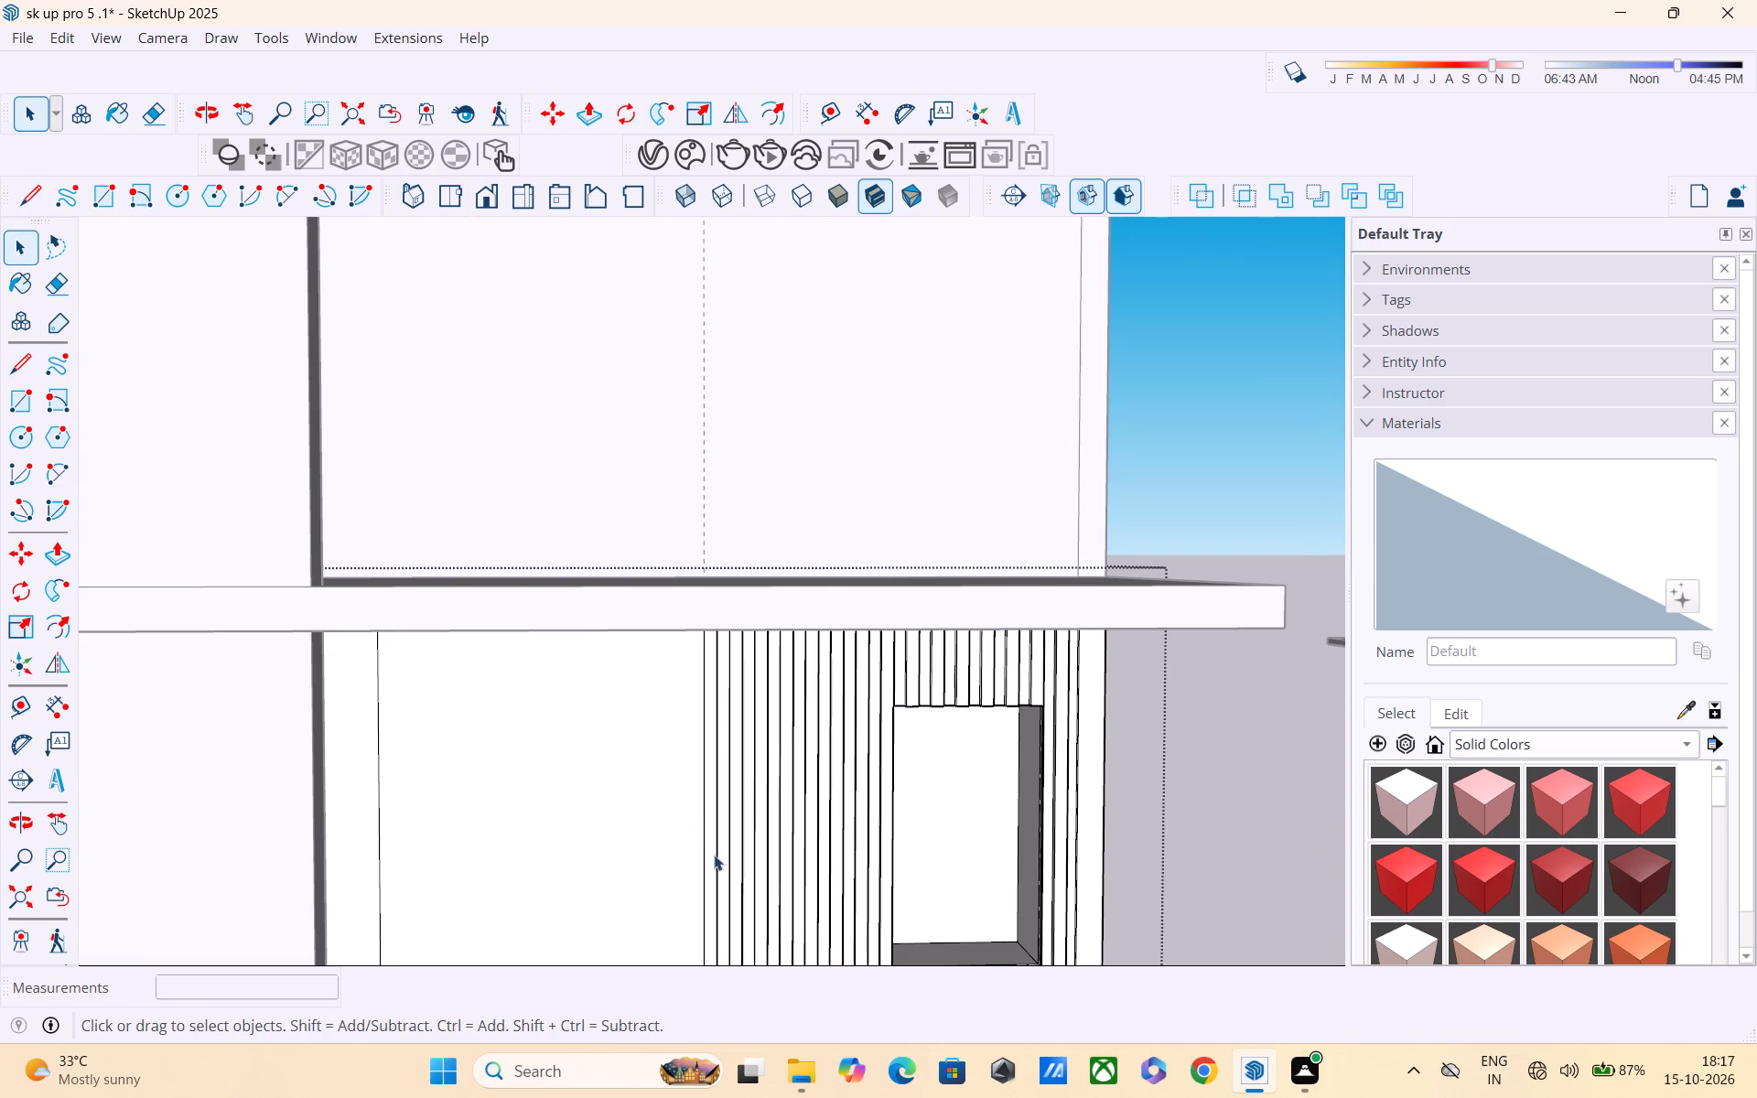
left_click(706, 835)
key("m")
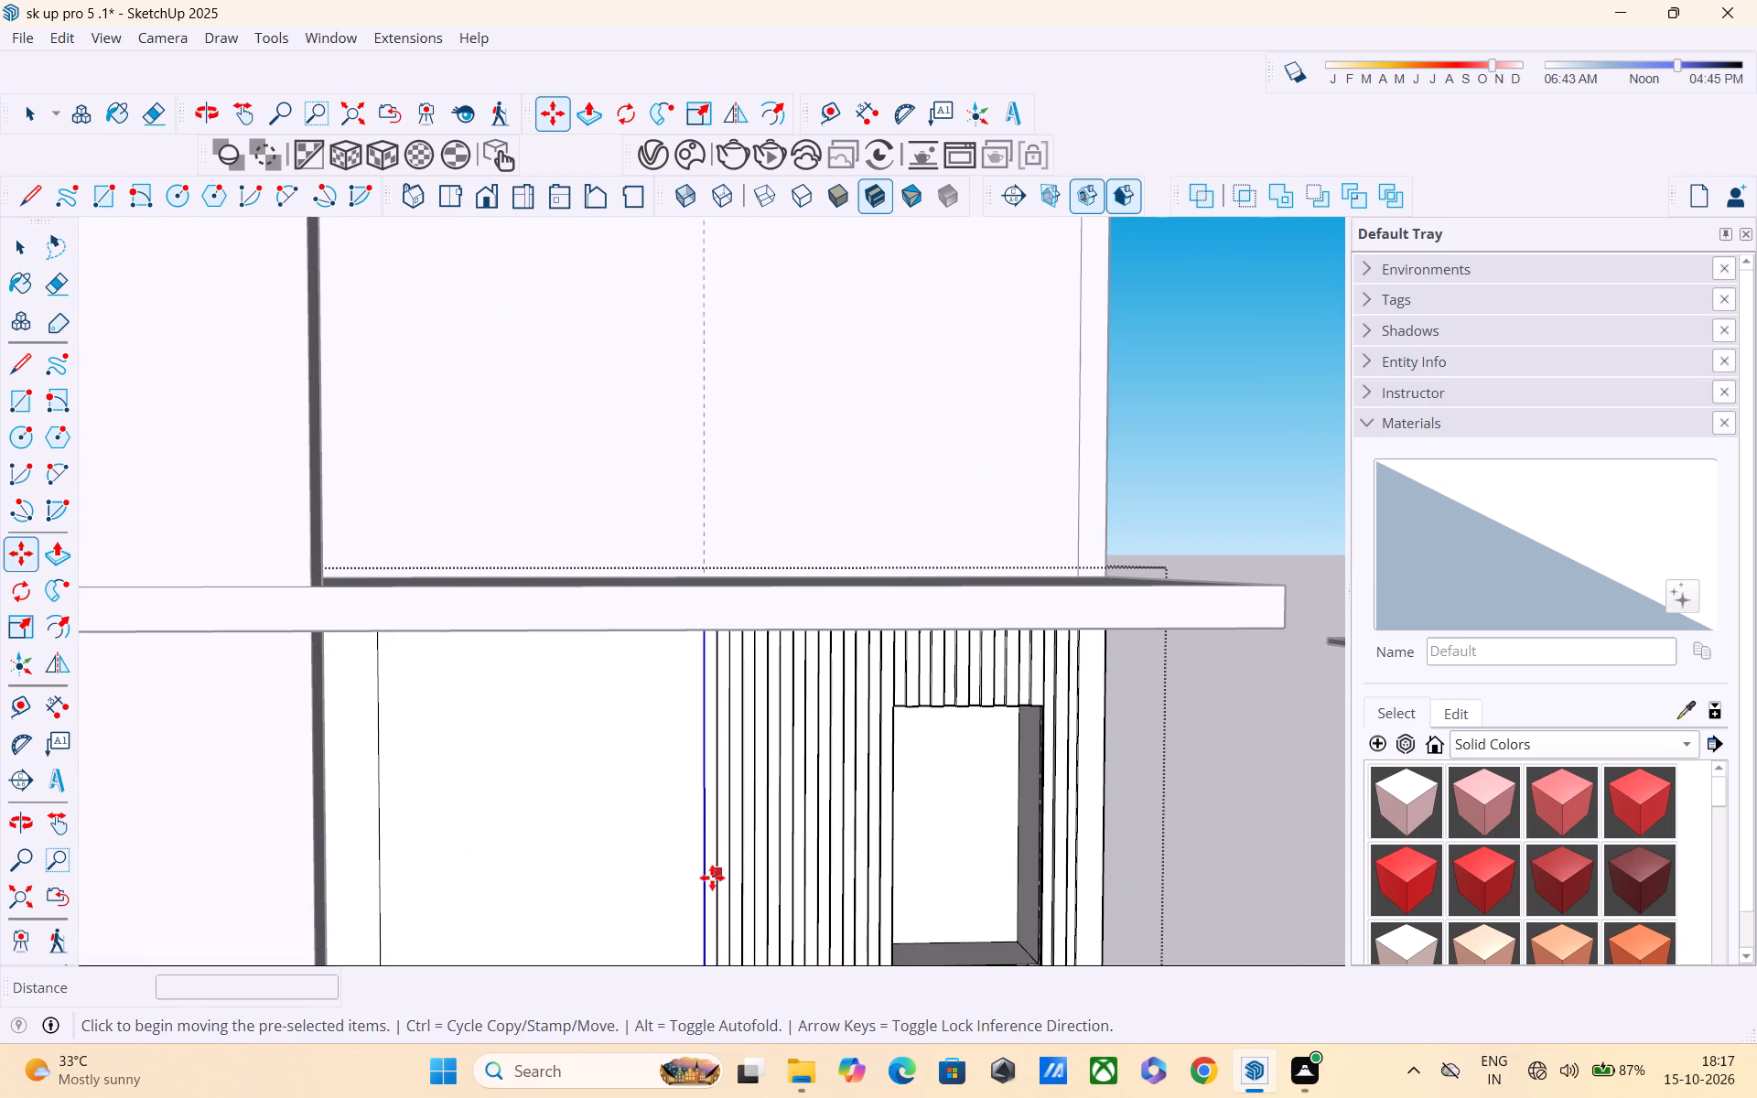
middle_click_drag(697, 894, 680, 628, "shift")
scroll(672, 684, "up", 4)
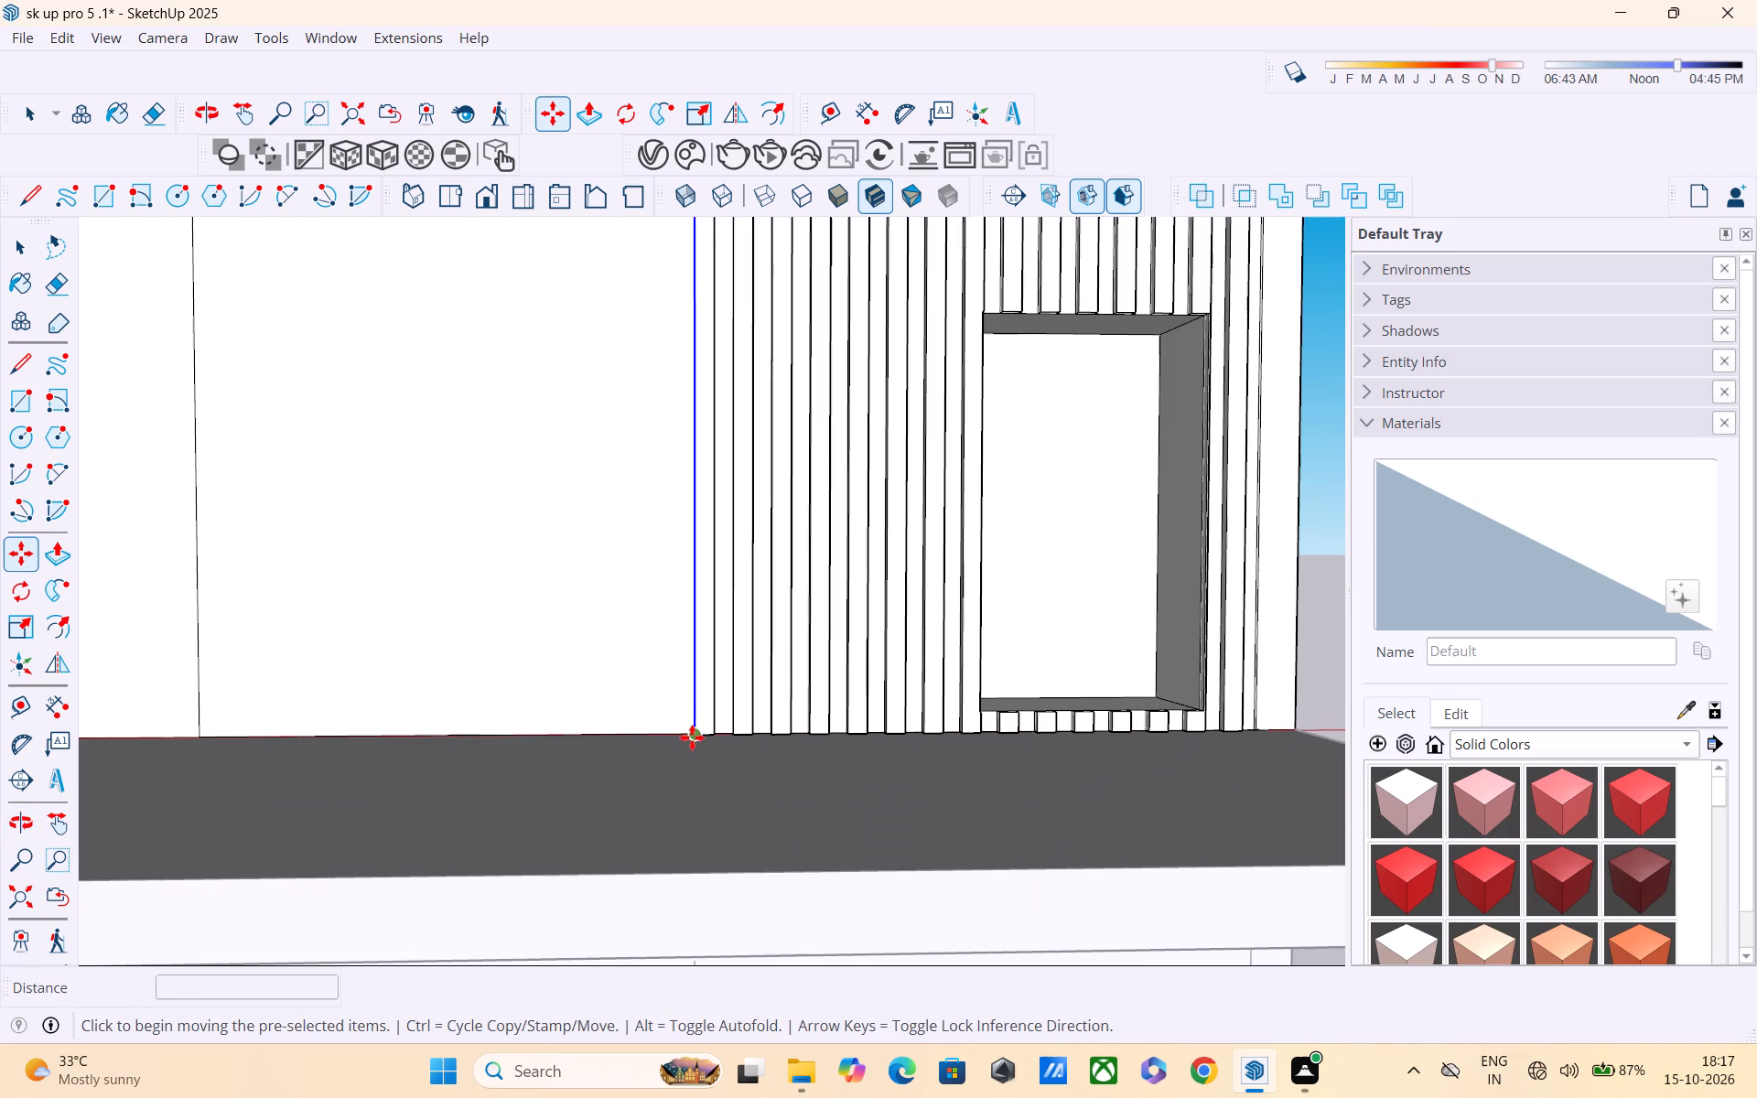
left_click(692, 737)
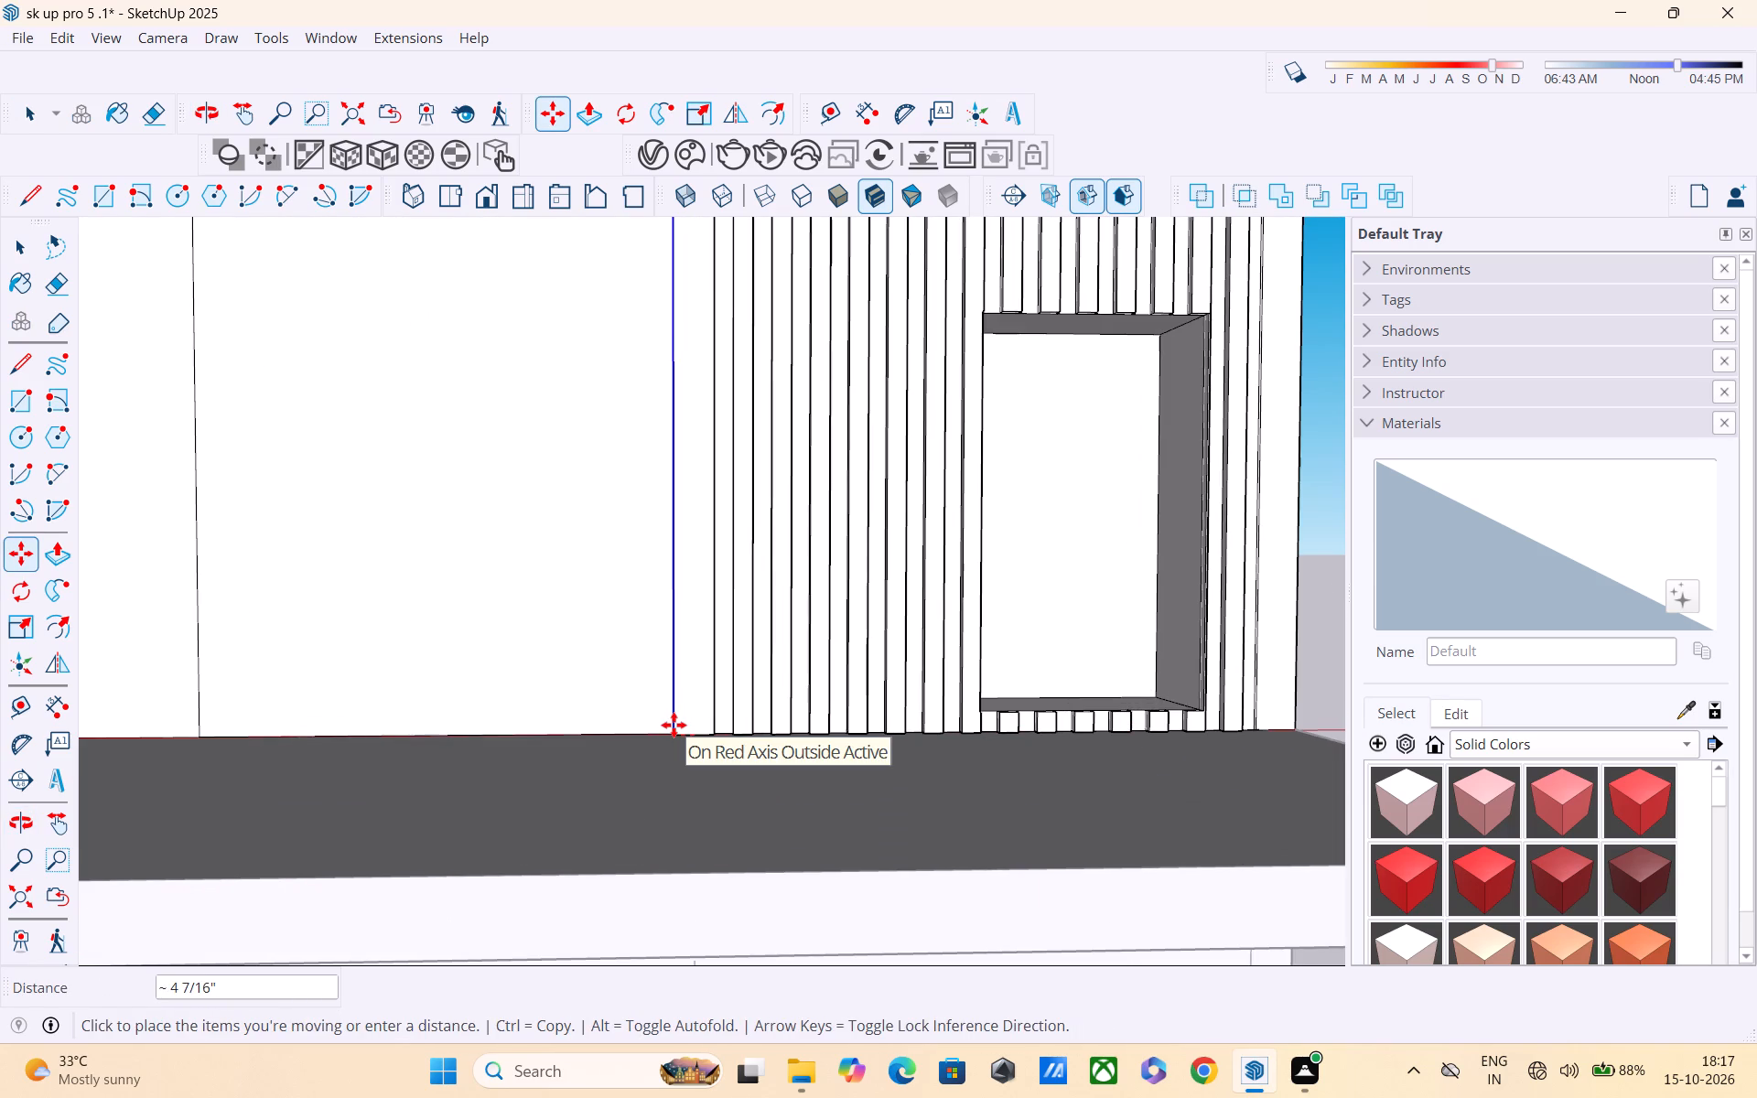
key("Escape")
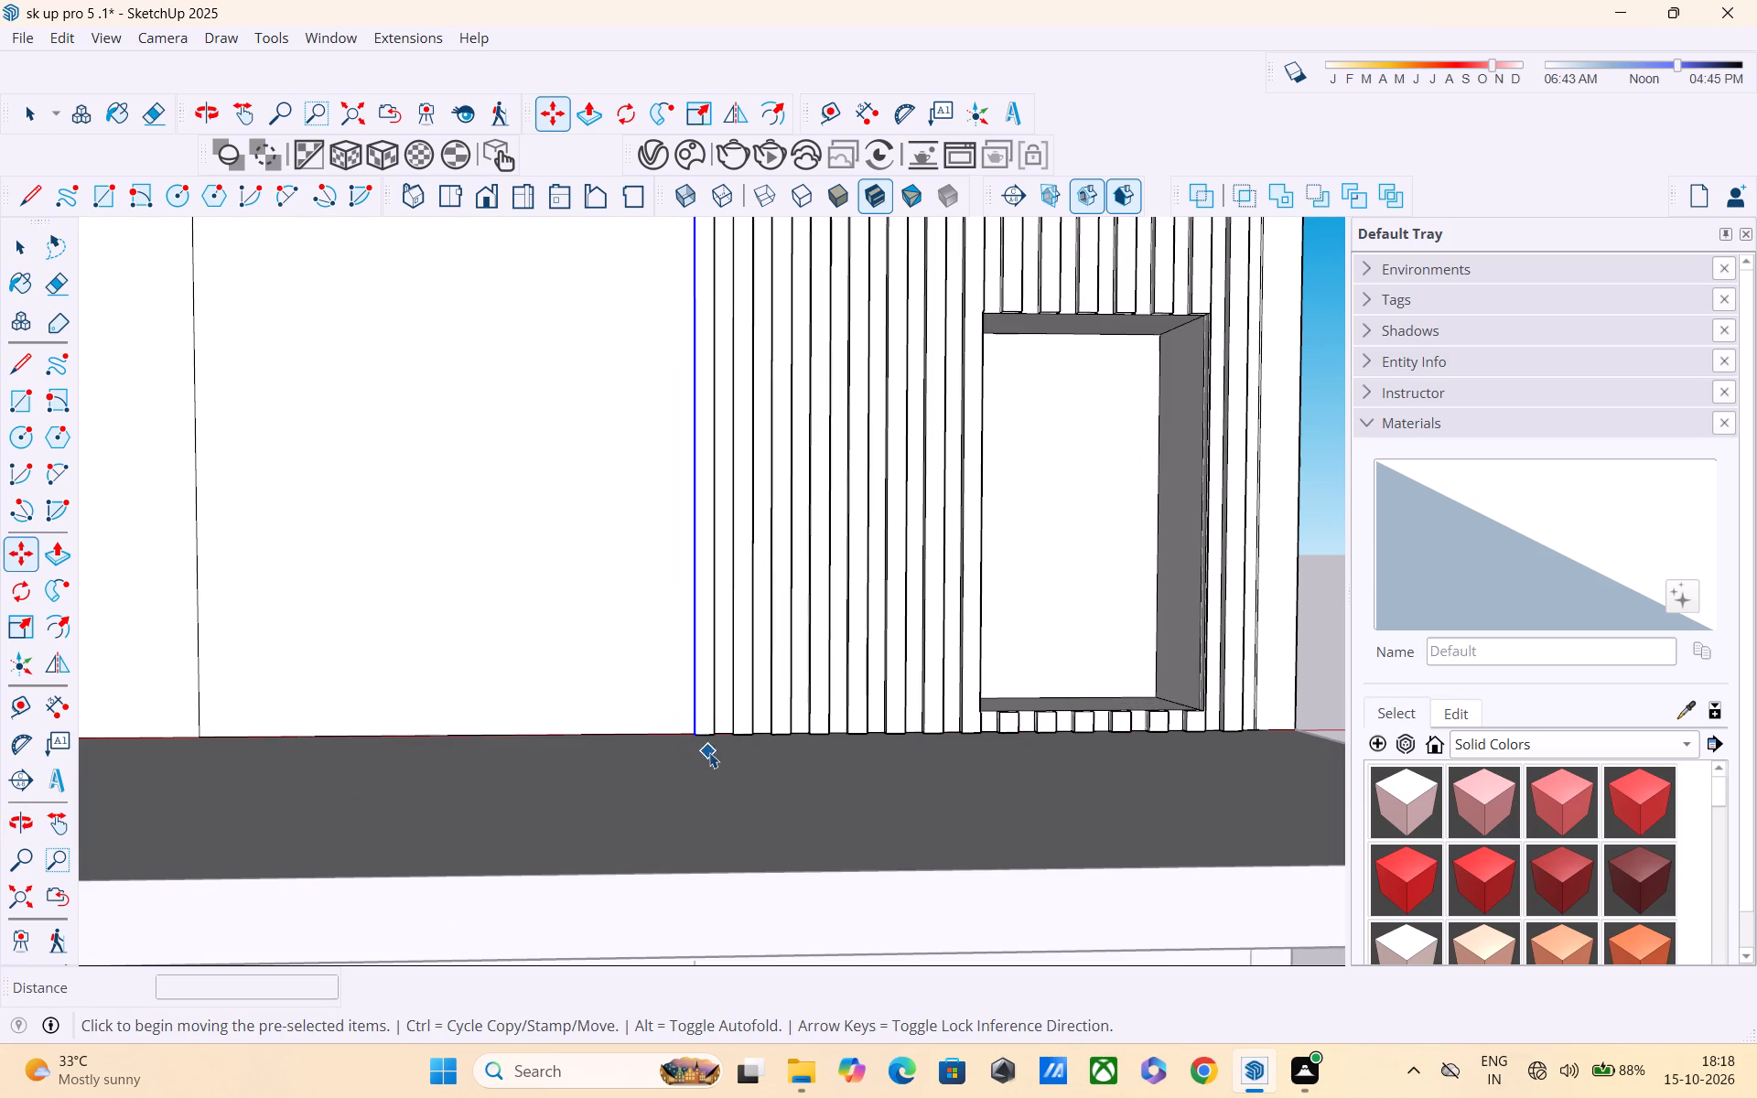
Copy the two outermost vertical strip edges 8" along the blank wall, away from the door.
key("space")
left_click(714, 694)
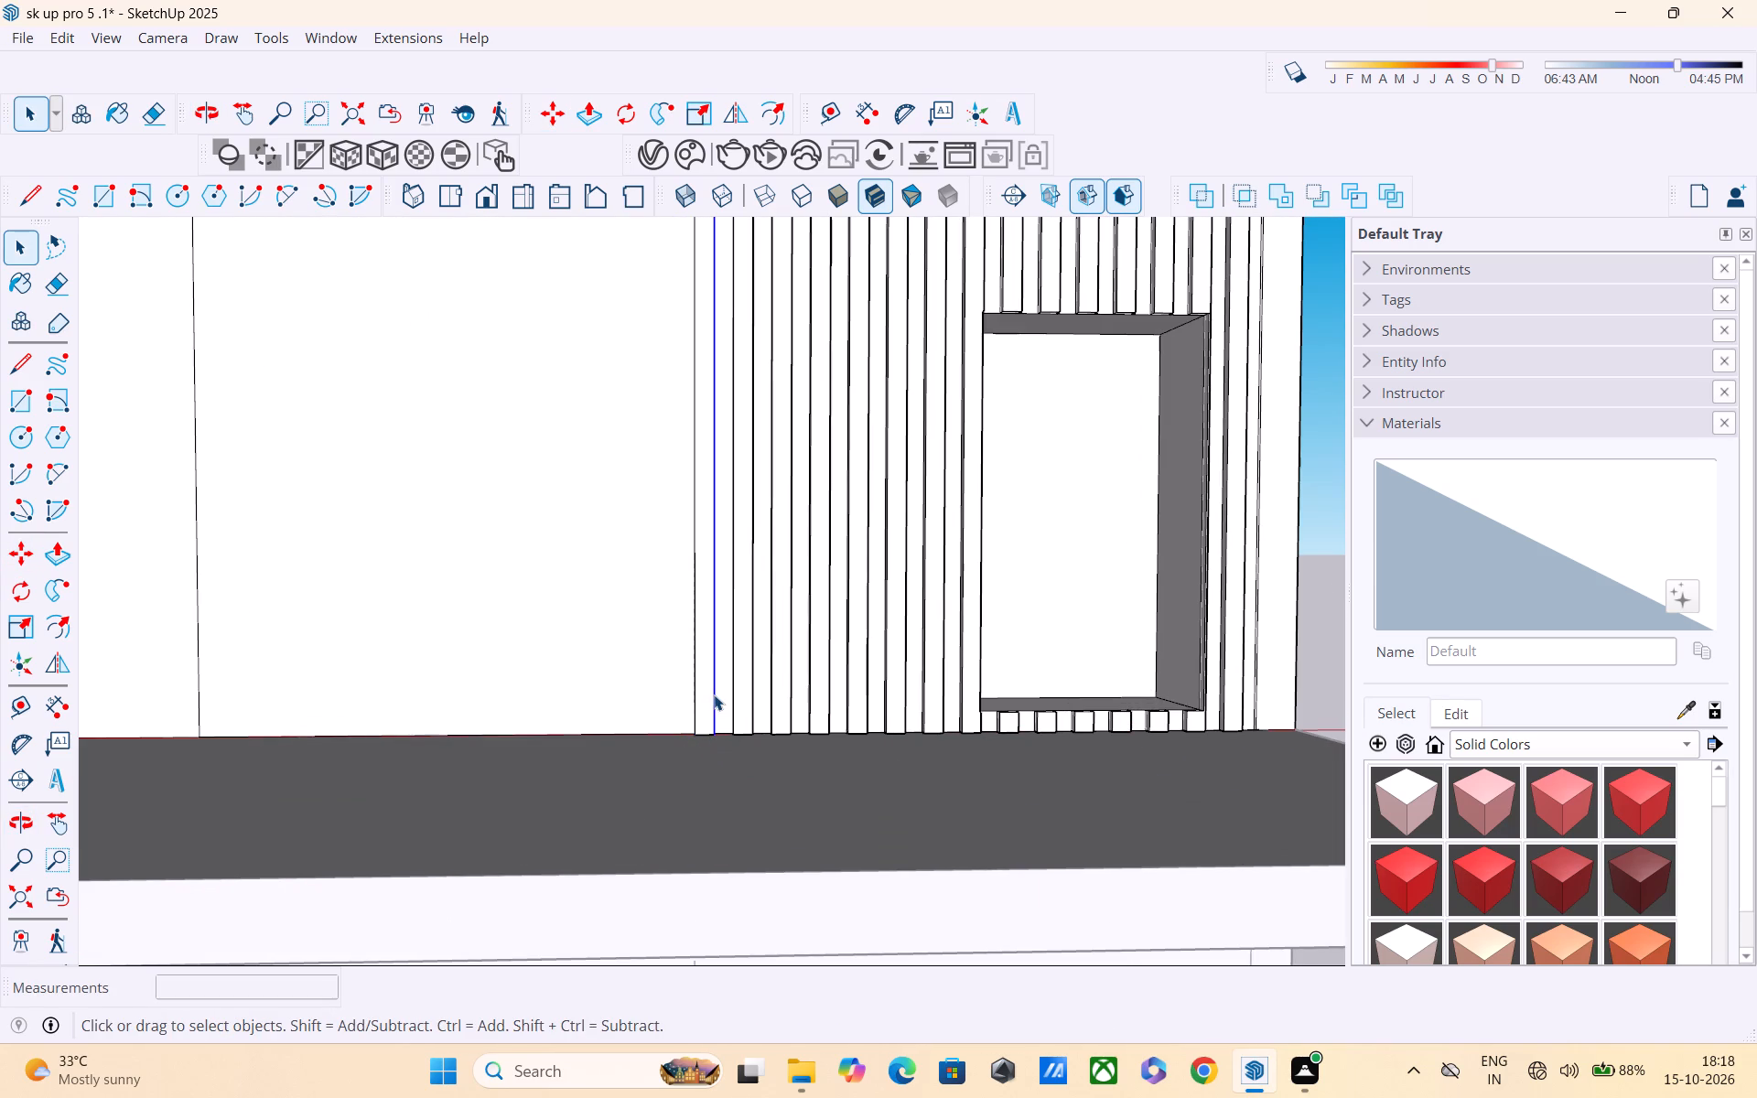
left_click(693, 660, "shift")
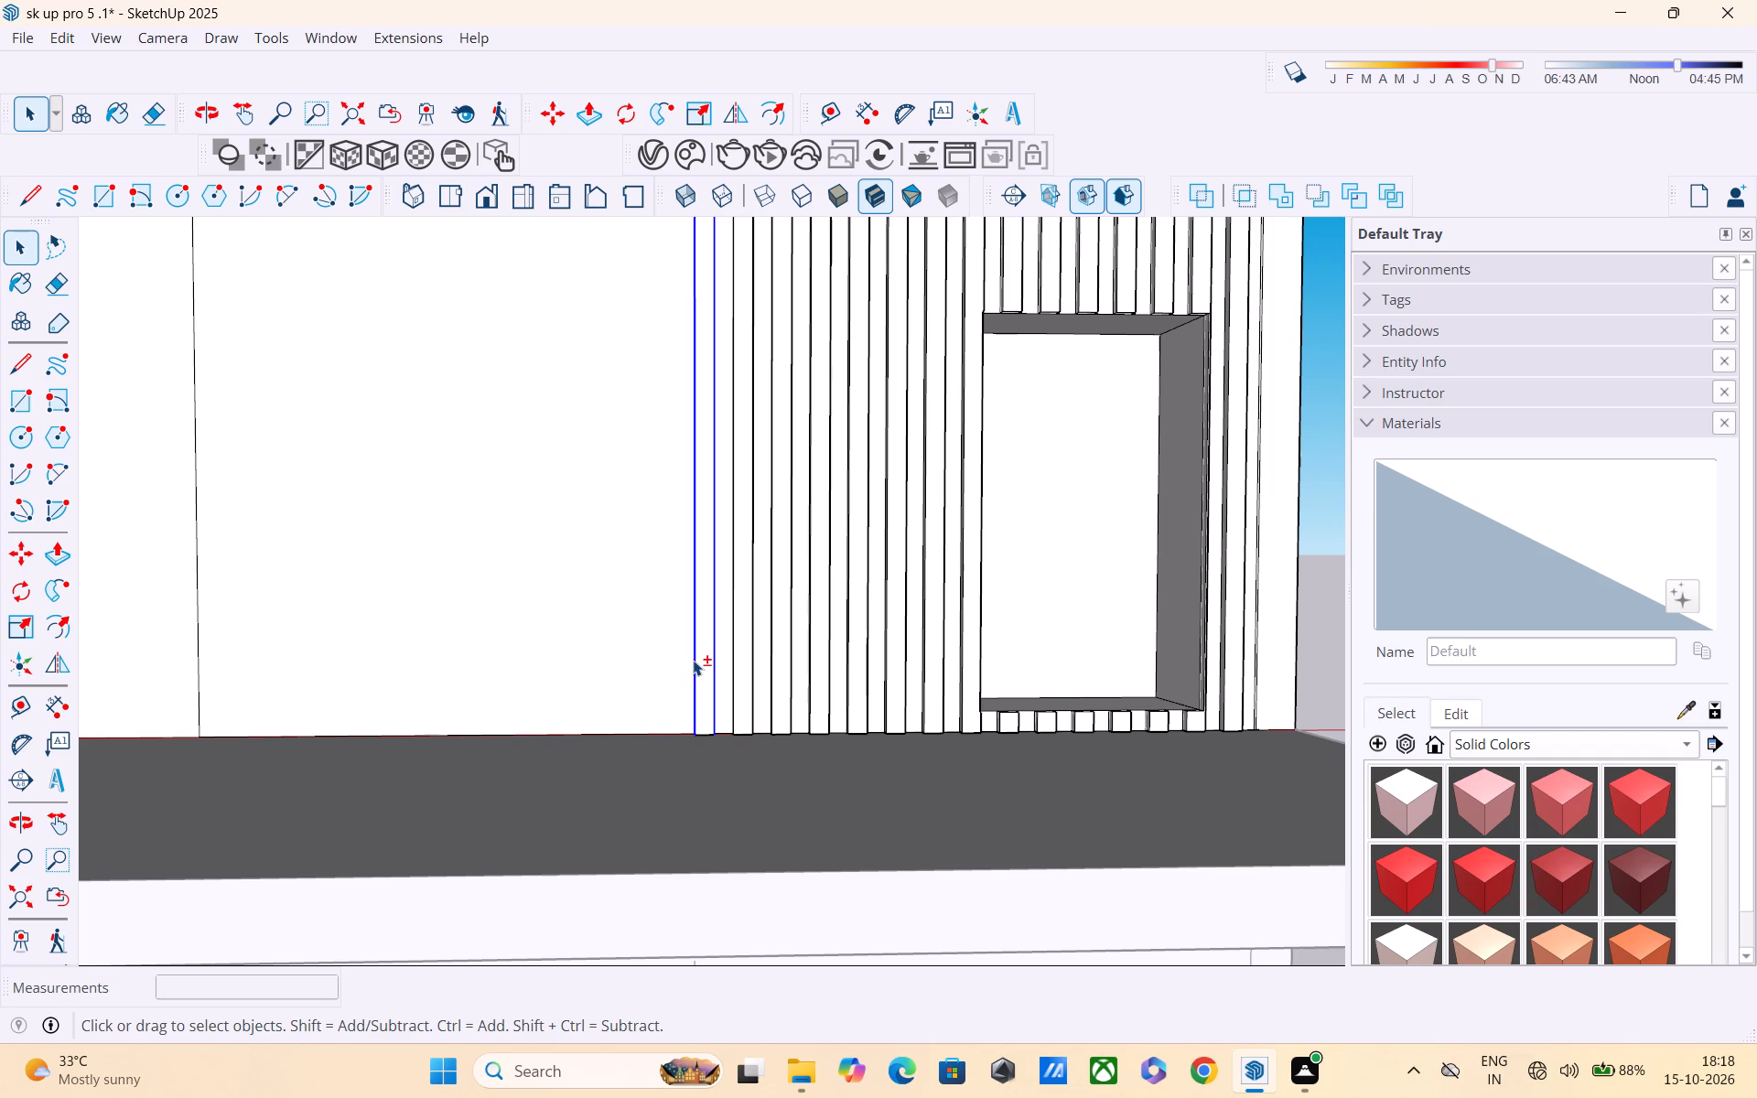
key("m")
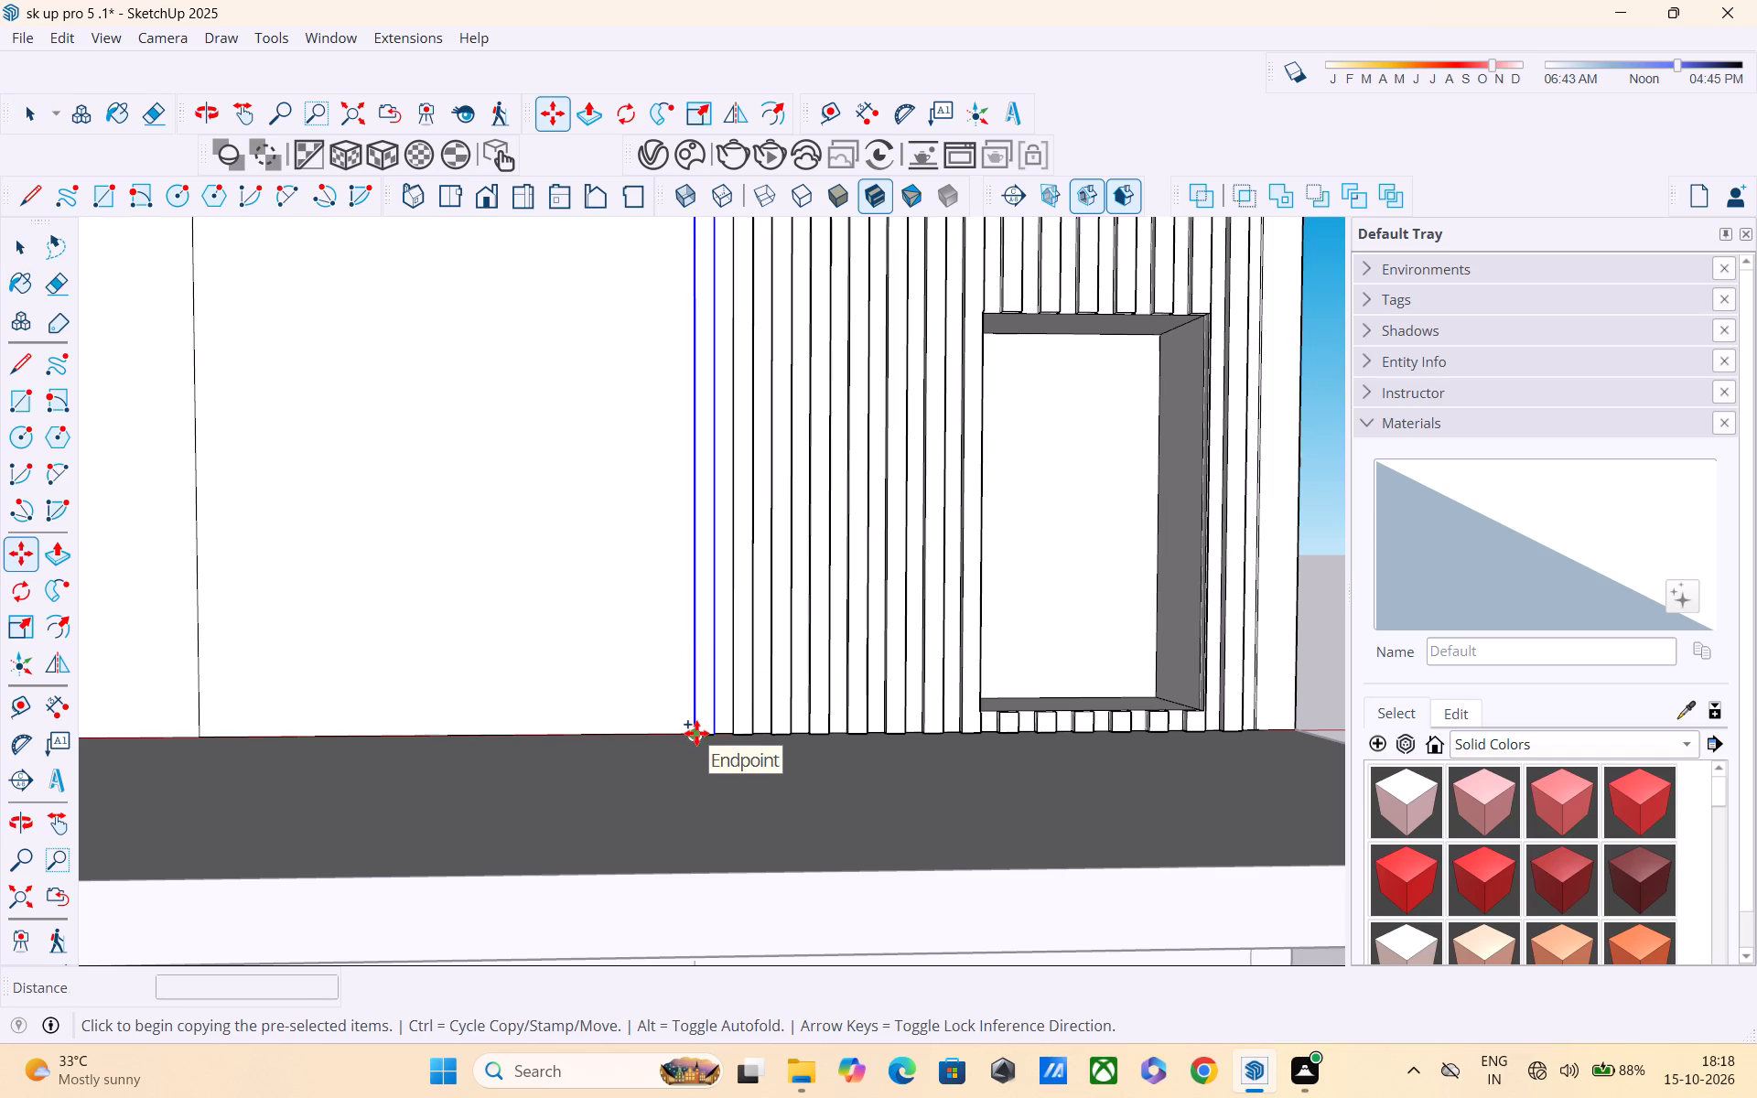
scroll(711, 733, "up", 5)
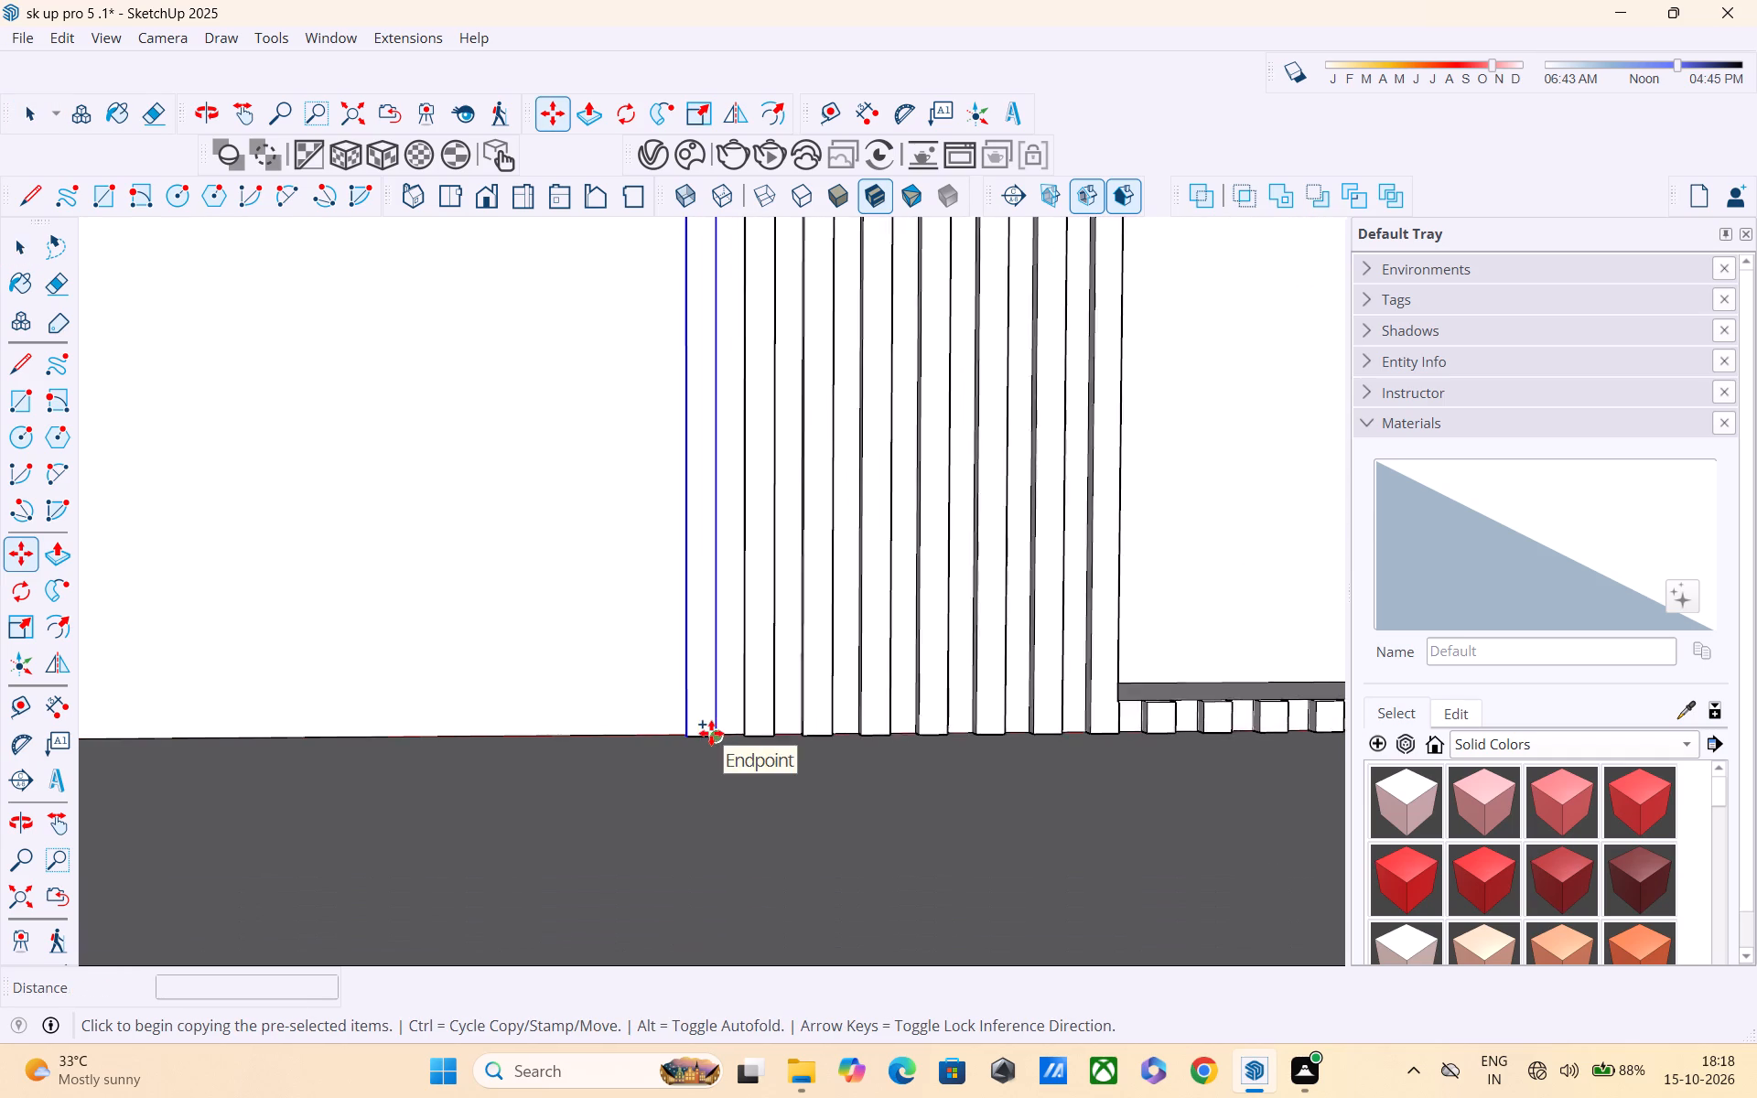
left_click(717, 732)
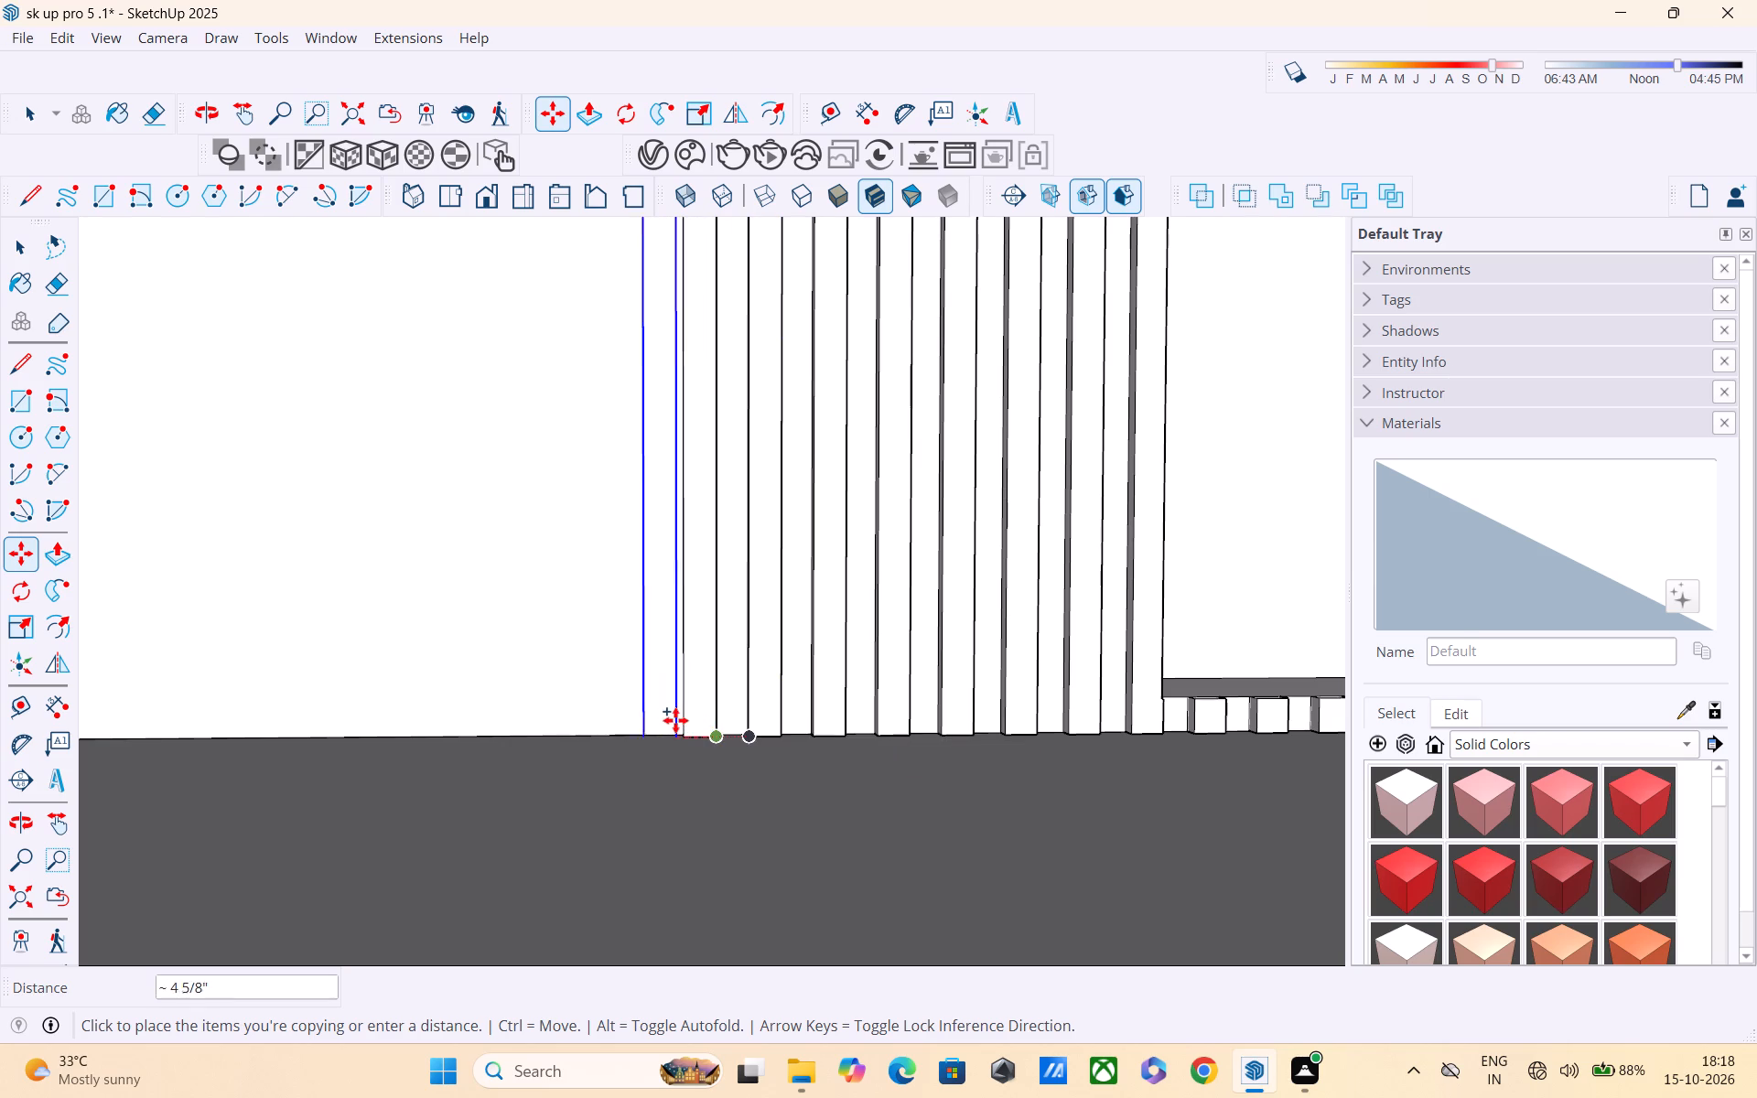
type("8\"")
key("Return")
Copy the new pair of vertical edges another 8" along the blank wall, away from the door.
scroll(663, 718, "down", 4)
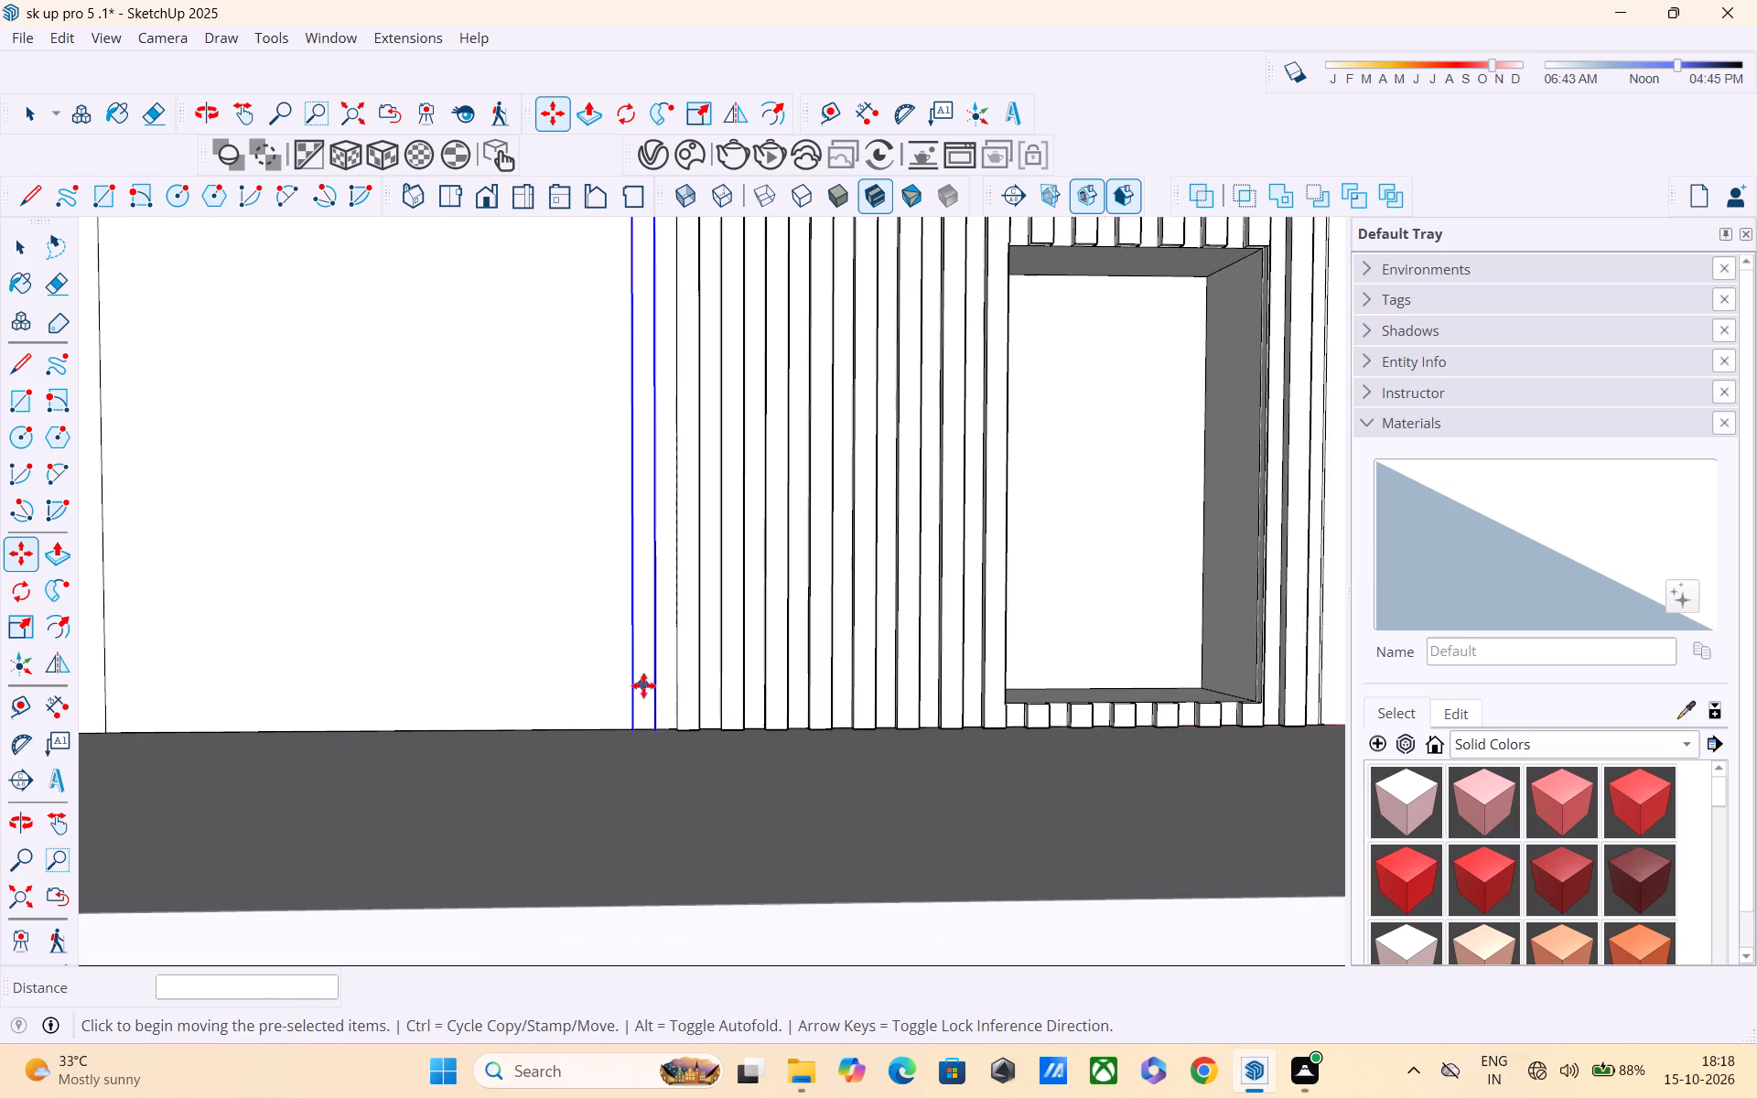
middle_click_drag(643, 685, 644, 723)
scroll(647, 725, "up", 4)
left_click(660, 732)
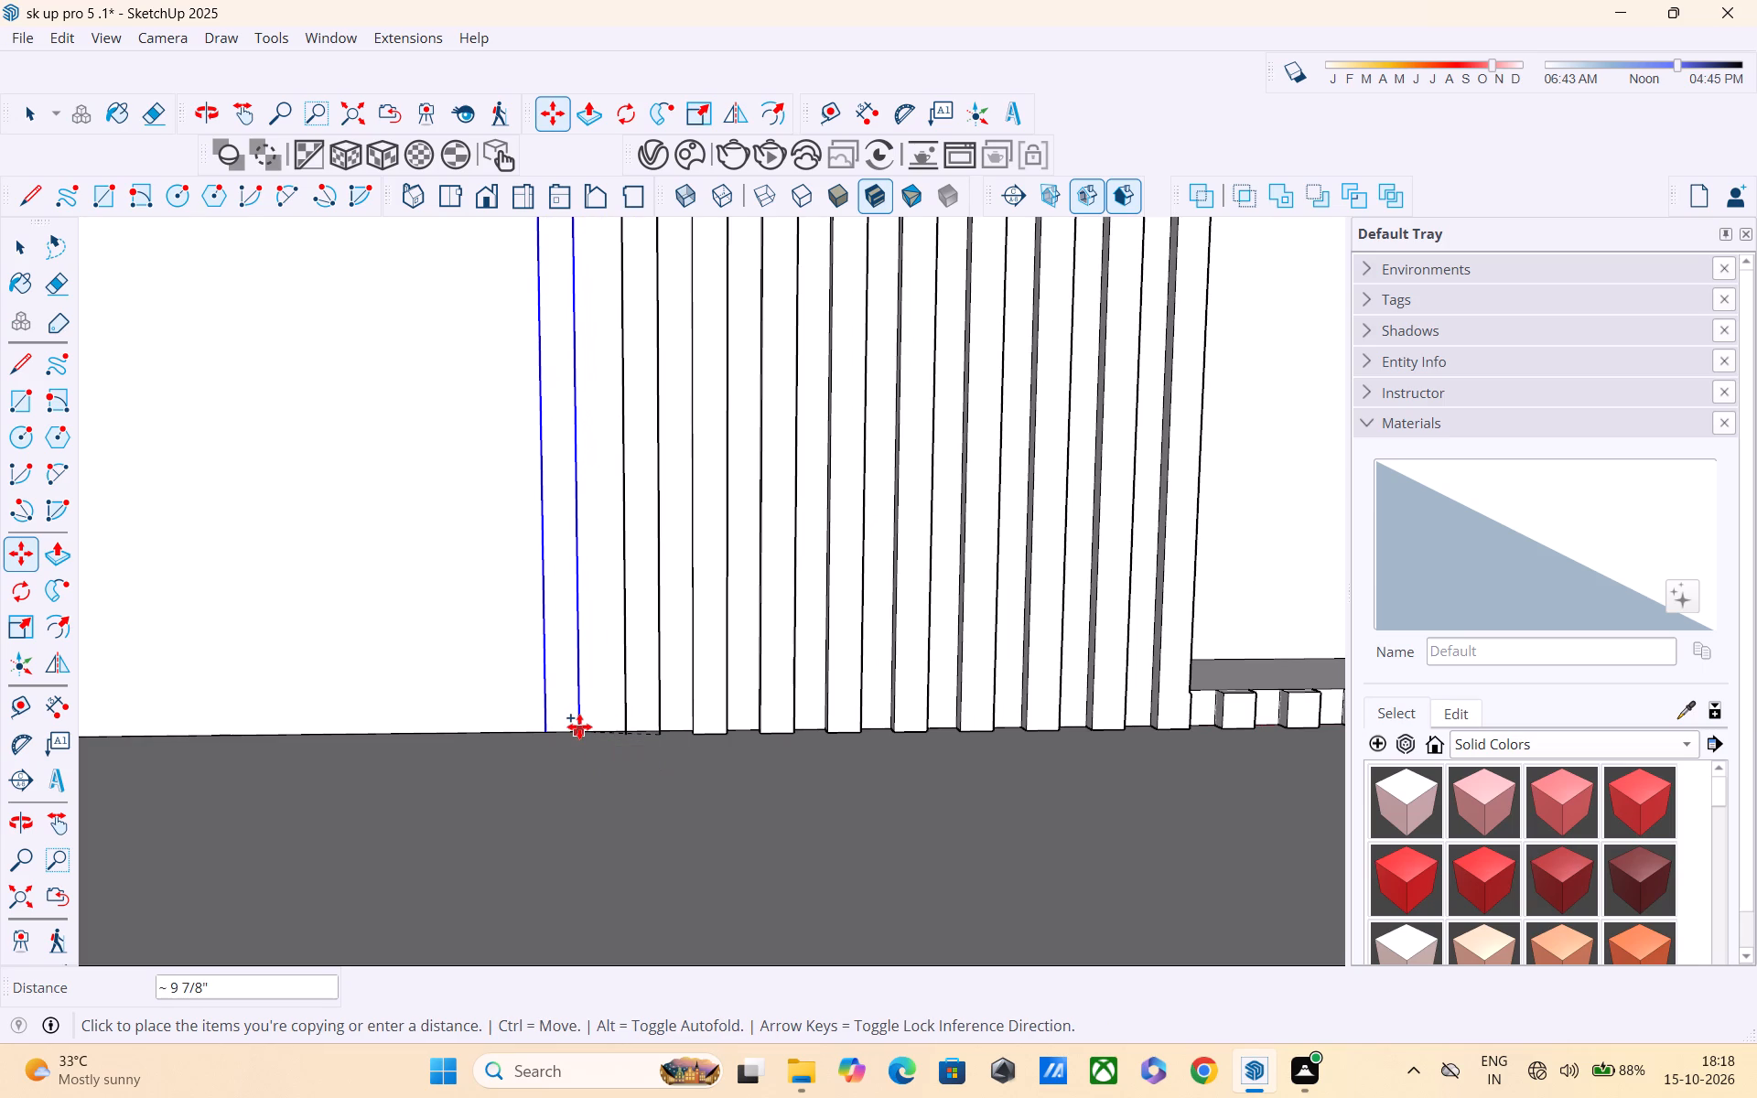
key("8")
key("shift+quotedbl")
key("Return")
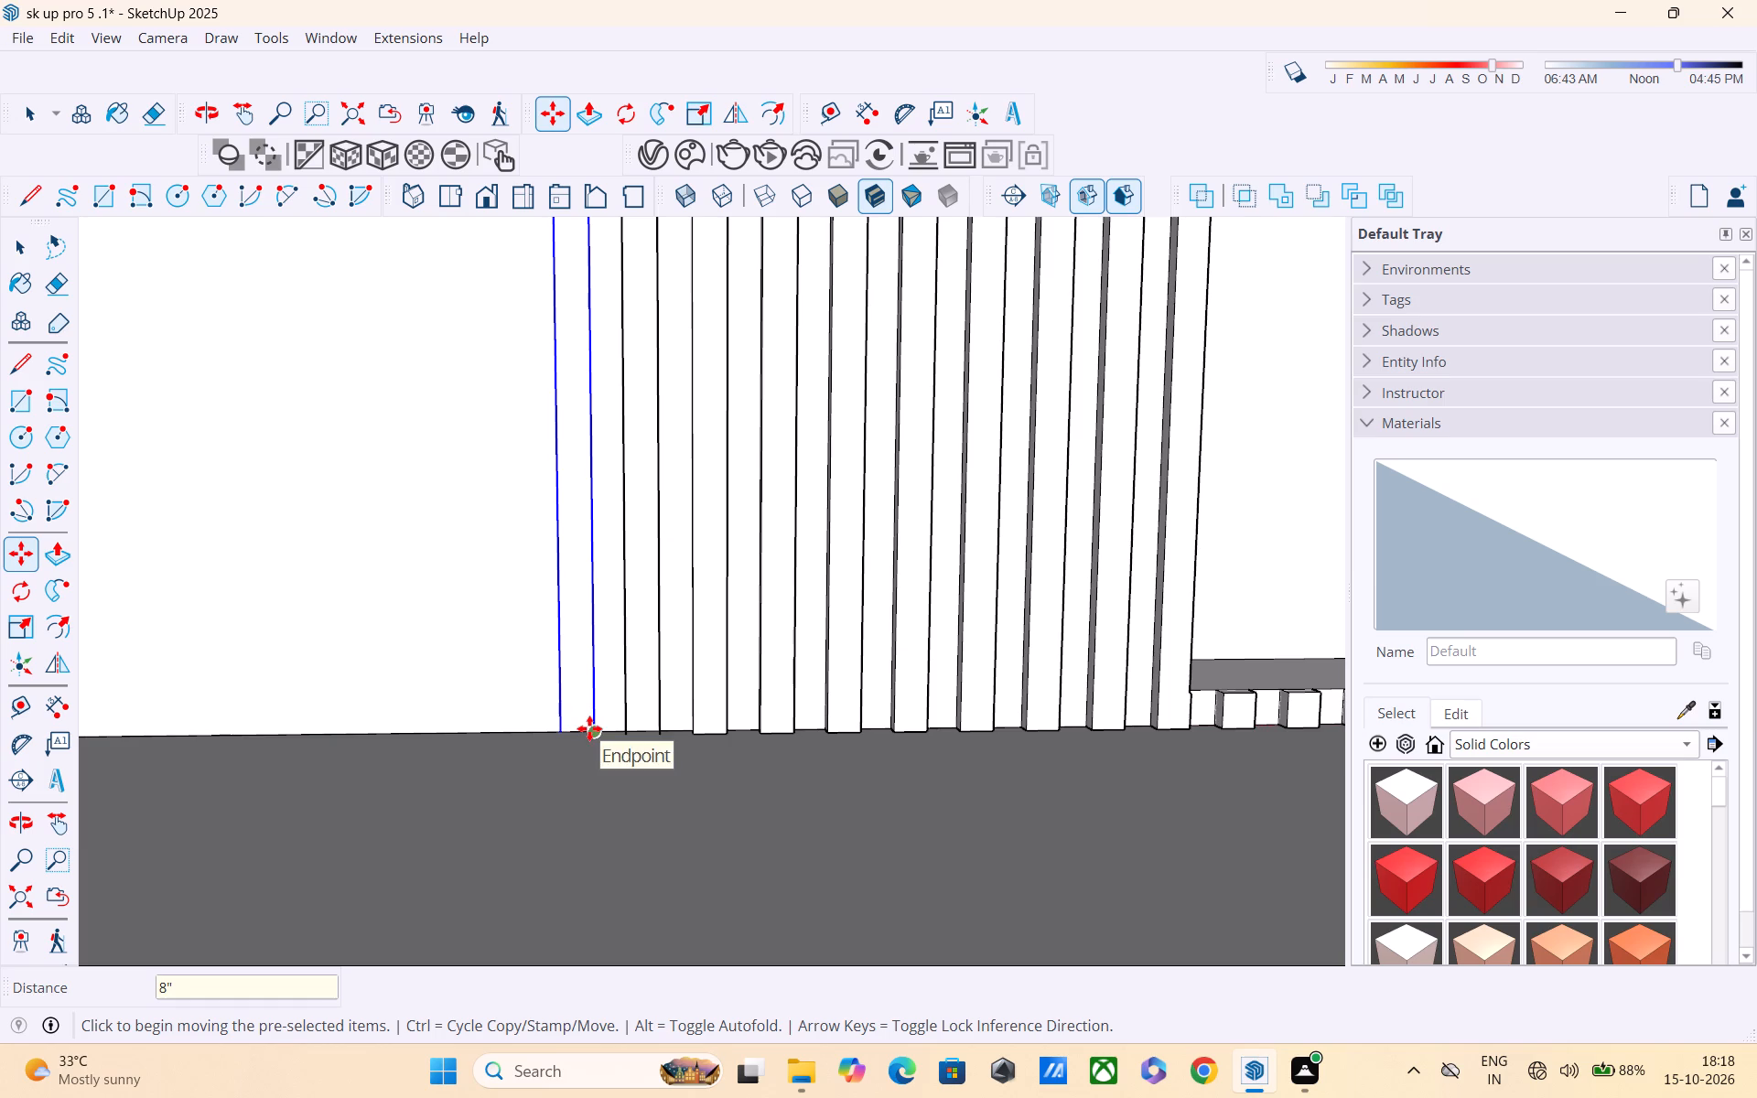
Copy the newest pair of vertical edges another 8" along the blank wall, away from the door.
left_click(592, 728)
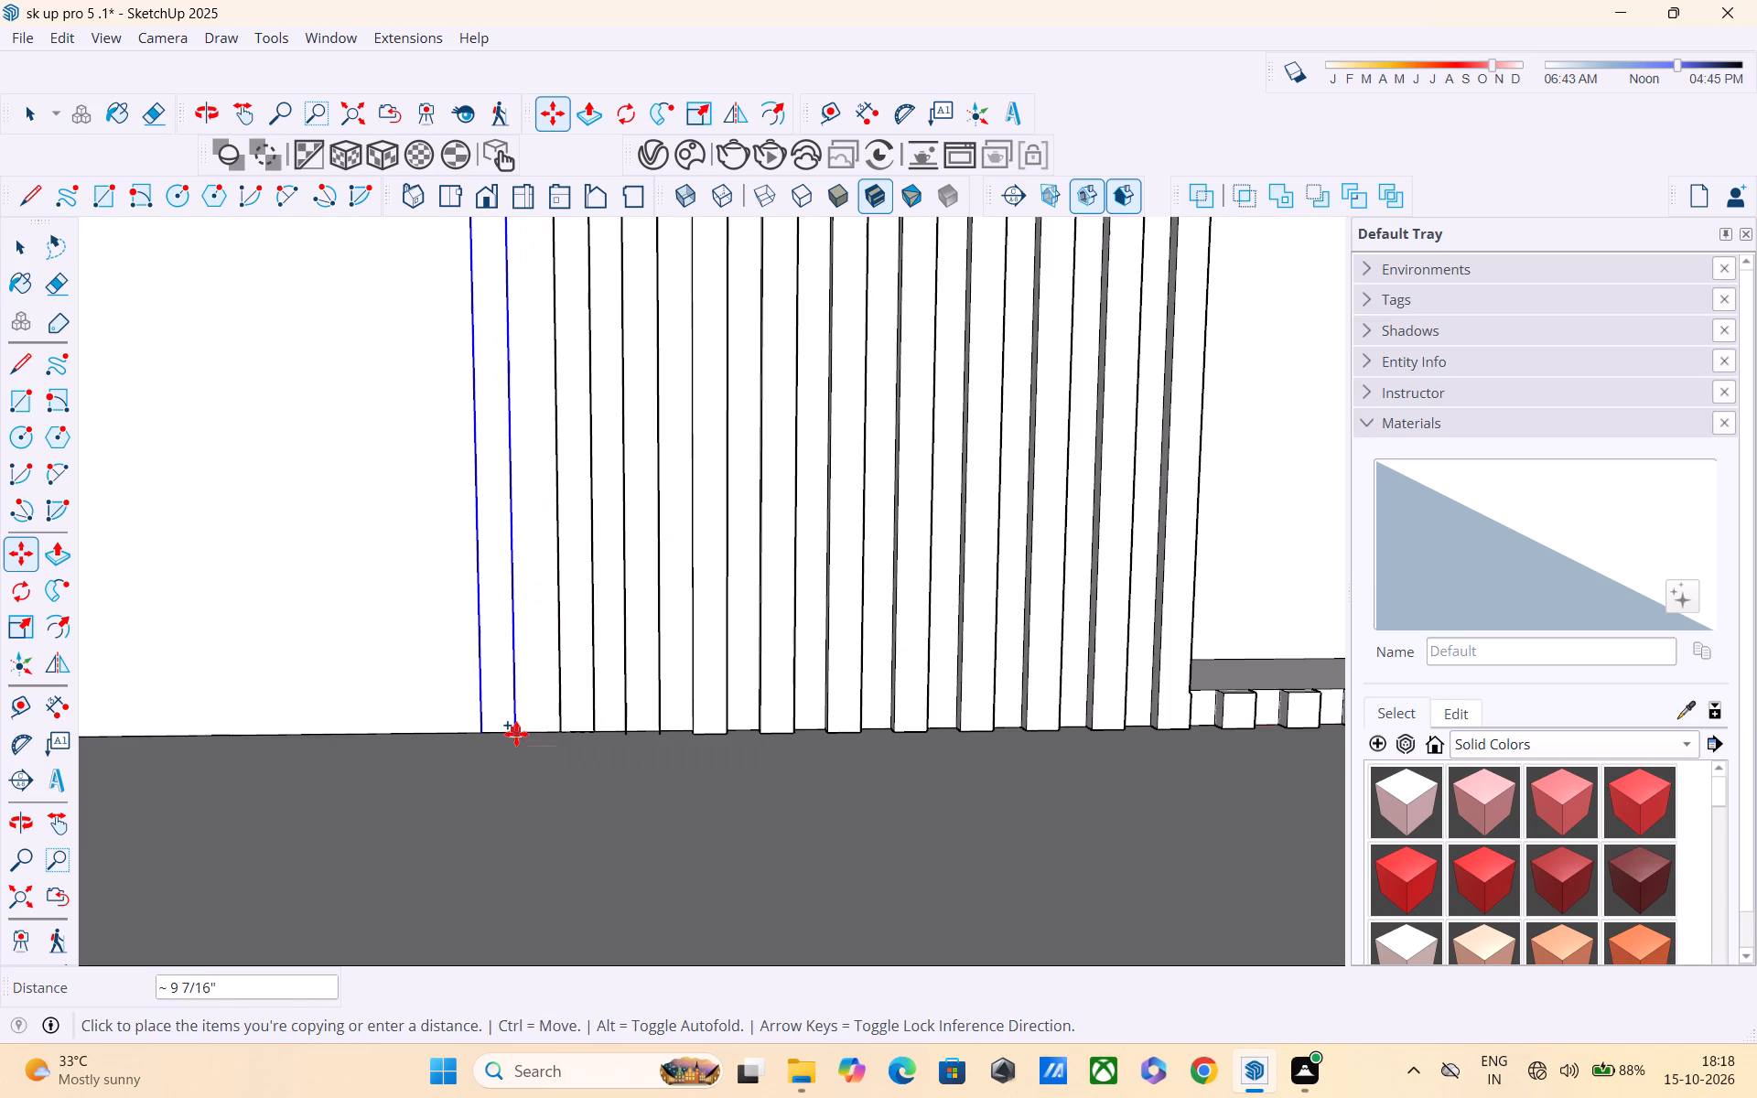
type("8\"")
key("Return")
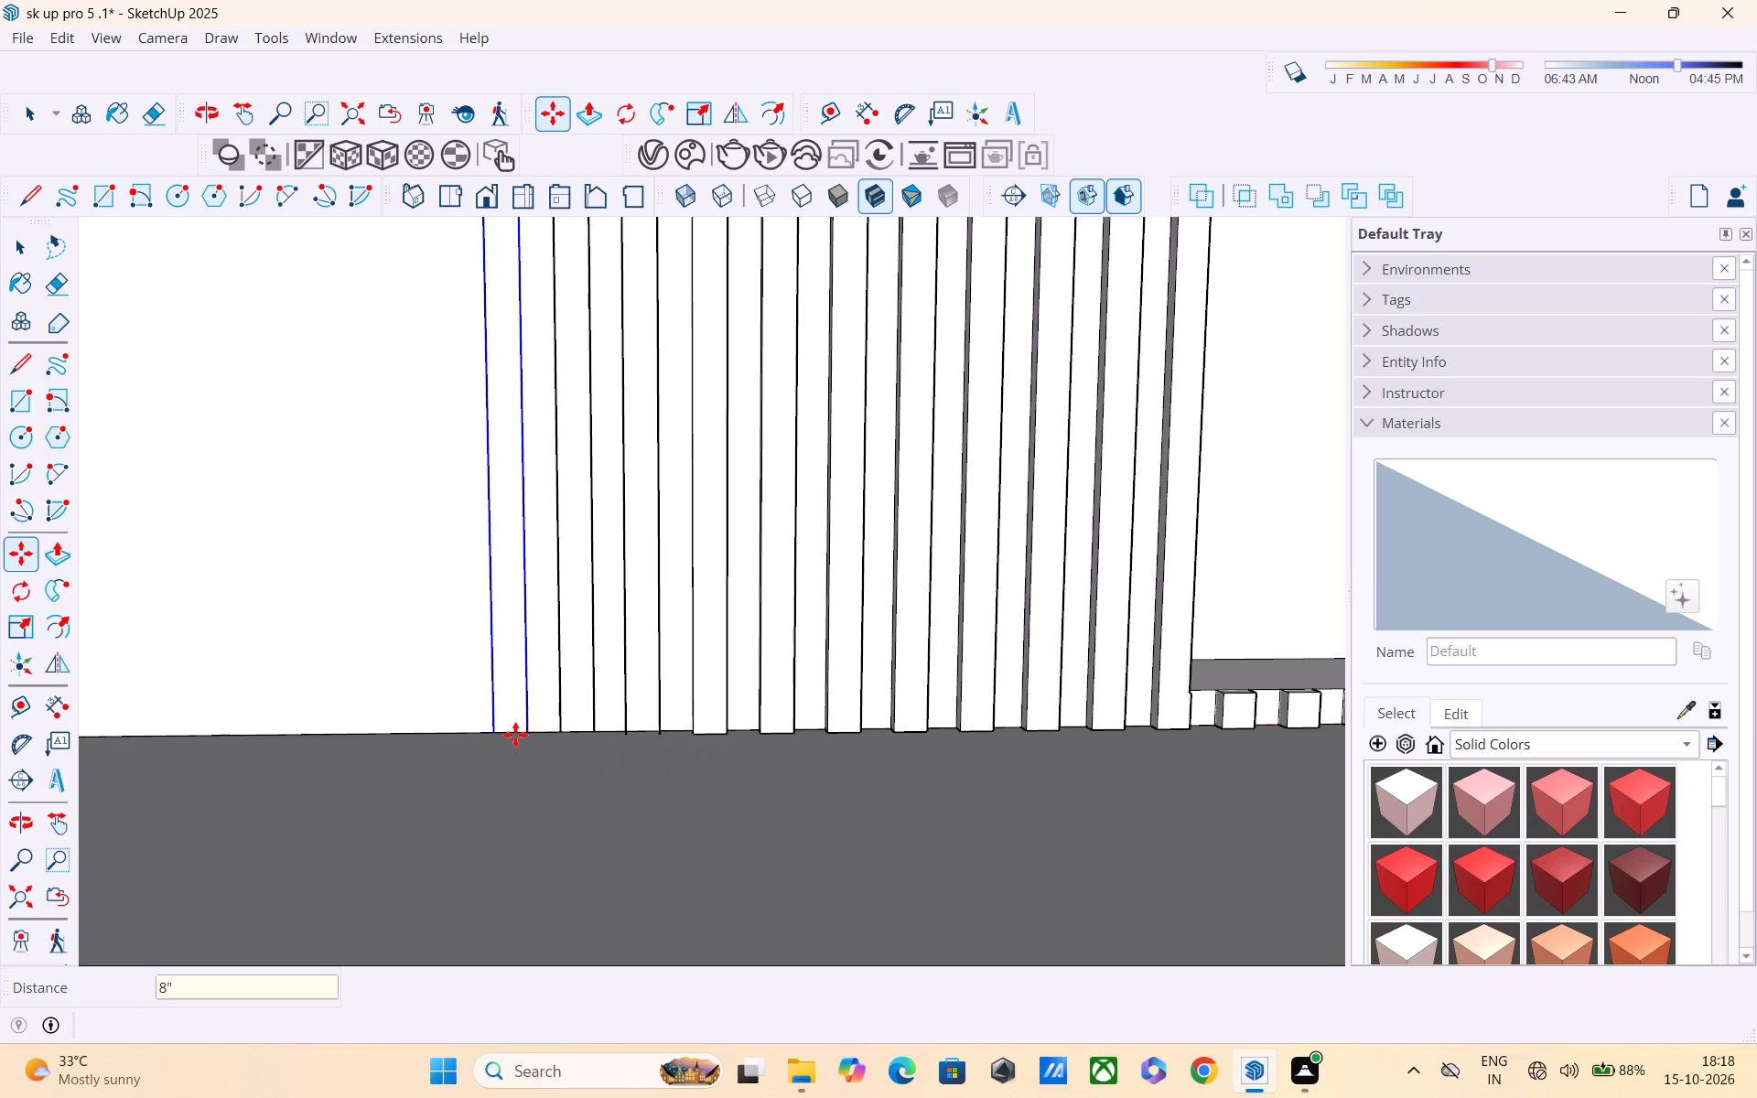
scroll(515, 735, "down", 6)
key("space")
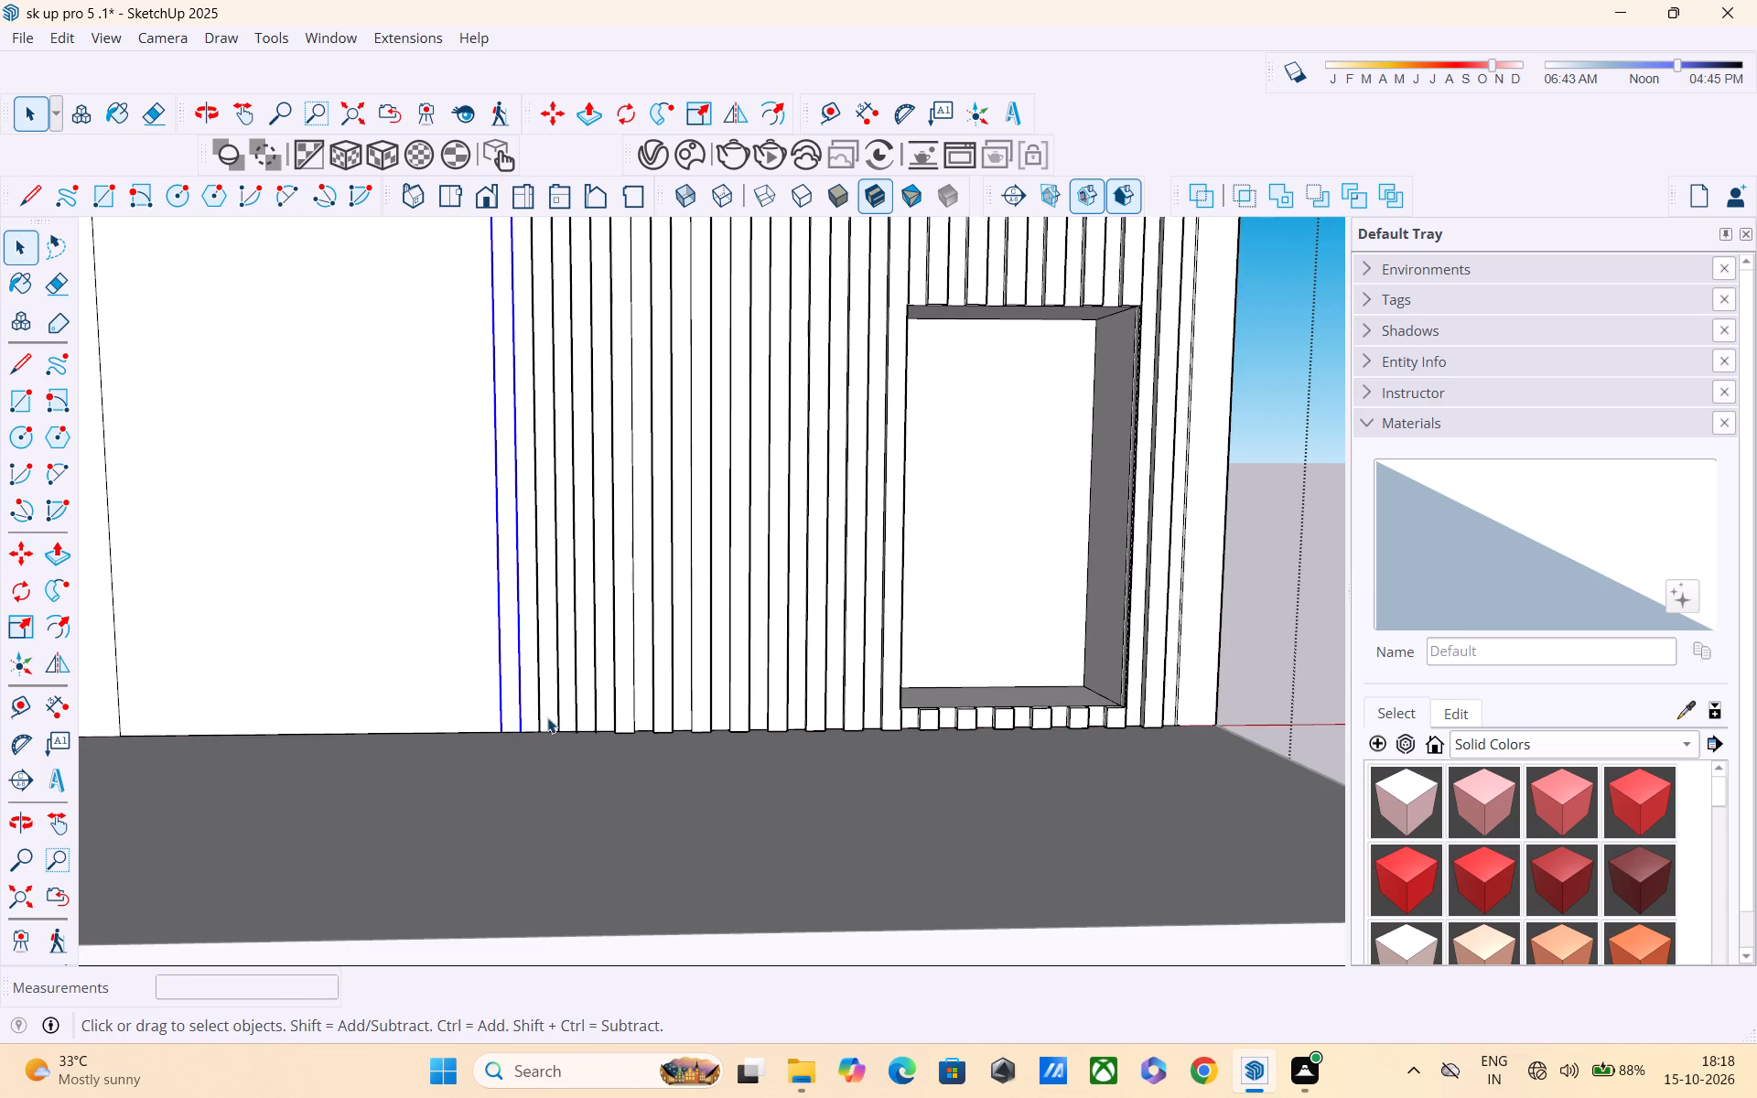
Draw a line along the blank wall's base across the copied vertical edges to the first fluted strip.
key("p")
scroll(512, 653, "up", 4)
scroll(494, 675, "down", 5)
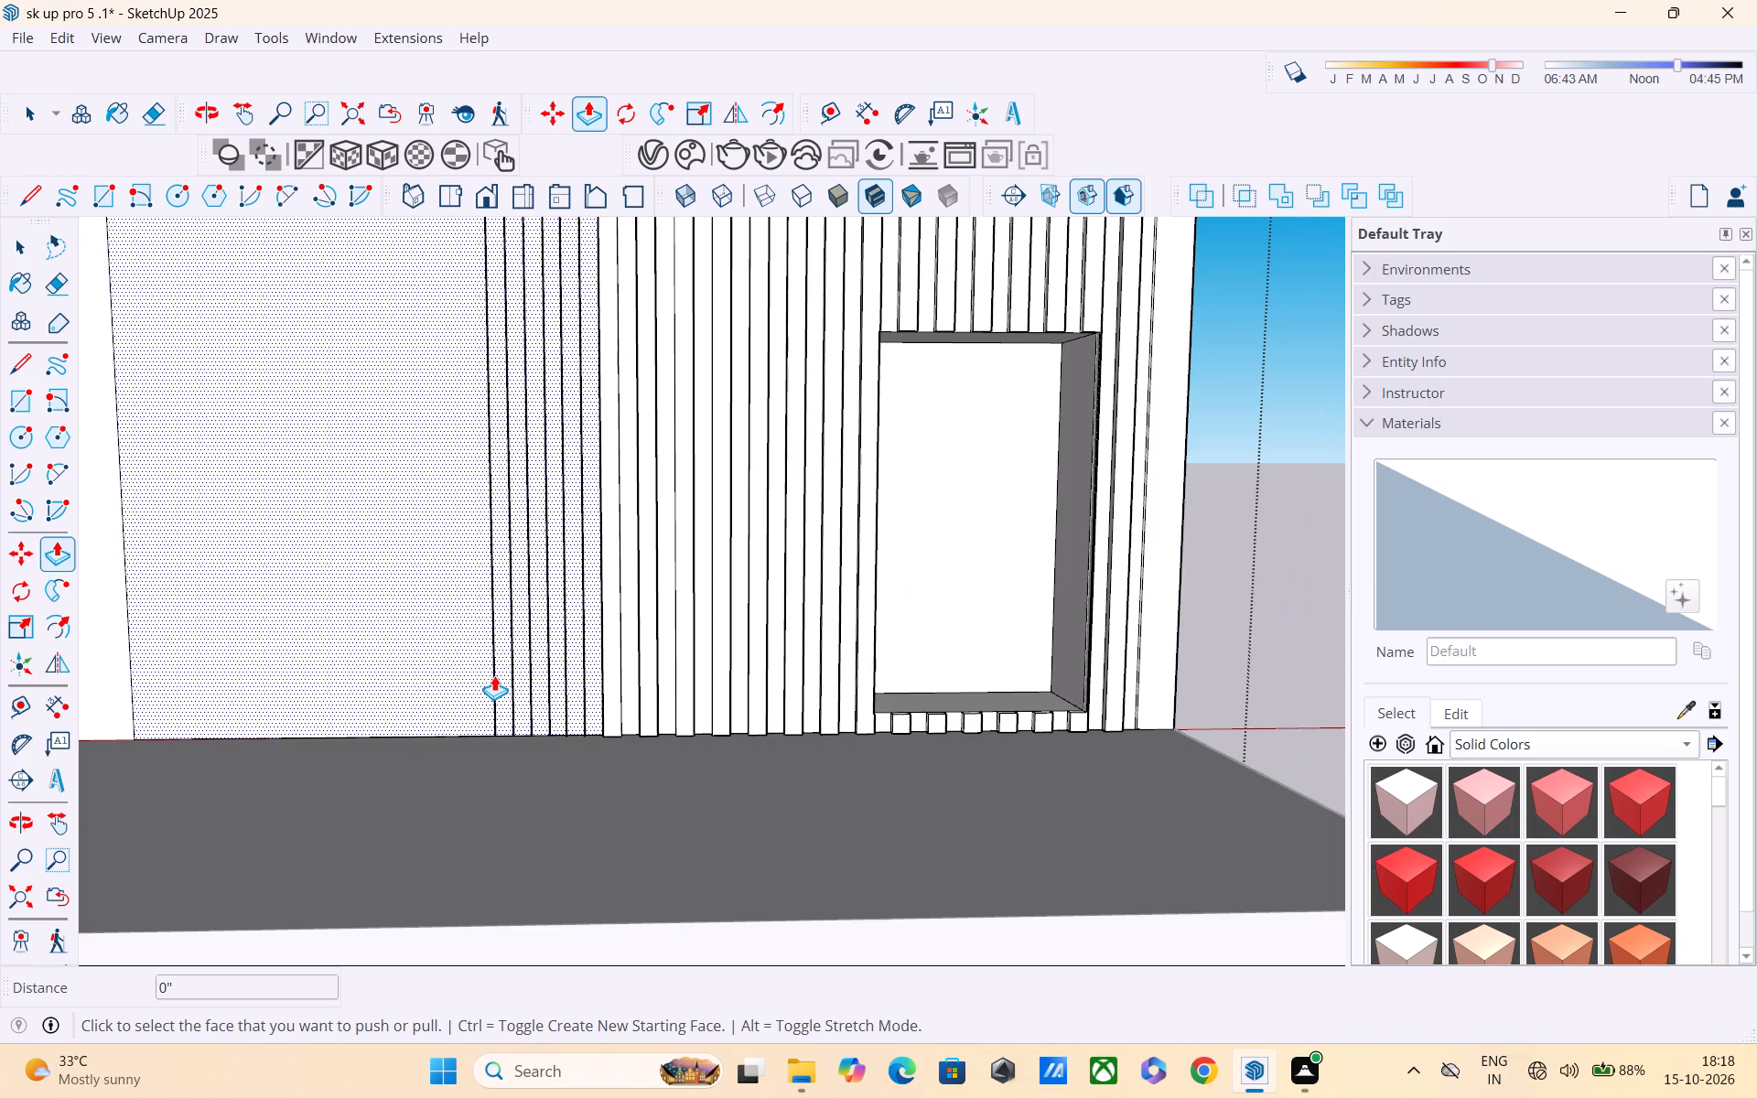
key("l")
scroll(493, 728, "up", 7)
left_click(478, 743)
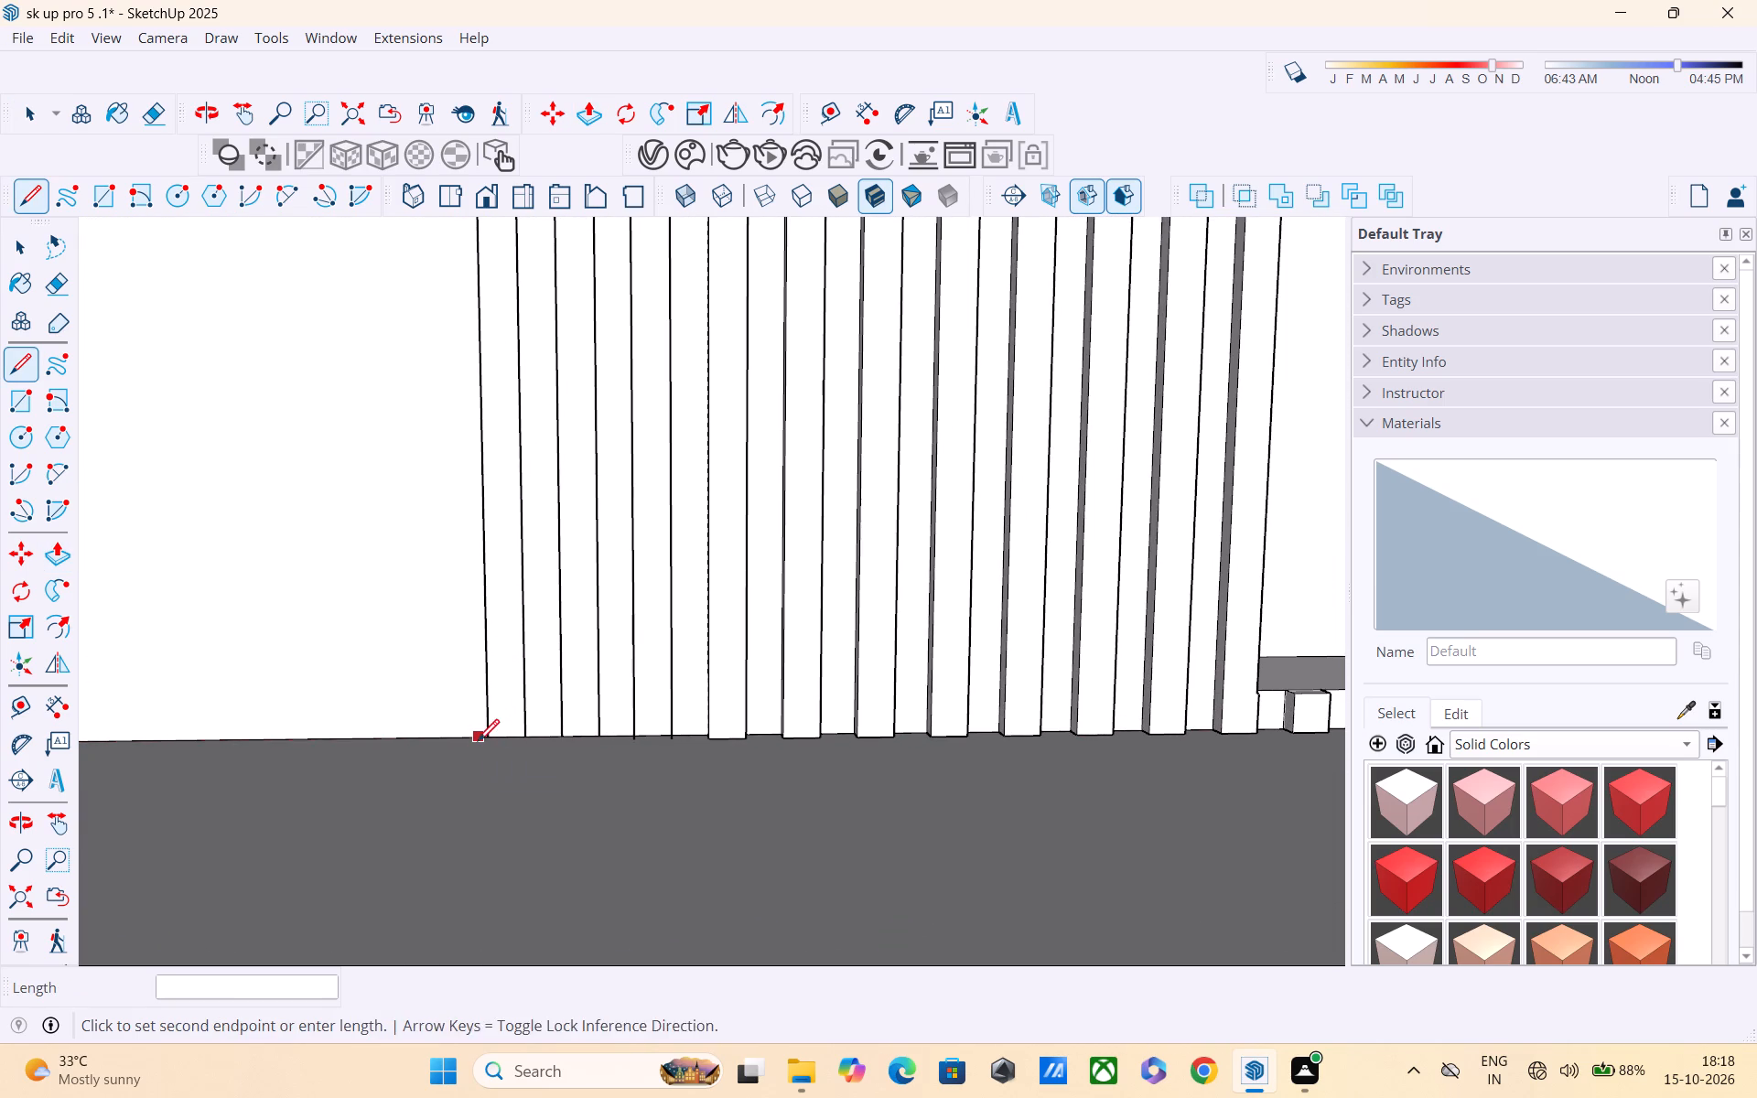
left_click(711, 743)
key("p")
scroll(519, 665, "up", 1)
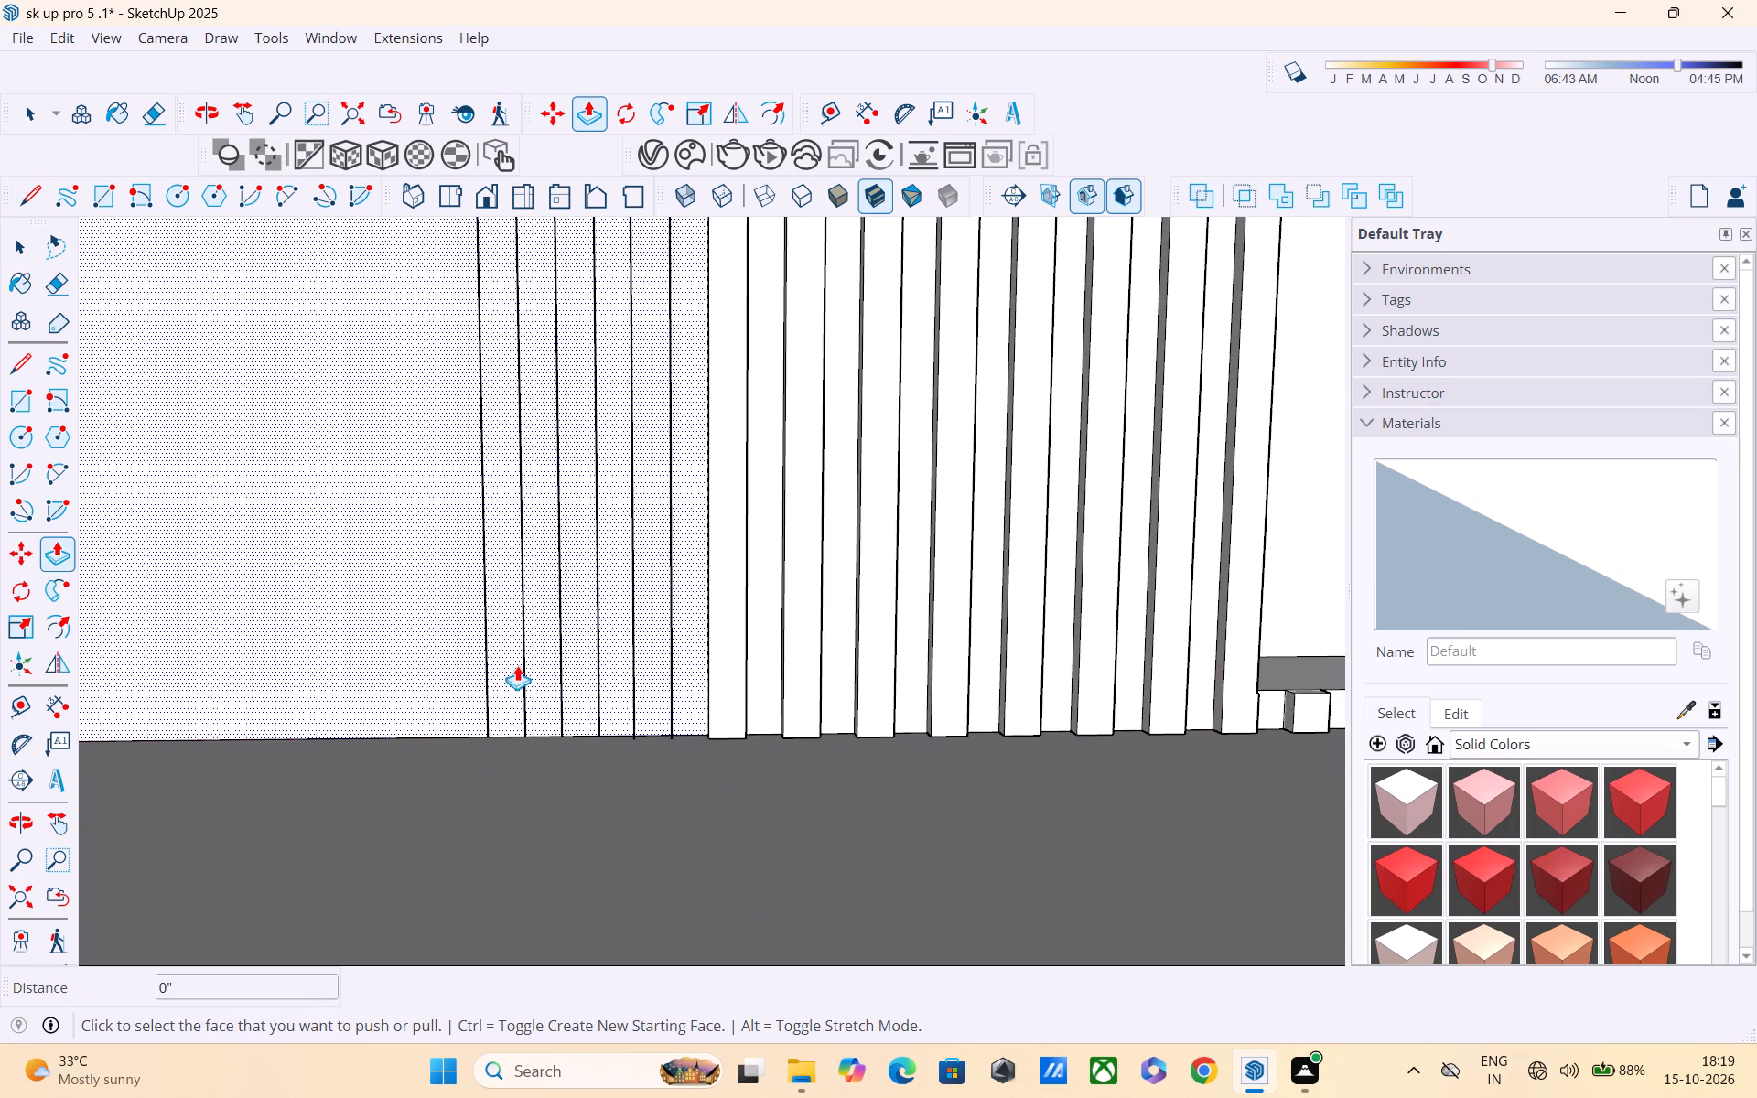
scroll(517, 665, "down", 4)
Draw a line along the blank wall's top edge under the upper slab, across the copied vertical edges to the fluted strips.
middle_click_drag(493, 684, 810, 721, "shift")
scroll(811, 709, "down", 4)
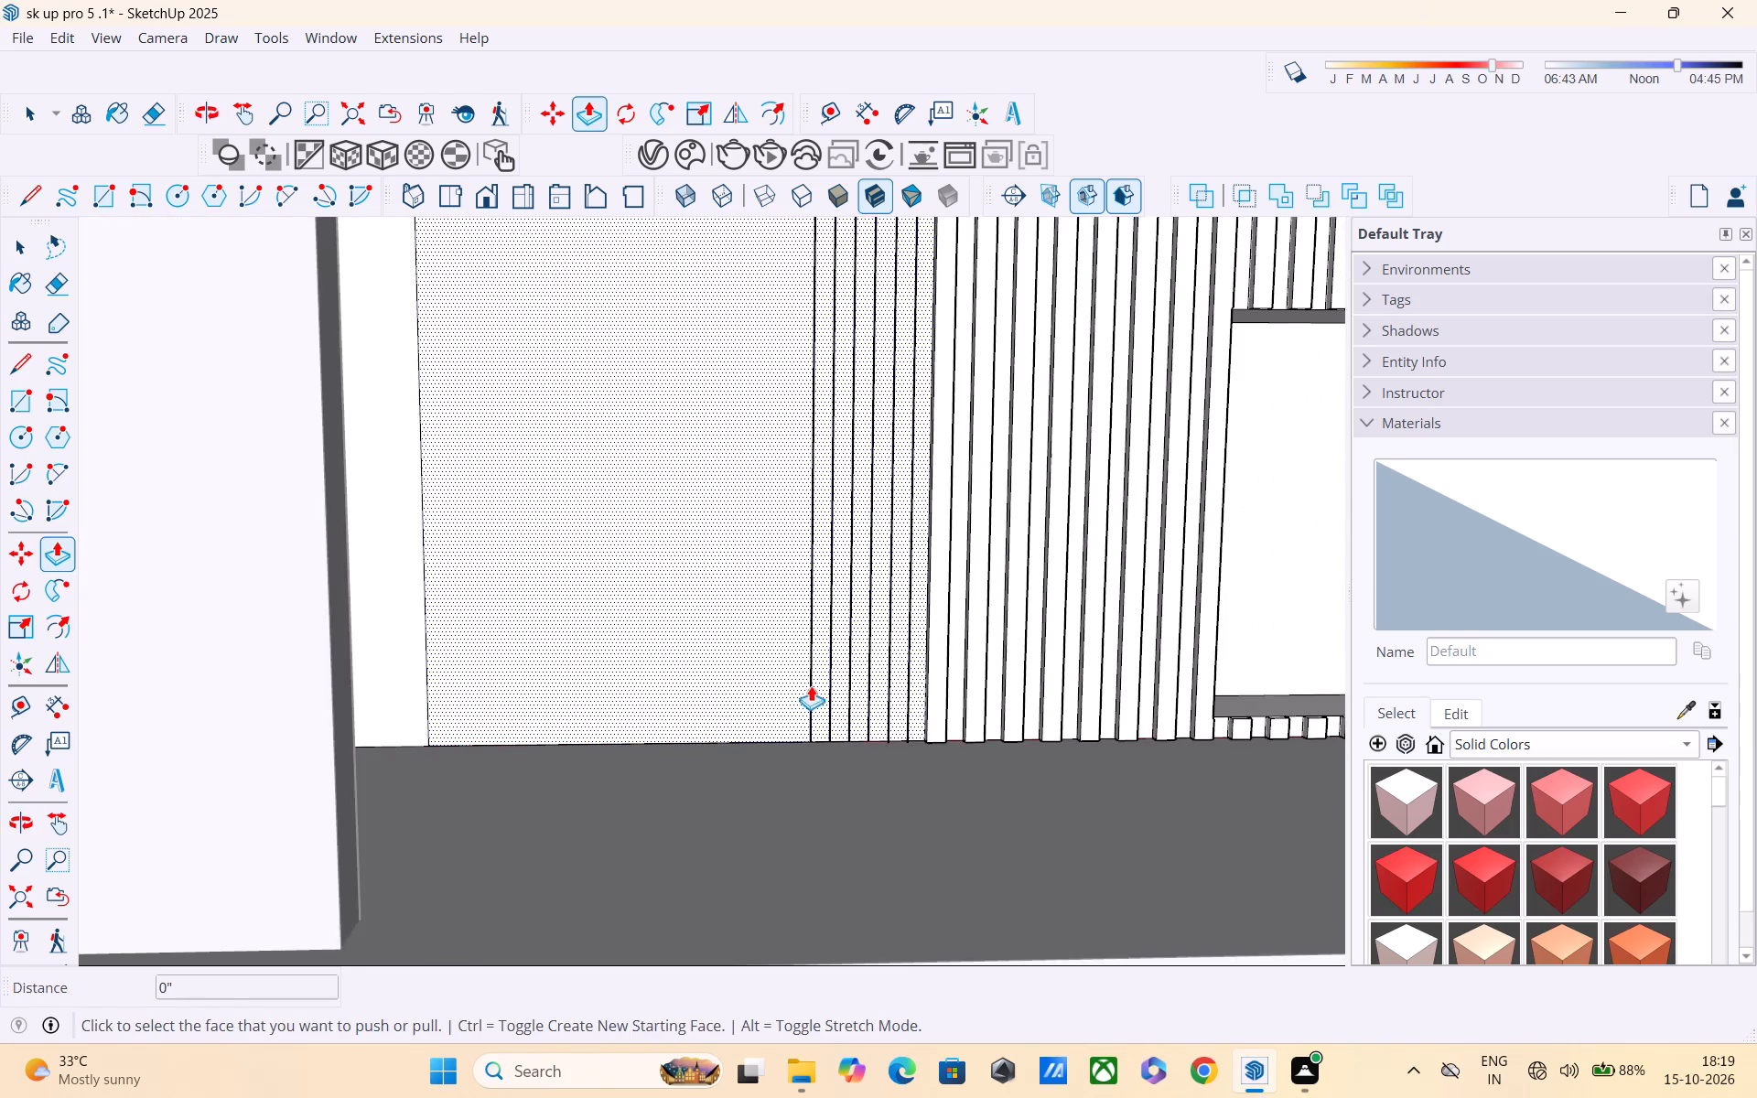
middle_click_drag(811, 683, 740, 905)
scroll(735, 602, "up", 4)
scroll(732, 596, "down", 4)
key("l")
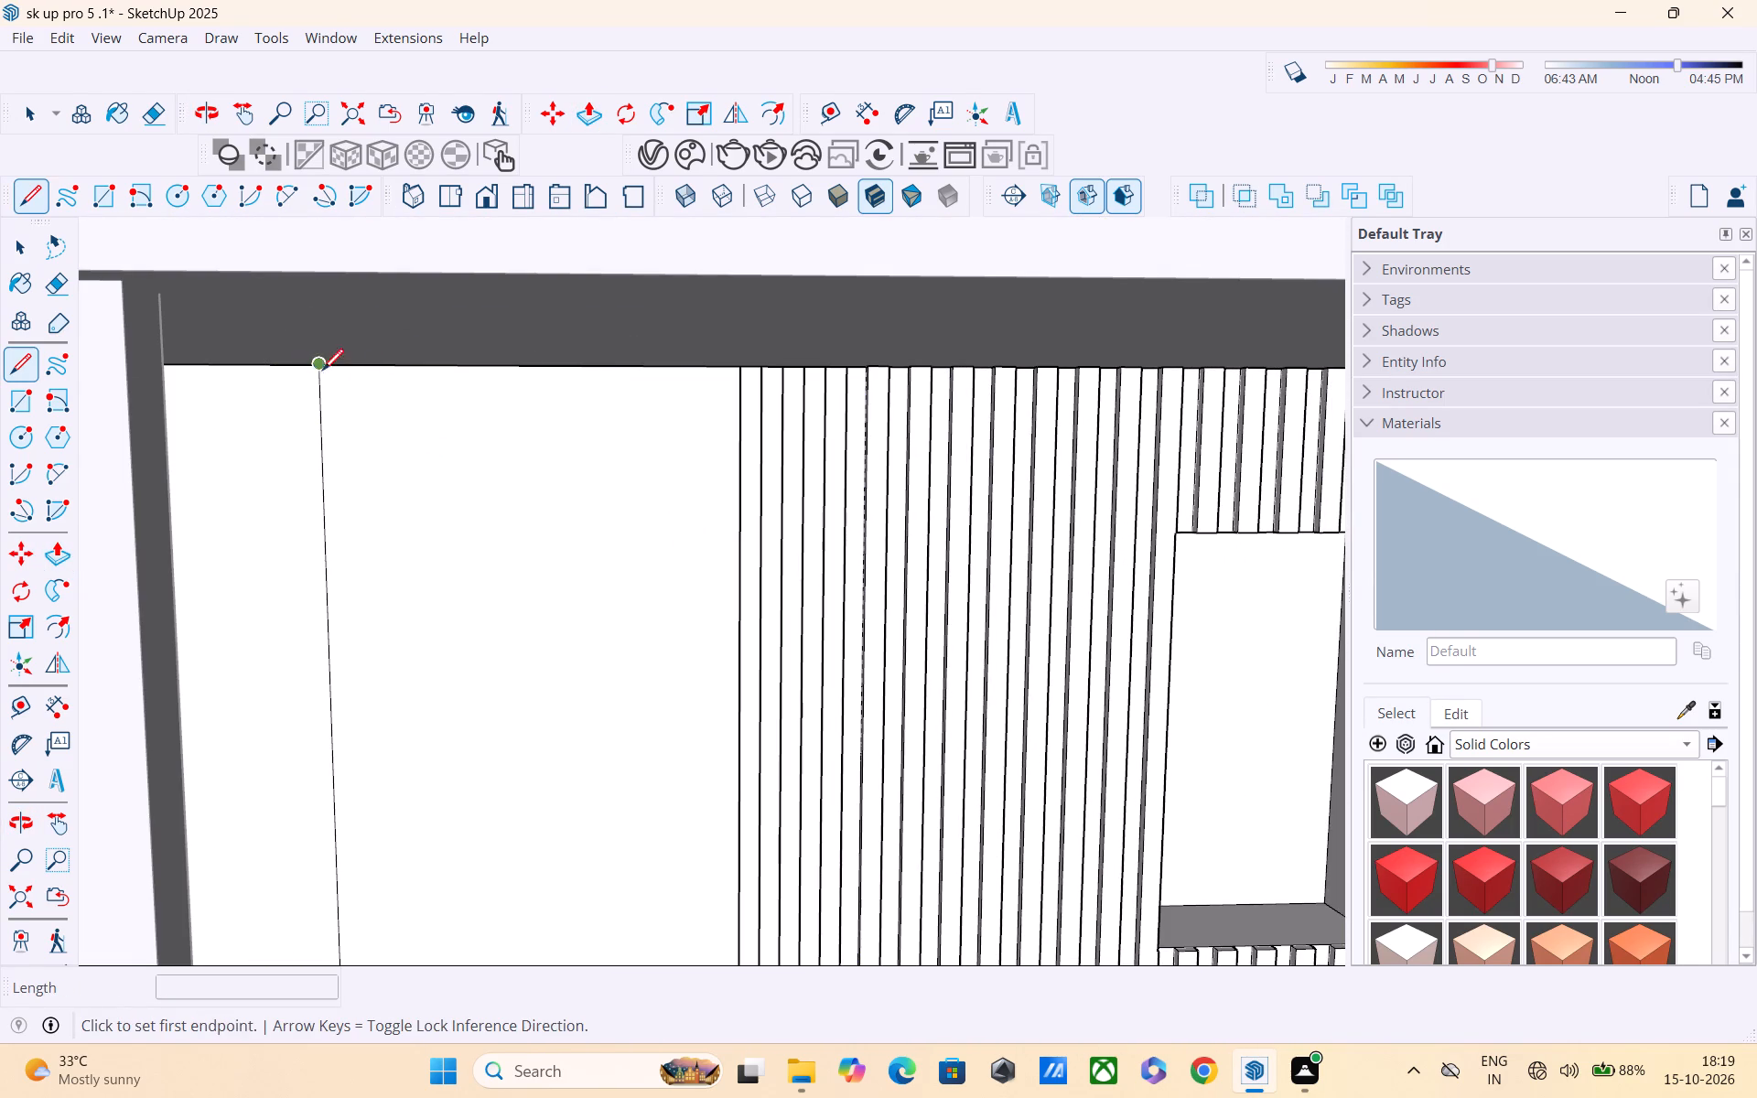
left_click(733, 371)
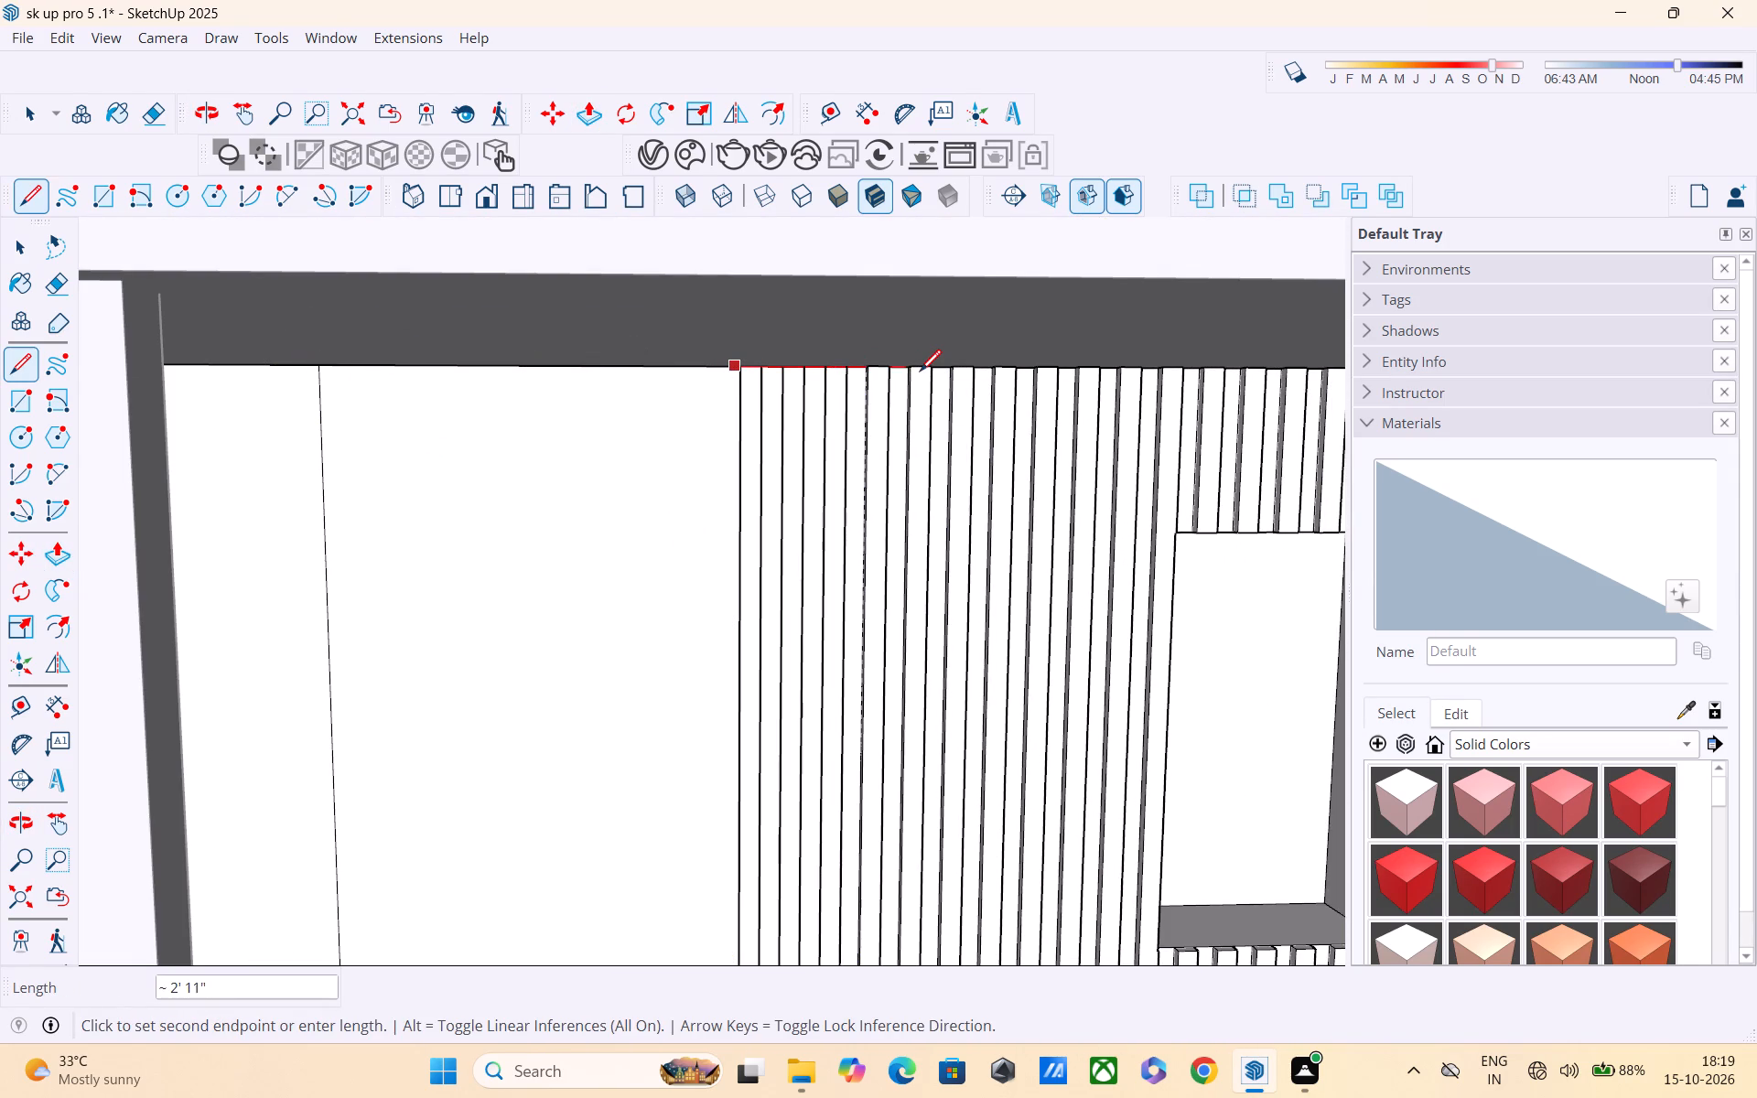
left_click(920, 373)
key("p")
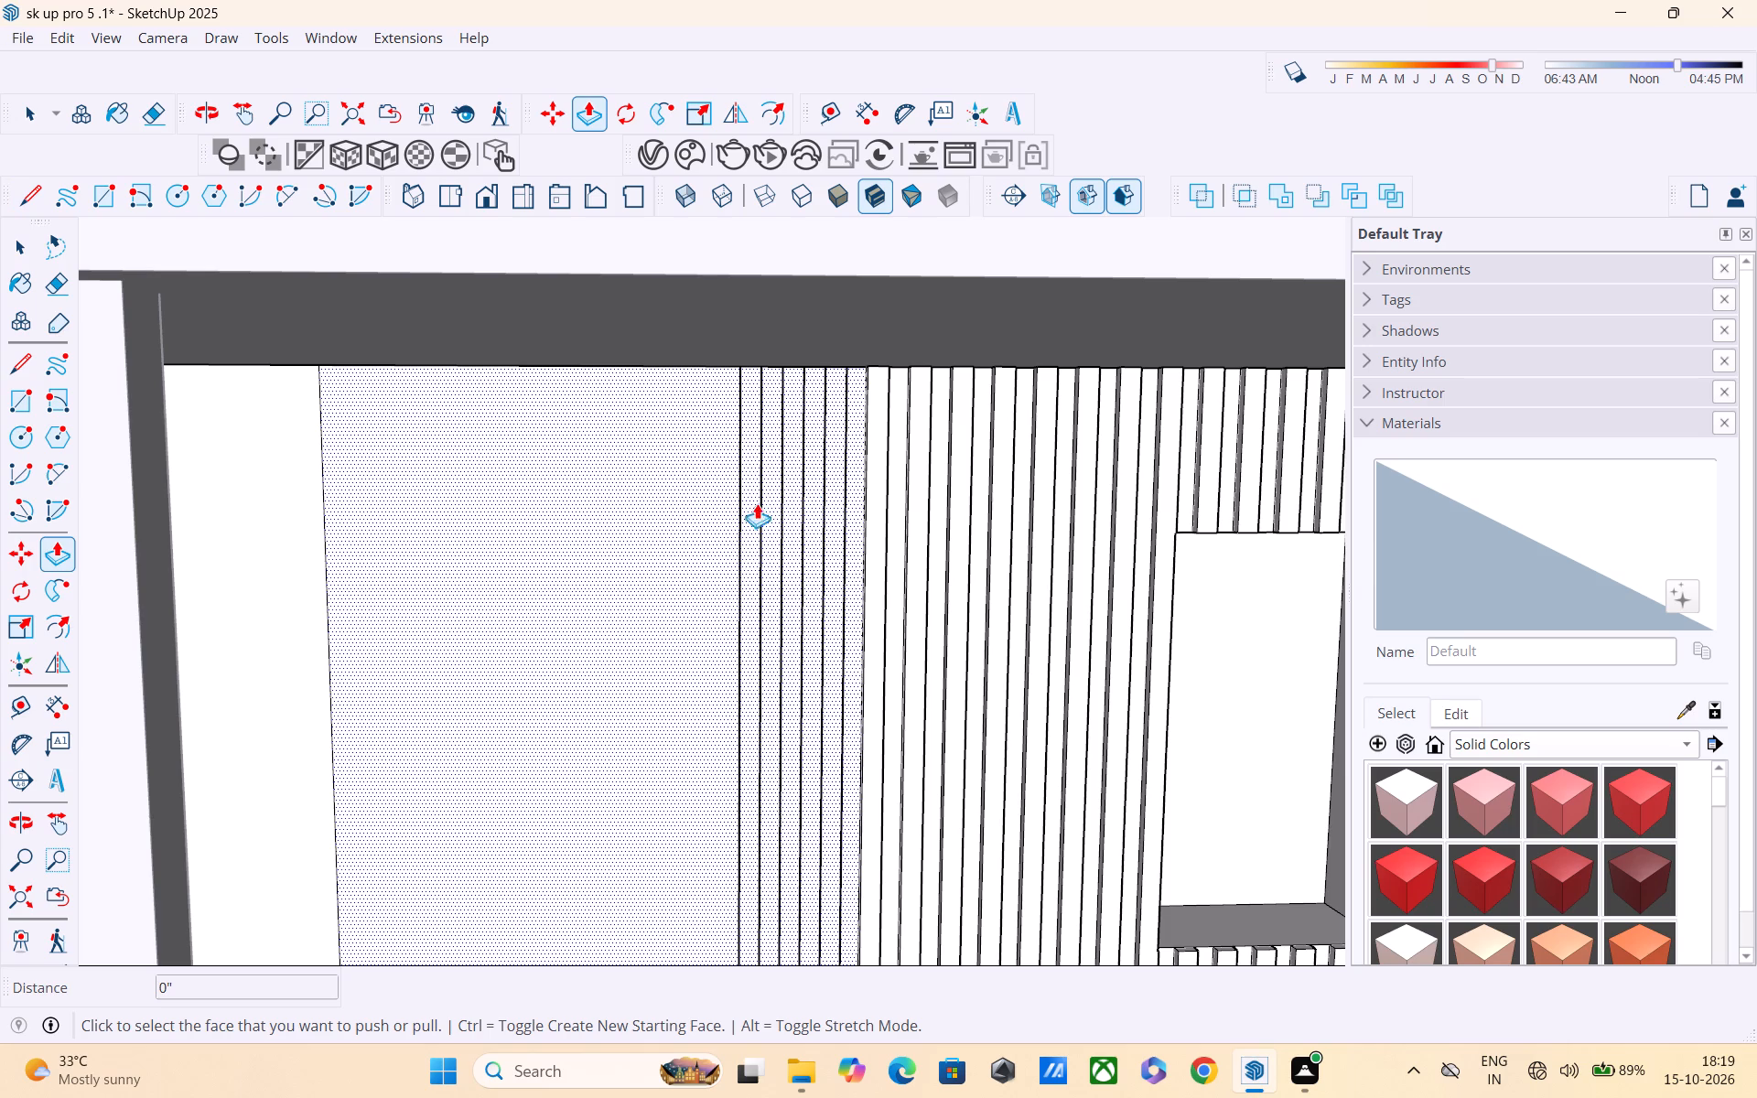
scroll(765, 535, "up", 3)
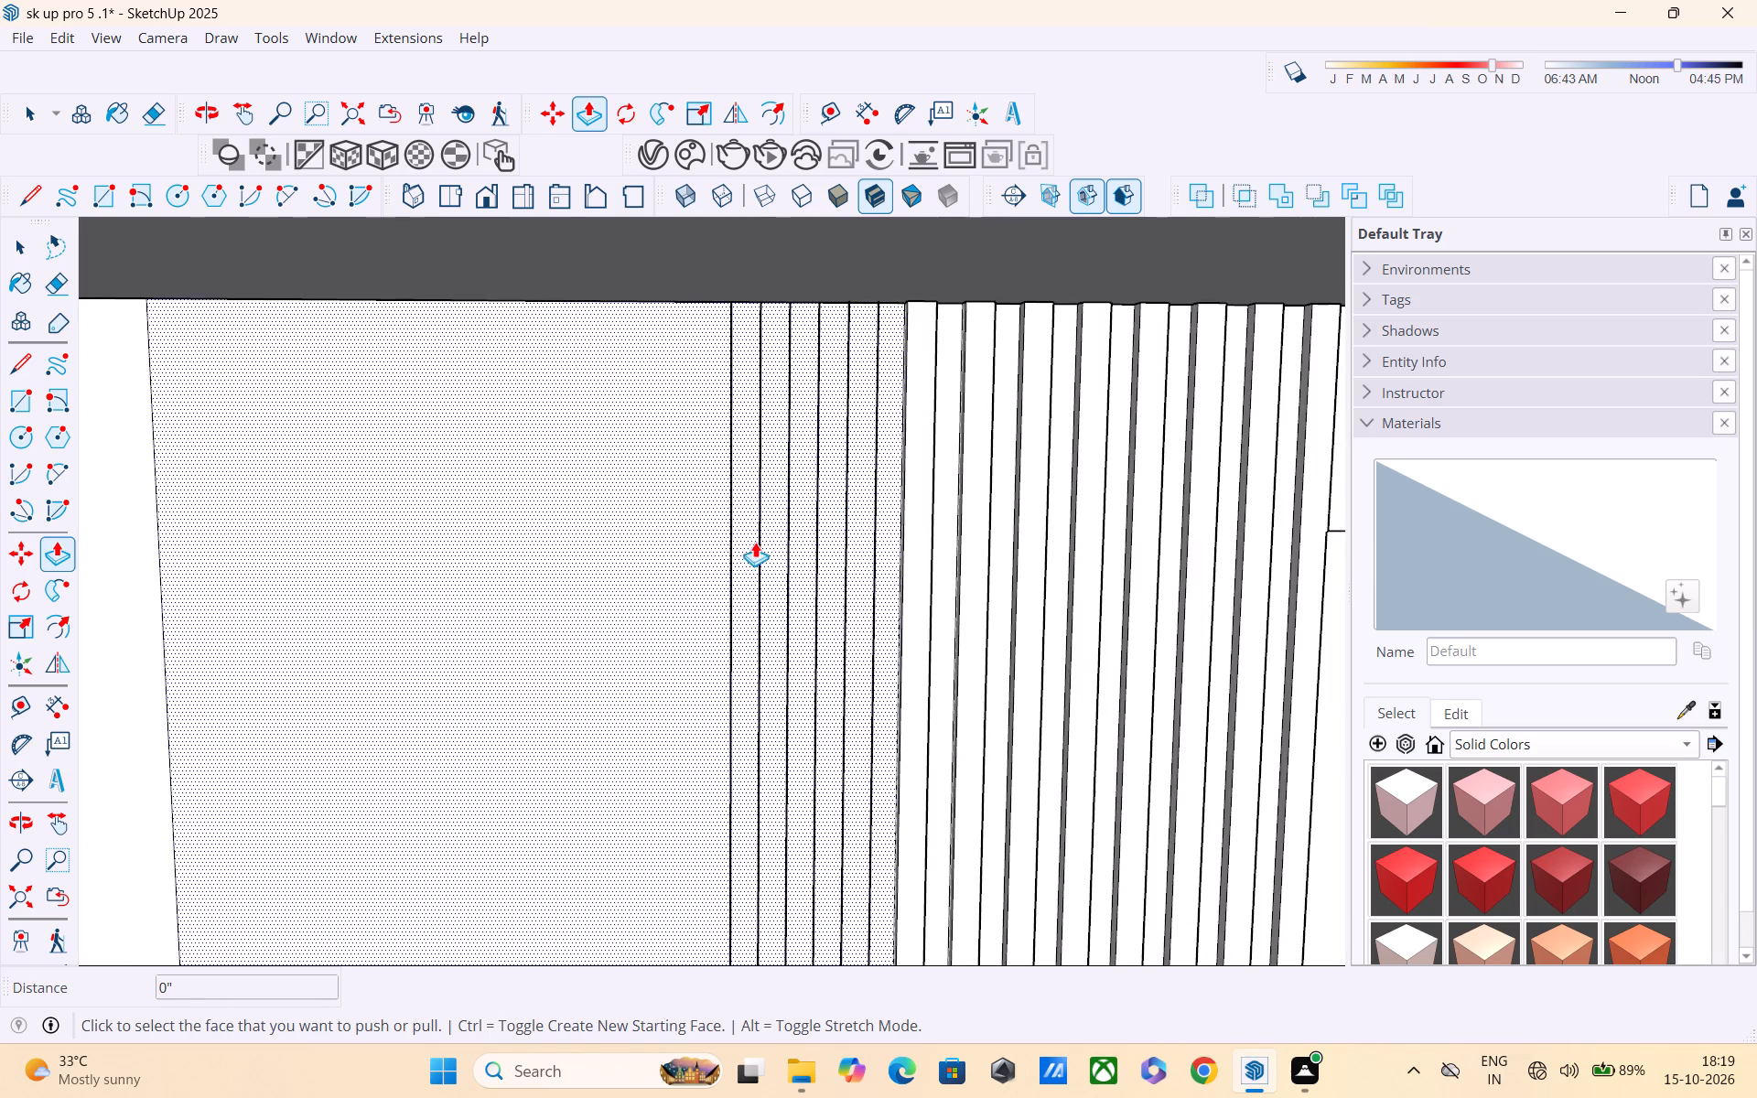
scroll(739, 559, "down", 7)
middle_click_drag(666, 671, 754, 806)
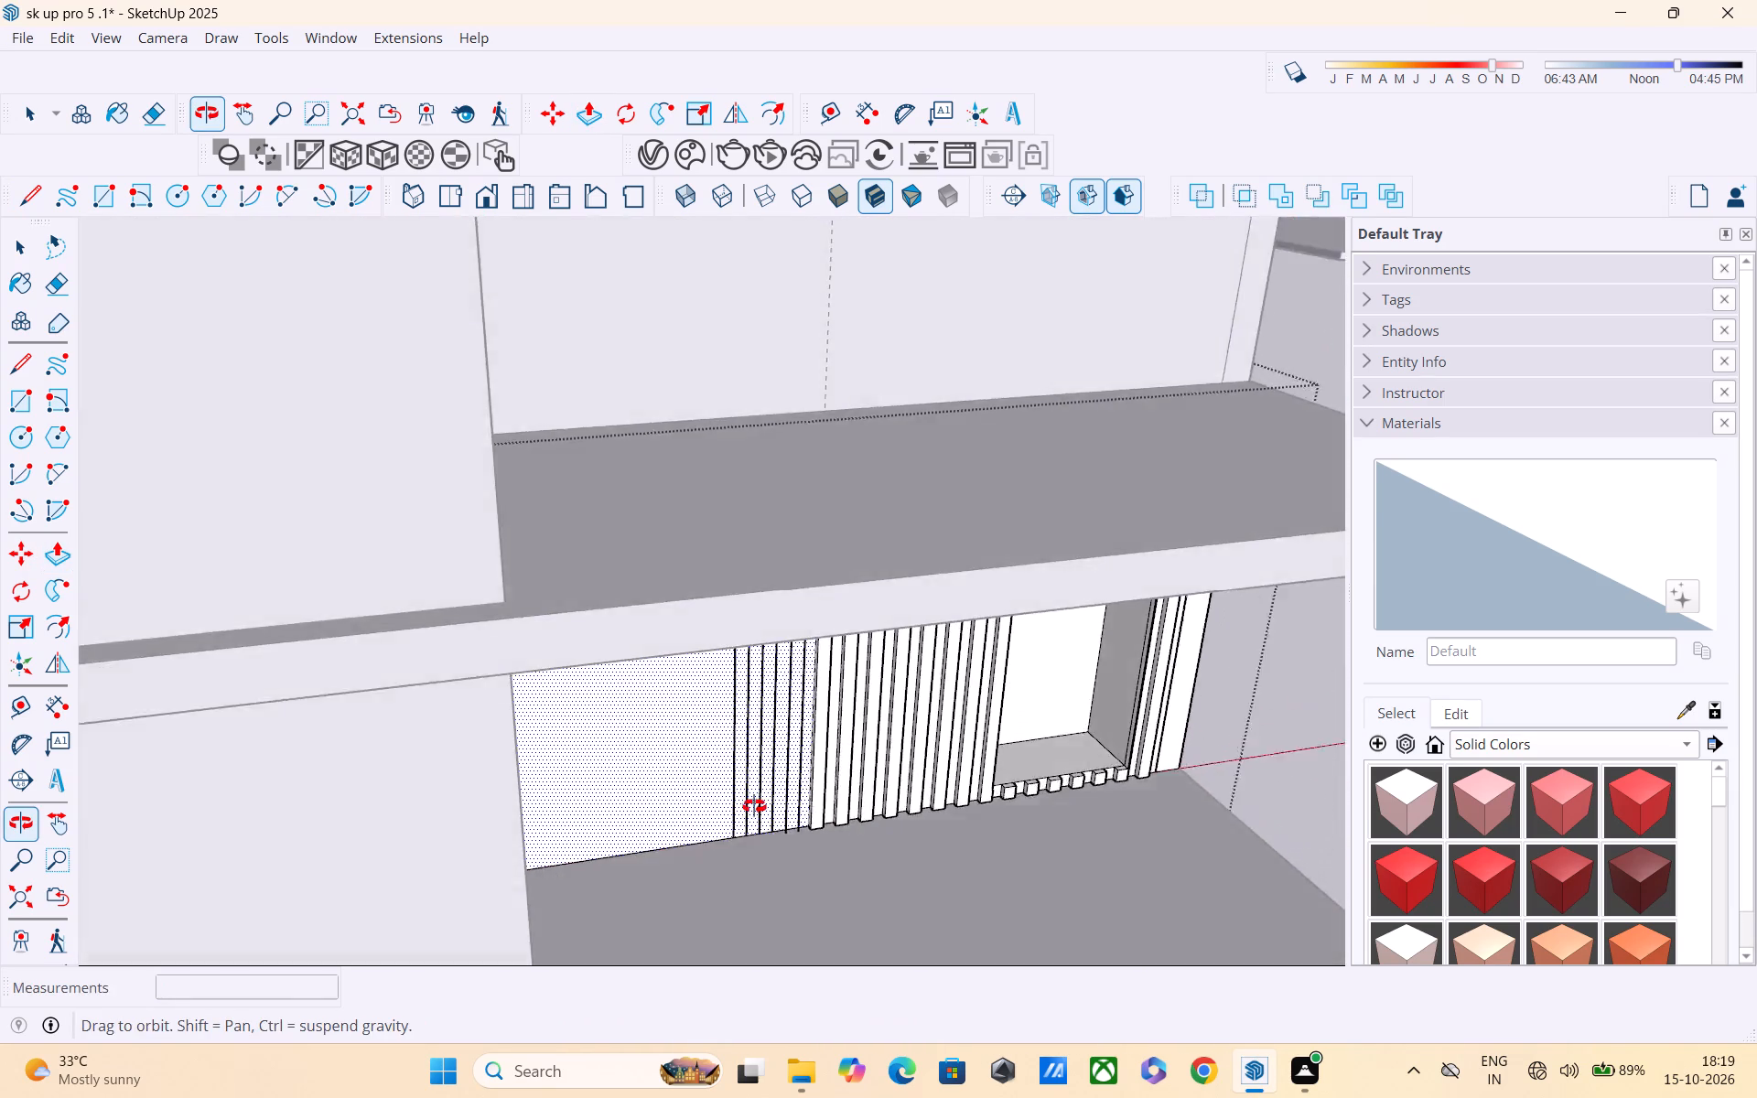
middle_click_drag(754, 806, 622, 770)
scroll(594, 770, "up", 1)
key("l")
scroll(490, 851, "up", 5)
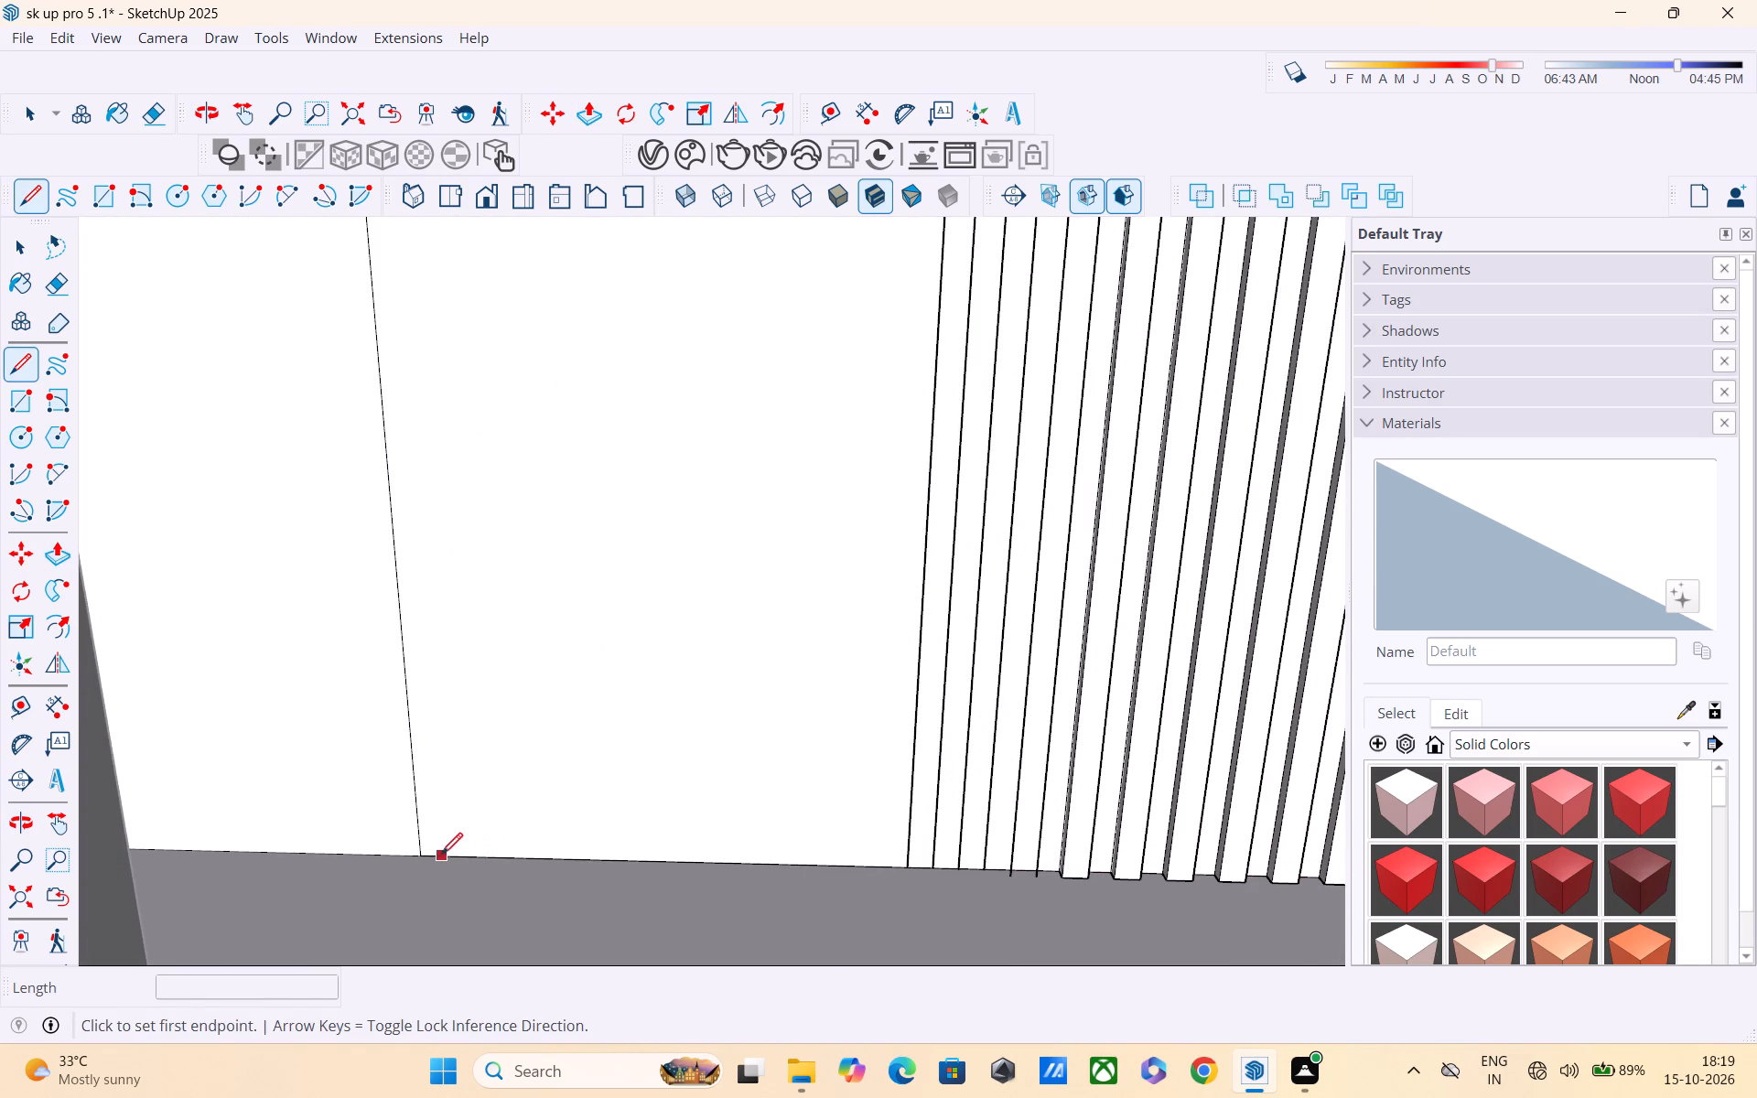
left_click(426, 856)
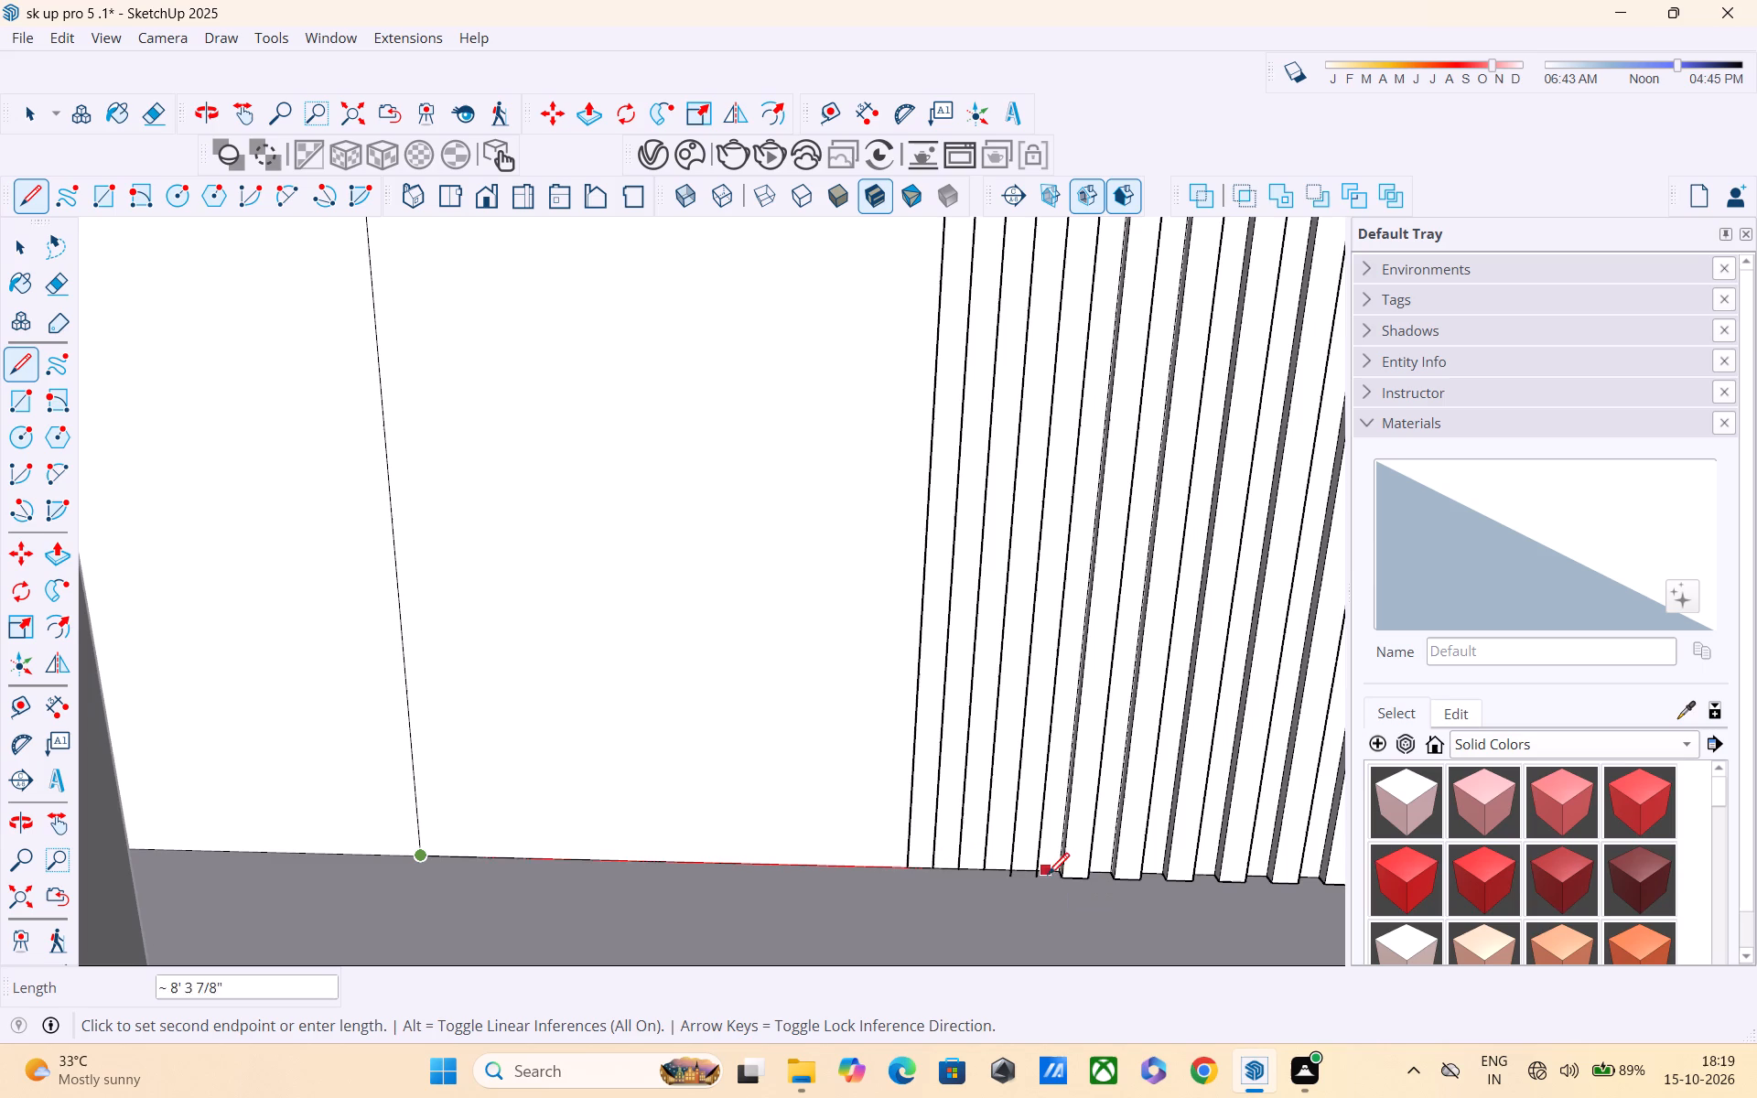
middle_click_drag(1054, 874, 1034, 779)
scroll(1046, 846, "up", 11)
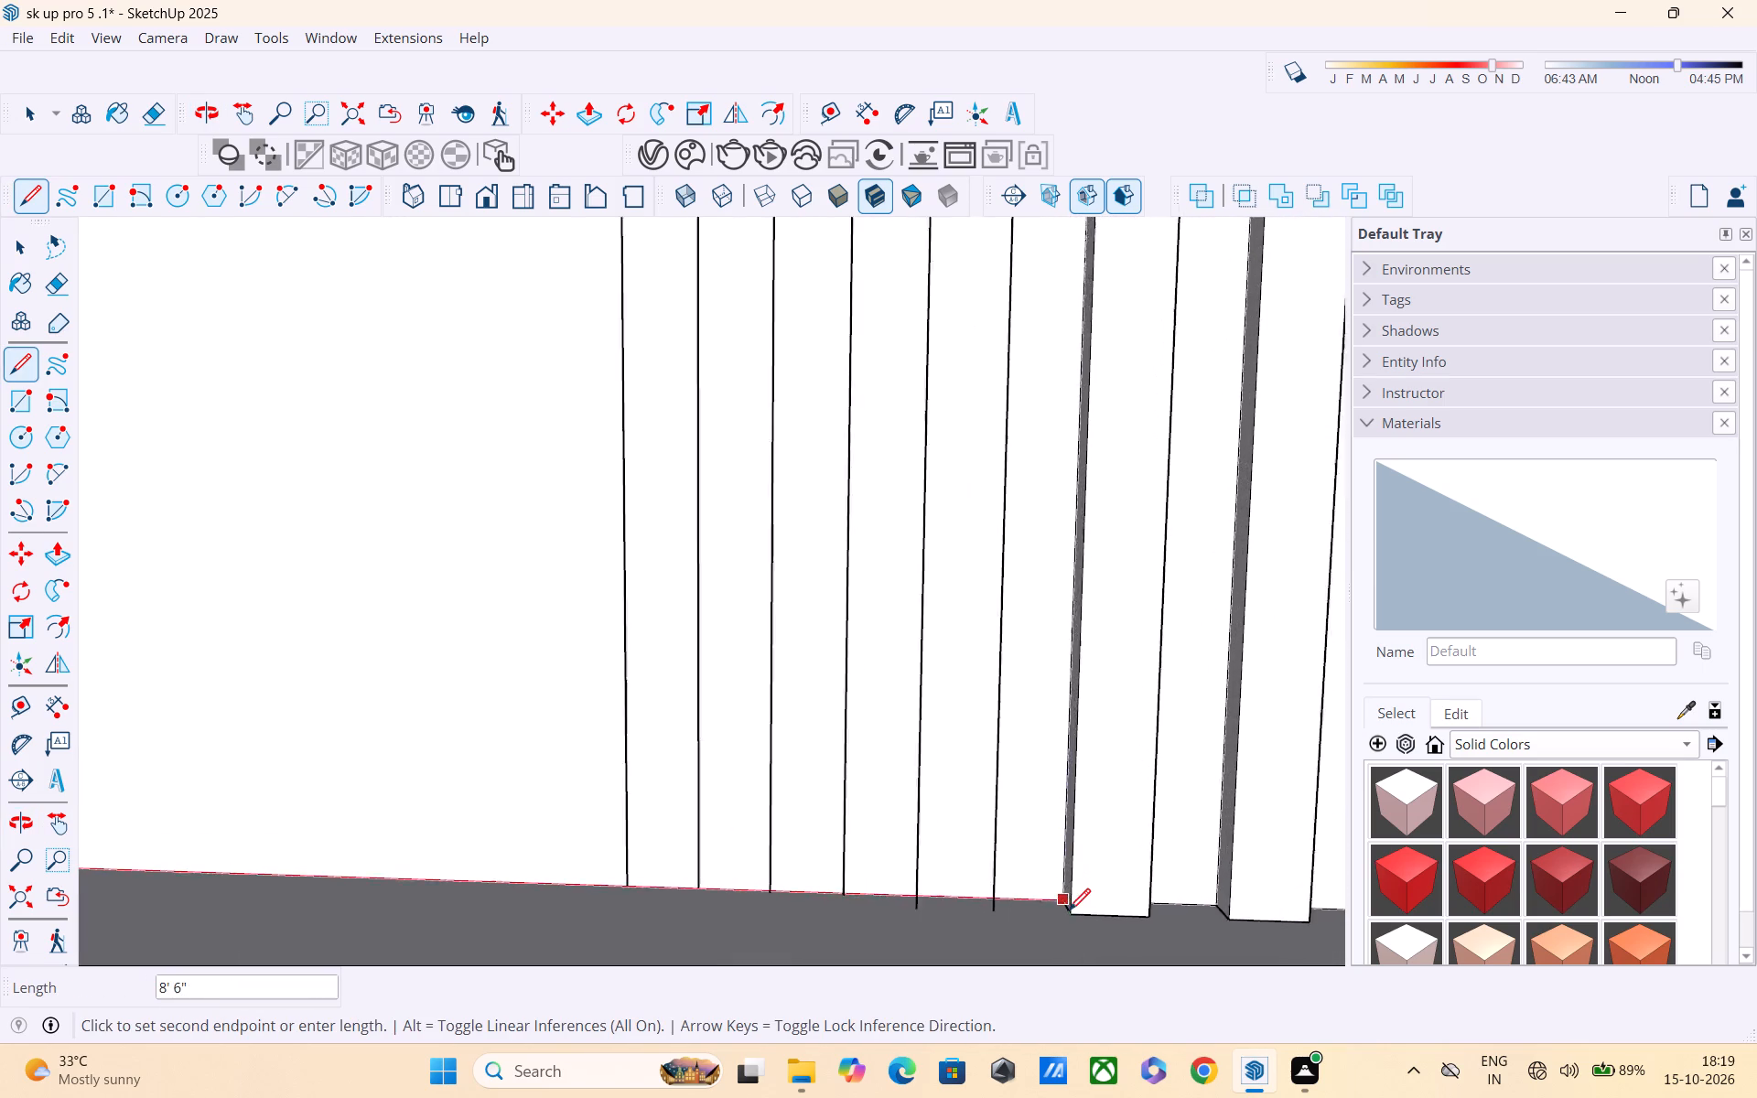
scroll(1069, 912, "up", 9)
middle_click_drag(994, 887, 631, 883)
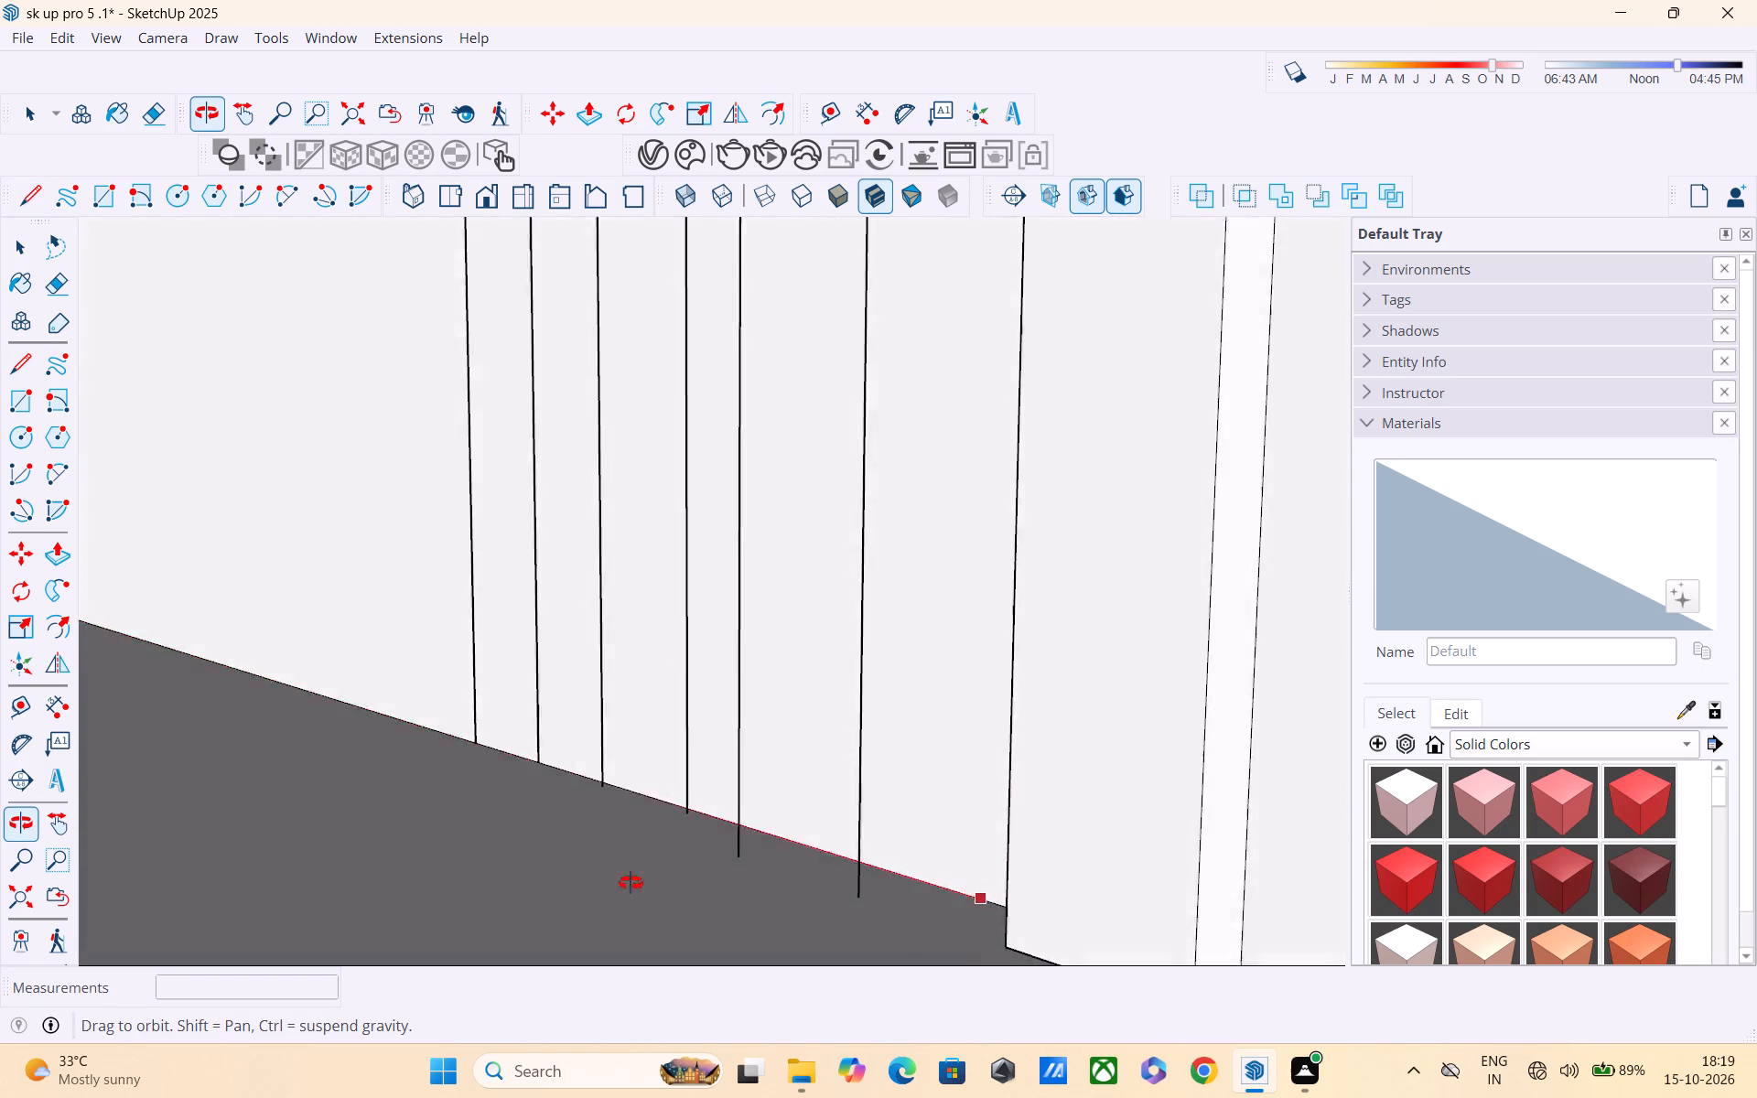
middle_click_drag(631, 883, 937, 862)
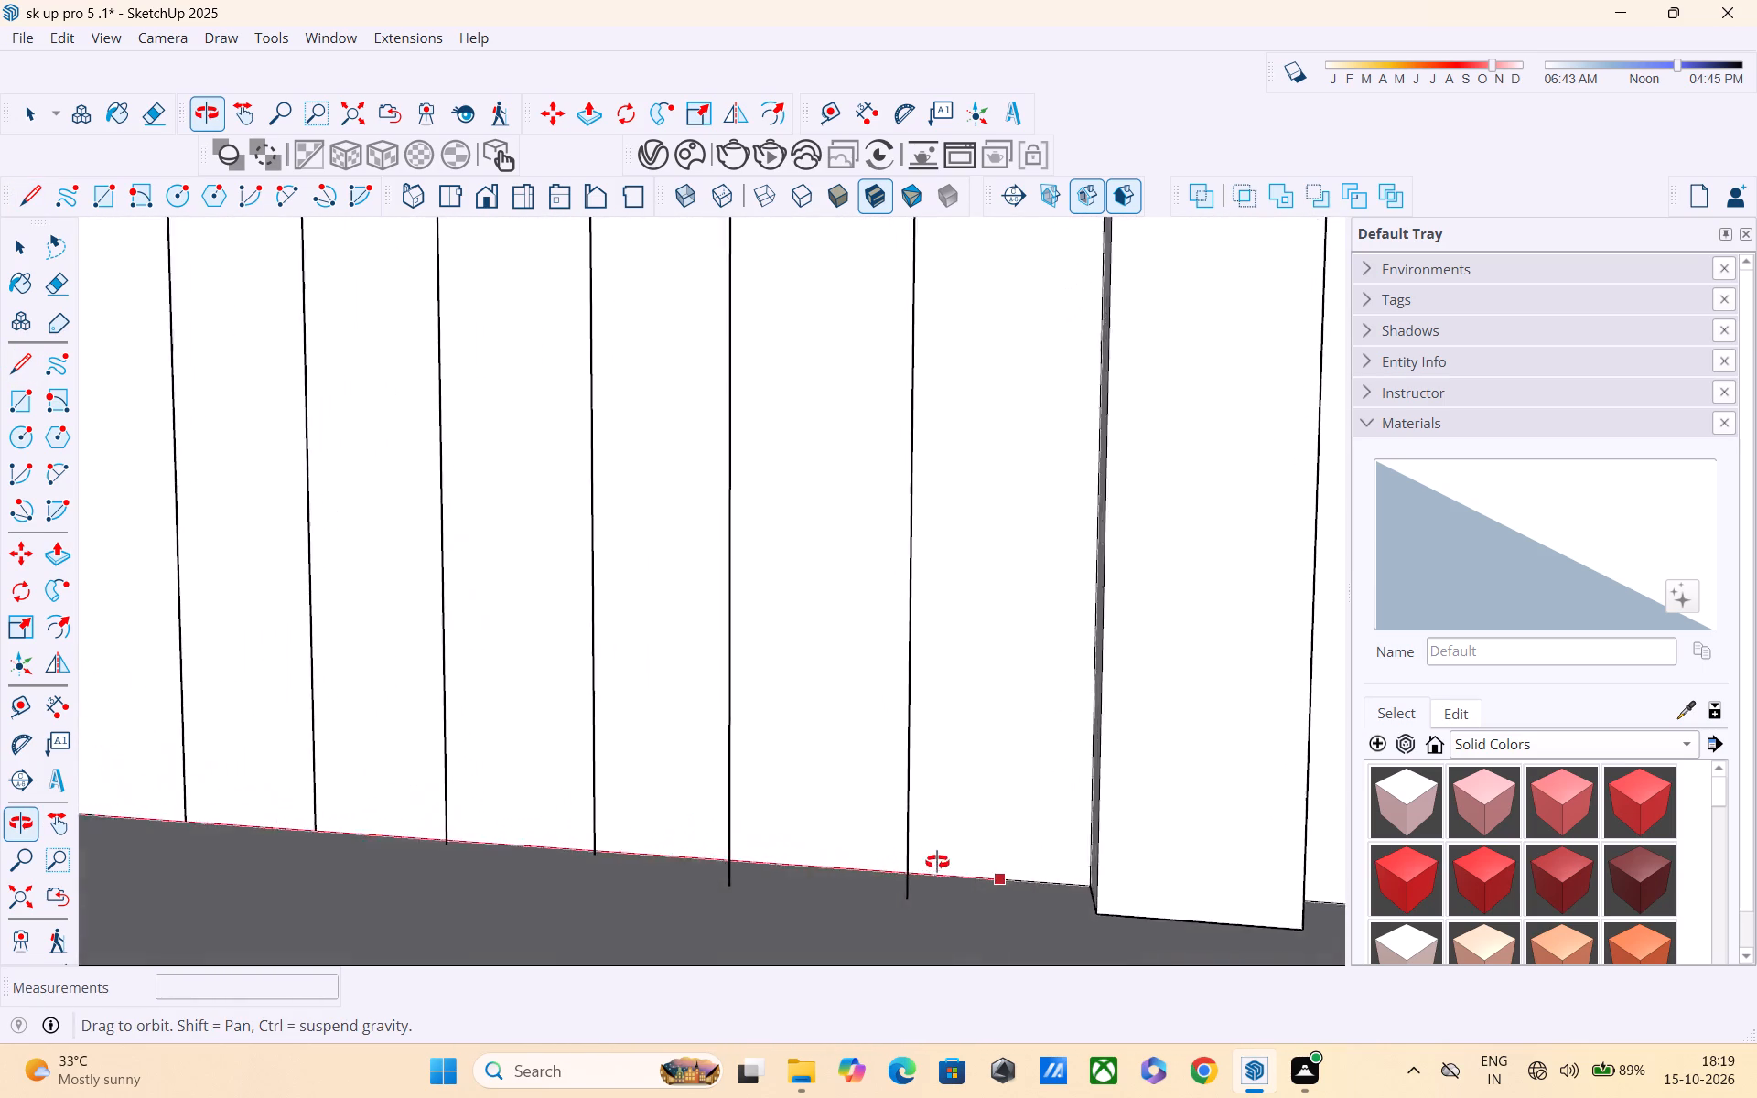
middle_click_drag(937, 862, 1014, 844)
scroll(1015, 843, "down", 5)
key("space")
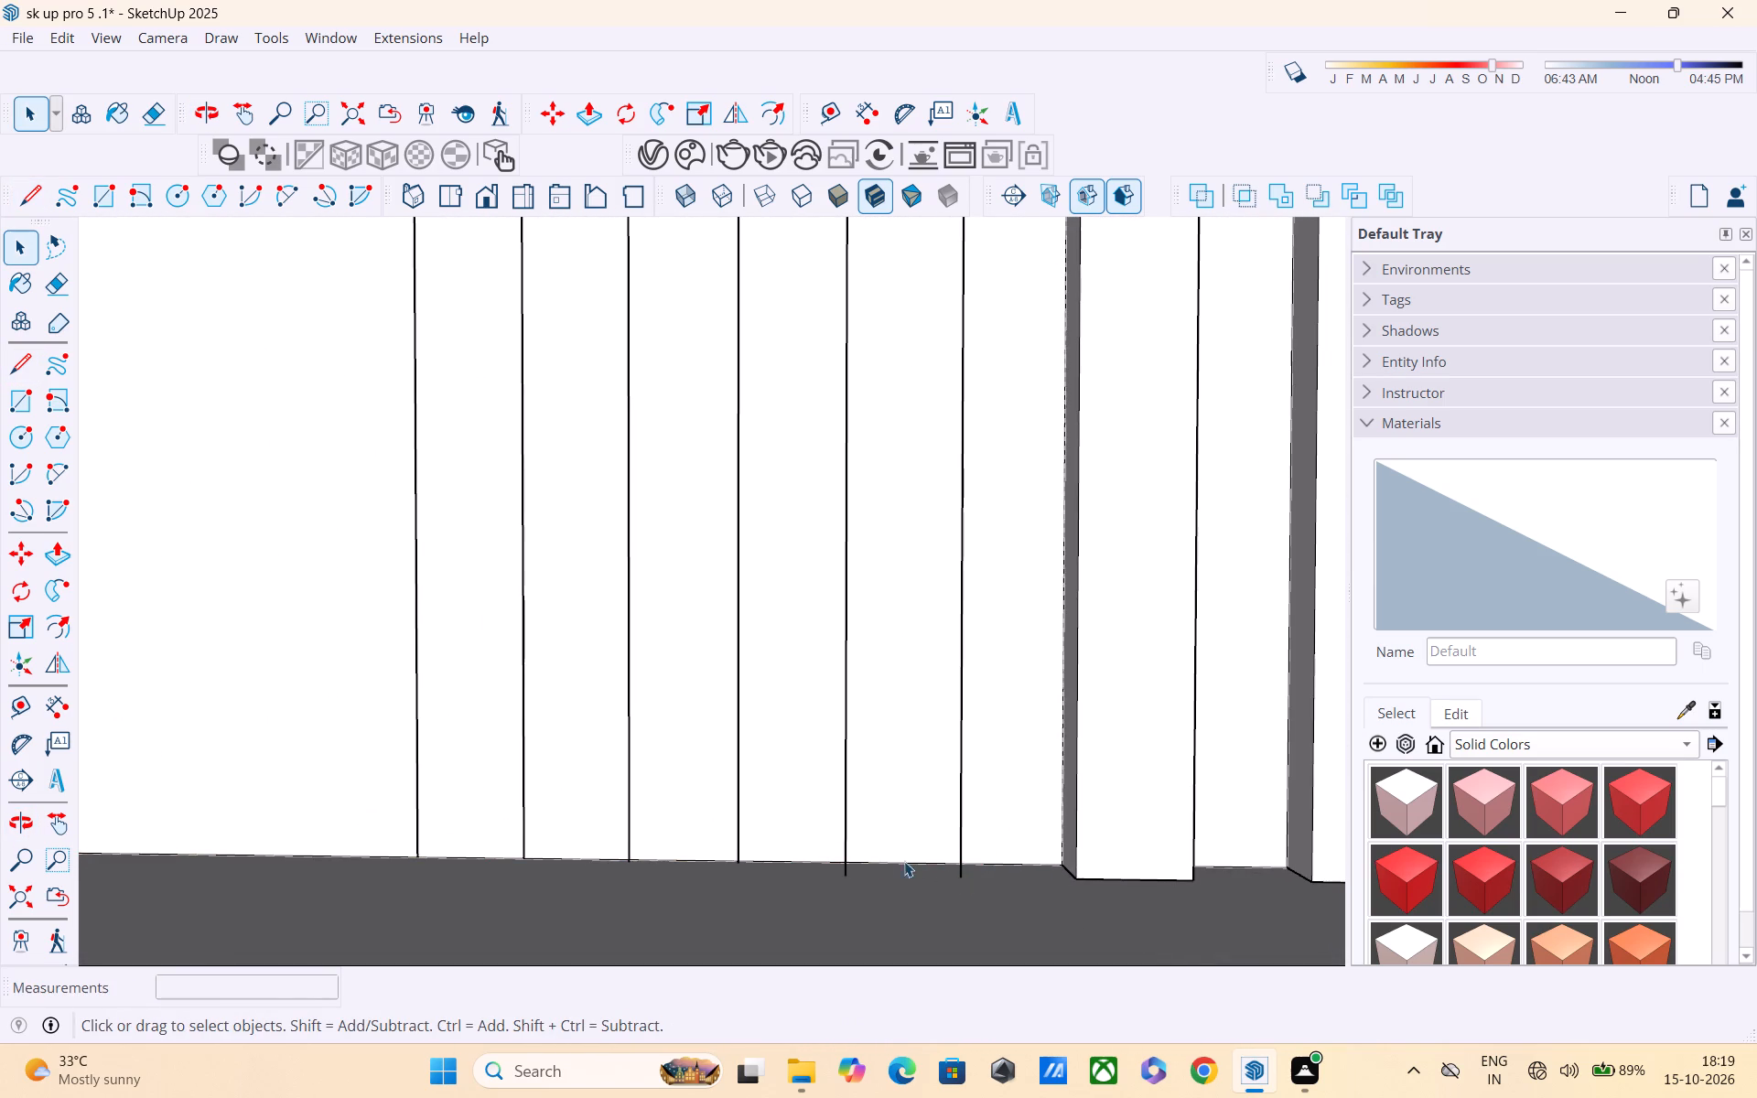
Examine the lower ends of the copied vertical edges where the blank wall meets the floor slab.
key("p")
scroll(744, 821, "down", 4)
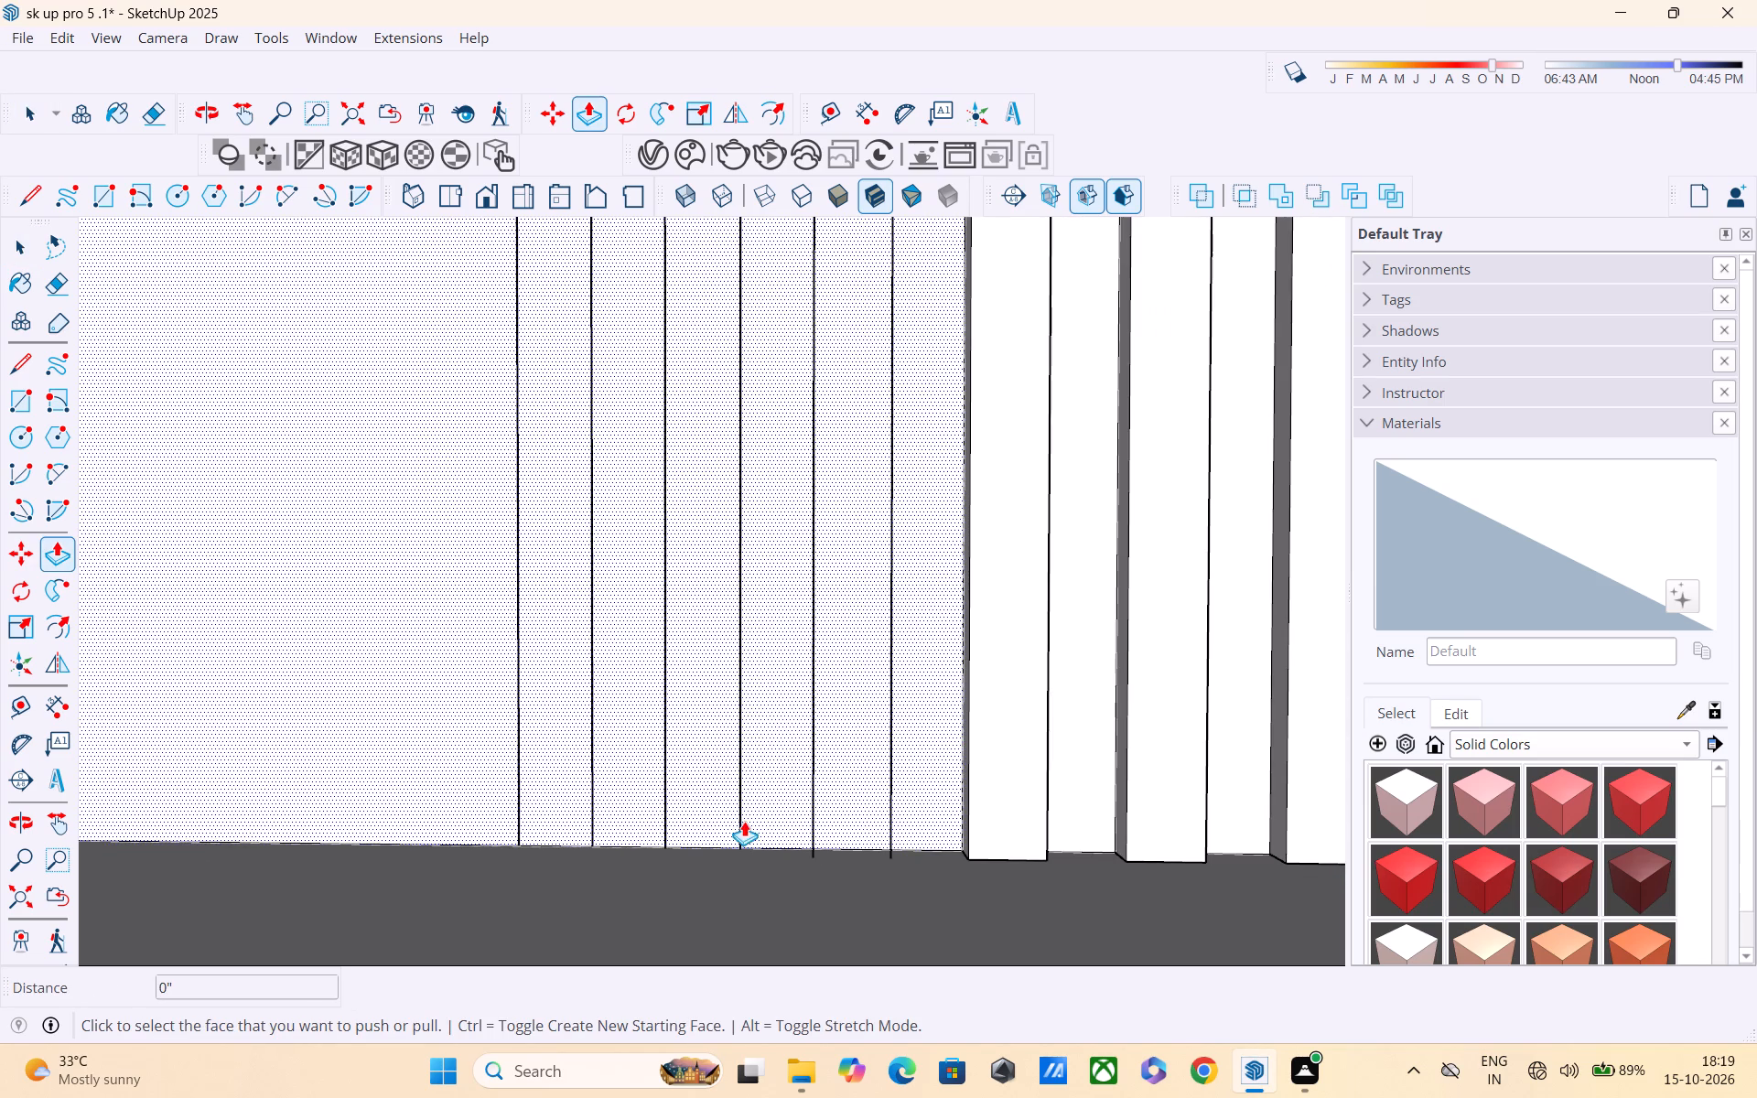
middle_click_drag(620, 805, 917, 1019)
scroll(724, 873, "up", 5)
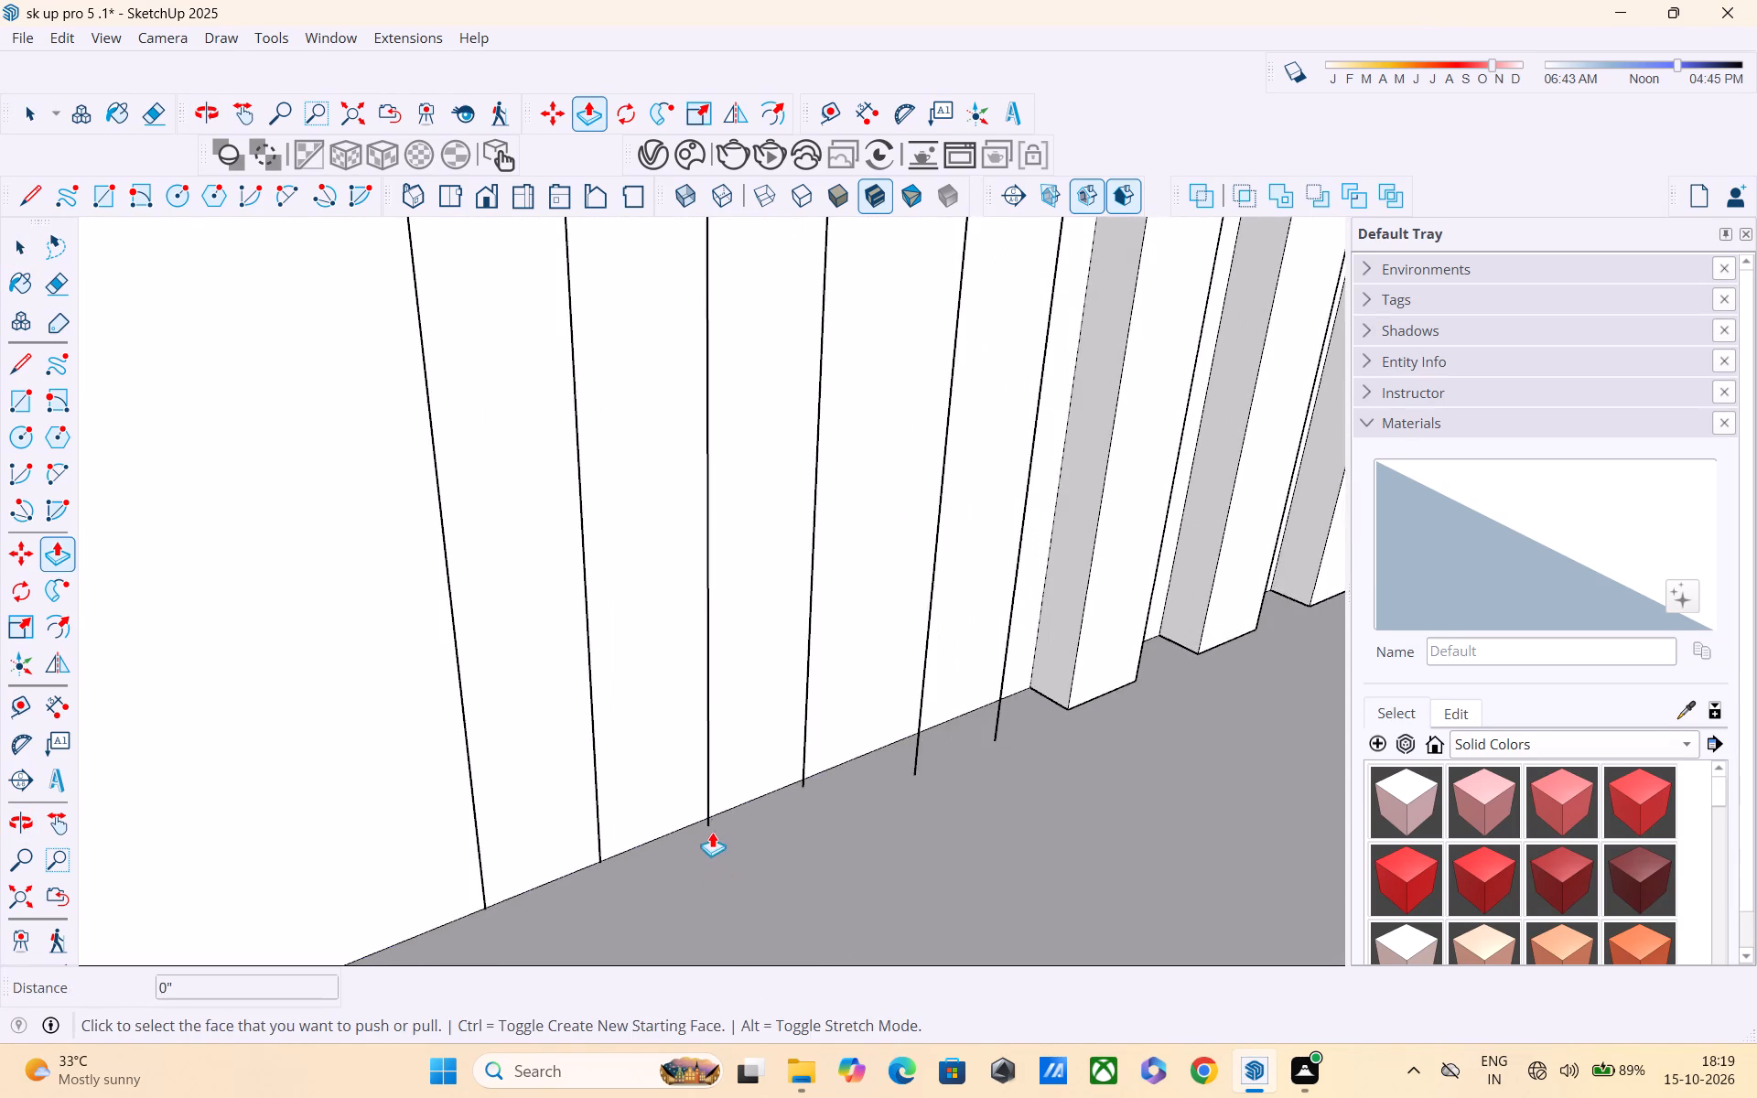
middle_click_drag(712, 832, 1105, 813)
scroll(825, 832, "up", 2)
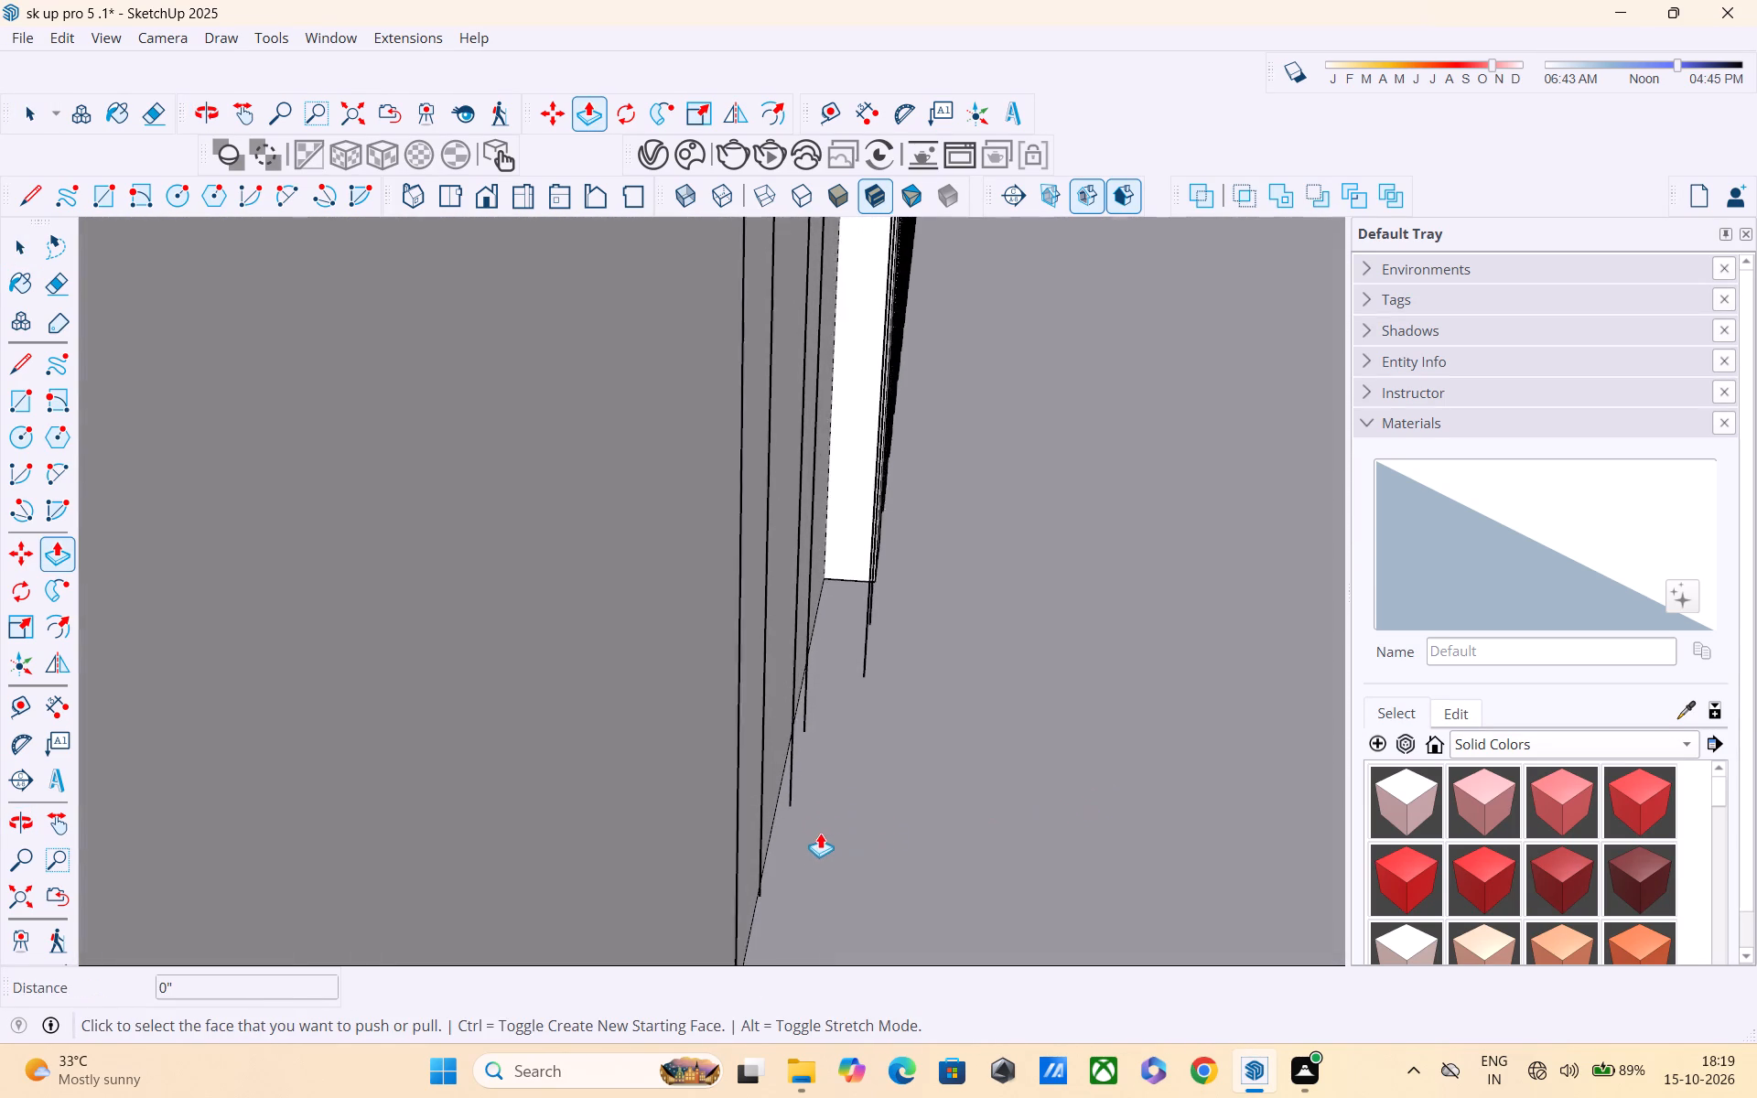
scroll(820, 833, "up", 2)
middle_click_drag(783, 834, 775, 770)
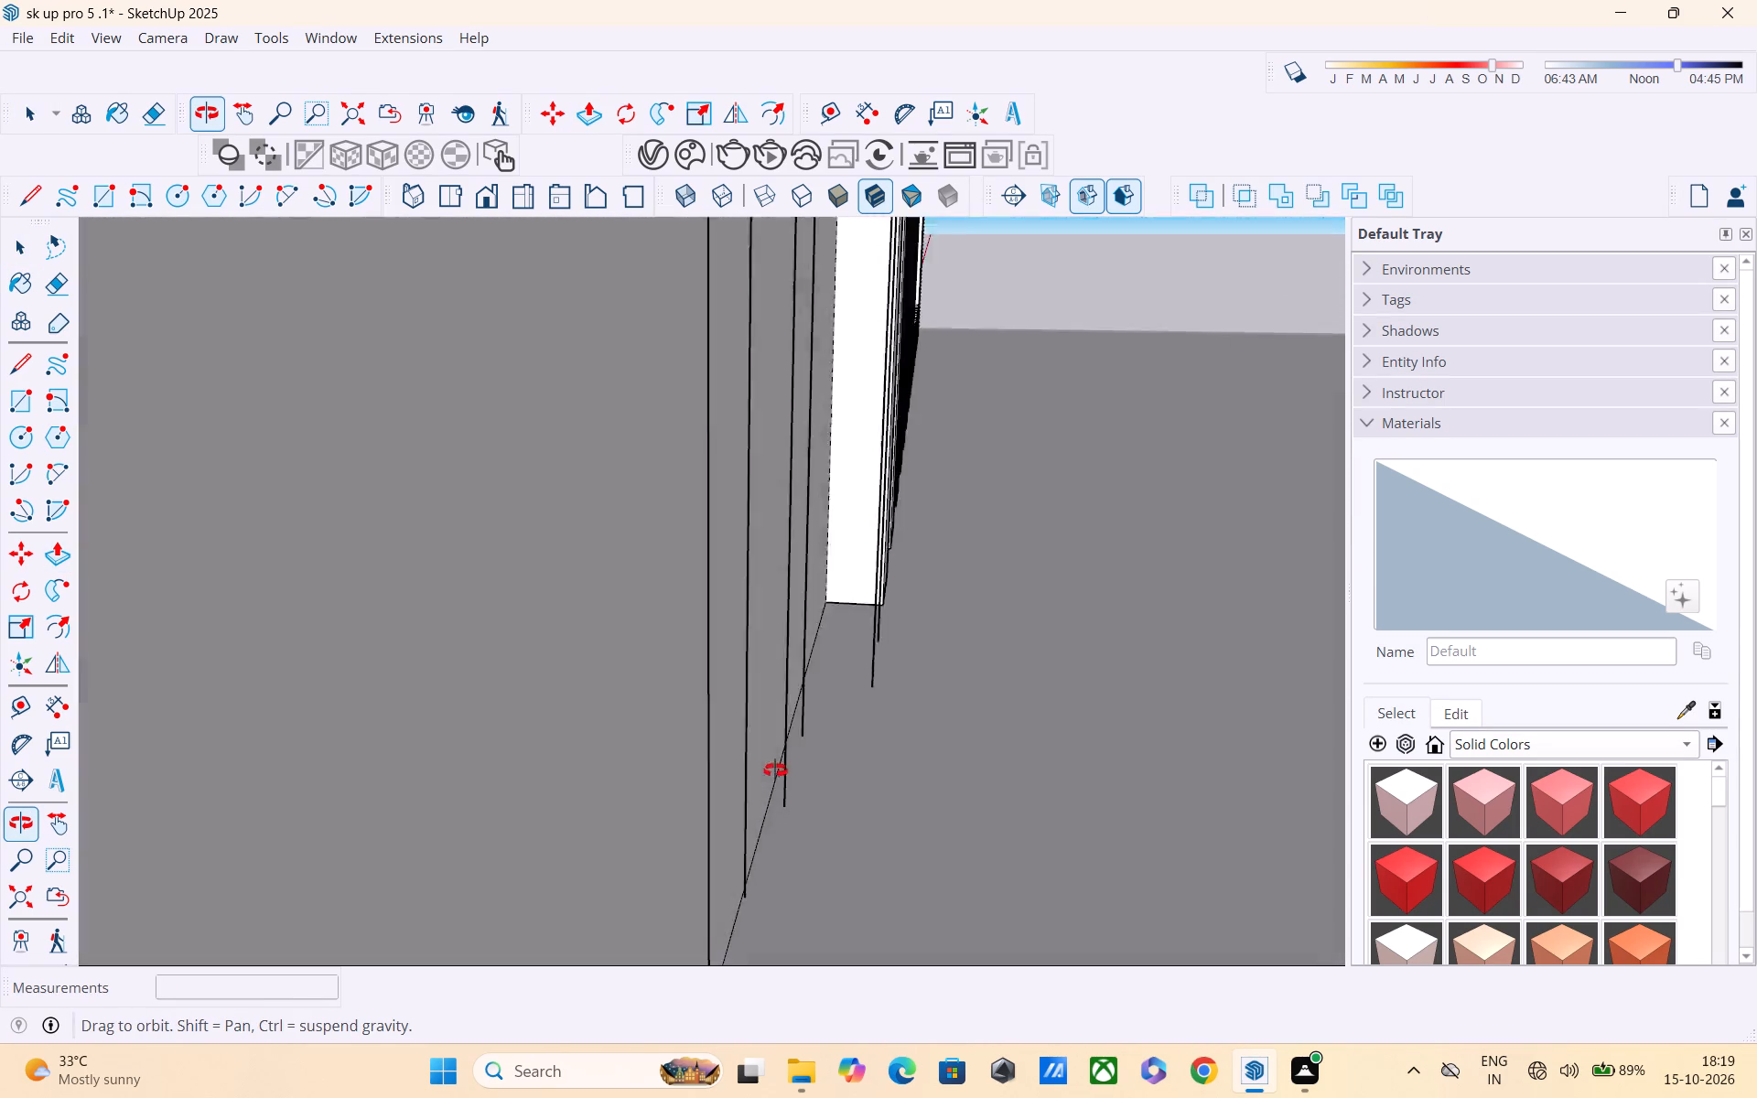
middle_click_drag(775, 770, 717, 779)
scroll(683, 850, "down", 4)
middle_click_drag(706, 849, 825, 845)
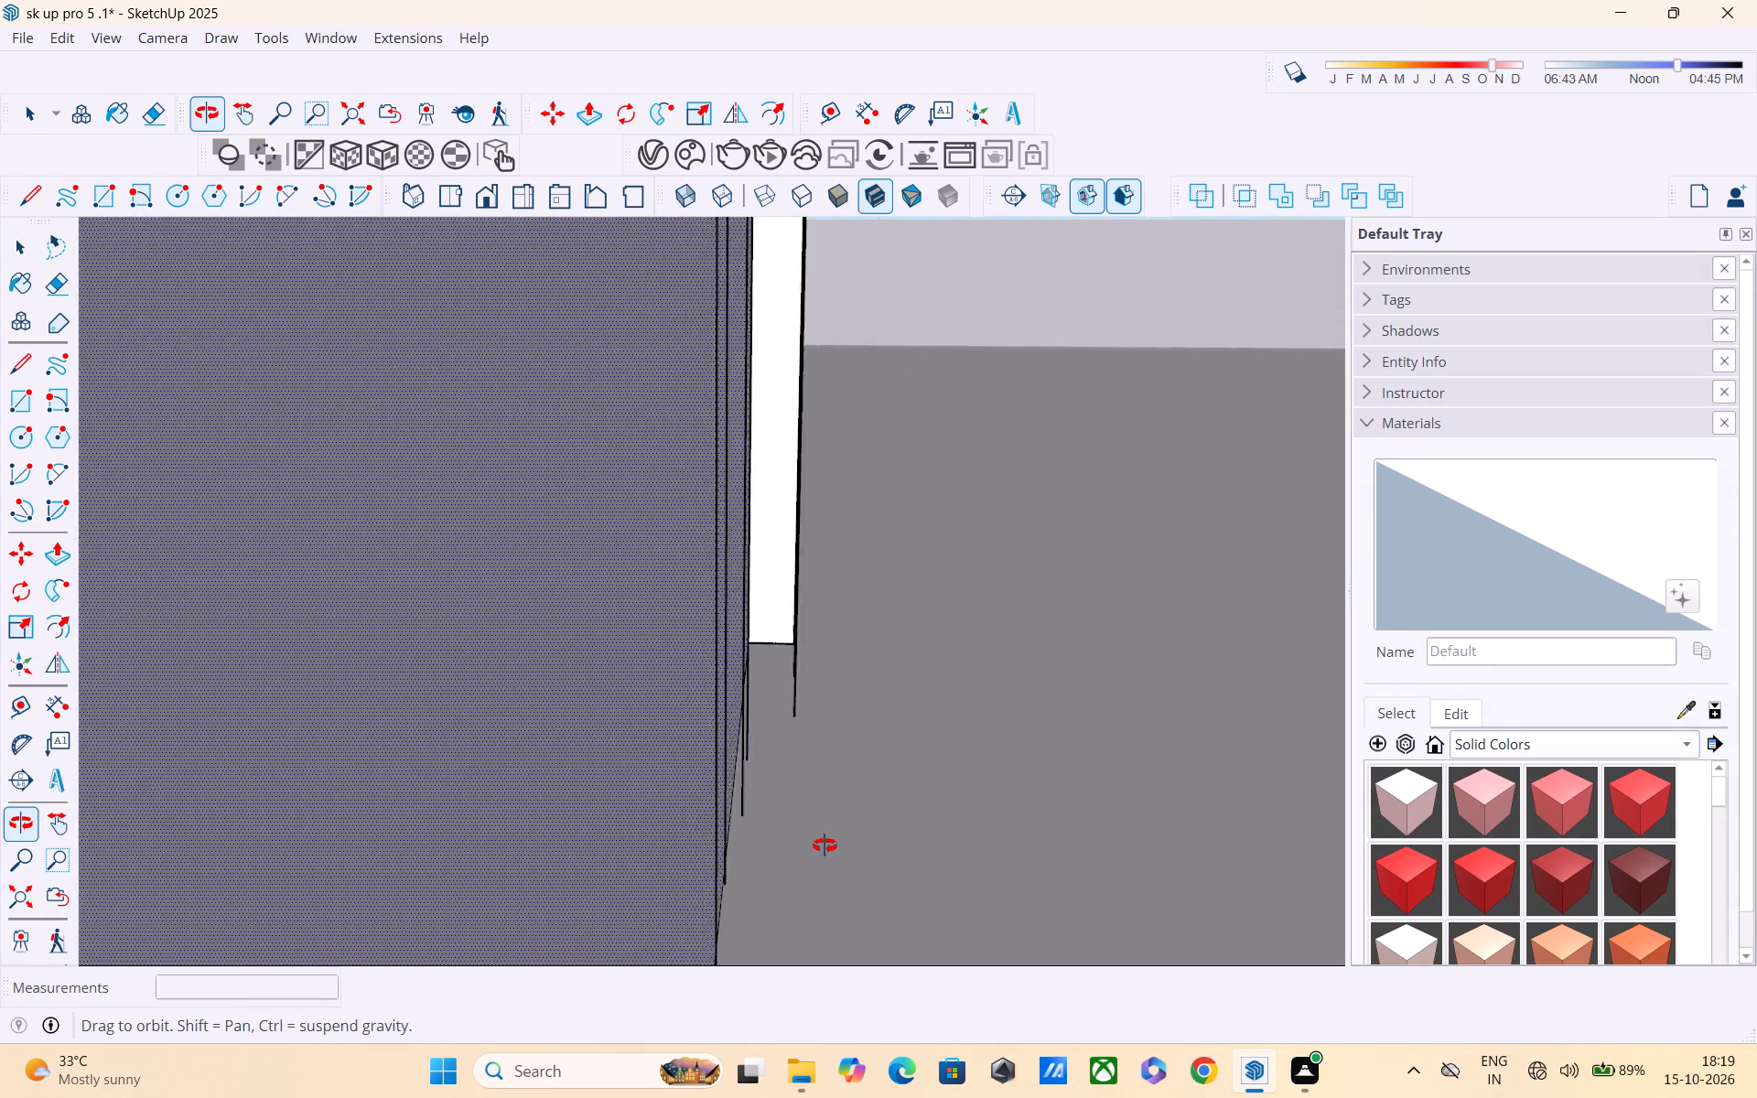
middle_click_drag(825, 845, 784, 822)
Undo the added lines and all the vertical edge copies on the blank wall beside the fluted cladding.
key("ctrl+z")
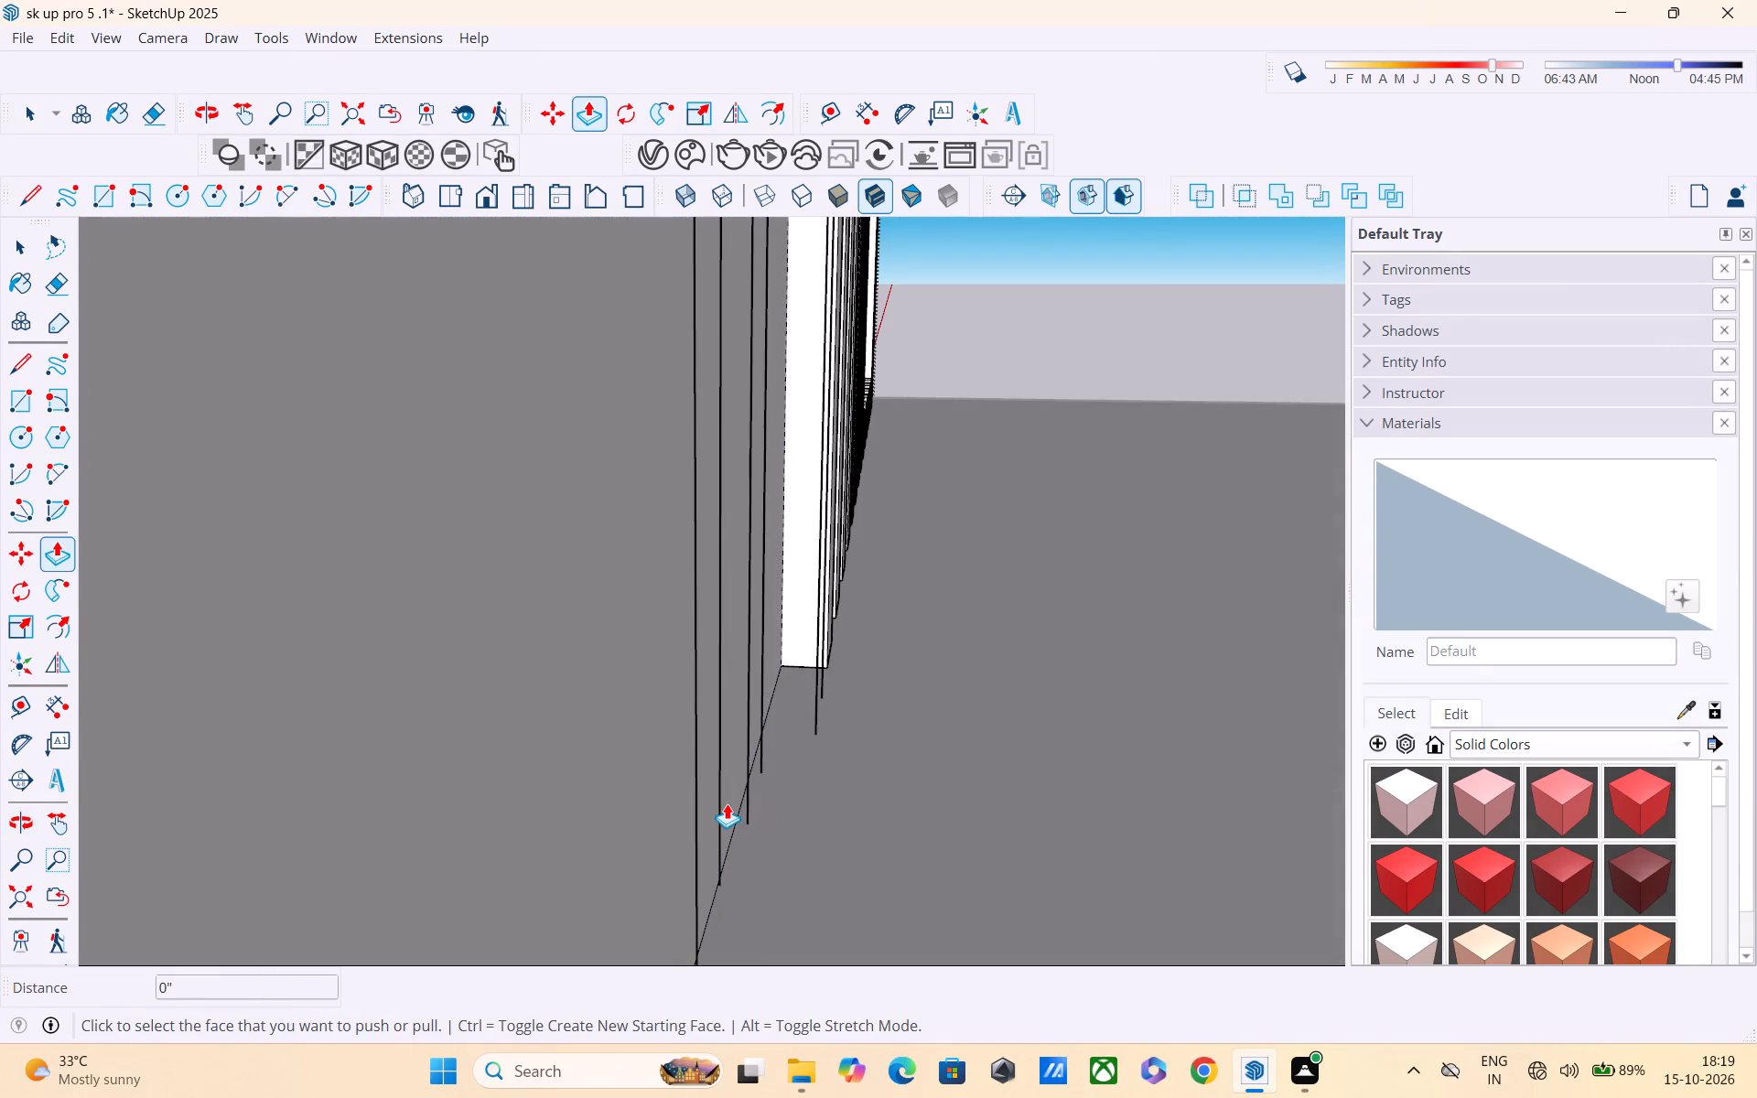
key("ctrl+z")
key("ctrl+z")
key("ctrl+z")
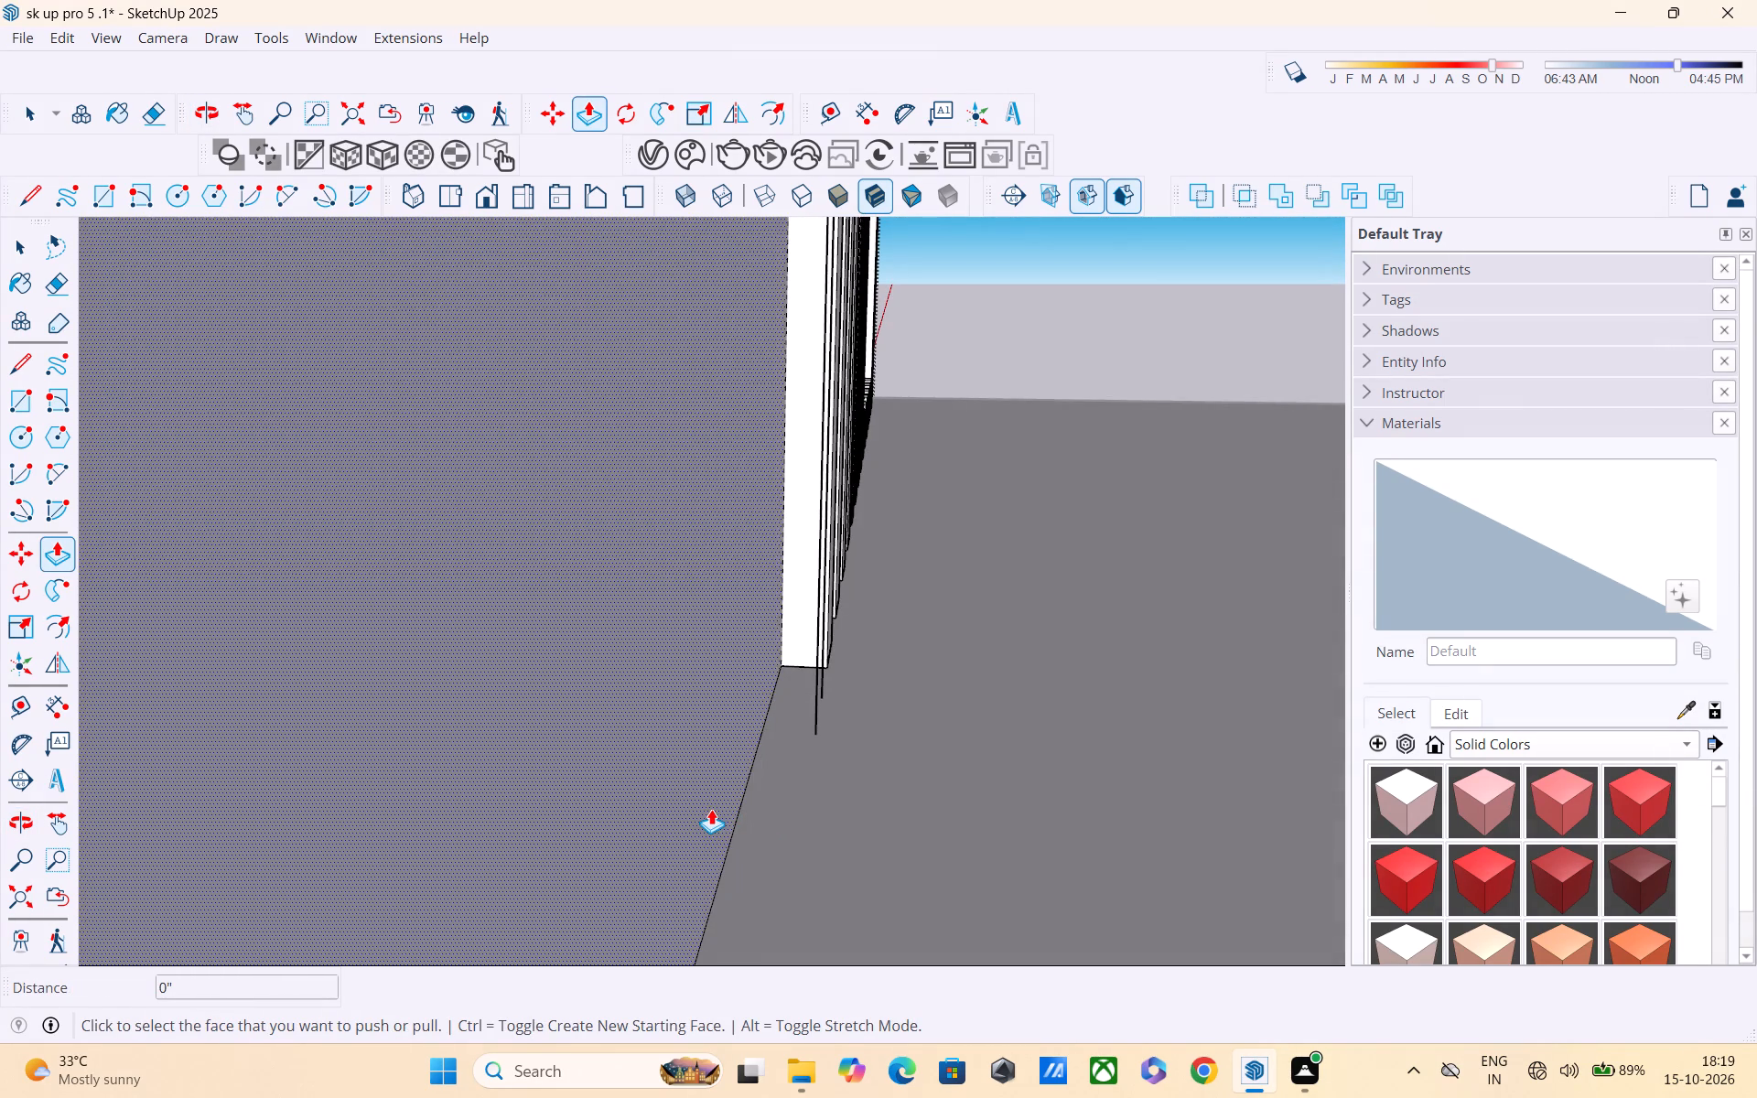
scroll(711, 809, "down", 1)
key("ctrl+z")
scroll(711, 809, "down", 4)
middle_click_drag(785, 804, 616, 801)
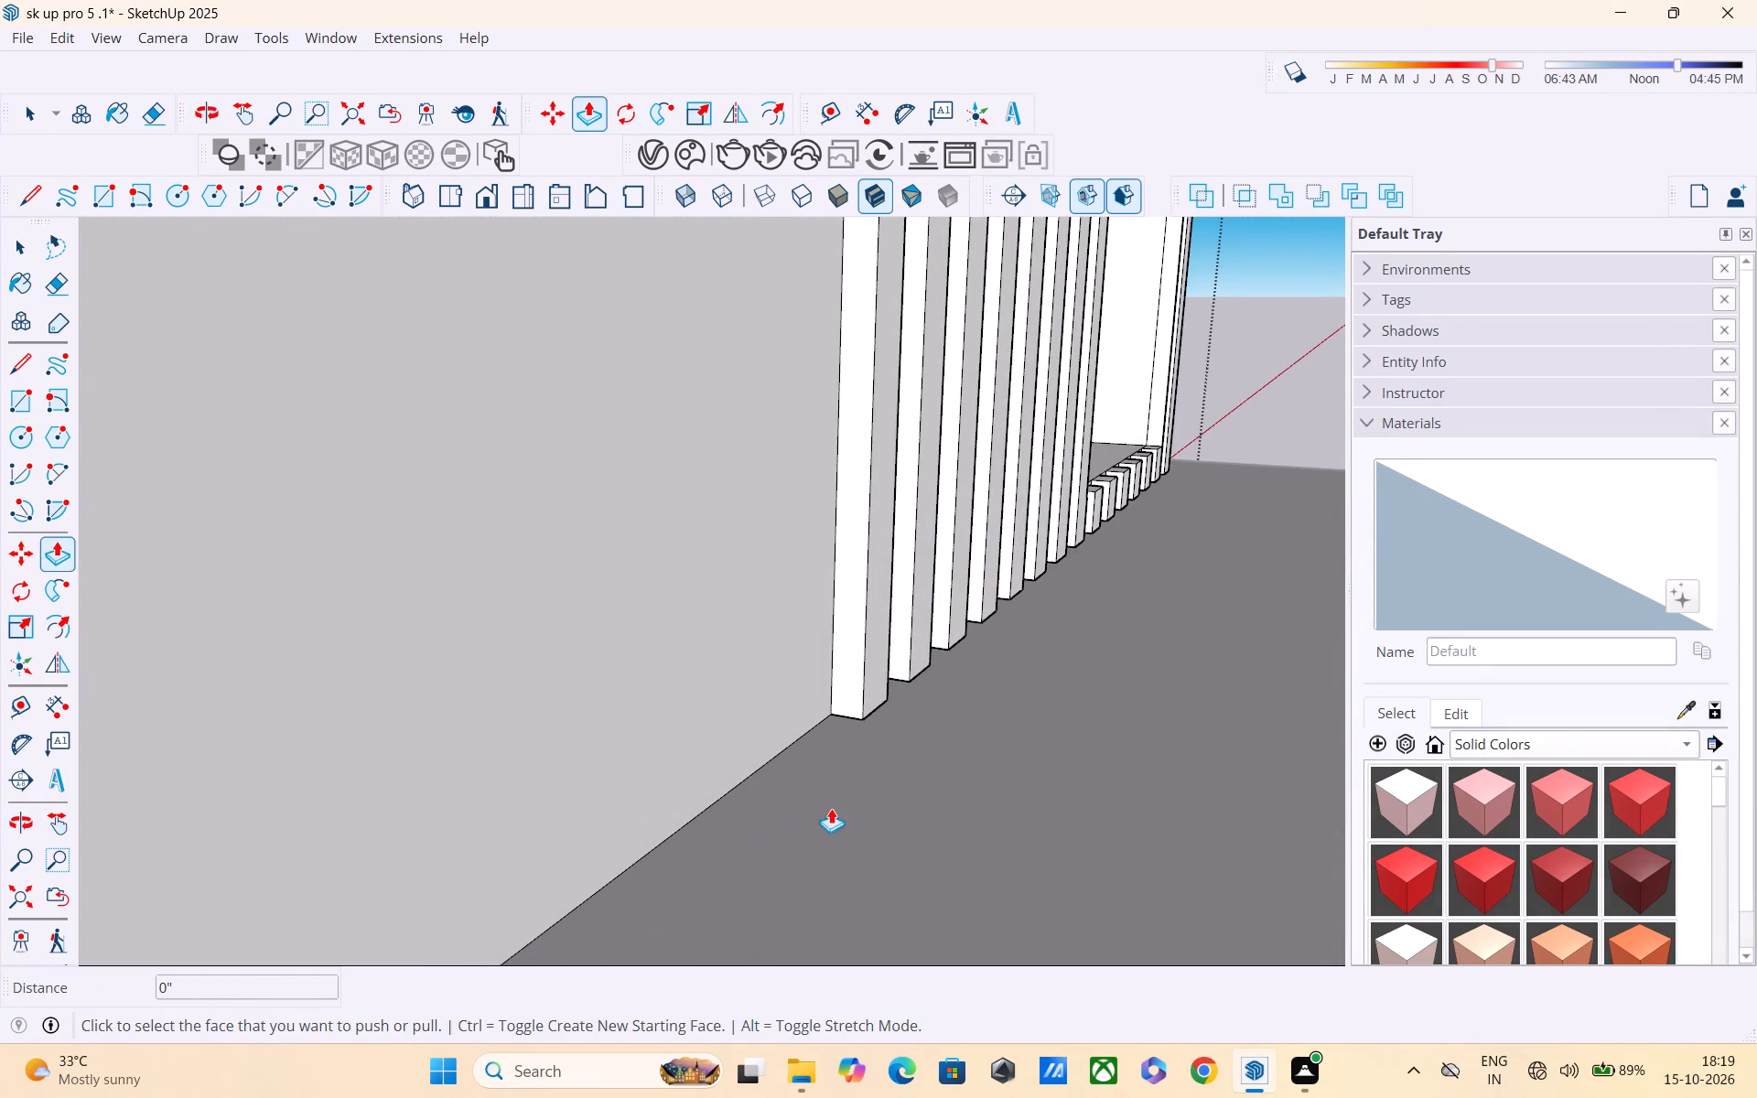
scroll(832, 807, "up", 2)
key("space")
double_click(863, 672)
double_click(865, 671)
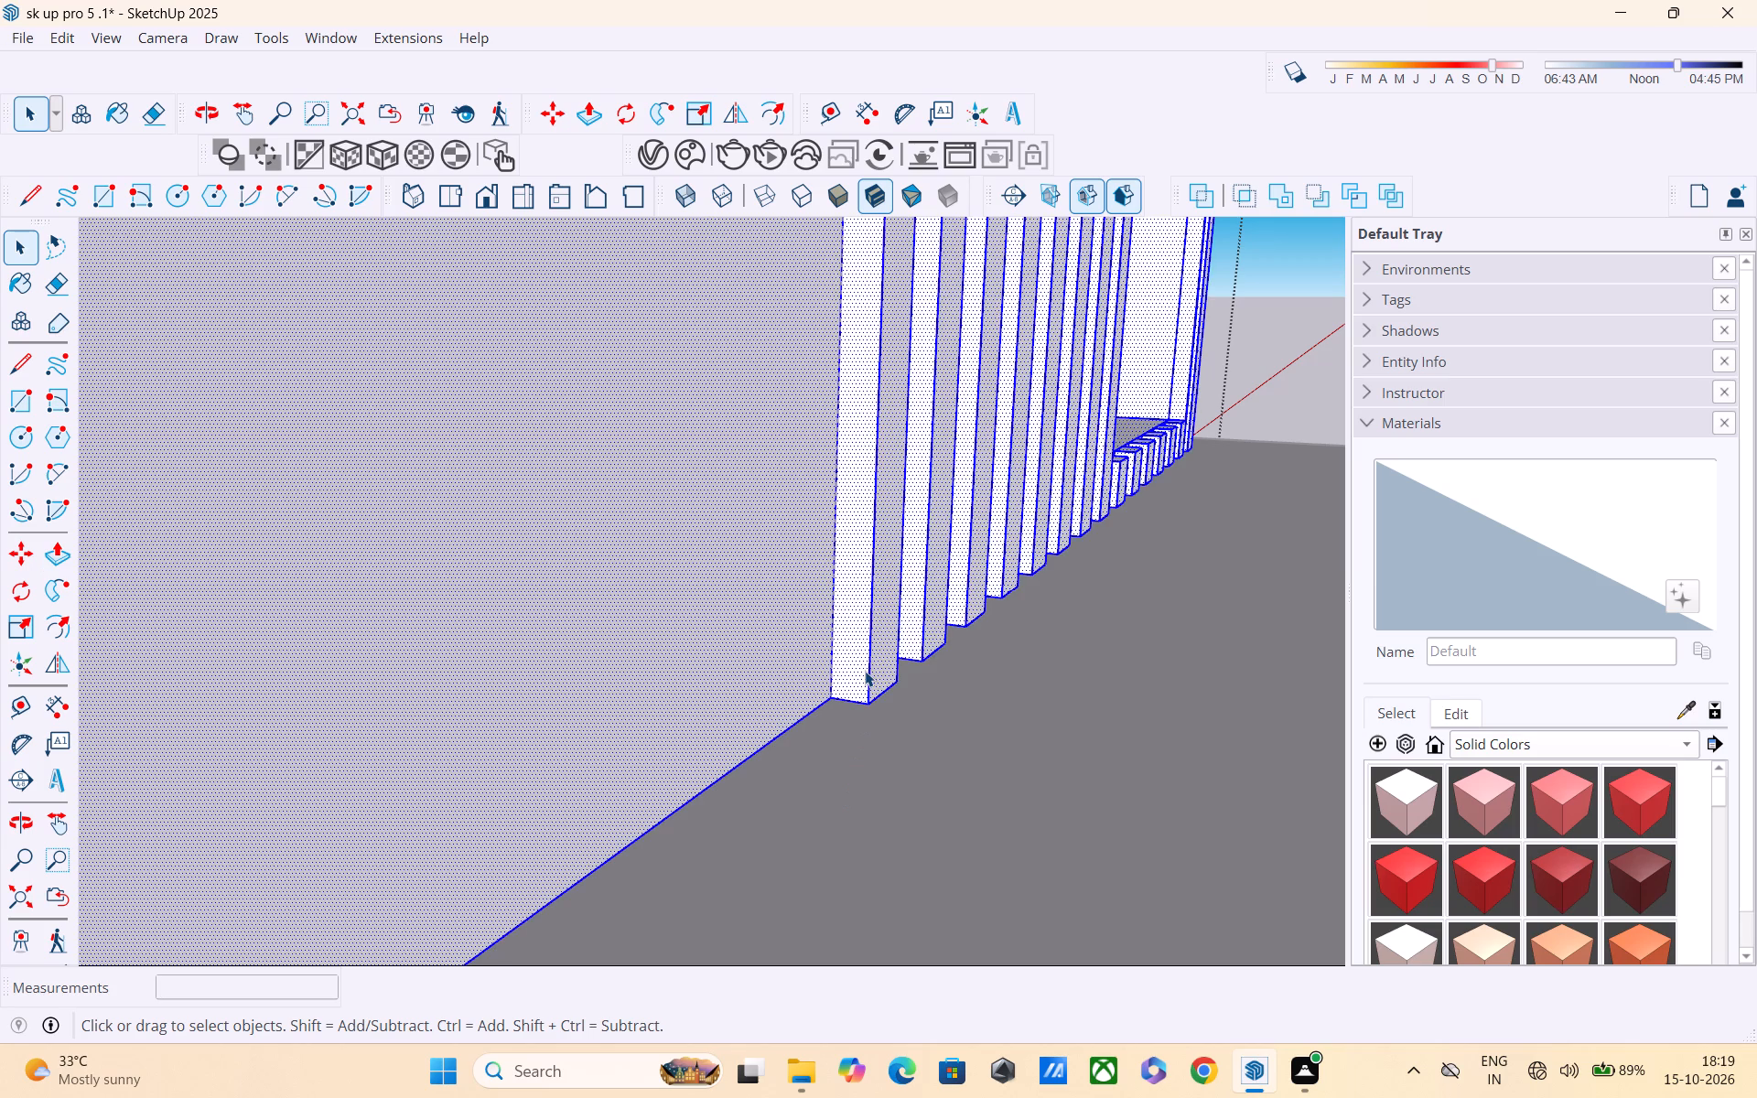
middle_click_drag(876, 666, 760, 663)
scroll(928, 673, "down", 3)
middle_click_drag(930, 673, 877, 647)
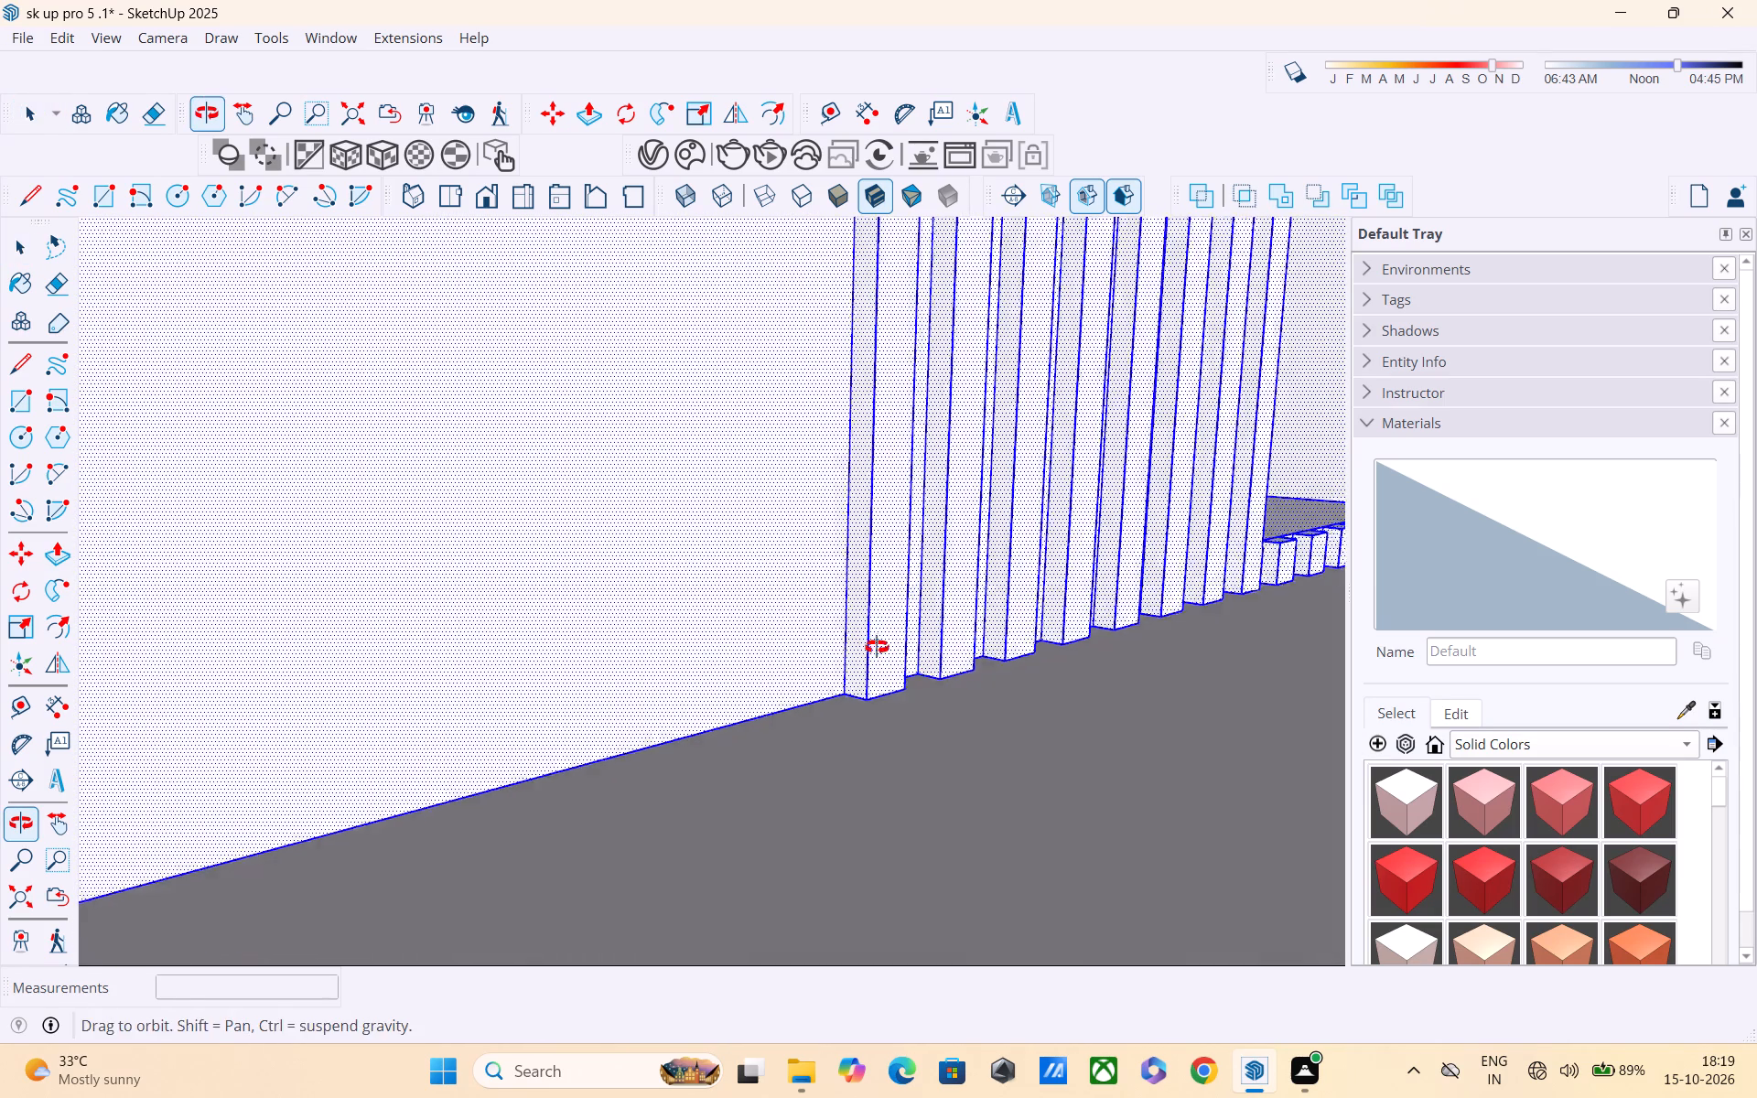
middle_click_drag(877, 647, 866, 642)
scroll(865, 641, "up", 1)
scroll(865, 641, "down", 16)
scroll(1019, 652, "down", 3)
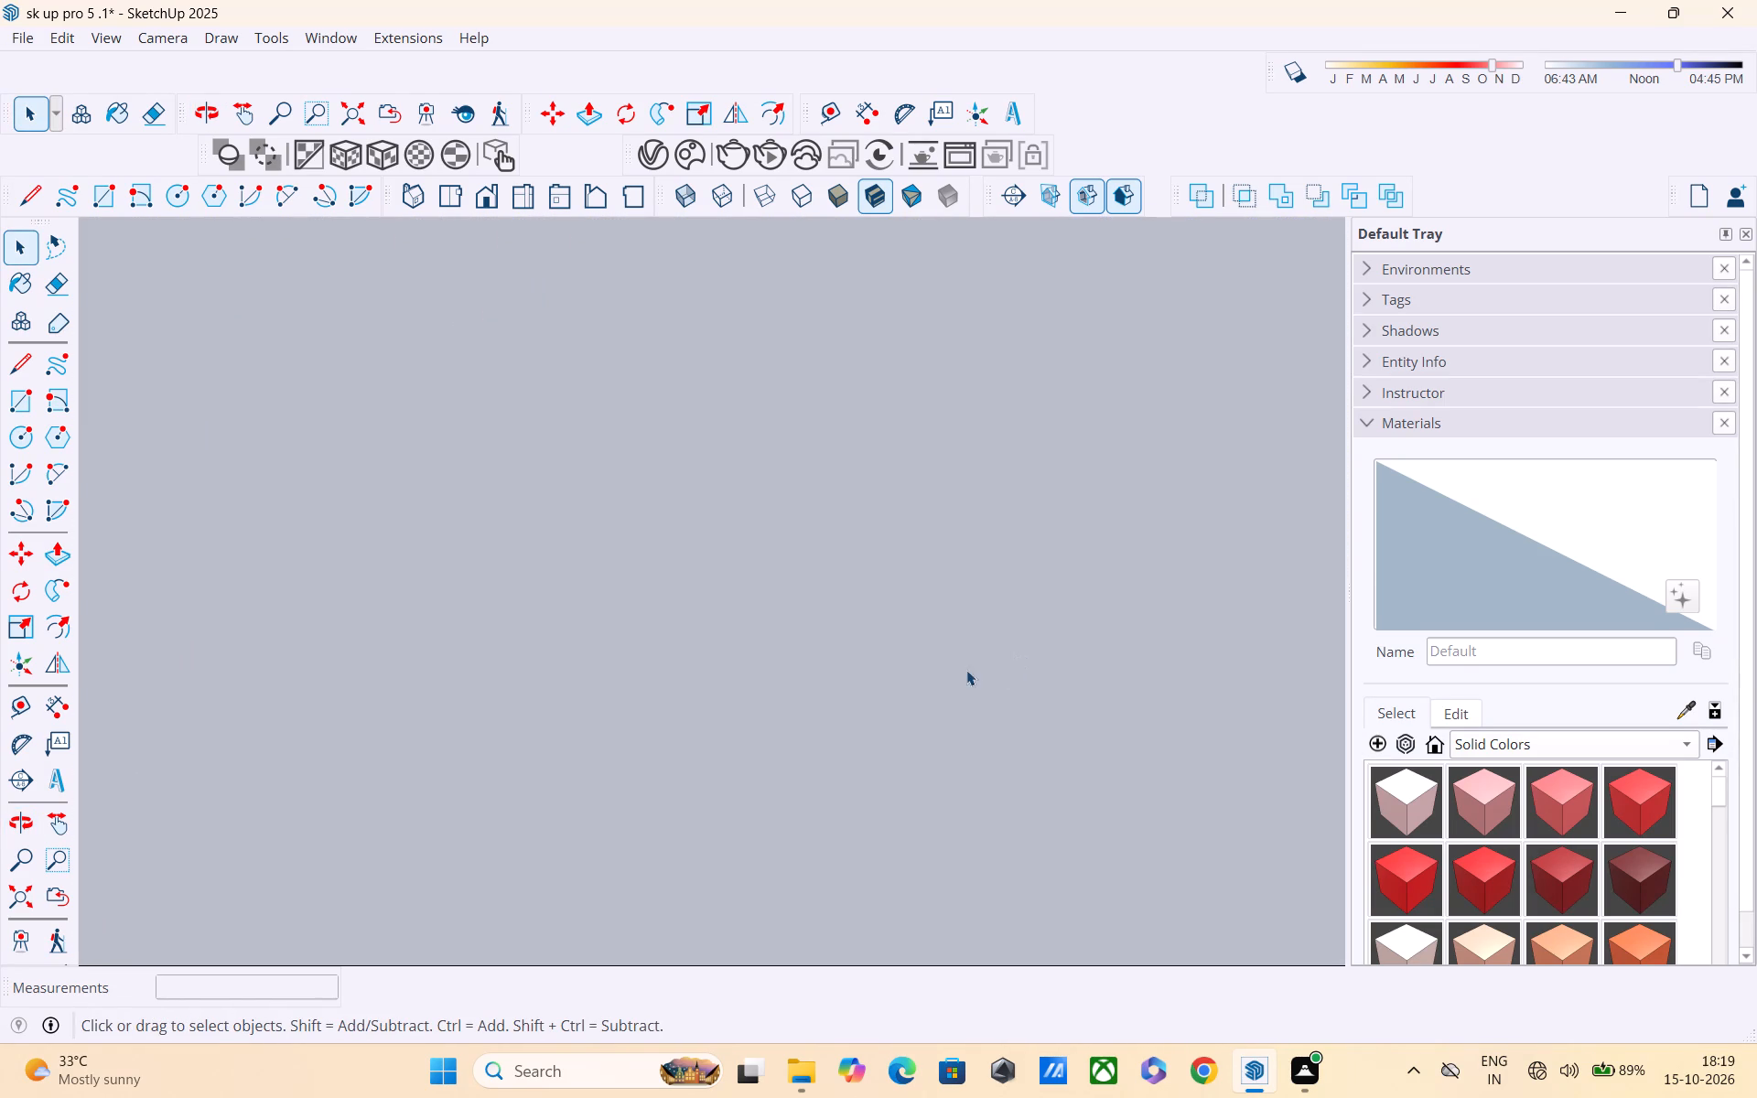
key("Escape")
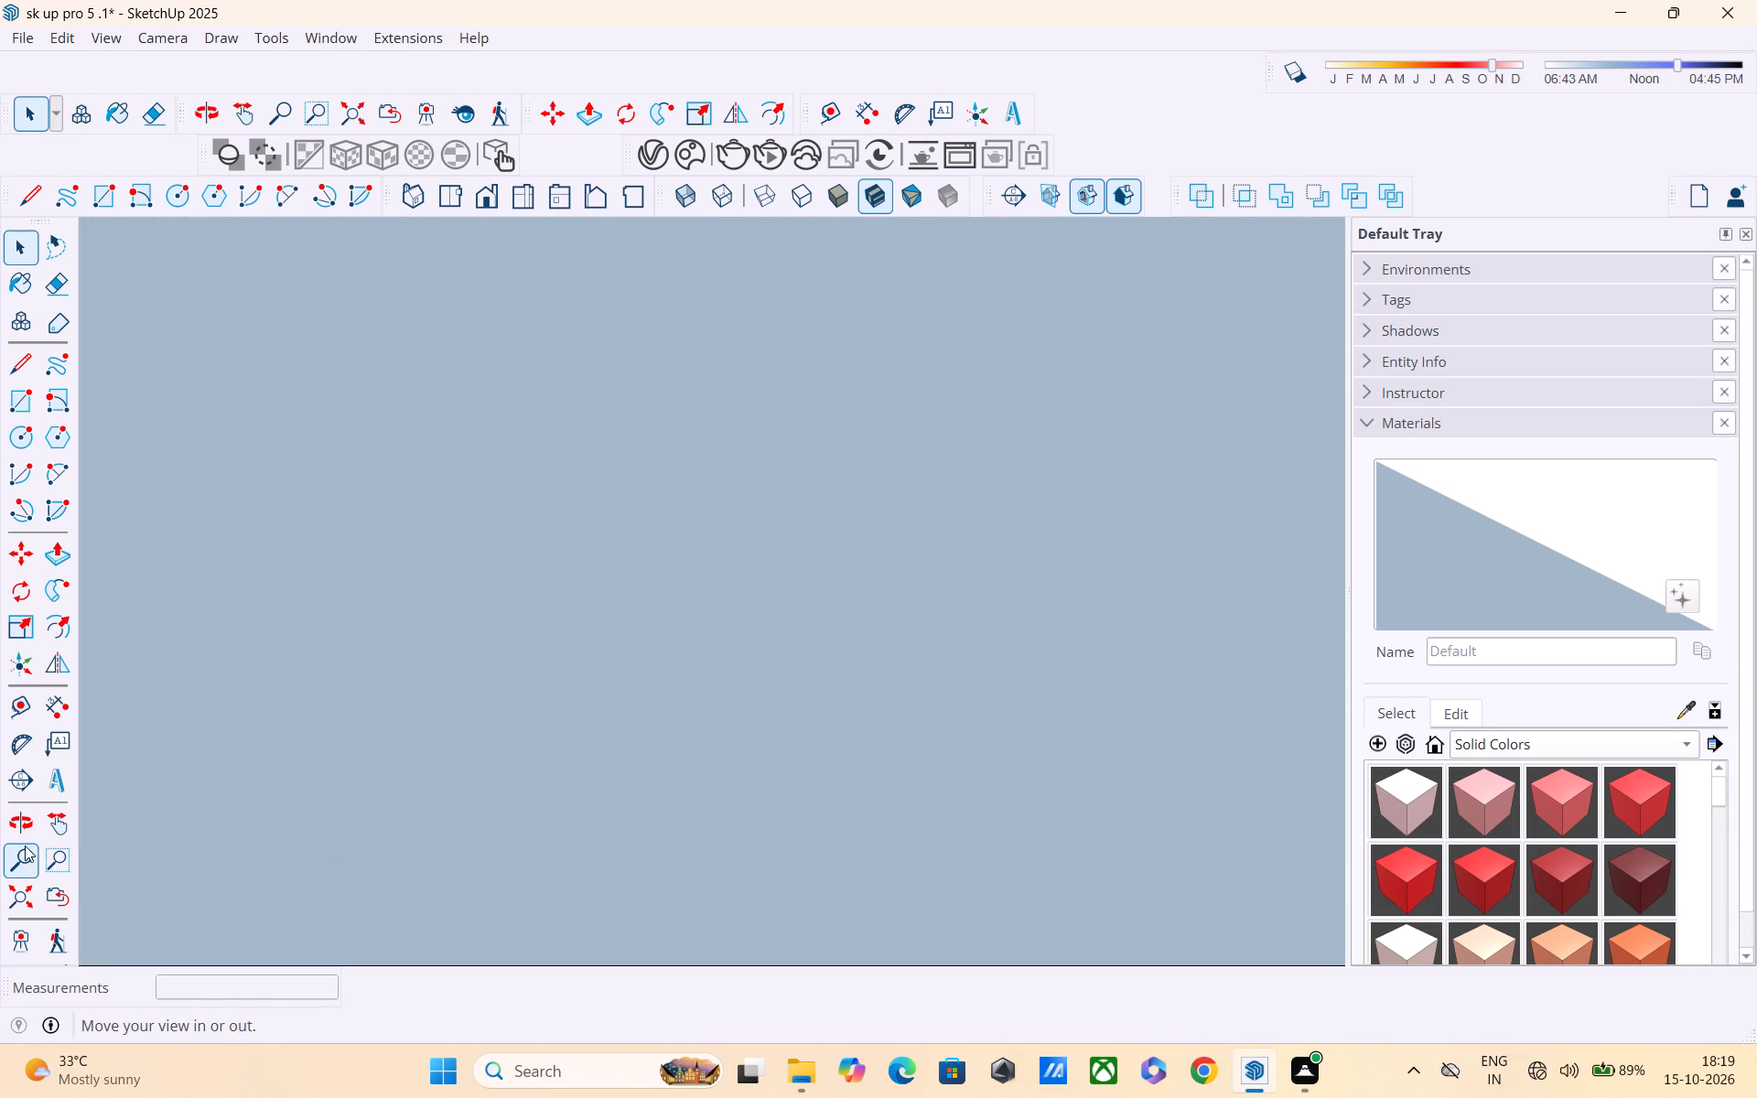
Bring the whole model back into view and examine the second storey's fluted cladding and door recess from several angles.
left_click(17, 901)
scroll(274, 904, "down", 1)
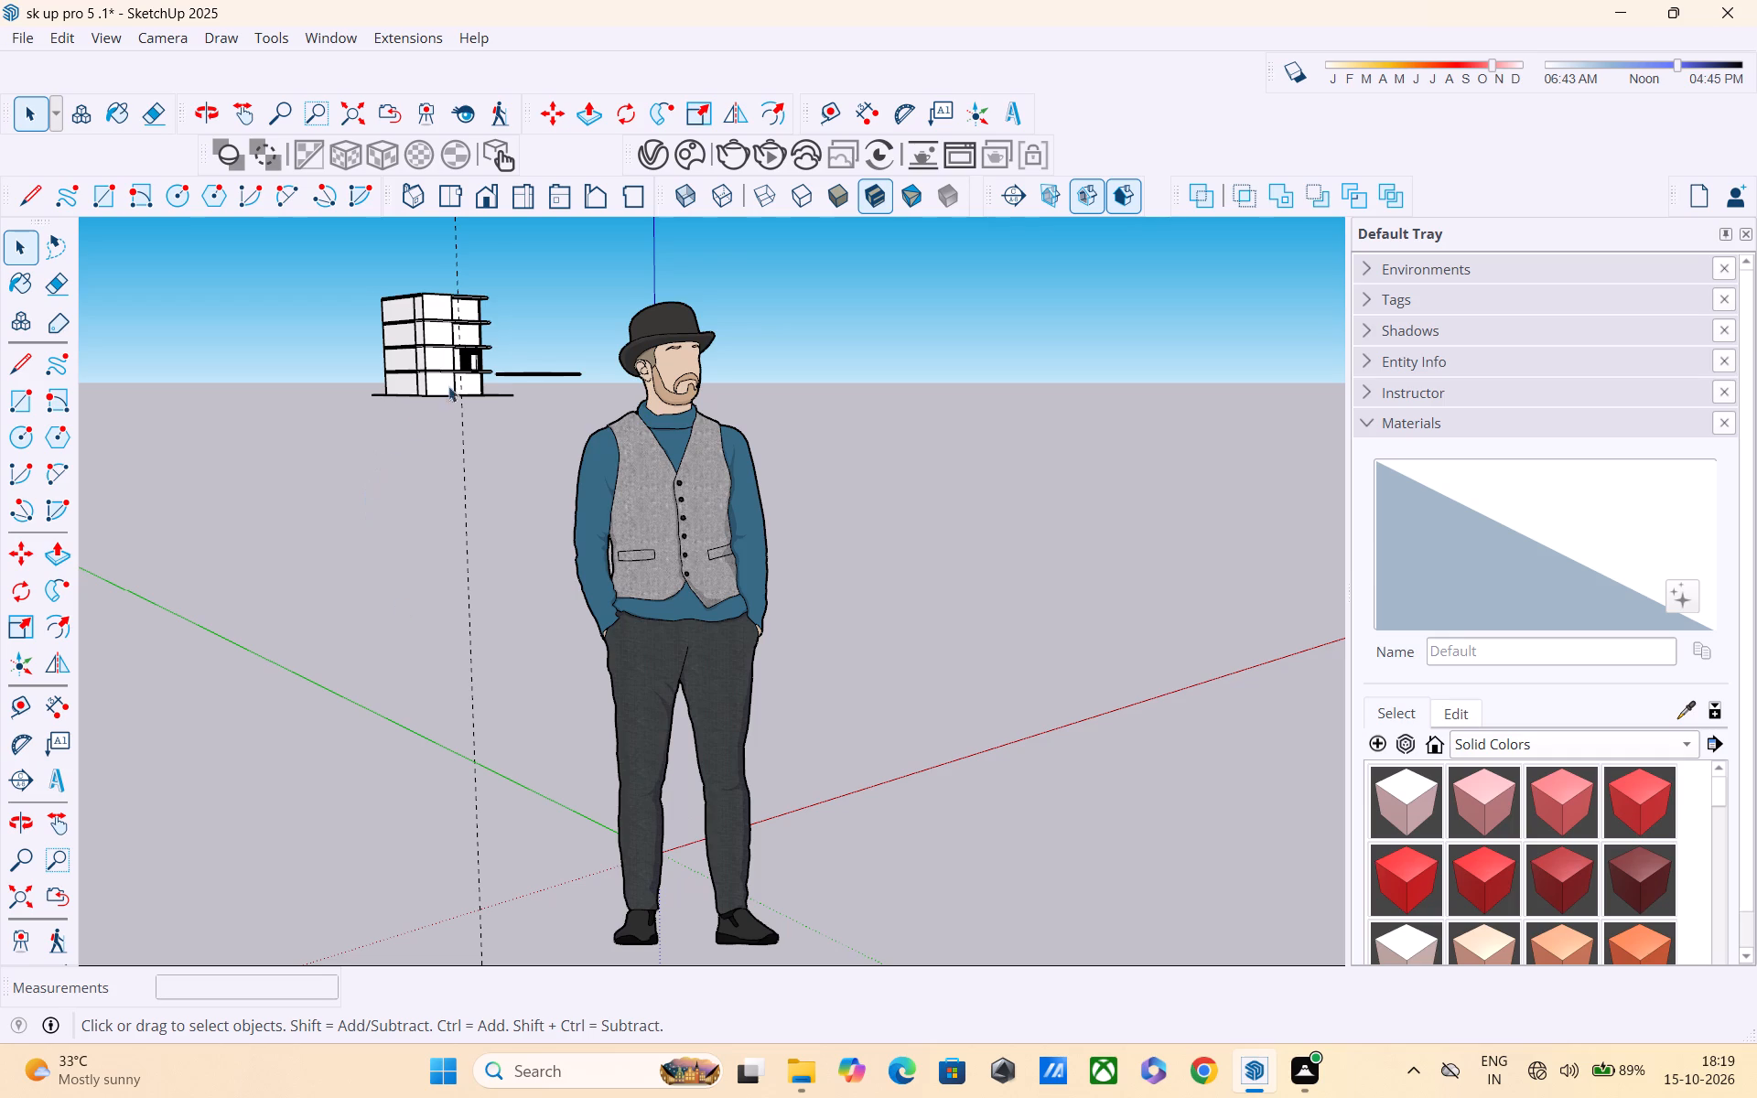
scroll(462, 374, "up", 4)
middle_click_drag(462, 374, 366, 556)
scroll(527, 382, "up", 4)
scroll(433, 325, "up", 5)
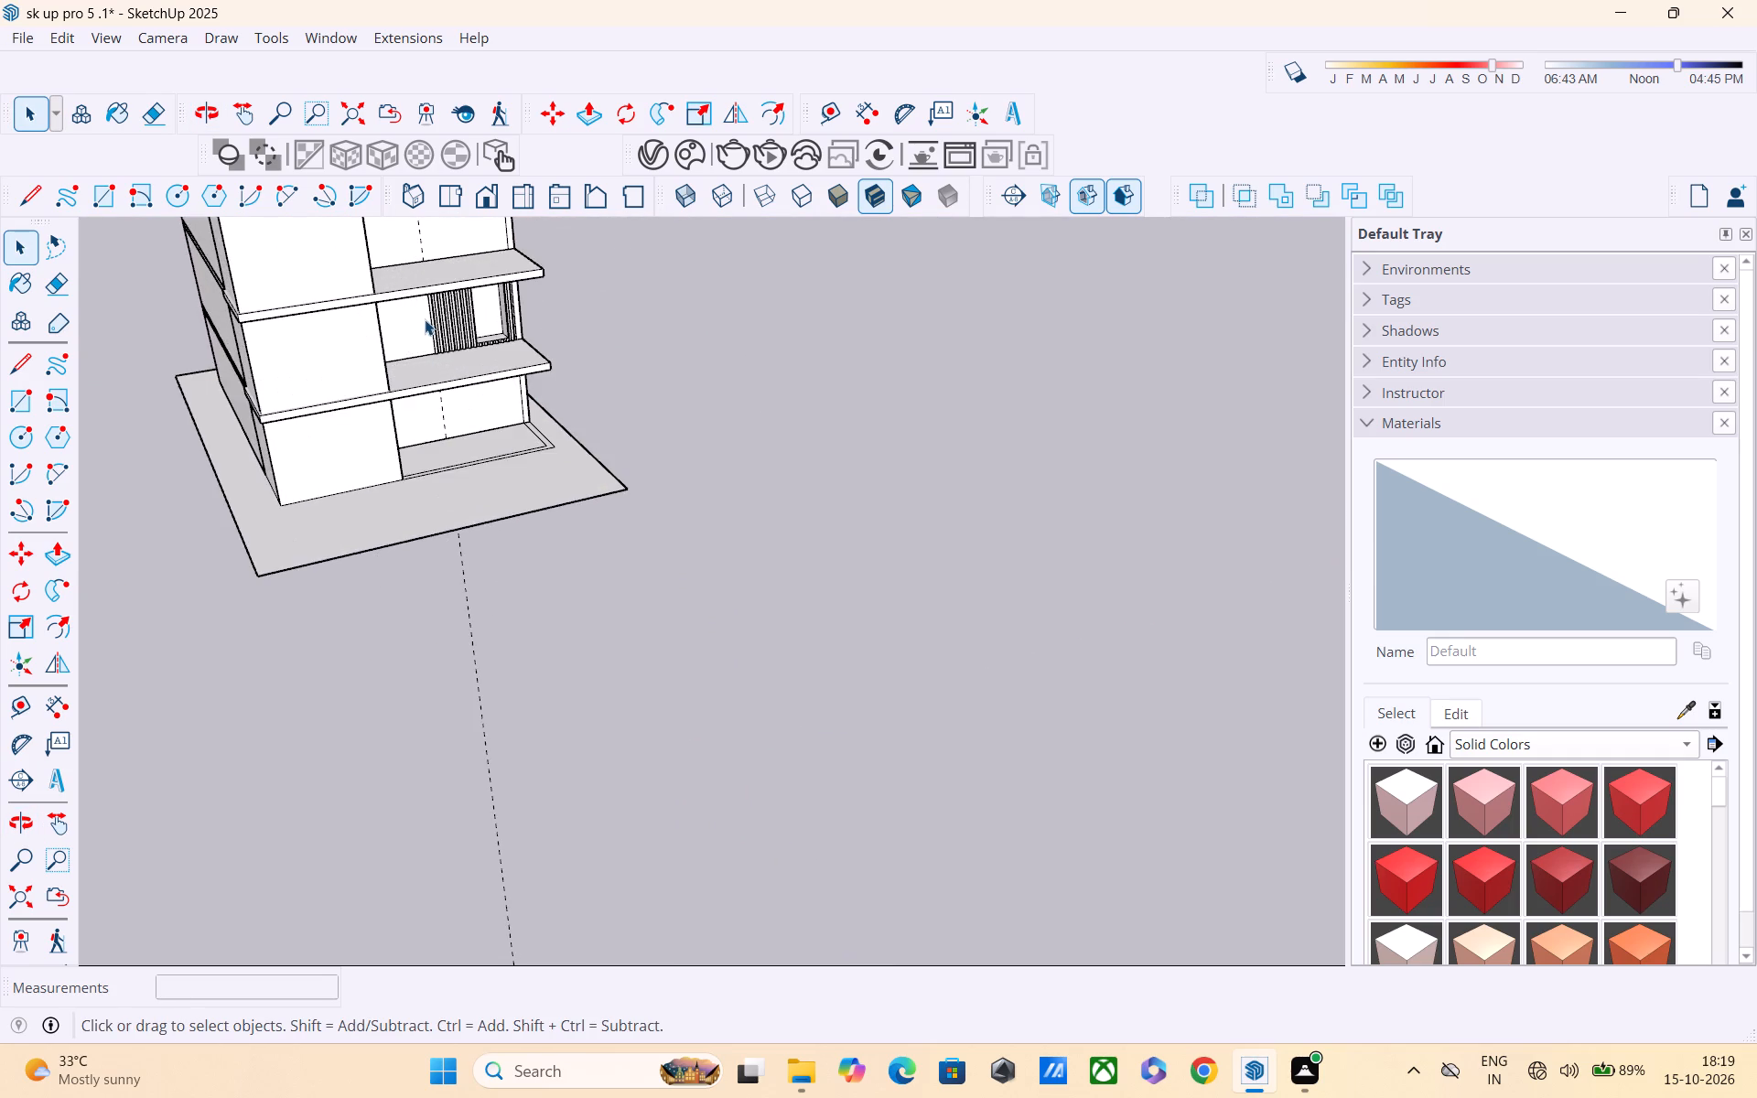
scroll(425, 319, "up", 5)
middle_click_drag(445, 309, 376, 252)
scroll(419, 288, "up", 1)
scroll(545, 327, "up", 11)
scroll(517, 299, "down", 1)
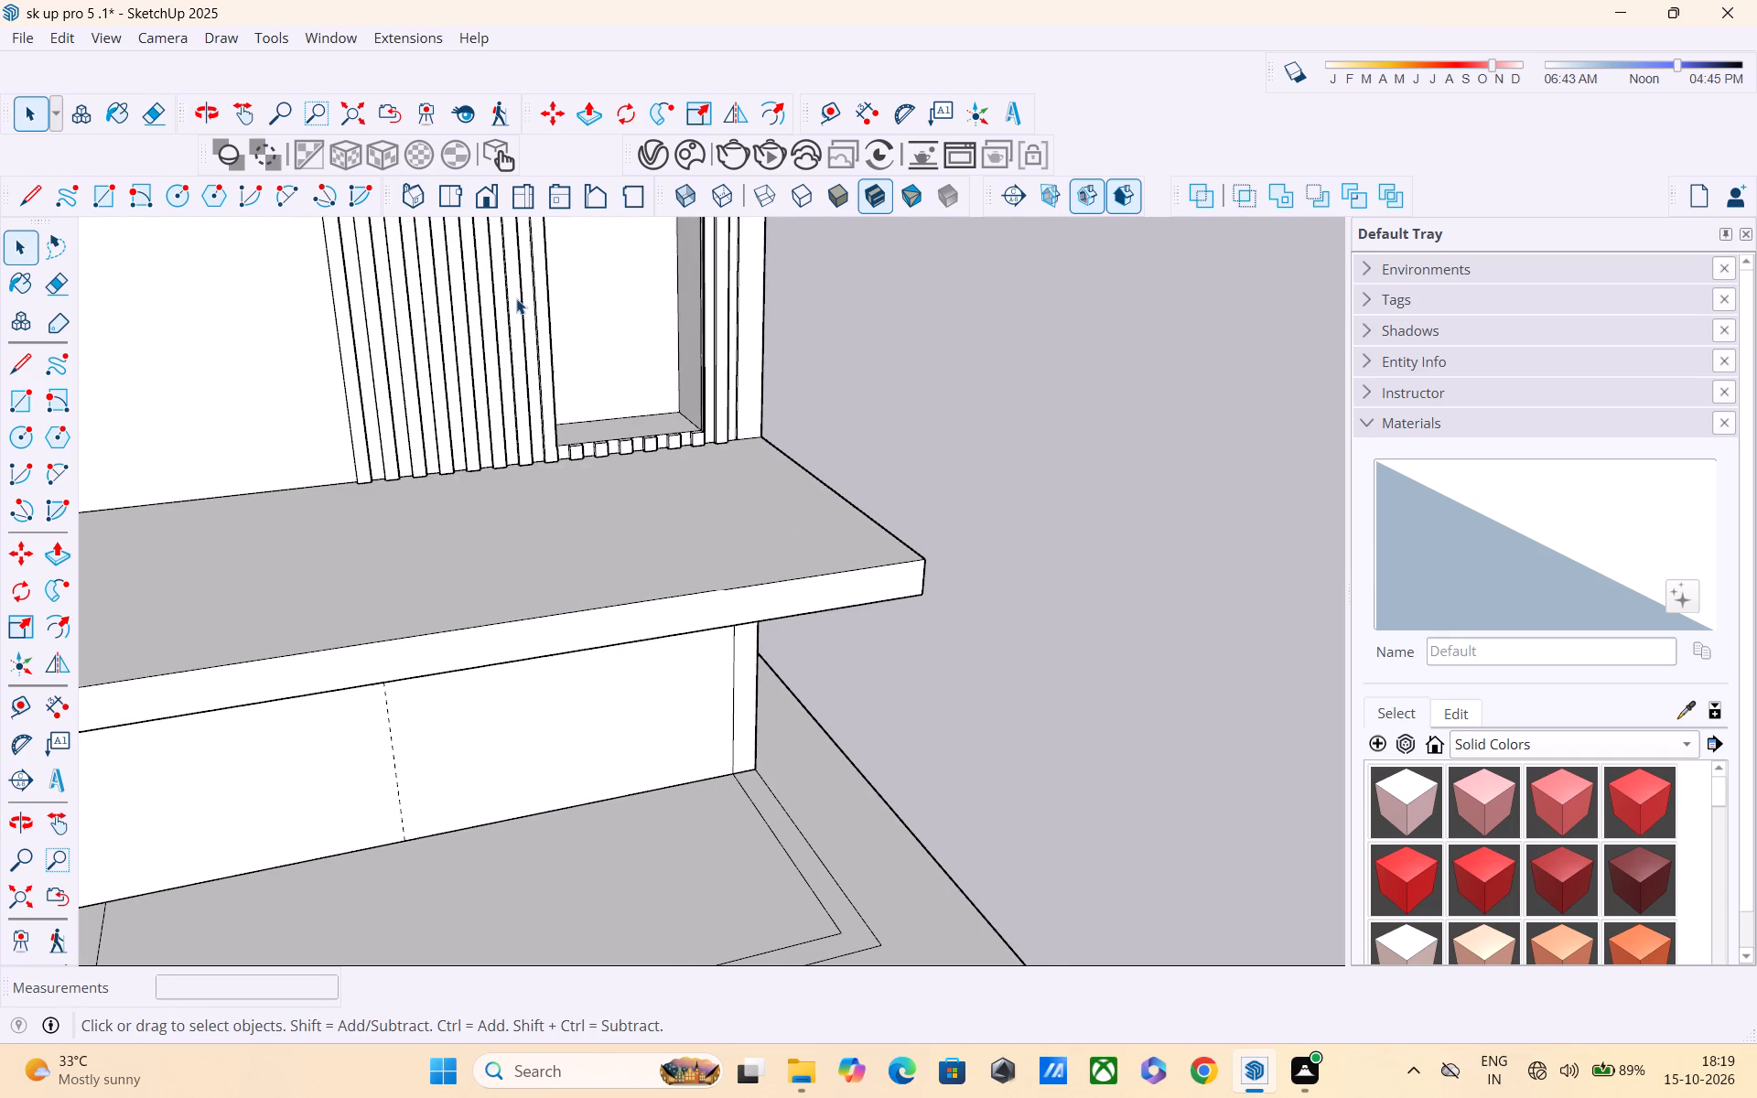
middle_click_drag(516, 298, 574, 524, "shift")
scroll(421, 515, "up", 1)
middle_click_drag(419, 494, 486, 339)
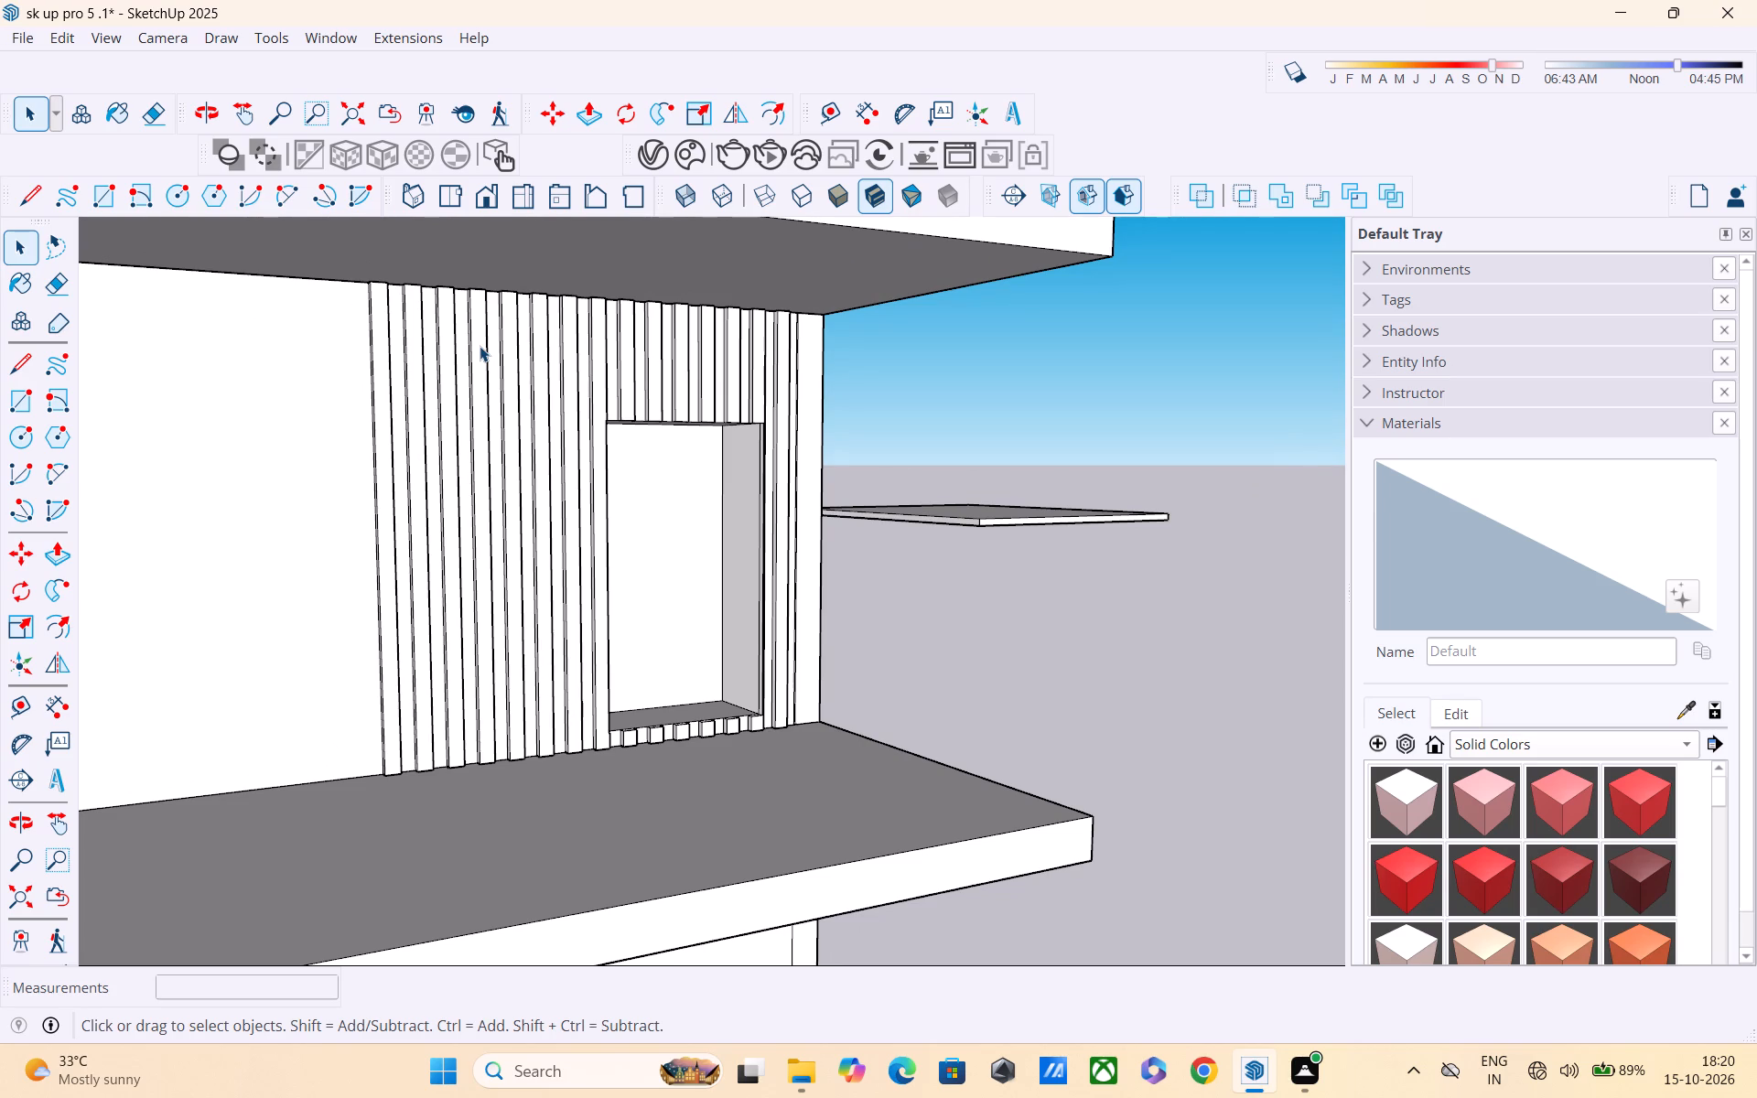
middle_click_drag(766, 433, 561, 483)
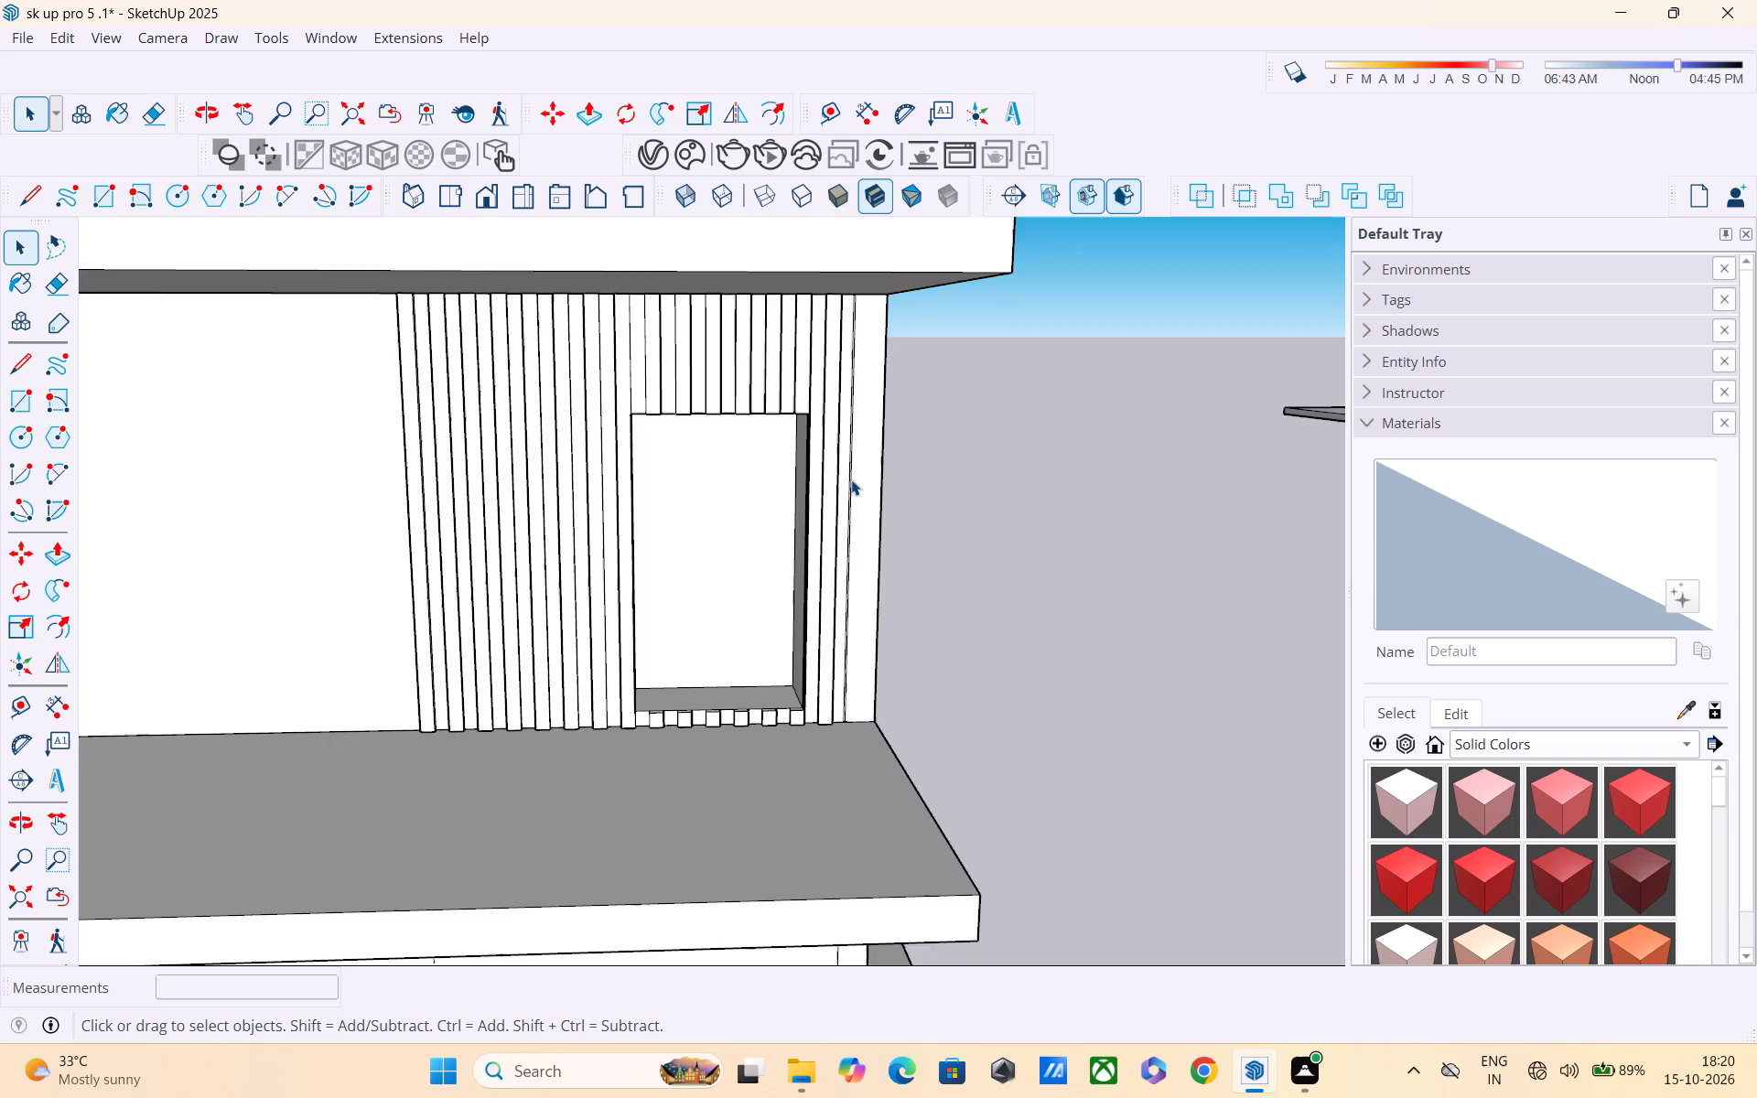
Examine the second storey's fluted cladding, door recess and adjoining blank wall from several angles.
scroll(853, 443, "up", 11)
middle_click_drag(827, 457, 472, 413)
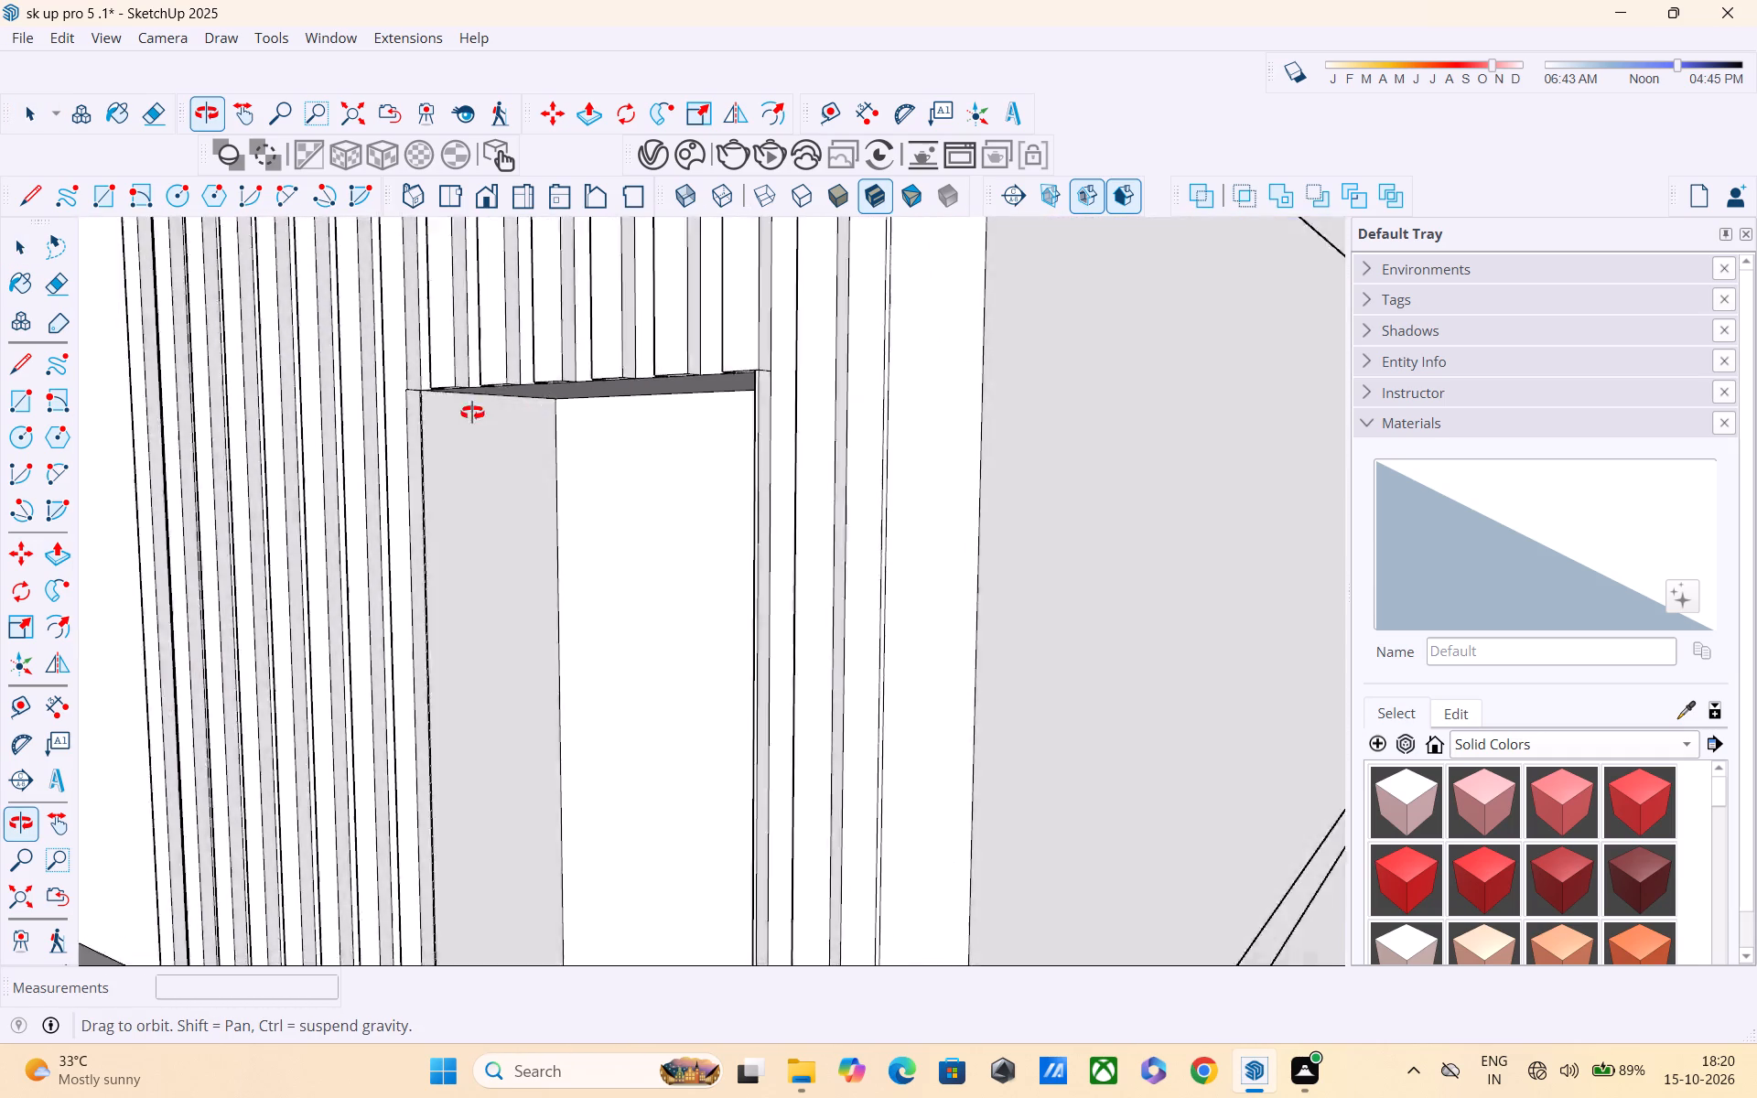
middle_click_drag(472, 413, 806, 489)
scroll(803, 481, "down", 7)
scroll(753, 452, "up", 5)
middle_click_drag(783, 412, 341, 443)
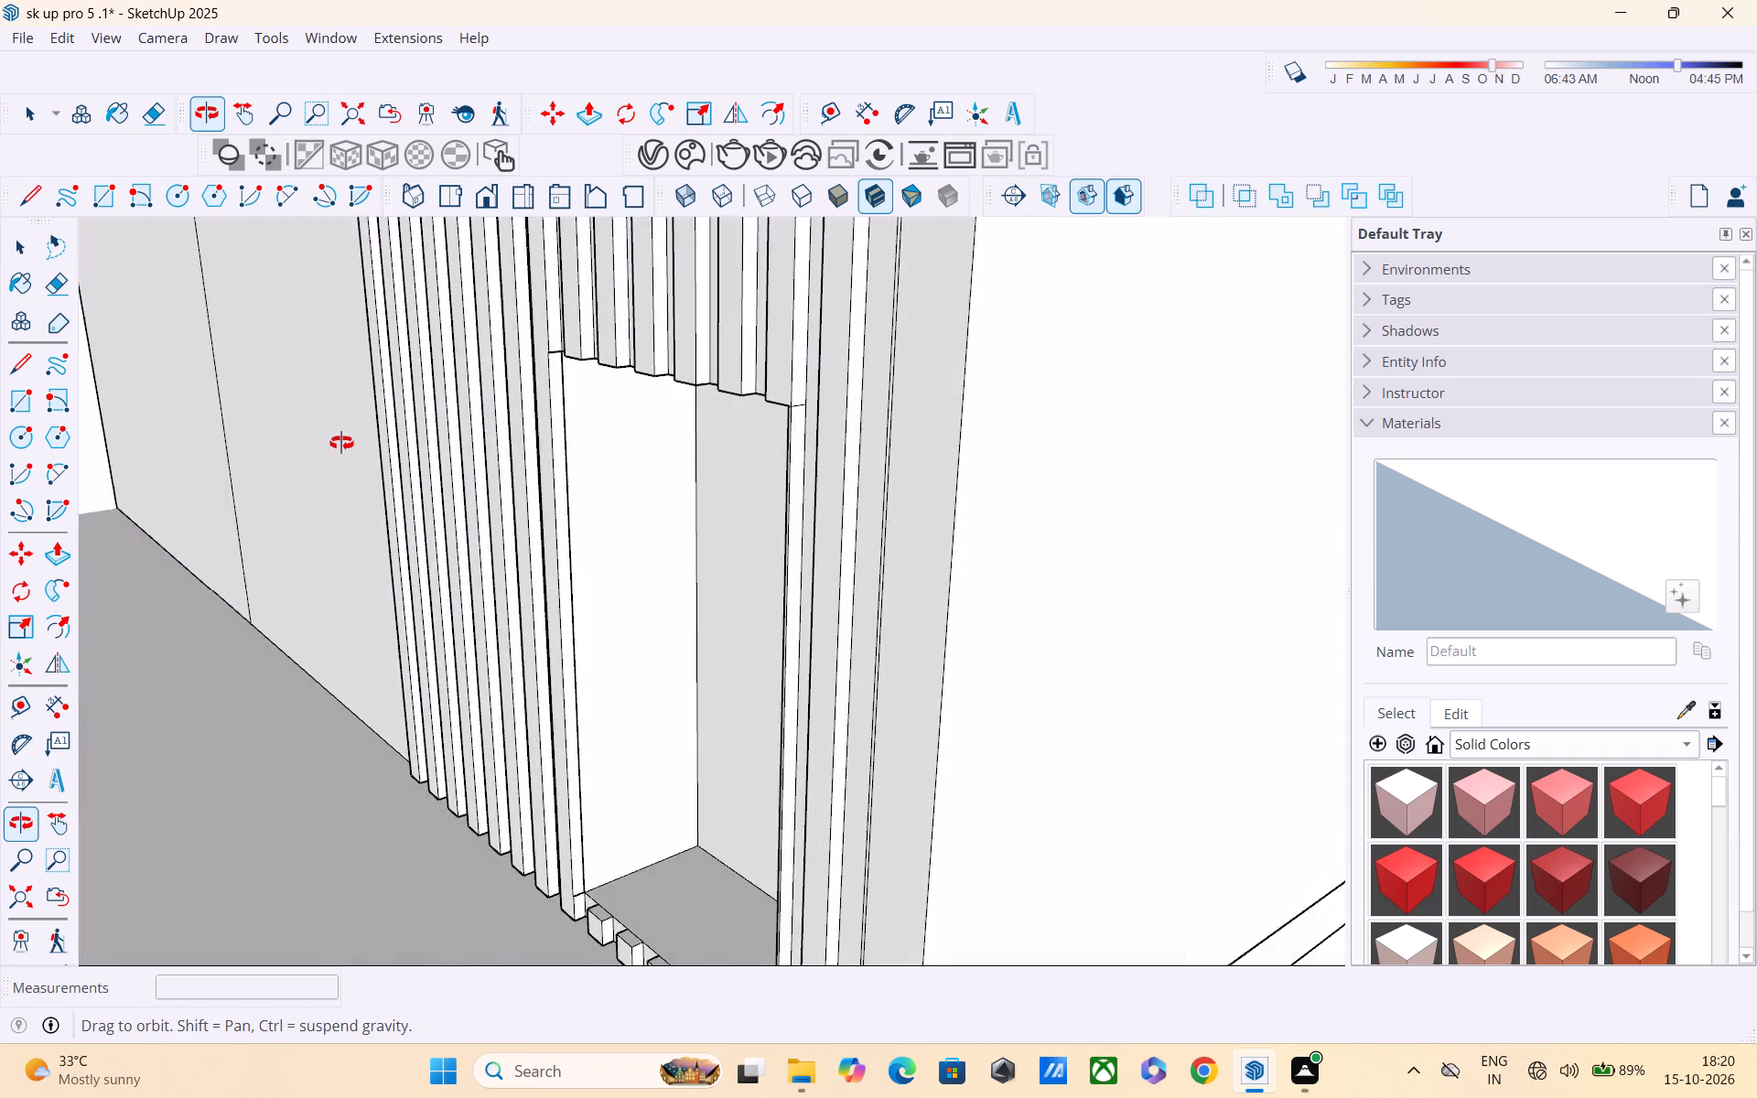
middle_click_drag(341, 443, 752, 433)
scroll(753, 432, "down", 7)
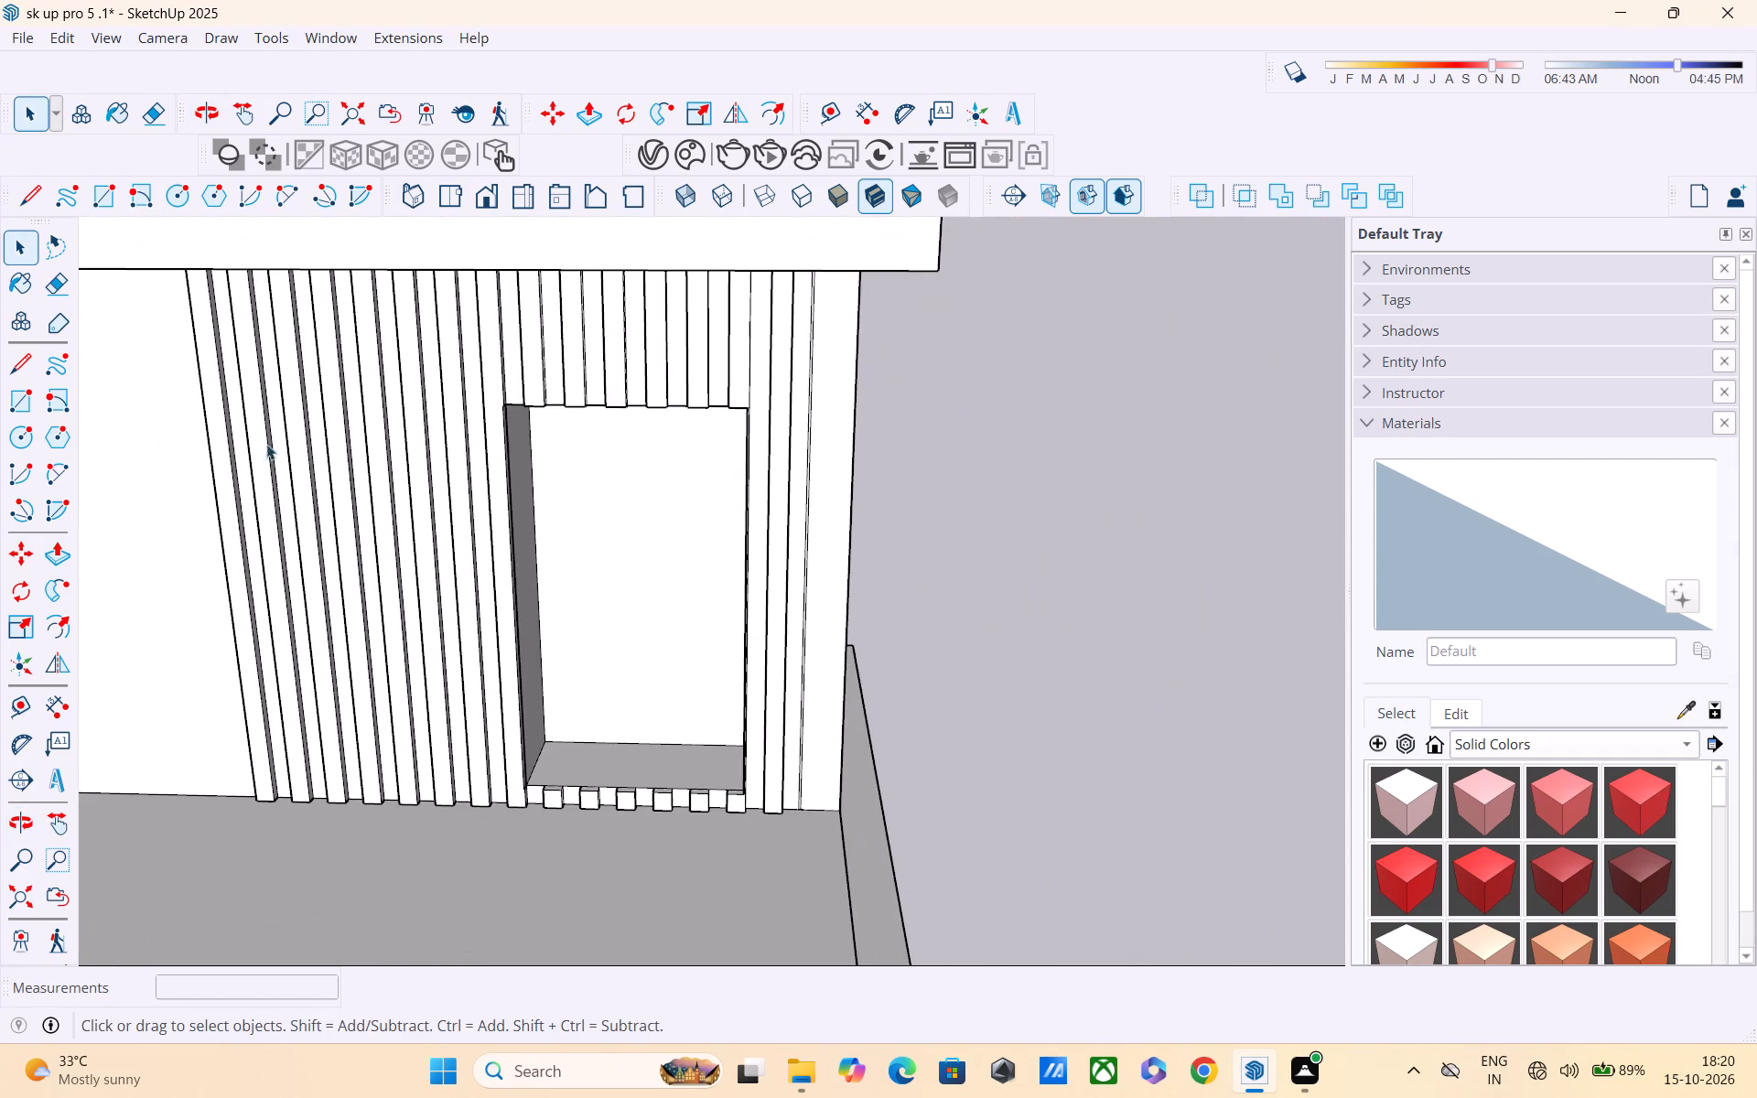
middle_click_drag(316, 456, 503, 449)
scroll(504, 473, "down", 6)
middle_click_drag(545, 495, 764, 482, "shift")
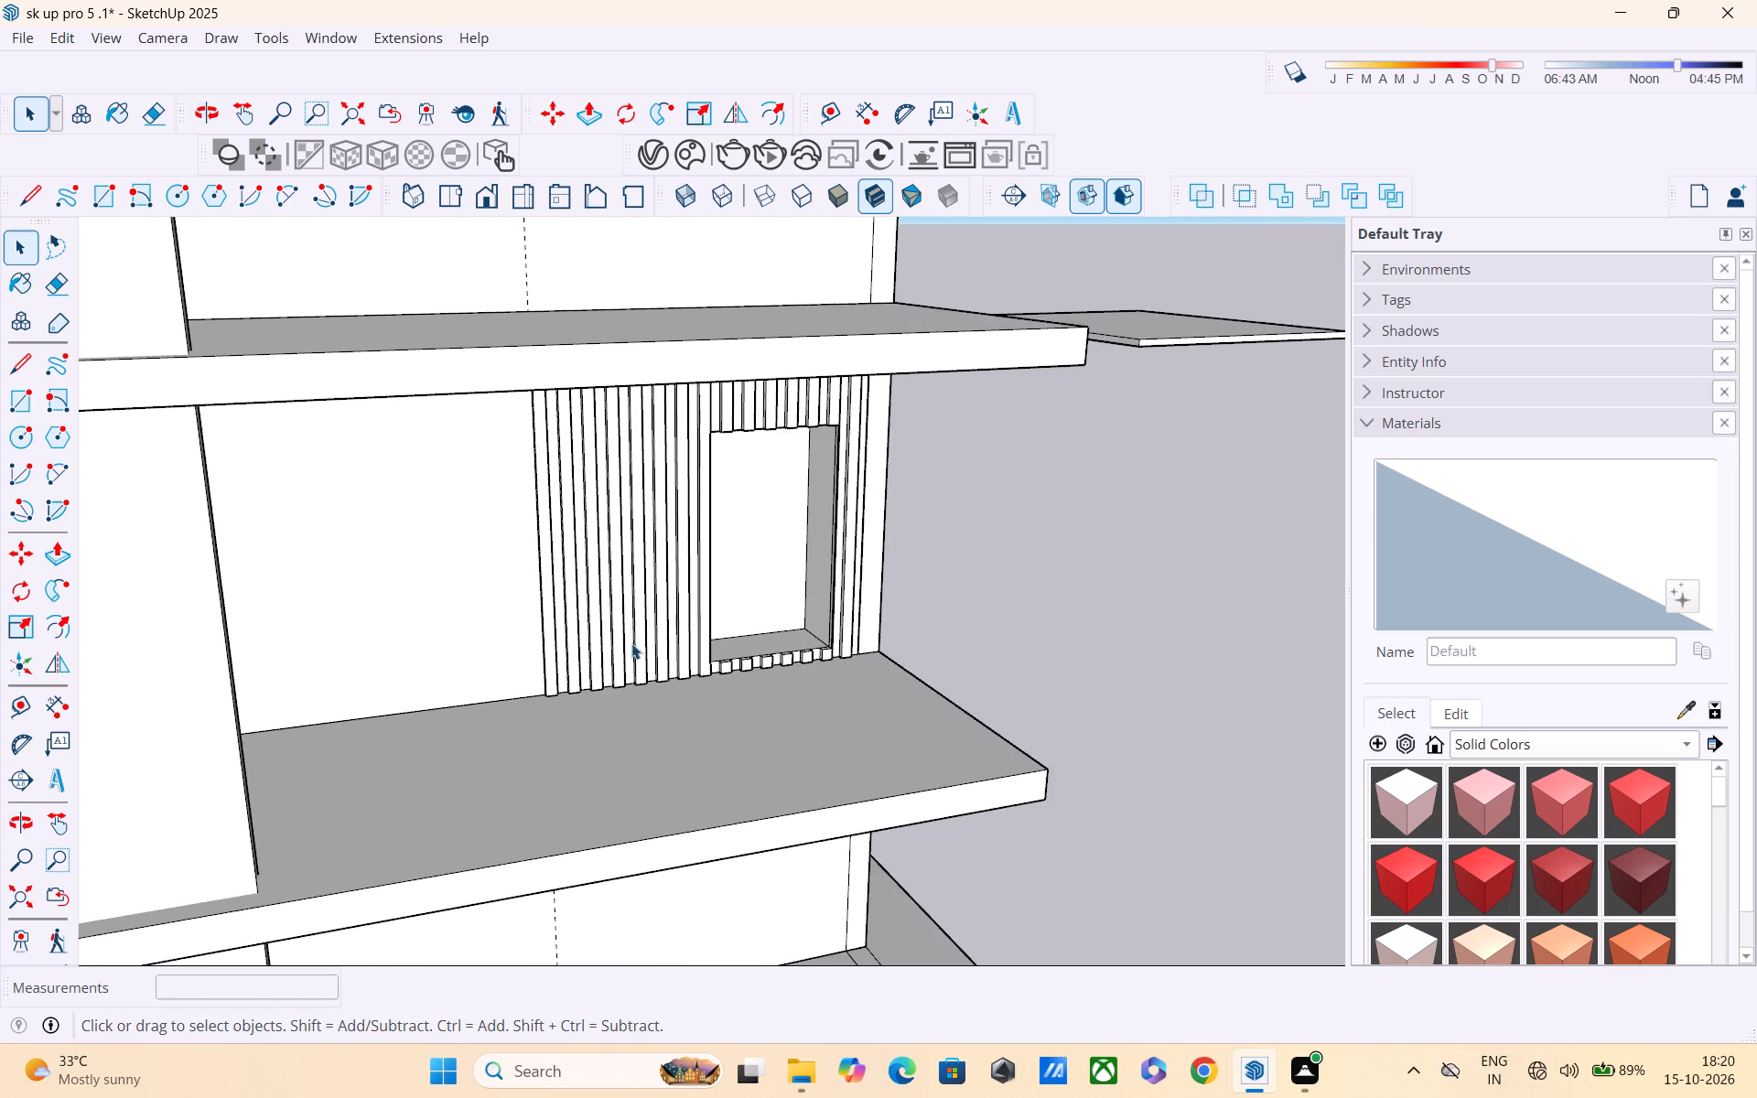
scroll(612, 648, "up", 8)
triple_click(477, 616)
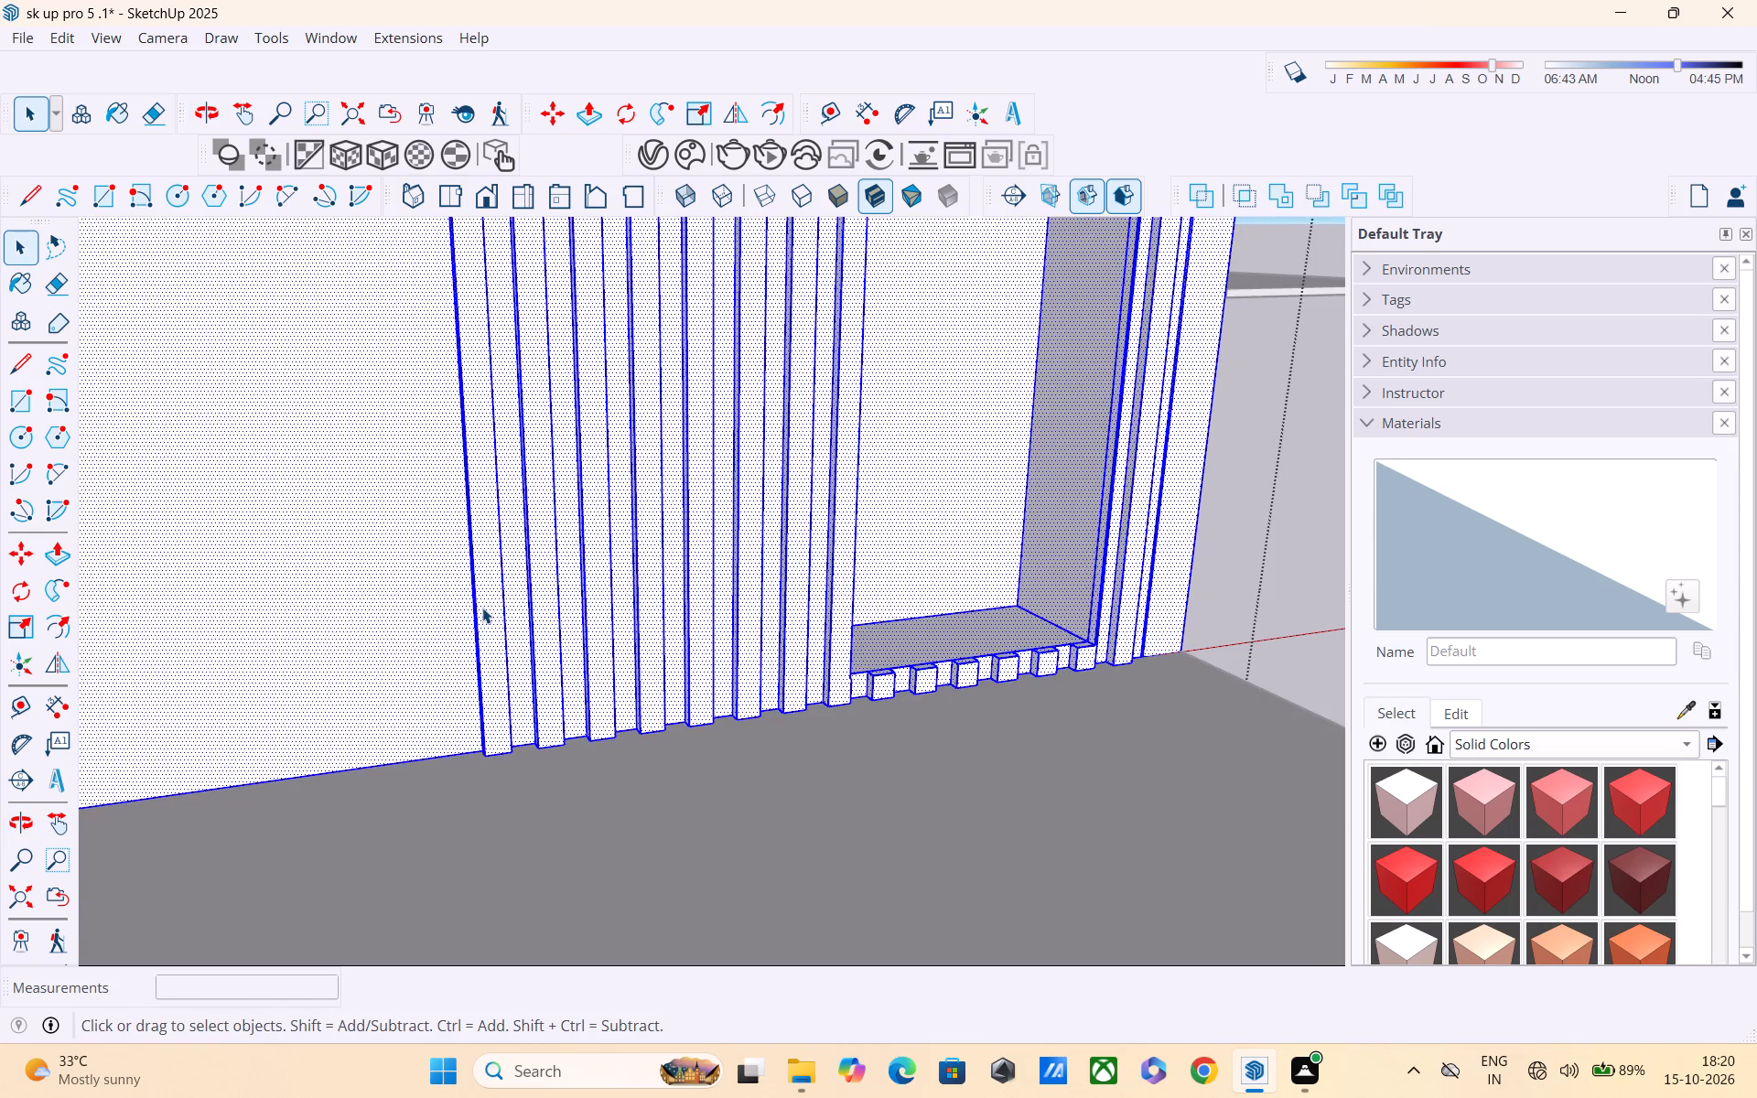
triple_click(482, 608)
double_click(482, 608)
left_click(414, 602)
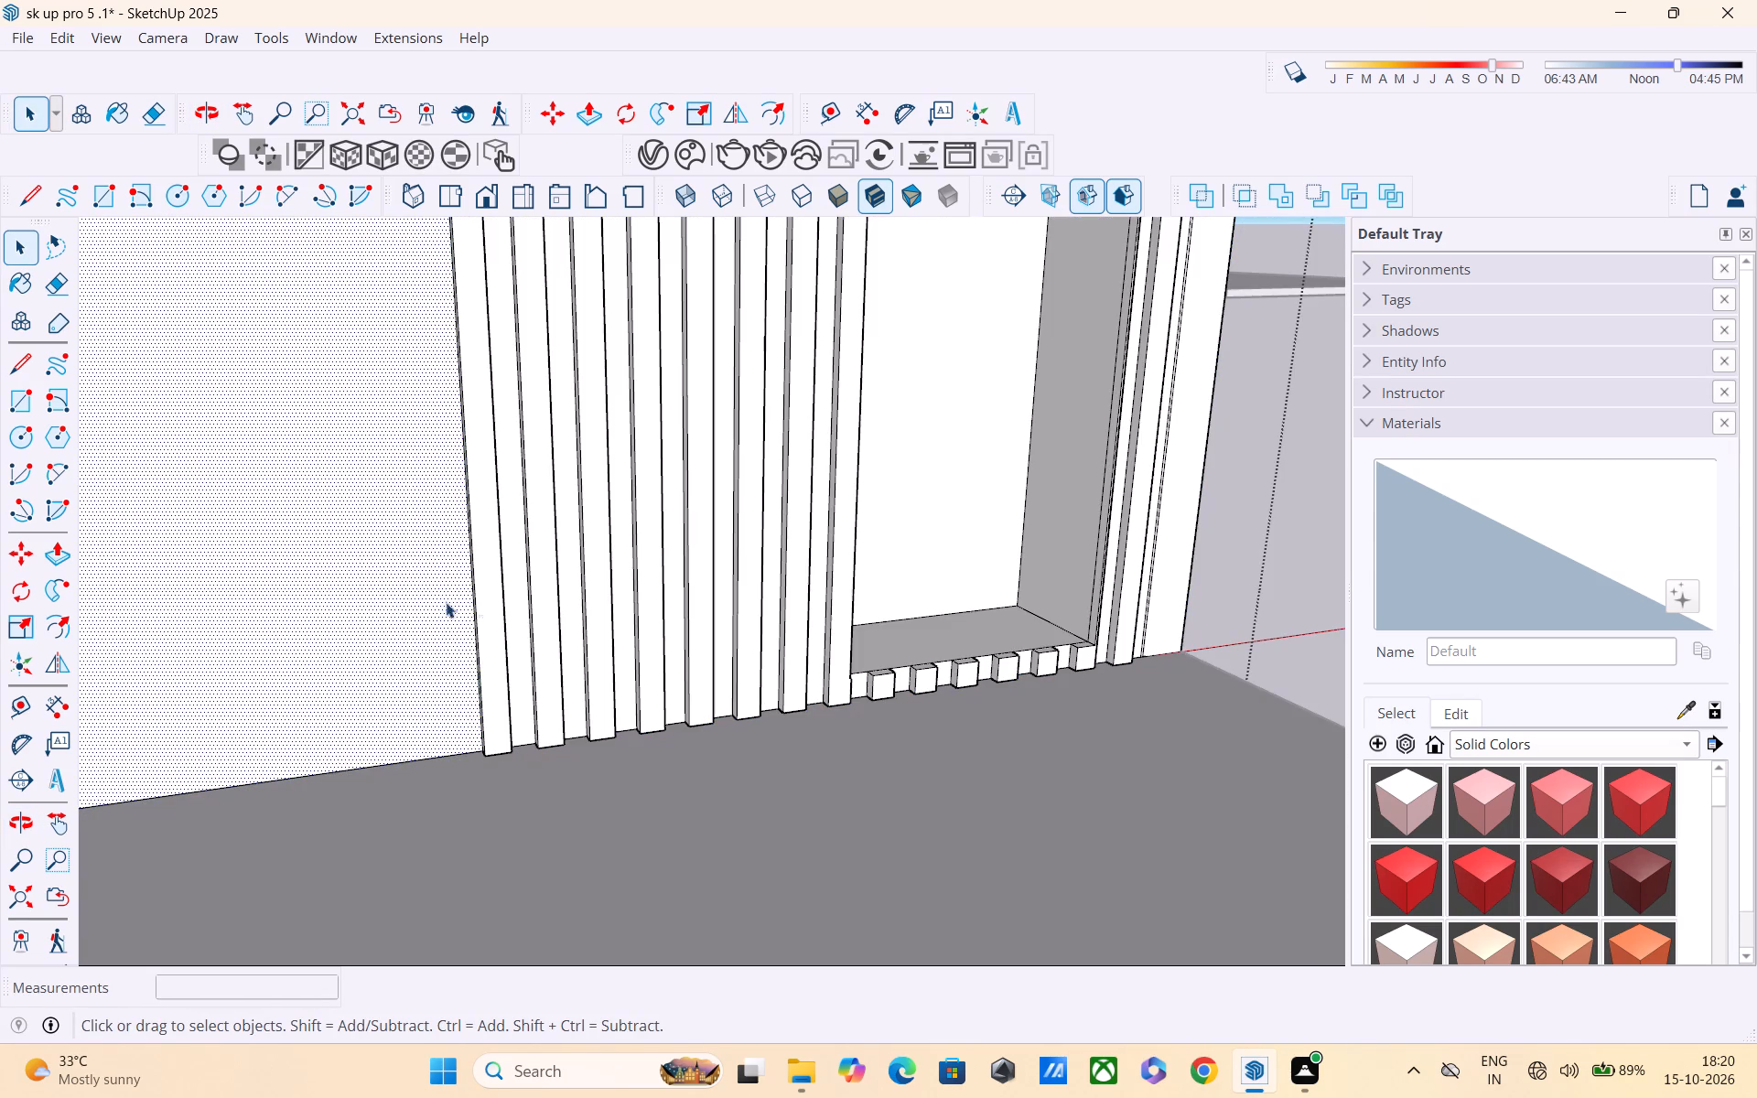
Copy the faces and edges of the fluted strip bordering the blank wall 8" onto that wall.
left_click(496, 611)
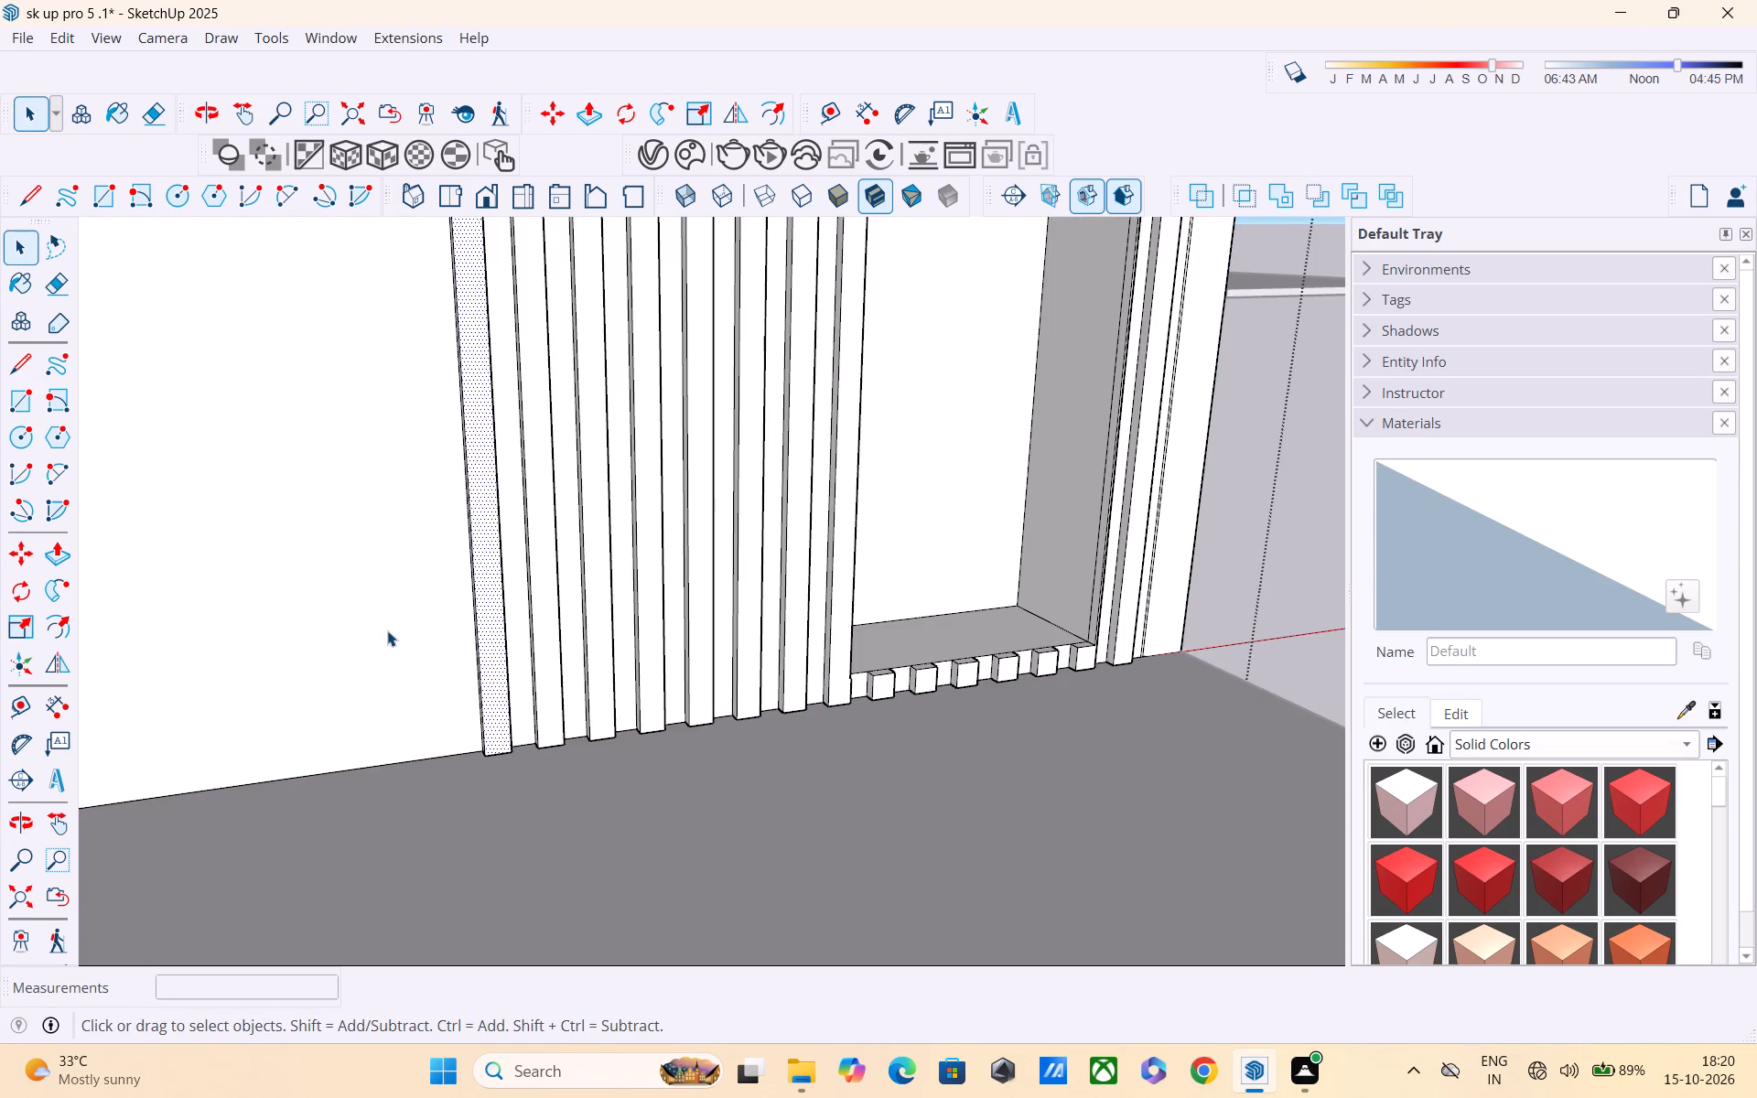
middle_click_drag(447, 633, 623, 609)
scroll(623, 621, "up", 4)
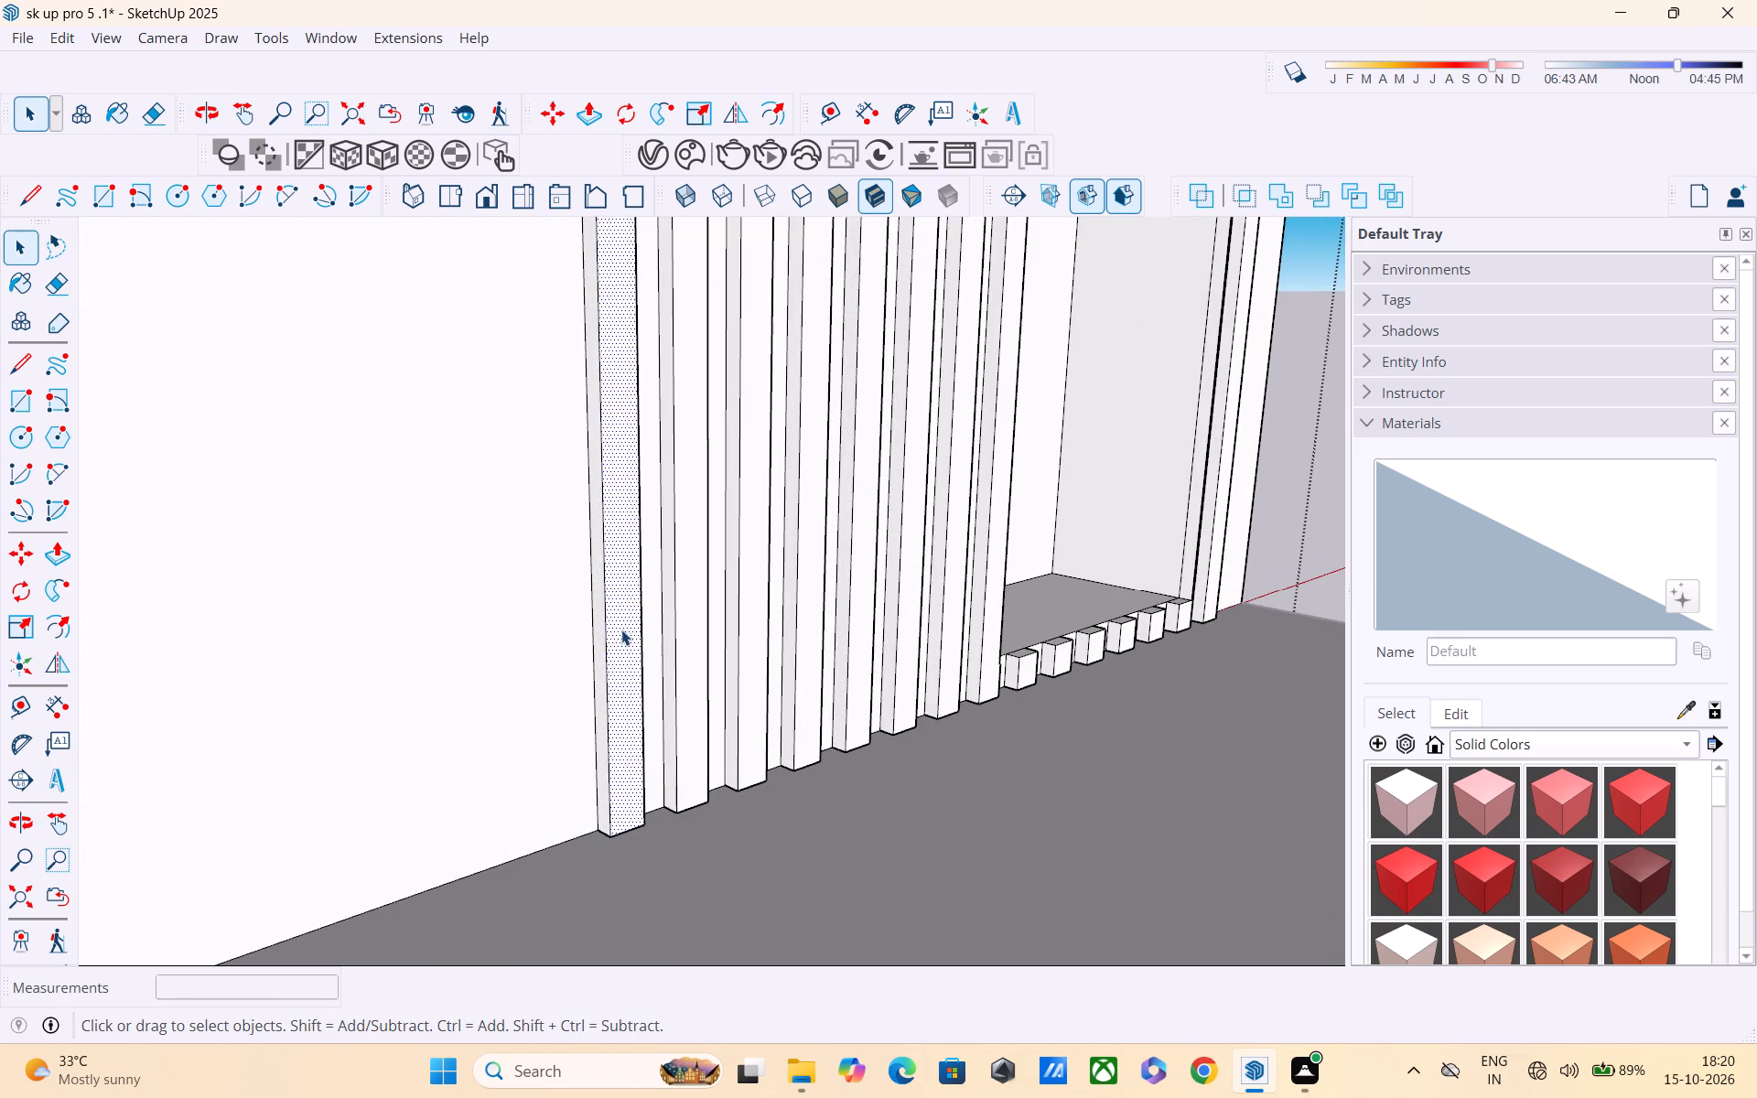
left_click(614, 587, "shift")
scroll(614, 587, "up", 1, "shift")
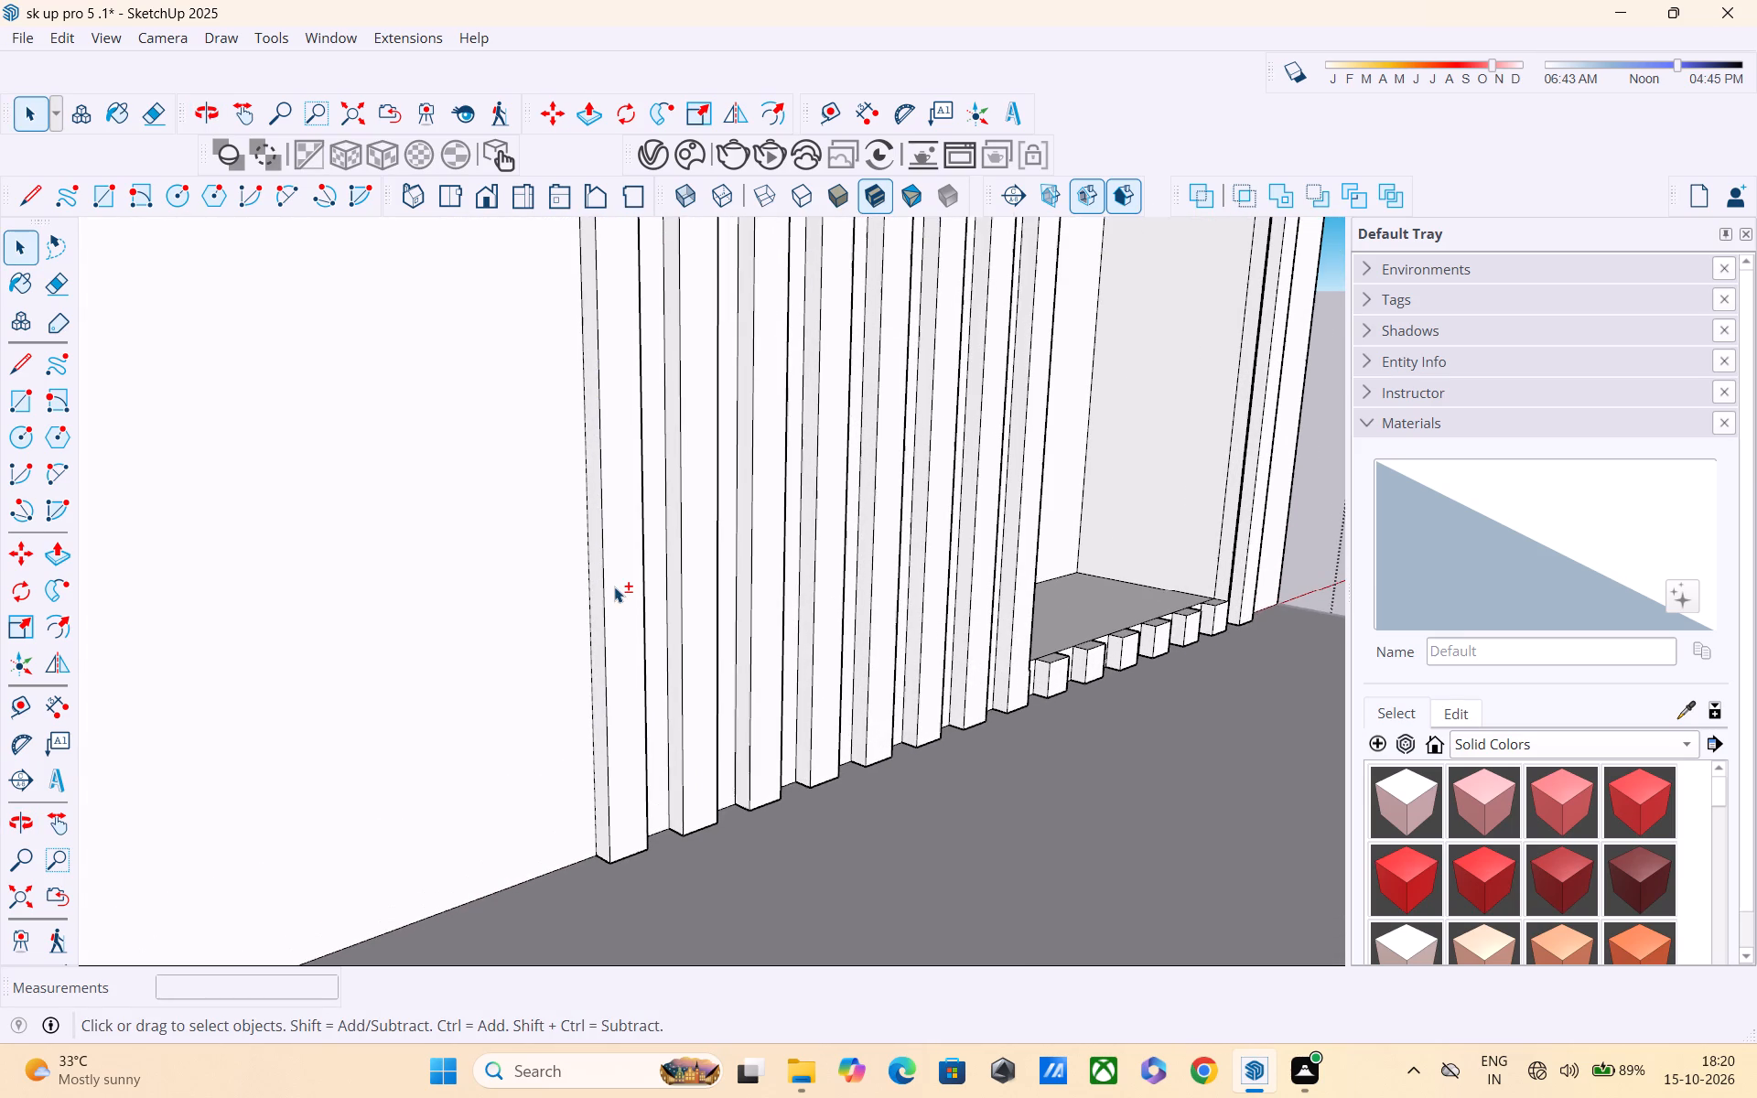
left_click(614, 587, "shift")
middle_click_drag(614, 587, 688, 638, "shift")
scroll(687, 639, "up", 5, "shift")
left_click(665, 612, "shift")
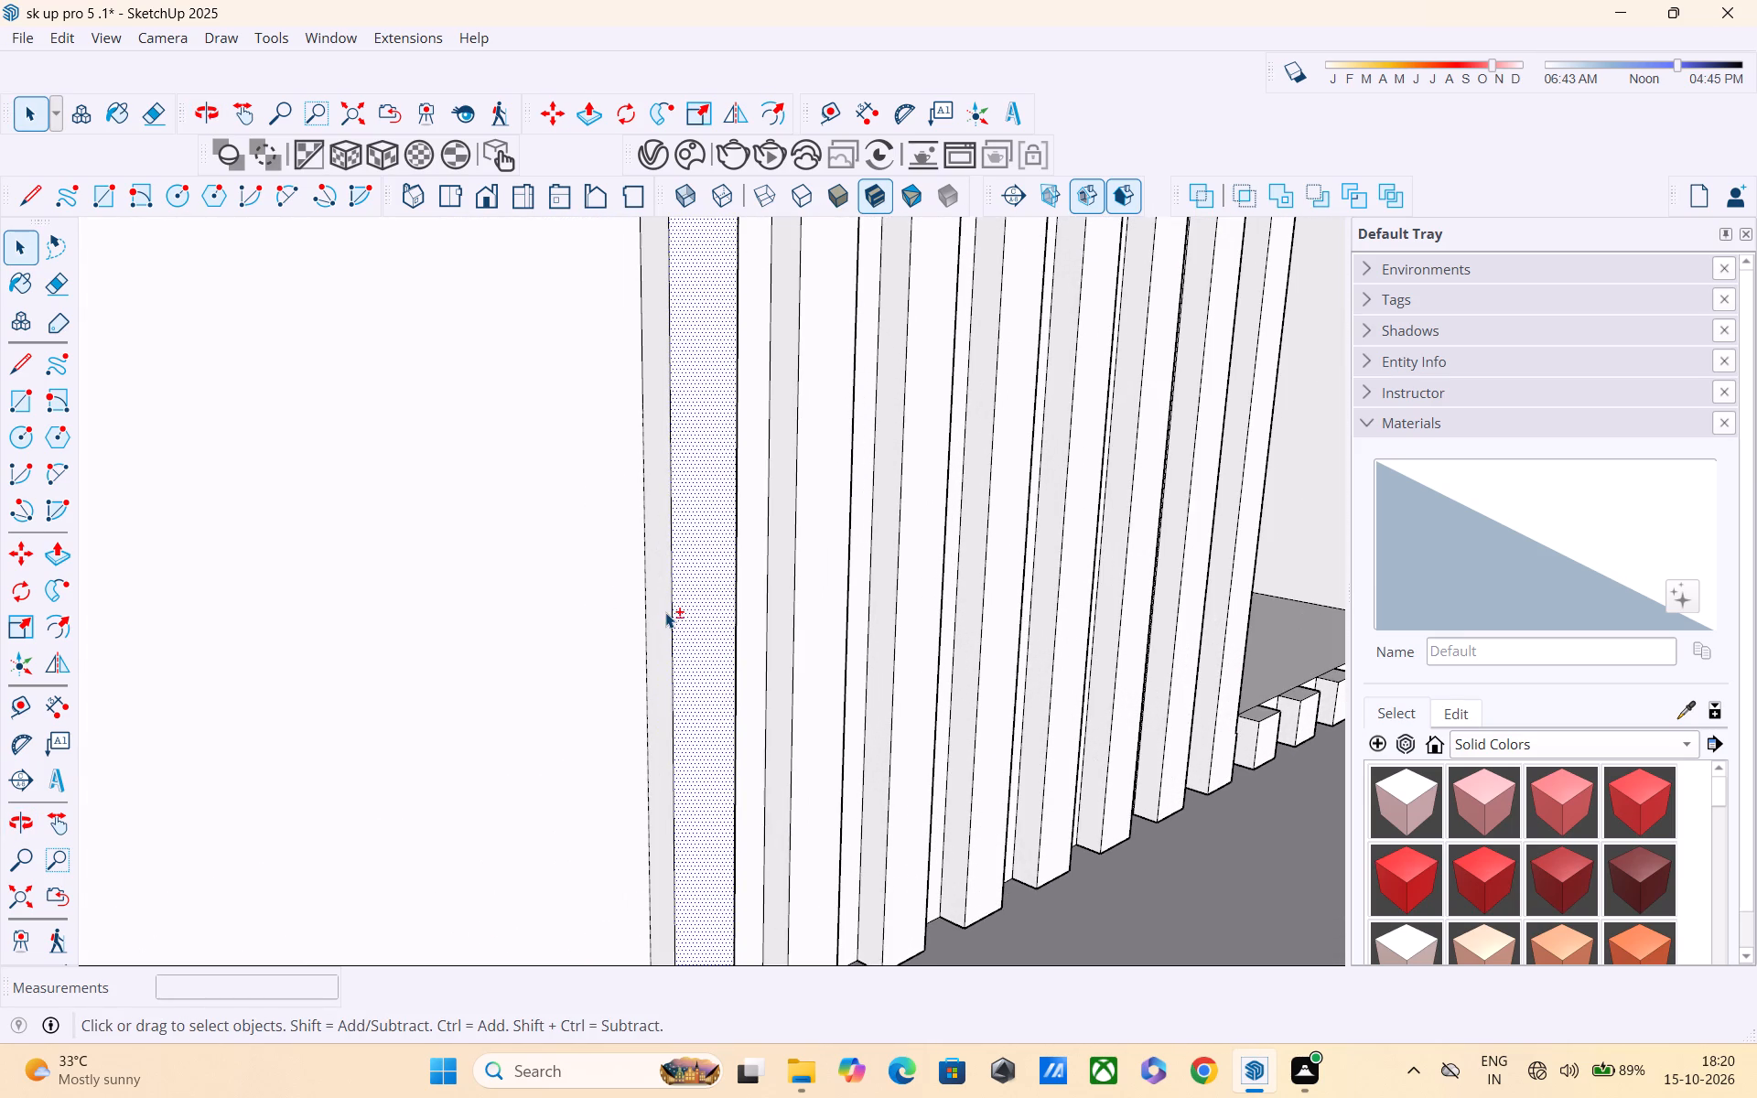
middle_click_drag(717, 603, 667, 626, "shift")
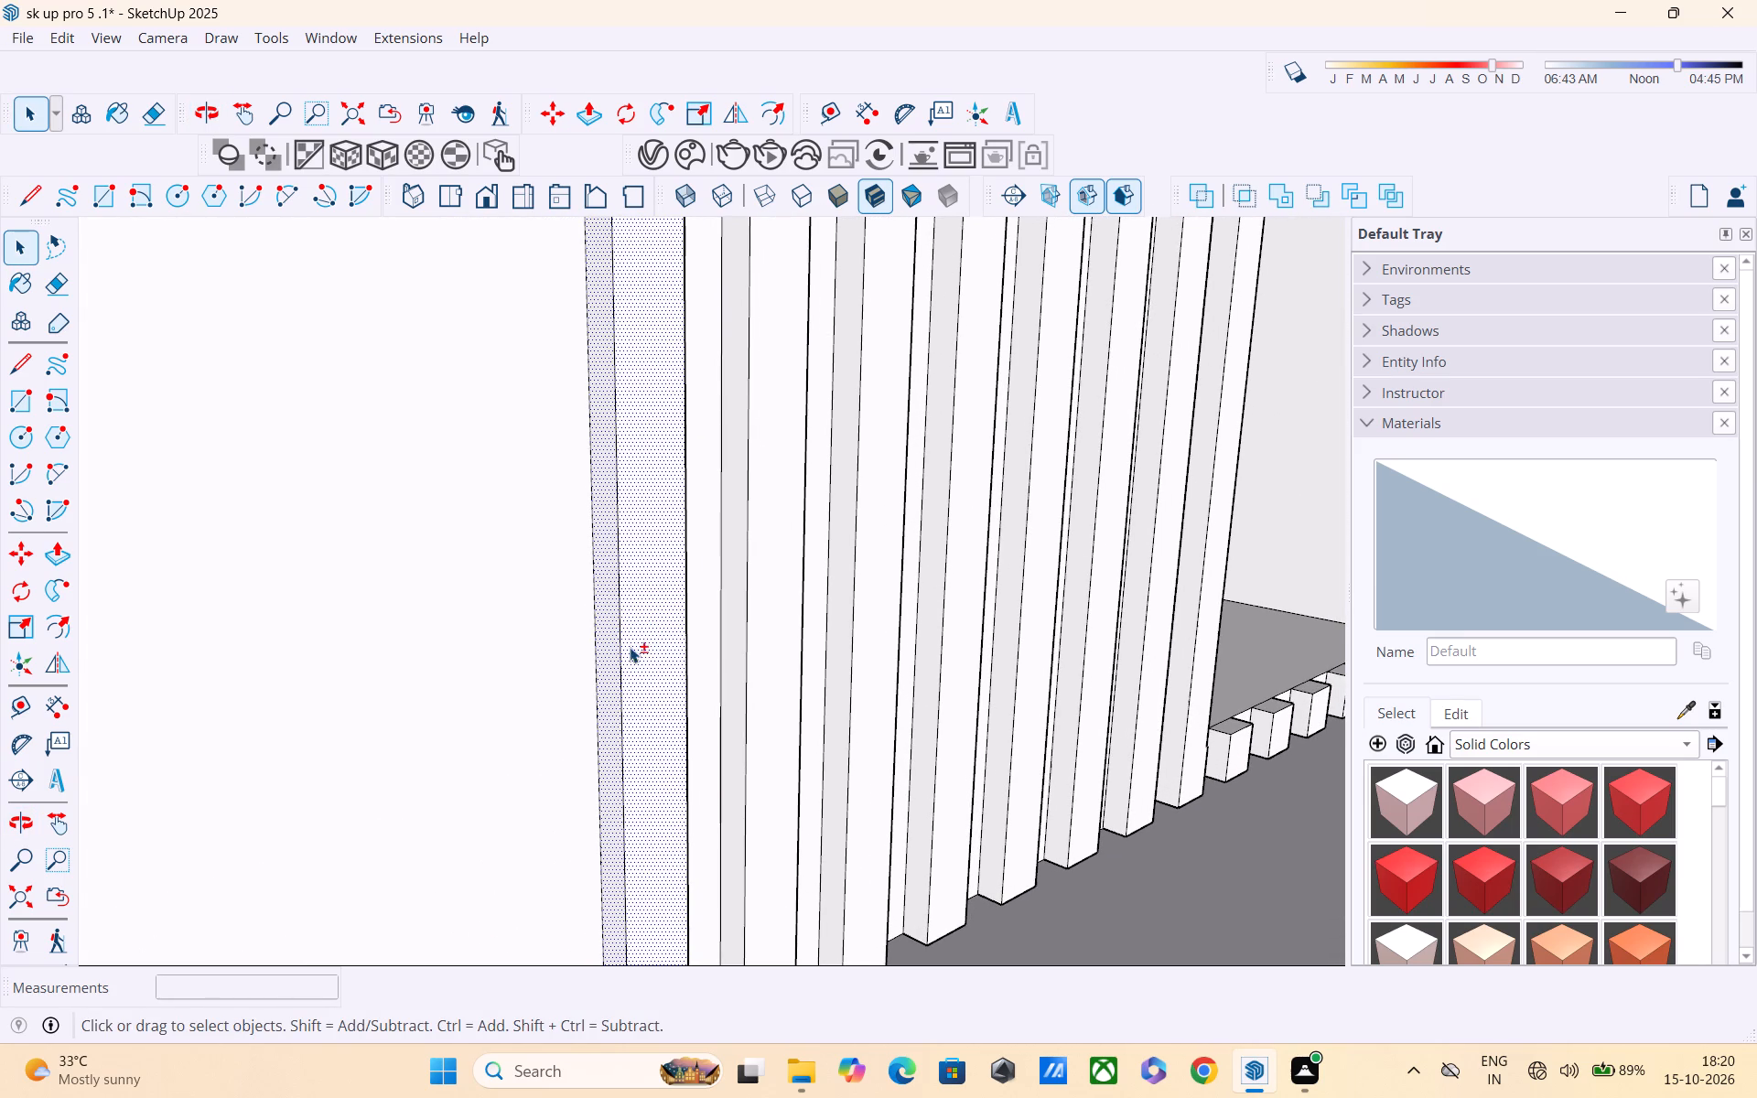
left_click(623, 664, "shift")
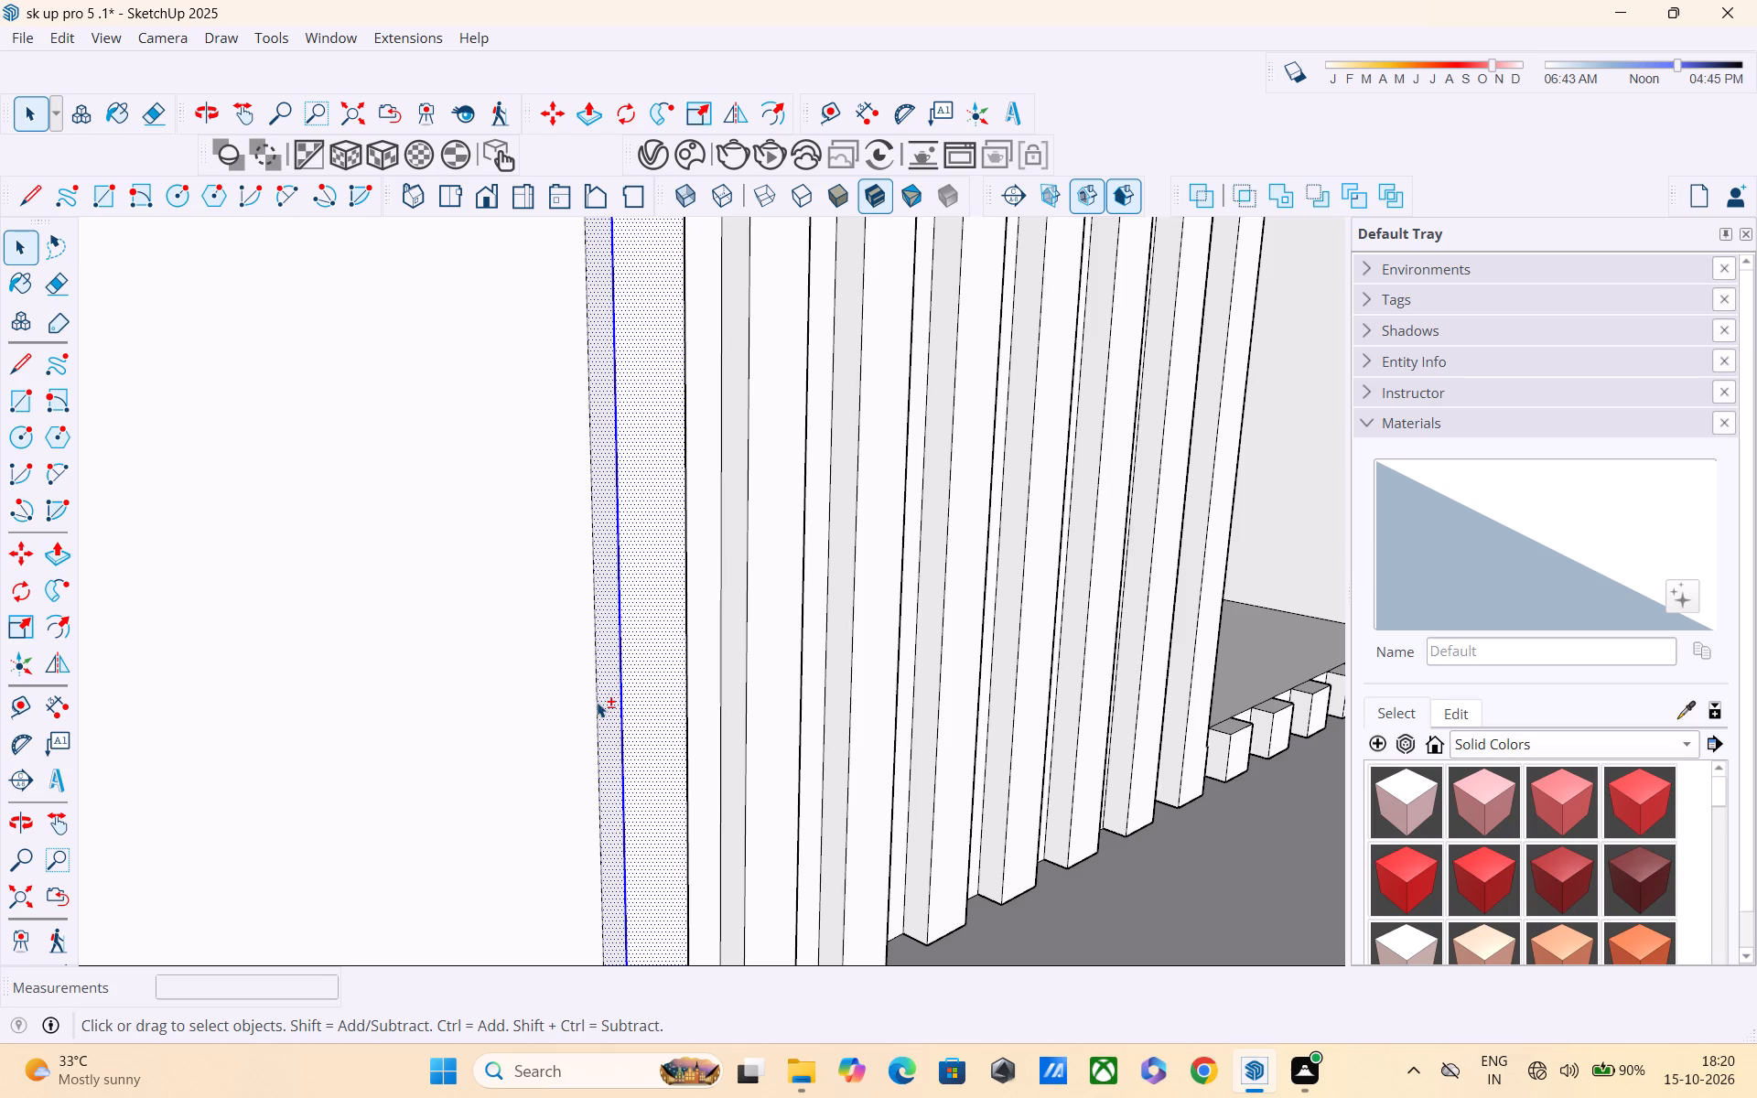
left_click(597, 702, "shift")
middle_click_drag(672, 699, 518, 705, "shift")
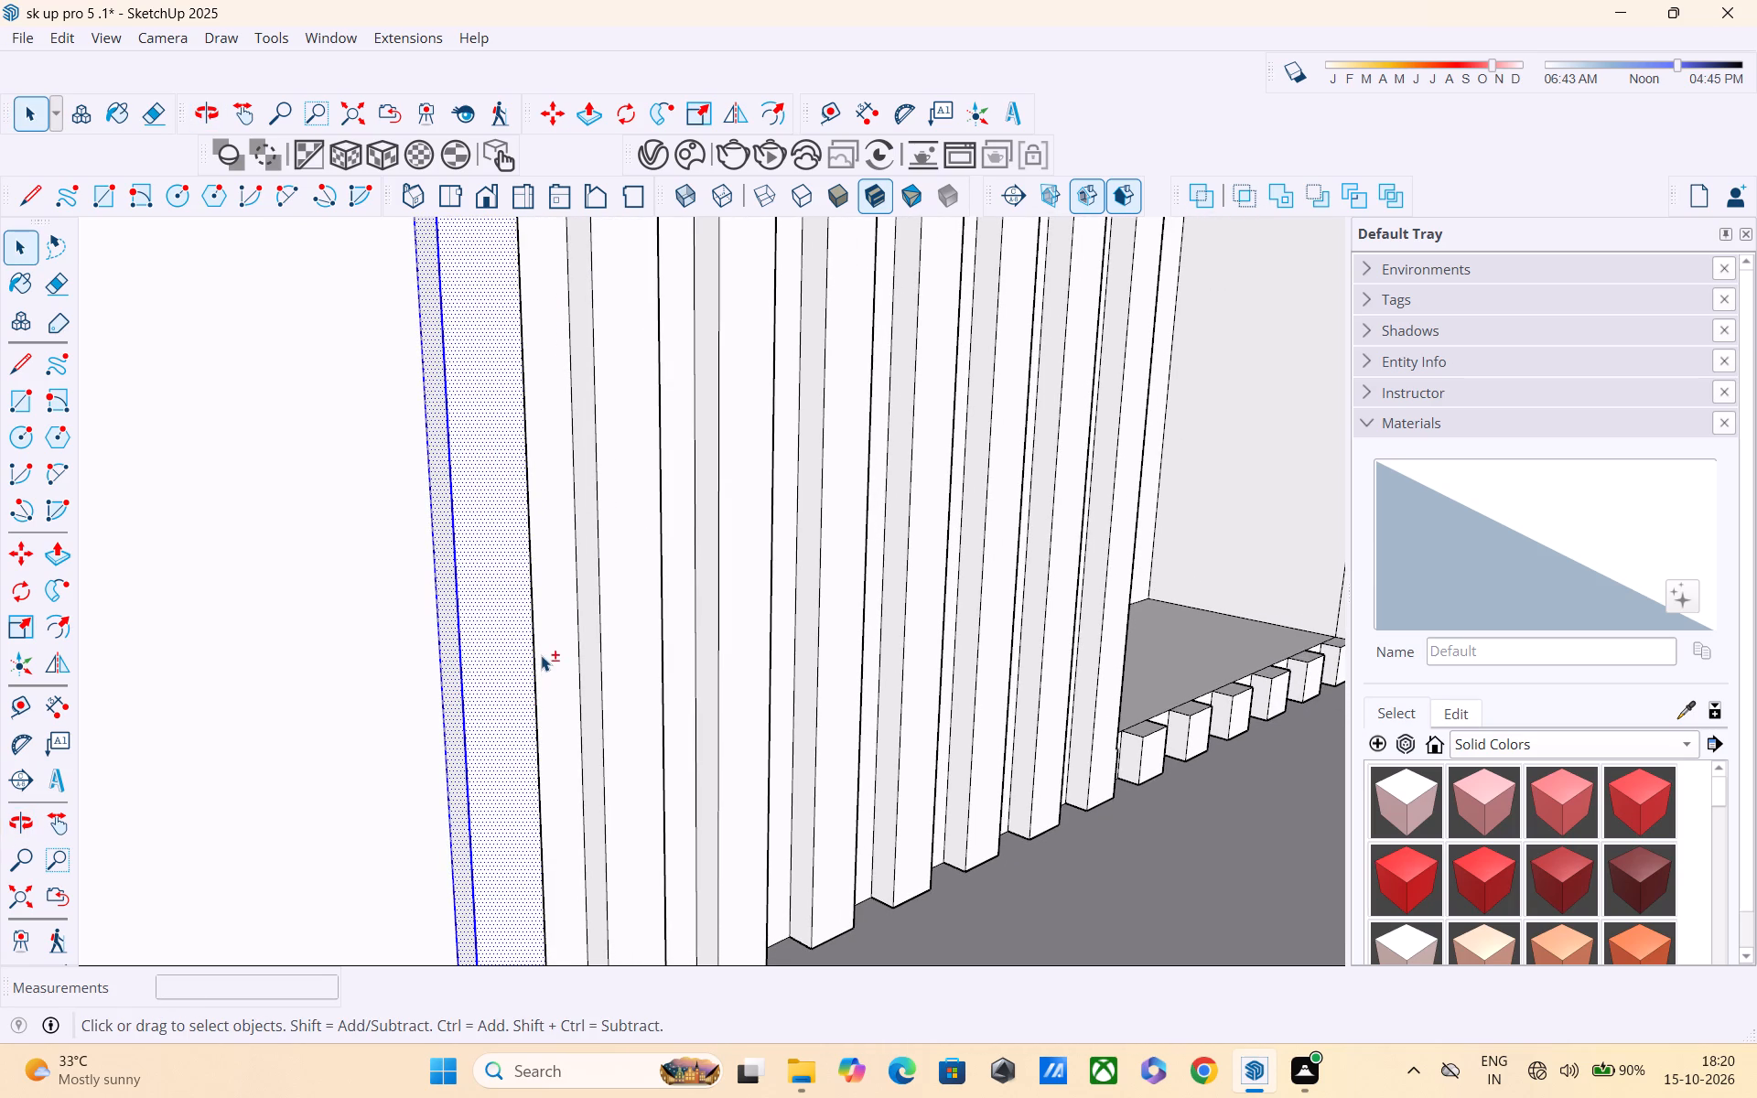
left_click(535, 666, "shift")
scroll(536, 665, "down", 3, "shift")
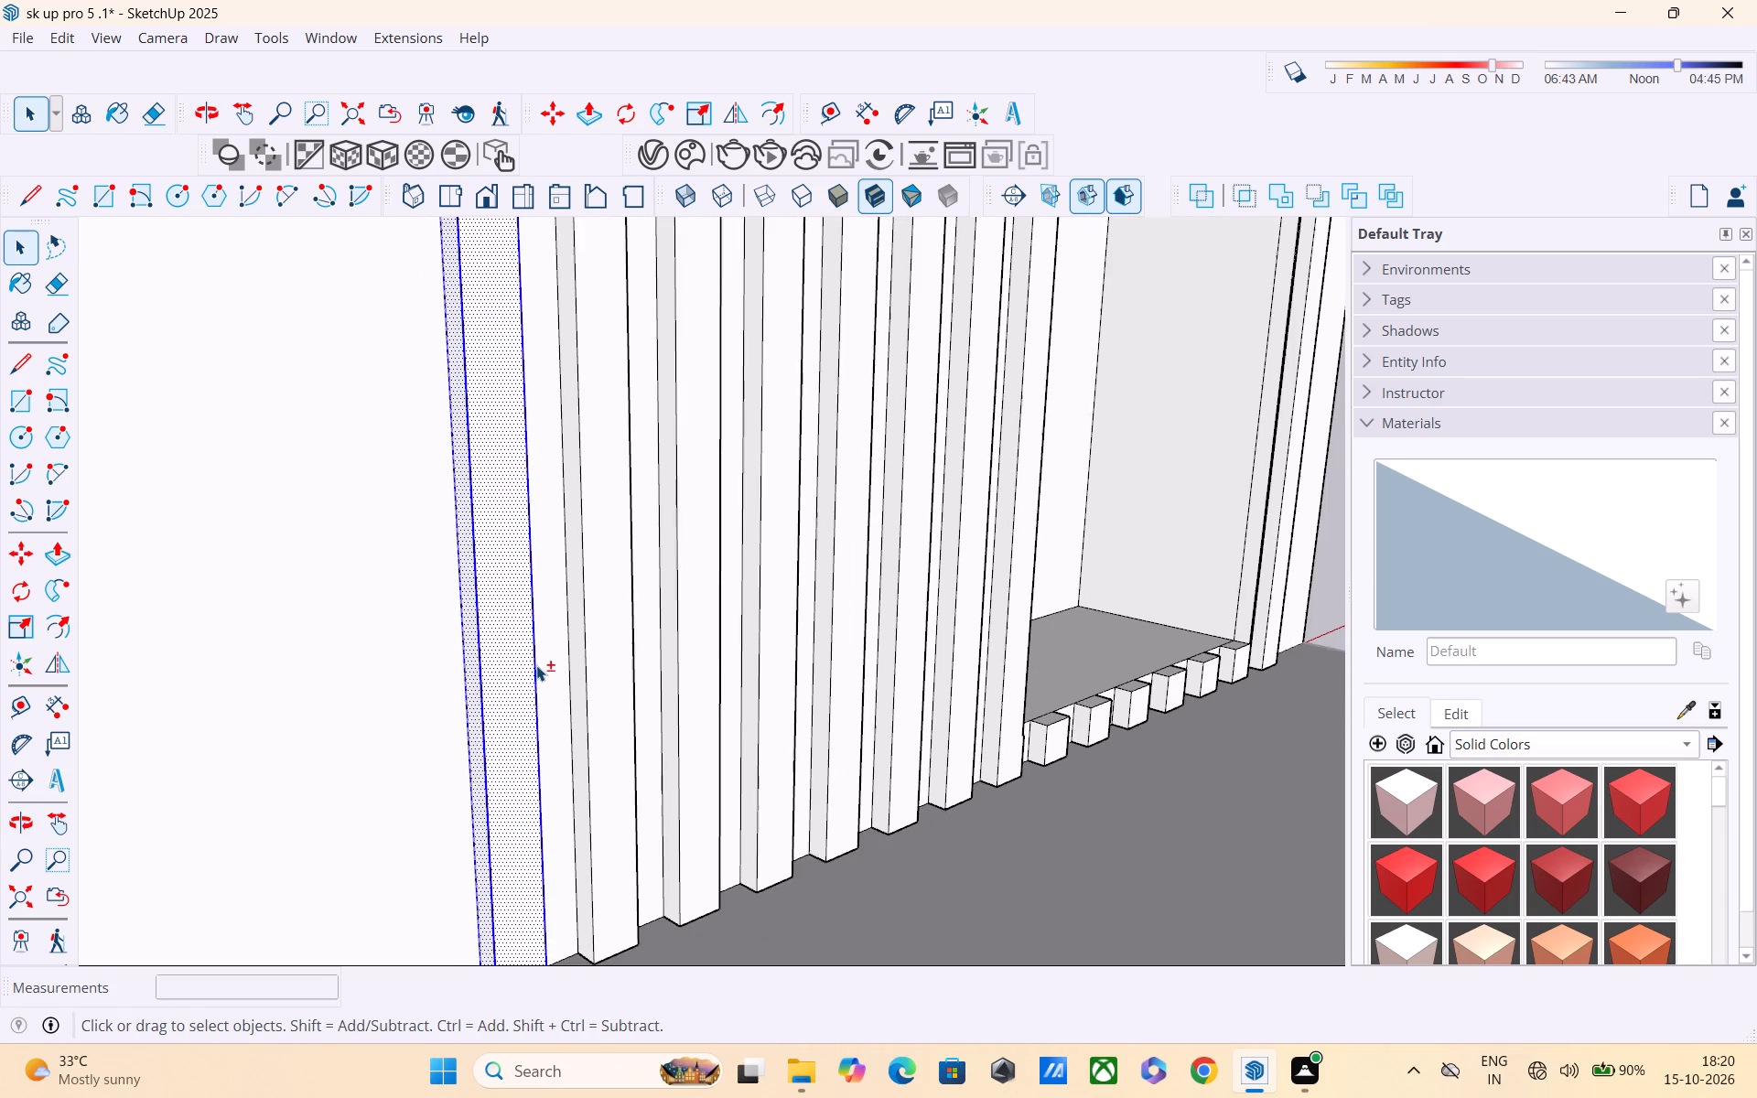
middle_click_drag(540, 668, 418, 671, "shift")
middle_click_drag(497, 666, 597, 607)
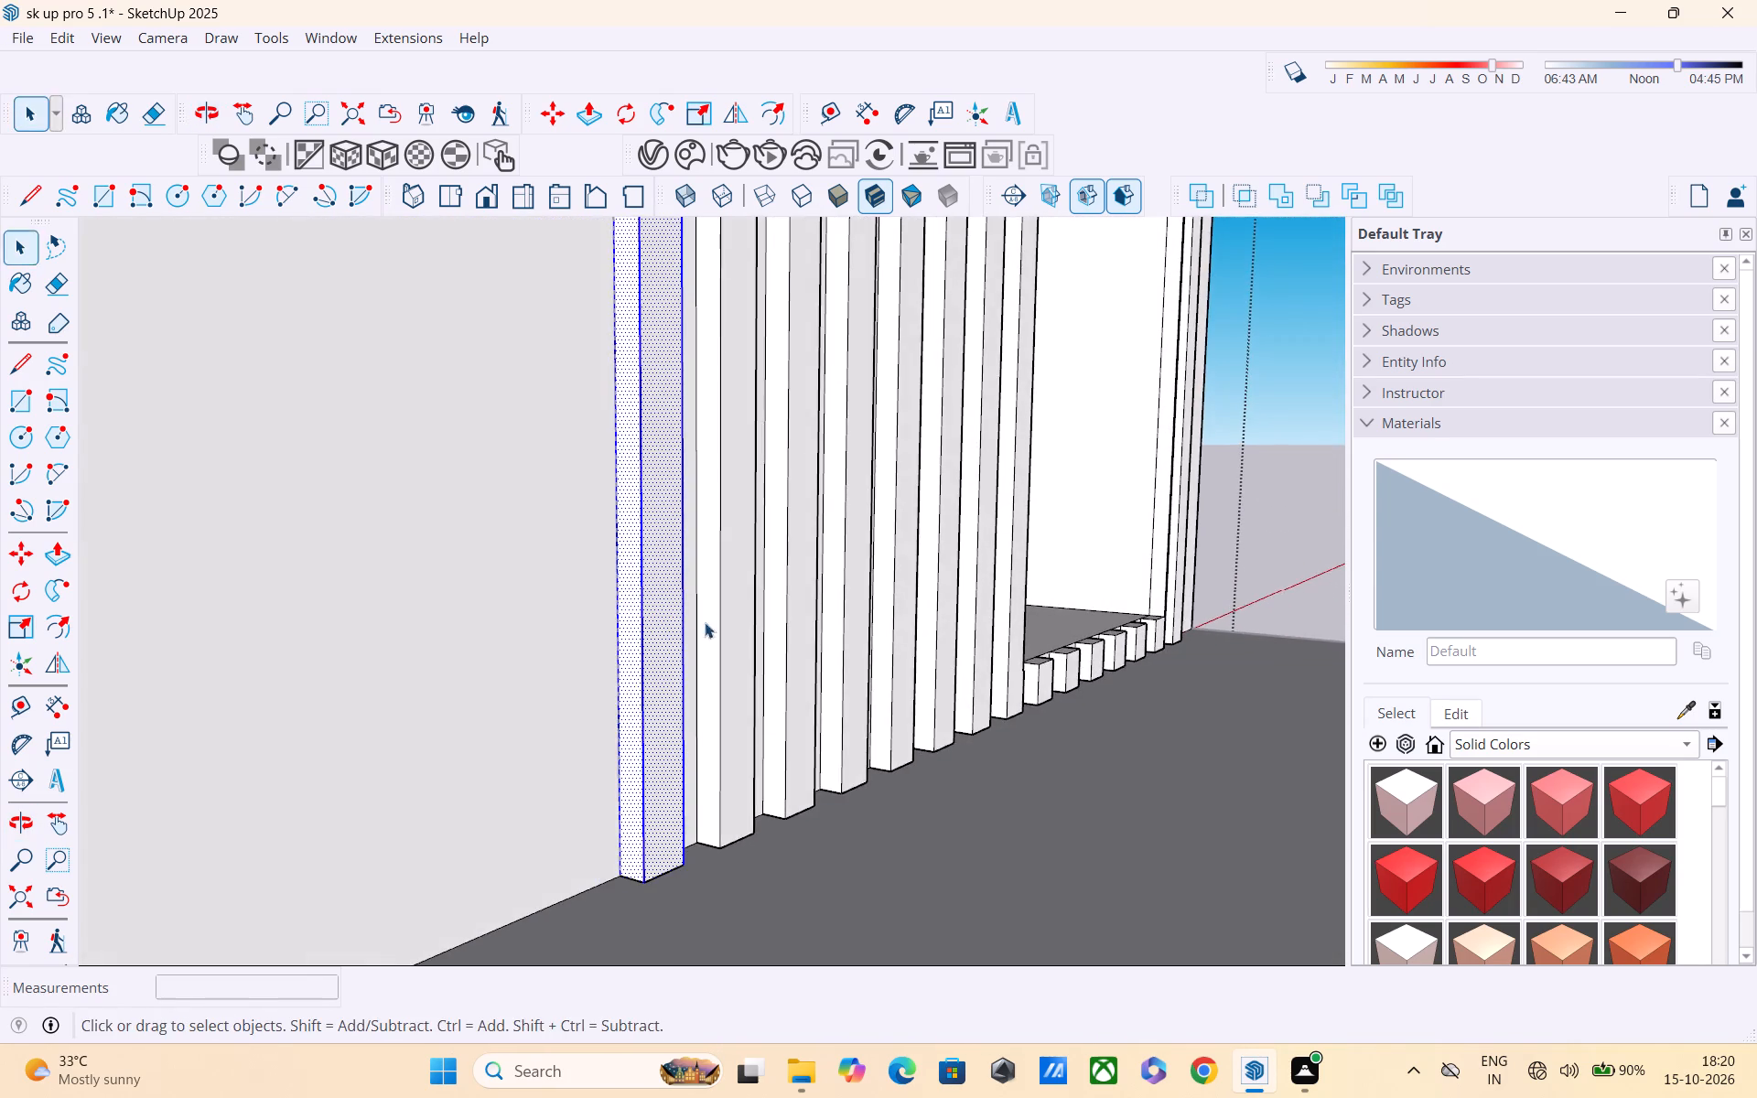
middle_click_drag(705, 622, 280, 640)
middle_click_drag(655, 640, 396, 642)
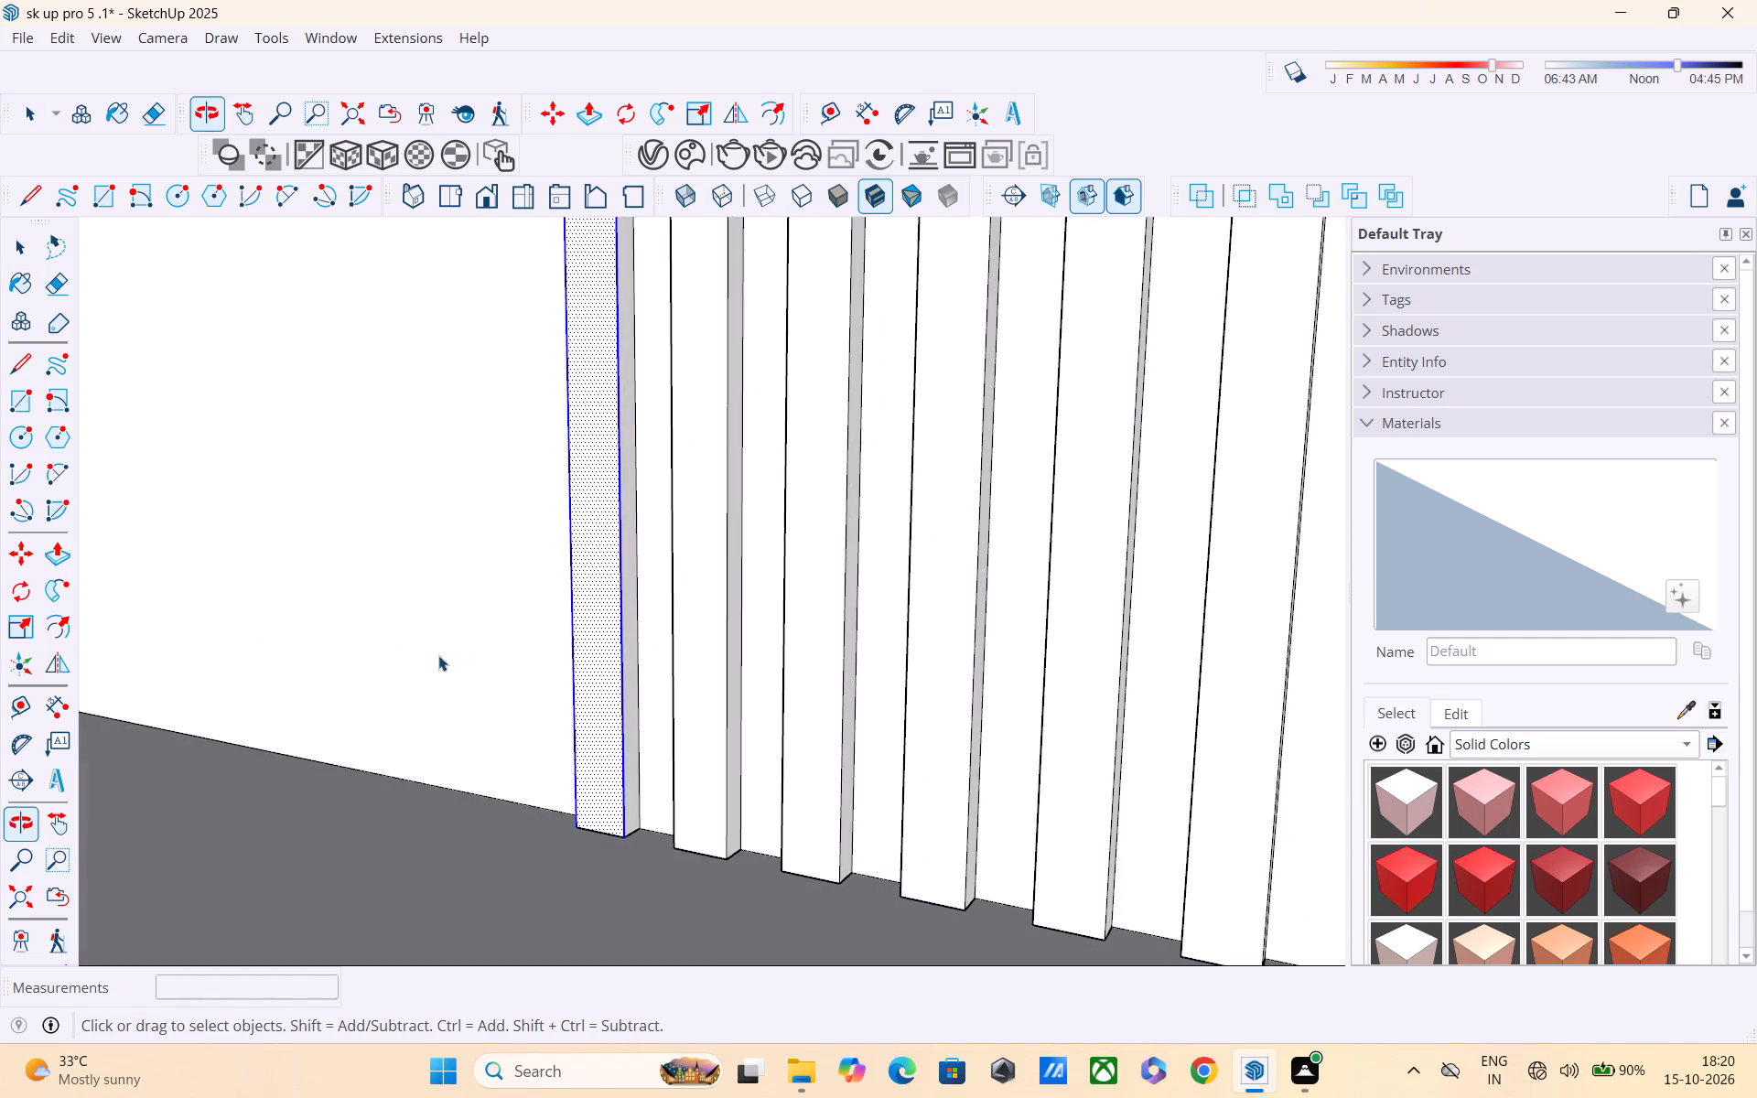
scroll(673, 709, "up", 5)
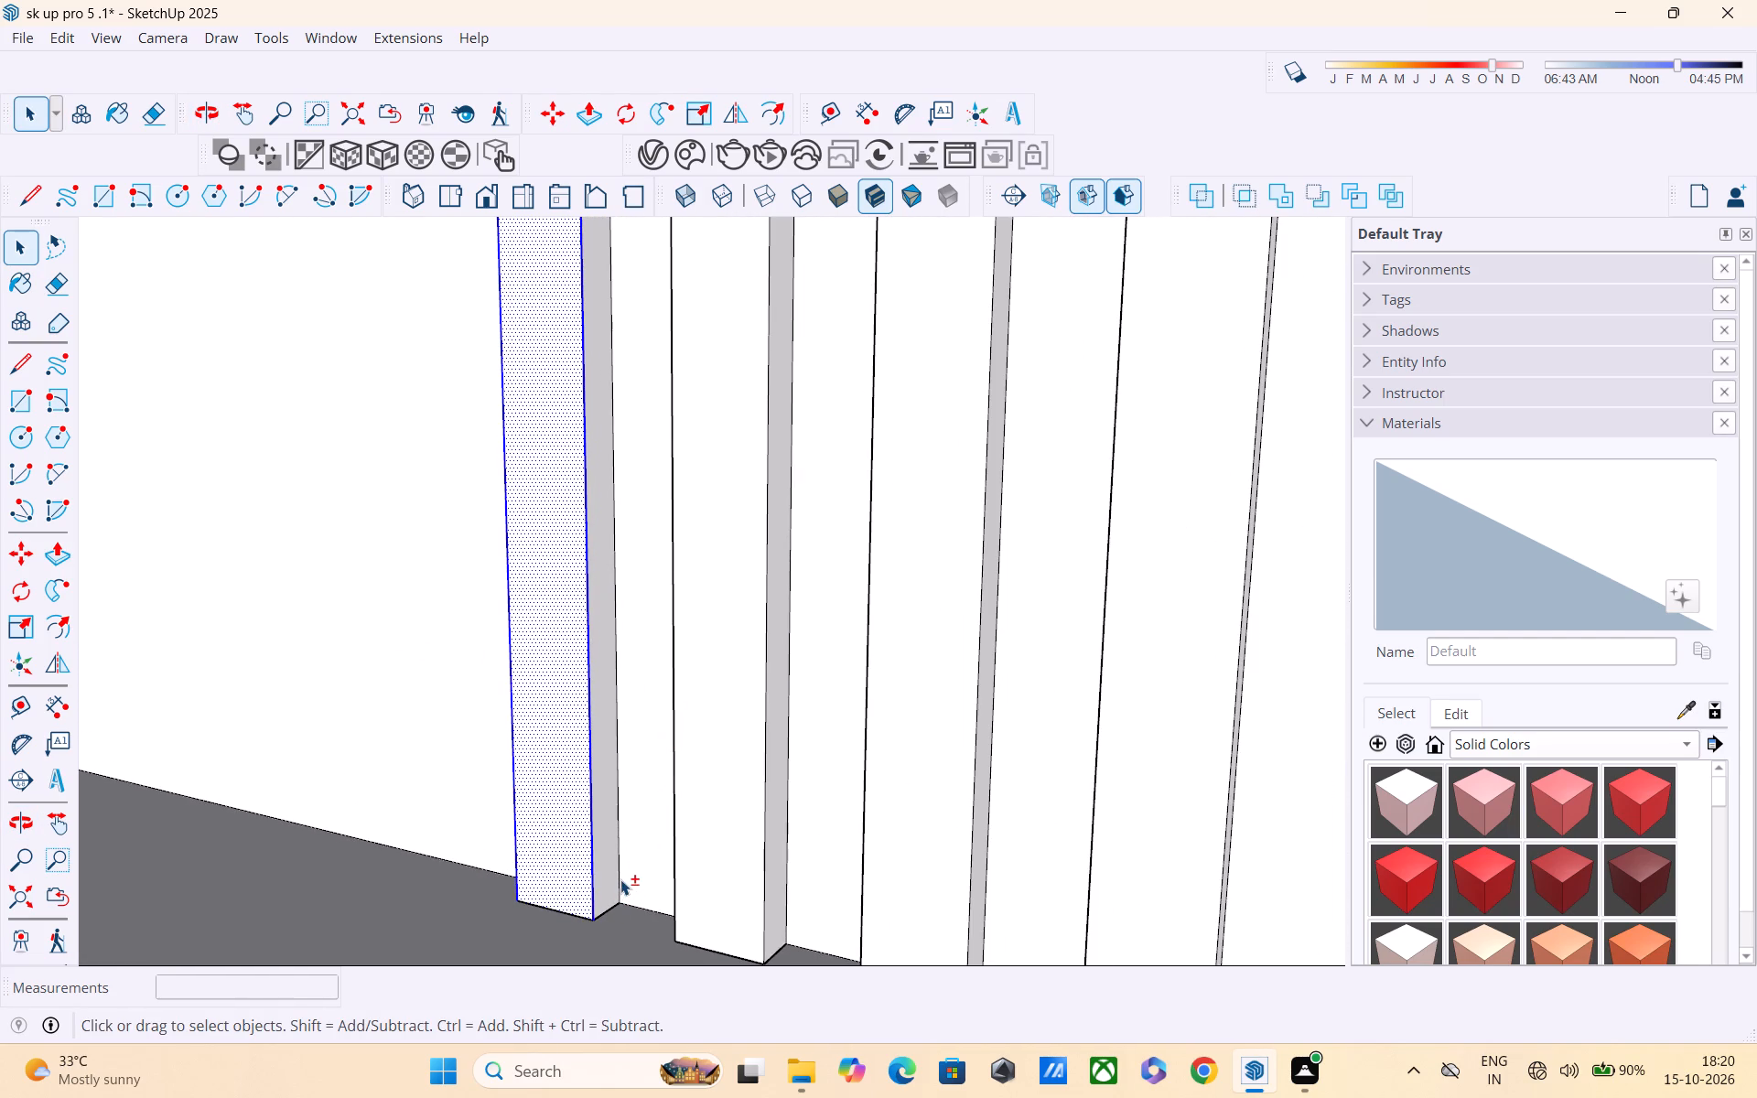
left_click(620, 879, "shift")
left_click(615, 903, "shift")
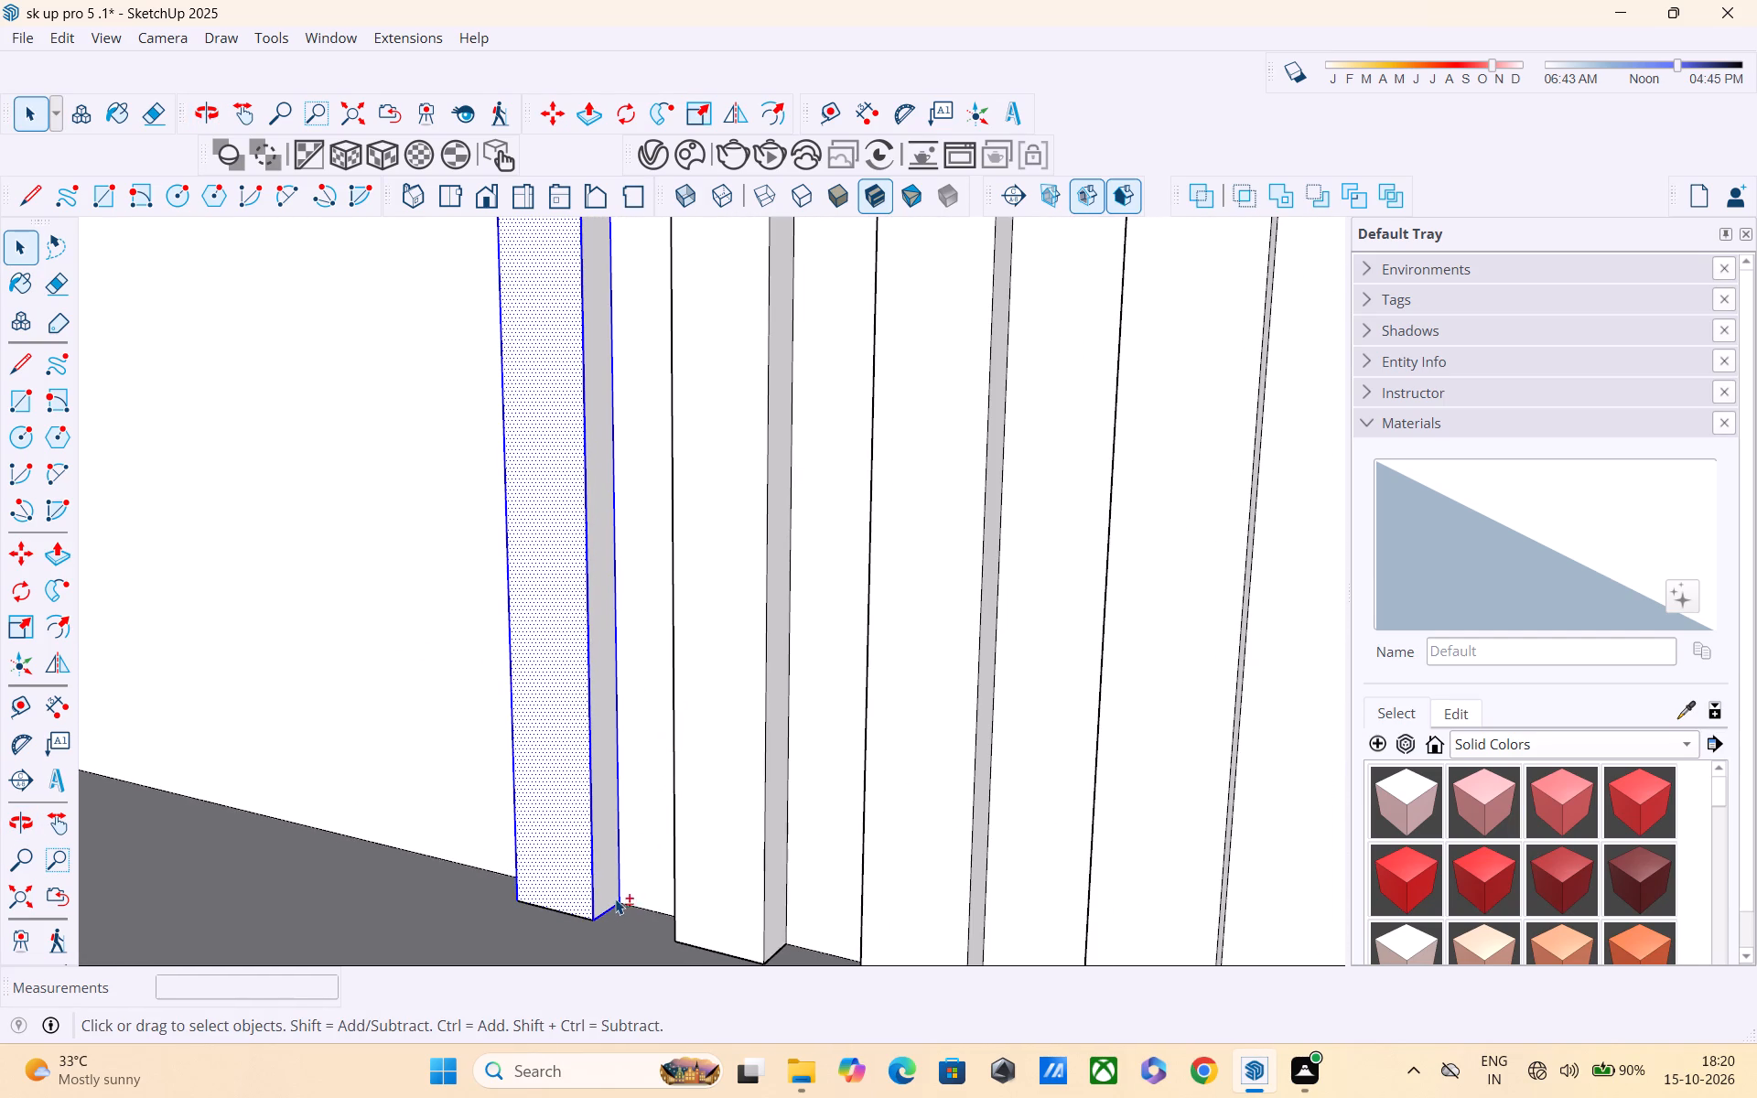
scroll(615, 898, "down", 5, "shift")
middle_click_drag(586, 867, 826, 851, "shift")
middle_click_drag(814, 835, 1078, 830)
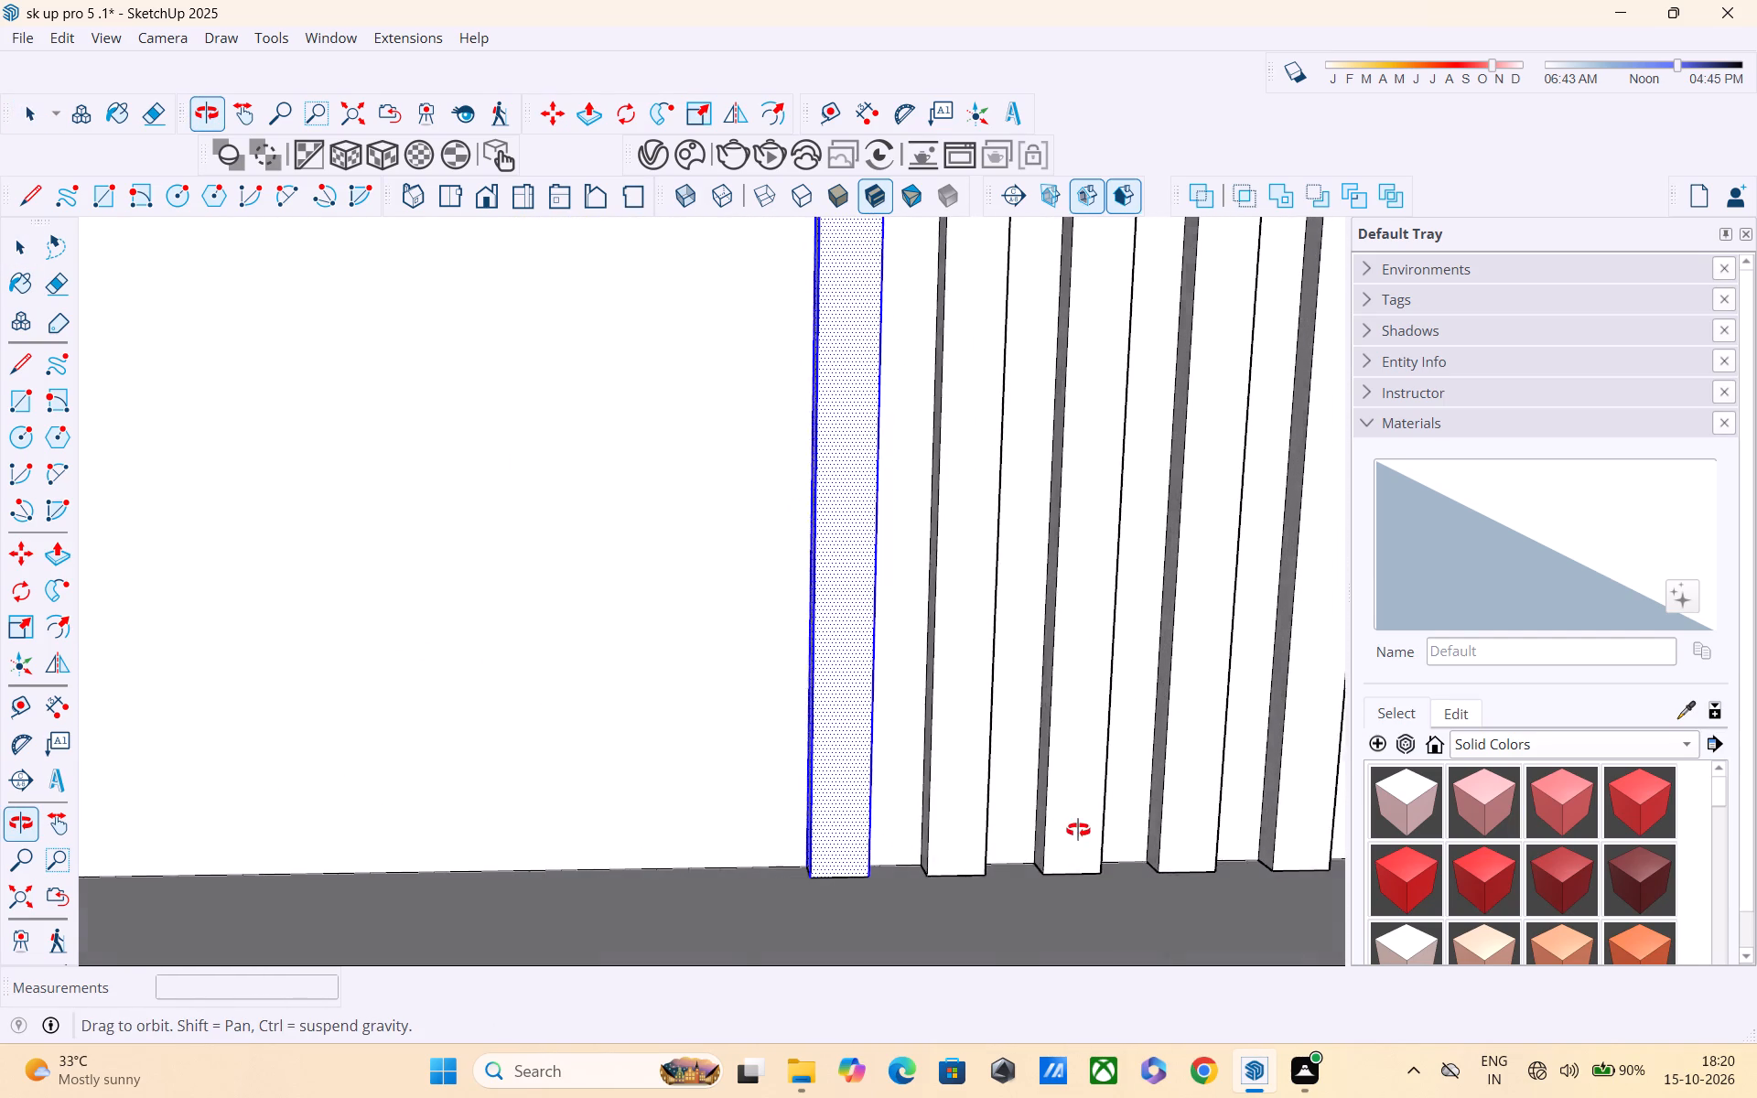
middle_click_drag(1078, 830, 1084, 823)
key("m")
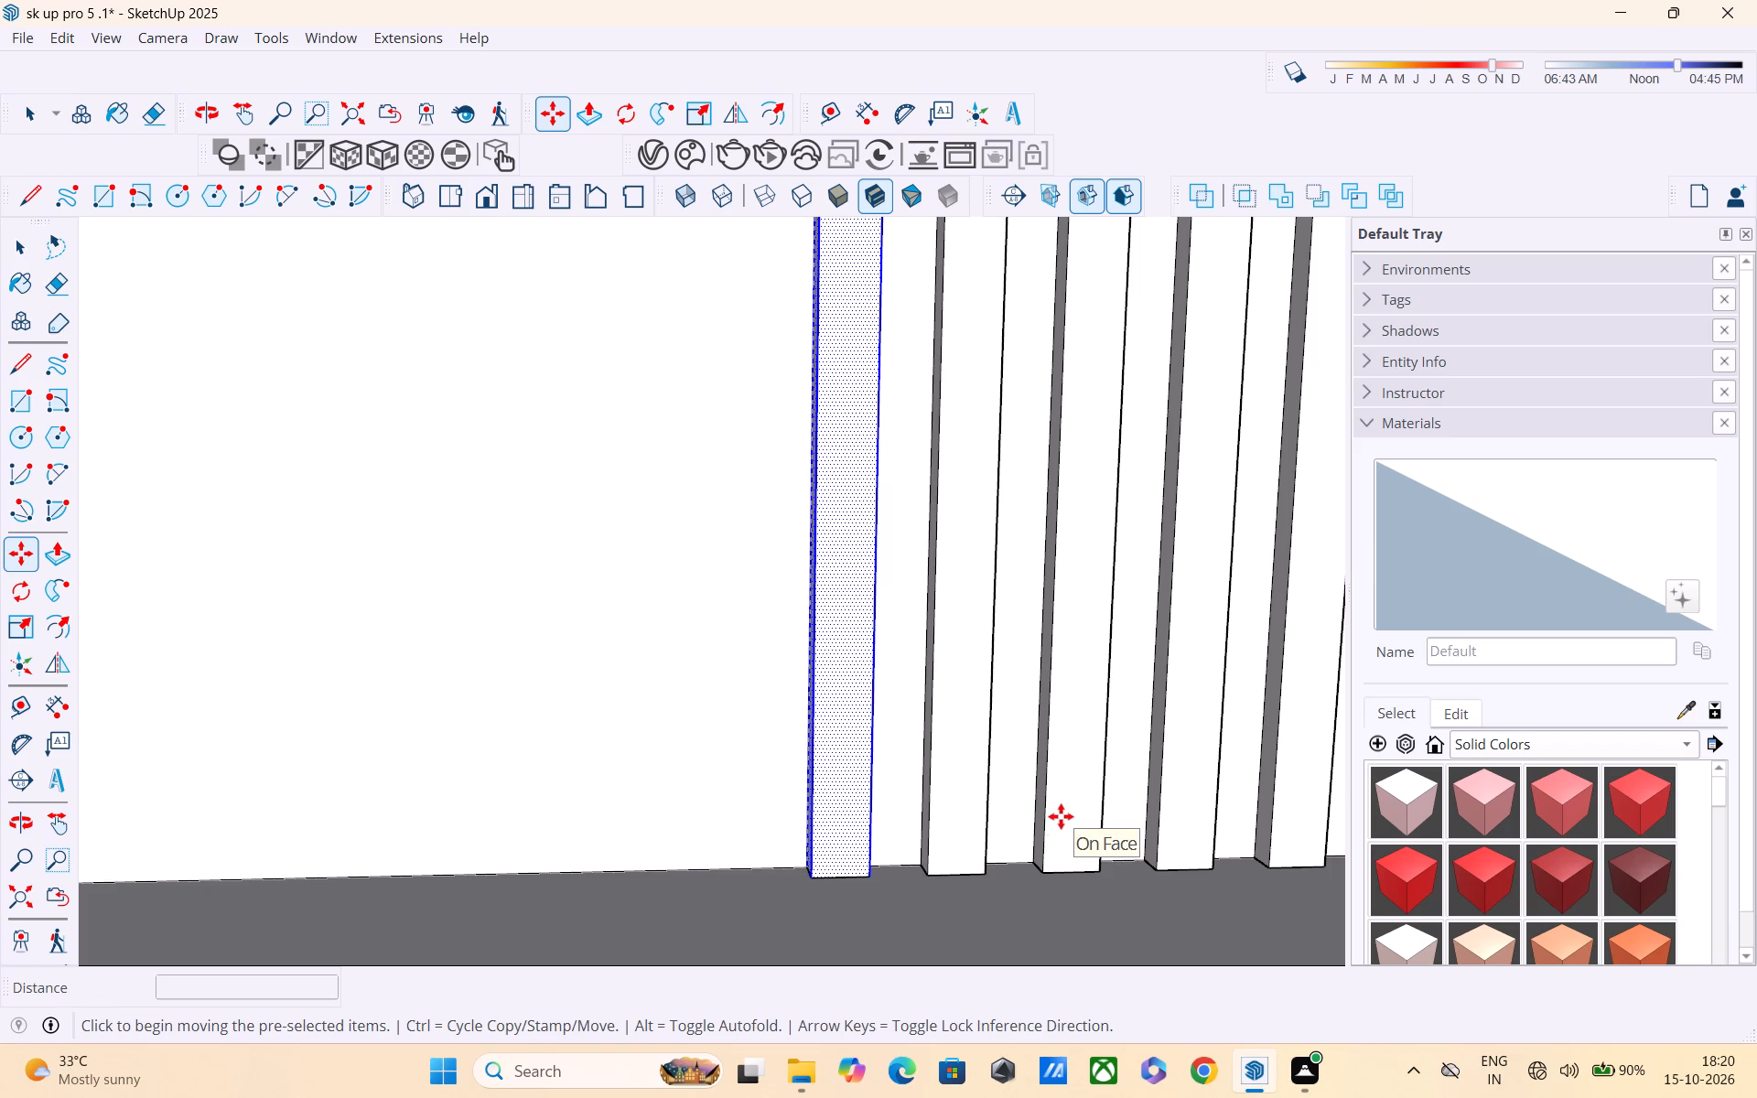
left_click(872, 876)
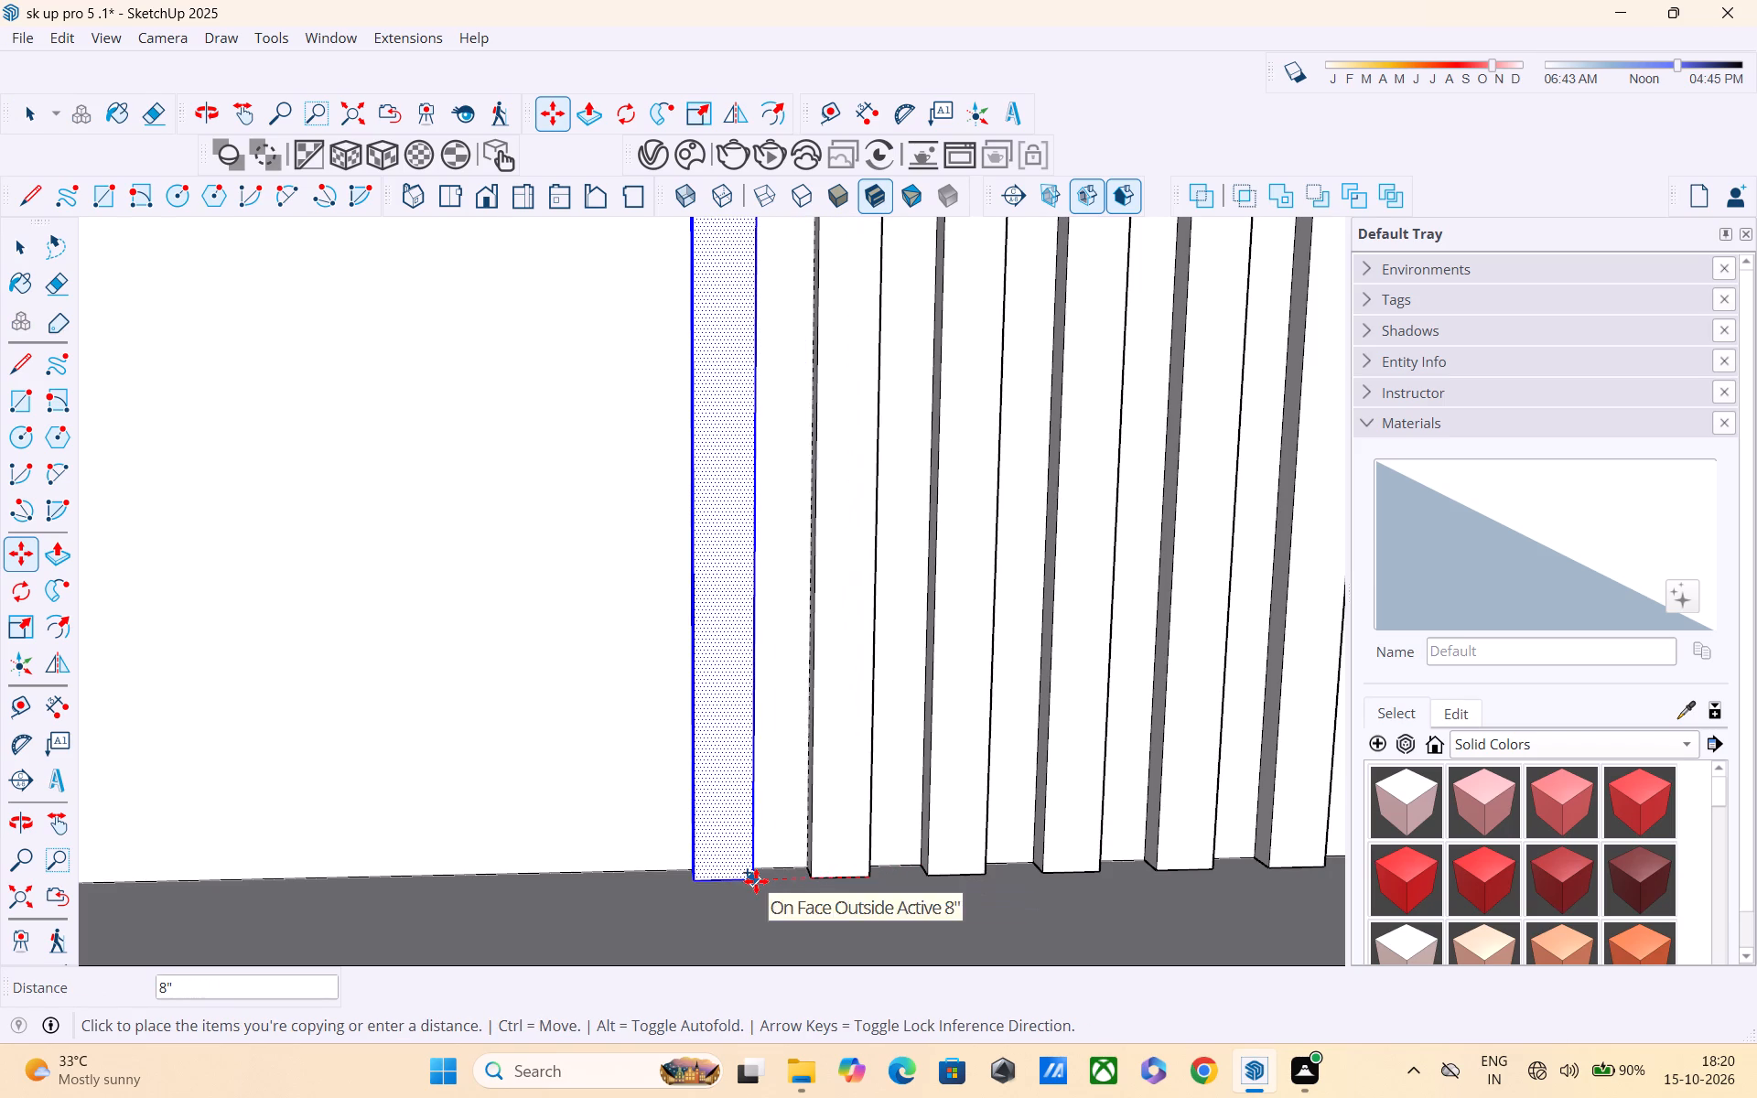
type("8\"")
key("Return")
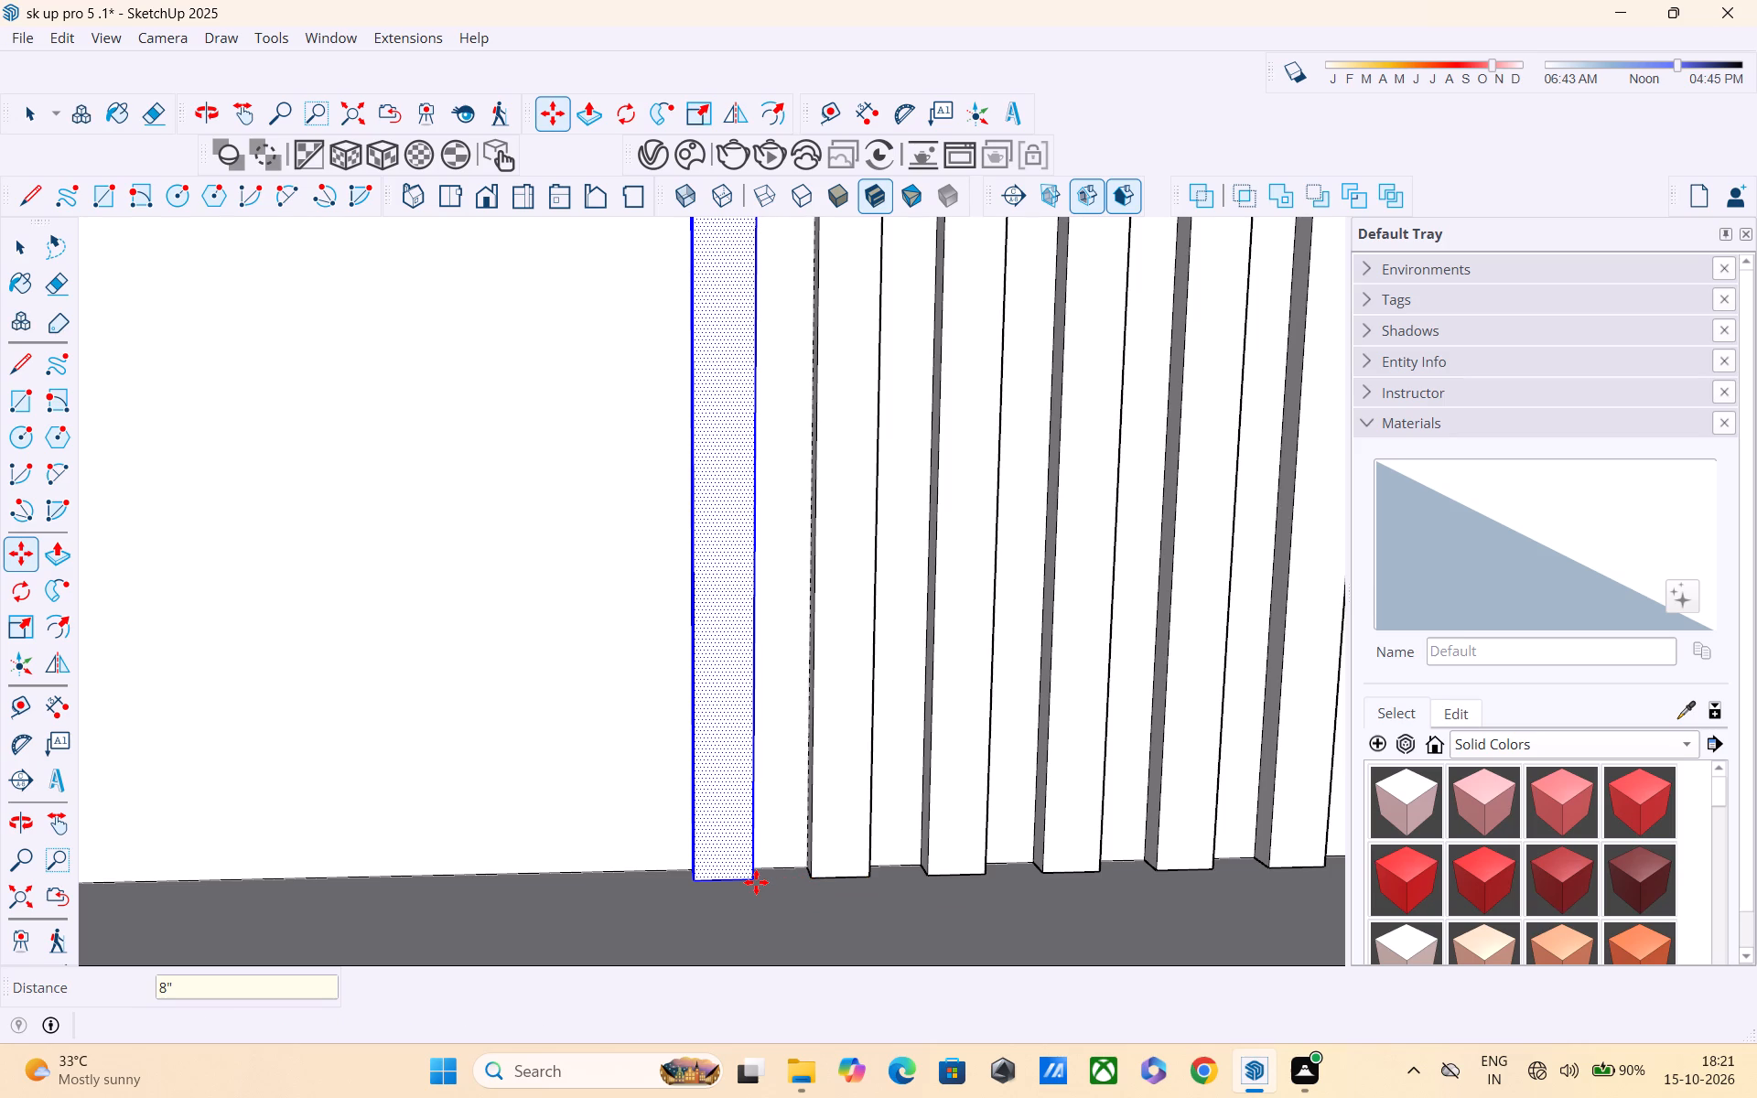
Copy the newest fluted strip another 8" along the blank wall, away from the door recess.
left_click(753, 881)
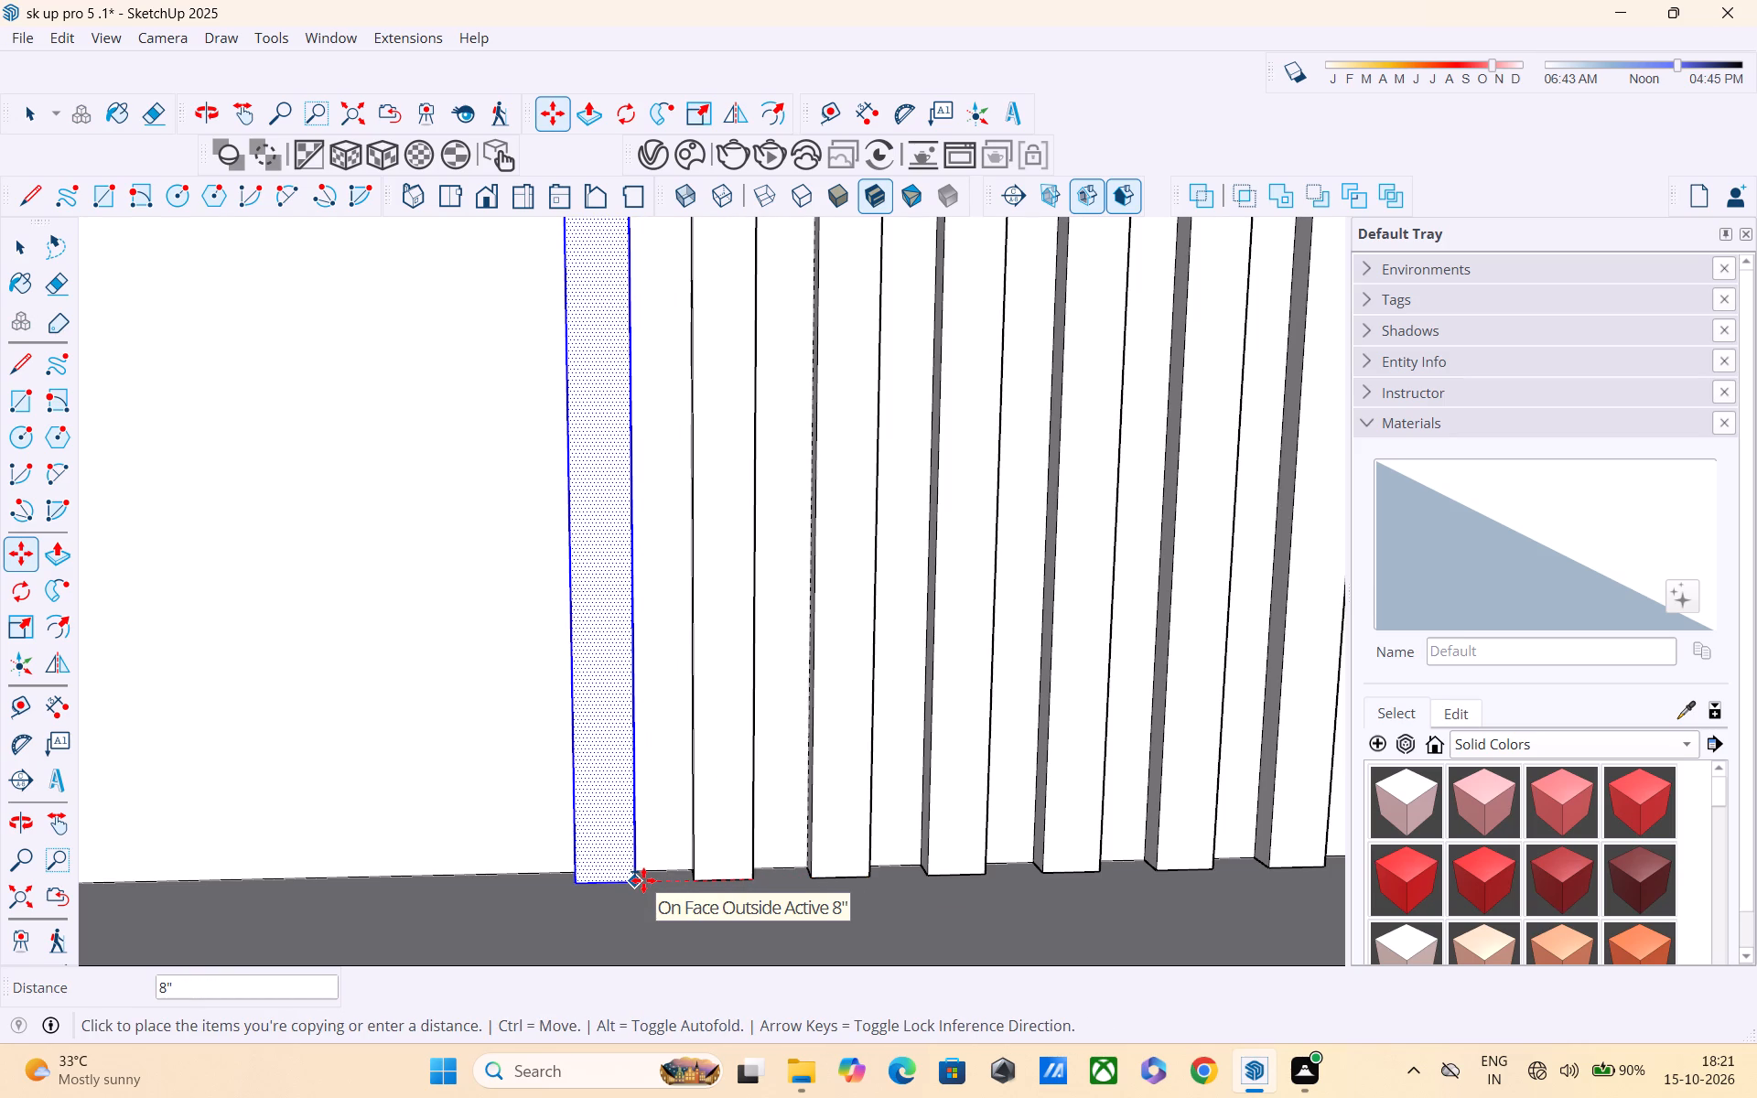
type("8\"")
key("Return")
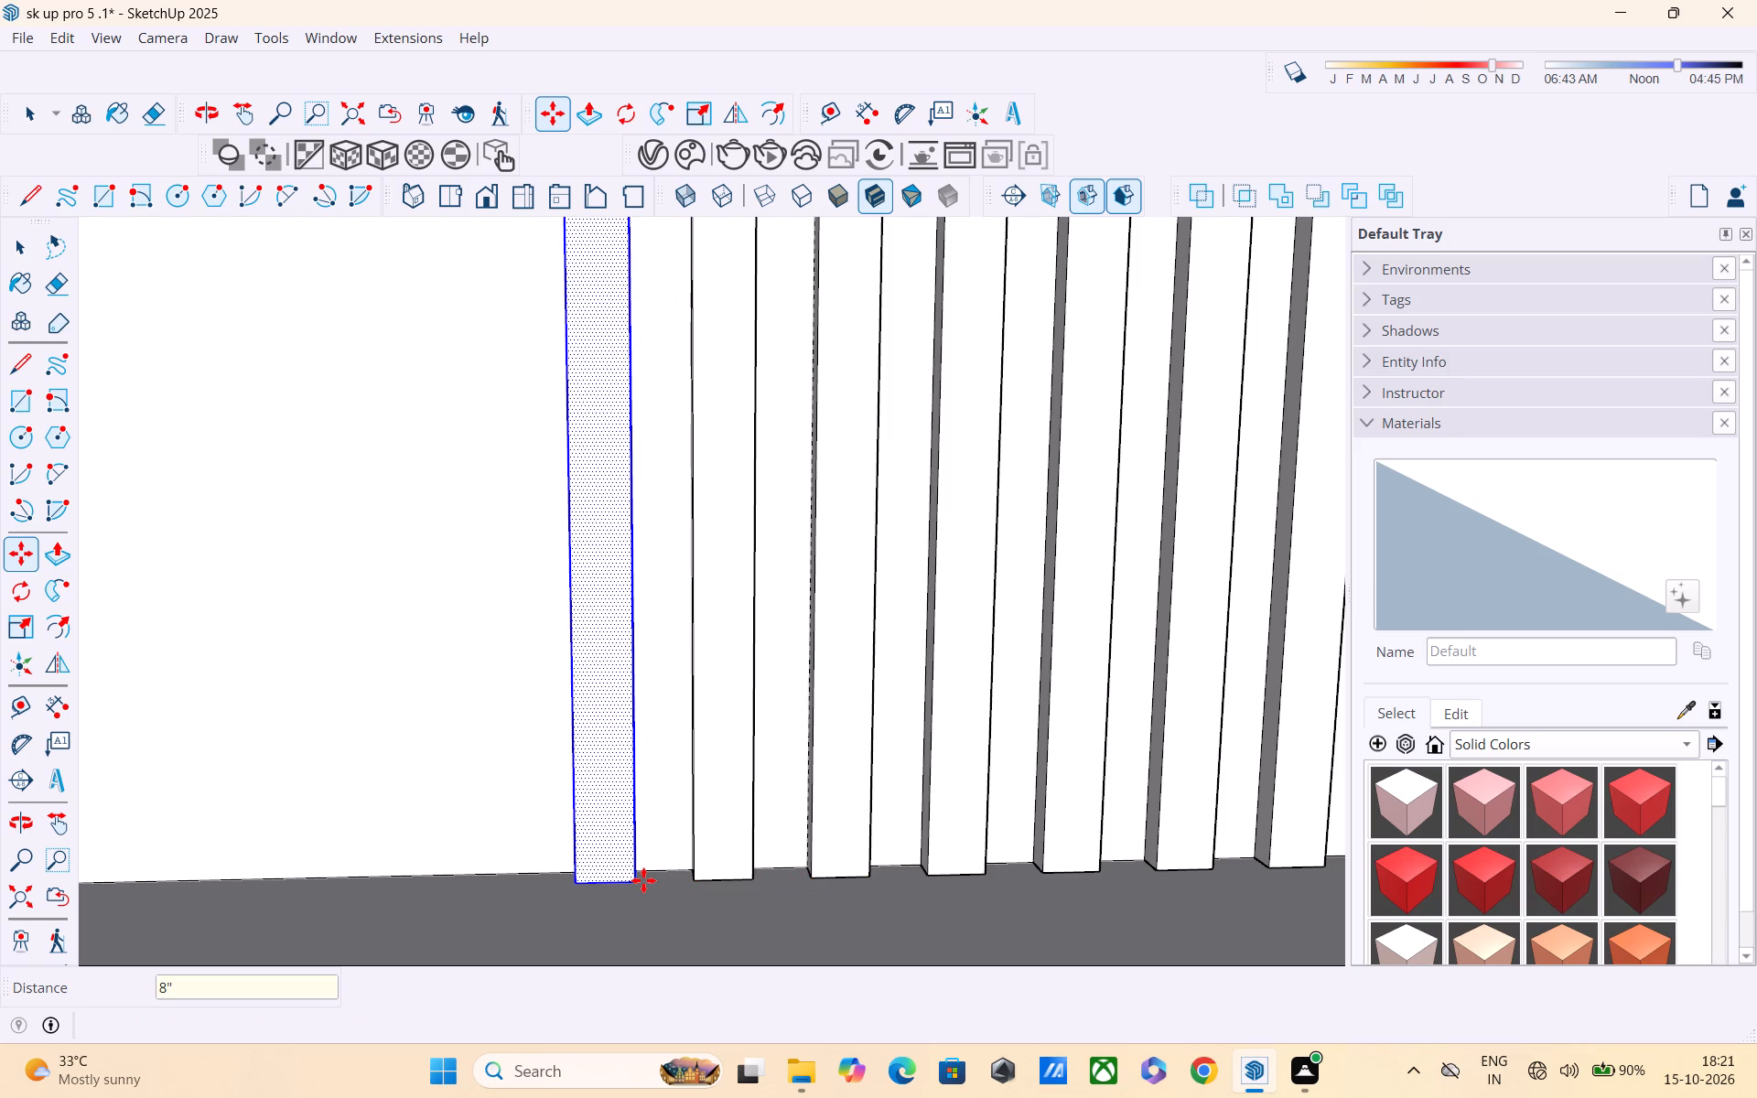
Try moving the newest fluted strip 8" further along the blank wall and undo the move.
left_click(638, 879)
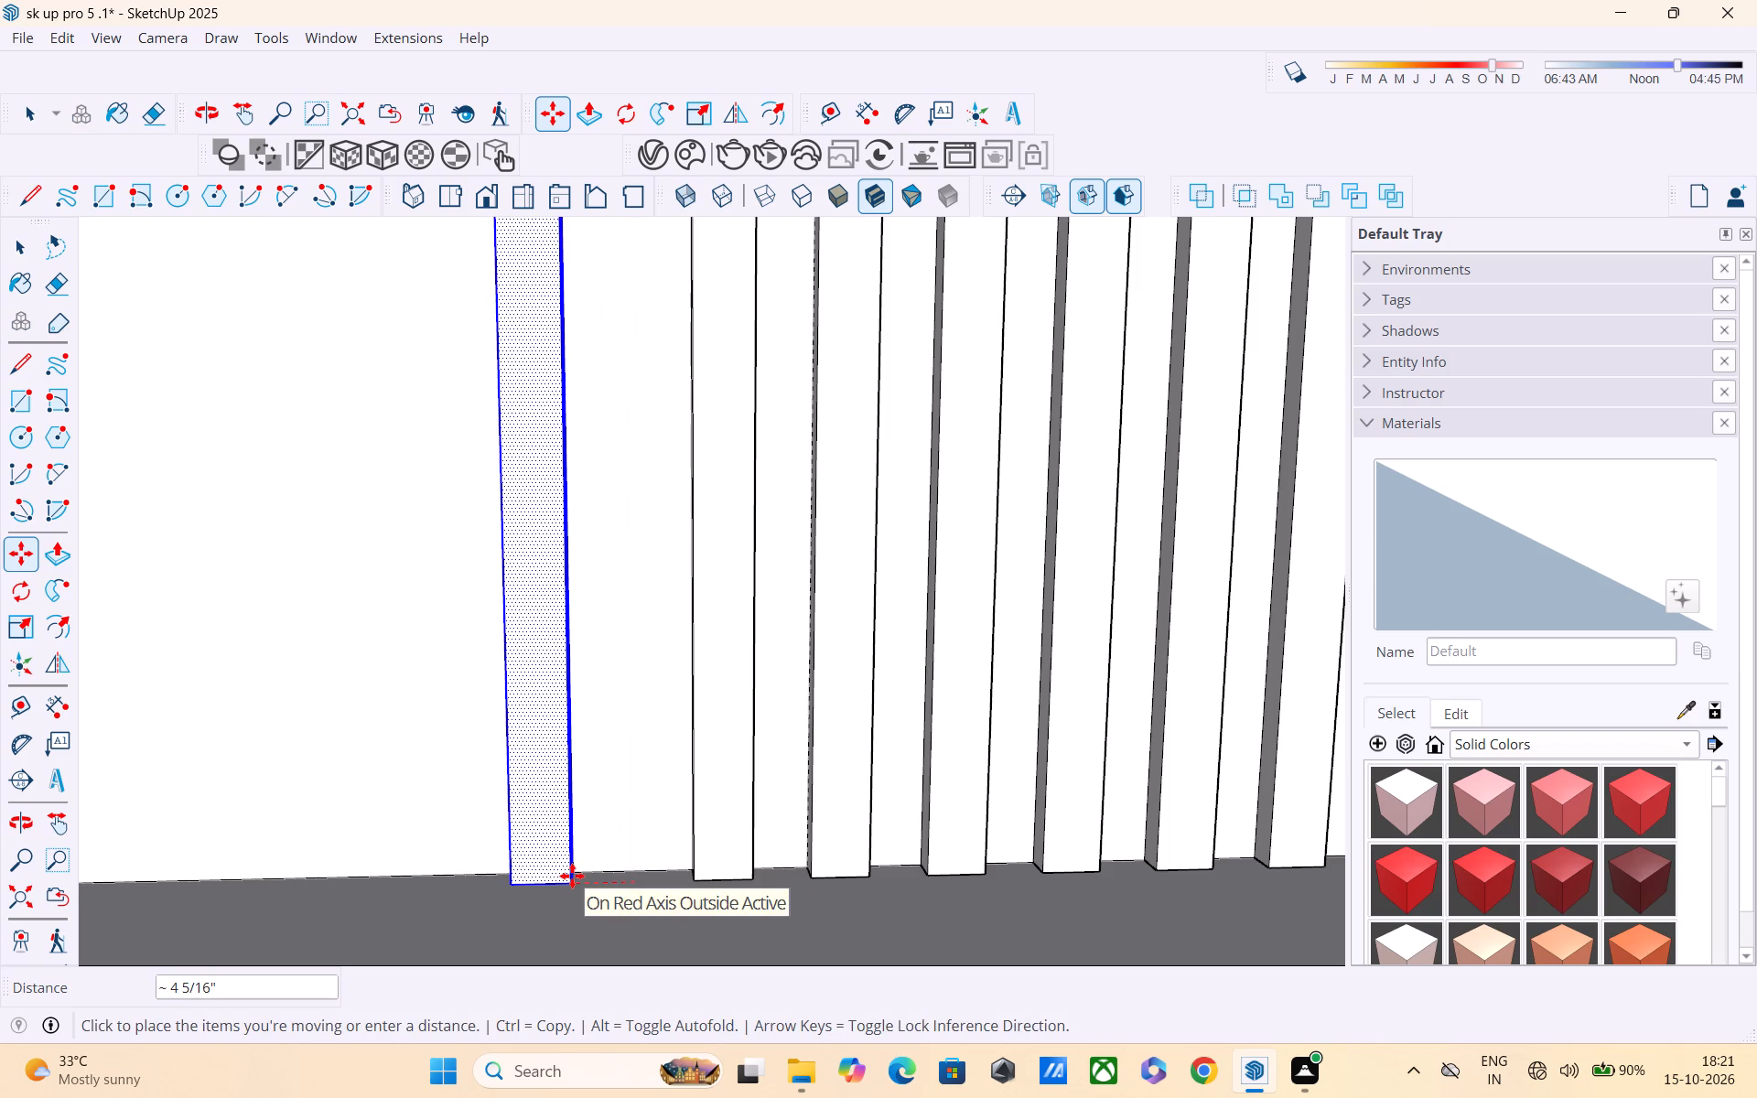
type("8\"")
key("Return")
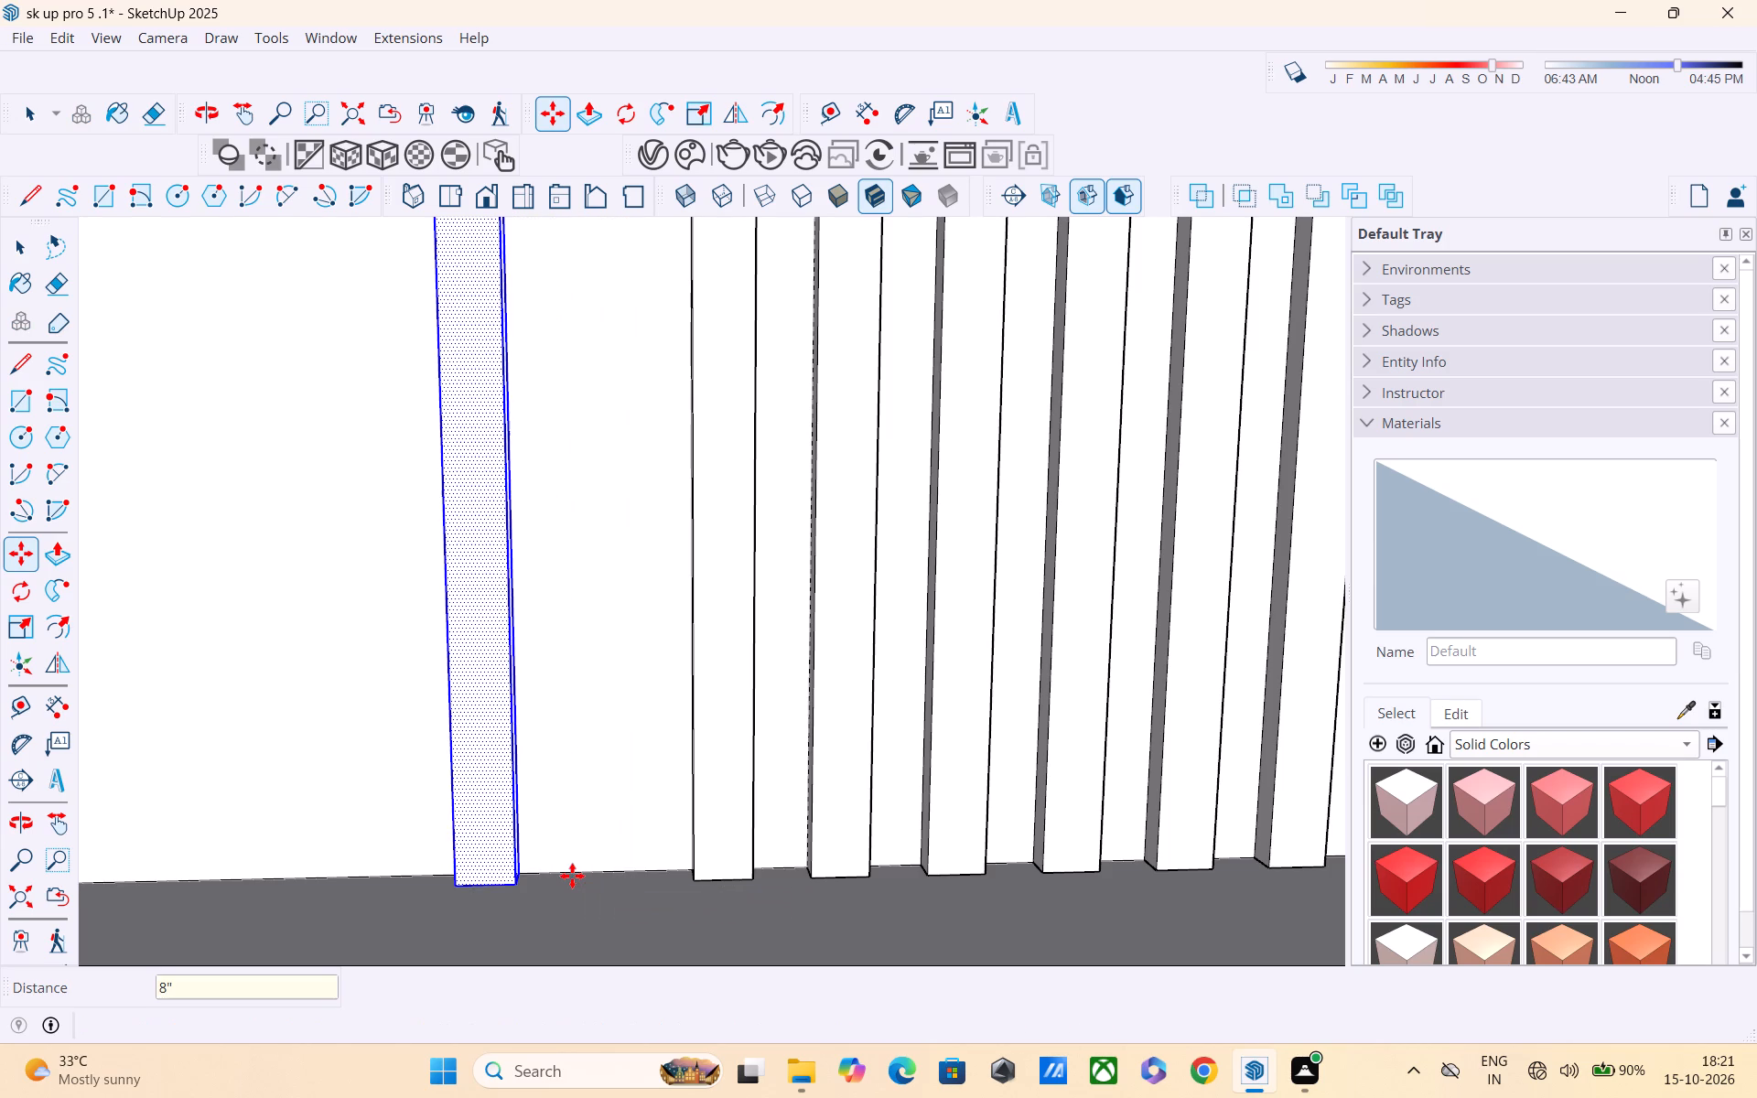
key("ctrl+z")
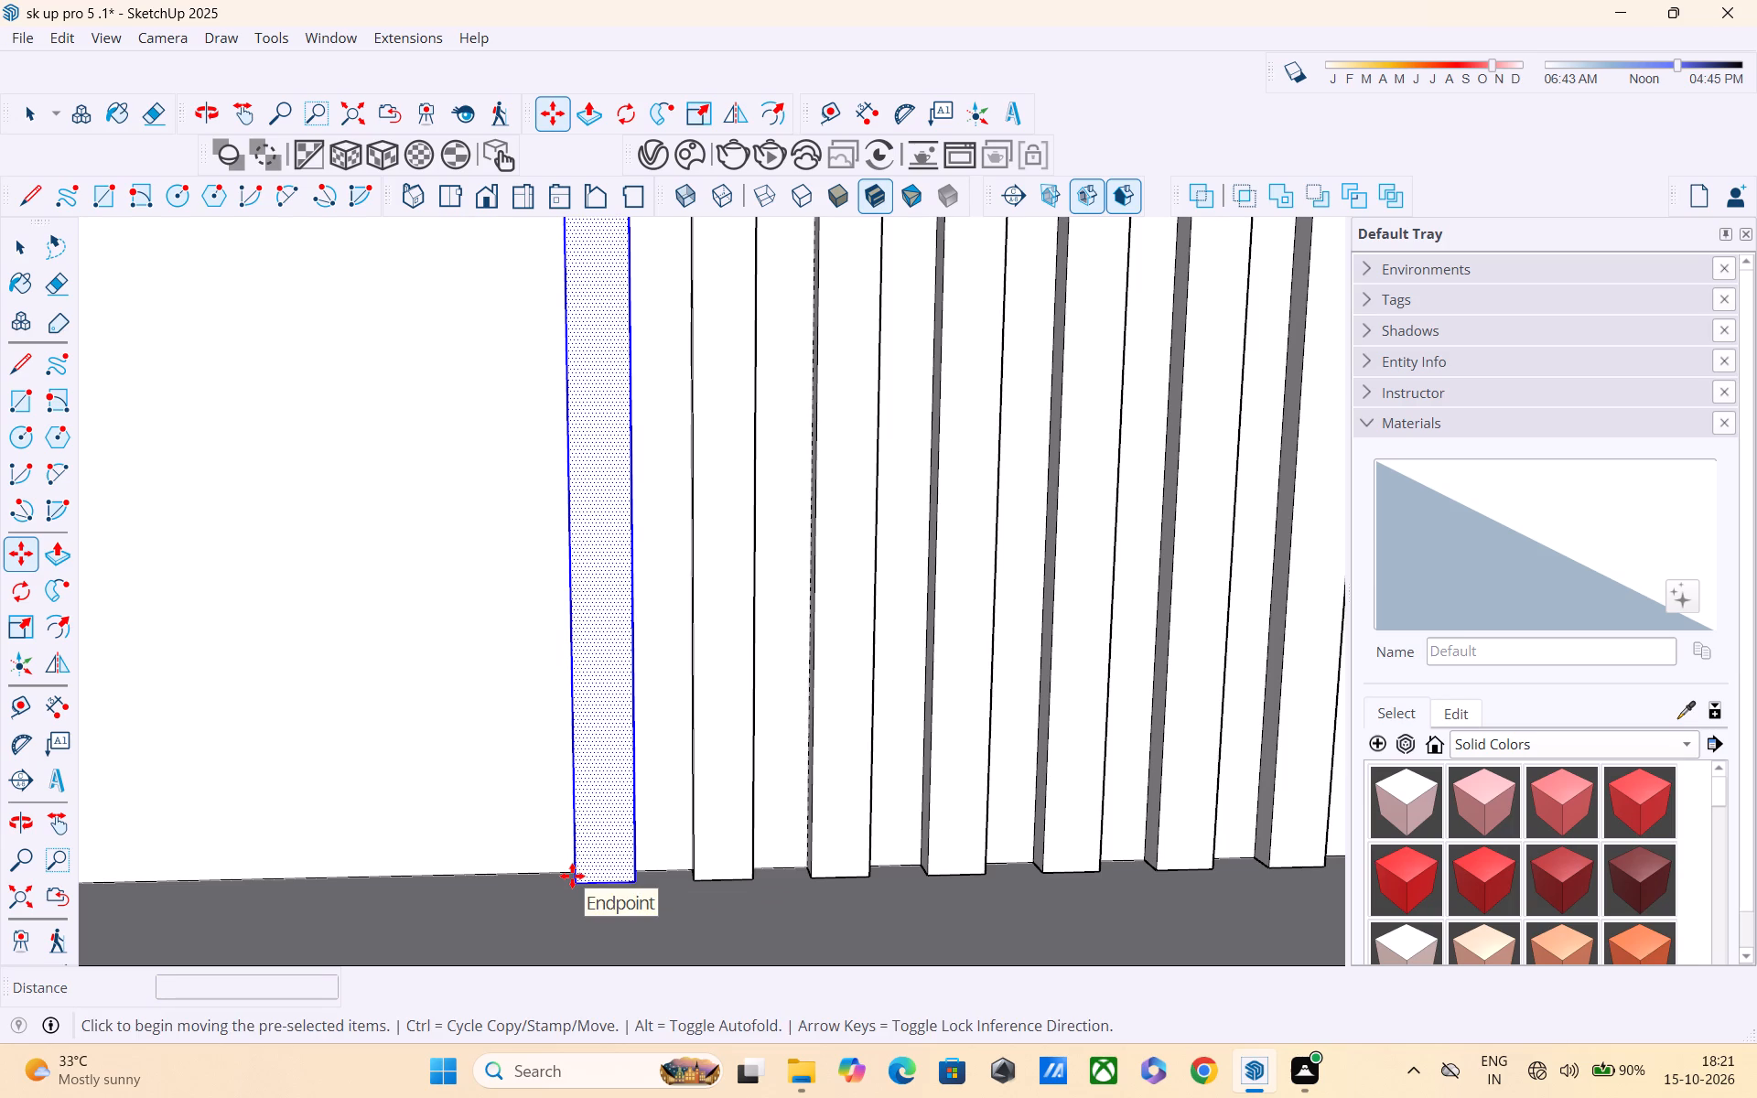
Make a further copy of the newest fluted strip, 8" along the blank wall.
left_click(639, 878)
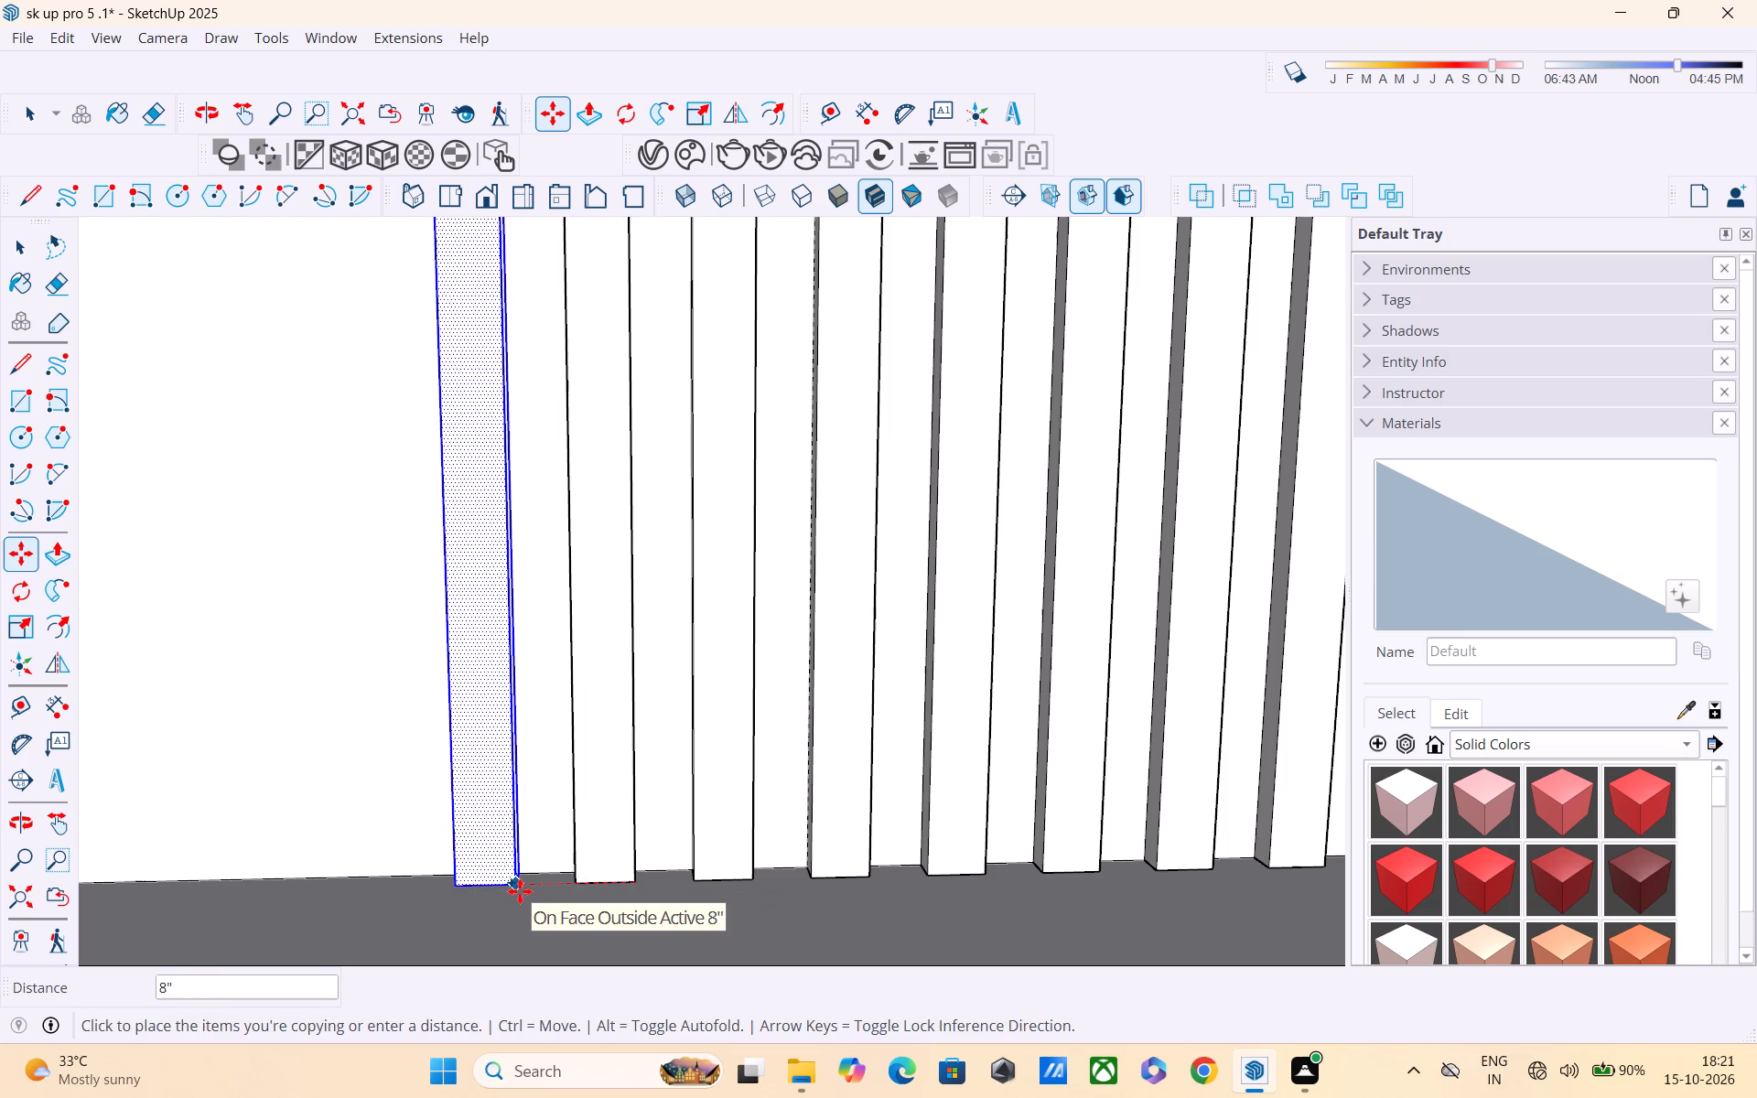
type("8\"")
key("Return")
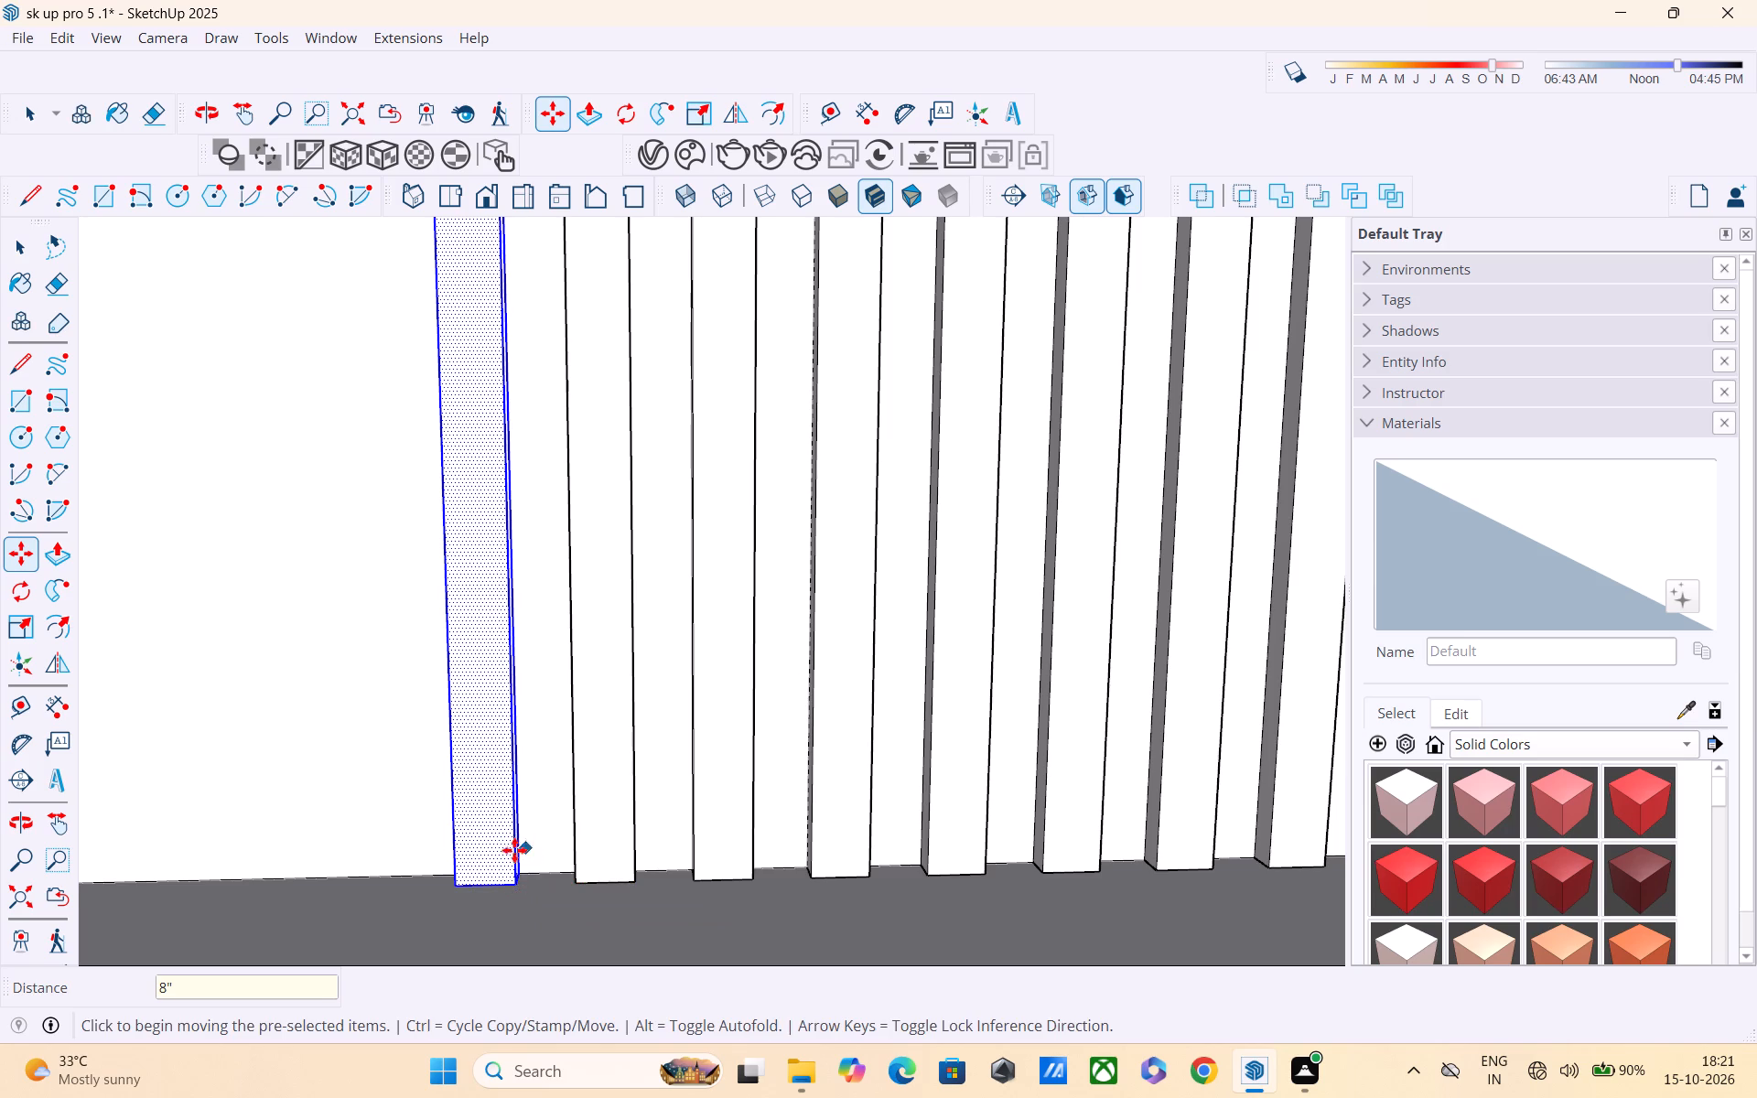
Clear the strip selection and examine the extended fluted cladding against the blank wall and door recess.
scroll(495, 855, "down", 12)
middle_click_drag(712, 855, 526, 788)
scroll(525, 788, "down", 7)
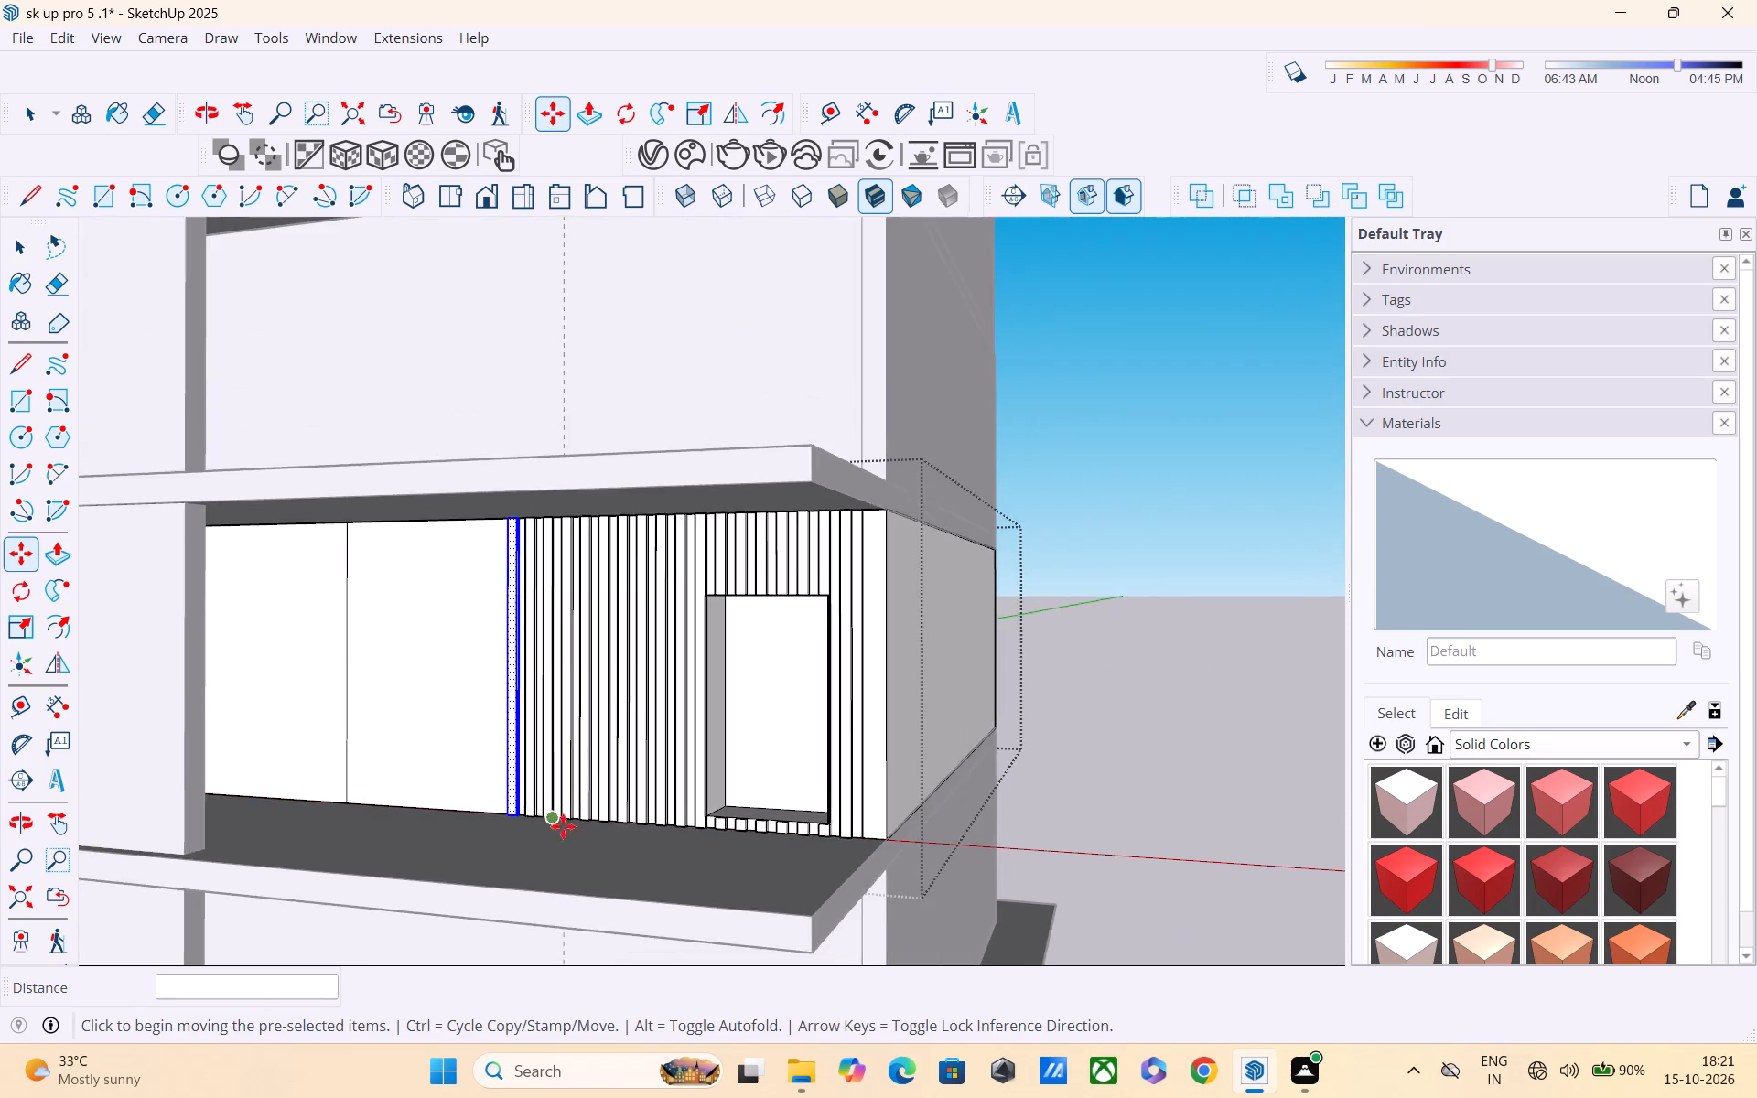
middle_click_drag(639, 853, 792, 872)
key("space")
left_click(1240, 651)
middle_click_drag(928, 737, 885, 758)
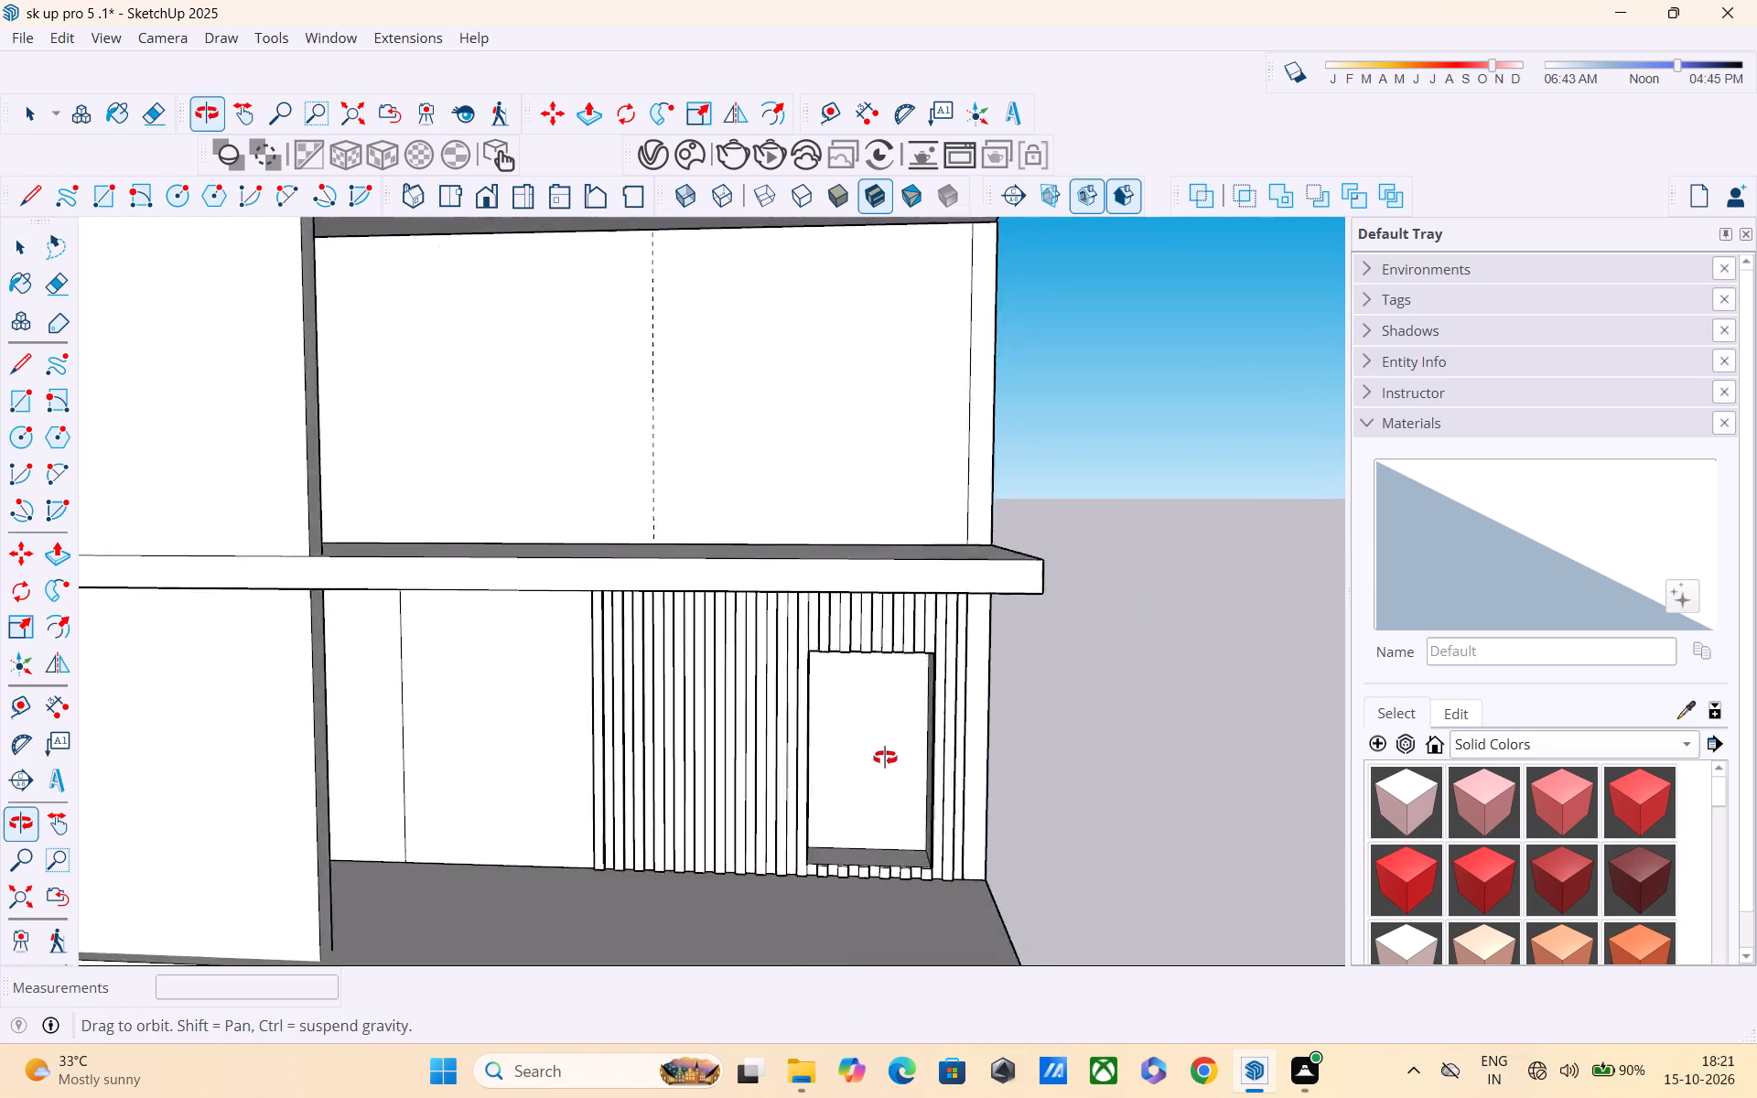
middle_click_drag(885, 758, 855, 770)
scroll(801, 882, "up", 6)
middle_click_drag(765, 904, 778, 810)
scroll(729, 853, "down", 5)
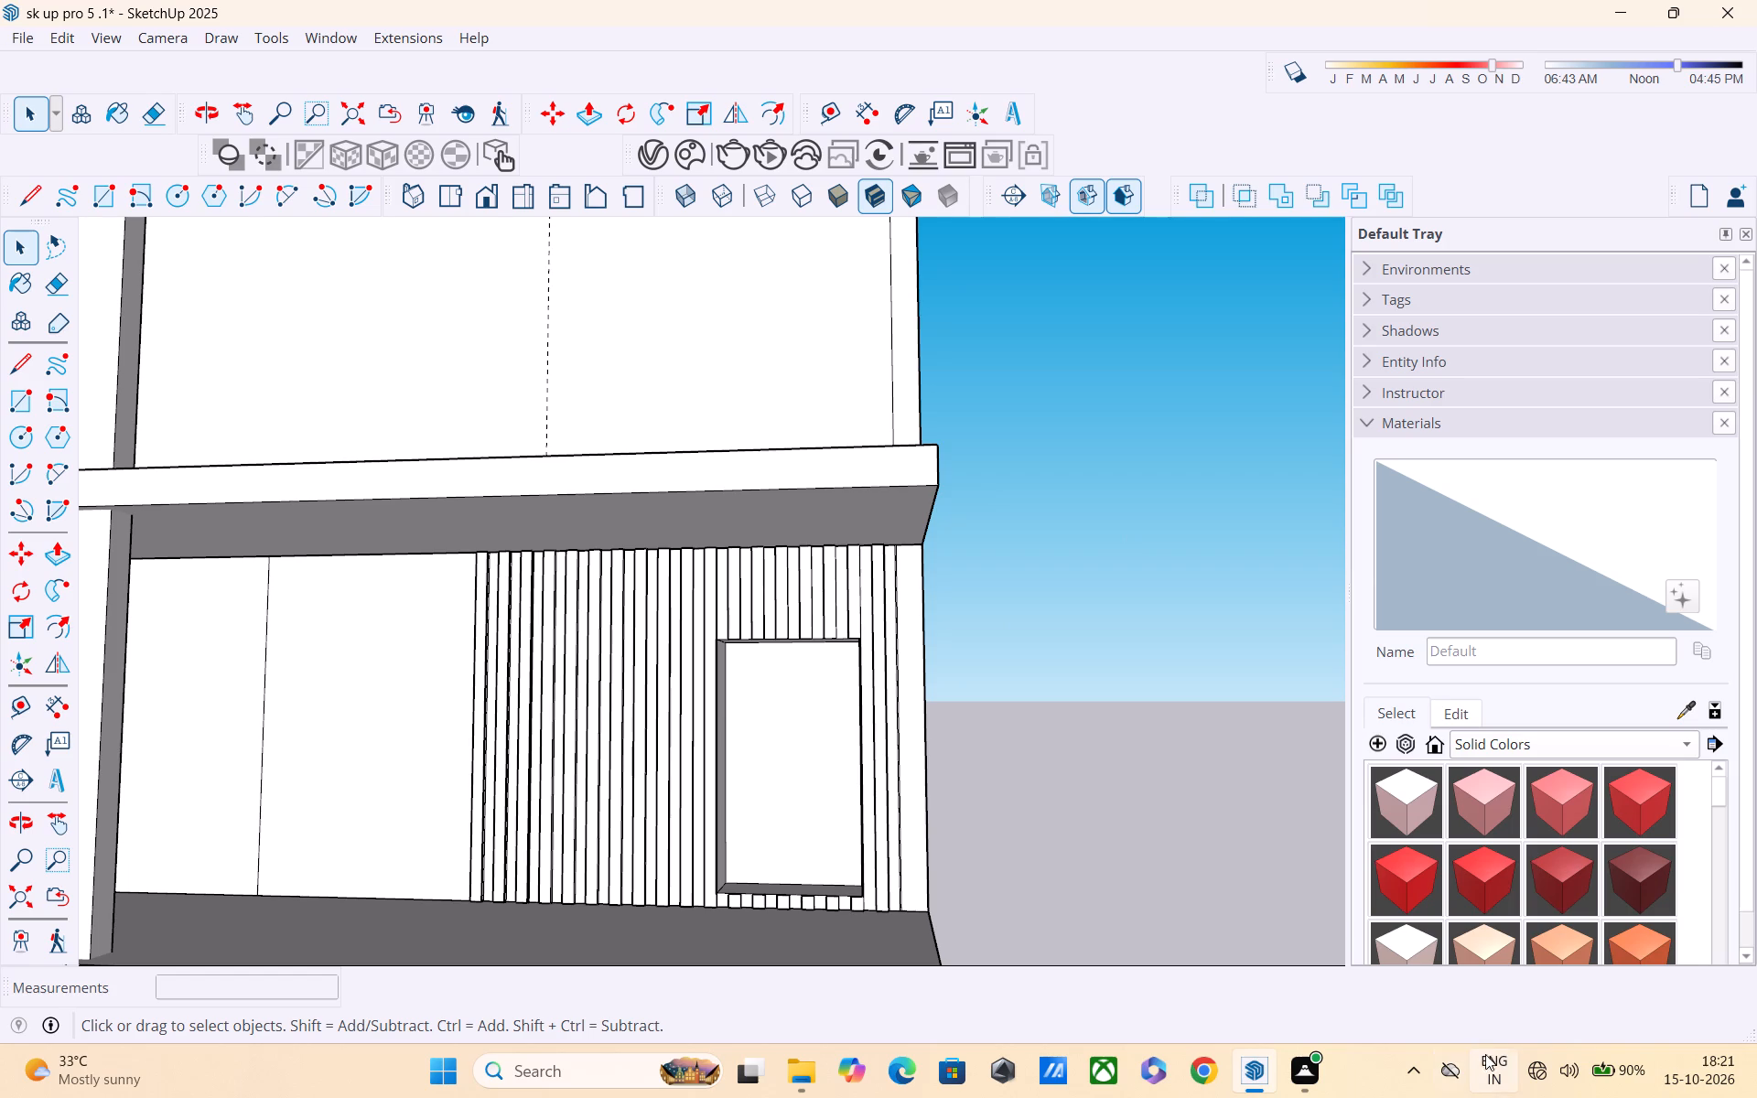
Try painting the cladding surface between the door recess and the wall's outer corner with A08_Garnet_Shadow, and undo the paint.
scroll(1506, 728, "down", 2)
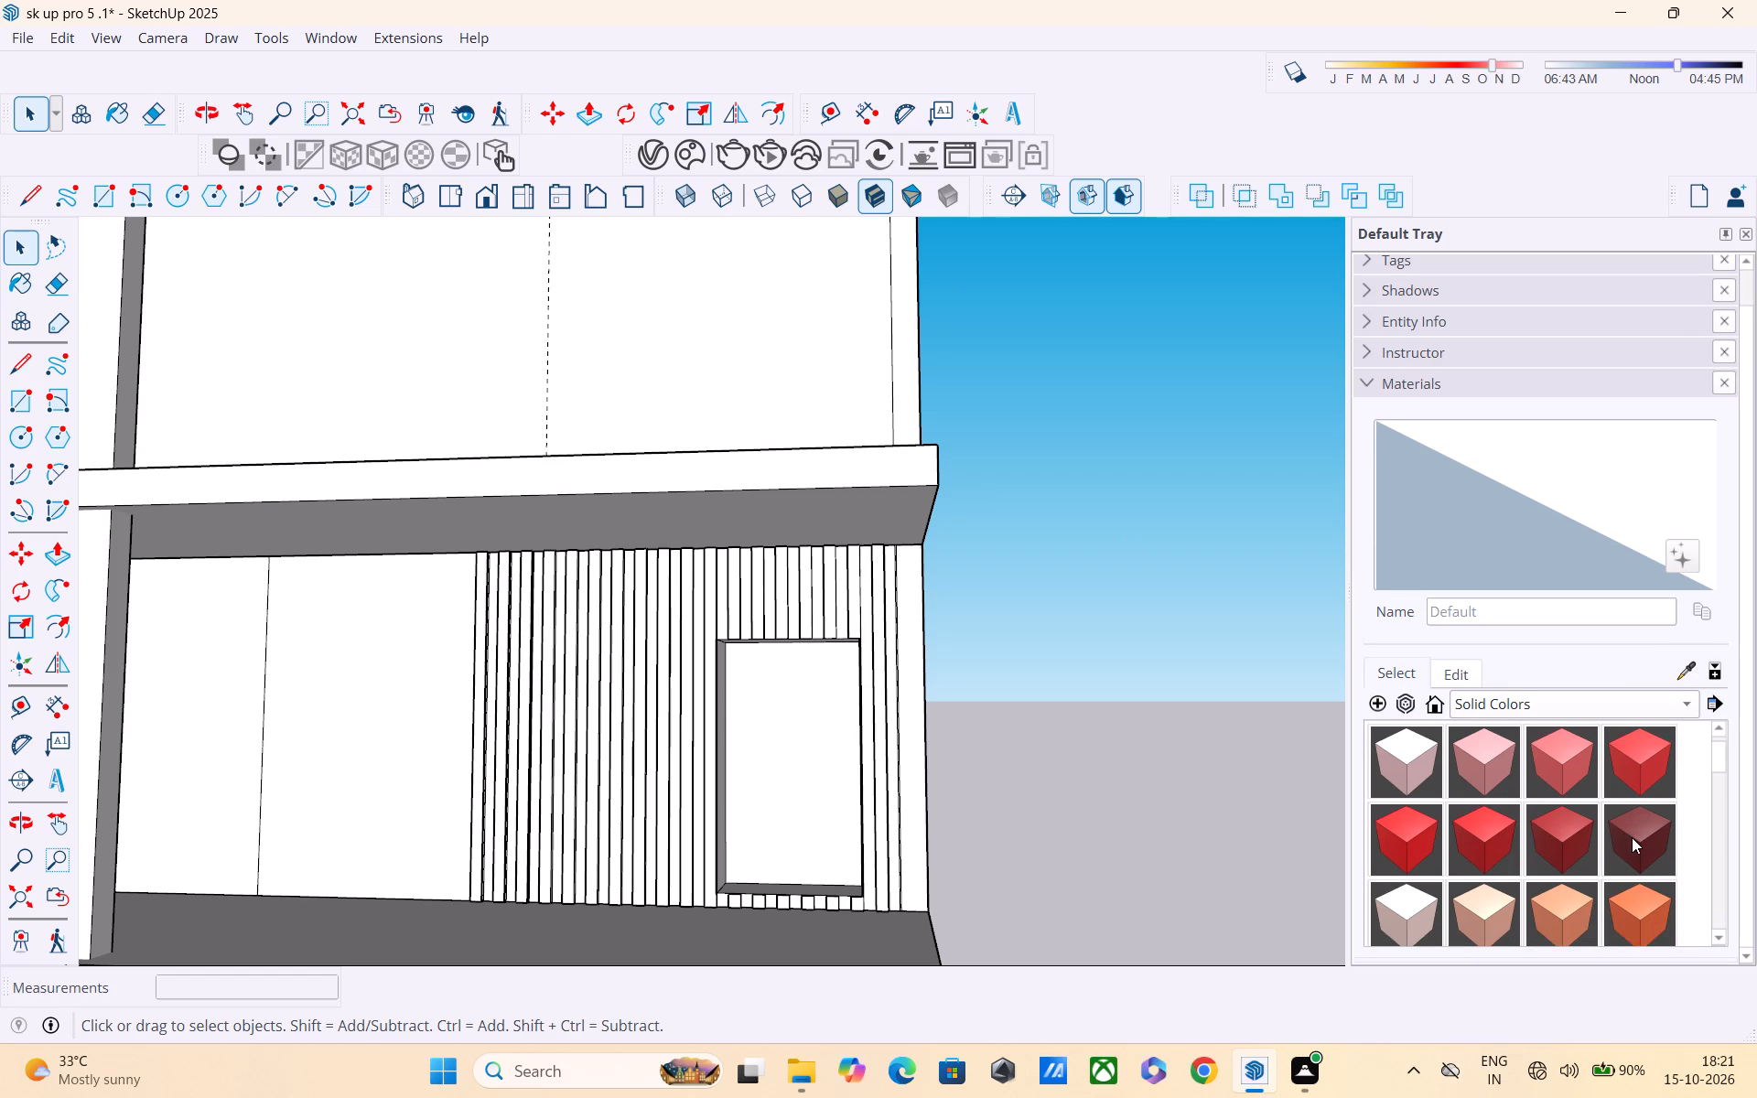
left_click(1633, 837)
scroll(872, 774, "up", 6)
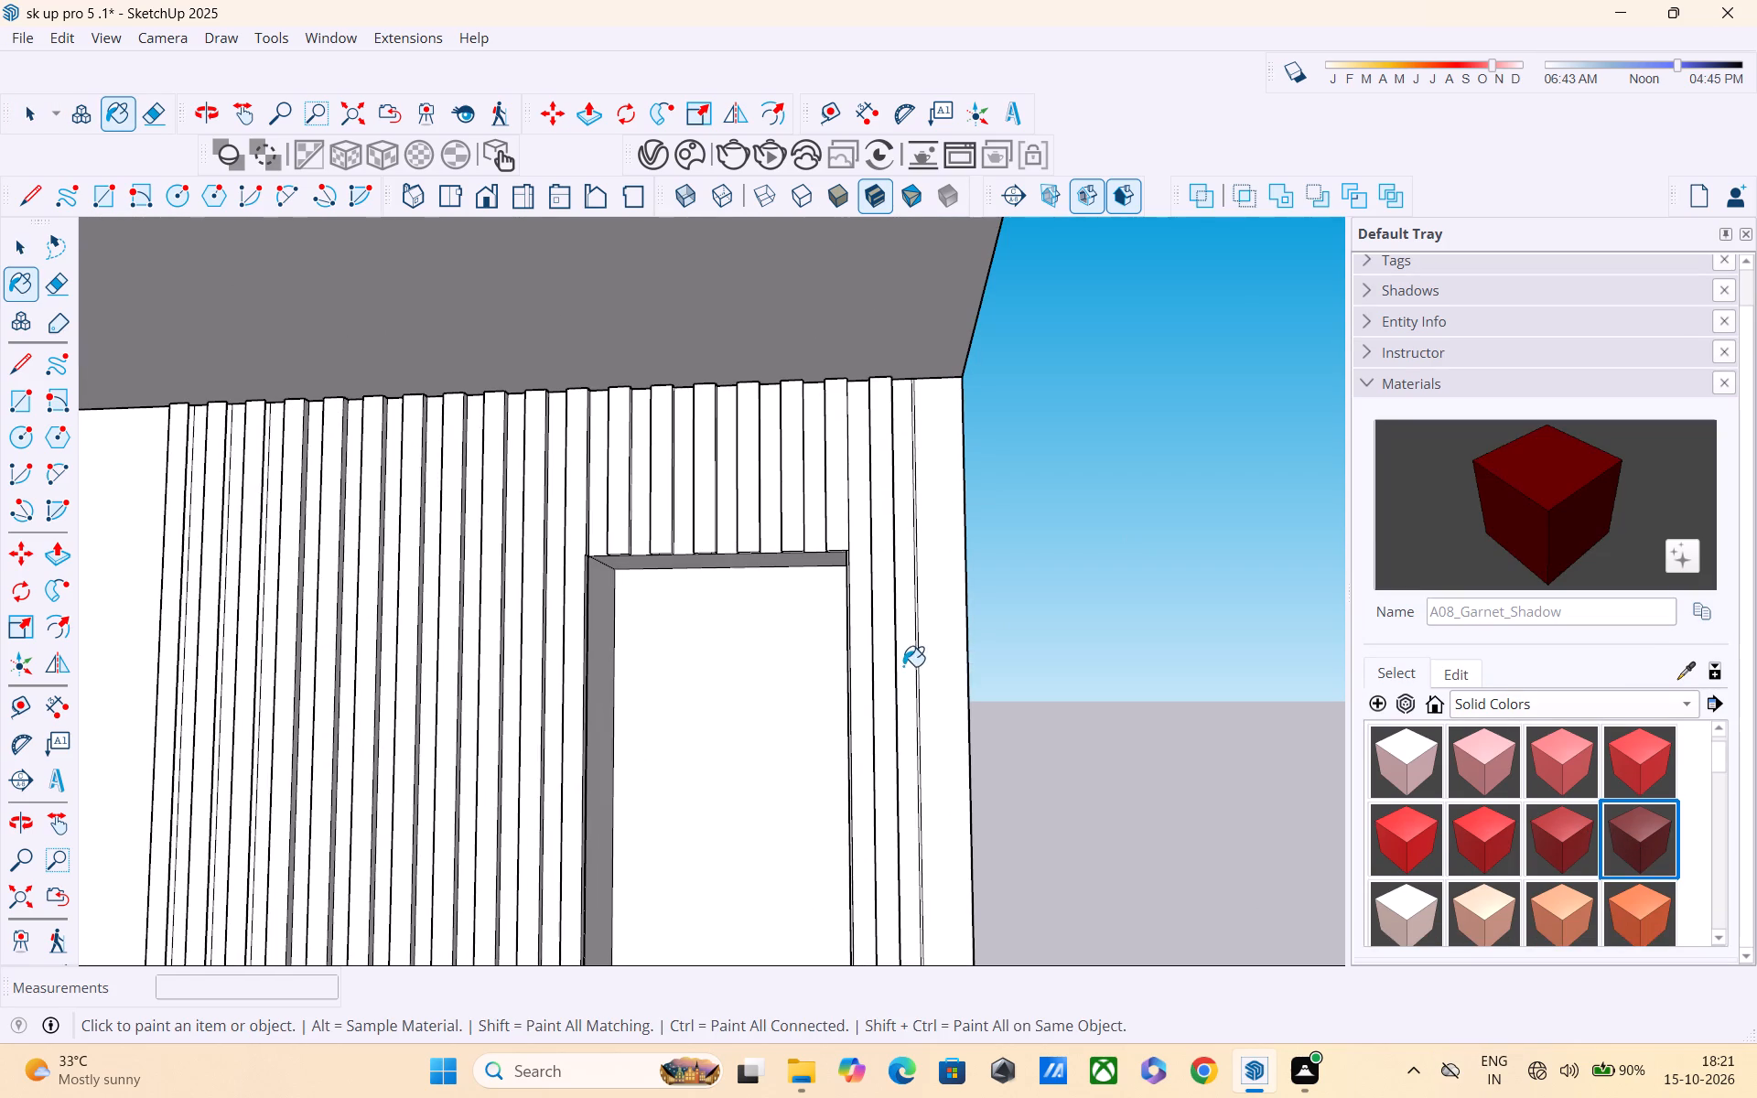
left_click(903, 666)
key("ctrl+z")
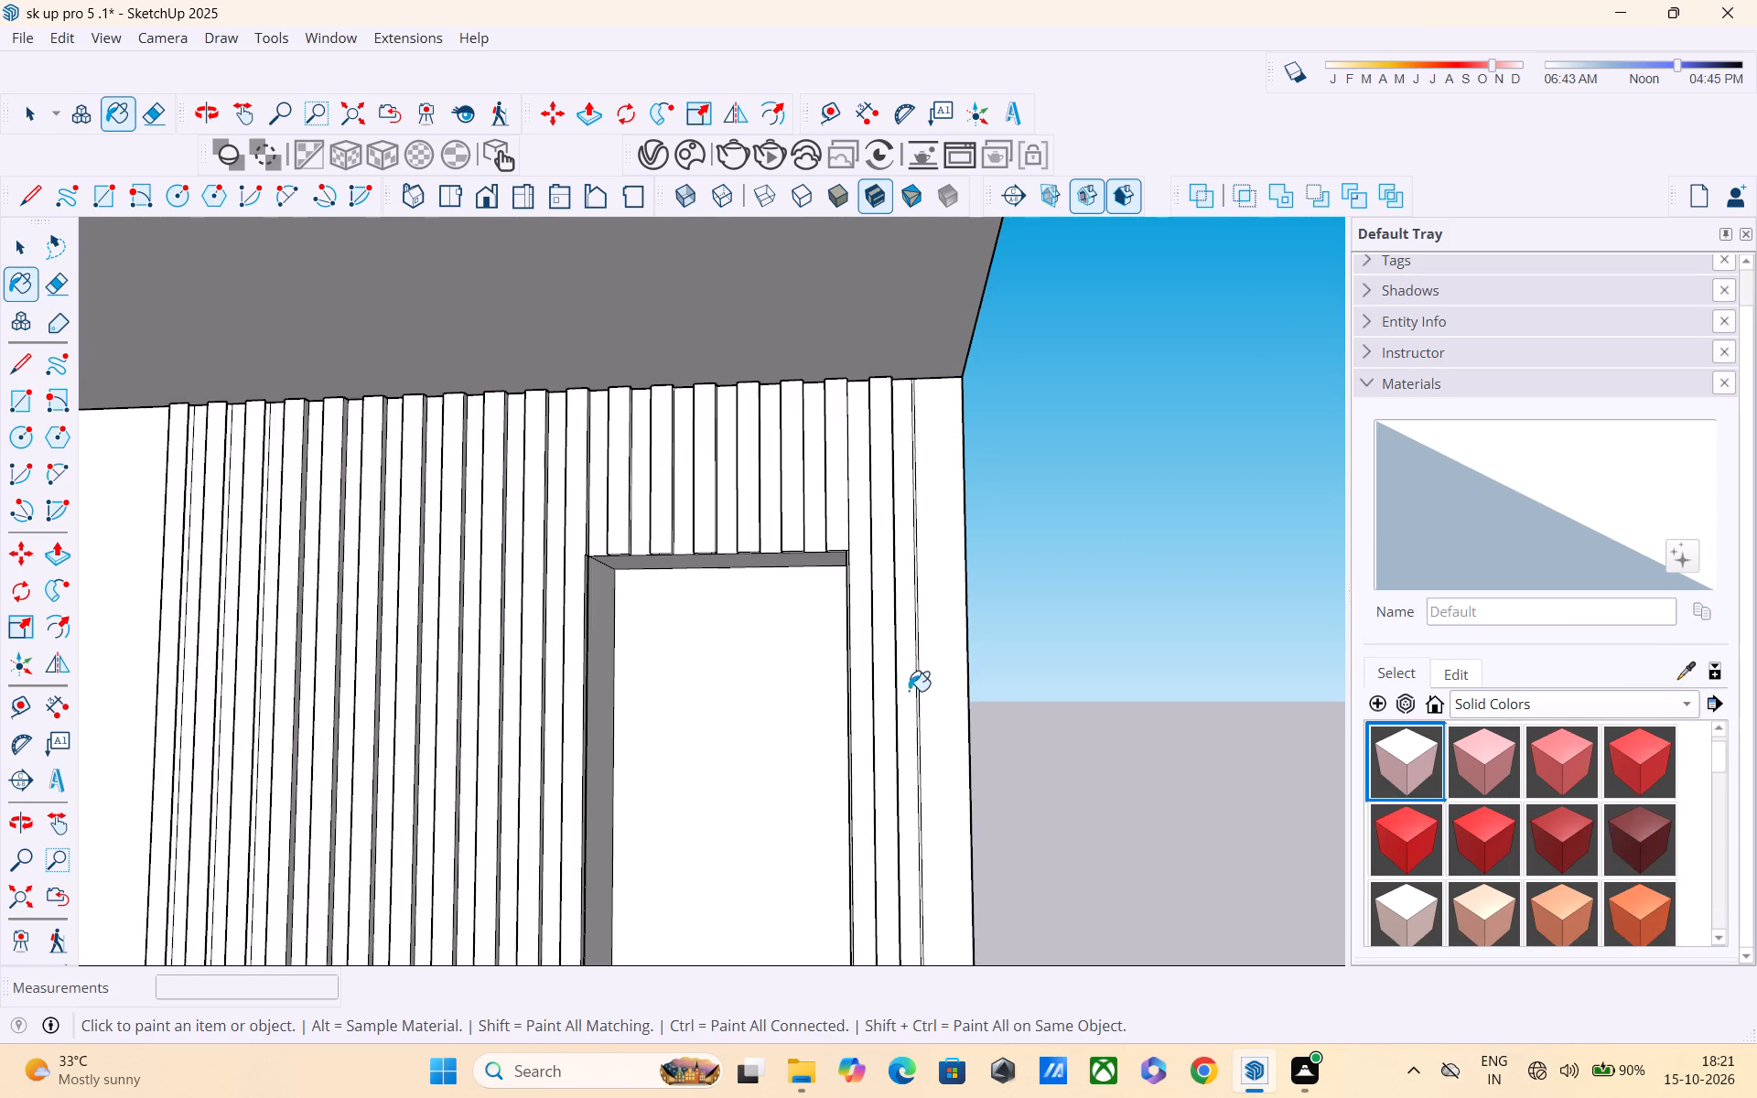
Open the second storey's wall group, which holds the fluted cladding and door recess, for editing.
scroll(910, 693, "down", 3)
key("space")
scroll(997, 707, "down", 1)
middle_click_drag(1019, 725, 947, 739)
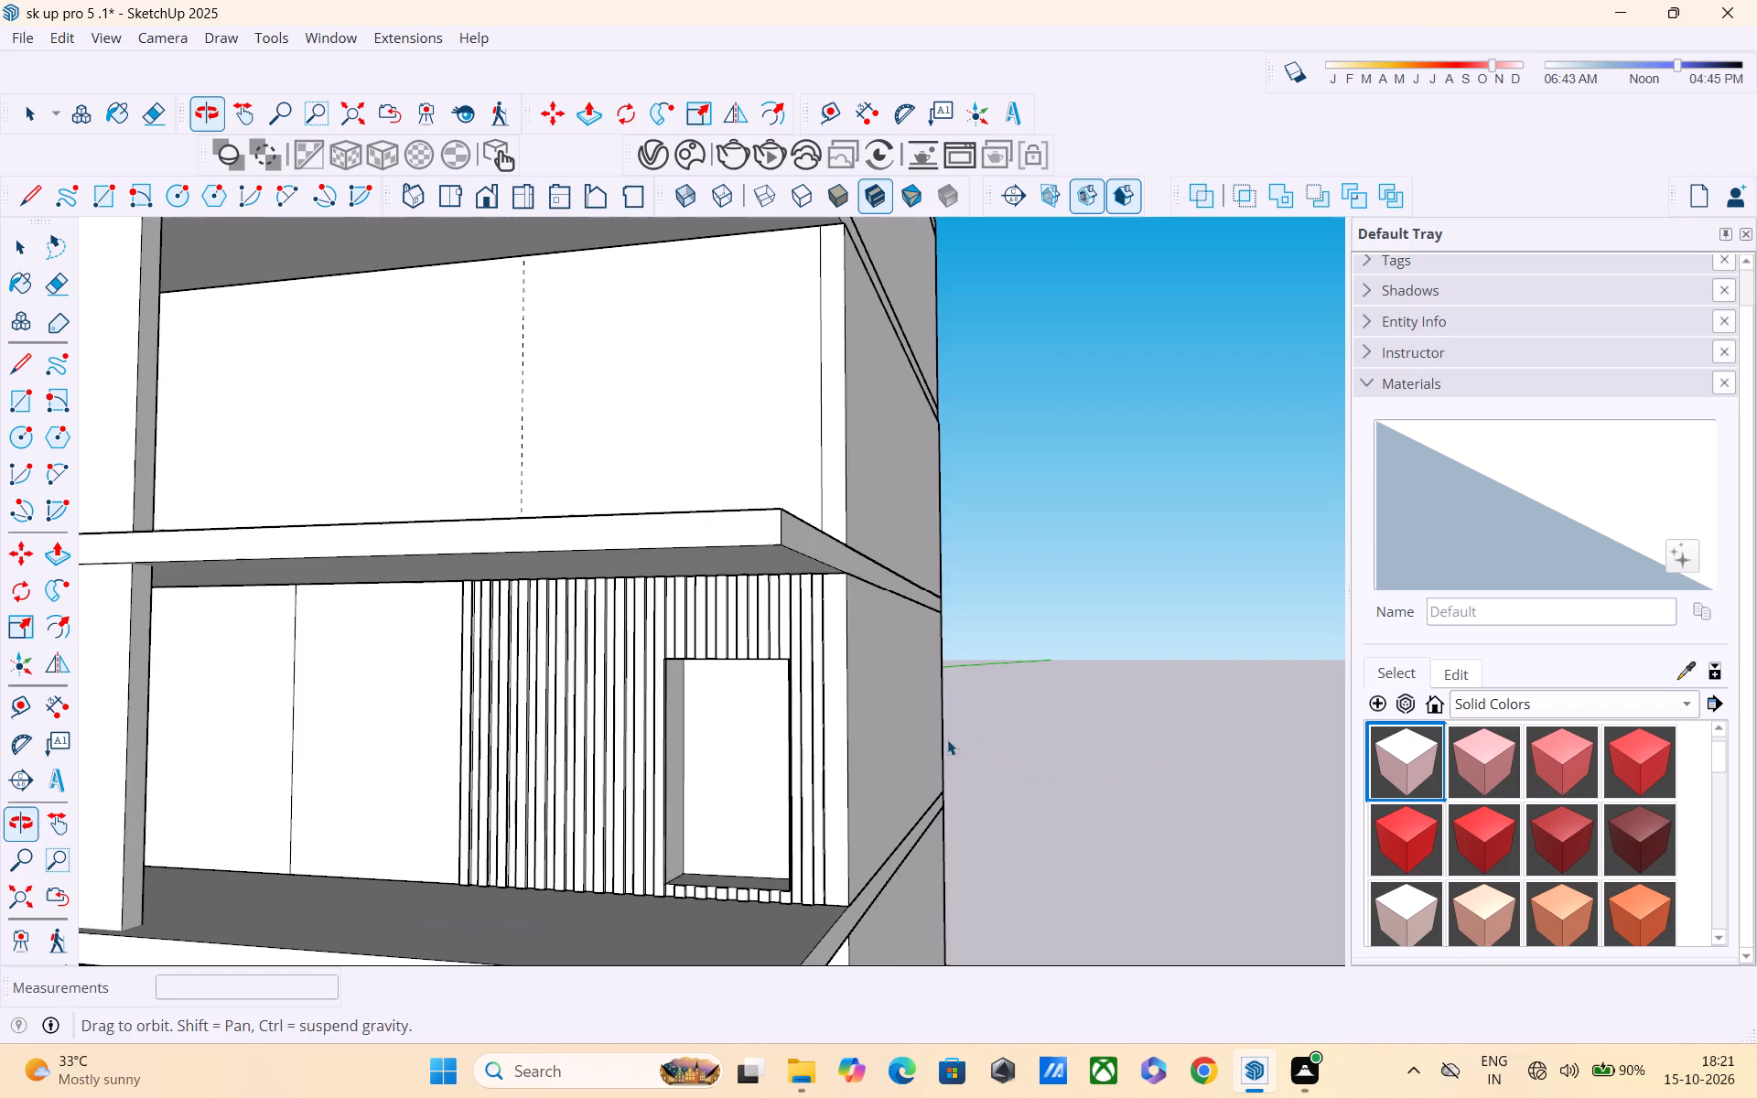
middle_click_drag(947, 739, 951, 742)
scroll(943, 737, "down", 4)
double_click(852, 740)
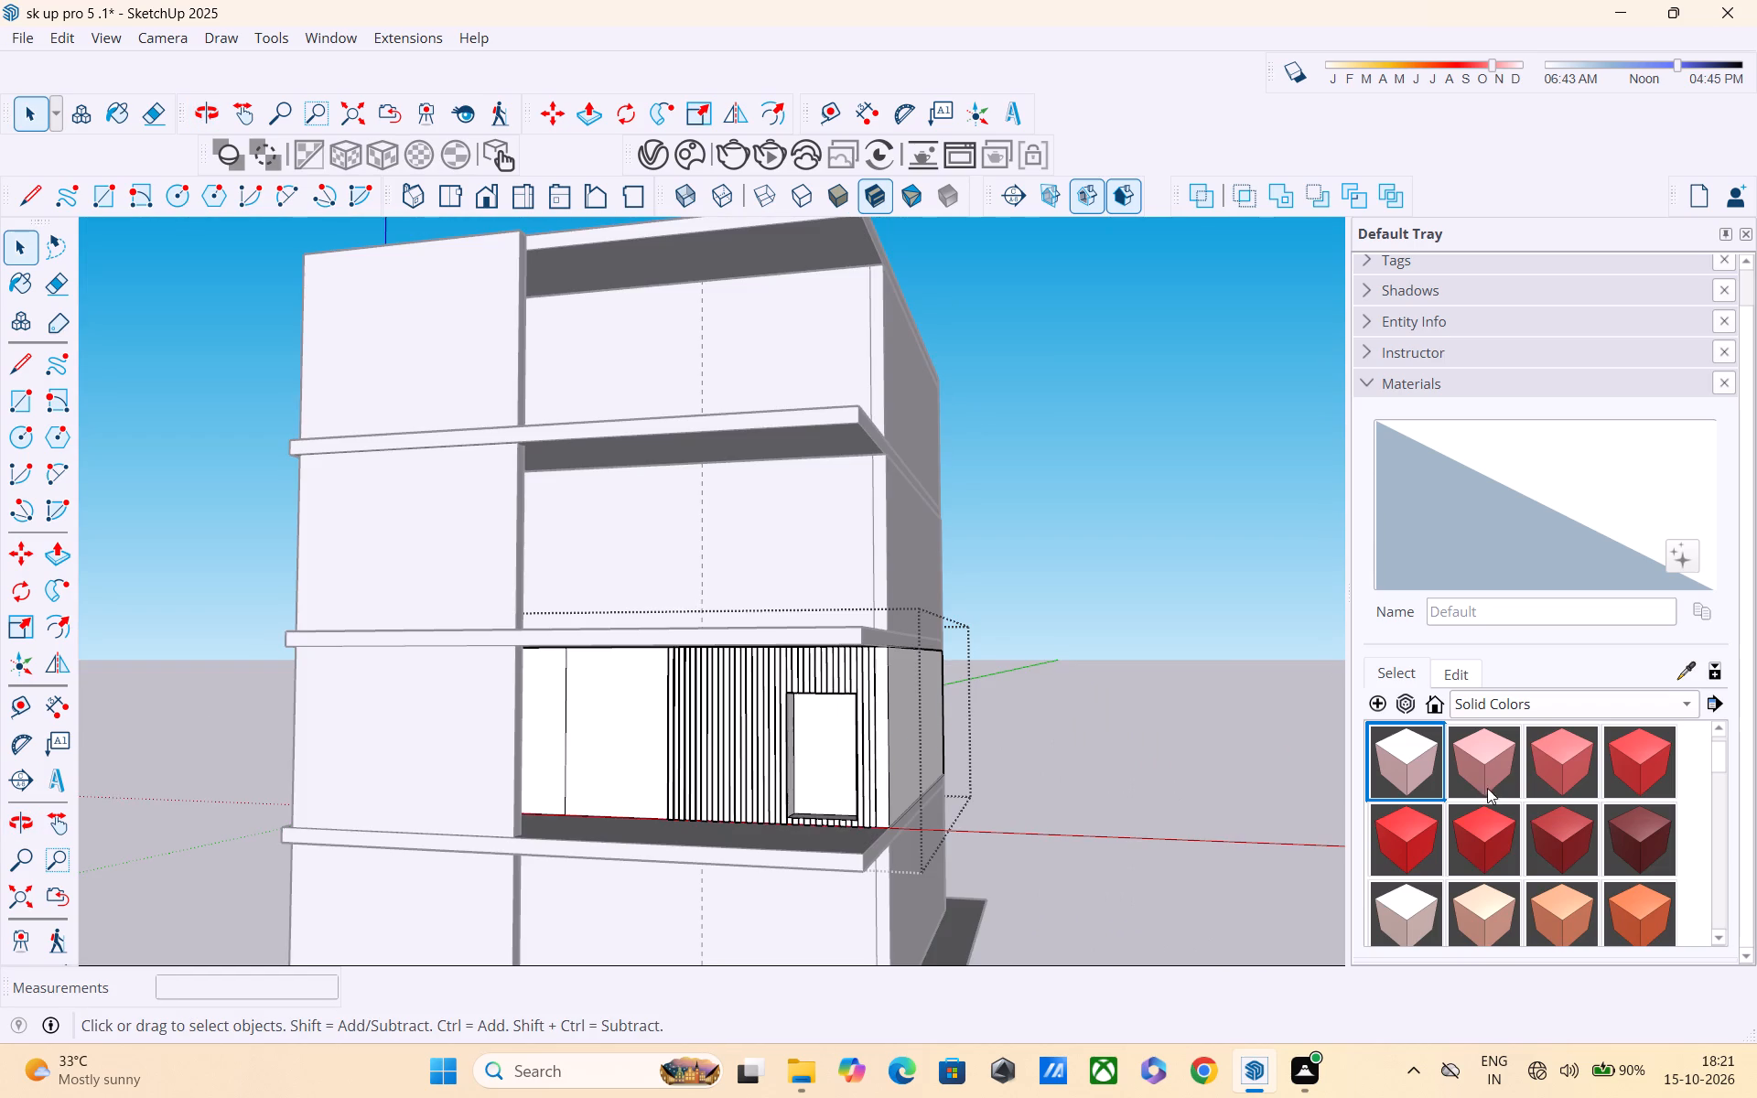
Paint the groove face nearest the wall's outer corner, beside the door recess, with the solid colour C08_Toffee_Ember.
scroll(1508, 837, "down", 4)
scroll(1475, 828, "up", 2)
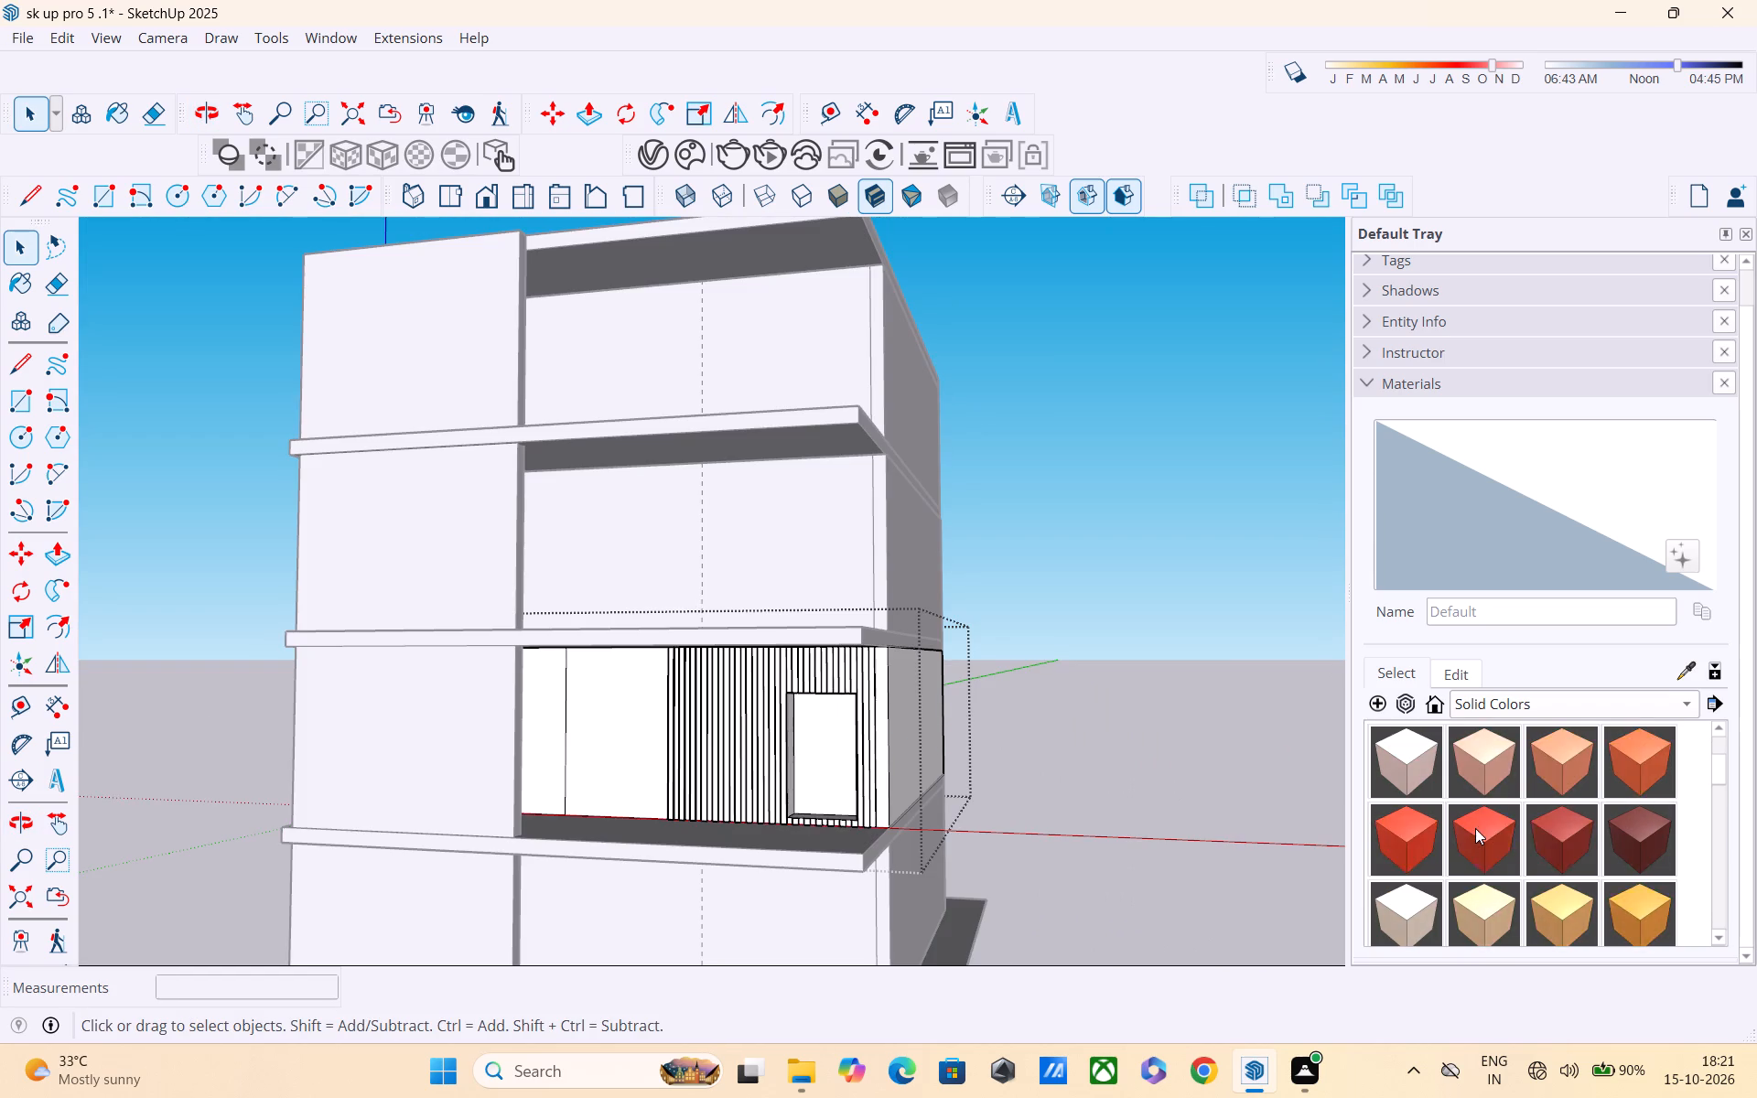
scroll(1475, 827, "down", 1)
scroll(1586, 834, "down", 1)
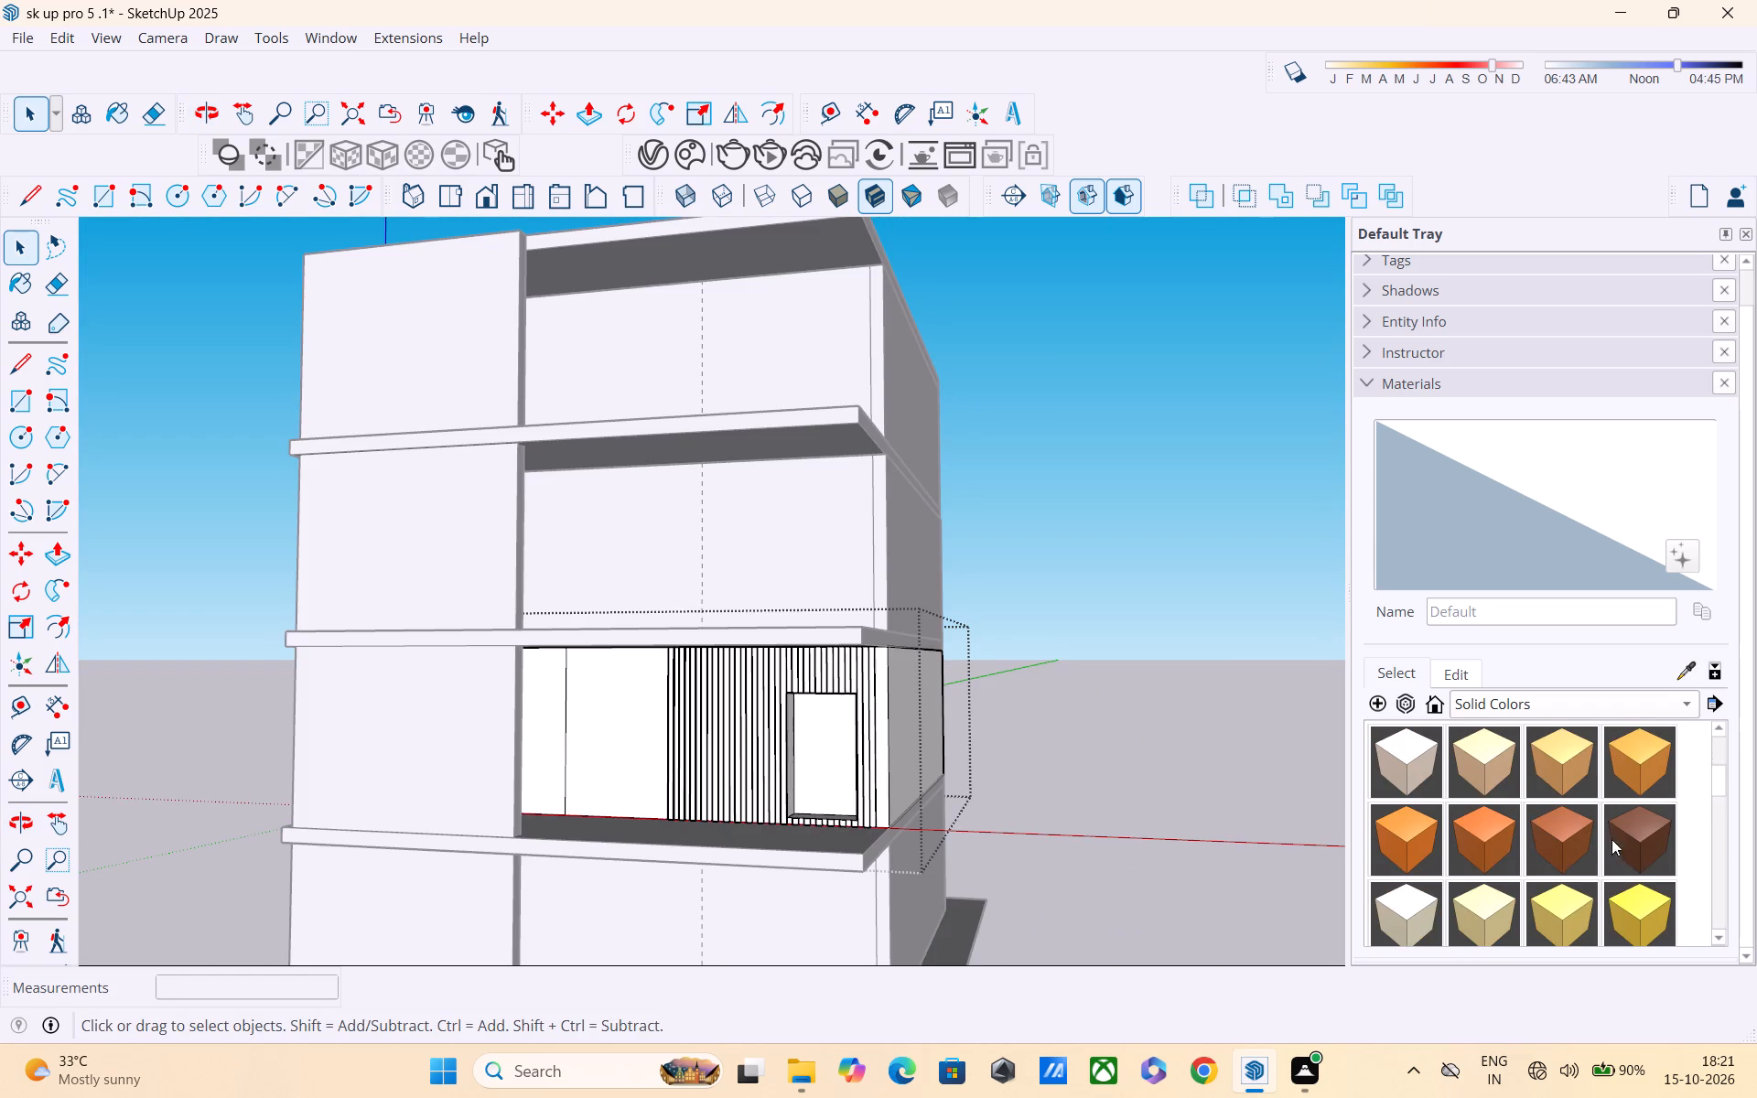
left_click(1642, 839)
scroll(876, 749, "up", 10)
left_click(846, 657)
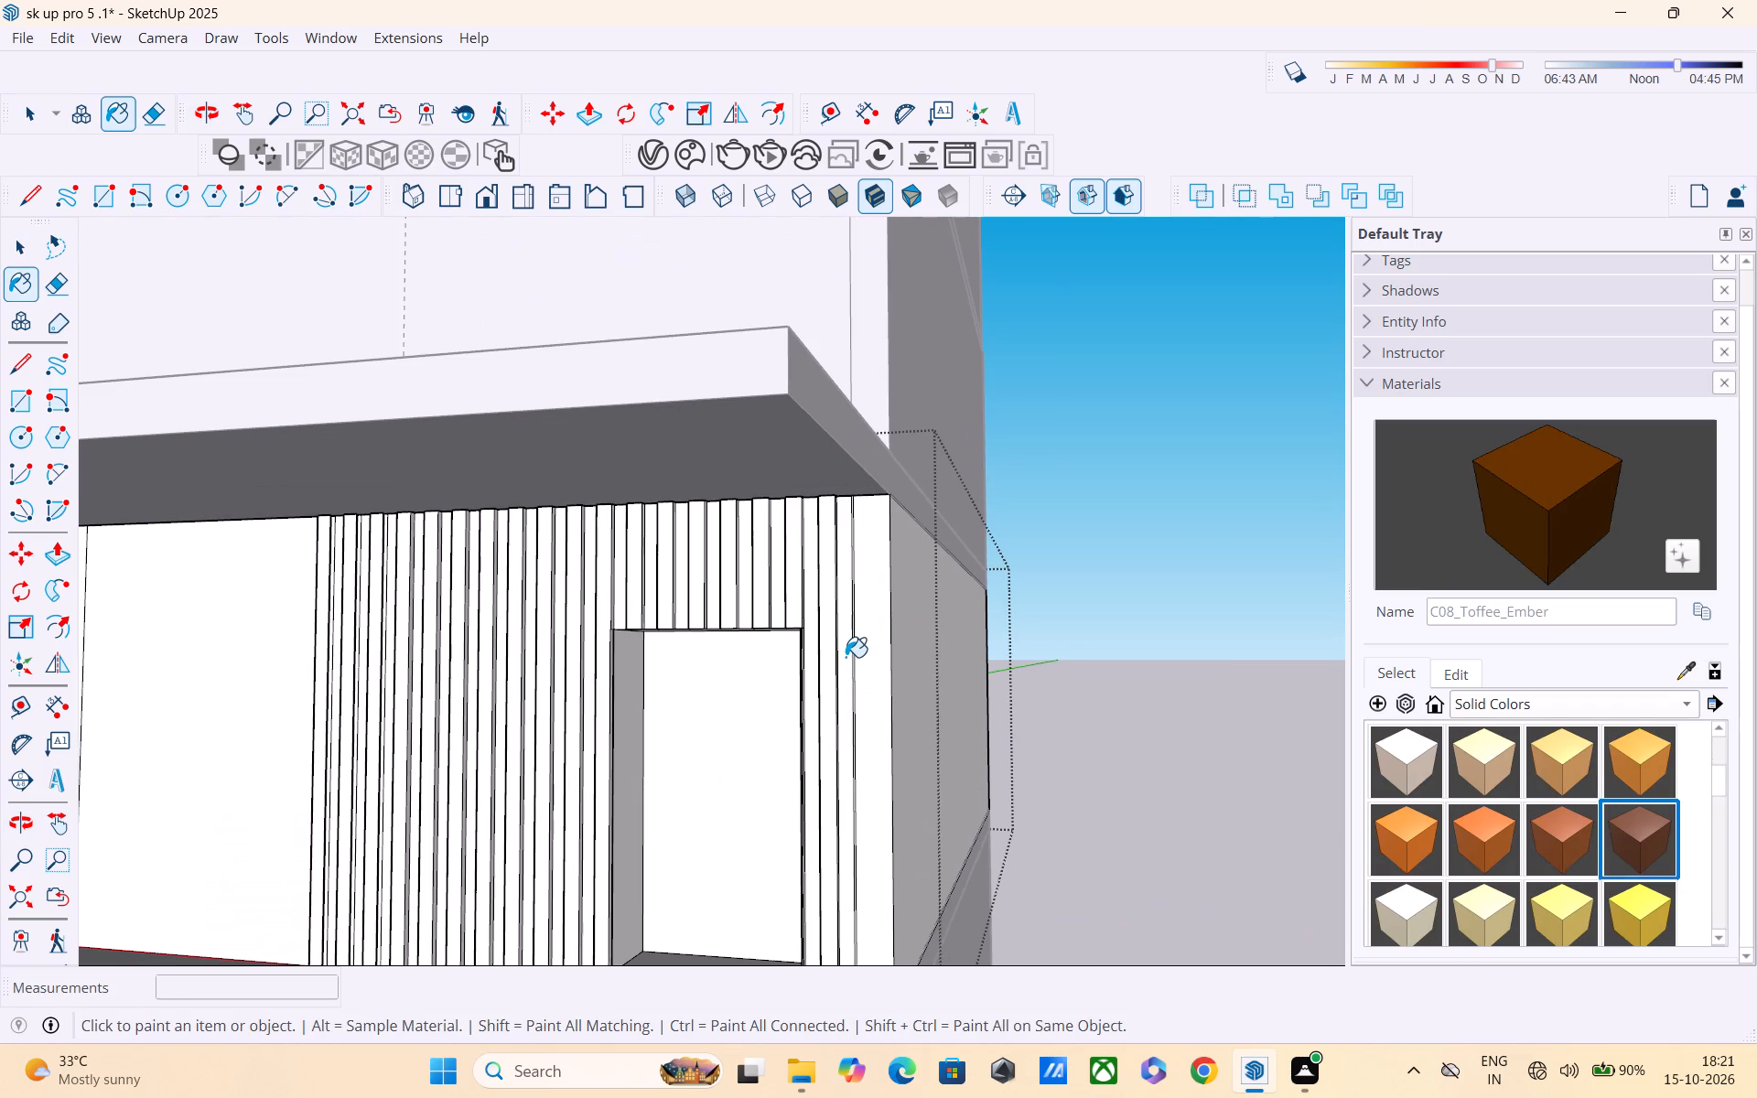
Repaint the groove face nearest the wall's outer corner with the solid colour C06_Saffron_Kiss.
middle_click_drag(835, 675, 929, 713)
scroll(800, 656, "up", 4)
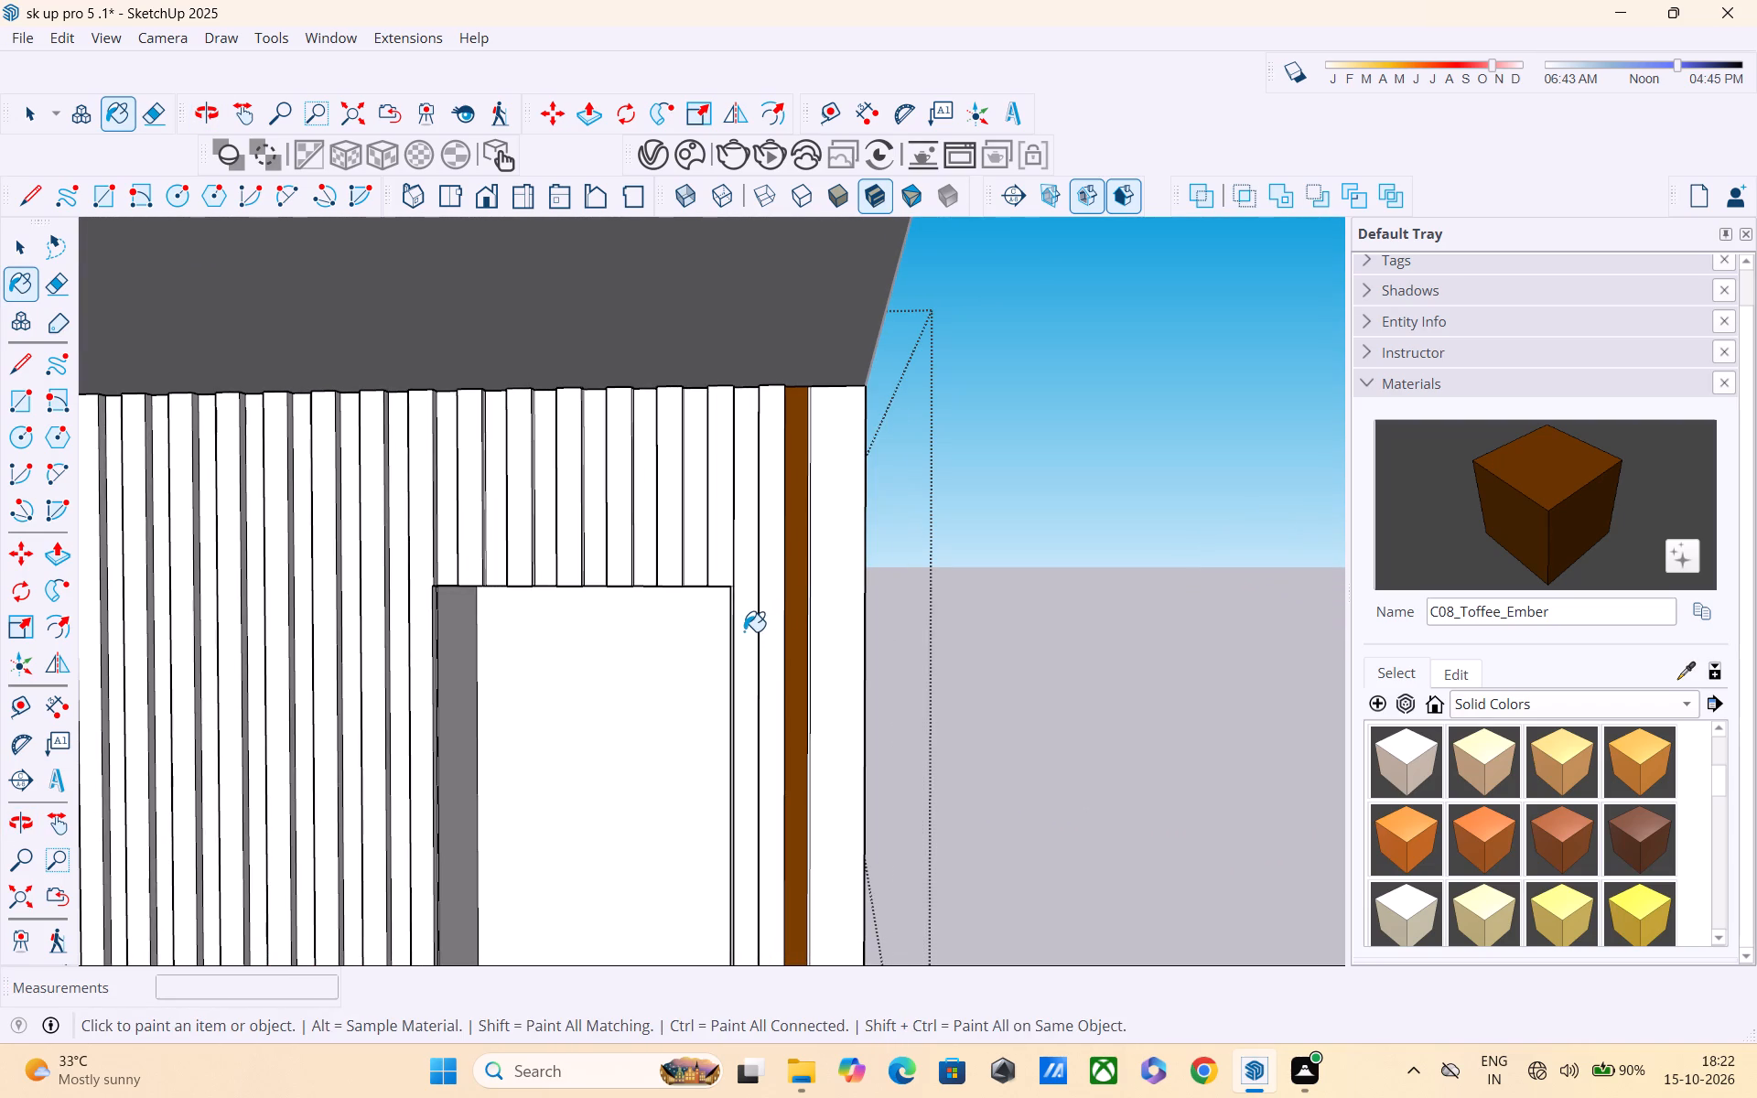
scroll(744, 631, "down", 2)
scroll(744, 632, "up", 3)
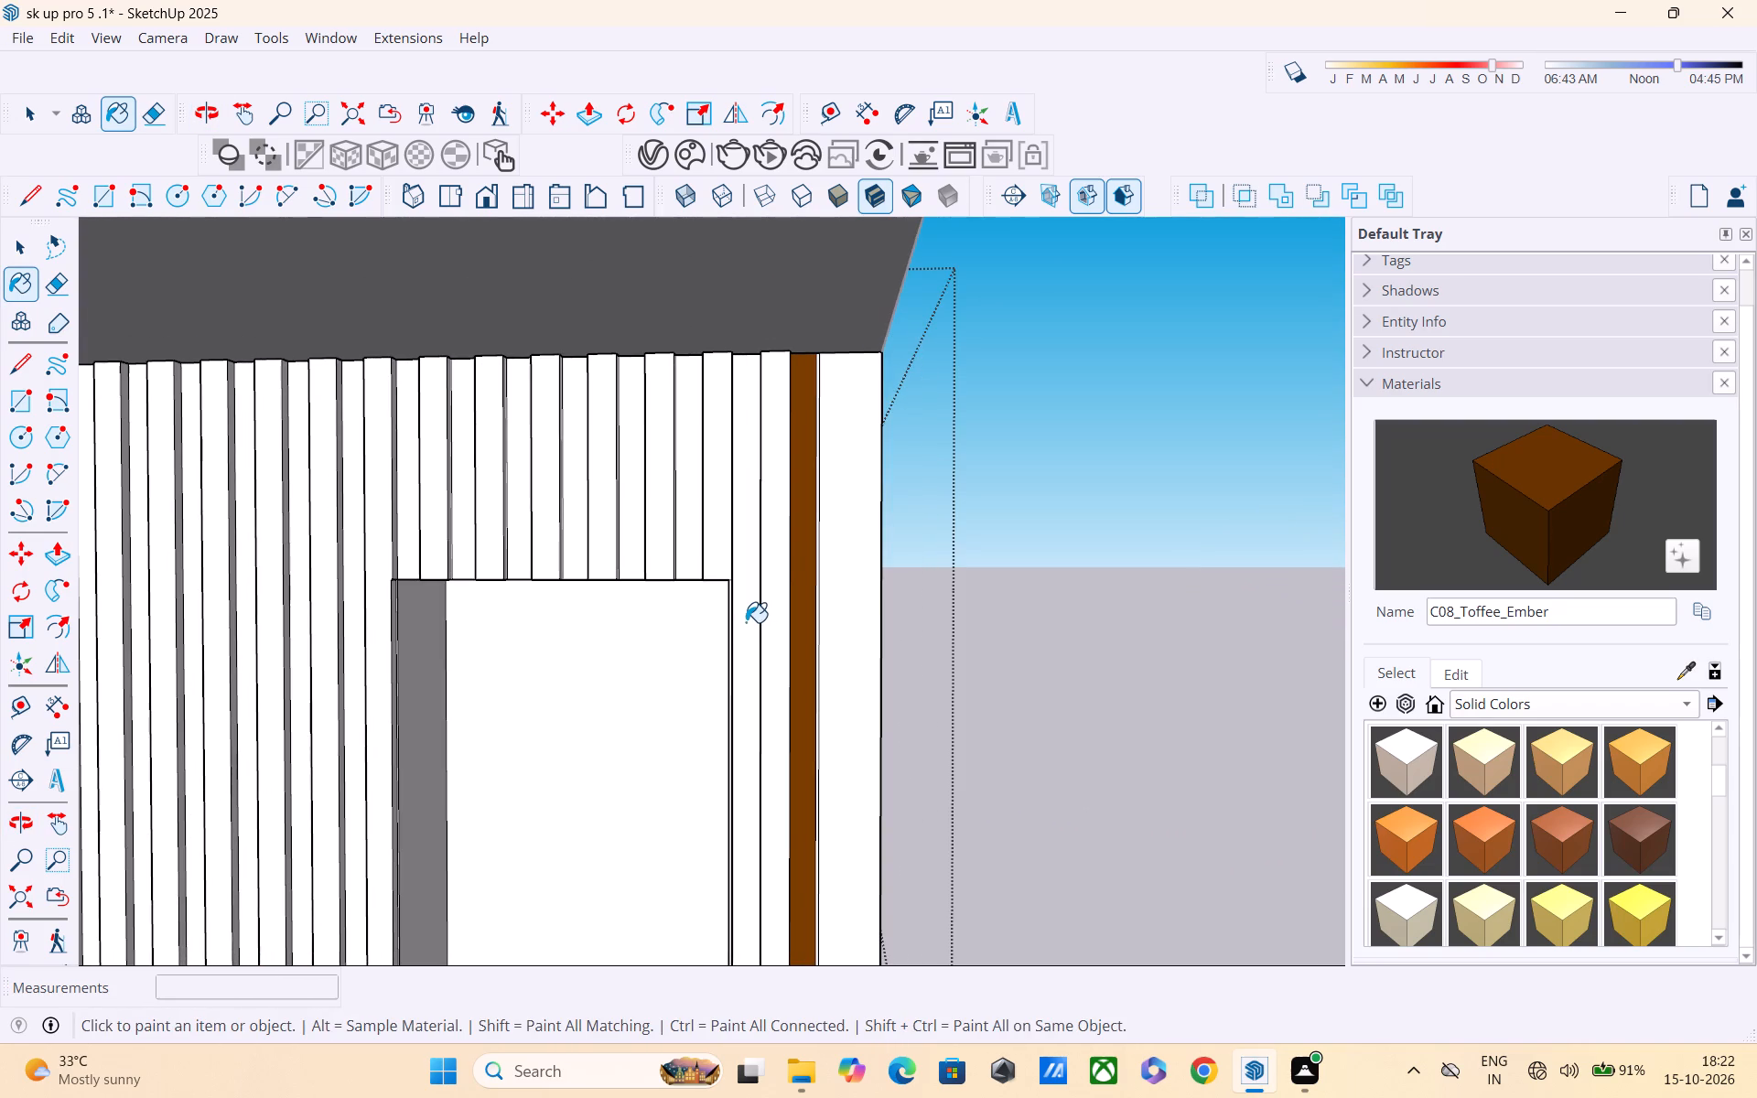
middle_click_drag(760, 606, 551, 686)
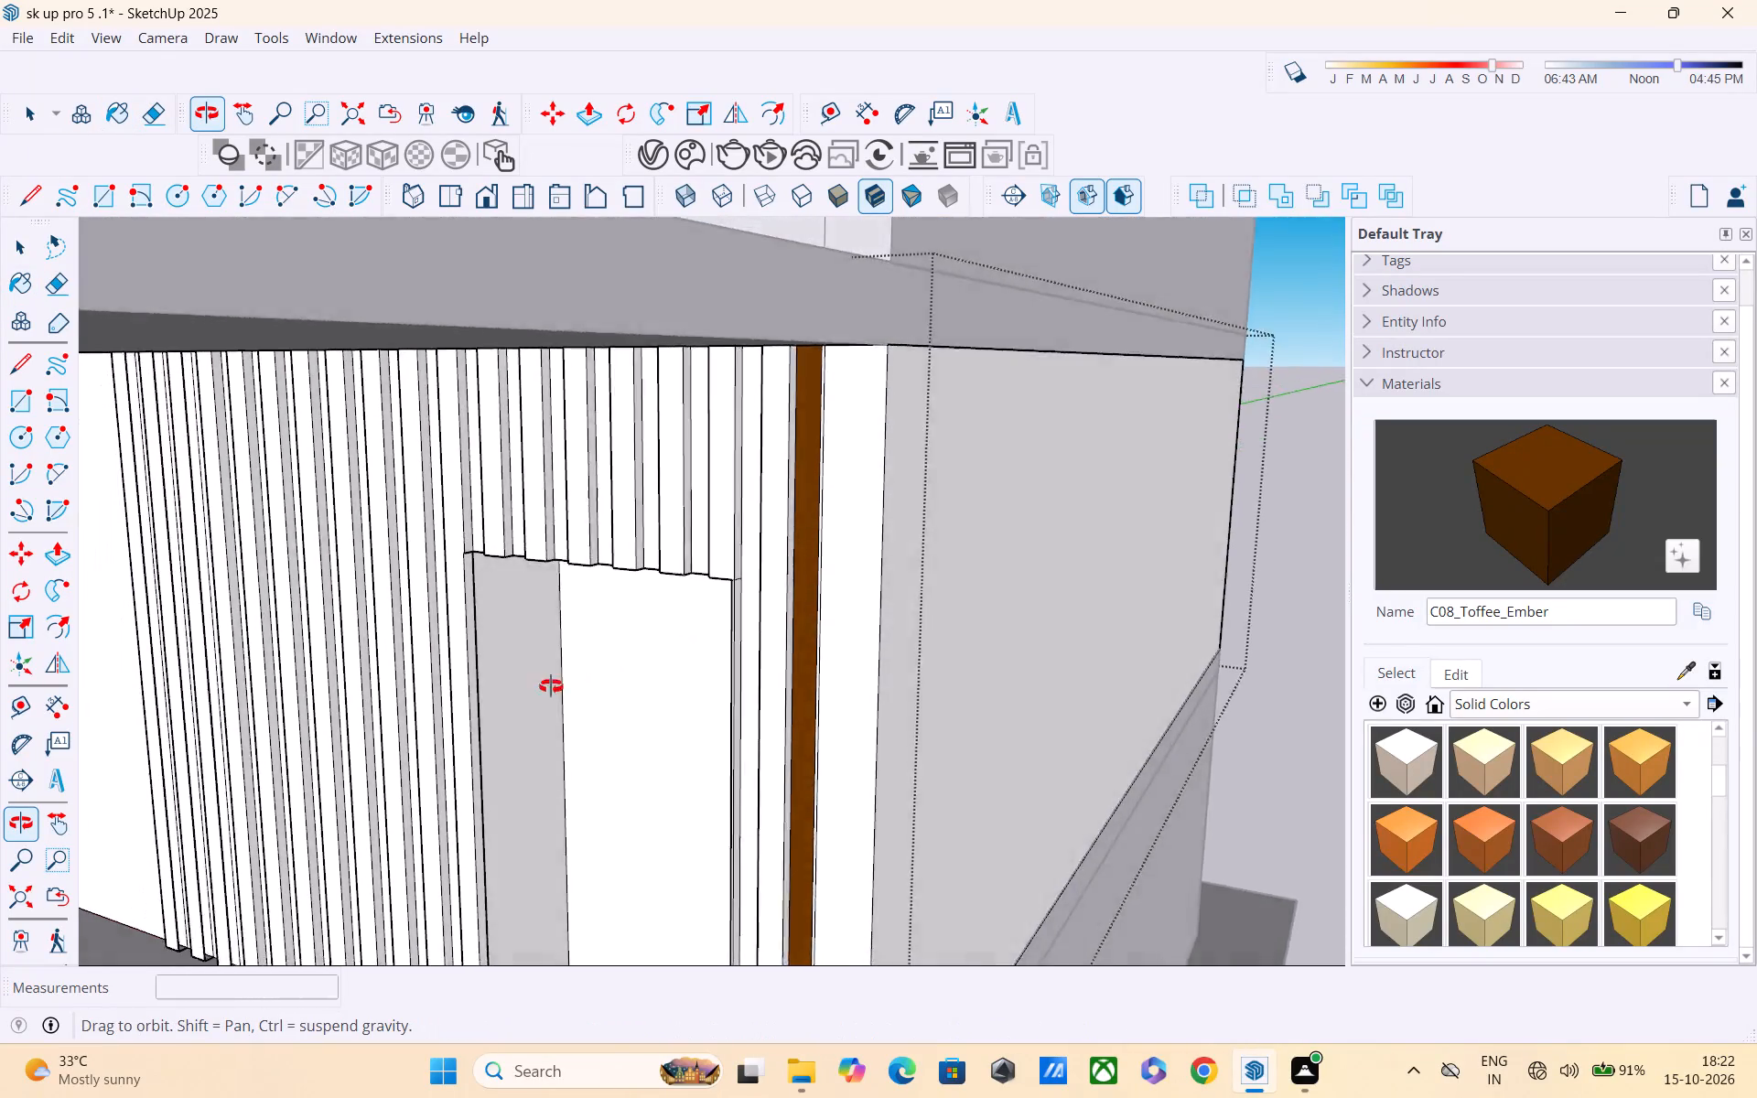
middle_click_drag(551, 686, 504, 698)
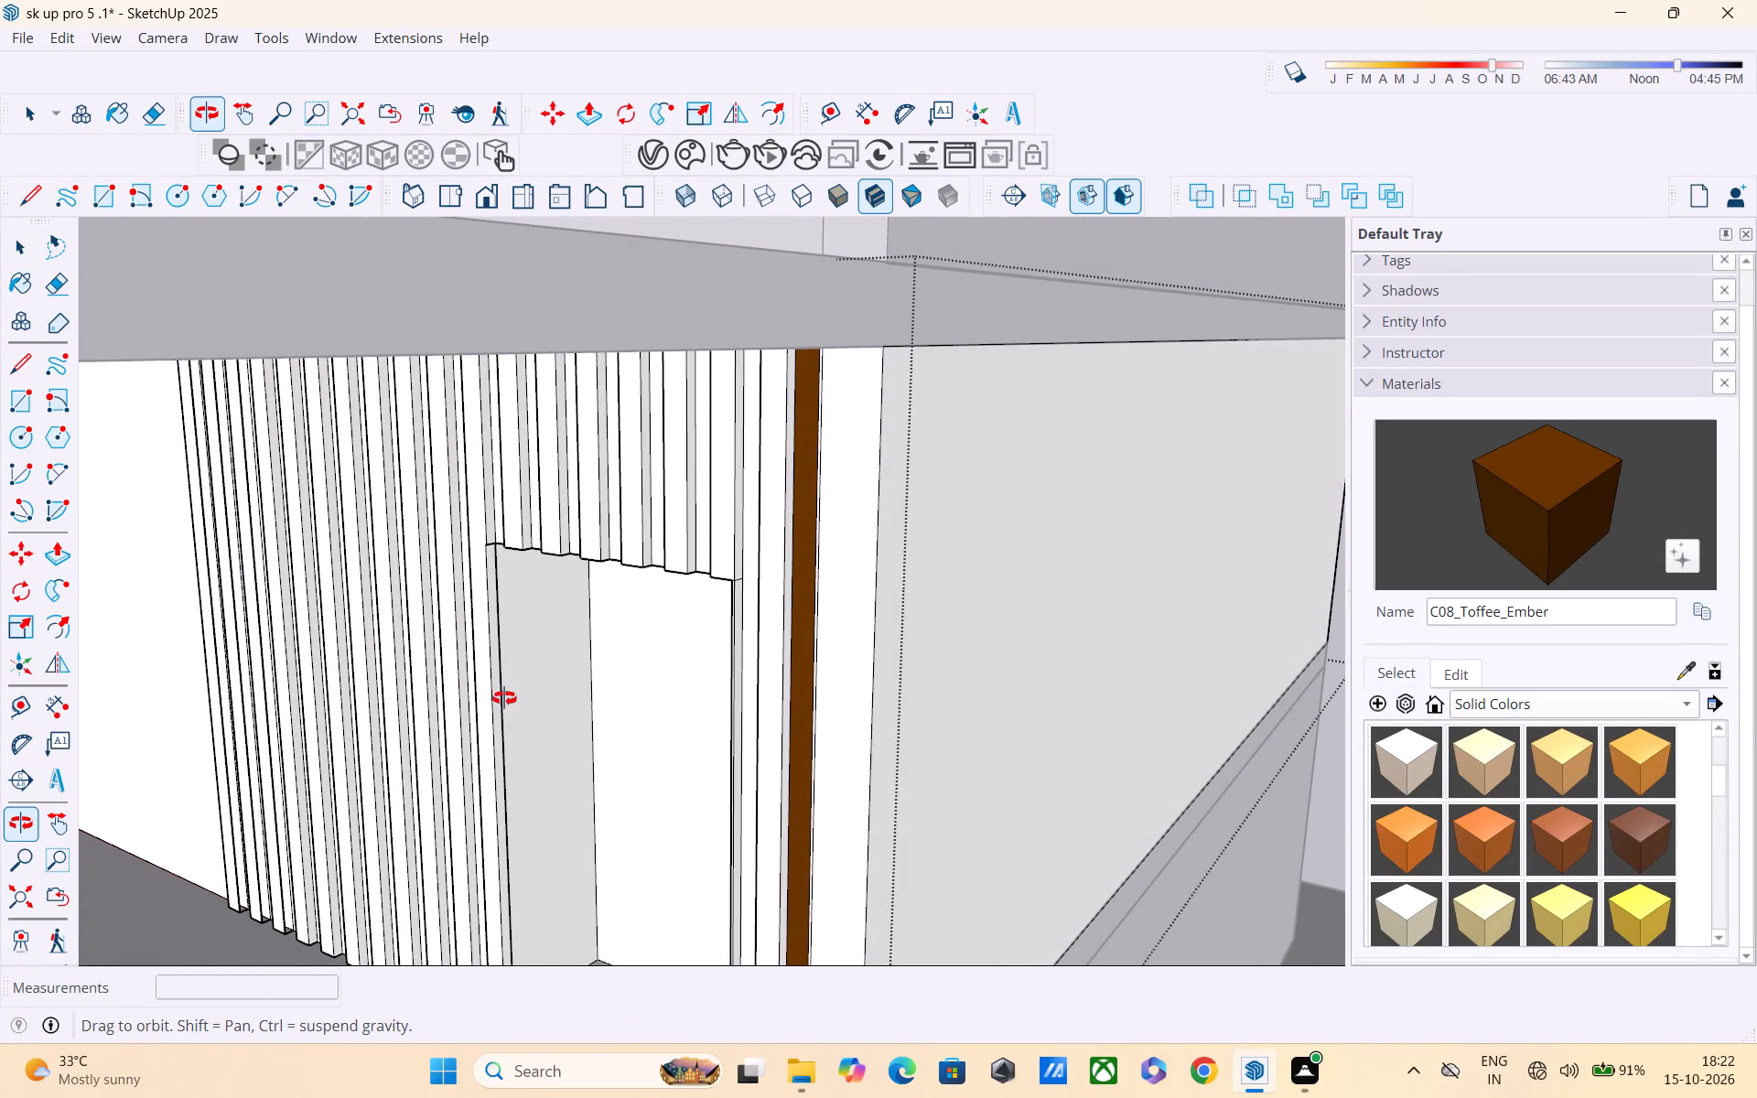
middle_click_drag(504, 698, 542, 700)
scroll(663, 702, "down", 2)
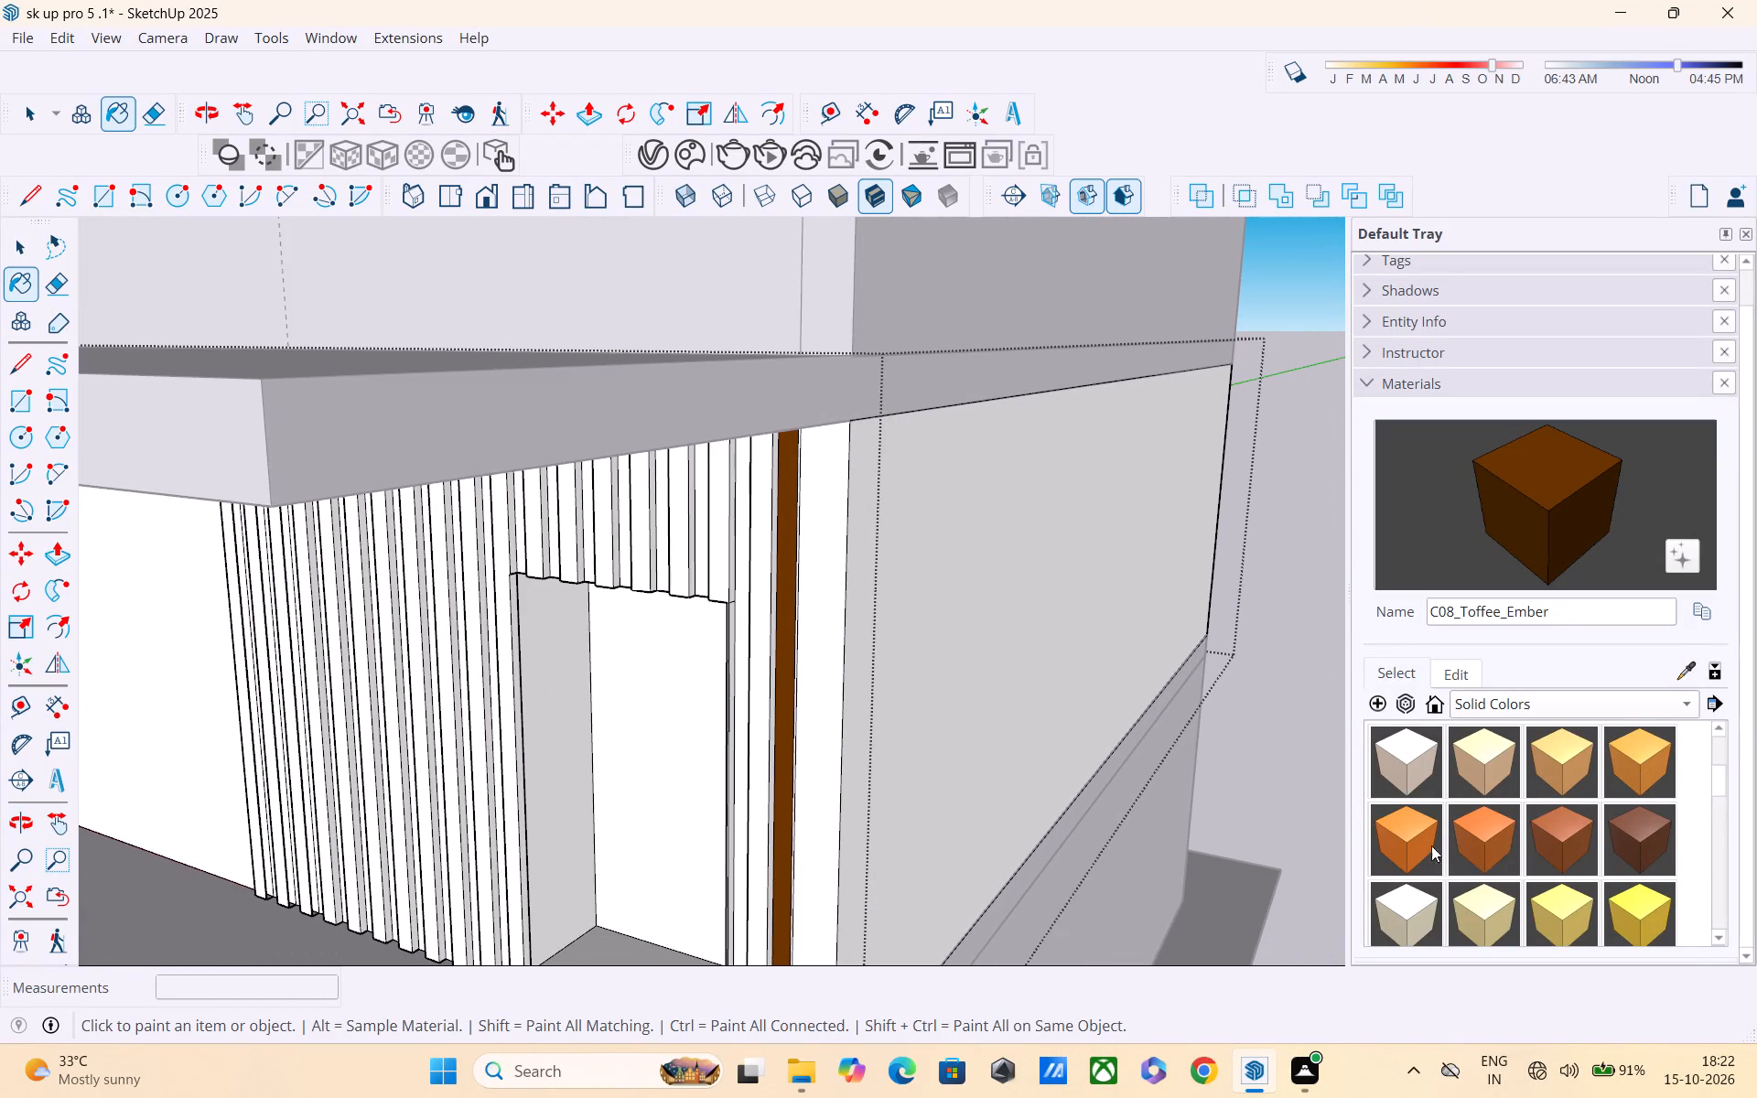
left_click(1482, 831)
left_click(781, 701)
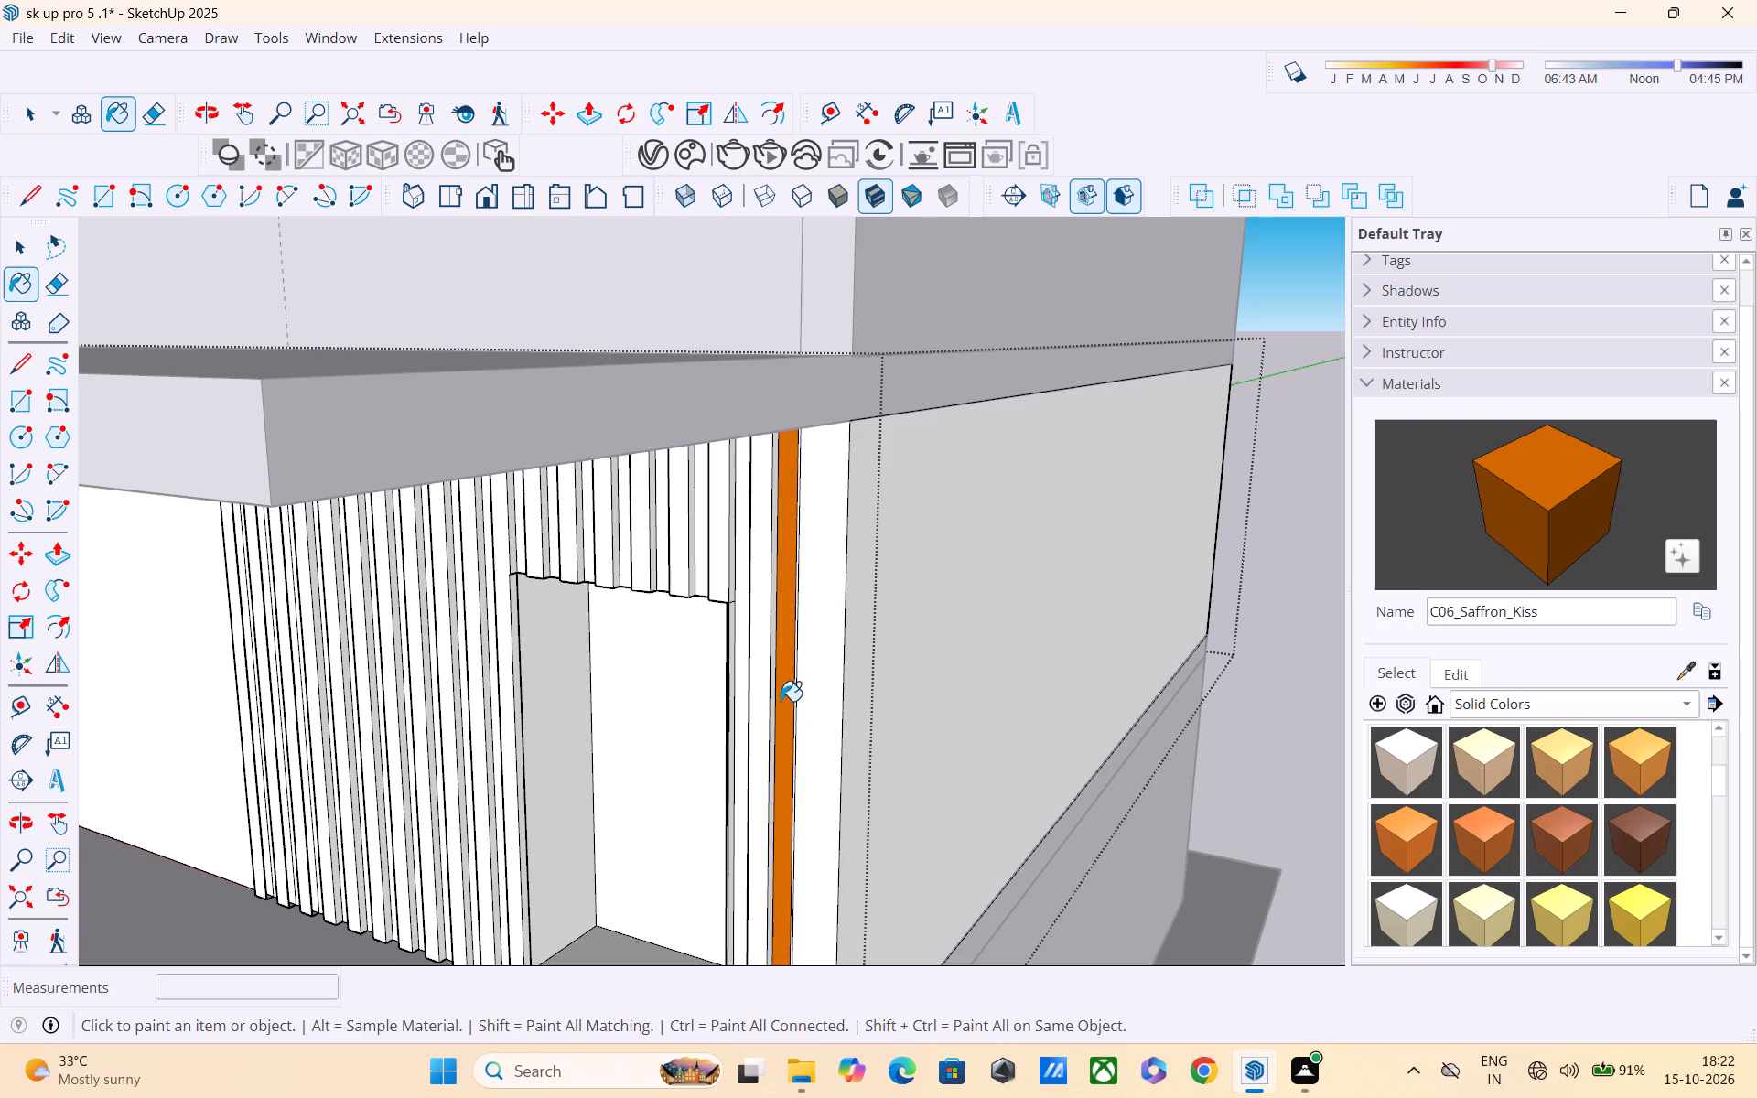
Repaint the groove face nearest the wall's outer corner with the solid colour C04_Amber_Sunshine.
middle_click_drag(783, 711, 1155, 589)
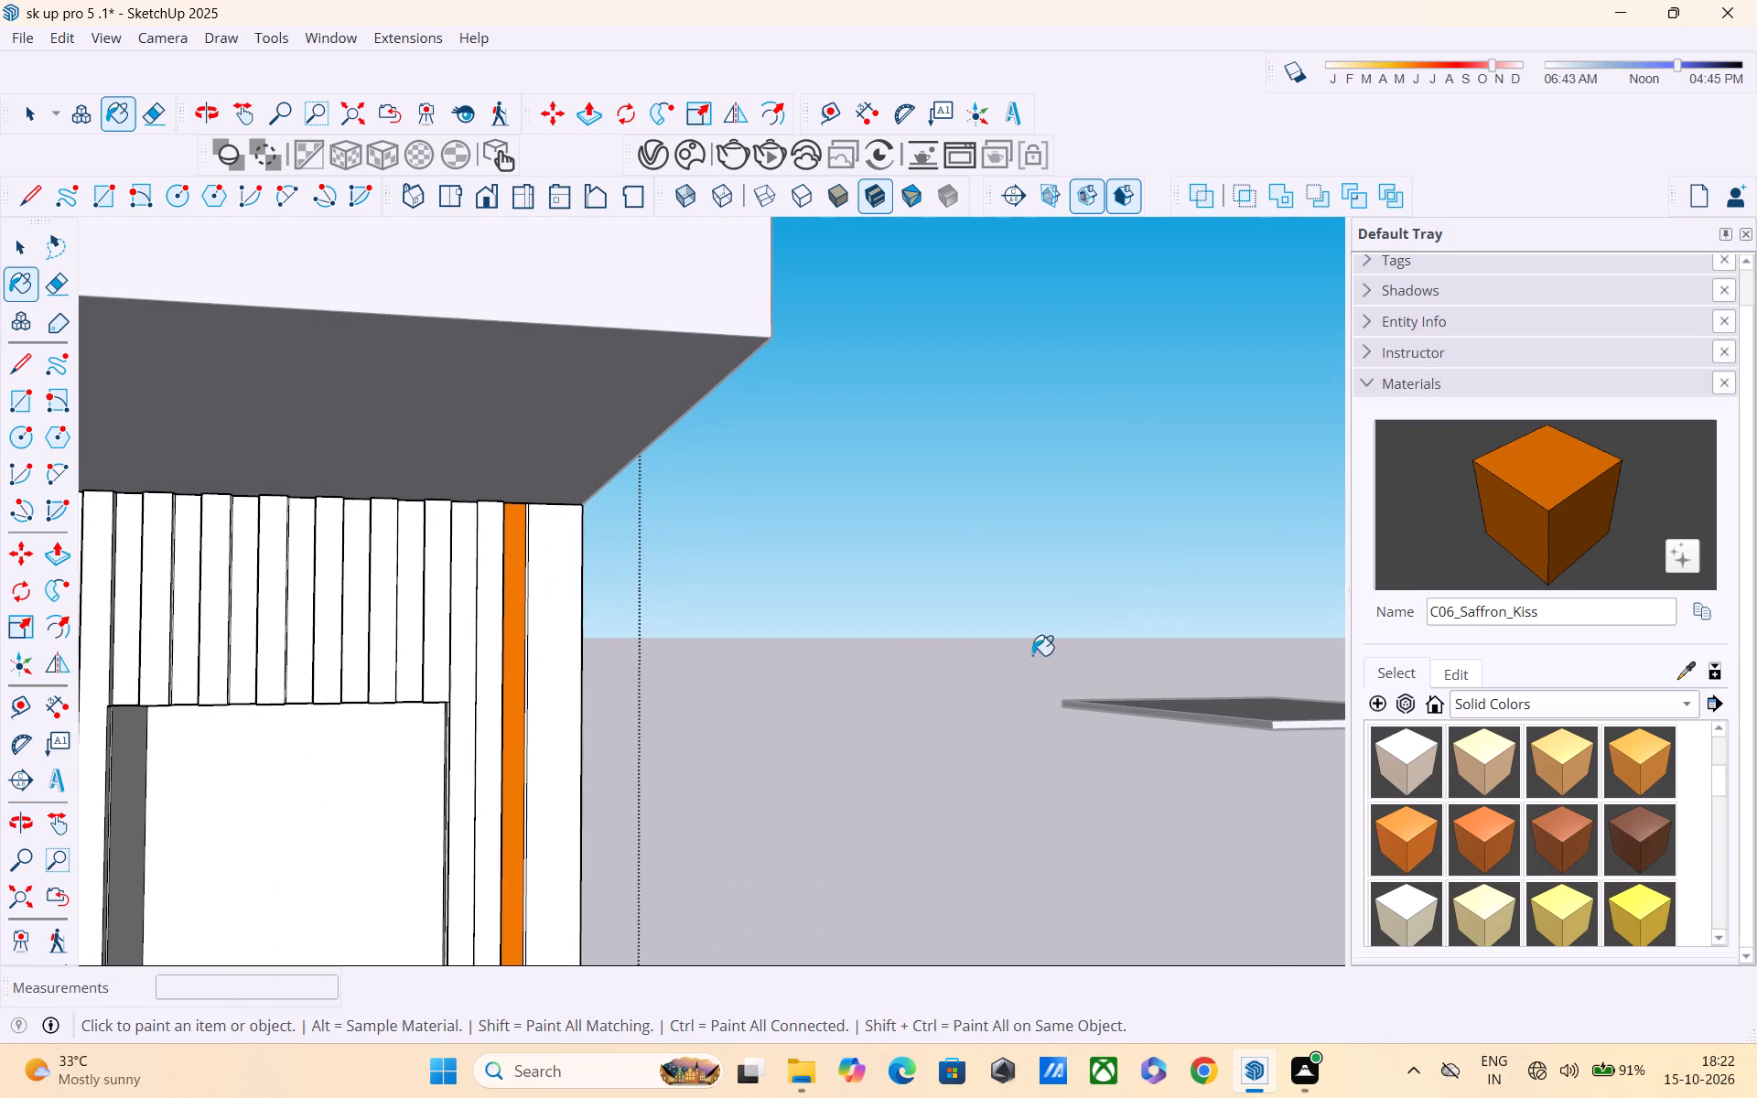
left_click(1399, 840)
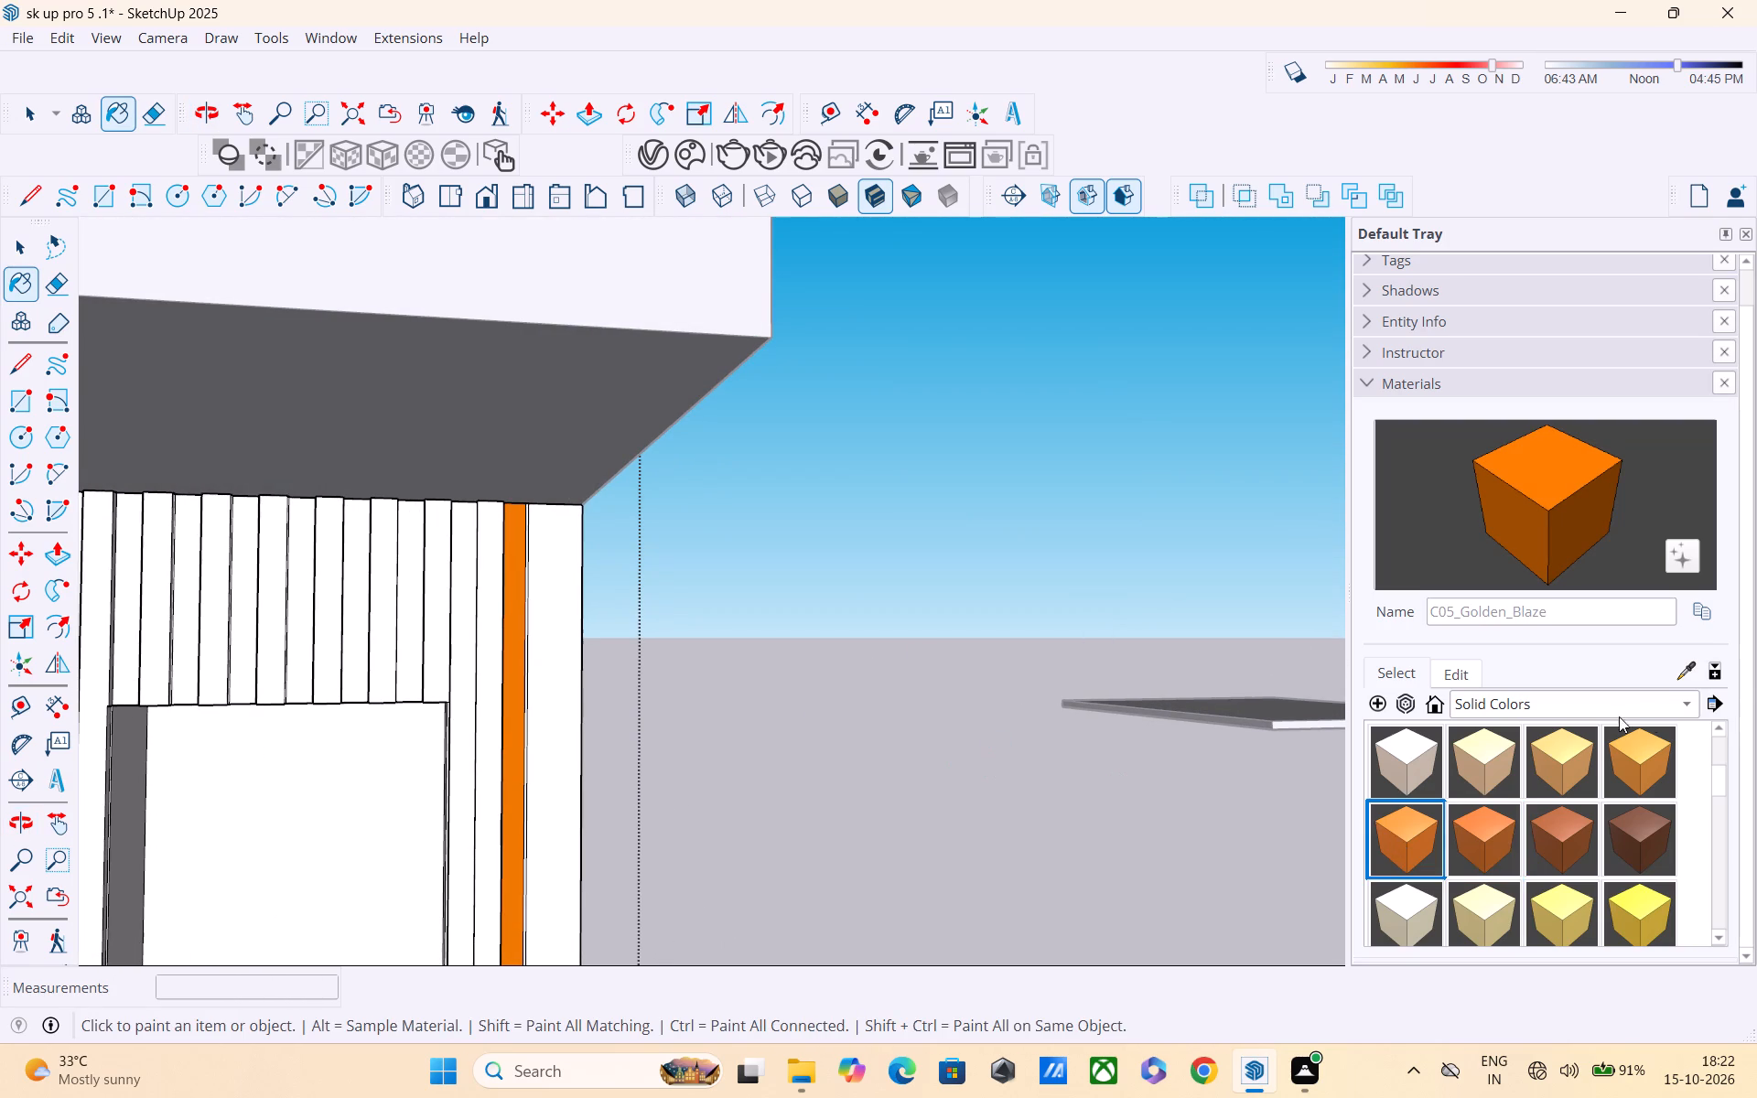
left_click(1643, 774)
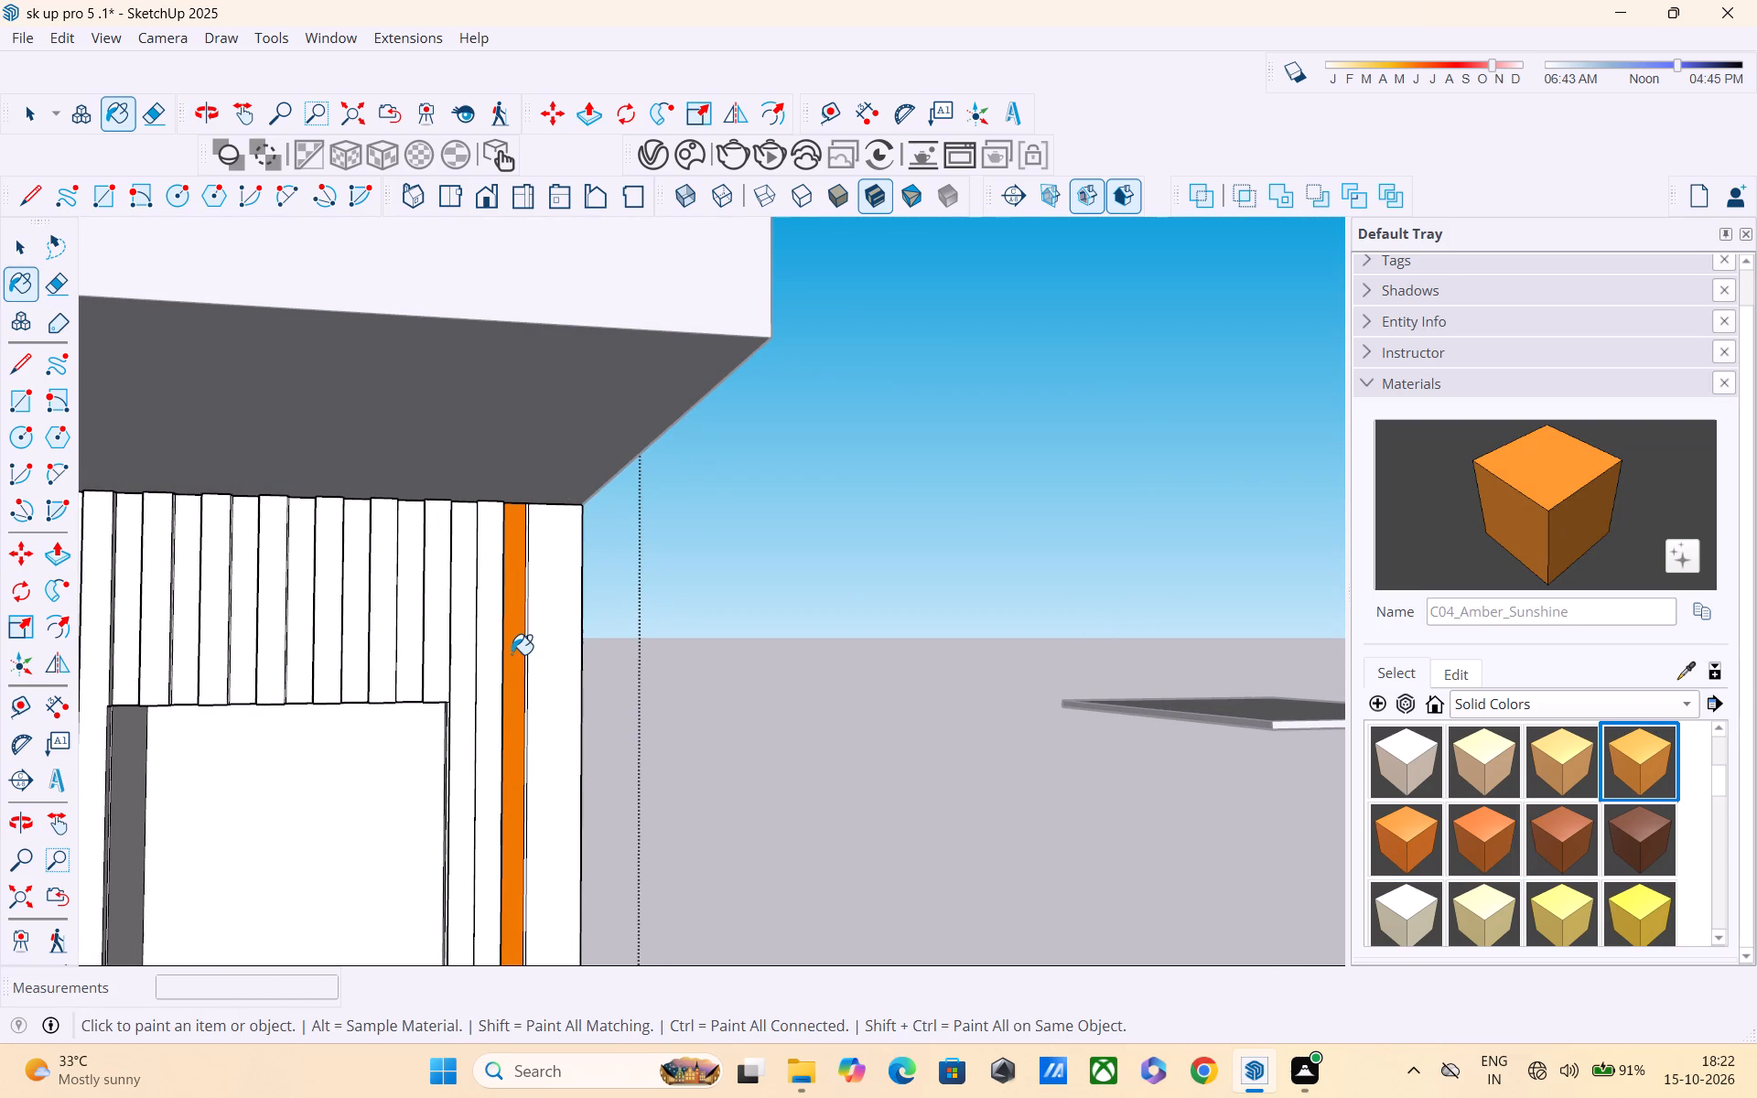
left_click(512, 654)
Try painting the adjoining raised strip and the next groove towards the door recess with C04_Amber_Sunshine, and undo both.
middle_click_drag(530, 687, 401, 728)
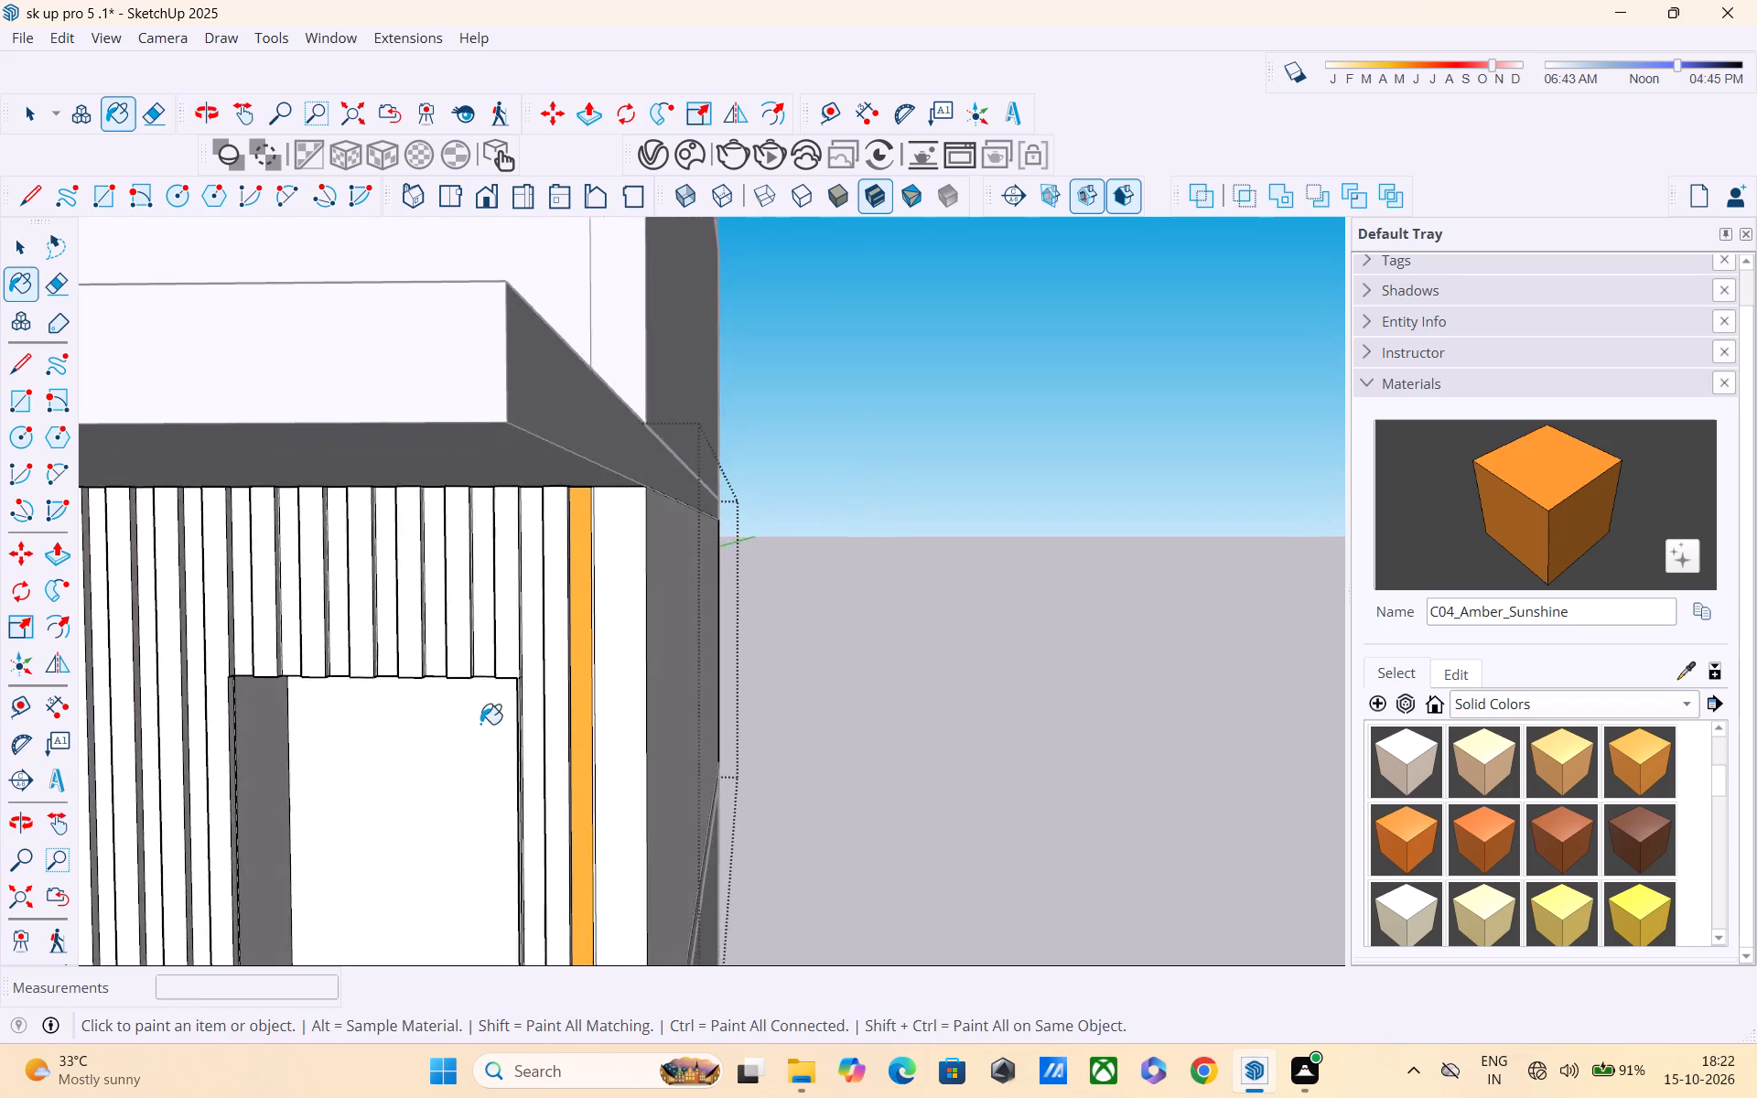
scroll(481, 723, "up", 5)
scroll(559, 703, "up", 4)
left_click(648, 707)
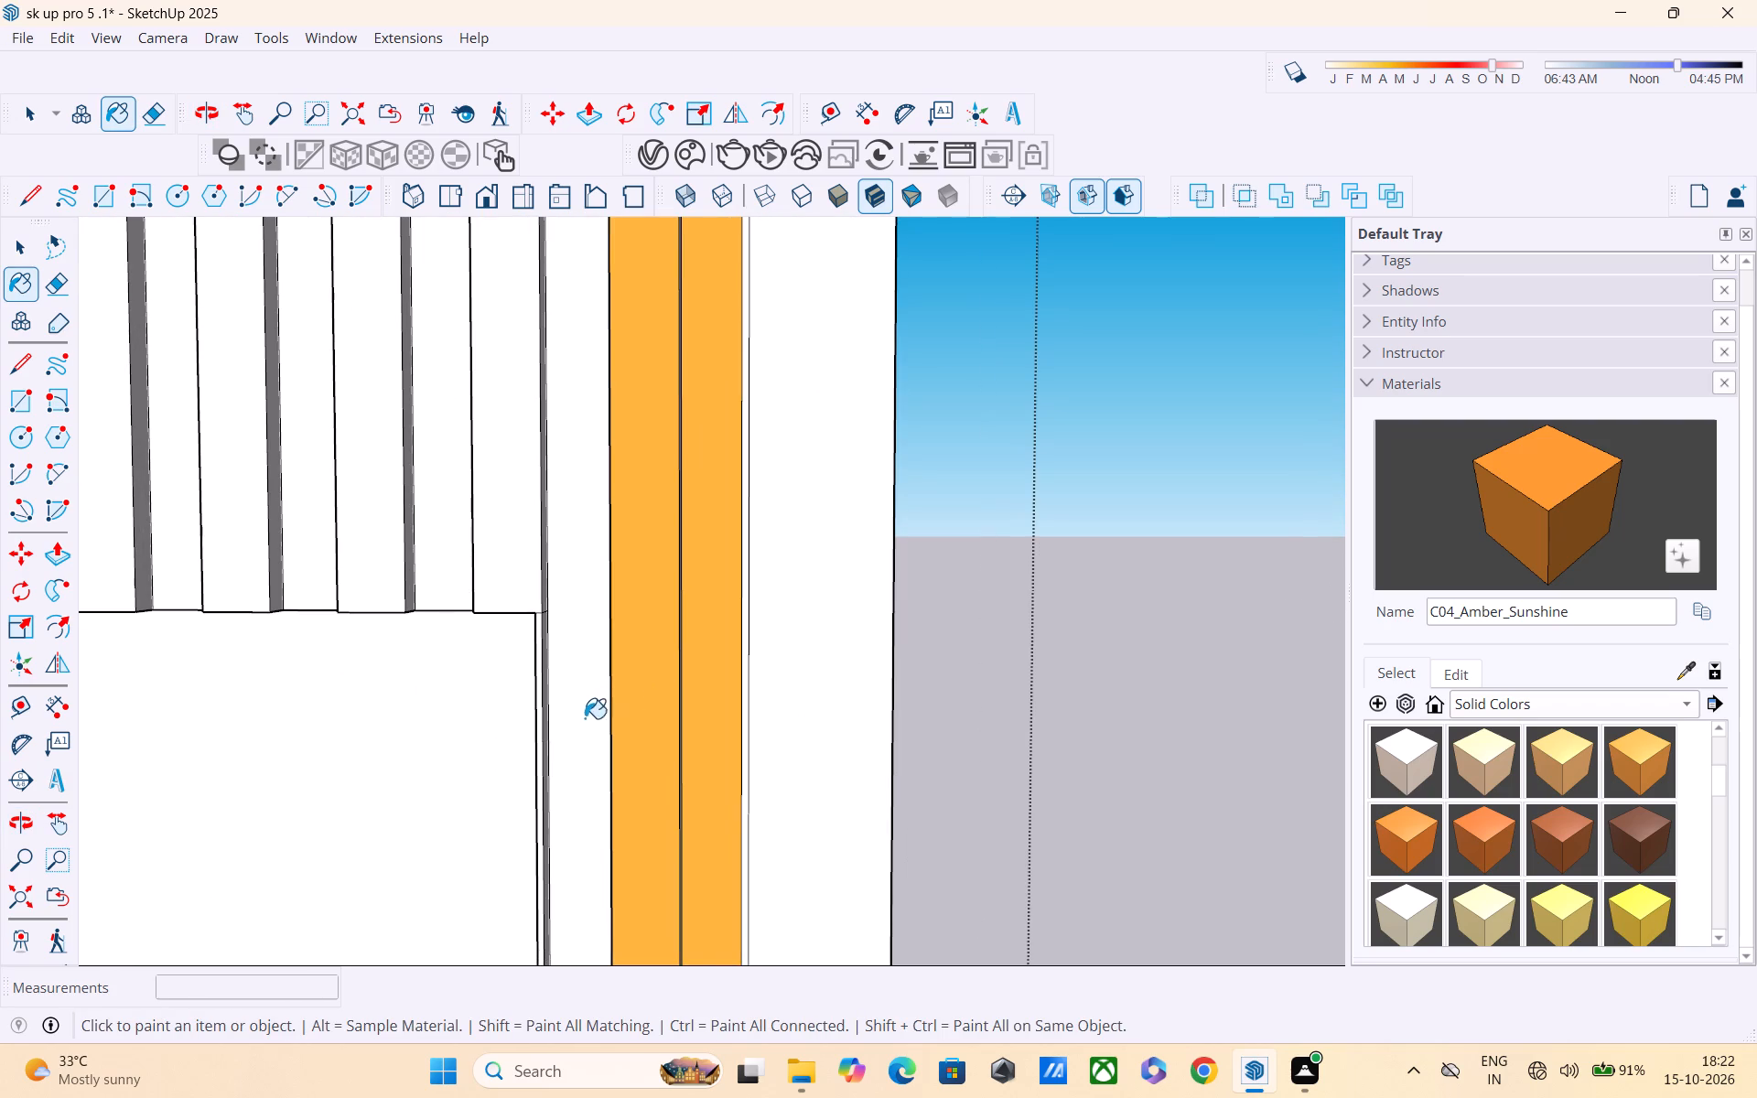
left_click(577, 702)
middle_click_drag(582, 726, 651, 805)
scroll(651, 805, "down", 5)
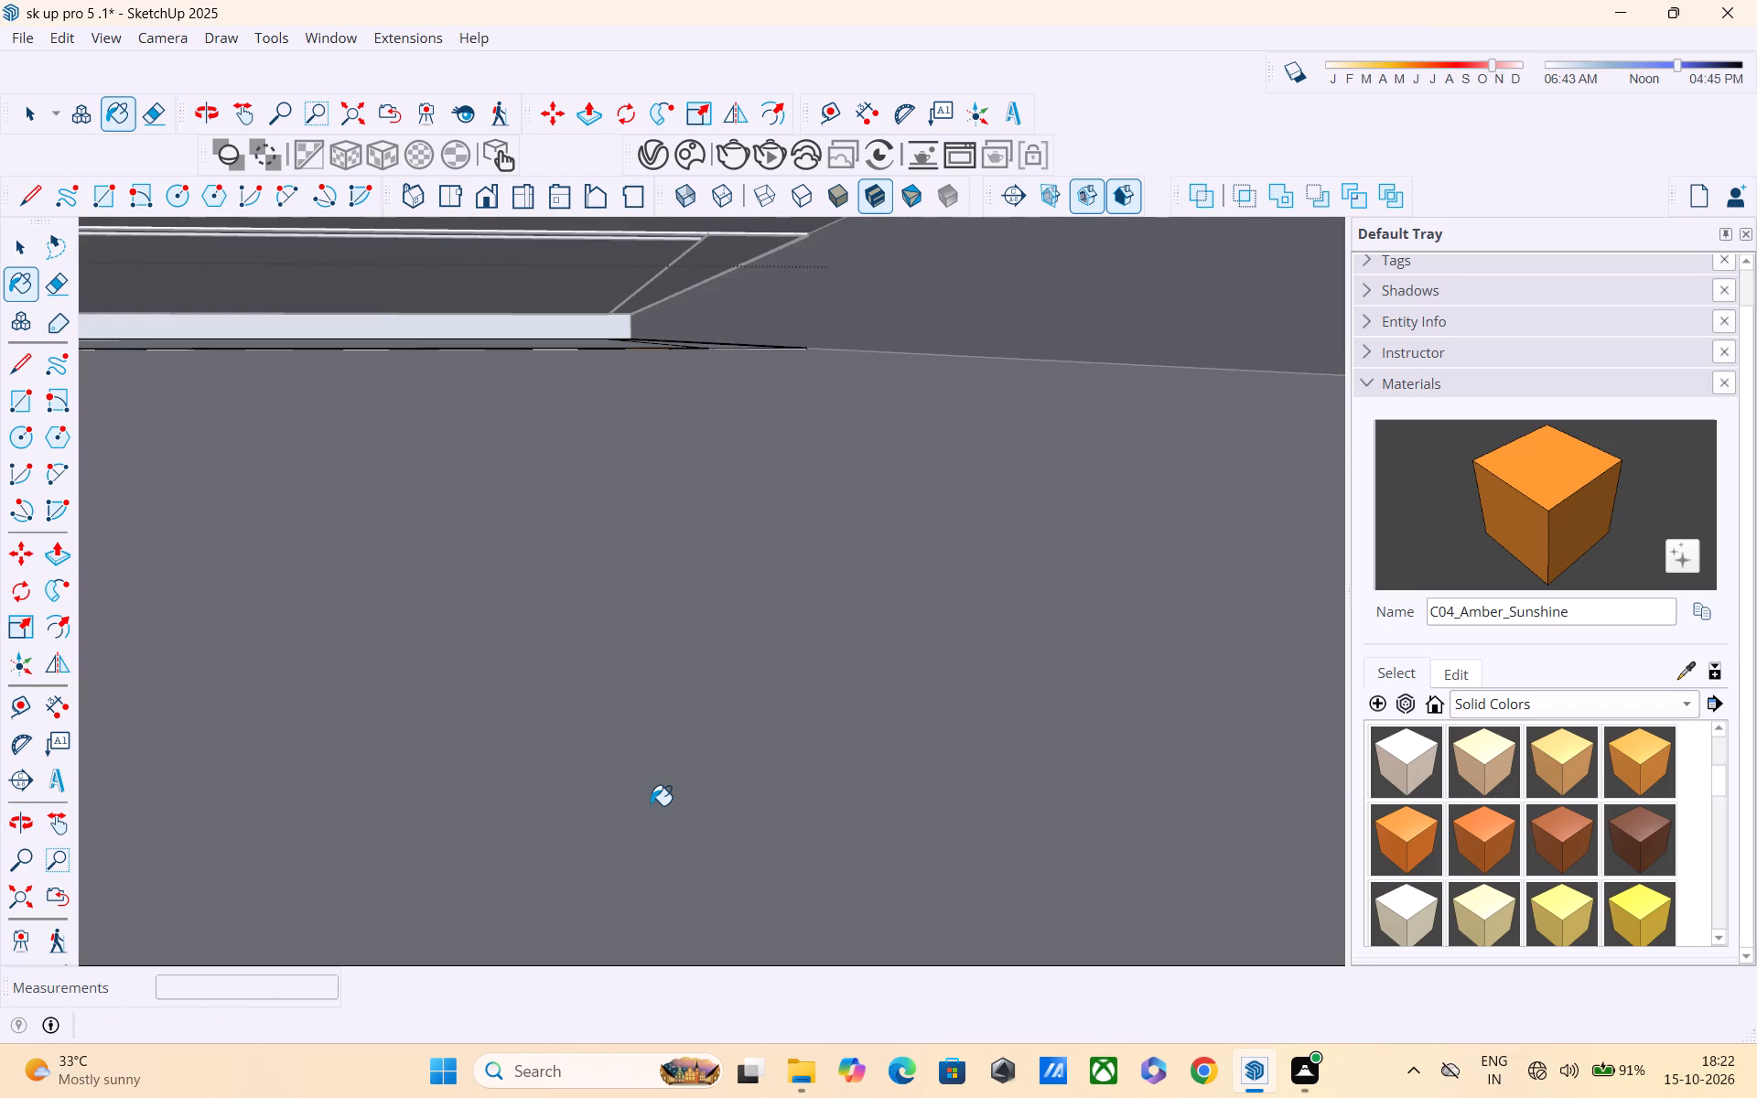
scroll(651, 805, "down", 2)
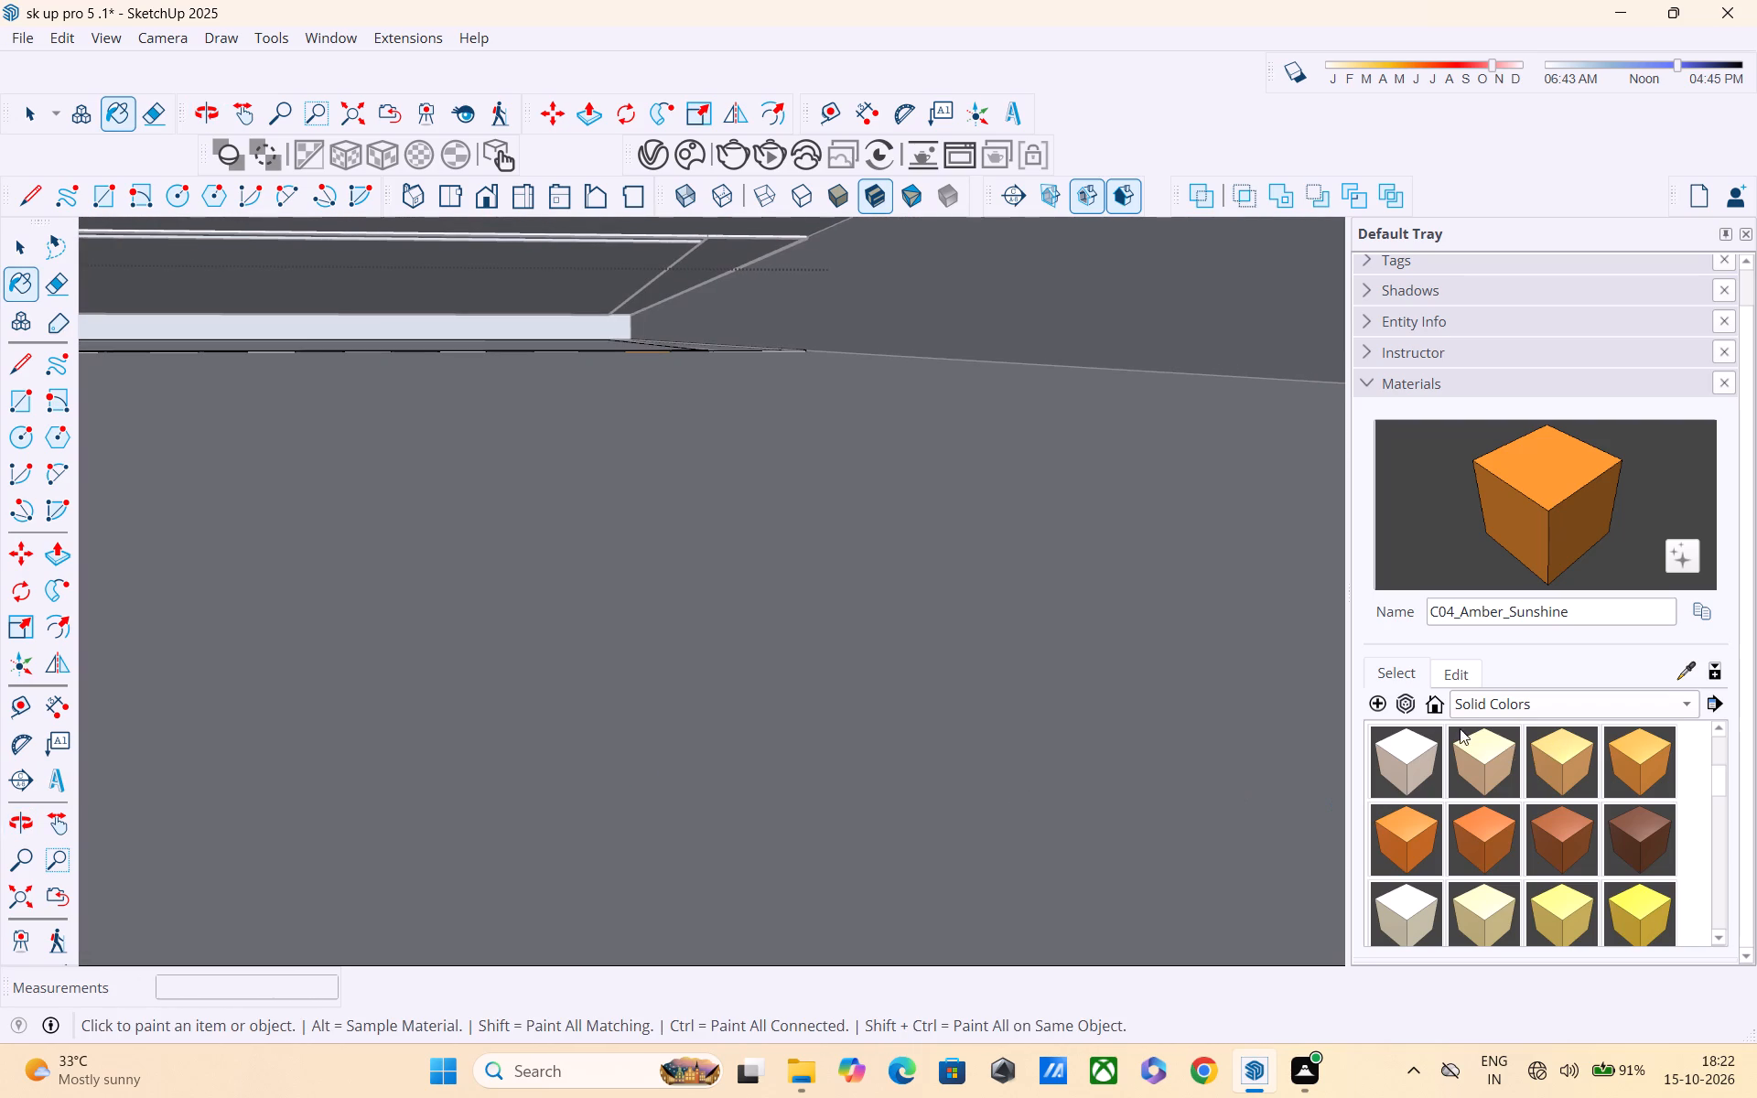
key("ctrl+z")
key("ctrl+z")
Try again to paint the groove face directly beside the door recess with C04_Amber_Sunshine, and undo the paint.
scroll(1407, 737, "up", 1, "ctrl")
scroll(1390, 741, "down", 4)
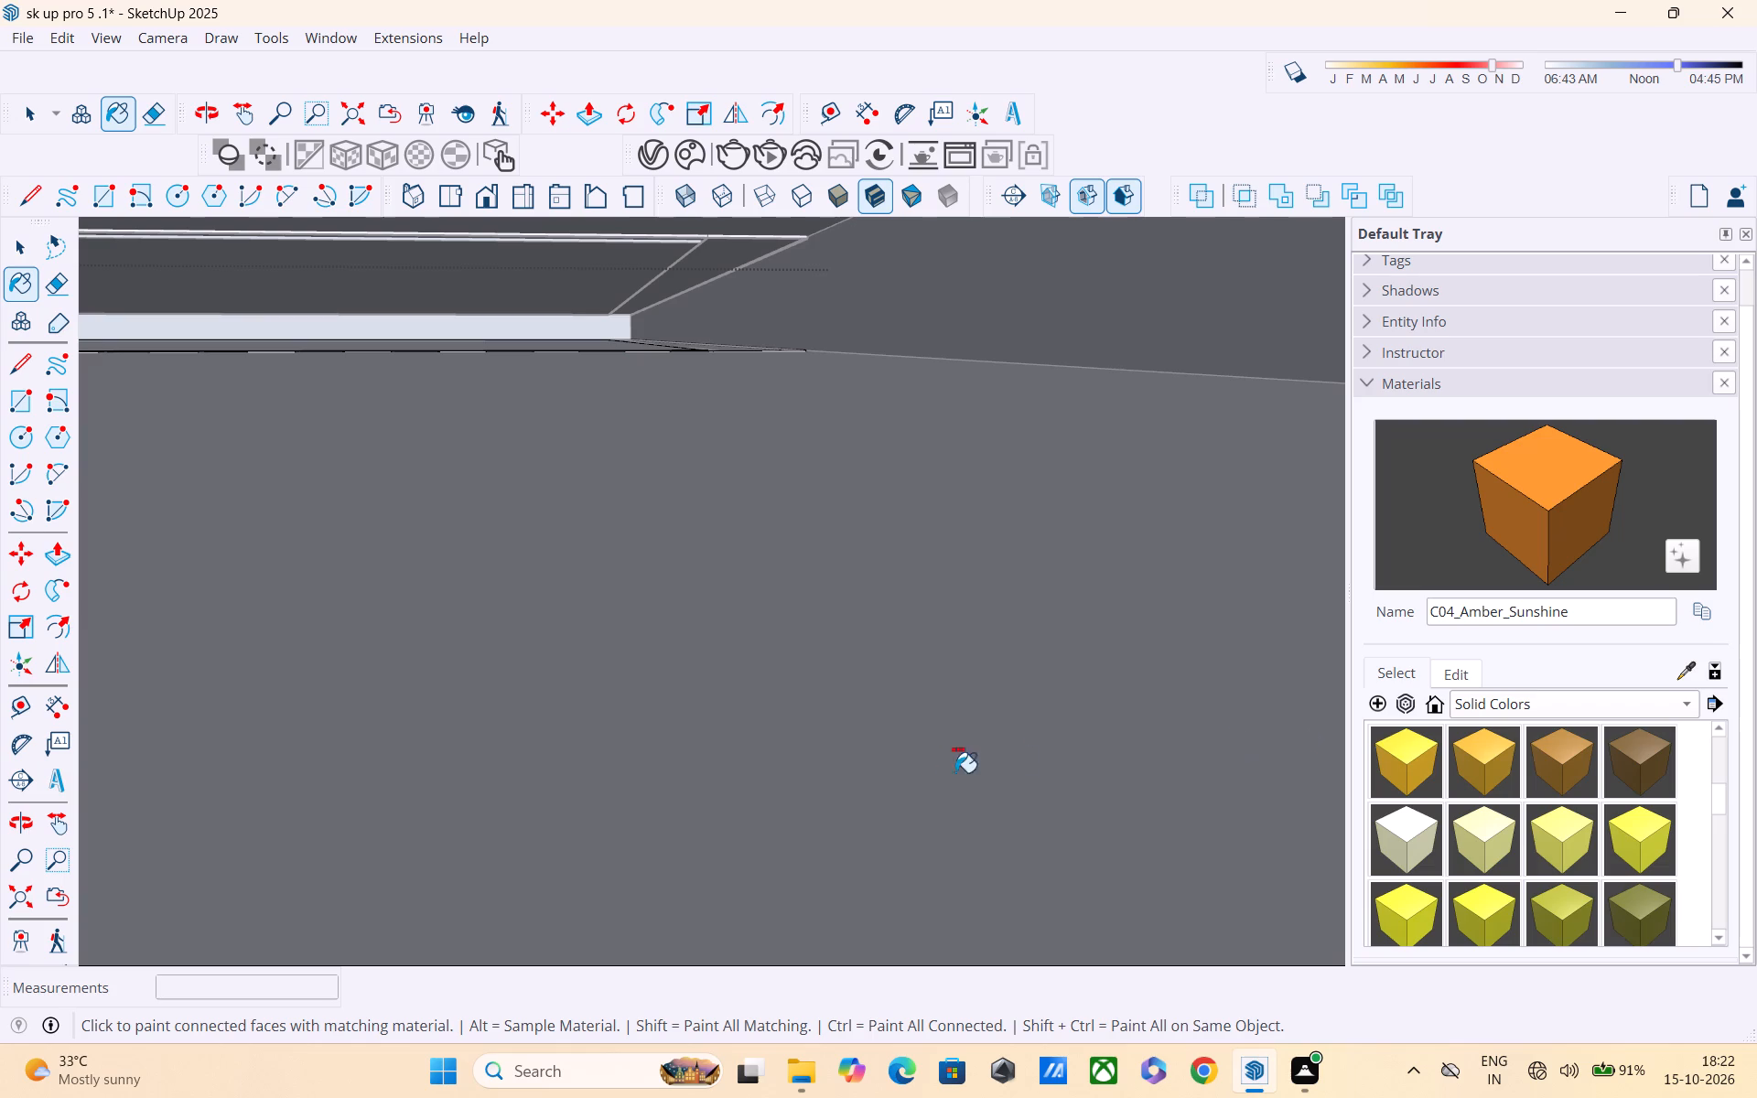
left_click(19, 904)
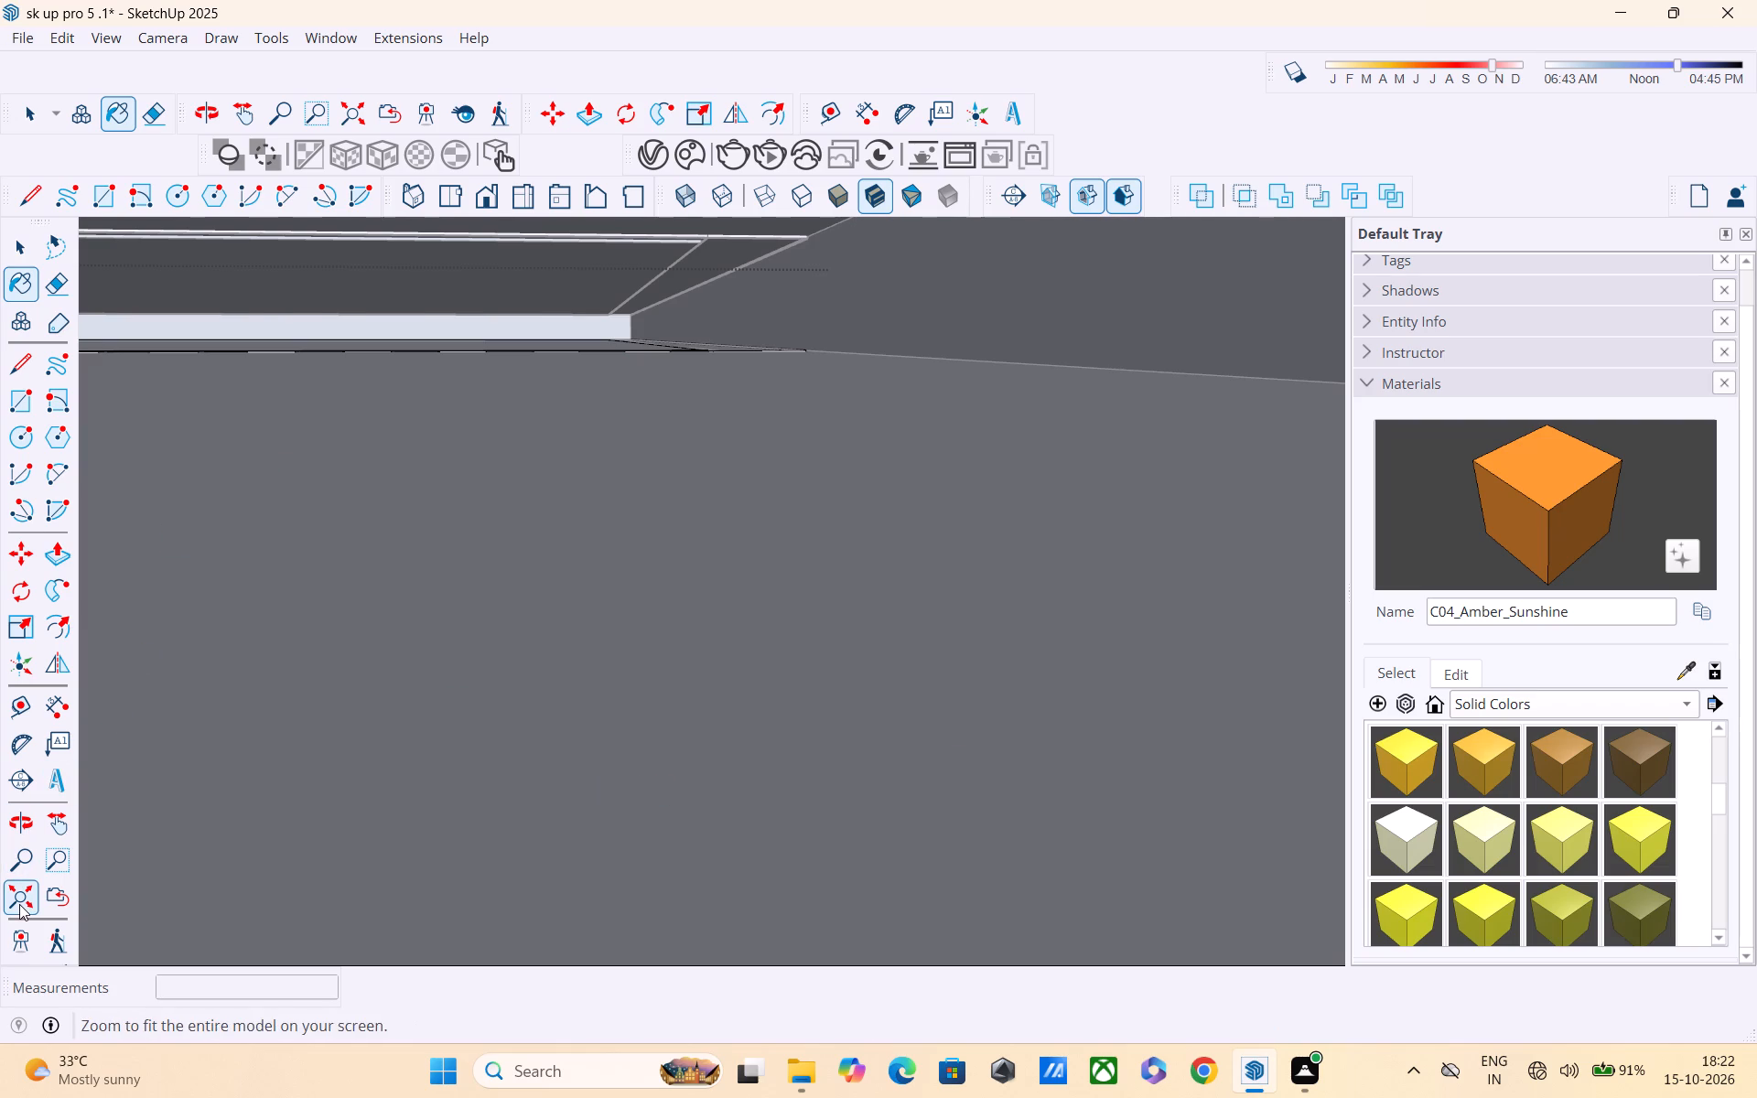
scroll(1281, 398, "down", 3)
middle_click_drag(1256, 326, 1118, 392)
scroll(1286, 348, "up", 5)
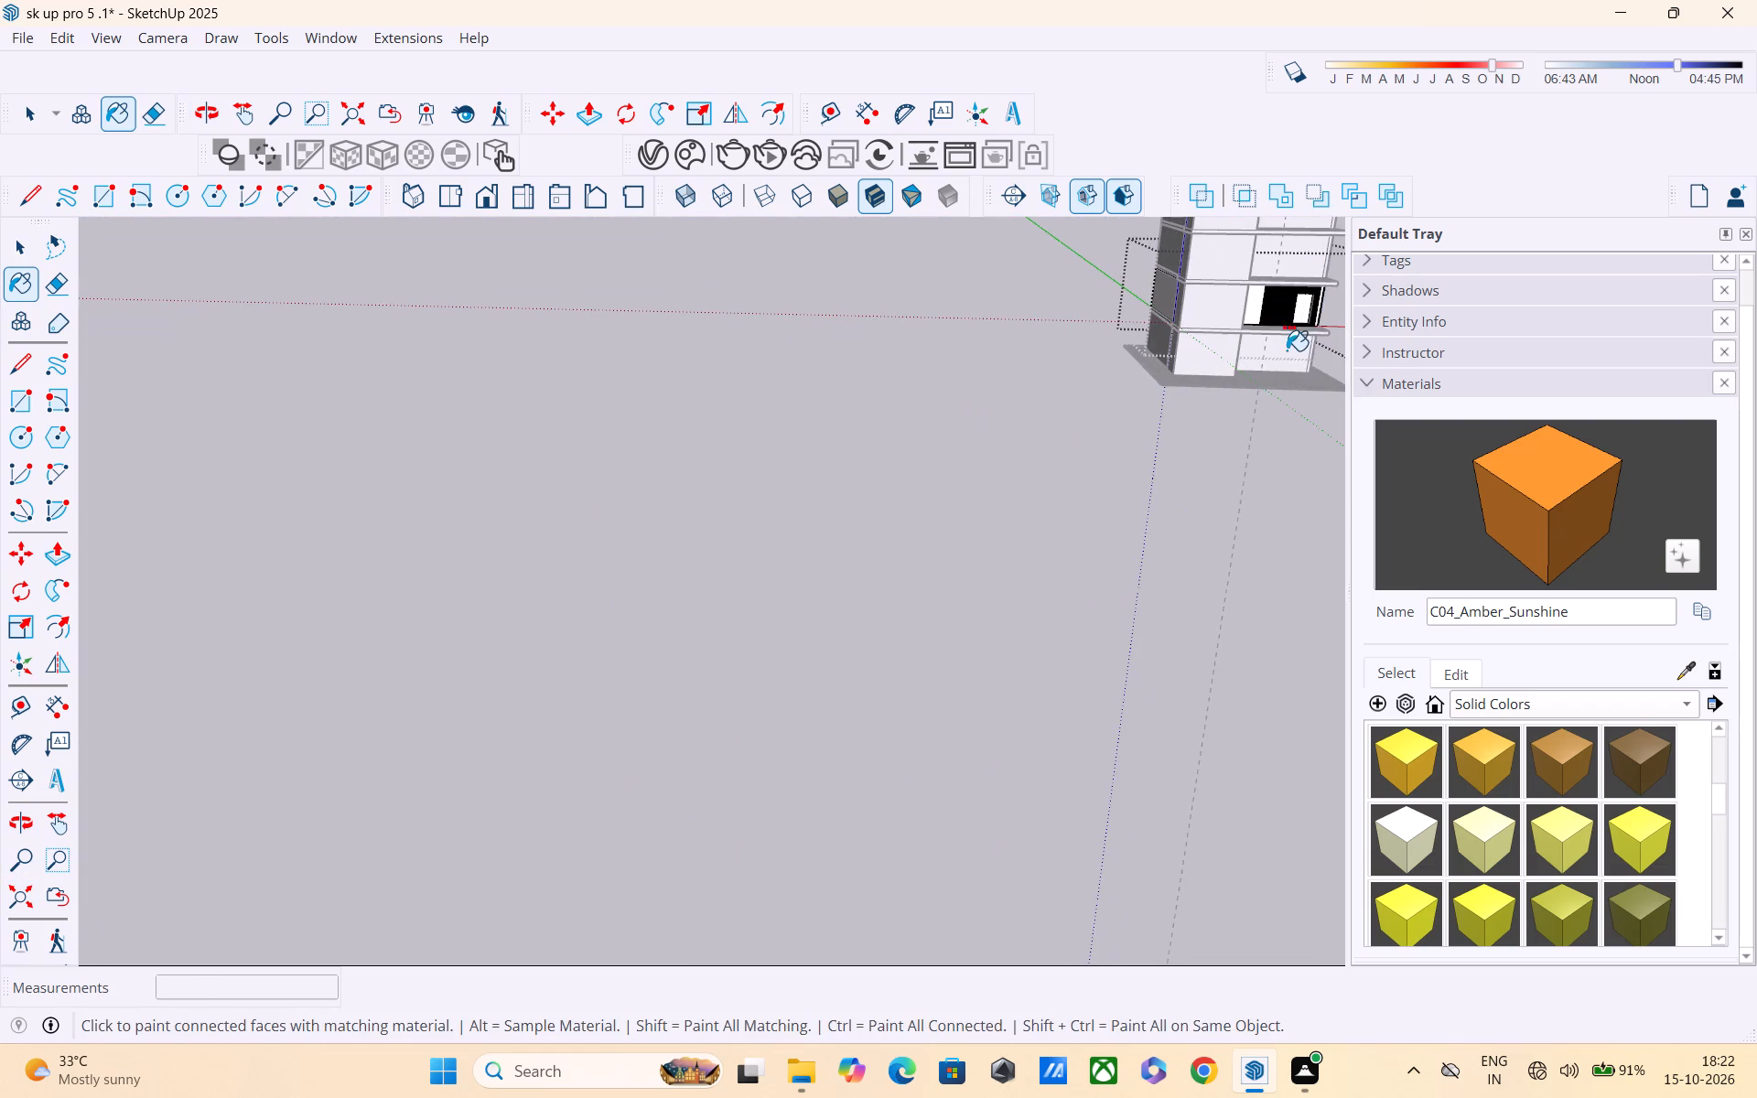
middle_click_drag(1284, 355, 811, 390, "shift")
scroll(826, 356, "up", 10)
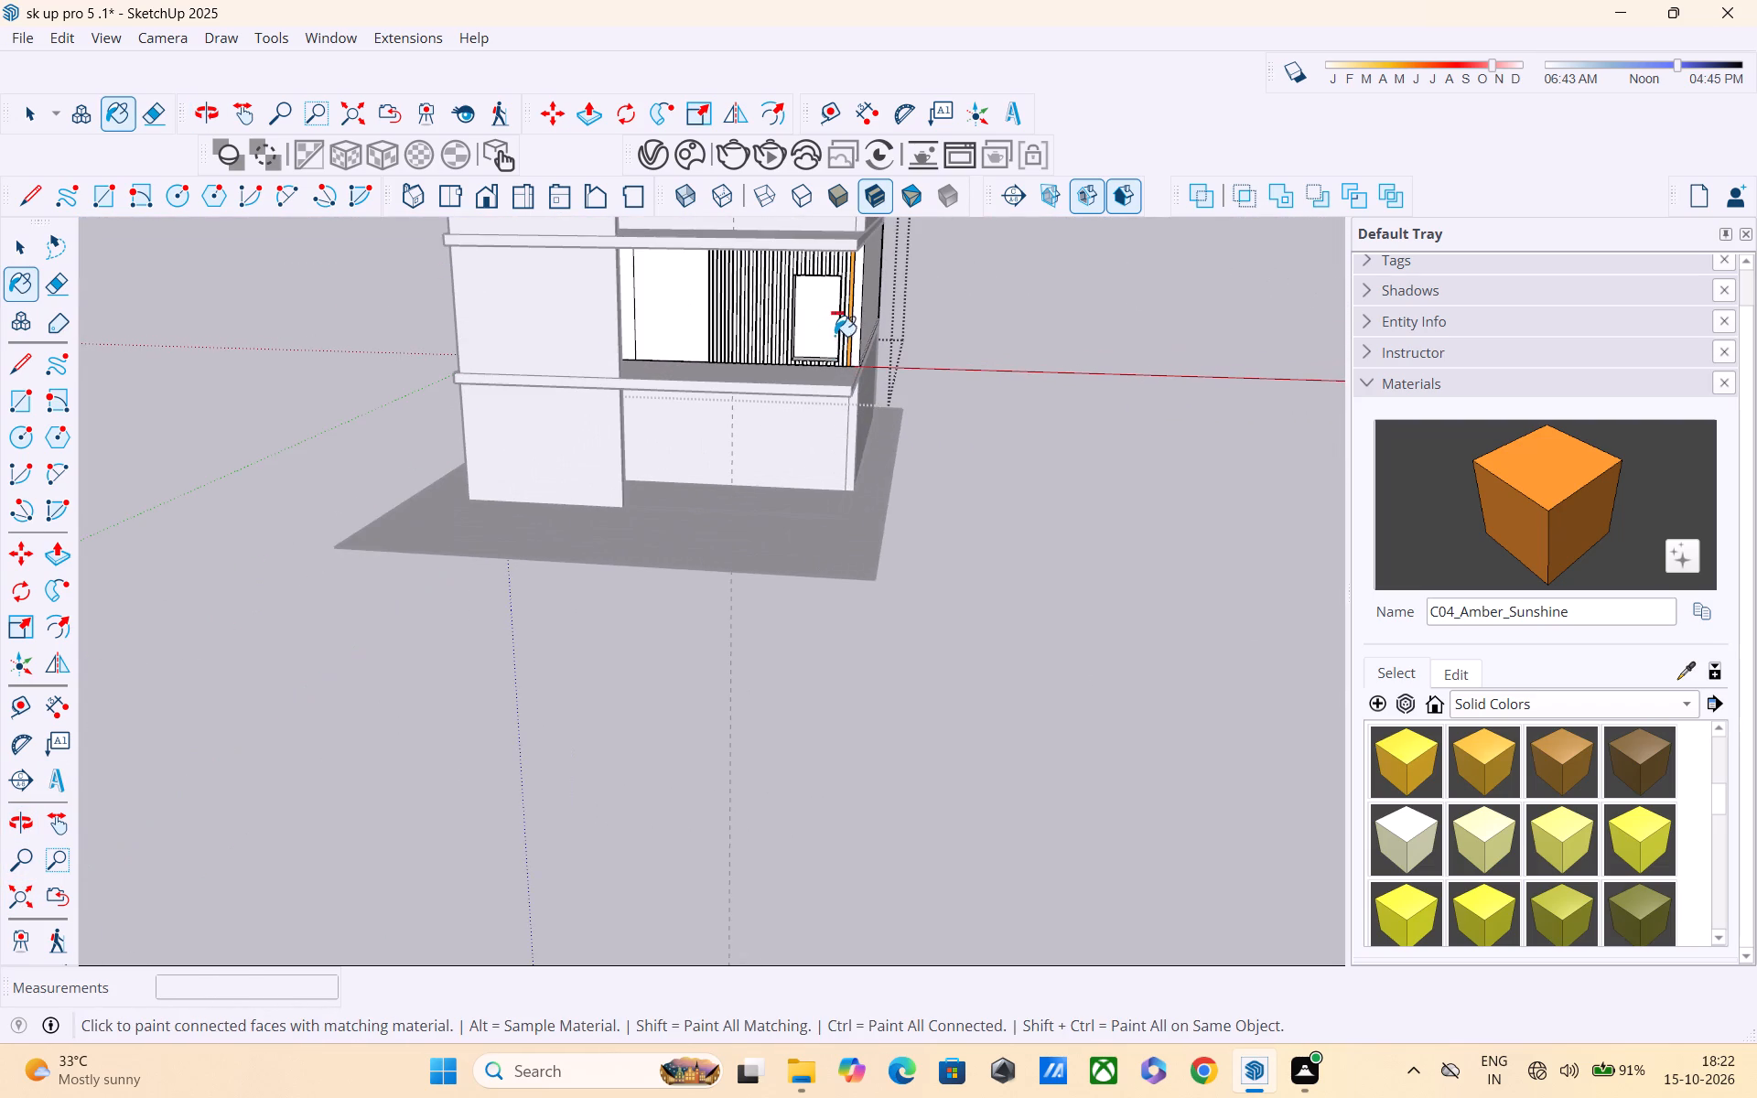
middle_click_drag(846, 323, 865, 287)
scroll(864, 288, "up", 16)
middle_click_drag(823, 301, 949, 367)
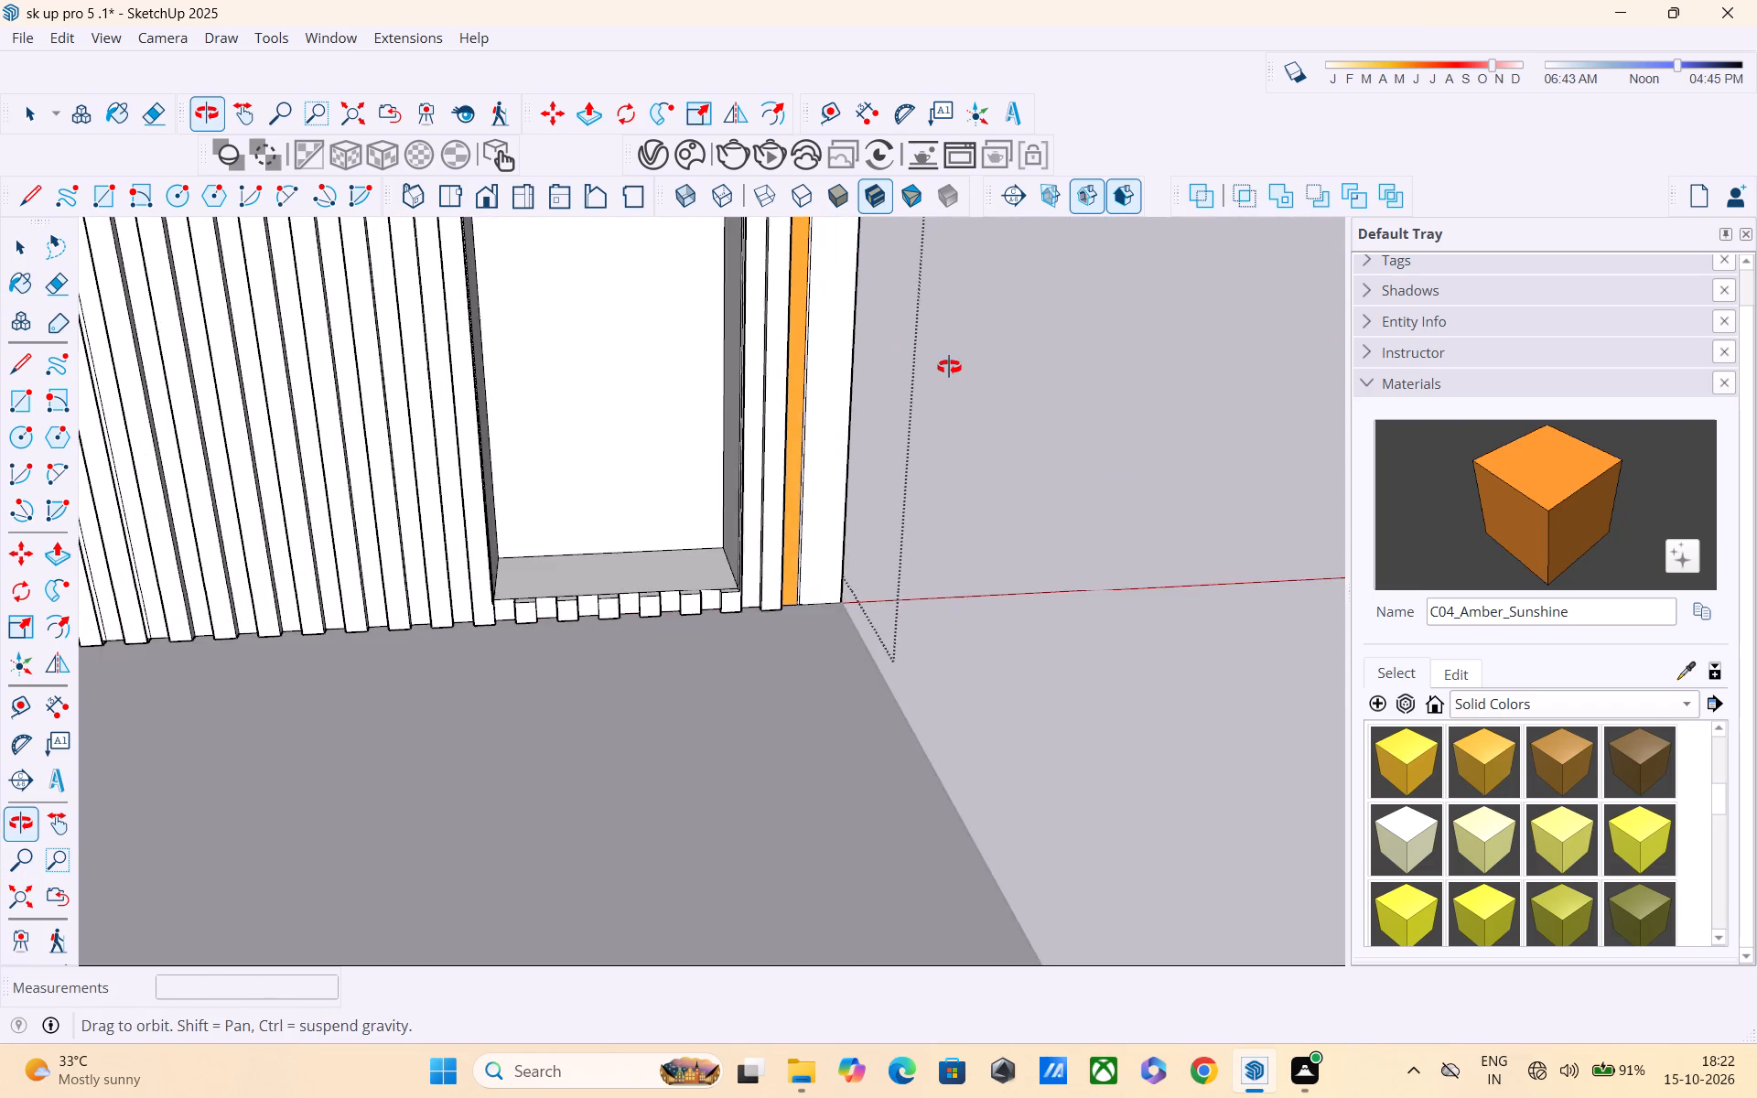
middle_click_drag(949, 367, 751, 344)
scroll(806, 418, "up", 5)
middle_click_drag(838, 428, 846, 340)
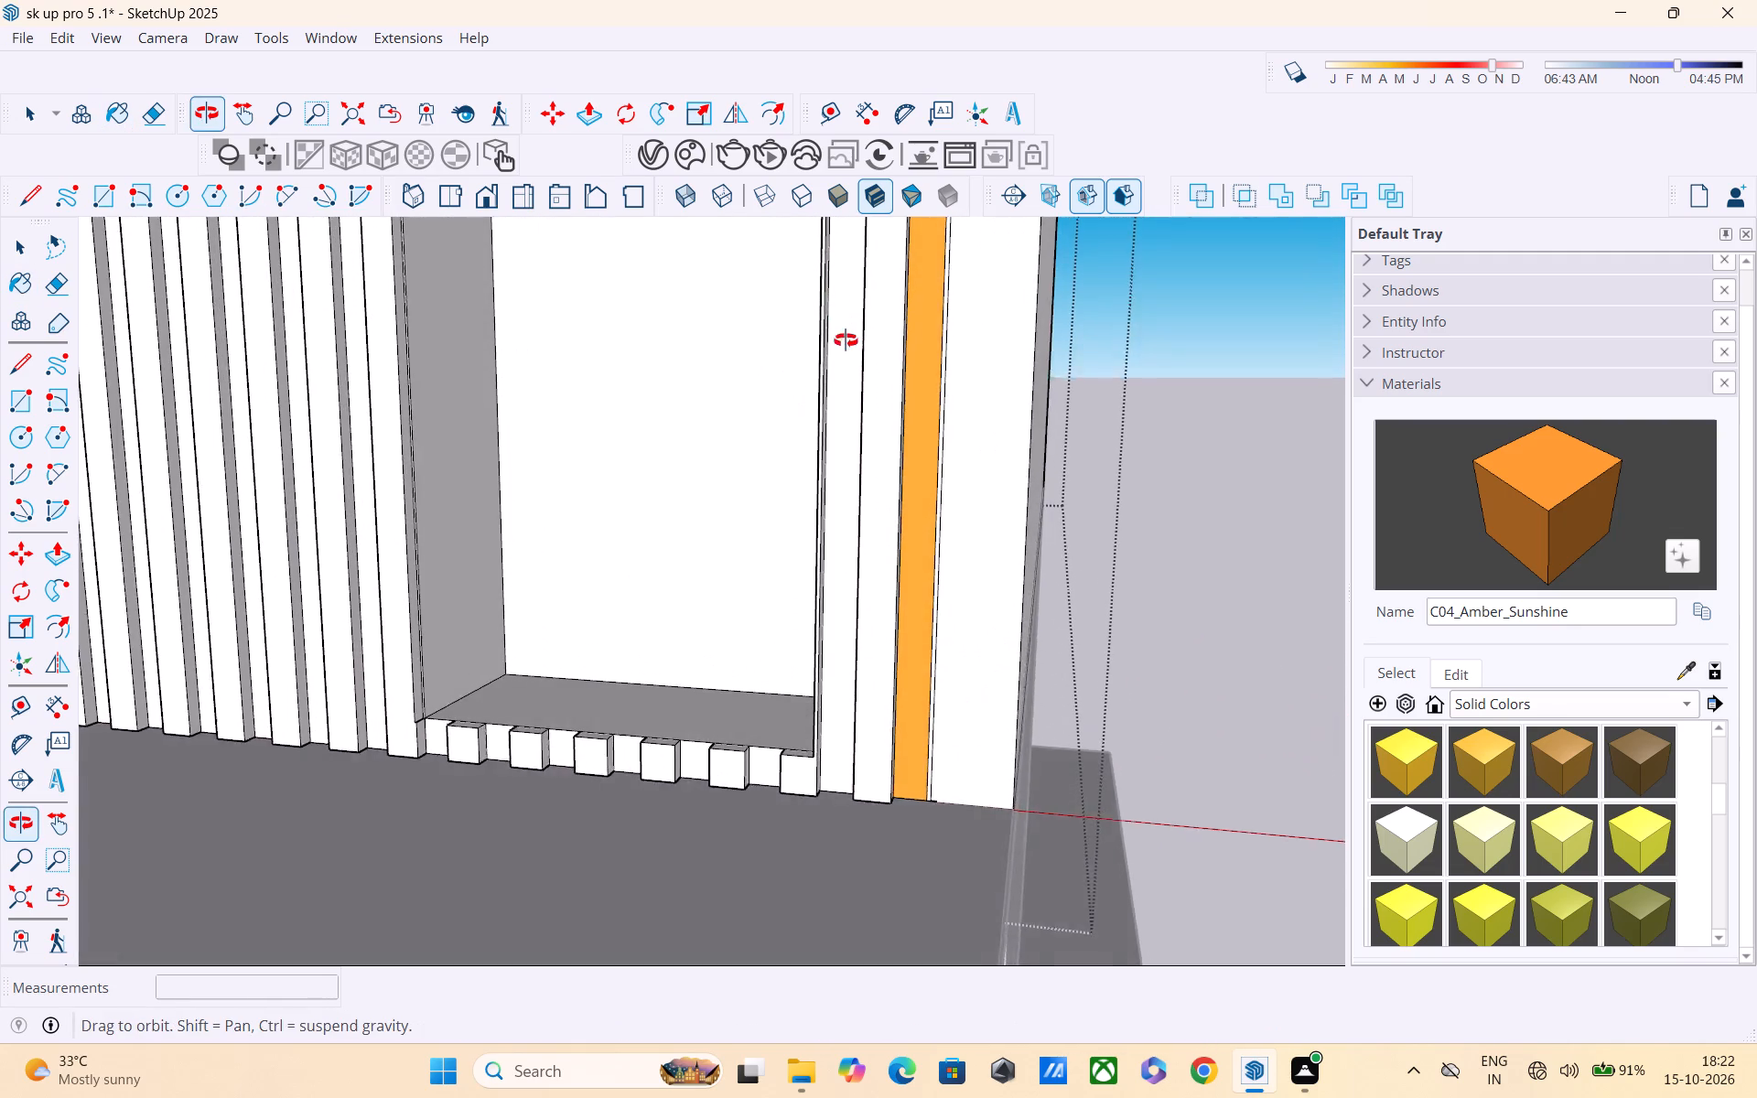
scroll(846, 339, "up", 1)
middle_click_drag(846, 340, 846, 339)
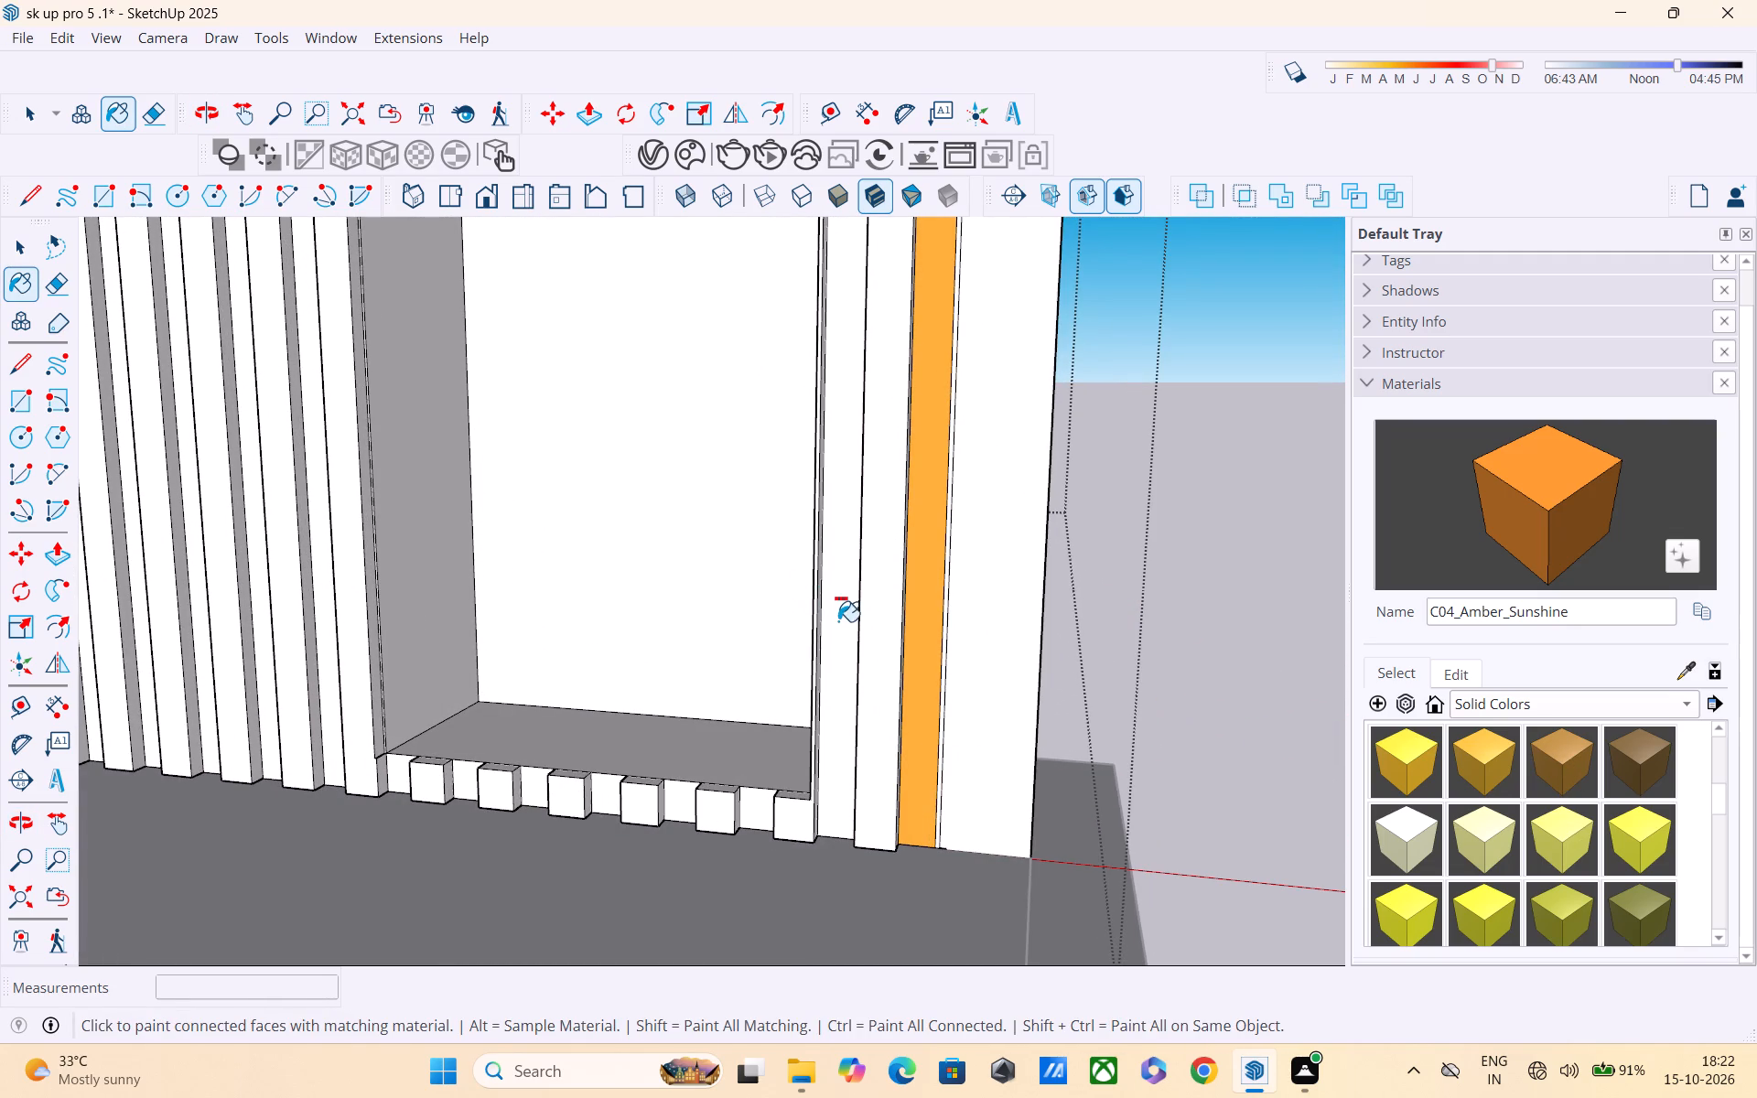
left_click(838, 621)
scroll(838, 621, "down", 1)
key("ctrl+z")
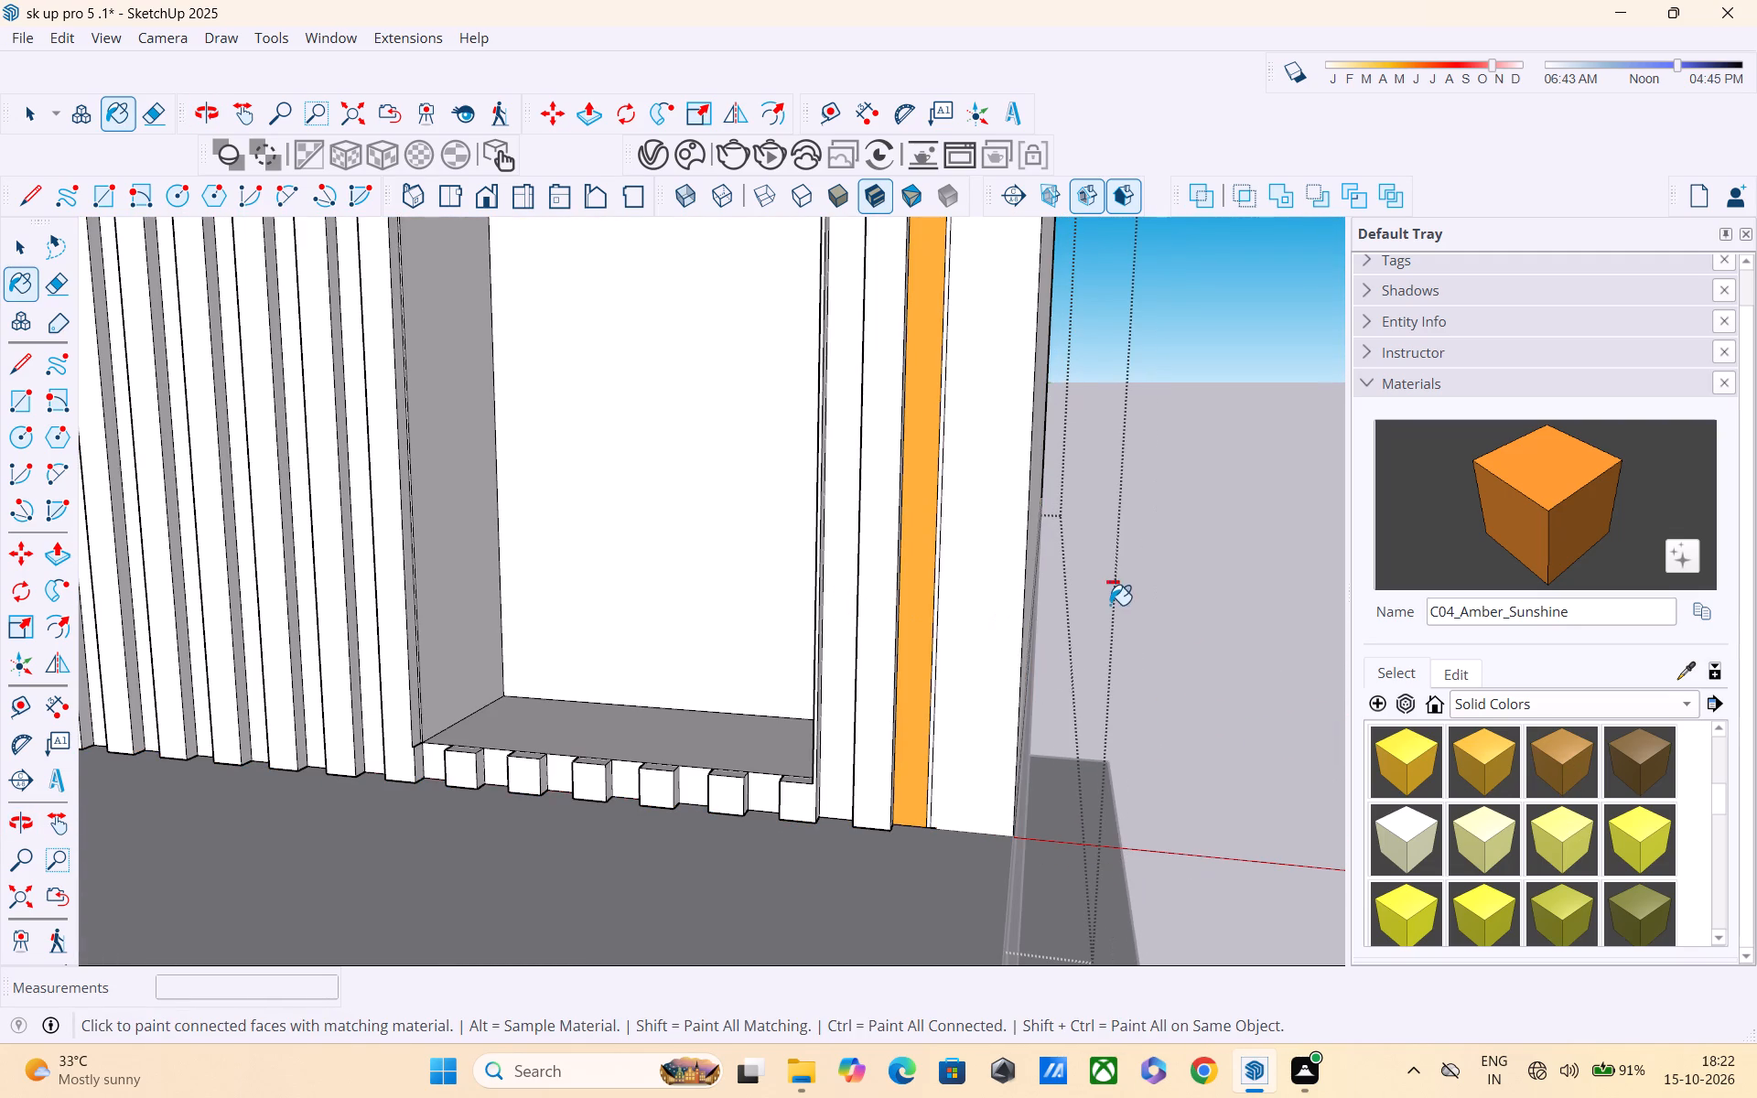
Select only the groove face directly beside the door recess and paint it with C04_Amber_Sunshine.
key("space")
key("space")
scroll(900, 616, "up", 2)
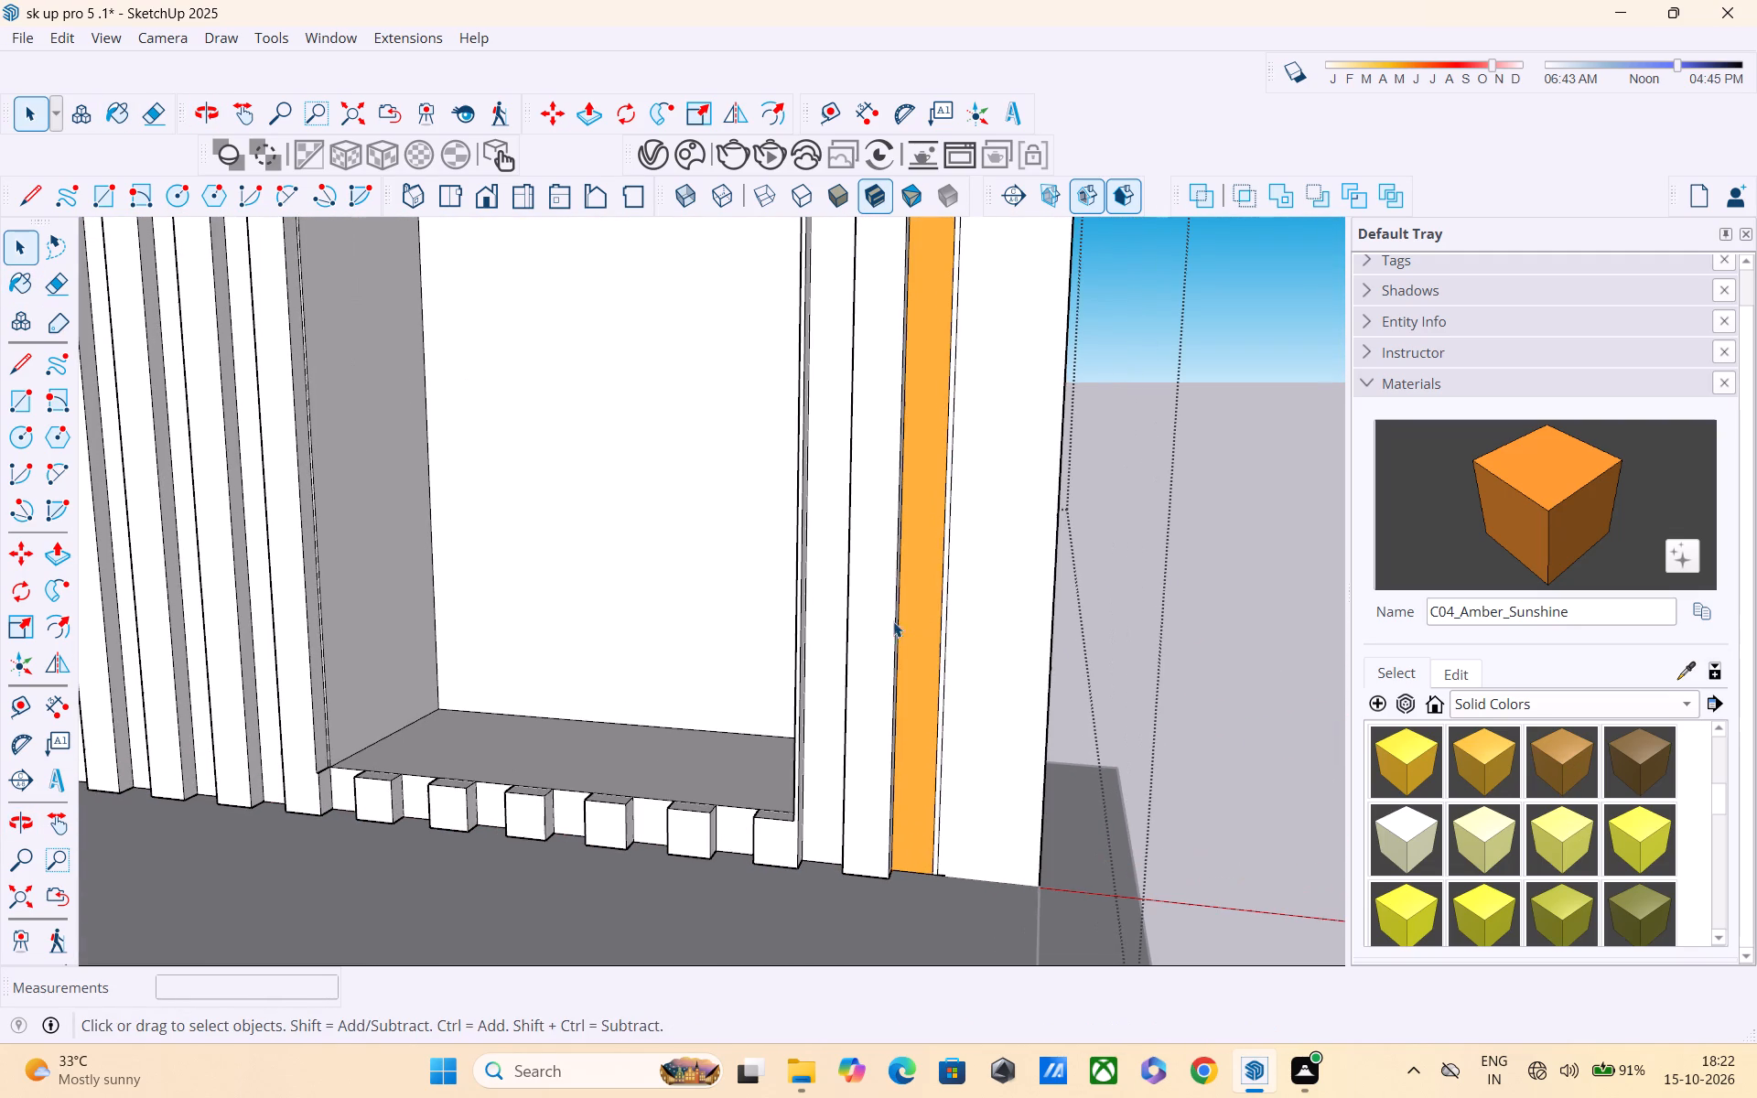
triple_click(872, 630)
double_click(842, 642)
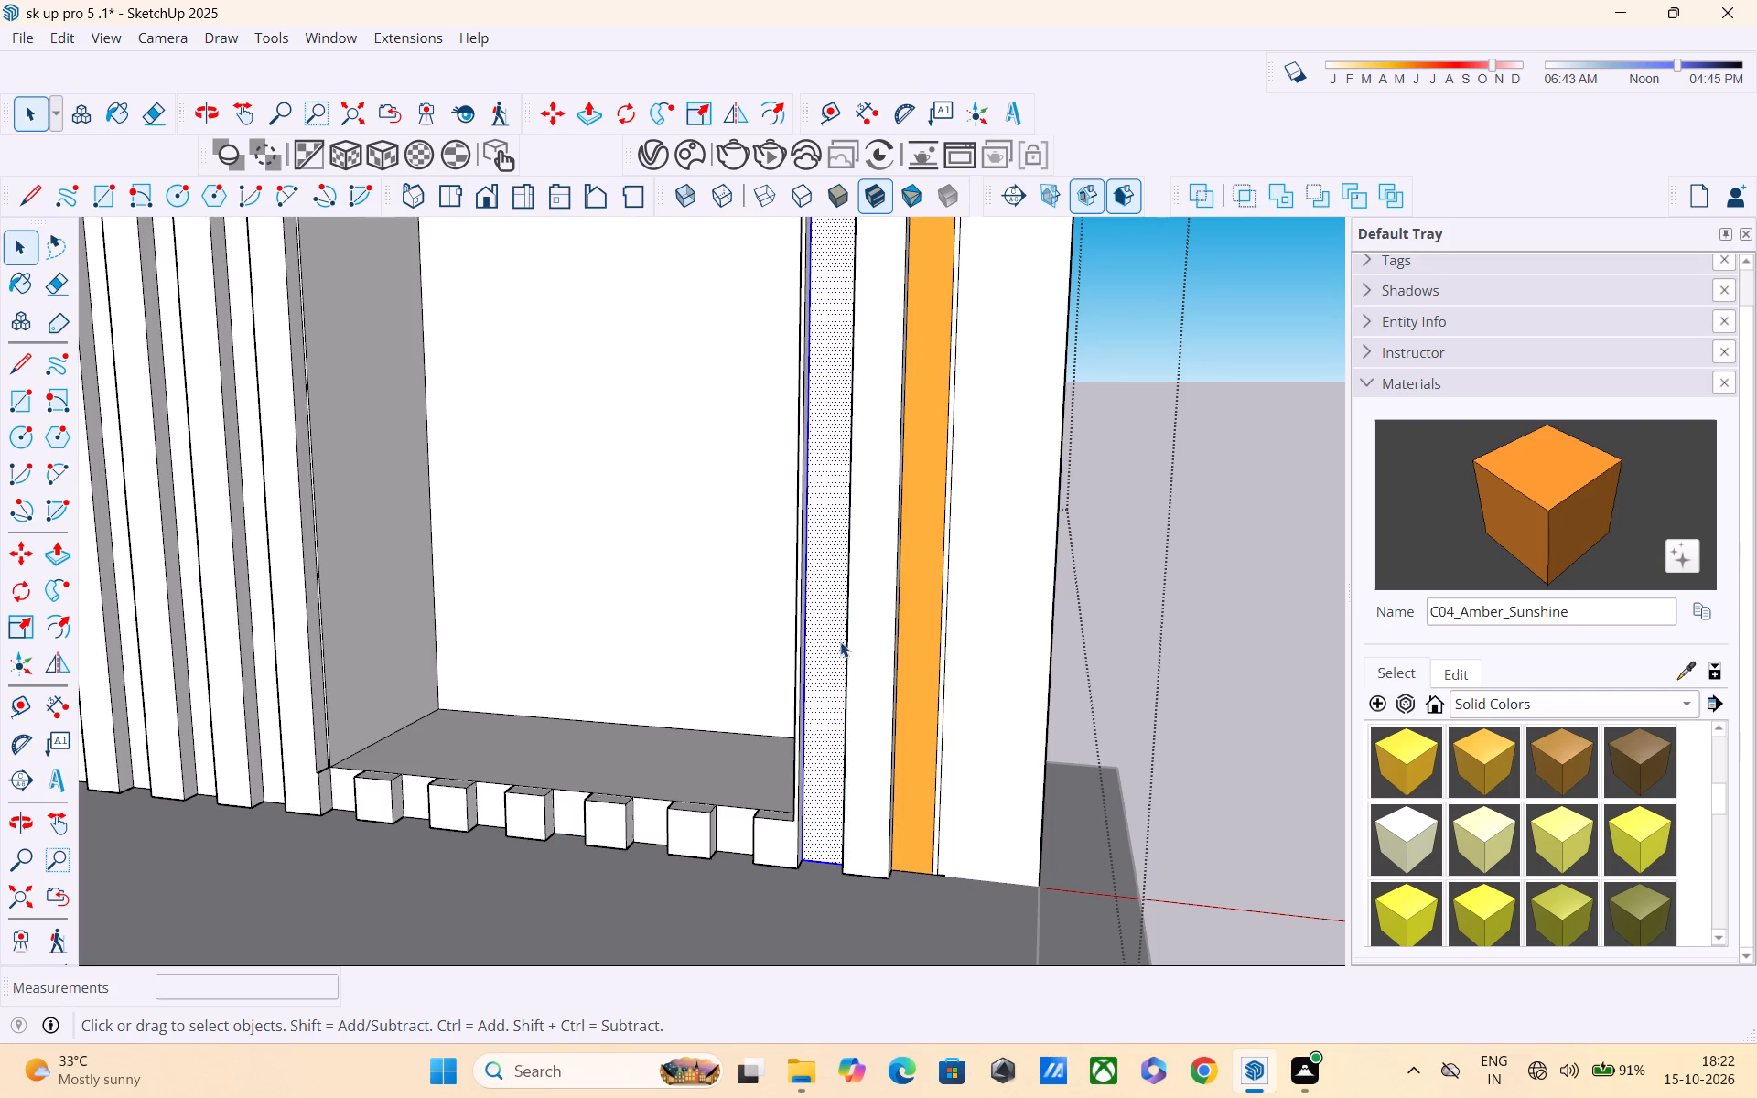
left_click(835, 636)
key("p")
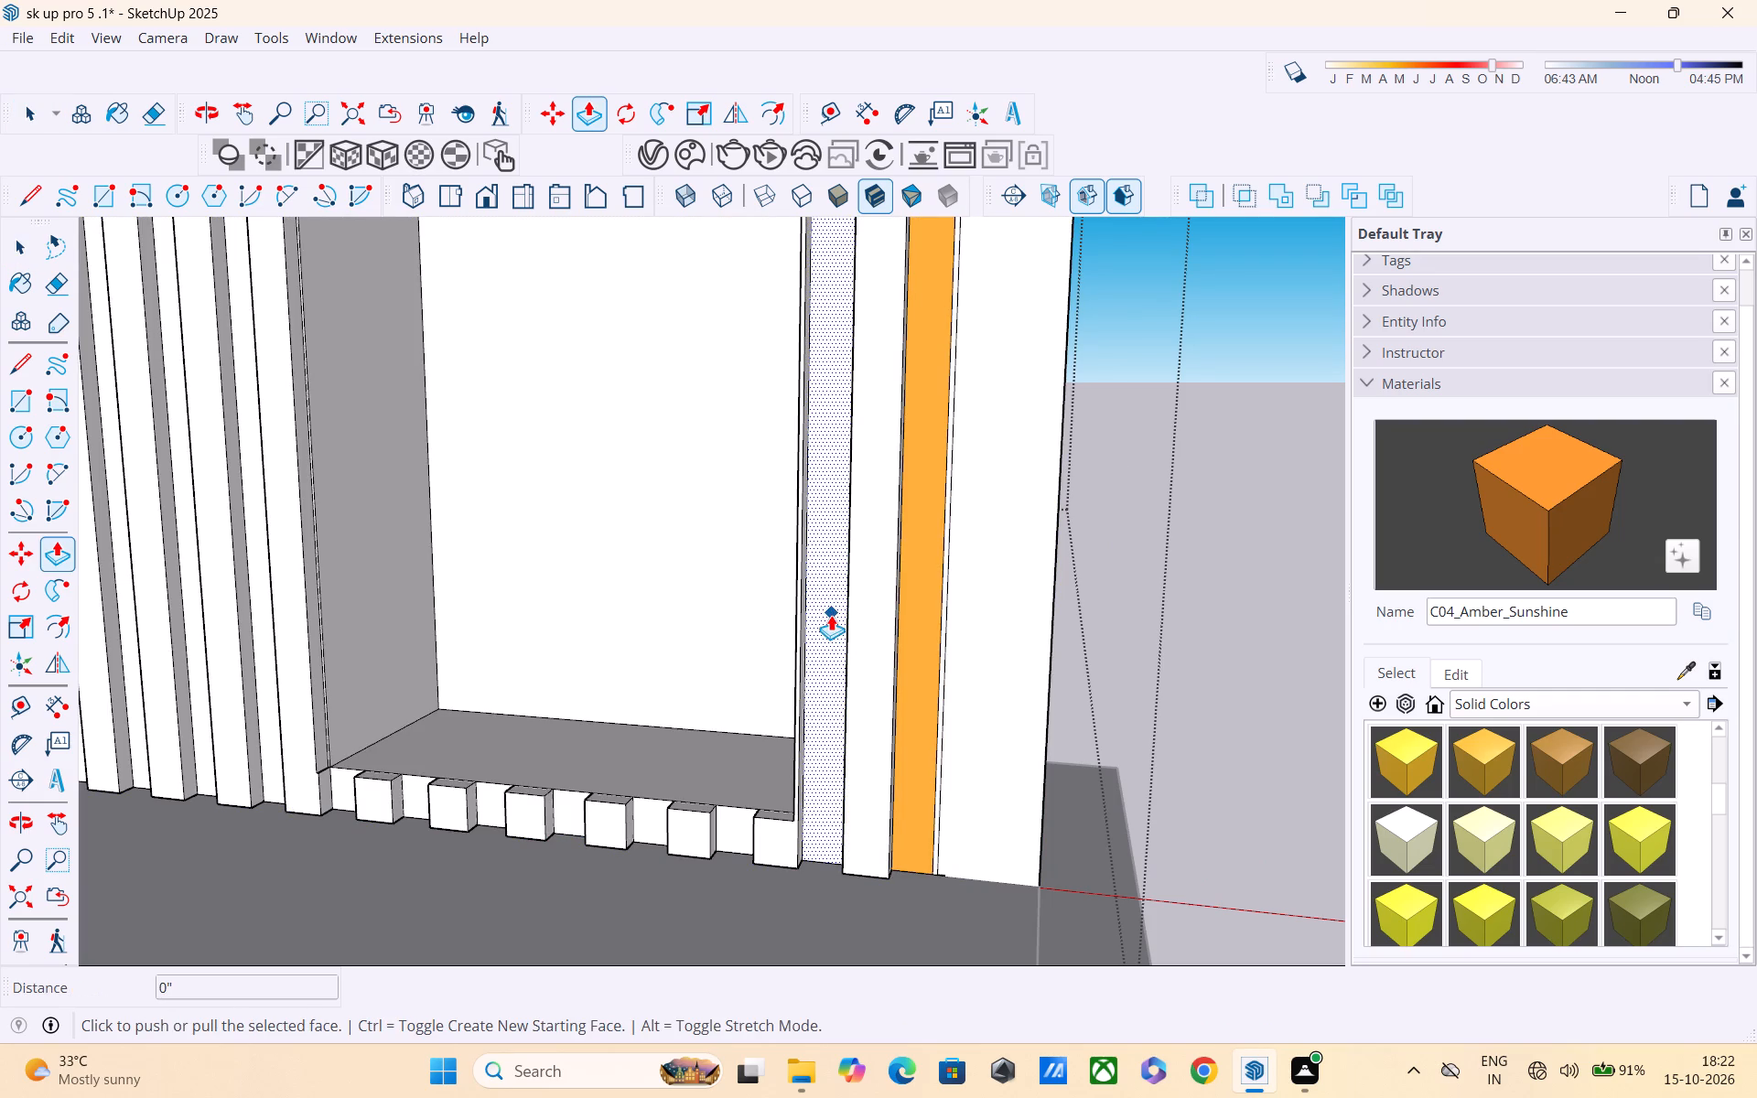
left_click(1527, 479)
left_click(830, 602)
Paint the six short groove faces below the door recess's sill with C04_Amber_Sunshine.
scroll(880, 598, "down", 2)
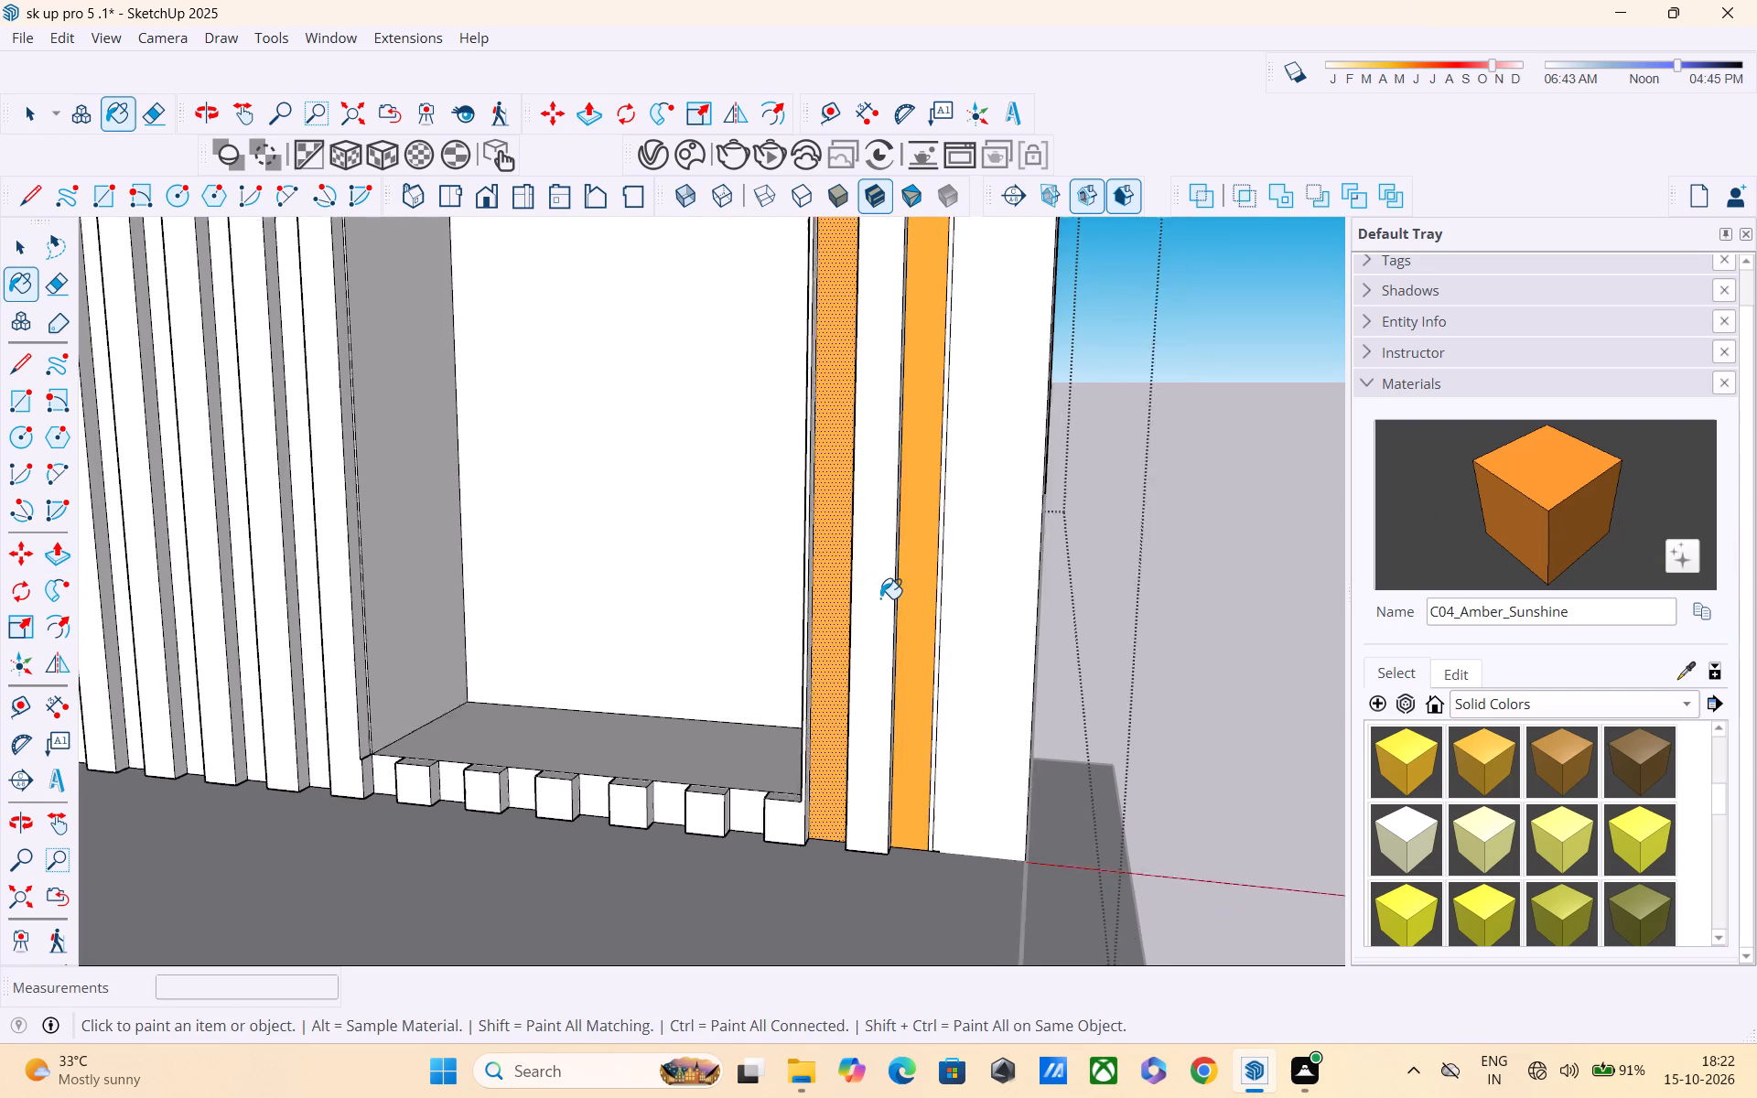
scroll(880, 598, "down", 1)
middle_click_drag(859, 587, 1130, 597, "shift")
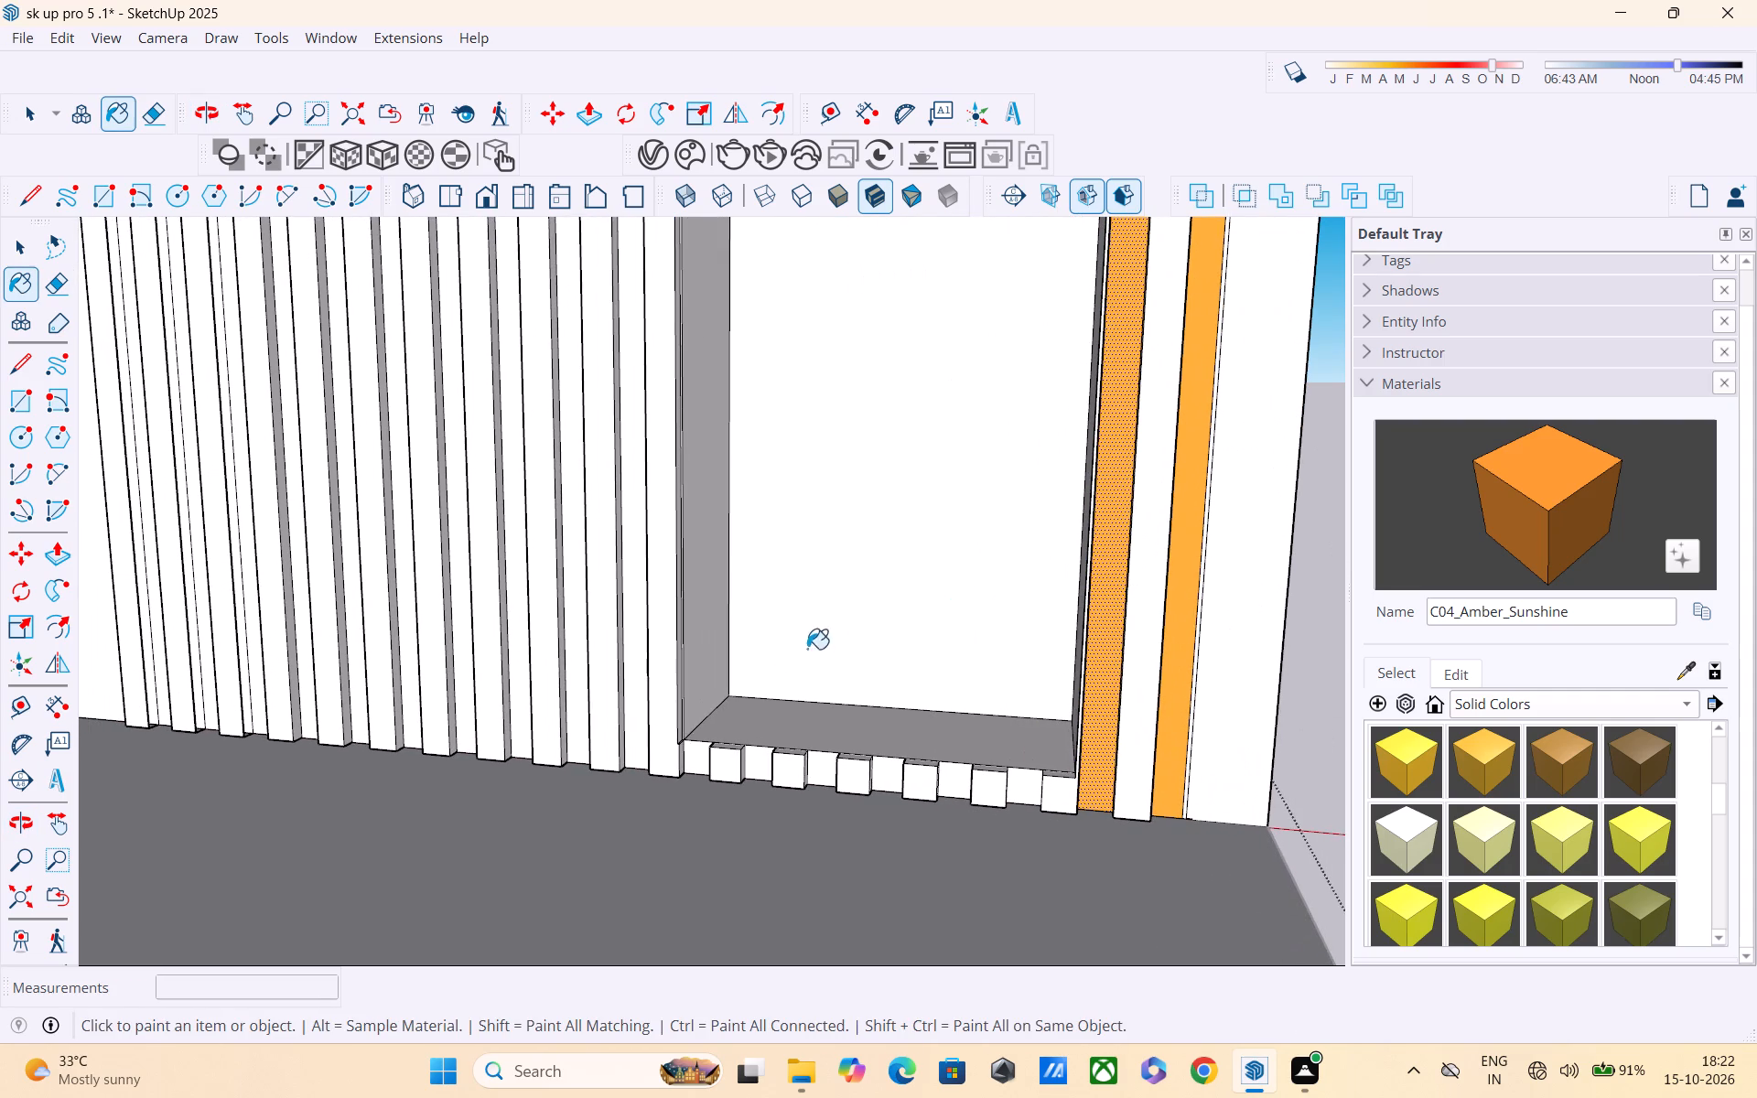
left_click(1019, 790)
left_click(960, 789)
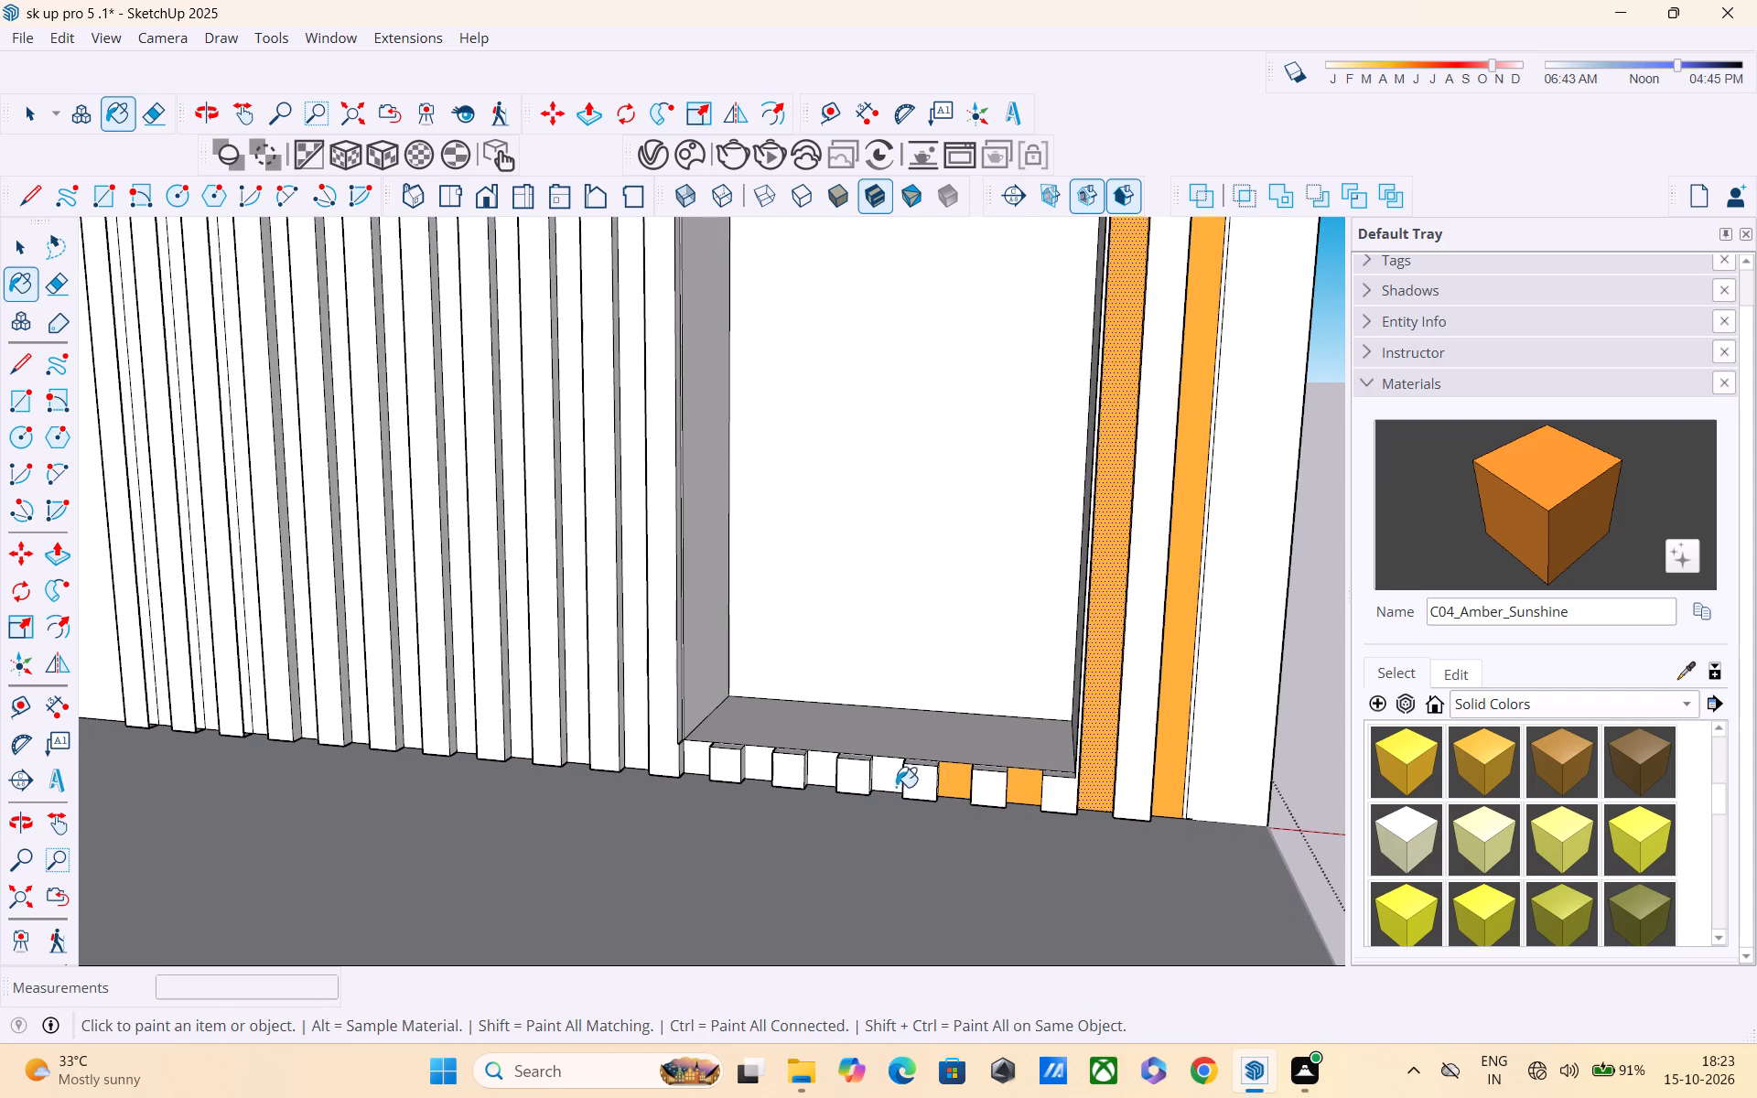
left_click(886, 781)
left_click(830, 776)
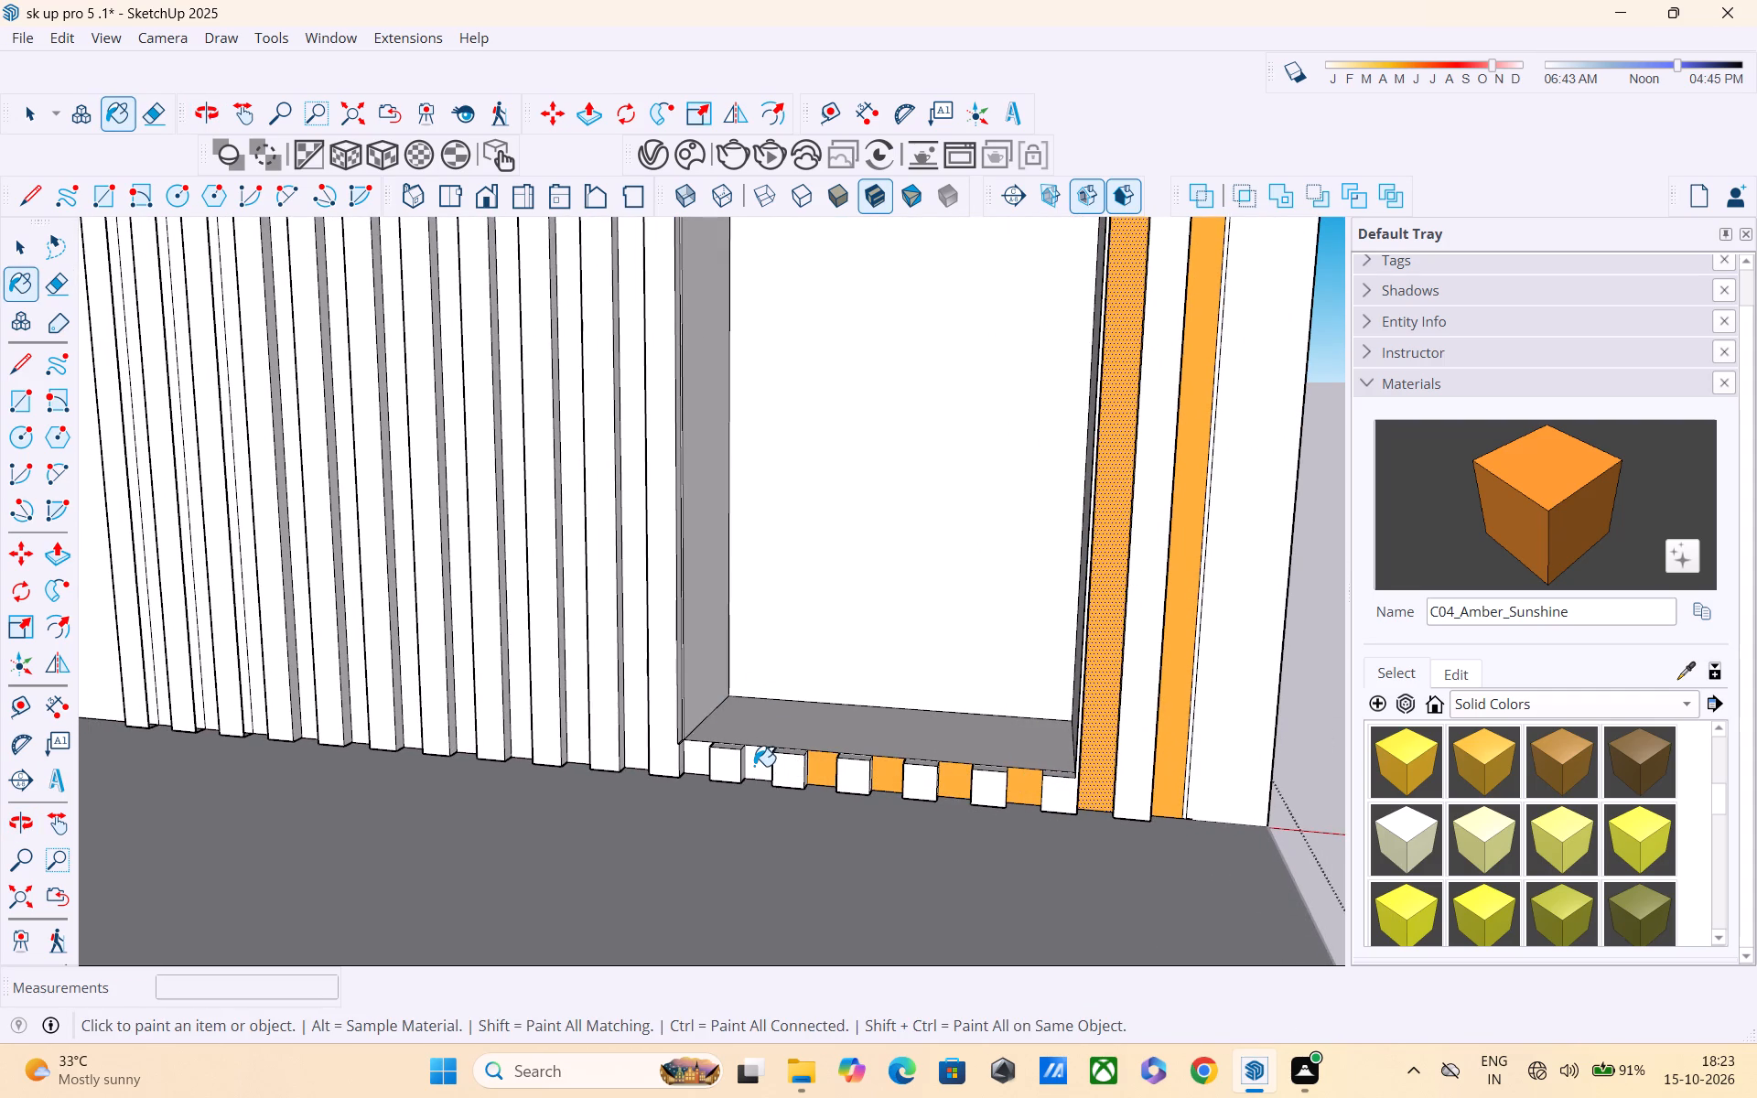
left_click(754, 766)
left_click(698, 765)
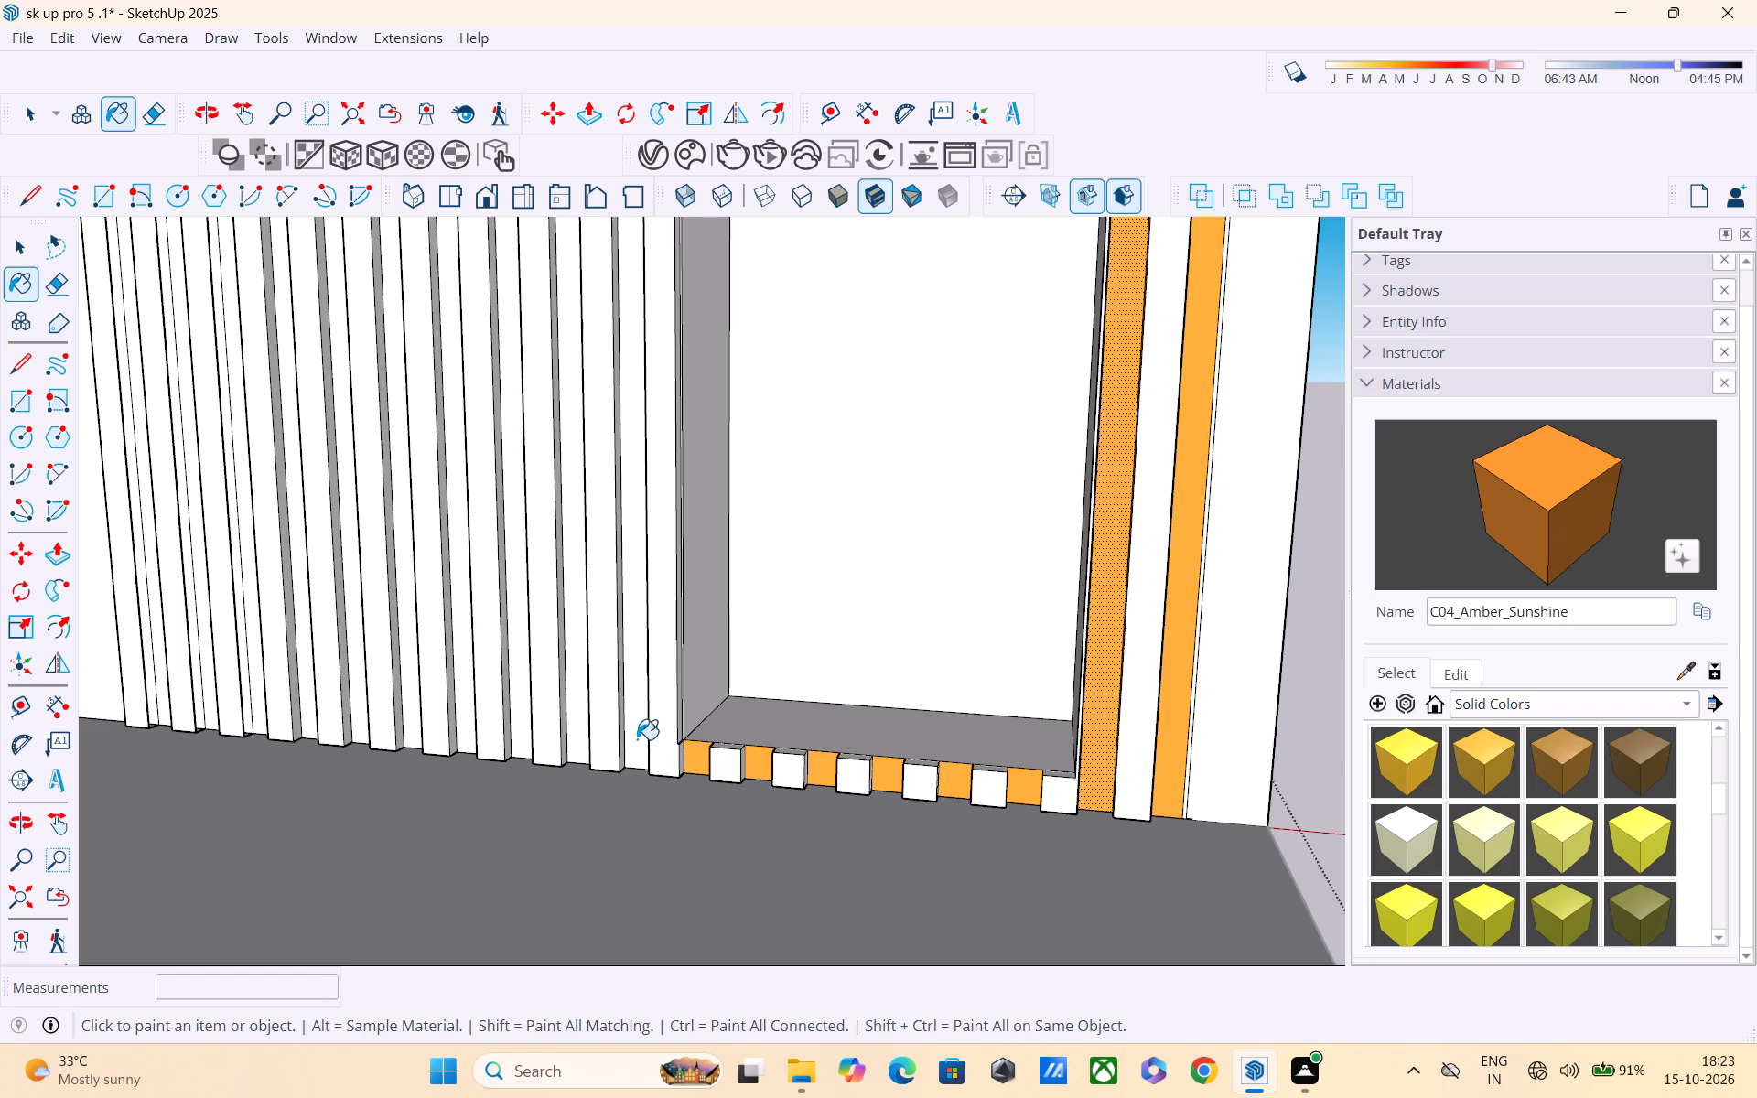
Paint the ten groove faces between the door recess and the plain wall with C04_Amber_Sunshine.
left_click(636, 738)
left_click(577, 745)
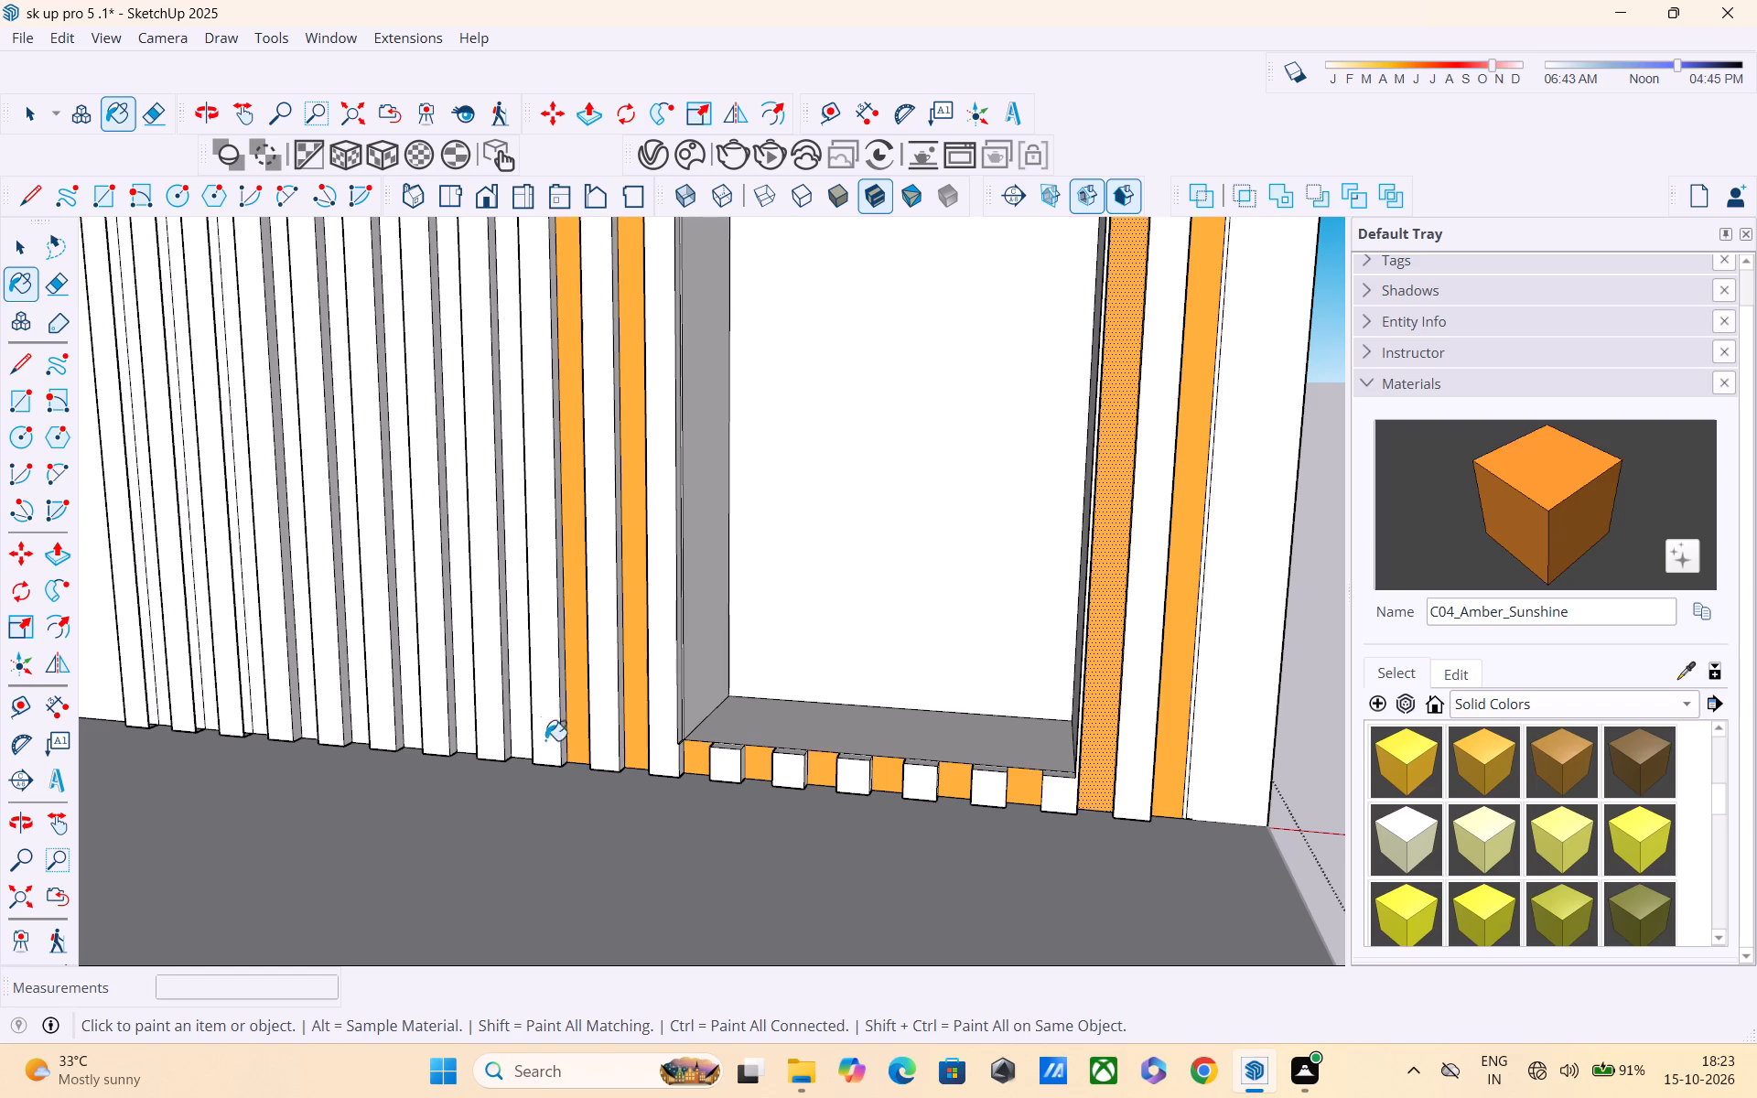
left_click(518, 723)
left_click(469, 716)
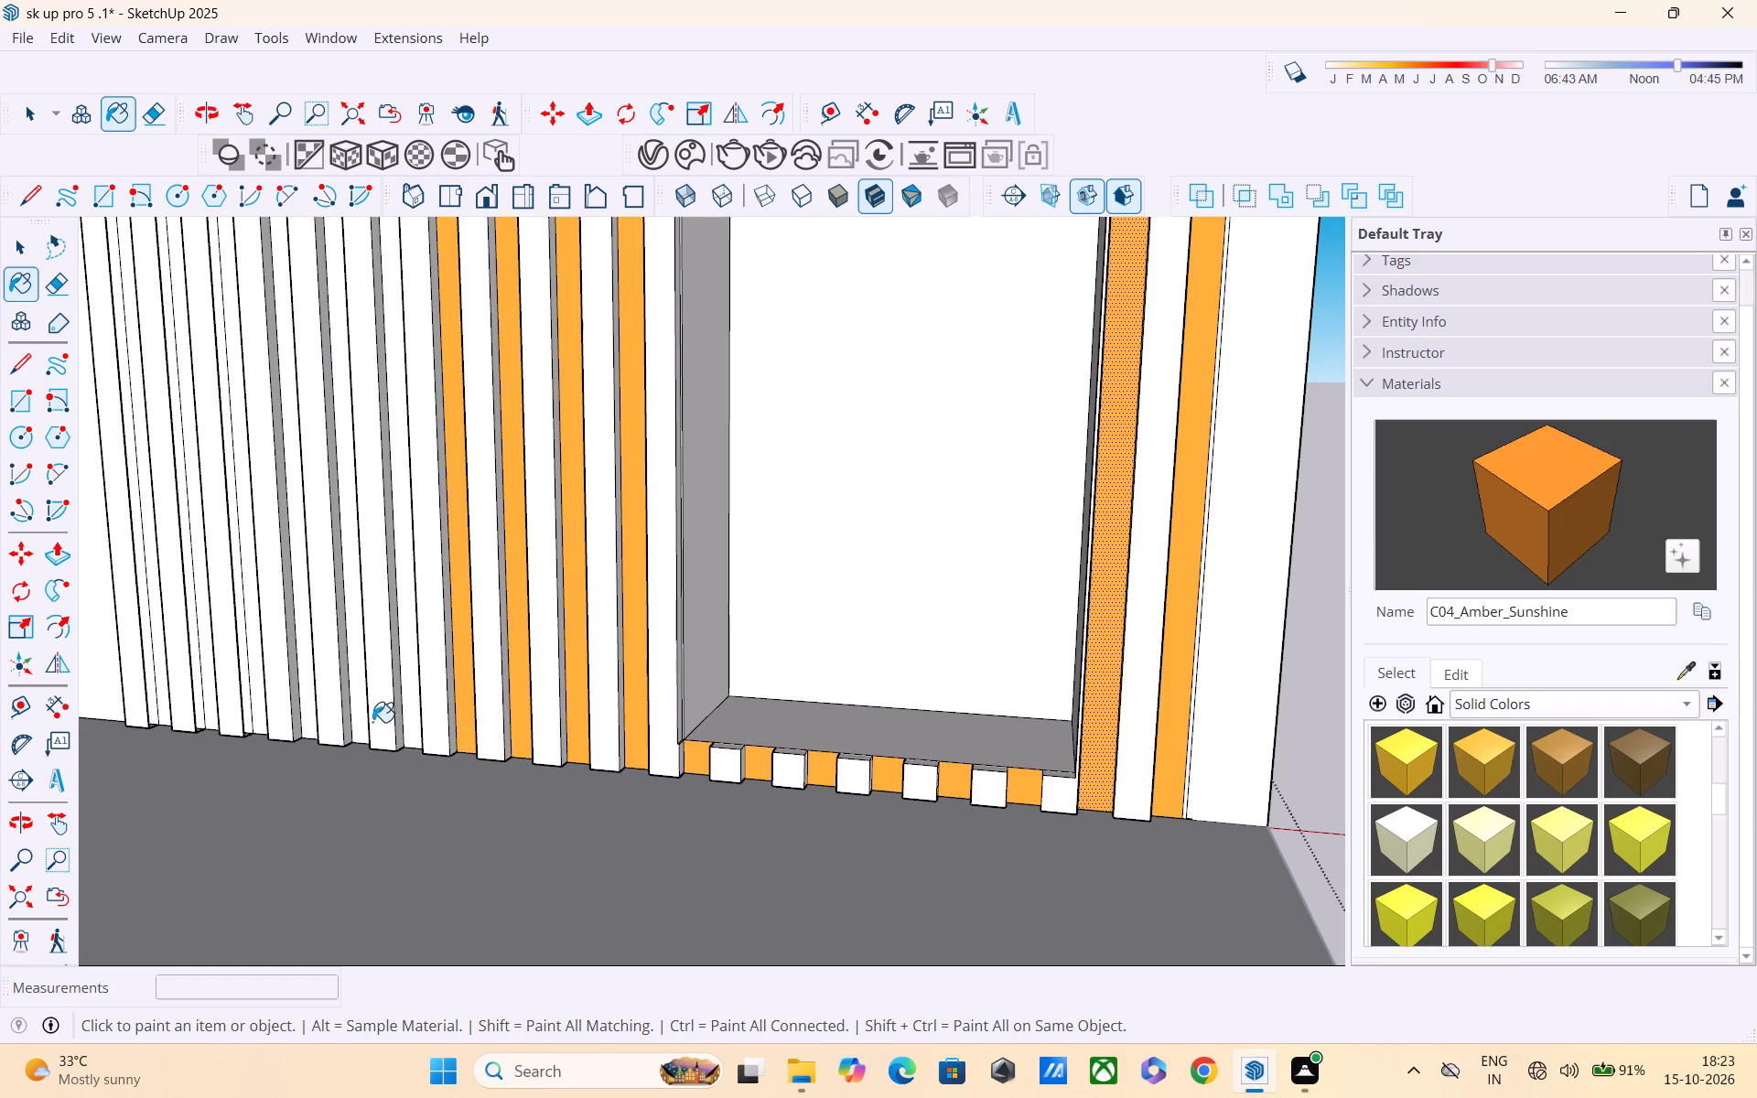
left_click(405, 720)
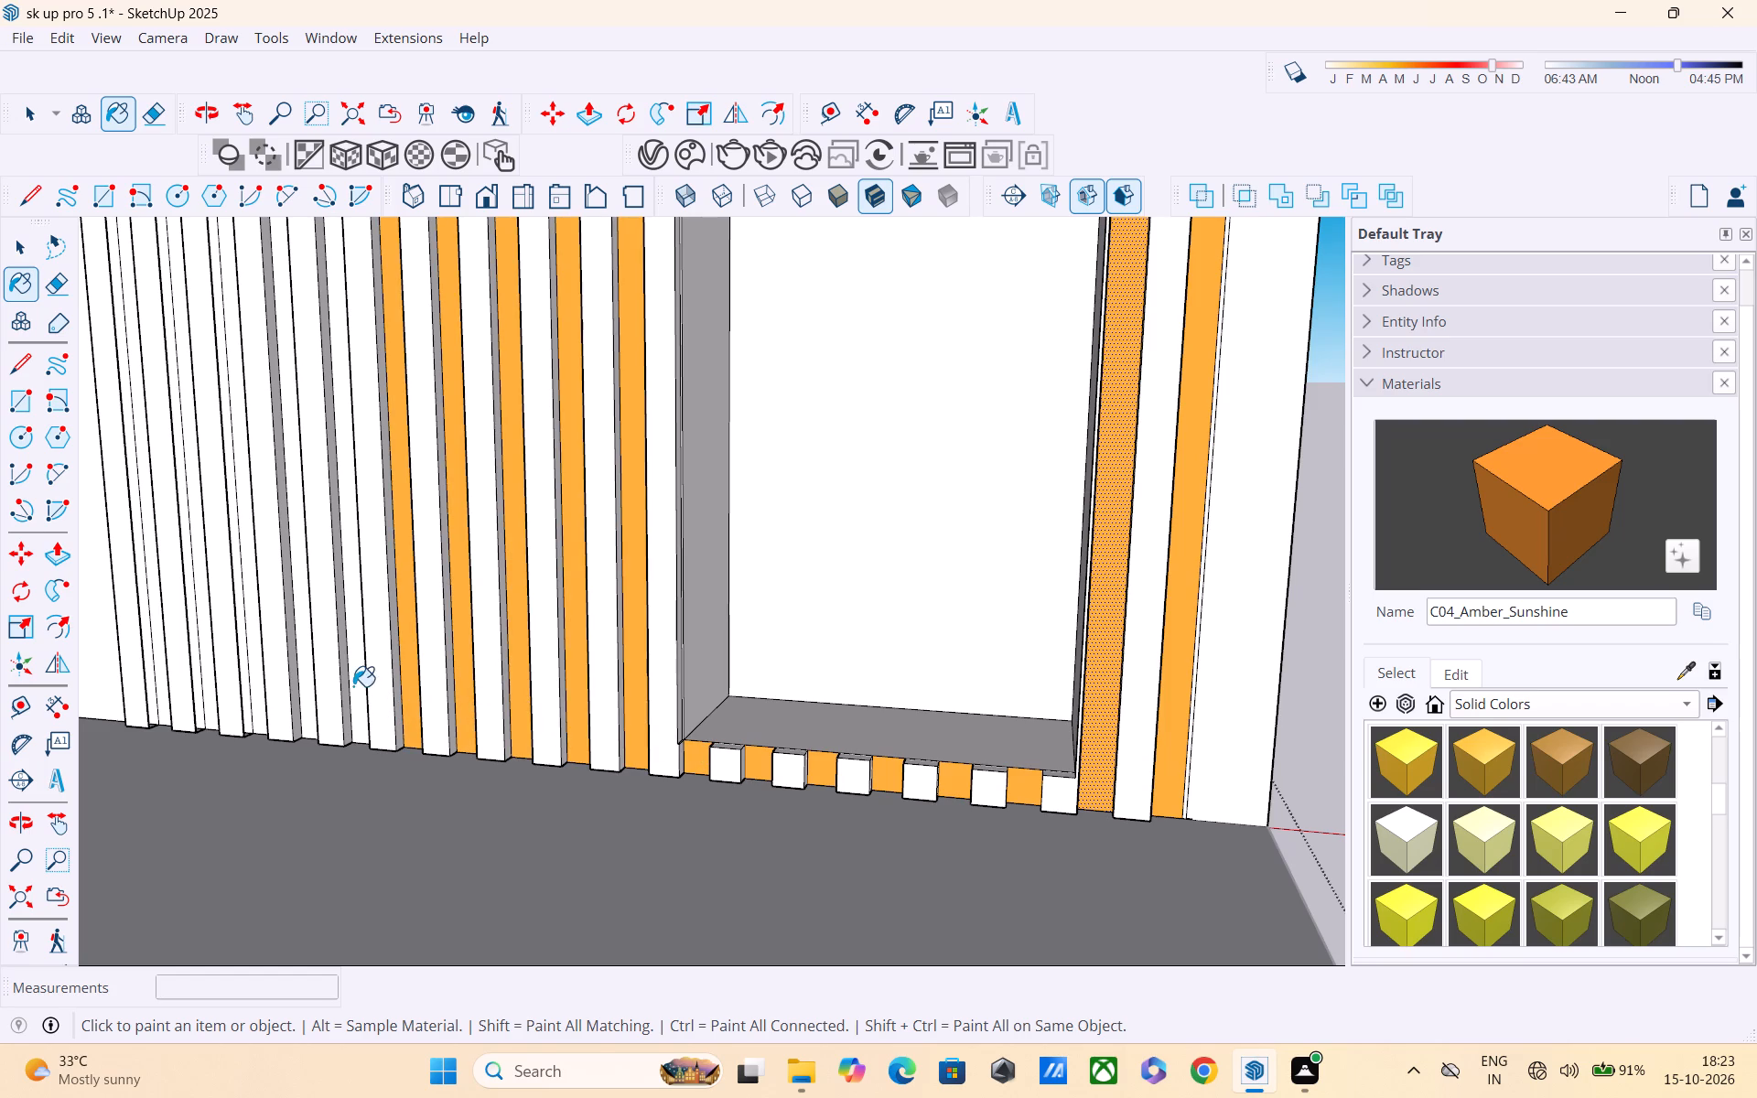
left_click(350, 684)
middle_click_drag(362, 684, 513, 696)
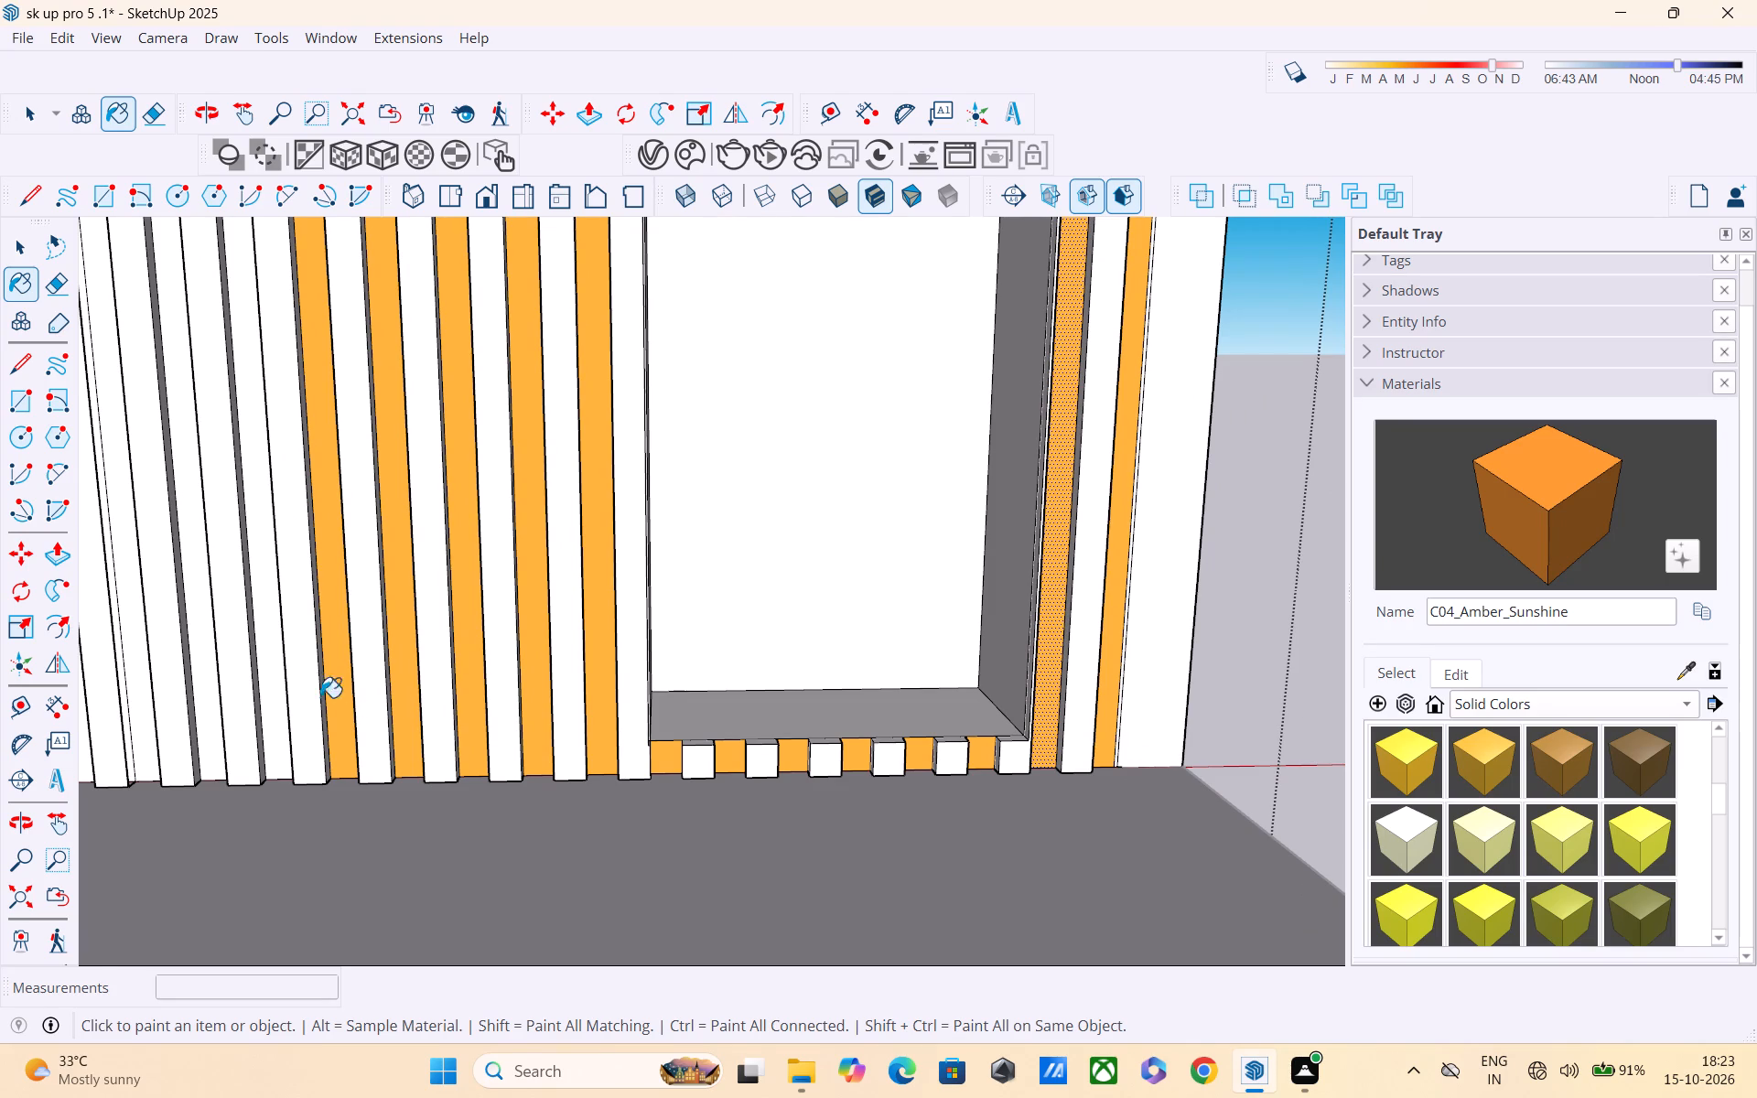
left_click(277, 671)
scroll(281, 694, "down", 4)
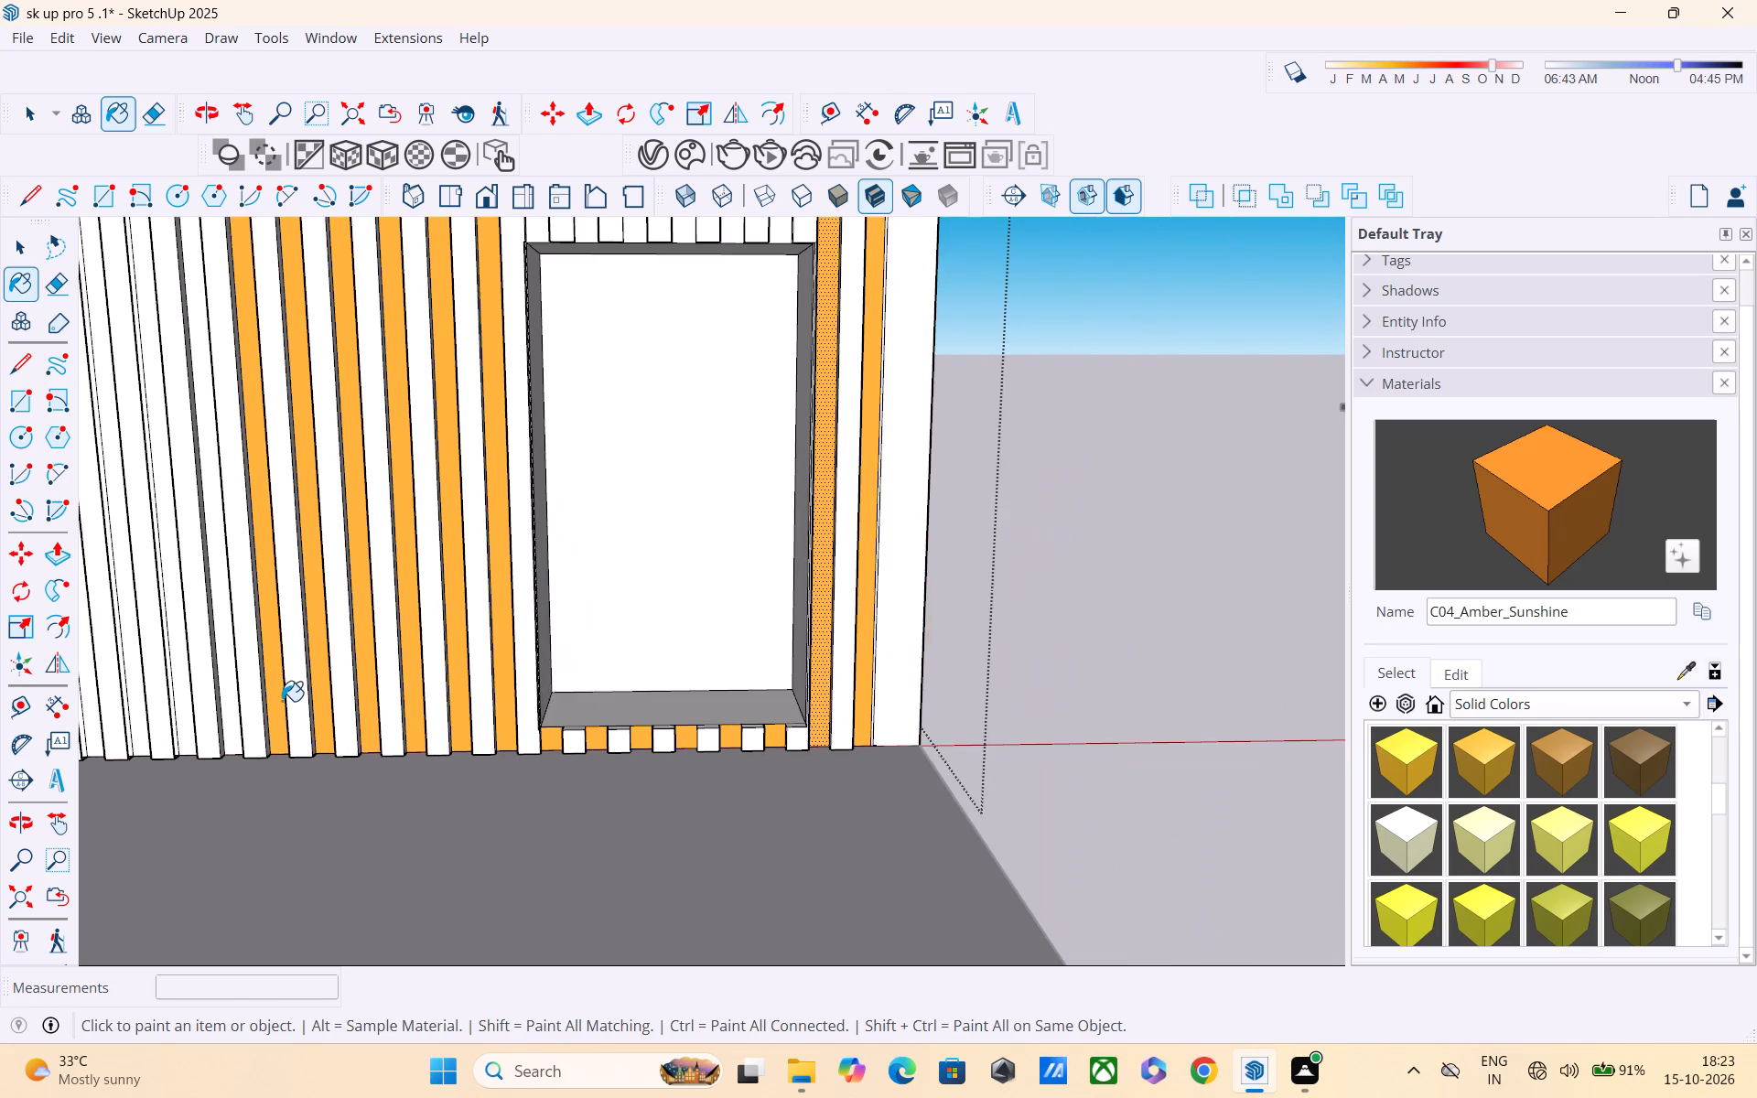
middle_click_drag(282, 701, 836, 667, "shift")
scroll(858, 703, "up", 4)
left_click(749, 696)
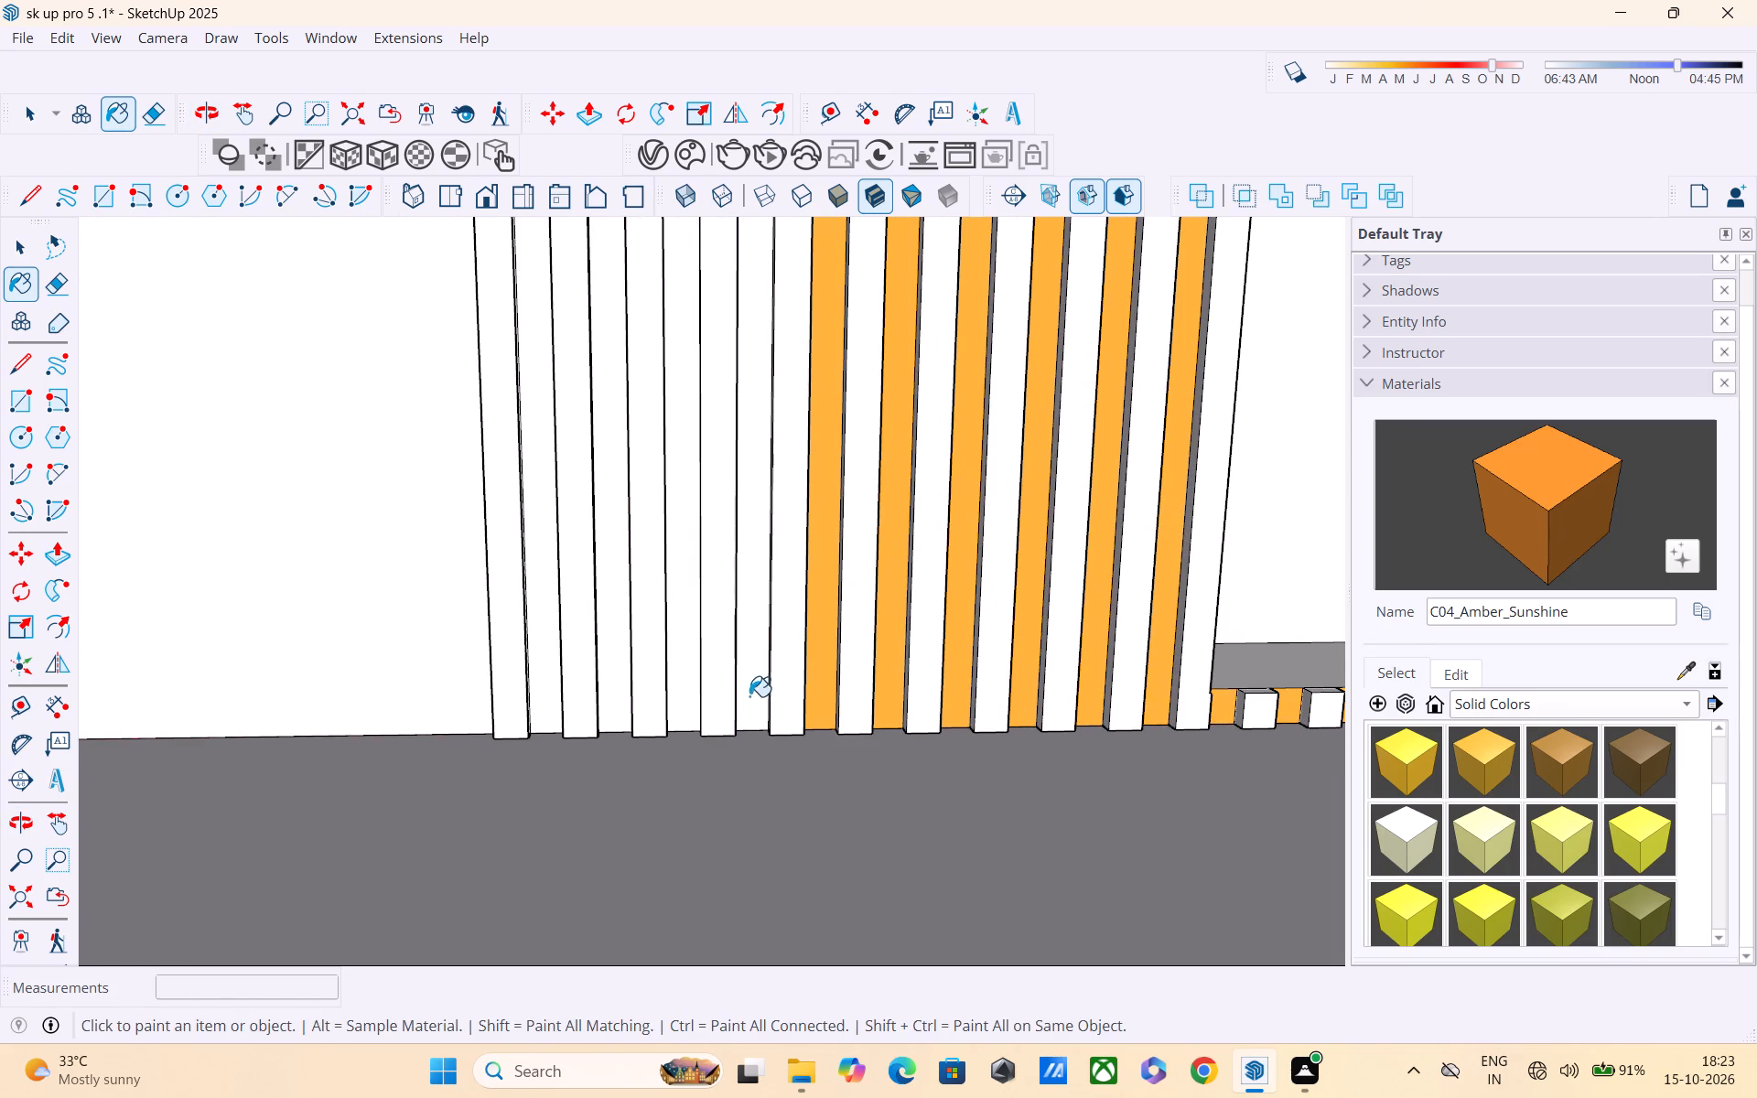
left_click(681, 683)
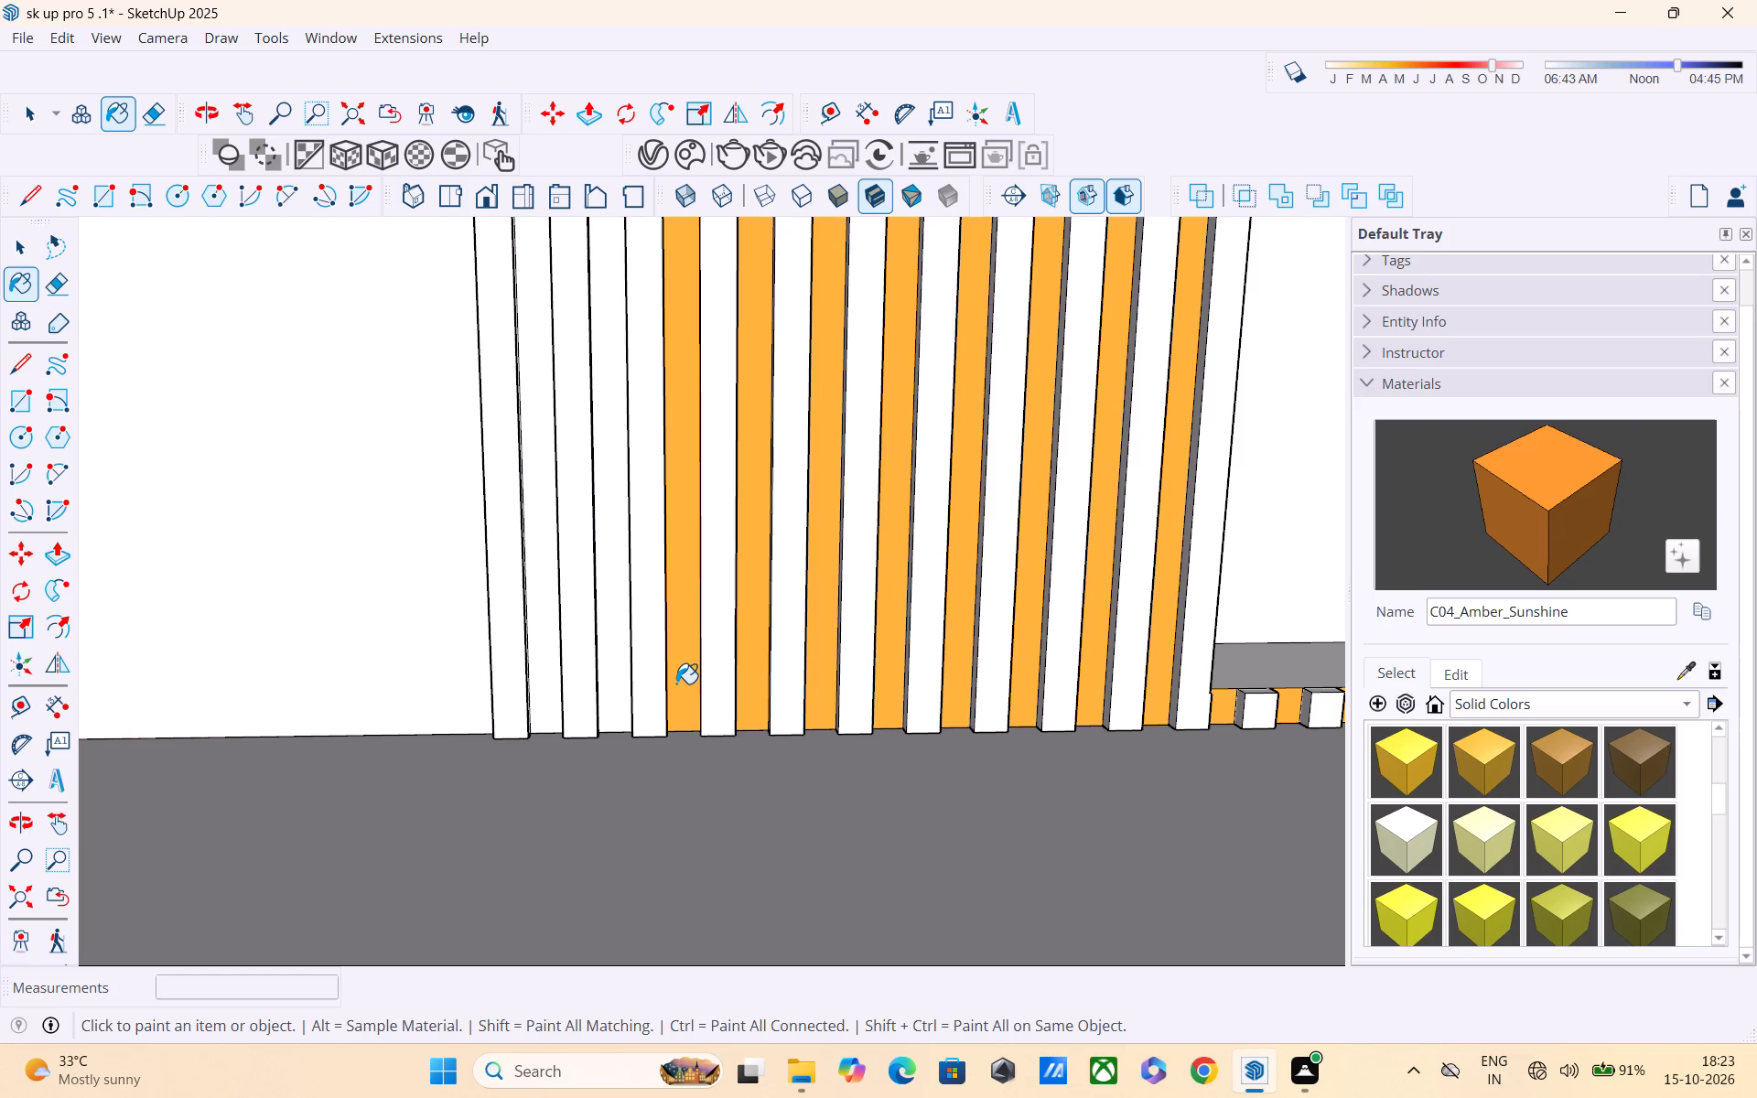
left_click(616, 681)
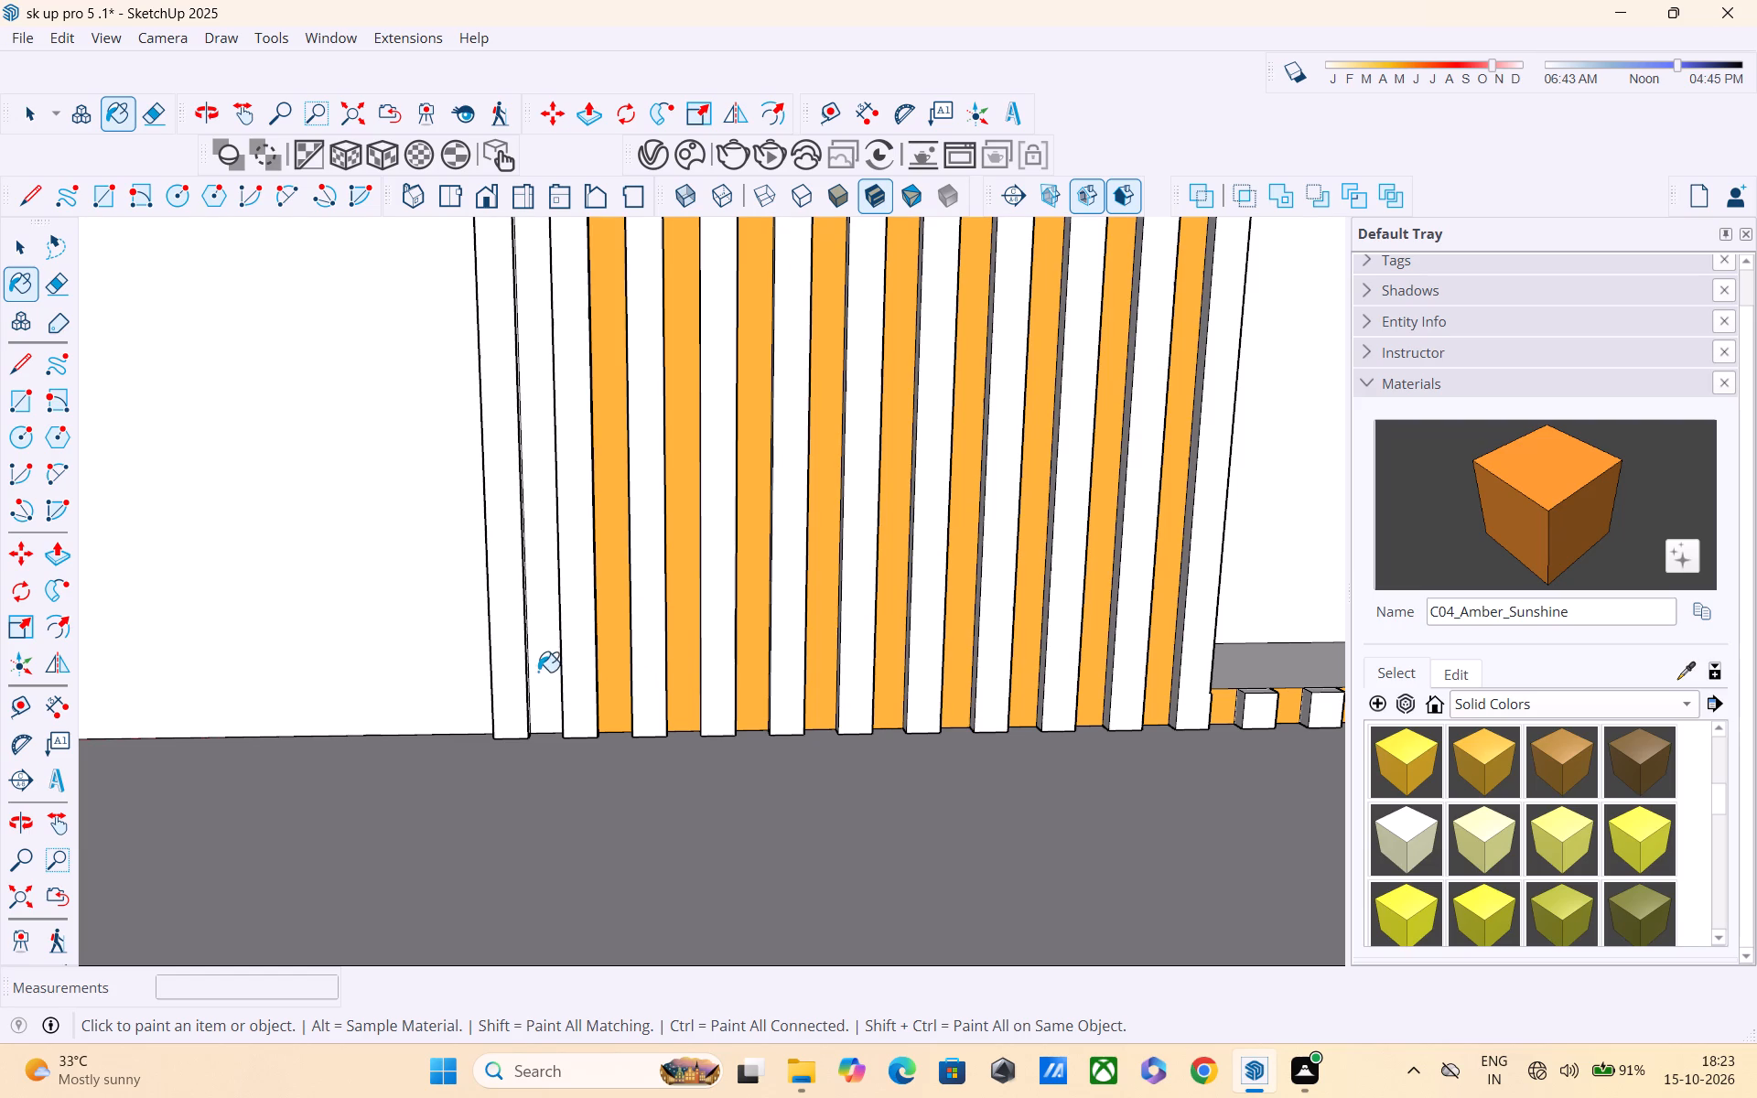
left_click(538, 672)
Paint the eleven full-height raised strips between the plain wall and the door recess with C03_Honey_Glow.
scroll(546, 737, "down", 3)
scroll(764, 680, "down", 1)
scroll(1558, 840, "up", 2)
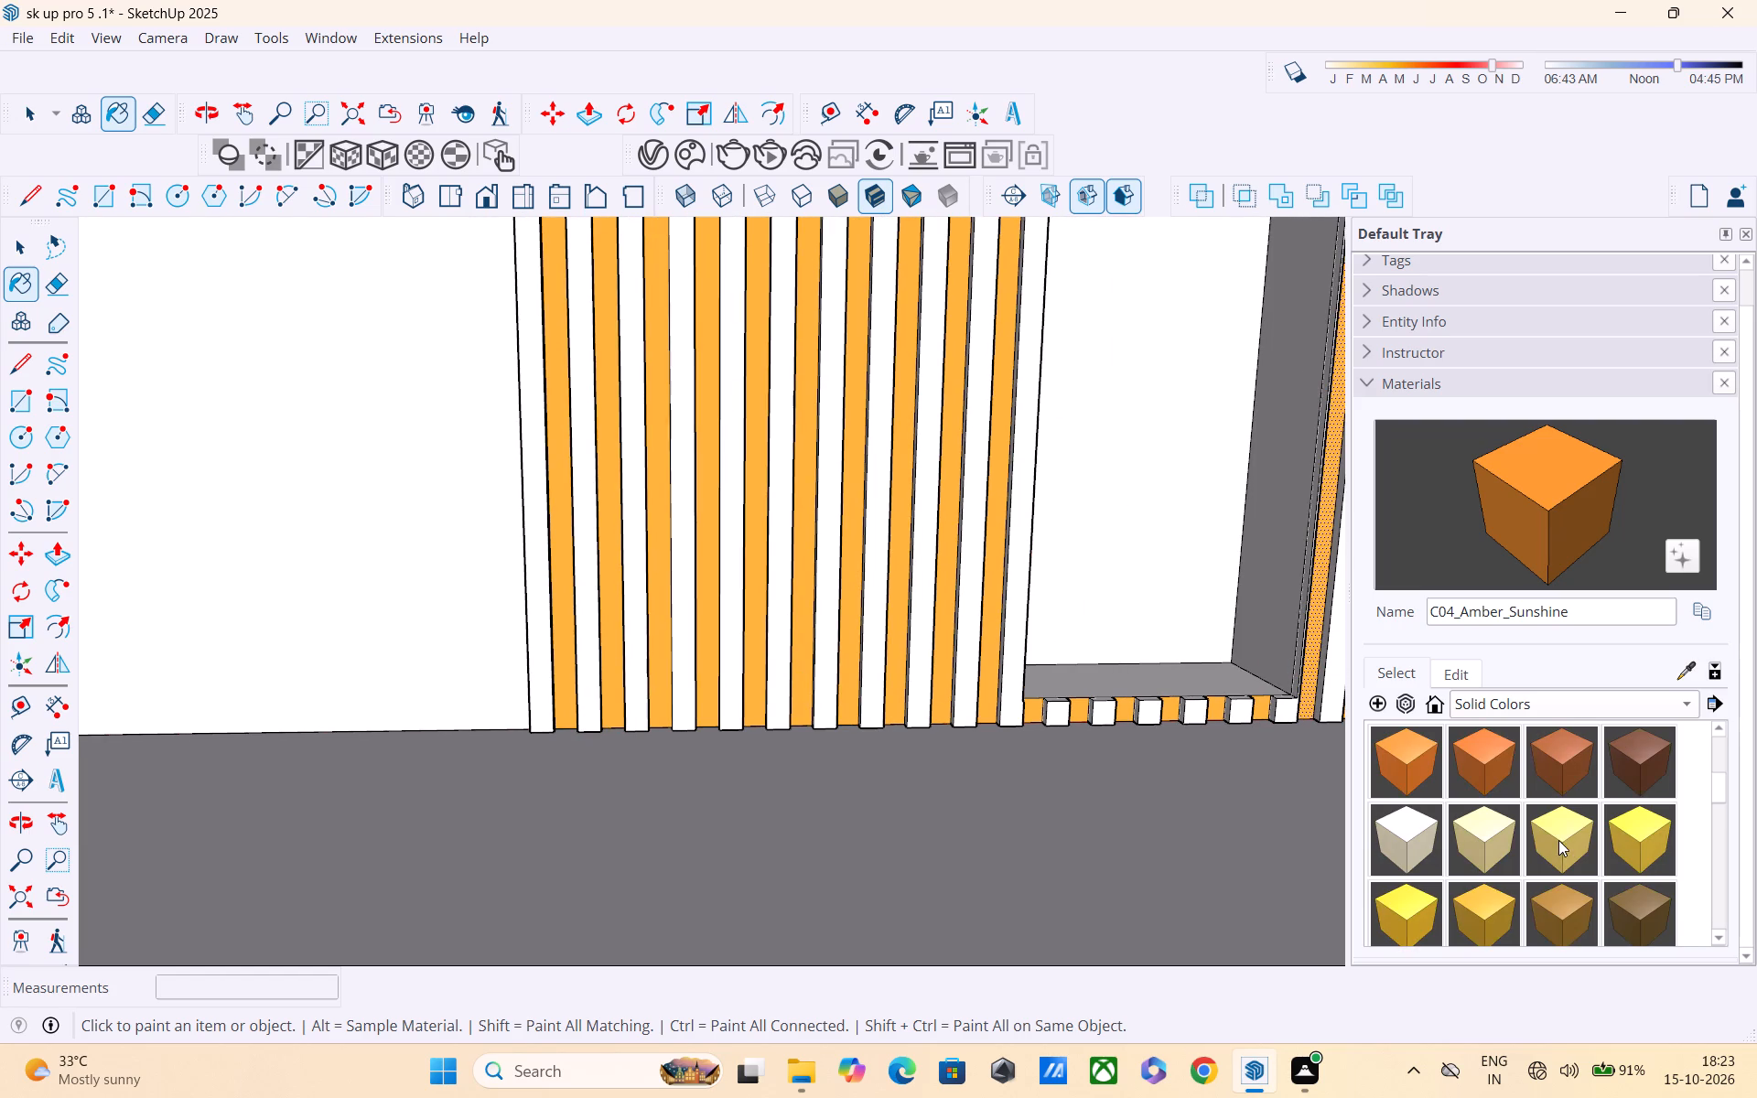
scroll(1422, 814, "up", 2)
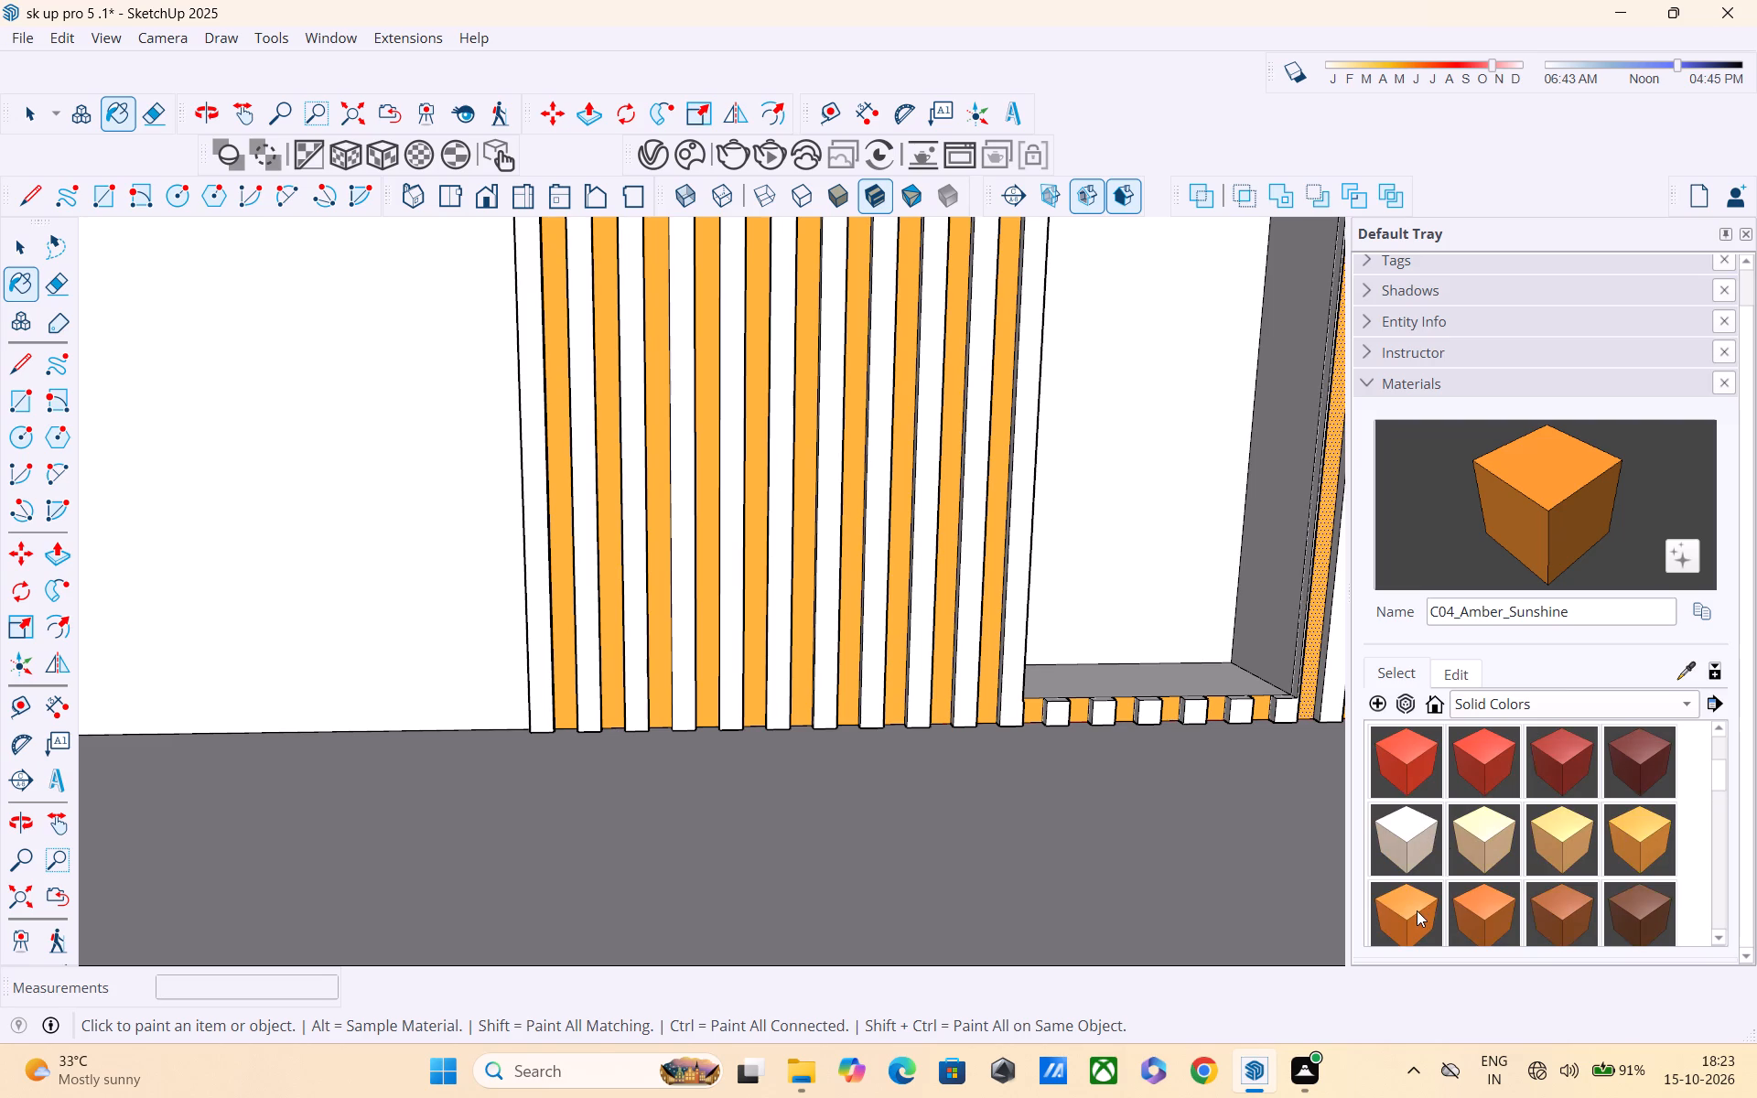
left_click(1579, 834)
left_click(530, 585)
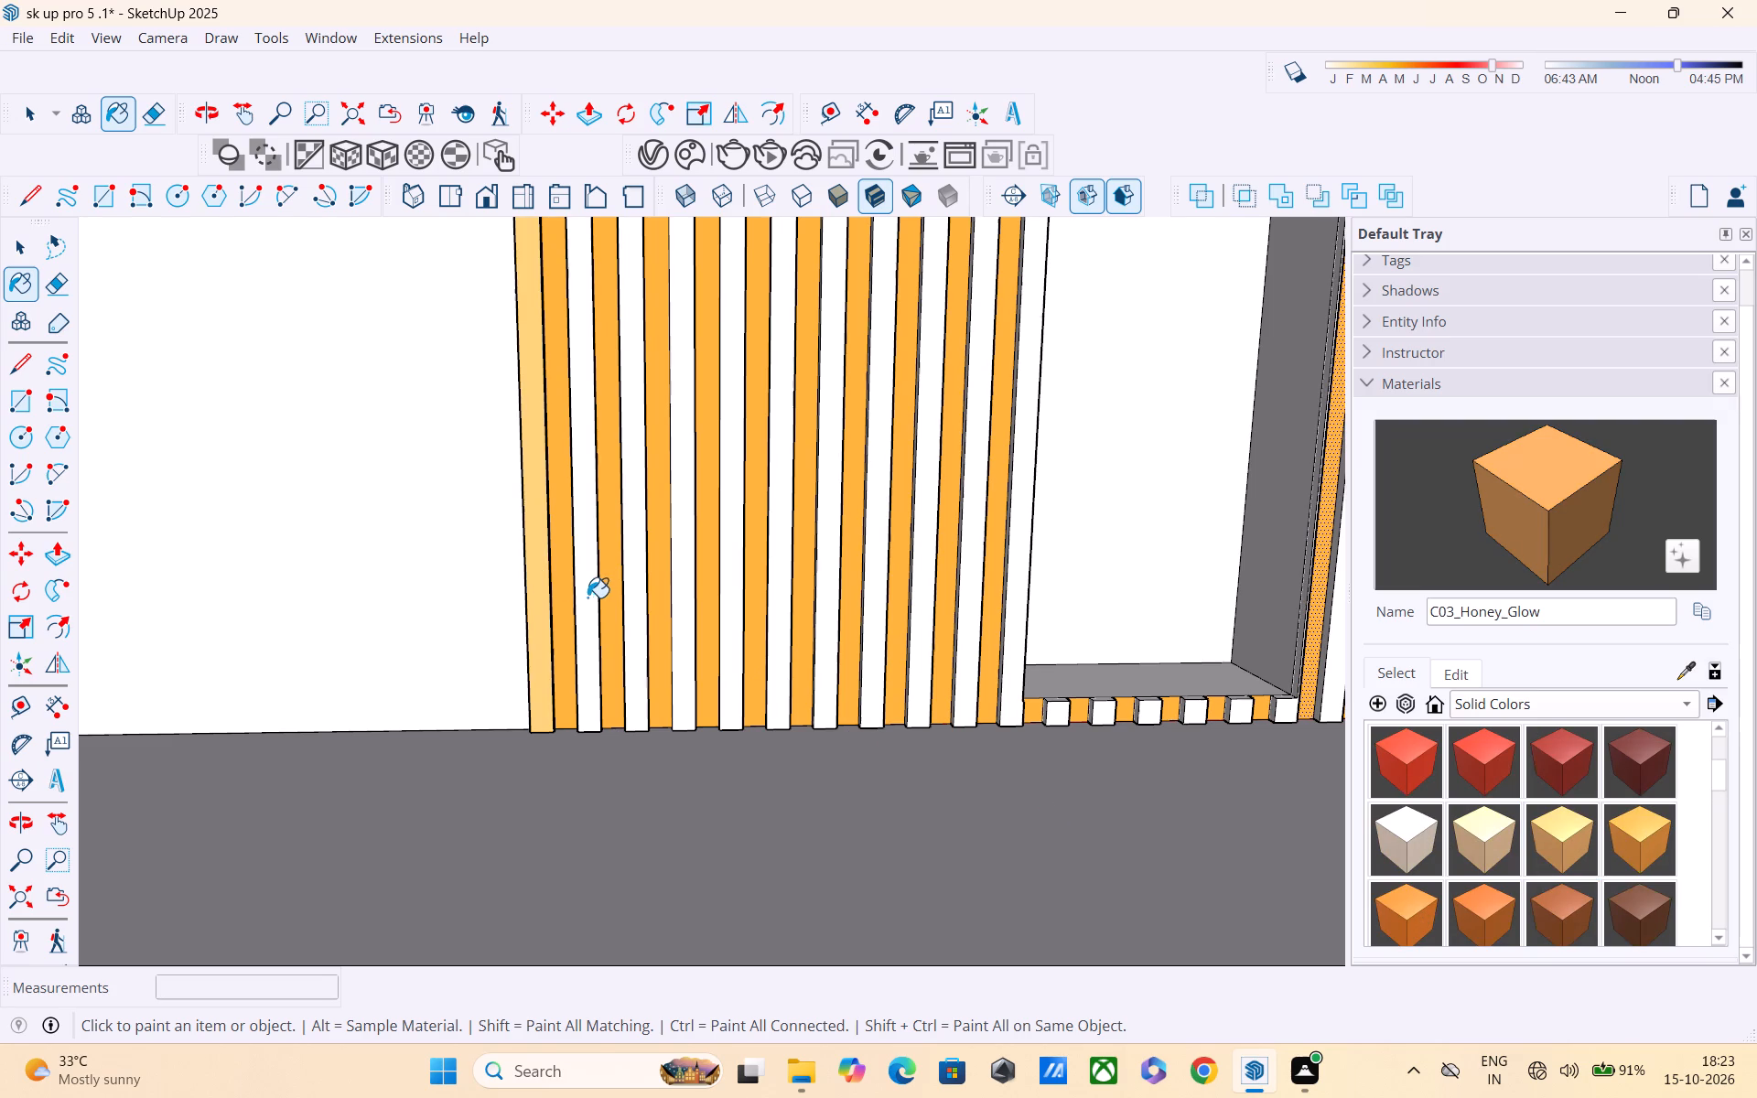
left_click(587, 591)
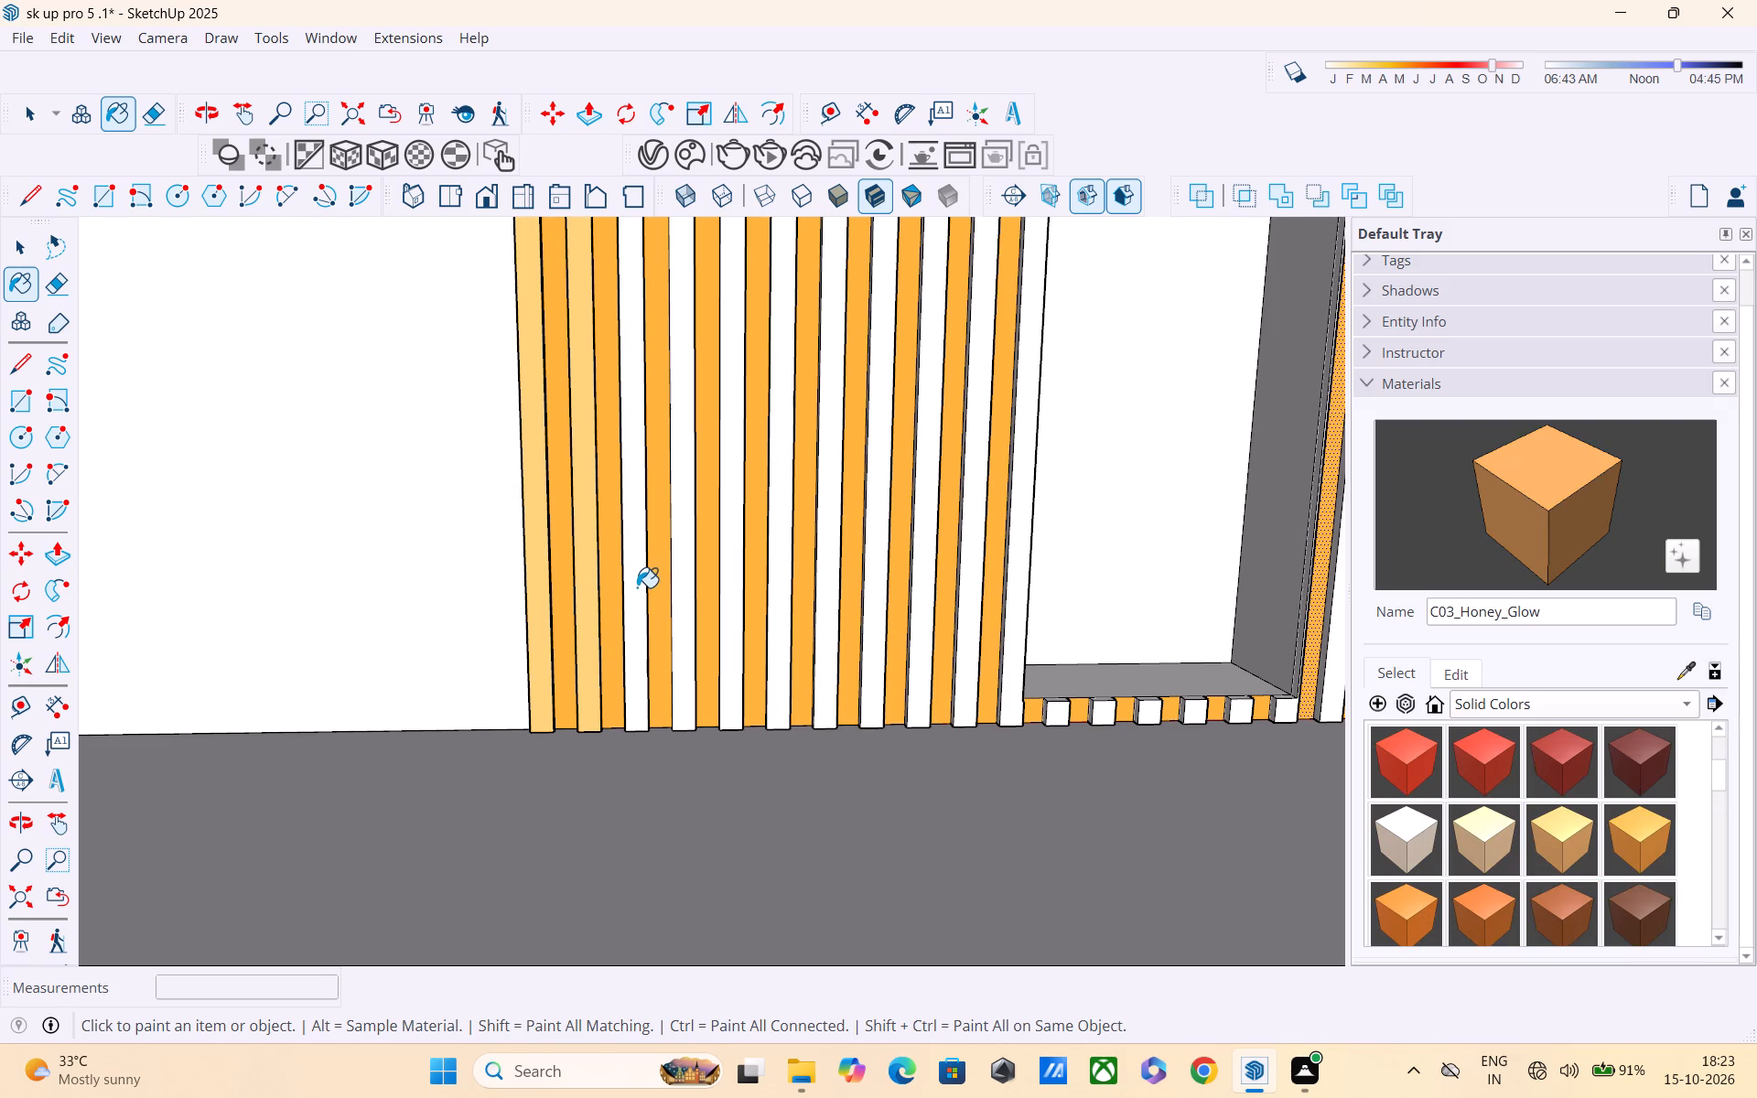
left_click(637, 587)
left_click(678, 576)
left_click(726, 579)
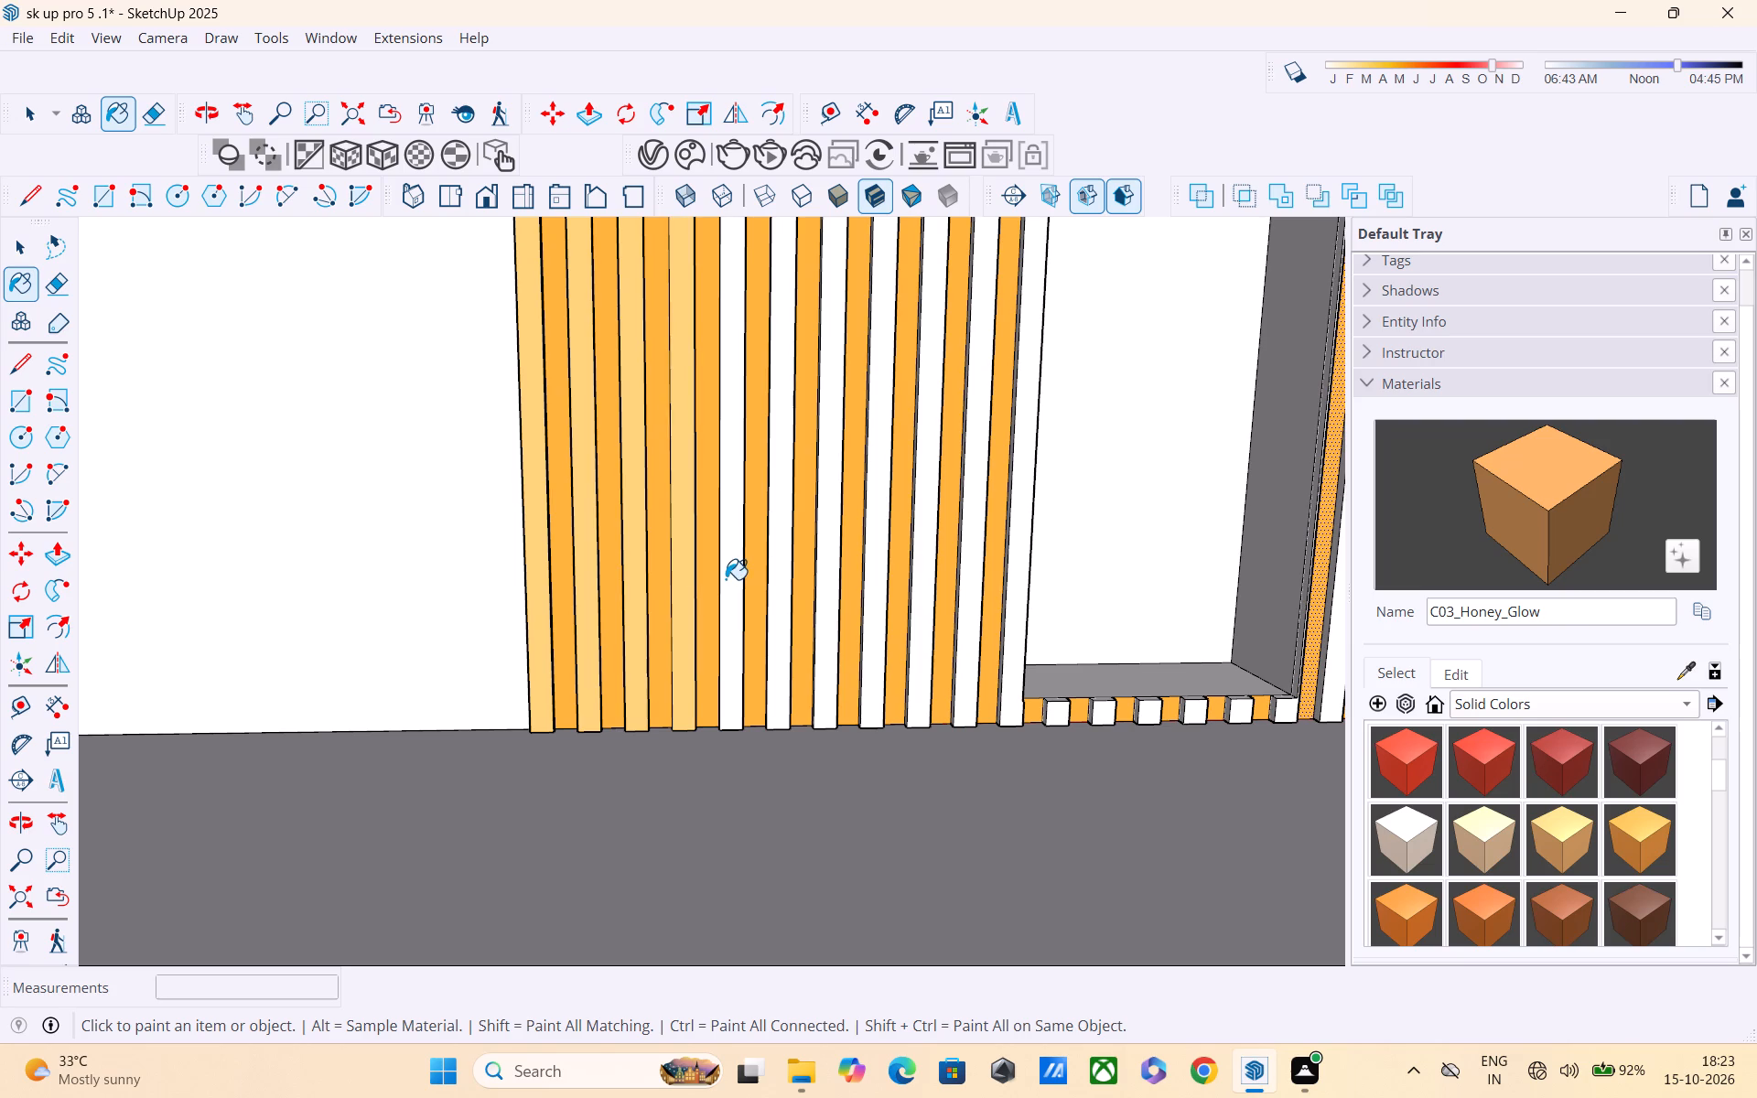
left_click(773, 557)
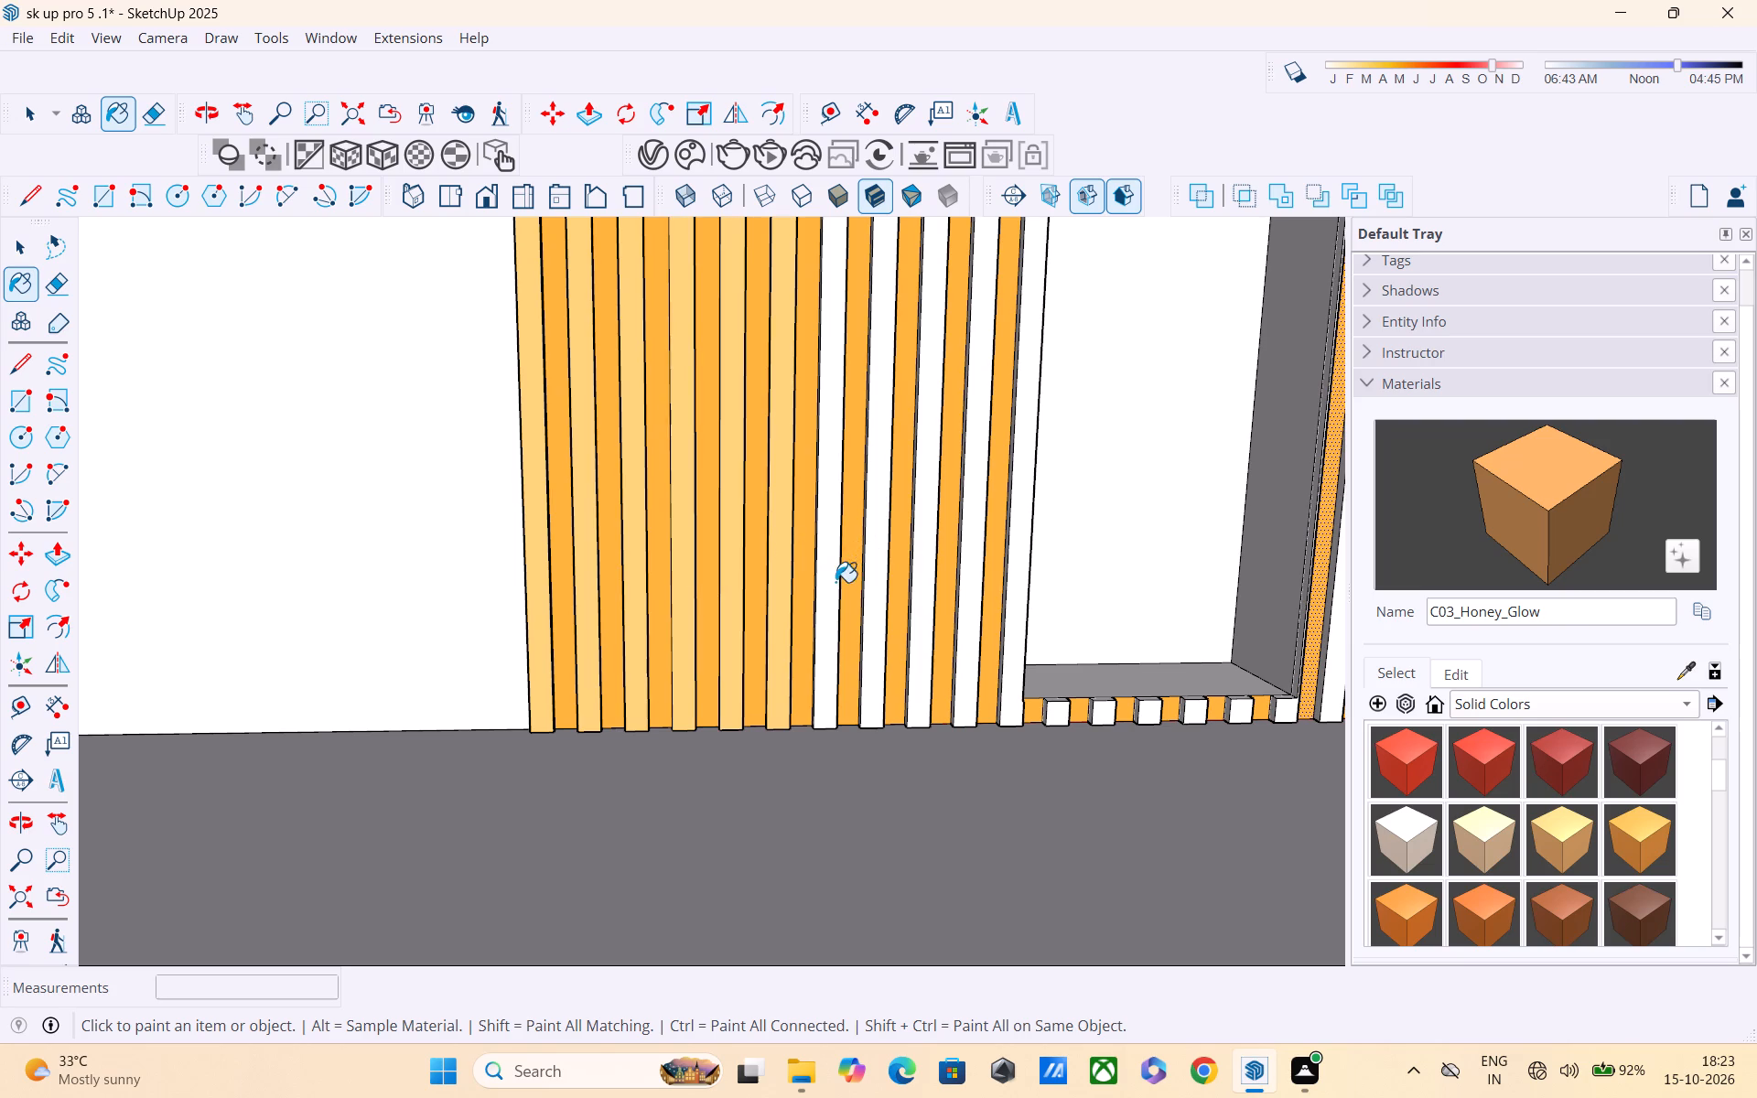
left_click(830, 595)
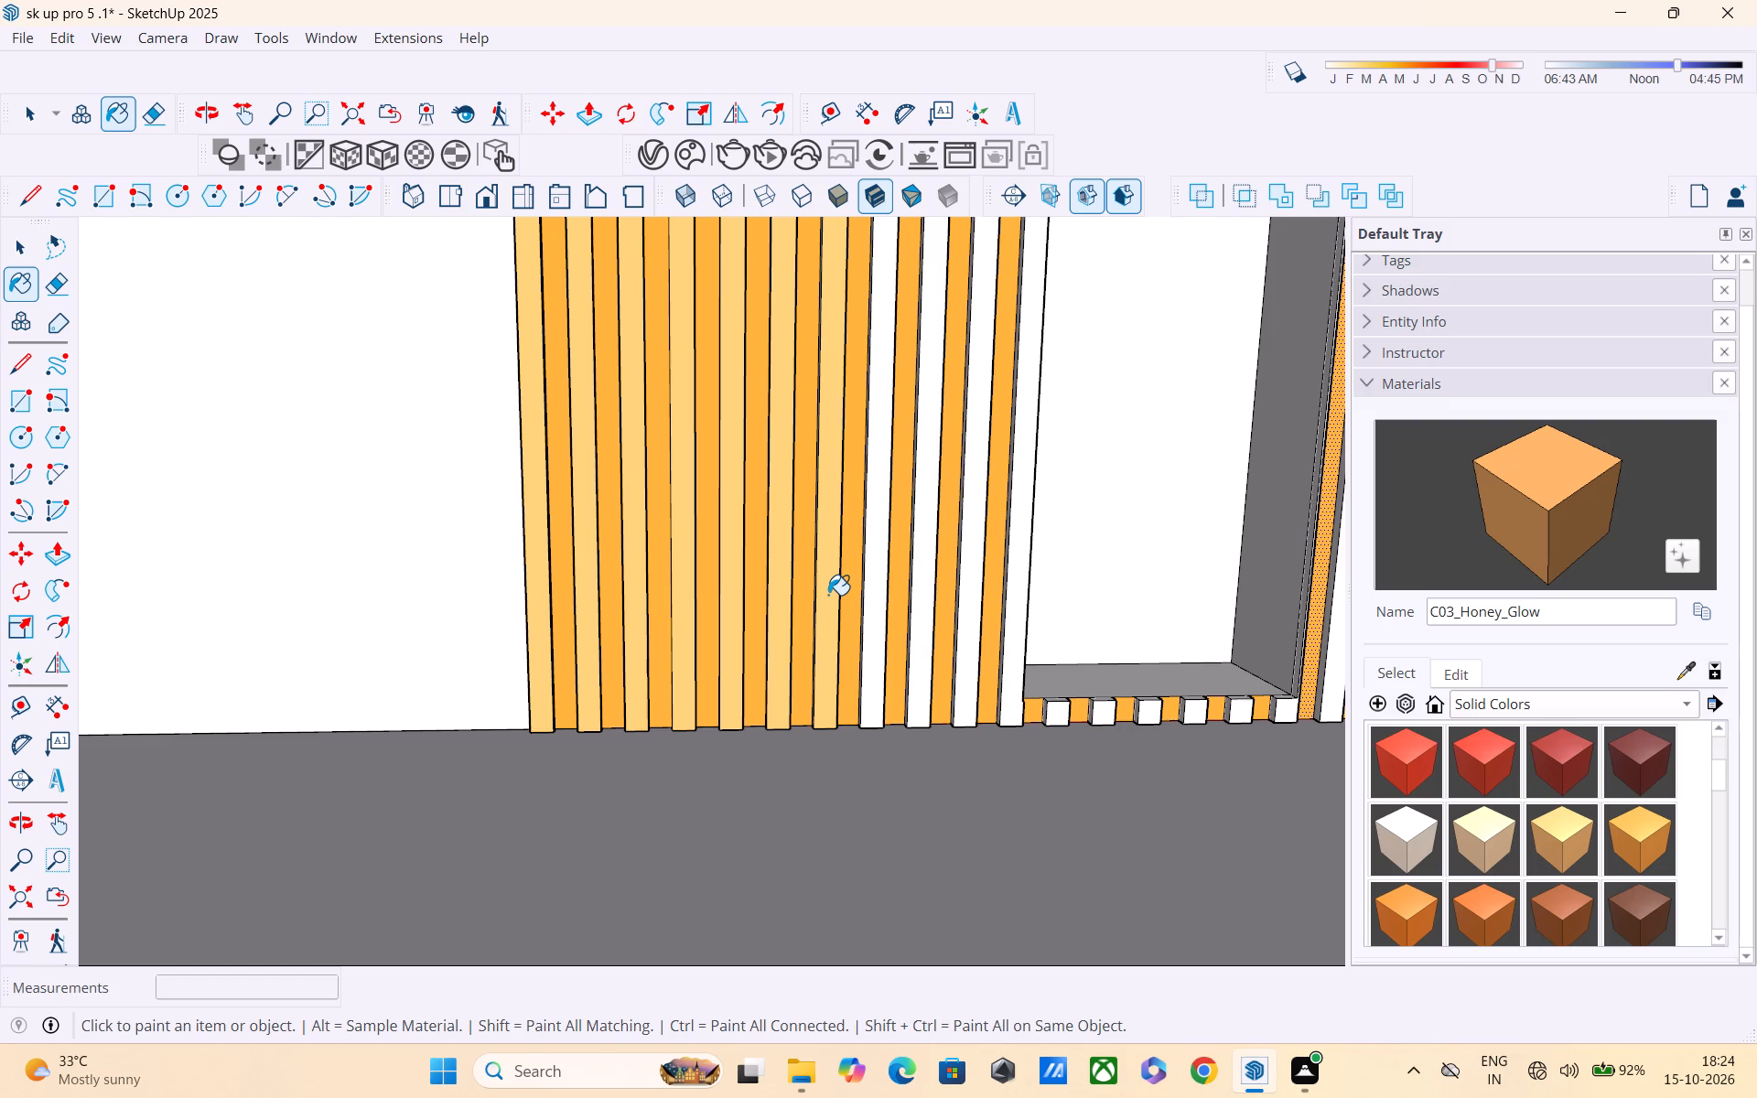
left_click(876, 614)
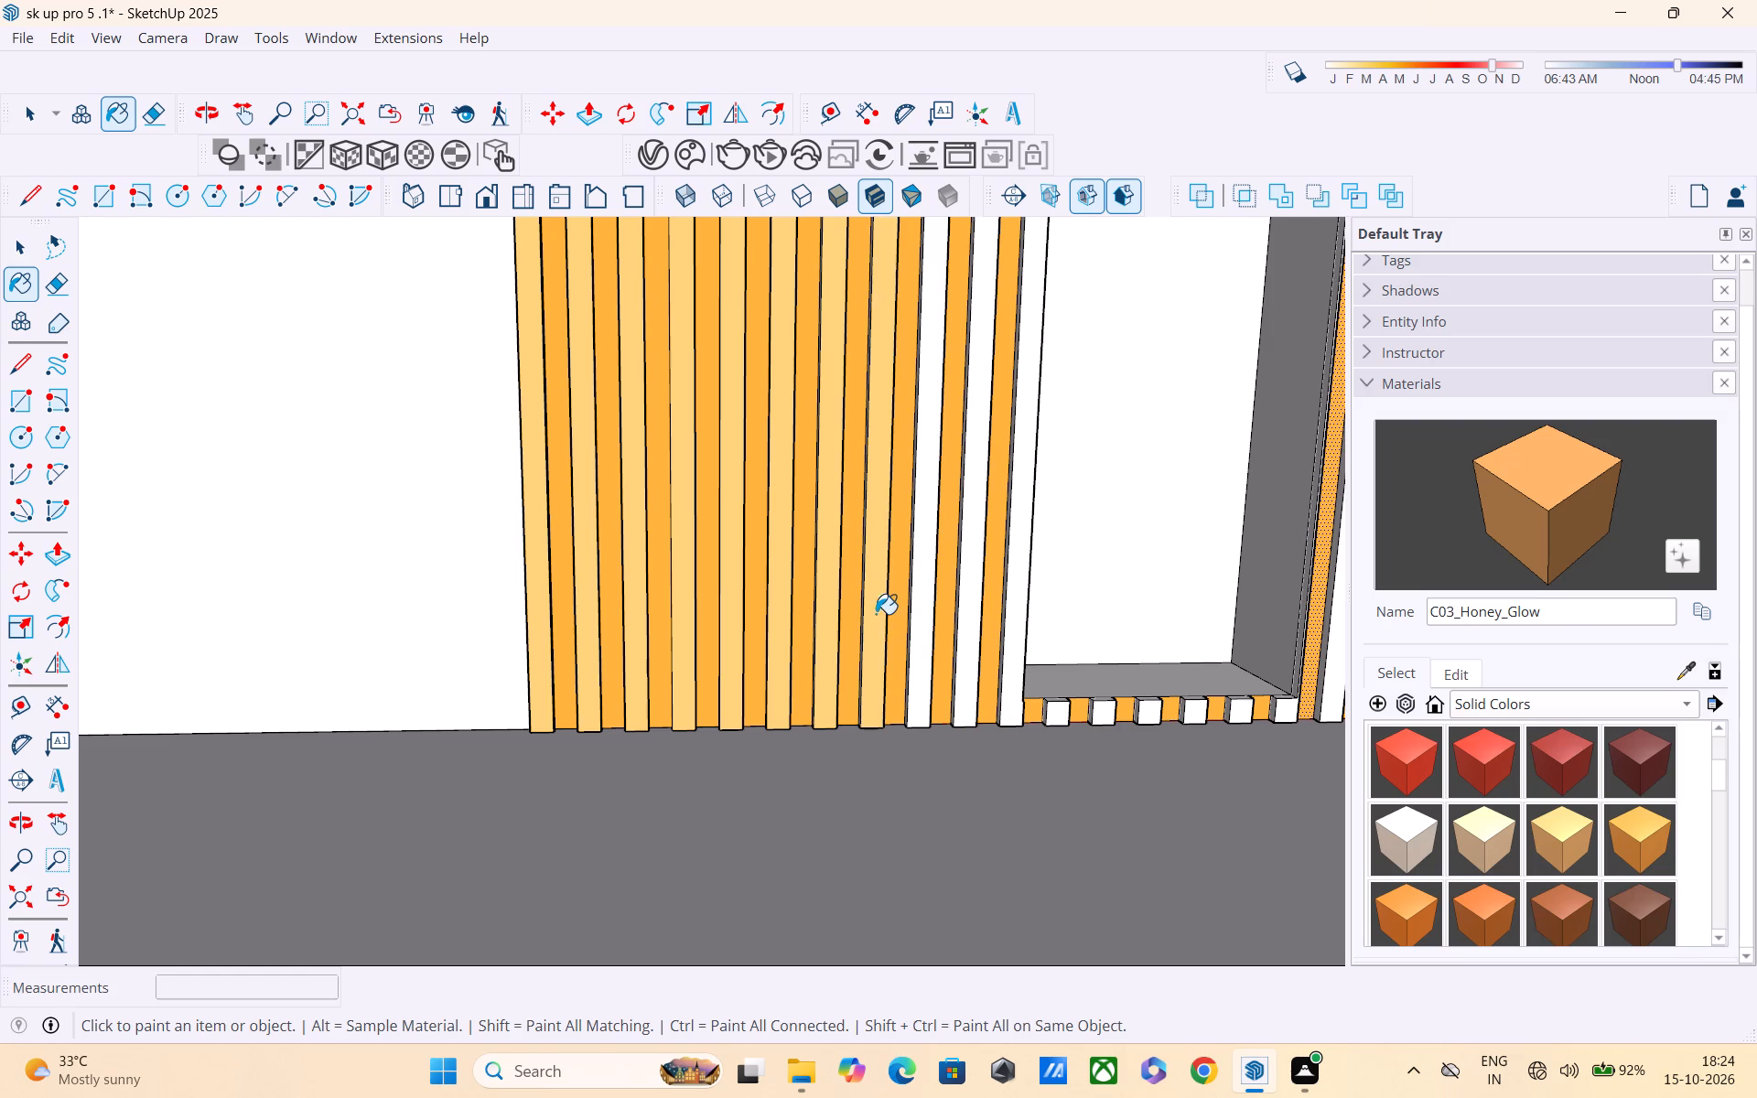
left_click(928, 583)
left_click(980, 552)
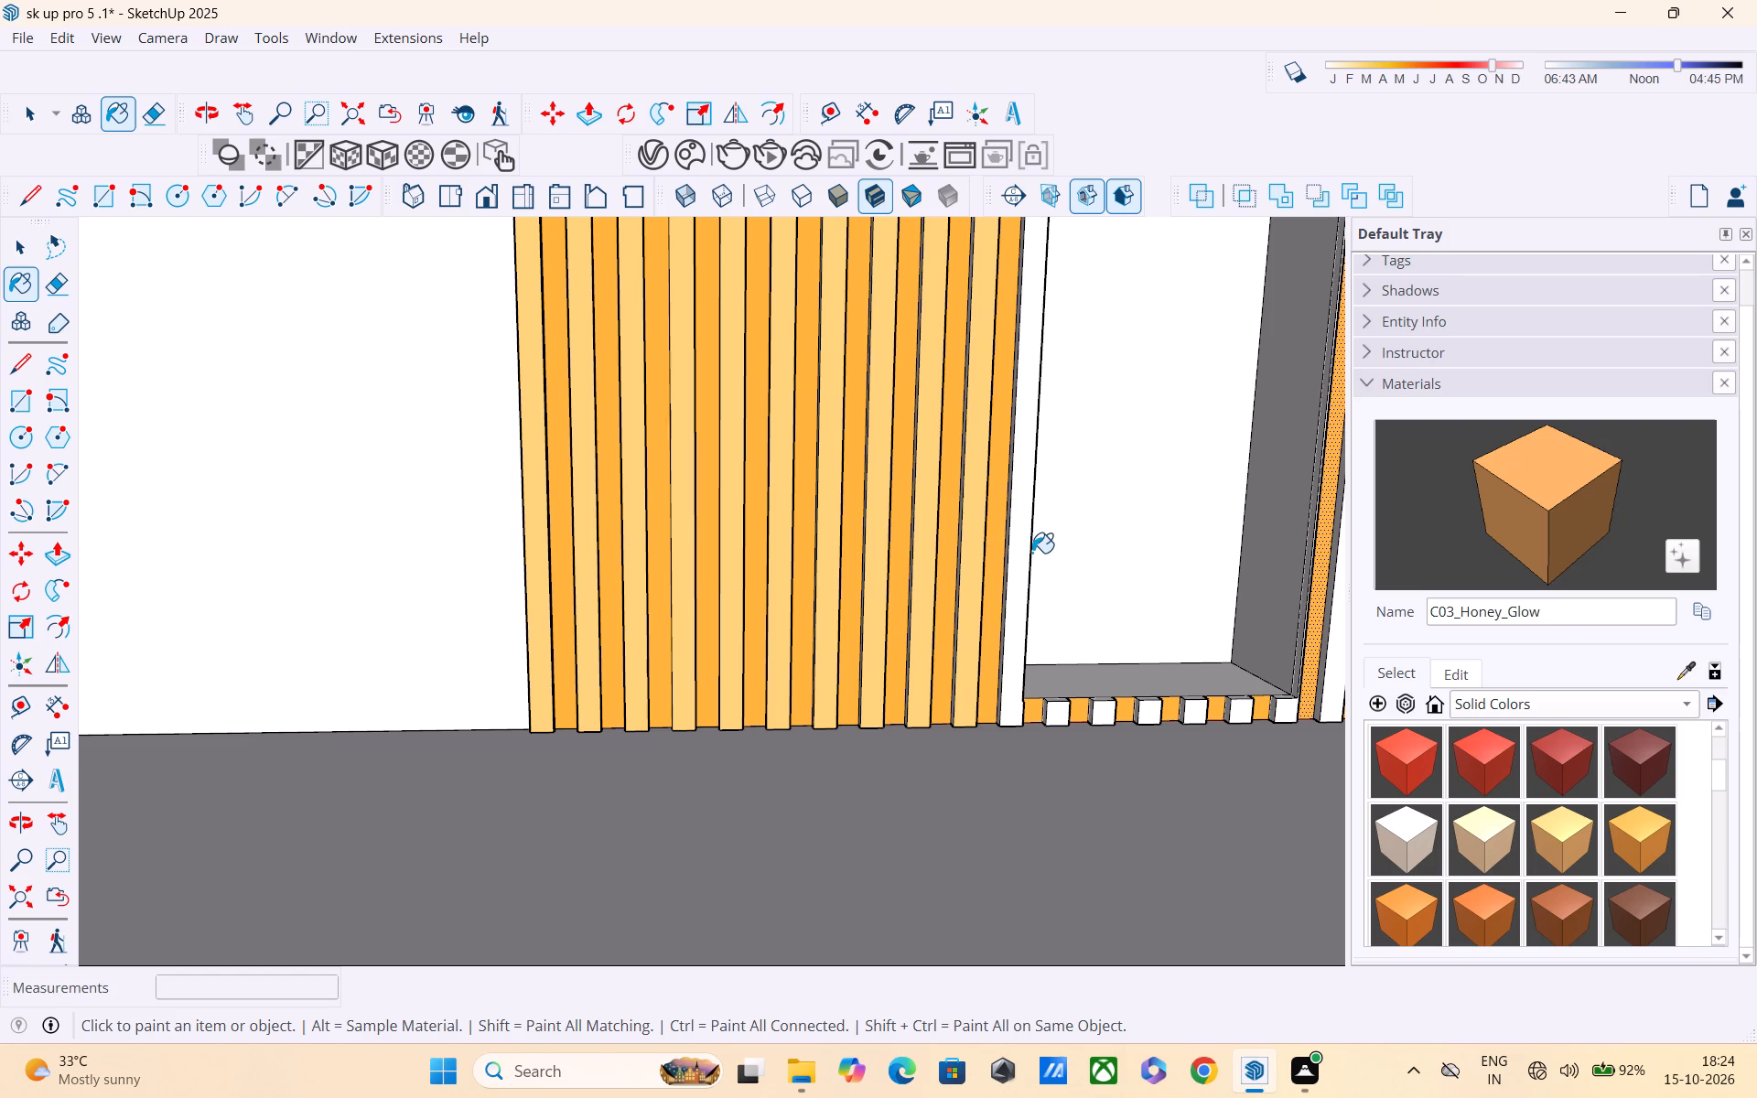
left_click(1026, 554)
Paint the six short raised faces below the recess's sill and the raised strip beyond the recess with C03_Honey_Glow, undoing any stray paint.
middle_click_drag(1026, 554, 633, 565)
scroll(645, 665, "up", 3, "shift")
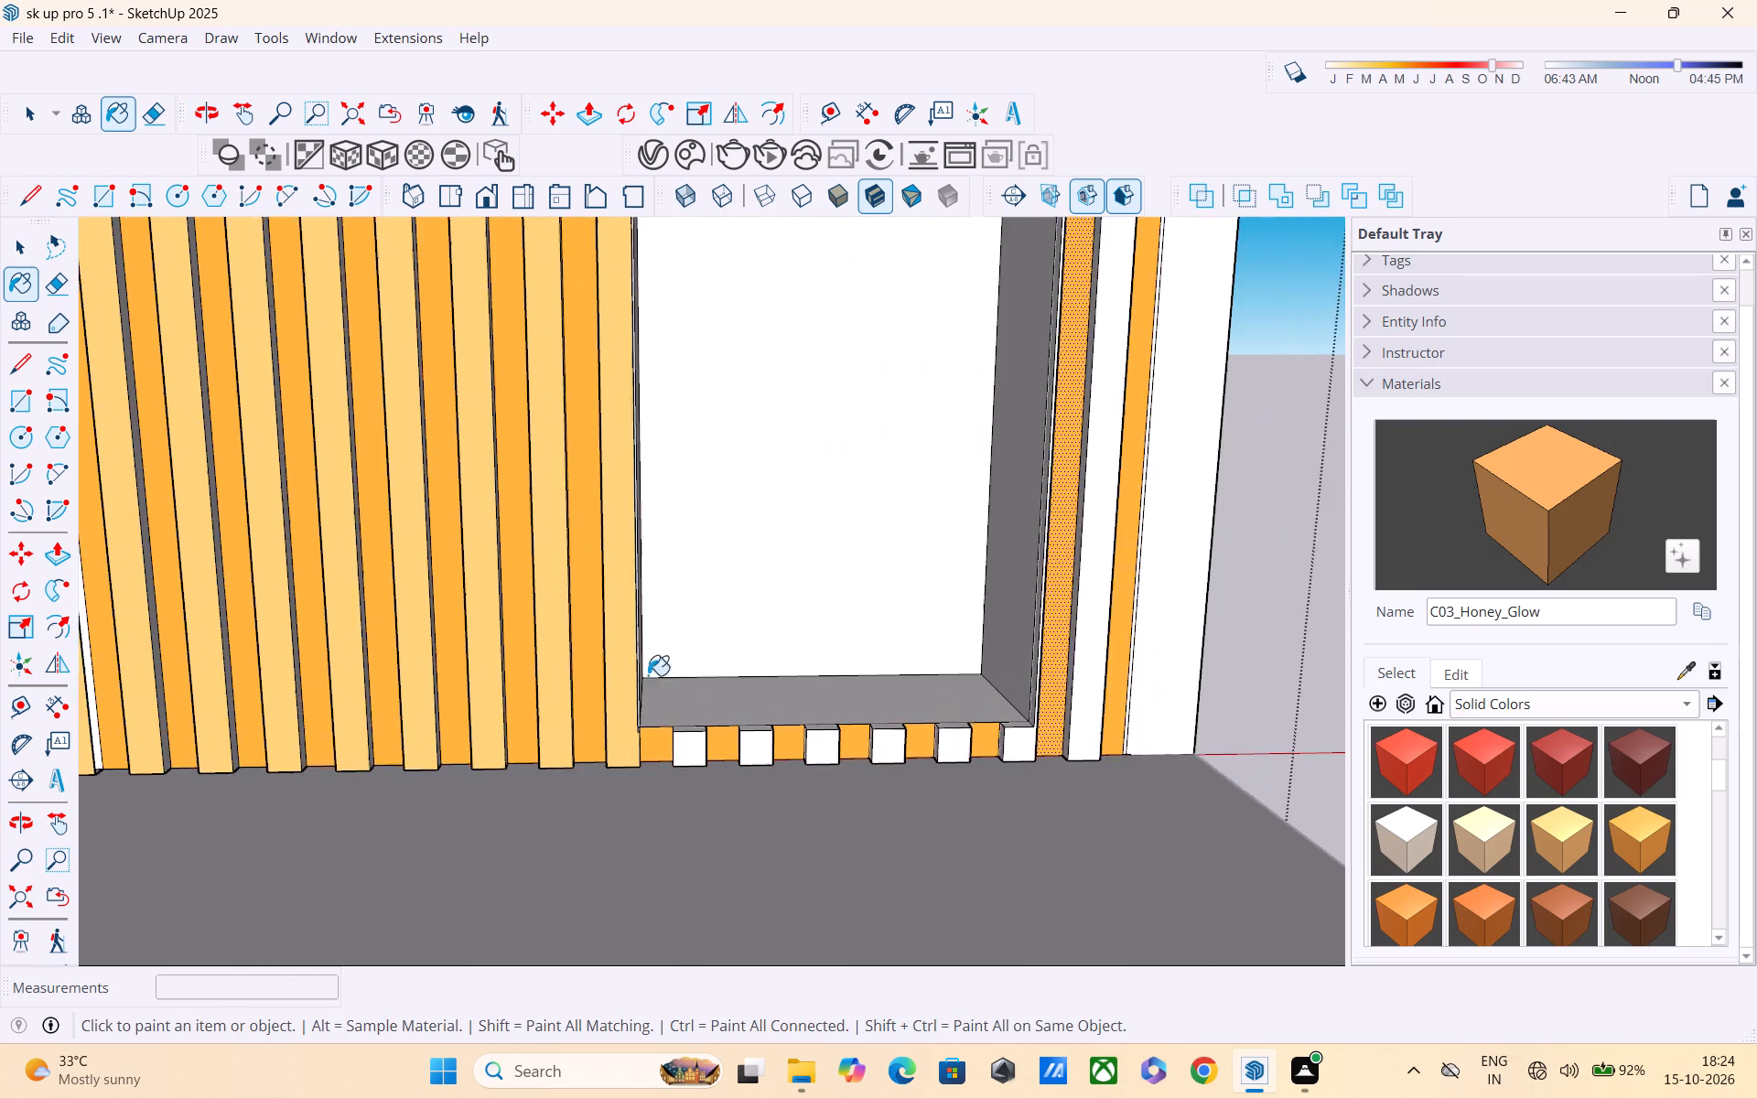
scroll(648, 675, "up", 1, "shift")
left_click(686, 753)
left_click(768, 758)
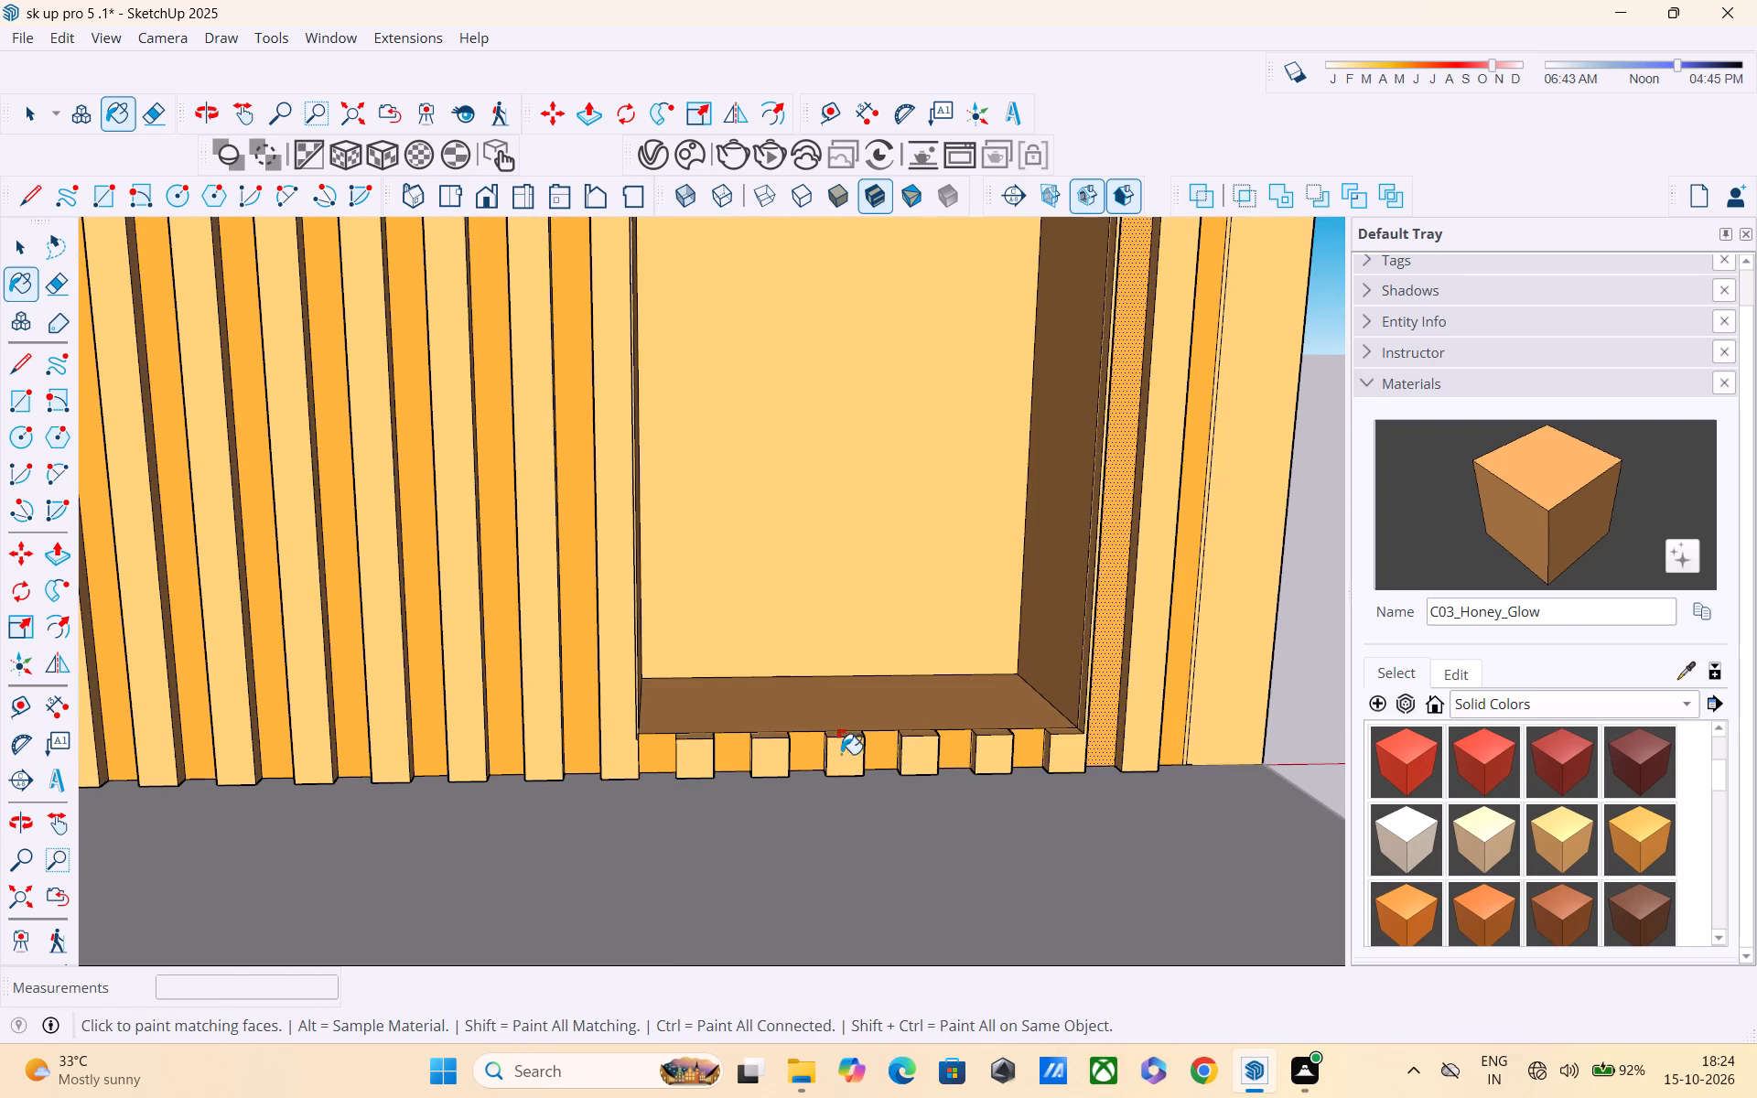
key("ctrl+z")
scroll(656, 776, "up", 4)
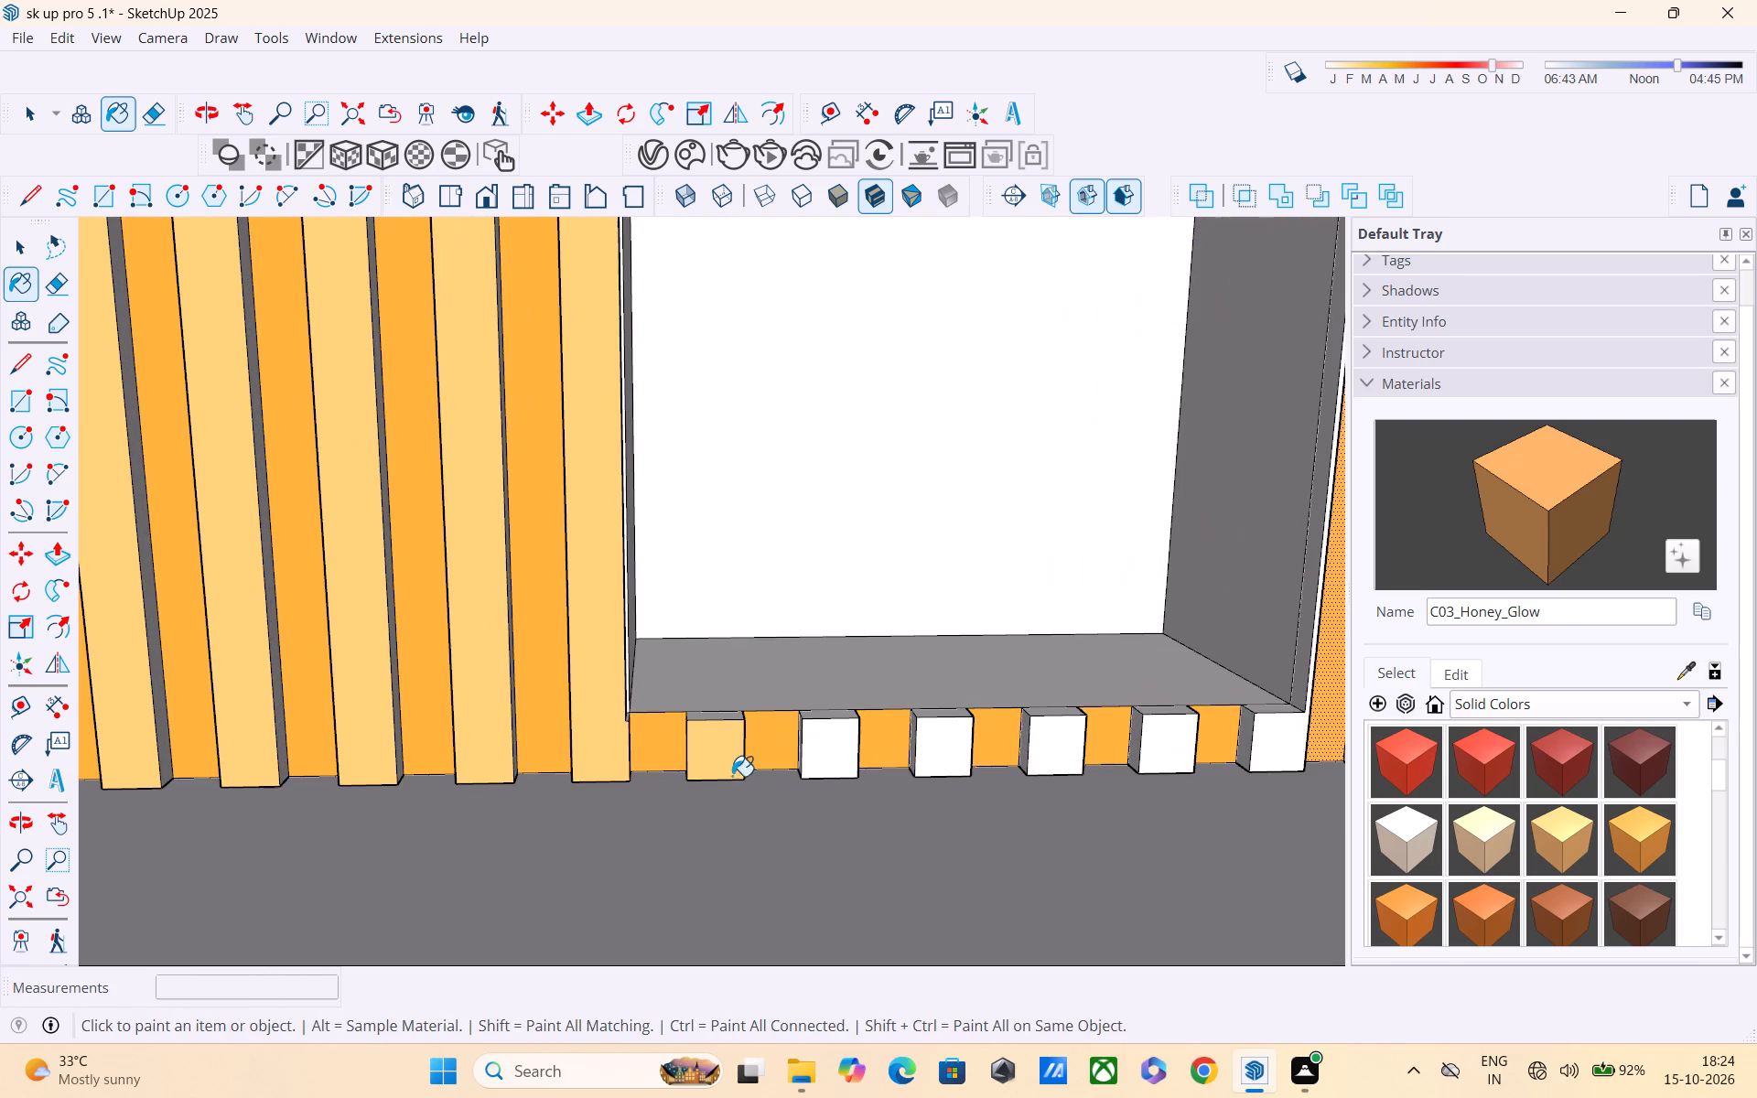
left_click(824, 737)
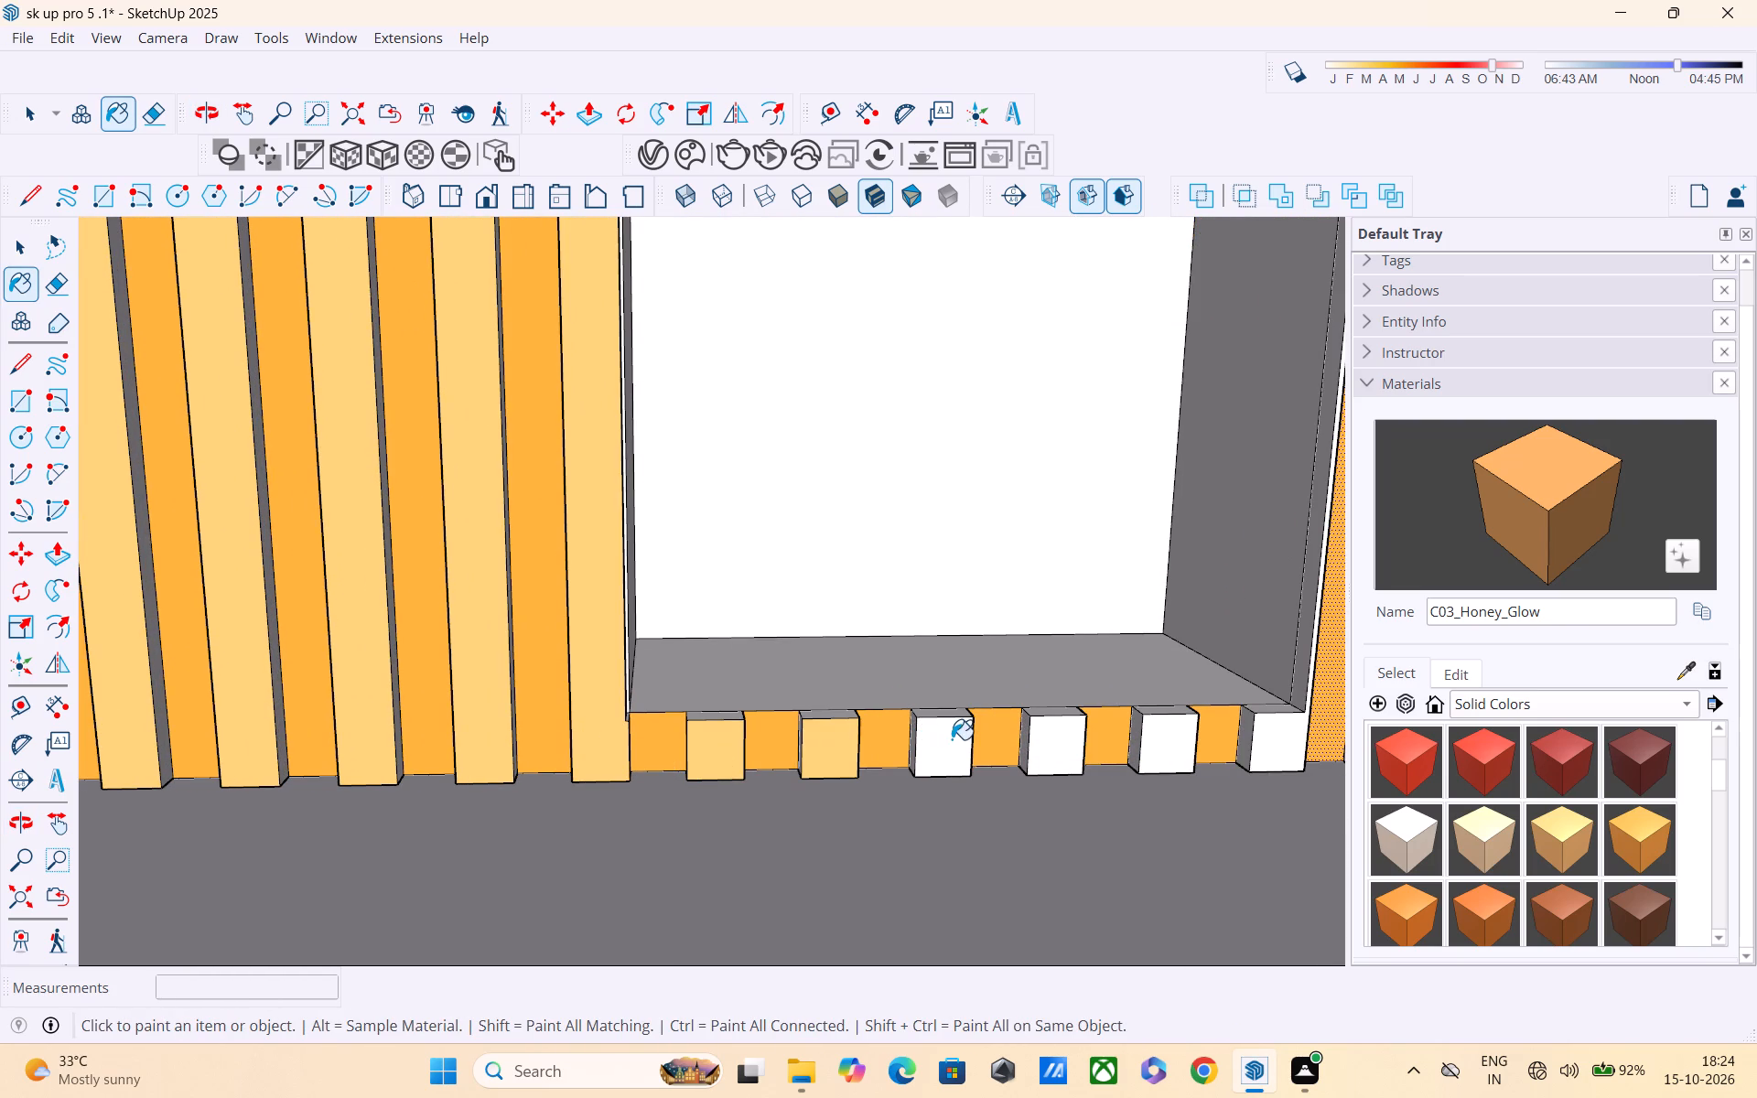
left_click(952, 739)
left_click(1072, 738)
left_click(1175, 740)
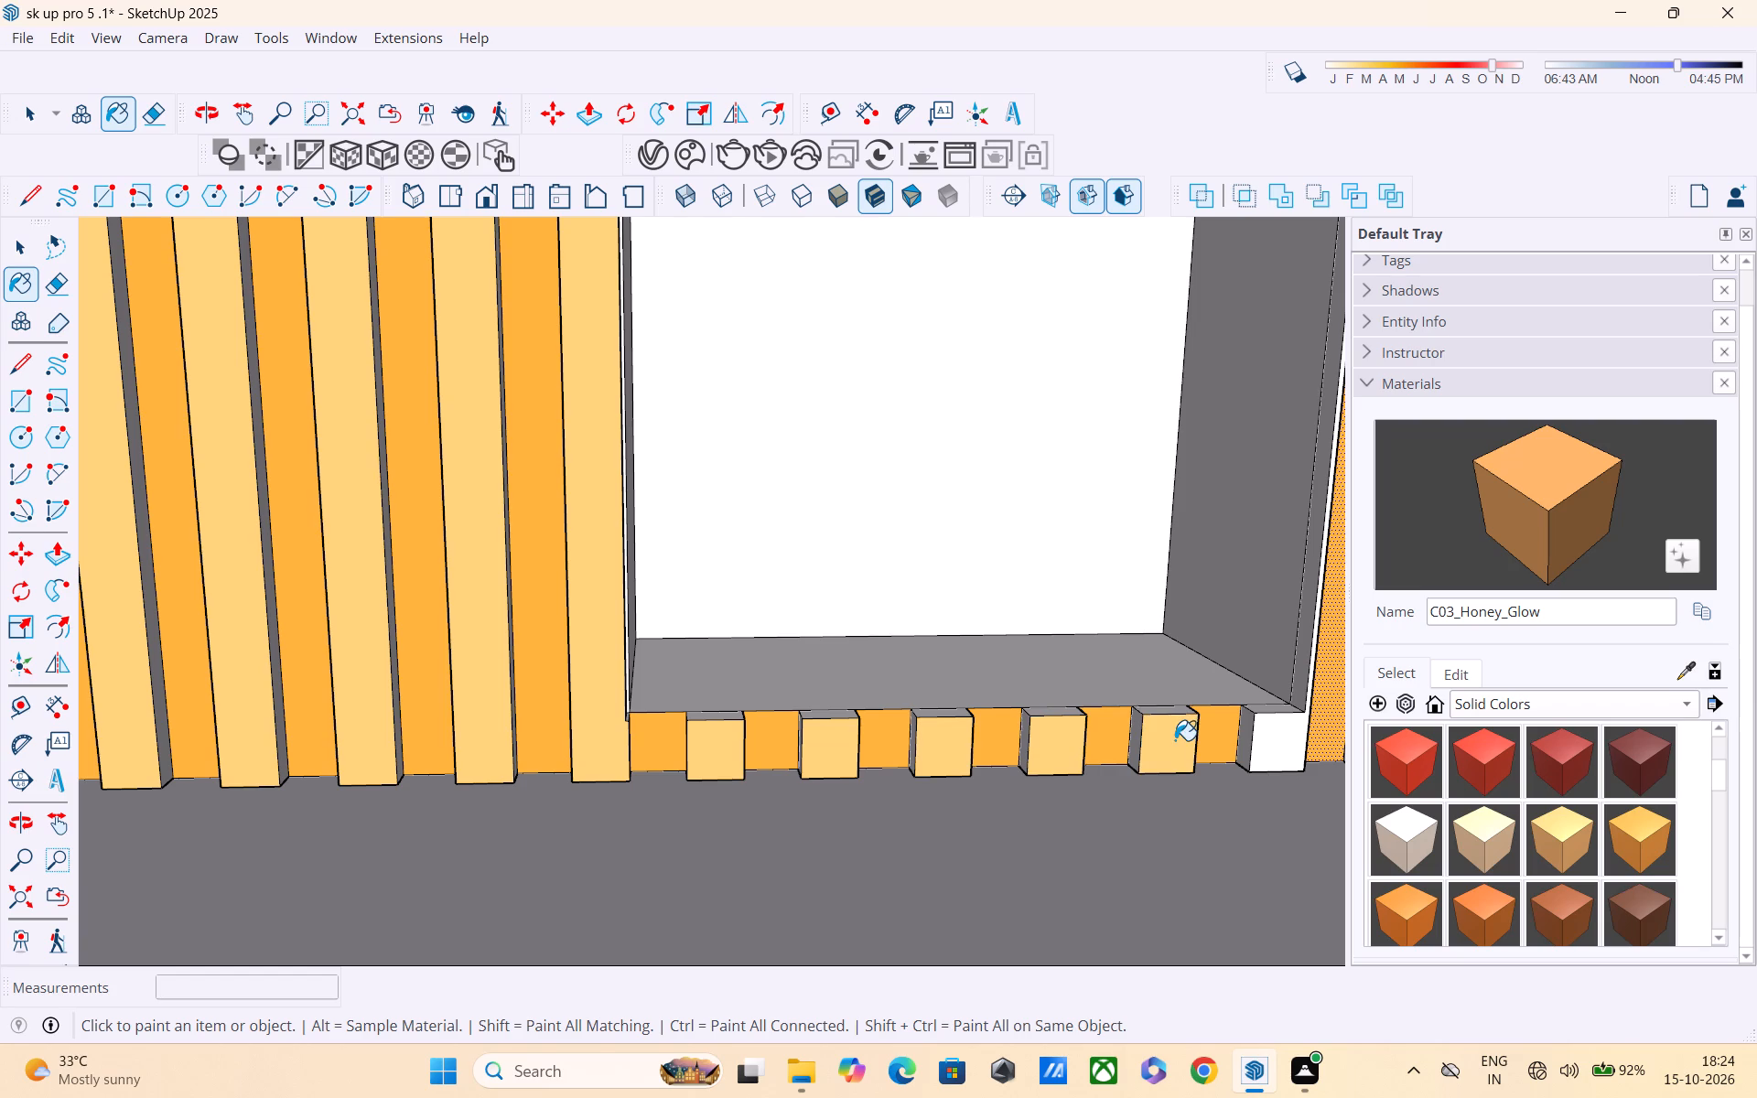
middle_click_drag(1175, 740, 912, 738)
left_click(1019, 737)
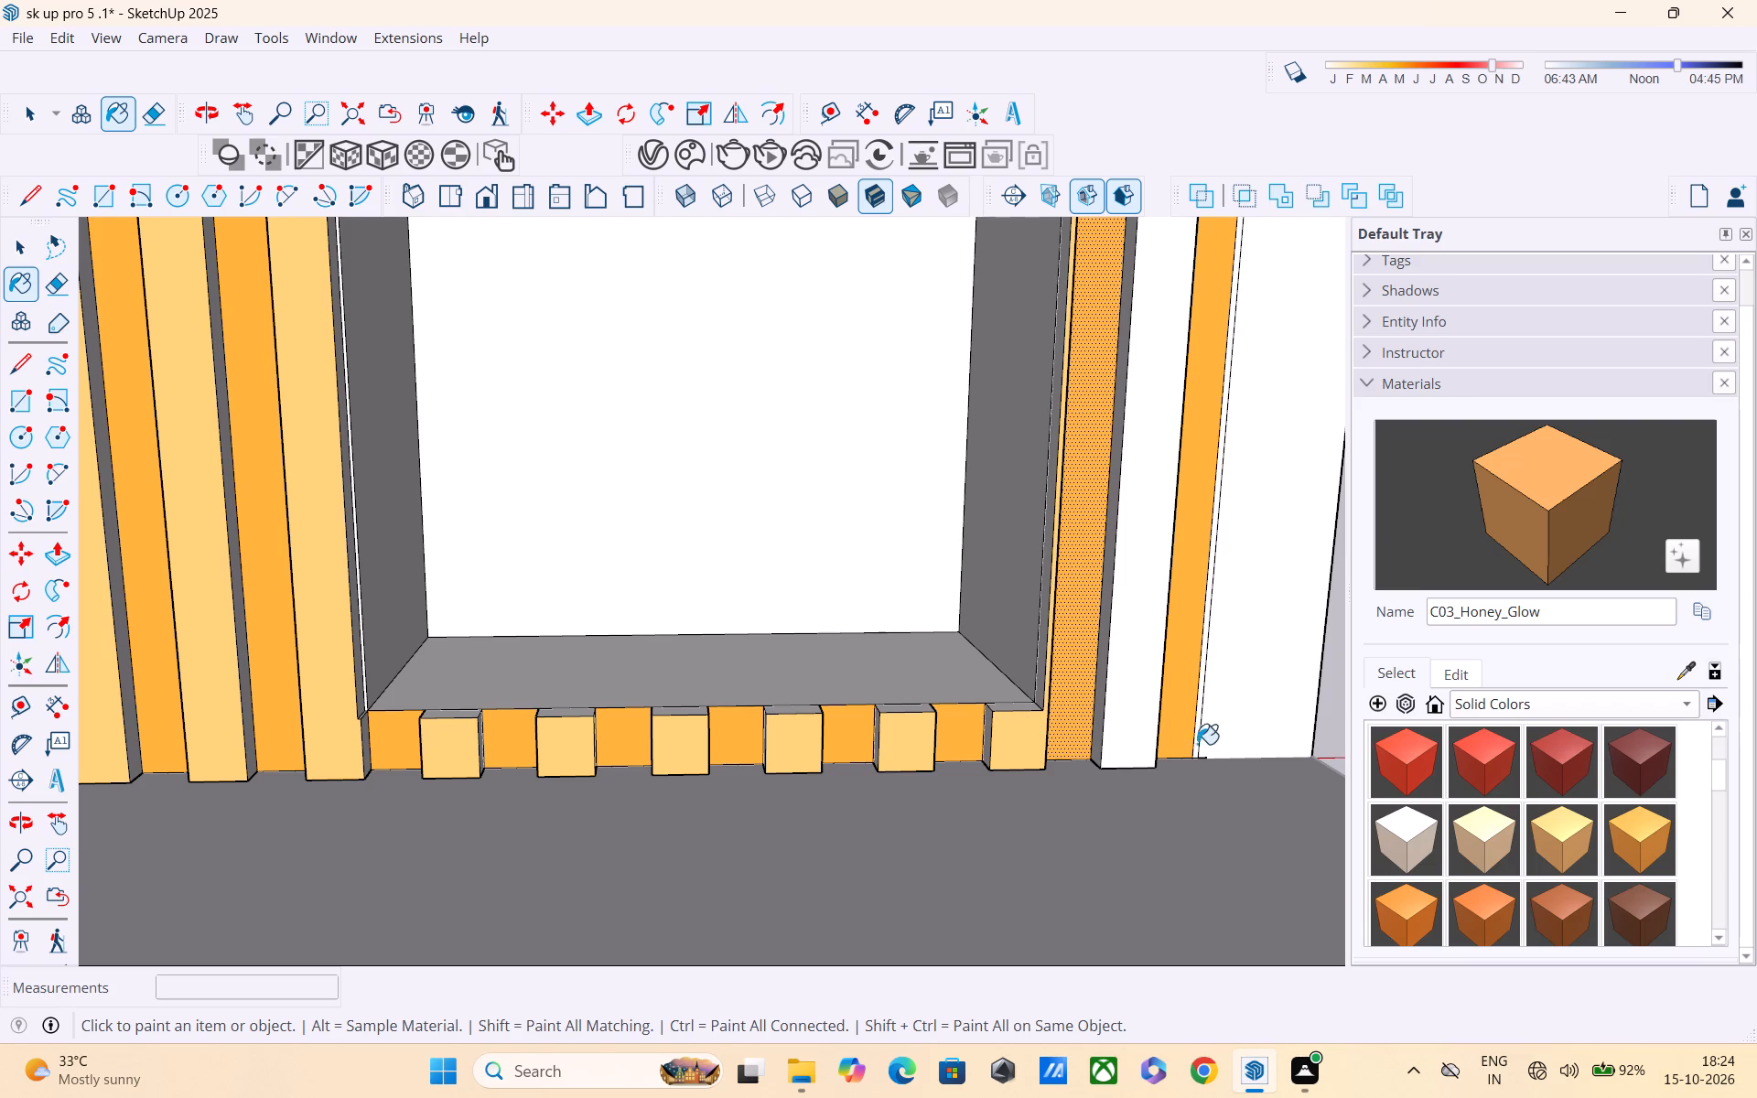
left_click(1140, 686)
Paint the six short groove faces above the door recess with C04_Amber_Sunshine.
middle_click_drag(1170, 710, 1058, 710)
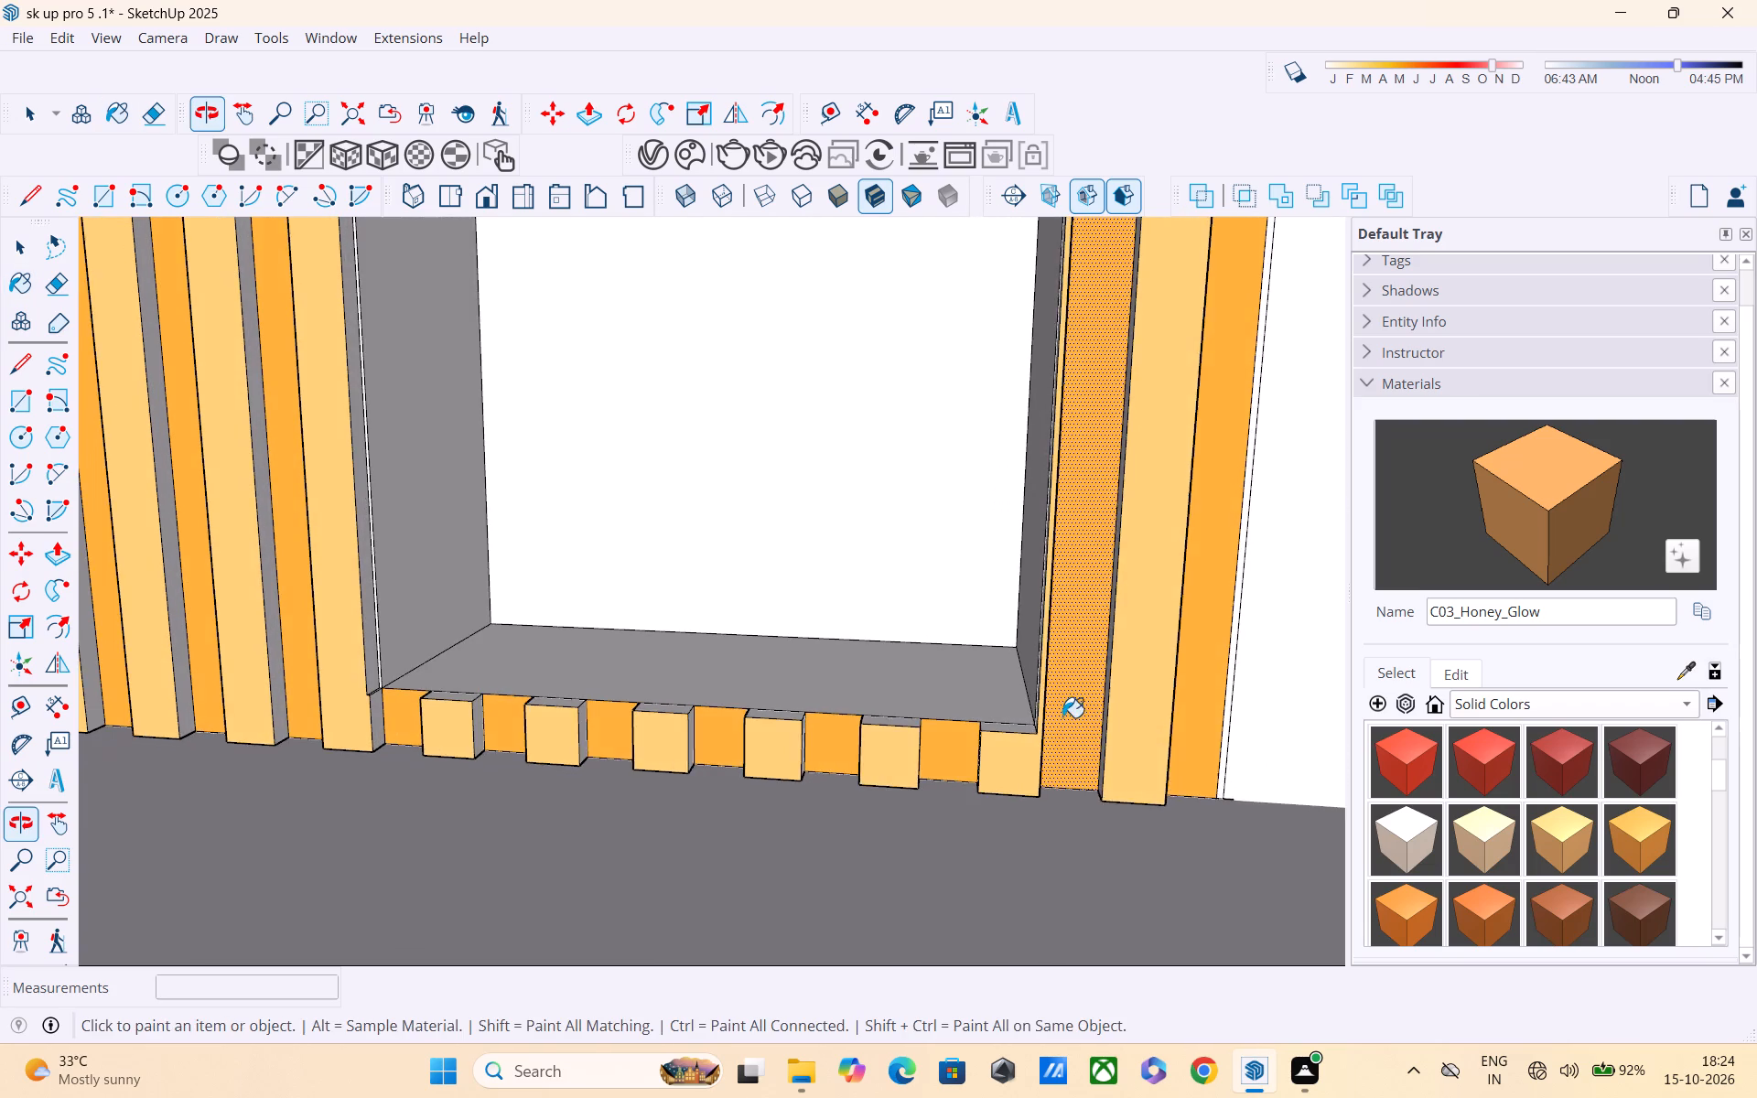
scroll(1071, 713, "down", 4)
scroll(1195, 719, "down", 14)
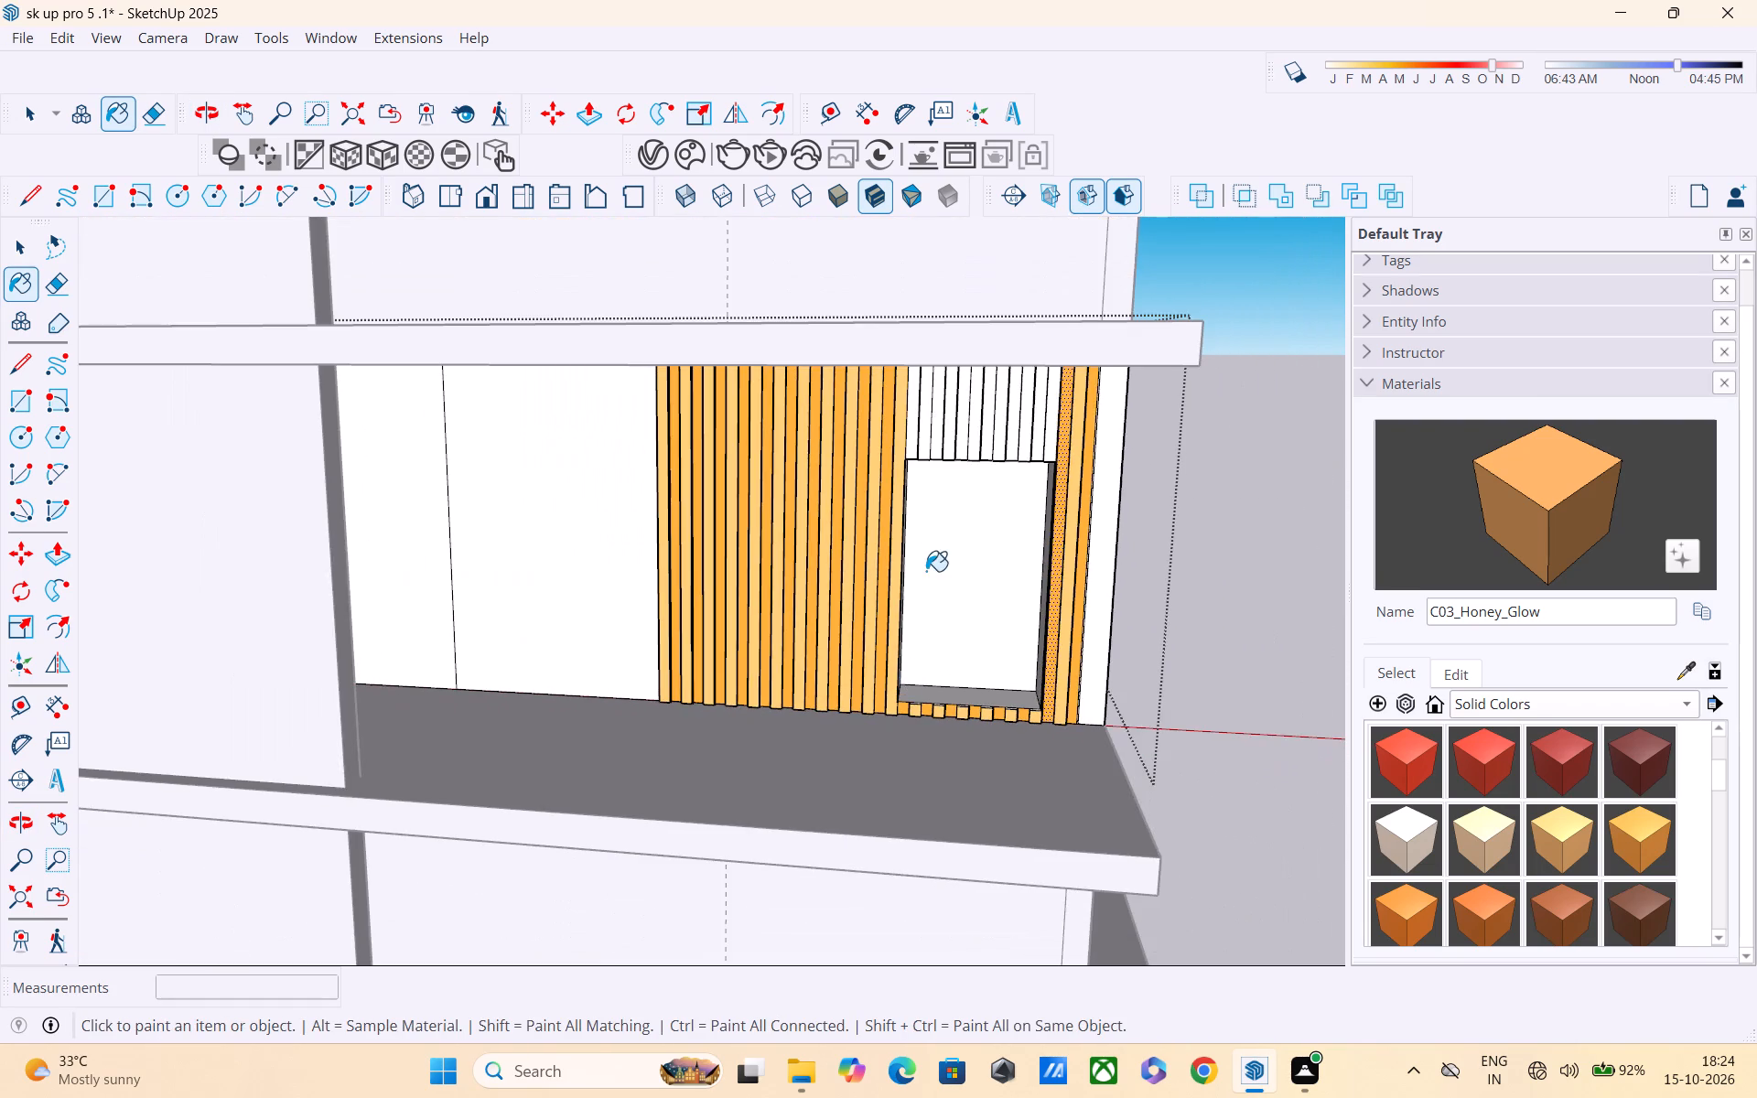
scroll(899, 467, "up", 10)
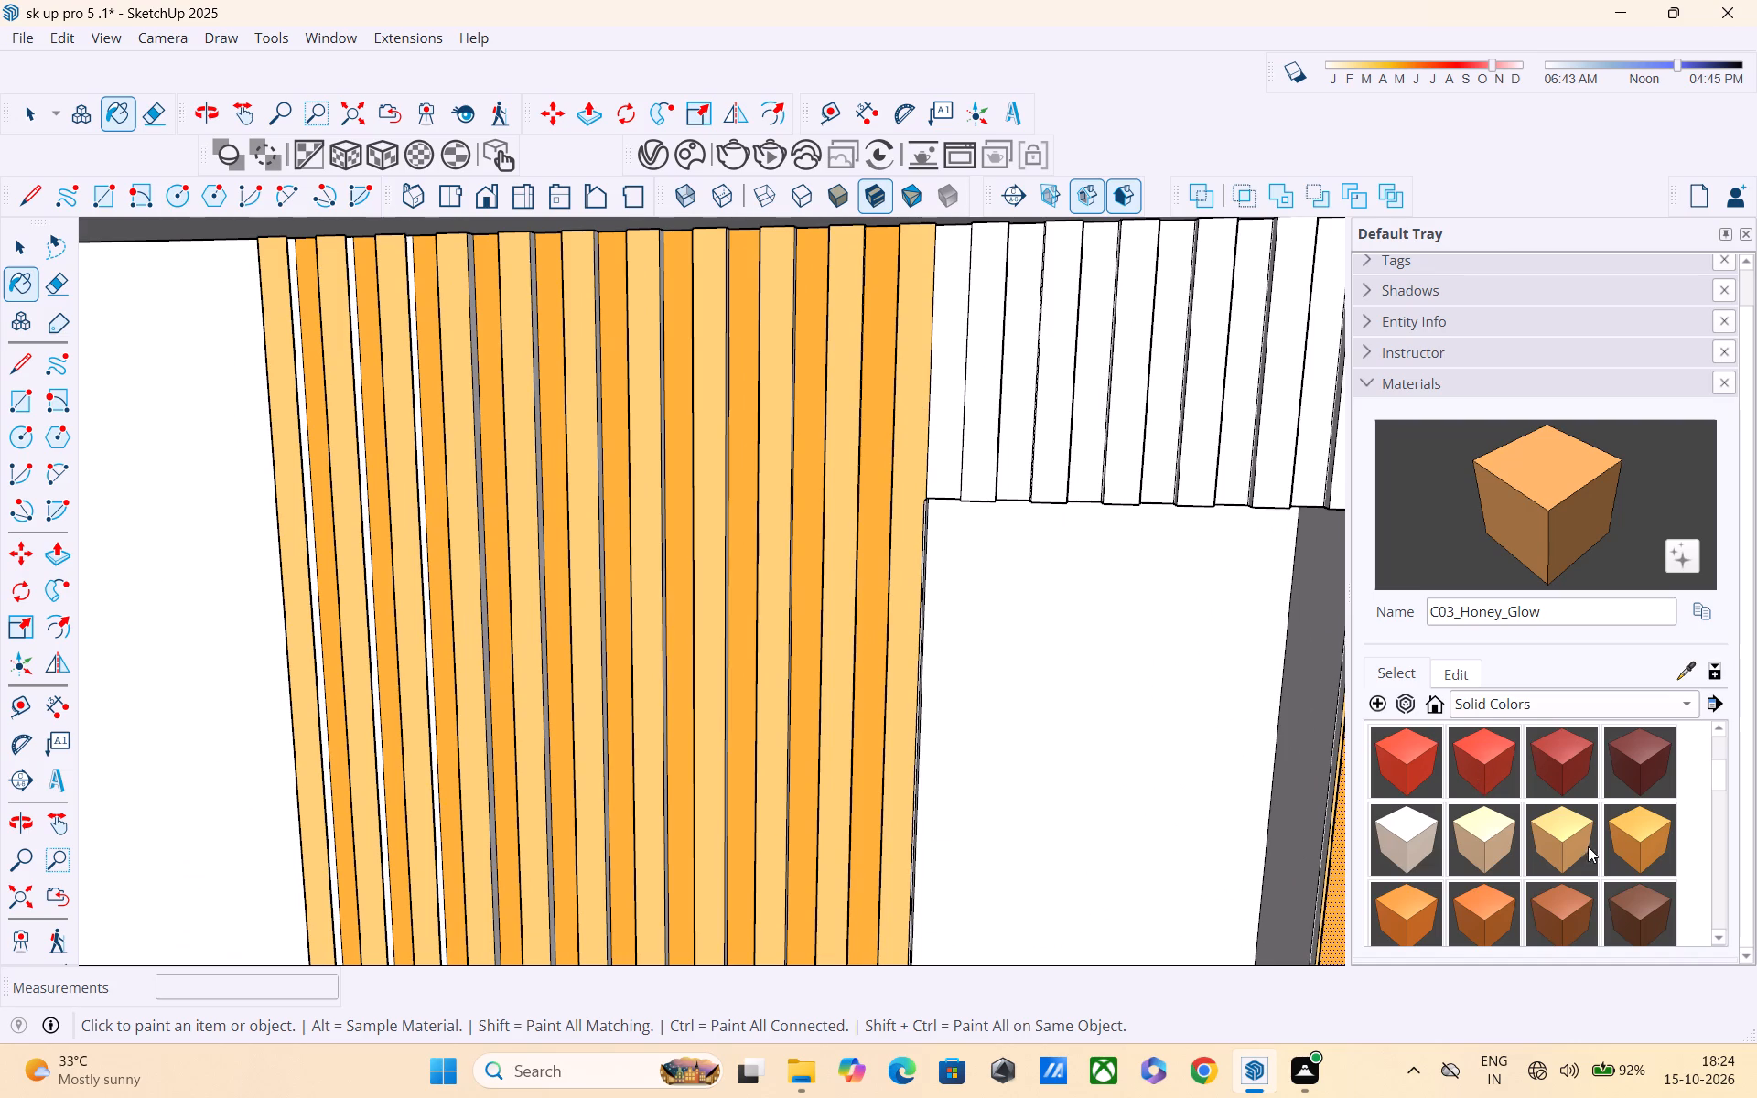
left_click(1635, 835)
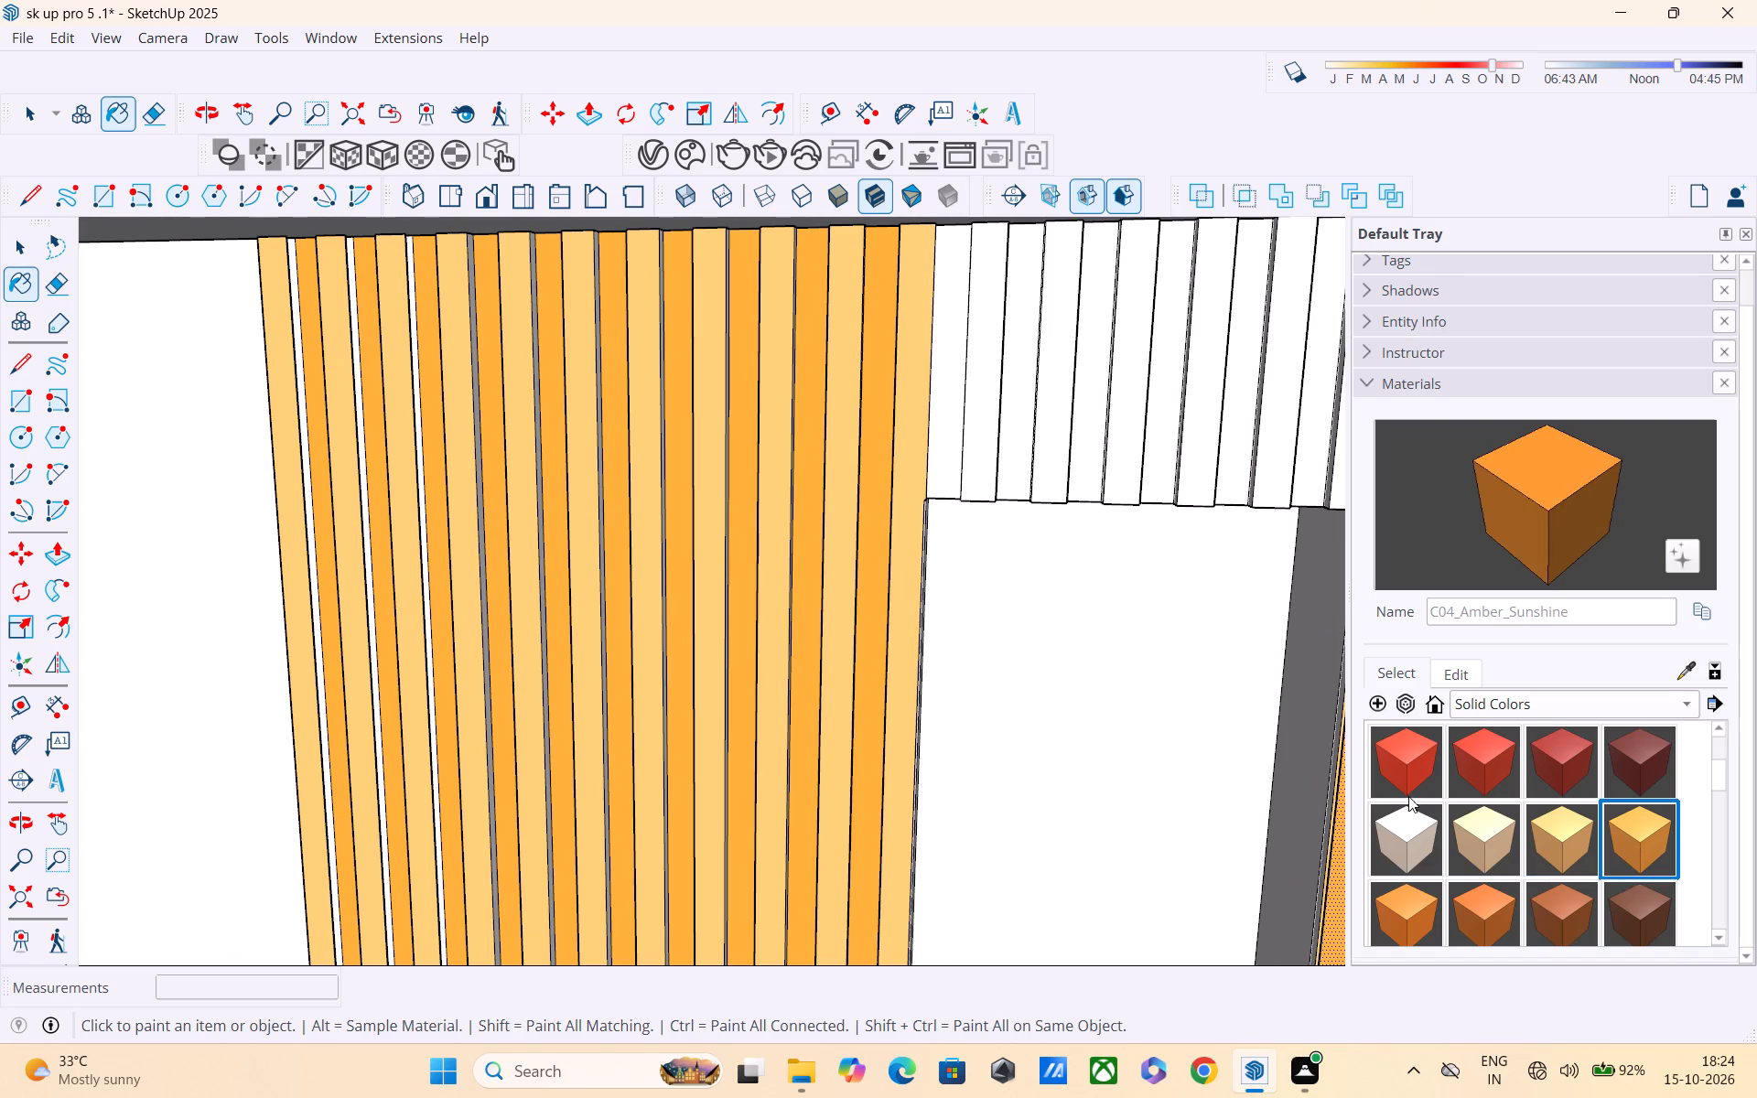
left_click(948, 454)
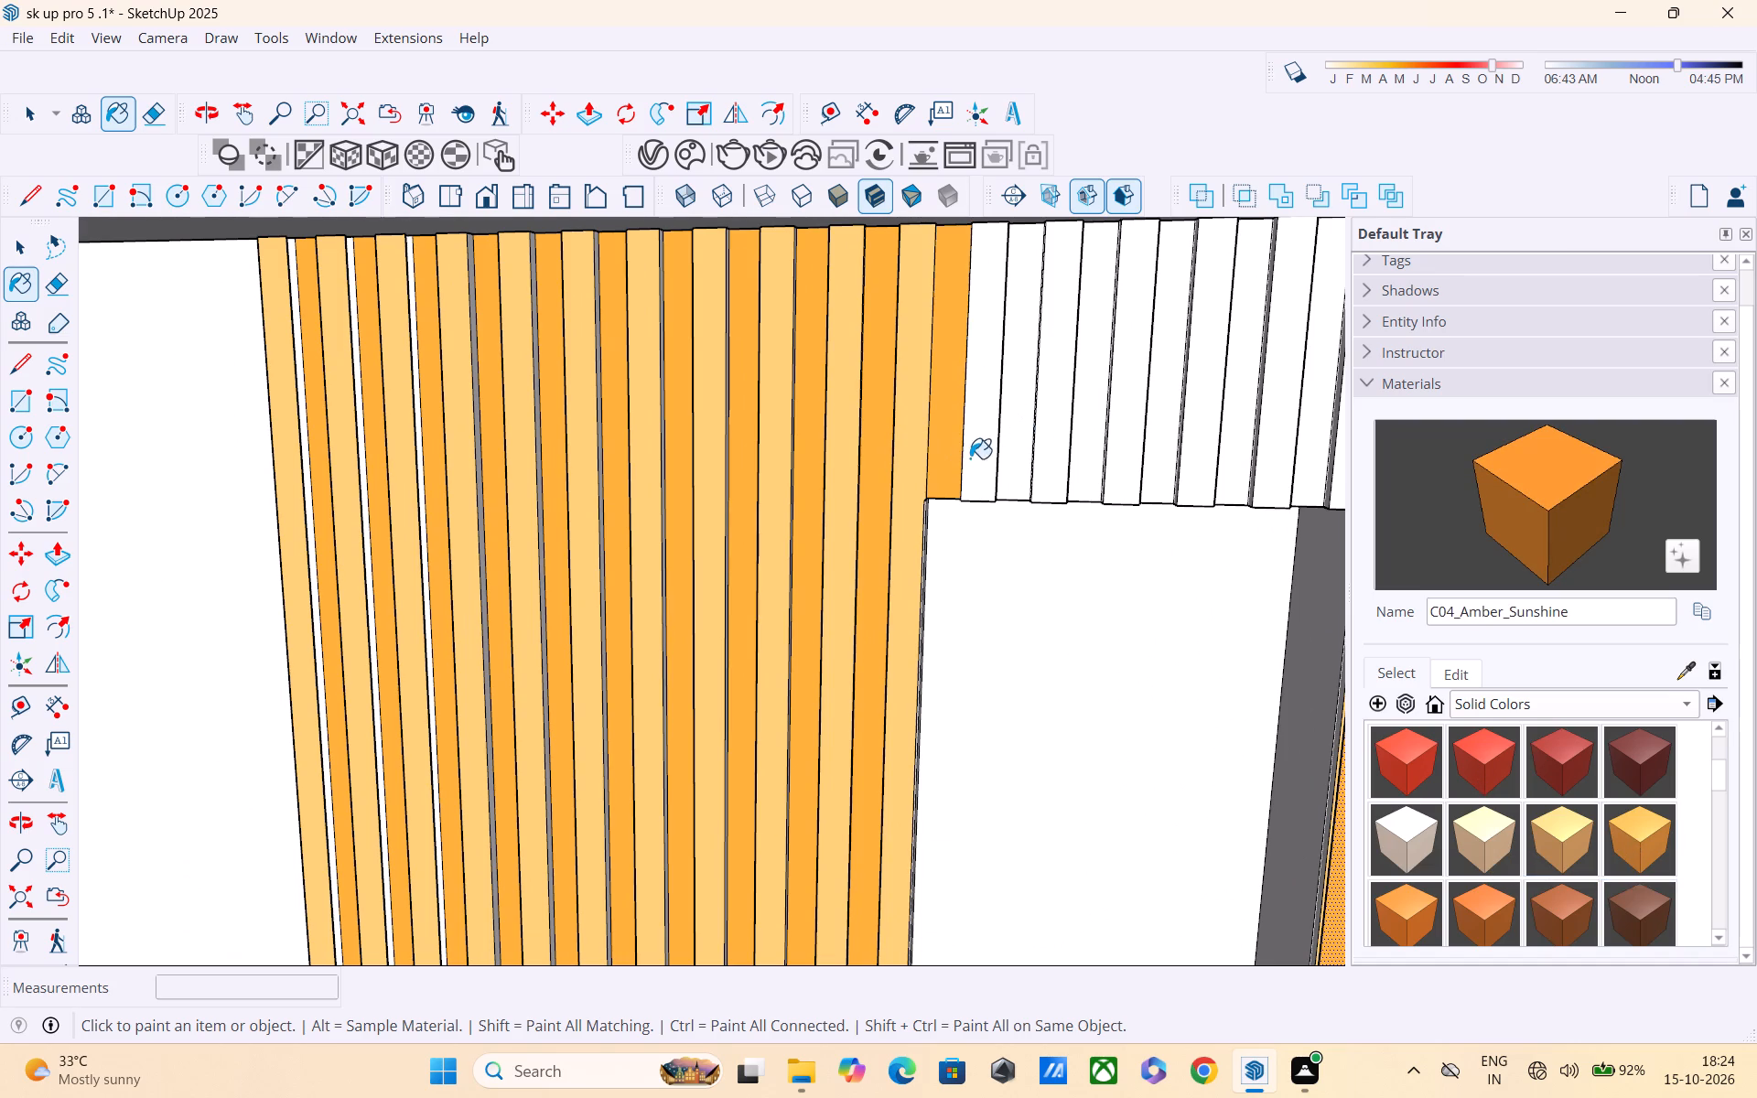
left_click(1022, 461)
left_click(1085, 460)
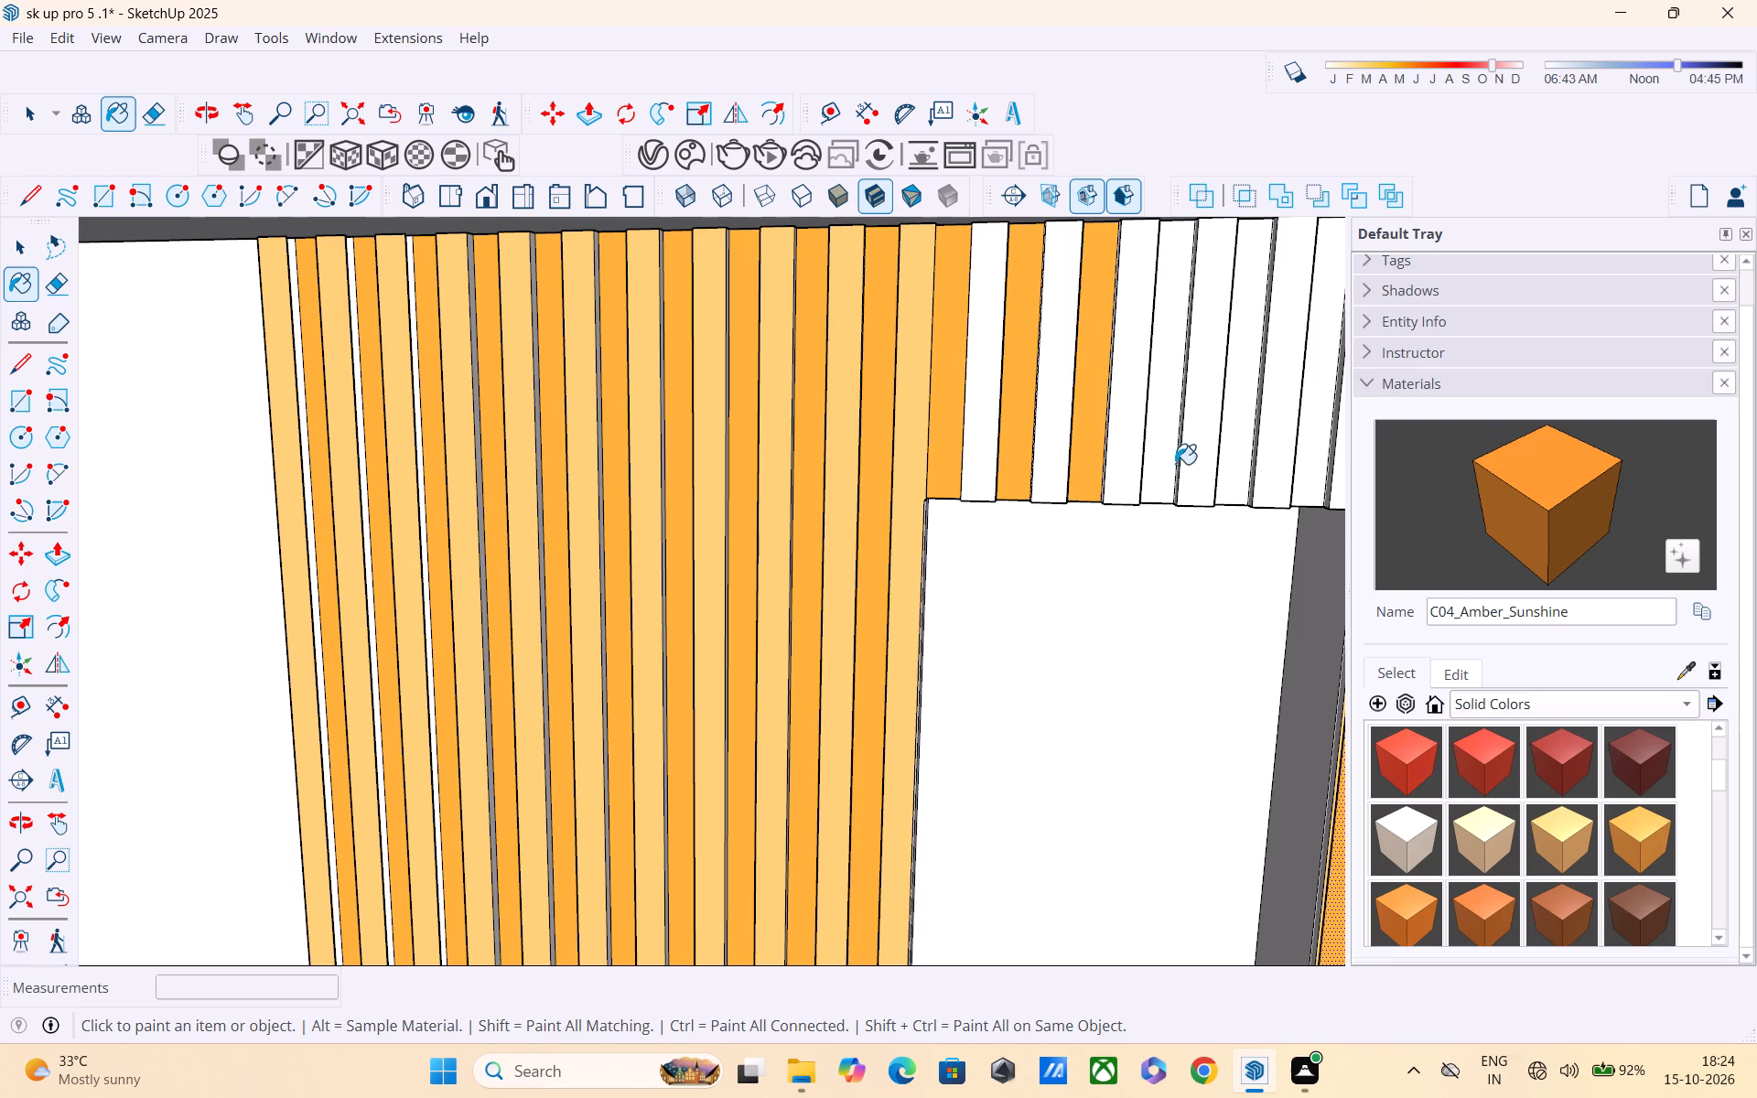
left_click(1160, 452)
left_click(1239, 451)
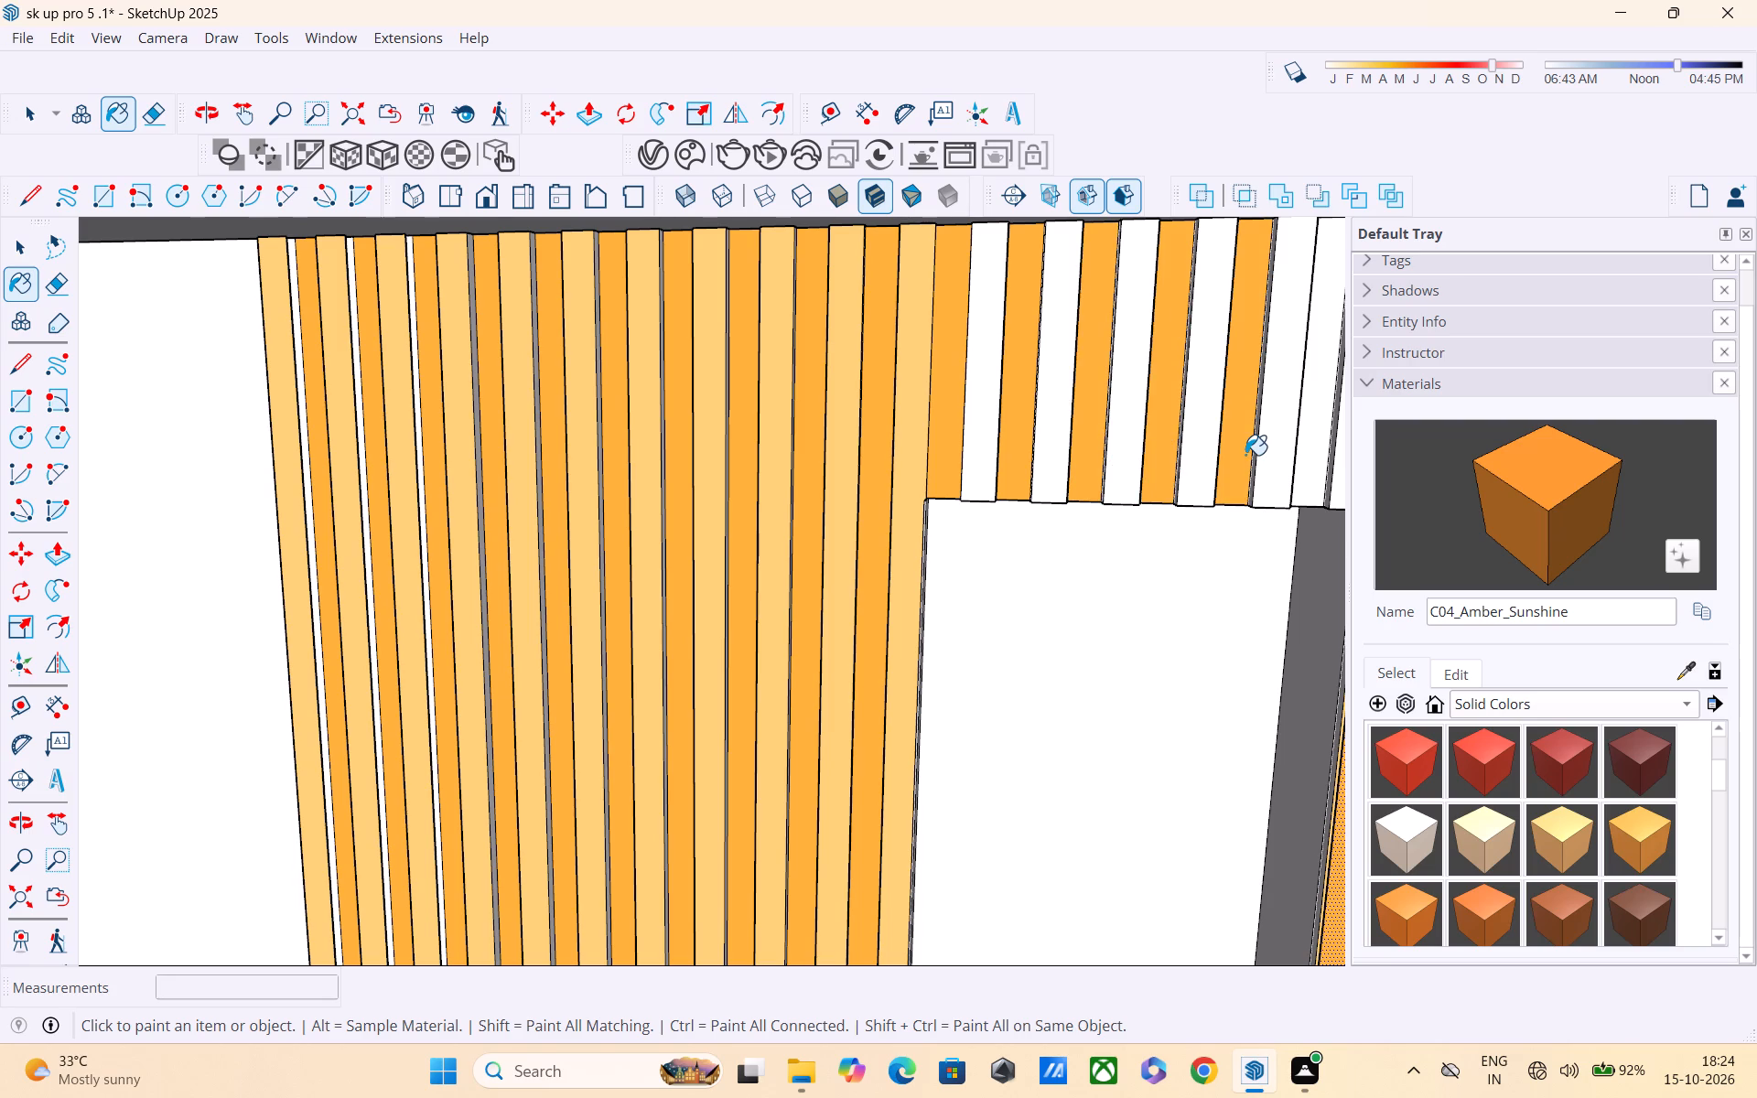
middle_click_drag(1245, 455, 974, 482, "shift")
scroll(1065, 453, "up", 3)
left_click(1016, 487)
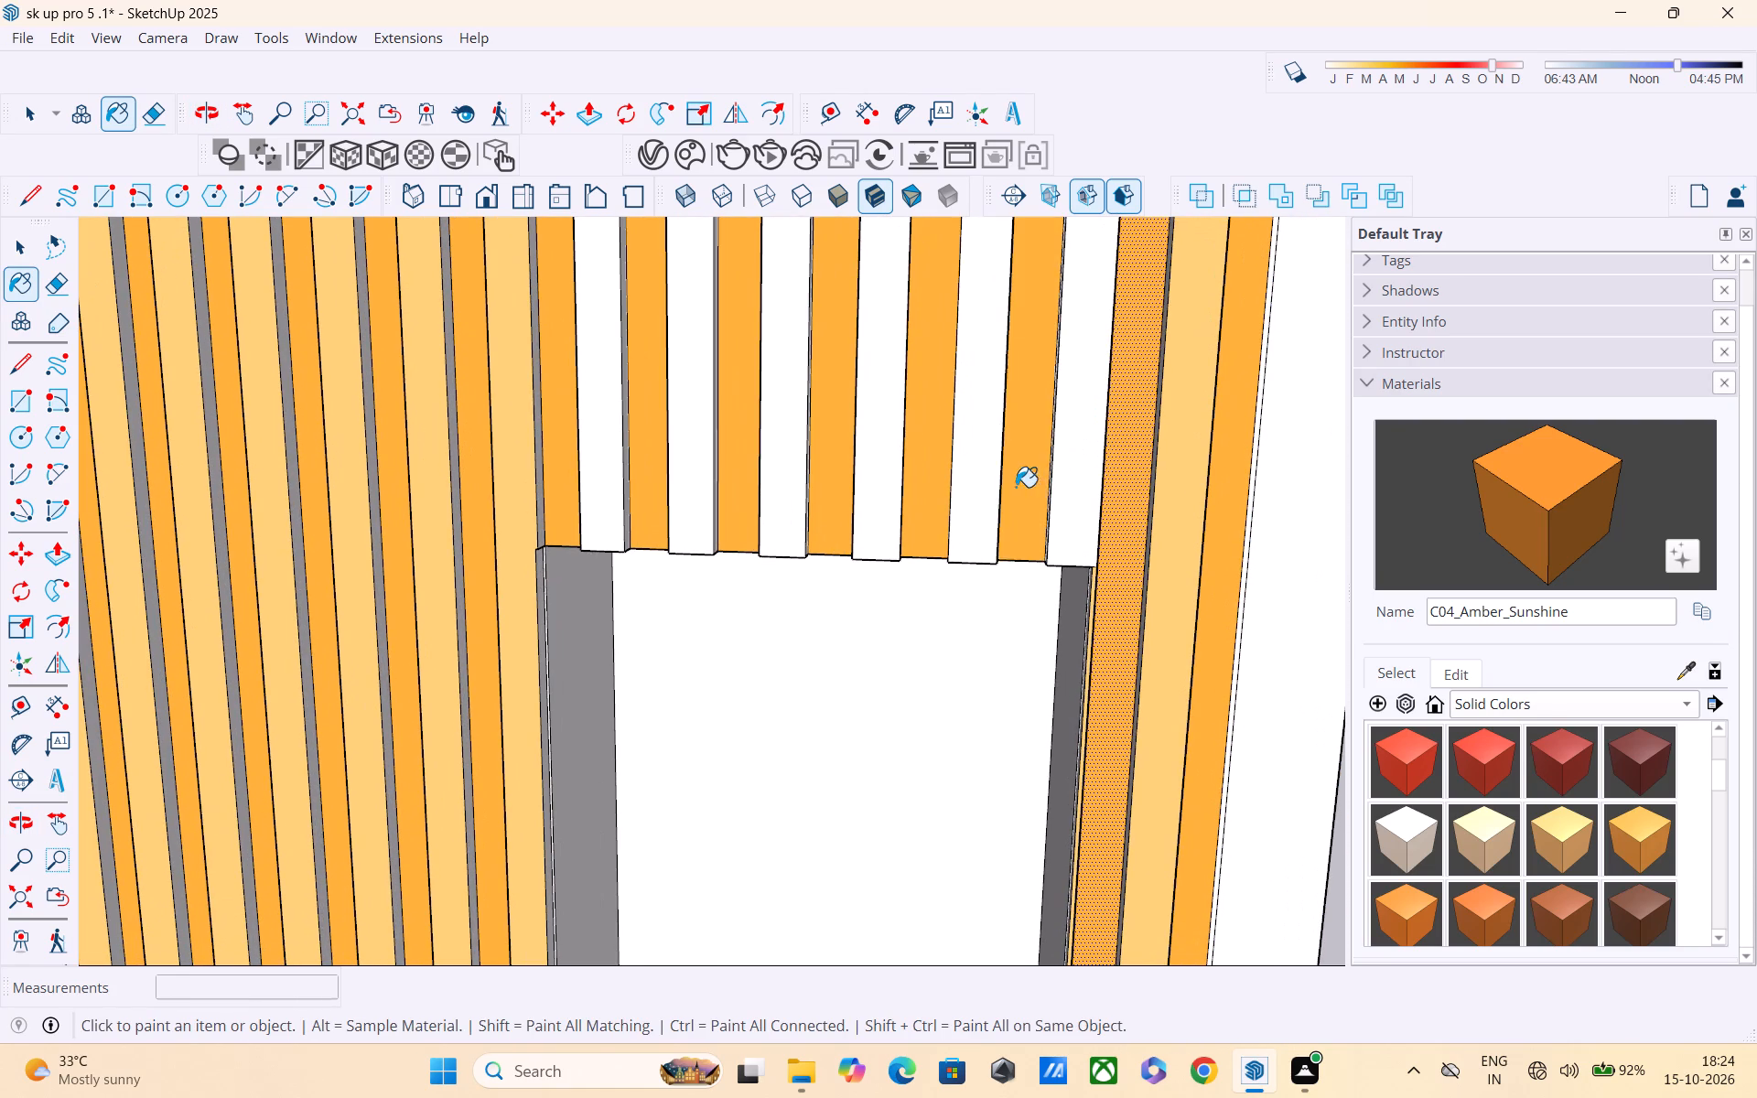
Paint the short raised faces above the door recess with C03_Honey_Glow.
scroll(1065, 484, "down", 4)
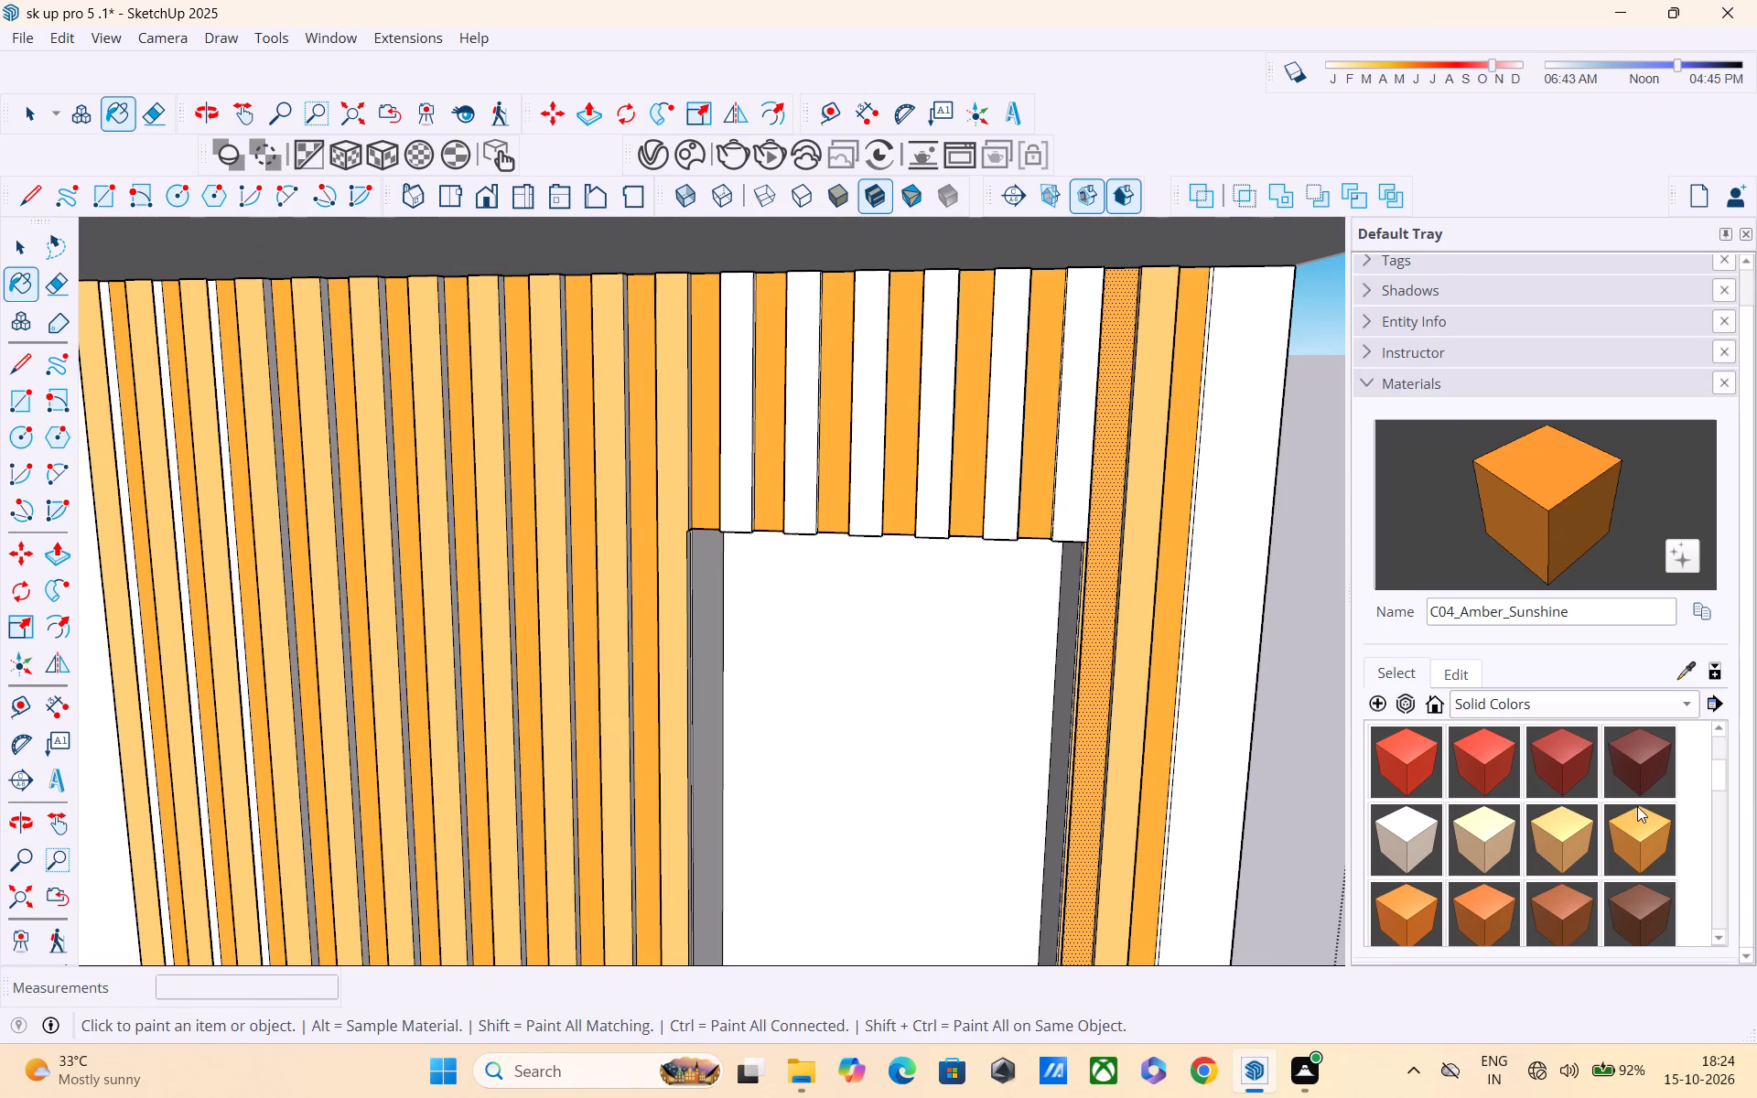
left_click(1556, 837)
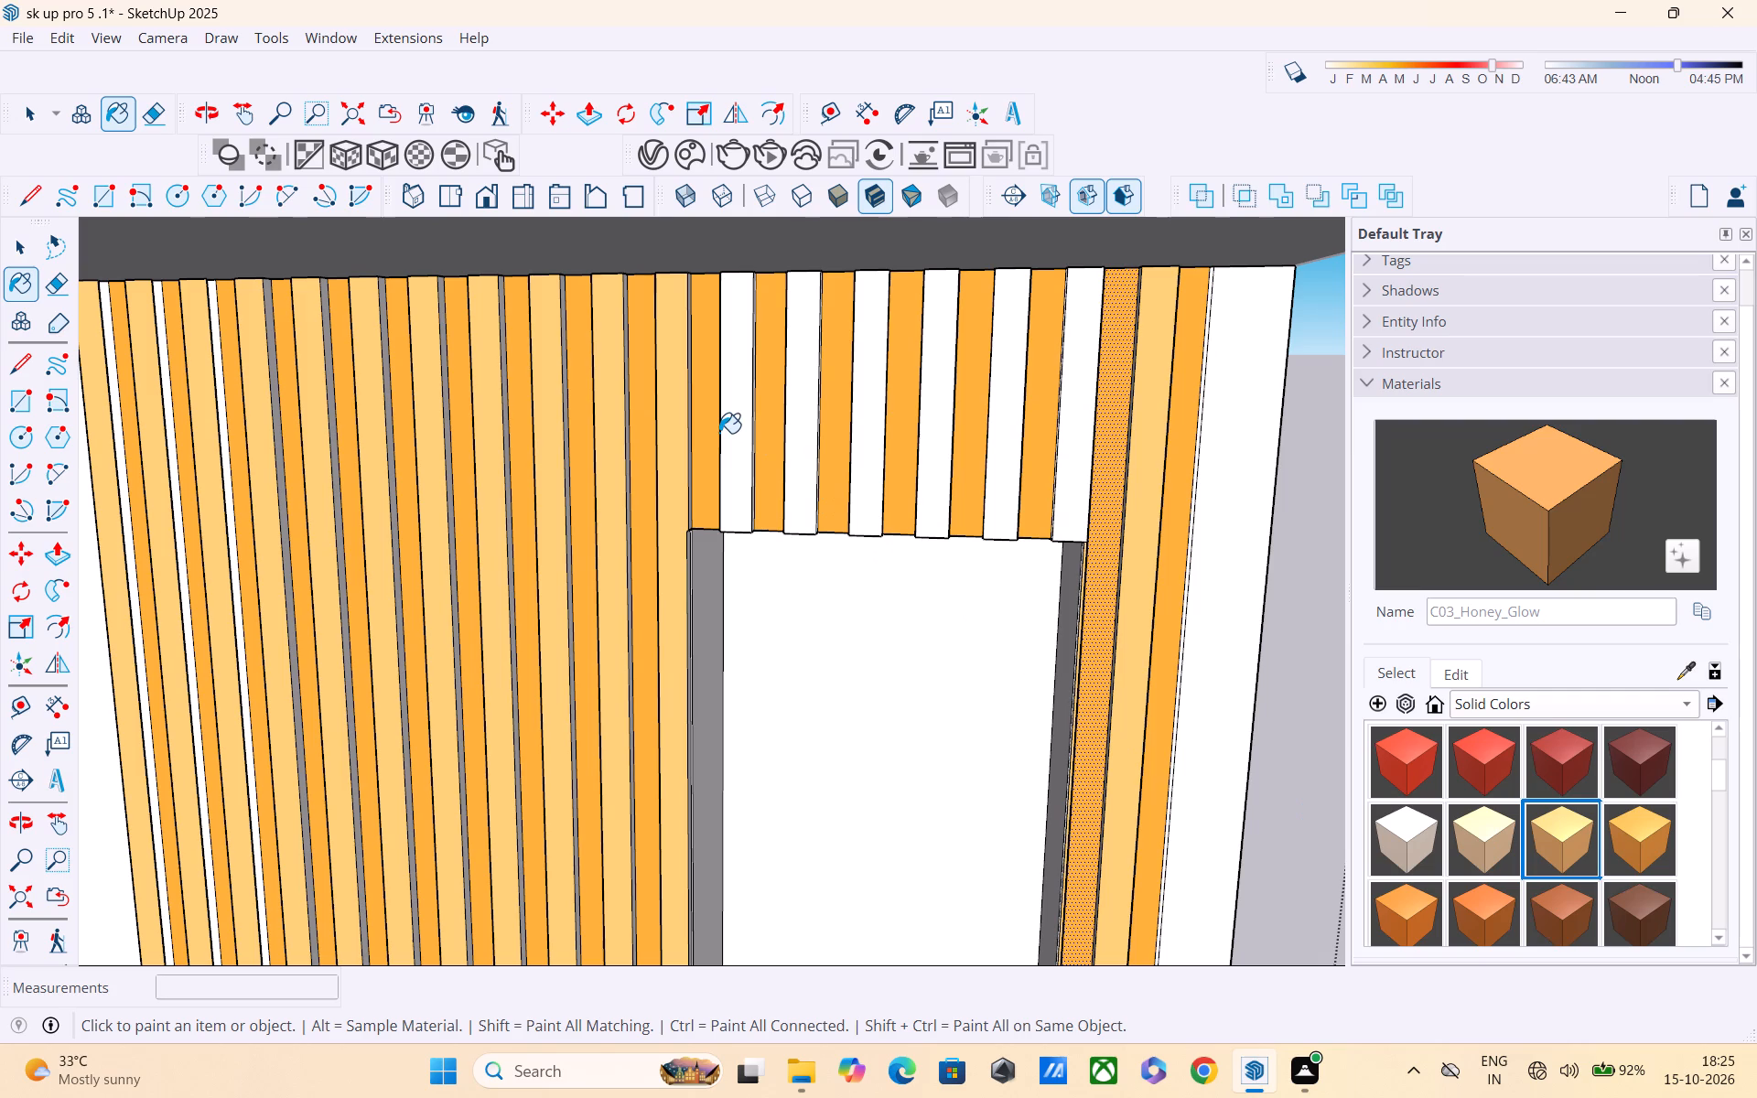
left_click(737, 450)
left_click(792, 460)
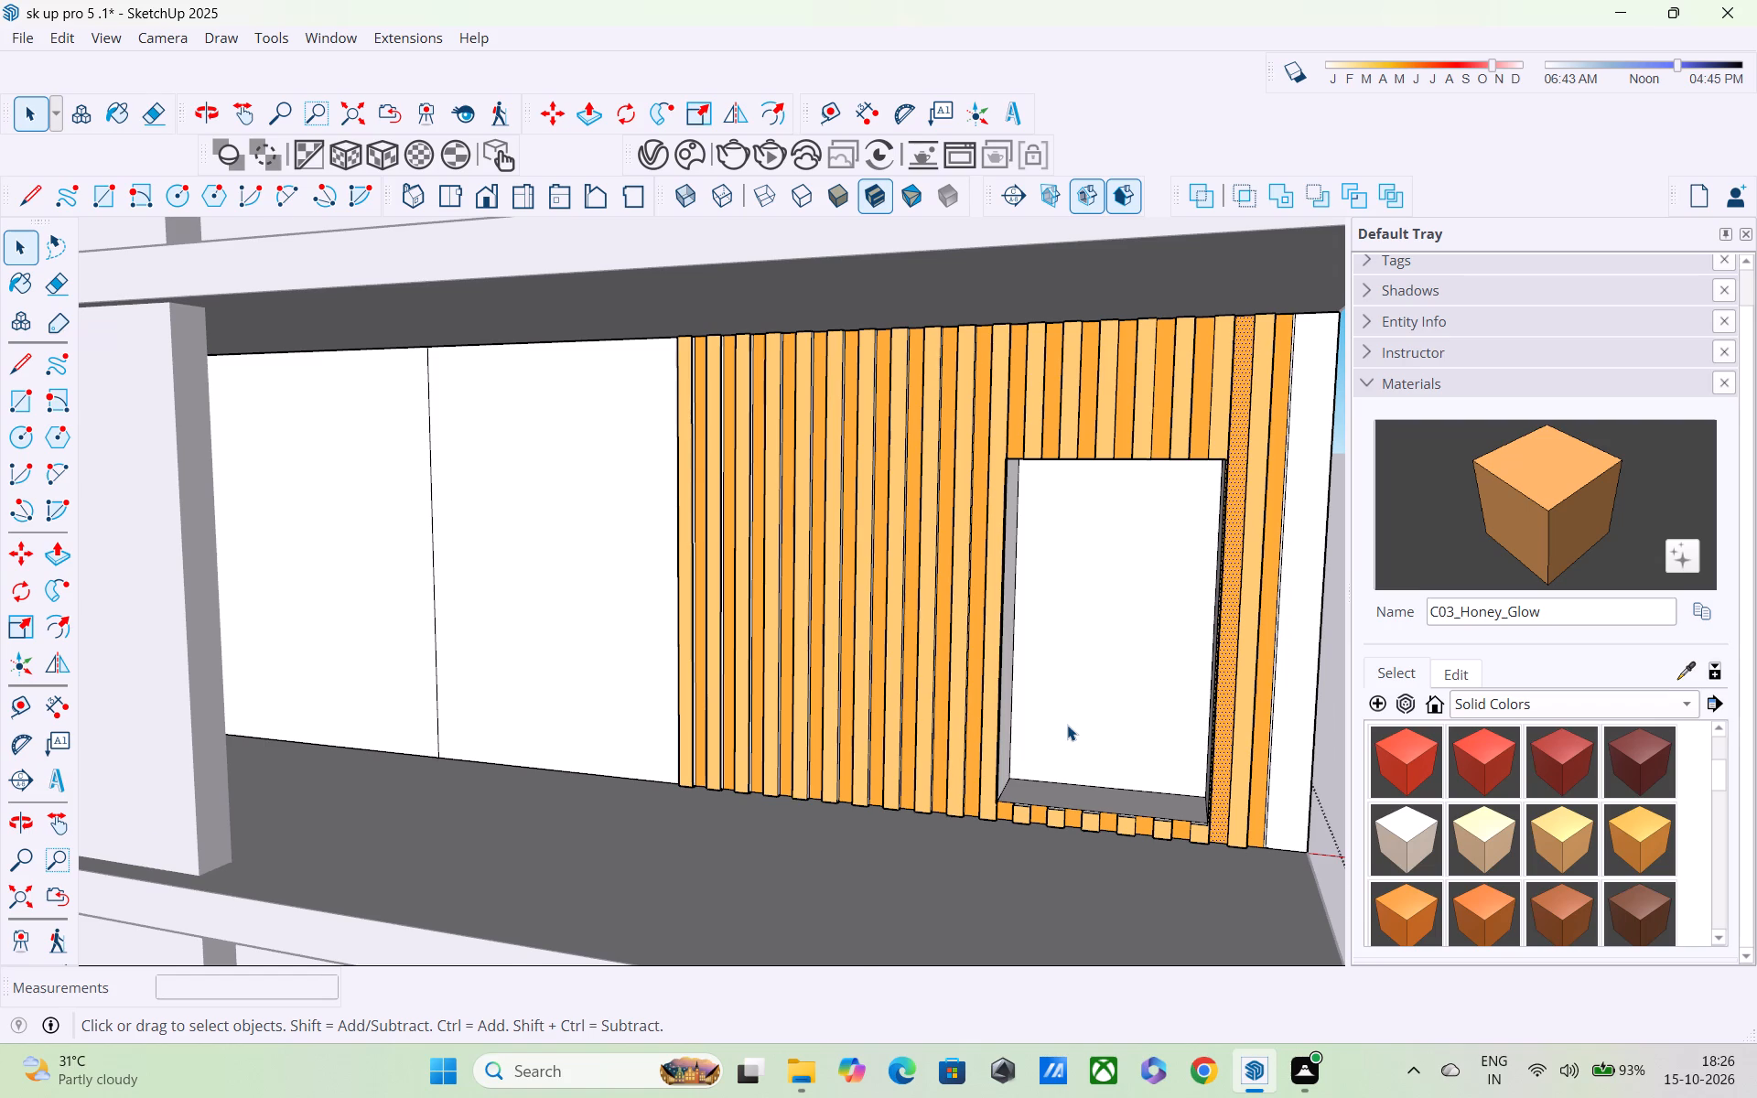
Draw a rectangle about 4' by 7' across the front of the door recess, between its opposite corners.
scroll(1067, 725, "down", 3)
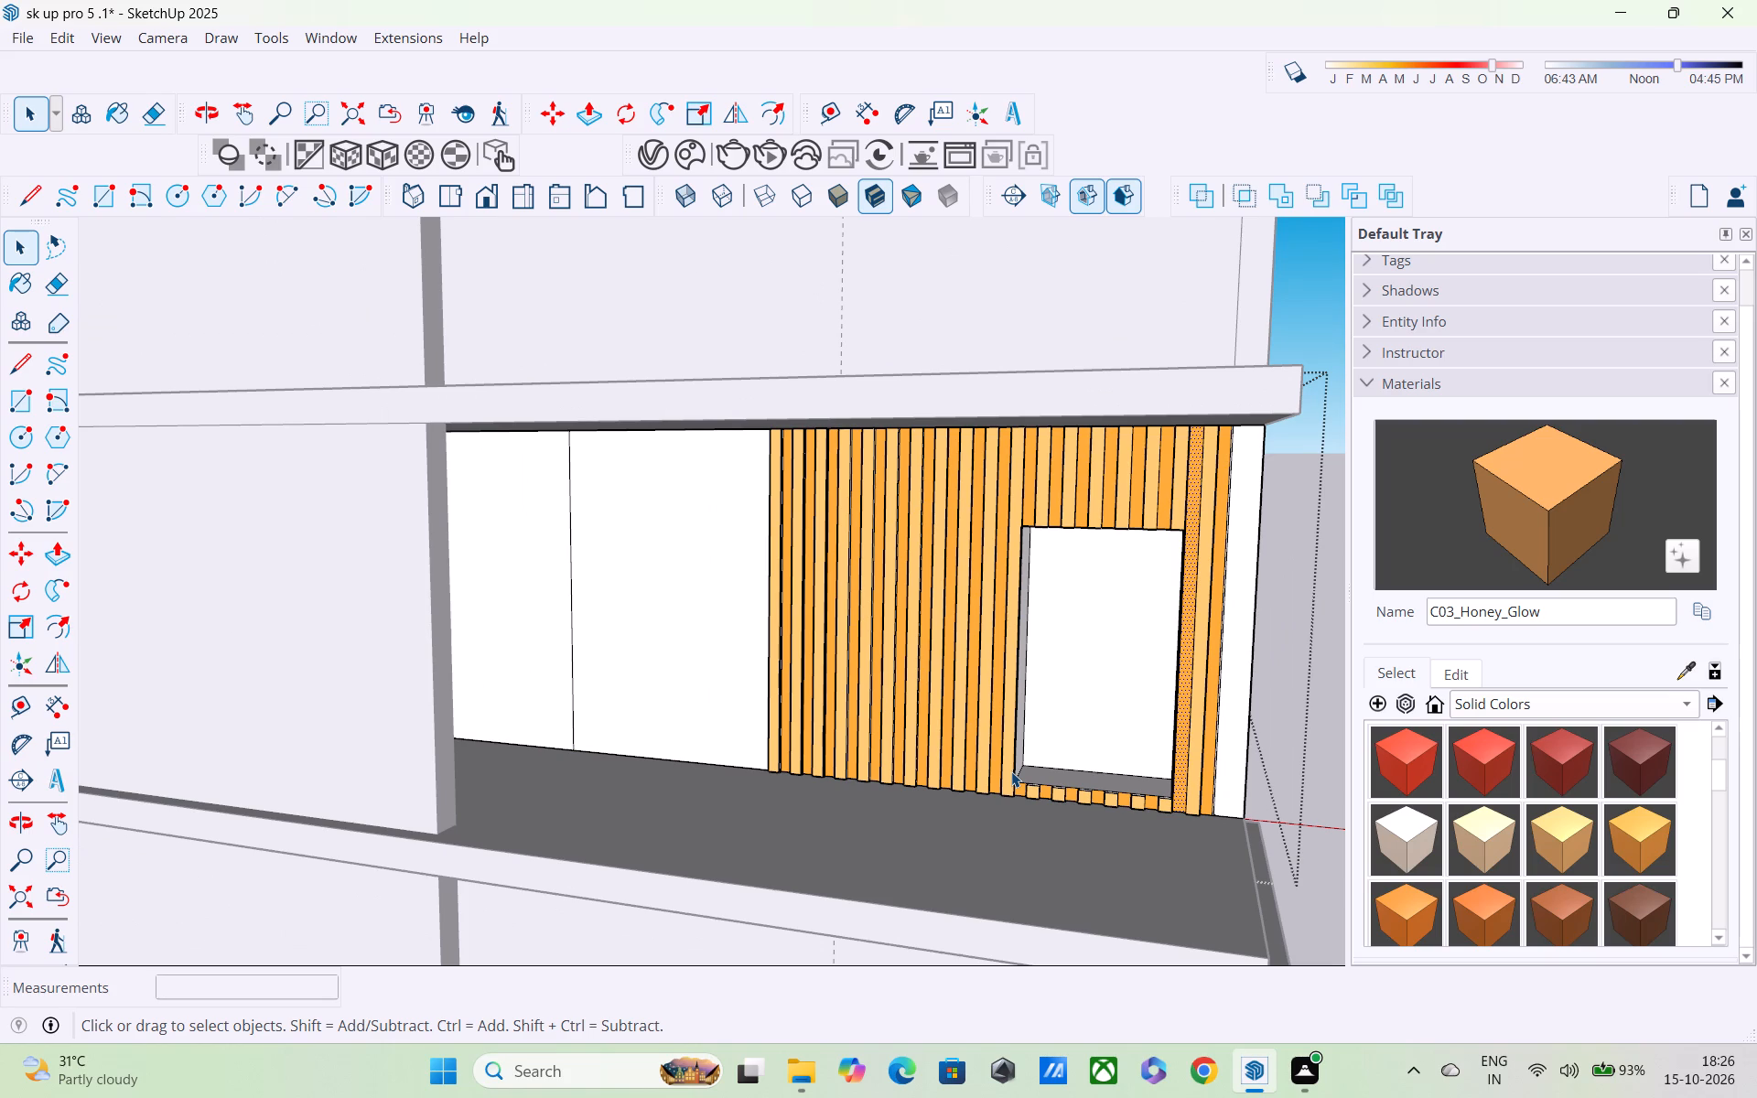
middle_click_drag(1005, 769, 961, 831, "shift")
scroll(961, 827, "down", 1)
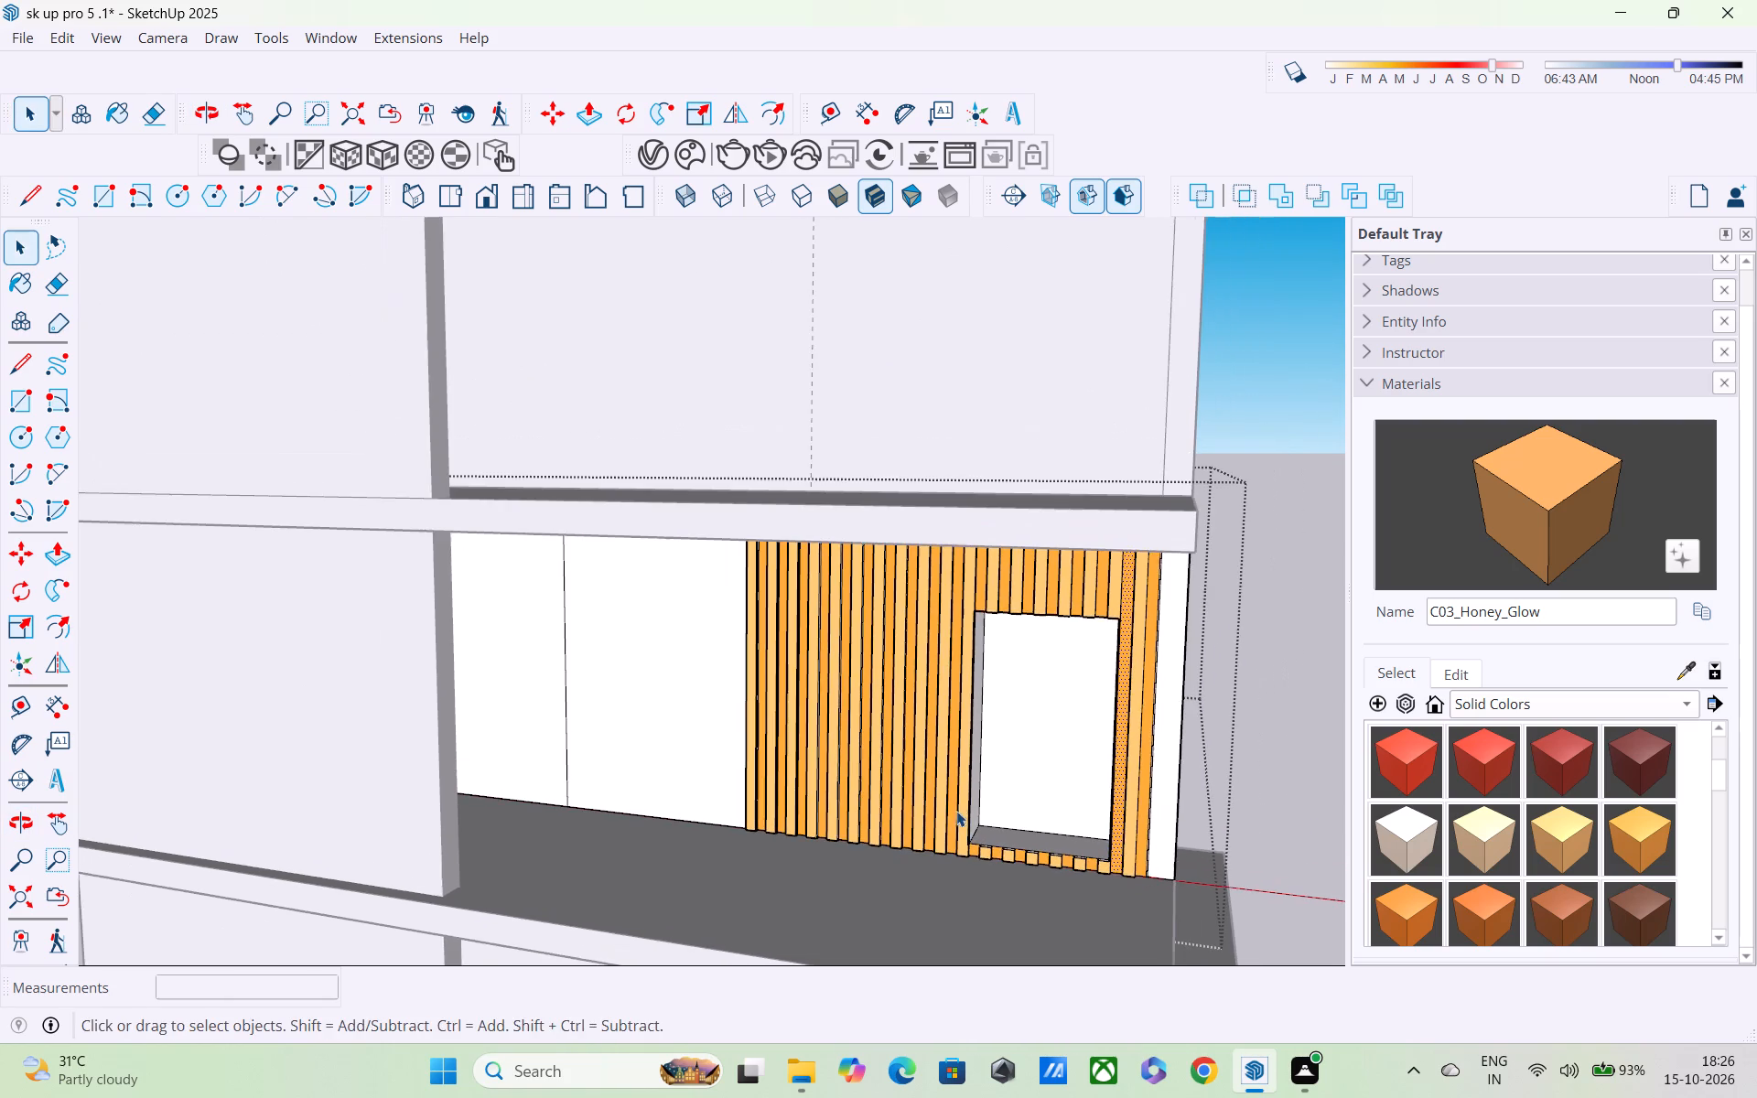
middle_click_drag(1004, 763, 931, 618)
middle_click_drag(920, 512, 863, 565)
scroll(863, 565, "up", 2)
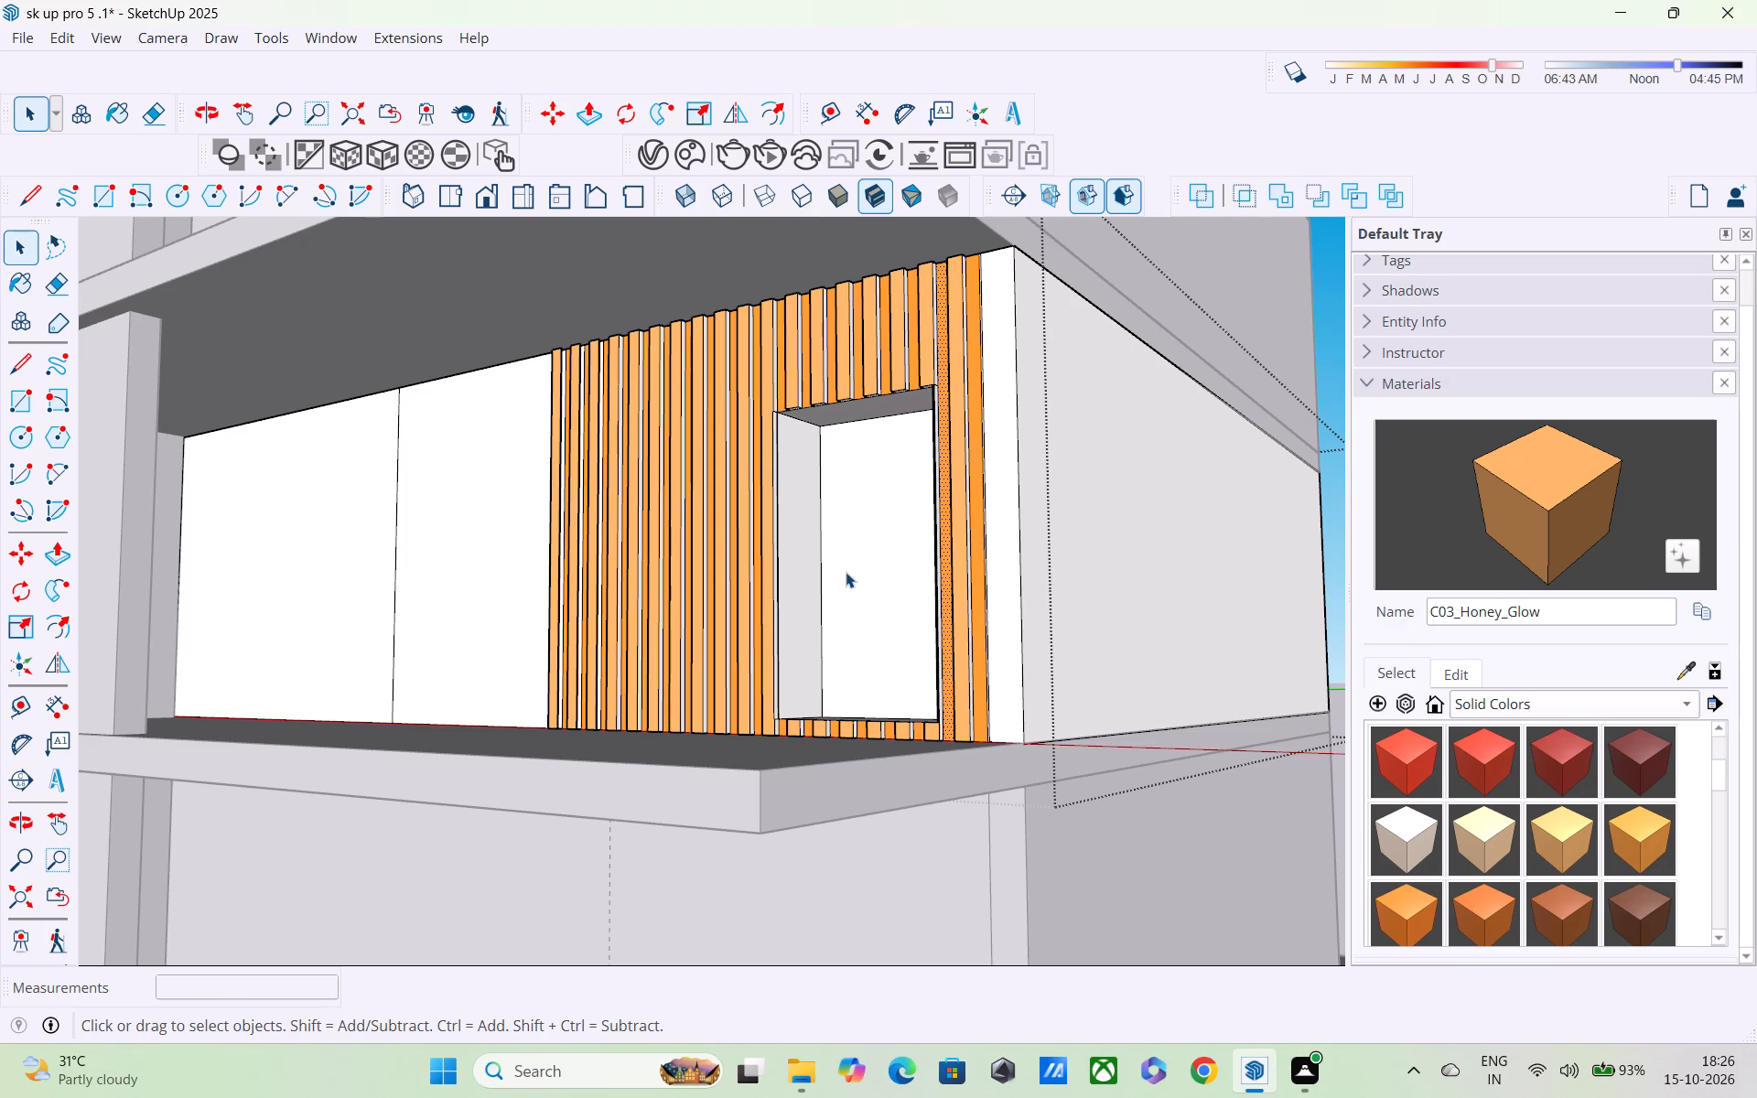
key("r")
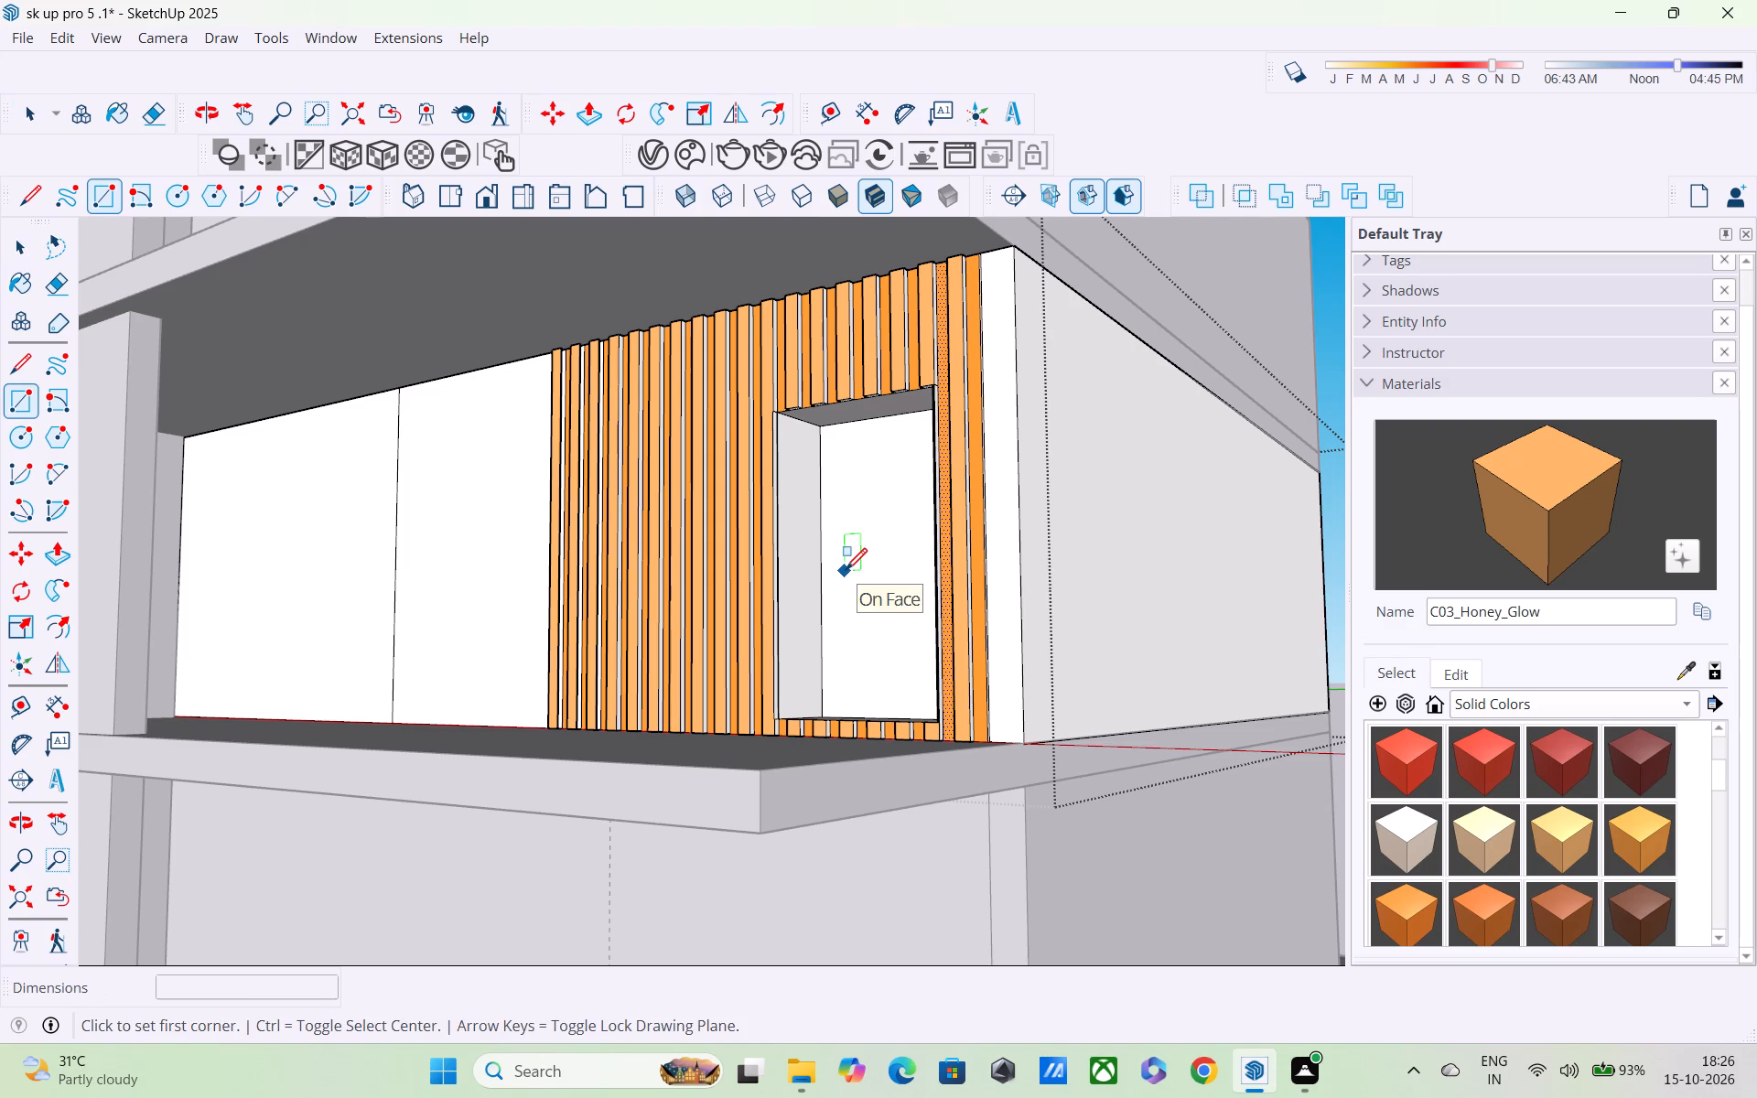
scroll(790, 437, "up", 9)
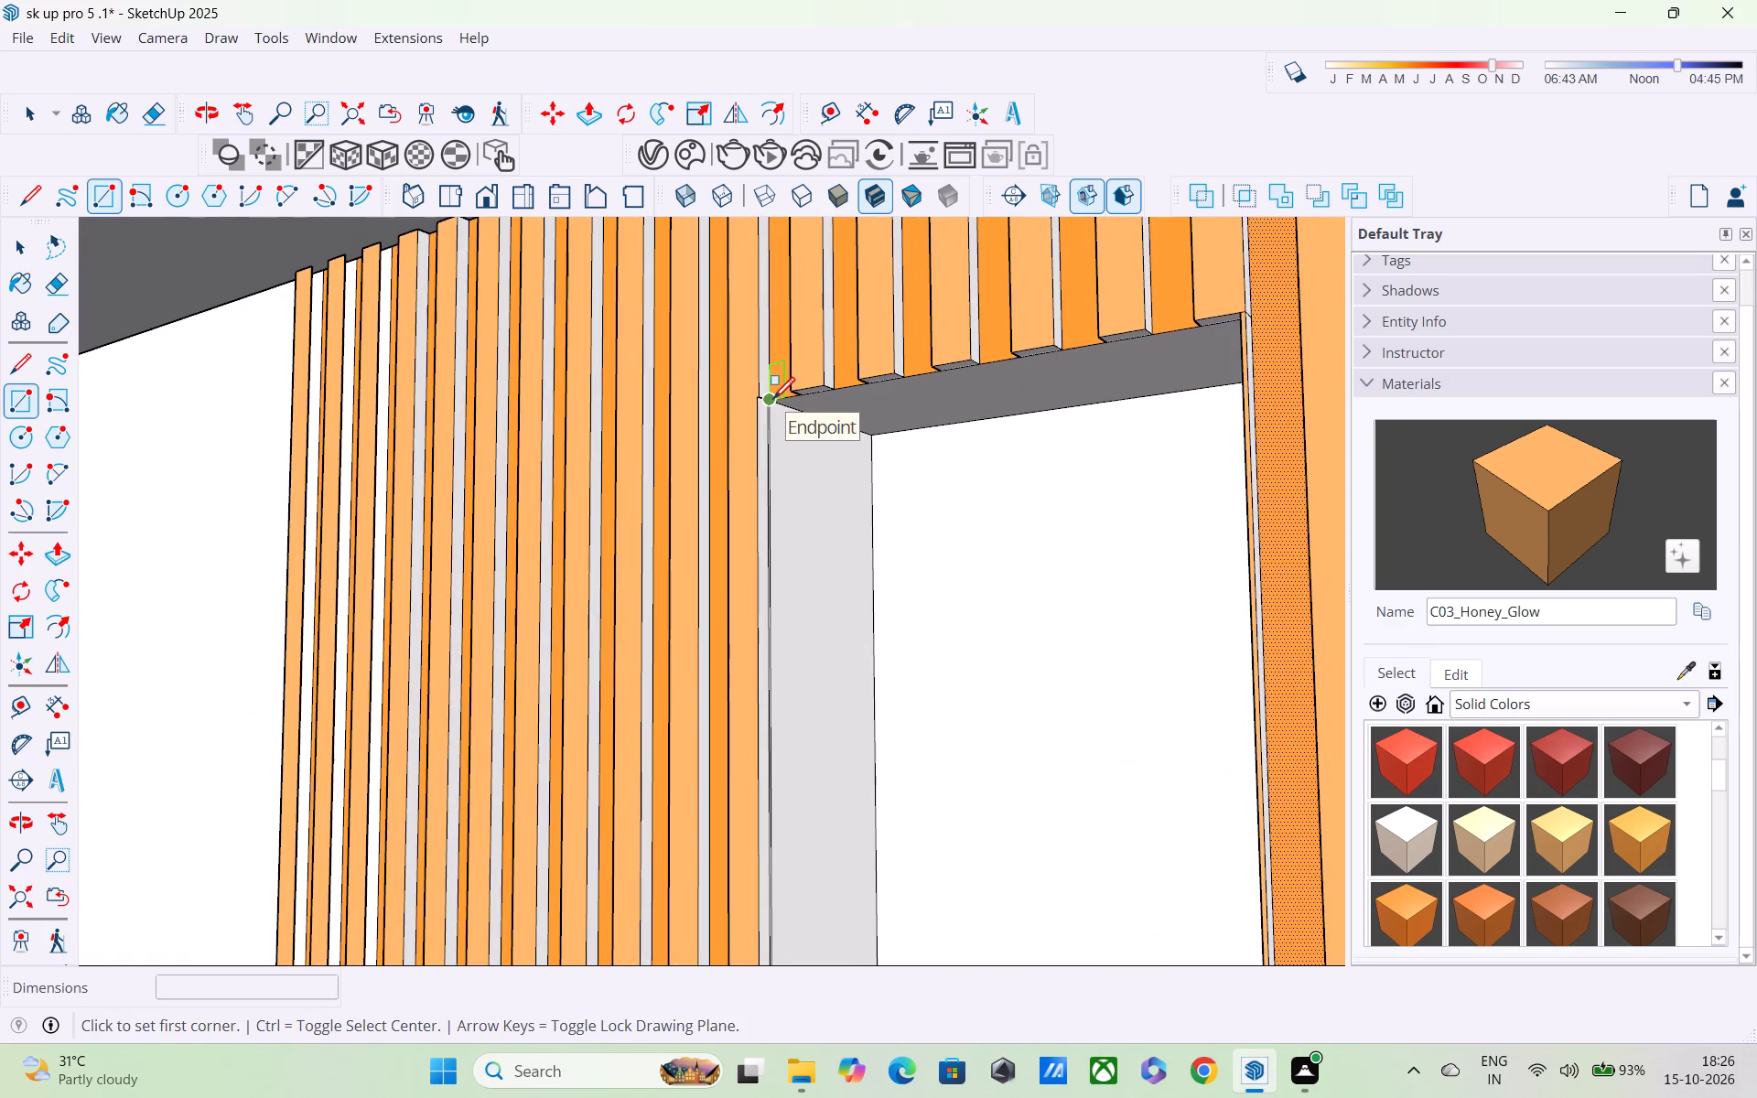
left_click(773, 401)
scroll(895, 515, "down", 5)
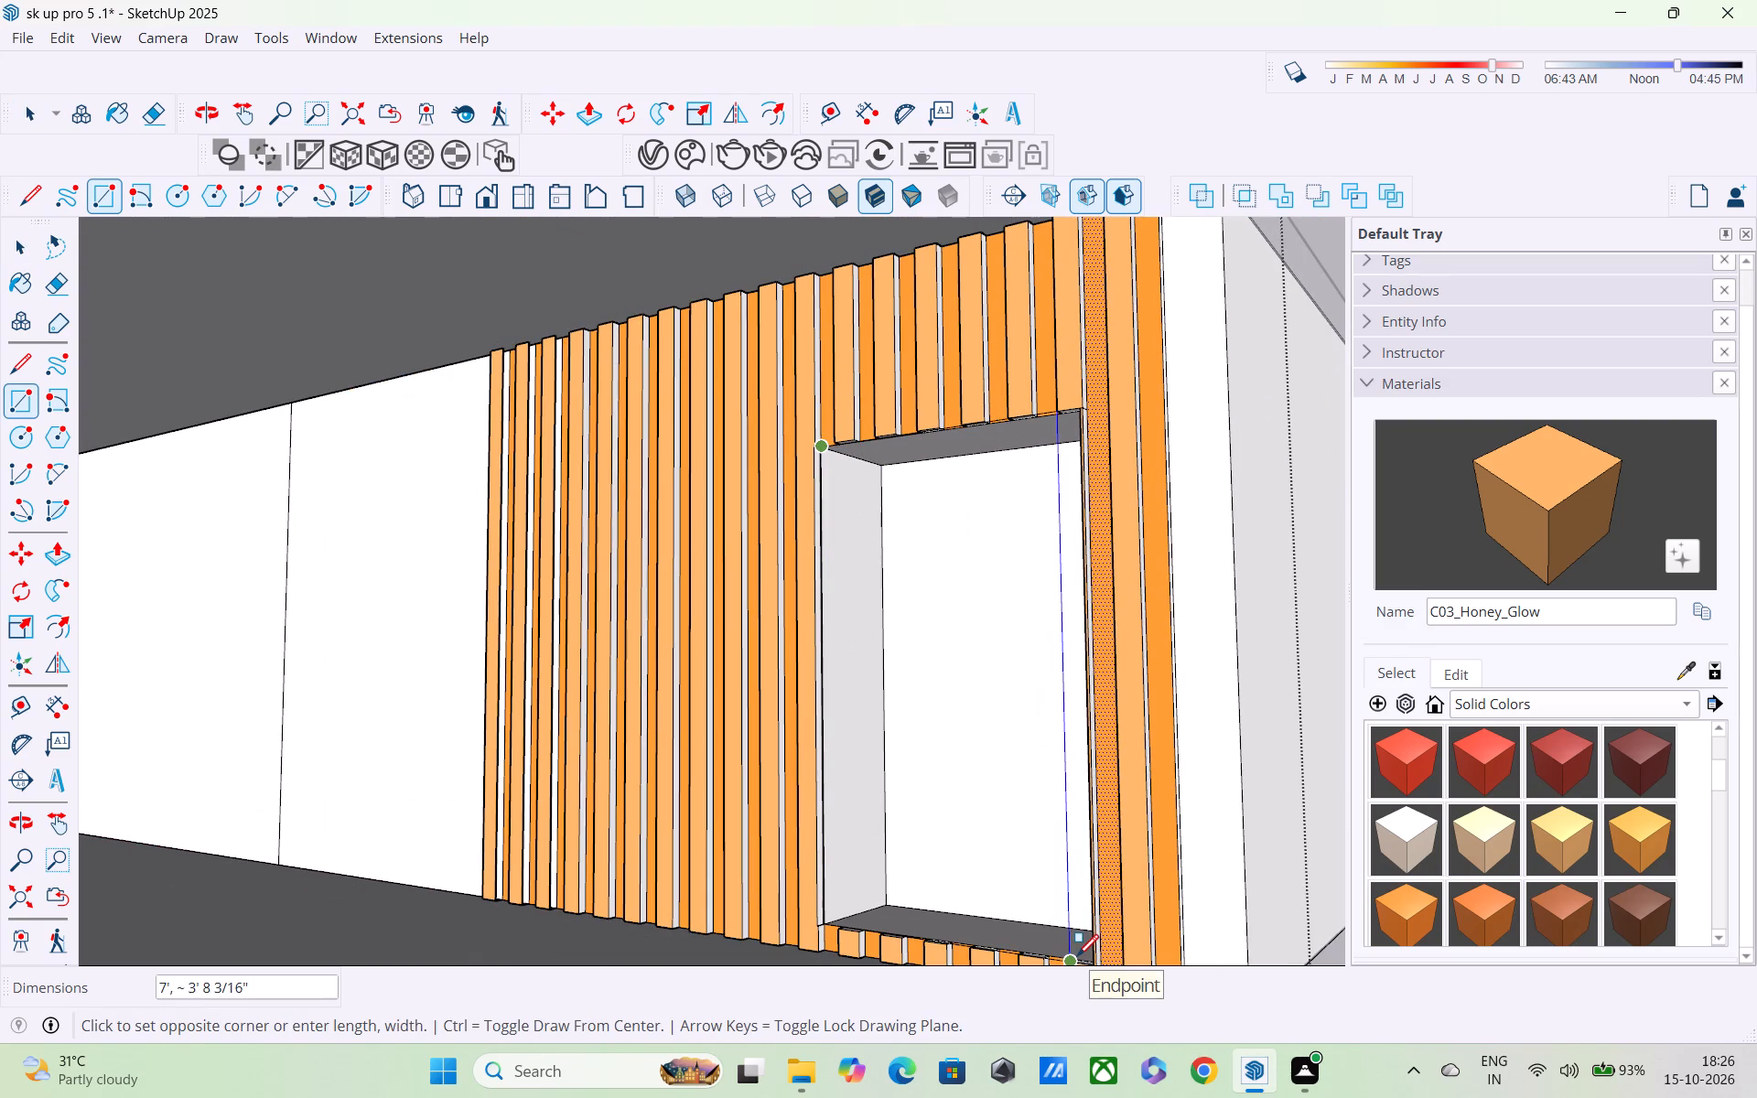
middle_click_drag(1139, 942, 1123, 813, "shift")
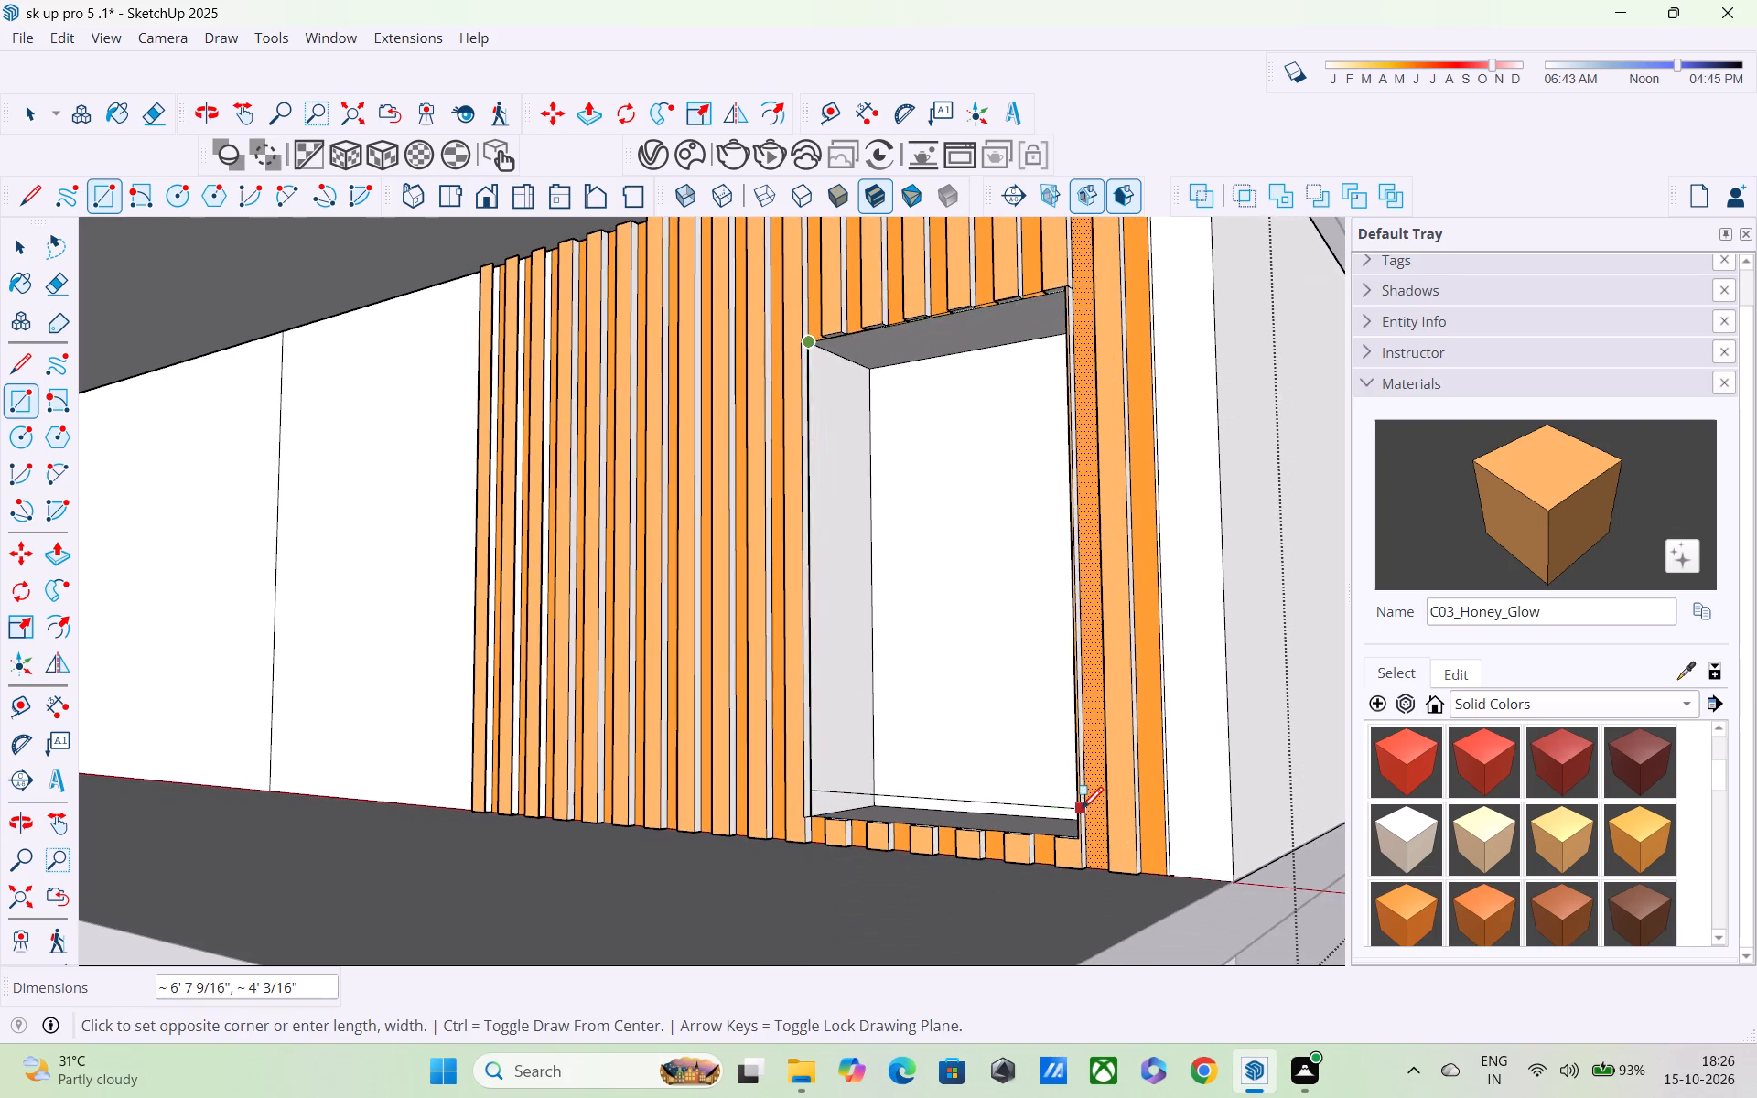
scroll(1081, 813, "up", 4)
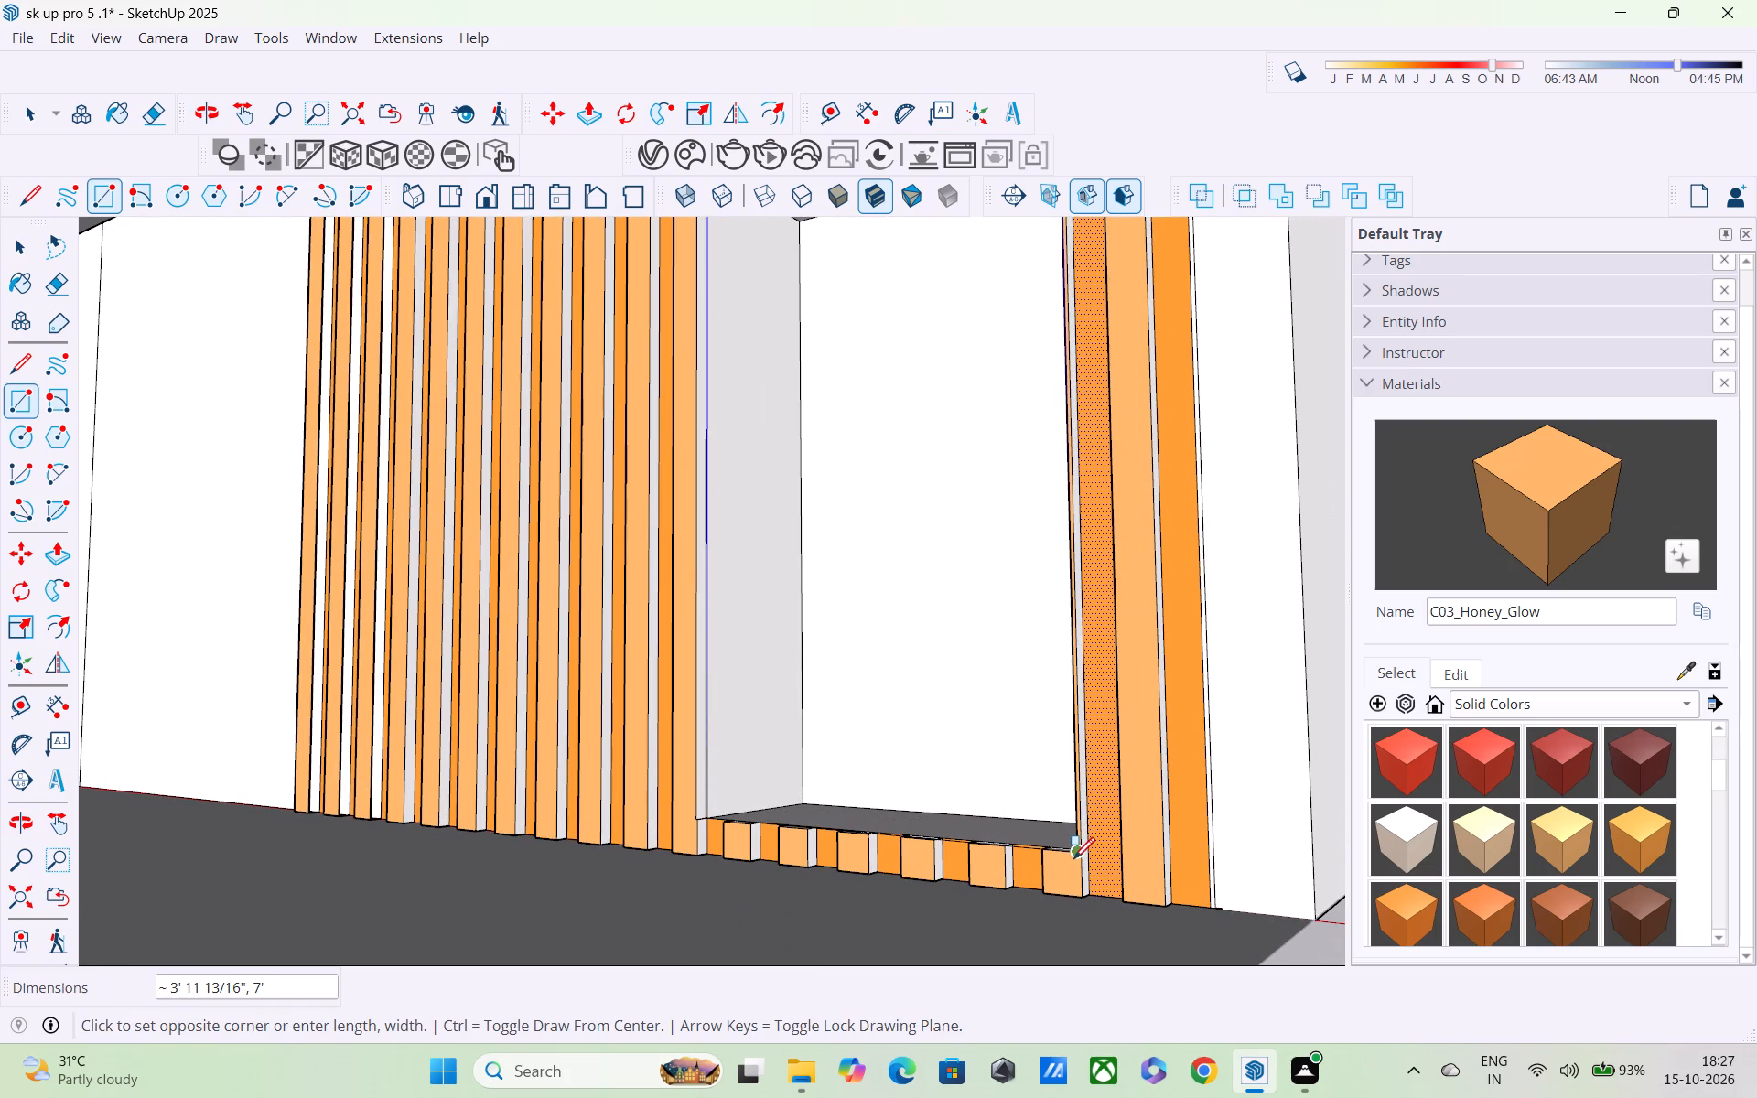
left_click(1073, 861)
scroll(1075, 848, "down", 3)
middle_click_drag(1059, 823, 1112, 859)
scroll(1124, 845, "down", 2)
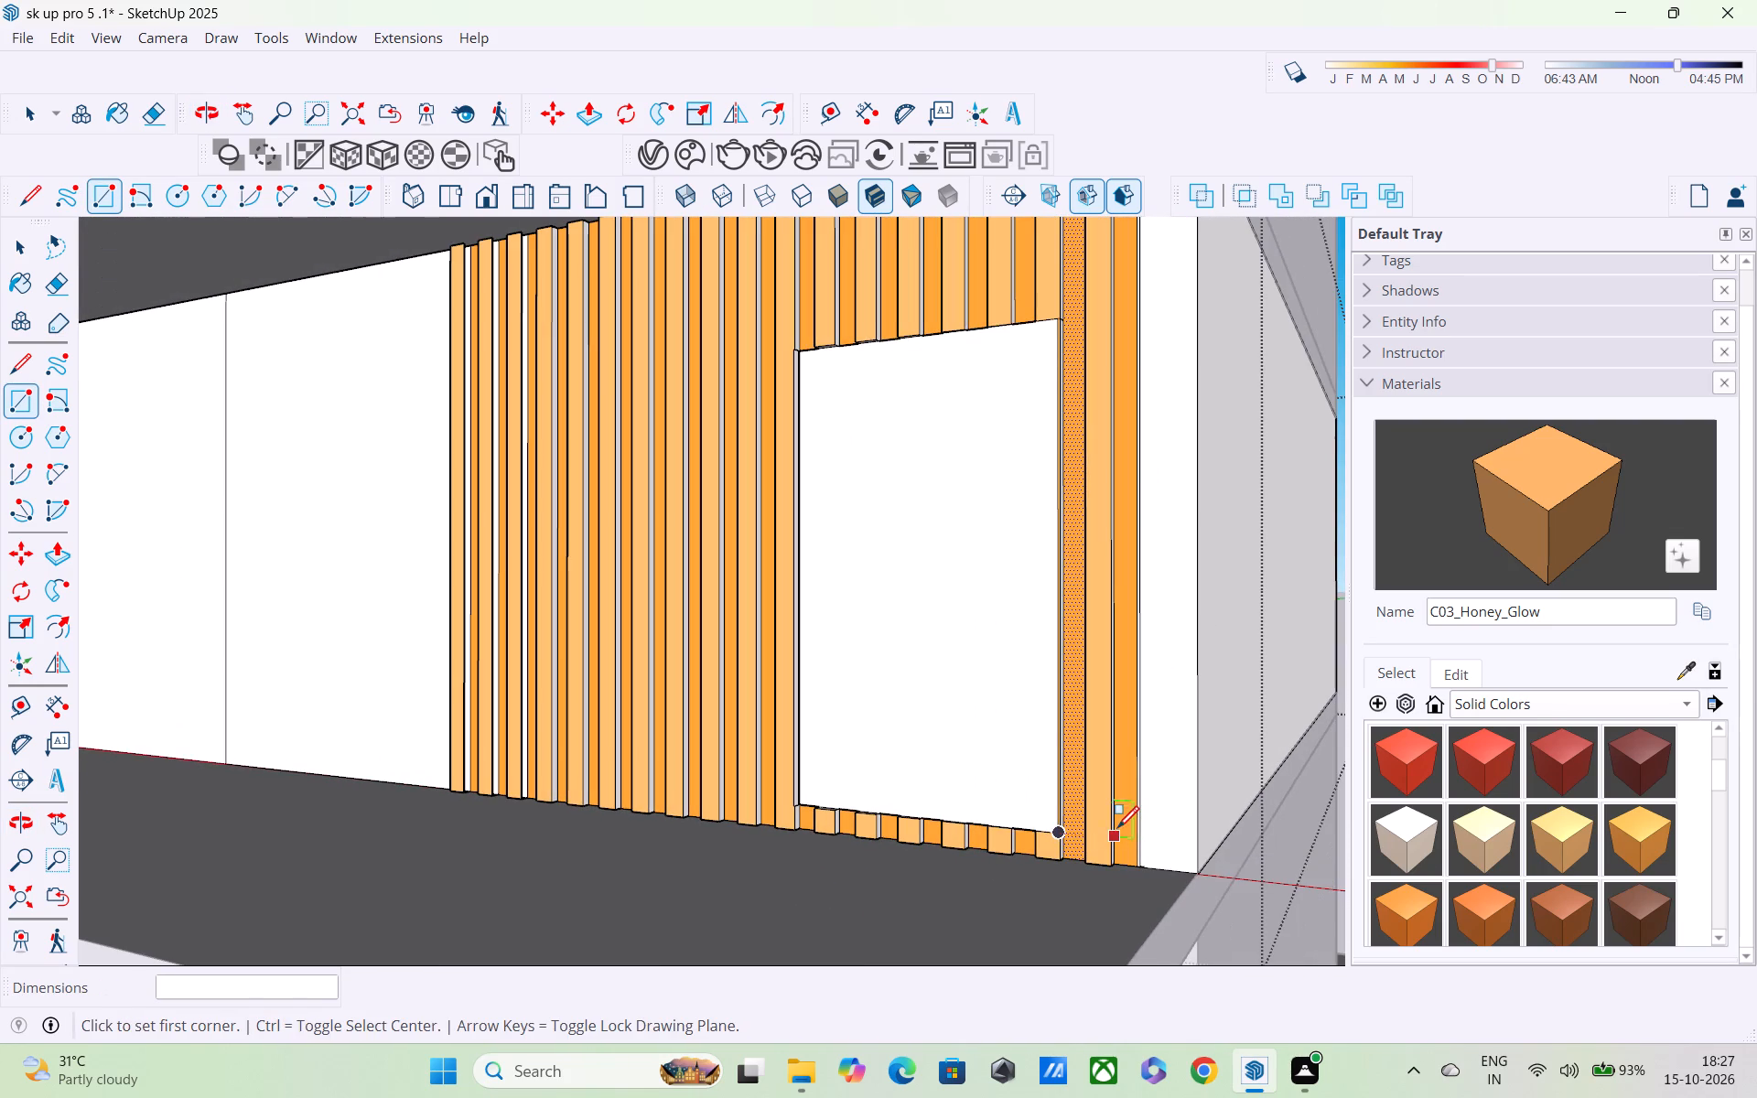
key("space")
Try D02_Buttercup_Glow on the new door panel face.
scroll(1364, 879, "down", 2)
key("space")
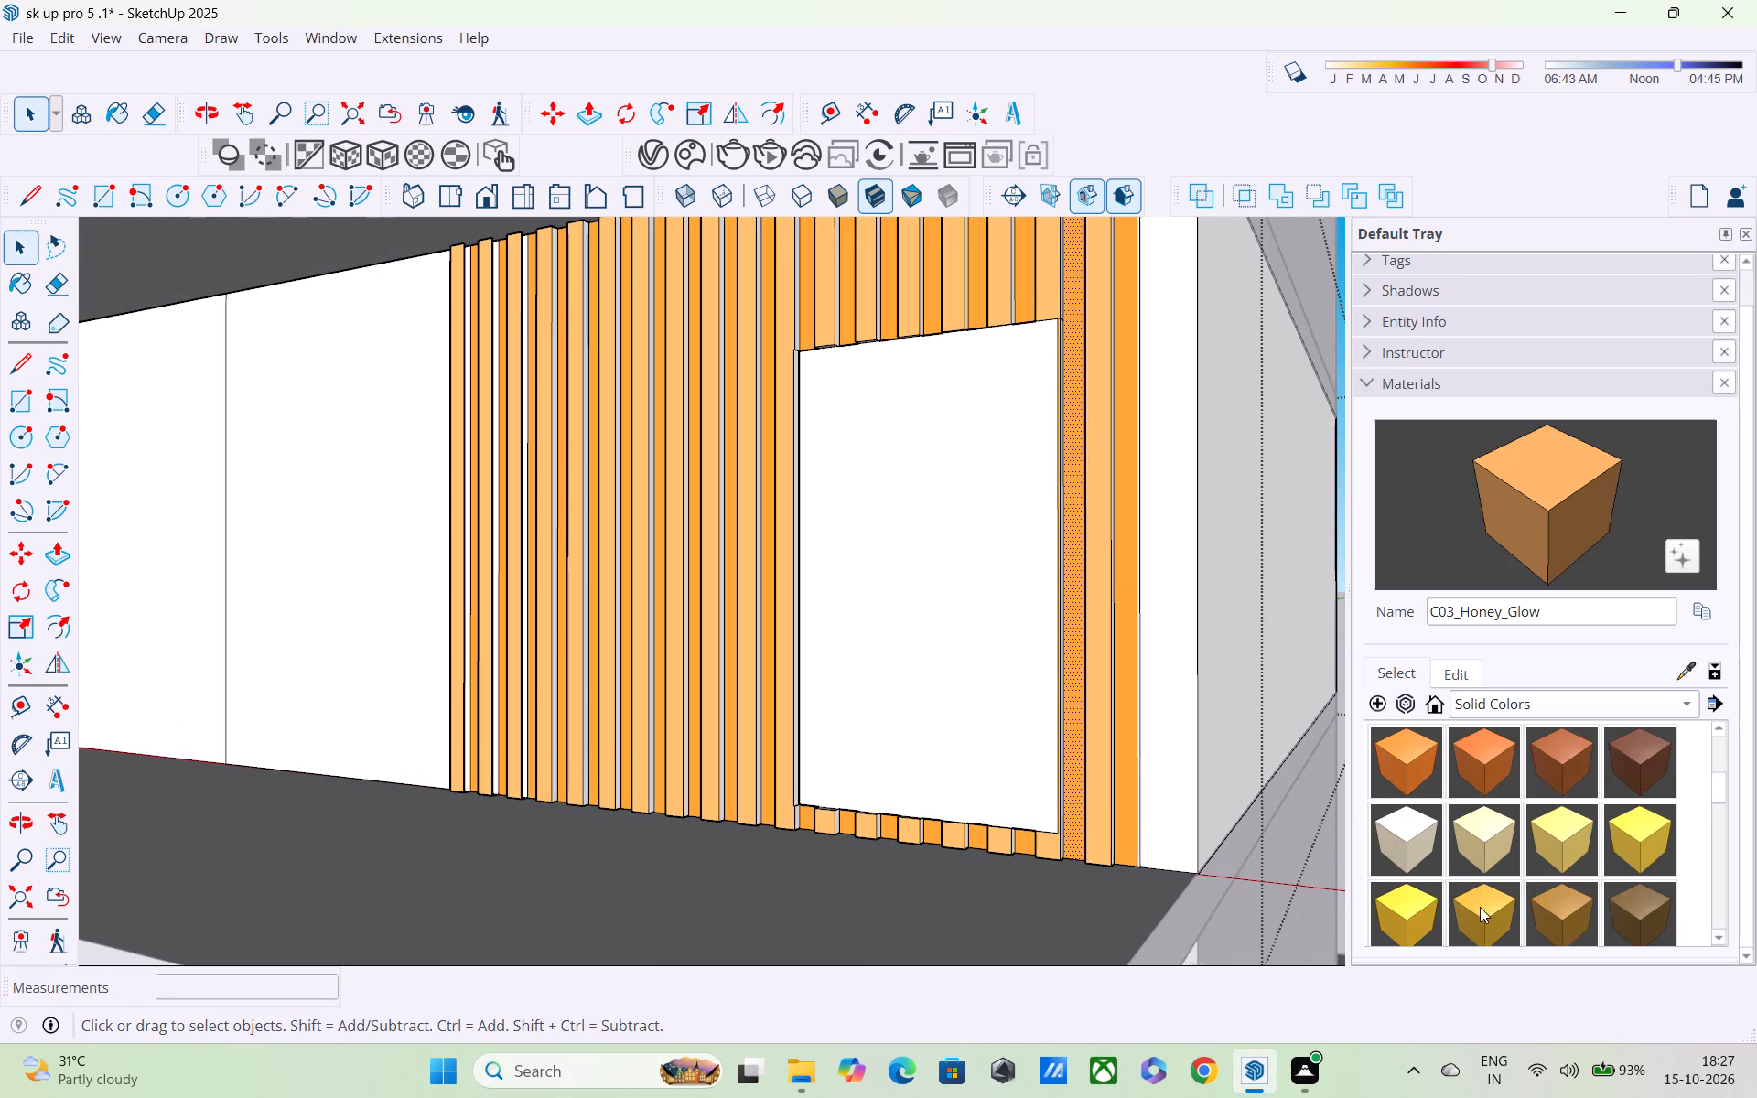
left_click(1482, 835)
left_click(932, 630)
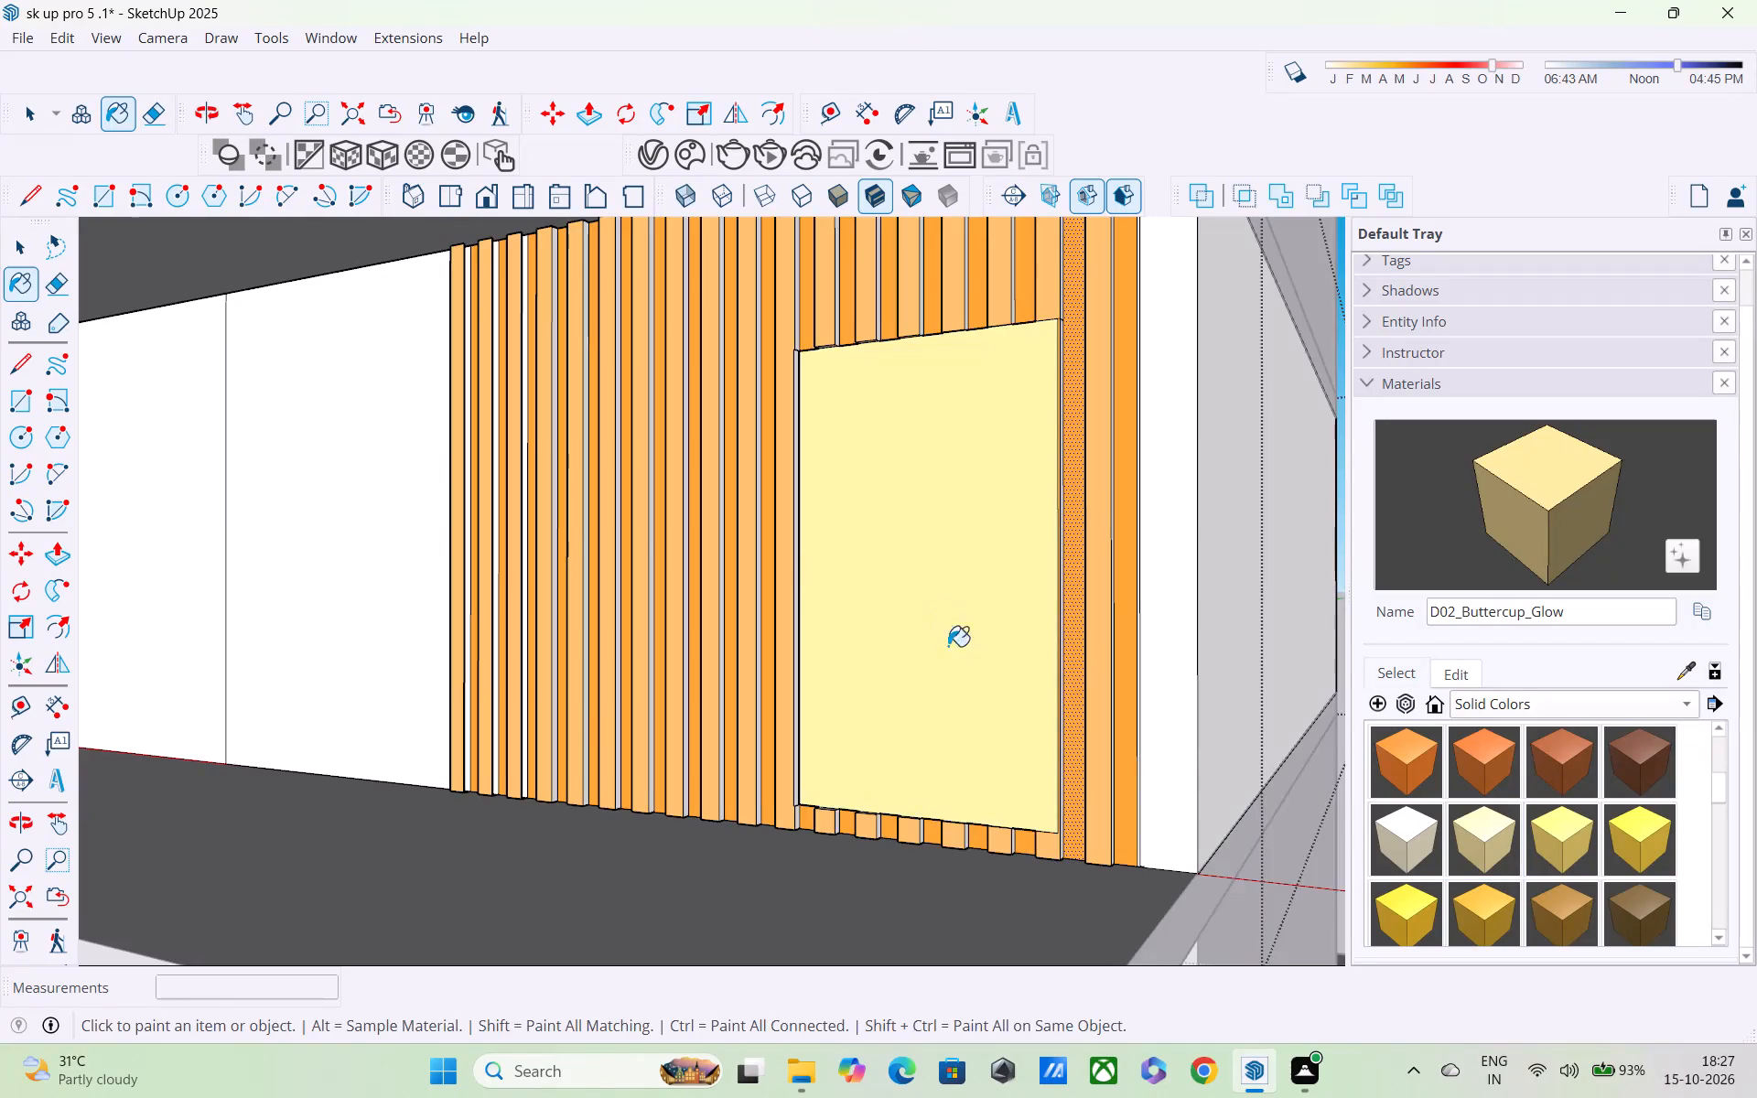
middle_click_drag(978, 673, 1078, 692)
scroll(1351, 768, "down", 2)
Try Glass_Basic_01 from the Glass materials on the door panel, and replace it with Glass_Mirror_01.
left_click(1484, 701)
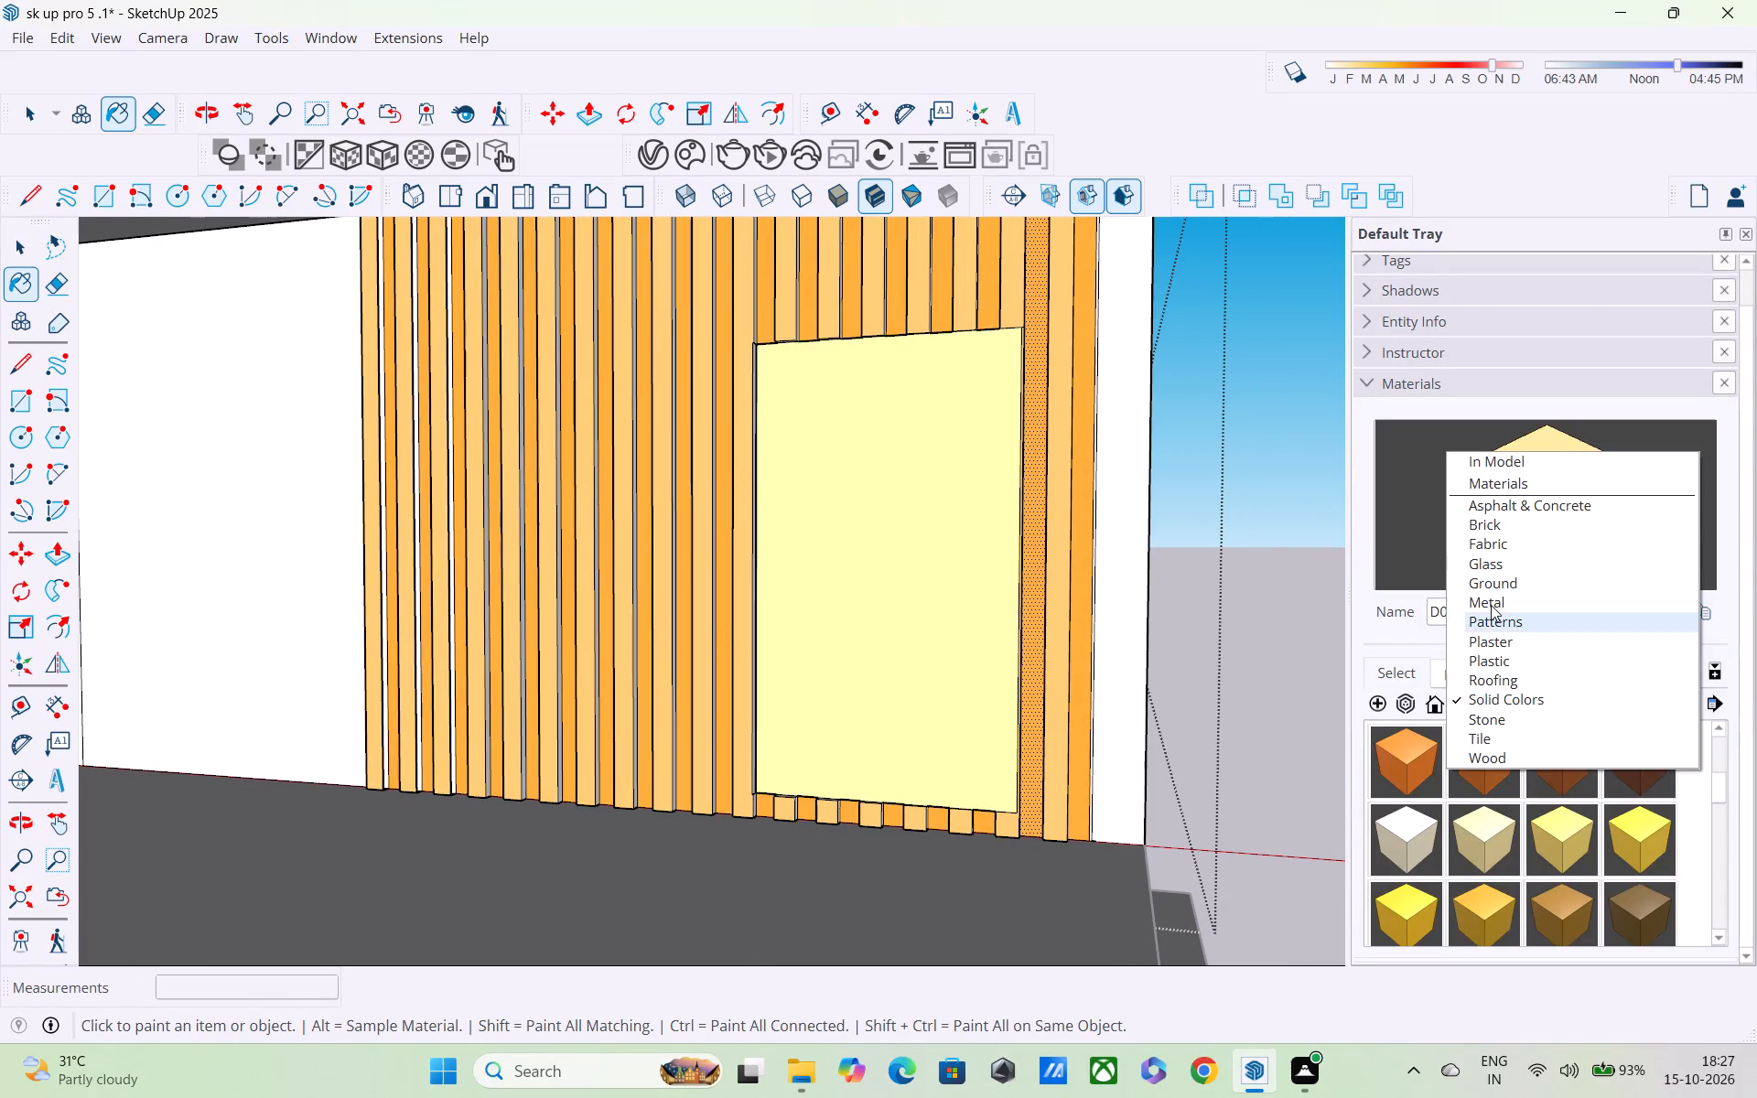
left_click(1495, 565)
left_click(925, 601)
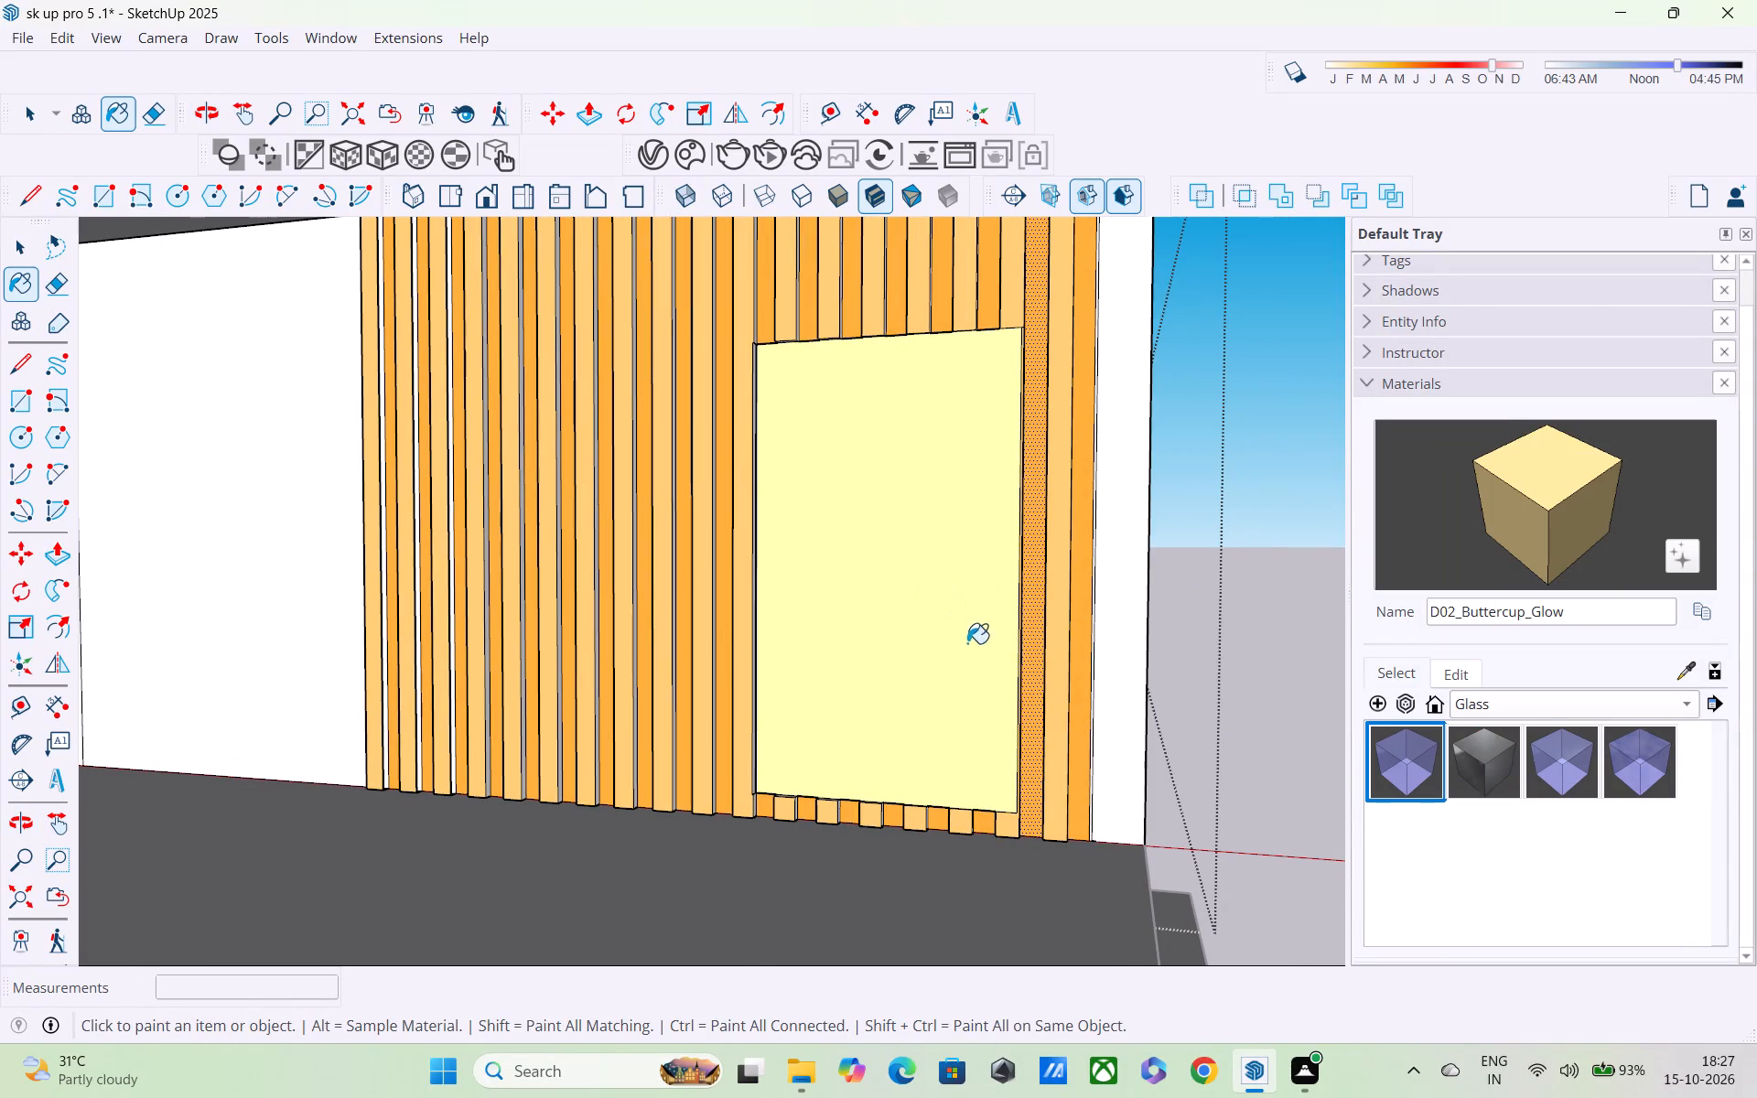
left_click(1406, 768)
left_click(889, 588)
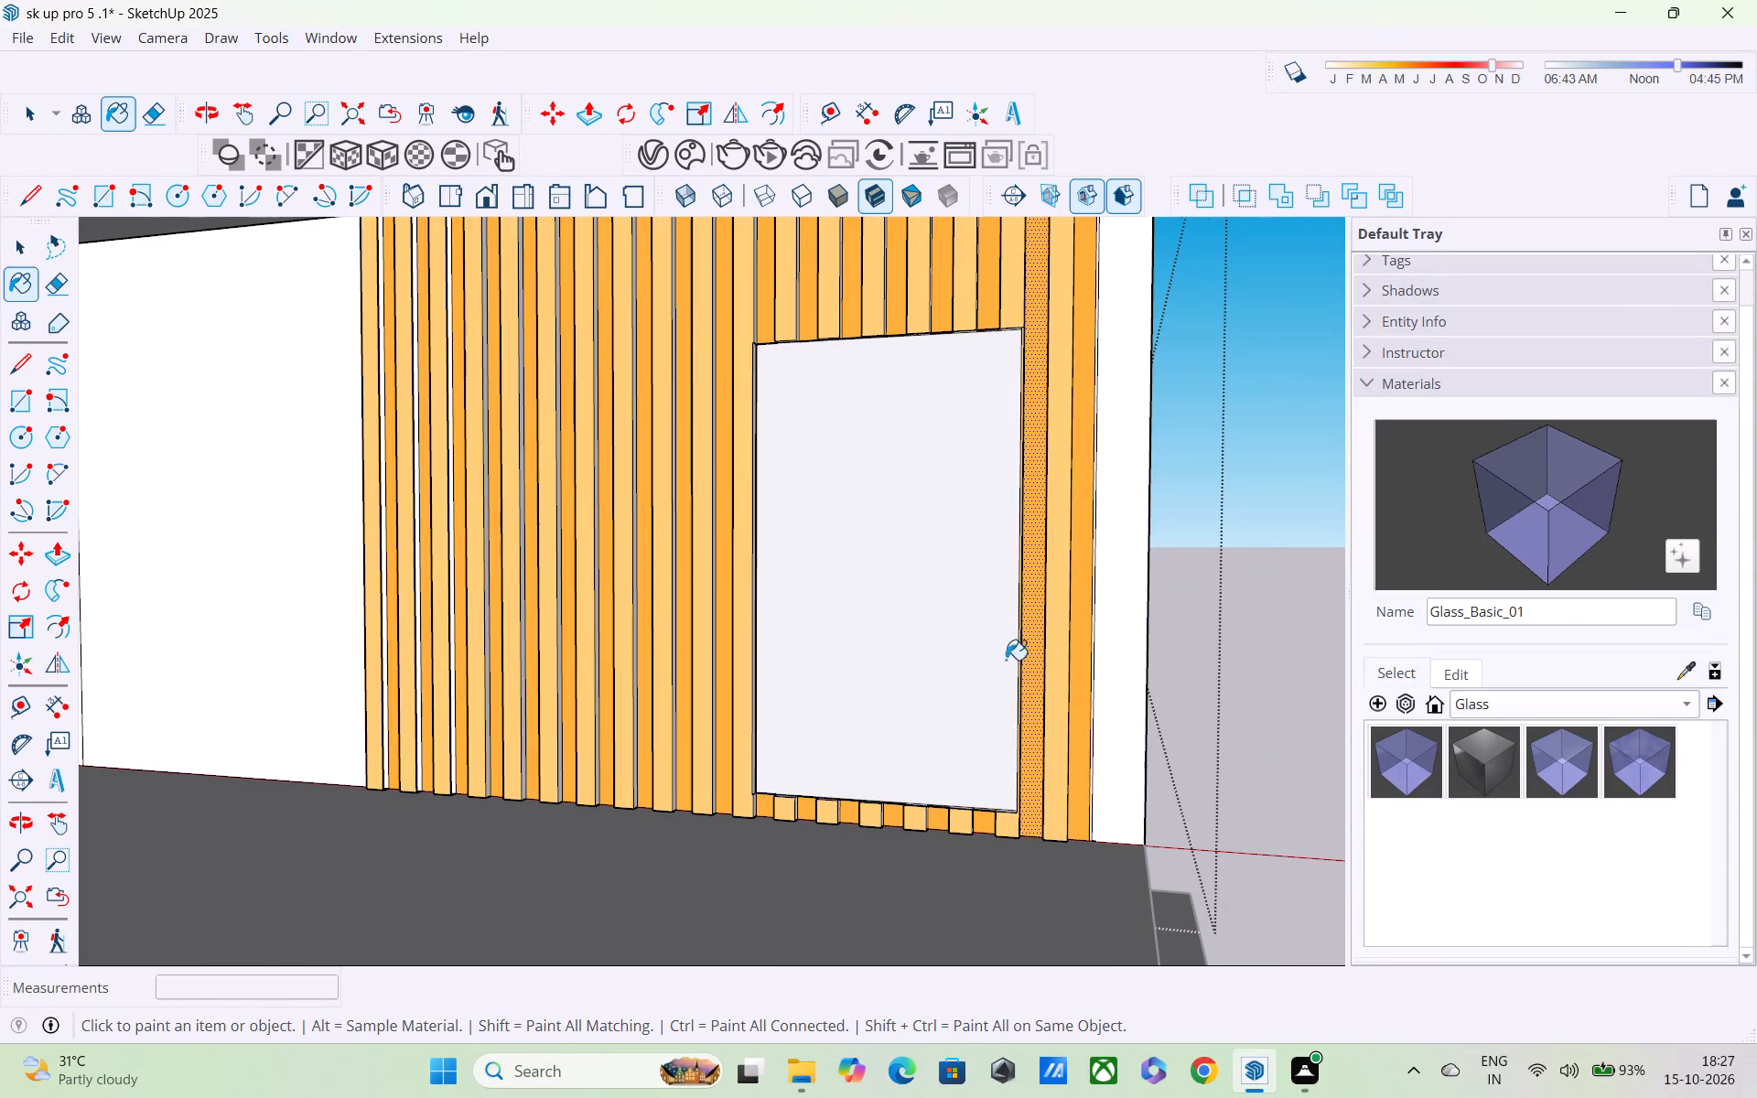
scroll(1006, 660, "down", 3)
left_click(1504, 749)
left_click(993, 546)
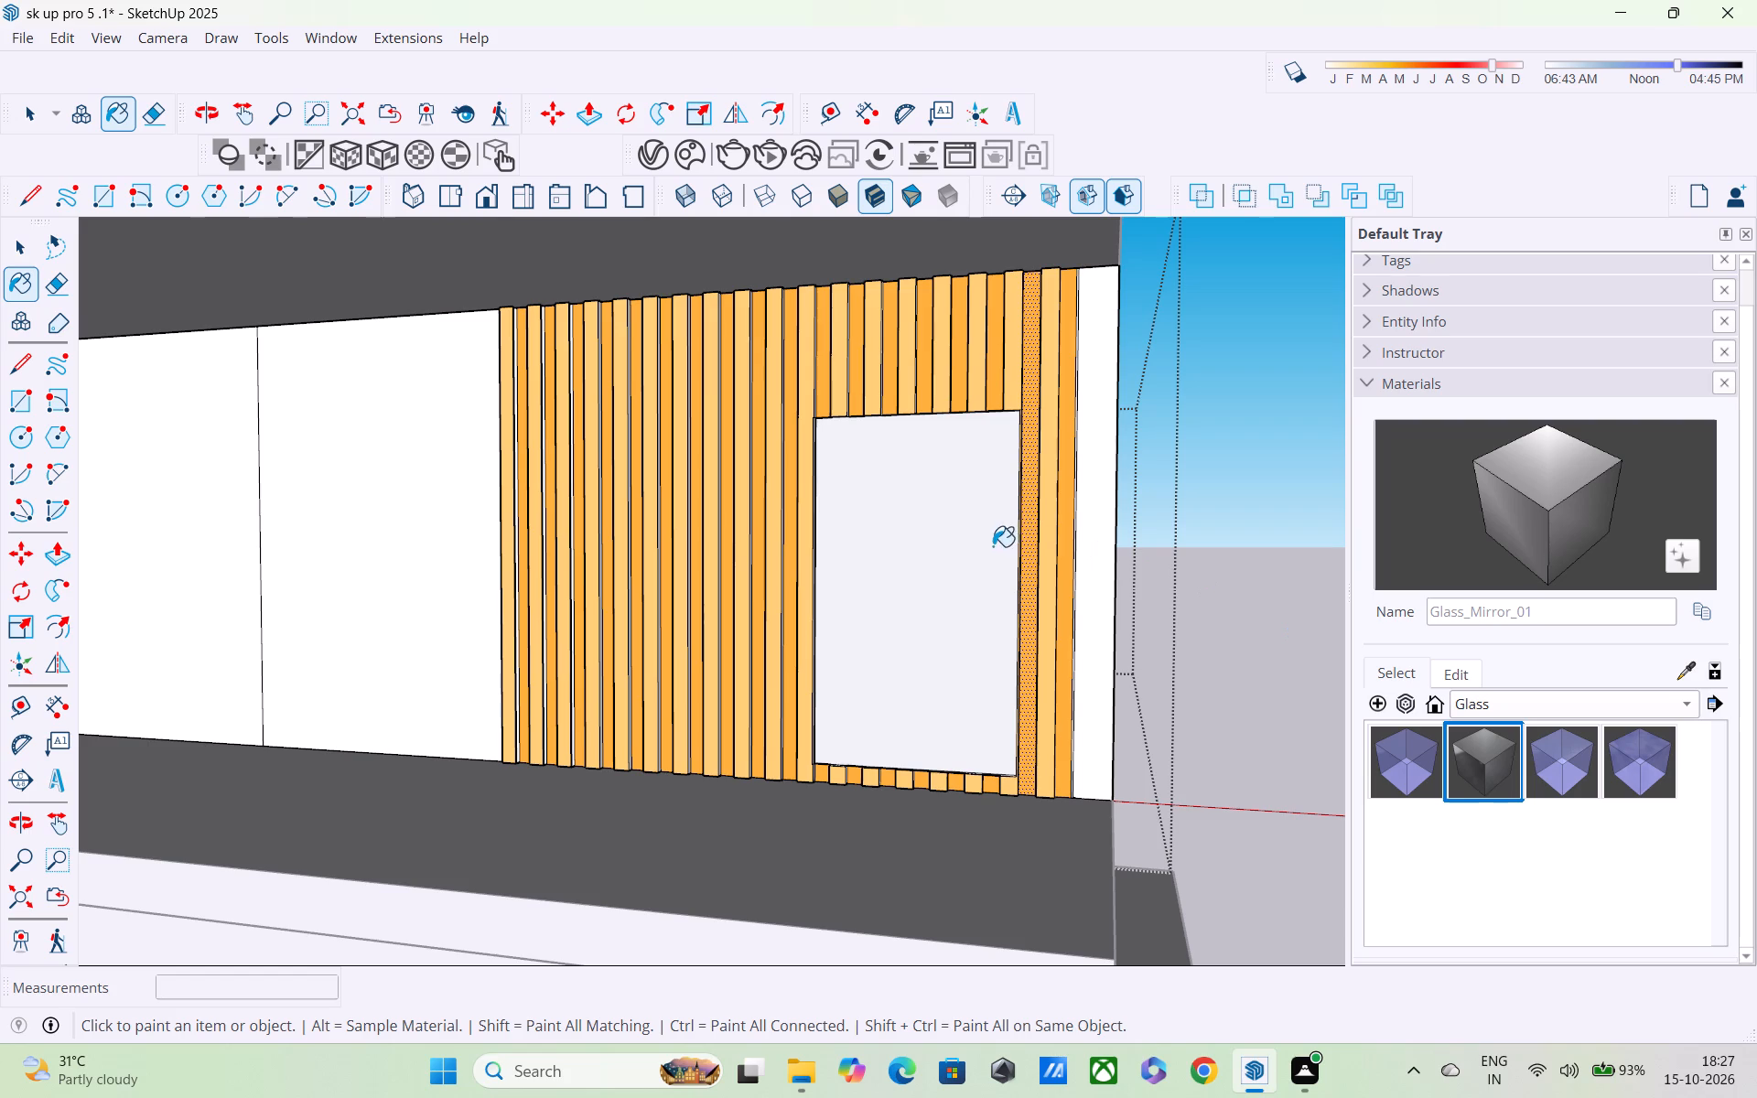
Examine the mirrored door panel and fluted cladding from several angles around the second storey.
scroll(987, 555, "down", 4)
middle_click_drag(1006, 617, 1084, 672)
scroll(1083, 671, "down", 4)
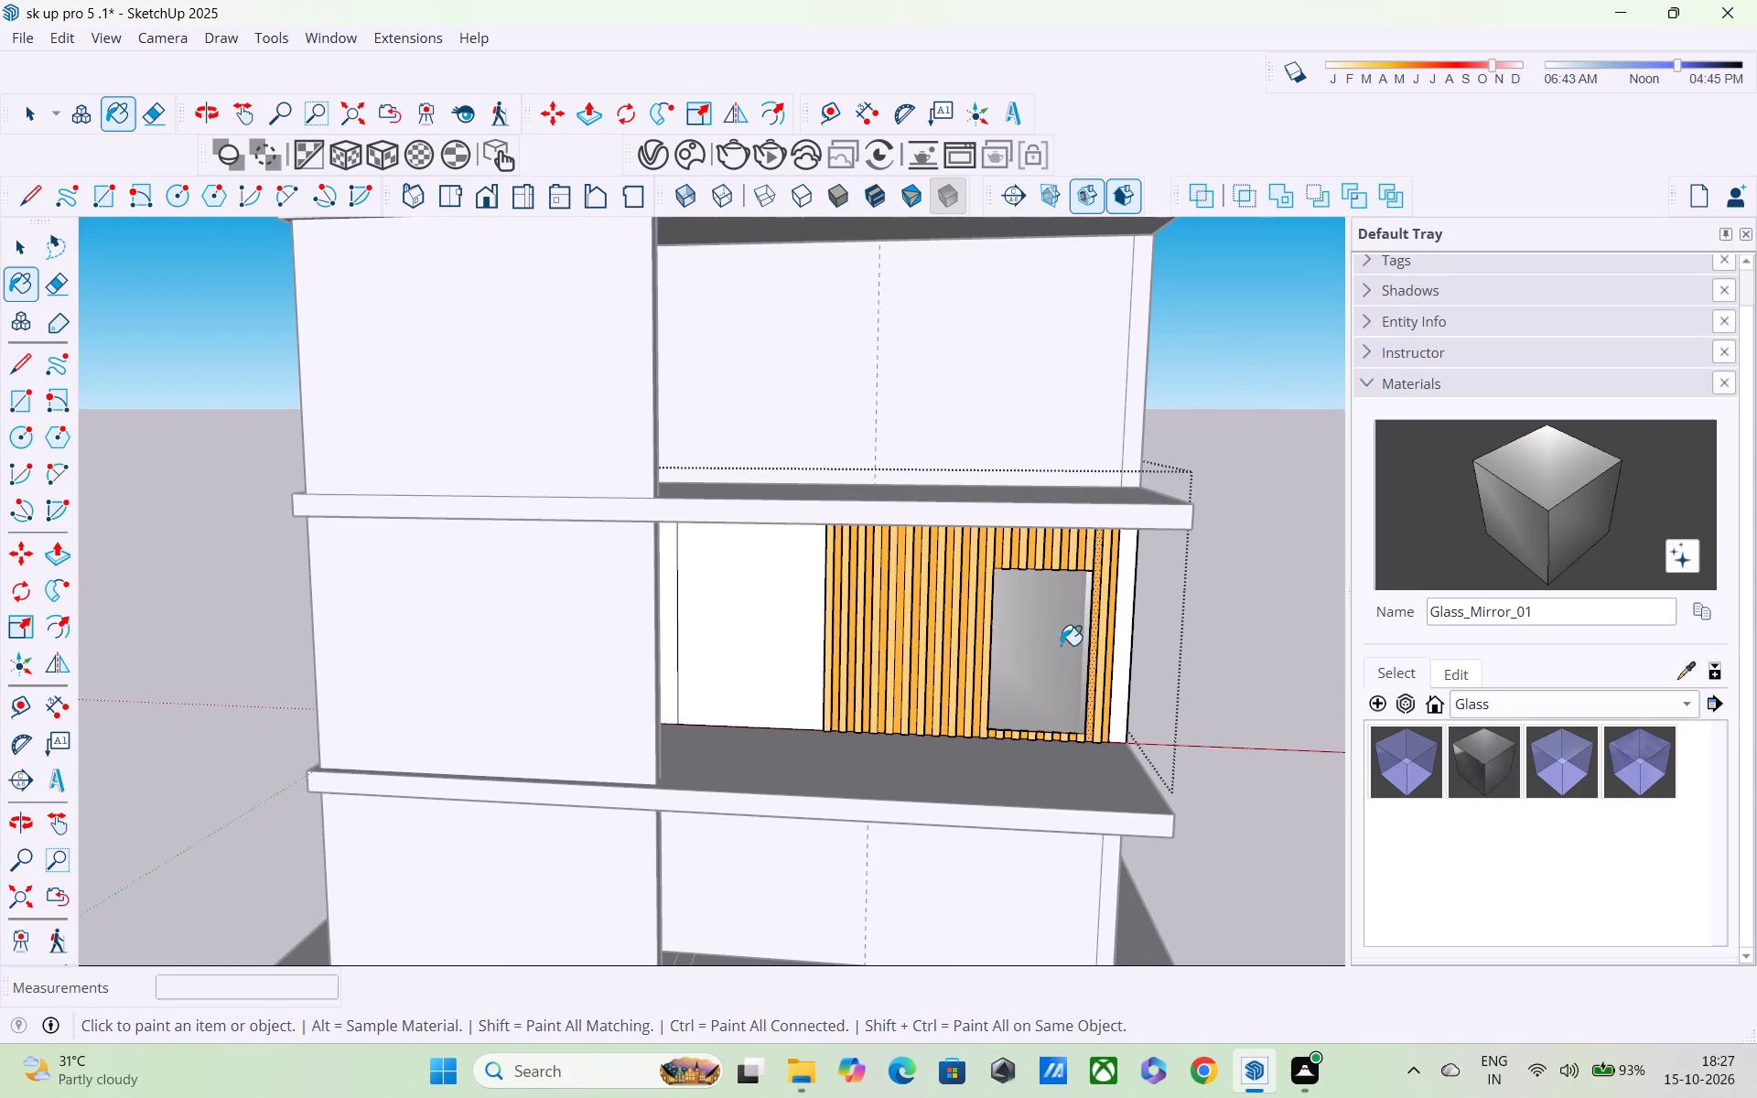
scroll(1032, 603, "down", 4)
middle_click_drag(1030, 606, 1068, 548, "shift")
scroll(1092, 580, "up", 5)
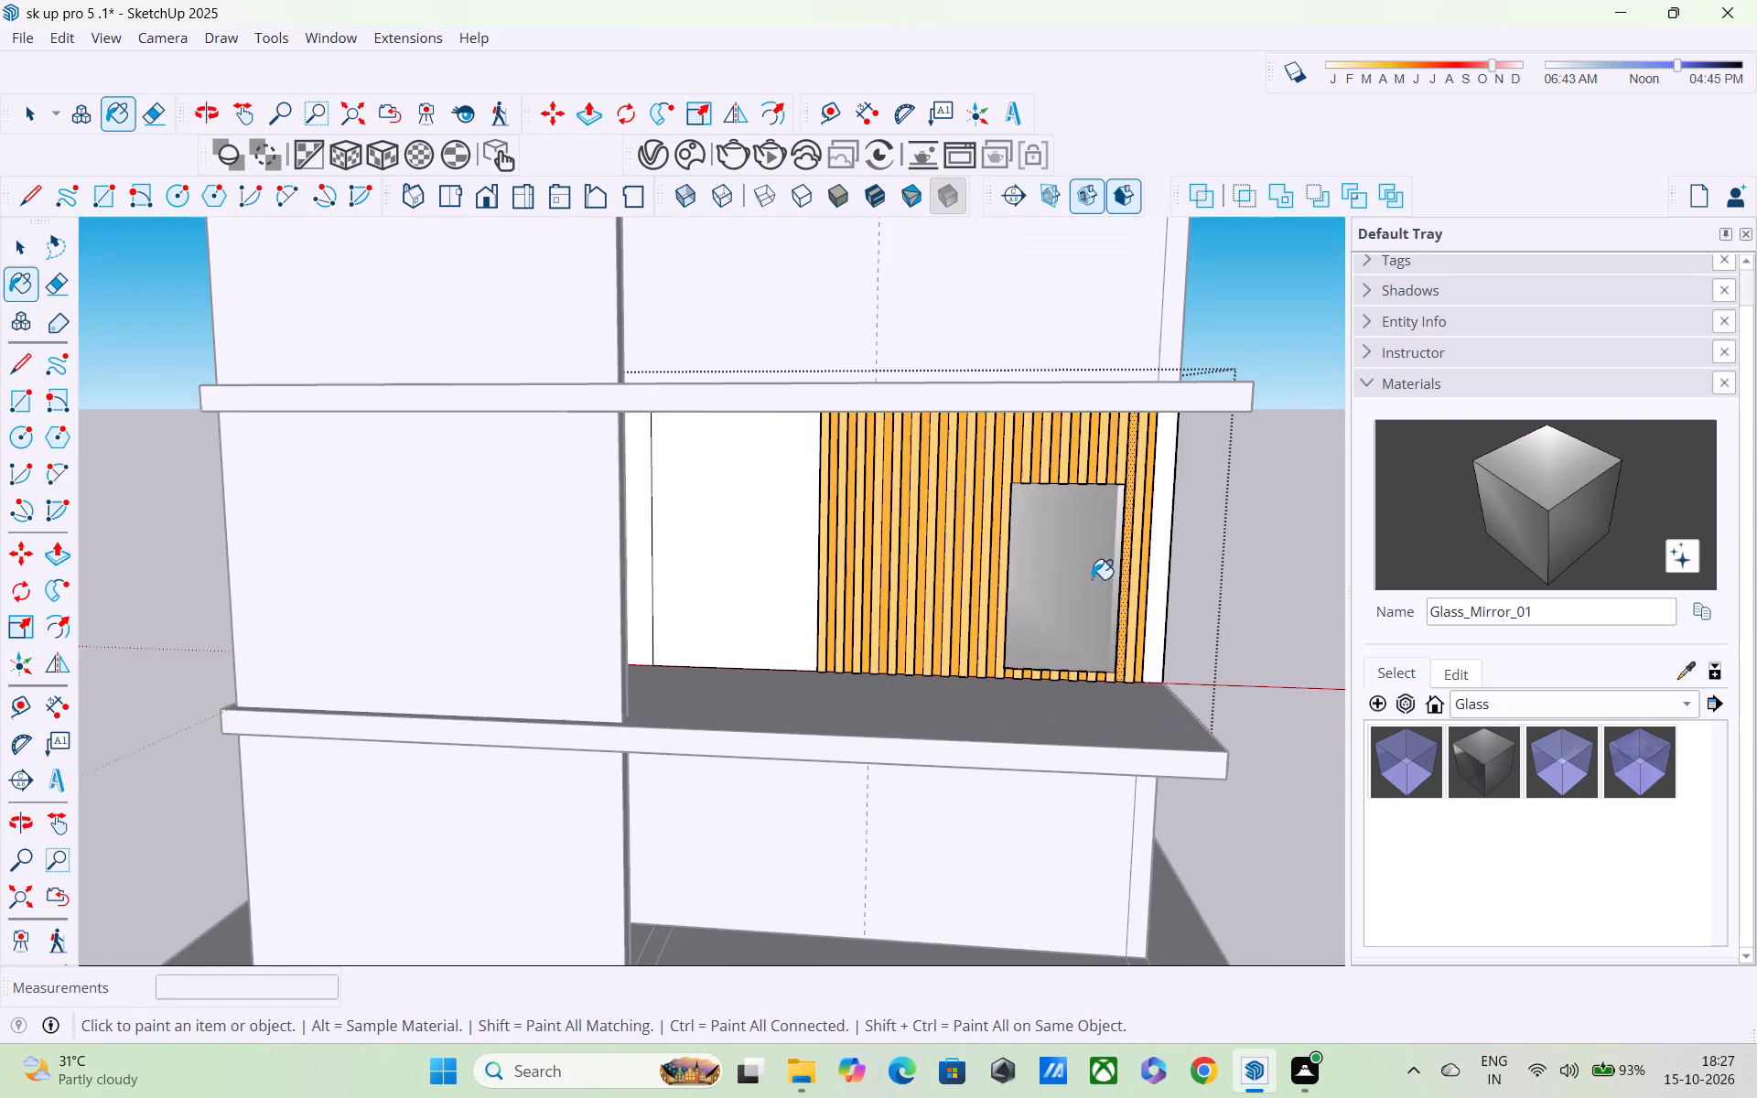
middle_click_drag(1085, 575, 1046, 448)
middle_click_drag(1050, 479, 1052, 532)
scroll(1052, 532, "up", 3)
scroll(1052, 532, "down", 3)
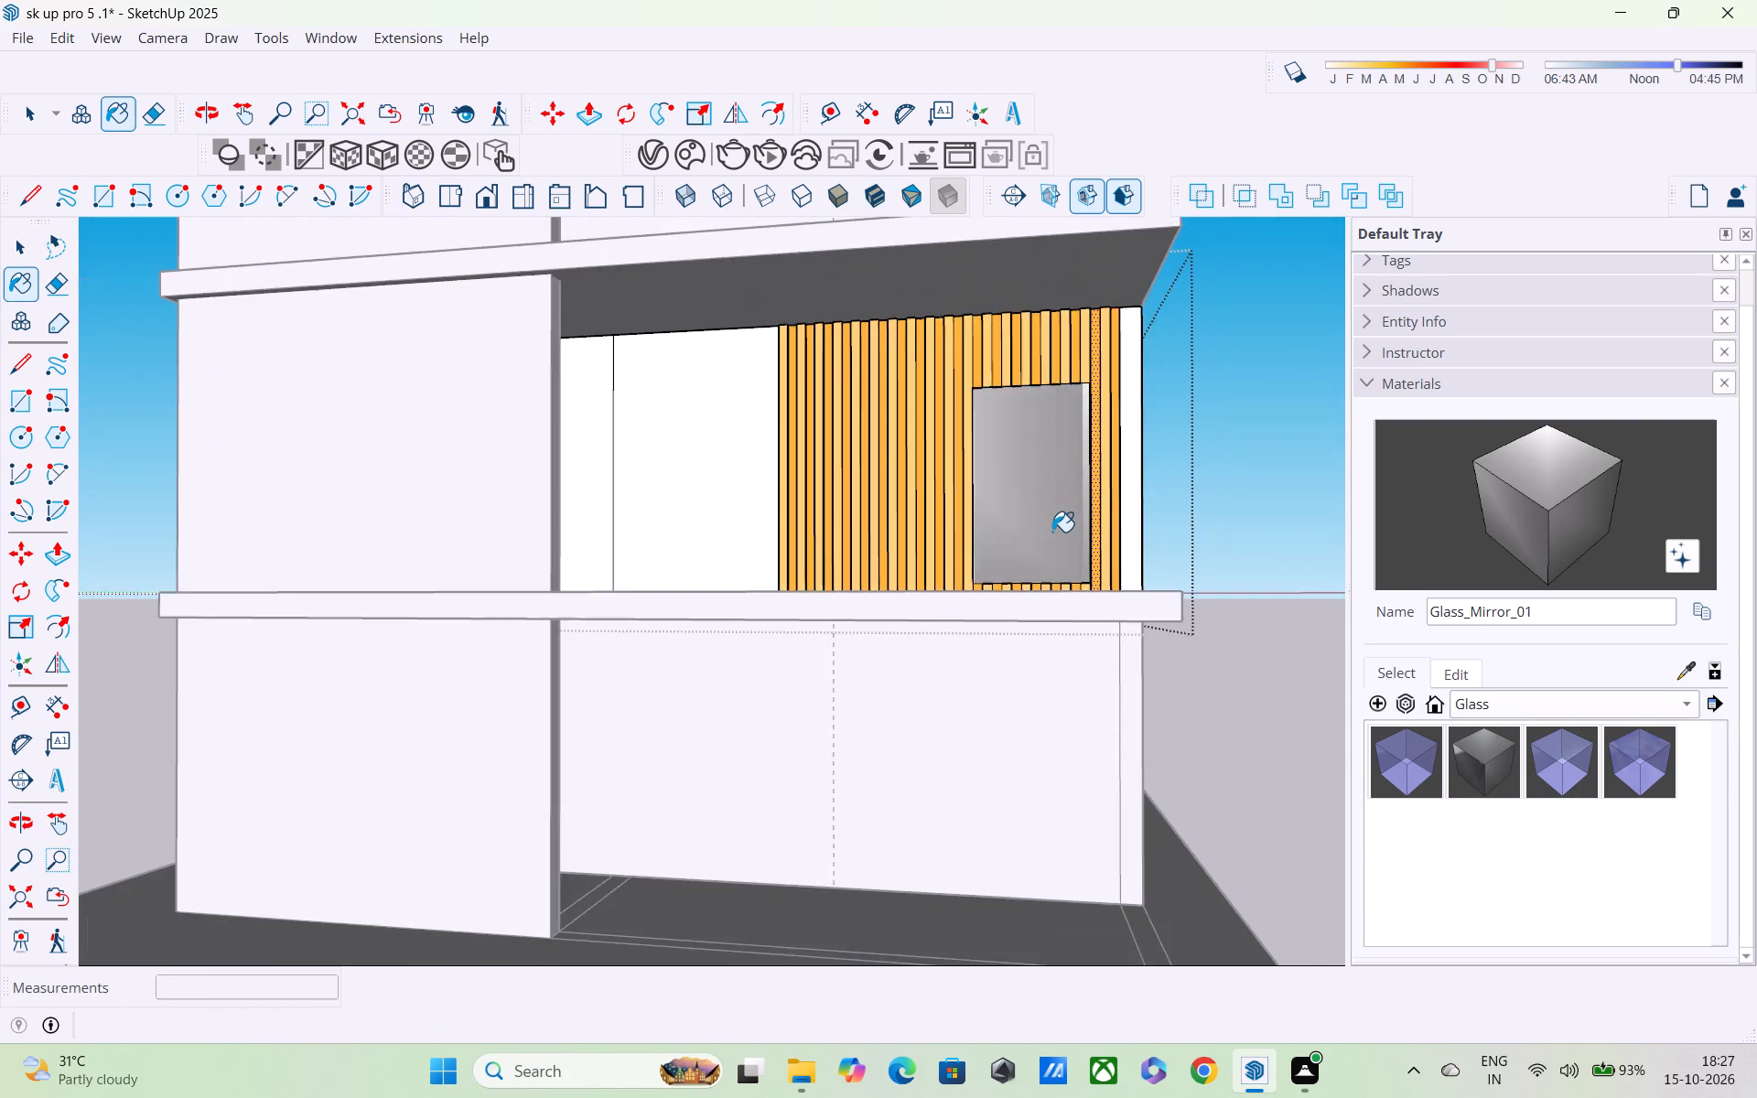
scroll(1052, 532, "down", 3)
middle_click_drag(1040, 548, 911, 538)
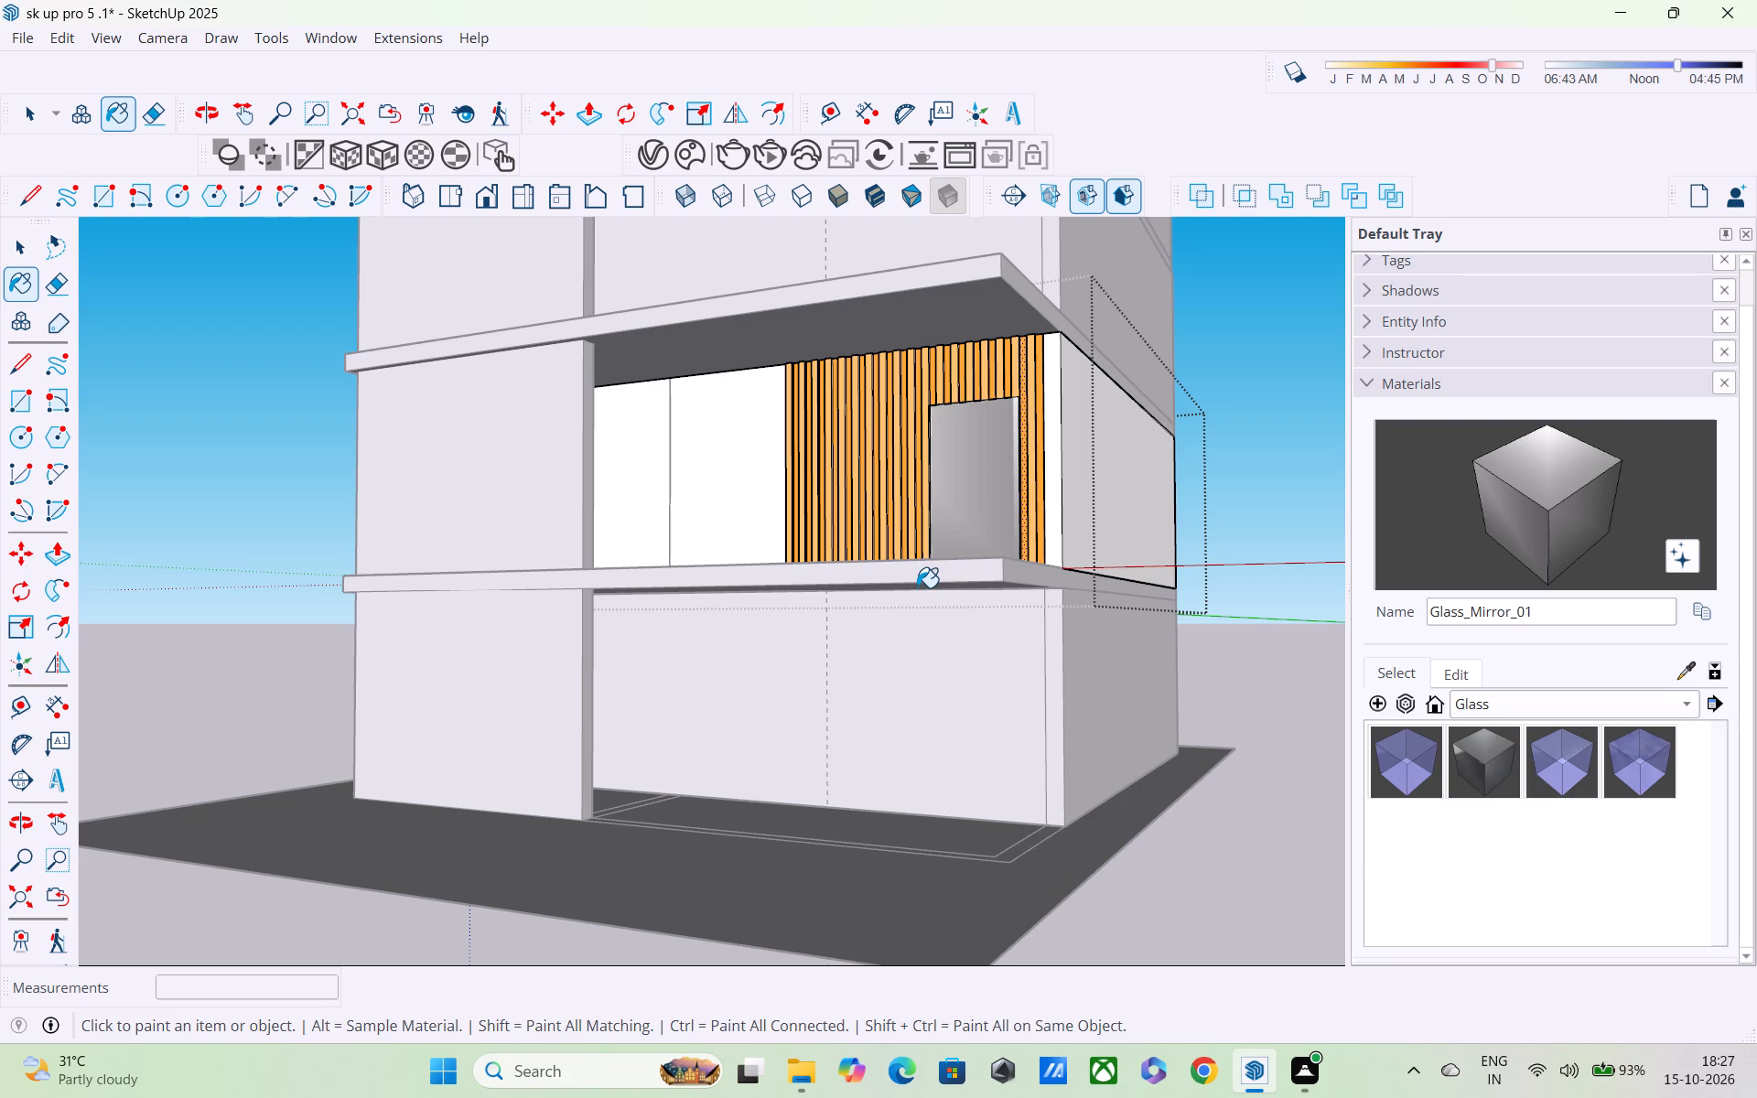
middle_click_drag(1028, 551, 863, 574)
scroll(842, 561, "up", 4)
middle_click_drag(841, 560, 700, 640)
scroll(700, 641, "up", 4)
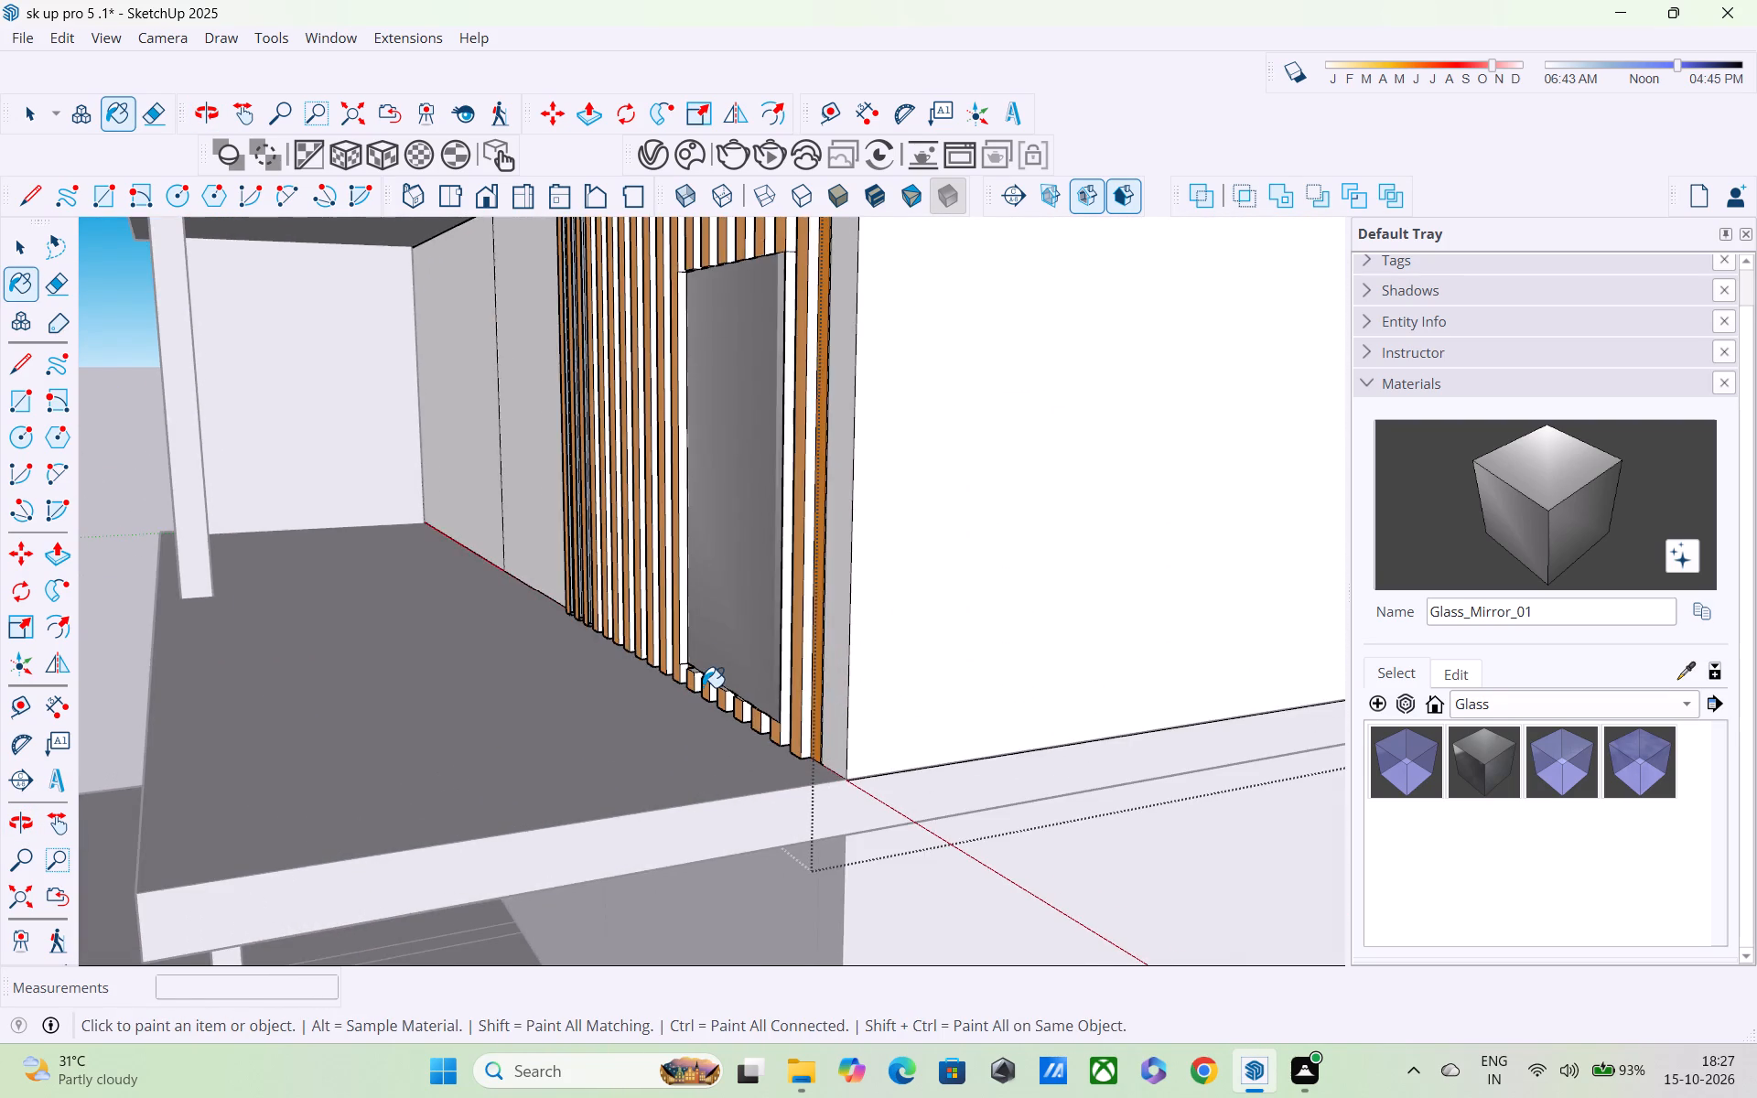
scroll(703, 687, "down", 2)
Leave the clad wall's group and open the second-storey balcony floor slab for editing.
key("space")
double_click(102, 568)
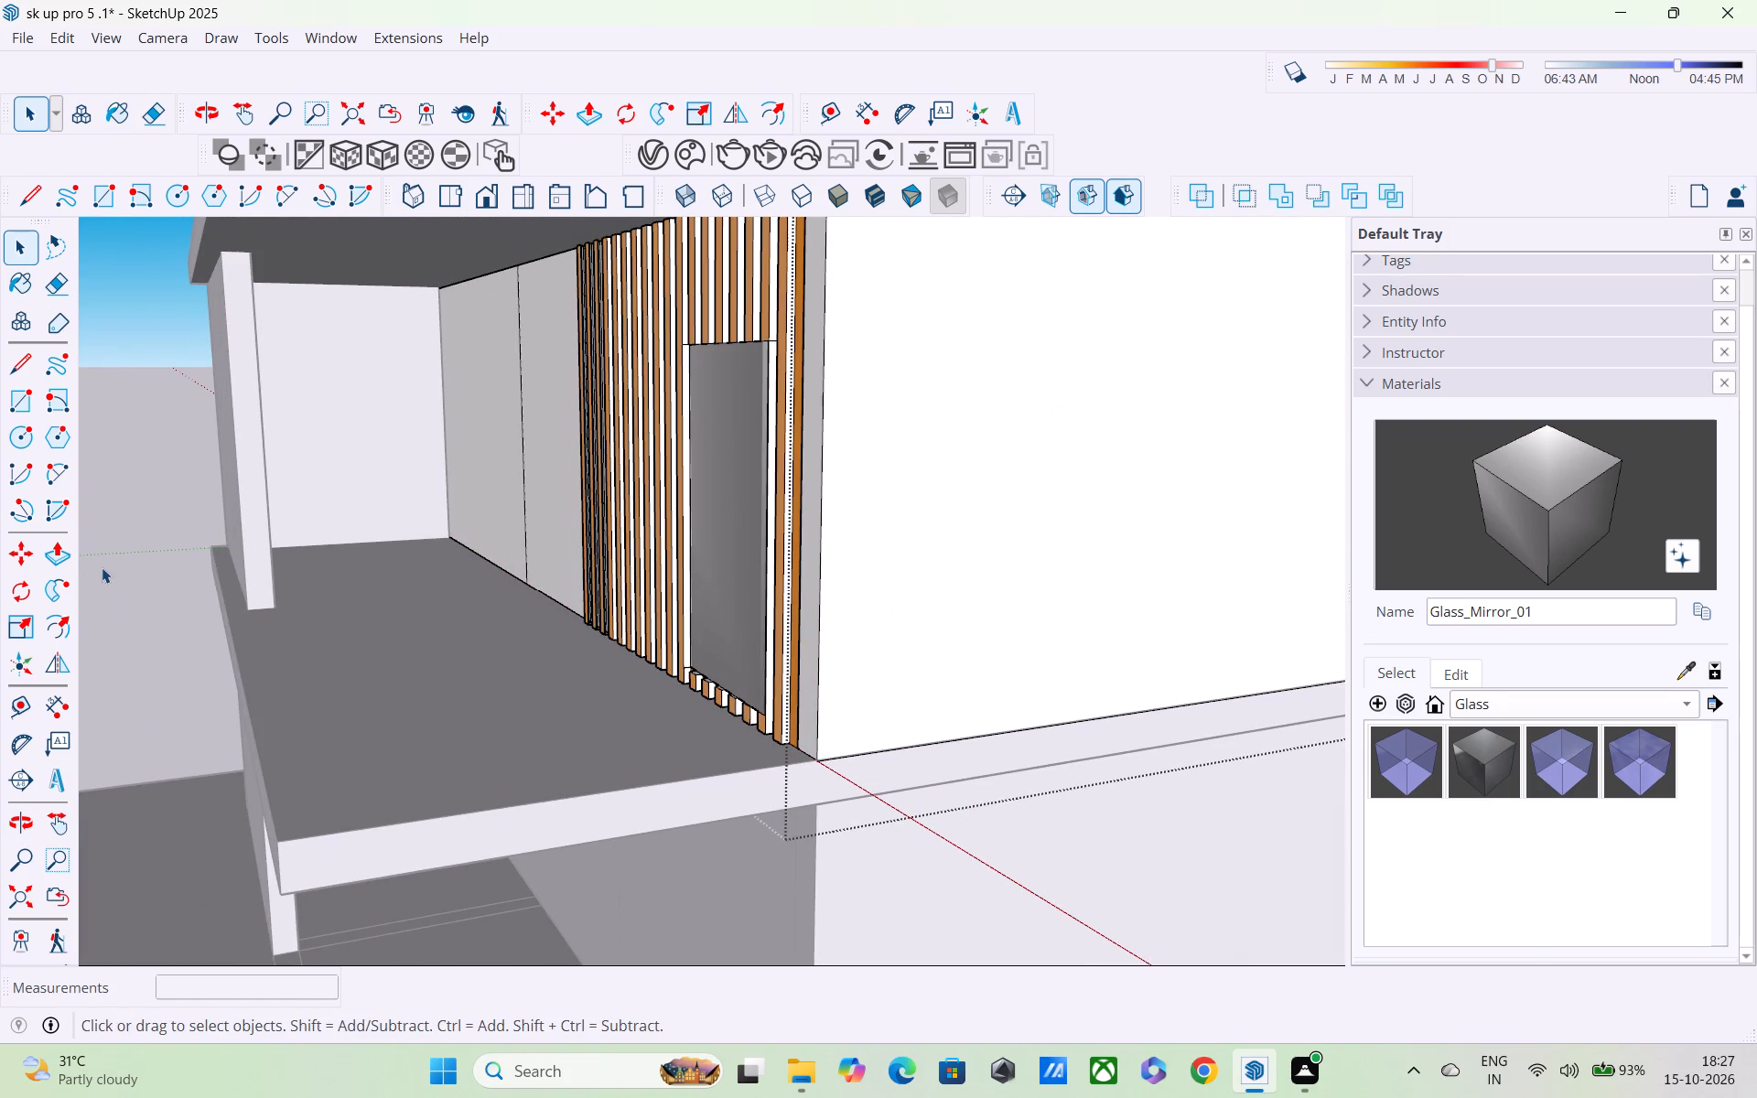
middle_click_drag(276, 662, 318, 671)
scroll(471, 680, "up", 4)
scroll(485, 691, "down", 7)
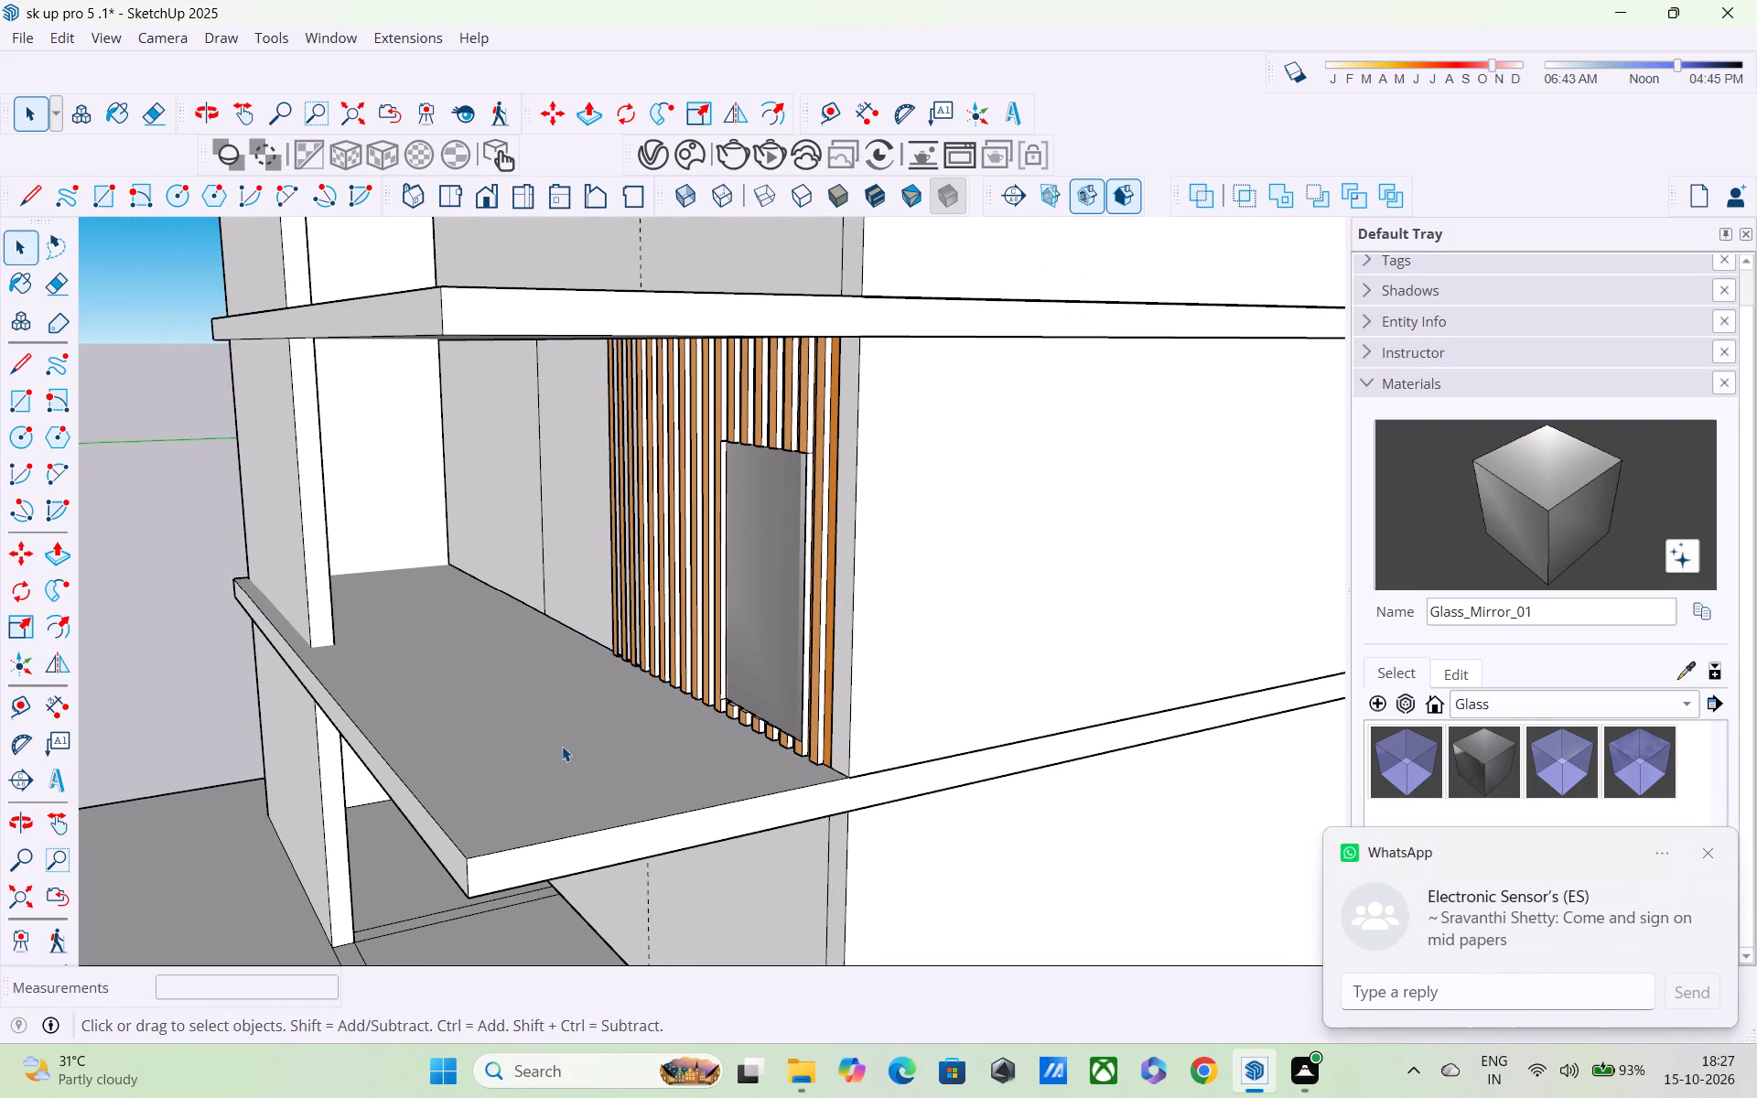
middle_click_drag(587, 762, 781, 810)
scroll(848, 809, "up", 3)
scroll(851, 809, "down", 4)
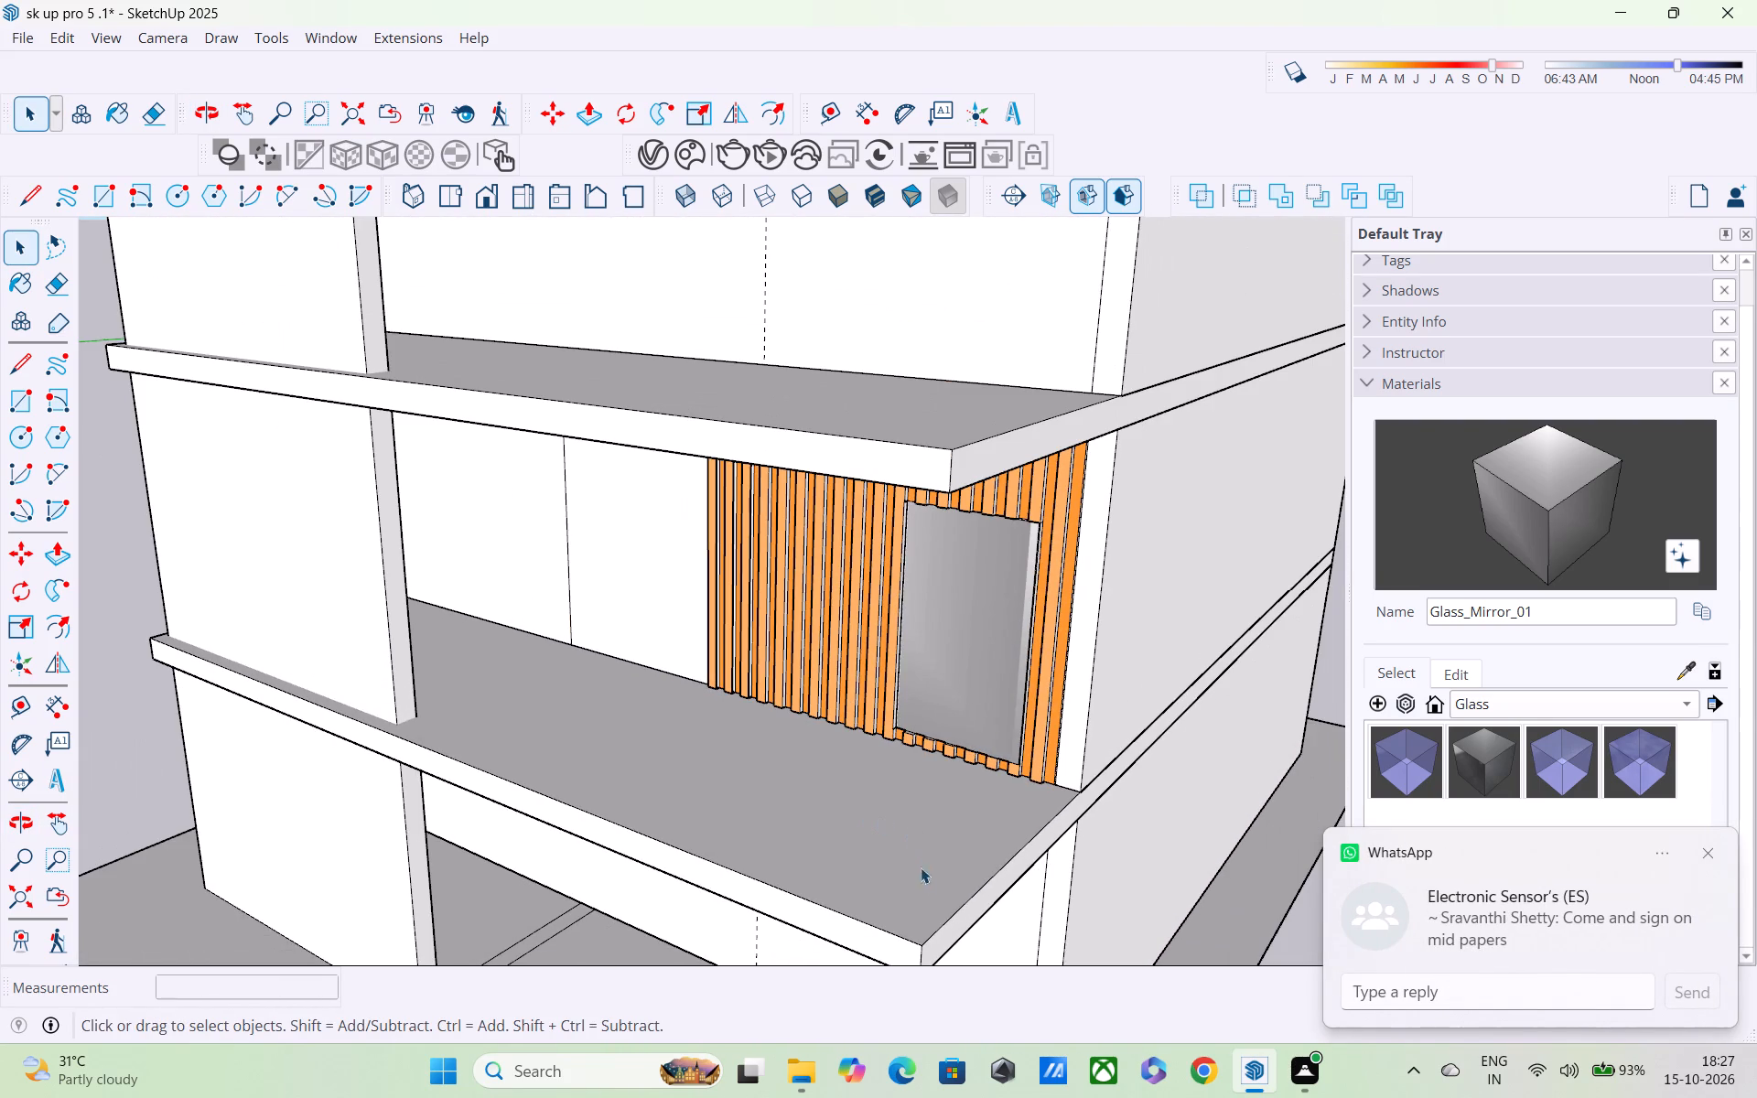
double_click(932, 905)
Place a guide 9" in from the balcony slab's side edge, at the clad wall's outer end.
middle_click_drag(936, 889, 818, 795)
scroll(817, 794, "up", 3)
middle_click_drag(808, 764, 1030, 901)
middle_click_drag(775, 767, 904, 828)
scroll(889, 772, "up", 3)
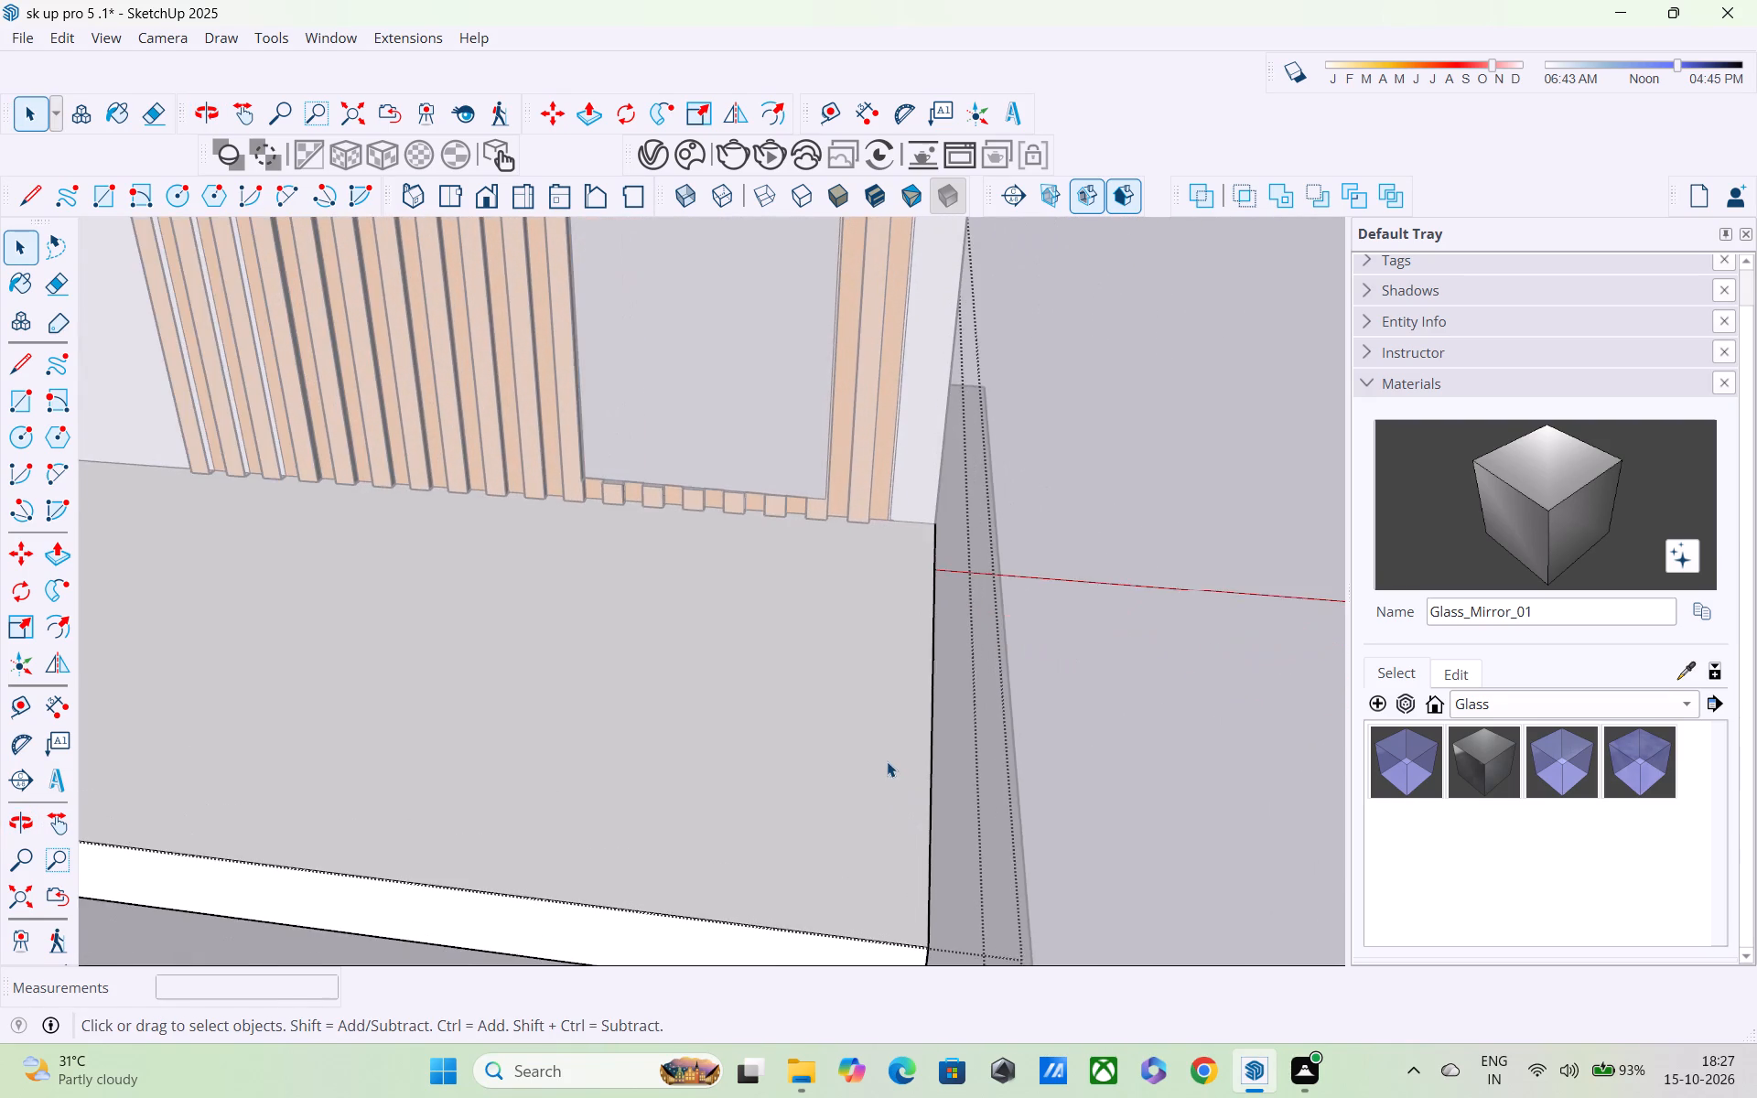
scroll(887, 761, "down", 3)
key("l")
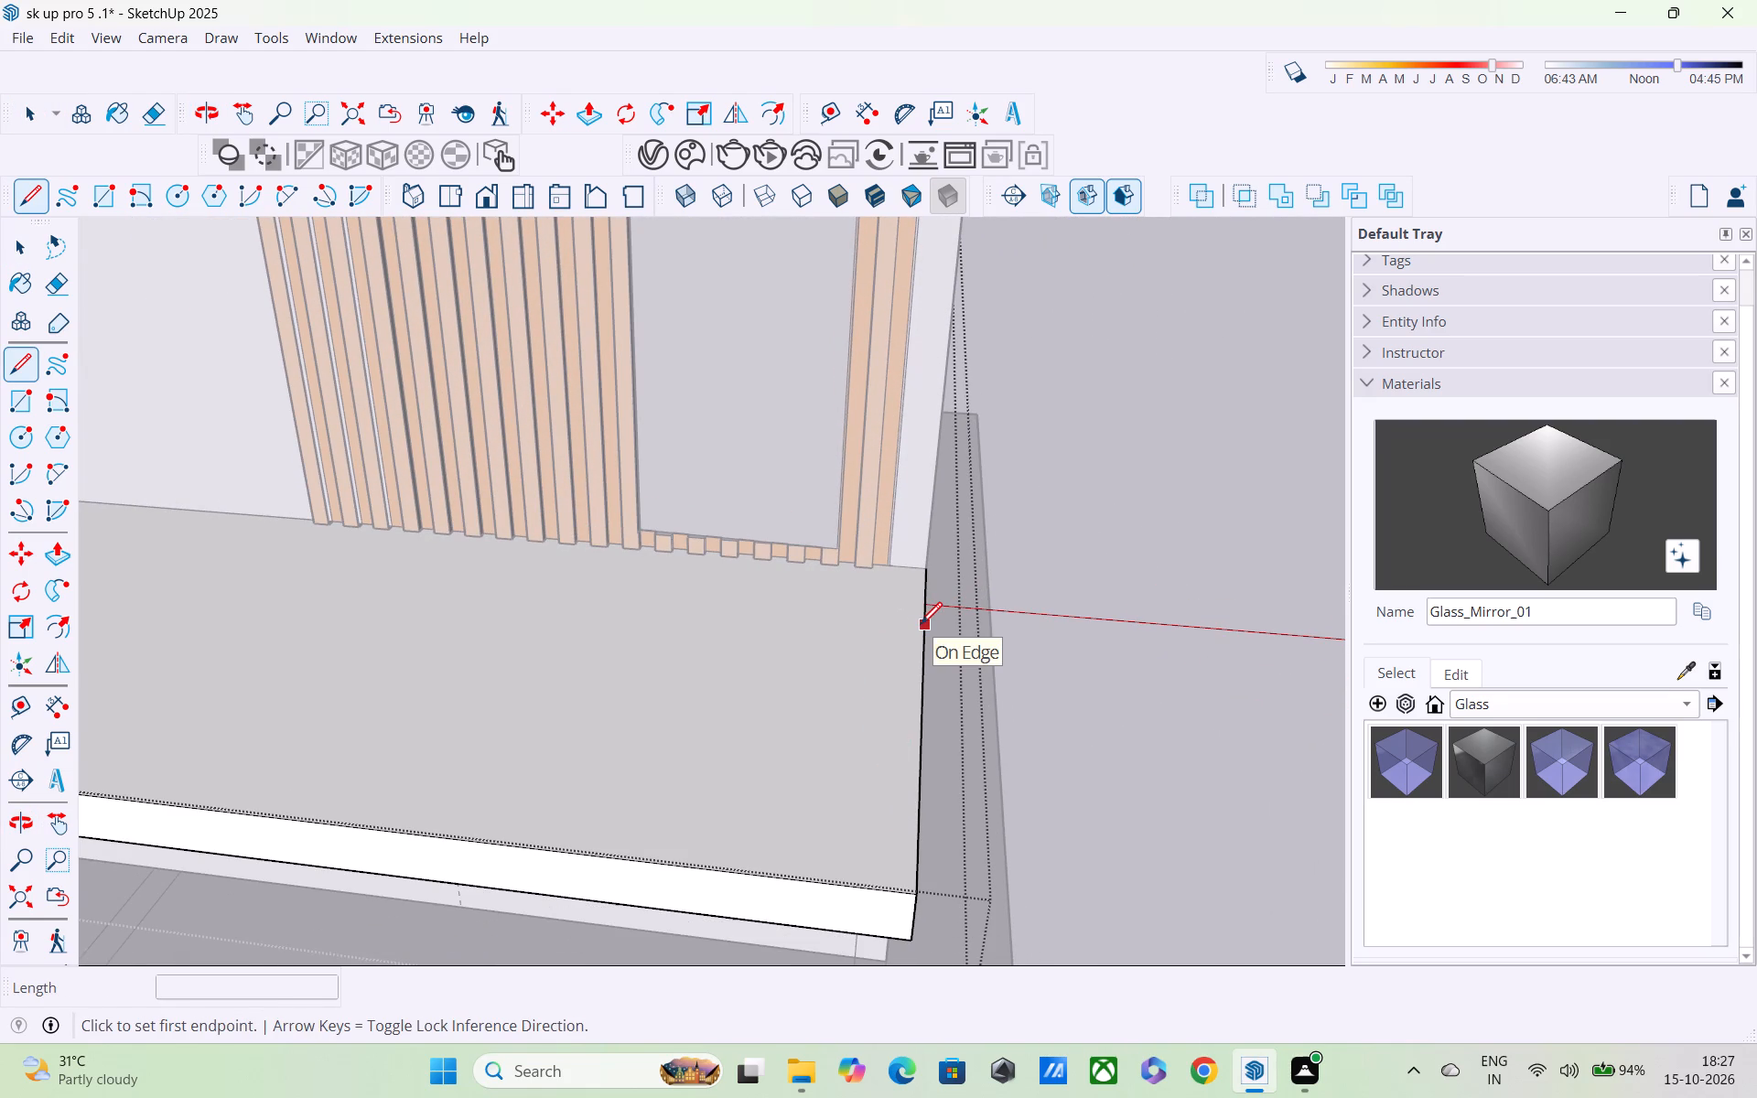
key("t")
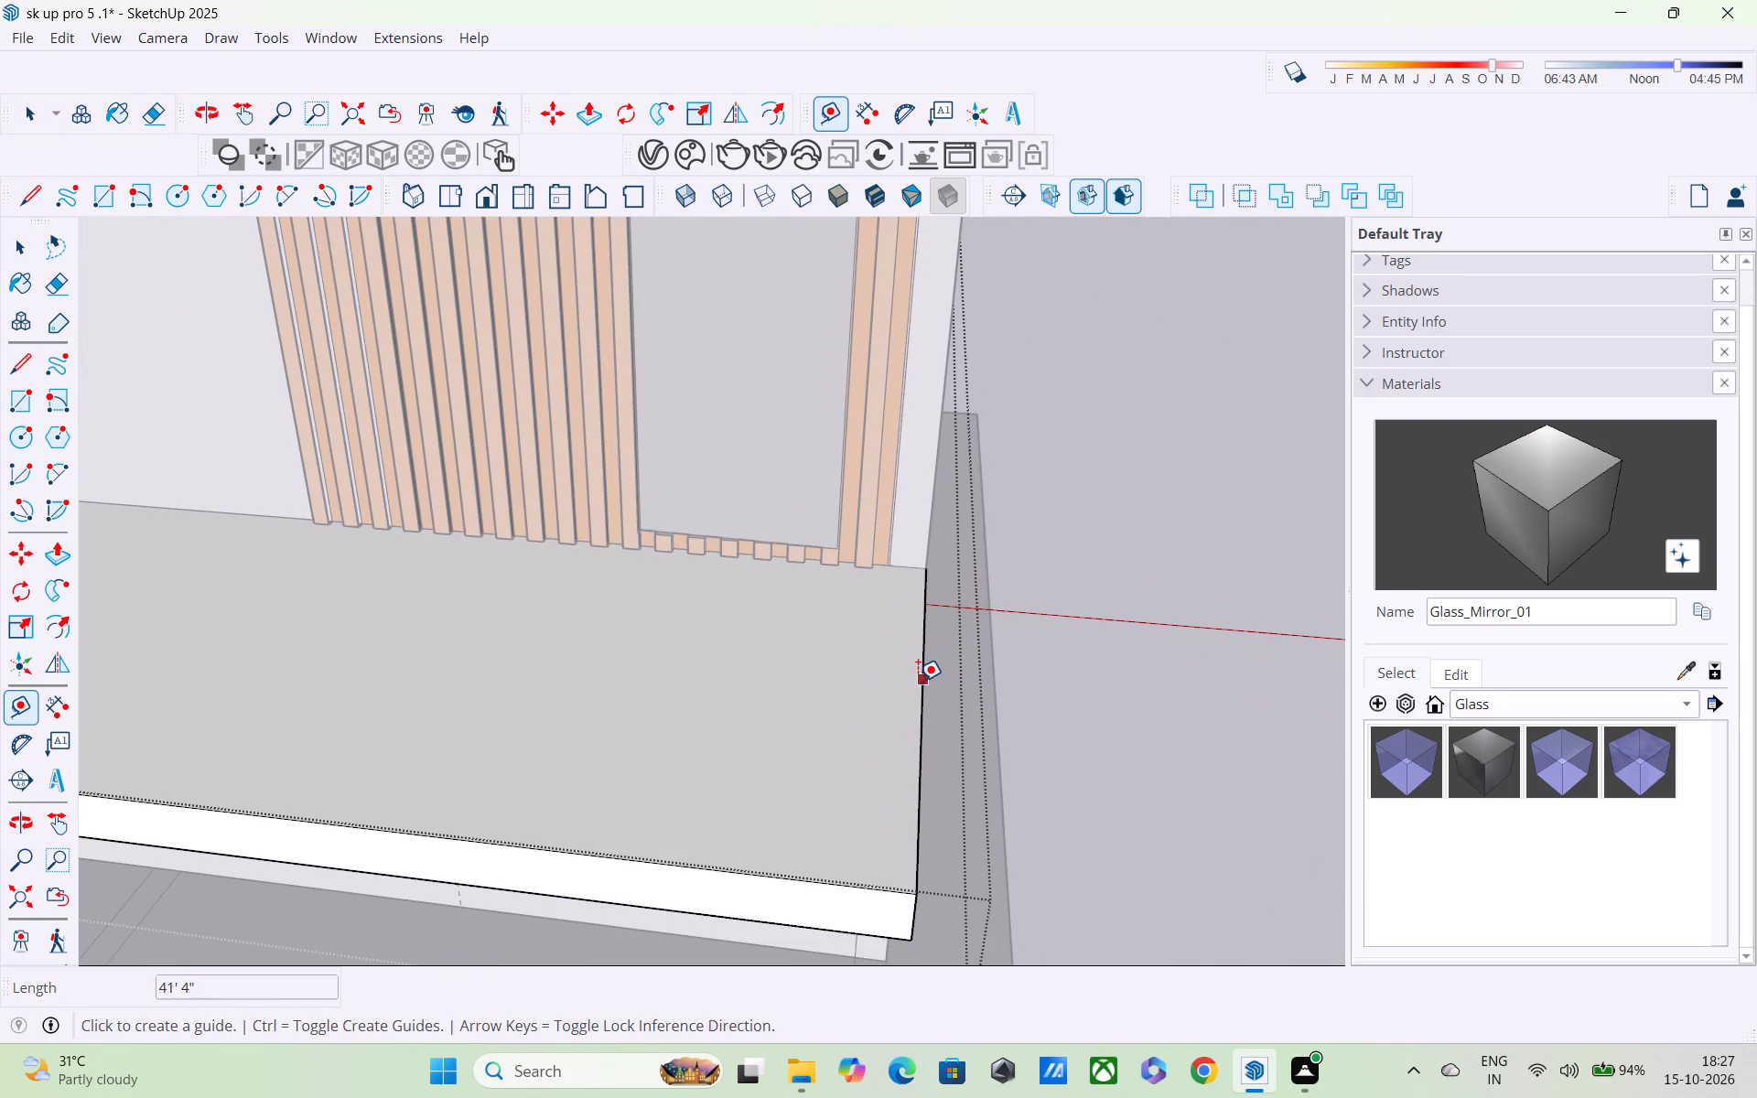
left_click(918, 681)
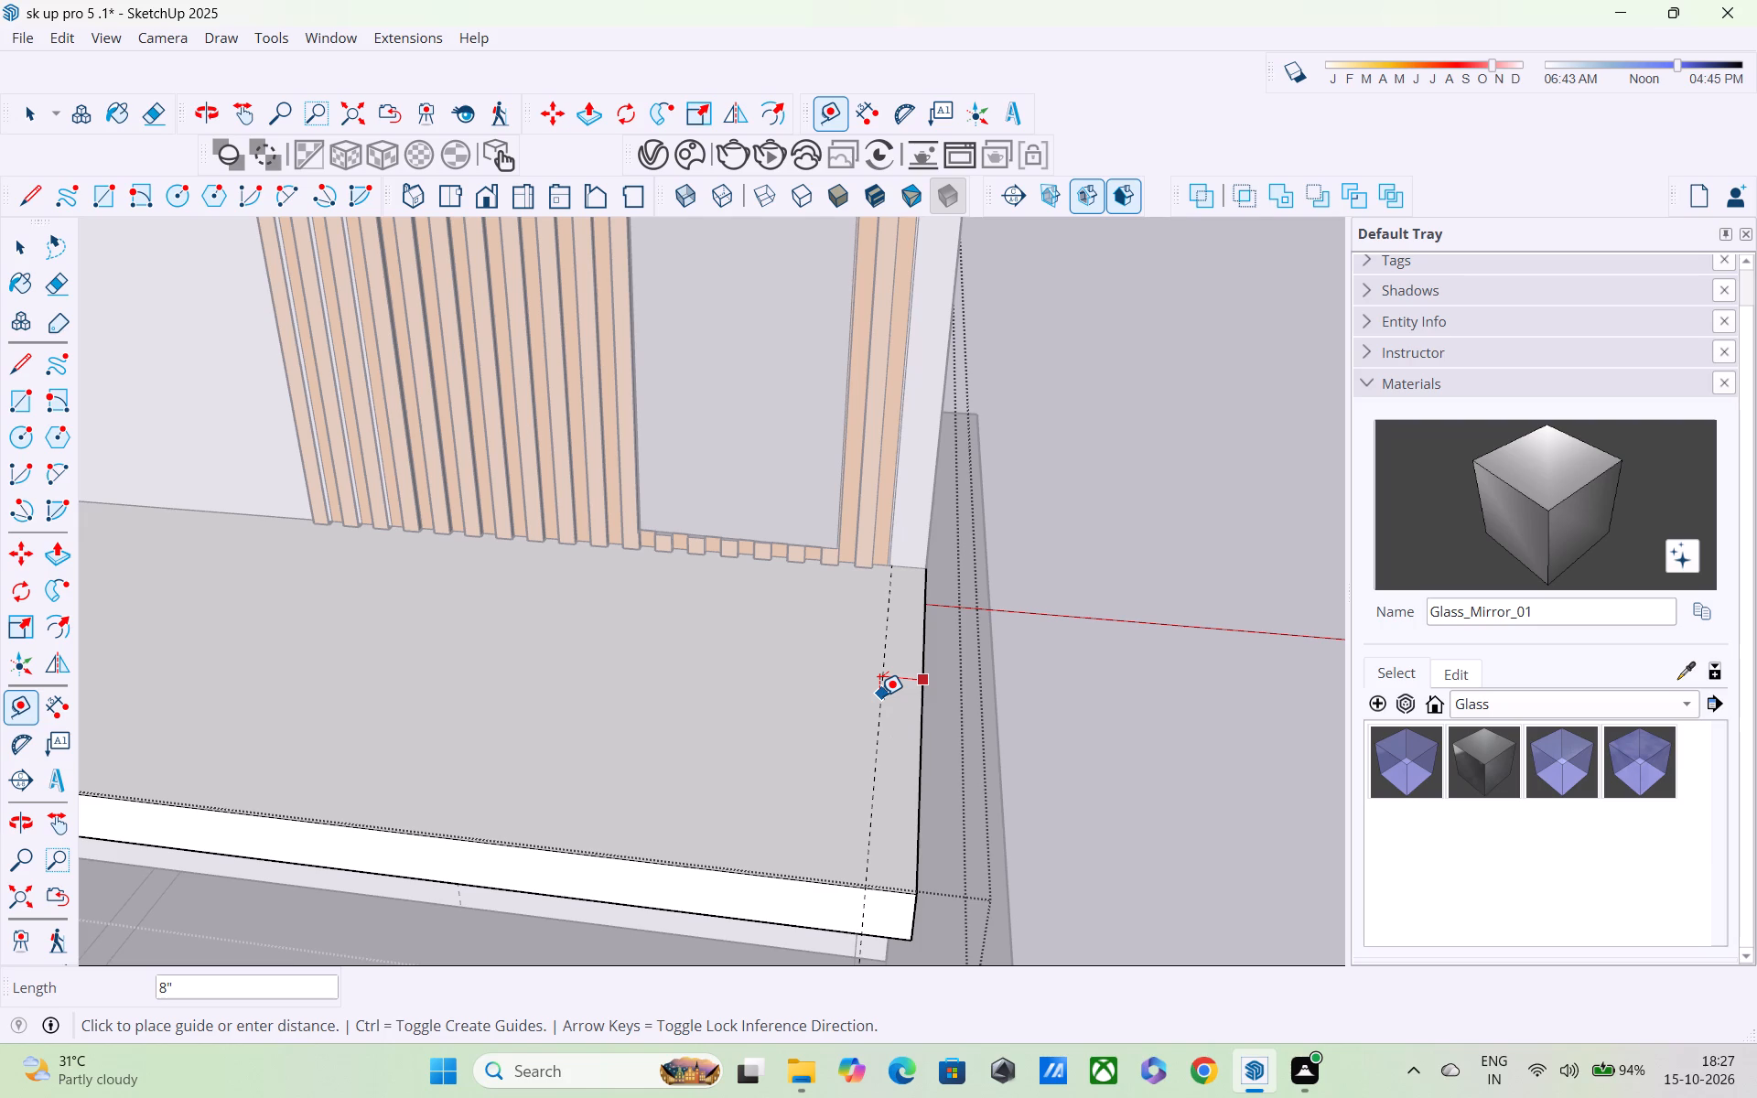
type("9\"")
key("Return")
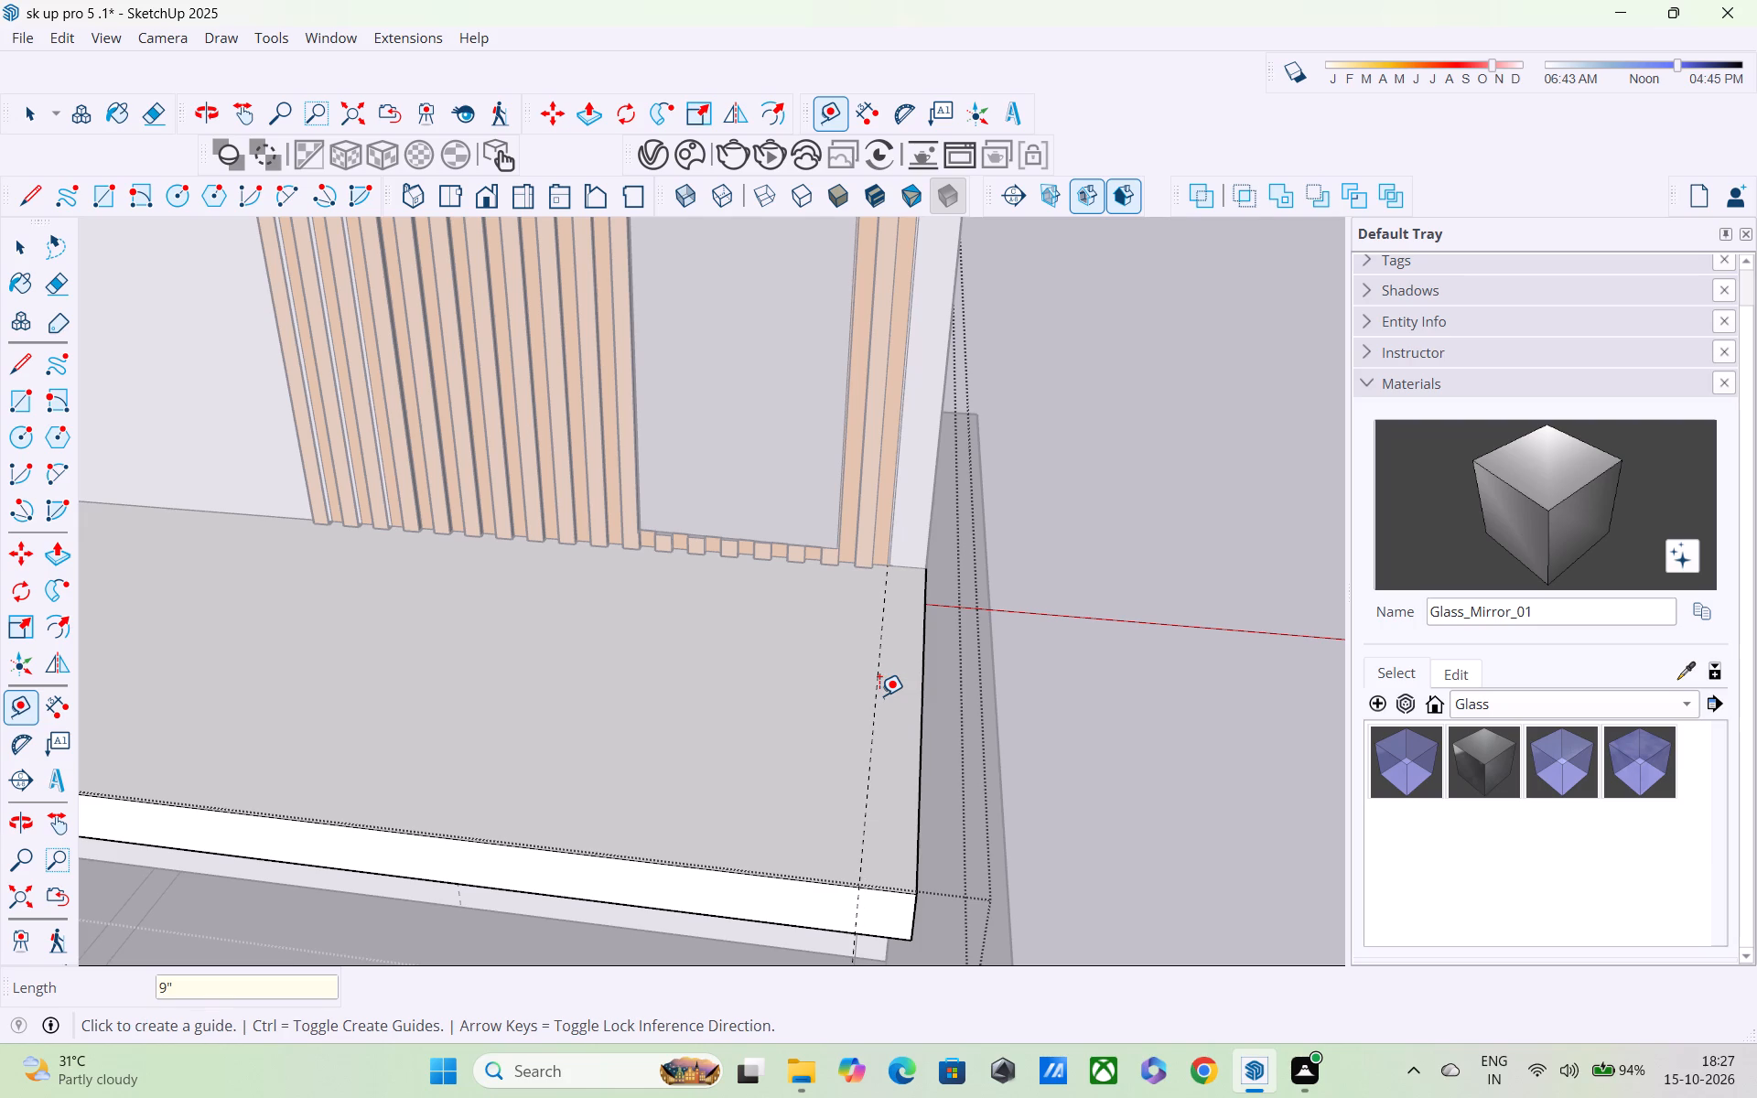
Place a guide 9" in from the balcony slab's long front edge.
left_click(767, 876)
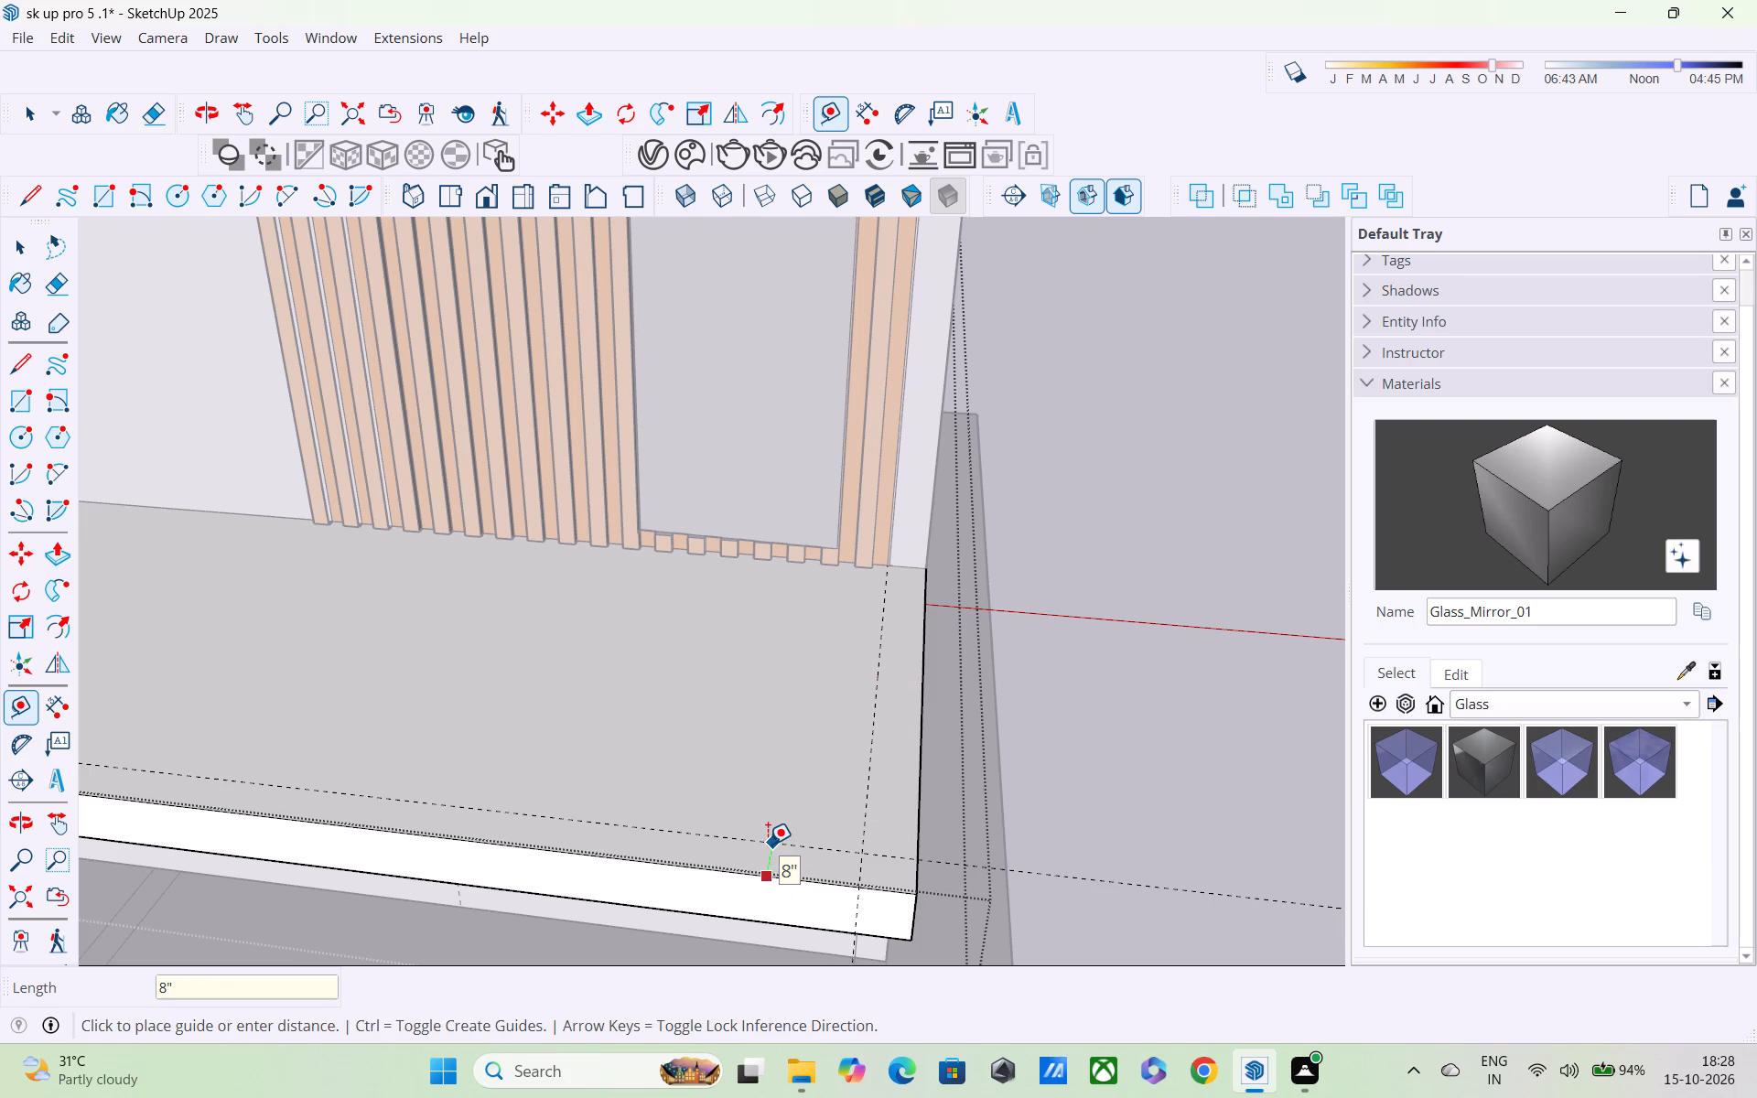
type("9\"")
key("Return")
Place a second guide about 5 13/16" out from the front guide, towards the balcony slab's long front edge.
scroll(768, 844, "down", 3)
middle_click_drag(769, 833, 759, 894)
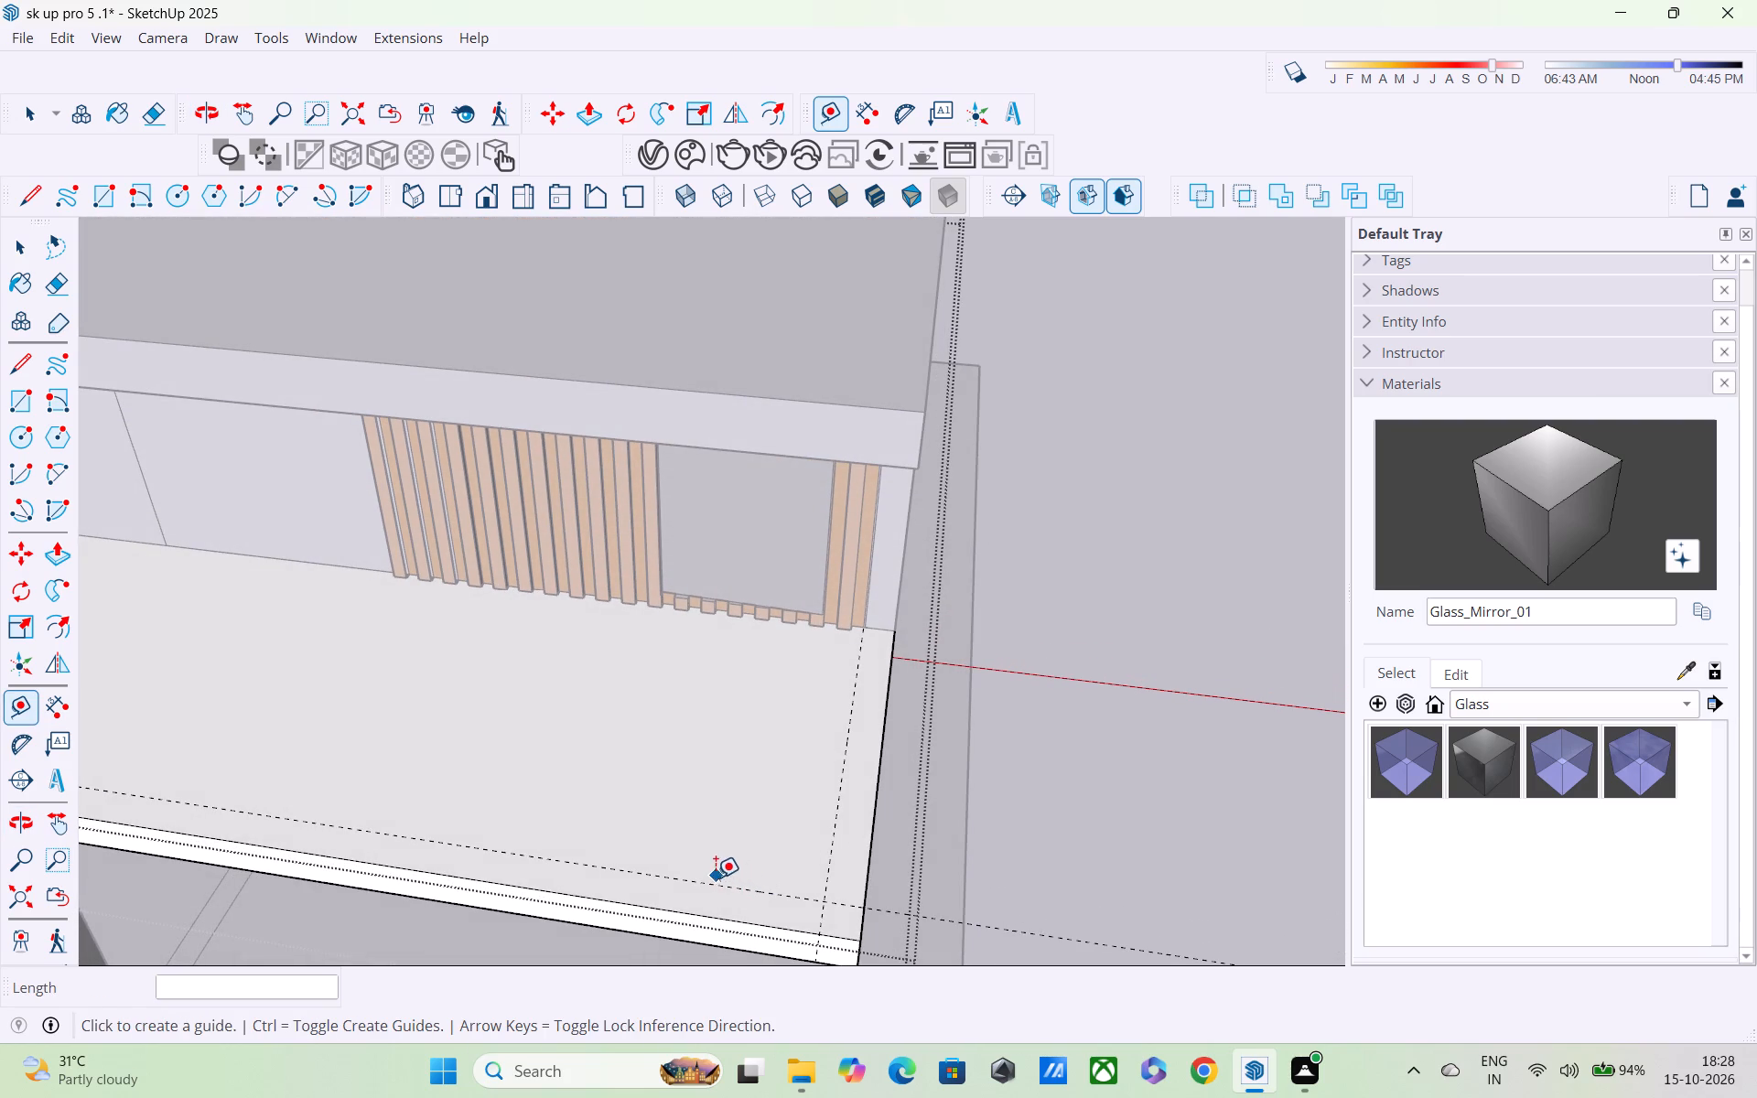
middle_click_drag(709, 885, 705, 939)
scroll(691, 940, "up", 4)
middle_click_drag(676, 933, 680, 885)
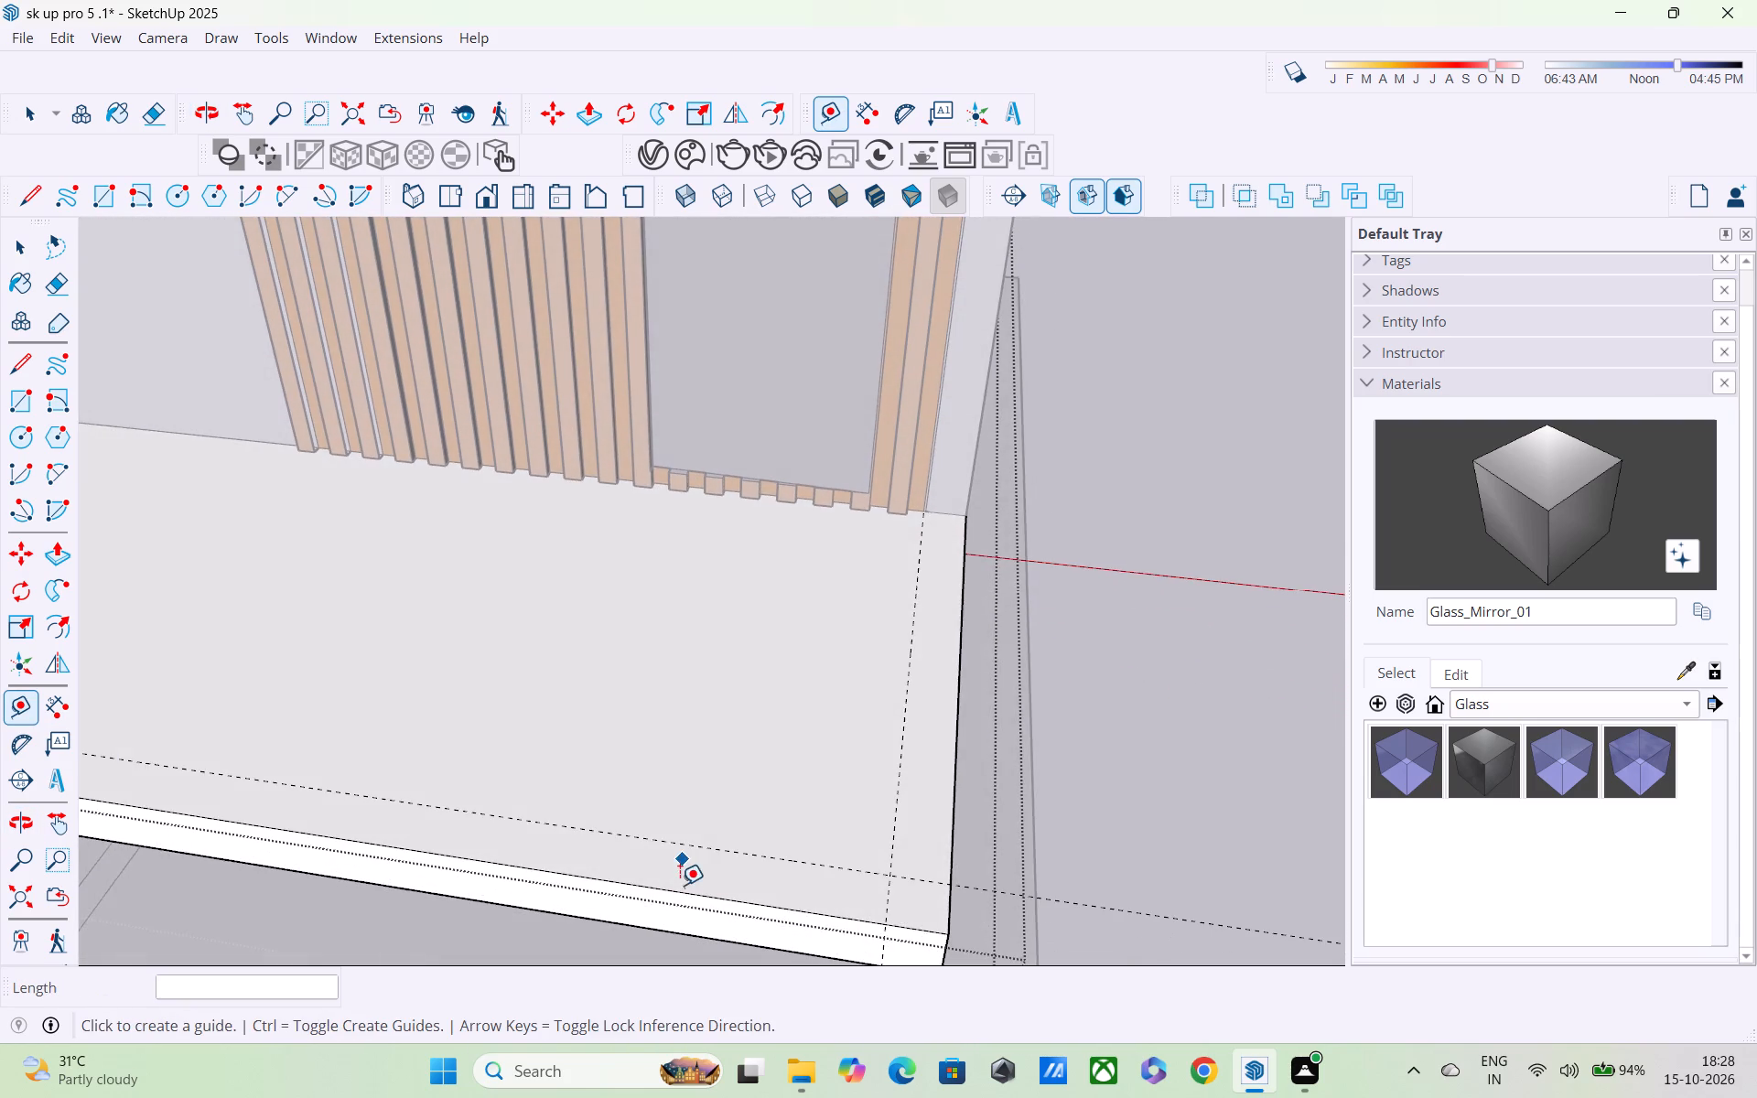
scroll(678, 874, "up", 3)
left_click(677, 836)
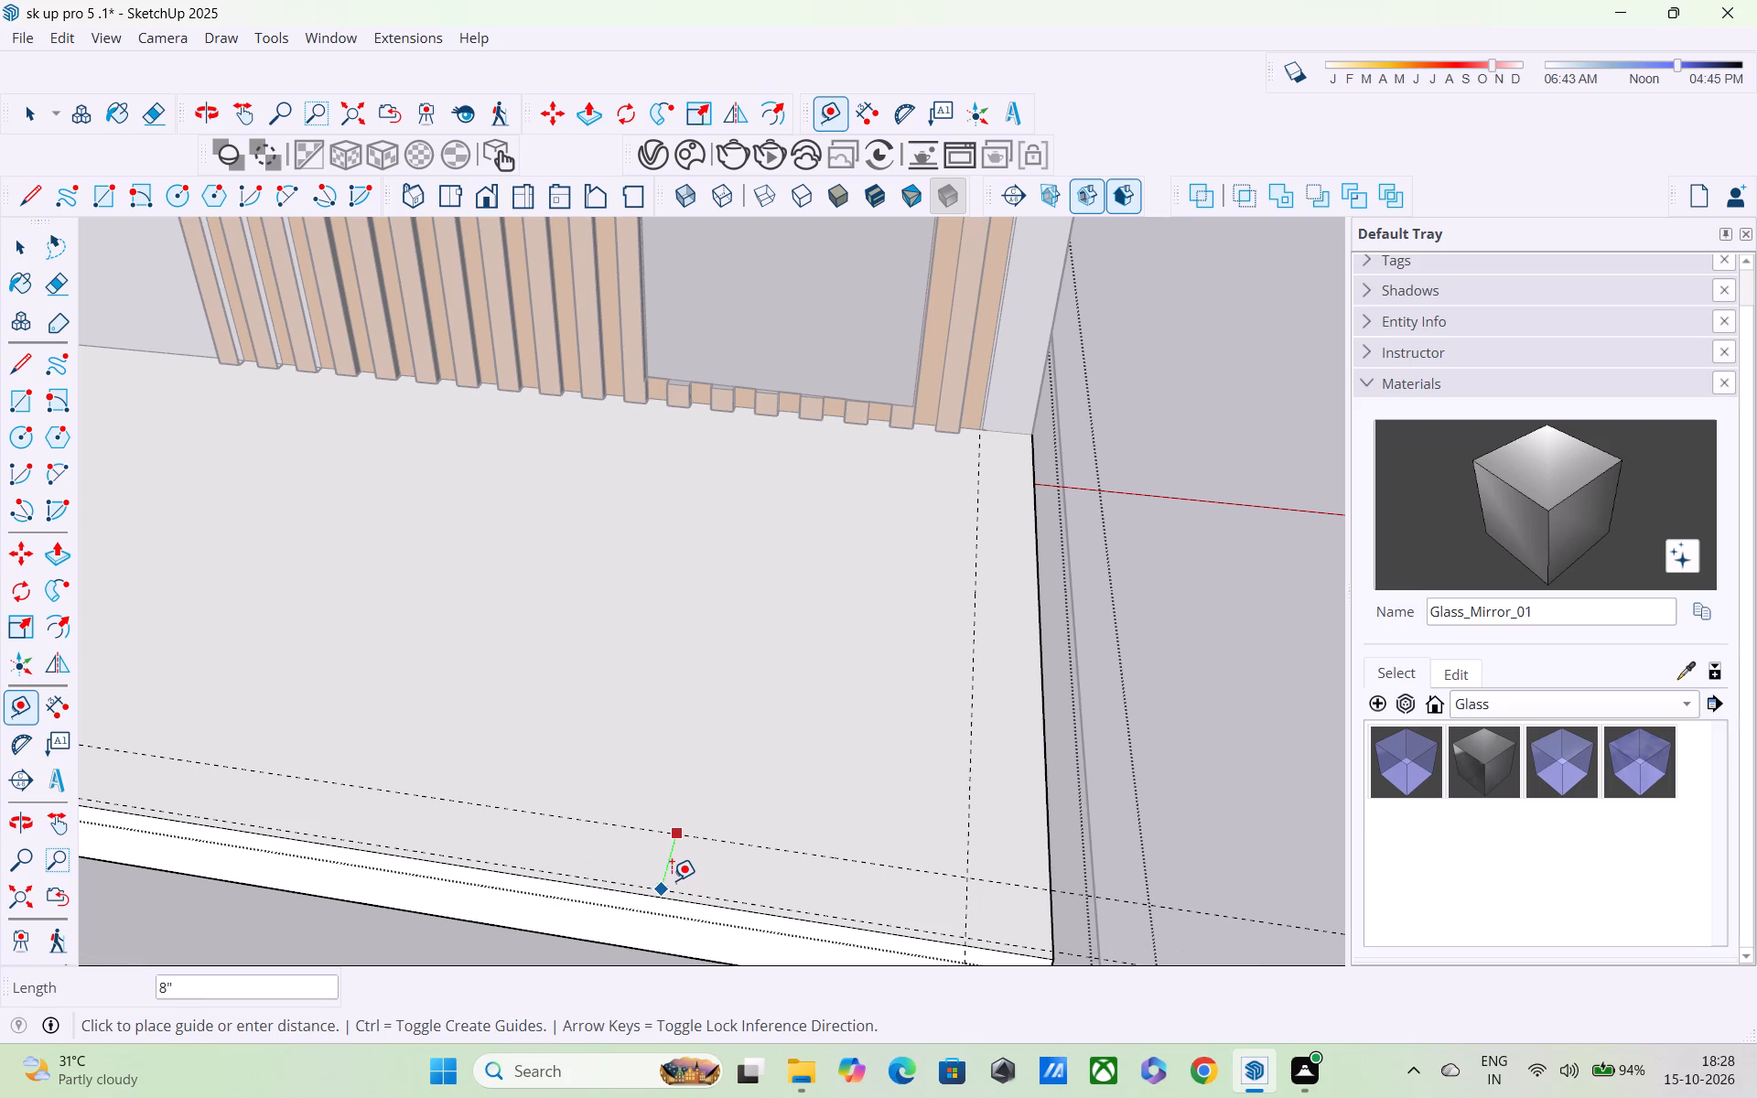
left_click(672, 877)
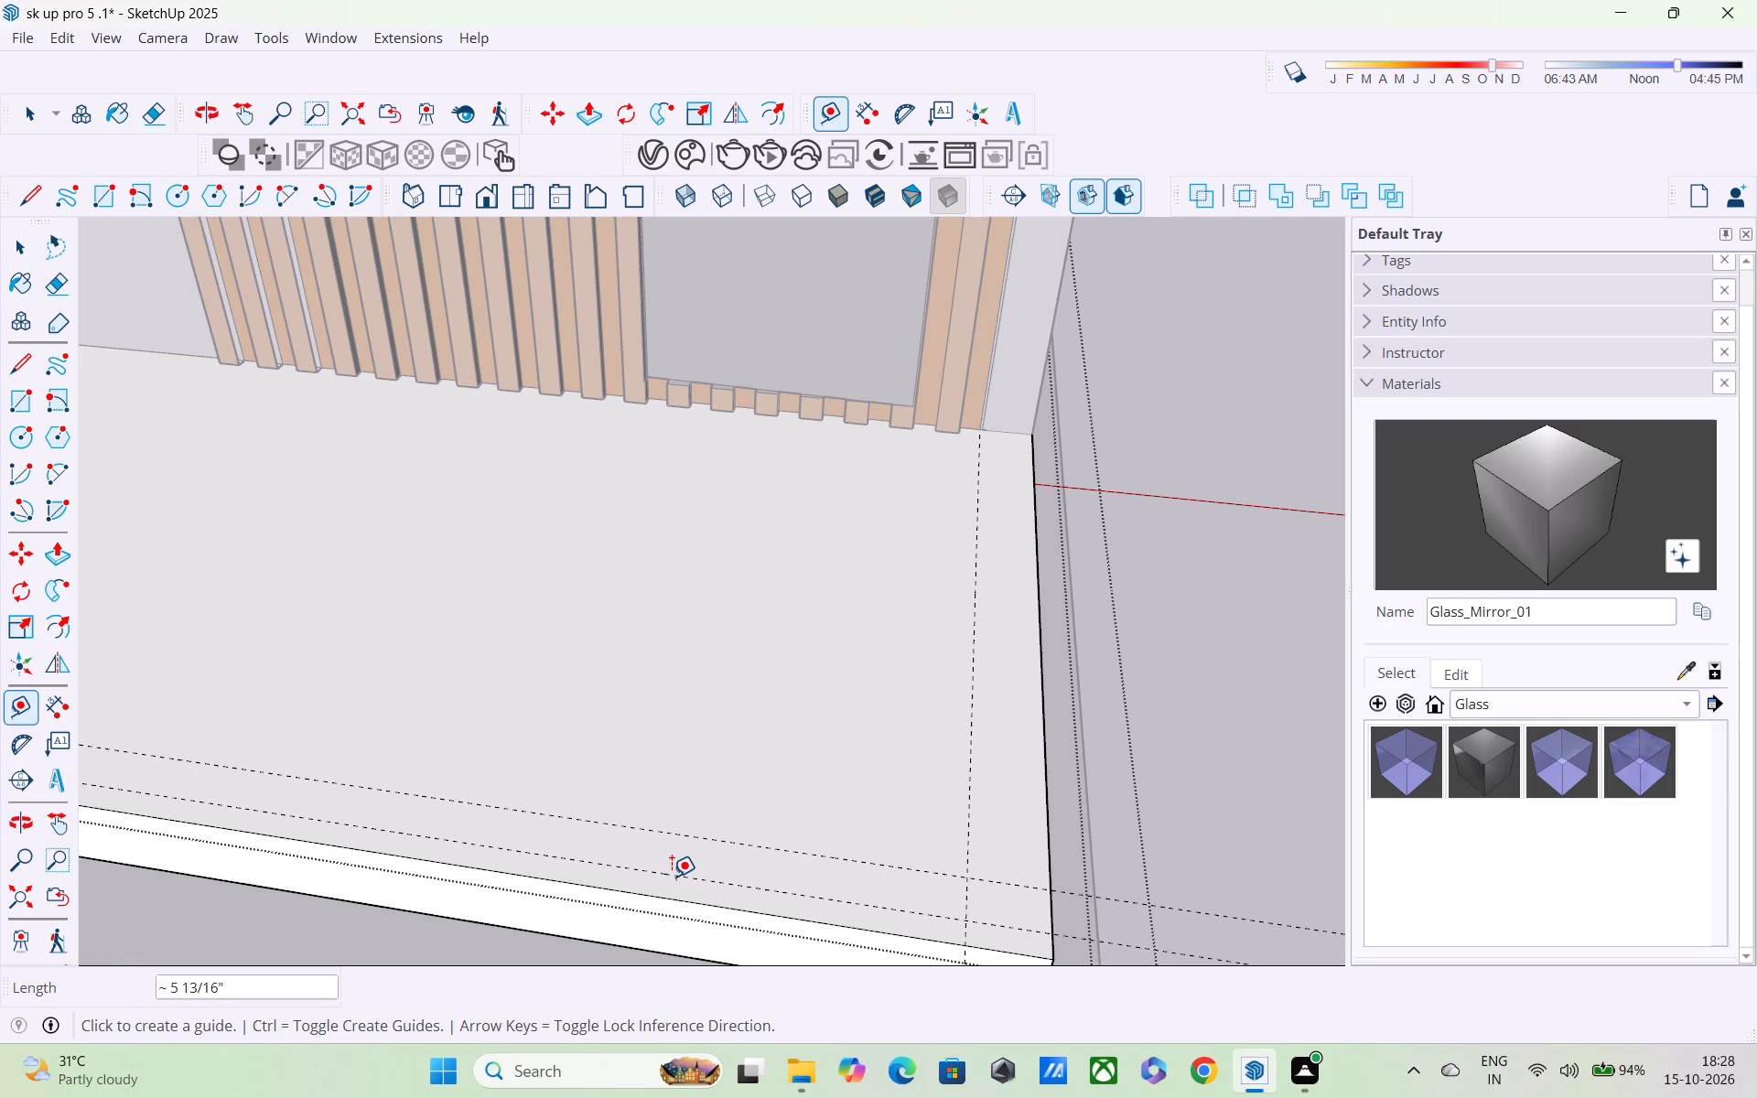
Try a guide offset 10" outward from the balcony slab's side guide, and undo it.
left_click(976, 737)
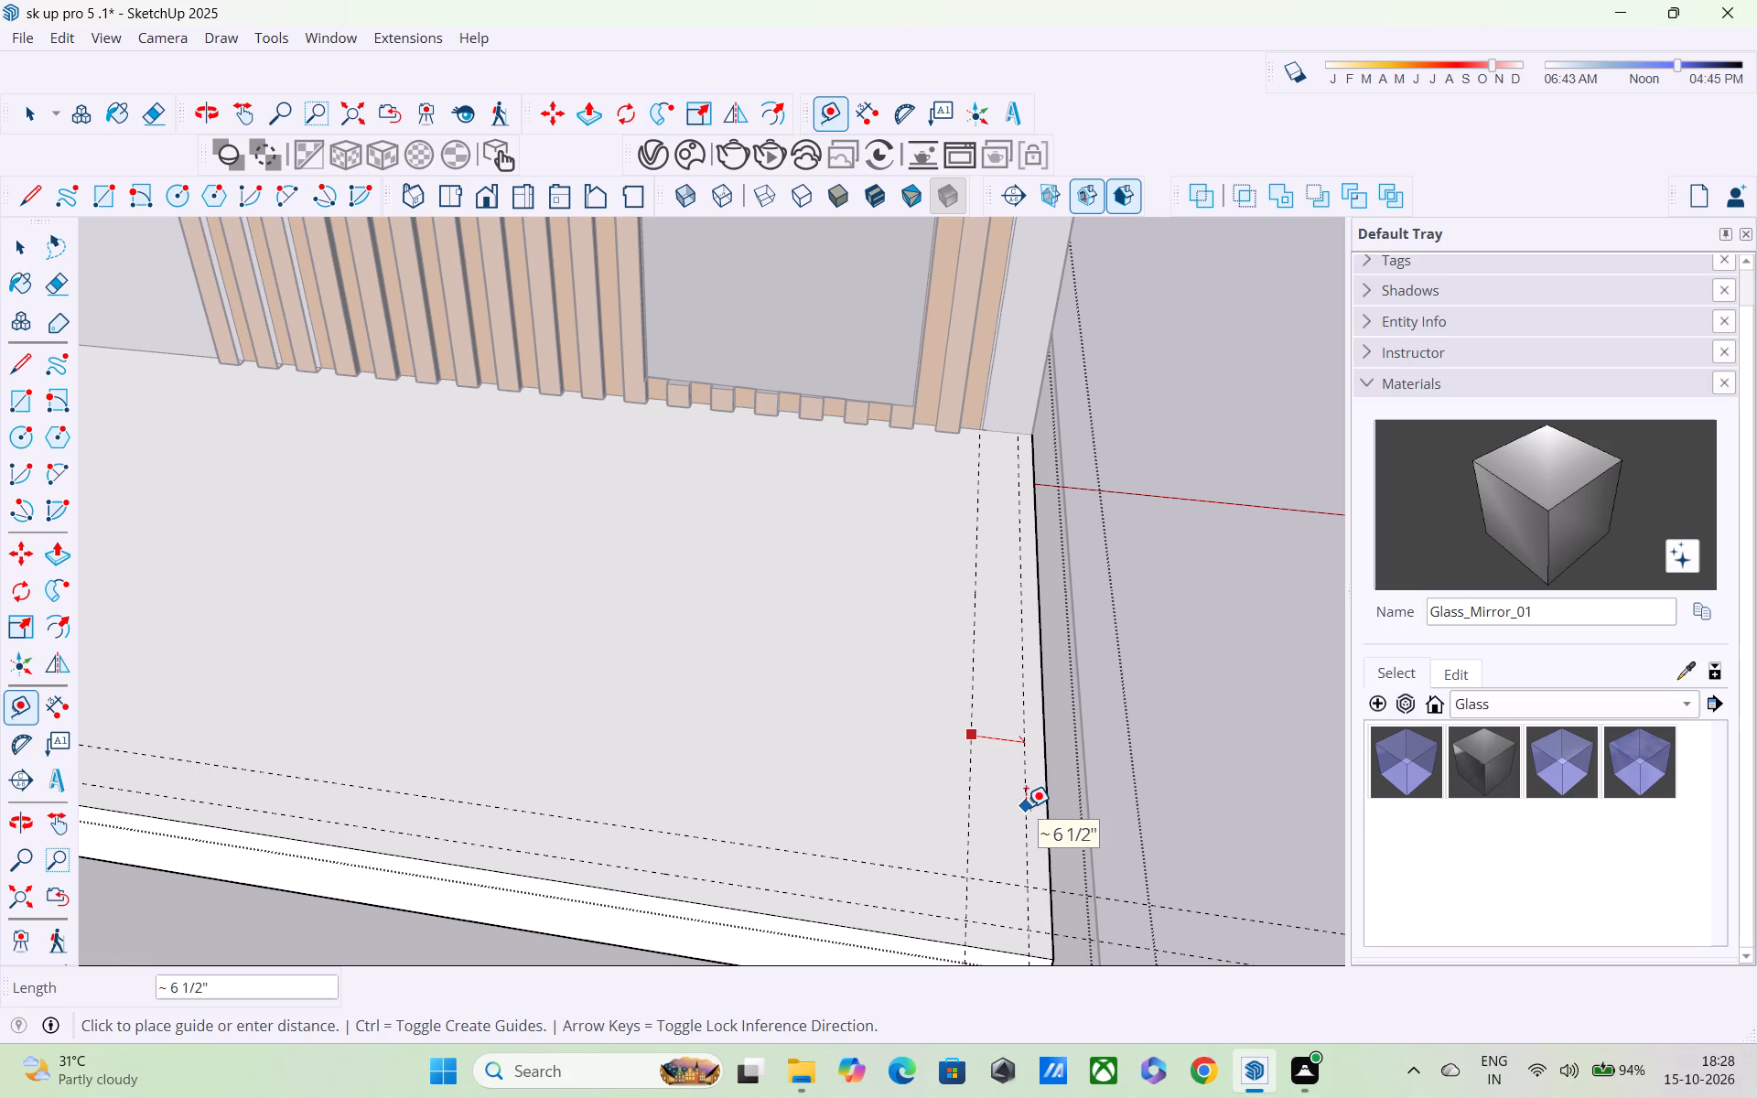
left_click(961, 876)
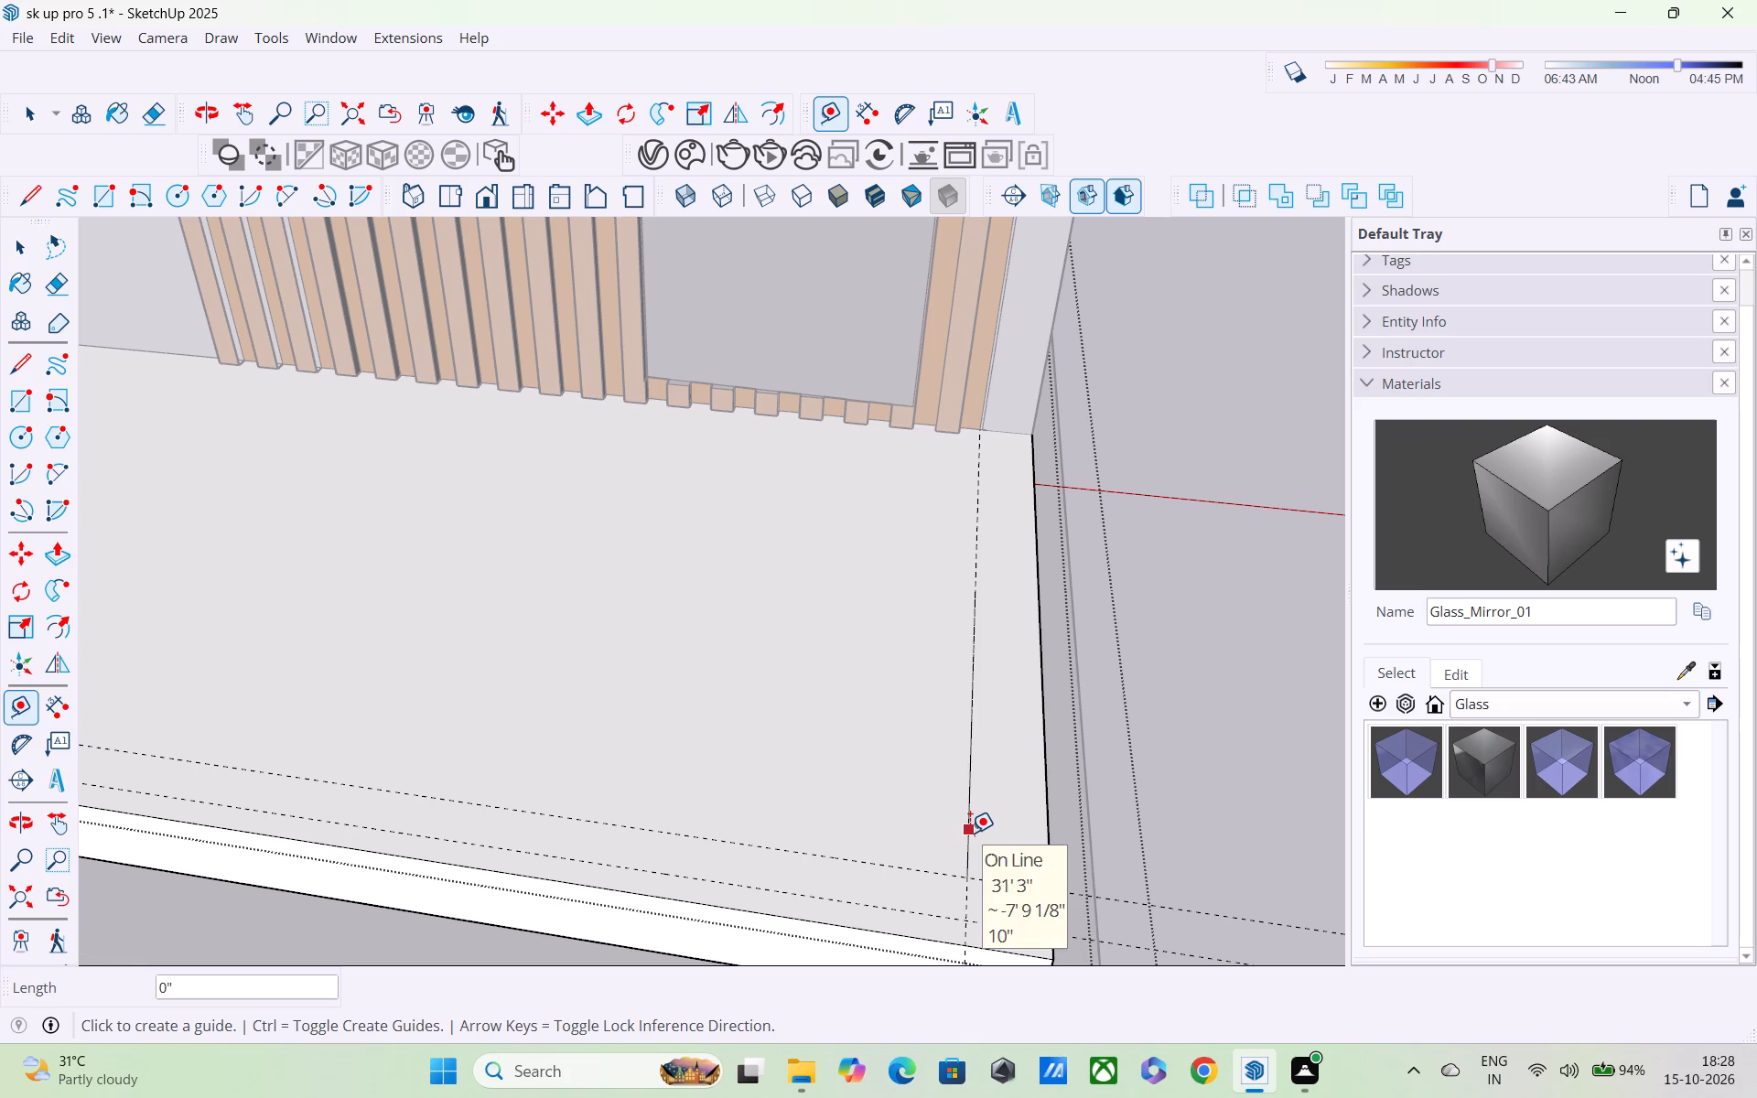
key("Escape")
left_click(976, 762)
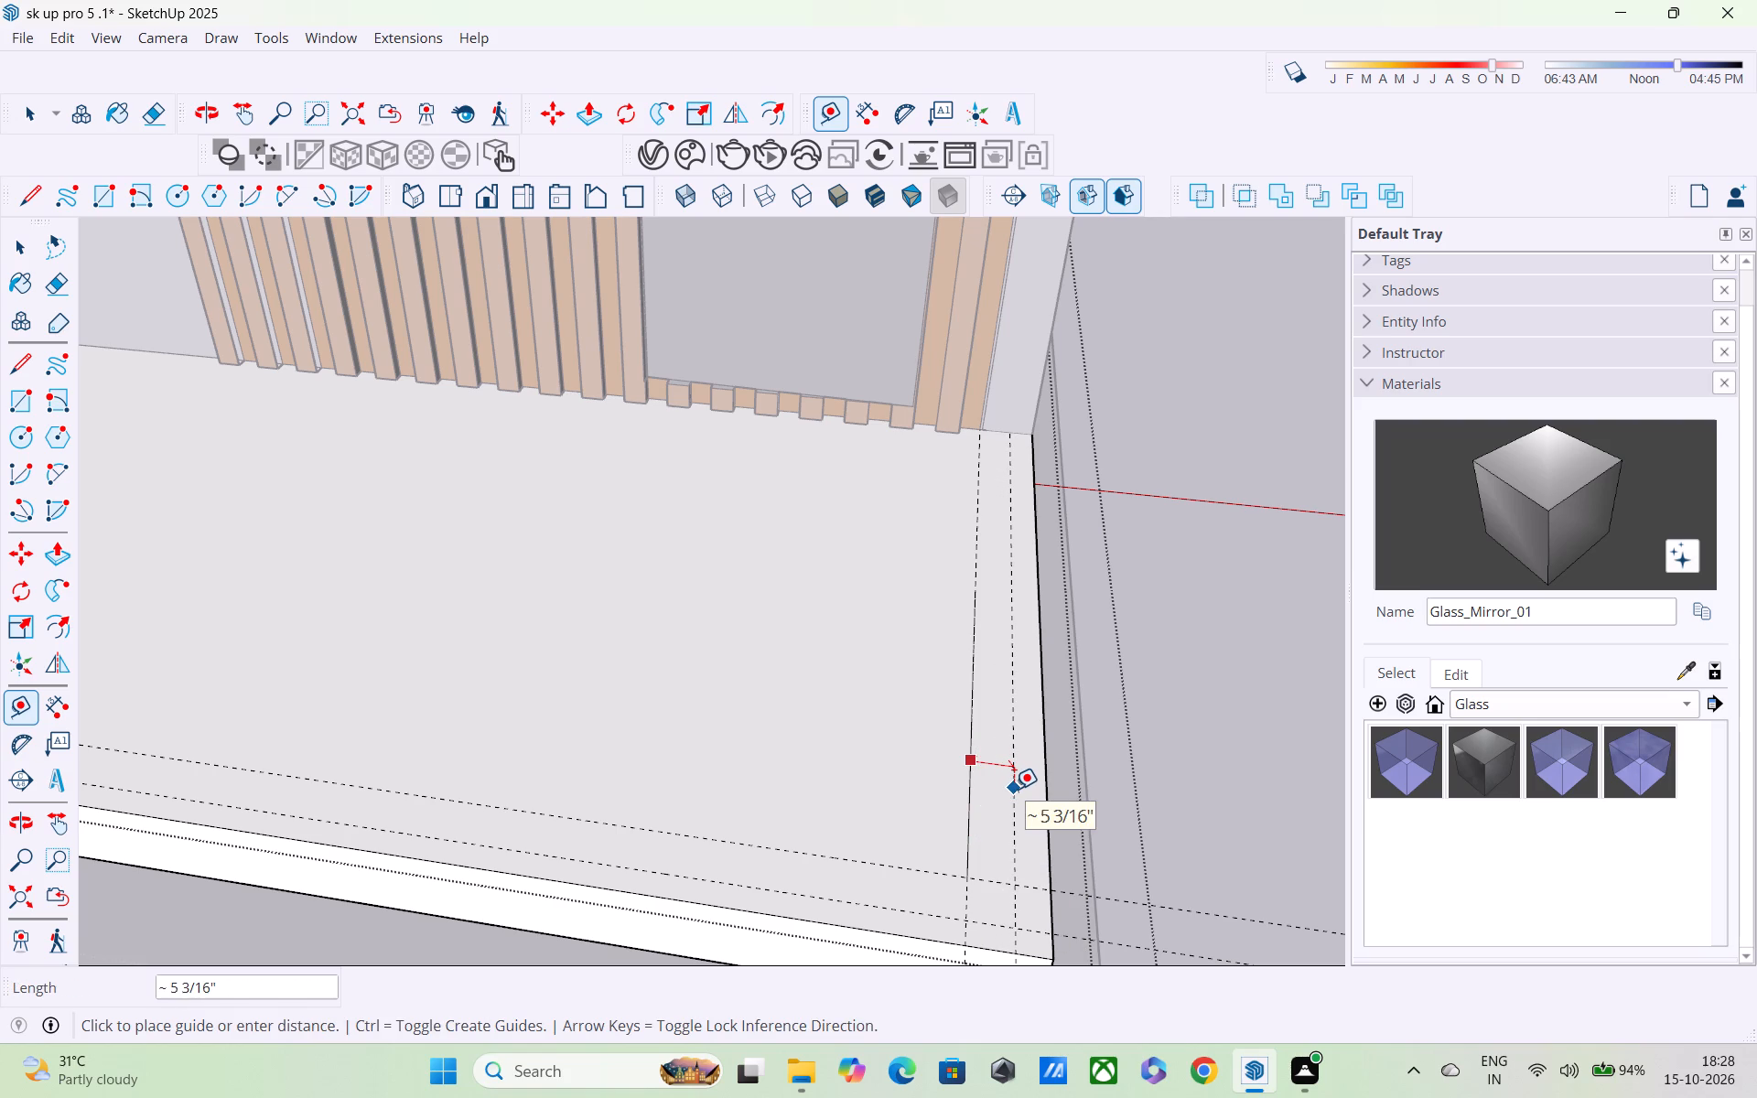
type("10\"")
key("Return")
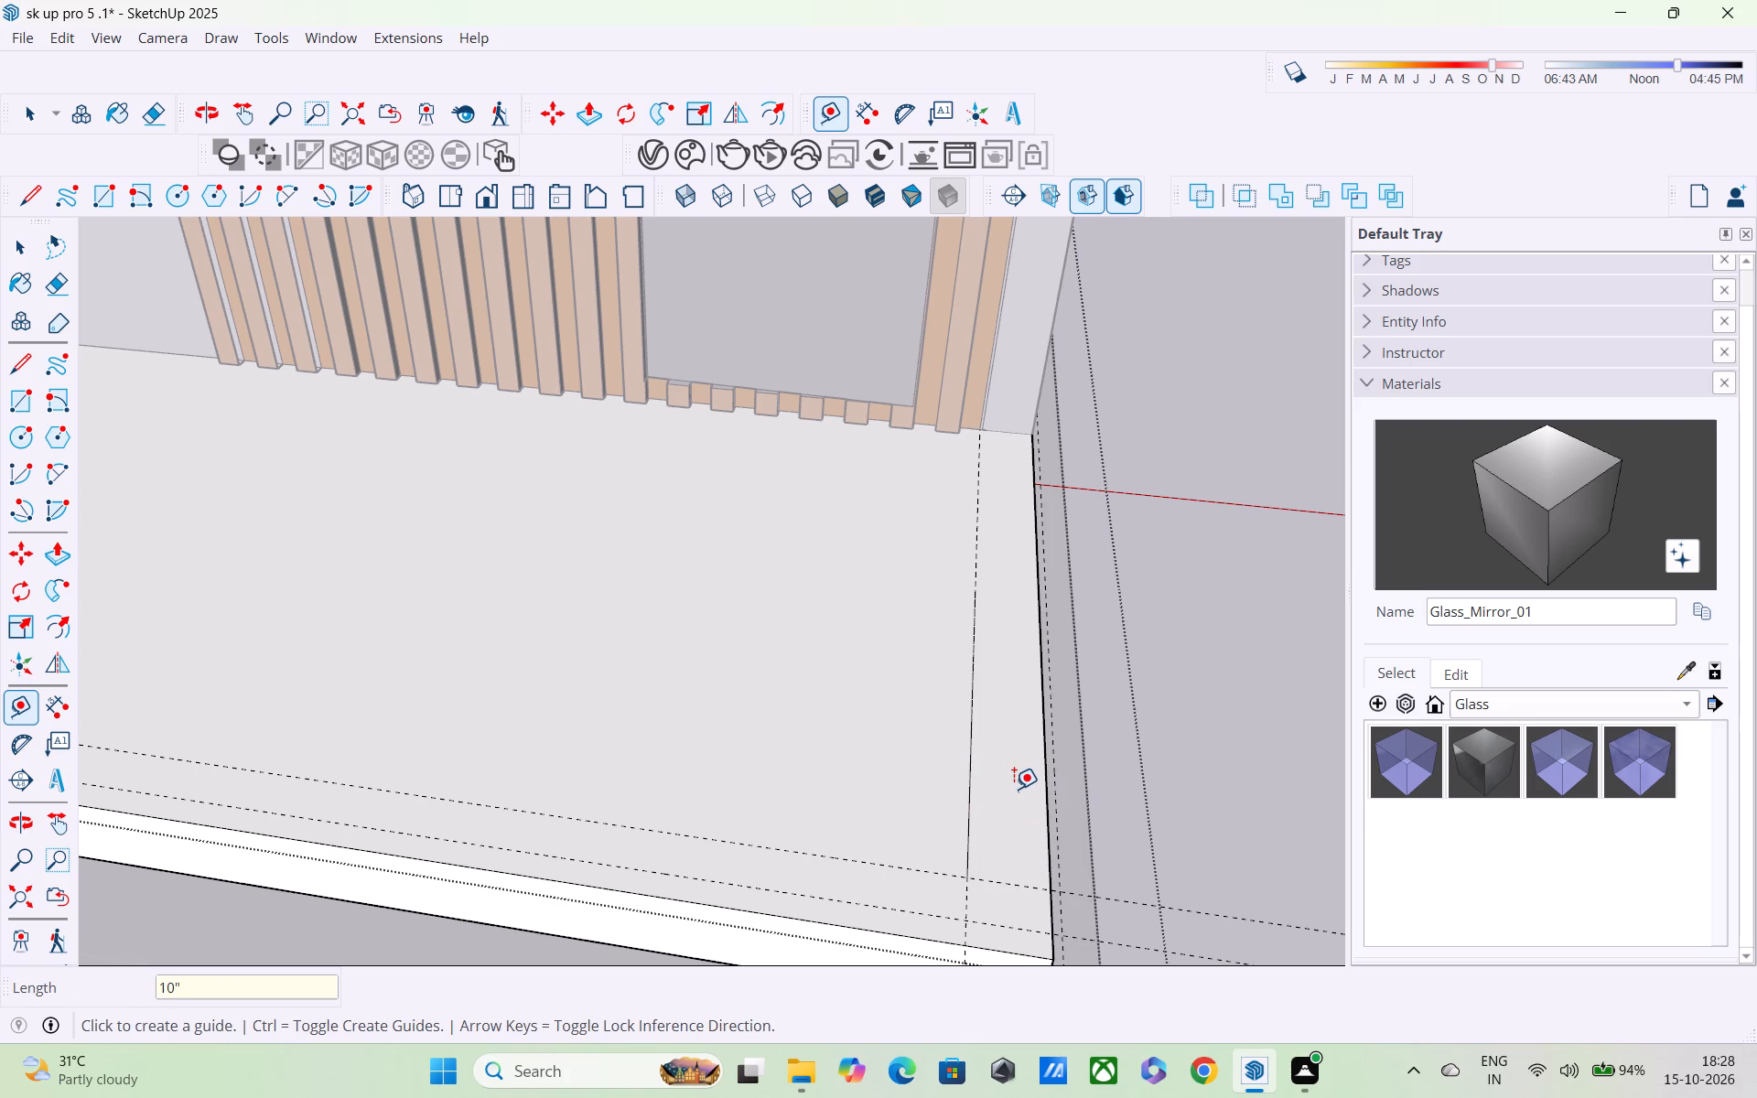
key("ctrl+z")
Place a second guide about 6 7/16" out from the side guide, towards the balcony slab's side edge.
scroll(1012, 777, "down", 4)
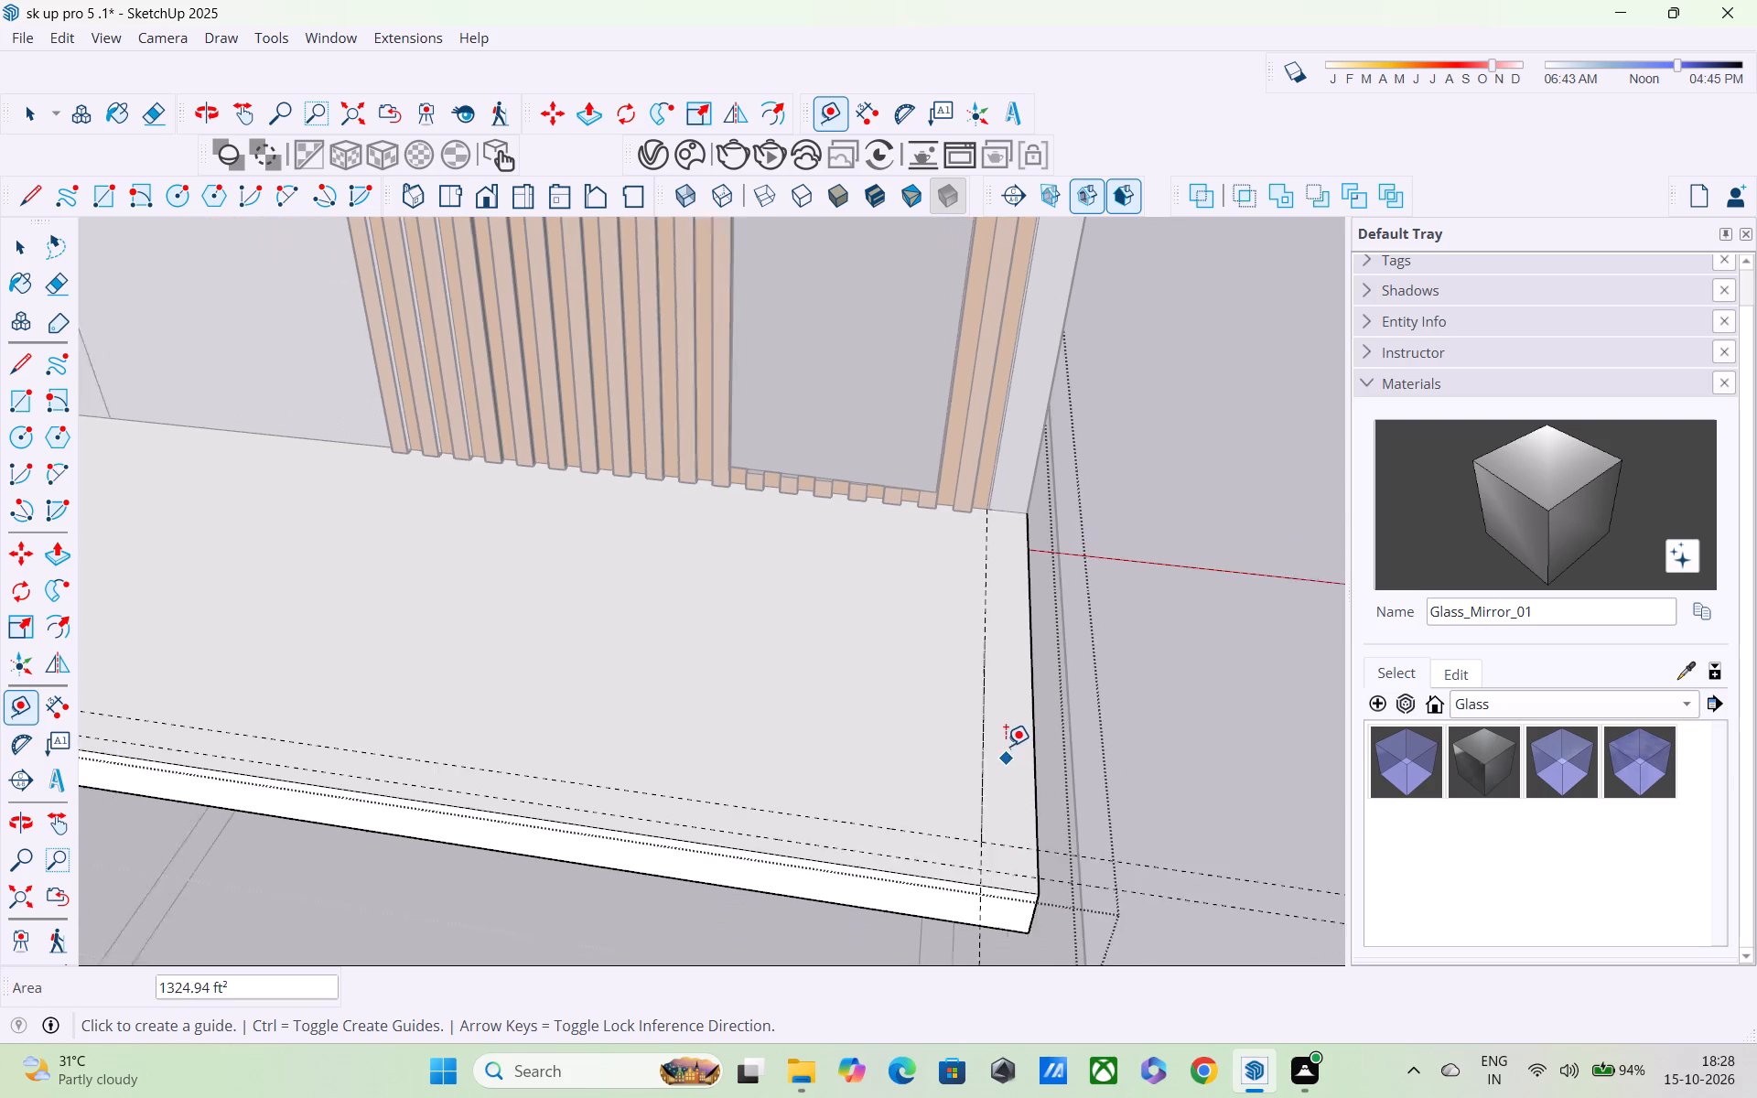
scroll(1006, 746, "down", 1)
scroll(985, 673, "up", 1)
left_click(985, 673)
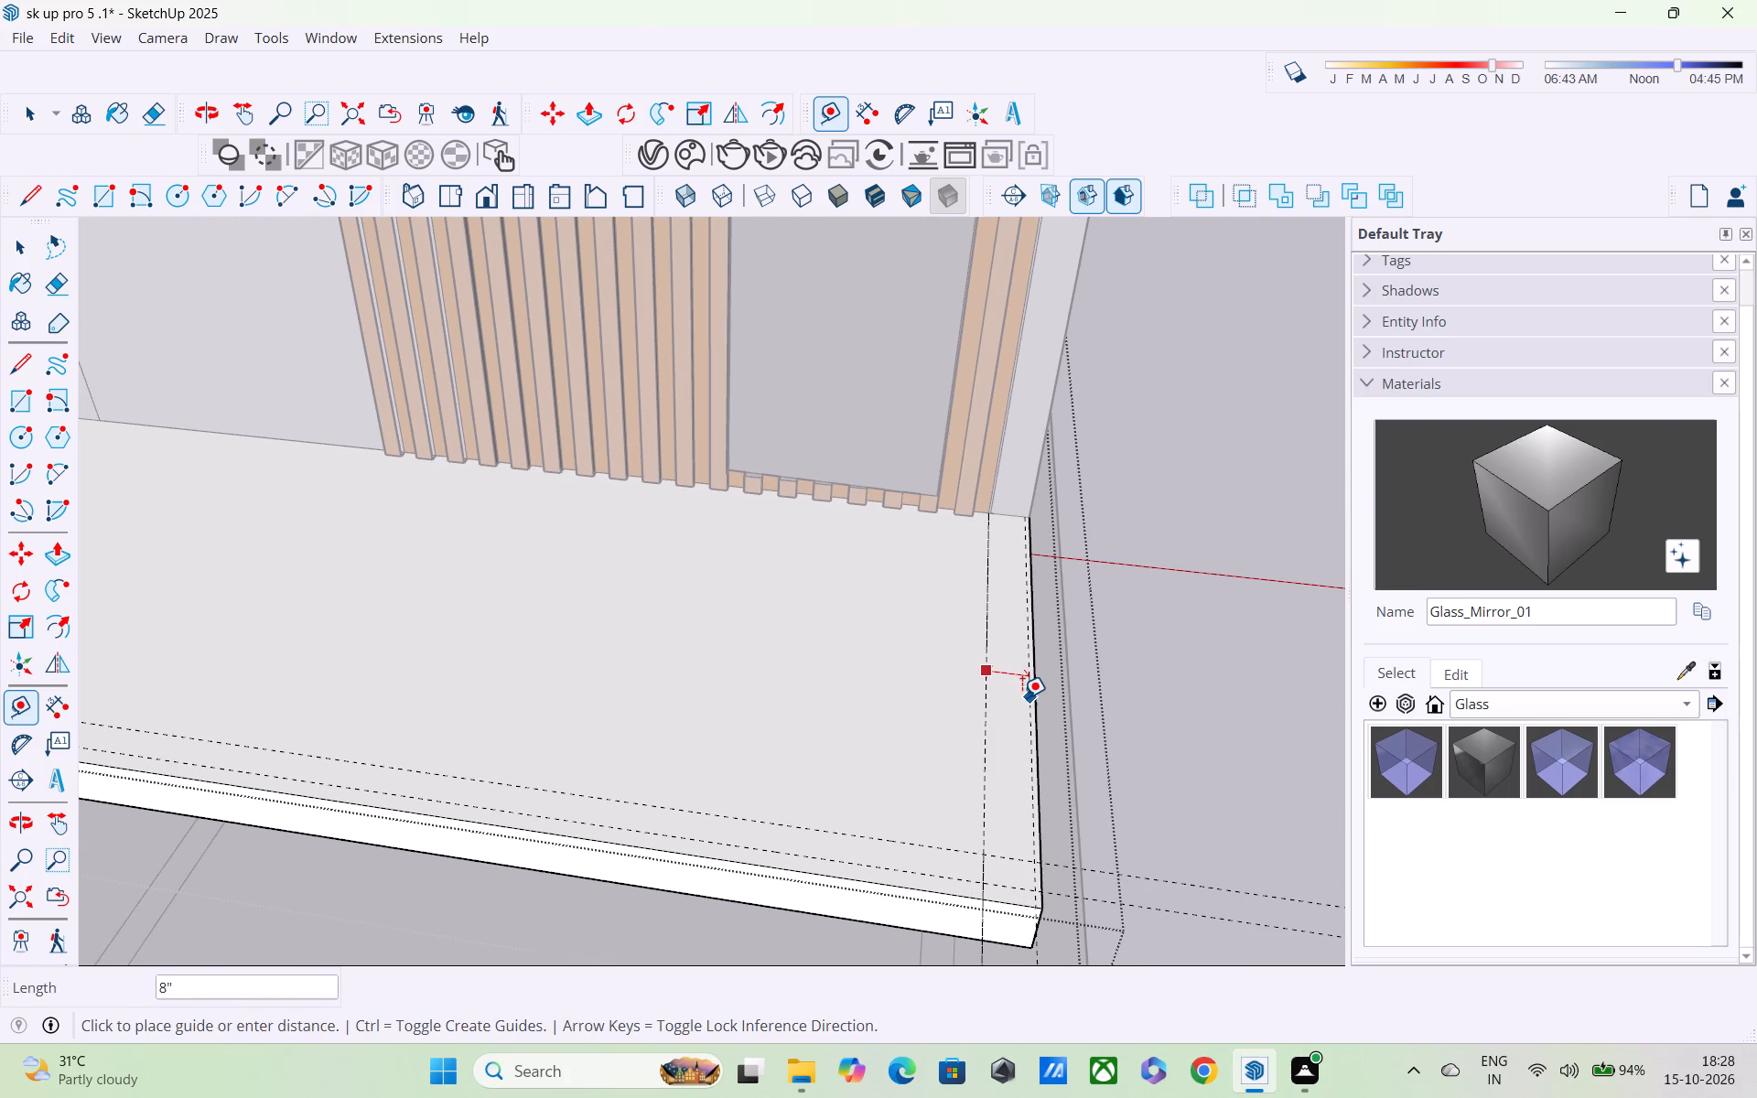
scroll(1021, 697, "up", 5)
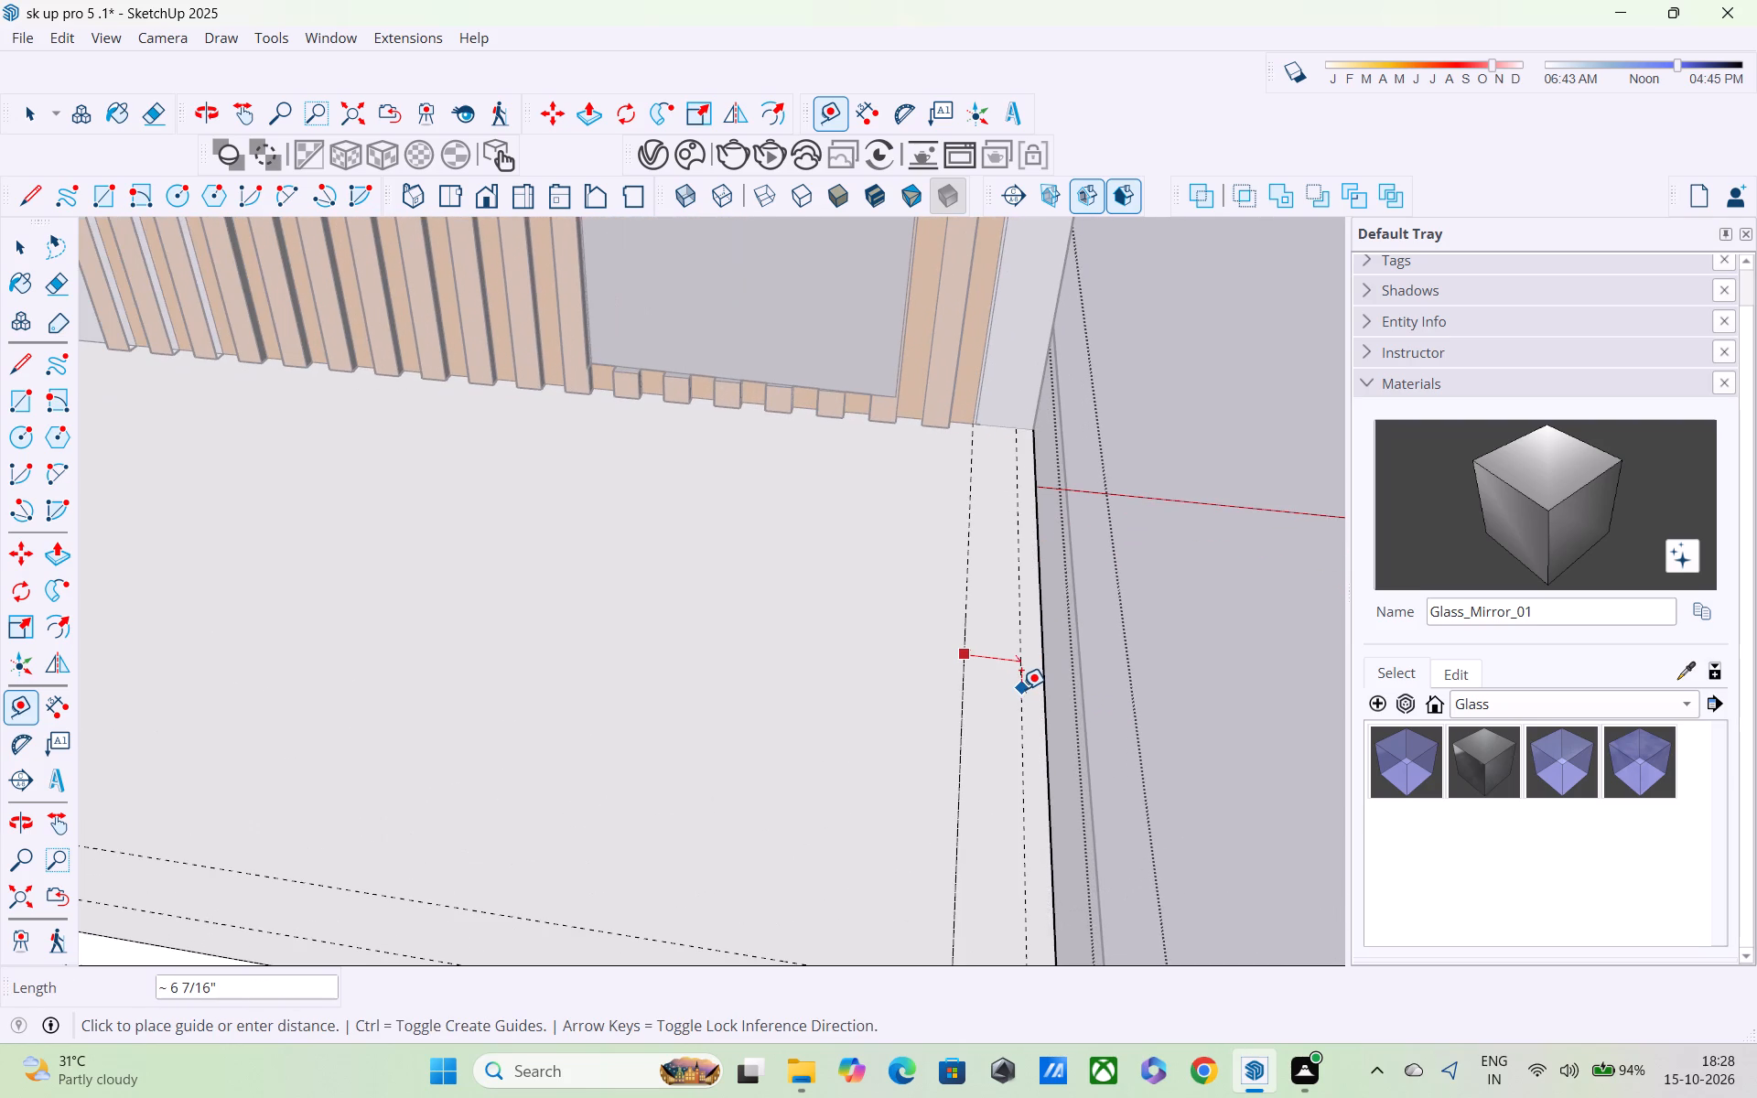
left_click(1021, 687)
Draw the closing end and outer edge of an L-shaped strip along the outer guides, with a side run of about 8' 3" to the clad wall.
scroll(1021, 687, "down", 6)
middle_click_drag(997, 737, 997, 686)
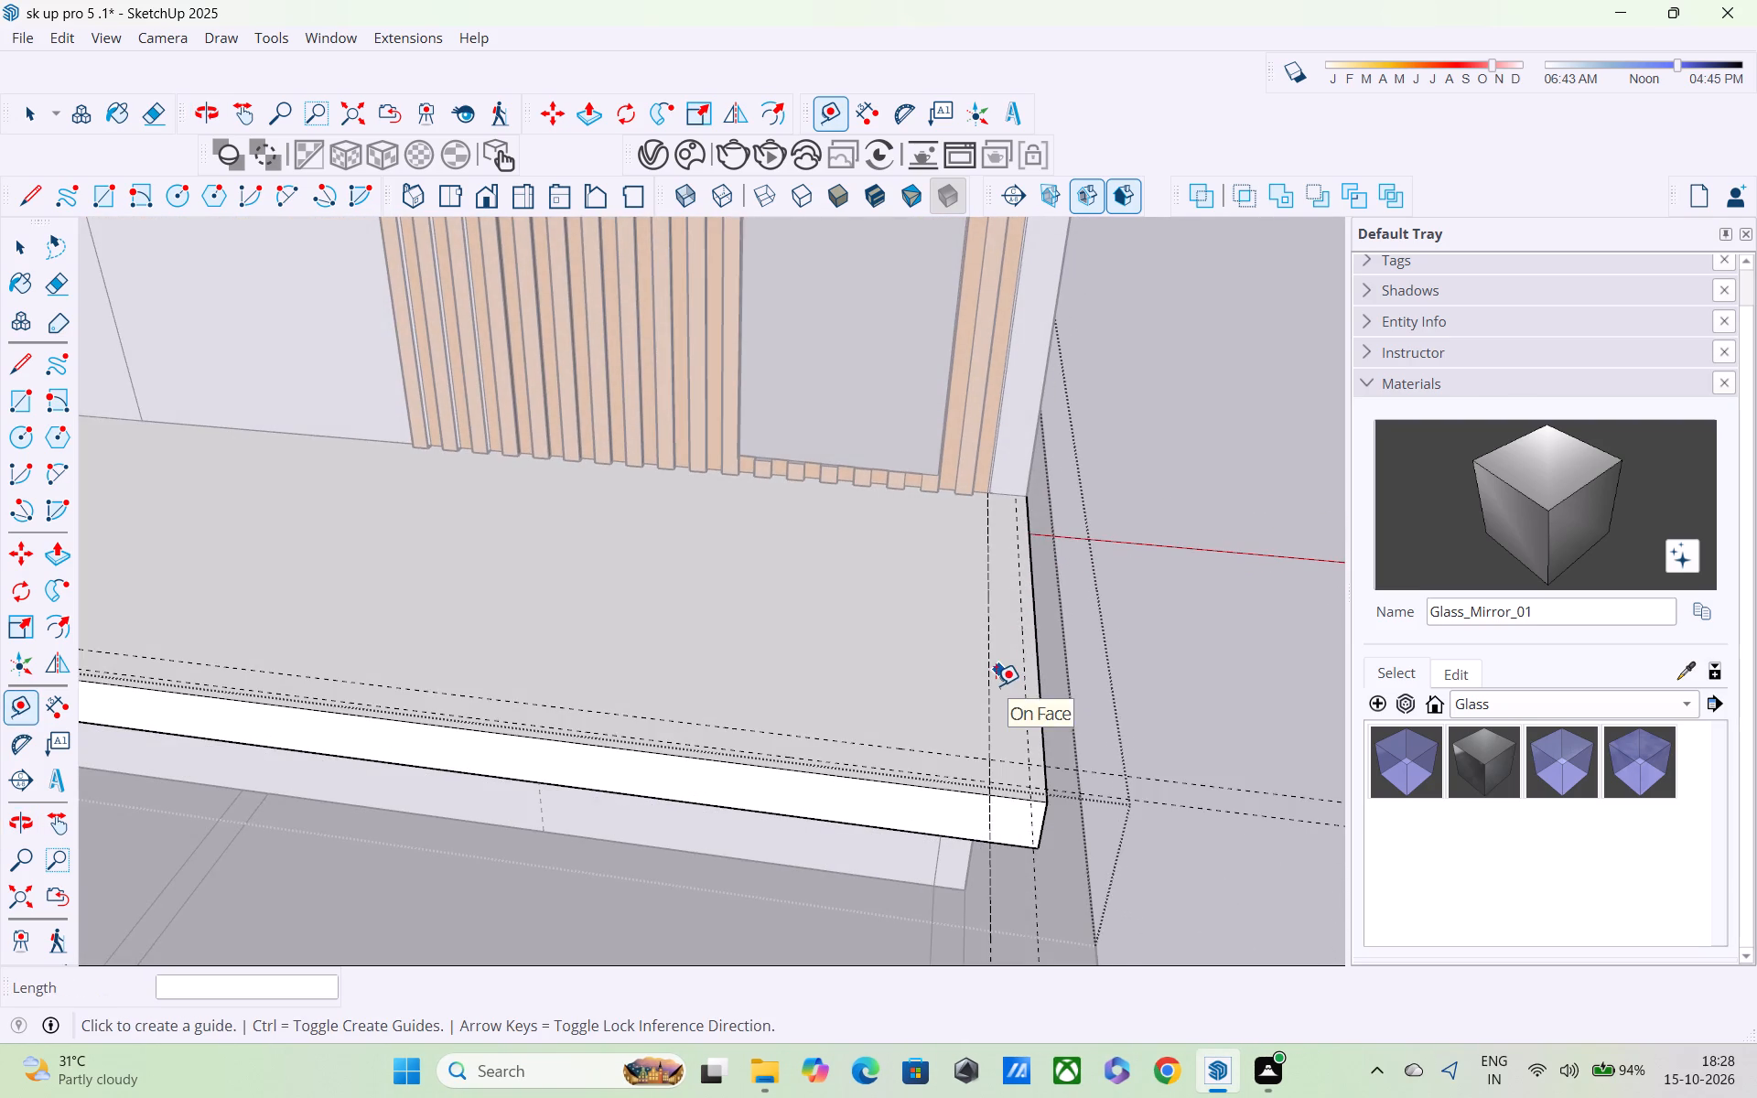
scroll(996, 685, "up", 2)
key("l")
scroll(585, 747, "up", 2)
scroll(564, 742, "down", 5)
middle_click_drag(559, 742, 740, 754)
scroll(737, 741, "down", 6)
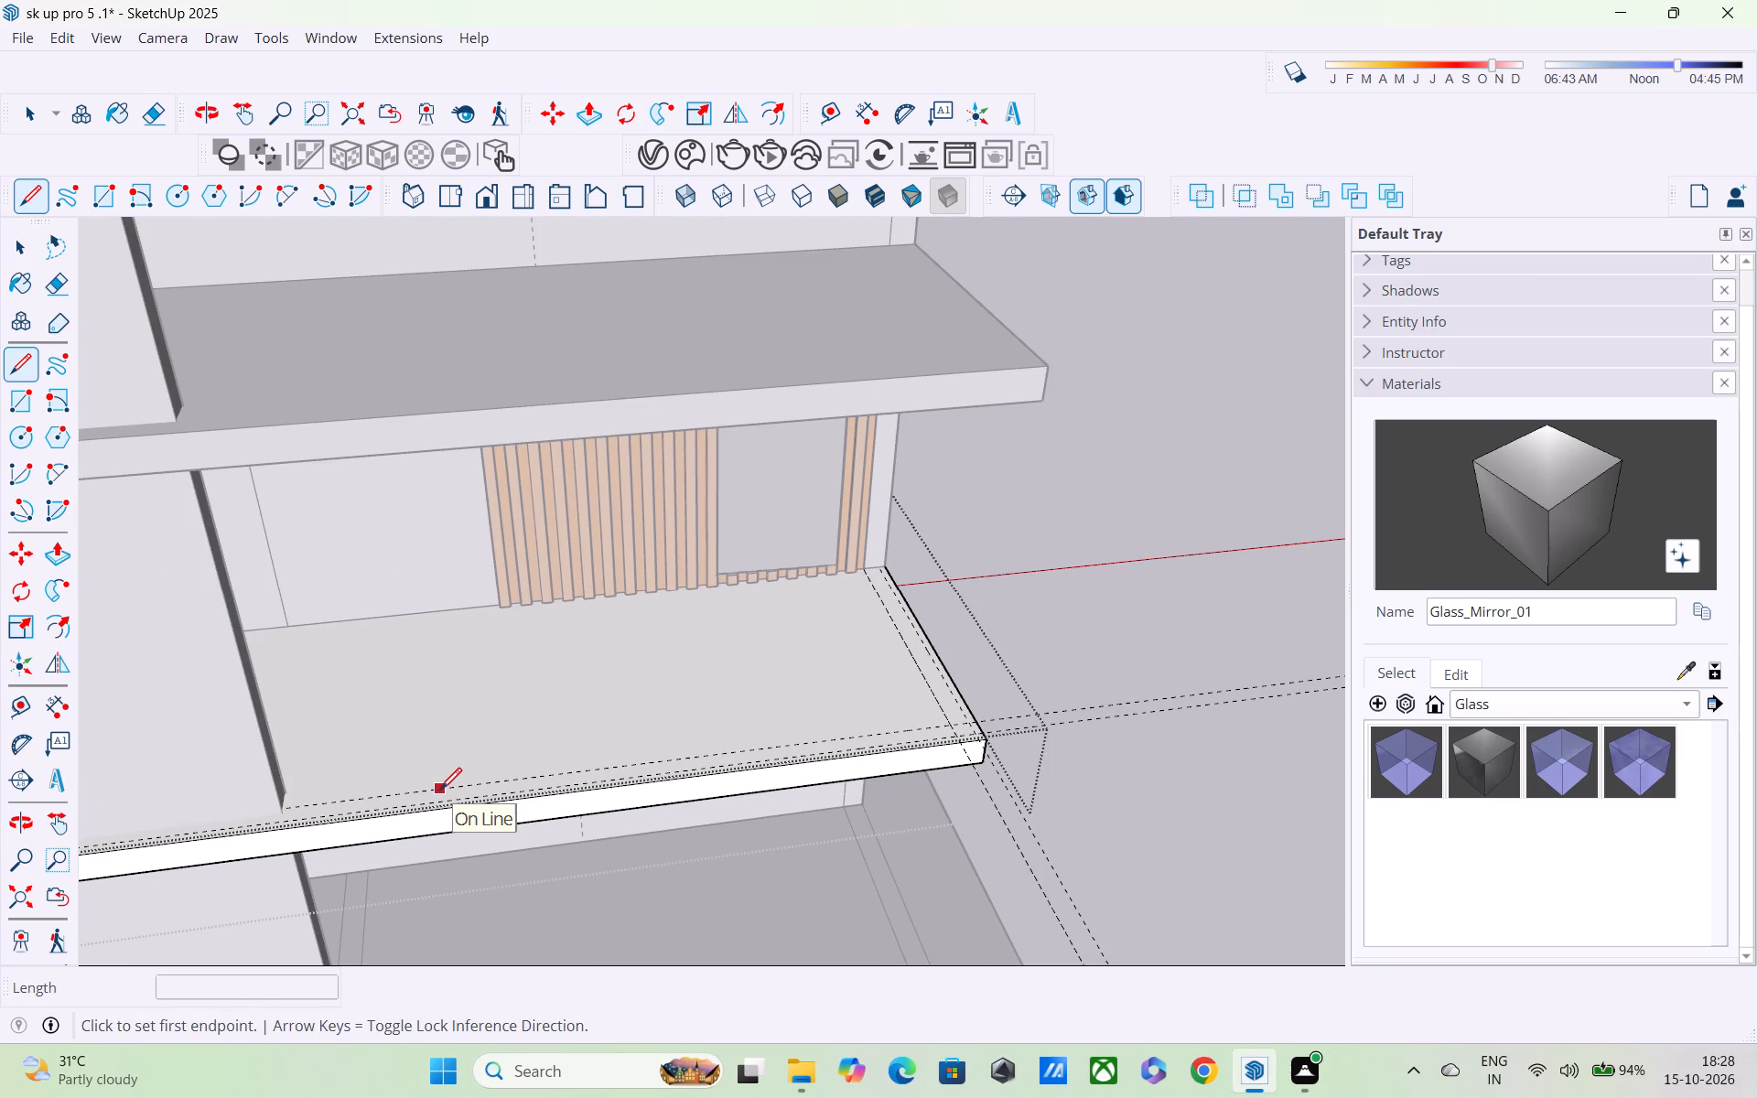
middle_click_drag(434, 788, 448, 771)
scroll(528, 621, "up", 4)
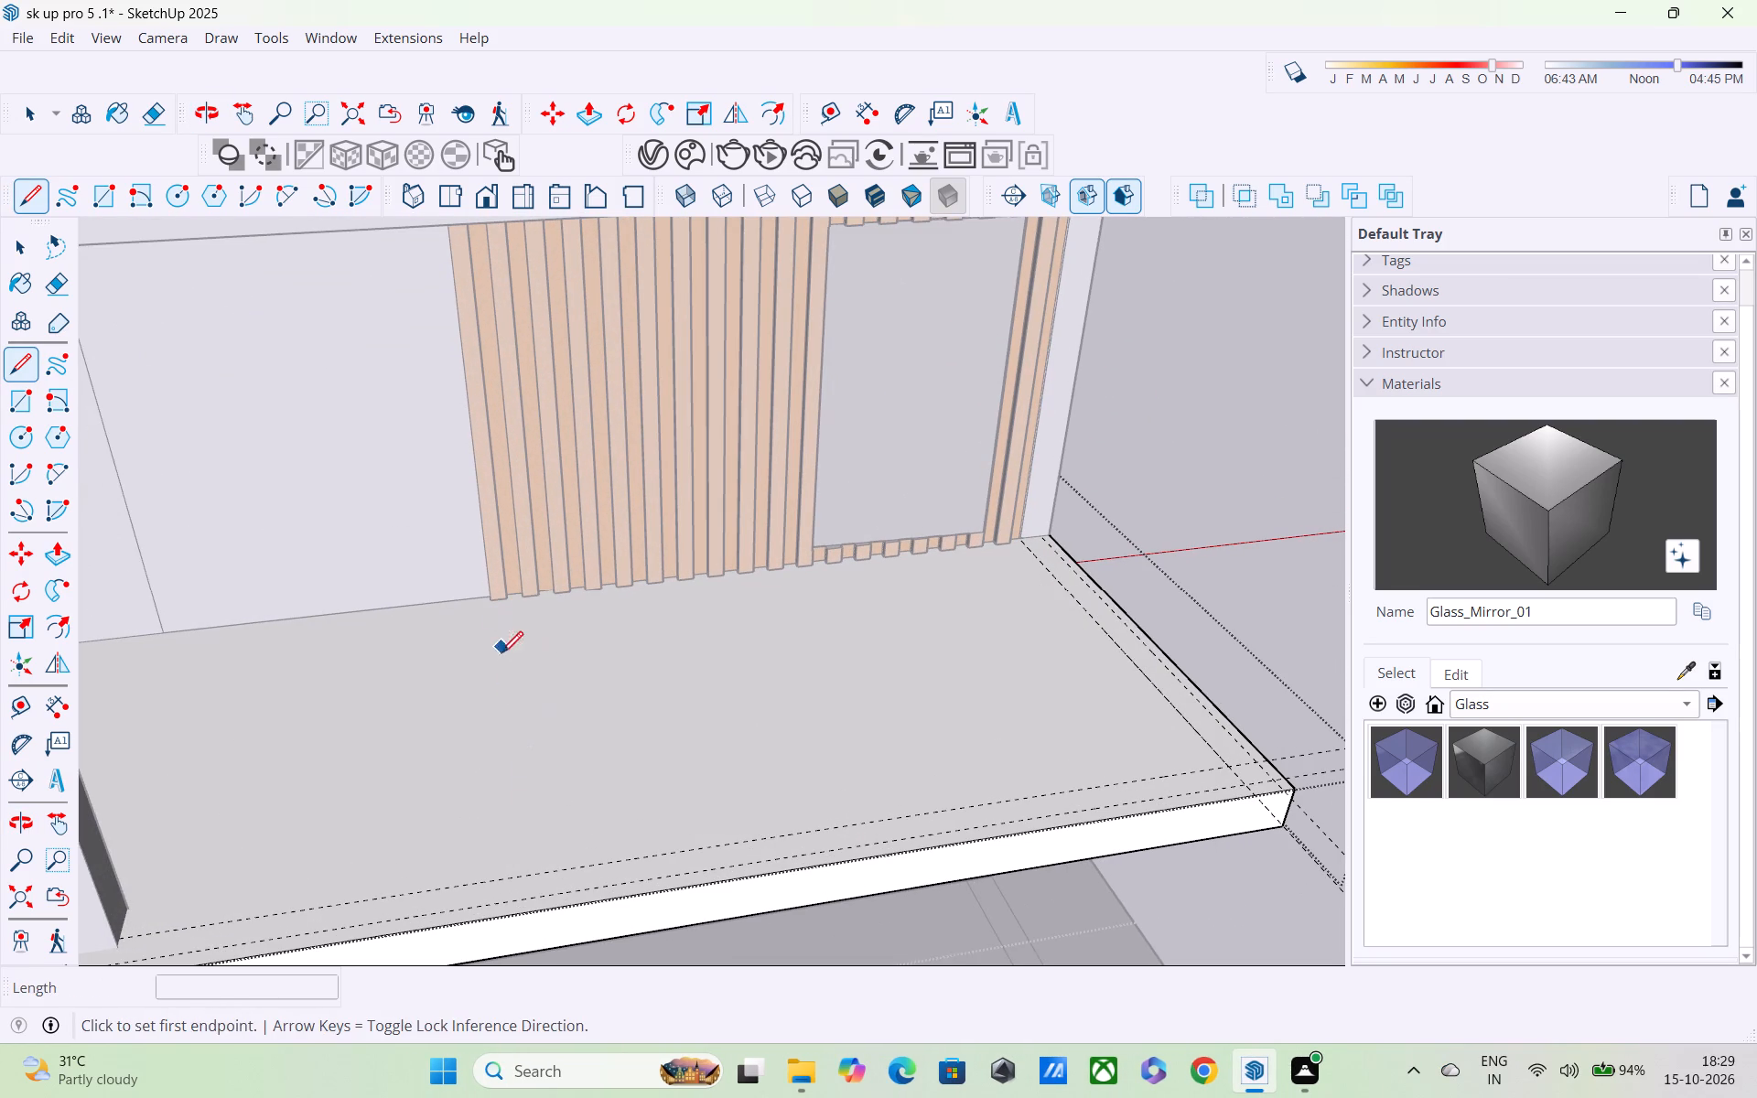
left_click(560, 868)
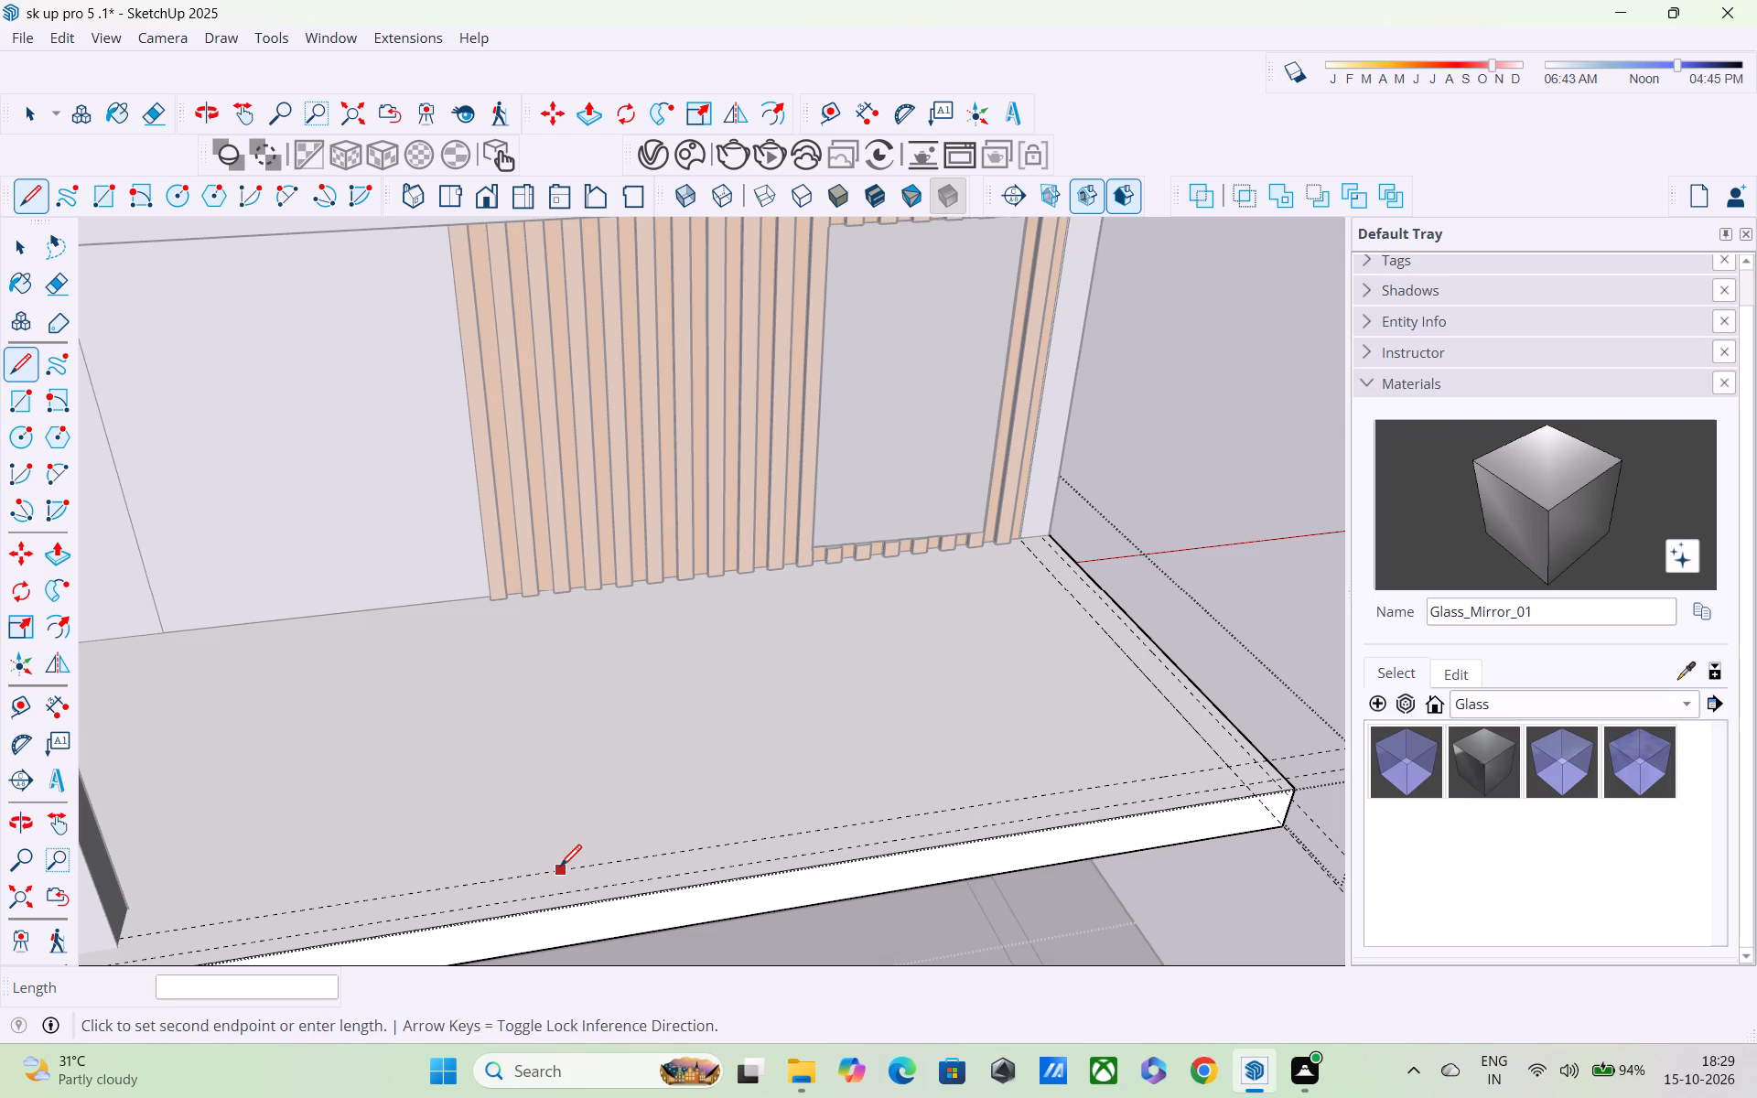
left_click(563, 896)
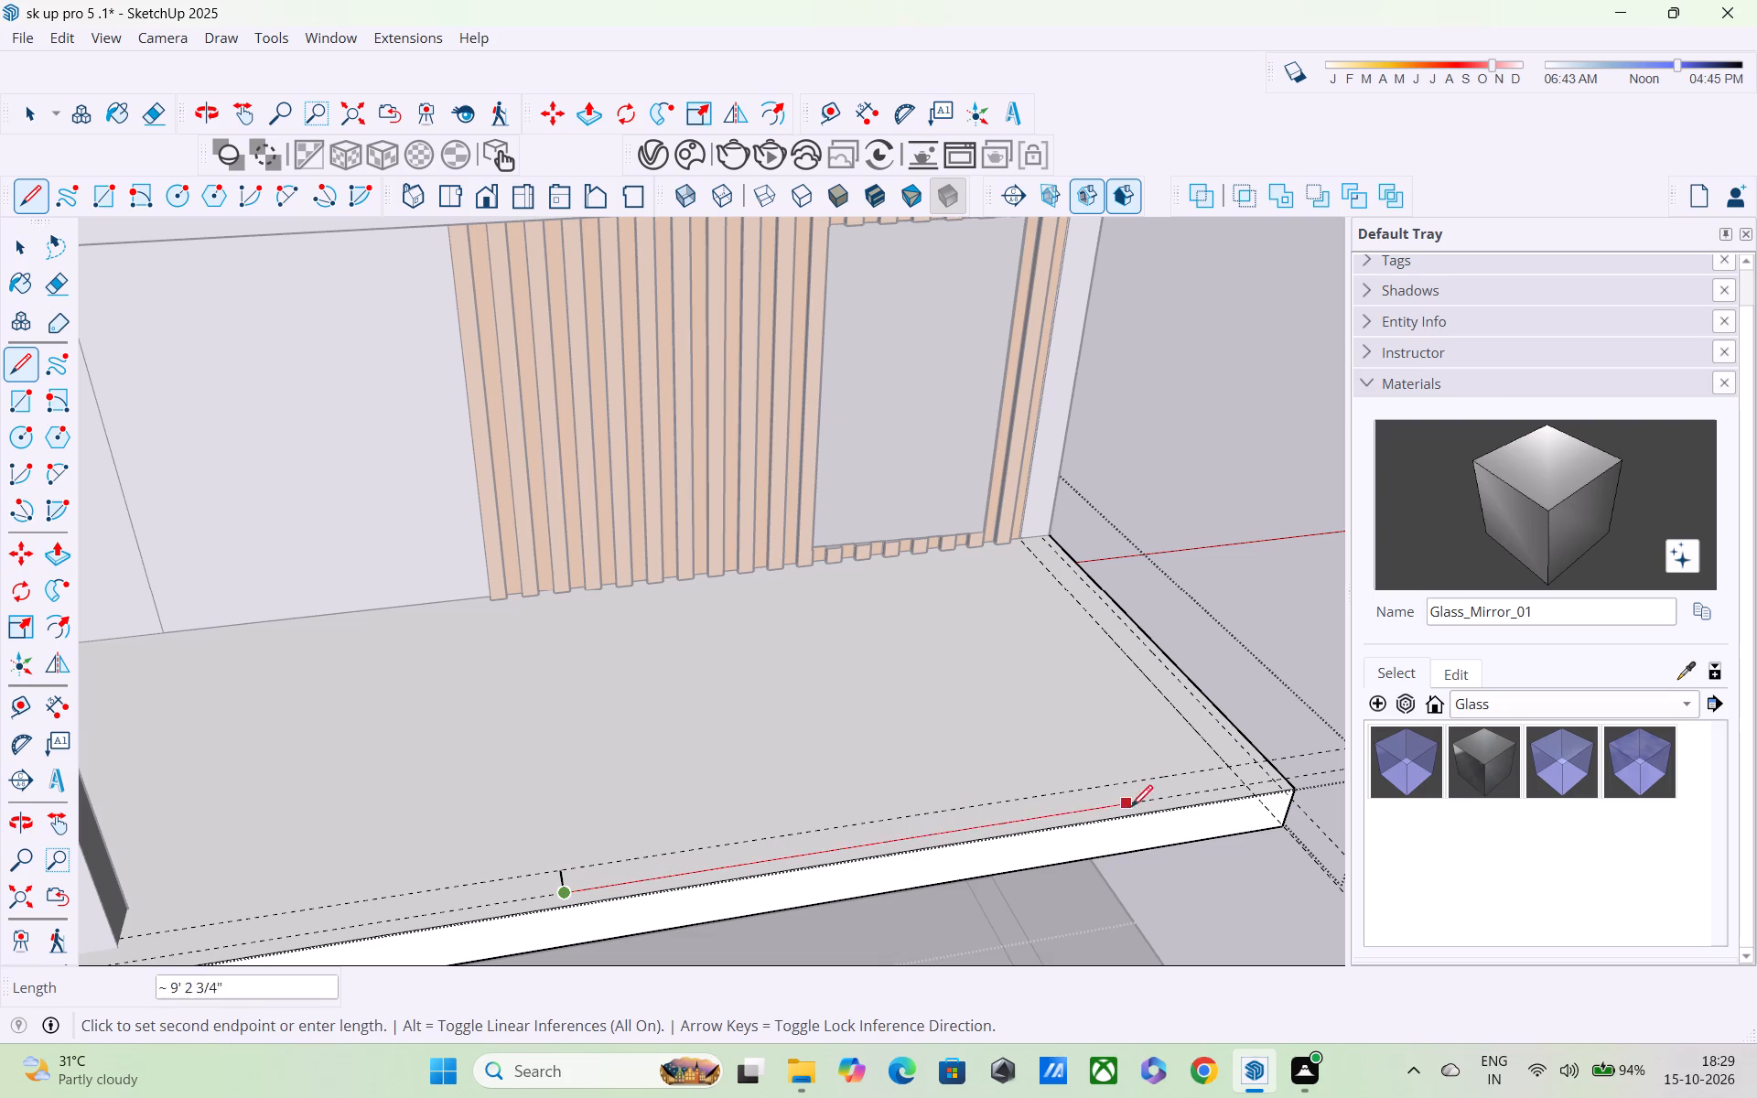
left_click(1244, 787)
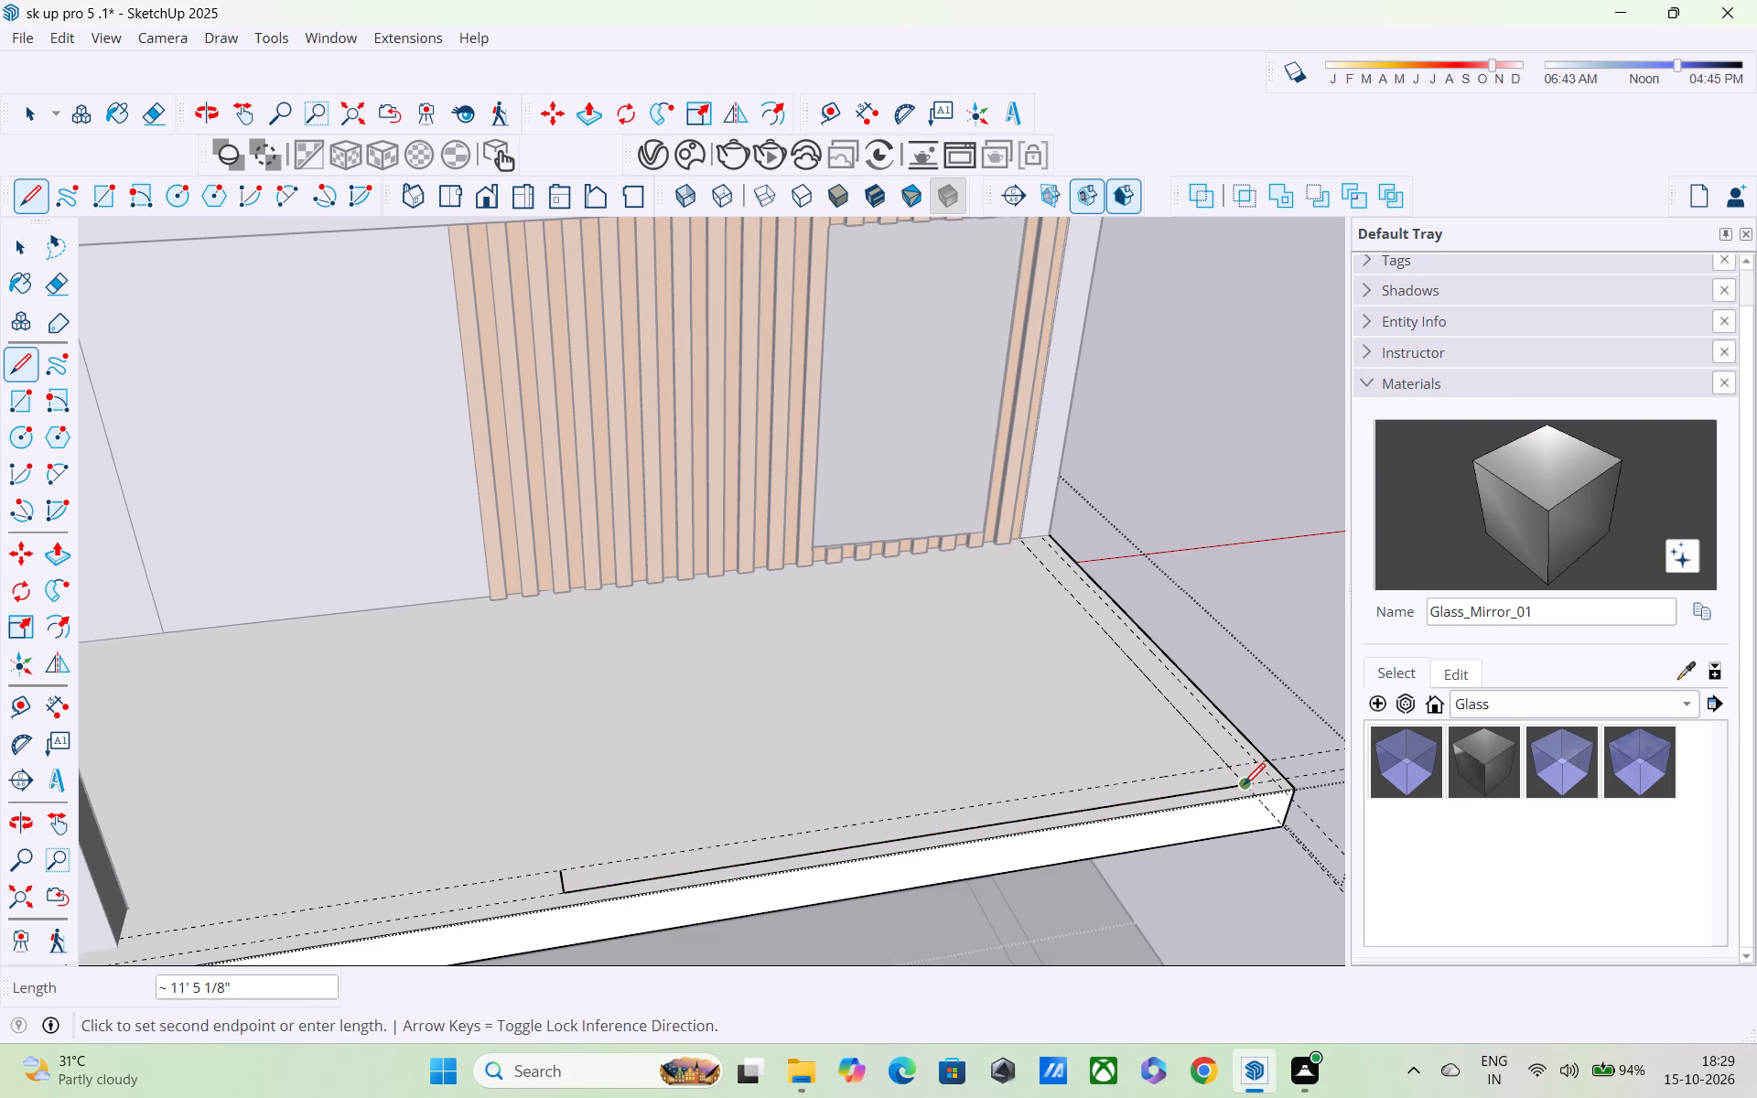
left_click(1275, 781)
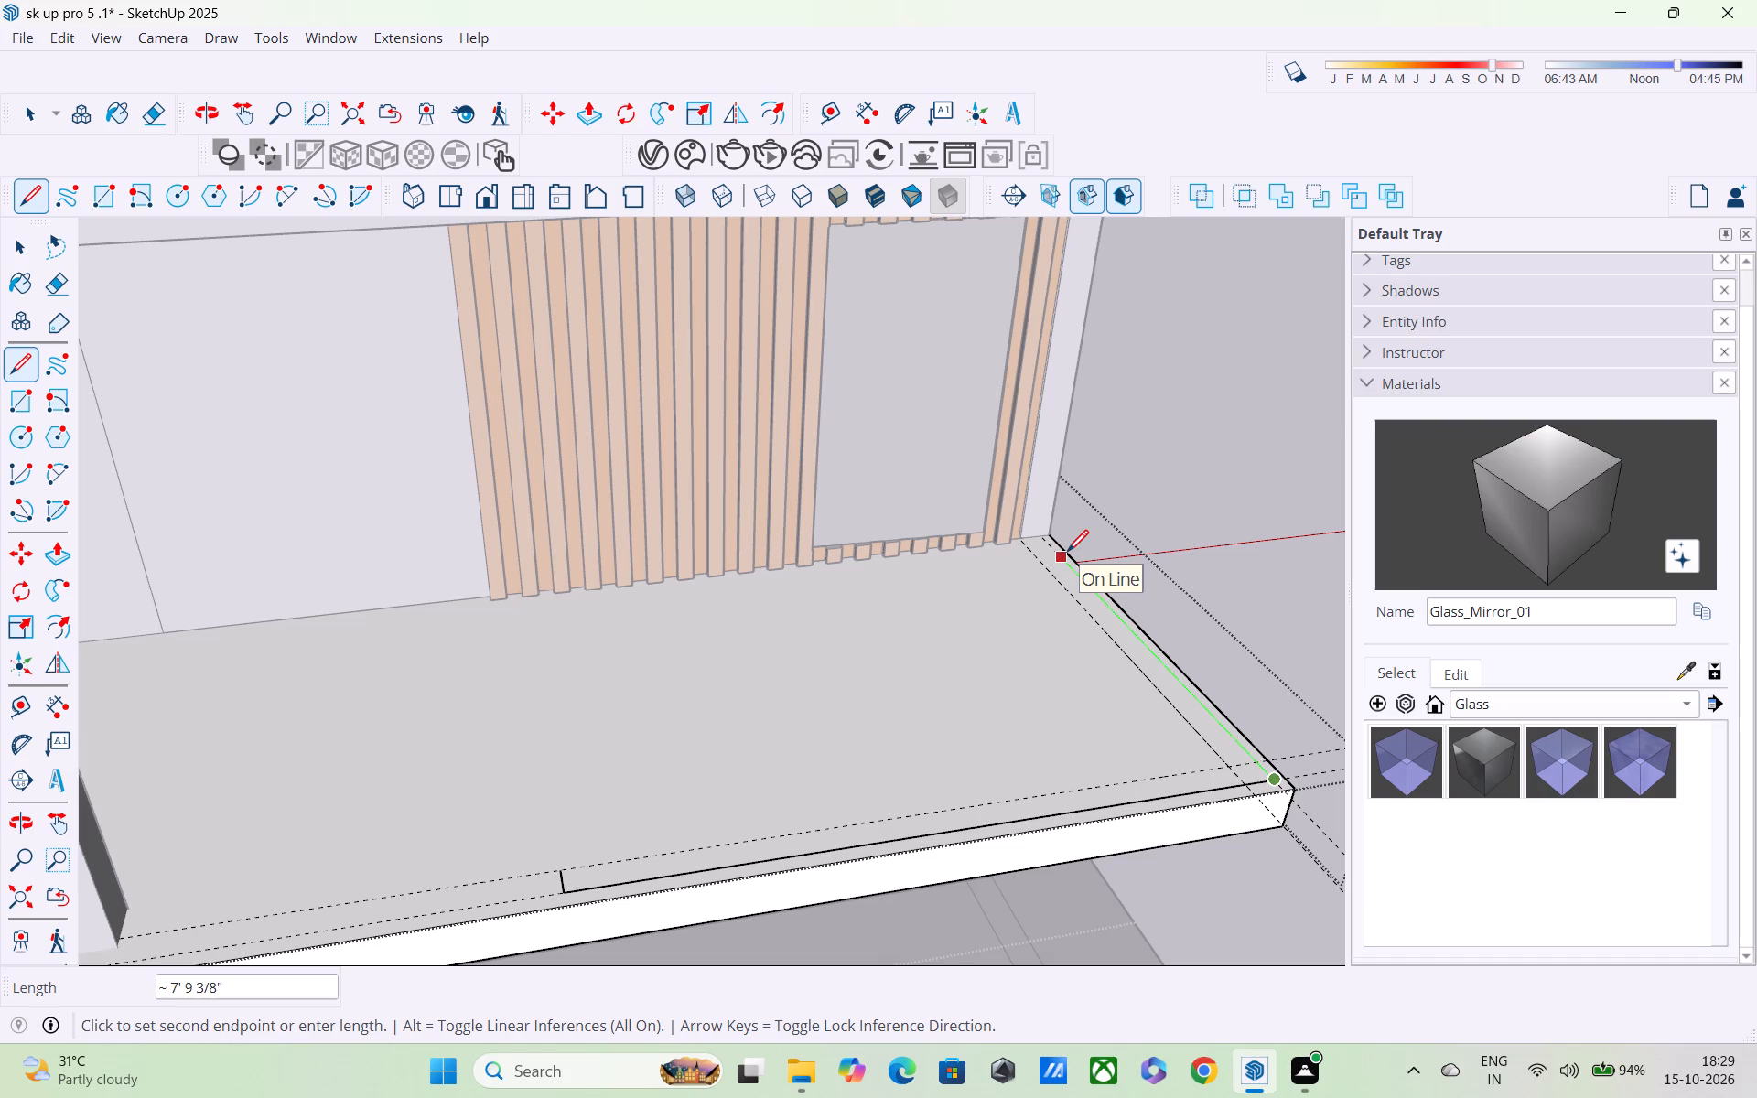
scroll(1067, 554, "up", 3)
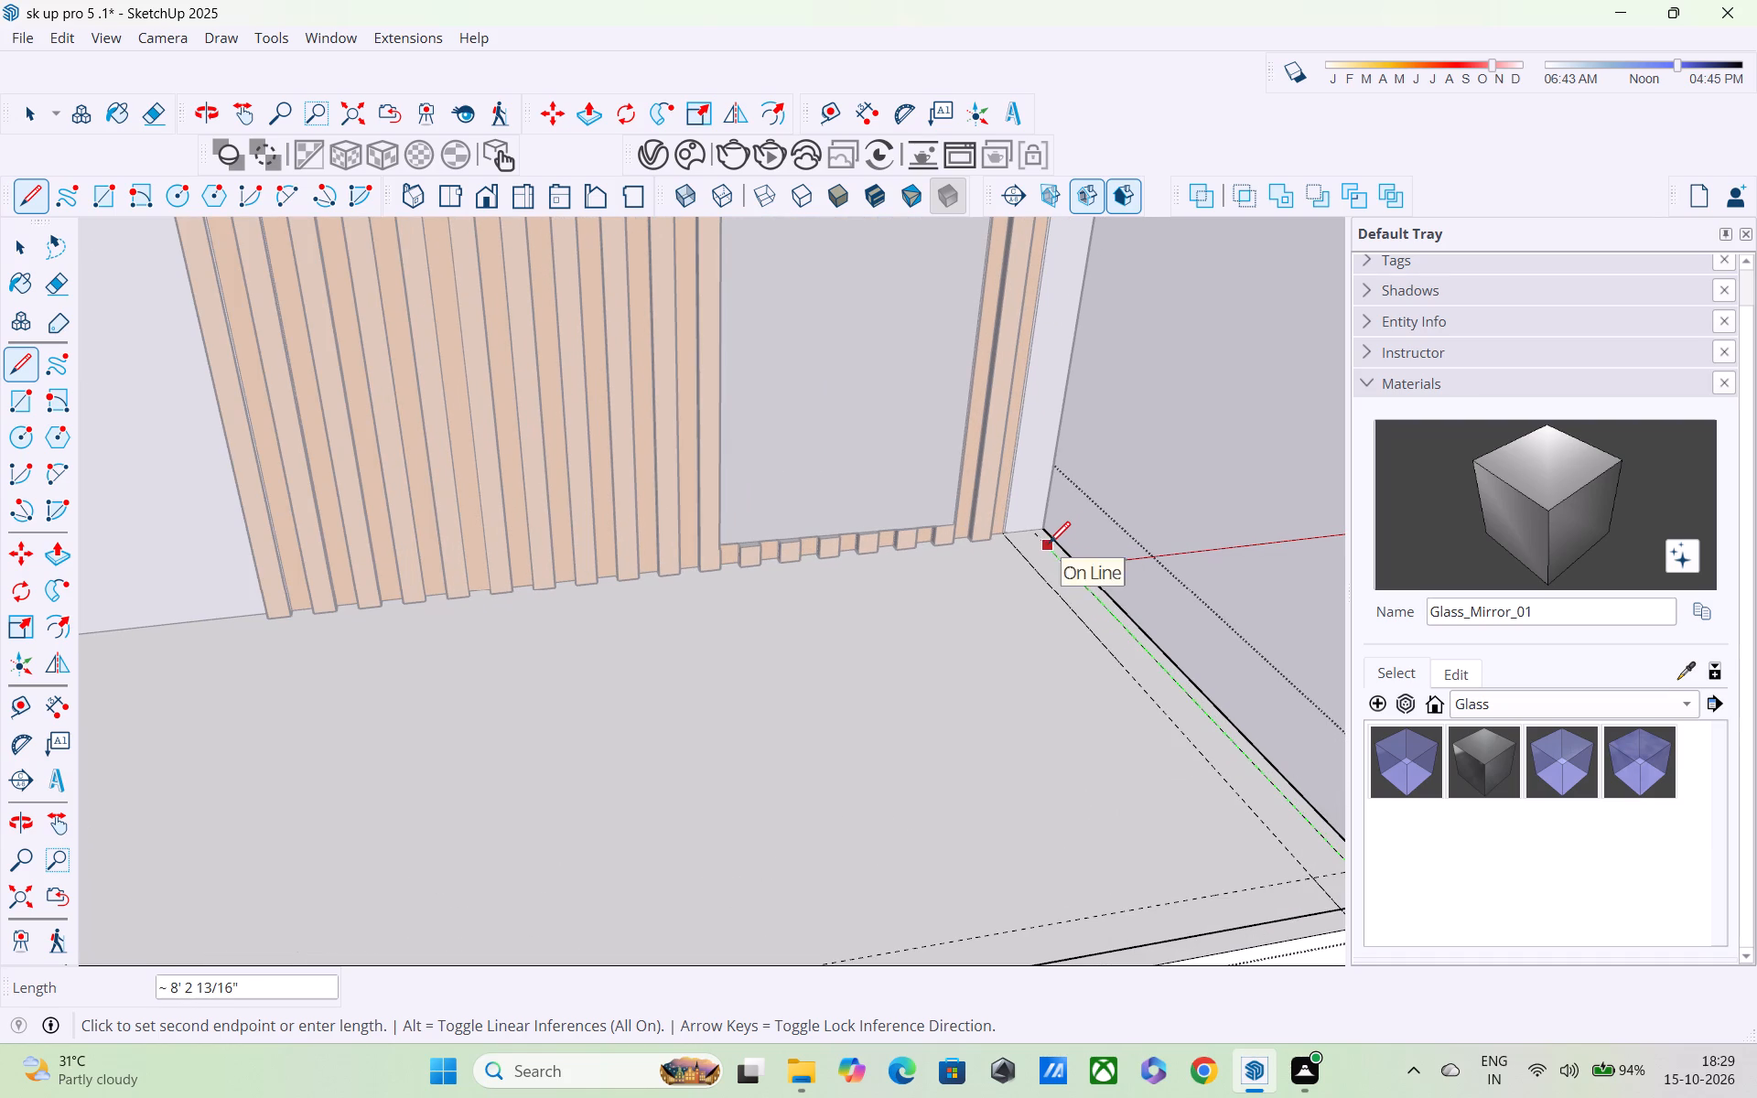
left_click(1043, 533)
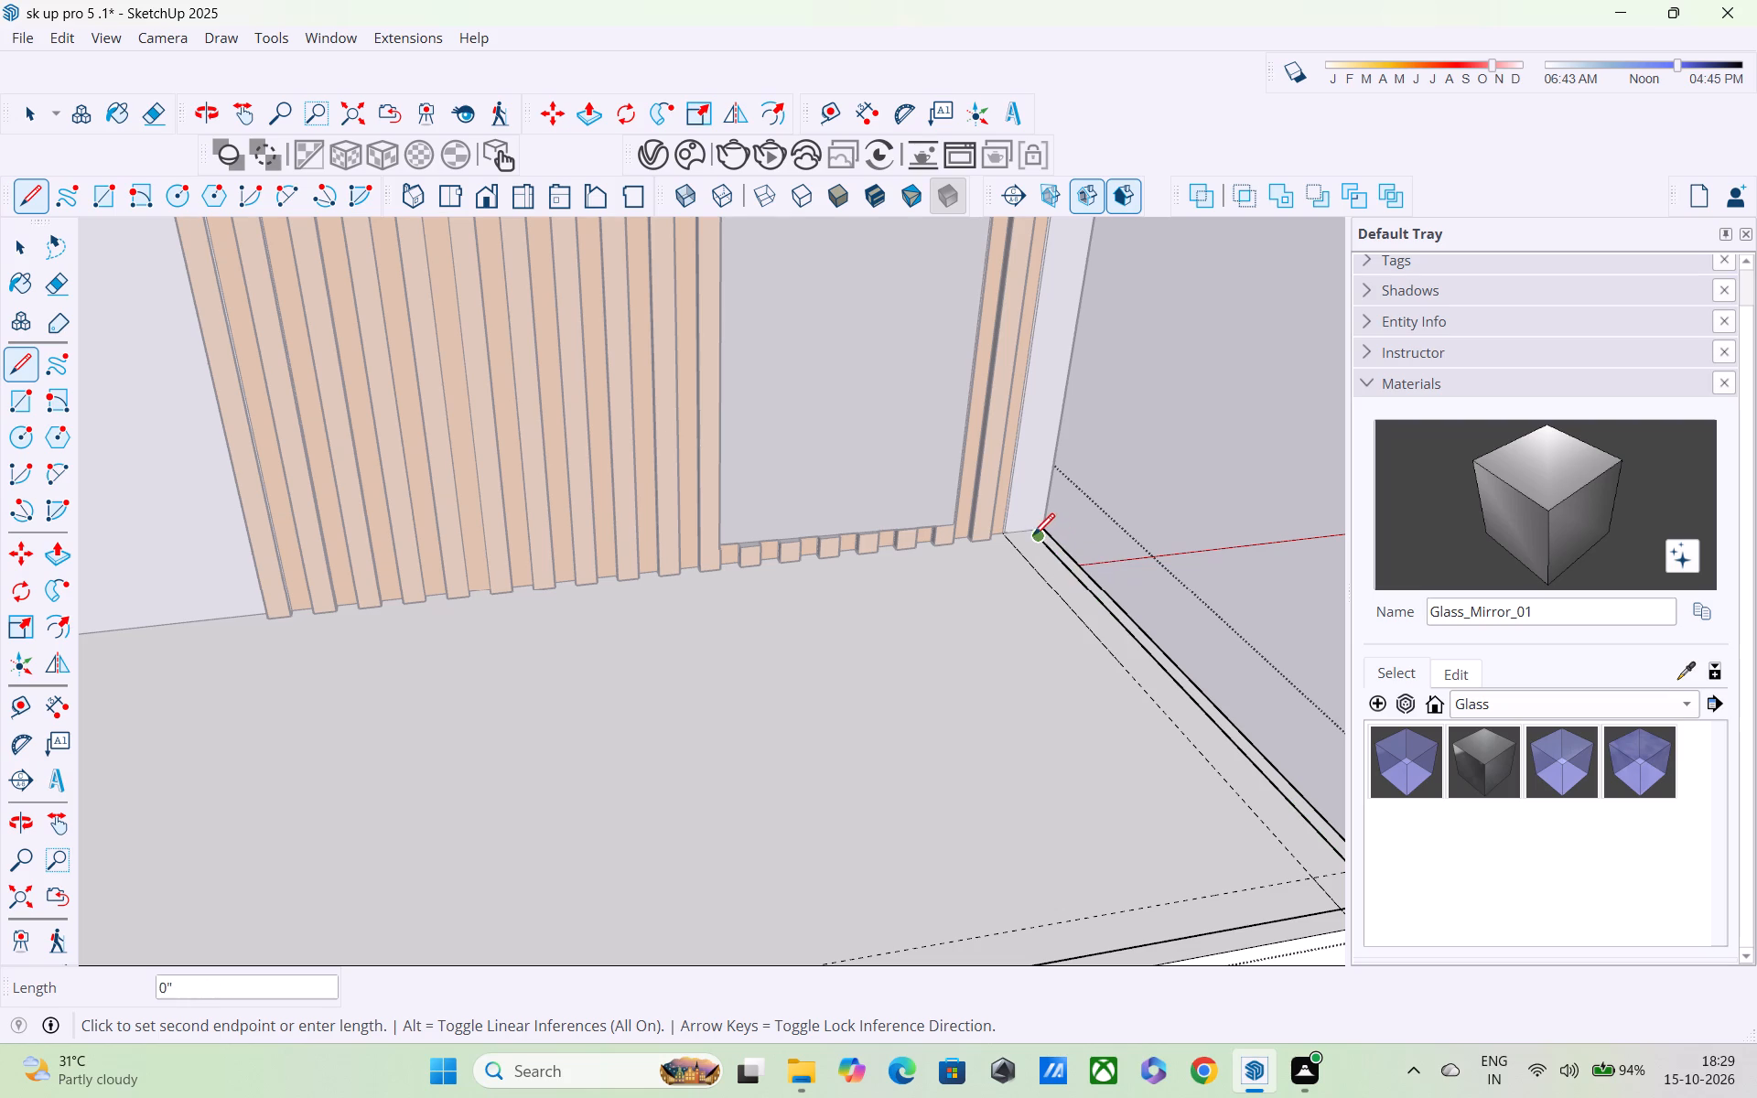
Close the L-shaped strip by drawing its inner edge along the inner guides, with a front run of about 11' 5".
left_click(1014, 546)
scroll(1103, 686, "down", 5)
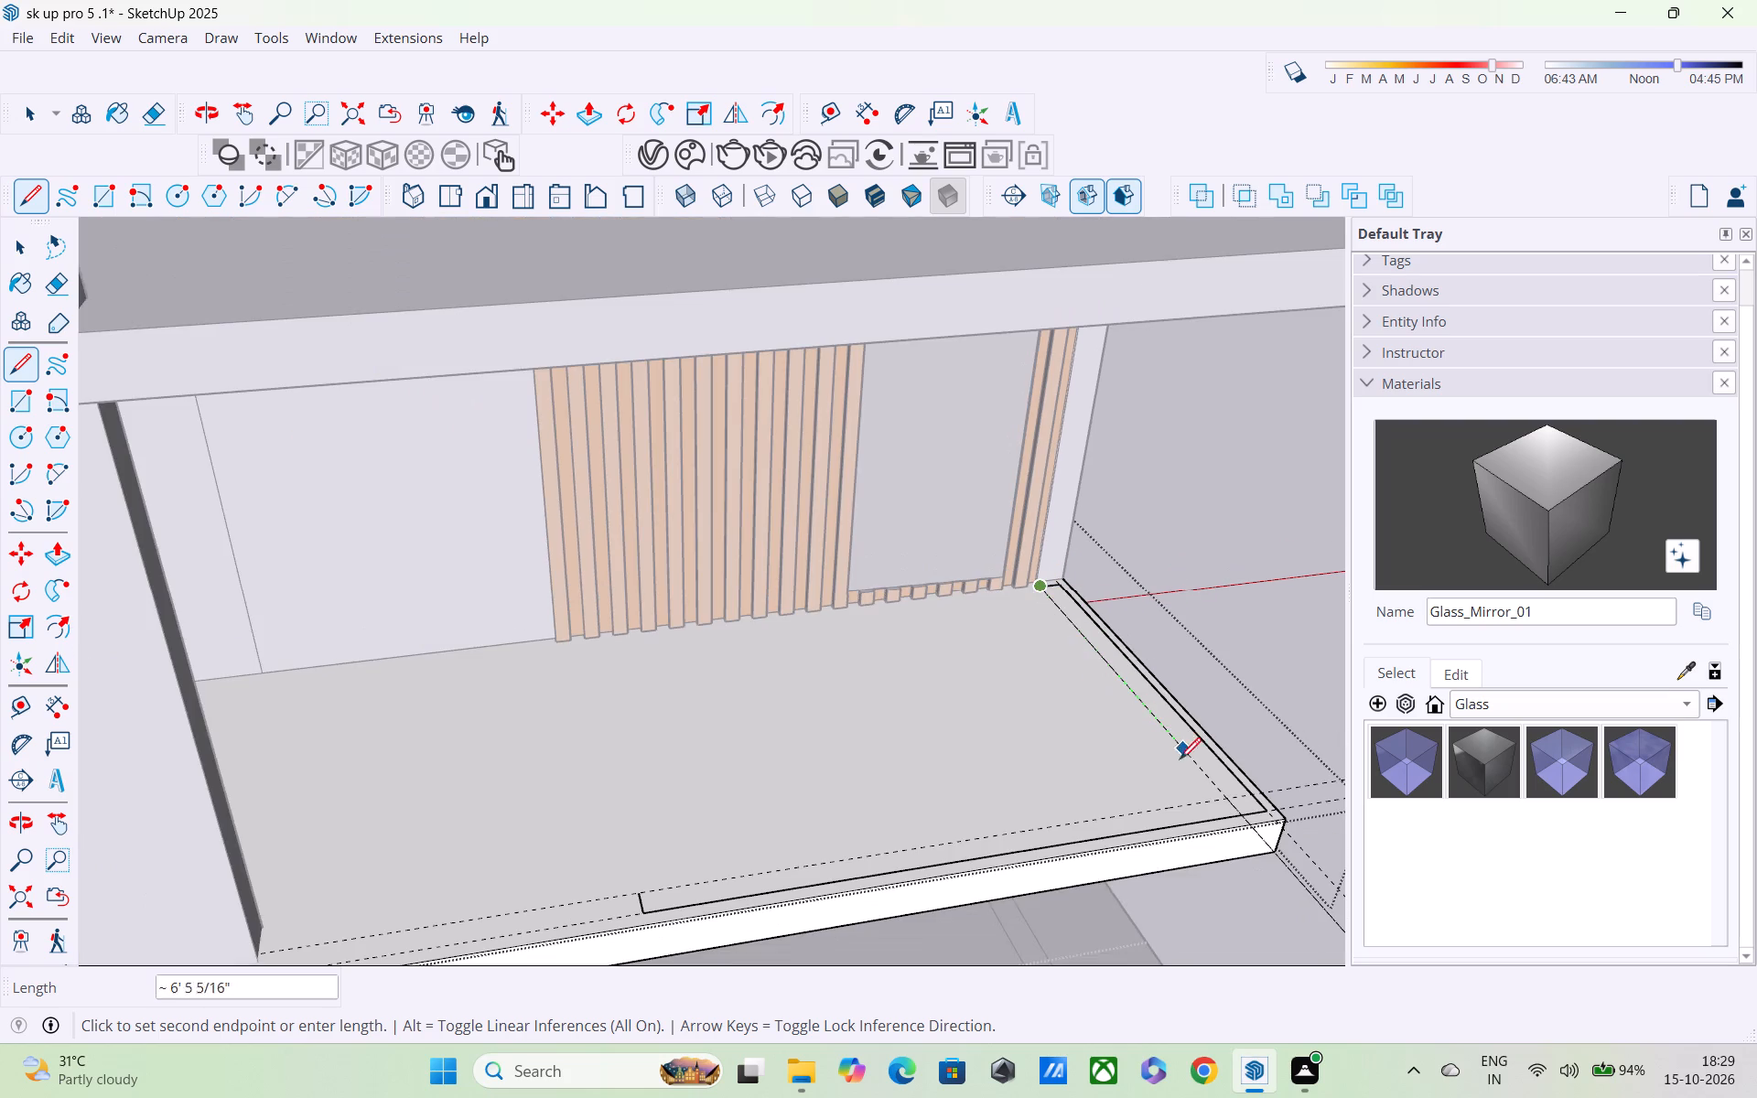
scroll(1222, 795, "up", 3)
left_click(1225, 801)
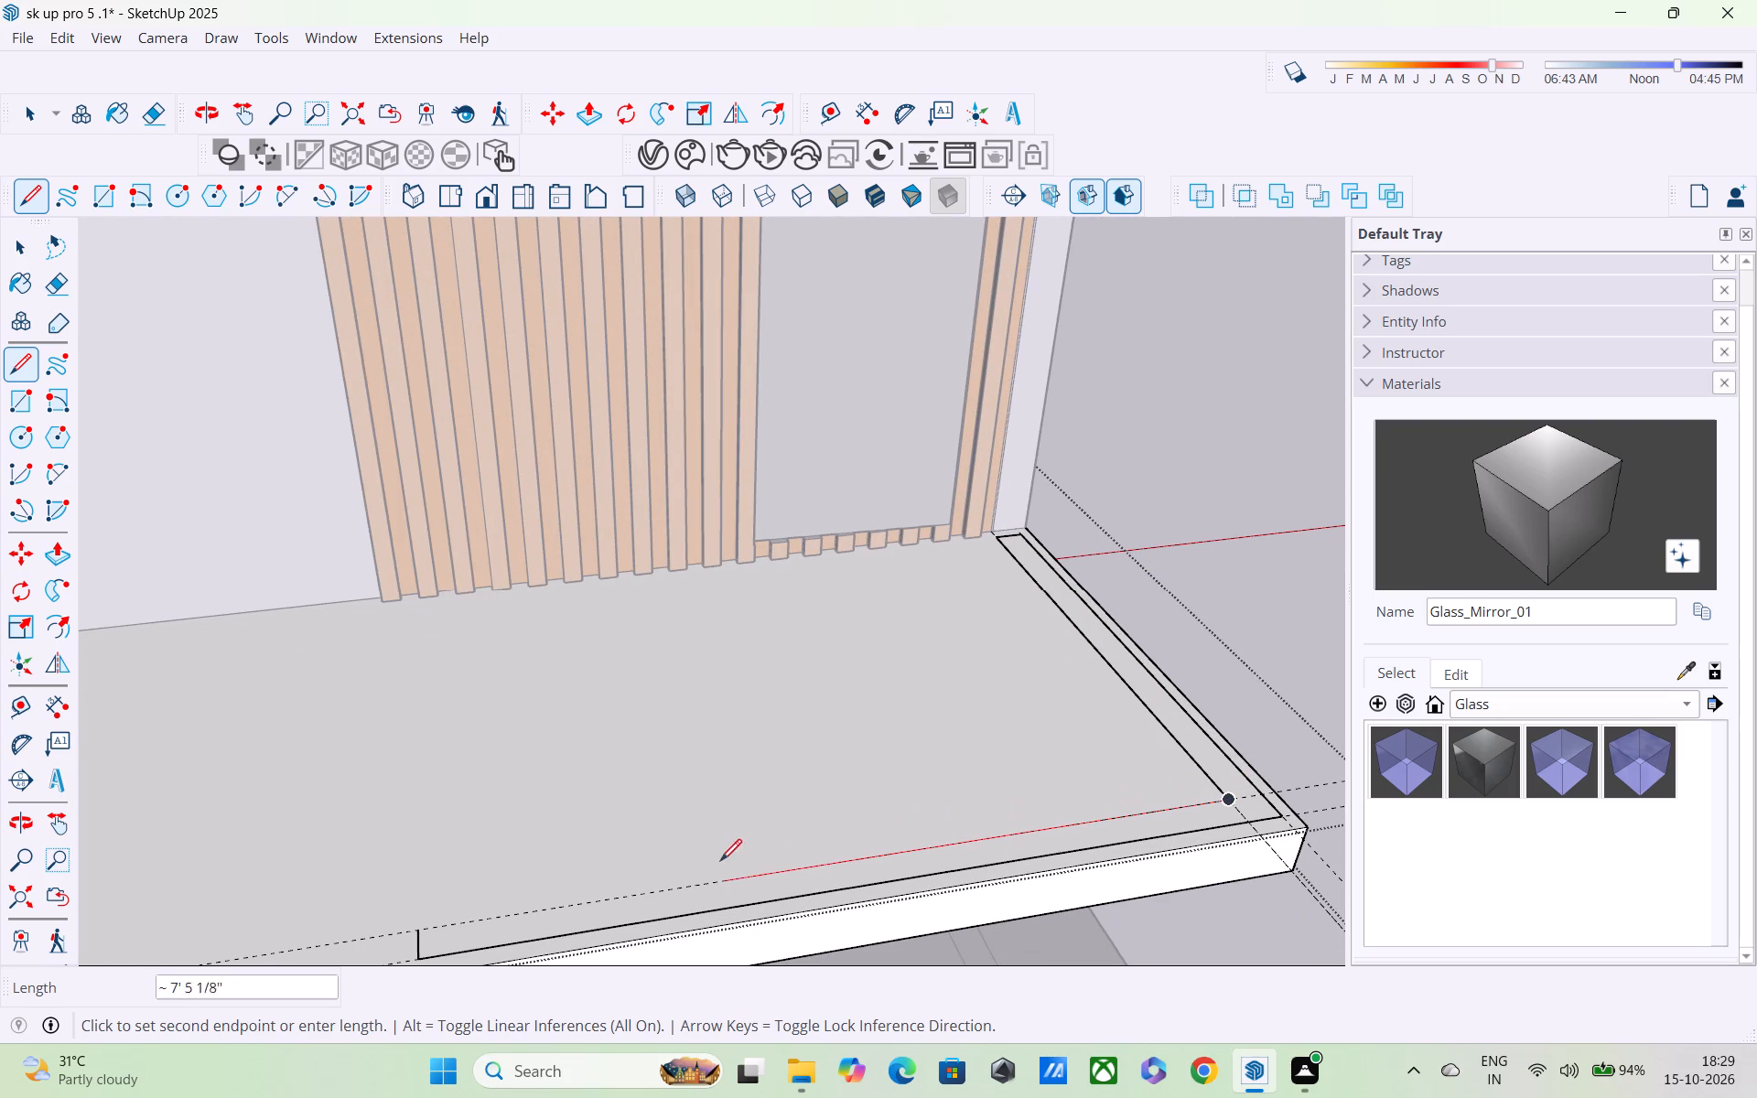
left_click(420, 924)
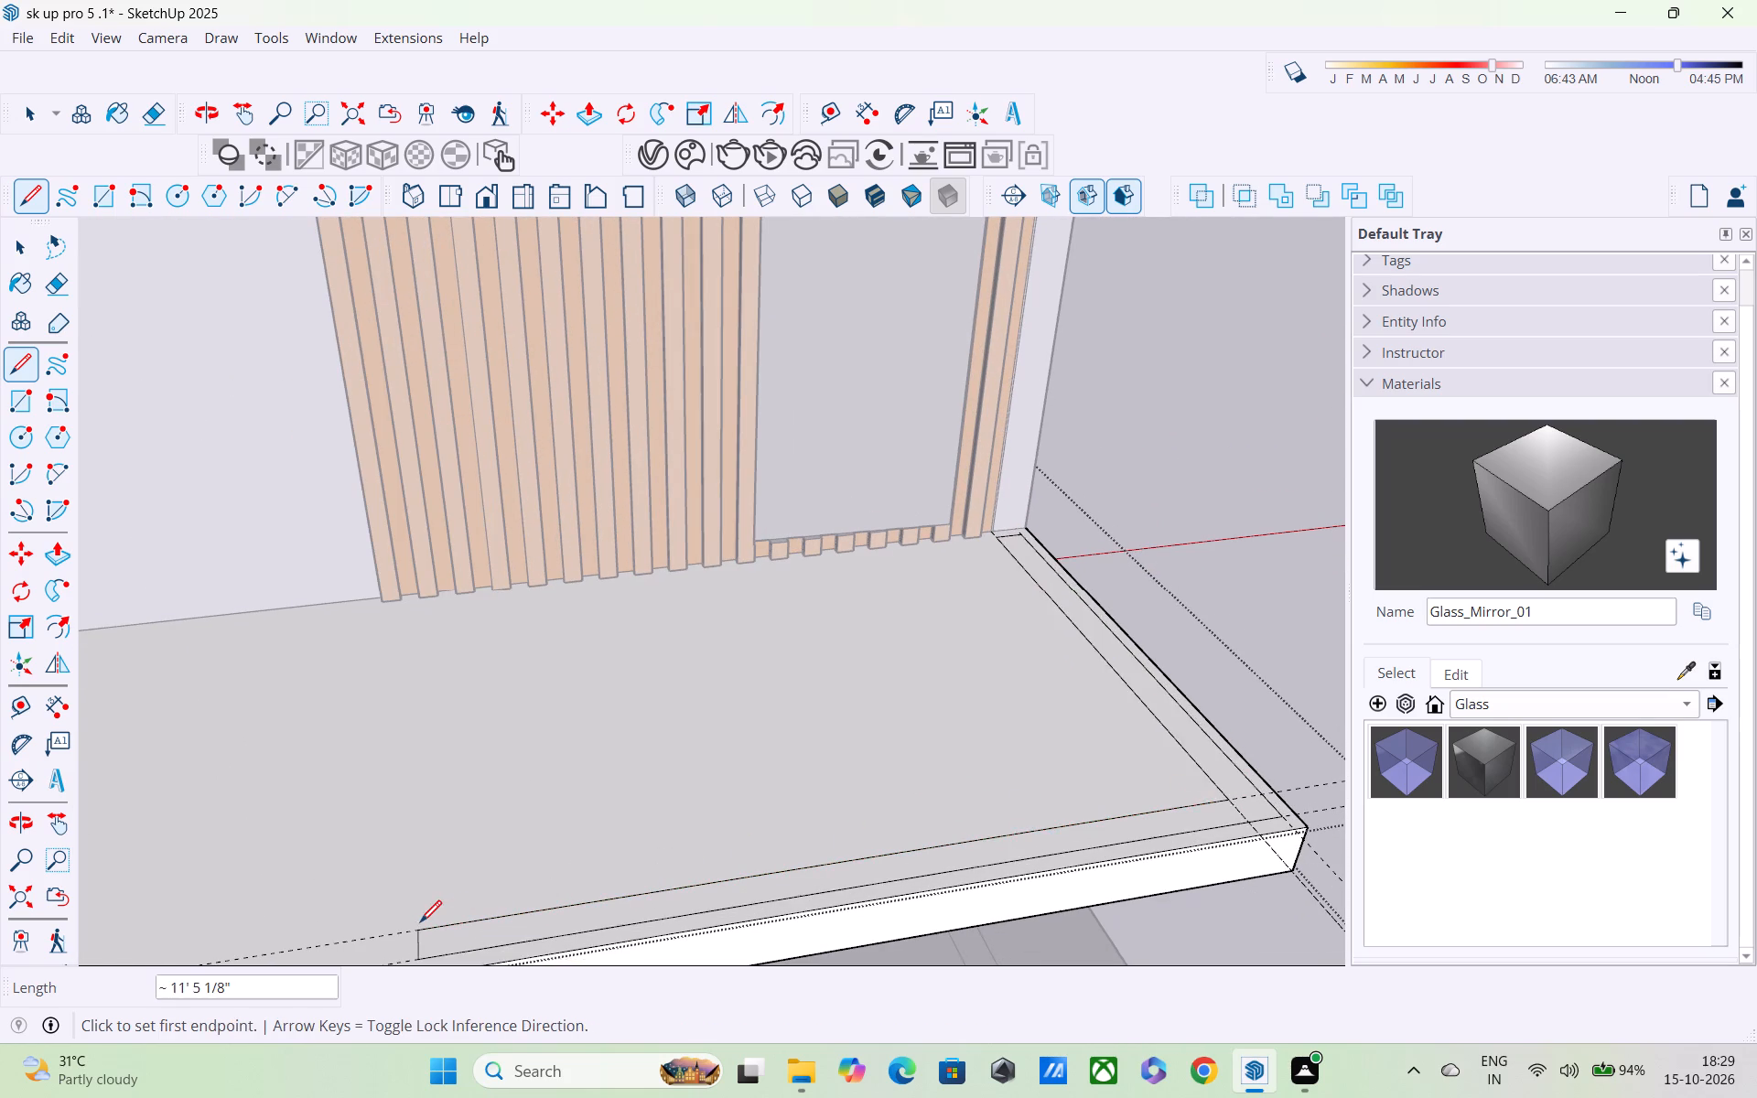
Erase the front and side guides extending past the balcony slab.
scroll(420, 924, "down", 5)
middle_click_drag(791, 916, 654, 913)
scroll(652, 907, "down", 2)
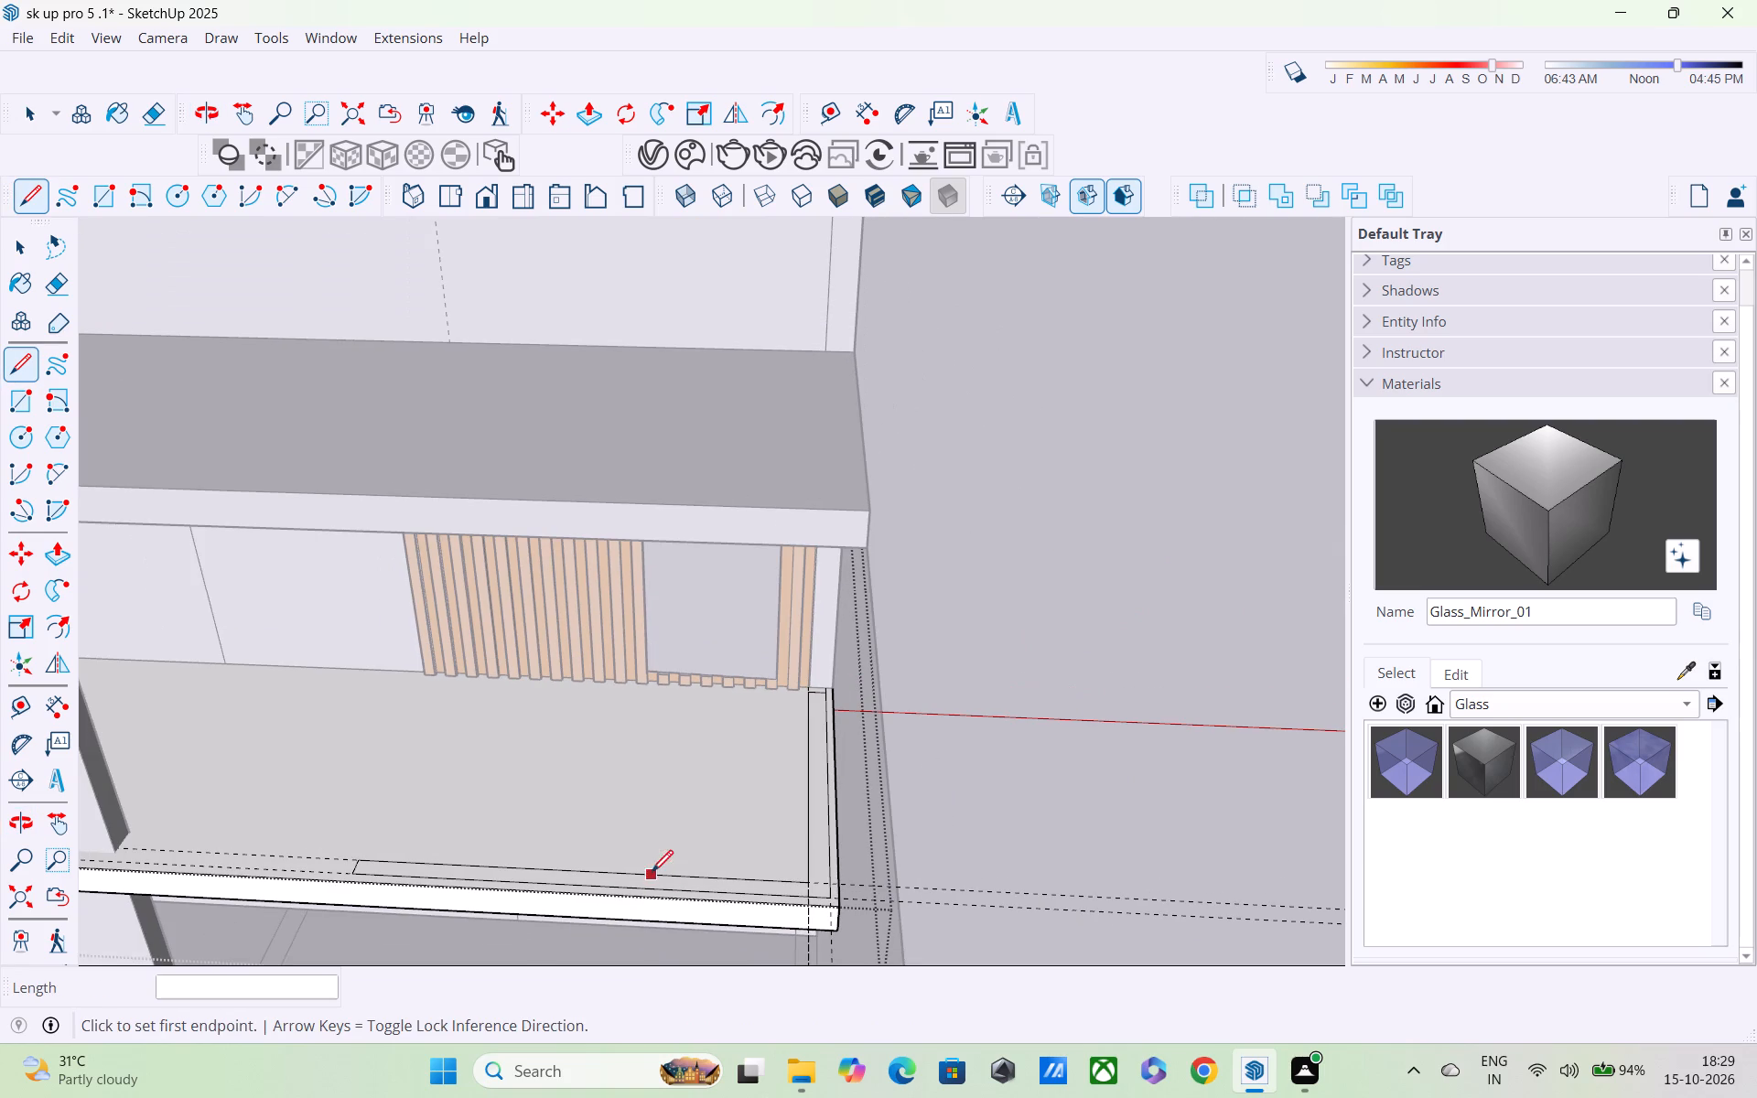
key("Escape")
key("t")
key("b")
key("space")
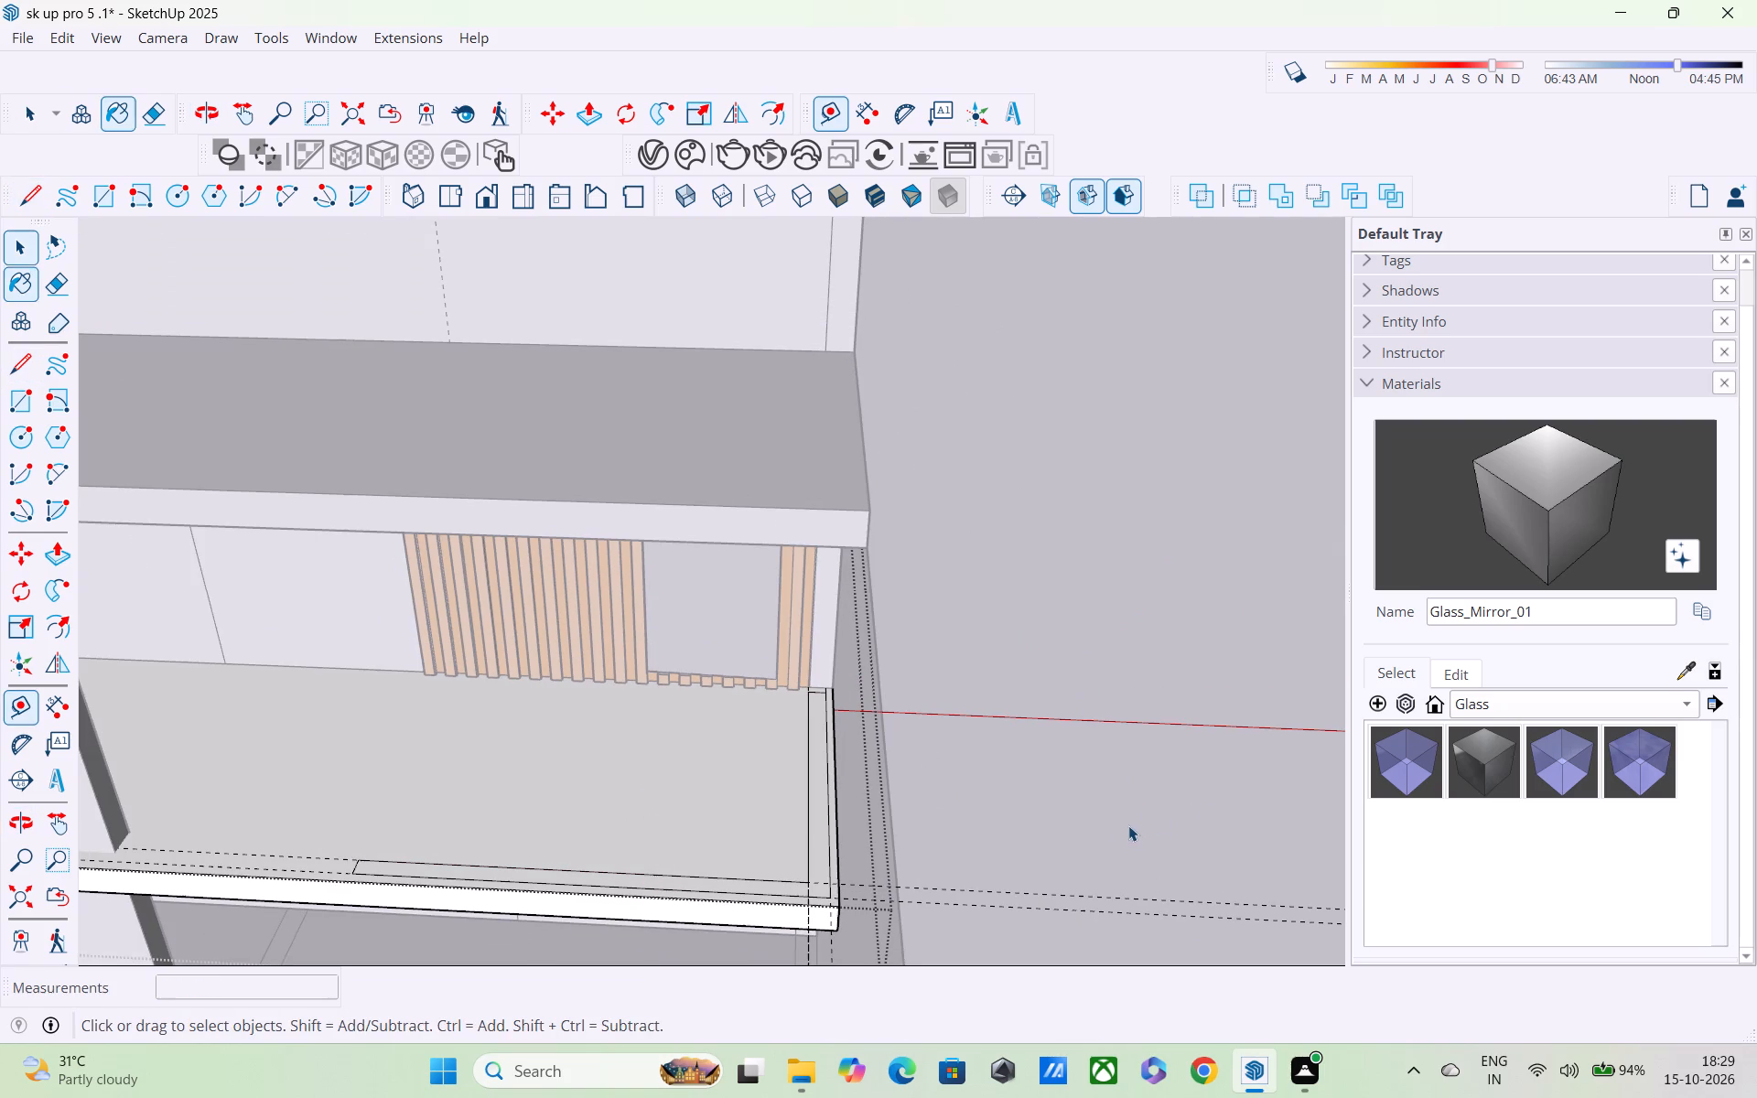
key("e")
left_click_drag(1112, 826, 1097, 922)
scroll(1091, 910, "down", 4)
middle_click_drag(931, 906, 929, 737)
scroll(960, 802, "down", 4)
middle_click_drag(957, 830, 1248, 767)
left_click_drag(1253, 658, 1271, 707)
scroll(1238, 687, "down", 5)
middle_click_drag(1194, 686, 679, 913)
Examine the L-shaped strip outline on the balcony slab from several angles.
scroll(757, 886, "up", 6)
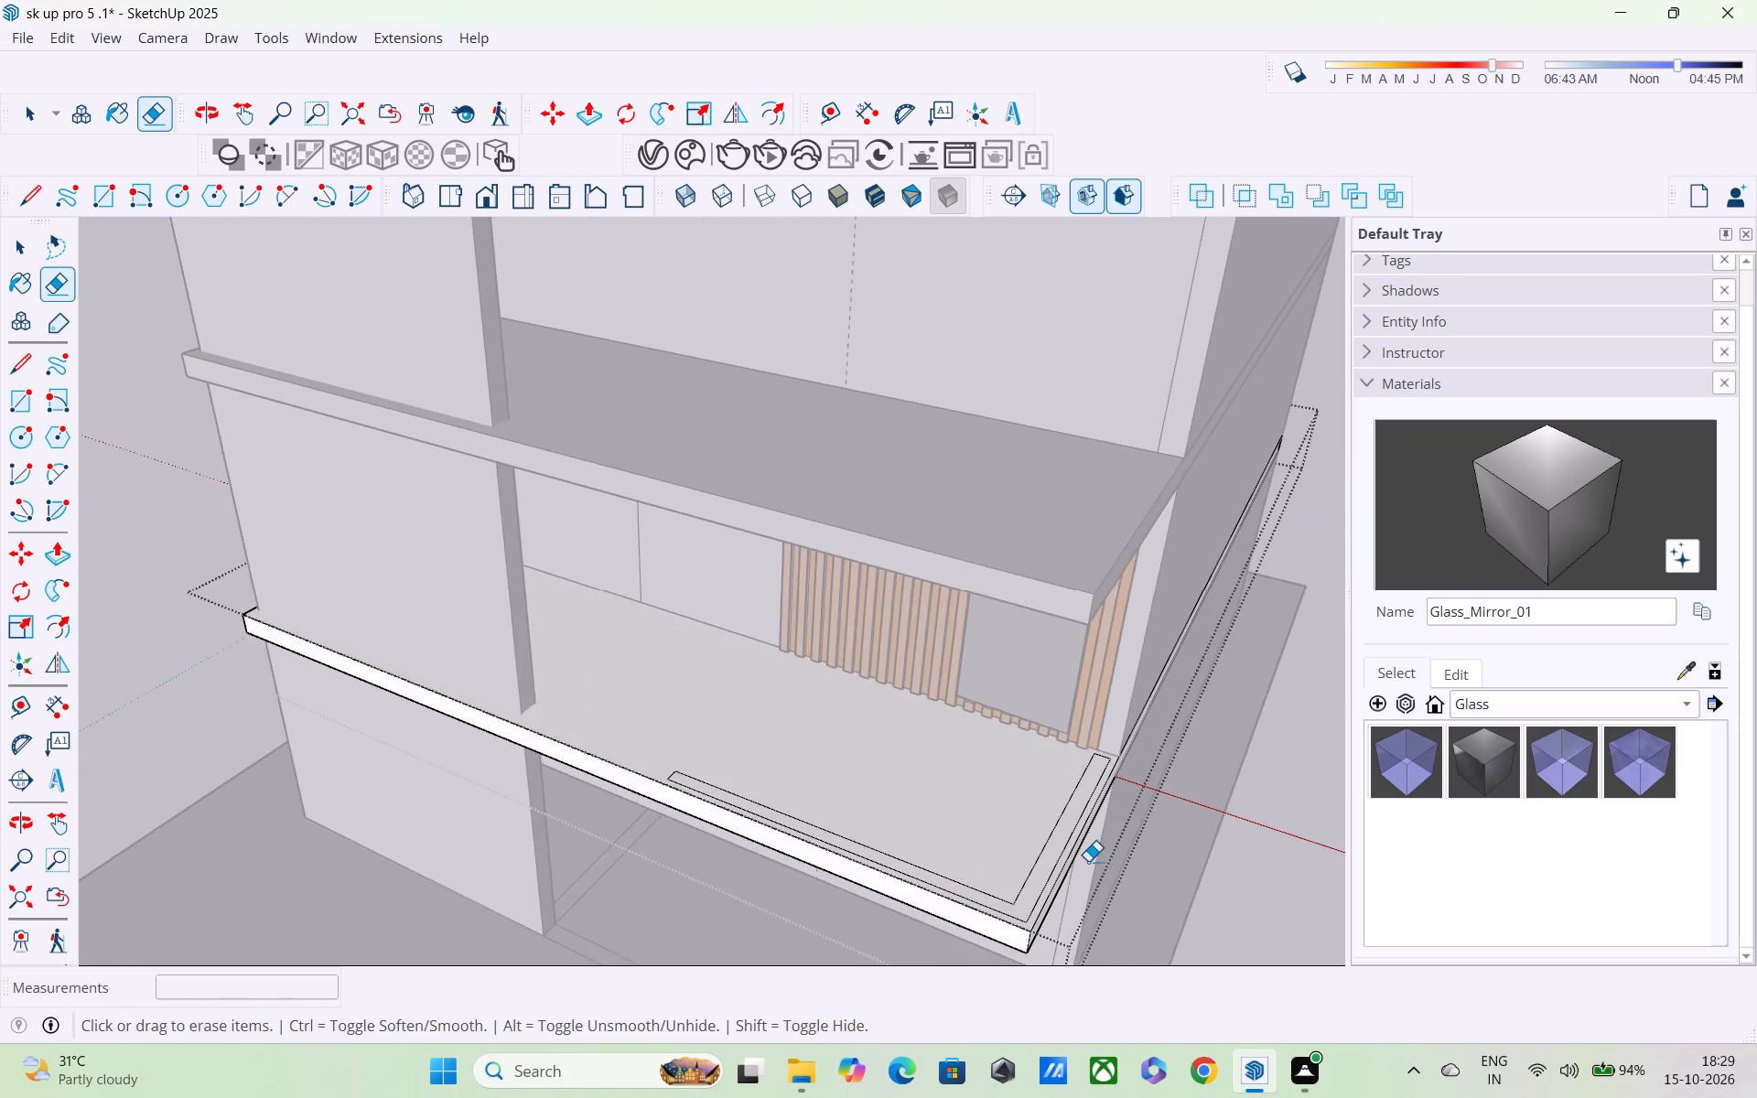
scroll(1088, 861, "up", 2)
middle_click_drag(1066, 864, 912, 868)
scroll(860, 852, "up", 4)
scroll(852, 845, "down", 2)
middle_click_drag(806, 888, 808, 850)
scroll(808, 850, "up", 1)
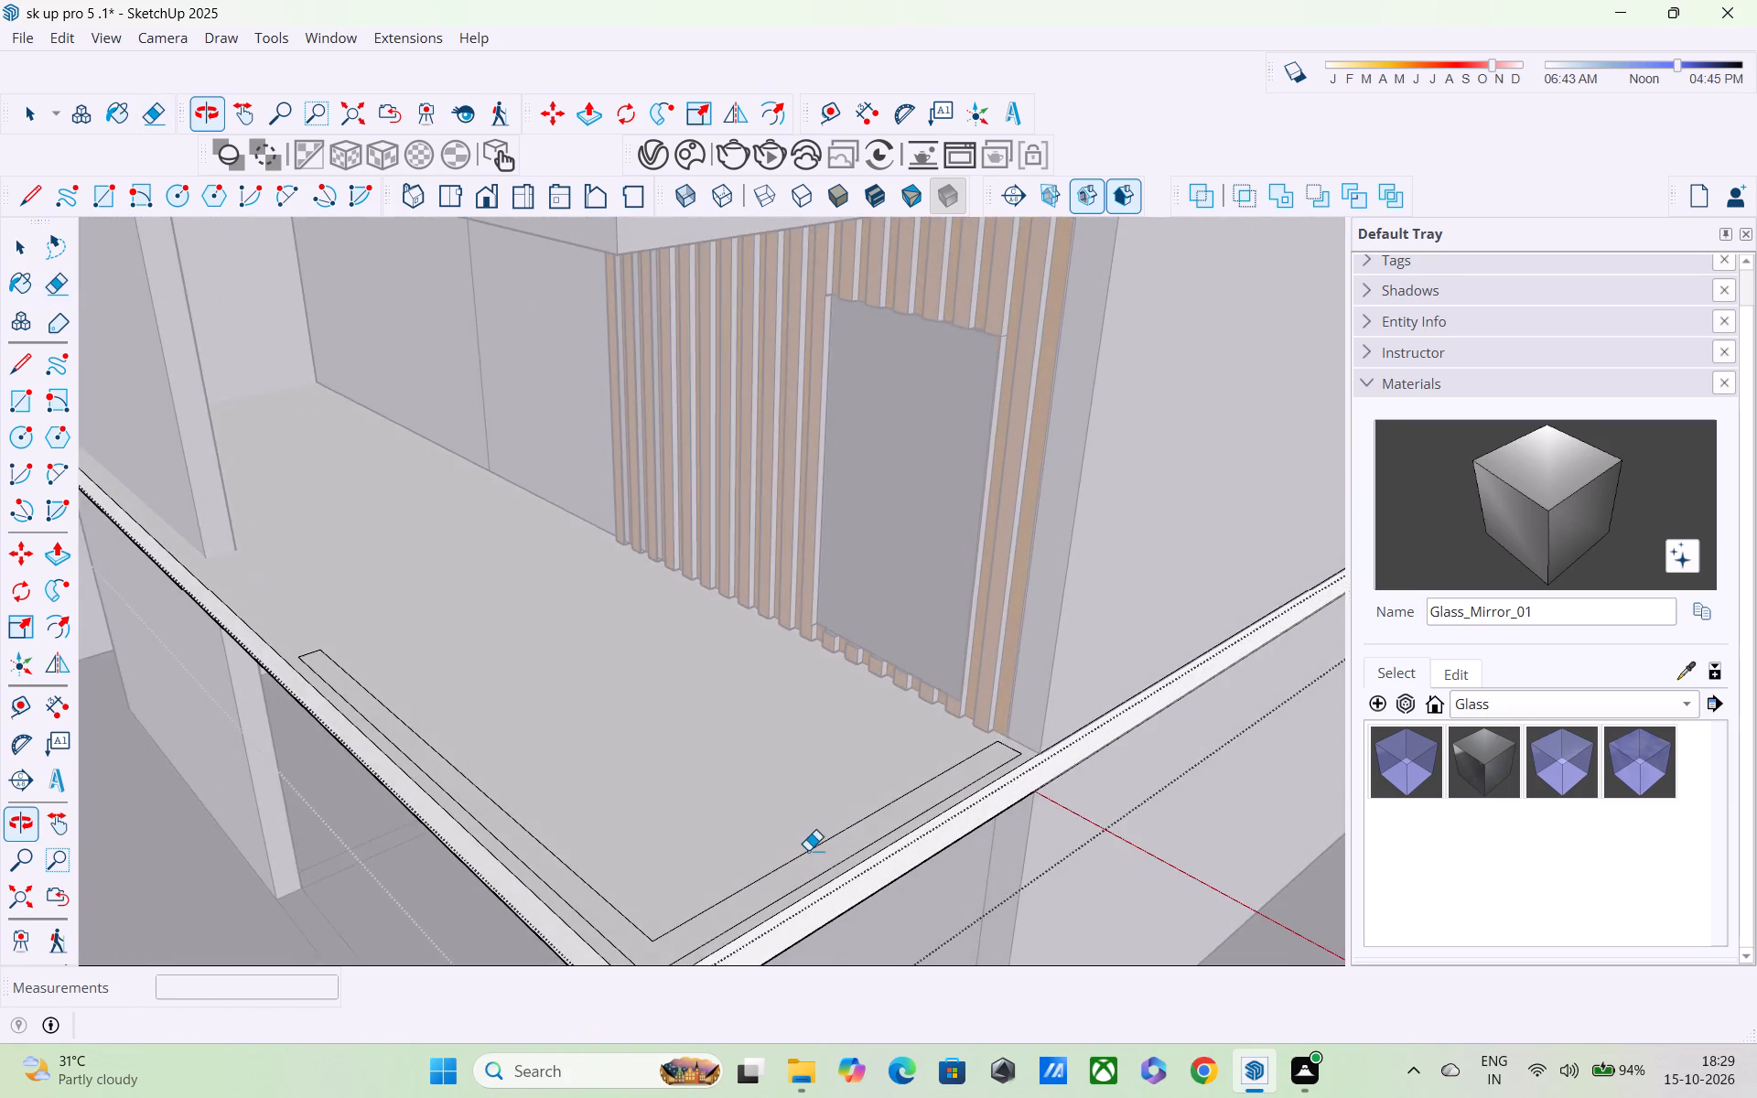
scroll(808, 837, "down", 4)
middle_click_drag(807, 836, 889, 855)
scroll(889, 855, "up", 1)
scroll(889, 855, "down", 3)
middle_click_drag(882, 905, 988, 912)
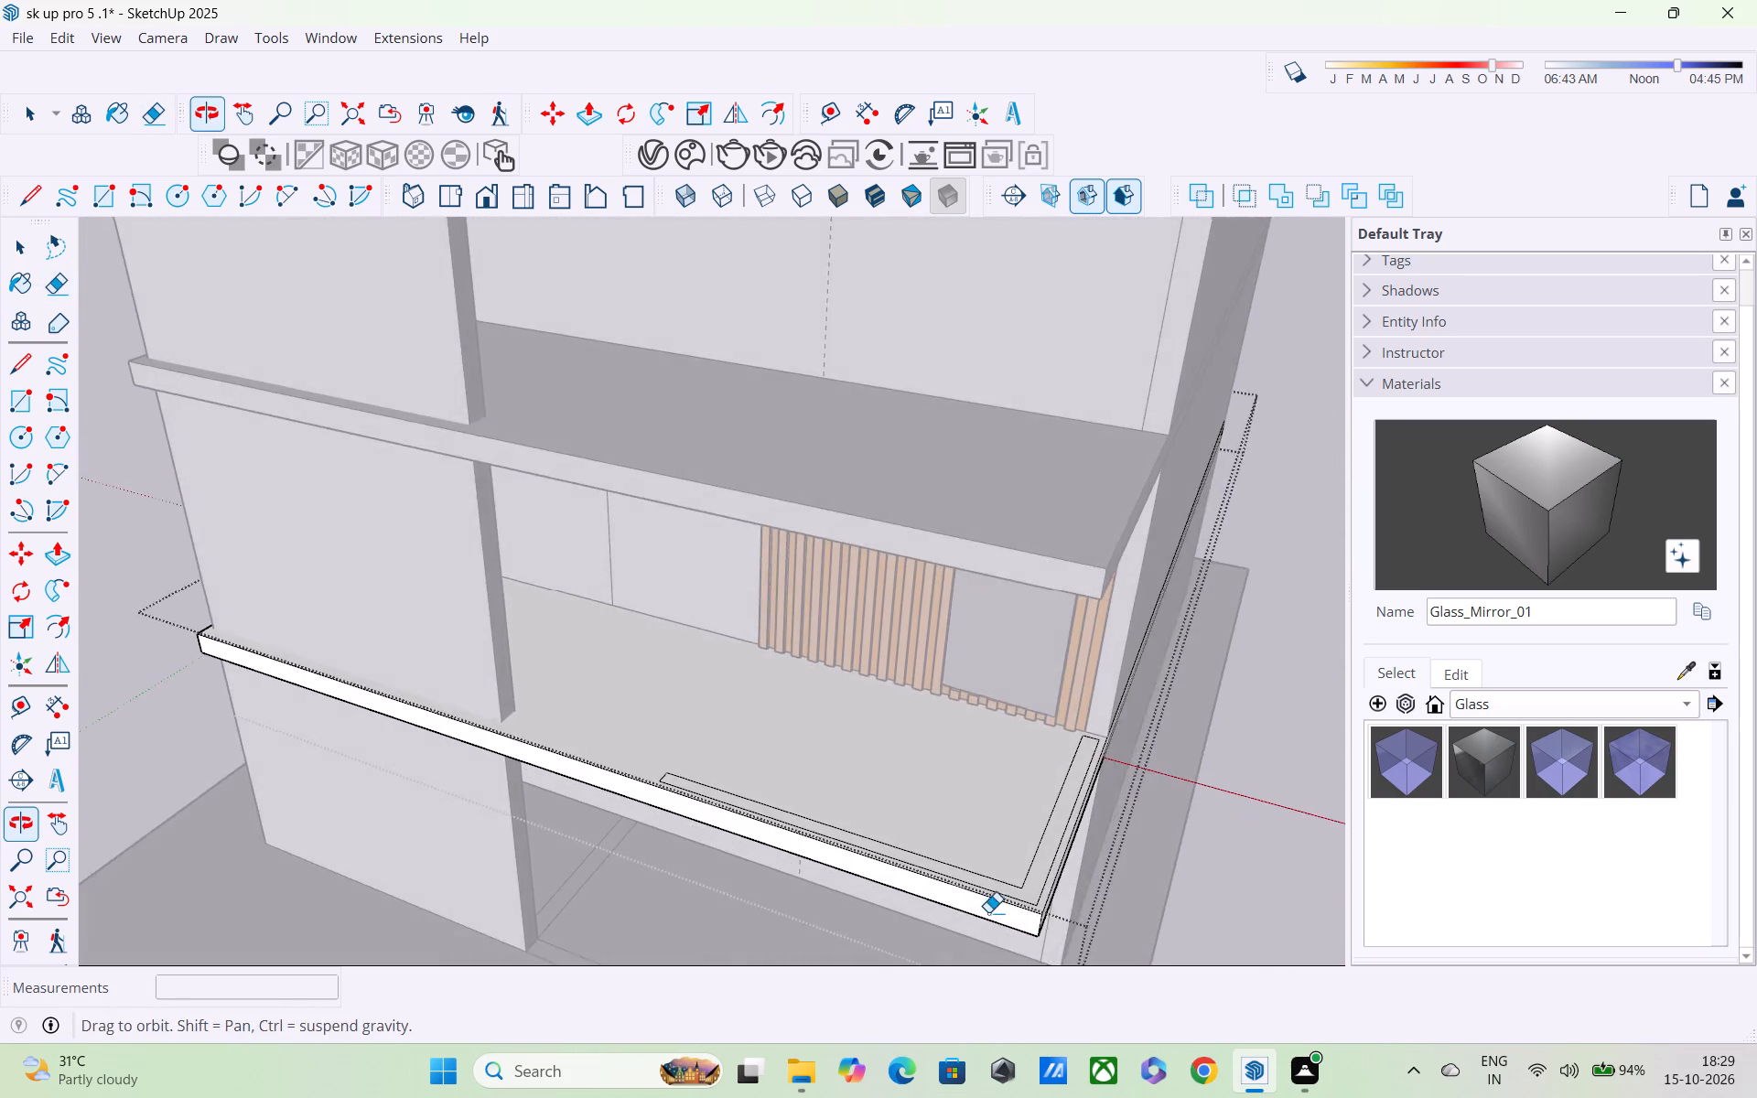
middle_click_drag(988, 912, 988, 914)
Push/Pull the L-shaped strip face up 6" from the balcony slab to form a low curb.
scroll(988, 910, "up", 5)
middle_click_drag(965, 868, 1096, 888)
scroll(652, 760, "up", 7)
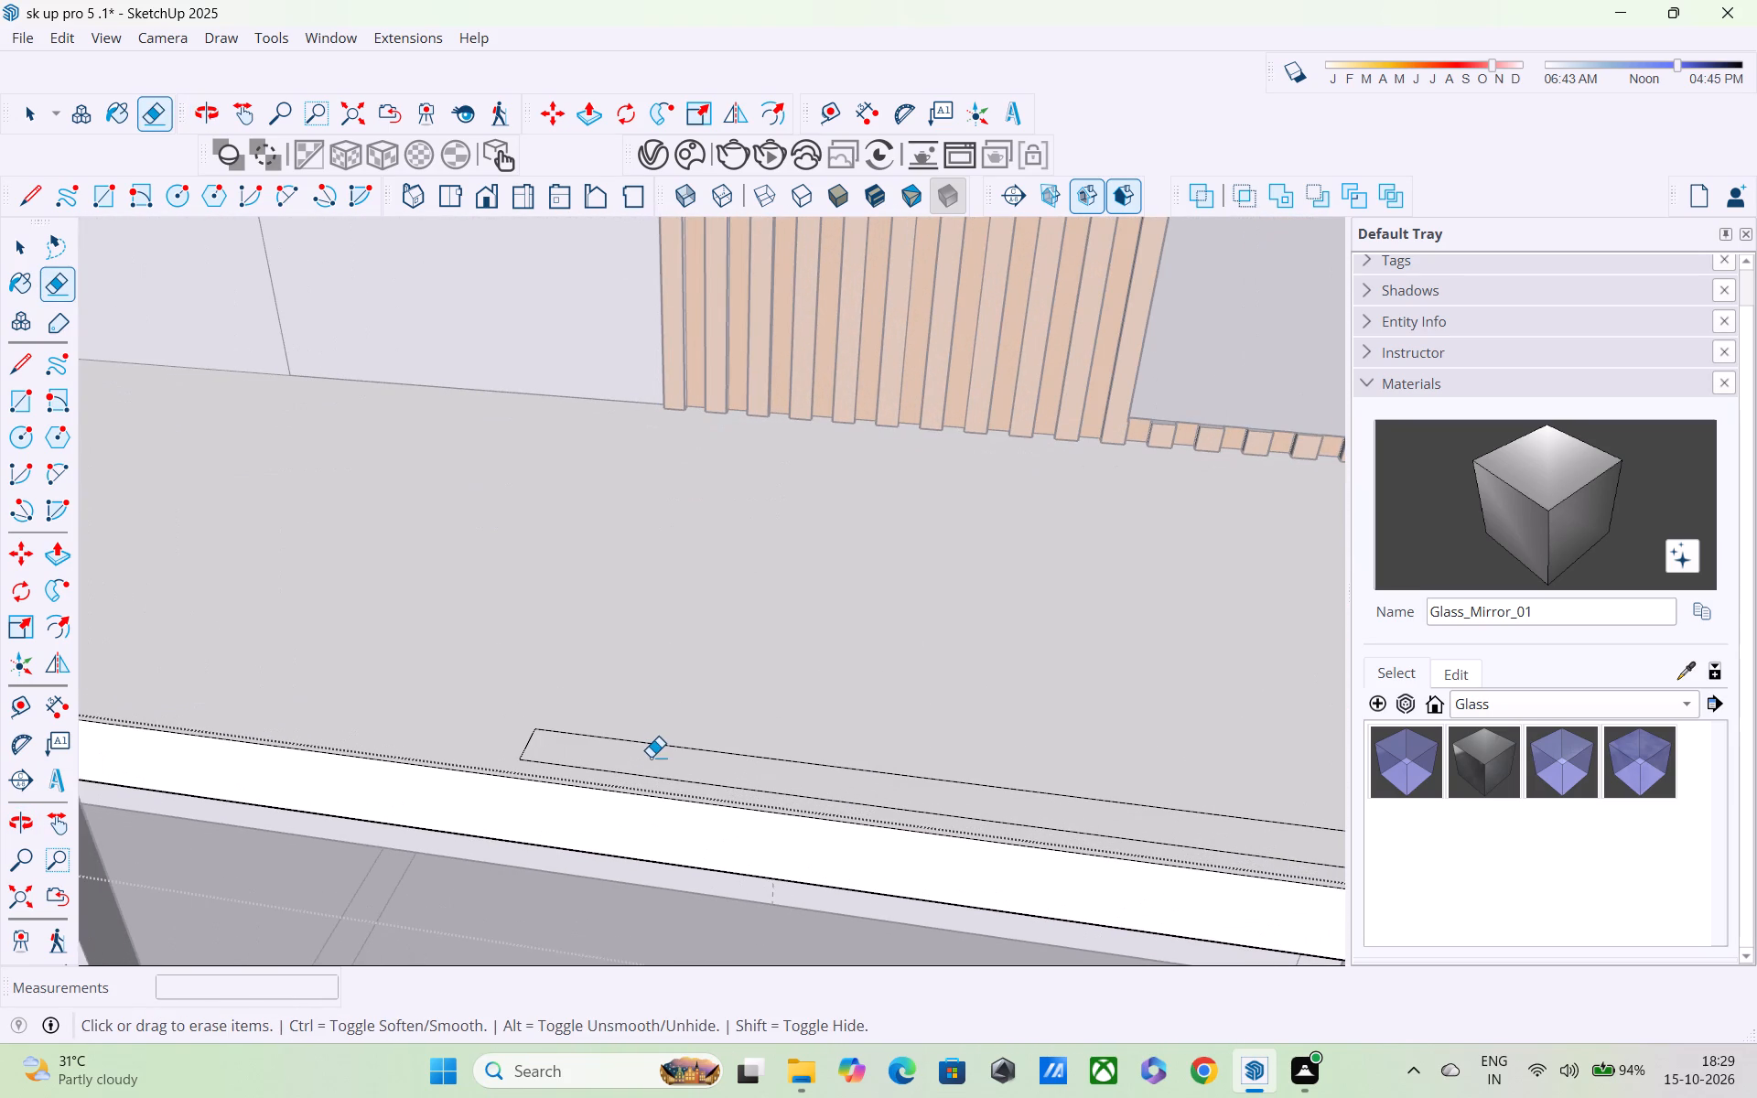
key("p")
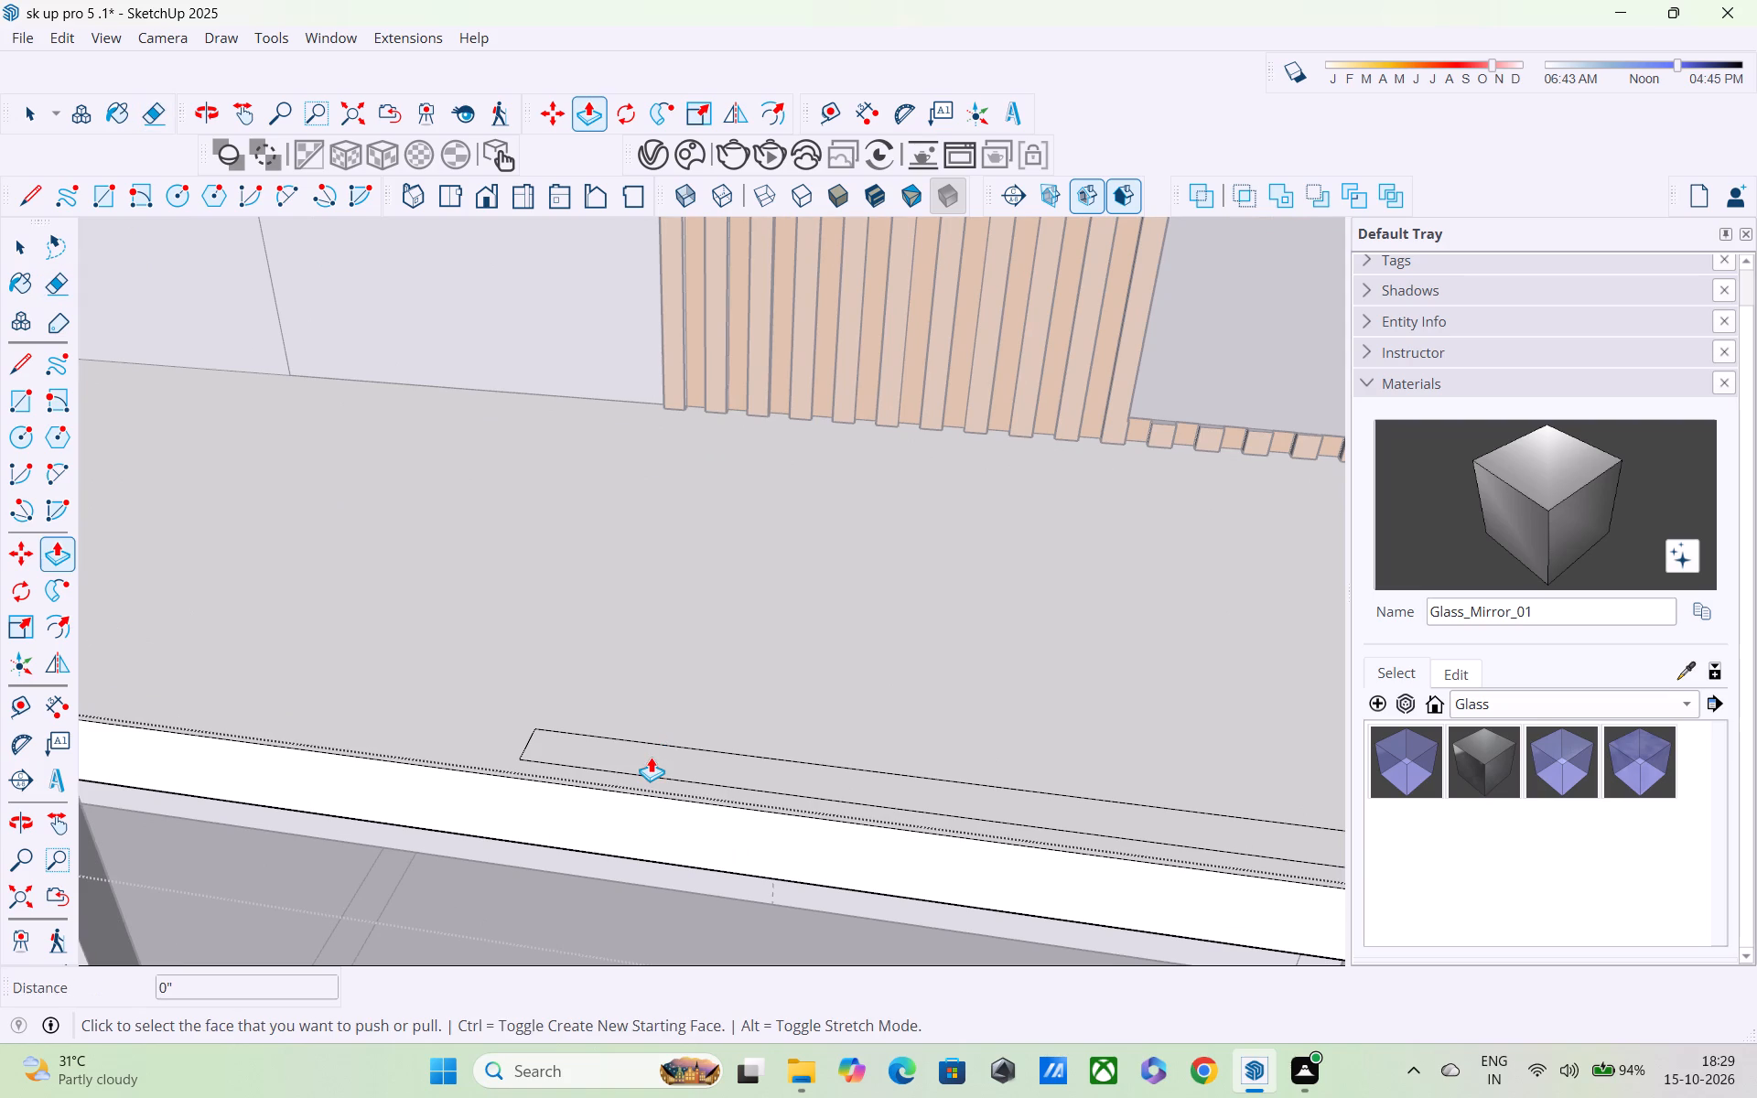
left_click(649, 747)
middle_click_drag(649, 715, 630, 602)
scroll(642, 682, "down", 2)
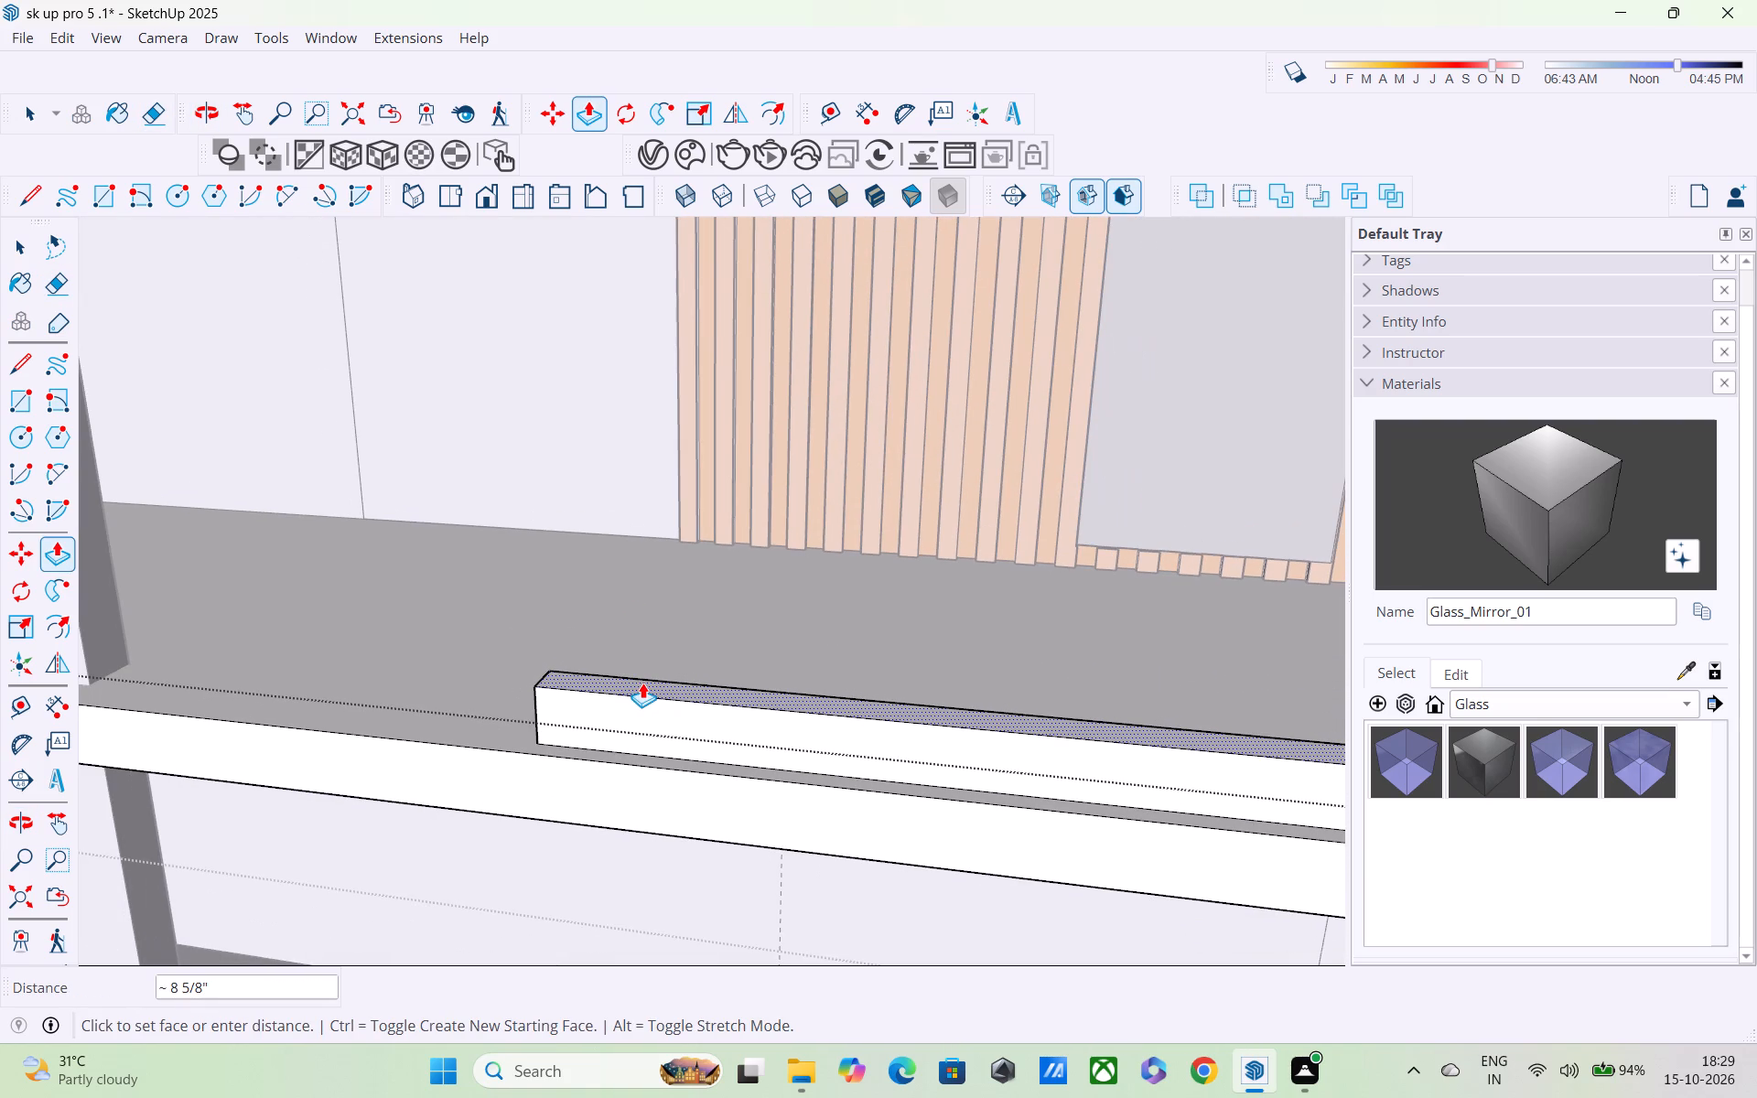
type("6\"")
key("Return")
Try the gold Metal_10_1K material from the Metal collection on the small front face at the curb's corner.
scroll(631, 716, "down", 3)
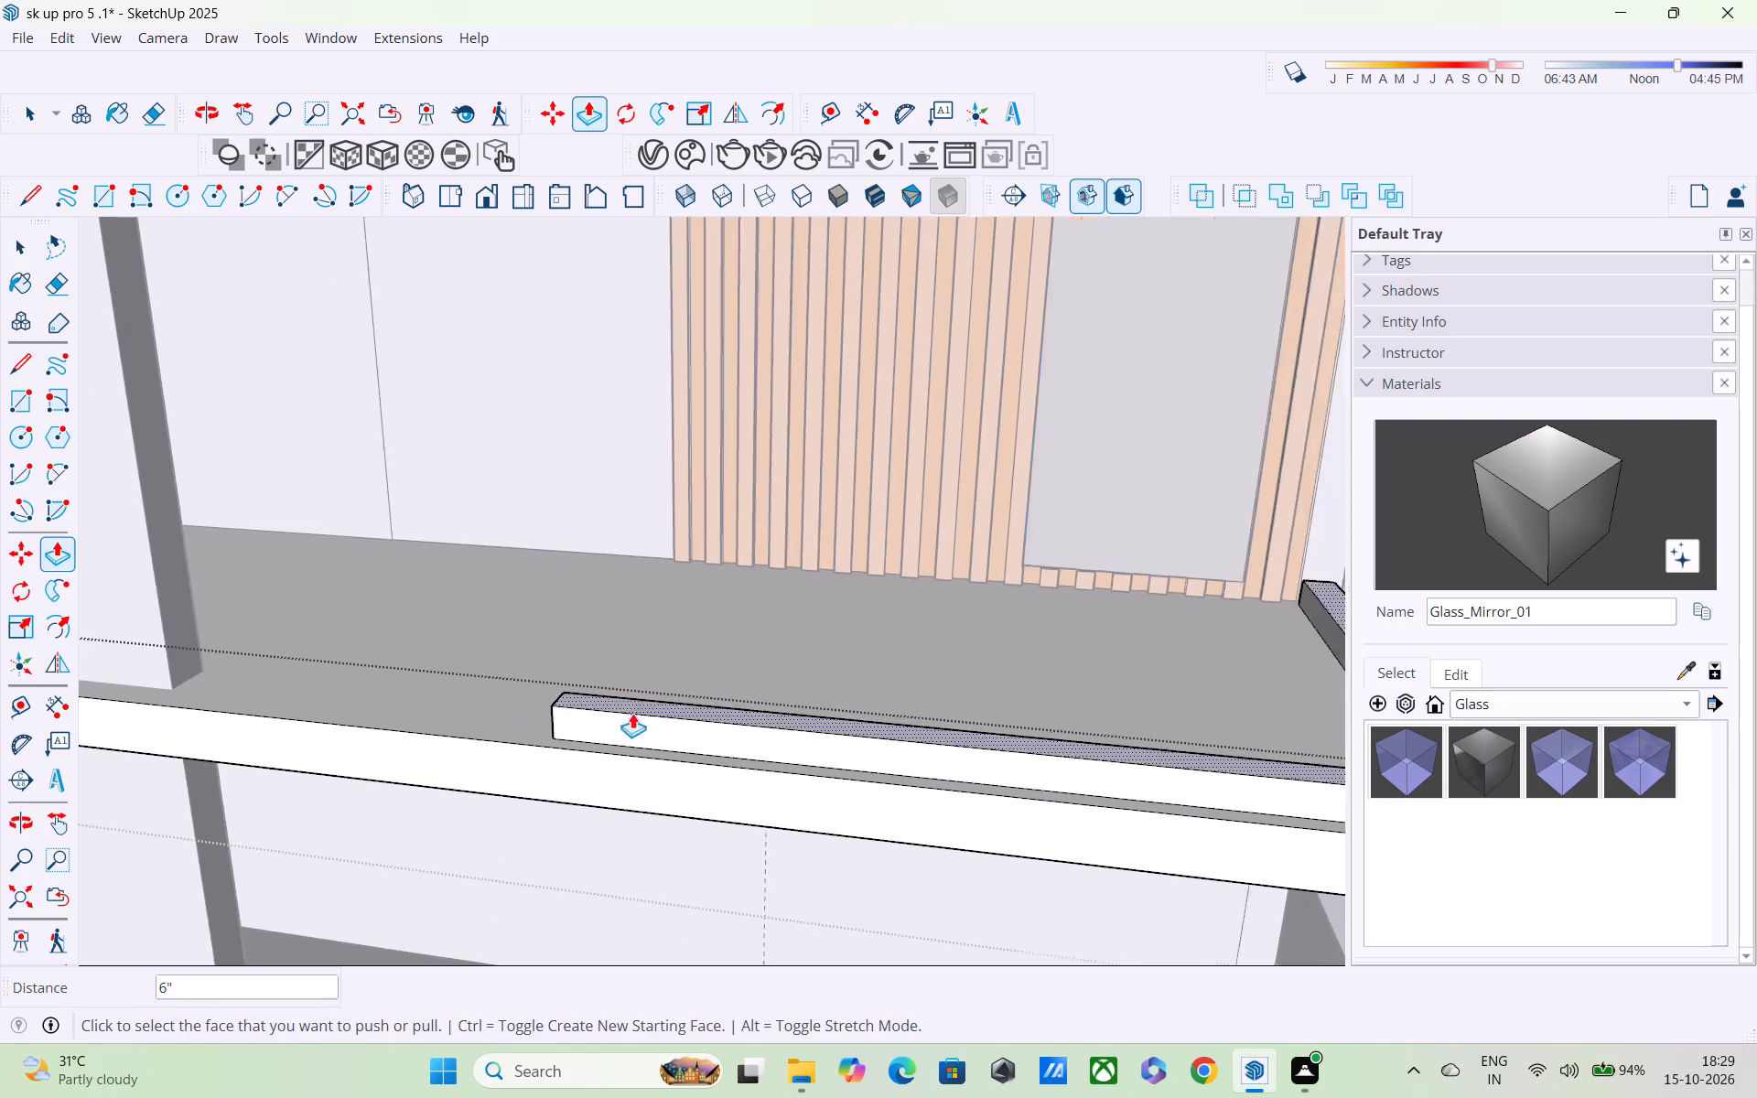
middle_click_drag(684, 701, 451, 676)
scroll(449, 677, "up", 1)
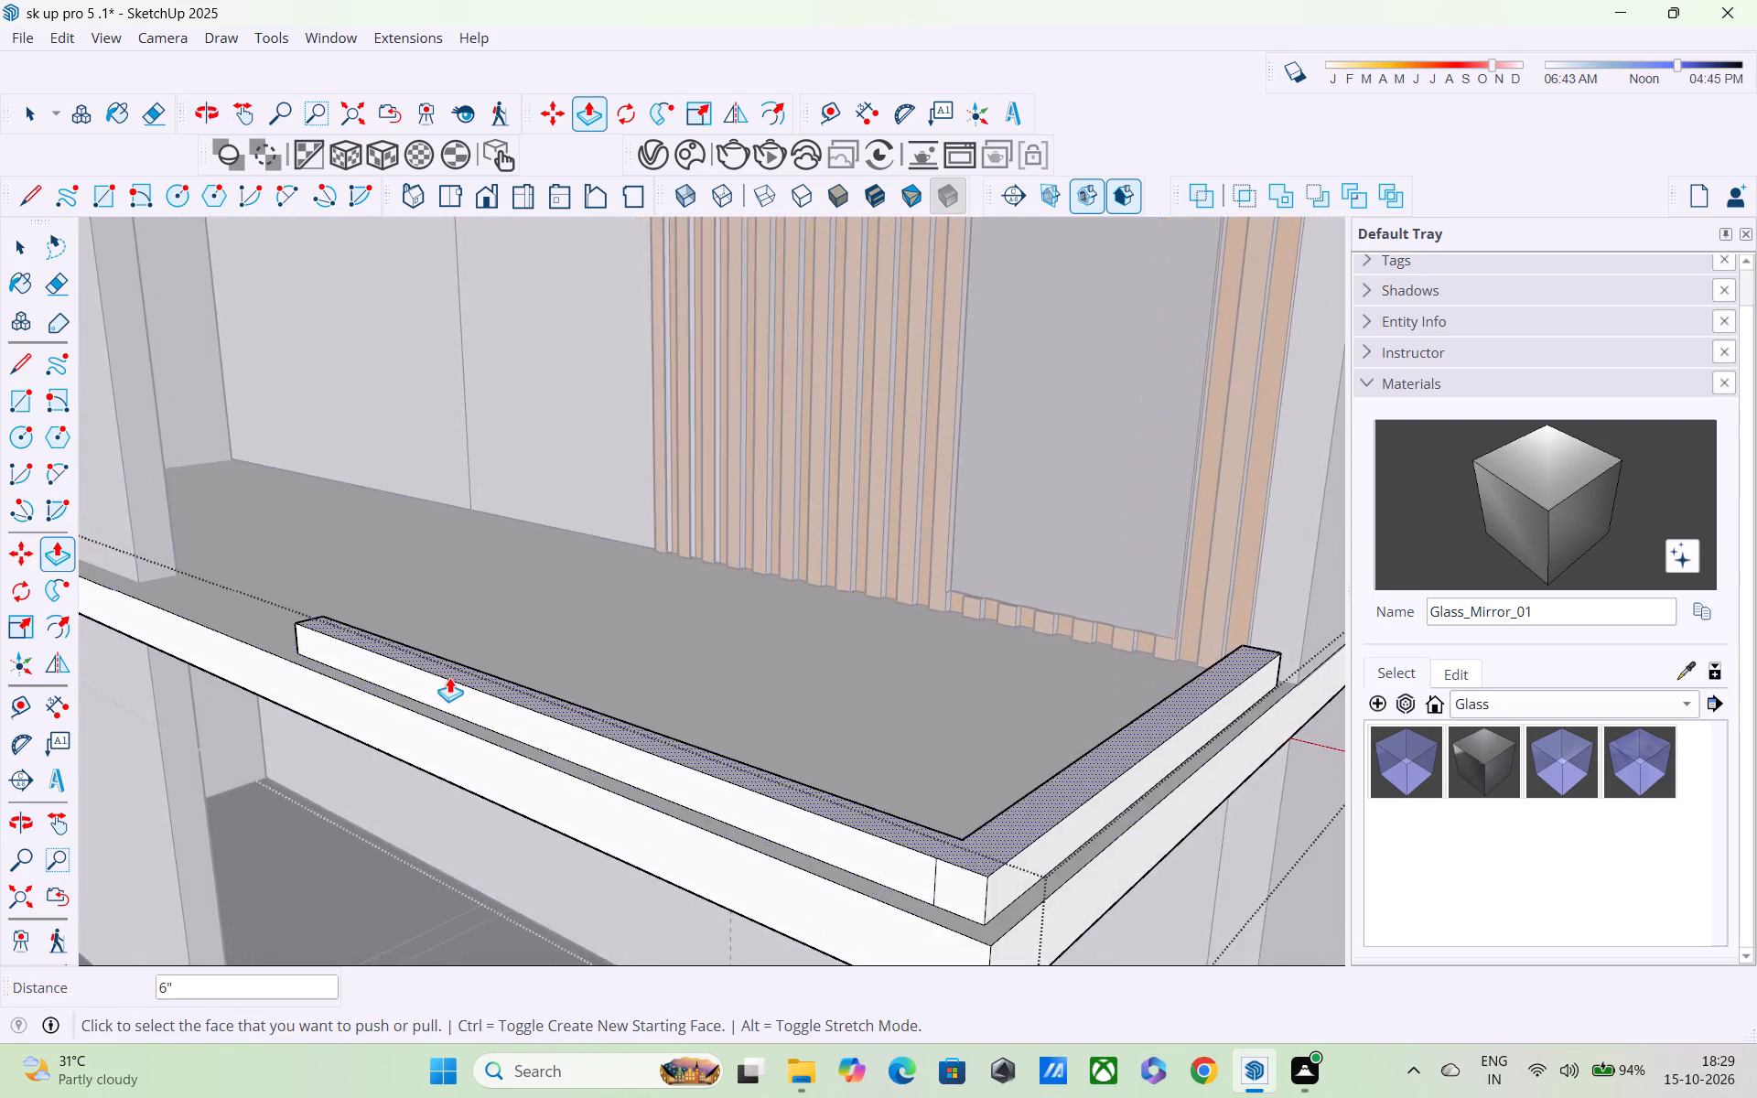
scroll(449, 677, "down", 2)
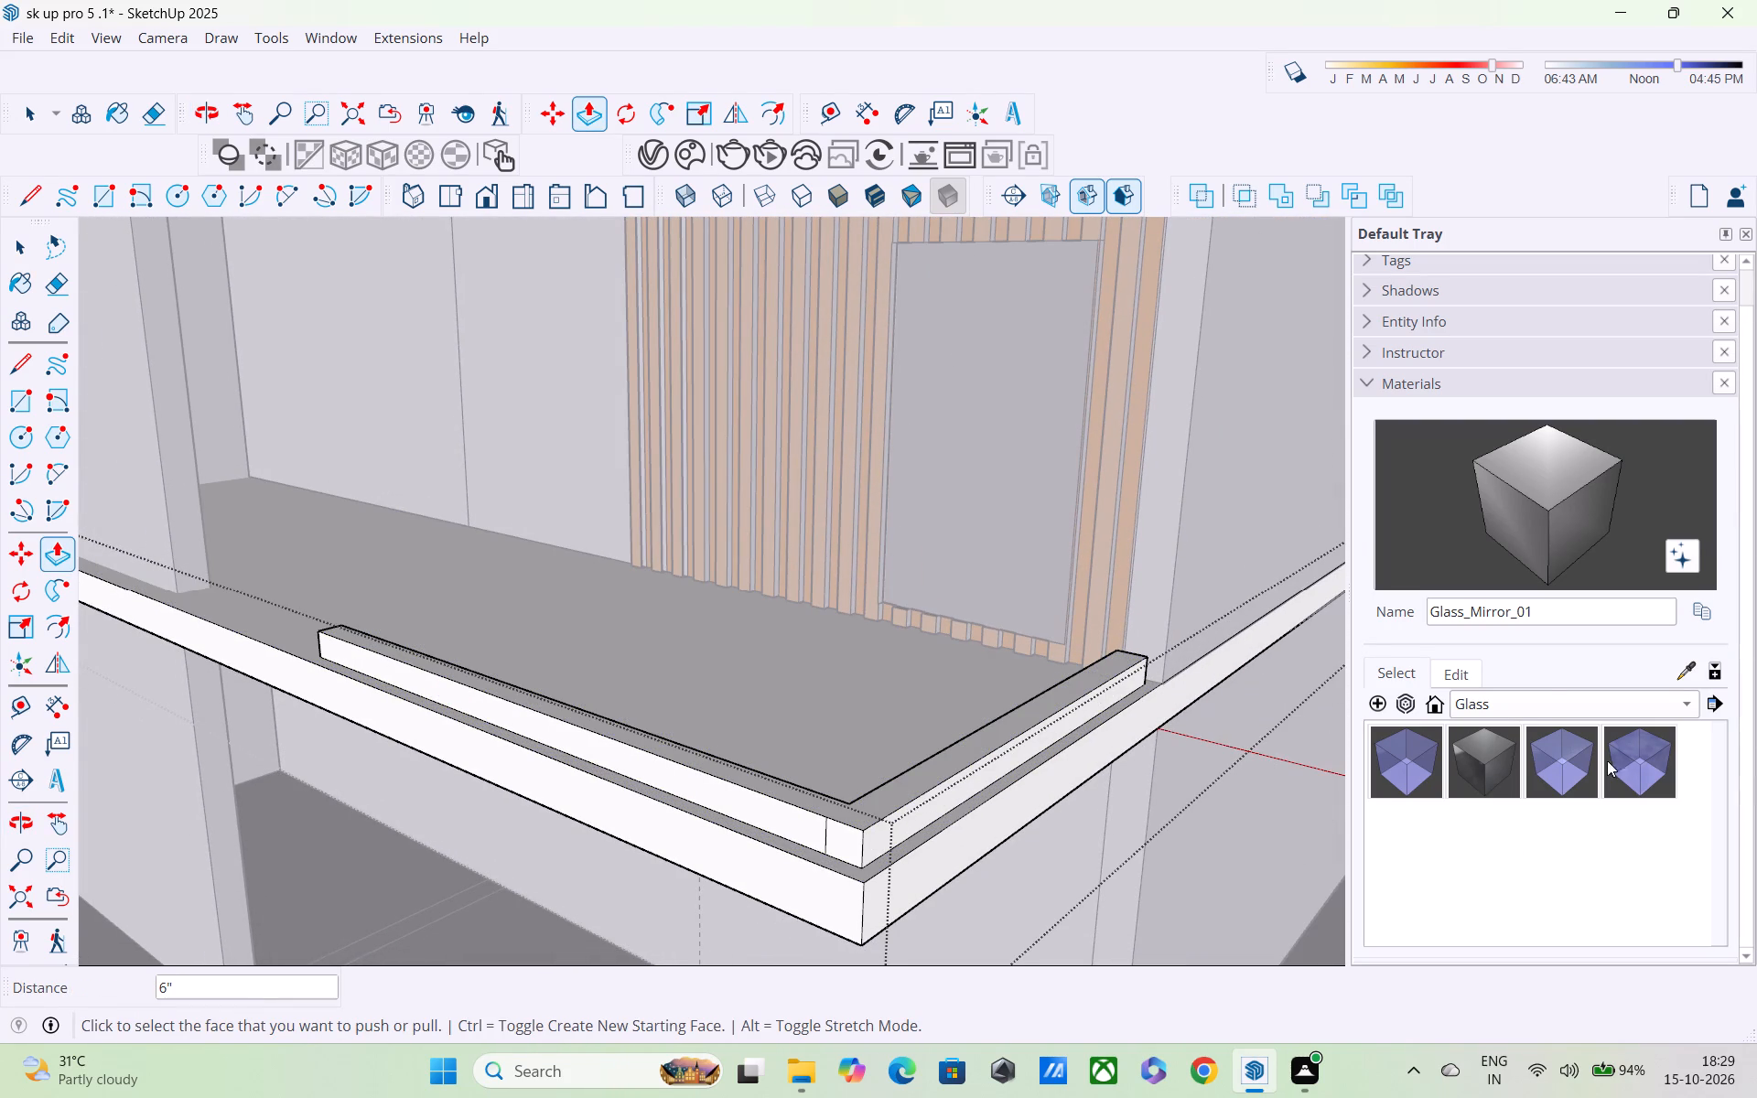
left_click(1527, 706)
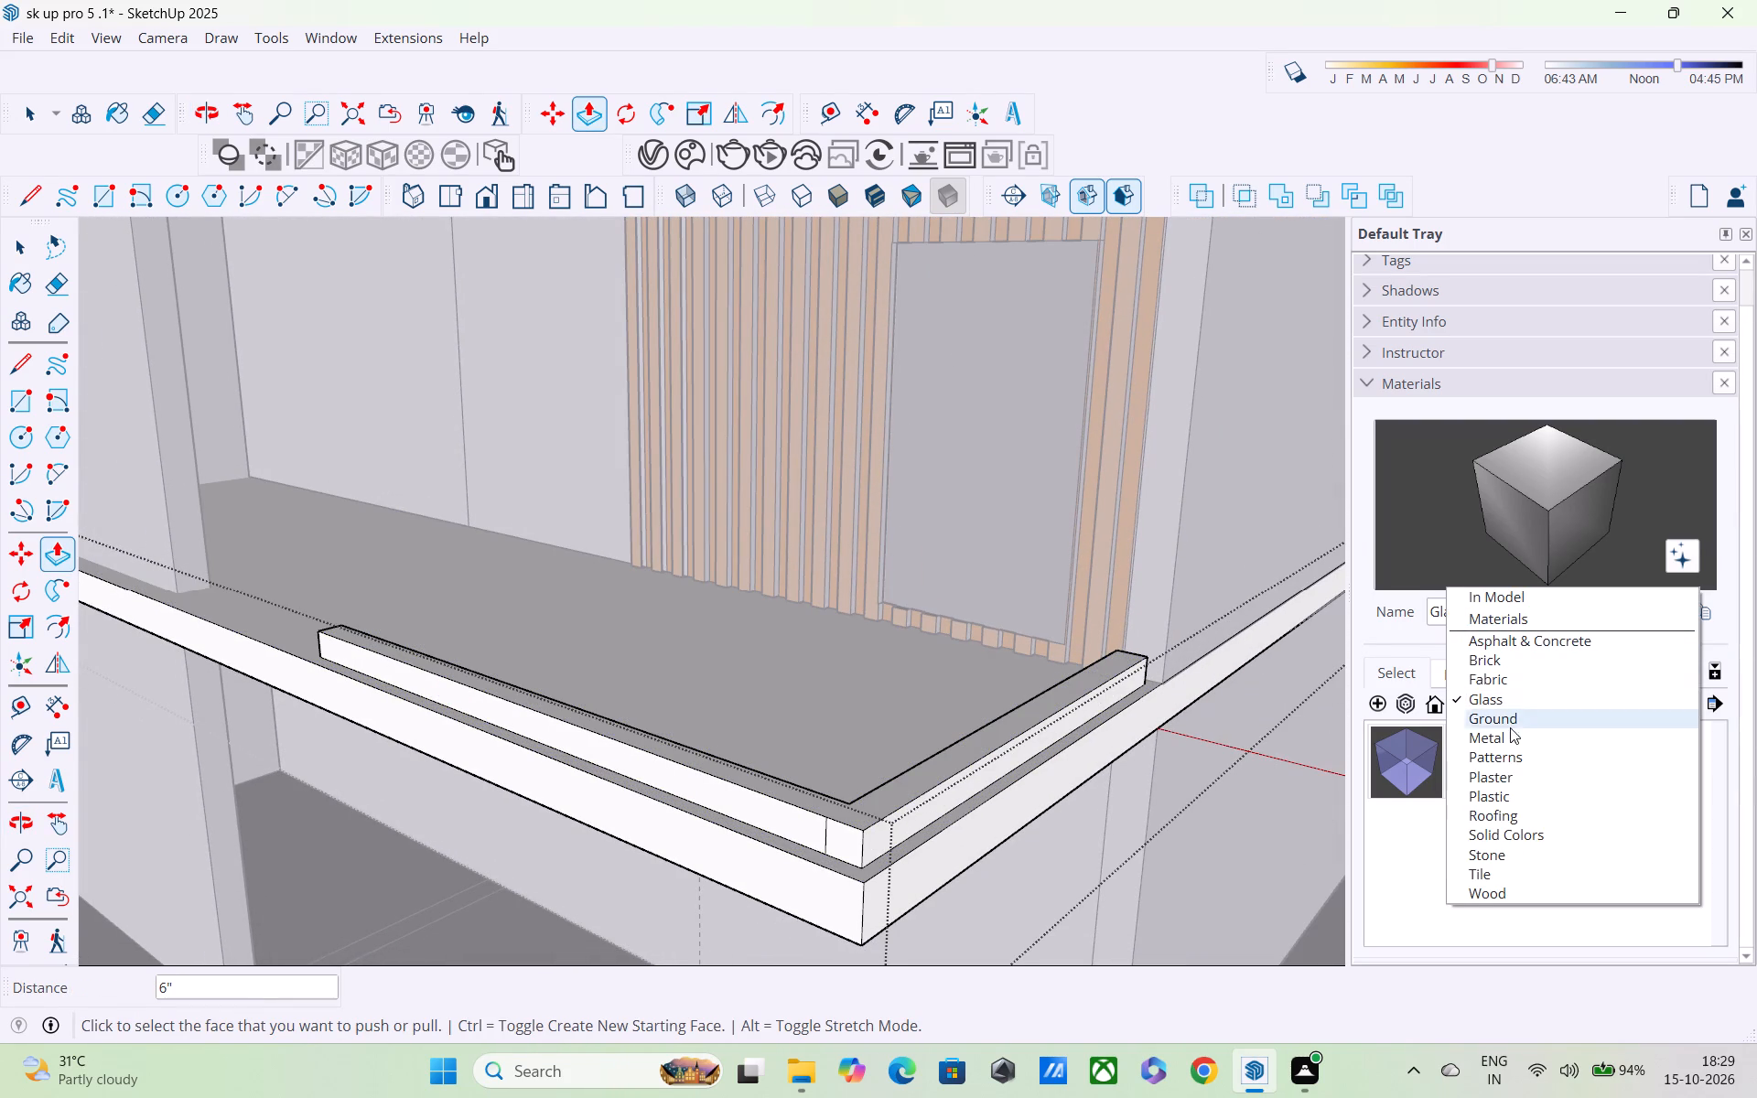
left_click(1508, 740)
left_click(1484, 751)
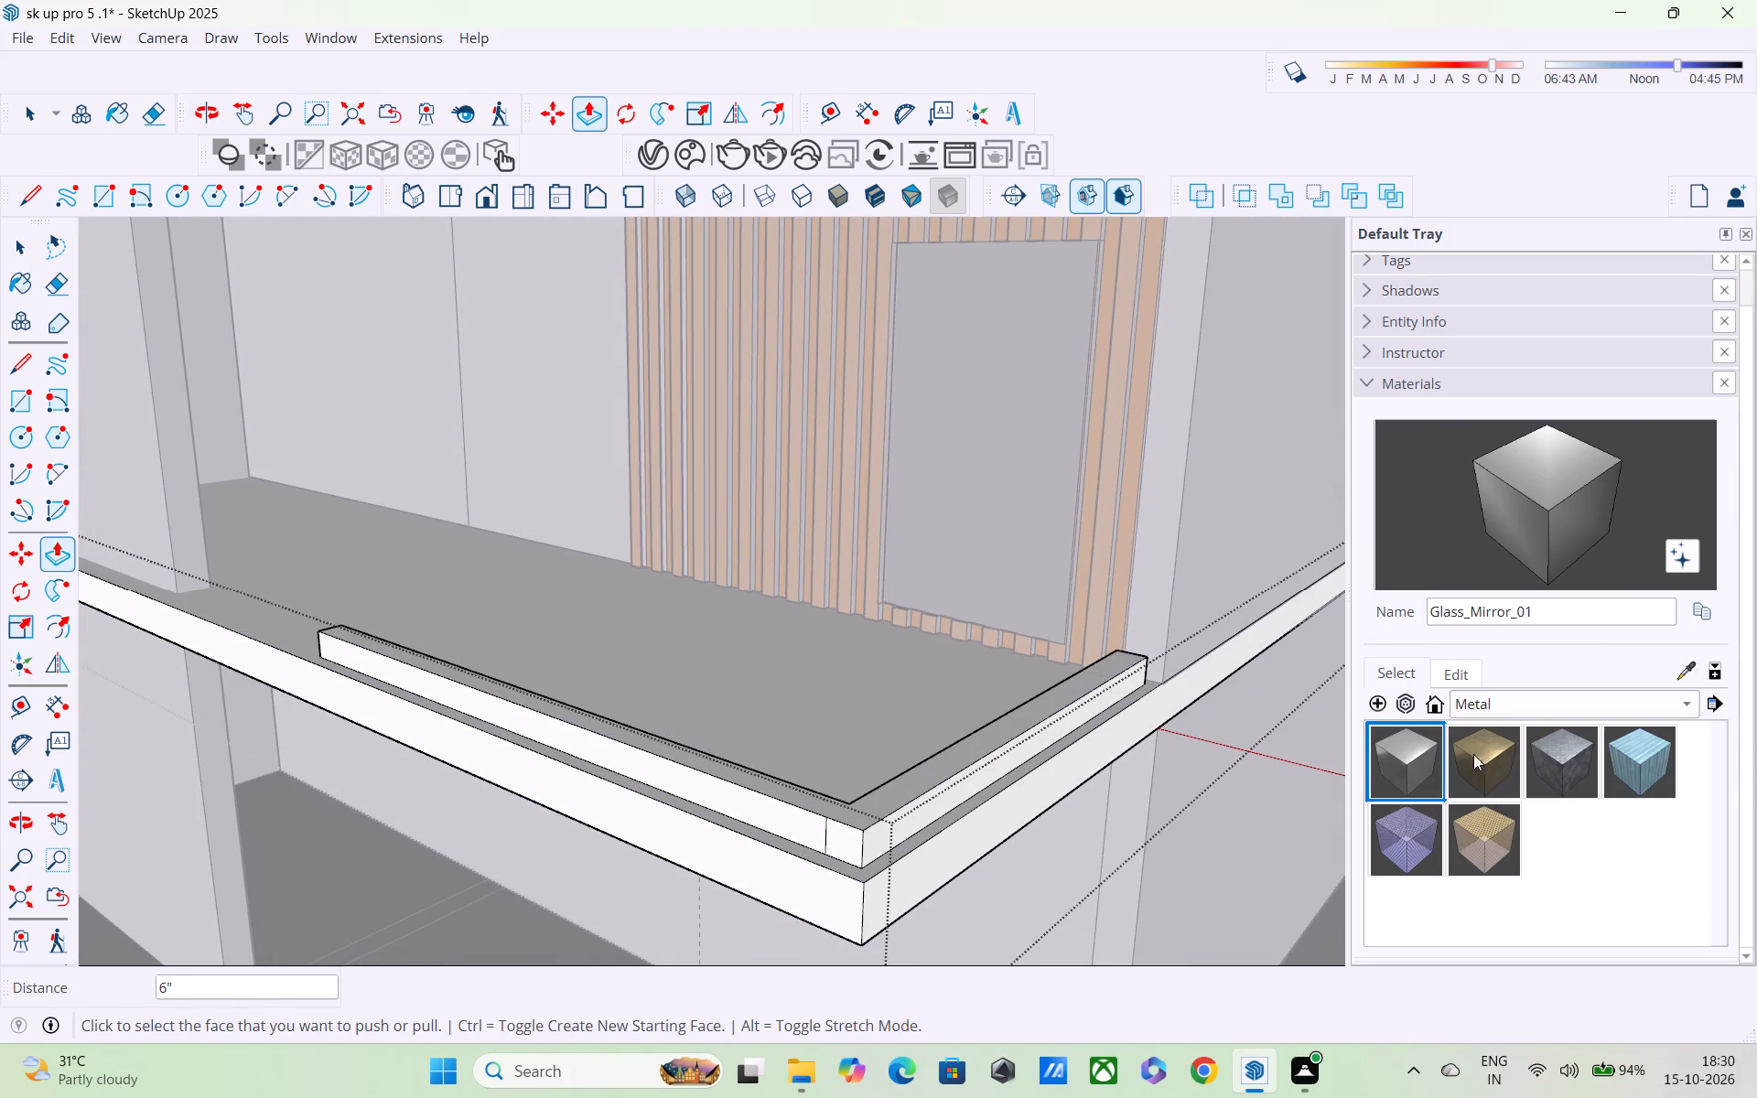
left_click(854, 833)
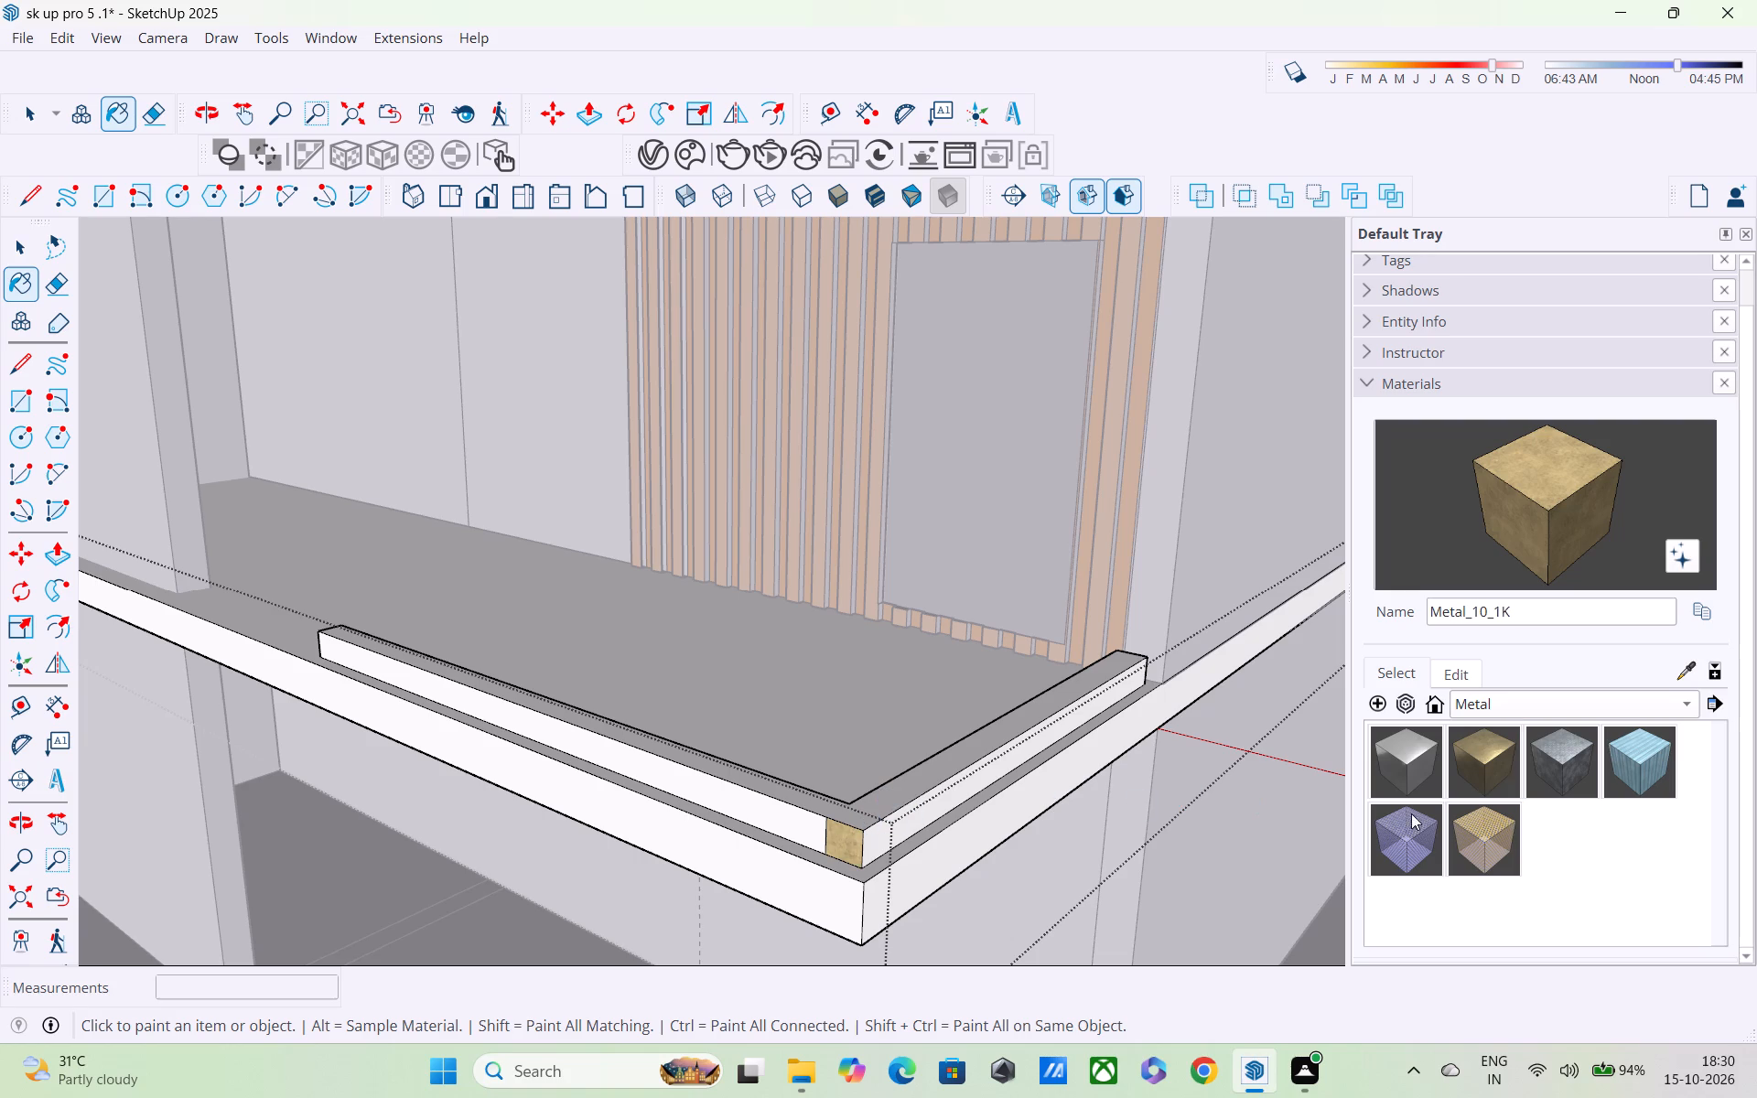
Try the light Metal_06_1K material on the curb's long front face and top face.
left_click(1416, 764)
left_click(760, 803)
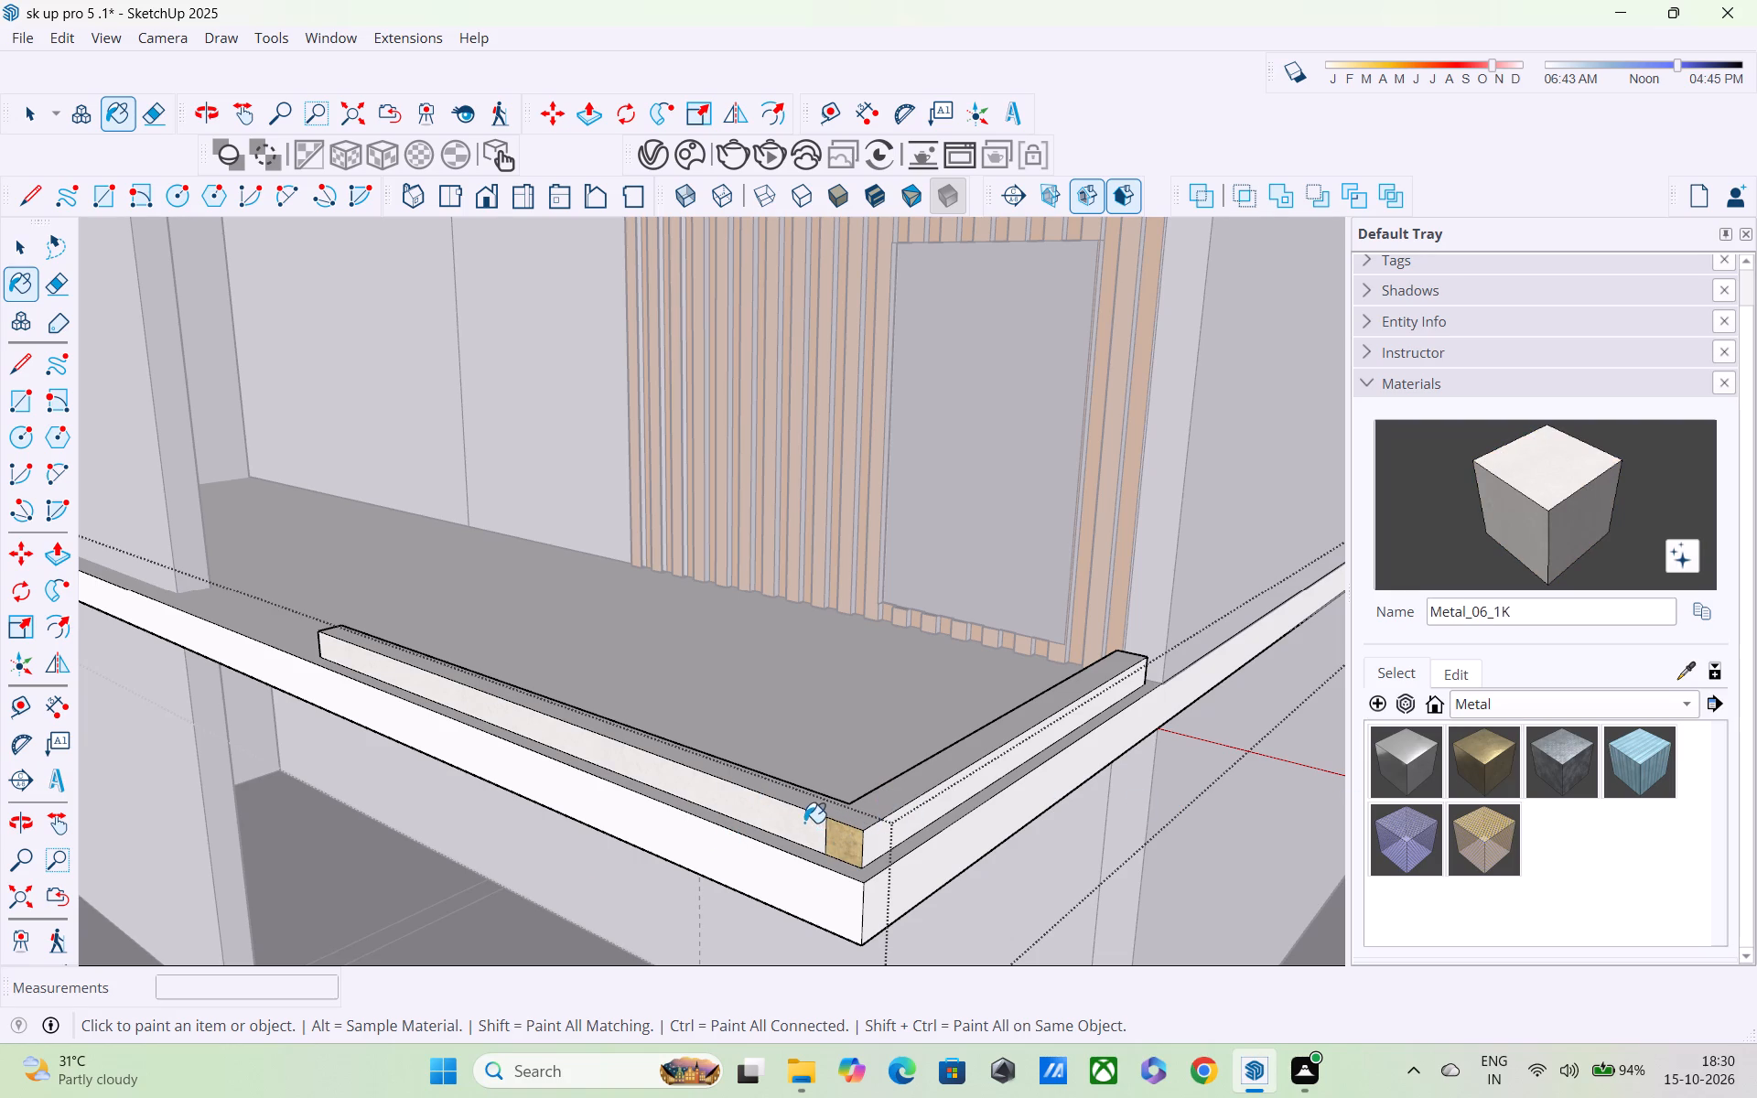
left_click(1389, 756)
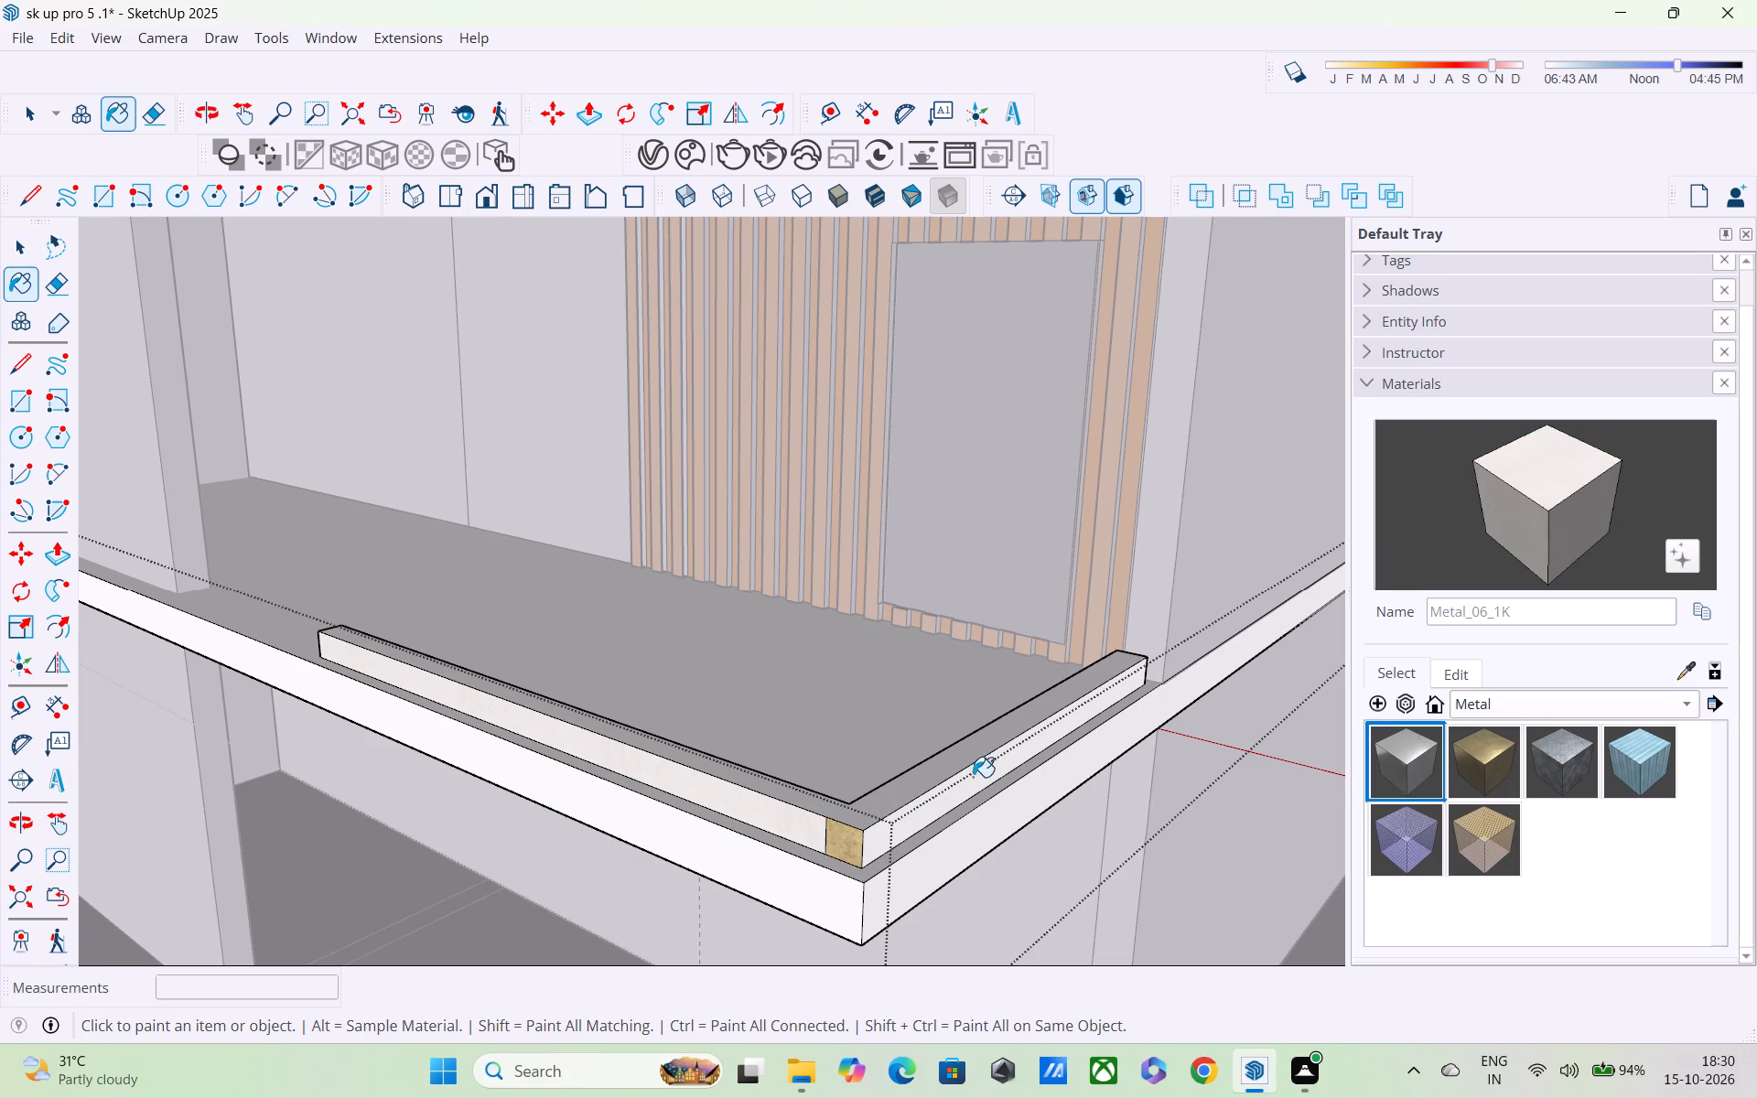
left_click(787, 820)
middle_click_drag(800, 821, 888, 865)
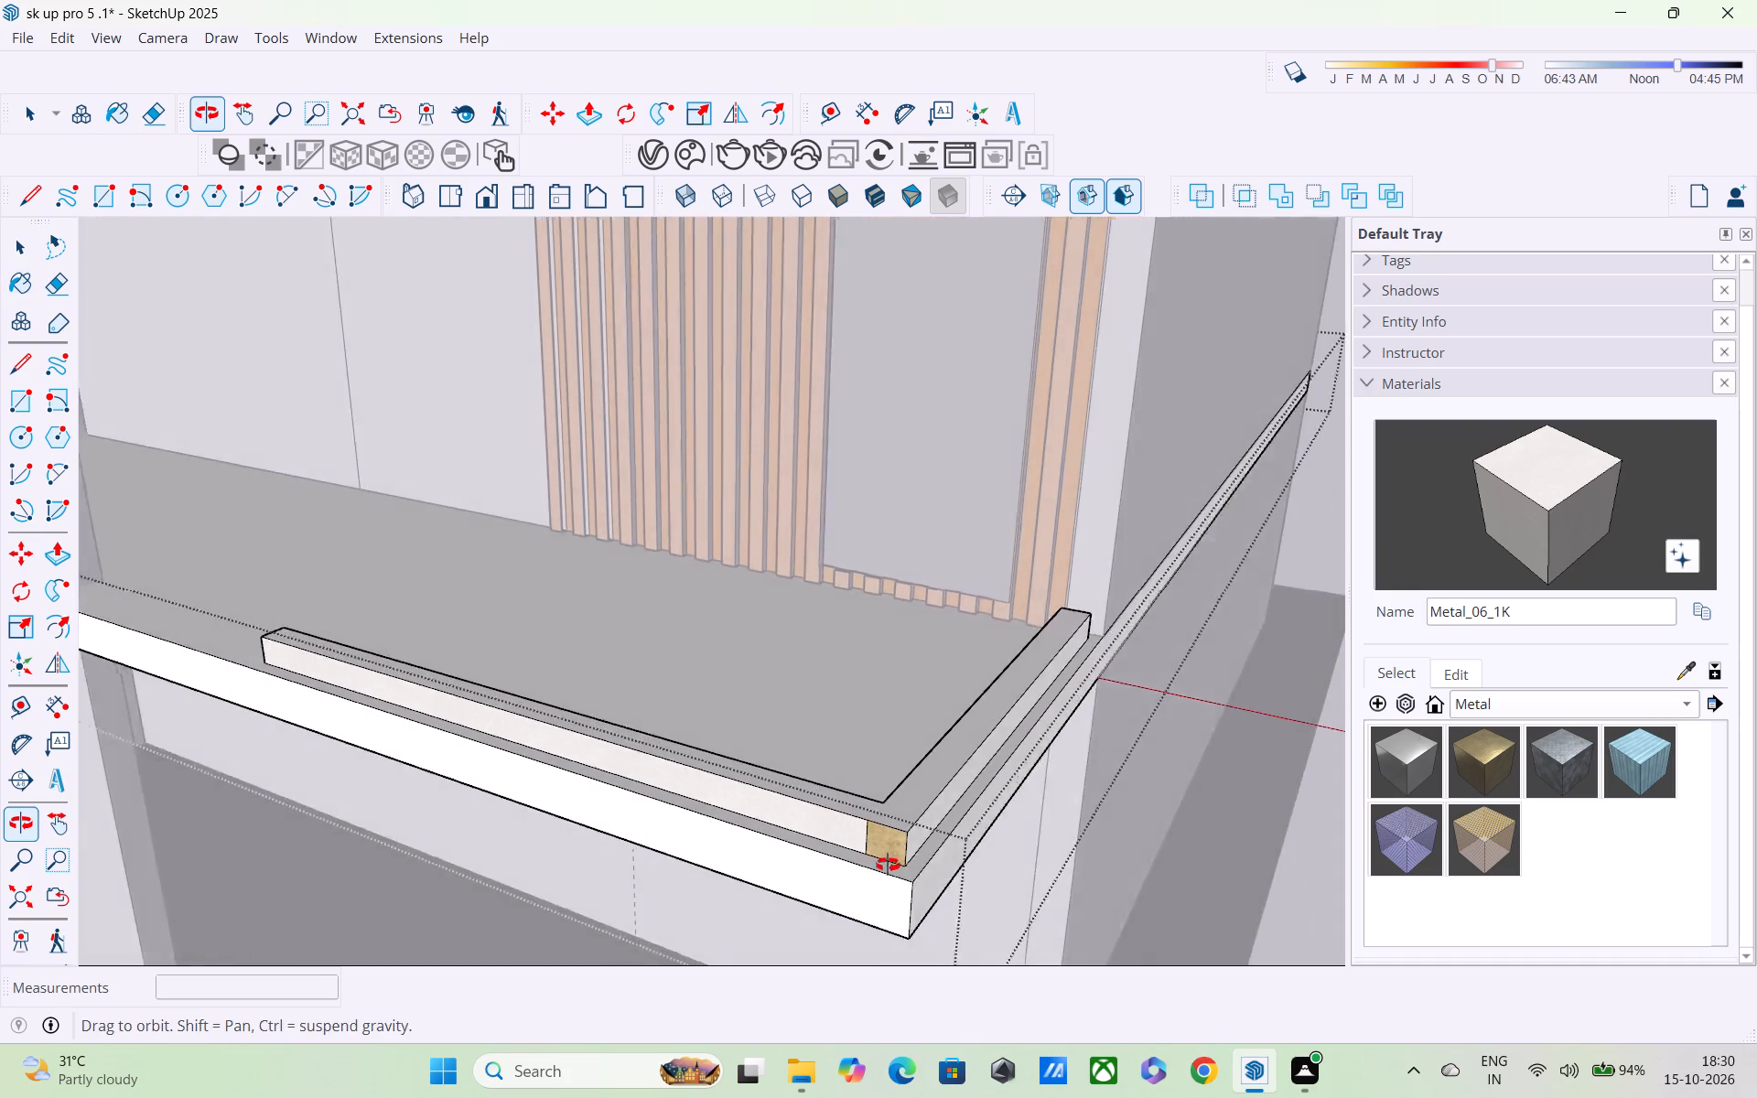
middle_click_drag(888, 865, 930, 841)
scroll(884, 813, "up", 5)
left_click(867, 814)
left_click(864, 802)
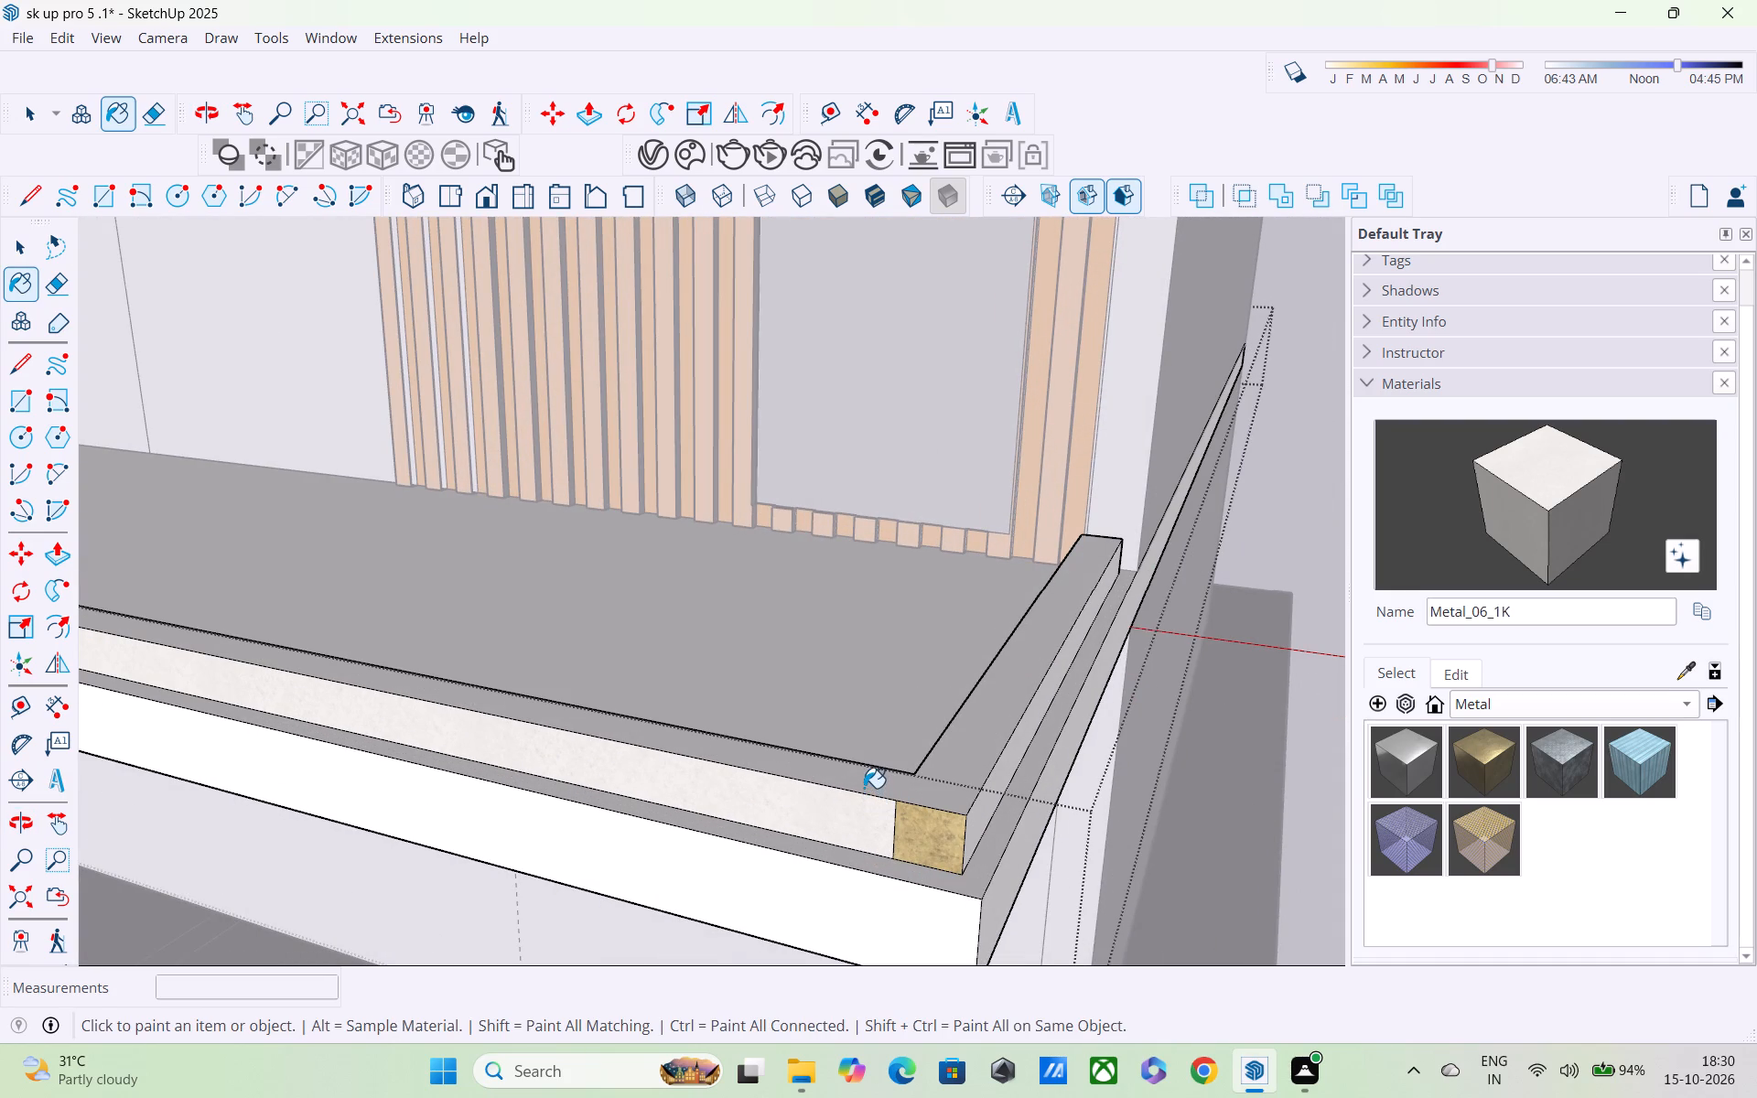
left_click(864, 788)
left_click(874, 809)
Paint the curb's long front face, top, outer side and small corner face with the dark Metal_32_1K material.
middle_click_drag(871, 816, 958, 727)
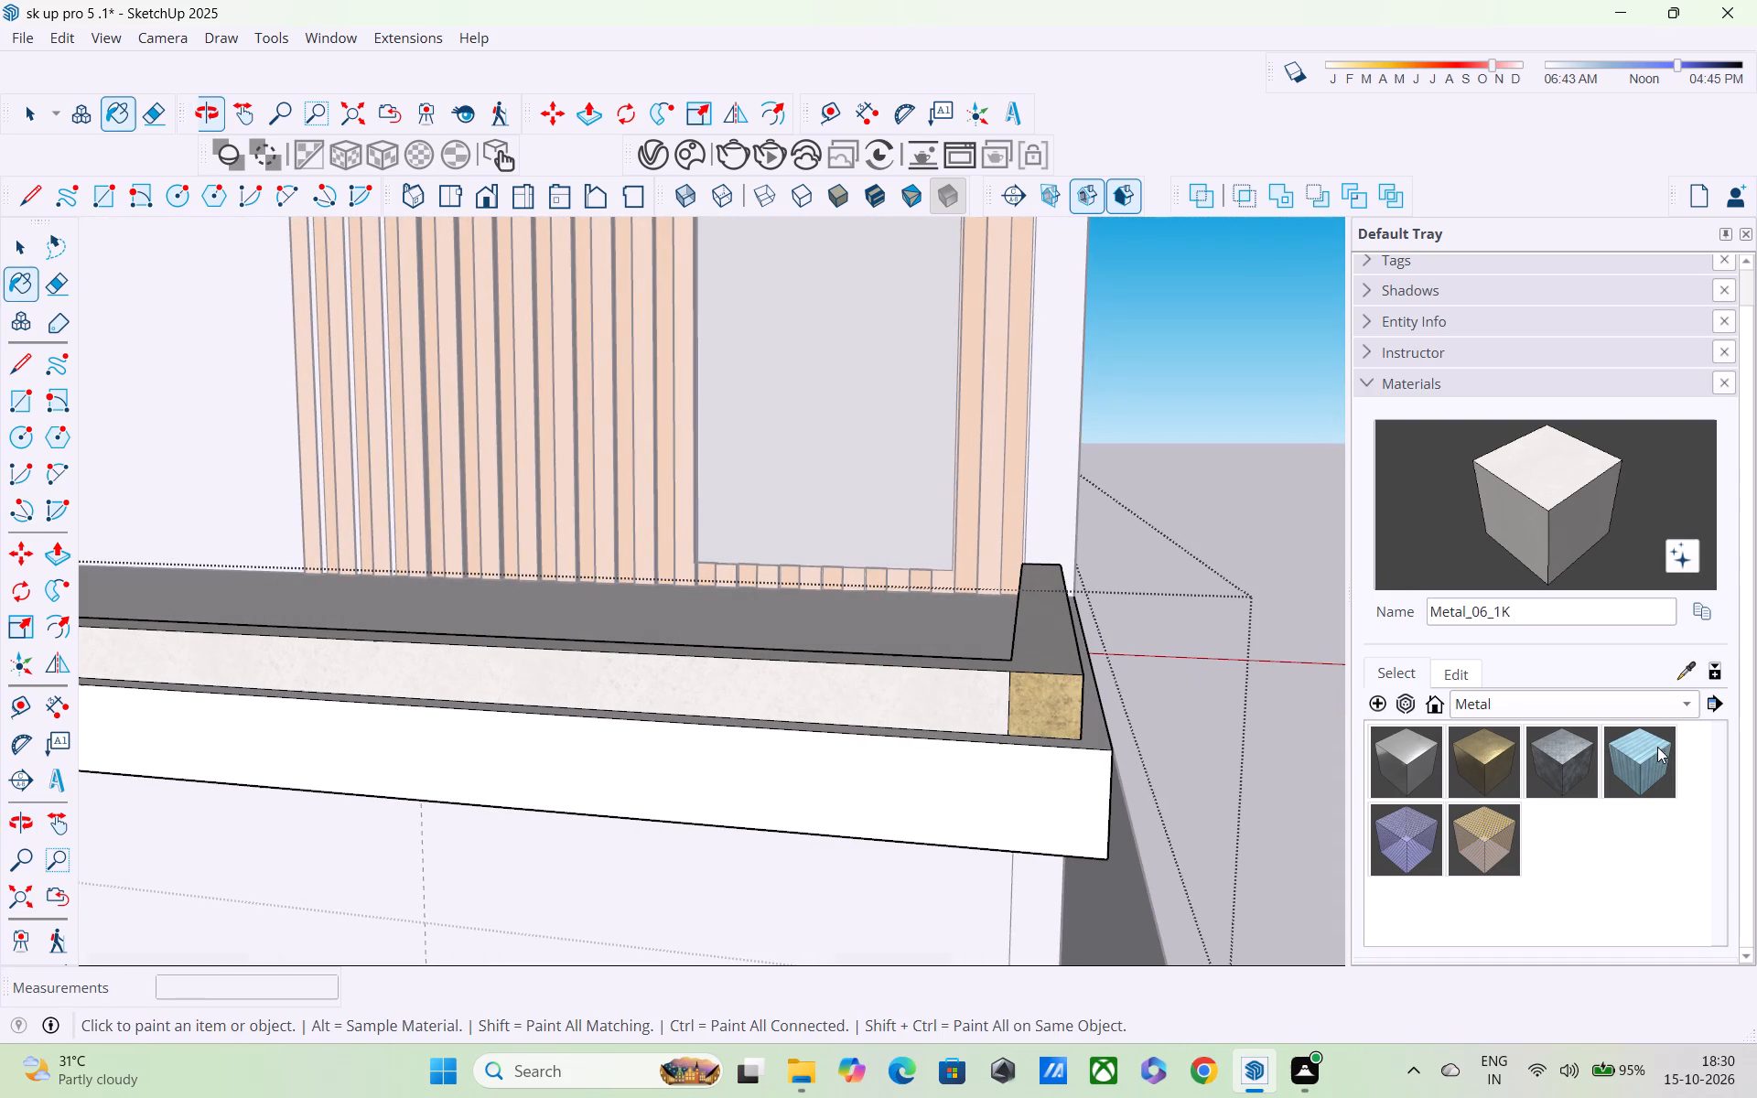
left_click(1564, 755)
middle_click_drag(993, 693, 1008, 632)
left_click(996, 635)
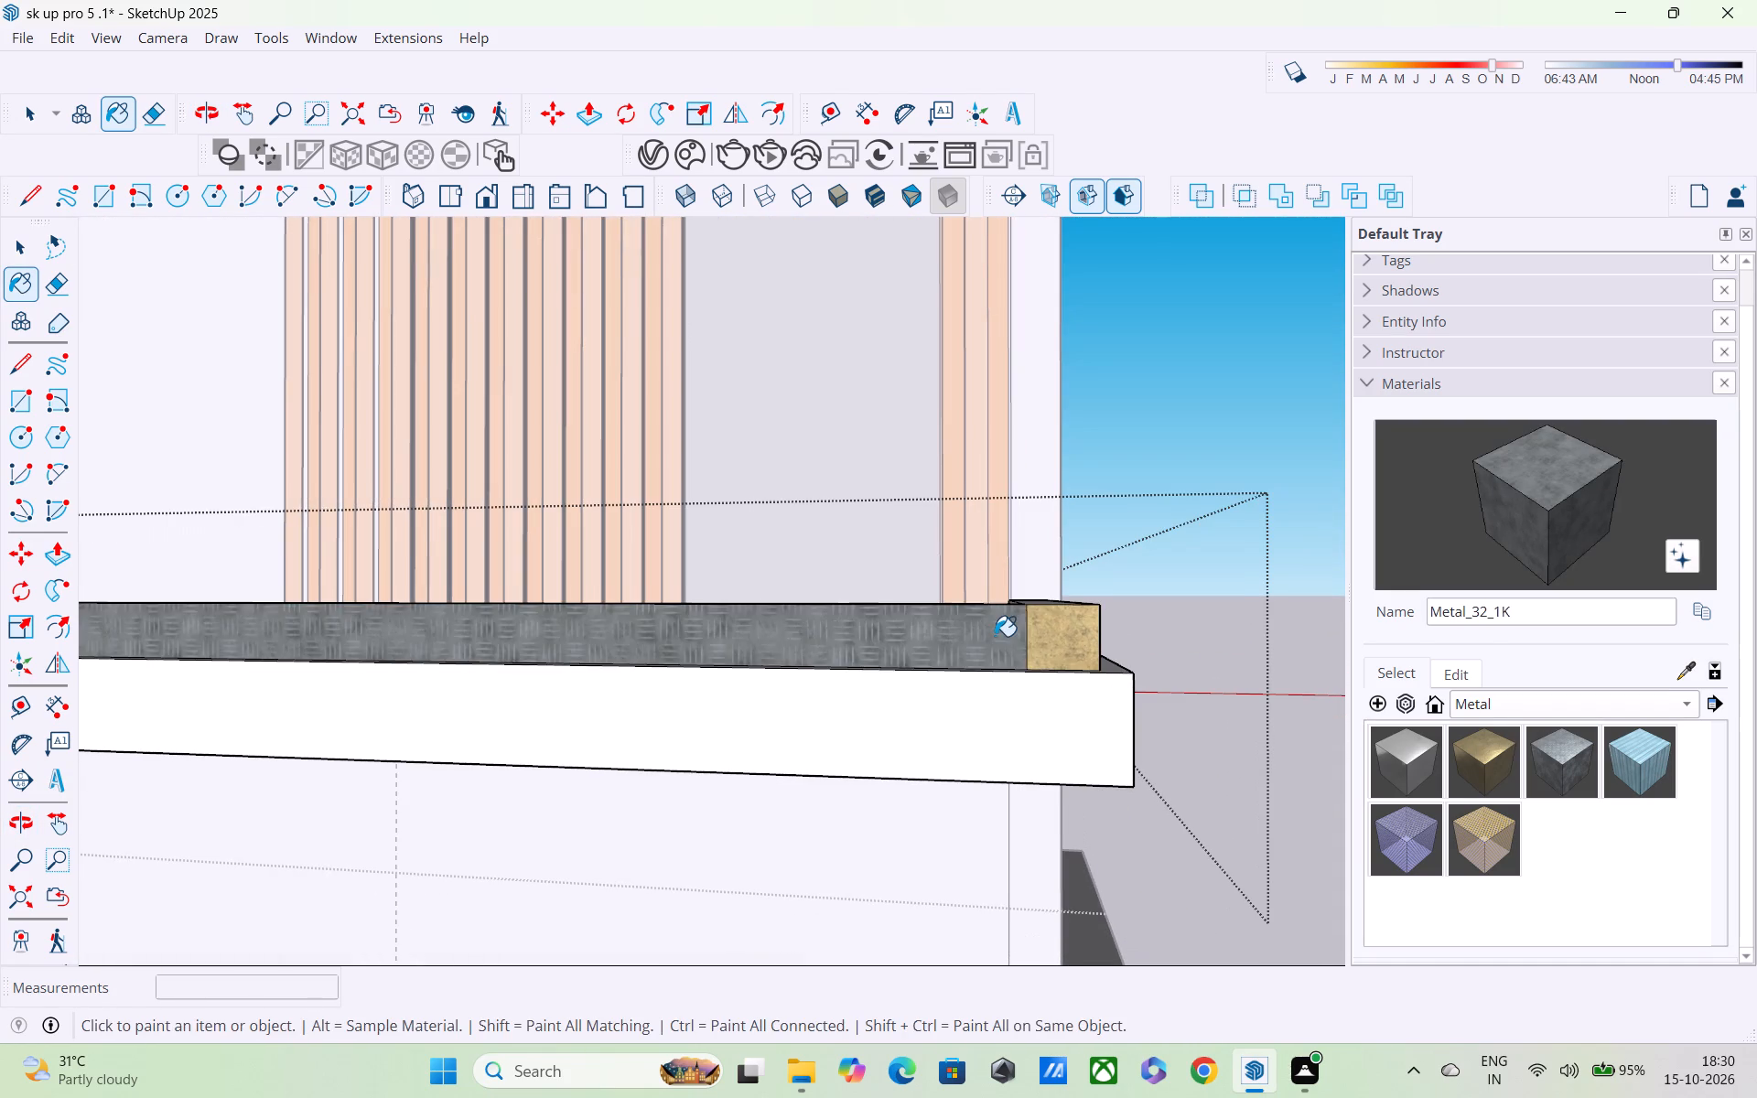
scroll(994, 637, "down", 1)
scroll(792, 753, "down", 4)
middle_click_drag(810, 740, 562, 976)
scroll(552, 967, "up", 1)
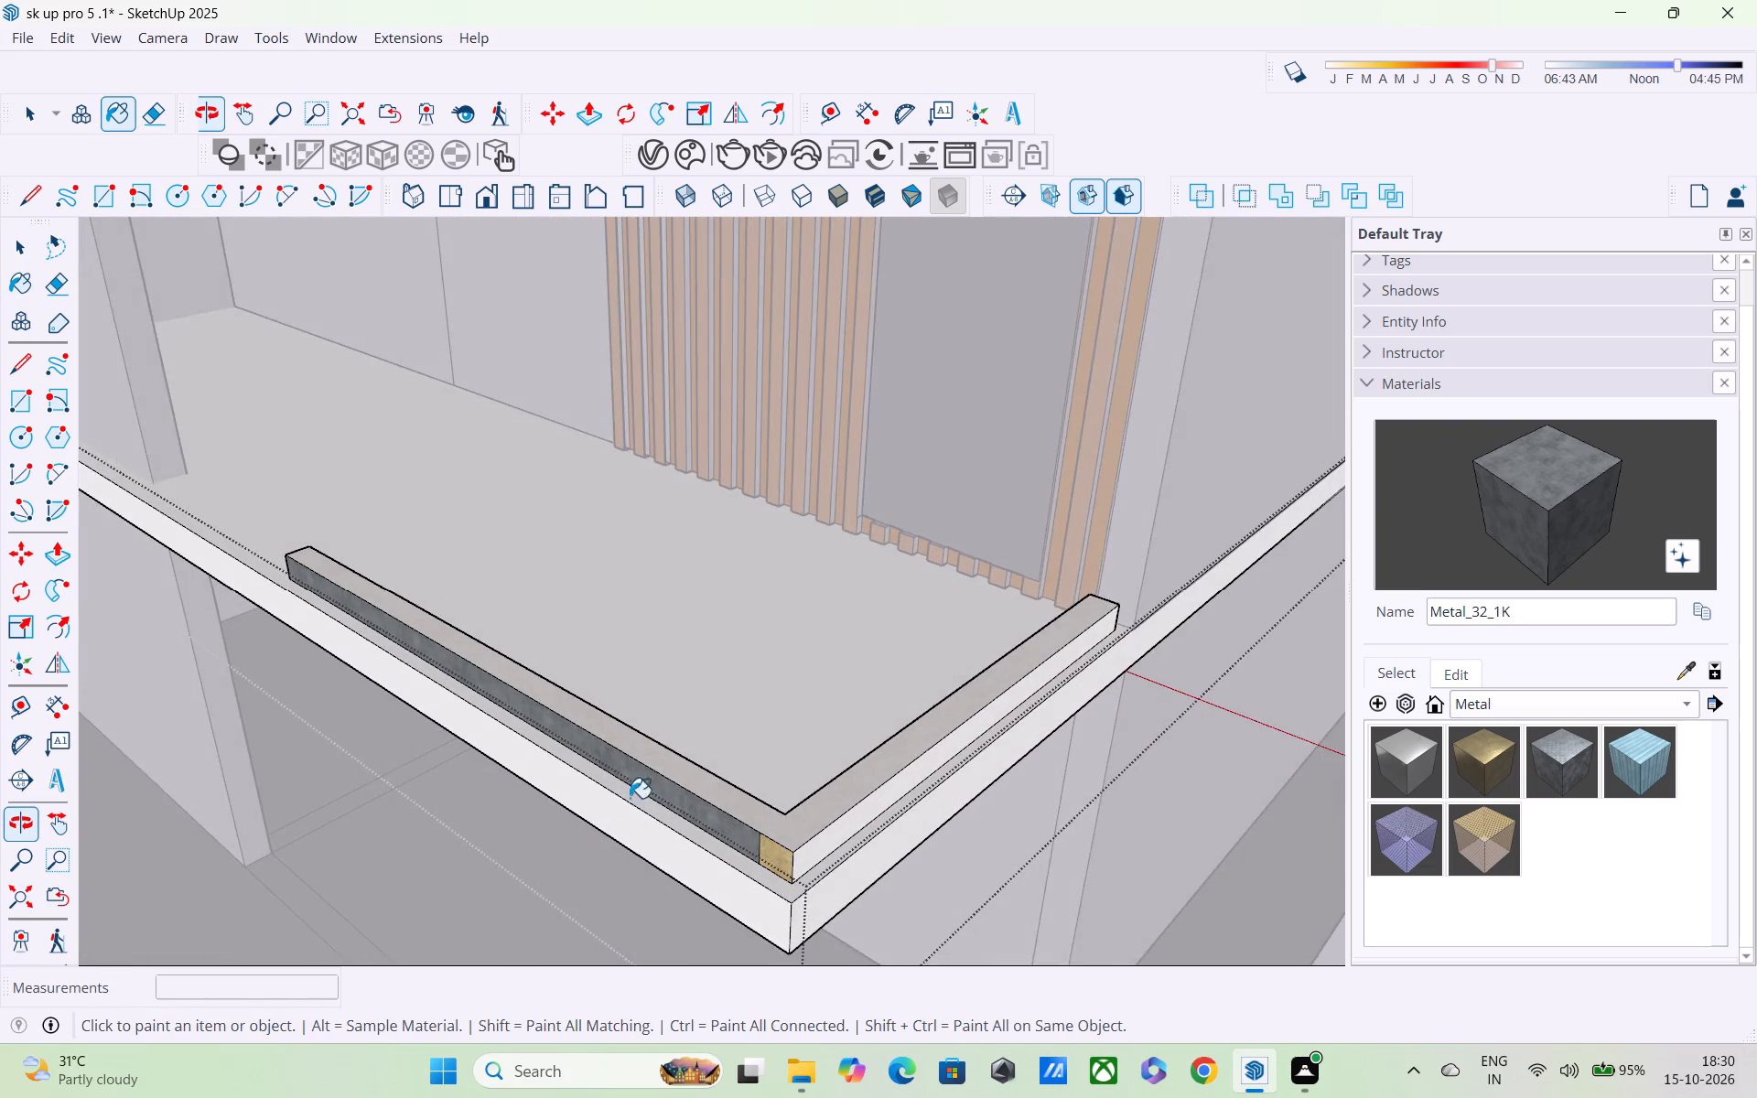
scroll(660, 780, "up", 4)
left_click(684, 771)
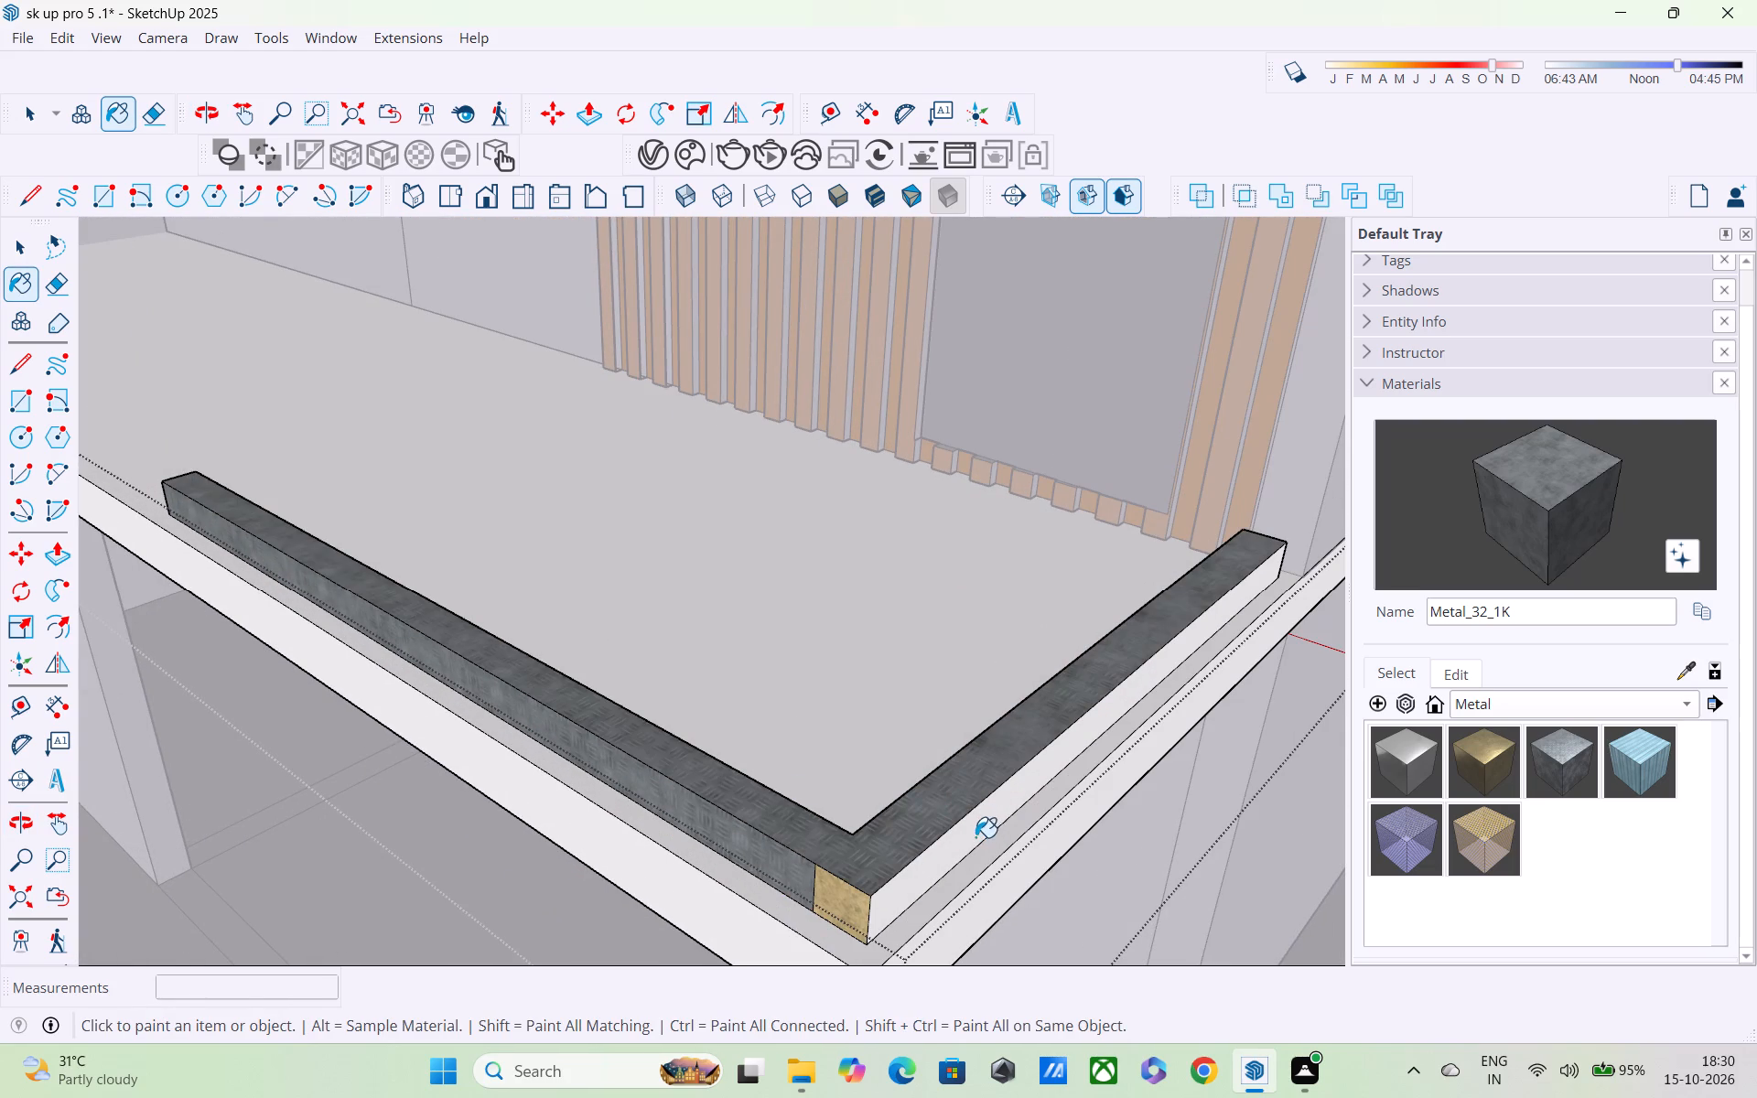
left_click(975, 836)
left_click(835, 897)
middle_click_drag(844, 908, 1159, 657)
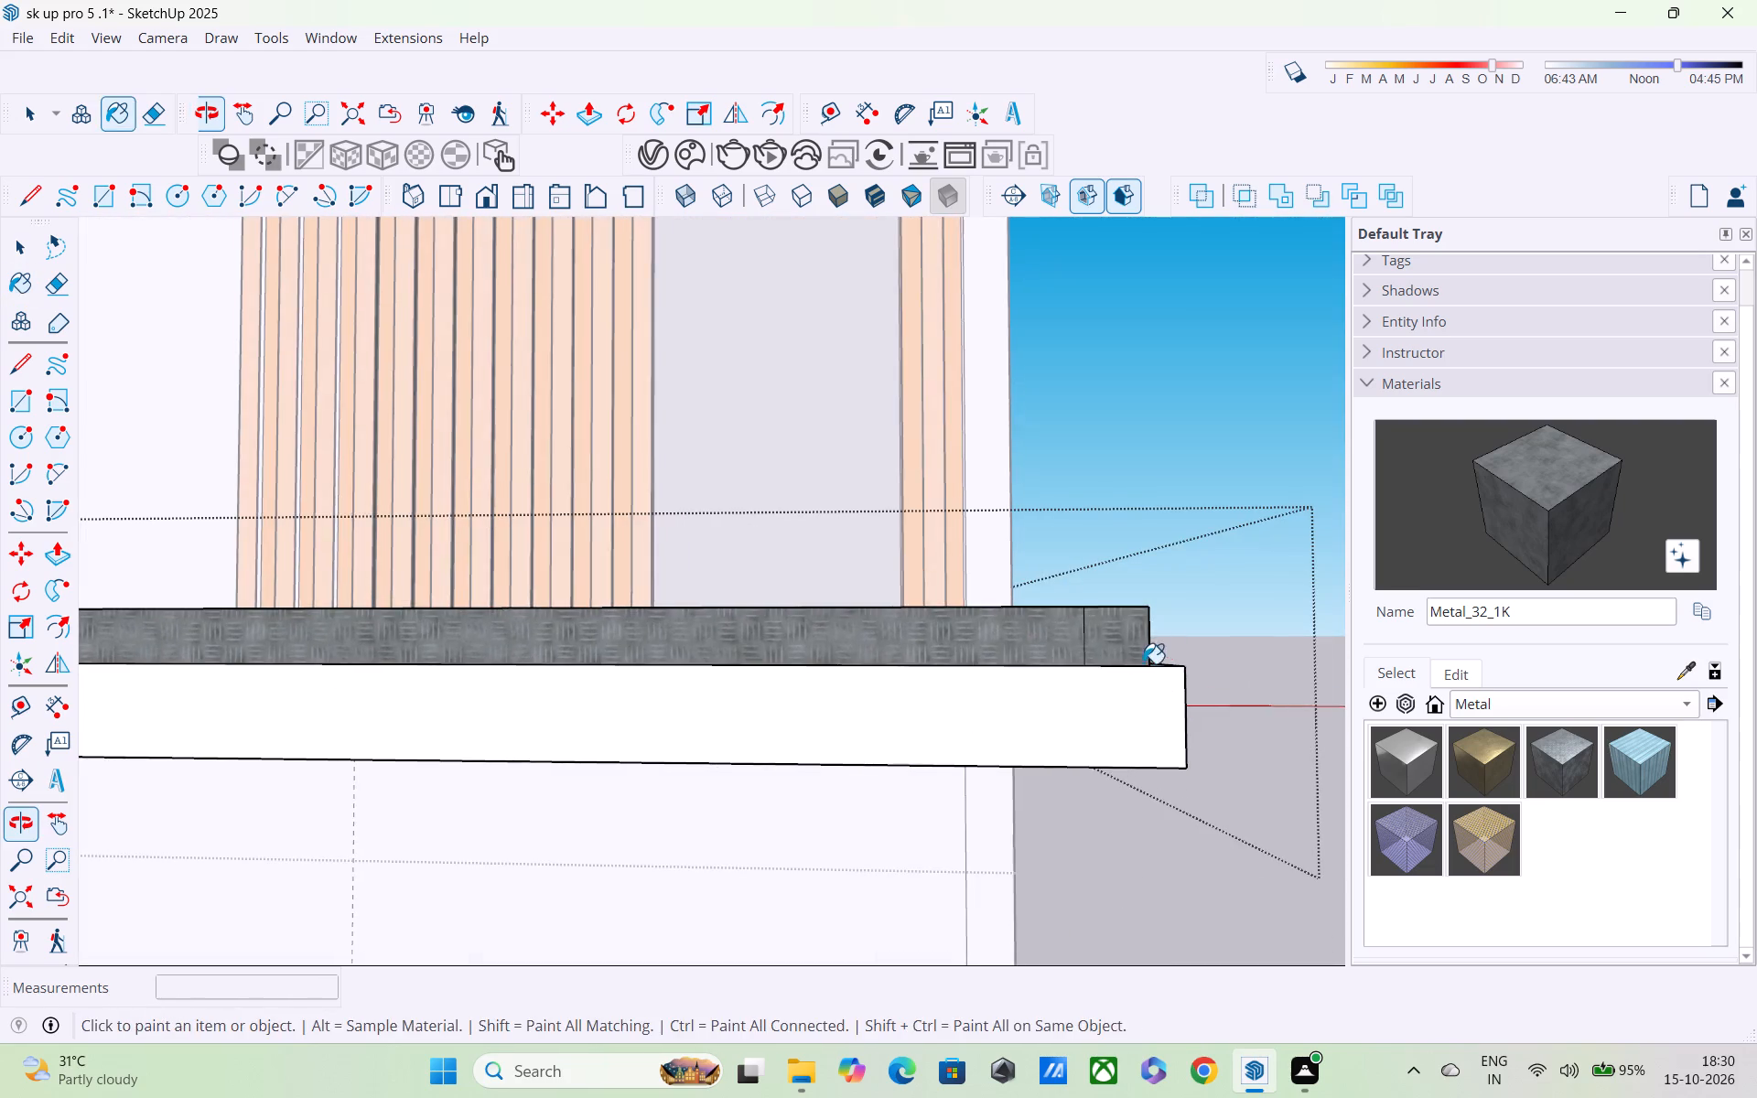
Examine the metal-painted L-shaped curb from several angles.
middle_click_drag(1143, 663, 1211, 834)
scroll(1211, 834, "down", 1)
scroll(907, 748, "up", 4)
scroll(905, 743, "down", 1)
middle_click_drag(907, 754, 953, 925)
scroll(948, 919, "up", 1)
scroll(926, 872, "down", 6)
middle_click_drag(924, 870, 1148, 773, "shift")
scroll(728, 828, "down", 1)
scroll(728, 828, "up", 4)
scroll(728, 828, "down", 4)
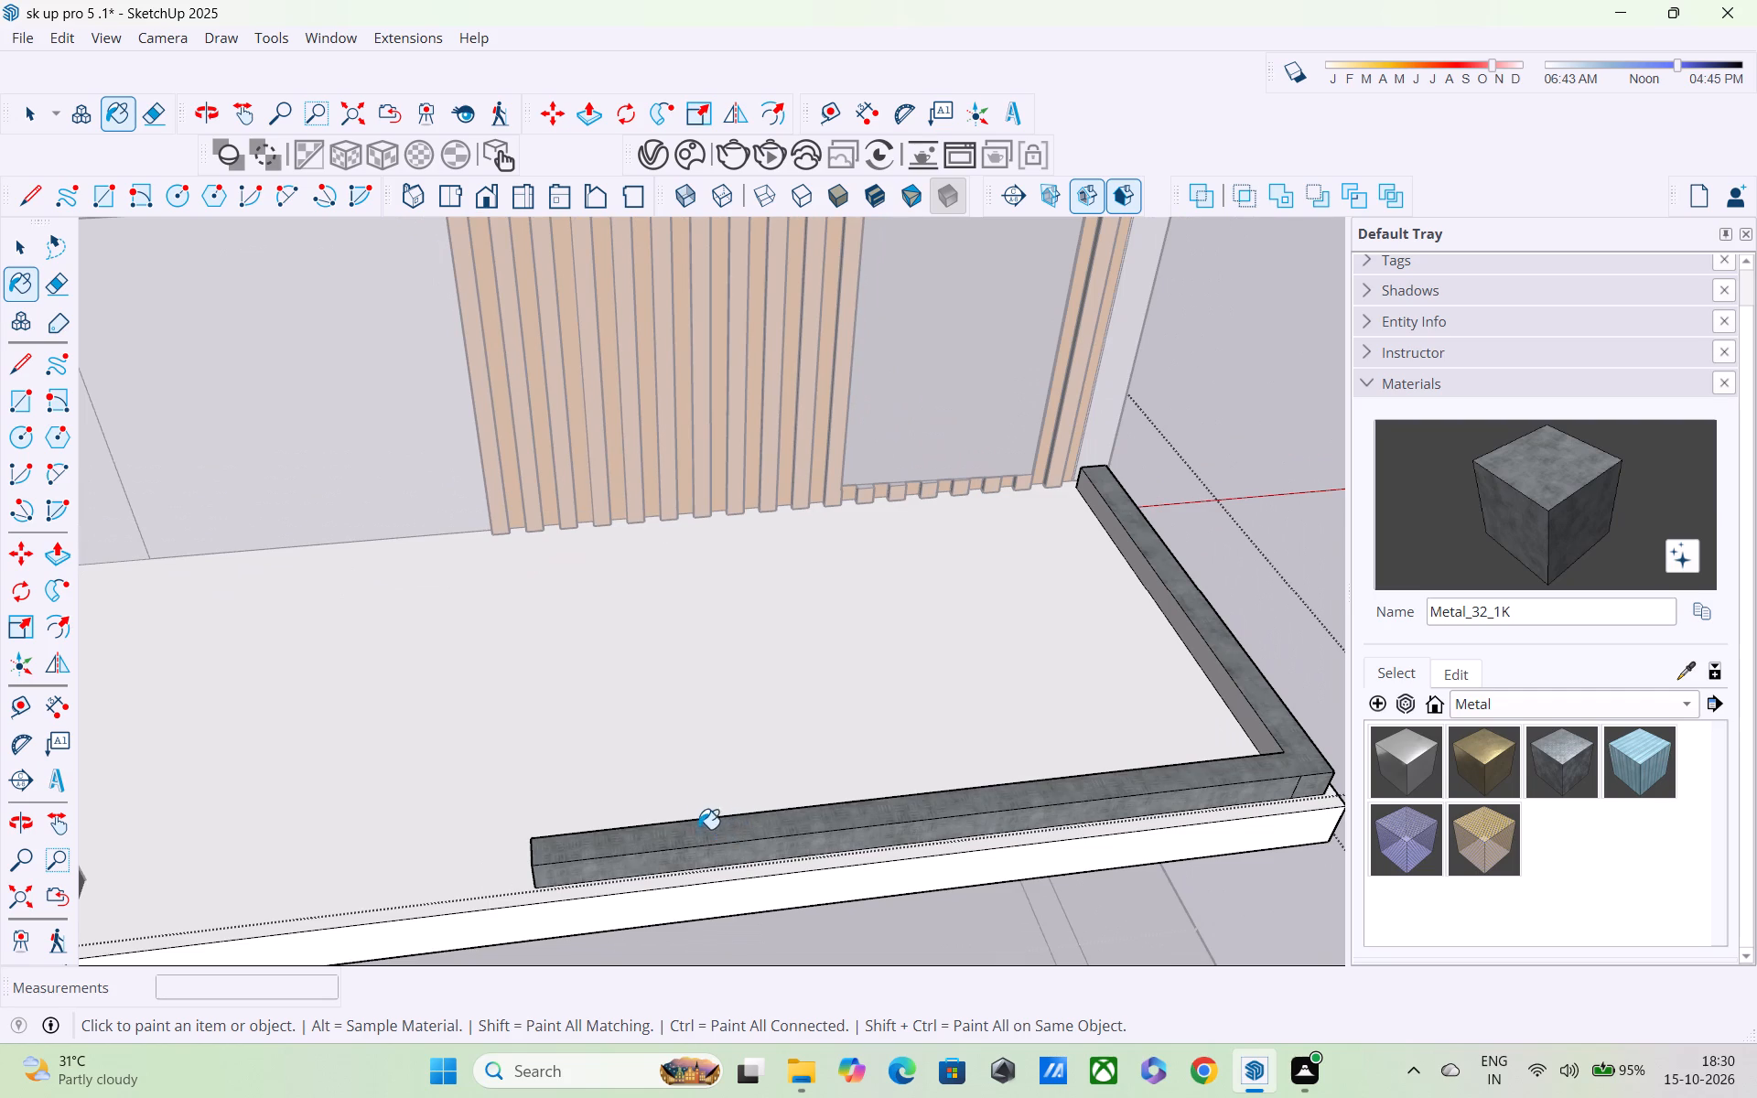
Draw a rectangle about 4" by 3" on the curb's top face, near the free end of the front run.
middle_click_drag(688, 824, 696, 881)
middle_click_drag(678, 858, 665, 788)
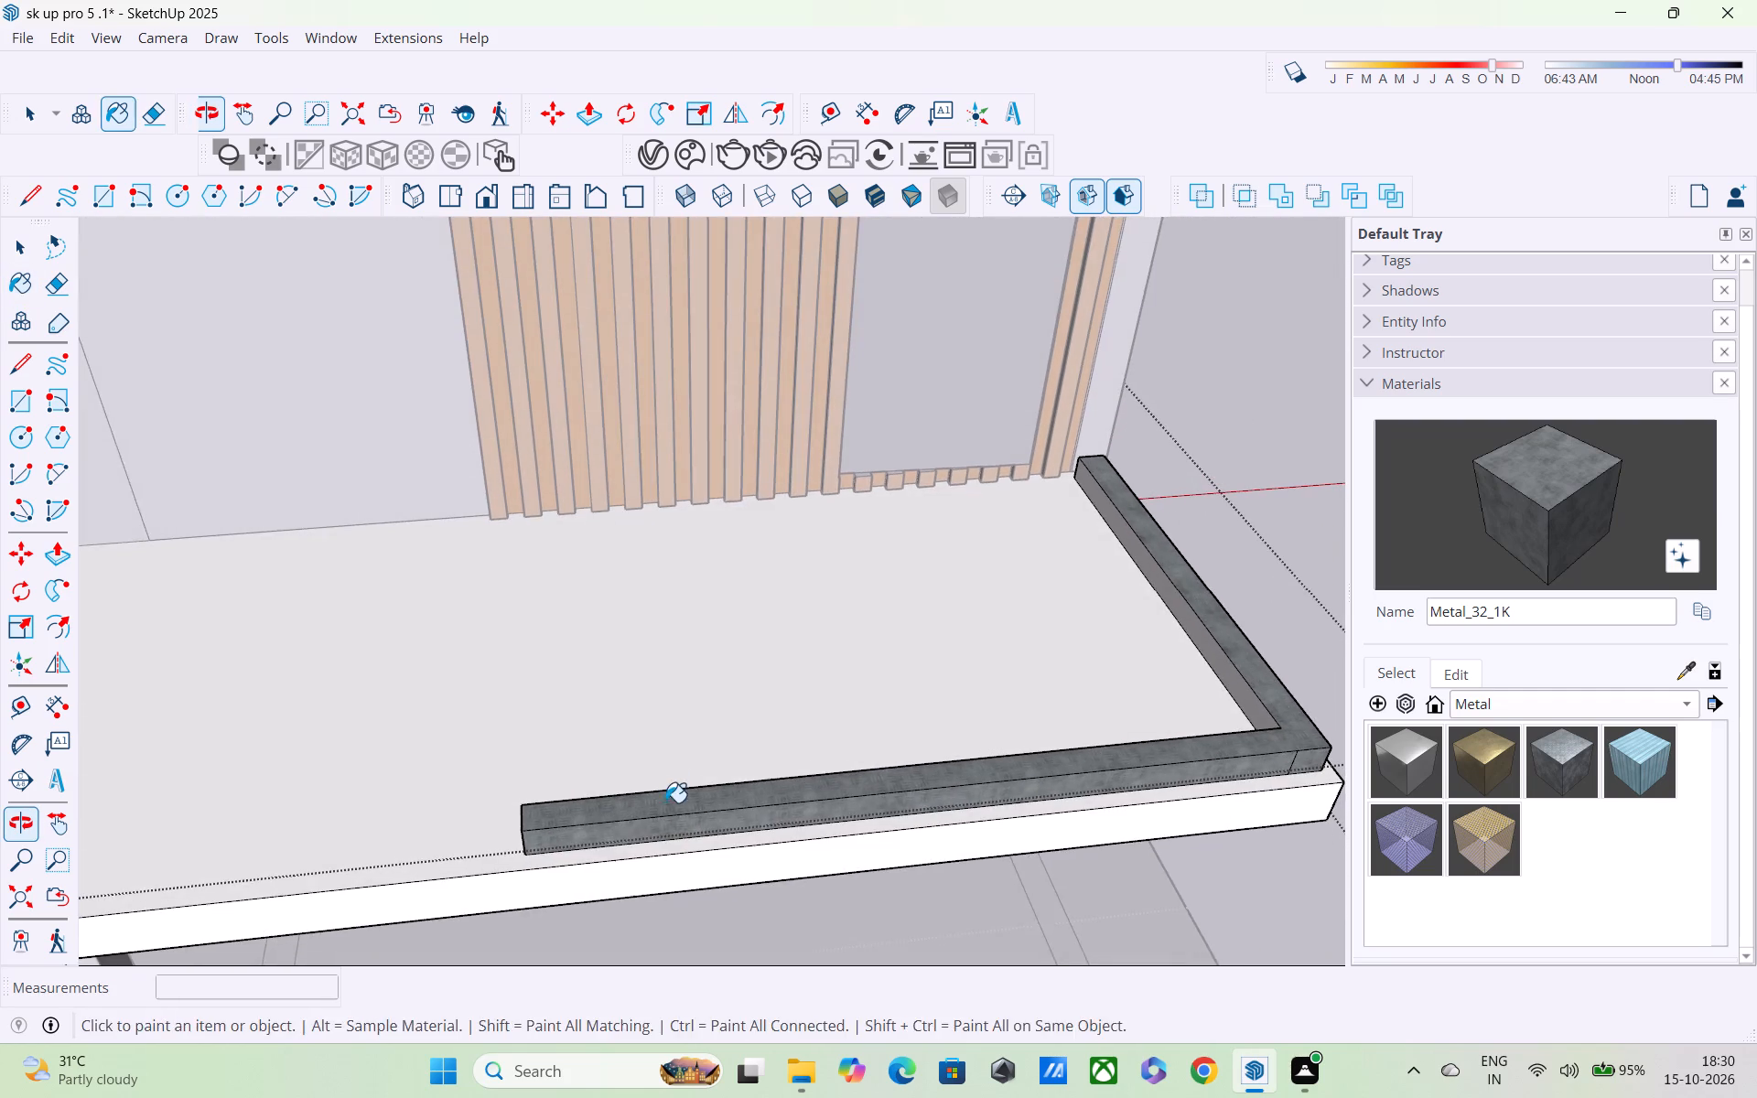
middle_click_drag(665, 802, 621, 723)
scroll(620, 722, "up", 3)
middle_click_drag(609, 712, 620, 770)
scroll(620, 770, "up", 1)
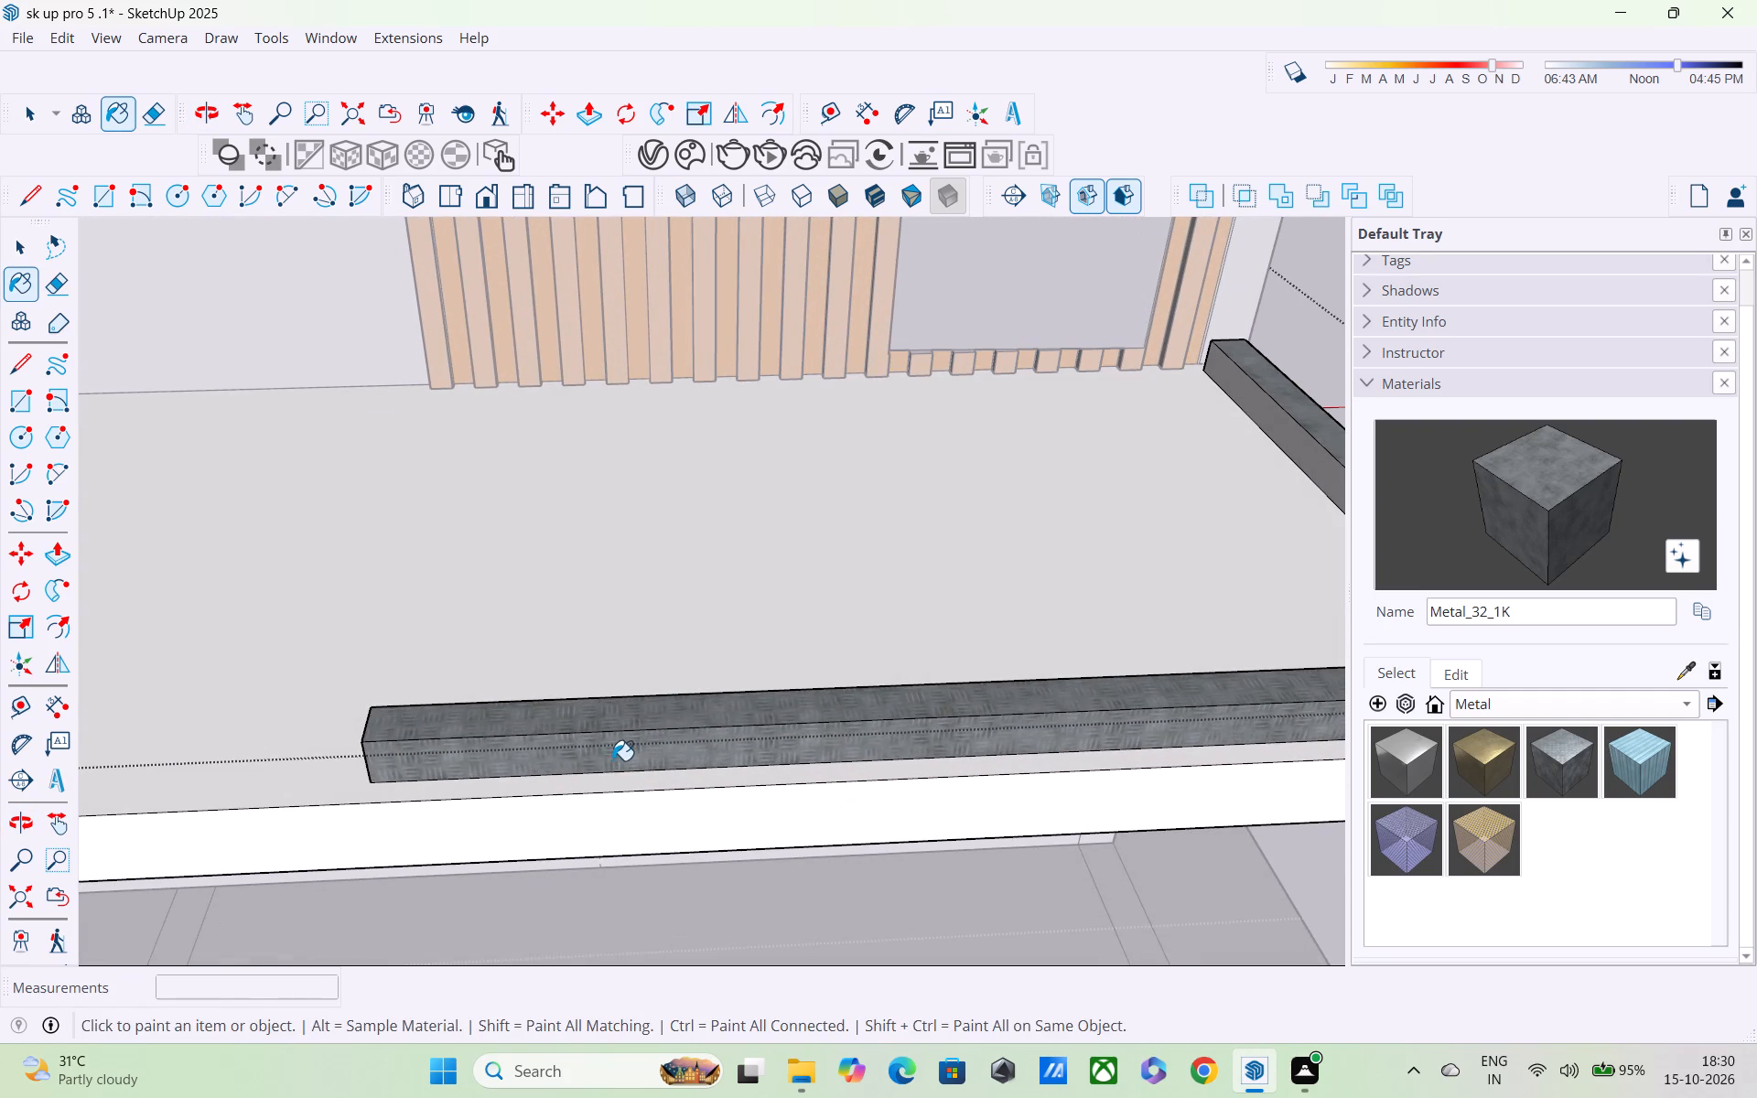
key("r")
scroll(459, 738, "up", 5)
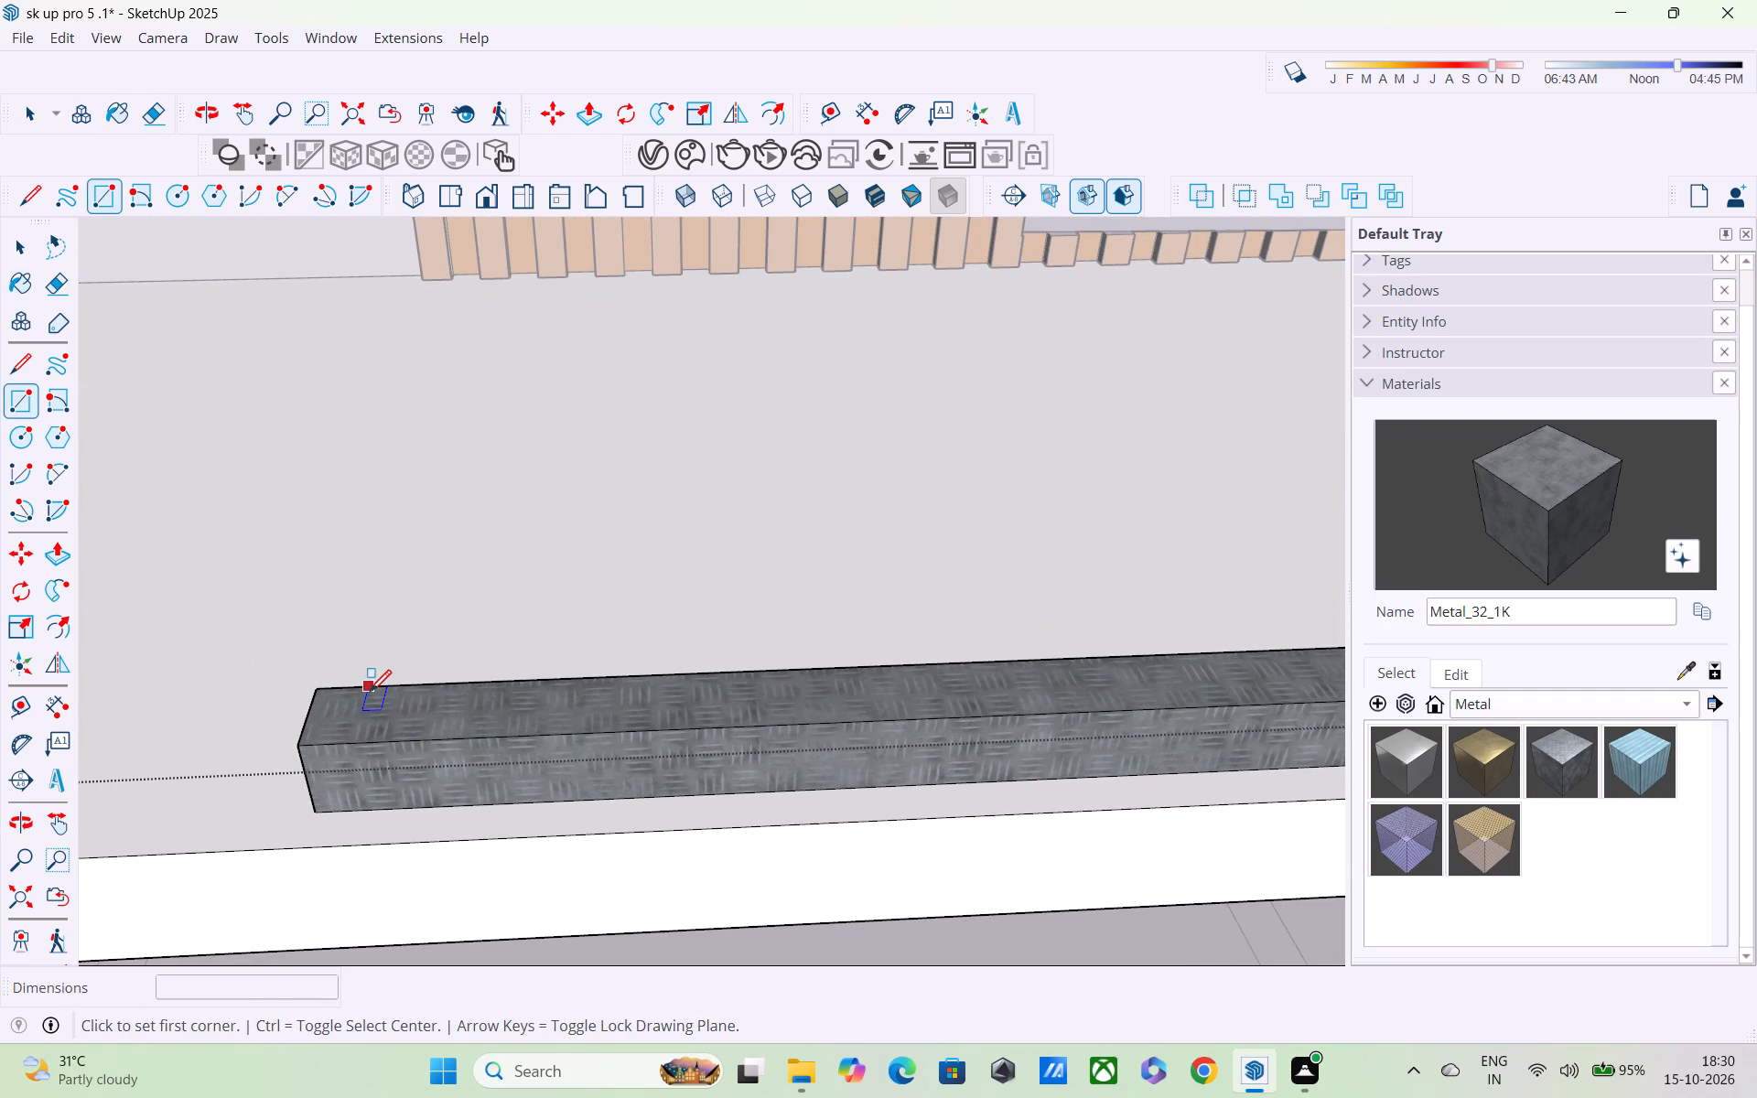
left_click(362, 703)
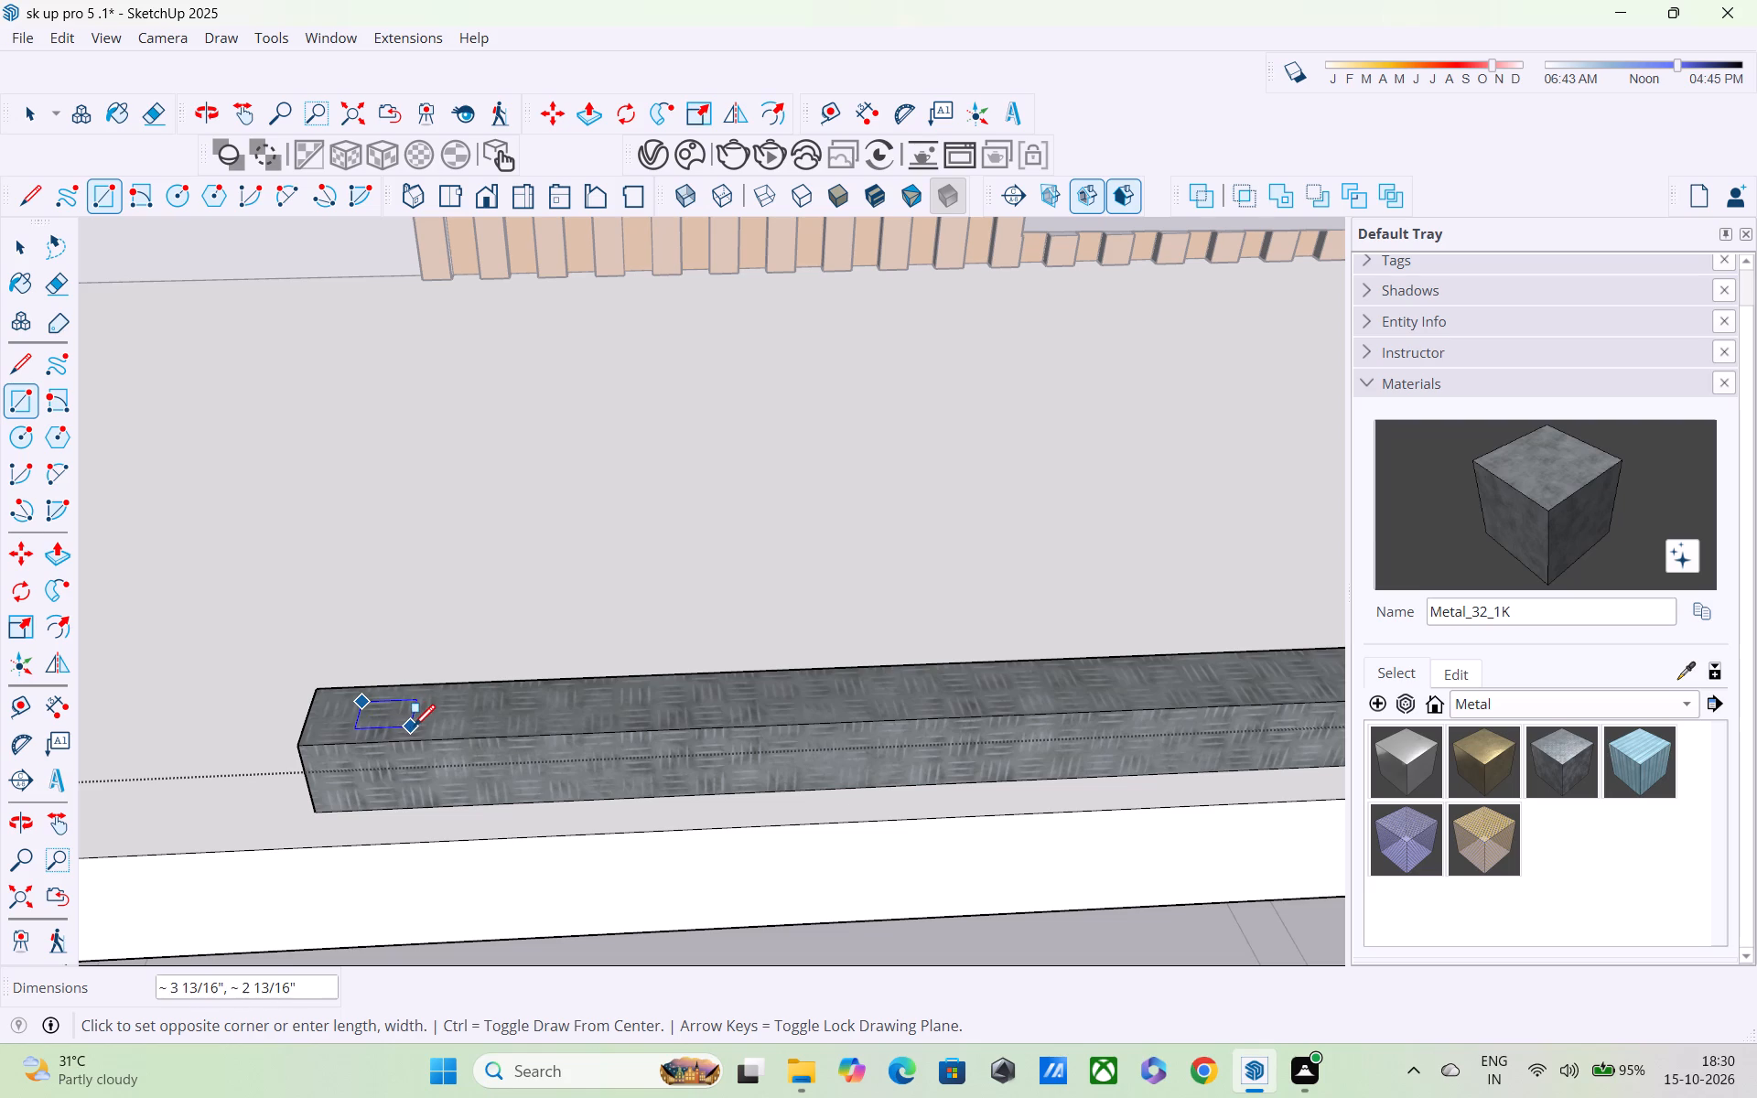
left_click(414, 728)
Push/Pull the small rectangle on the curb up 2.5' to form a post.
middle_click_drag(426, 734, 442, 757)
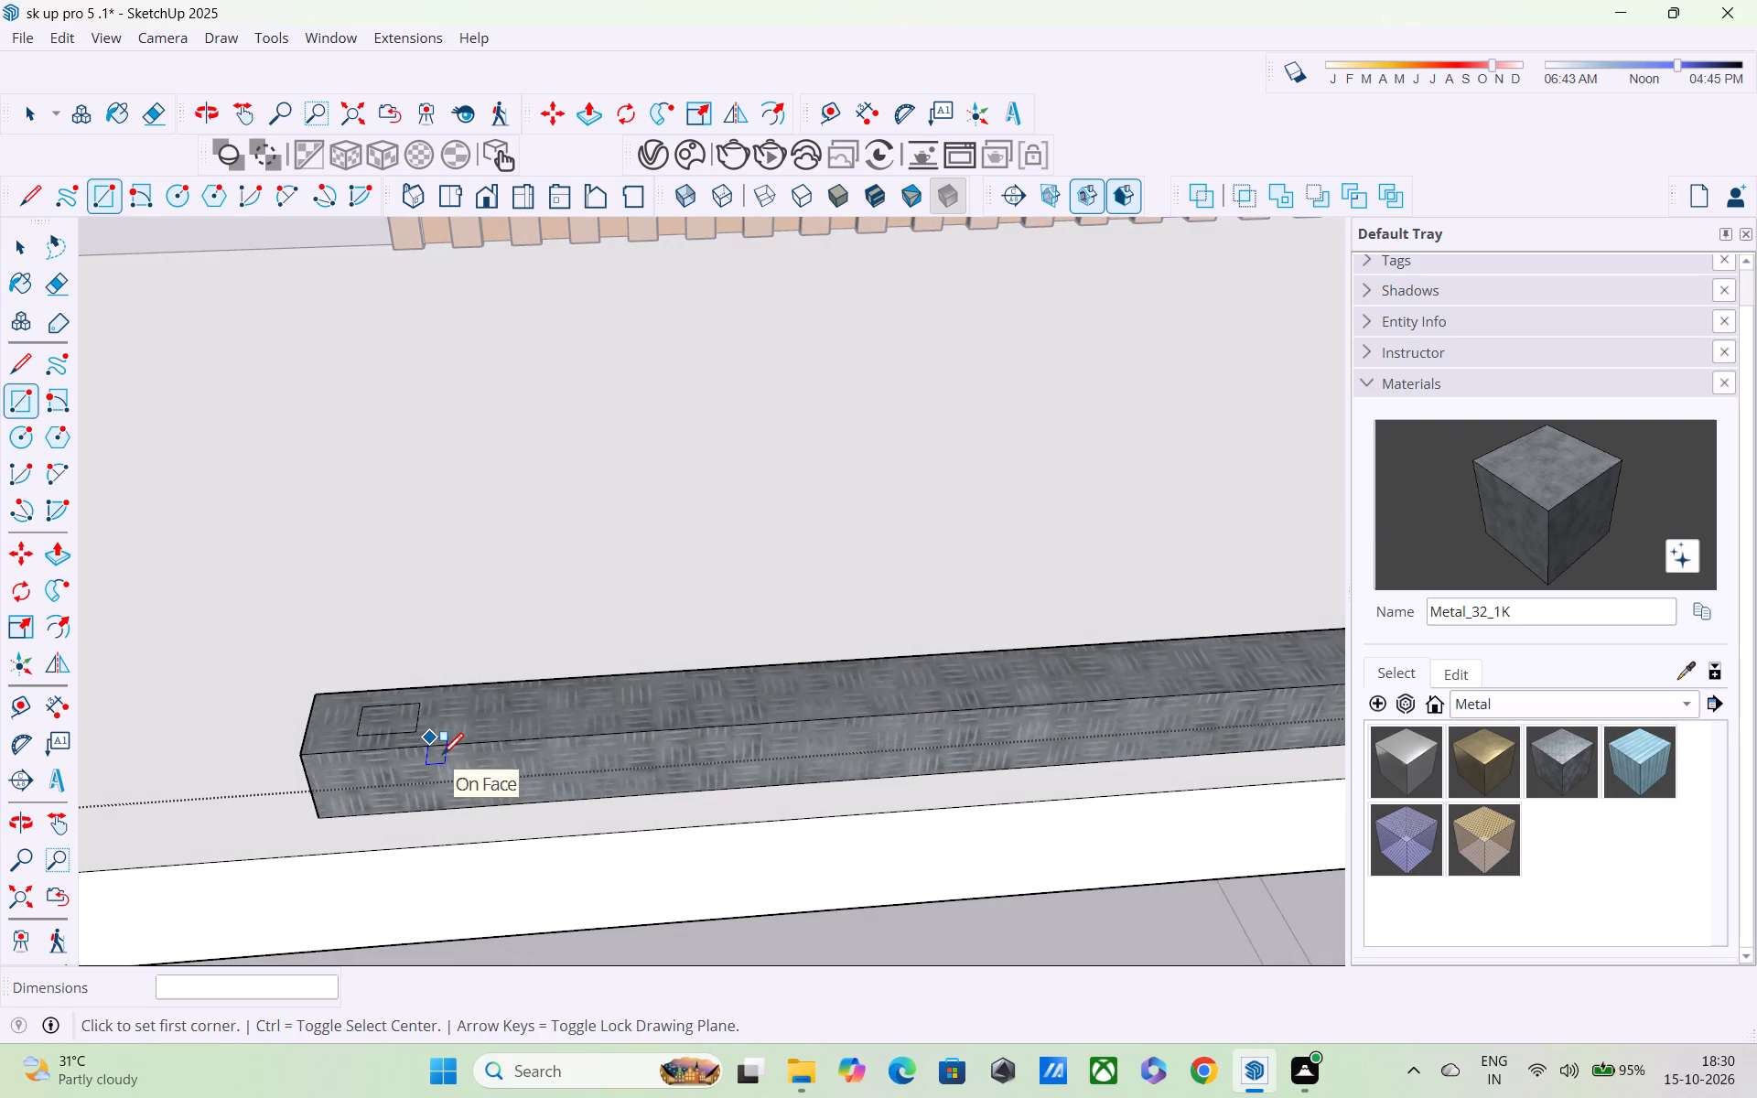
key("p")
scroll(384, 700, "up", 2)
left_click(390, 715)
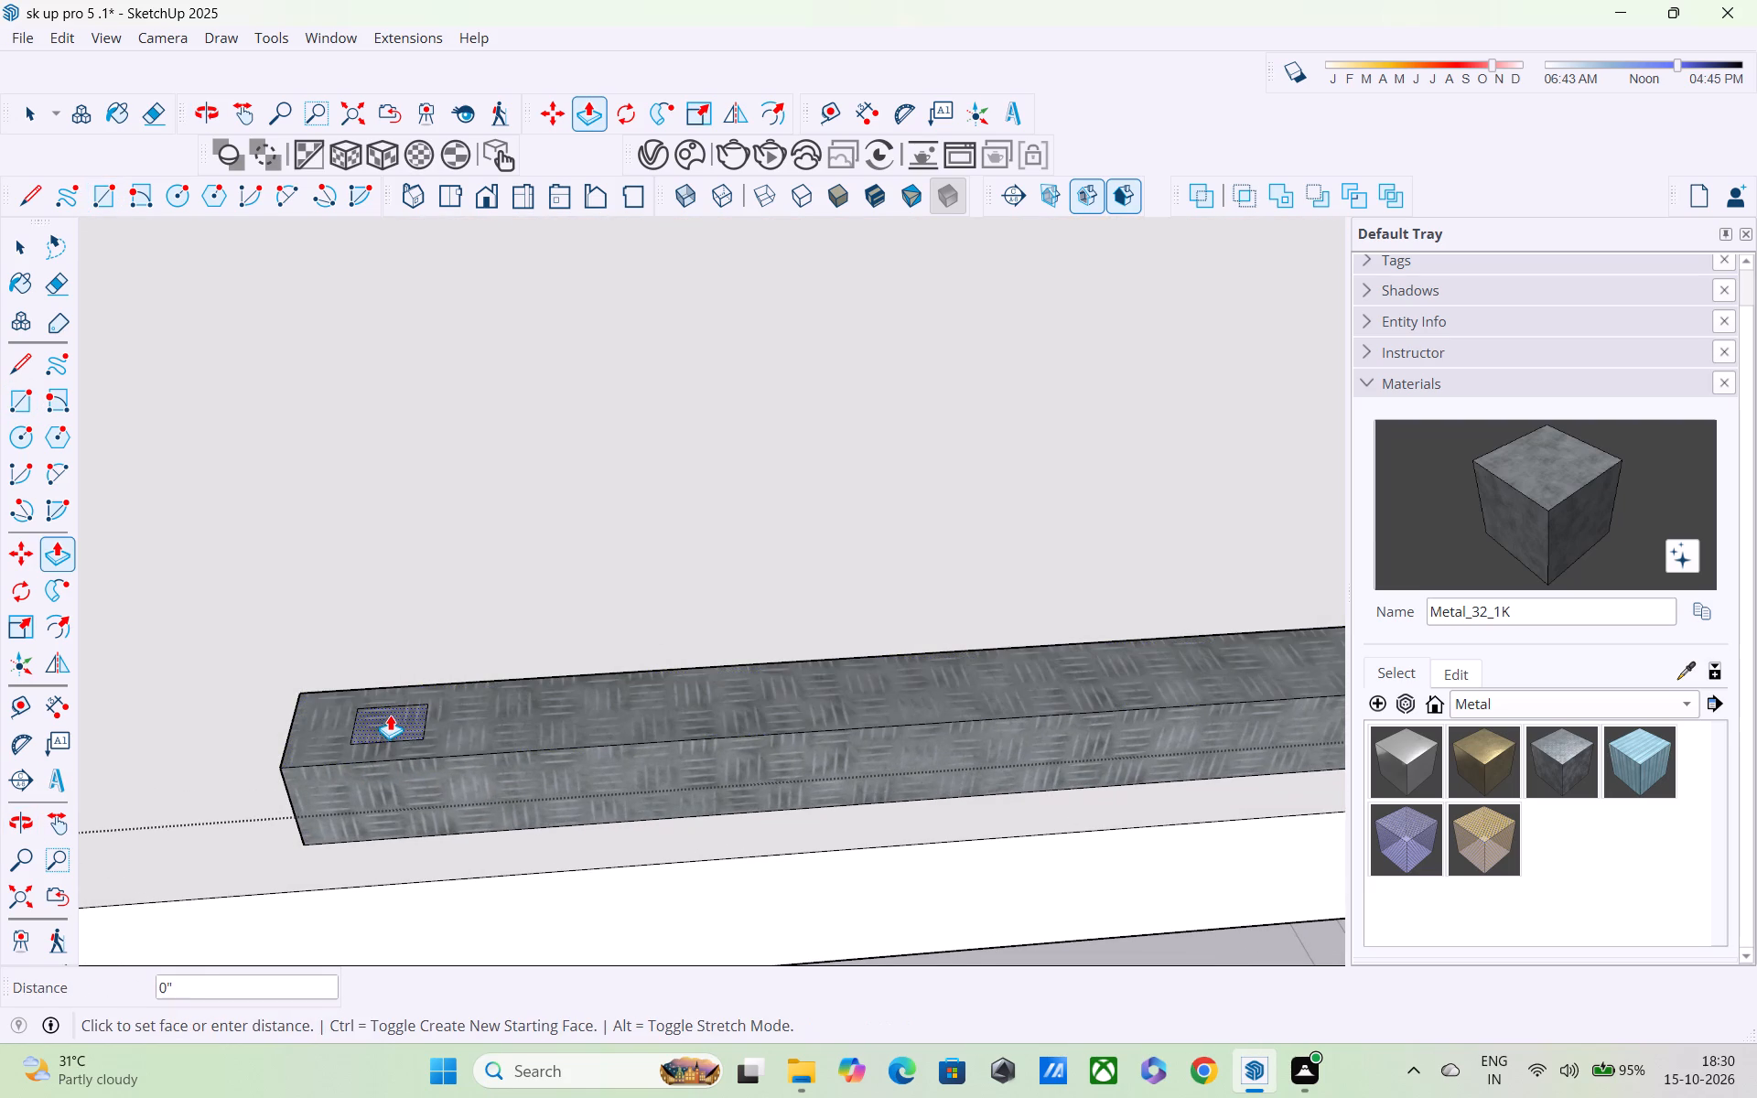
scroll(395, 671, "down", 5)
scroll(370, 558, "down", 4)
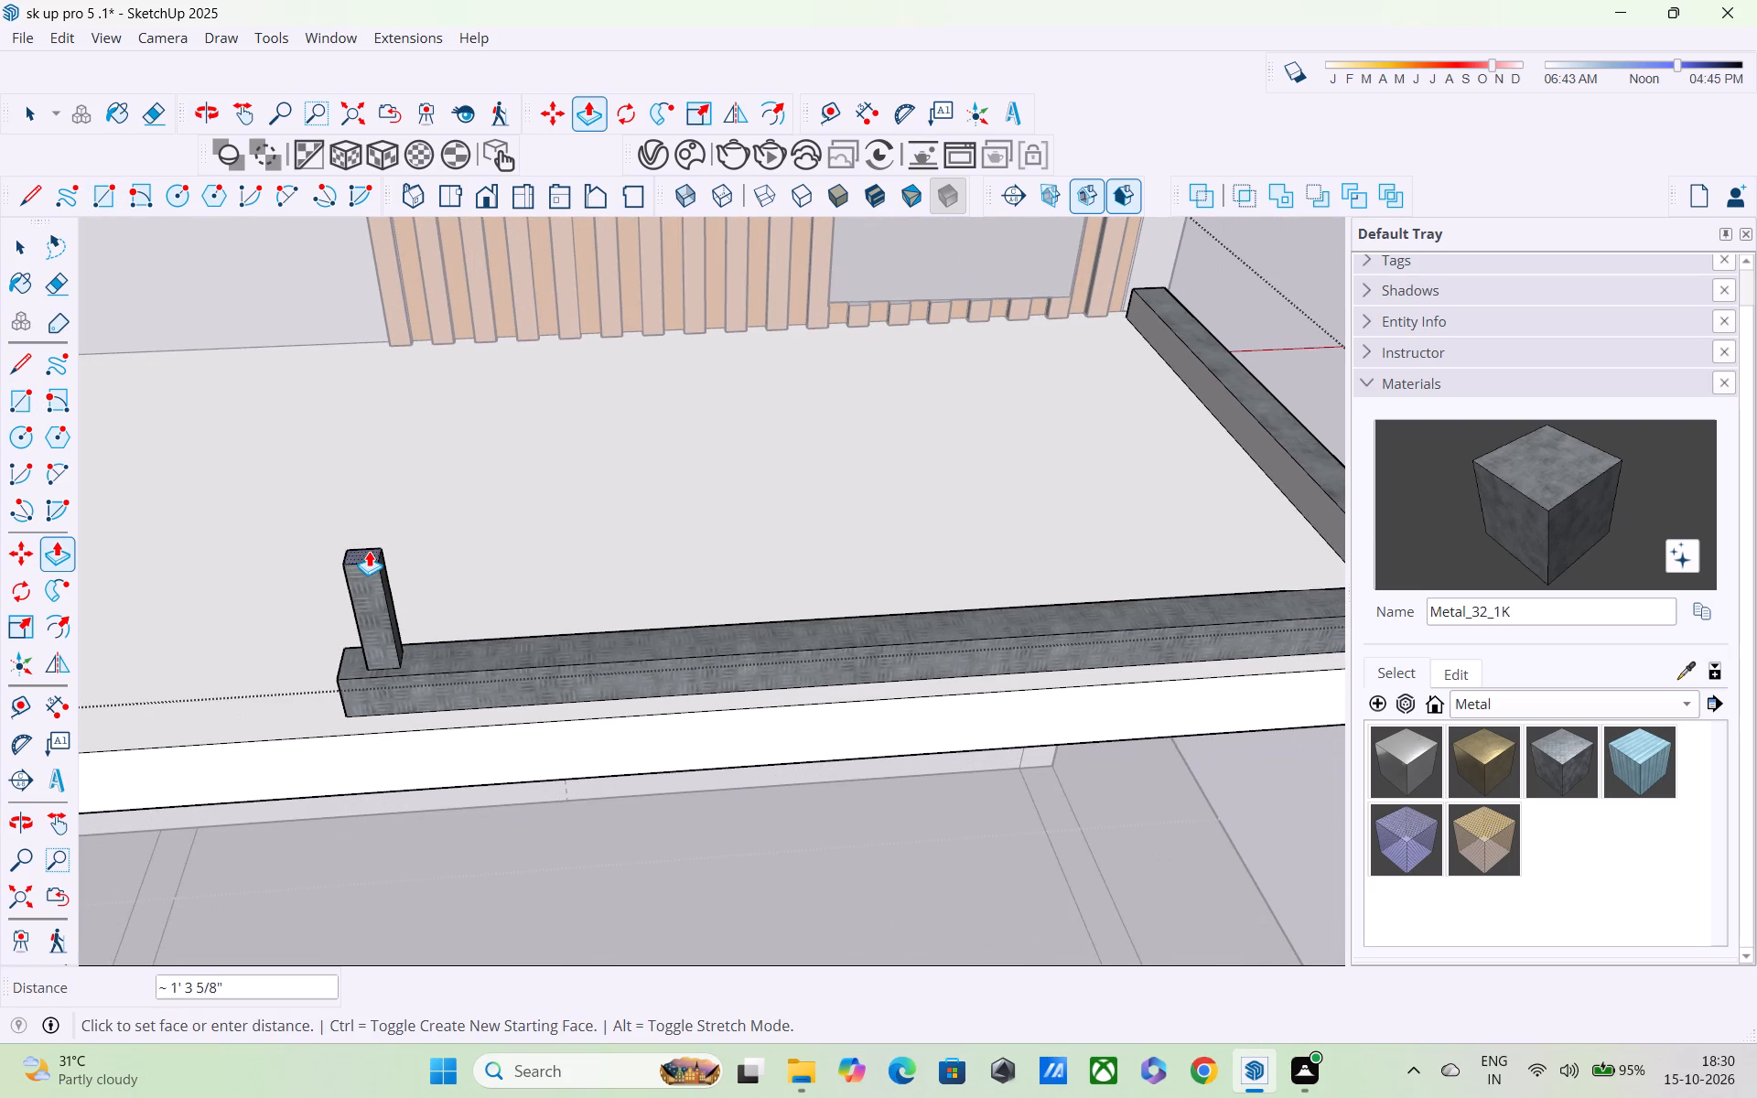
middle_click_drag(367, 546, 363, 379, "shift")
scroll(363, 379, "up", 1, "shift")
scroll(363, 379, "down", 4)
middle_click_drag(363, 379, 356, 499)
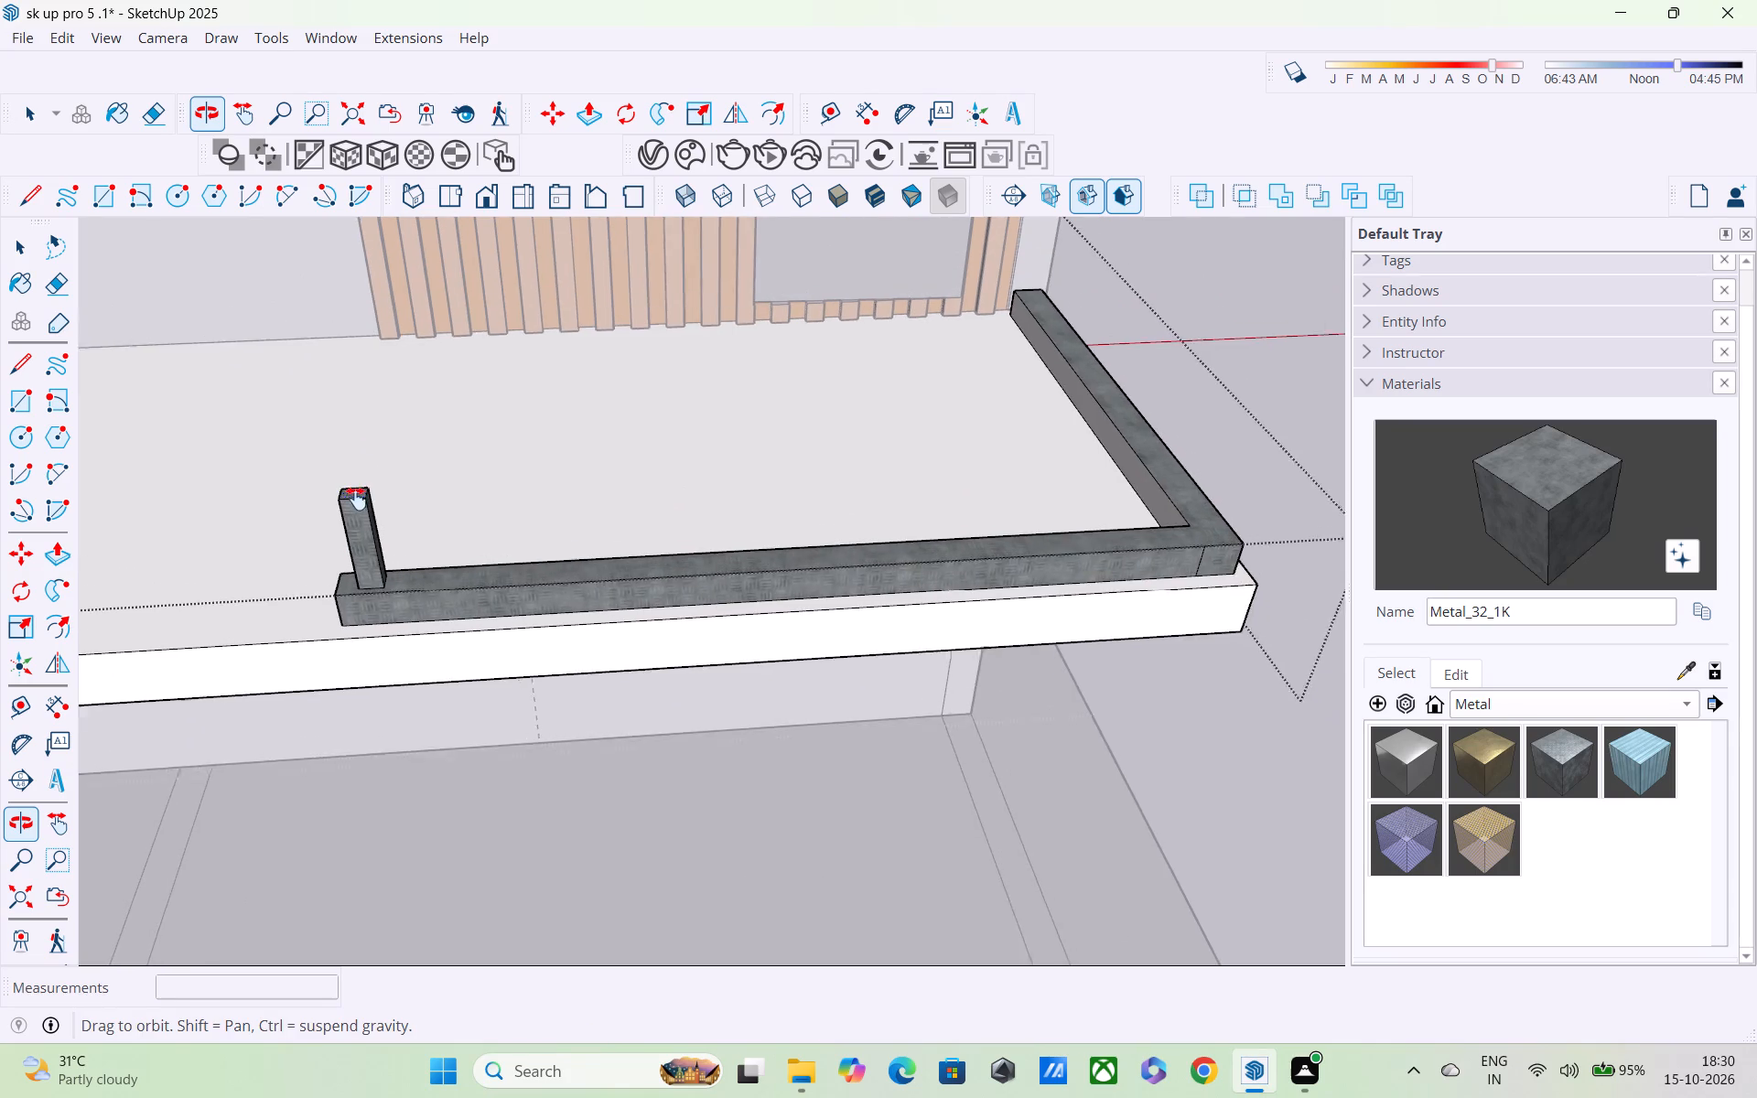
middle_click_drag(356, 499, 356, 544)
scroll(351, 511, "down", 7)
middle_click_drag(348, 450, 326, 384, "shift")
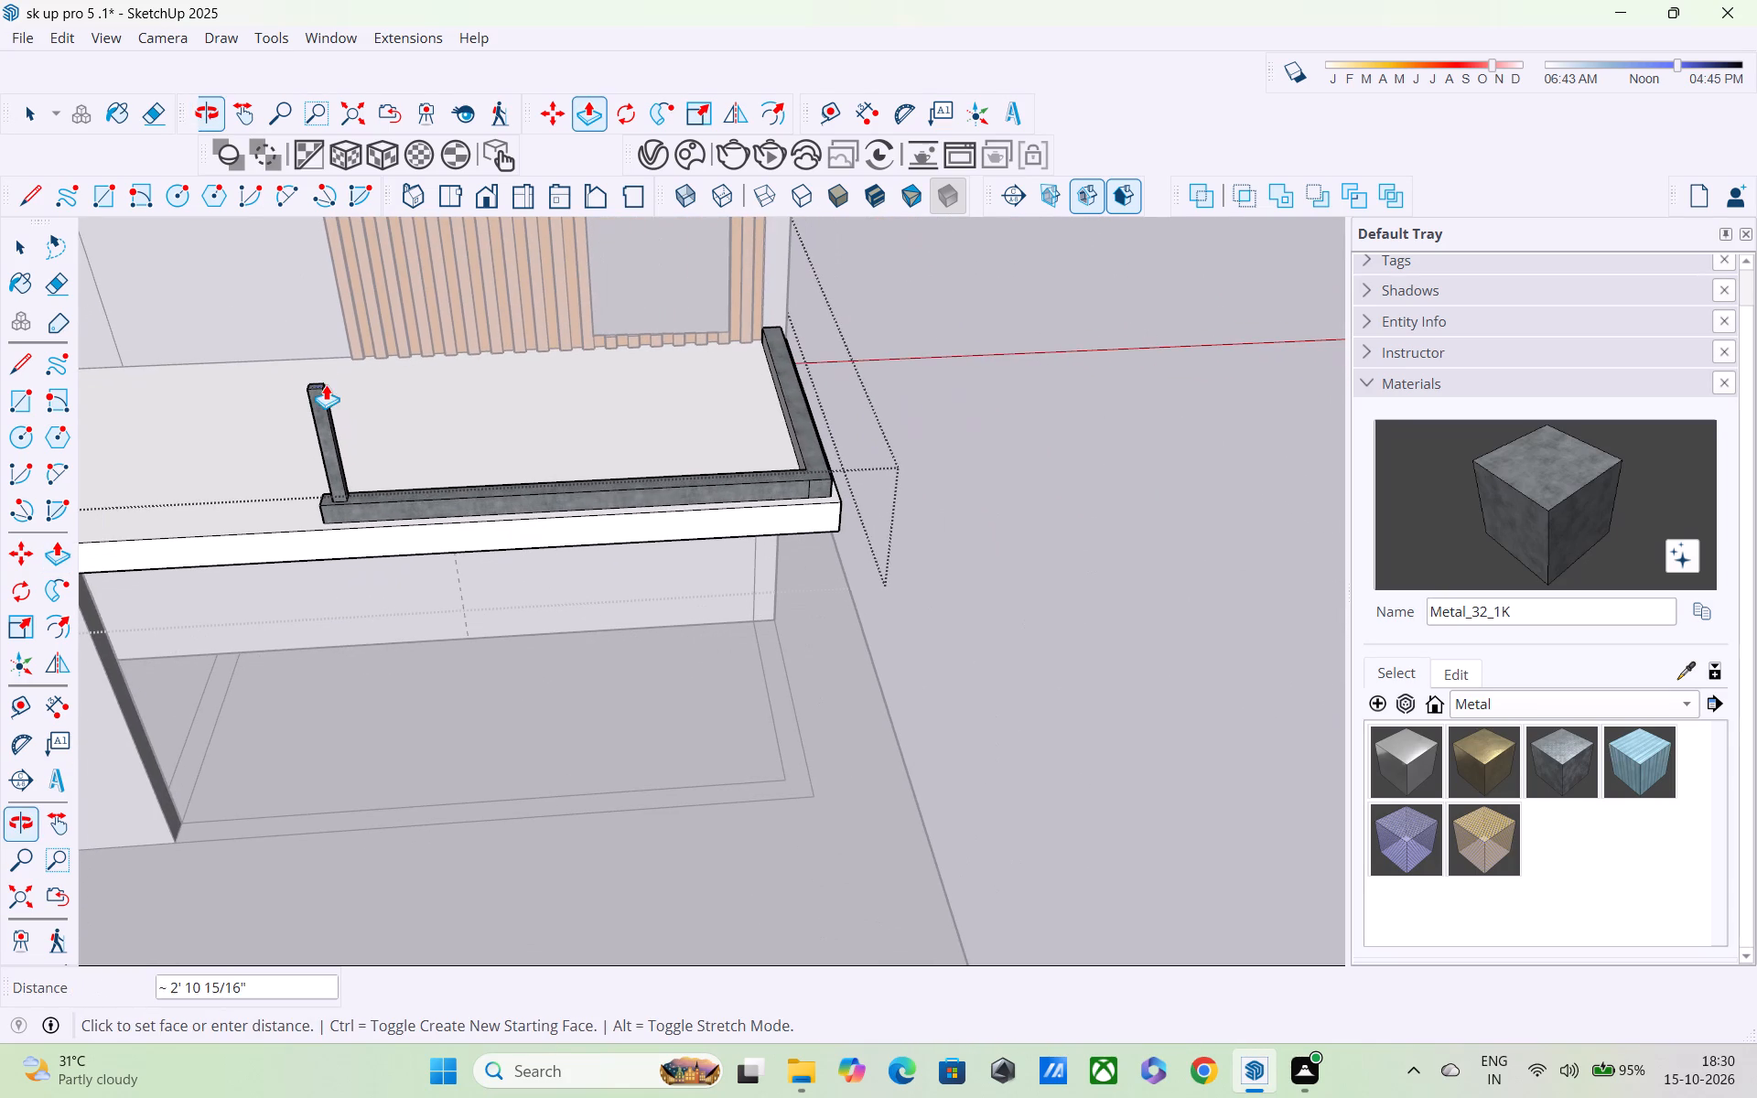
middle_click_drag(315, 383, 315, 379)
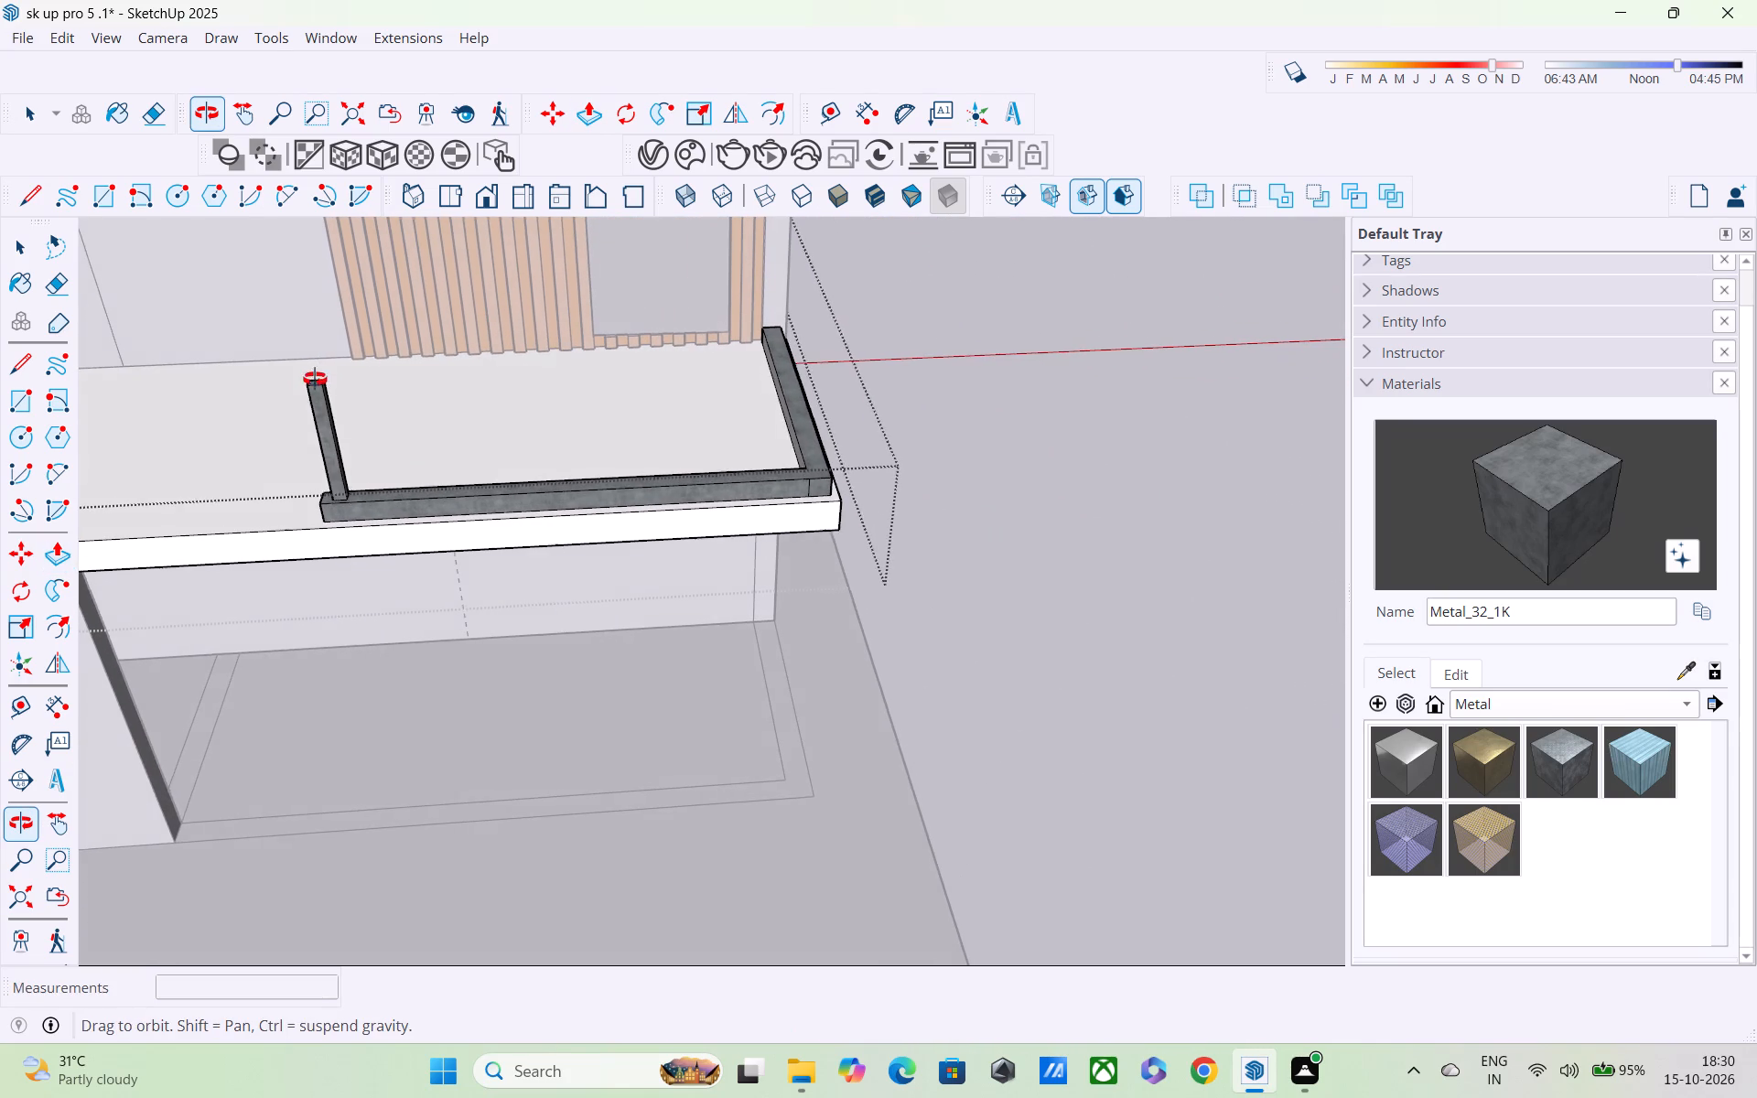
middle_click_drag(315, 379, 329, 280)
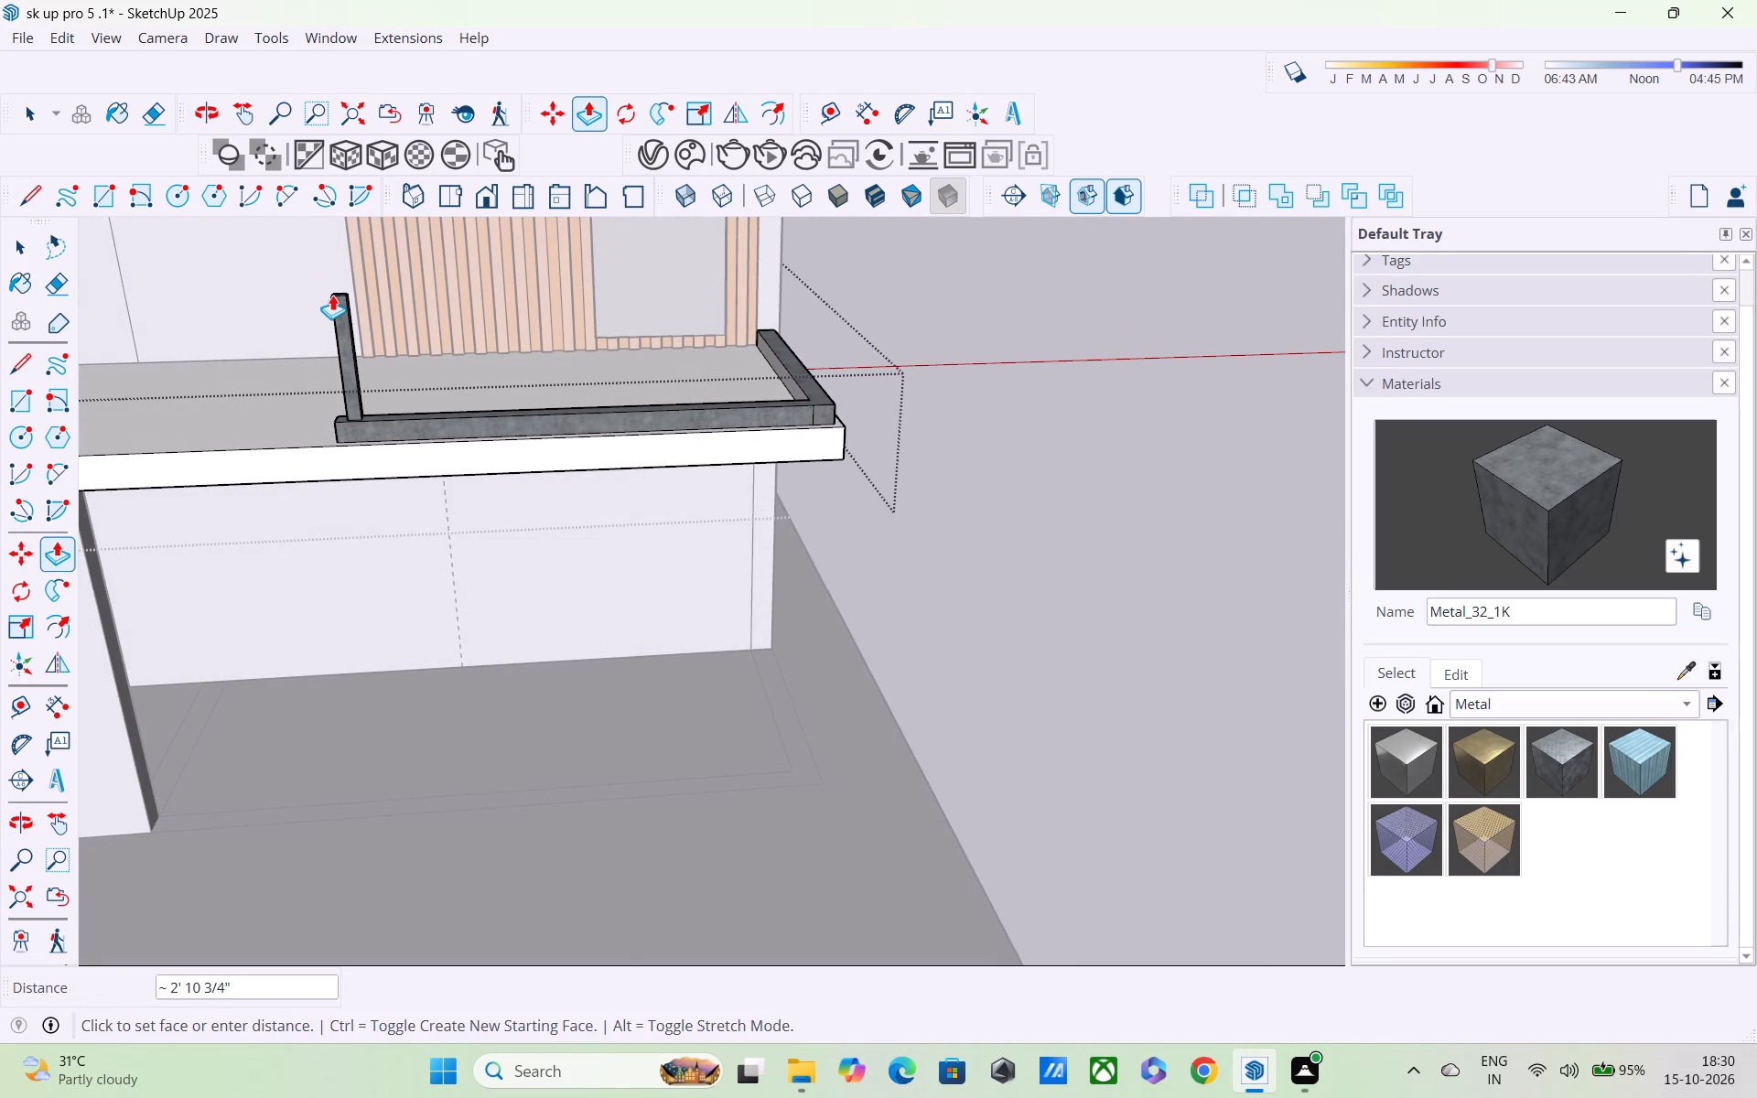
type("2.5'")
key("Return")
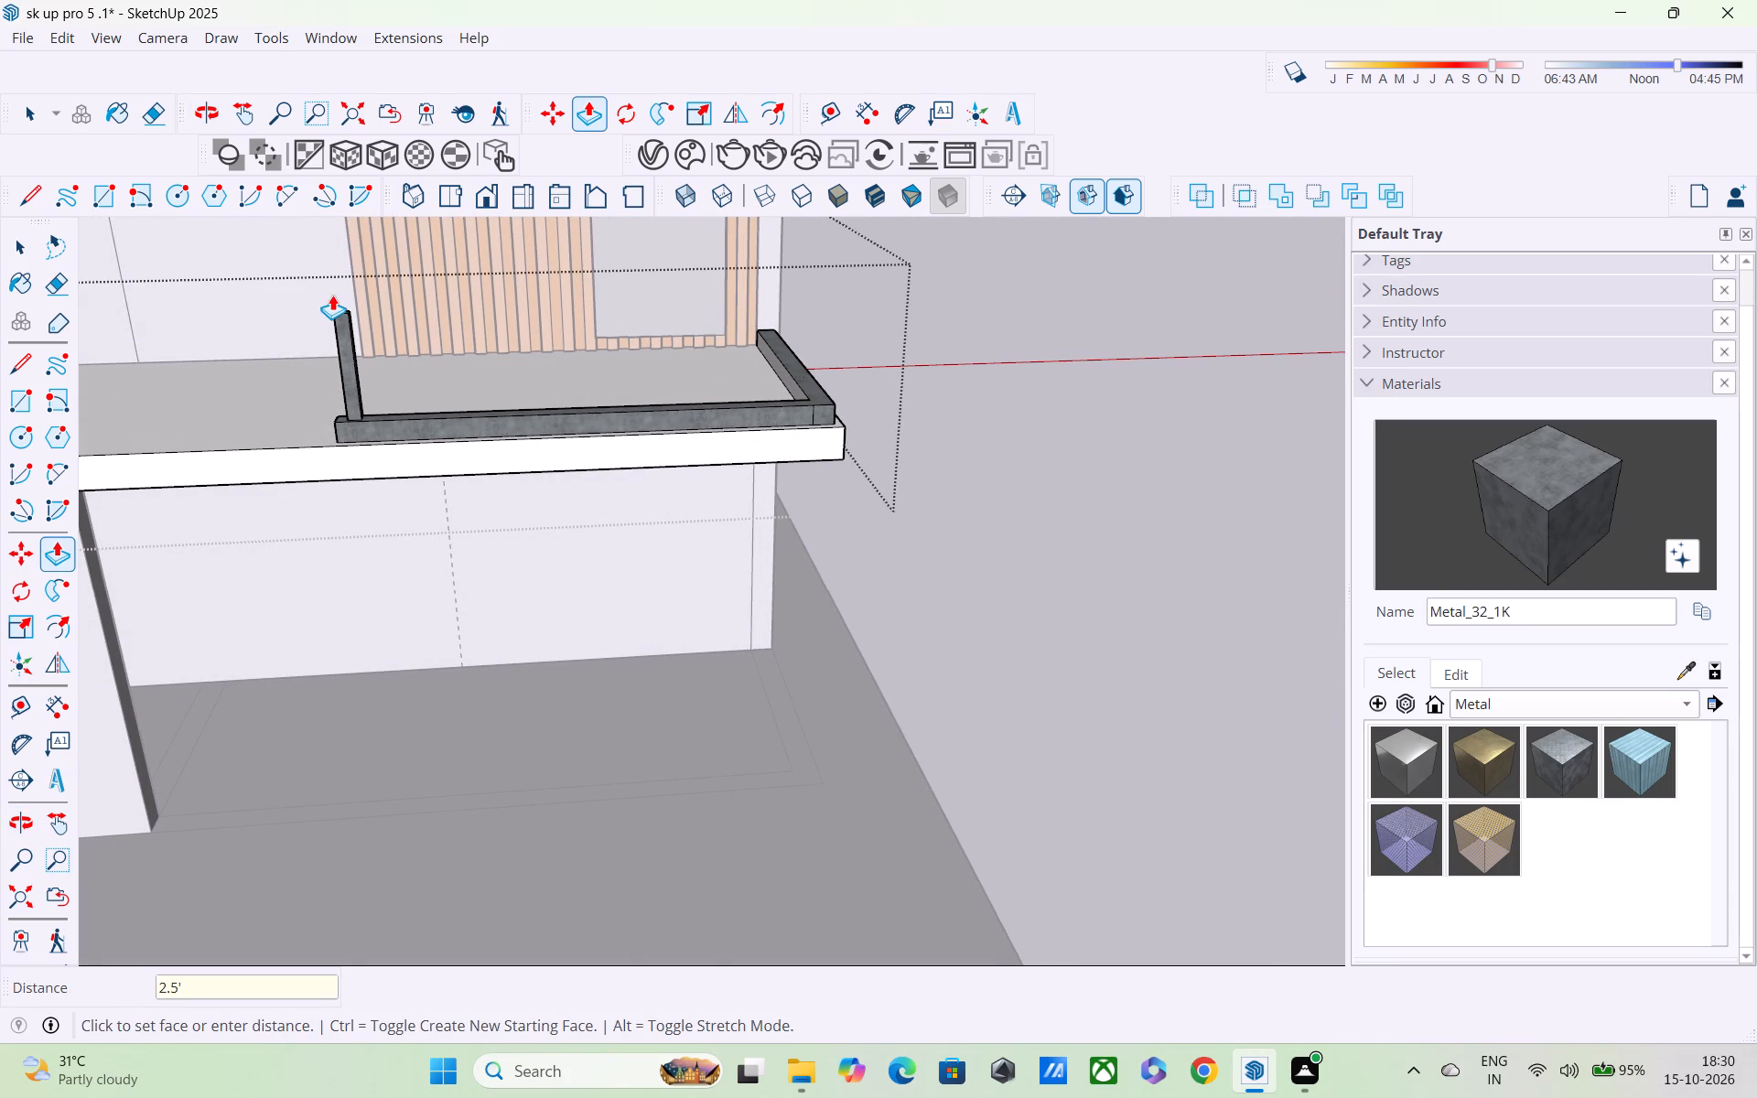
Examine the post at the curb's free end from several angles.
middle_click_drag(489, 304, 451, 199)
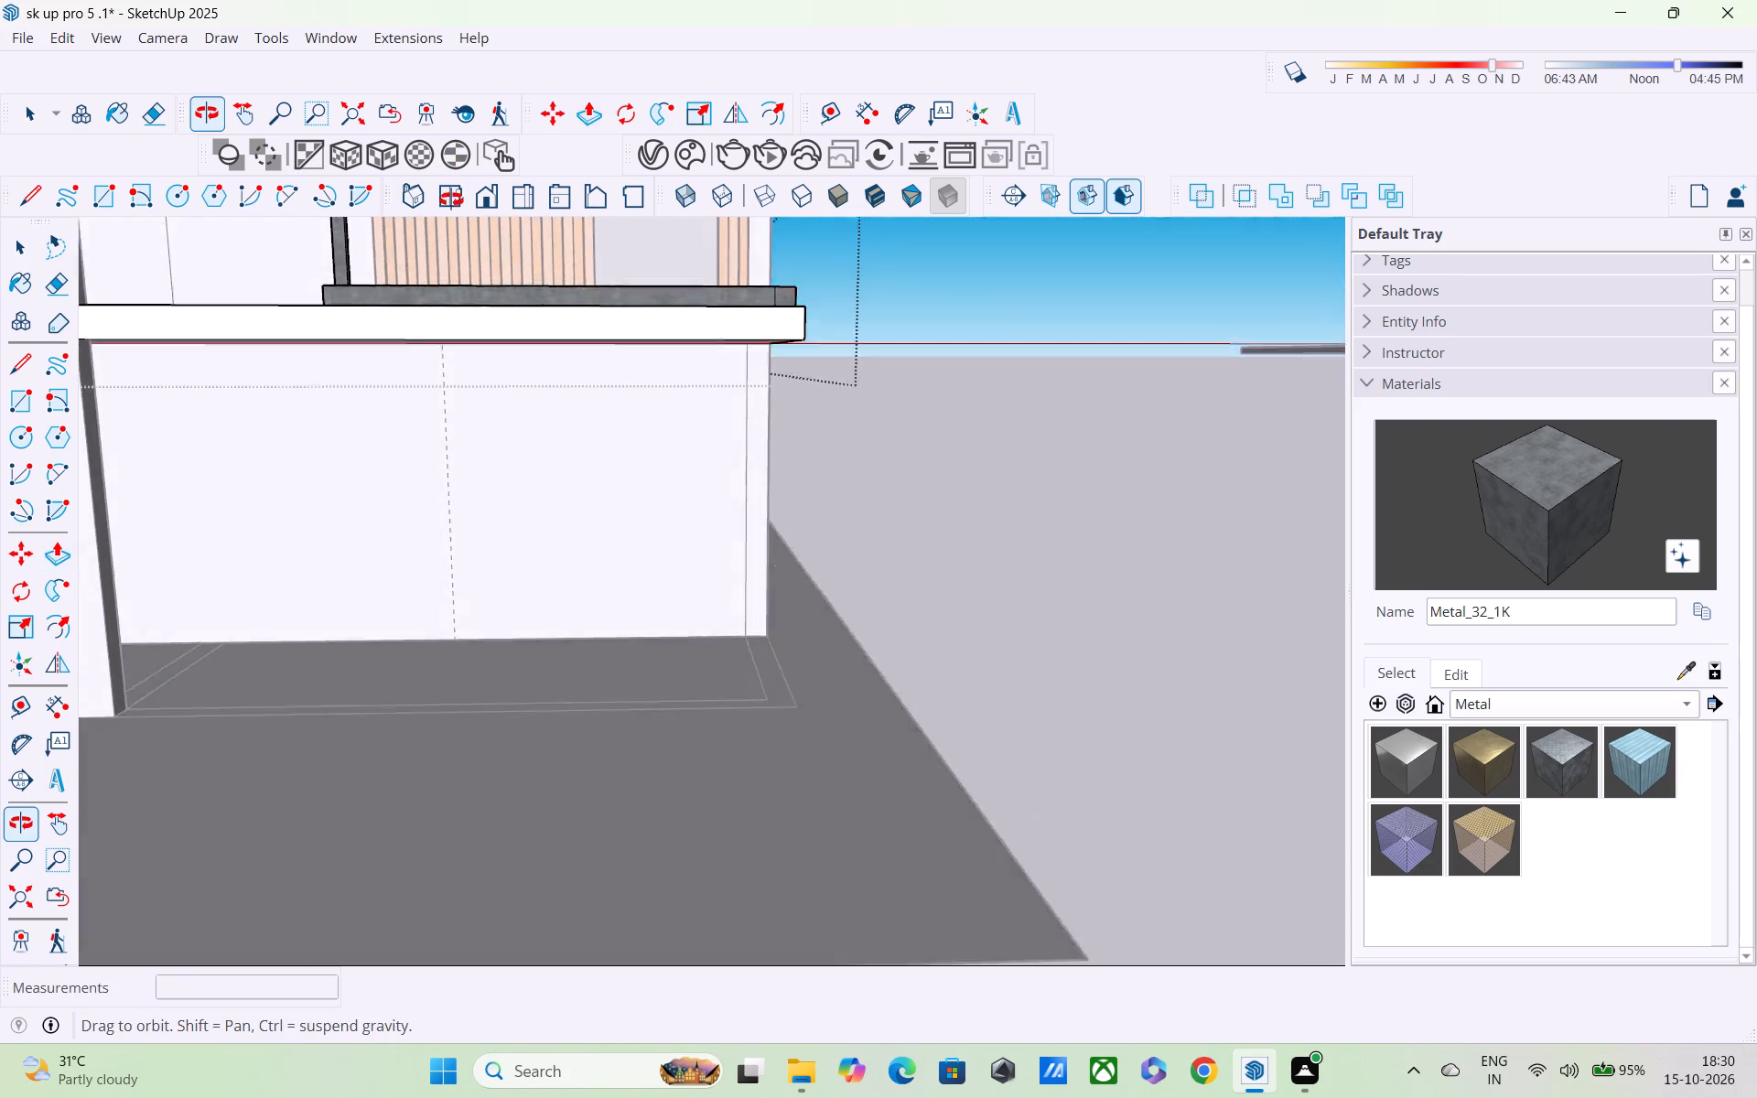
middle_click_drag(451, 199, 448, 240)
scroll(438, 253, "down", 4)
middle_click_drag(438, 266, 340, 338)
scroll(273, 377, "up", 3)
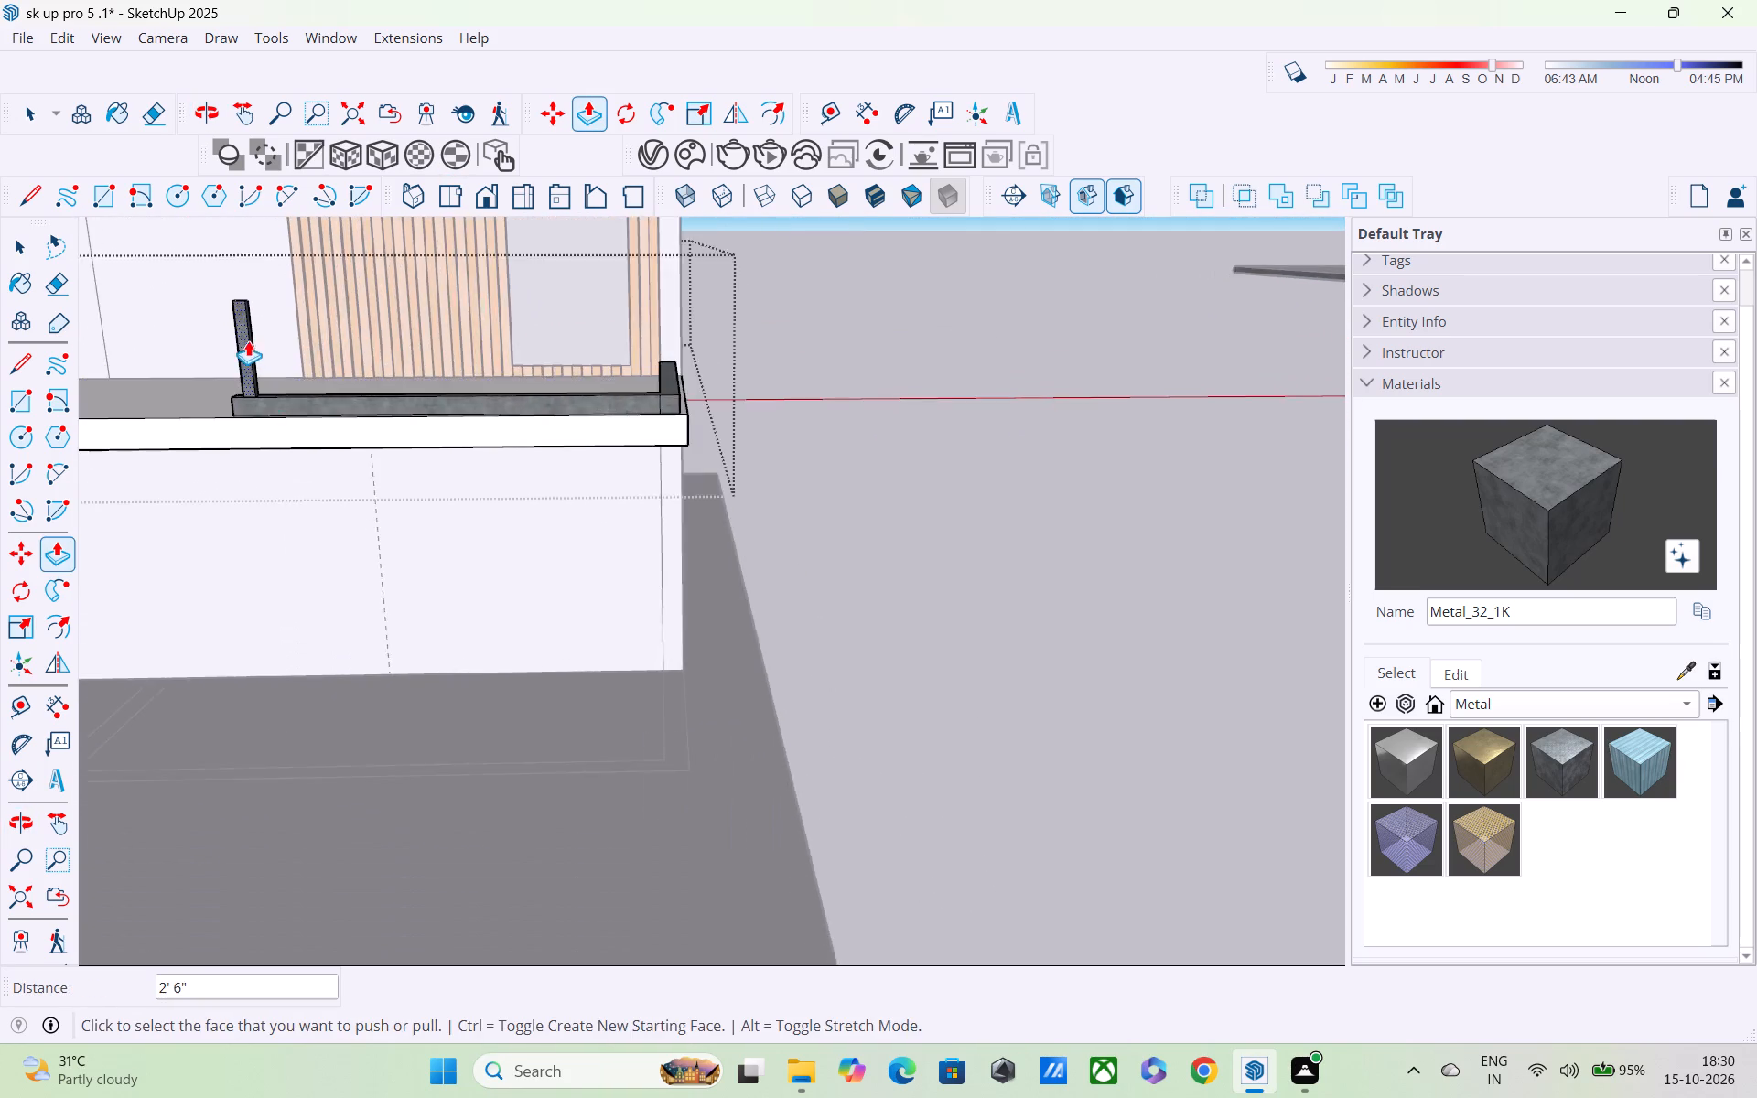
scroll(248, 340, "up", 1)
middle_click_drag(247, 337, 264, 452)
scroll(151, 415, "up", 3)
middle_click_drag(207, 382, 255, 505)
scroll(264, 585, "up", 4)
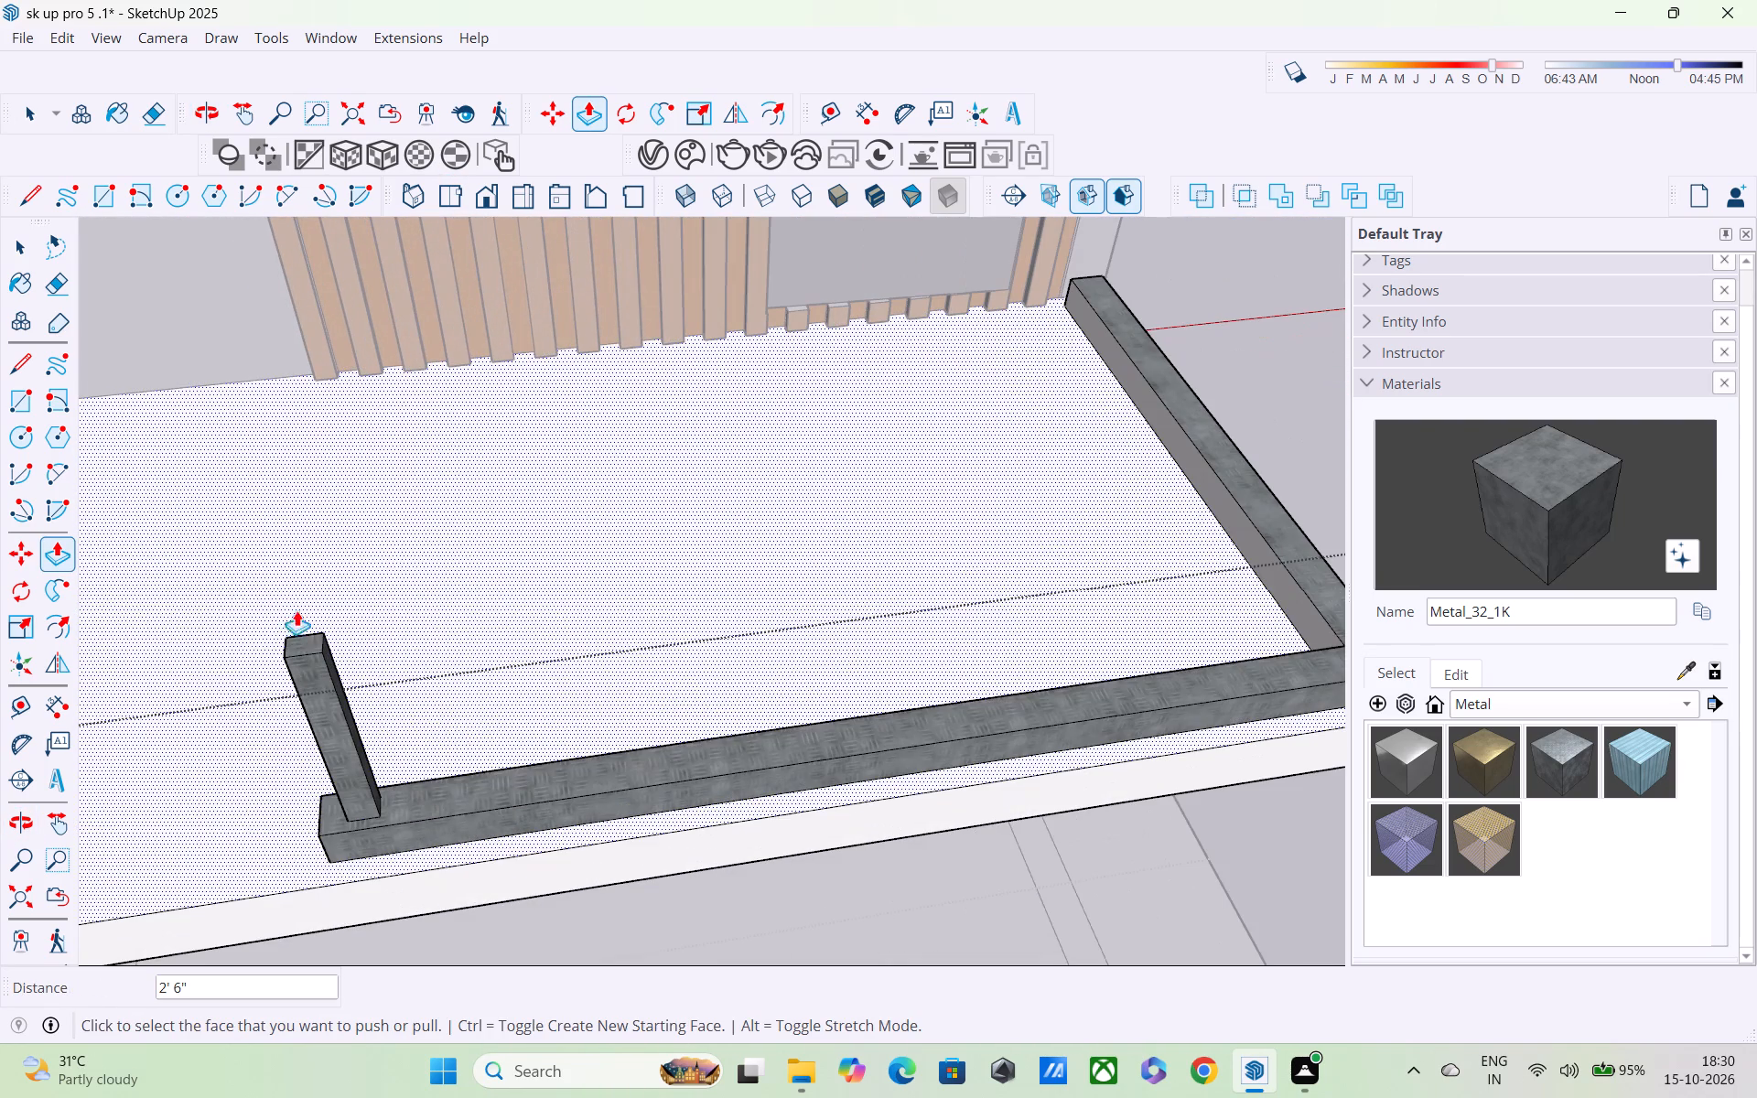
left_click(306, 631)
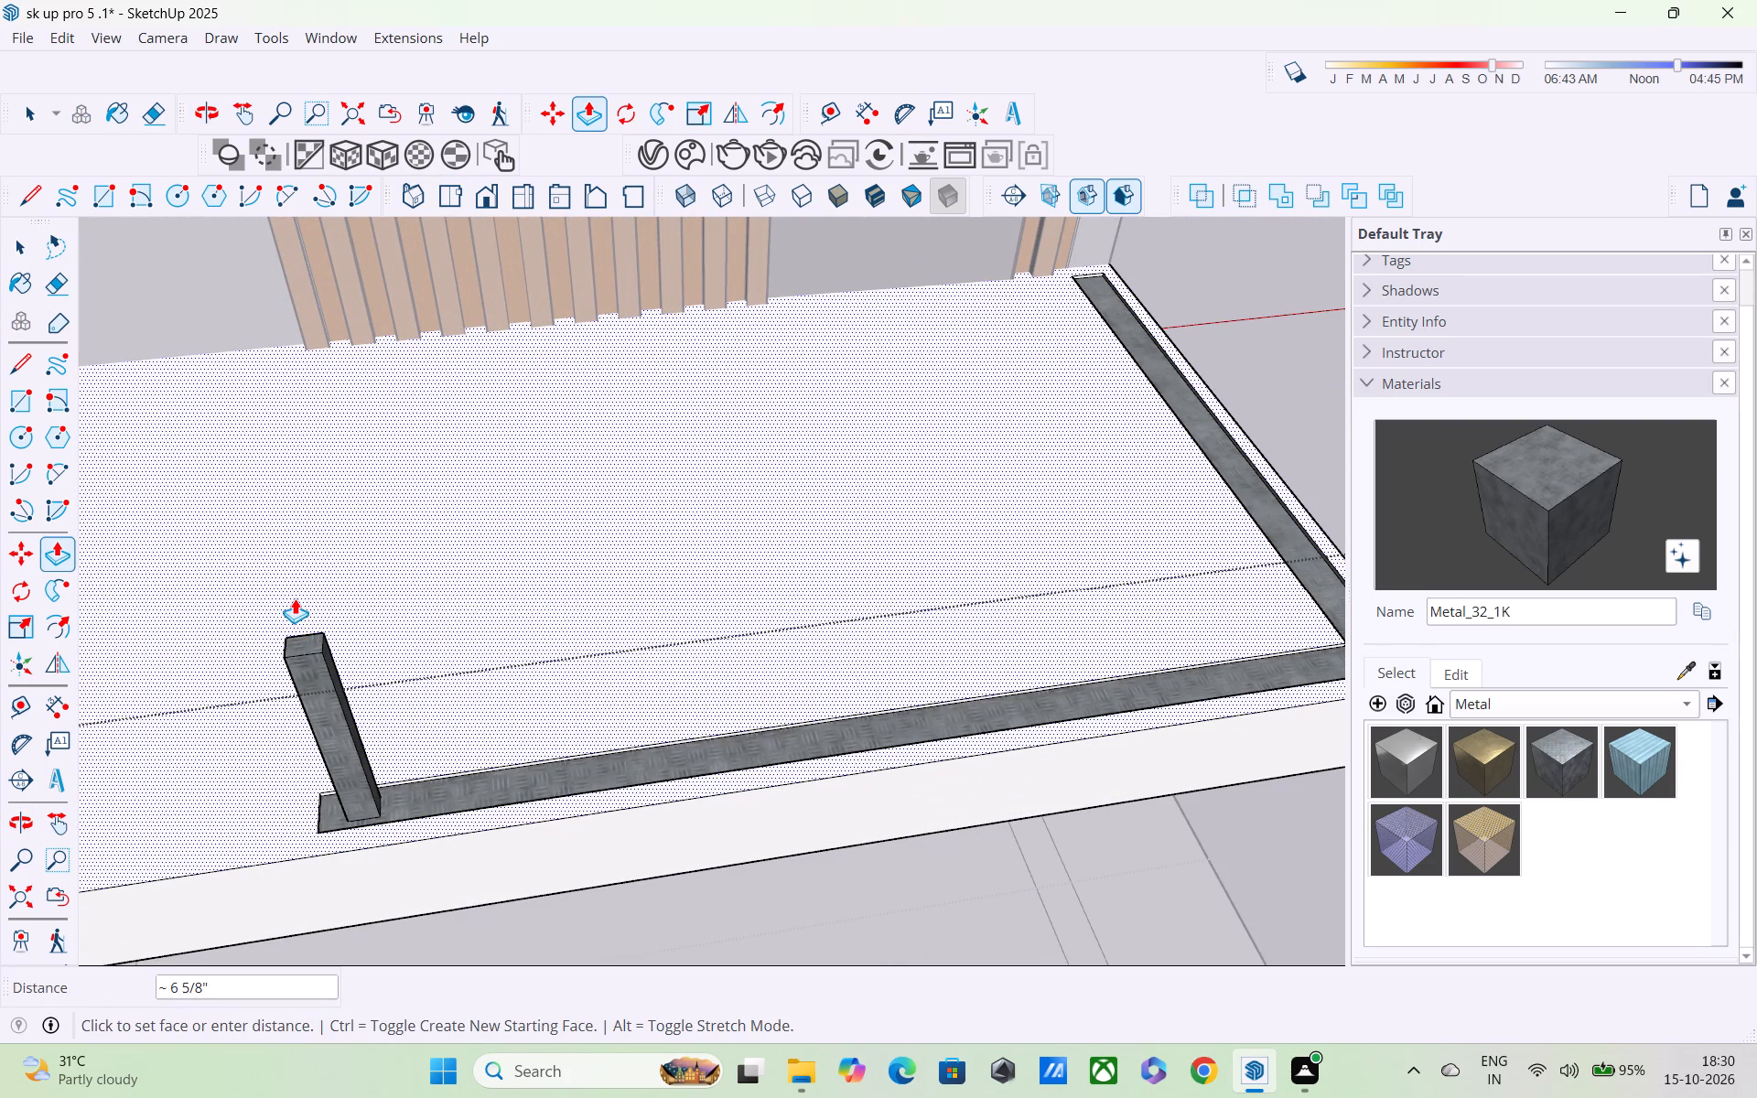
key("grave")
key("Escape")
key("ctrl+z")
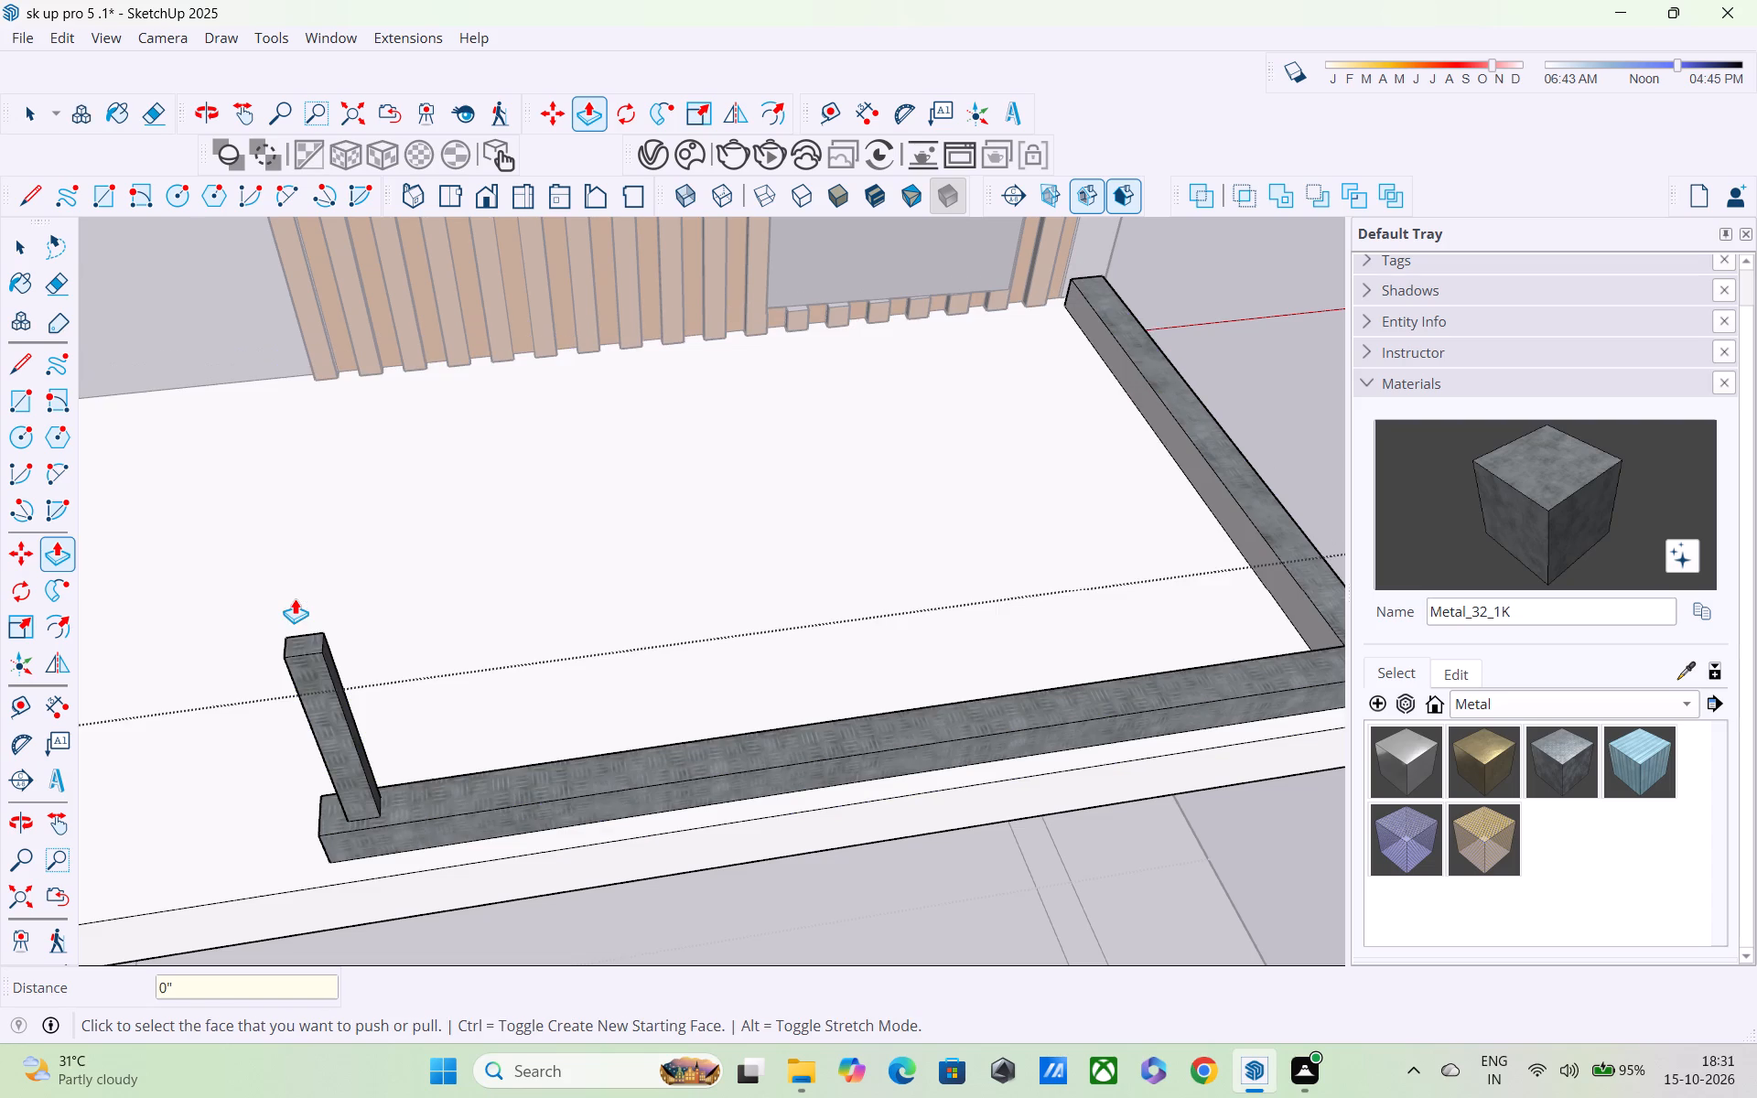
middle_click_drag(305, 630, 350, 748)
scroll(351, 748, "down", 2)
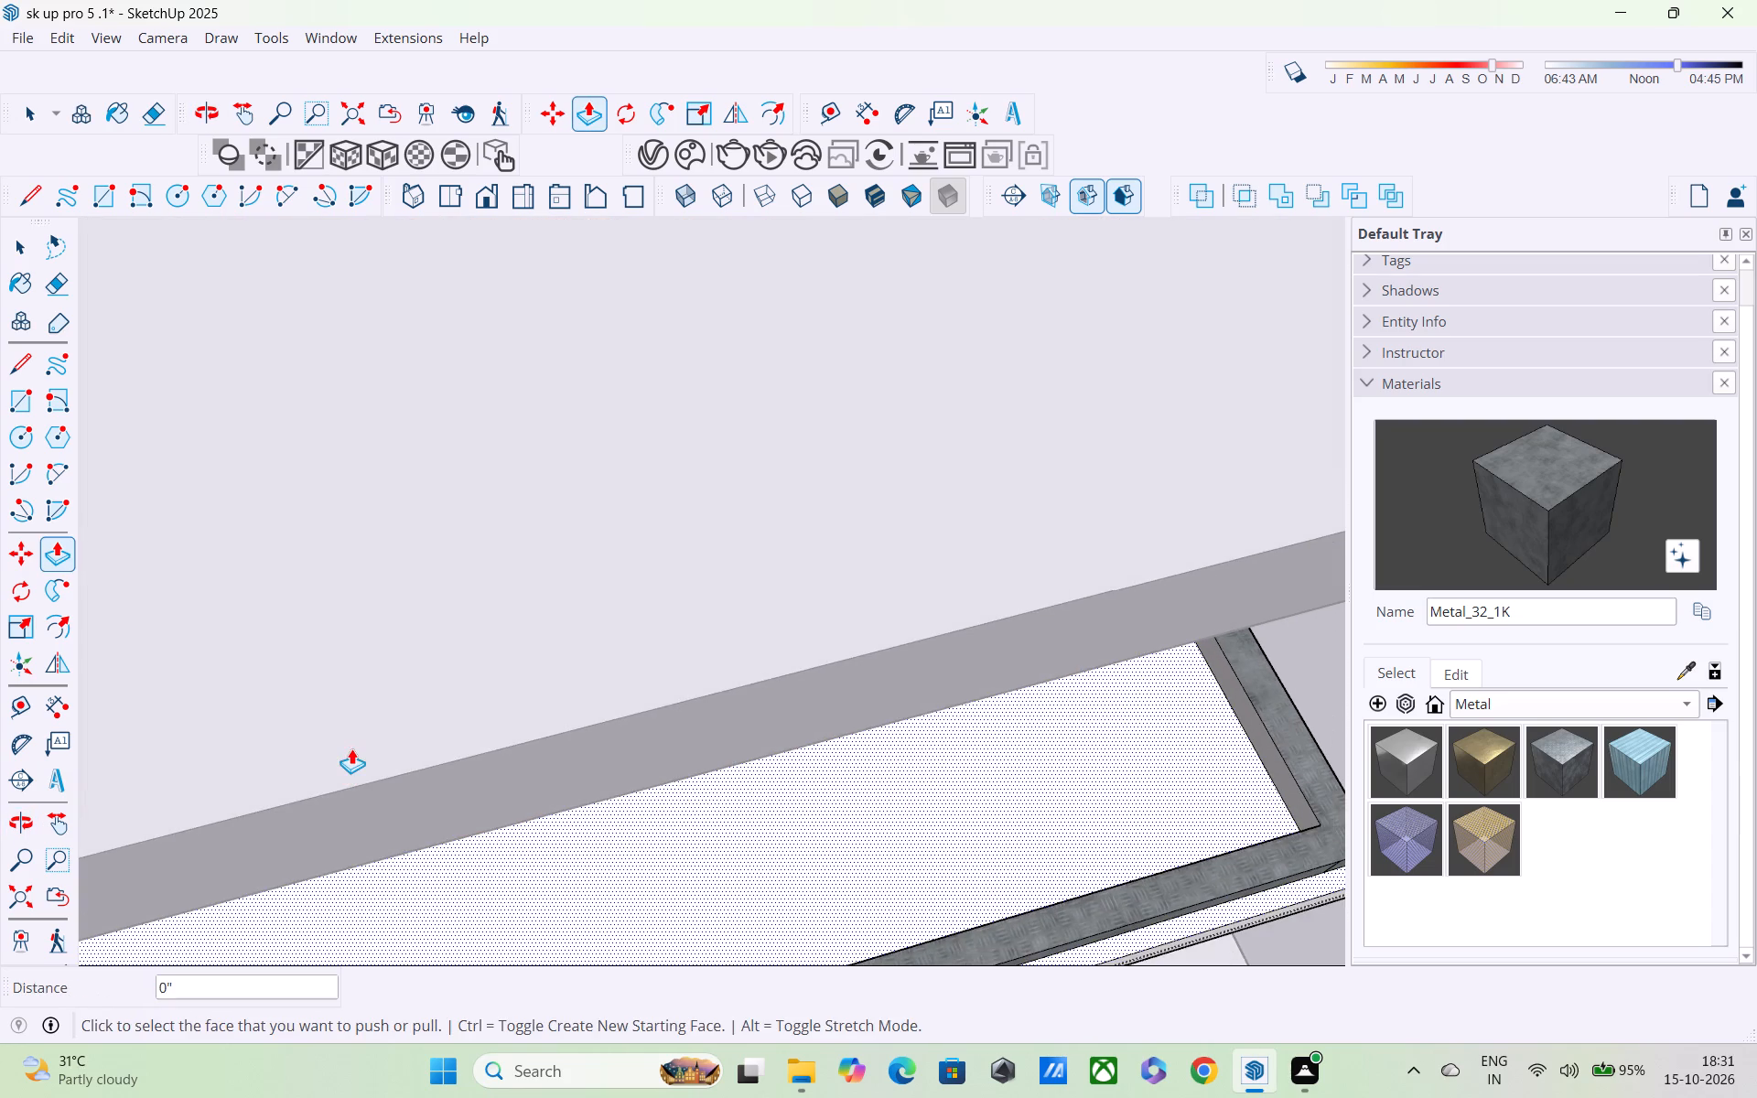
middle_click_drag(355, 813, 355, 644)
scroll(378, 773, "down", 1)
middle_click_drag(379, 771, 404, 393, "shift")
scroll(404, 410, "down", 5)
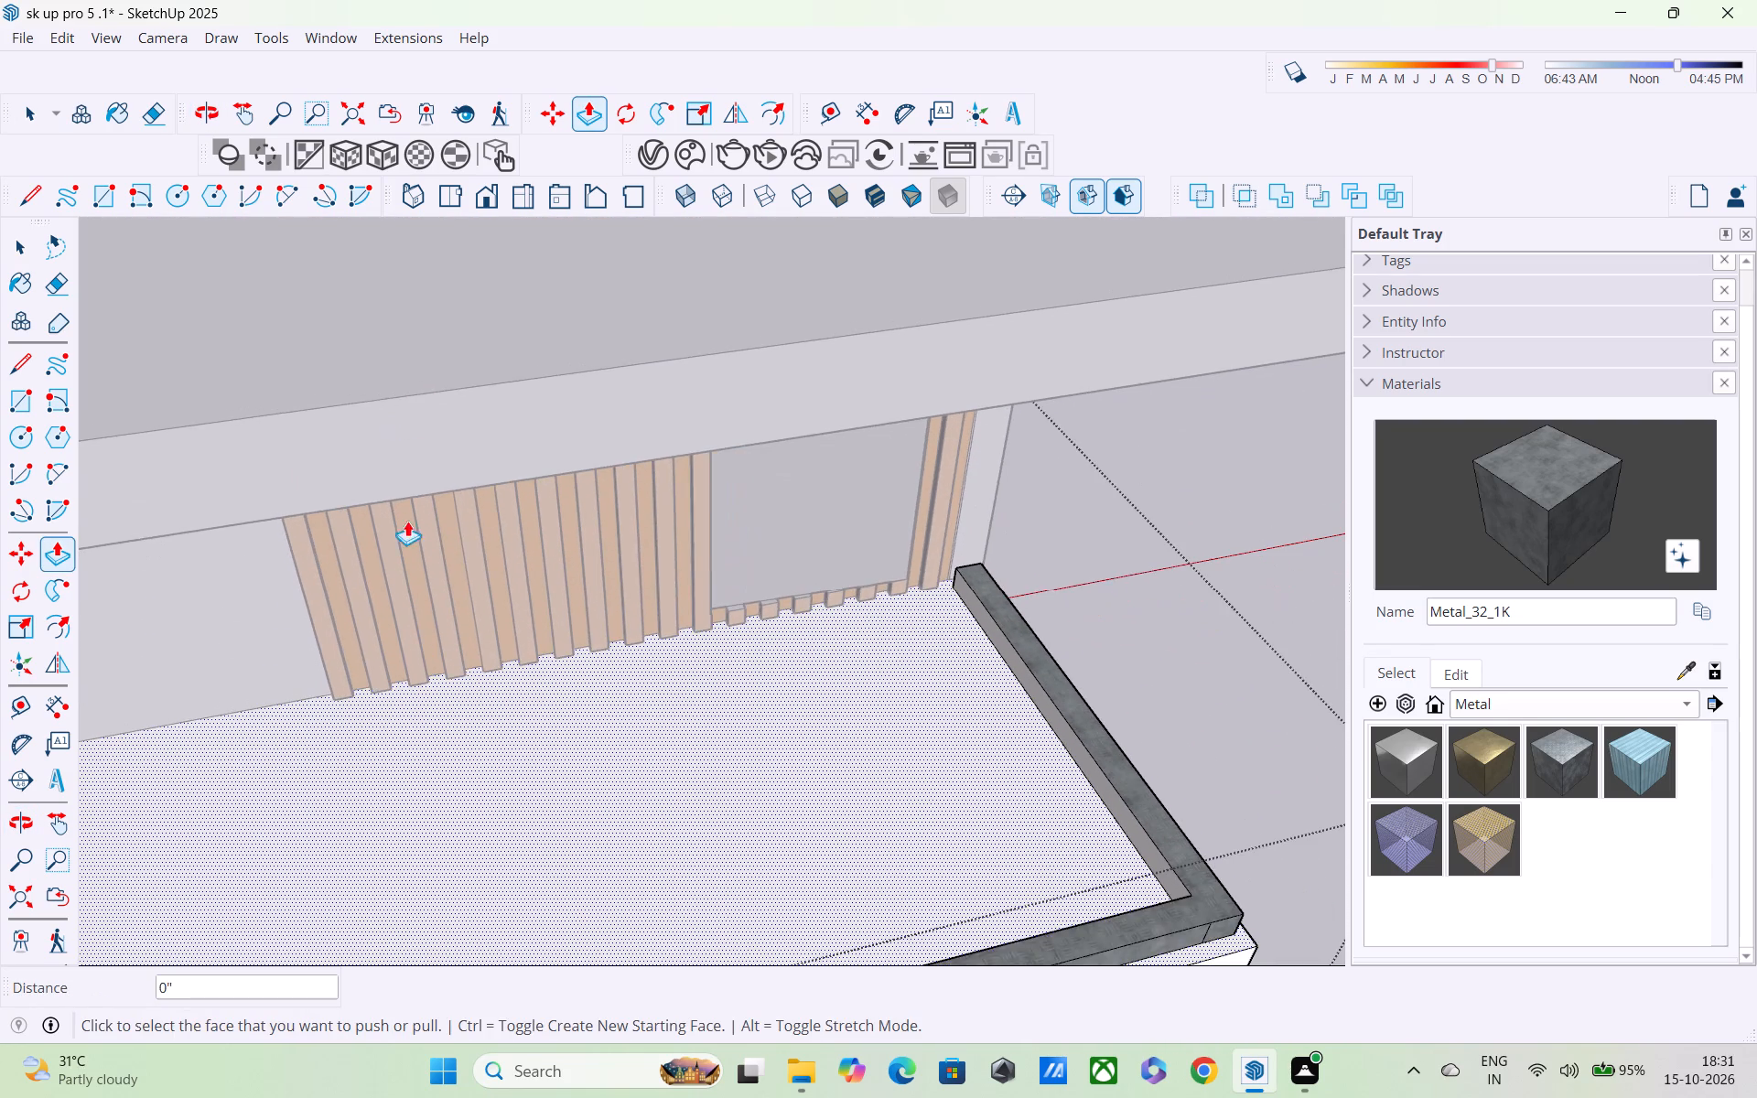
Push/Pull the top face of the post at the curb's free end up by another 0.5'.
scroll(403, 816, "up", 1)
scroll(403, 815, "down", 3, "shift")
middle_click_drag(401, 810, 400, 597, "shift")
scroll(383, 641, "up", 5)
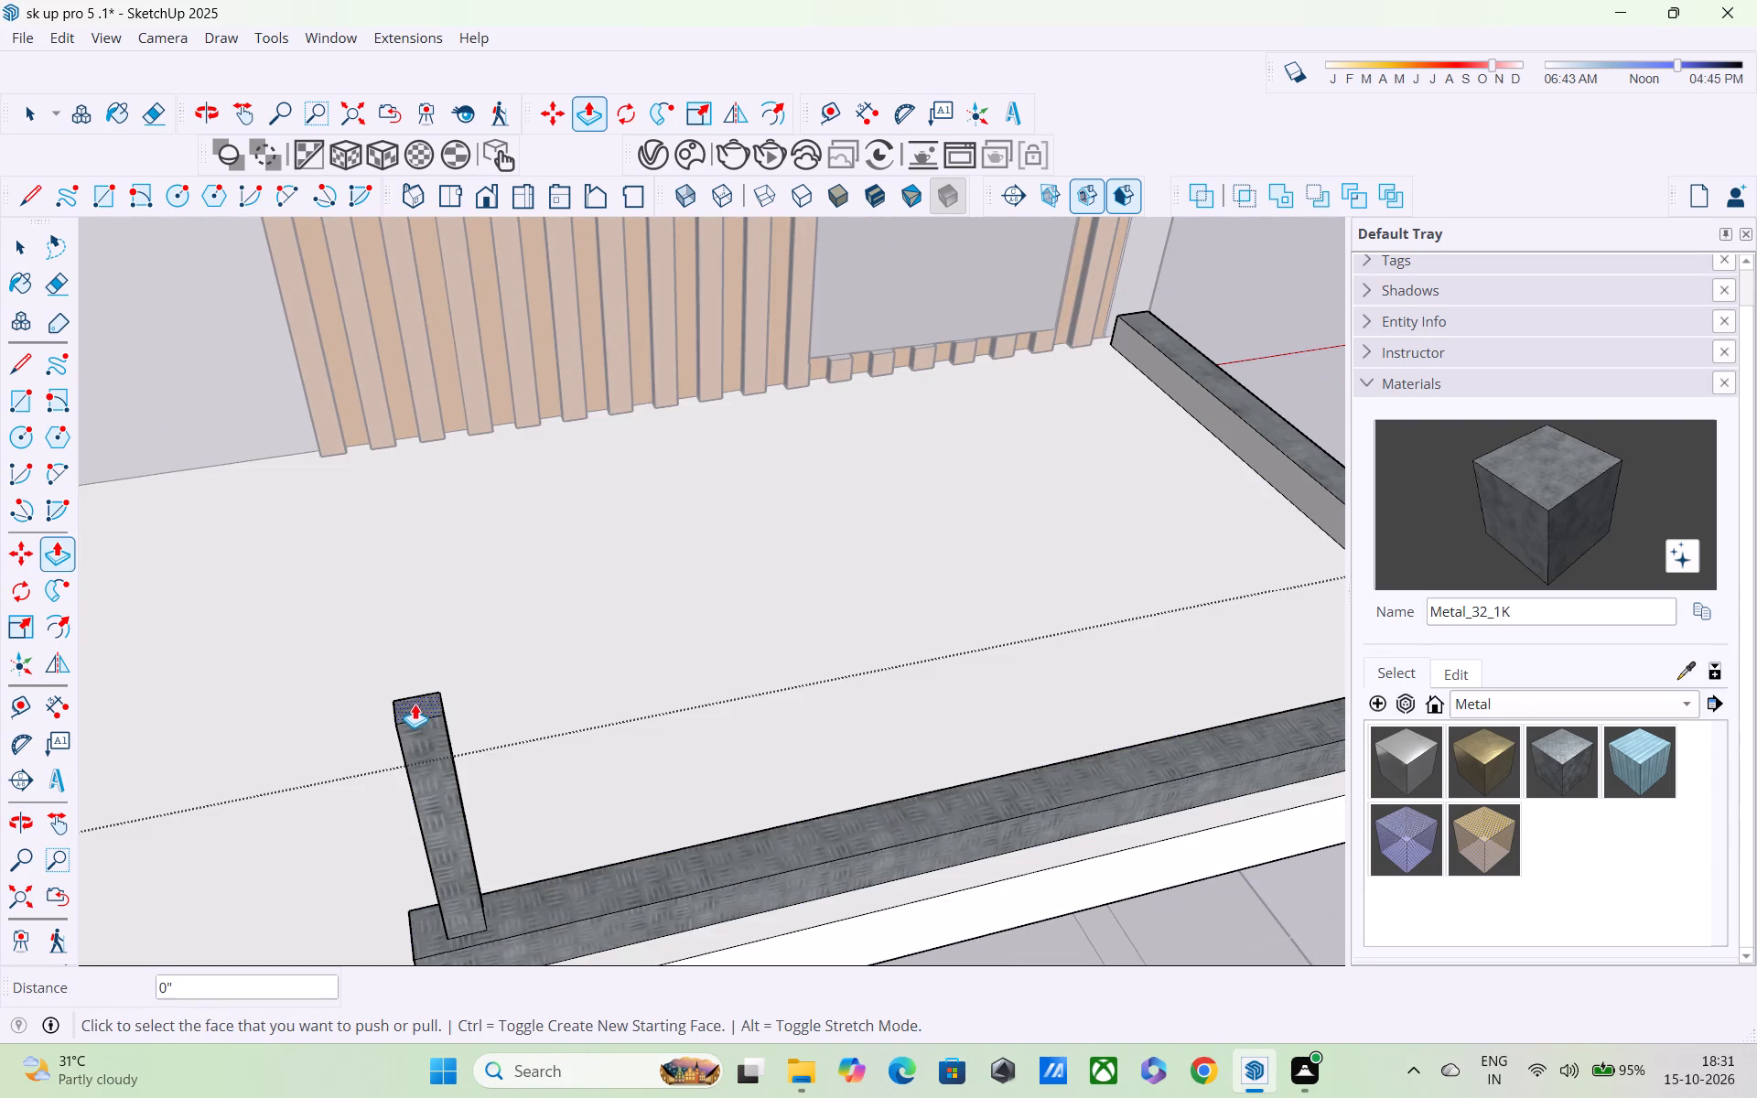
scroll(416, 692, "up", 4)
left_click(417, 712)
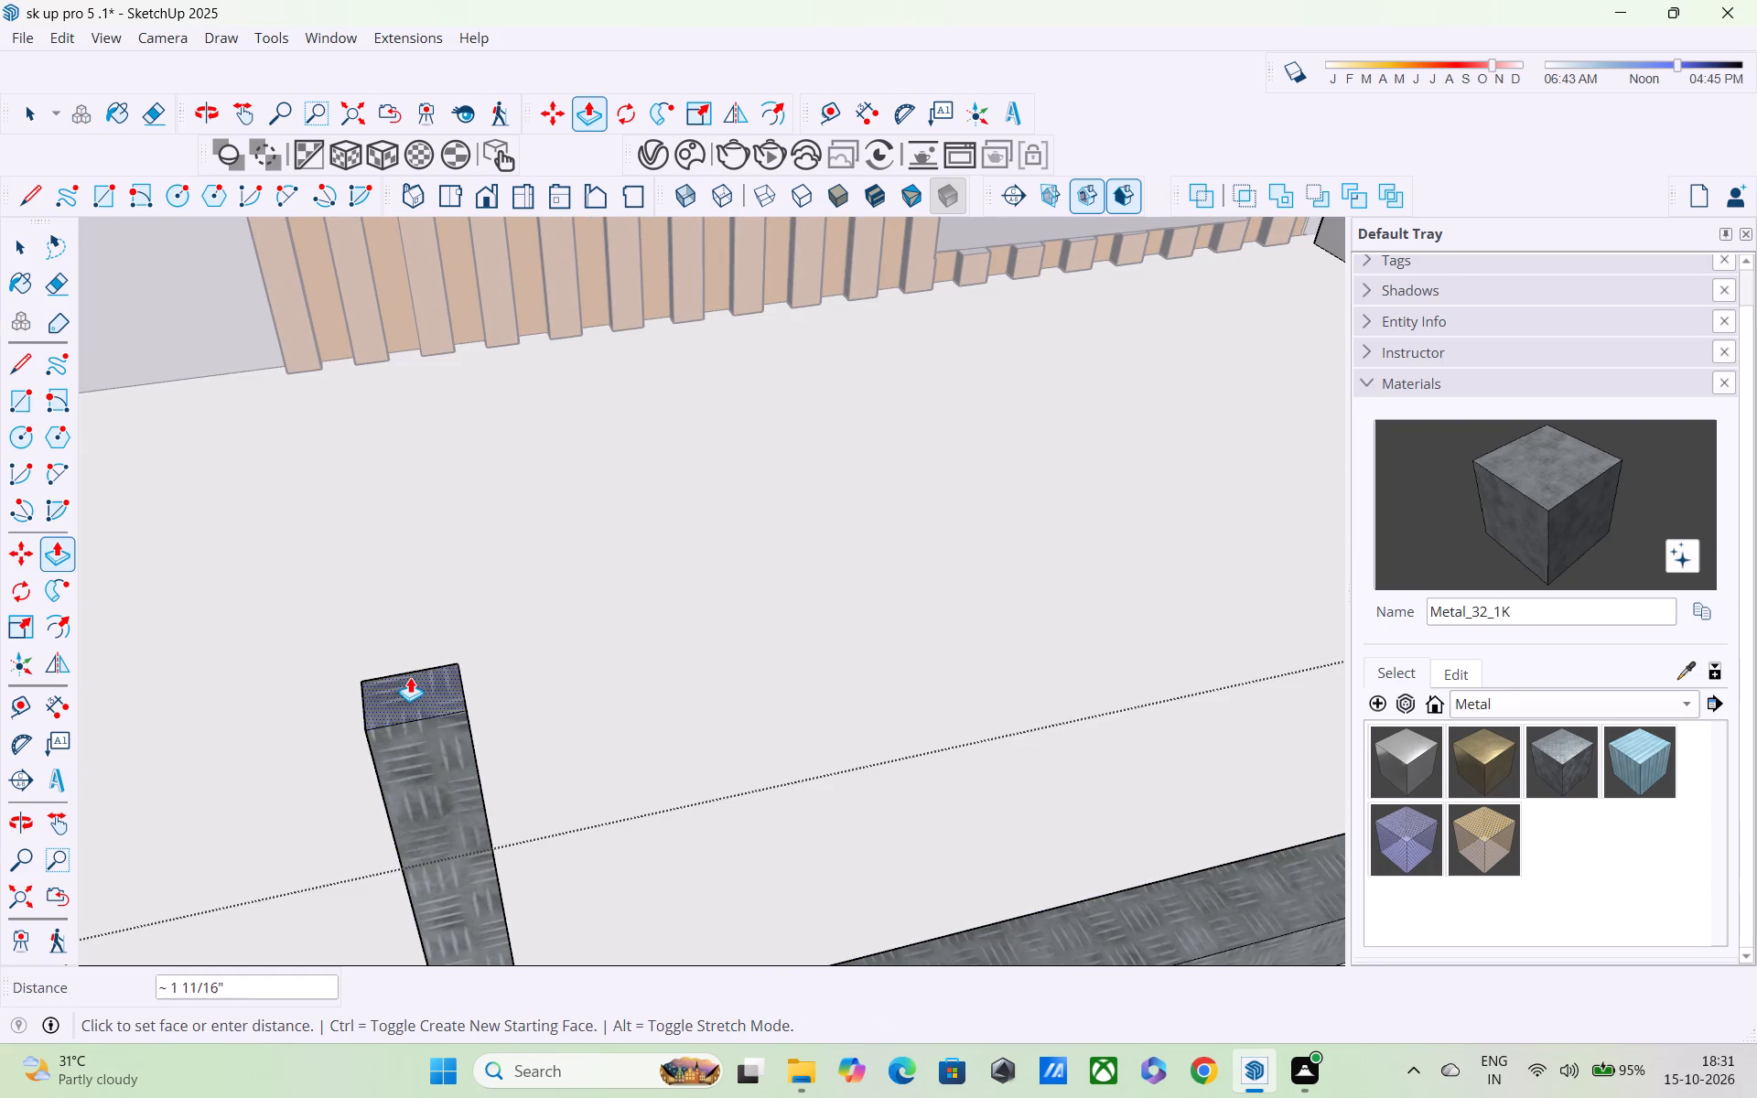
type("0.5'")
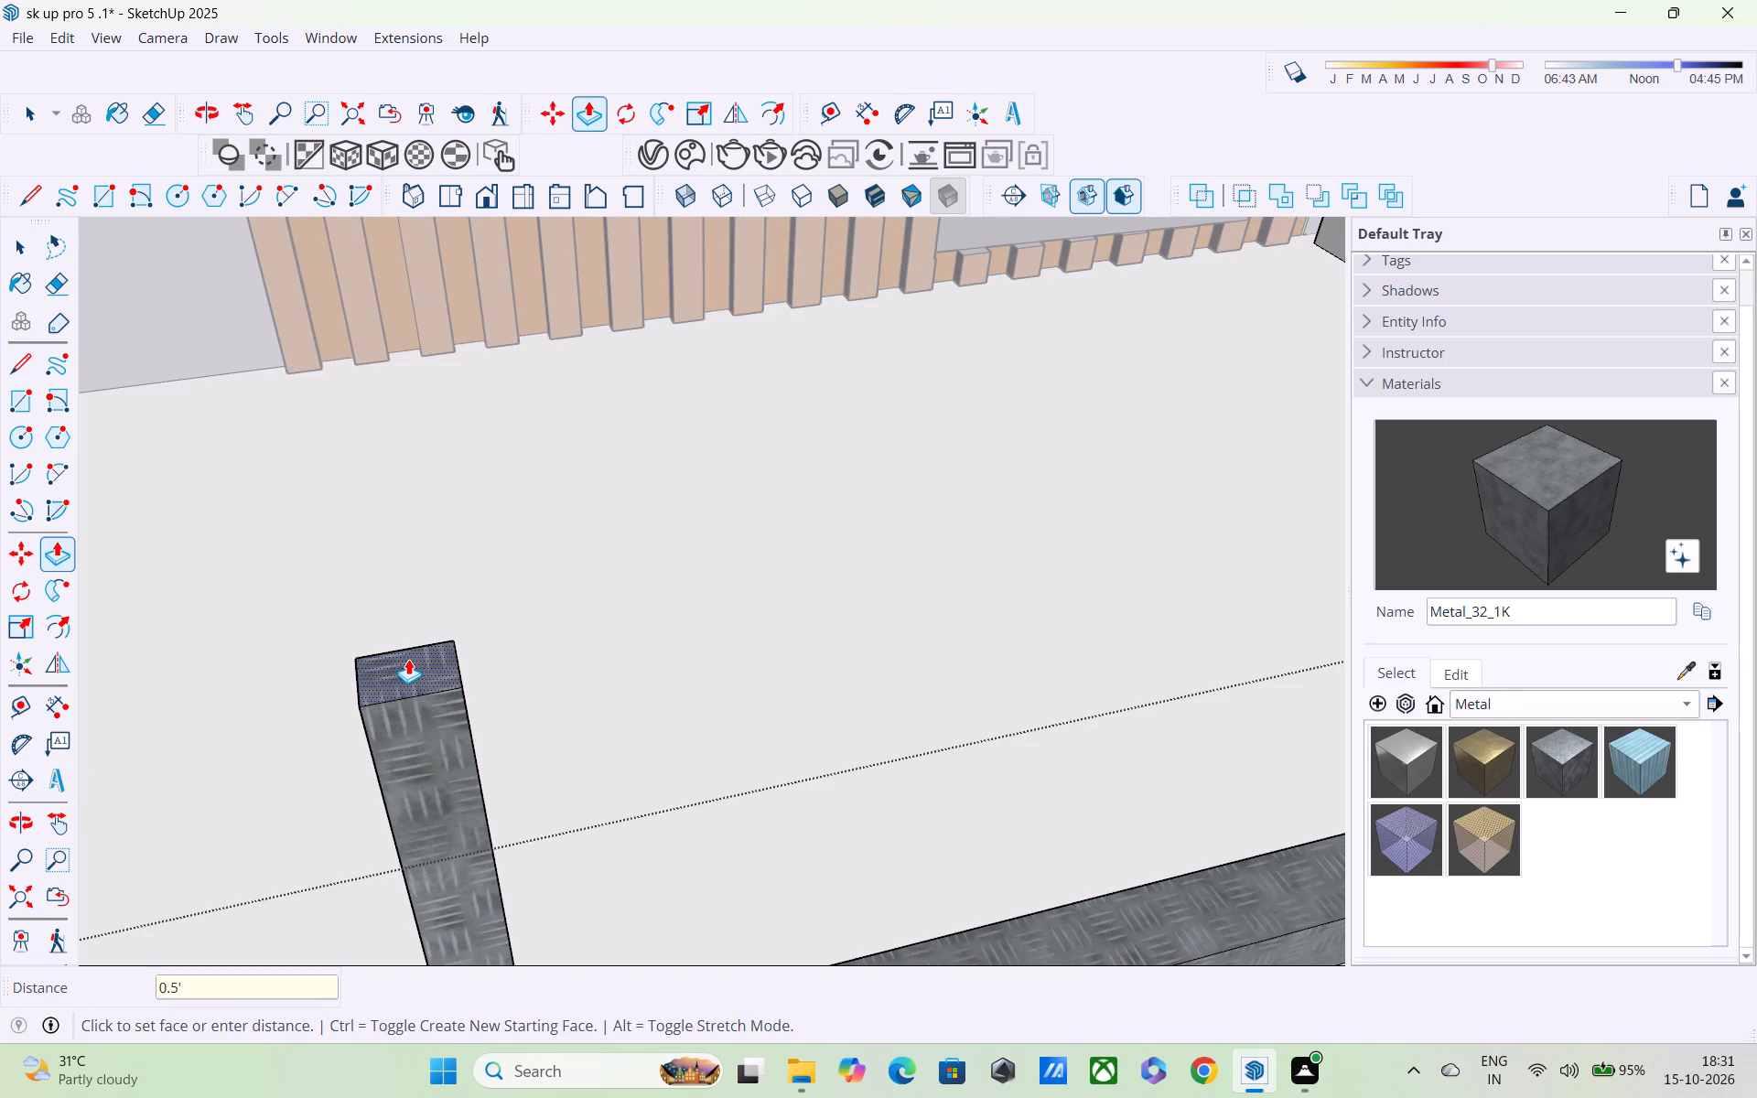
key("Return")
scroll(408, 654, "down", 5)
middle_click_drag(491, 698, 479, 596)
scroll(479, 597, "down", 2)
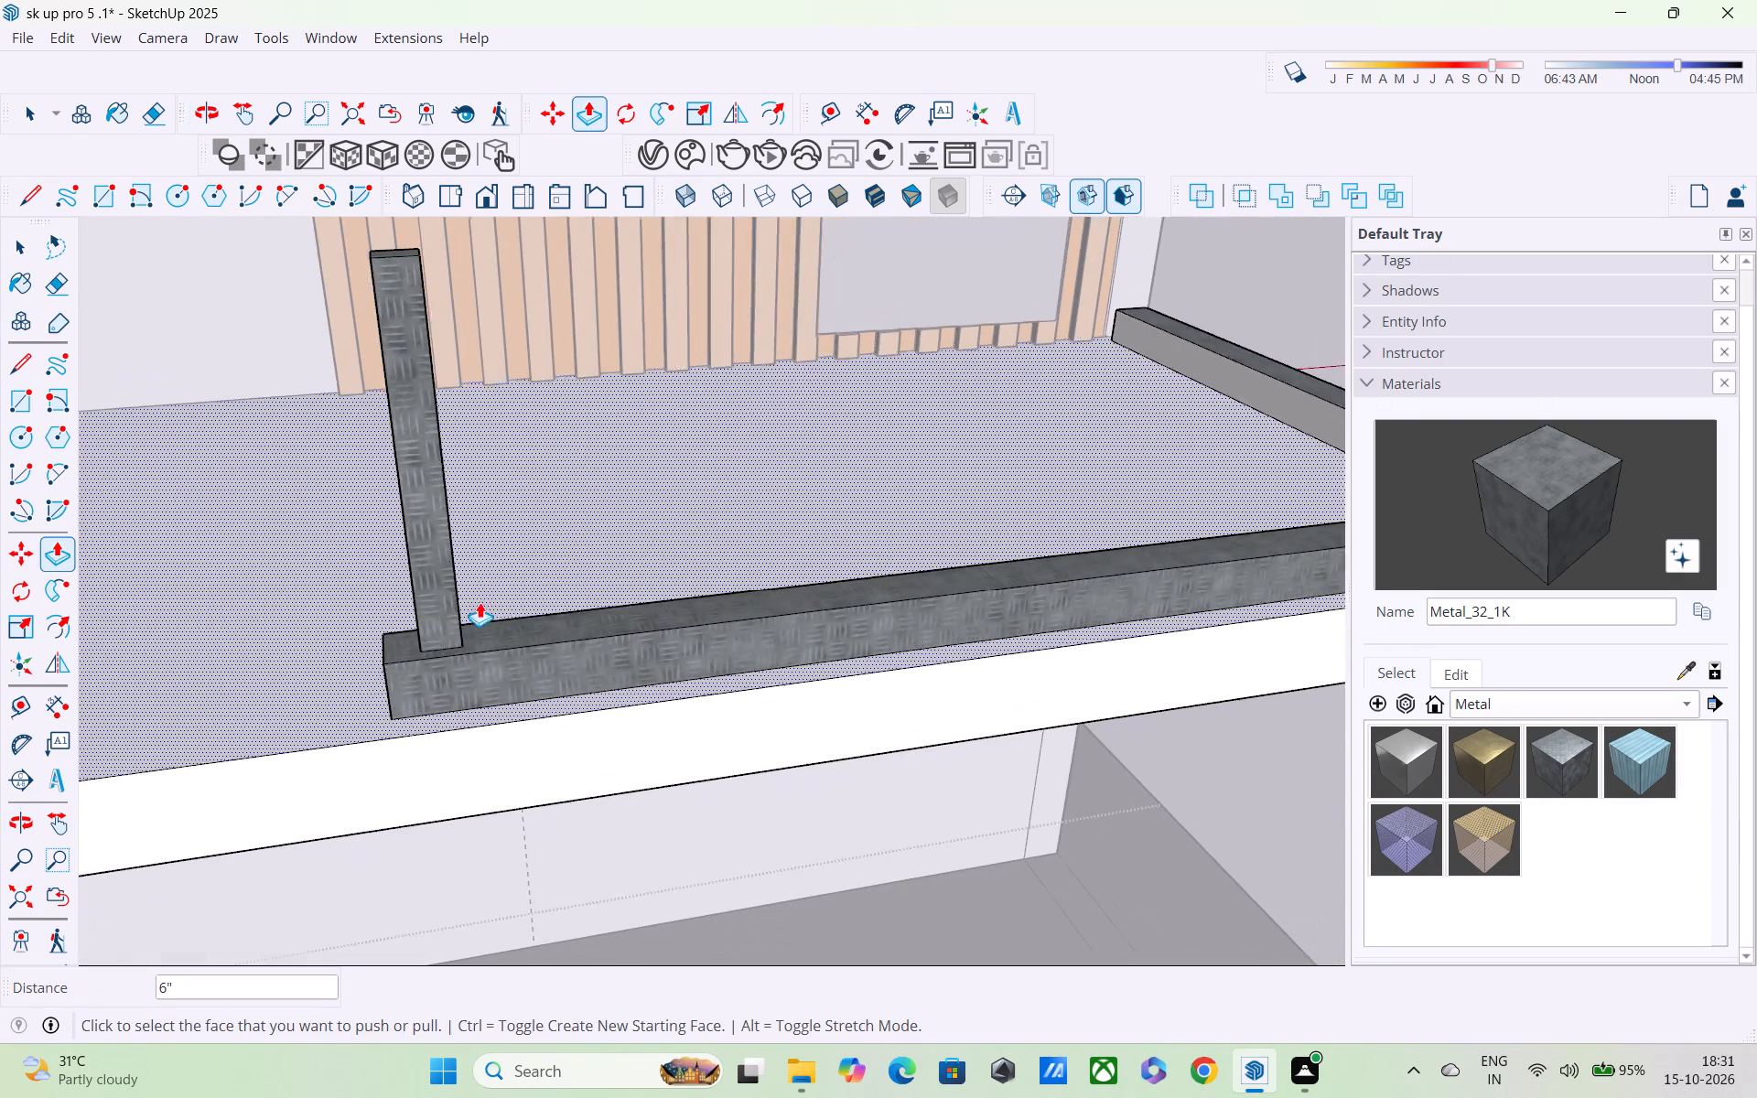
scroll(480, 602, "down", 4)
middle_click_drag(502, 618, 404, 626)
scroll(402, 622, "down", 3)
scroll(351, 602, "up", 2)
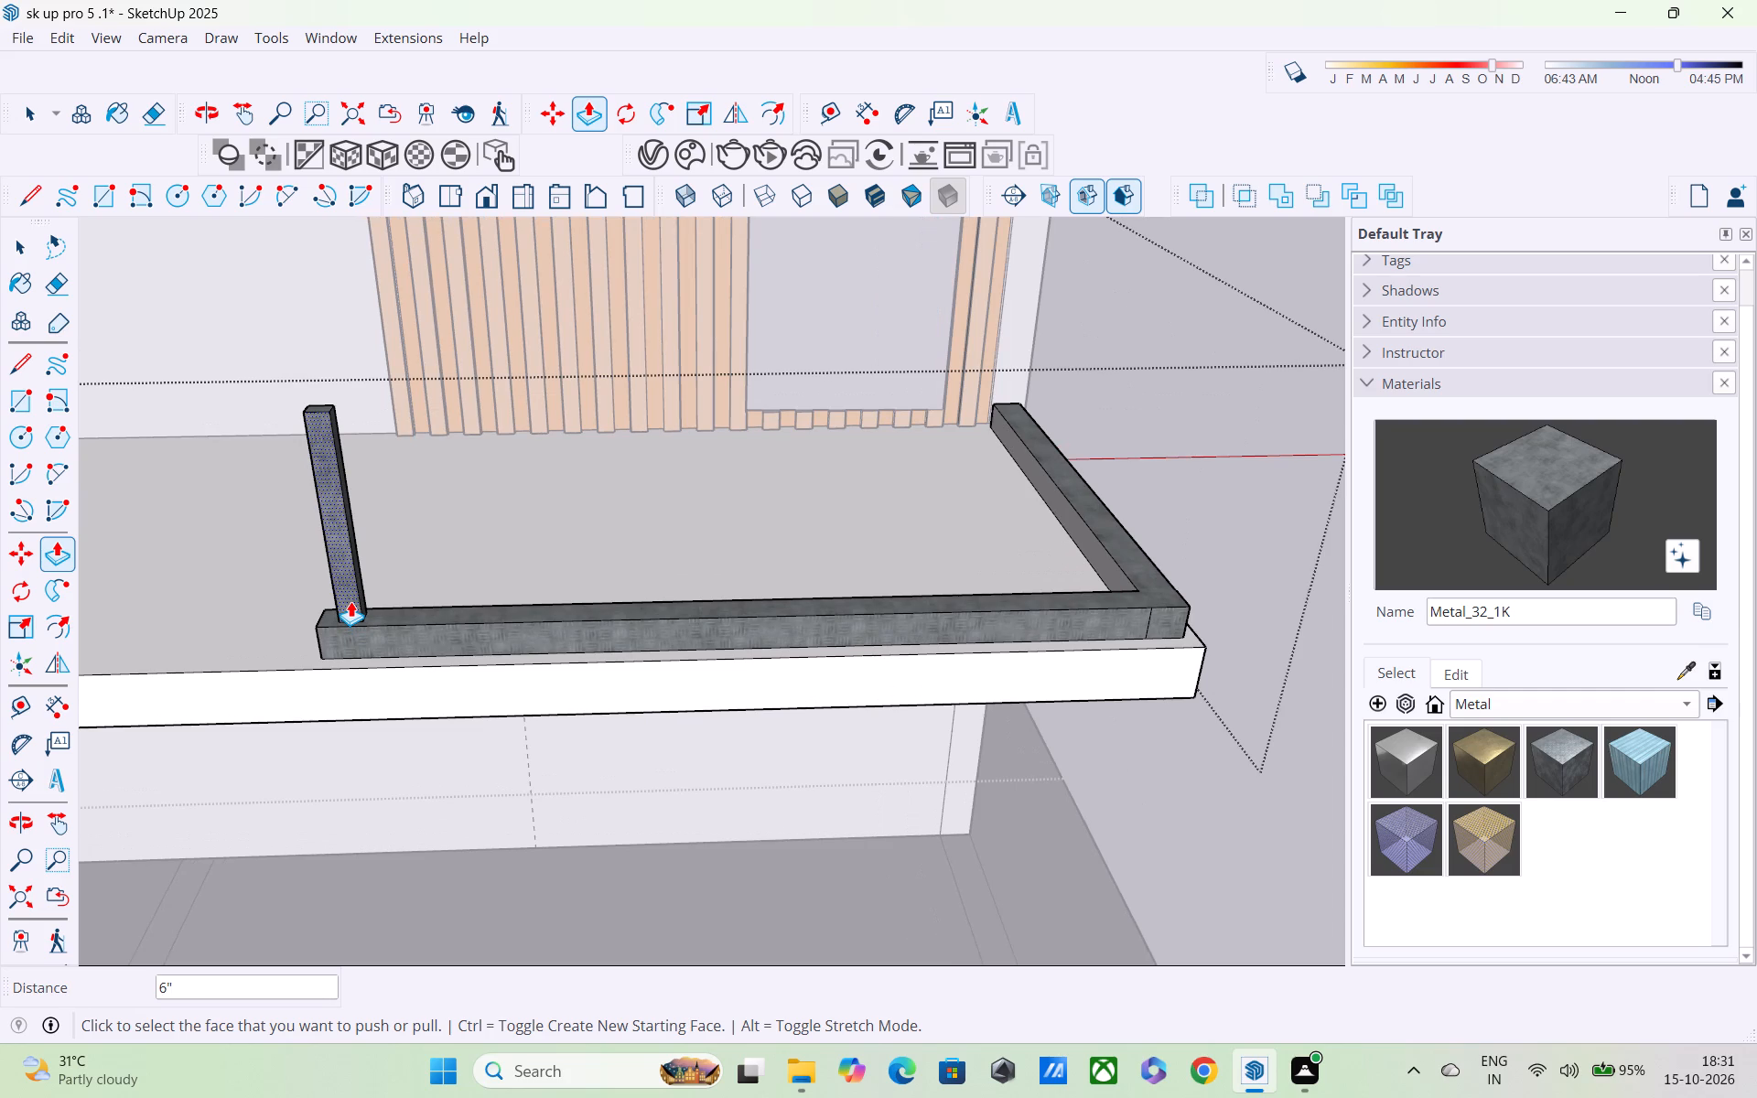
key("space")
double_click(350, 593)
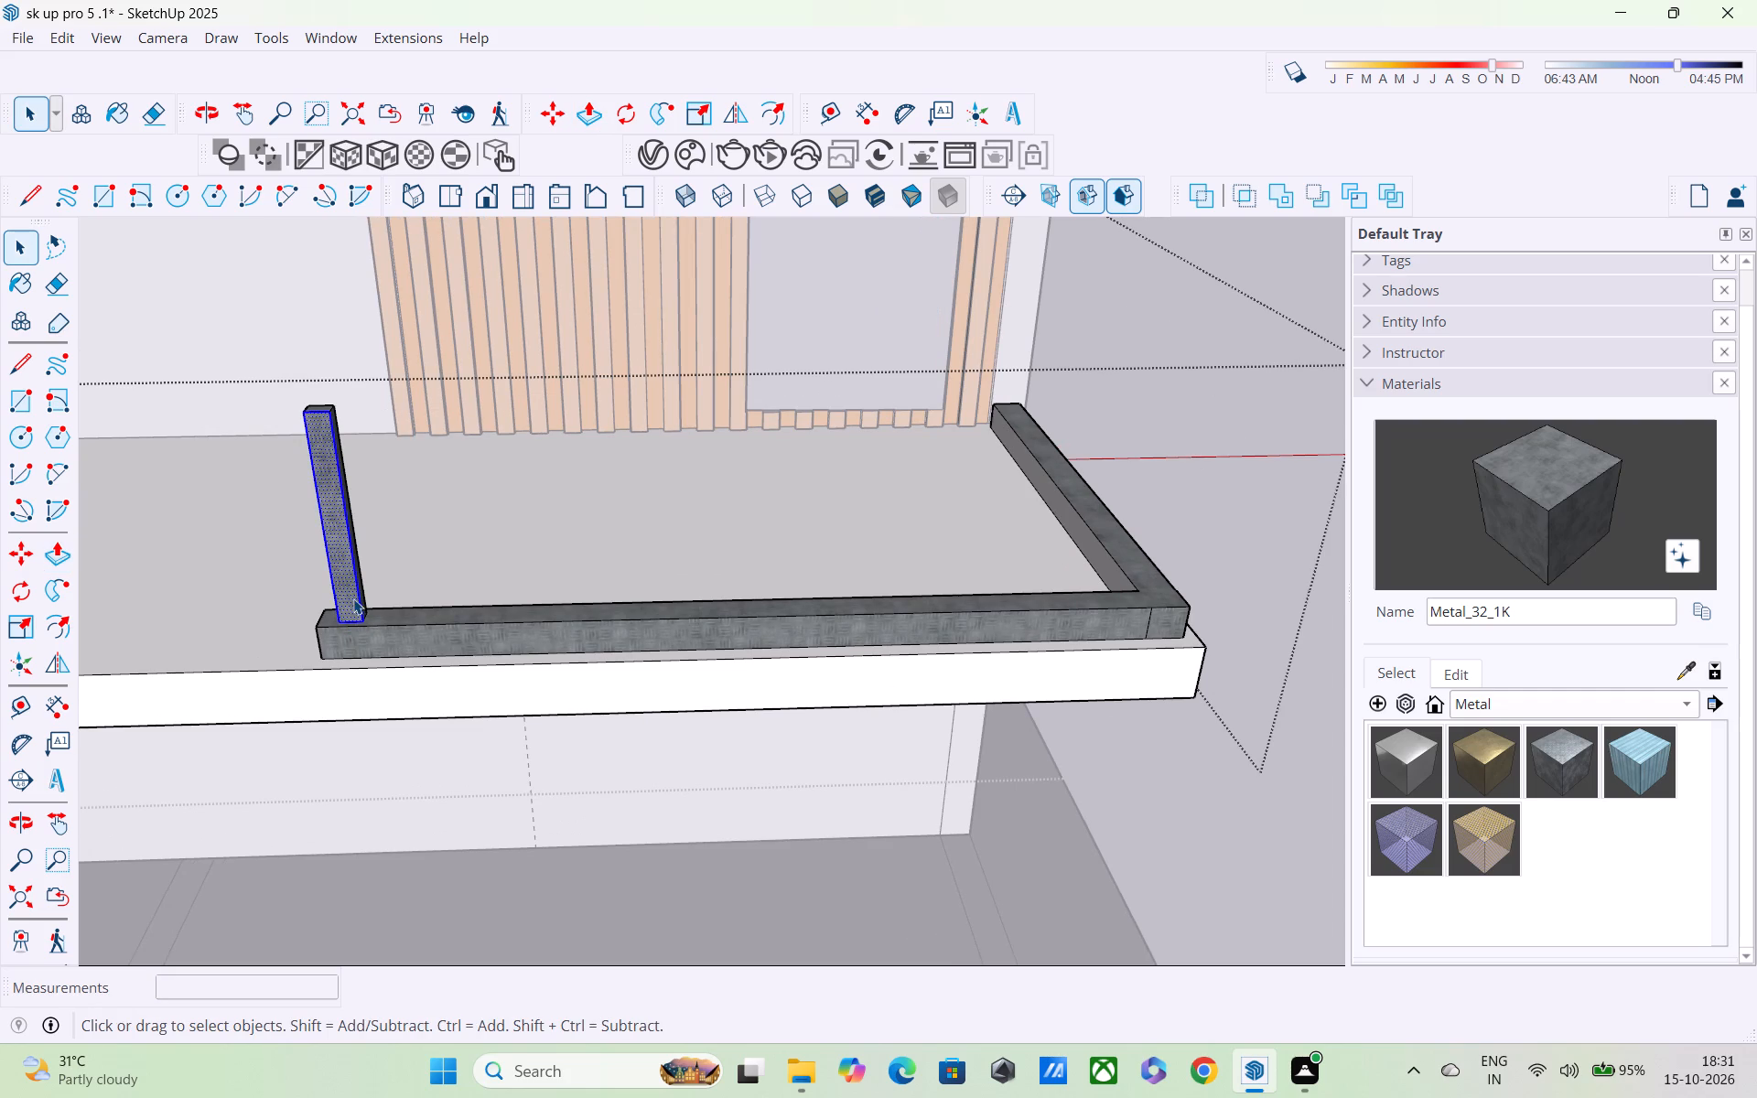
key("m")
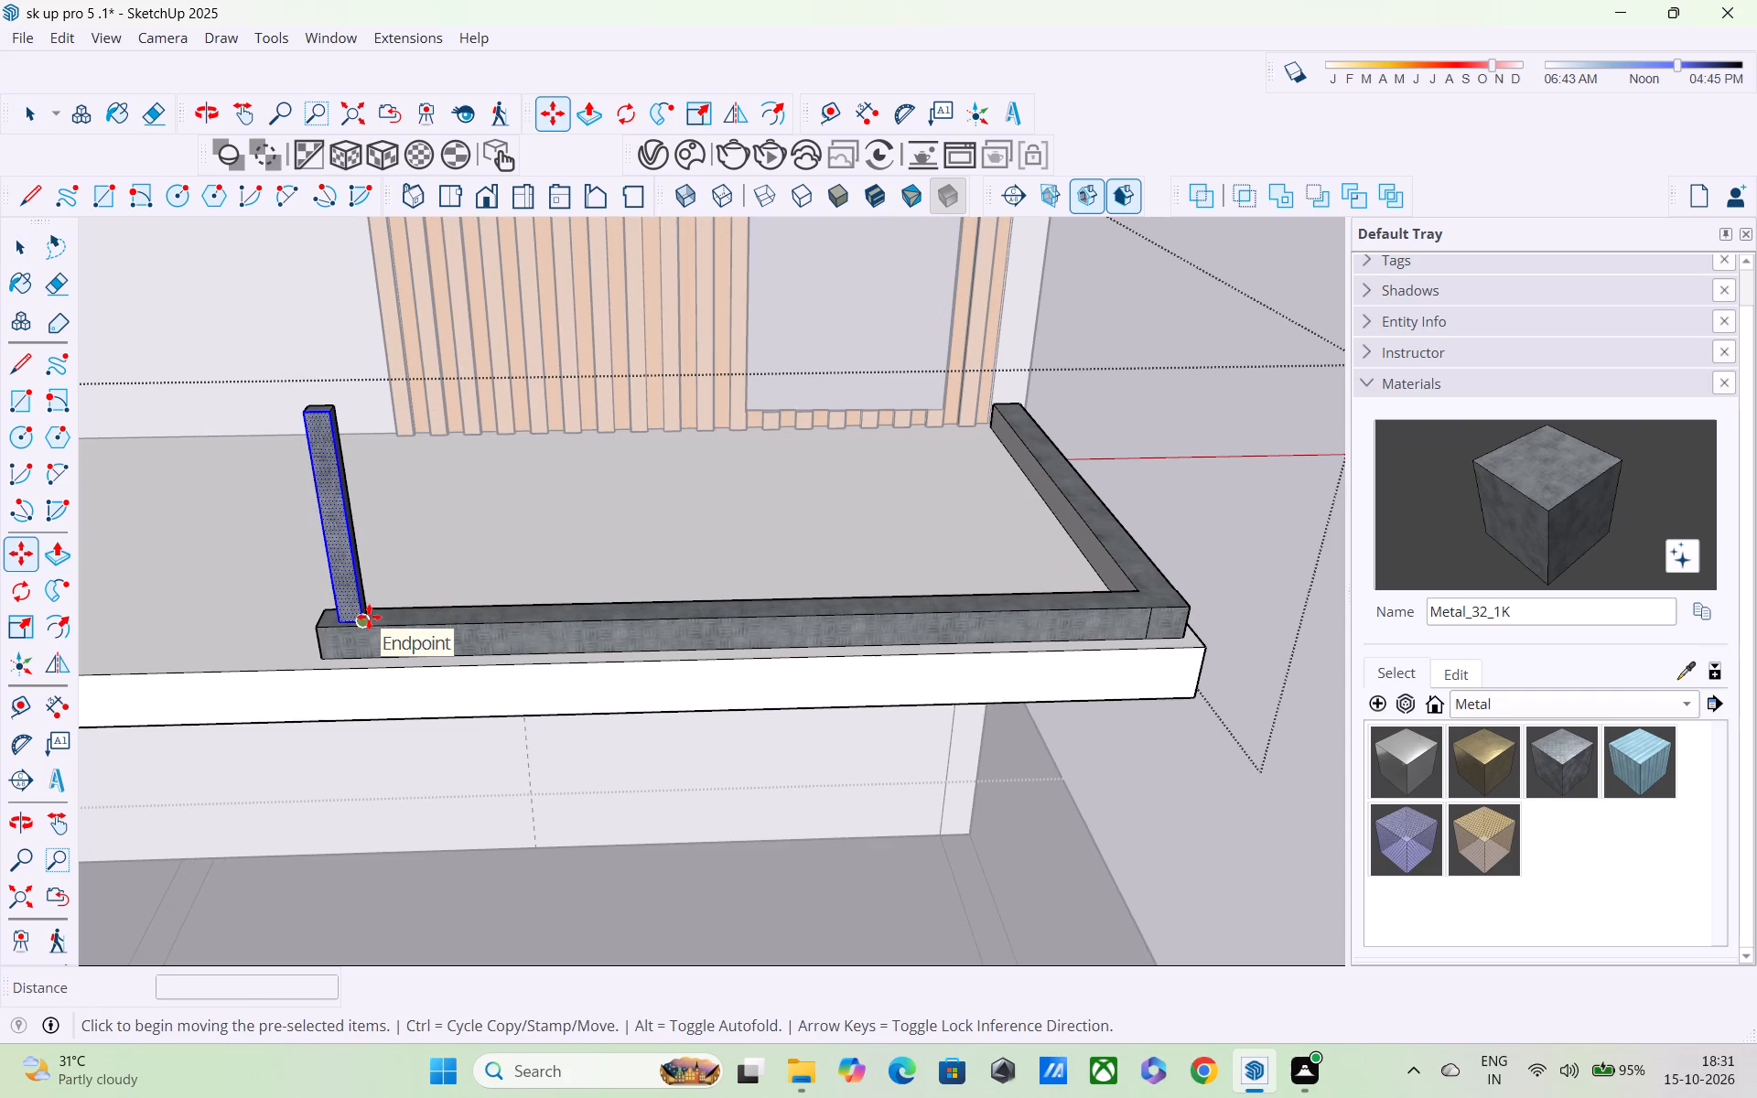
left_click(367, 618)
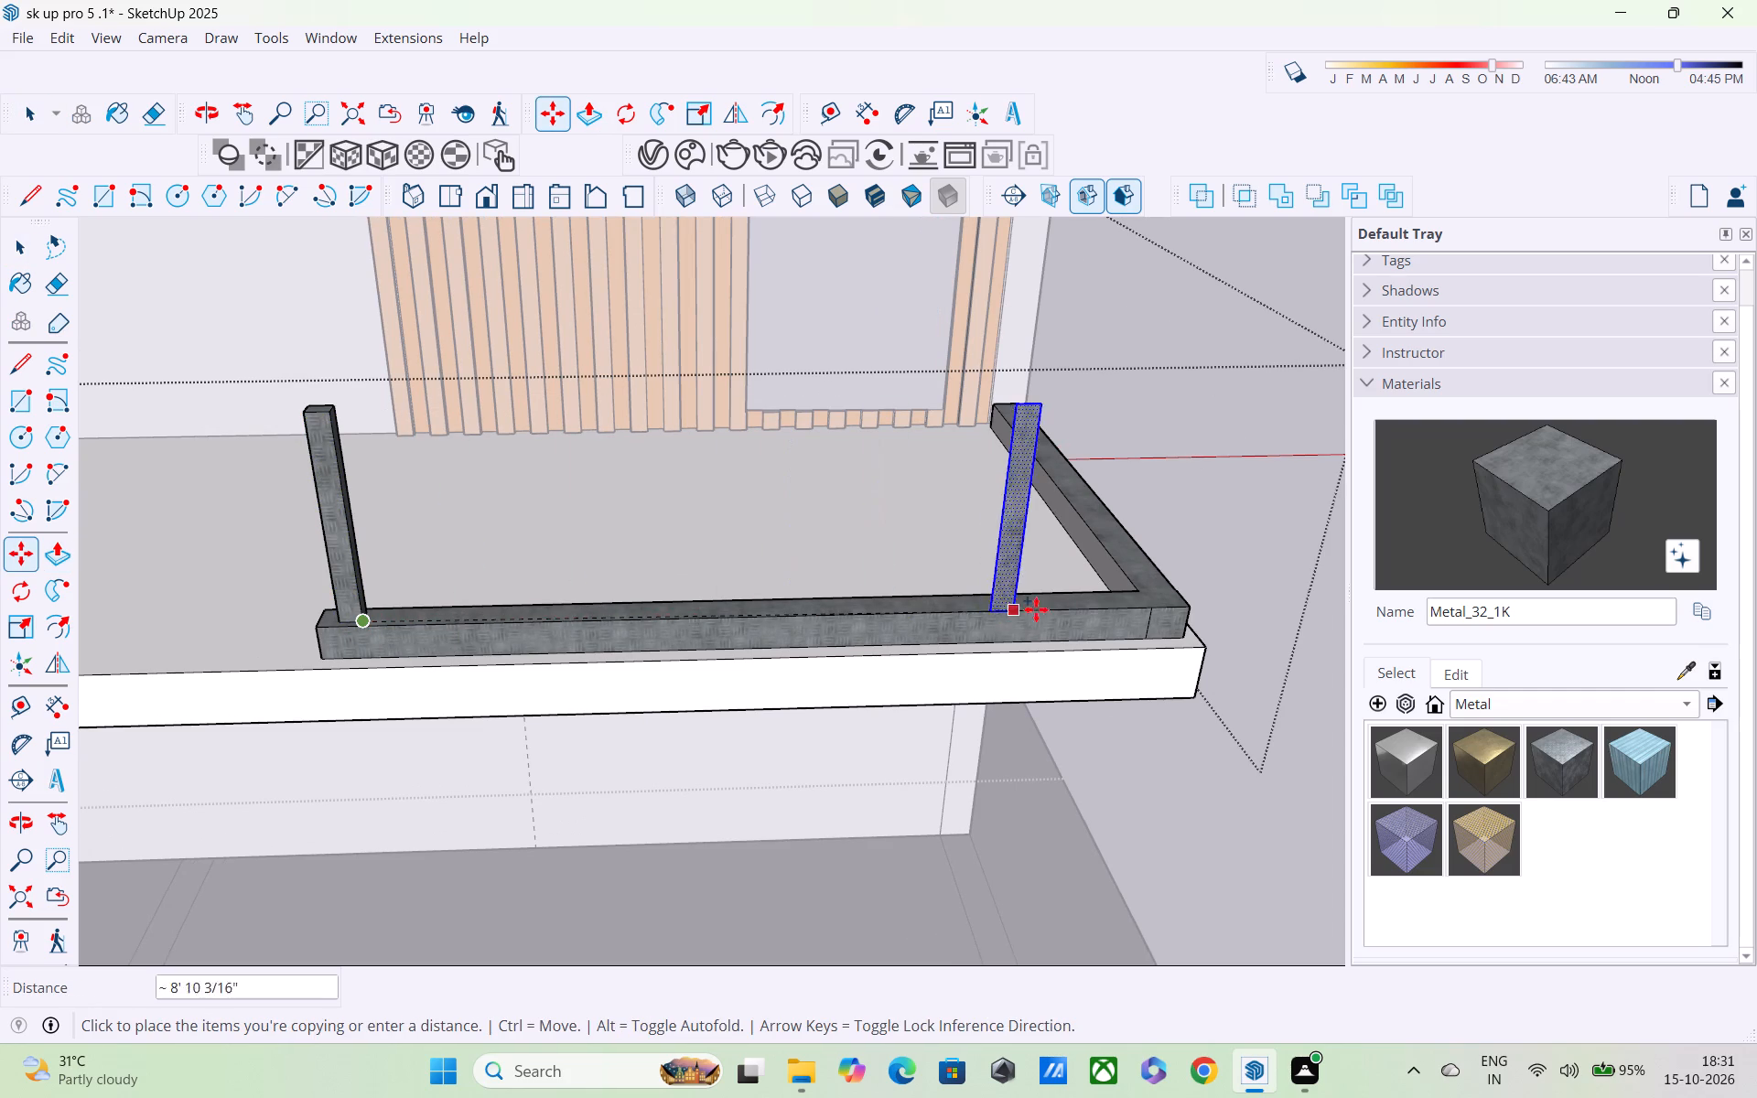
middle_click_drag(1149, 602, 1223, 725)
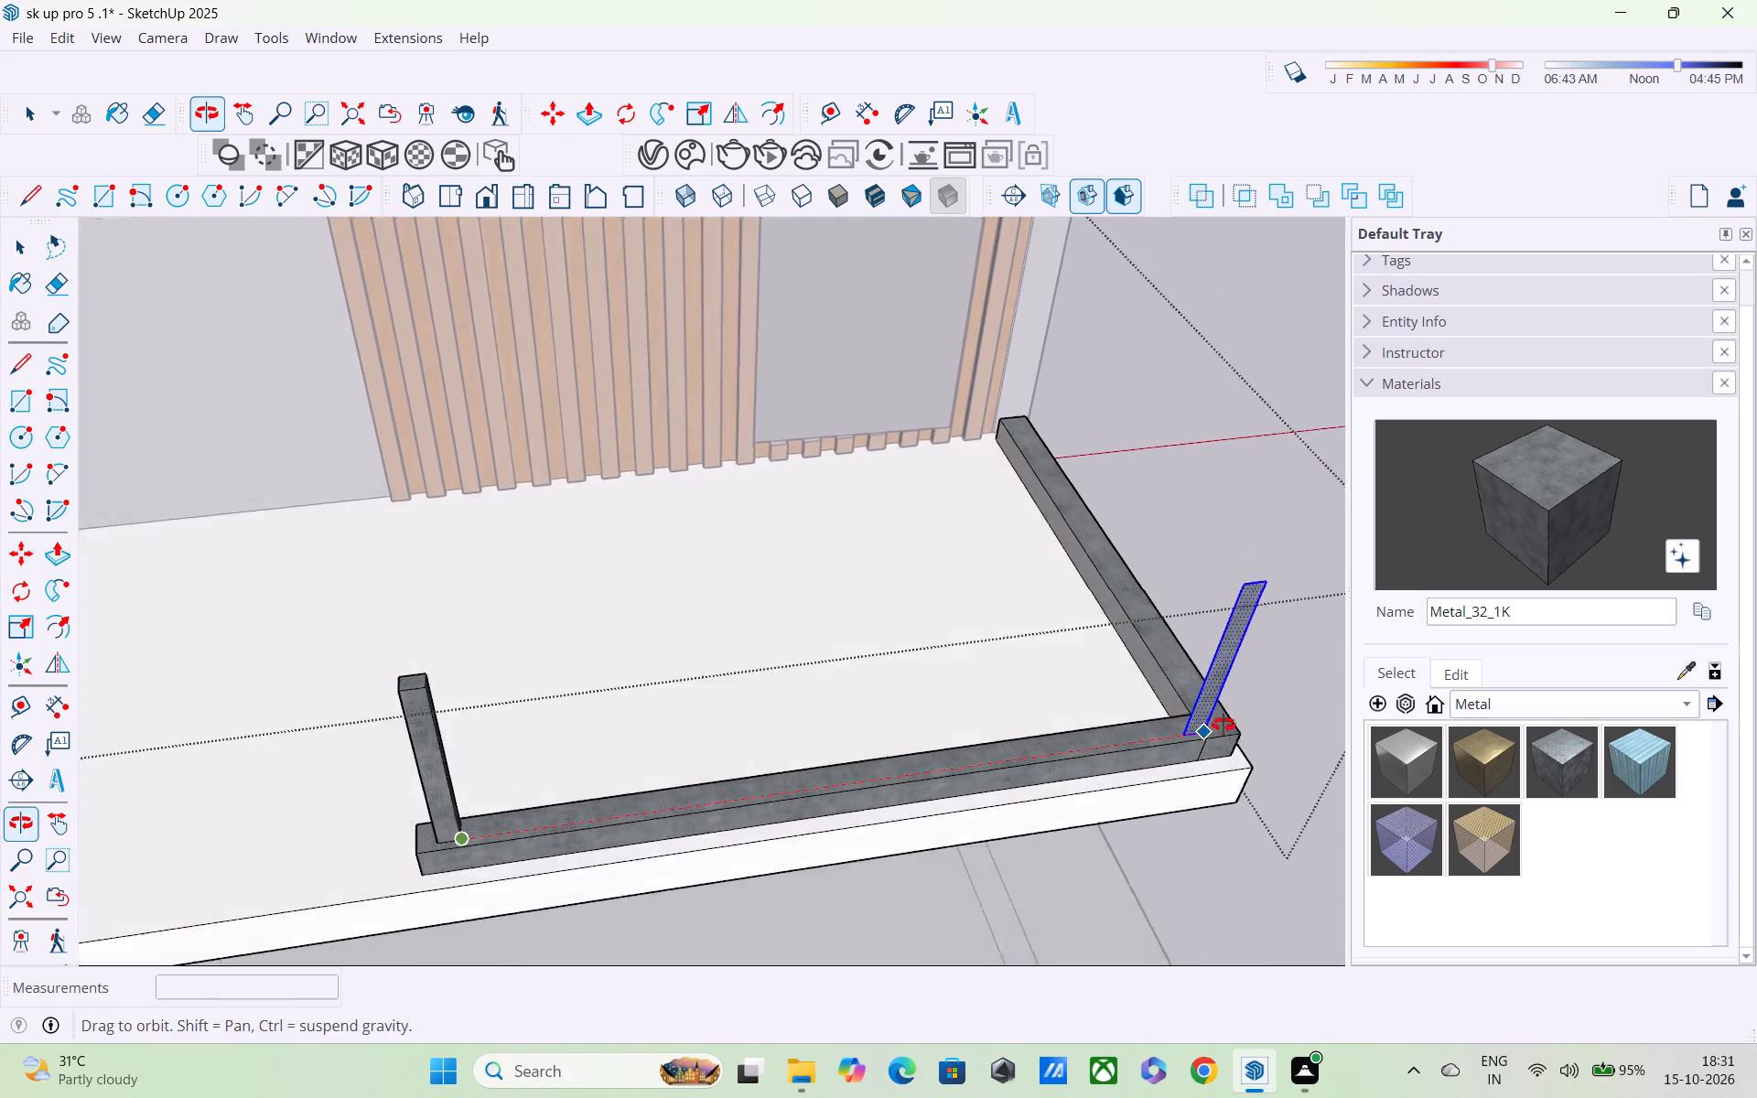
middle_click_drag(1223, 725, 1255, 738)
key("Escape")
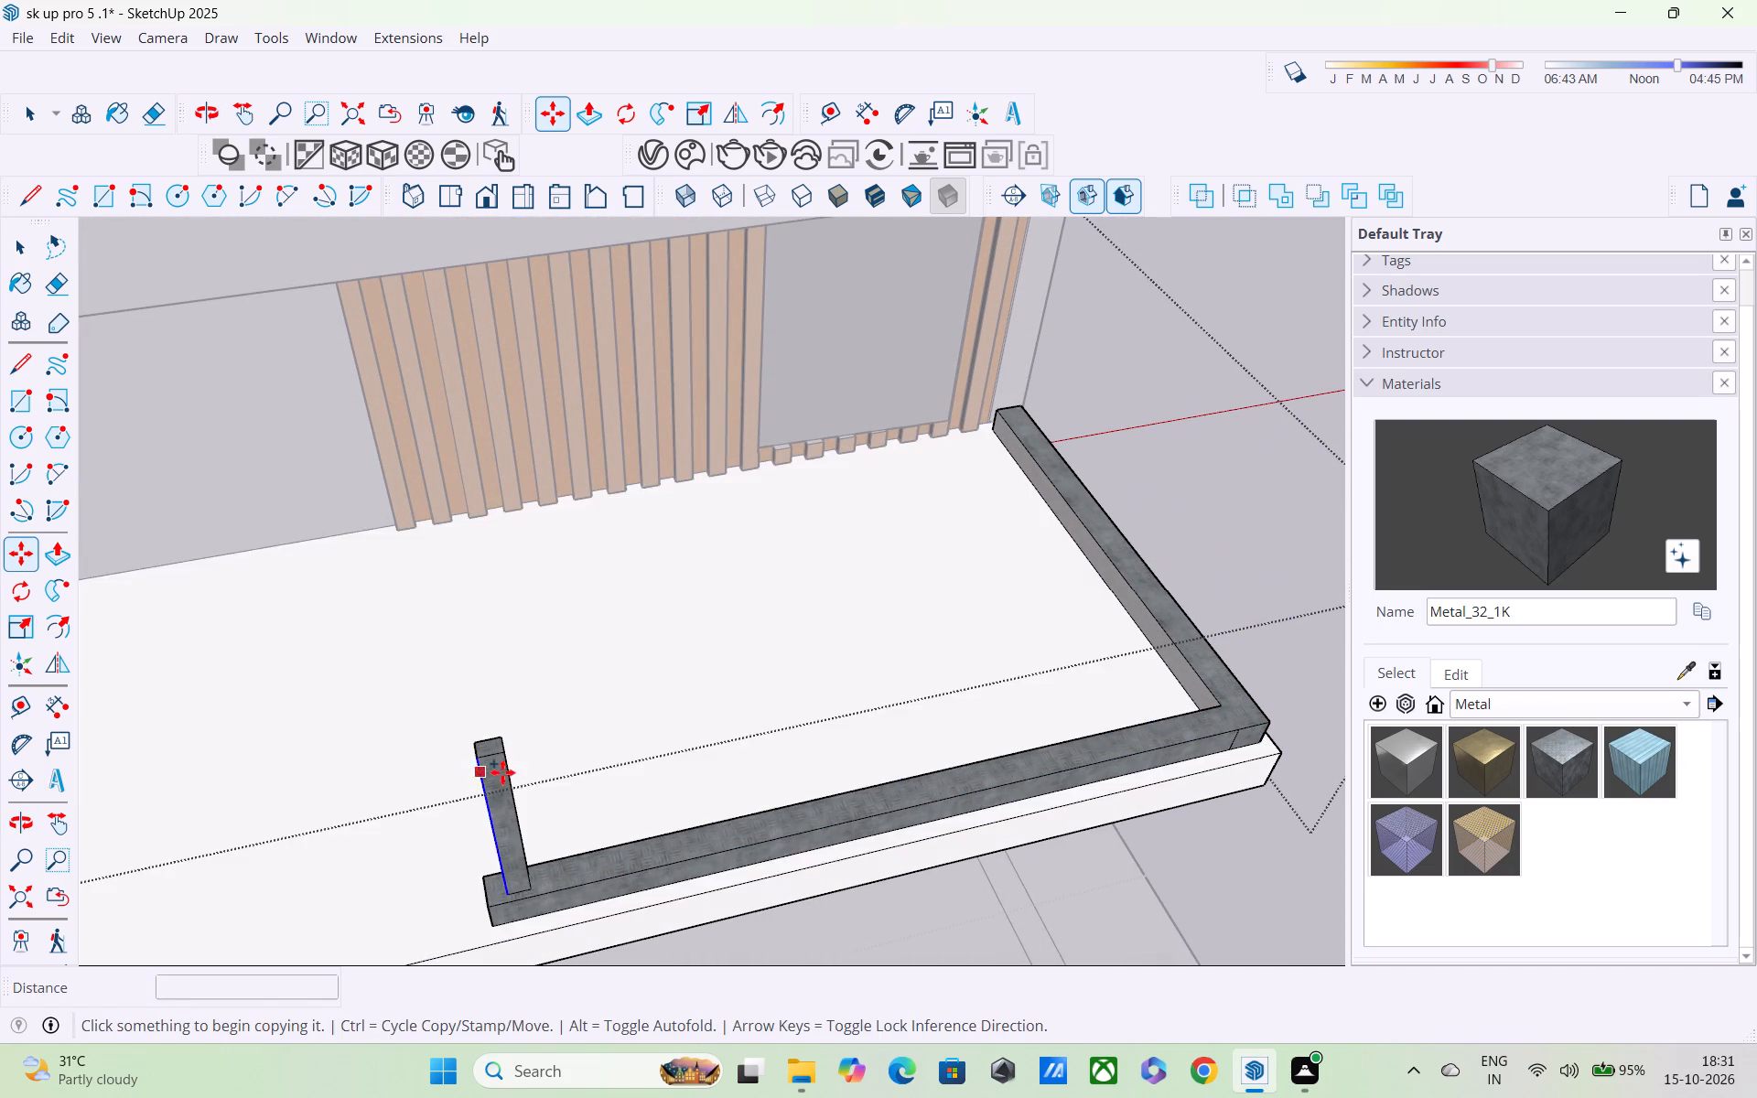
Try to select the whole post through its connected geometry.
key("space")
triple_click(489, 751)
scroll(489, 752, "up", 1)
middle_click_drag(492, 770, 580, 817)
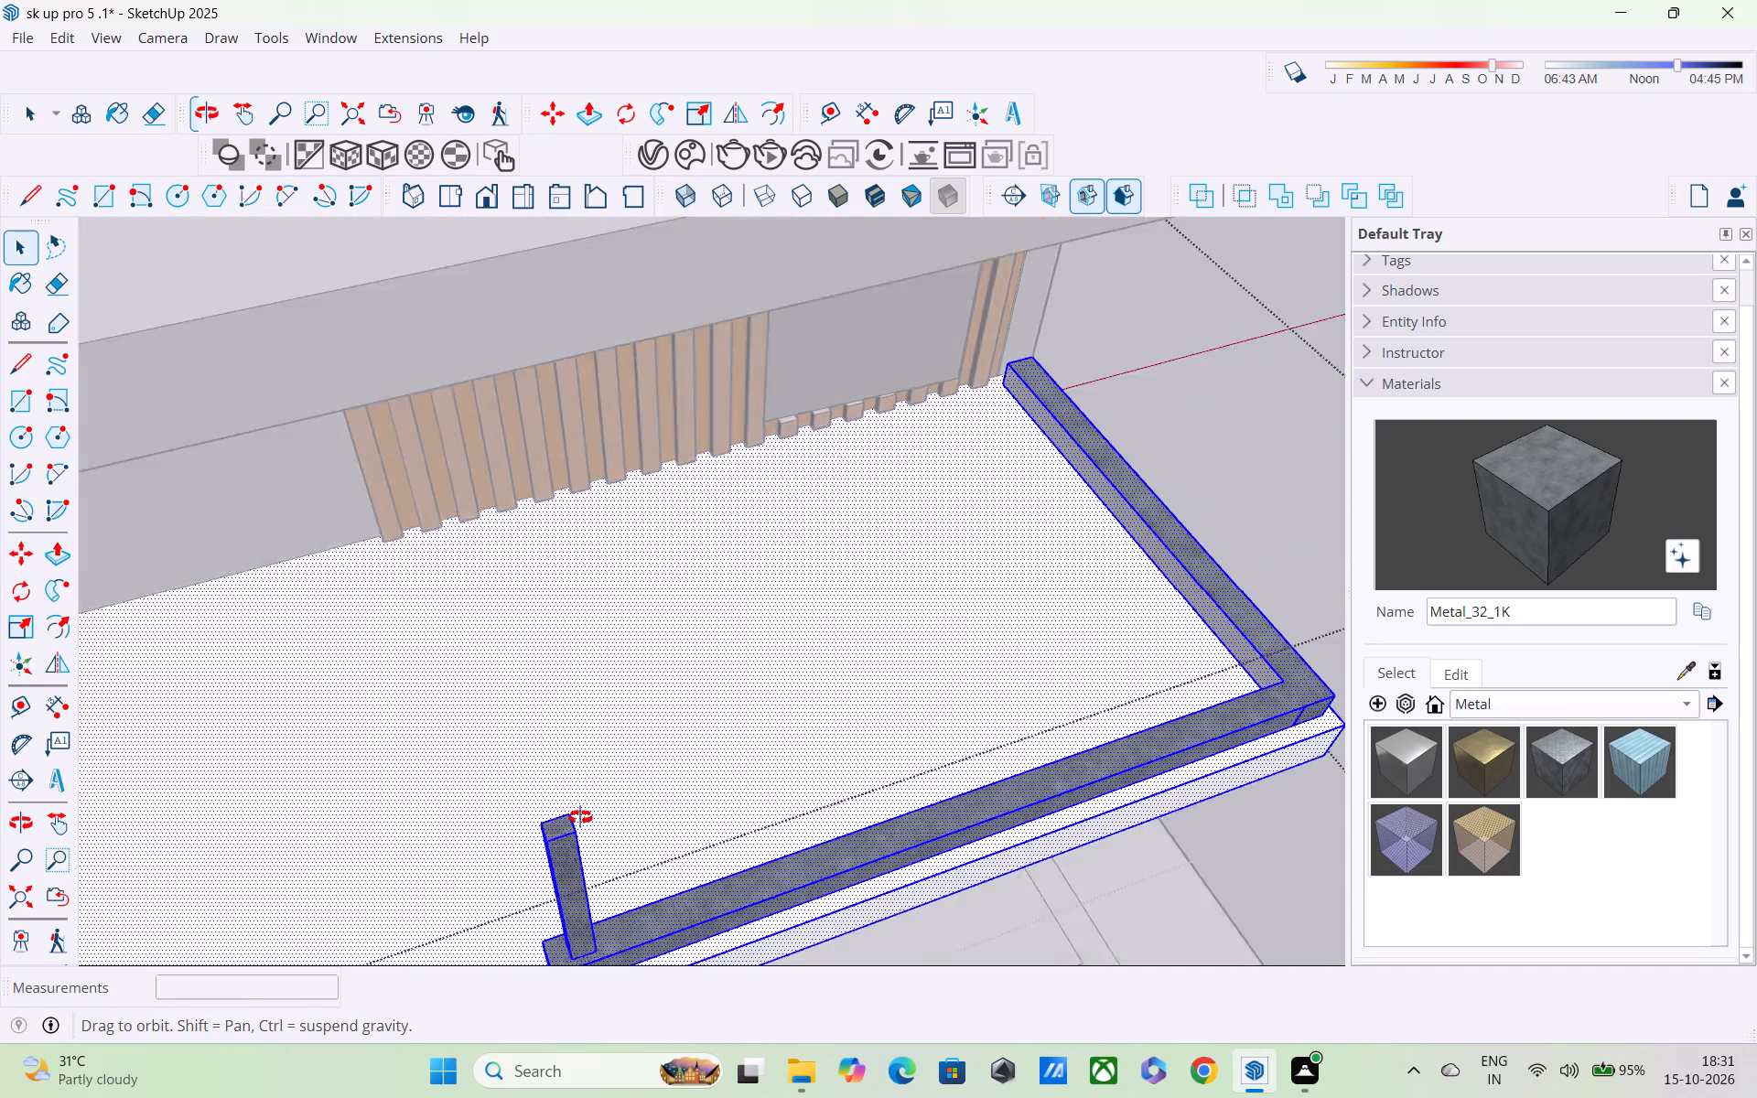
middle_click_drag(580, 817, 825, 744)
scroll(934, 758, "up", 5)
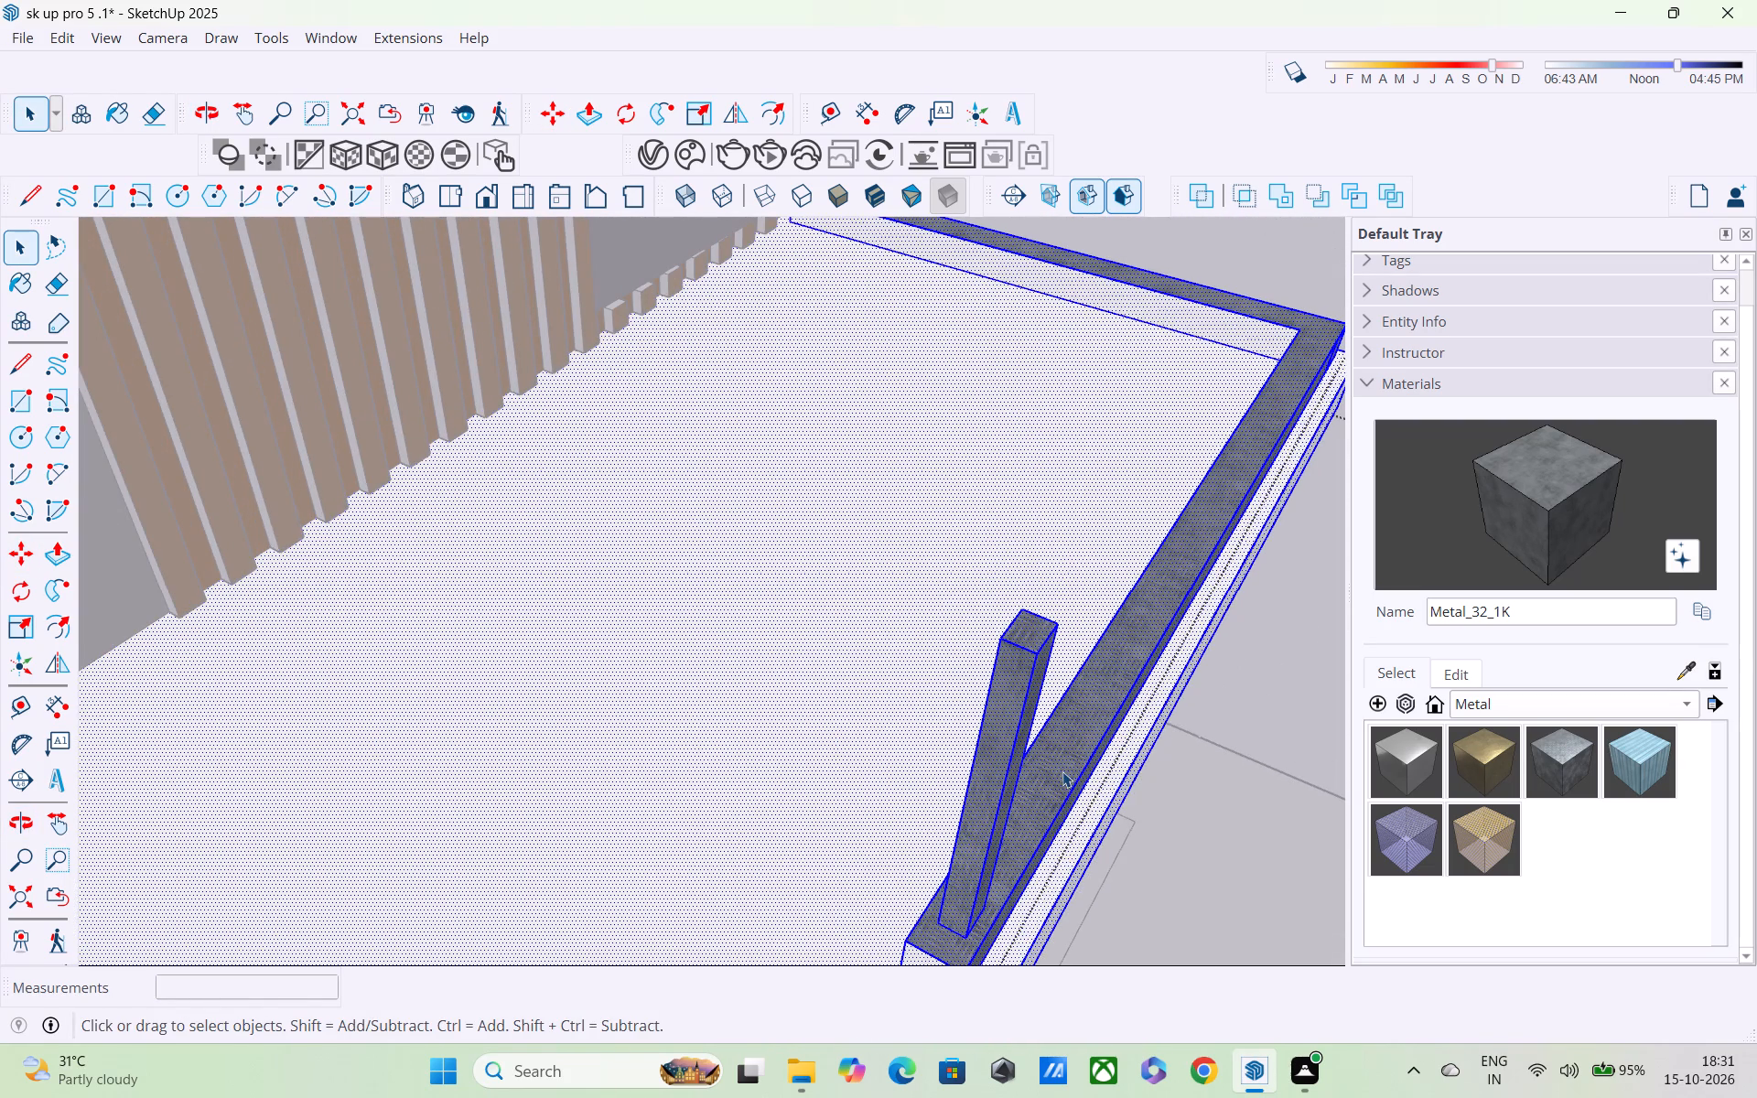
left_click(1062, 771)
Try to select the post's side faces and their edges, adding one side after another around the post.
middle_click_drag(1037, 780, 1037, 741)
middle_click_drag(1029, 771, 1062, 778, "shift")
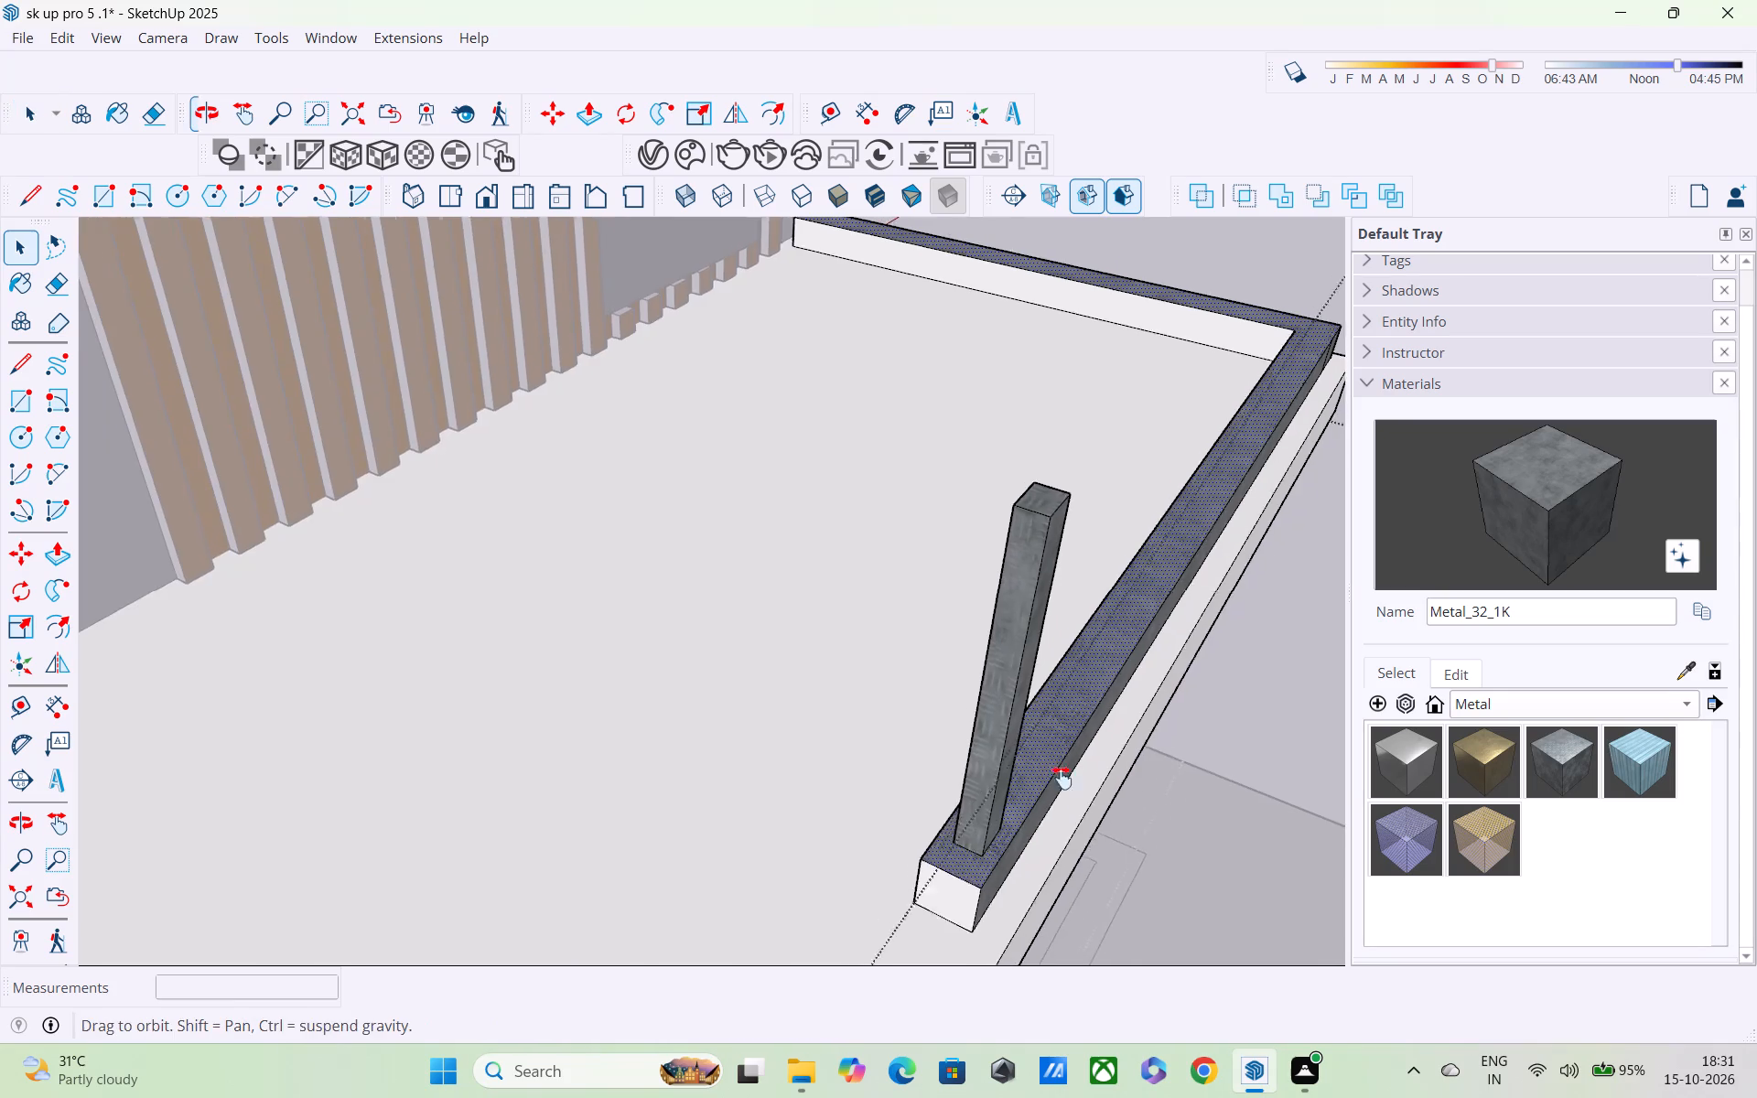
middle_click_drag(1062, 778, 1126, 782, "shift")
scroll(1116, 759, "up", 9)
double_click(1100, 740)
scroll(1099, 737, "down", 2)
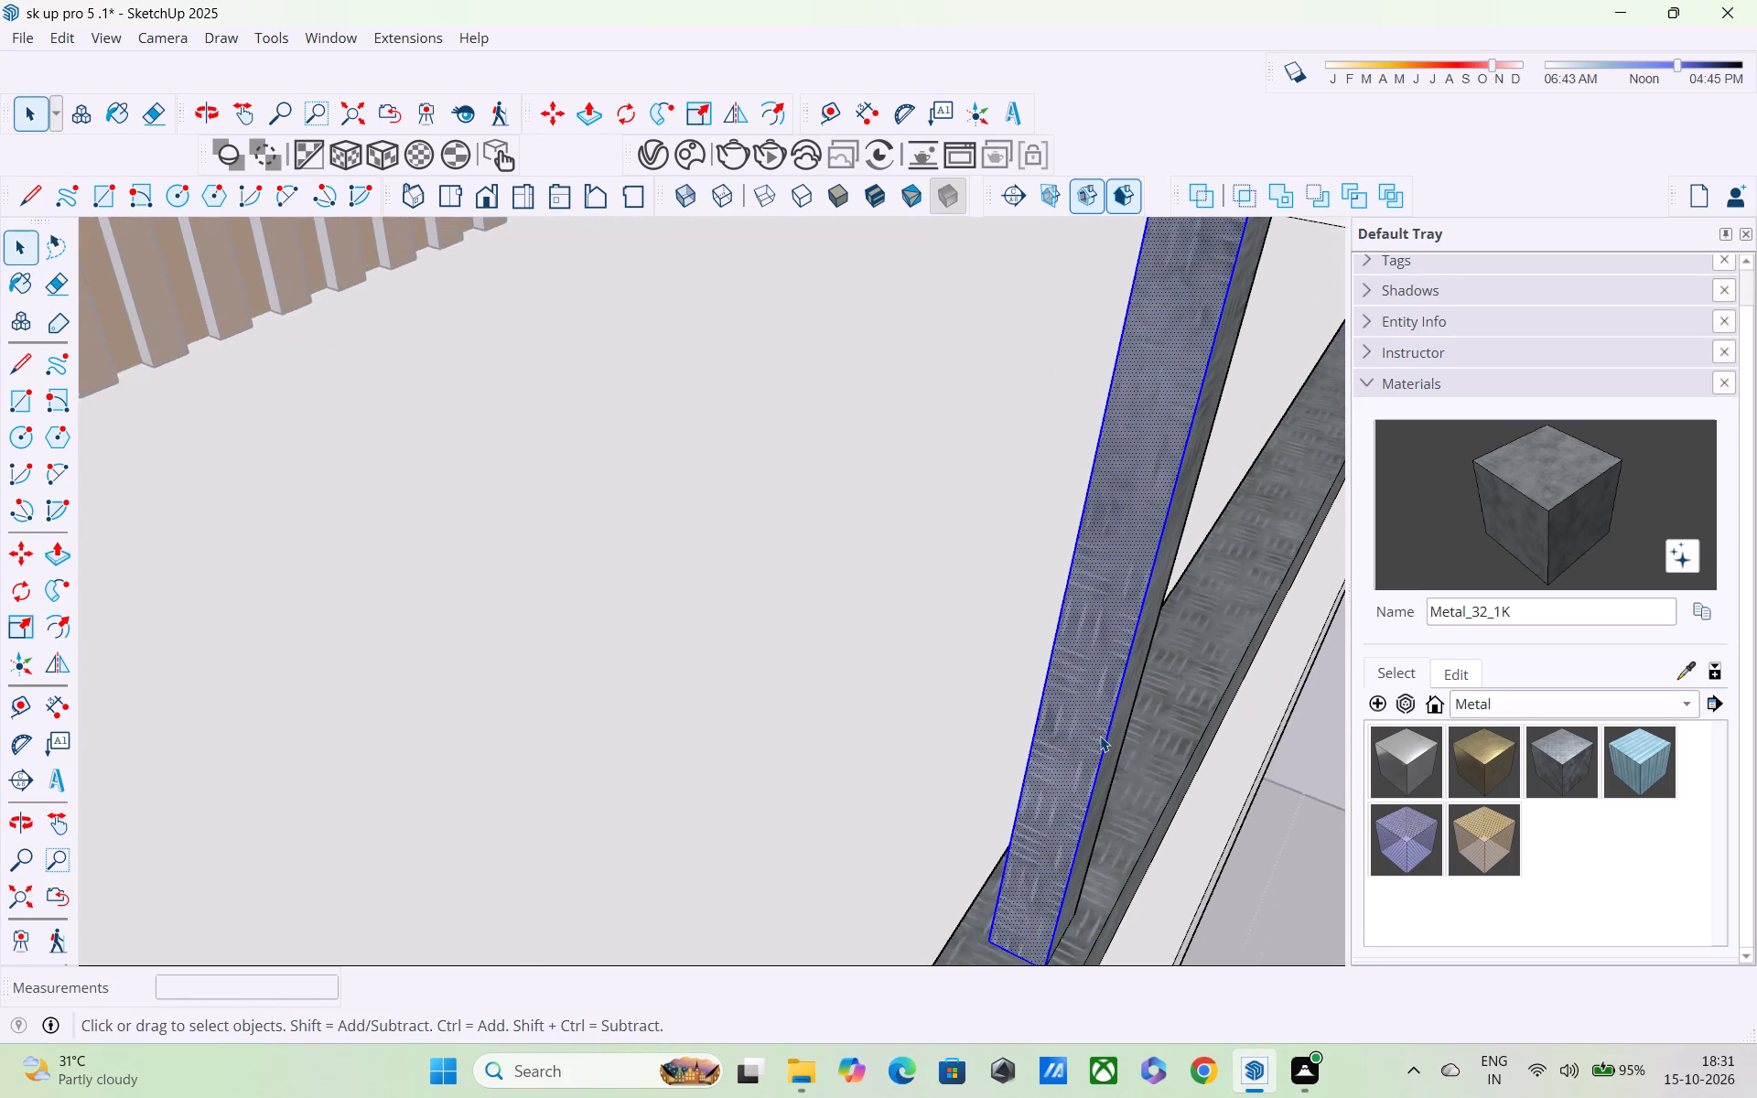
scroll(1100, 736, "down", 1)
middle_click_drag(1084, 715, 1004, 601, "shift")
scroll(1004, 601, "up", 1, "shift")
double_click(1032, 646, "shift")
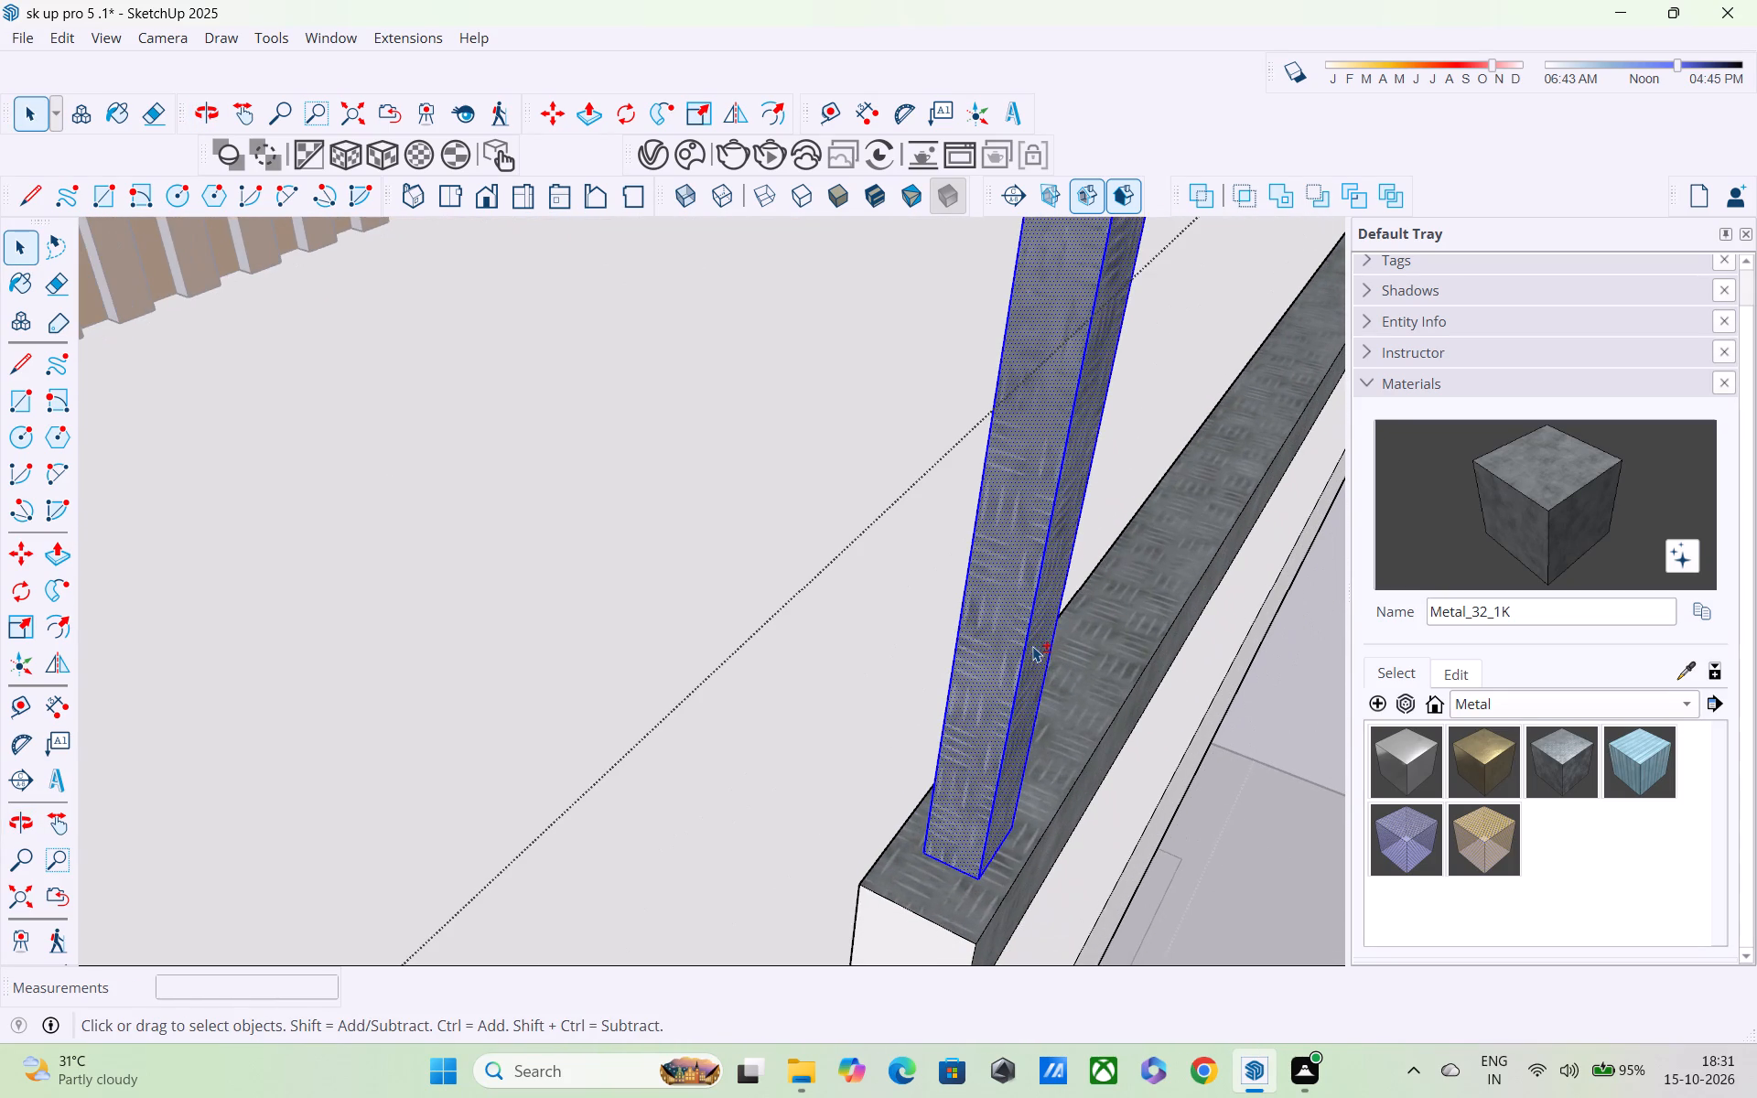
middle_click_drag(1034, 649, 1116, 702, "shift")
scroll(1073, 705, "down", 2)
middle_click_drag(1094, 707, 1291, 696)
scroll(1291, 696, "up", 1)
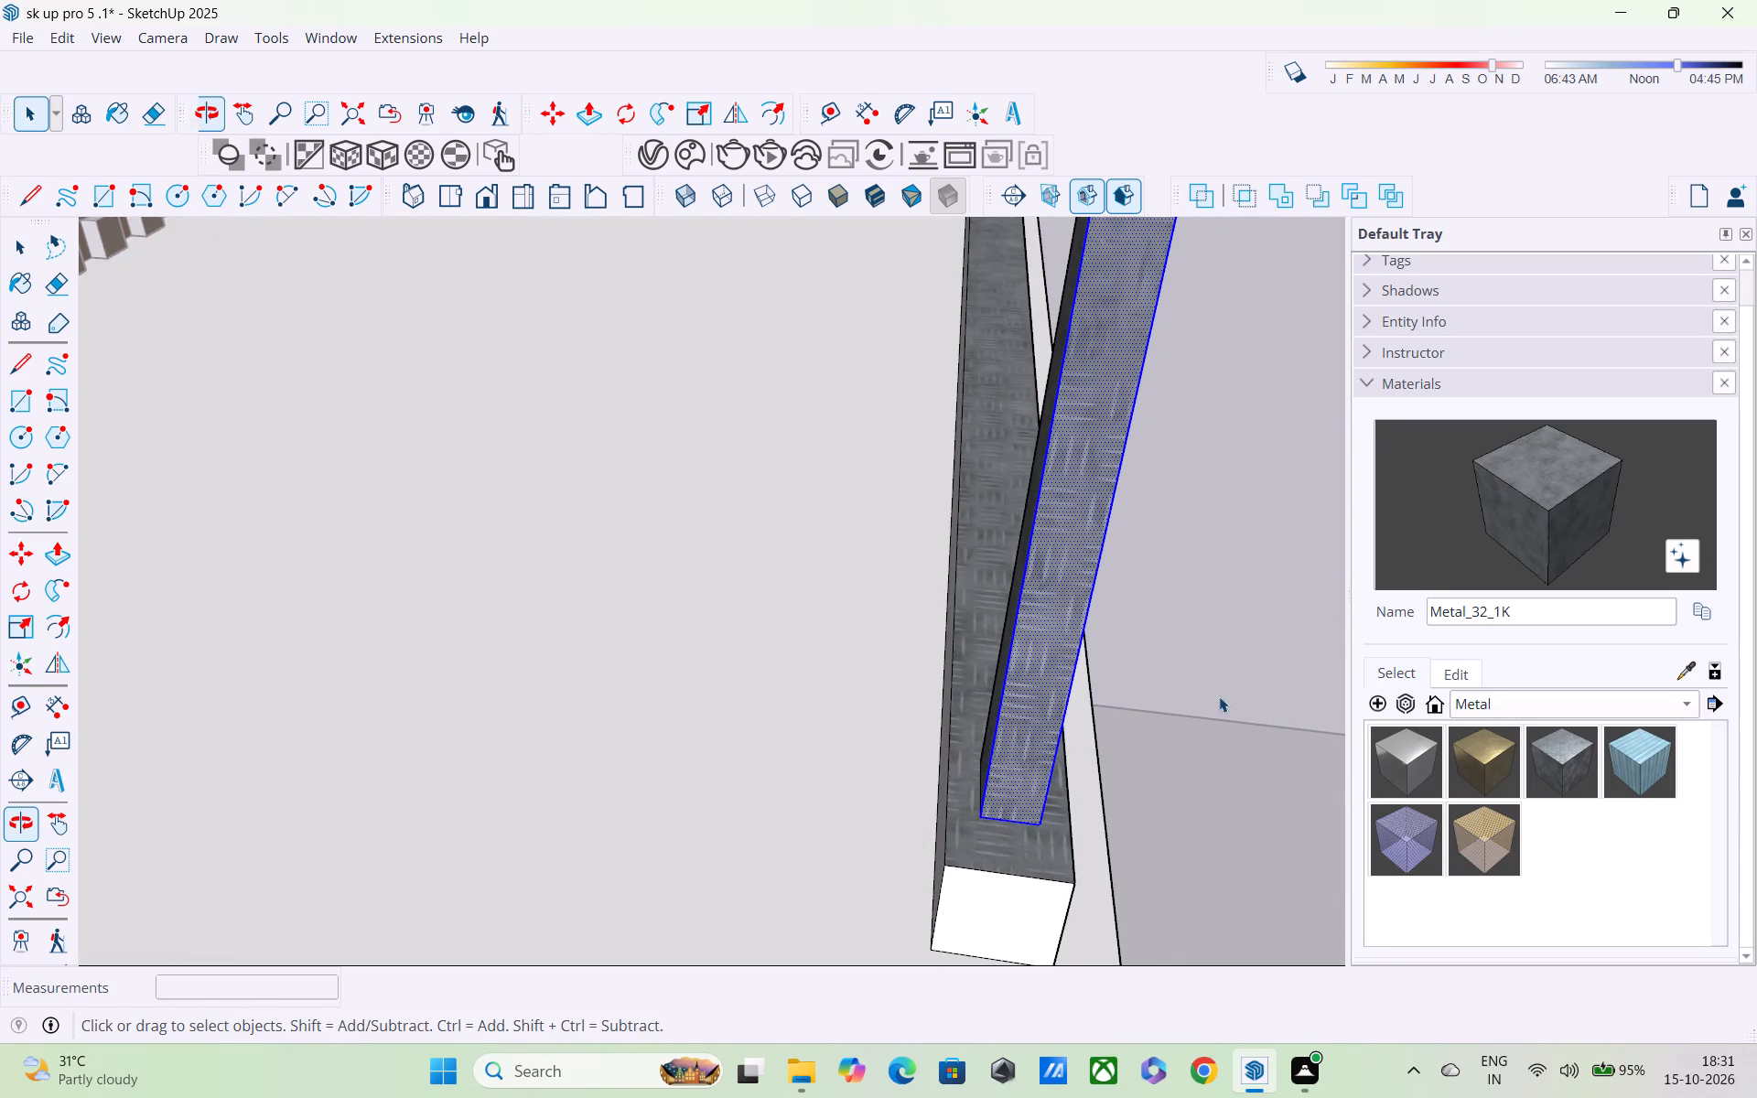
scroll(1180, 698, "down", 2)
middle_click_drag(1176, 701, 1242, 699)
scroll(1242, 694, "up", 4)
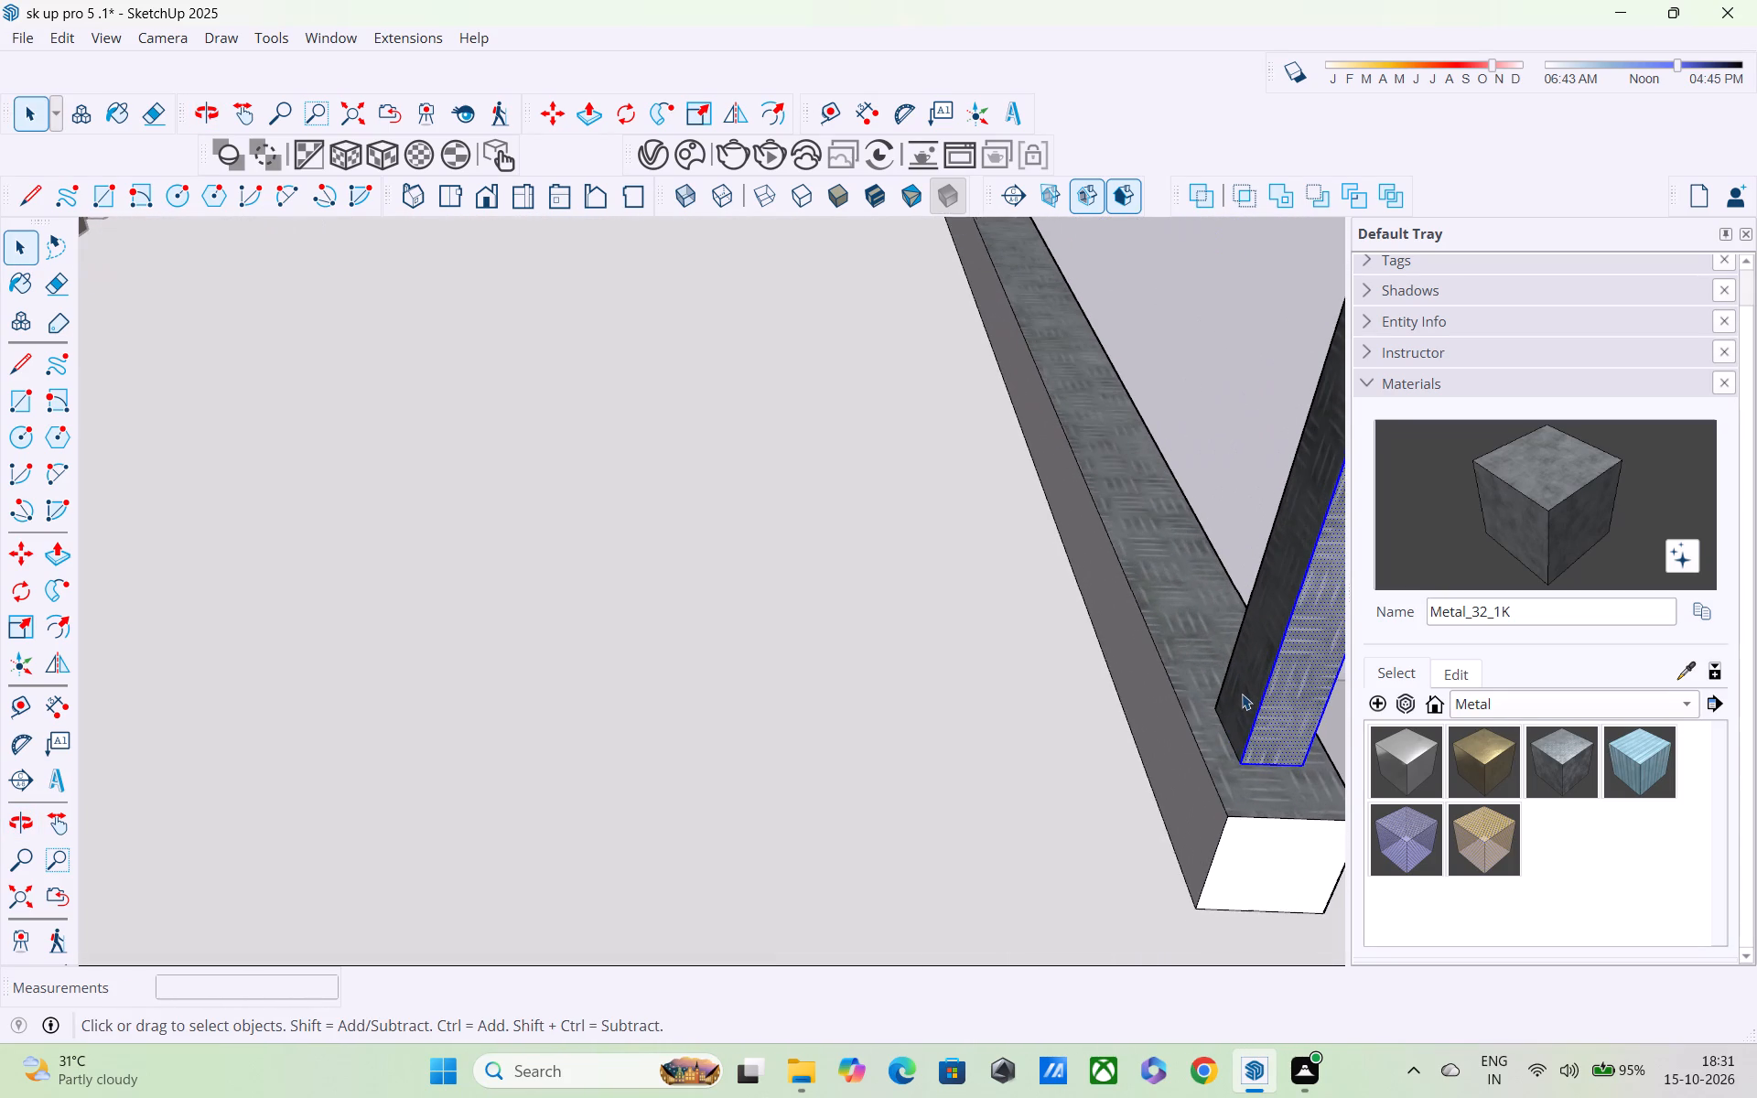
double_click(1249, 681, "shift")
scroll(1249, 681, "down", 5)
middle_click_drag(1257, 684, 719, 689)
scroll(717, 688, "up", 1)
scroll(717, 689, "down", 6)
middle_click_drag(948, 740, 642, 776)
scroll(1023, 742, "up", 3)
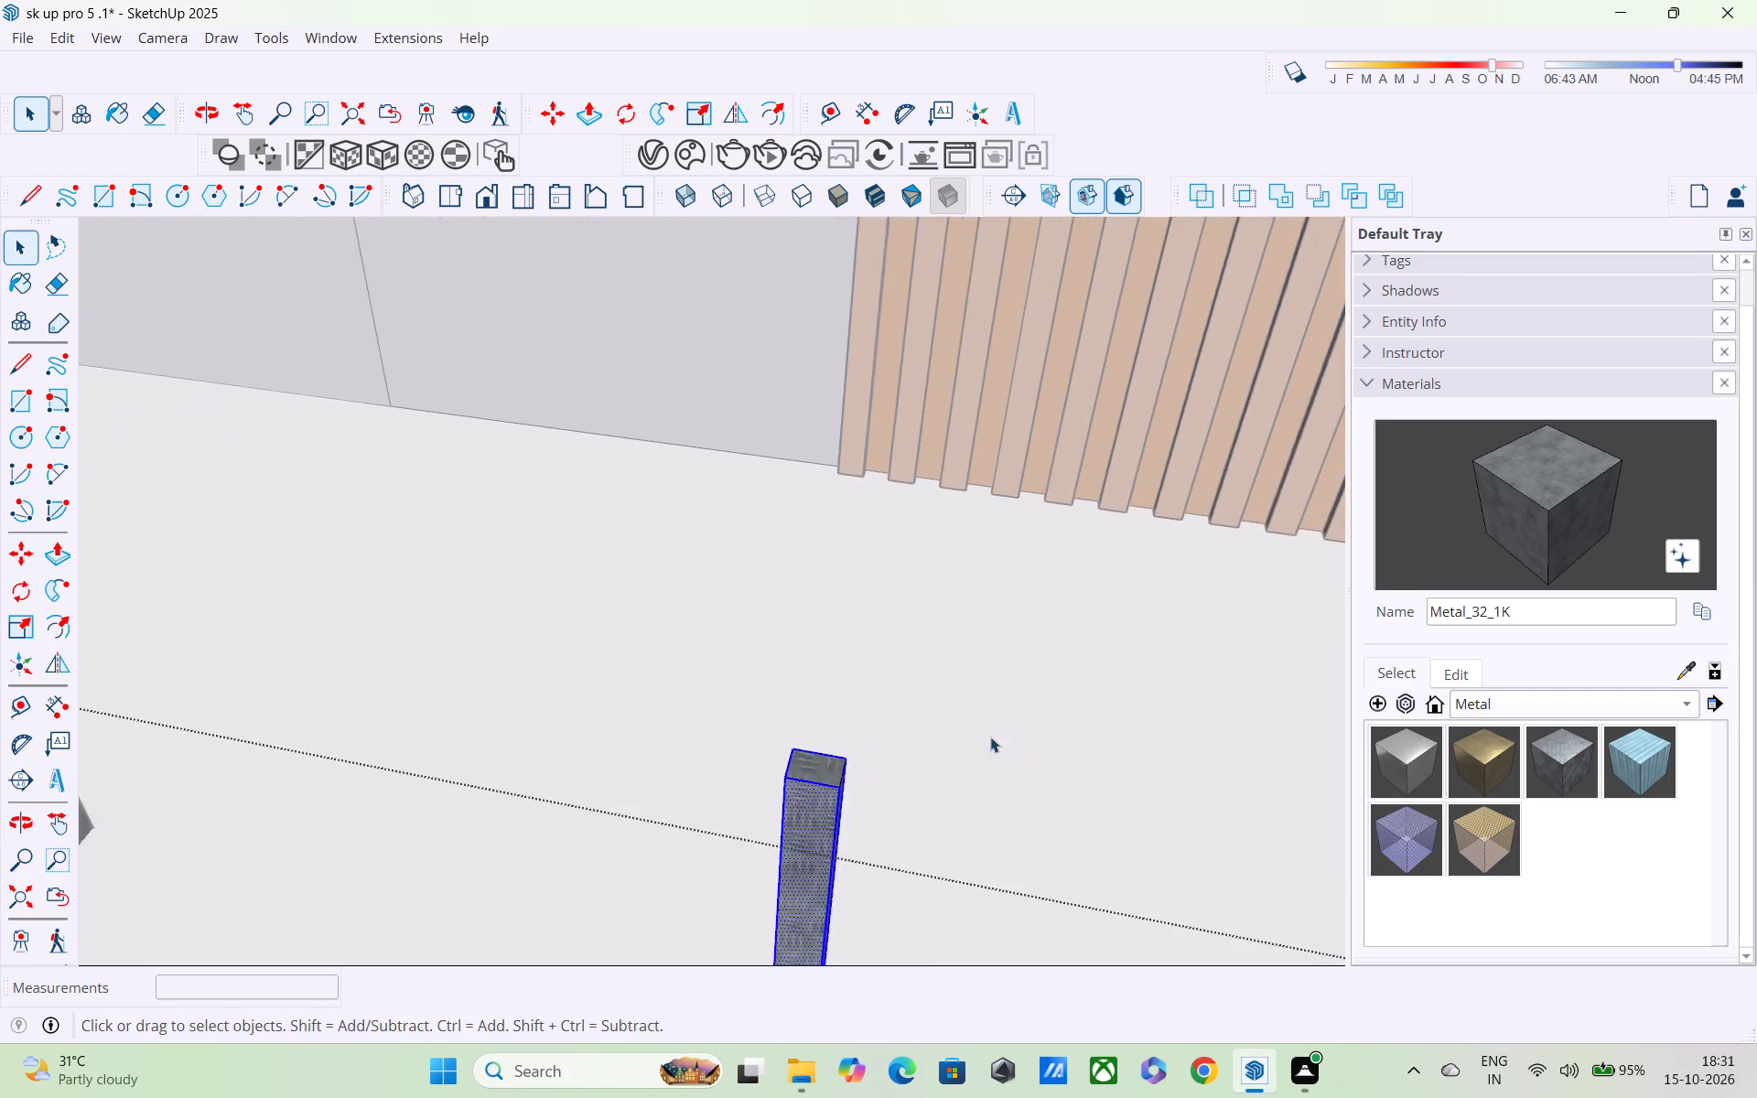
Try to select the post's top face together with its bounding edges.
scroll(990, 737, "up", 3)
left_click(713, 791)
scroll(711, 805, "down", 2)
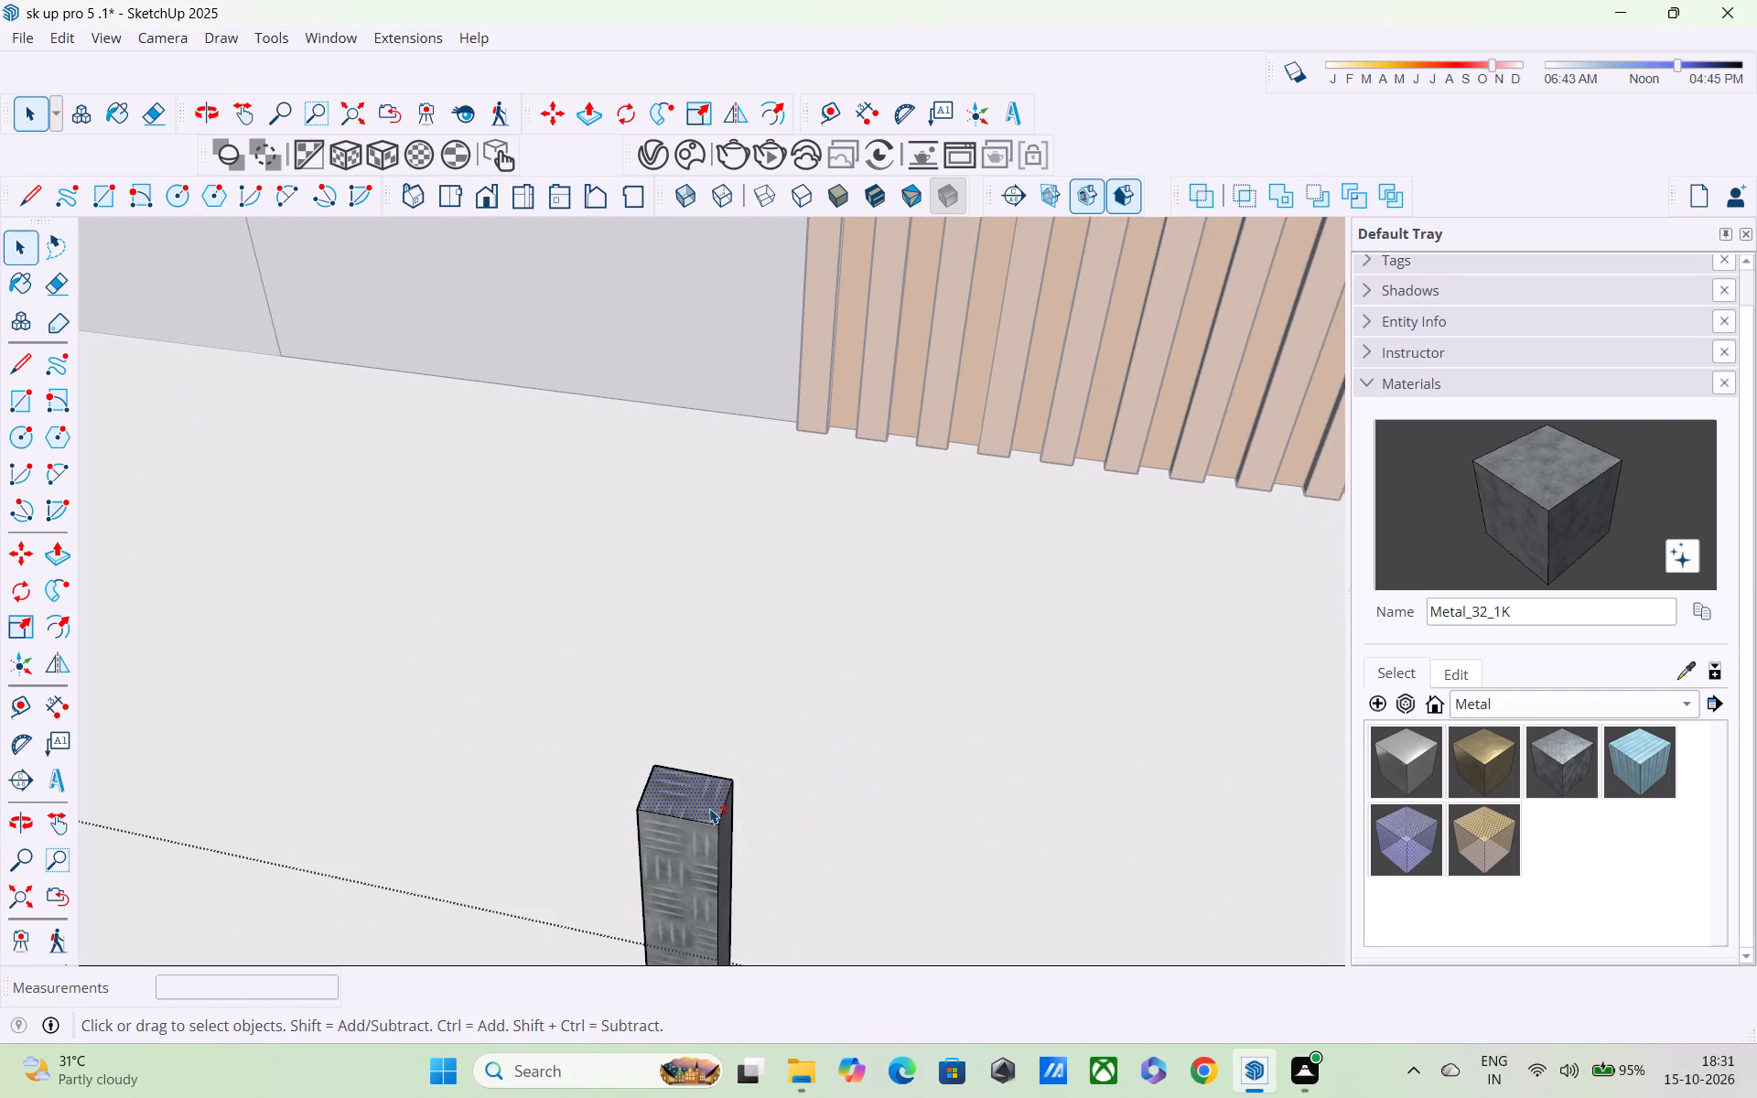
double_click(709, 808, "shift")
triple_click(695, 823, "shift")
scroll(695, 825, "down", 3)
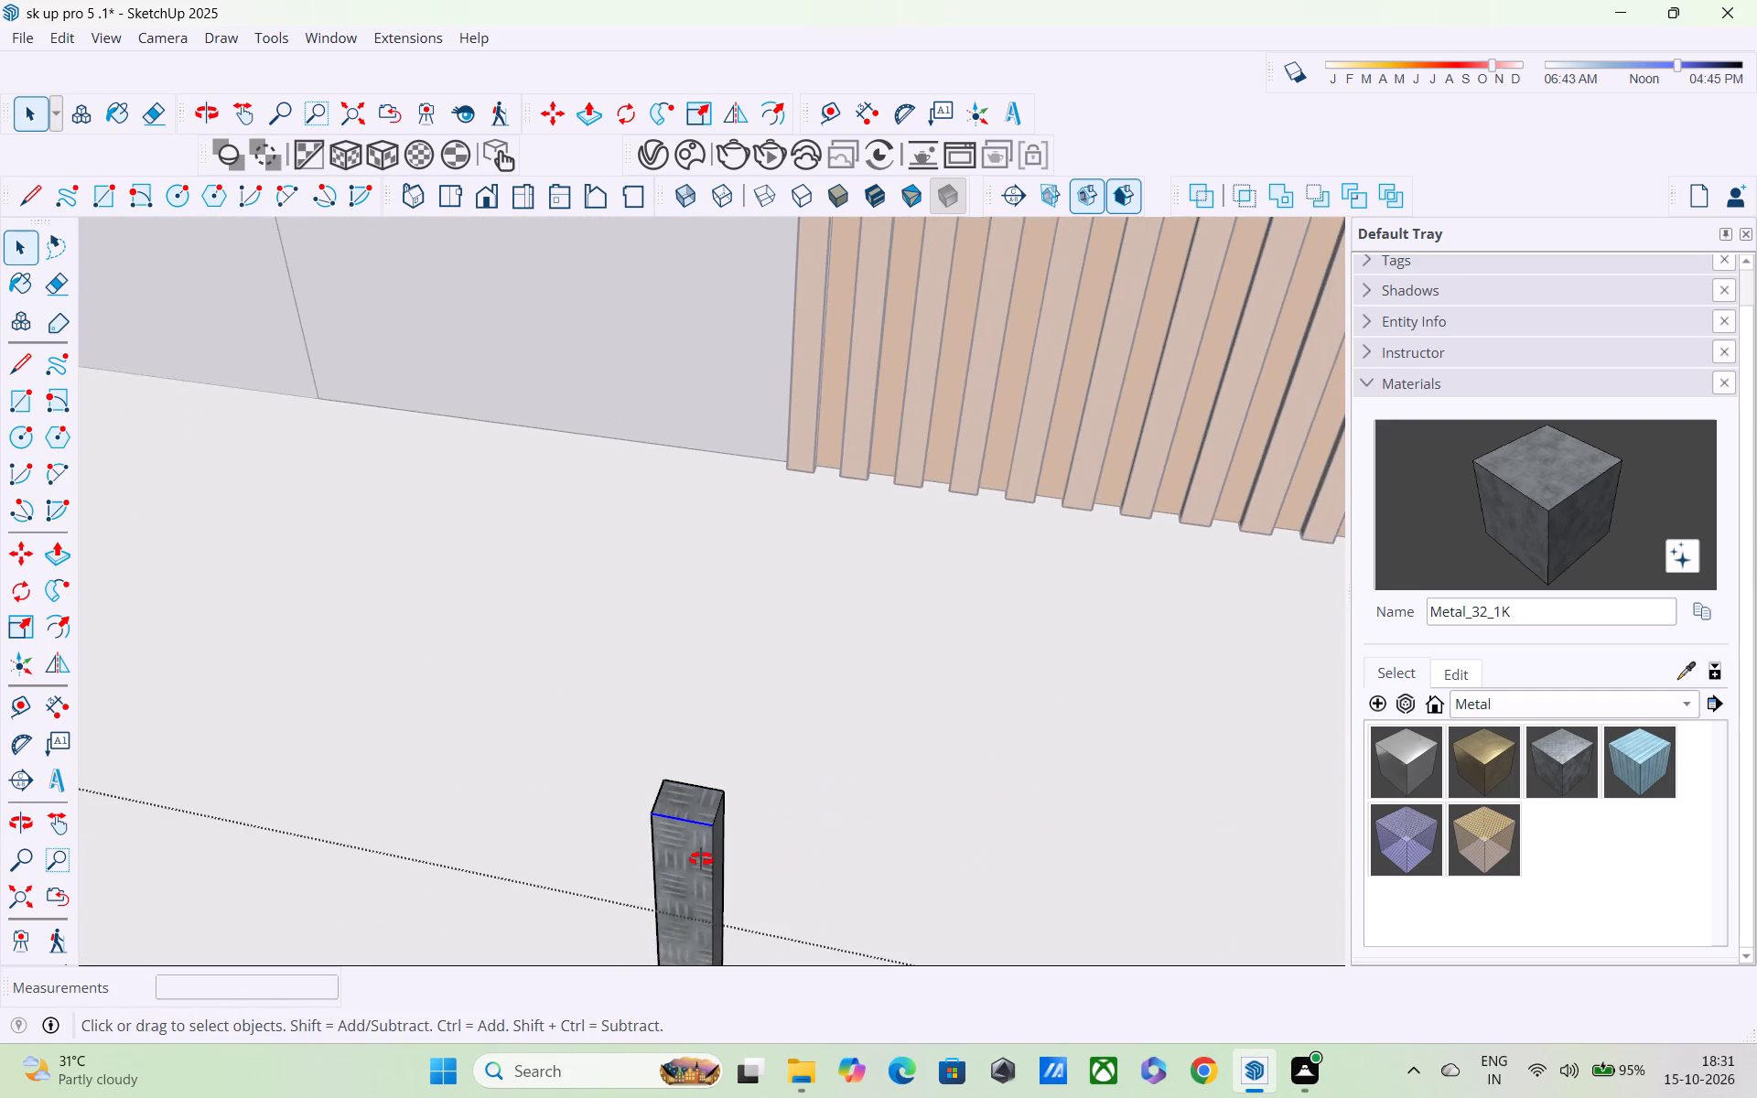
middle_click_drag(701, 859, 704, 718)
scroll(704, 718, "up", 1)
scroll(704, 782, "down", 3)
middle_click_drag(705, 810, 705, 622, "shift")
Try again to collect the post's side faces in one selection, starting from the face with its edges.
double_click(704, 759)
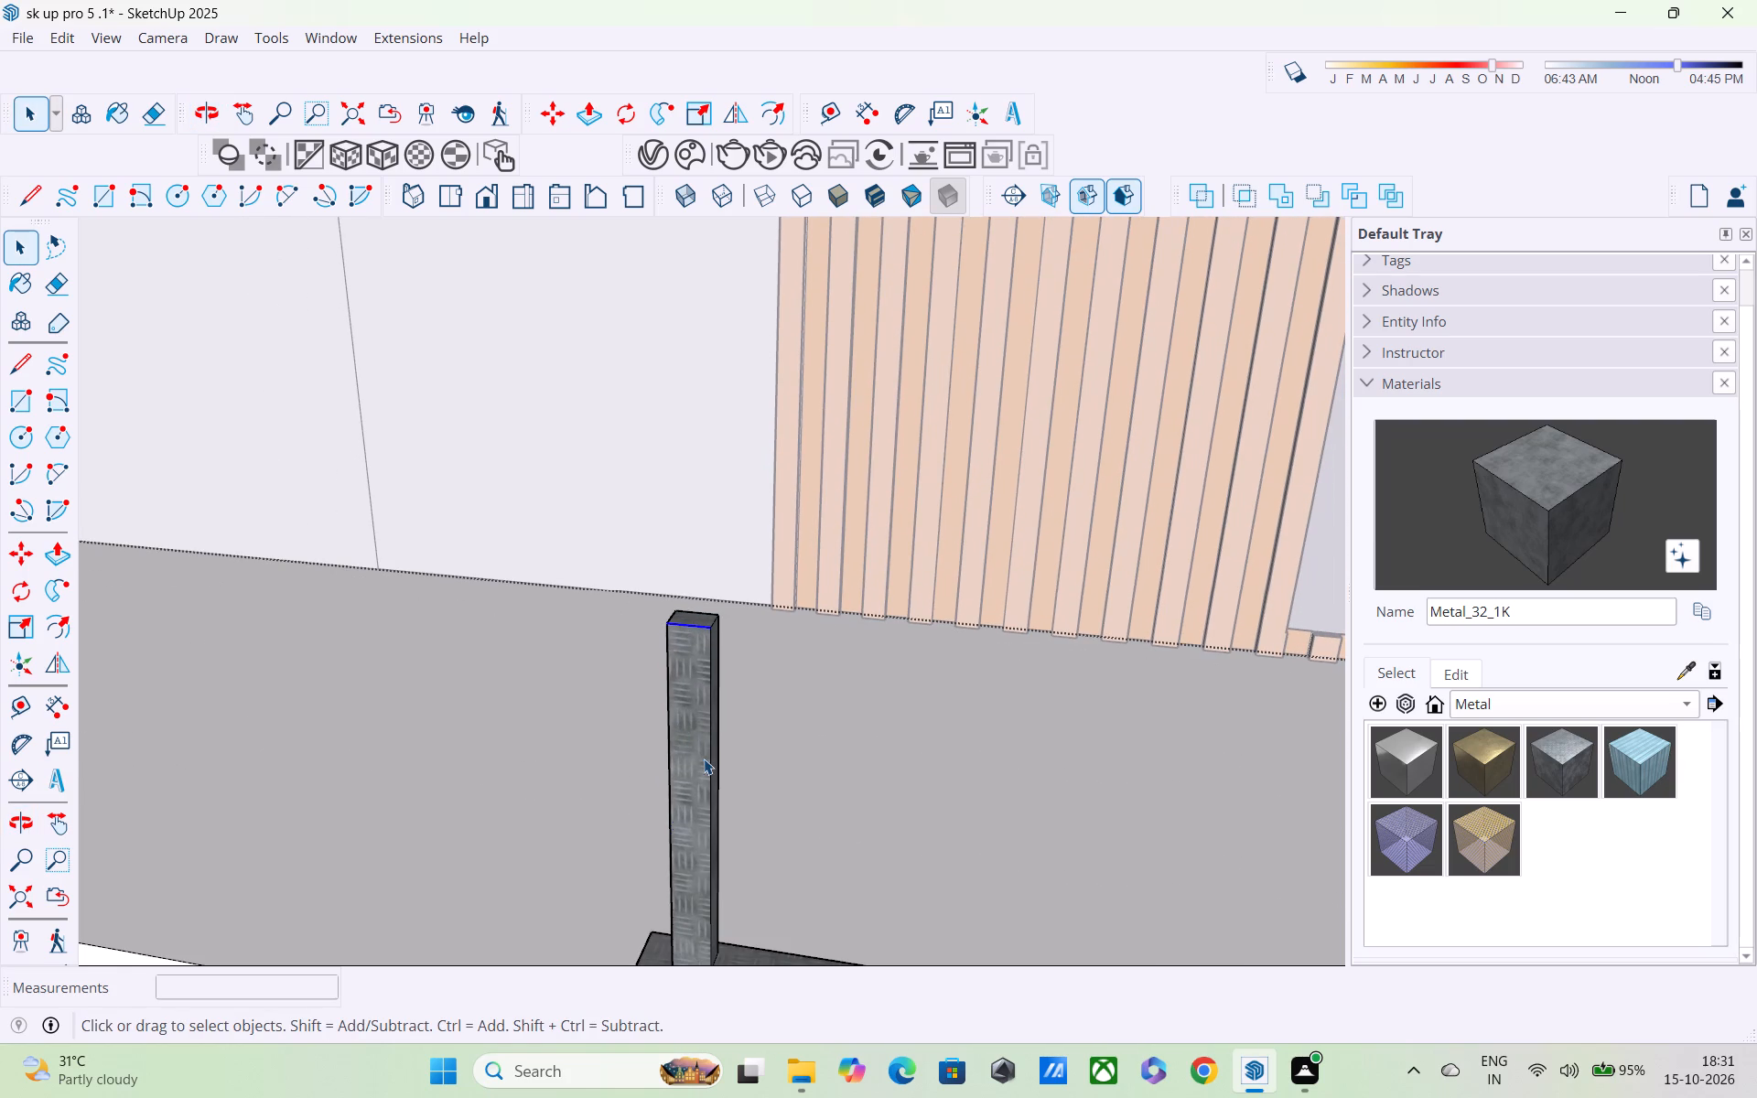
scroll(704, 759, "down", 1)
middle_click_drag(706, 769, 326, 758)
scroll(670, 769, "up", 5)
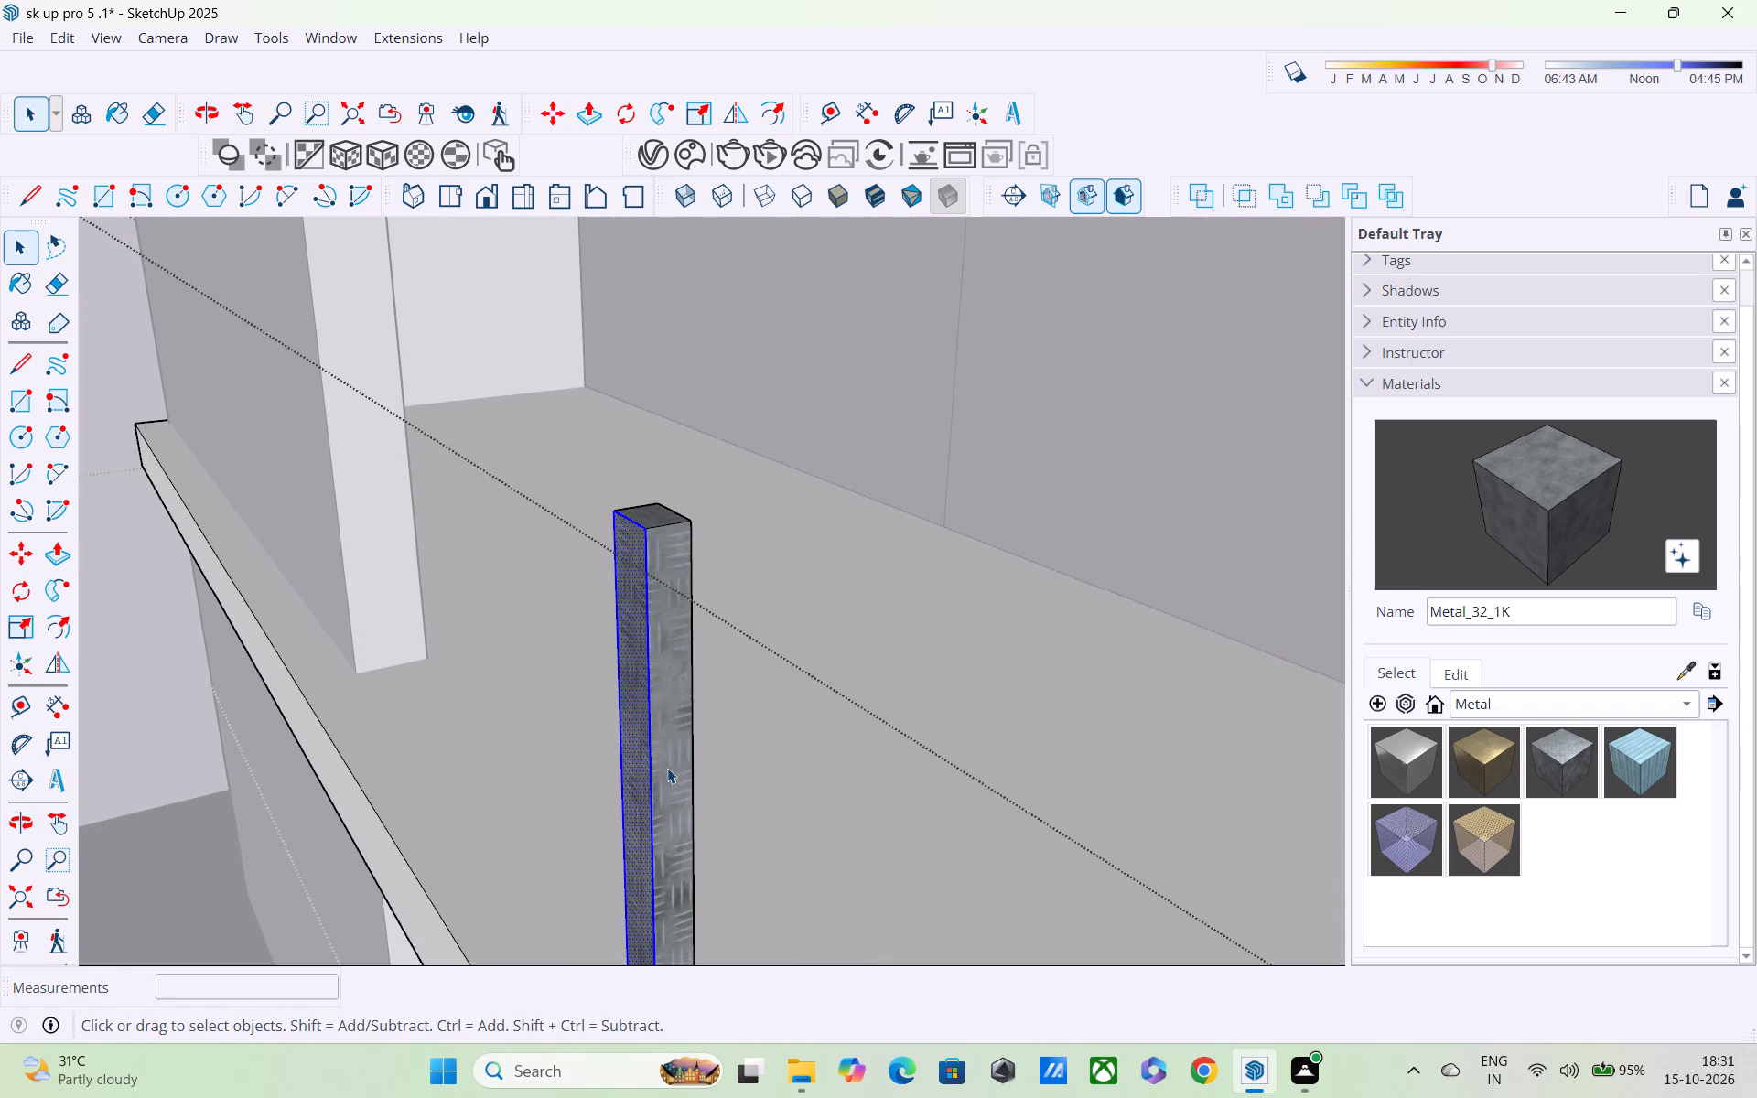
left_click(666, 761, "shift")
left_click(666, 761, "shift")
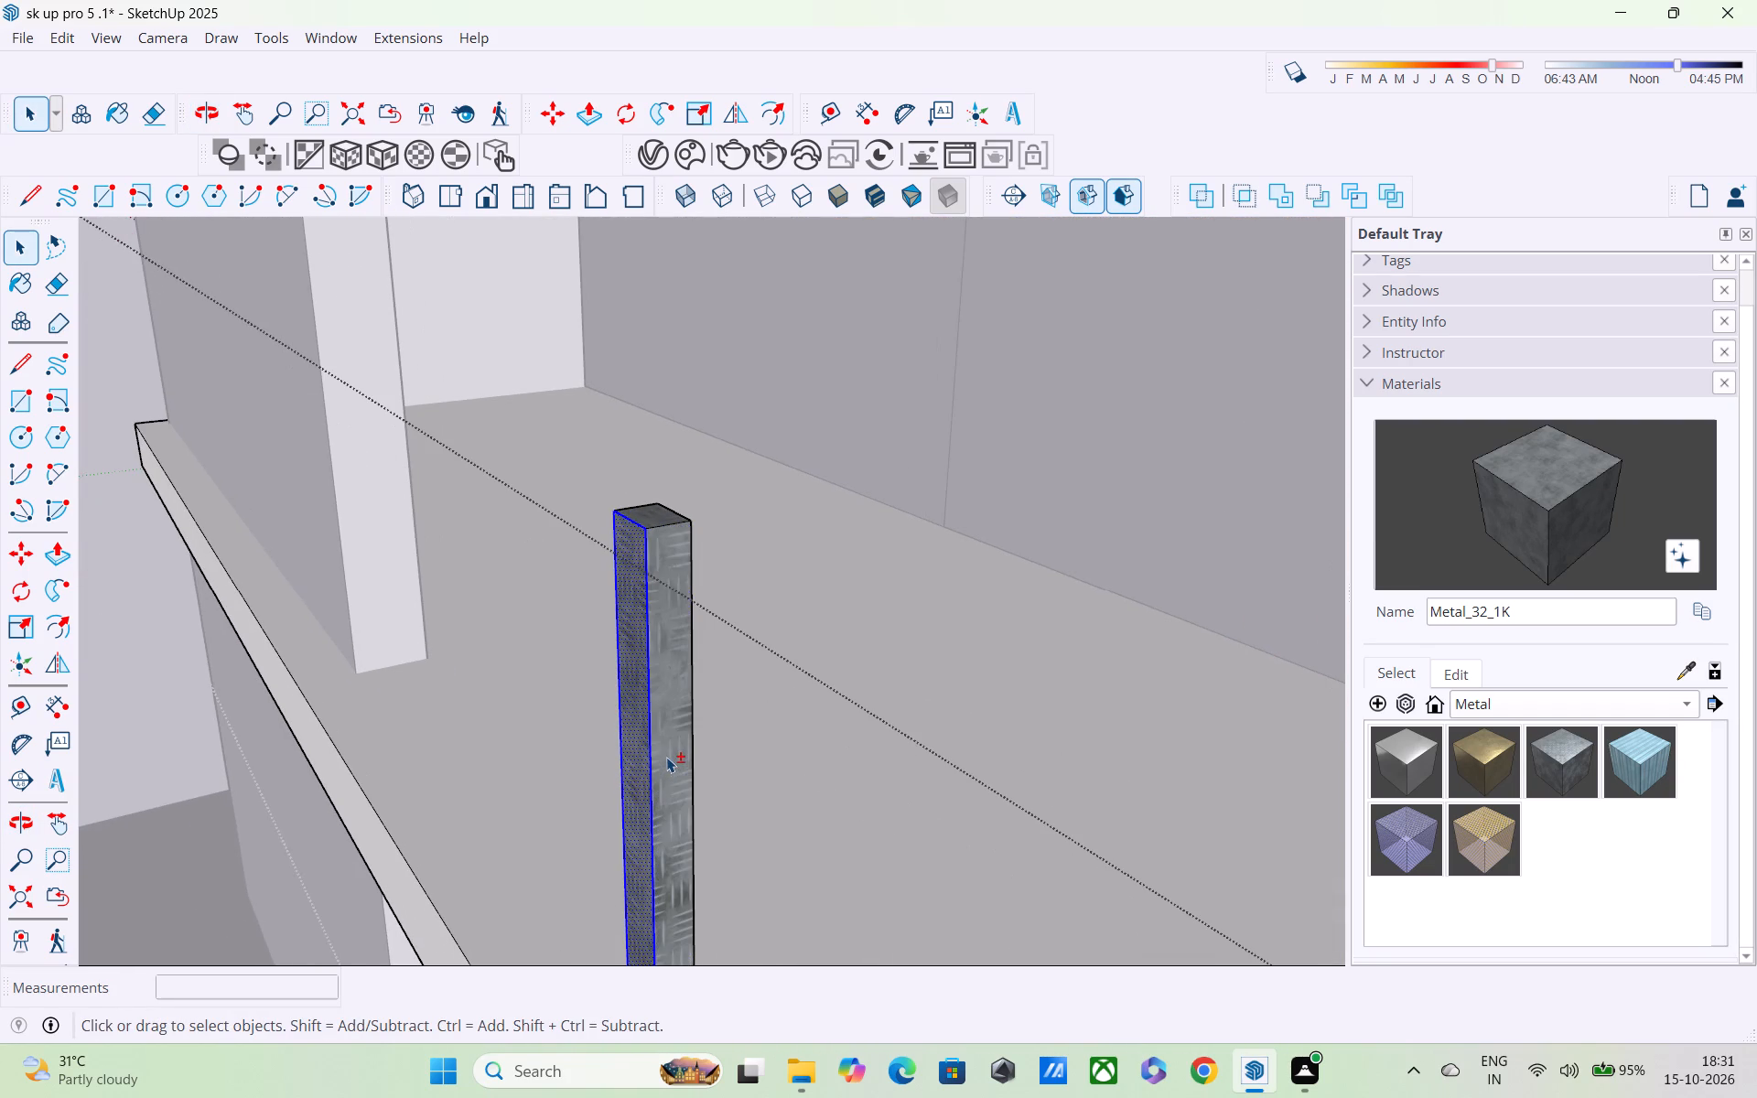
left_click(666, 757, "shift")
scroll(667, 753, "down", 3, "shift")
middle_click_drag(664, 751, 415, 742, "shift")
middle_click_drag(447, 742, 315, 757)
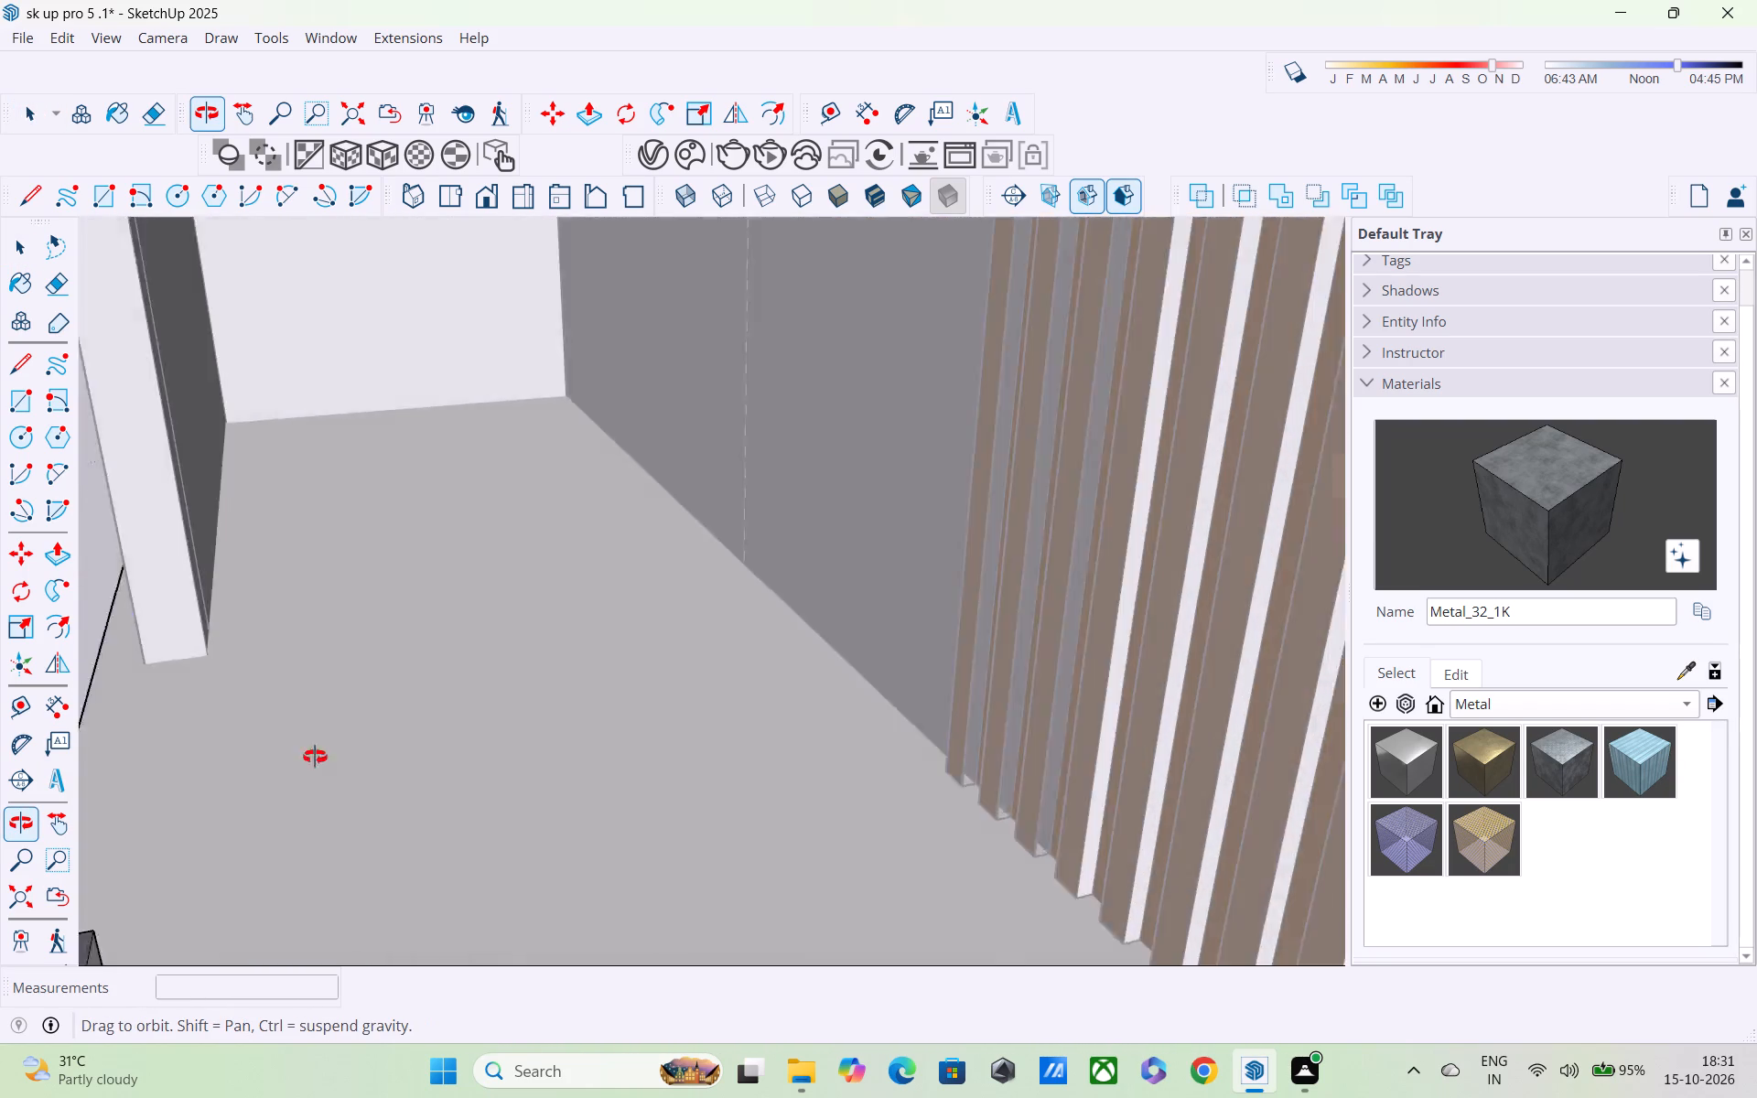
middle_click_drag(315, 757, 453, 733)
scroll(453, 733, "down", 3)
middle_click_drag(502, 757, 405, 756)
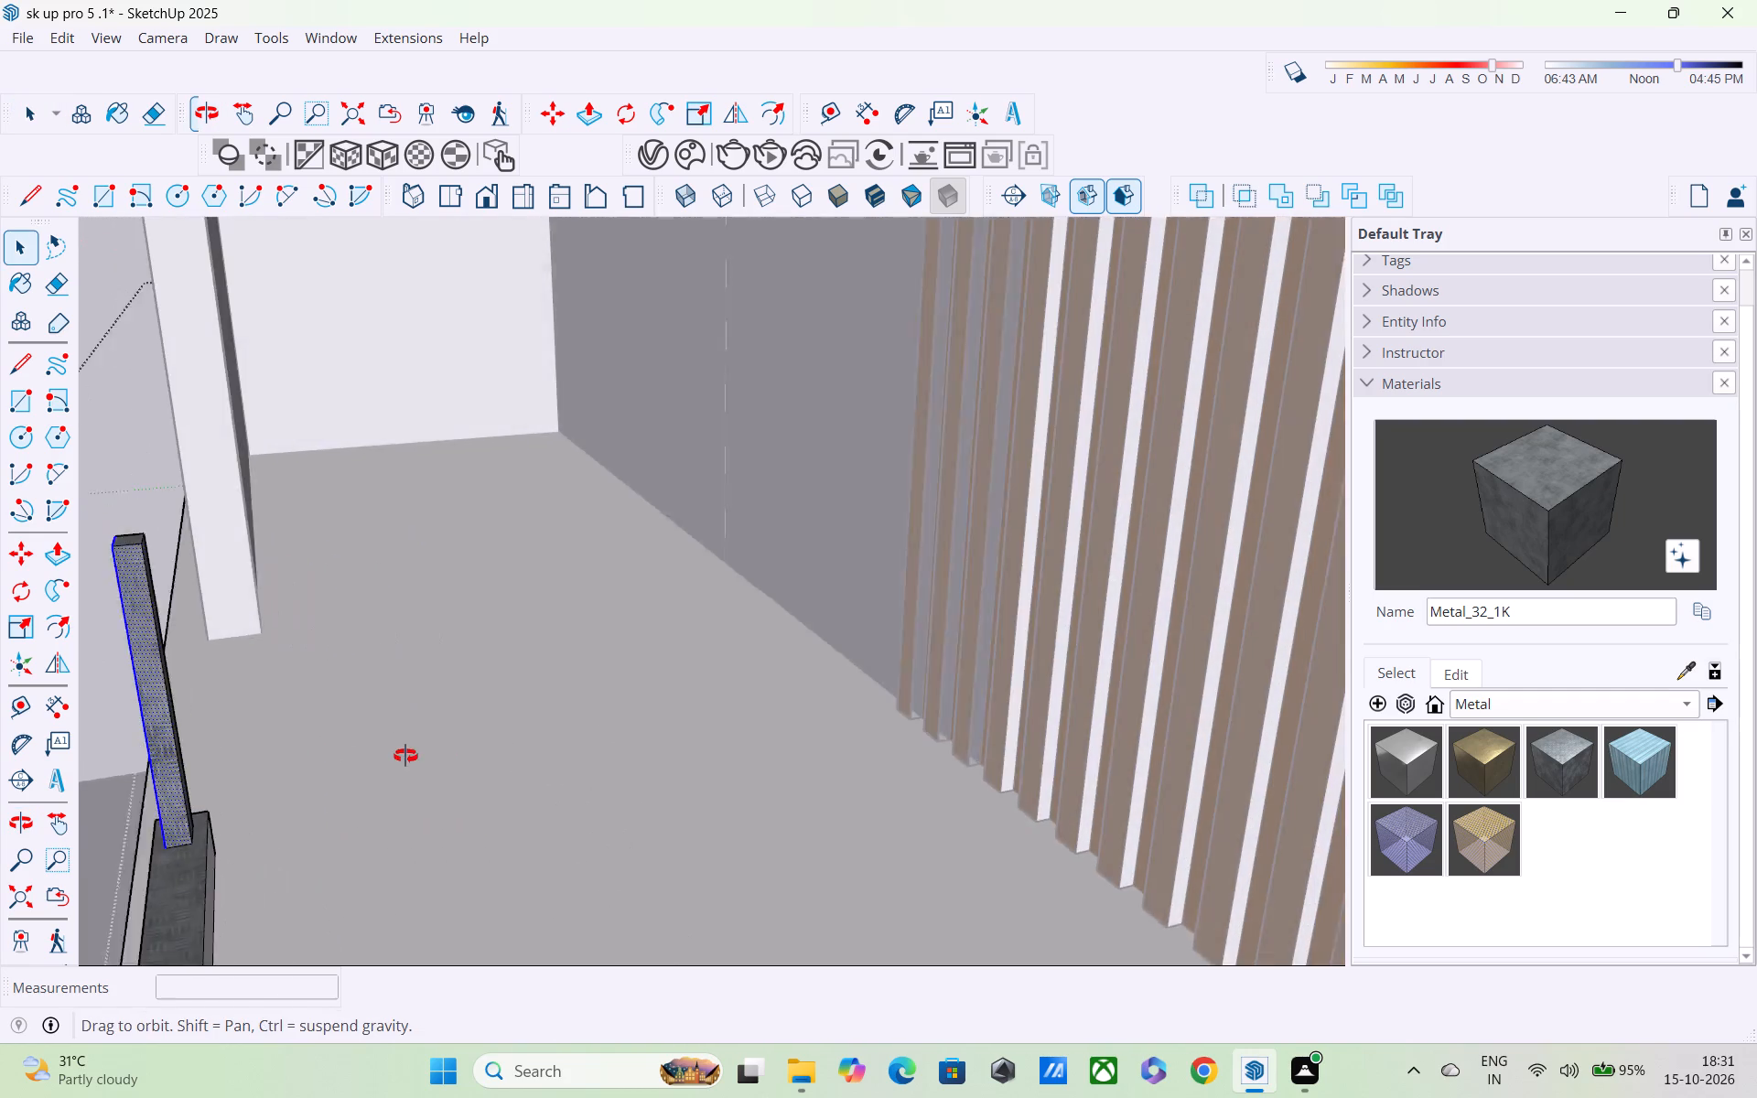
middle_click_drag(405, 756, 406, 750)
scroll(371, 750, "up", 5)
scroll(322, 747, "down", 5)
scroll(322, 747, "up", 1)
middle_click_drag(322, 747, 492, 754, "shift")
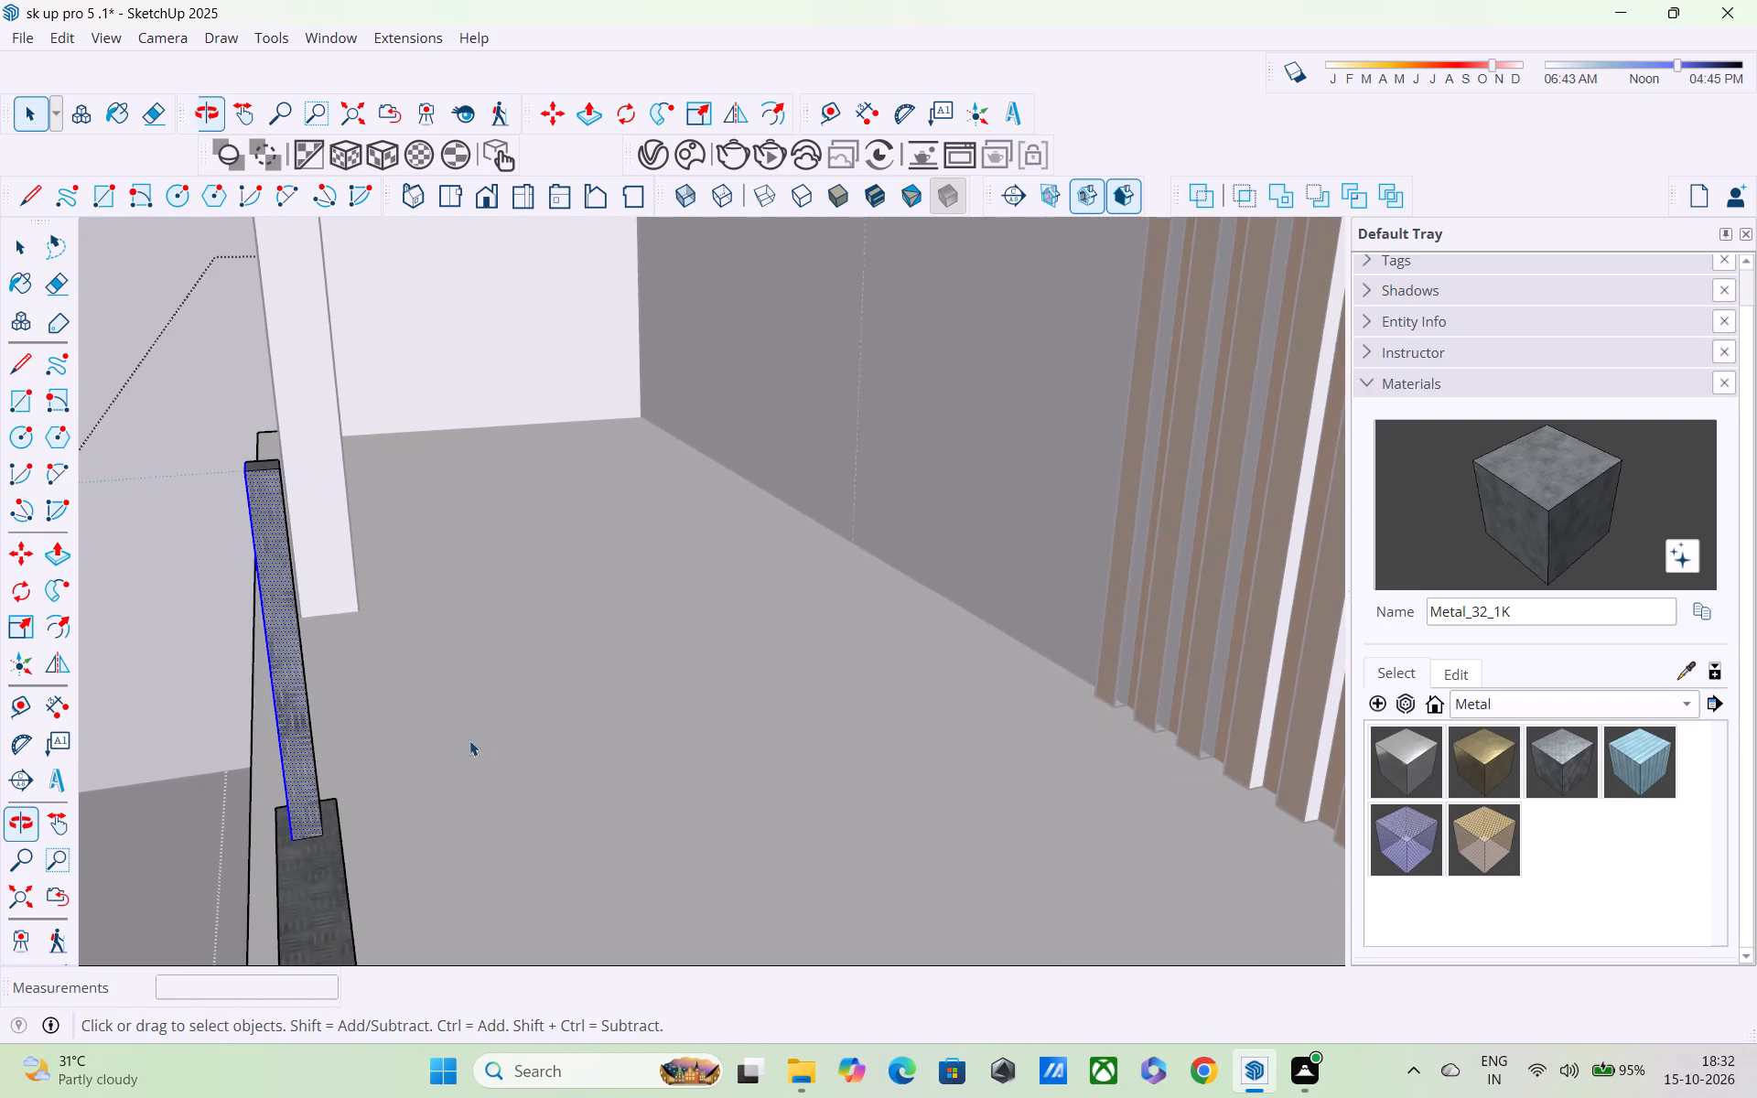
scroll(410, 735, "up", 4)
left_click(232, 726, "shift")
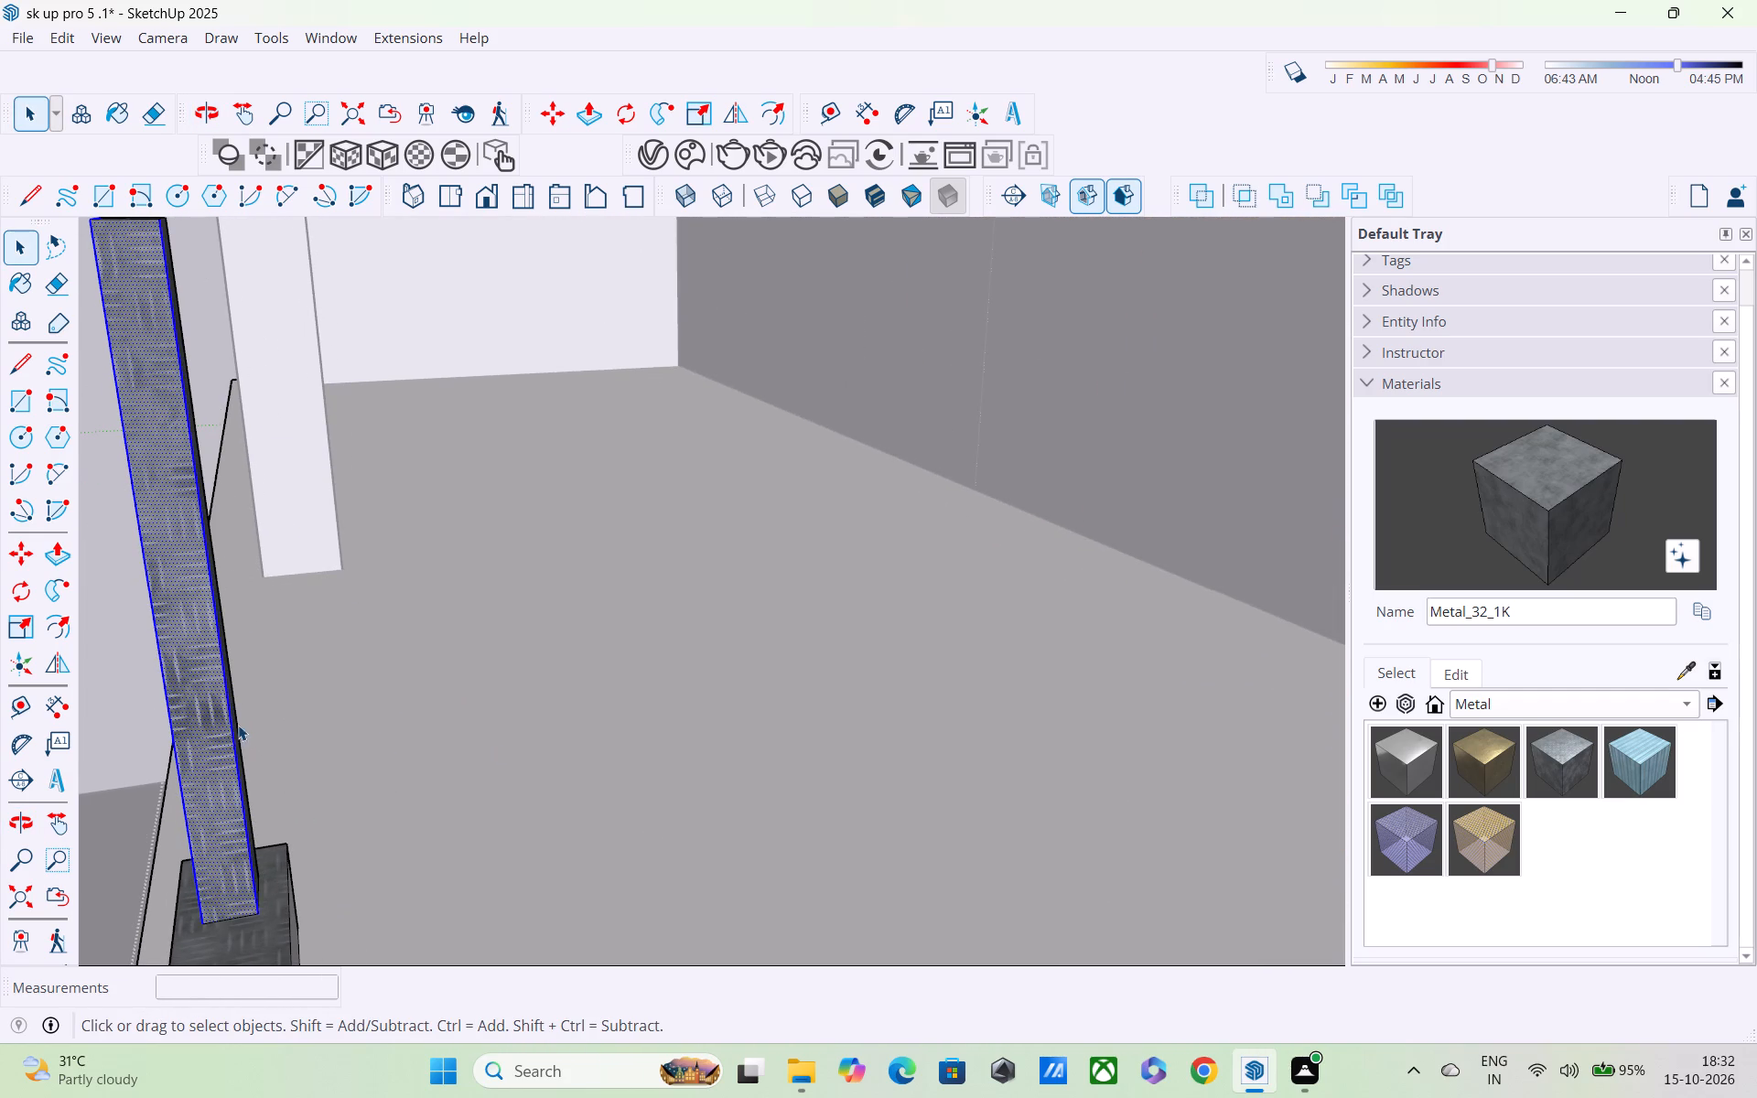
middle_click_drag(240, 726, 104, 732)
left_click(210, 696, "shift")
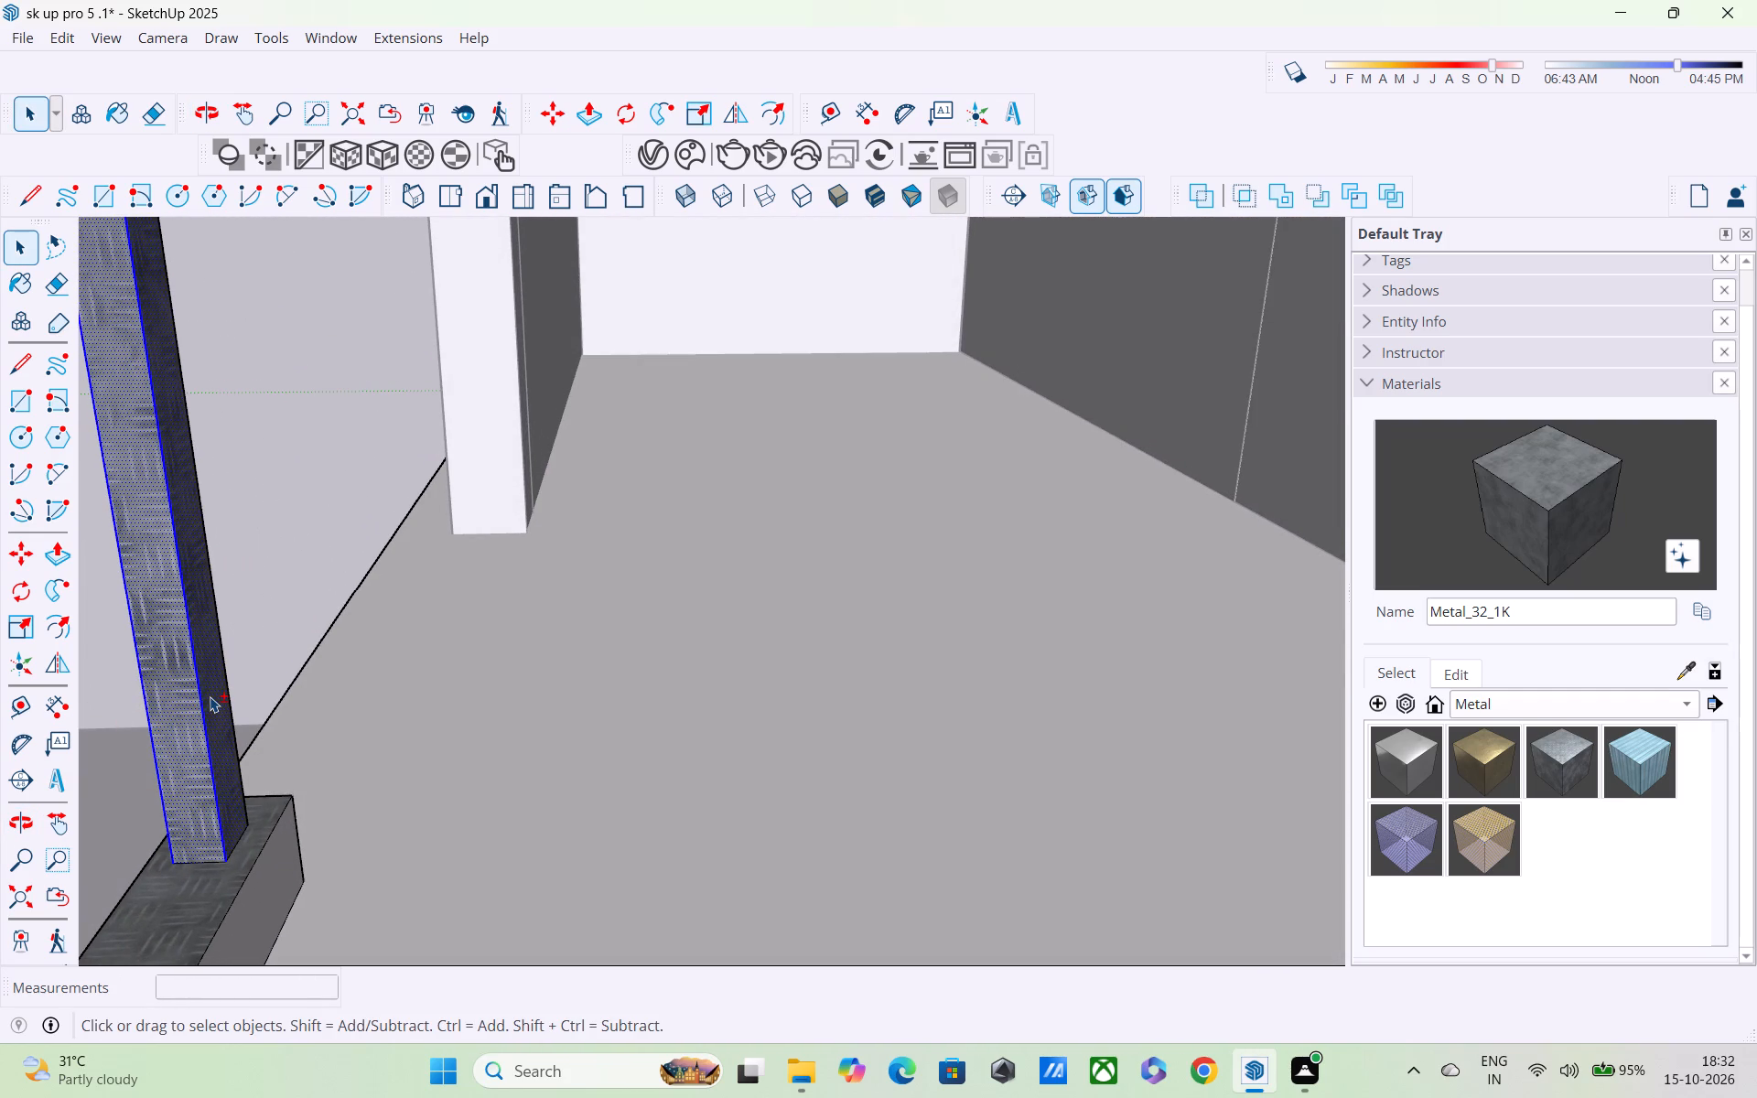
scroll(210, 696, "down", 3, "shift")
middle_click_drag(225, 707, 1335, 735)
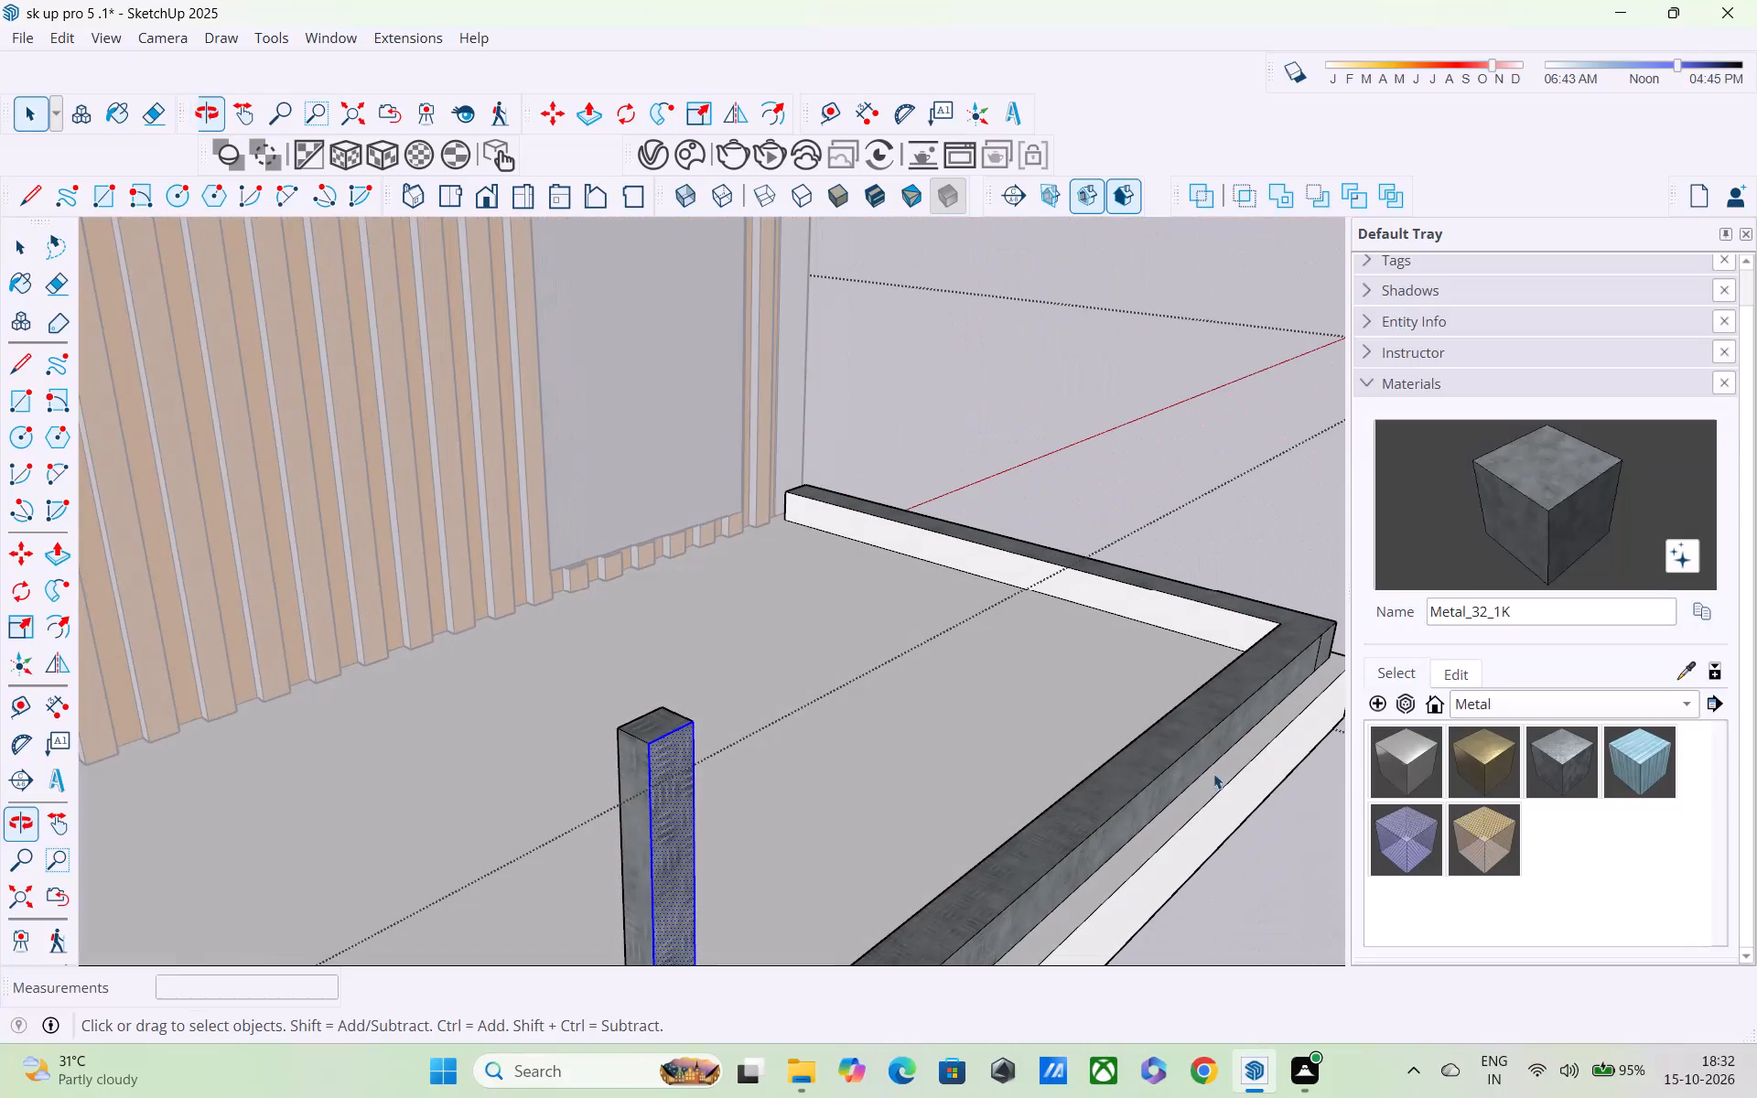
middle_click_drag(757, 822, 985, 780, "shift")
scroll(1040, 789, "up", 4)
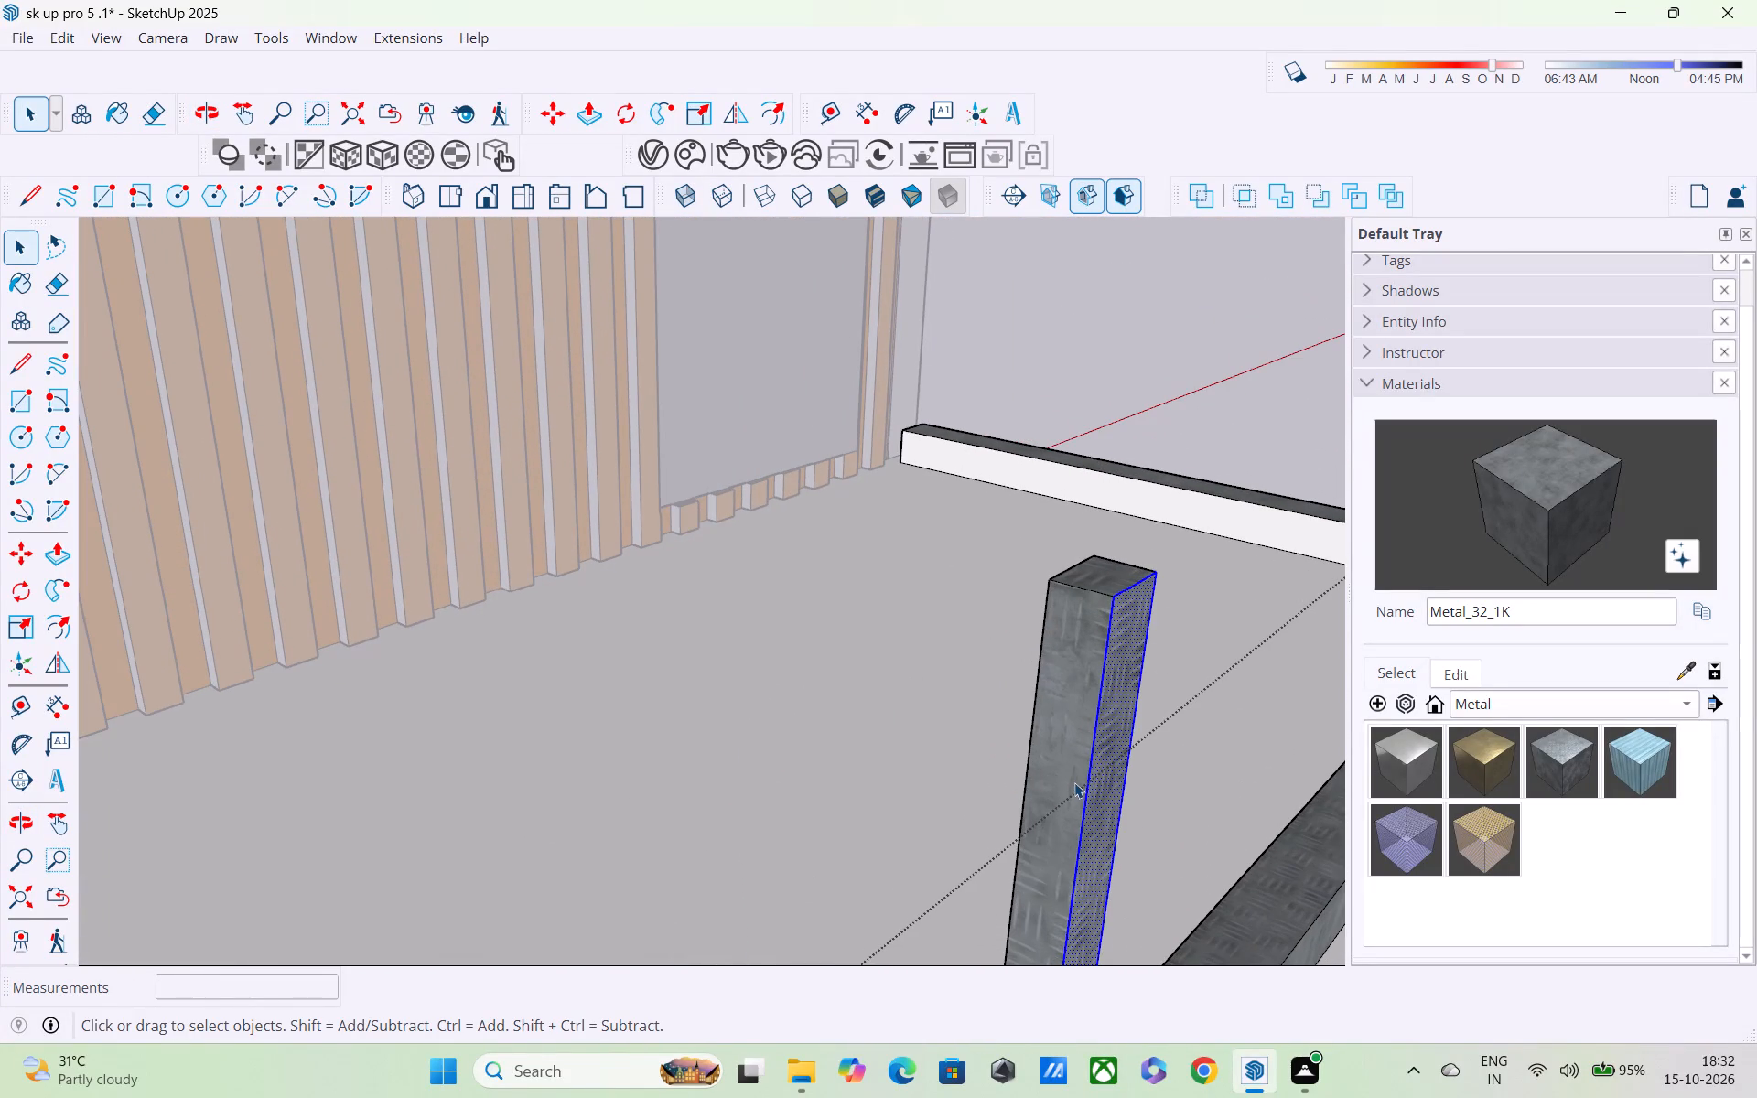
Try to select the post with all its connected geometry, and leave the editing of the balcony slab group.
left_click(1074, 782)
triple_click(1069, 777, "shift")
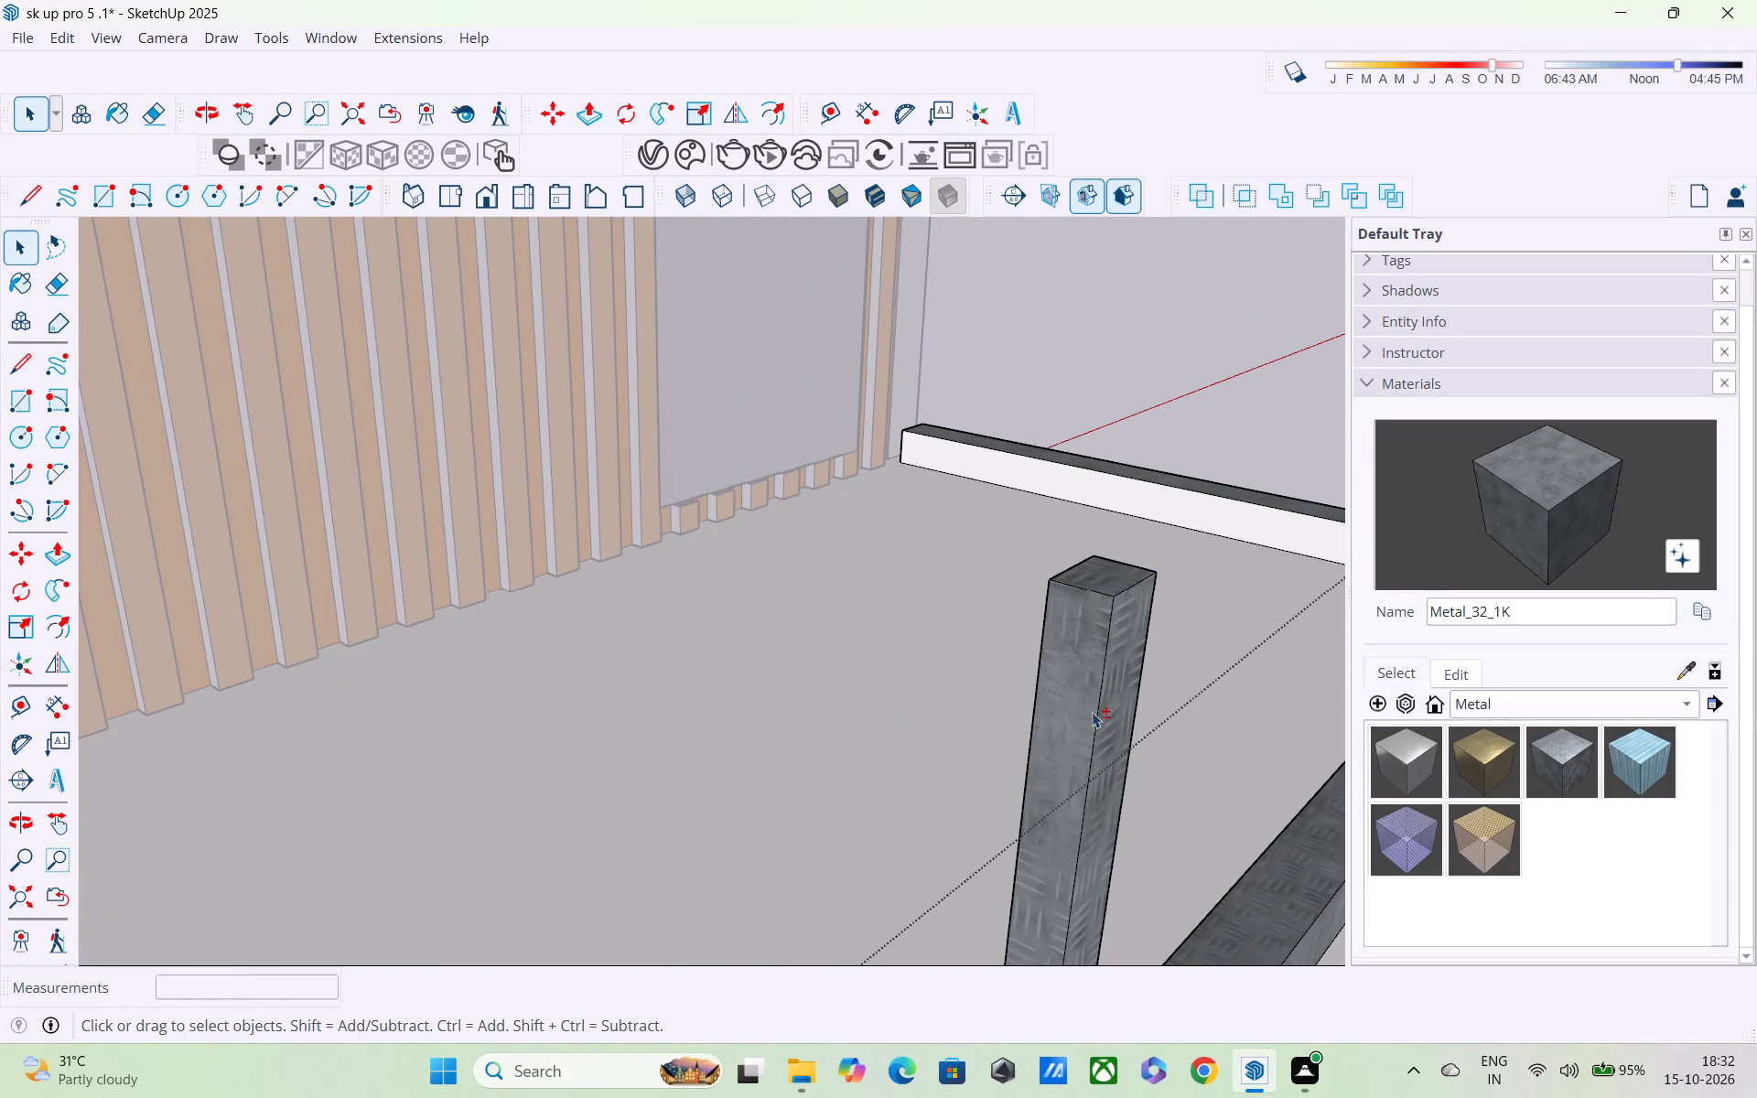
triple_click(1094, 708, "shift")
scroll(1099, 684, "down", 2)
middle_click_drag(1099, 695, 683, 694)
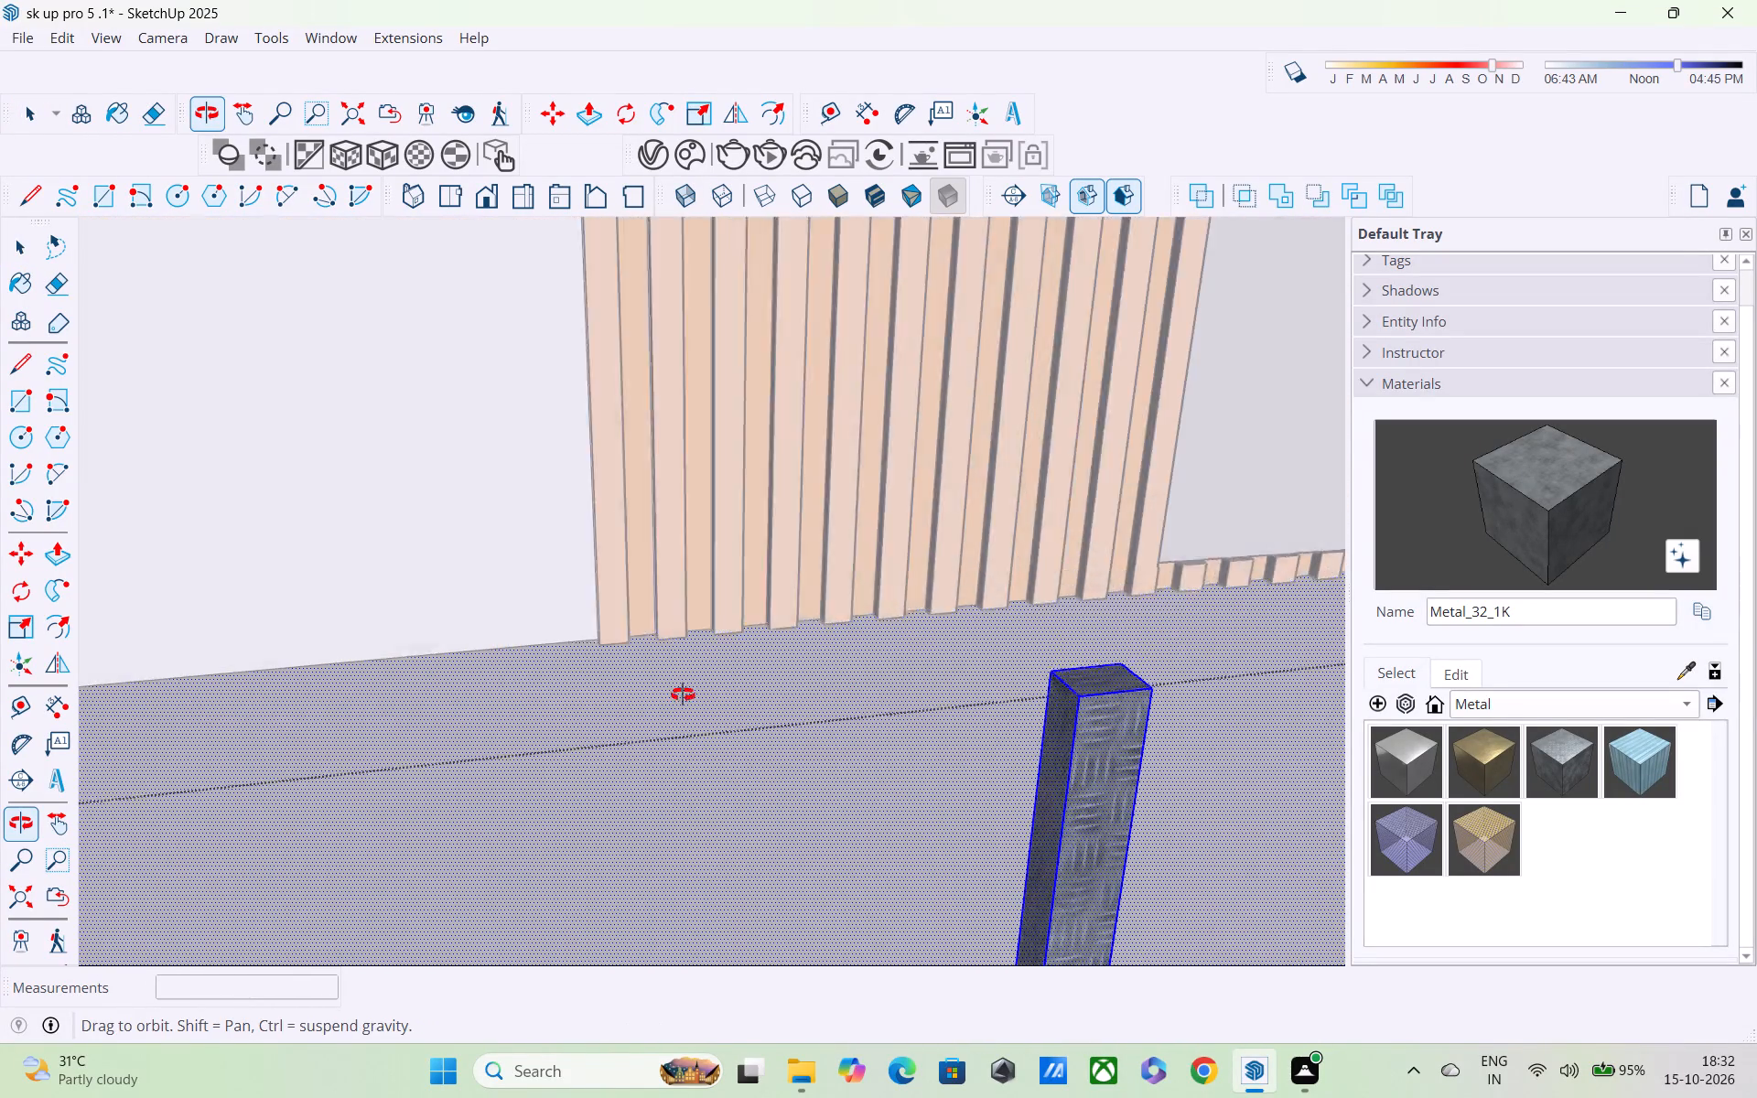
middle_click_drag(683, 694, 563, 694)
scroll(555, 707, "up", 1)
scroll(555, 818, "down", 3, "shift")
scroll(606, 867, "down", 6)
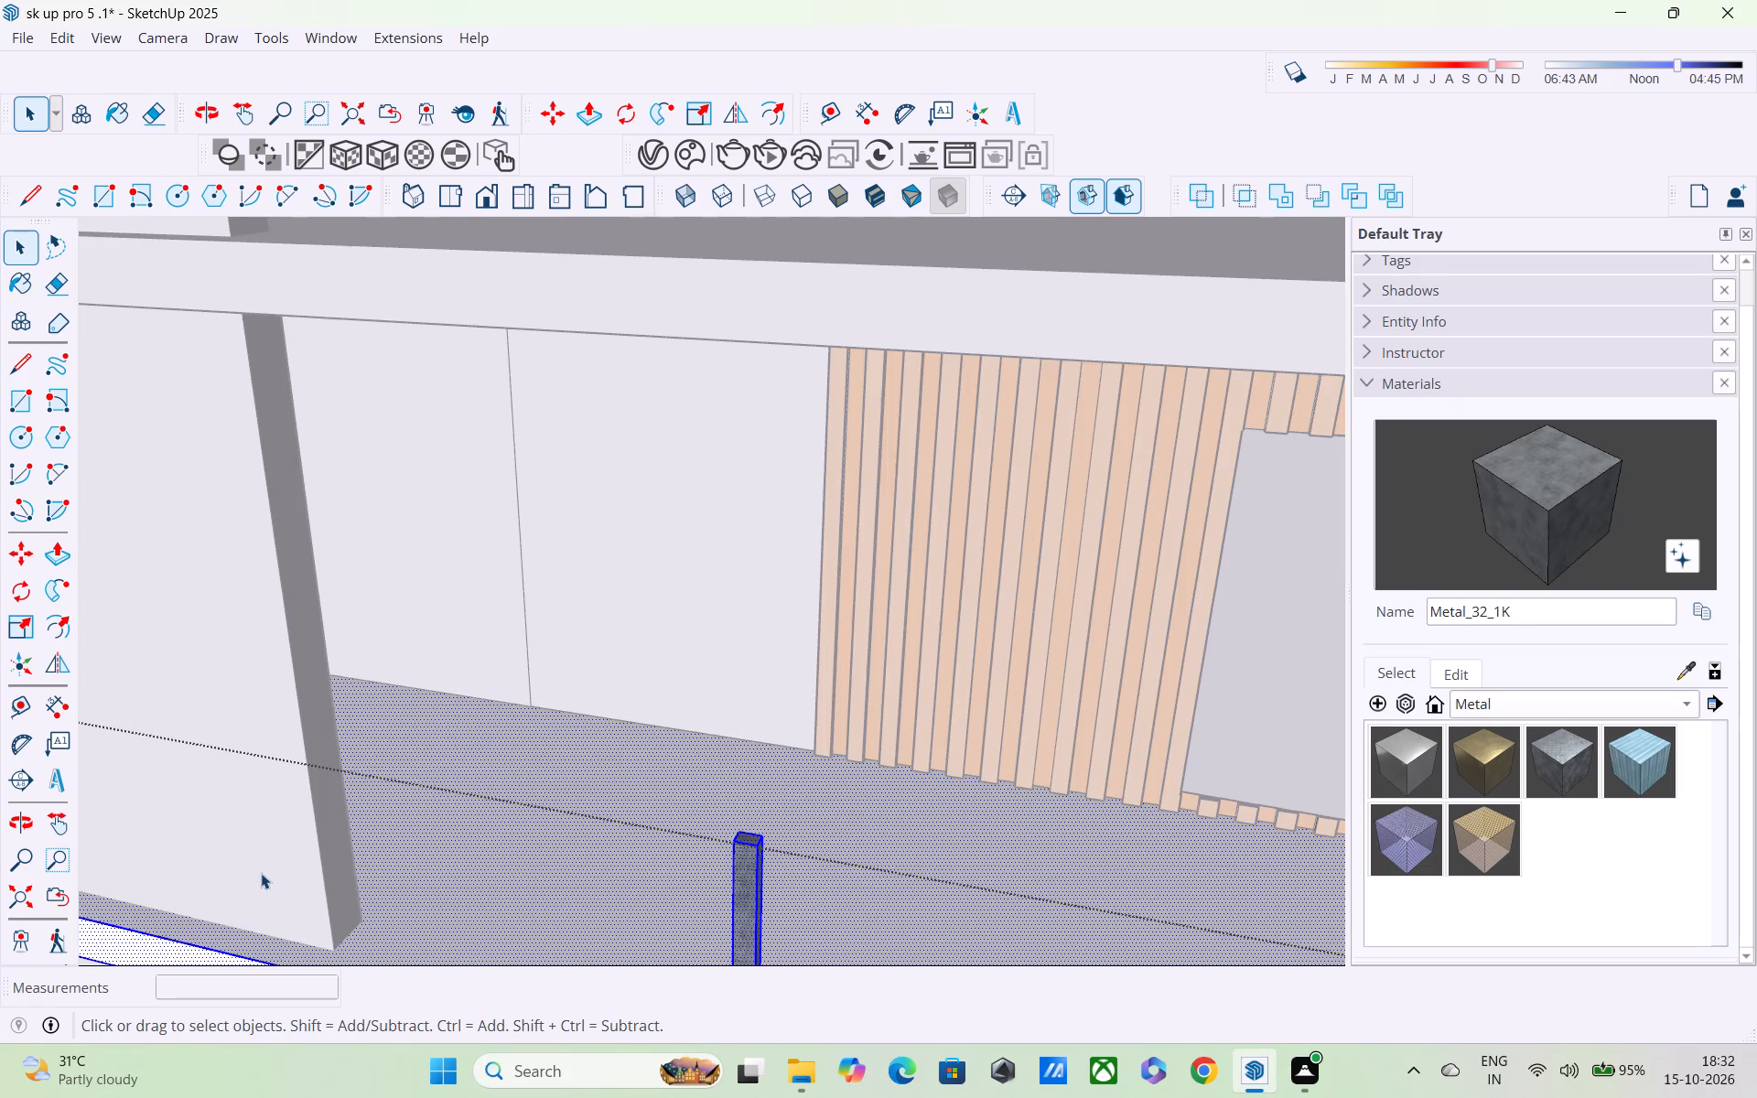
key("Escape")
Reopen the second-storey balcony slab group containing the curb and post for editing.
scroll(426, 977, "down", 2)
scroll(655, 931, "down", 3)
middle_click_drag(680, 961, 746, 743, "shift")
scroll(747, 741, "up", 1, "shift")
scroll(766, 738, "down", 7)
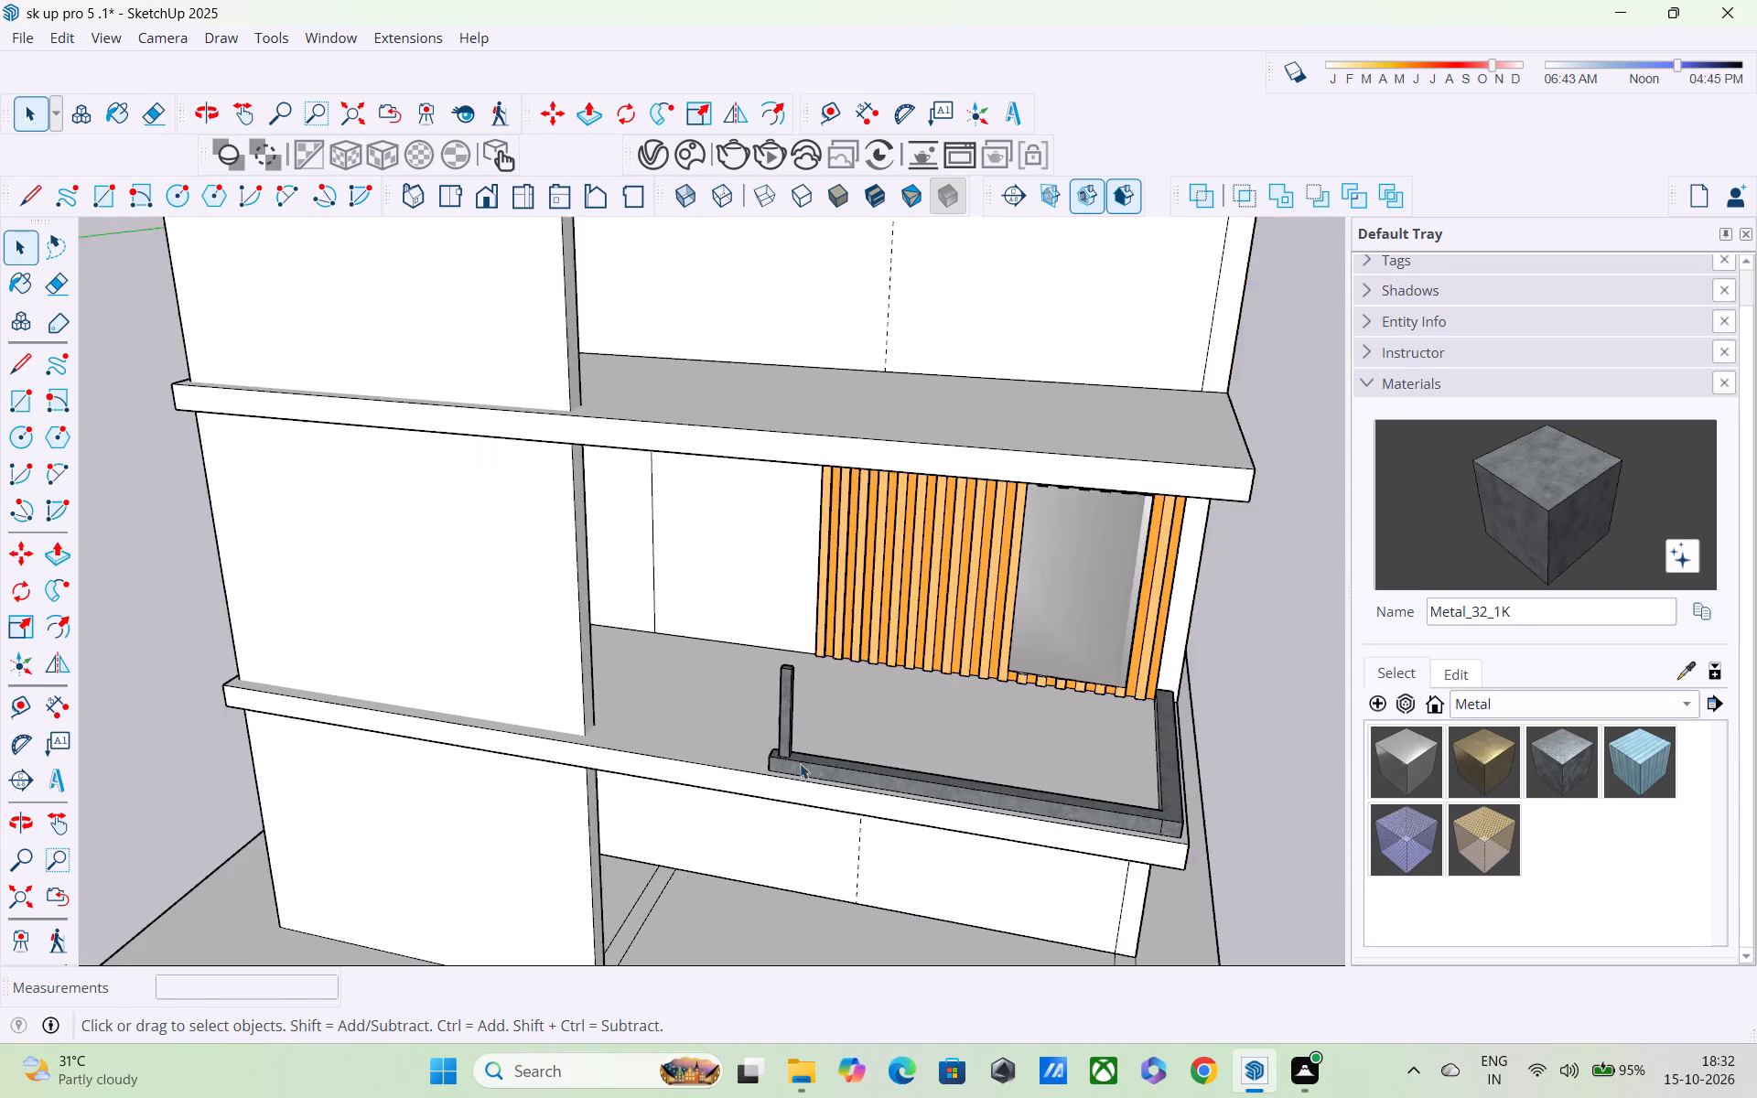
scroll(825, 759, "up", 1)
scroll(832, 754, "down", 4)
double_click(832, 754)
scroll(736, 748, "up", 5)
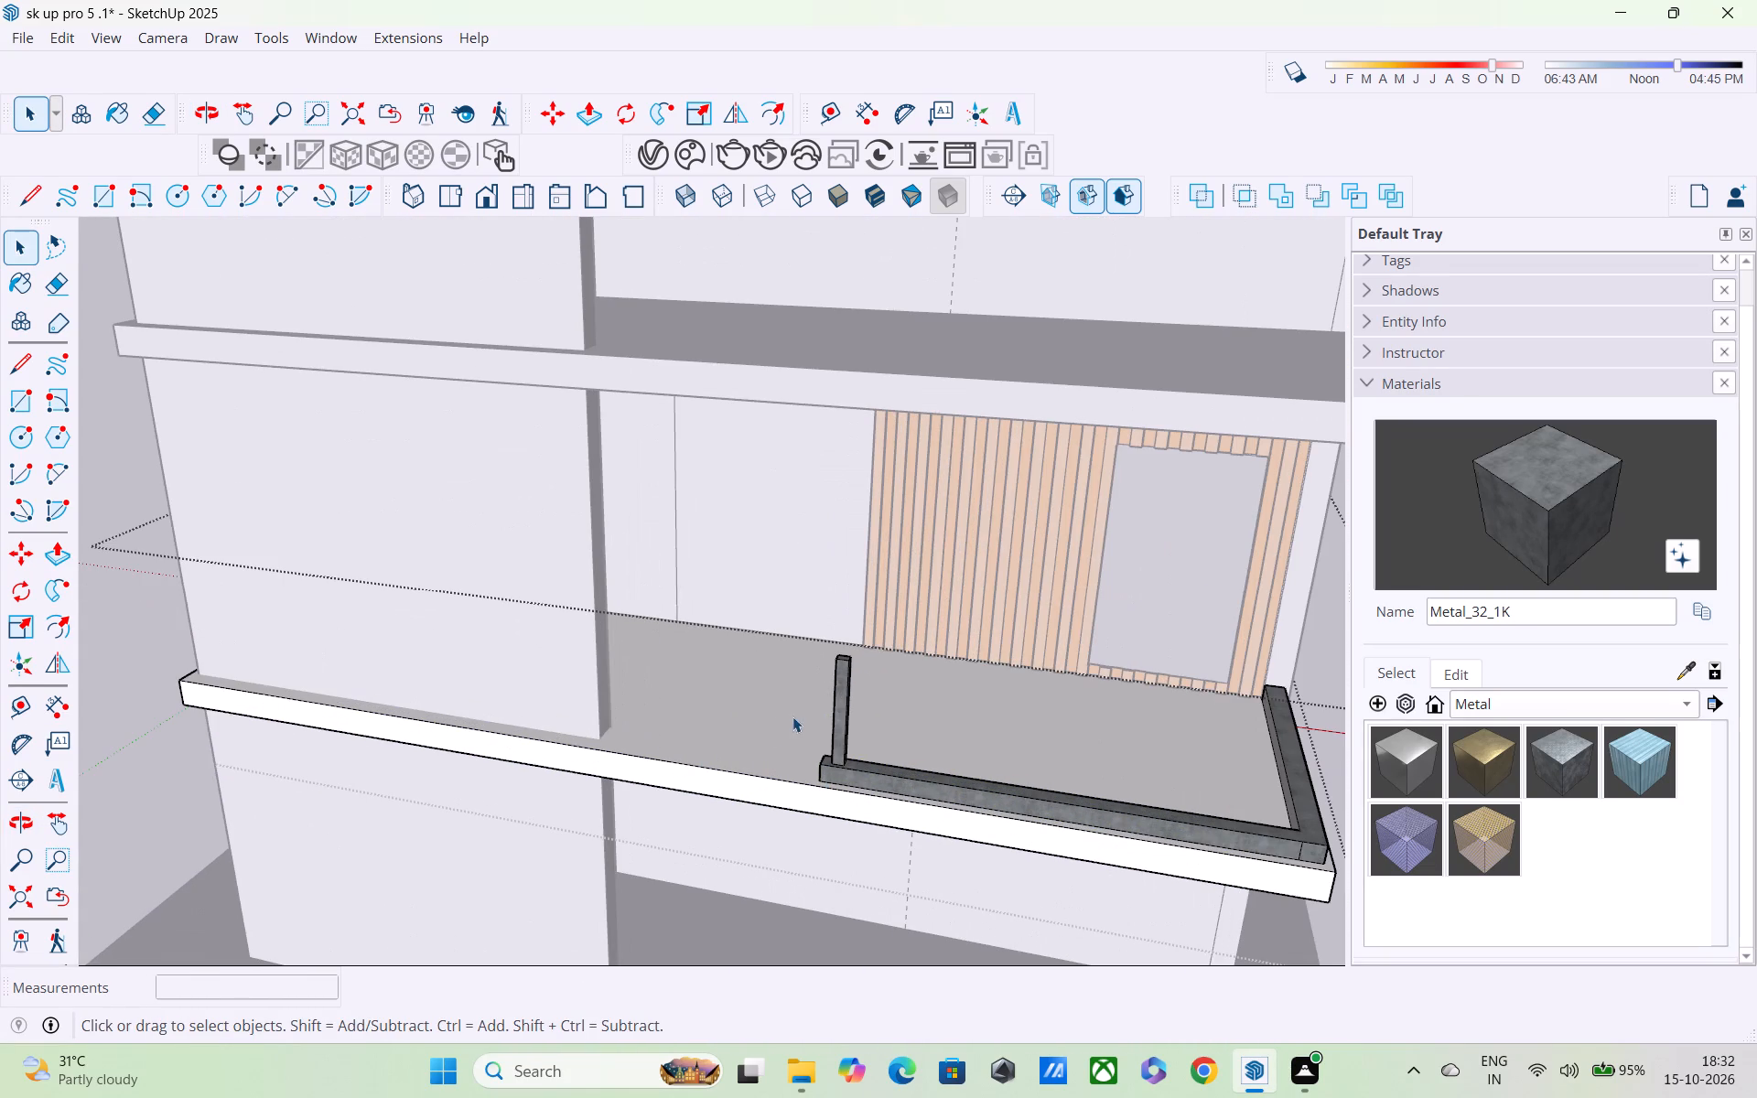
Select the post's two outward side faces and its top face together with the bounding top edges.
double_click(838, 692)
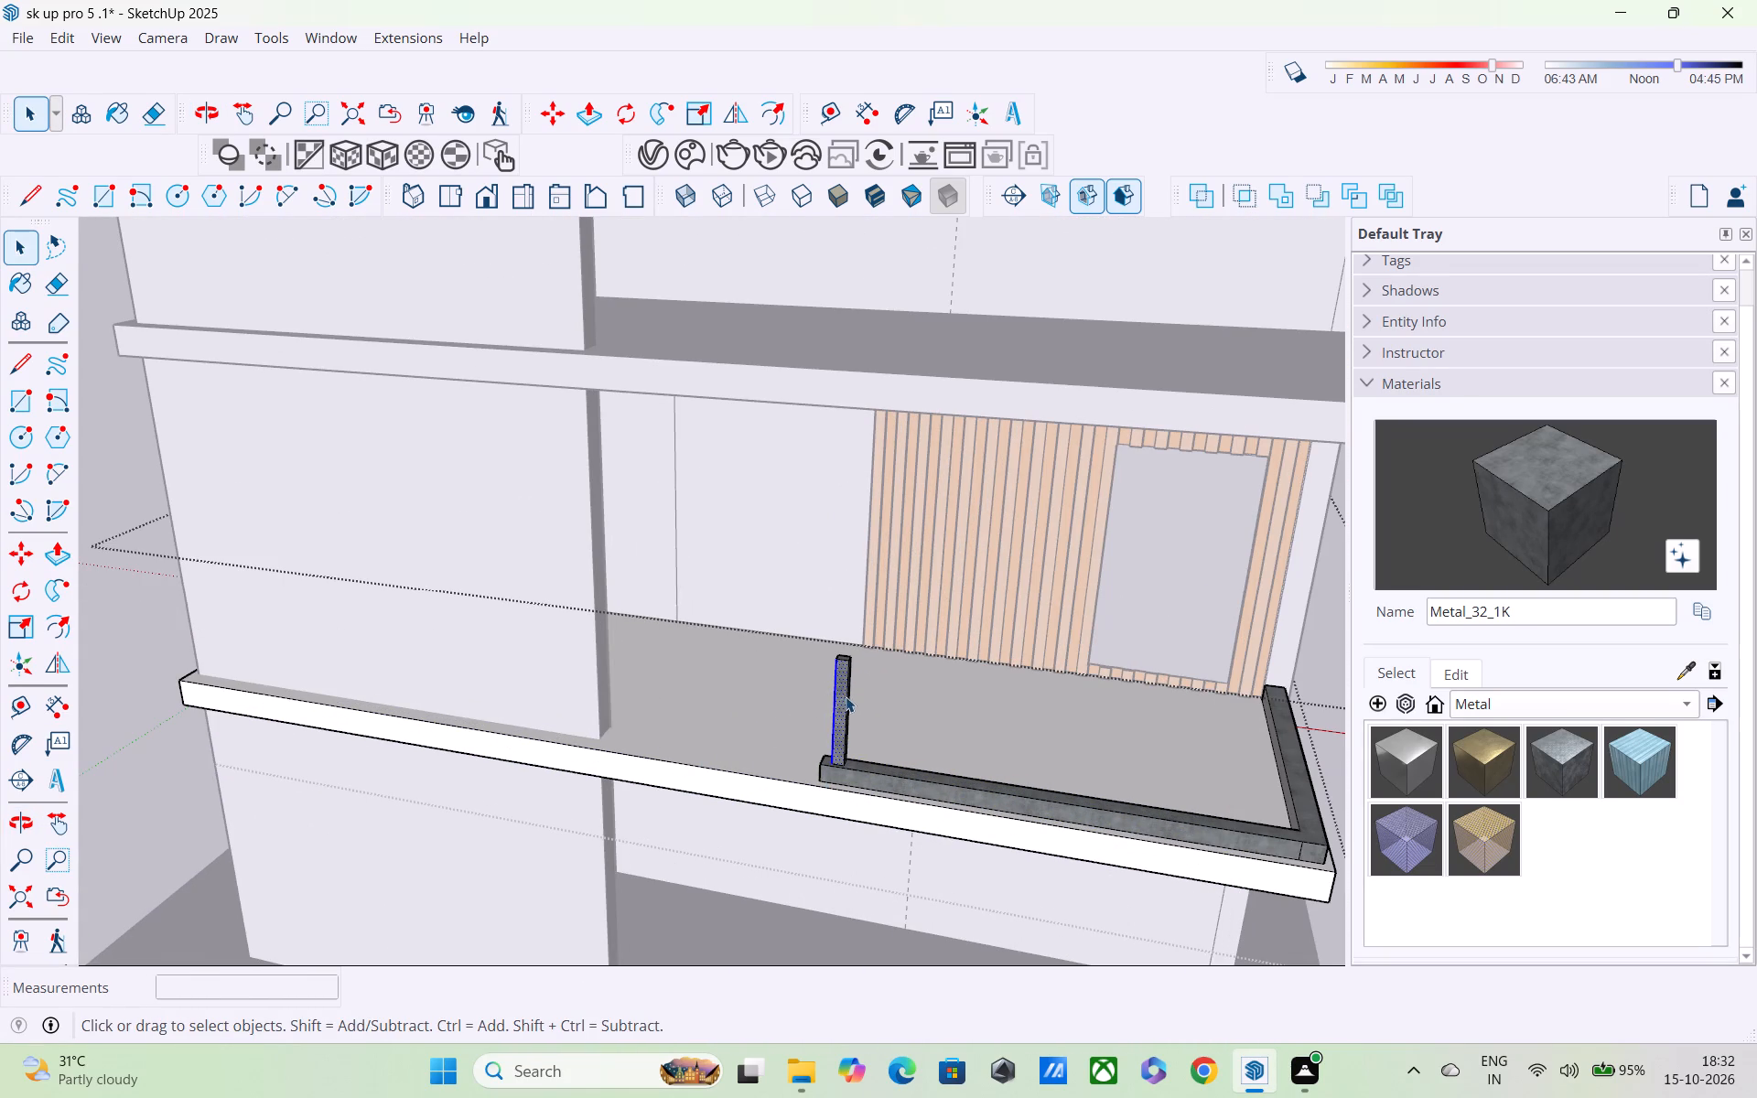
double_click(849, 702)
middle_click_drag(844, 695, 631, 748)
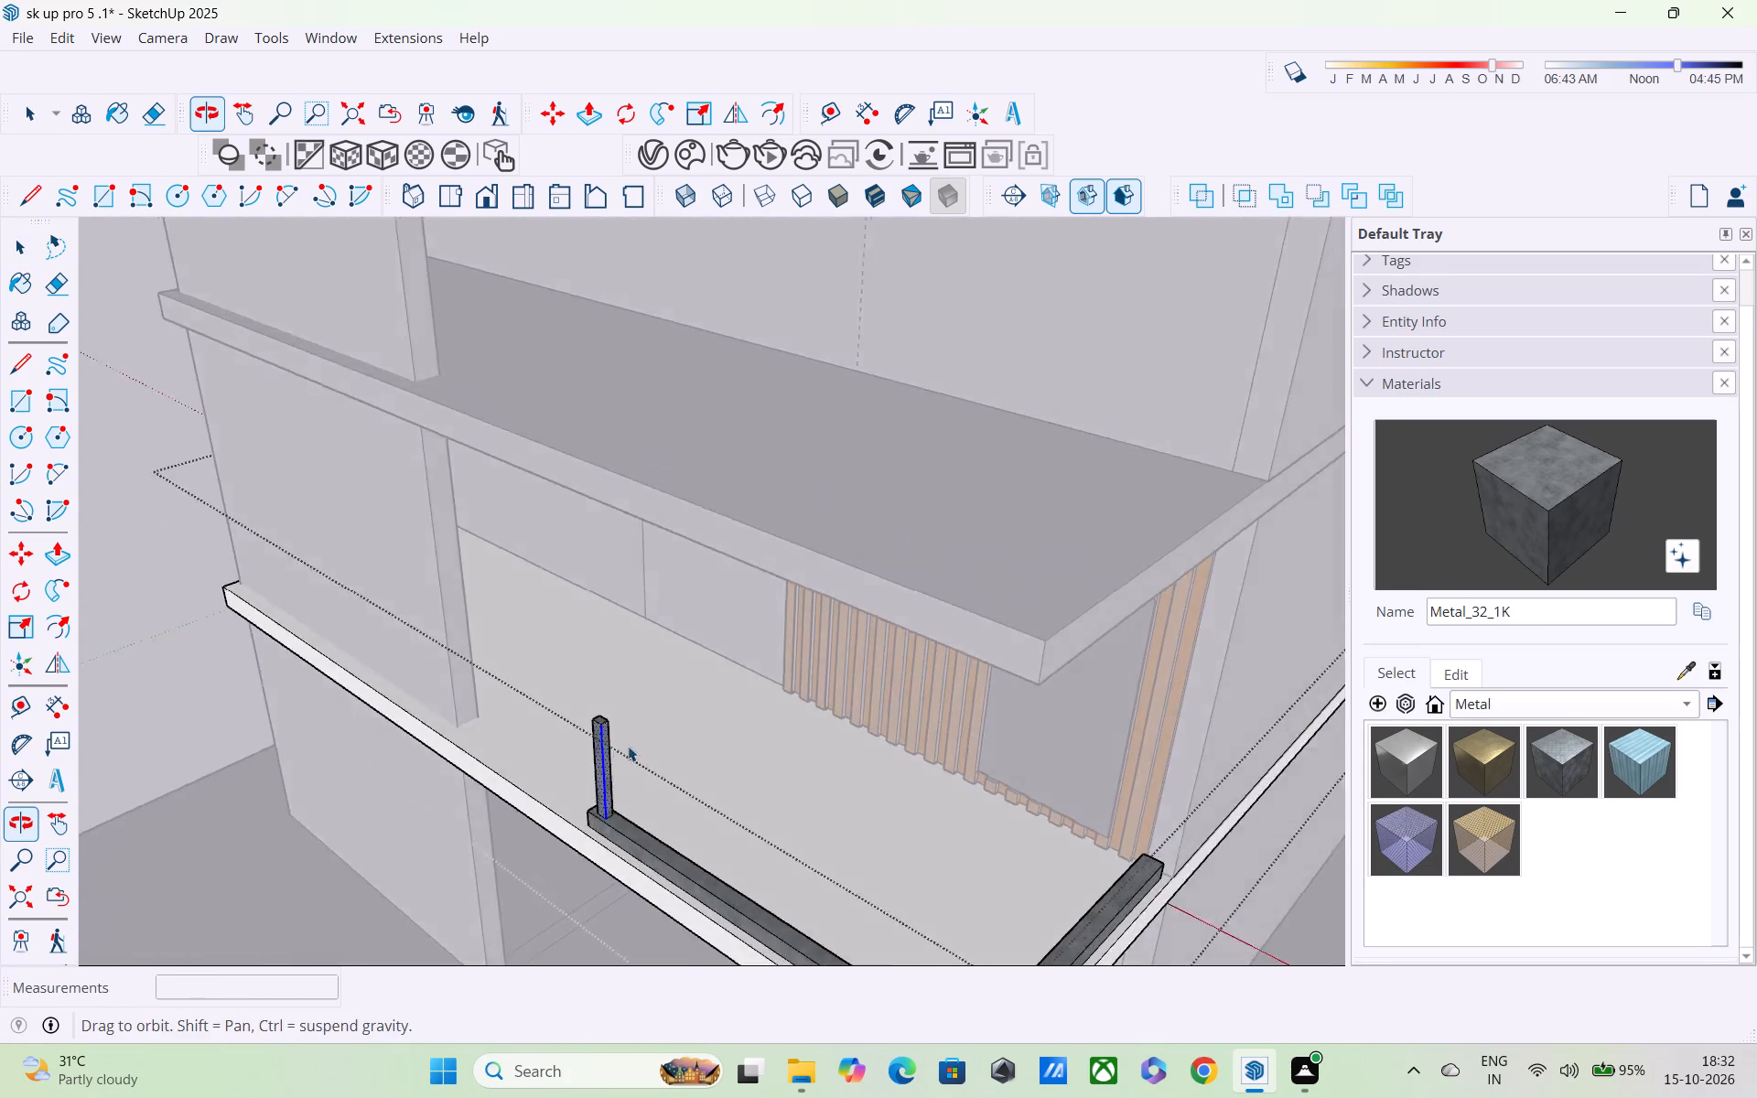
scroll(574, 749, "up", 6)
scroll(645, 719, "up", 4)
double_click(639, 678, "shift")
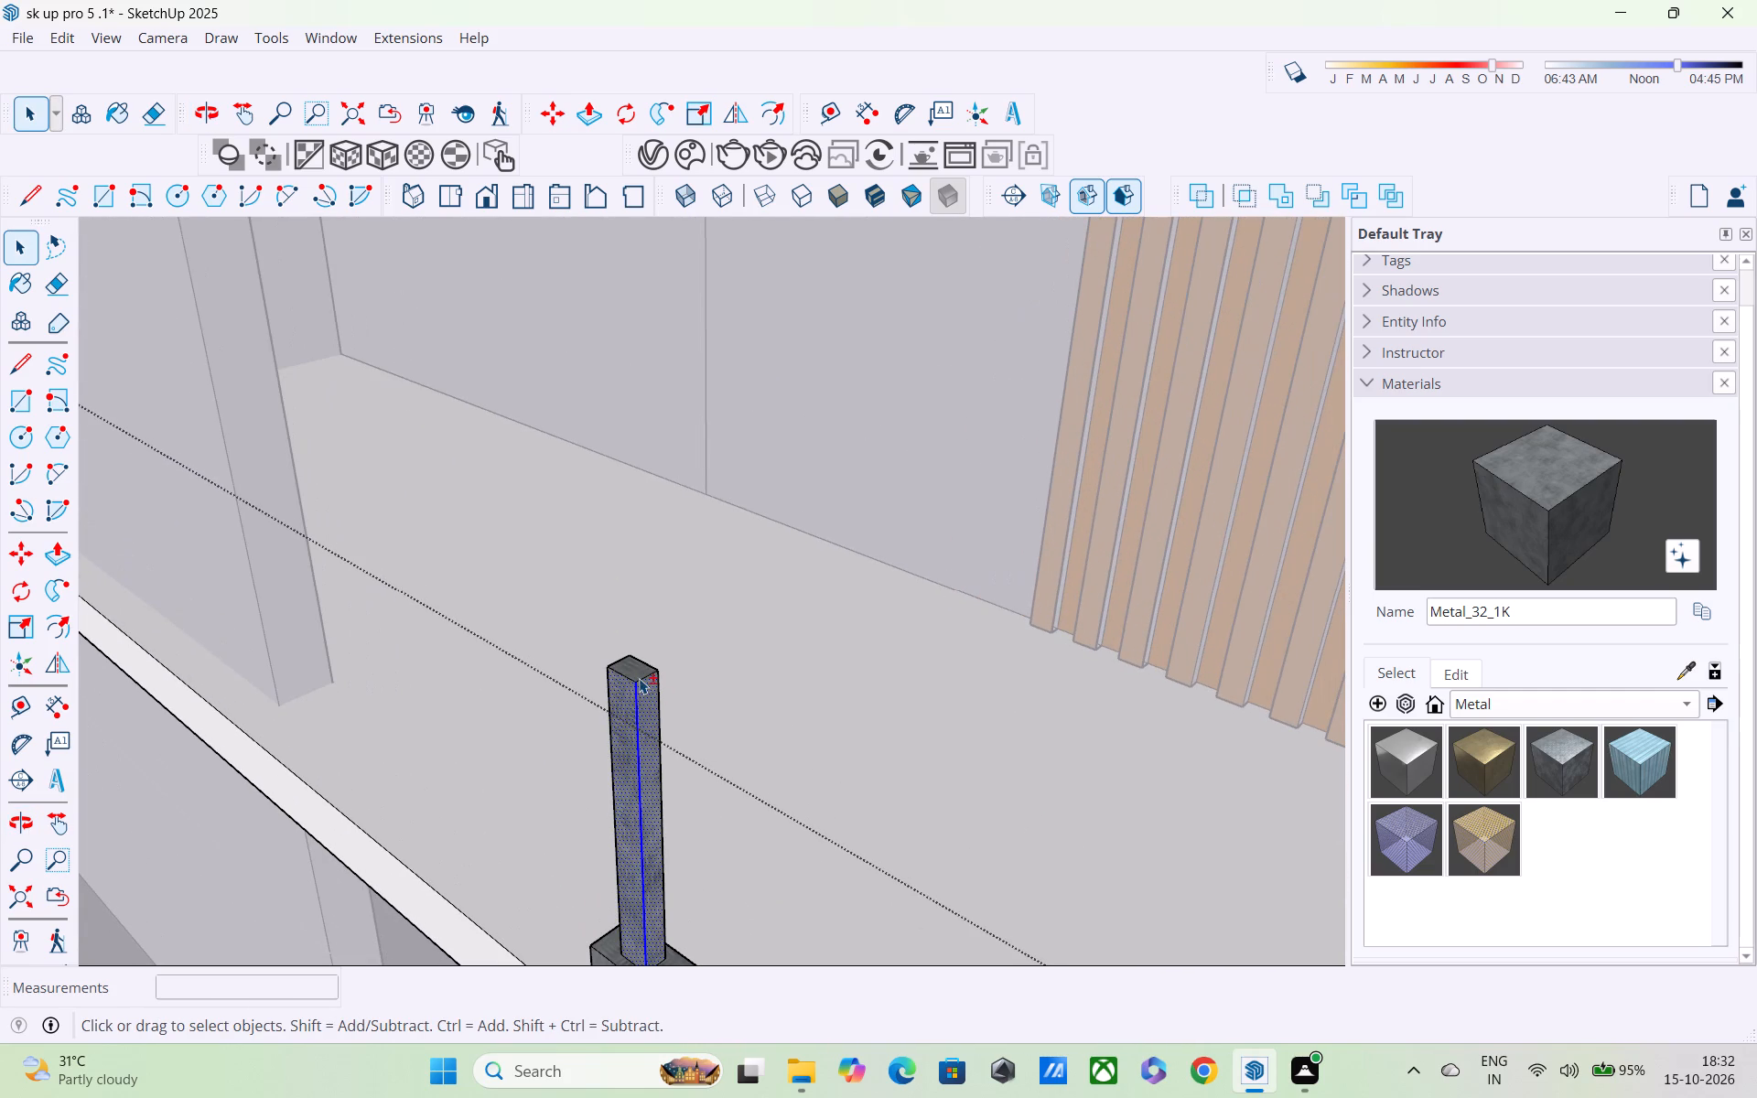
double_click(634, 670, "shift")
scroll(633, 661, "up", 5, "shift")
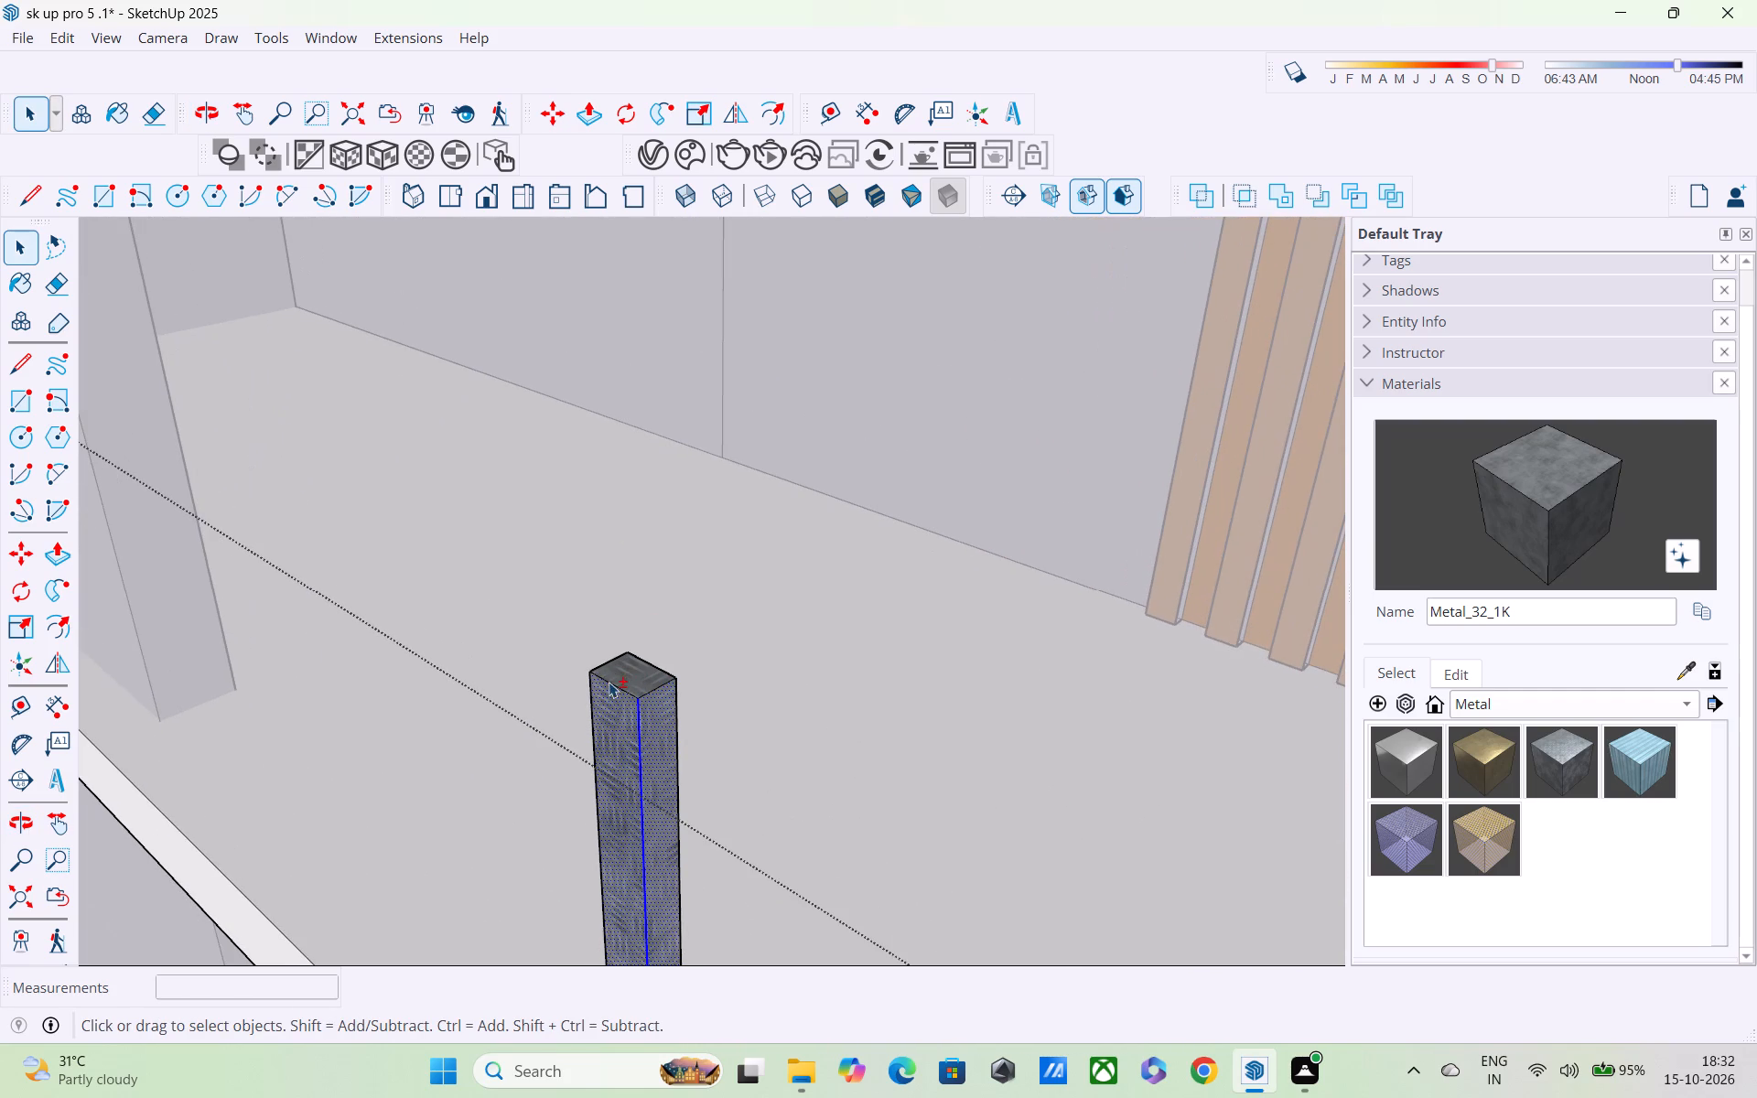
left_click(613, 692, "shift")
left_click(625, 677, "shift")
double_click(625, 686, "shift")
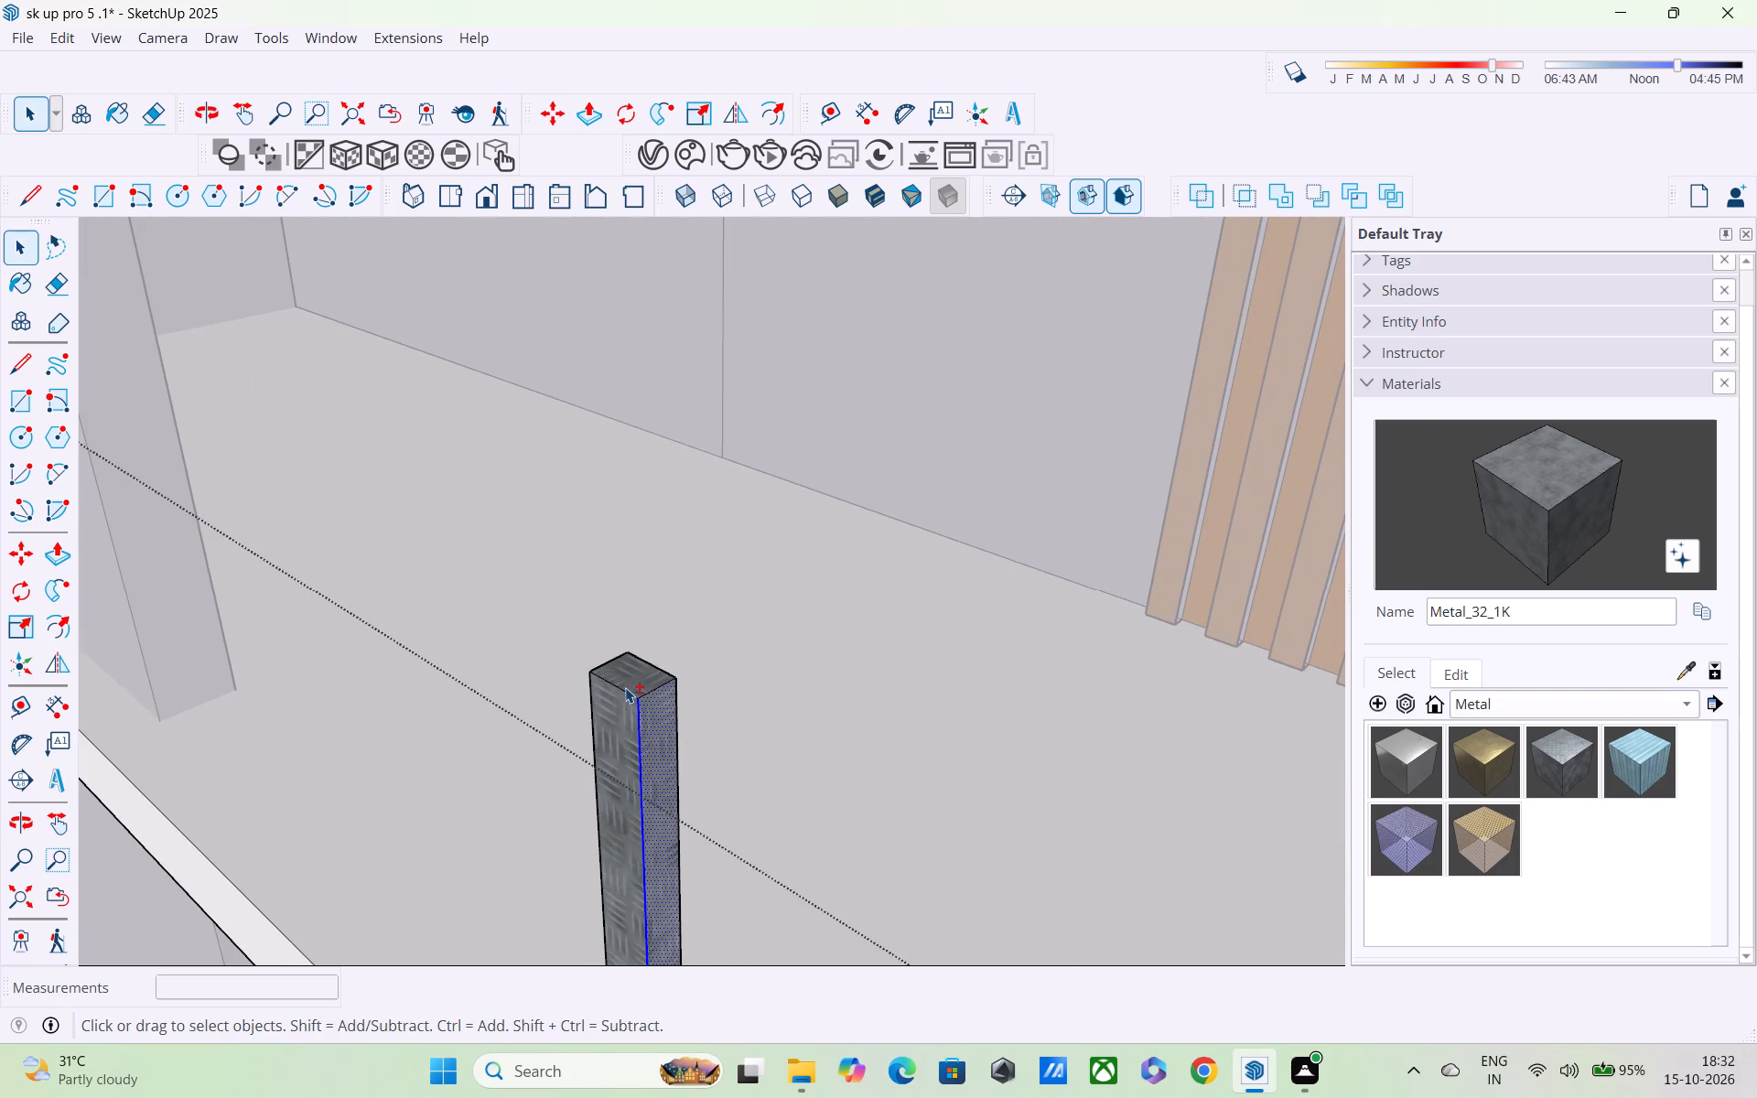
double_click(625, 692, "shift")
left_click(634, 681, "shift")
scroll(674, 675, "up", 4, "shift")
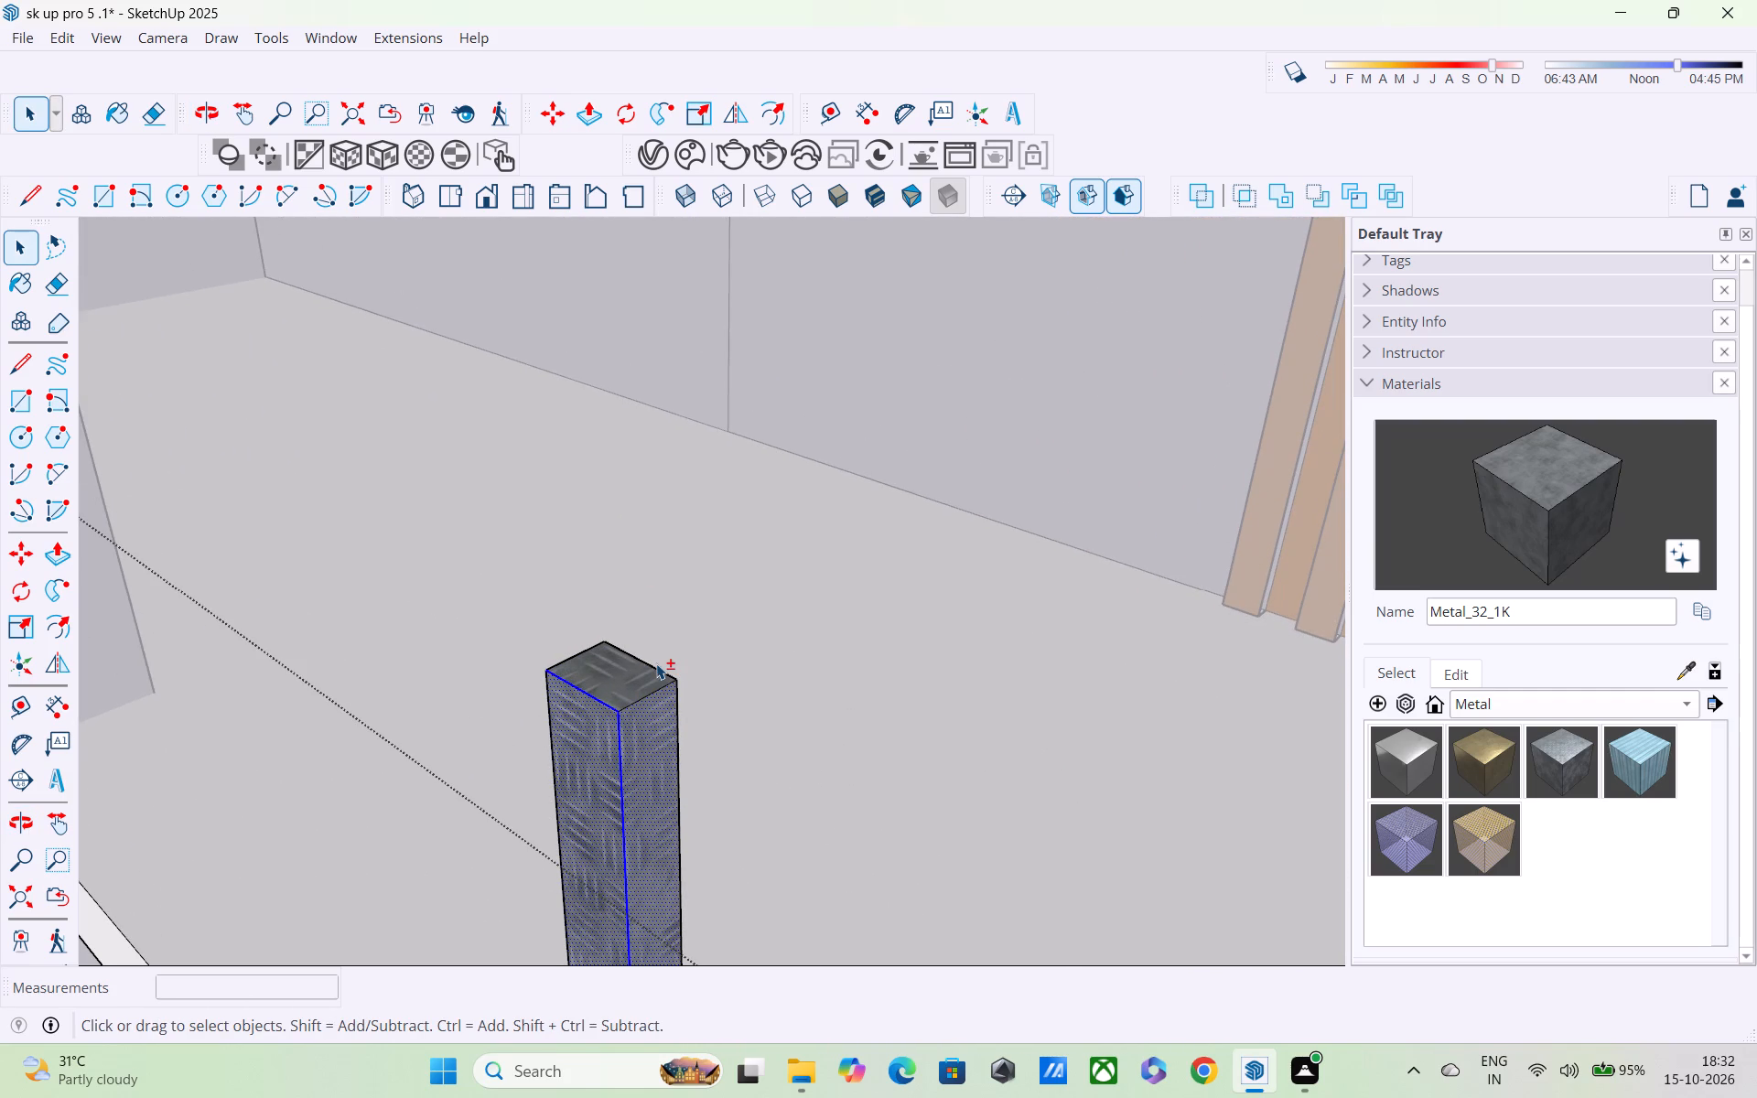
left_click(656, 663, "shift")
left_click(649, 667, "shift")
left_click(728, 650, "shift")
left_click(588, 650, "shift")
left_click(635, 705, "shift")
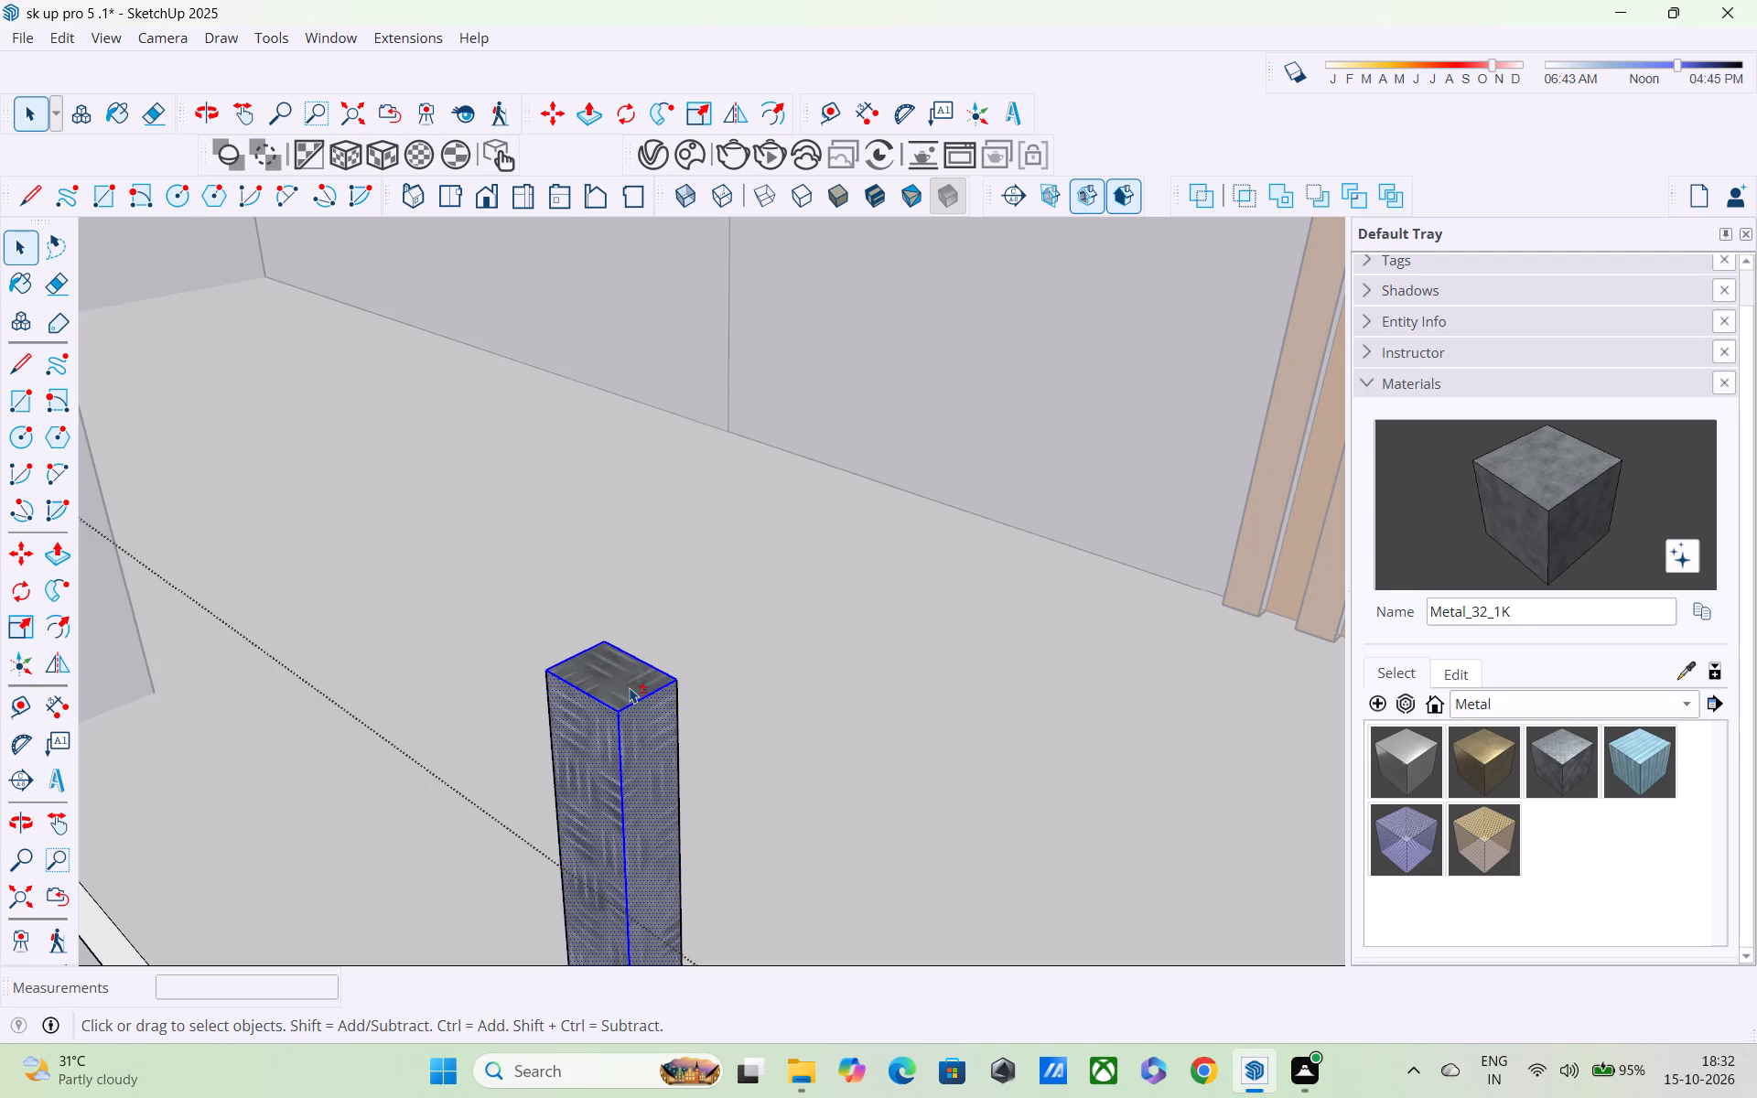
left_click(628, 684, "shift")
Add the post's side face toward the curb's free end and its vertical edges to the selection.
scroll(628, 684, "down", 4, "shift")
middle_click_drag(626, 730, 1290, 592)
scroll(1290, 592, "up", 1)
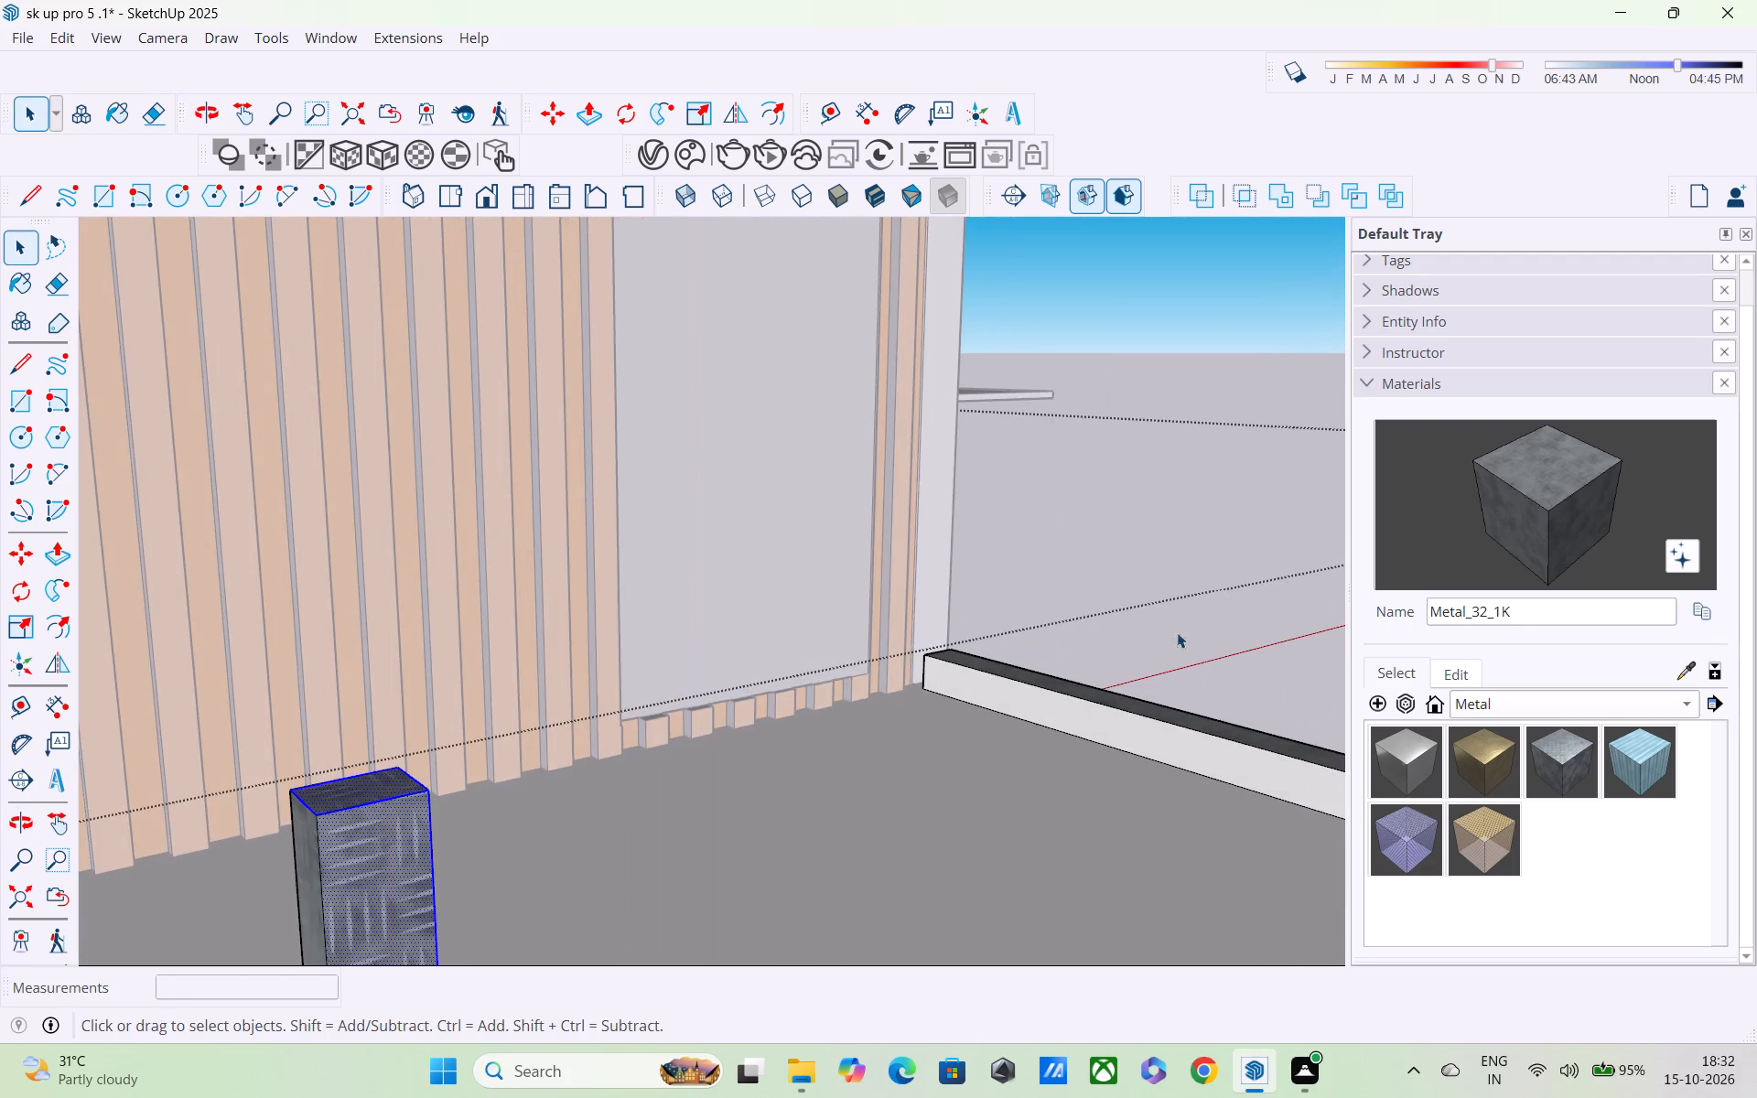
scroll(446, 885, "down", 2)
middle_click_drag(419, 941, 881, 610)
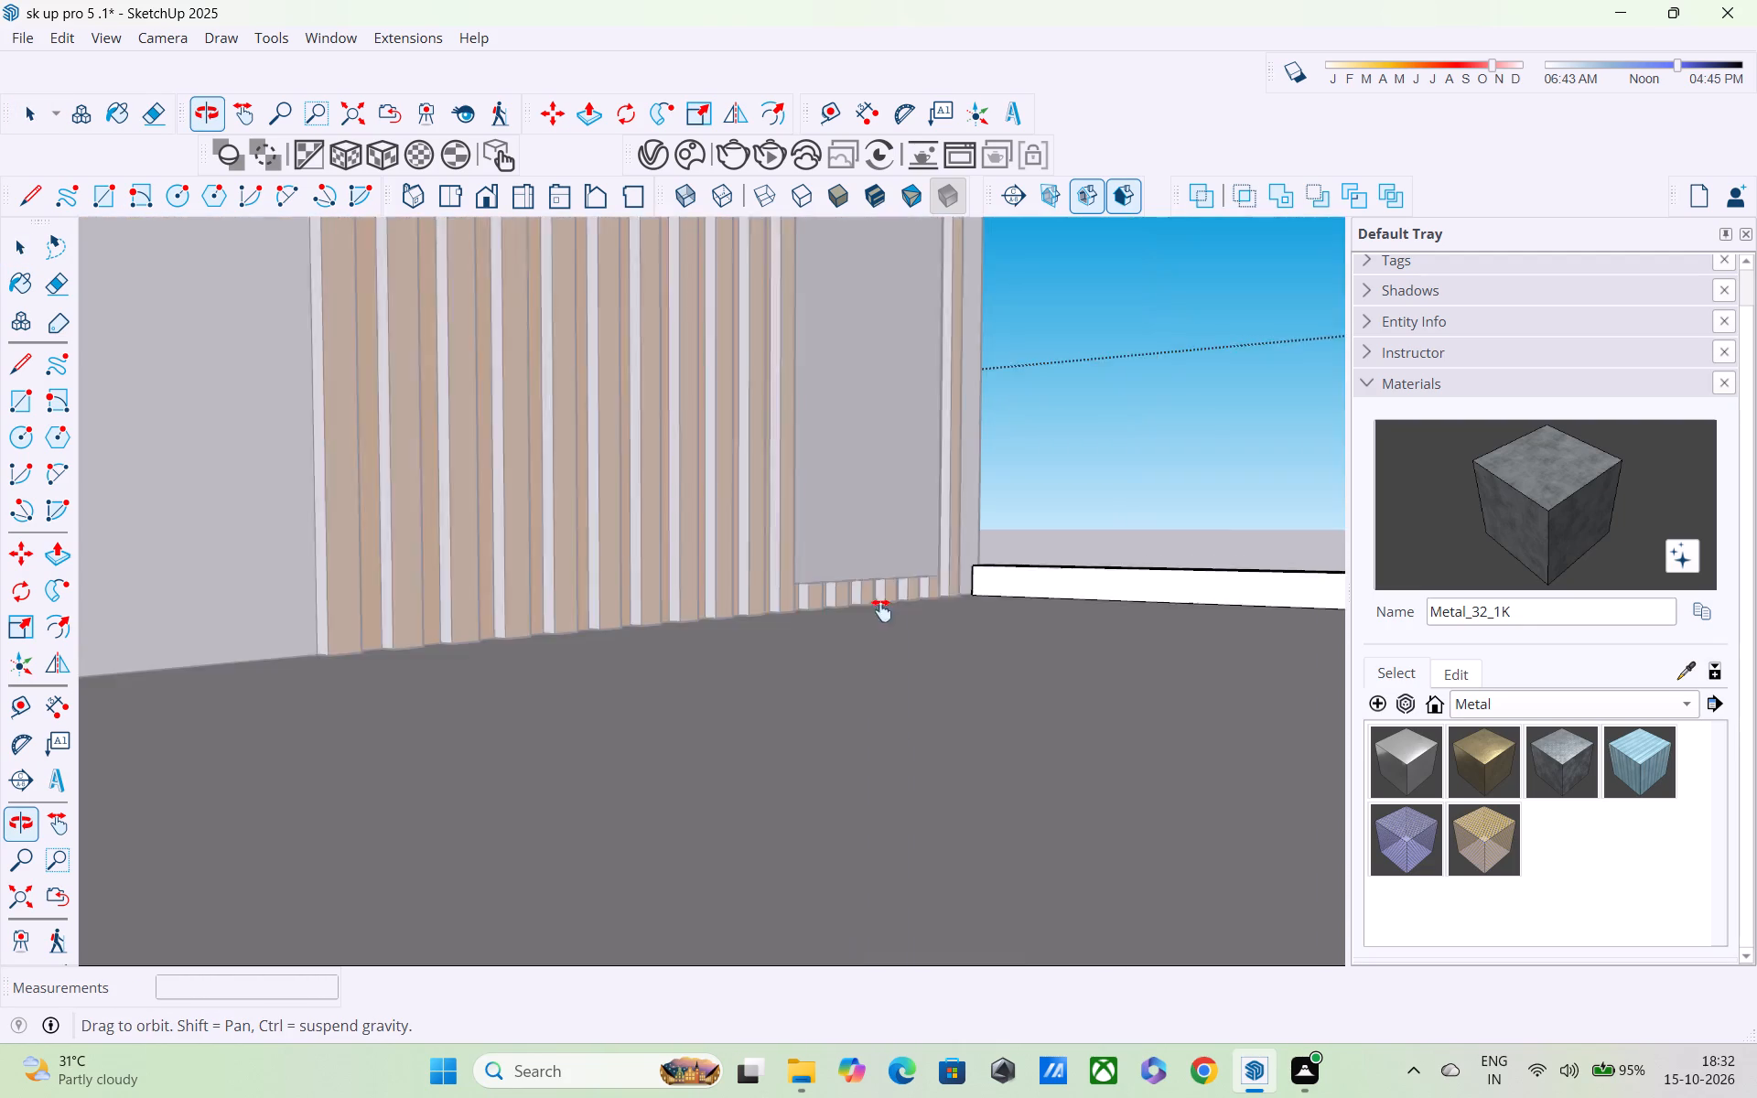
middle_click_drag(881, 610, 773, 614)
scroll(944, 630, "up", 5)
scroll(1020, 626, "down", 4, "shift")
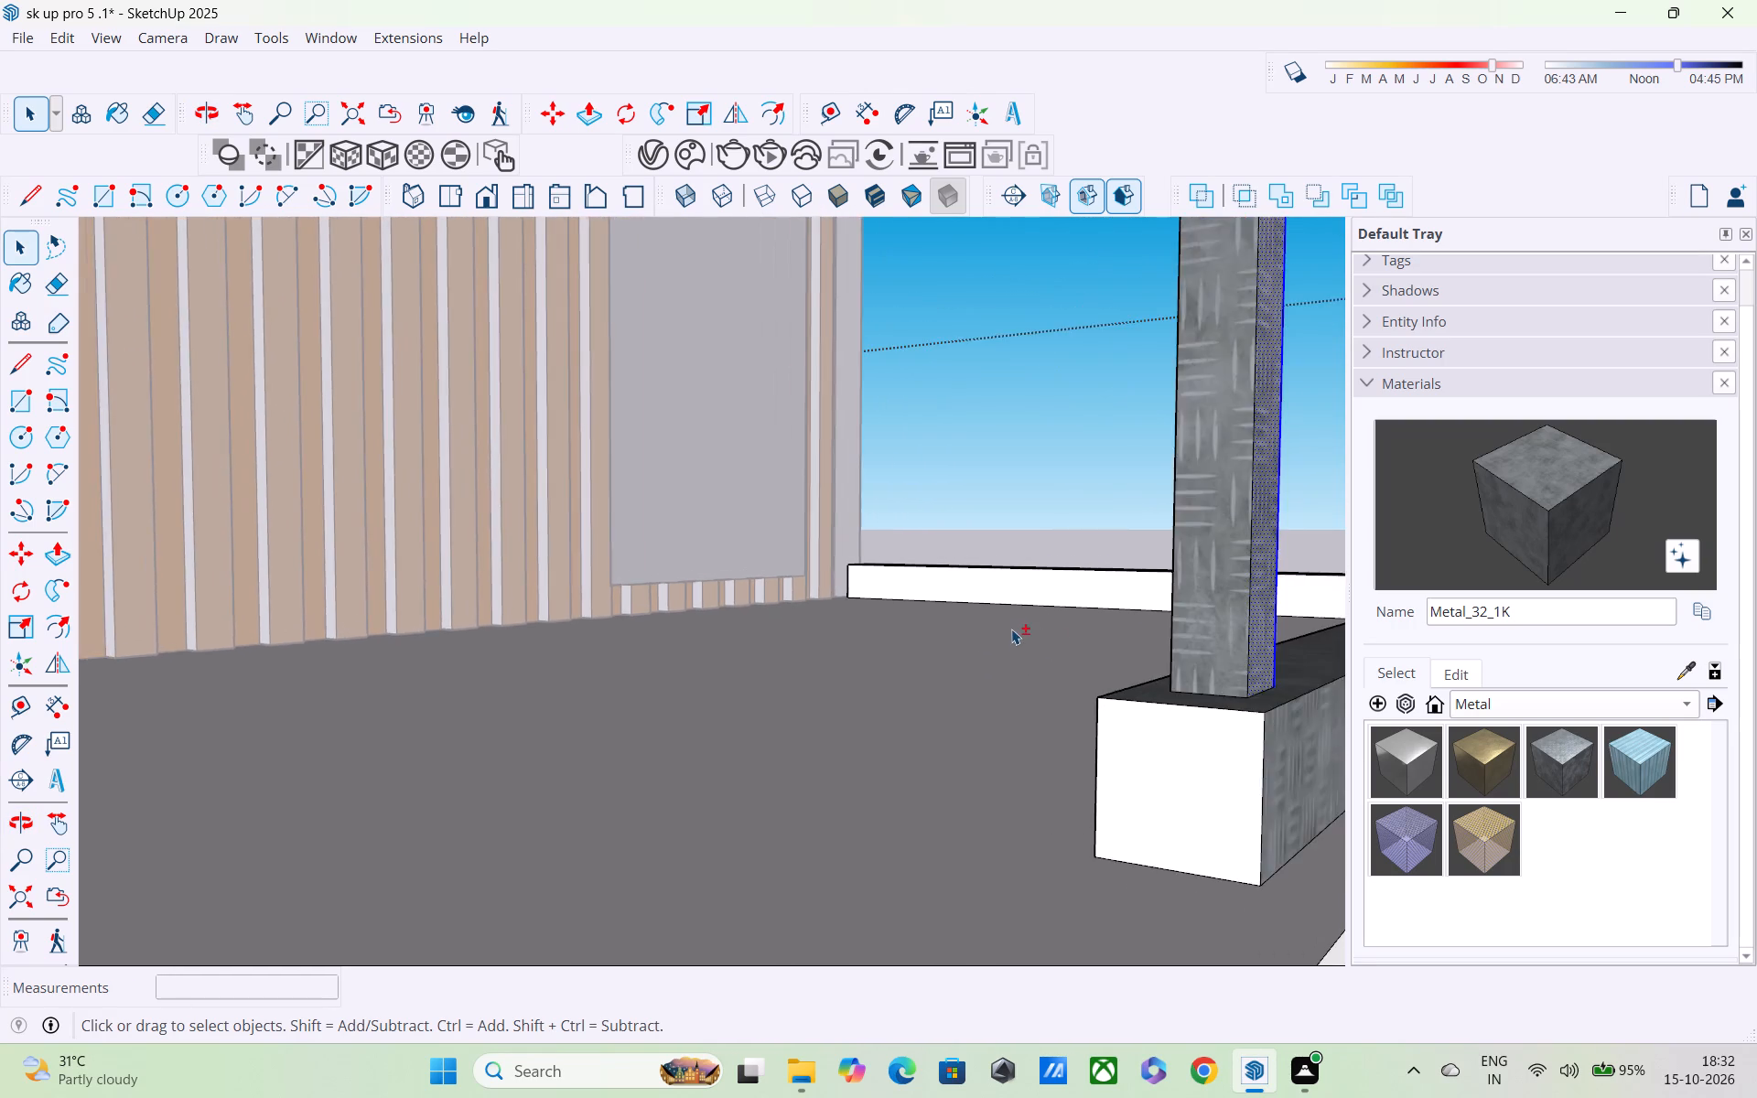
scroll(1024, 633, "down", 4, "shift")
scroll(1123, 628, "up", 5, "shift")
left_click(1119, 611, "shift")
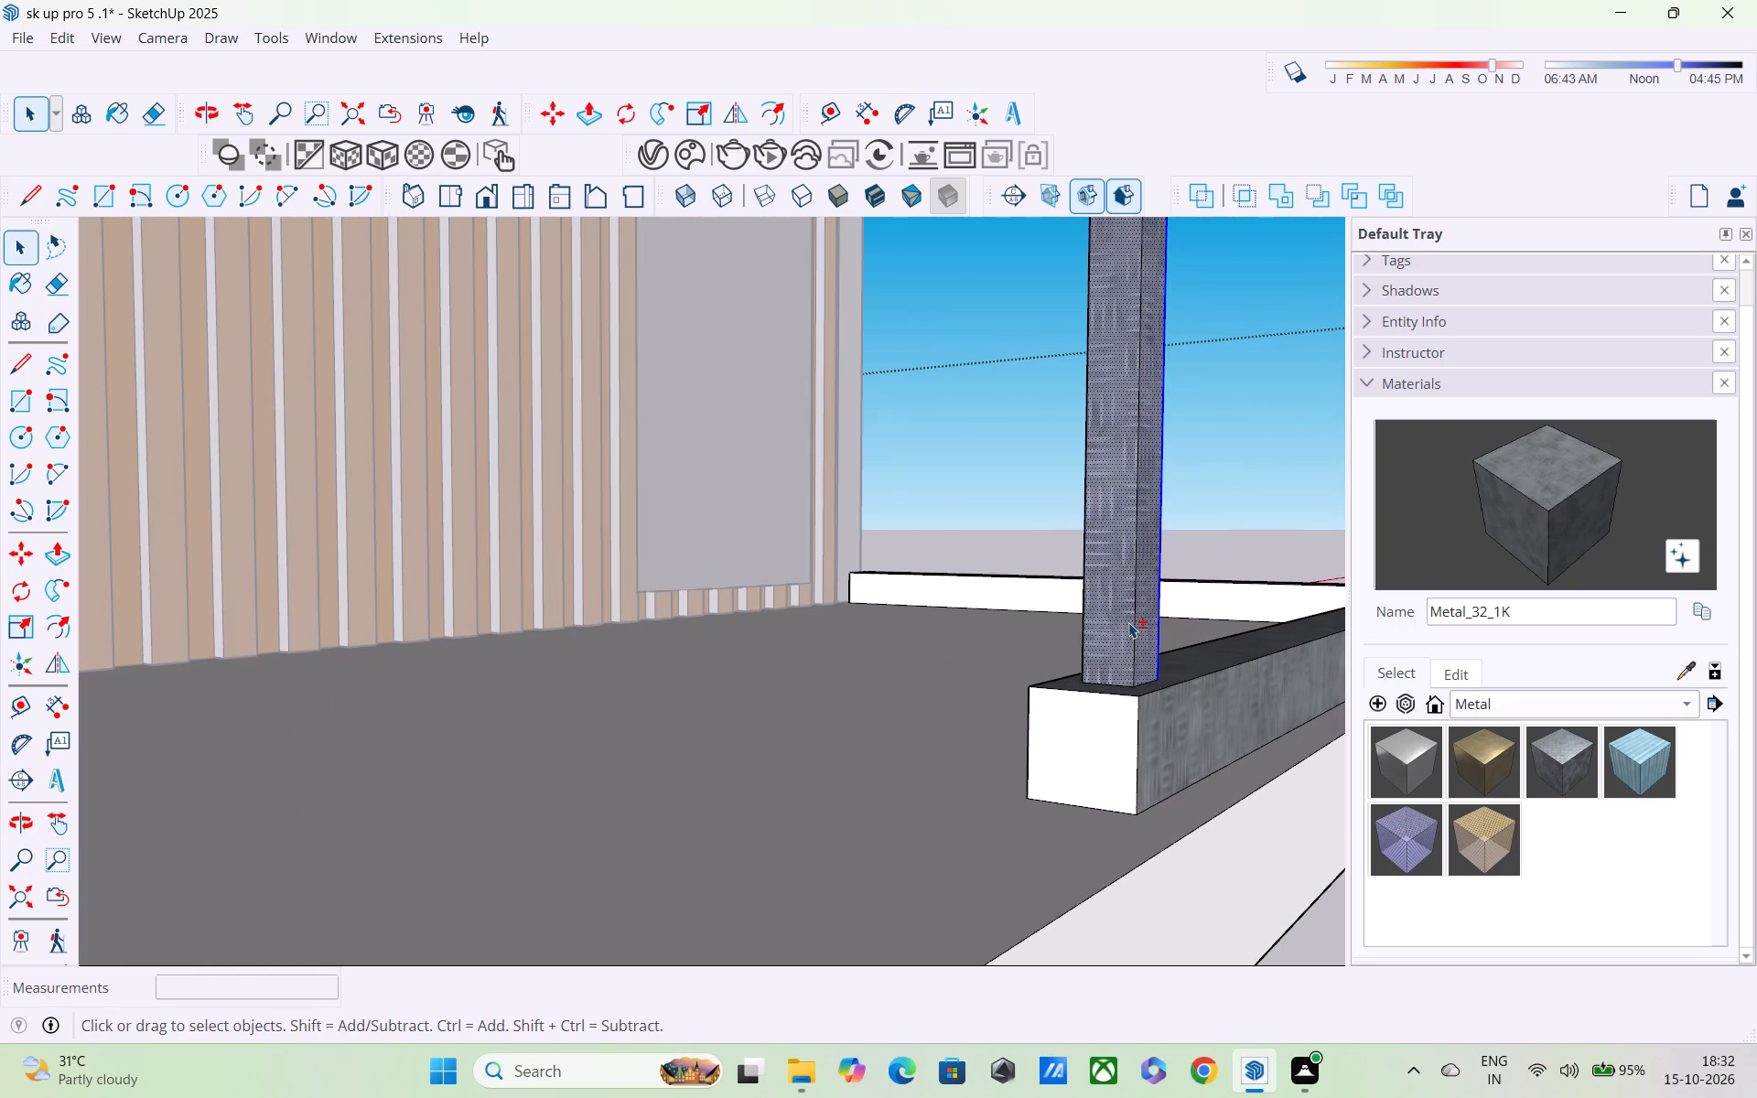
left_click(1136, 647, "shift")
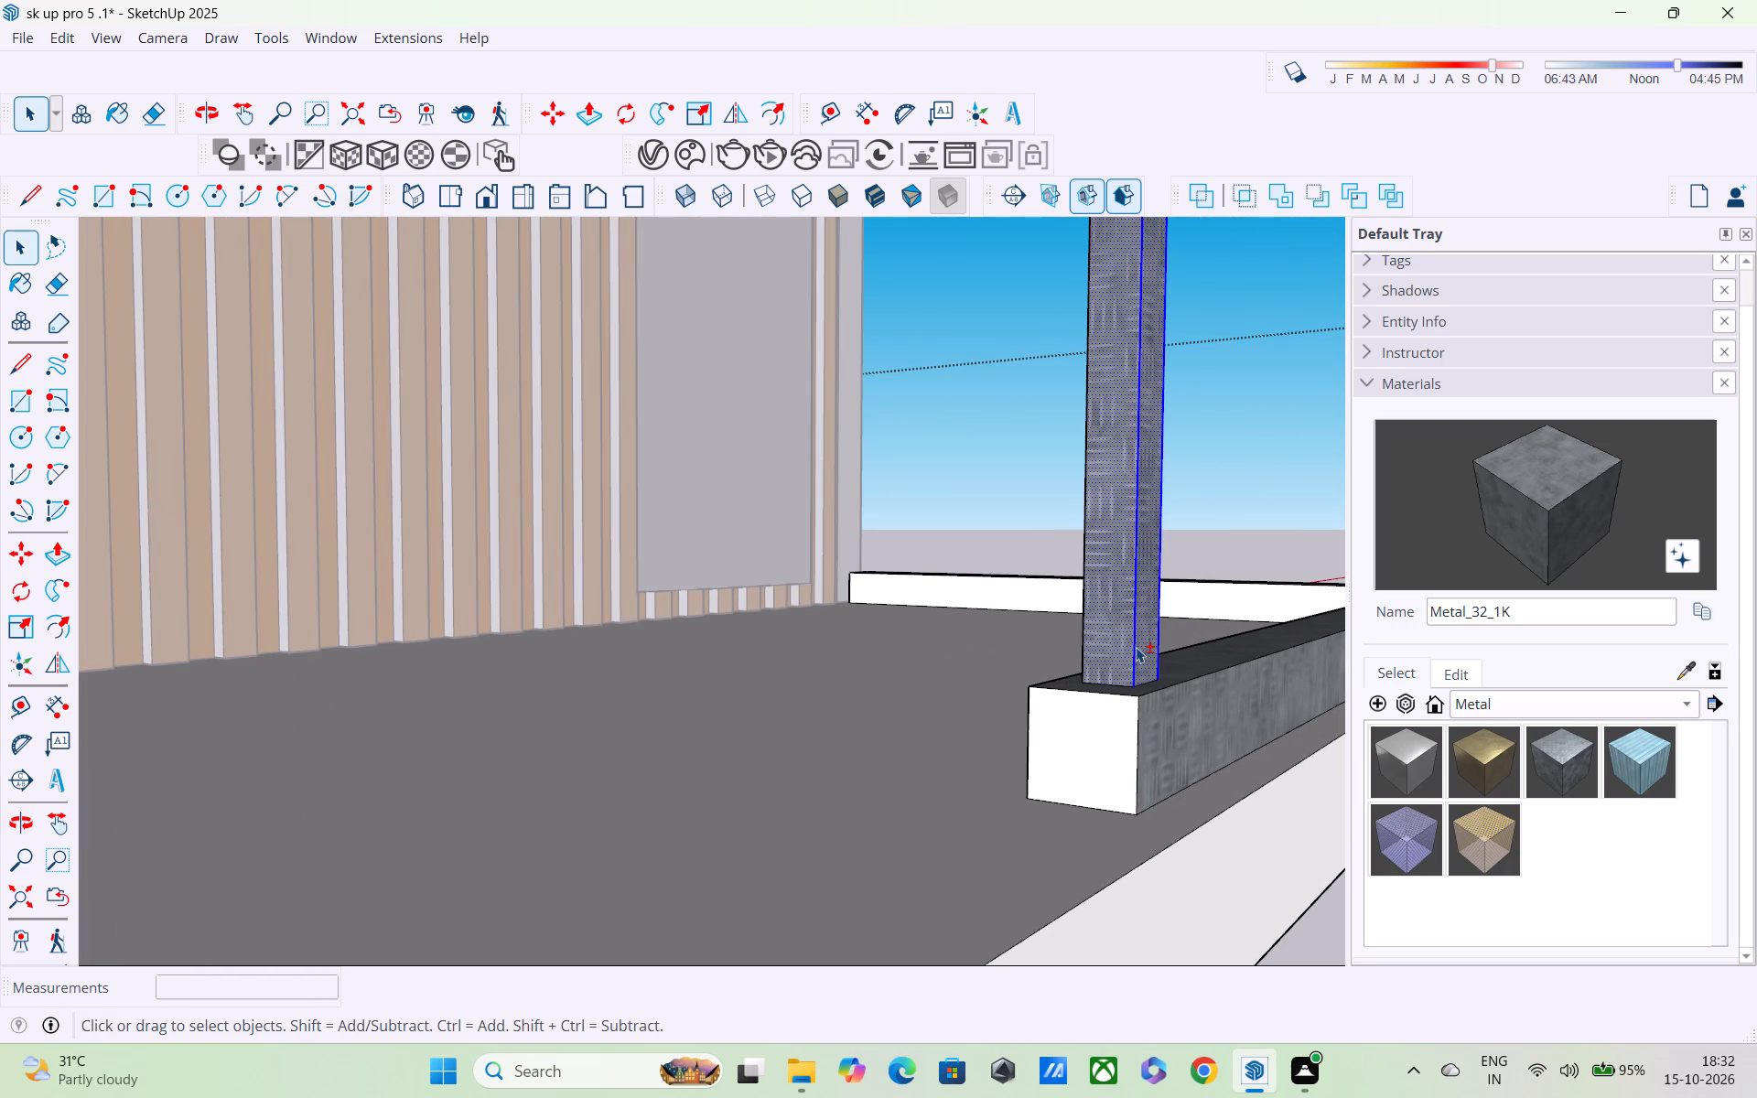
left_click(1085, 586, "shift")
Add the post's inner face toward the cladding and its remaining vertical edge to the selection.
middle_click_drag(1103, 617, 1139, 645, "shift")
middle_click_drag(1153, 654, 1456, 667)
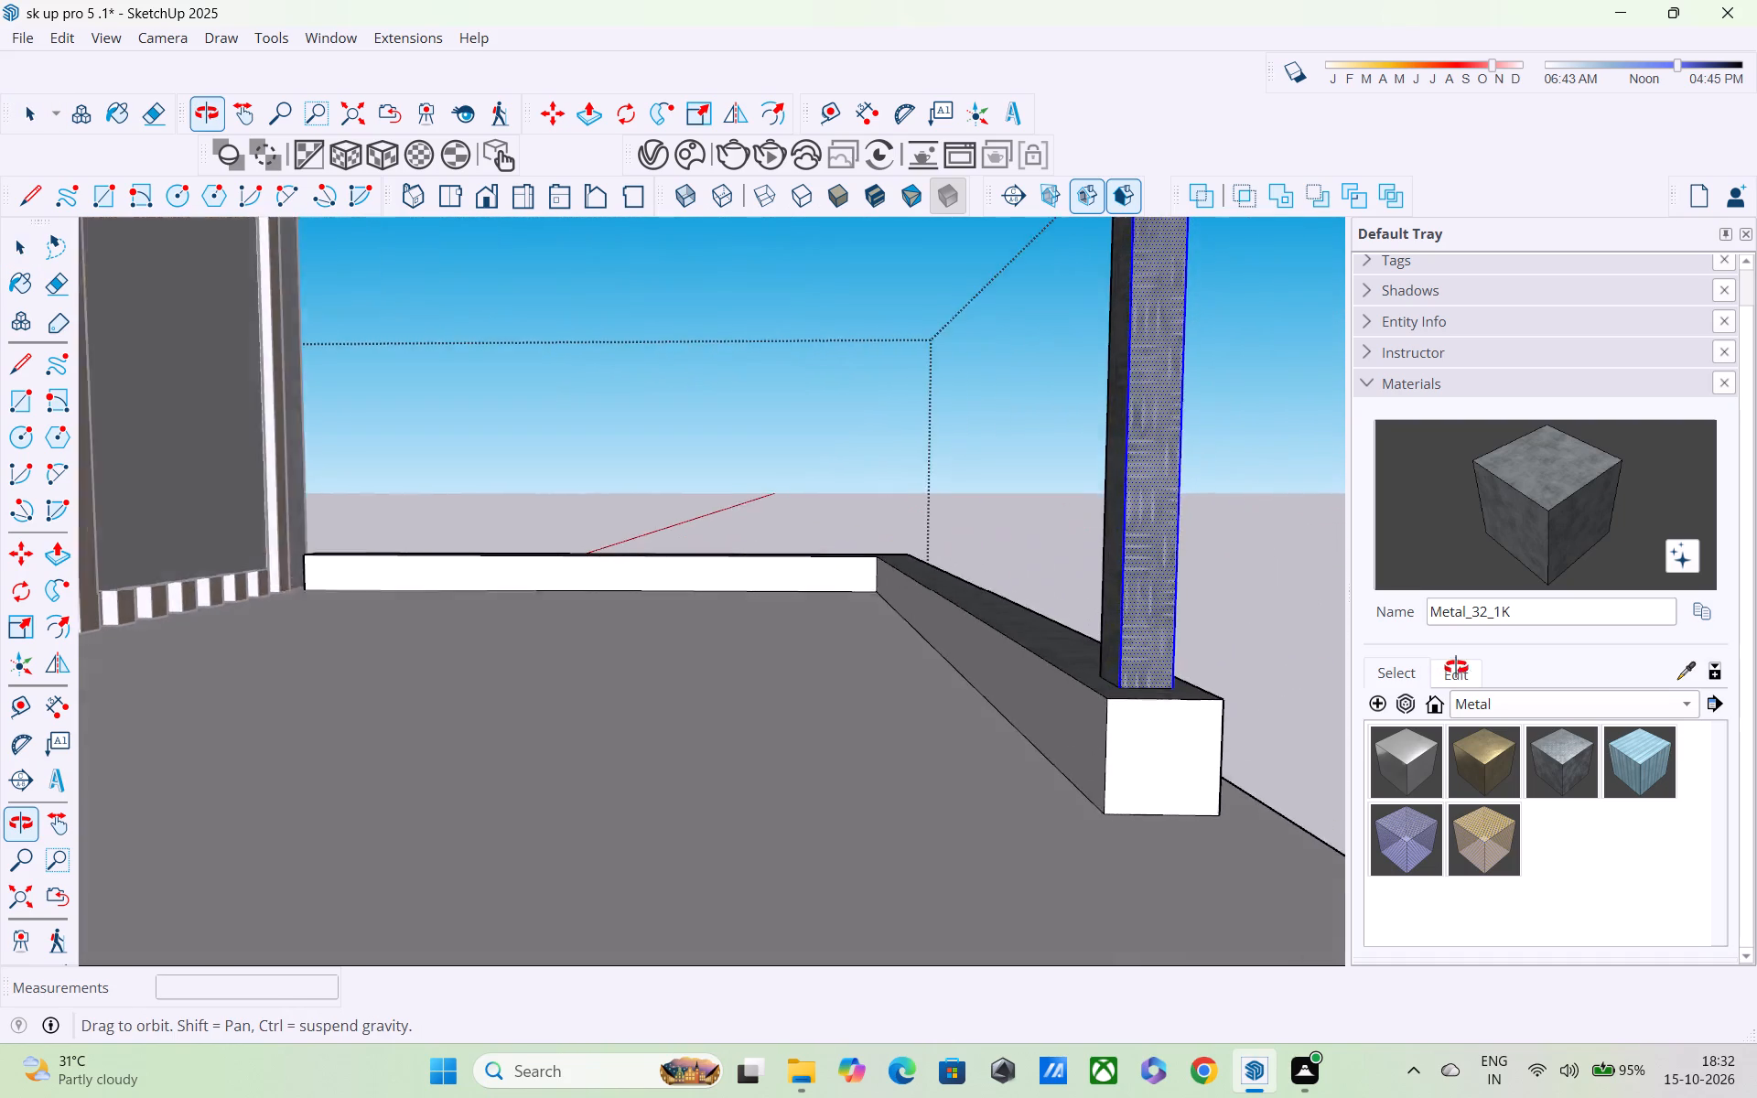
middle_click_drag(1456, 667, 1470, 662)
scroll(1292, 660, "down", 5)
middle_click_drag(1102, 694, 1013, 707)
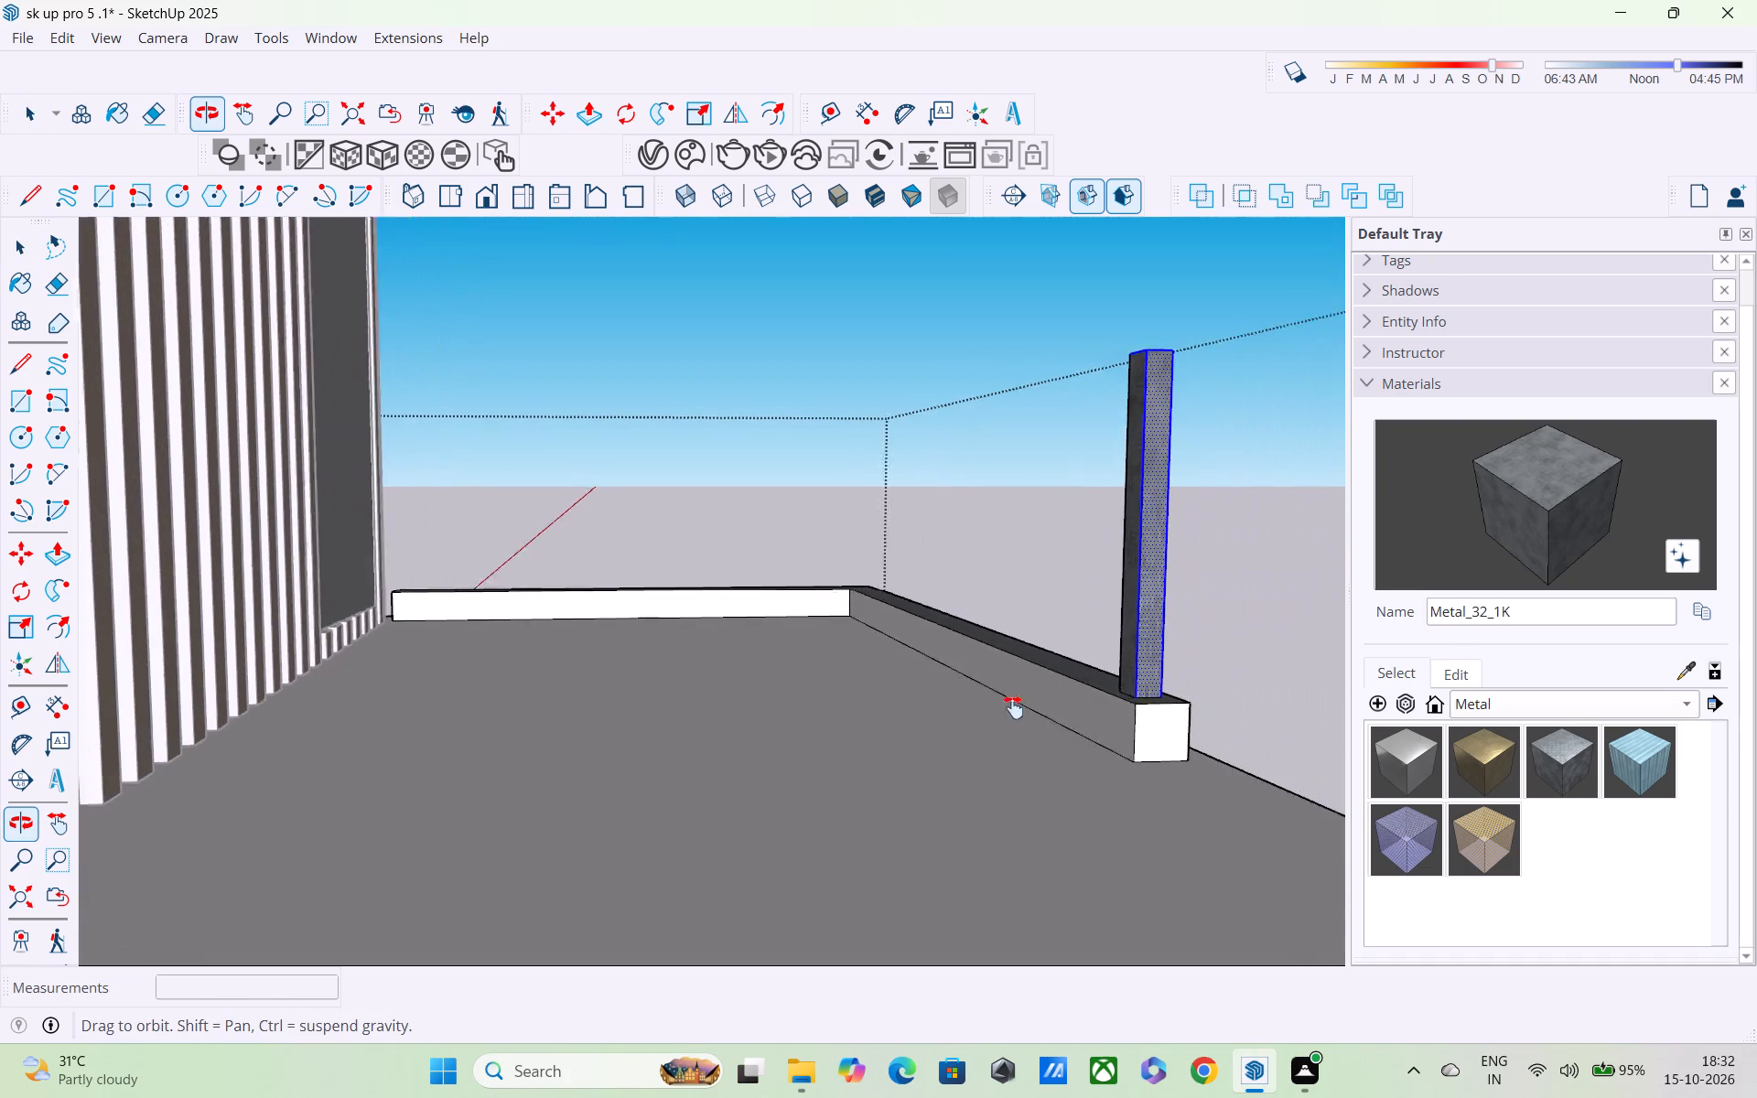
middle_click_drag(1013, 707, 956, 712)
scroll(1061, 706, "up", 10)
middle_click_drag(1012, 702, 1179, 720)
left_click(1042, 610, "shift")
scroll(1038, 617, "down", 2, "shift")
middle_click_drag(1045, 634, 1100, 666, "shift")
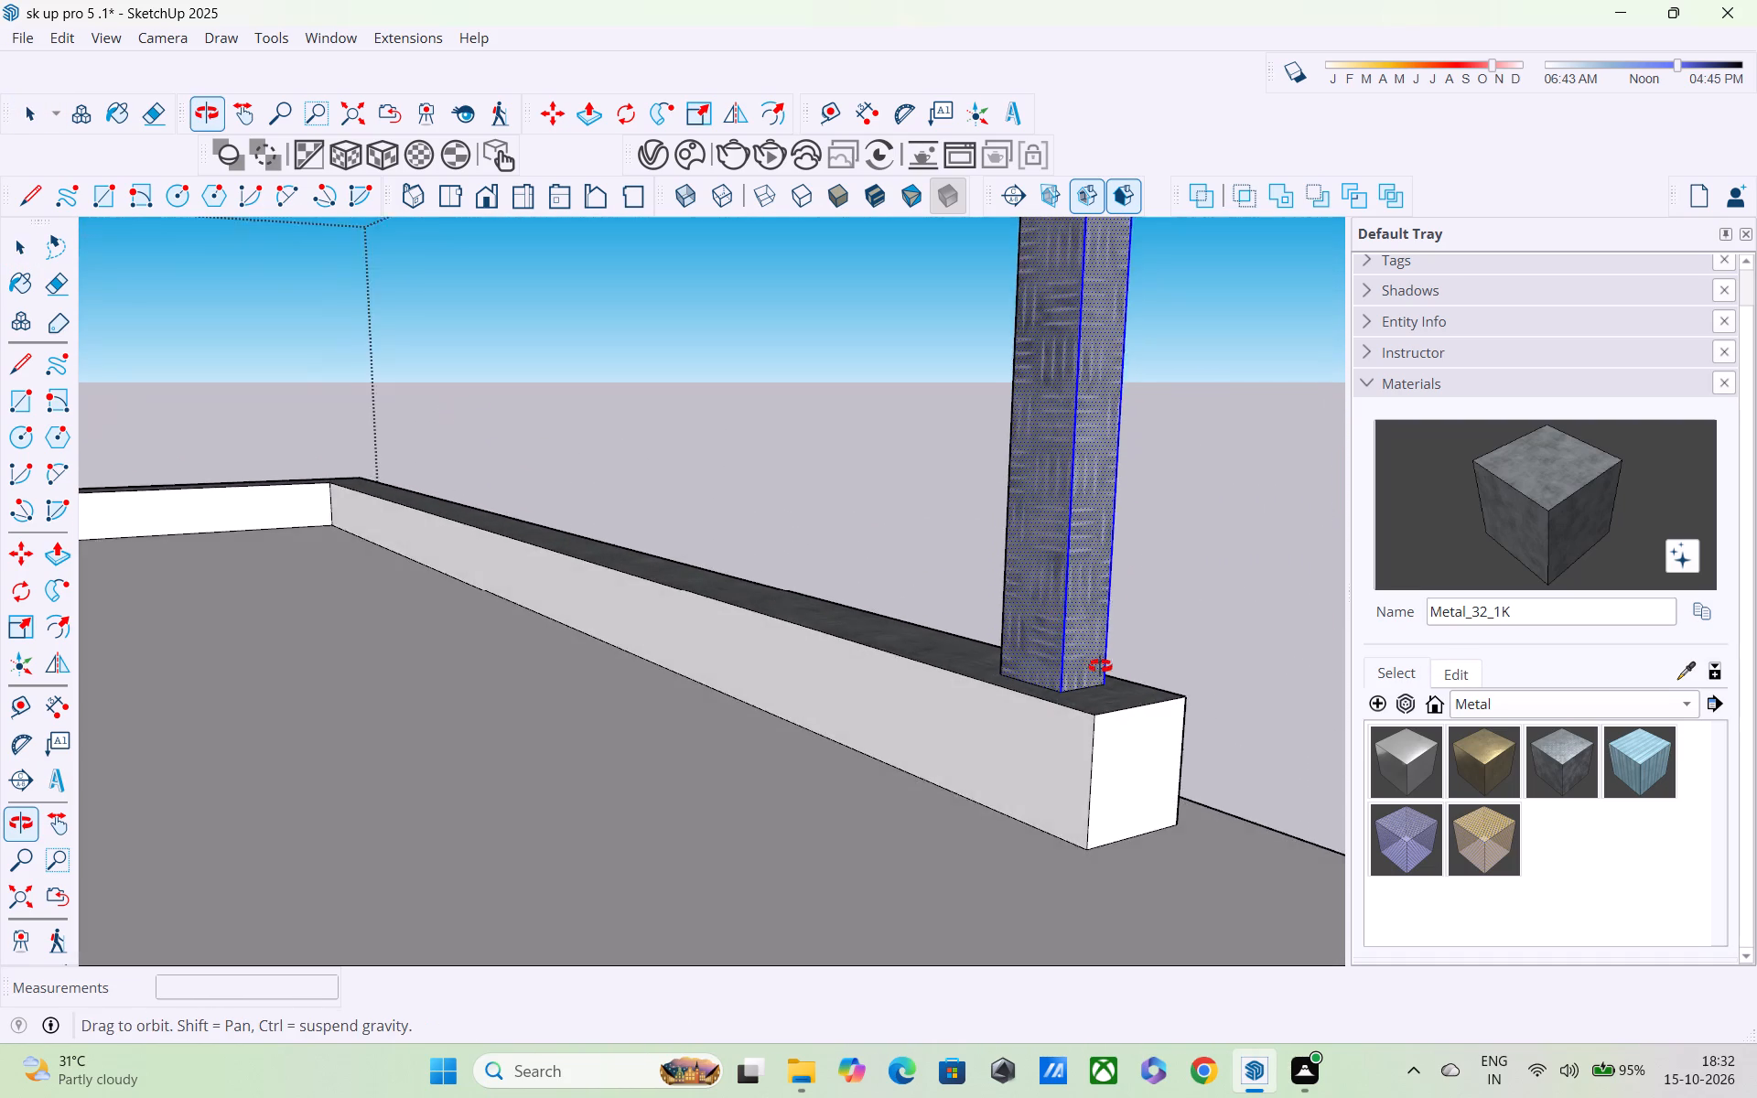
middle_click_drag(1100, 666, 1231, 673, "shift")
scroll(1013, 671, "up", 4)
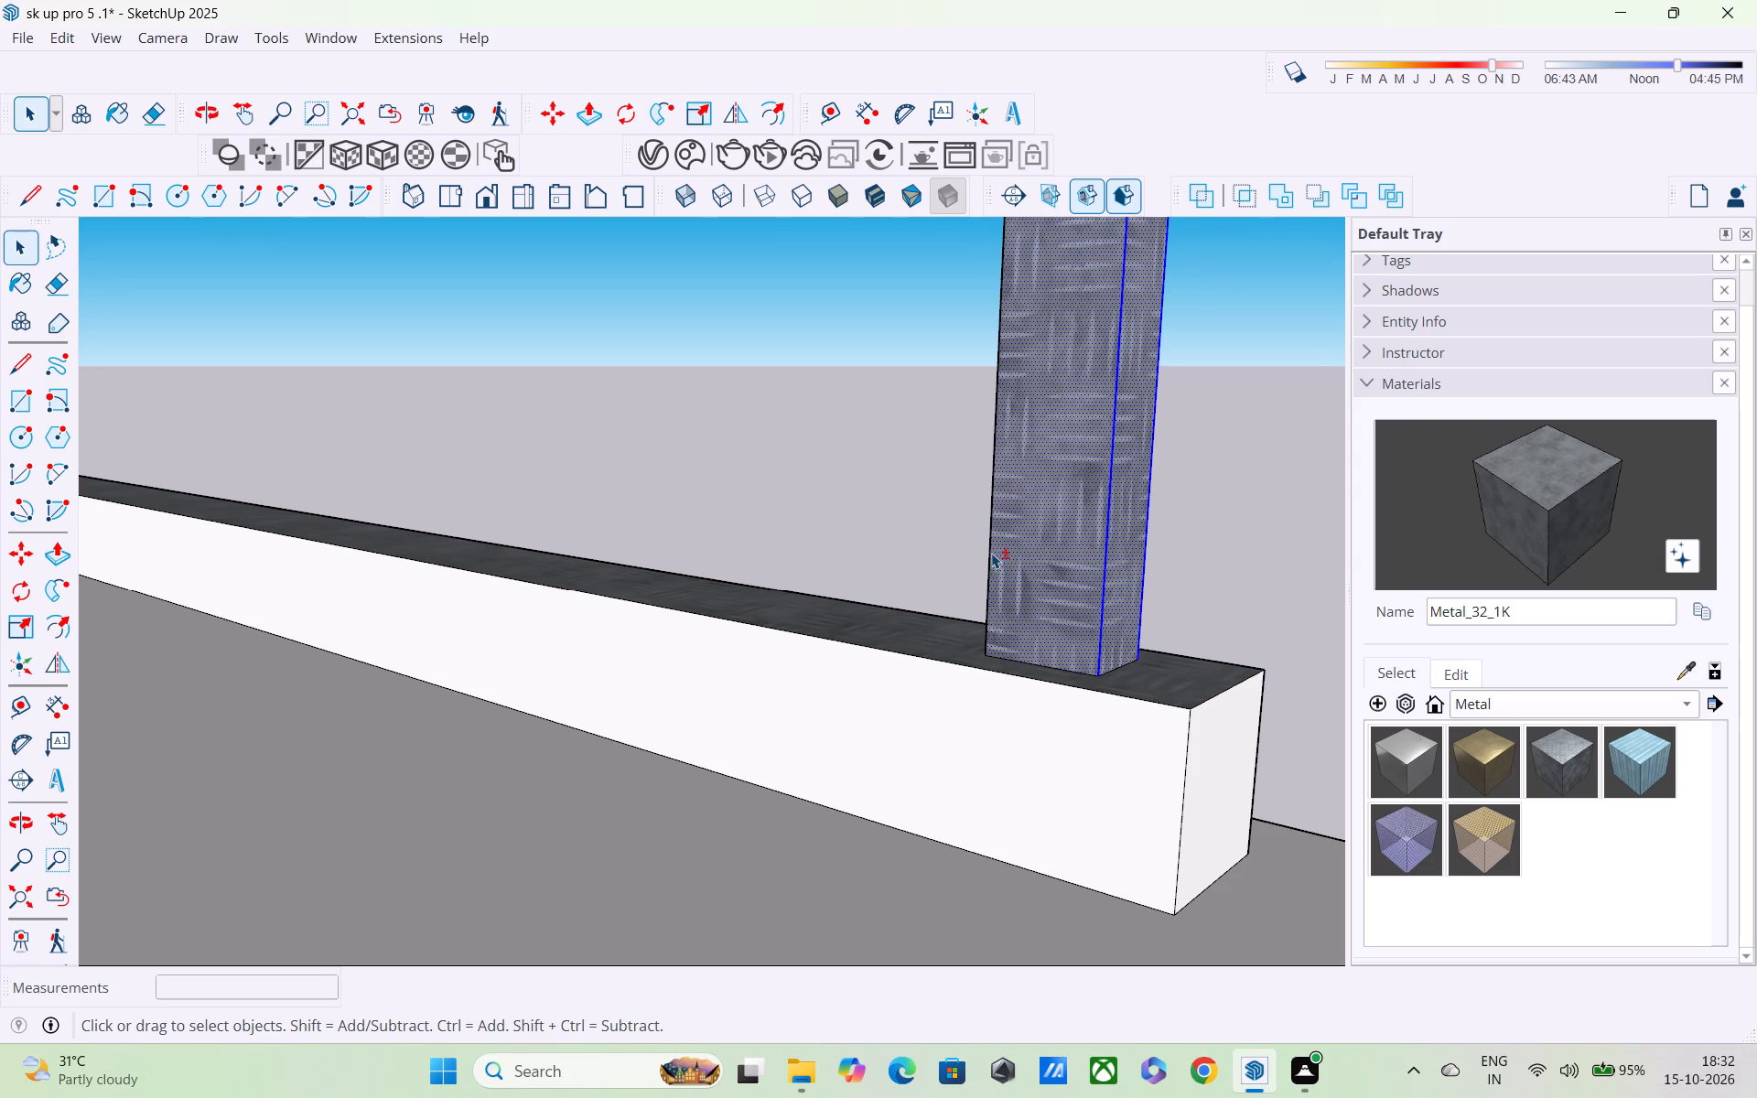
left_click(990, 552, "shift")
Make the selected post geometry a group inside the balcony slab group.
scroll(990, 551, "down", 4)
middle_click_drag(1006, 572, 1309, 605)
scroll(1309, 605, "up", 1)
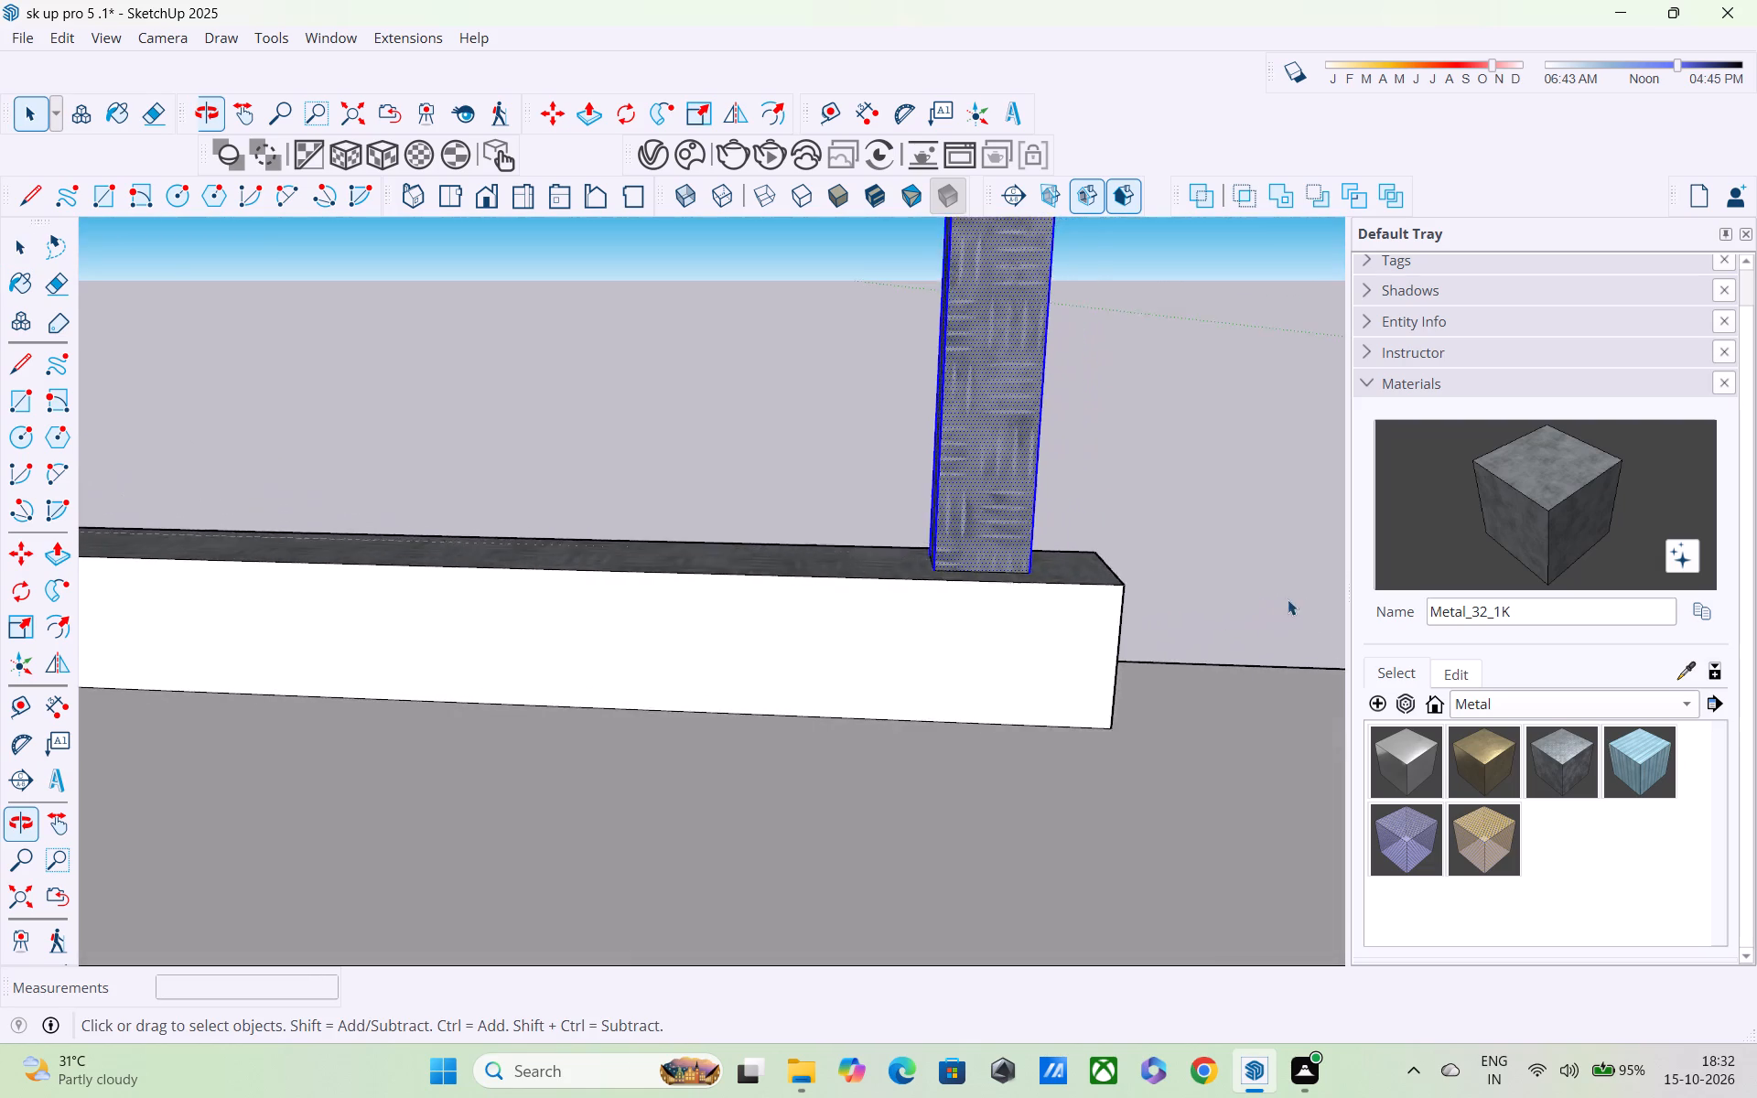
scroll(1252, 594, "down", 4)
scroll(1146, 592, "down", 6)
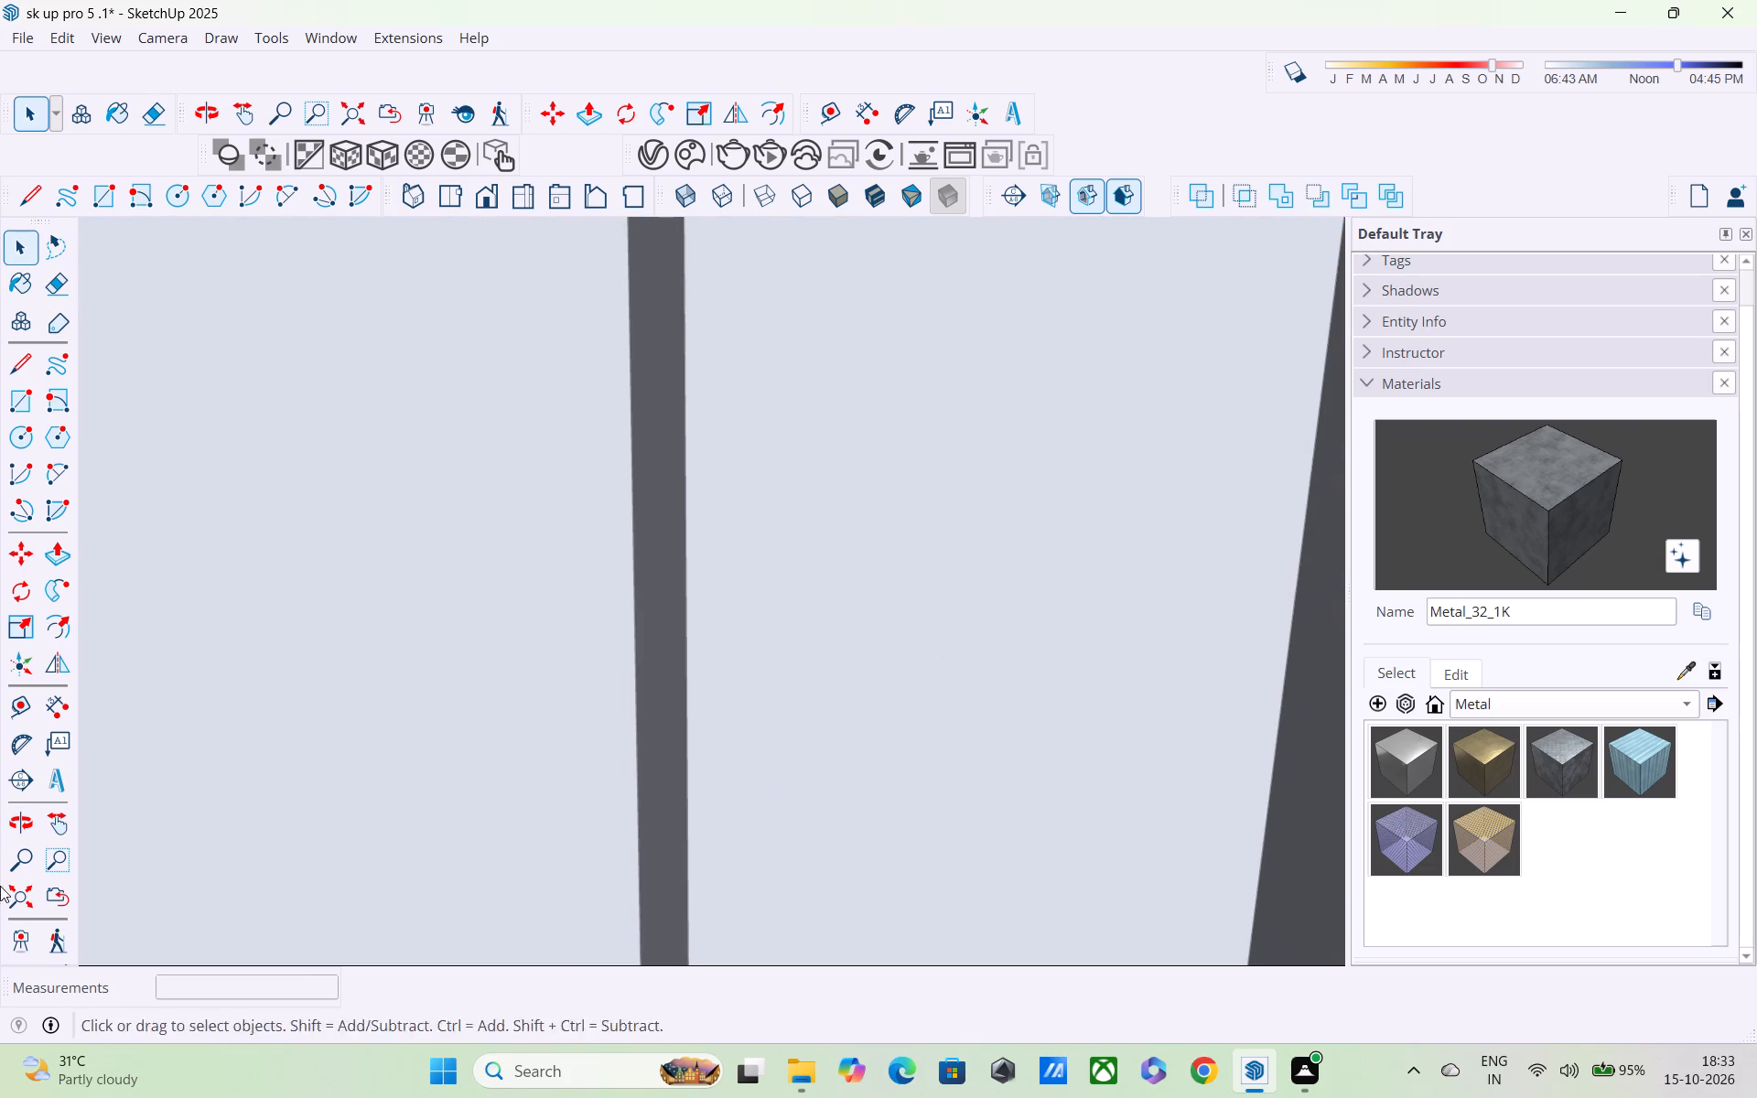
left_click(20, 893)
scroll(410, 852, "down", 3)
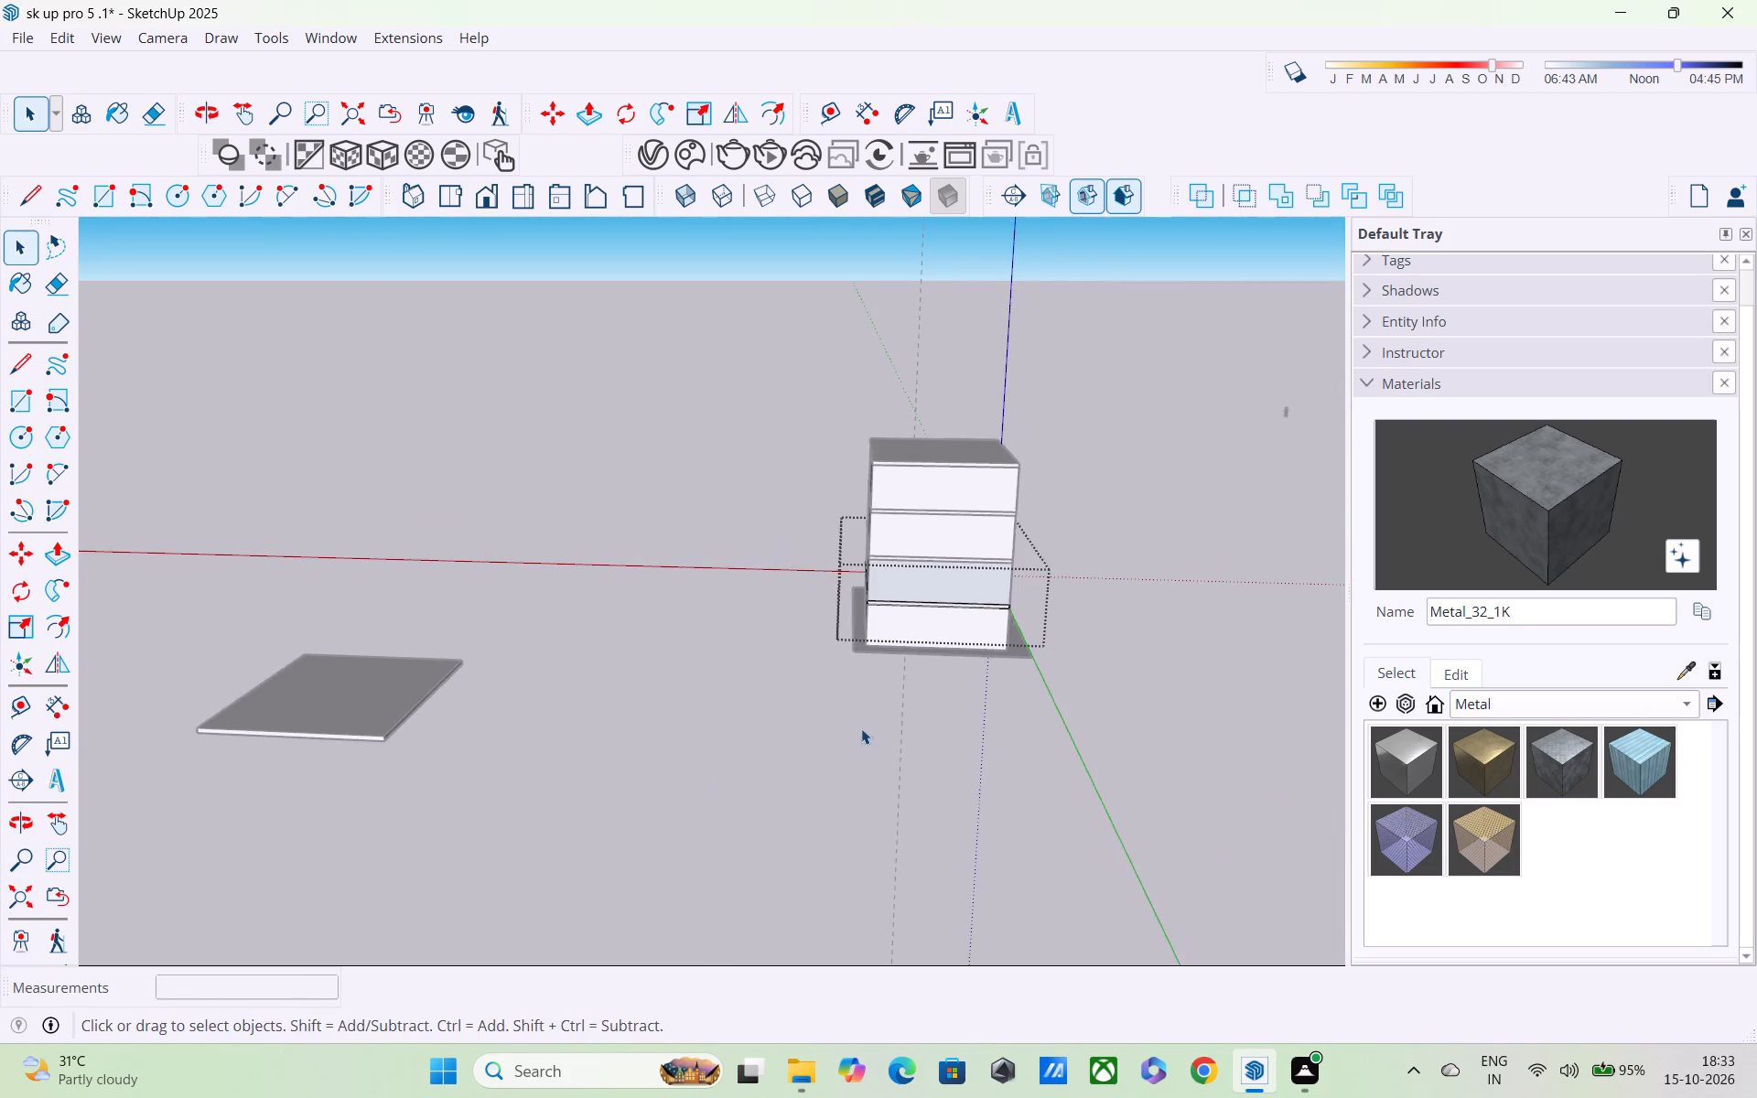
middle_click_drag(812, 731, 0, 778)
middle_click_drag(449, 727, 0, 790)
scroll(658, 710, "up", 4)
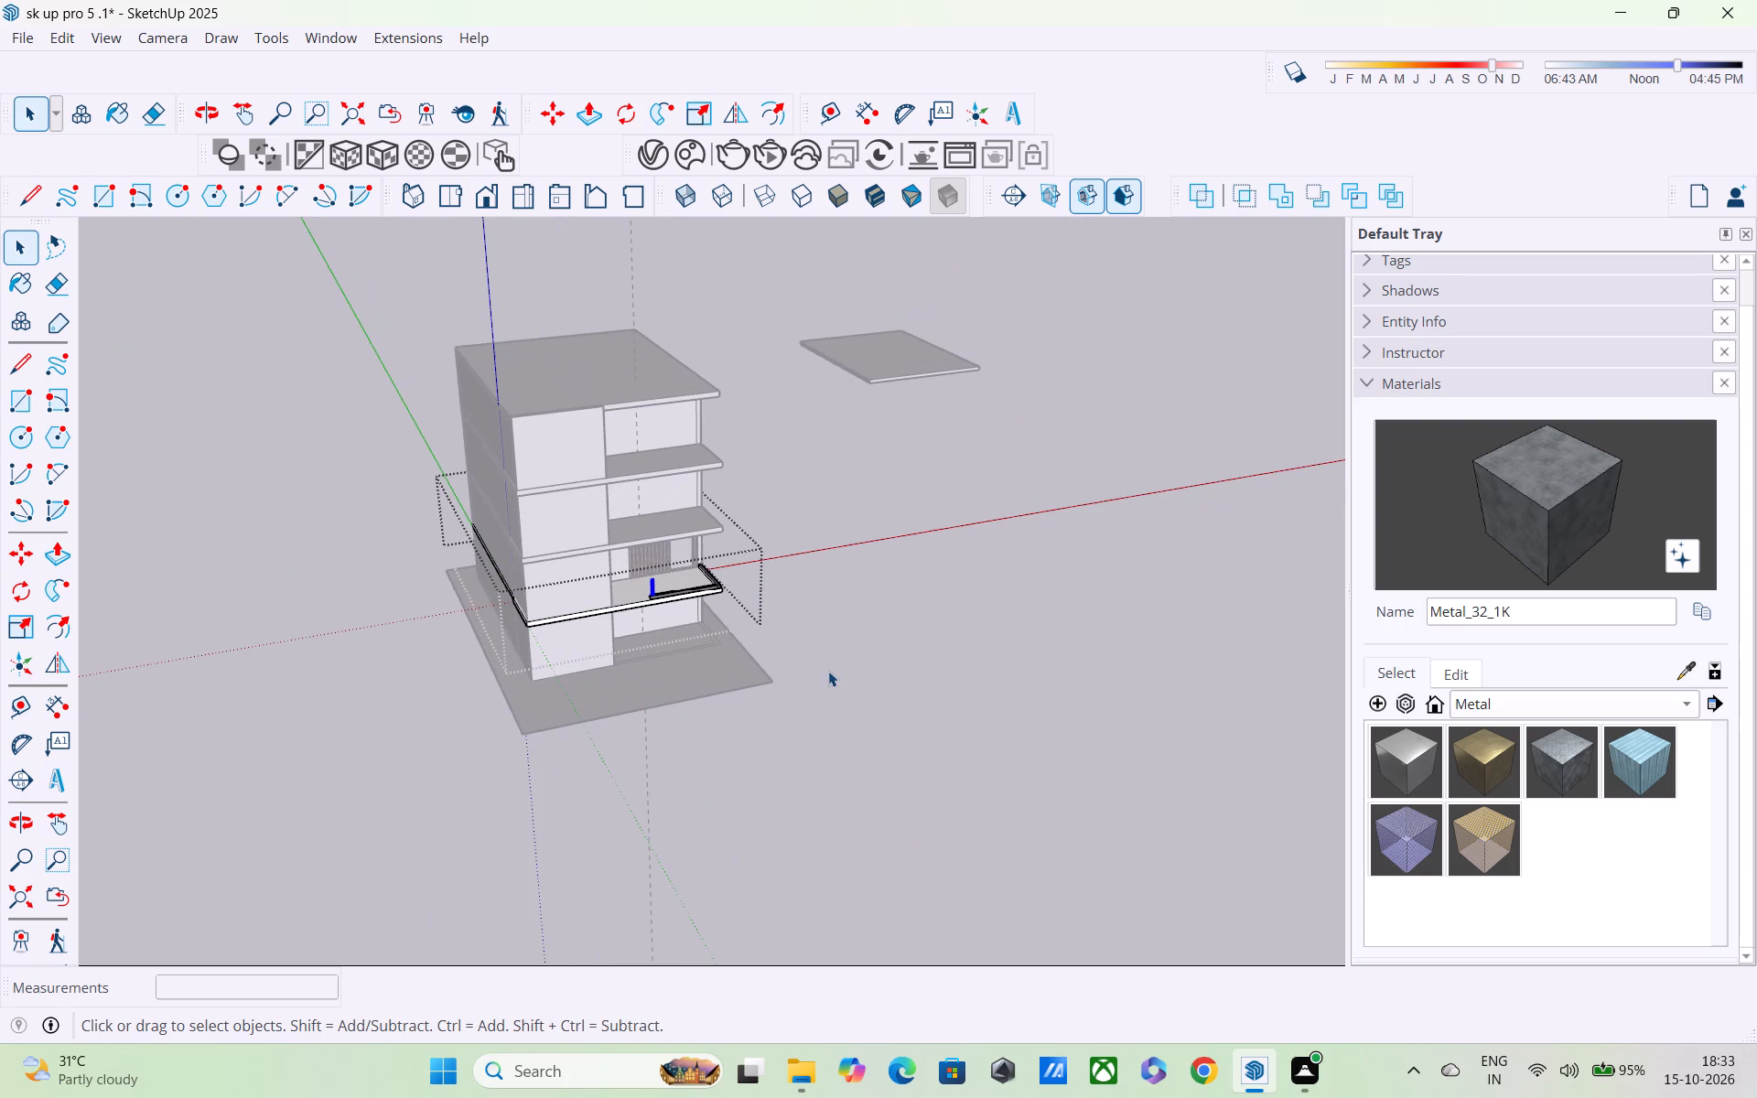
left_click(62, 33)
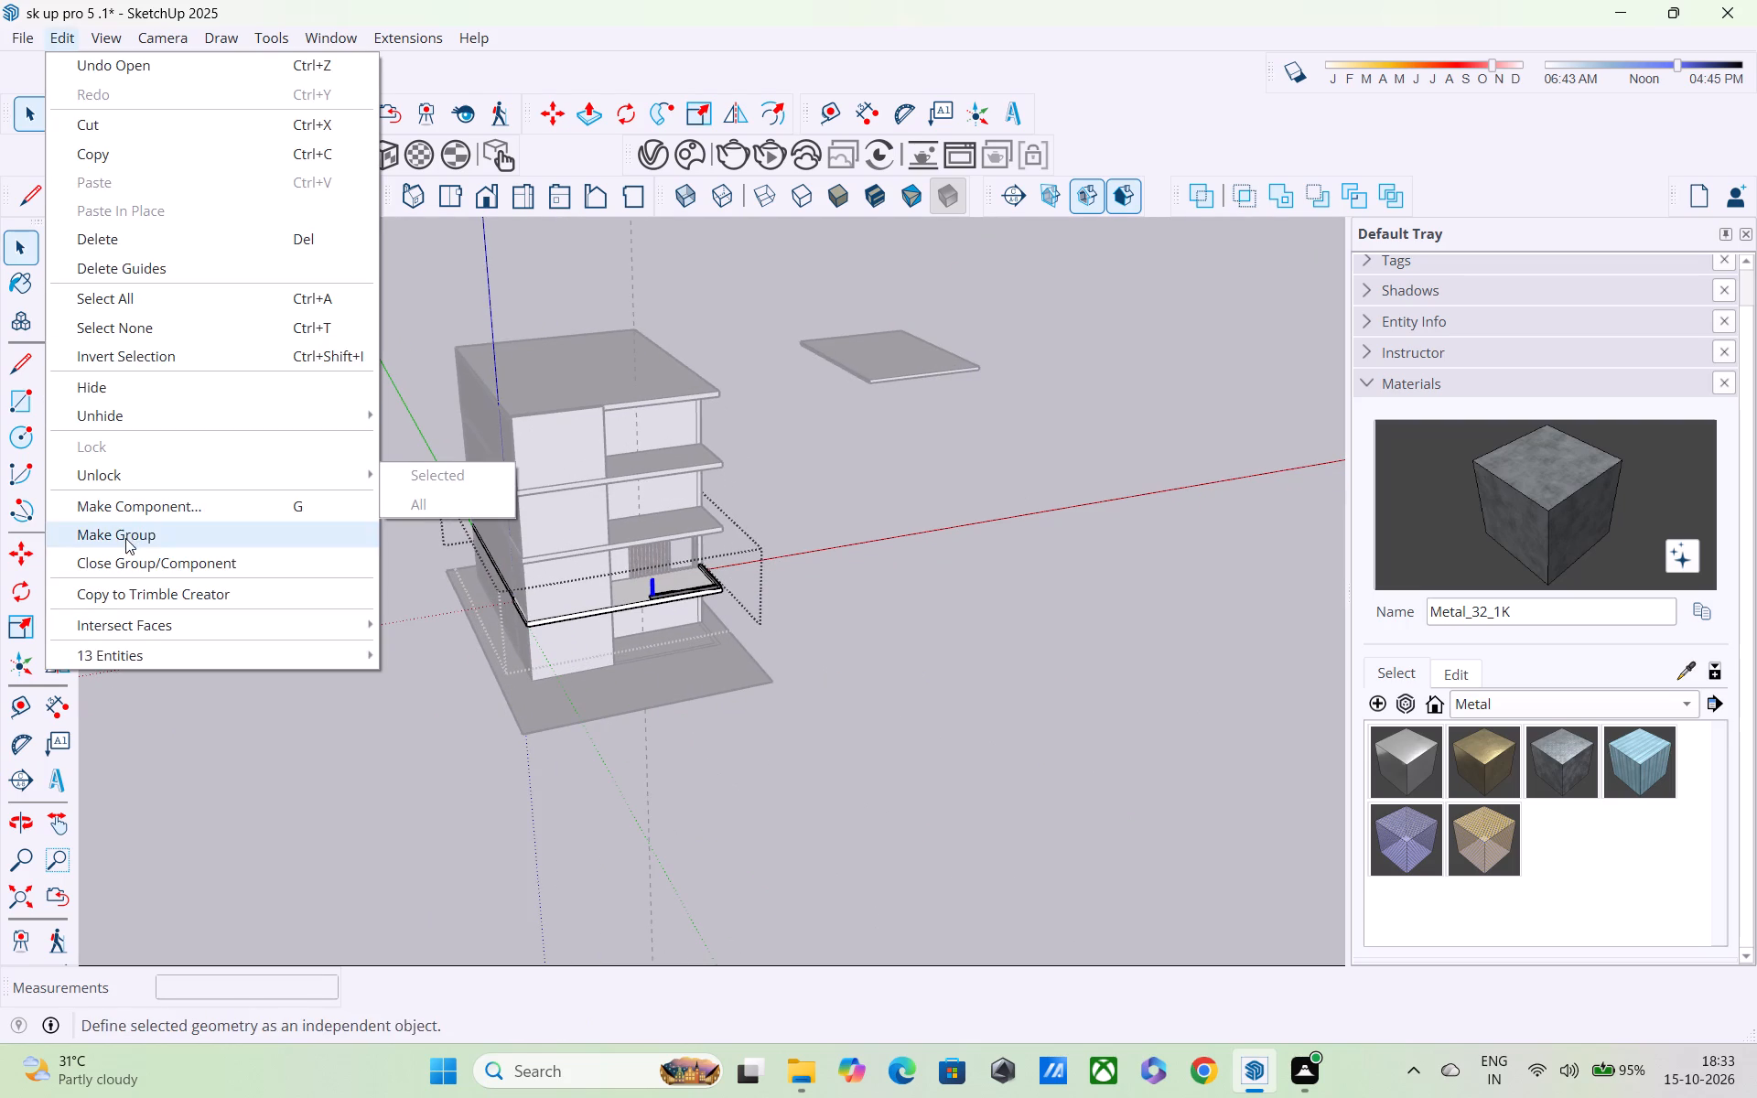
left_click(125, 538)
Copy the post group about 11' 3" along the long front curb to the balcony's outer corner.
scroll(466, 543, "down", 1)
middle_click_drag(611, 581, 437, 516)
scroll(544, 531, "up", 6)
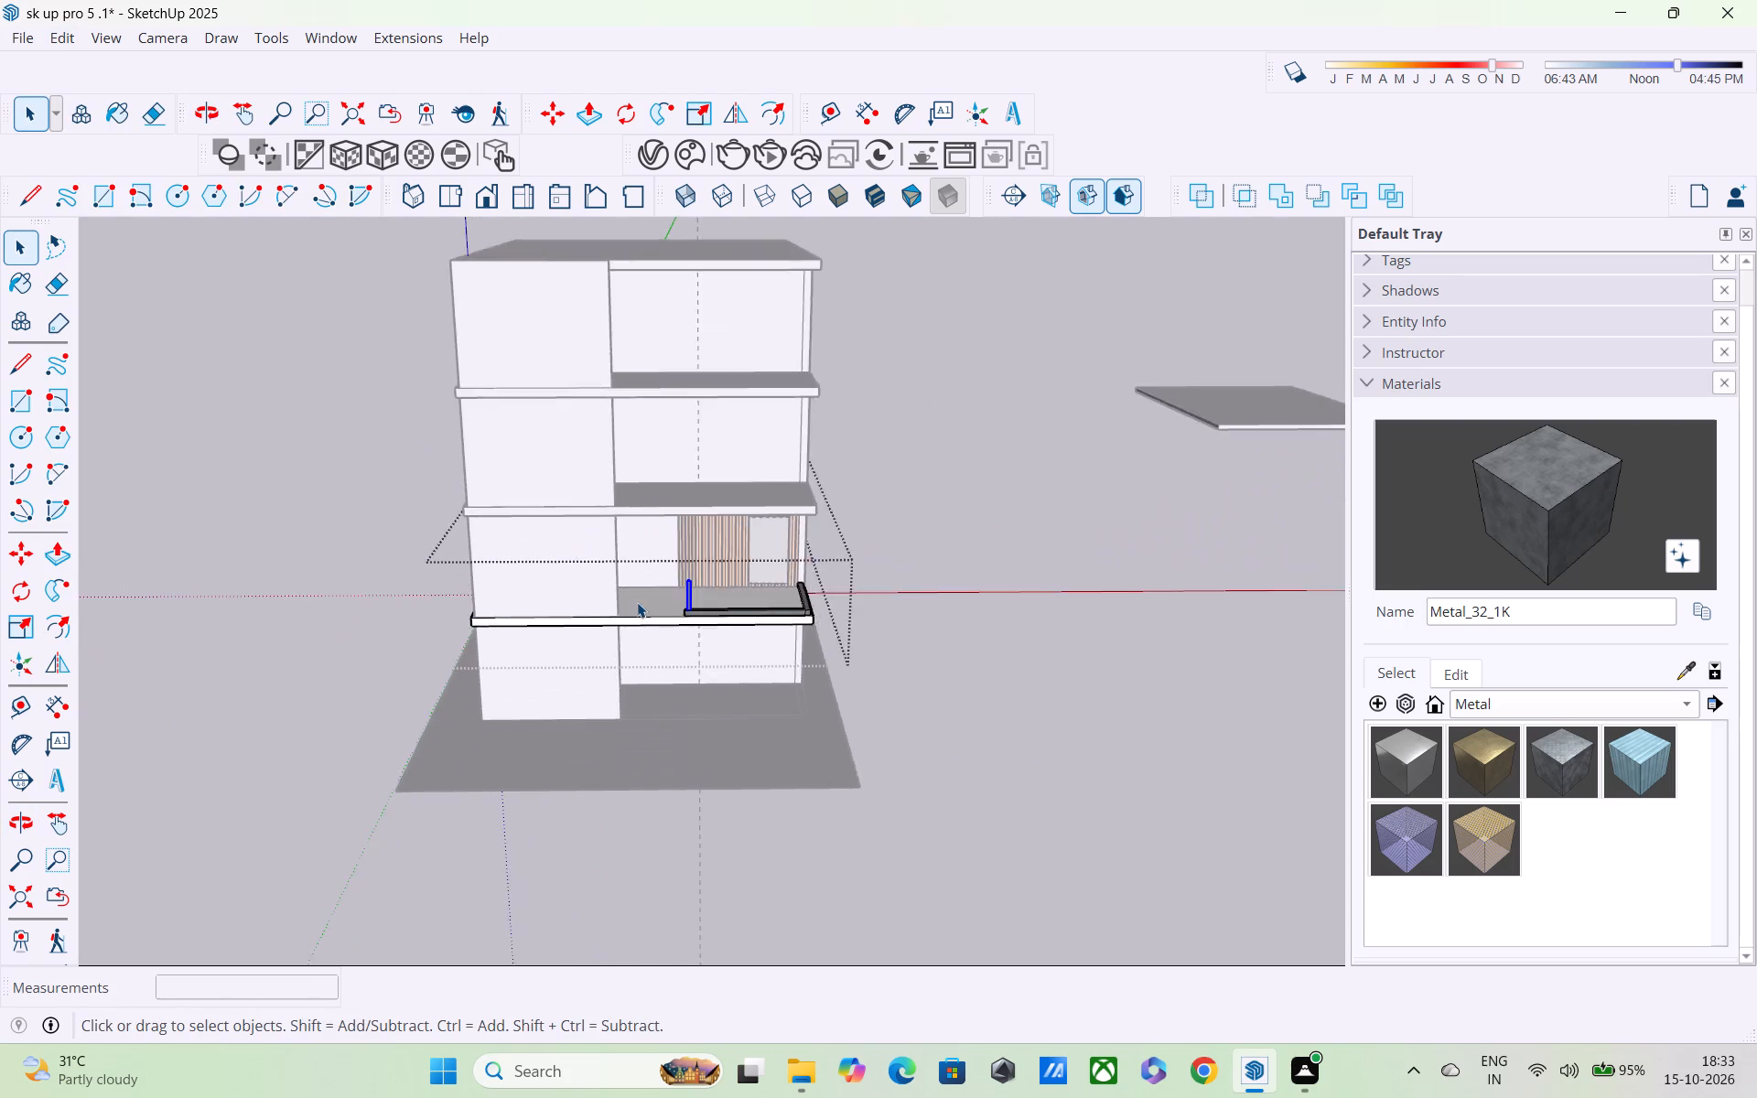
scroll(640, 599, "up", 9)
scroll(671, 584, "down", 1)
middle_click_drag(628, 564, 553, 490)
scroll(625, 541, "up", 6)
key("m")
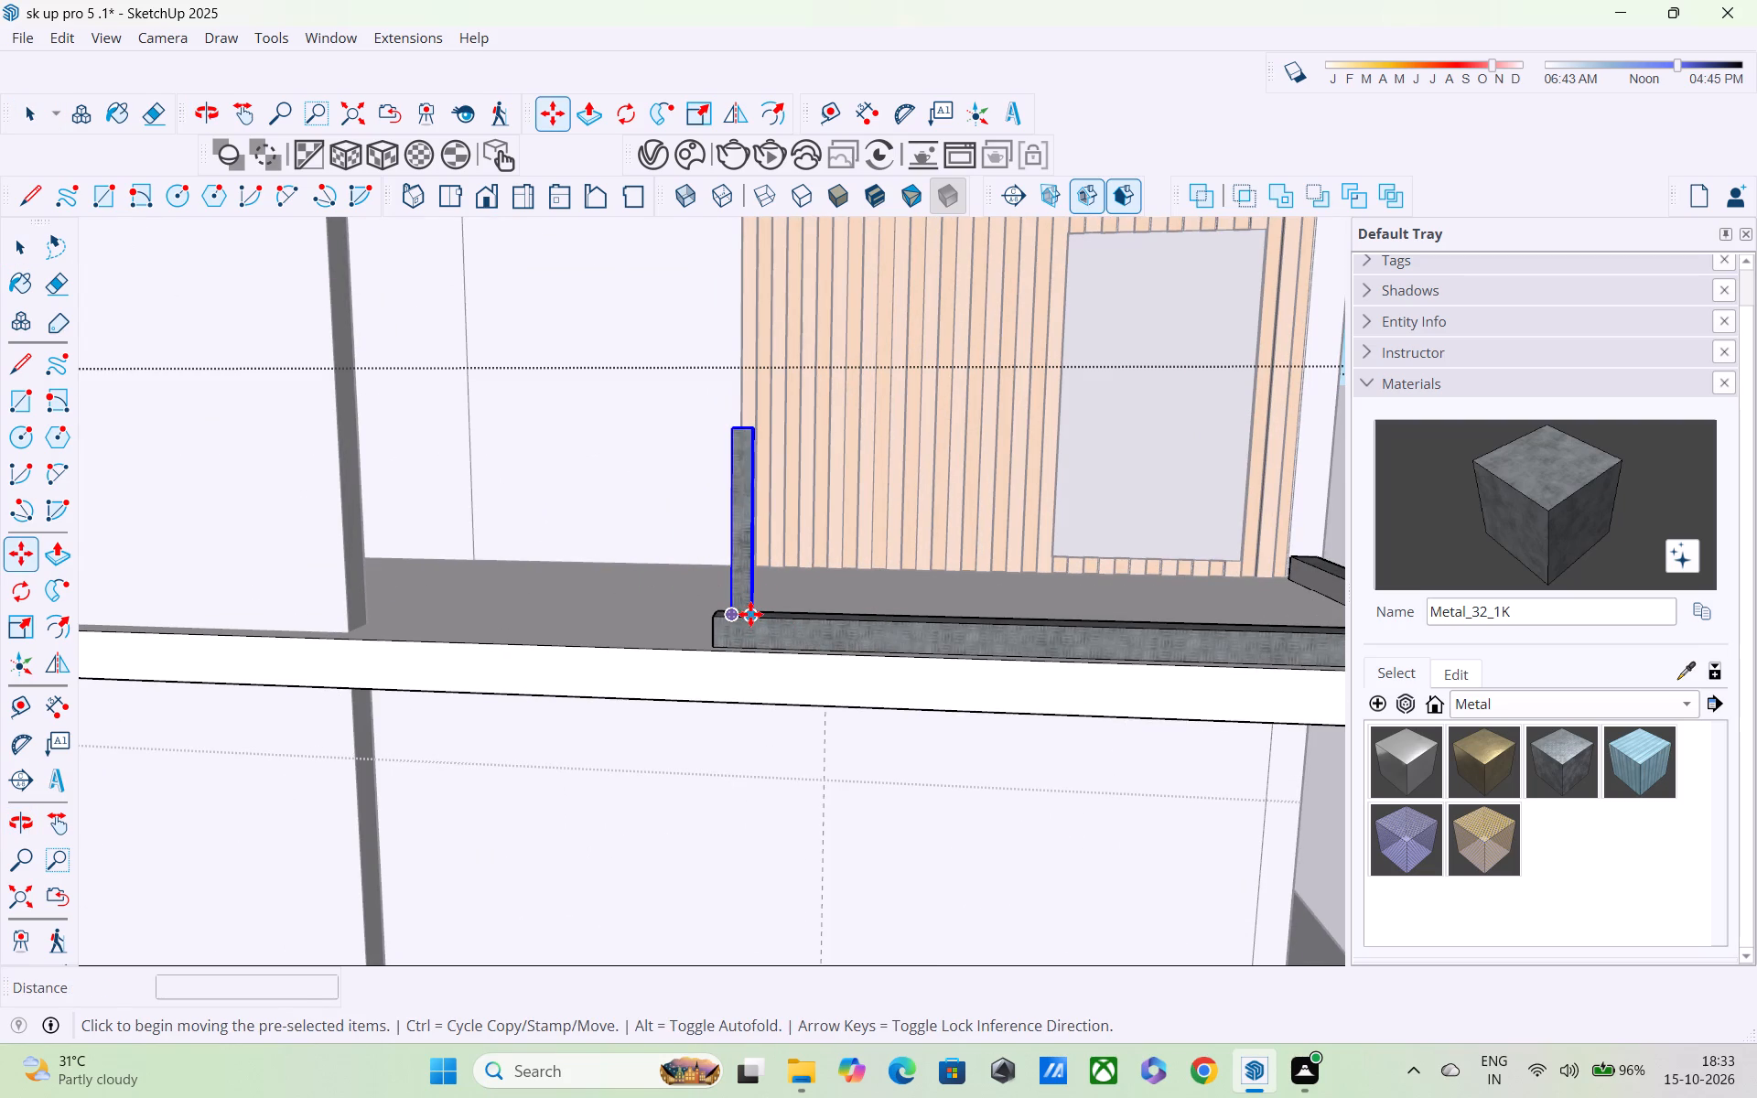
left_click(750, 614)
scroll(1001, 617, "down", 4)
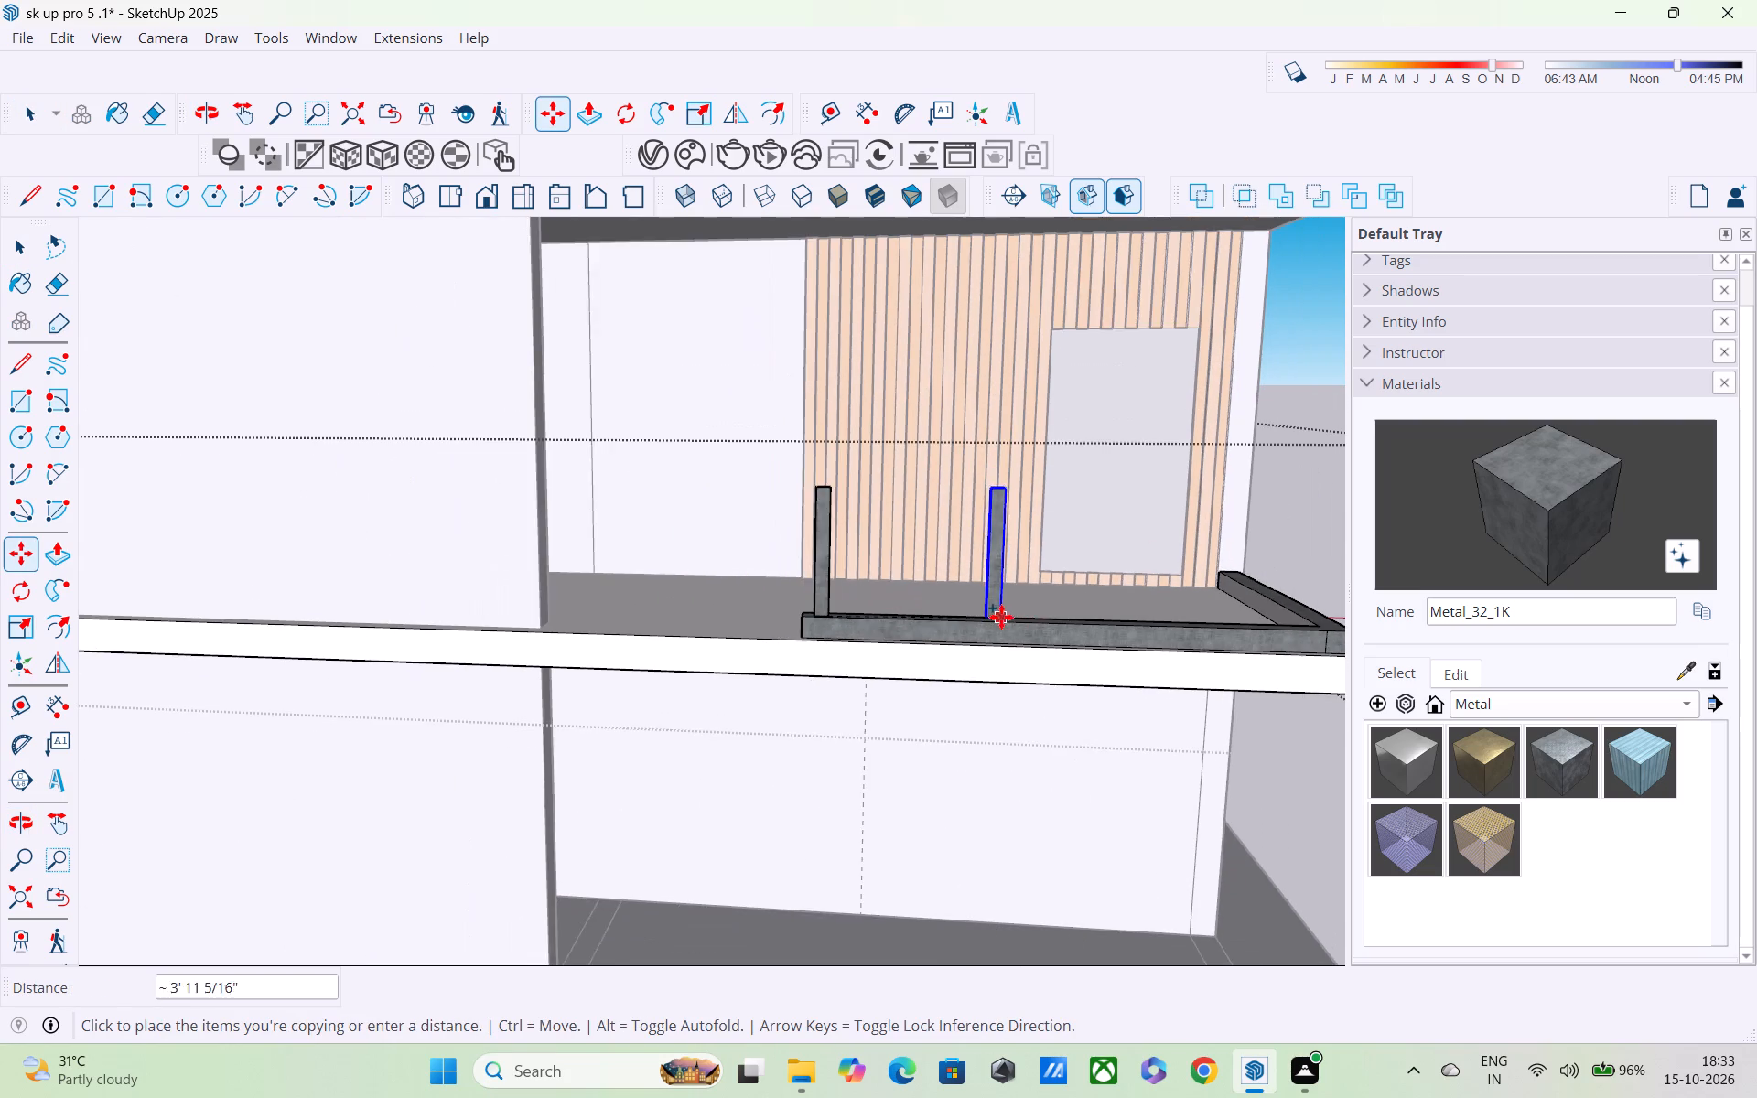
middle_click_drag(997, 617, 510, 654, "shift")
scroll(772, 654, "up", 5)
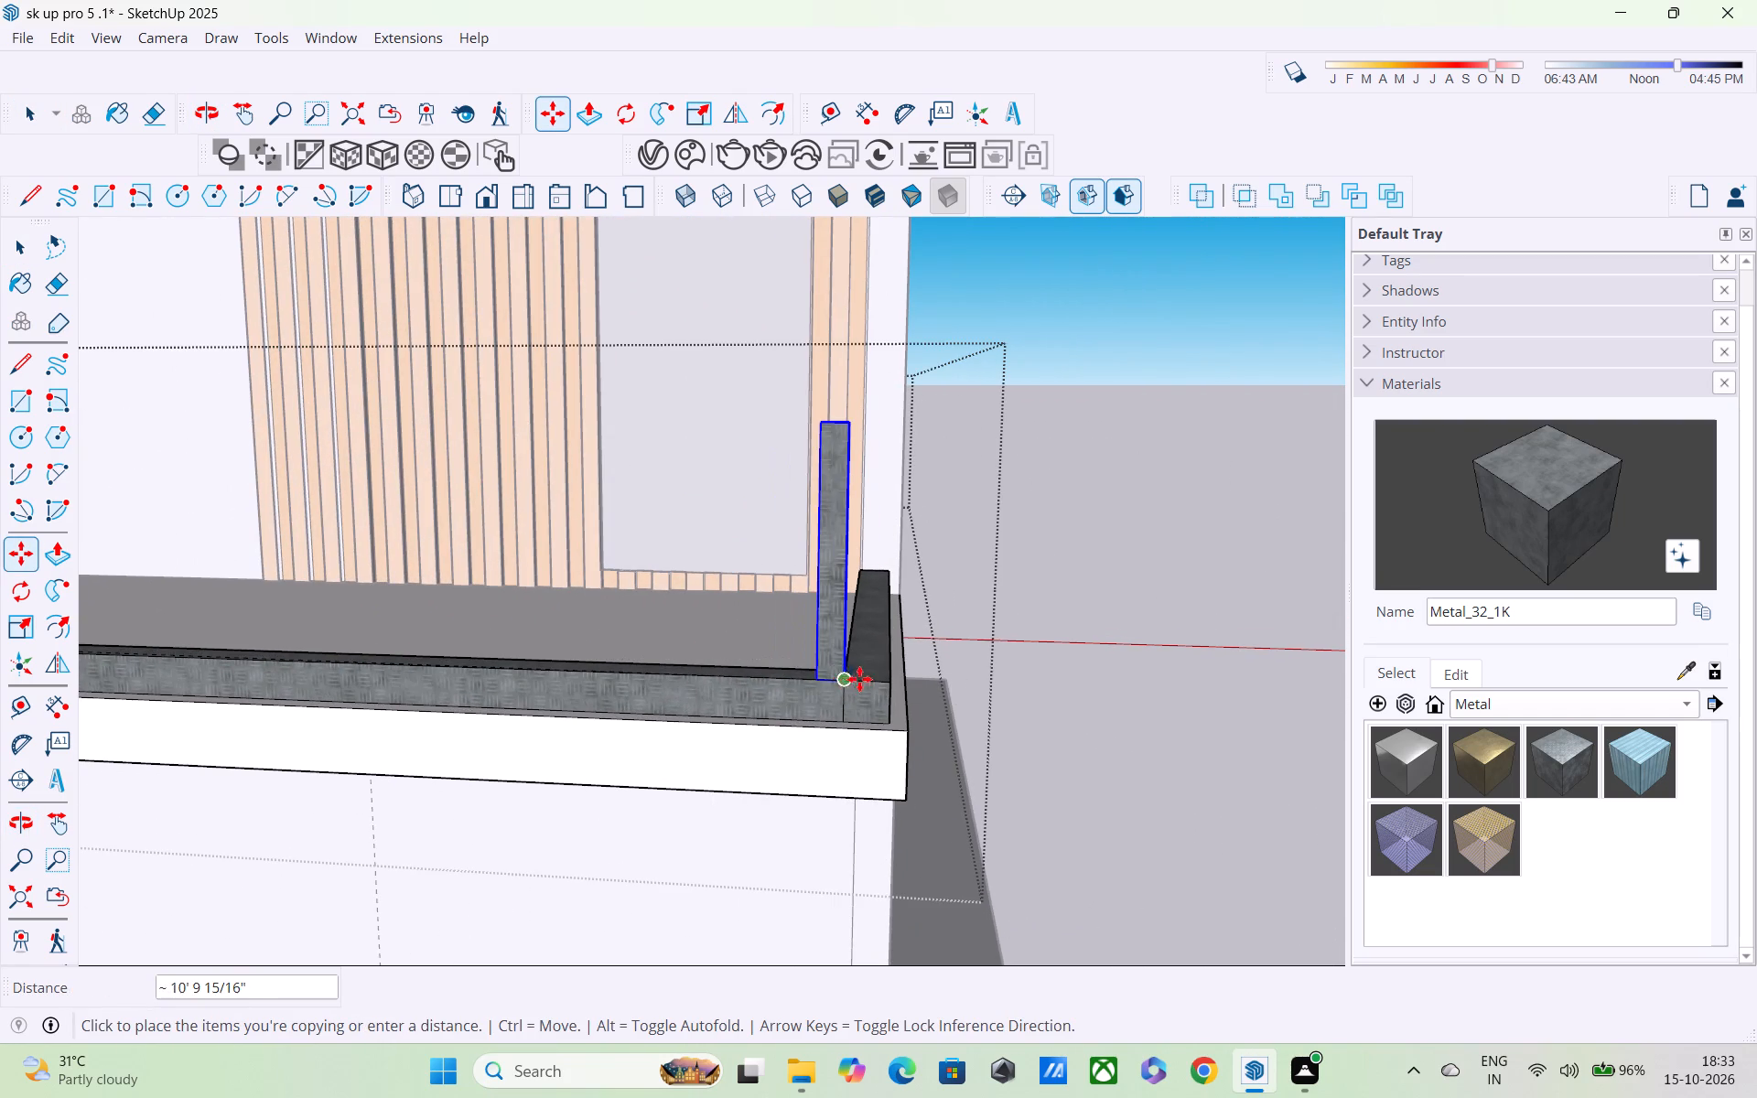
scroll(867, 677, "up", 3)
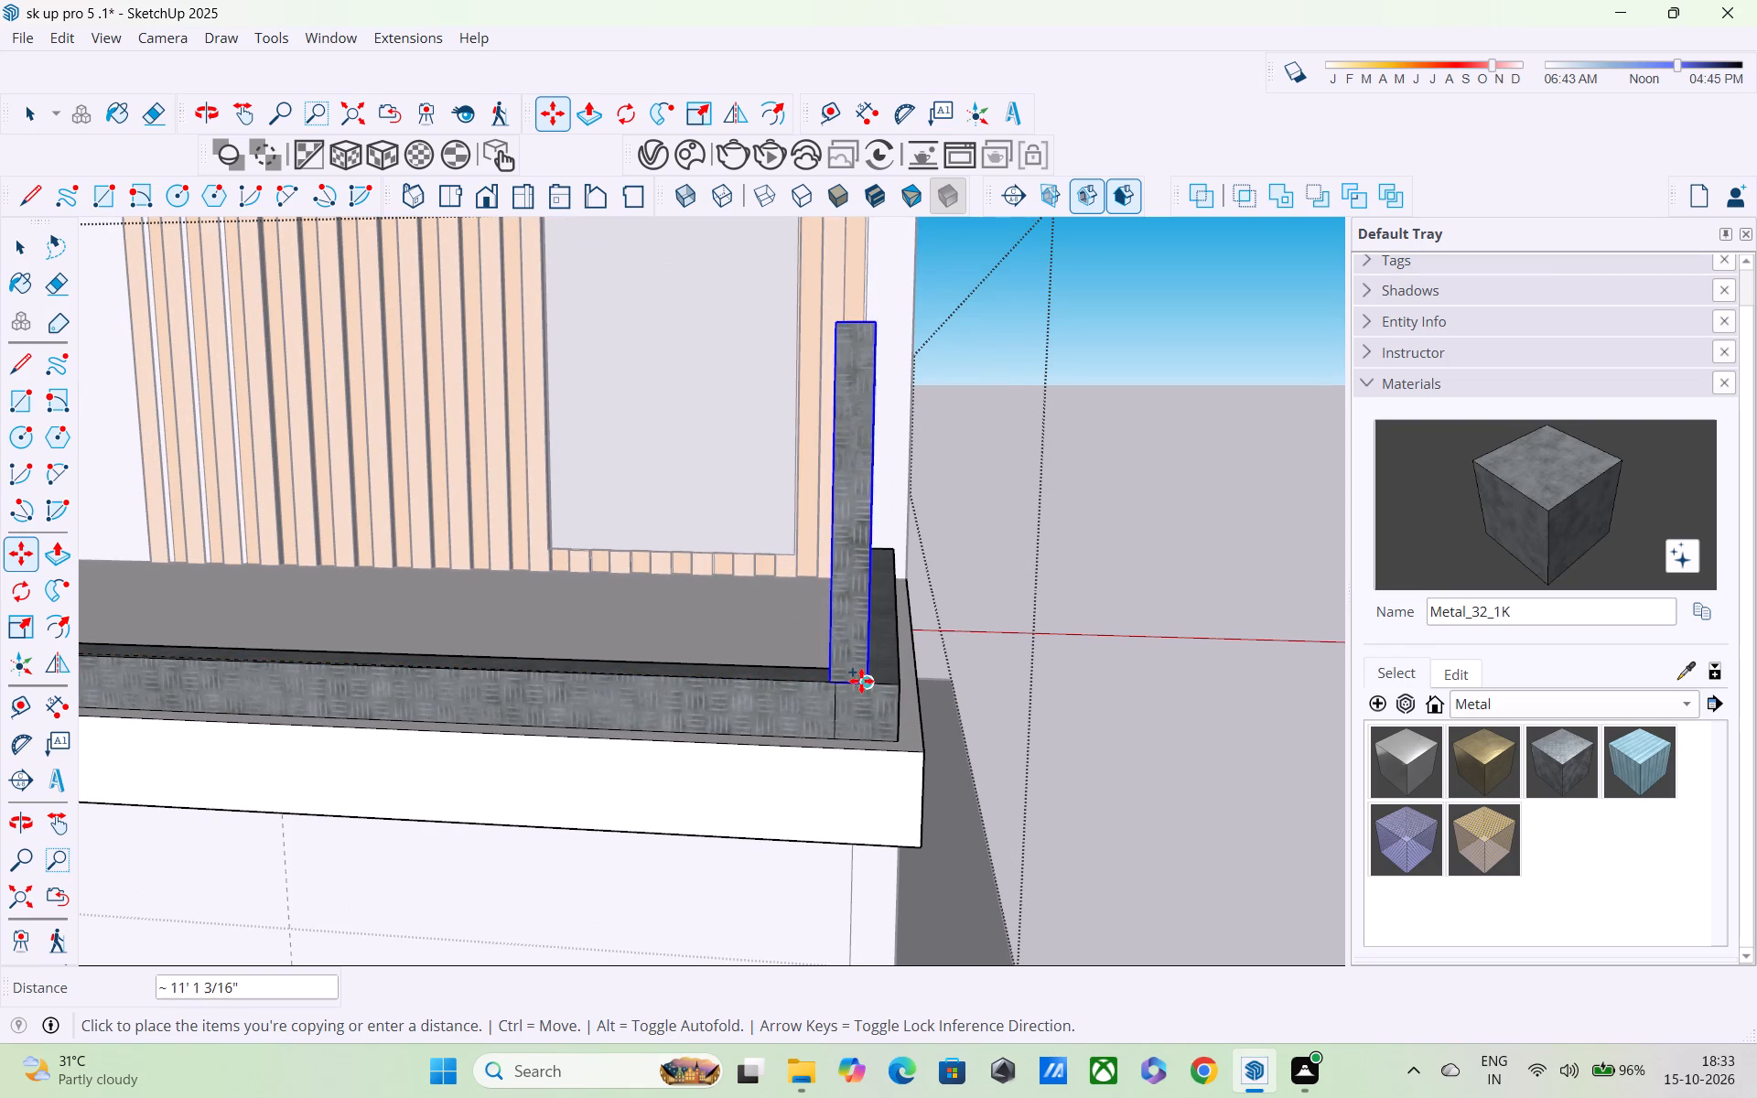
scroll(876, 677, "up", 4)
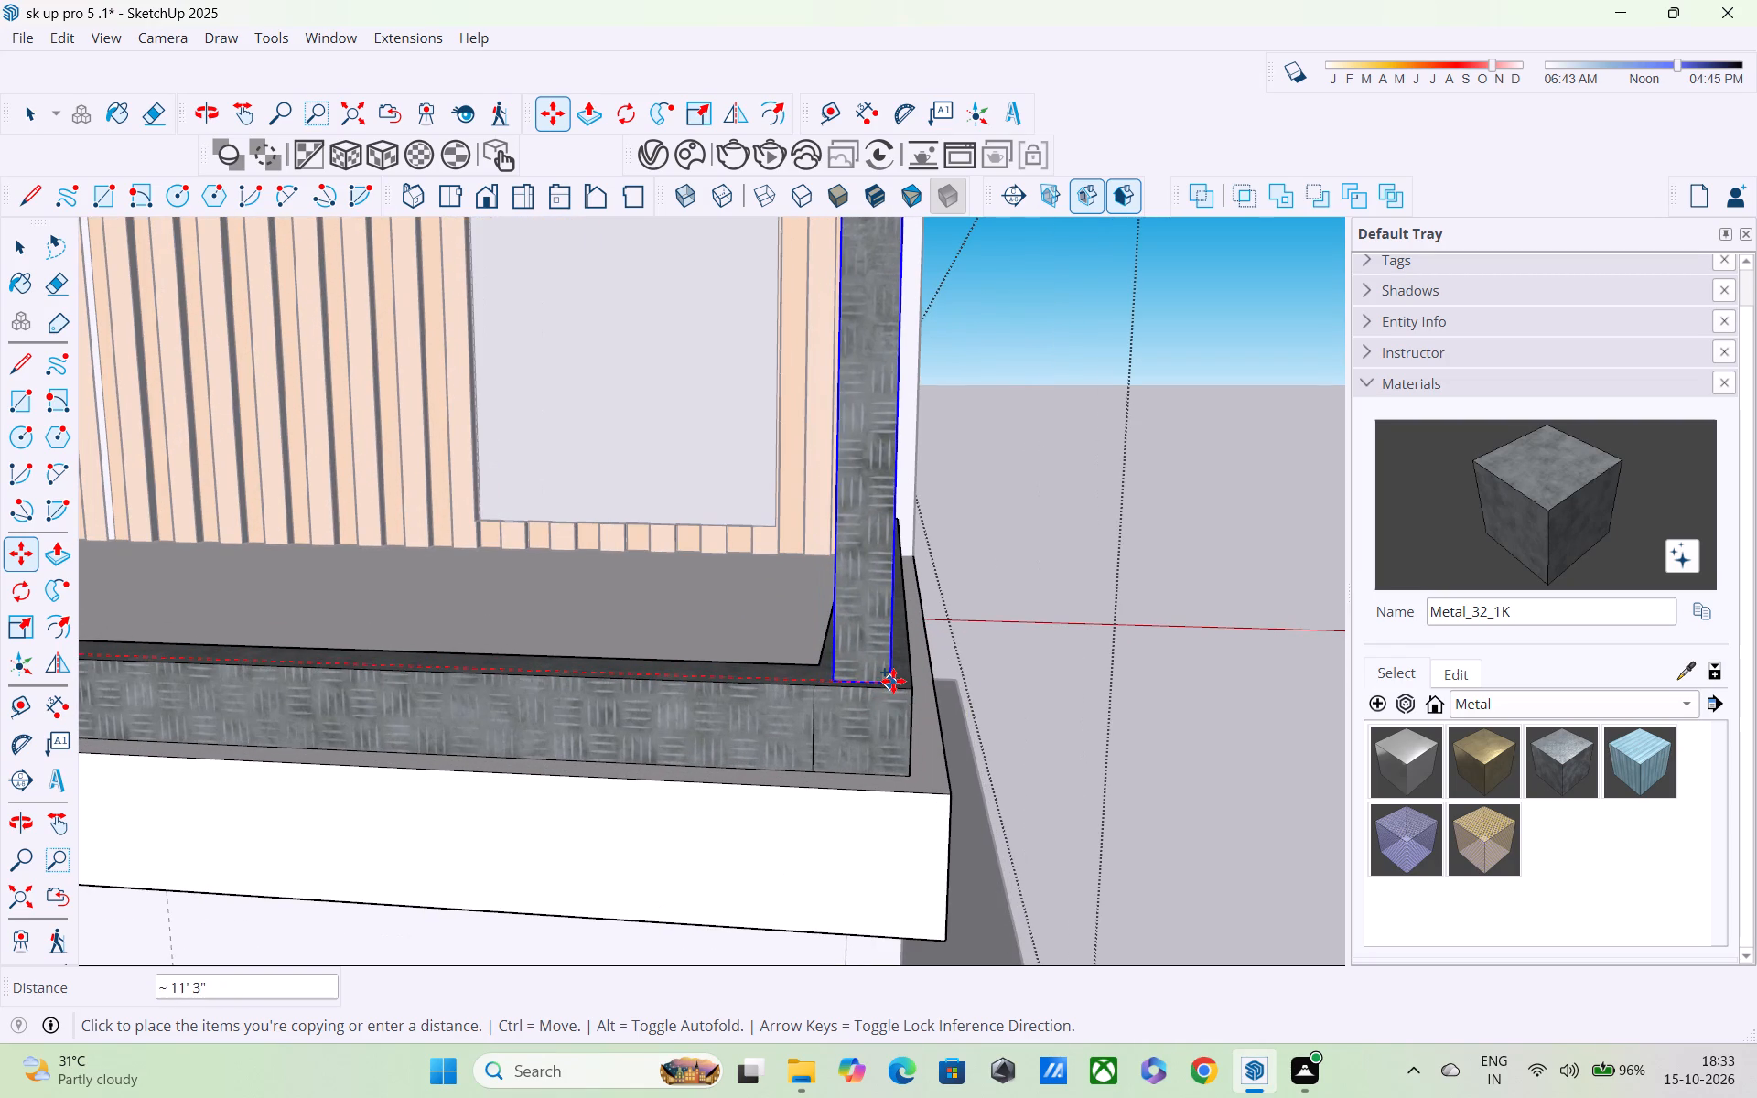
left_click(894, 681)
Divide the copy distance by 10 to array evenly spaced posts along the front curb.
scroll(894, 681, "down", 4)
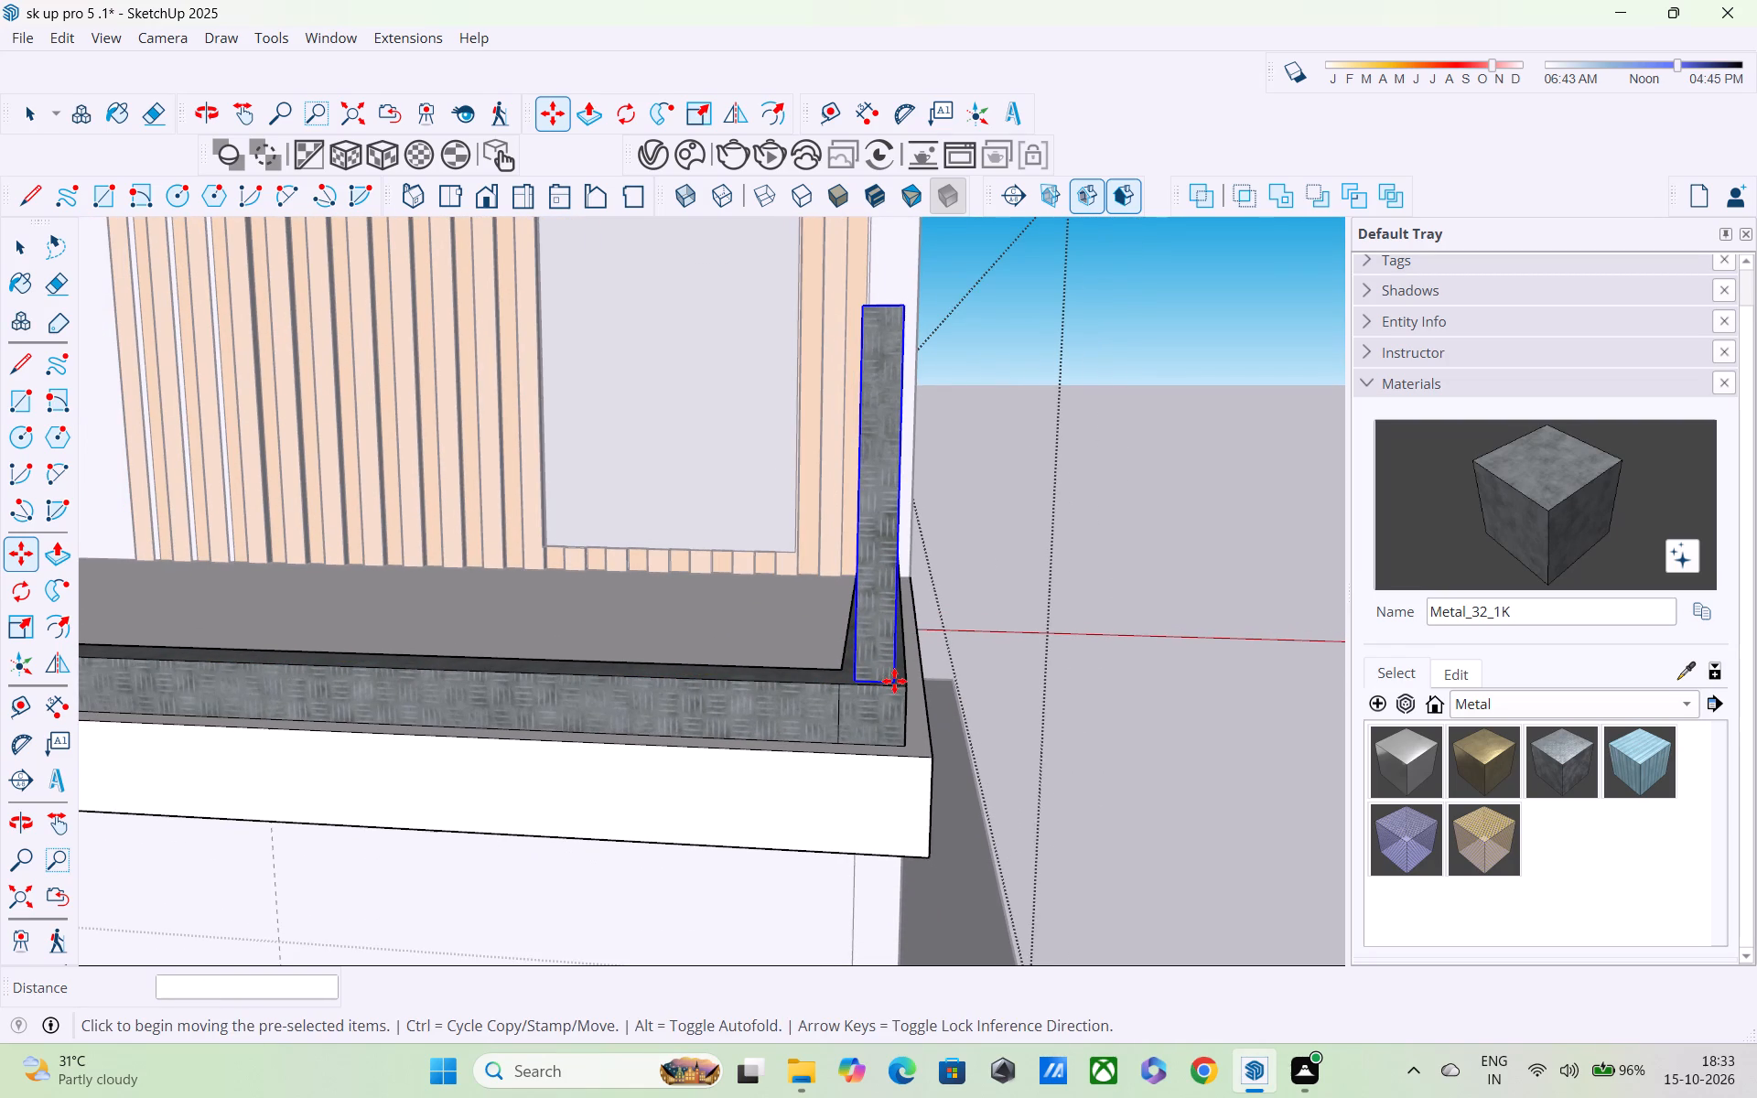
key("slash")
type("10'")
key("BackSpace")
key("Return")
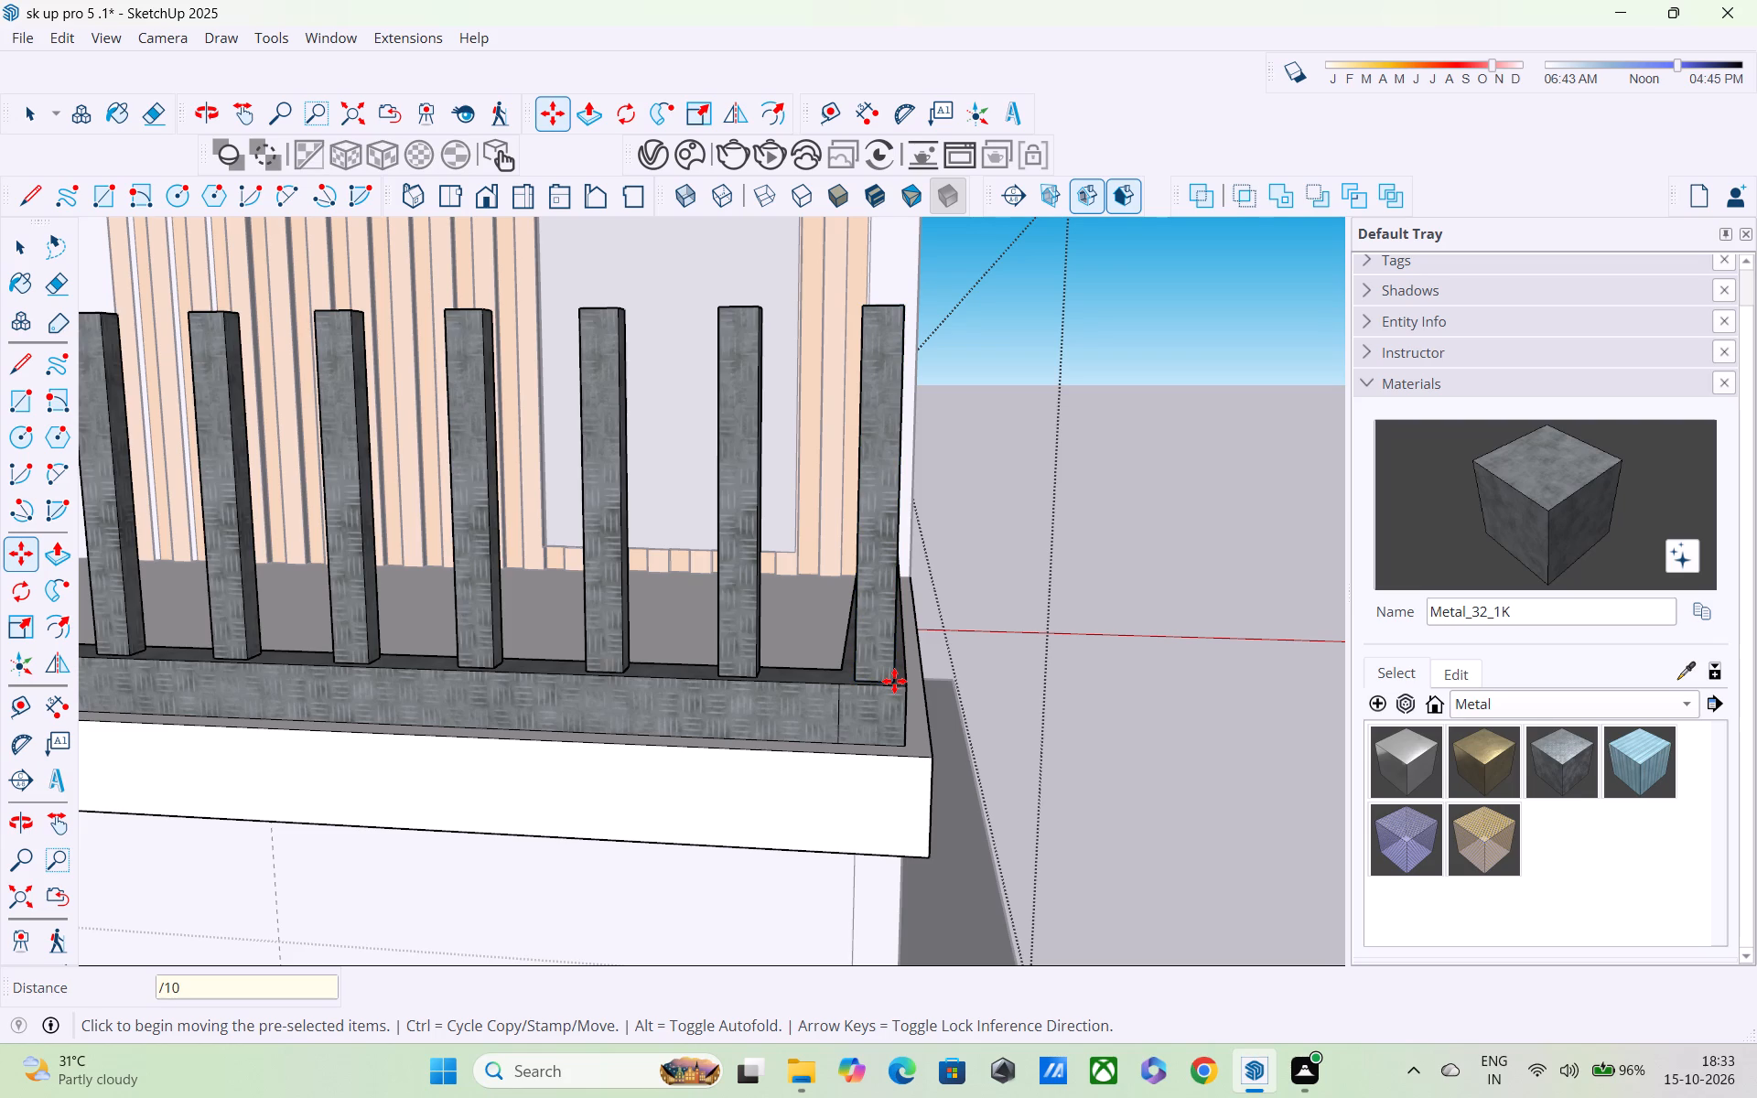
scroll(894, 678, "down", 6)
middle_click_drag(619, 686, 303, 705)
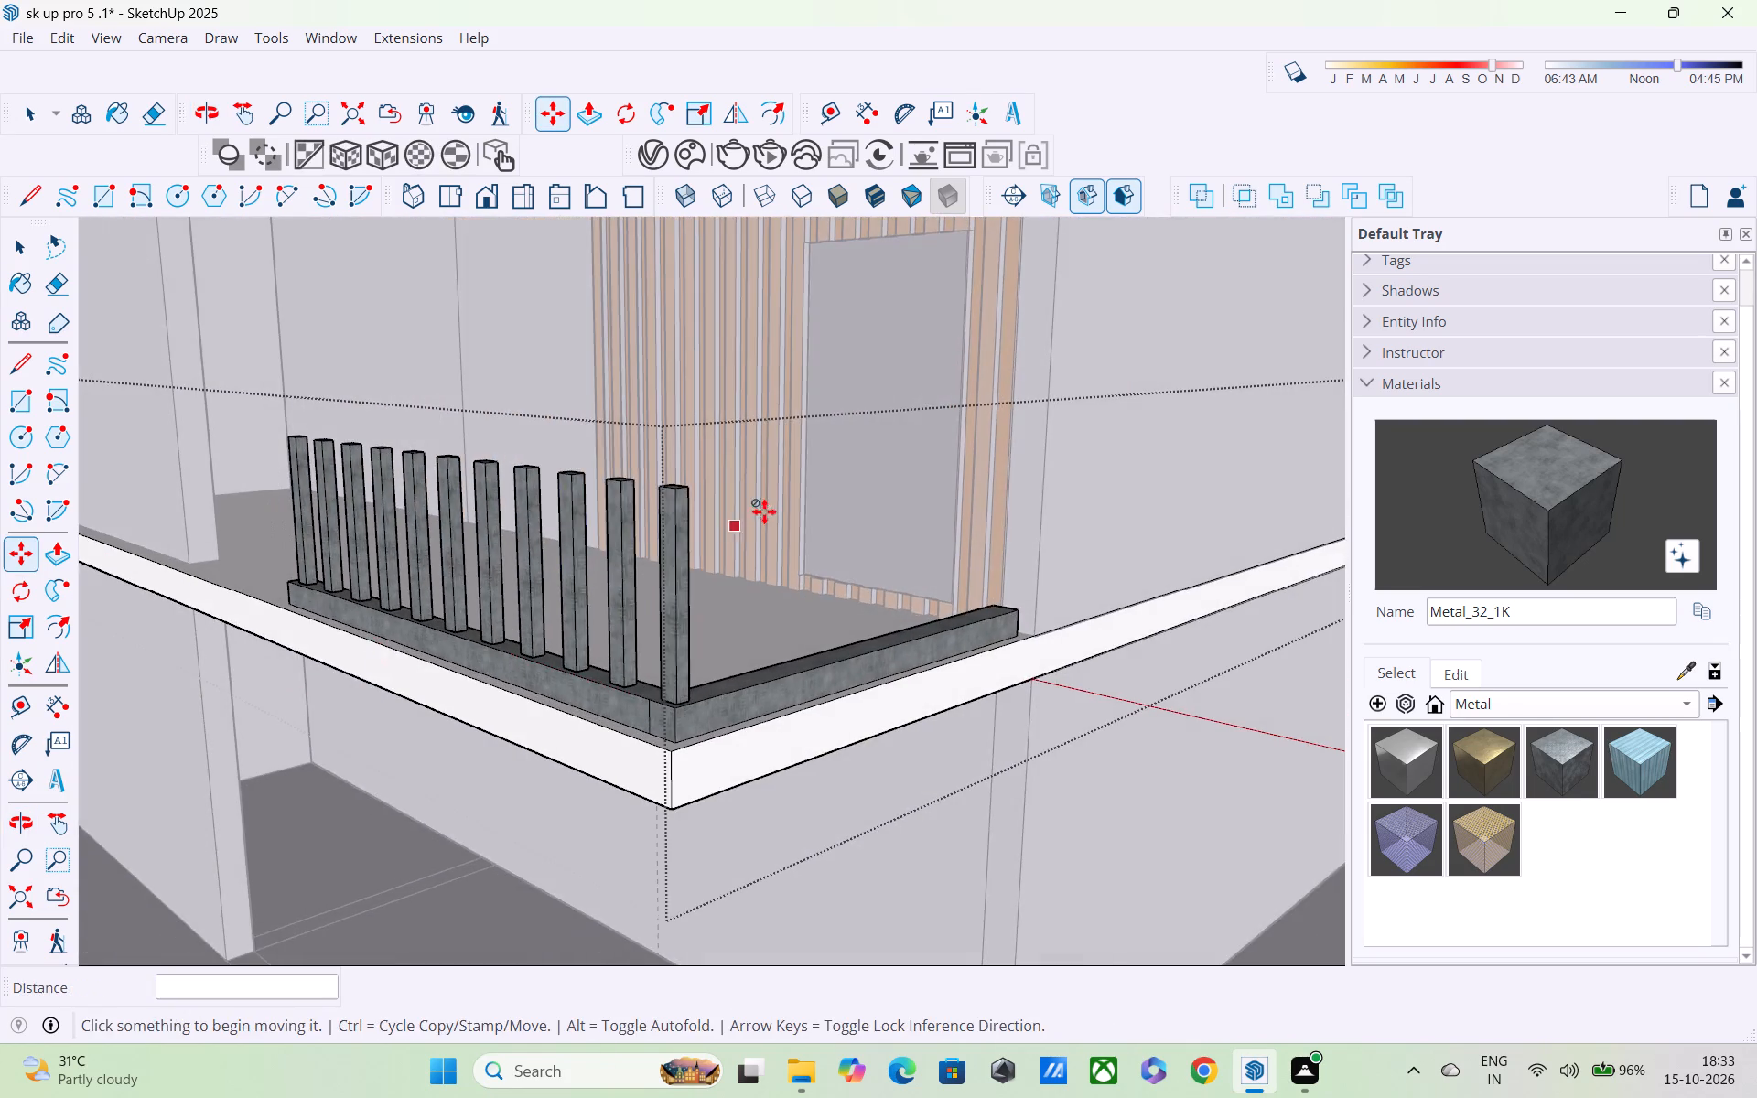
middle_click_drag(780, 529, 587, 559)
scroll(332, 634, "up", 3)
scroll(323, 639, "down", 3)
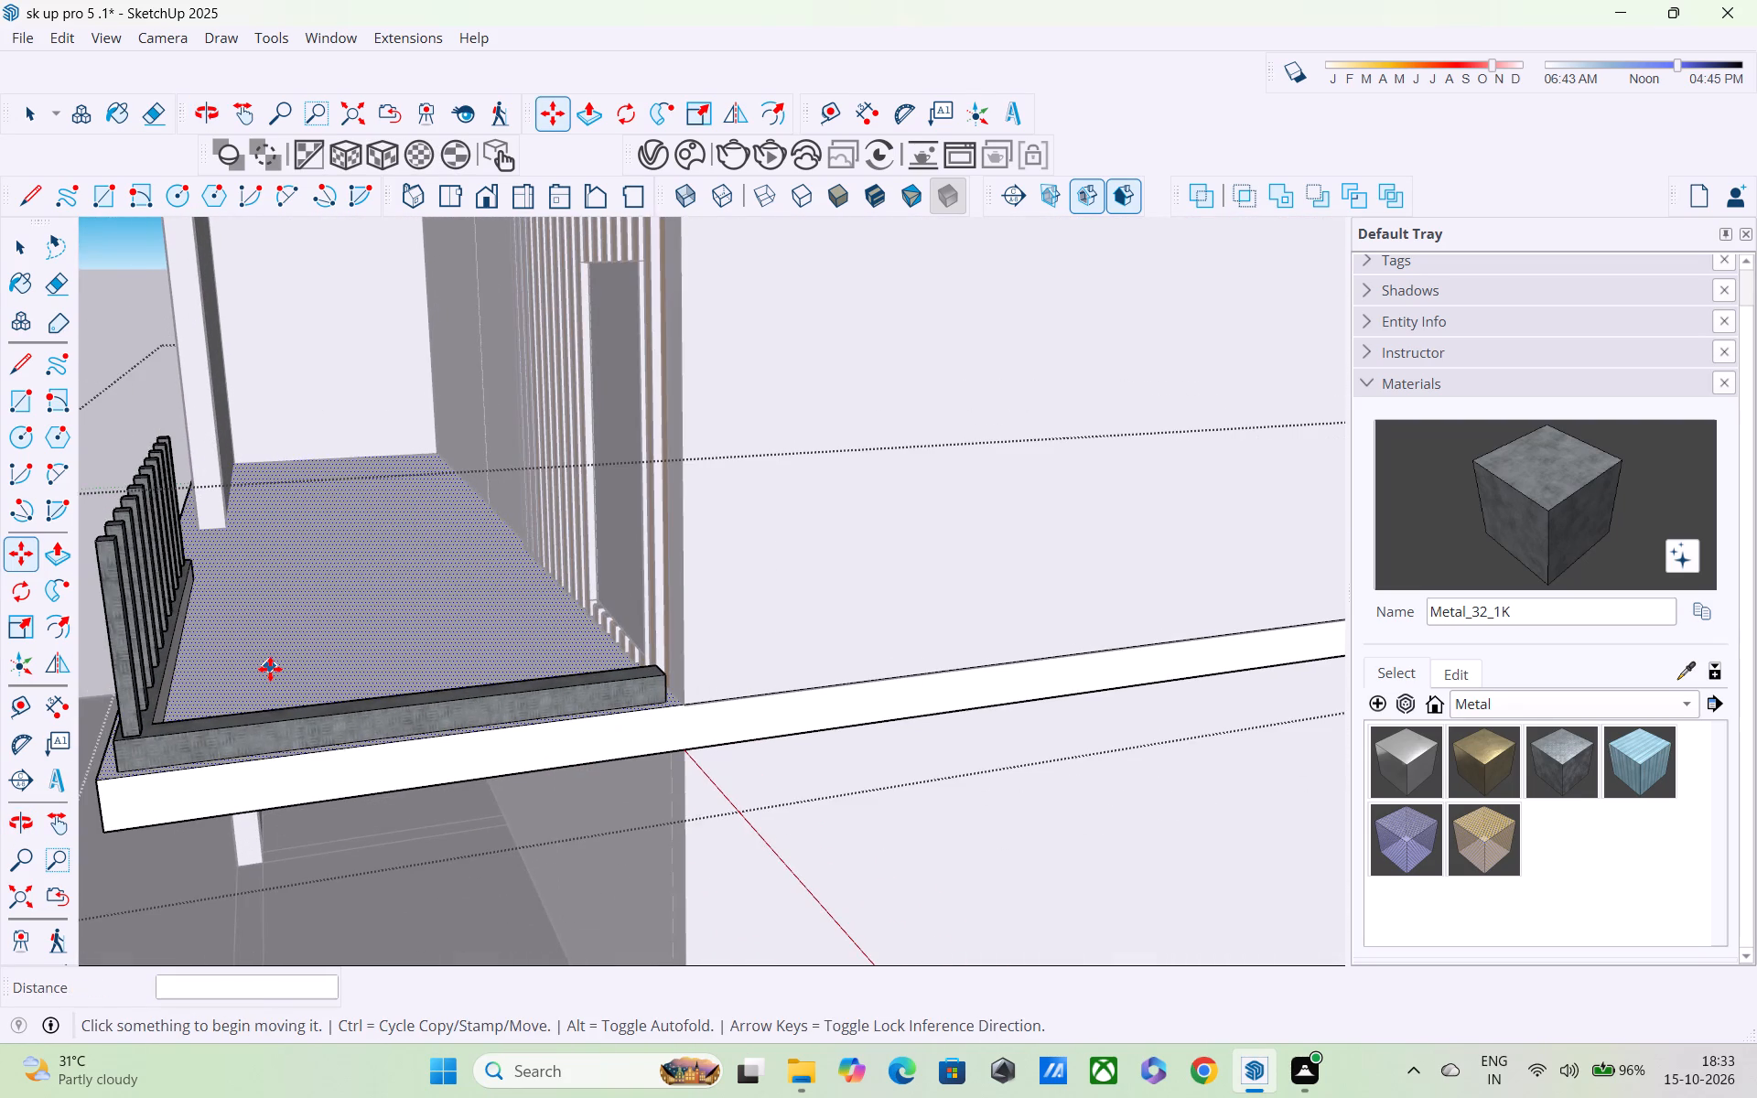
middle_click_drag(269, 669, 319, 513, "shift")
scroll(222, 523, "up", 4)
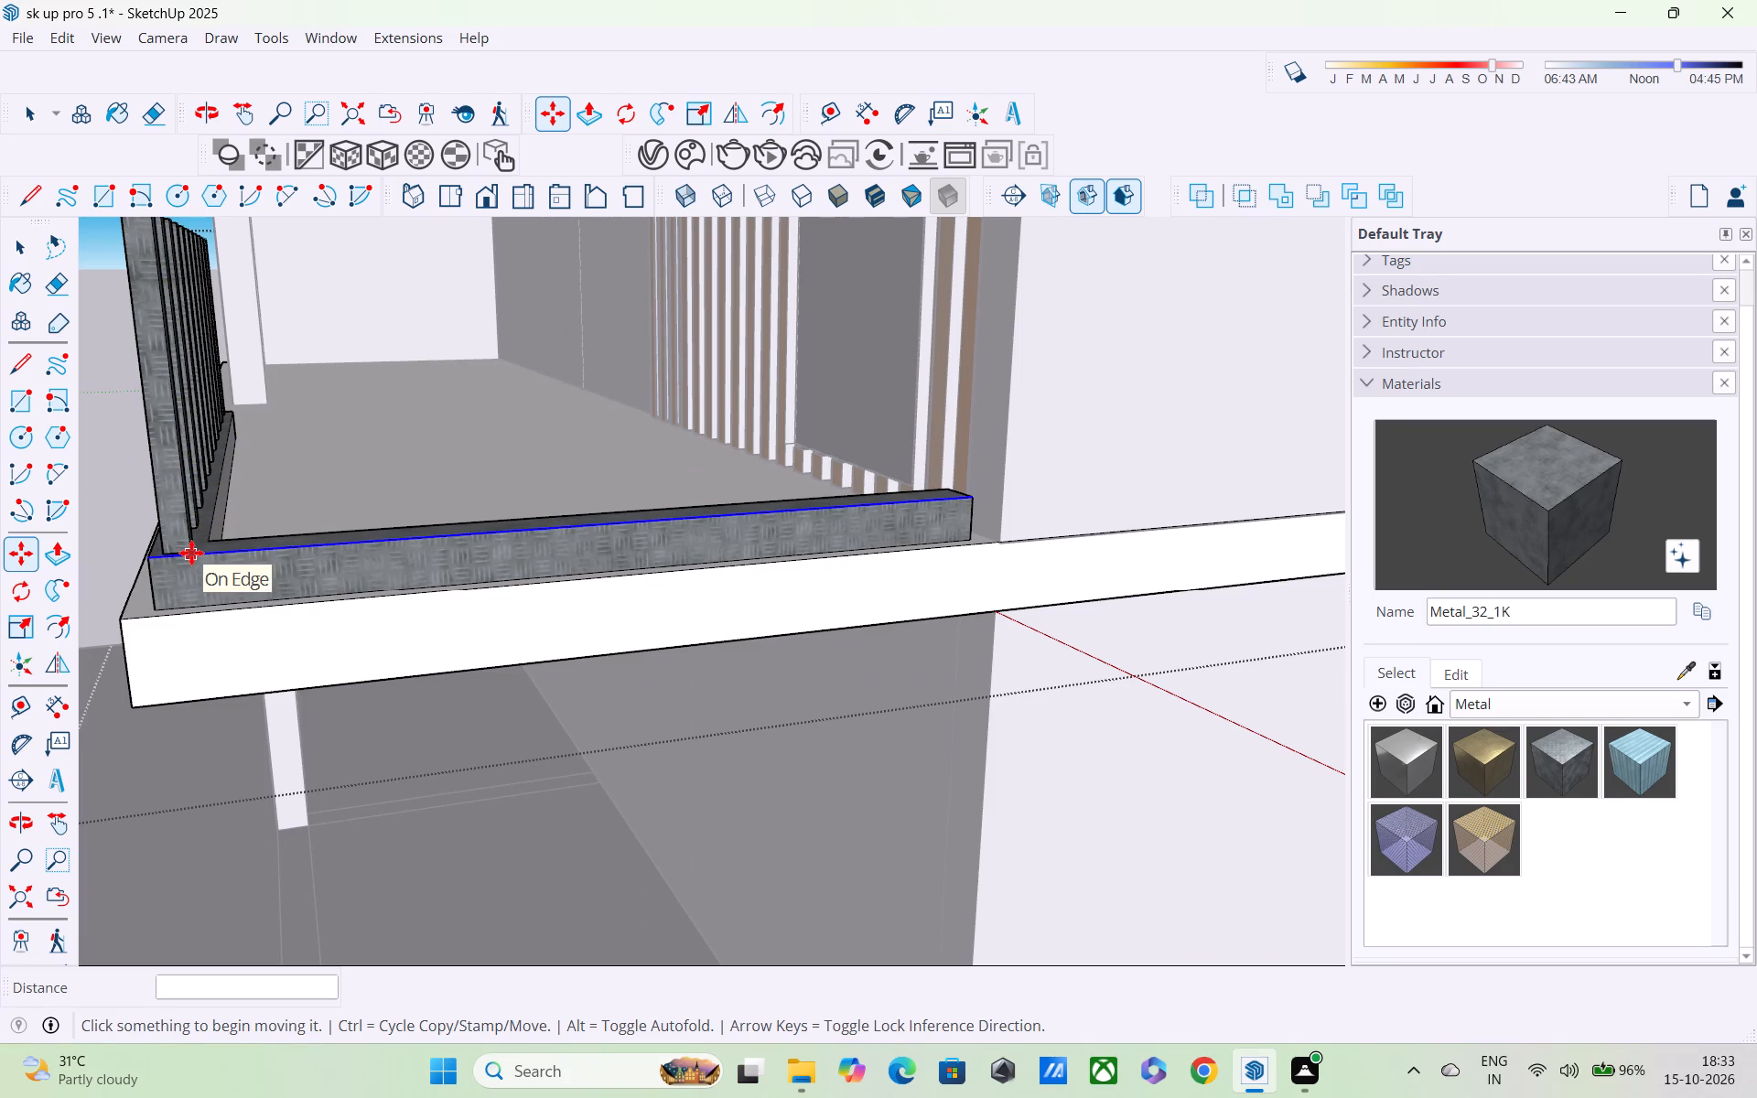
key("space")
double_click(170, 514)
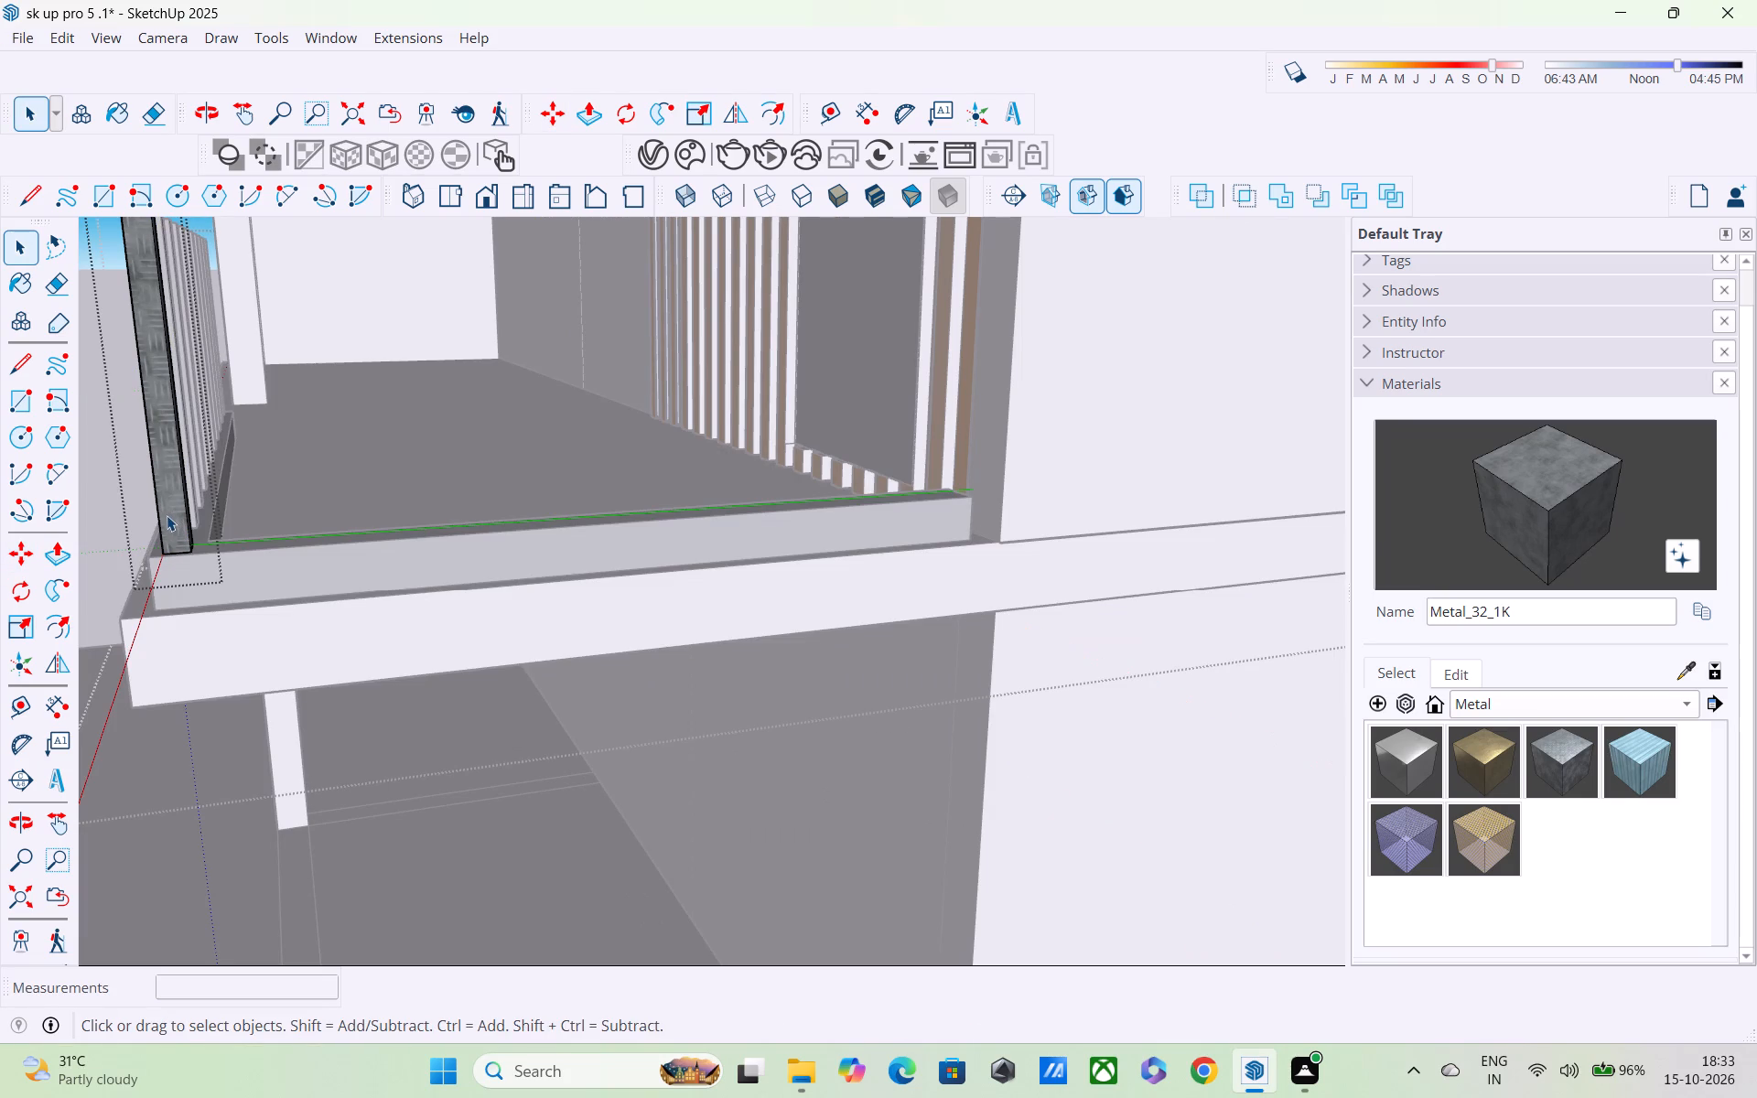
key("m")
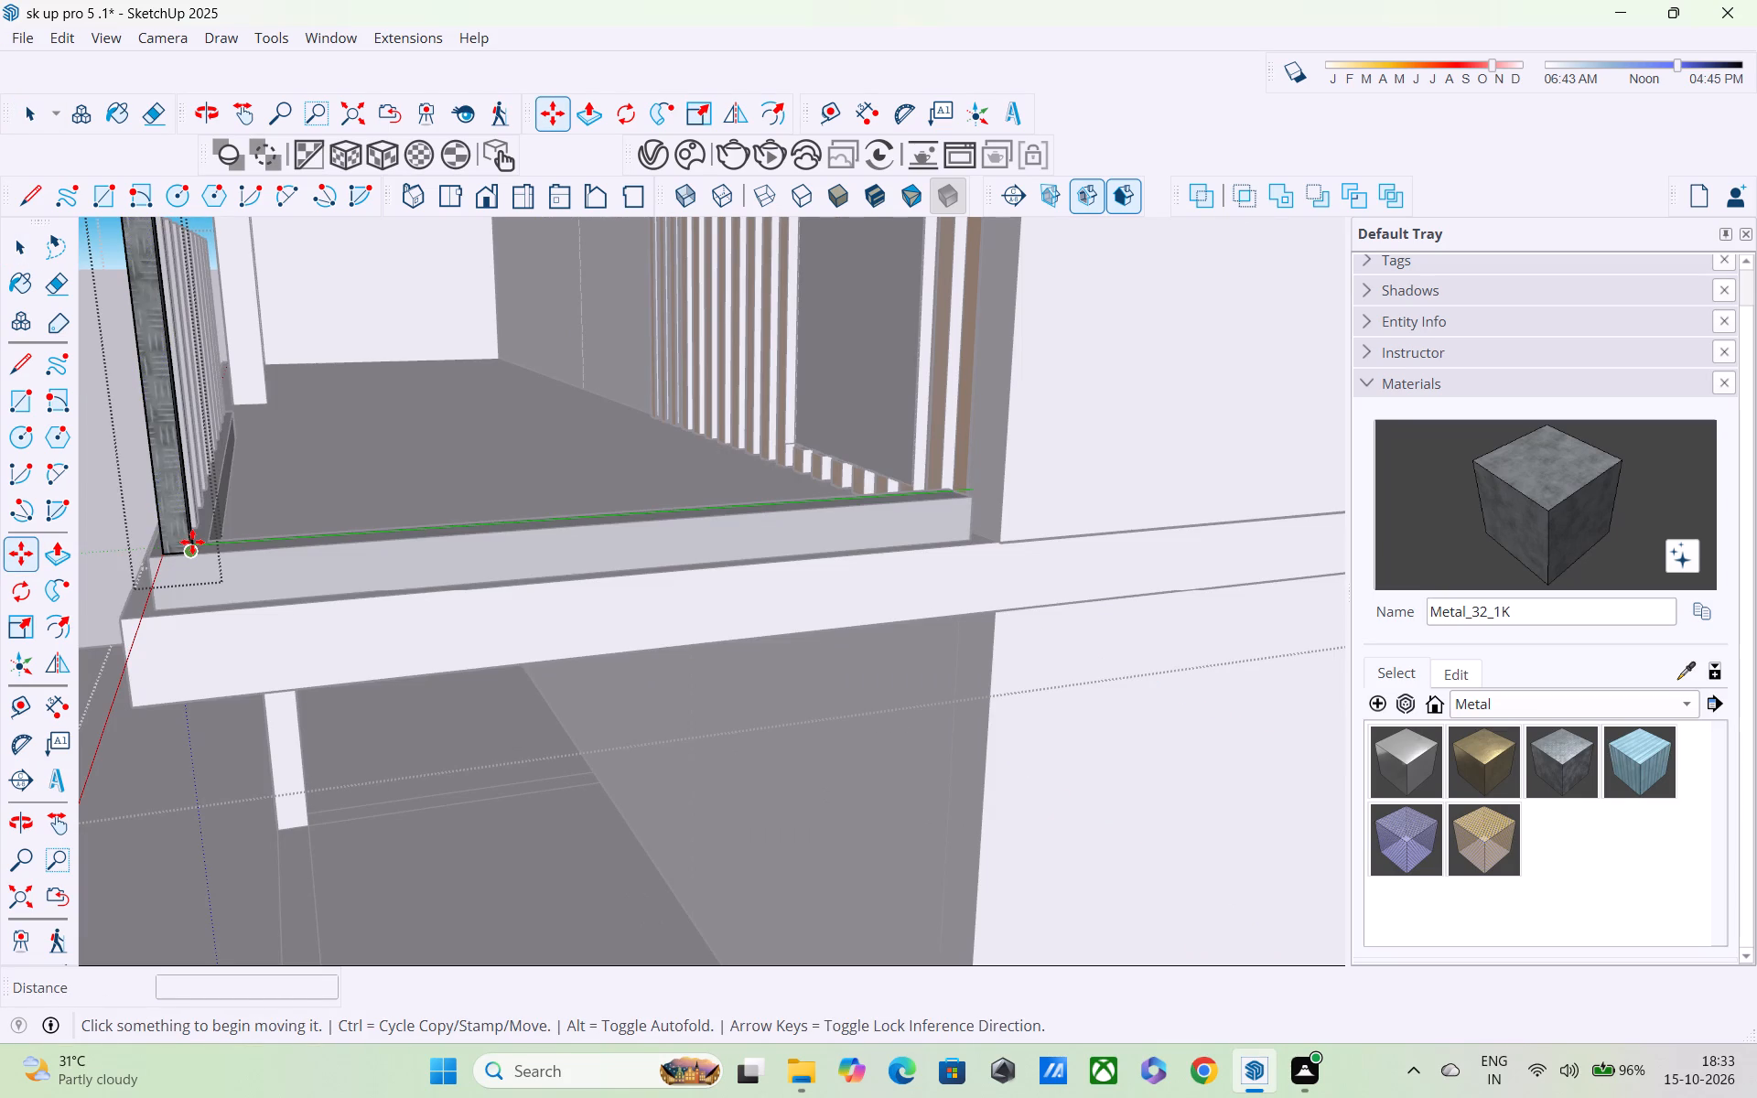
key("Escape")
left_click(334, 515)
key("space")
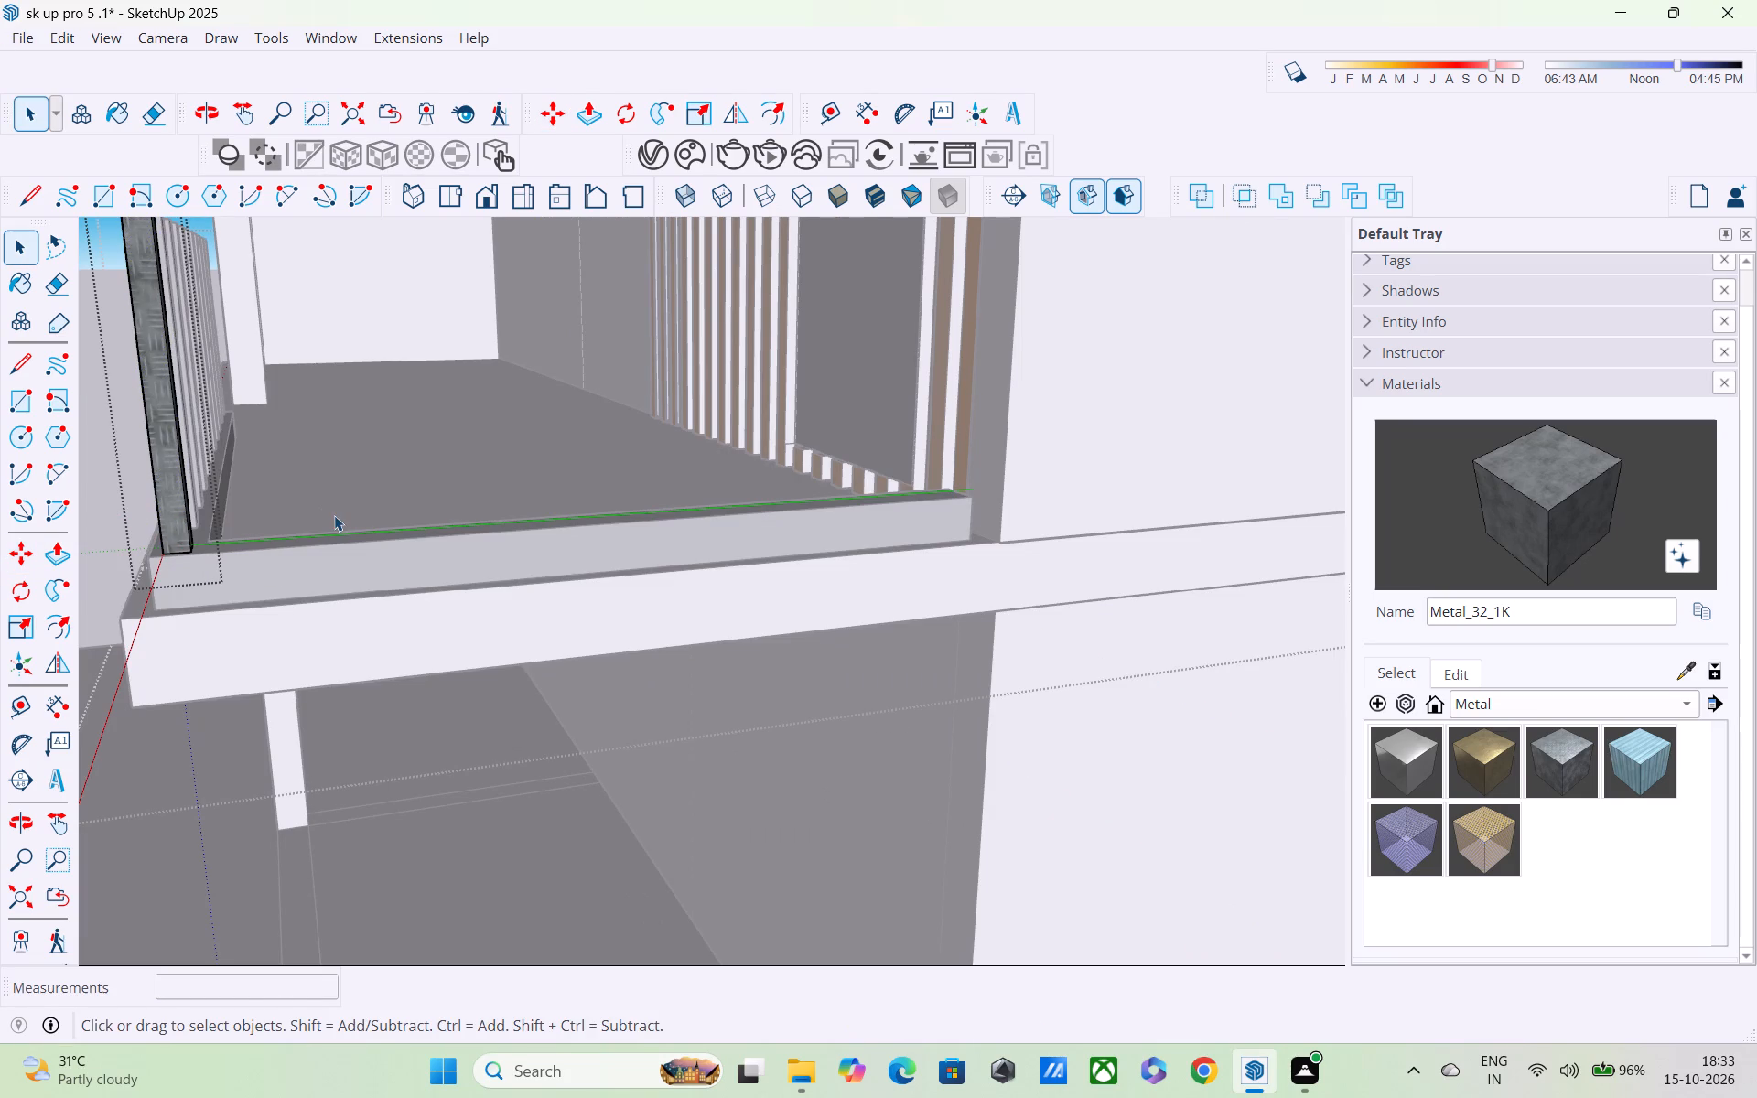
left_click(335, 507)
Copy the balcony's outer-corner post about 8' along the short side curb to its end near the wall.
scroll(180, 510, "down", 1)
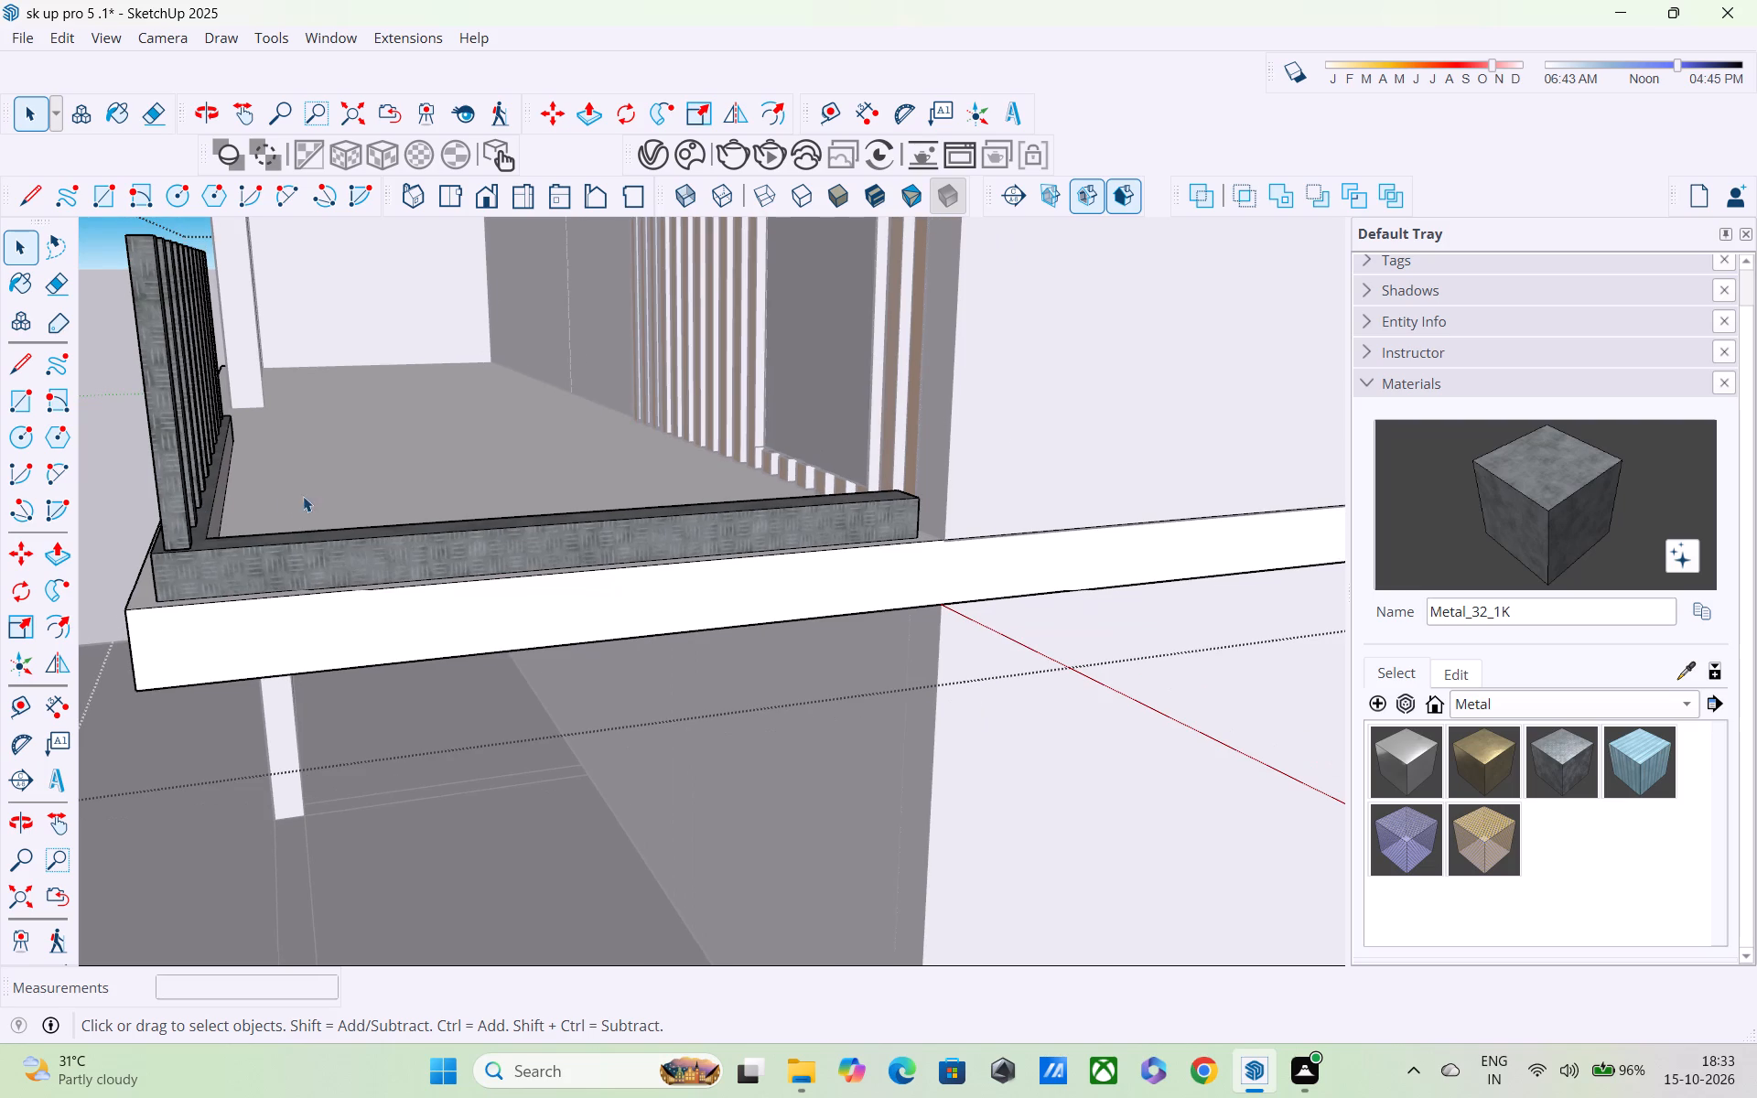
left_click(186, 505)
key("m")
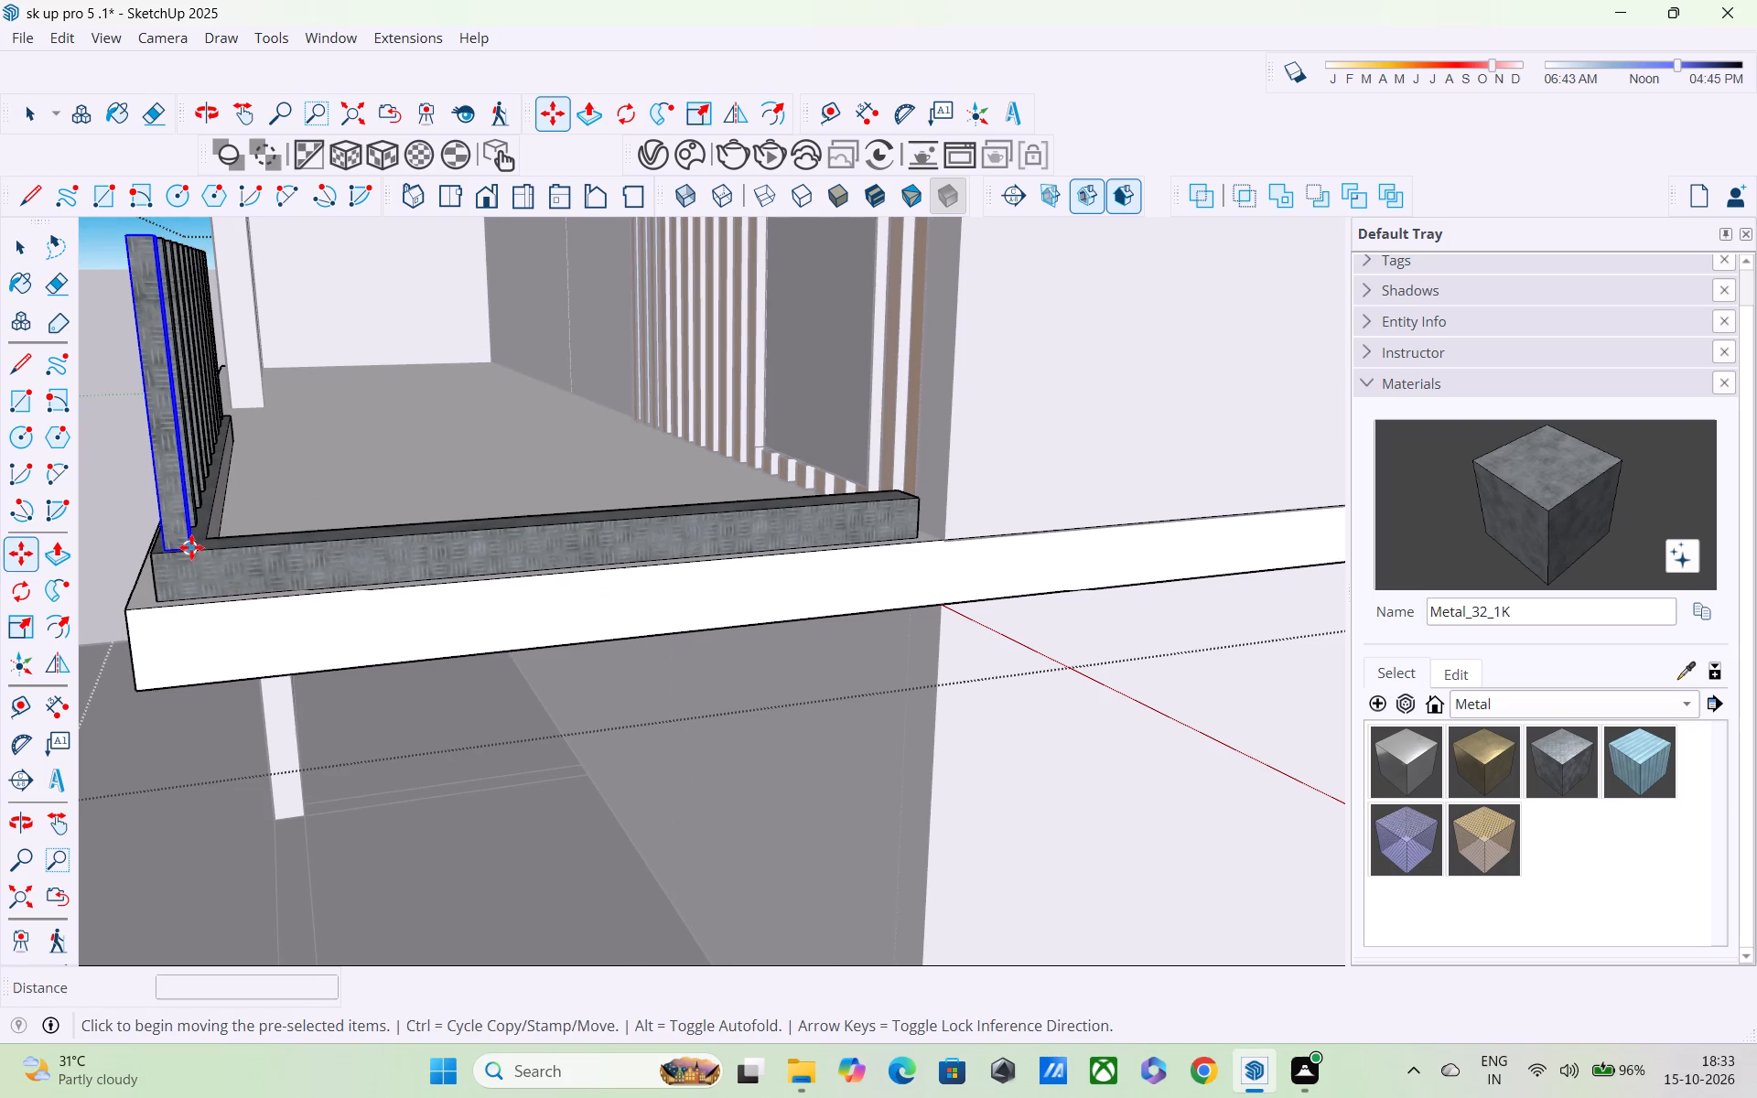
left_click(190, 545)
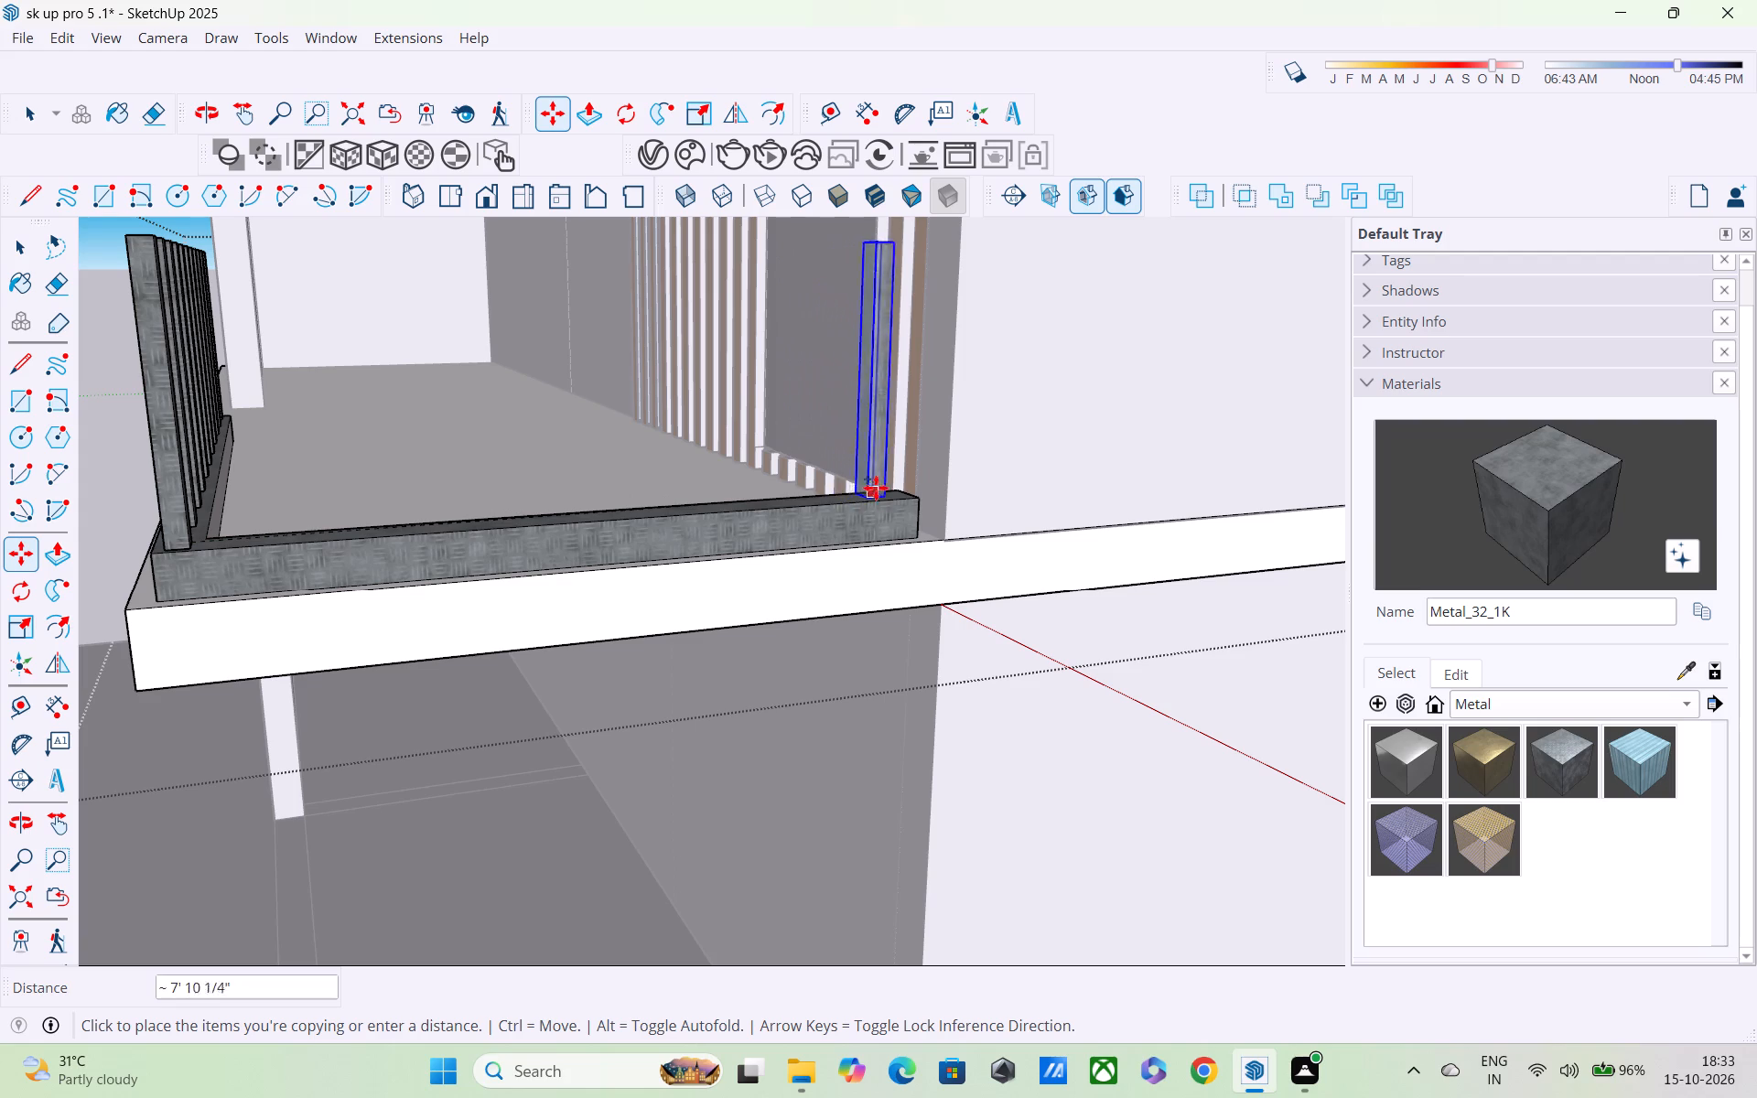
middle_click_drag(878, 494, 903, 566)
scroll(889, 511, "up", 4)
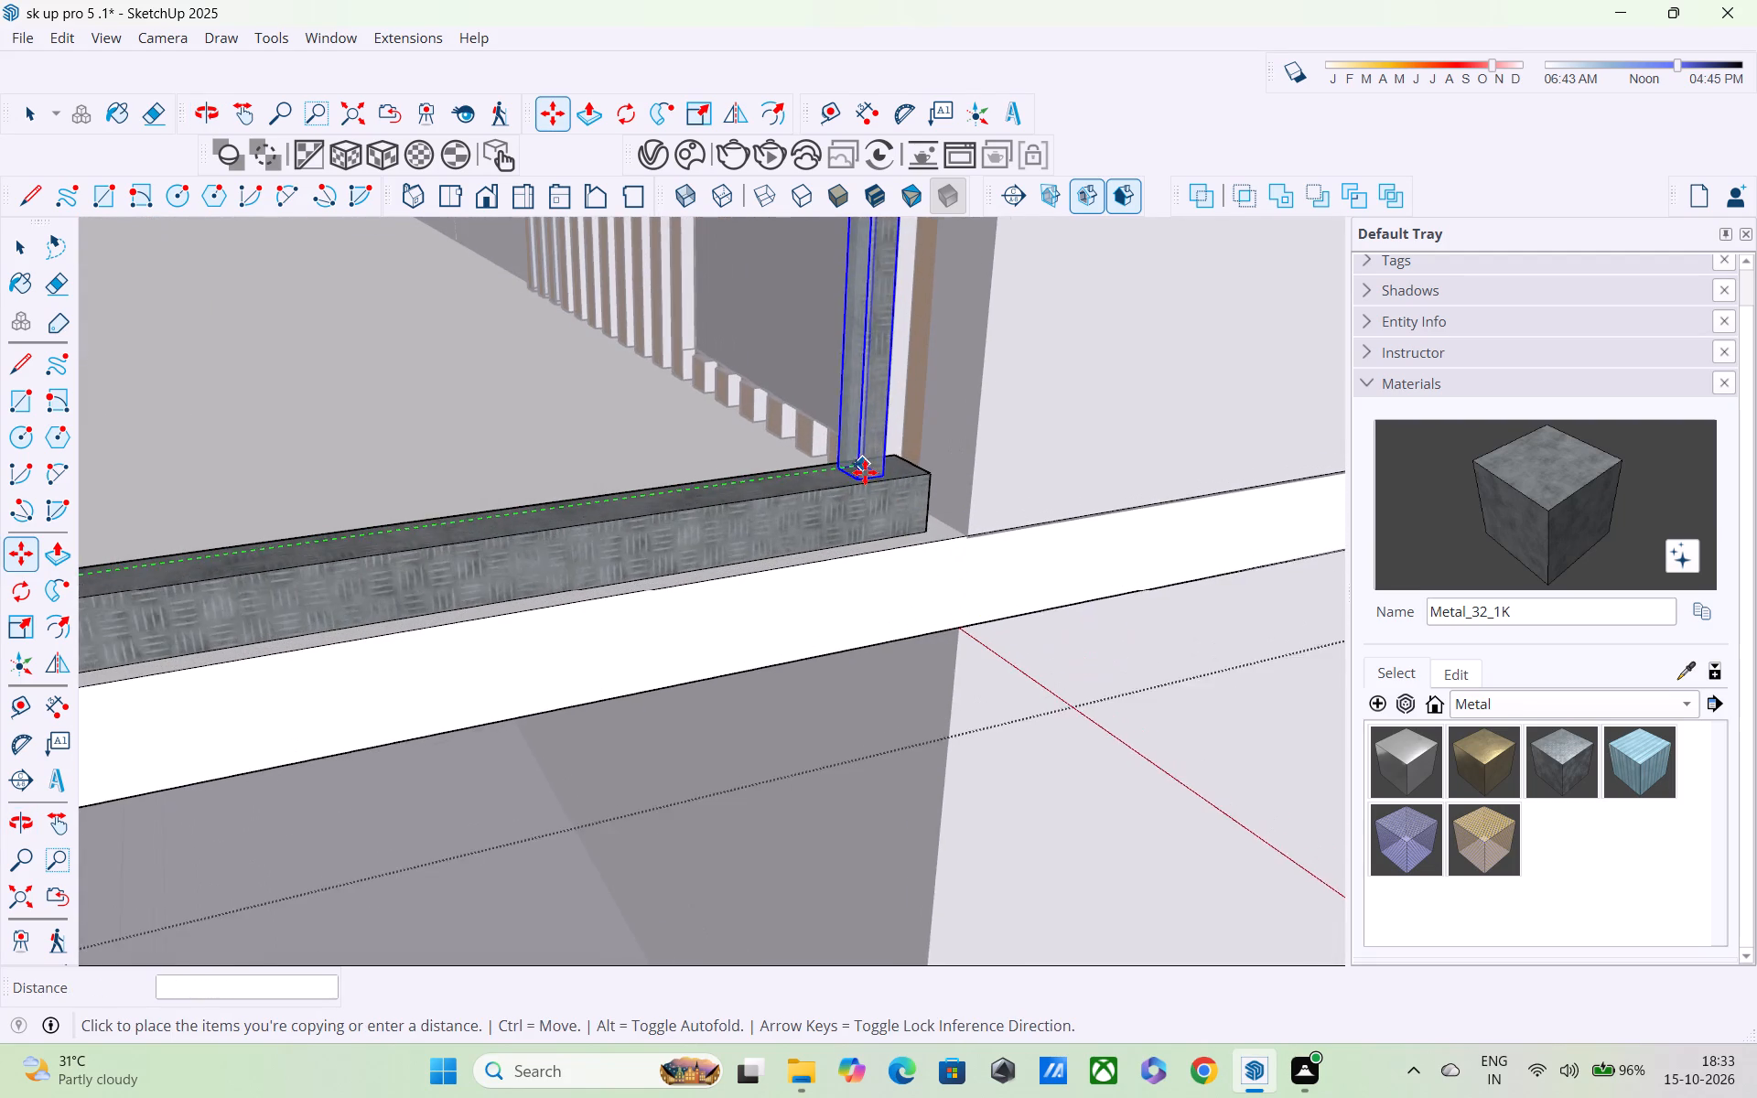
scroll(865, 472, "up", 5)
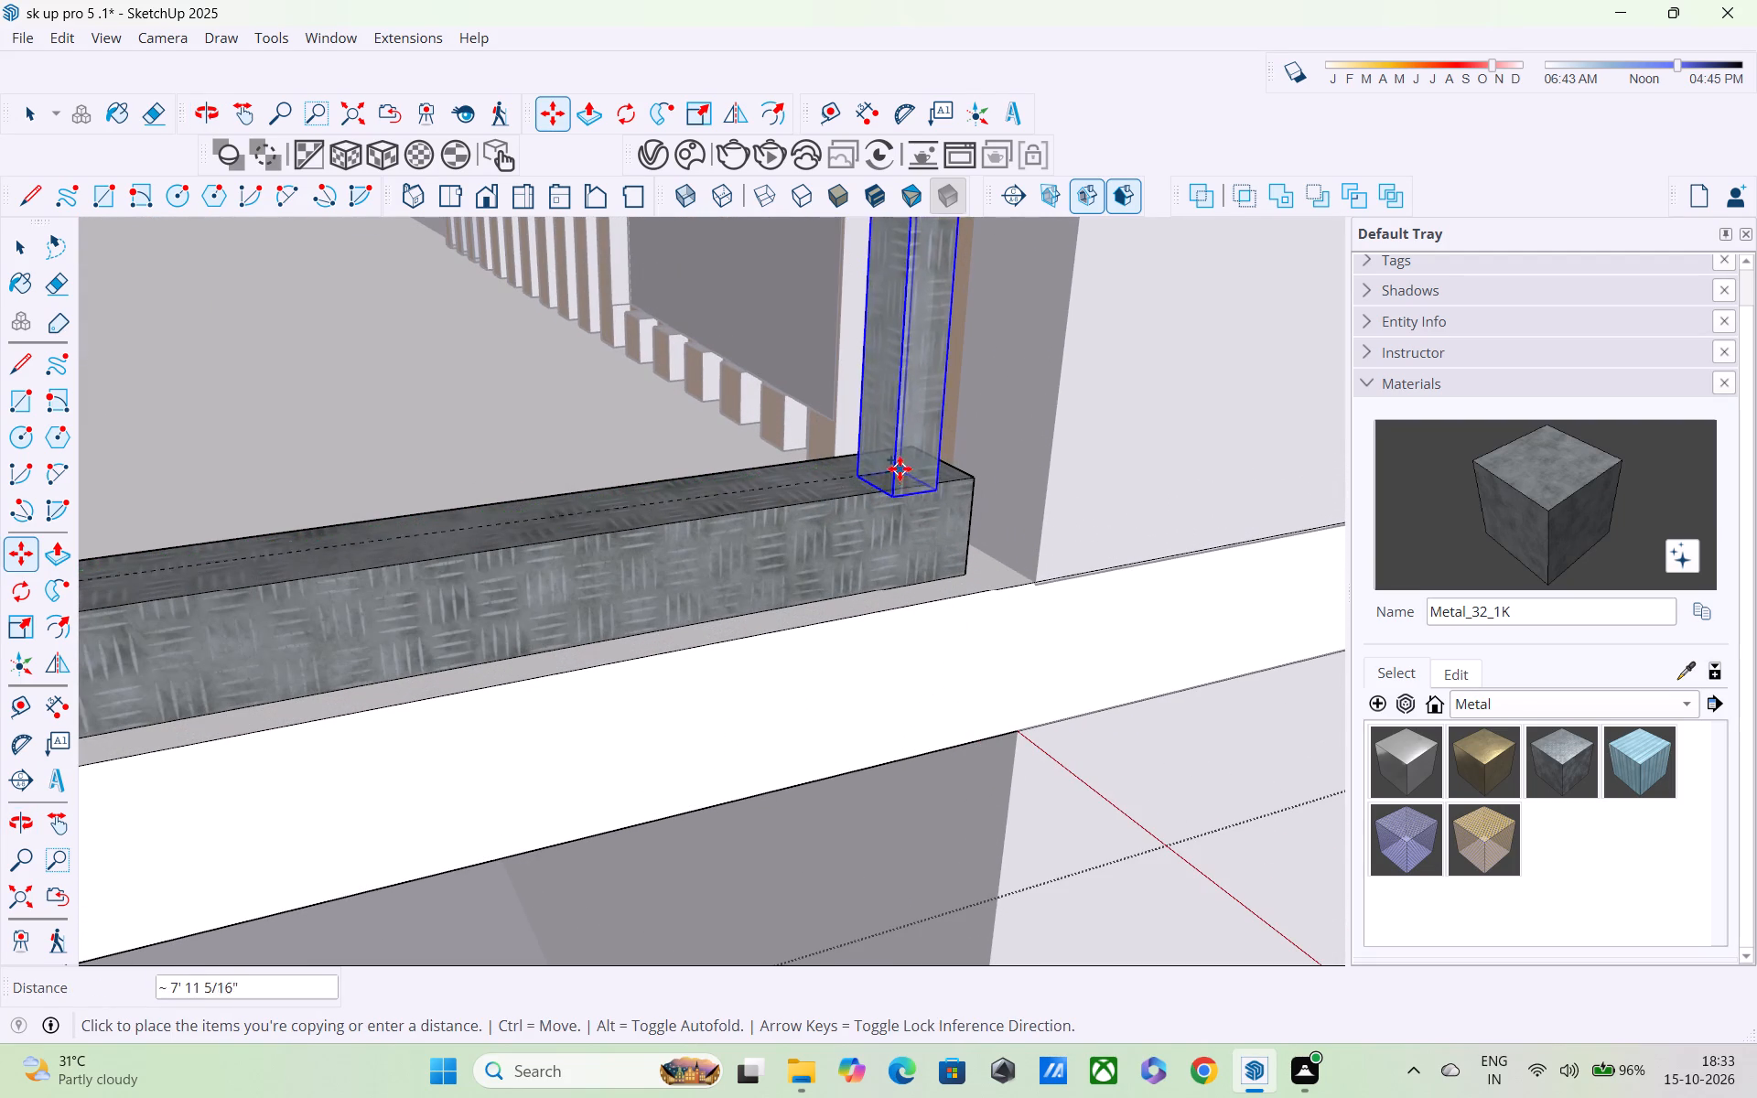
left_click(896, 462)
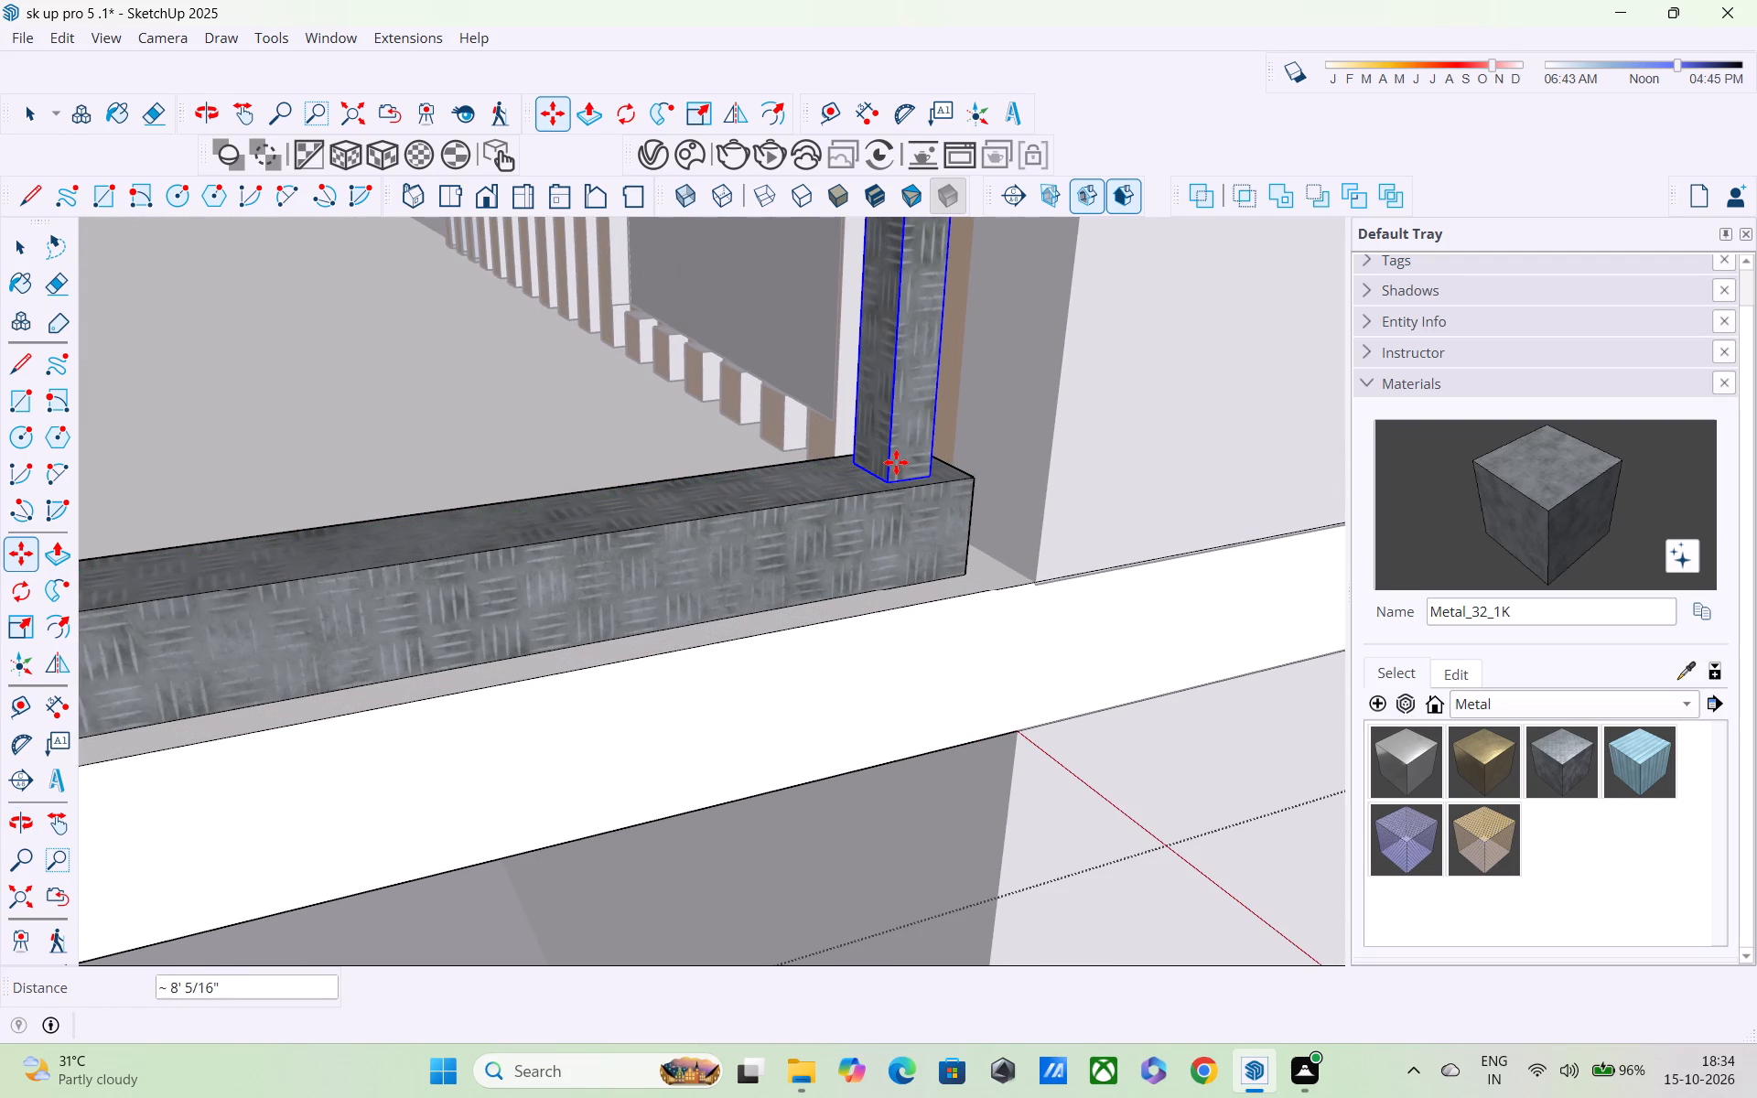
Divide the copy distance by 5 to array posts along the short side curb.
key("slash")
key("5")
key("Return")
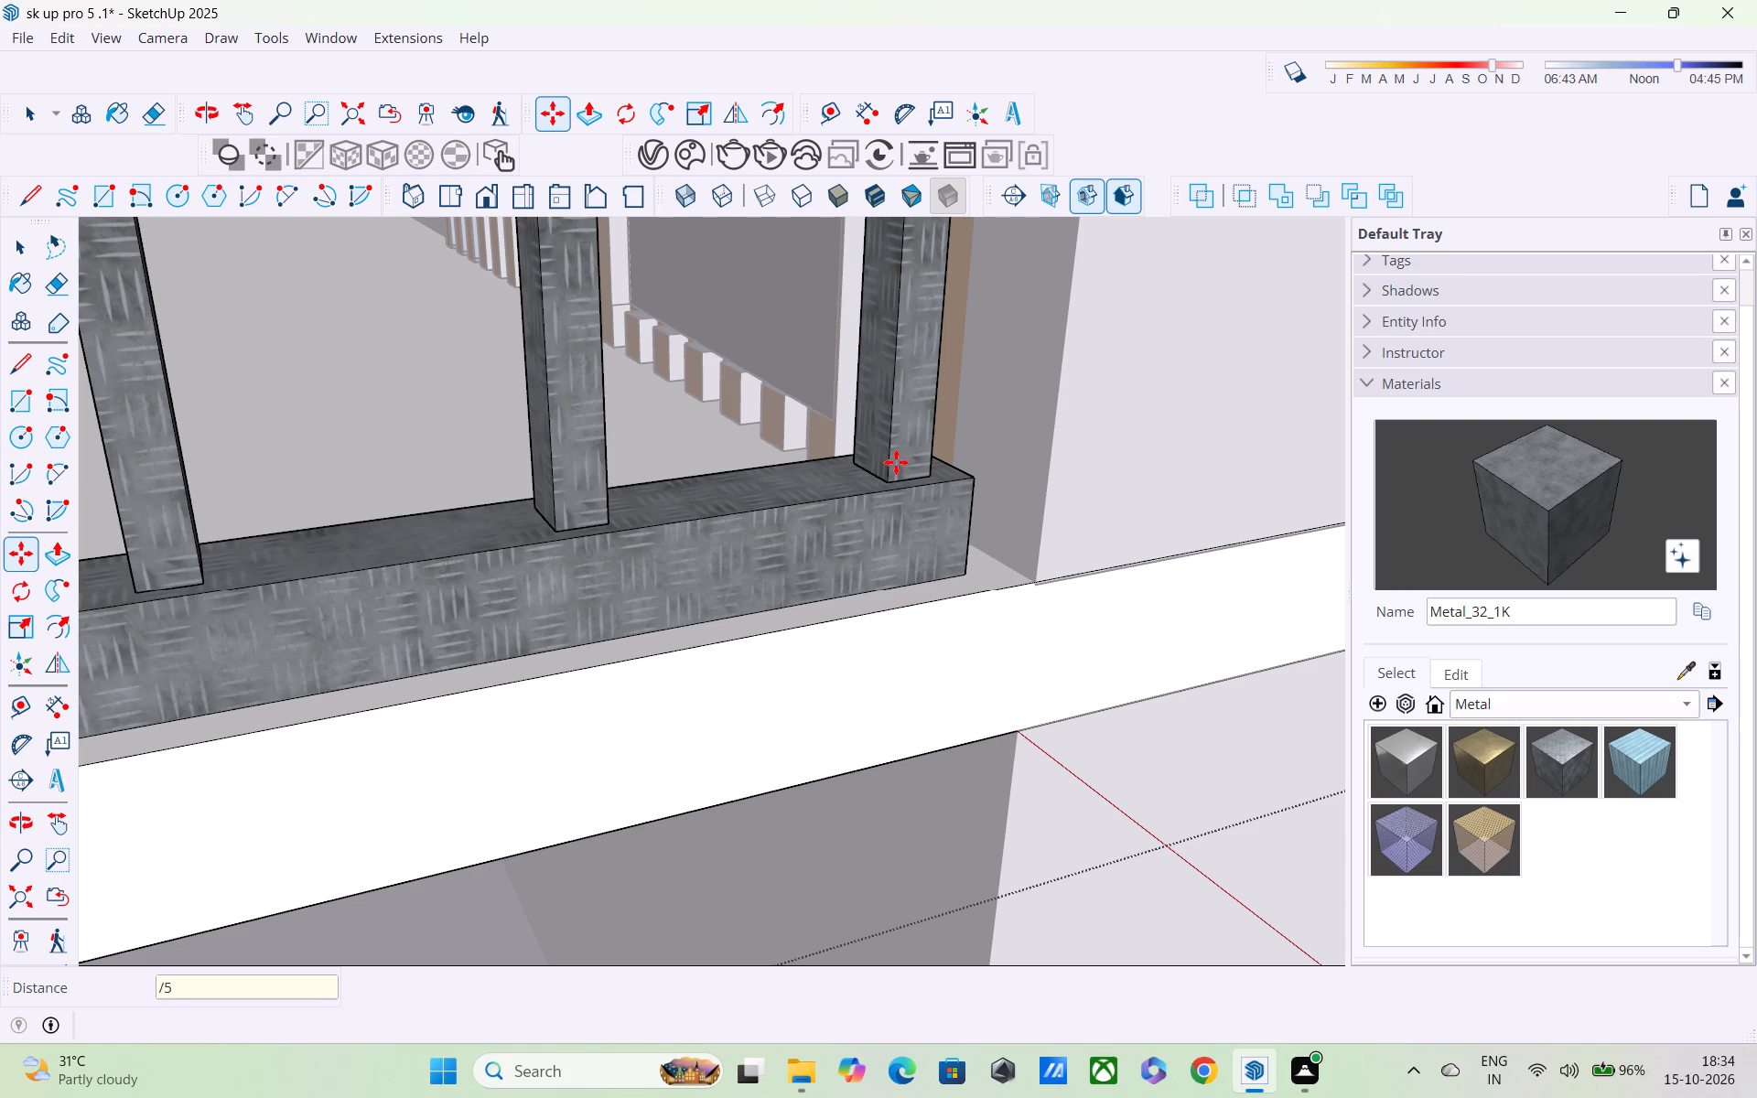
Divide the copy distance by 6 to array evenly spaced posts along the short side curb.
scroll(844, 514, "down", 14)
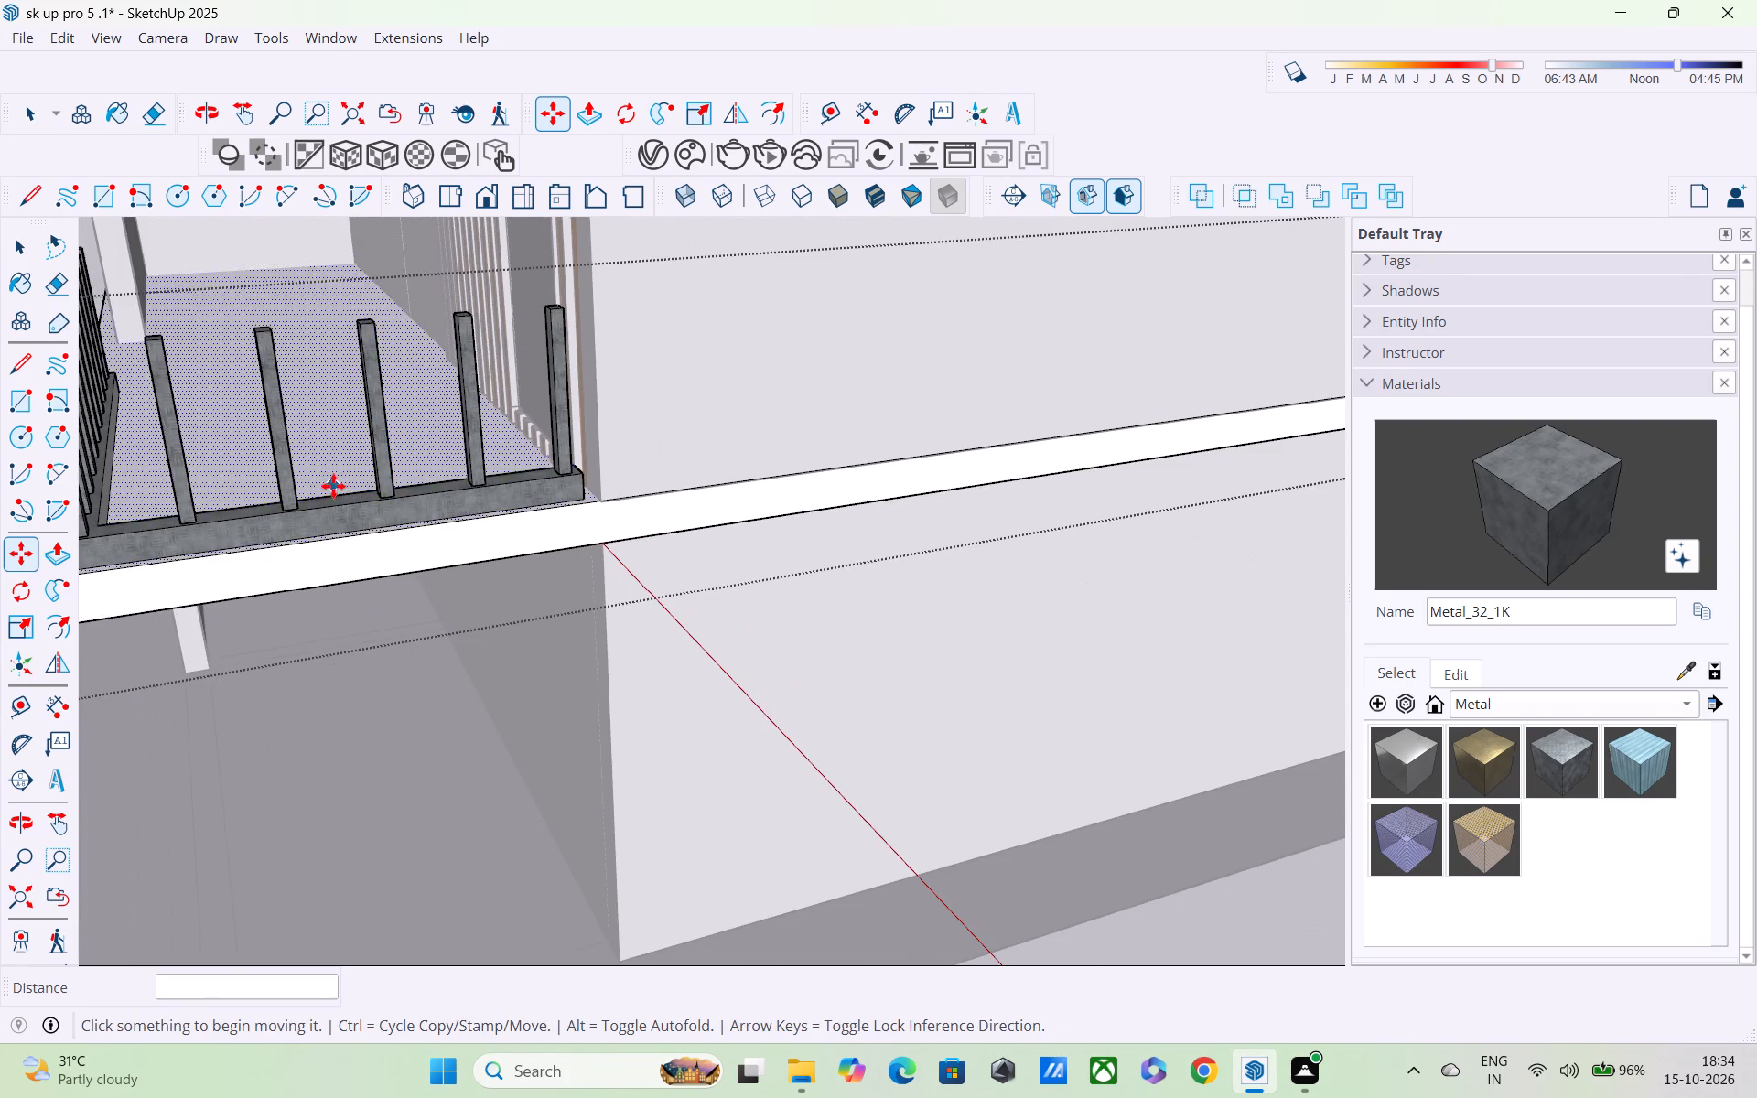
scroll(333, 485, "down", 4)
type("/6")
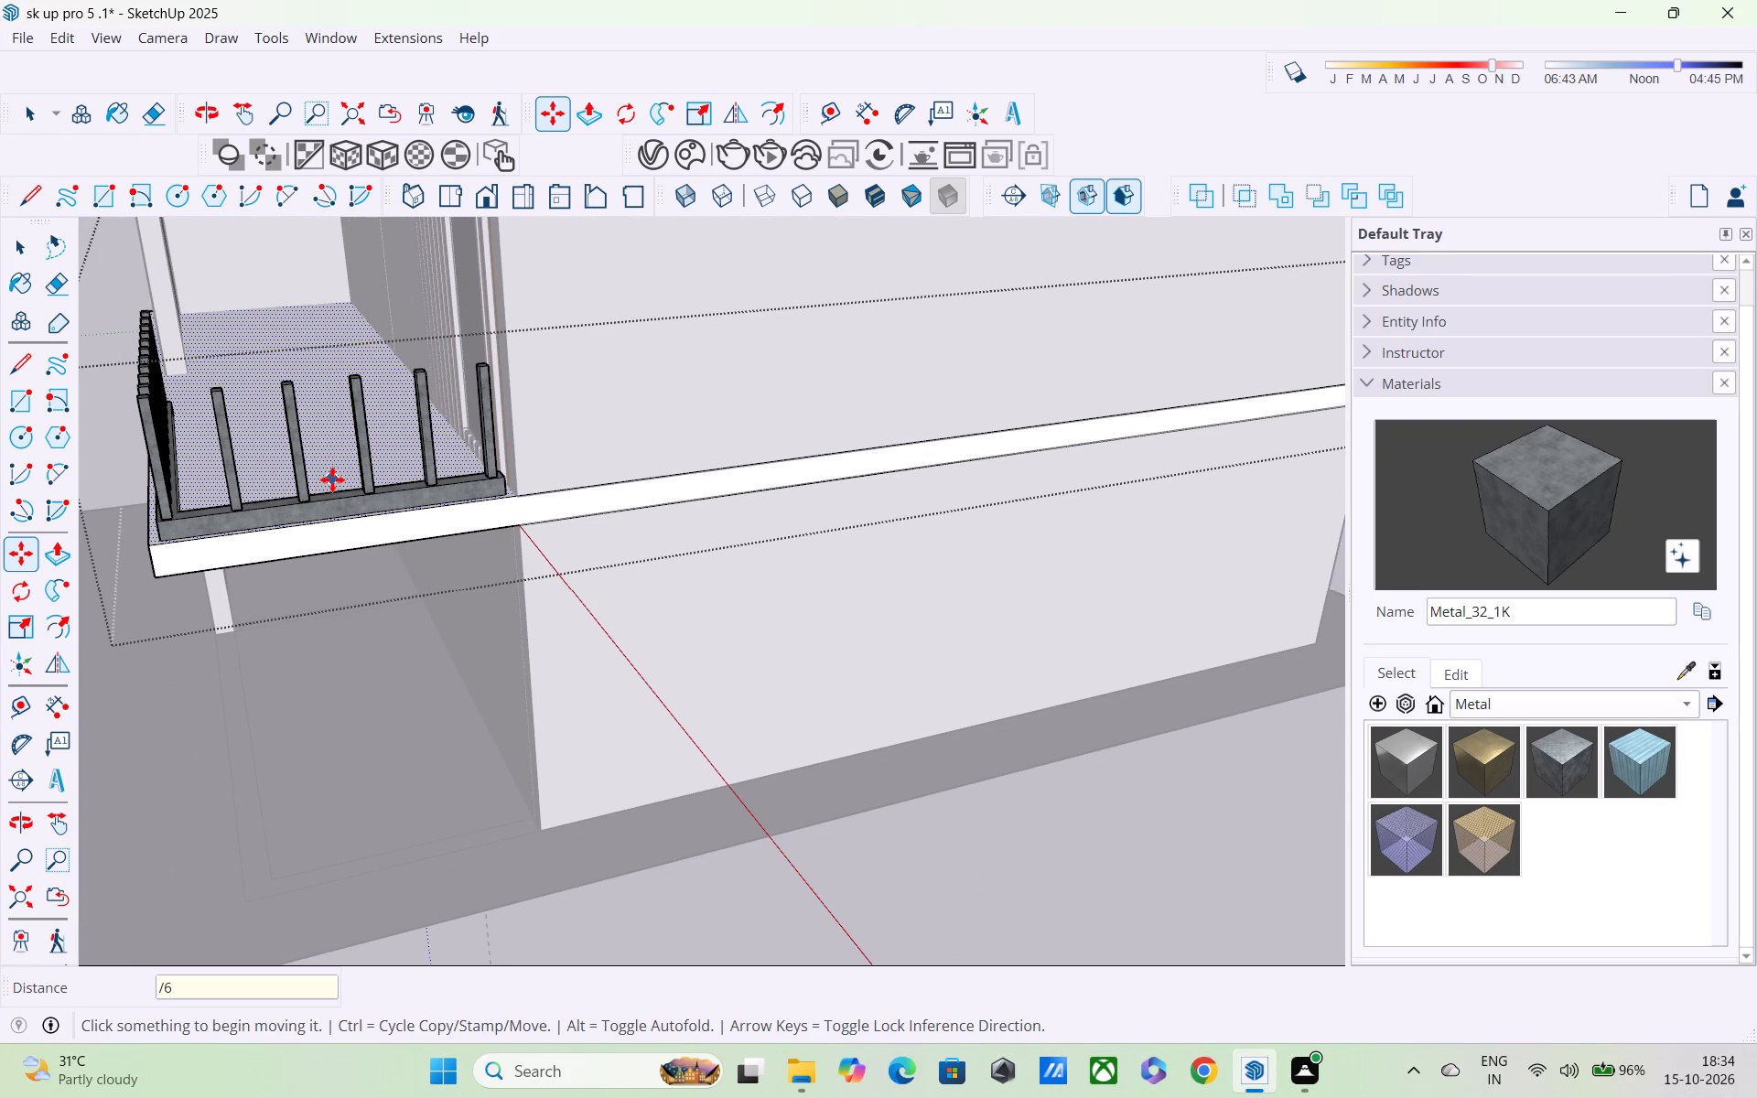
key("Return")
Examine the post spacing along the front and side curbs from several angles.
middle_click_drag(222, 498, 593, 403)
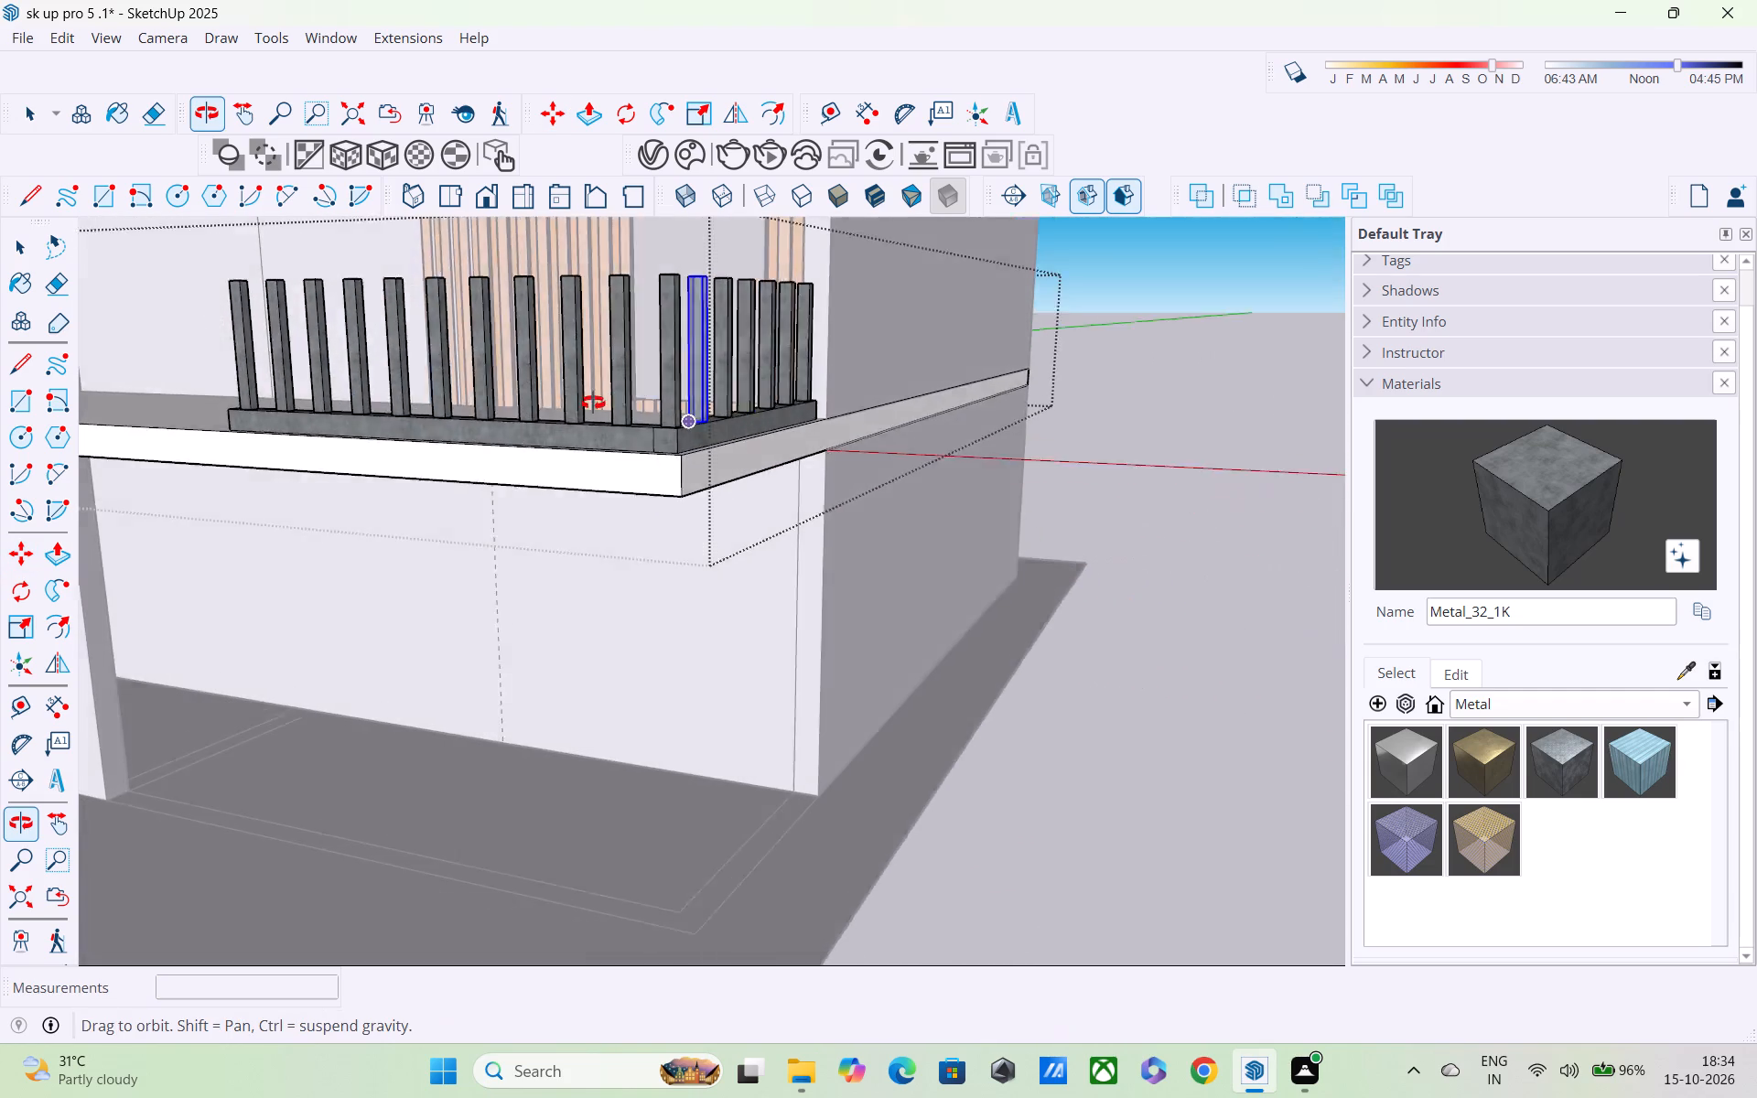
middle_click_drag(593, 403, 481, 476)
scroll(479, 471, "down", 4)
middle_click_drag(455, 487, 460, 483)
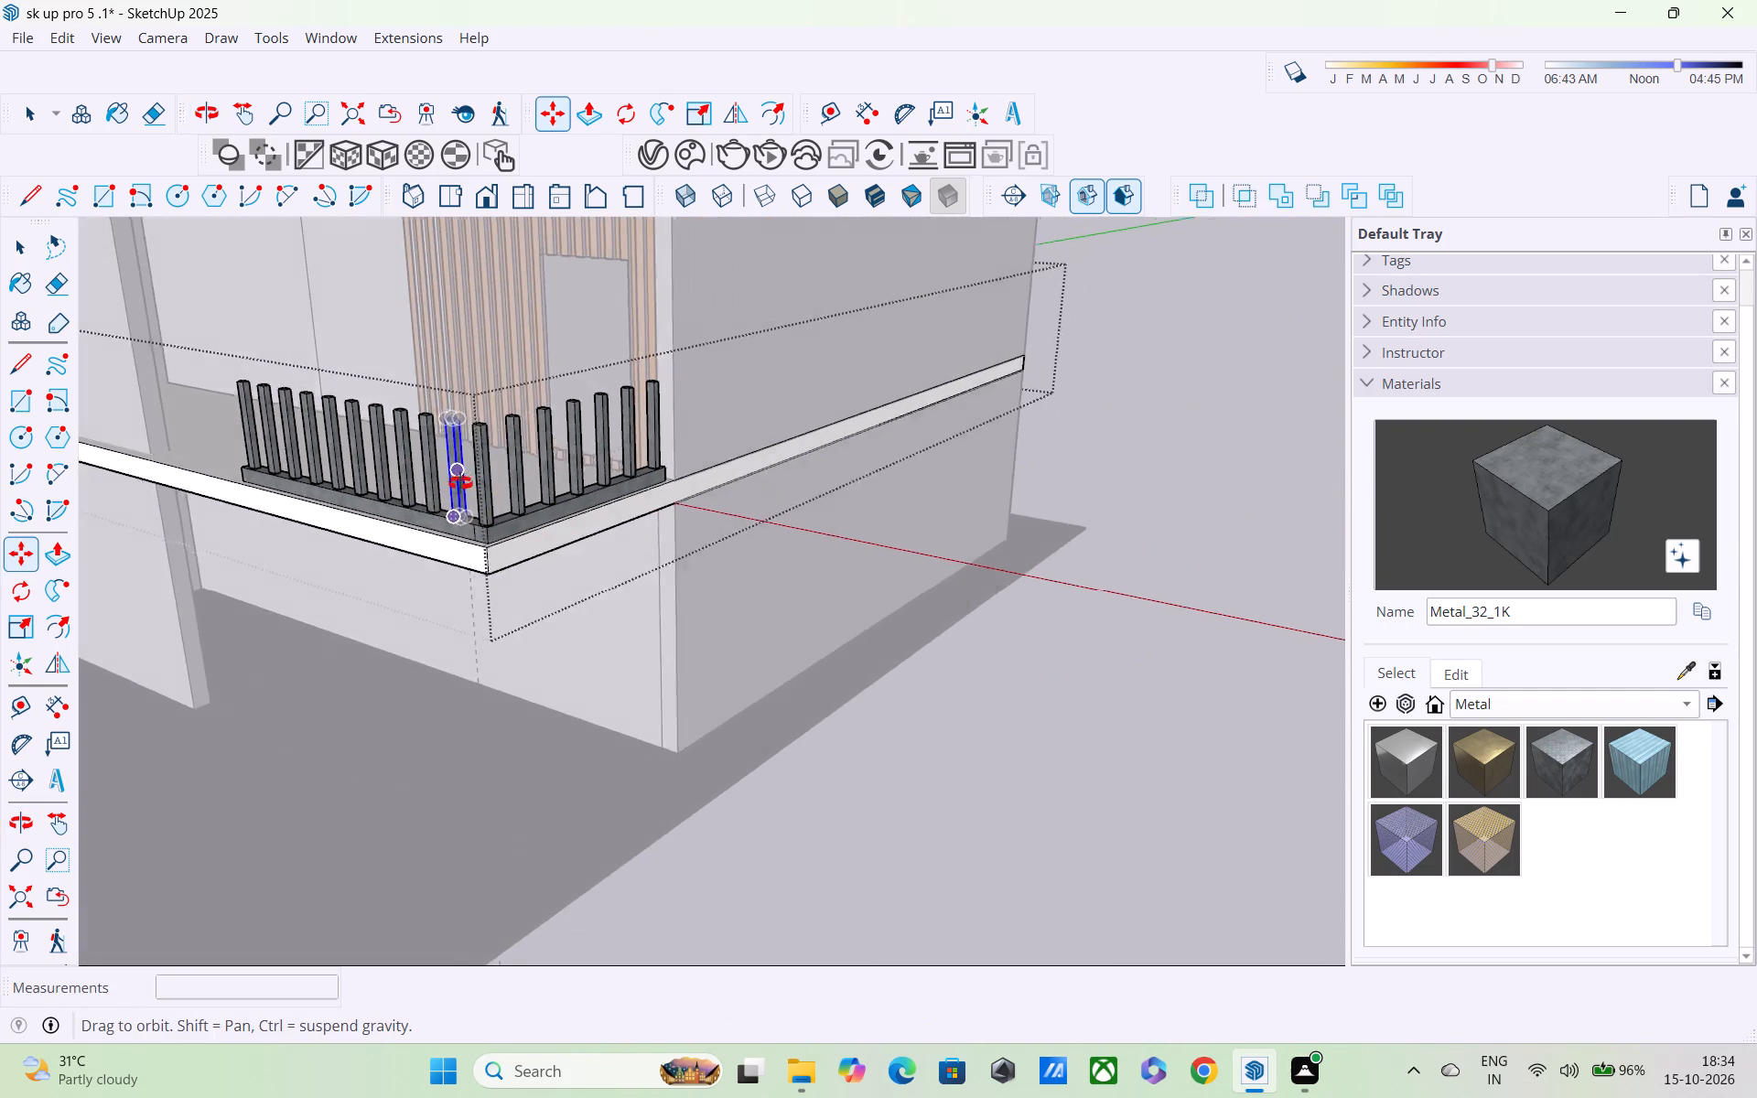
middle_click_drag(460, 483, 737, 428)
scroll(737, 428, "up", 5)
scroll(737, 428, "down", 5)
middle_click_drag(756, 456, 749, 439)
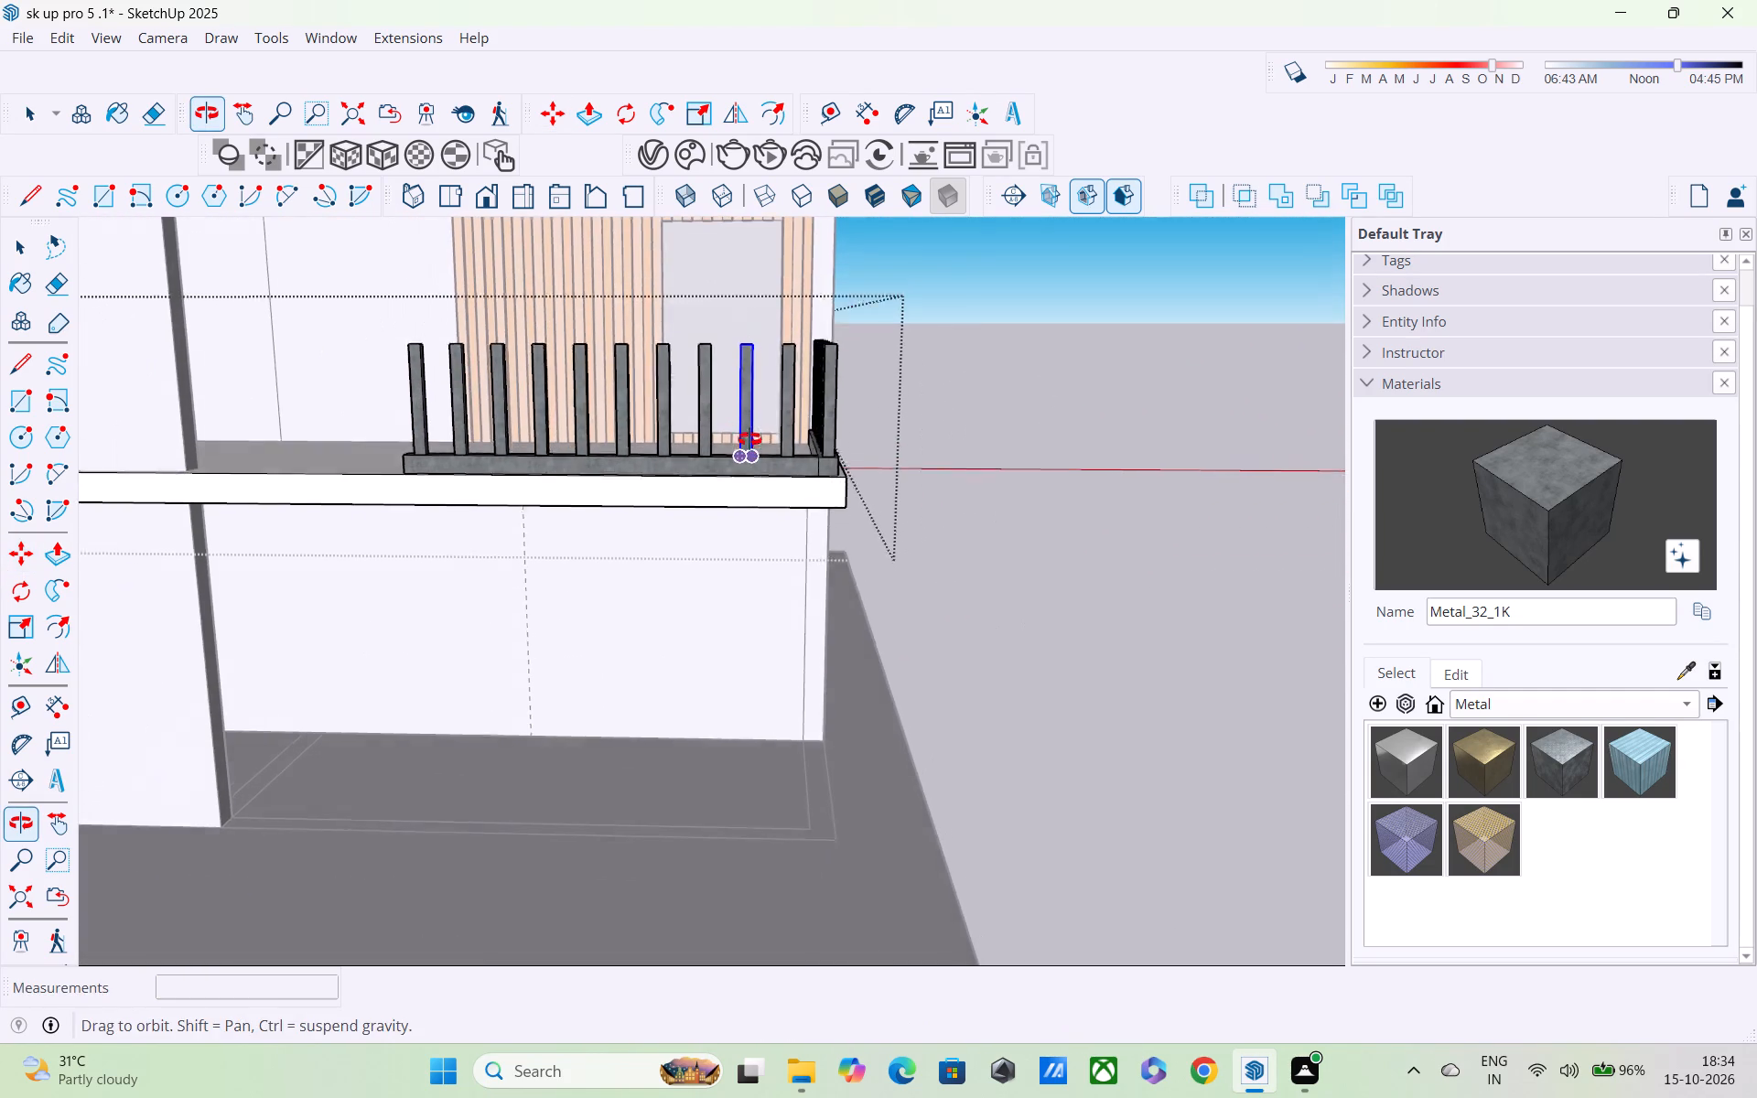
middle_click_drag(749, 439, 749, 437)
scroll(749, 437, "up", 1)
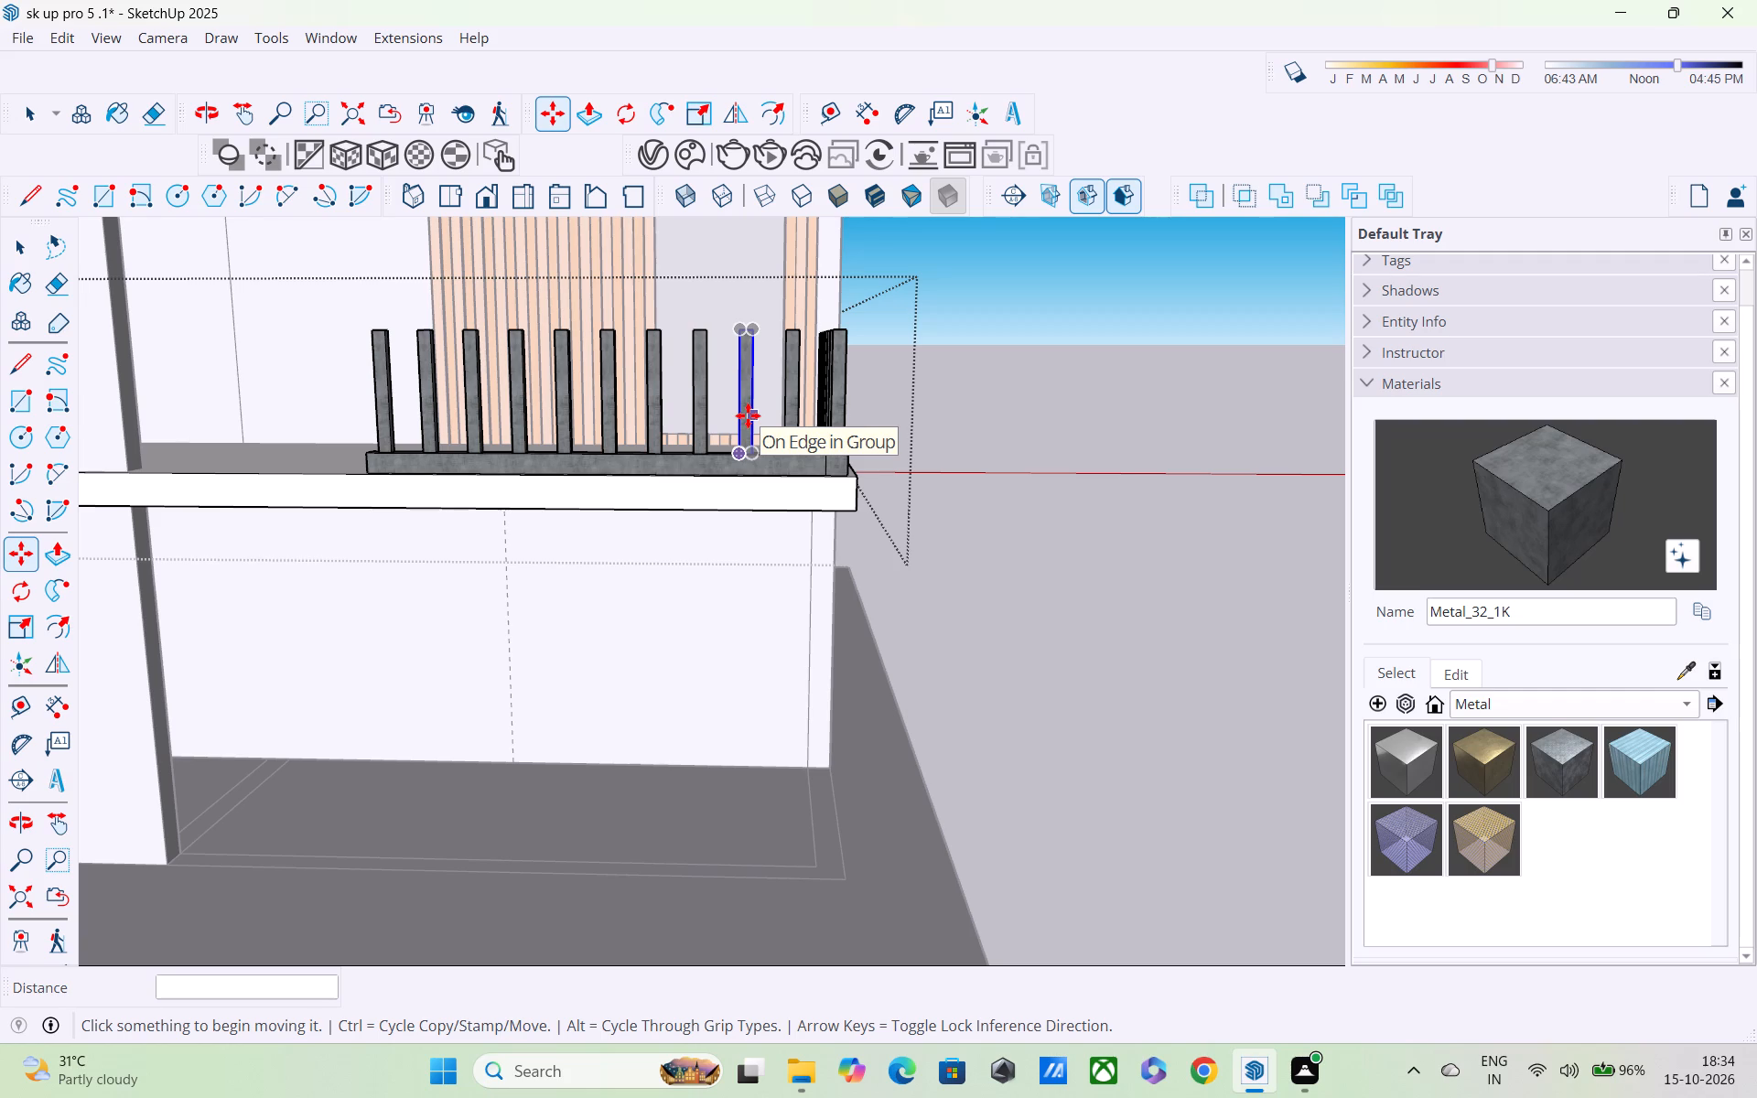
scroll(747, 414, "down", 2)
middle_click_drag(684, 424, 714, 531)
scroll(714, 533, "up", 3)
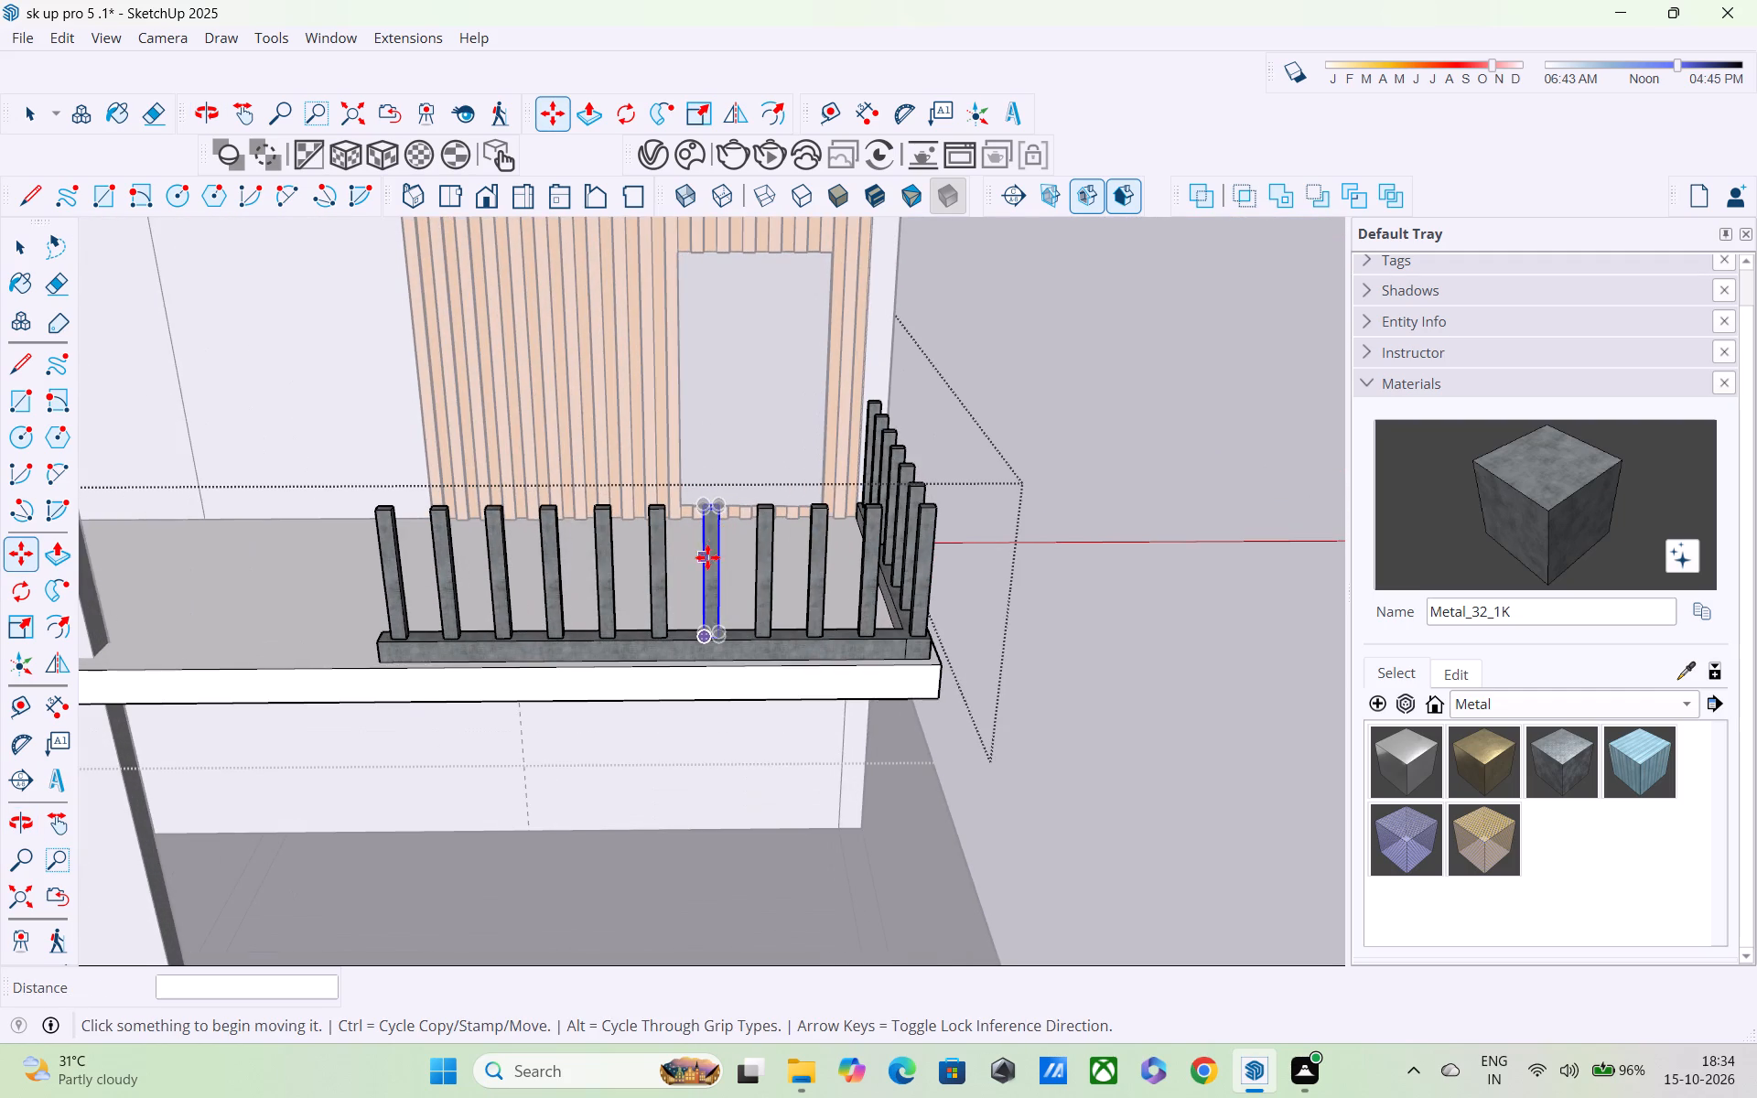
scroll(630, 576, "up", 1)
scroll(604, 588, "down", 4)
middle_click_drag(663, 579, 298, 552)
scroll(314, 558, "up", 1)
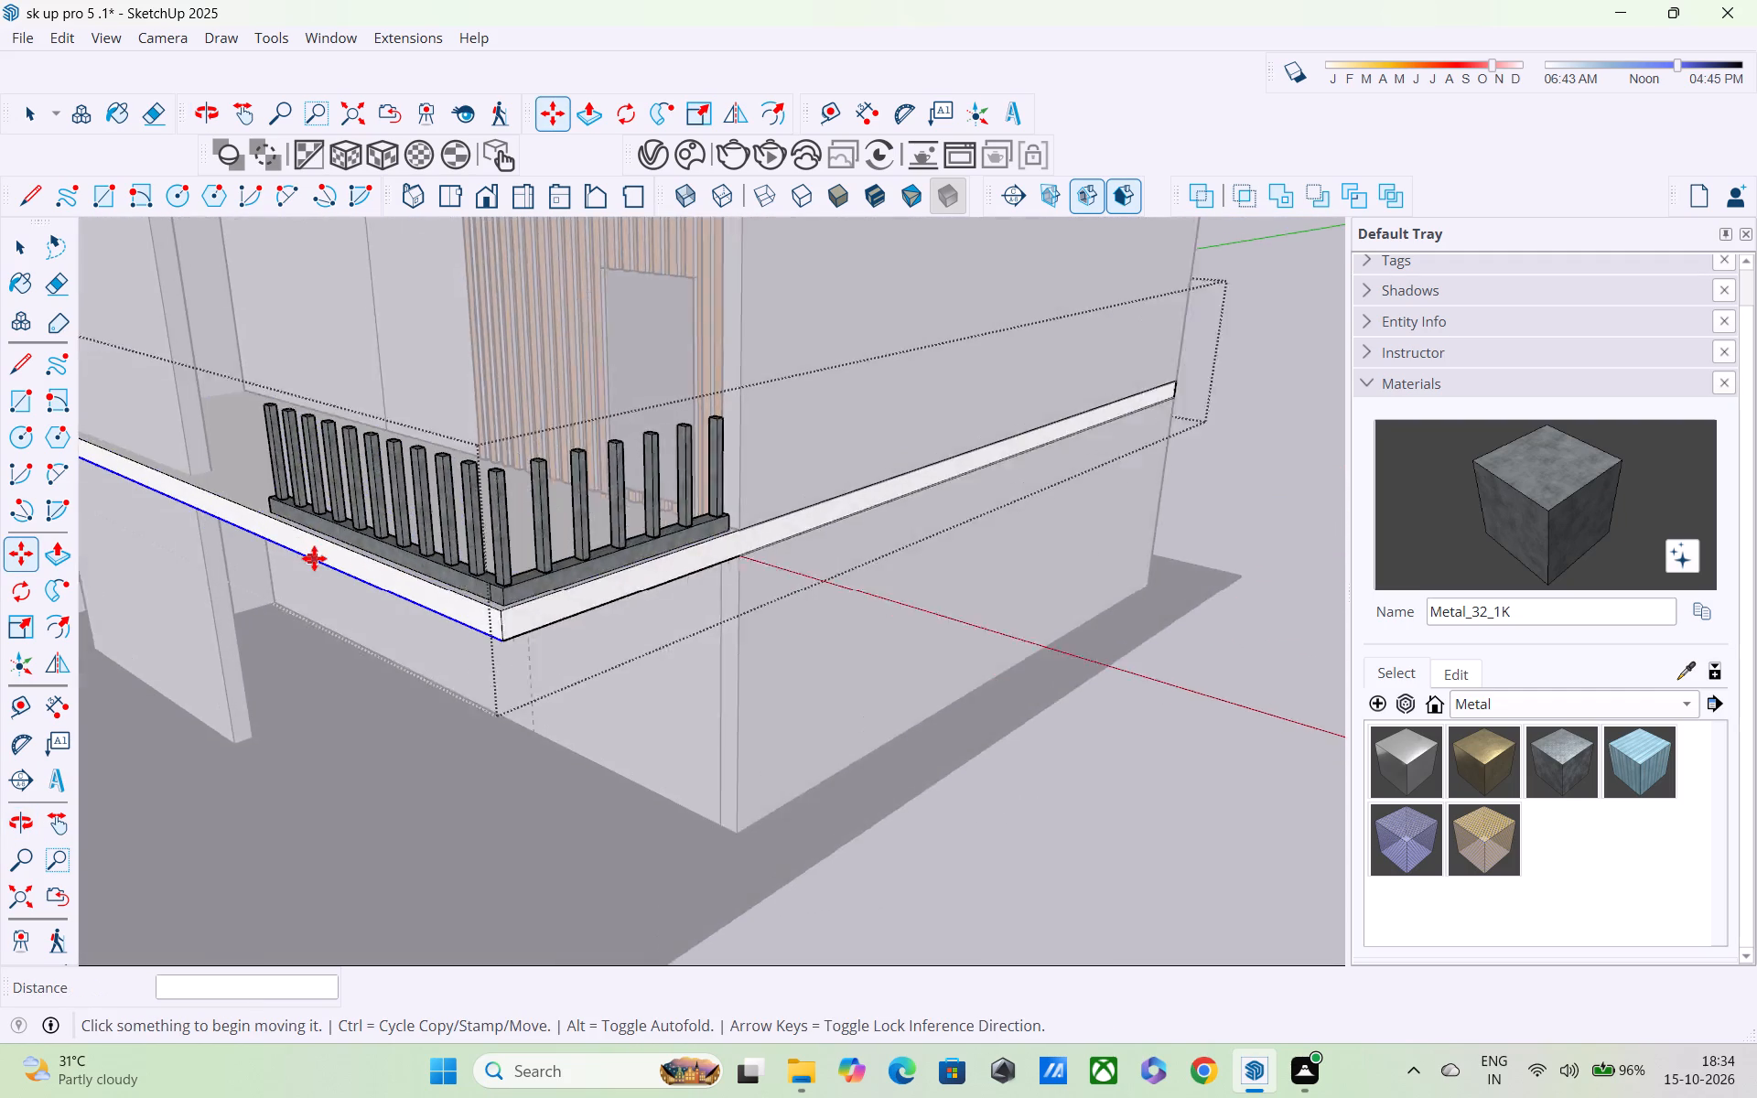
scroll(314, 558, "up", 3)
scroll(432, 536, "down", 1)
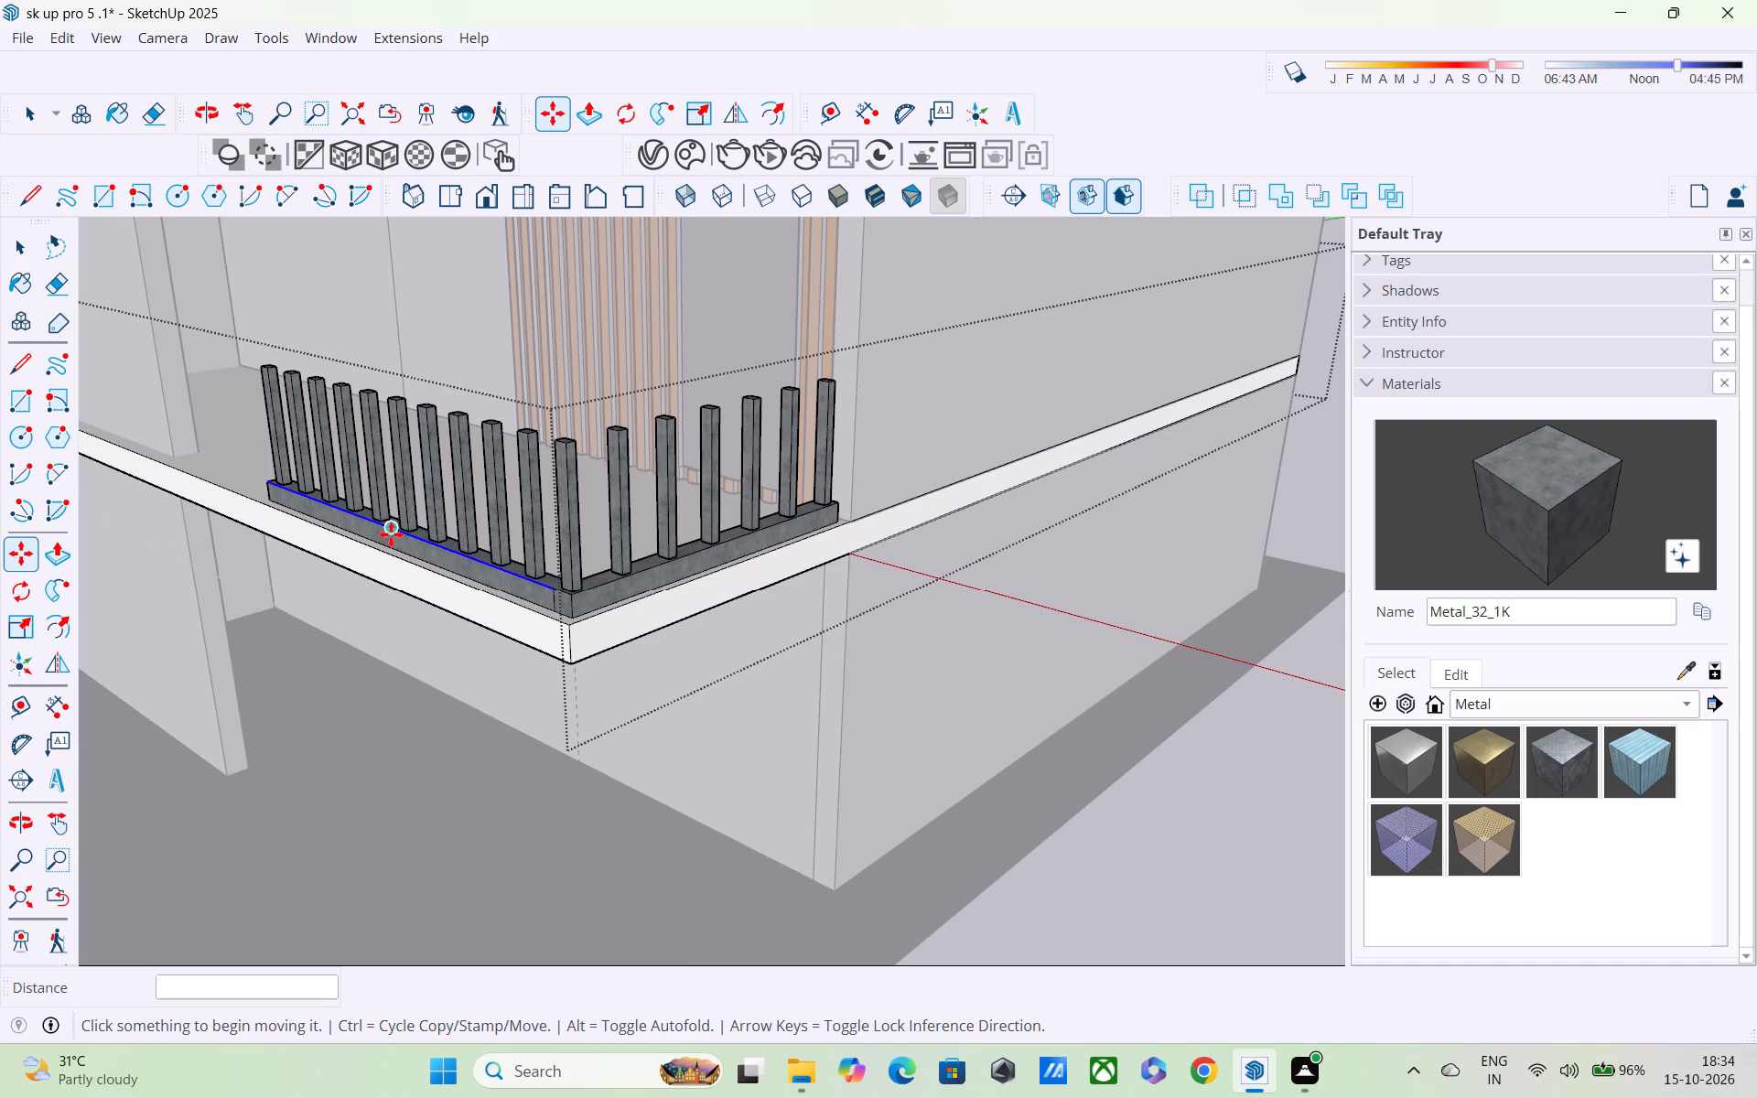
scroll(391, 534, "down", 1)
middle_click_drag(391, 534, 478, 531)
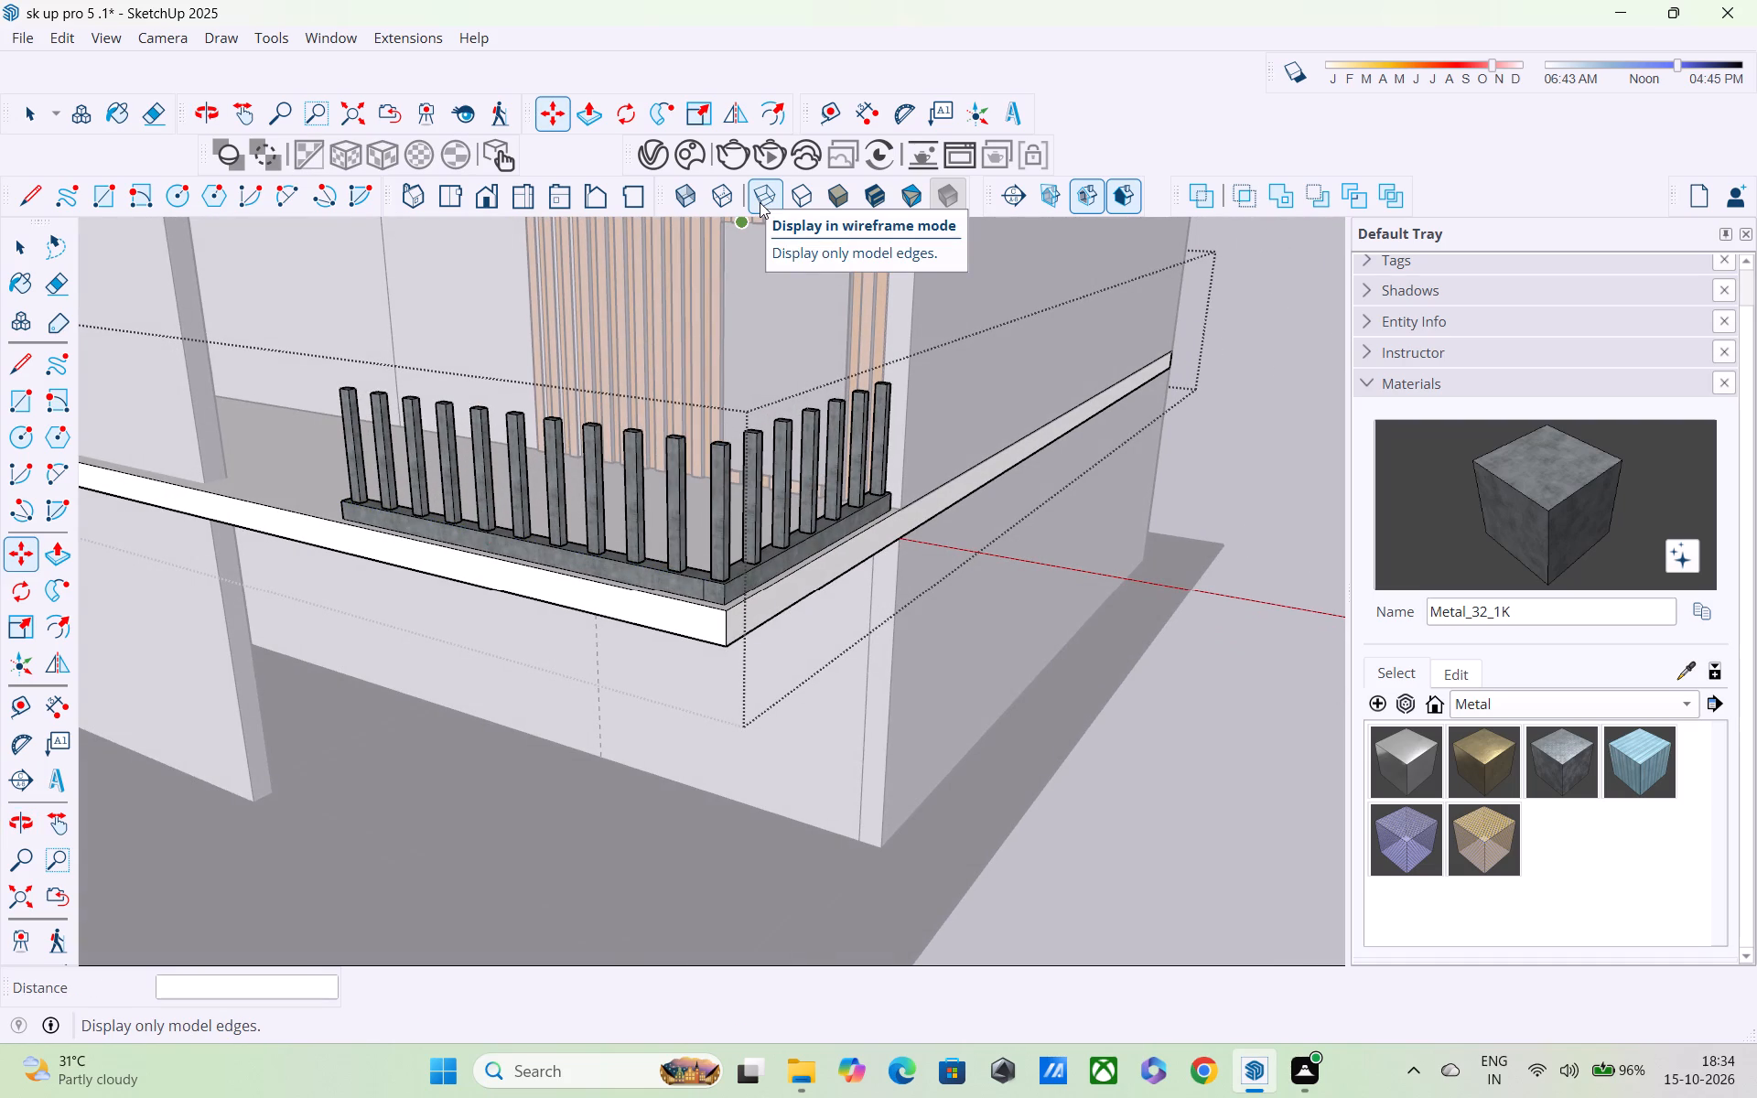
Draw a rectangle about 3 9/16" by 2 13/16" outward from the top of the front curb's end post farthest from the balcony's outer corner.
scroll(760, 202, "down", 2)
middle_click_drag(760, 221, 919, 340)
scroll(656, 667, "up", 4)
scroll(486, 610, "up", 3)
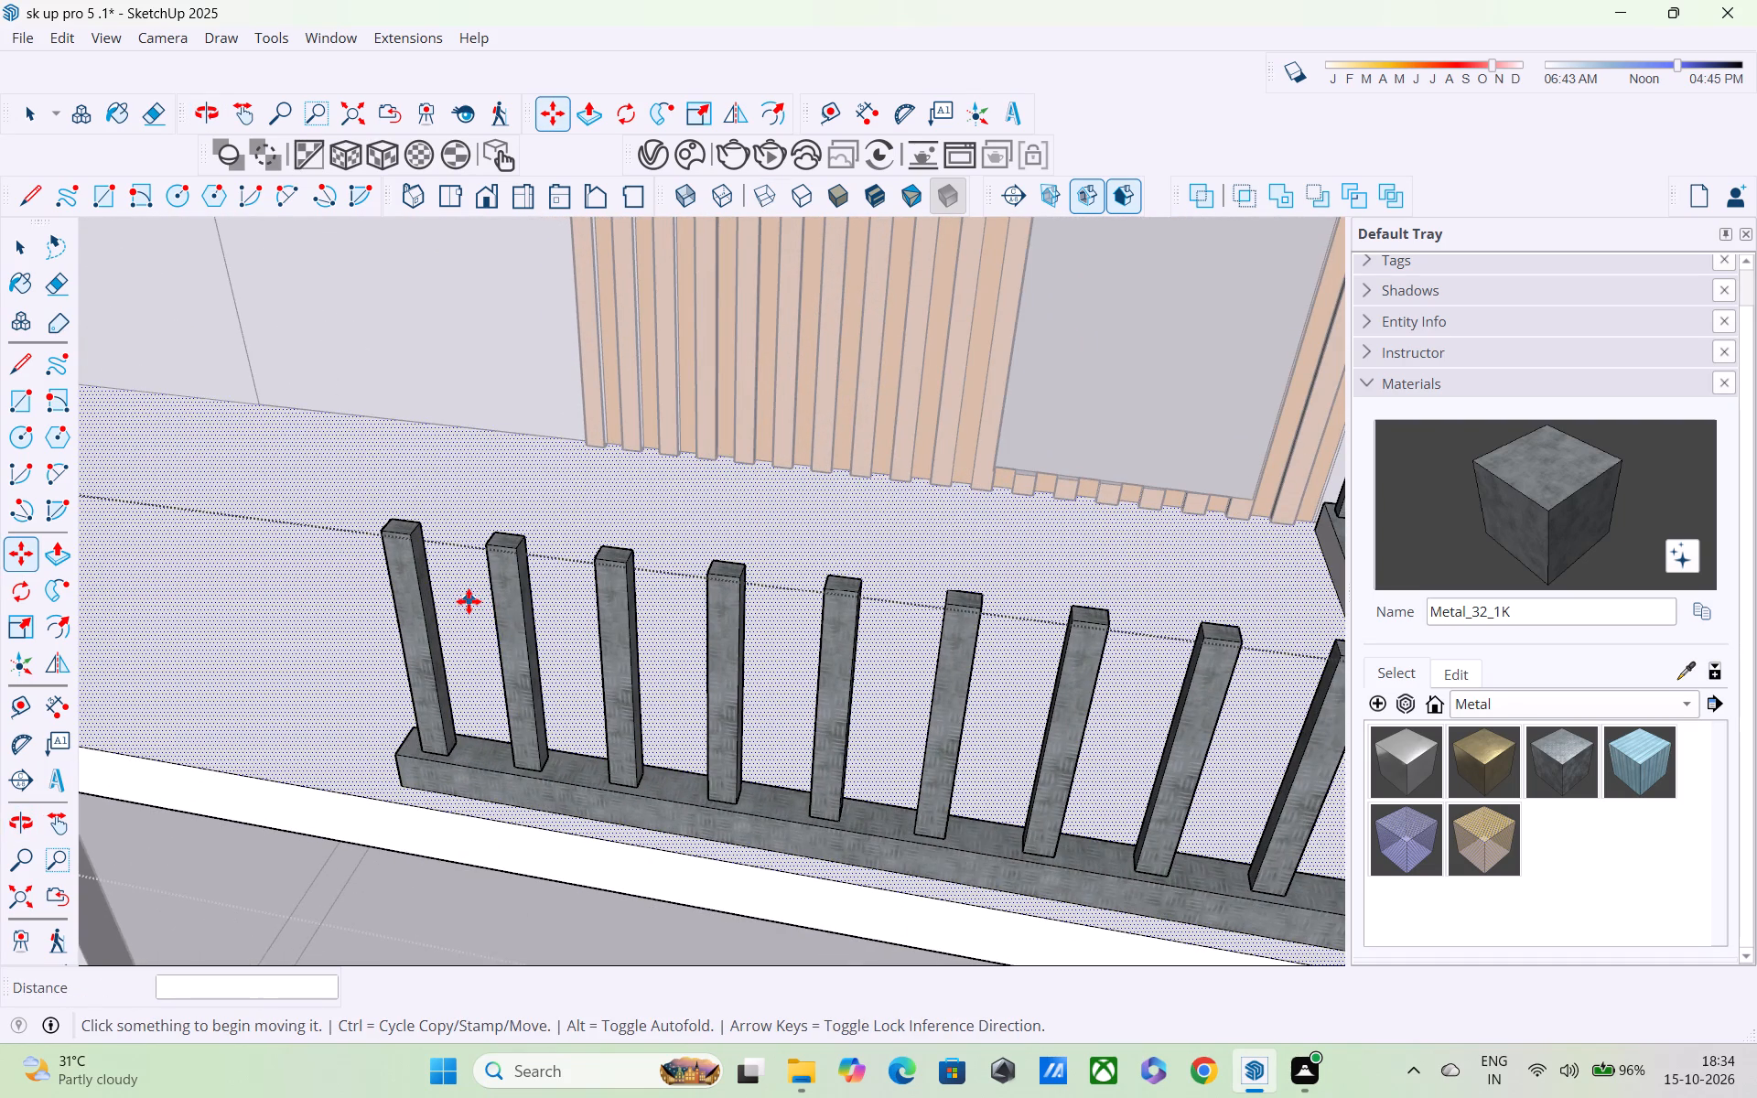
key("l")
scroll(393, 578, "up", 4)
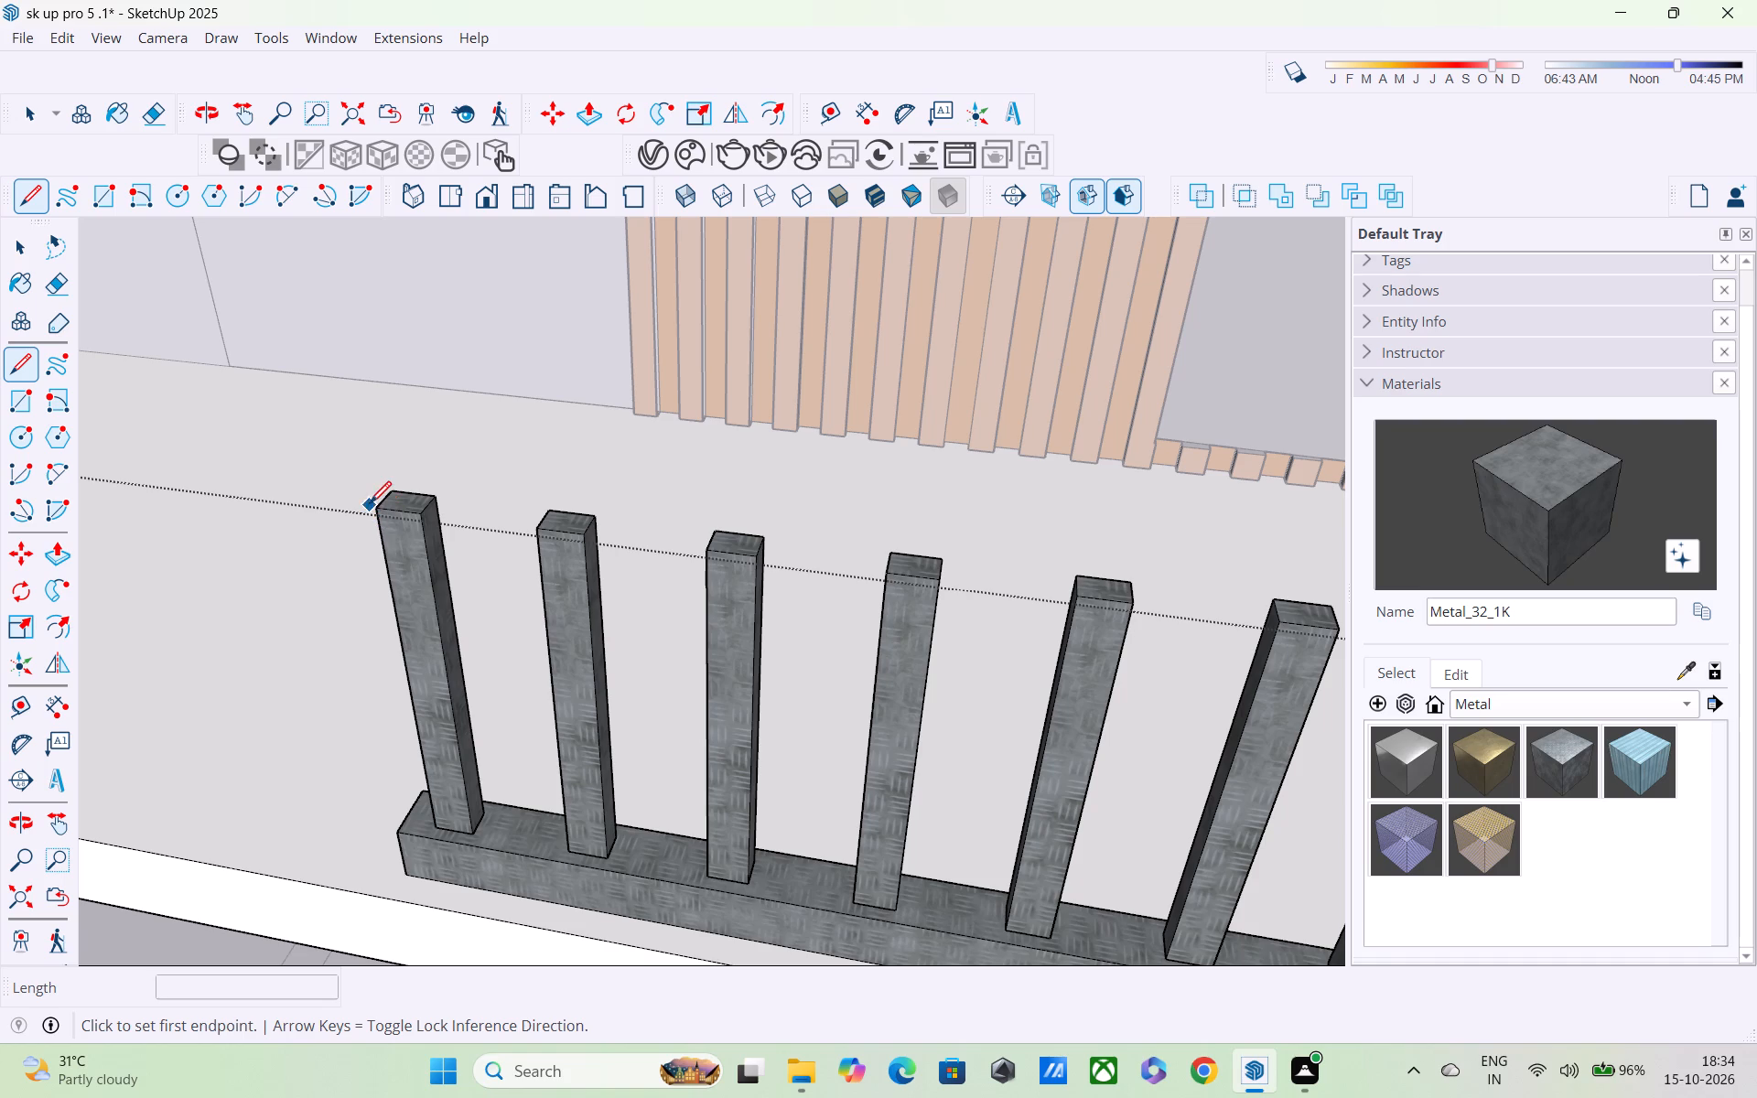
left_click(379, 510)
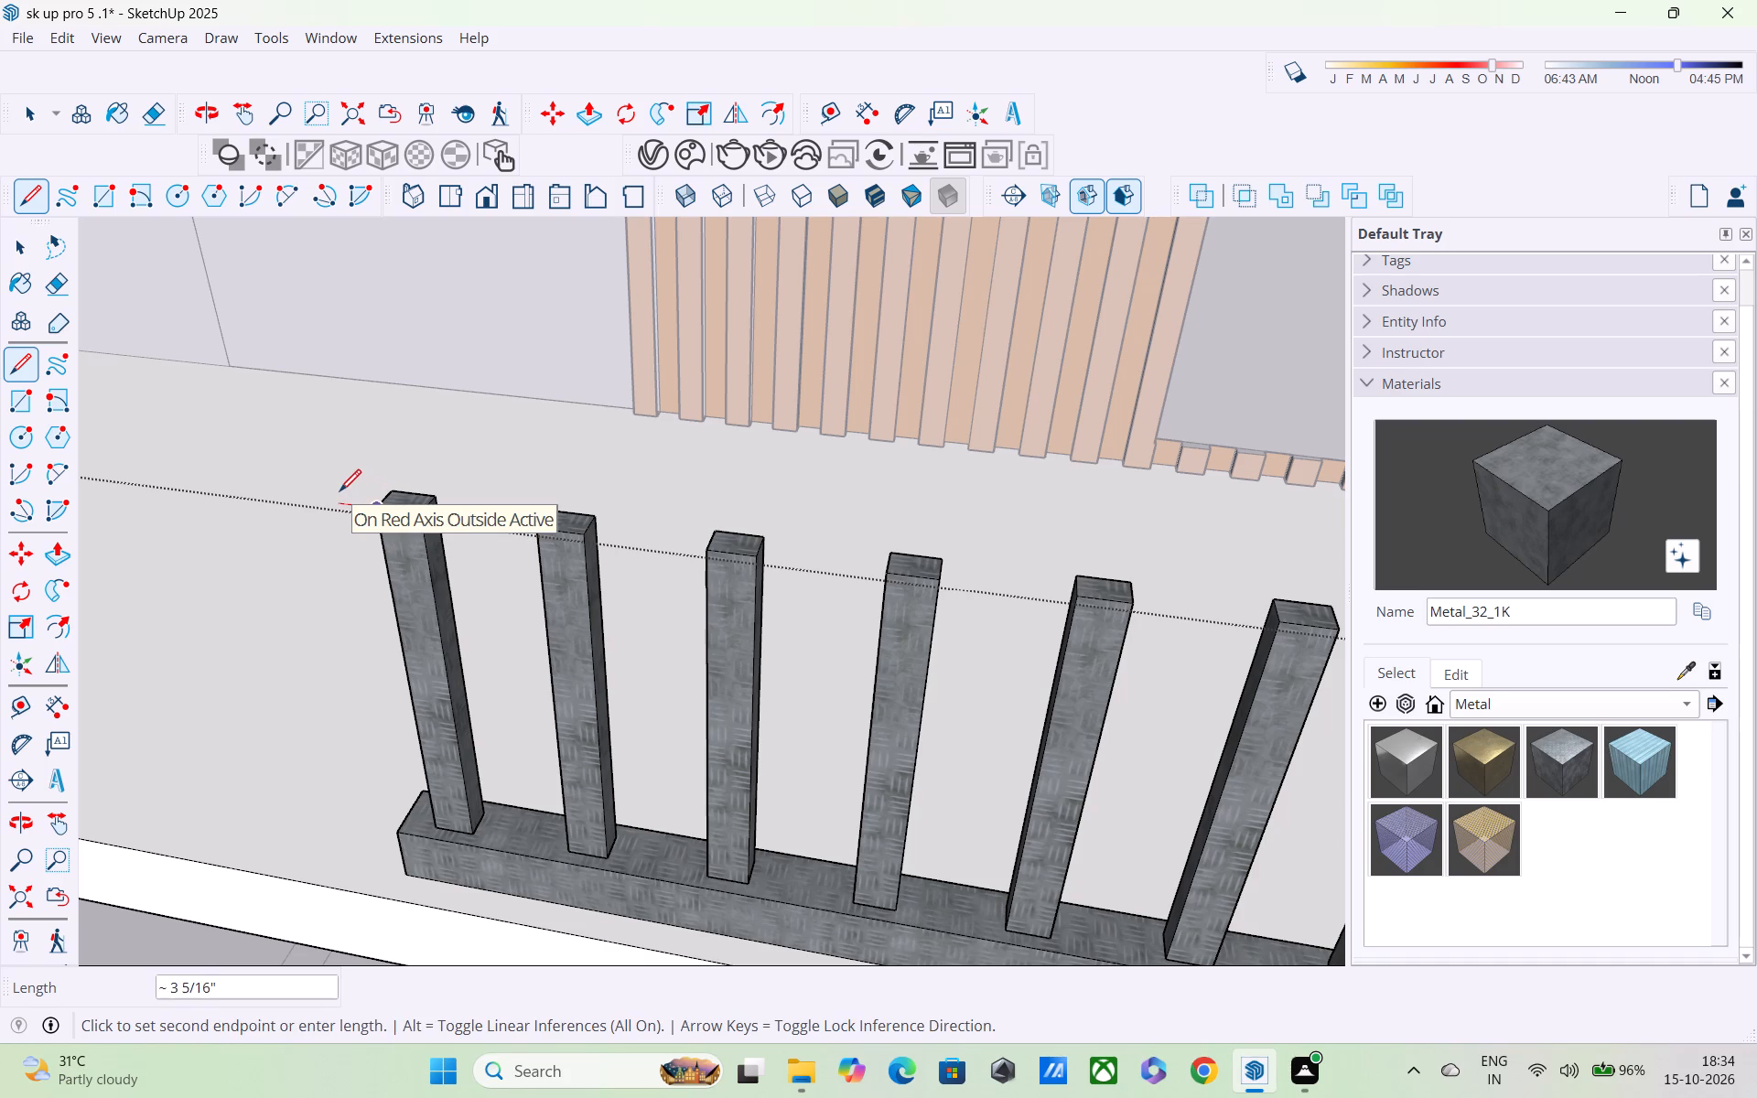
middle_click_drag(339, 492, 426, 554)
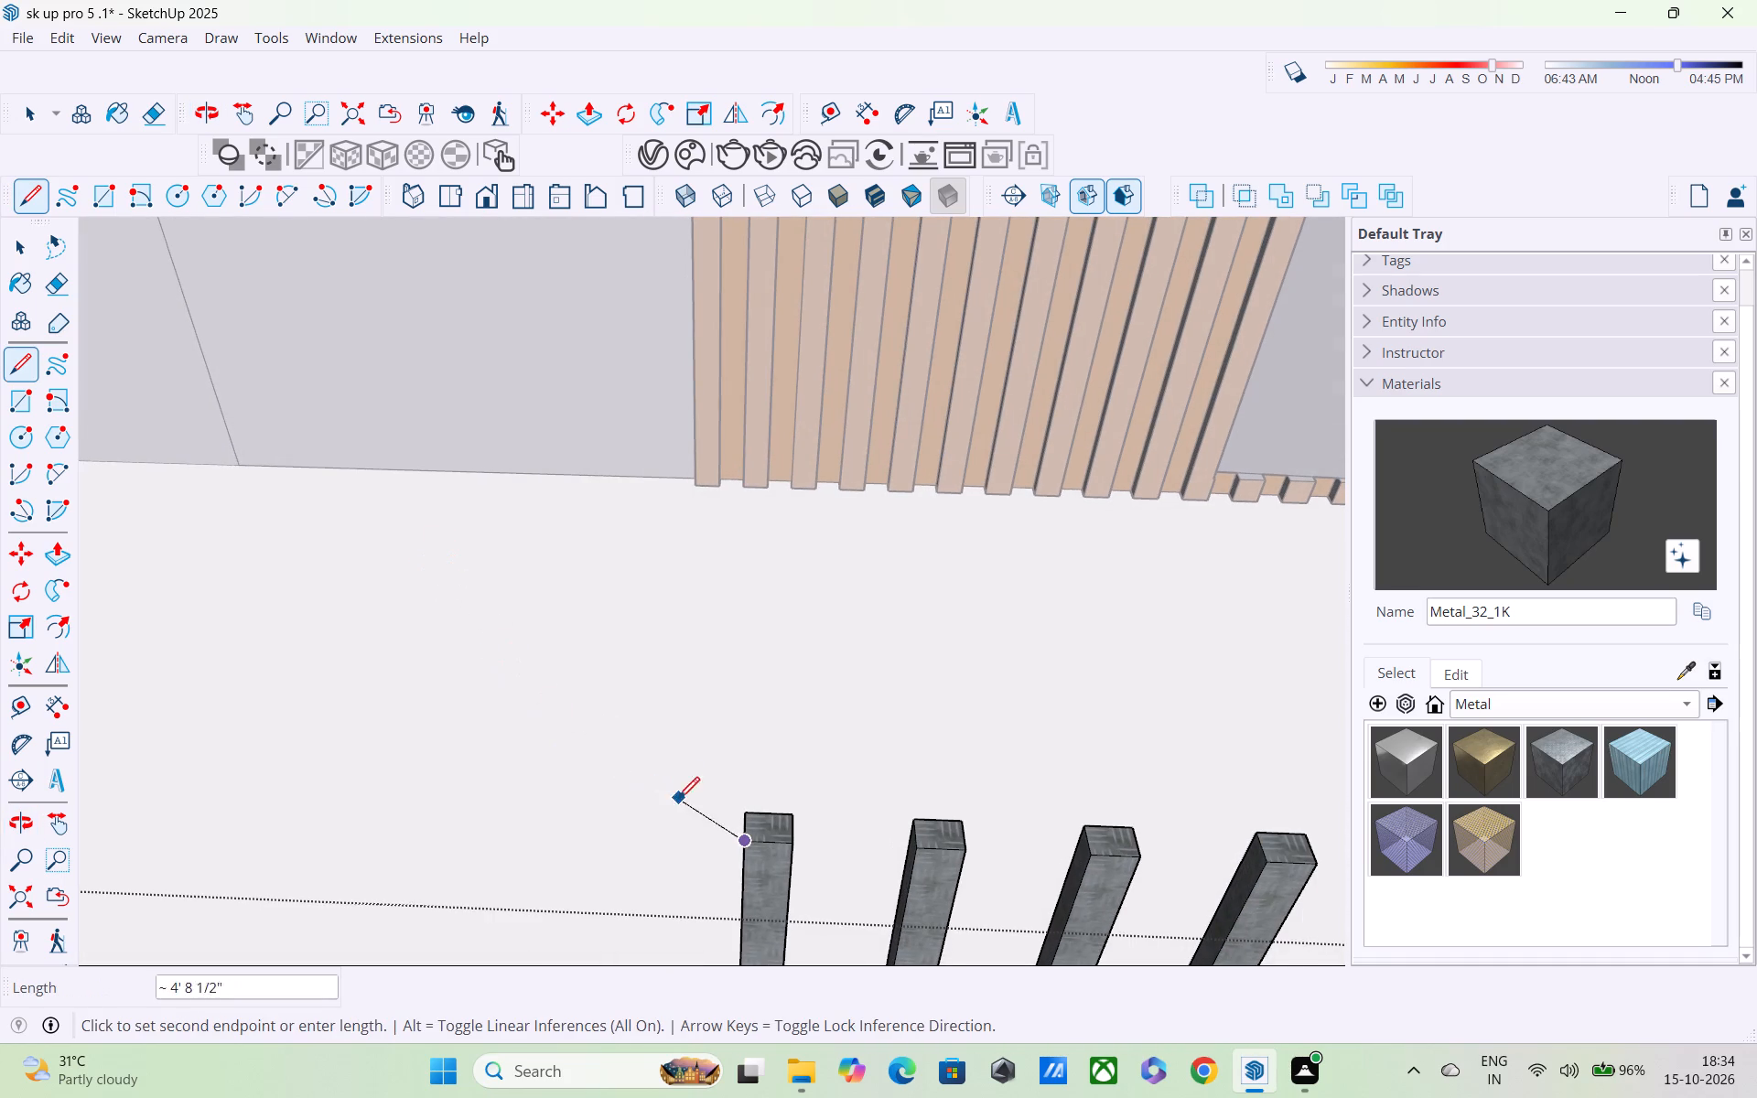
left_click(700, 843)
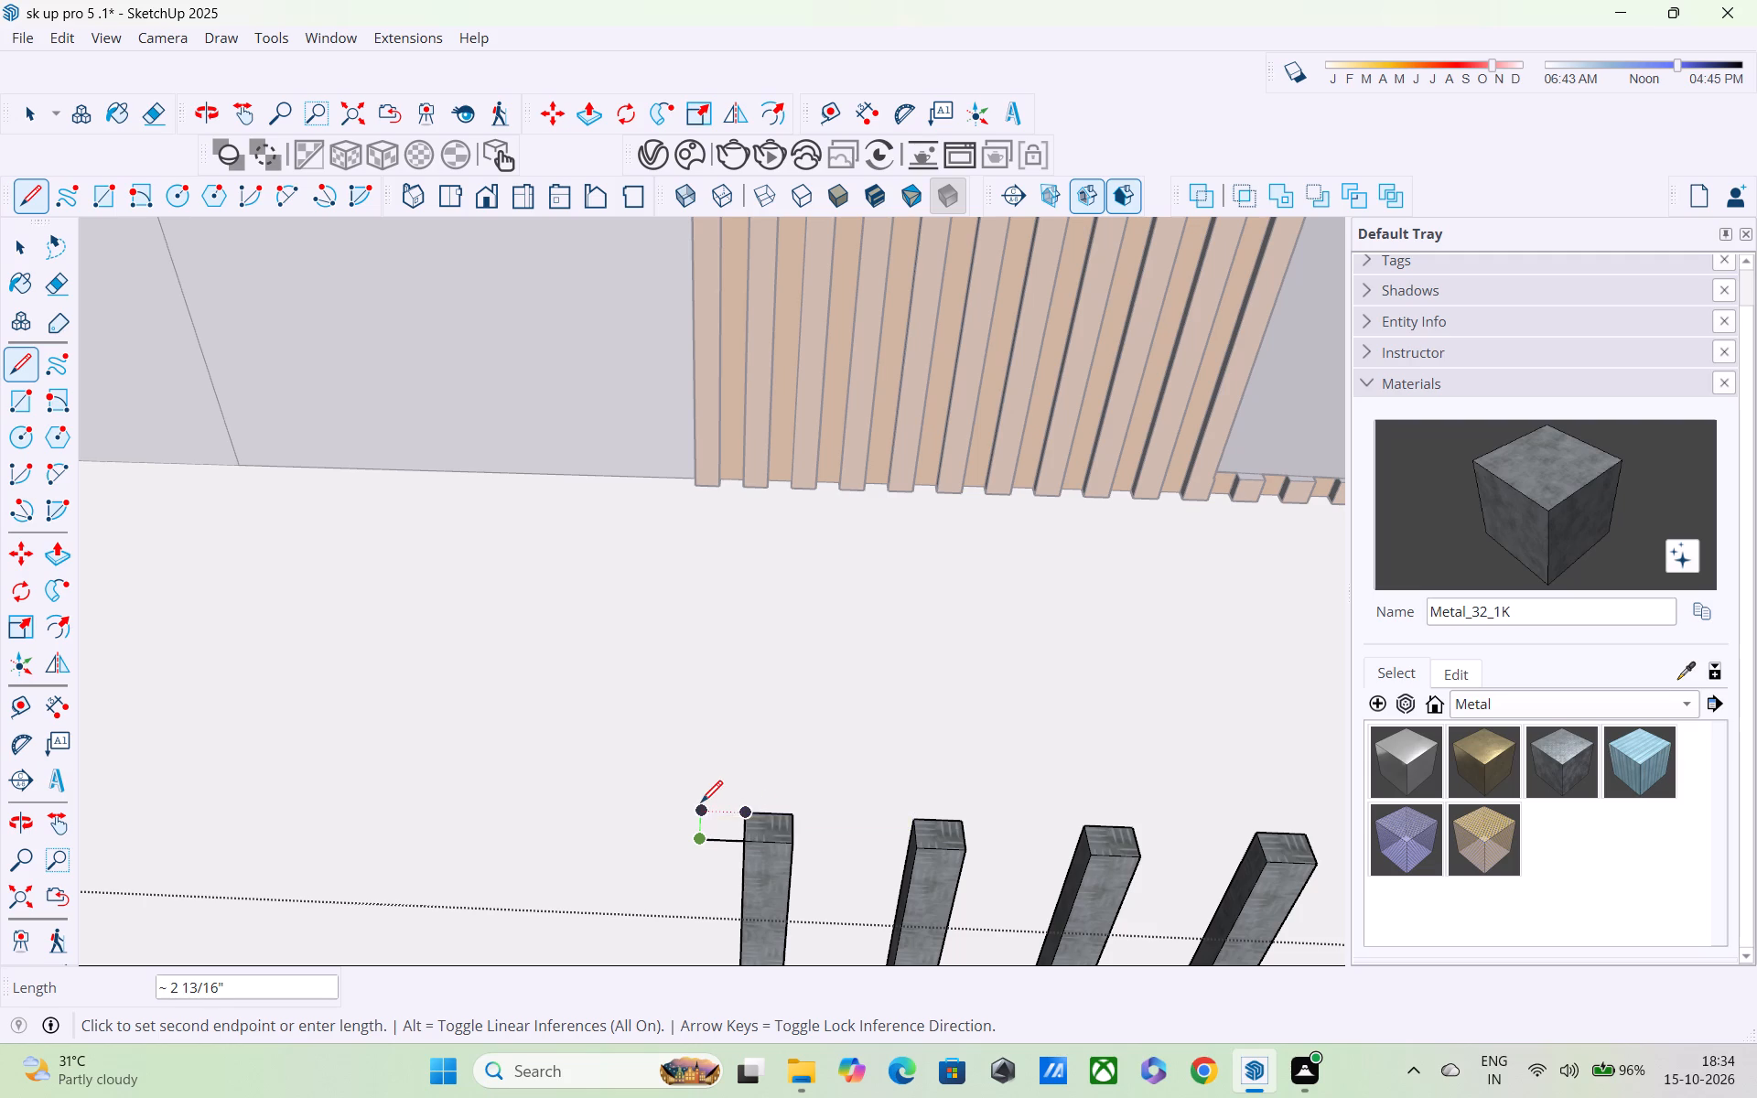
left_click(702, 814)
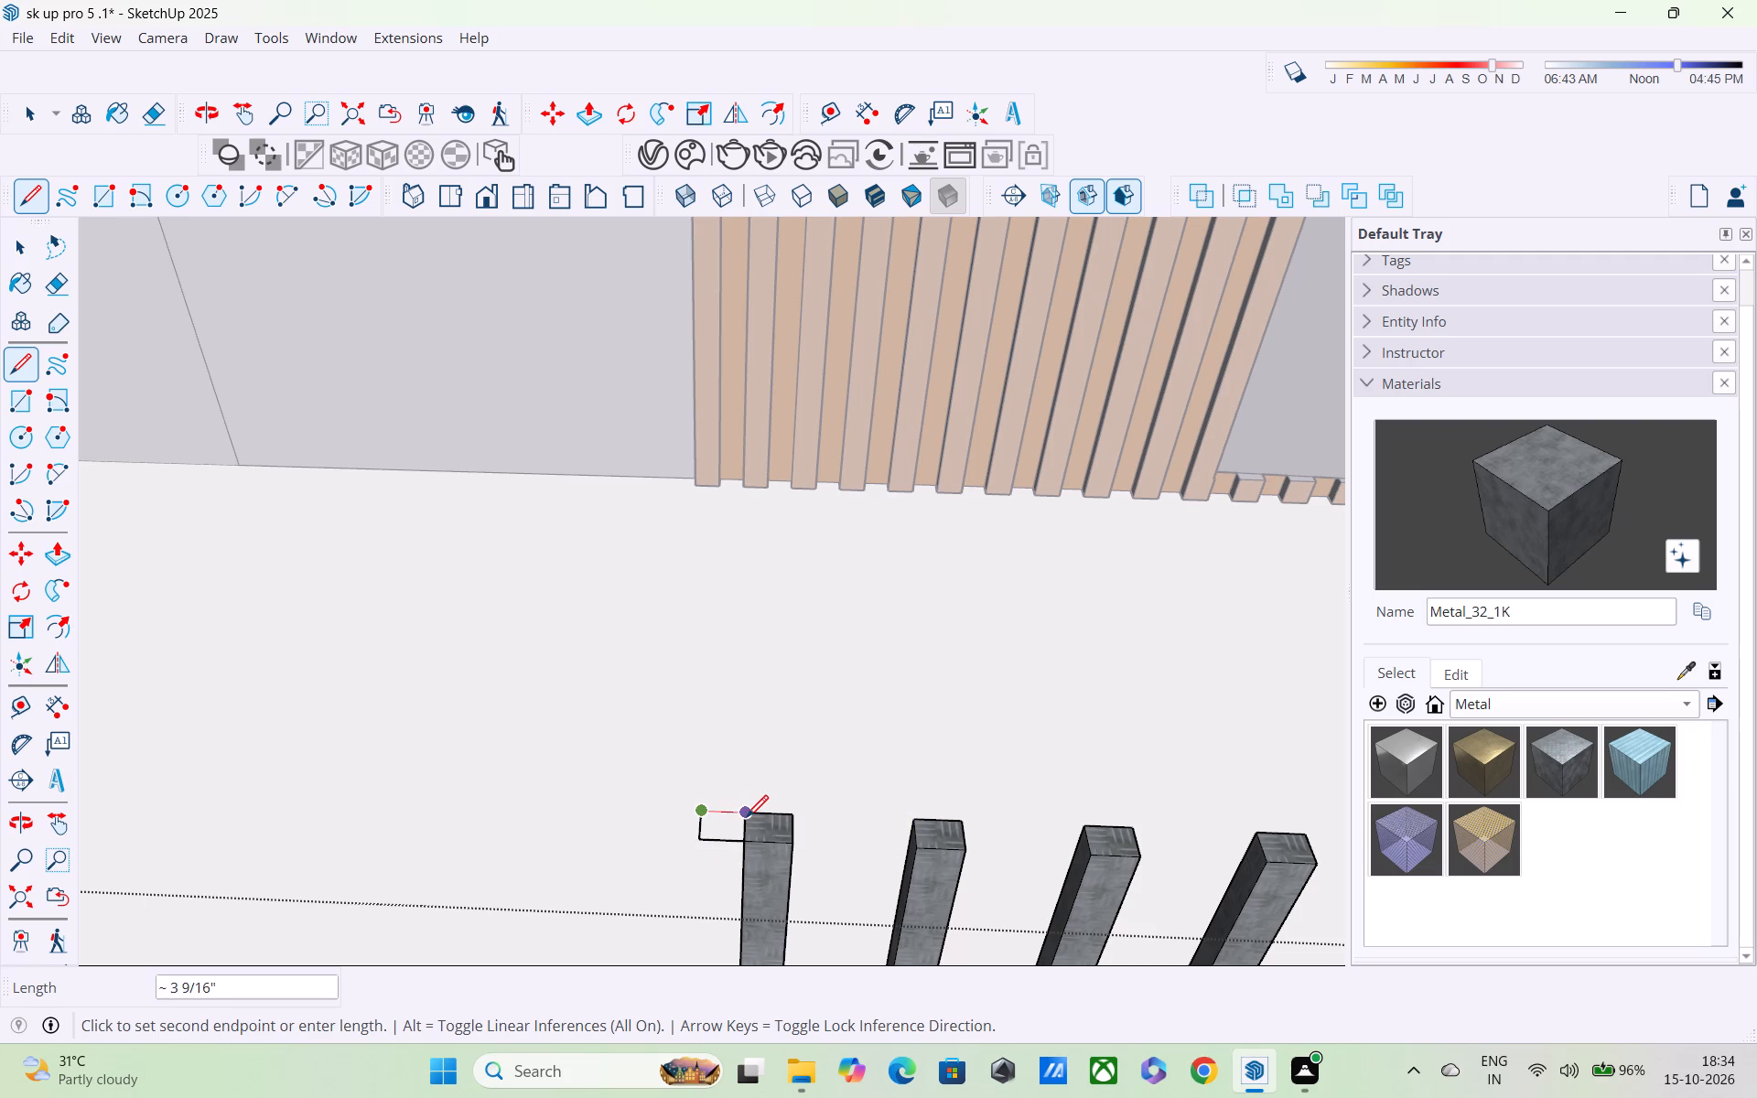
left_click(747, 819)
middle_click_drag(737, 834, 732, 796)
middle_click_drag(731, 661, 745, 737)
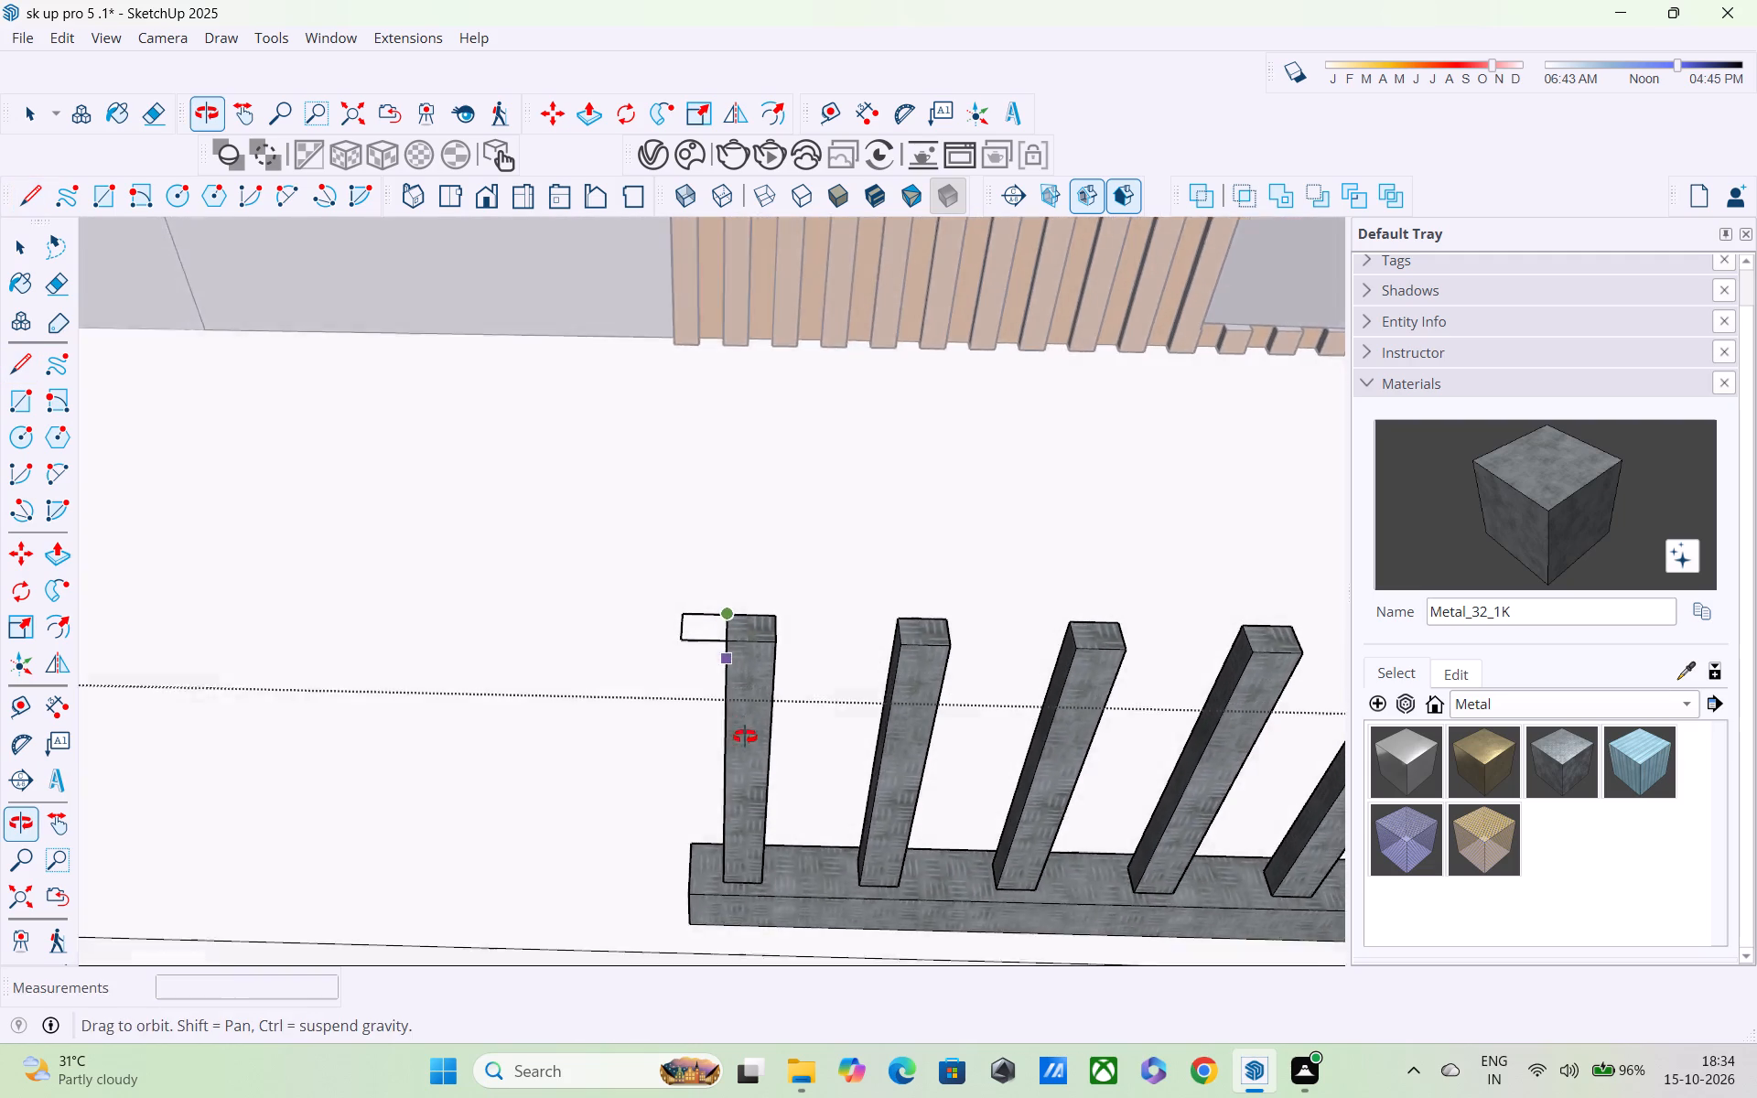
middle_click_drag(745, 737, 746, 745)
scroll(727, 657, "up", 4)
left_click(726, 603)
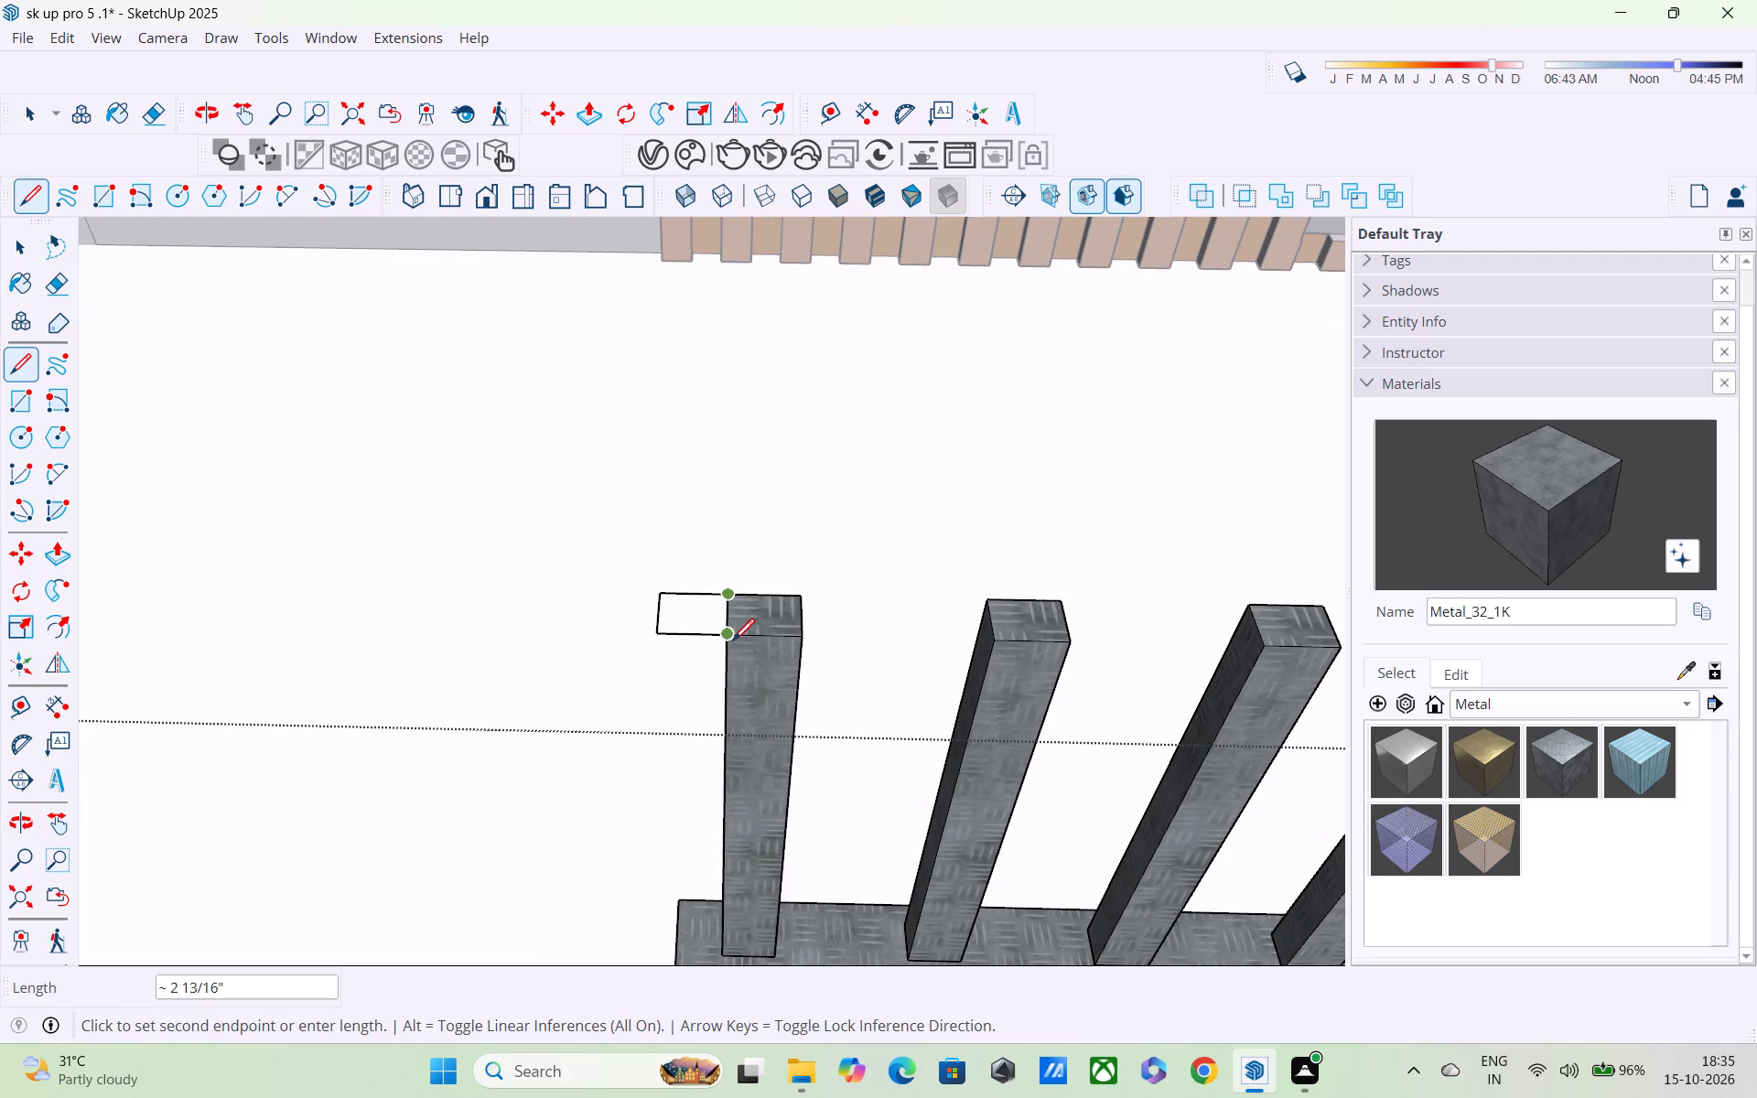
Close the rectangle beside the front end post's top and push/pull it up 3".
left_click(728, 637)
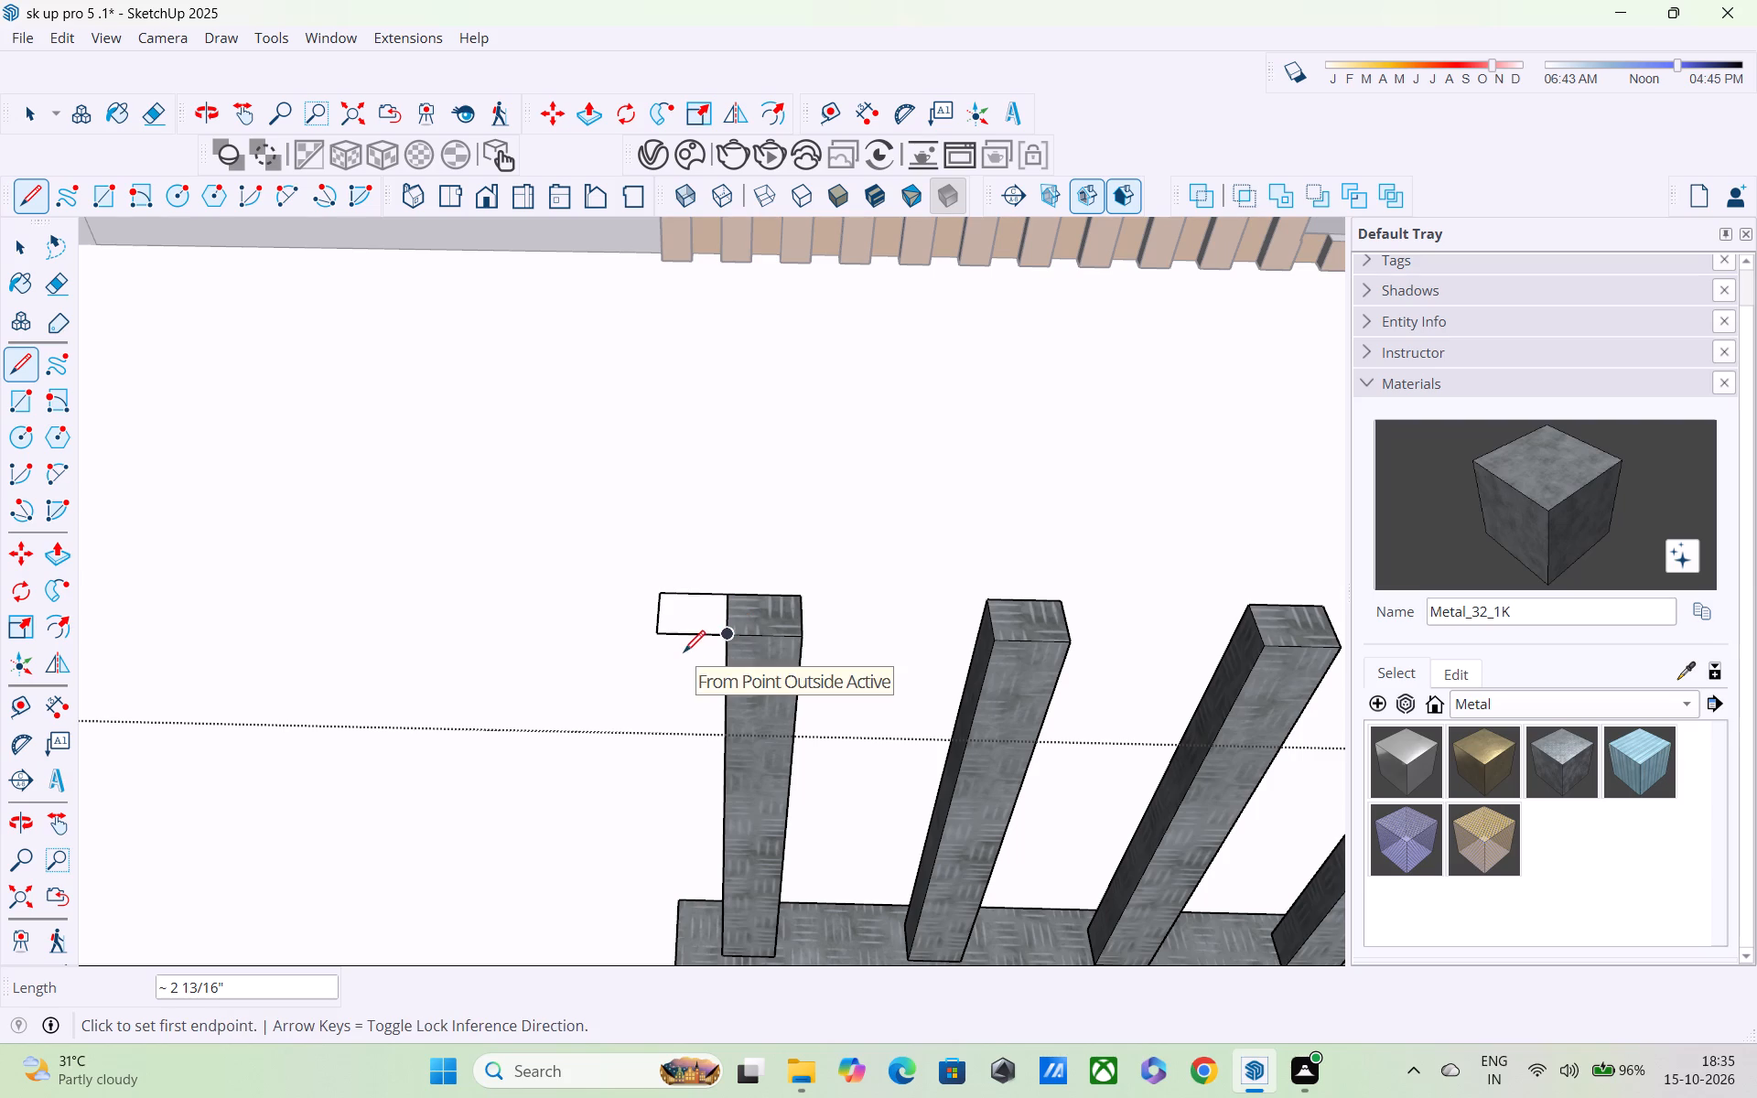
key("p")
left_click(702, 608)
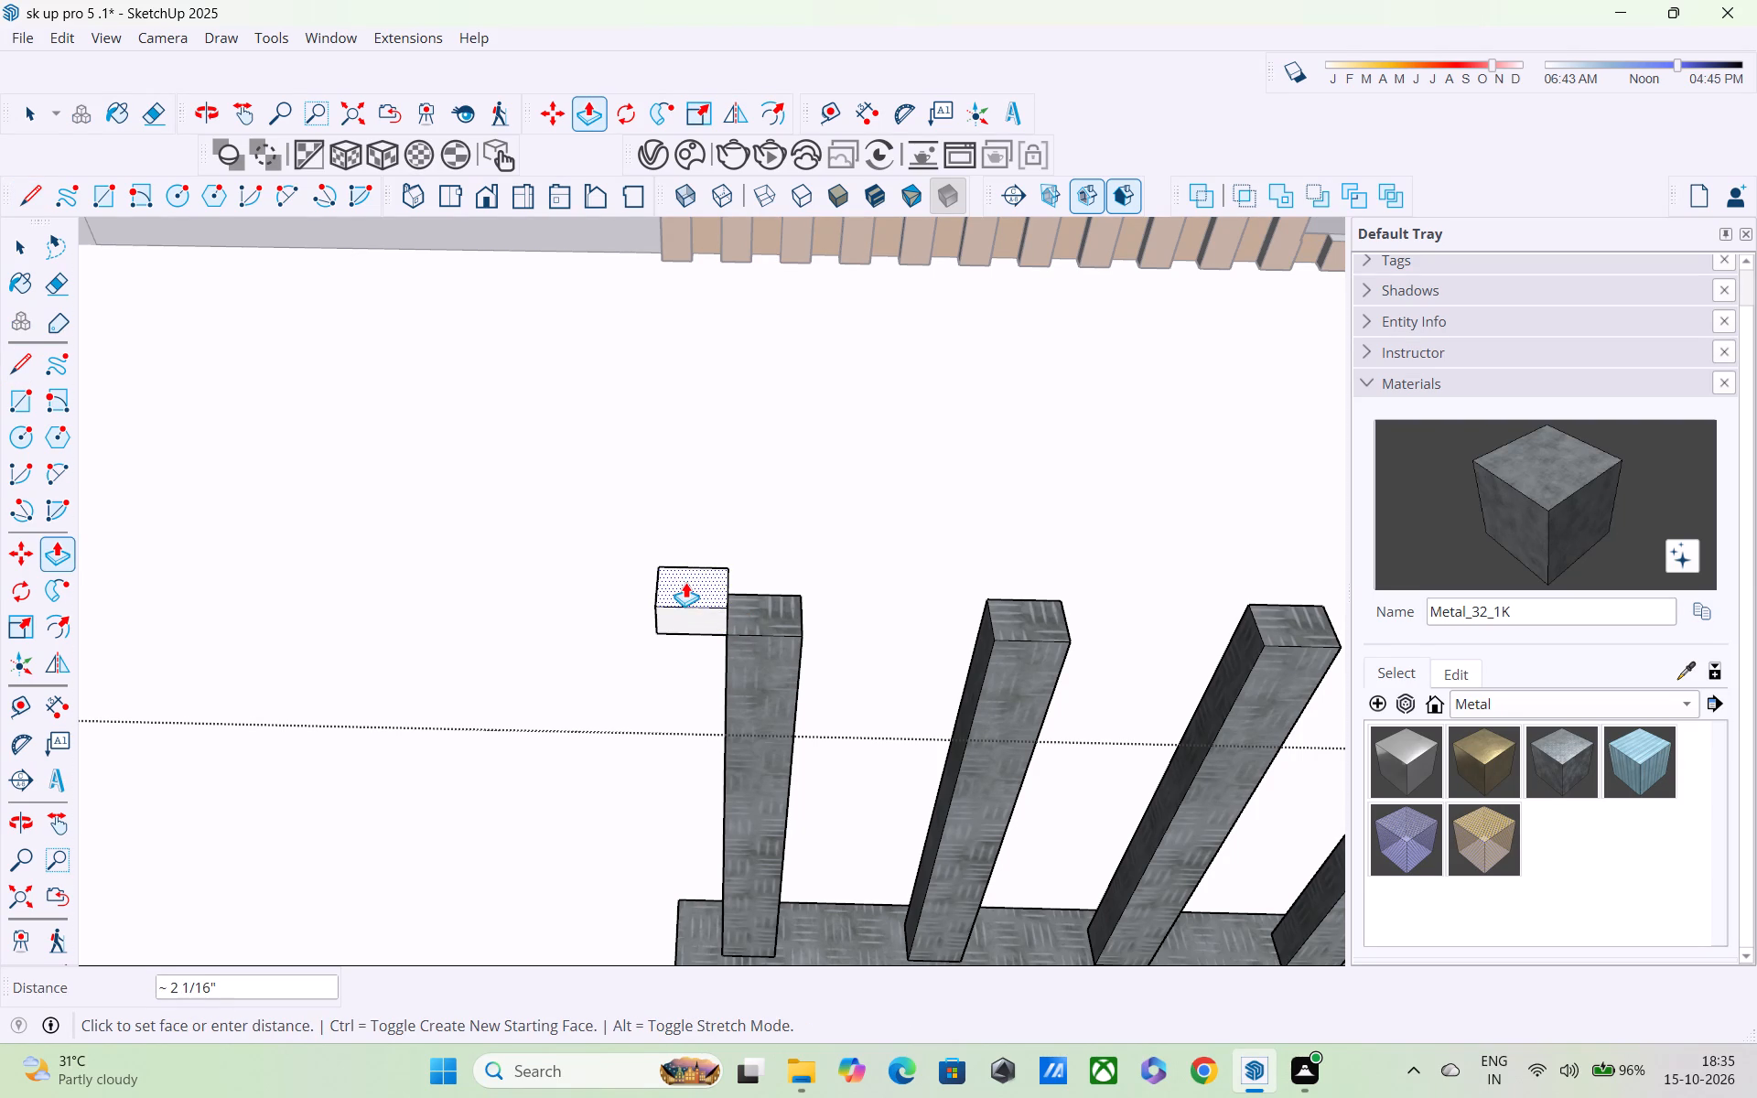
scroll(685, 582, "down", 3)
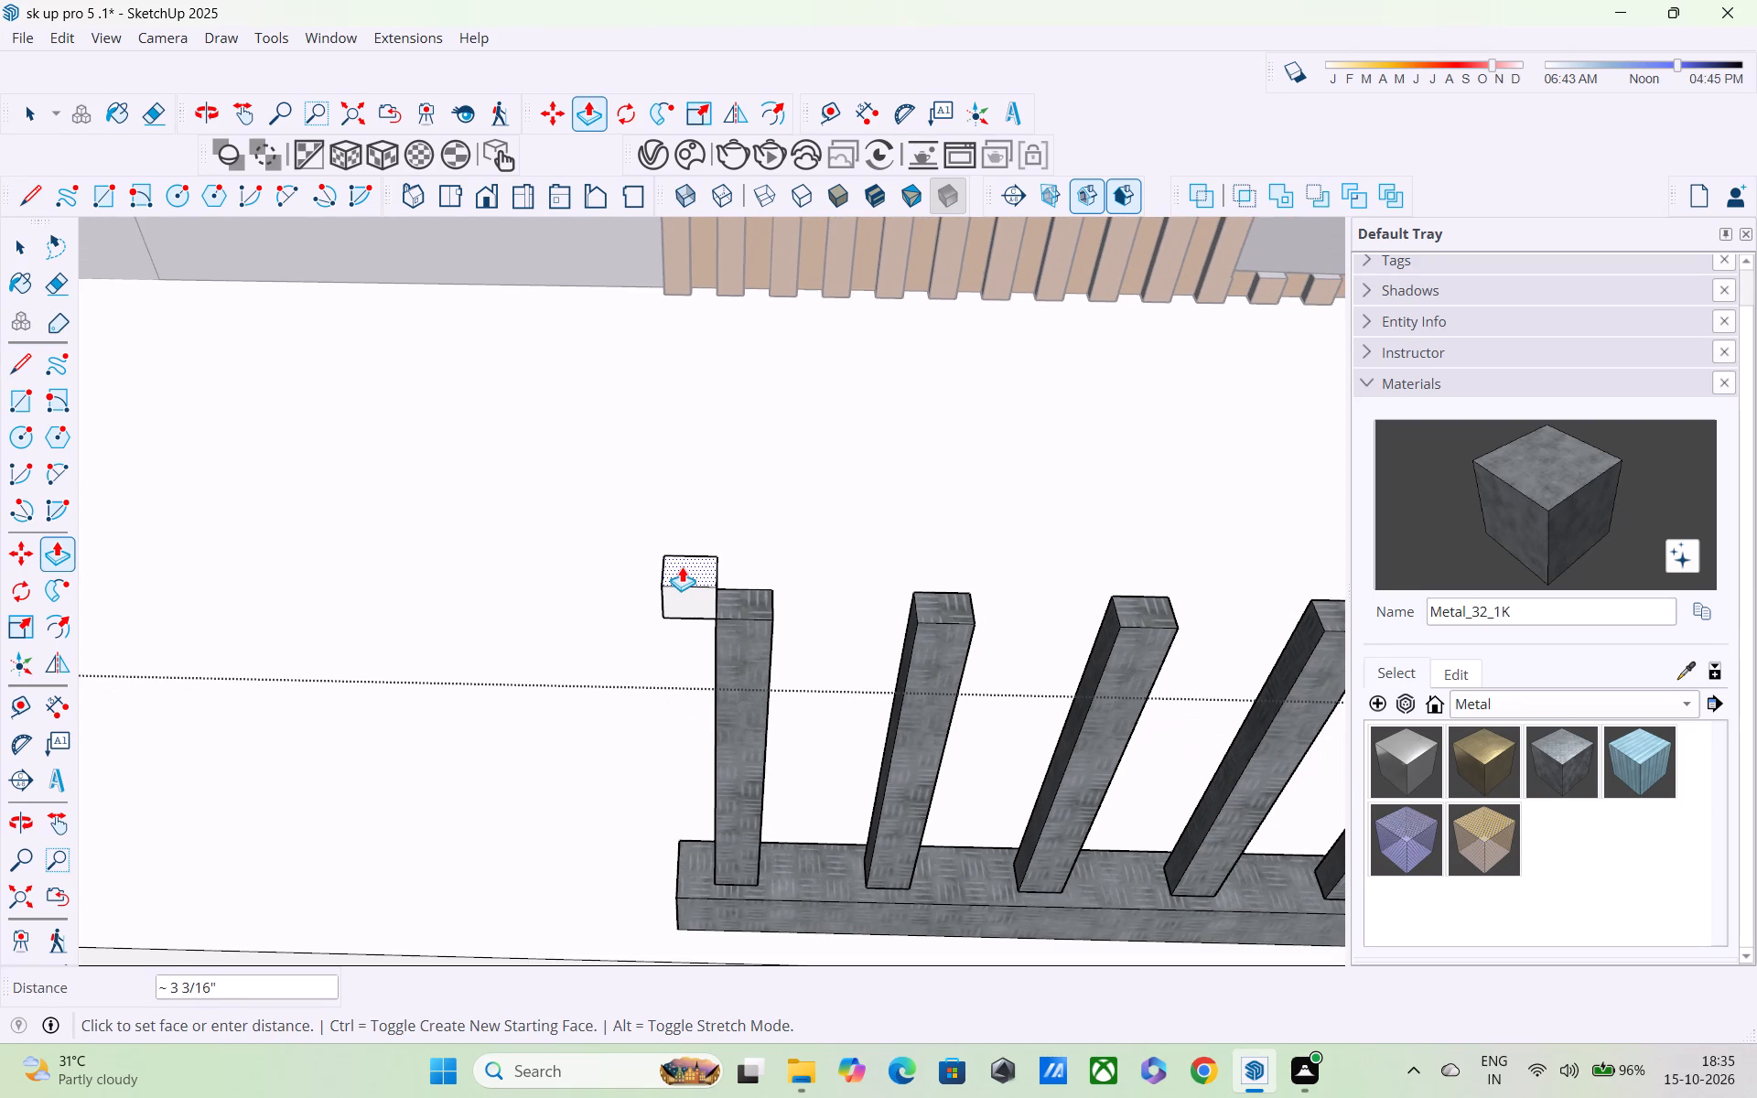
middle_click(684, 578)
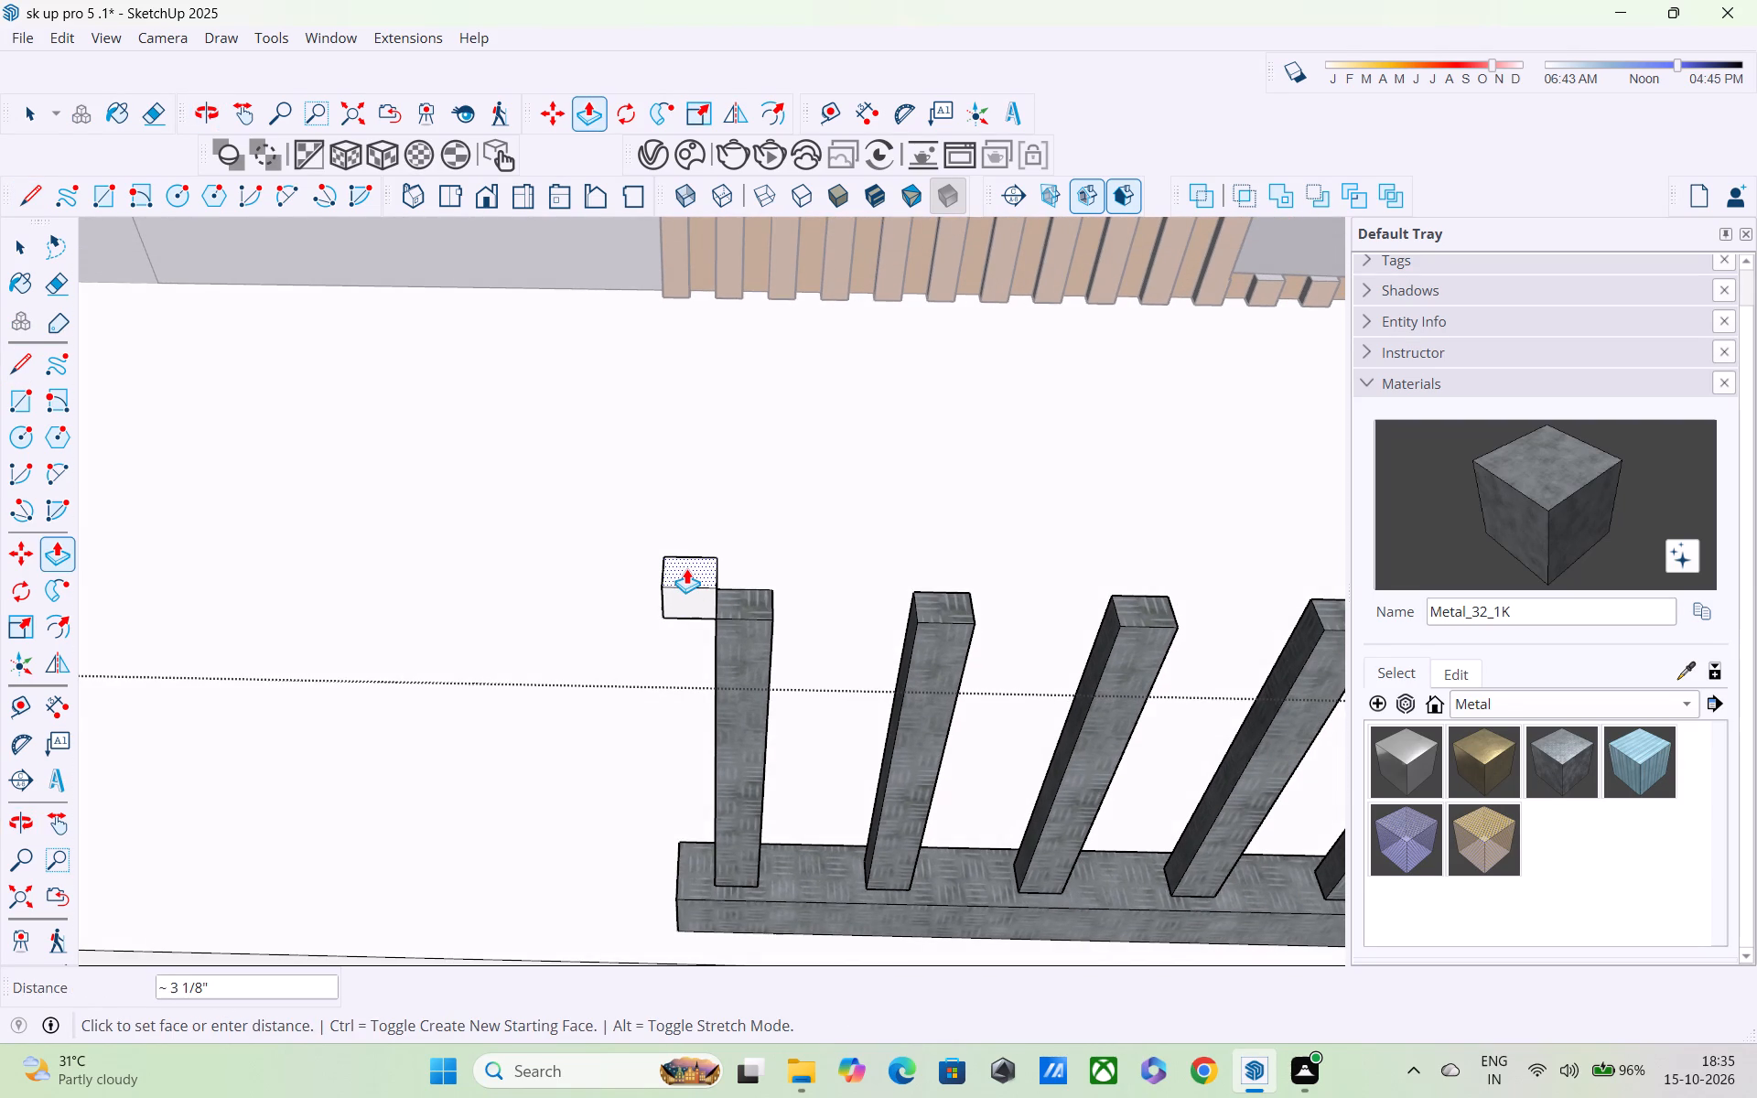
type("3\"")
key("Return")
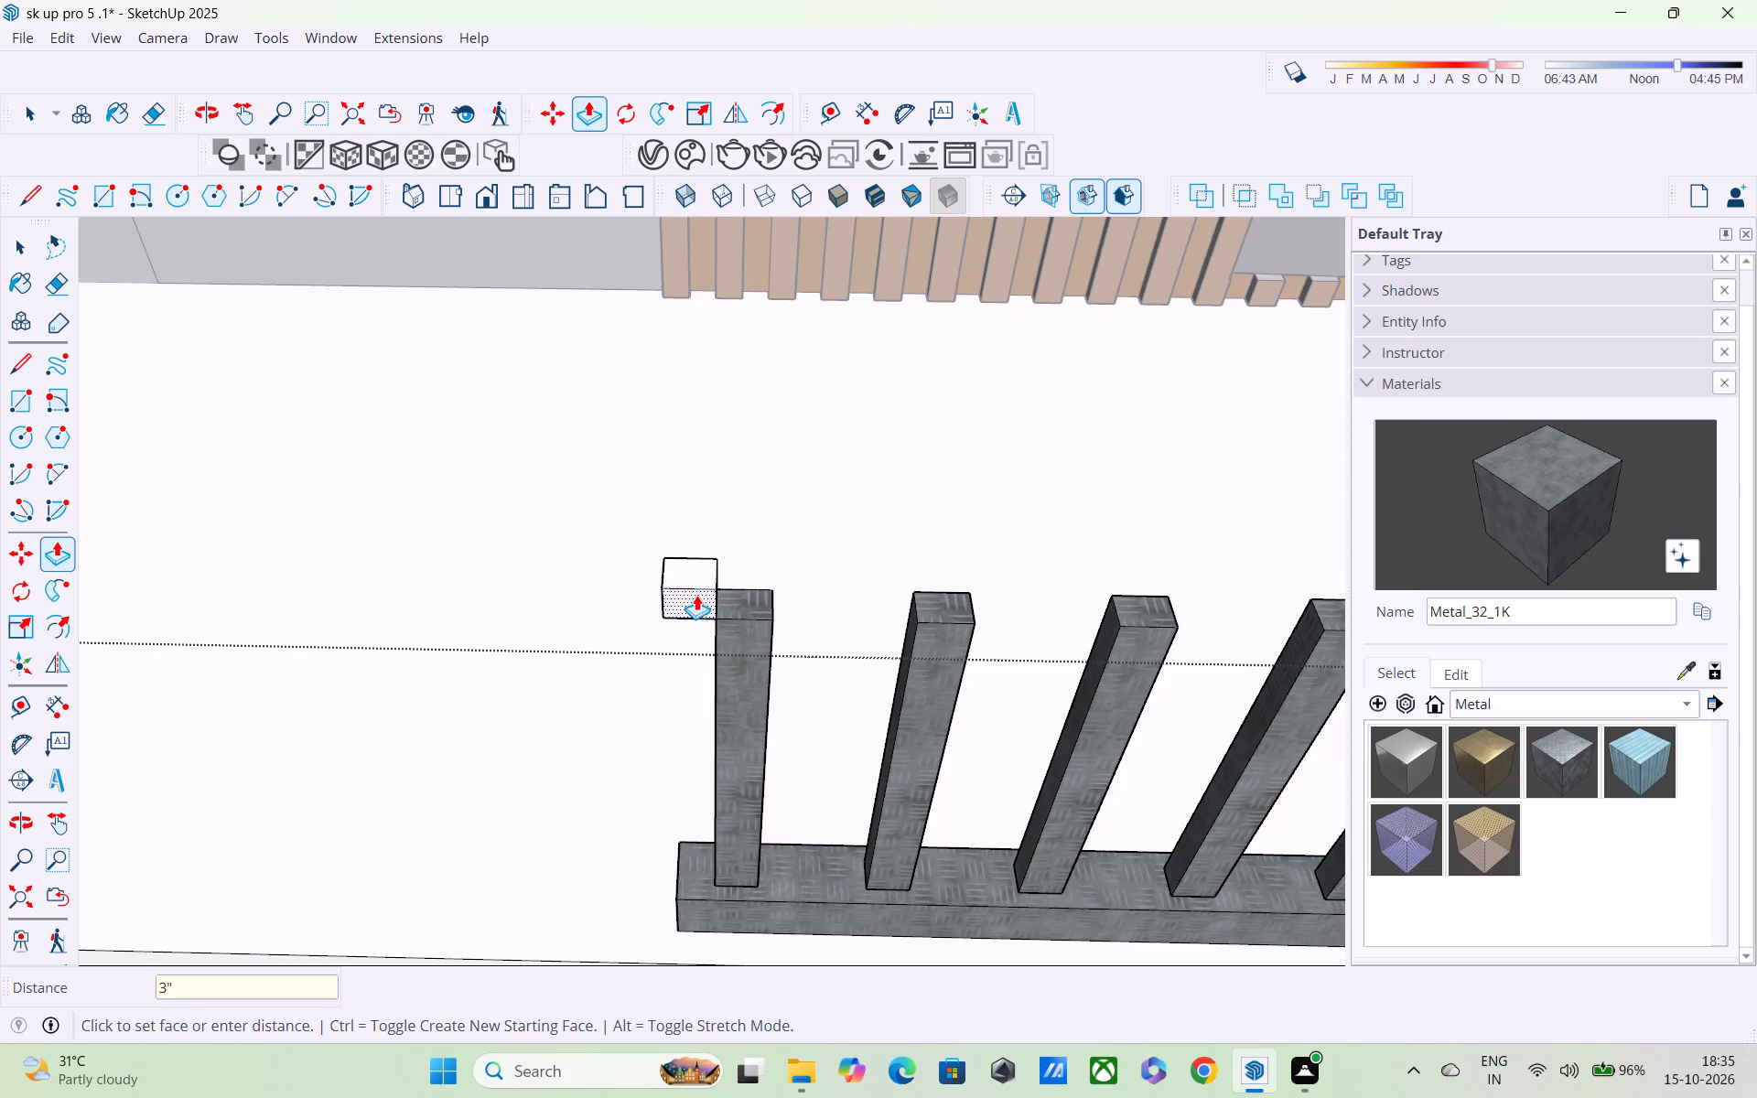
Push the small rail block's outward-facing front side in by 1".
left_click(696, 594)
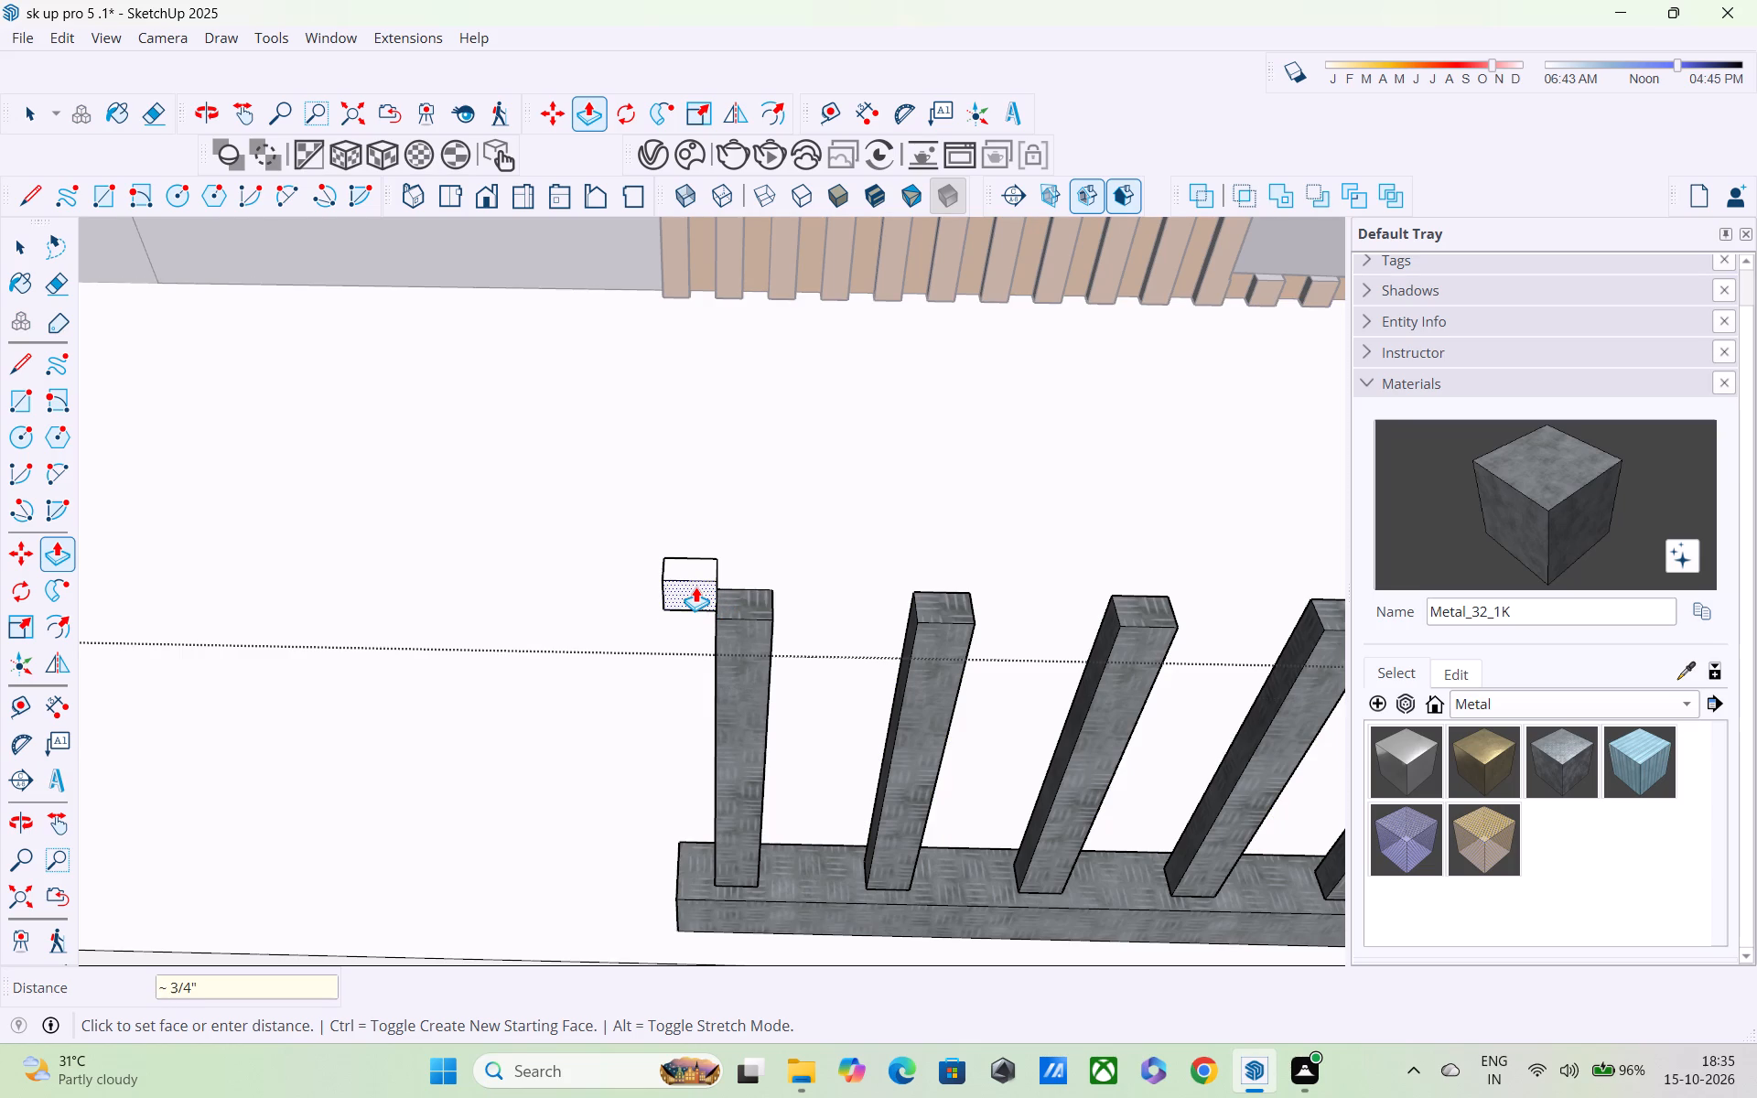
type("1\"")
key("Return")
Extend the rail block's end face about 11' 7" over the front posts to the balcony's outer corner.
middle_click_drag(731, 548, 619, 818)
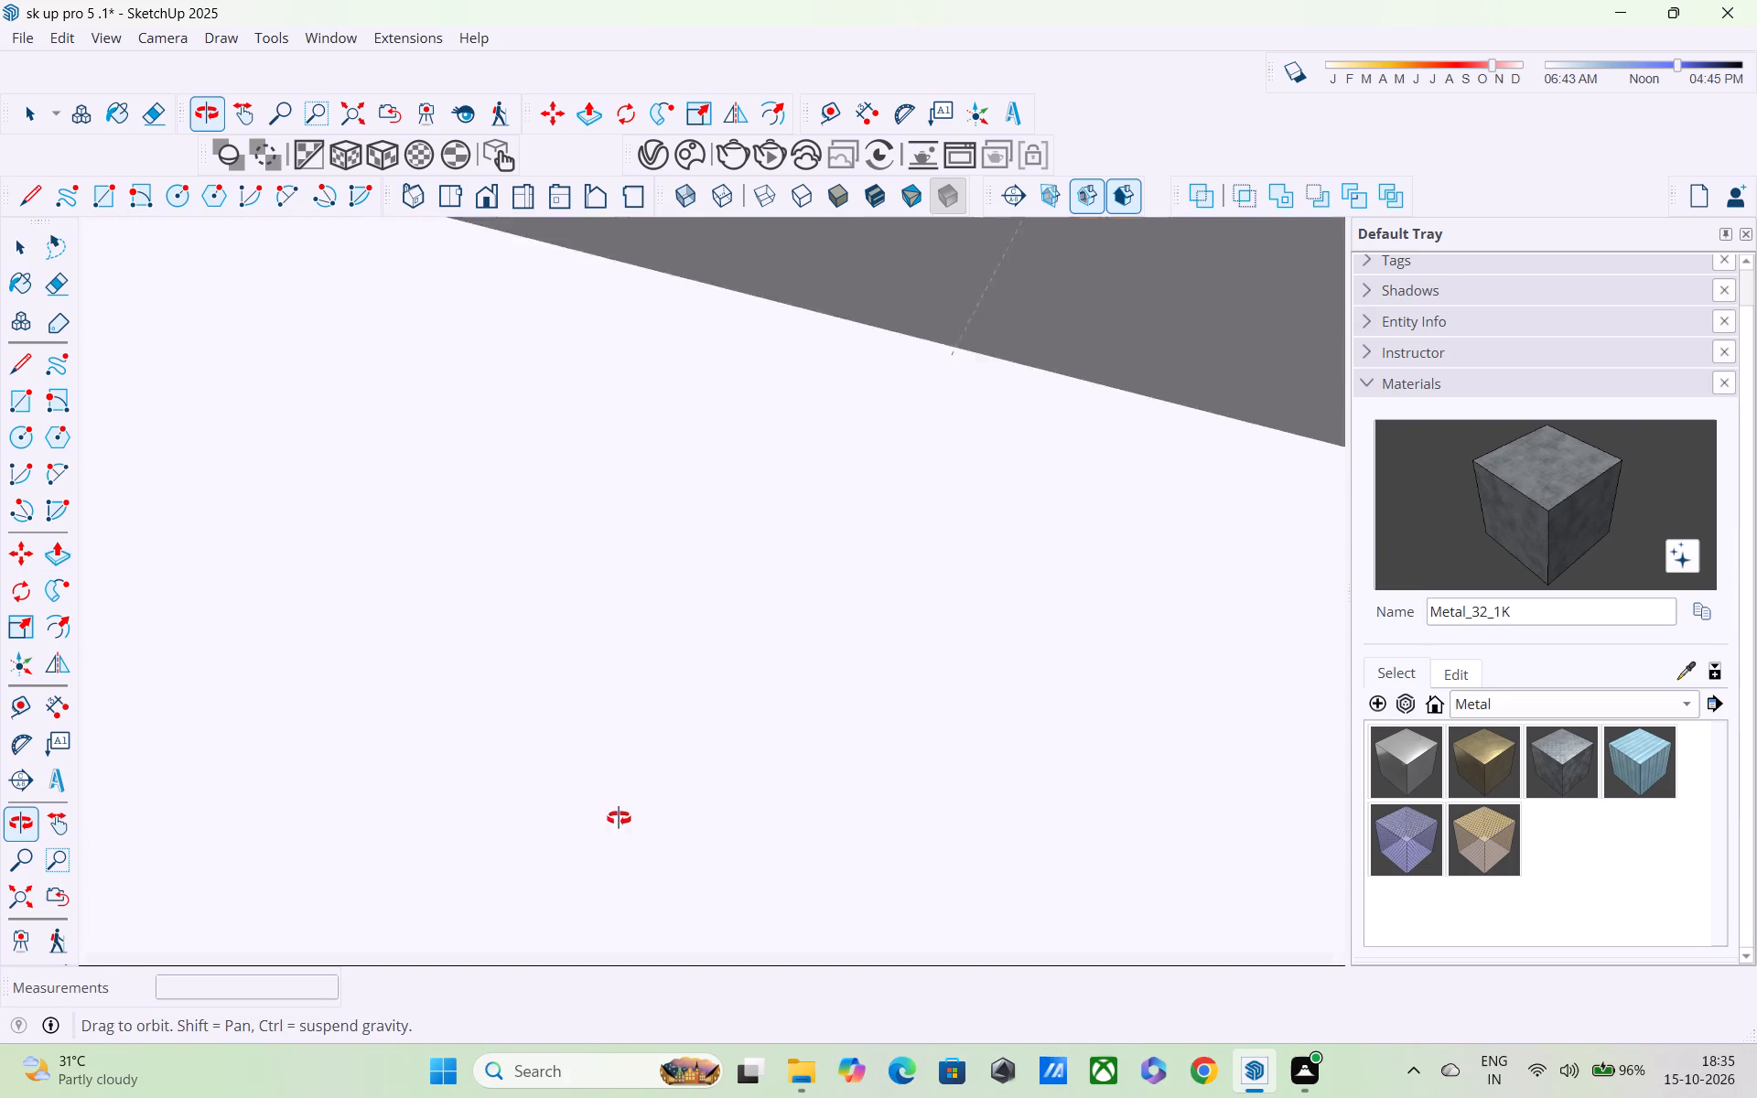
middle_click_drag(619, 818, 650, 485)
scroll(531, 433, "up", 1)
scroll(531, 431, "down", 4)
middle_click_drag(503, 376, 413, 457)
scroll(304, 431, "up", 4)
scroll(181, 565, "up", 2)
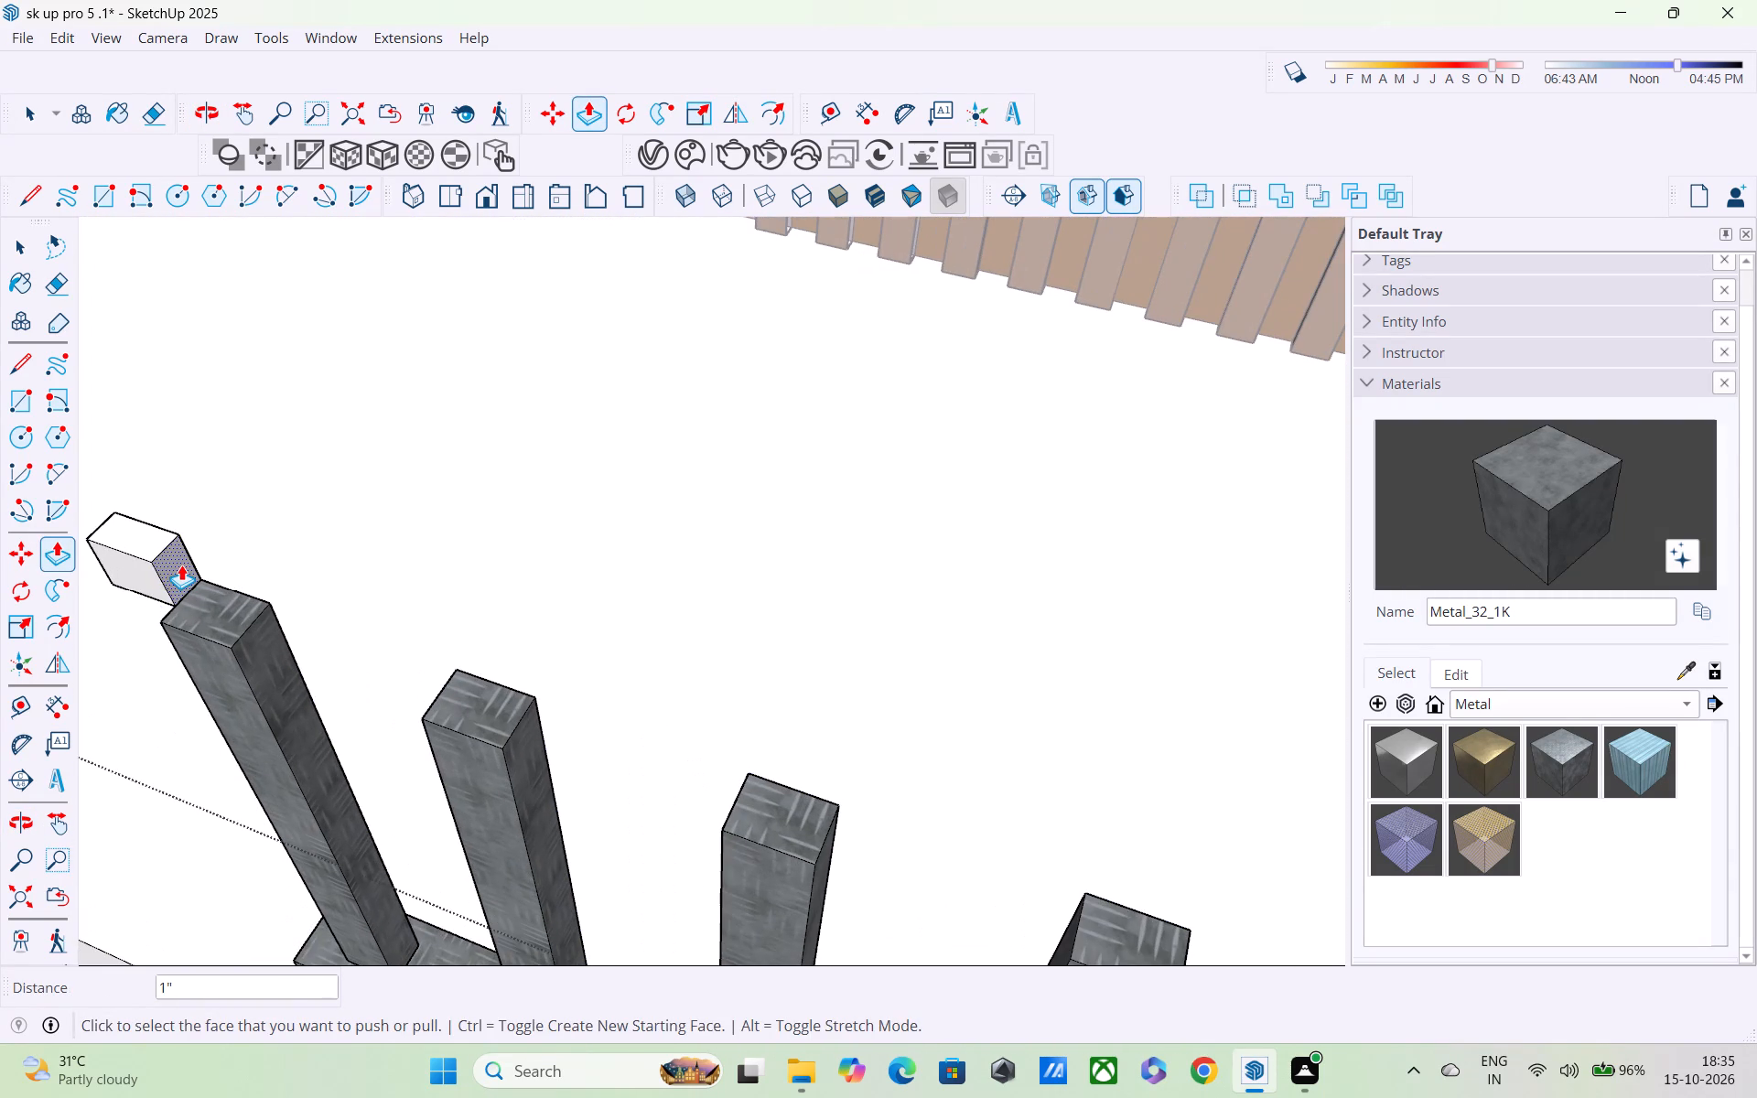
left_click(180, 565)
scroll(384, 651, "down", 6)
scroll(532, 728, "down", 1)
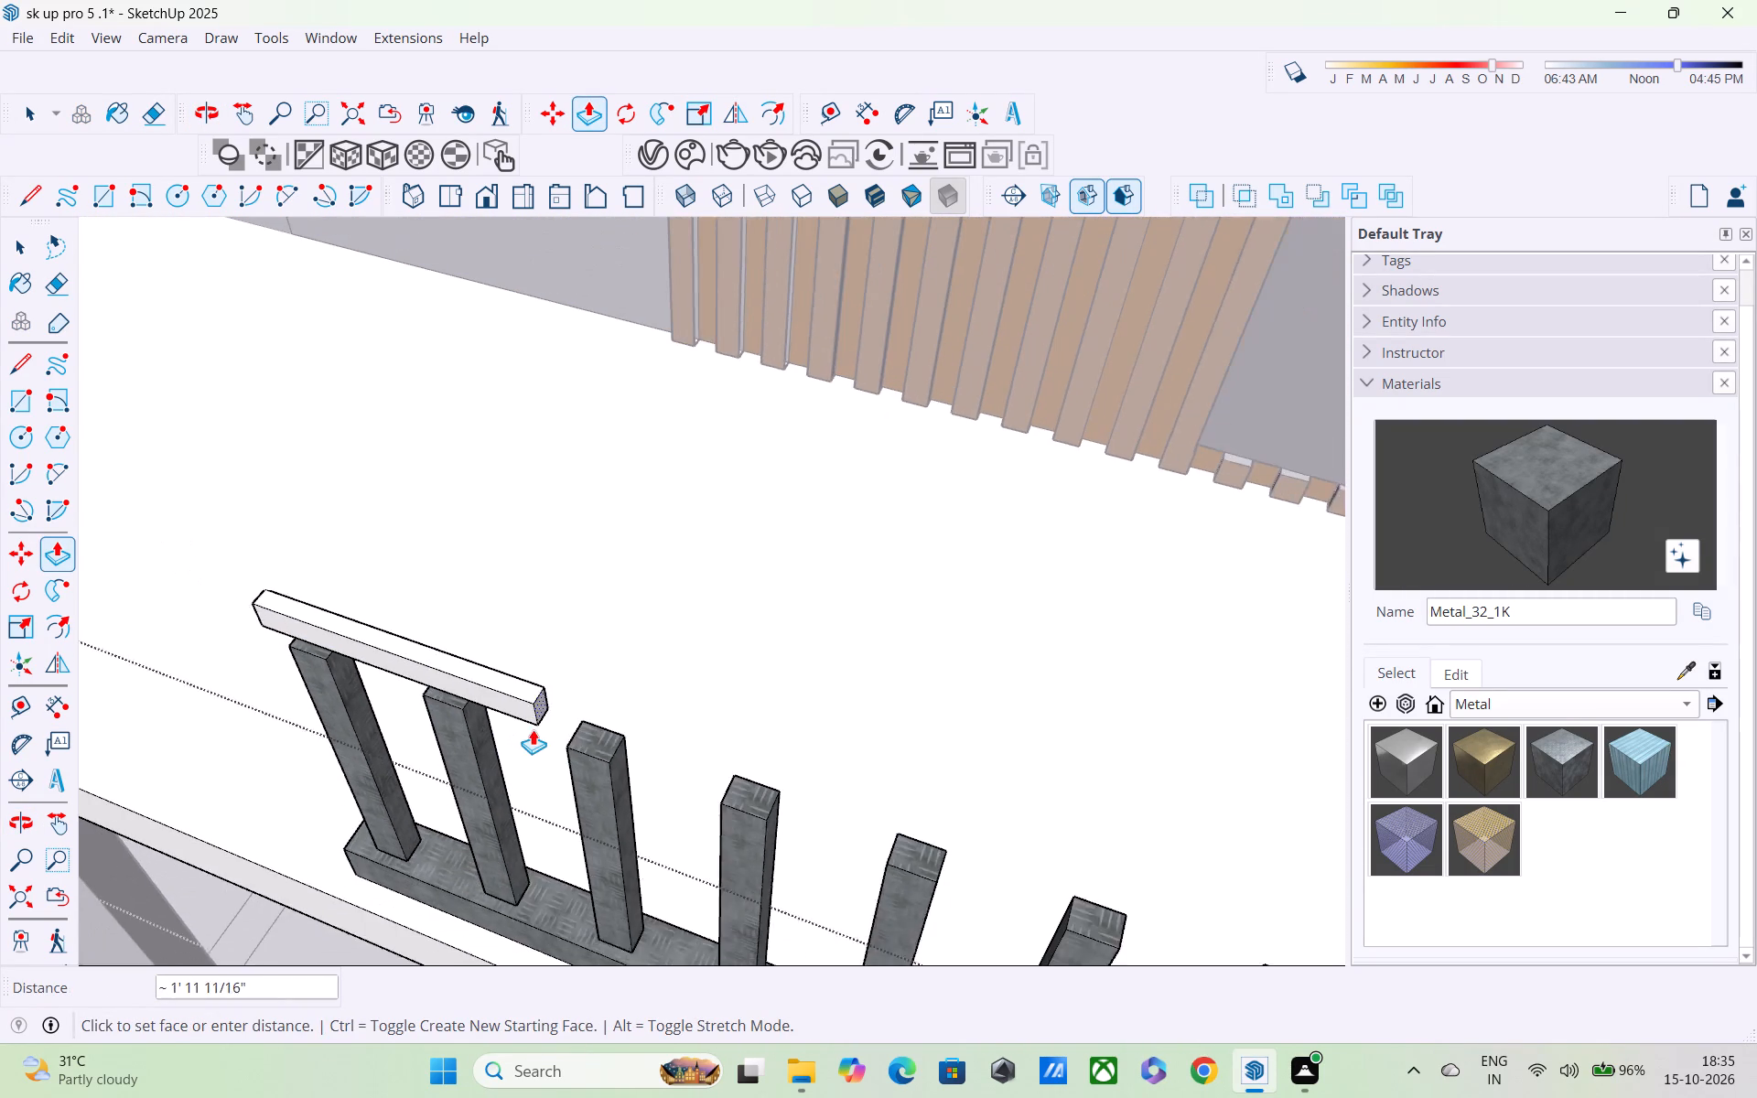
scroll(533, 729, "down", 2)
middle_click_drag(541, 747, 633, 614, "shift")
scroll(644, 600, "down", 9)
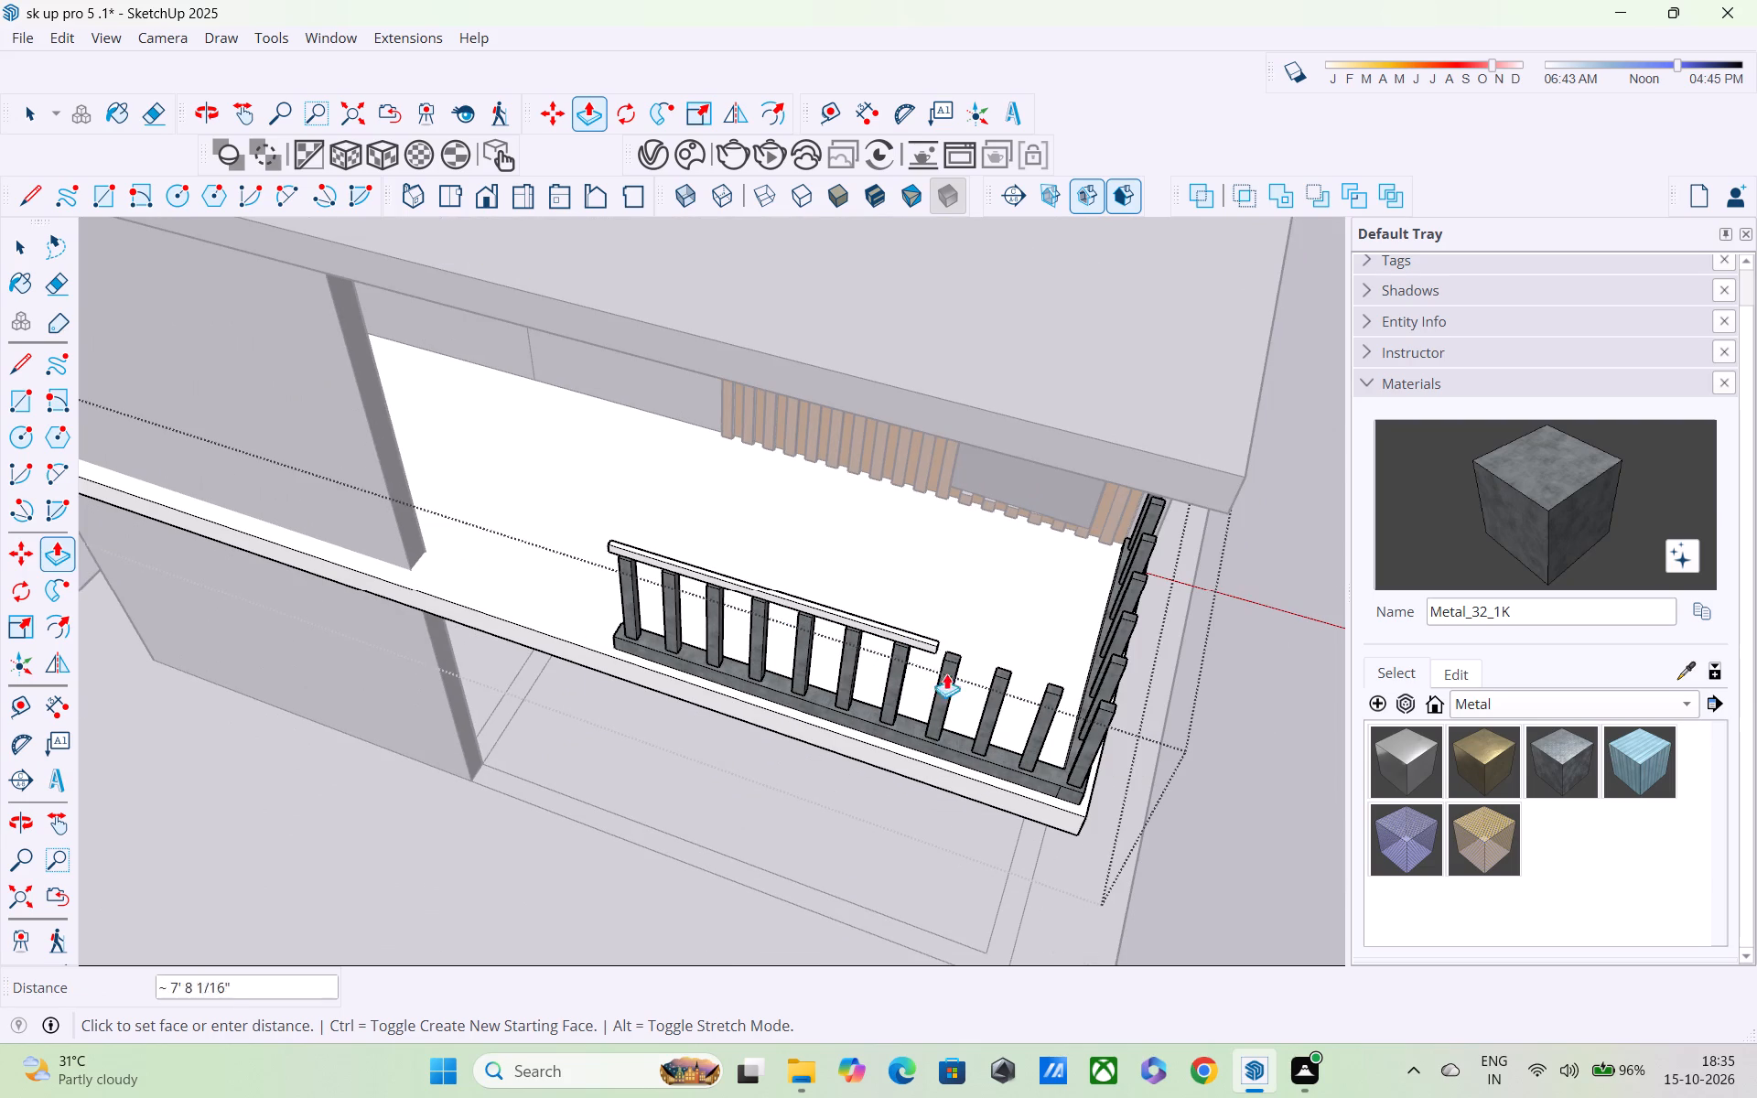
middle_click_drag(1114, 697, 1022, 605)
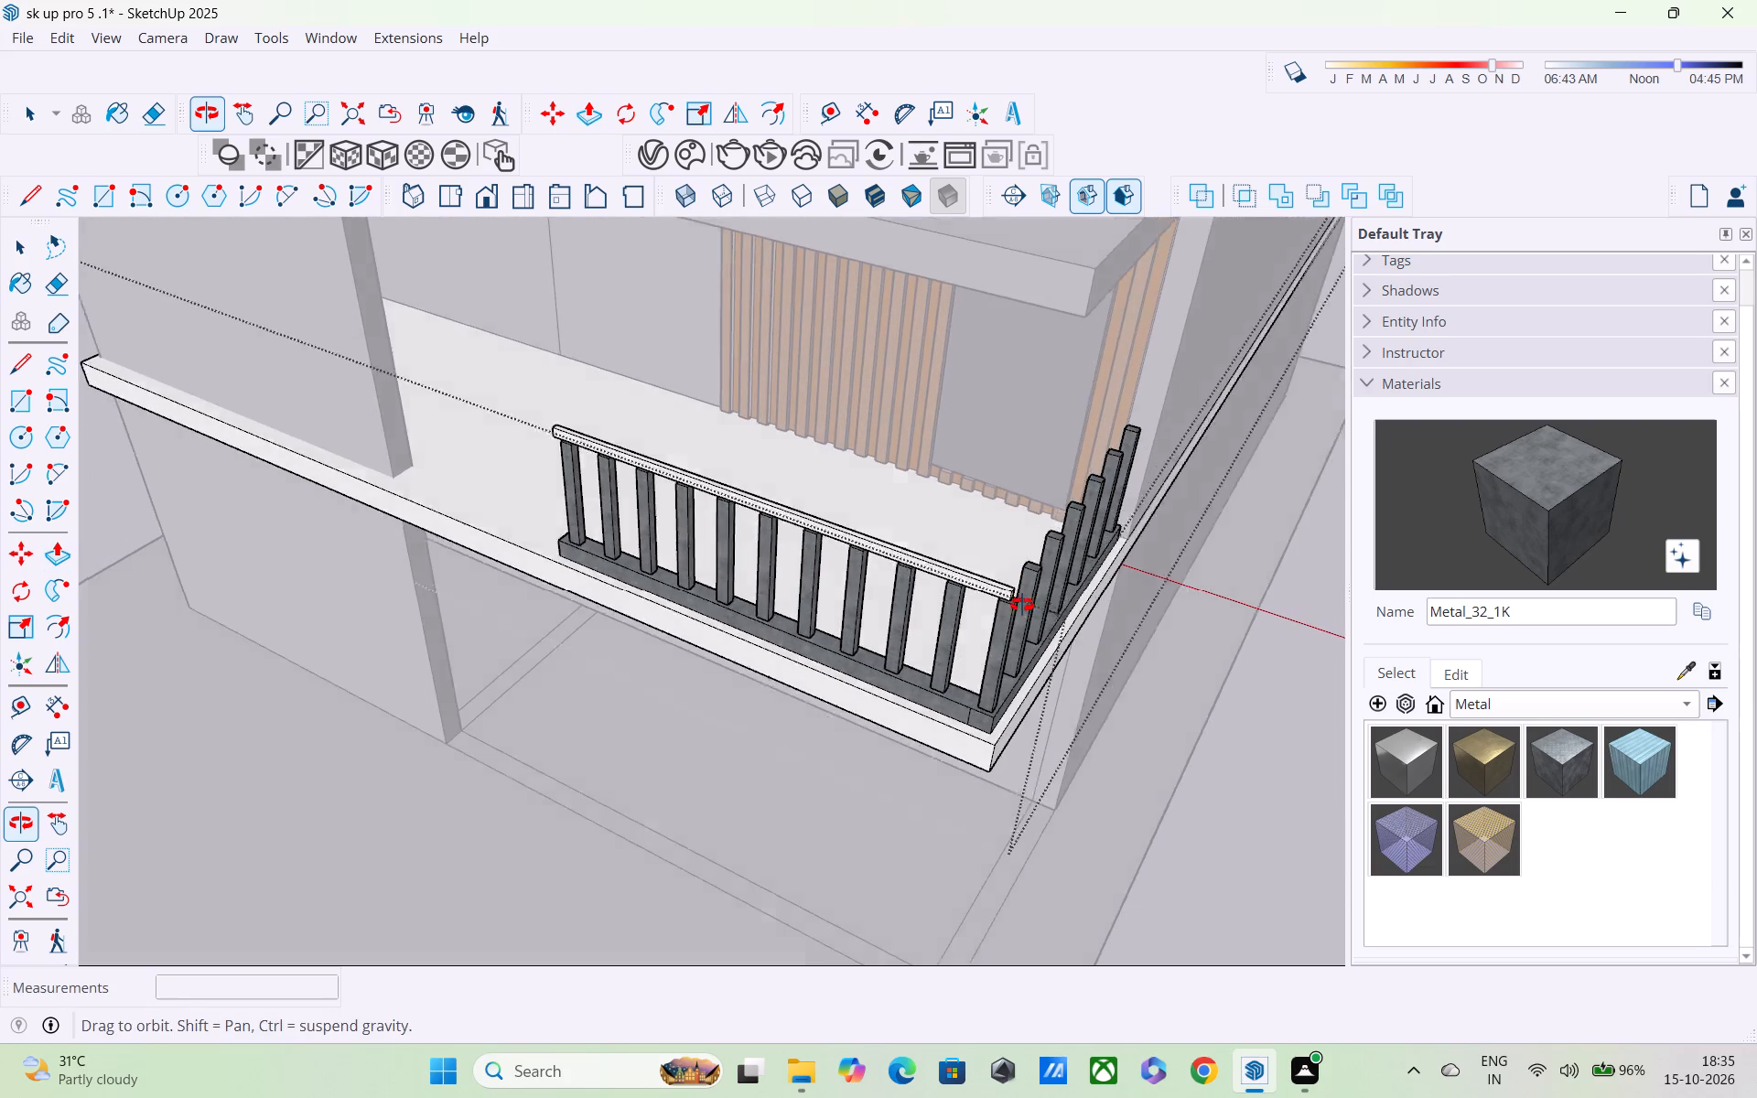
middle_click_drag(1022, 605, 1015, 597)
left_click(1015, 598)
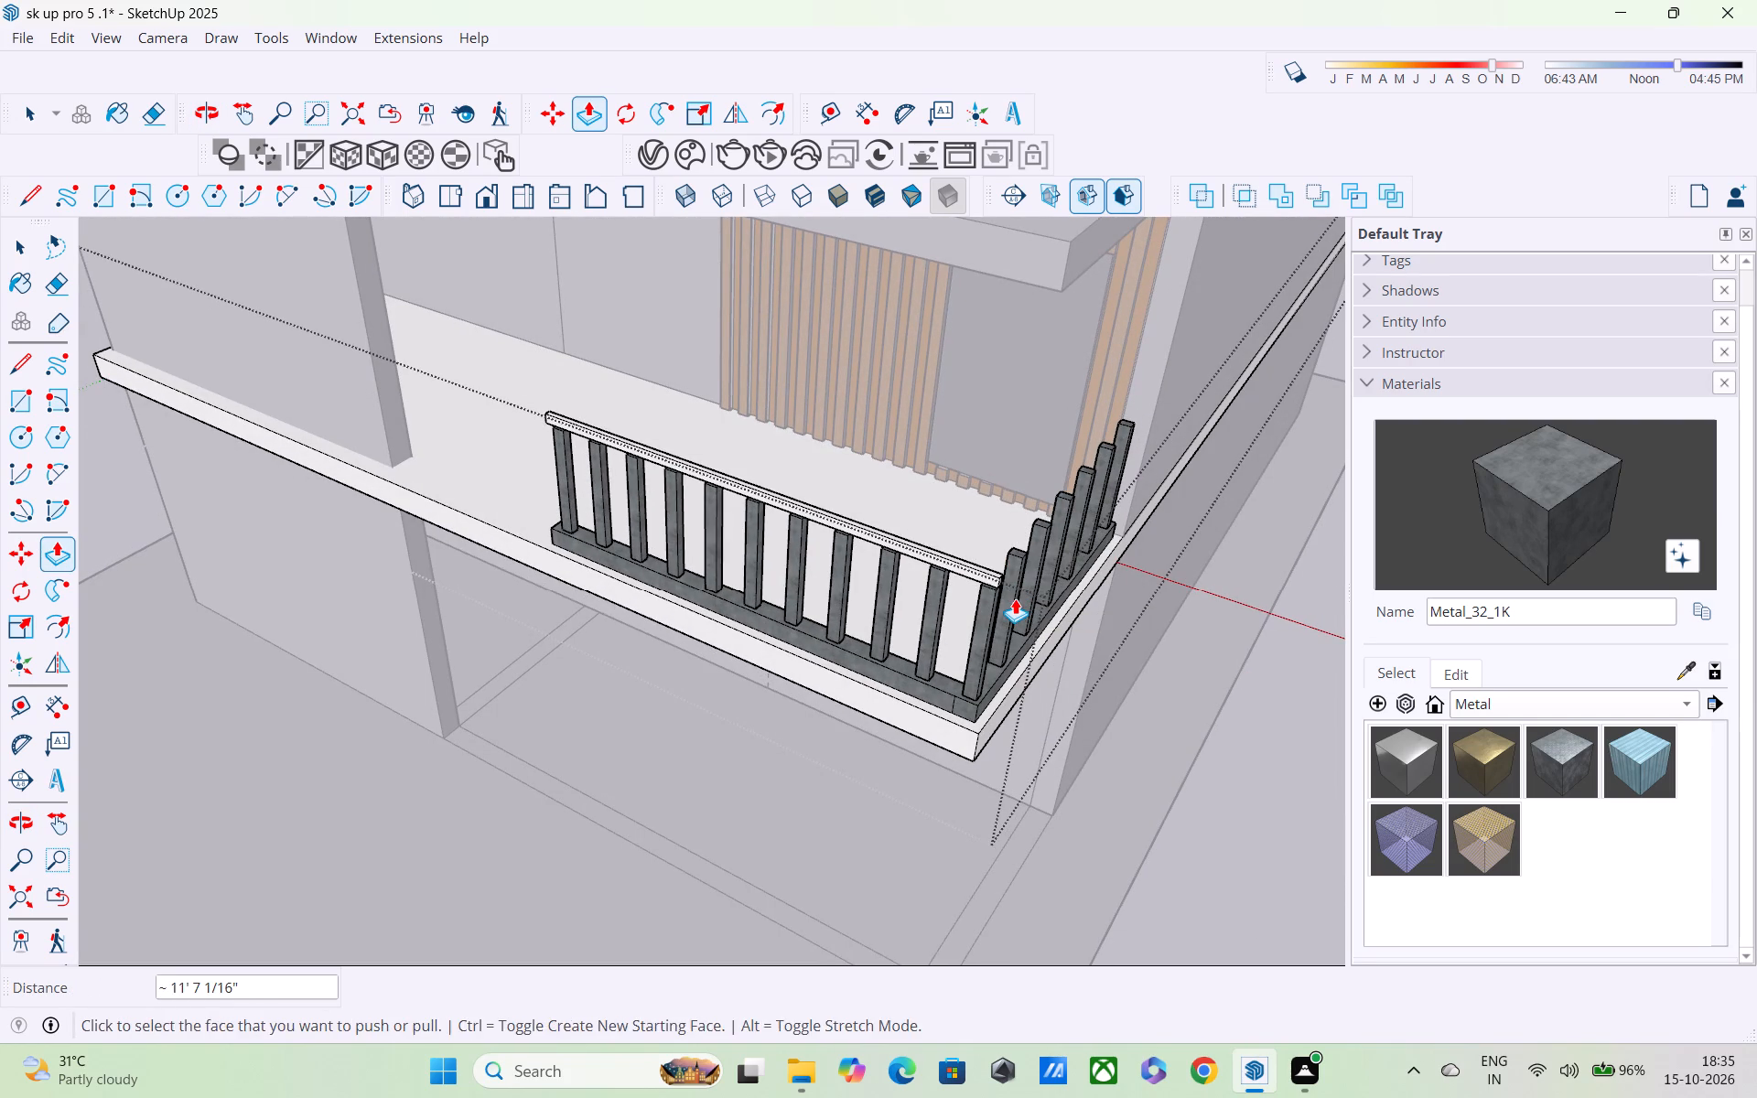
Split off the corner end of the top rail's inner face with a 3" line and extend it about 8' over the short side posts.
middle_click_drag(1015, 586, 446, 573)
scroll(251, 426, "up", 4)
scroll(273, 511, "up", 5)
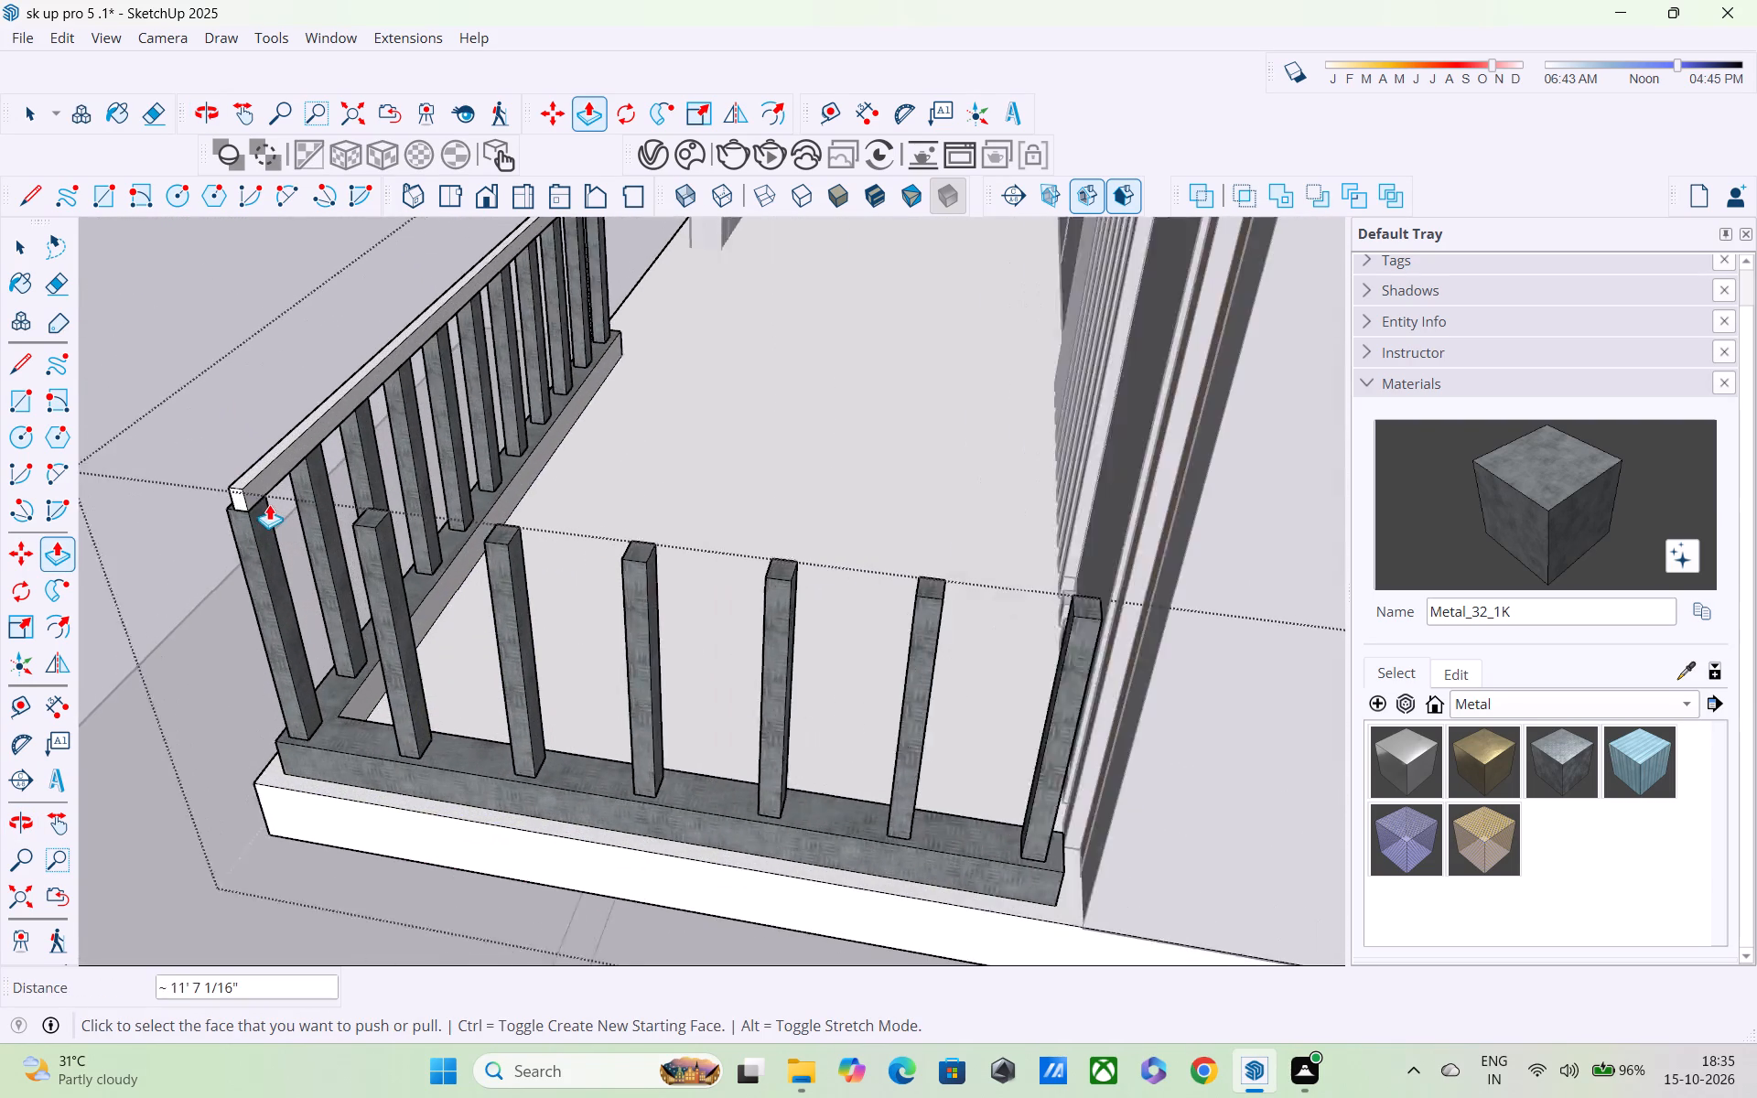
scroll(256, 492, "up", 5)
key("l")
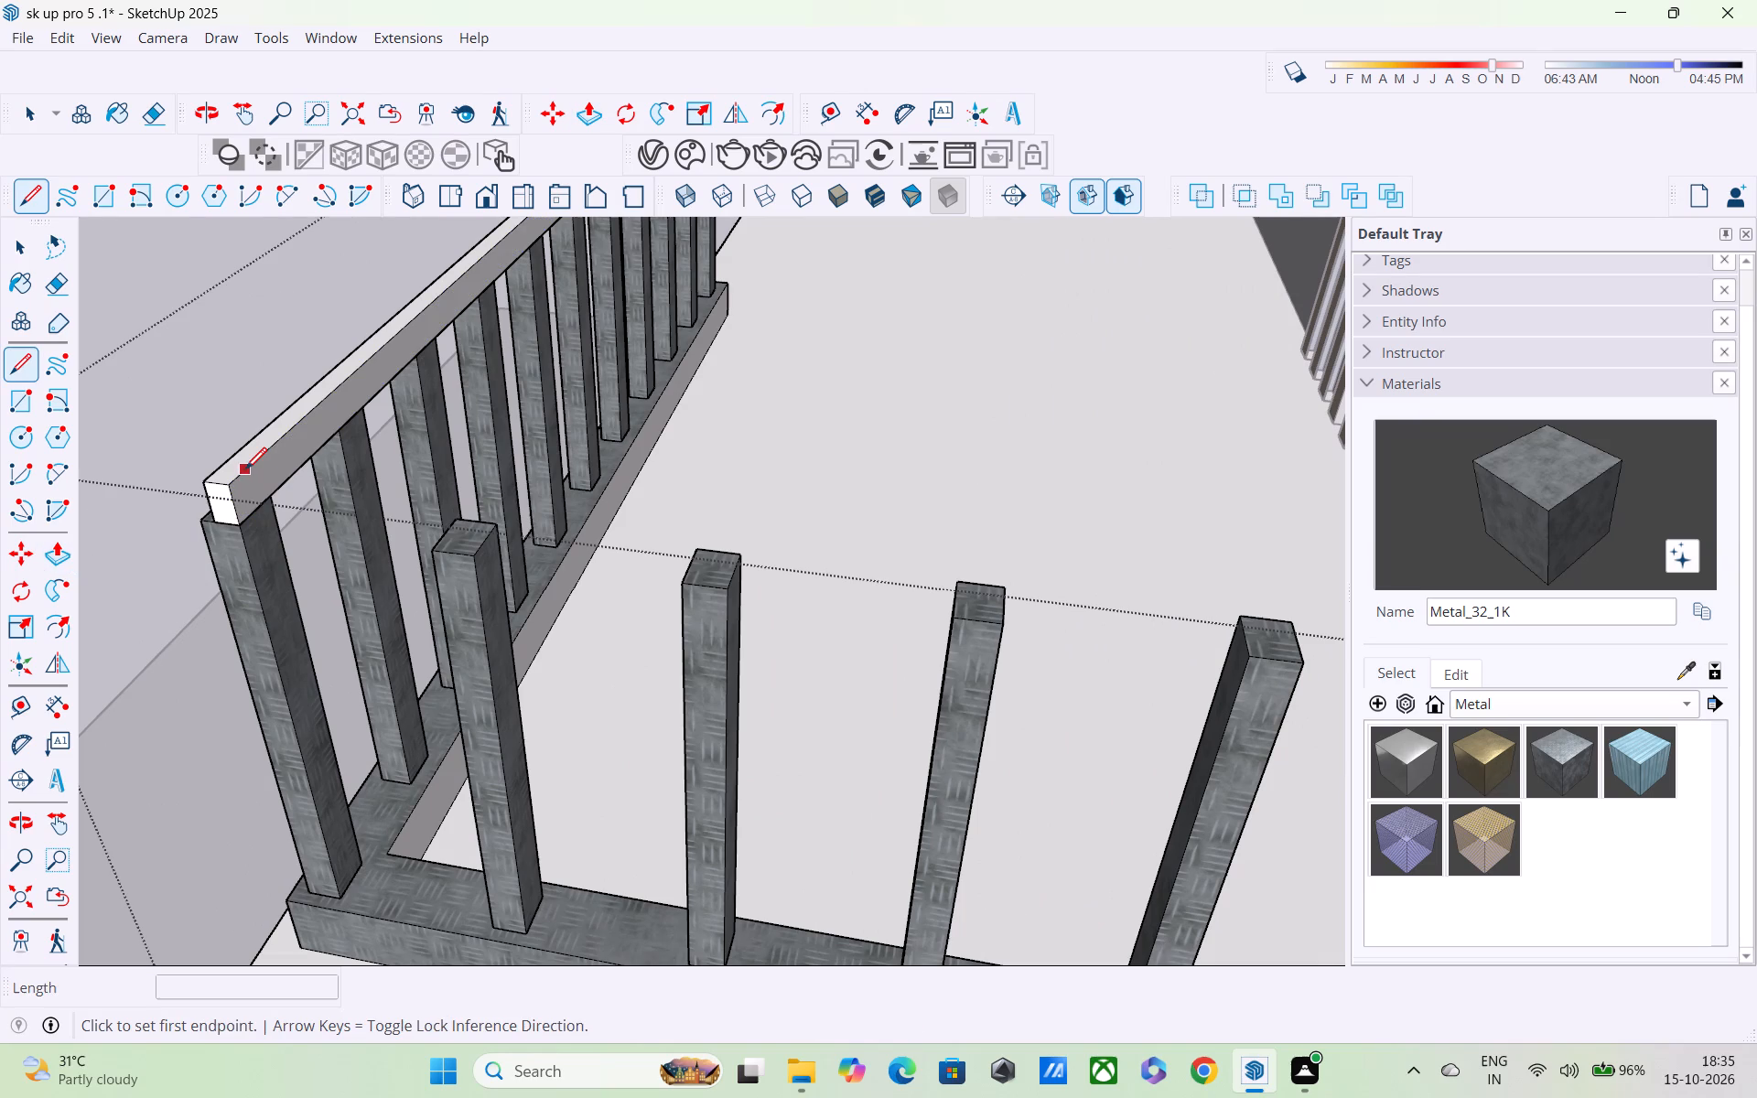
left_click(247, 471)
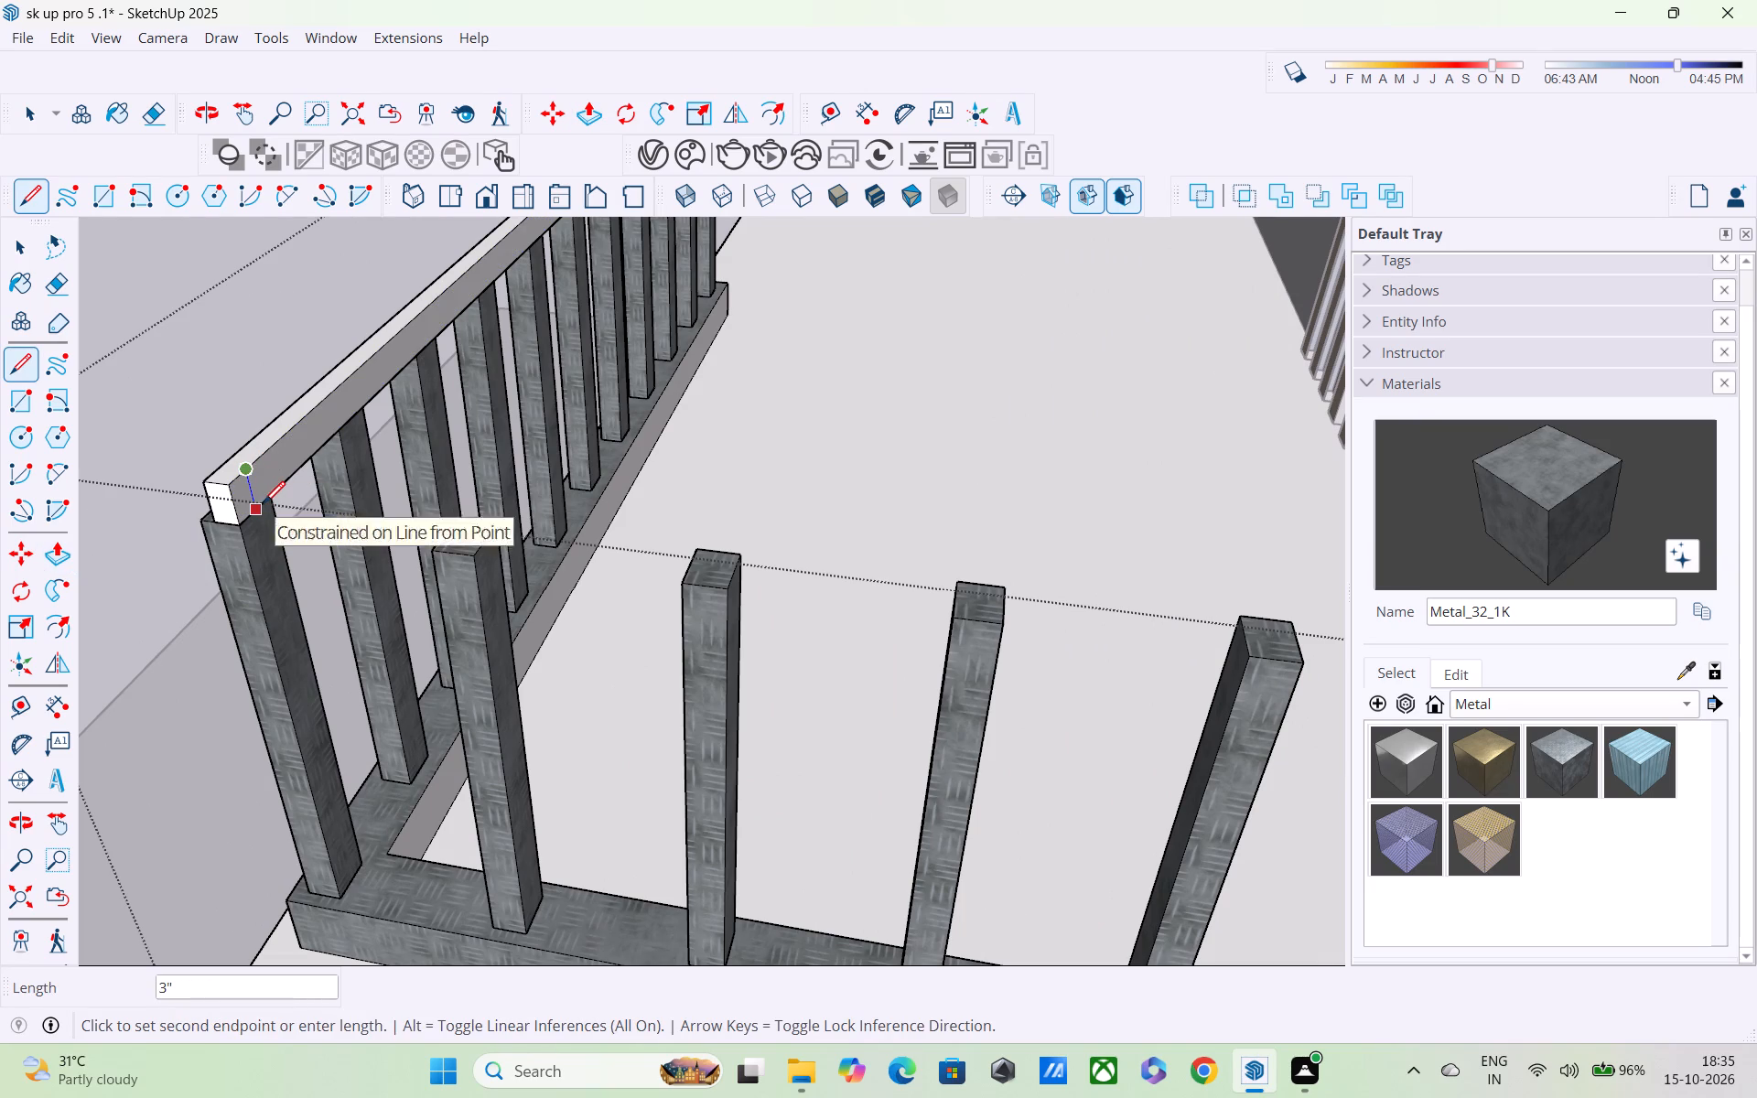
left_click(264, 505)
key("p")
scroll(260, 507, "up", 4)
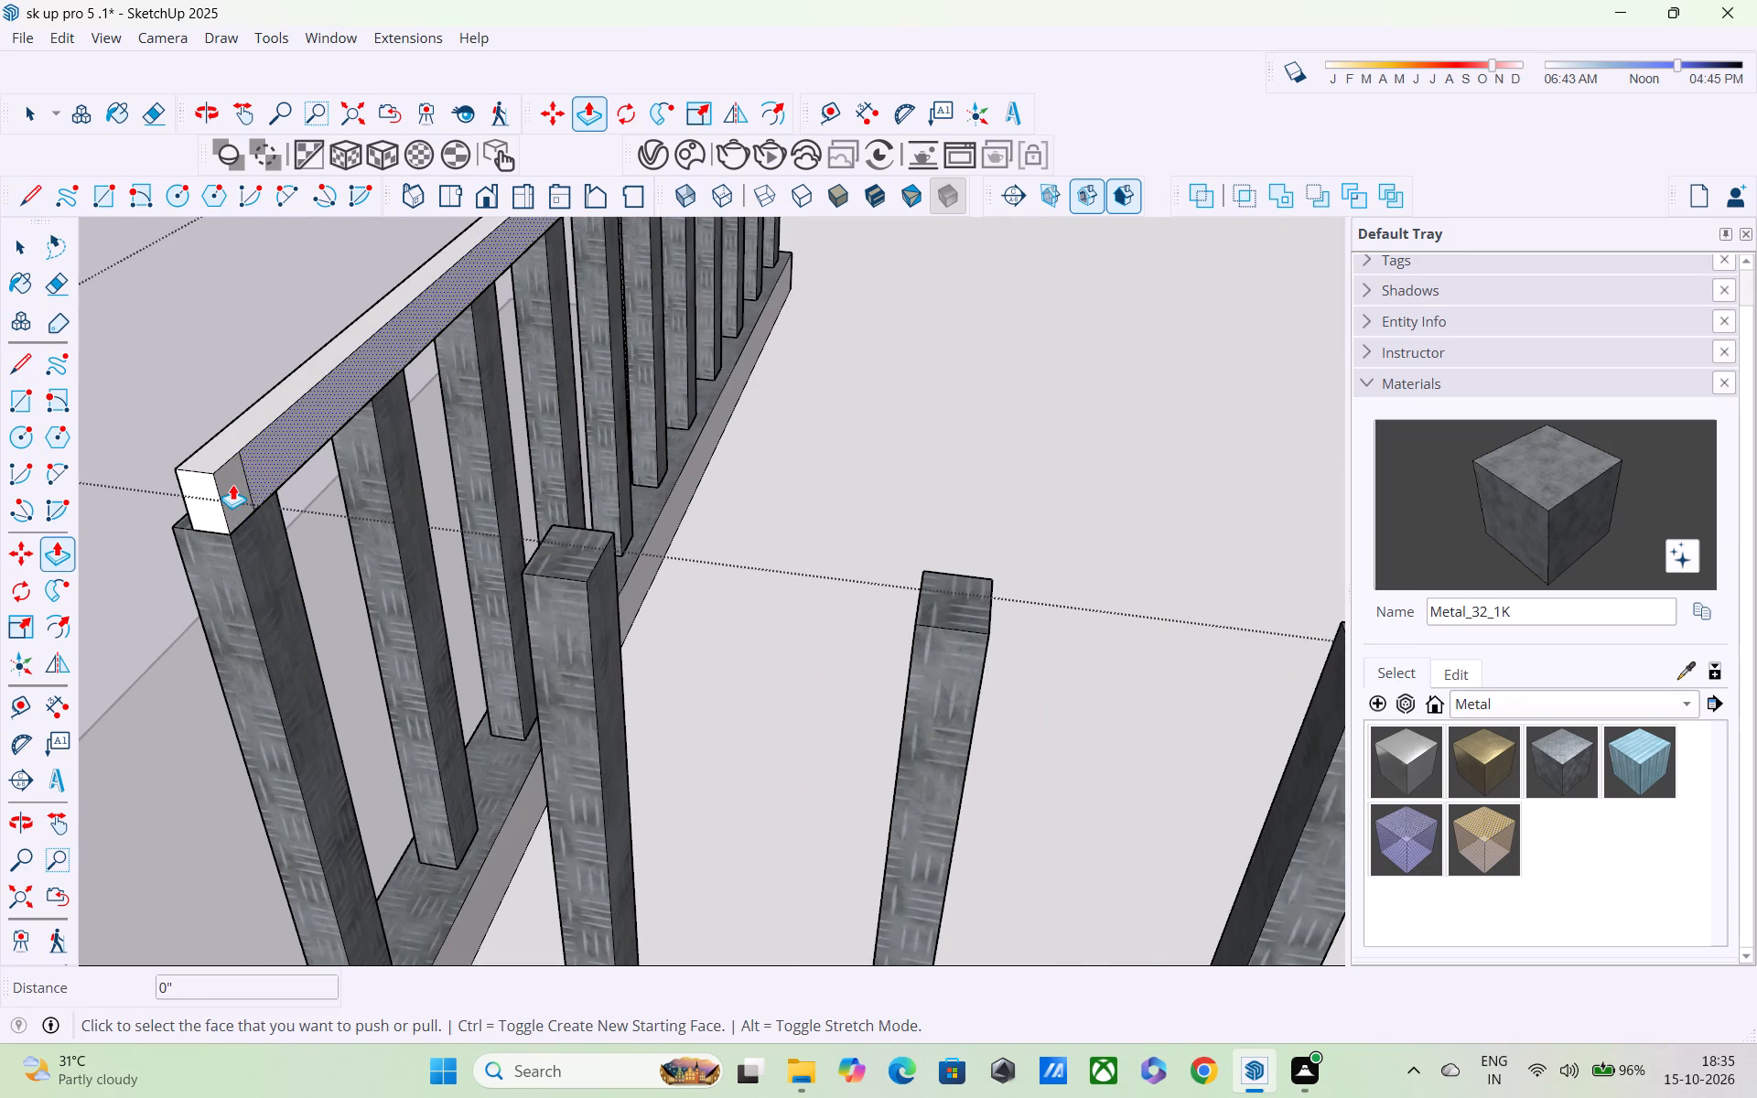
left_click(232, 483)
scroll(551, 525, "down", 5)
scroll(679, 550, "down", 9)
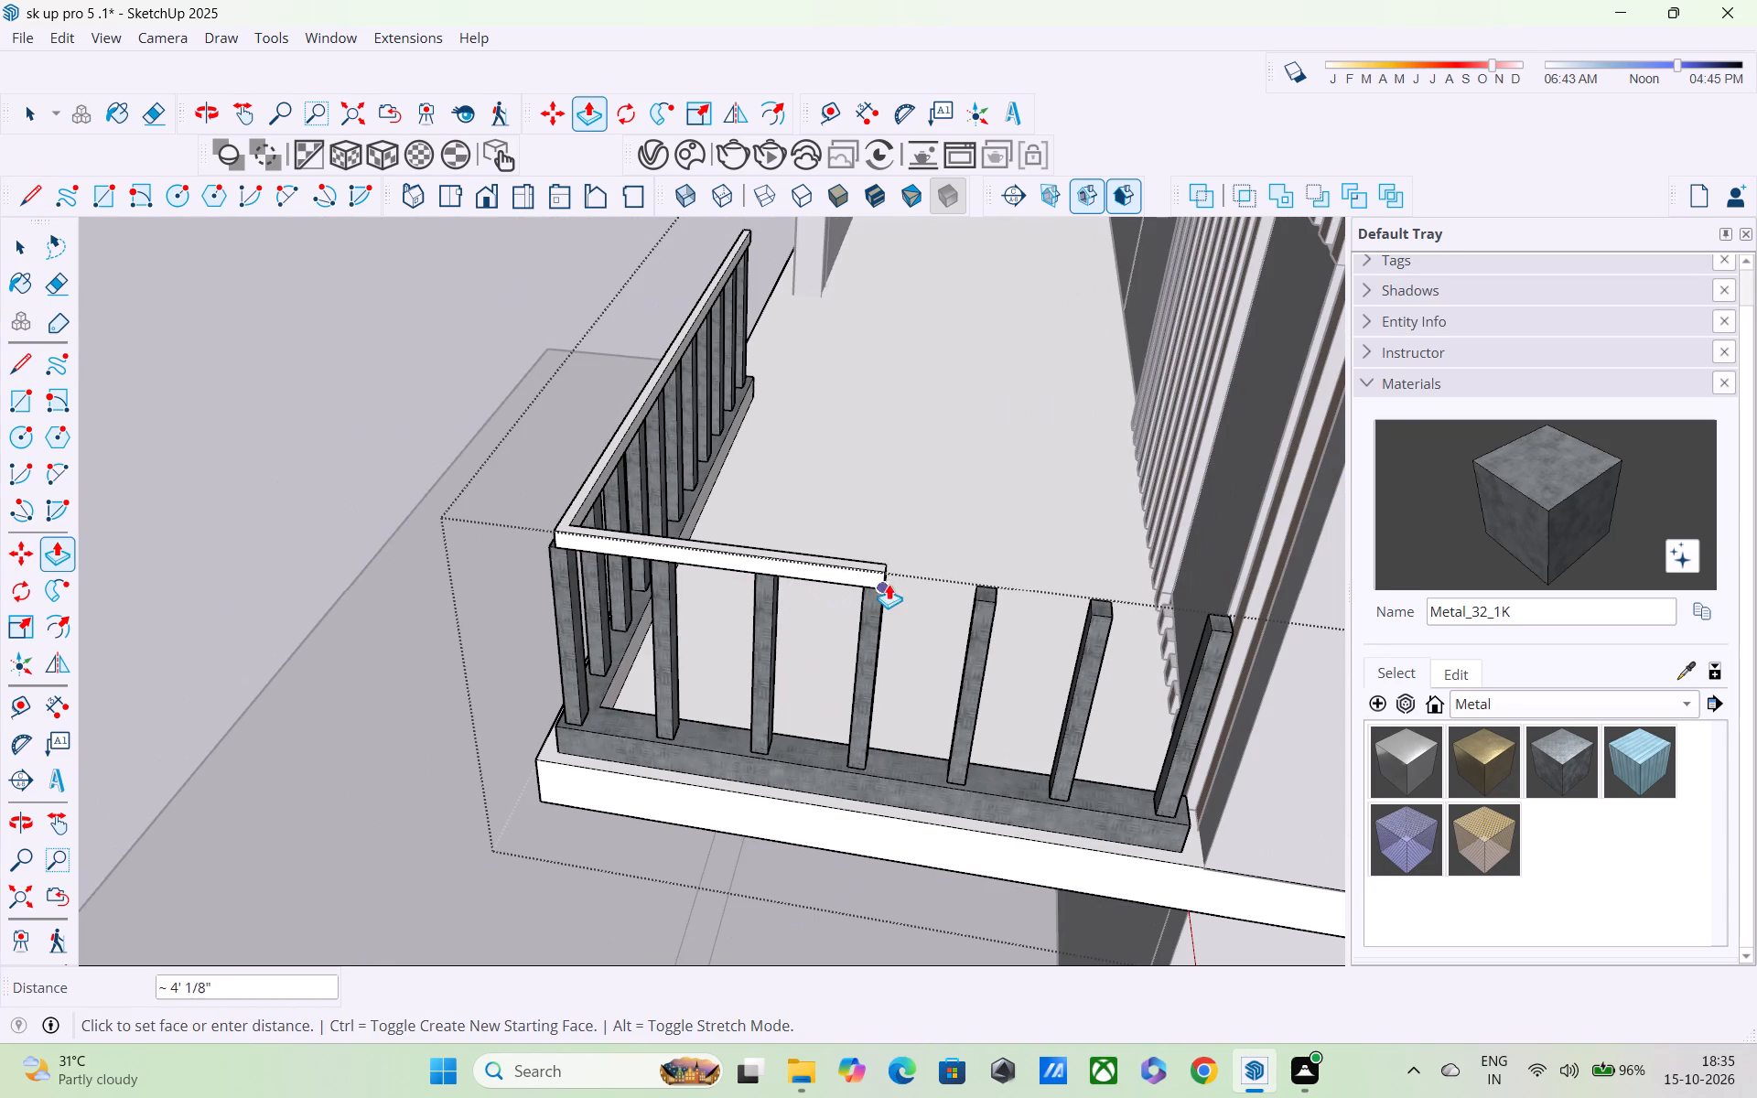
left_click(1235, 622)
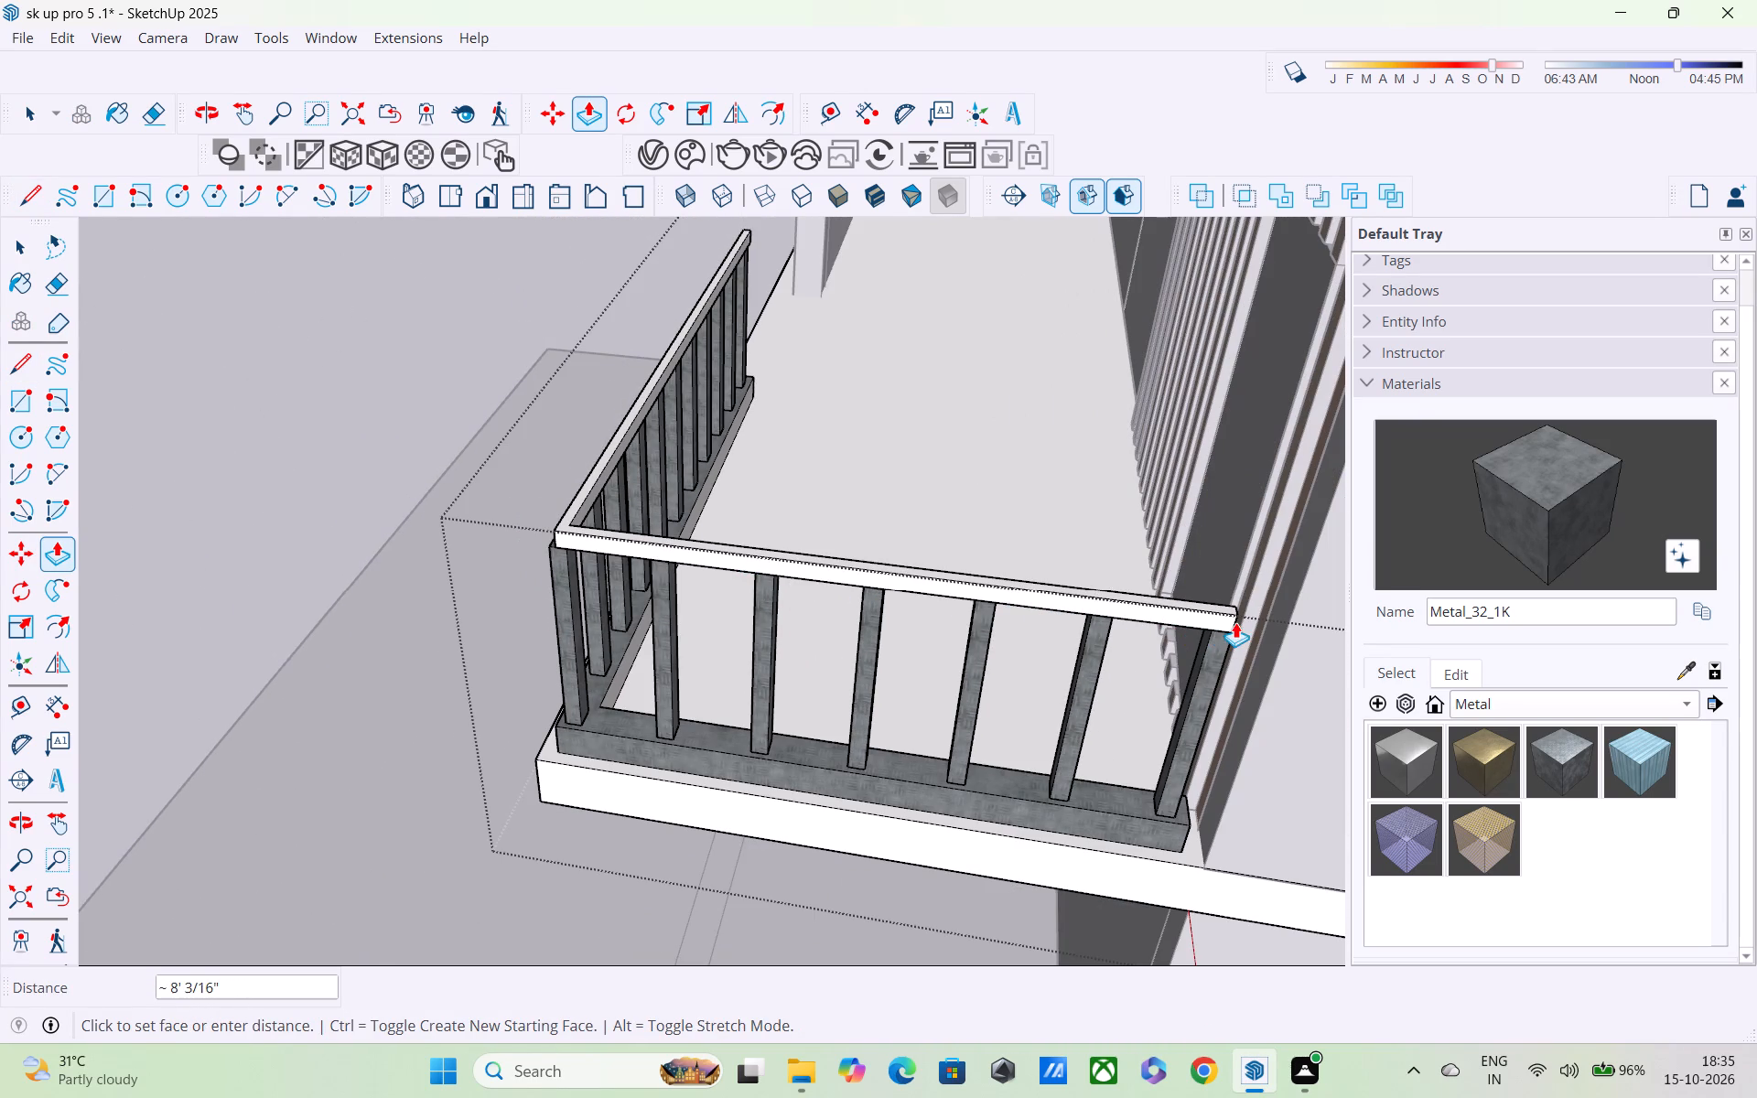
Apply the Metal_32_1K material to the short side rail's outer face, the top of the L-shaped handrail and the front rail's inner face.
left_click(1569, 745)
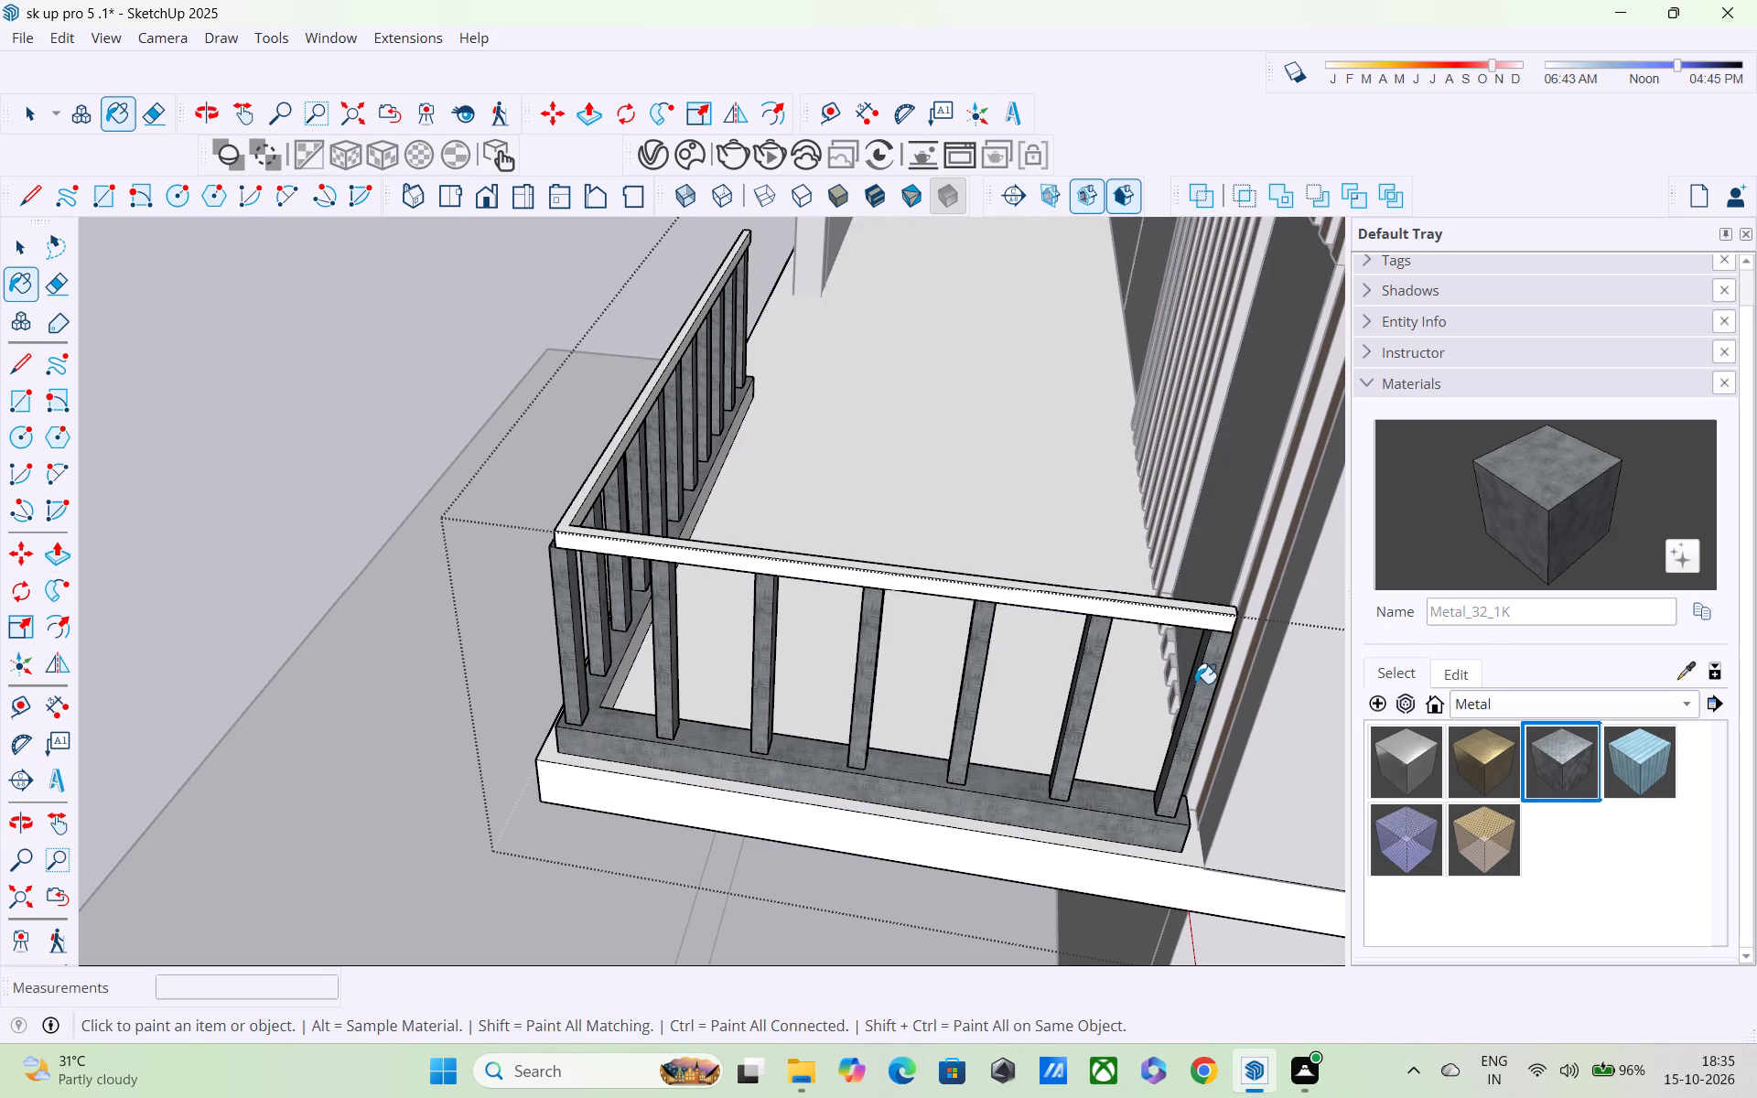
left_click(1042, 608)
middle_click_drag(1027, 605, 1034, 664)
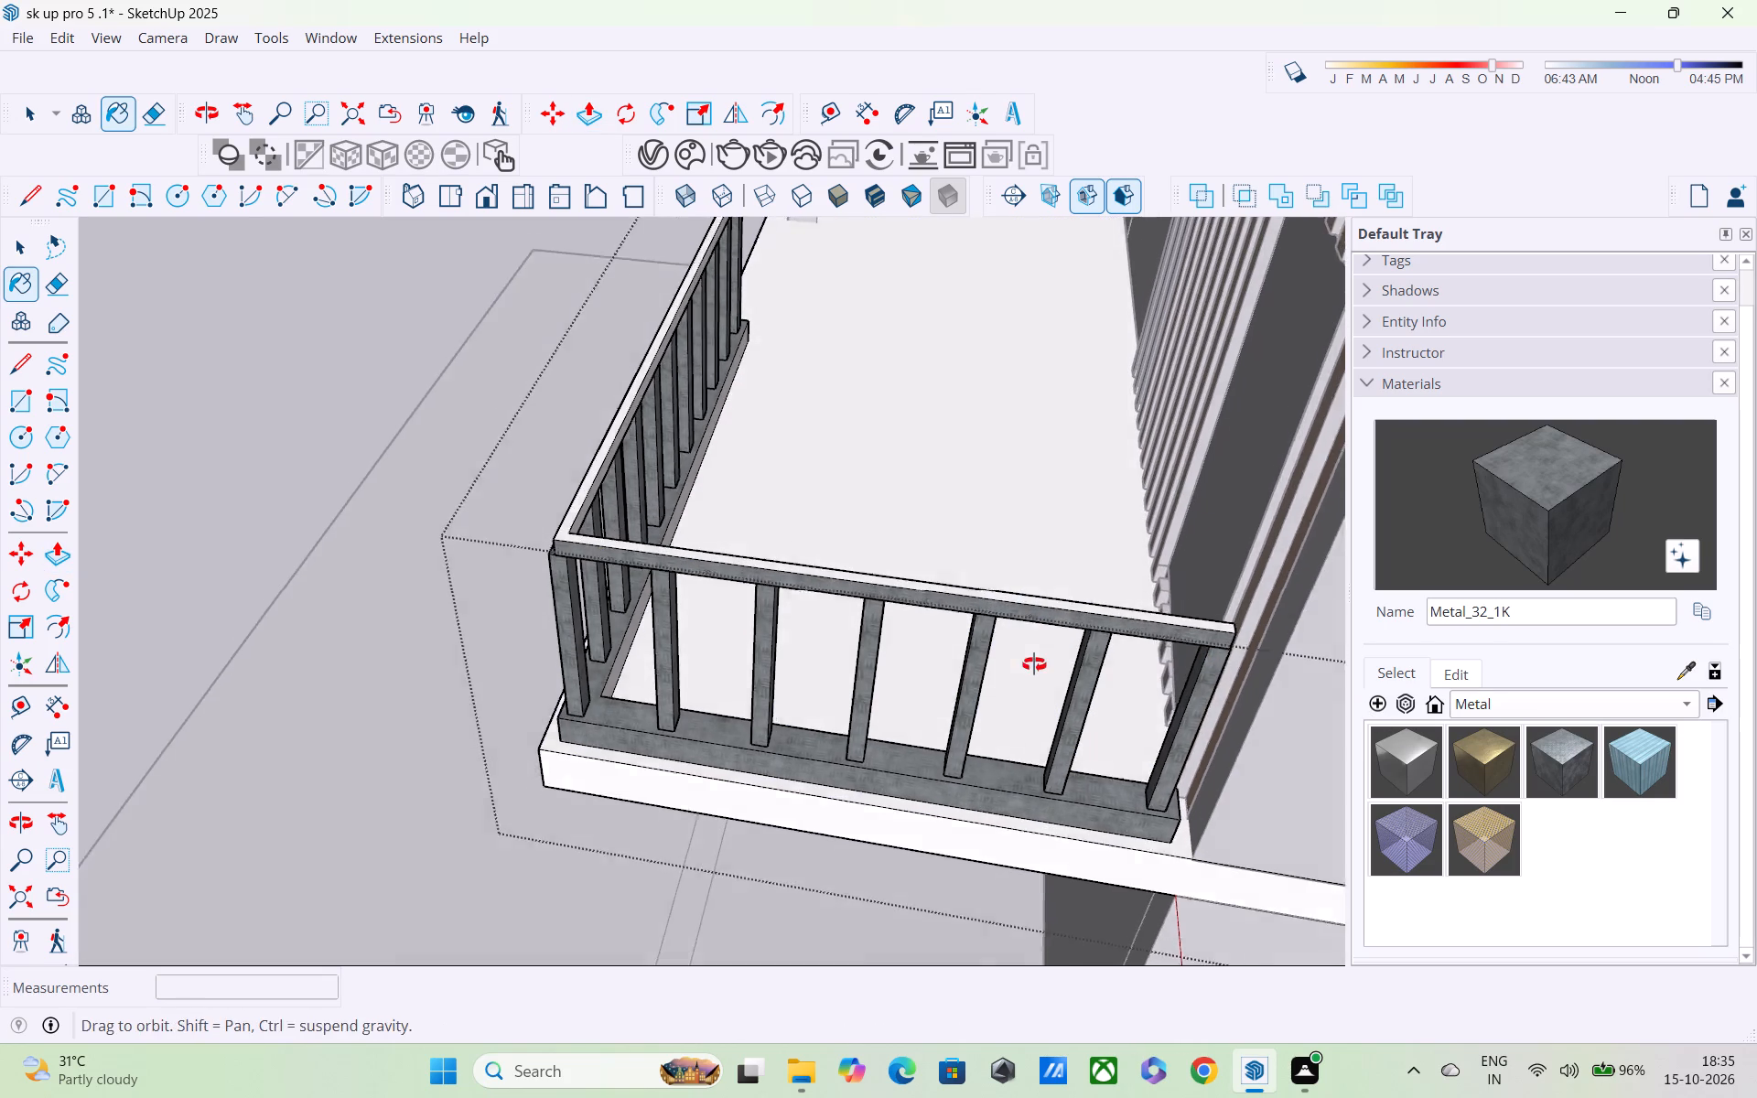
middle_click_drag(1034, 664, 1034, 673)
scroll(1008, 626, "up", 6)
left_click(997, 596)
left_click(994, 587)
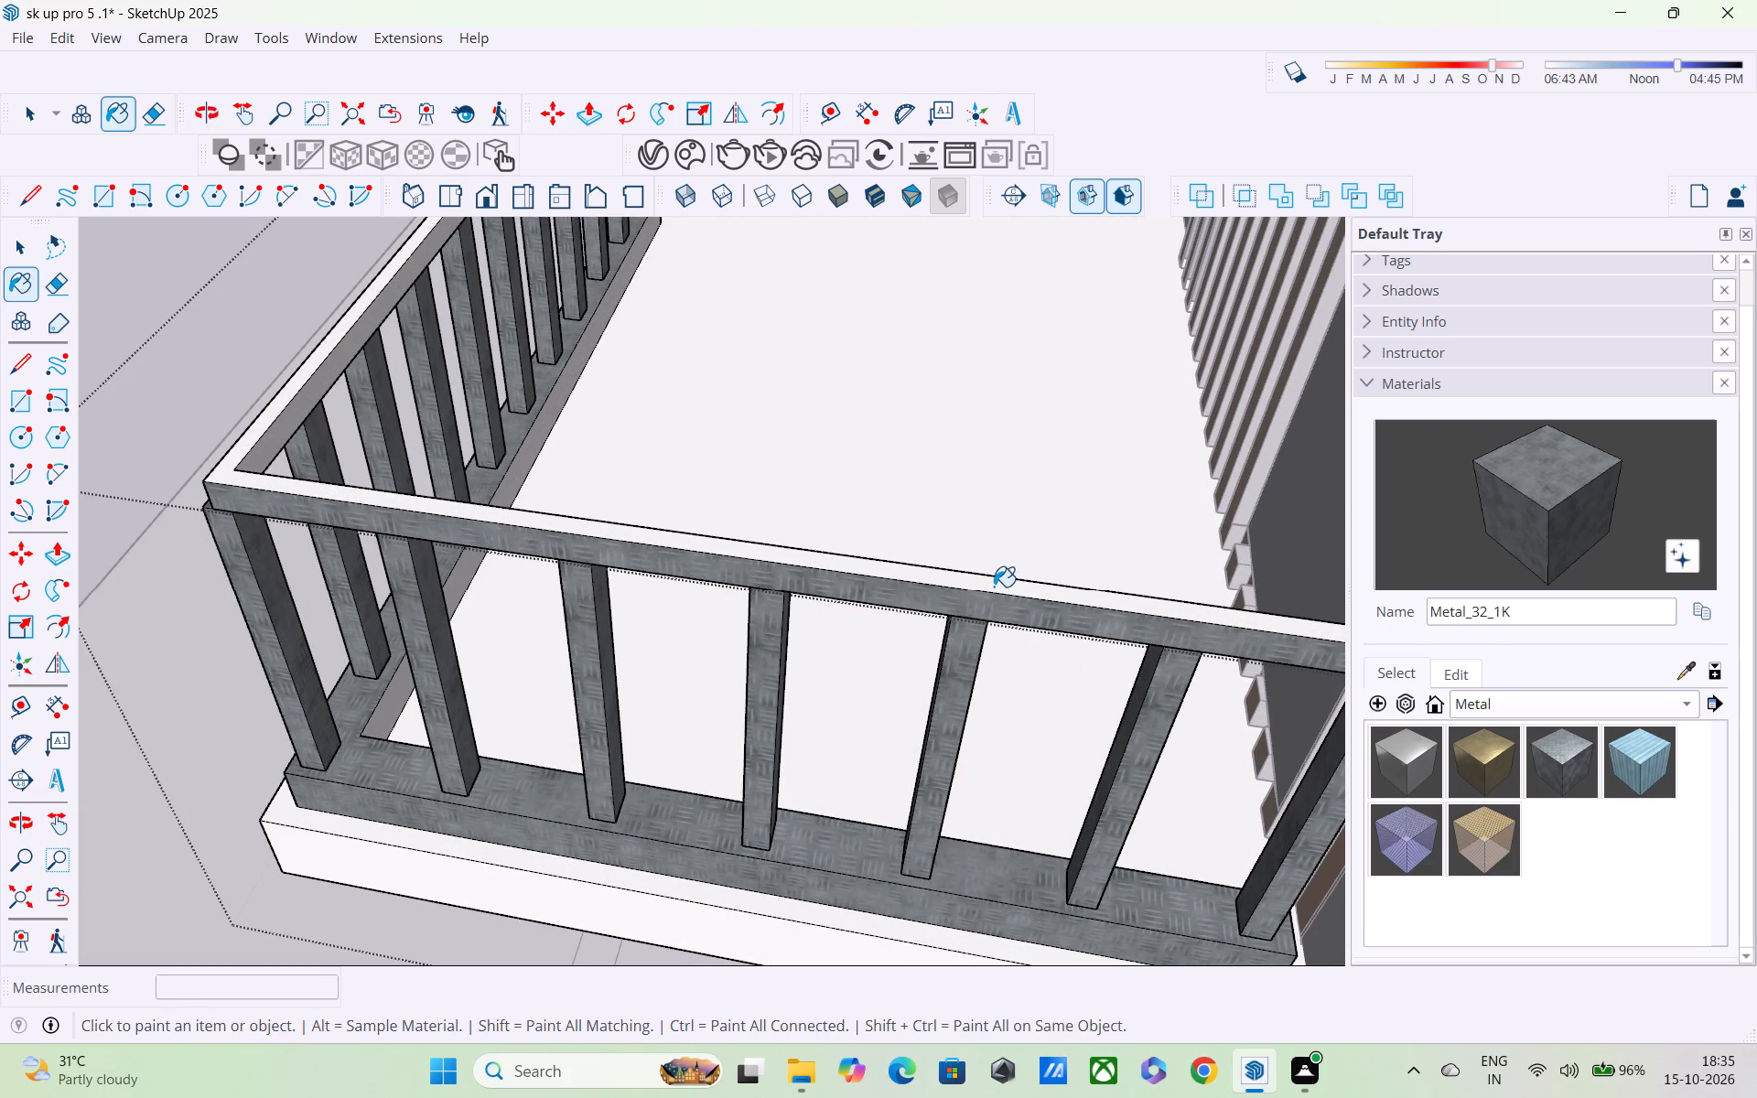
scroll(994, 587, "down", 1)
scroll(968, 684, "up", 1)
scroll(862, 625, "down", 4)
middle_click_drag(515, 490, 470, 447)
scroll(476, 464, "up", 2)
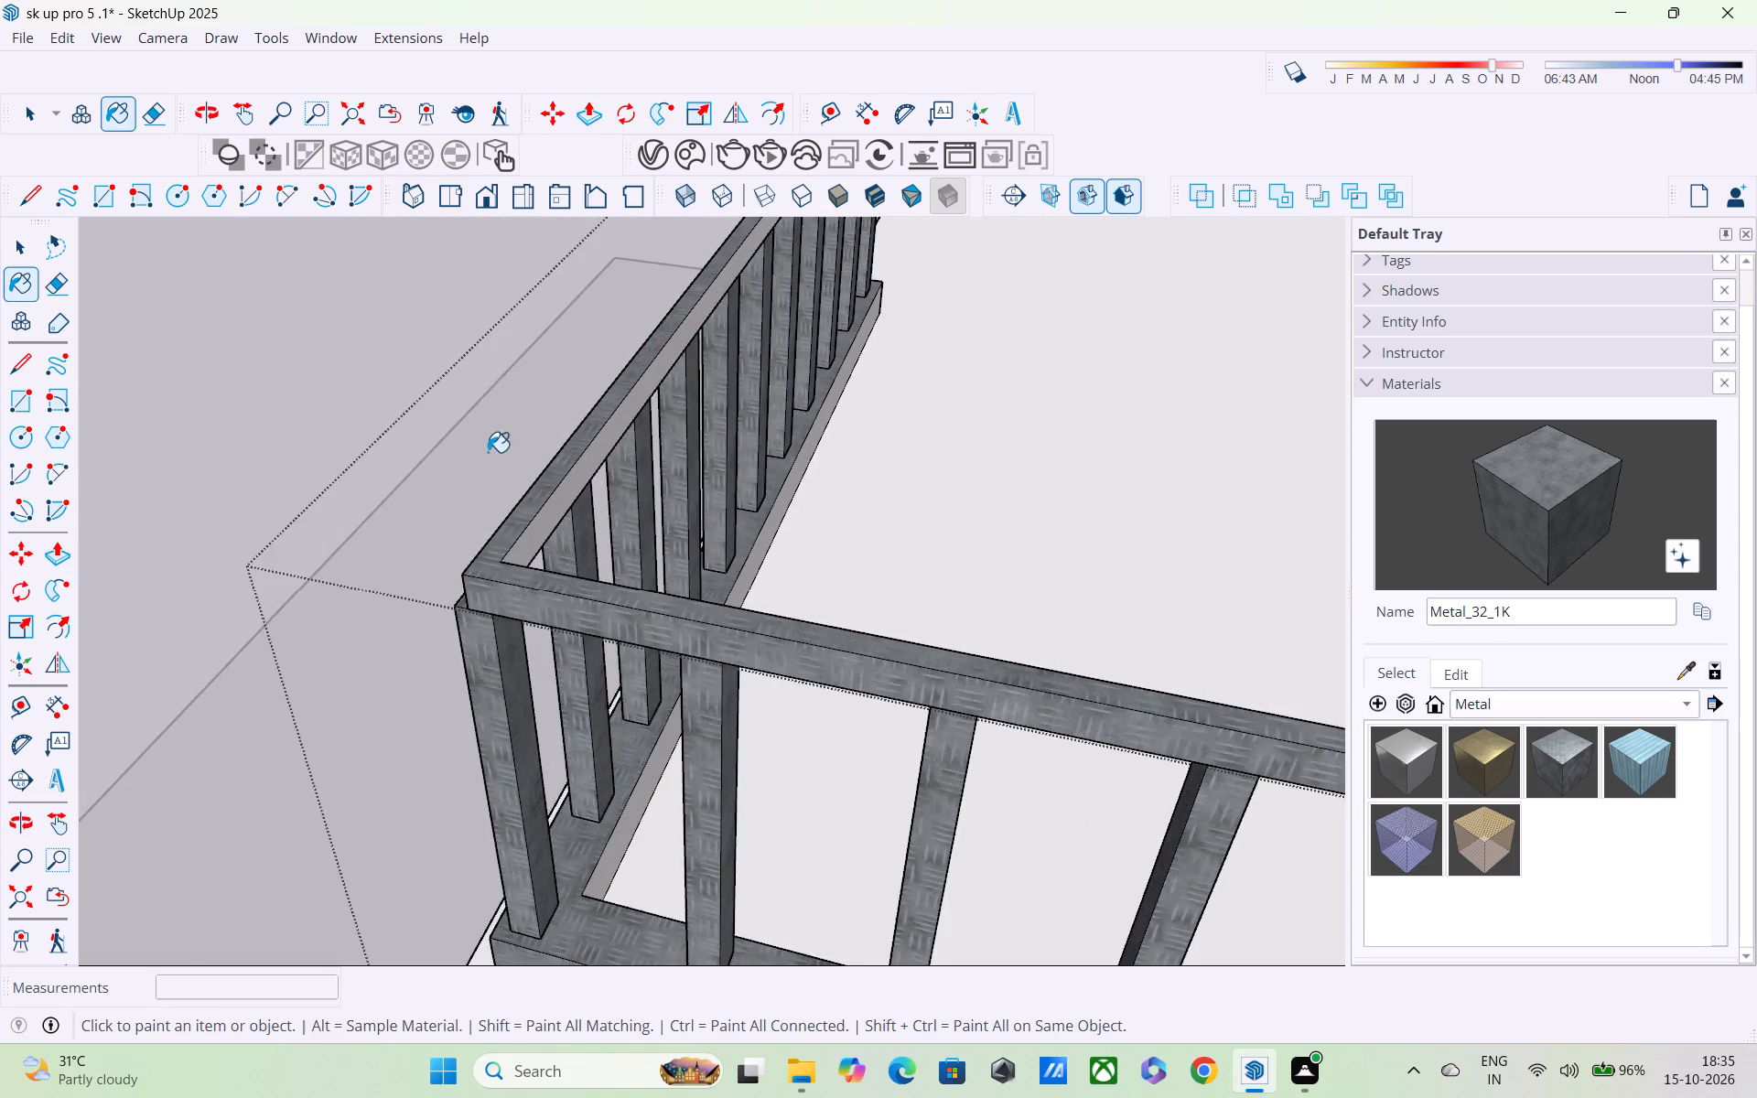
scroll(562, 466, "up", 6)
left_click(586, 499)
Apply the Metal_32_1K material to the outer face of the front handrail.
scroll(587, 501, "down", 6)
middle_click_drag(644, 543, 480, 556)
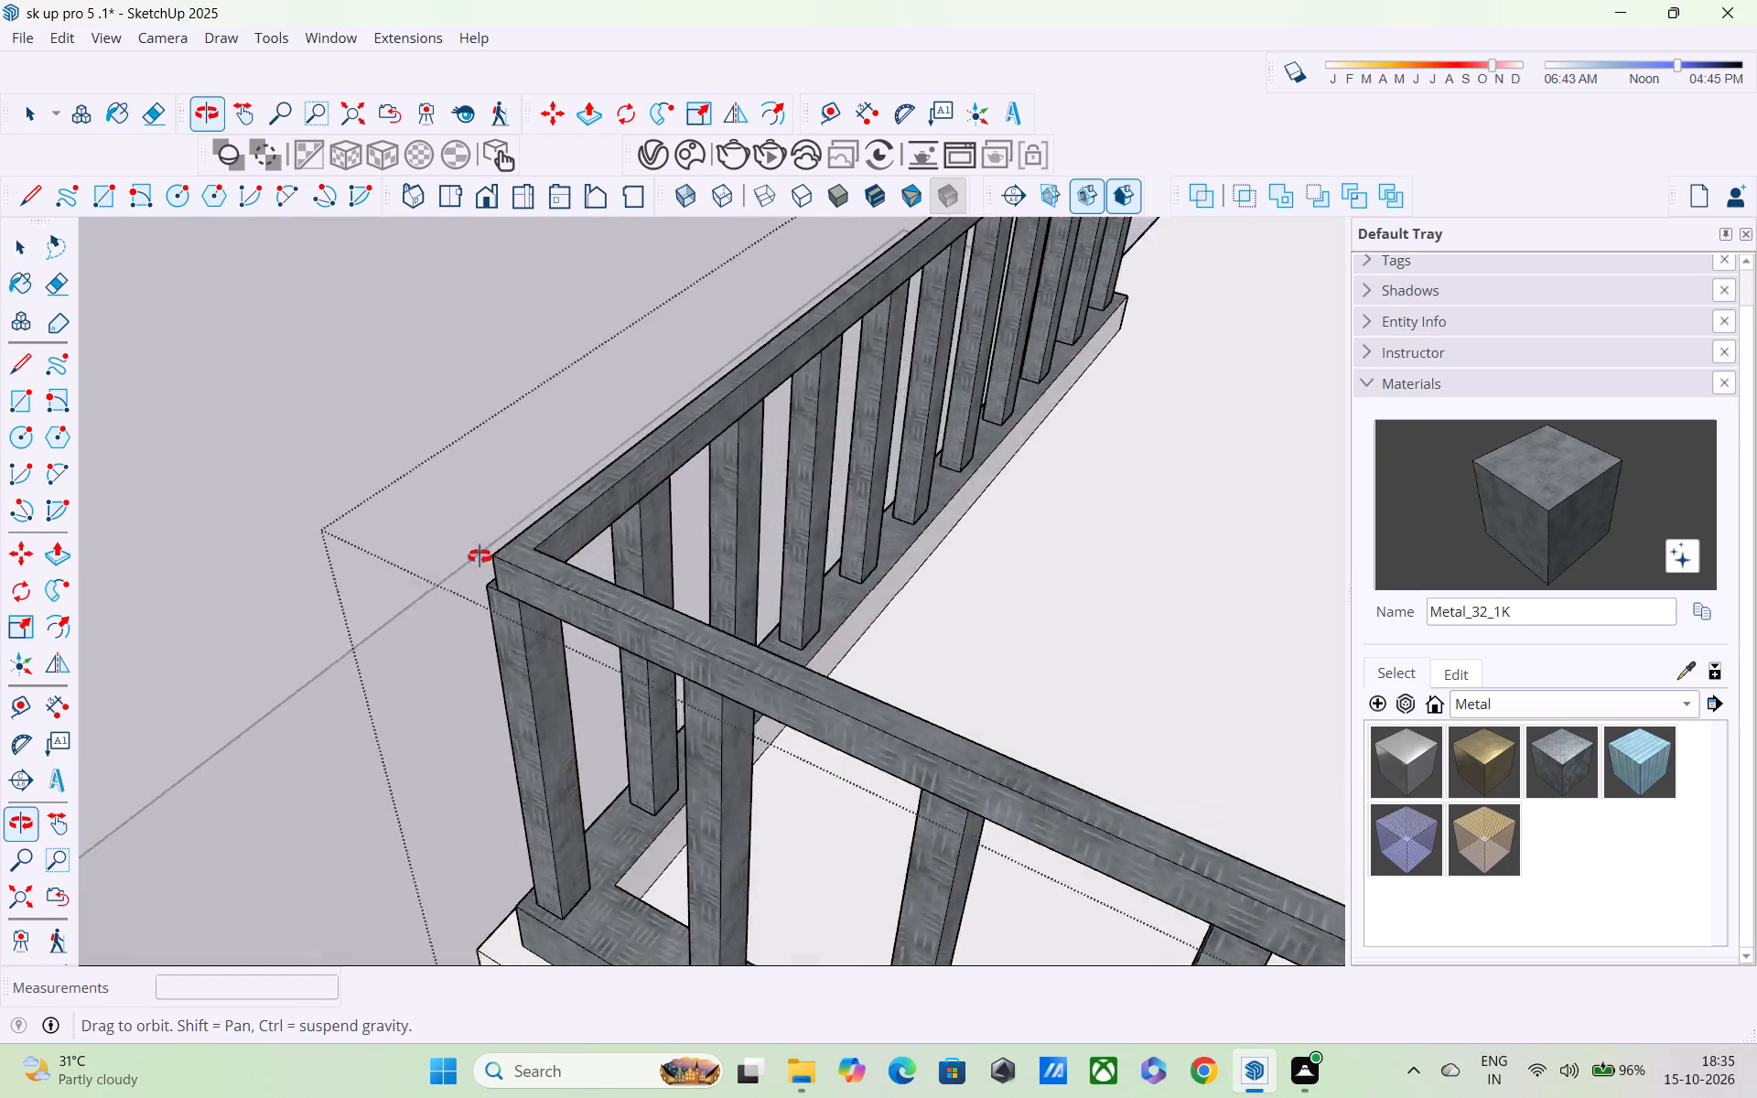
middle_click_drag(480, 556, 313, 493)
scroll(313, 493, "up", 1)
scroll(404, 510, "down", 6)
middle_click_drag(673, 617, 644, 584)
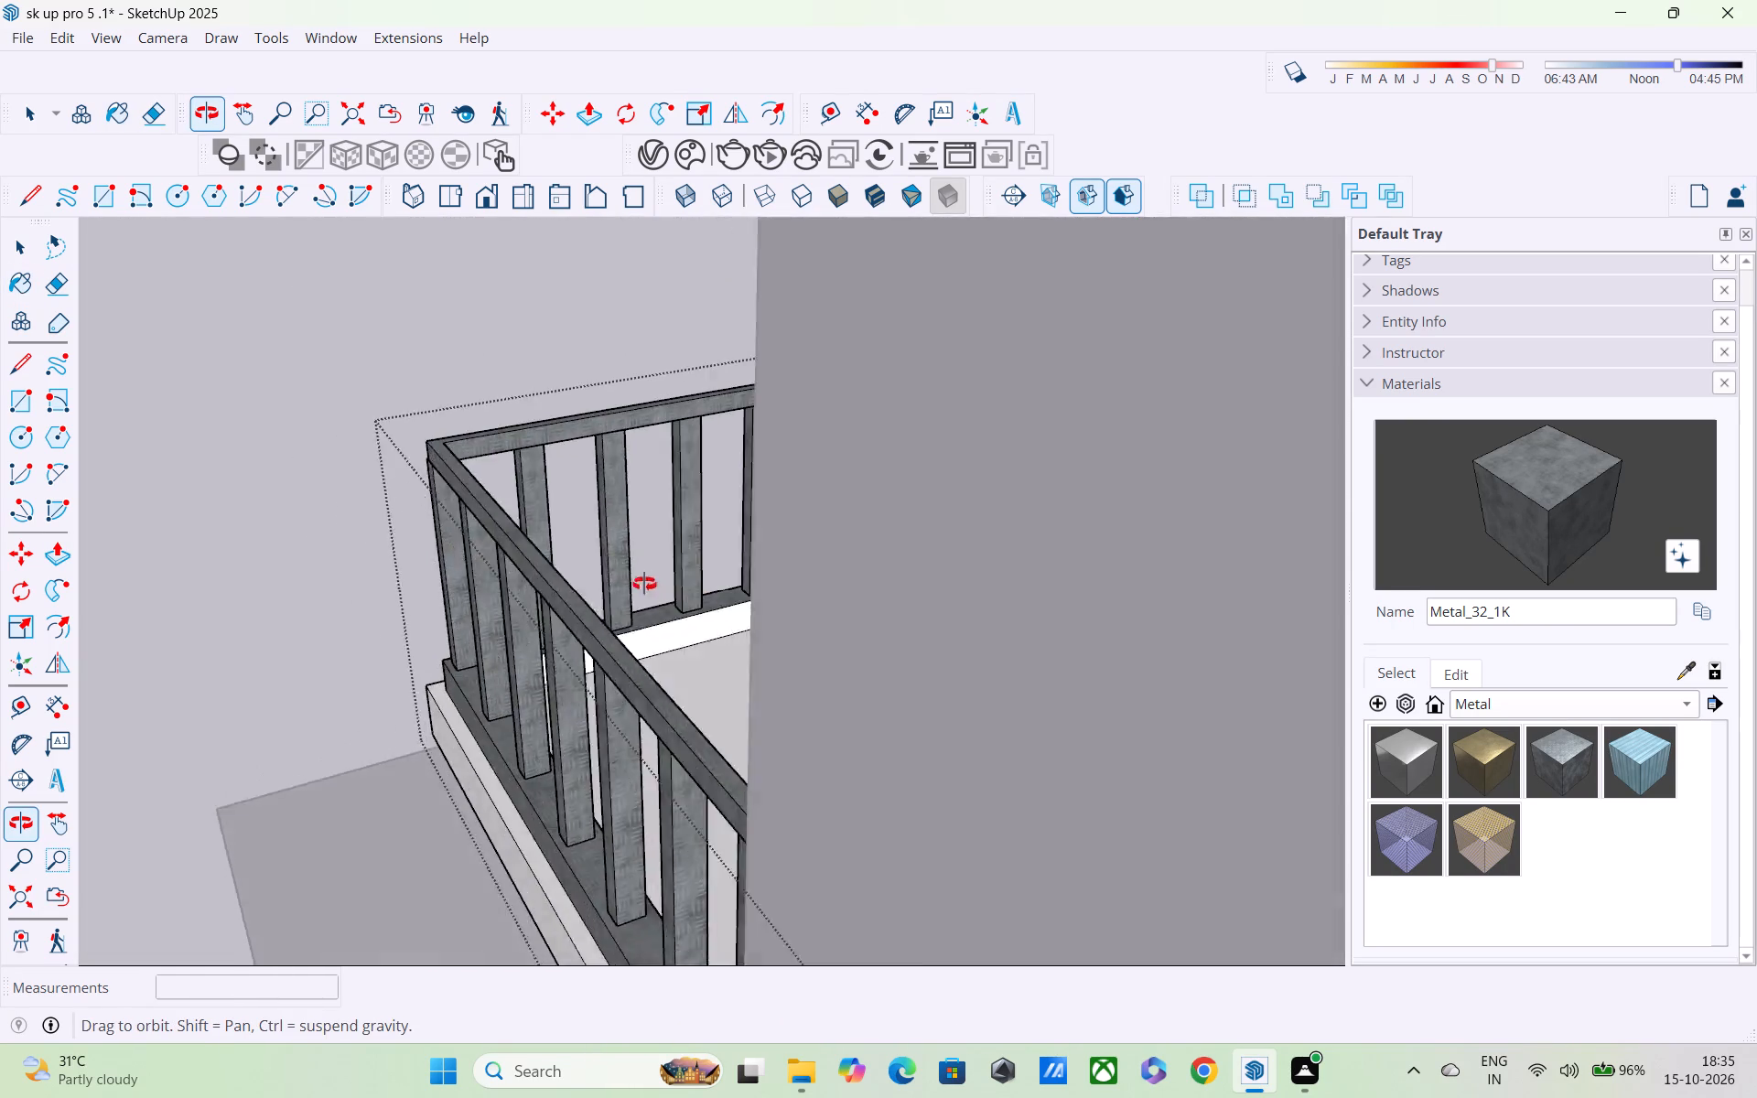
middle_click_drag(644, 584, 720, 581)
scroll(717, 550, "down", 6)
middle_click_drag(460, 596, 642, 653, "shift")
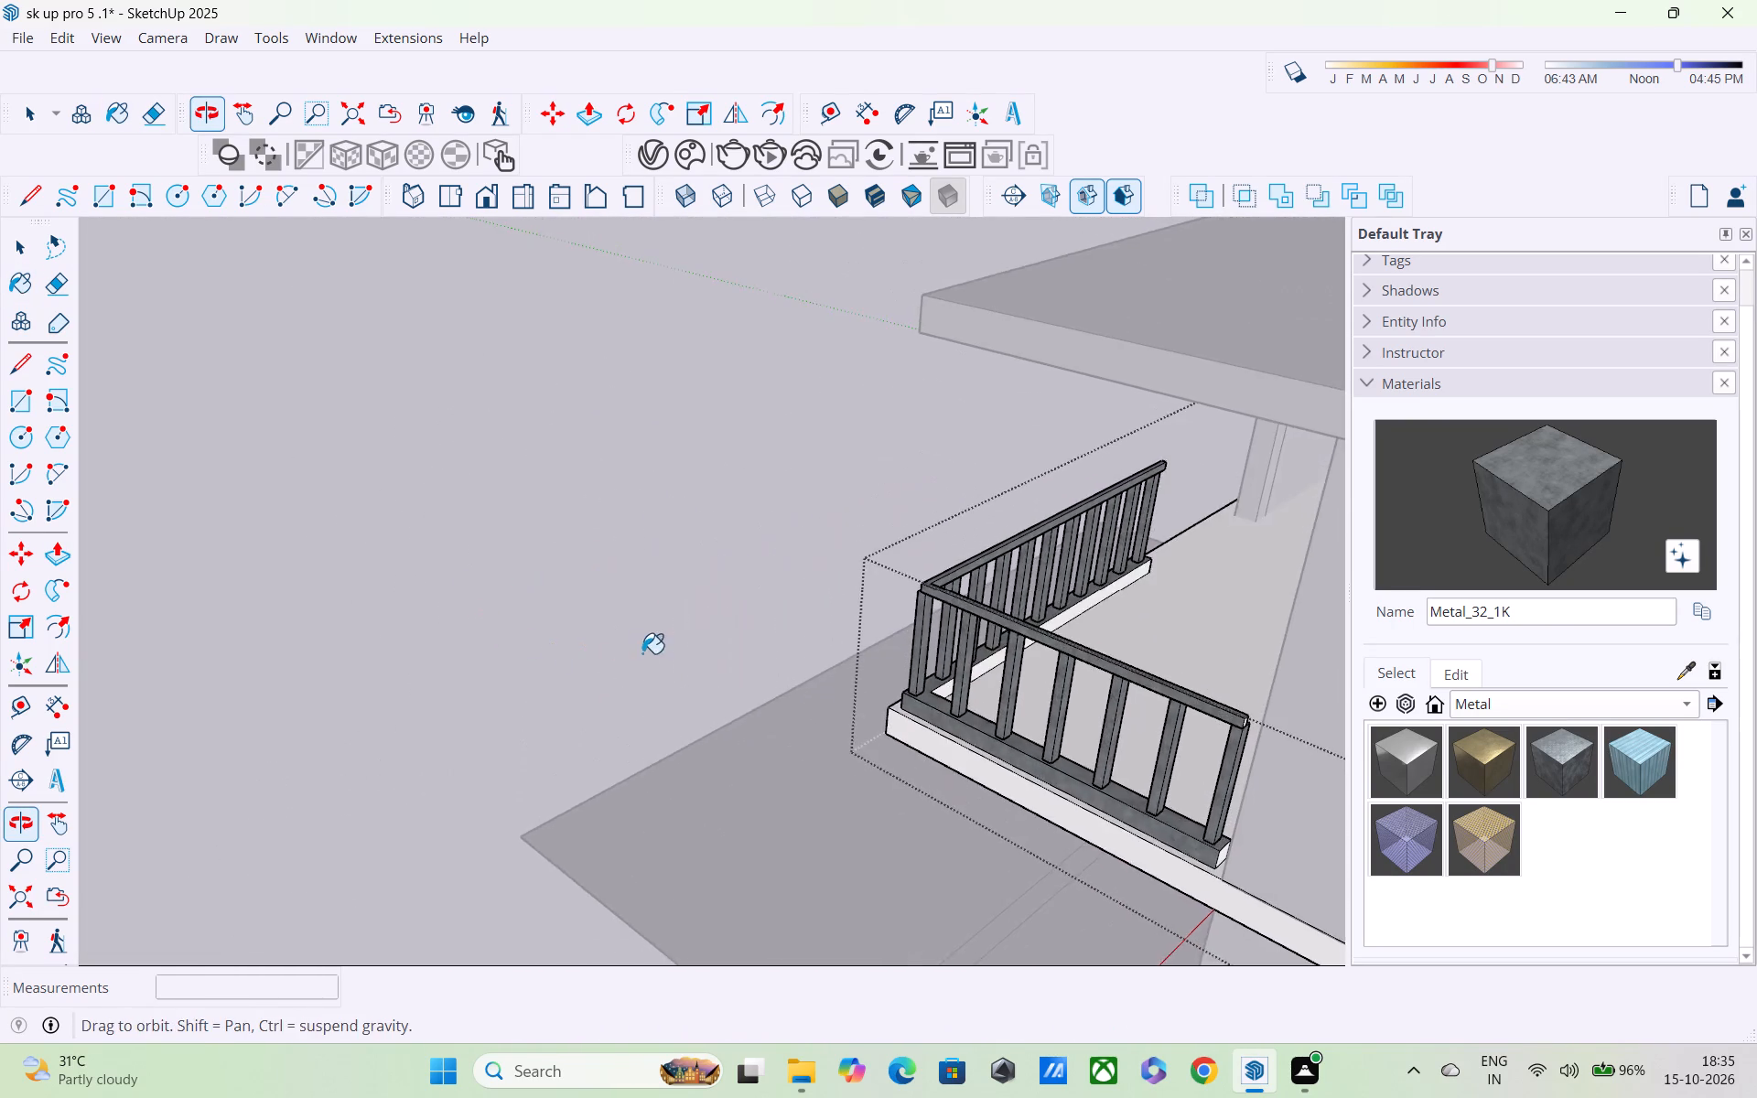
scroll(669, 639, "down", 1)
middle_click_drag(764, 649, 1314, 660)
scroll(971, 396, "down", 4)
middle_click_drag(916, 436, 1274, 546)
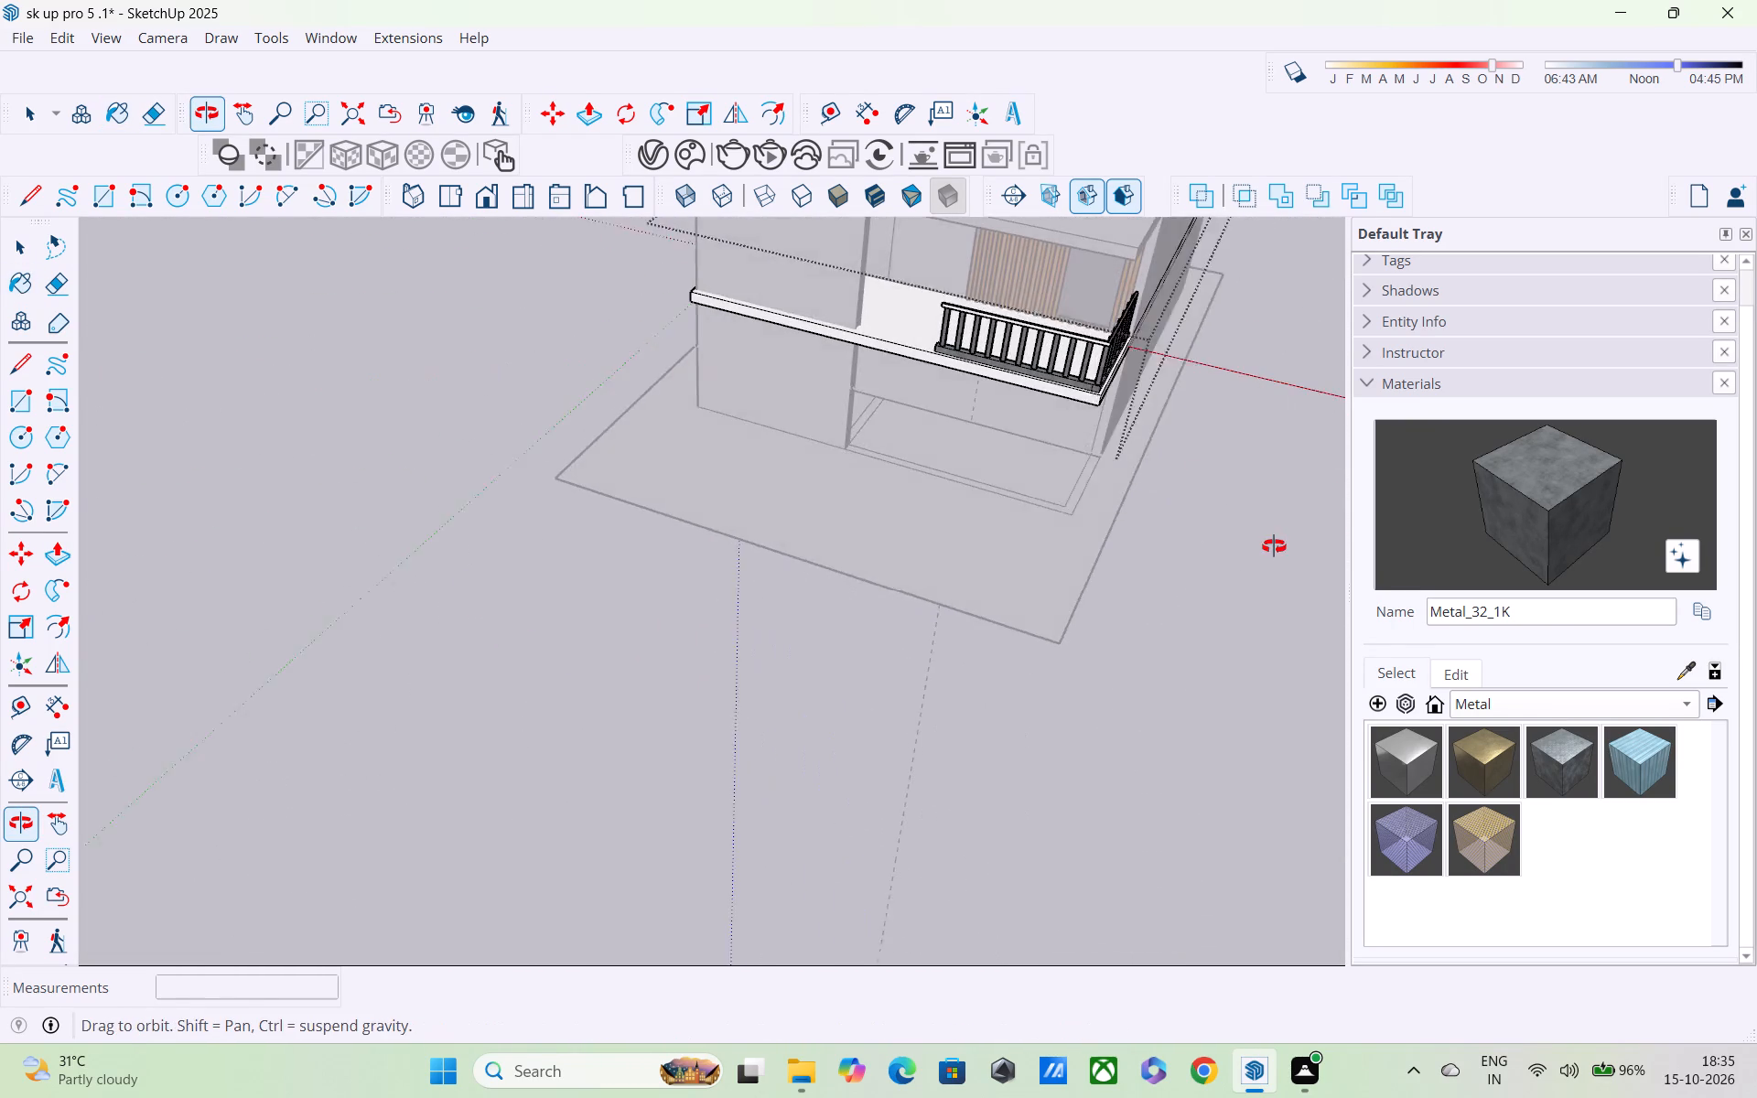
middle_click_drag(1274, 546, 1266, 524)
middle_click_drag(1009, 273, 1131, 394)
scroll(1086, 318, "up", 10)
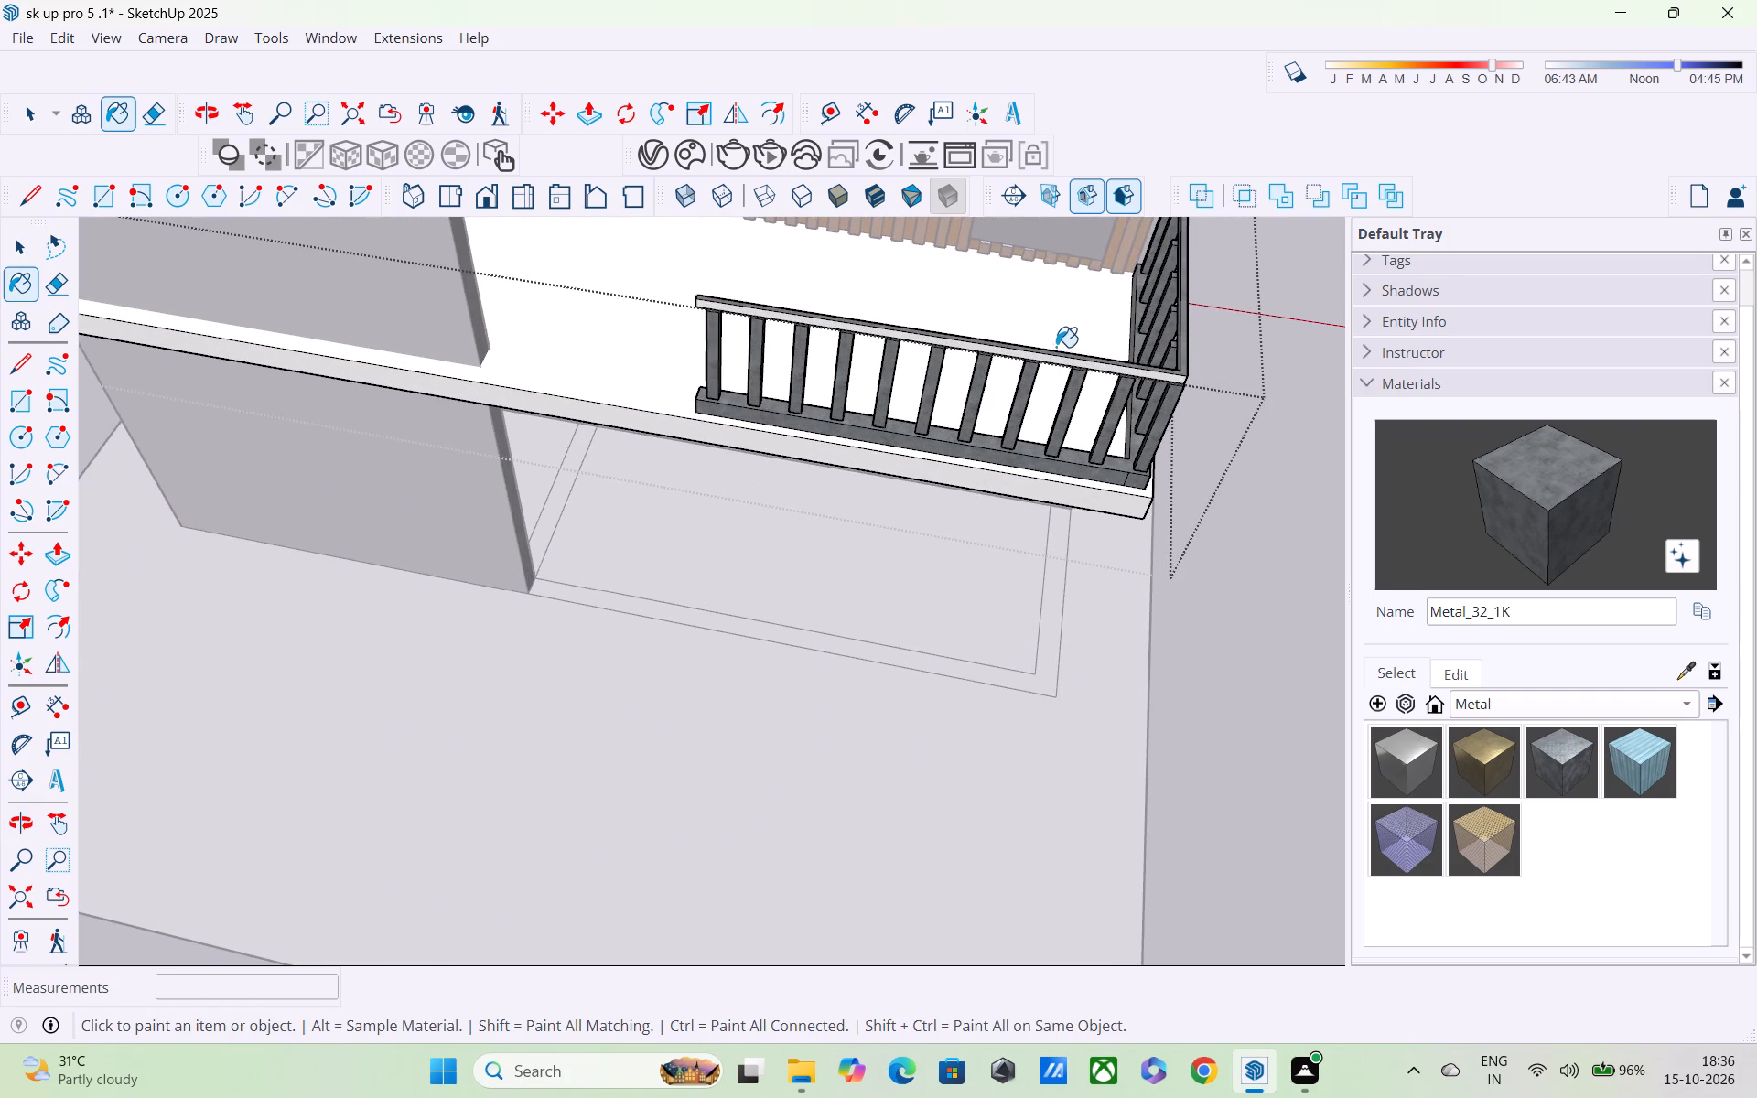
middle_click_drag(1030, 377, 1029, 278)
scroll(1019, 242, "up", 5)
left_click(1018, 258)
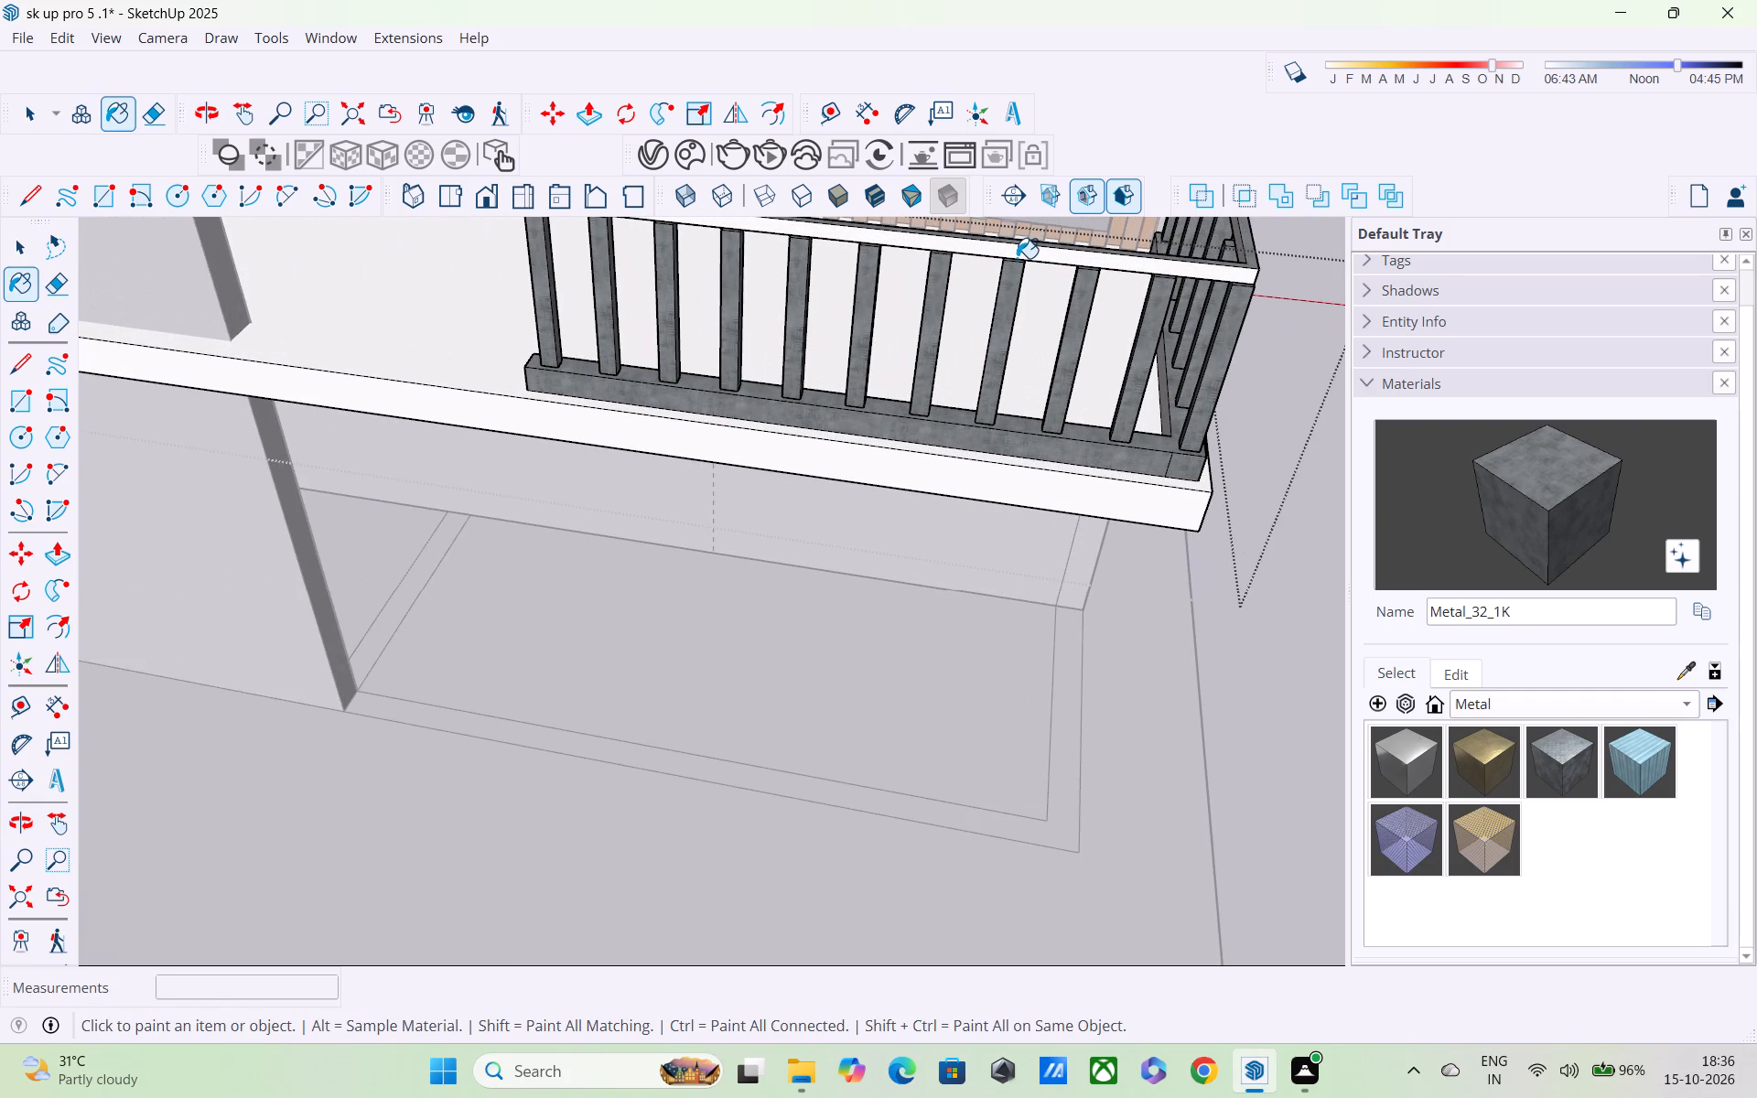
left_click(1015, 252)
Apply the Metal_32_1K material to the front curb's exposed end face and the short side curb's inner face.
scroll(1014, 252, "down", 4)
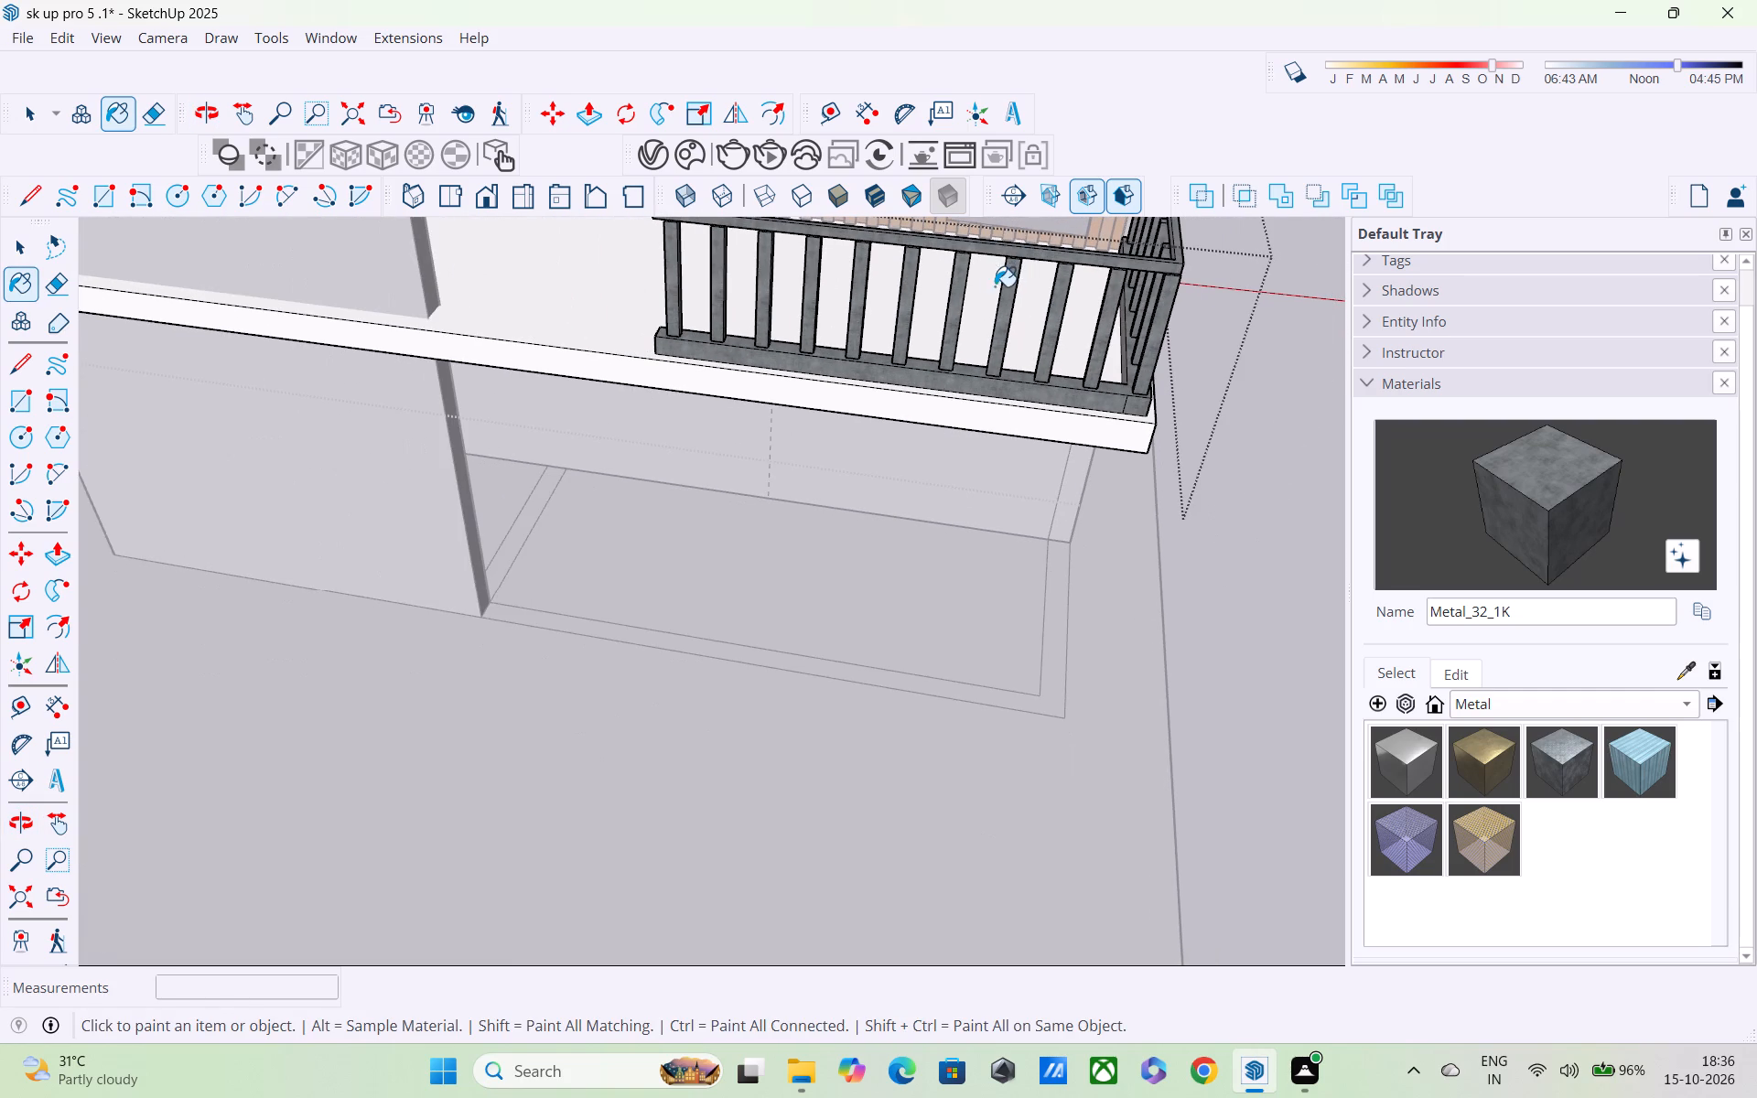
middle_click_drag(975, 291, 1010, 488, "shift")
scroll(1116, 404, "up", 5)
middle_click_drag(992, 426, 873, 526)
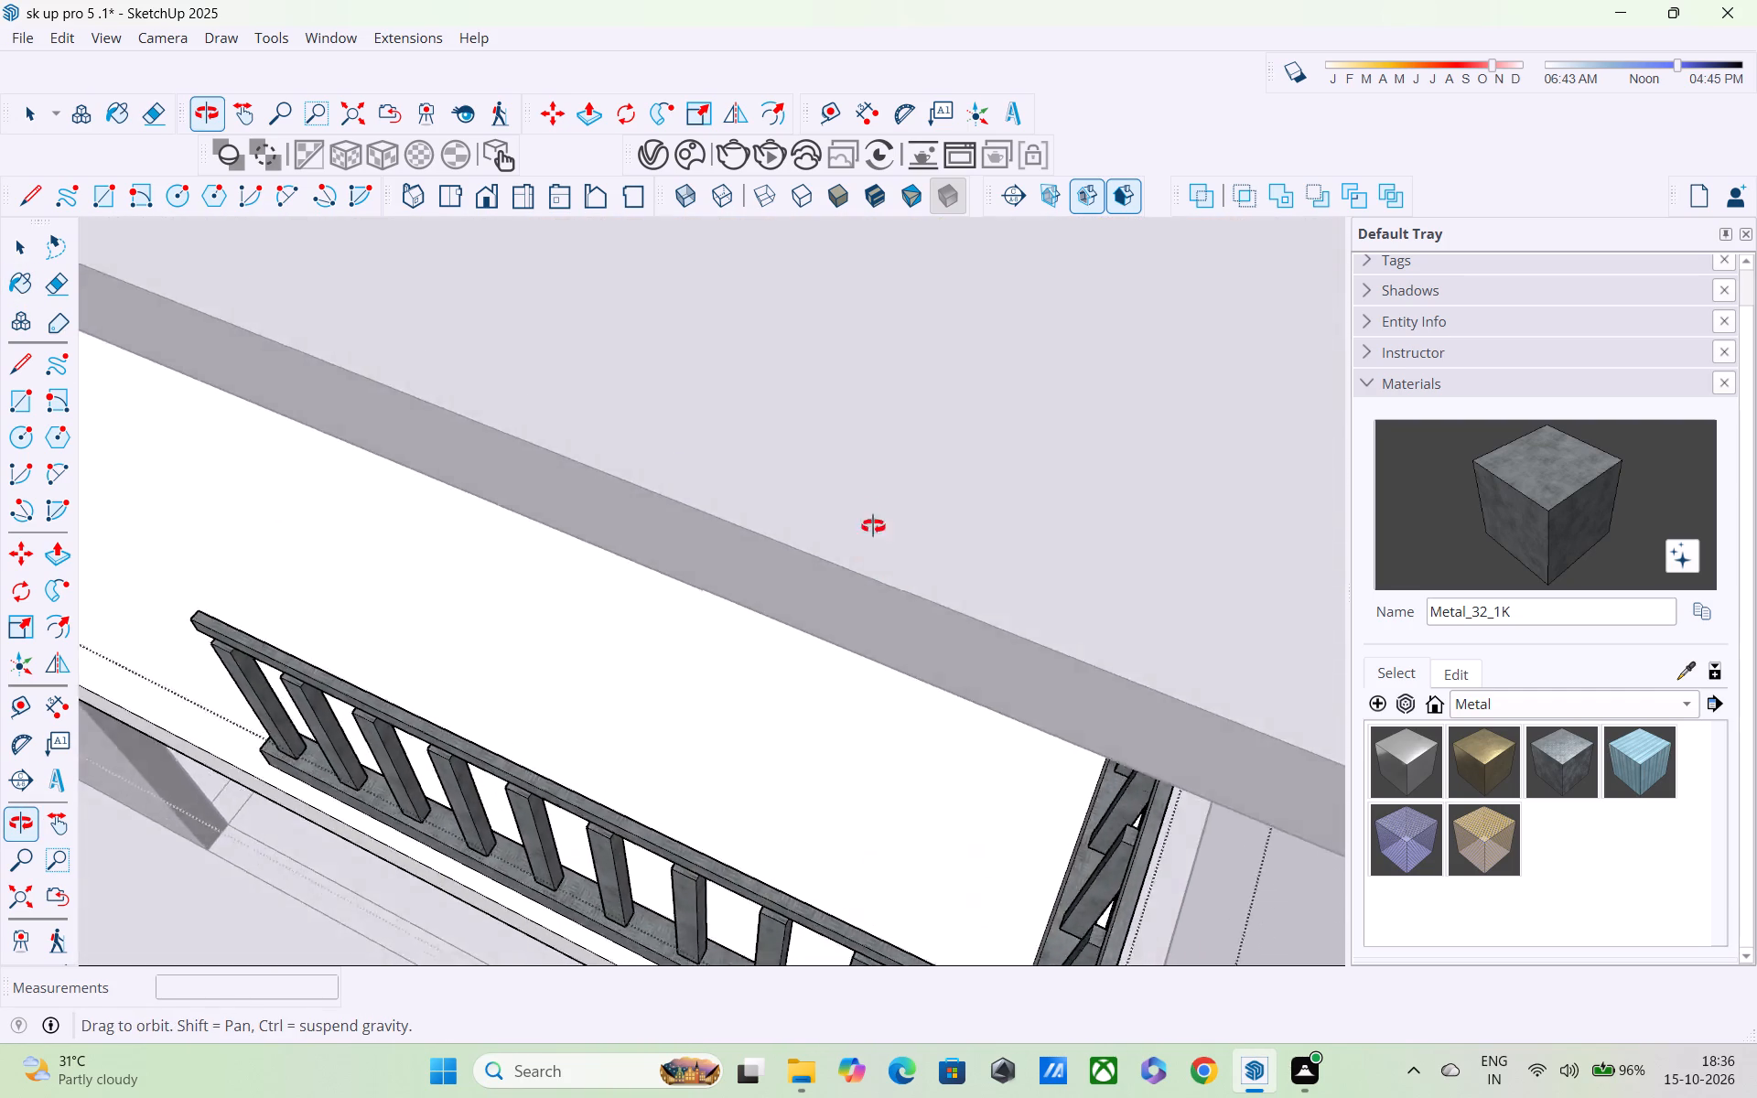
middle_click_drag(873, 526, 805, 461)
scroll(450, 585, "up", 4)
middle_click_drag(406, 562, 333, 579)
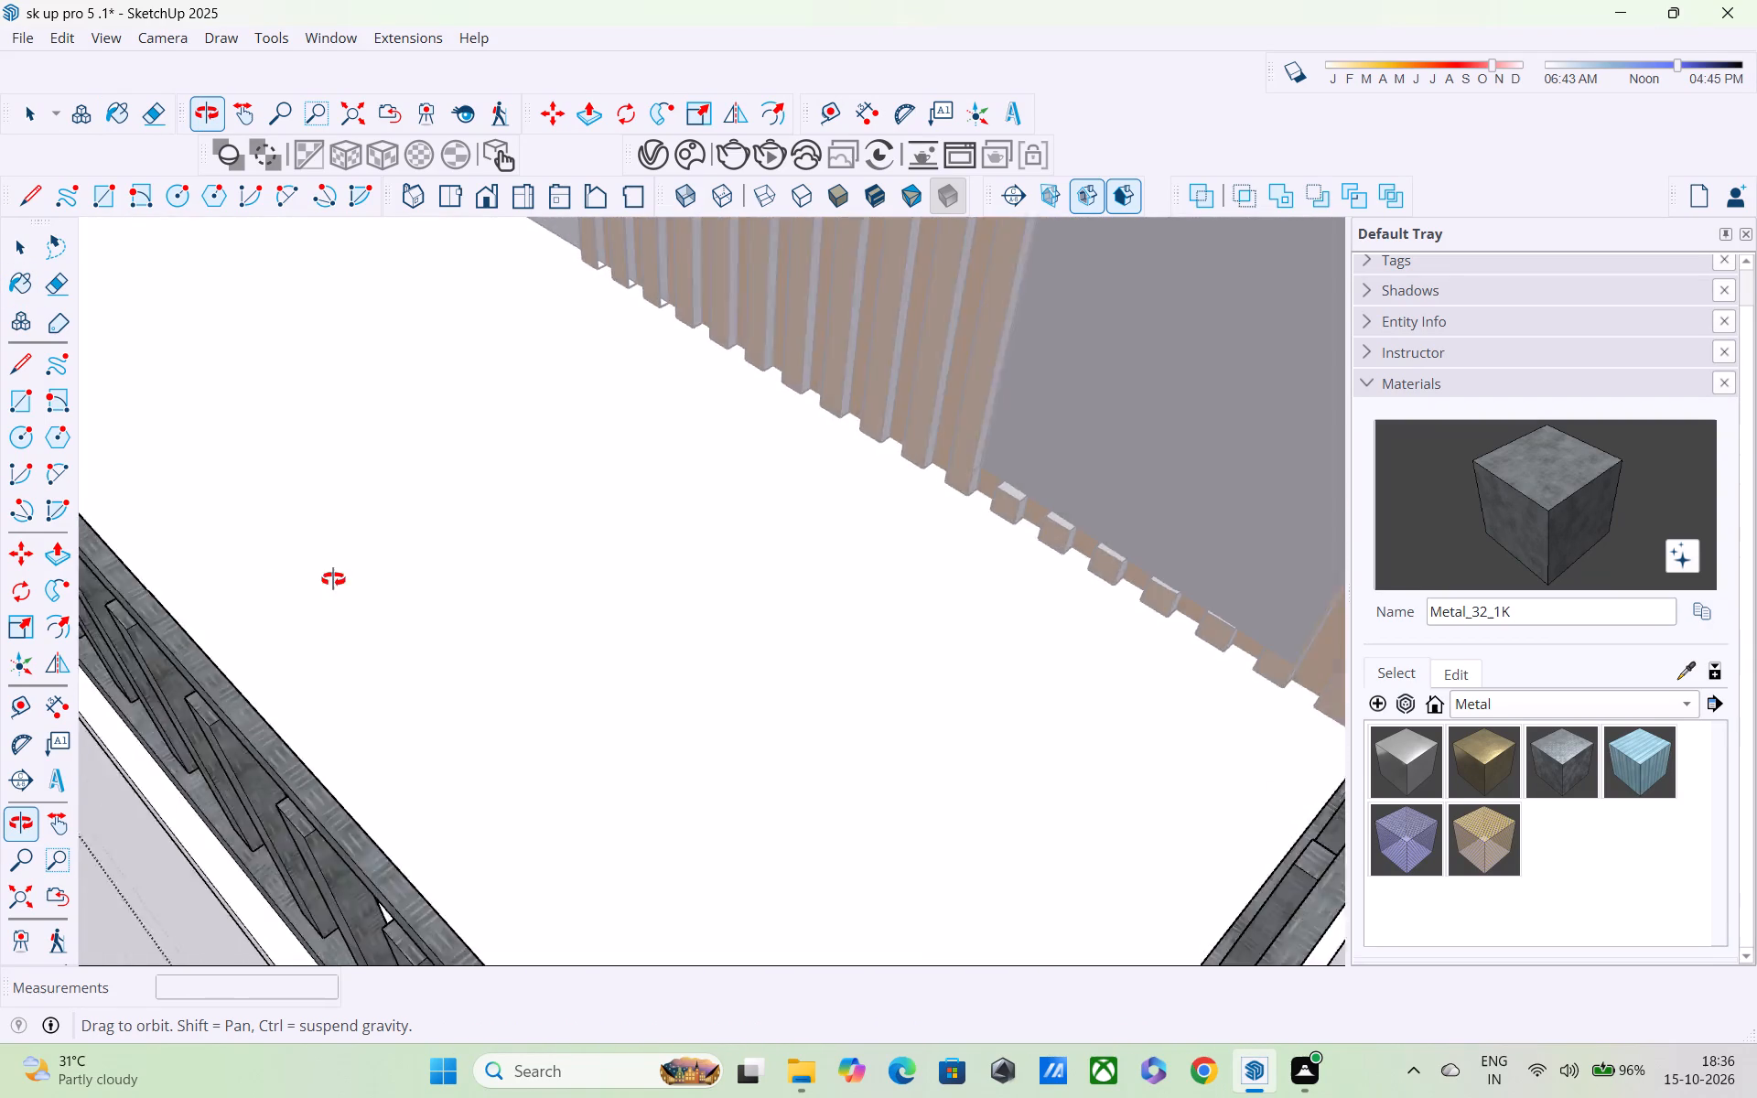
middle_click_drag(333, 579, 183, 526)
scroll(185, 526, "up", 1)
scroll(189, 531, "down", 5)
middle_click_drag(361, 664, 384, 675)
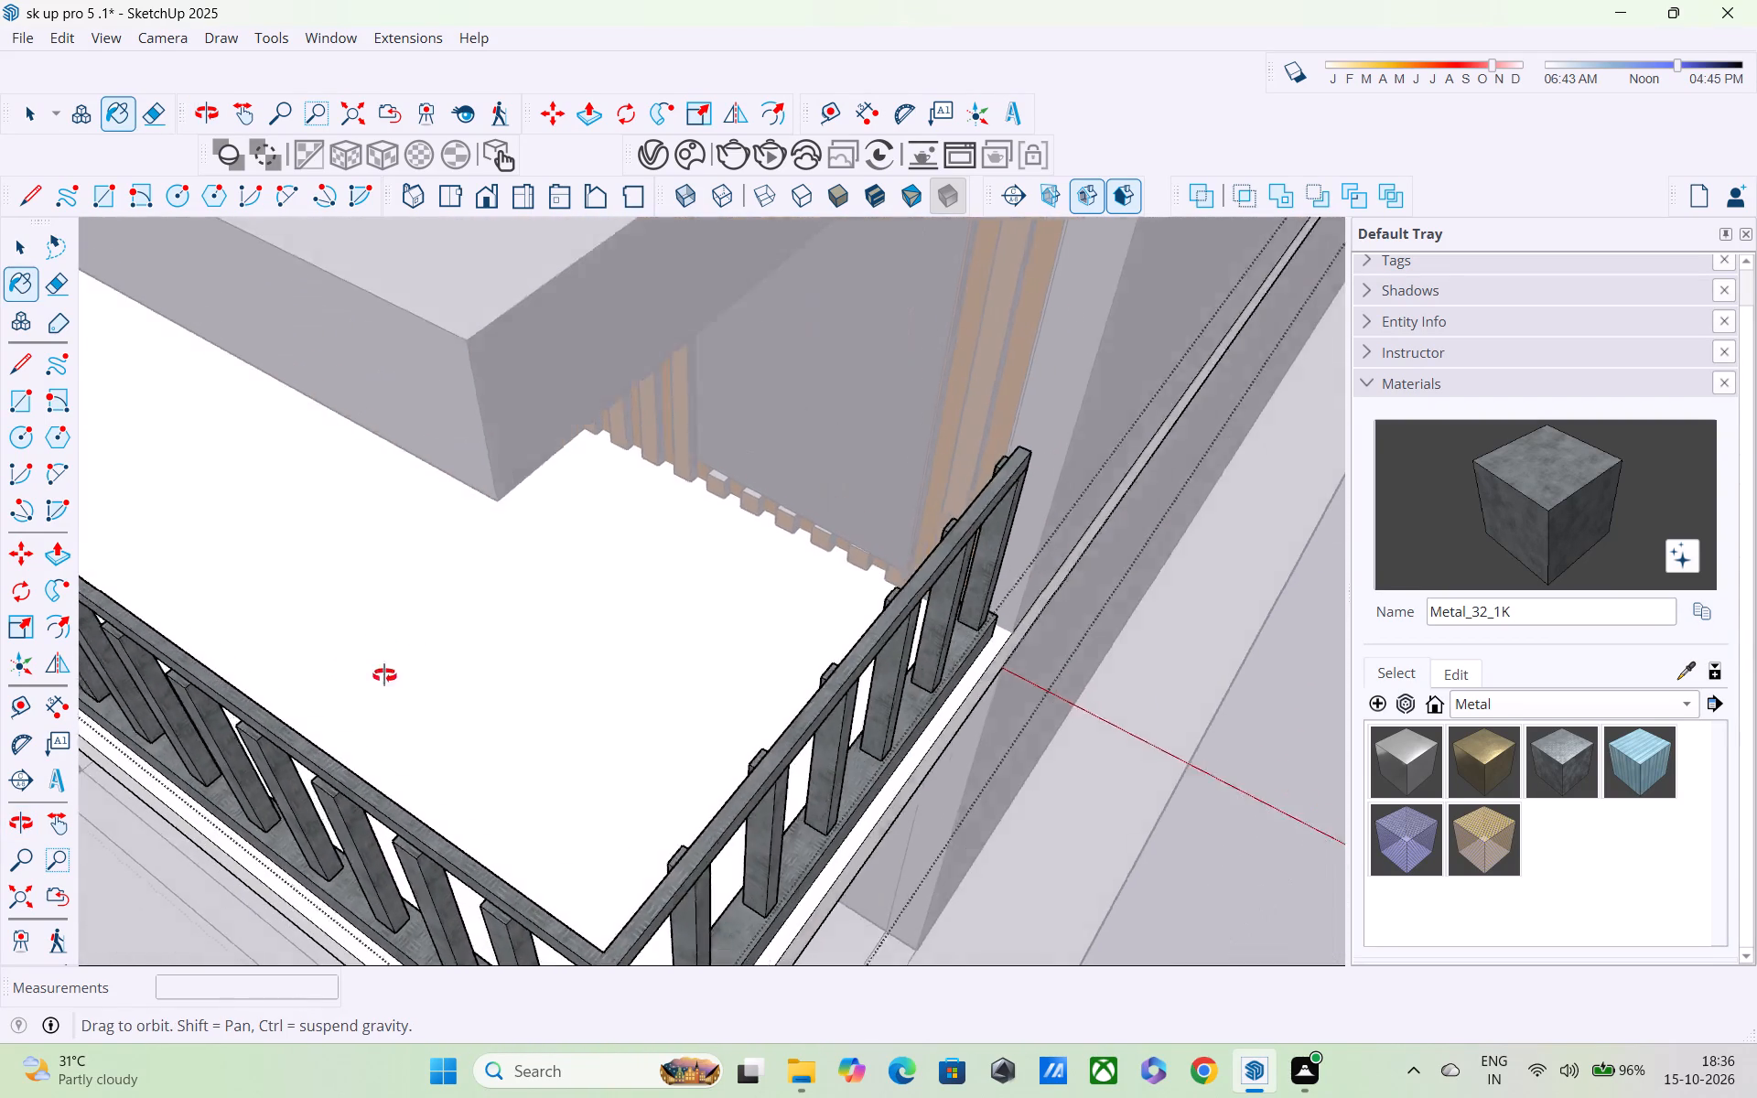
middle_click_drag(384, 675, 998, 514)
scroll(973, 584, "up", 4)
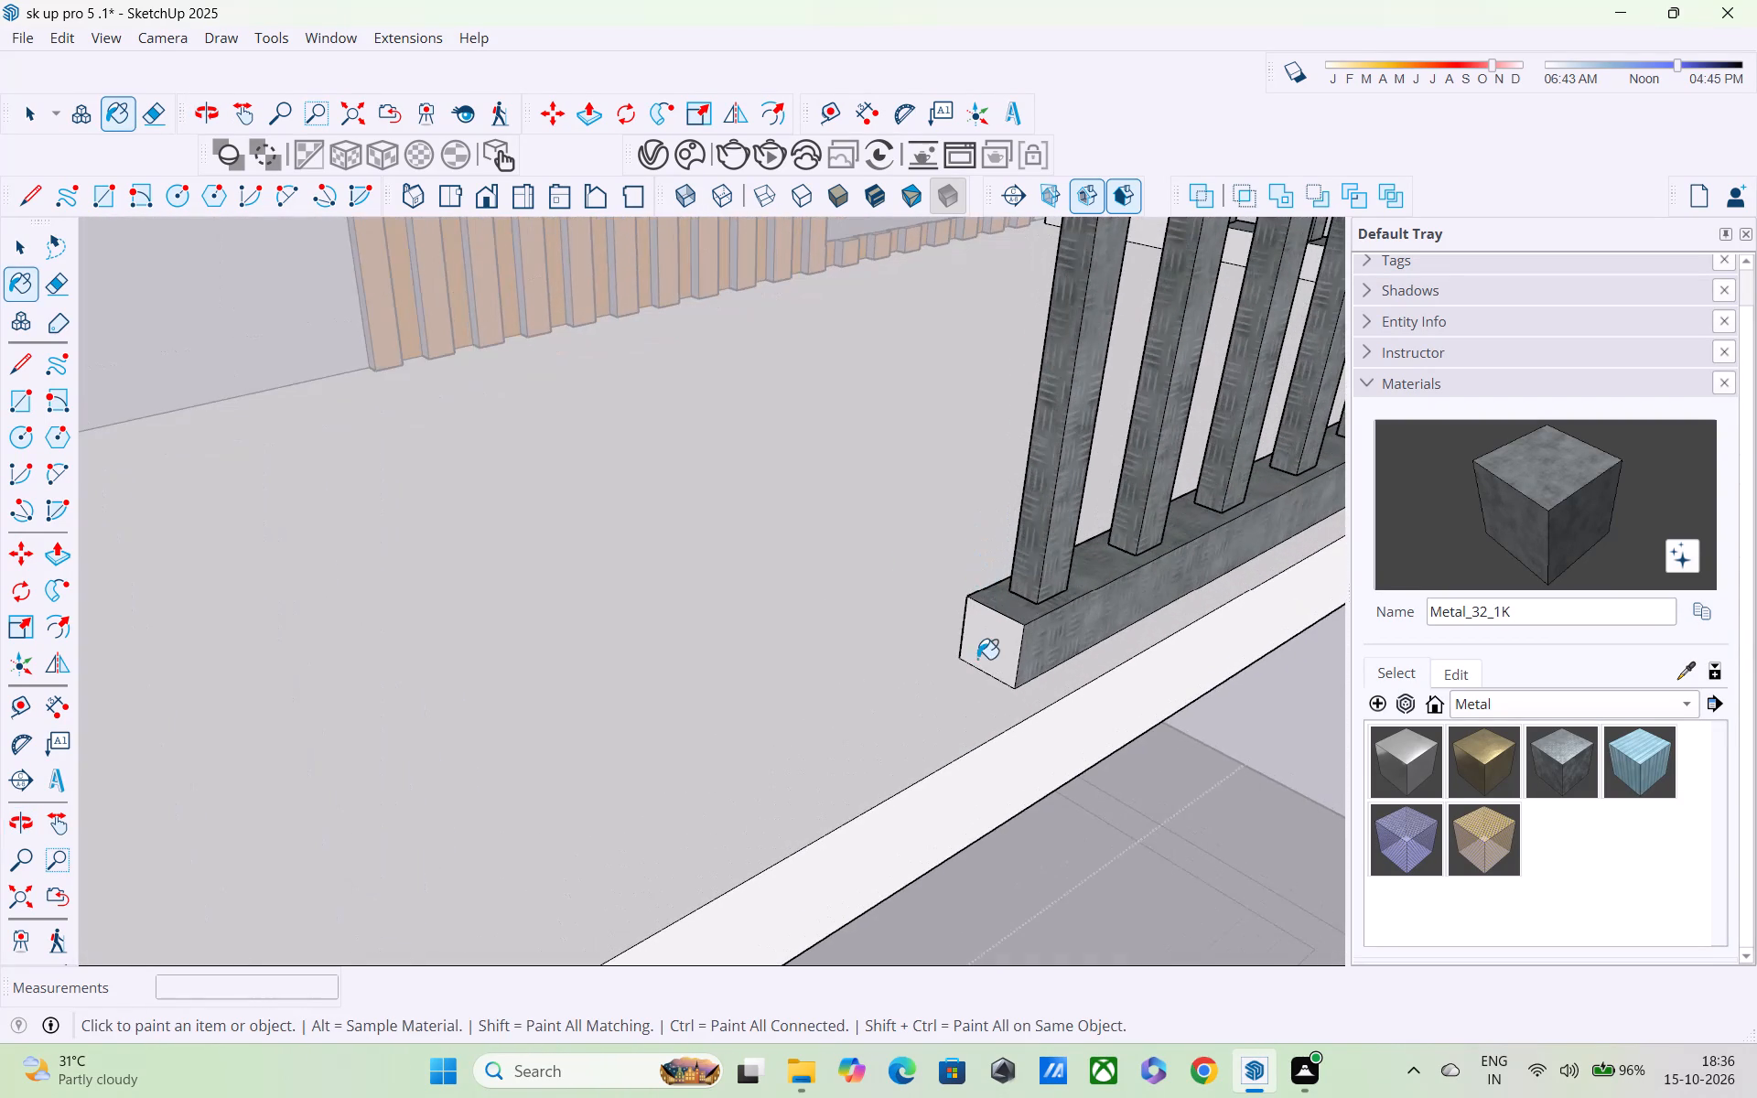
left_click(983, 640)
middle_click_drag(972, 609, 1157, 581)
scroll(1002, 519, "down", 2)
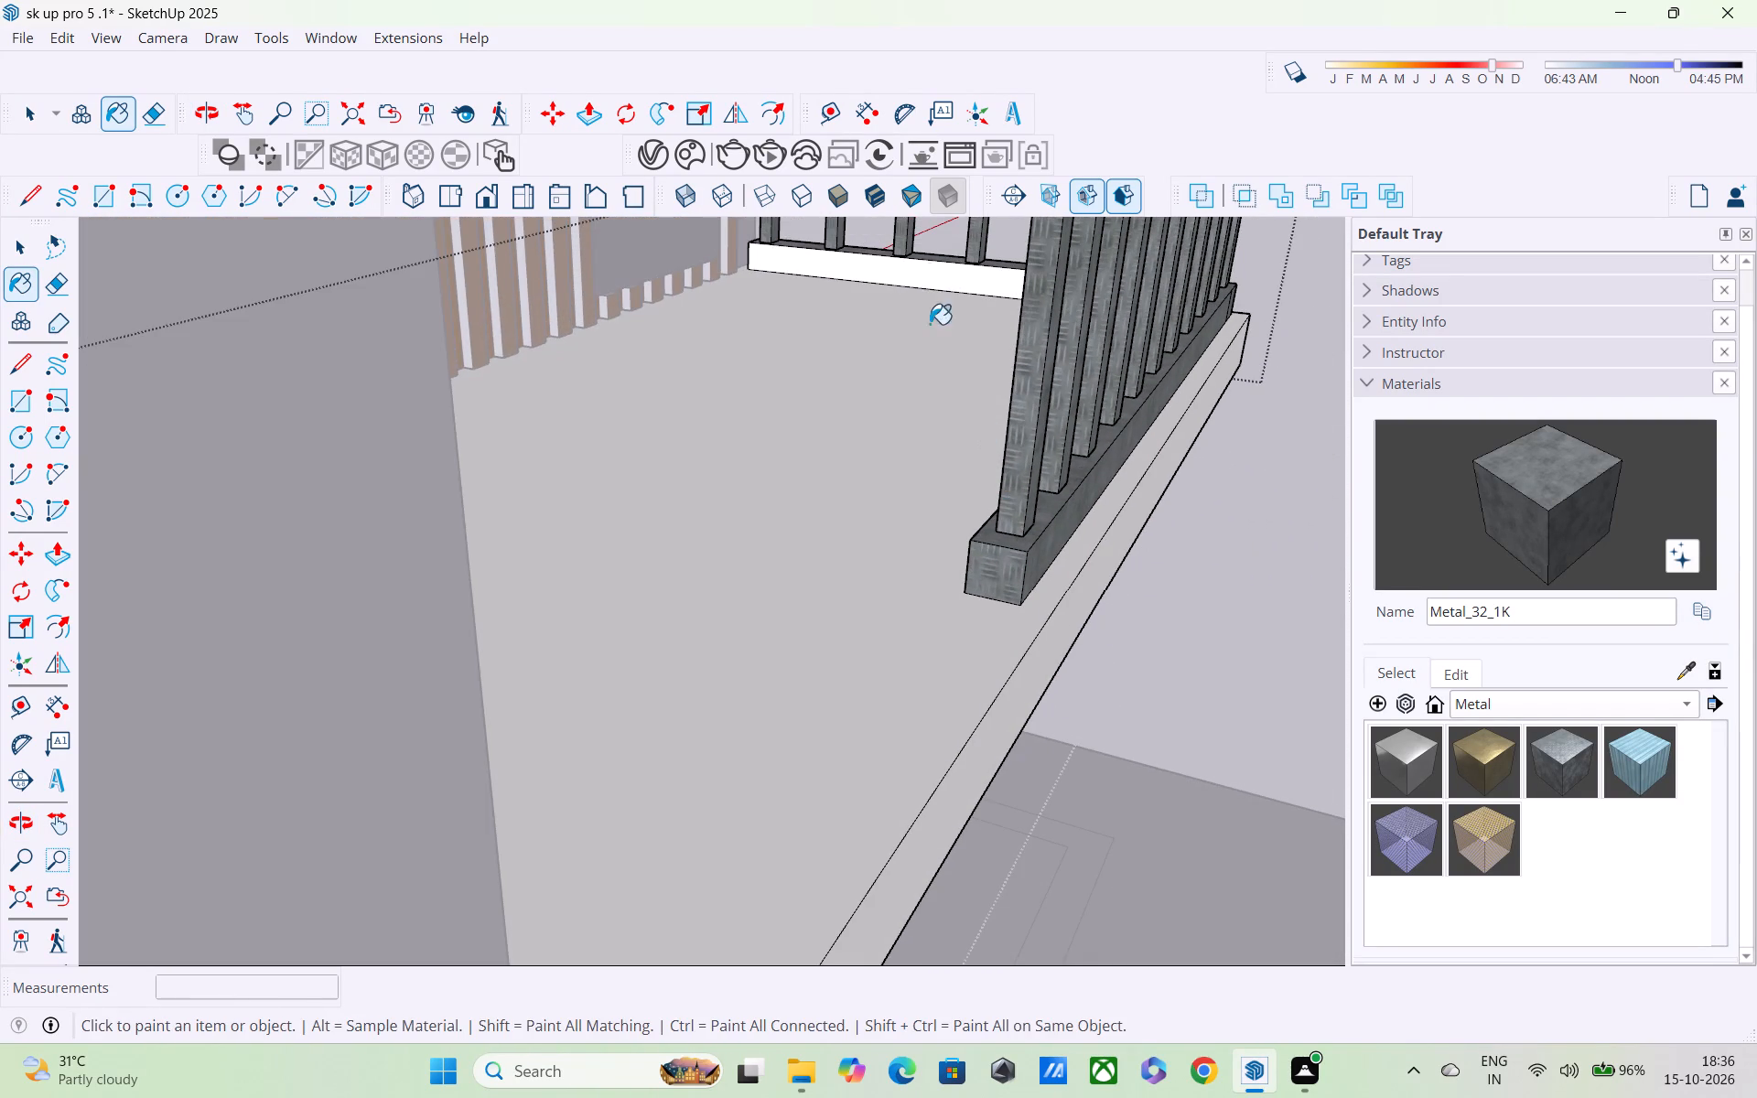
left_click(913, 270)
middle_click_drag(976, 368, 1111, 419)
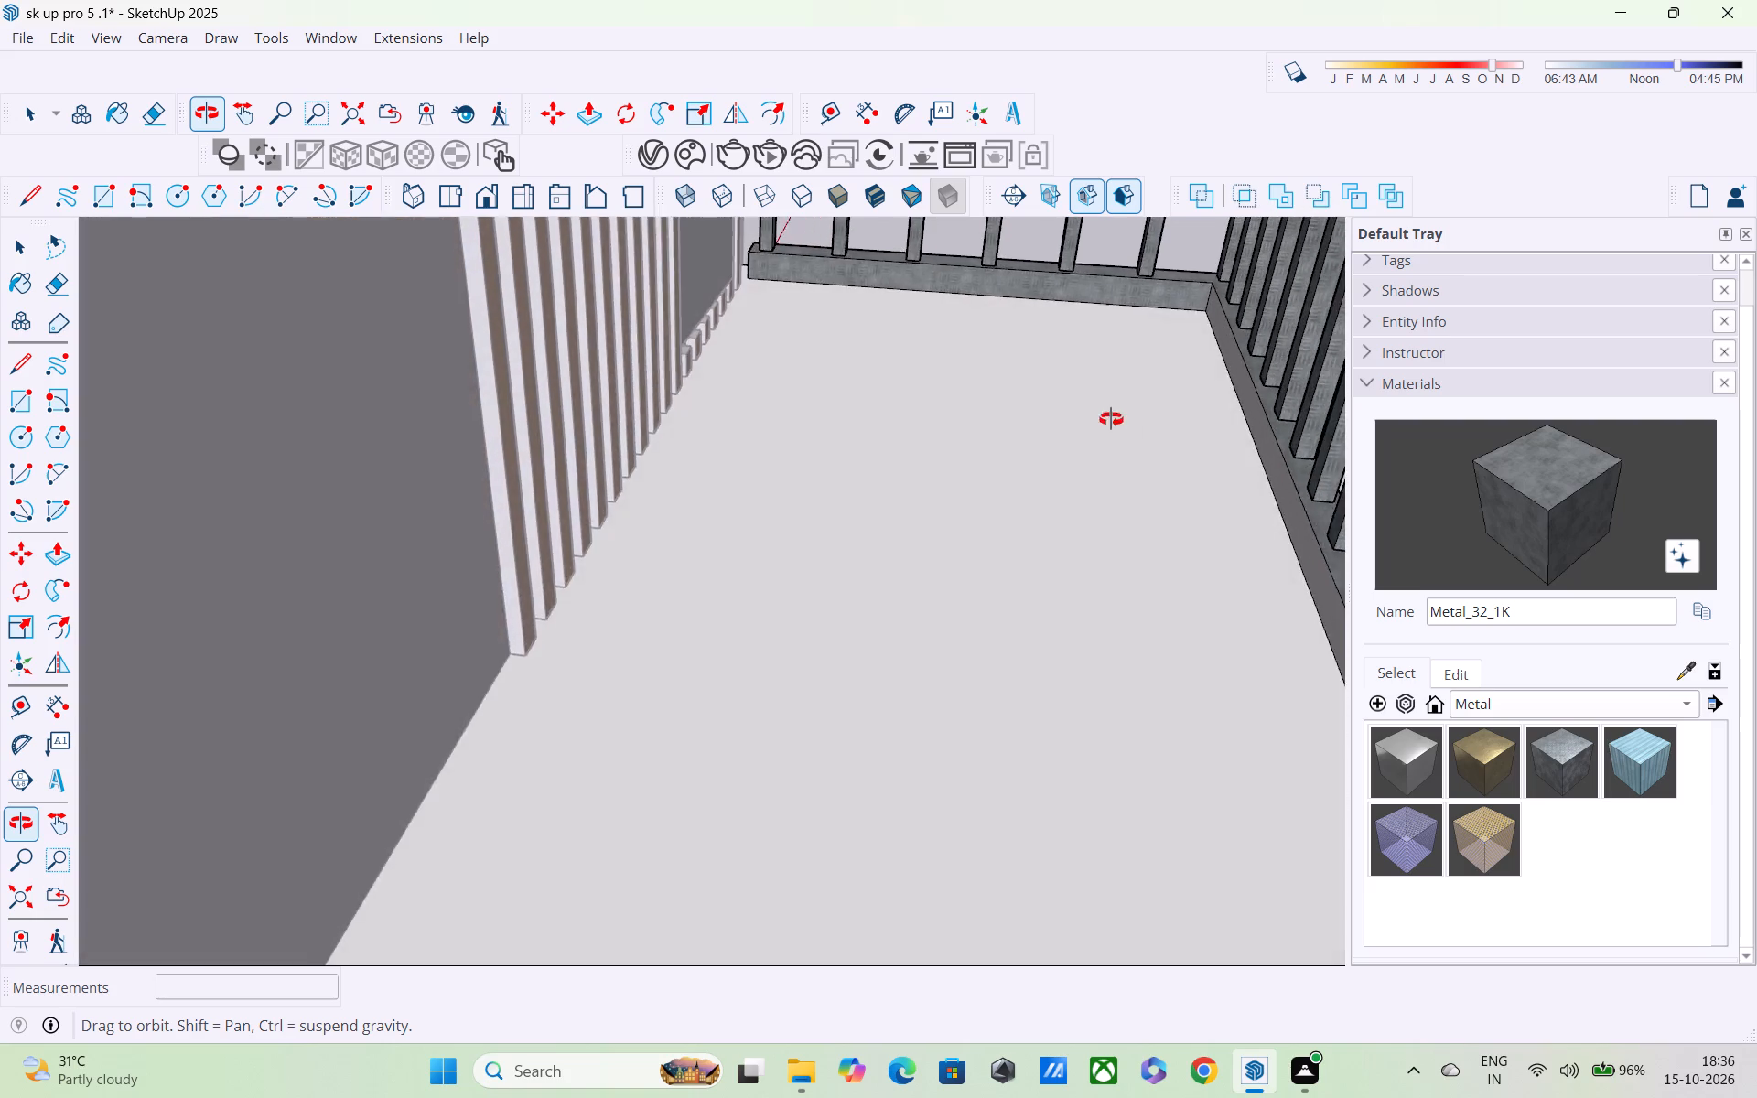
Apply the Metal_32_1K material to the exposed end face of the front handrail and close the balcony slab group.
middle_click_drag(1111, 419, 970, 400)
scroll(988, 308, "up", 3)
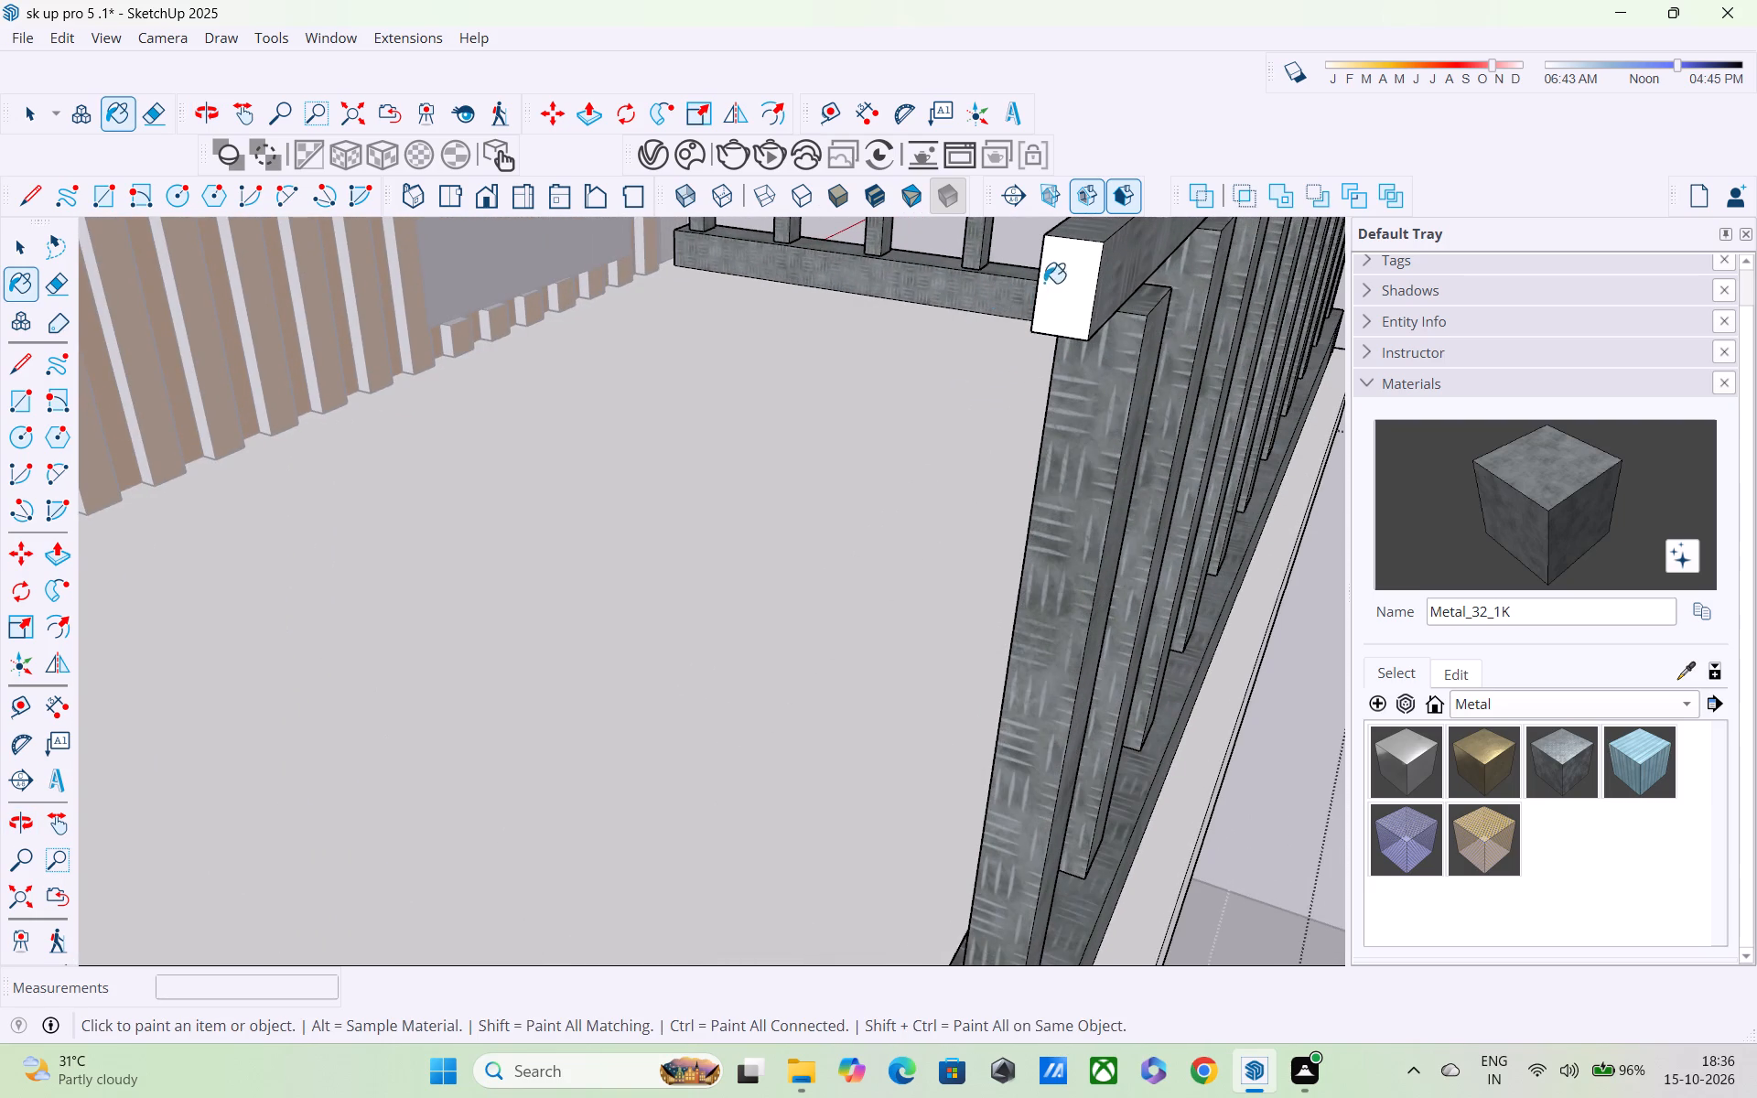
left_click(1056, 277)
scroll(1057, 278, "down", 8)
scroll(1068, 305, "up", 1)
scroll(1070, 309, "down", 1)
middle_click_drag(1083, 374, 520, 354)
scroll(520, 354, "up", 1)
scroll(520, 354, "down", 5)
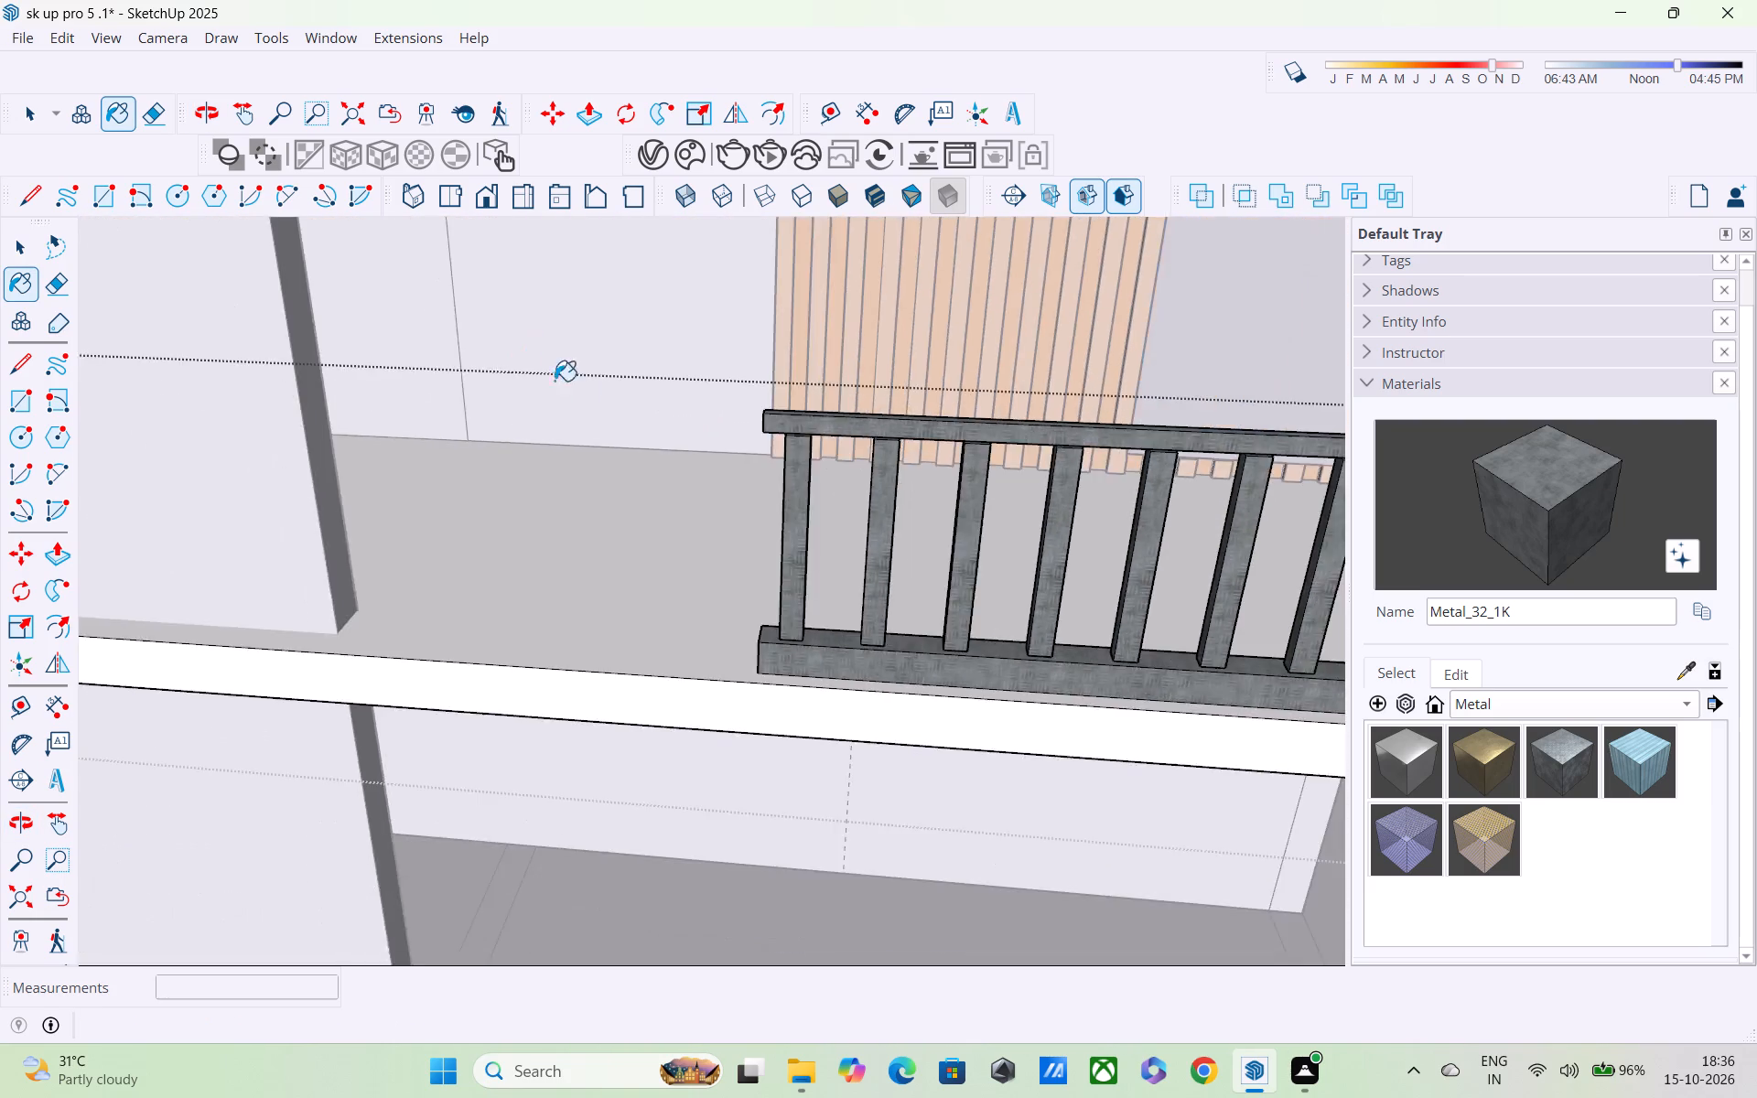
scroll(555, 381, "down", 8)
middle_click_drag(701, 497, 652, 406)
scroll(631, 442, "down", 4)
middle_click_drag(587, 479, 576, 411)
scroll(606, 482, "down", 4)
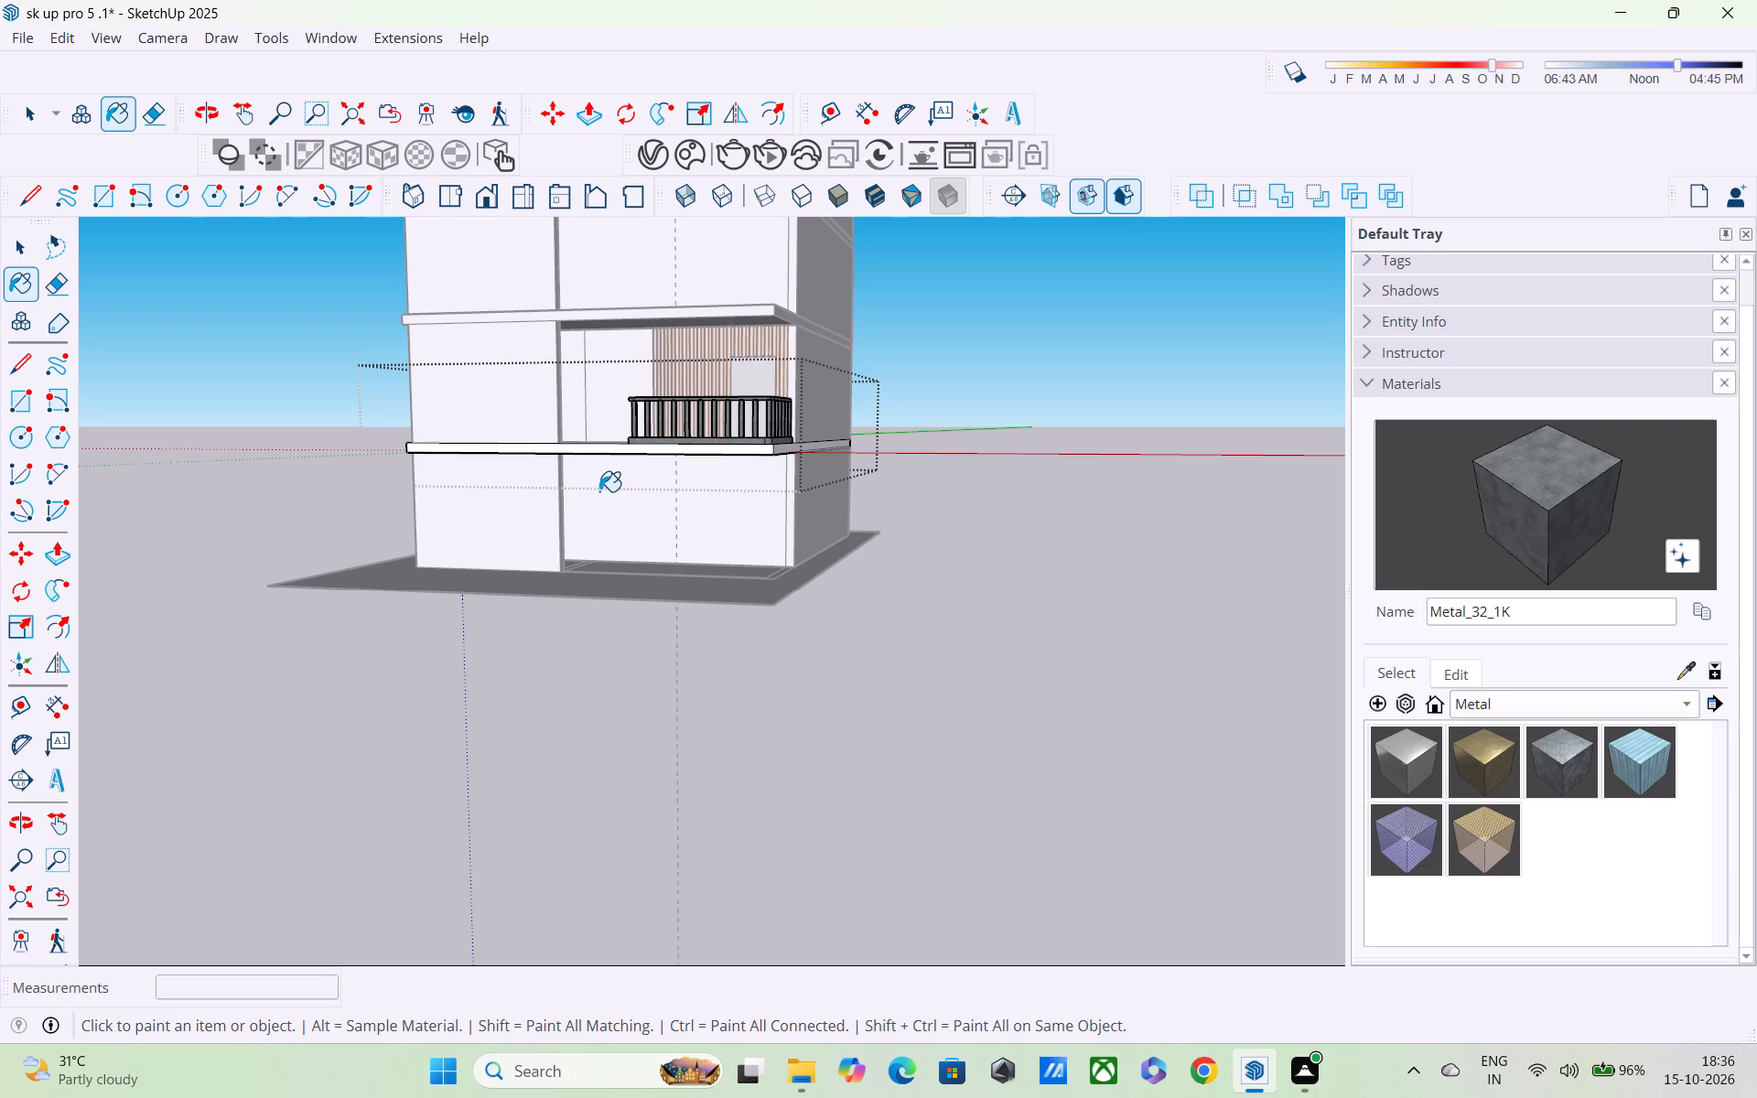
scroll(598, 490, "down", 1)
middle_click_drag(587, 494, 378, 591)
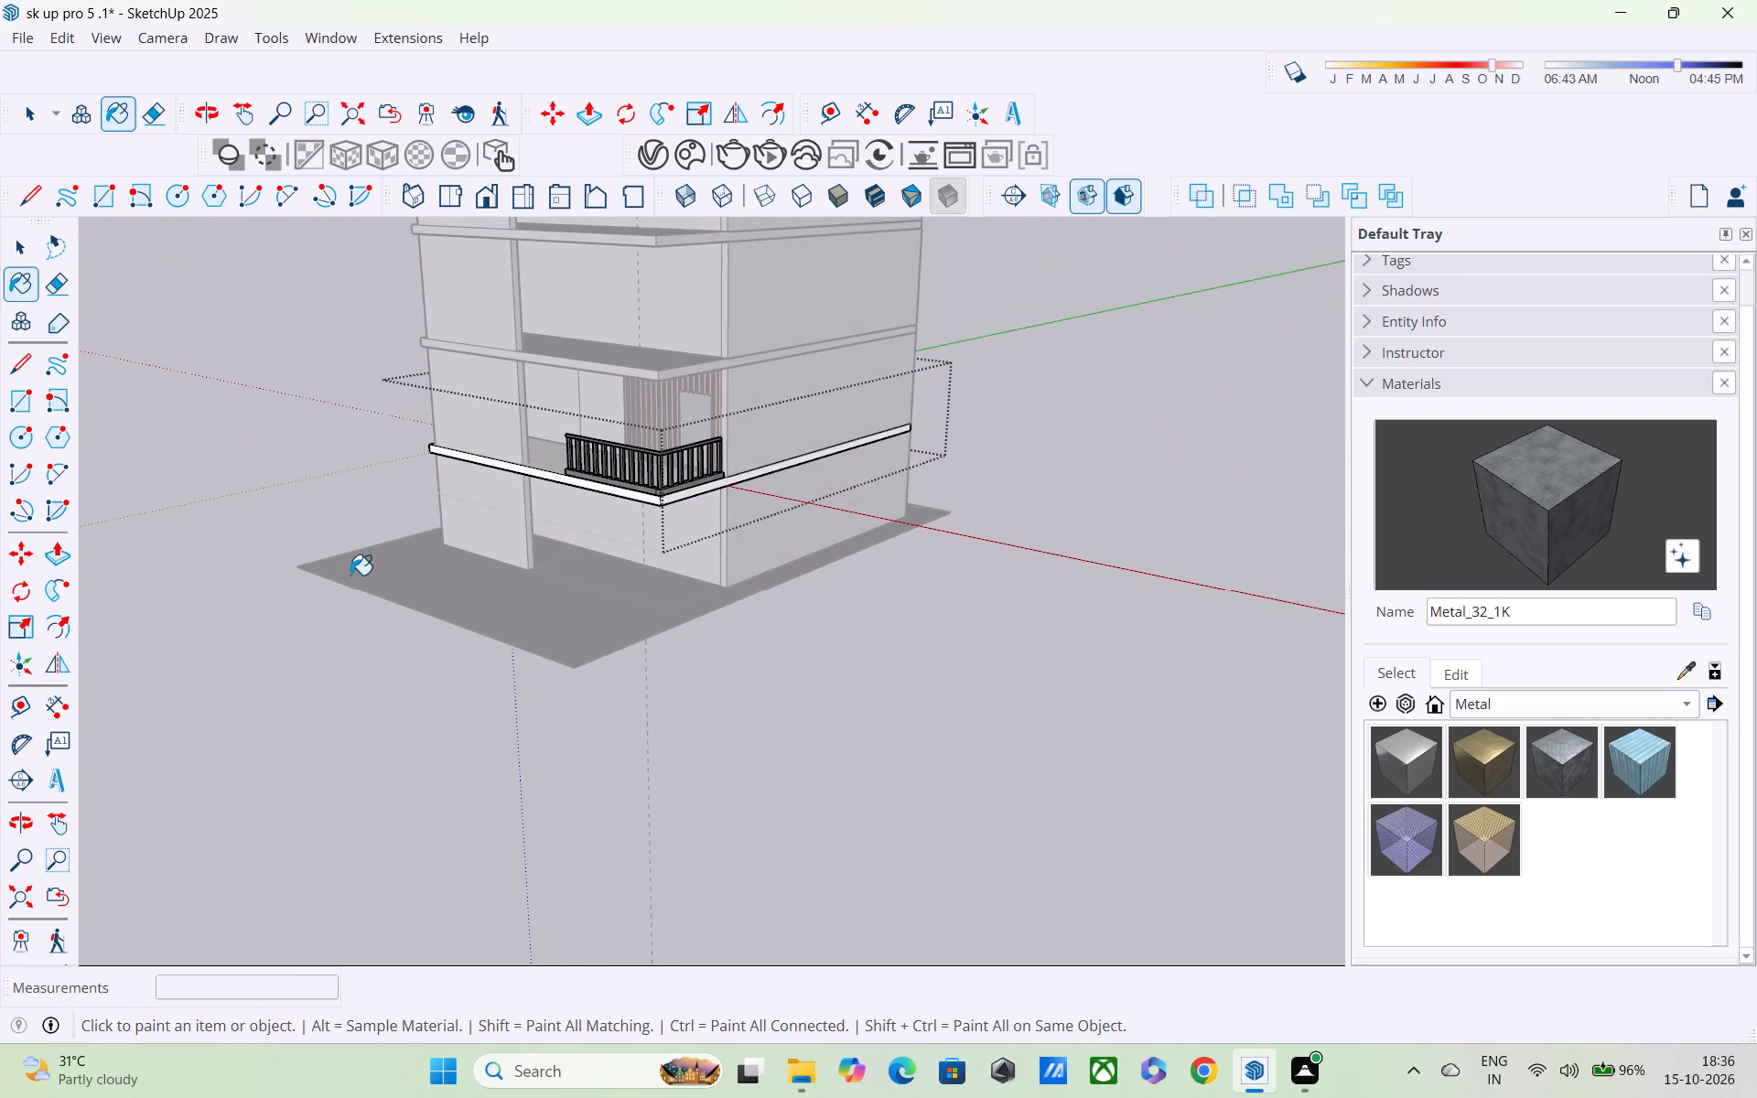
key("space")
left_click(1098, 409)
Open the second storey's balcony floor slab group for editing from its long side edge.
middle_click_drag(715, 451, 714, 457)
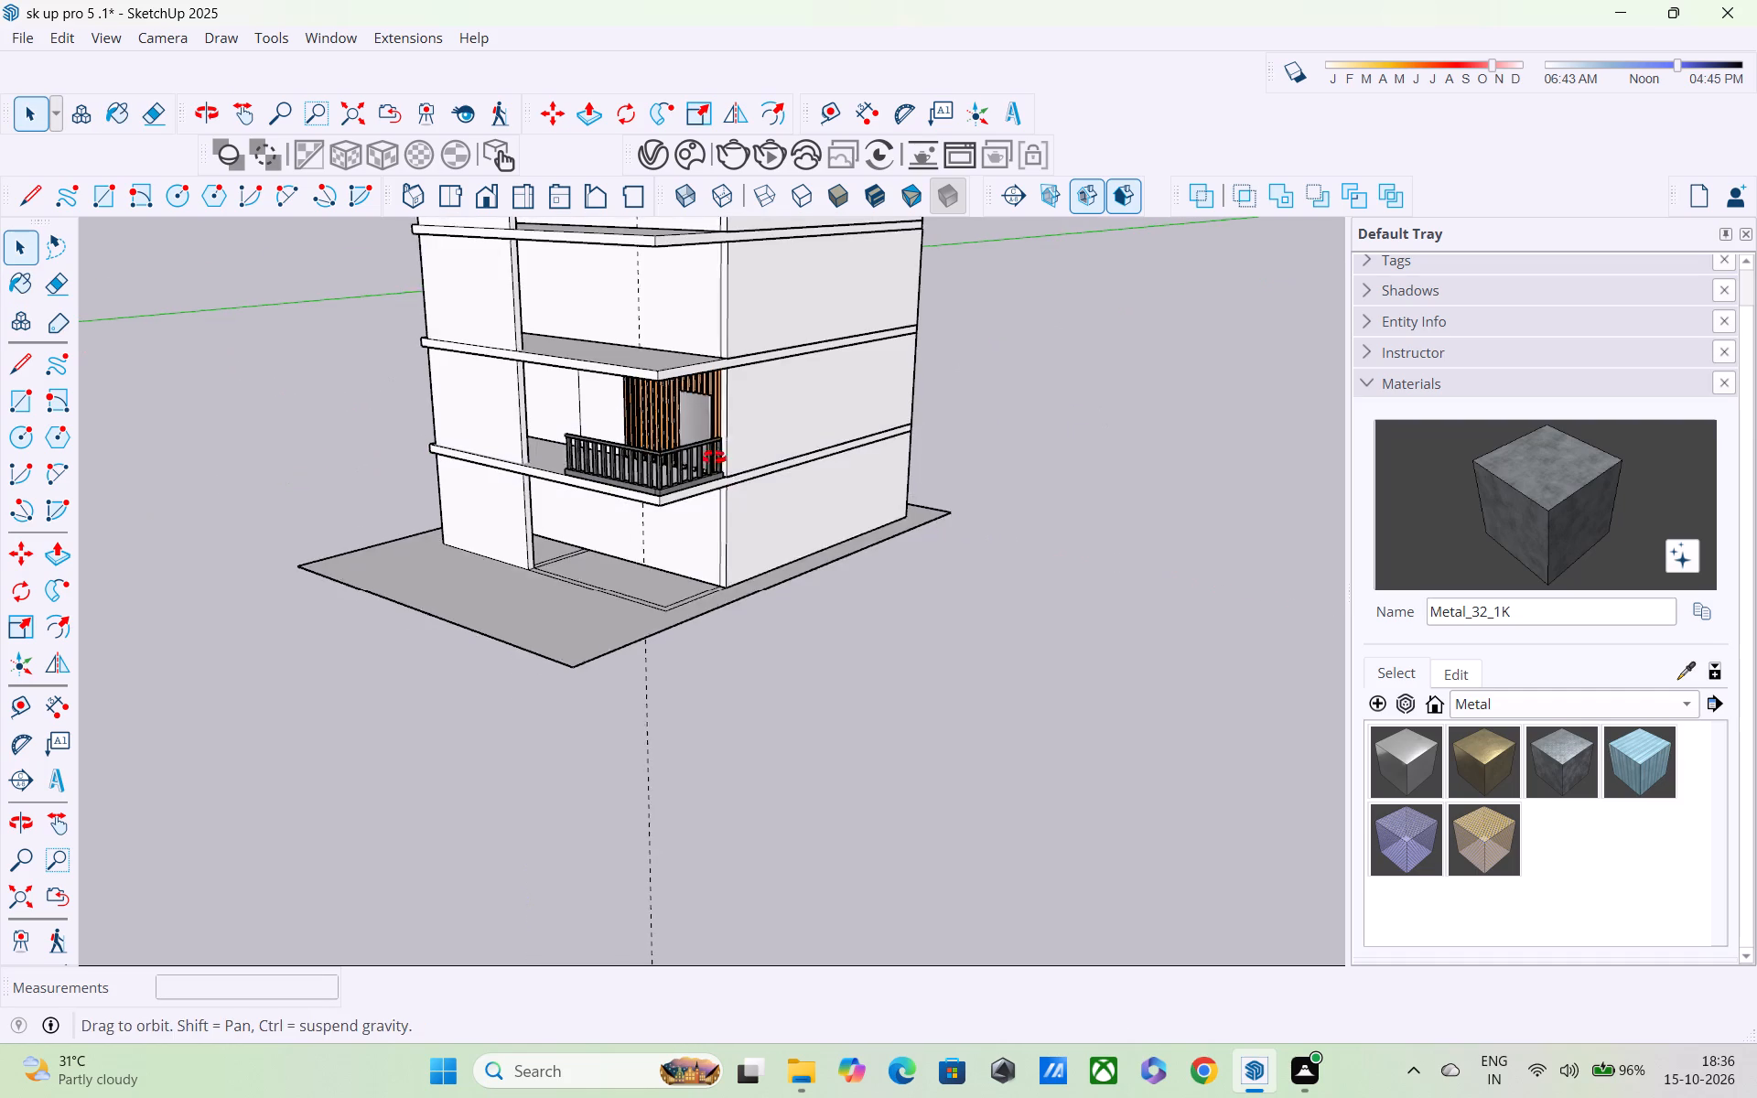
middle_click_drag(714, 457, 586, 510)
scroll(706, 440, "up", 5)
middle_click_drag(715, 438, 629, 396)
scroll(632, 435, "up", 5)
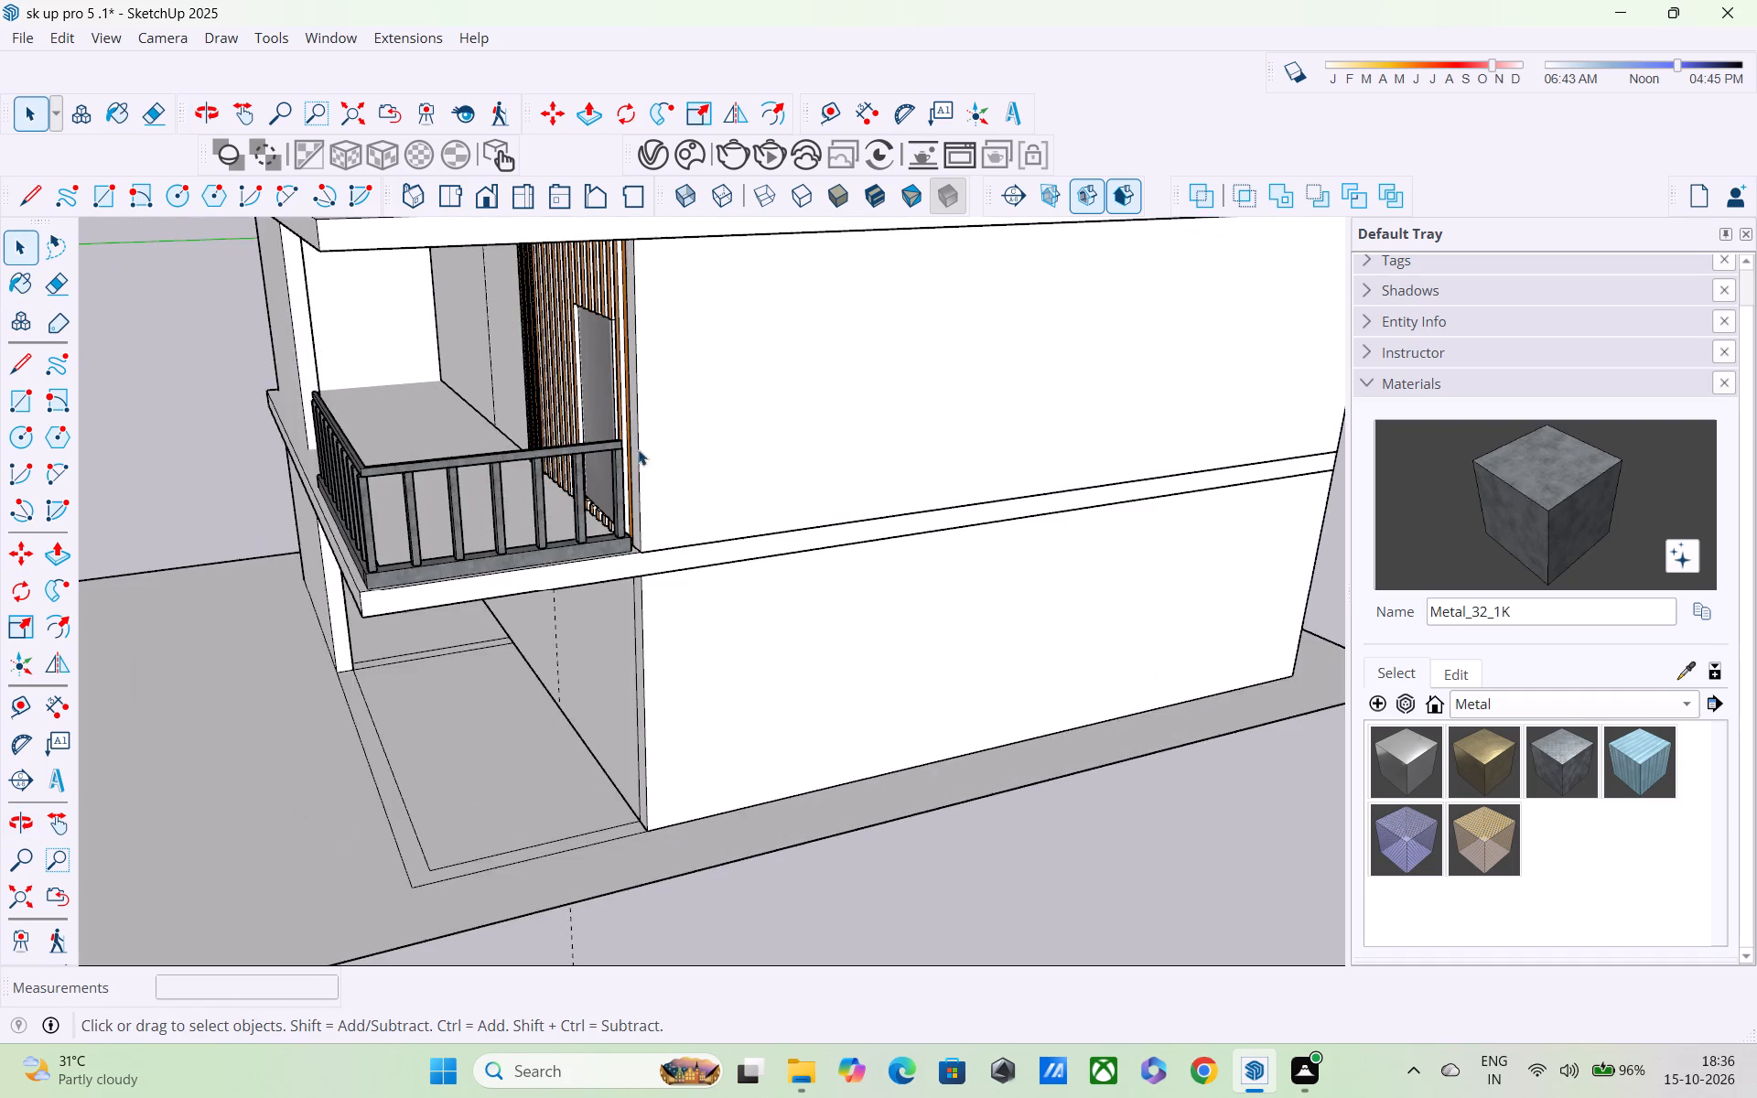
scroll(647, 468, "up", 10)
scroll(652, 496, "down", 9)
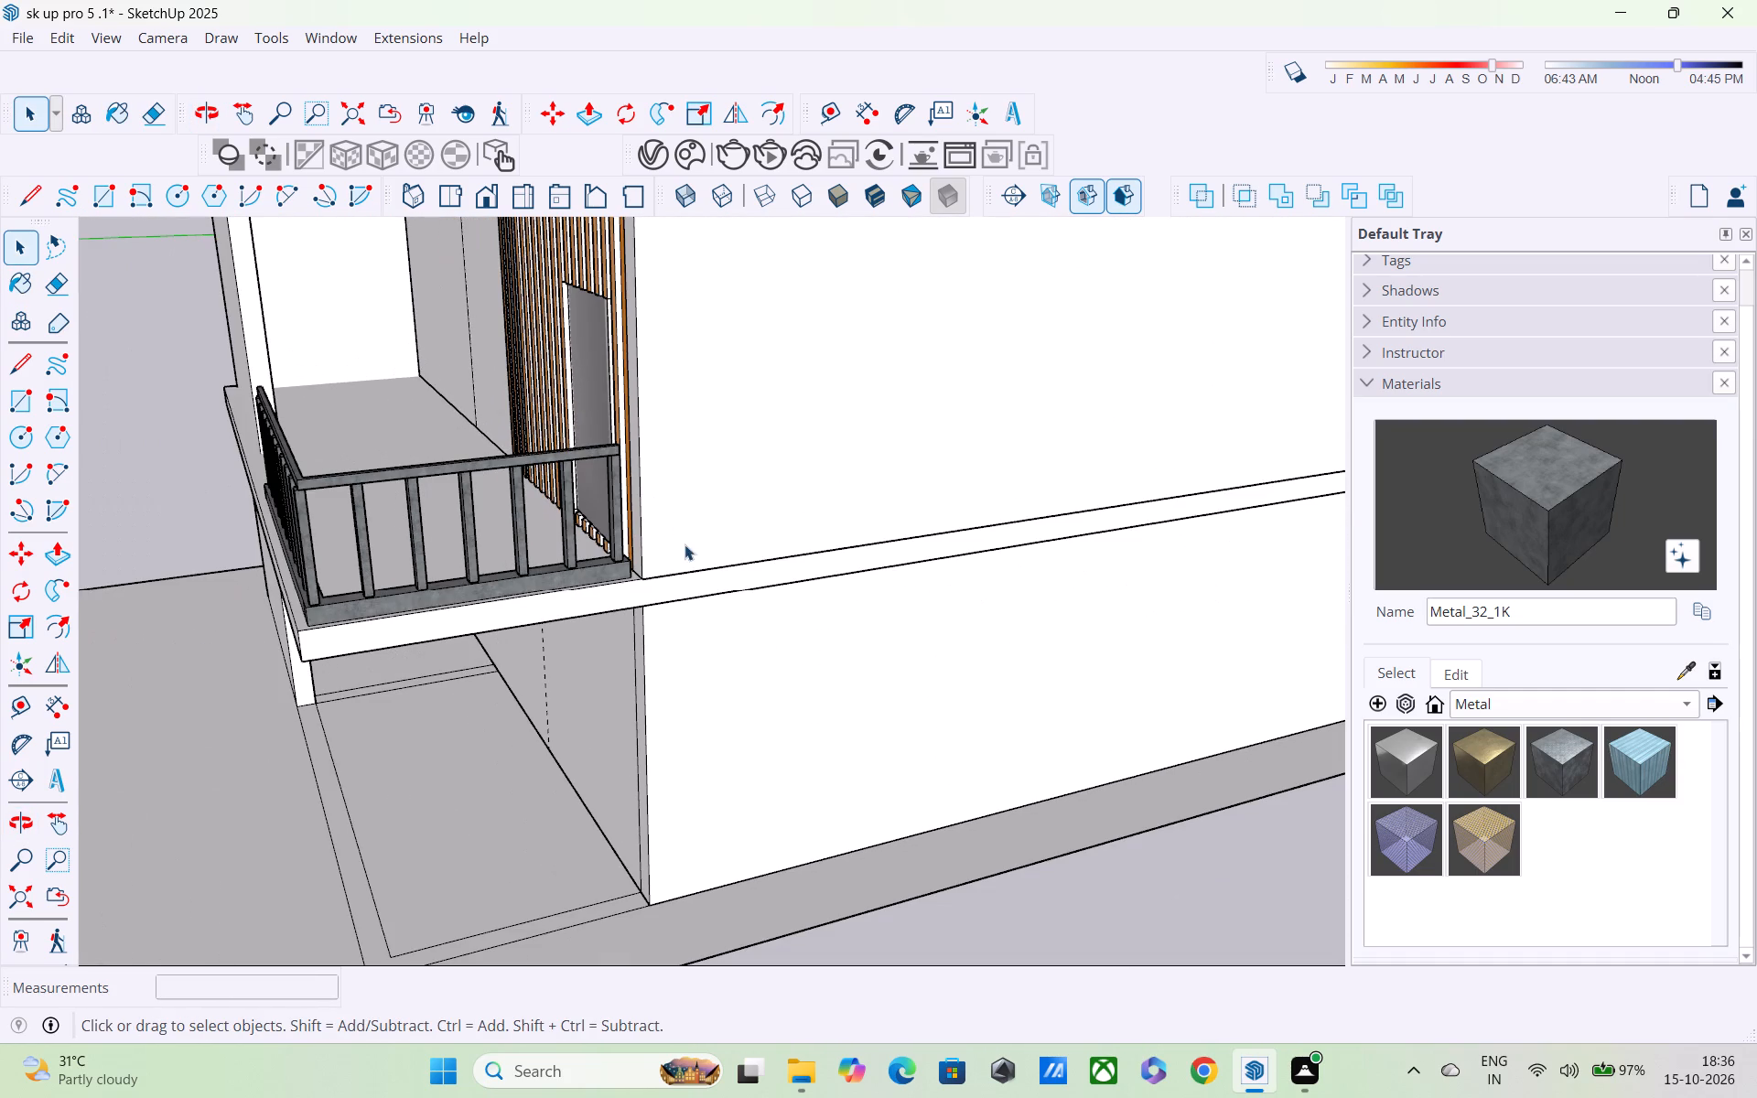
double_click(694, 589)
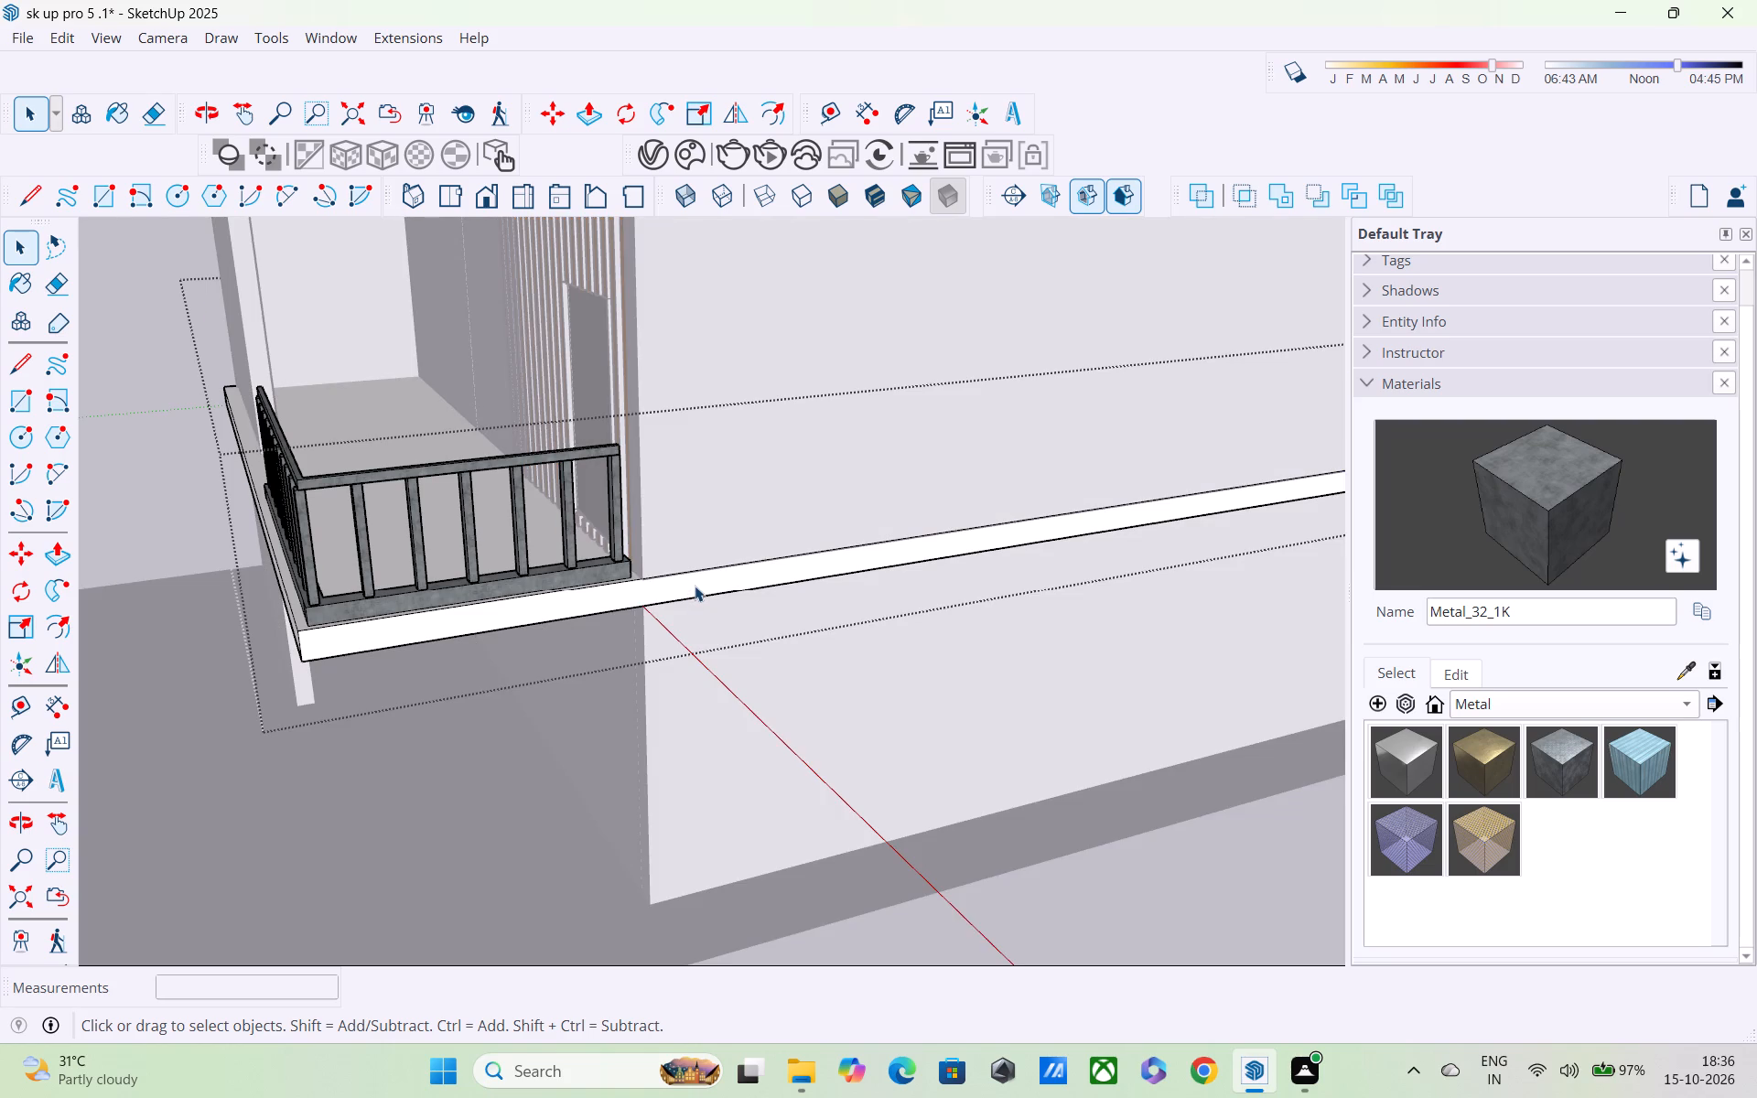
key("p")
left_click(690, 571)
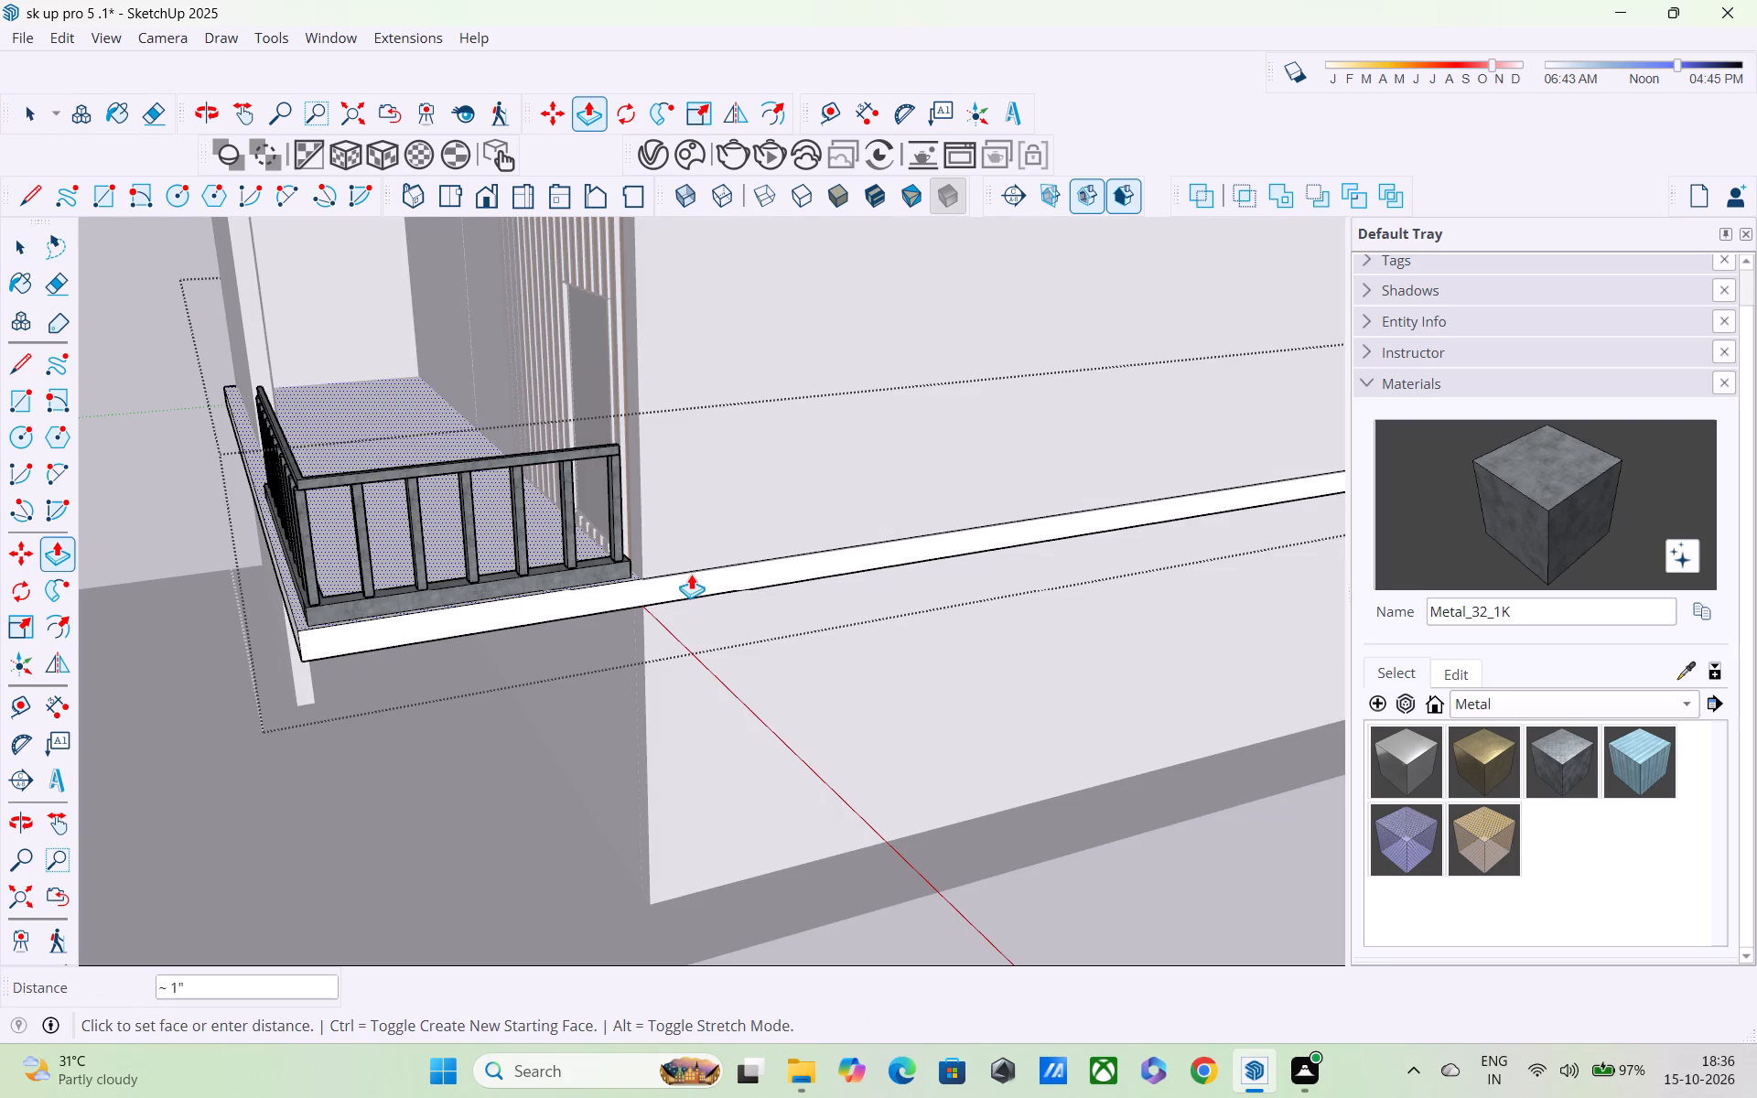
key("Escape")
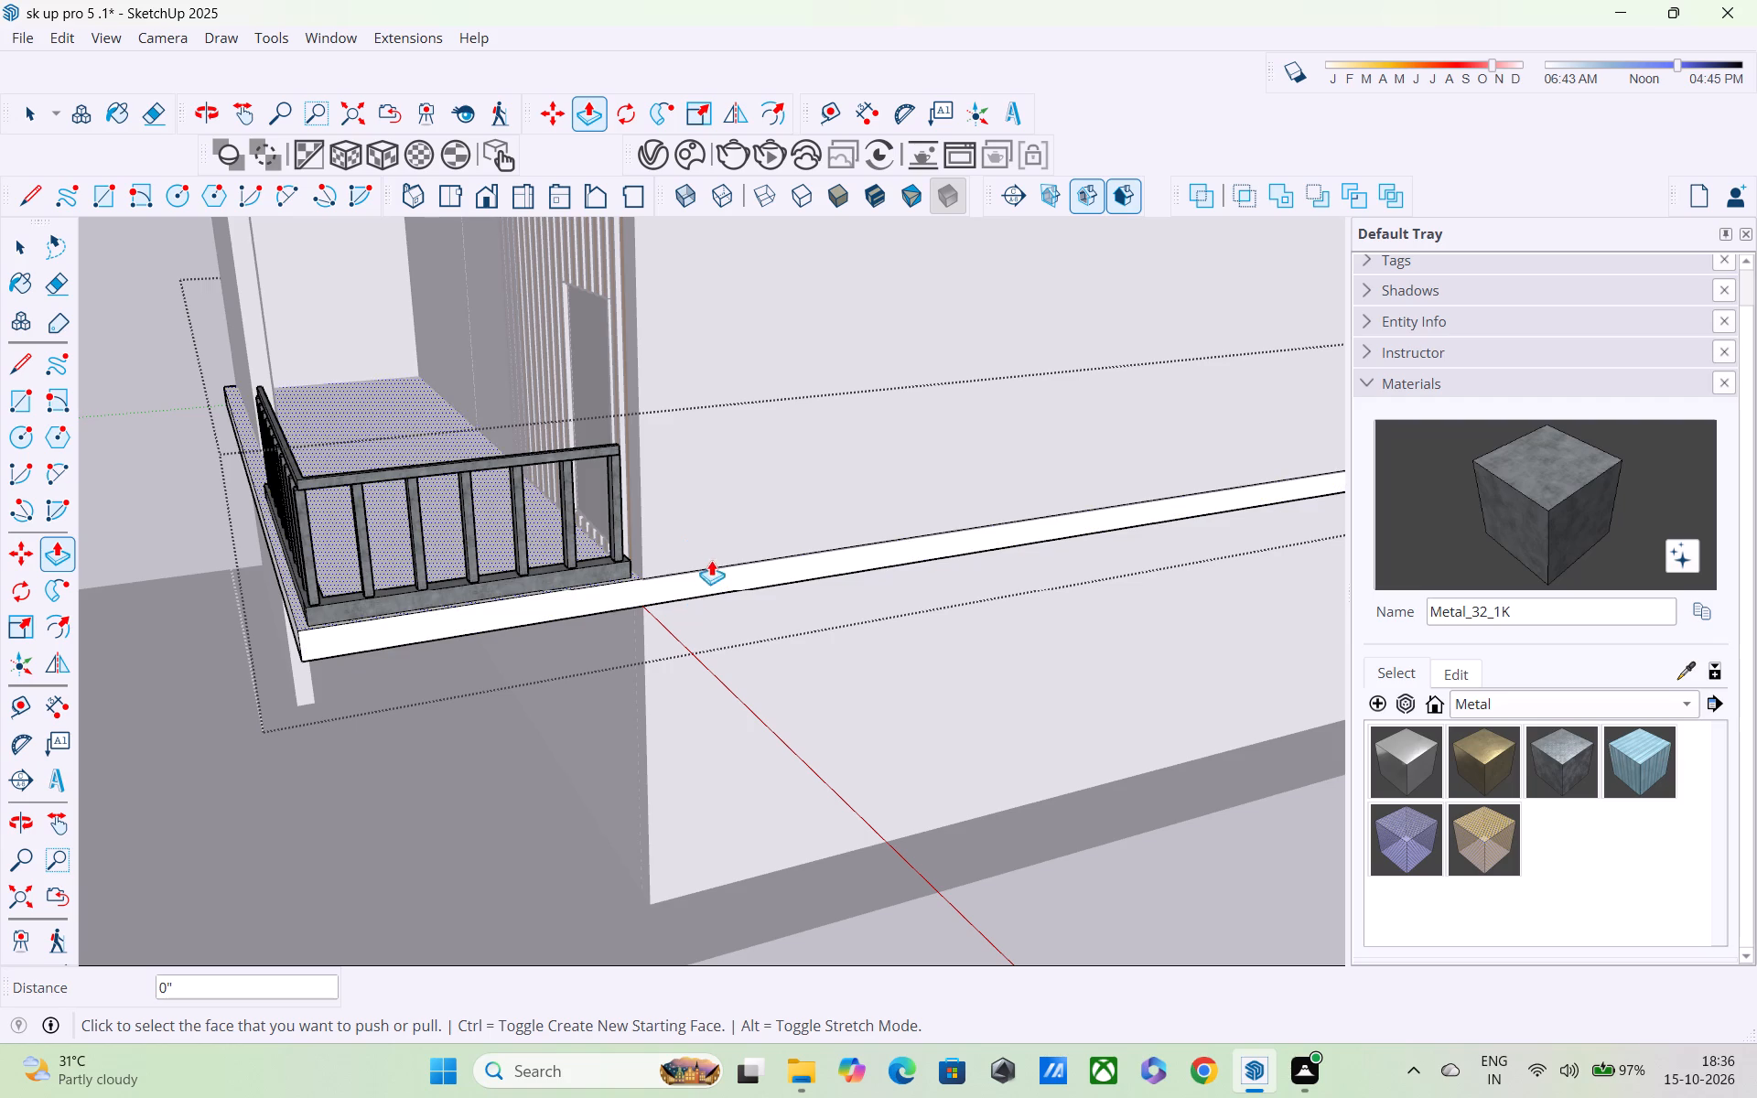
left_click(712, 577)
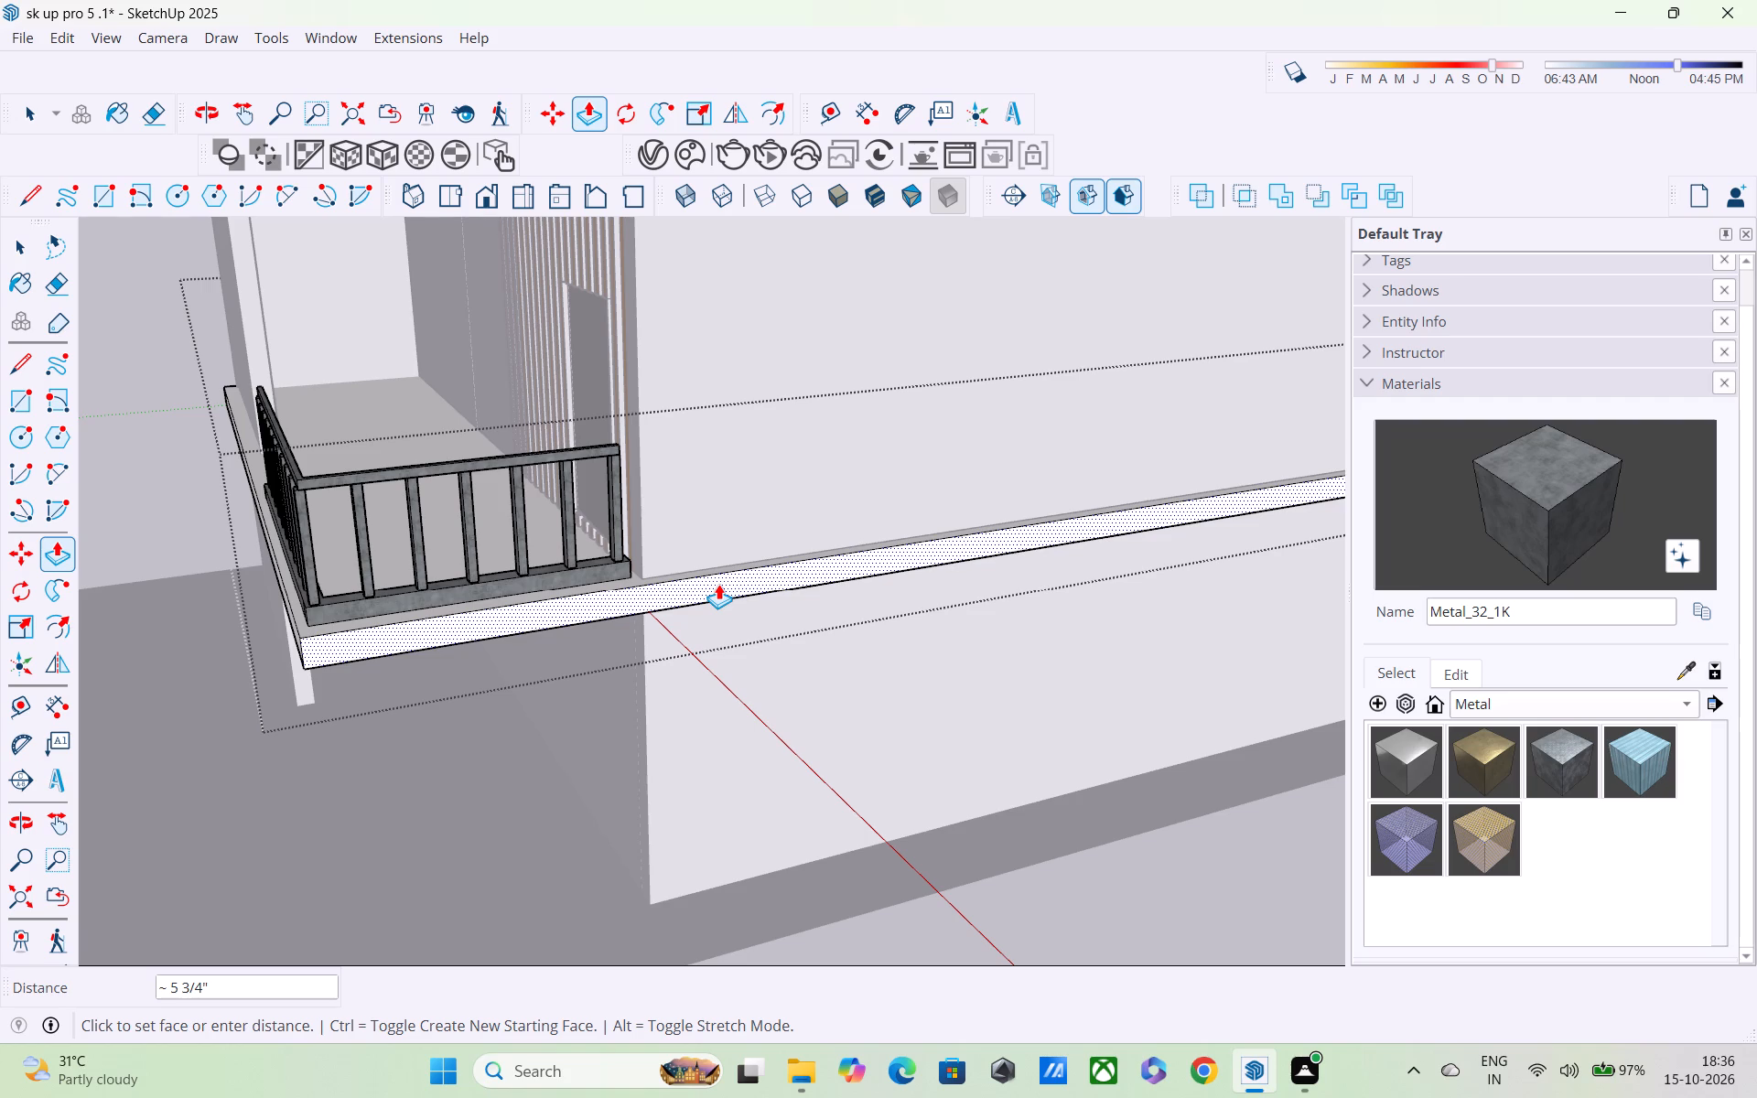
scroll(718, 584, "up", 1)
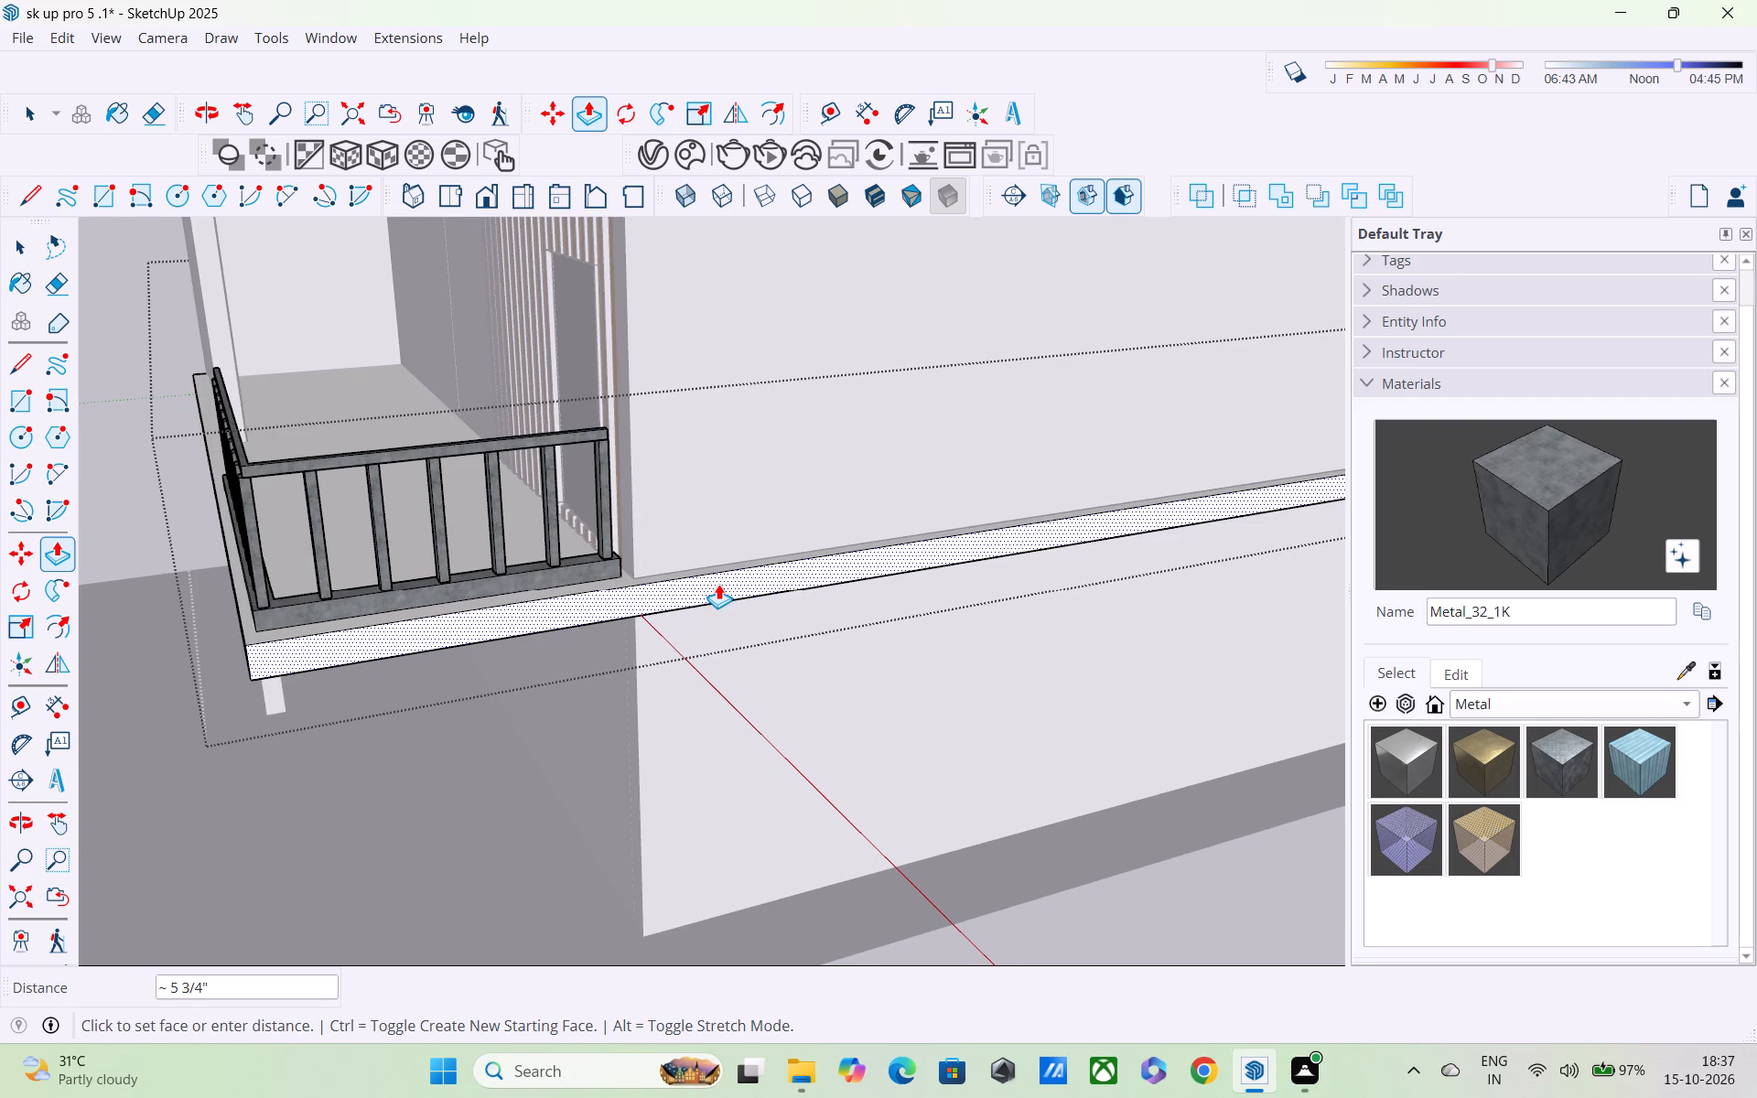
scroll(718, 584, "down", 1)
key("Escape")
Draw a vertical line about 9 7/8" long across the slab's long side face, partway along the side wall.
scroll(741, 651, "down", 1)
middle_click_drag(739, 651, 730, 648)
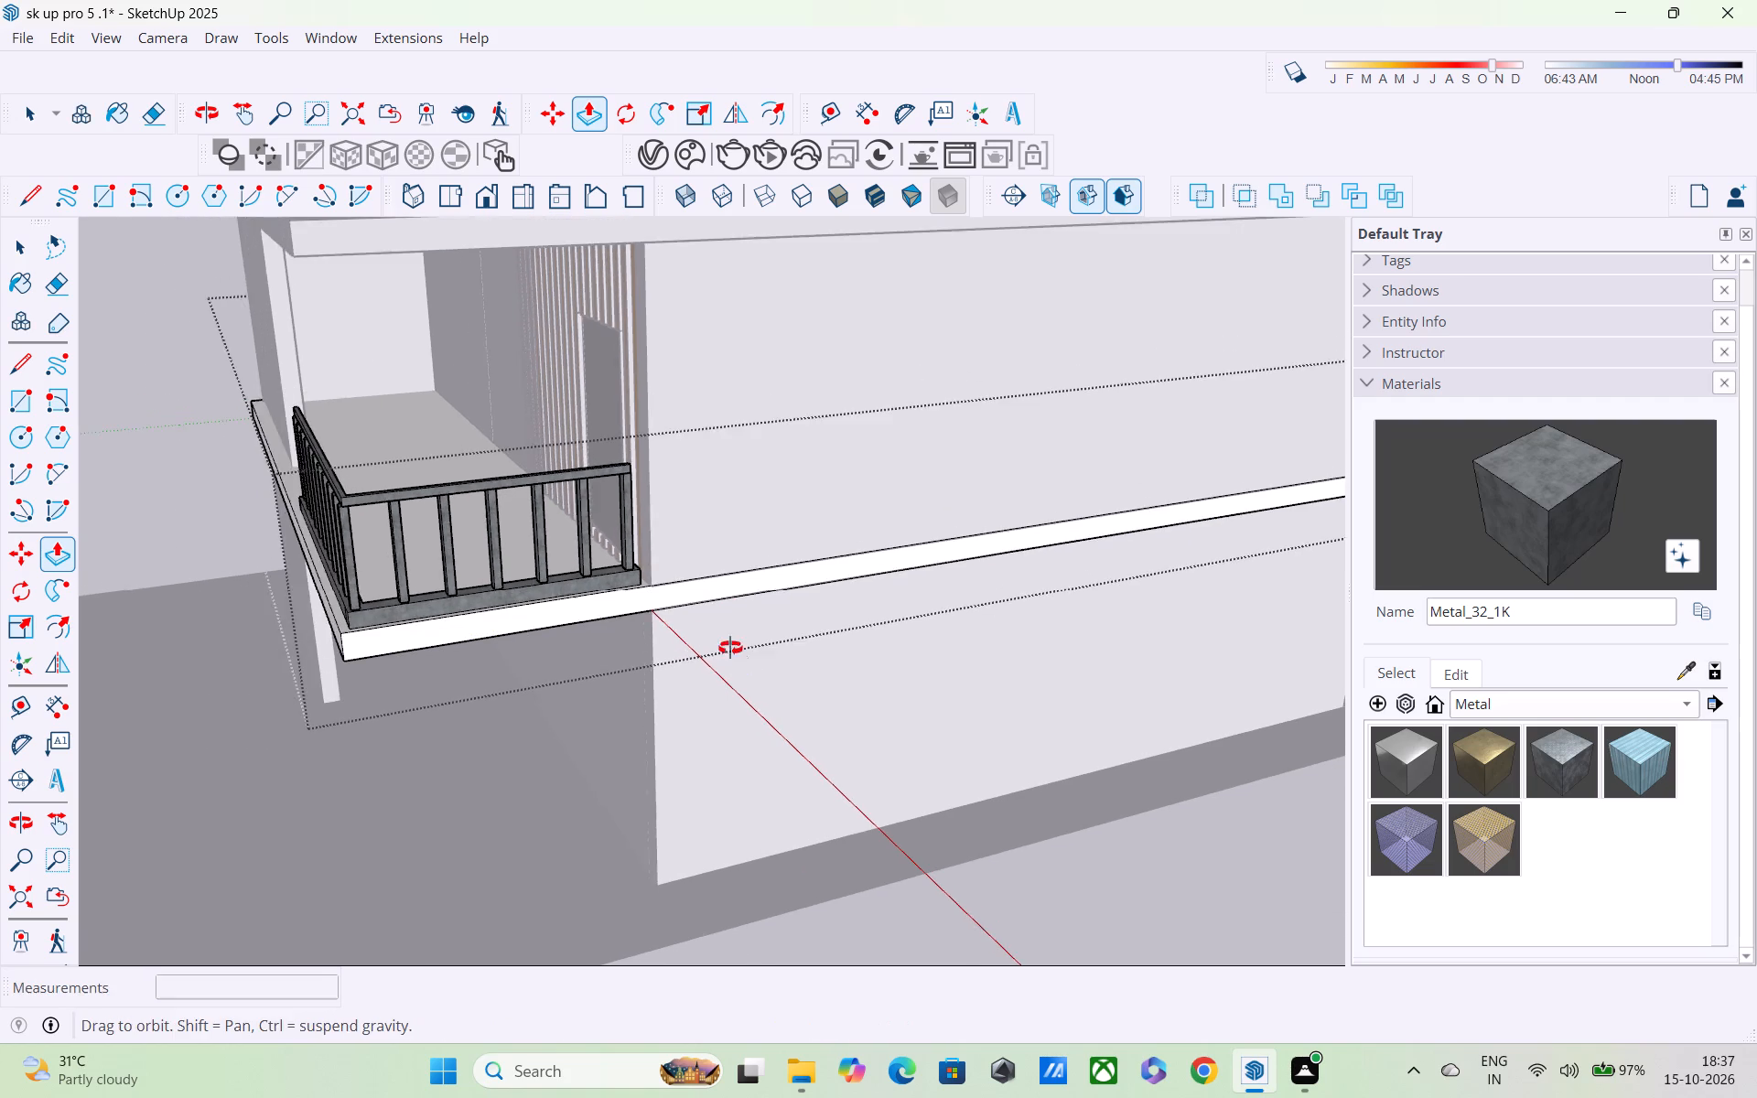
middle_click_drag(730, 648, 447, 619)
scroll(459, 627, "down", 5)
scroll(590, 618, "down", 2)
middle_click_drag(619, 584, 808, 521)
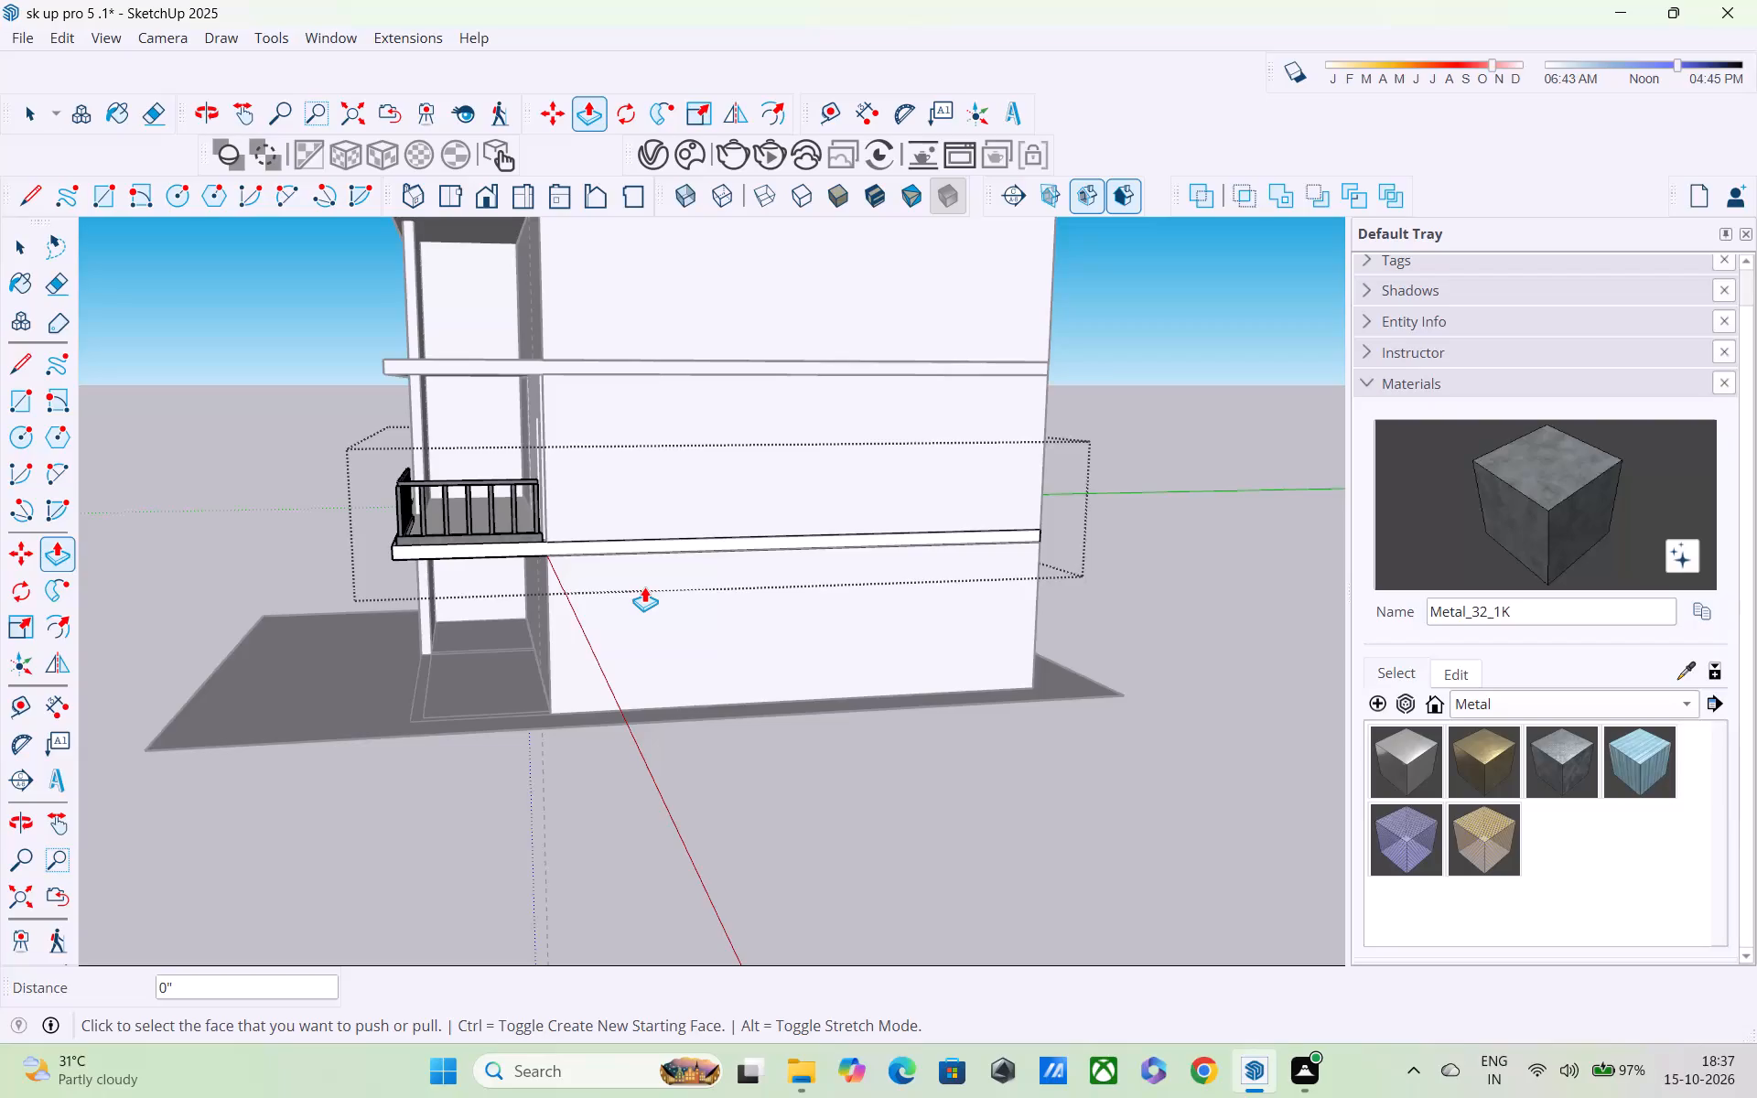
key("l")
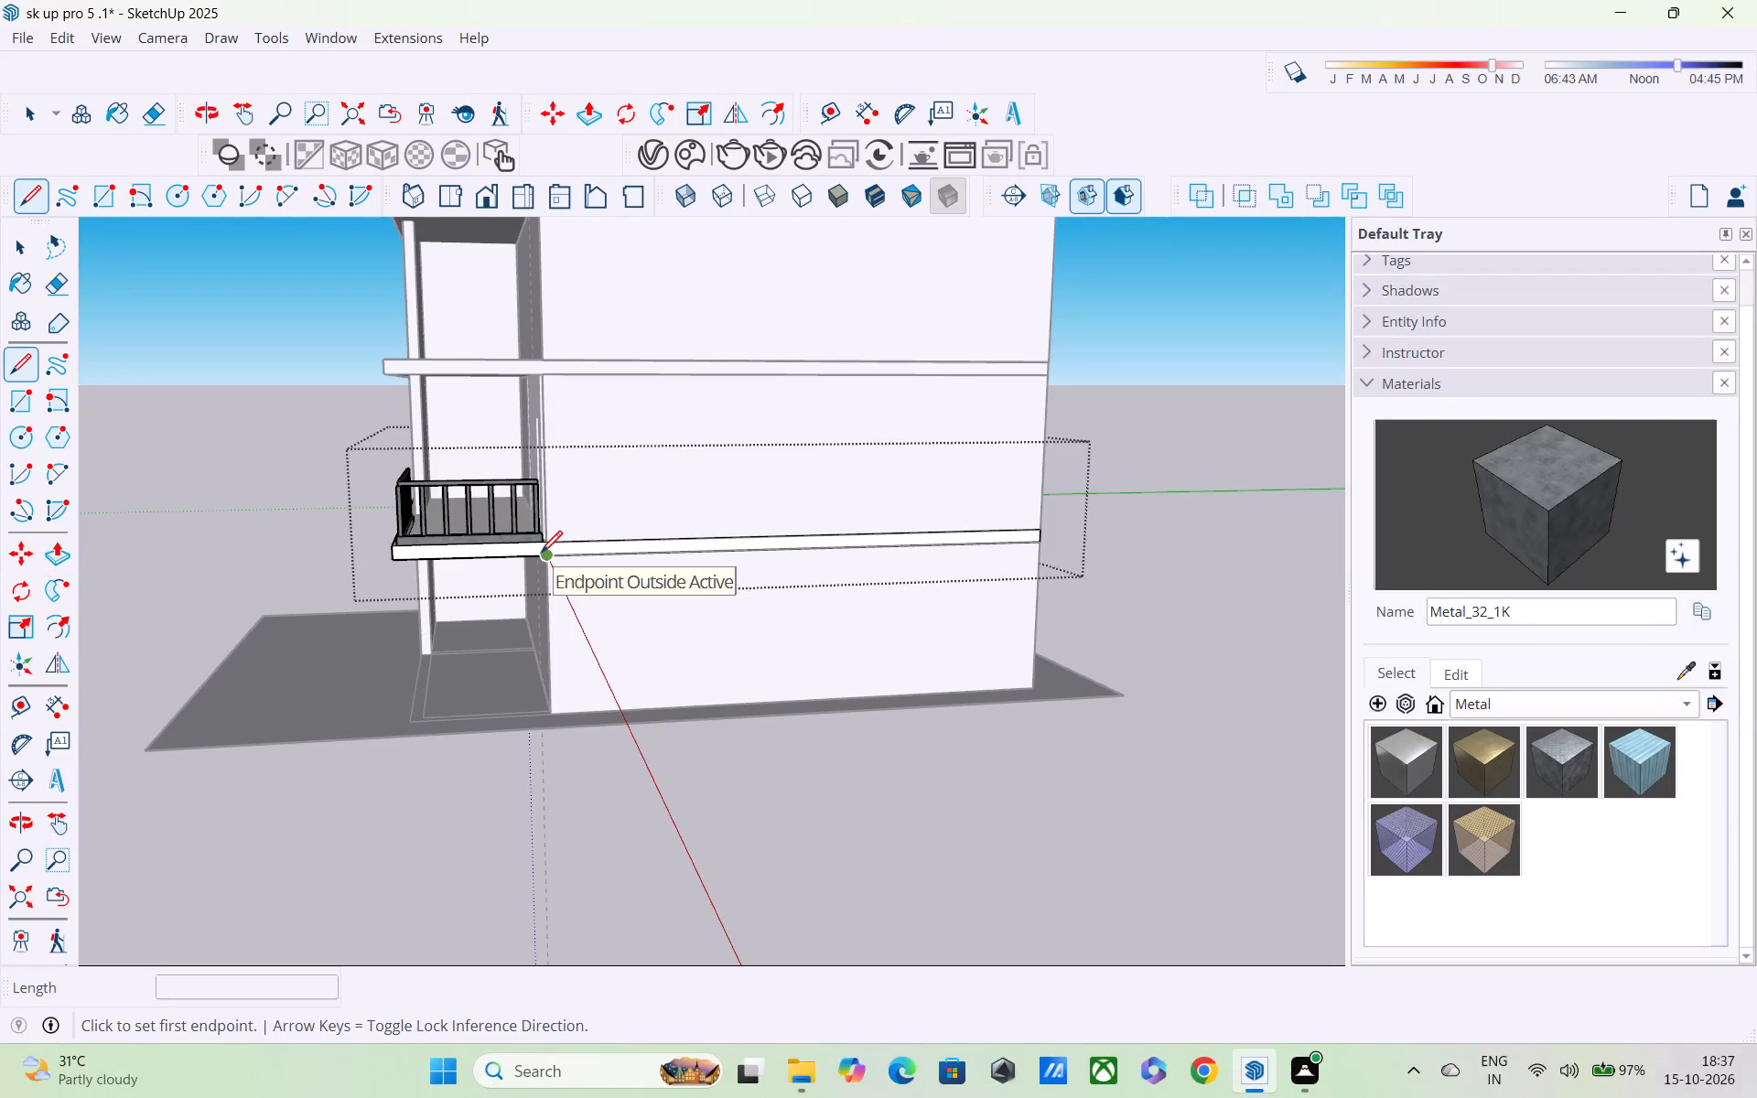
left_click(751, 554)
left_click(747, 540)
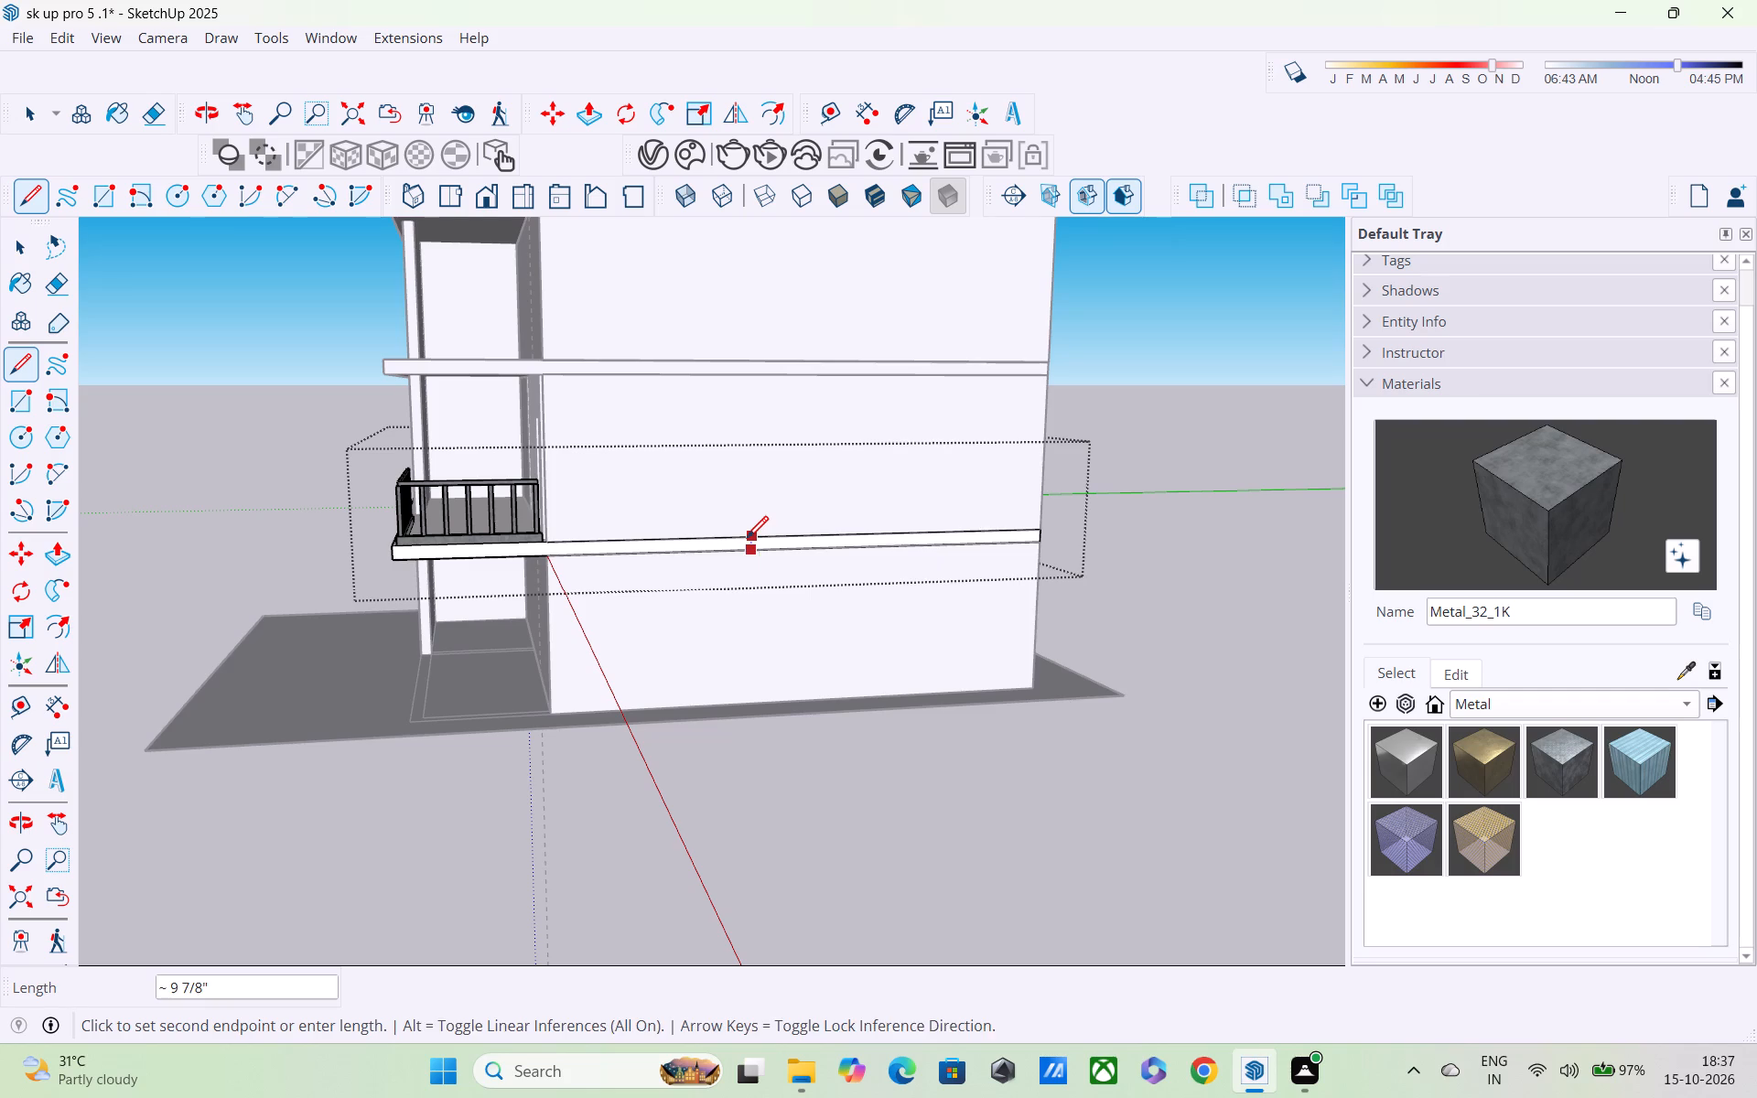
middle_click_drag(728, 591, 728, 615)
scroll(731, 563, "up", 5)
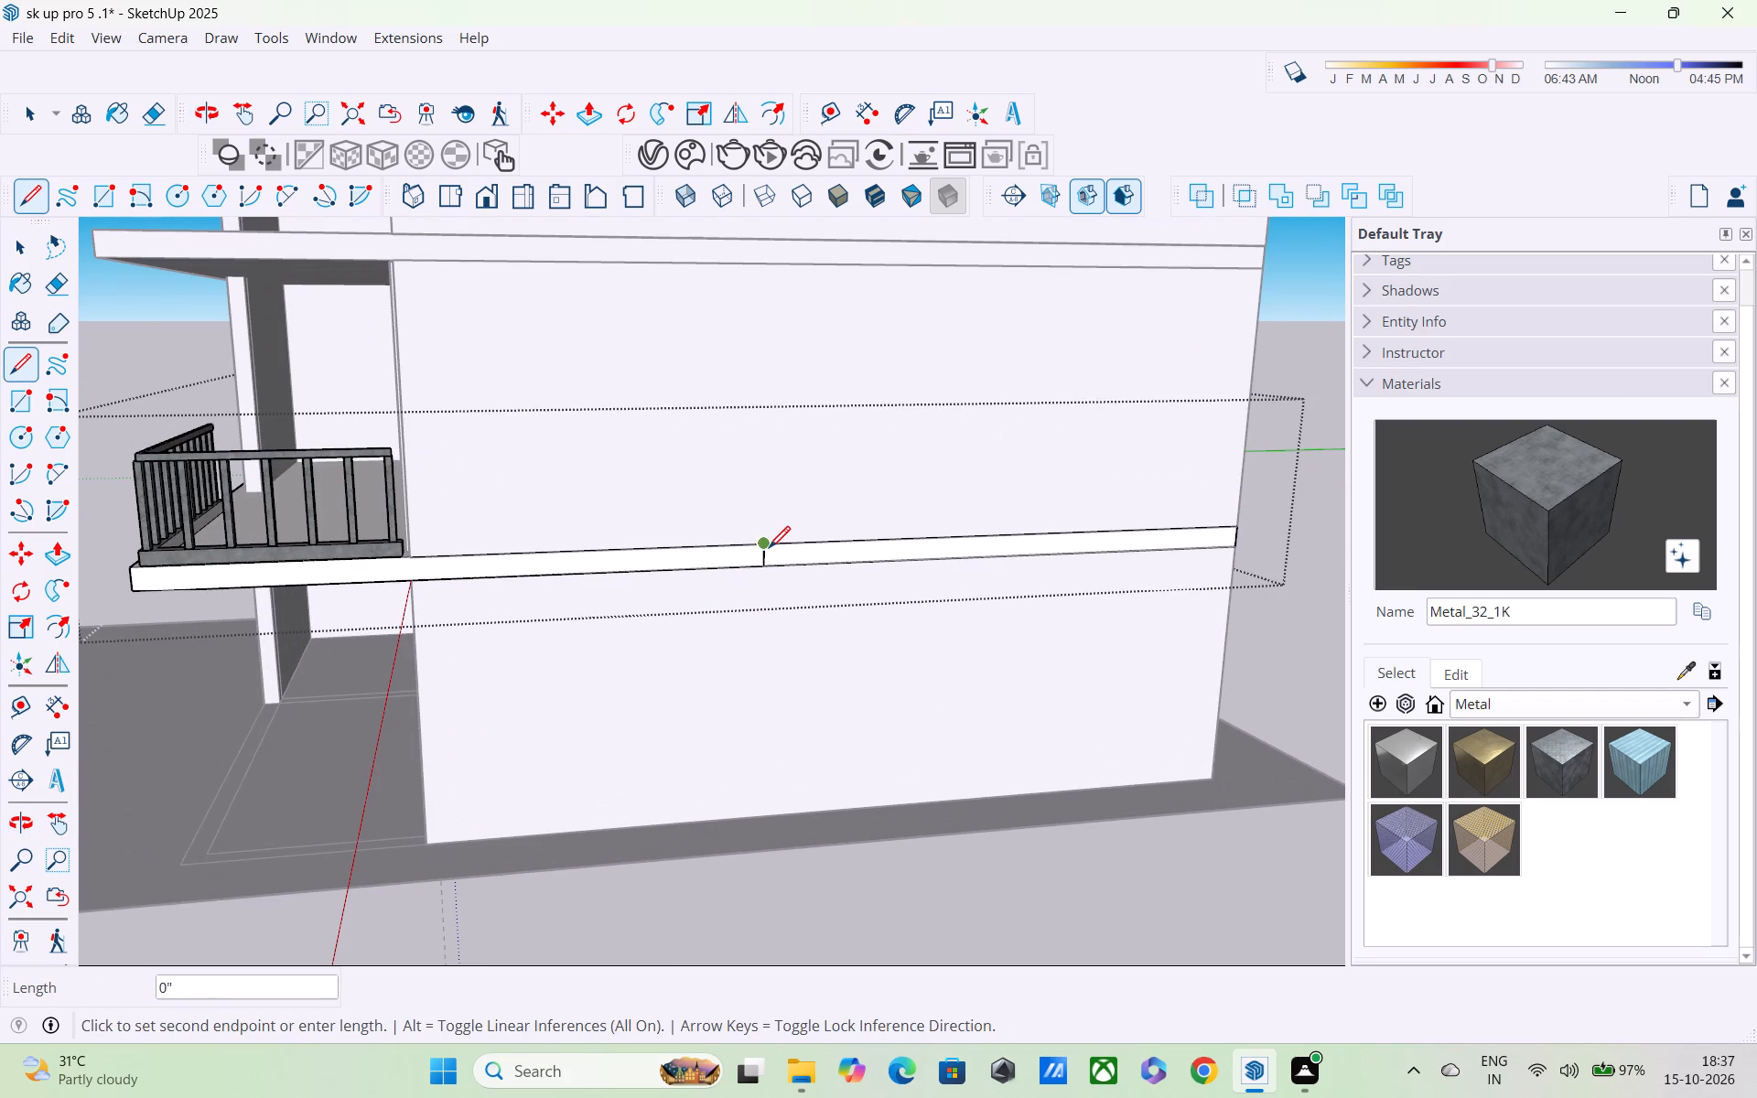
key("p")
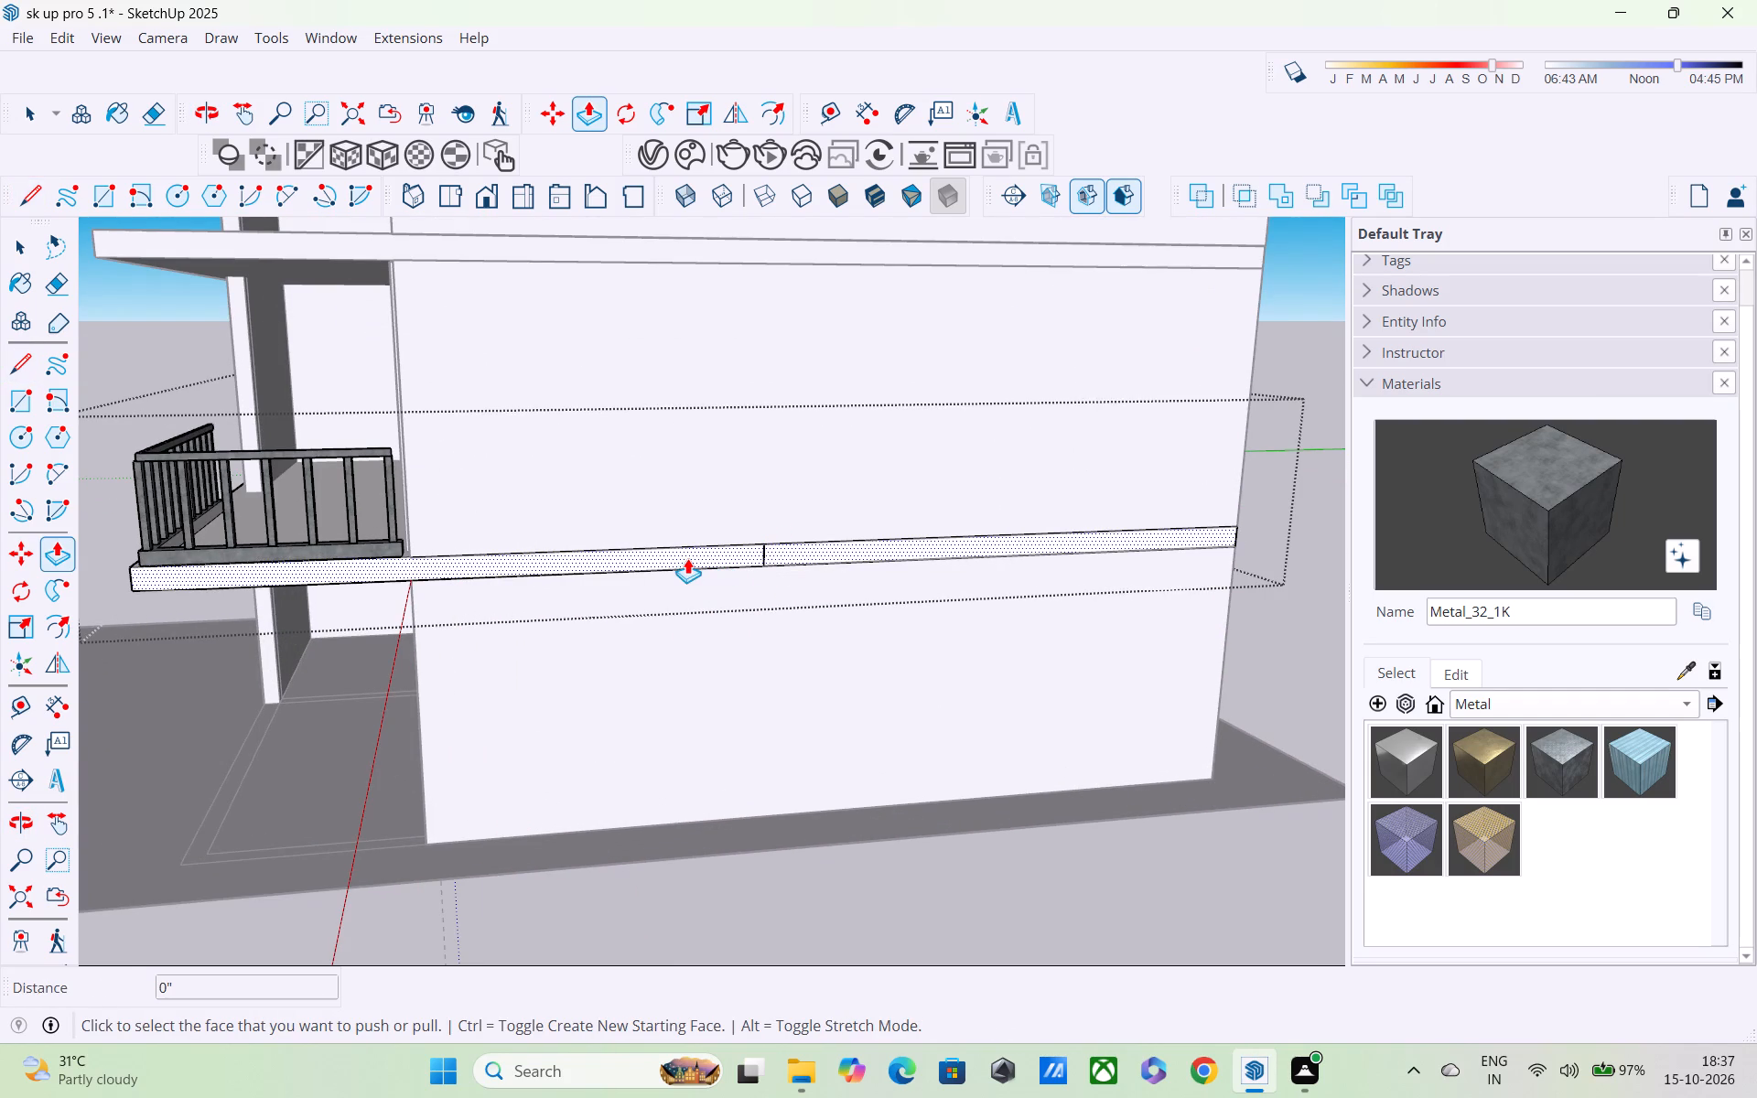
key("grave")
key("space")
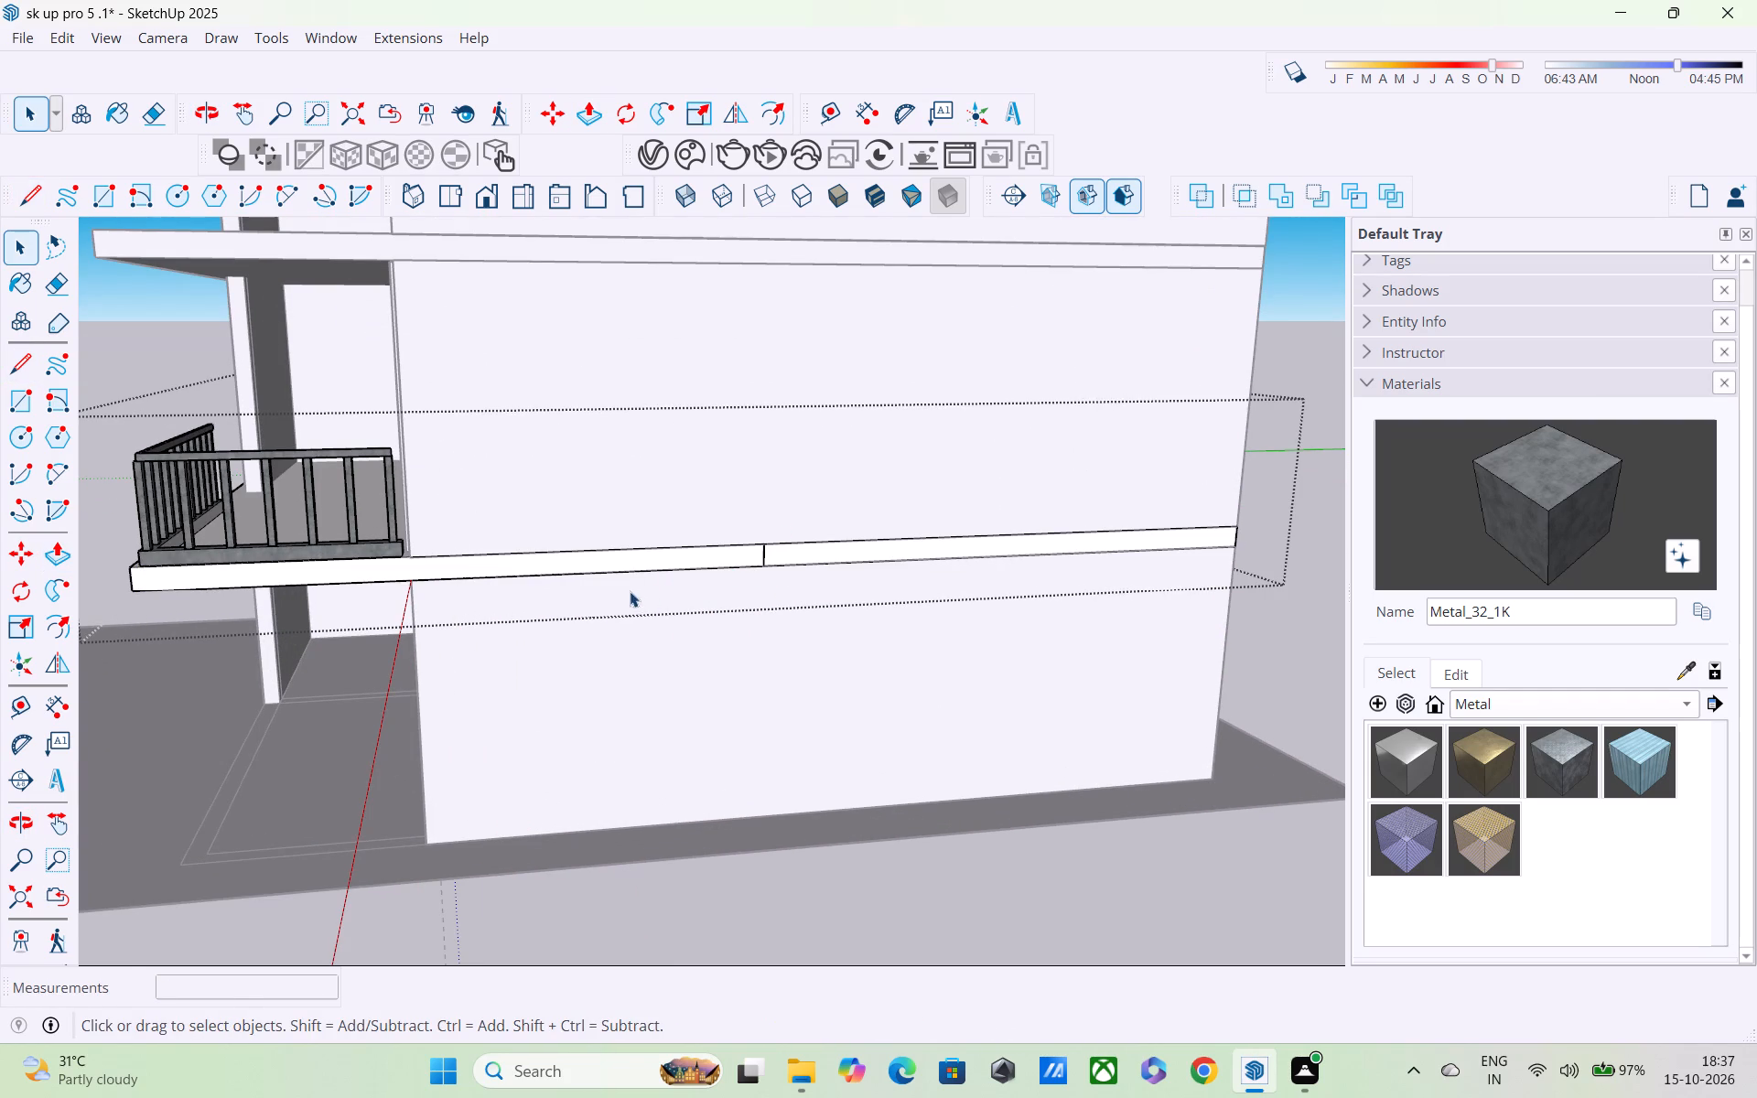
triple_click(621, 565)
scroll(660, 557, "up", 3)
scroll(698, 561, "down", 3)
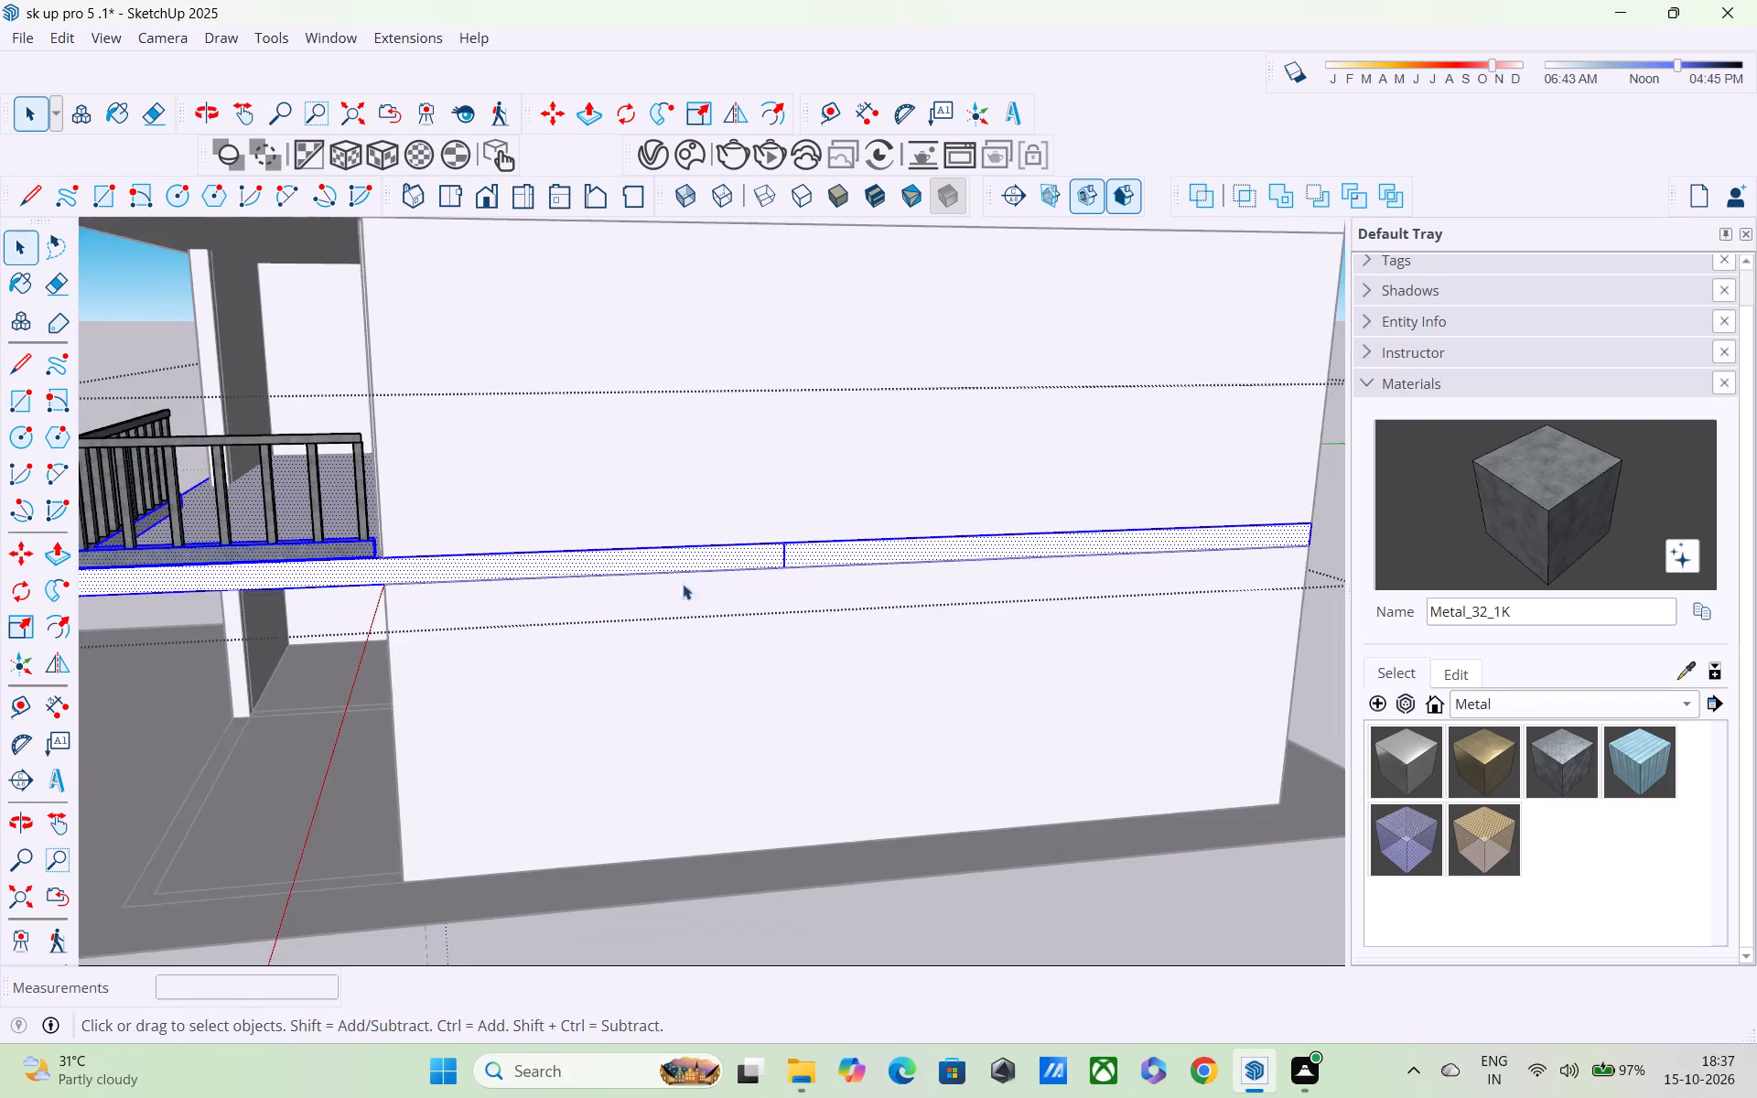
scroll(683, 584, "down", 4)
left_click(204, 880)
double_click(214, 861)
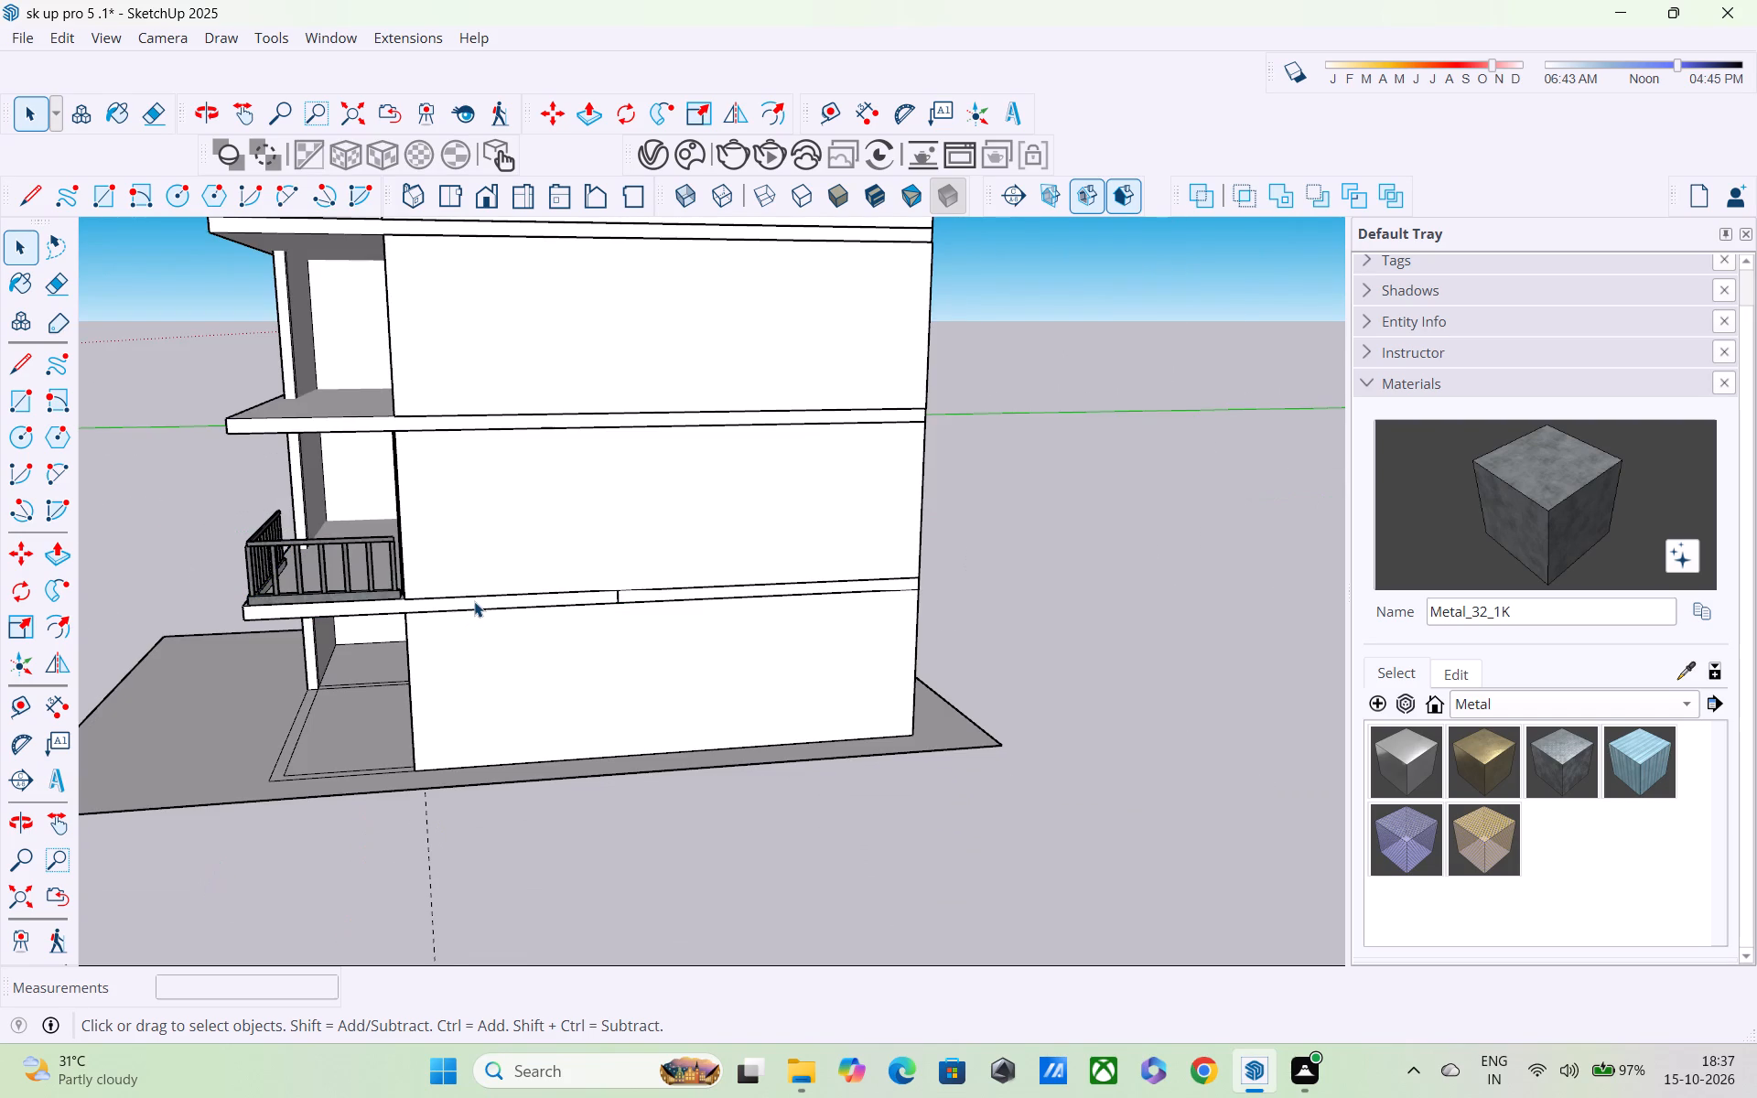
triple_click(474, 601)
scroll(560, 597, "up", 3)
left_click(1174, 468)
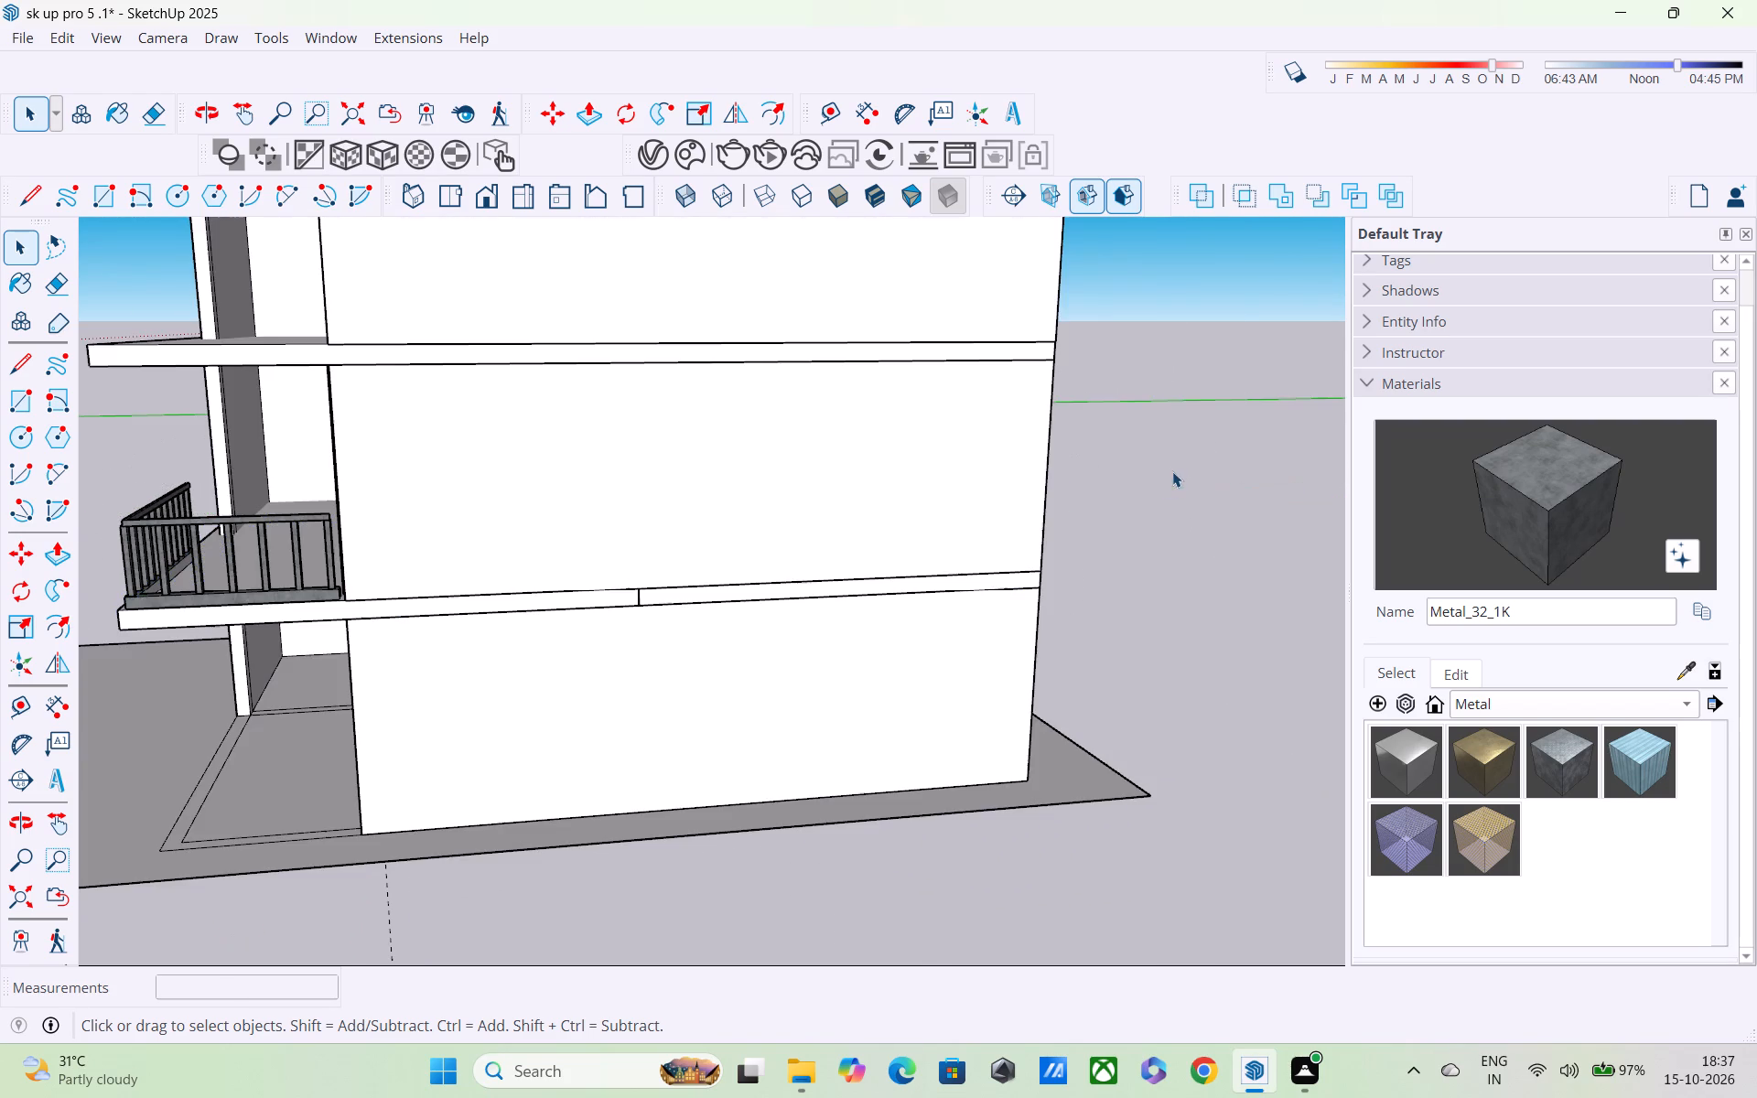
Reopen the balcony slab group and retrace the dividing line, about 9 7/8", from top to bottom edge of its side face.
scroll(650, 637, "up", 8)
scroll(634, 597, "down", 8)
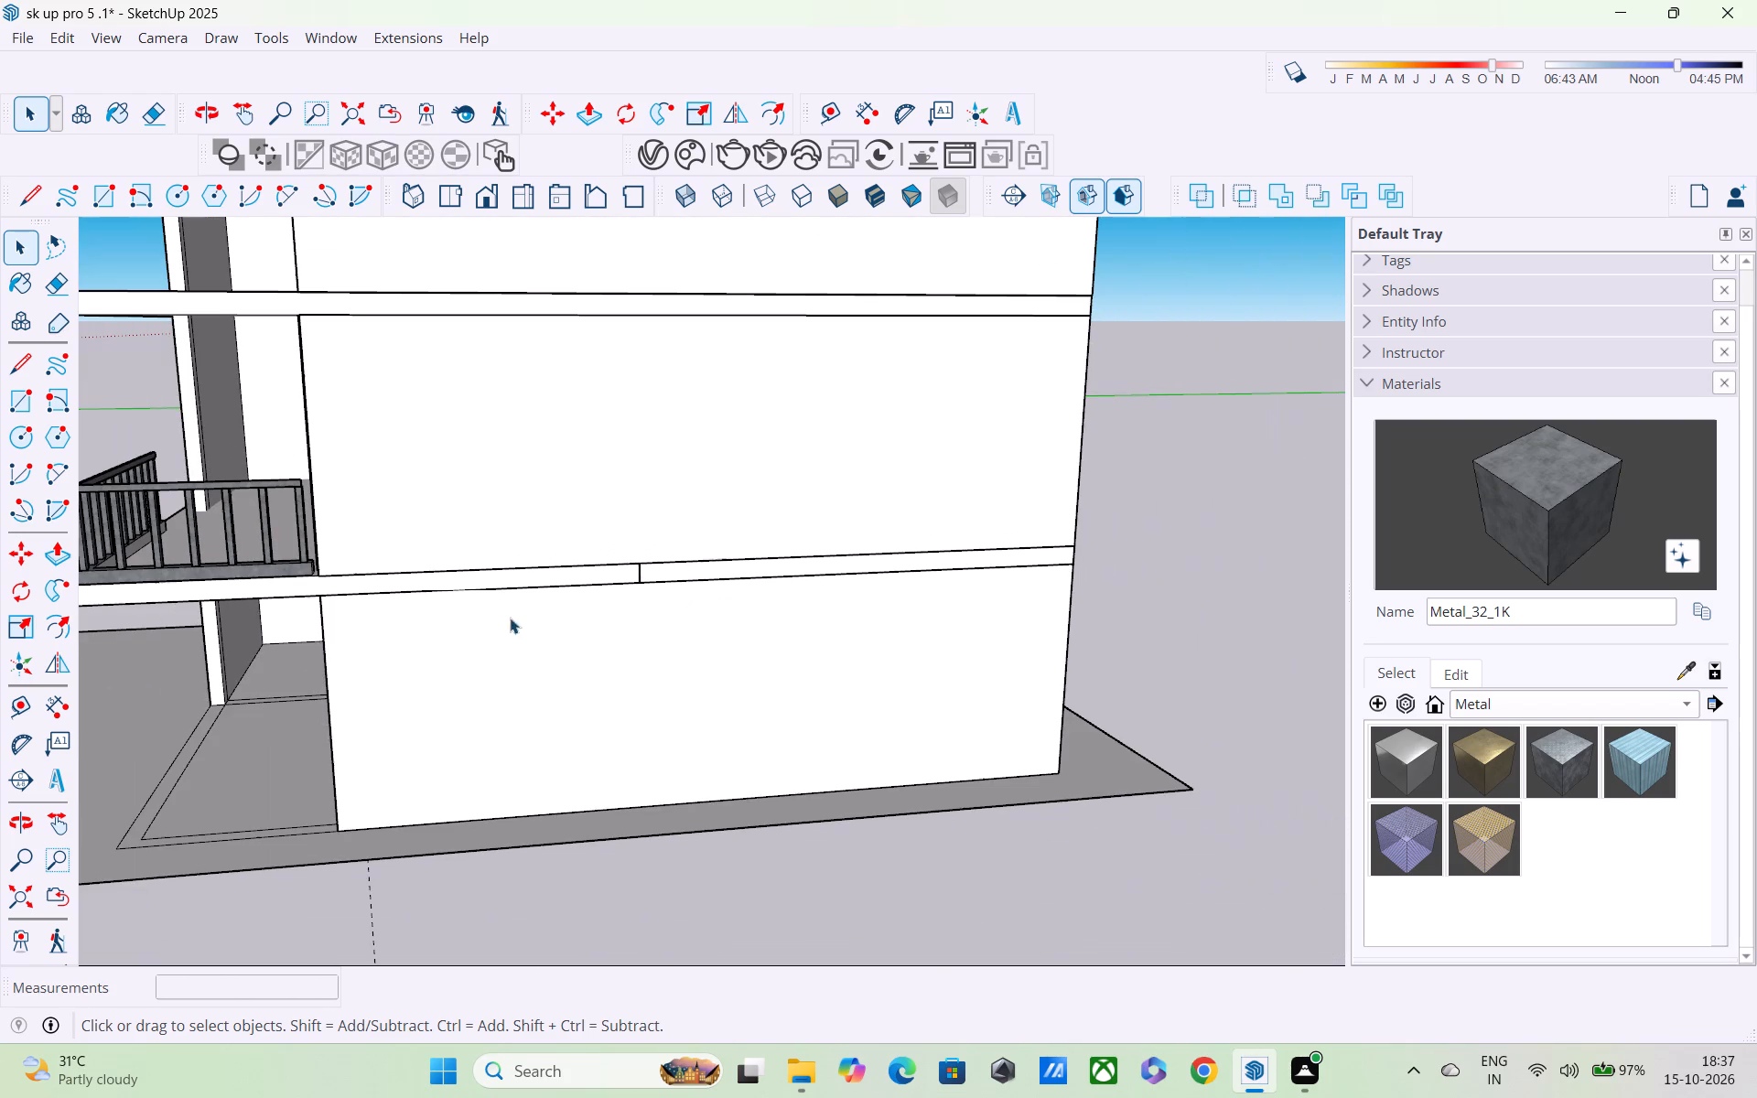
double_click(246, 601)
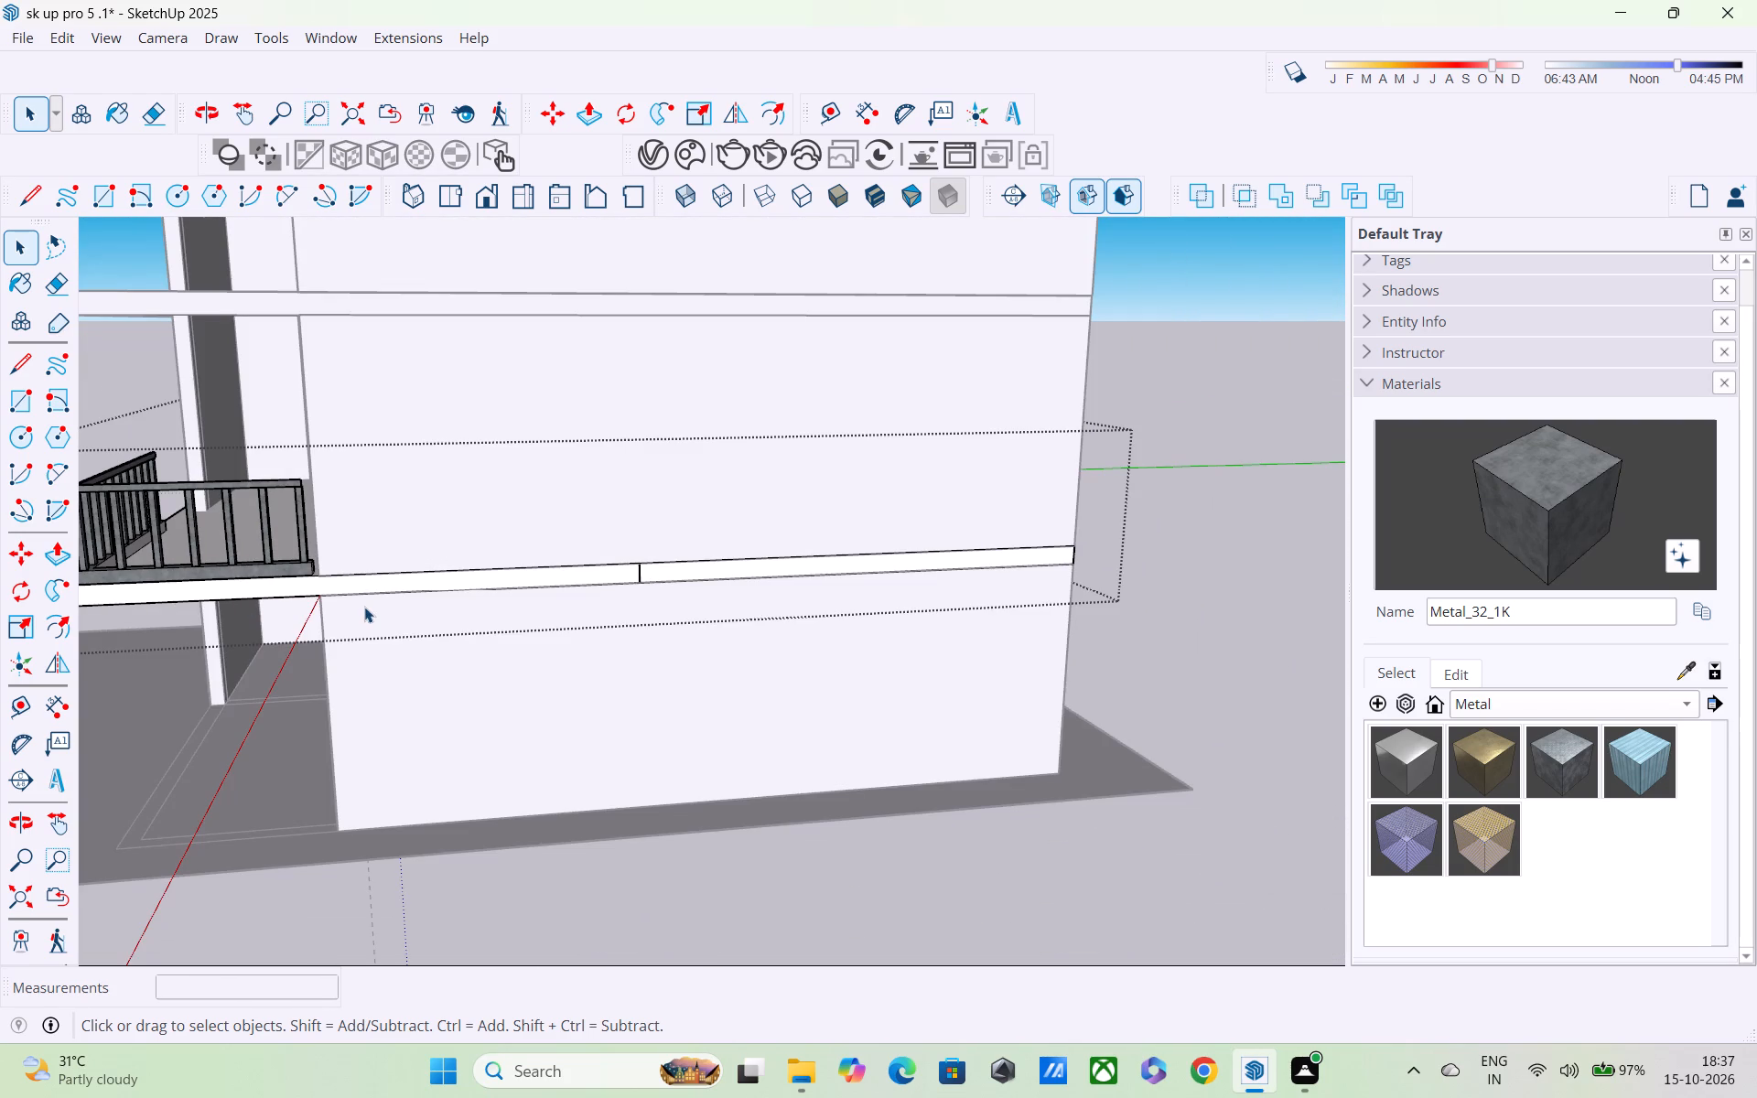
key("l")
scroll(575, 576, "up", 3)
left_click(659, 565)
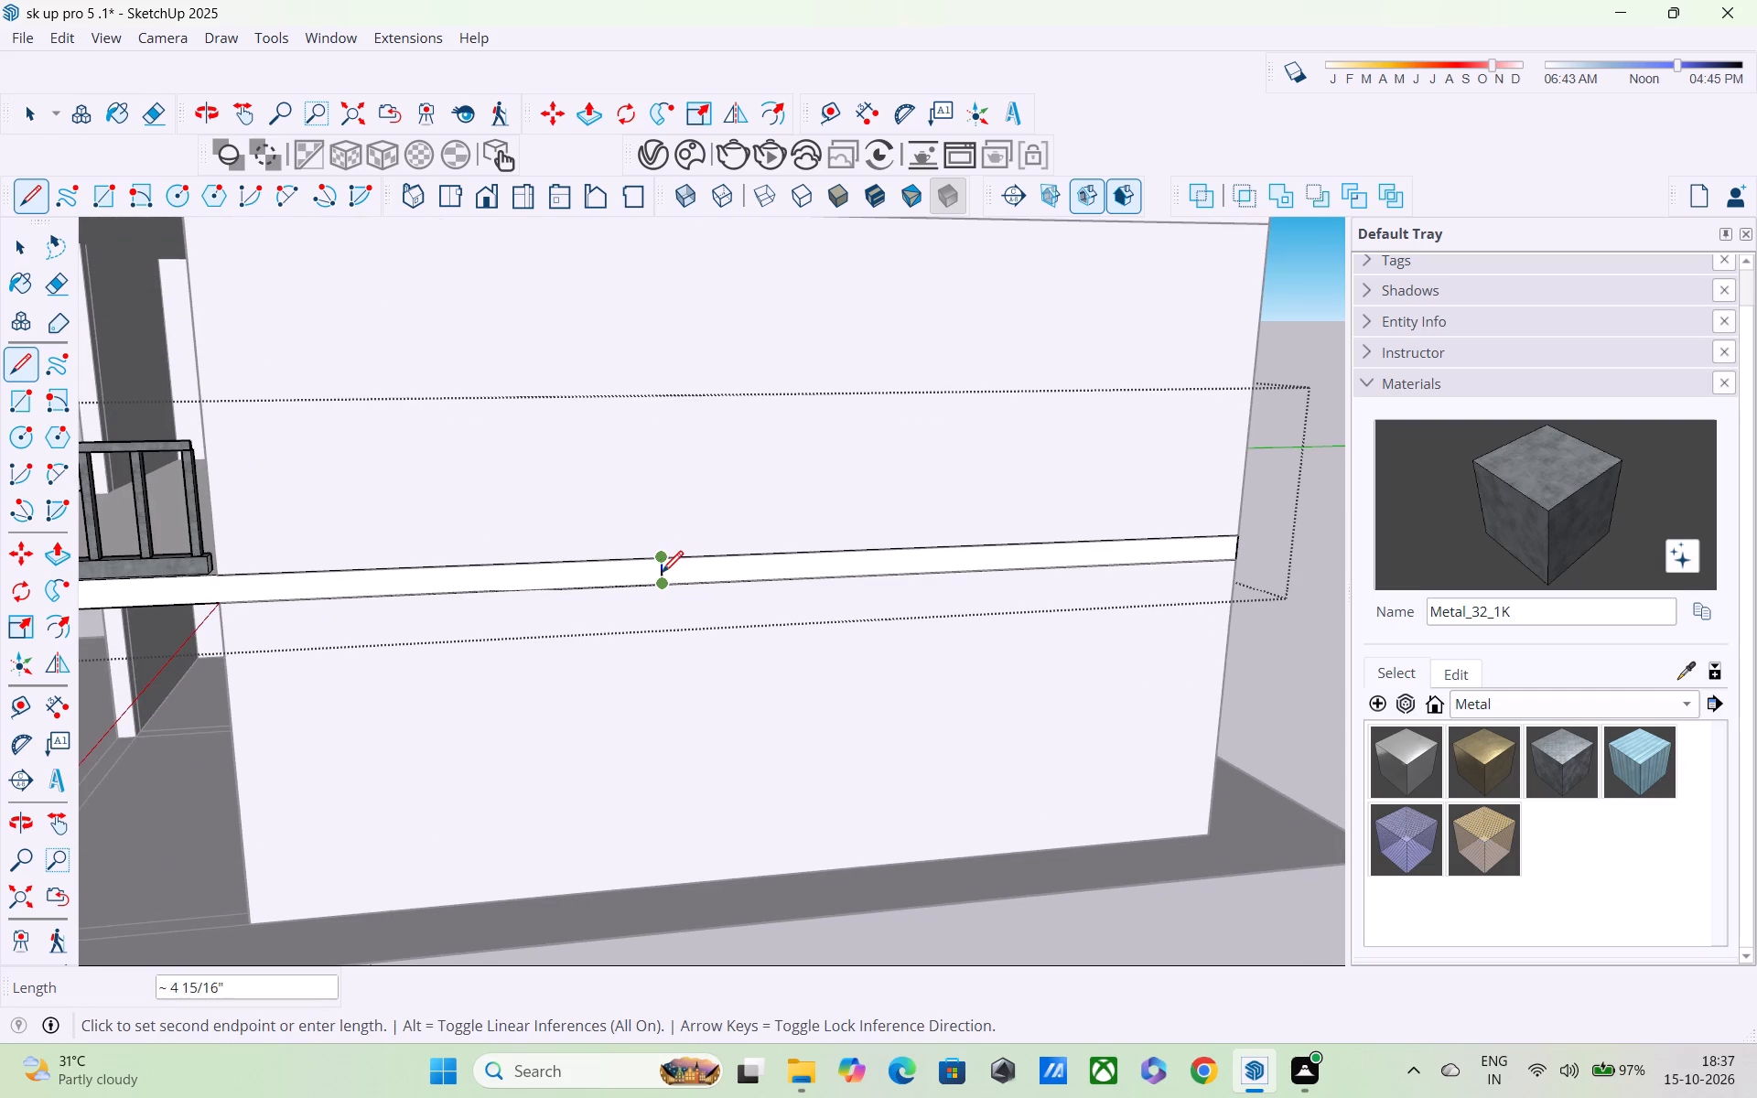
left_click(664, 587)
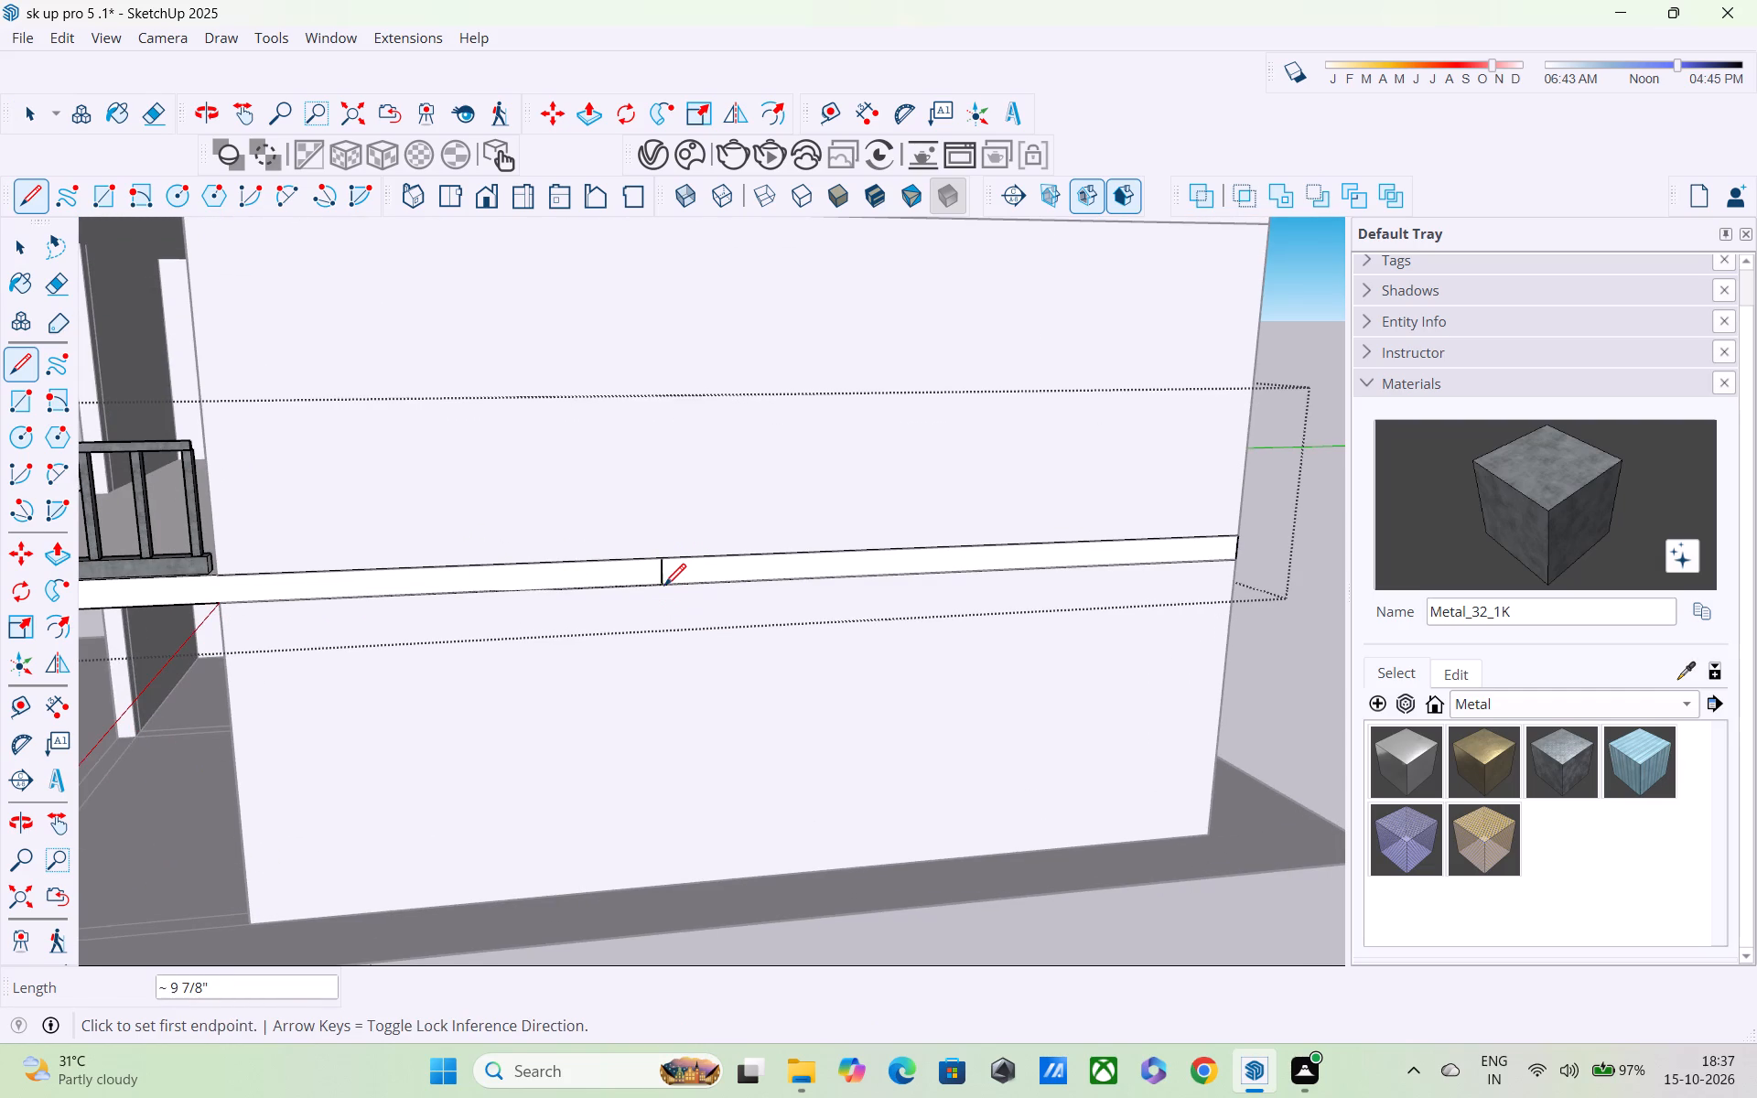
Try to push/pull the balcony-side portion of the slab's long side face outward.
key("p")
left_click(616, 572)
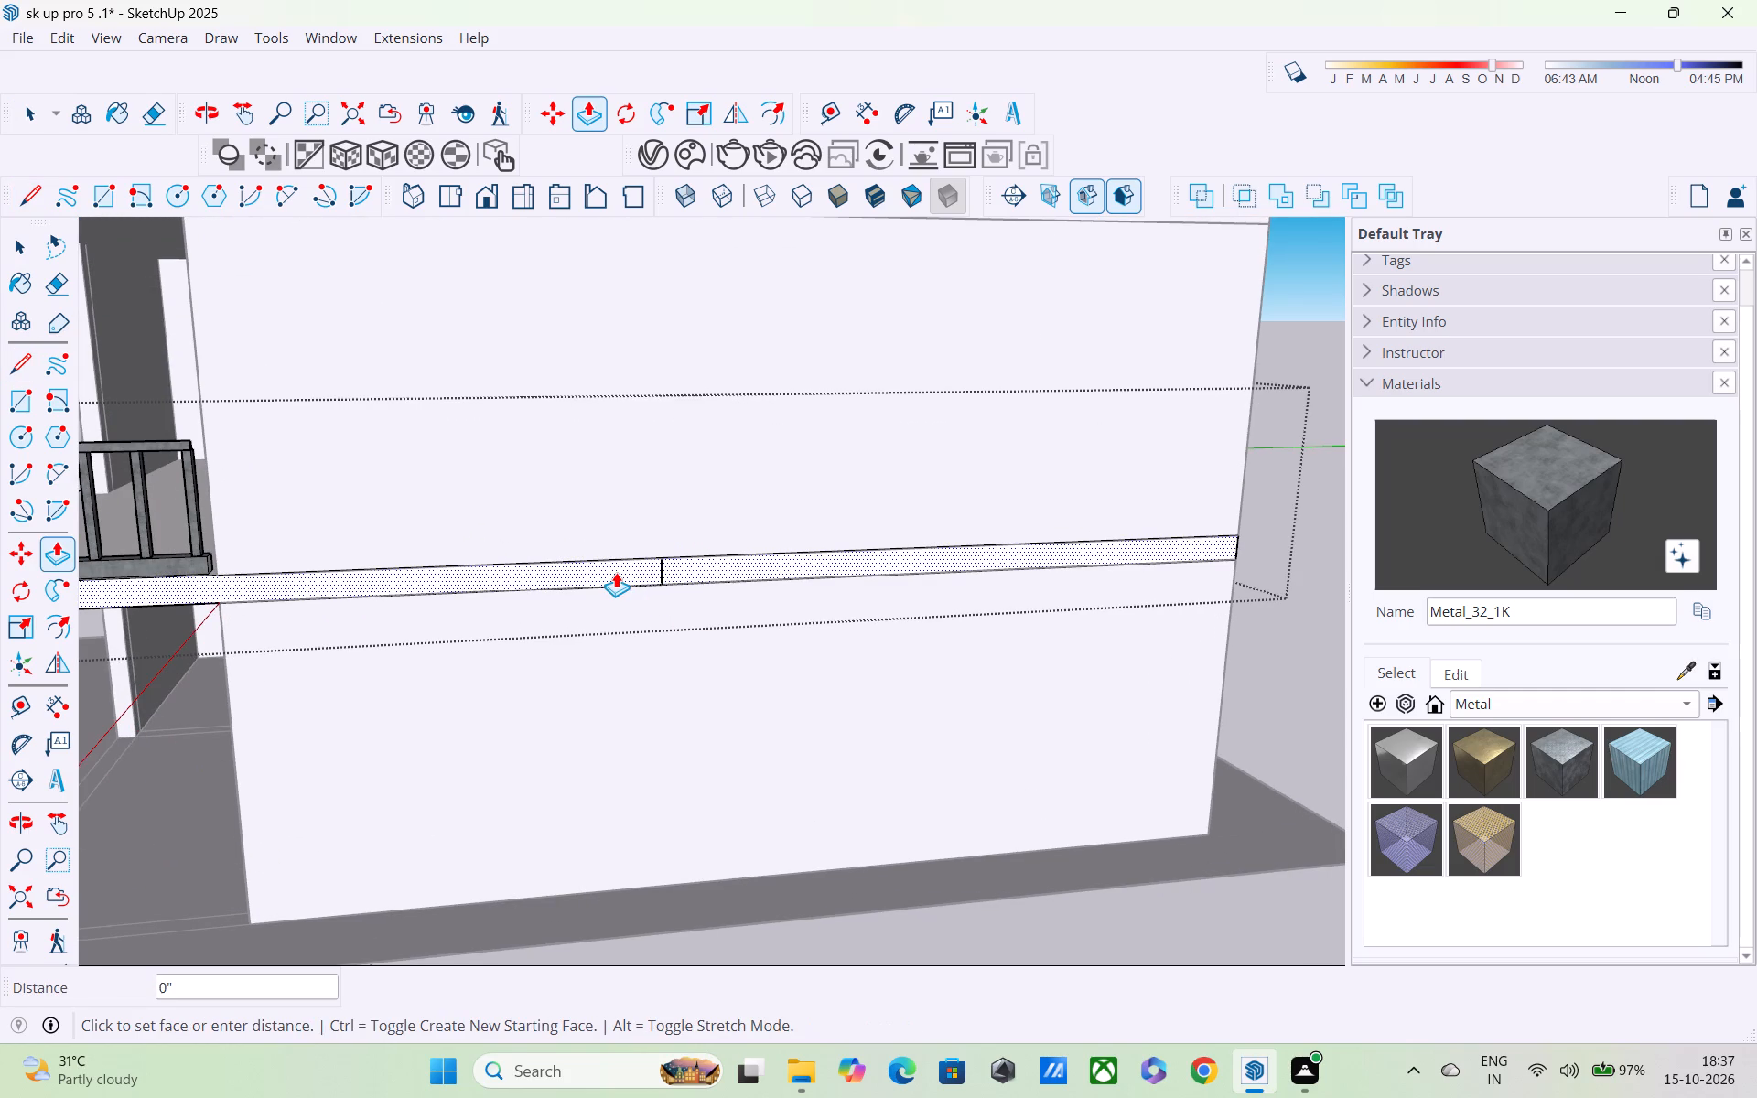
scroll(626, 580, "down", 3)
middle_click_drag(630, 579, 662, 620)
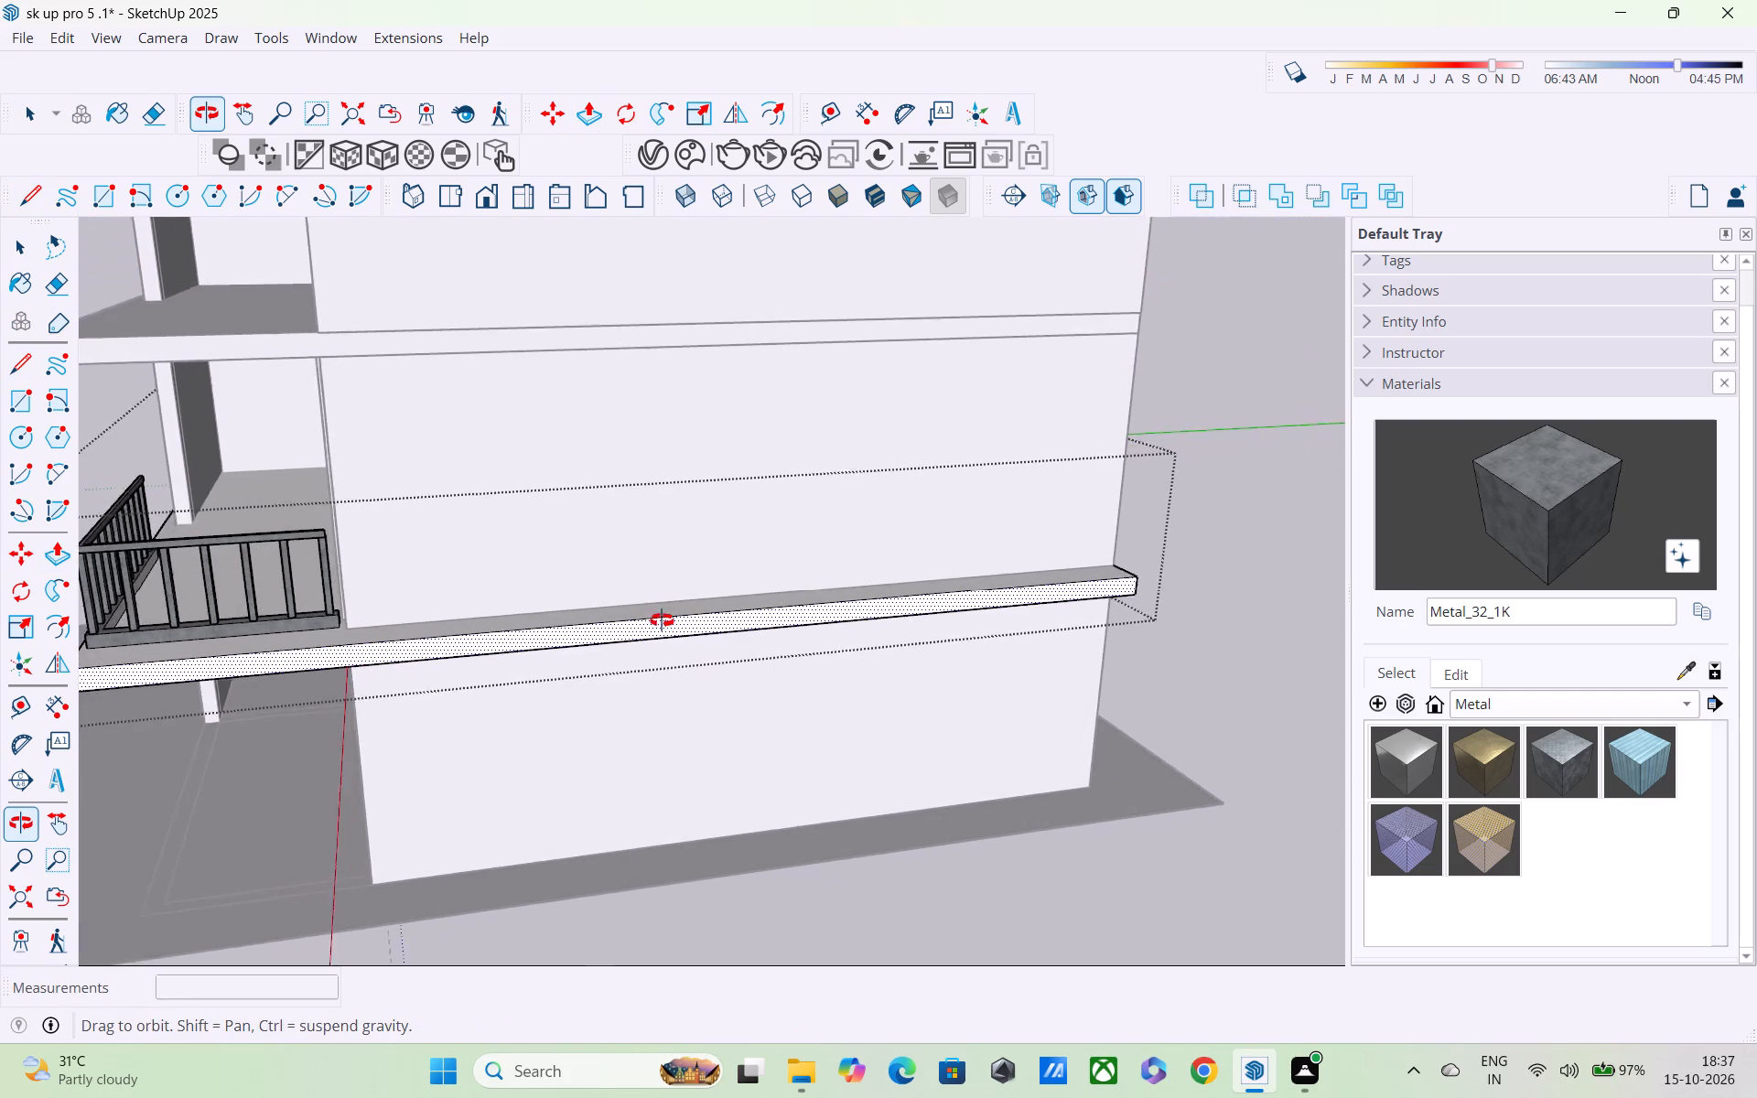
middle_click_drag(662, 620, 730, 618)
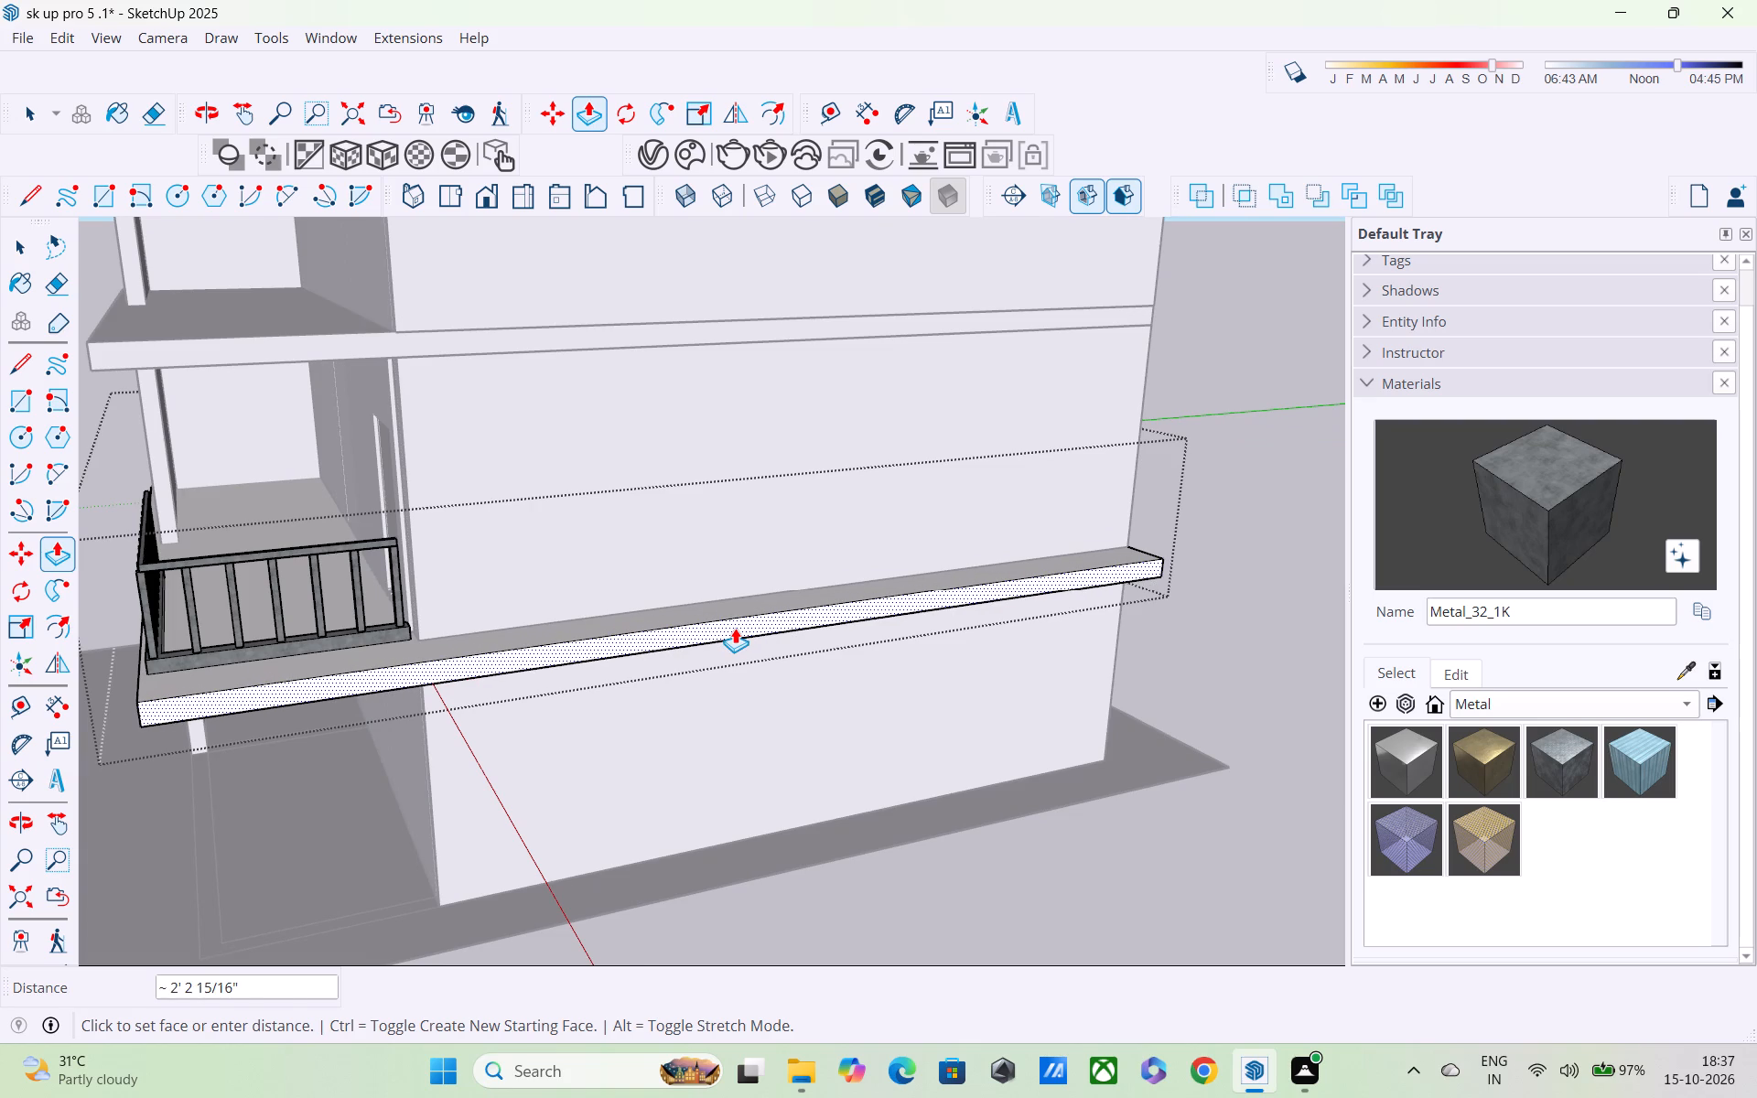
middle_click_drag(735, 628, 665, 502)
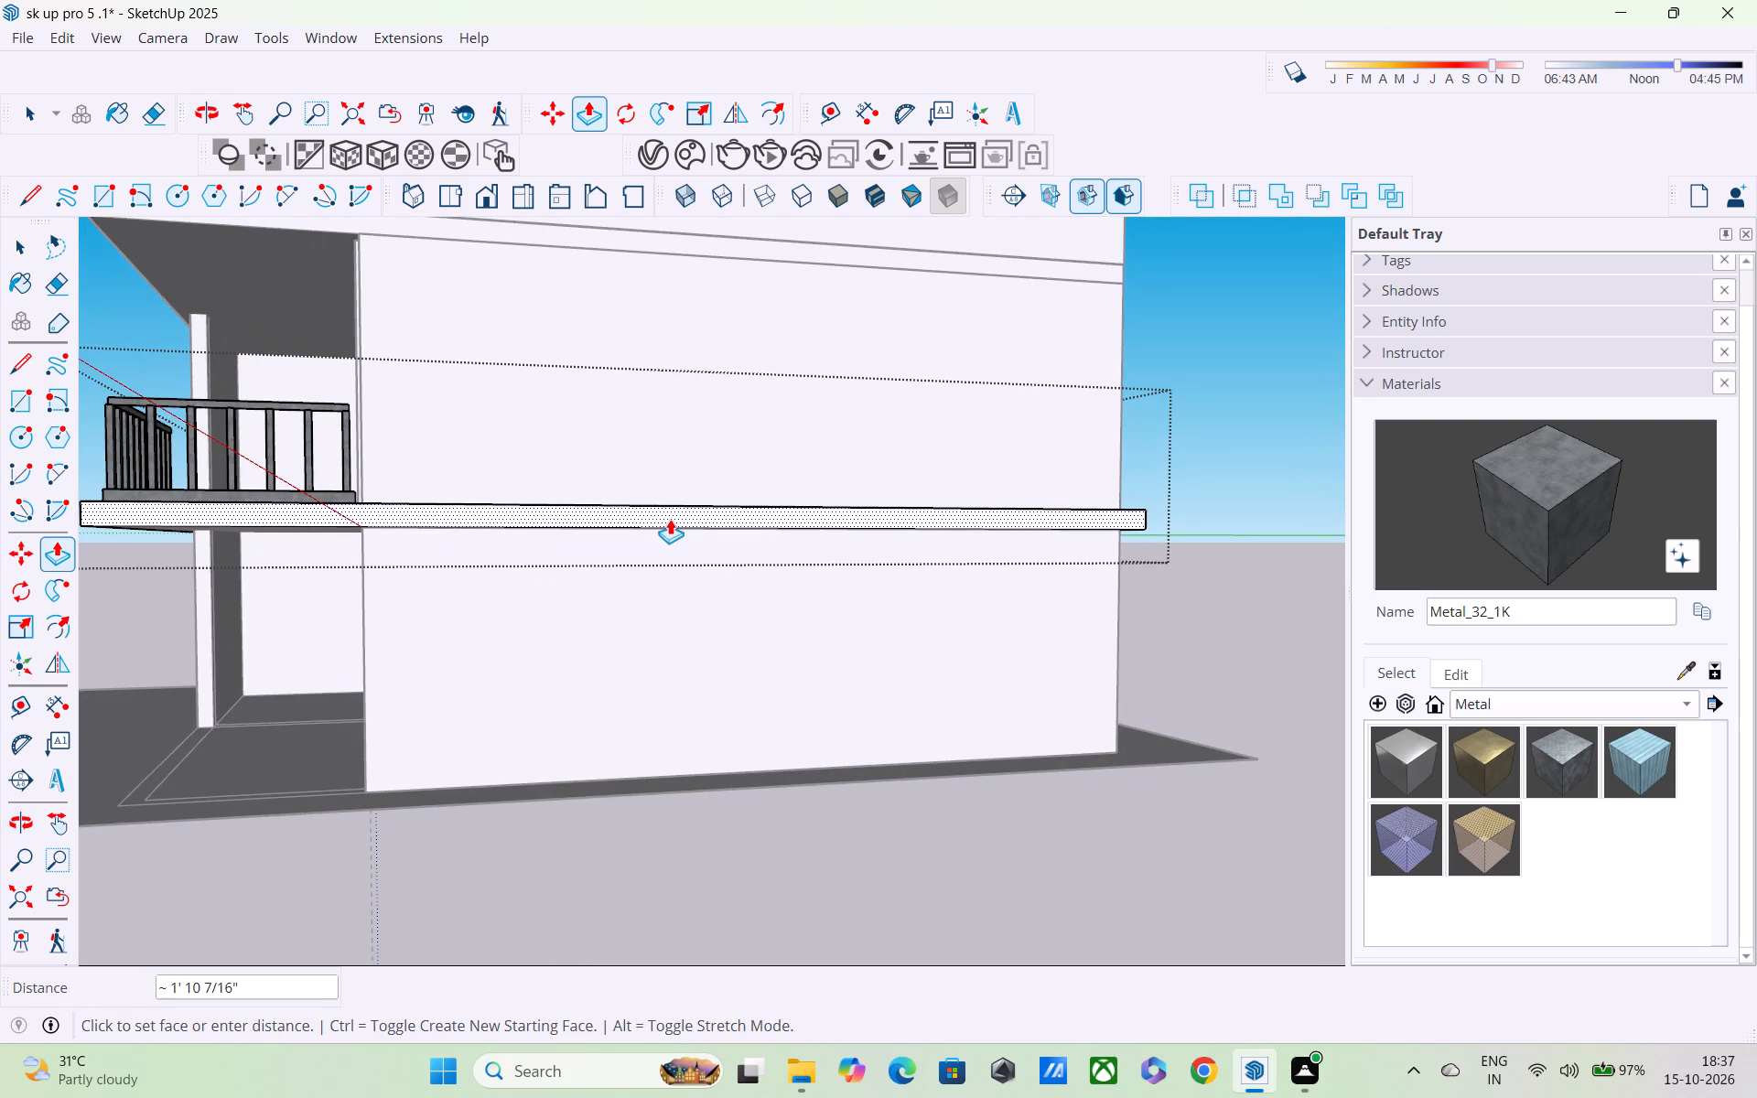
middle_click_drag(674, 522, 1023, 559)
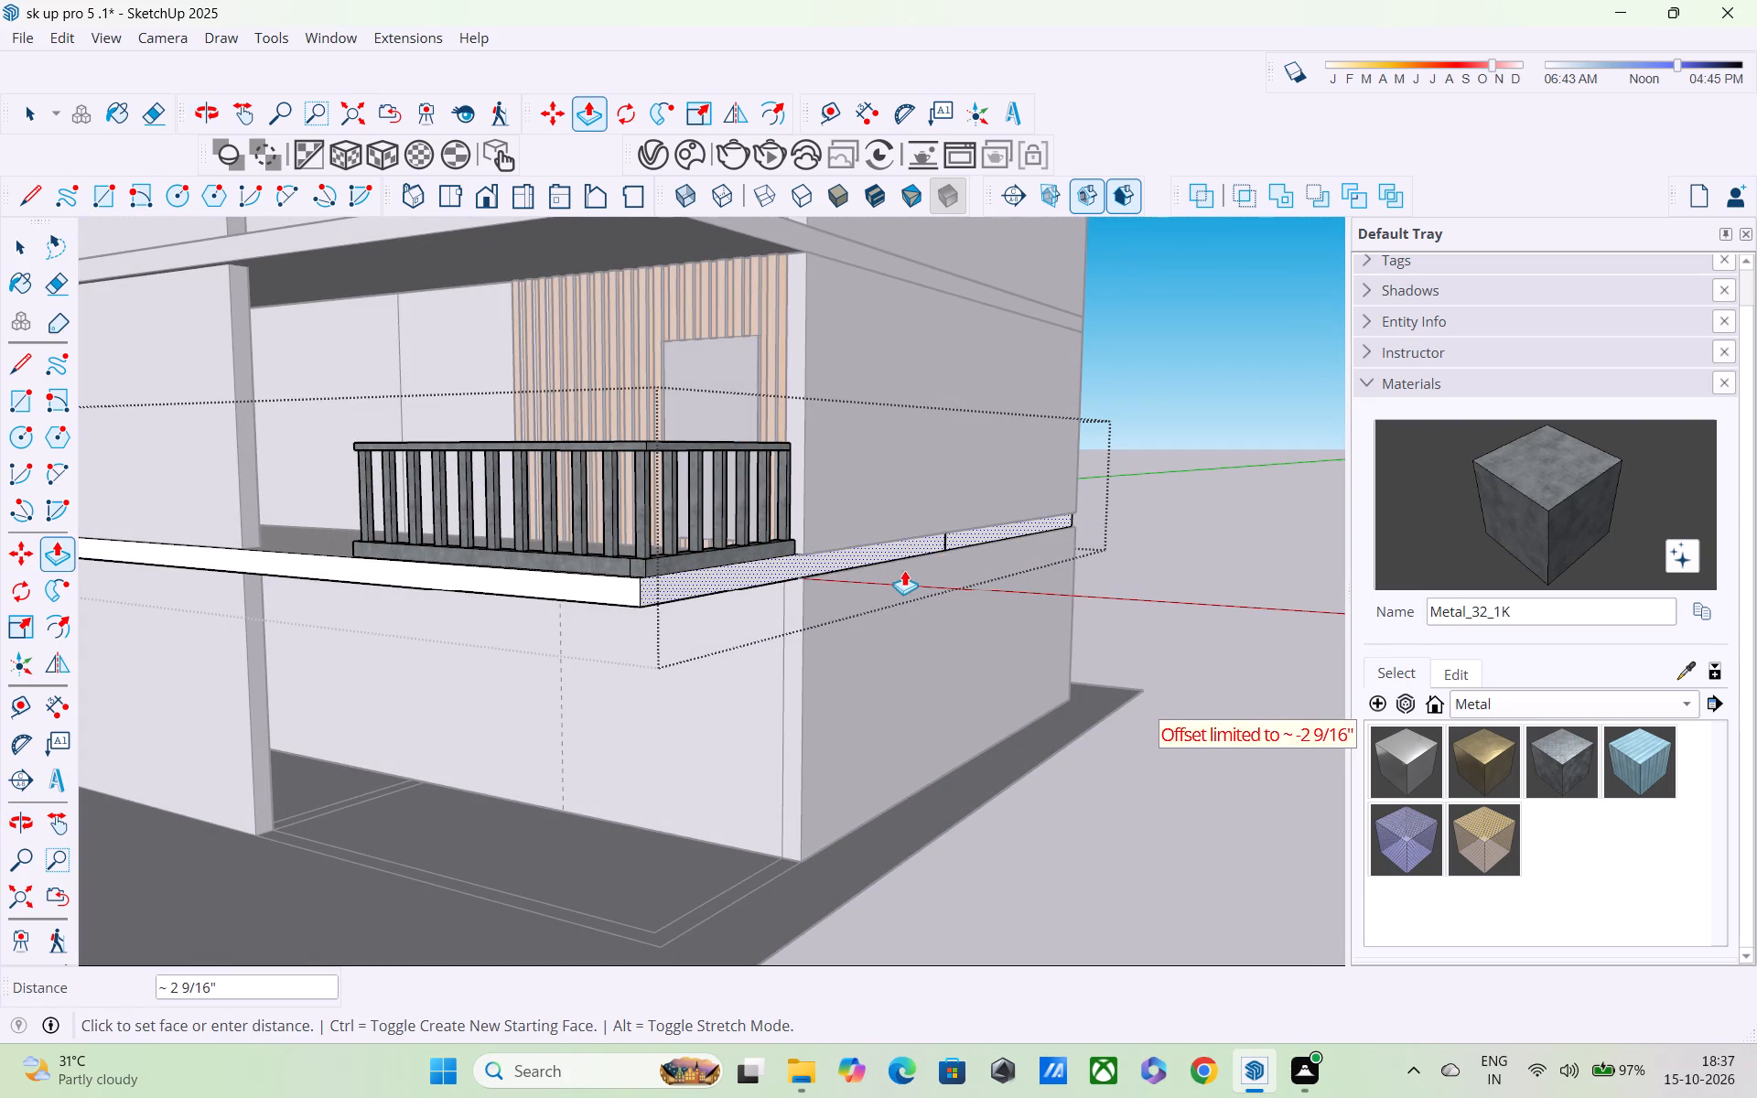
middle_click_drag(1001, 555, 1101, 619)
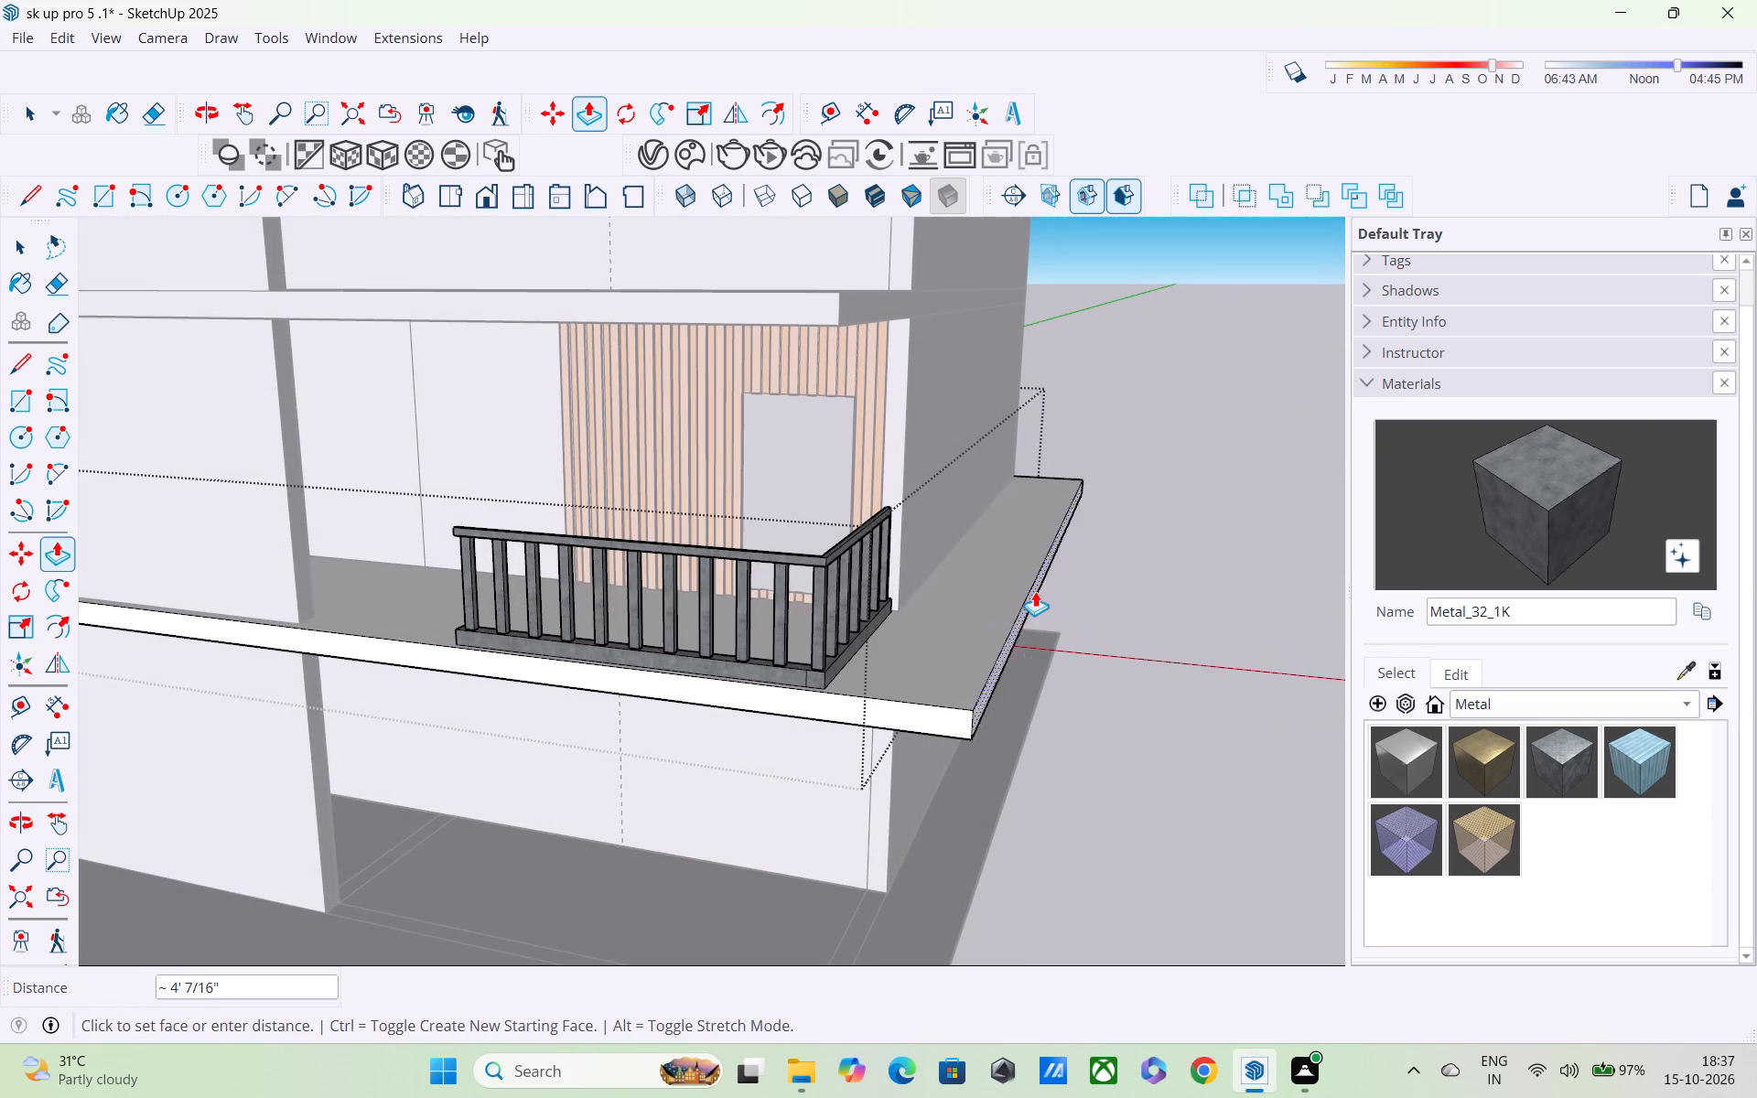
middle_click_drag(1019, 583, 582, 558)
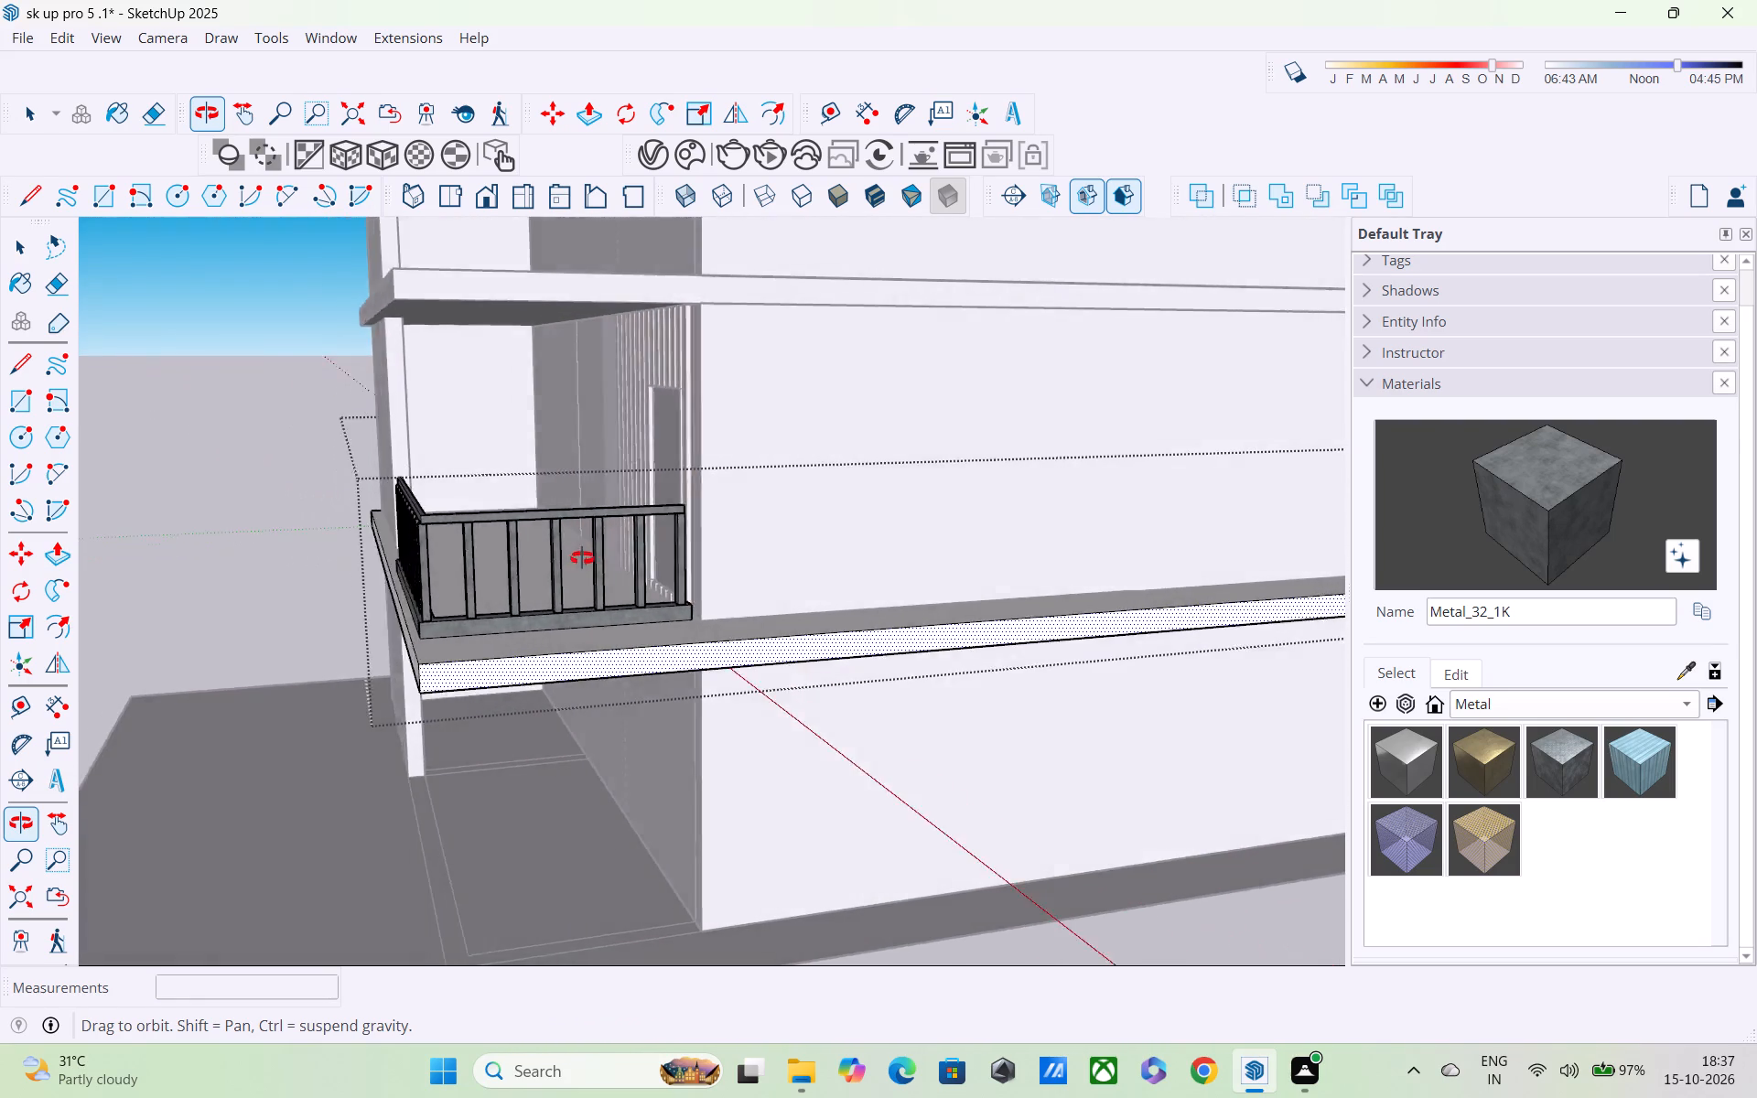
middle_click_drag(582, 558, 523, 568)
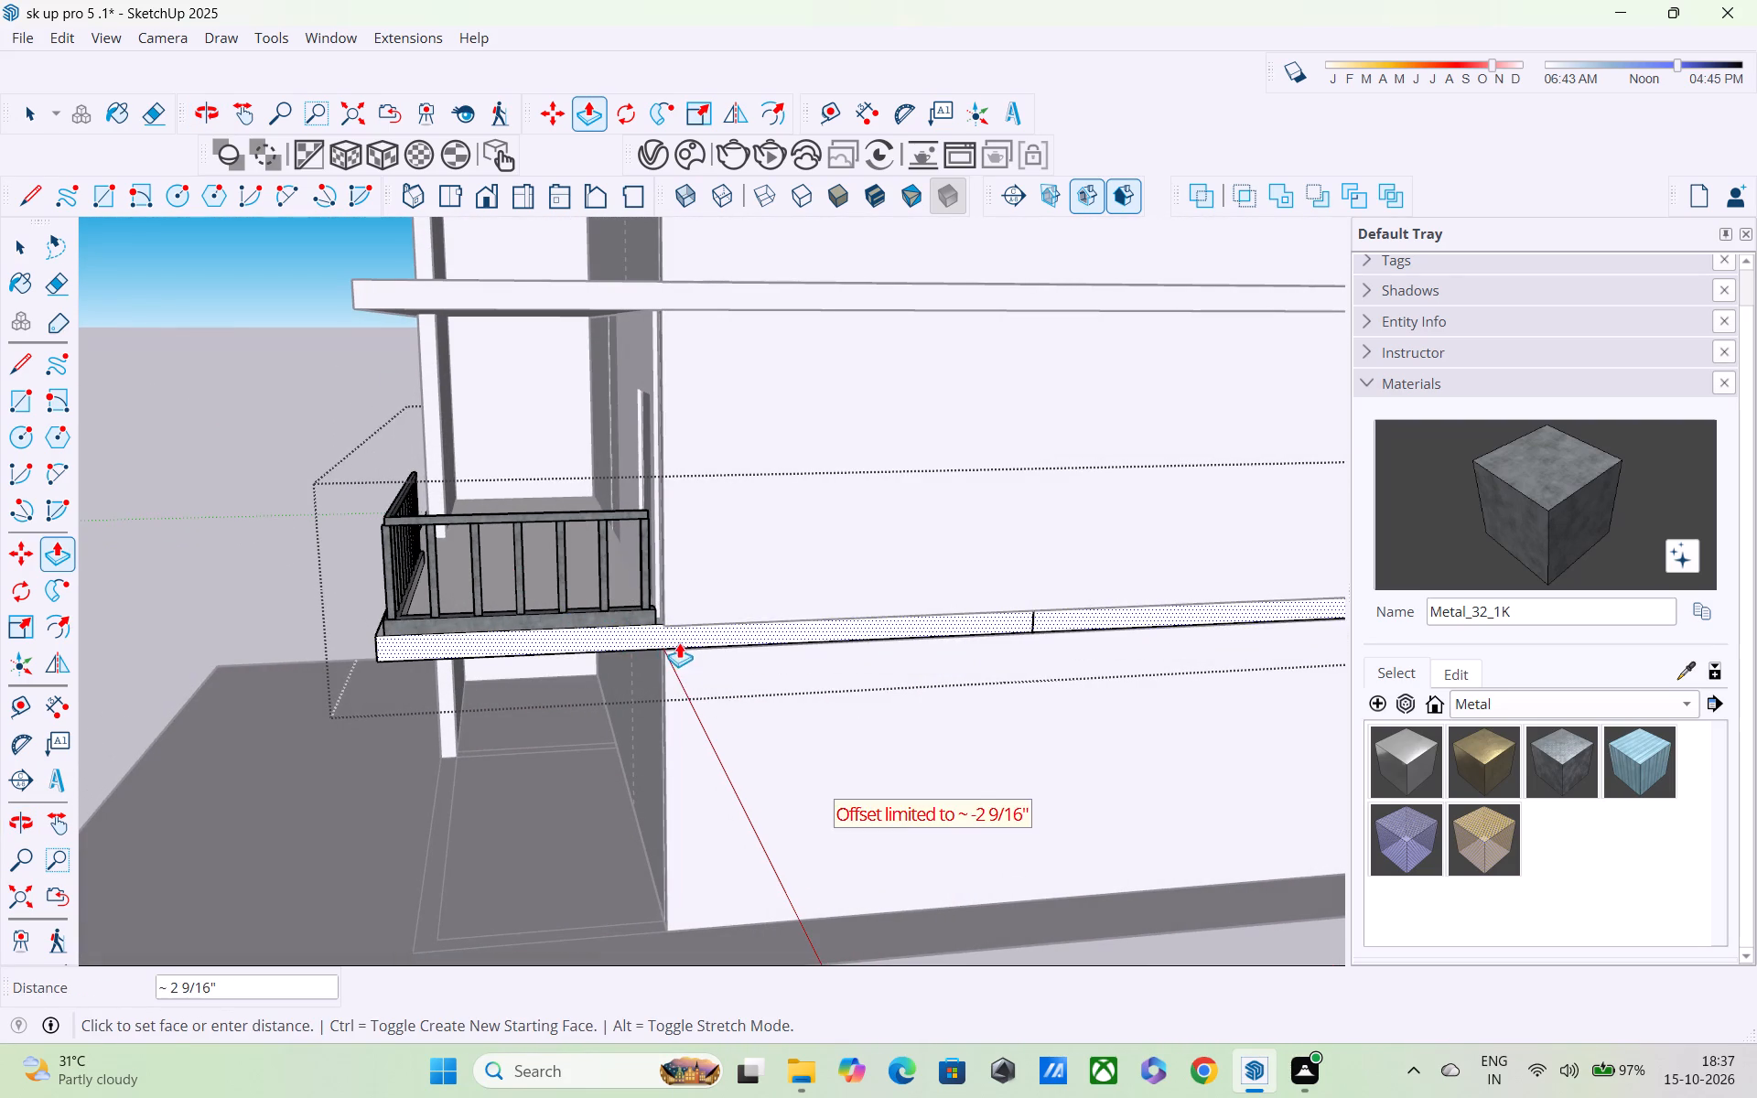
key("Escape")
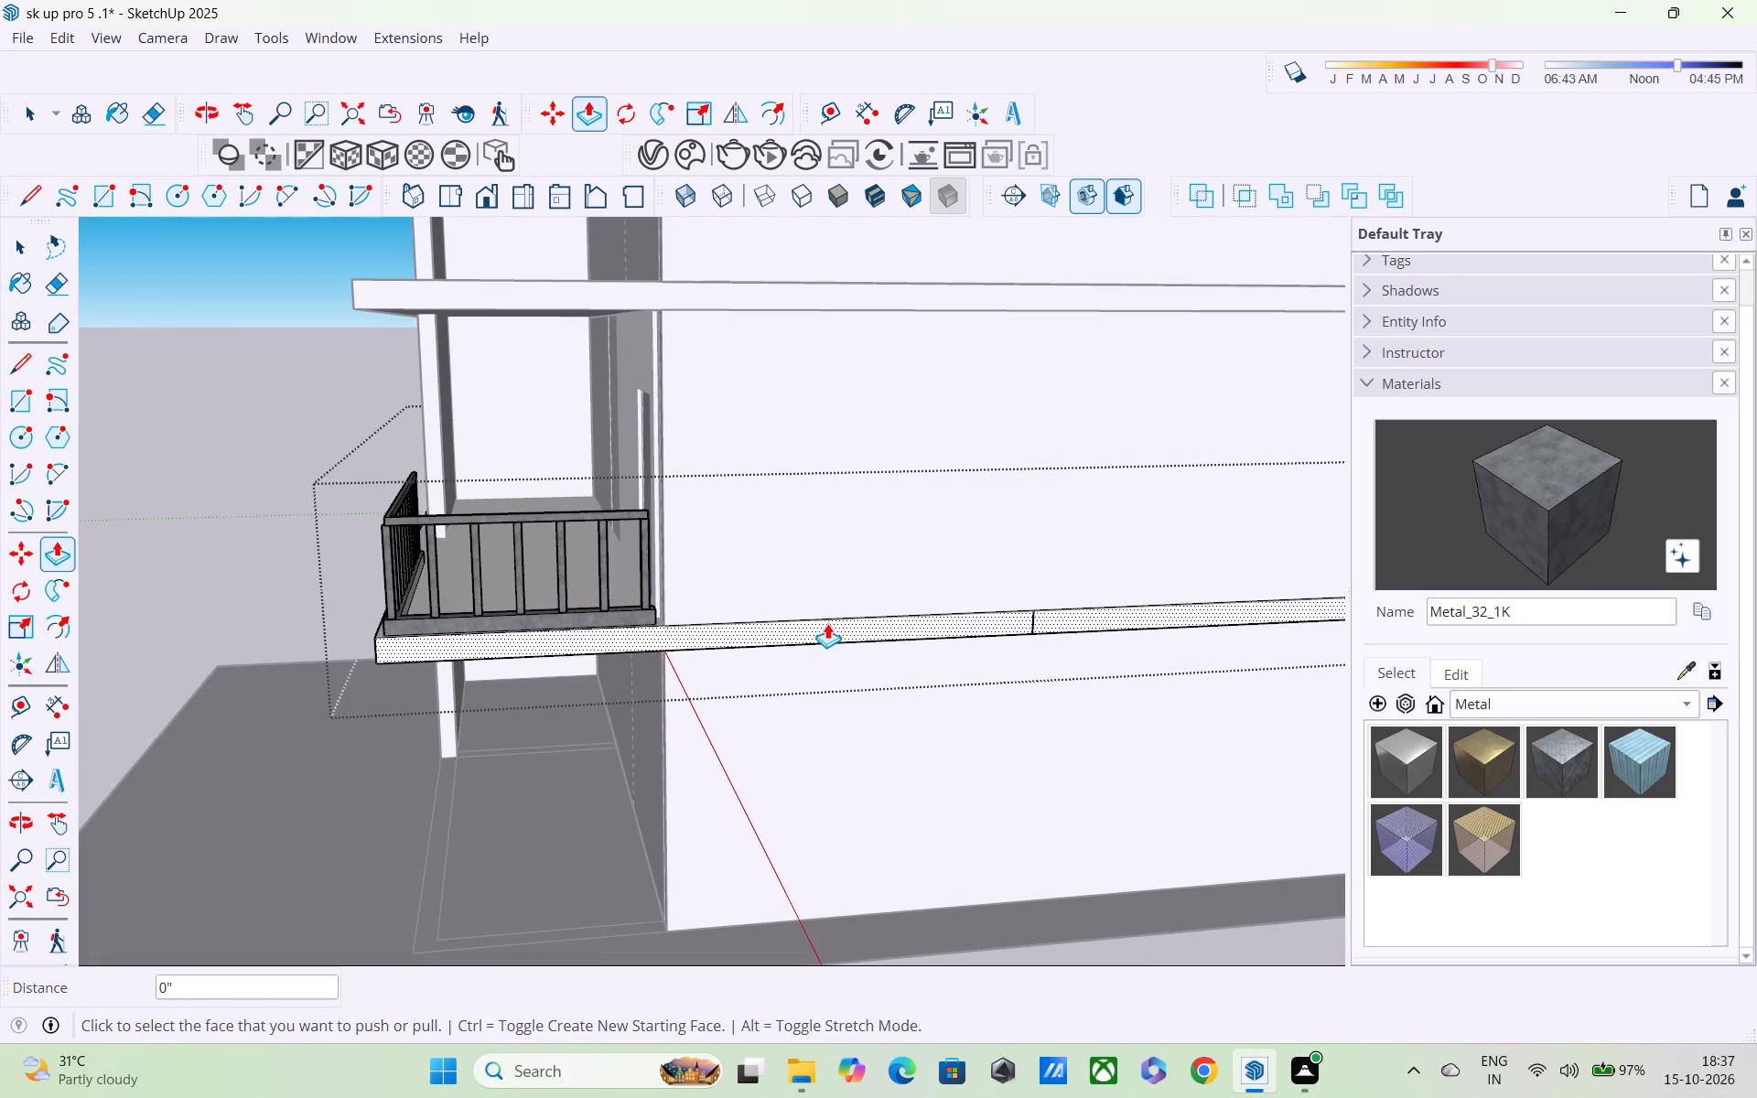
Draw a short line joining the top end of the dividing line to the slab's upper edge, closing the gap there.
left_click(827, 623)
key("Escape")
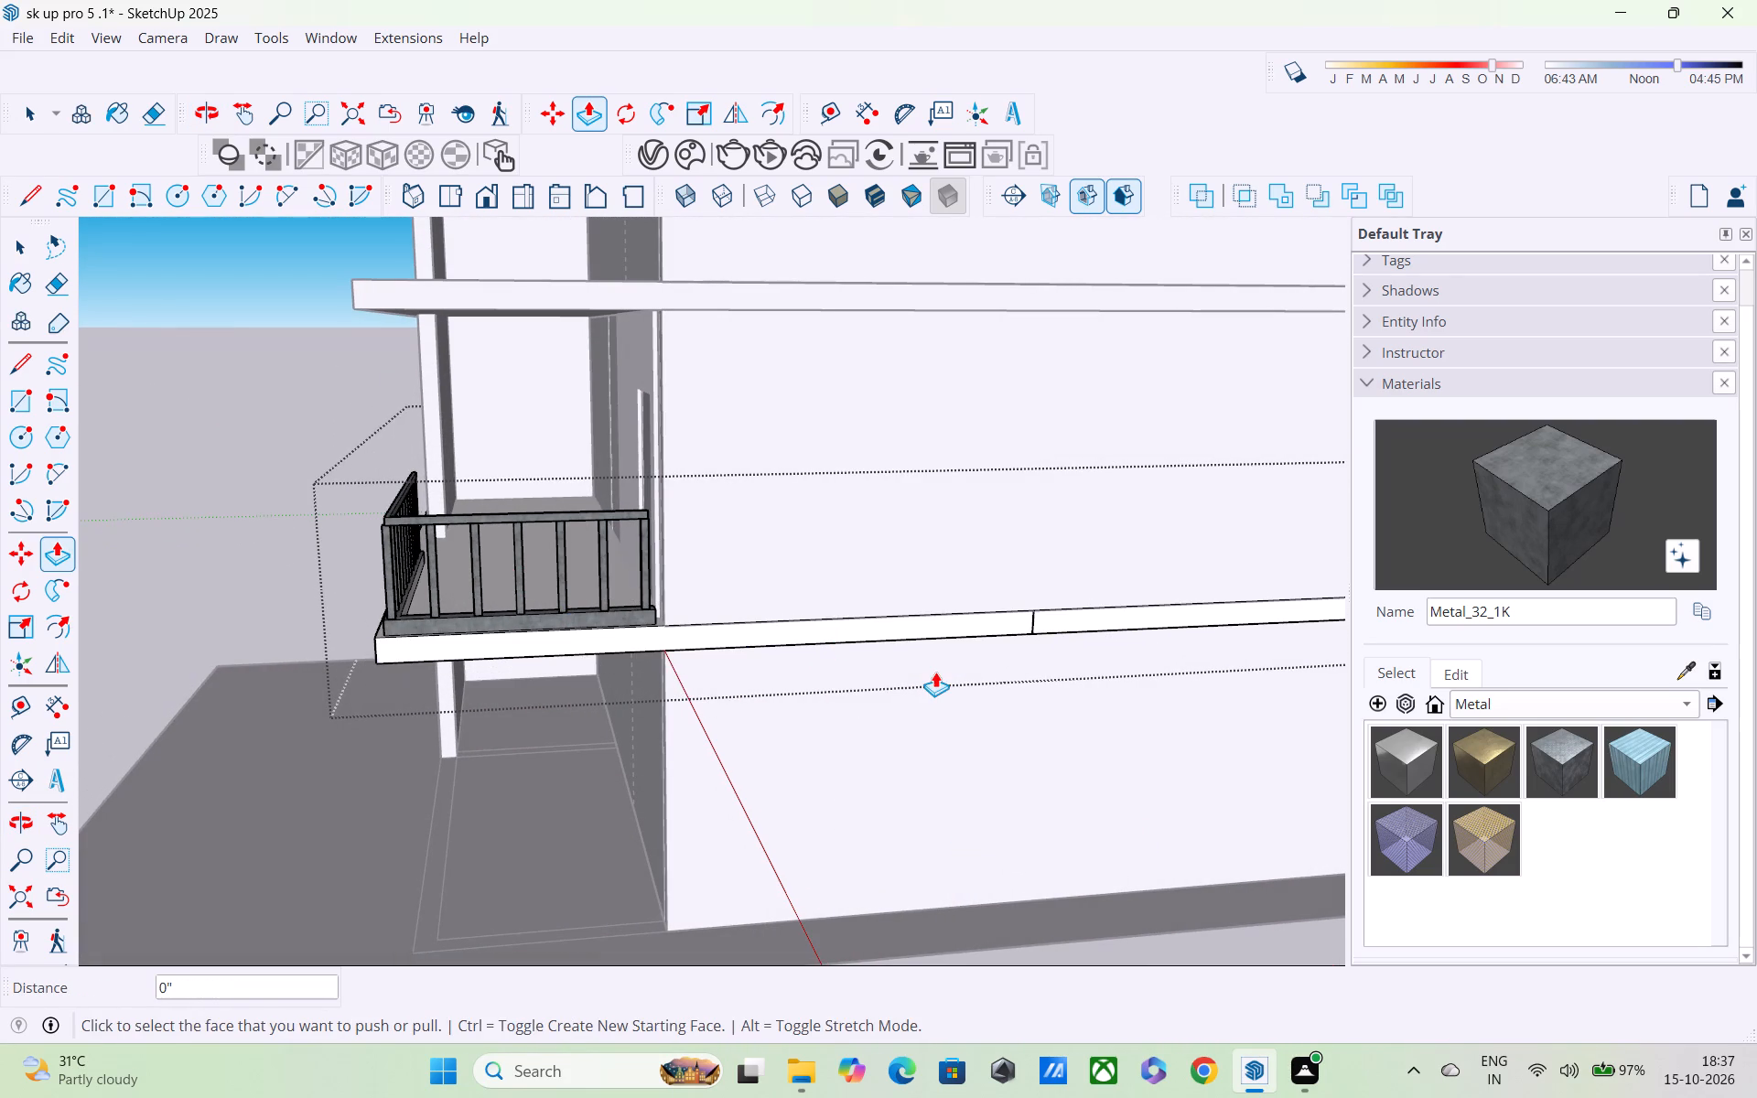
scroll(1115, 508, "up", 4)
key("space")
scroll(997, 672, "up", 10)
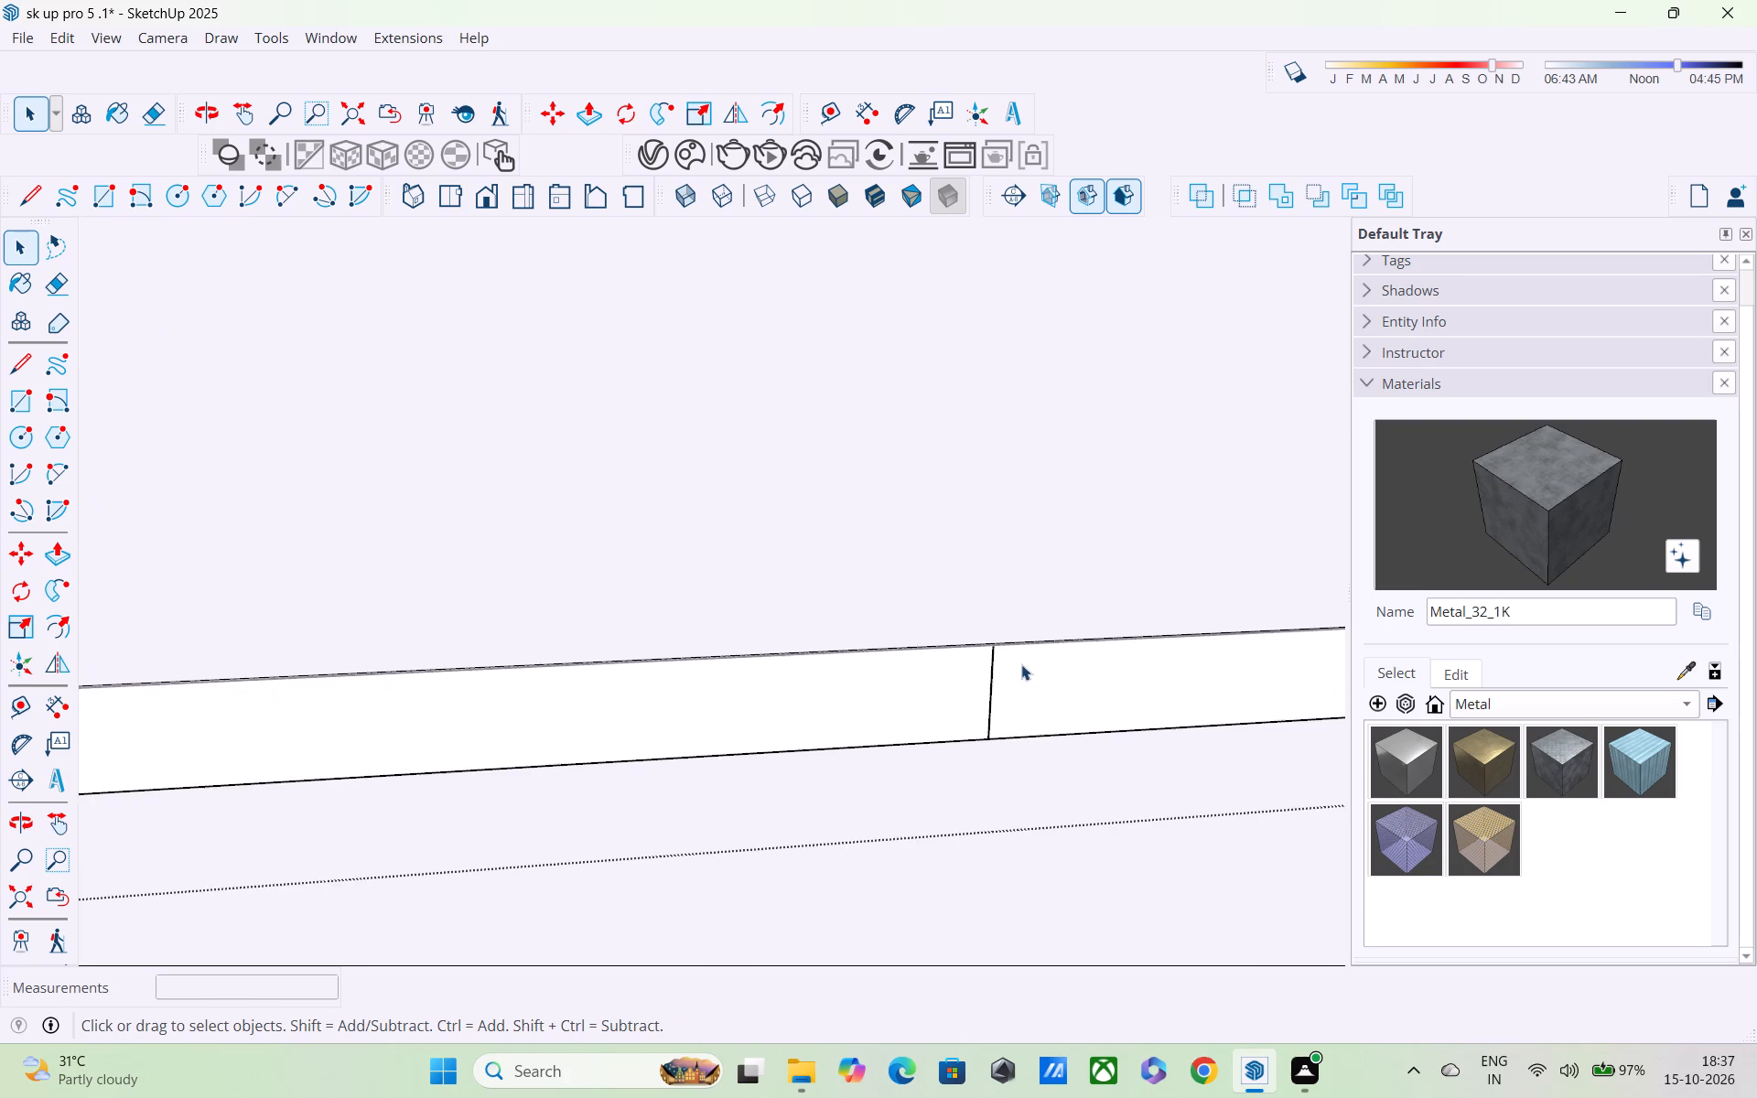
middle_click_drag(959, 664, 853, 545)
scroll(965, 678, "up", 6)
scroll(1082, 627, "up", 5)
scroll(992, 650, "up", 5)
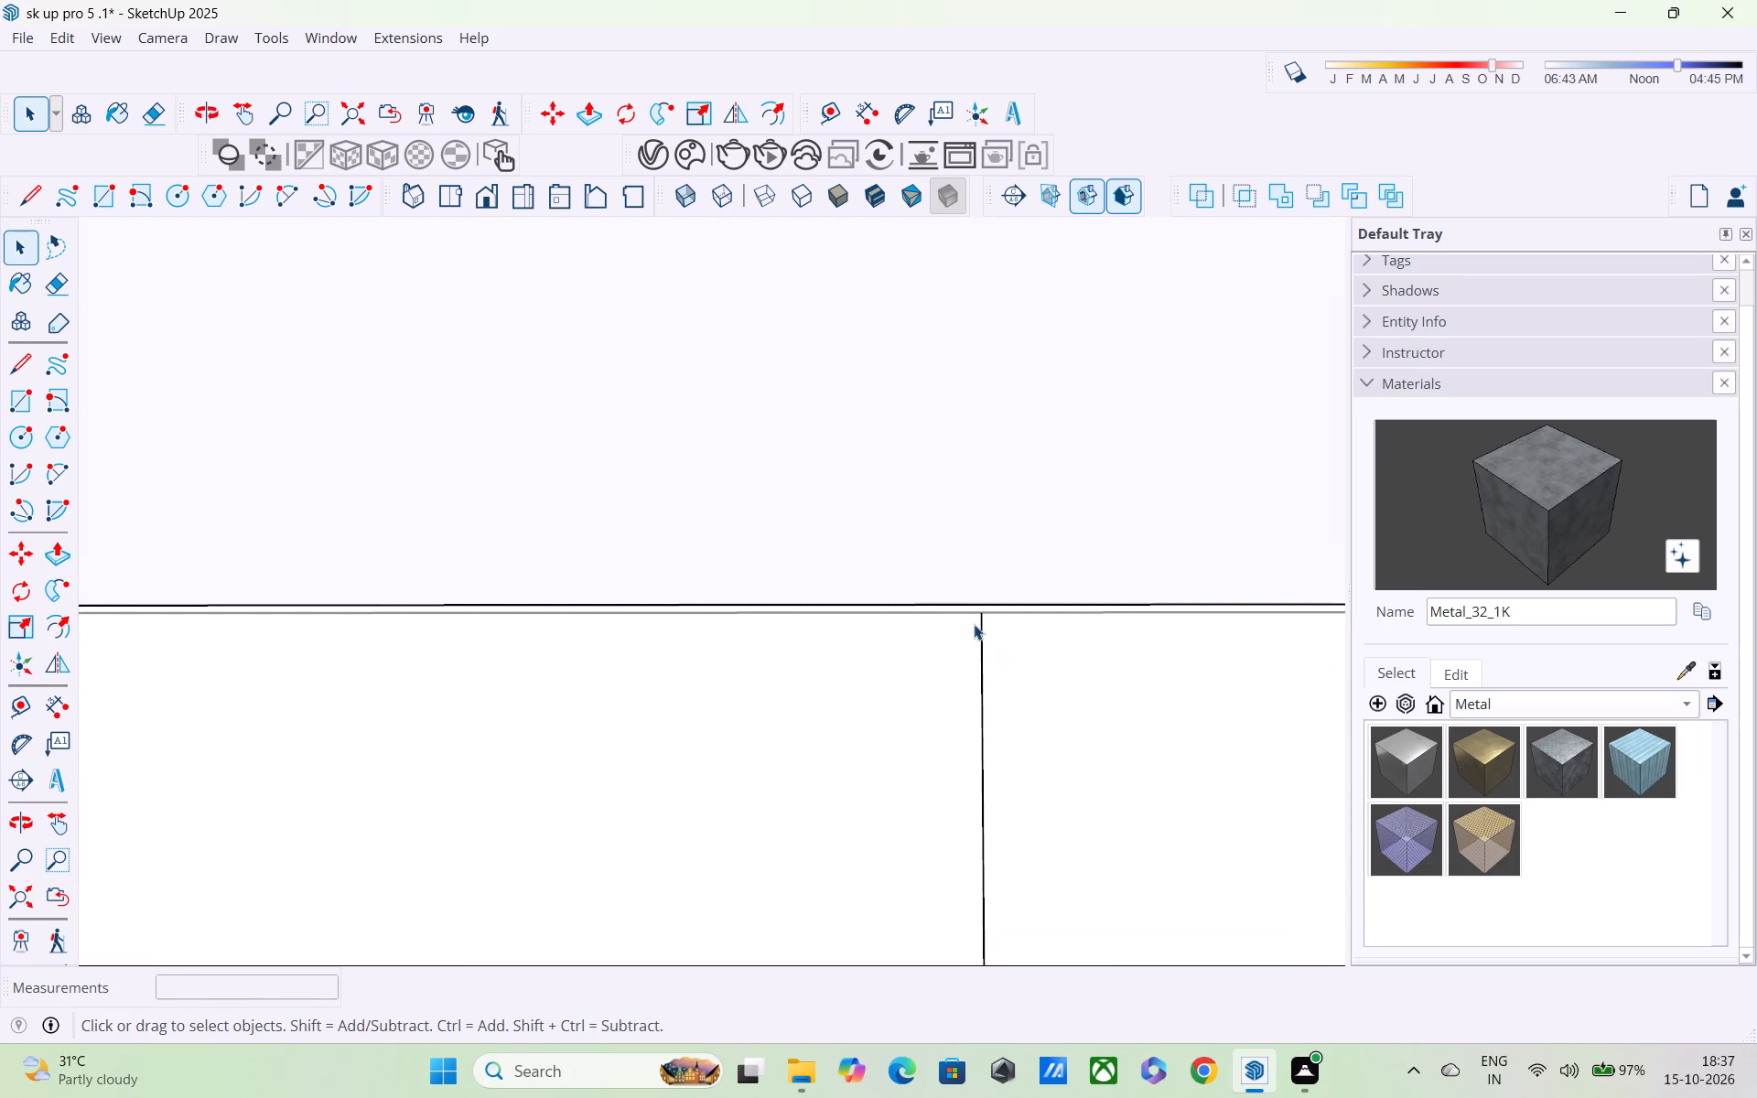
scroll(974, 624, "up", 3)
key("l")
scroll(973, 597, "up", 4)
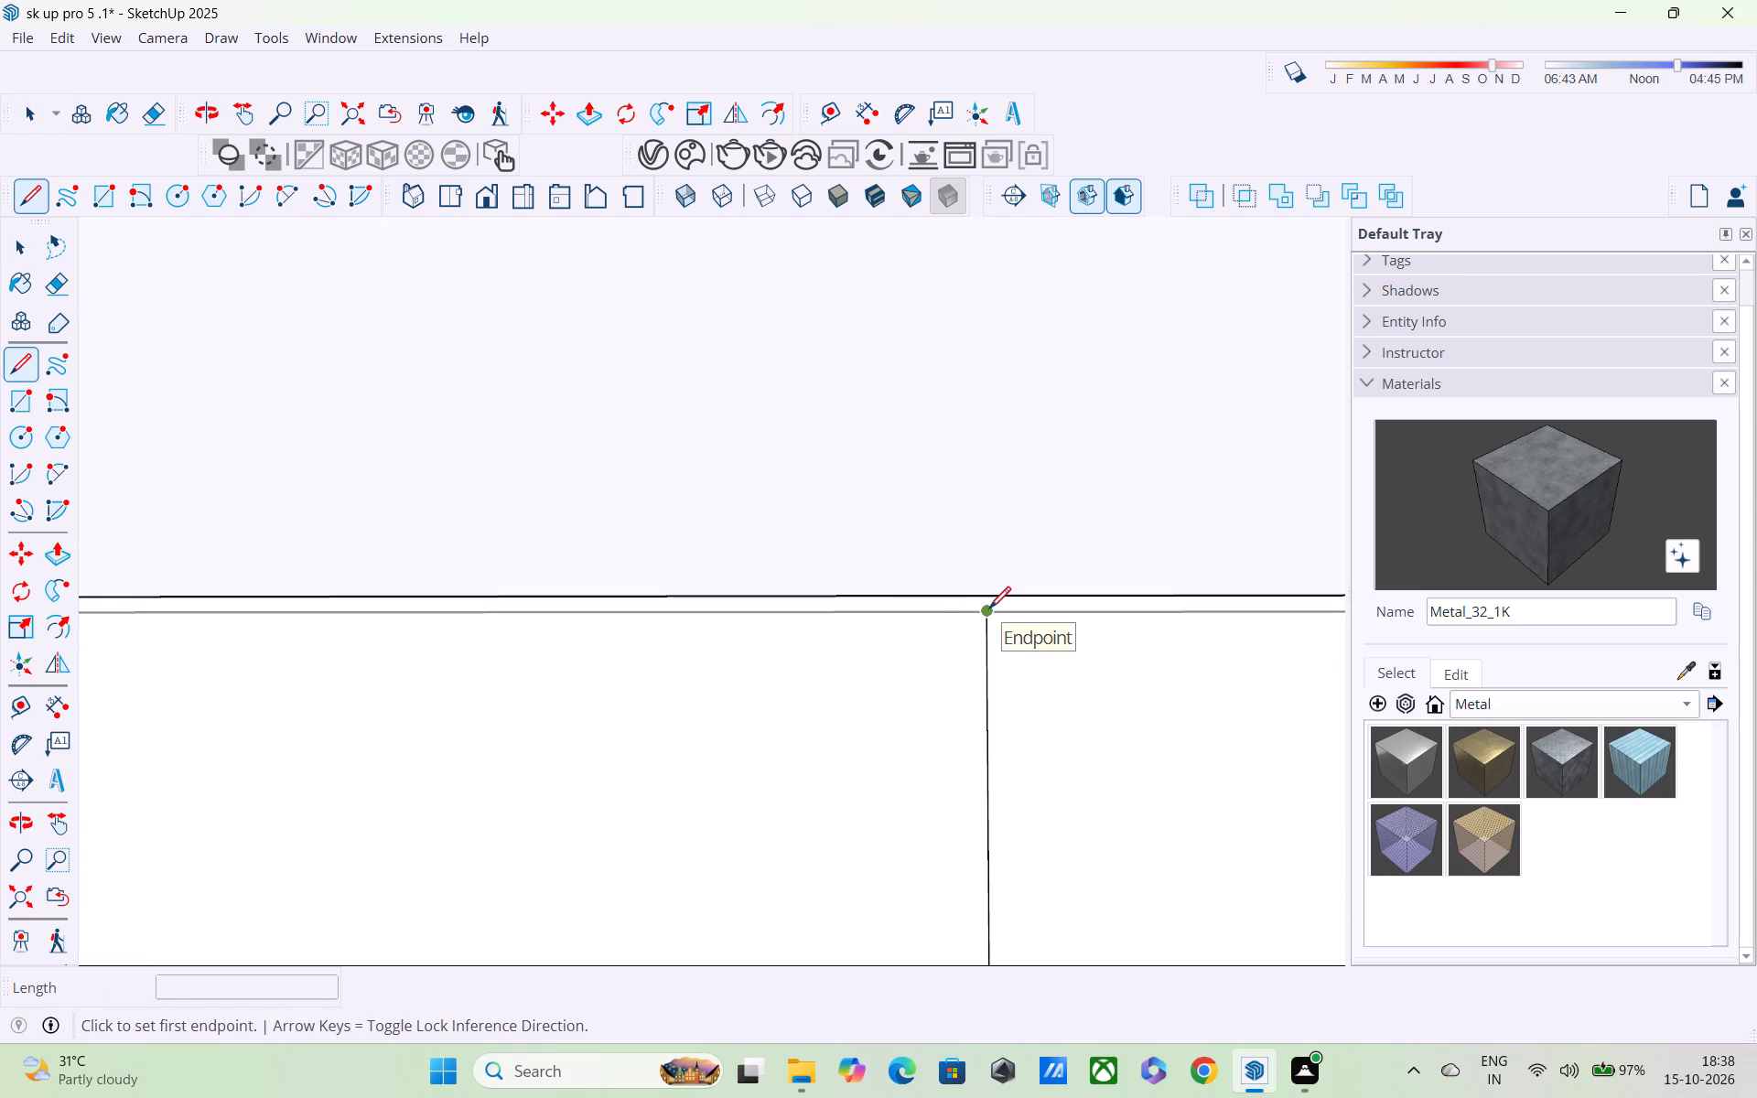
left_click(989, 615)
left_click(979, 597)
scroll(985, 611, "down", 6)
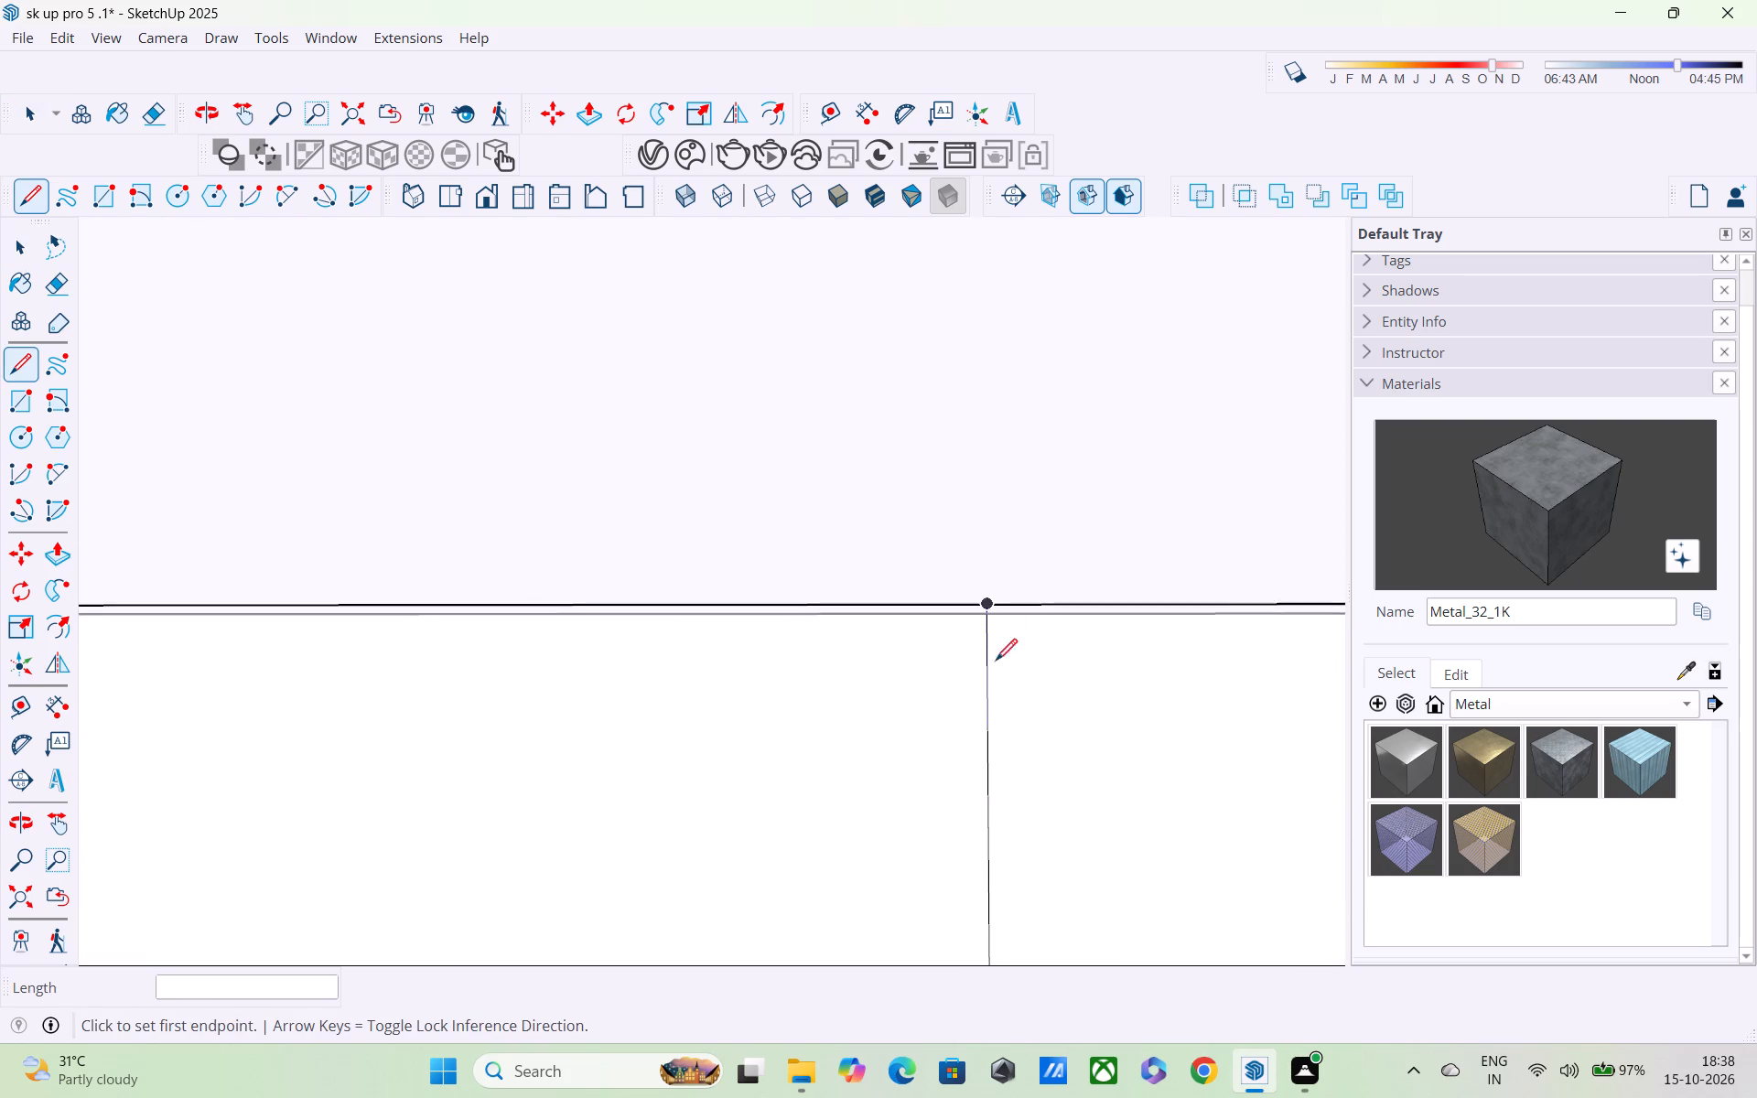
scroll(1005, 734, "down", 5)
middle_click_drag(1016, 797, 905, 407, "shift")
scroll(857, 619, "up", 5)
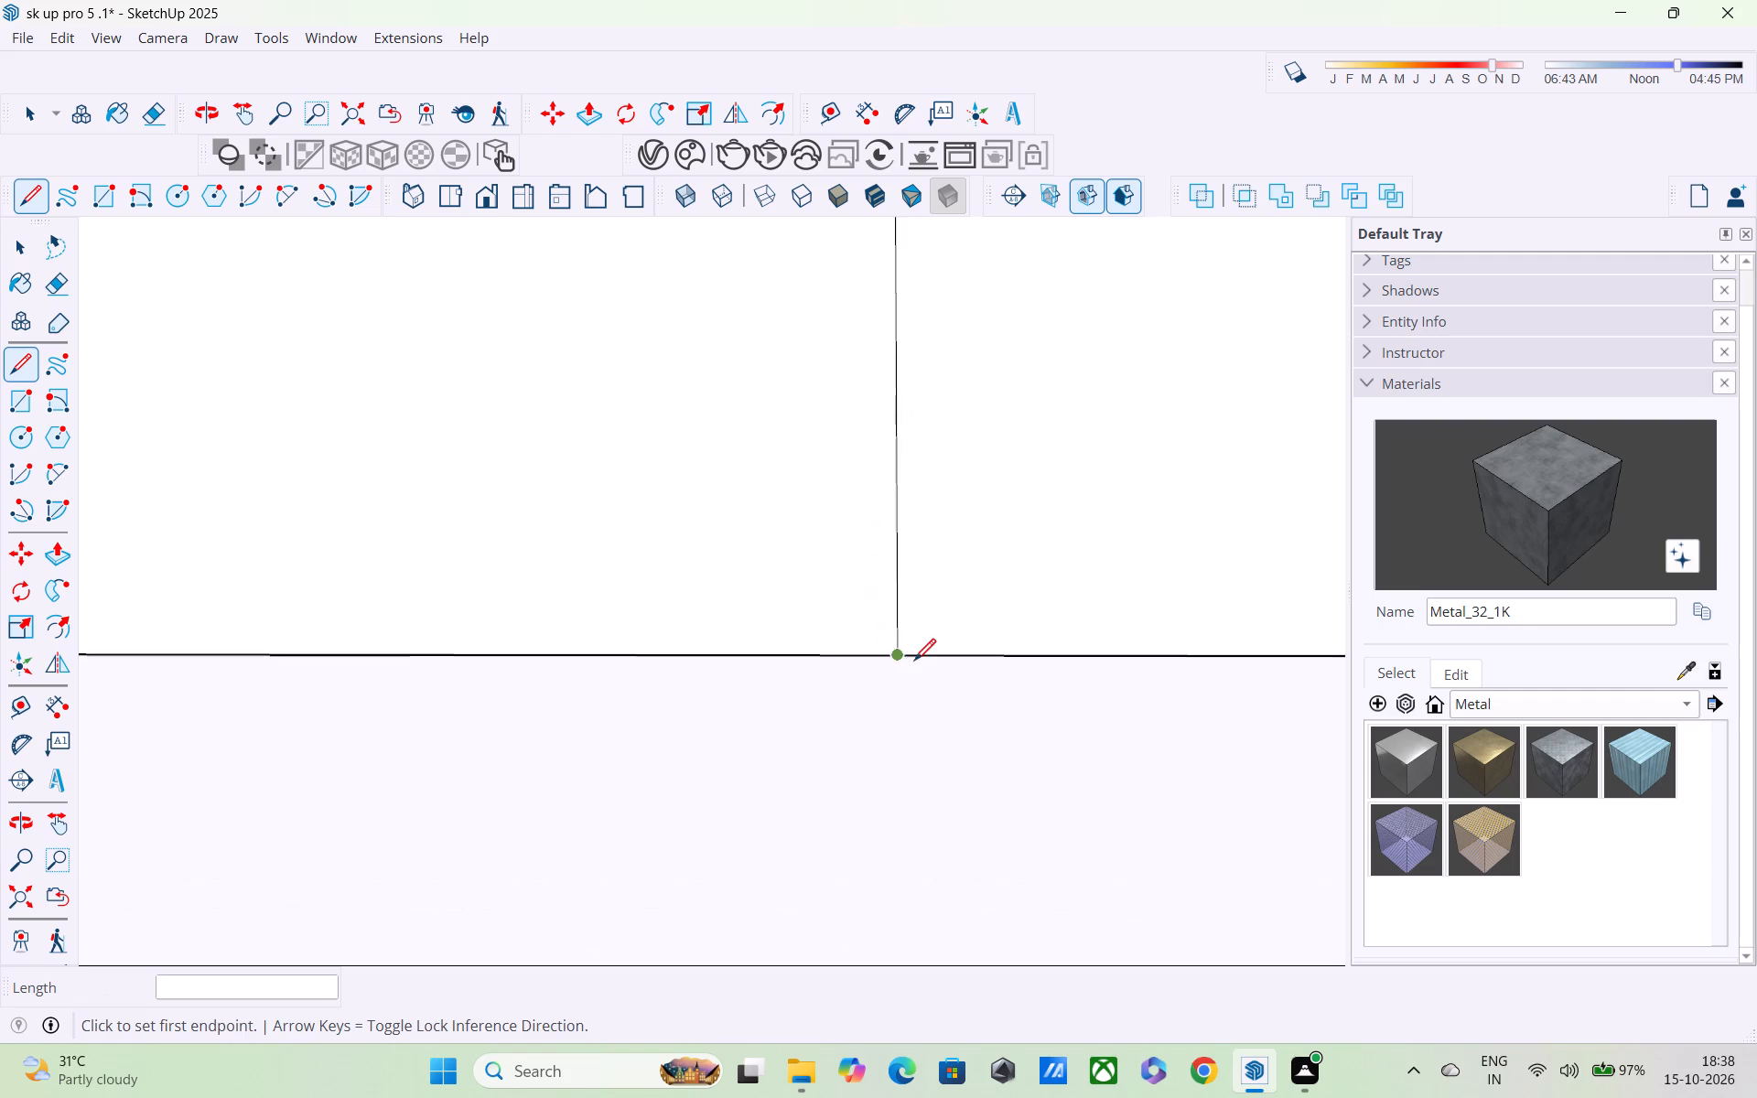
scroll(916, 664, "up", 4)
scroll(898, 644, "down", 13)
Push/pull the balcony-side portion of the slab's long side face outward by about 1' 1 15/16".
key("p")
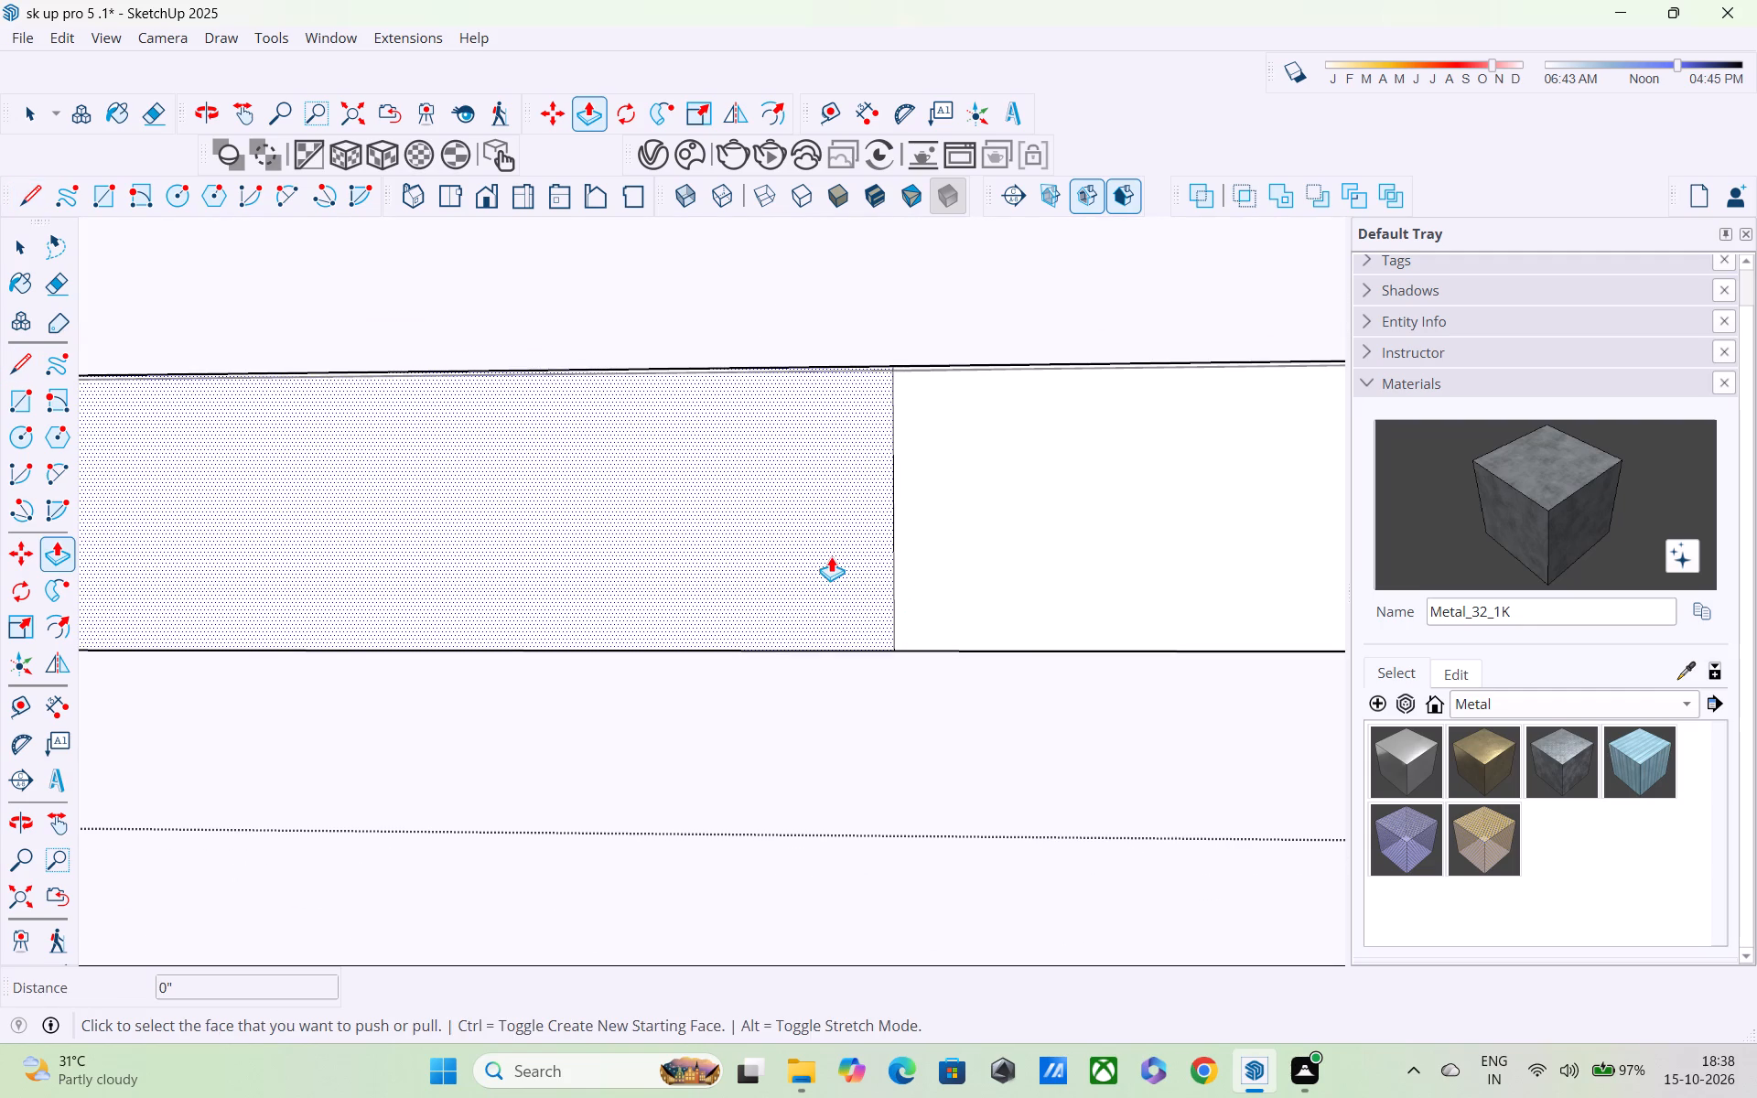
left_click(831, 556)
middle_click_drag(807, 610, 808, 611, "shift")
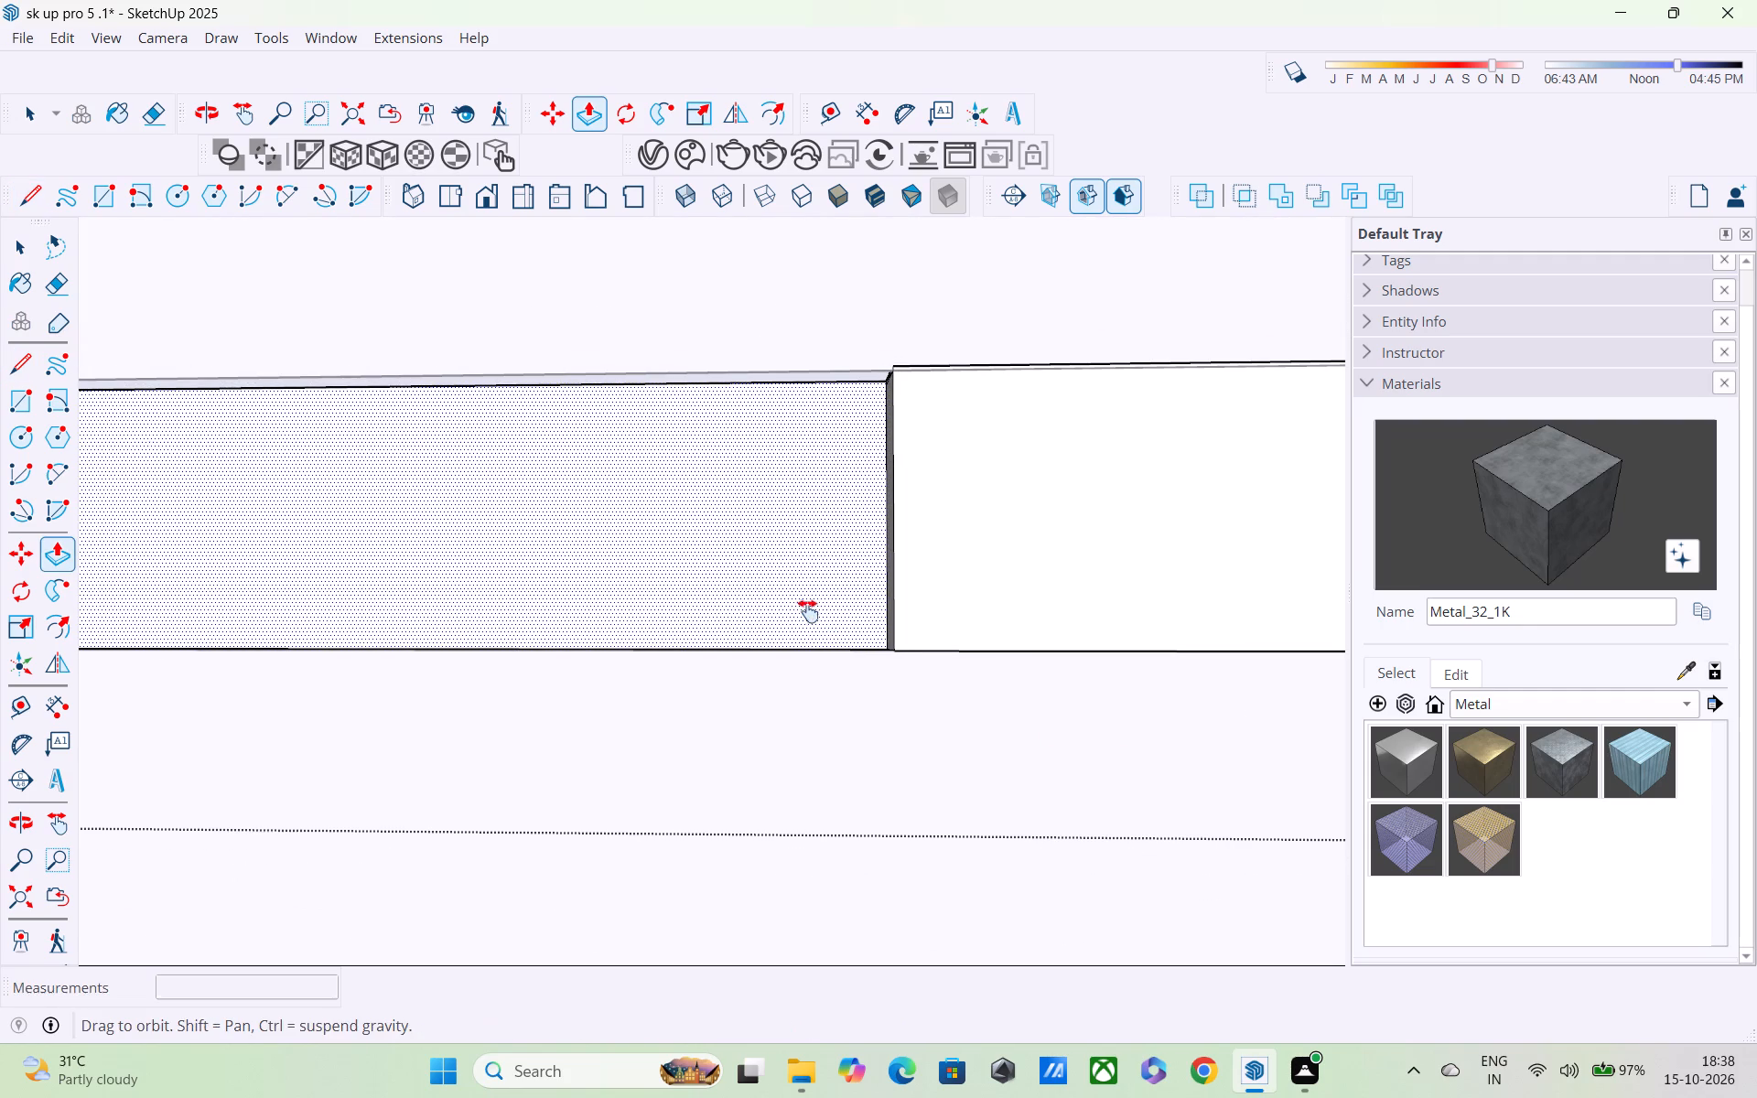
middle_click_drag(808, 611, 1137, 622, "shift")
scroll(1137, 622, "up", 1)
scroll(1127, 608, "down", 7)
scroll(1051, 717, "down", 5)
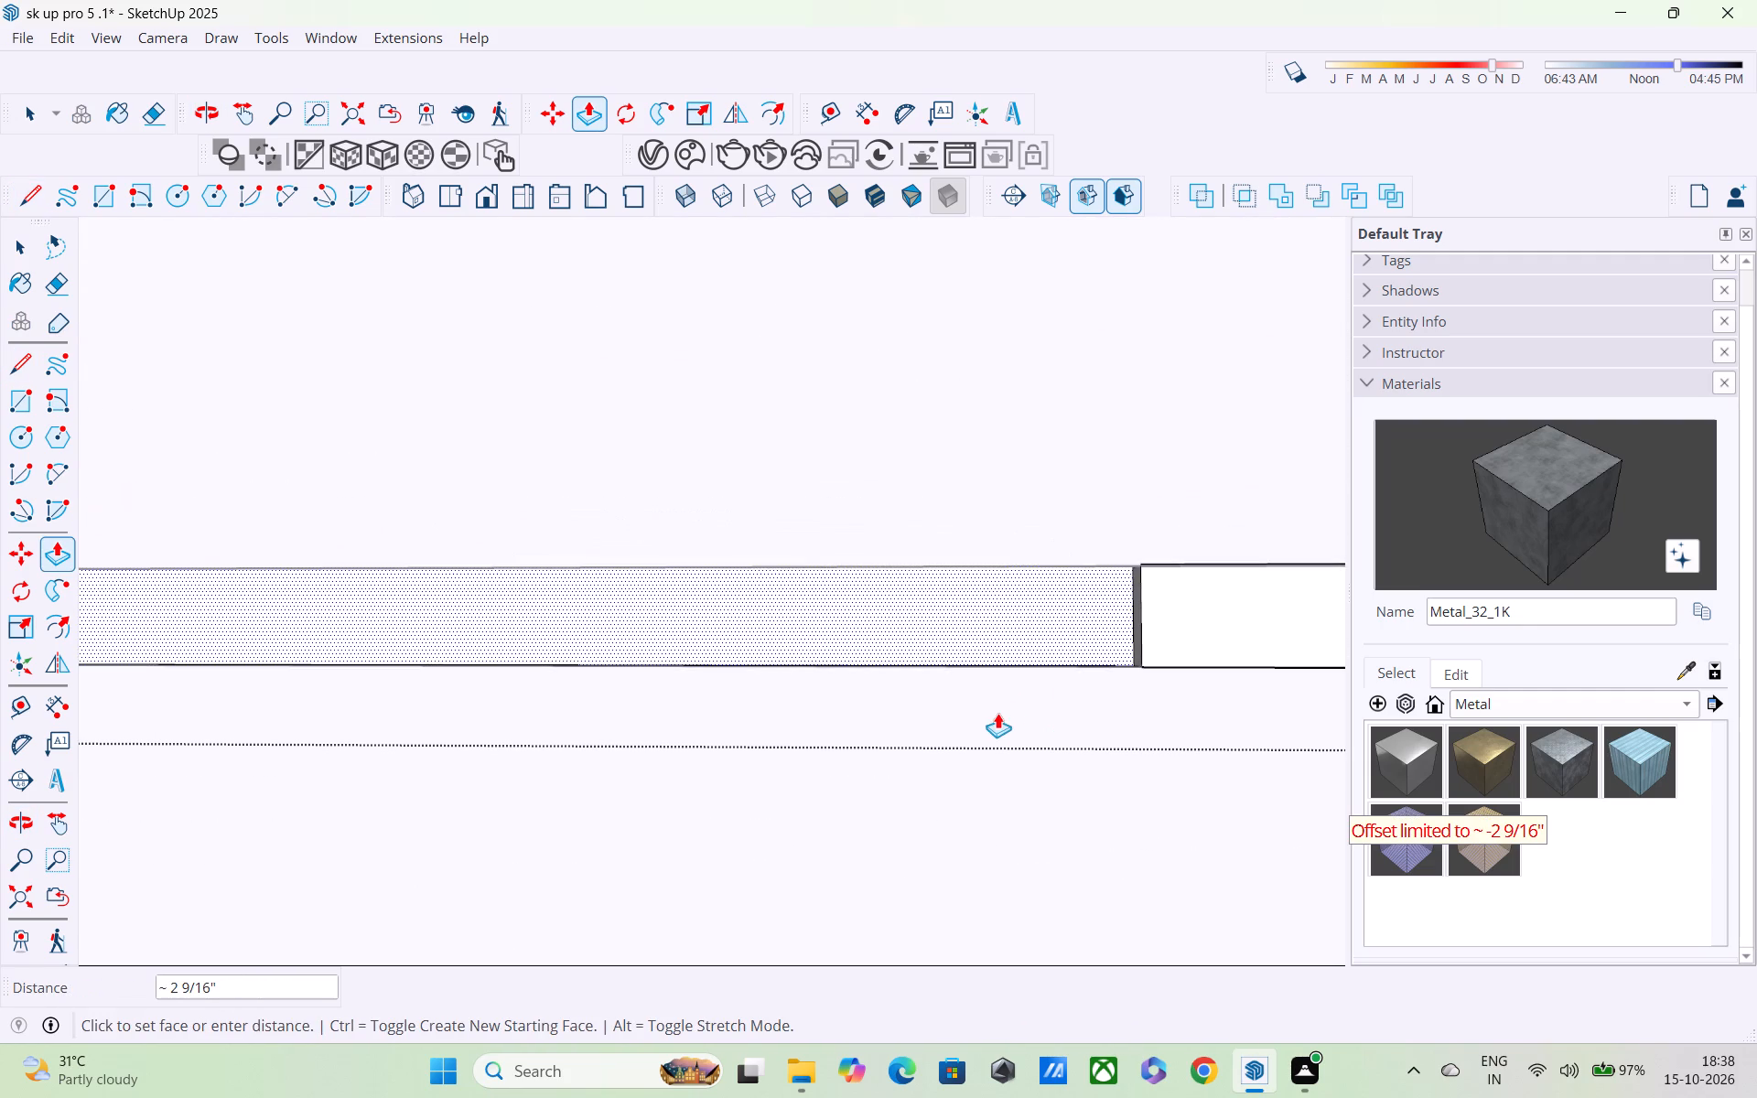
scroll(997, 713, "down", 1)
scroll(1235, 595, "down", 3)
middle_click_drag(921, 693, 925, 699)
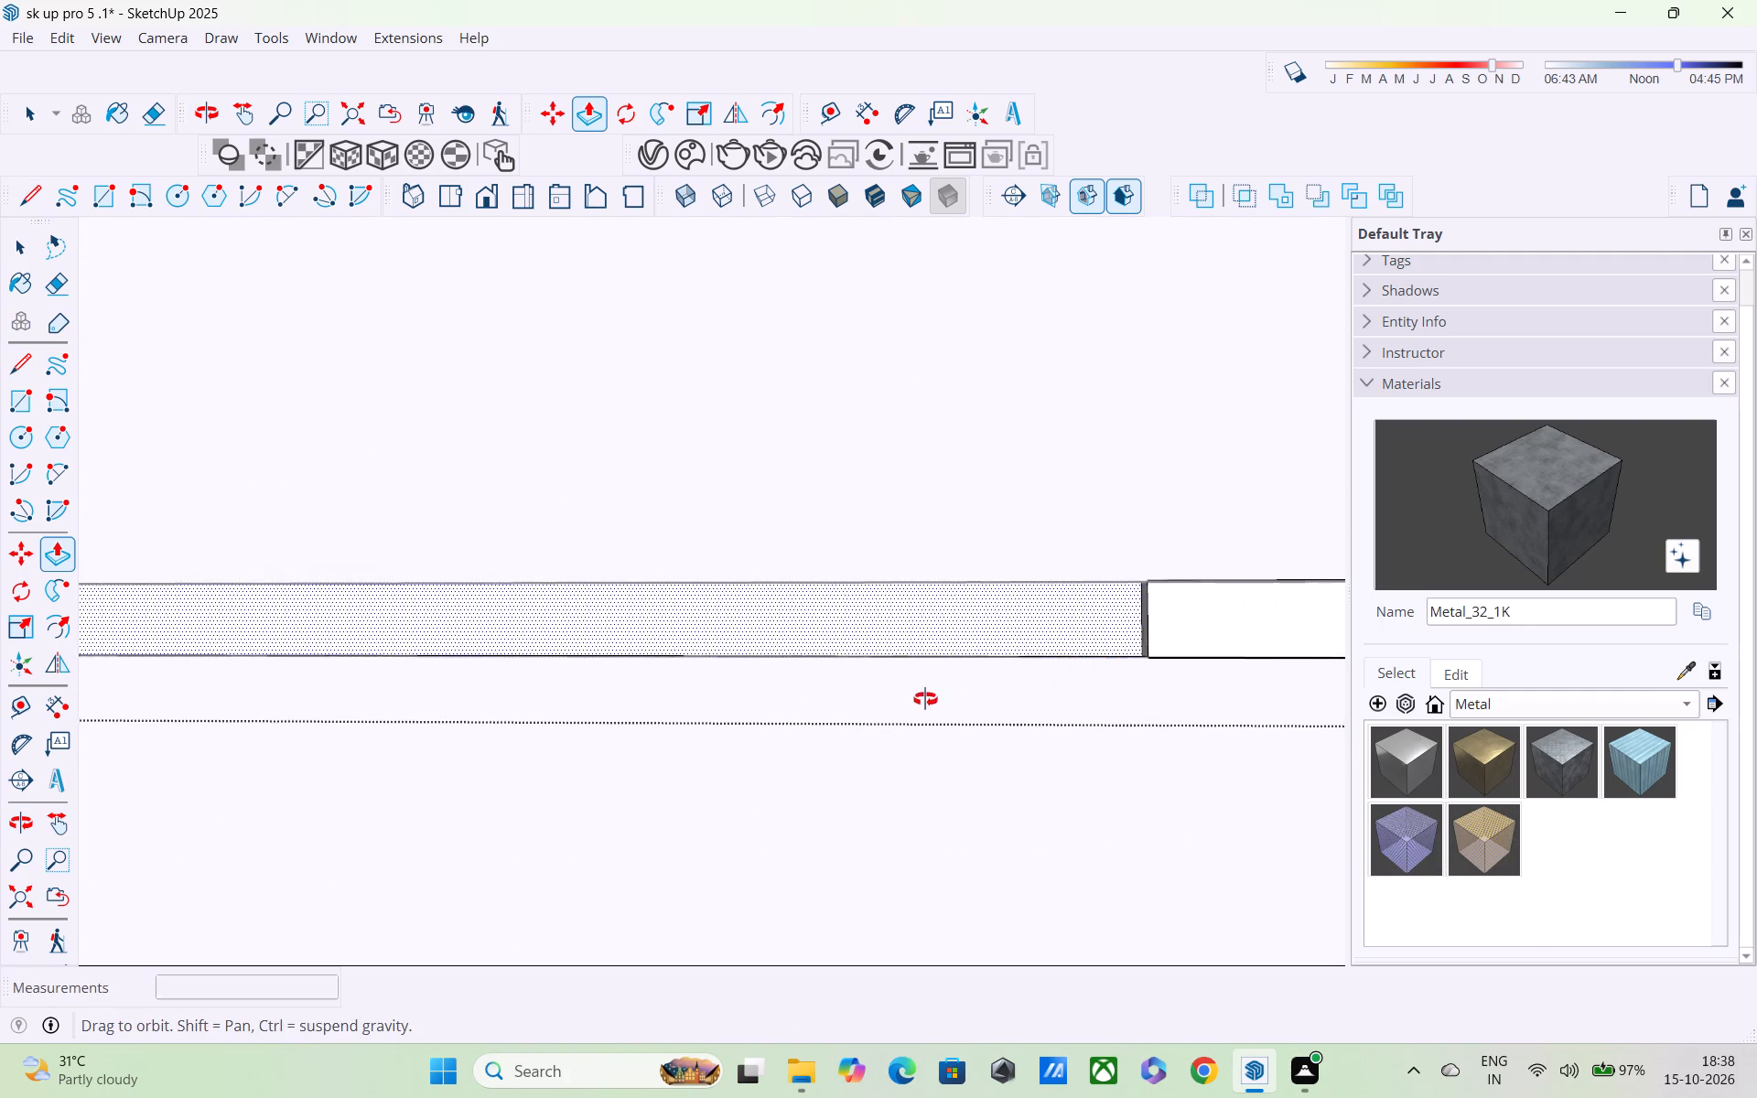
middle_click_drag(925, 699, 1227, 737)
scroll(1072, 755, "down", 8)
middle_click_drag(965, 819, 1060, 829)
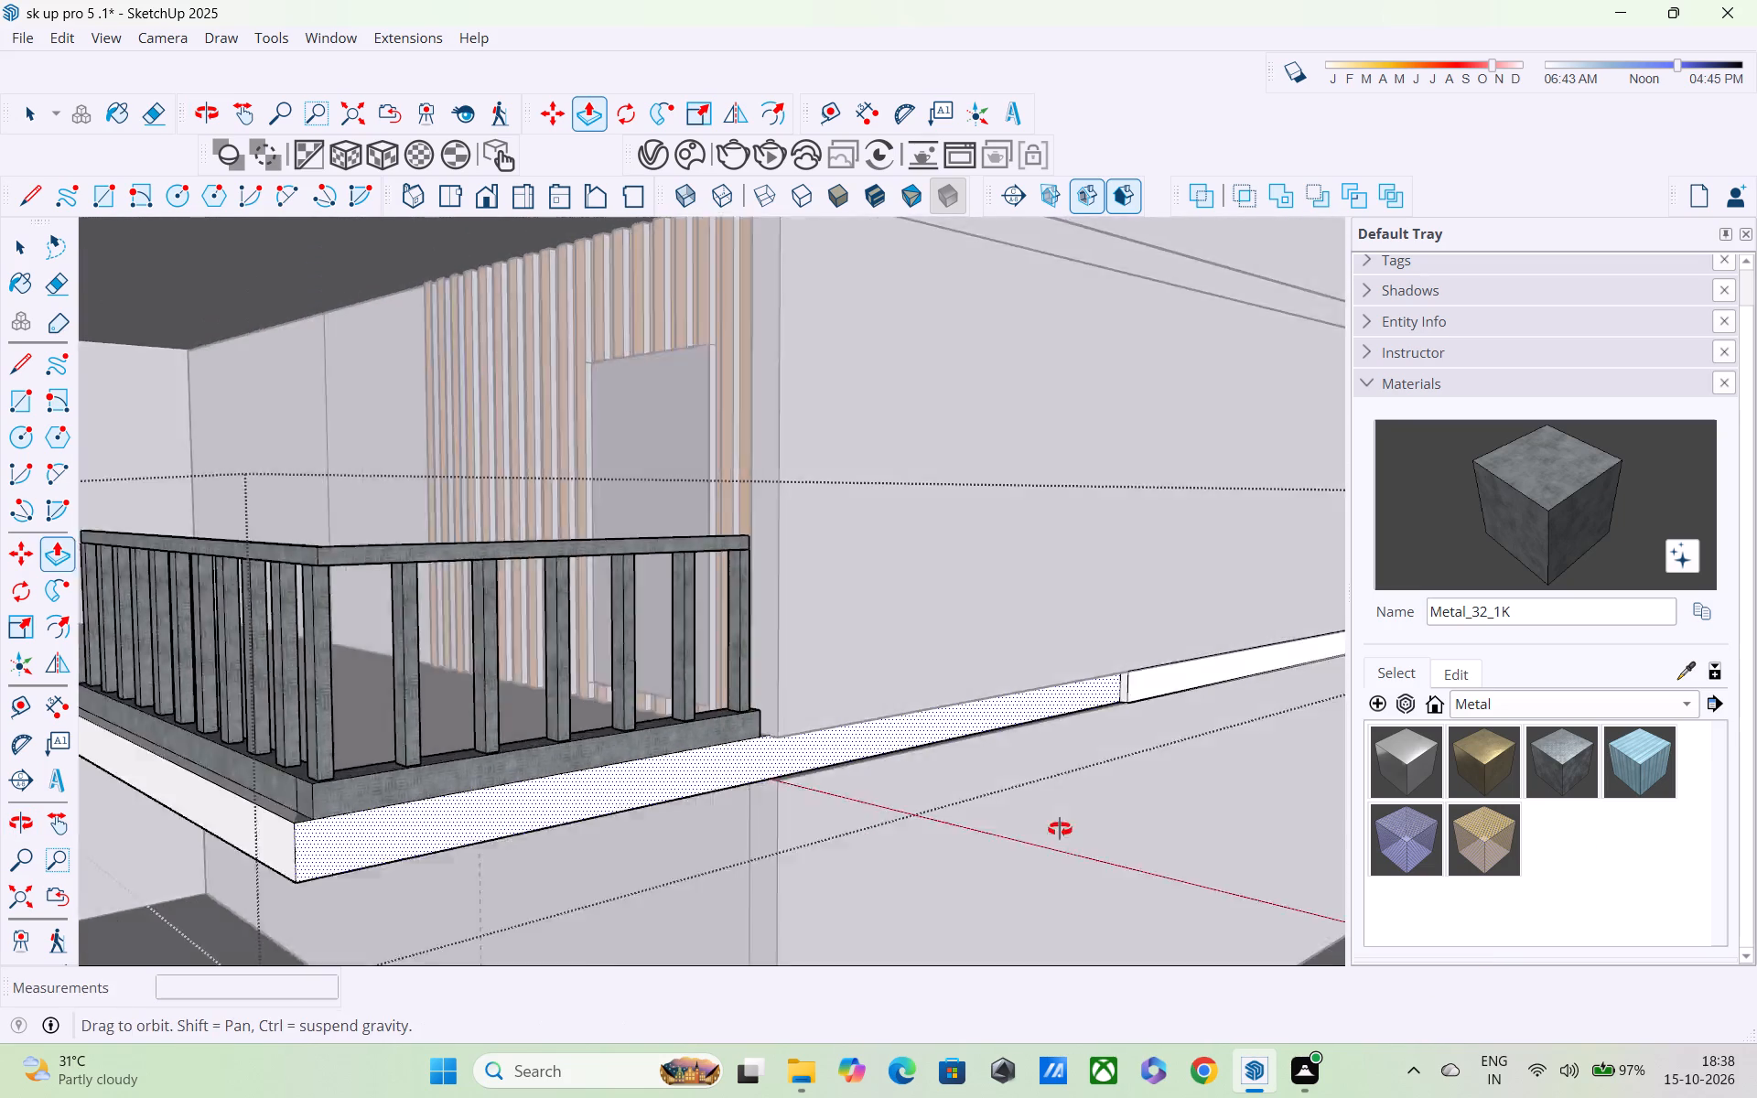
middle_click_drag(1060, 829, 1135, 829)
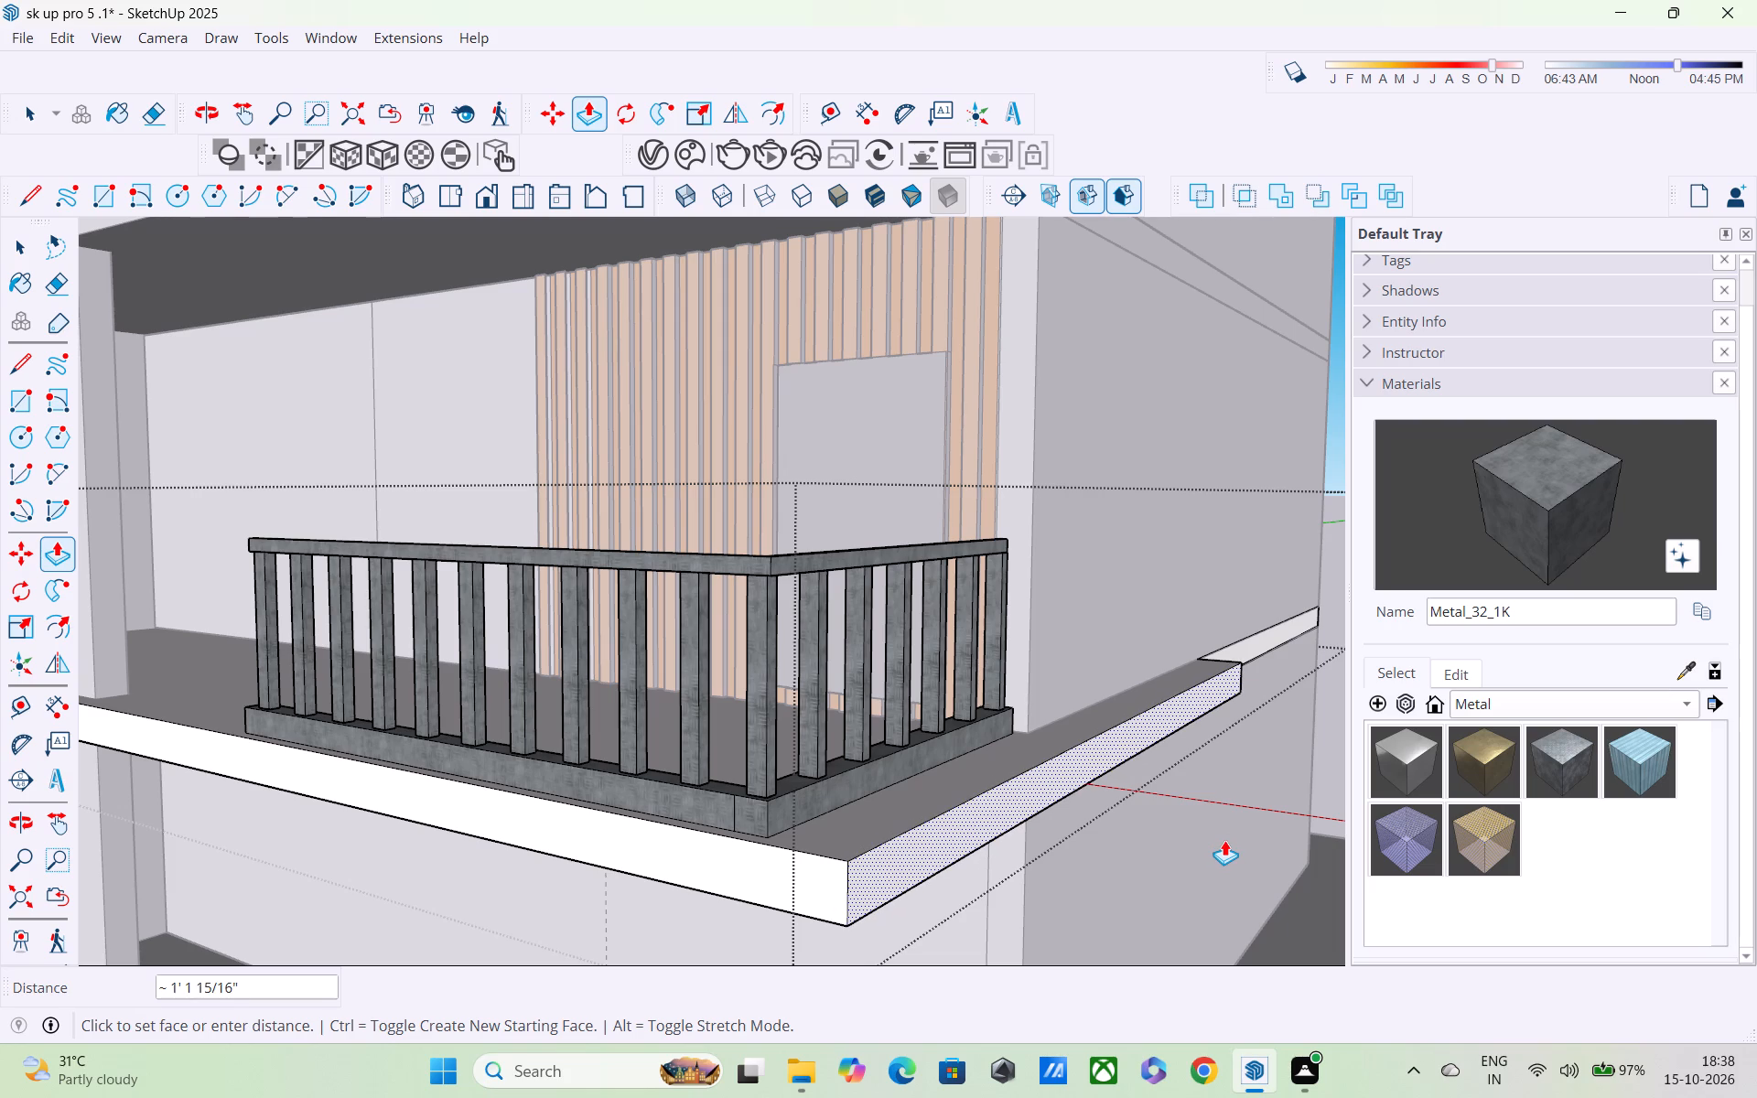
left_click(1224, 840)
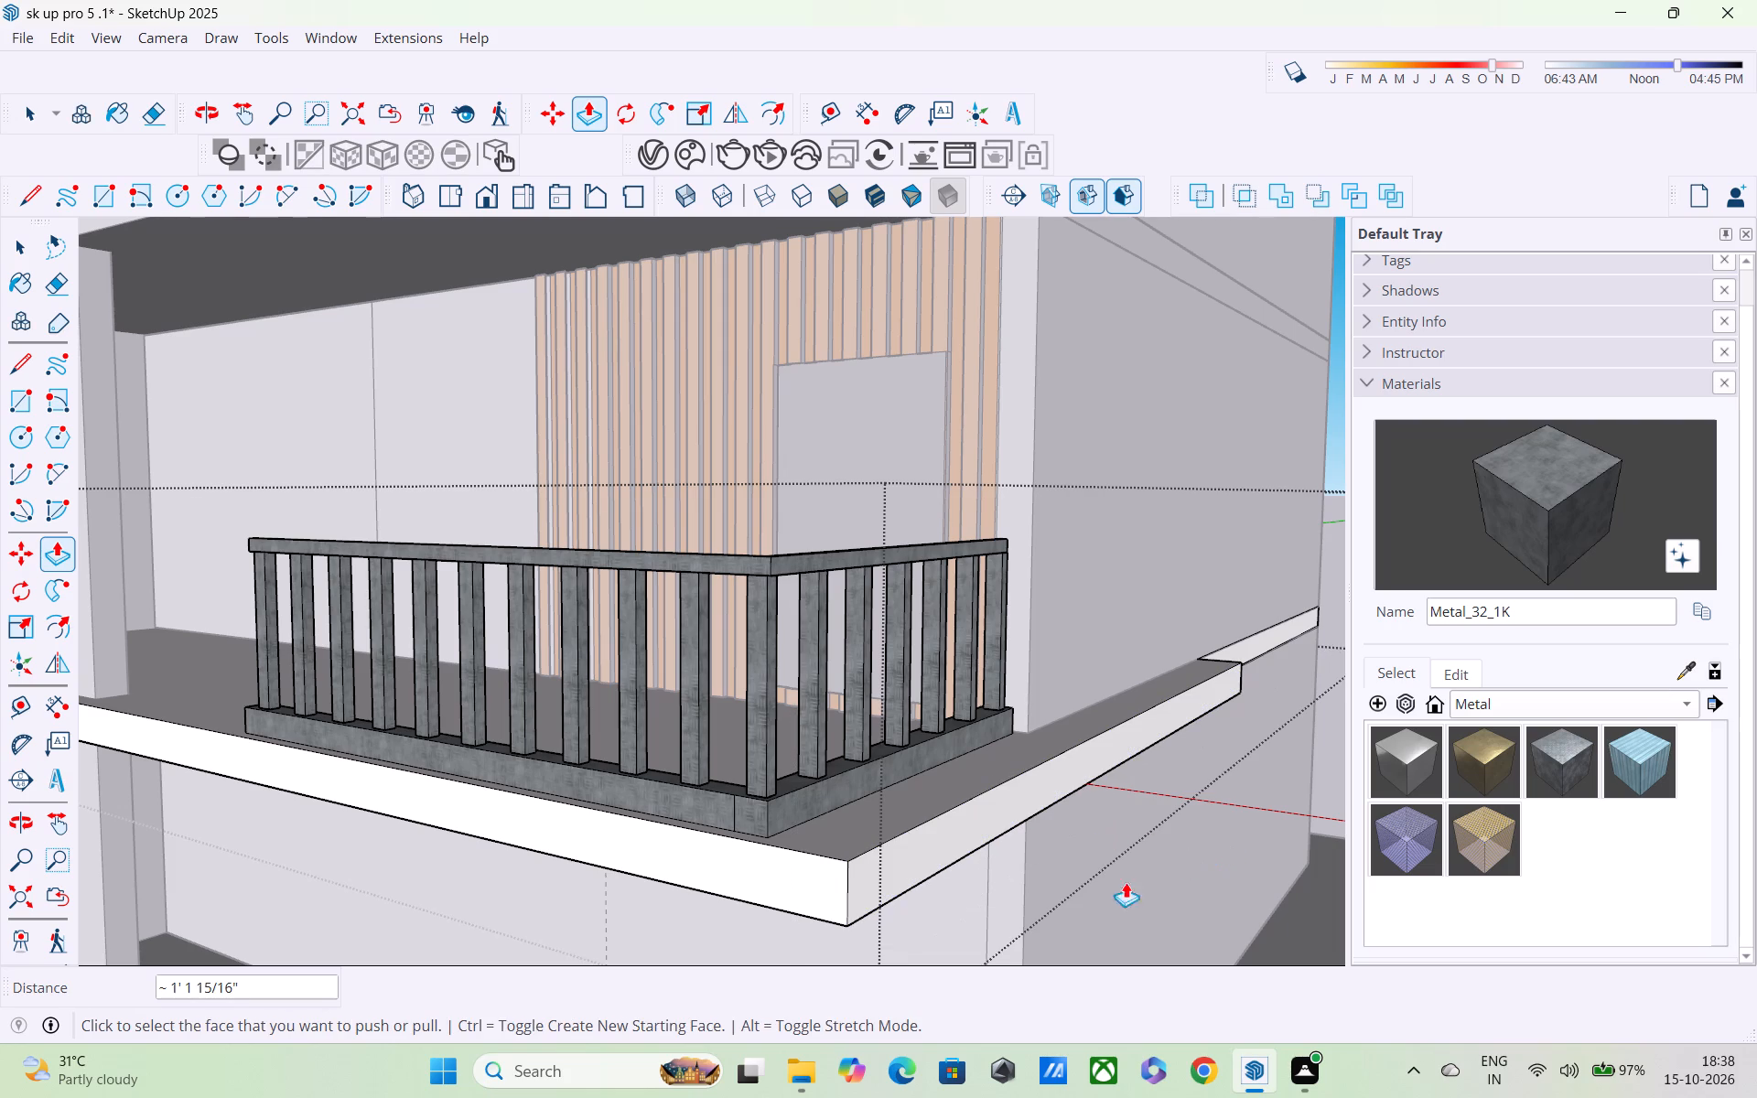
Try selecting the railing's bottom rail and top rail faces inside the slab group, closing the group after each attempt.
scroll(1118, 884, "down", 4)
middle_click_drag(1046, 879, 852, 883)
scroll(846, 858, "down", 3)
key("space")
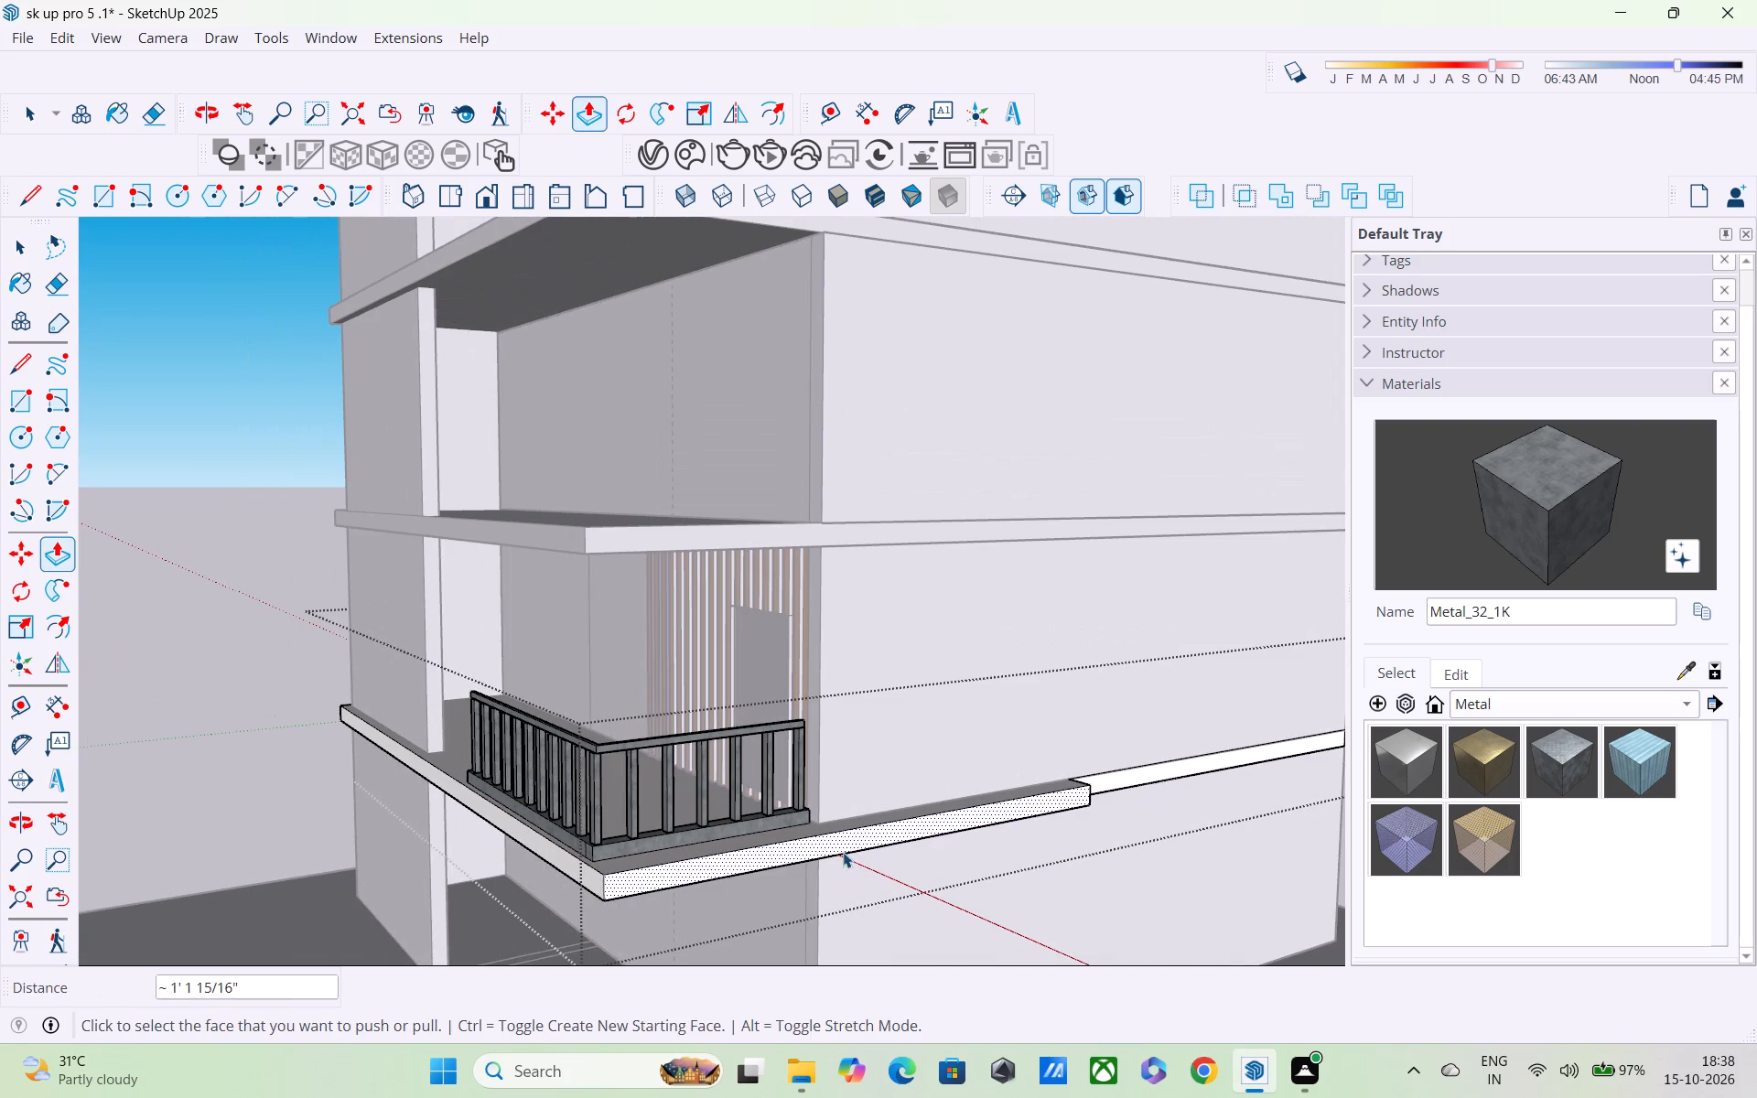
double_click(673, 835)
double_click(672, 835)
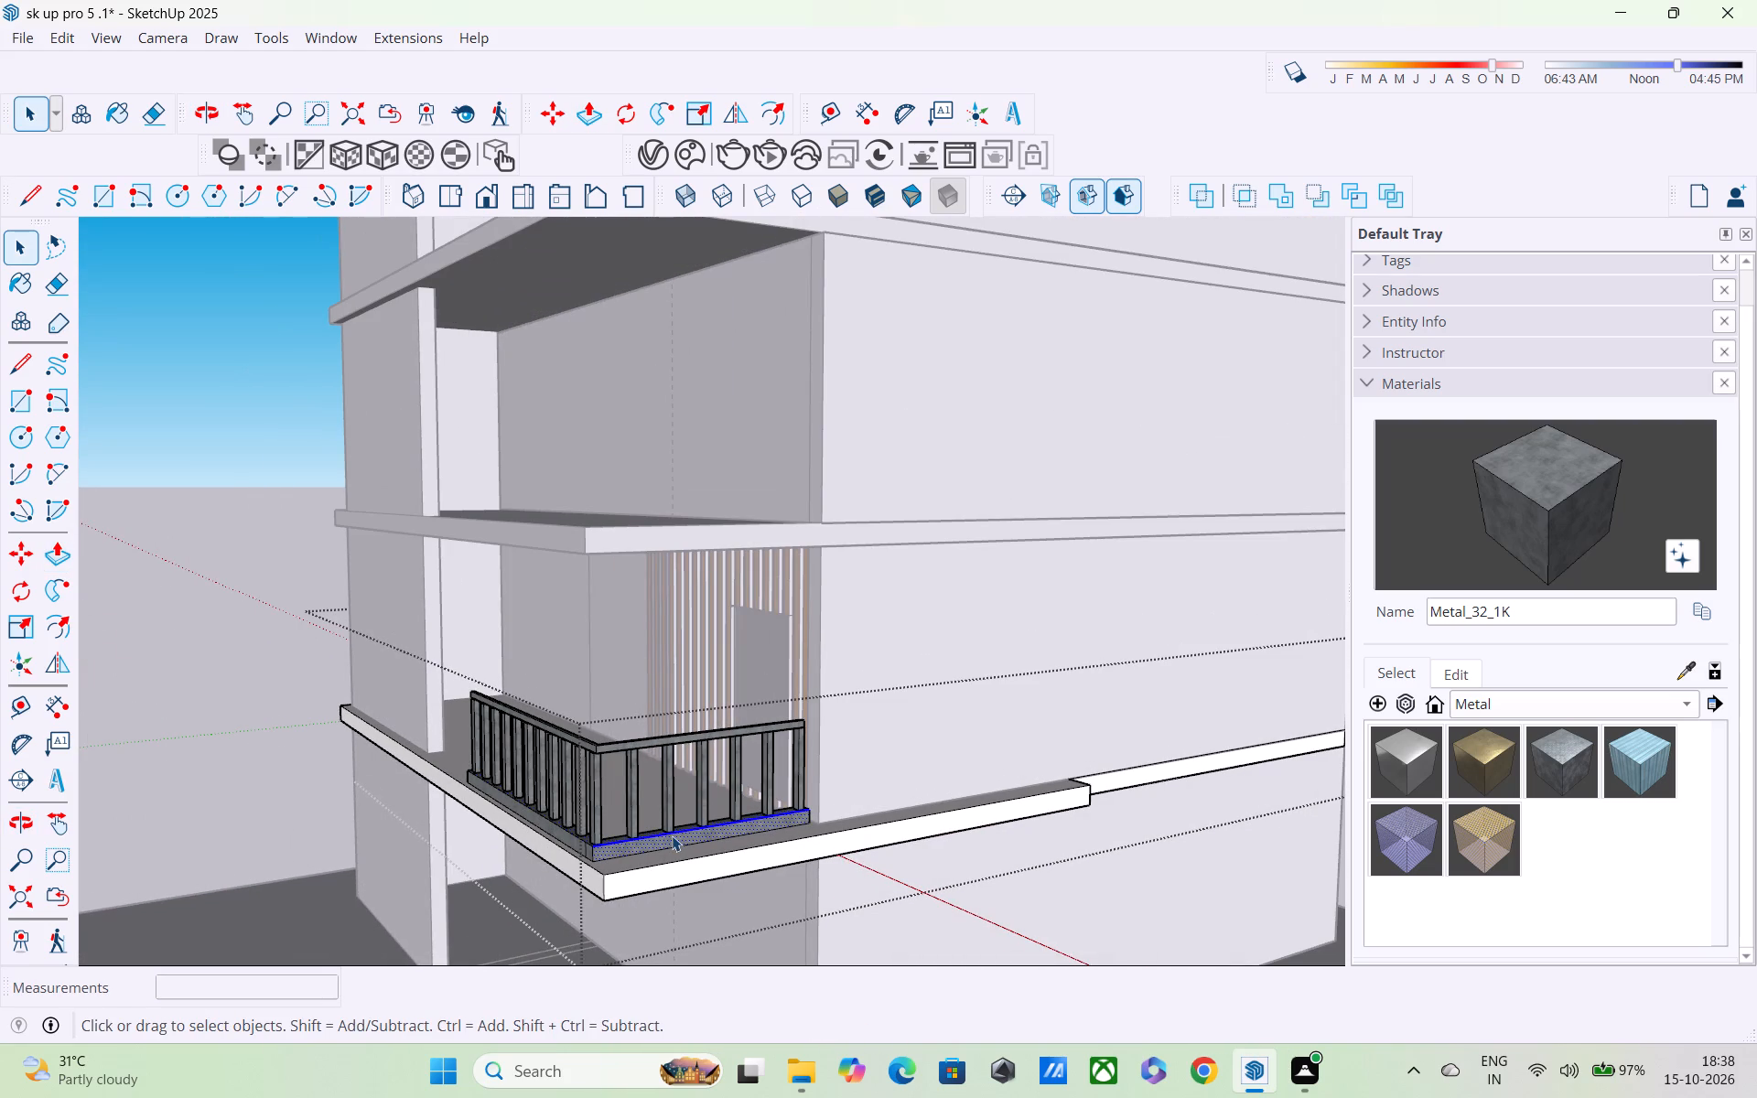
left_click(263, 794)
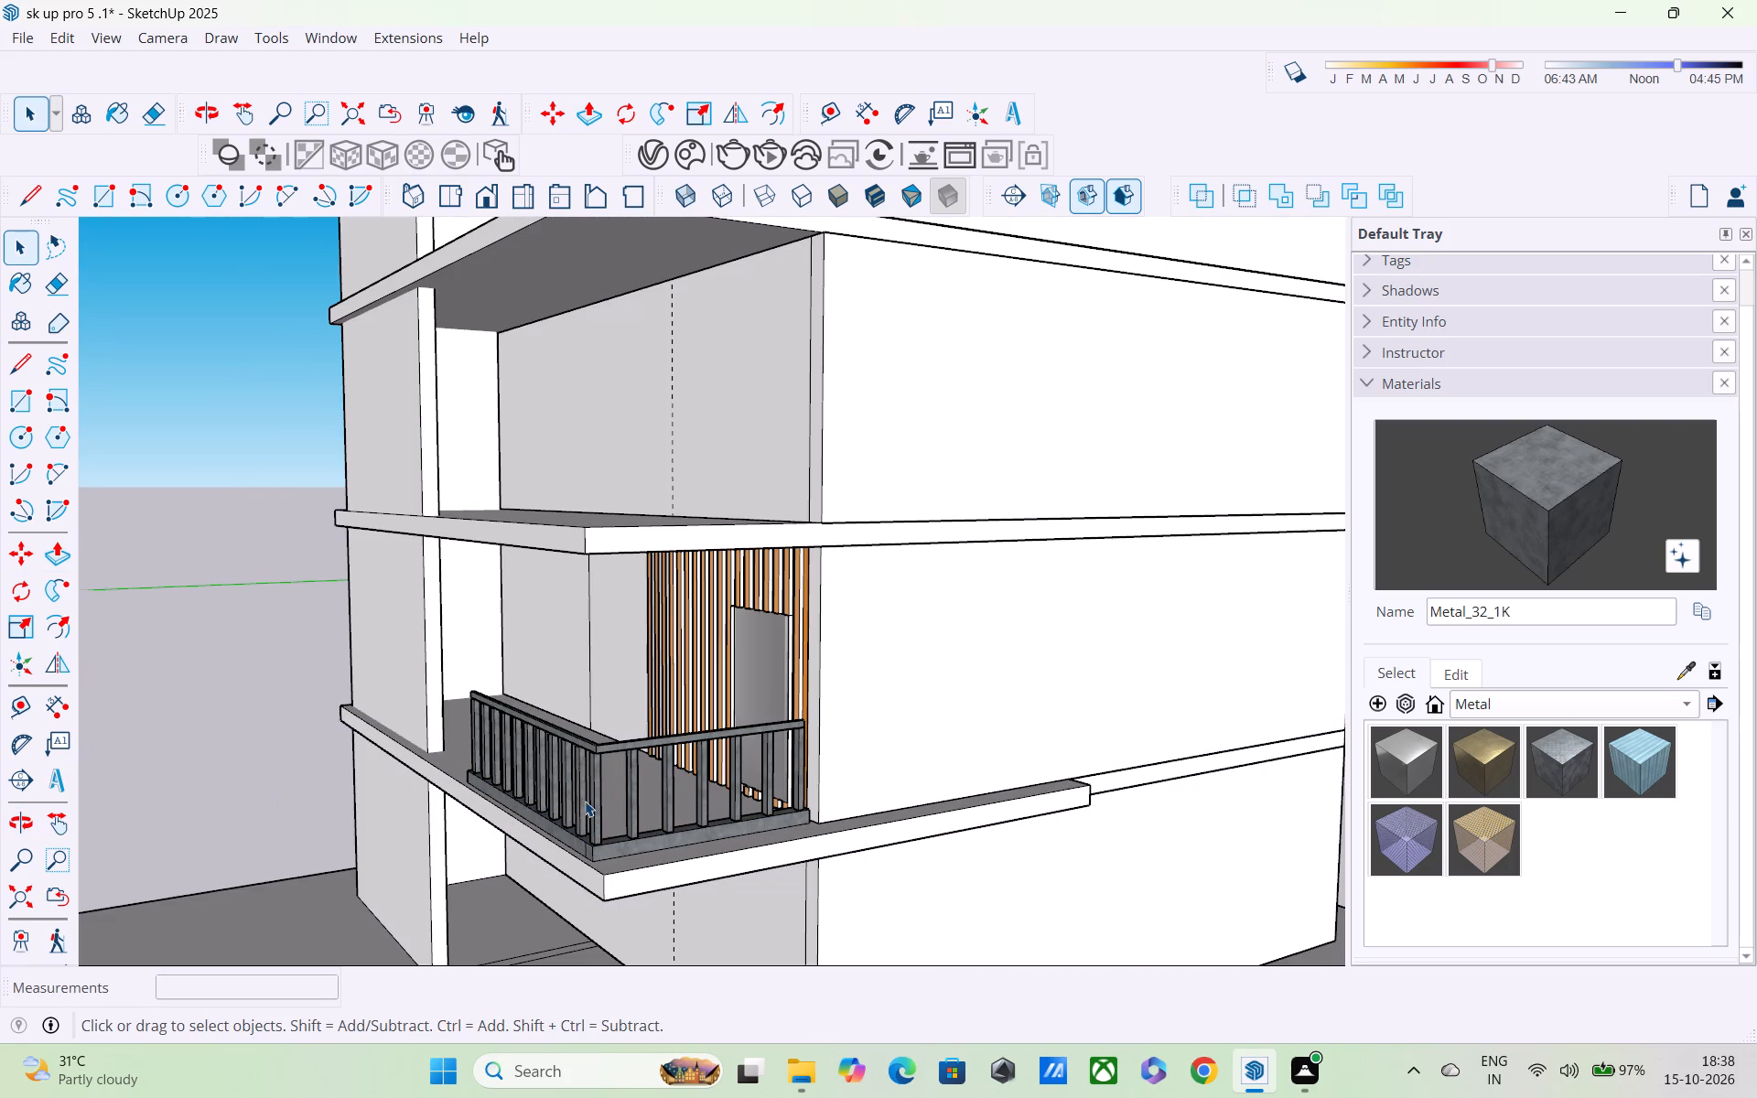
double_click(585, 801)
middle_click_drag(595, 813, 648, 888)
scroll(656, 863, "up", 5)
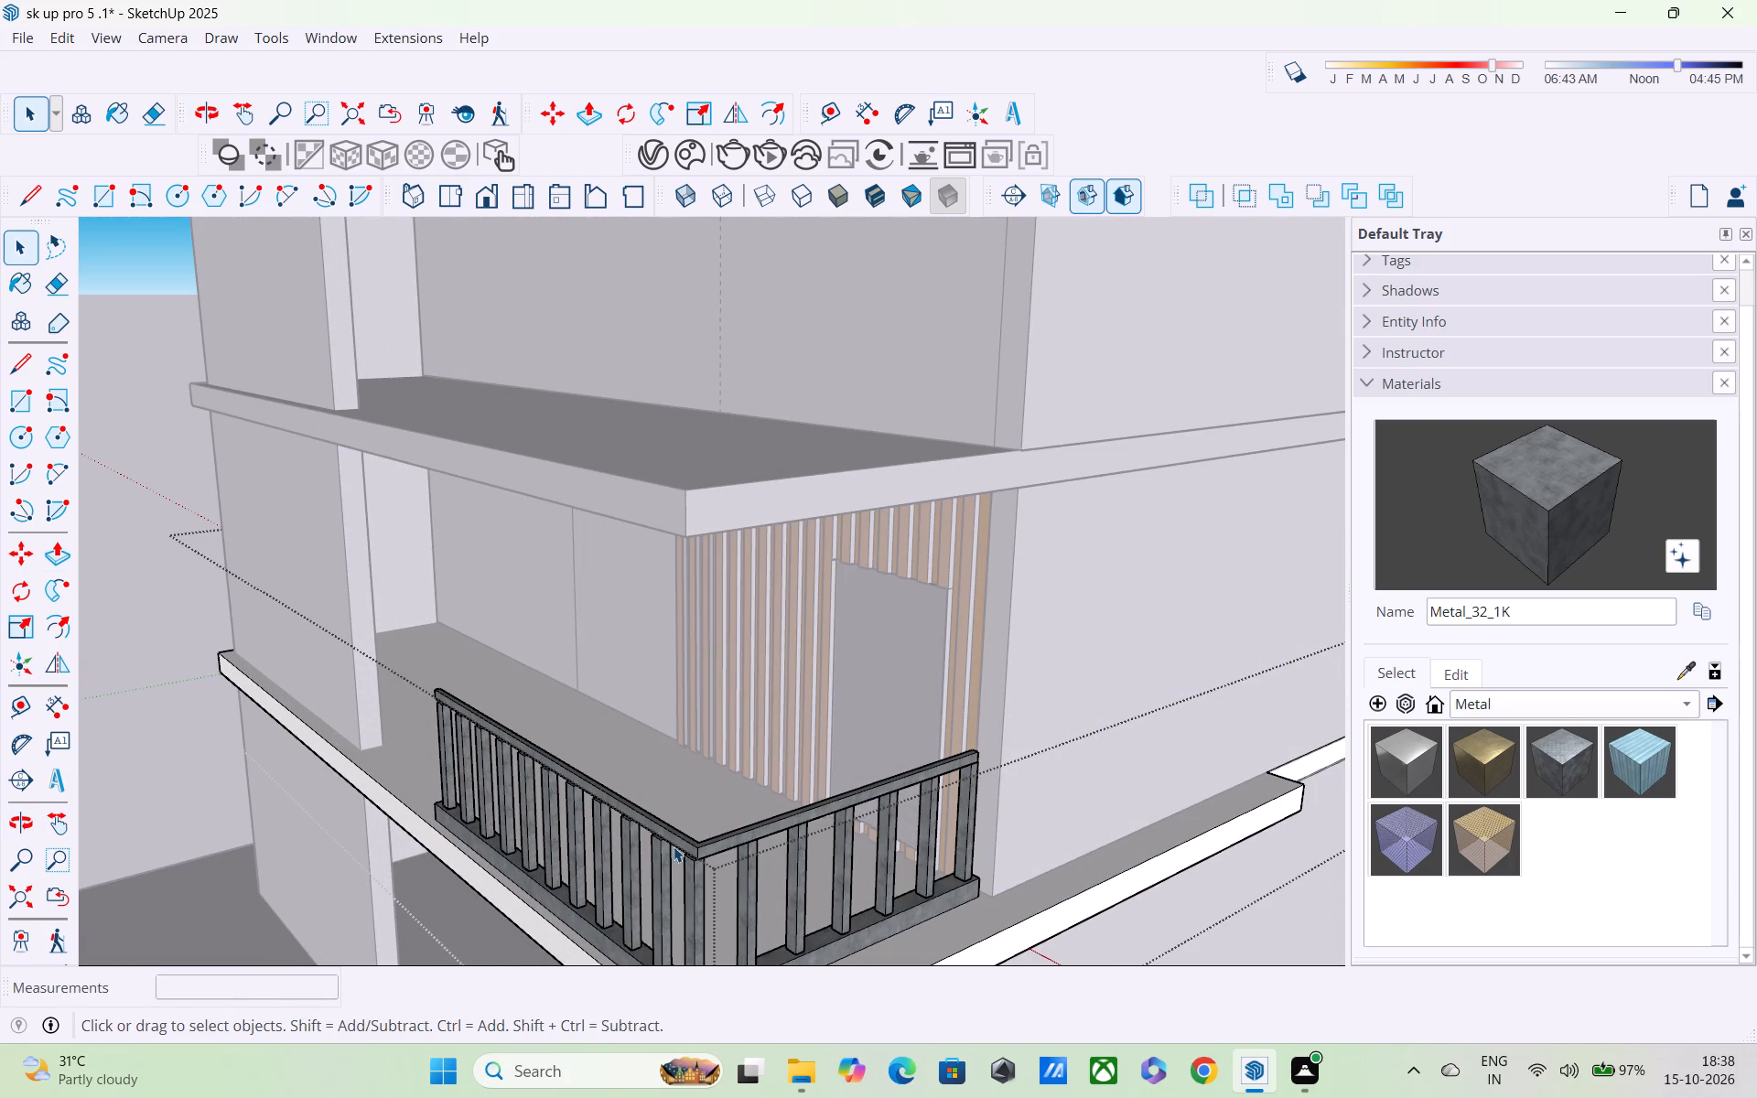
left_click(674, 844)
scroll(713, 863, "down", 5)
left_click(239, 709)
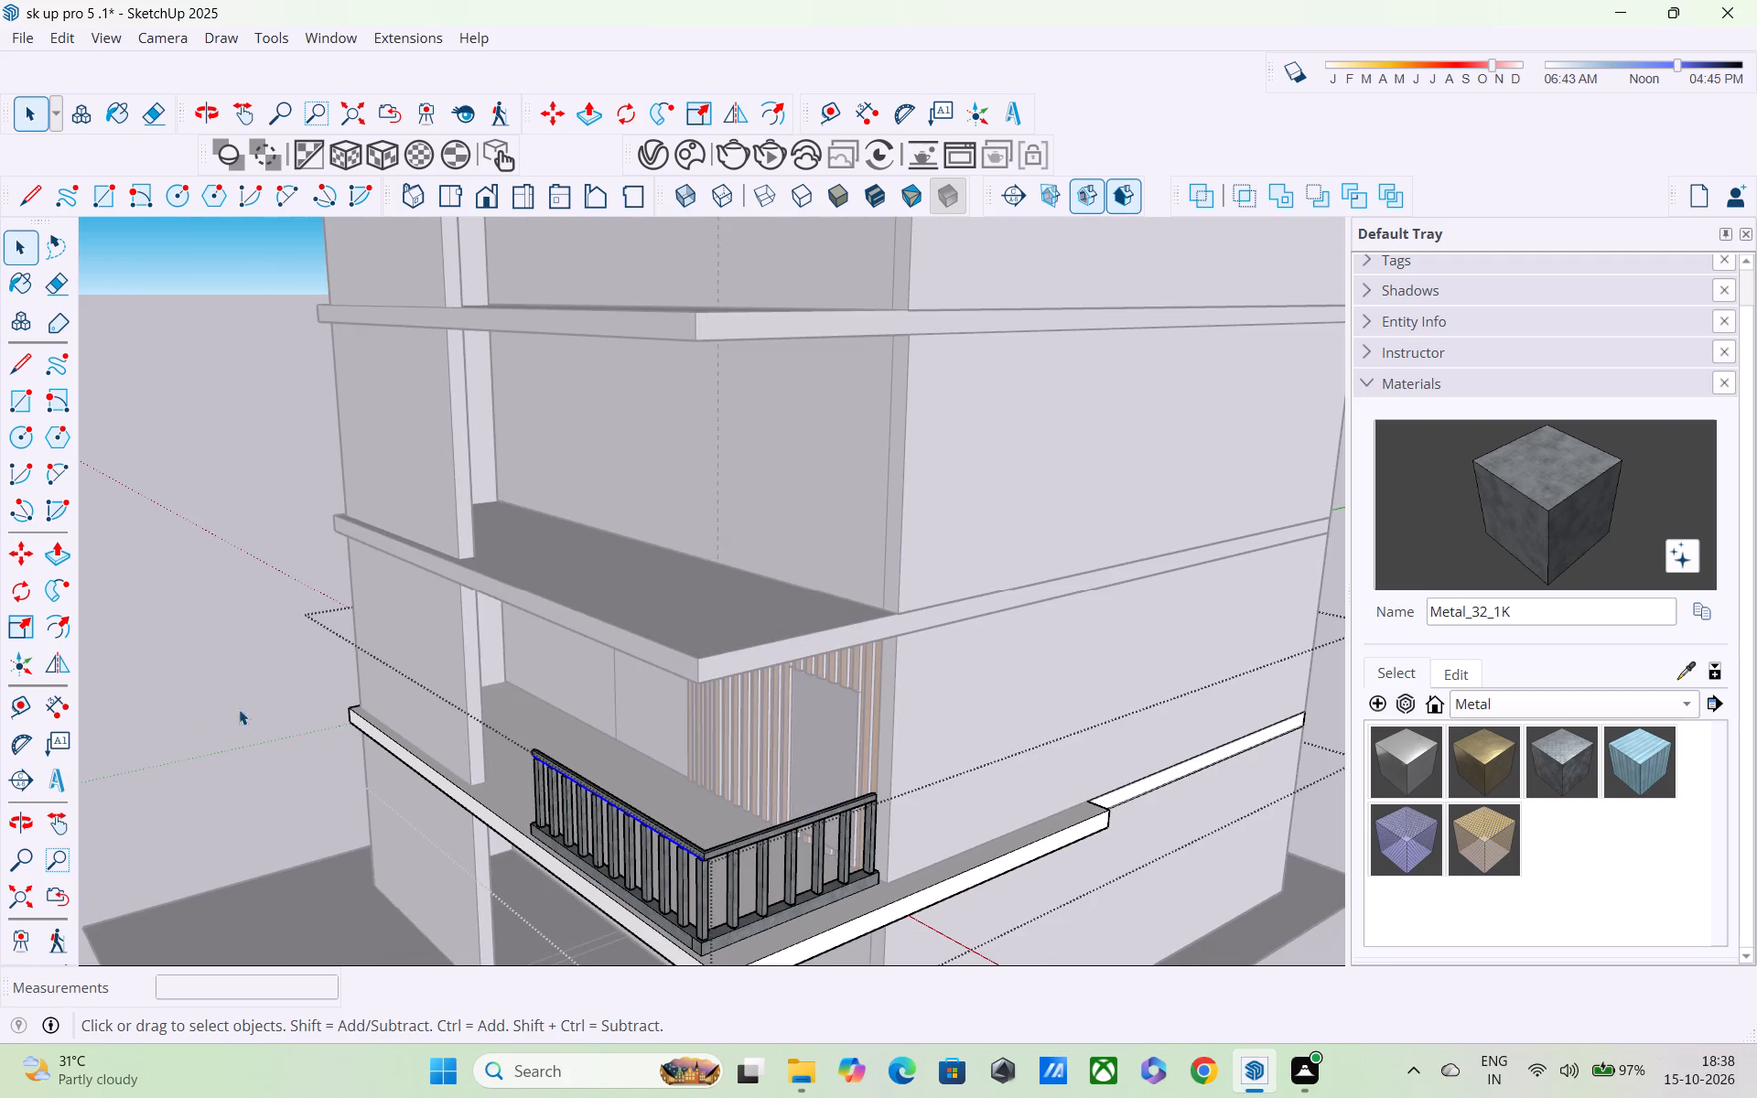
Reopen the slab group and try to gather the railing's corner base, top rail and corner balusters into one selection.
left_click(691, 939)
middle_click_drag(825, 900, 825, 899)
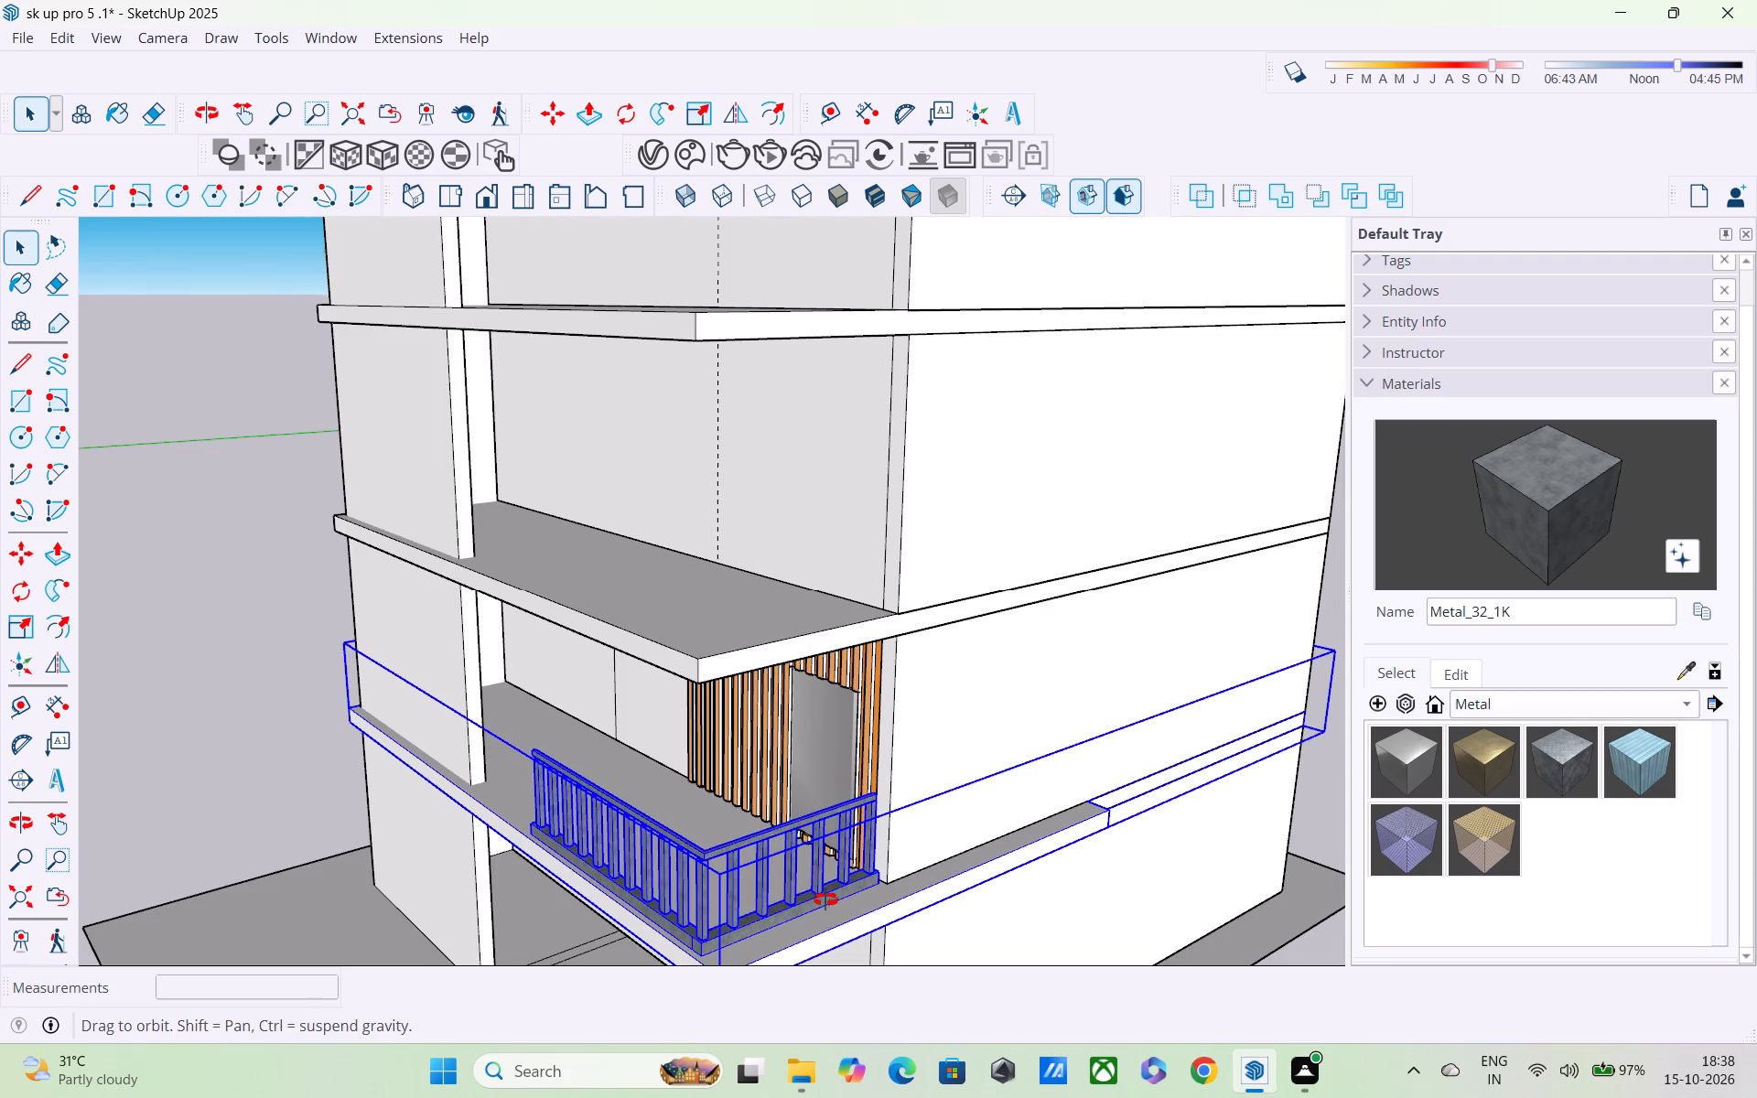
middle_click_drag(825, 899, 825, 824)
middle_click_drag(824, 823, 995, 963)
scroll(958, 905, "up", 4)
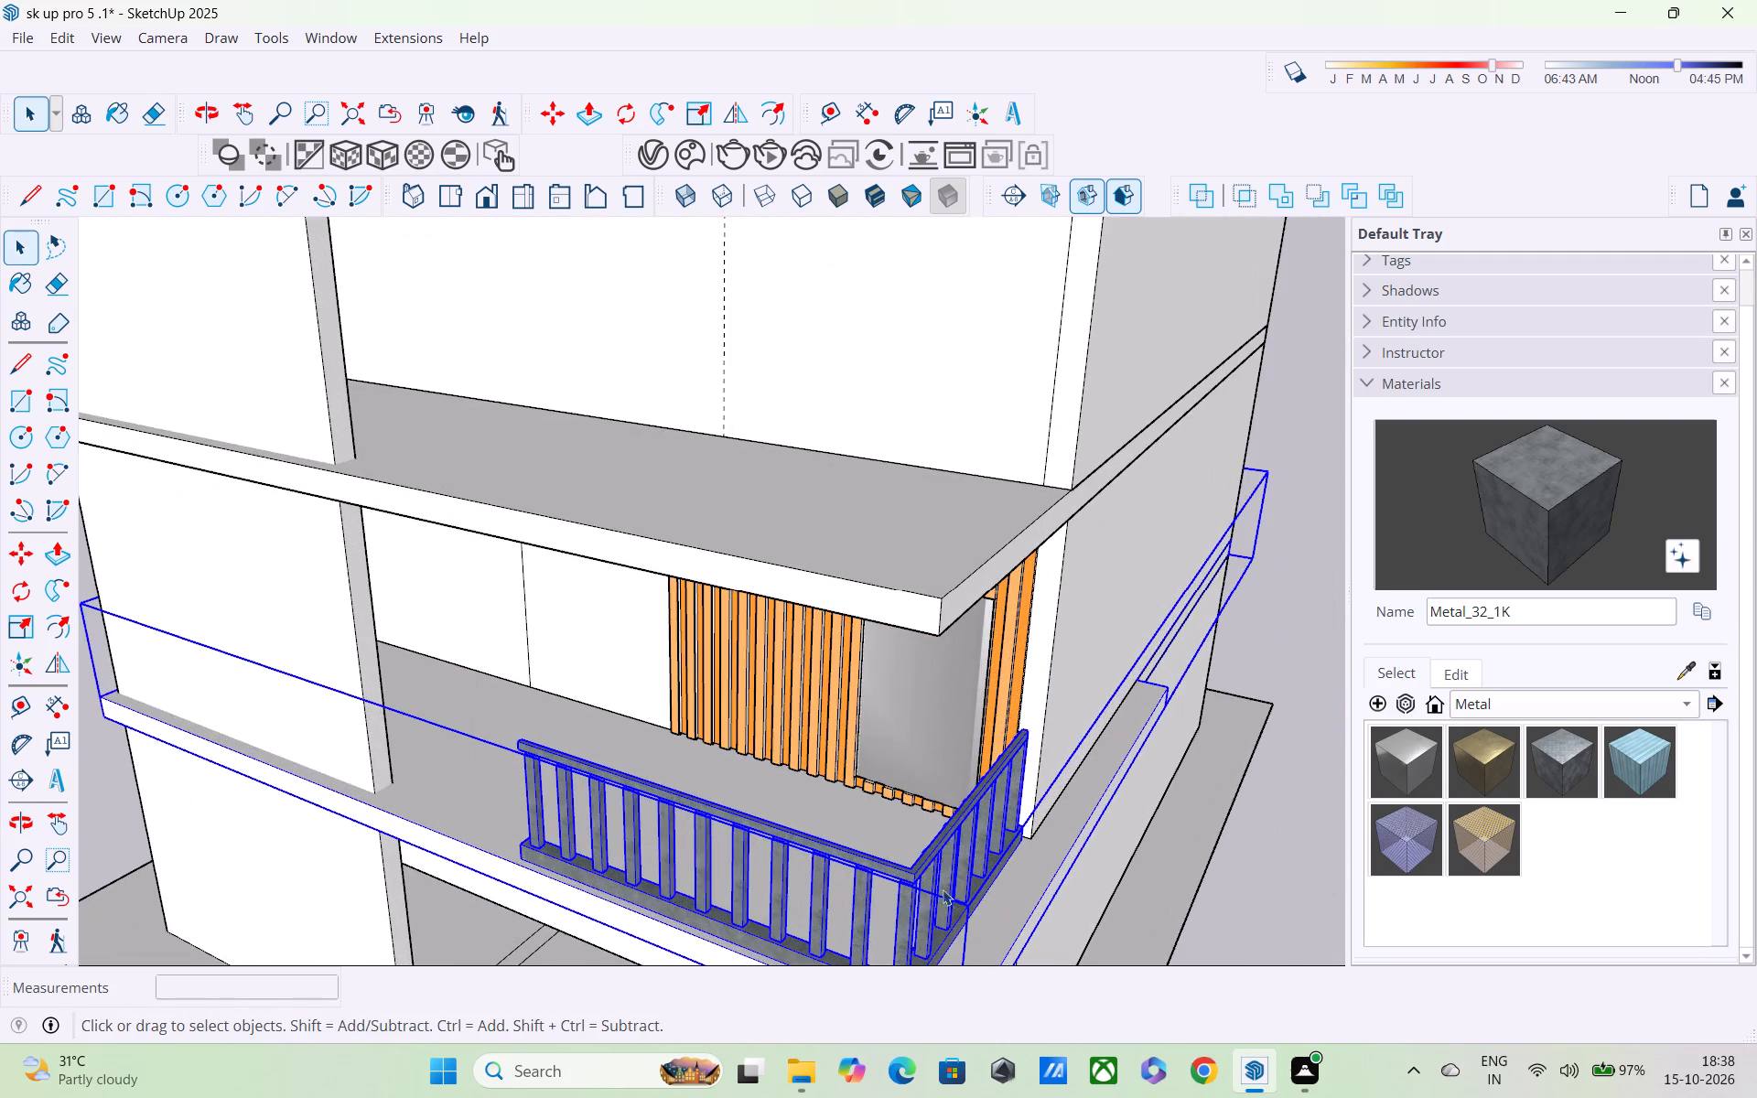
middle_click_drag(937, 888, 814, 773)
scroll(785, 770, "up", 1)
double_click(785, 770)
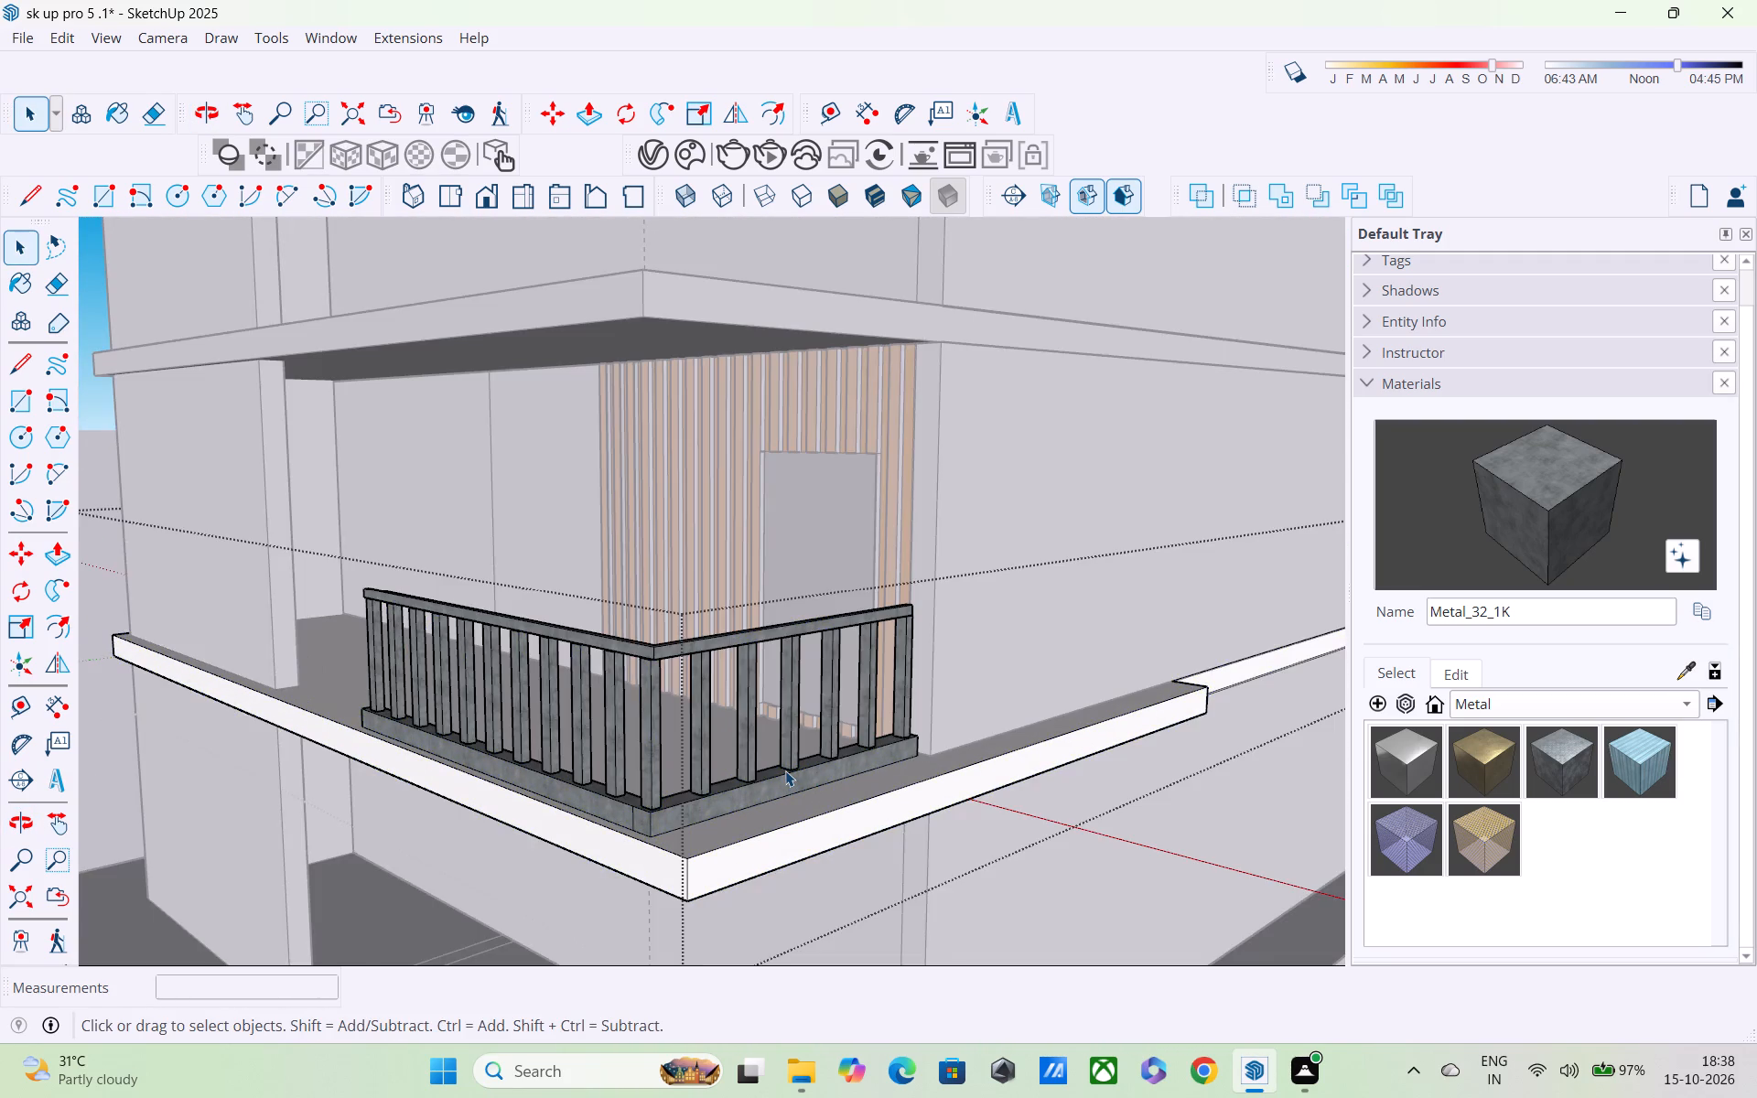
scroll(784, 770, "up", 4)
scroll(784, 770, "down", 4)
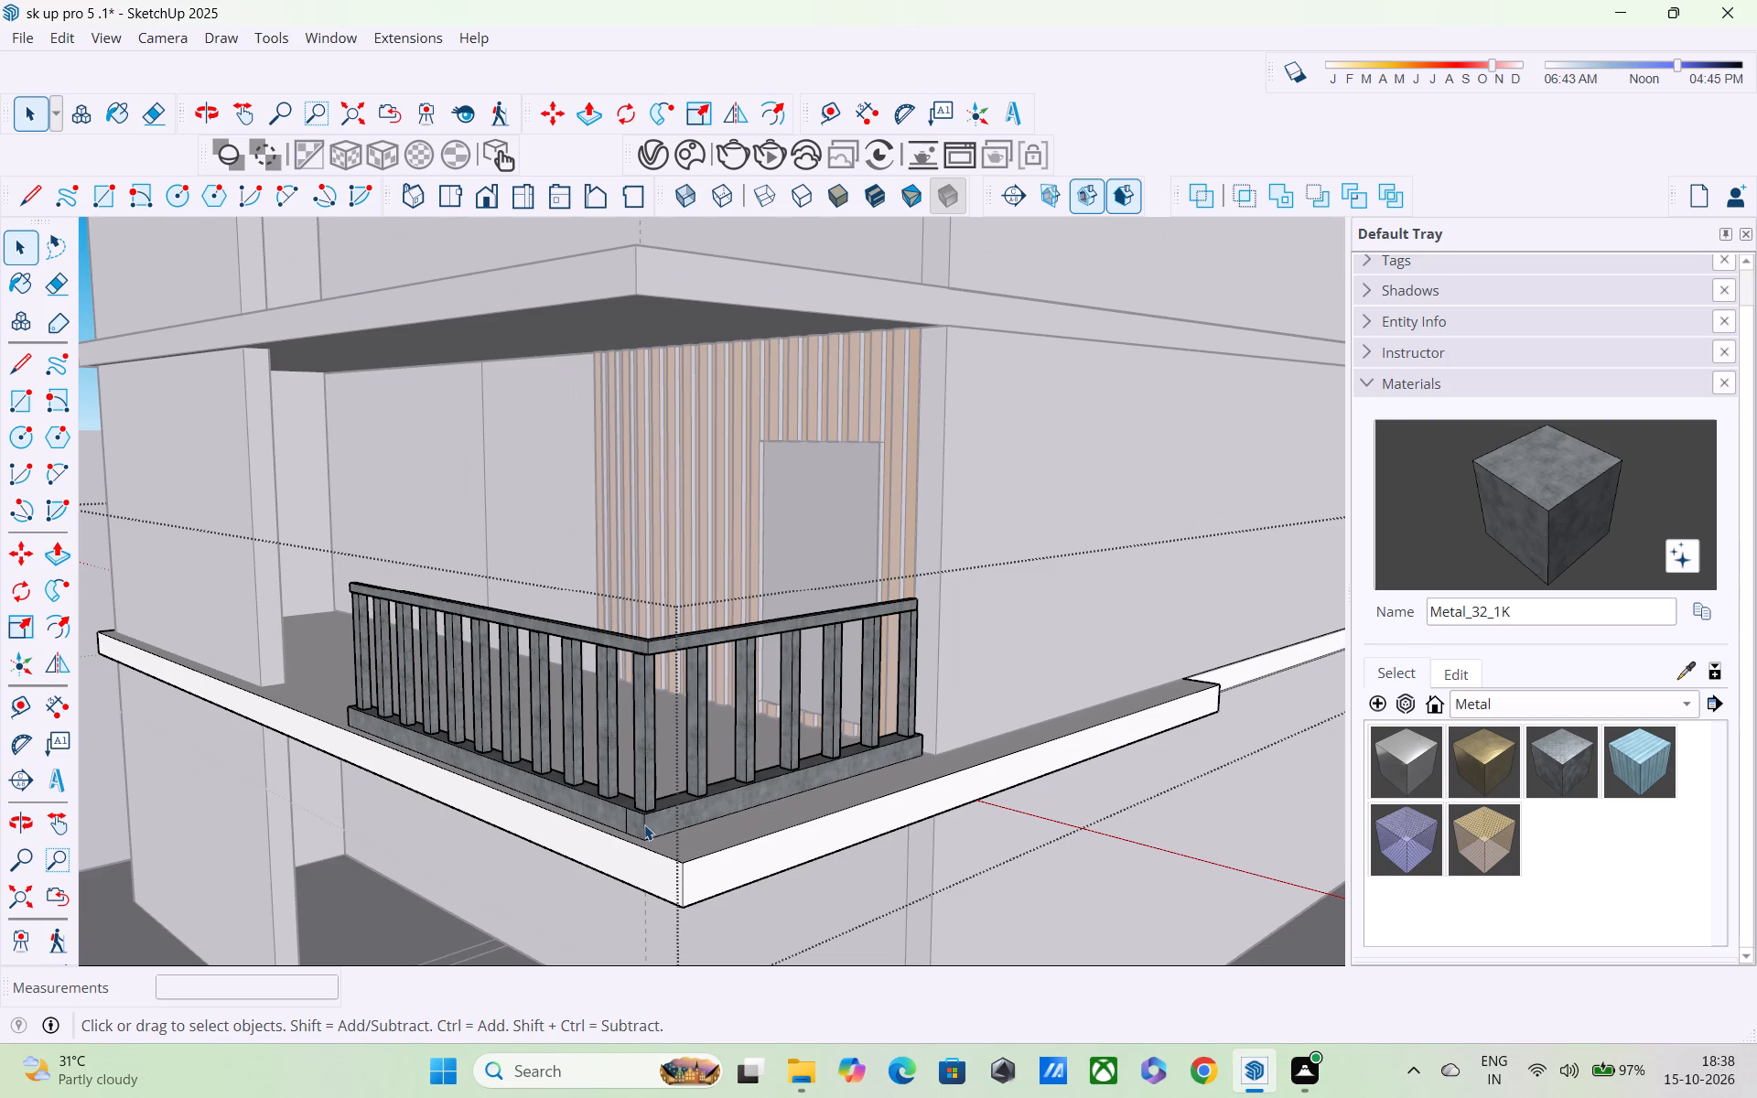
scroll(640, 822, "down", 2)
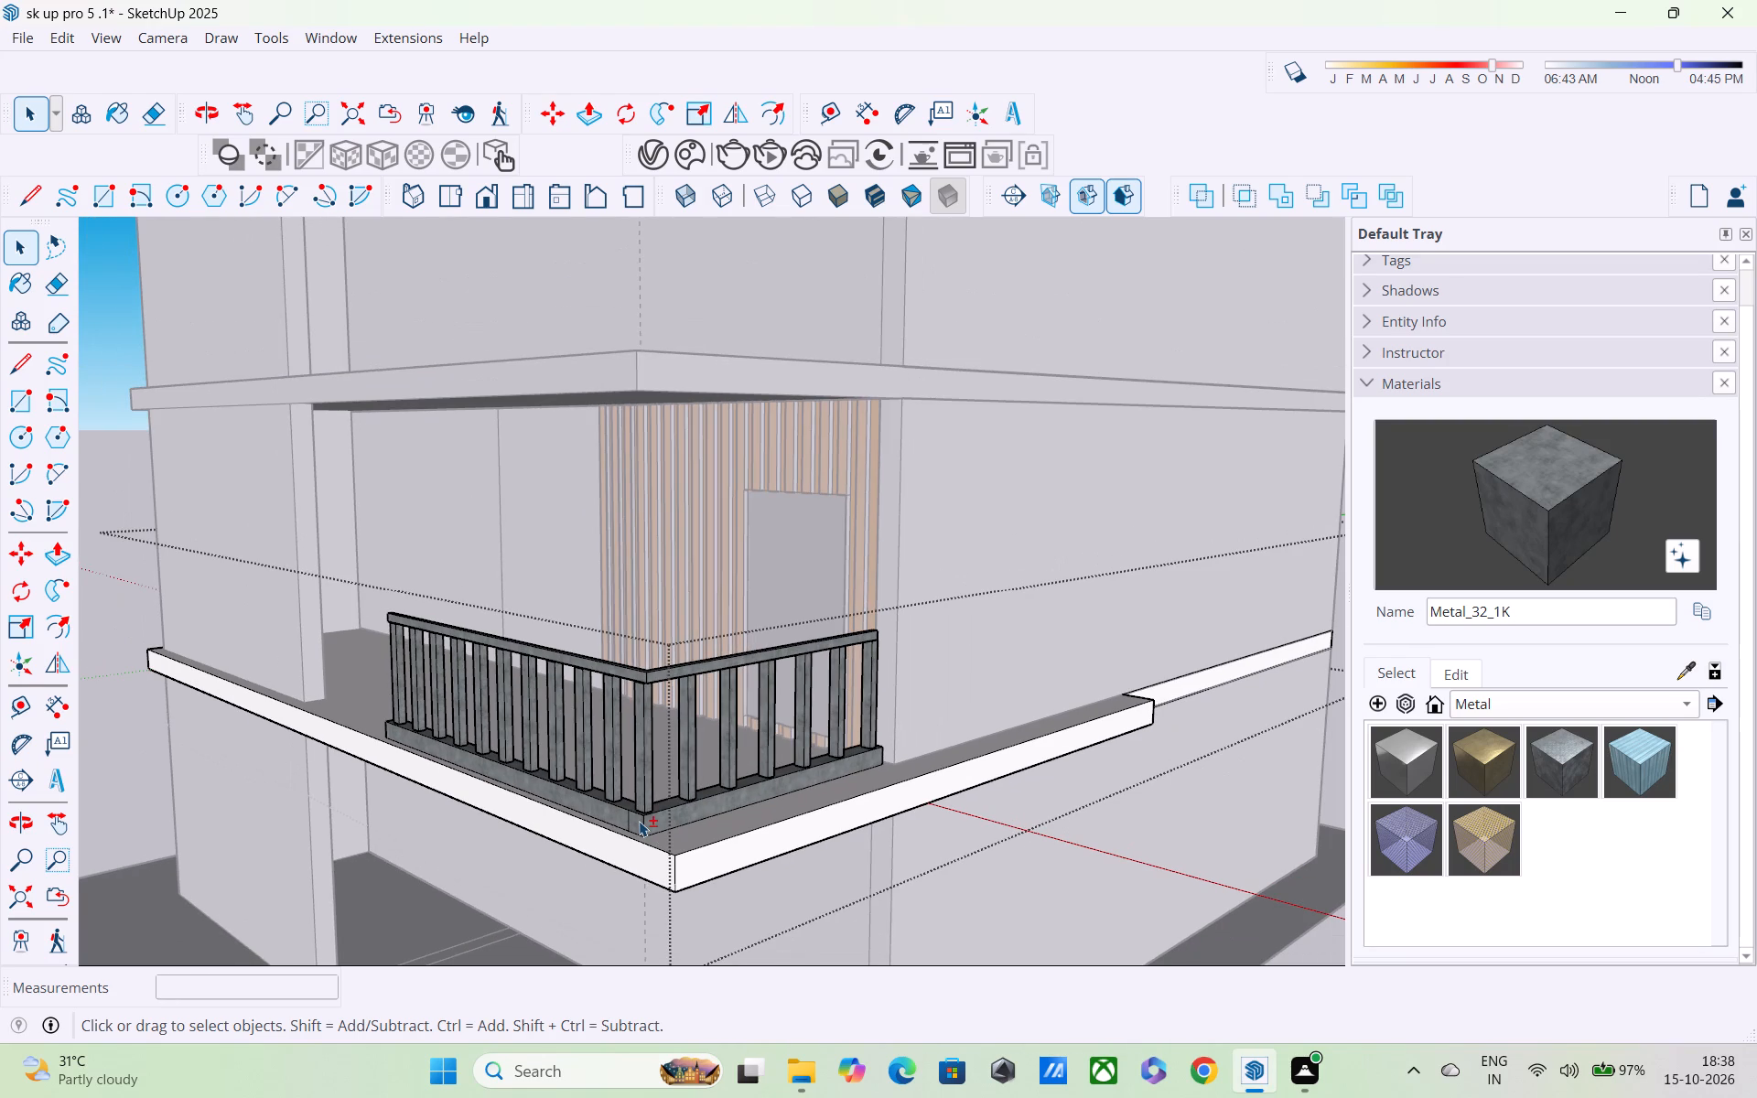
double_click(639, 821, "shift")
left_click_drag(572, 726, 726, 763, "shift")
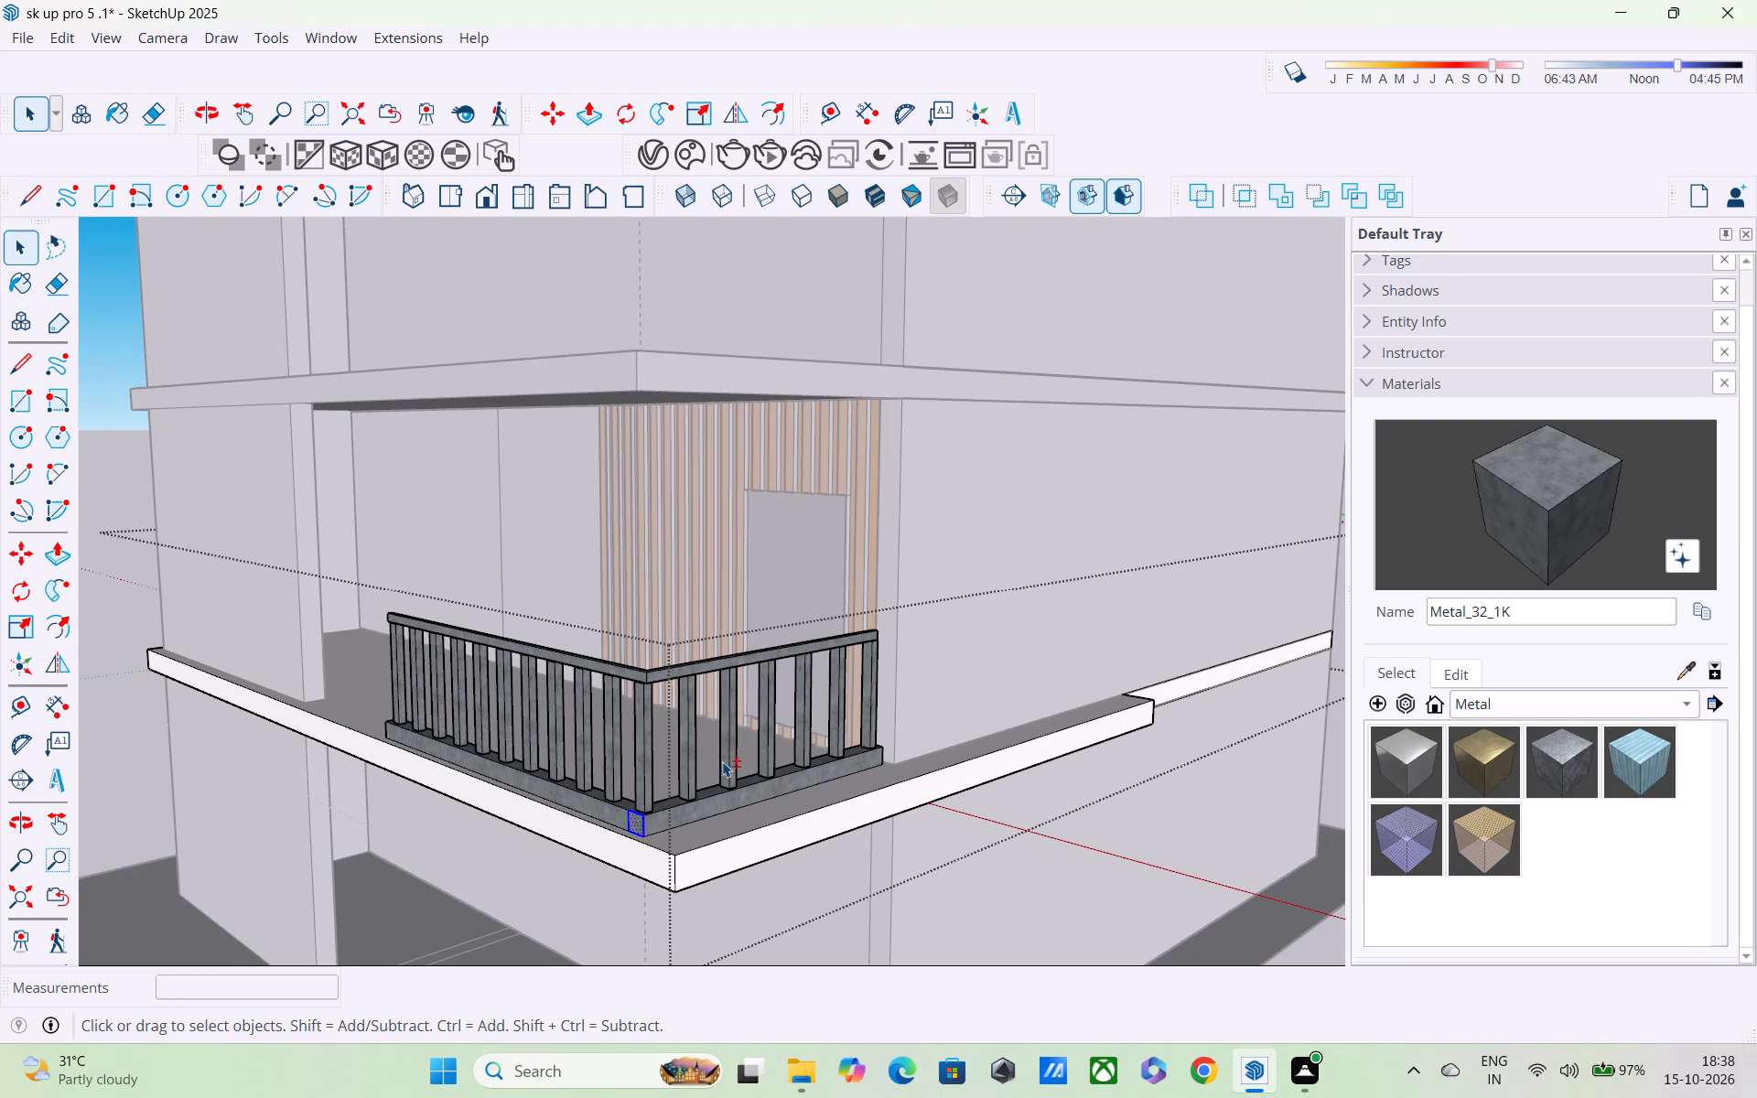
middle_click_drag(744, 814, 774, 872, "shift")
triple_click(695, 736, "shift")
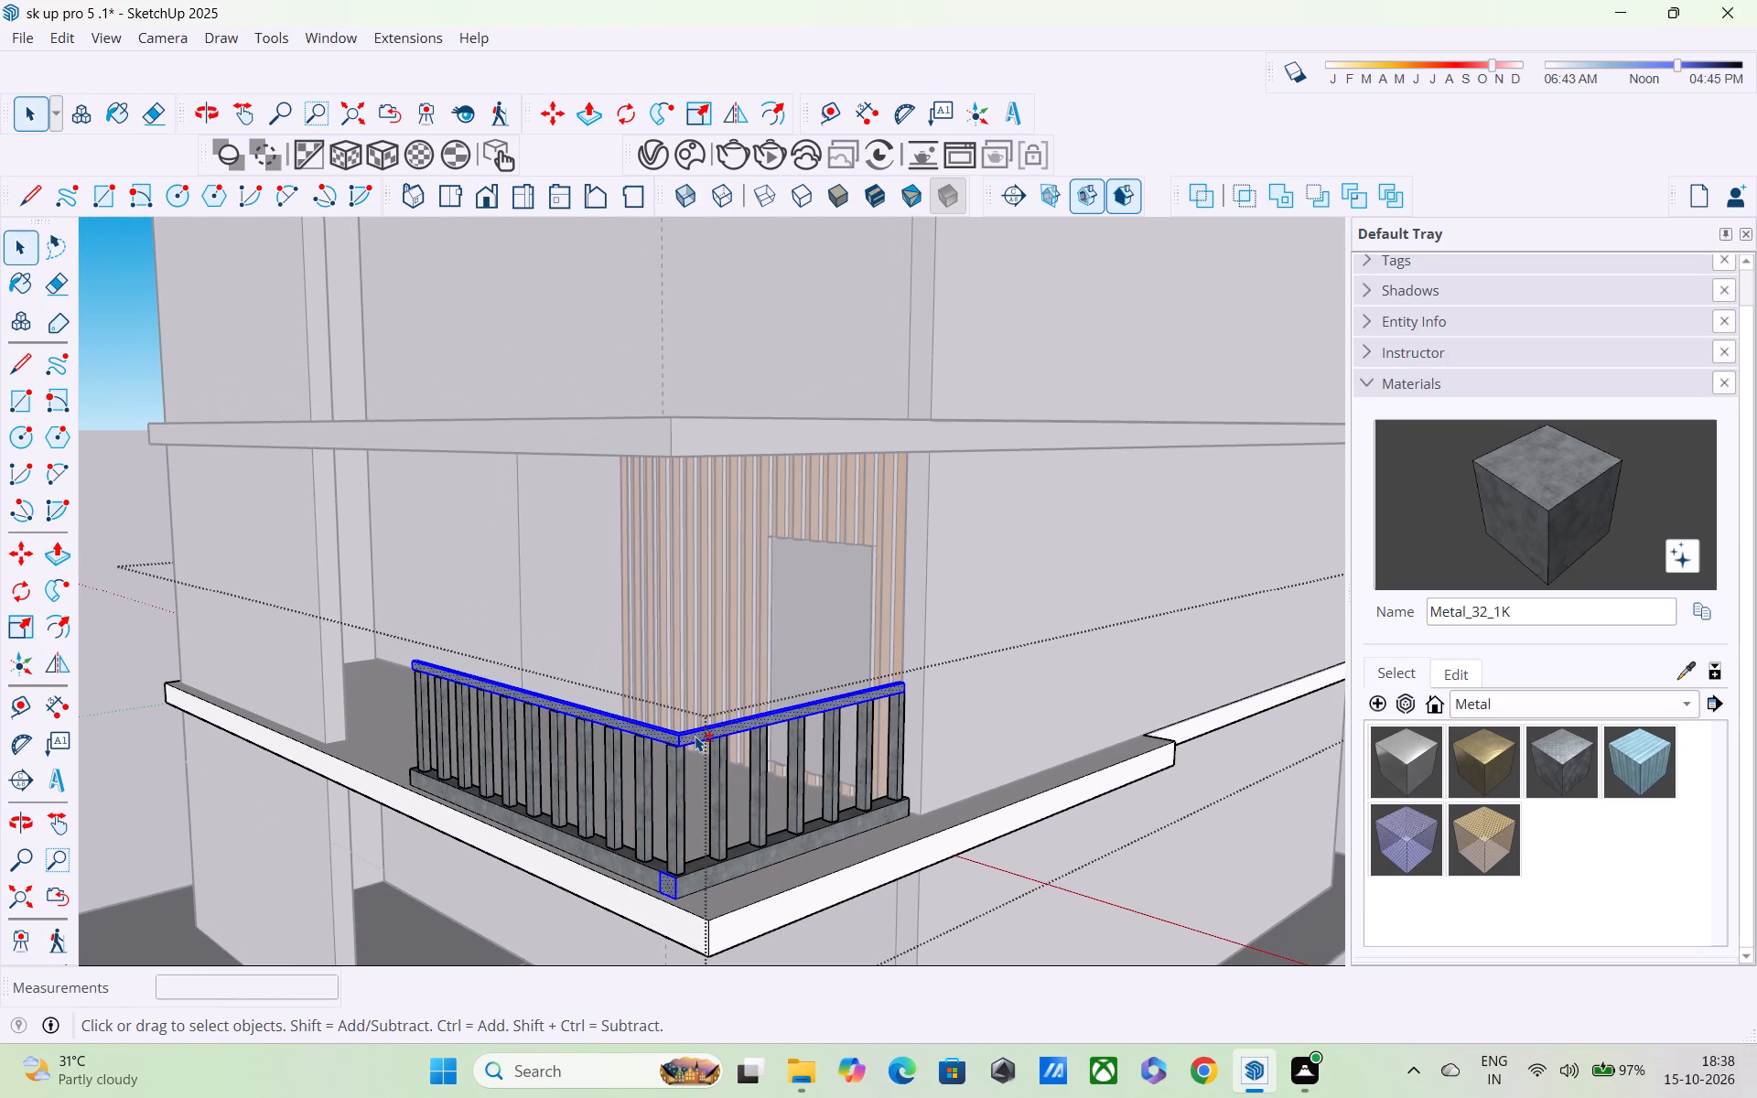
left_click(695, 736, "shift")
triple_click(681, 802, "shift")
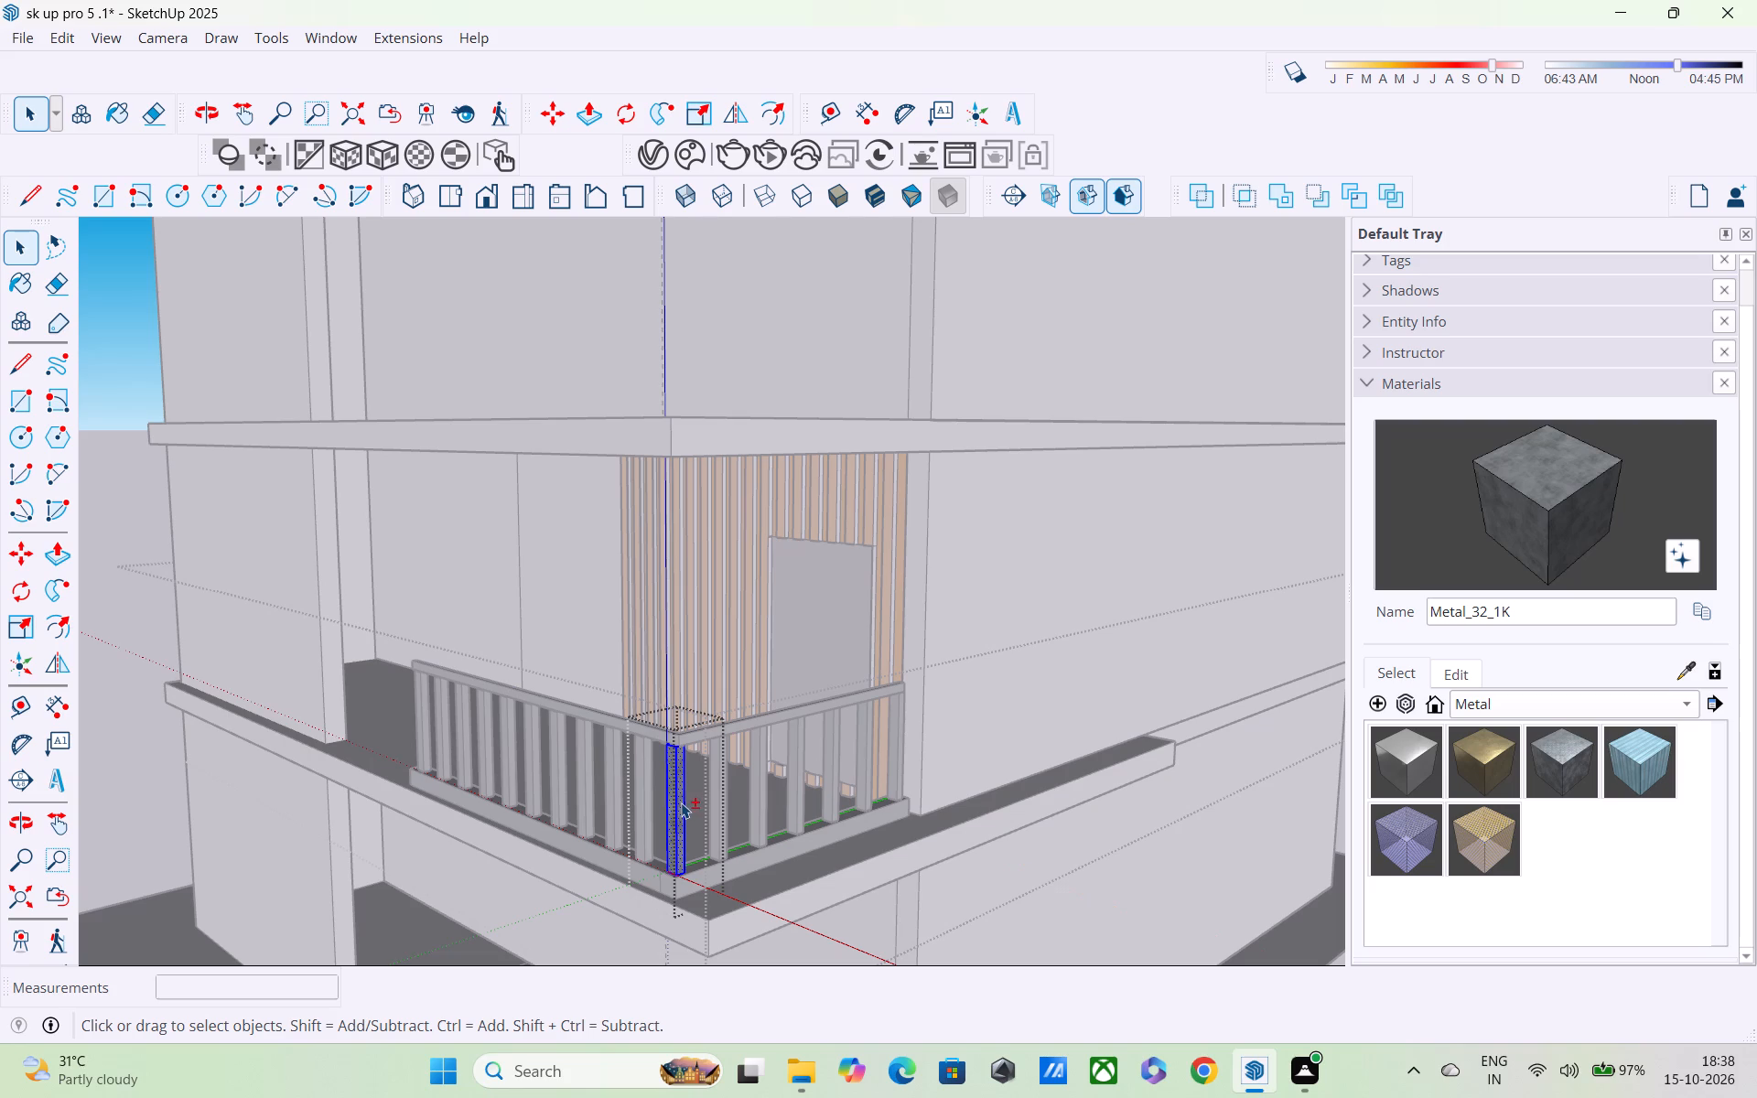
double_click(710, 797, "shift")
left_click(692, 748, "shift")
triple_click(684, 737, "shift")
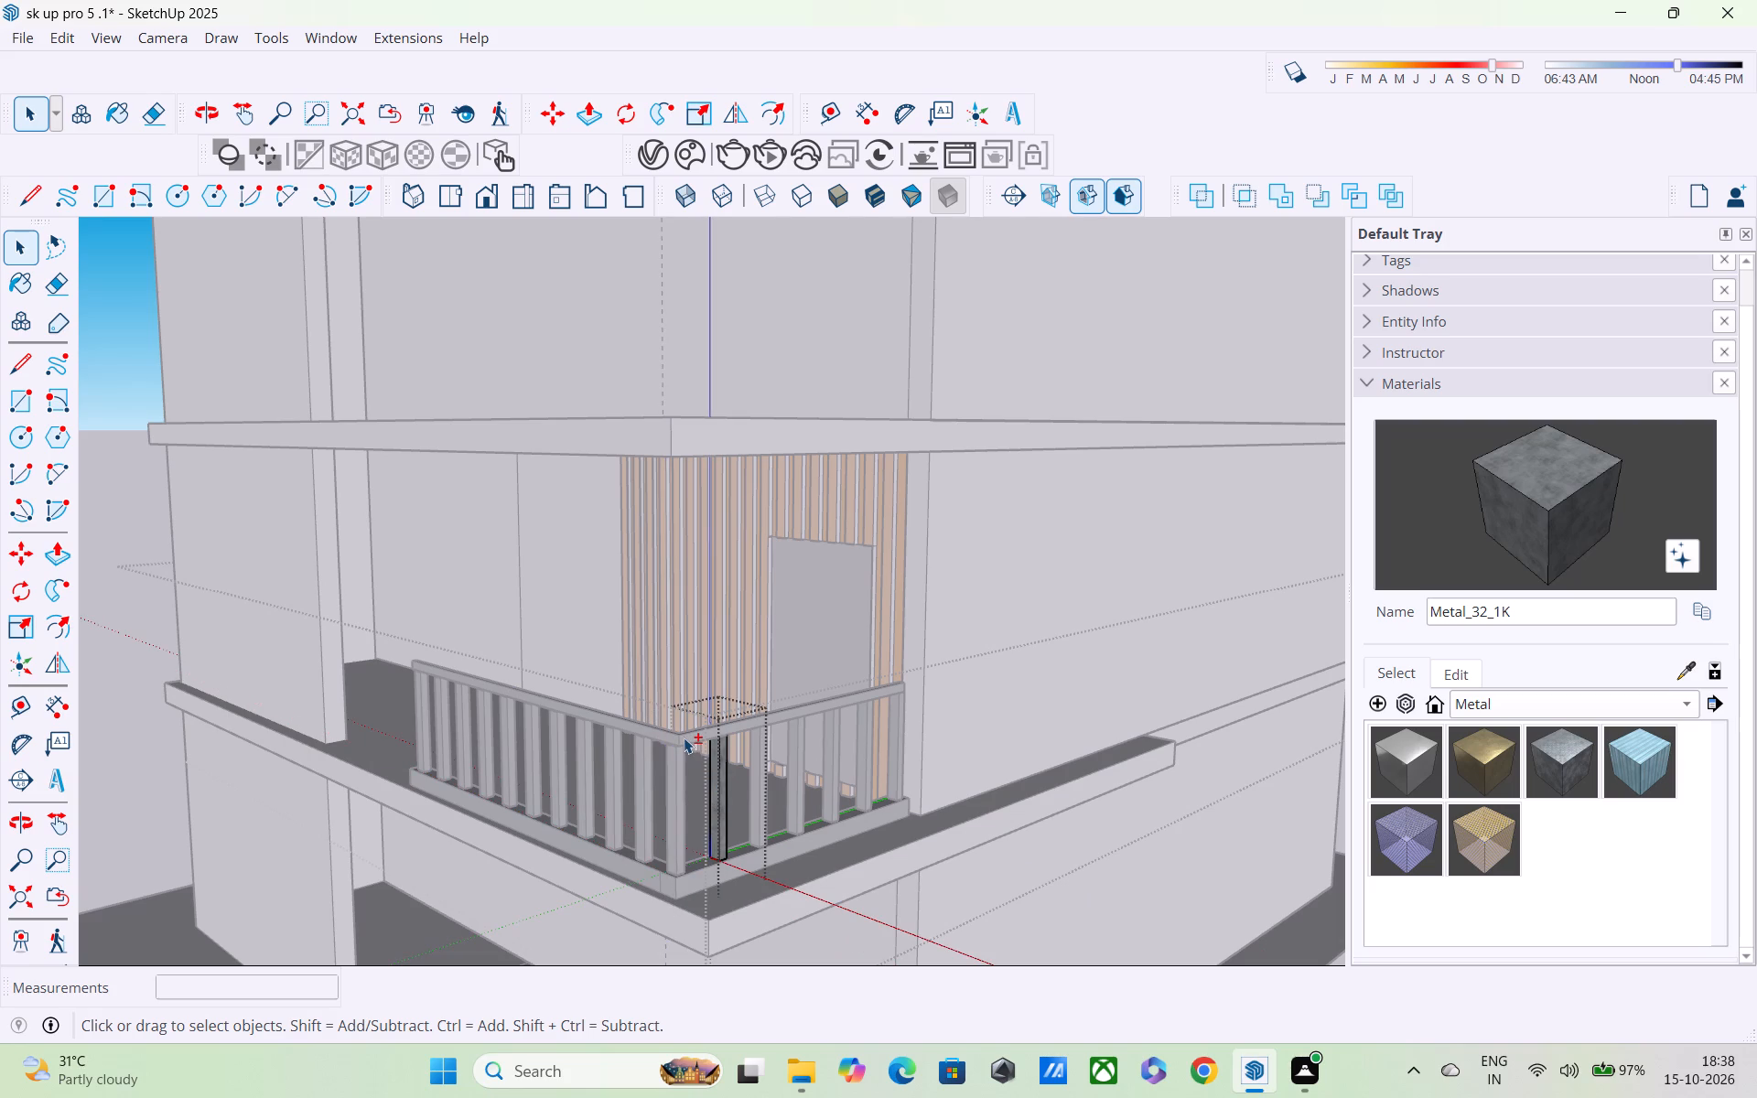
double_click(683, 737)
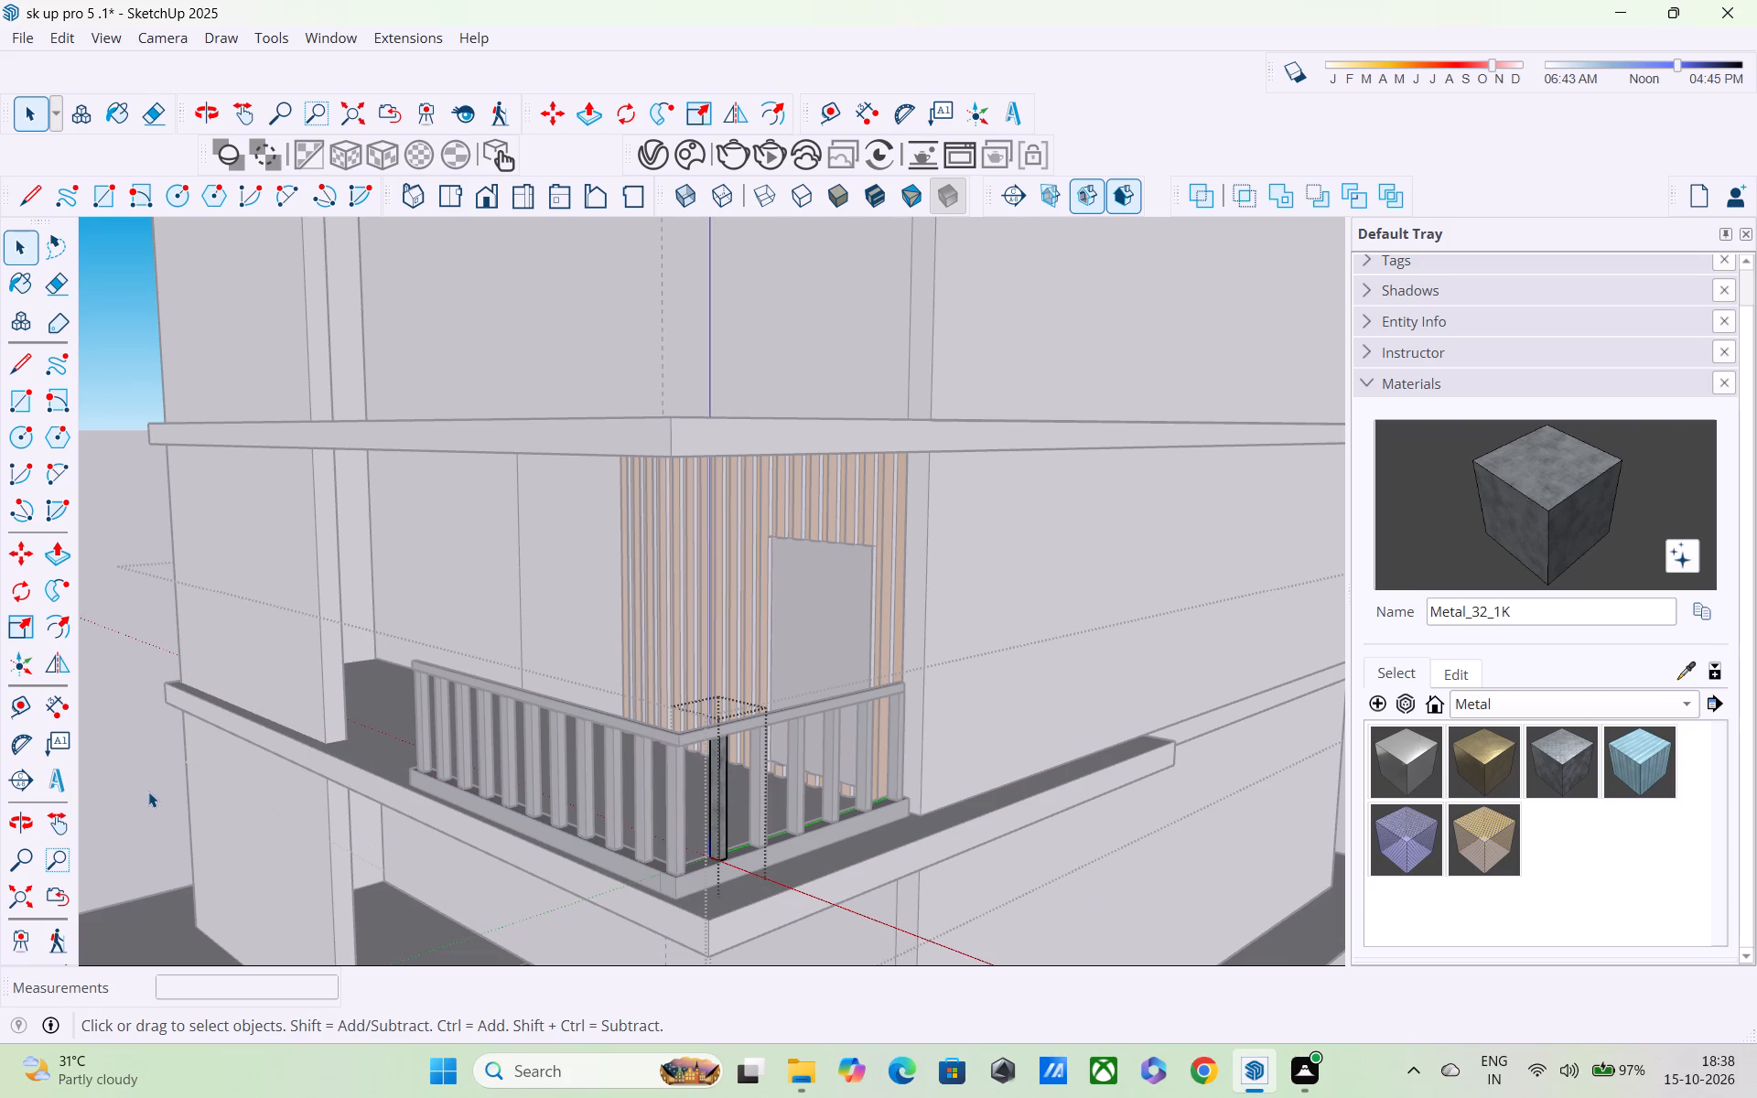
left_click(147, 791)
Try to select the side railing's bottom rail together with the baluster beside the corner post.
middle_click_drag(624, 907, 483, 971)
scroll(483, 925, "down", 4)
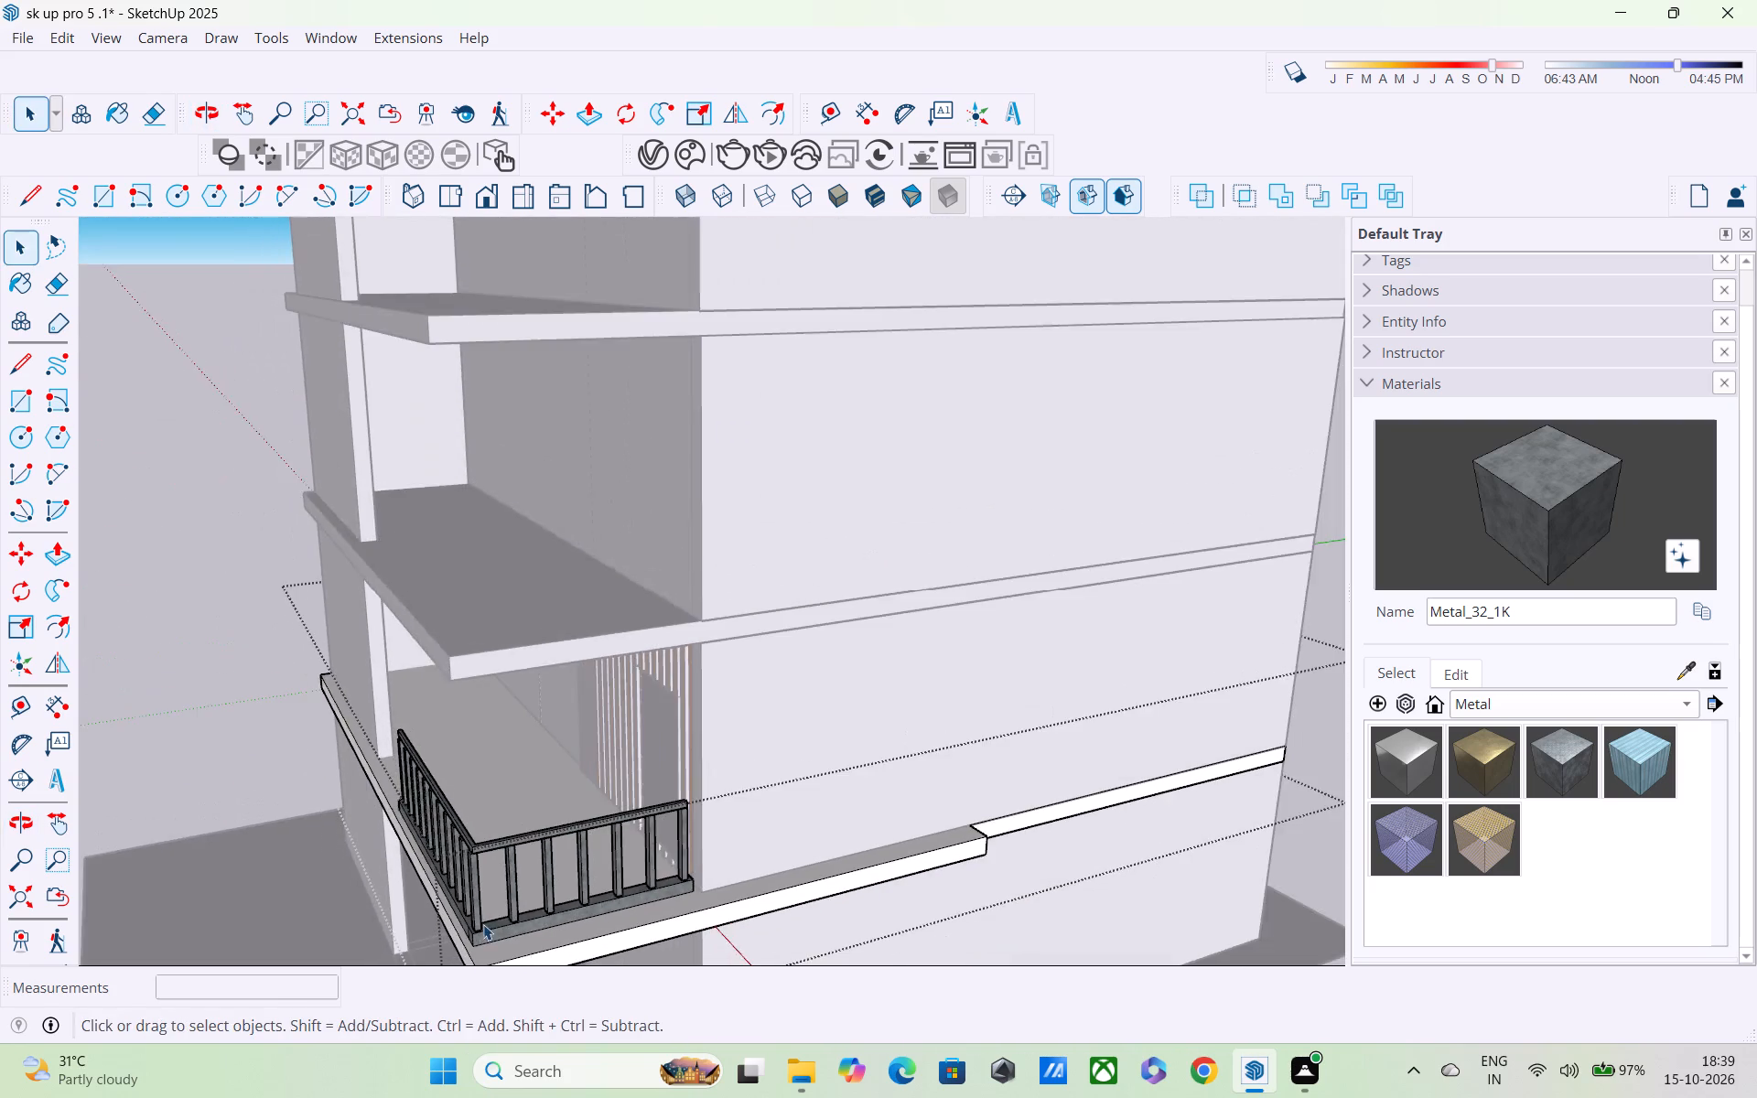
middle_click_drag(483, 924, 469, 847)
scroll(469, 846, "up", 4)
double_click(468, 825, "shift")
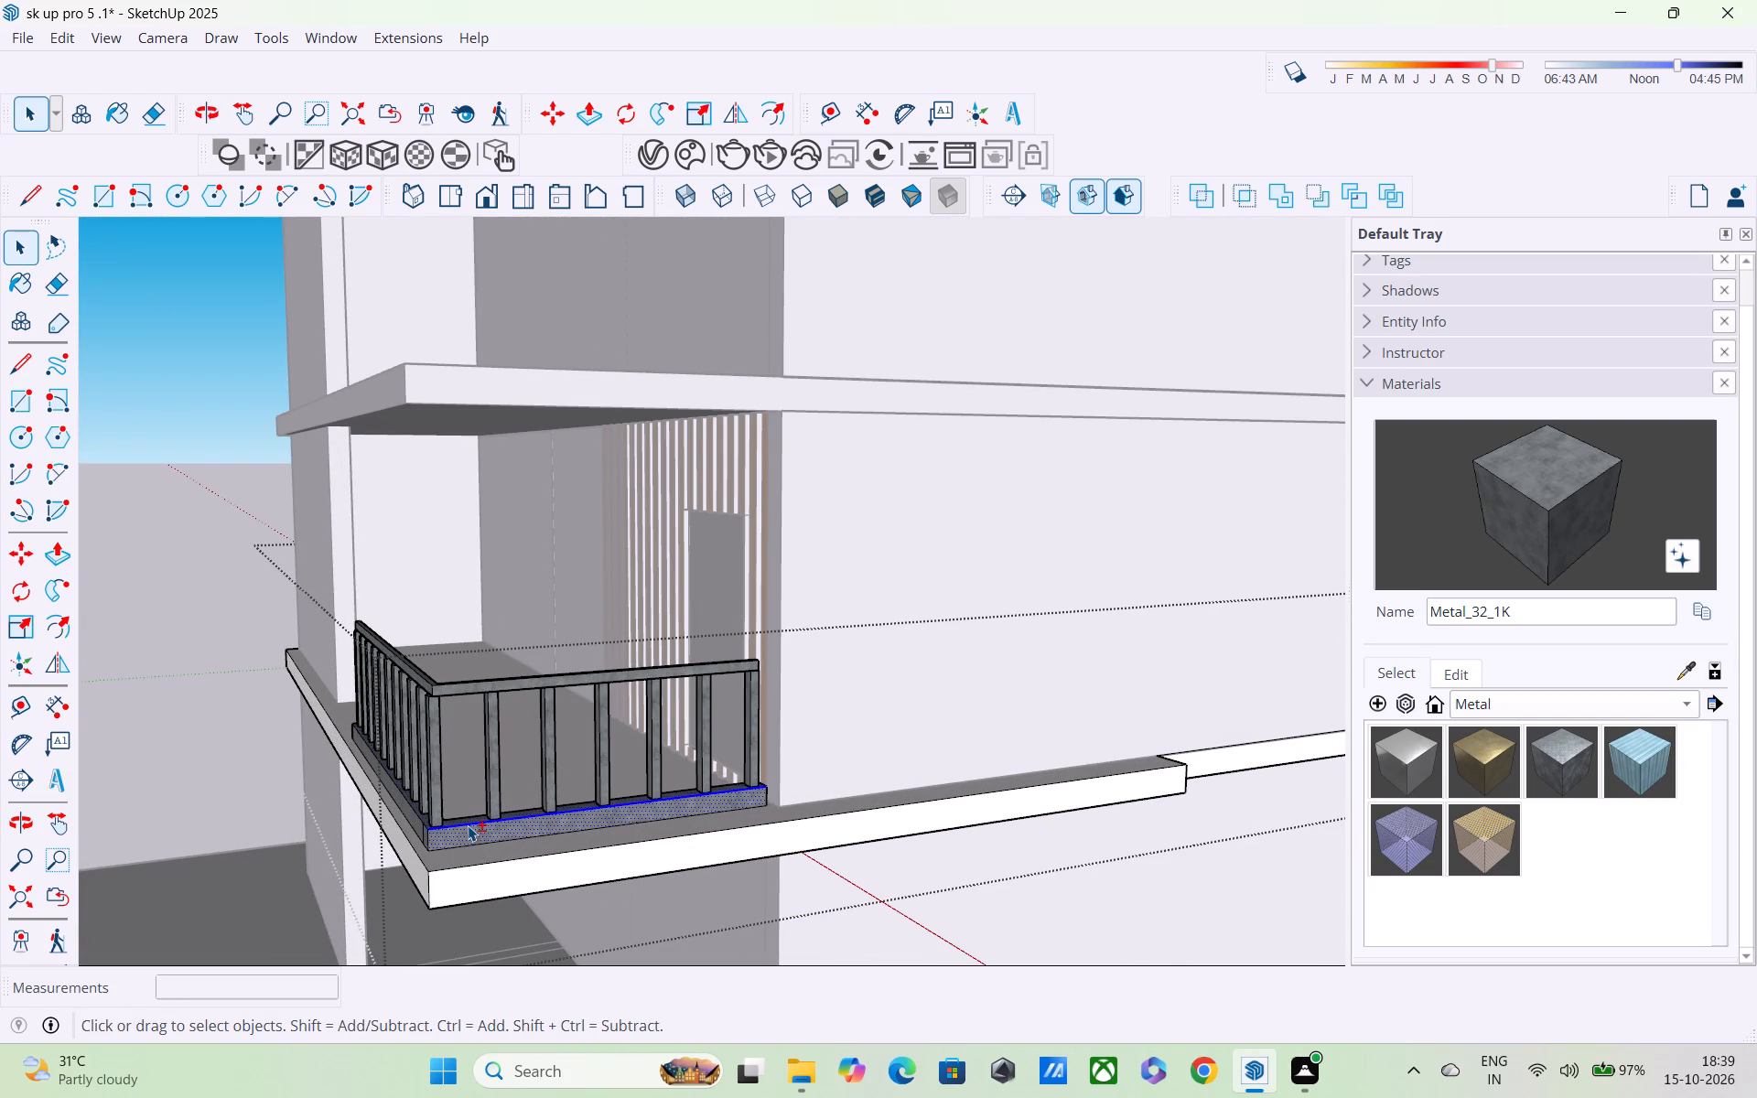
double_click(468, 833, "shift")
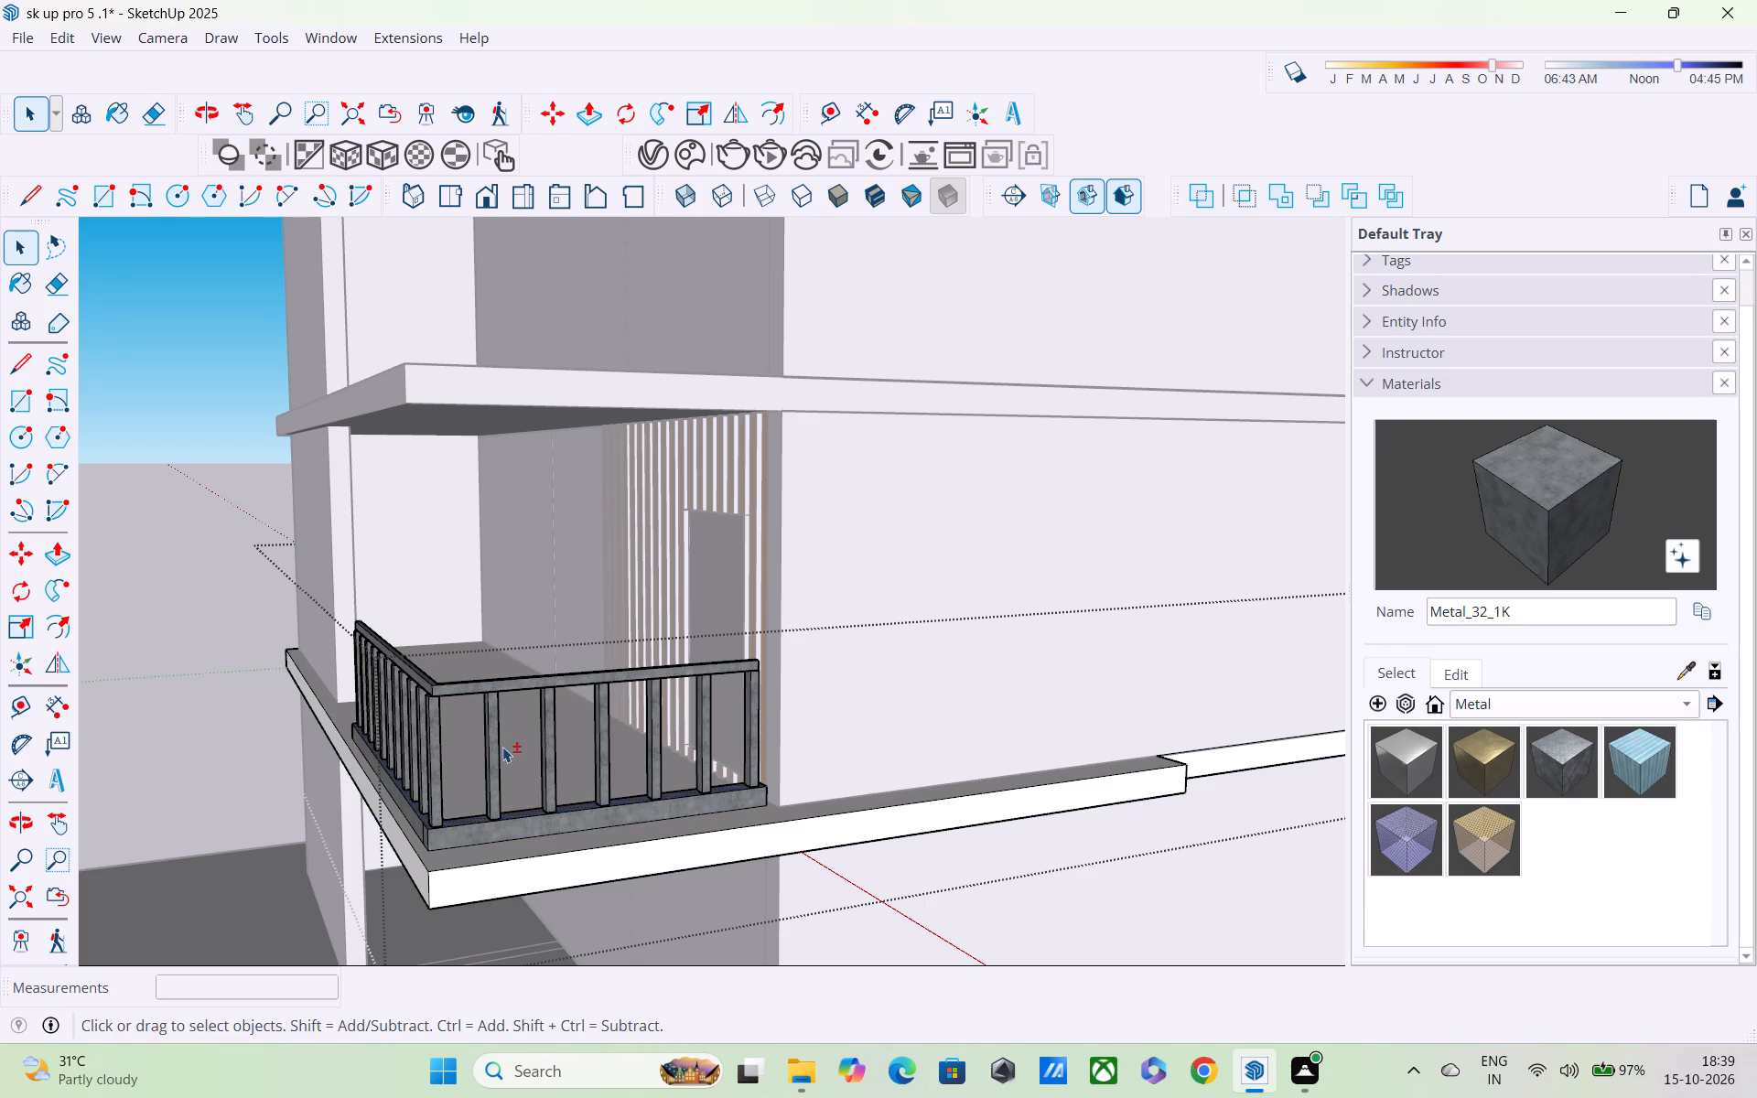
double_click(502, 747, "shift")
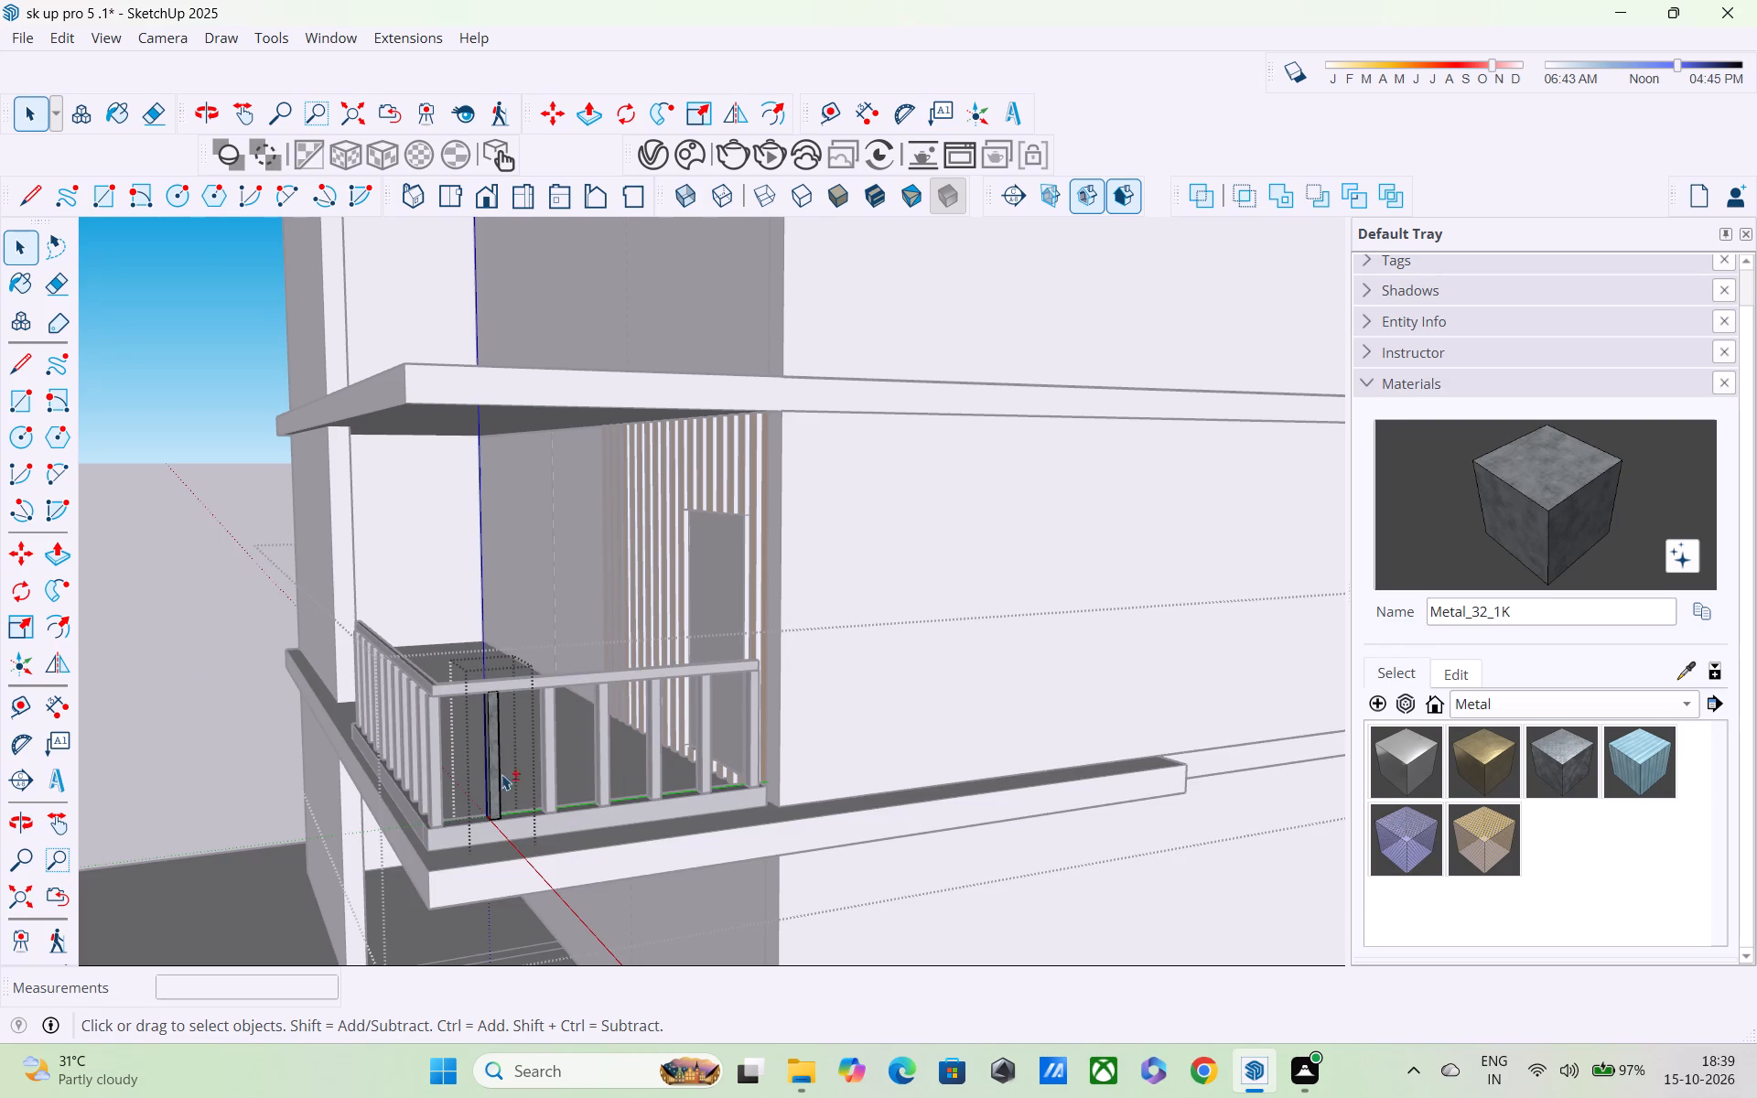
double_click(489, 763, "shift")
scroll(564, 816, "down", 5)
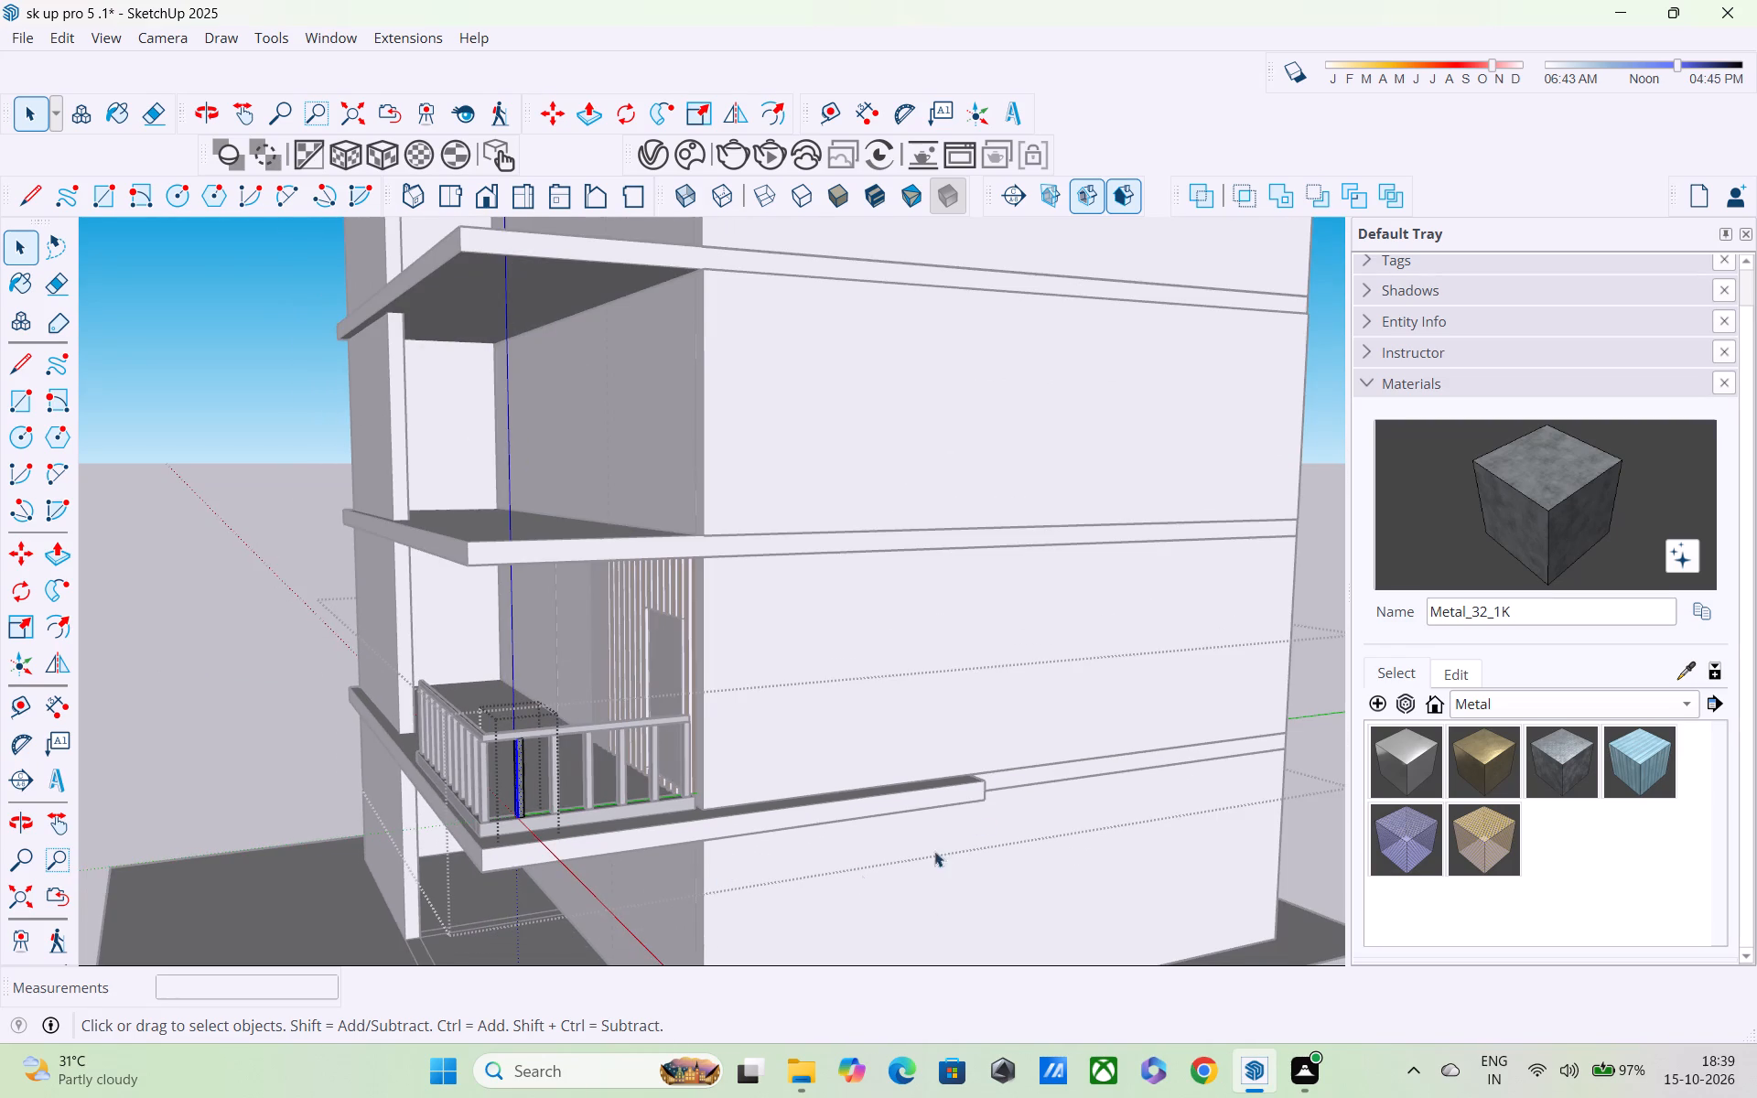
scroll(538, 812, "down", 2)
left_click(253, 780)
Reopen the slab group and select the outer face of the short side railing's bottom rail.
scroll(491, 796, "up", 4)
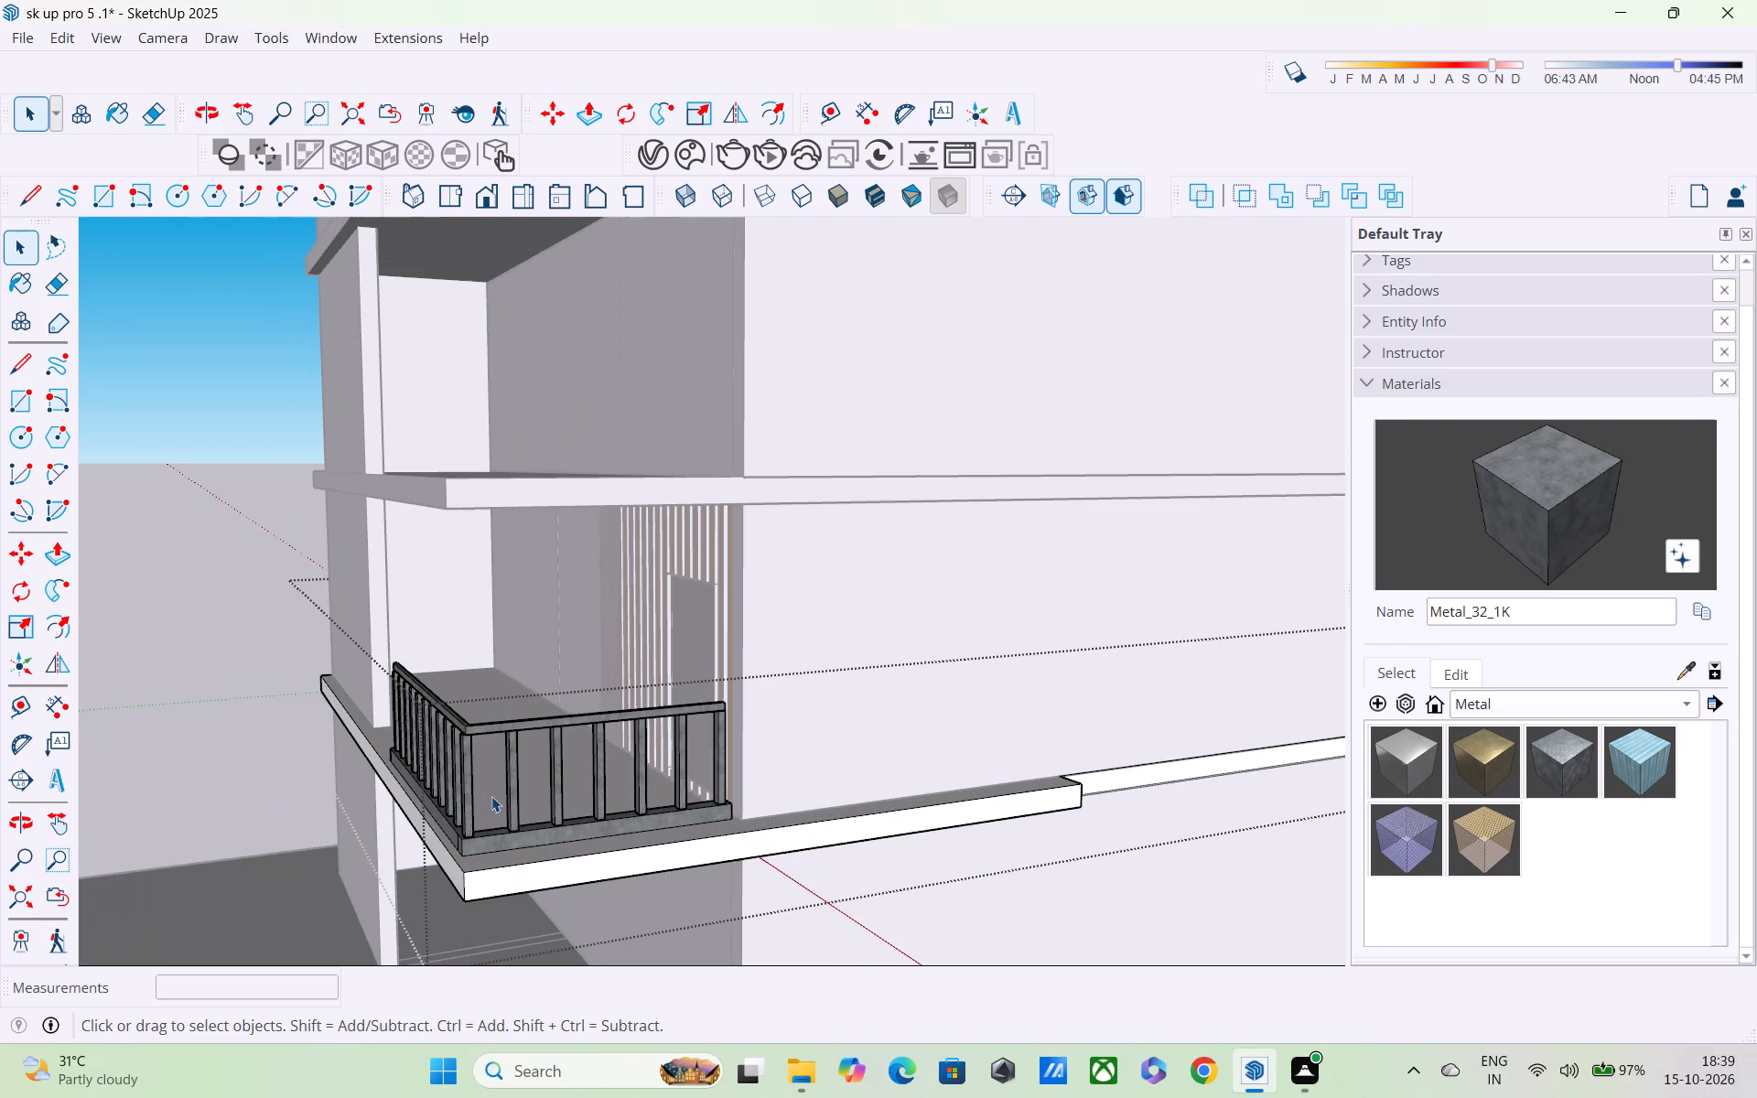
double_click(513, 835, "shift")
middle_click_drag(517, 848, 528, 892, "shift")
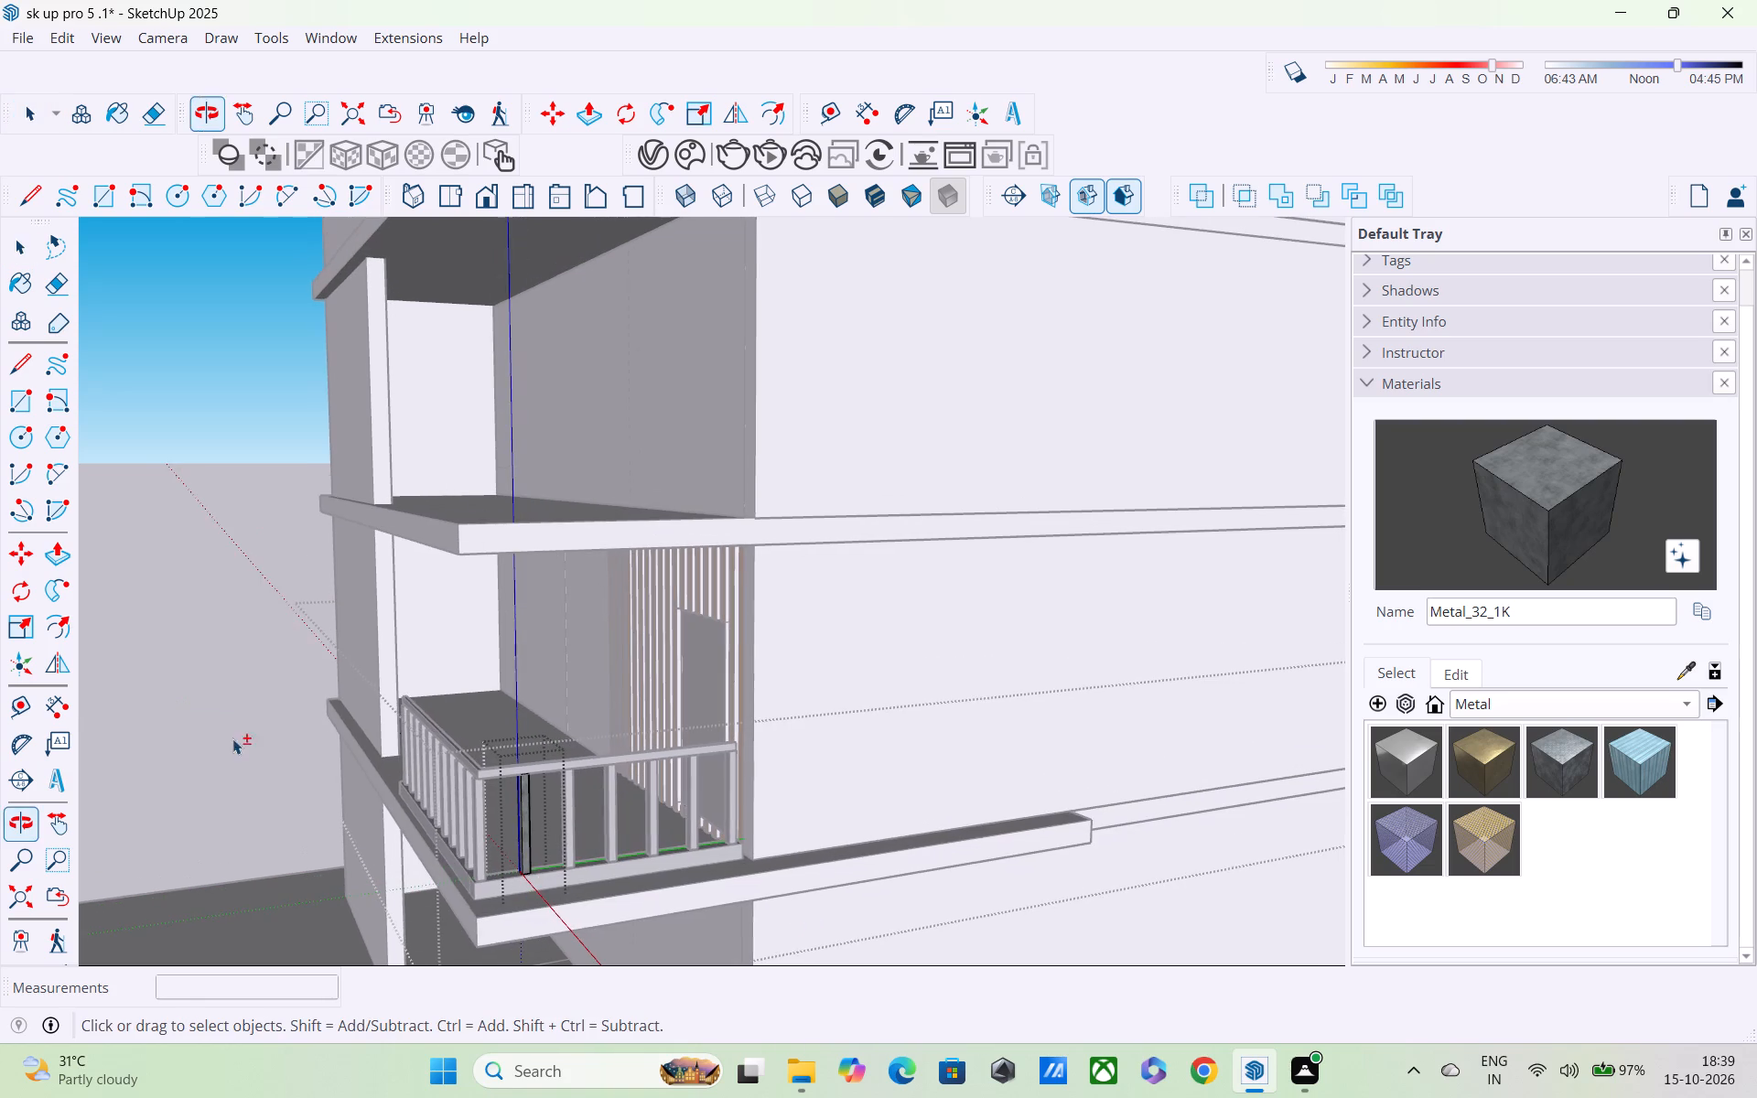
double_click(219, 716, "shift")
scroll(505, 854, "up", 4, "shift")
double_click(510, 899, "shift")
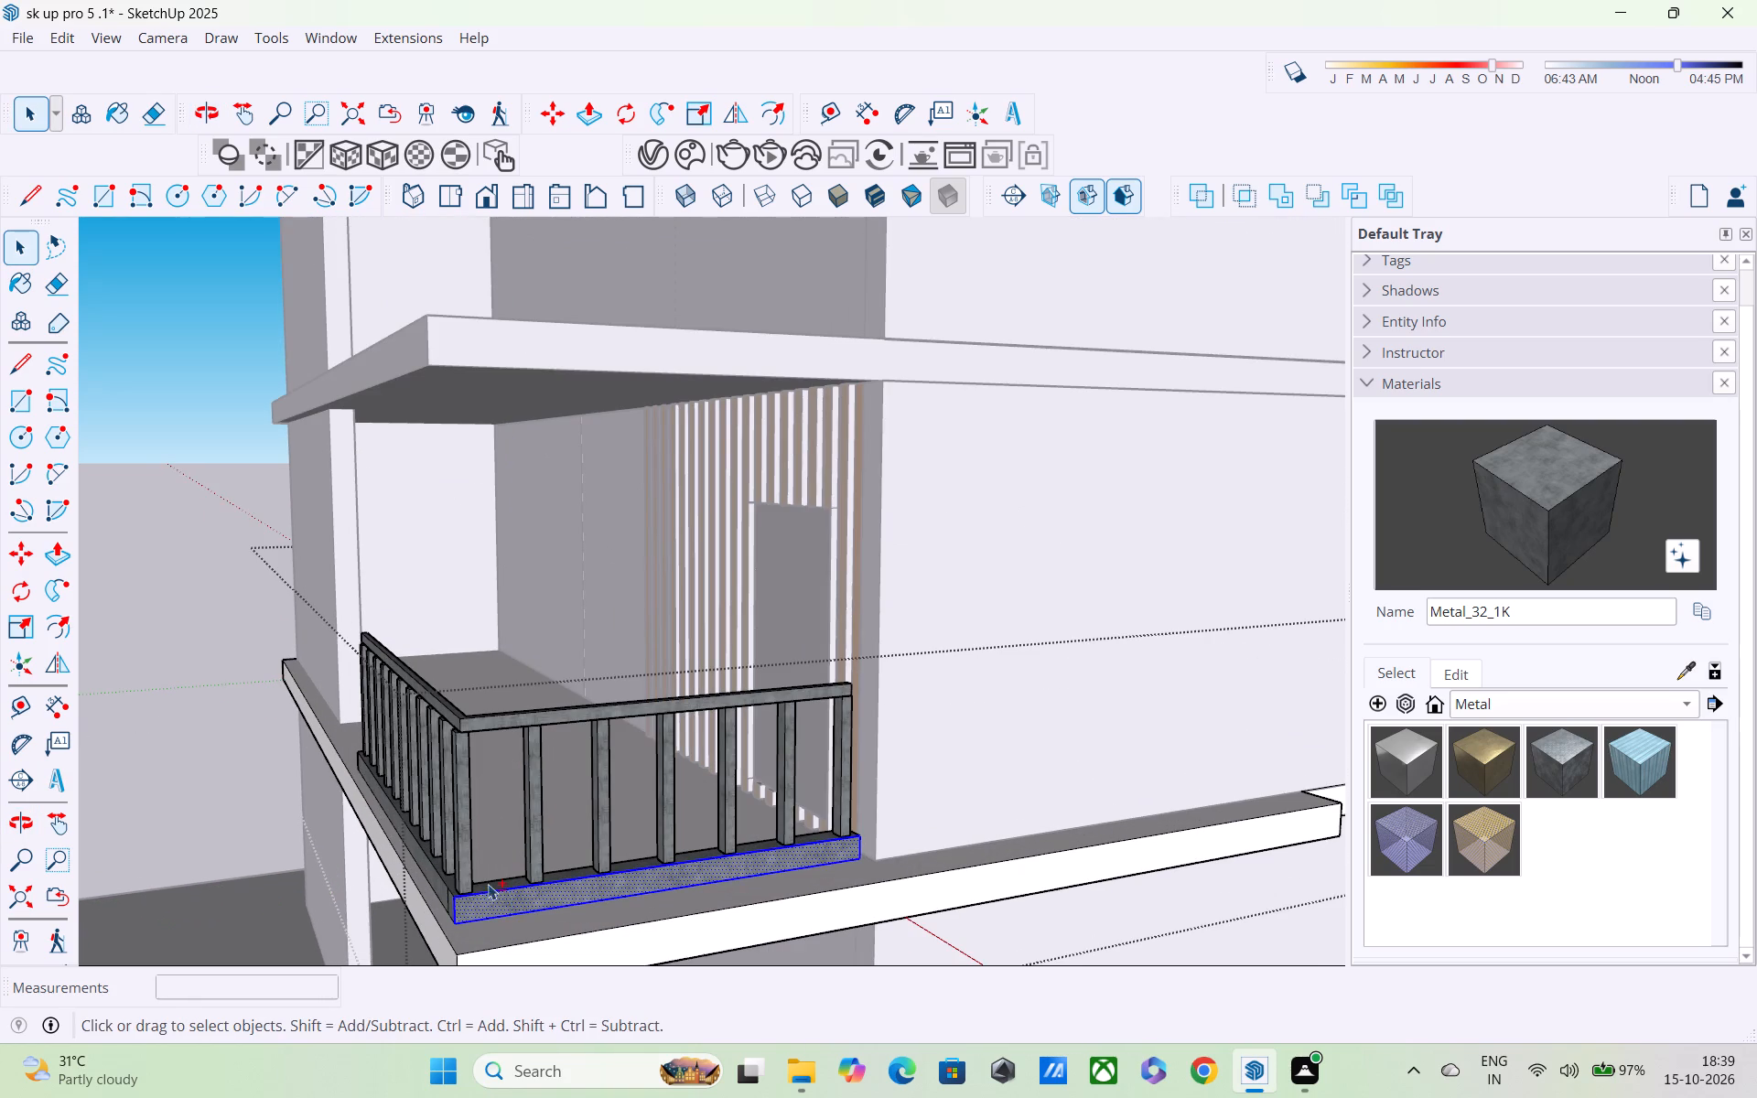
Add the corner base block and the long side's bottom rail, including its outer and upper faces, to the selection.
middle_click_drag(492, 885, 561, 976, "shift")
scroll(562, 928, "down", 2, "shift")
middle_click_drag(540, 874, 512, 810, "shift")
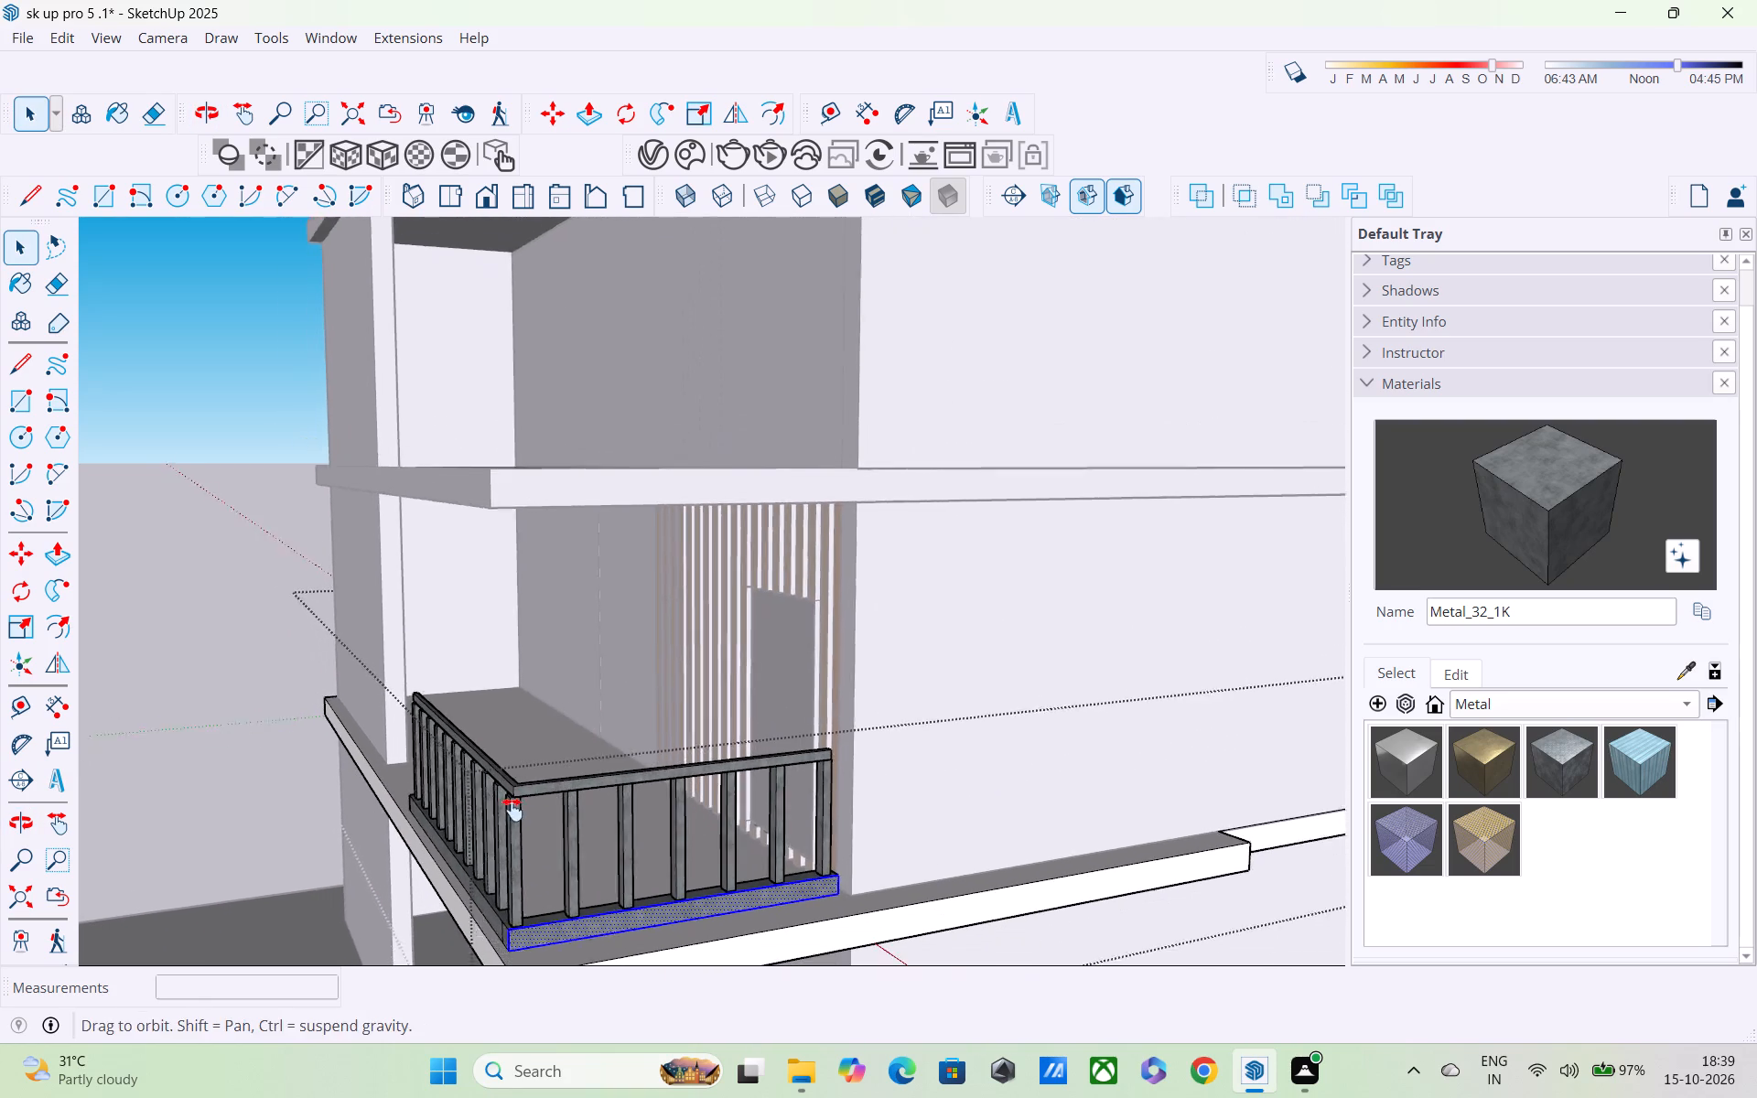
middle_click_drag(512, 810, 508, 775, "shift")
scroll(508, 777, "down", 5, "shift")
middle_click_drag(534, 840, 745, 902)
scroll(859, 872, "up", 5)
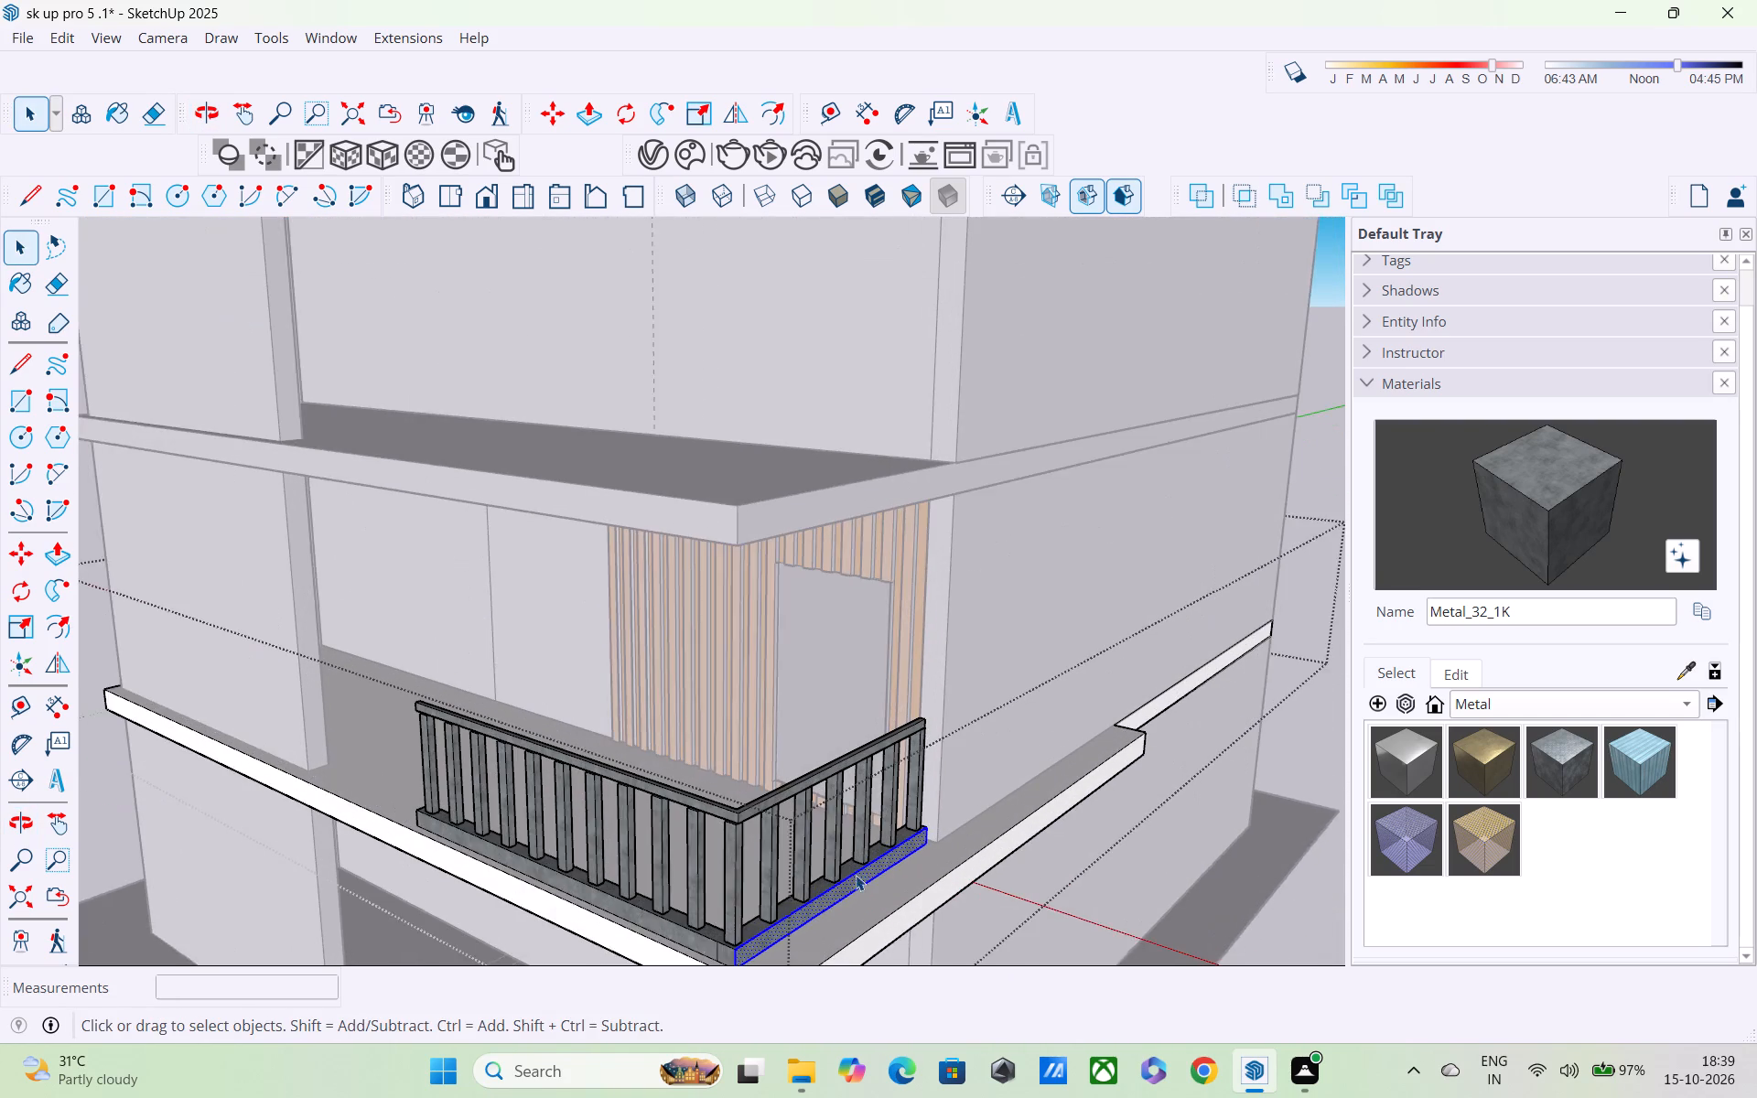
middle_click_drag(736, 940, 838, 813, "shift")
scroll(837, 816, "up", 5, "shift")
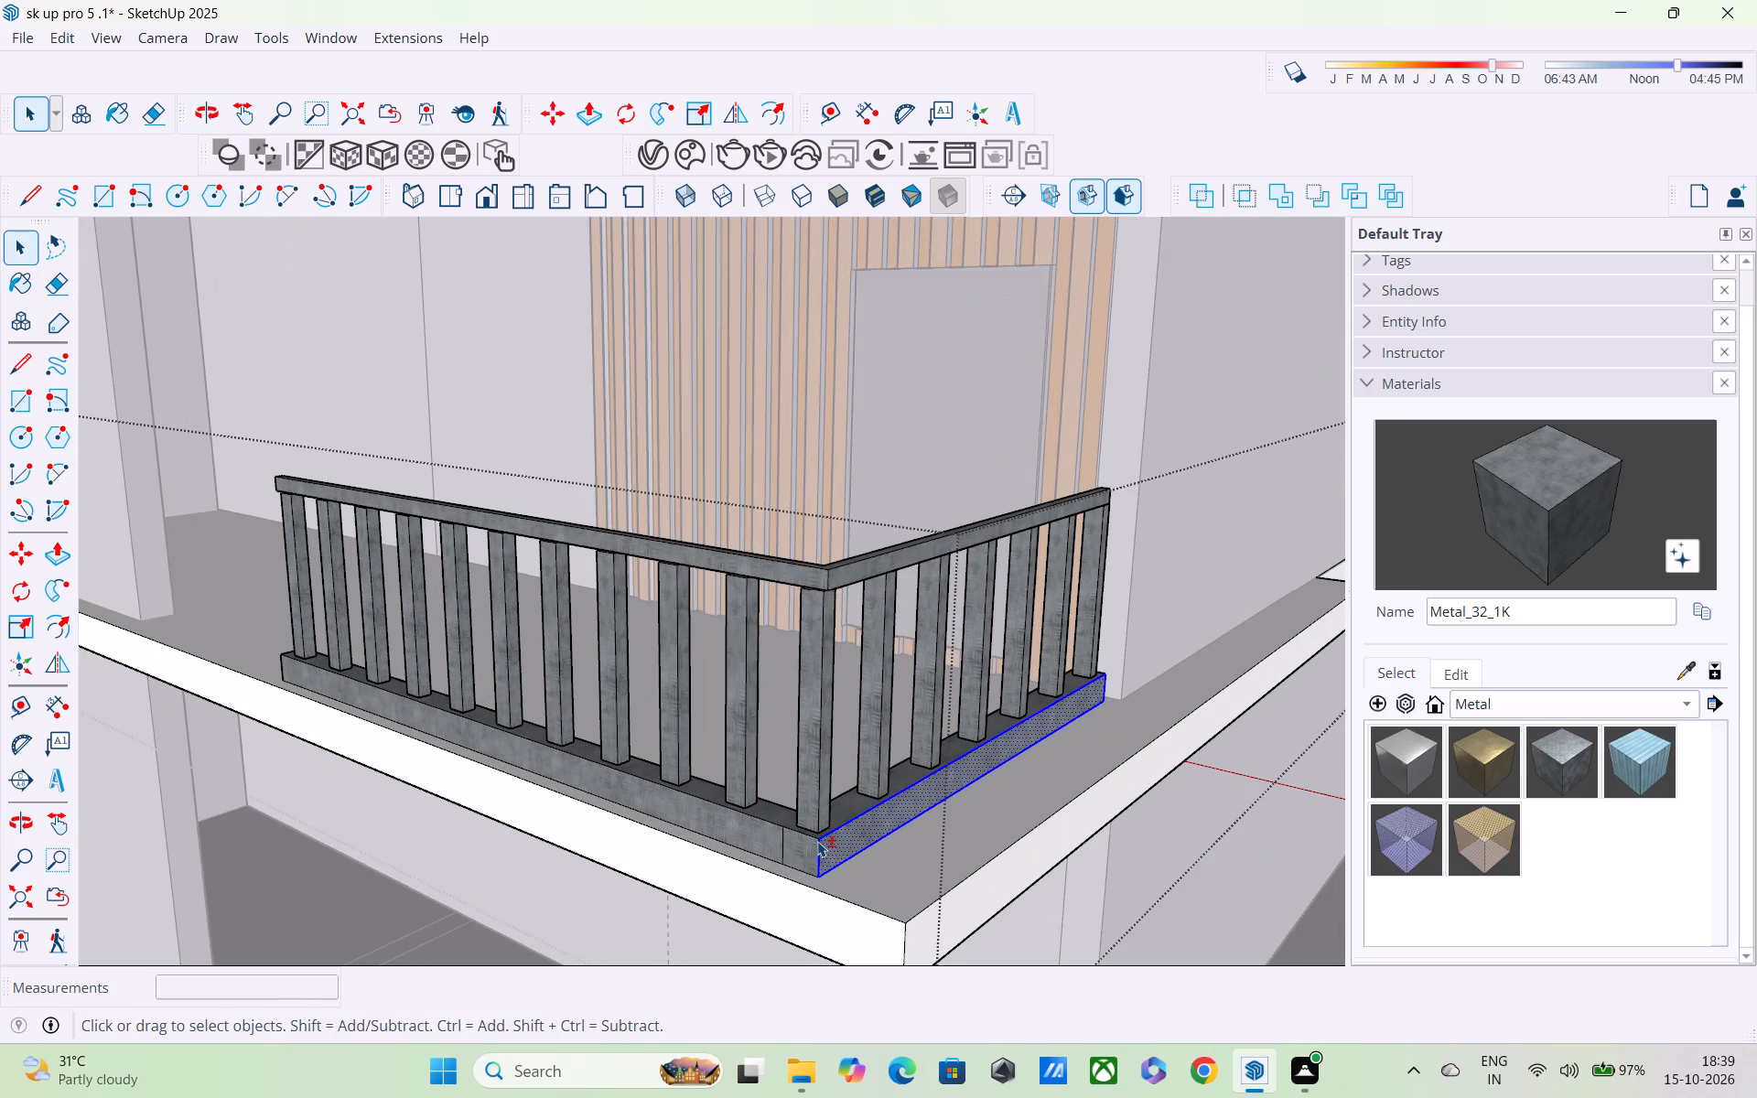
double_click(807, 851, "shift")
left_click(753, 845, "shift")
left_click(728, 830, "shift")
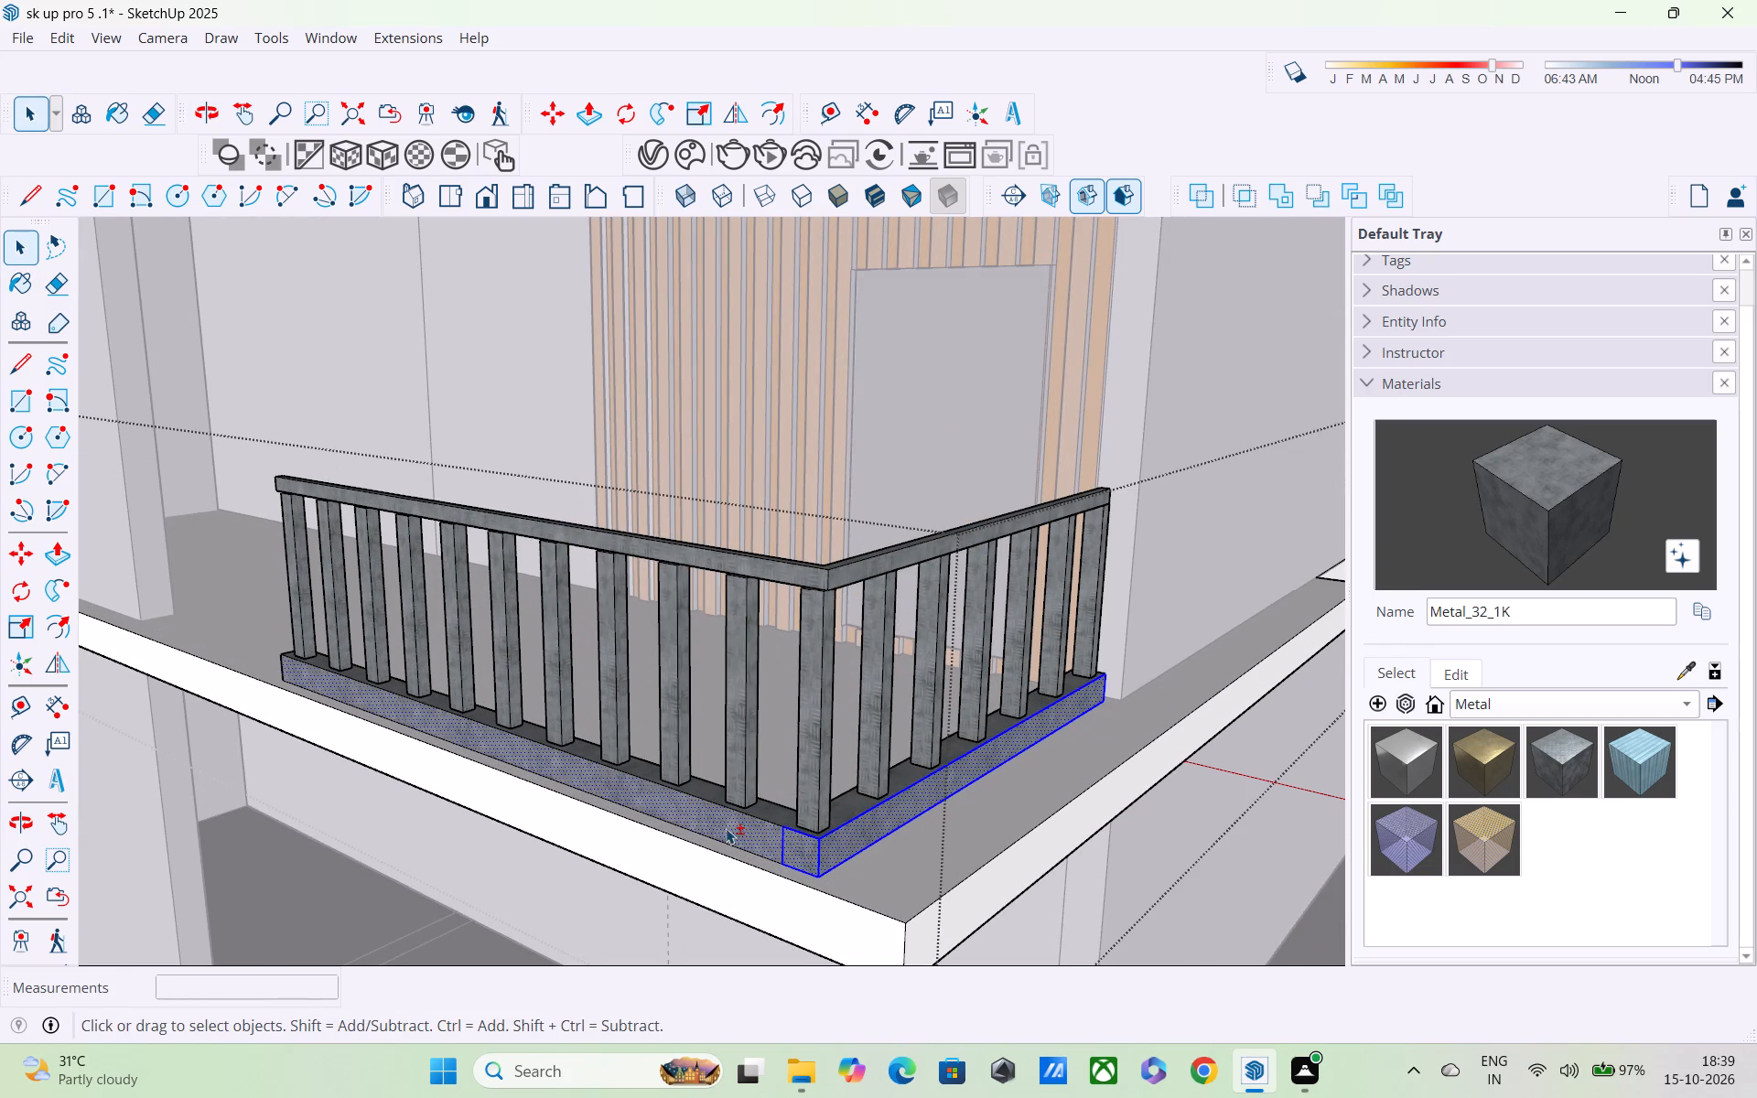
left_click(711, 804, "shift")
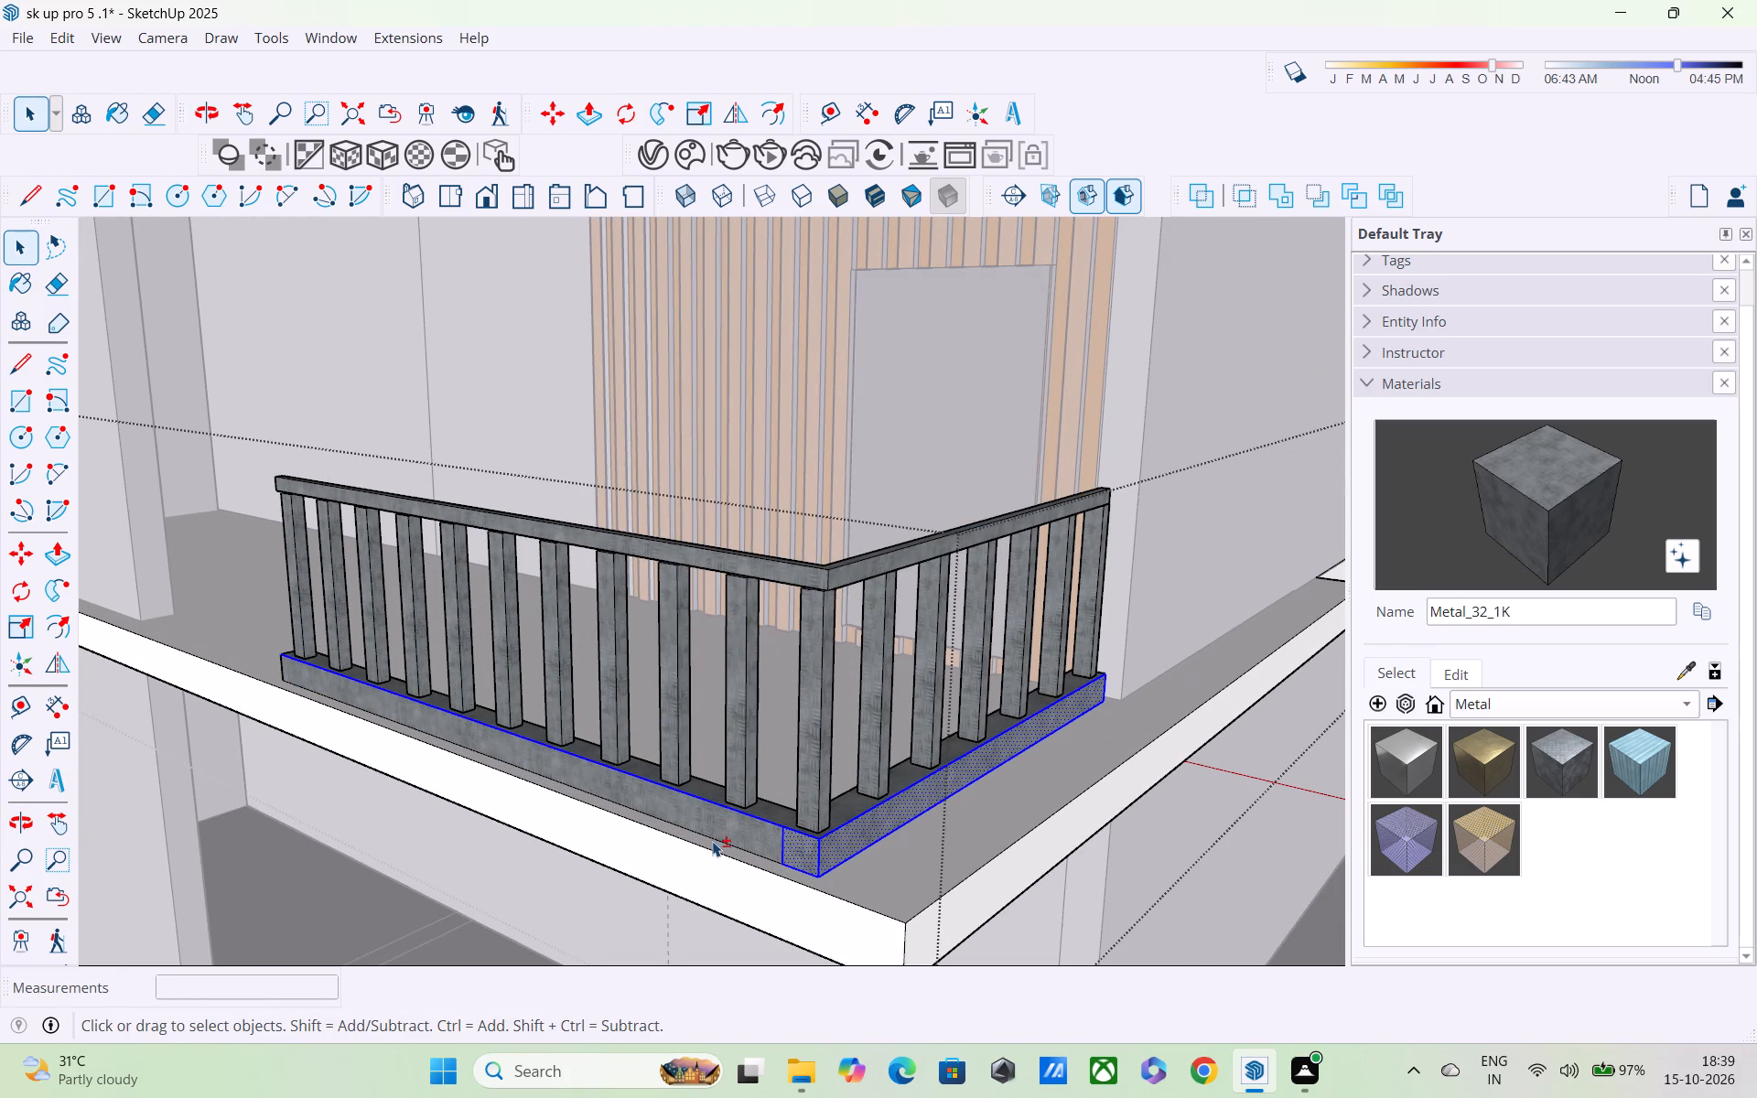
left_click(712, 842, "shift")
left_click(771, 814, "shift")
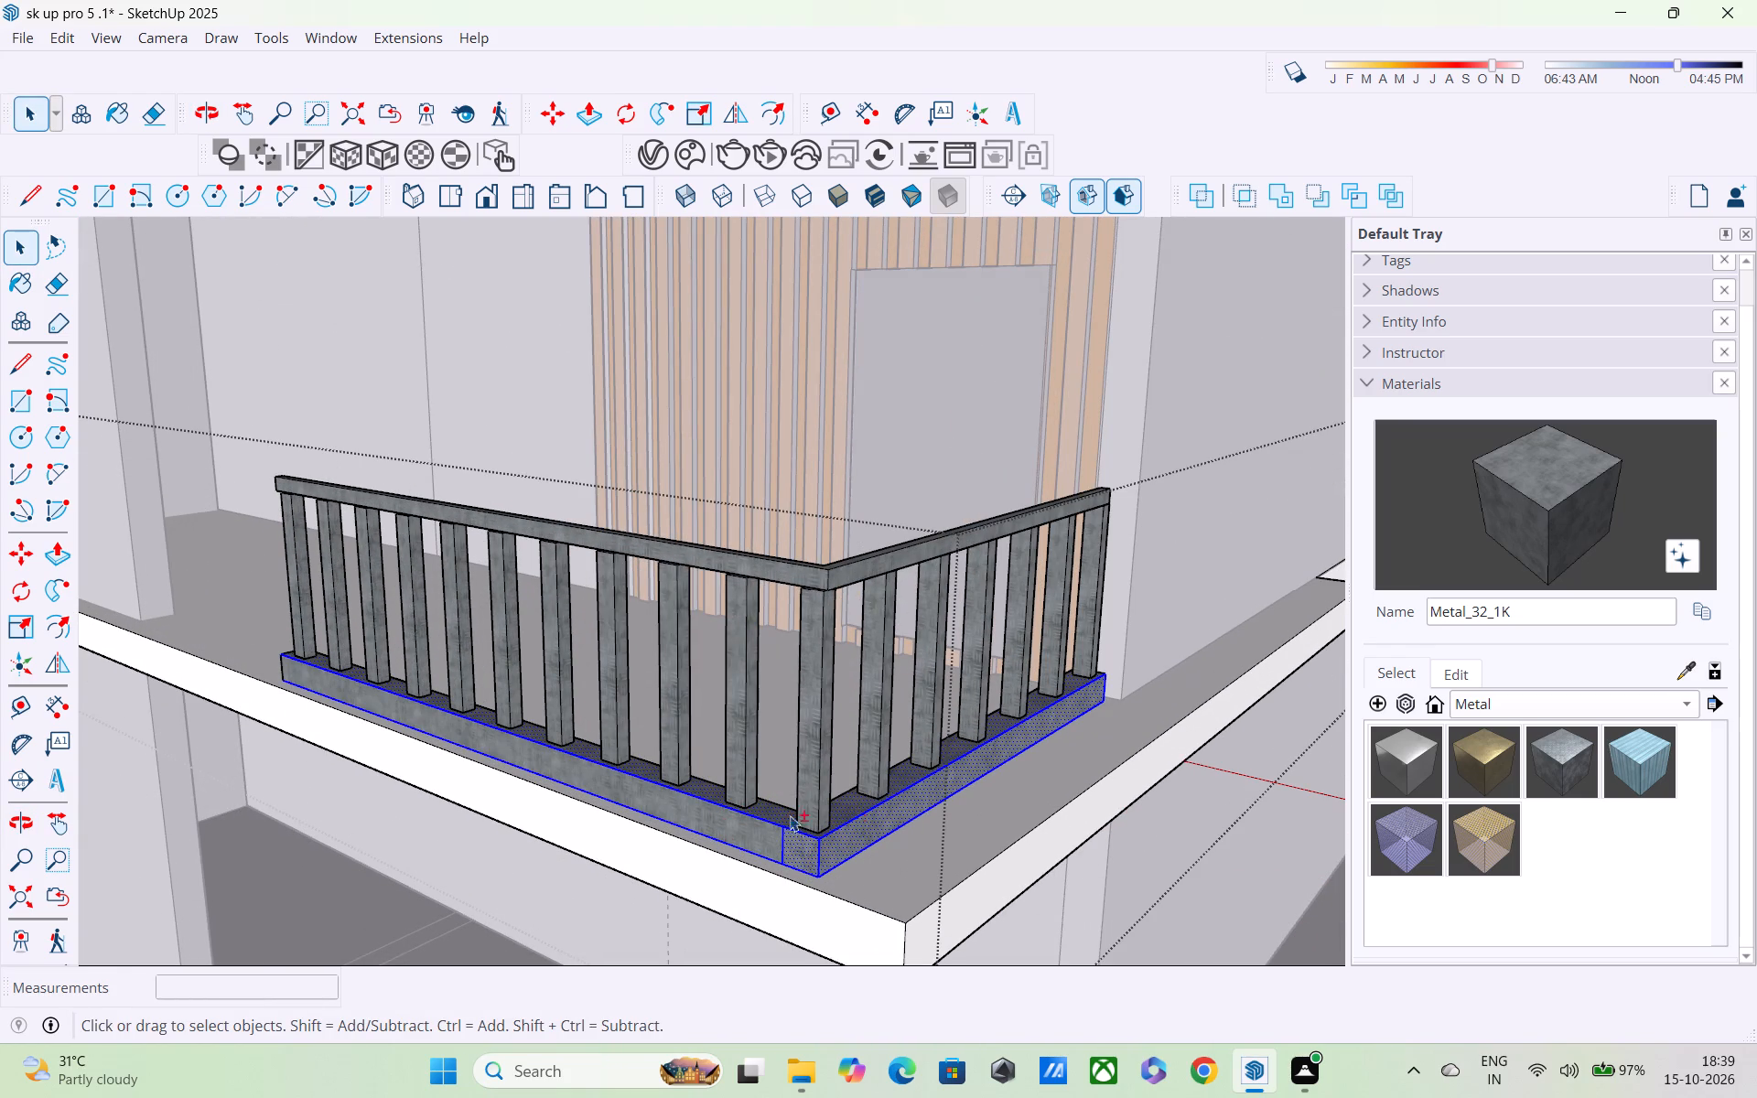
Add the corner post and the six balusters of the short side railing to the selection.
left_click(814, 753, "shift")
left_click(872, 701, "shift")
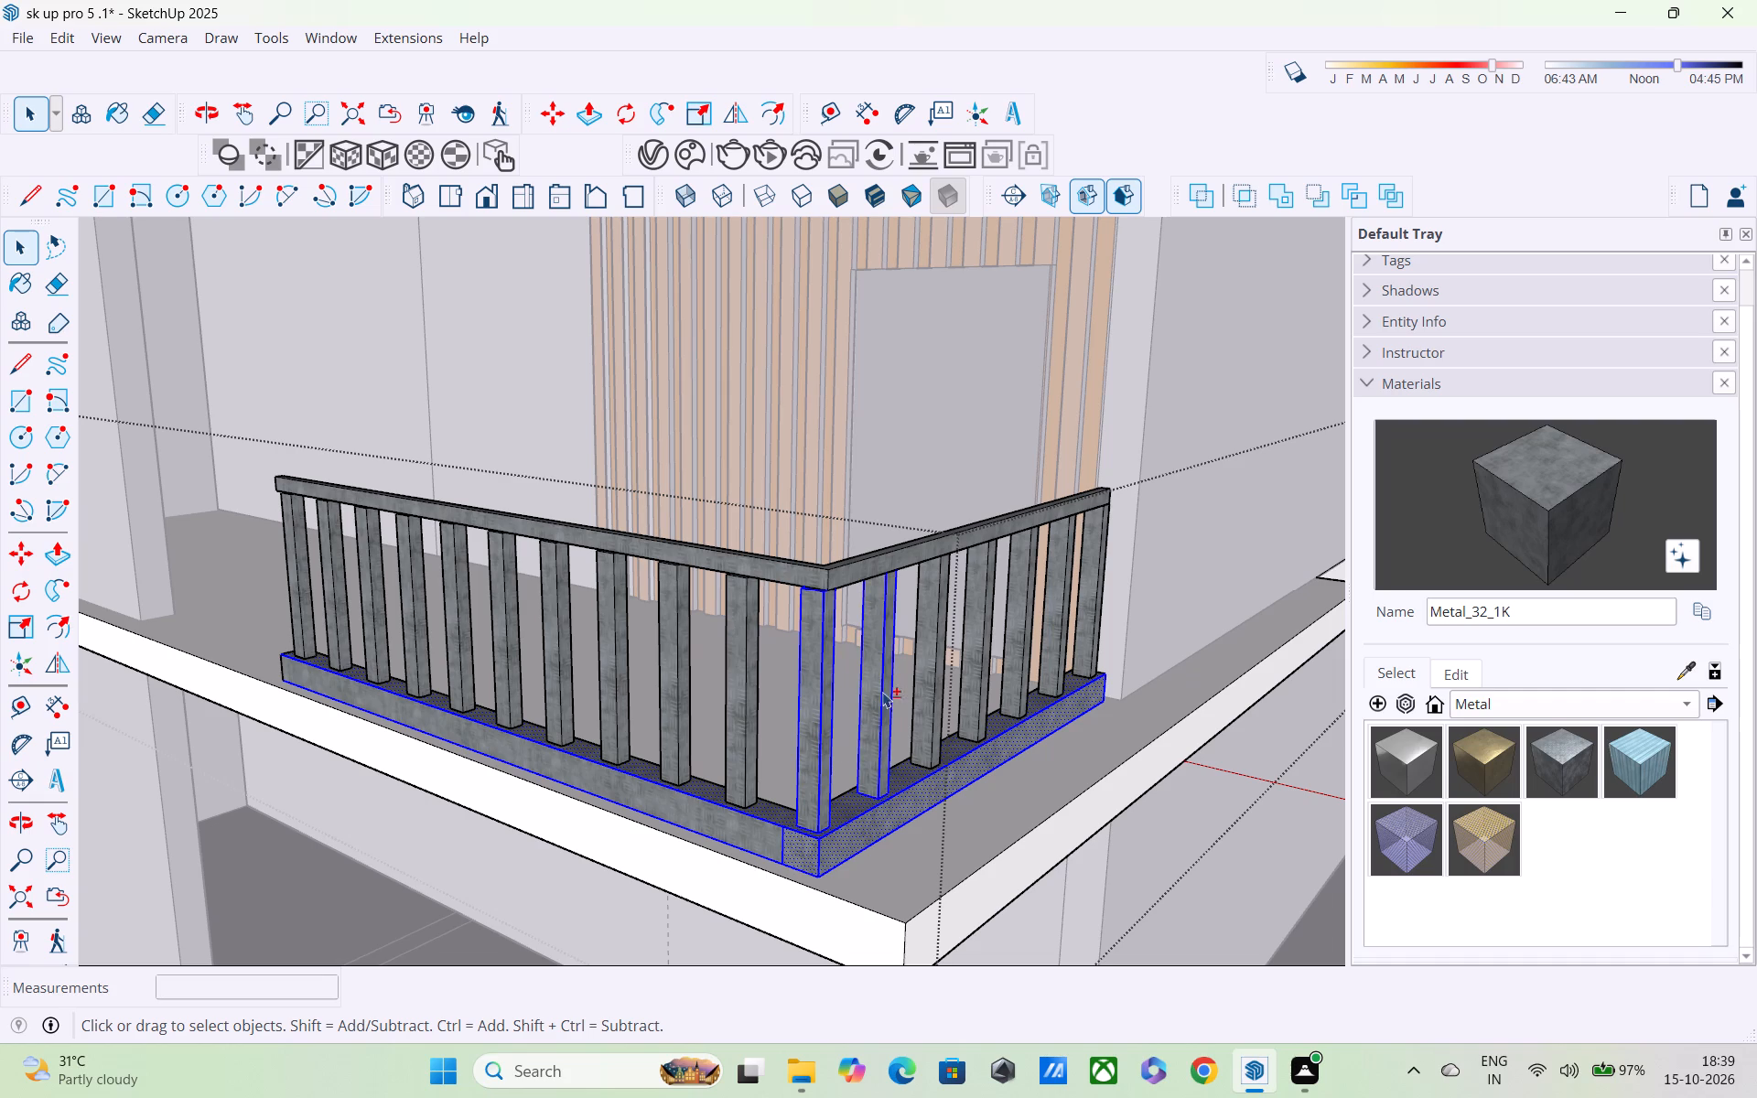
left_click(927, 662, "shift")
left_click(982, 650, "shift")
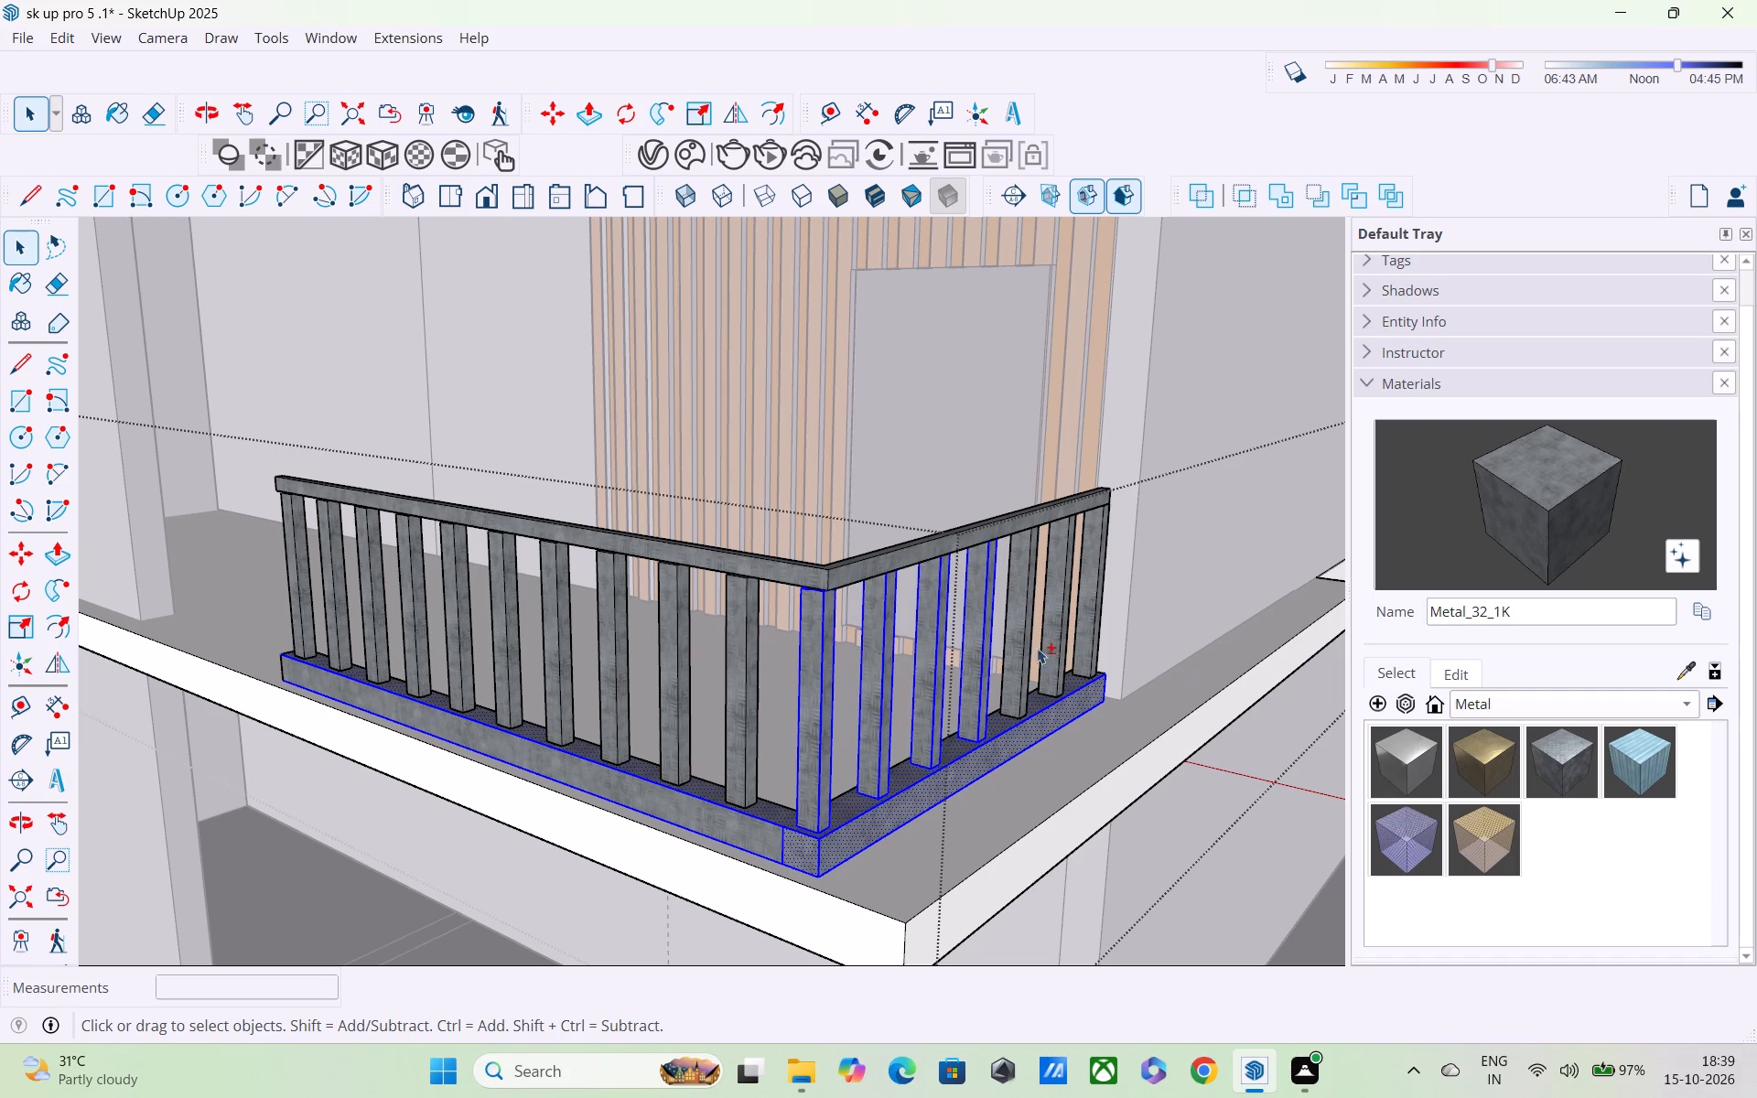
left_click(1011, 665, "shift")
left_click(1062, 619, "shift")
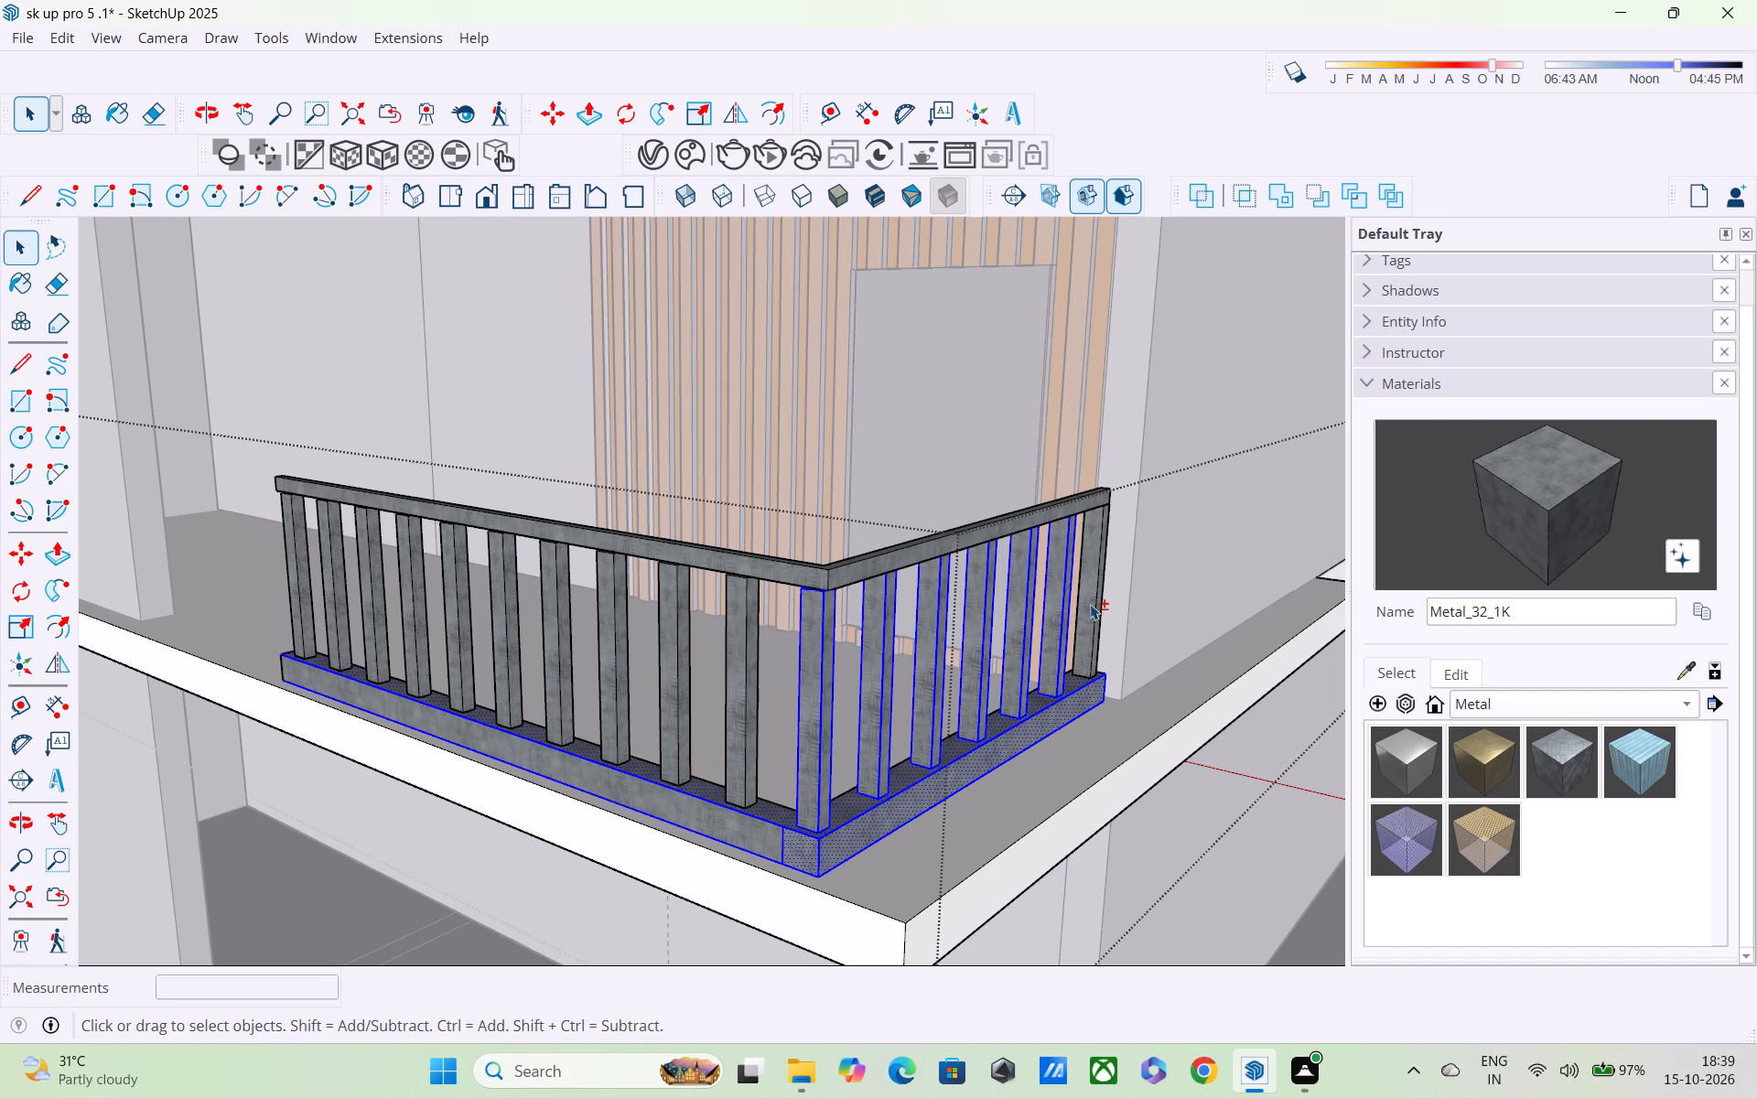
left_click(1094, 602, "shift")
Add the top rail's outer faces and their edges on both railing sides to the selection.
left_click(1091, 500, "shift")
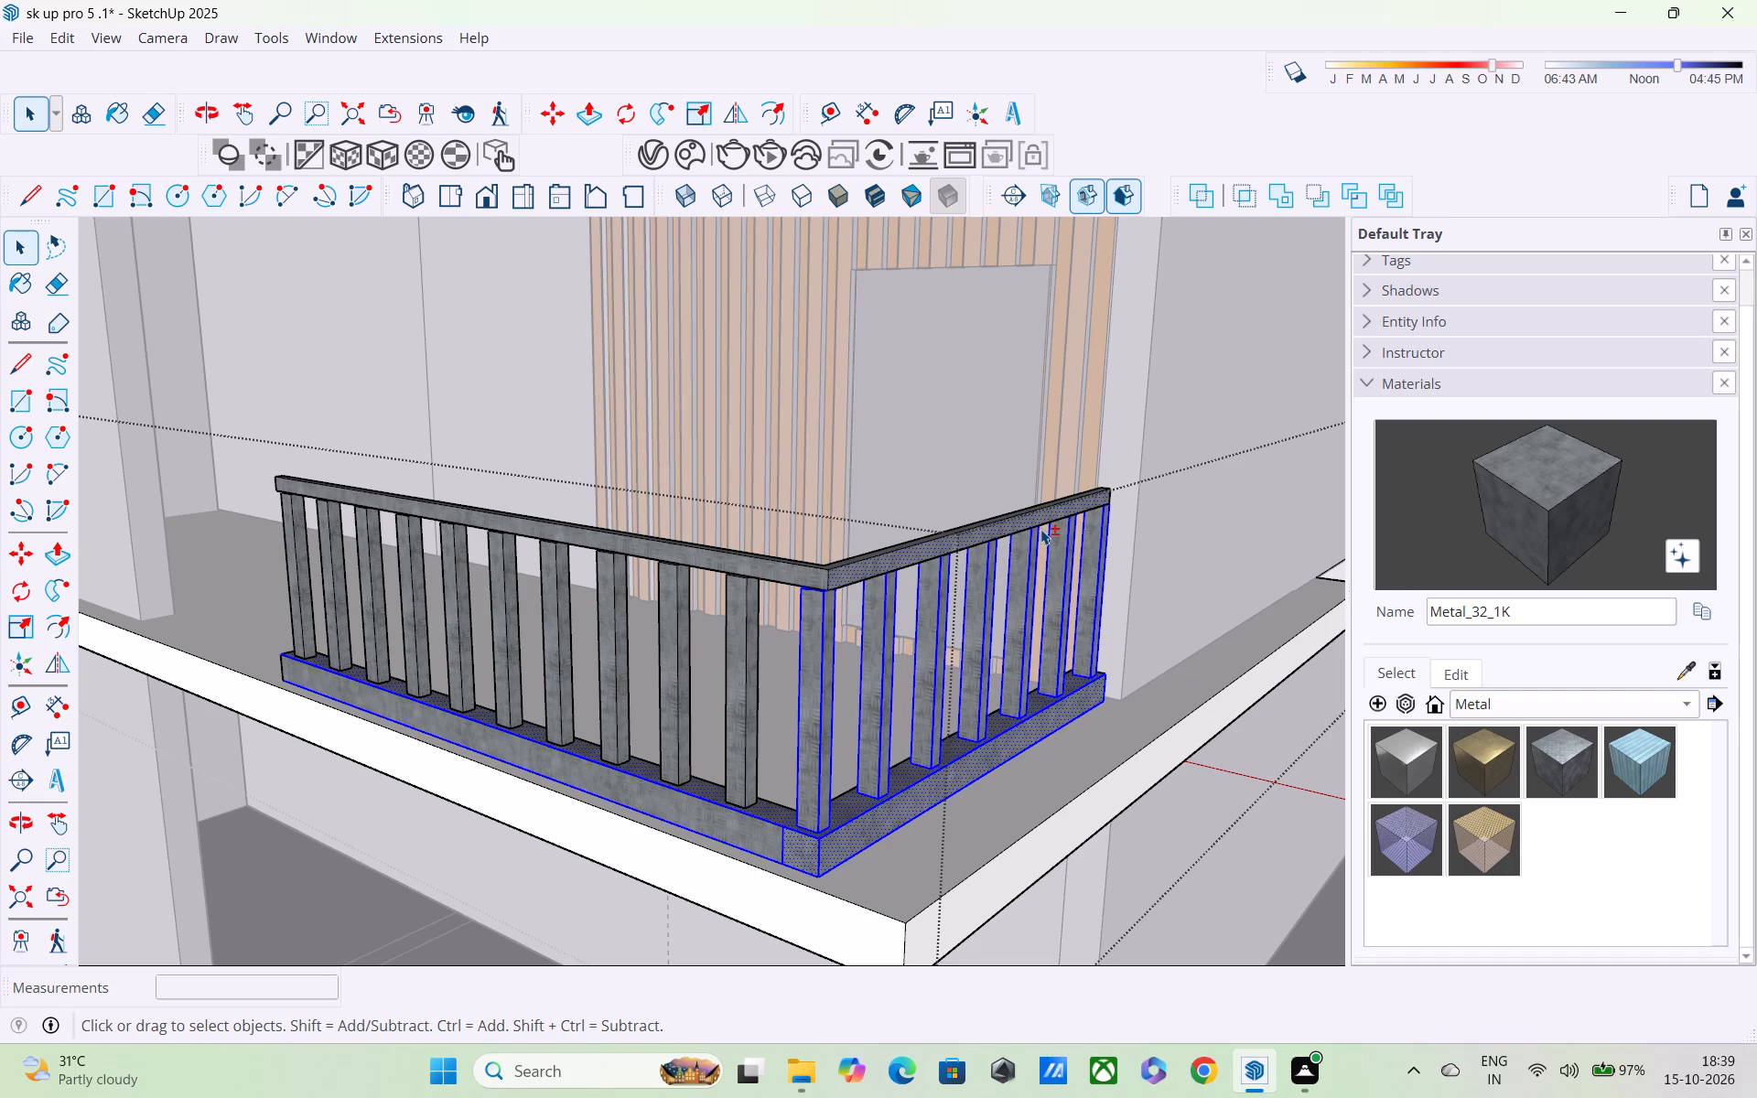
left_click(1036, 519, "shift")
left_click(1036, 511, "shift")
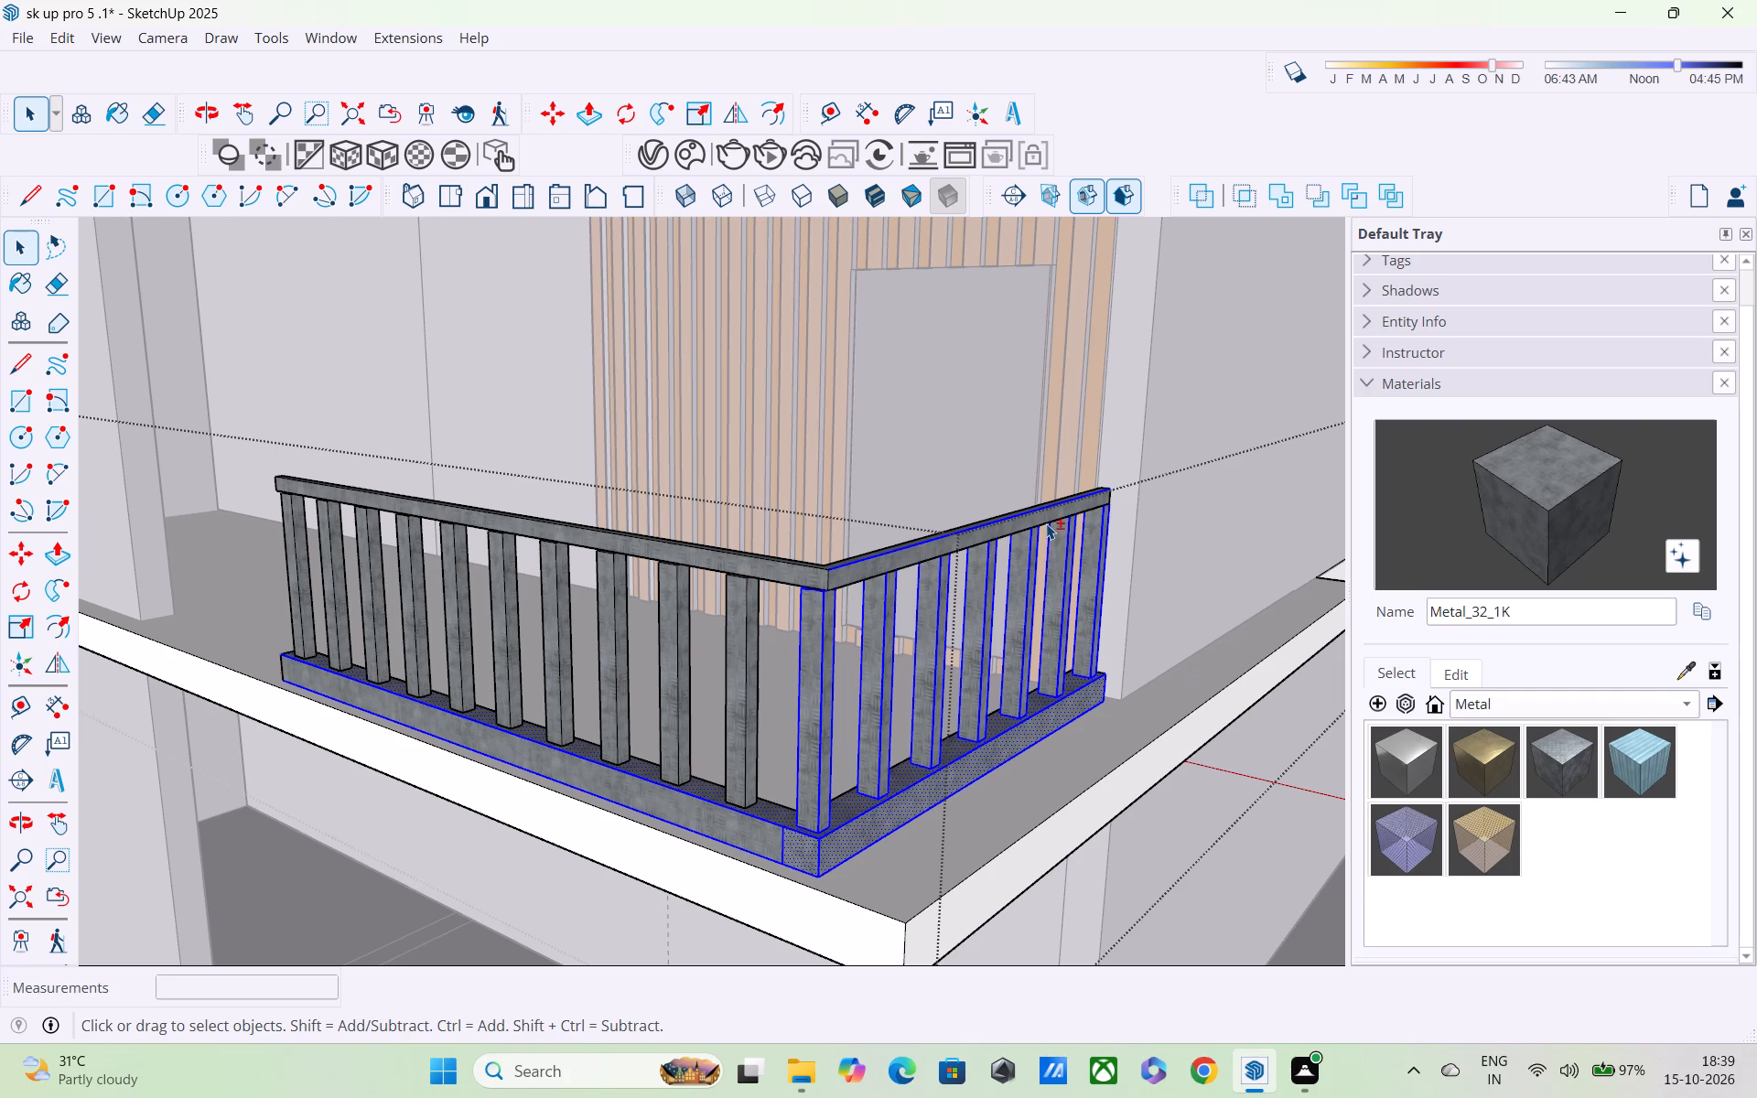
left_click(1046, 523, "shift")
double_click(1042, 516, "shift")
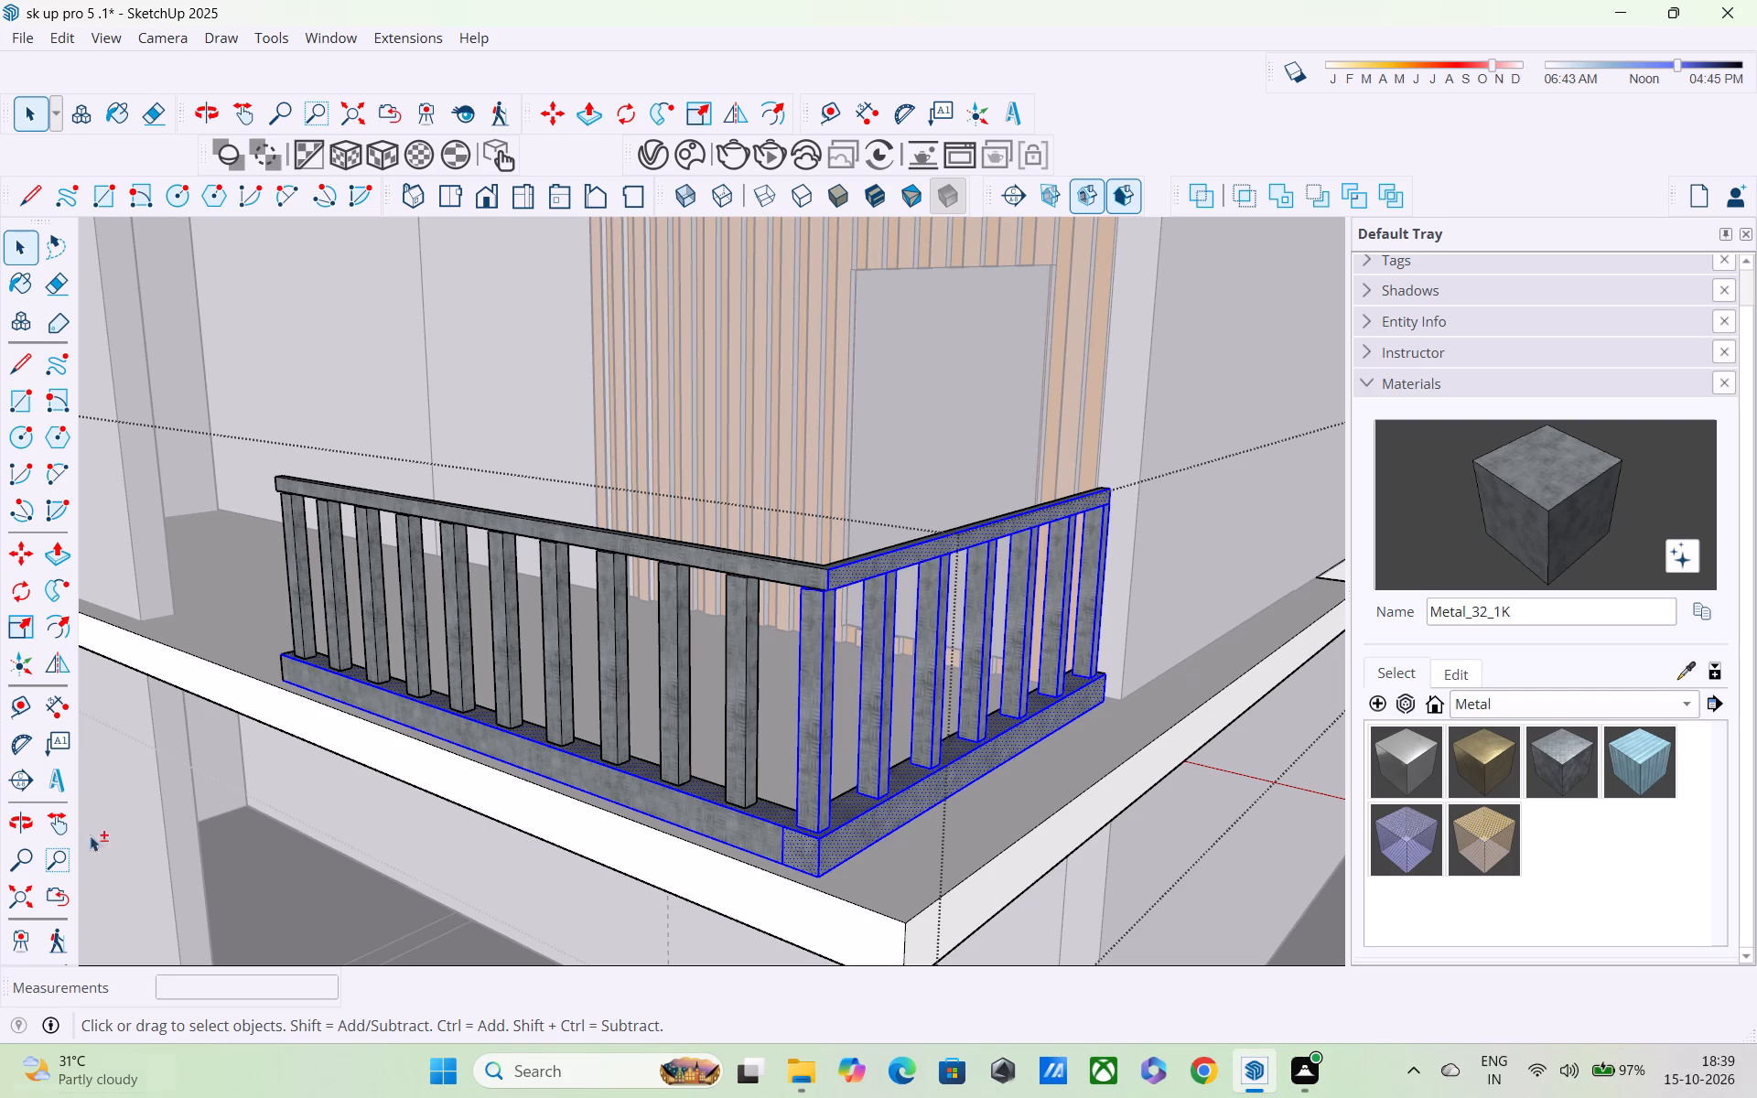
double_click(732, 565, "shift")
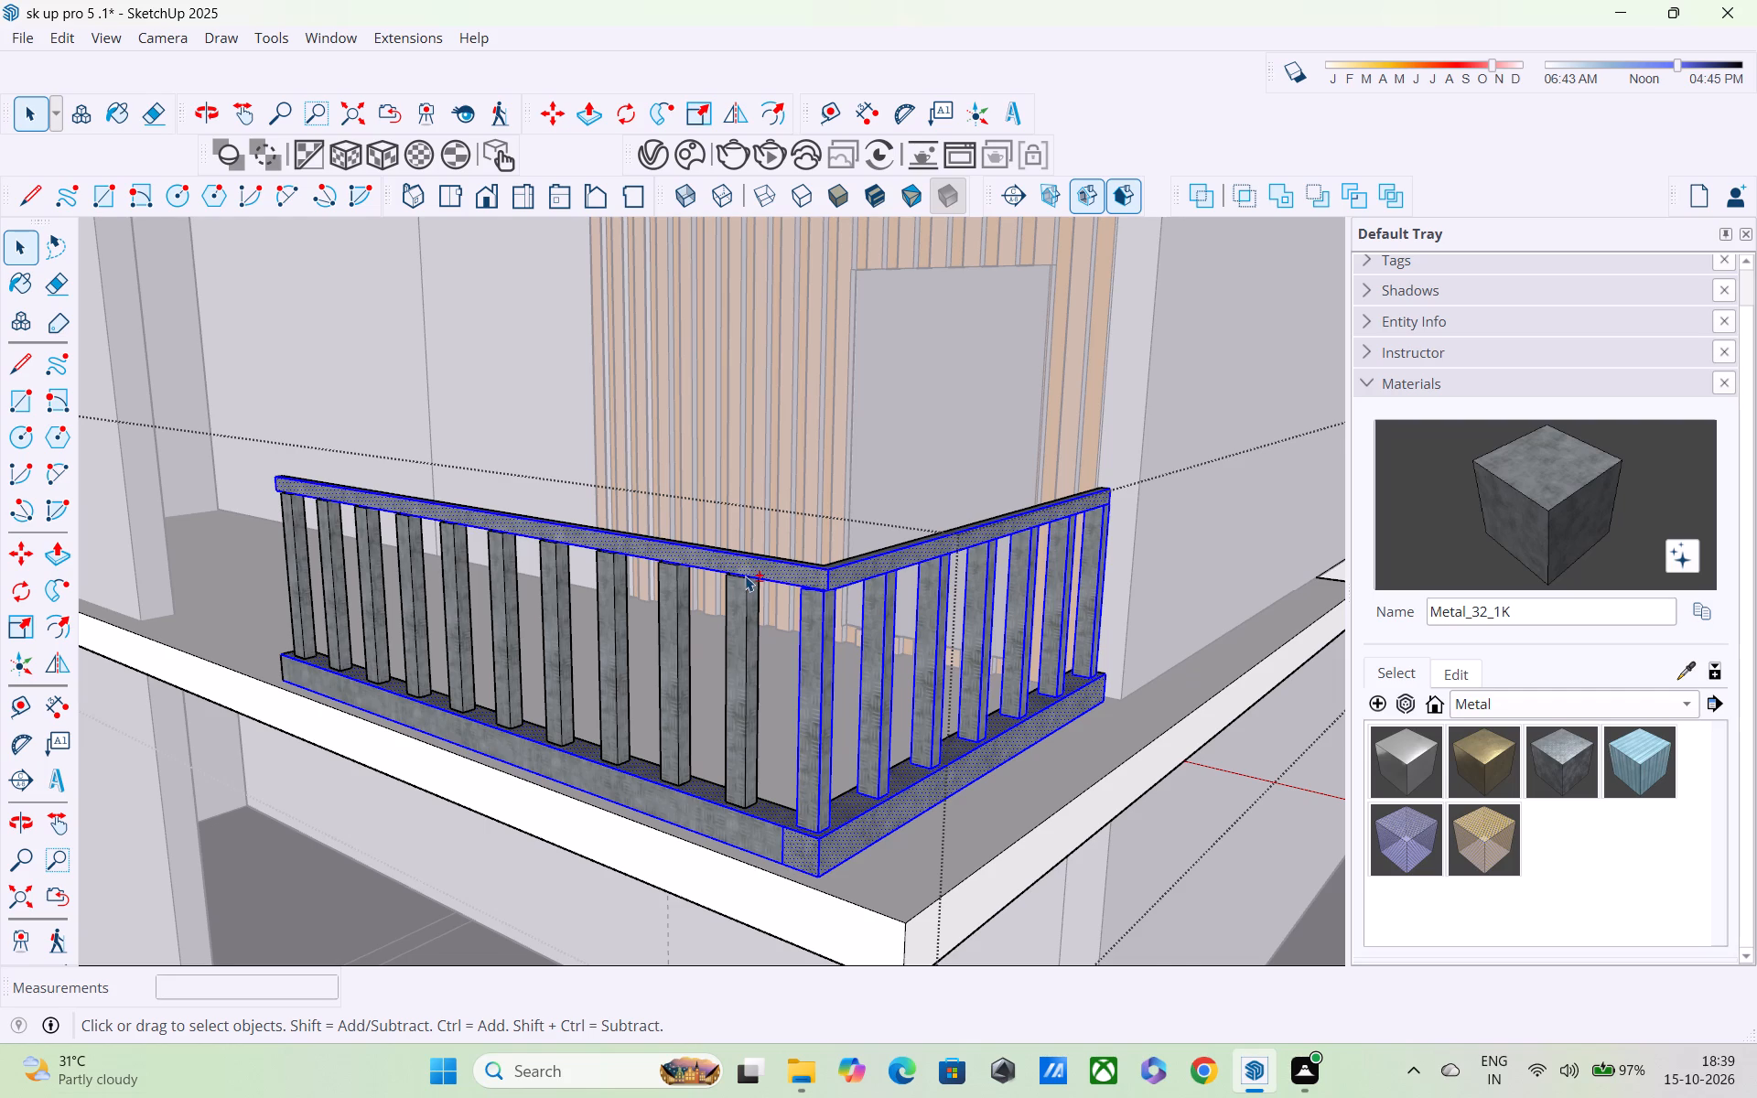
Add the ten balusters of the long side railing to the selection.
scroll(745, 576, "up", 3, "shift")
left_click(741, 640, "shift")
left_click(649, 650, "shift")
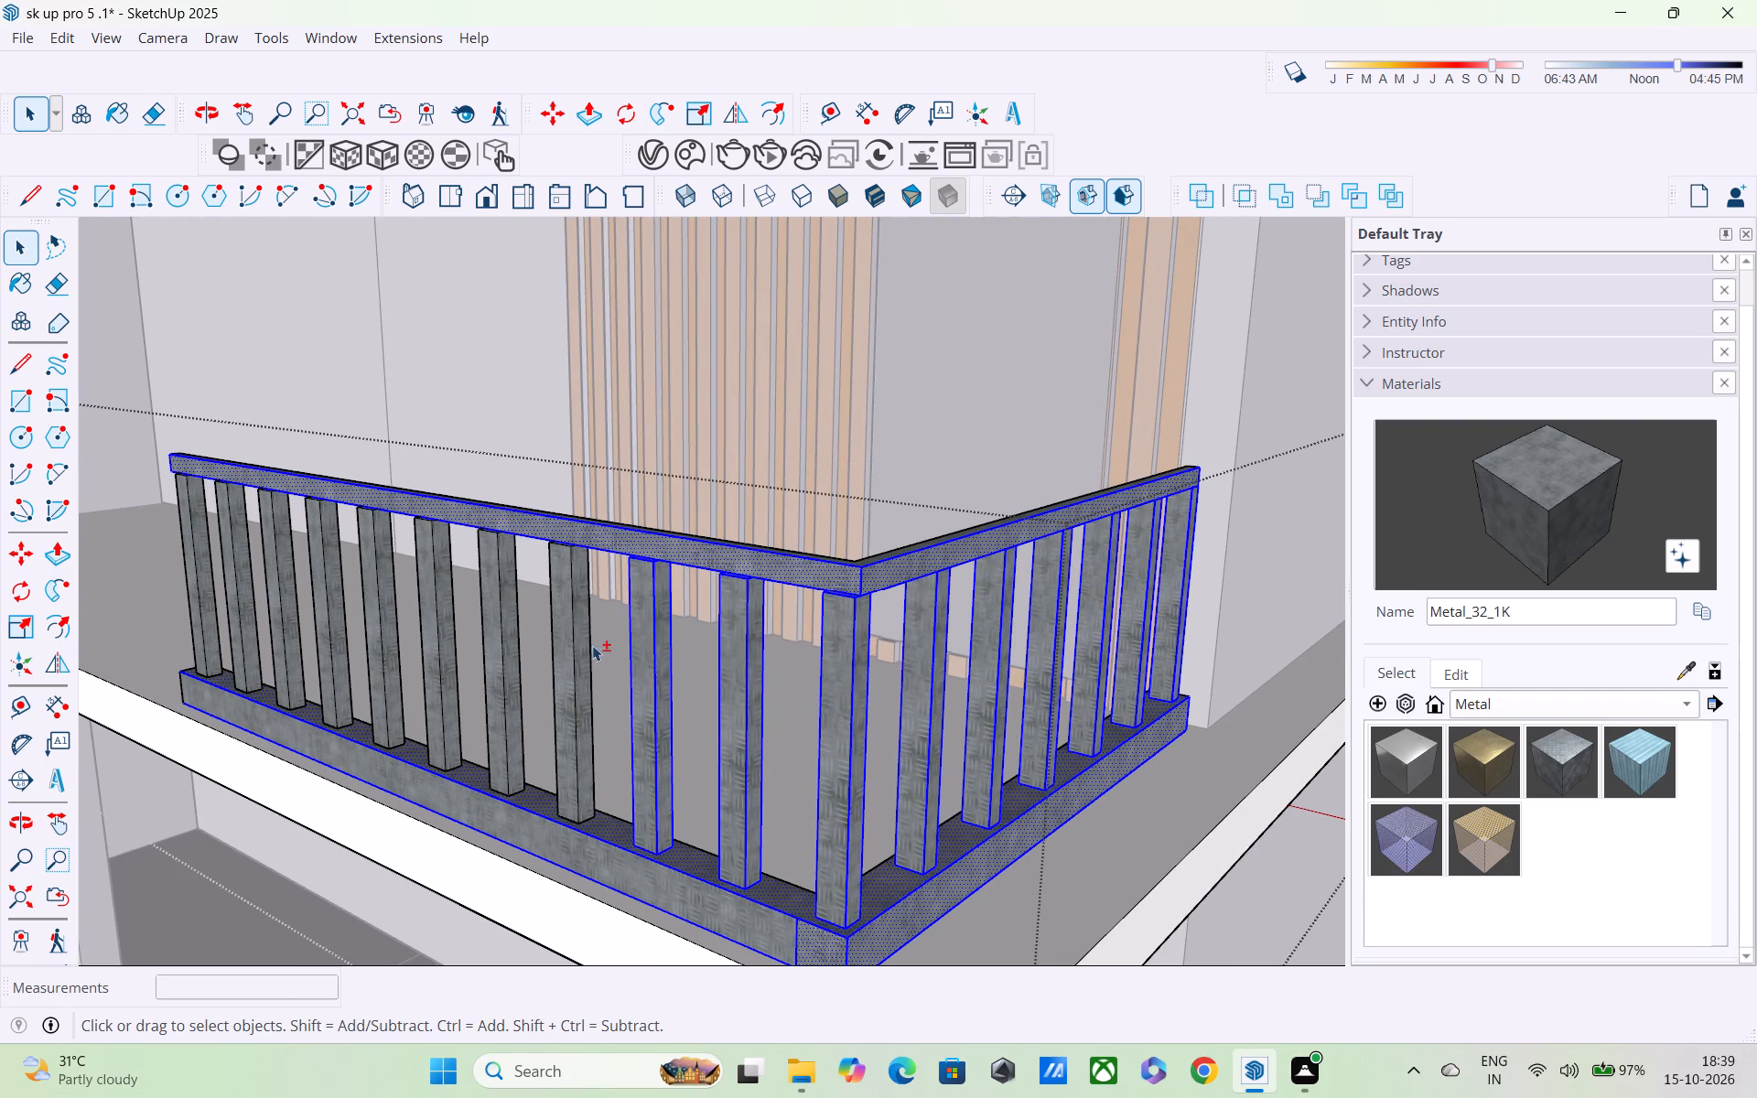
left_click(584, 633, "shift")
left_click(507, 665, "shift")
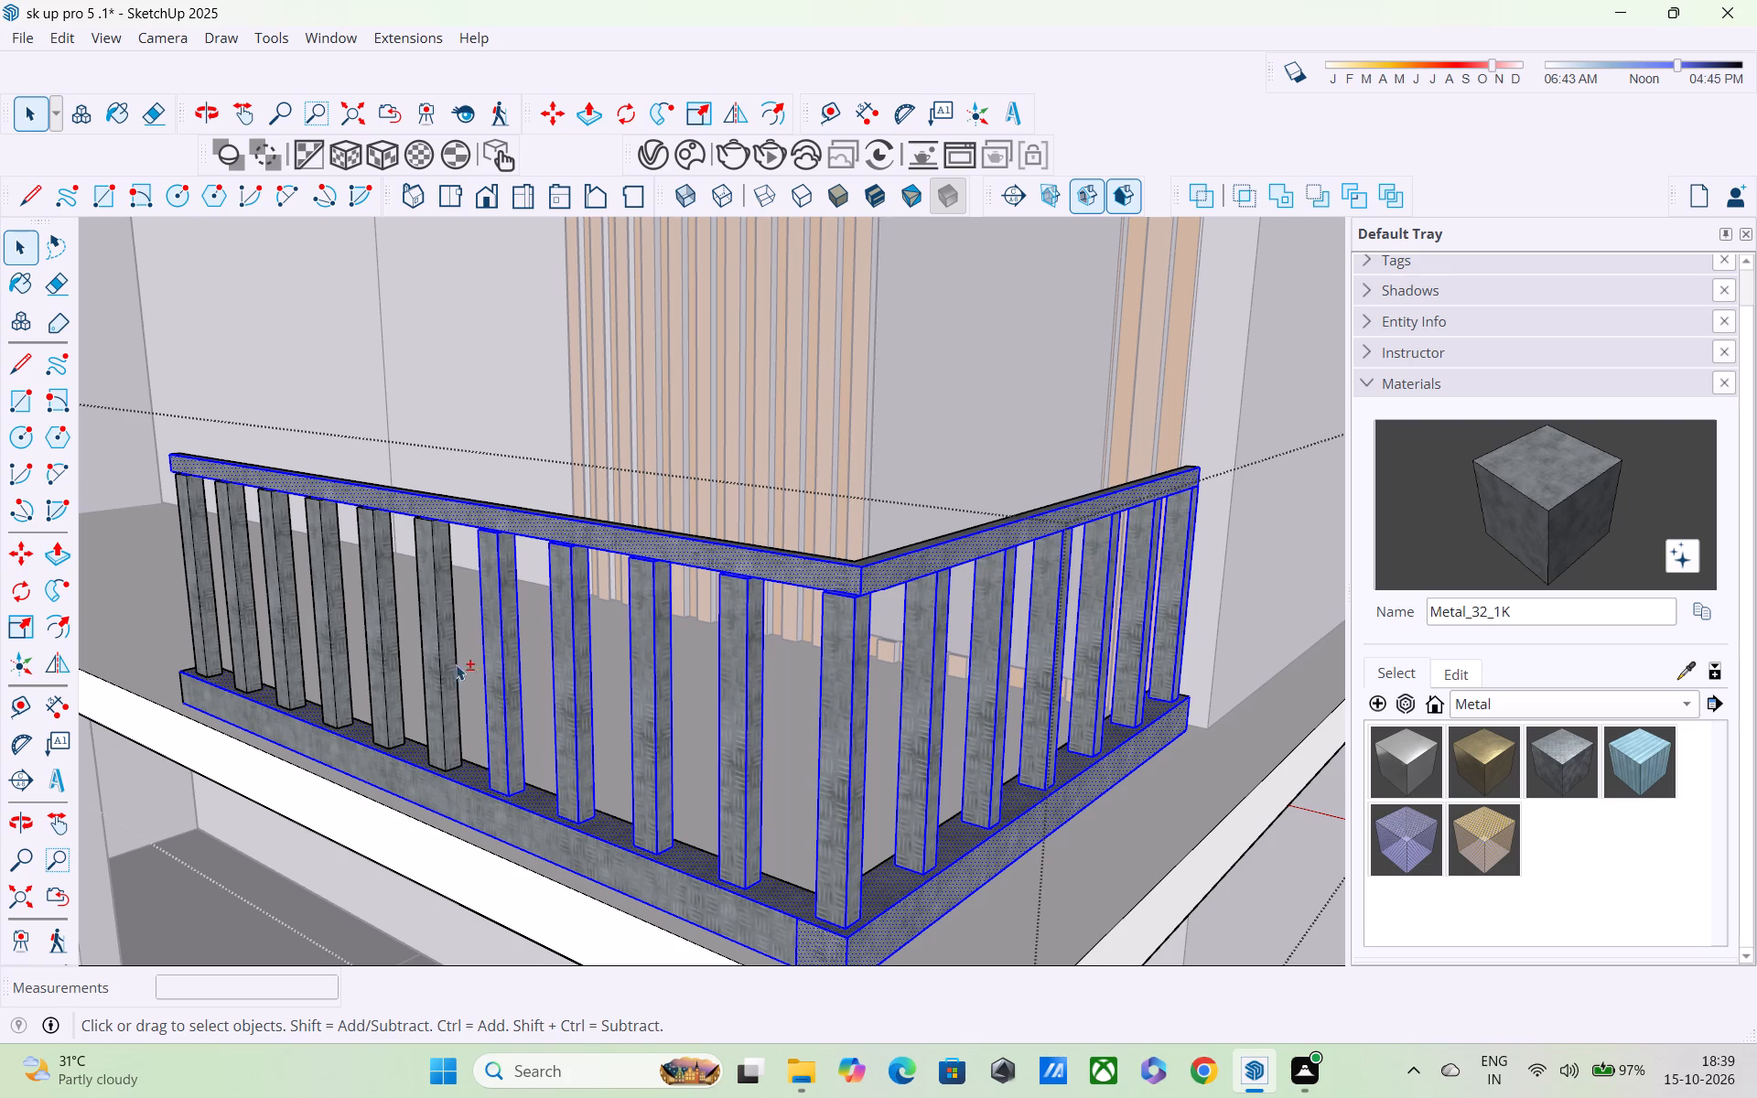
left_click(440, 651, "shift")
left_click(374, 653, "shift")
left_click(333, 631, "shift")
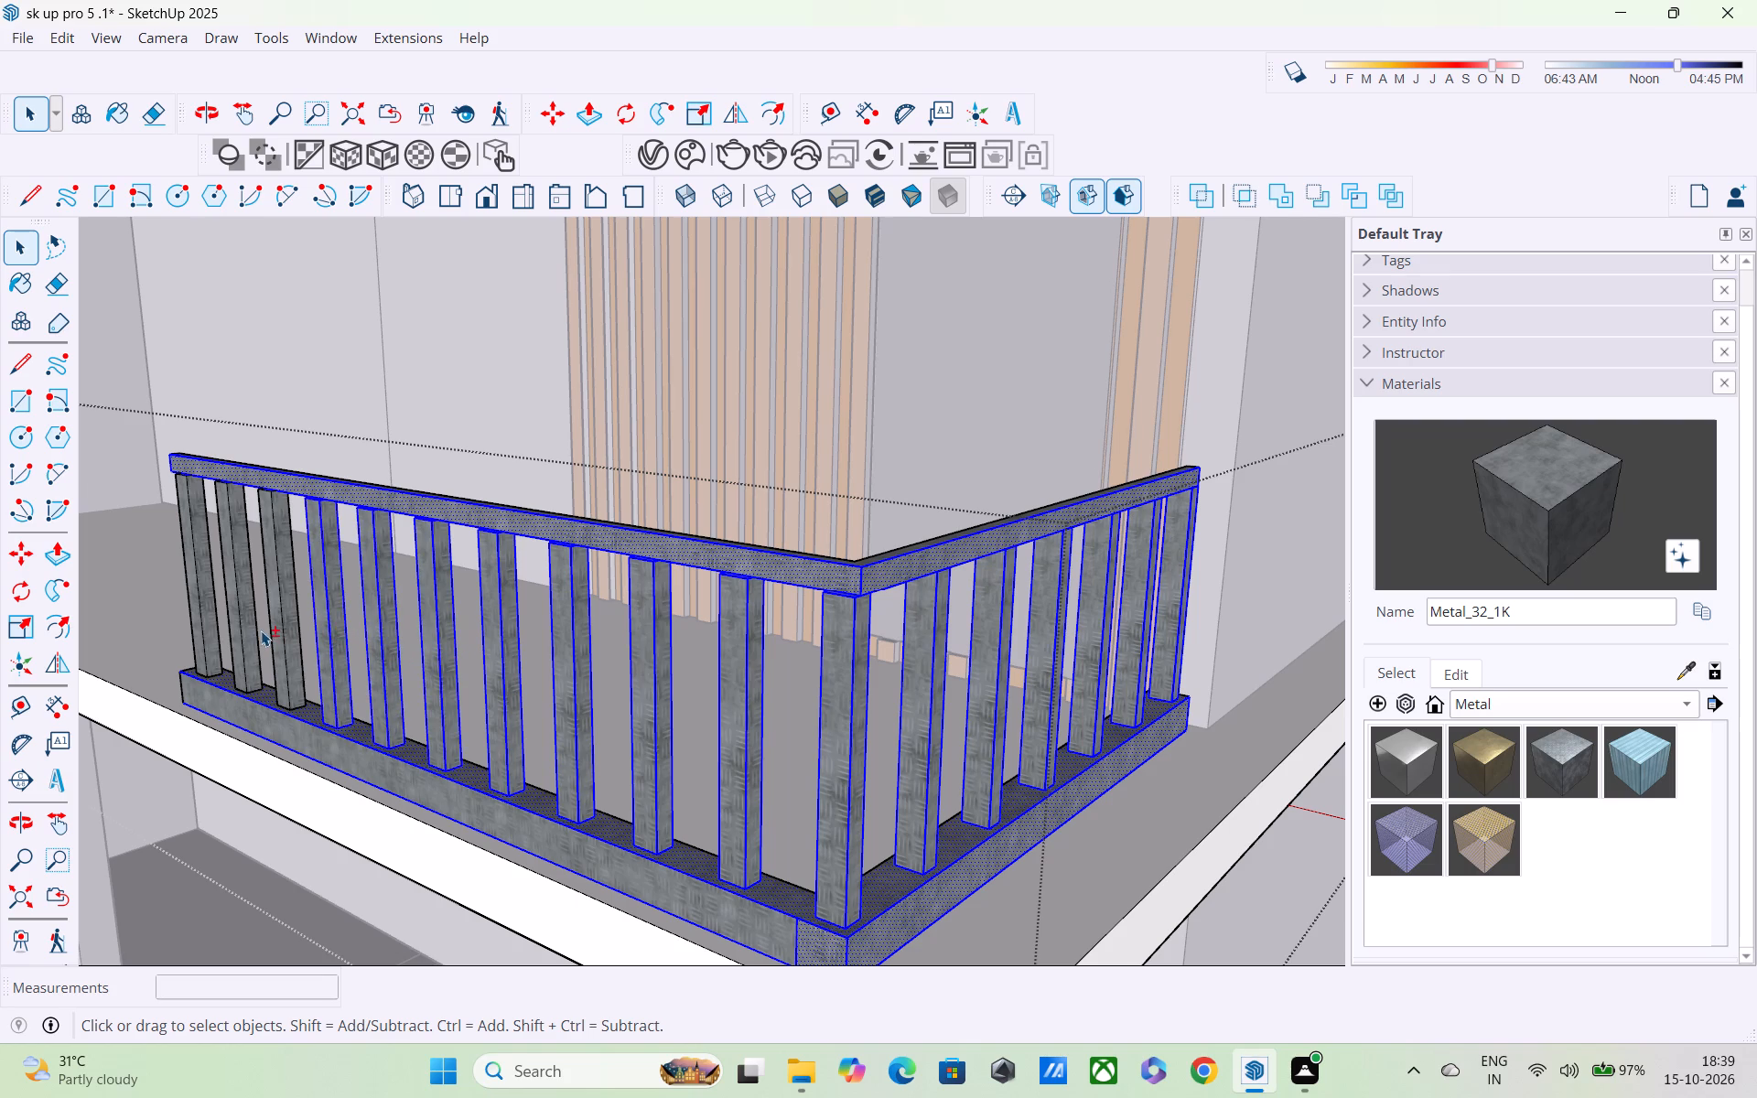
left_click(286, 613, "shift")
left_click(243, 582, "shift")
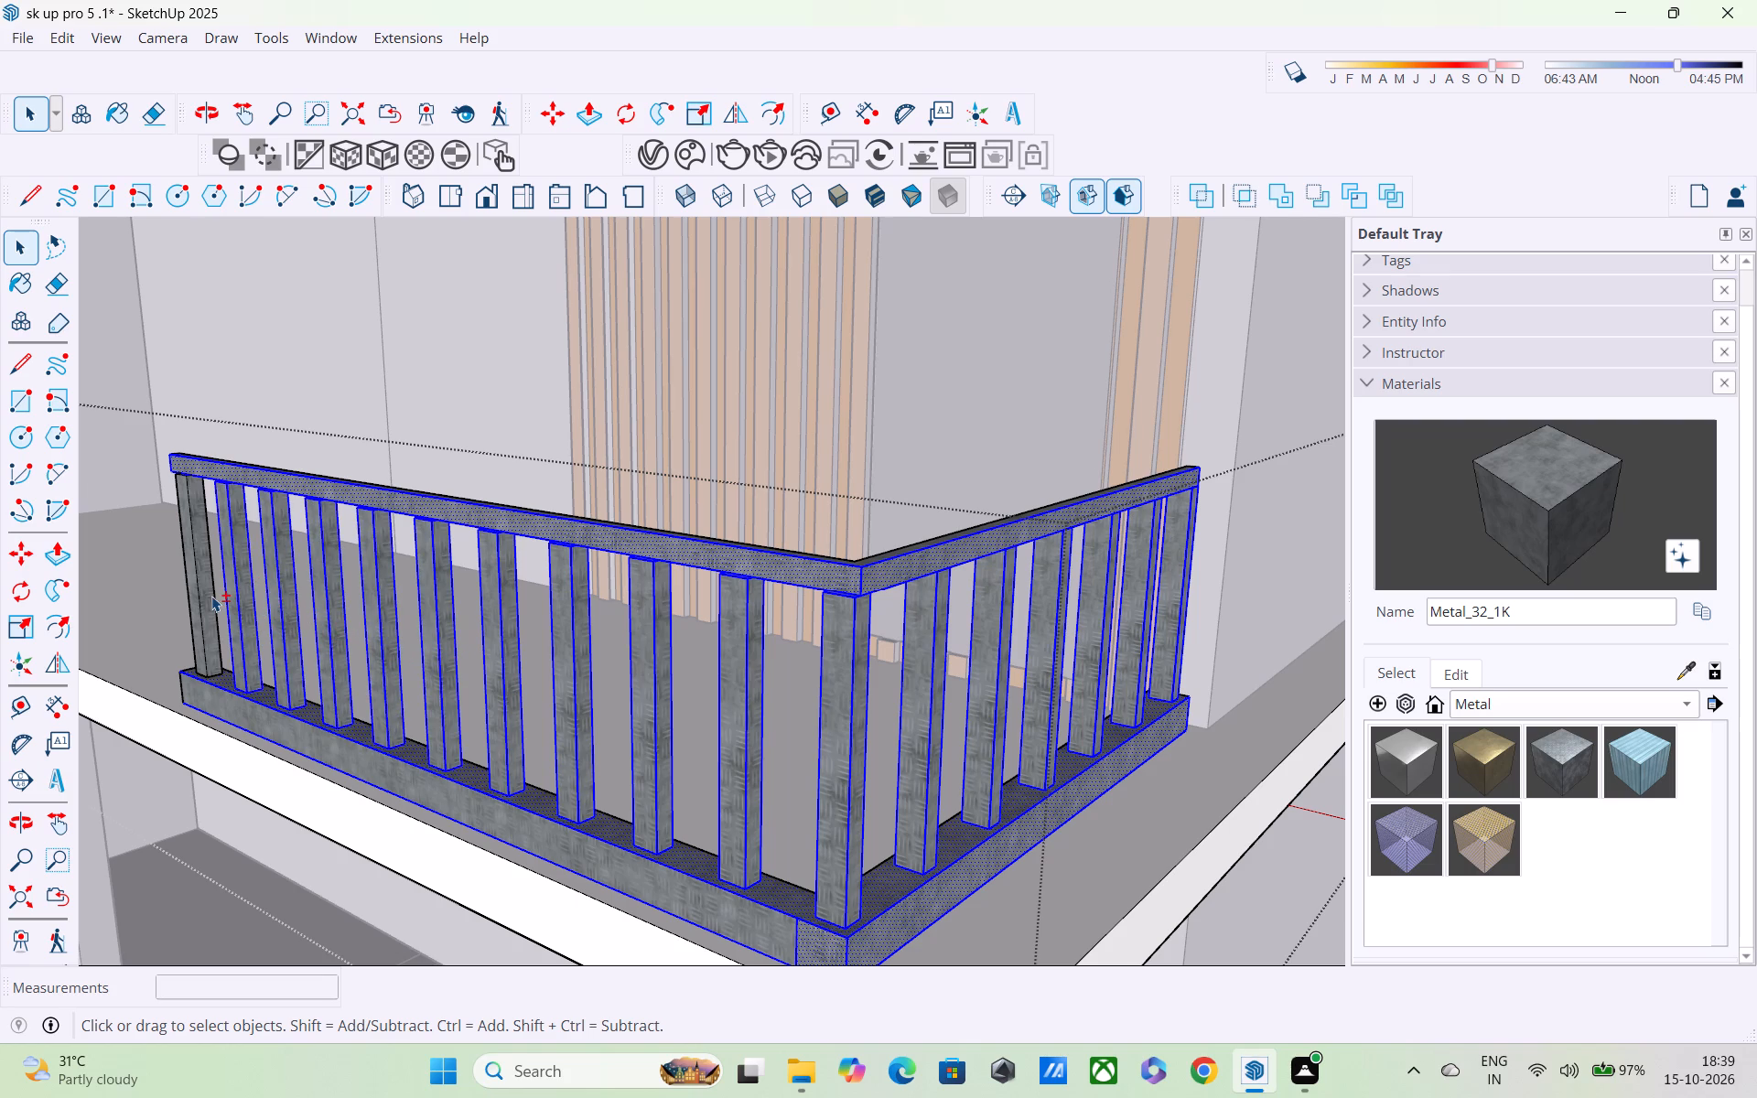
left_click(196, 583, "shift")
Add the top rail's upper face, inner face and remaining edges to the railing selection.
middle_click_drag(849, 604, 862, 632)
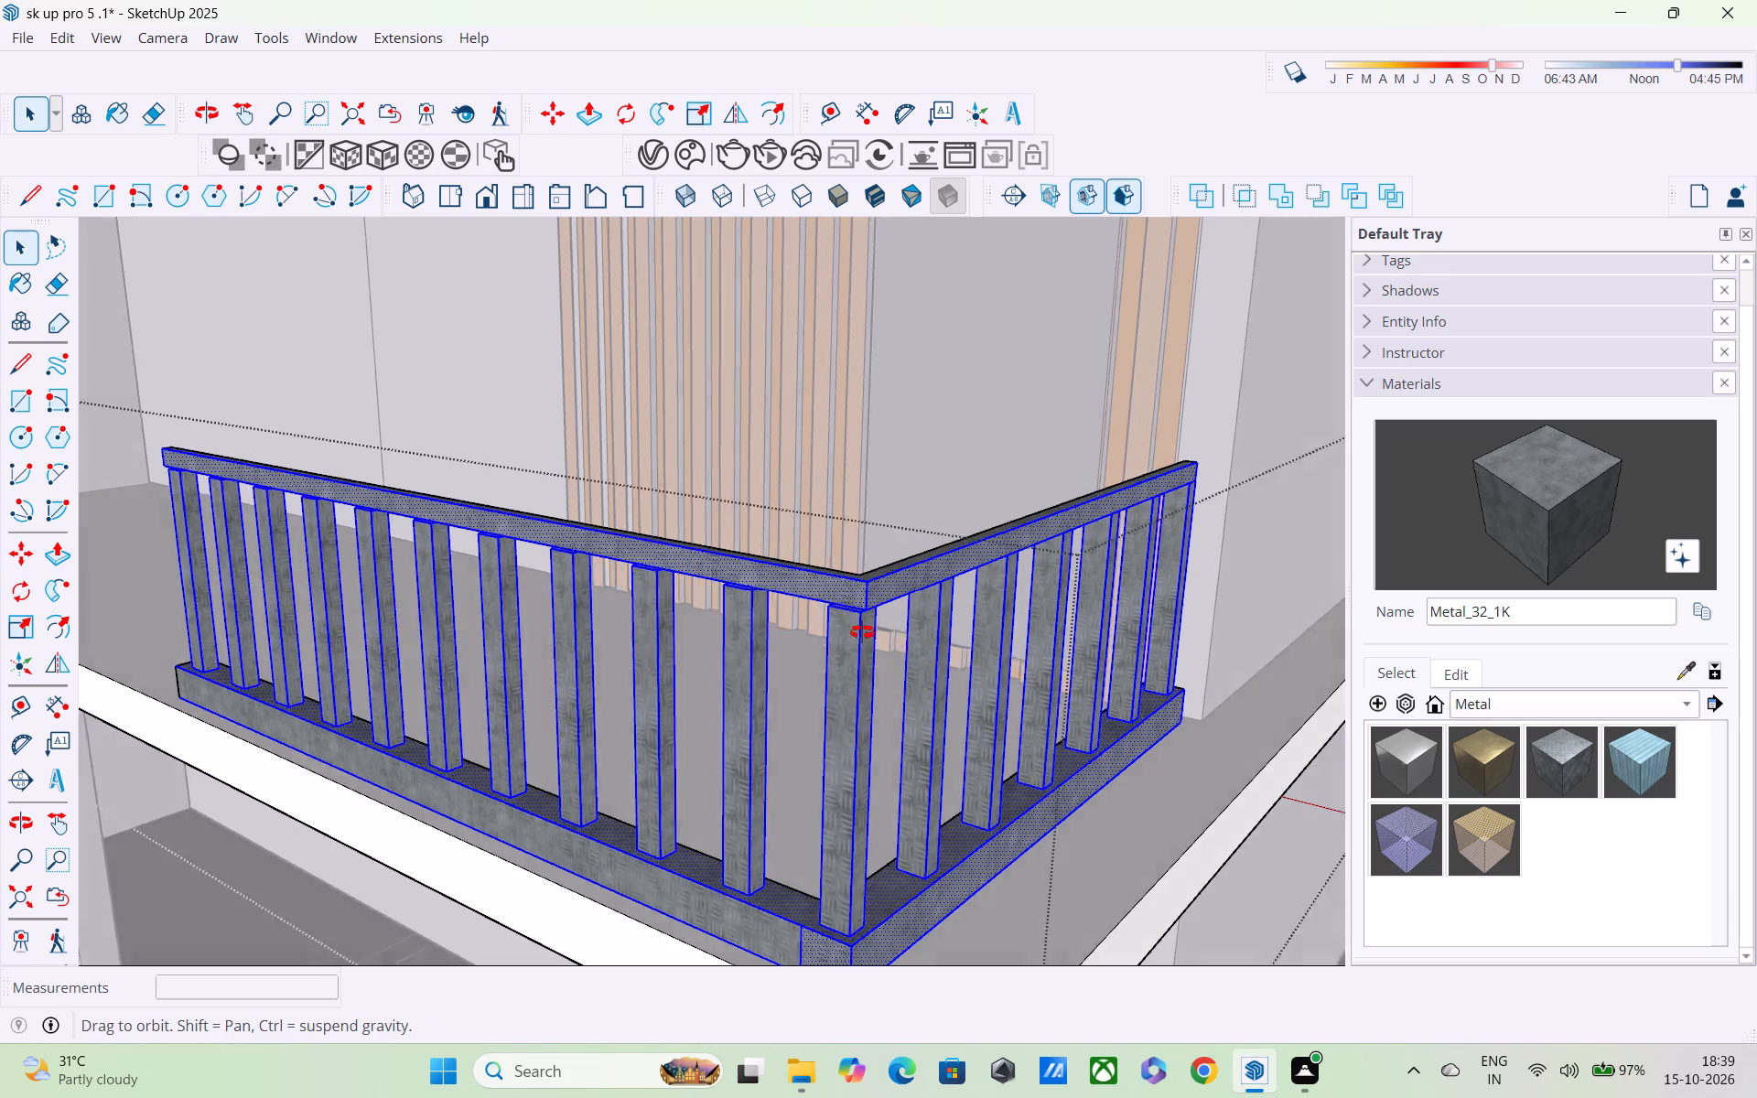
middle_click_drag(862, 632, 253, 927)
scroll(437, 844, "up", 3)
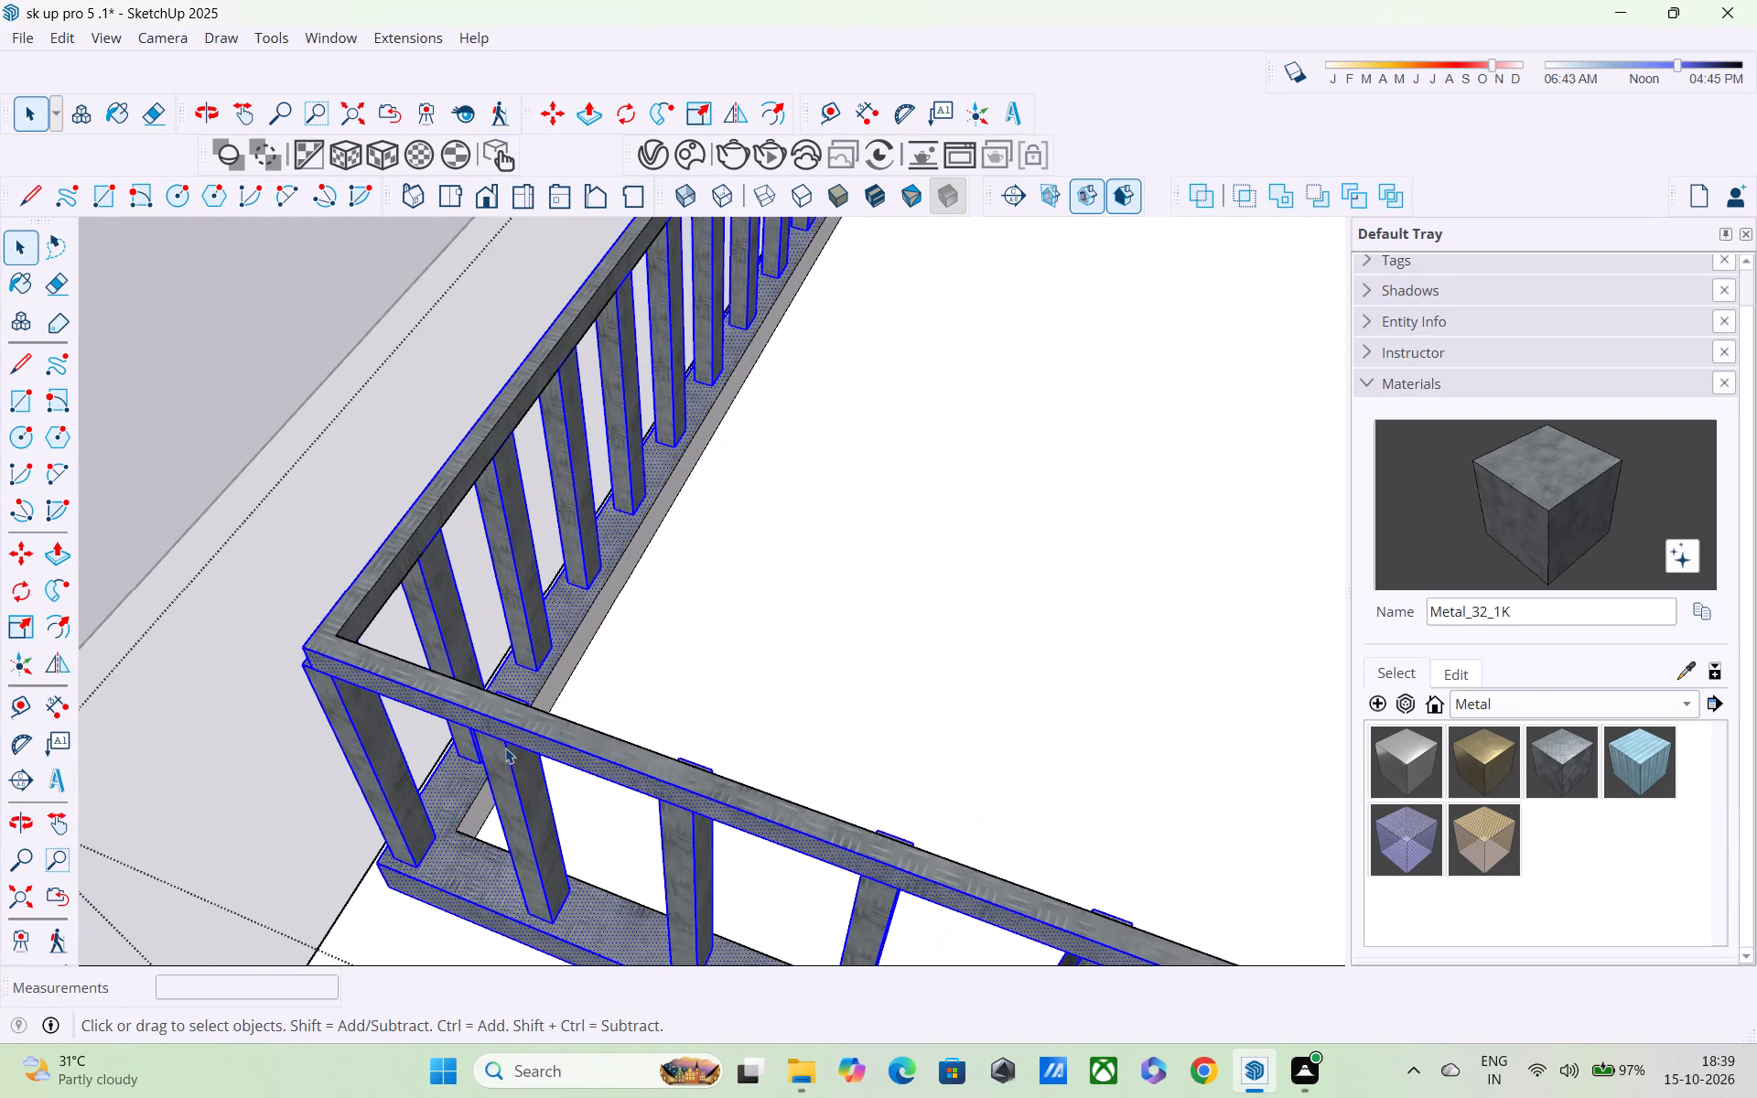
scroll(482, 746, "up", 2)
middle_click_drag(534, 748, 294, 782)
scroll(527, 708, "up", 3)
left_click(562, 662, "shift")
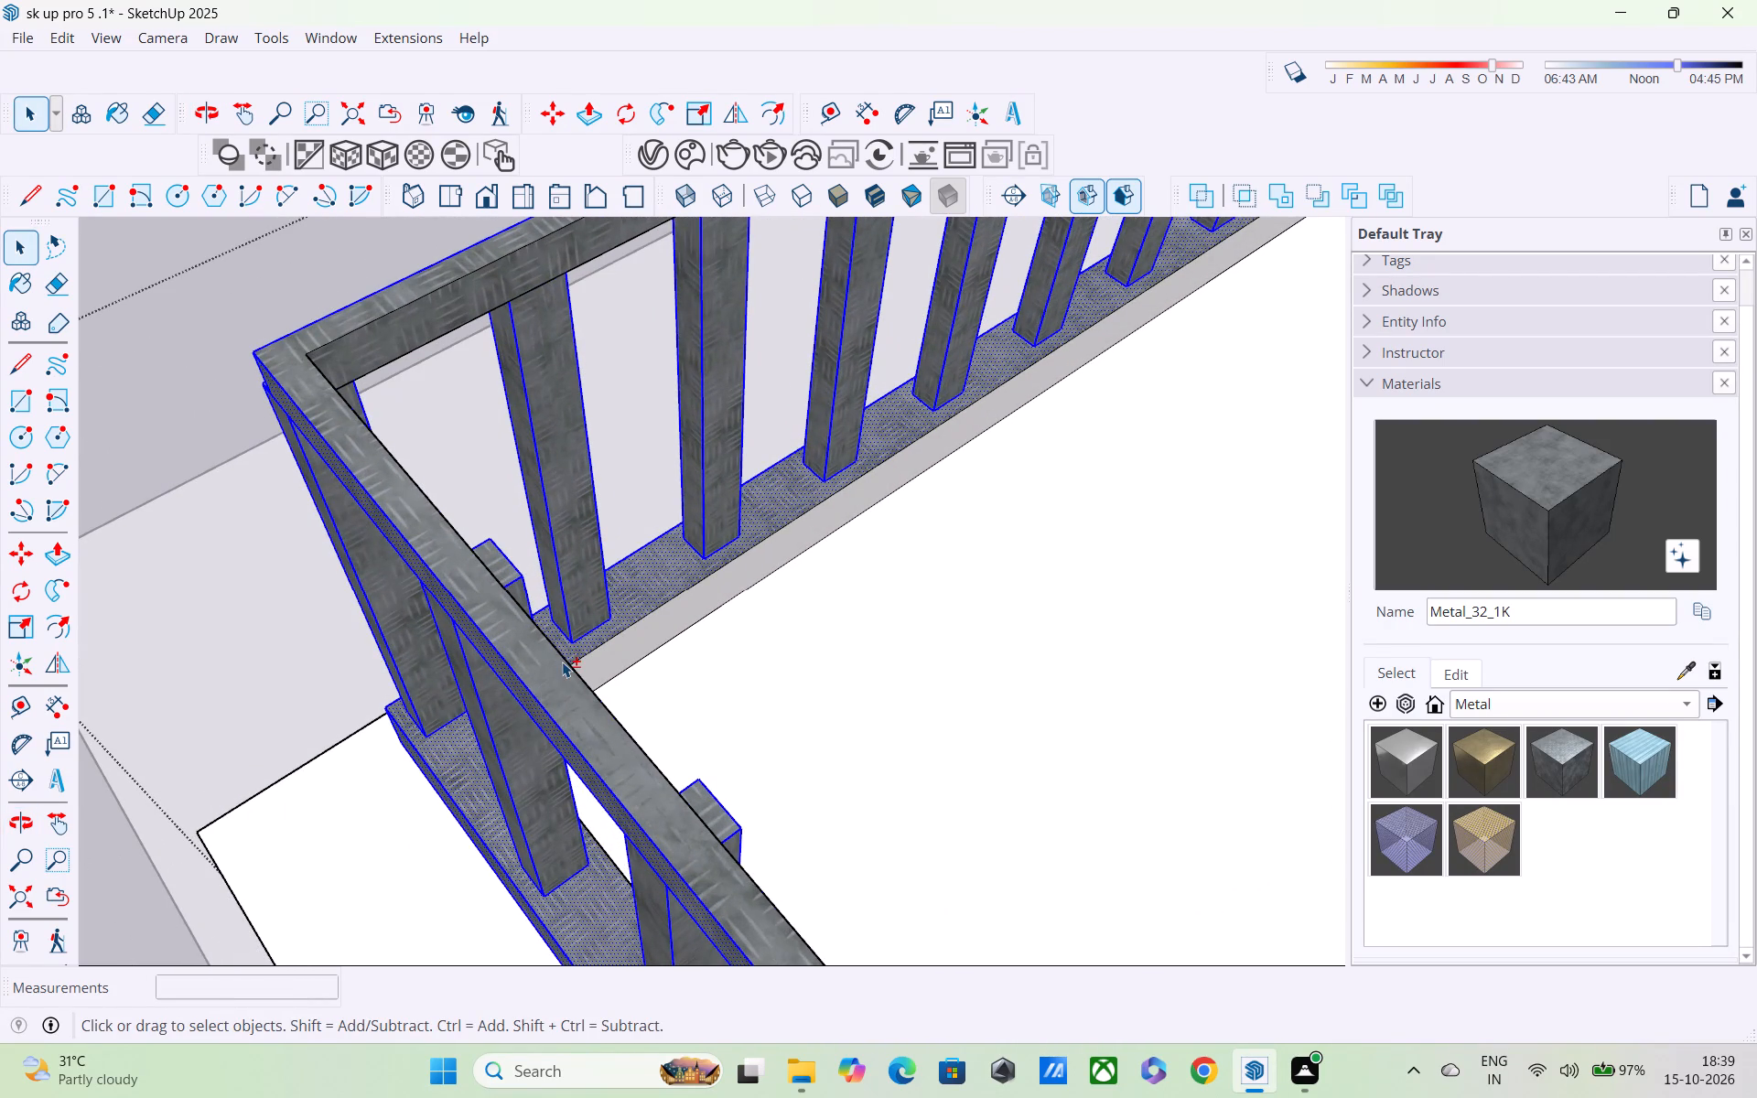
middle_click_drag(578, 683, 674, 757, "shift")
left_click(496, 383, "shift")
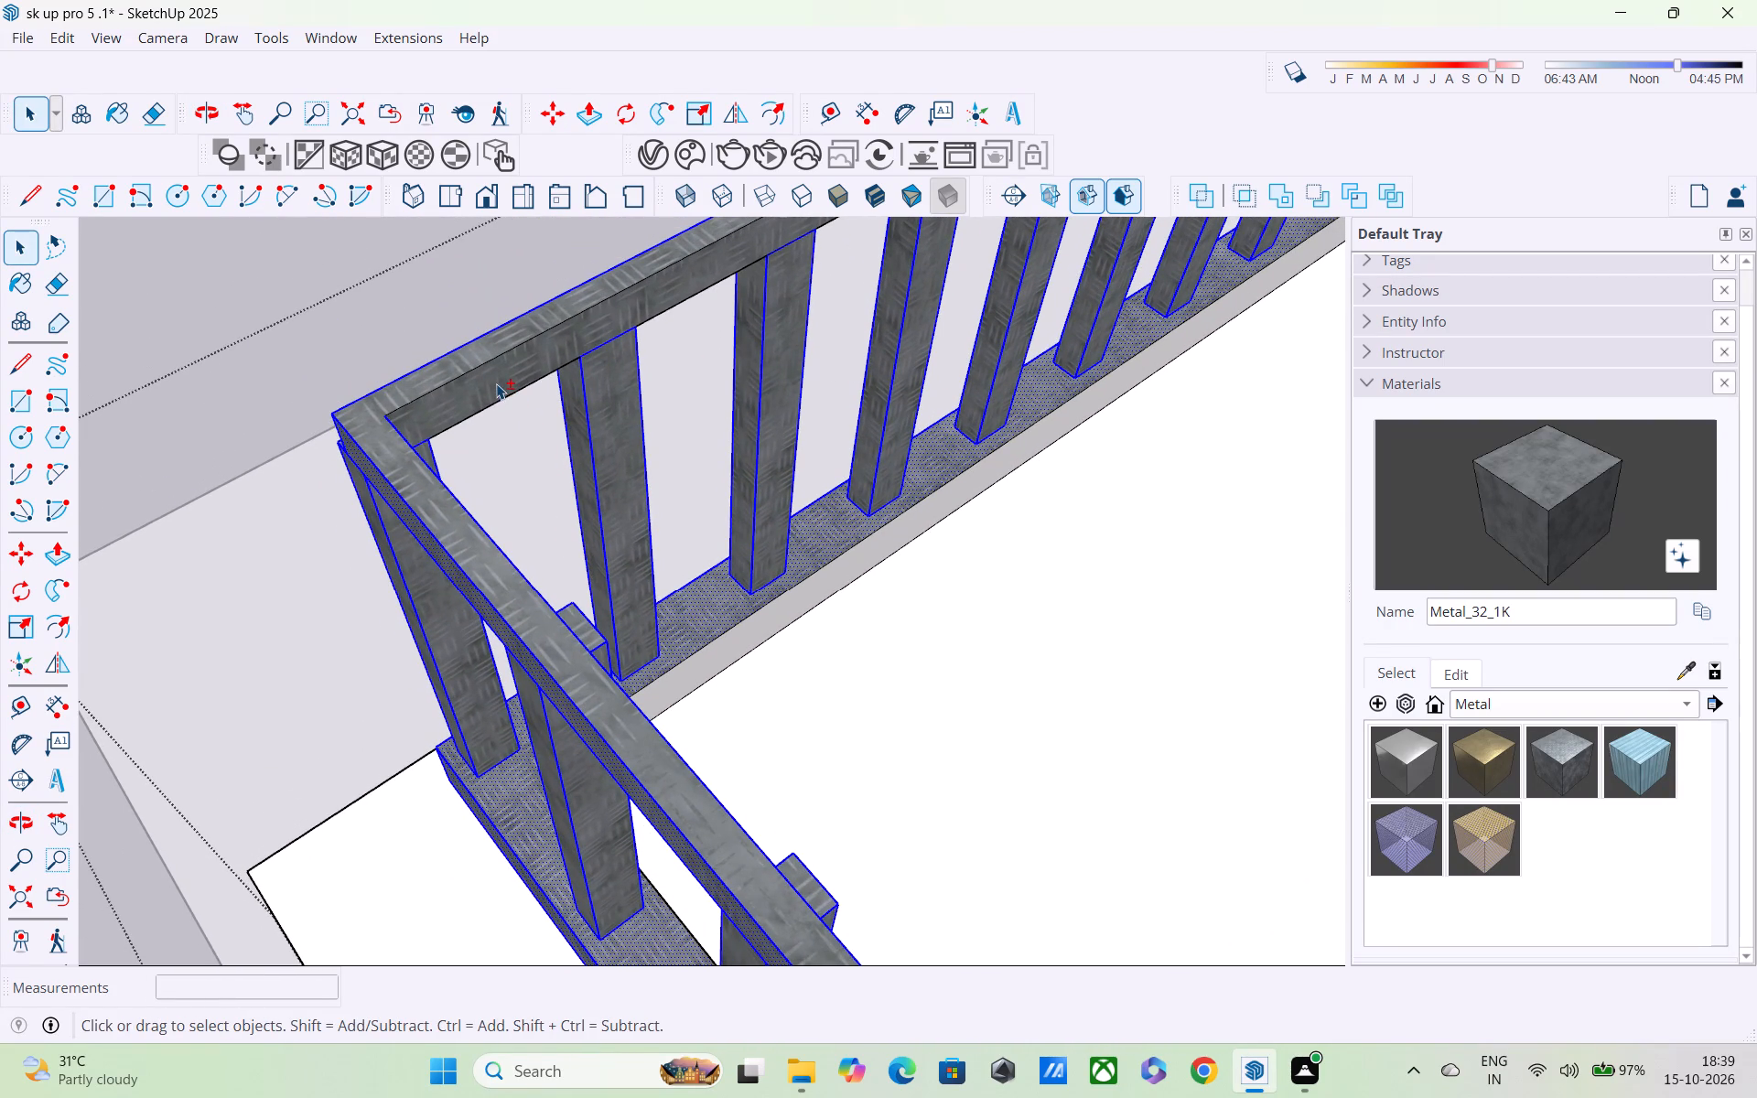
left_click(483, 361, "shift")
left_click(476, 355, "shift")
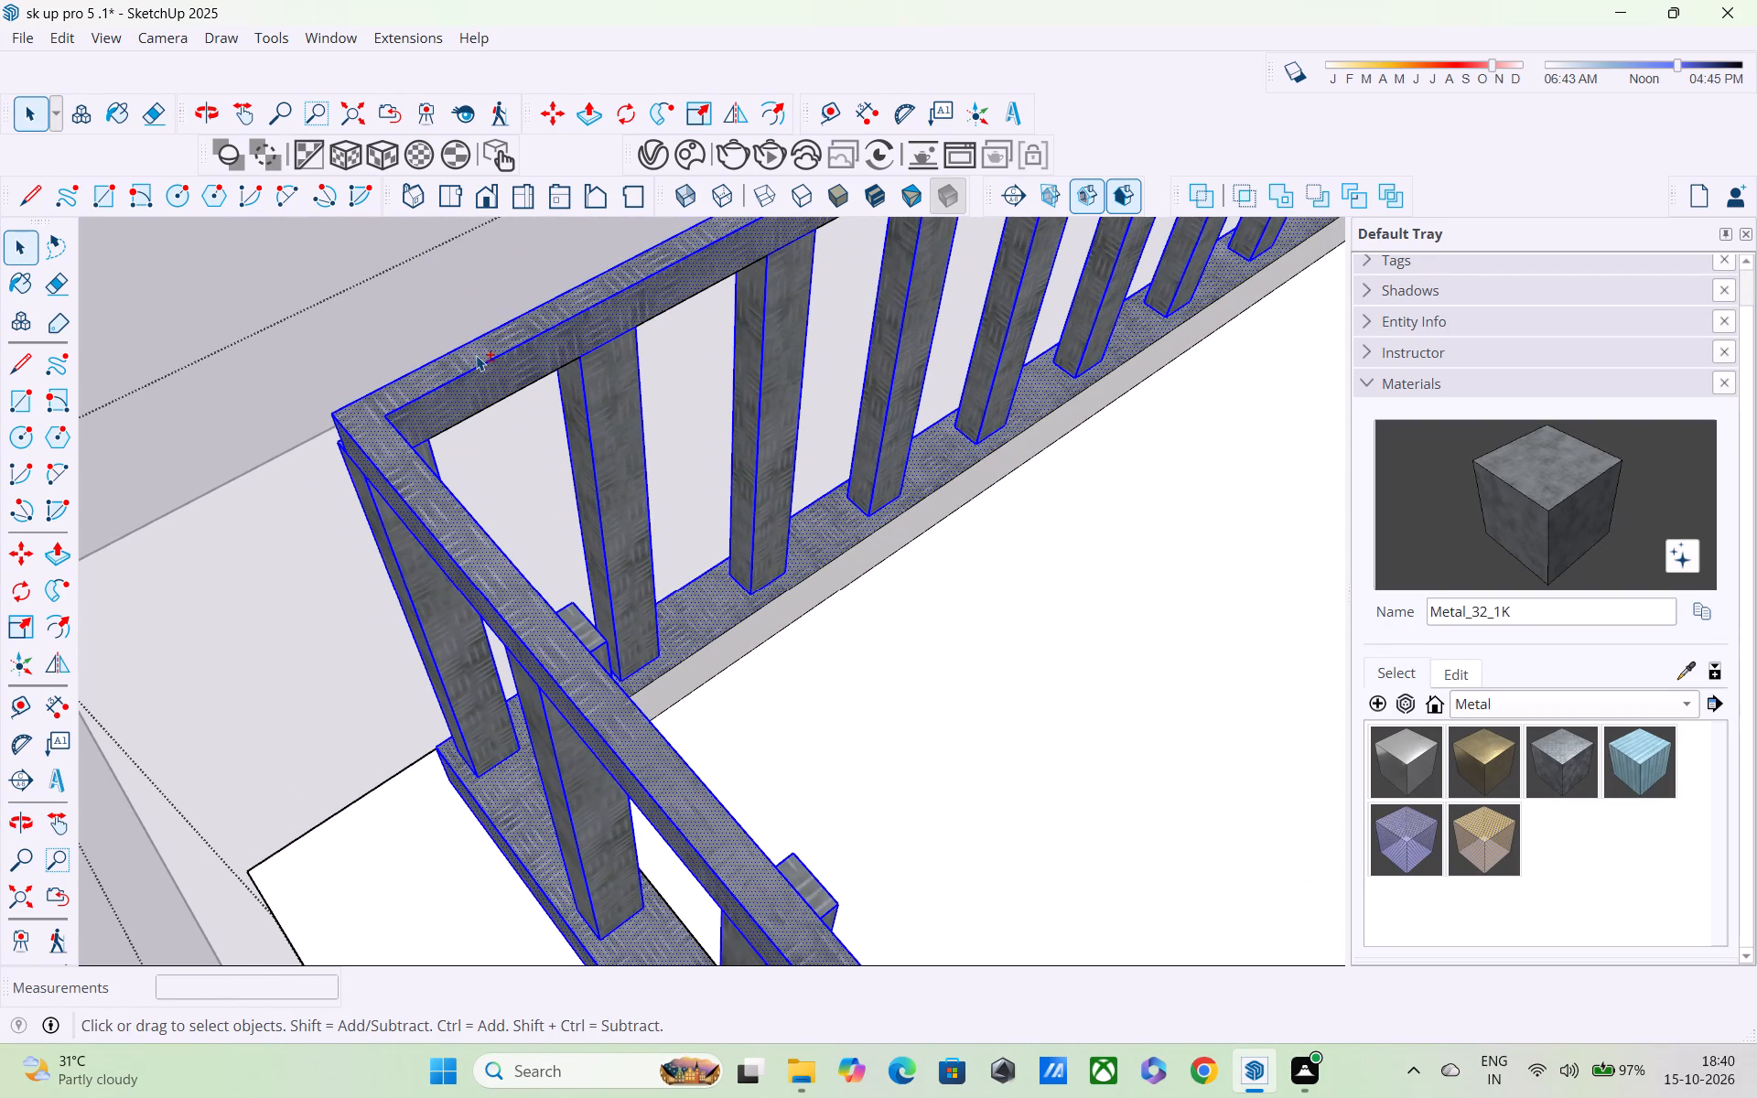
Add the inner side face of the long side's bottom rail to the railing selection.
scroll(483, 380, "down", 2, "shift")
middle_click_drag(541, 483, 419, 490, "shift")
scroll(392, 554, "up", 4, "shift")
scroll(358, 576, "down", 3, "shift")
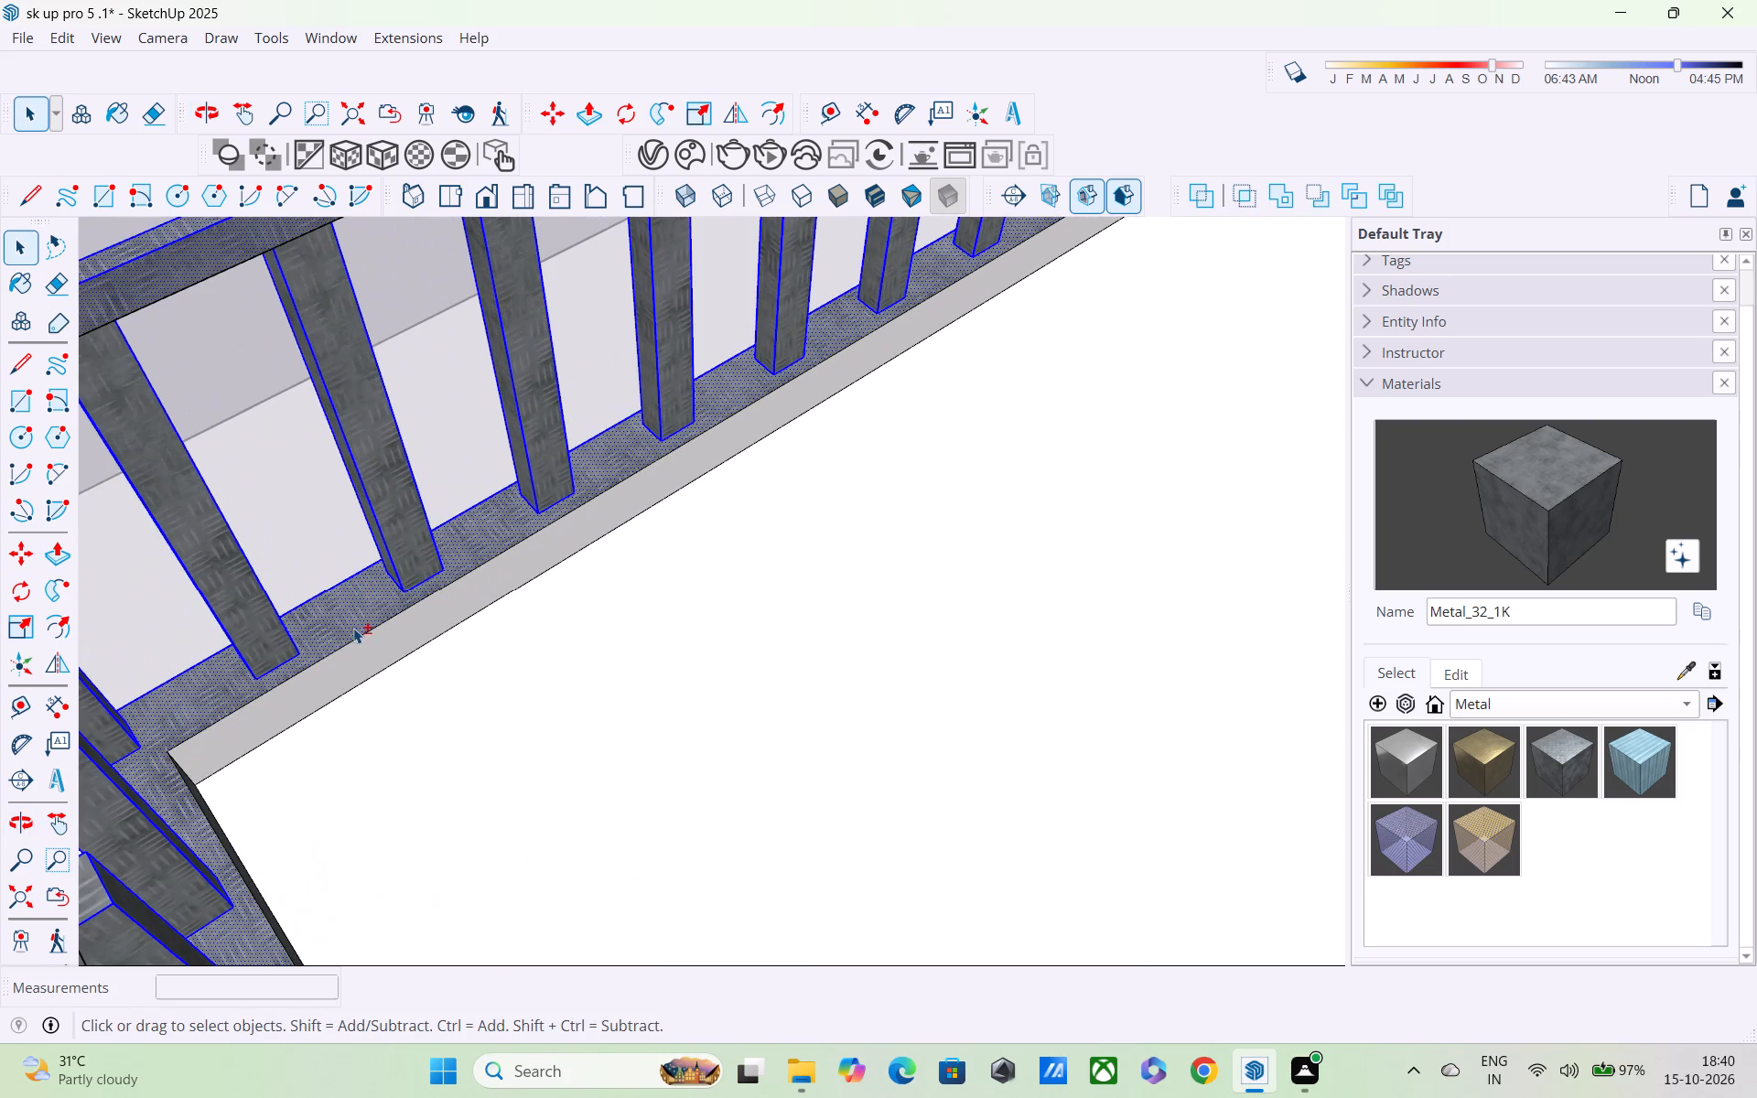
left_click(344, 664, "shift")
left_click(343, 635, "shift")
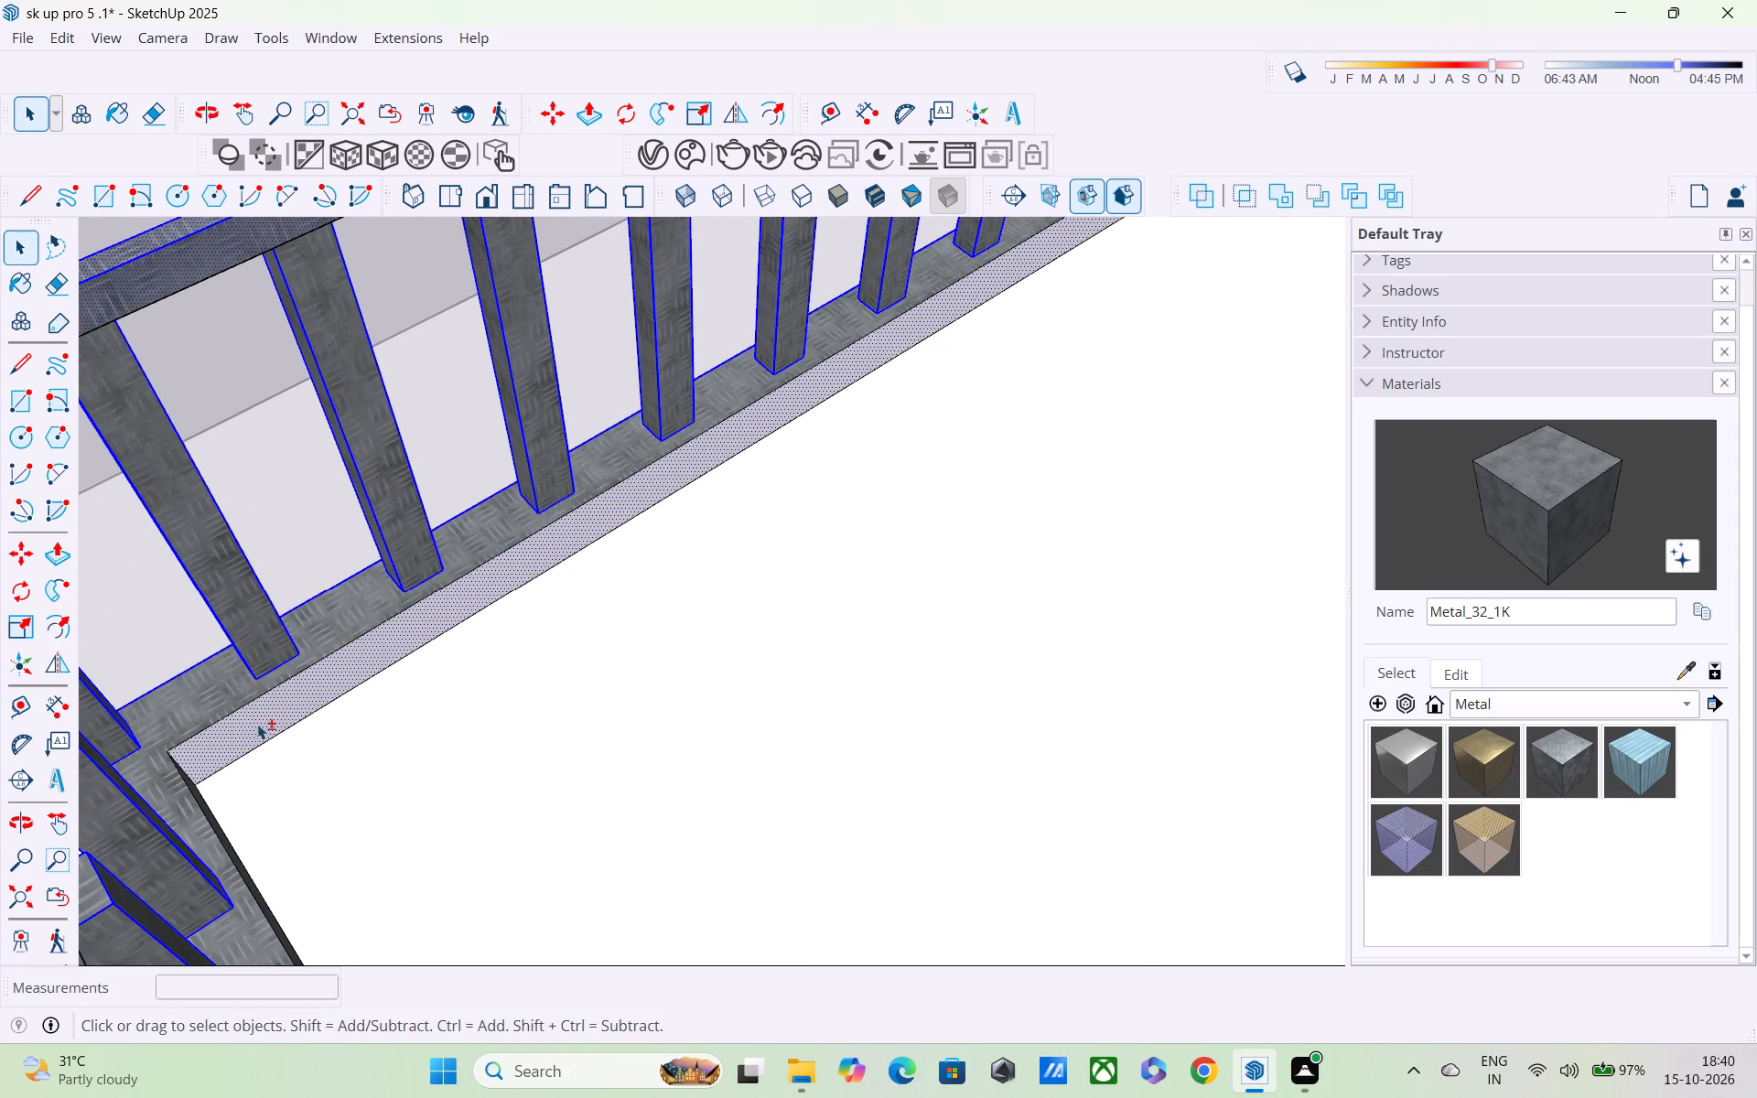
left_click(213, 730, "shift")
double_click(219, 733, "shift")
Zoom to the whole model, return to the railing and add the bottom rail's upper face back to the selection.
scroll(244, 727, "down", 5, "shift")
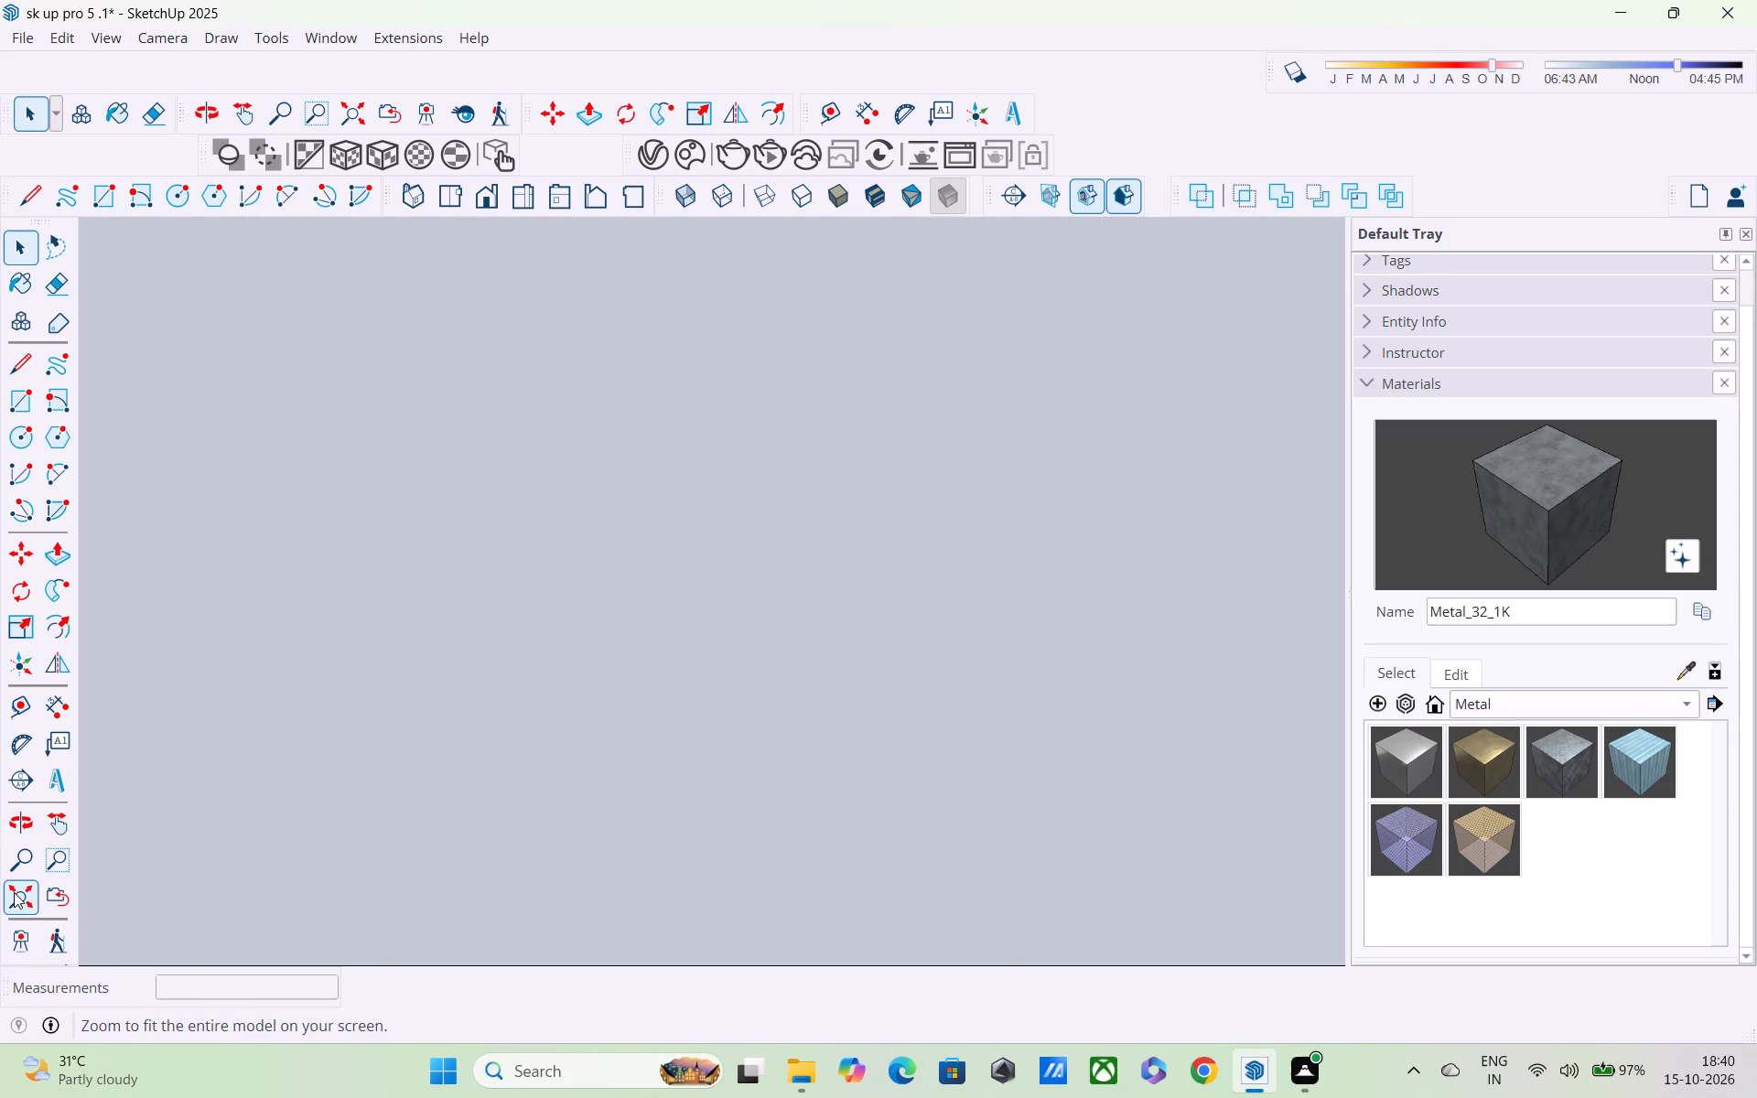
left_click(16, 890, "shift")
scroll(642, 766, "up", 4, "shift")
scroll(782, 694, "up", 8, "shift")
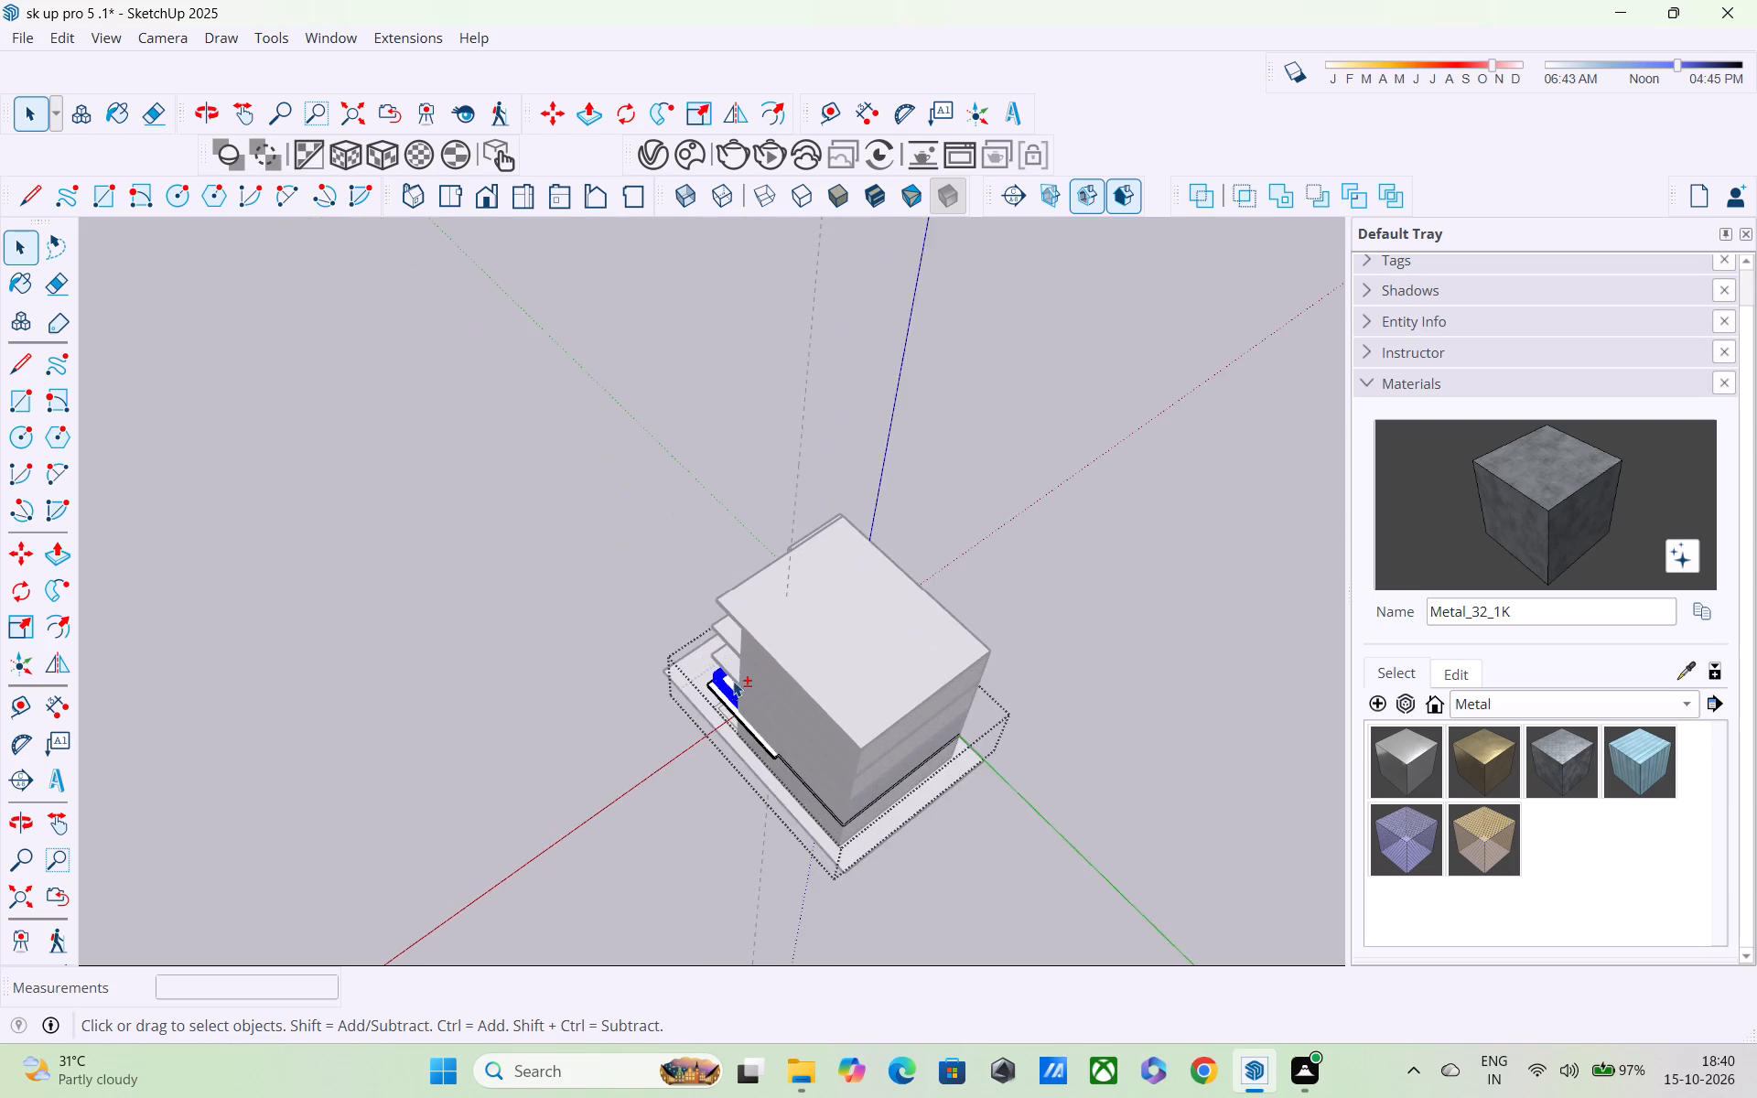
scroll(733, 681, "up", 17, "shift")
scroll(800, 660, "up", 7, "shift")
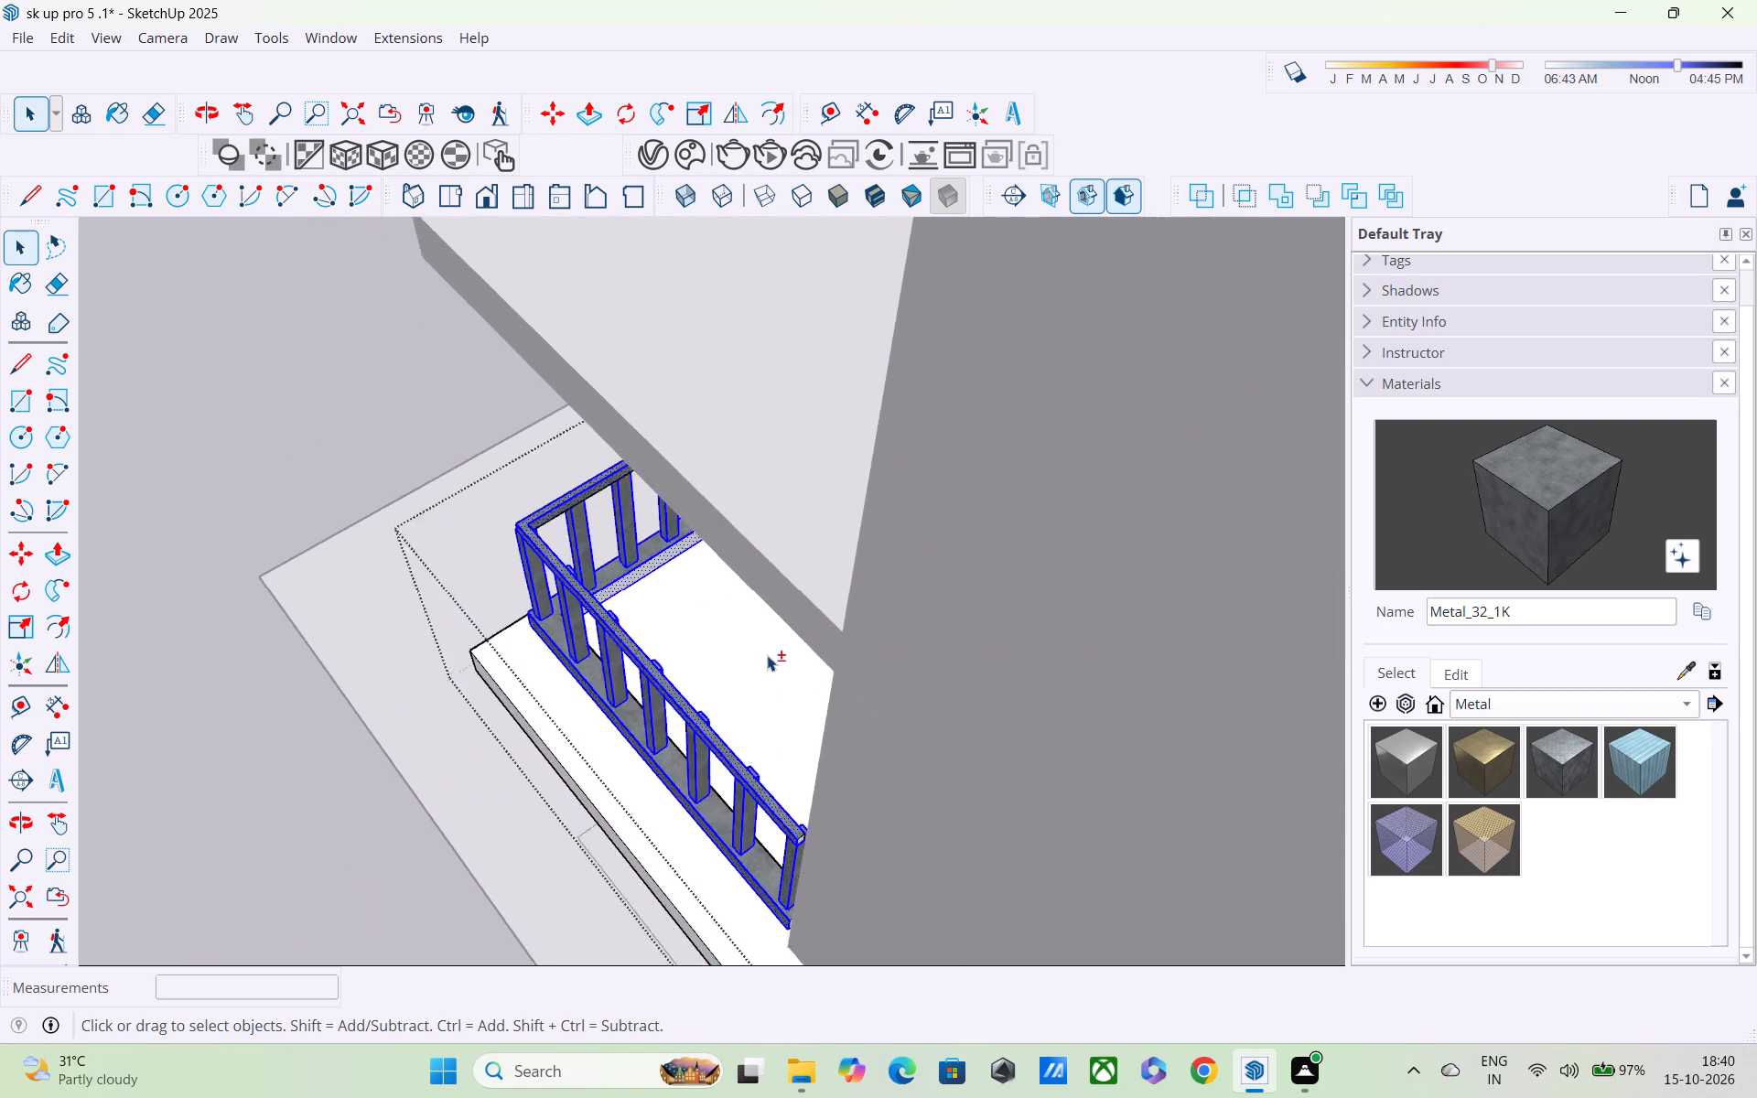
scroll(767, 655, "up", 3, "shift")
middle_click_drag(749, 666, 1003, 523, "shift")
scroll(1023, 572, "up", 5, "shift")
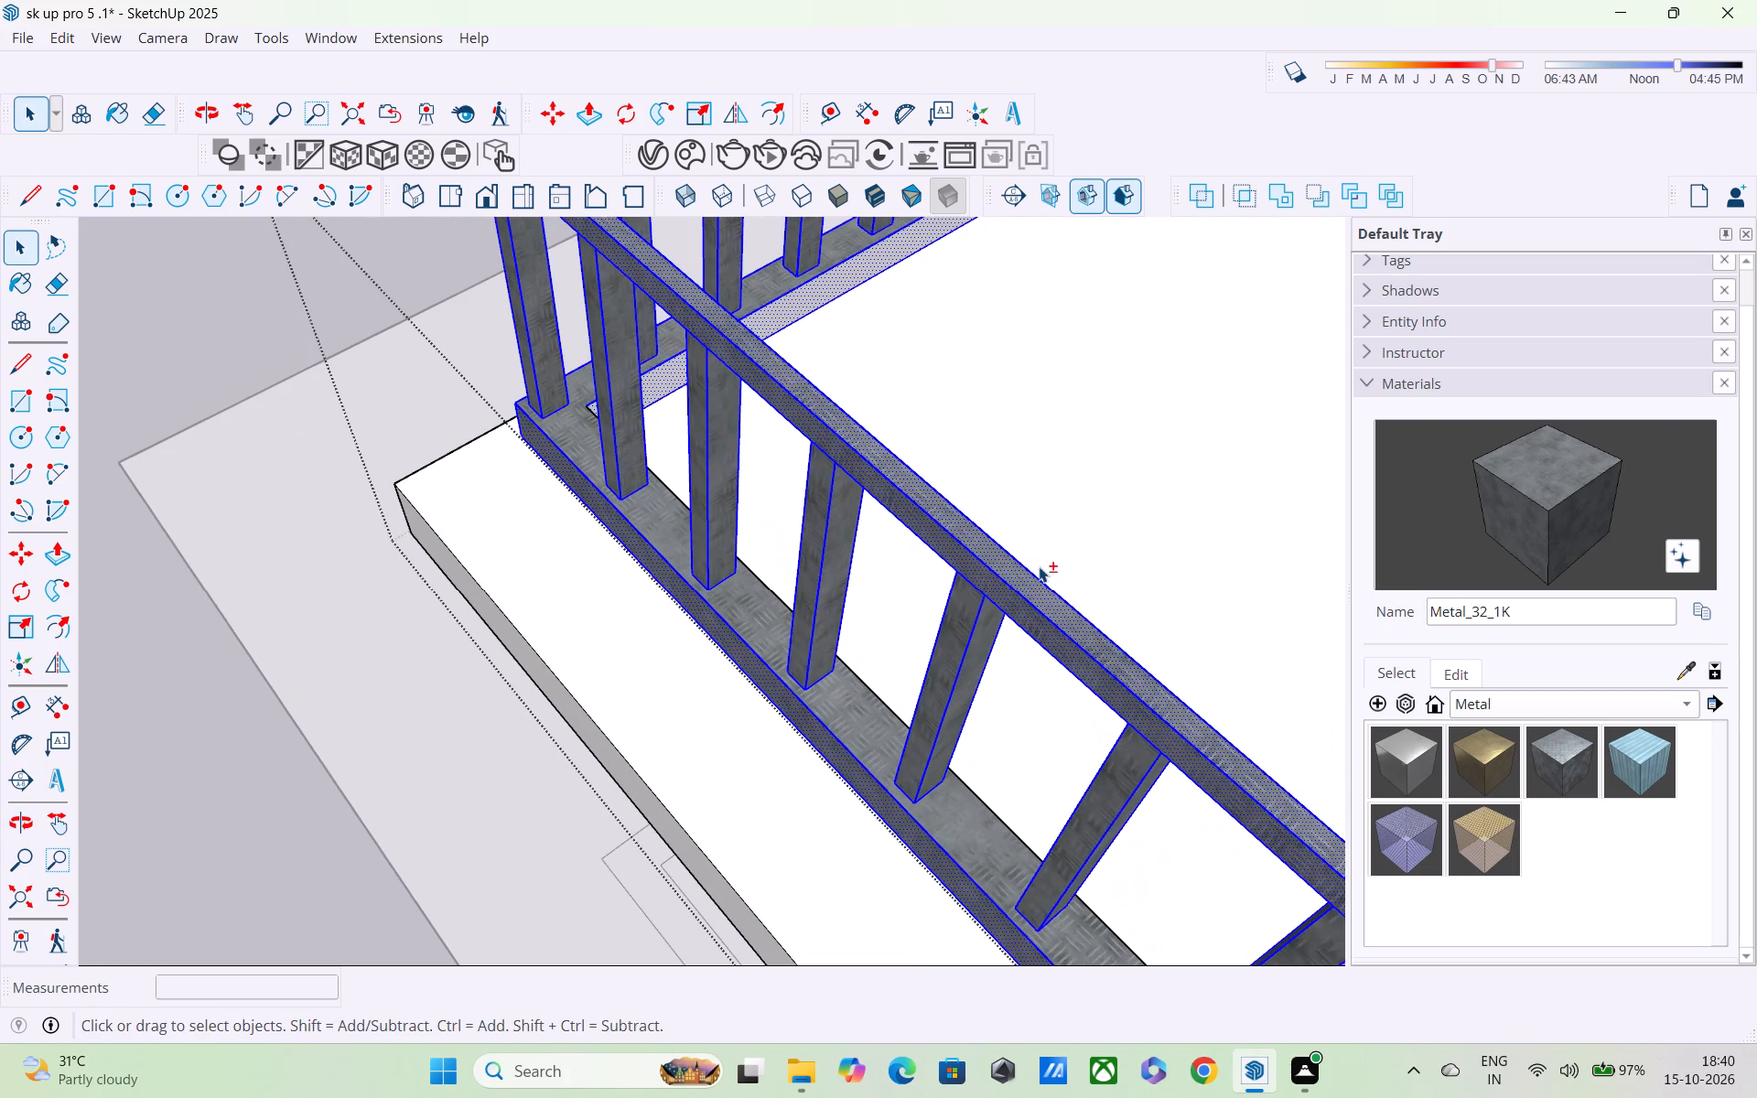
left_click(847, 716, "shift")
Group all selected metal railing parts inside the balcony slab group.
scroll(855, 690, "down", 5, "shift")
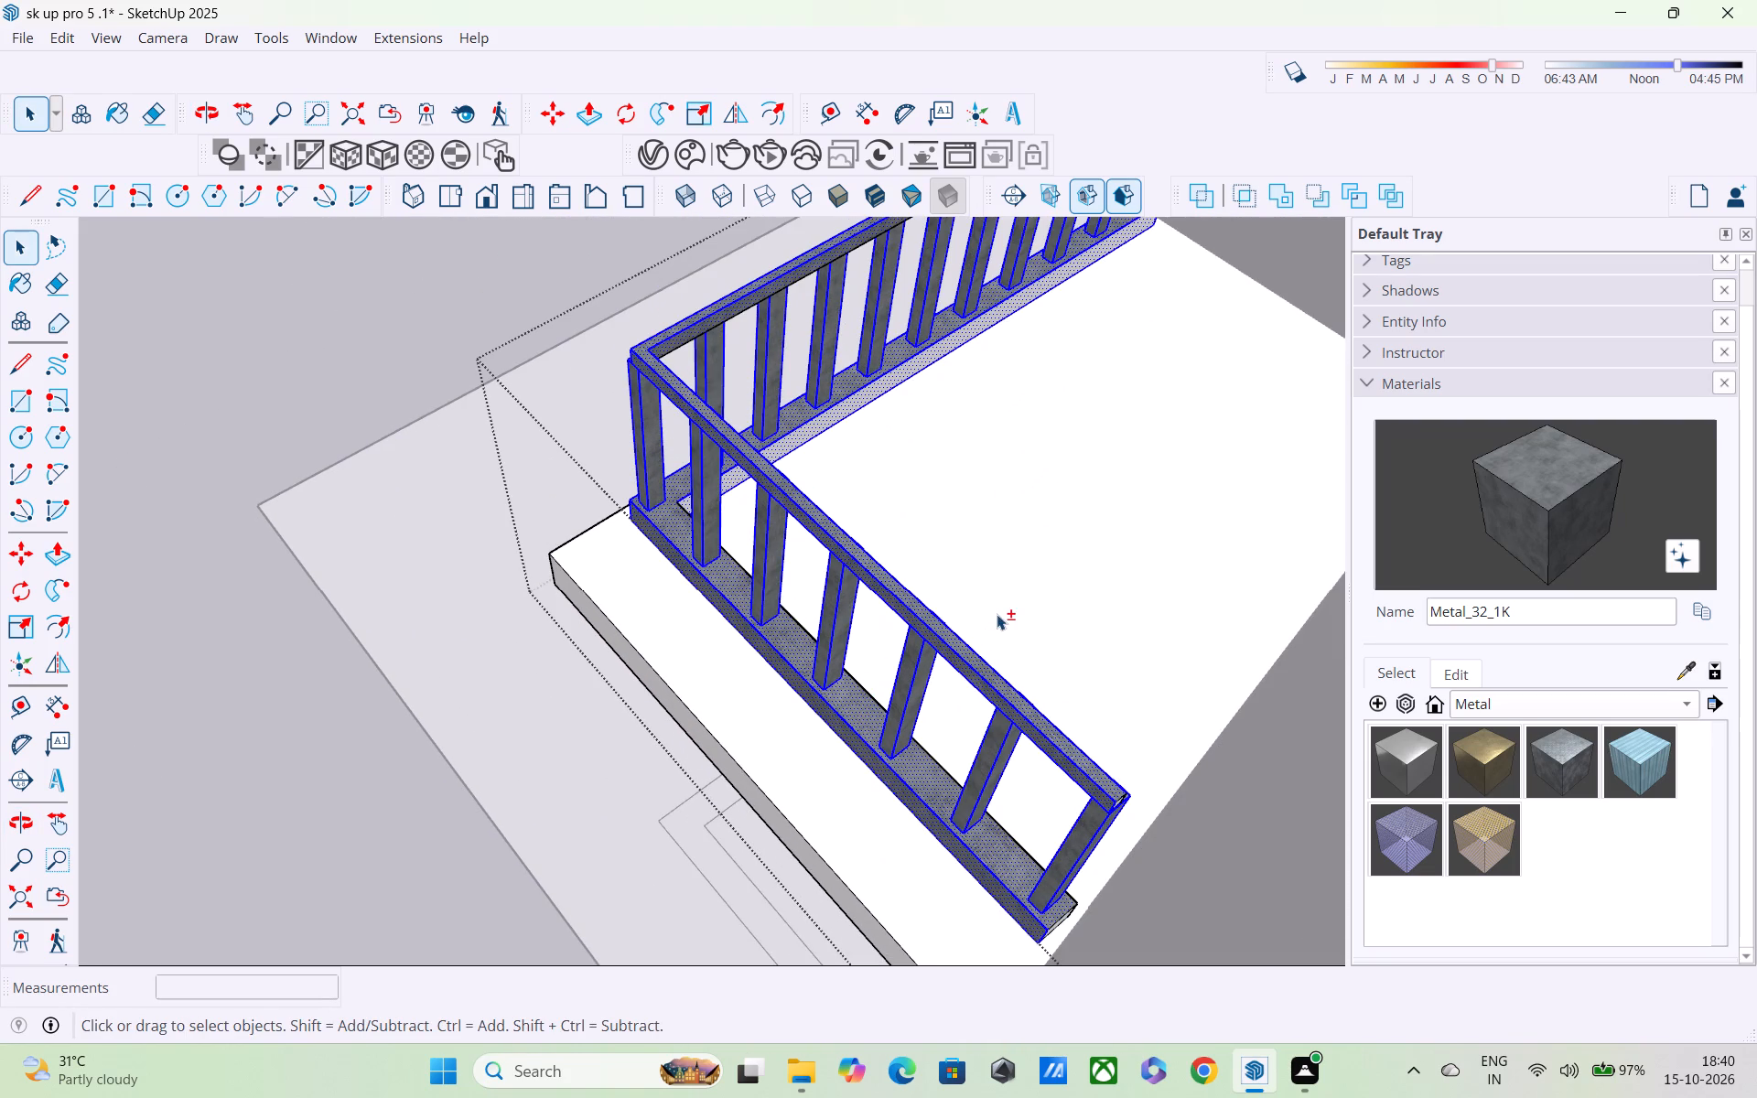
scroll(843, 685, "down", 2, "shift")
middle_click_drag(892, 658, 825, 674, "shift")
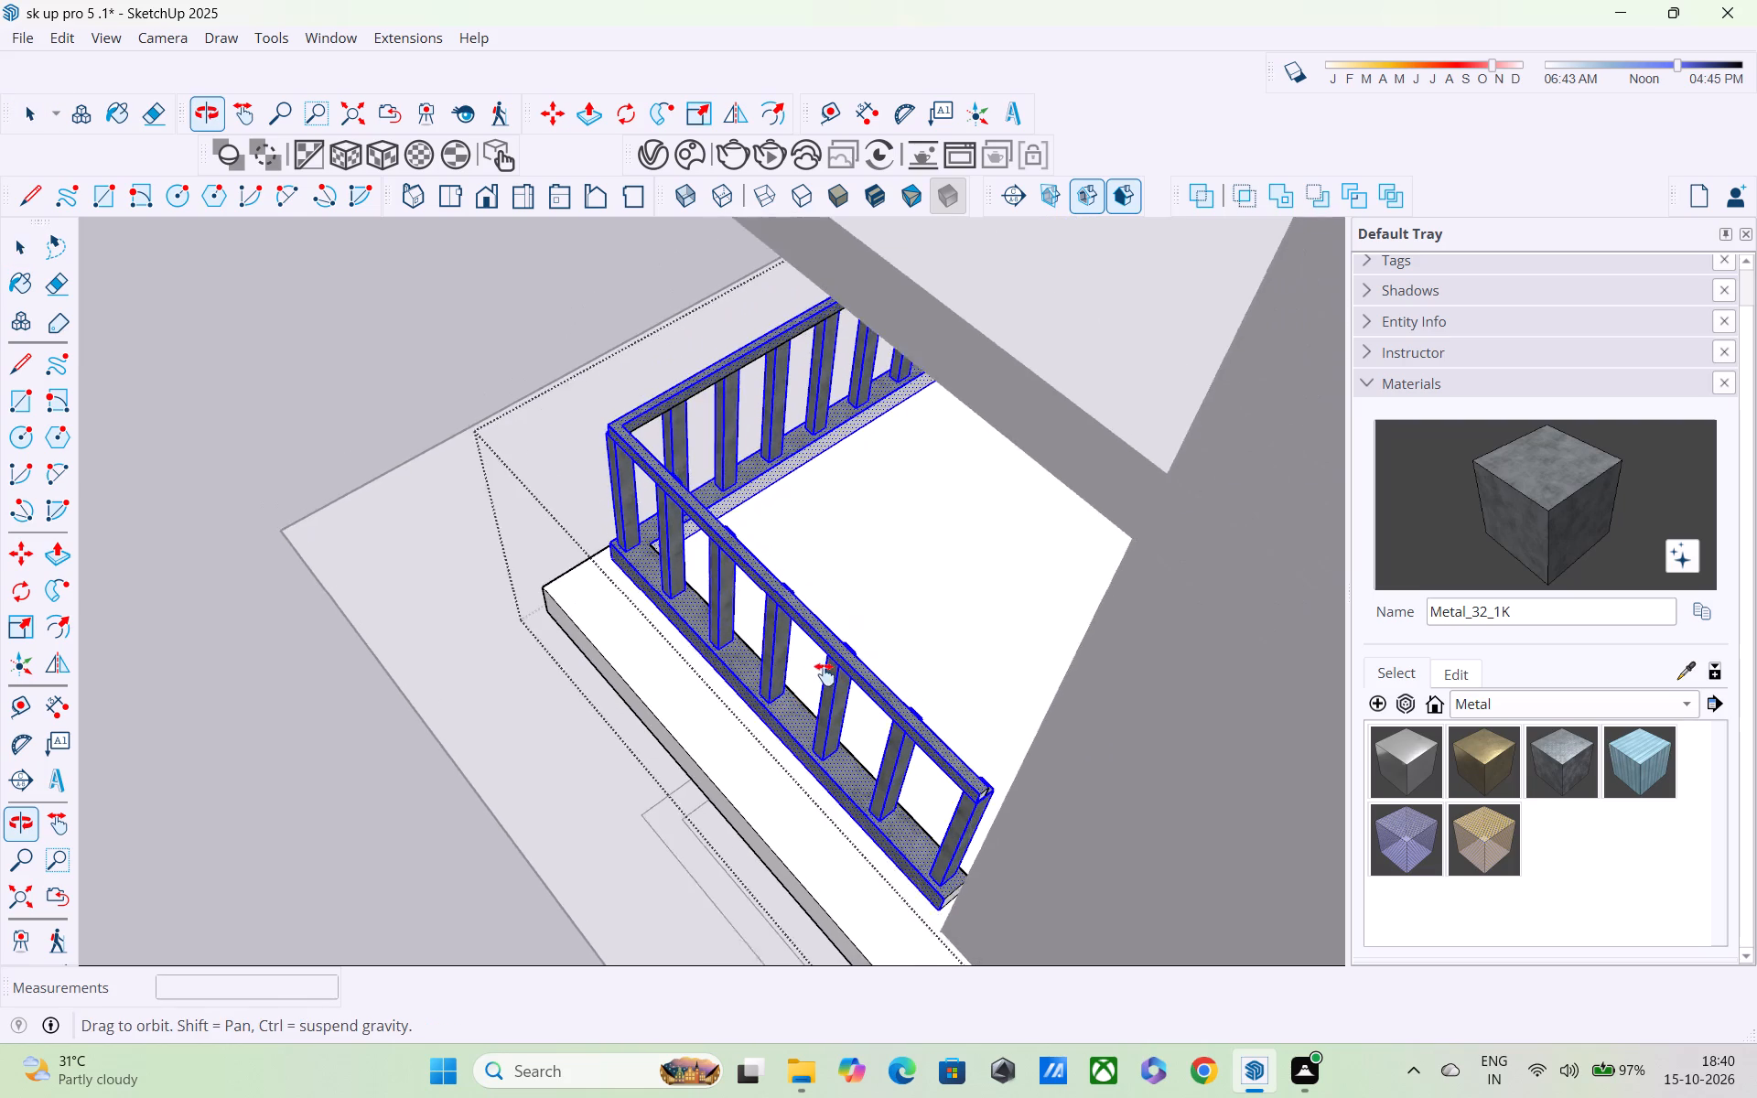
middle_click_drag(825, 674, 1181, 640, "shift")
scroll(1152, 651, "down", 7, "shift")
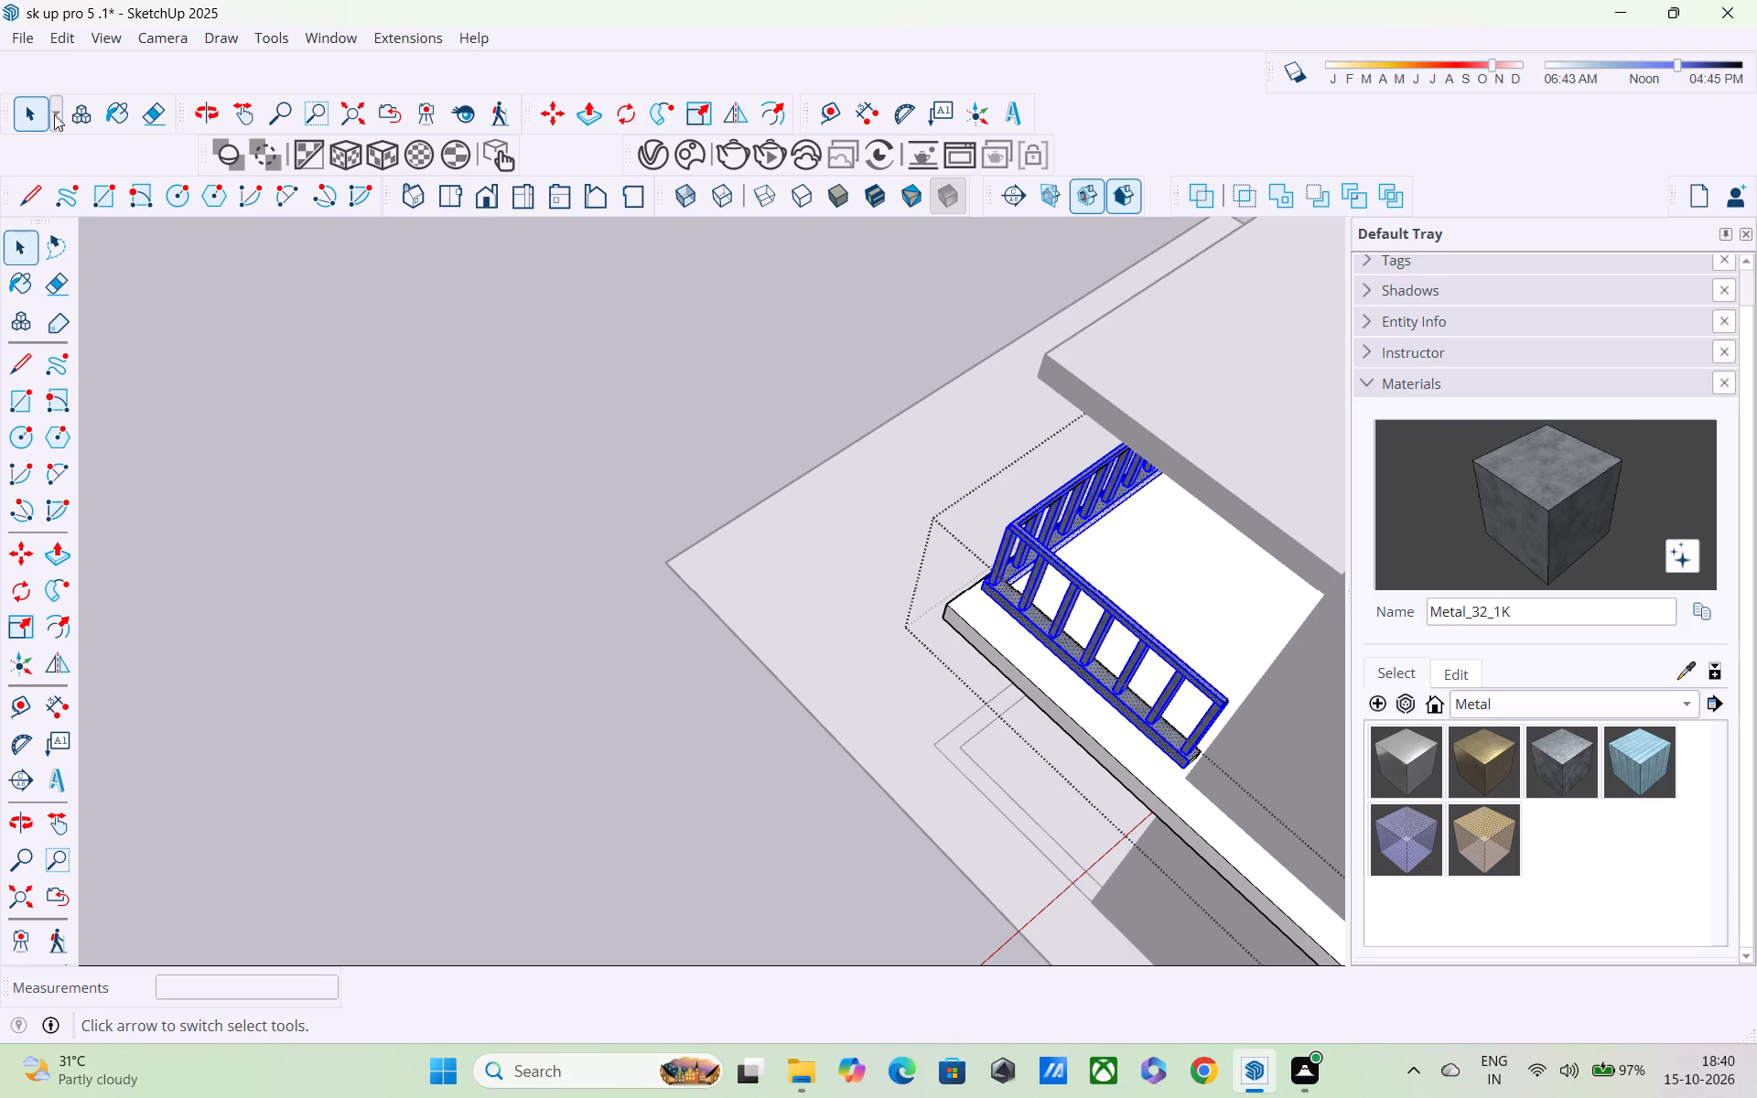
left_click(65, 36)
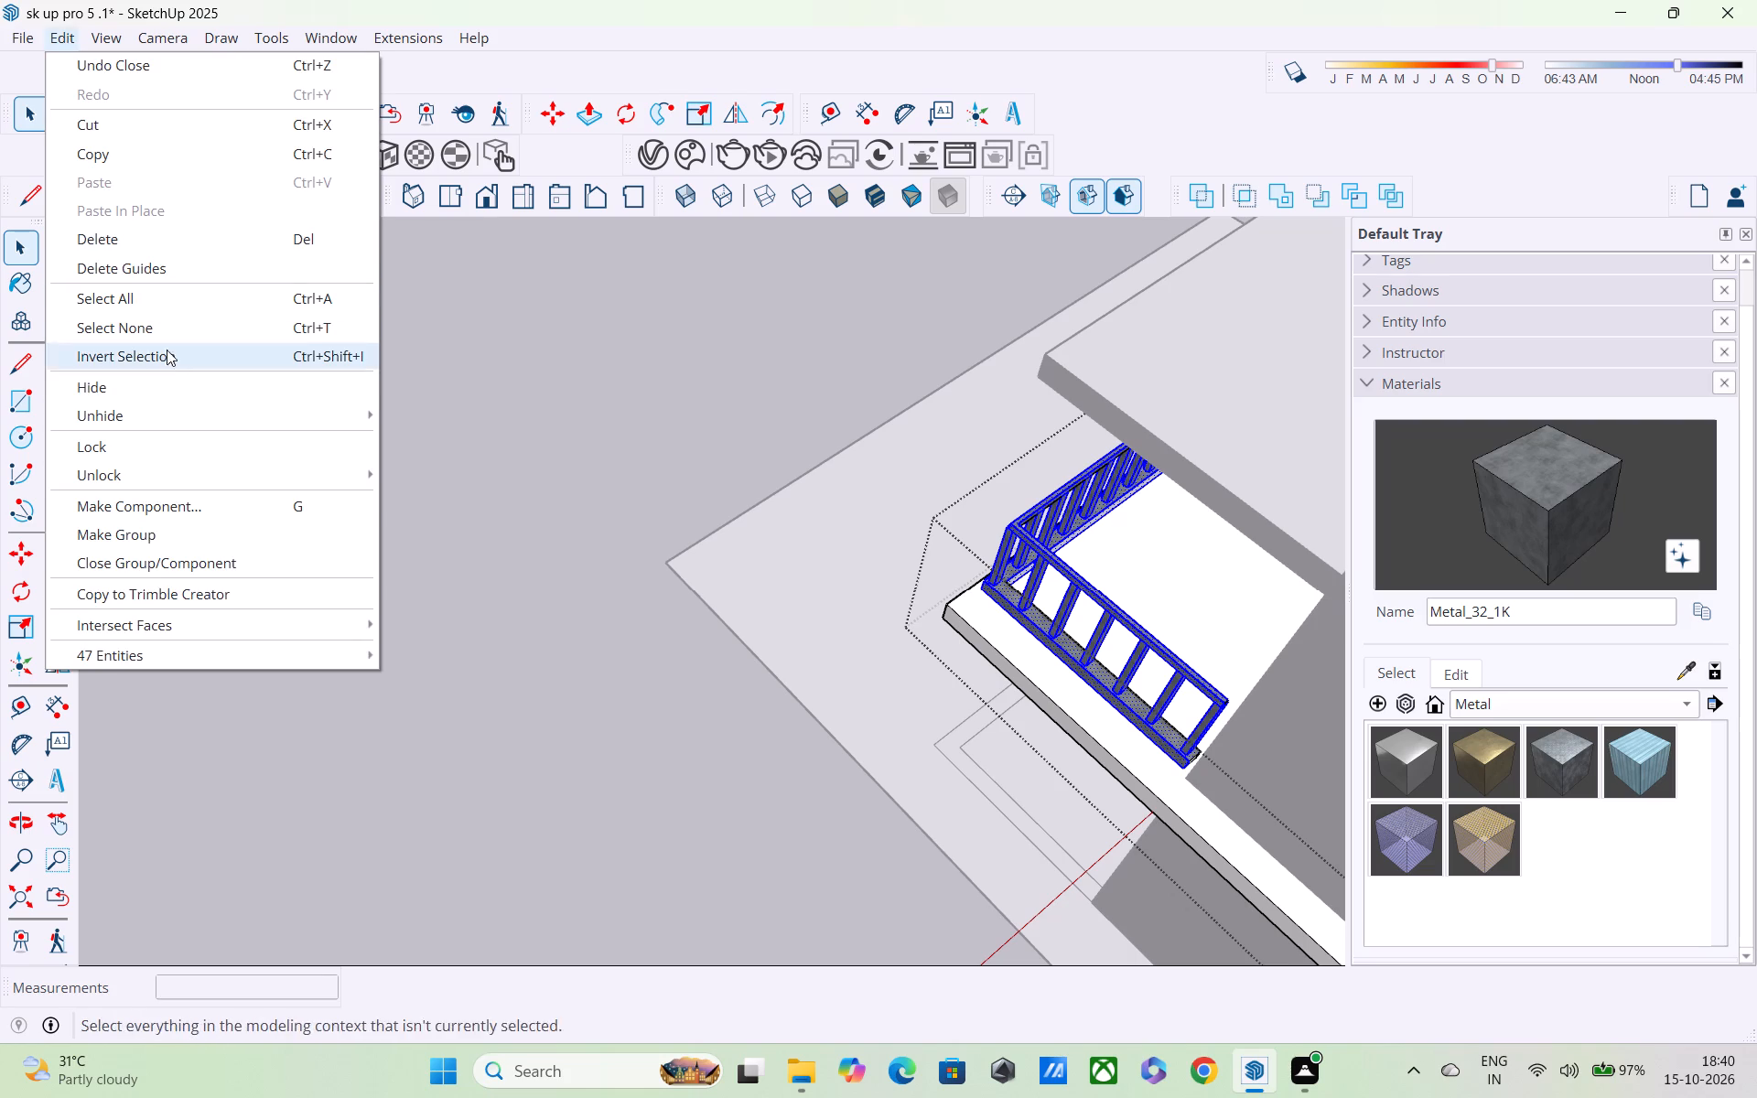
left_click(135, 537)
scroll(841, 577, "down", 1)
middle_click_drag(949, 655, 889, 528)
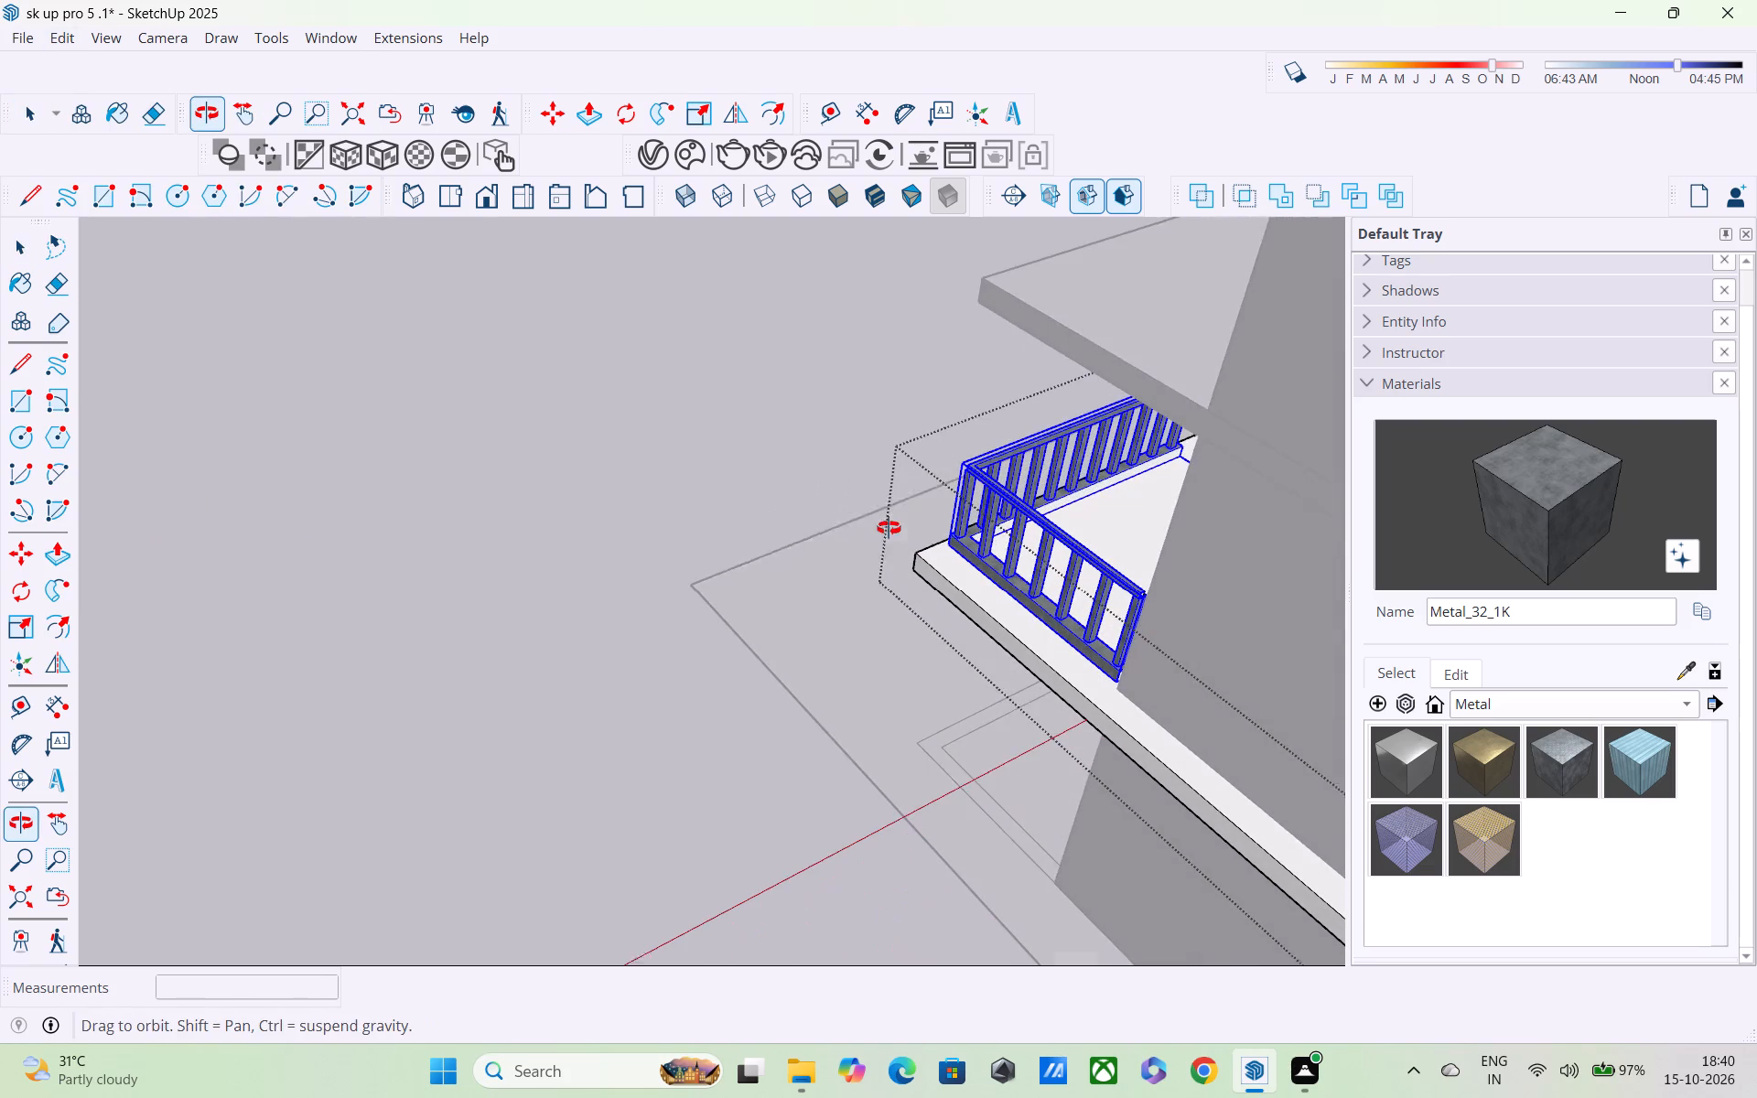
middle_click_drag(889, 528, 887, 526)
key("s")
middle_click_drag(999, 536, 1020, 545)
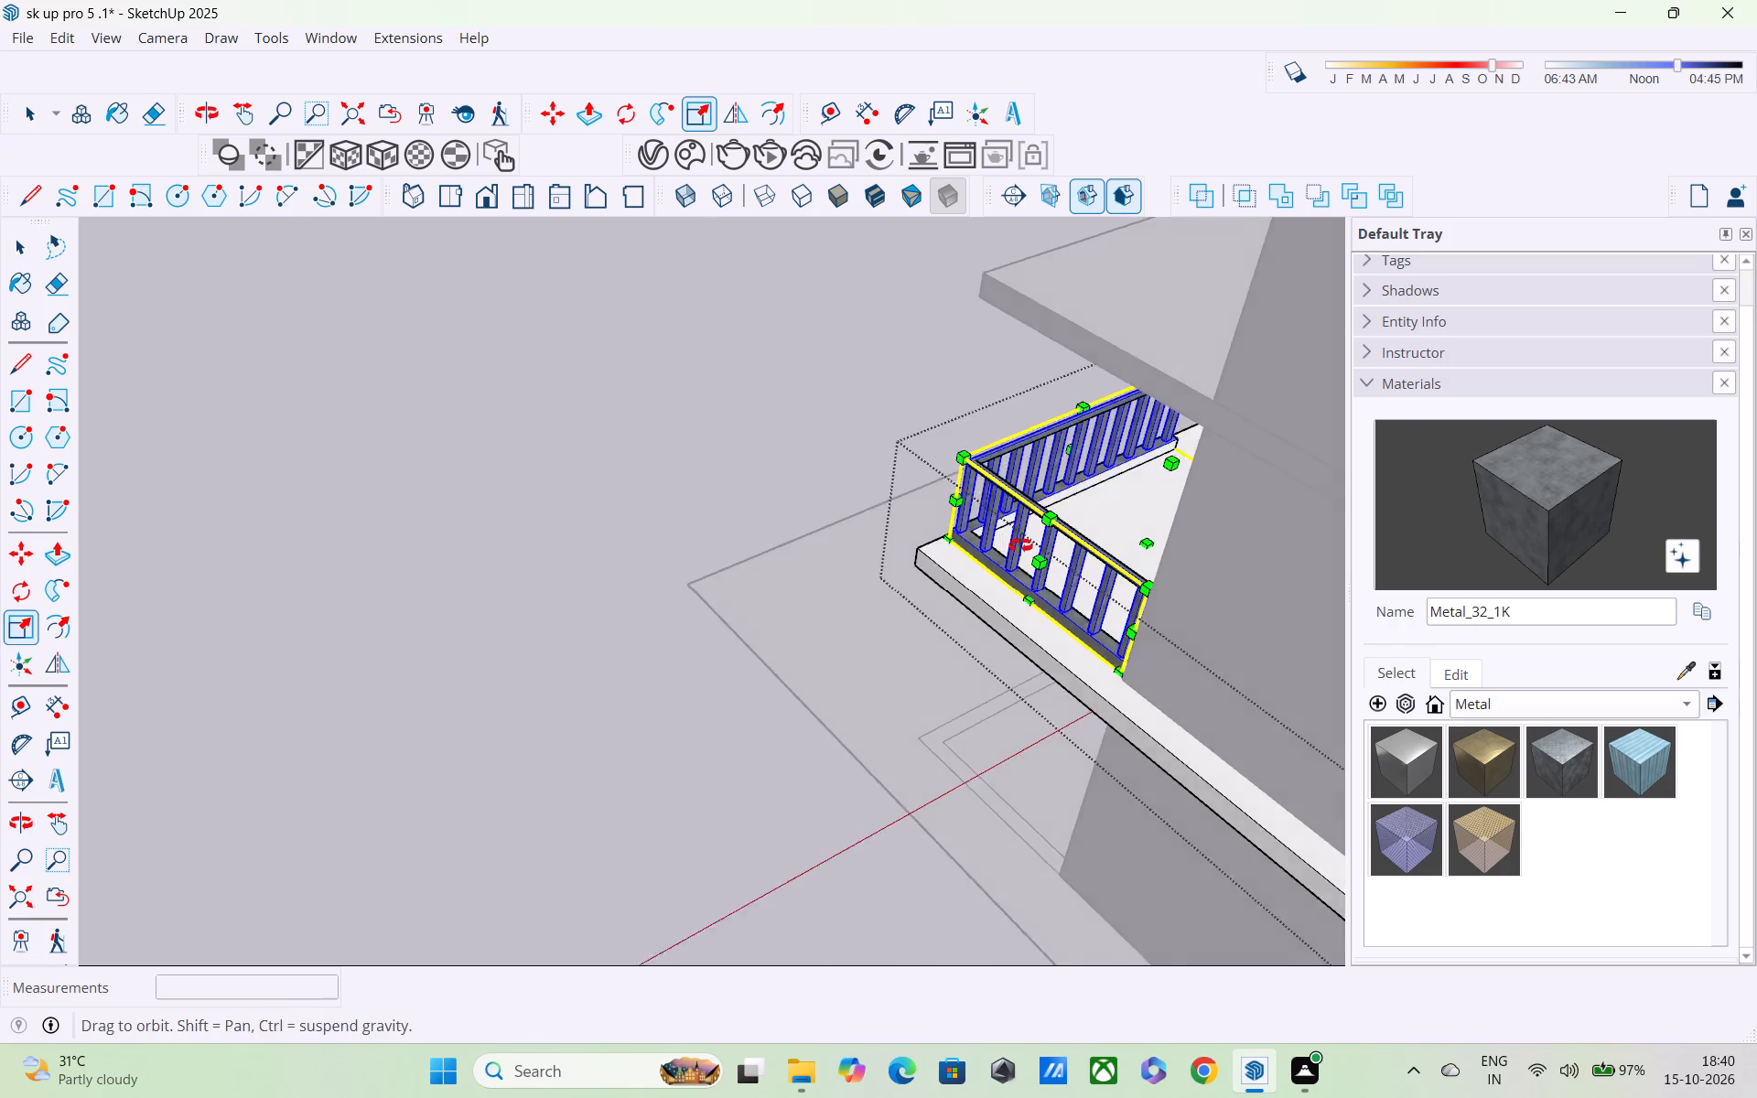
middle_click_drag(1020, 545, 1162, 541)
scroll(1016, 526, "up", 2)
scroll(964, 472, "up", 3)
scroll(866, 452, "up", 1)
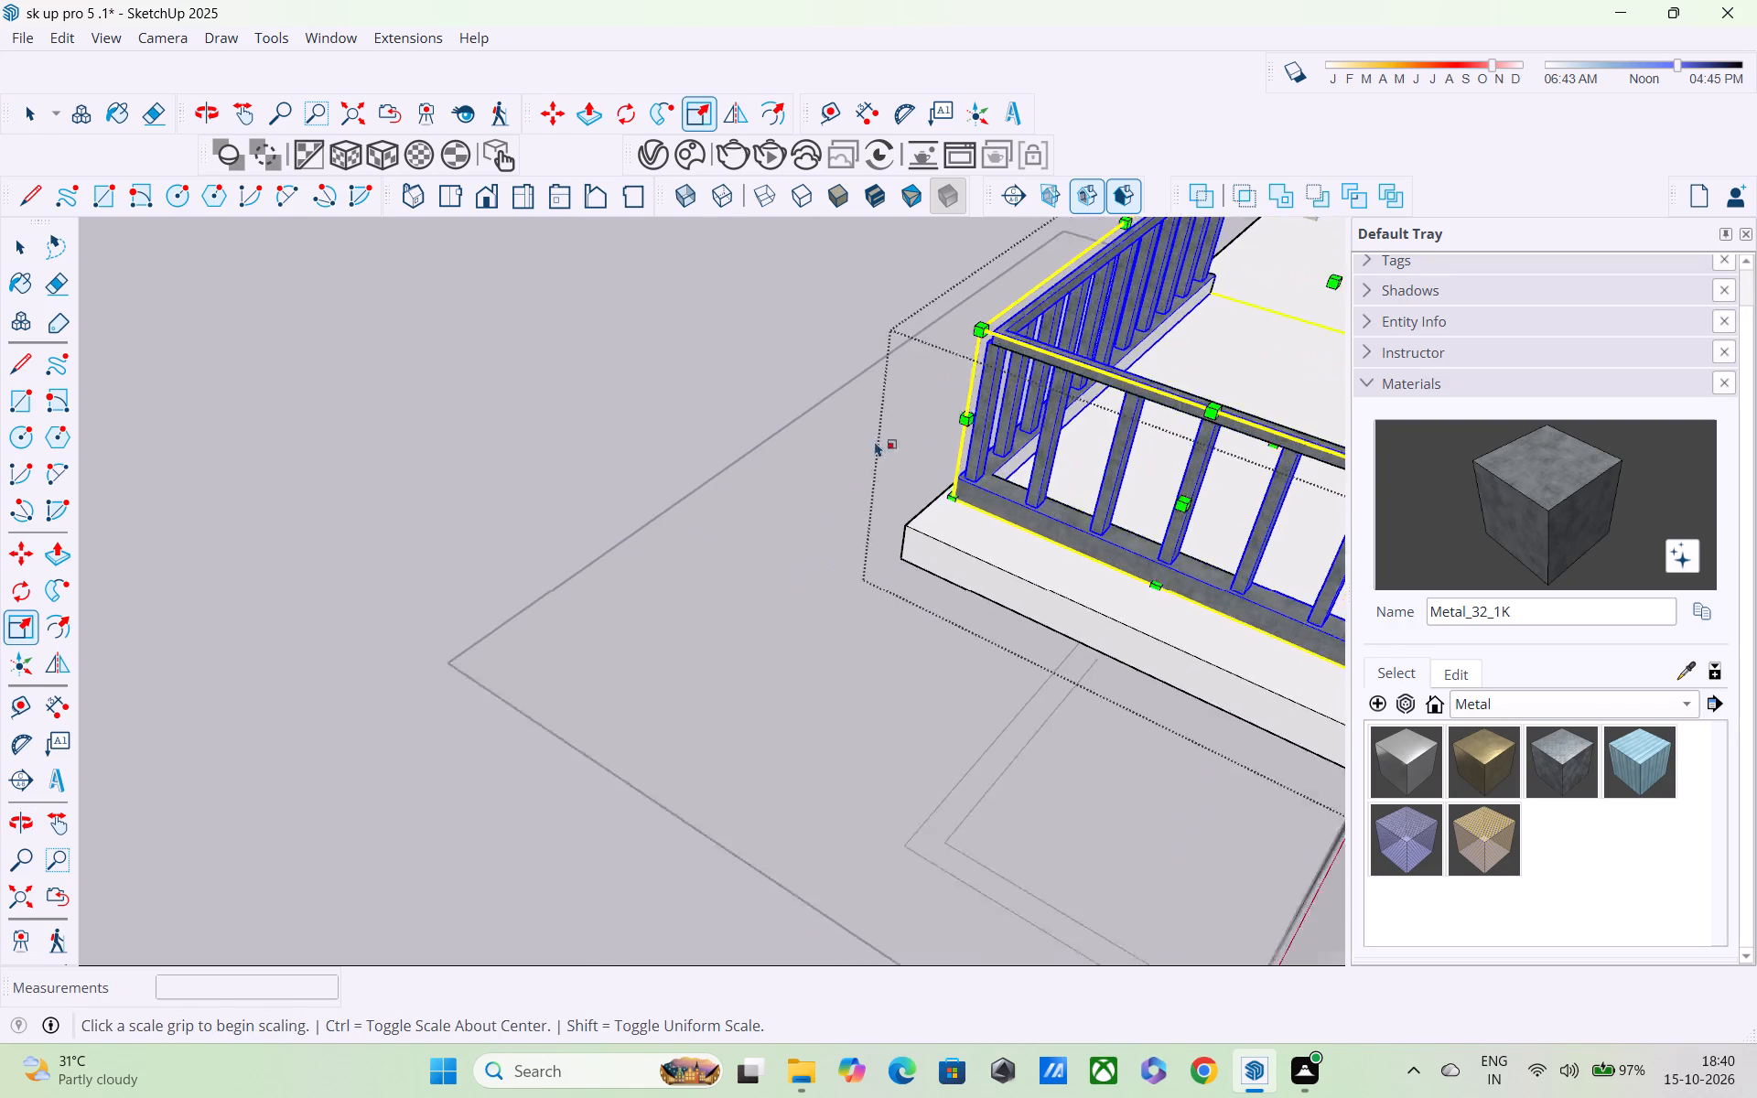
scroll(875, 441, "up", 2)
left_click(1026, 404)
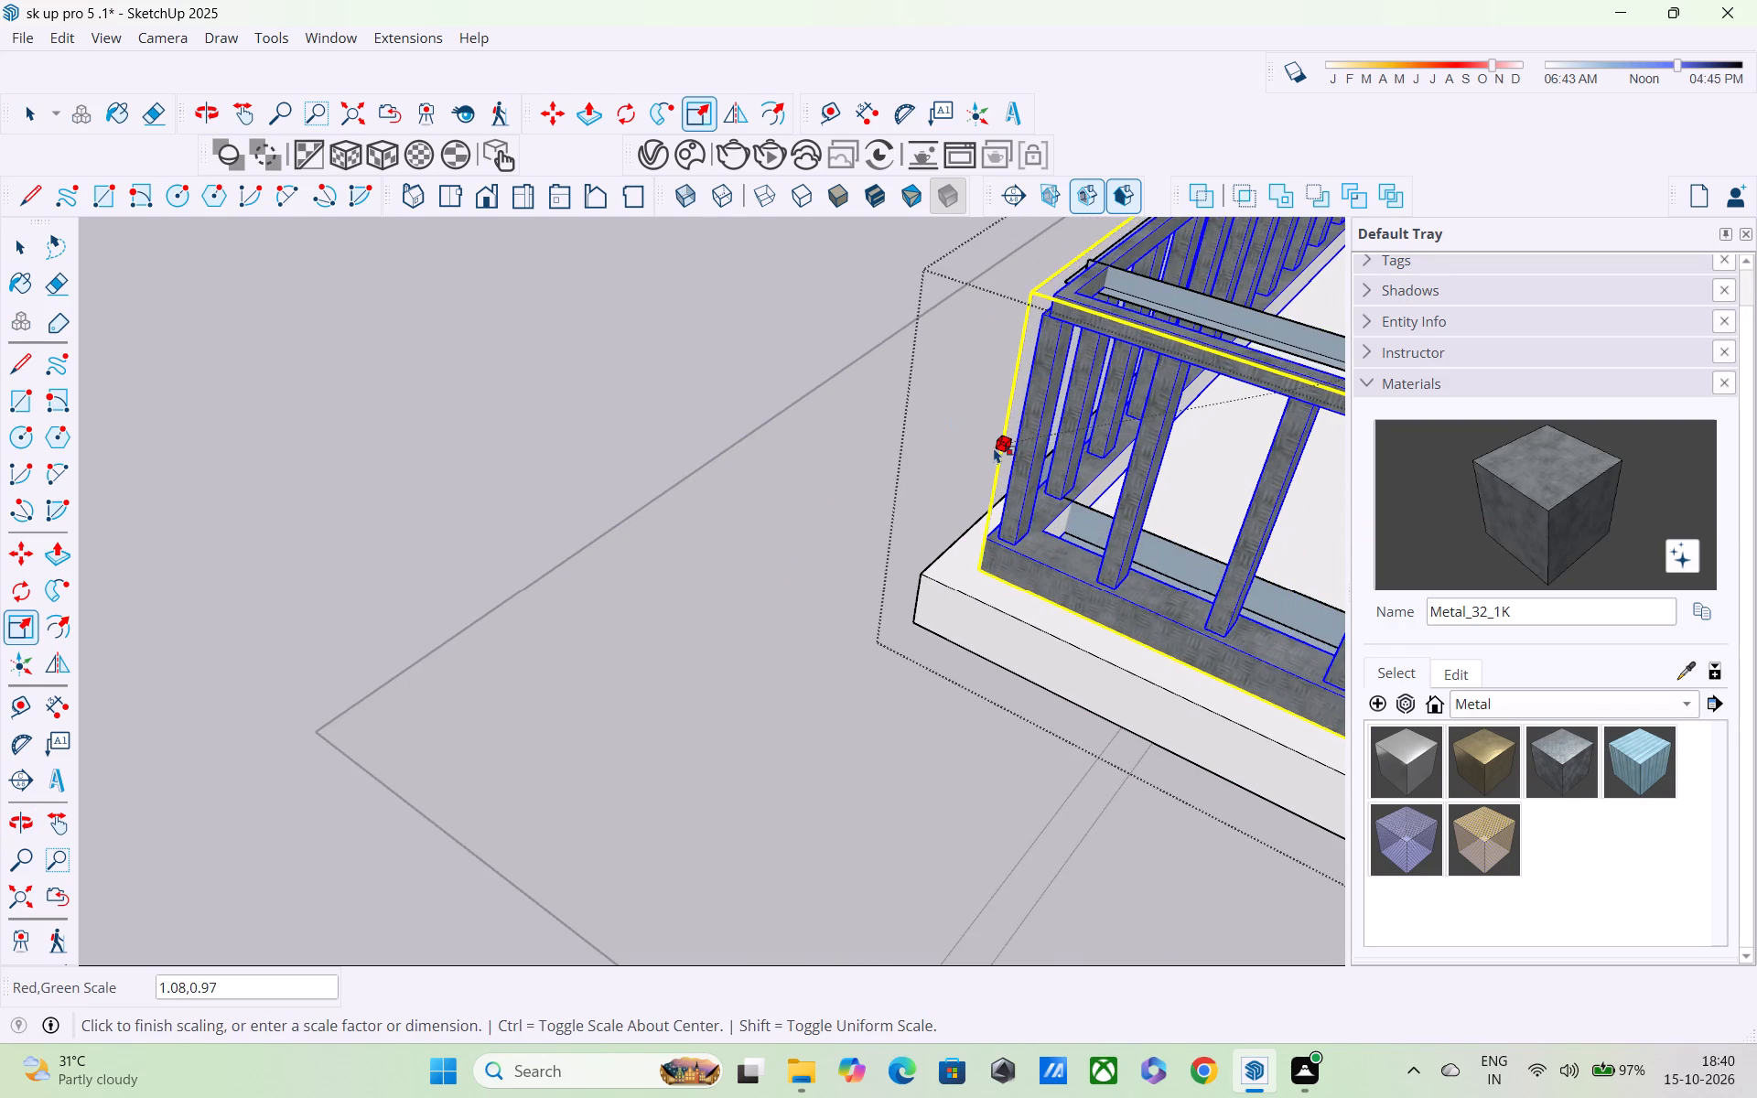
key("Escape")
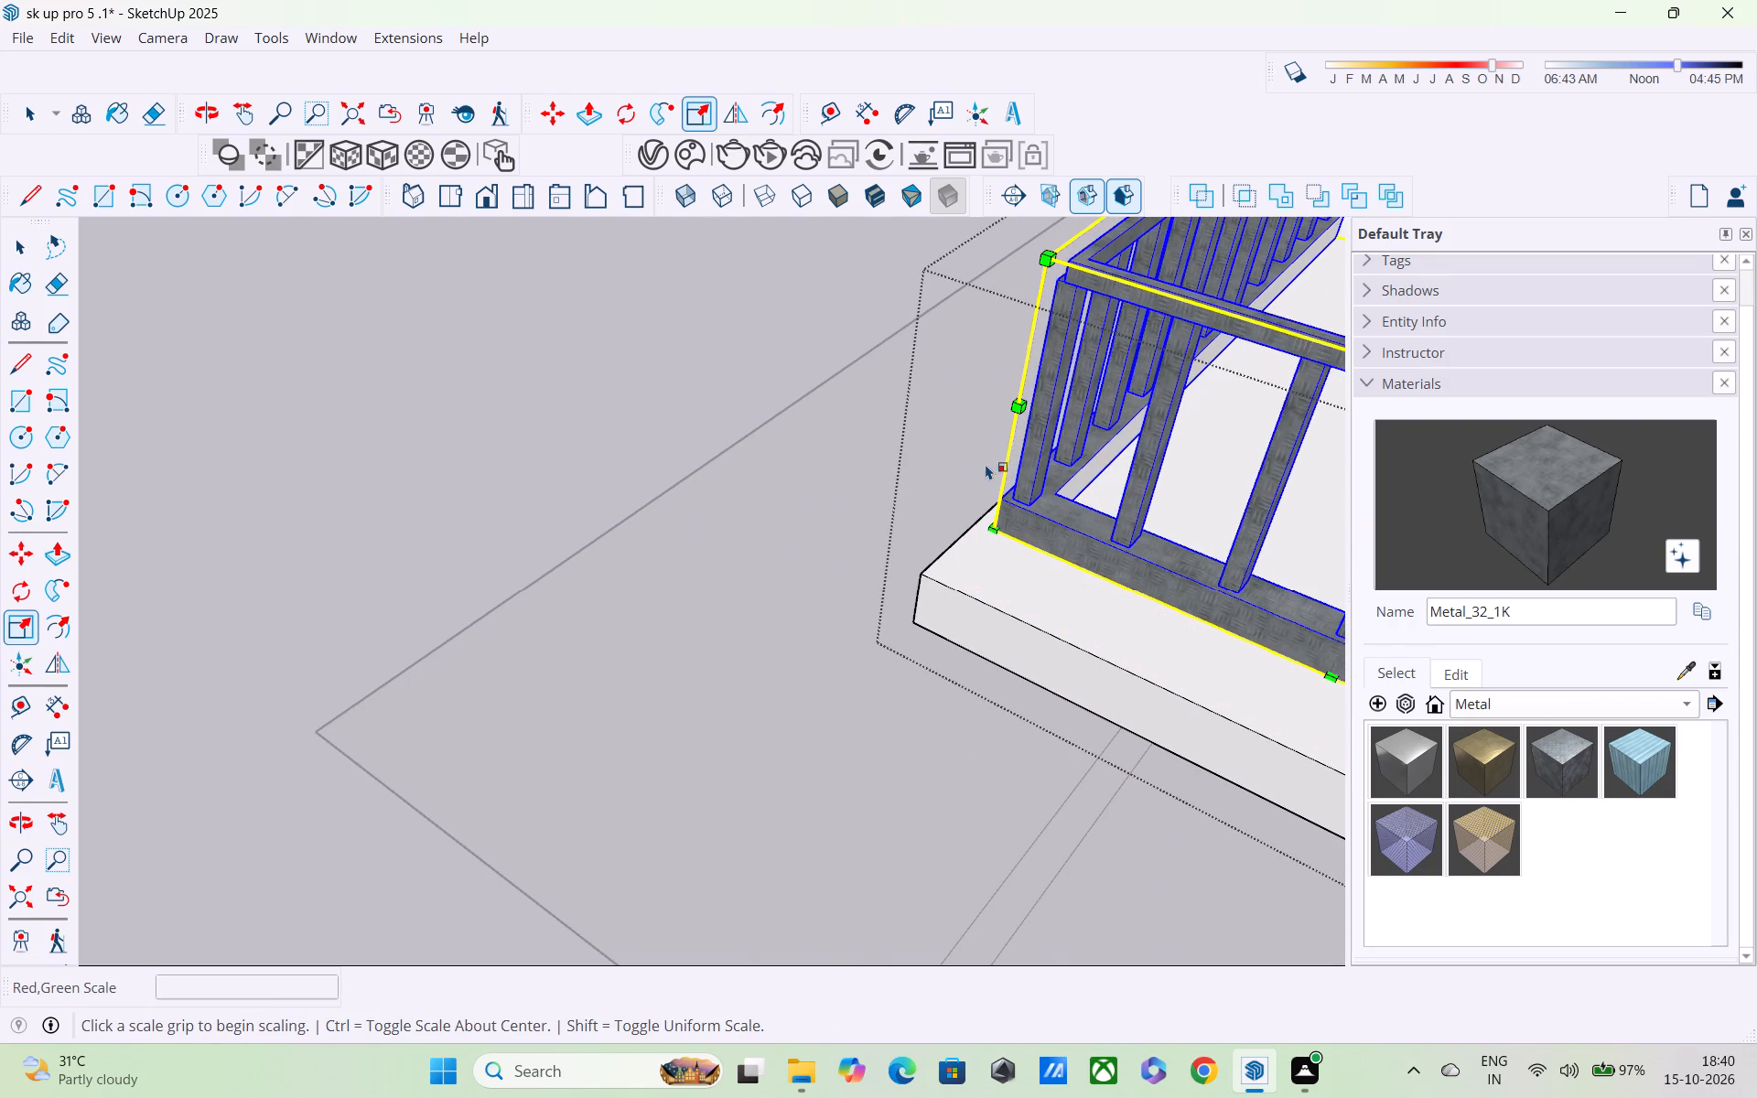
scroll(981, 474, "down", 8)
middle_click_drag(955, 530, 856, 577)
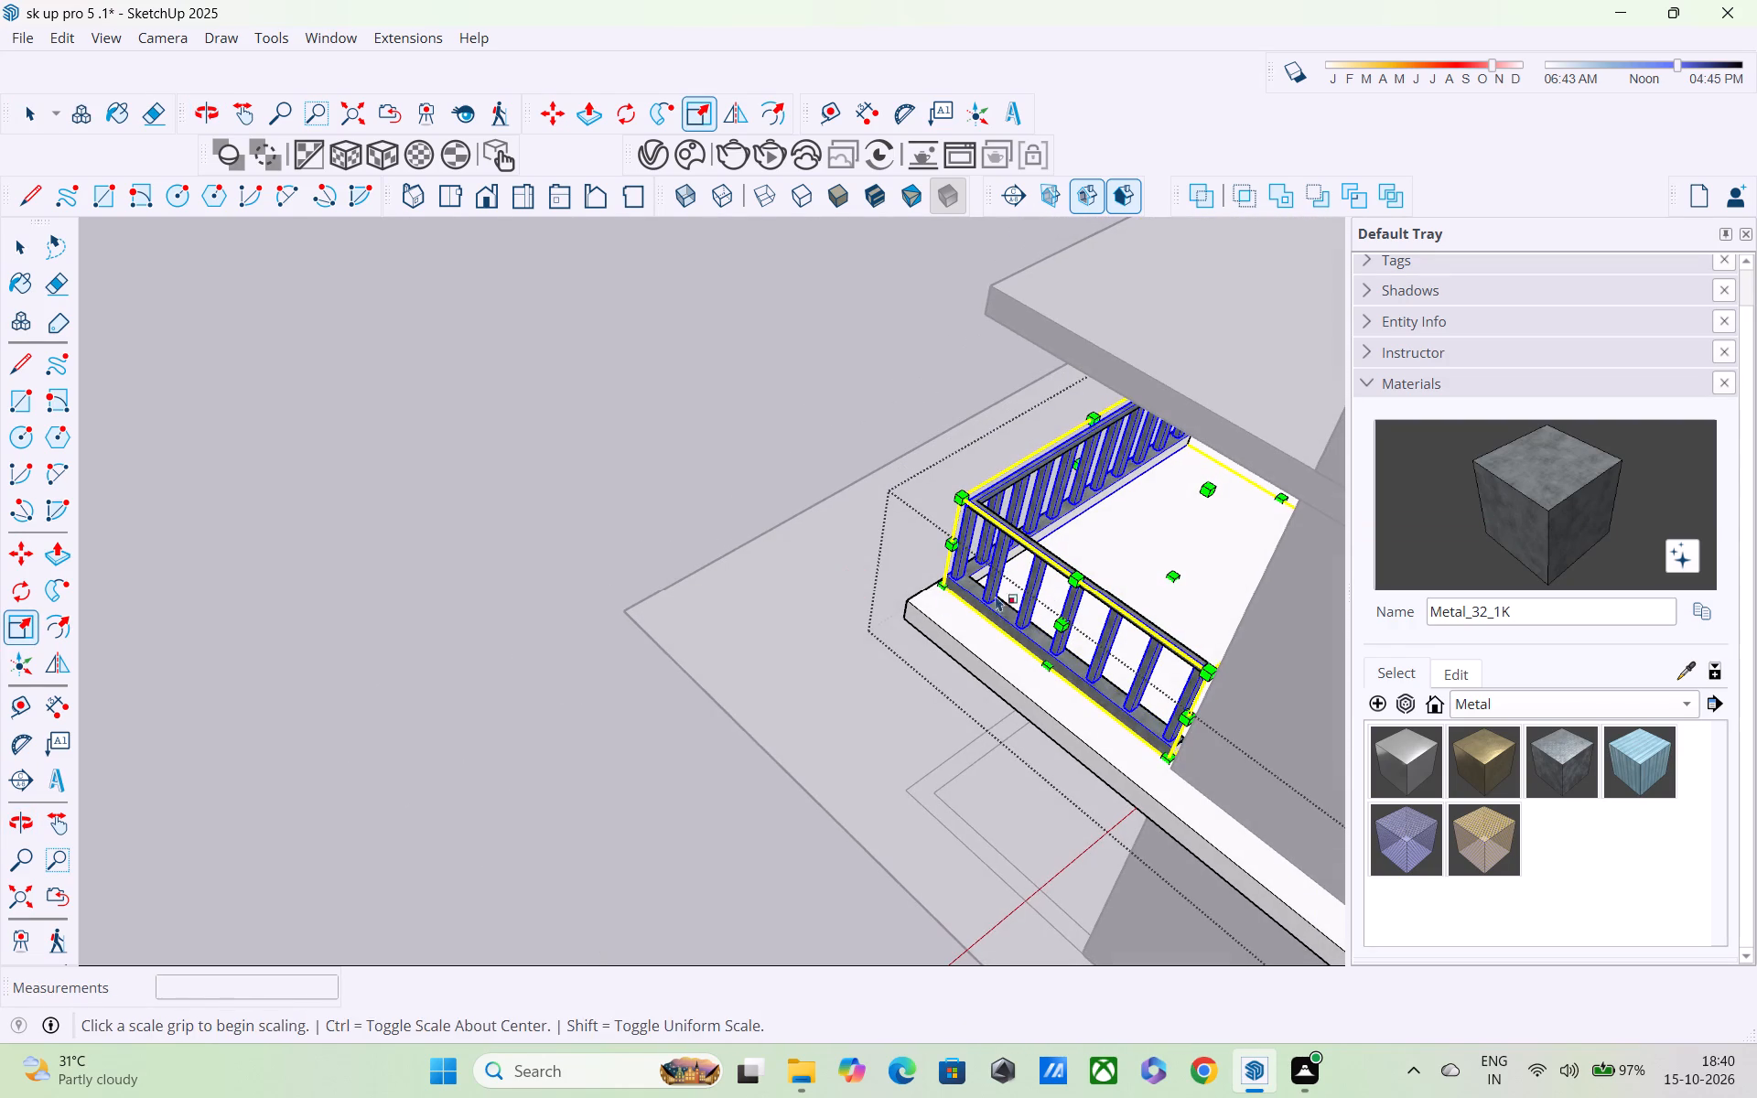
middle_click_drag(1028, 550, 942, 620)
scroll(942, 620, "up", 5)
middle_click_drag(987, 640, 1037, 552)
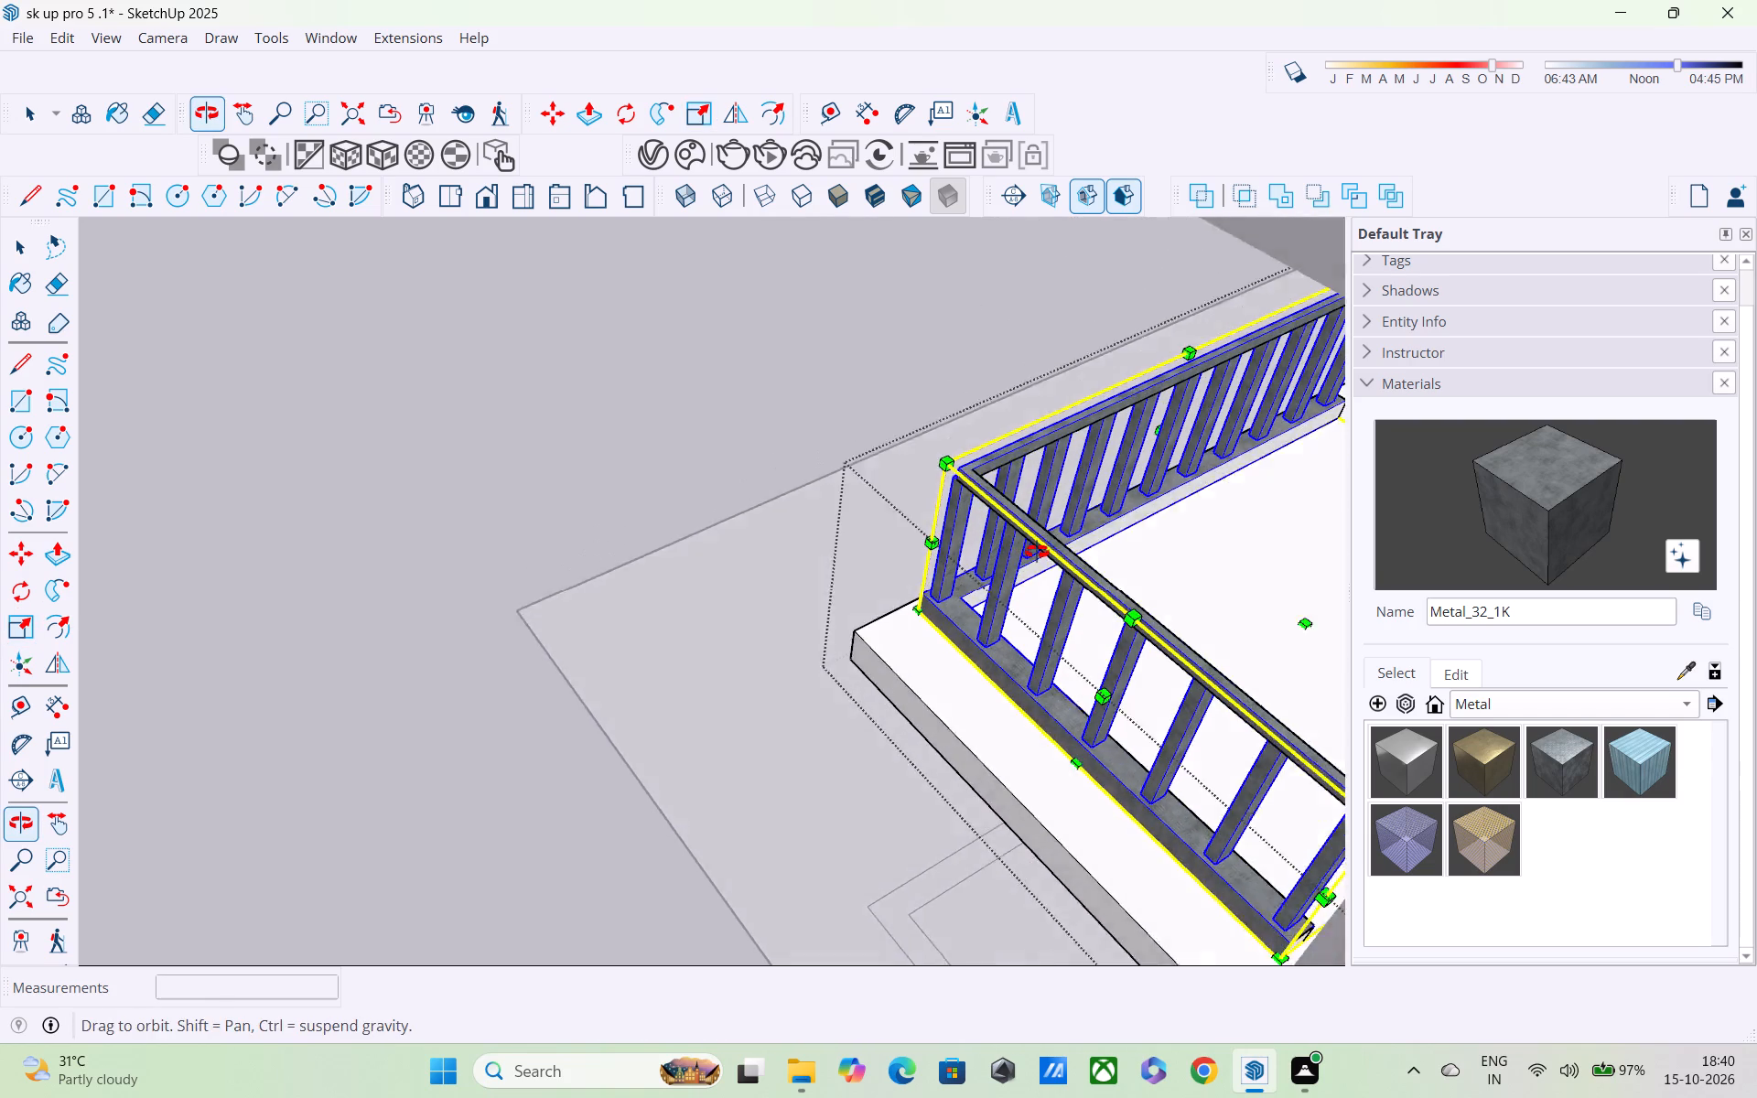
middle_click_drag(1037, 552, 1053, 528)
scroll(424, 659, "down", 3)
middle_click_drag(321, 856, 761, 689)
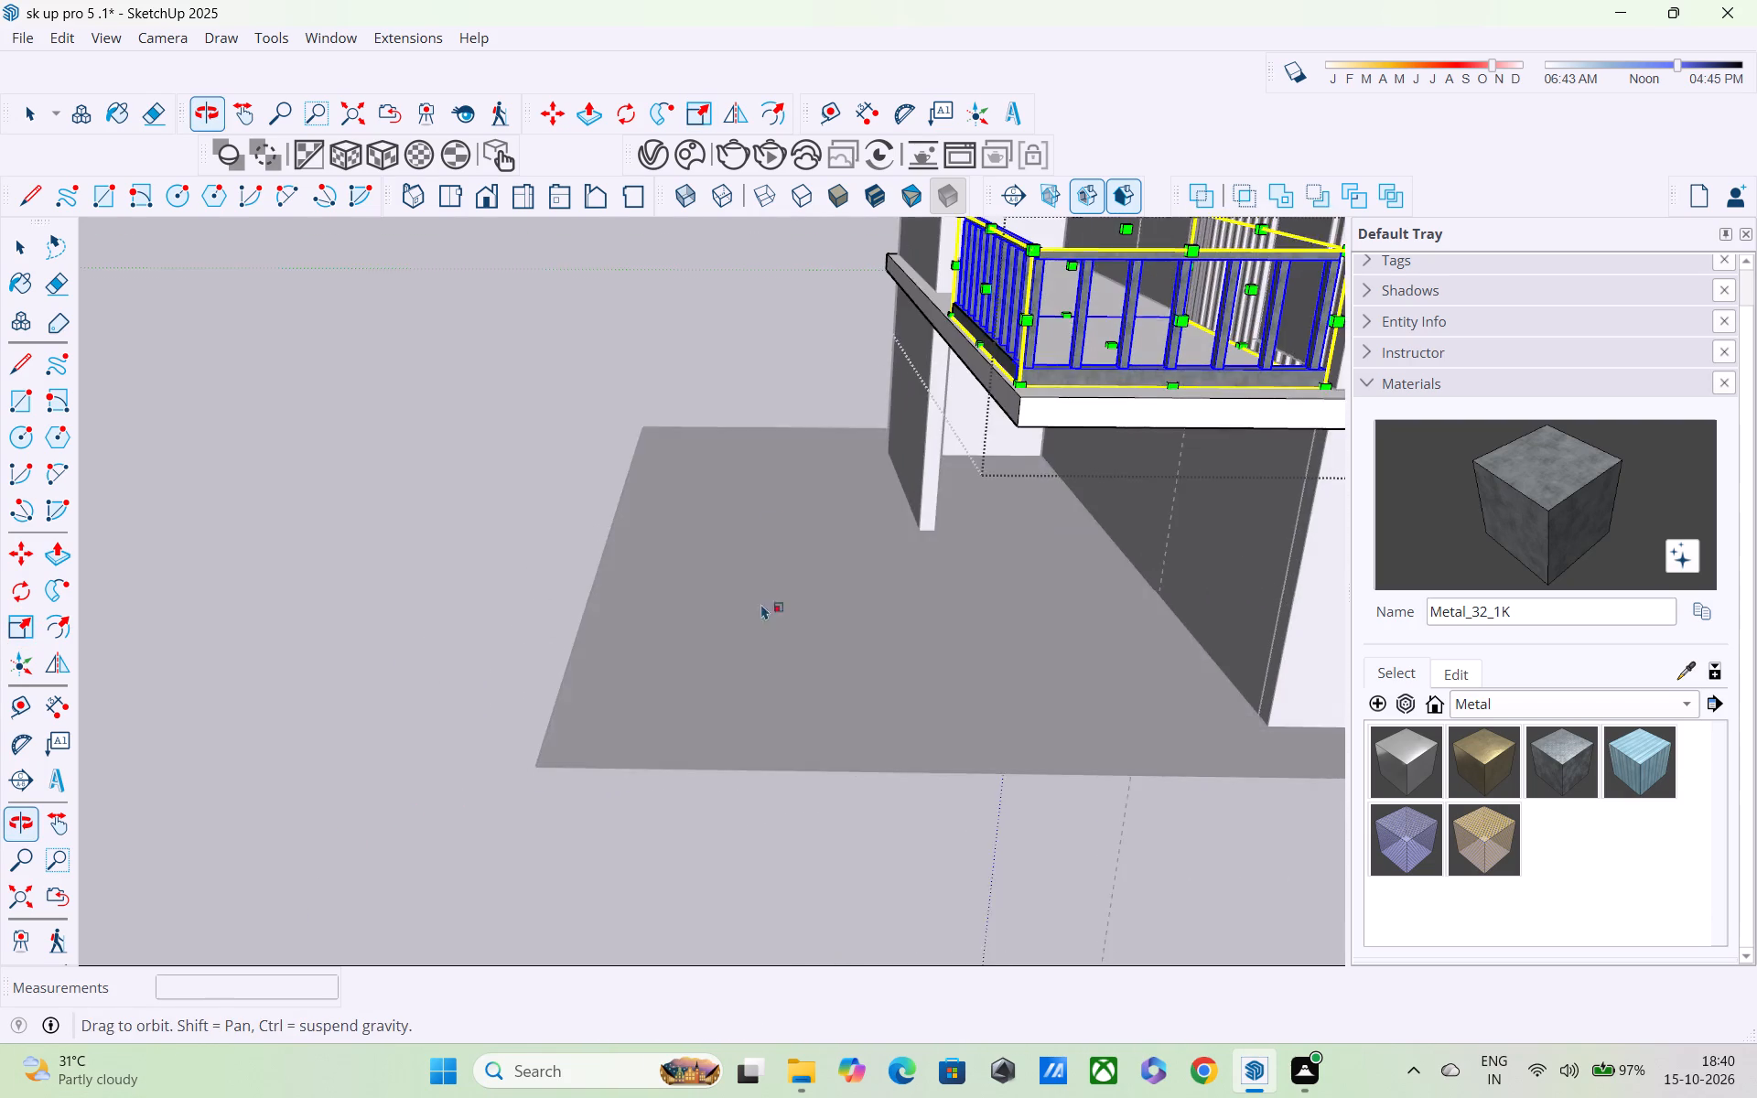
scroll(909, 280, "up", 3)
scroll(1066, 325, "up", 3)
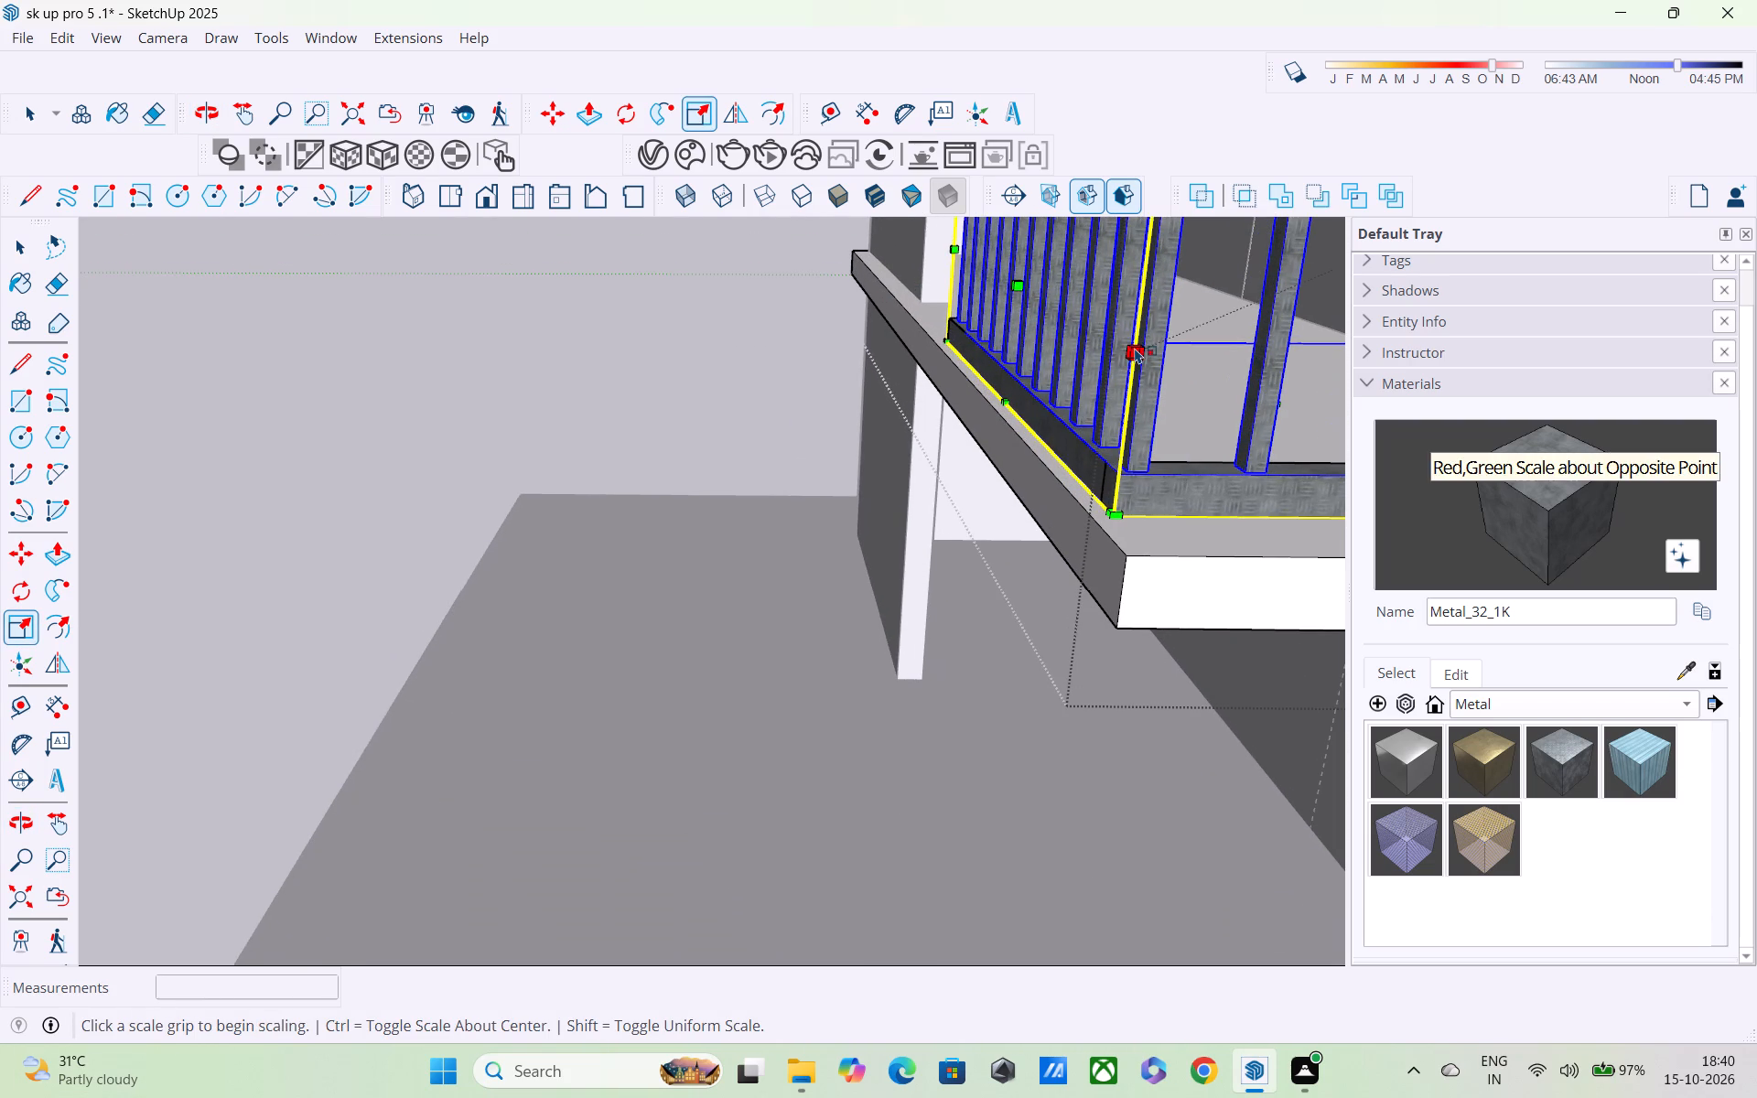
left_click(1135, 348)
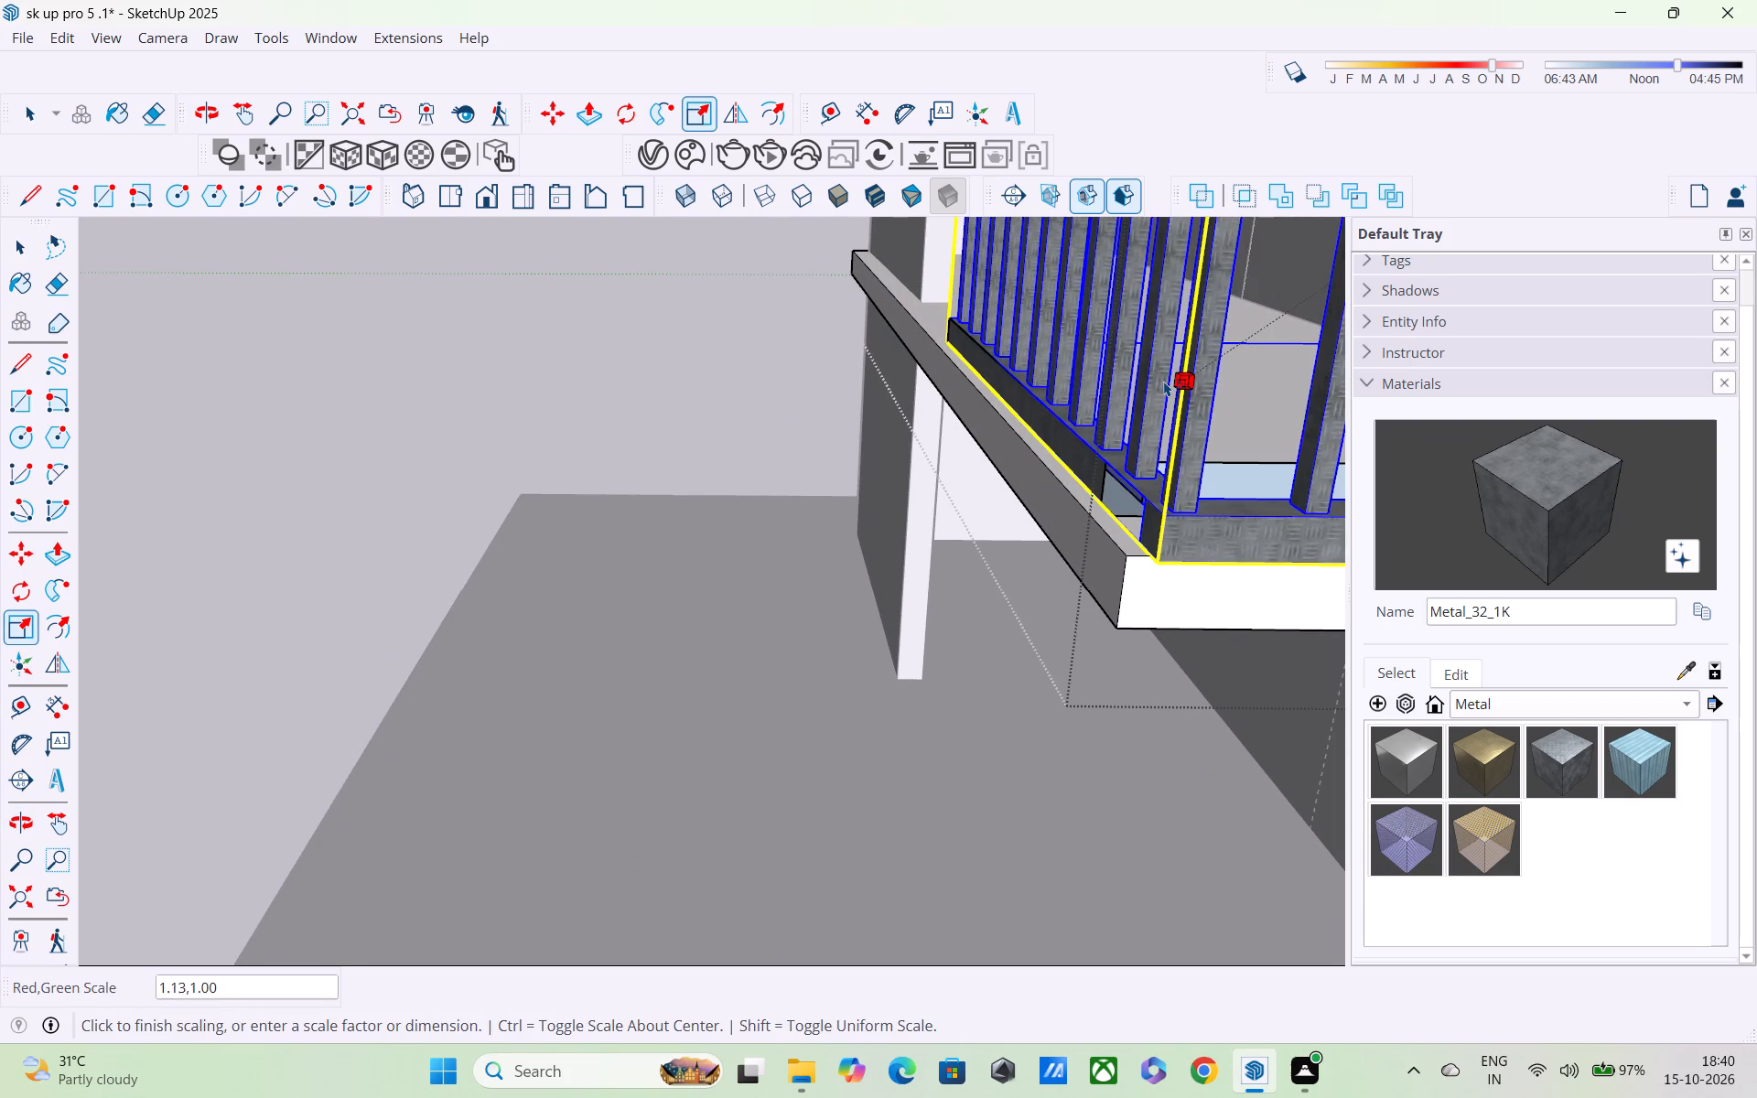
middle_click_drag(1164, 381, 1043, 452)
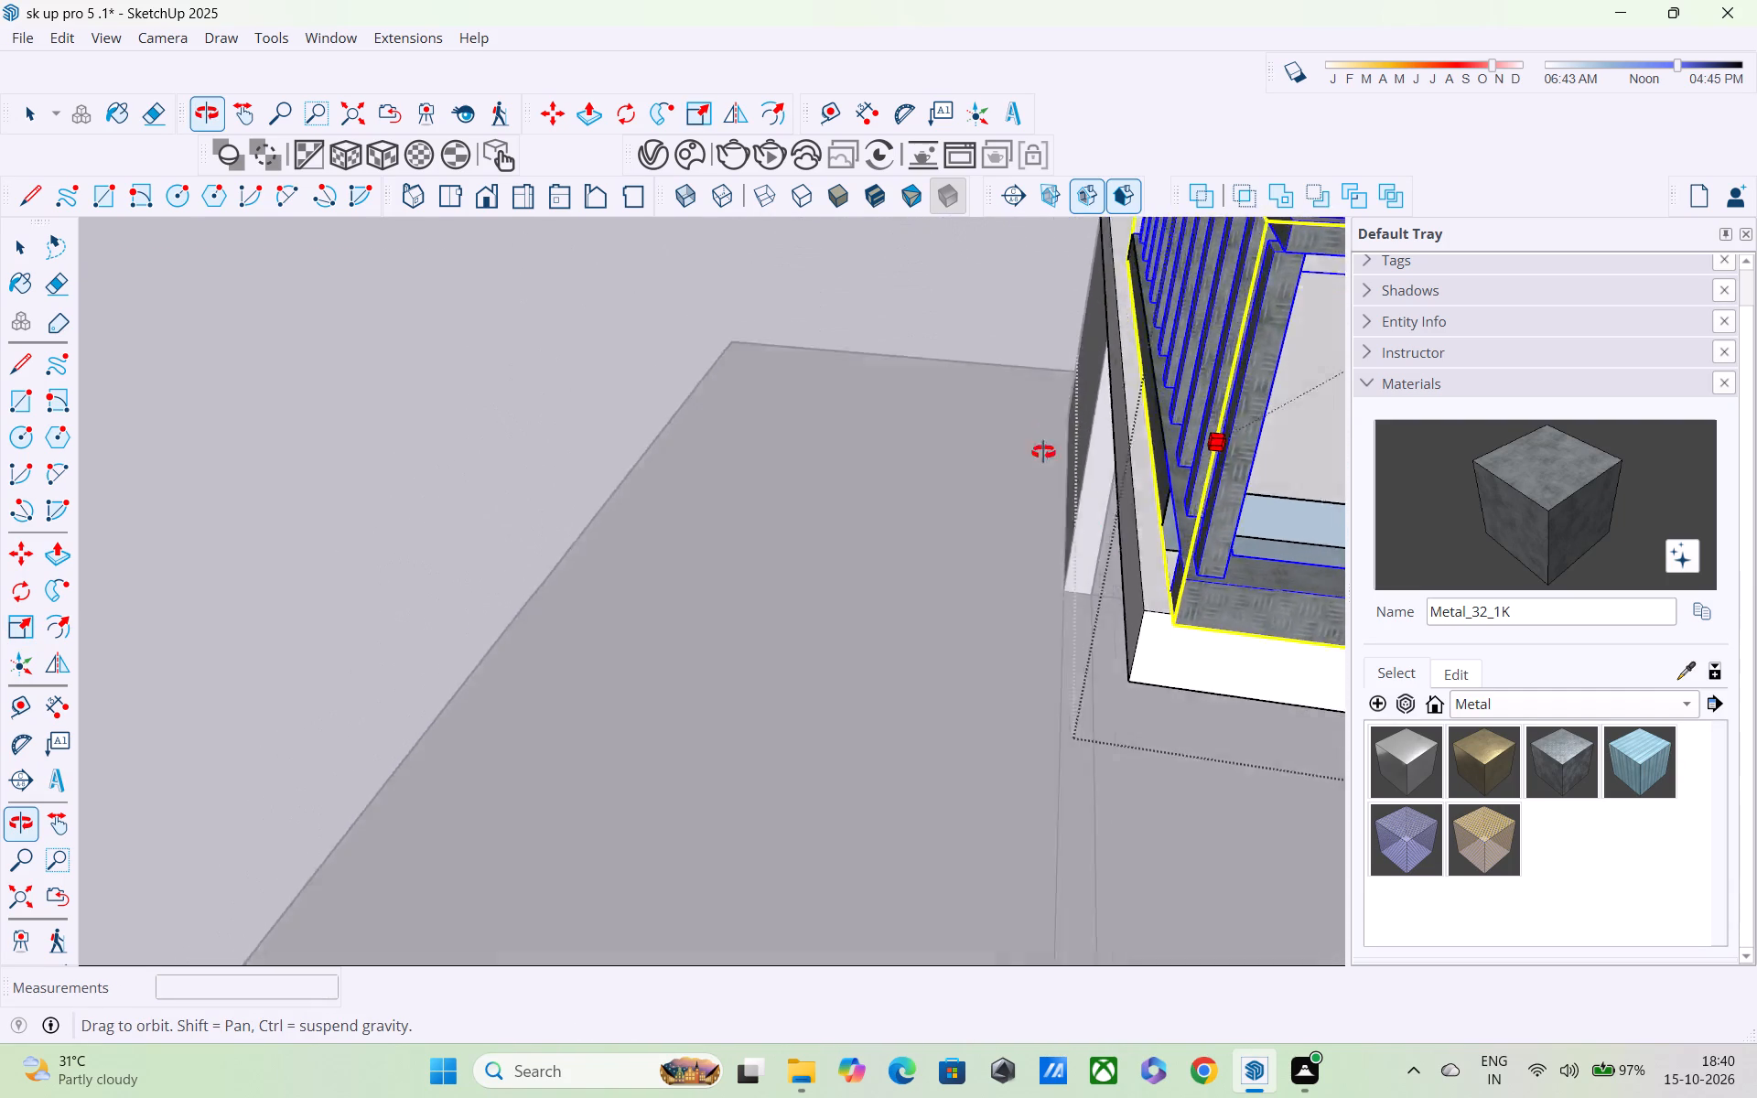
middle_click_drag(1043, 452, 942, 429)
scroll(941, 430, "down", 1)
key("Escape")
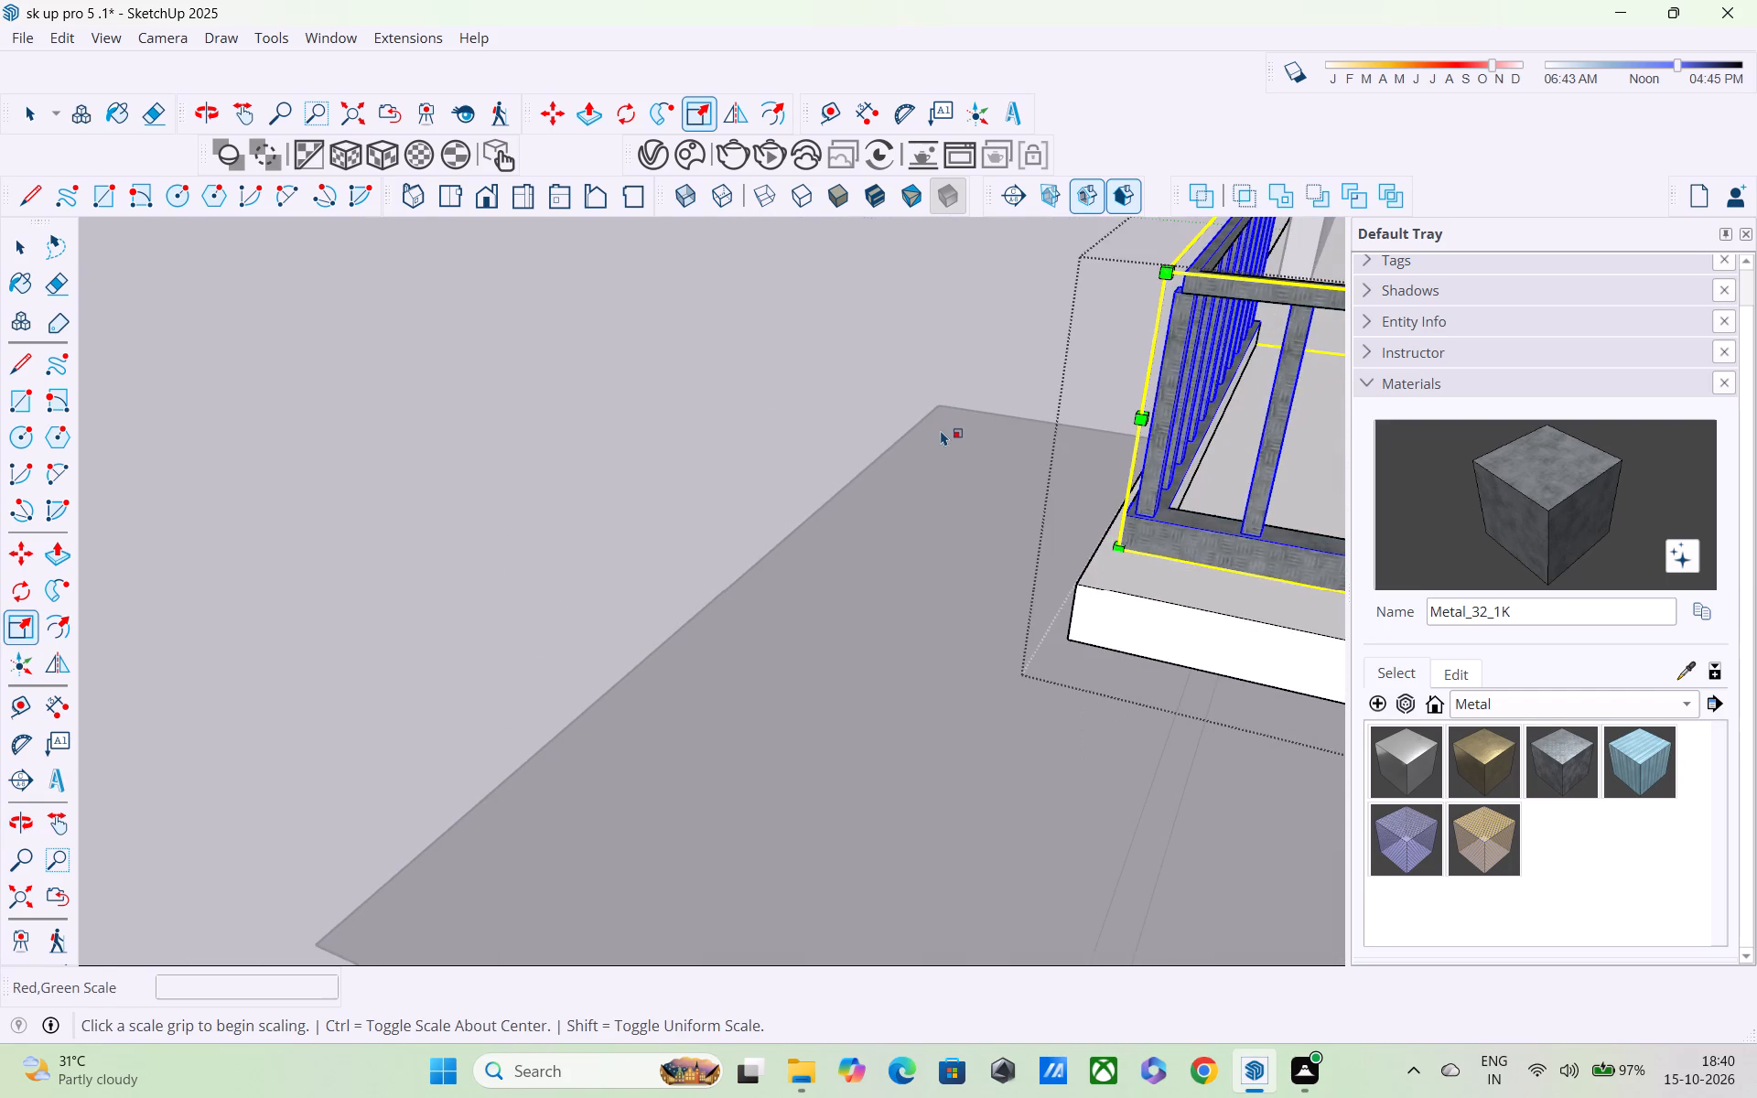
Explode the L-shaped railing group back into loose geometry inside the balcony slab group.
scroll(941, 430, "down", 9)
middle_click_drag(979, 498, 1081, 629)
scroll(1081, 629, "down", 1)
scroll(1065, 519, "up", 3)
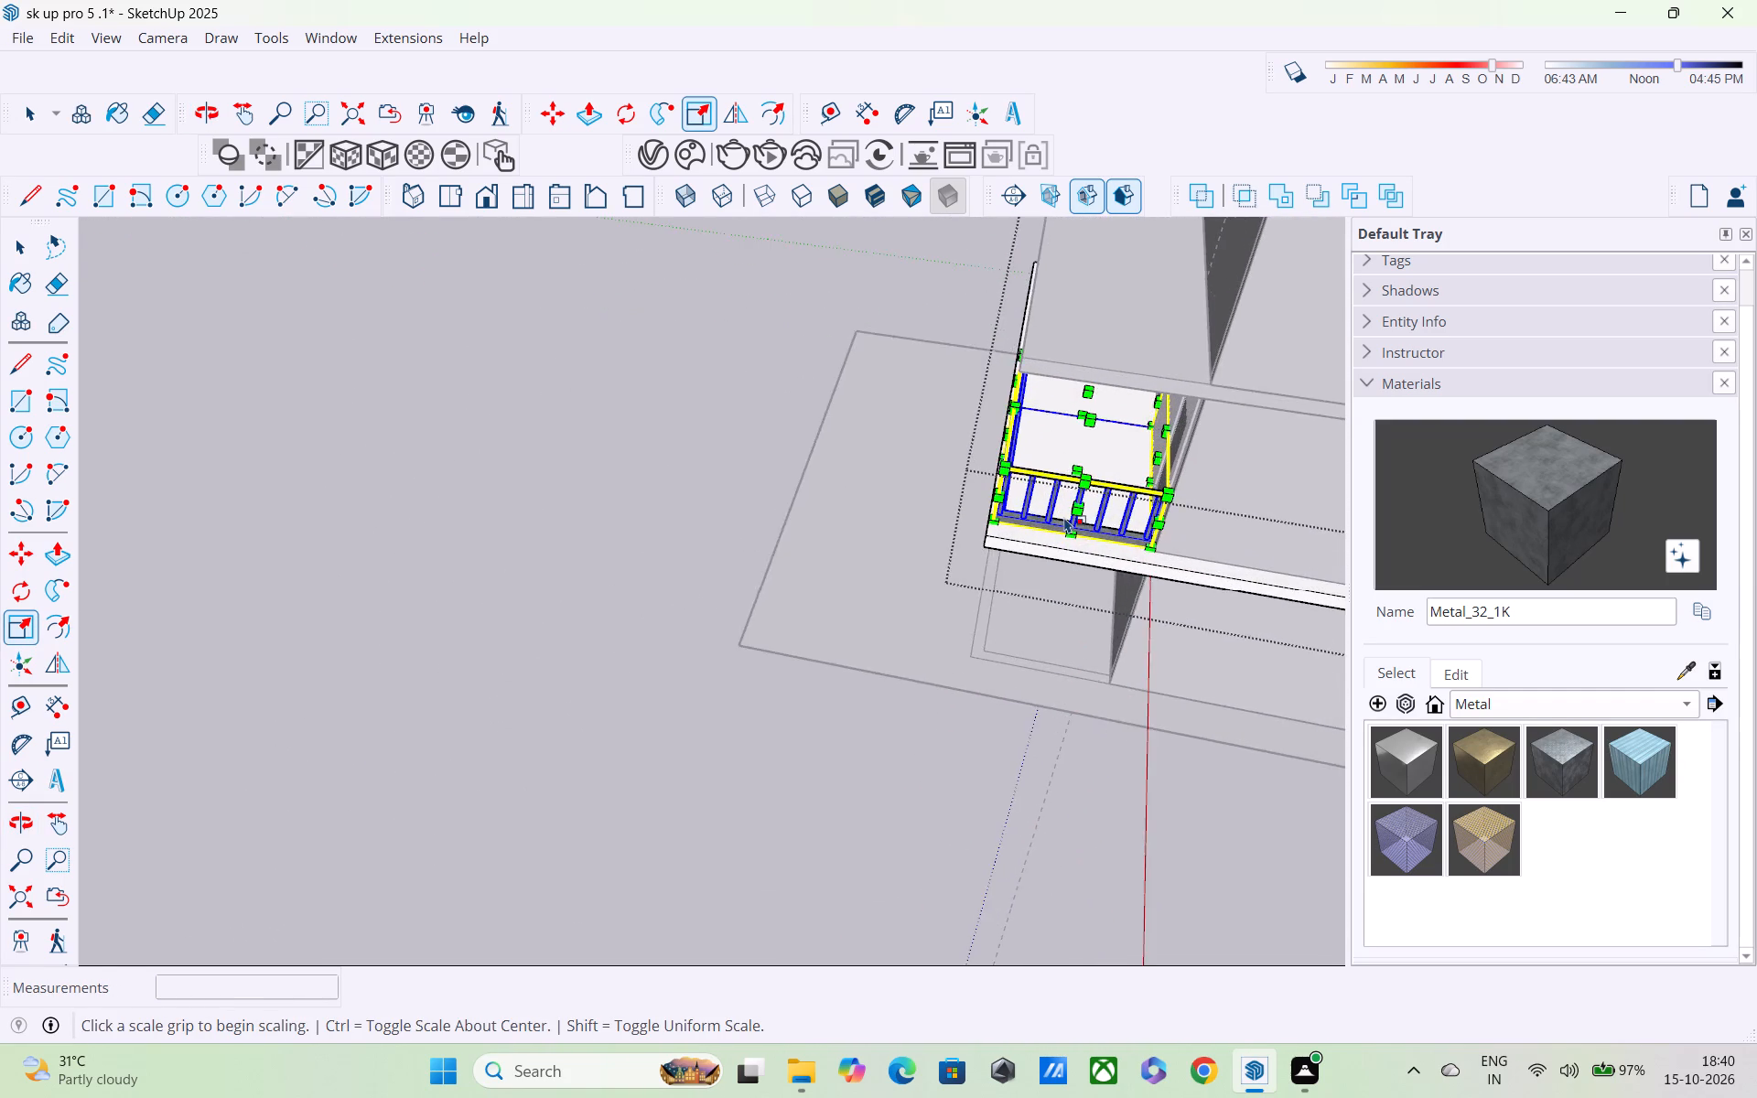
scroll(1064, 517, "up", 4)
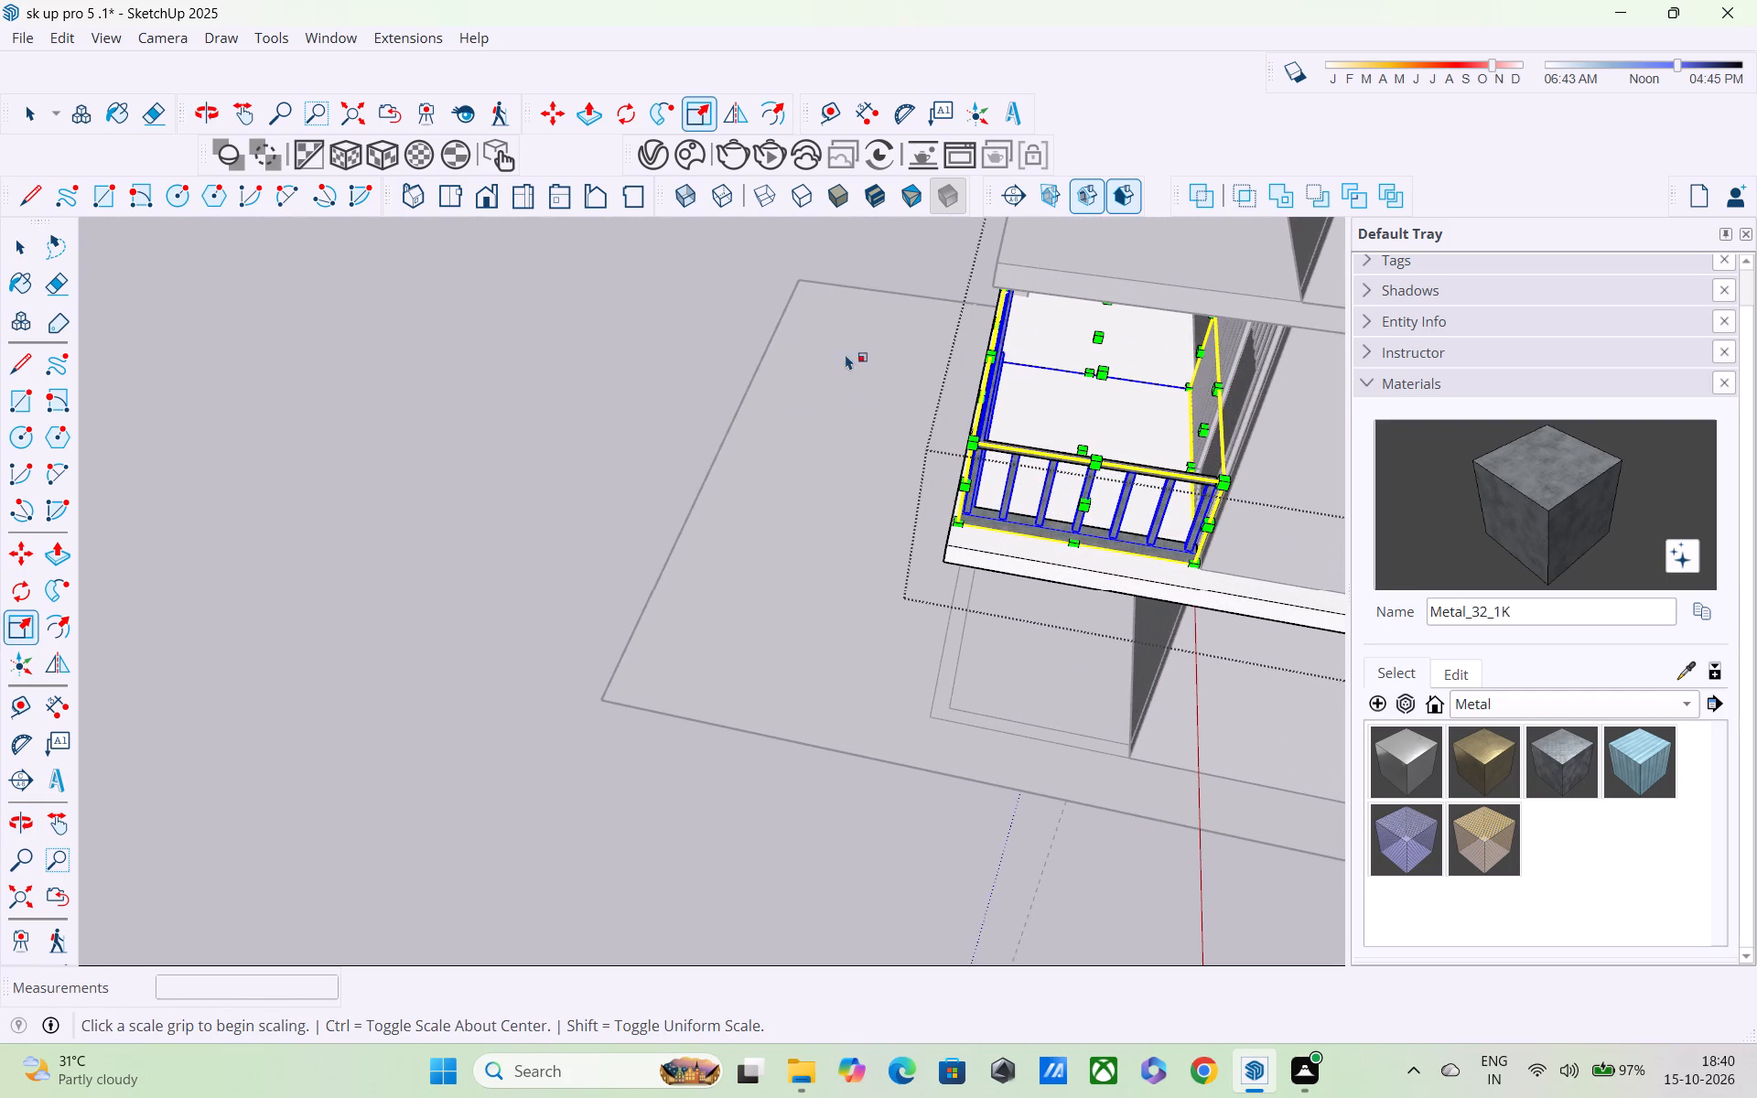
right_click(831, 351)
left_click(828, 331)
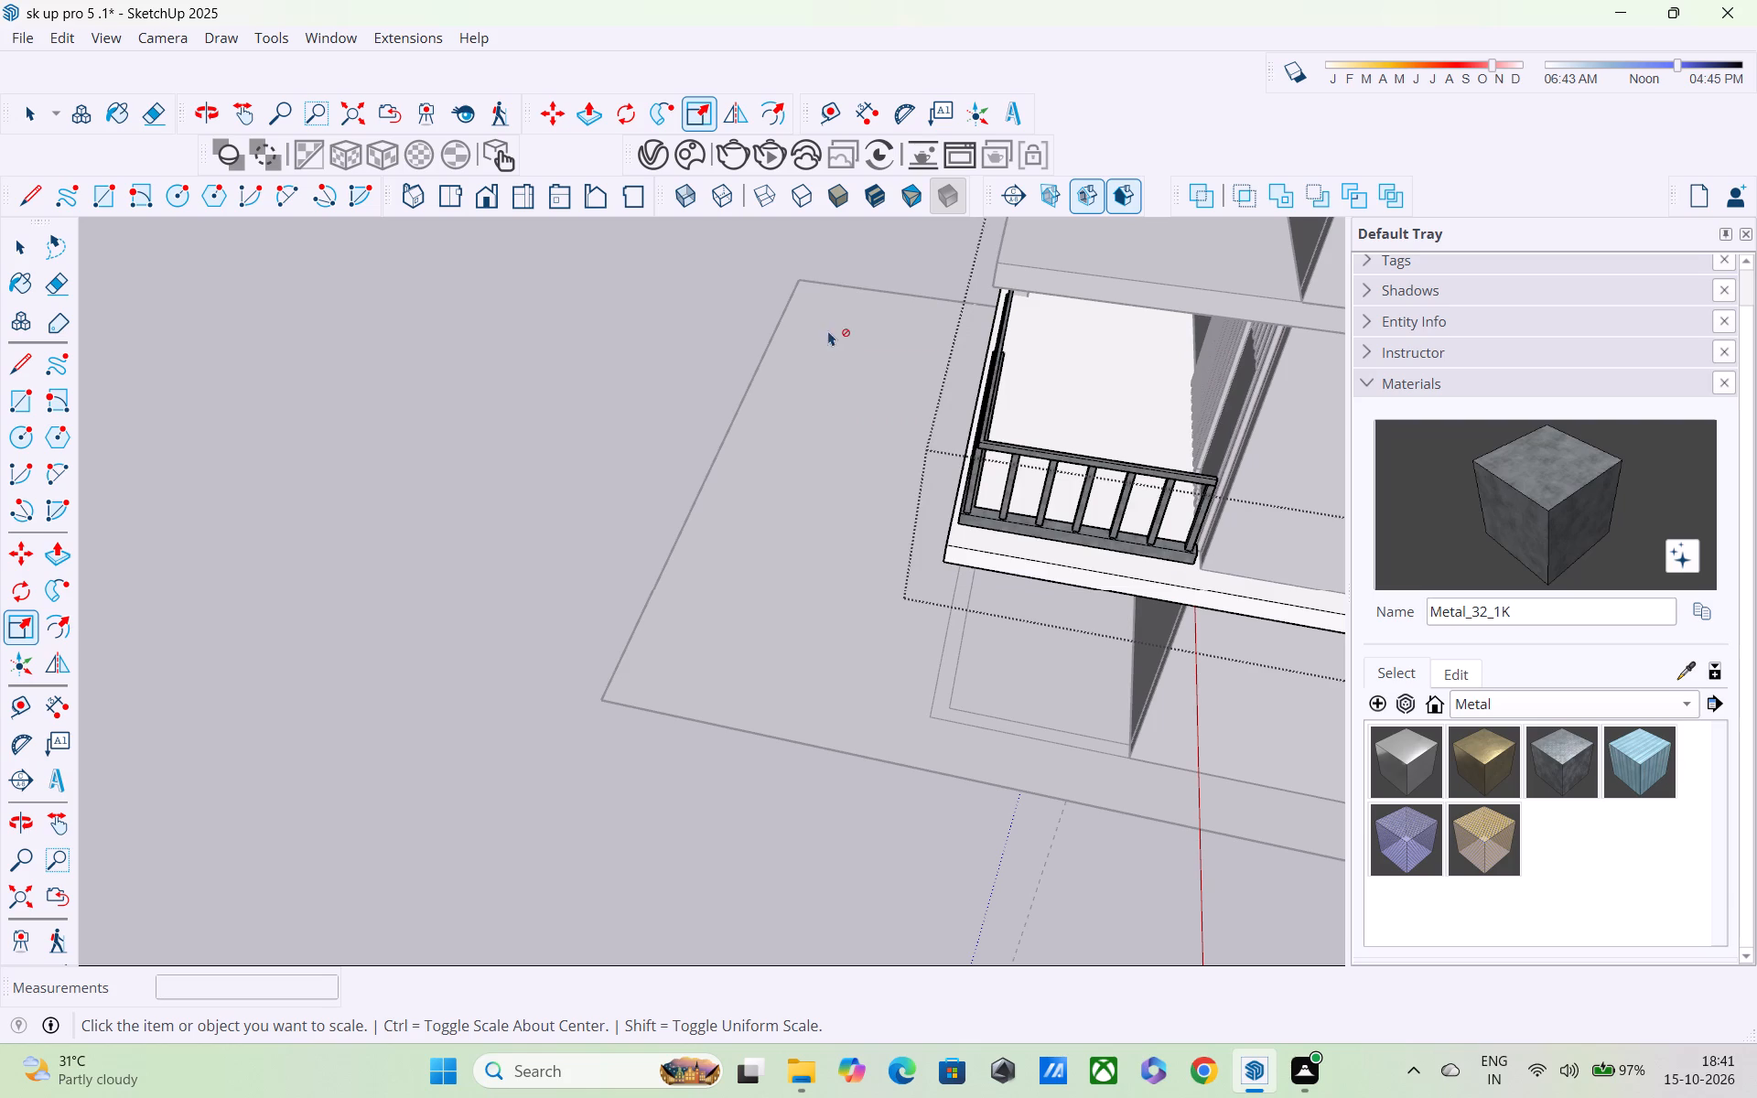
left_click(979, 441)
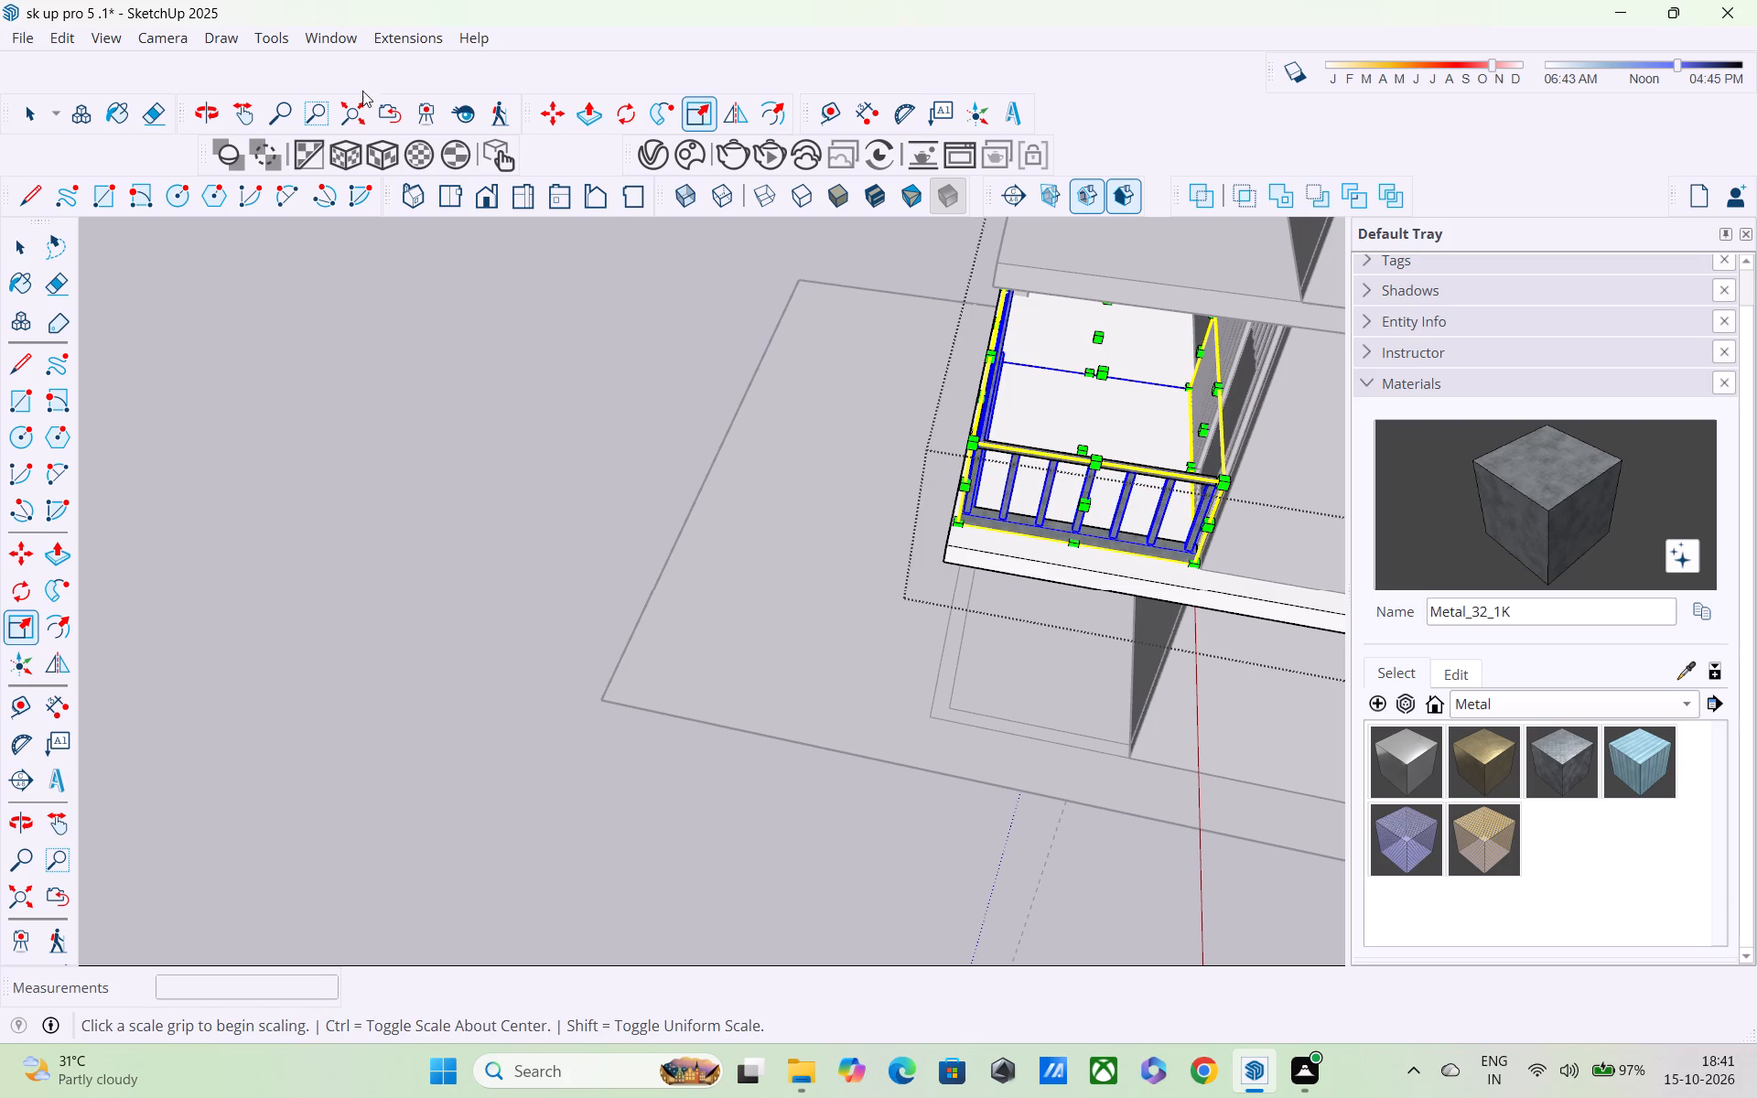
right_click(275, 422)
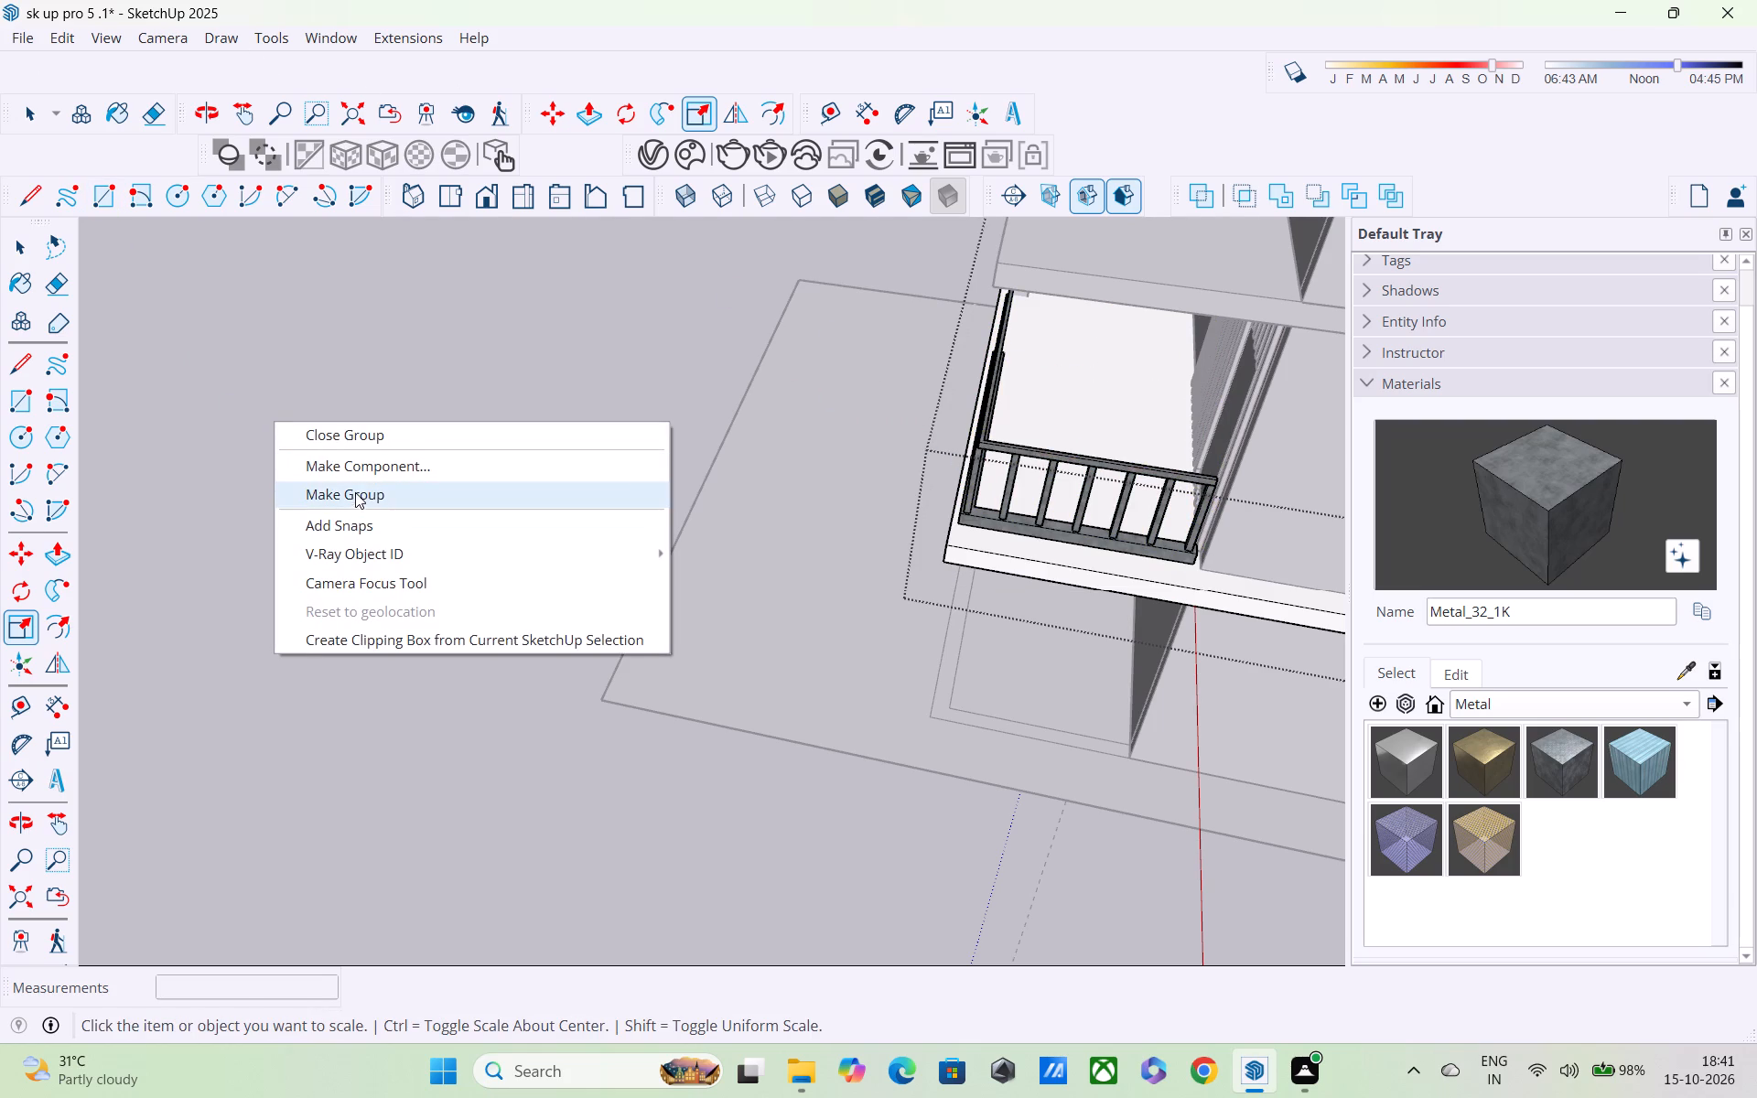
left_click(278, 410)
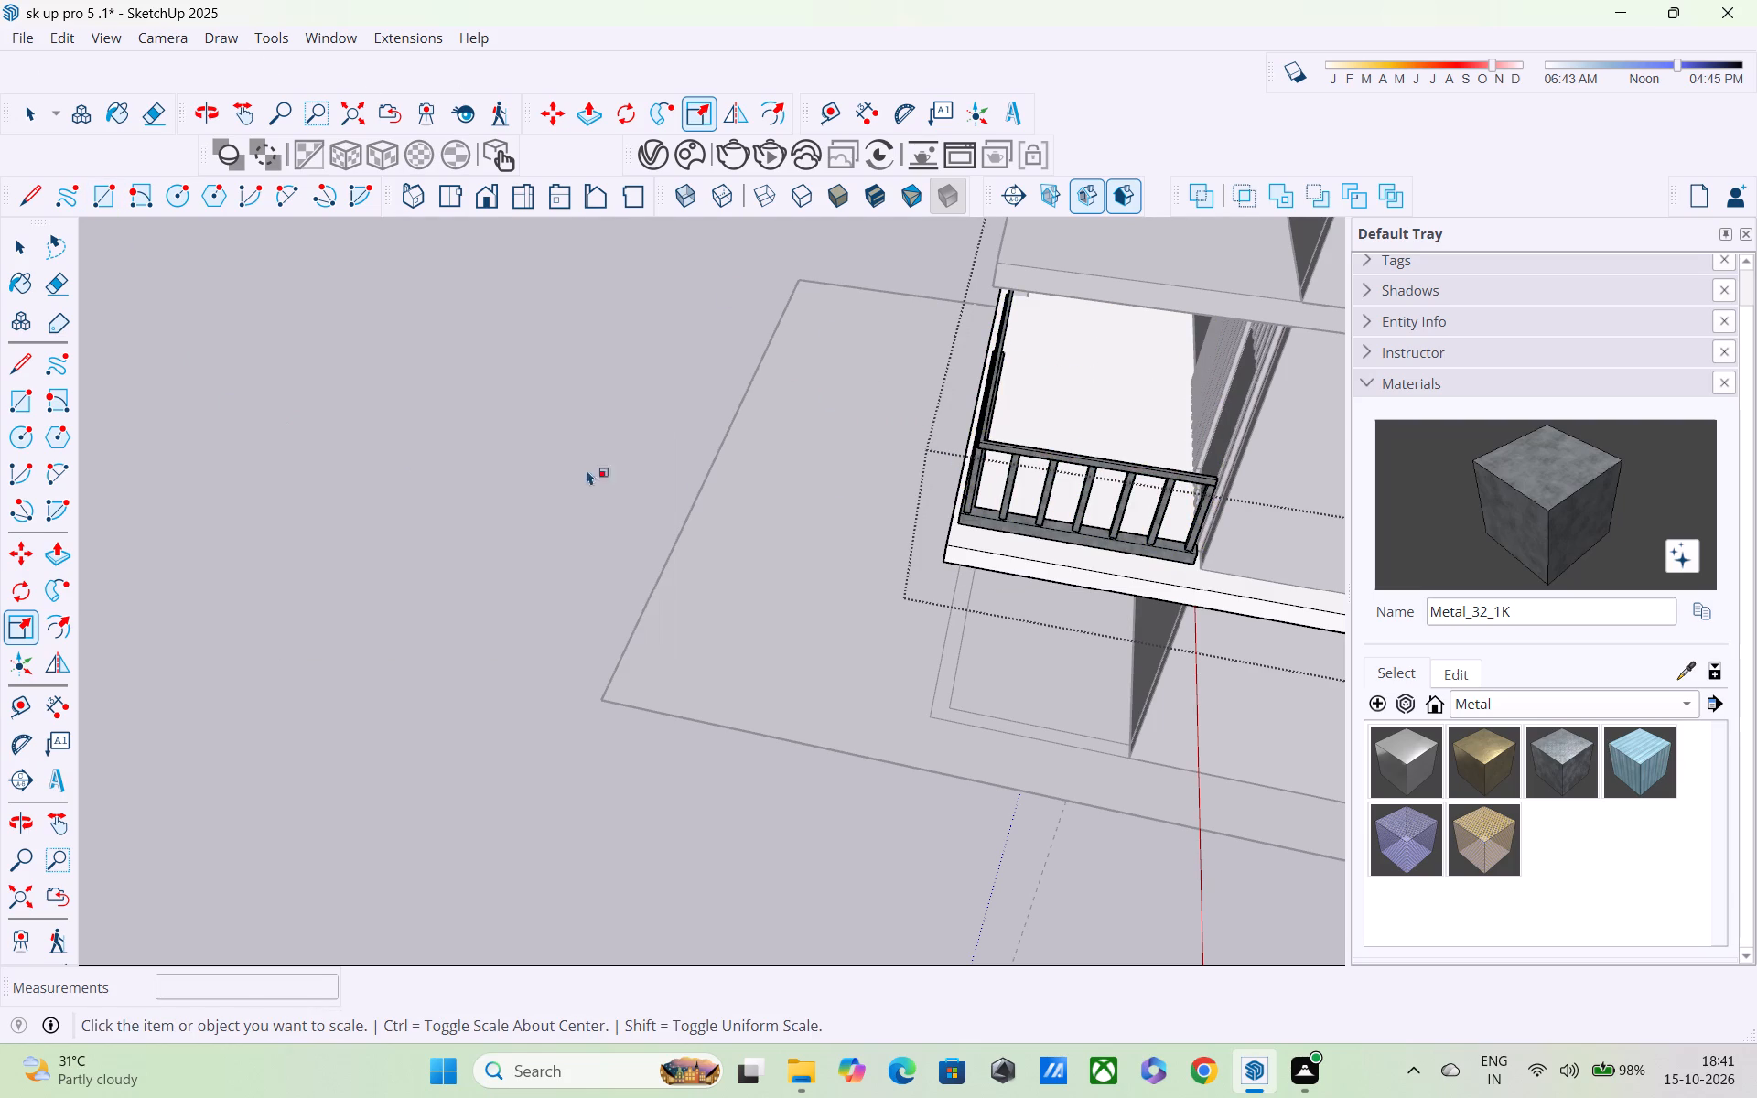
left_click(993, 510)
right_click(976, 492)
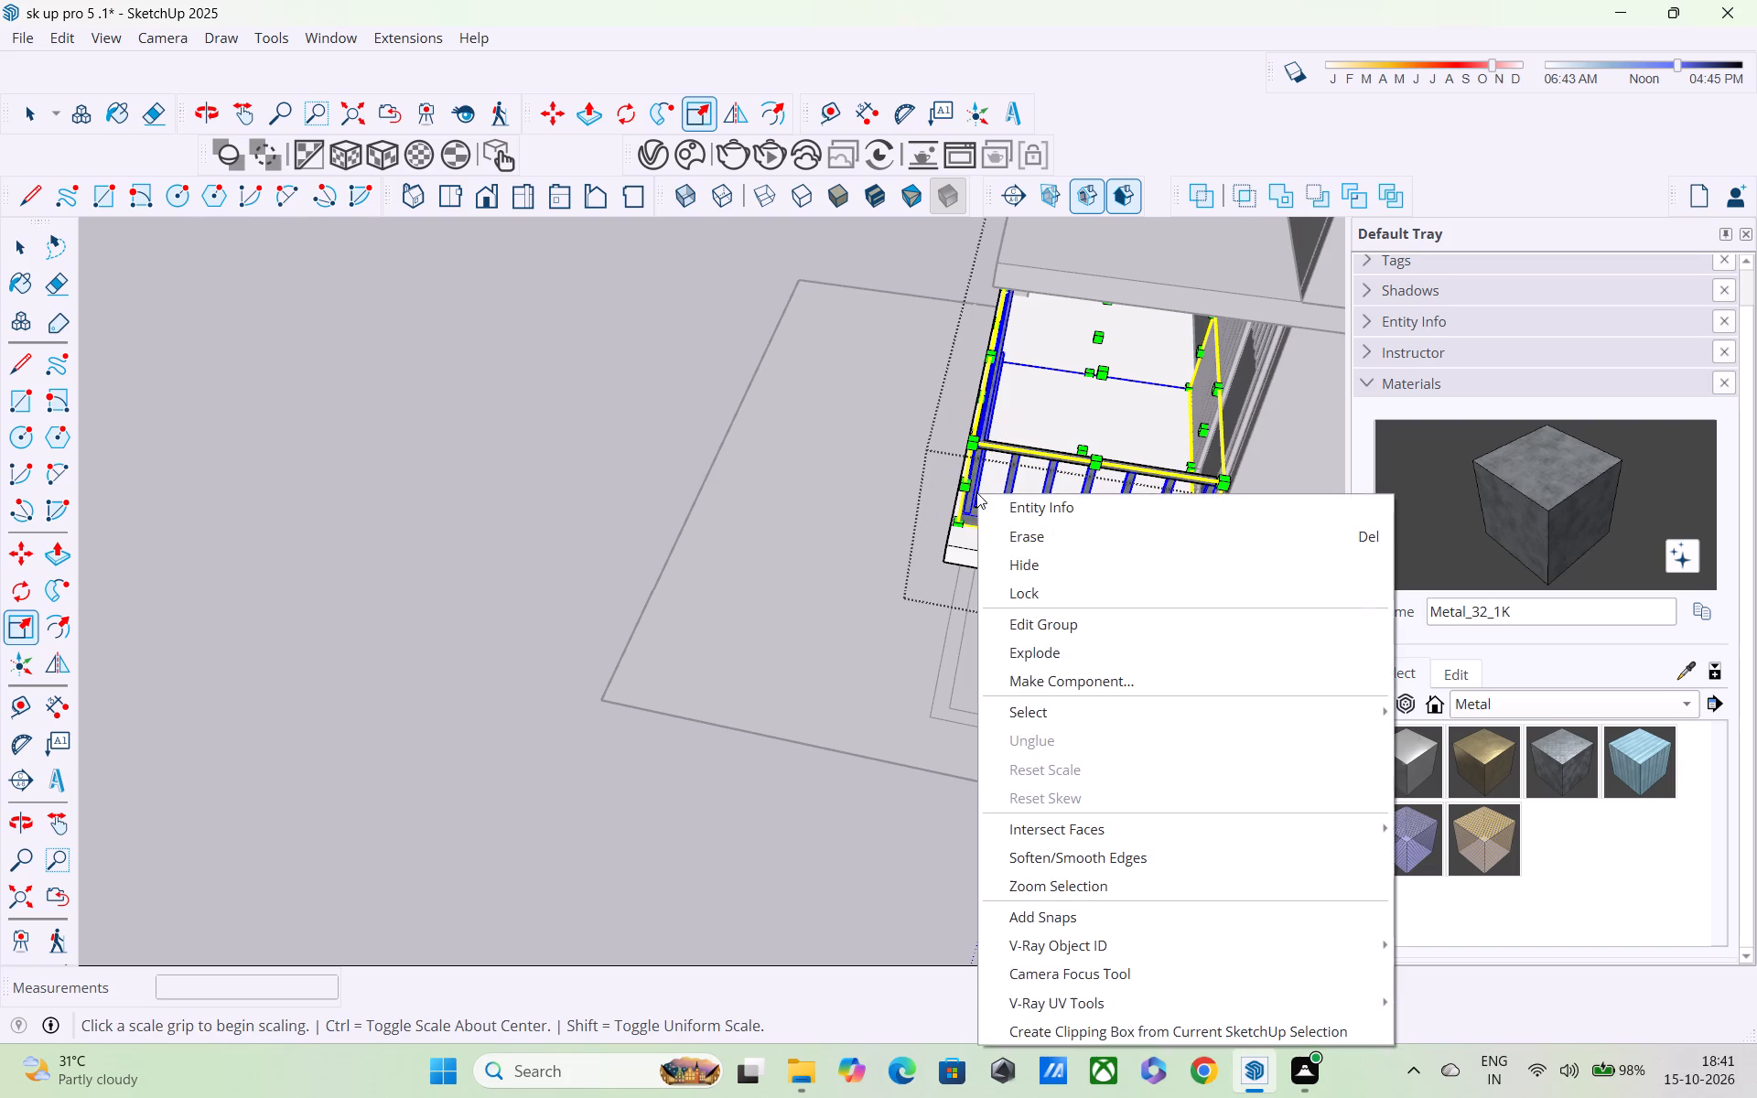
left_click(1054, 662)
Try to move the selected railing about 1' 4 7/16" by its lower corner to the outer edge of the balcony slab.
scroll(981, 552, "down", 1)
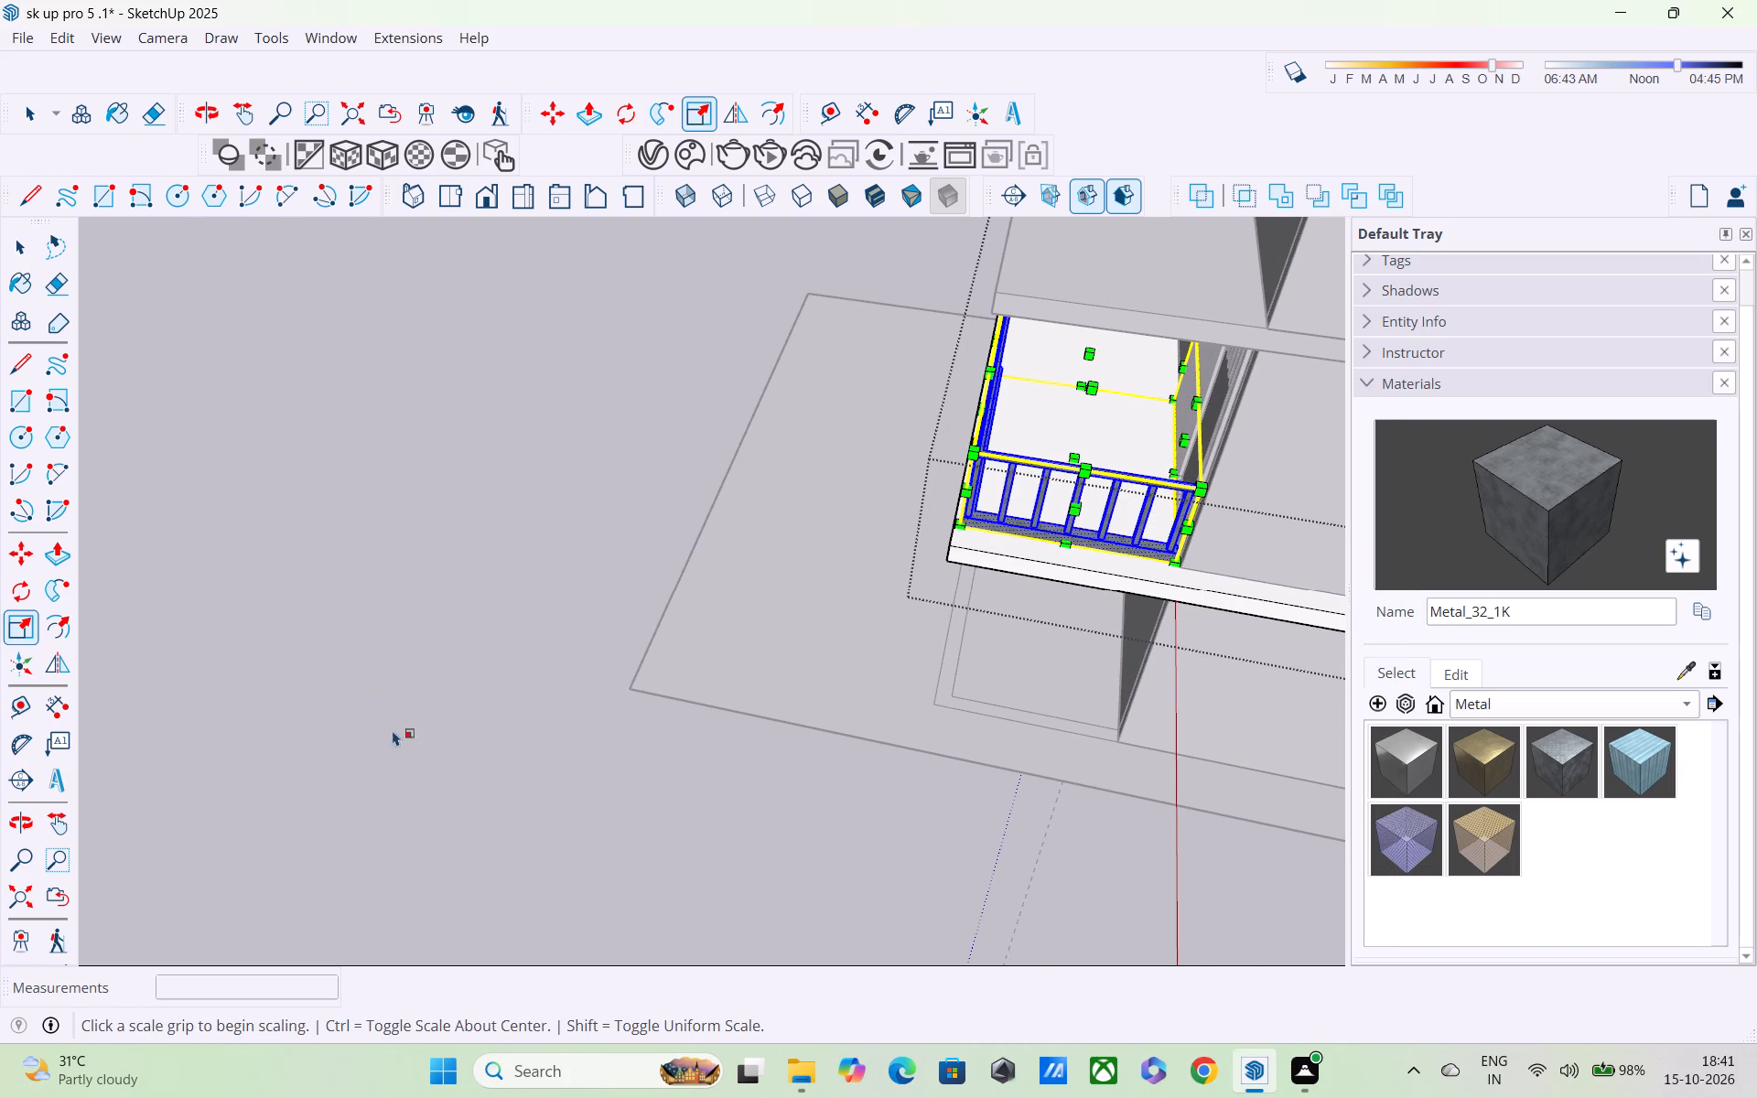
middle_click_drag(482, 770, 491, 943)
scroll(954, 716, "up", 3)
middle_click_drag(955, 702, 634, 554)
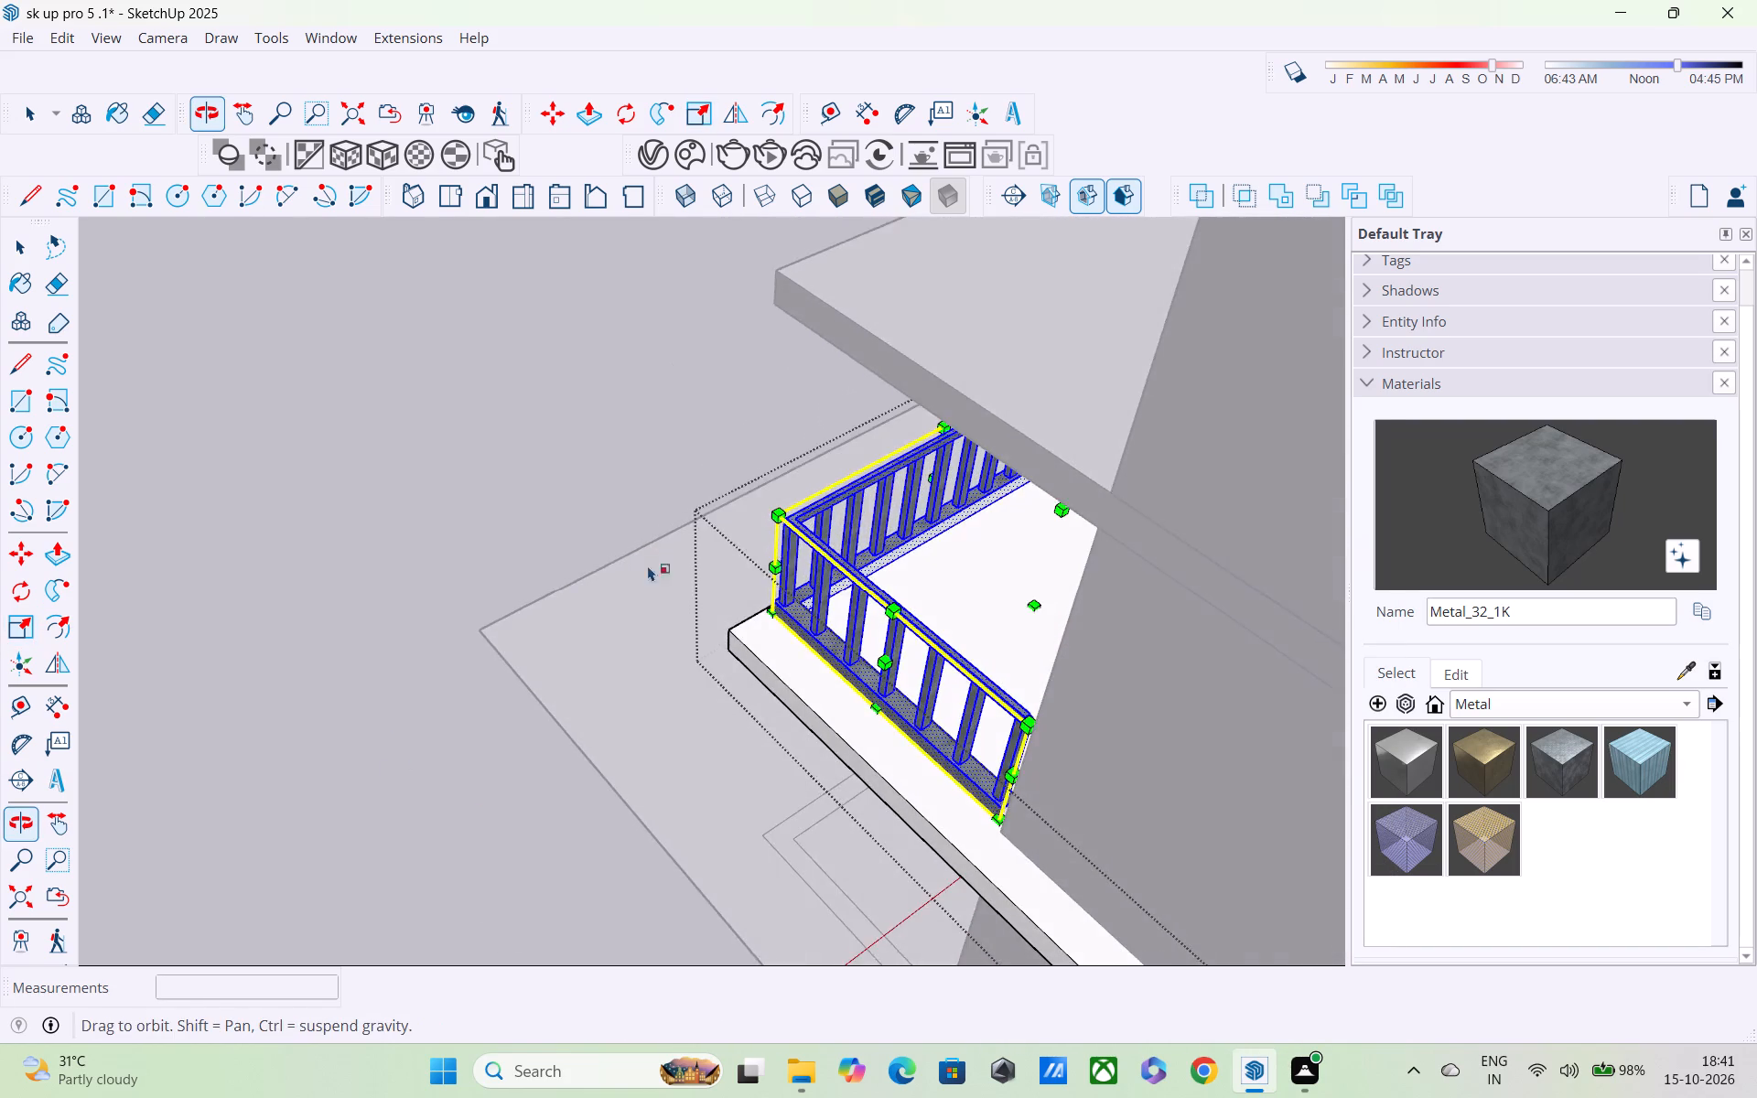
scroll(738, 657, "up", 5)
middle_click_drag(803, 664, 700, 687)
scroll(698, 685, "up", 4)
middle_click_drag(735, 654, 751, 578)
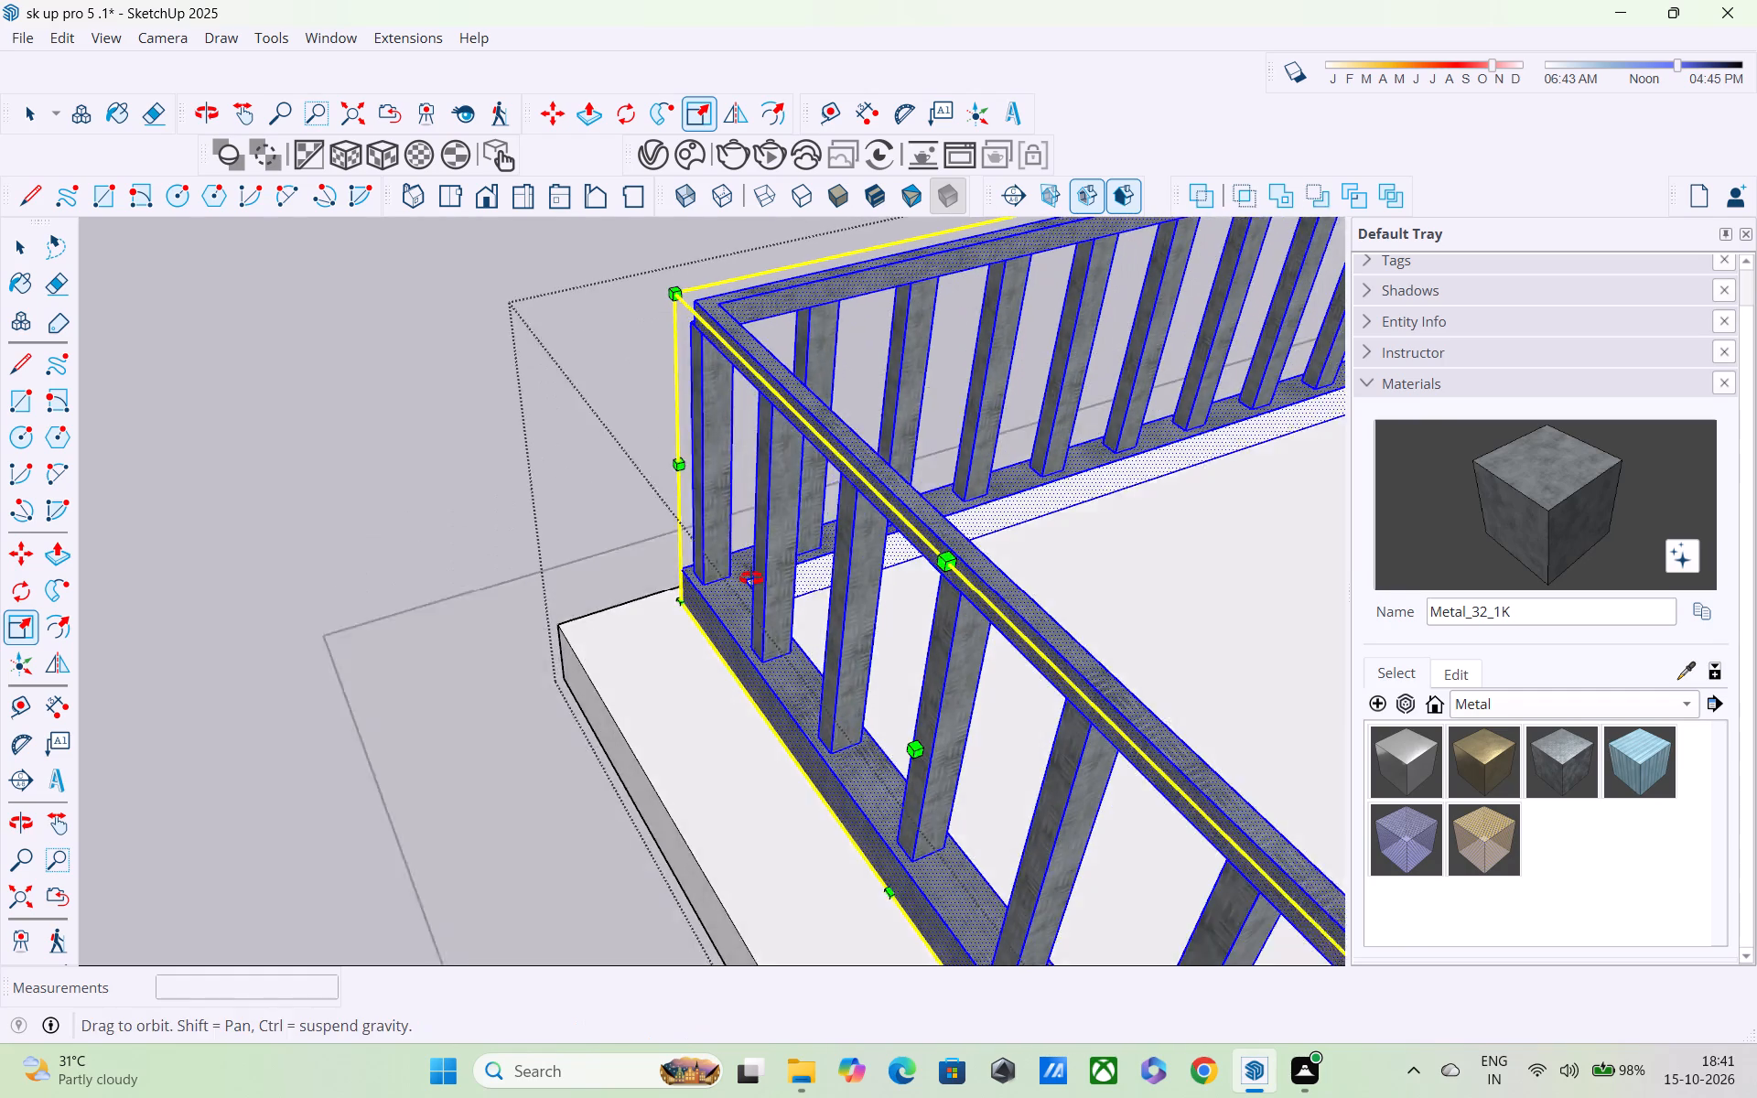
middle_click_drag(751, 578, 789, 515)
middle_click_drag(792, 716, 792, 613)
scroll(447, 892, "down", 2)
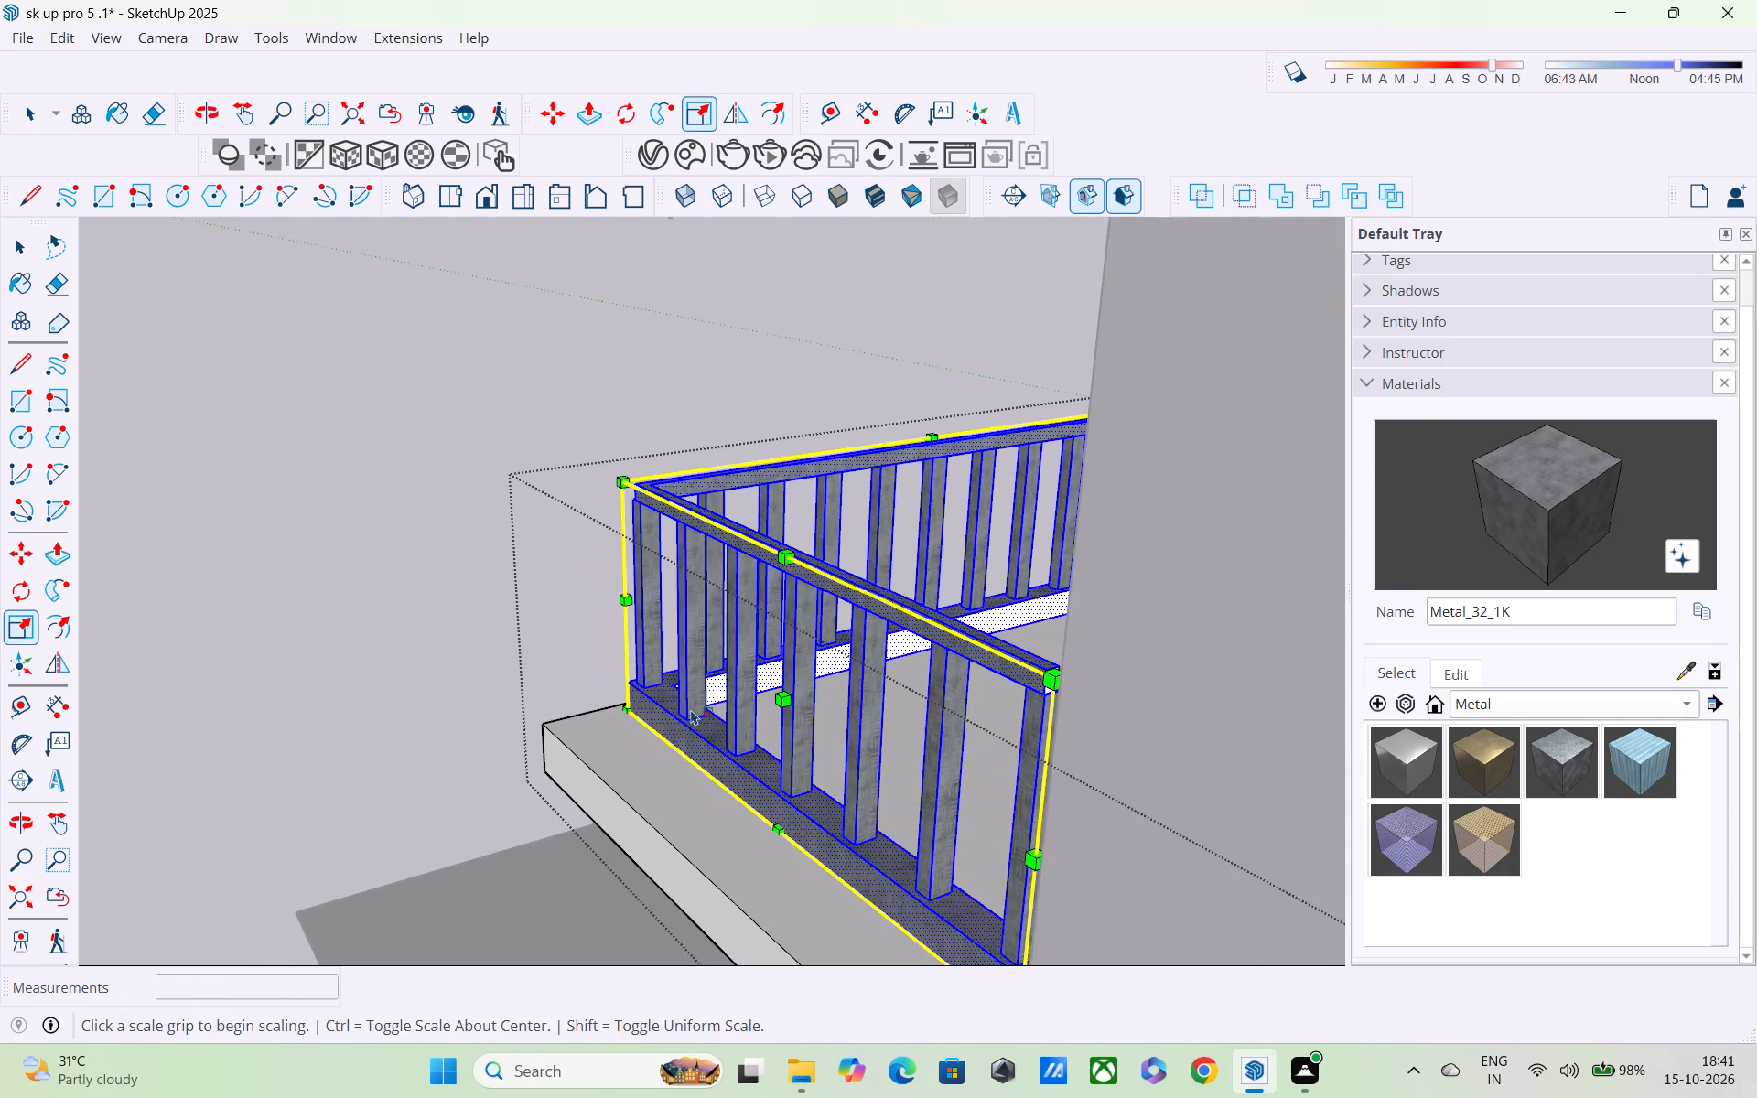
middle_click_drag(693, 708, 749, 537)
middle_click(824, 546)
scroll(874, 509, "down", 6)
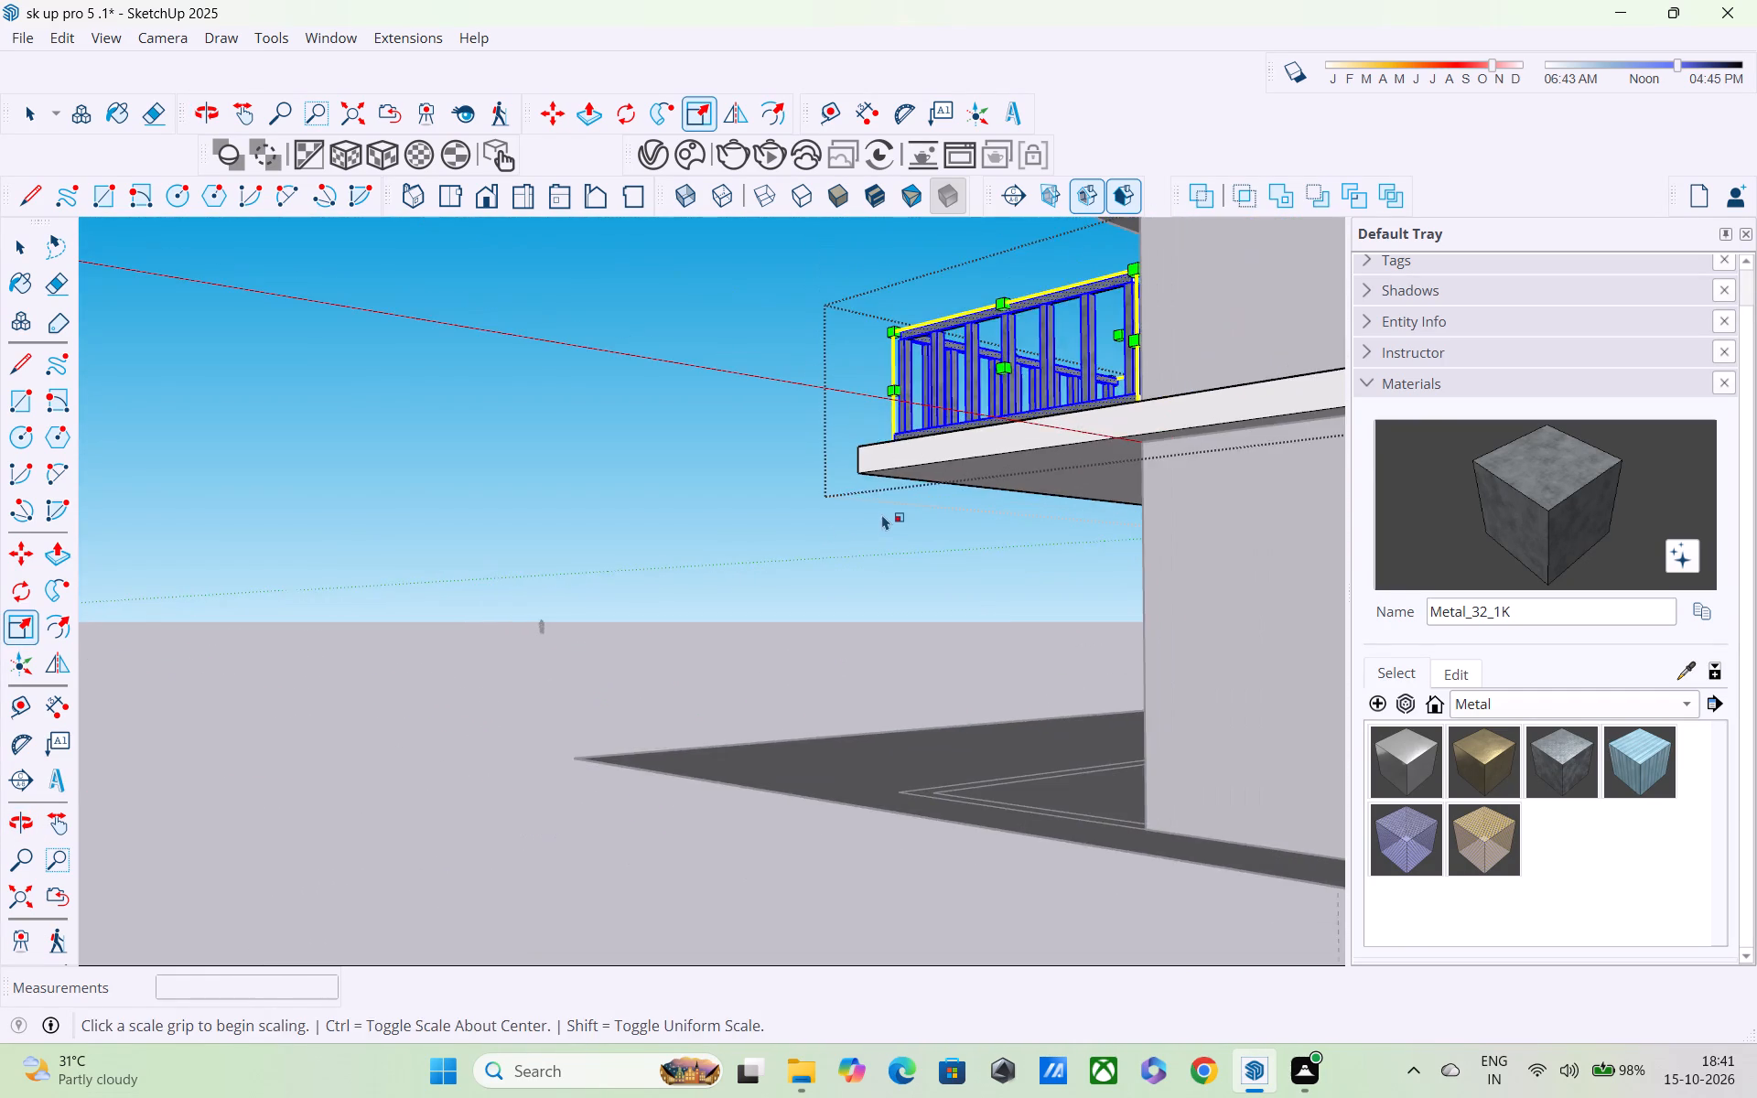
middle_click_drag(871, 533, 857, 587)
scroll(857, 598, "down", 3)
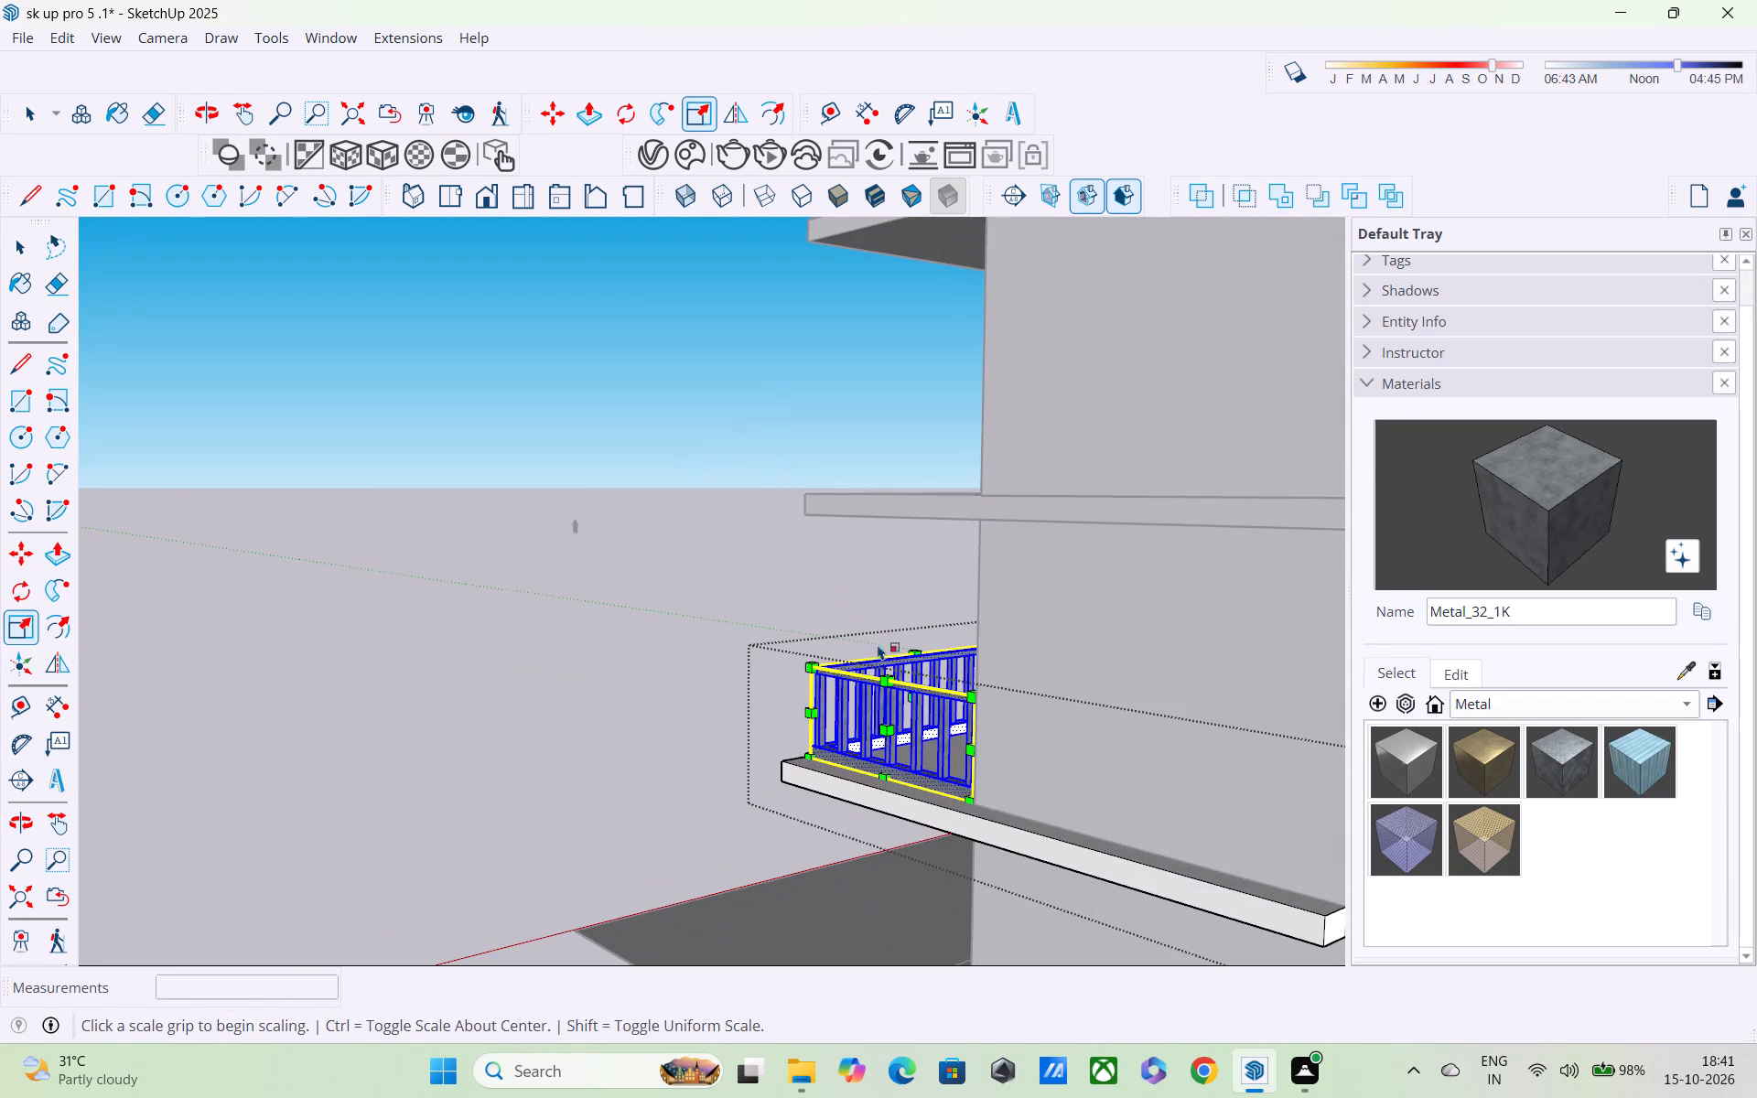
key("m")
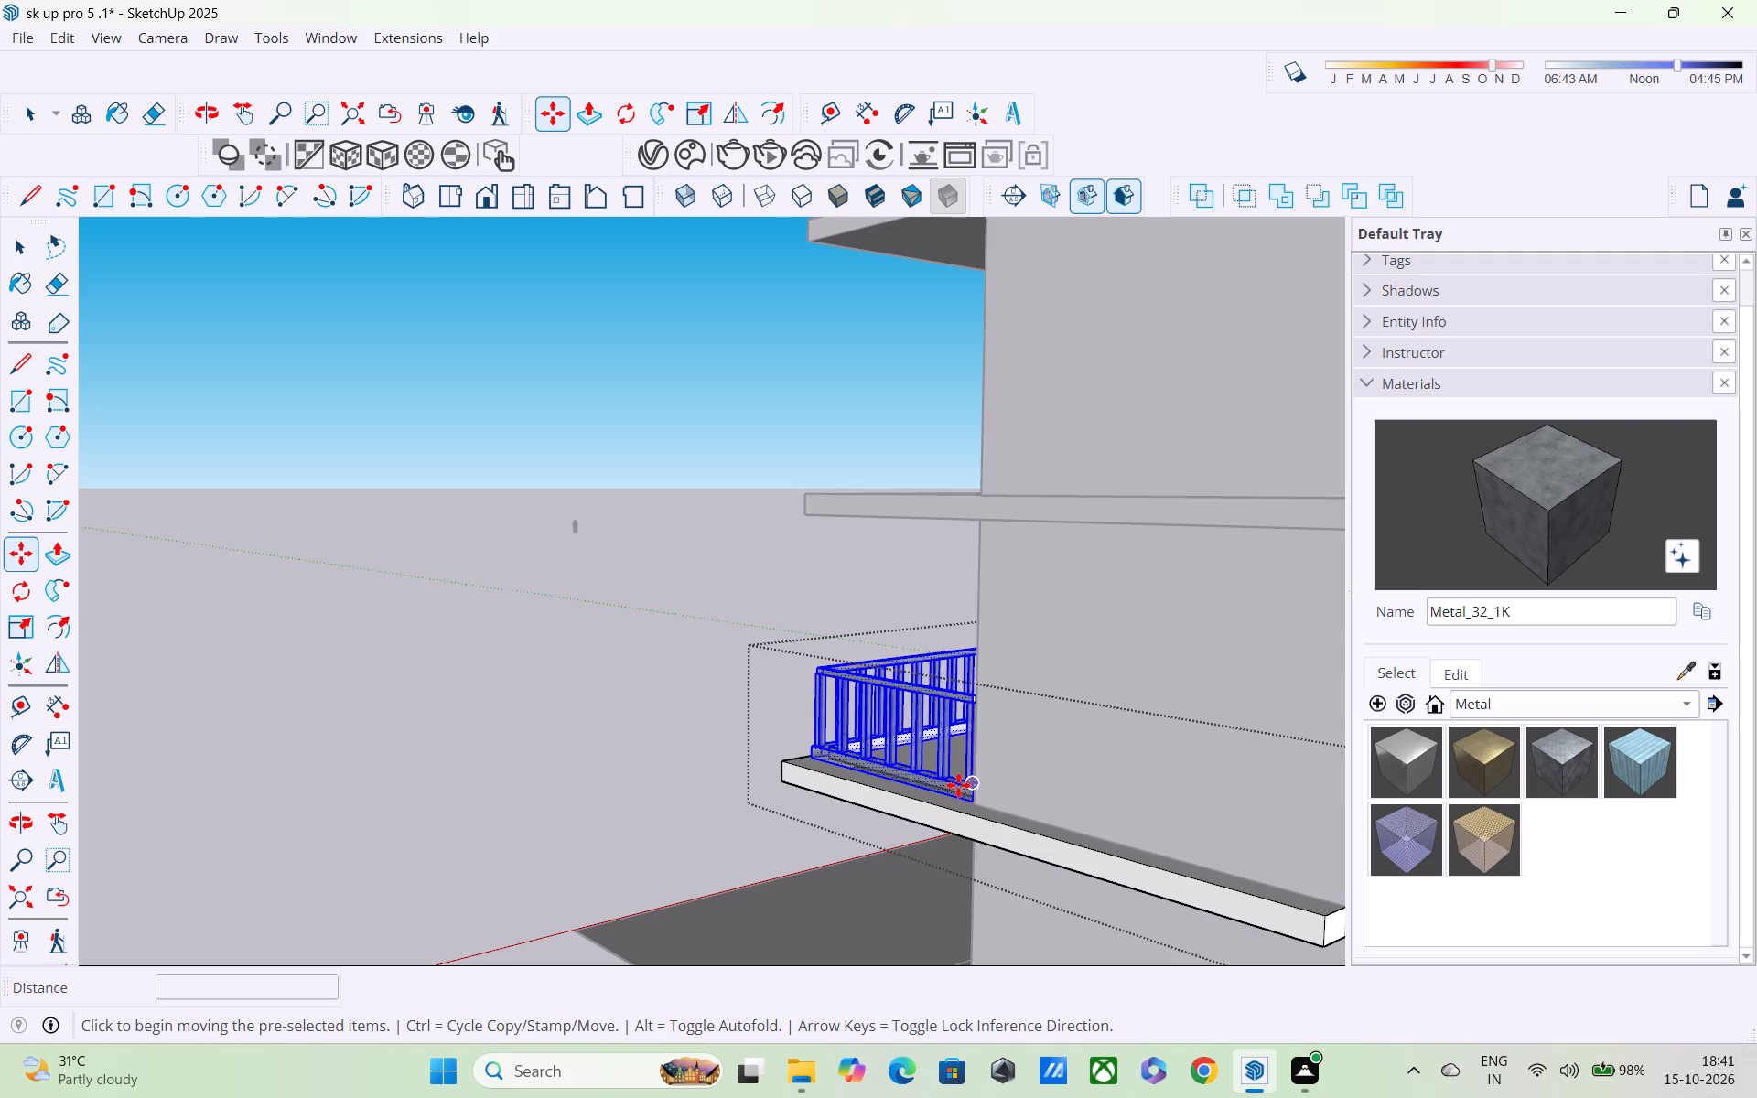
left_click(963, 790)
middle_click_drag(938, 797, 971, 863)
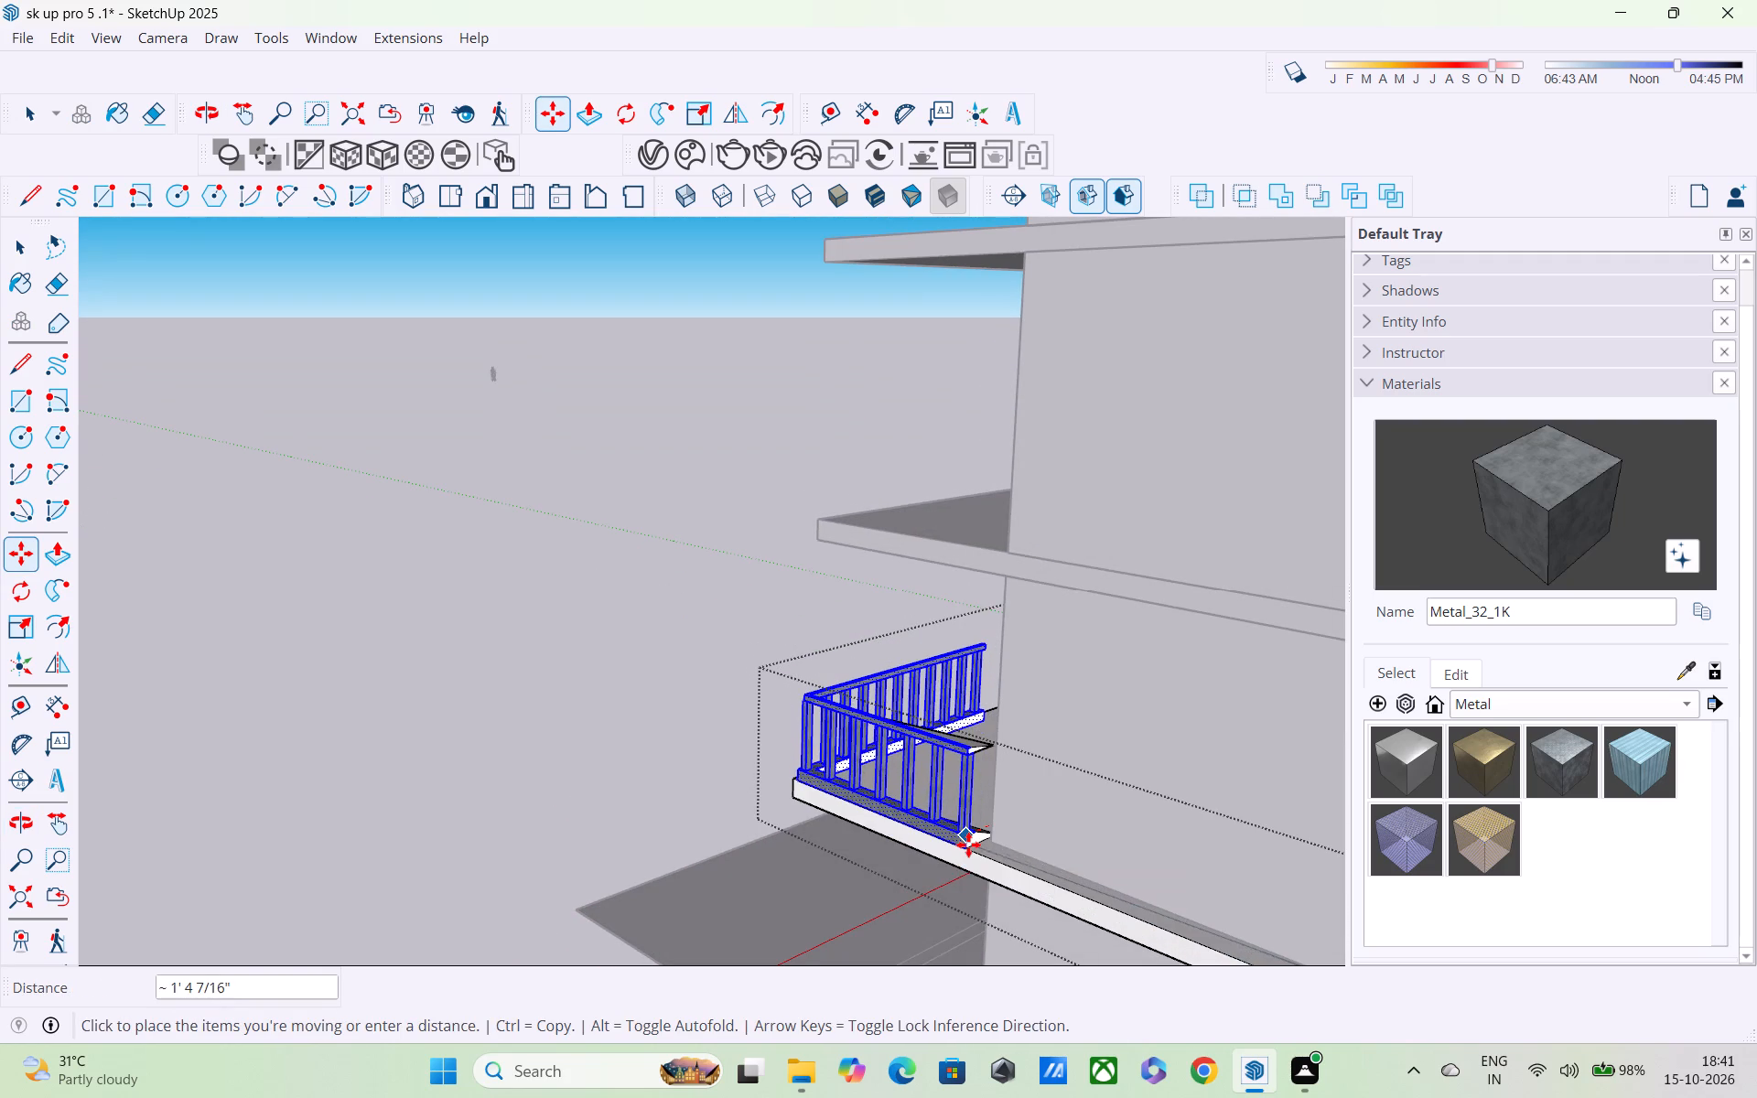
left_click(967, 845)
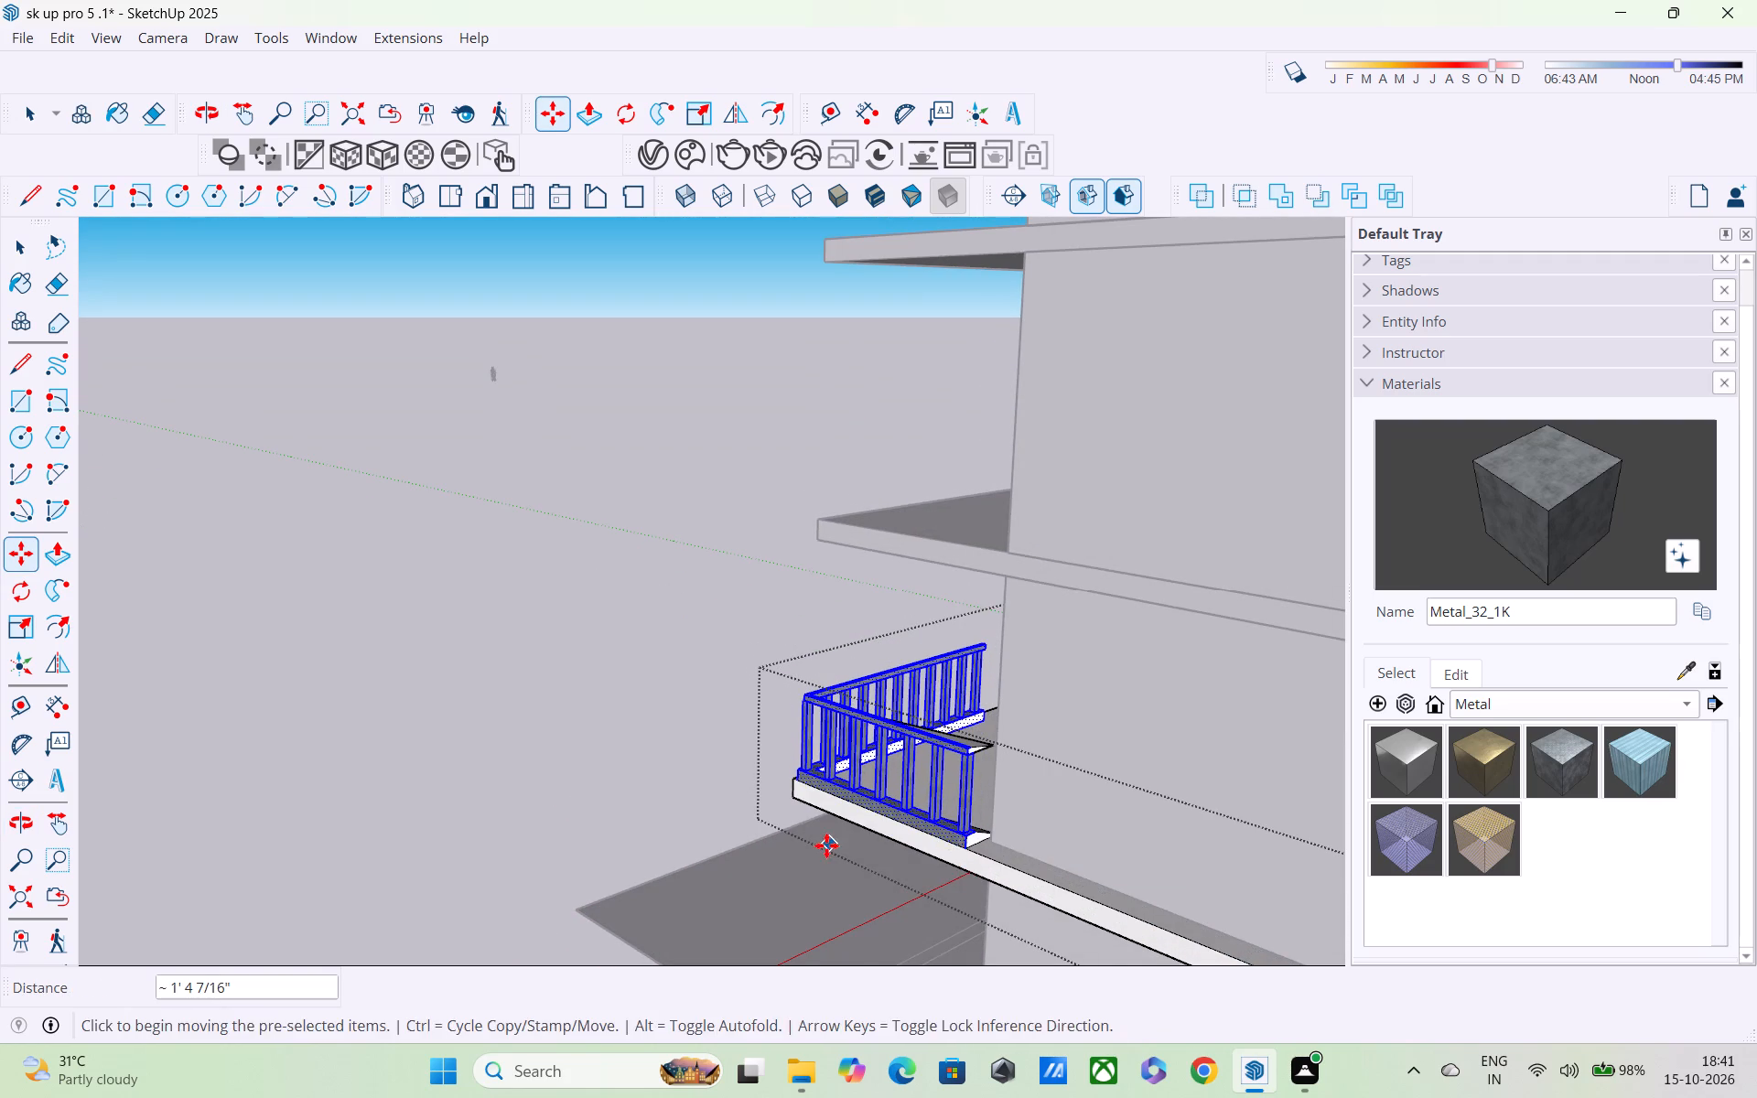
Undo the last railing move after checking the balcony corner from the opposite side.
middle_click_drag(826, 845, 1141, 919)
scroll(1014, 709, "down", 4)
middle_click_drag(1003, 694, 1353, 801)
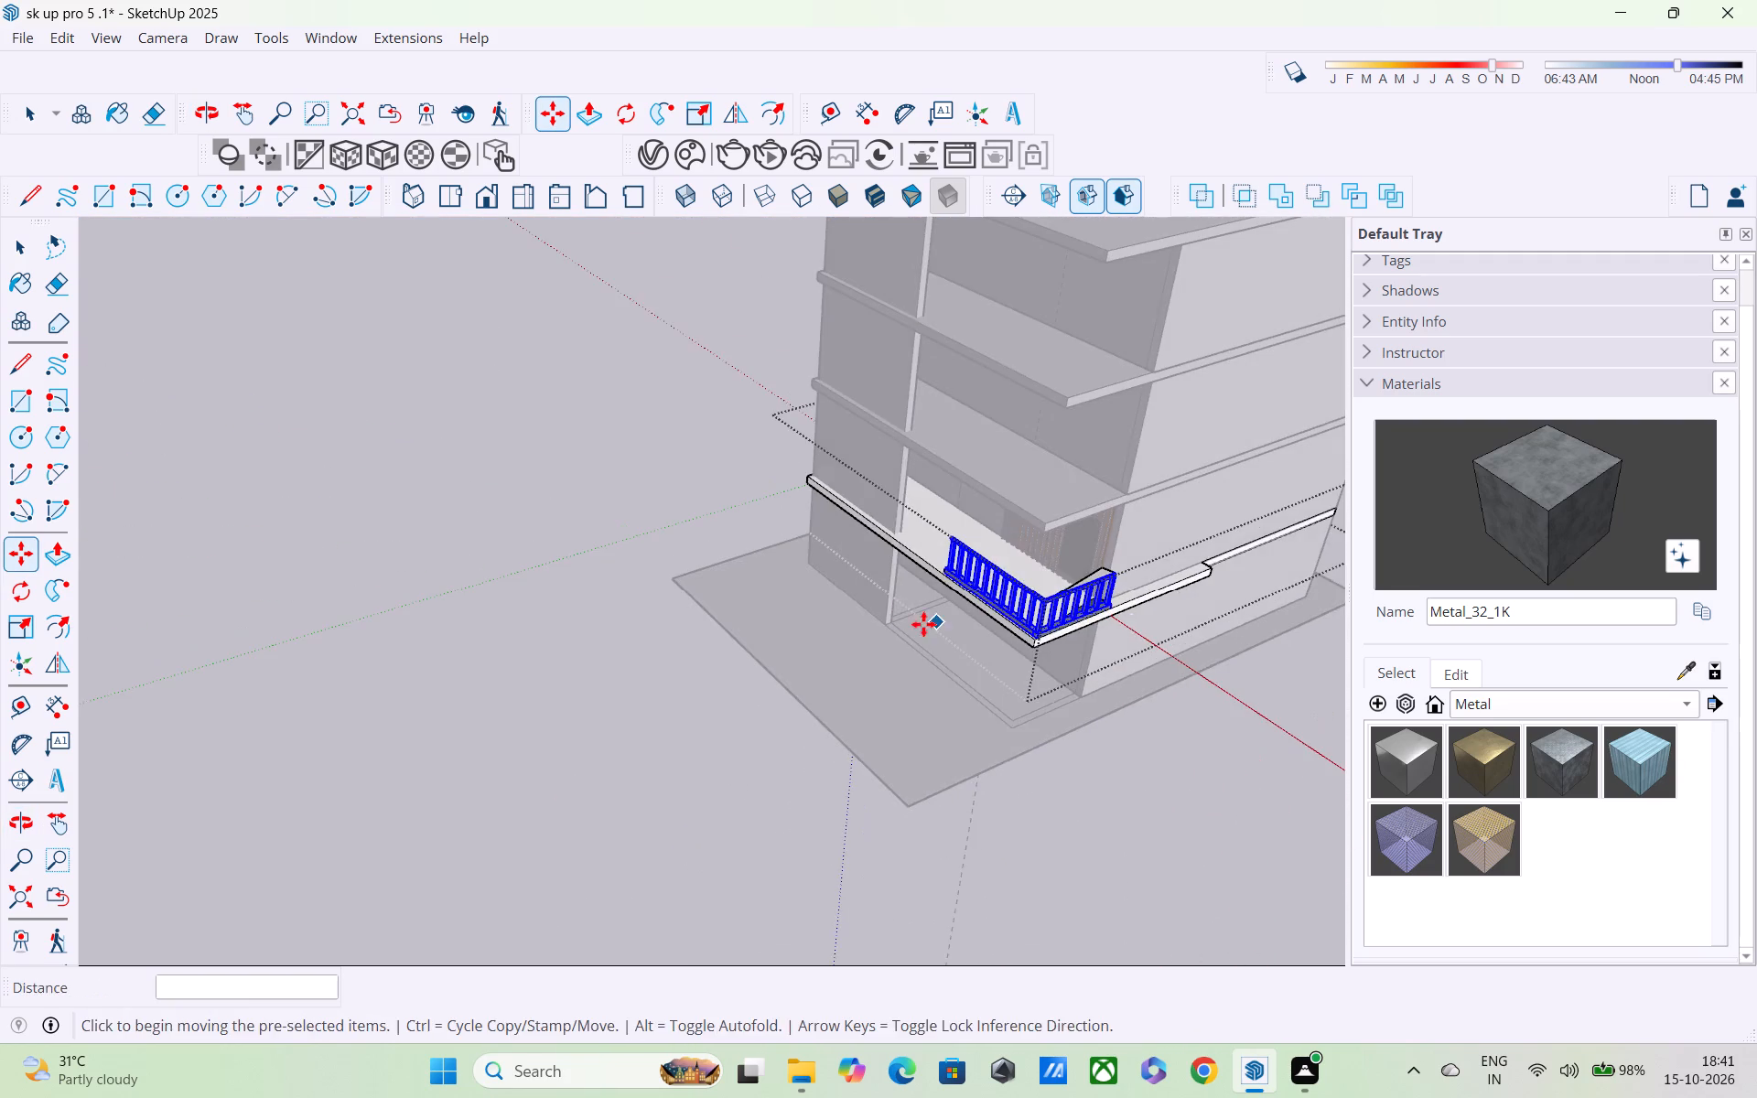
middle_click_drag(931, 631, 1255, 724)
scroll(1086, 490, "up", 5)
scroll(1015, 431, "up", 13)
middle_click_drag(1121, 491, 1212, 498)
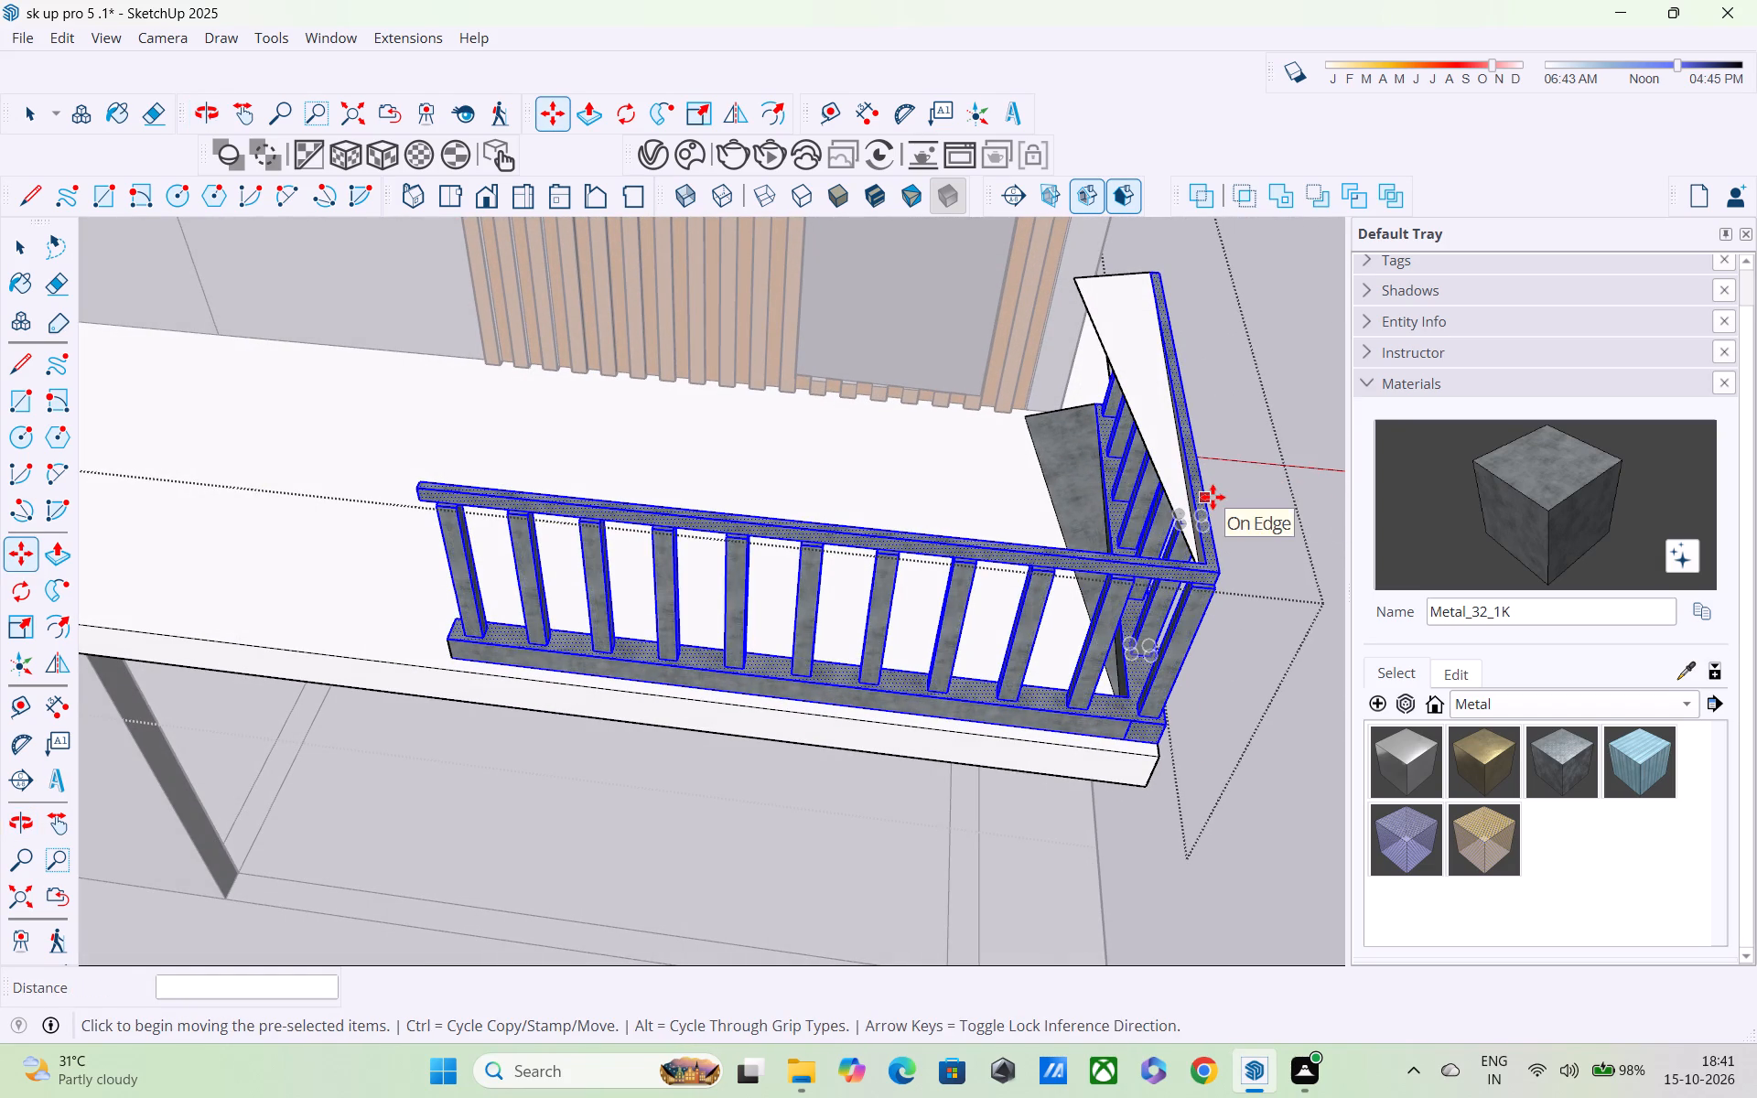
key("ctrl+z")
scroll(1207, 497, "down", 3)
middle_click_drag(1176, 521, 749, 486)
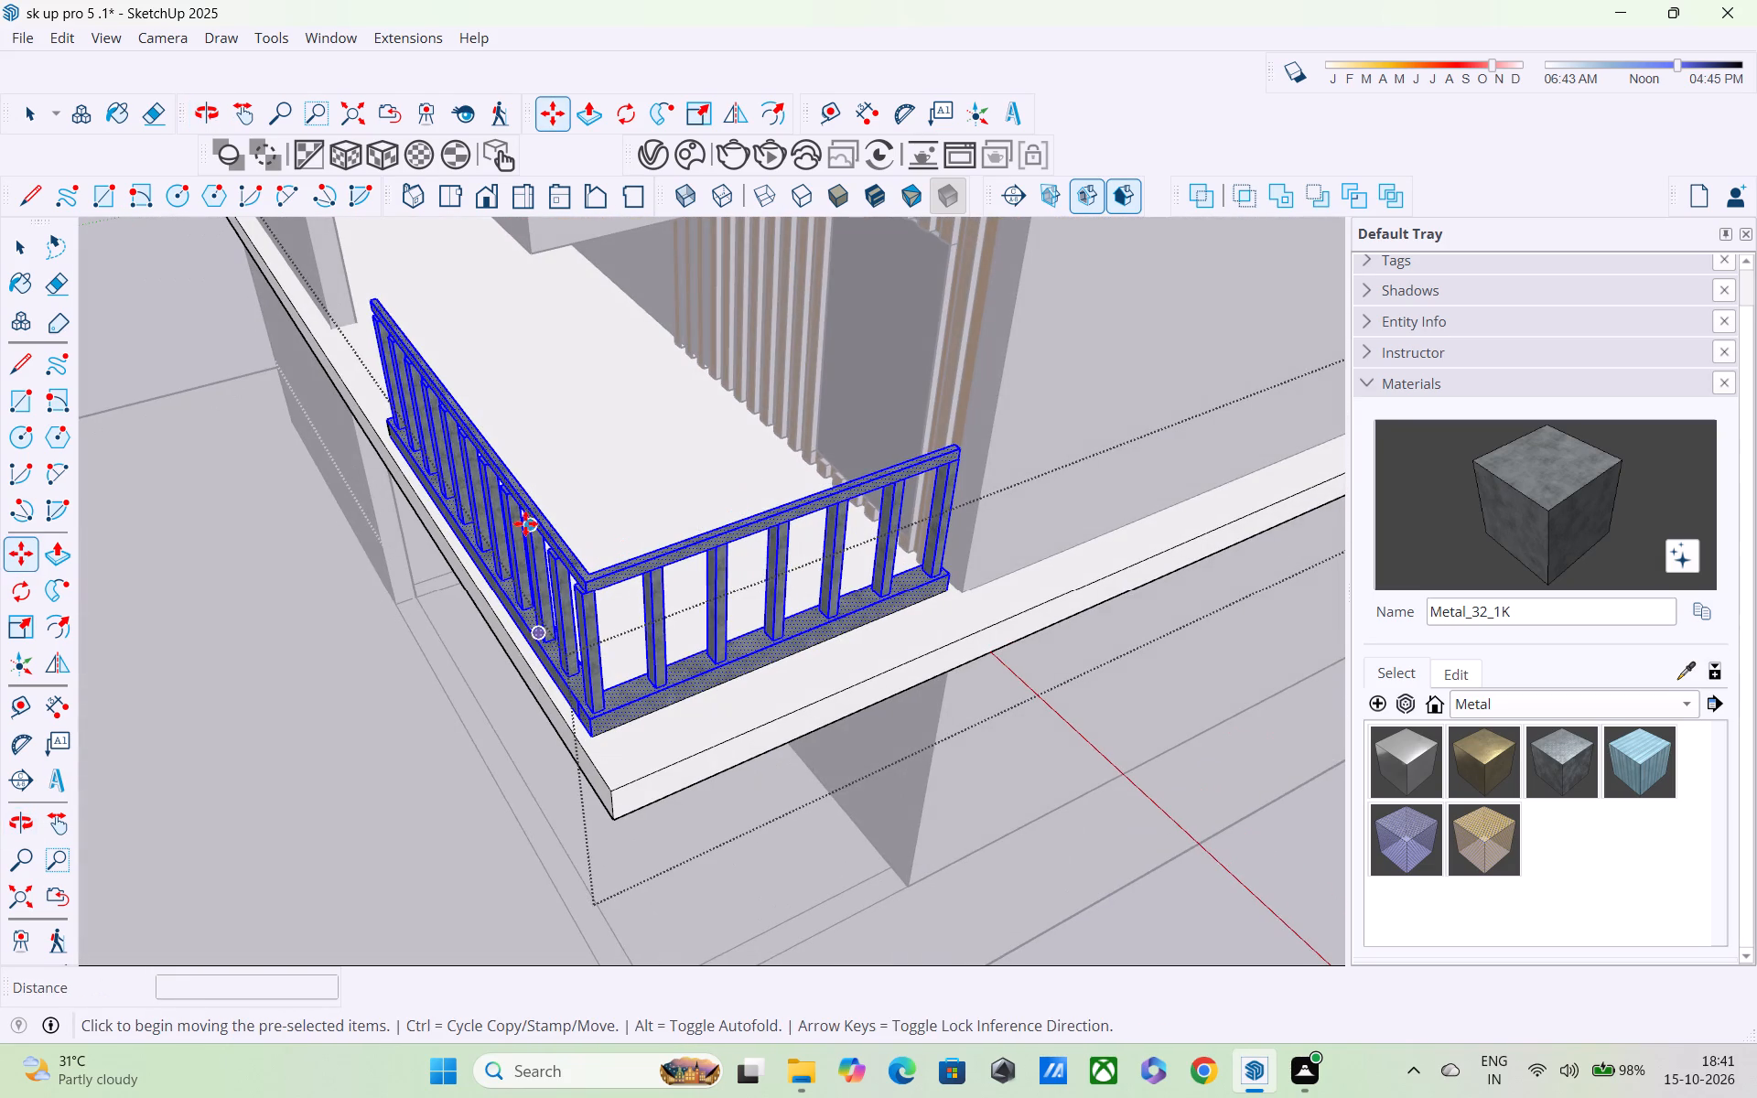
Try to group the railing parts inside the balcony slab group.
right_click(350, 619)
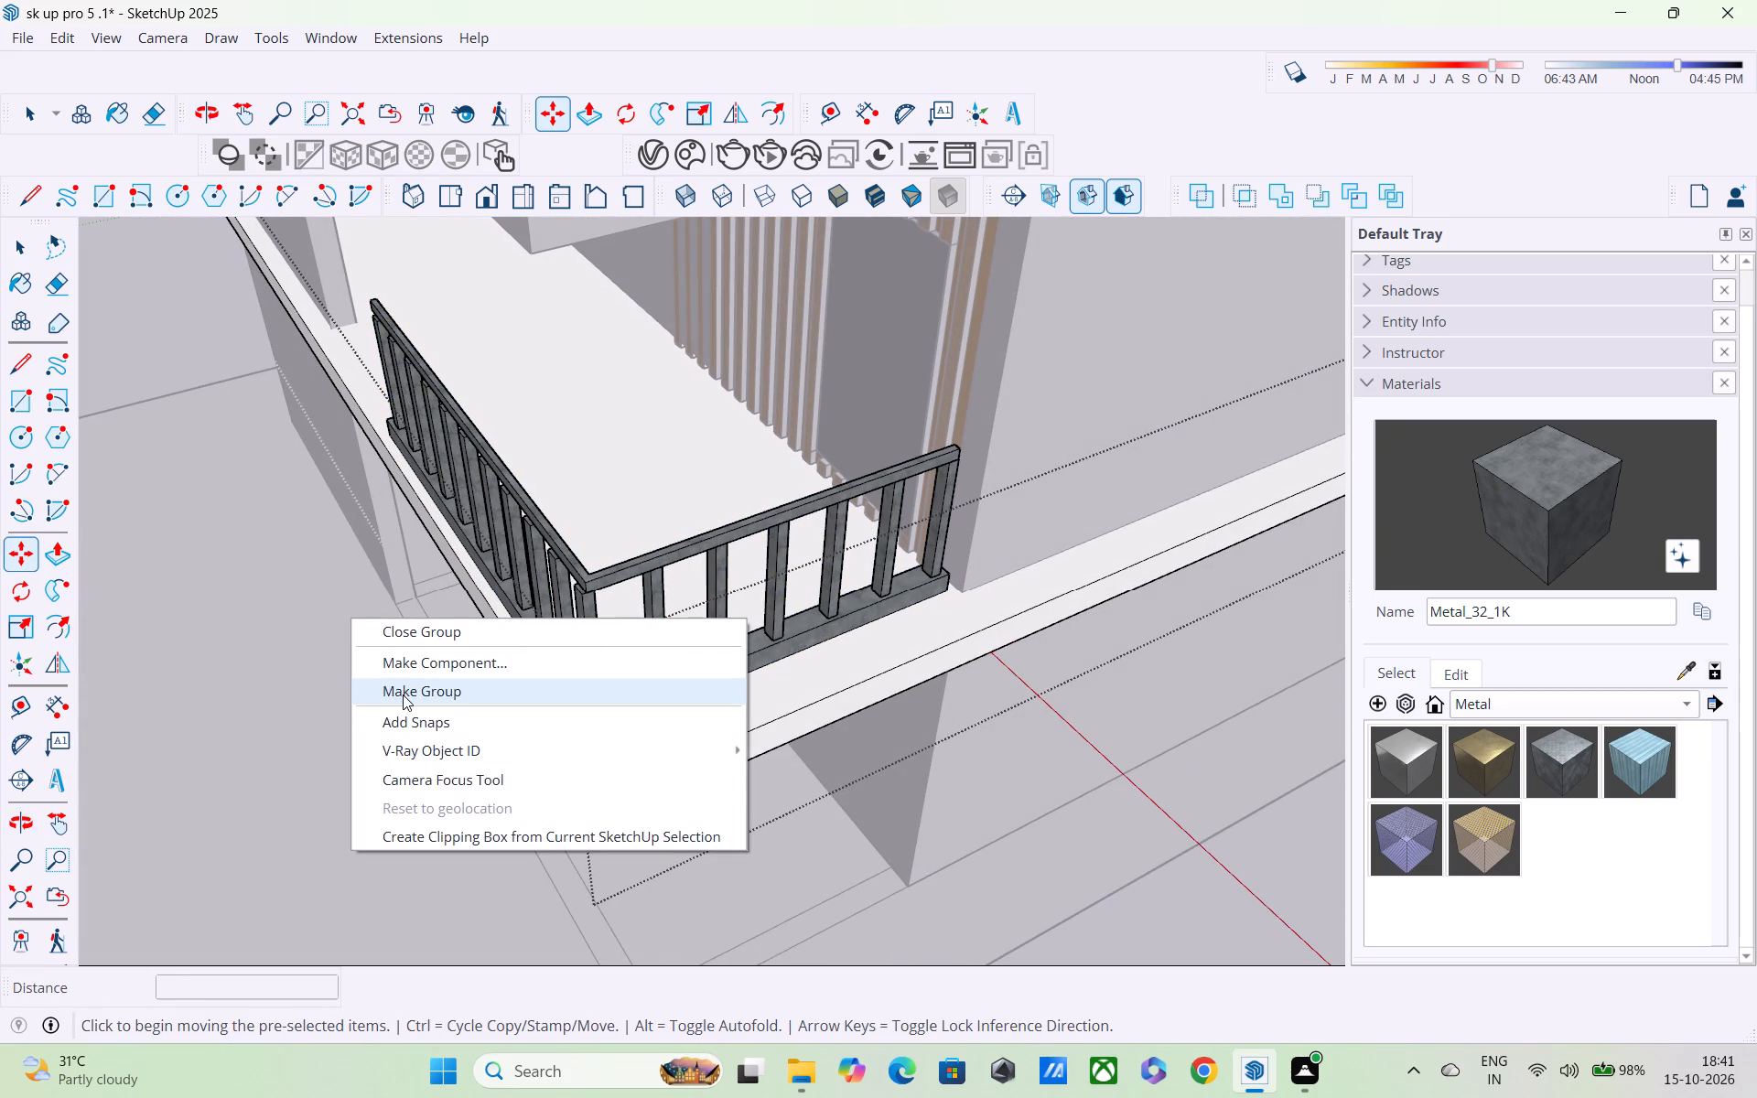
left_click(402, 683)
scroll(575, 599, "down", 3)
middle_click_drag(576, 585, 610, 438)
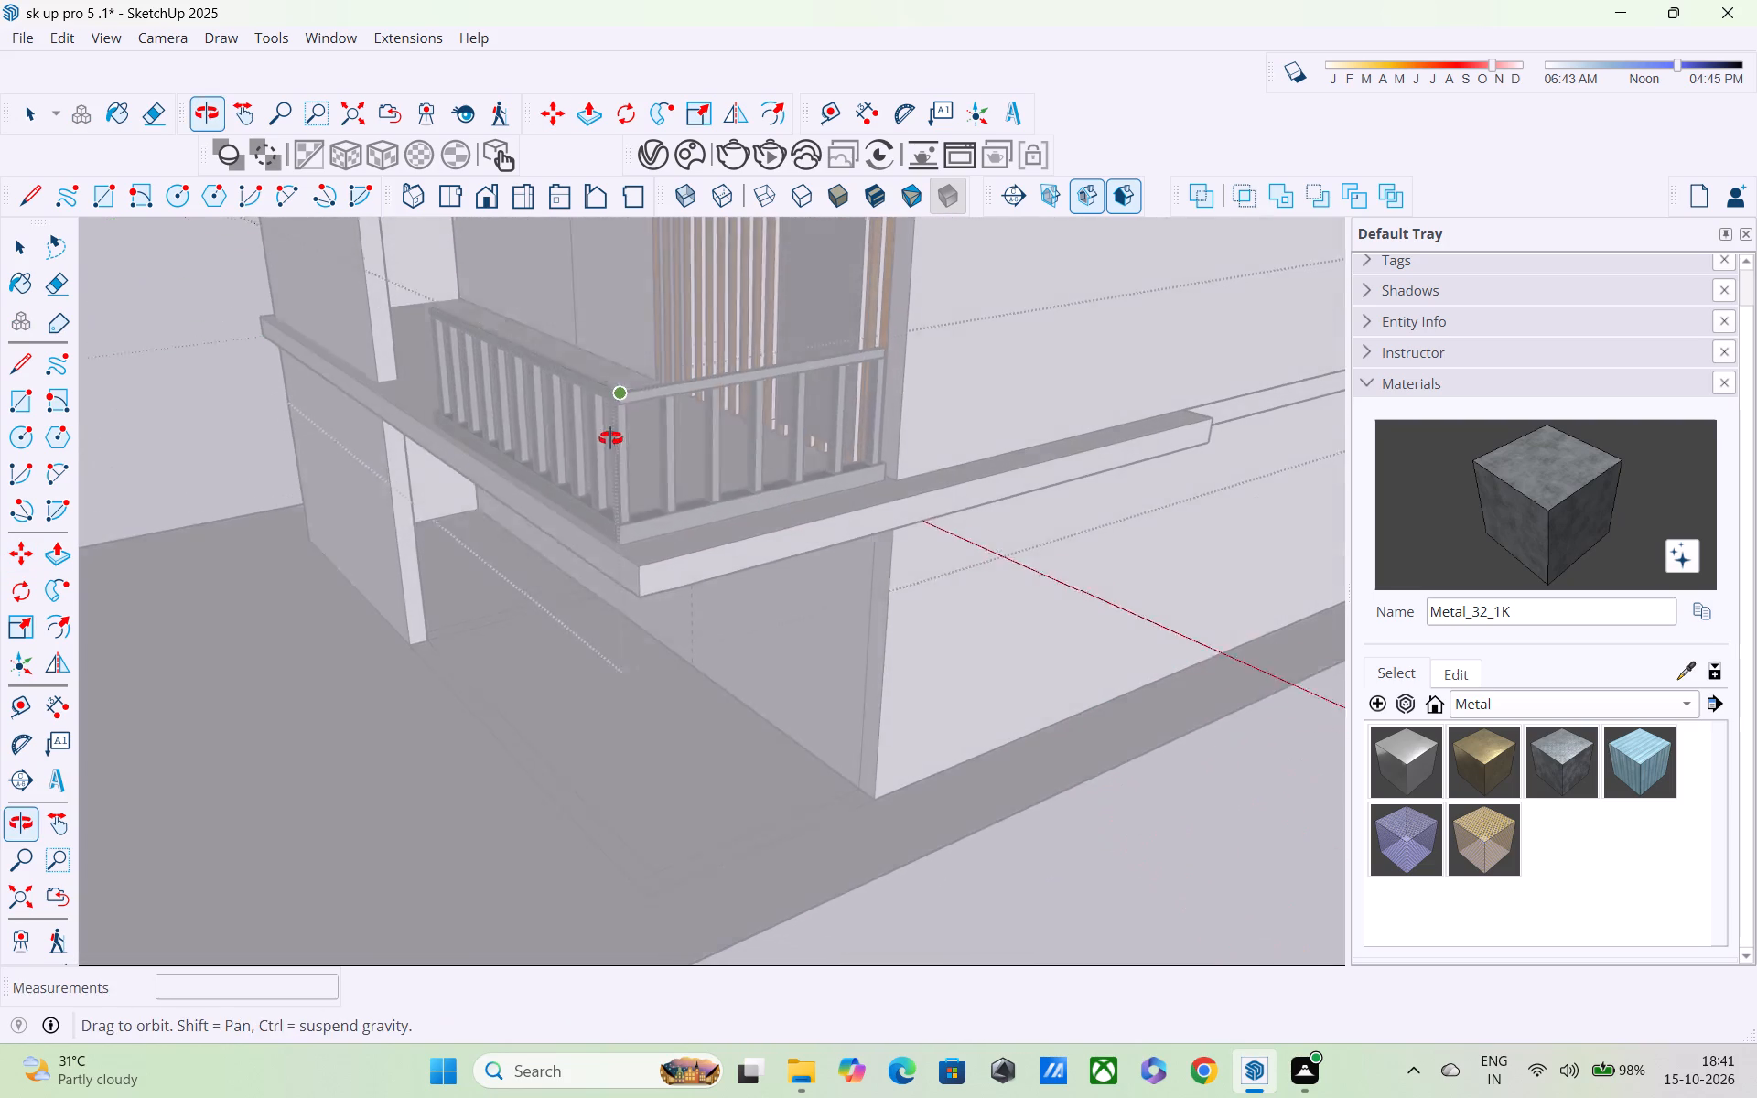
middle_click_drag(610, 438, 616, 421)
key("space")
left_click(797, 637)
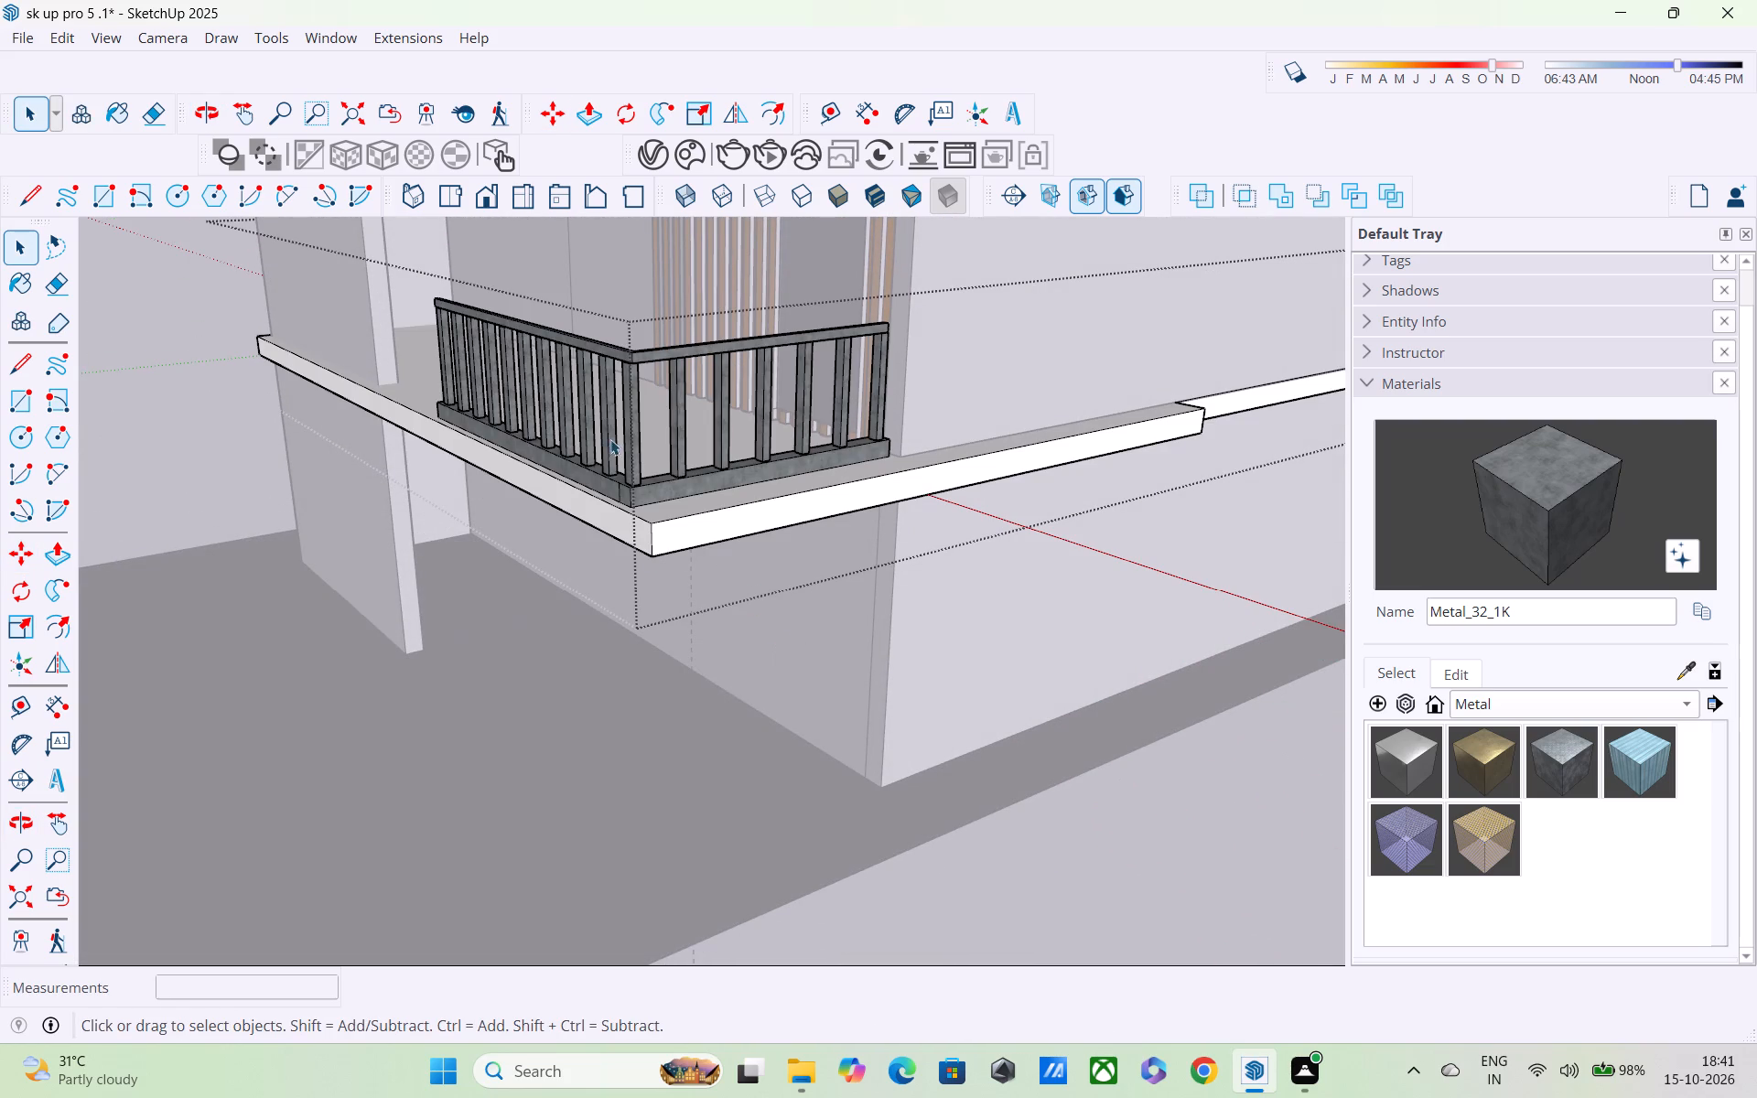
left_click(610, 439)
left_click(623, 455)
Inspect the base rail's top and outer faces around the railing corner by selecting them.
scroll(631, 462, "down", 10)
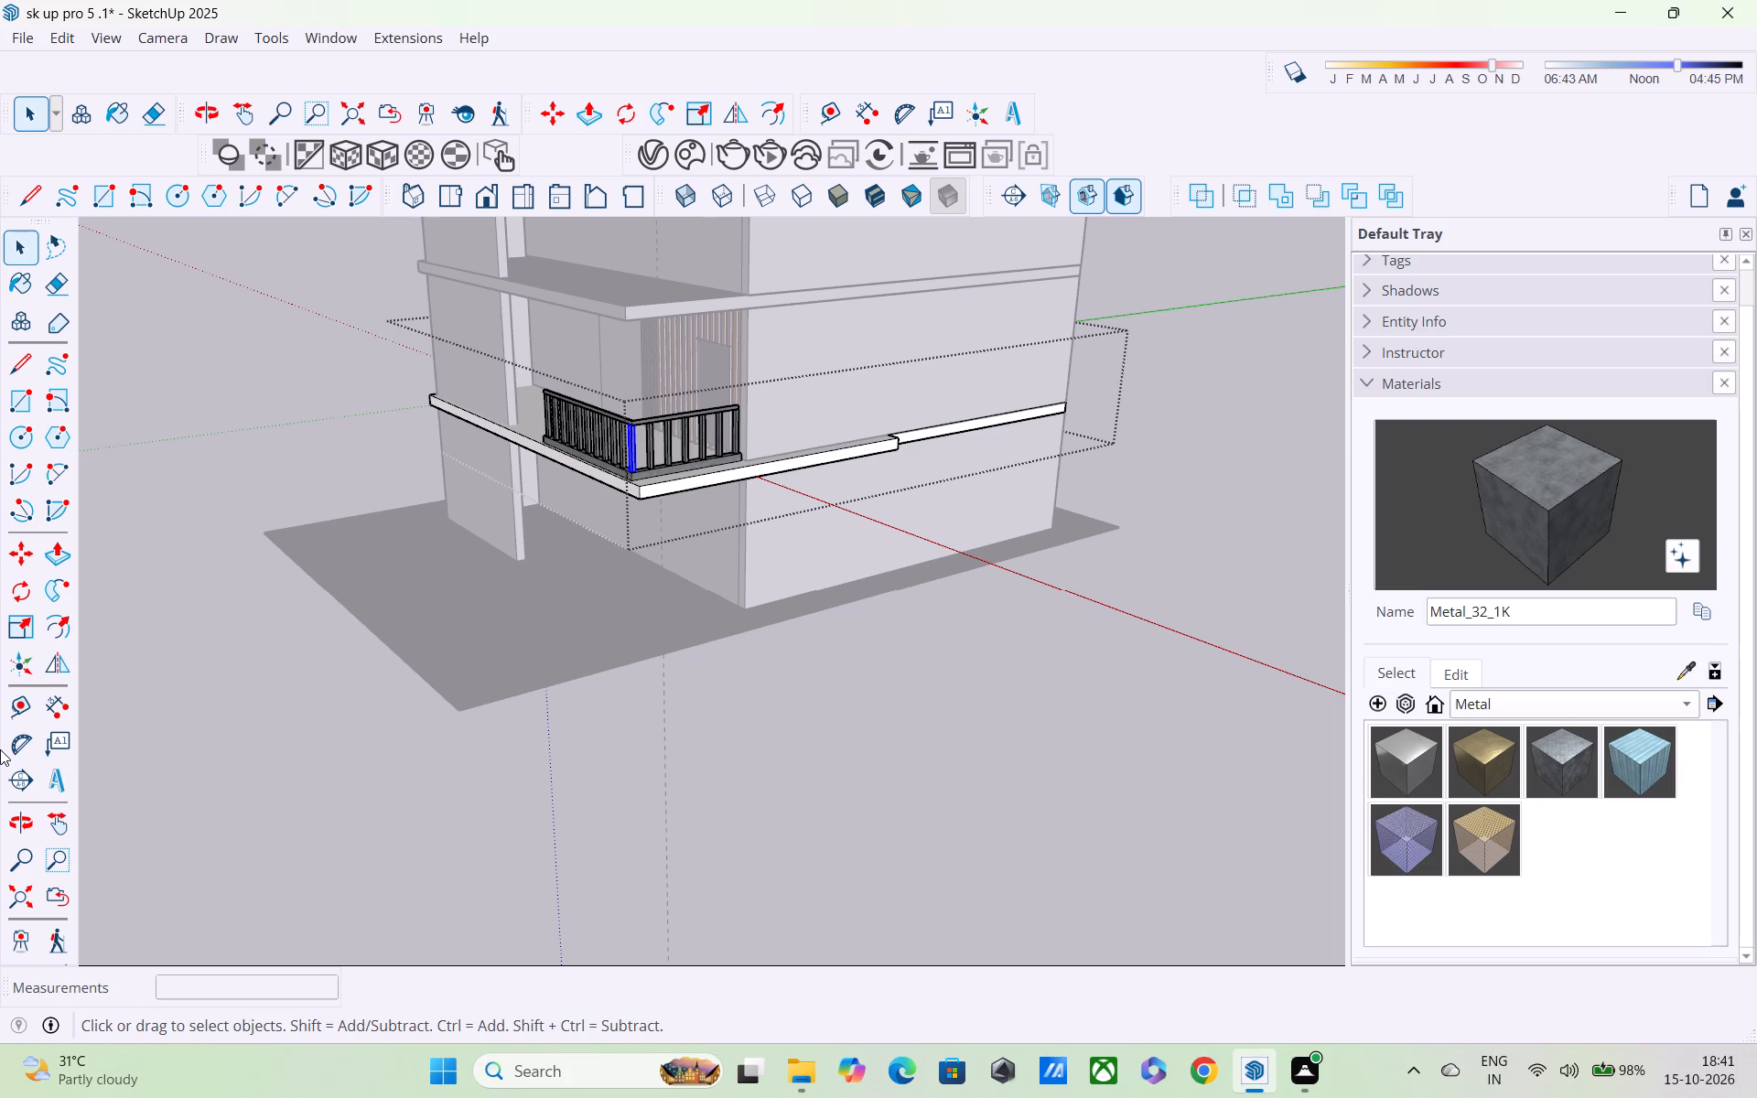
scroll(0, 749, "up", 1)
middle_click_drag(612, 520, 846, 566)
scroll(840, 444, "up", 12)
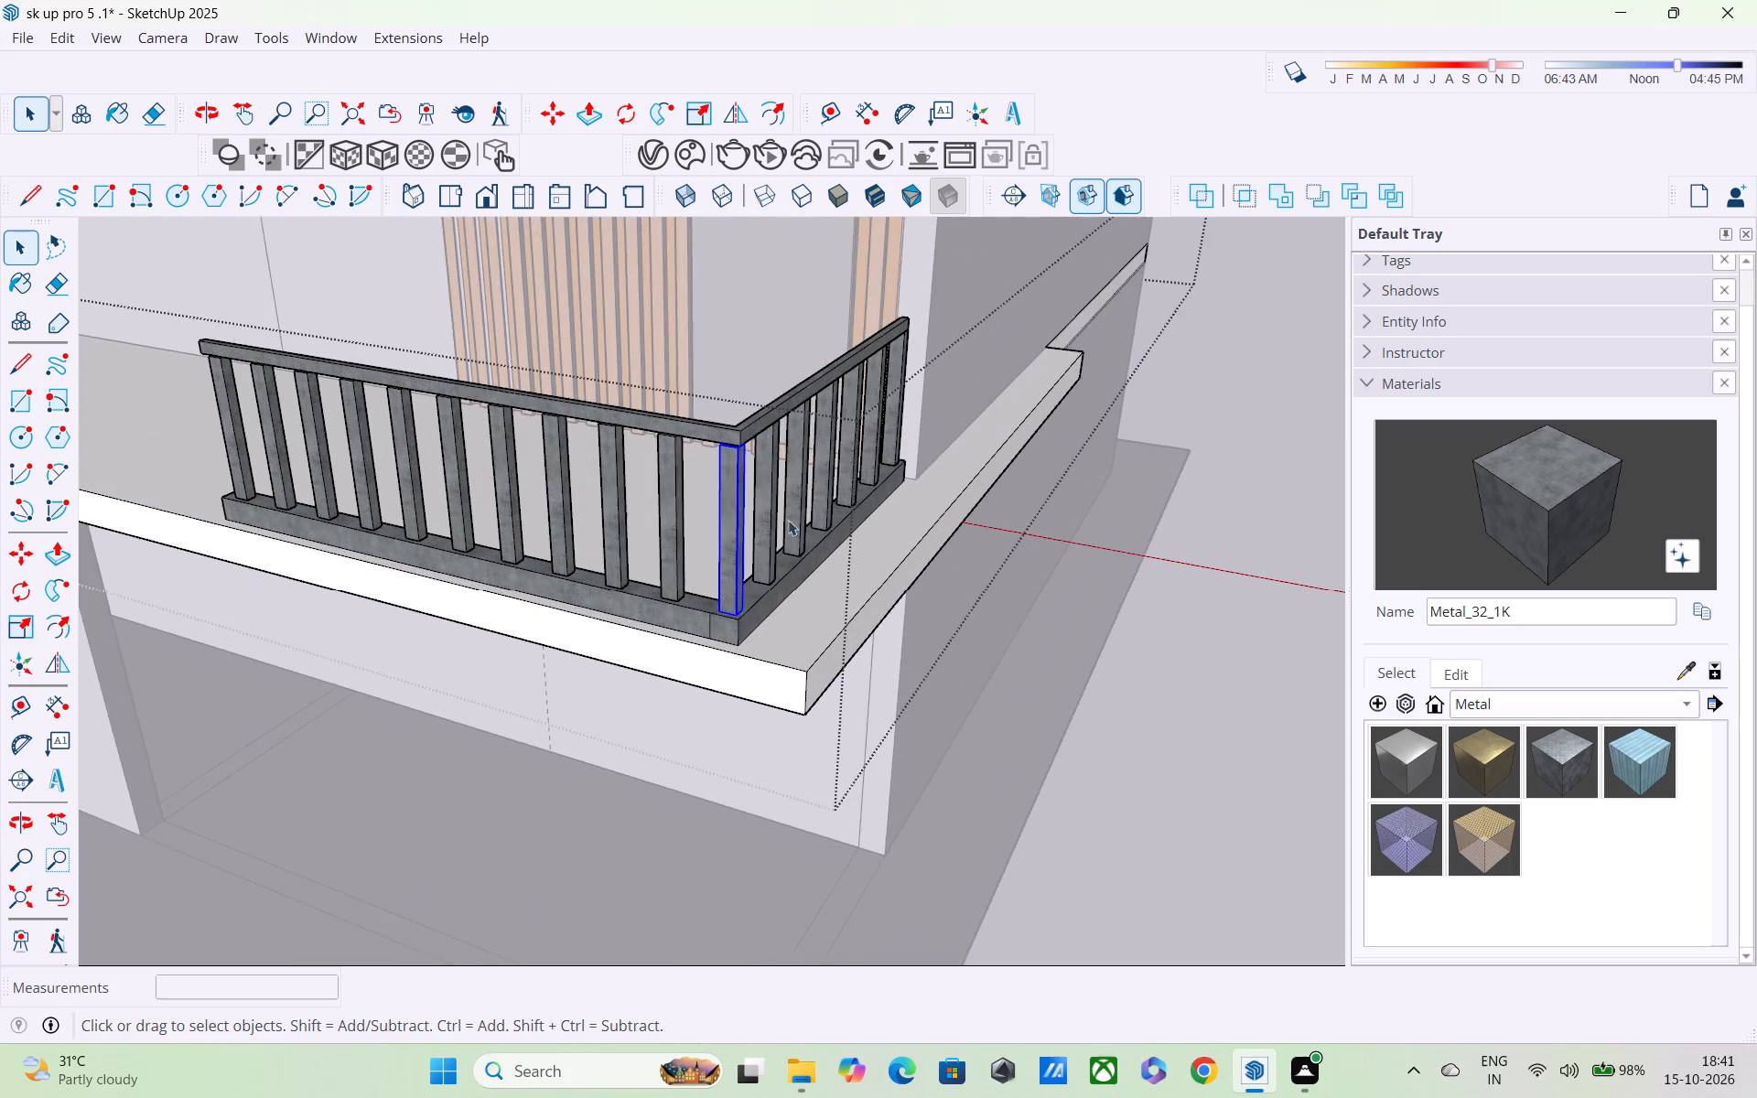
scroll(788, 520, "up", 4)
double_click(774, 595)
double_click(770, 601)
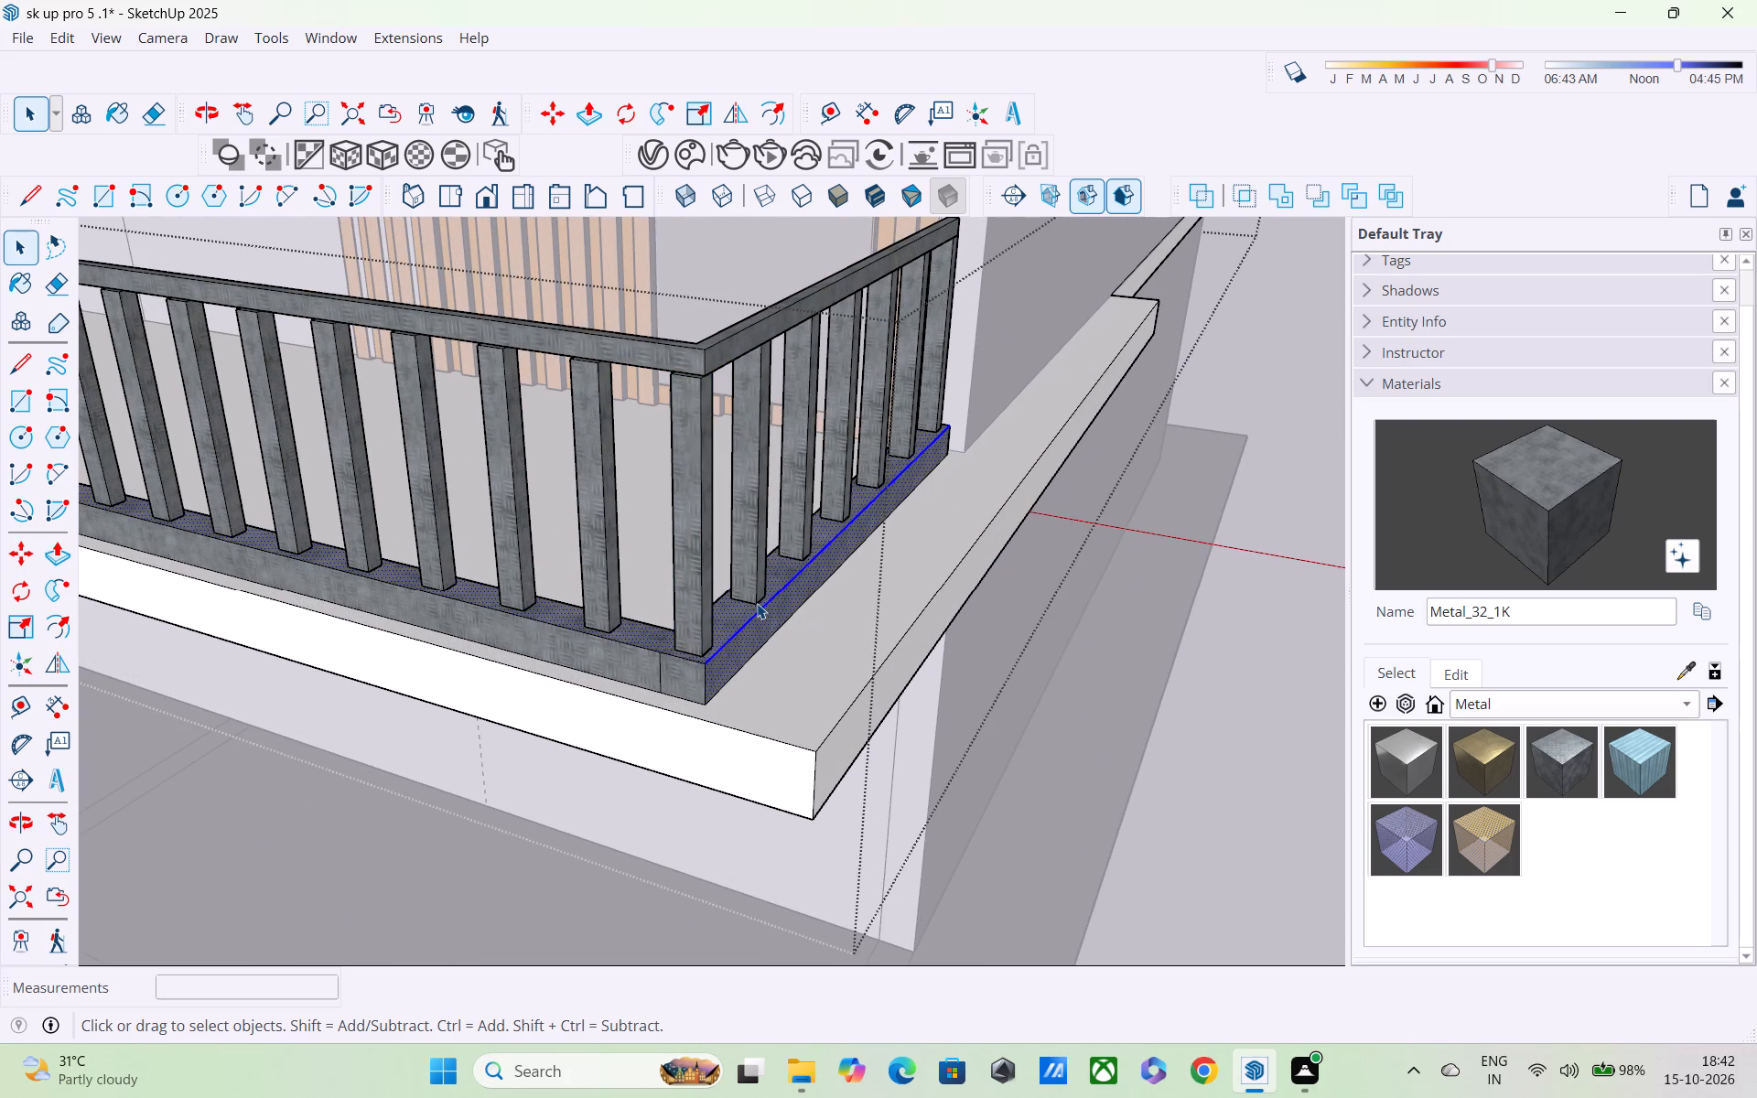
double_click(757, 603)
middle_click_drag(734, 628, 662, 524)
scroll(654, 501, "up", 4)
double_click(620, 473)
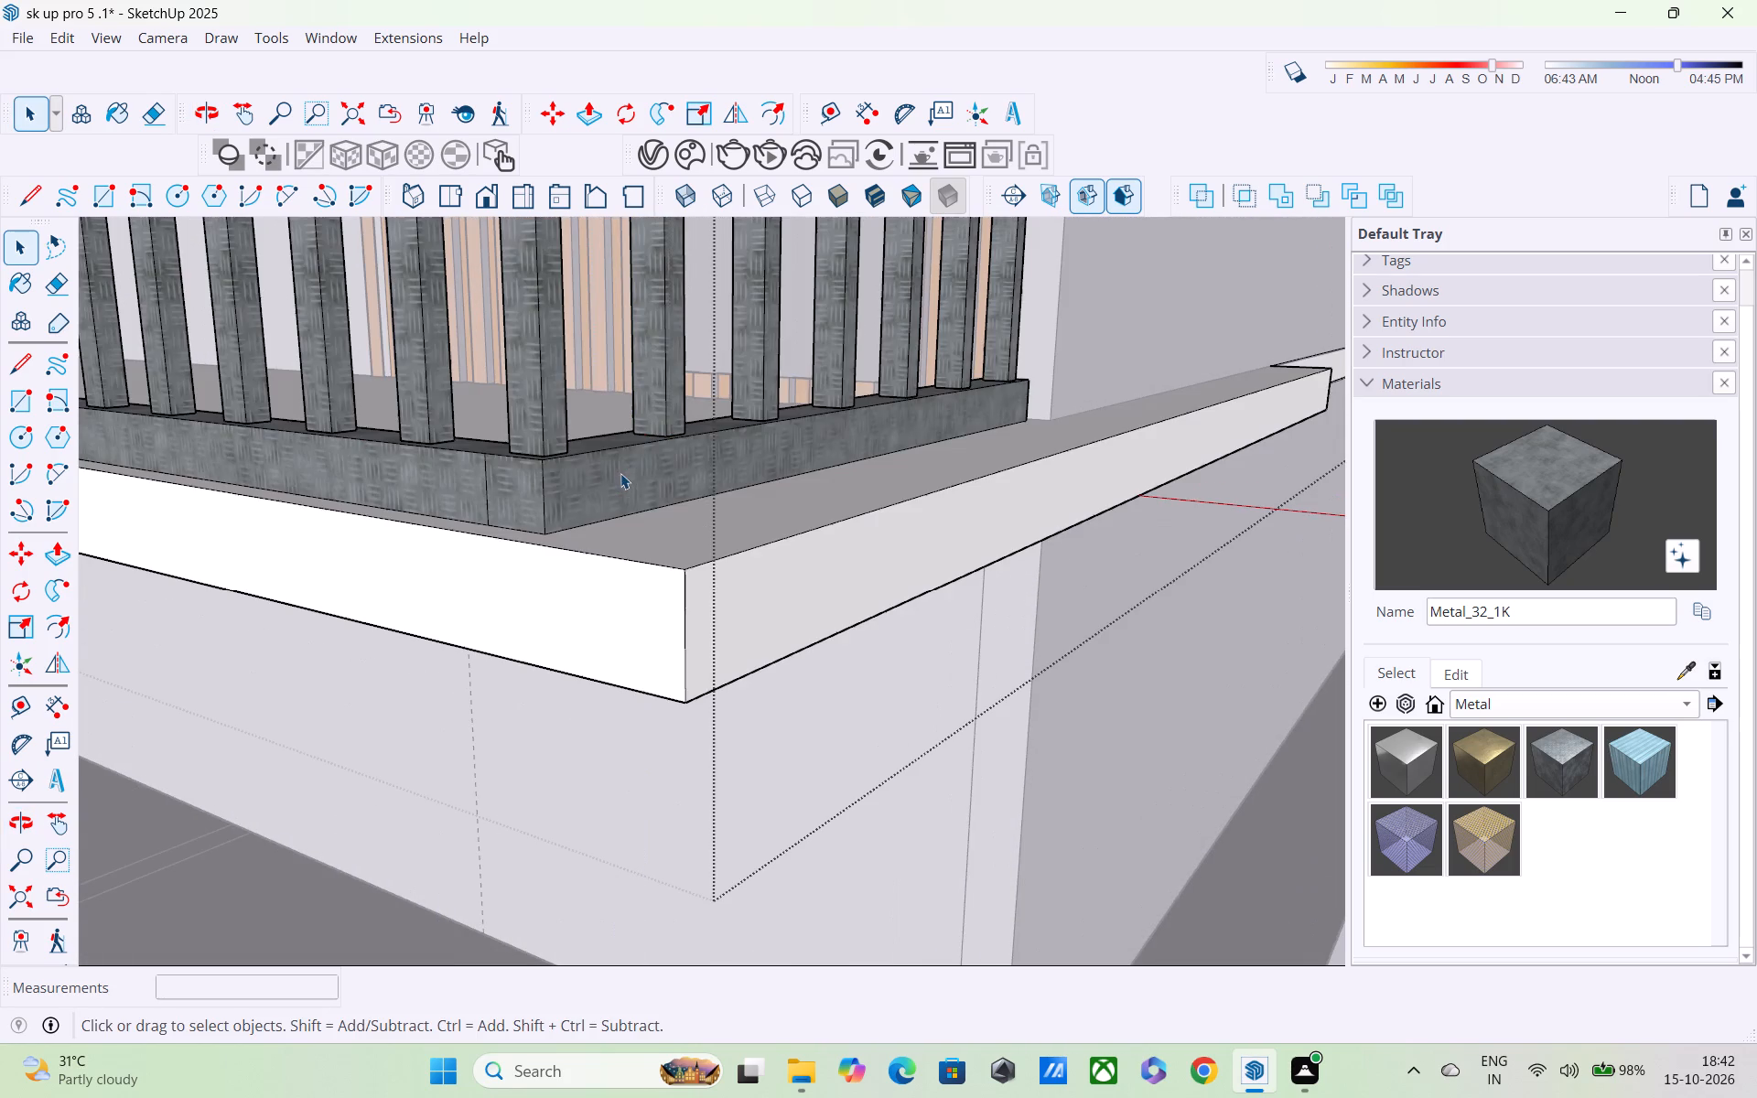
middle_click_drag(620, 473, 556, 590)
scroll(517, 609, "down", 5)
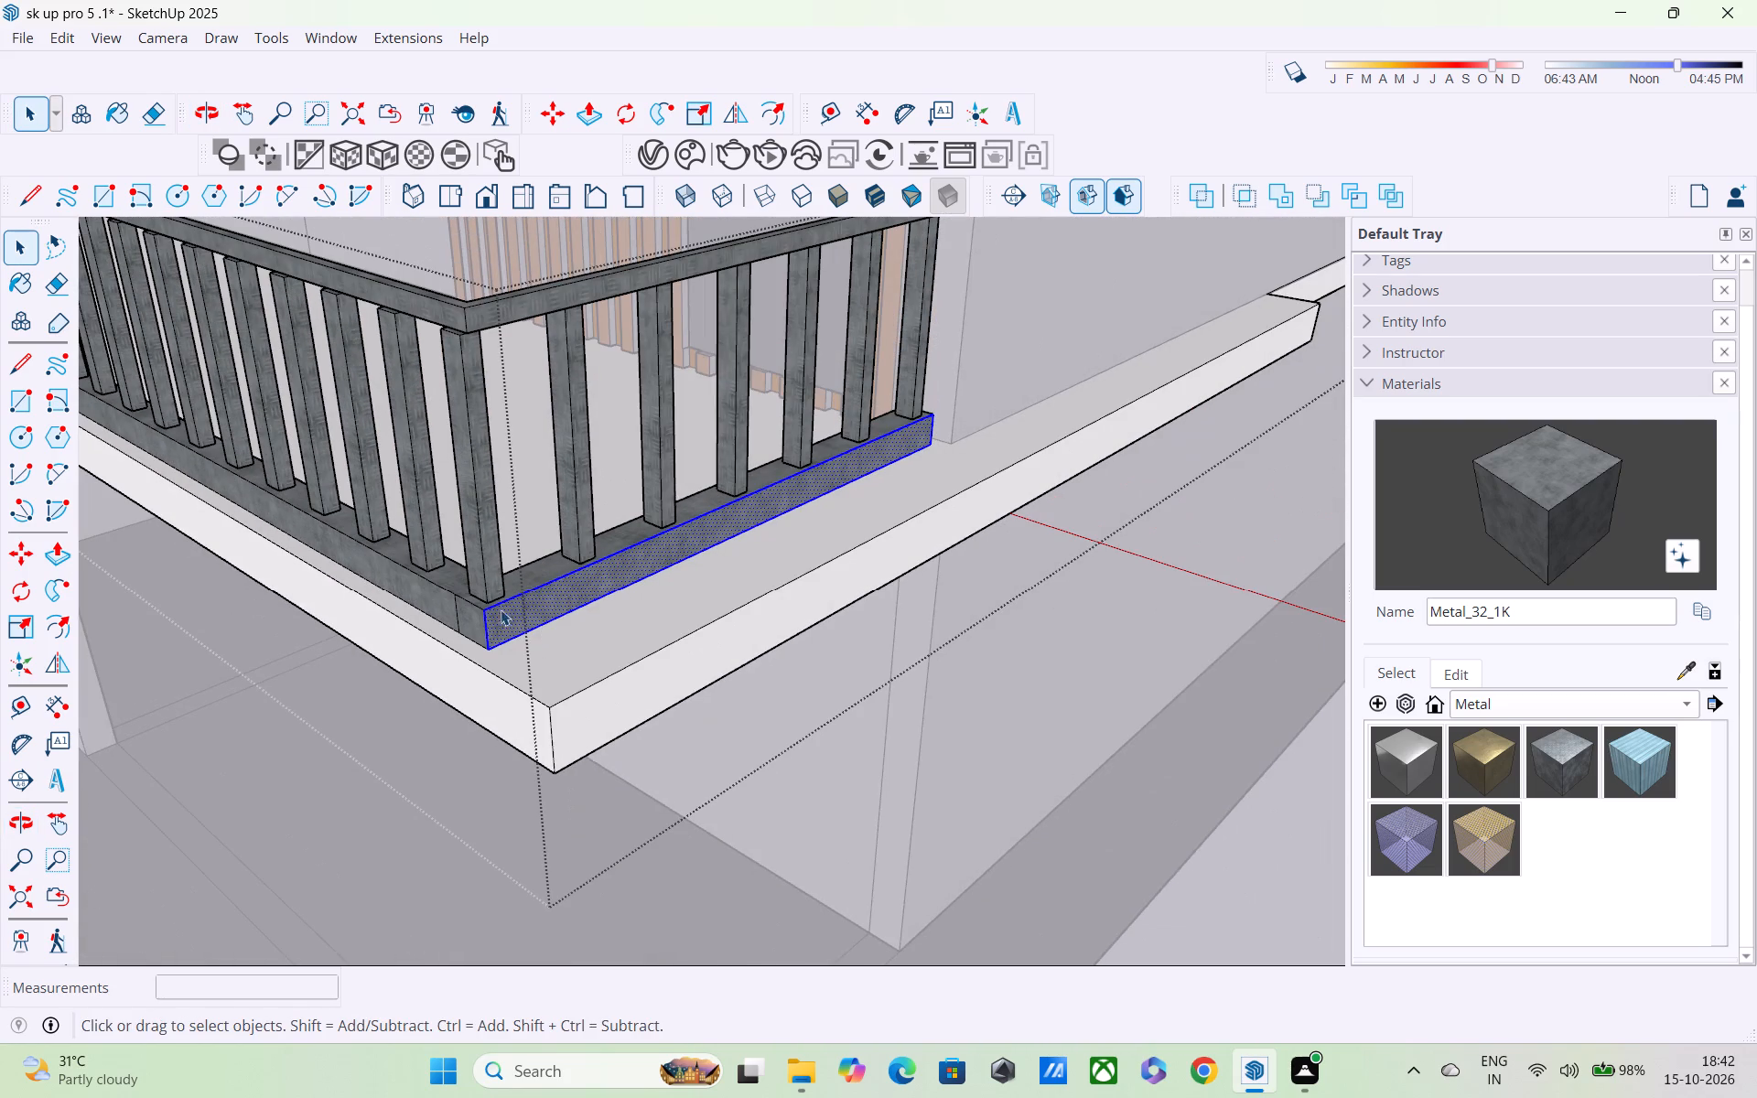
key("x")
scroll(534, 575, "up", 2)
triple_click(538, 573)
triple_click(541, 590)
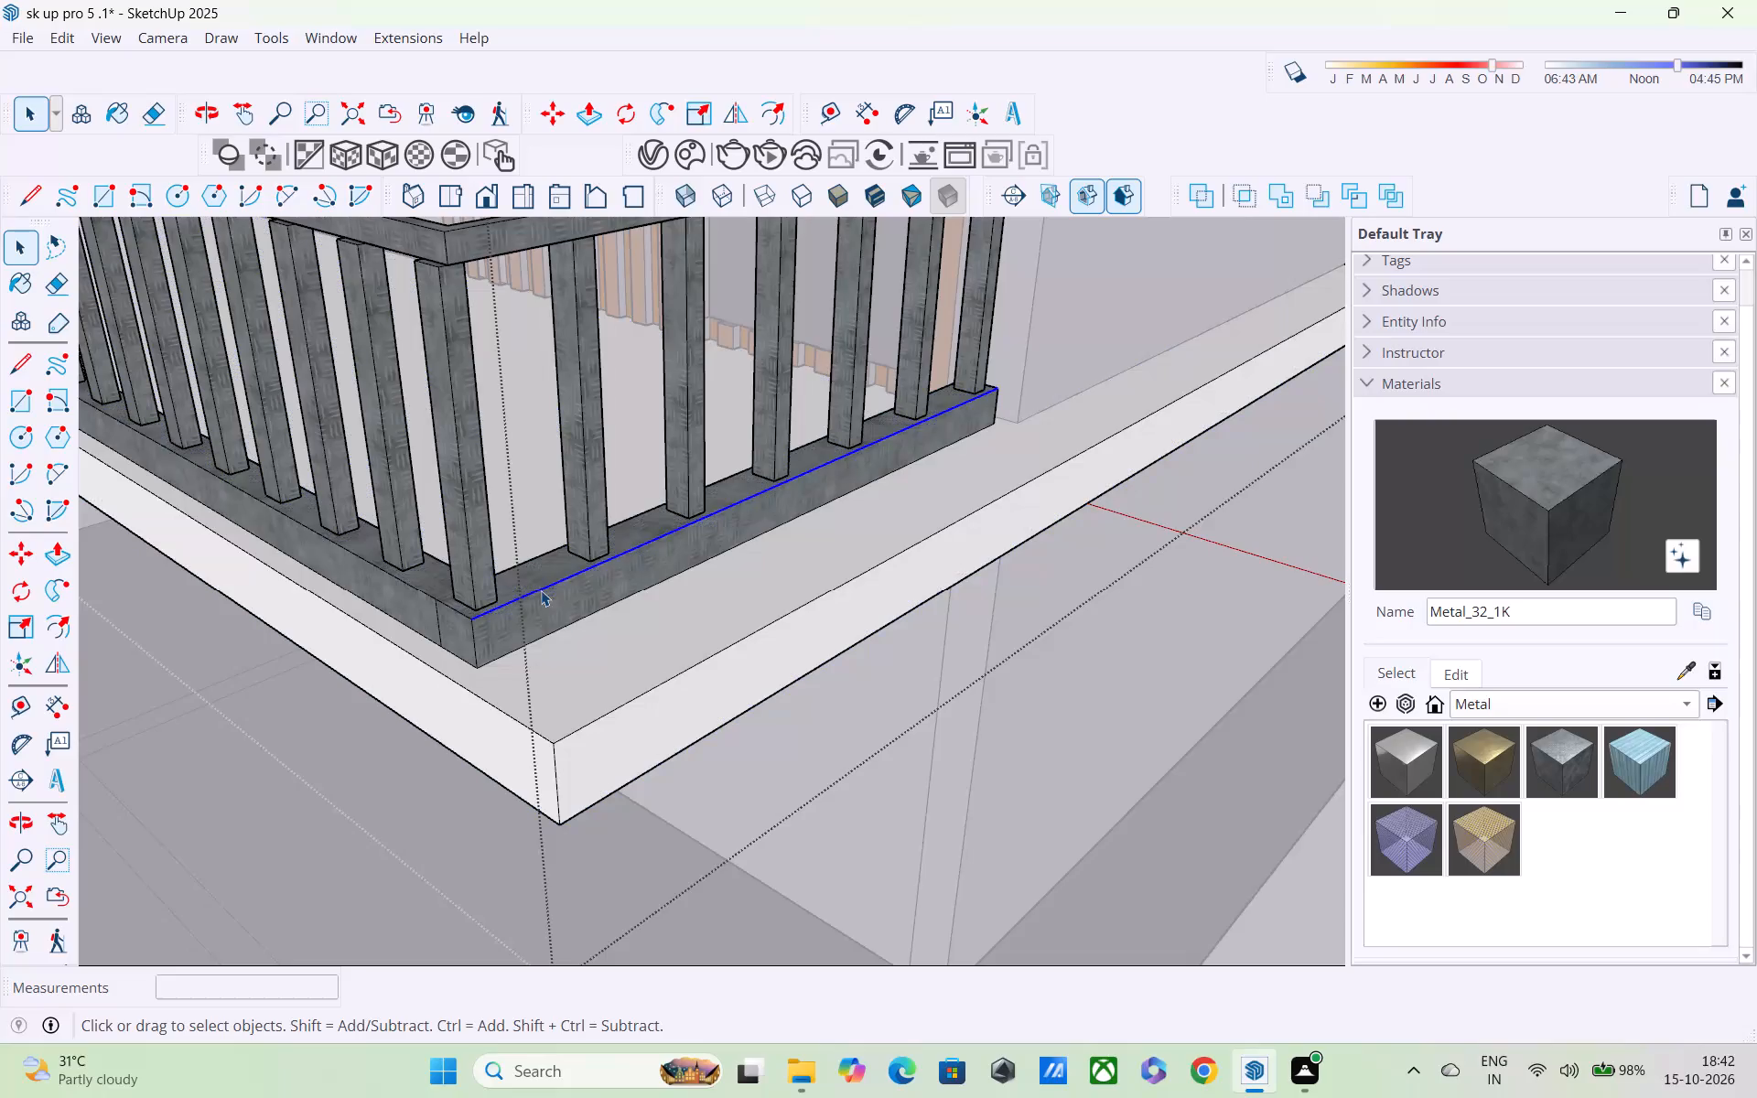
triple_click(541, 591)
double_click(532, 585)
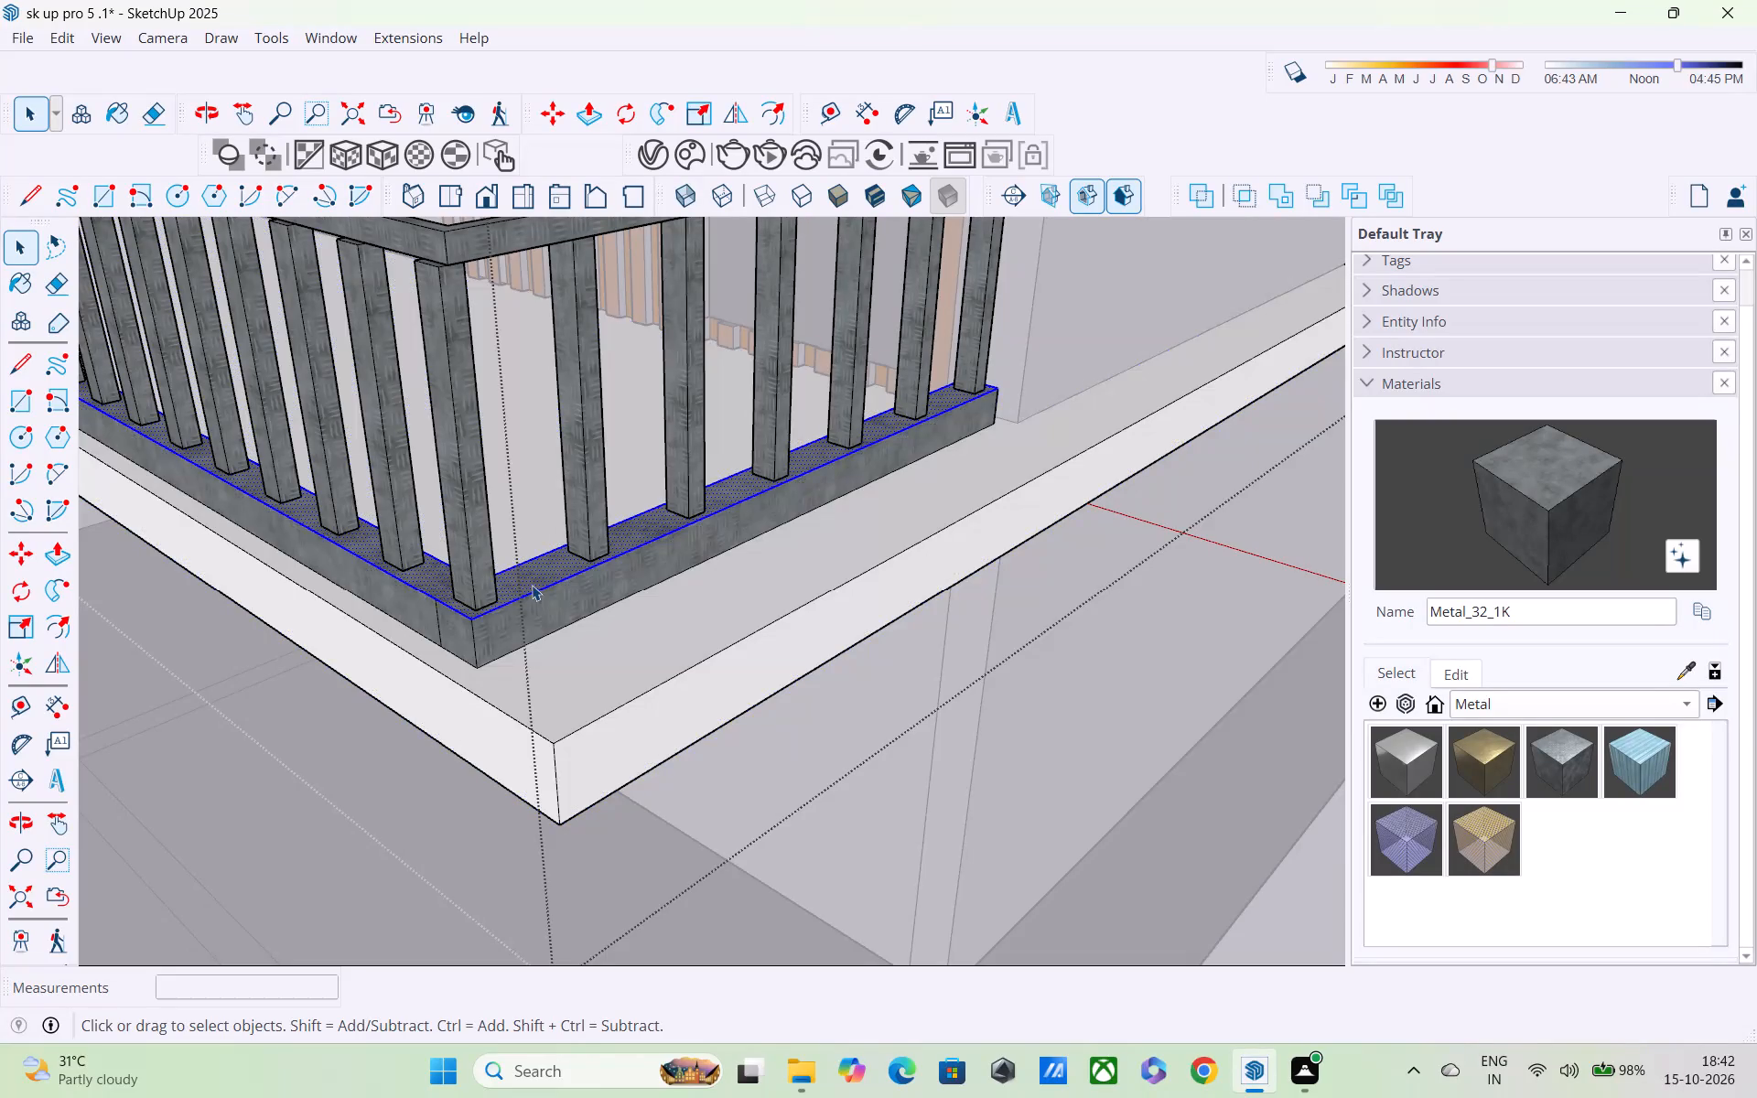
left_click(539, 608)
Draw lines from the base rail's inner corner about 6 7/16" across its top and 6" down its outer face.
middle_click_drag(513, 588, 328, 631)
scroll(478, 537, "up", 5)
middle_click_drag(463, 550, 286, 549)
scroll(408, 548, "up", 4)
key("l")
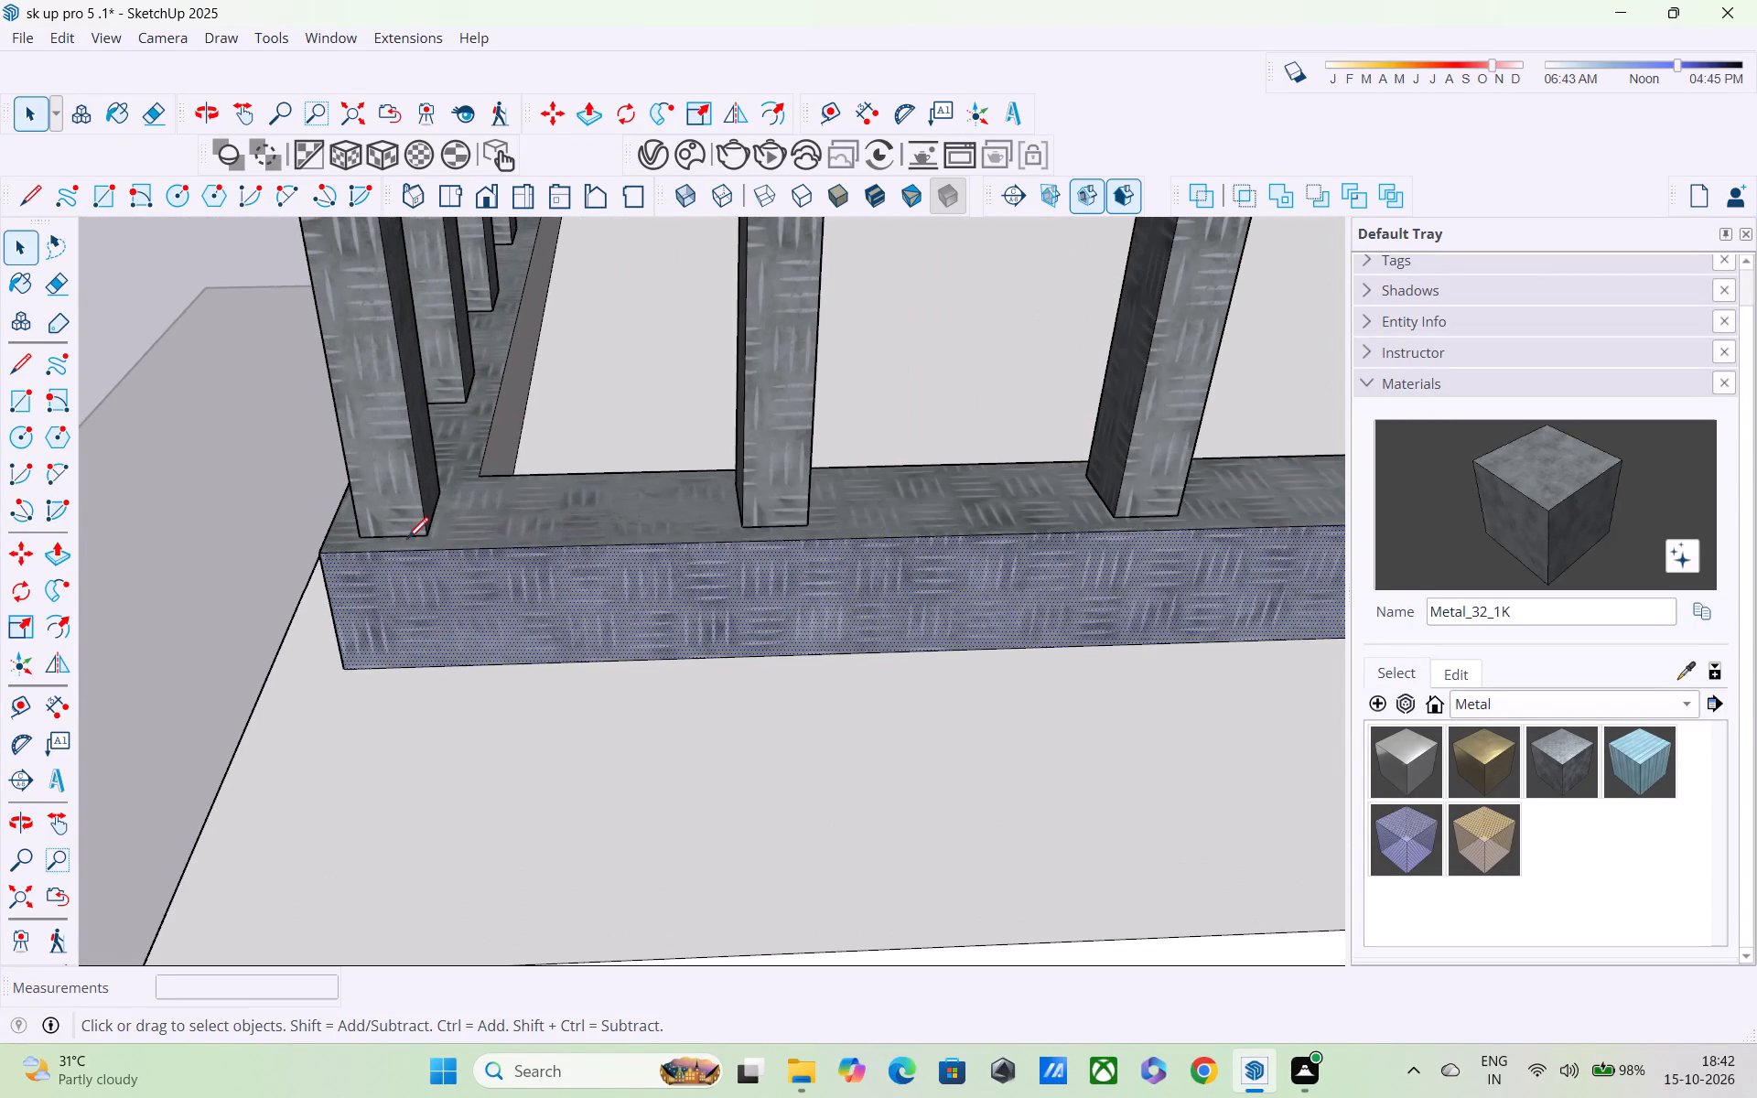
left_click(476, 468)
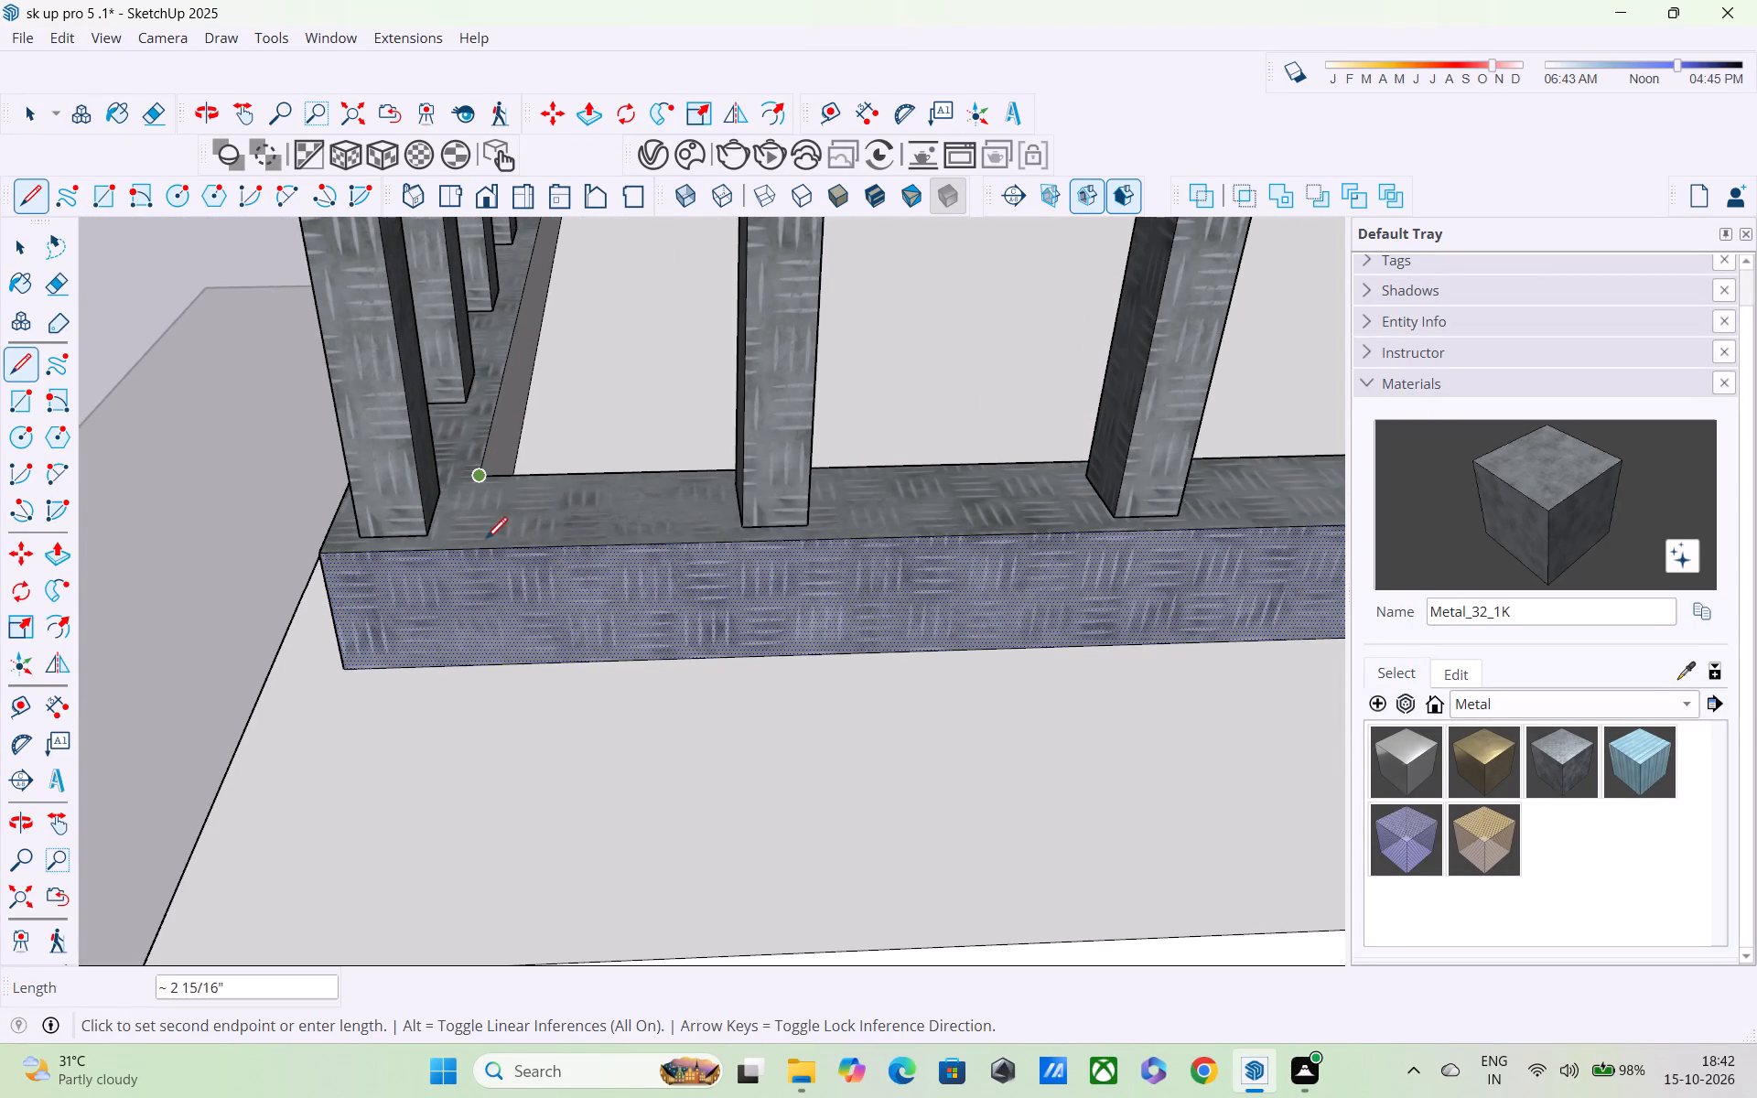
left_click(475, 563)
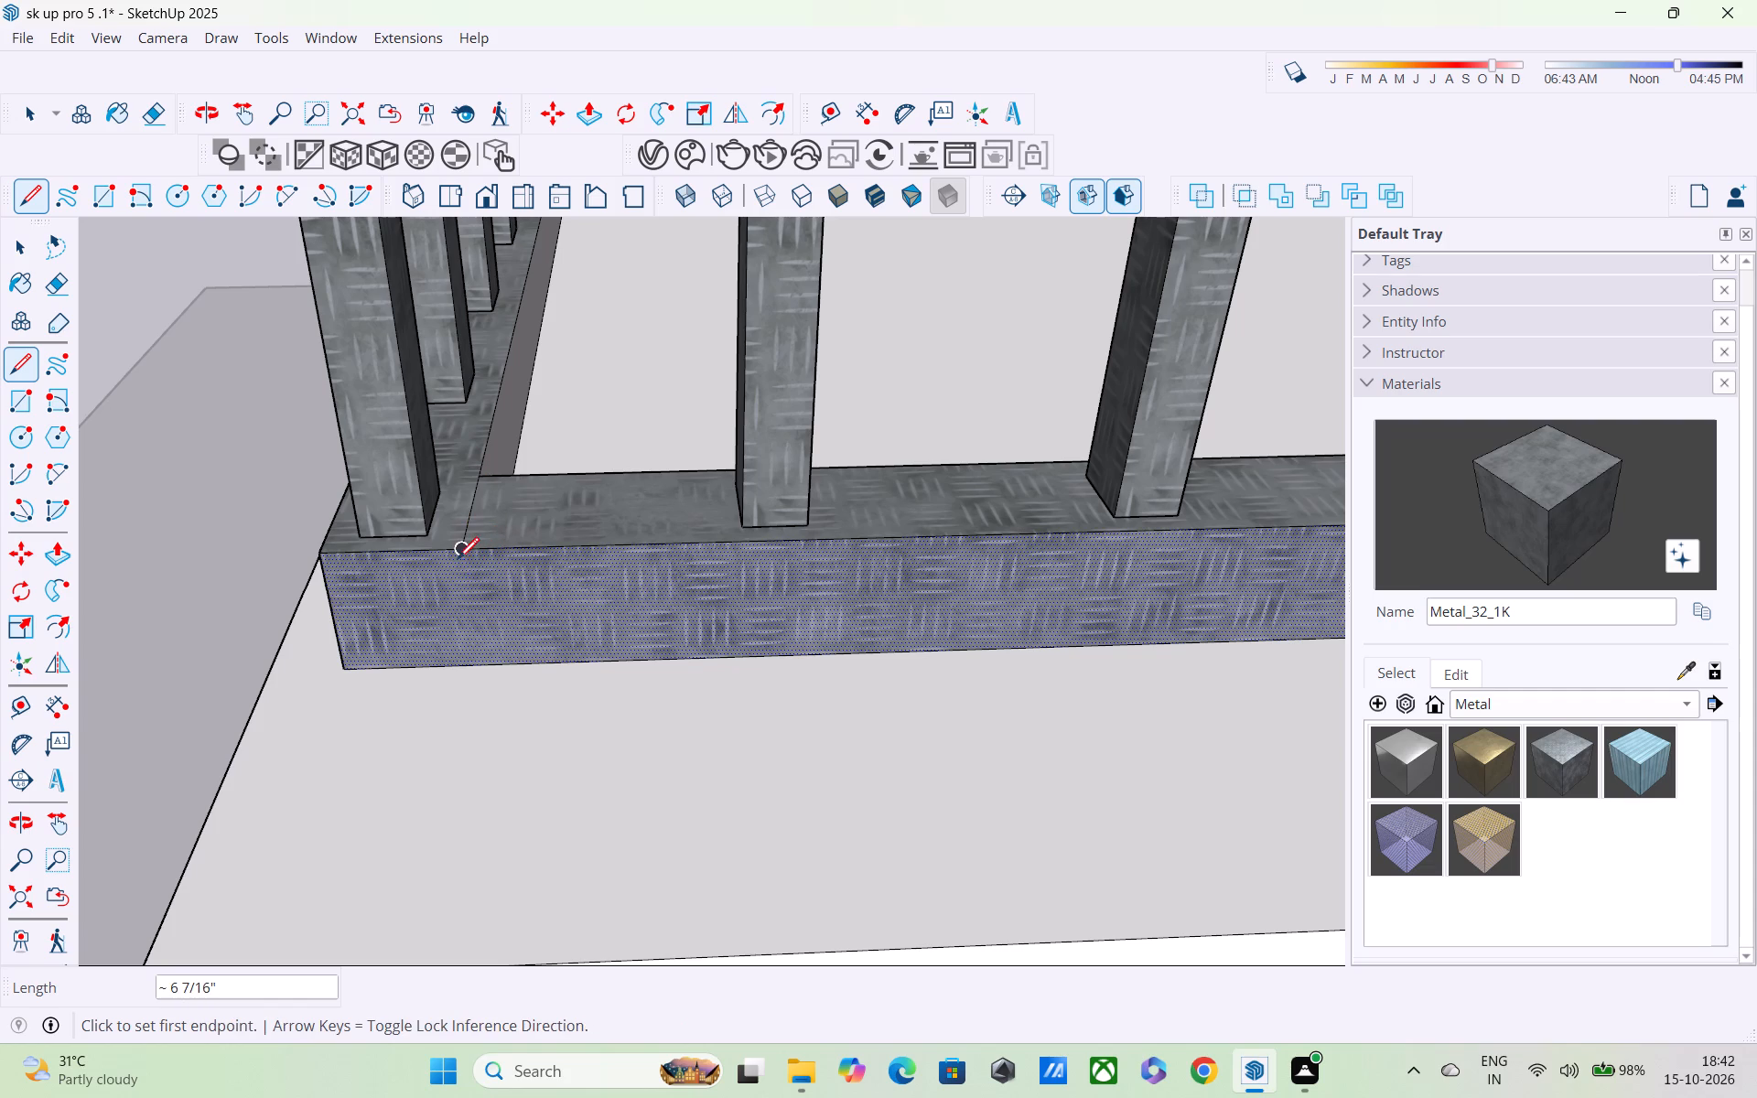
left_click(458, 560)
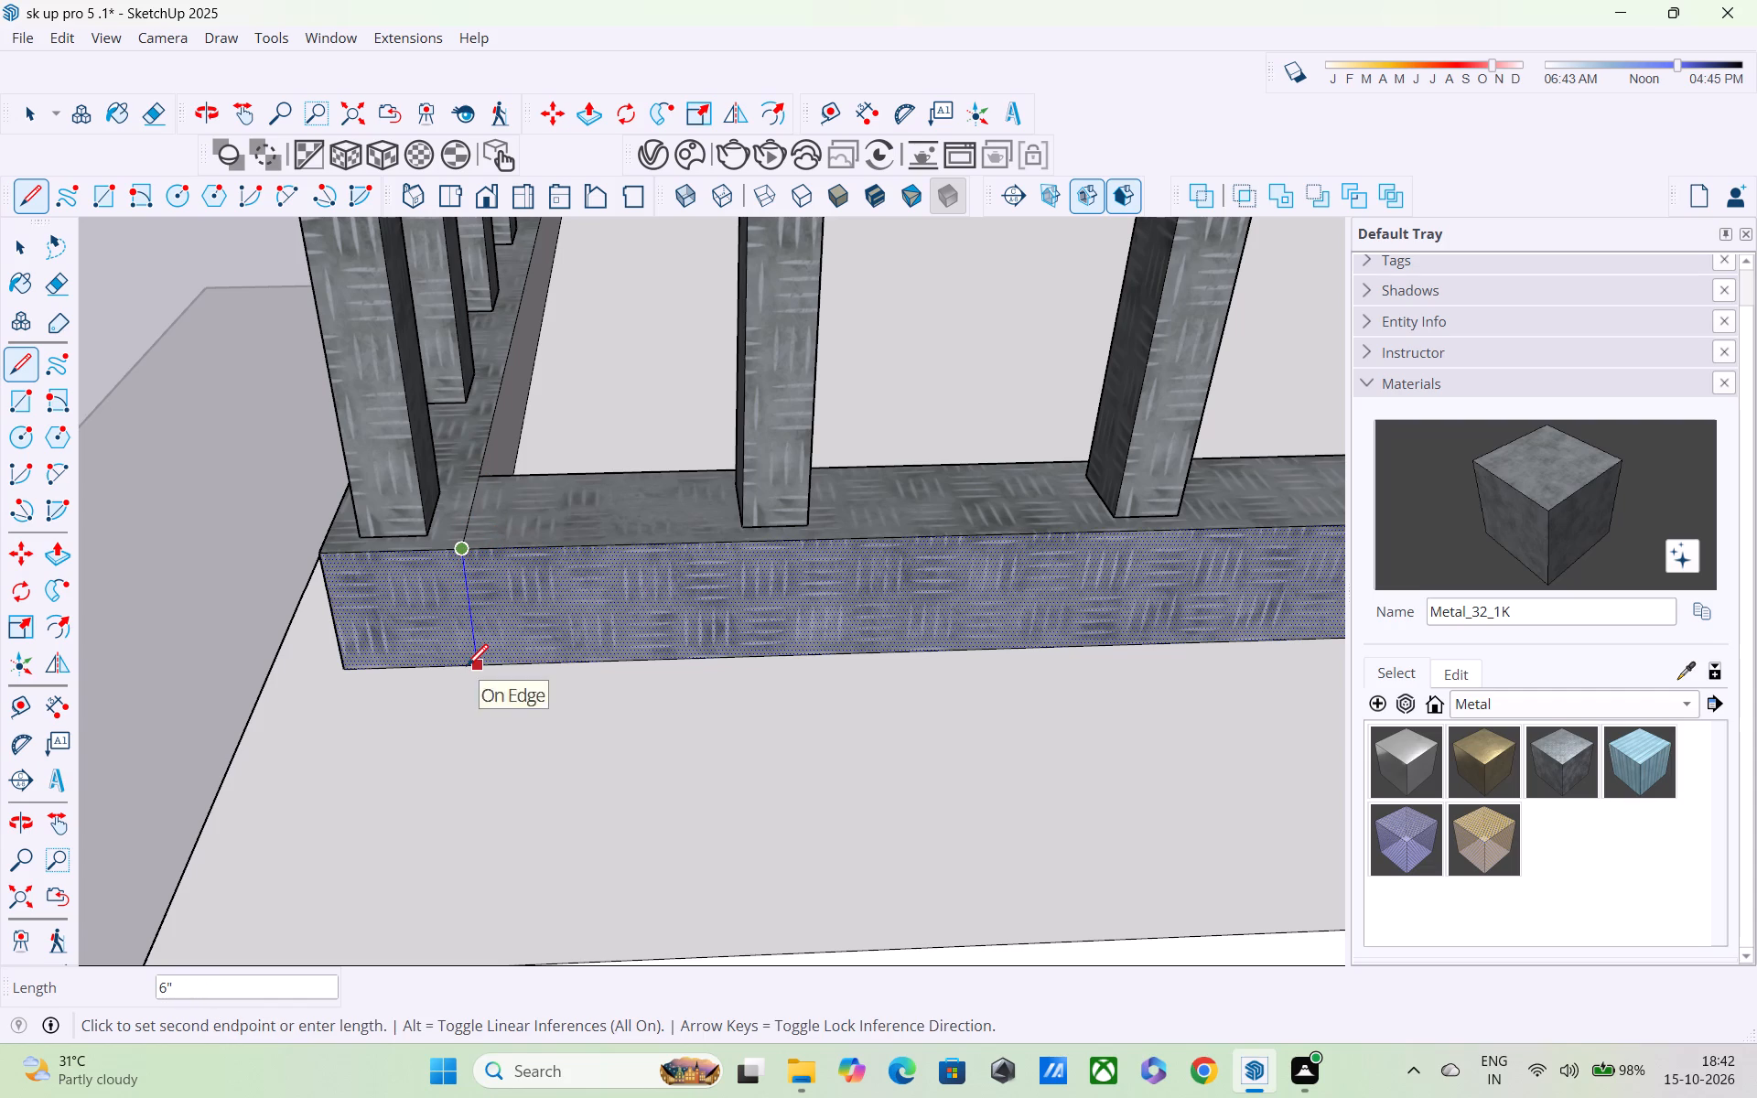
left_click(468, 668)
Draw a 6" vertical line along the inner corner of the base rail.
middle_click_drag(472, 544, 490, 647)
scroll(454, 469, "up", 5)
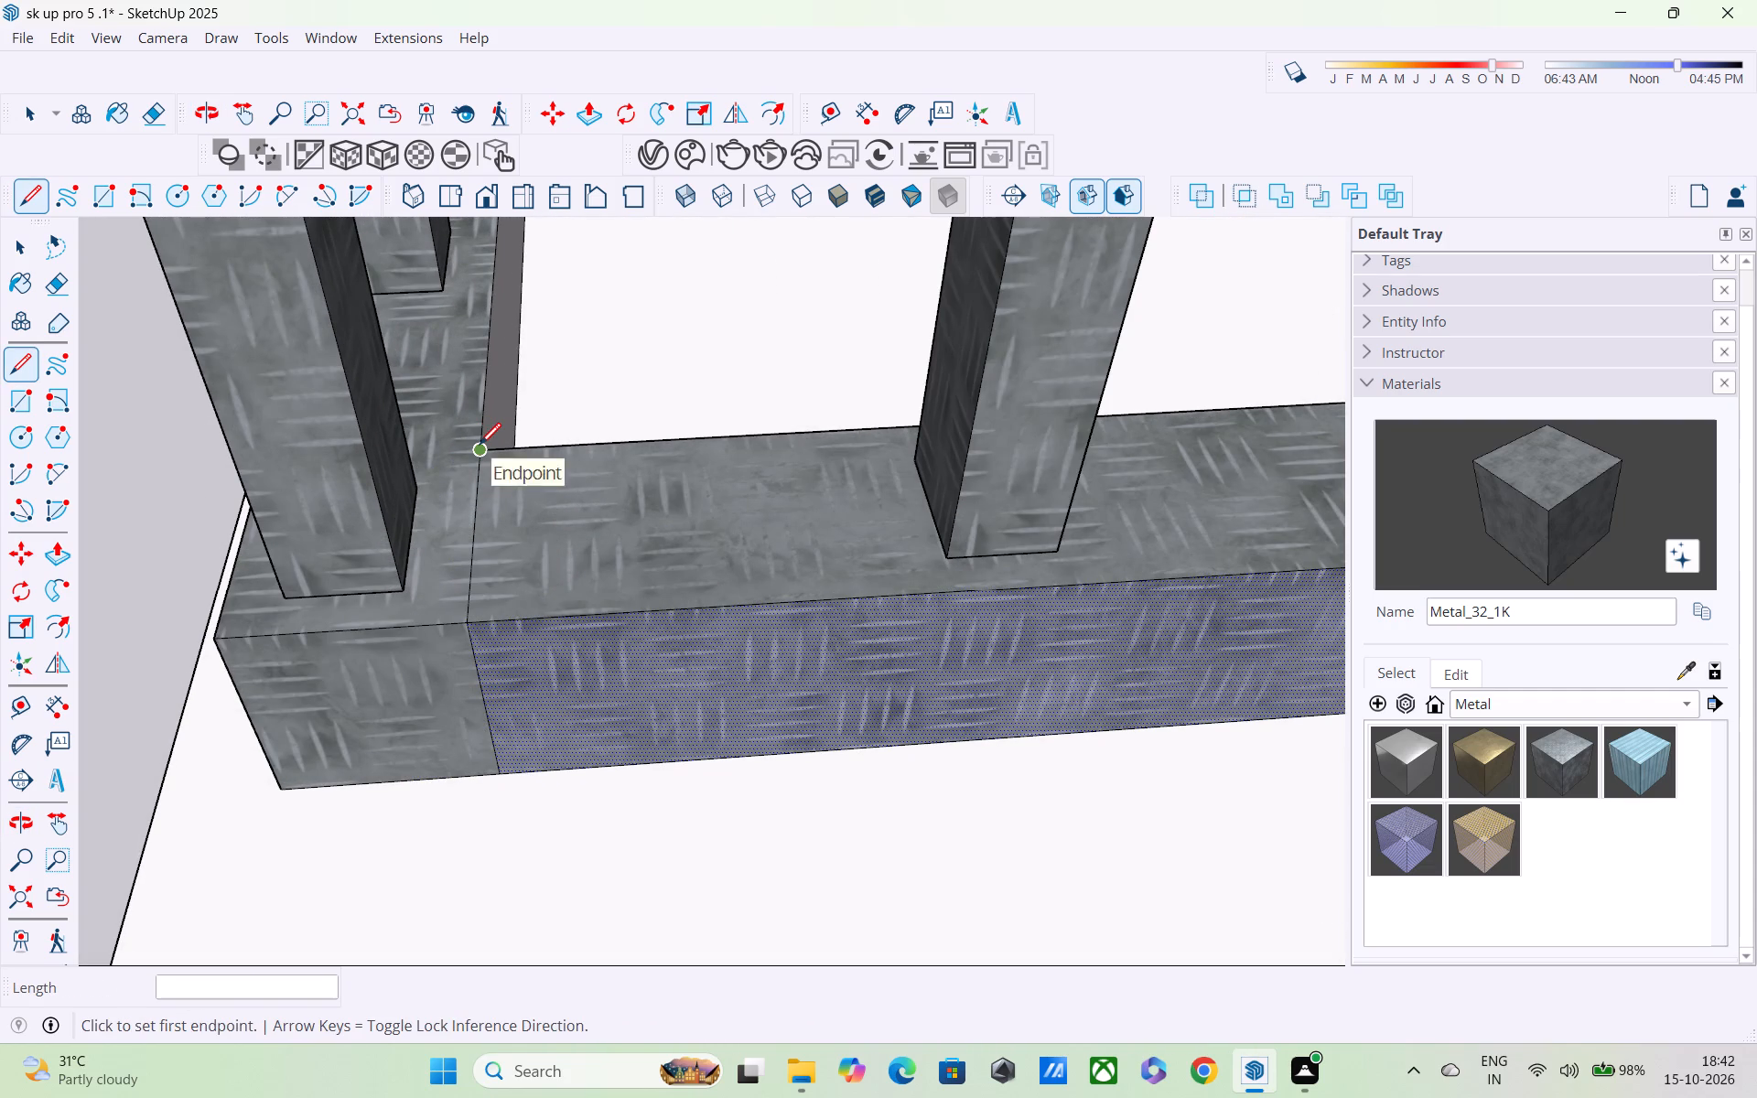
left_click(480, 447)
middle_click_drag(512, 429, 455, 614)
scroll(480, 517, "up", 5)
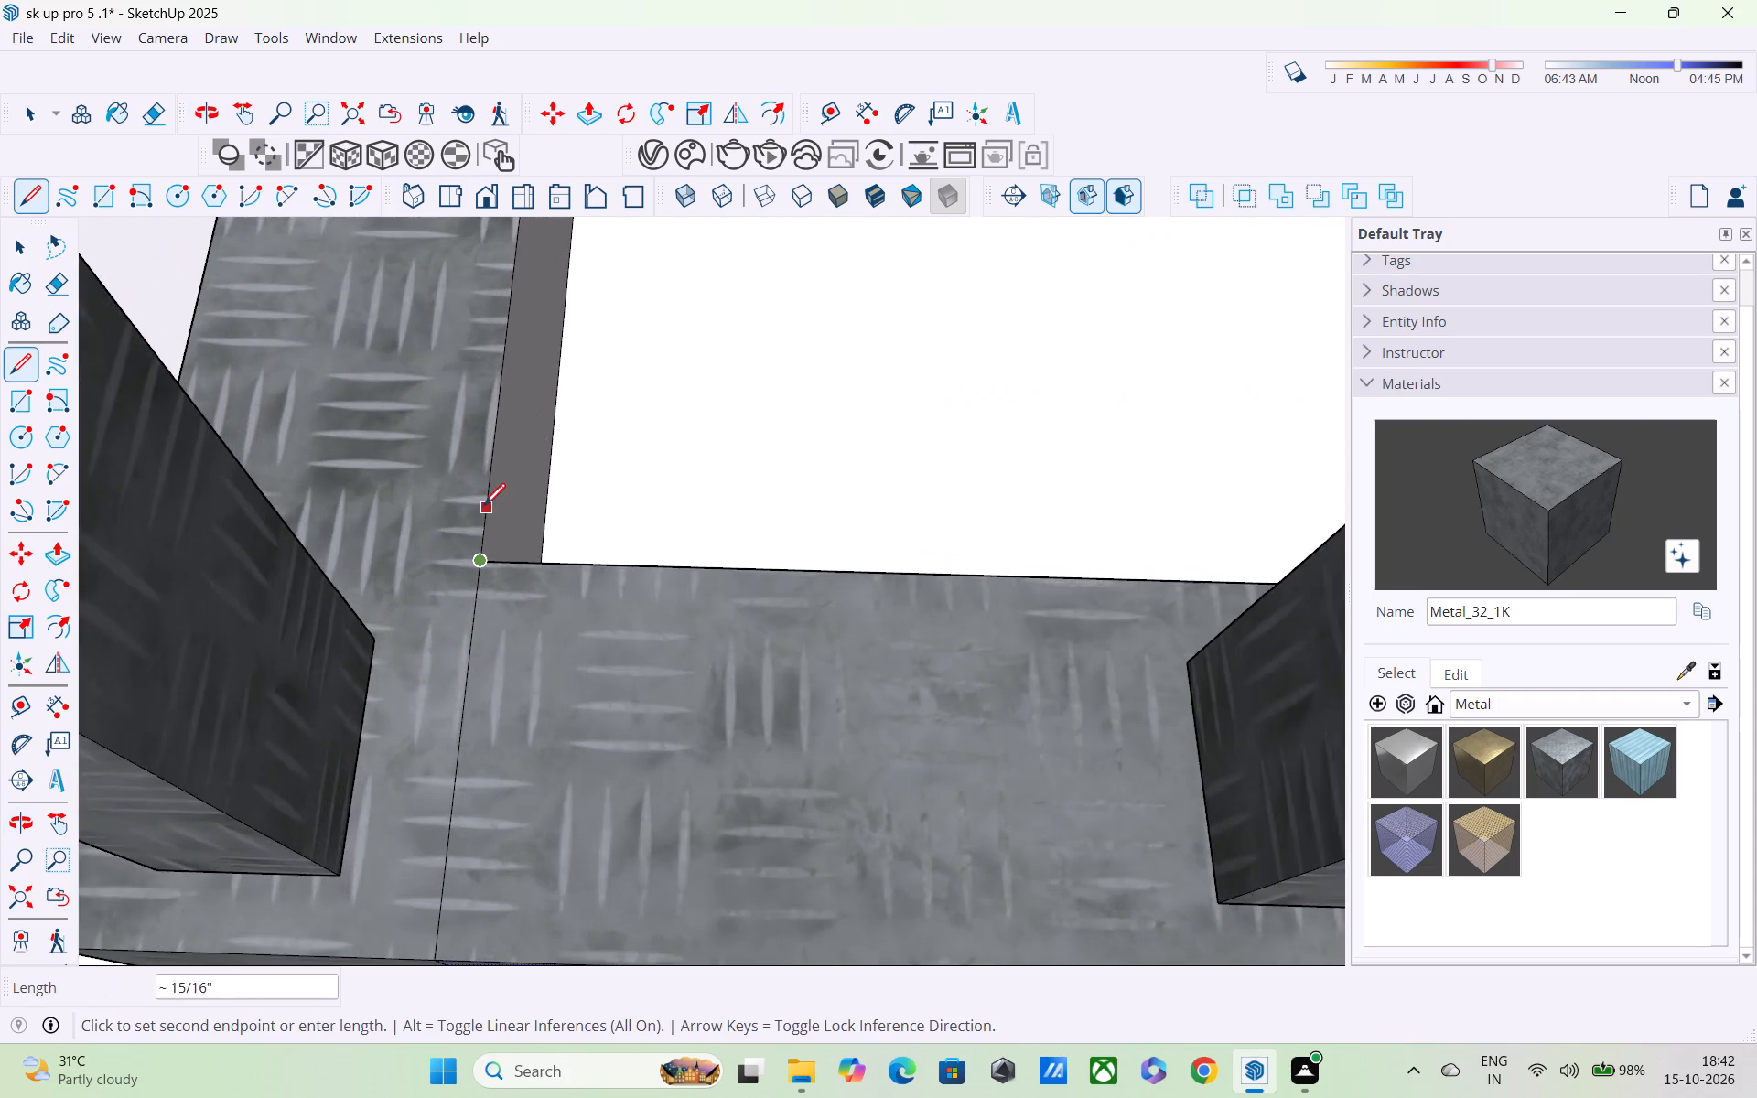
middle_click_drag(484, 507, 514, 618)
scroll(514, 579, "up", 6)
middle_click_drag(523, 553, 539, 660)
scroll(543, 630, "up", 2)
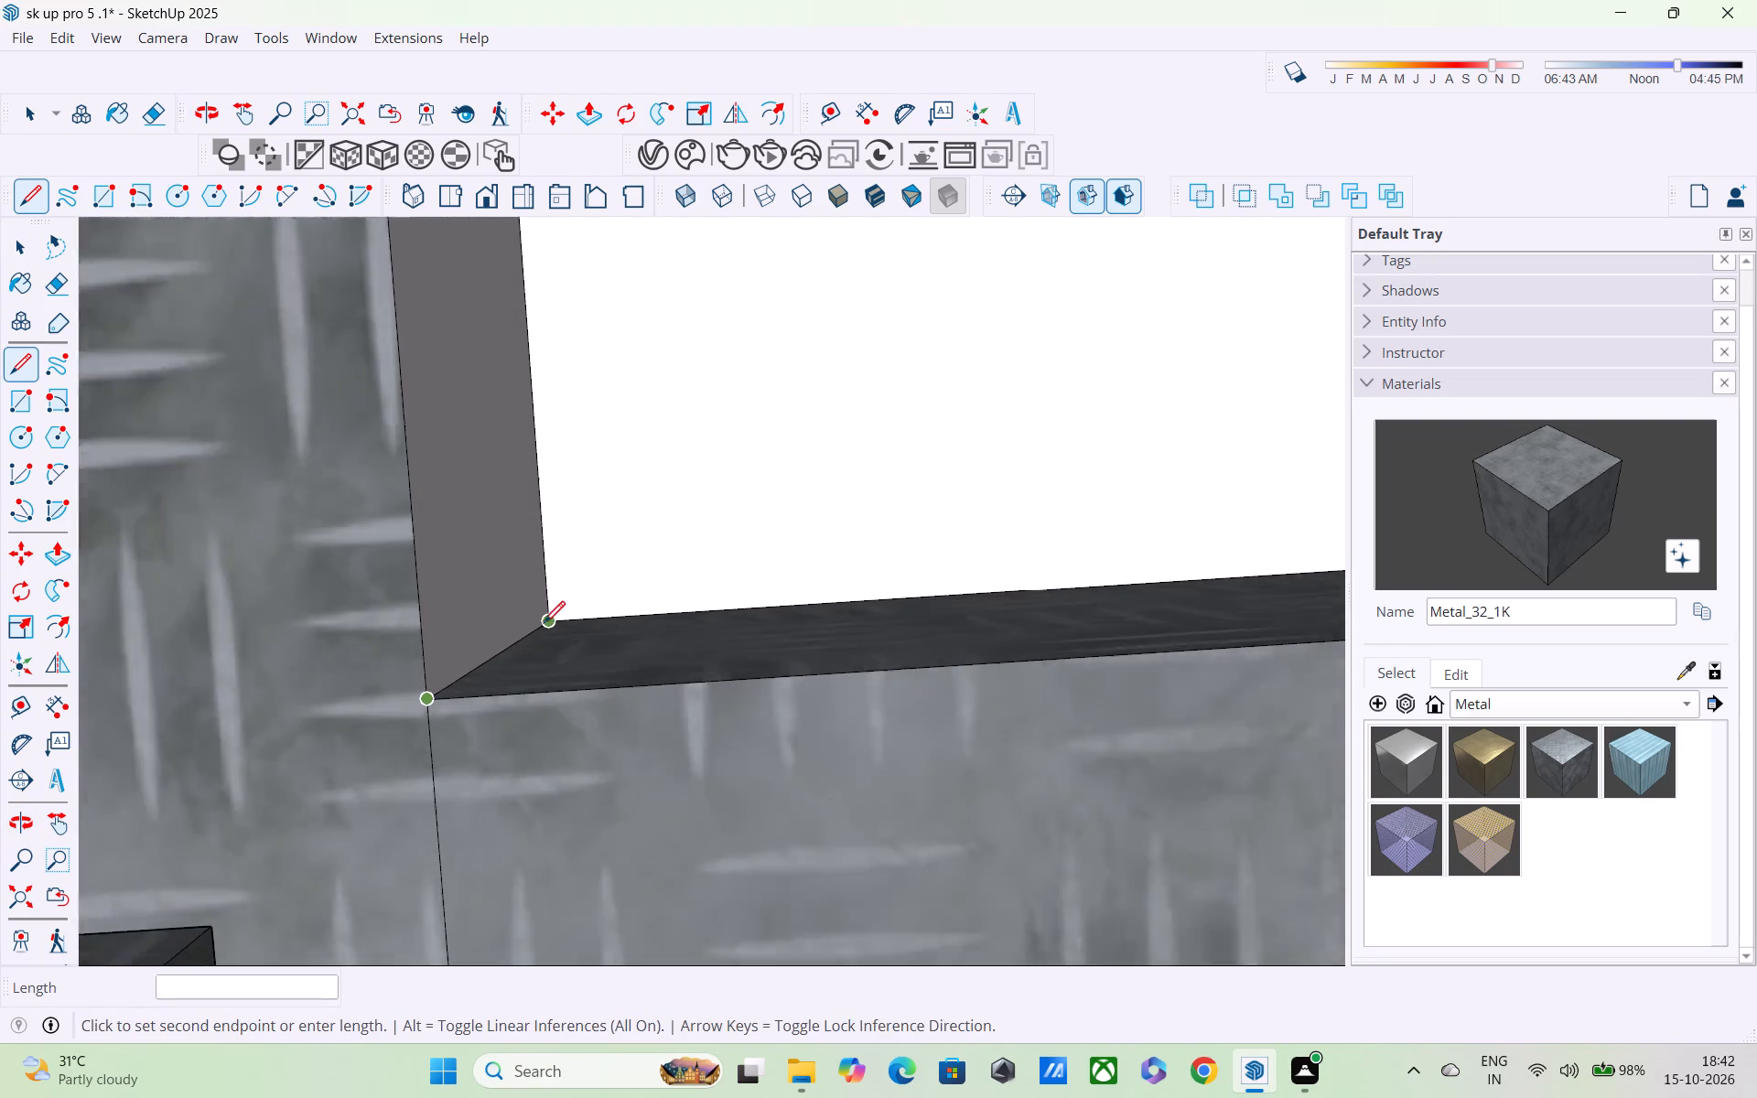
scroll(544, 625, "up", 3)
left_click(554, 614)
left_click(551, 623)
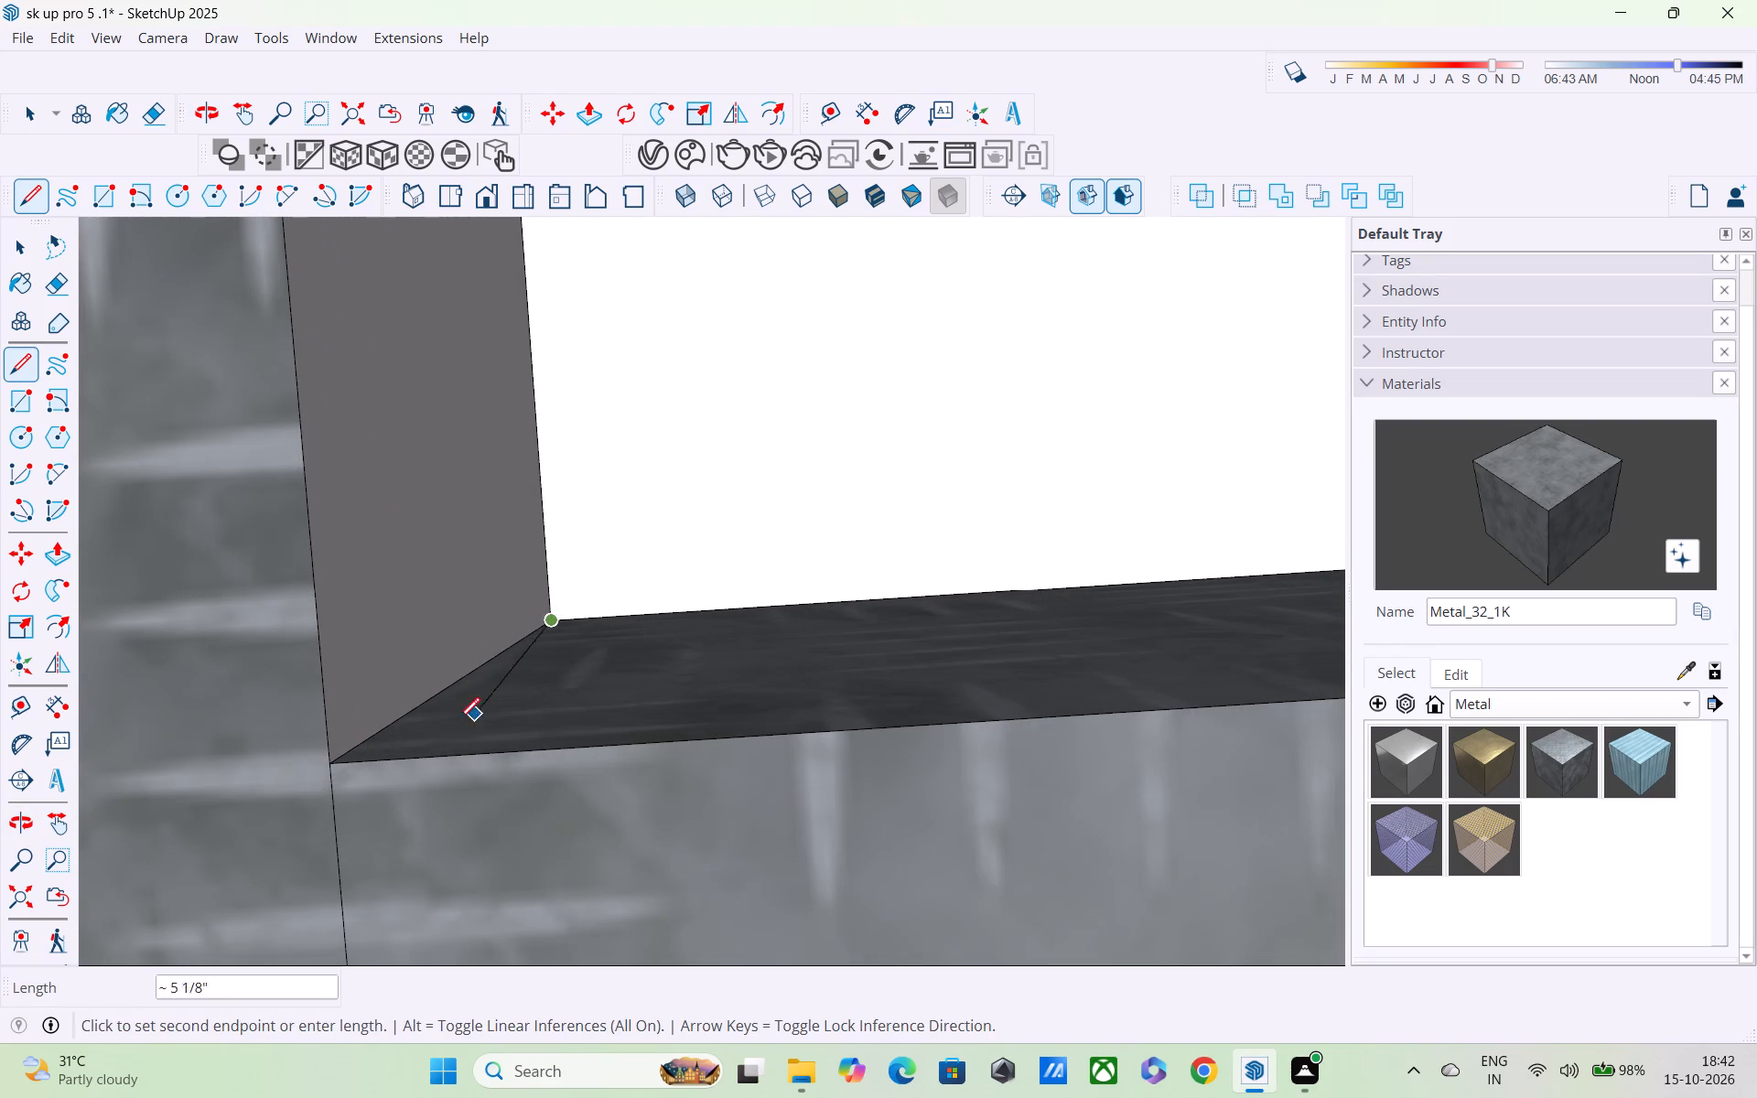
left_click(331, 760)
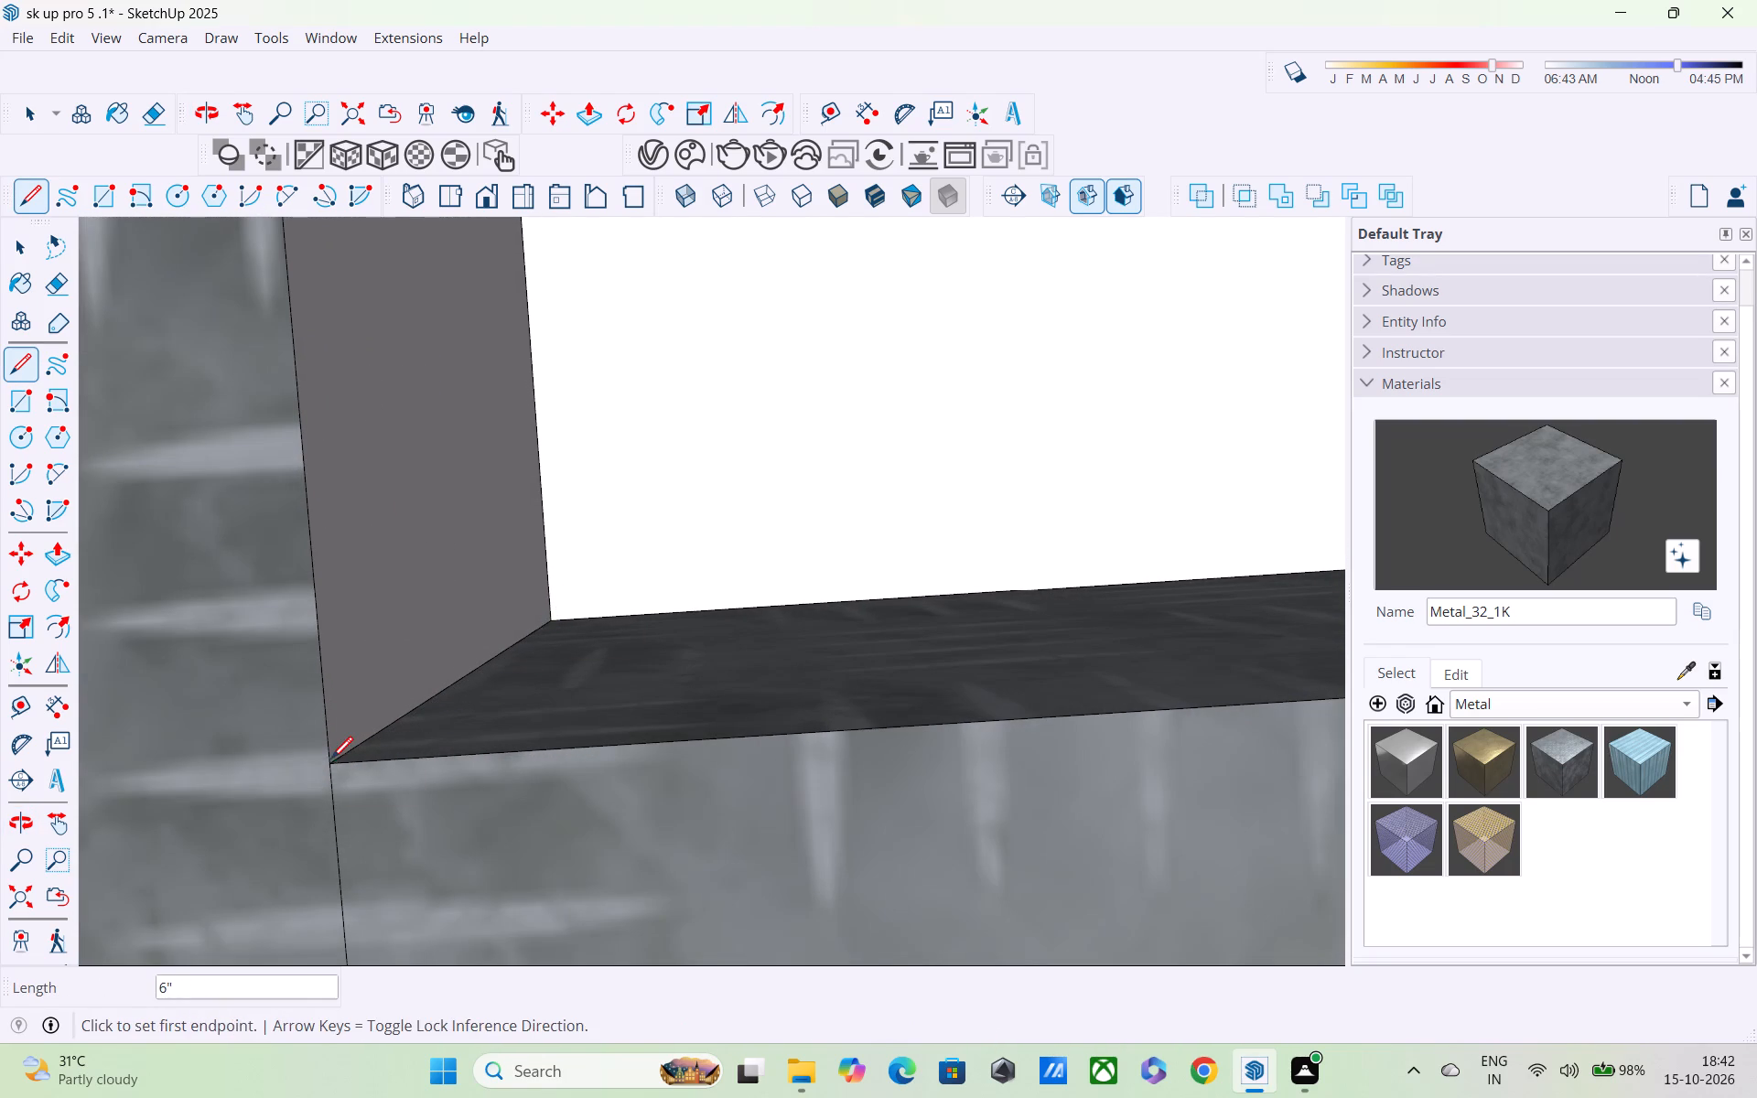
Delete the outer face and its bounding edges from the base rail on the shorter railing side.
scroll(361, 759, "down", 6)
middle_click_drag(412, 801, 413, 493)
scroll(413, 493, "up", 1)
scroll(417, 477, "down", 13)
middle_click_drag(371, 923, 371, 922, "shift")
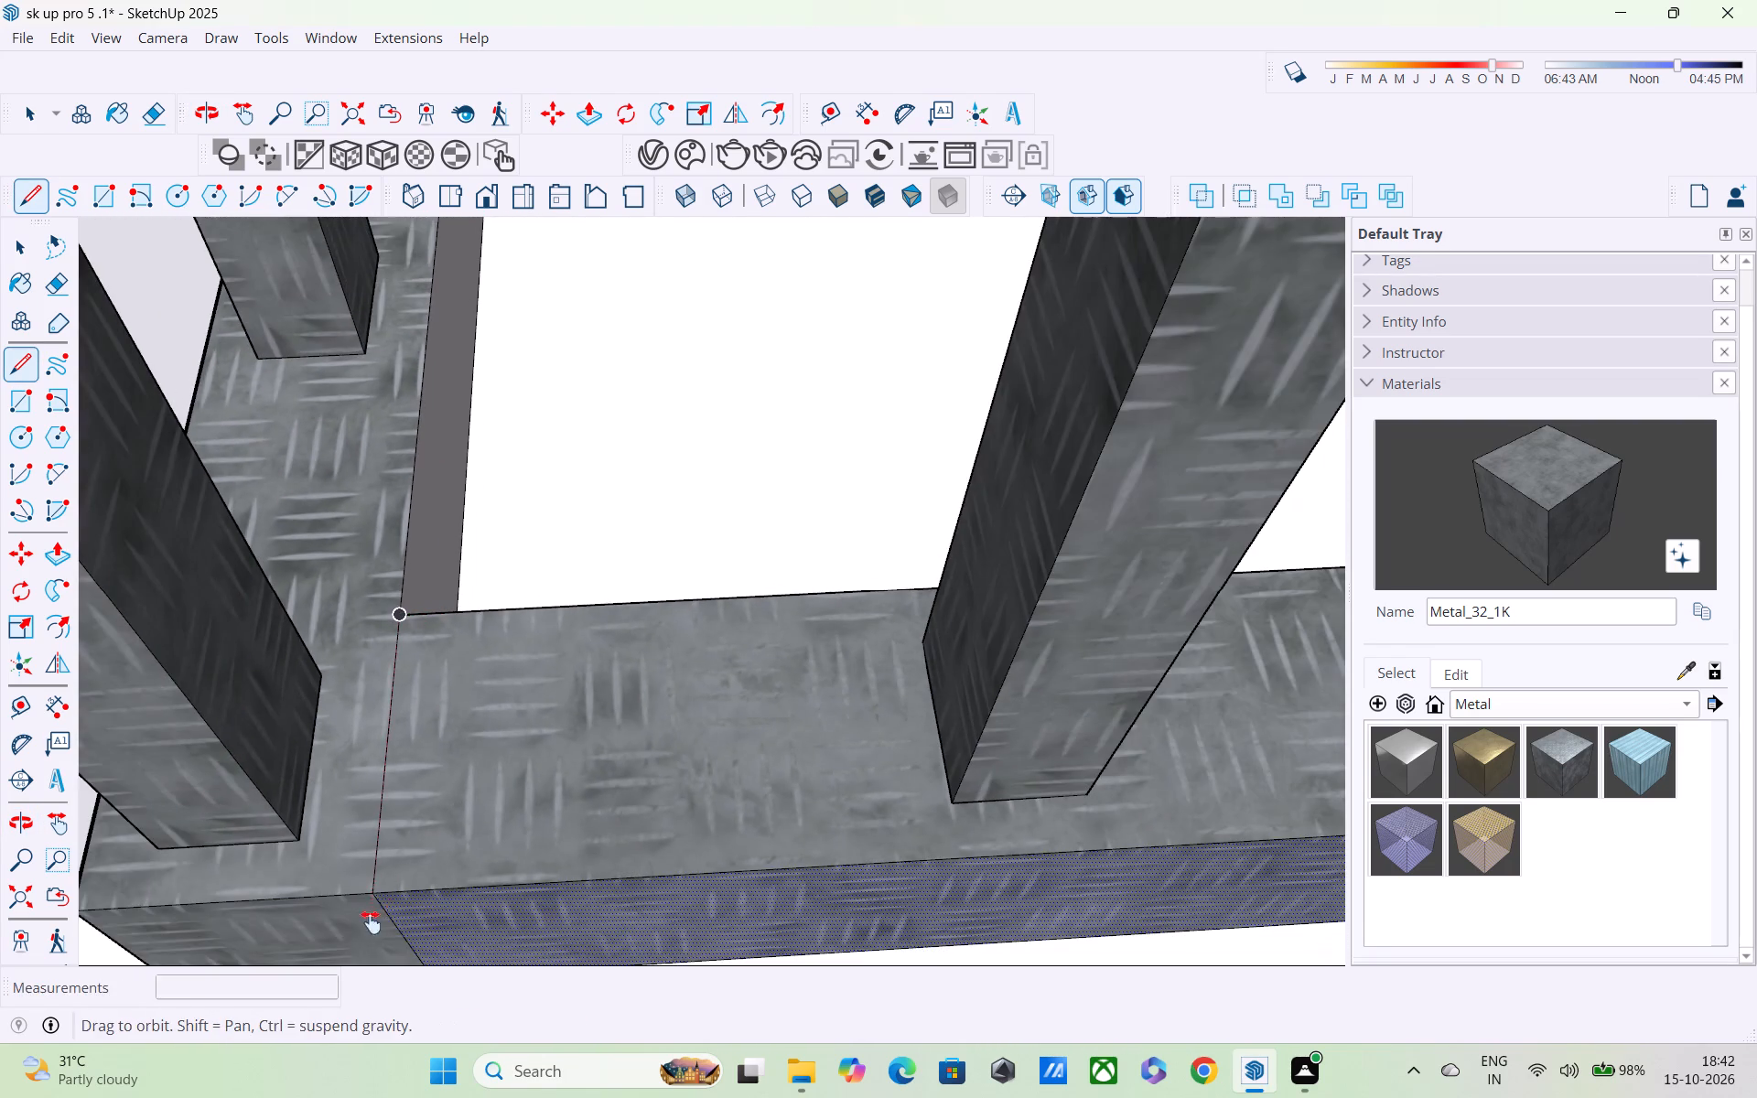
middle_click_drag(371, 922, 328, 433, "shift")
scroll(327, 430, "down", 6)
key("space")
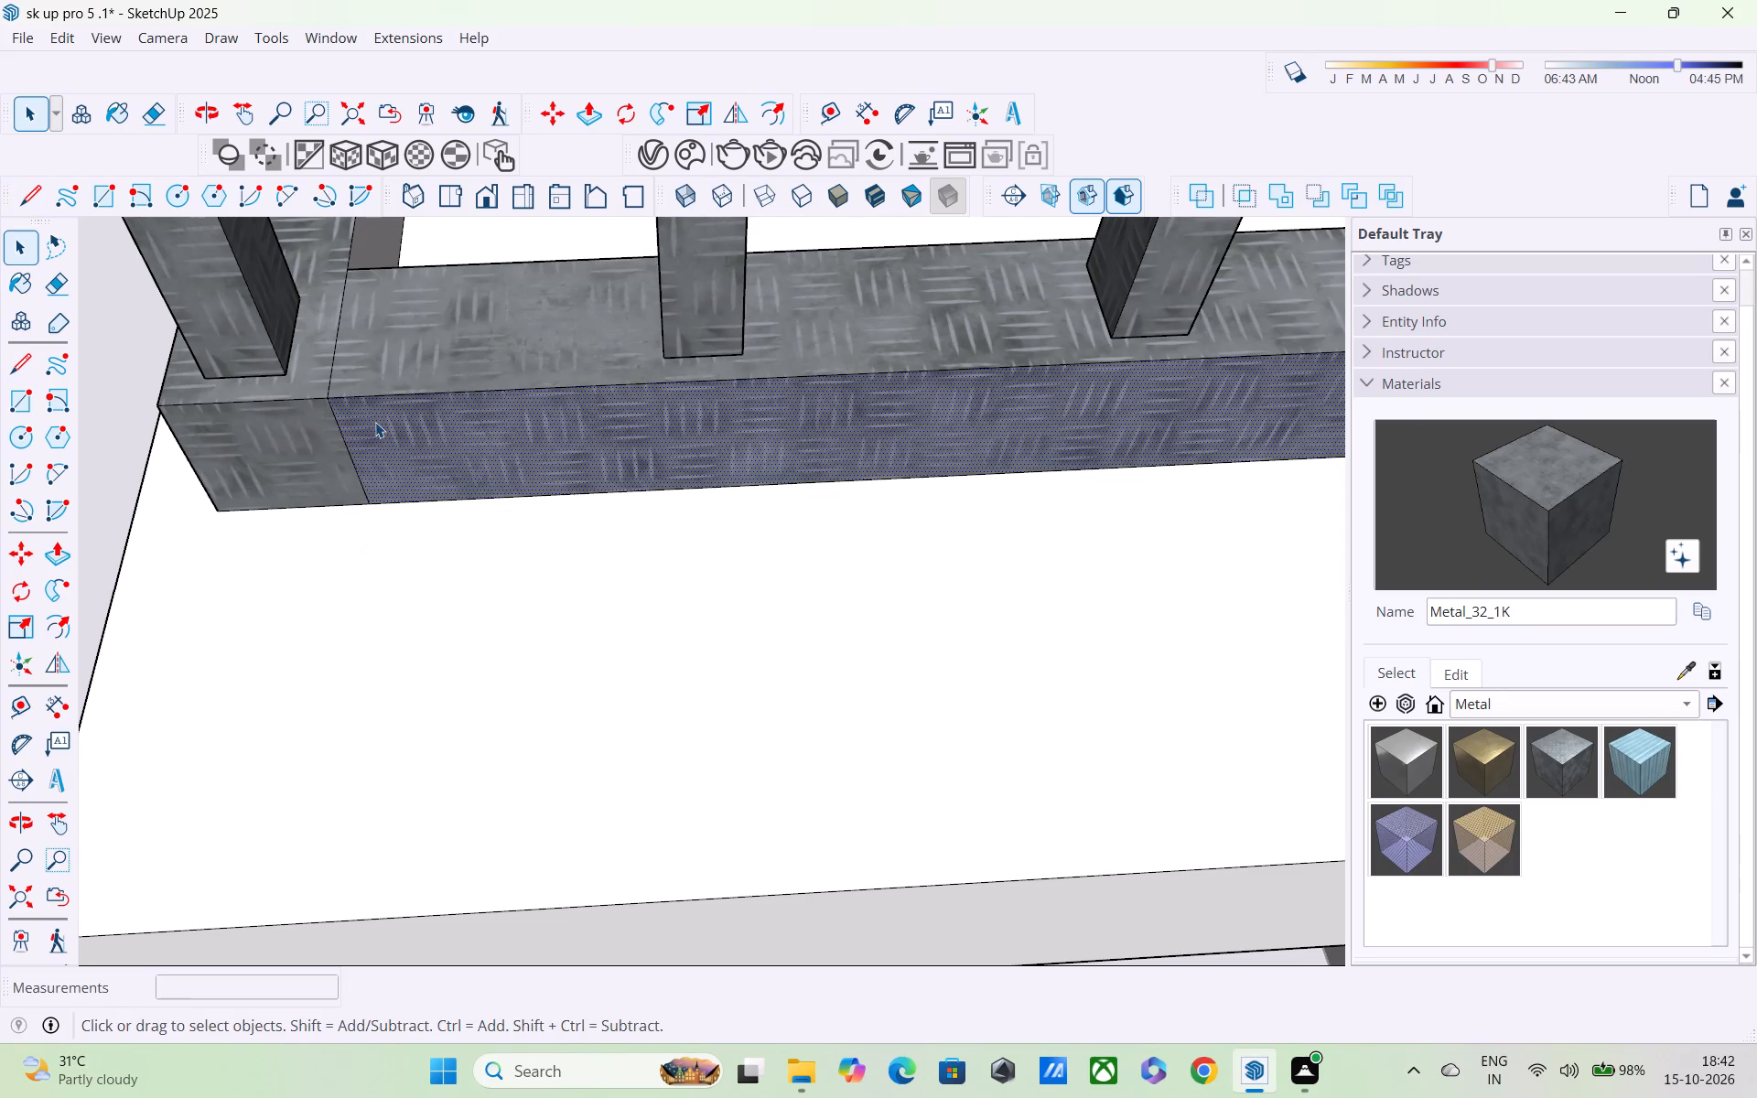
left_click(375, 422)
triple_click(381, 393)
left_click(406, 440)
key("e")
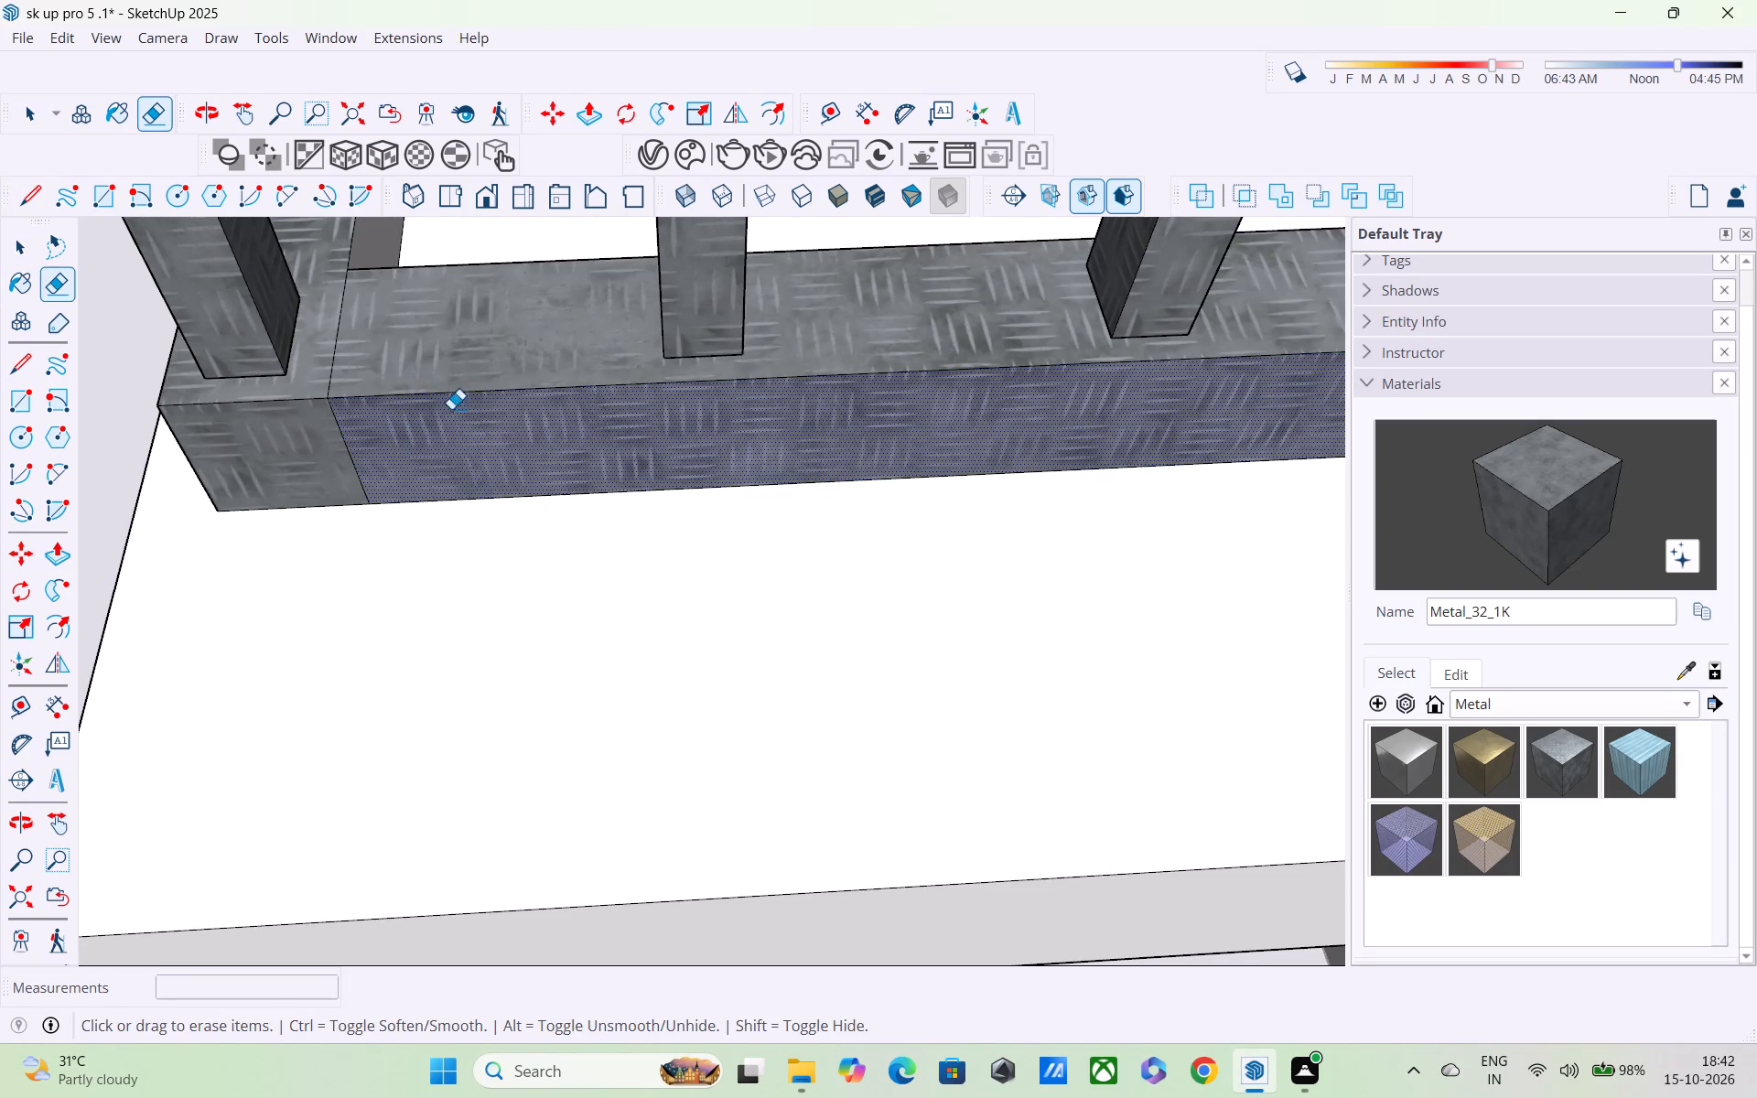
left_click(466, 449)
double_click(460, 408)
double_click(469, 397)
left_click(480, 428)
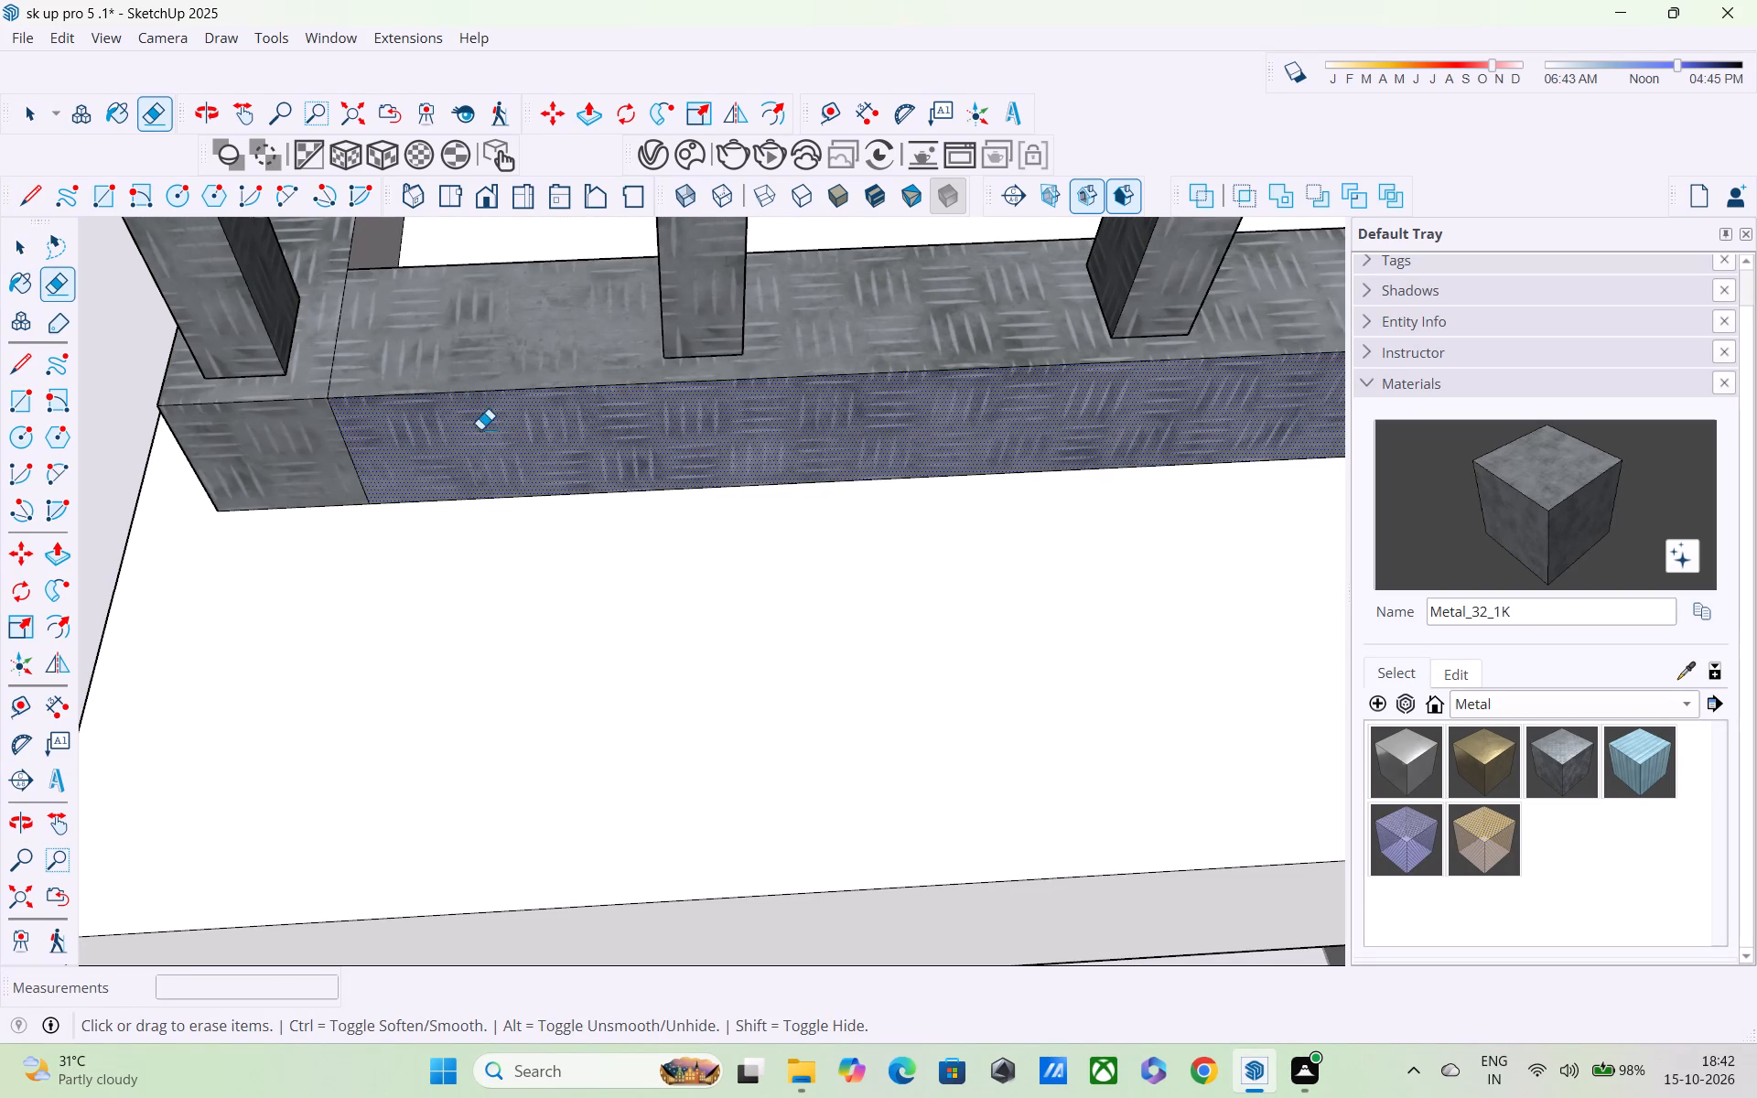
middle_click_drag(454, 461, 454, 206)
double_click(501, 435)
key("space")
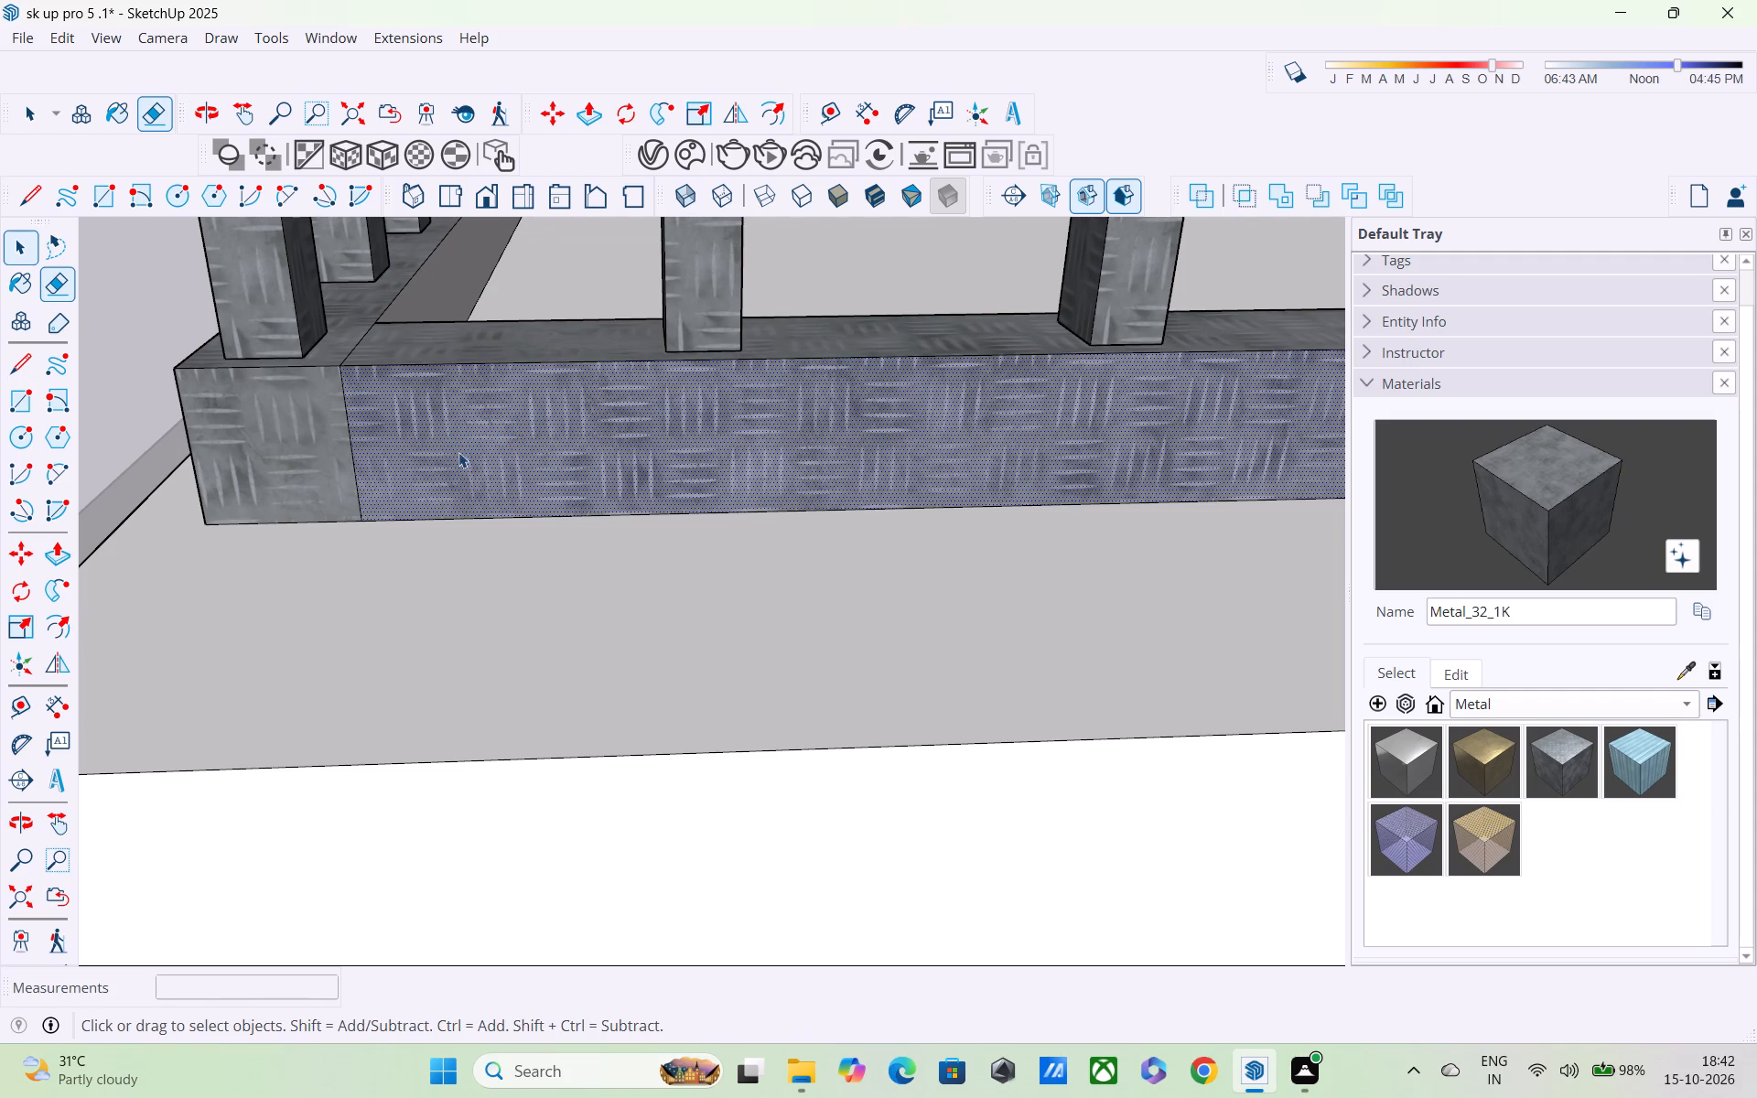
double_click(453, 445)
key("Delete")
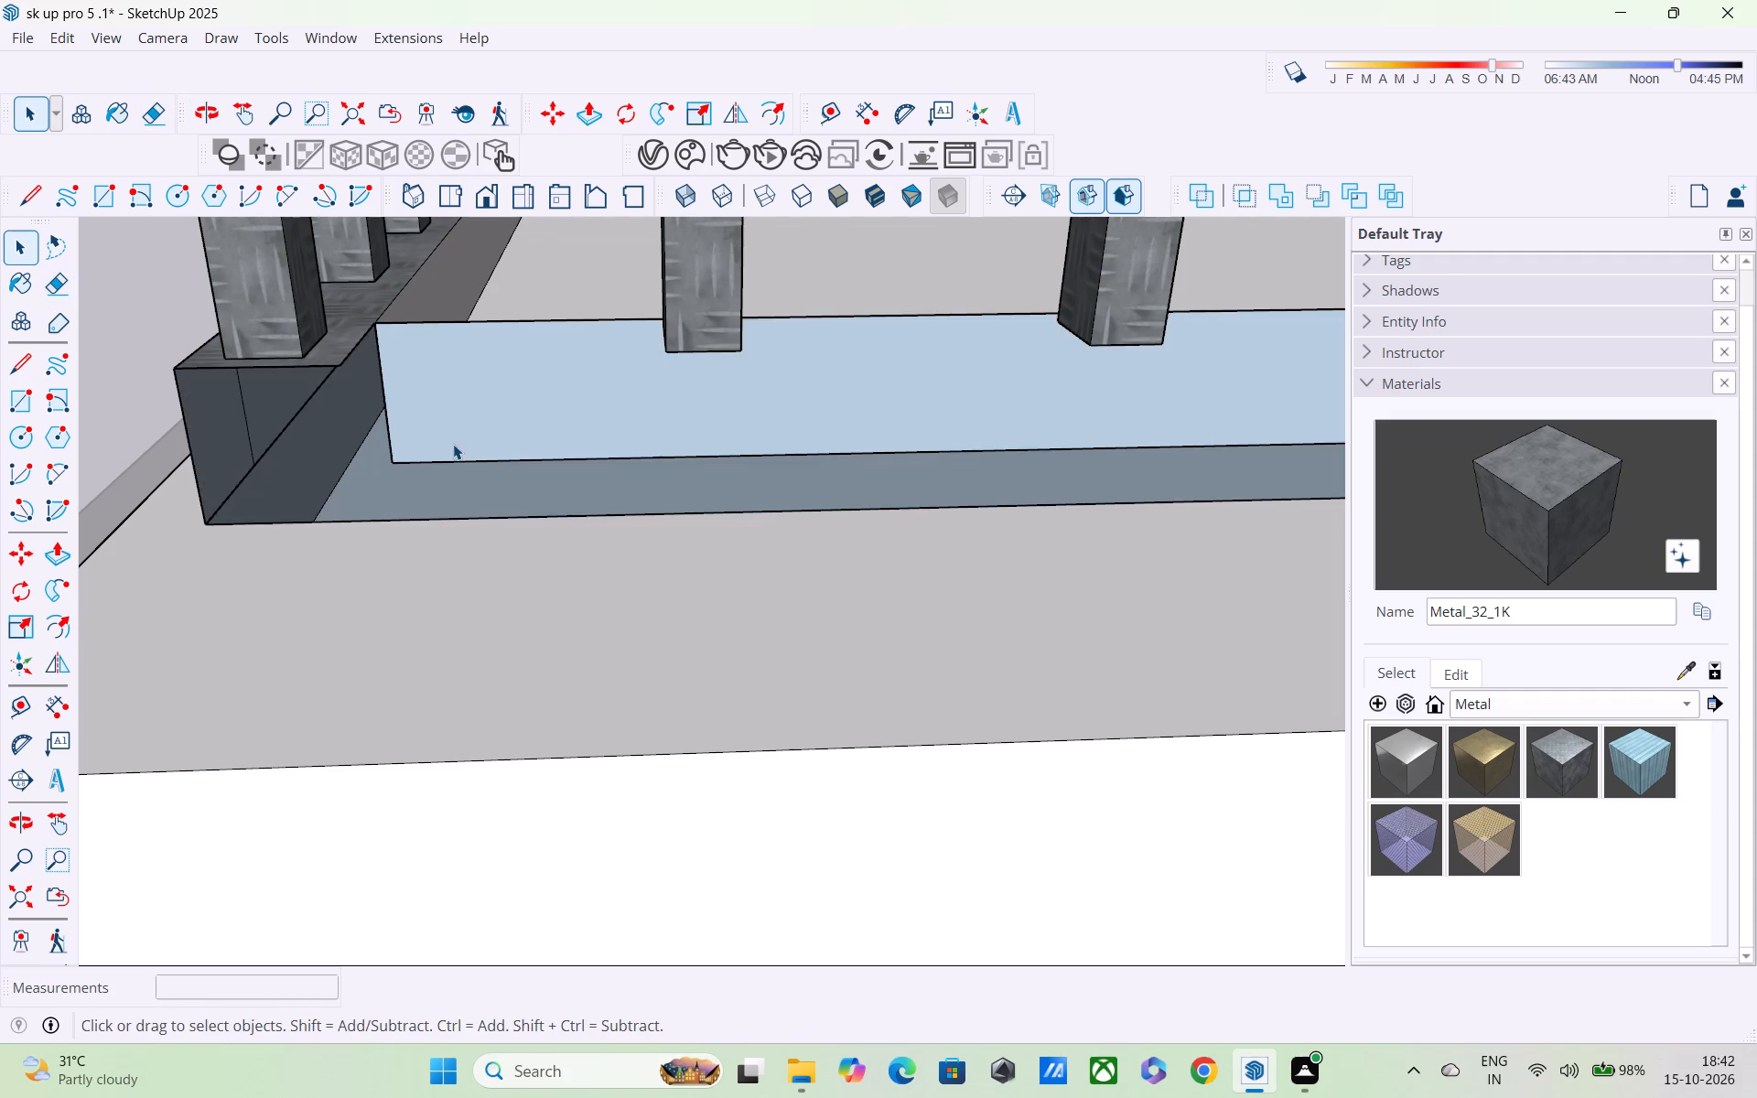
Delete the remaining inner face of the base rail on the shorter railing side.
scroll(453, 439, "down", 3)
middle_click_drag(454, 438, 570, 533)
scroll(476, 408, "up", 4)
left_click(433, 318)
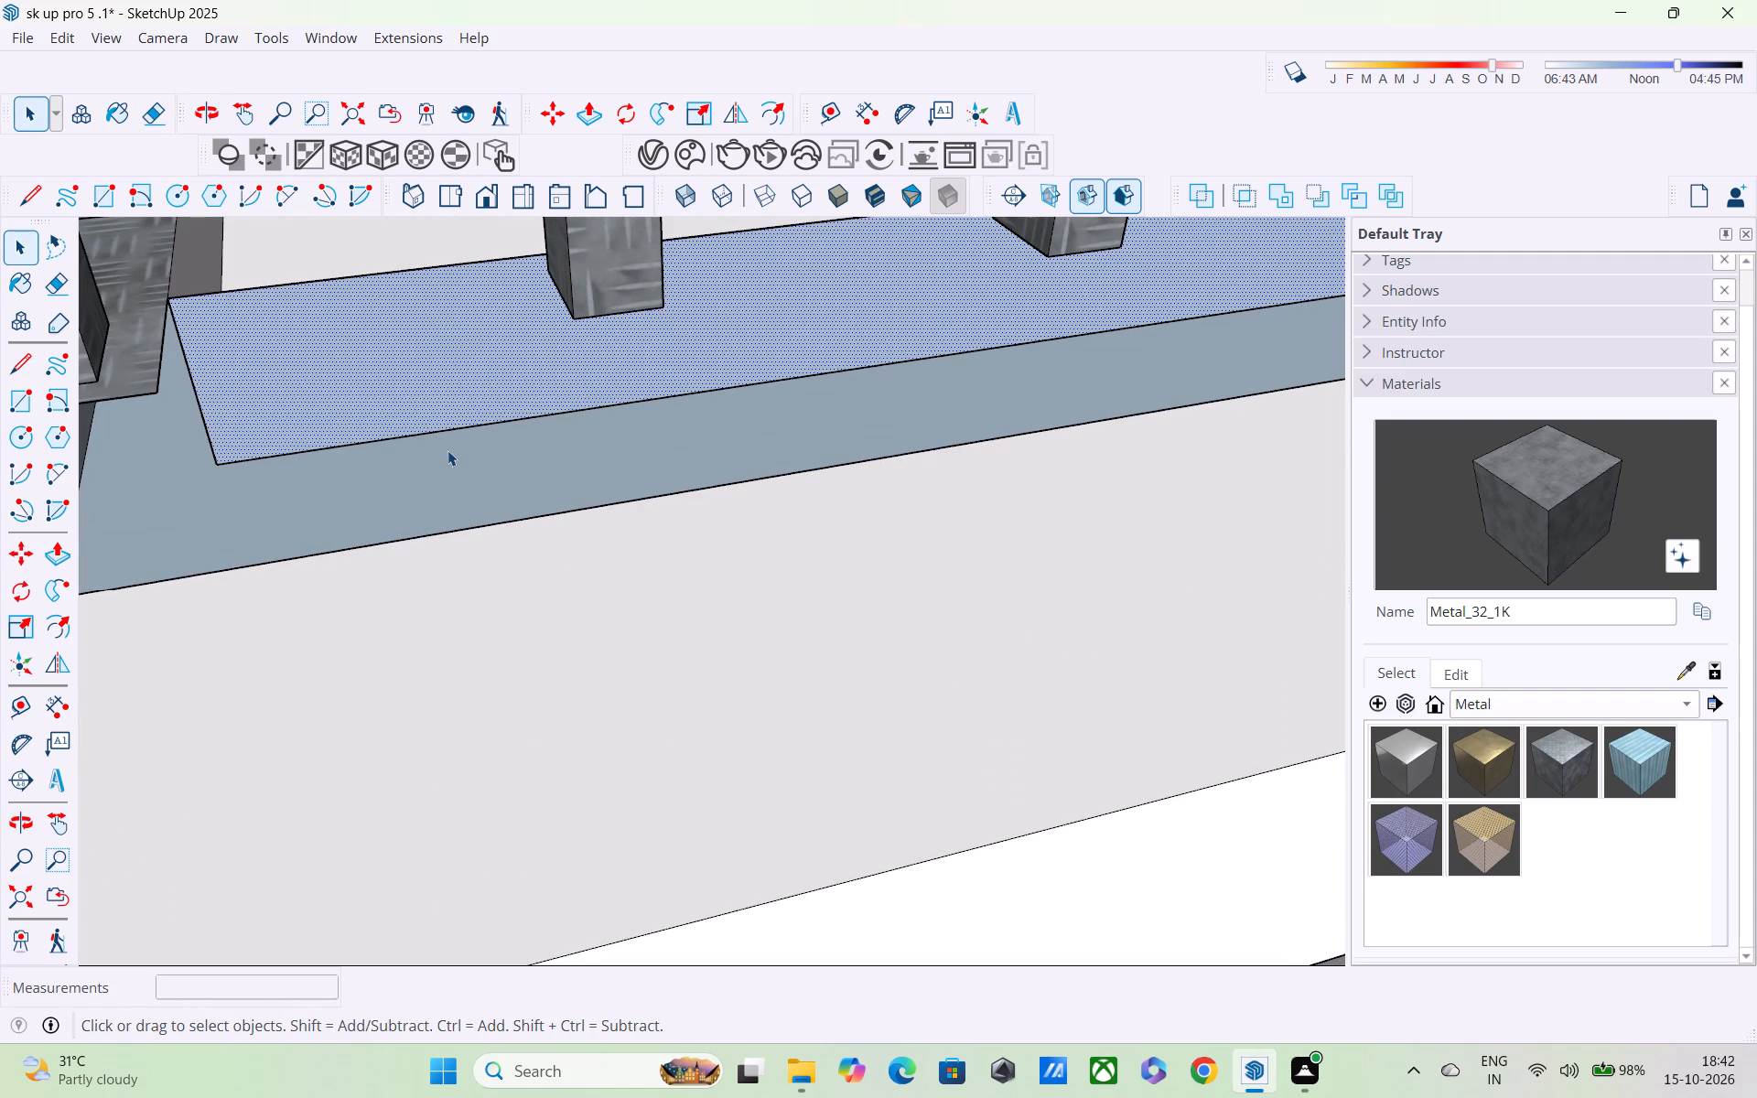
key("Delete")
Erase the remaining long edges and bottom face of the base rail below the shorter side's balusters.
scroll(448, 451, "down", 4)
middle_click_drag(447, 464, 385, 210)
scroll(414, 342, "up", 4)
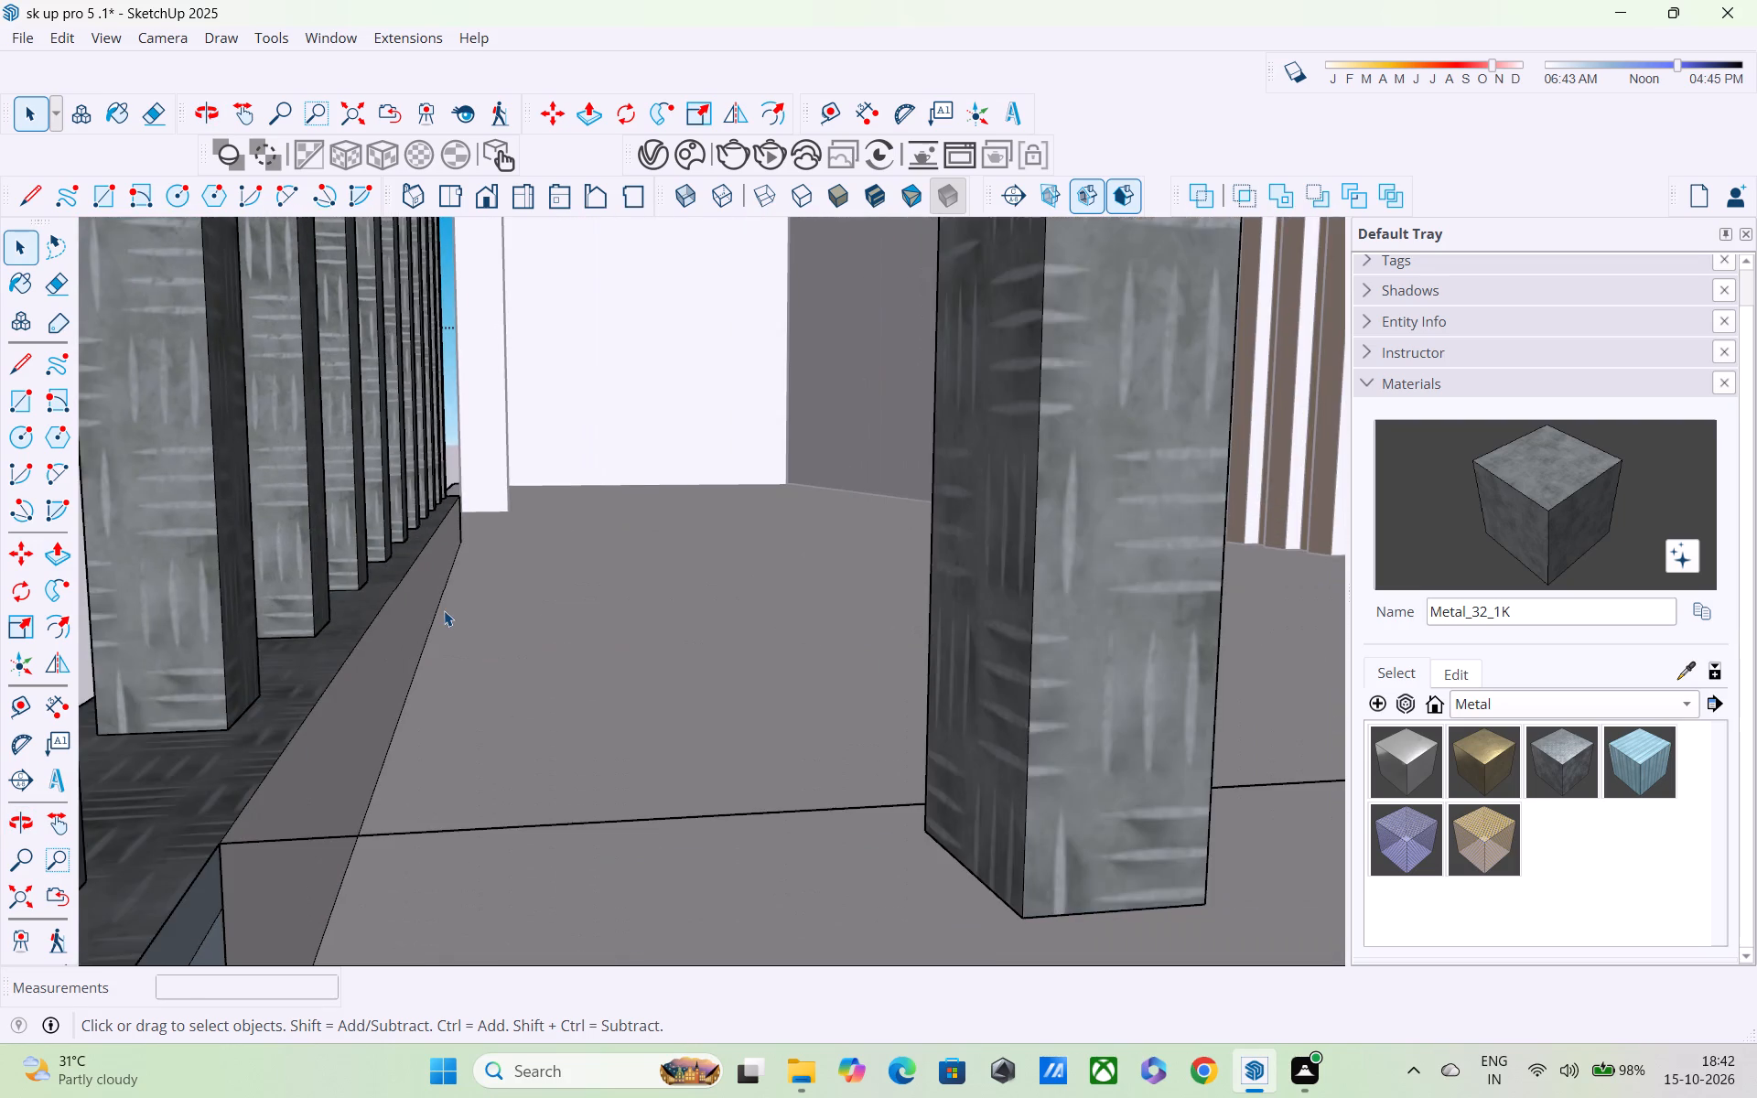
scroll(444, 610, "down", 6)
scroll(444, 610, "up", 1)
key("e")
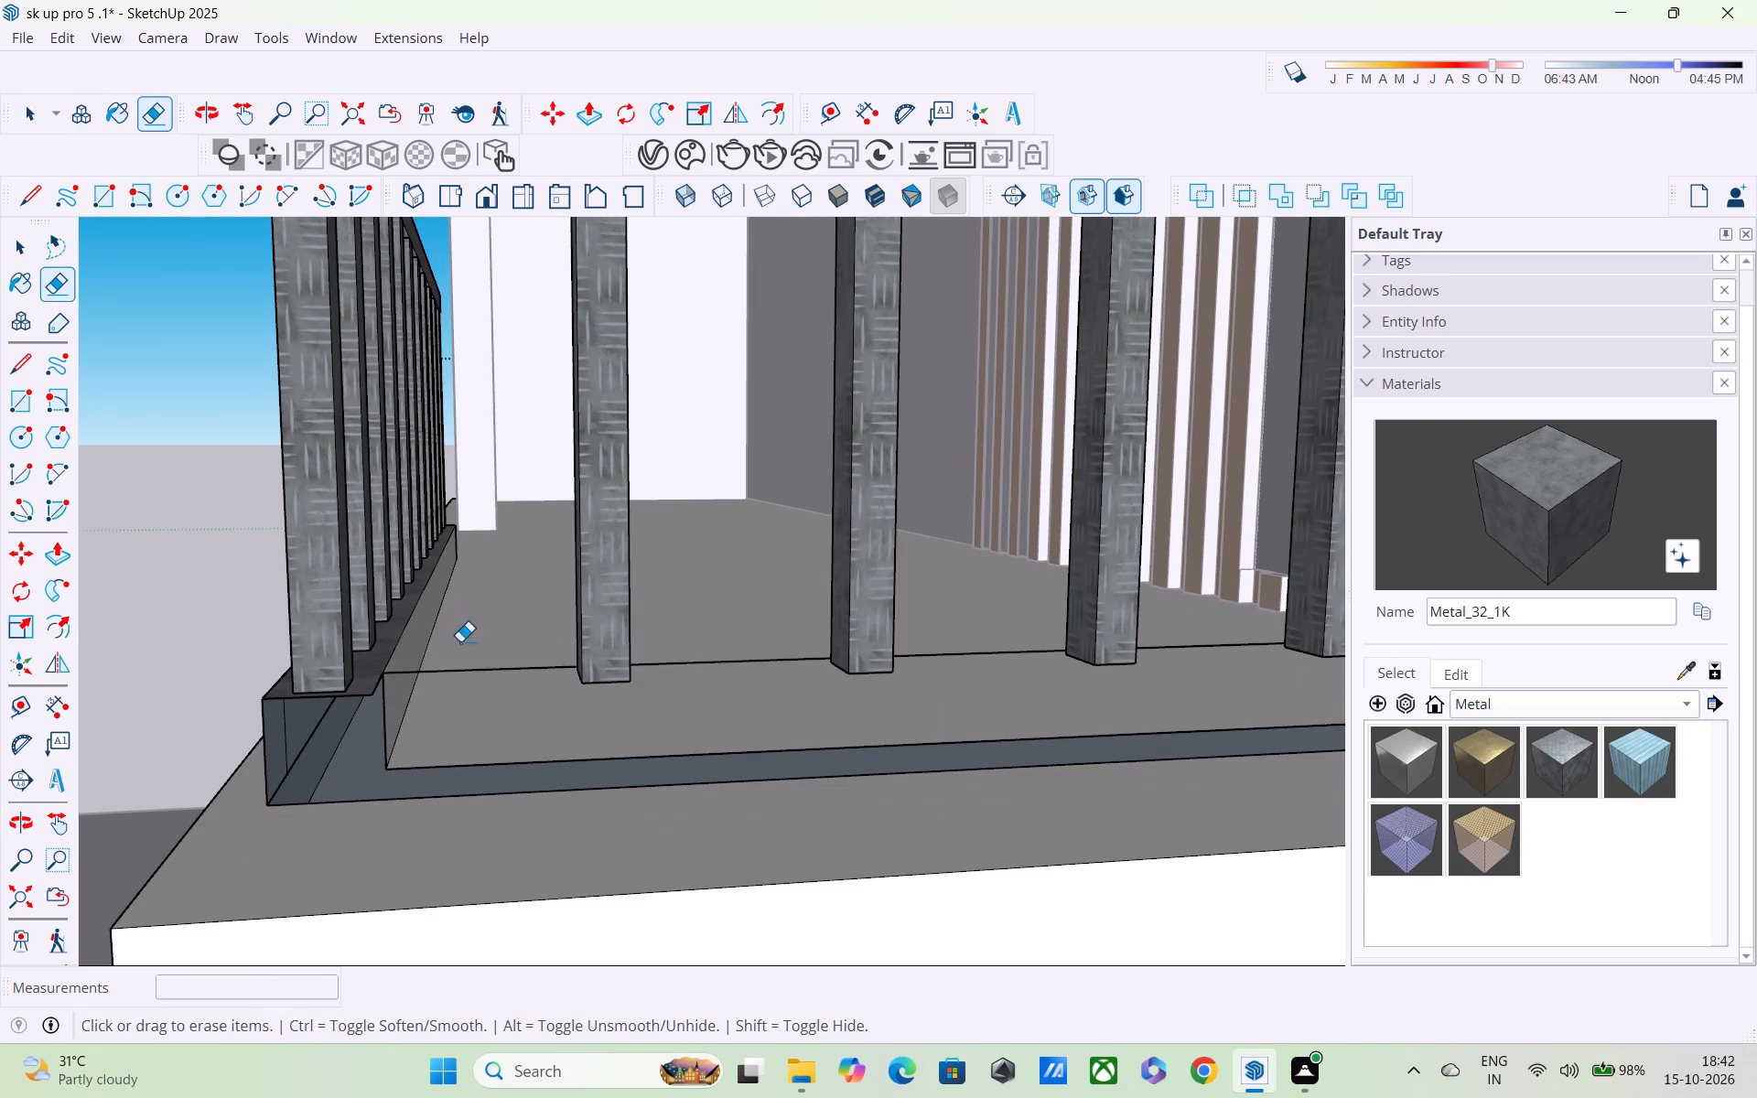
left_click(461, 678)
double_click(461, 669)
left_click_drag(461, 668, 465, 697)
left_click_drag(466, 737, 466, 794)
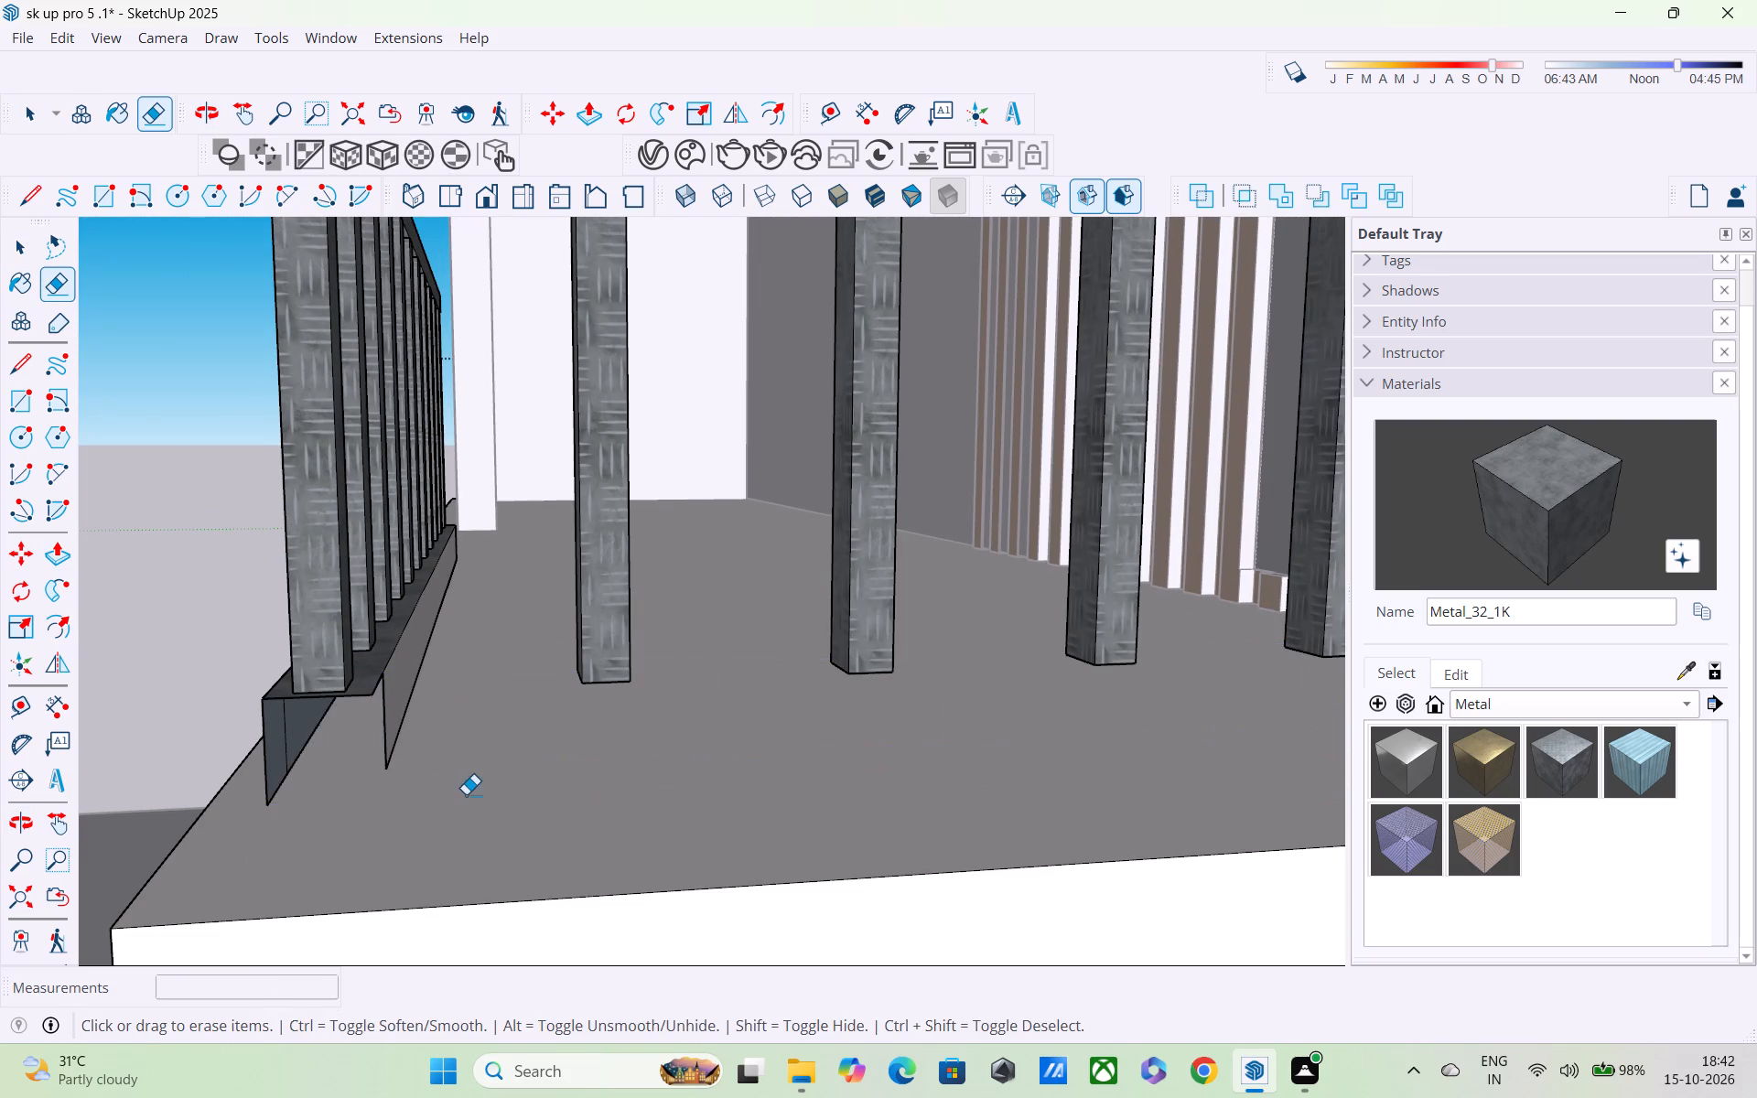
Erase the leftover base rail edges beneath the last baluster at the wall end of the shorter railing side.
scroll(464, 791, "down", 4)
middle_click_drag(464, 791, 516, 705)
scroll(500, 715, "up", 3)
scroll(499, 716, "down", 3)
middle_click_drag(498, 717, 517, 814)
scroll(517, 813, "down", 1)
middle_click_drag(517, 814, 496, 698)
scroll(496, 698, "up", 2)
scroll(495, 697, "down", 5)
middle_click_drag(477, 727, 494, 829)
scroll(494, 829, "up", 1)
scroll(513, 712, "down", 3)
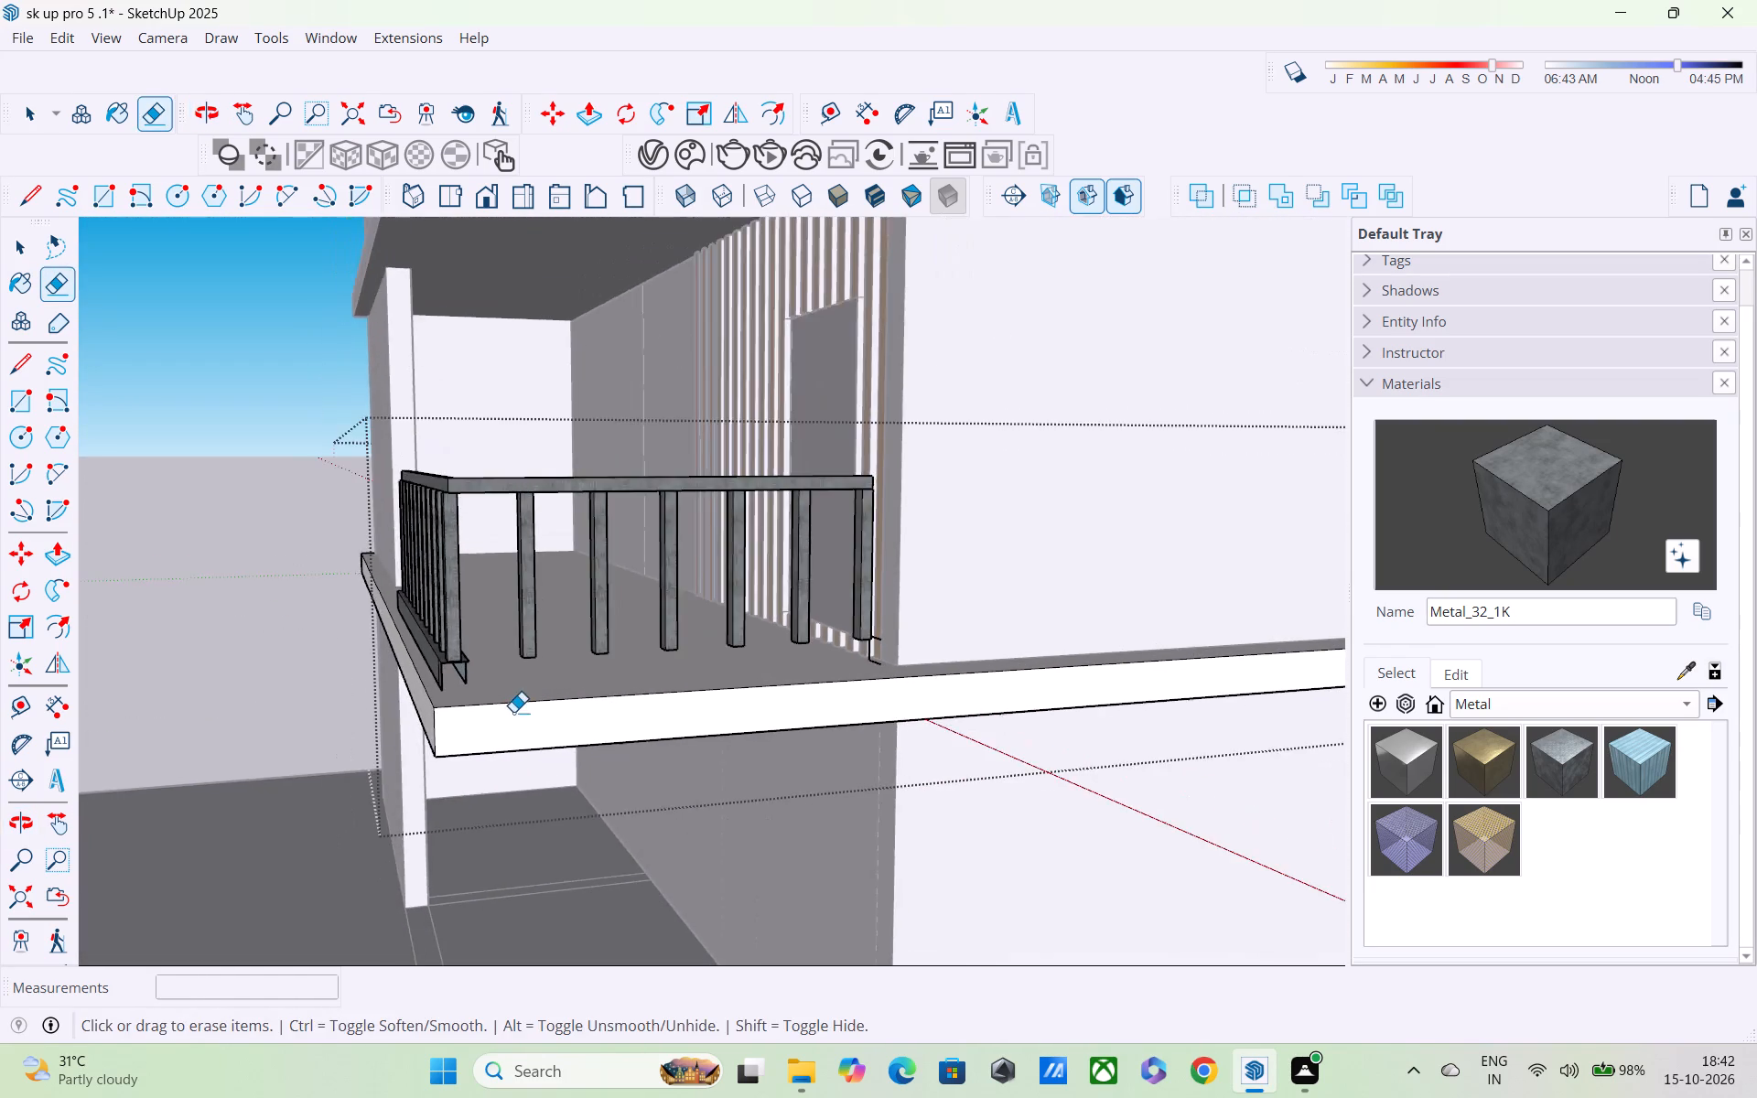
middle_click_drag(513, 712, 667, 758)
scroll(843, 651, "up", 5)
scroll(1046, 685, "up", 5)
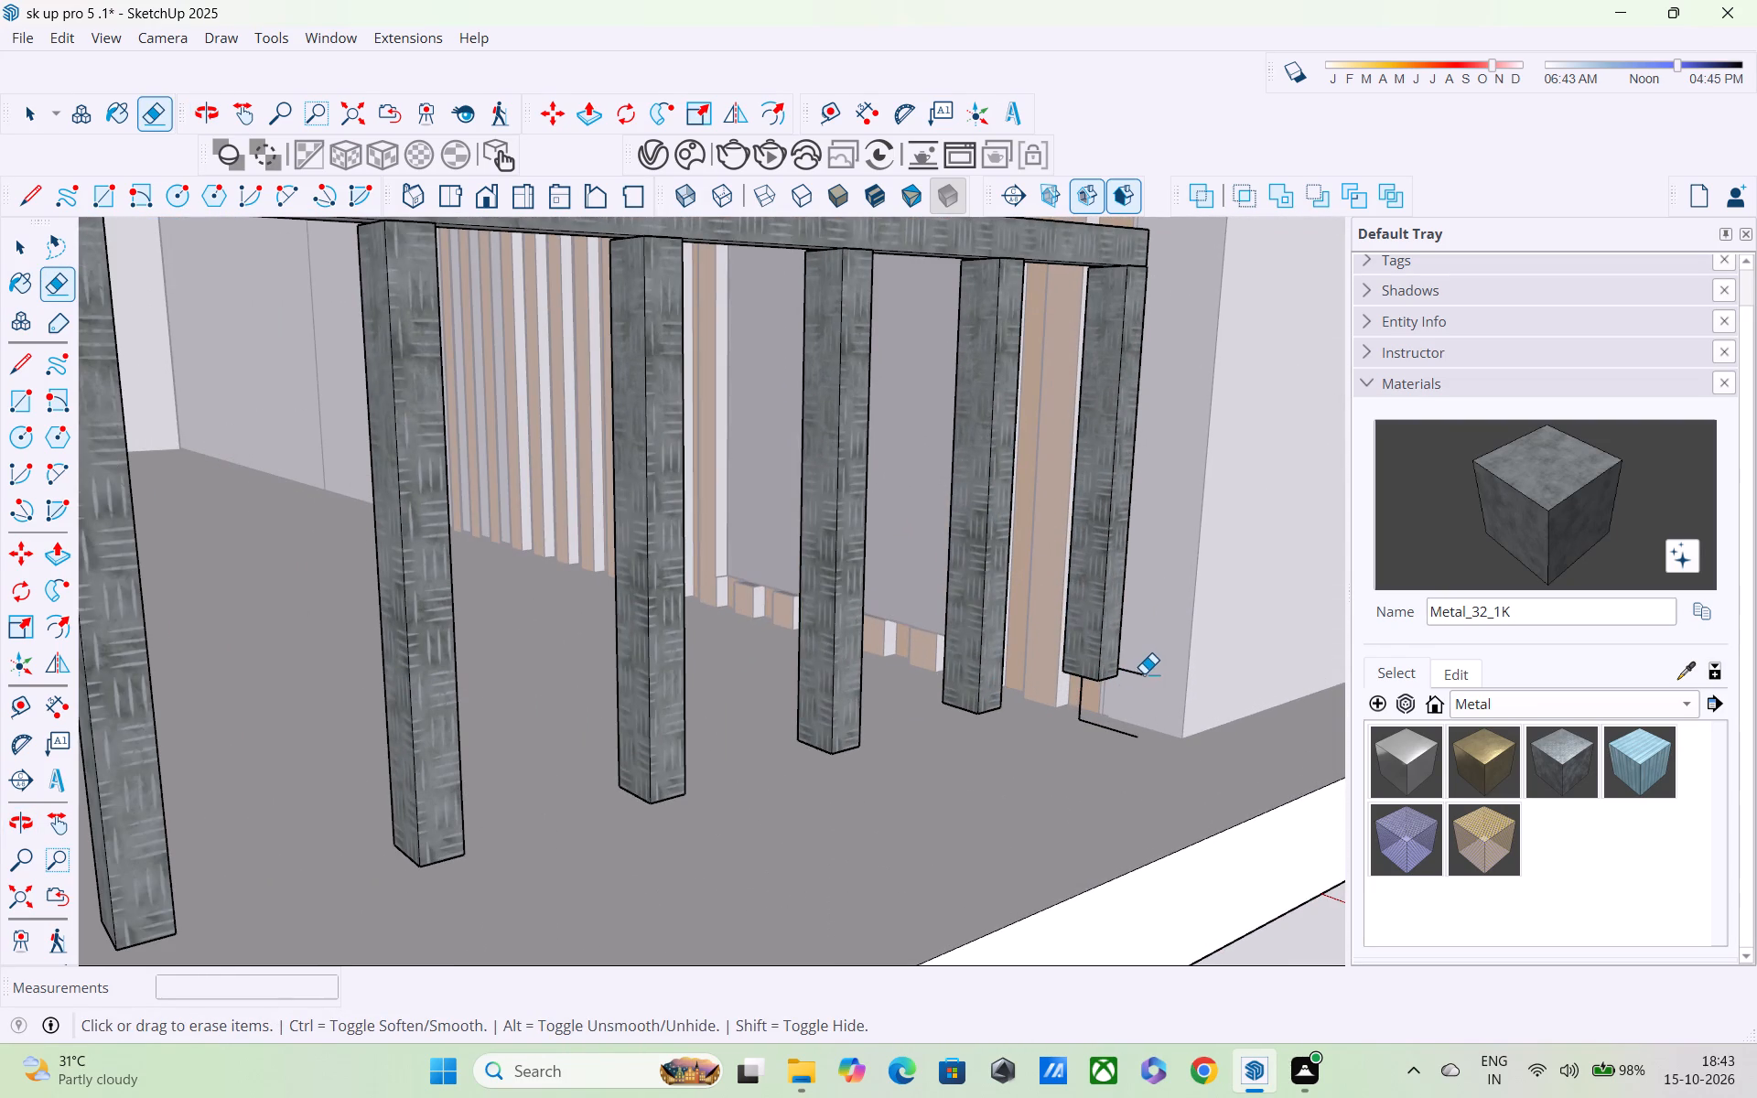
left_click(1137, 674)
left_click(1086, 688)
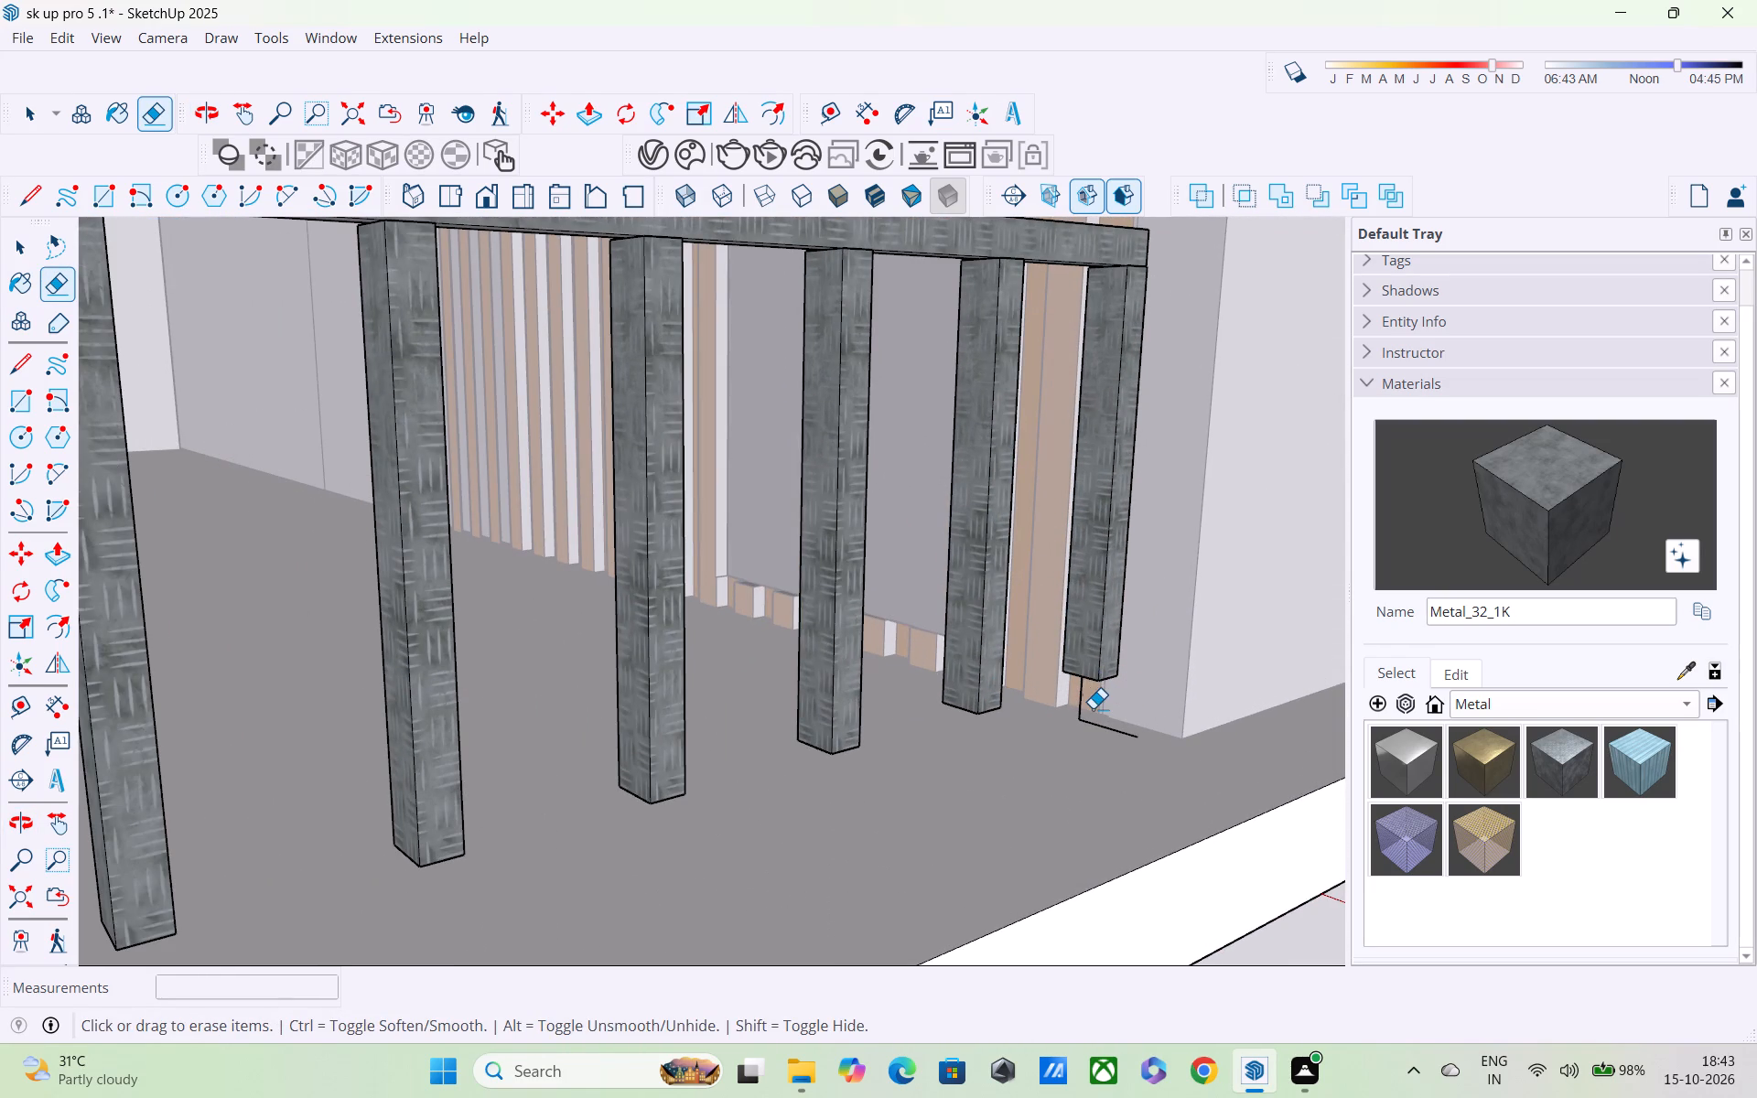
left_click(1085, 694)
left_click(1082, 698)
left_click(1109, 730)
Draw dividing lines across the top and down the outer face of the top rail at the railing corner.
scroll(1109, 730, "down", 6)
scroll(955, 780, "up", 1)
middle_click_drag(955, 780, 962, 701)
scroll(961, 703, "down", 6)
scroll(801, 738, "up", 1)
middle_click_drag(791, 721, 795, 752)
scroll(705, 545, "up", 6)
middle_click_drag(803, 551, 745, 648)
scroll(727, 597, "down", 6)
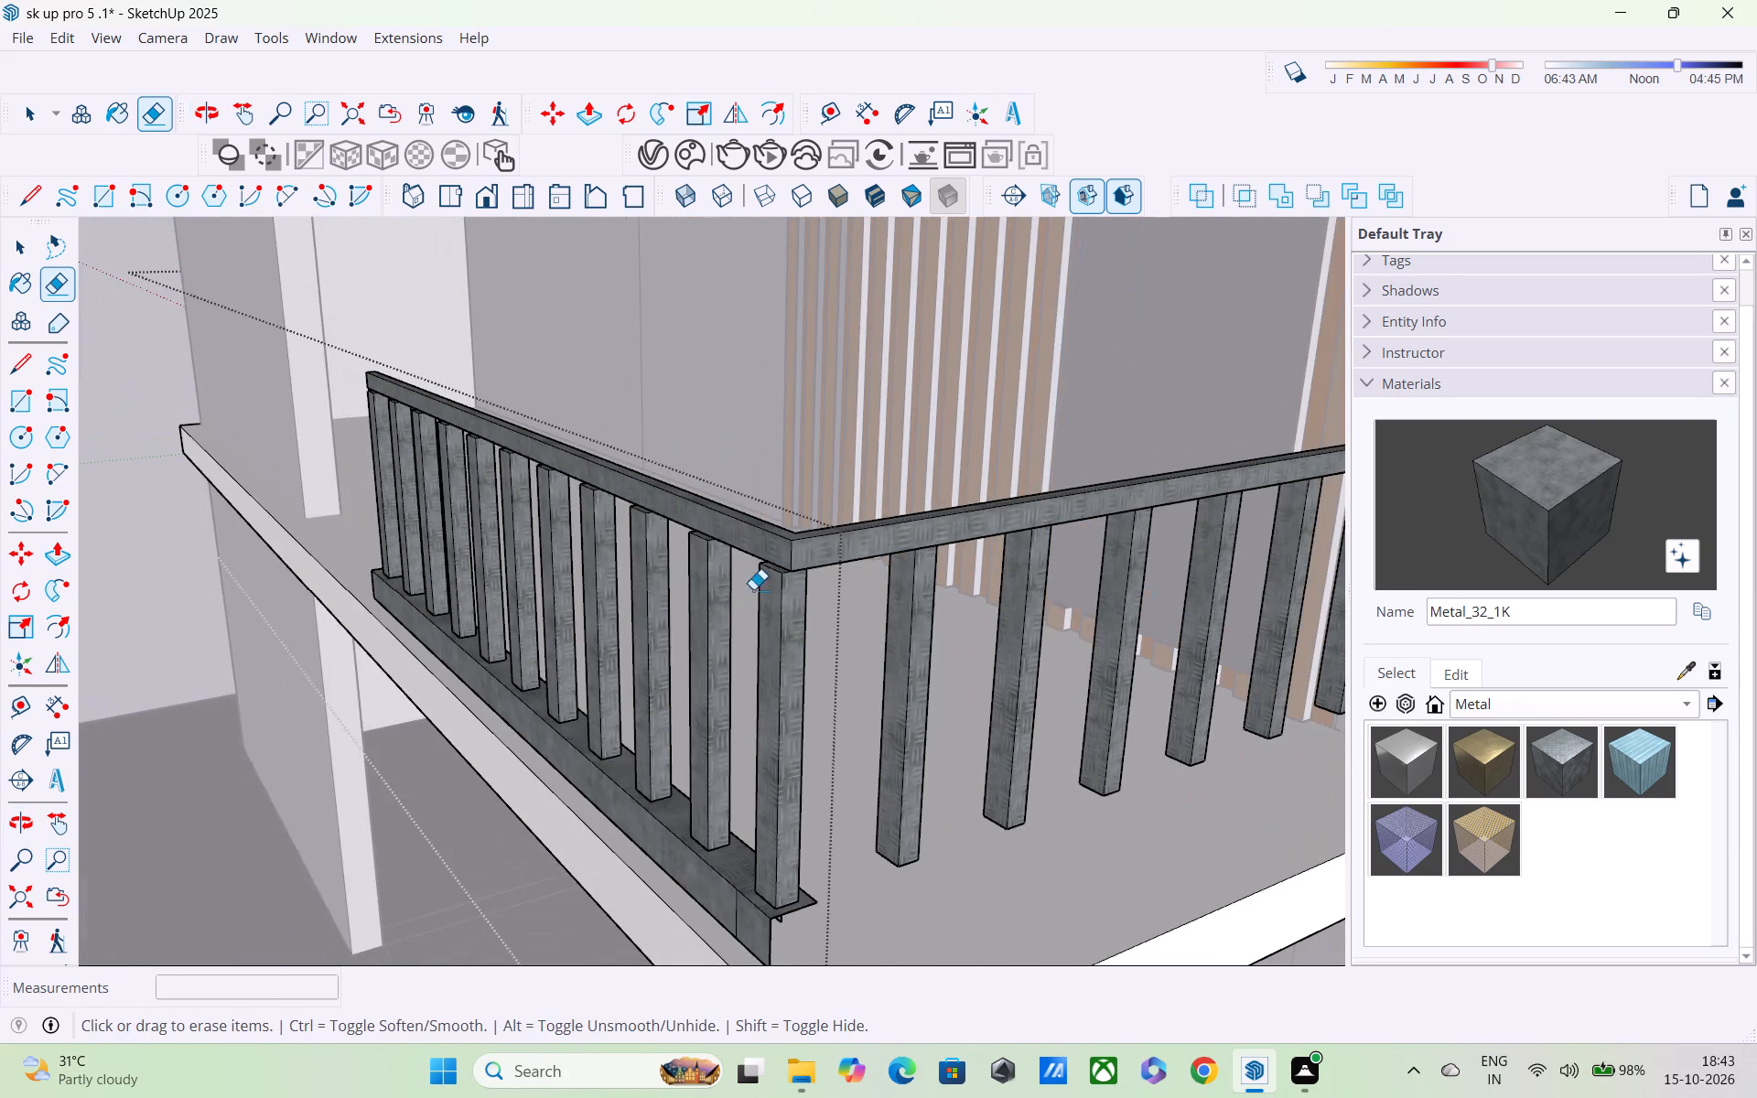
middle_click_drag(794, 583, 364, 632)
scroll(579, 609, "down", 6)
scroll(710, 586, "up", 10)
scroll(770, 614, "down", 12)
key("l")
scroll(879, 566, "up", 2)
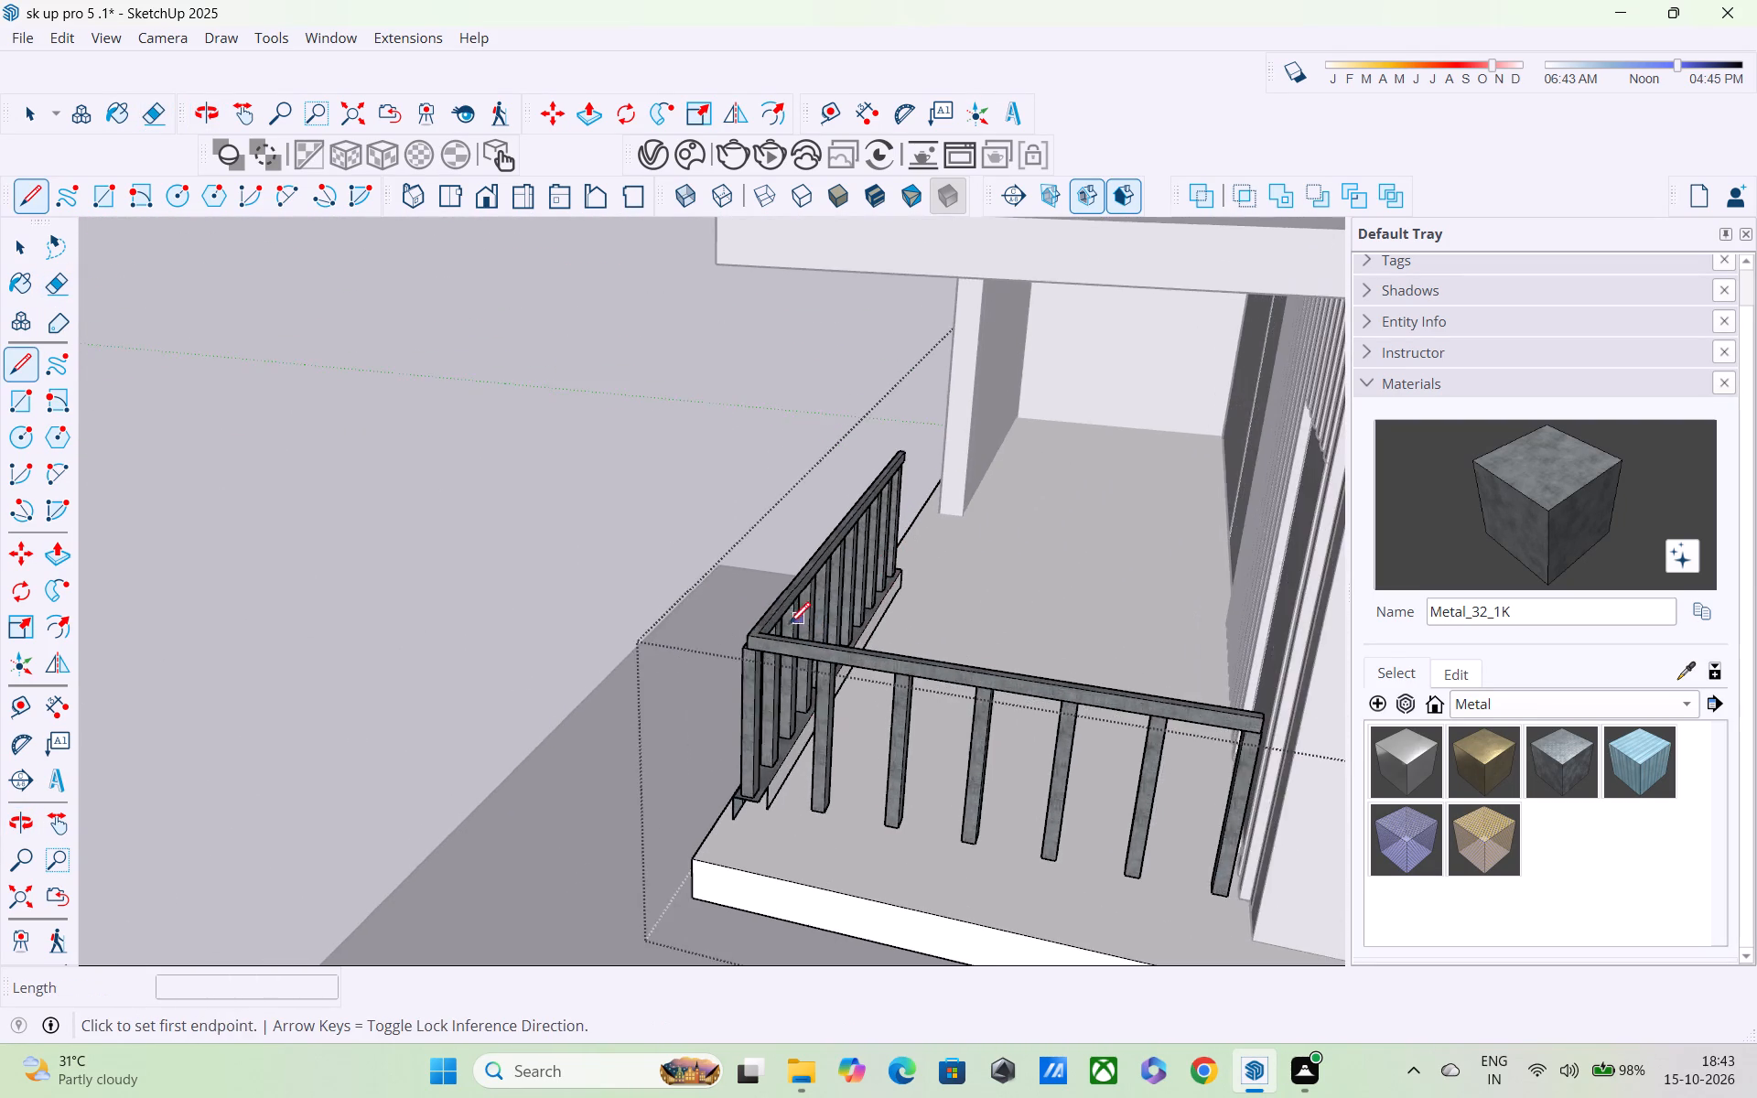
middle_click_drag(747, 630, 786, 701)
scroll(951, 760, "up", 5)
middle_click_drag(826, 847, 753, 637, "shift")
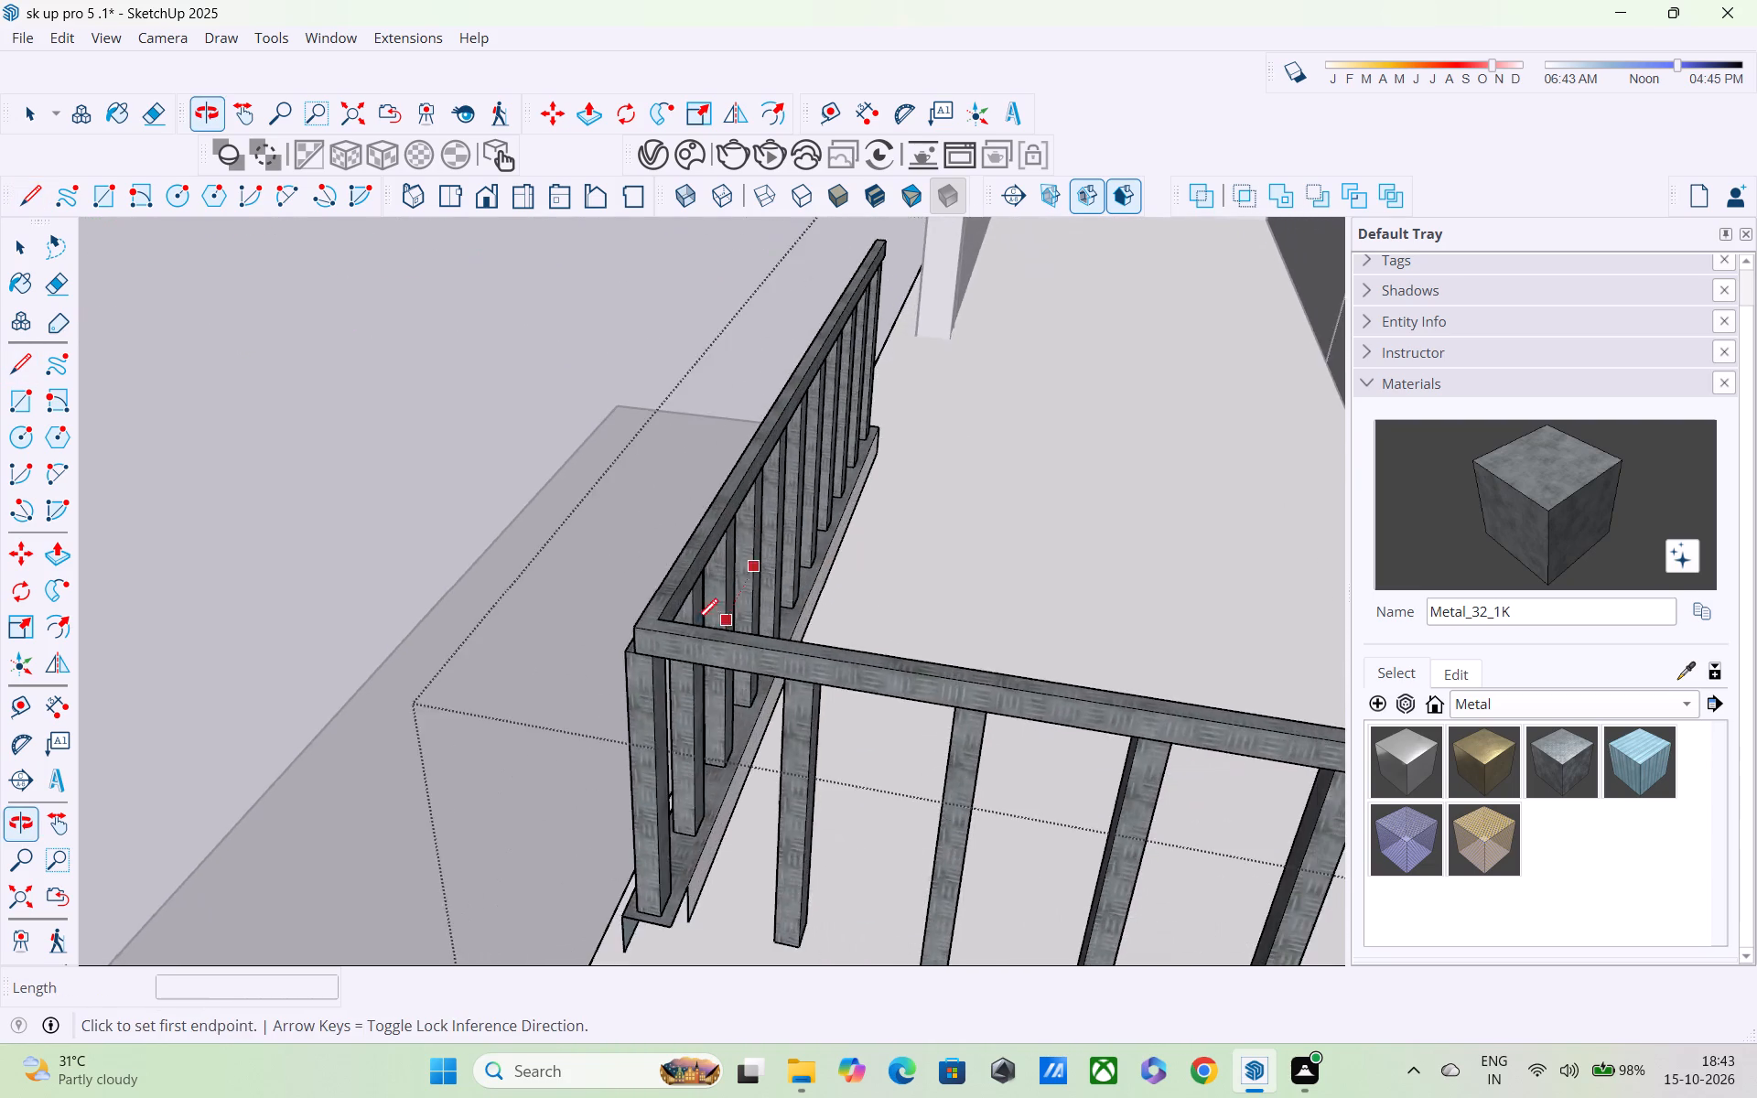
scroll(511, 606, "up", 5)
scroll(842, 619, "down", 4)
scroll(1119, 611, "down", 4)
middle_click_drag(1119, 611, 910, 624, "shift")
scroll(910, 624, "up", 4, "shift")
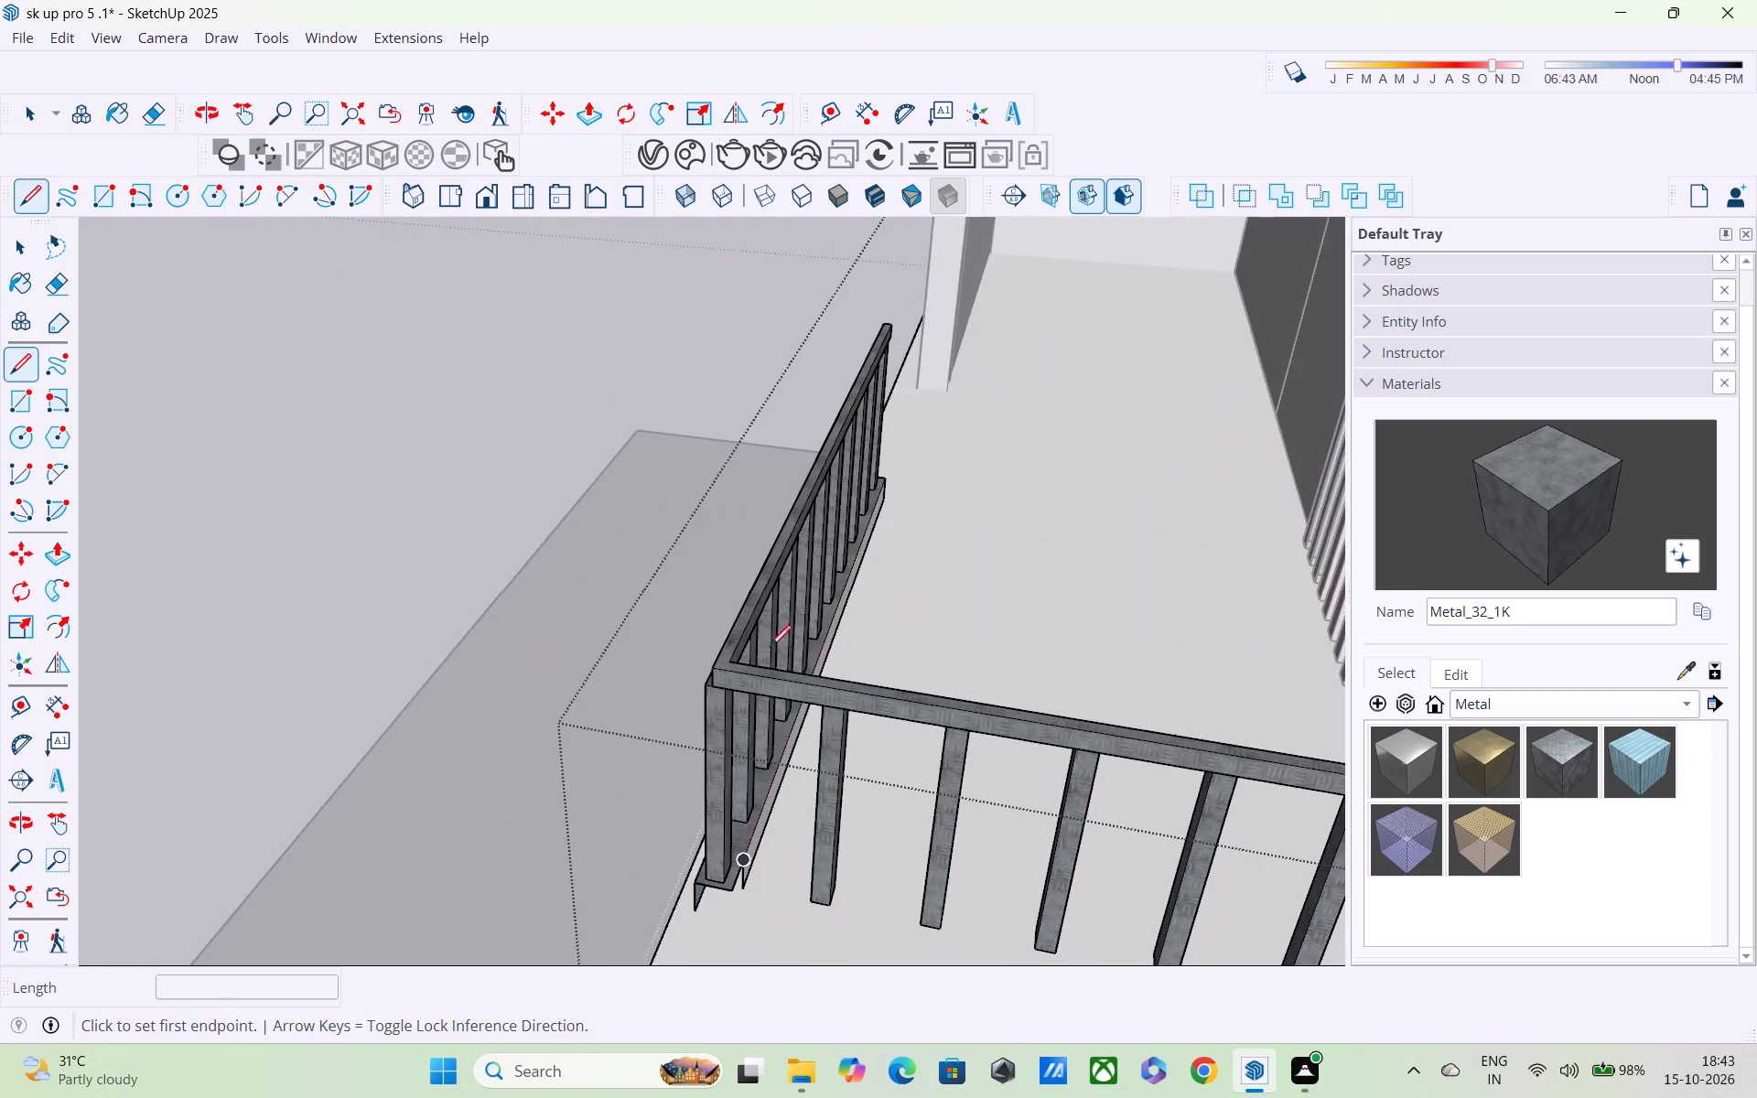
scroll(770, 649, "up", 2, "shift")
scroll(754, 681, "down", 4)
scroll(791, 709, "up", 5)
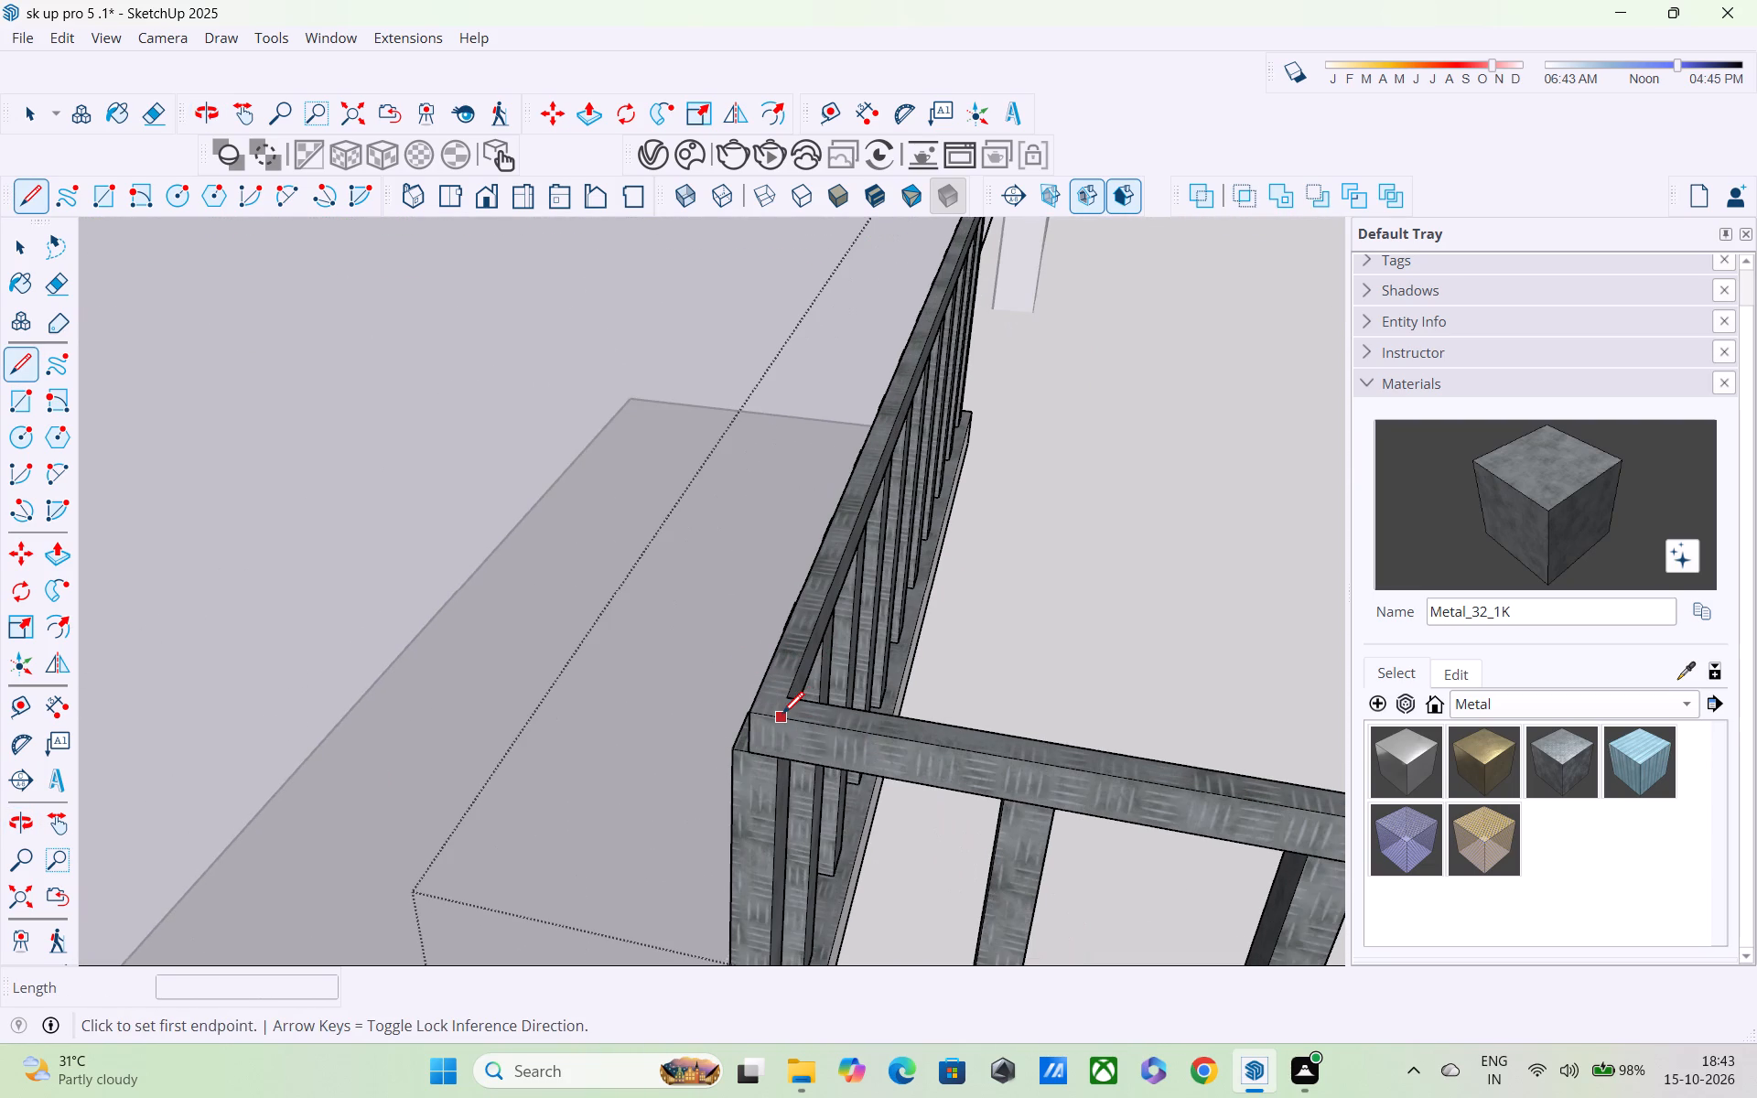
left_click(782, 716)
left_click(791, 697)
middle_click_drag(801, 696, 806, 726)
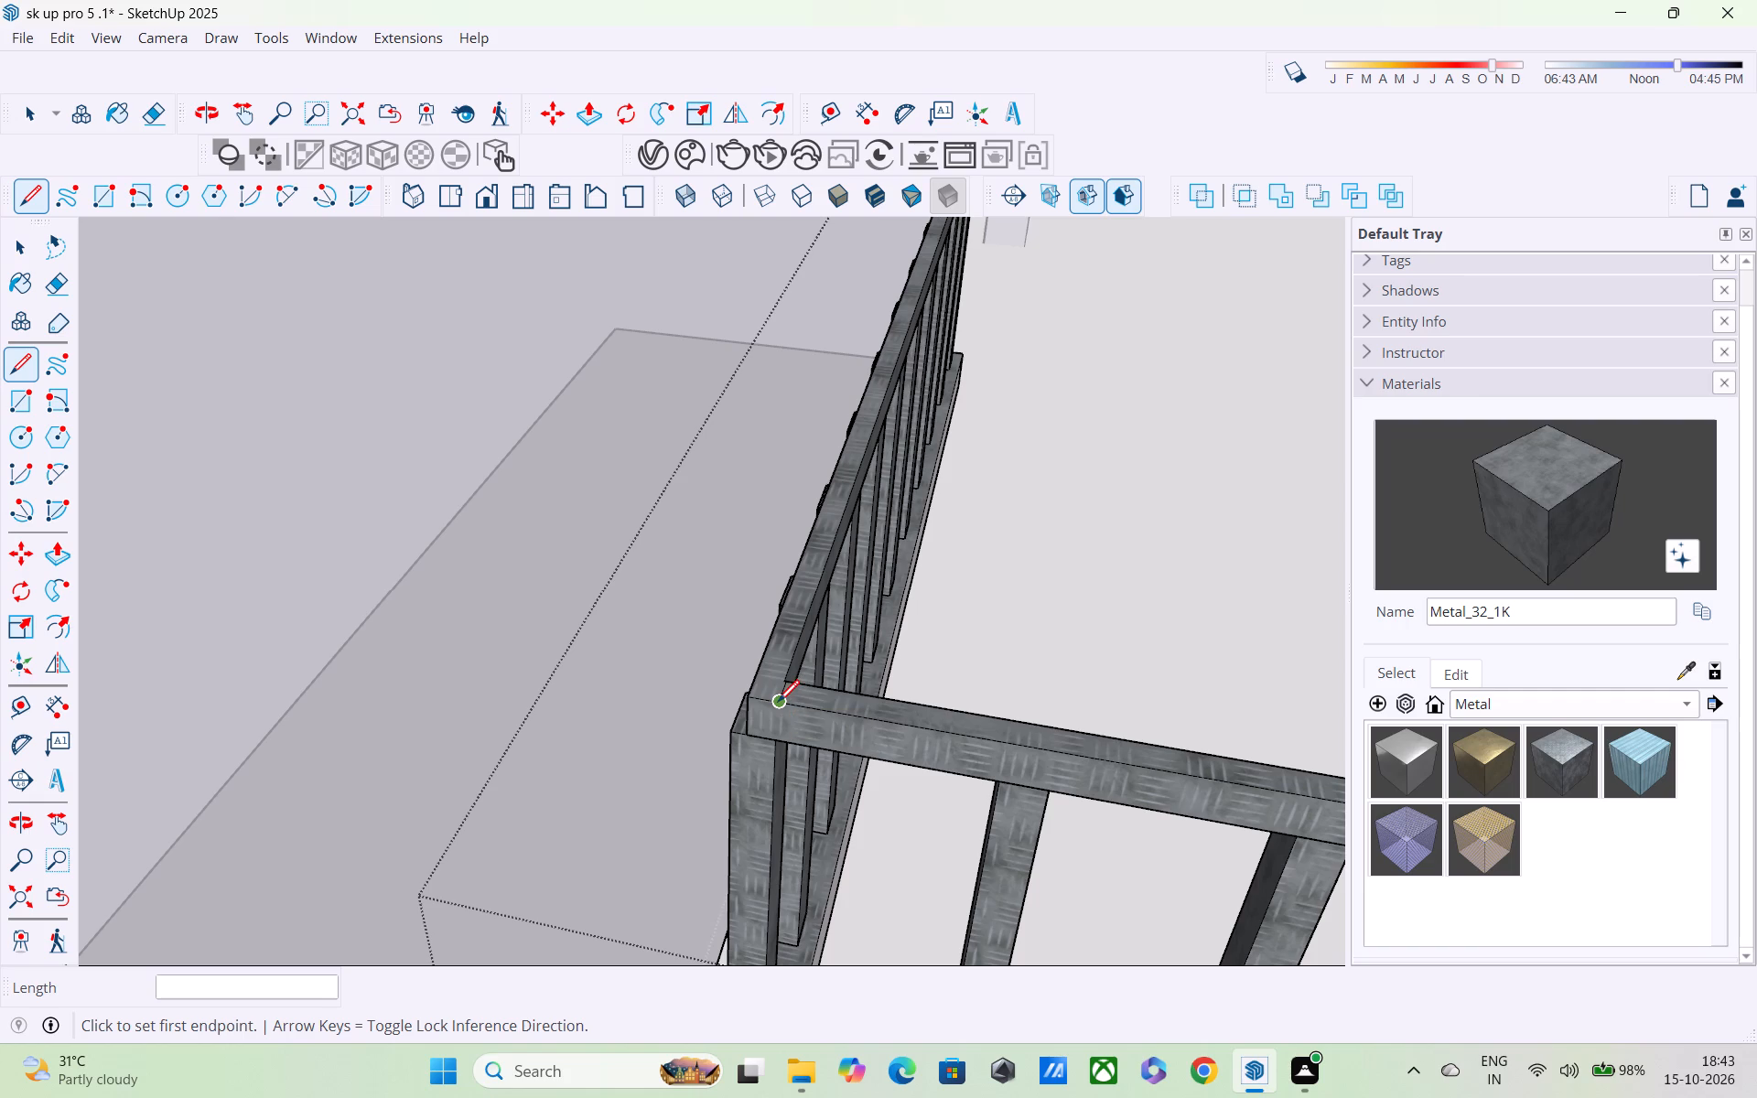
left_click(778, 704)
left_click(776, 738)
Draw a 3" vertical line down the inner corner of the top rail.
middle_click_drag(792, 715, 757, 794)
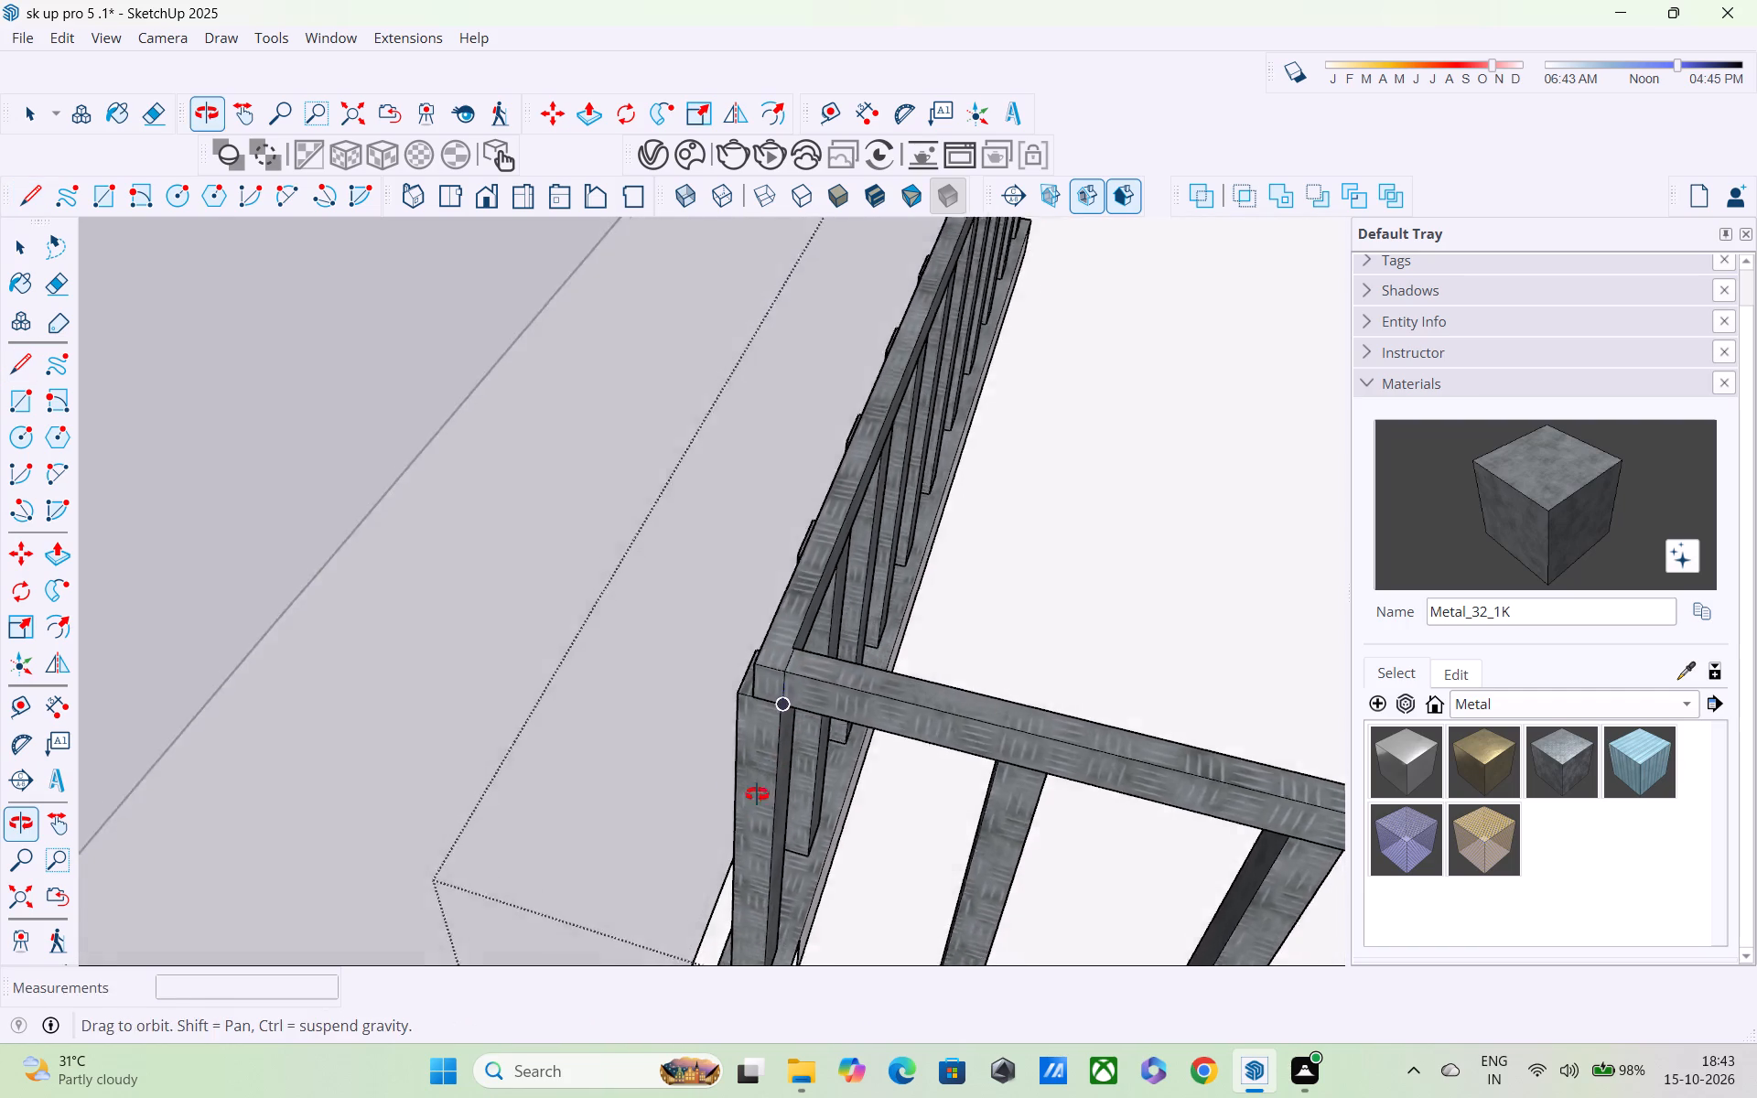
middle_click_drag(757, 794, 732, 807)
scroll(775, 714, "down", 1)
scroll(781, 709, "up", 9)
middle_click_drag(816, 609, 372, 667)
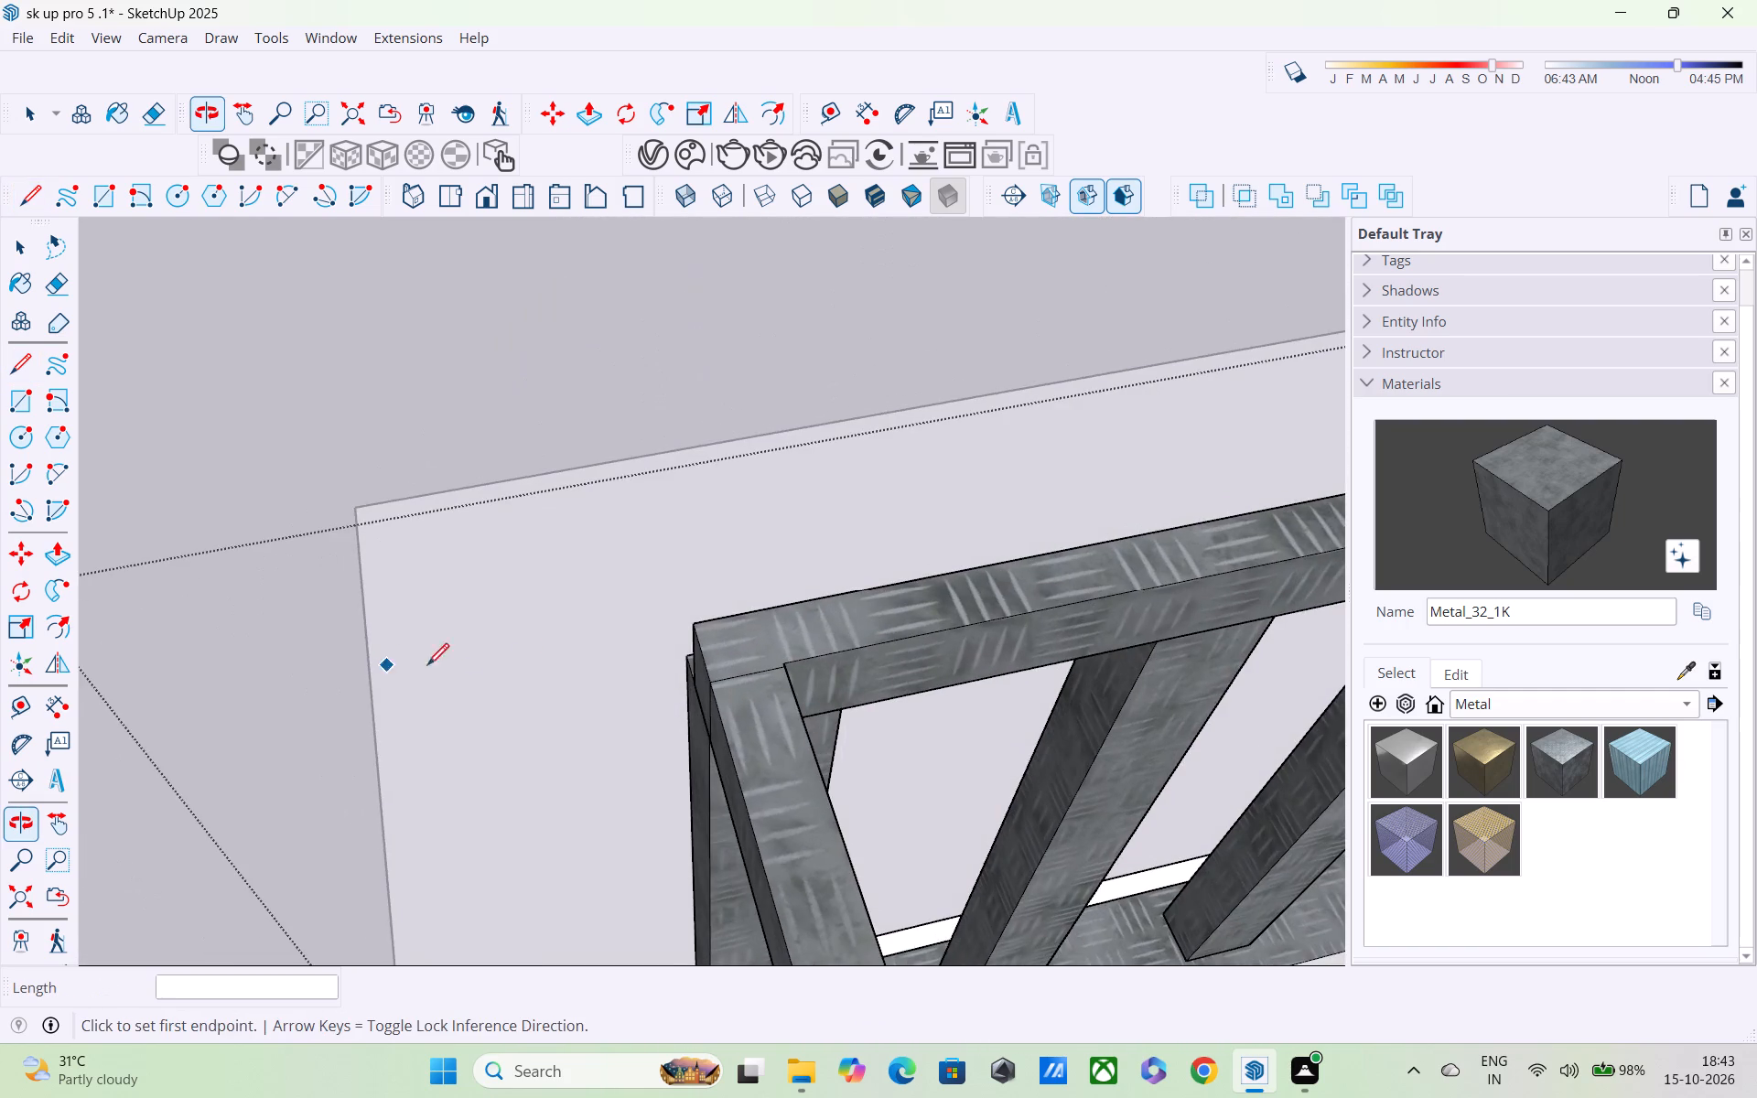
scroll(712, 648, "up", 4)
middle_click_drag(811, 665, 599, 612)
scroll(785, 725, "up", 4)
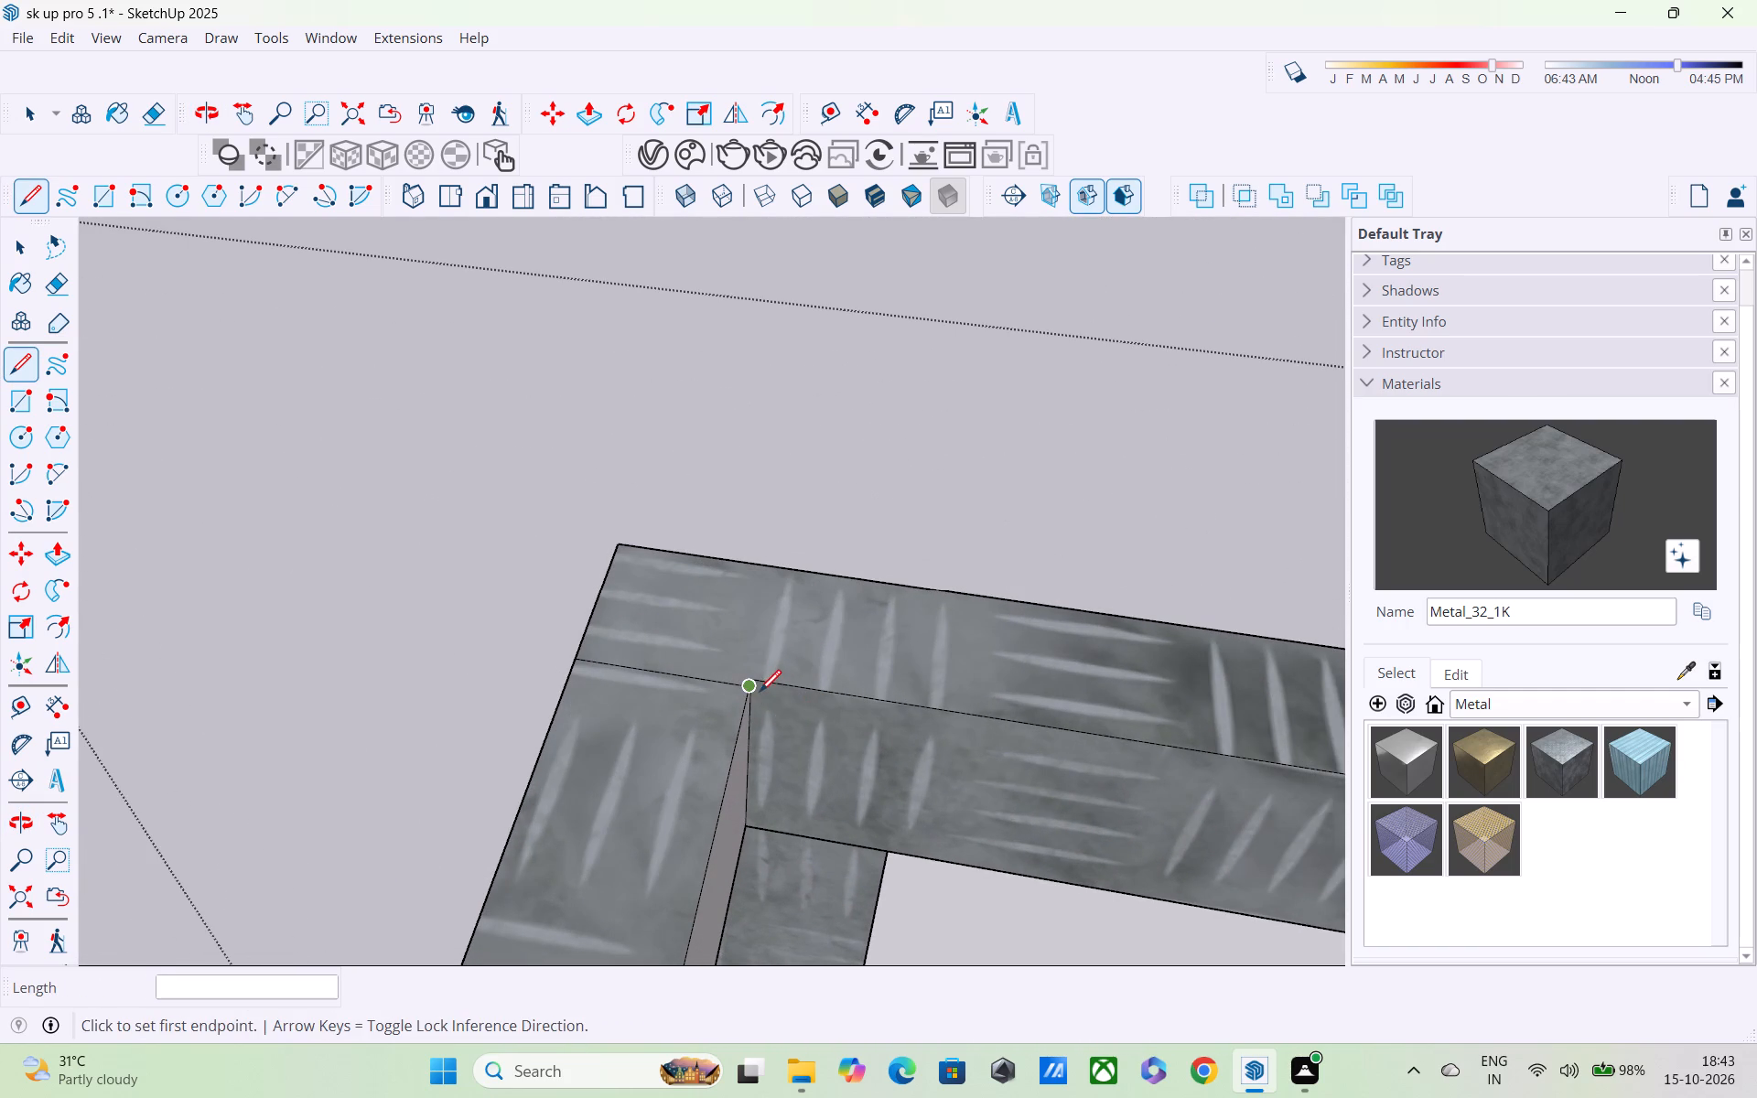
left_click(760, 694)
left_click(749, 831)
Erase the top rail running over the balusters on the shorter railing side, keeping the balusters.
scroll(737, 847, "down", 3)
middle_click_drag(728, 841, 950, 555)
scroll(954, 549, "up", 1)
scroll(948, 597, "down", 12)
middle_click_drag(863, 752, 868, 752)
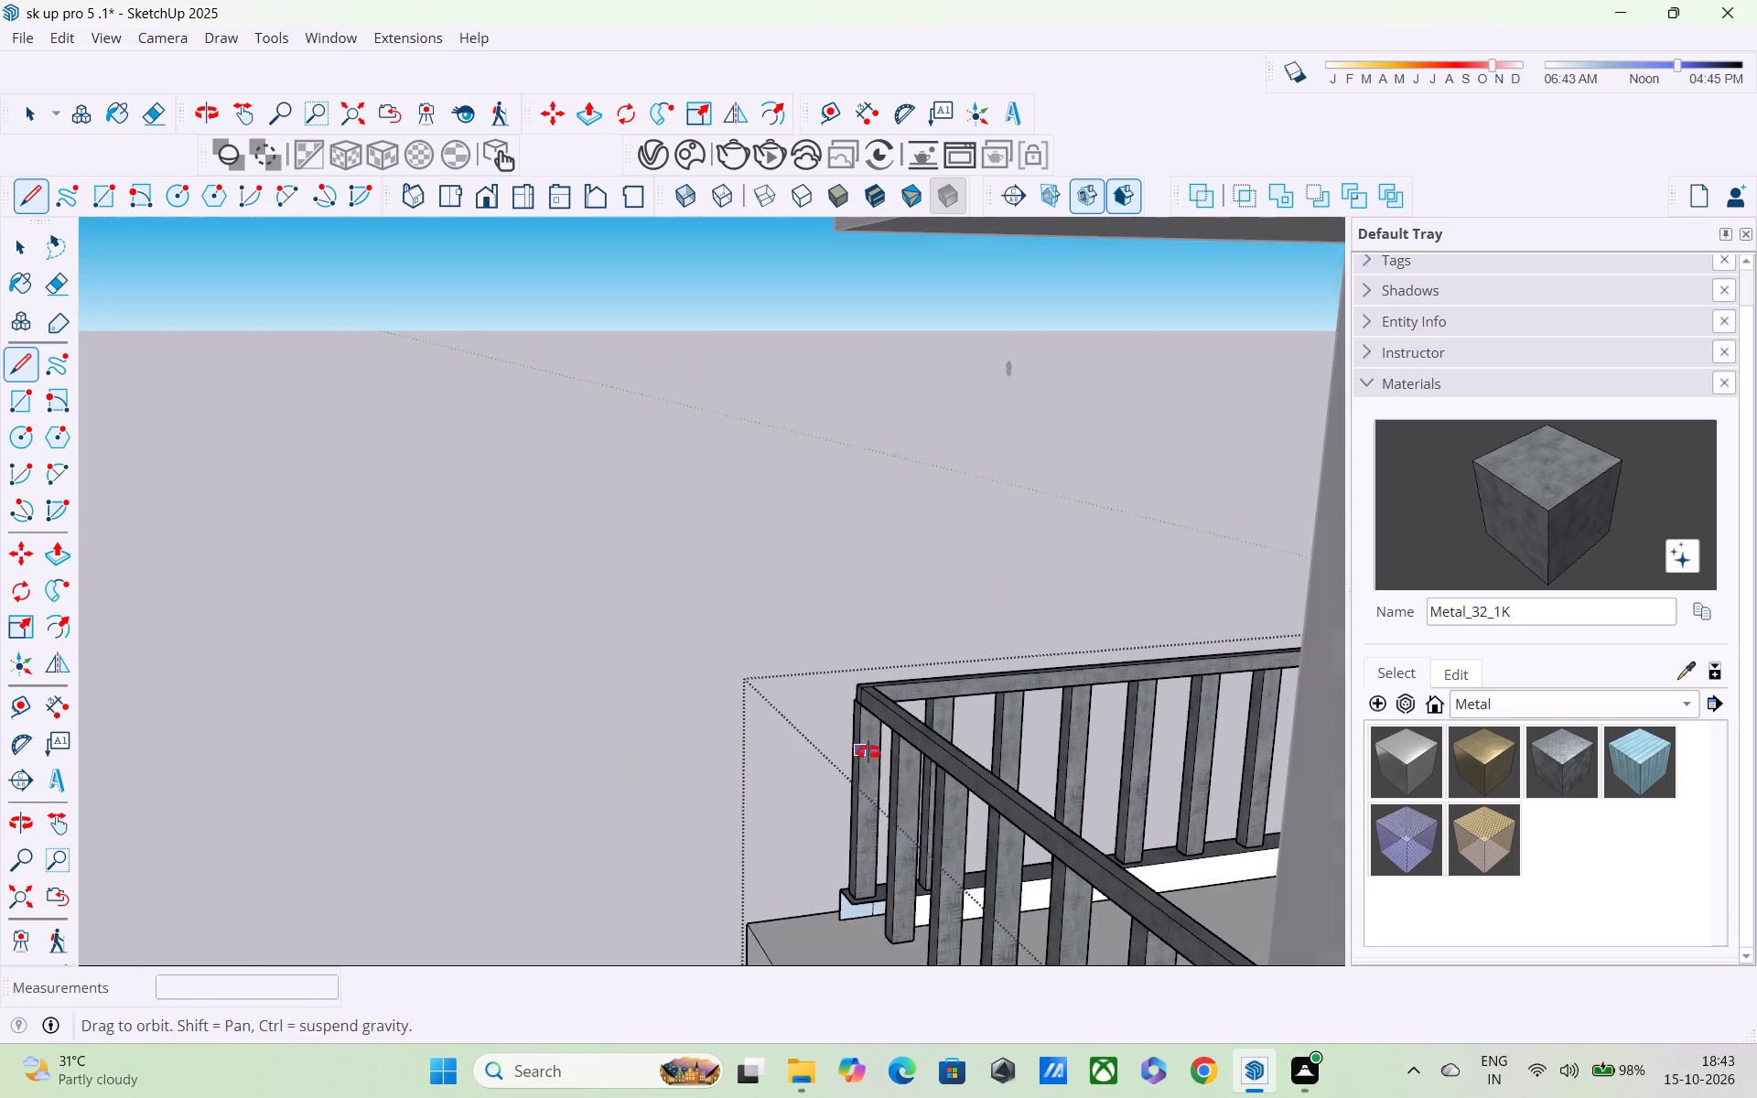
middle_click_drag(868, 752, 1132, 710)
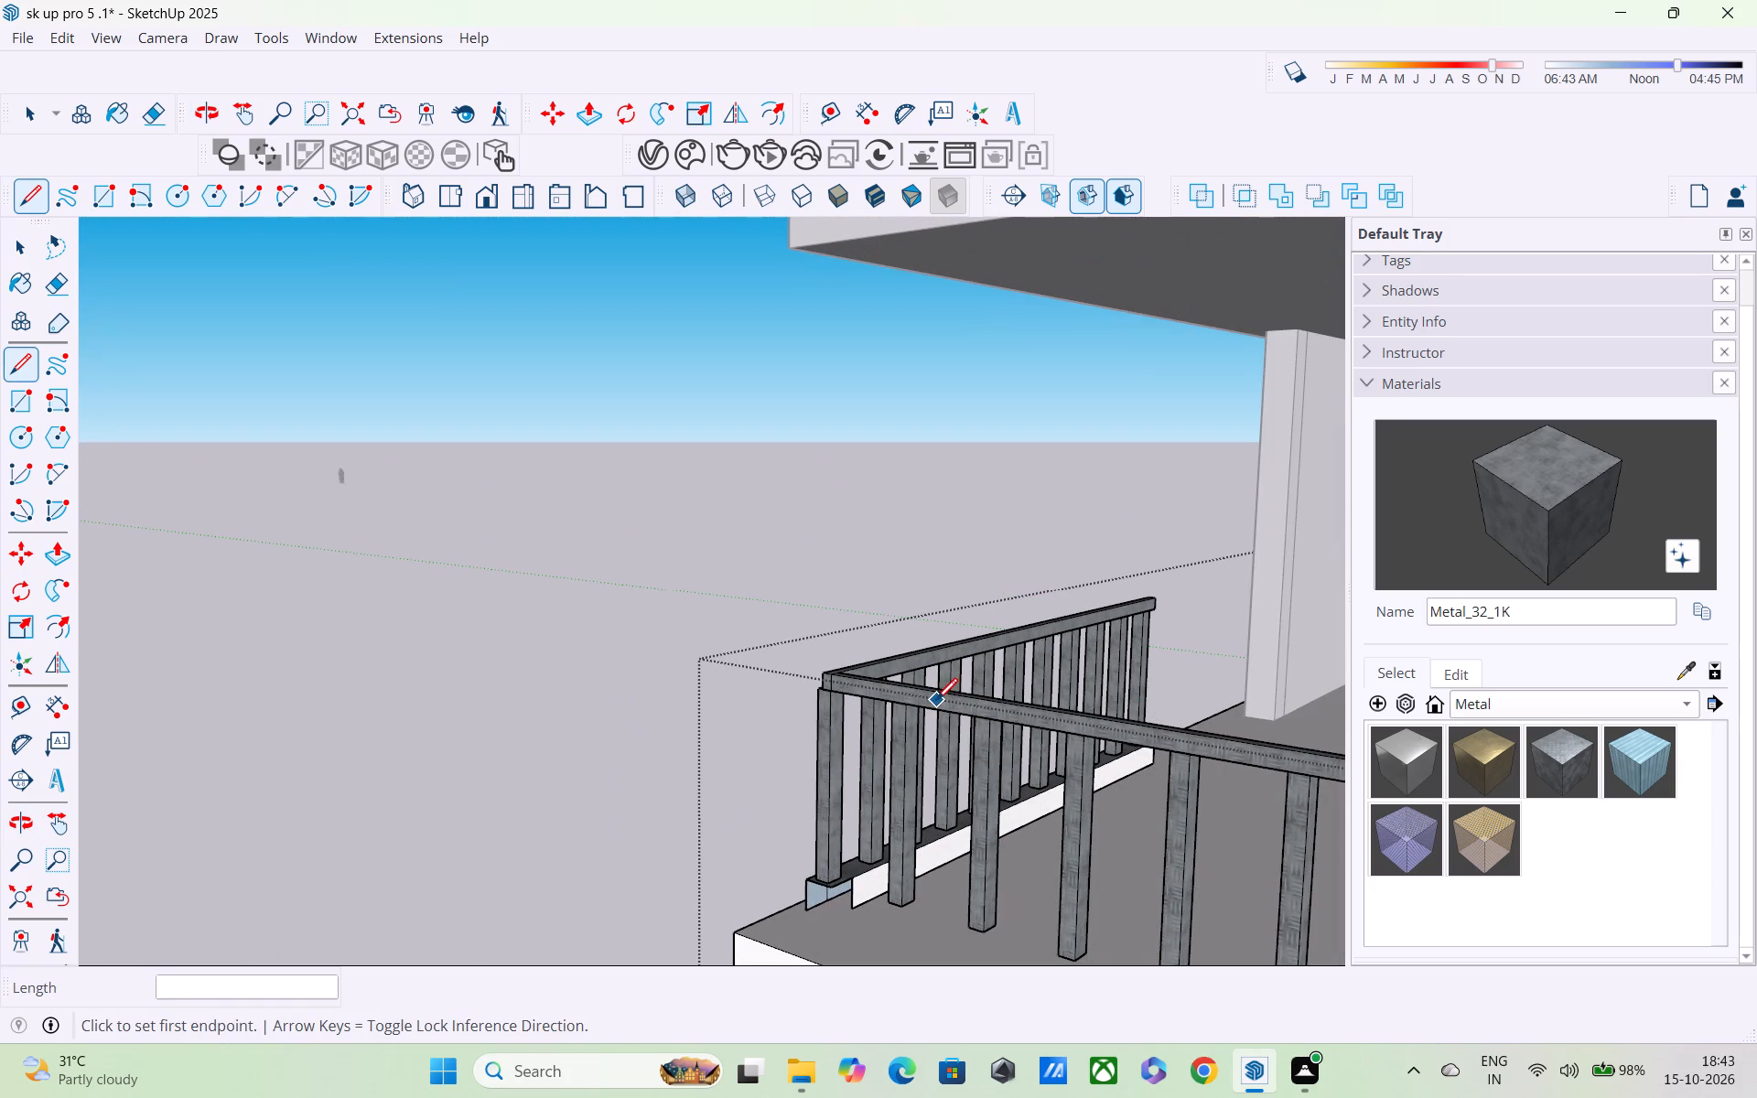
key("e")
left_click(980, 718)
middle_click_drag(992, 719, 1169, 734)
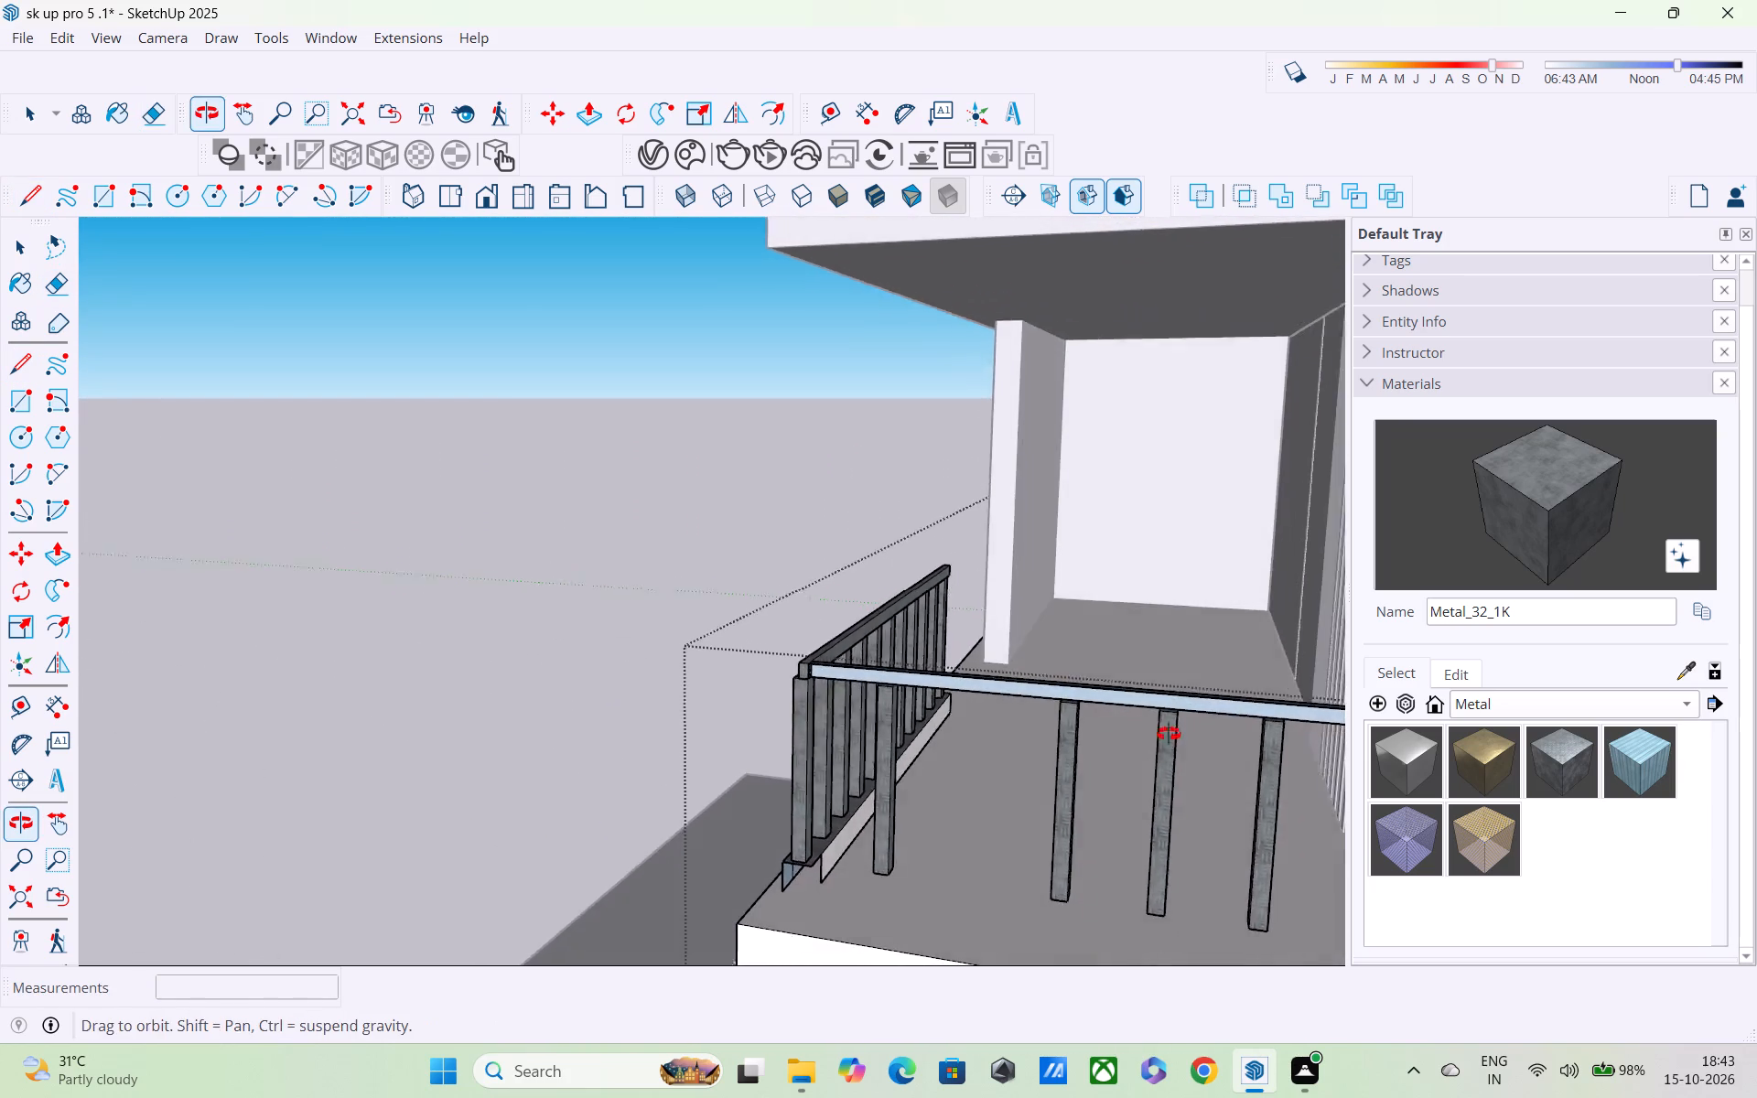
middle_click_drag(1169, 734, 1167, 726)
scroll(1056, 651, "up", 5)
scroll(885, 826, "down", 6)
scroll(885, 826, "up", 1)
left_click(861, 856)
left_click(855, 862)
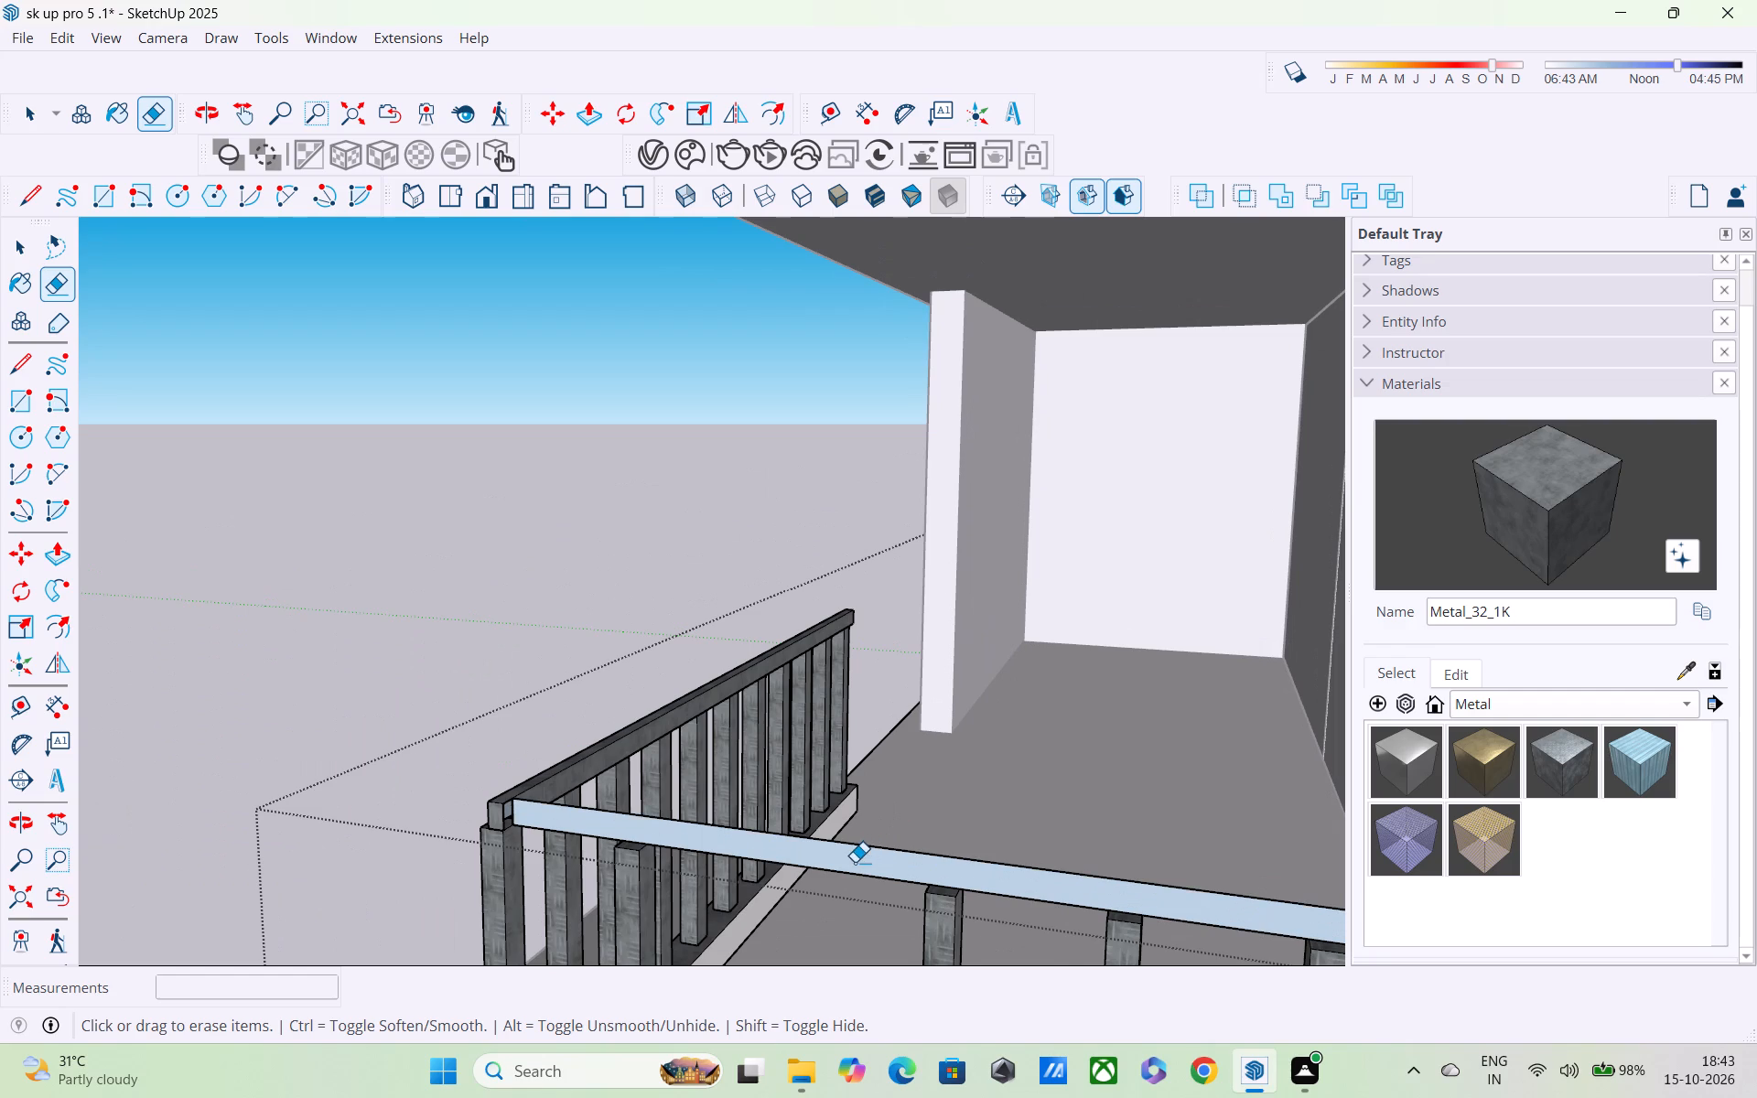
left_click_drag(849, 846, 844, 866)
scroll(834, 840, "down", 4)
left_click_drag(834, 840, 833, 893)
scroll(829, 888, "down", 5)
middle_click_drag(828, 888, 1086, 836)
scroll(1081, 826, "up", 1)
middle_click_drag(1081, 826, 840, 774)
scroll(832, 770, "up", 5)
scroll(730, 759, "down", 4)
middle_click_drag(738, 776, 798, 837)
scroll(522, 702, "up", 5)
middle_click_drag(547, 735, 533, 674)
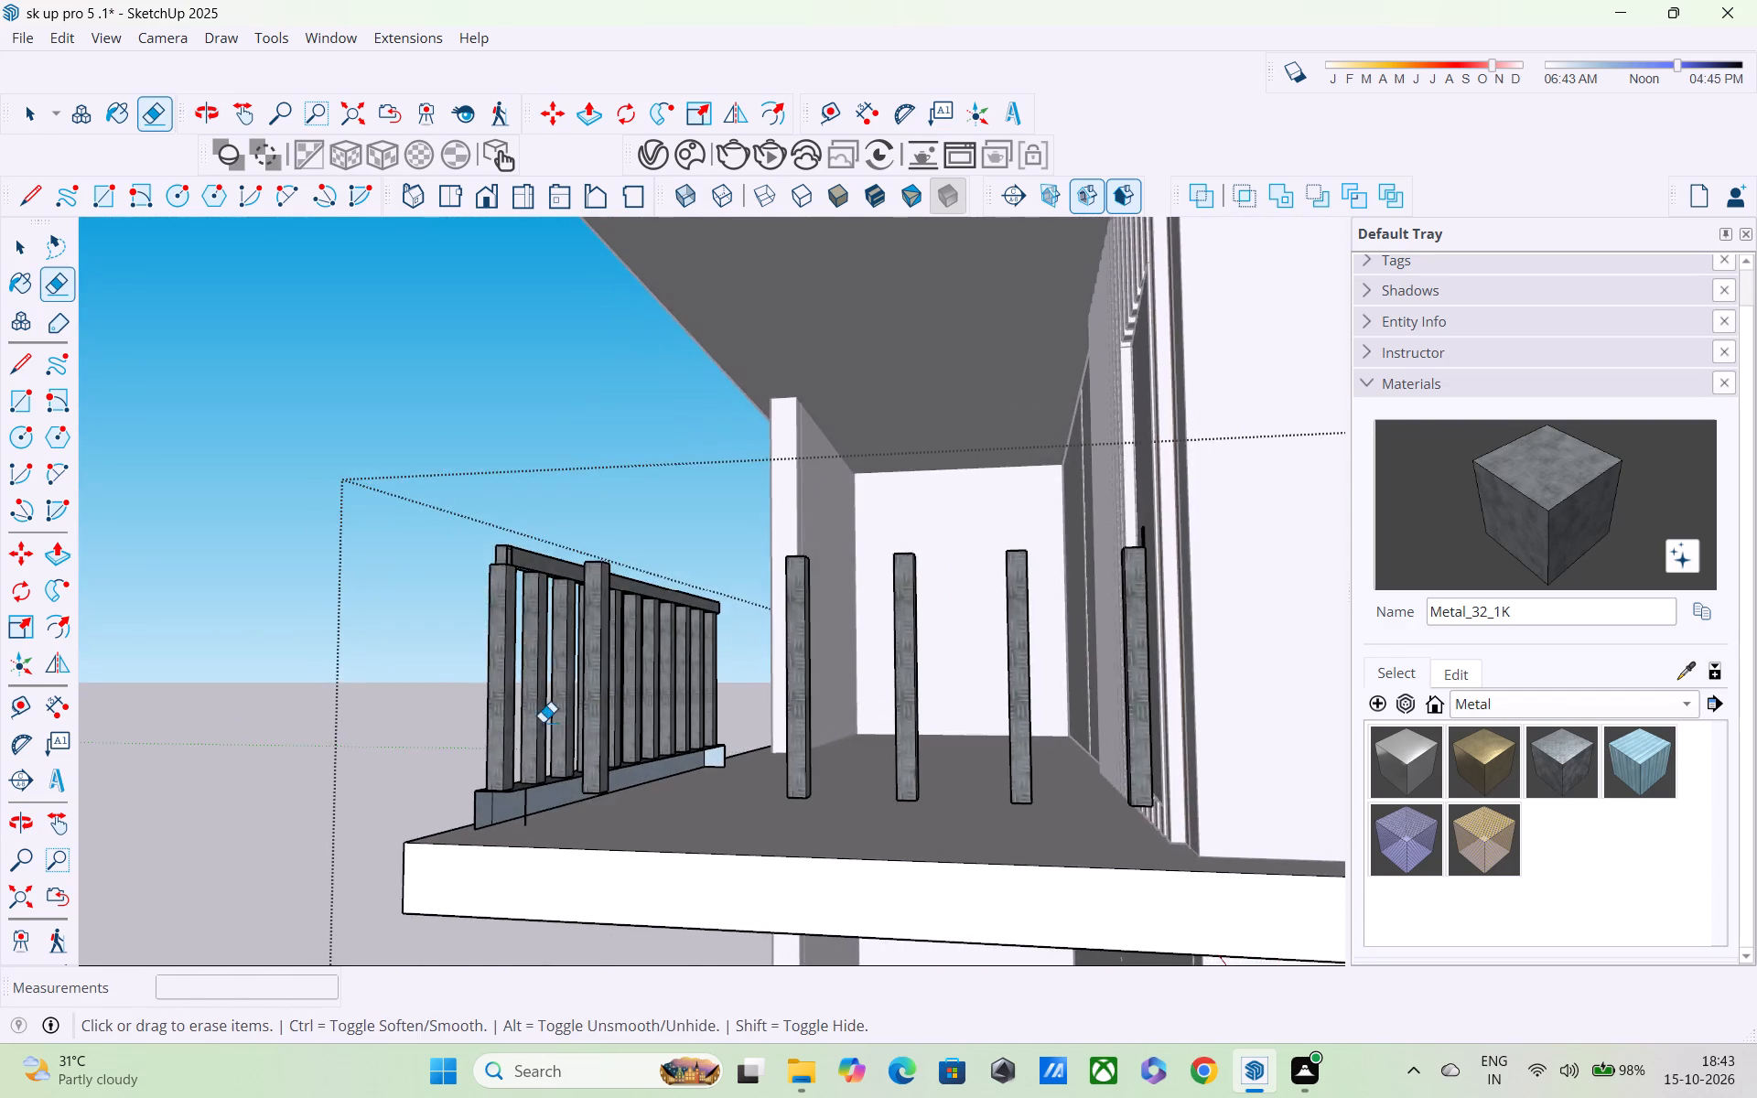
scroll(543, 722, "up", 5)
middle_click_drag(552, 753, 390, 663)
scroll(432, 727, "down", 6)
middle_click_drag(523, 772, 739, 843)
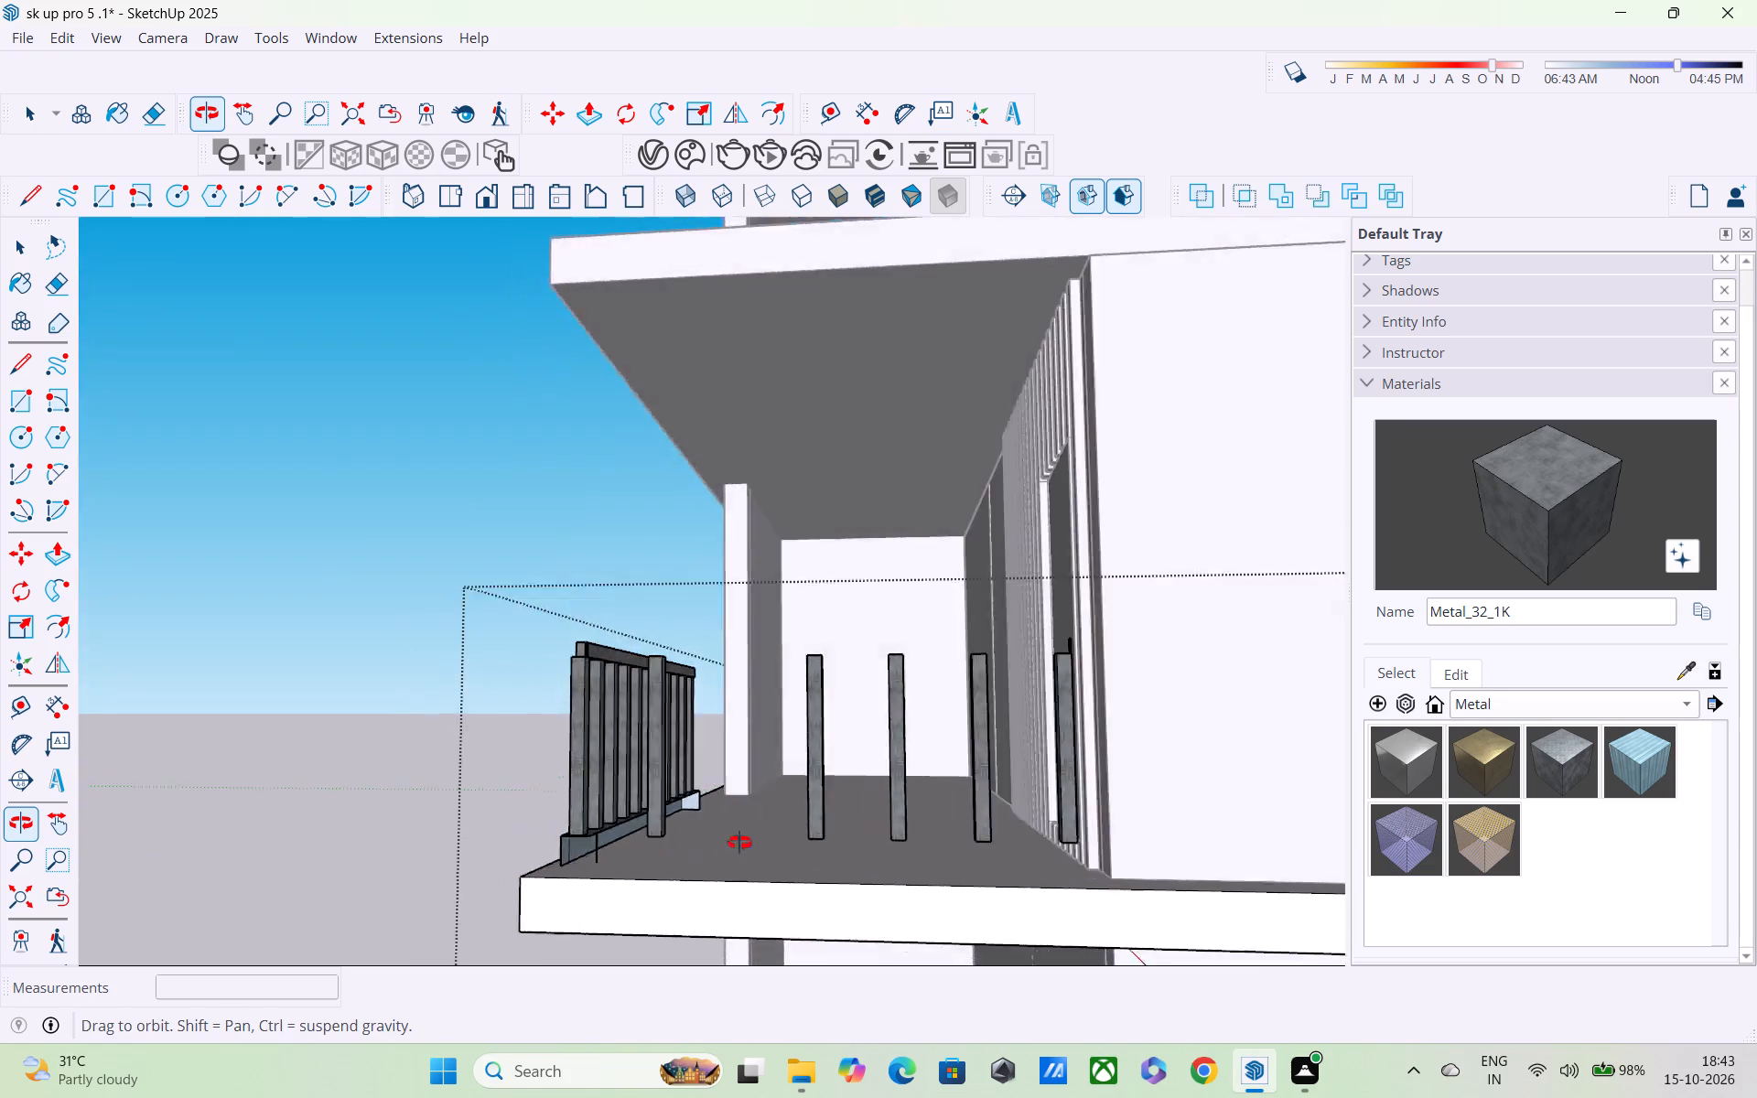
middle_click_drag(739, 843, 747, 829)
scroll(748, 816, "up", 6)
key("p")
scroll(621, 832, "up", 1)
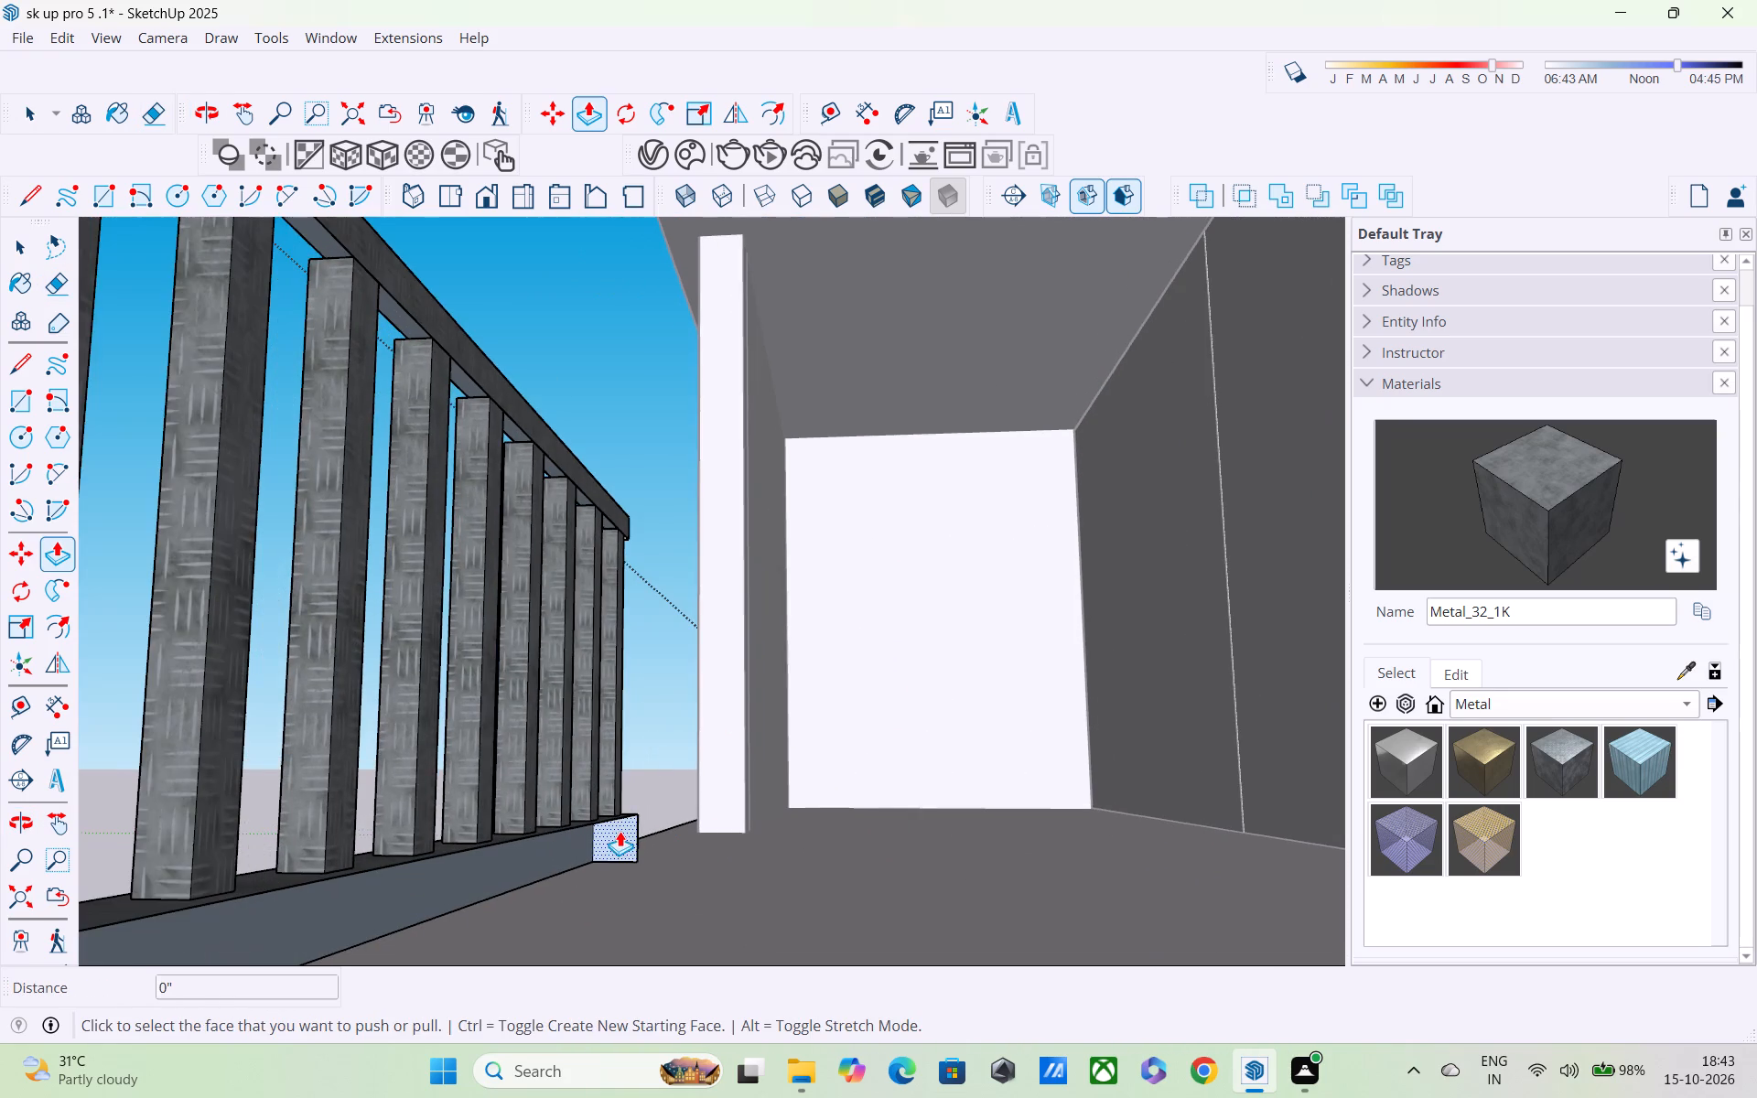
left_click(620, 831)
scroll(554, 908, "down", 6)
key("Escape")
Draw a 6" high rectangle along the full inner side of the longer side's base rail to close it.
scroll(618, 832, "up", 2)
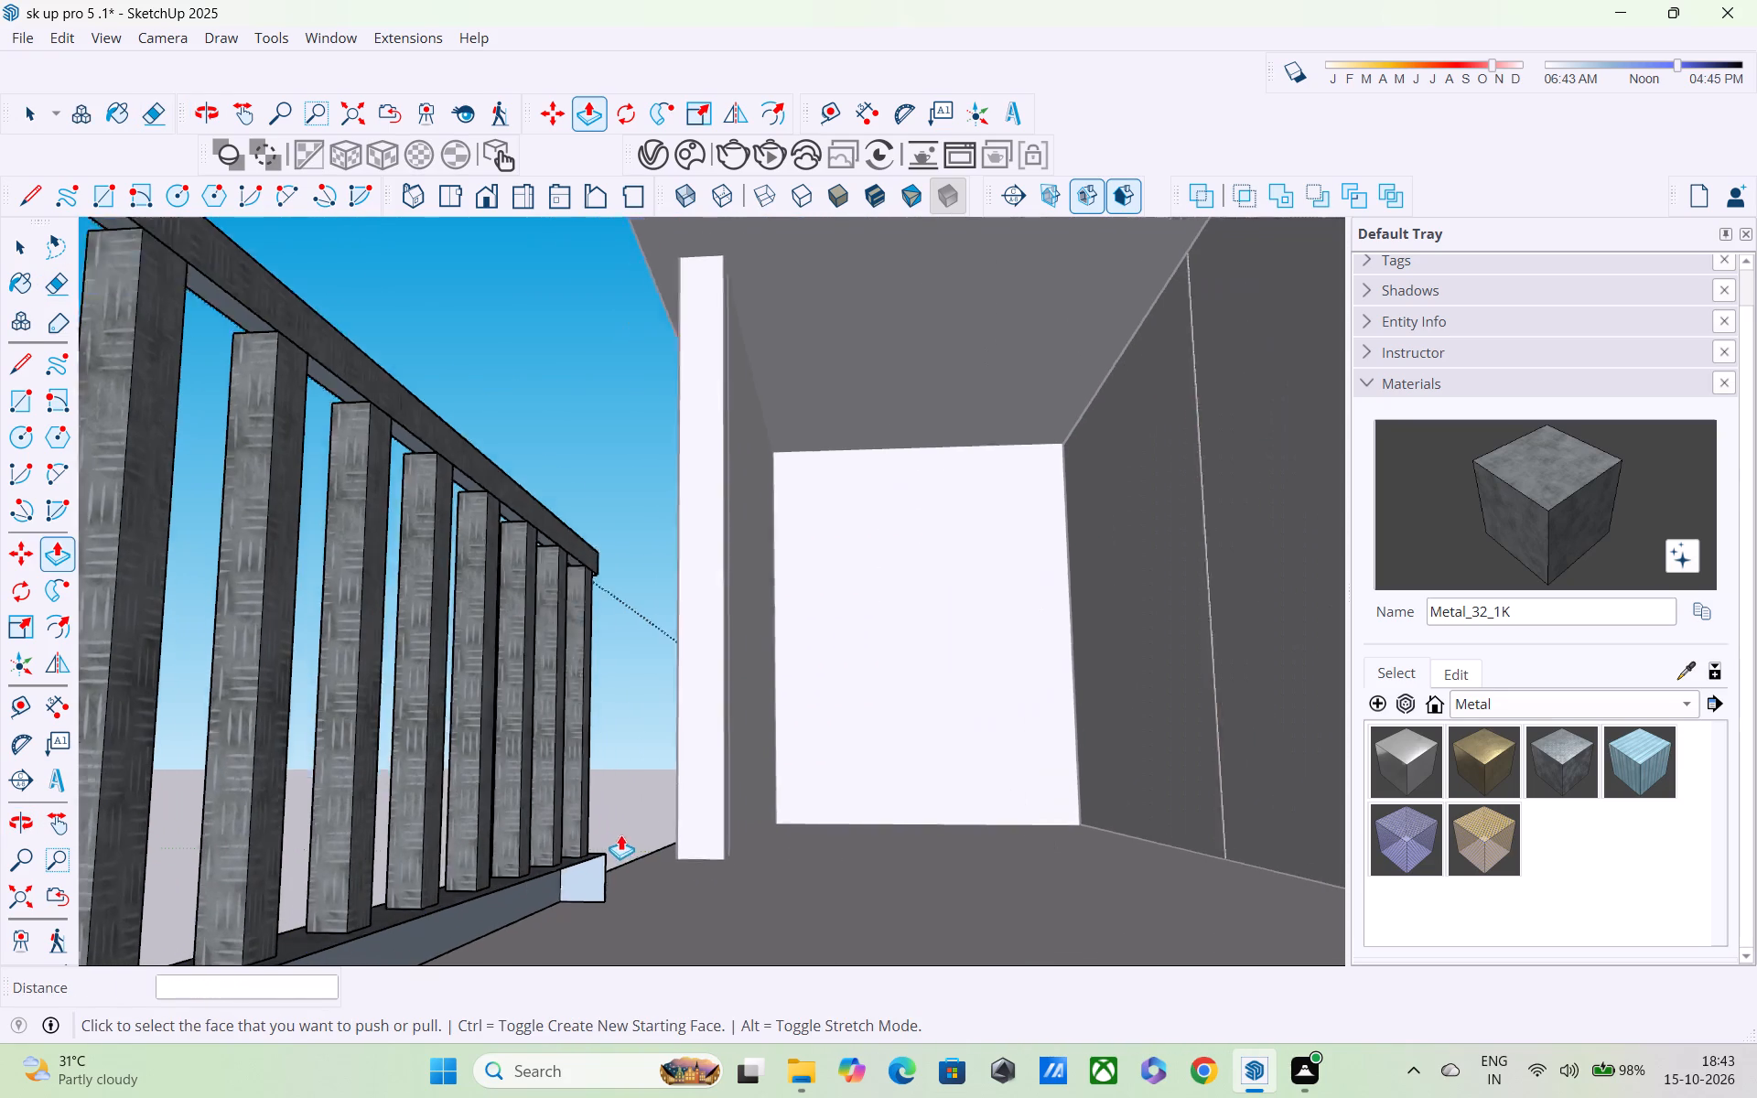
scroll(620, 834, "up", 2)
key("space")
key("r")
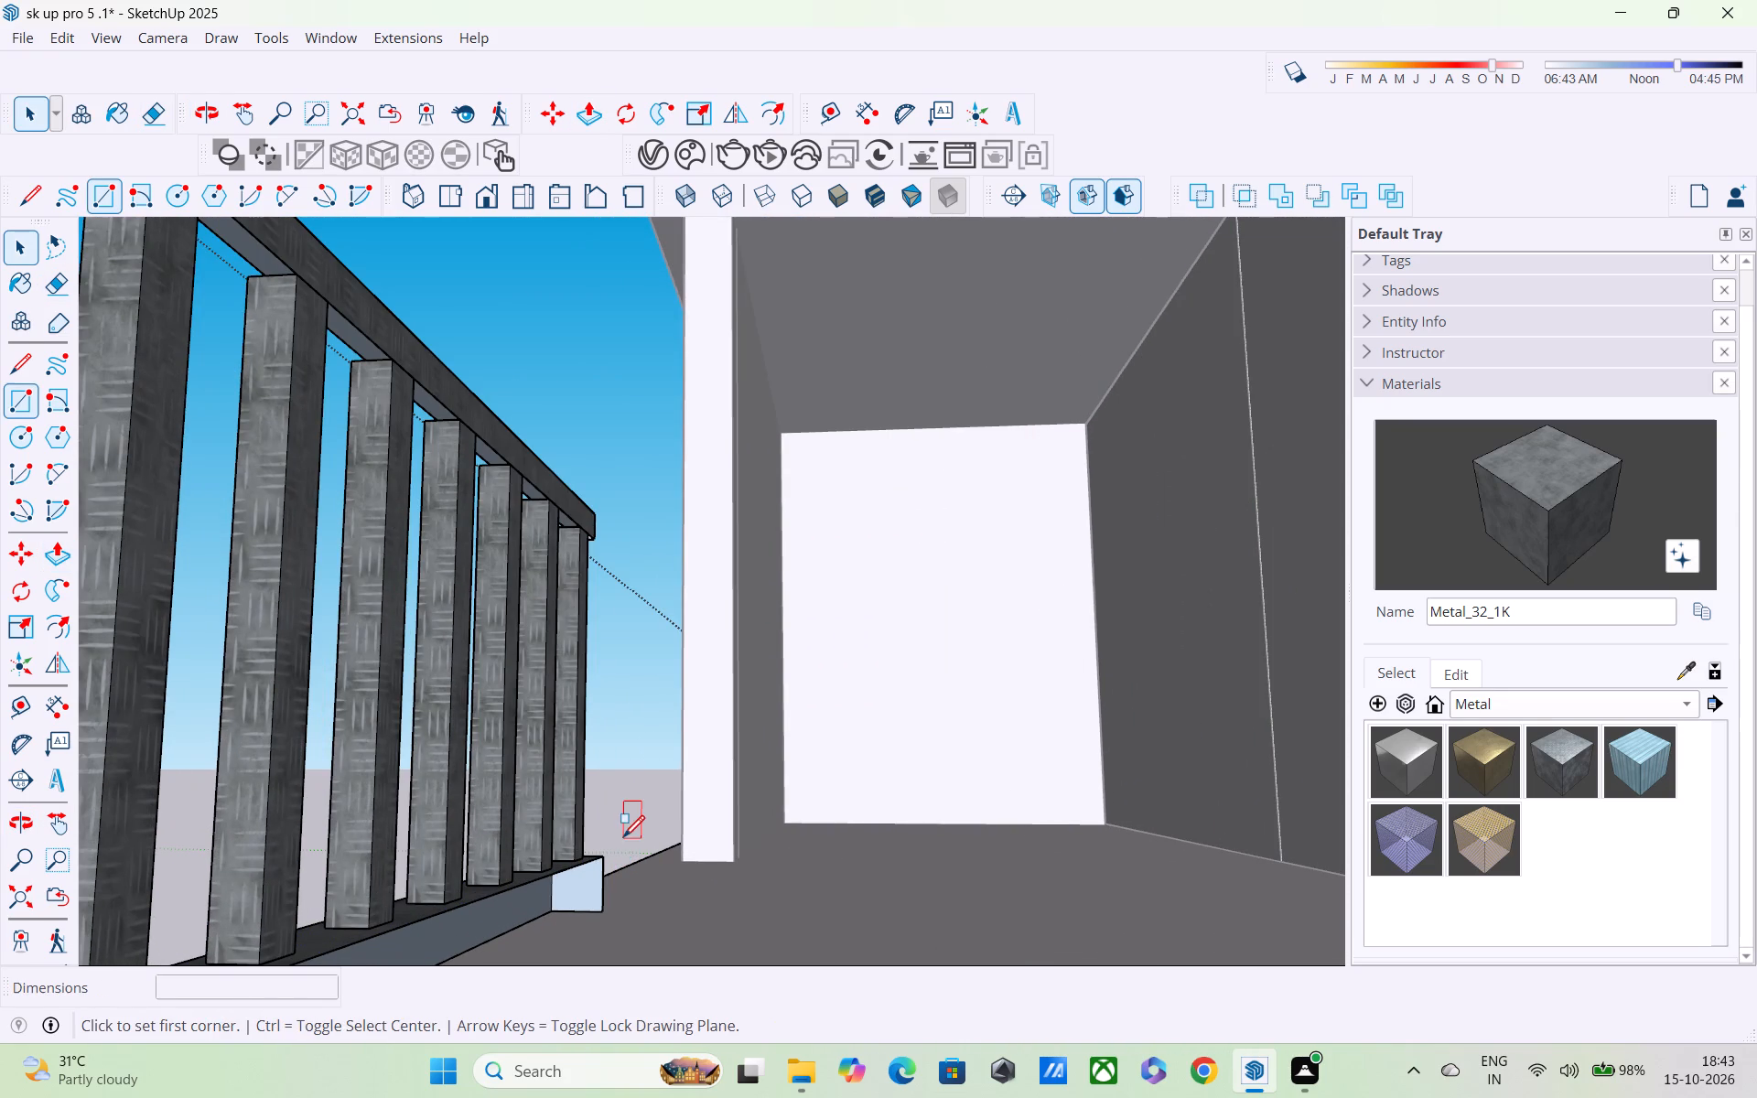
scroll(620, 849, "up", 4)
left_click(534, 892)
scroll(530, 899, "down", 7)
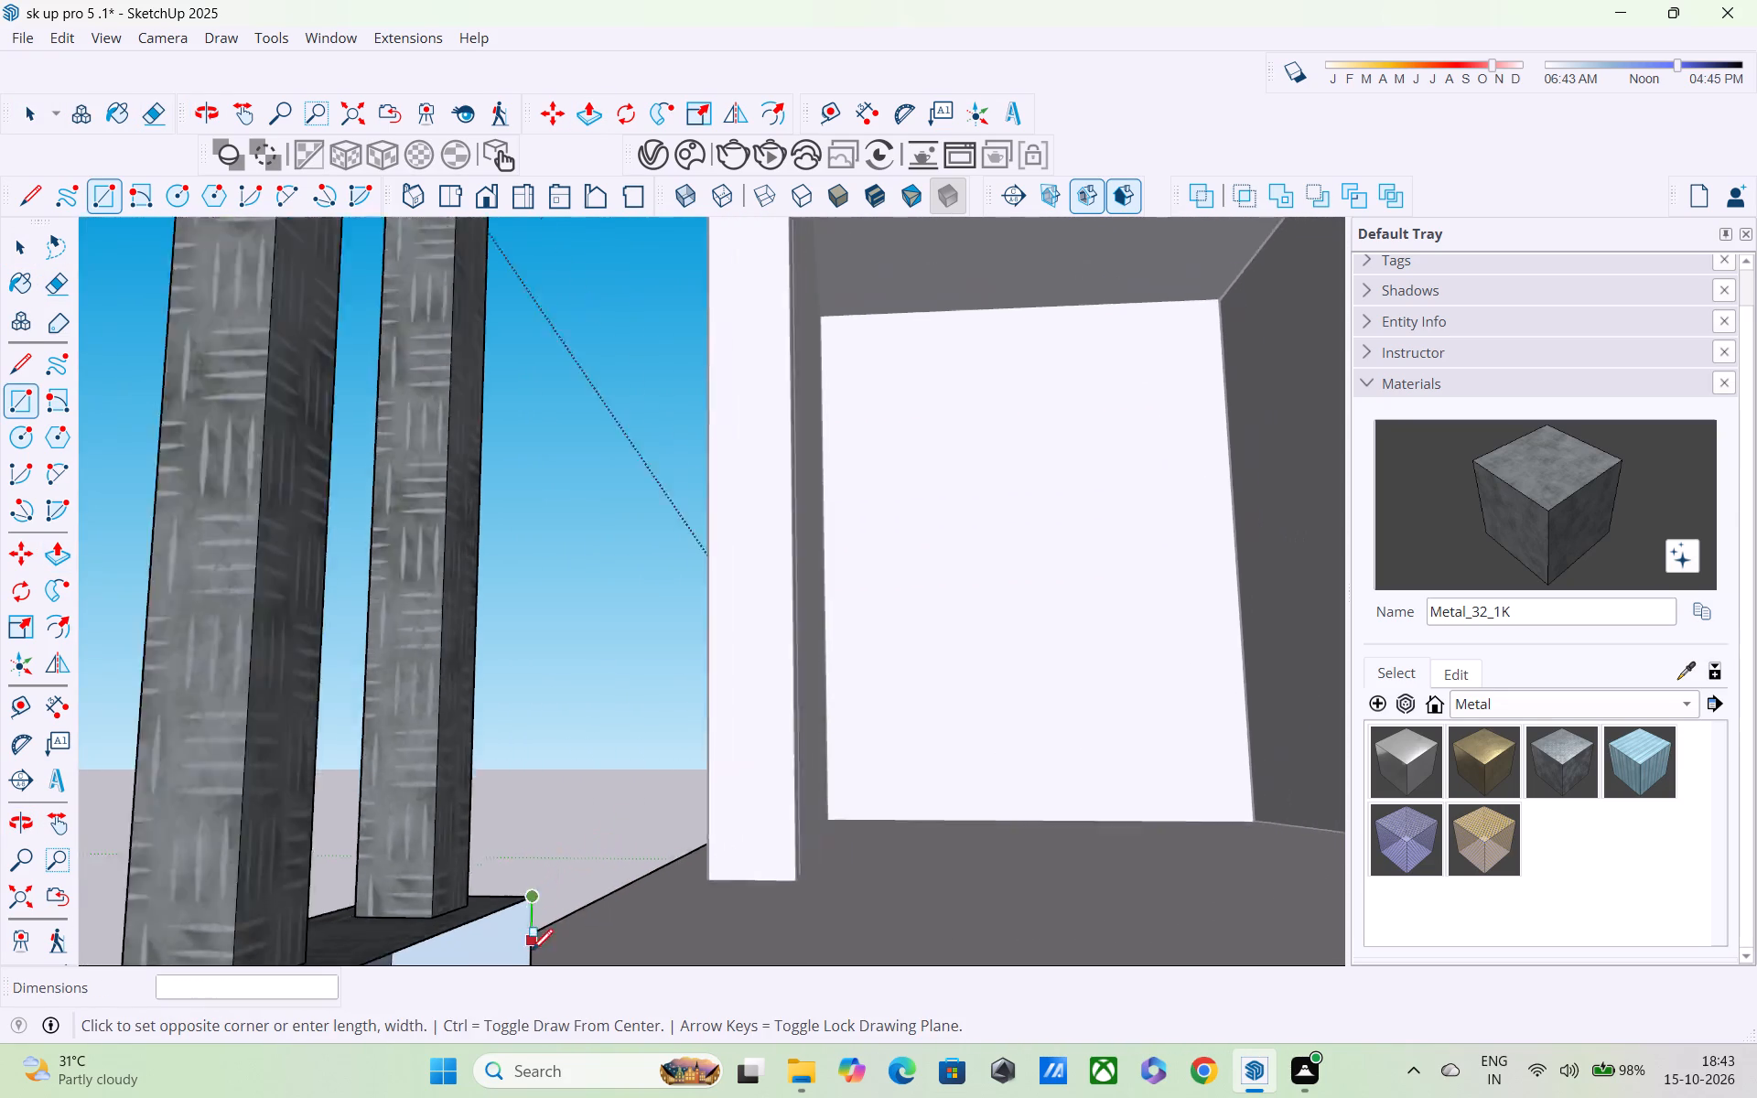
scroll(513, 980, "down", 5)
middle_click_drag(514, 974, 549, 684, "shift")
scroll(549, 684, "up", 1, "shift")
scroll(549, 685, "down", 5)
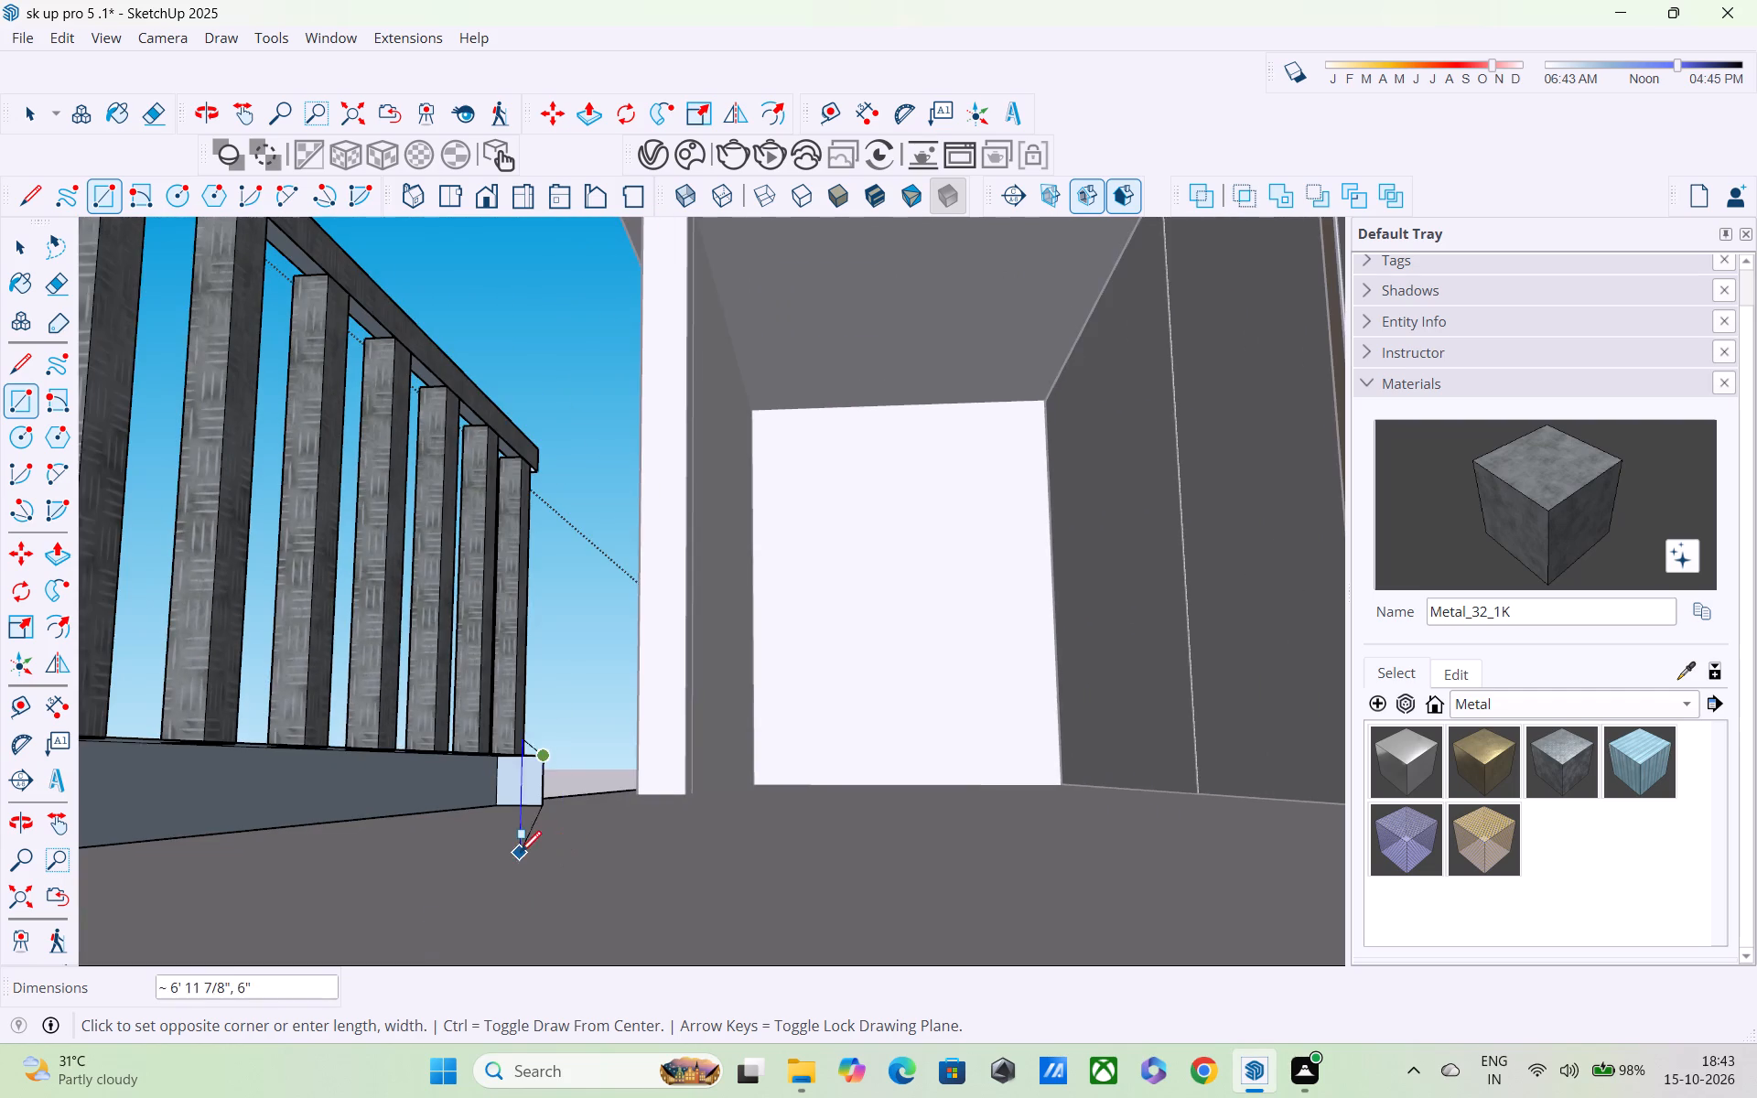
middle_click_drag(520, 855, 609, 852, "shift")
scroll(557, 853, "down", 4)
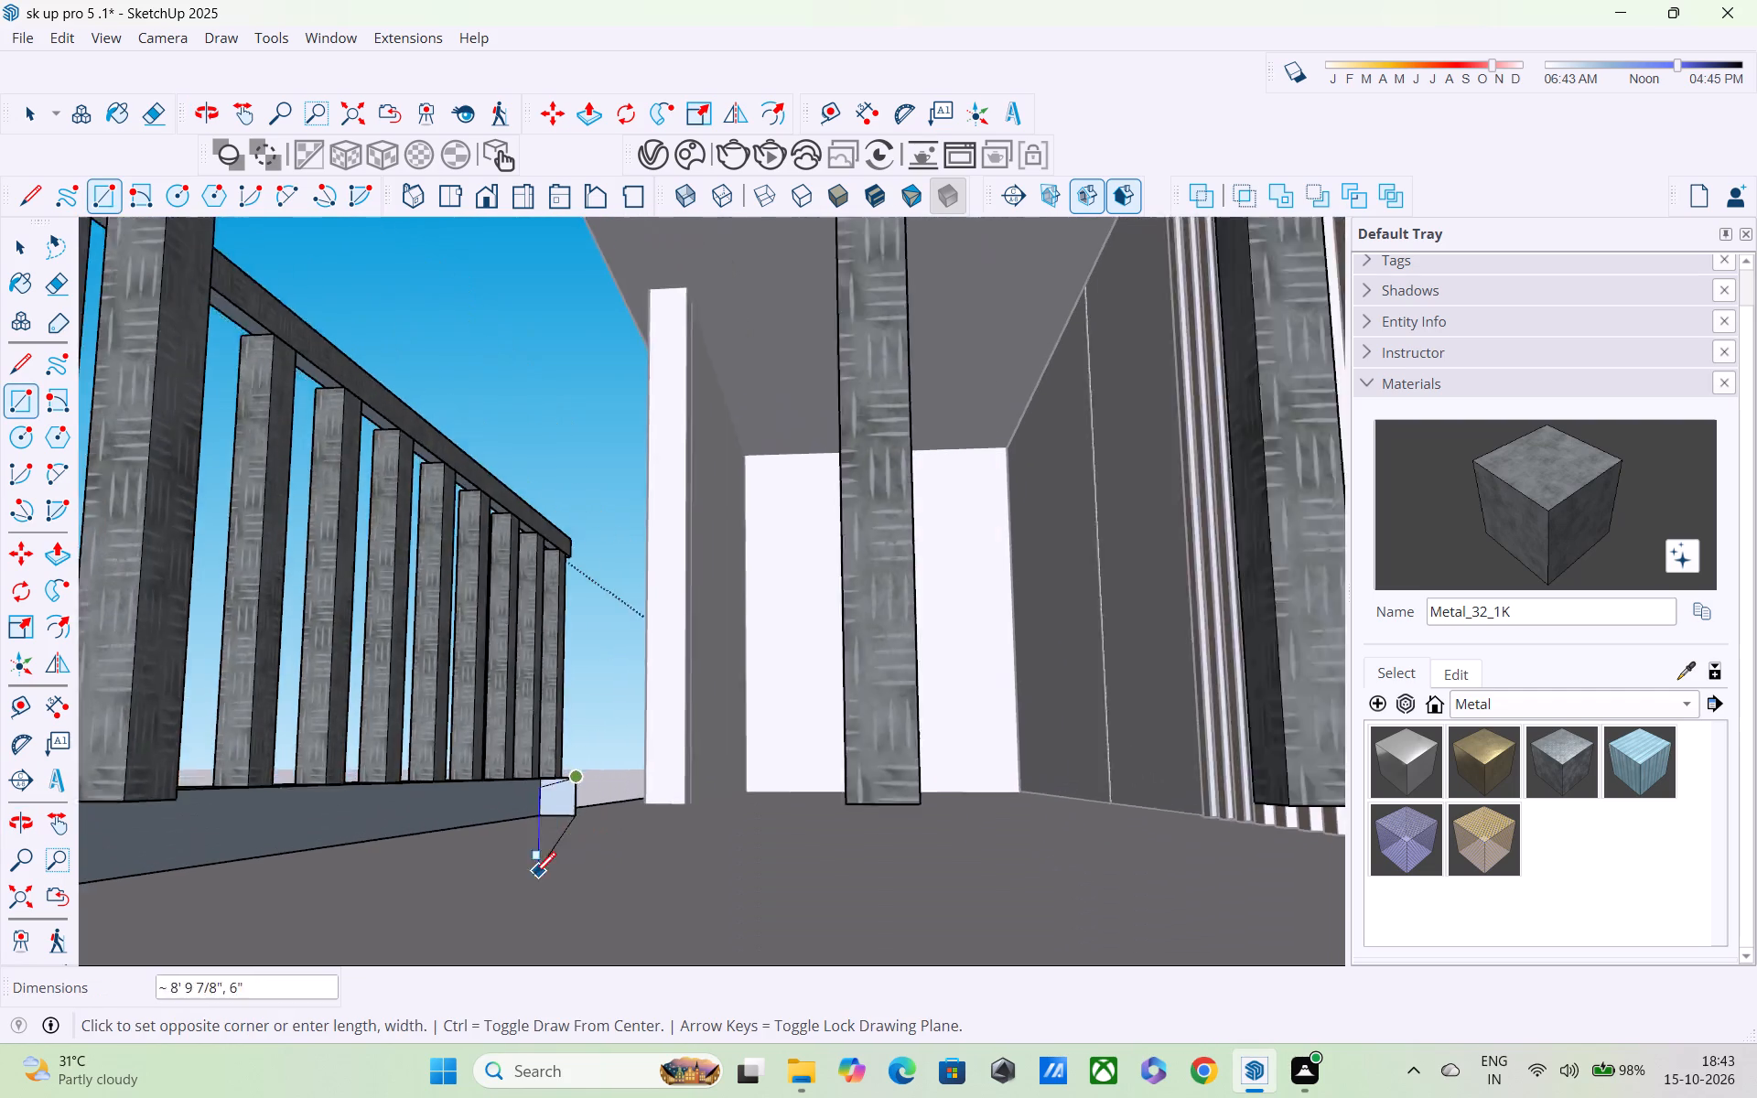
scroll(534, 876, "down", 9)
scroll(447, 888, "up", 1)
scroll(400, 883, "down", 1)
middle_click_drag(297, 900, 451, 842, "shift")
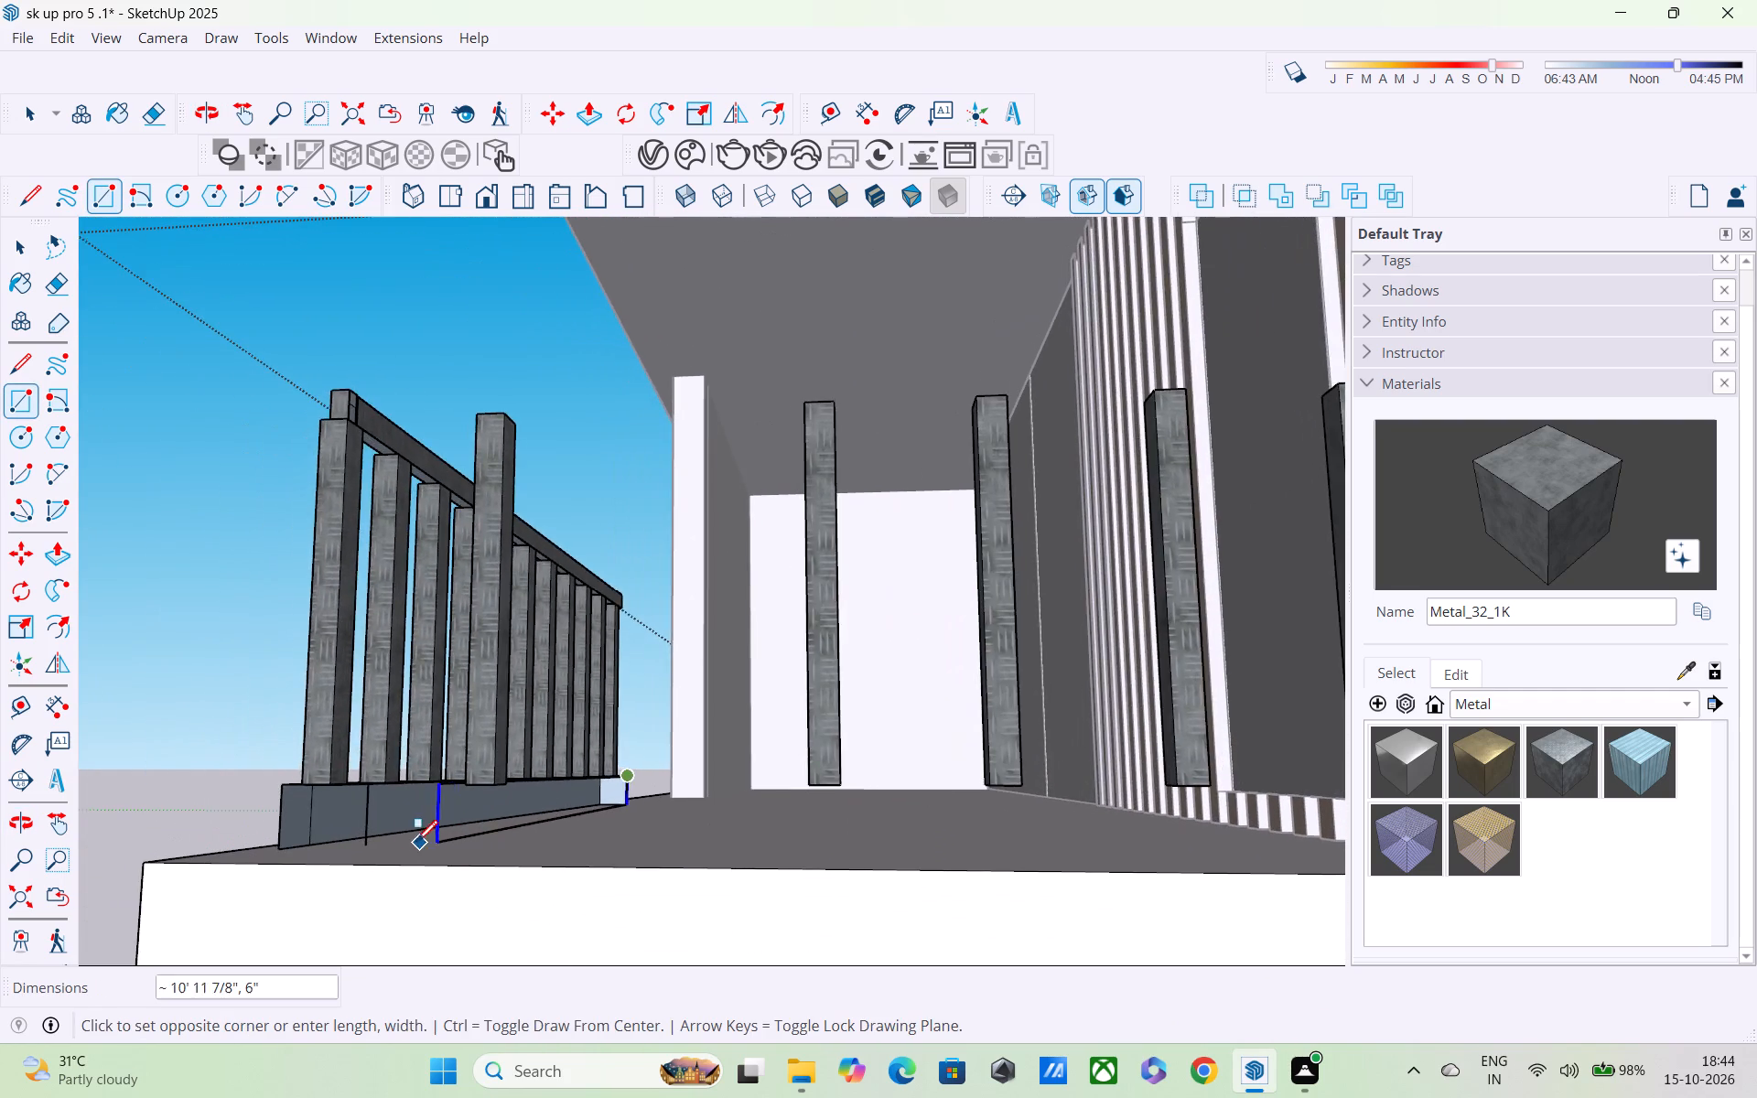
scroll(382, 840, "up", 5)
left_click(359, 846)
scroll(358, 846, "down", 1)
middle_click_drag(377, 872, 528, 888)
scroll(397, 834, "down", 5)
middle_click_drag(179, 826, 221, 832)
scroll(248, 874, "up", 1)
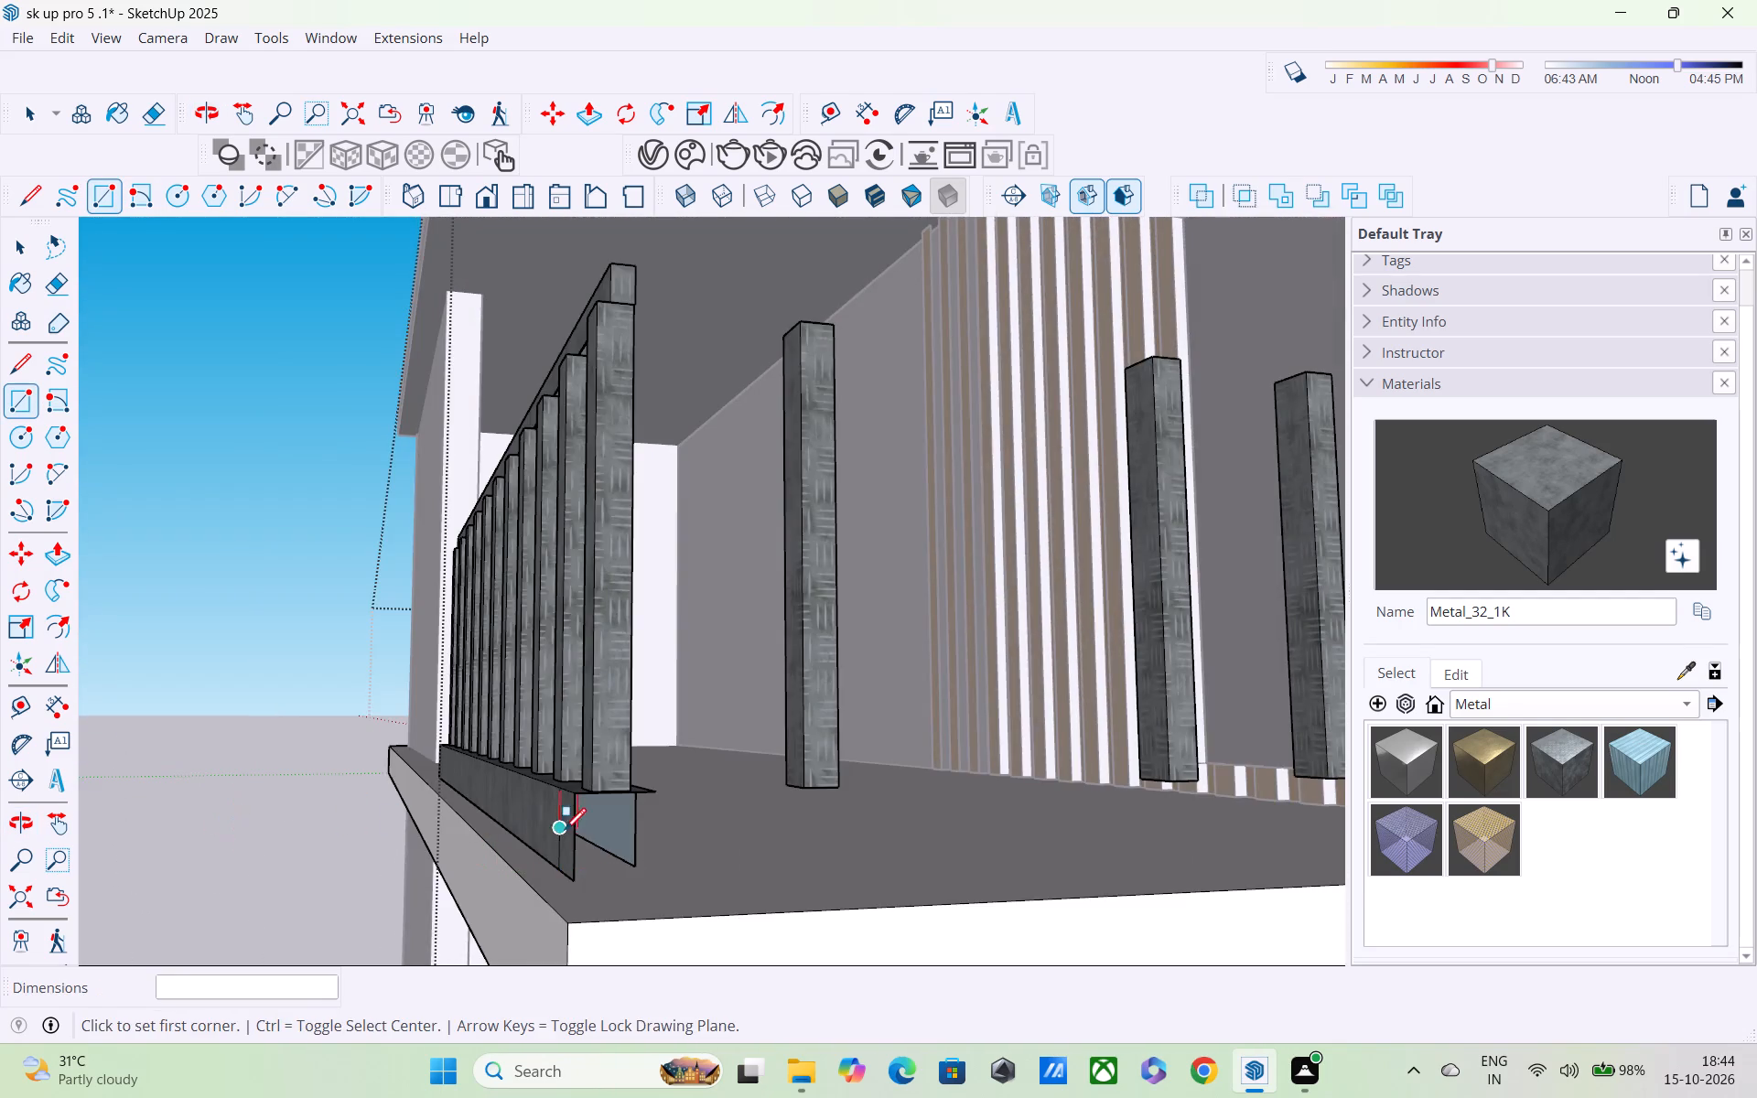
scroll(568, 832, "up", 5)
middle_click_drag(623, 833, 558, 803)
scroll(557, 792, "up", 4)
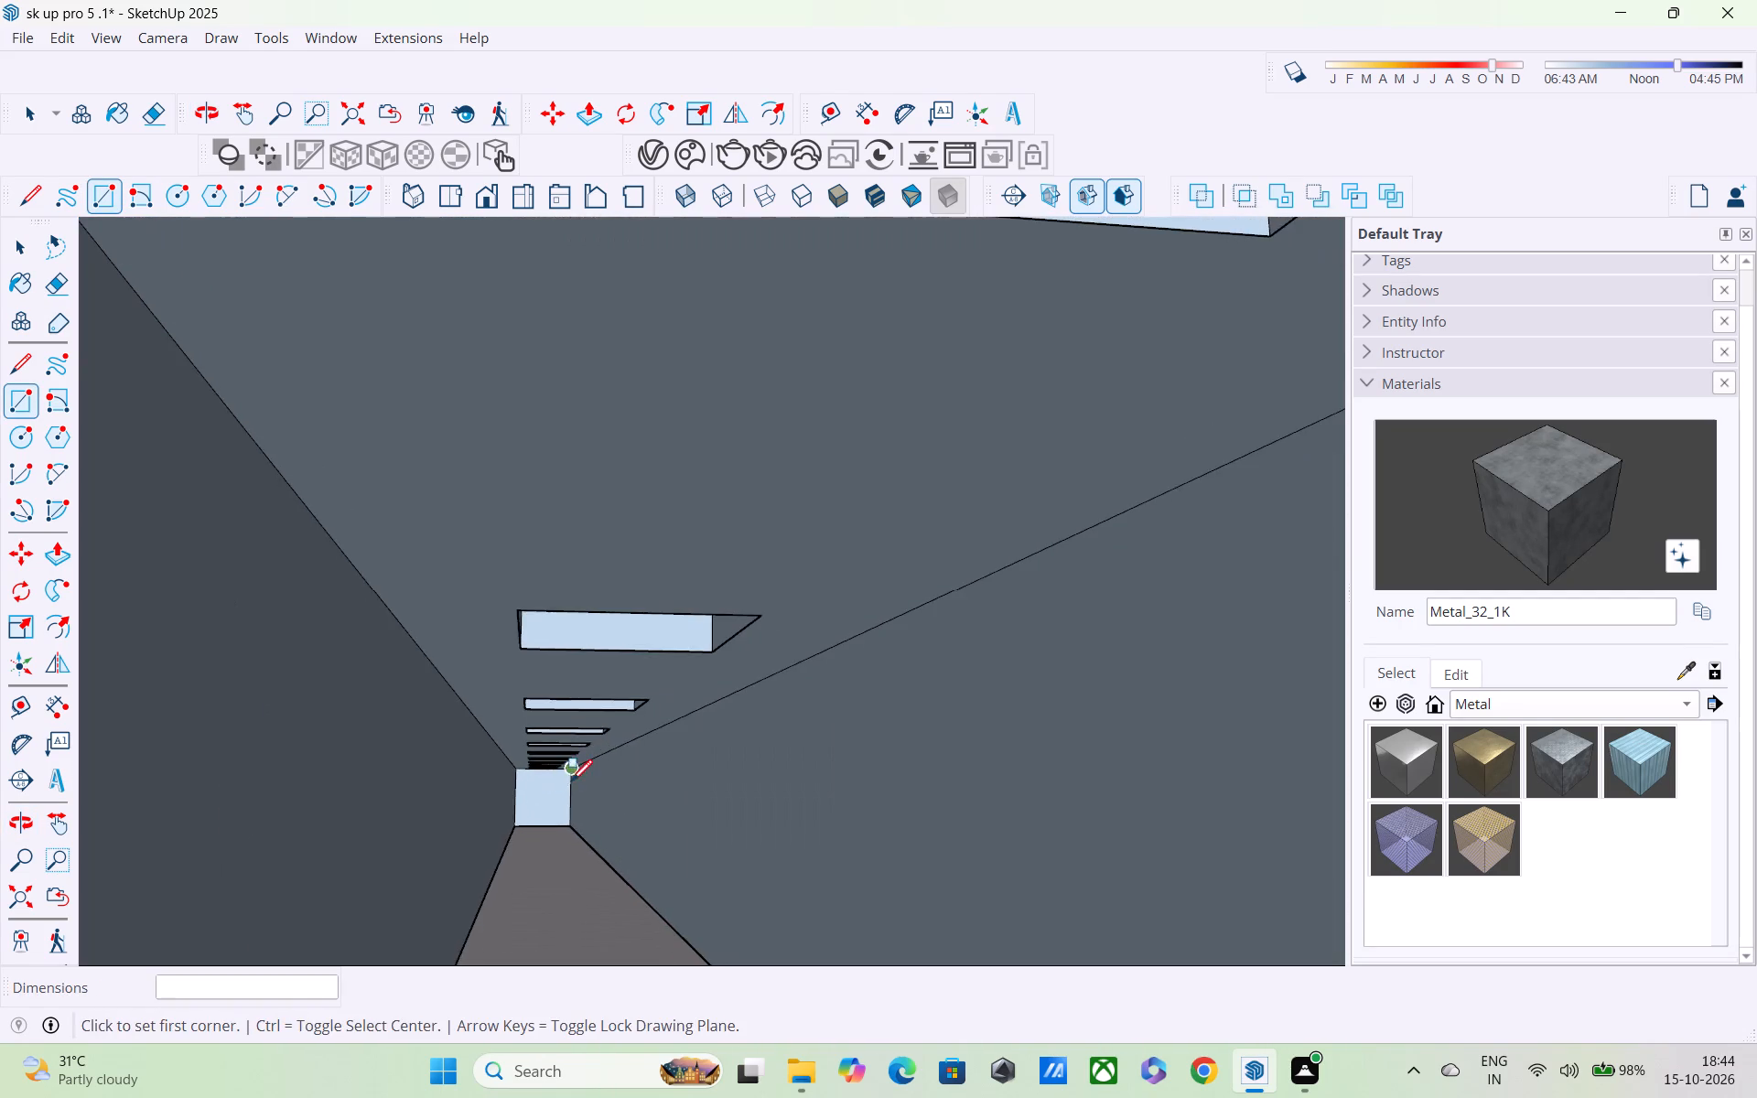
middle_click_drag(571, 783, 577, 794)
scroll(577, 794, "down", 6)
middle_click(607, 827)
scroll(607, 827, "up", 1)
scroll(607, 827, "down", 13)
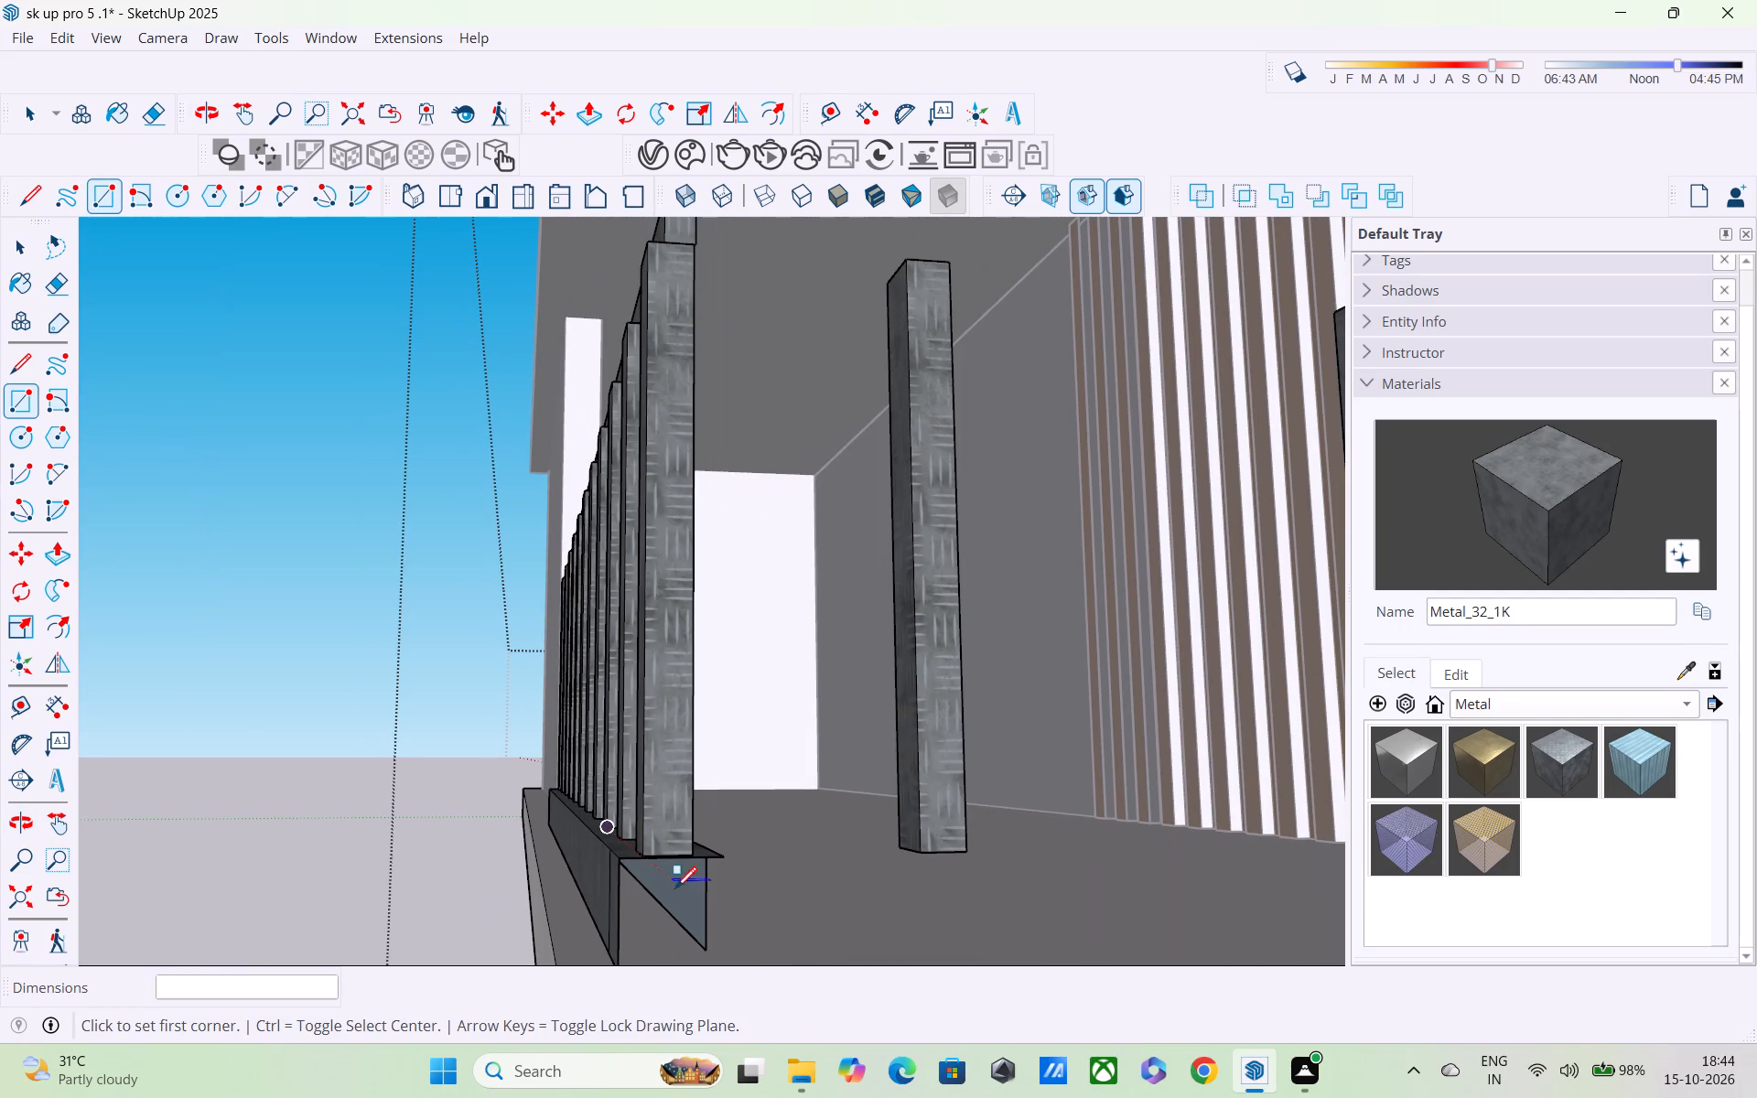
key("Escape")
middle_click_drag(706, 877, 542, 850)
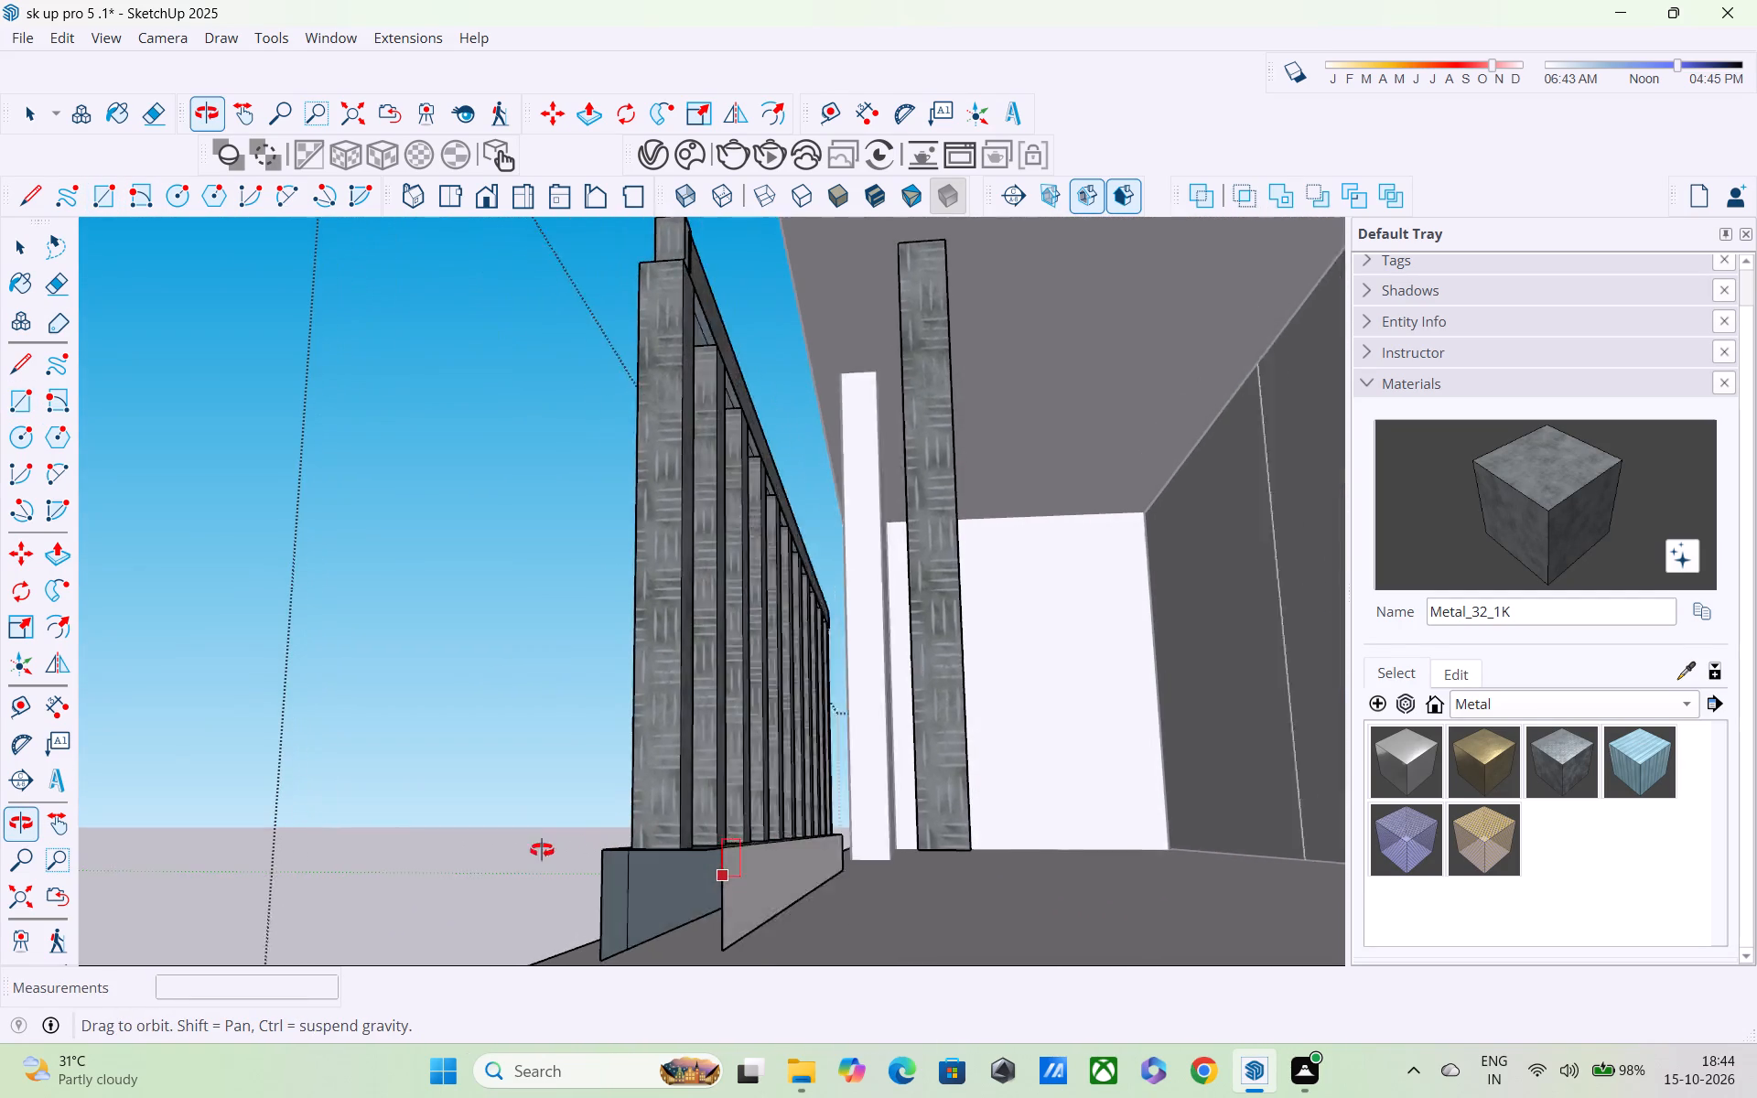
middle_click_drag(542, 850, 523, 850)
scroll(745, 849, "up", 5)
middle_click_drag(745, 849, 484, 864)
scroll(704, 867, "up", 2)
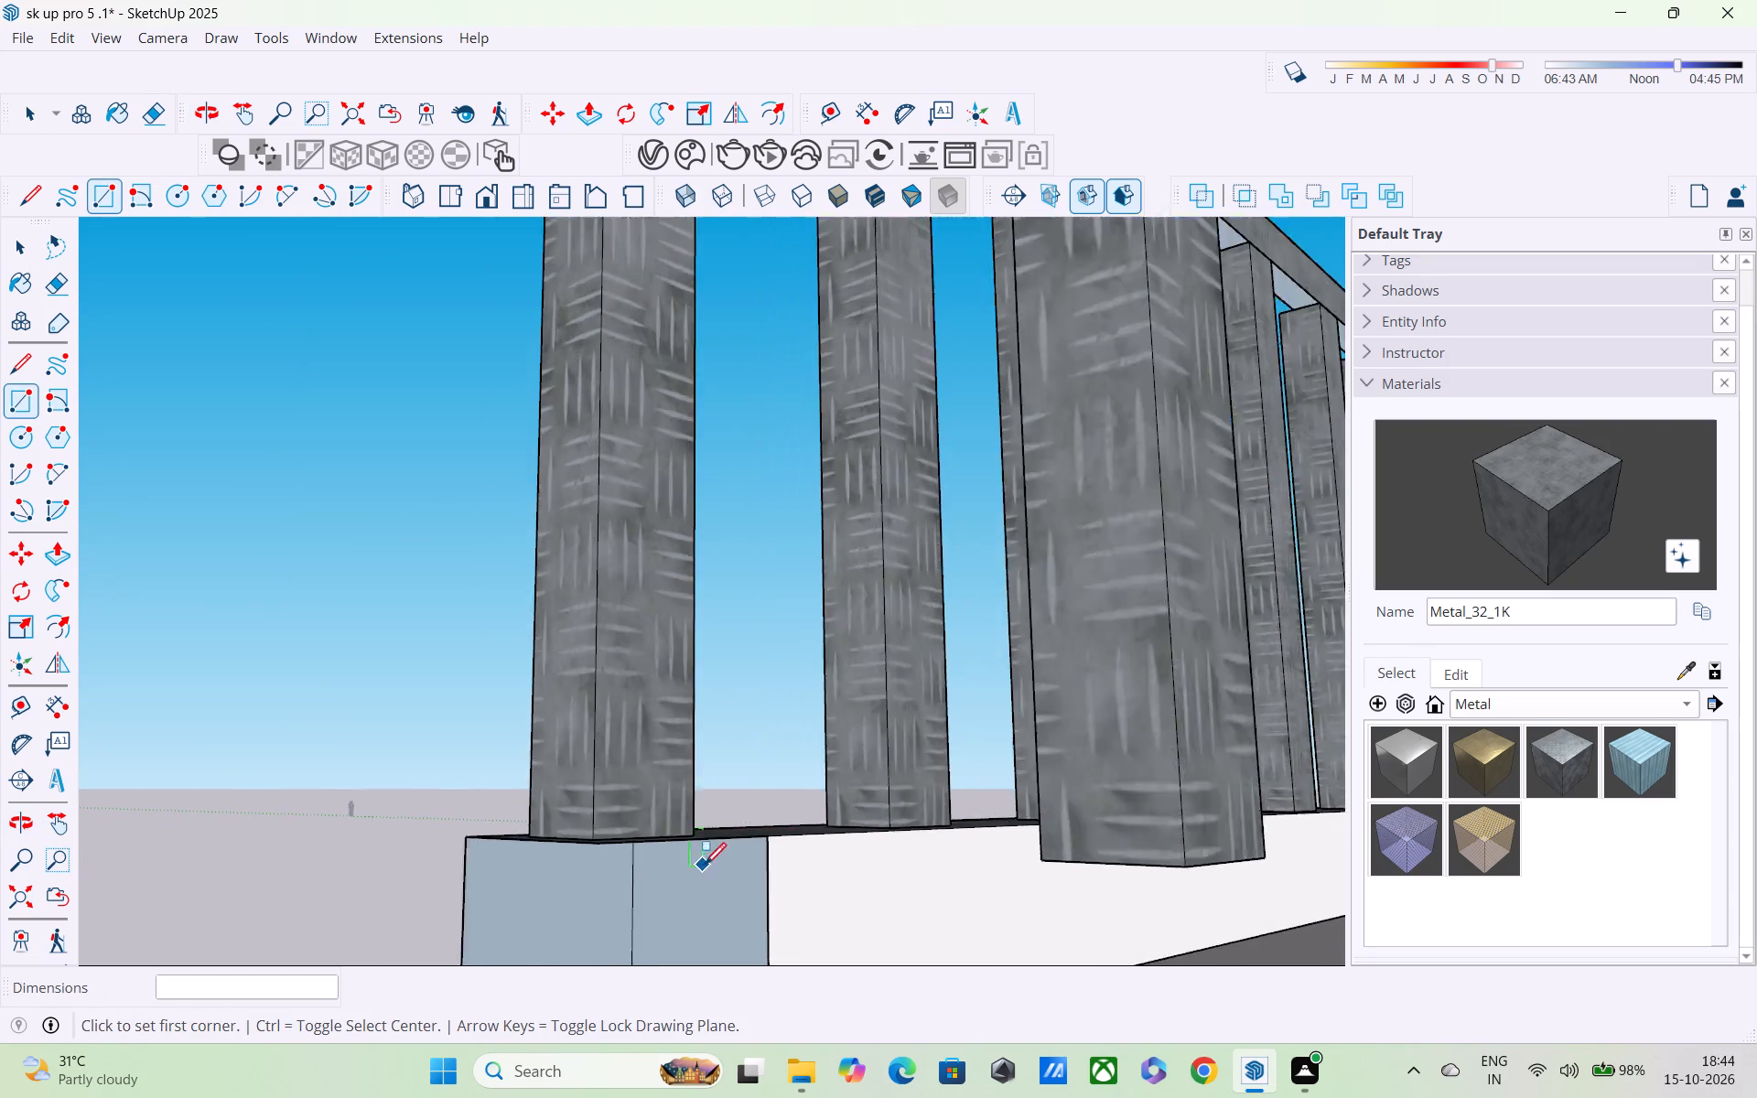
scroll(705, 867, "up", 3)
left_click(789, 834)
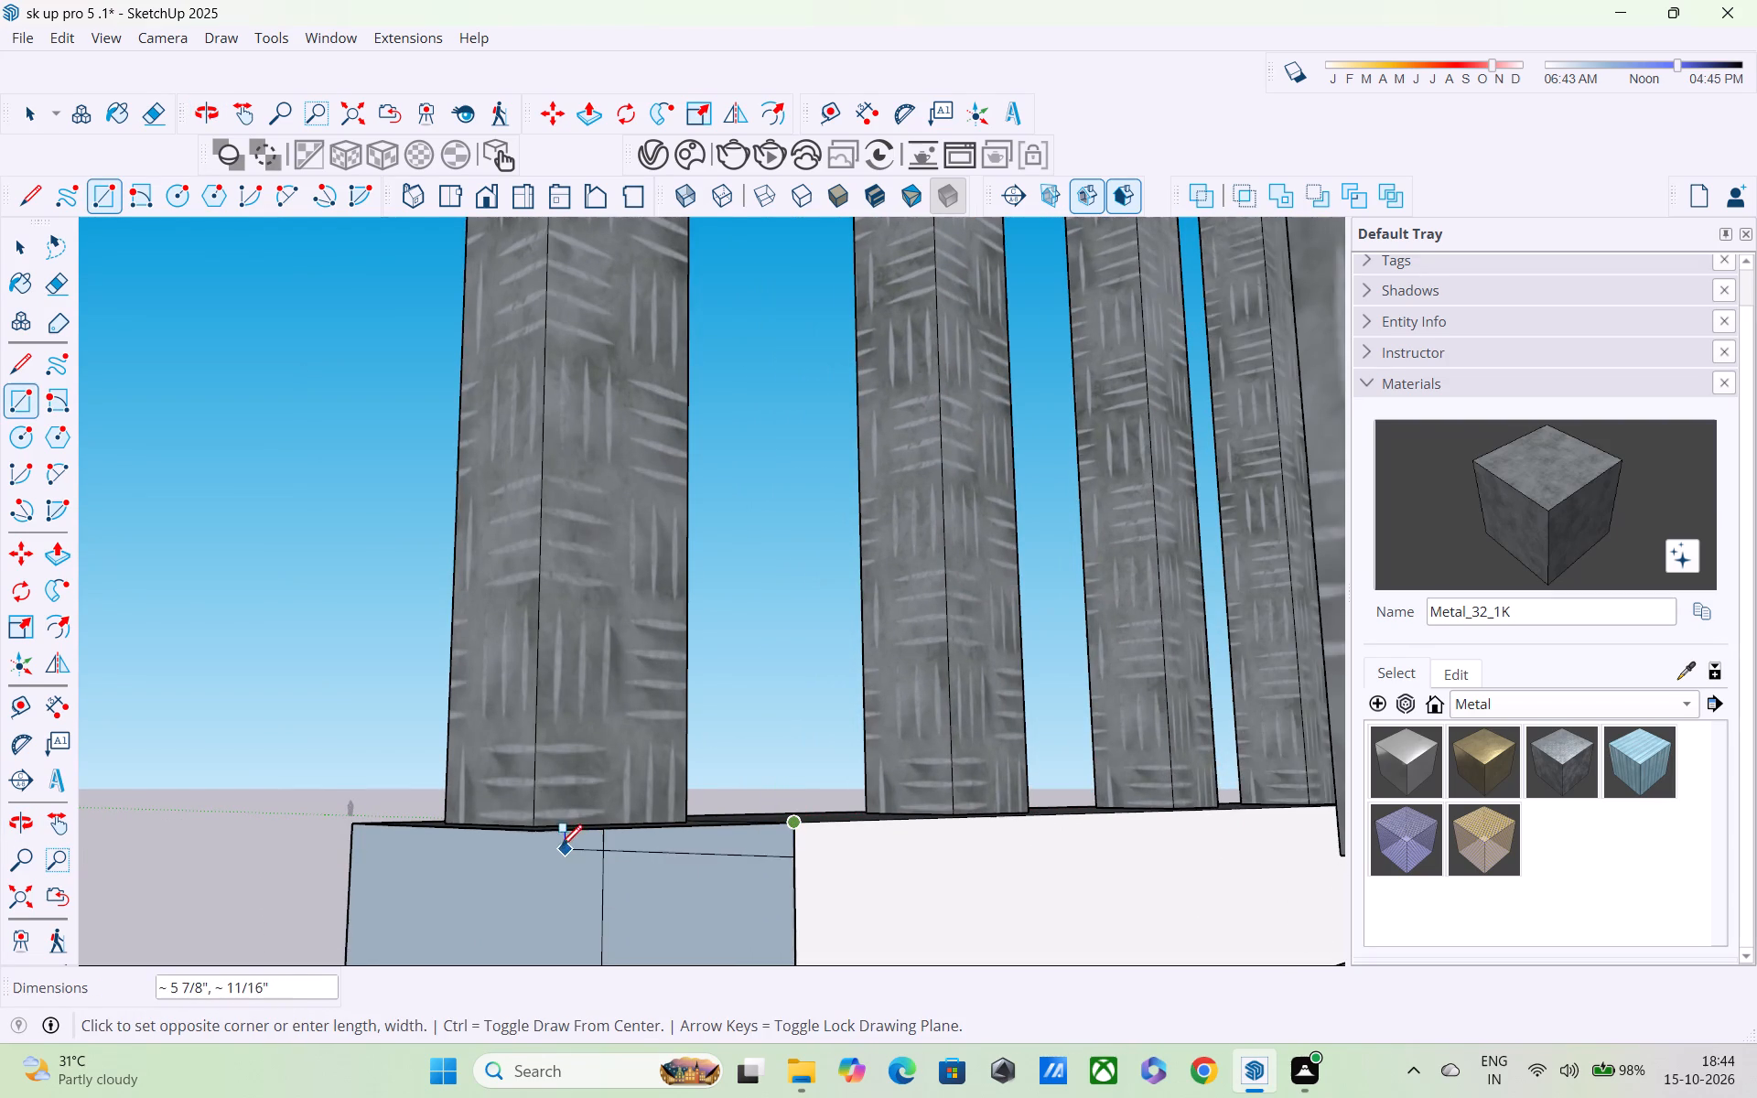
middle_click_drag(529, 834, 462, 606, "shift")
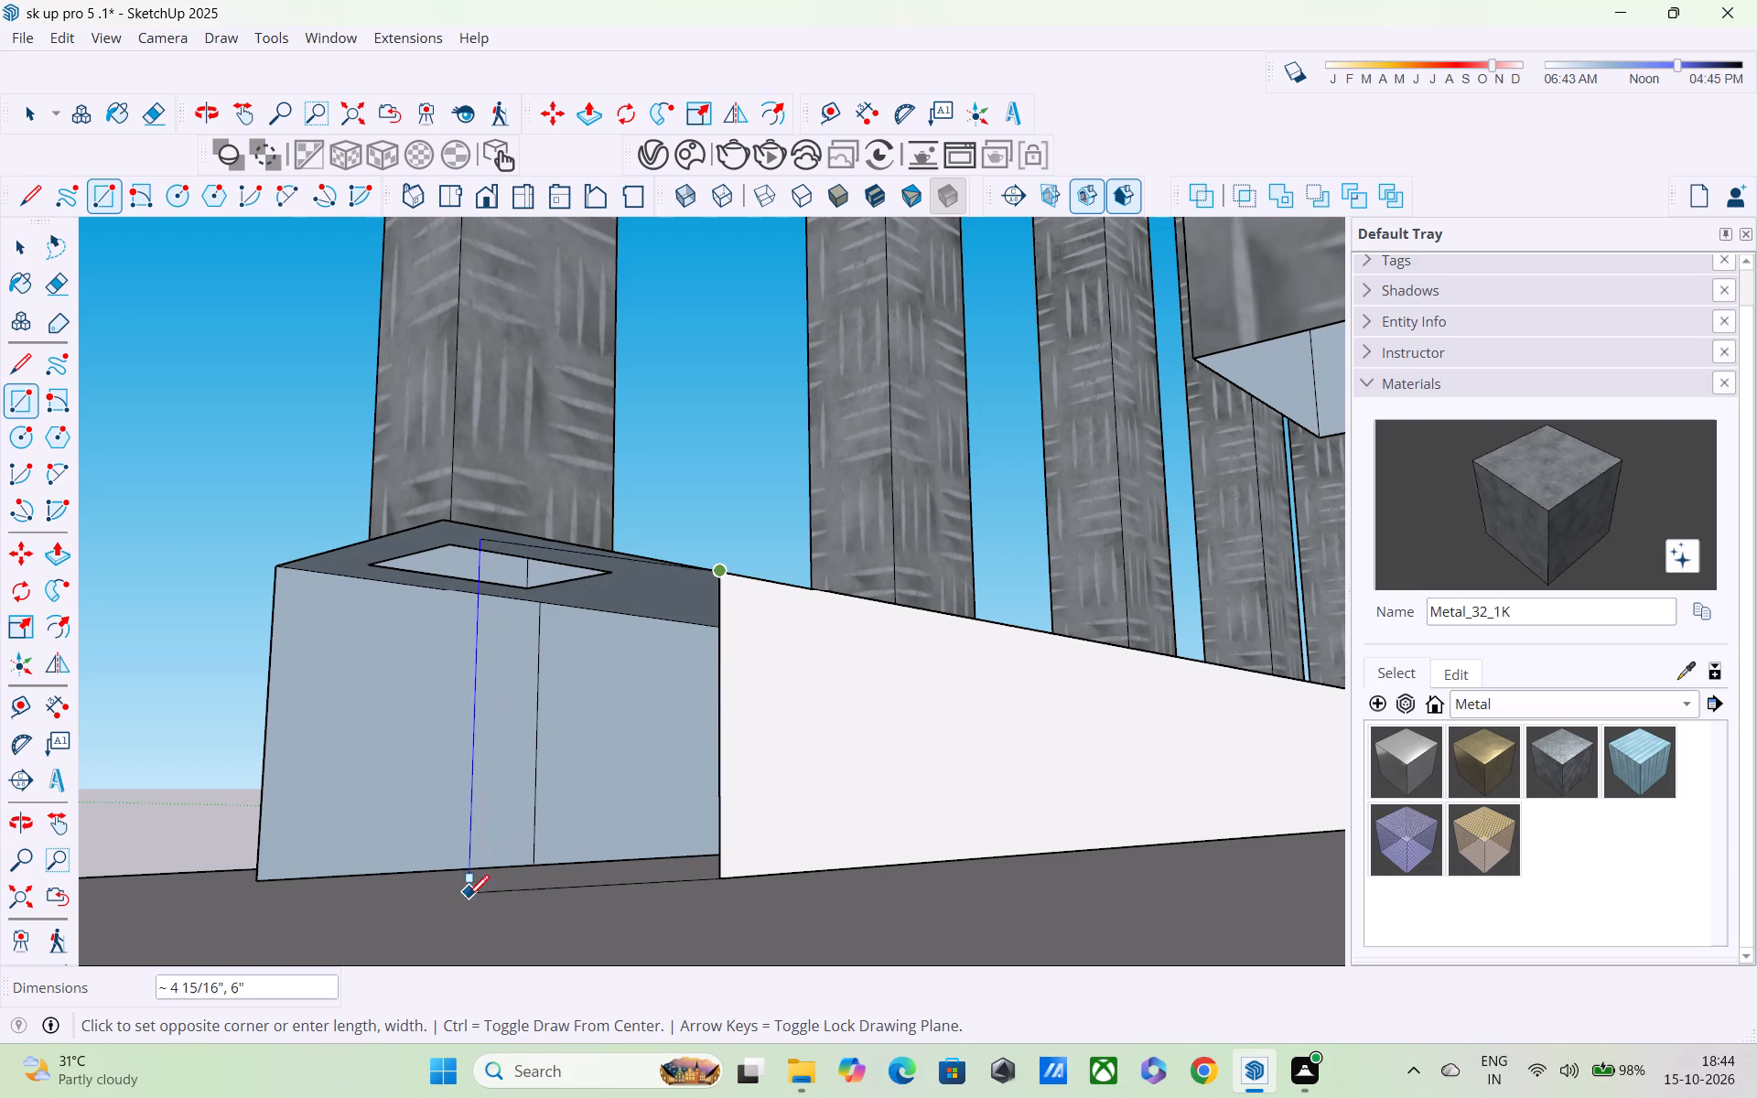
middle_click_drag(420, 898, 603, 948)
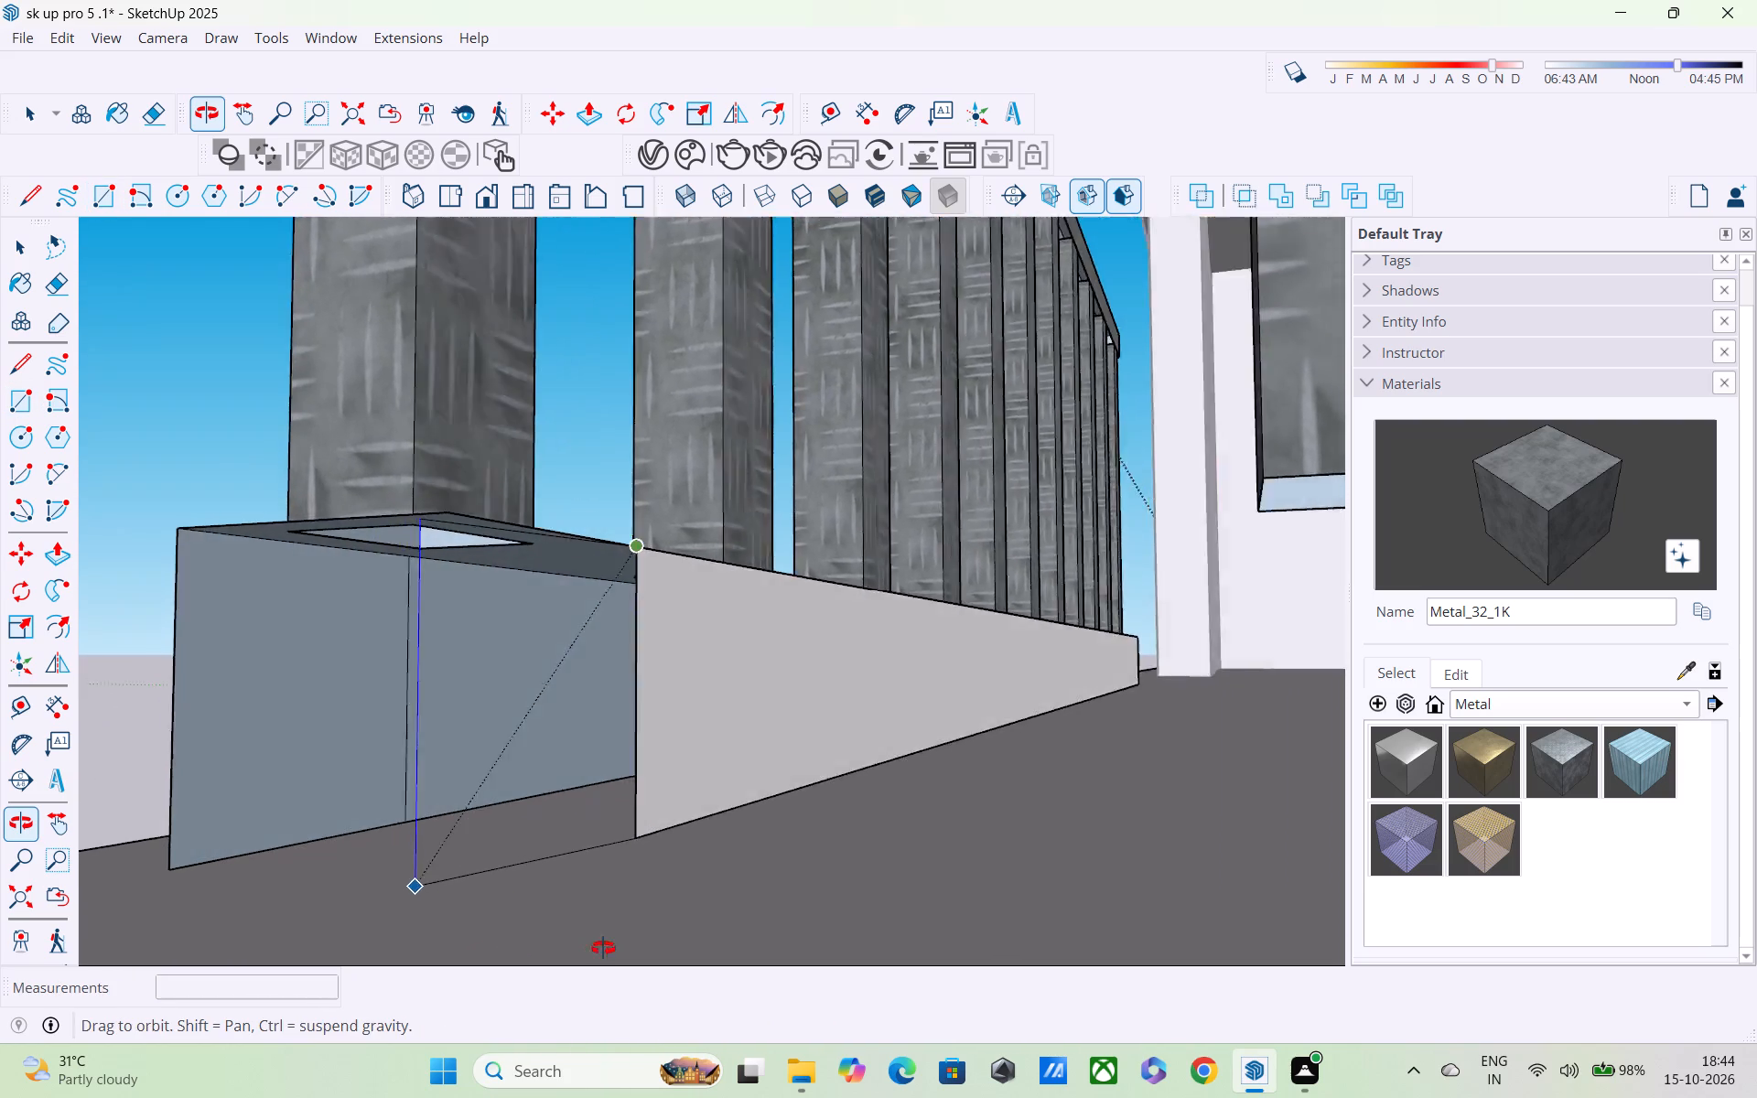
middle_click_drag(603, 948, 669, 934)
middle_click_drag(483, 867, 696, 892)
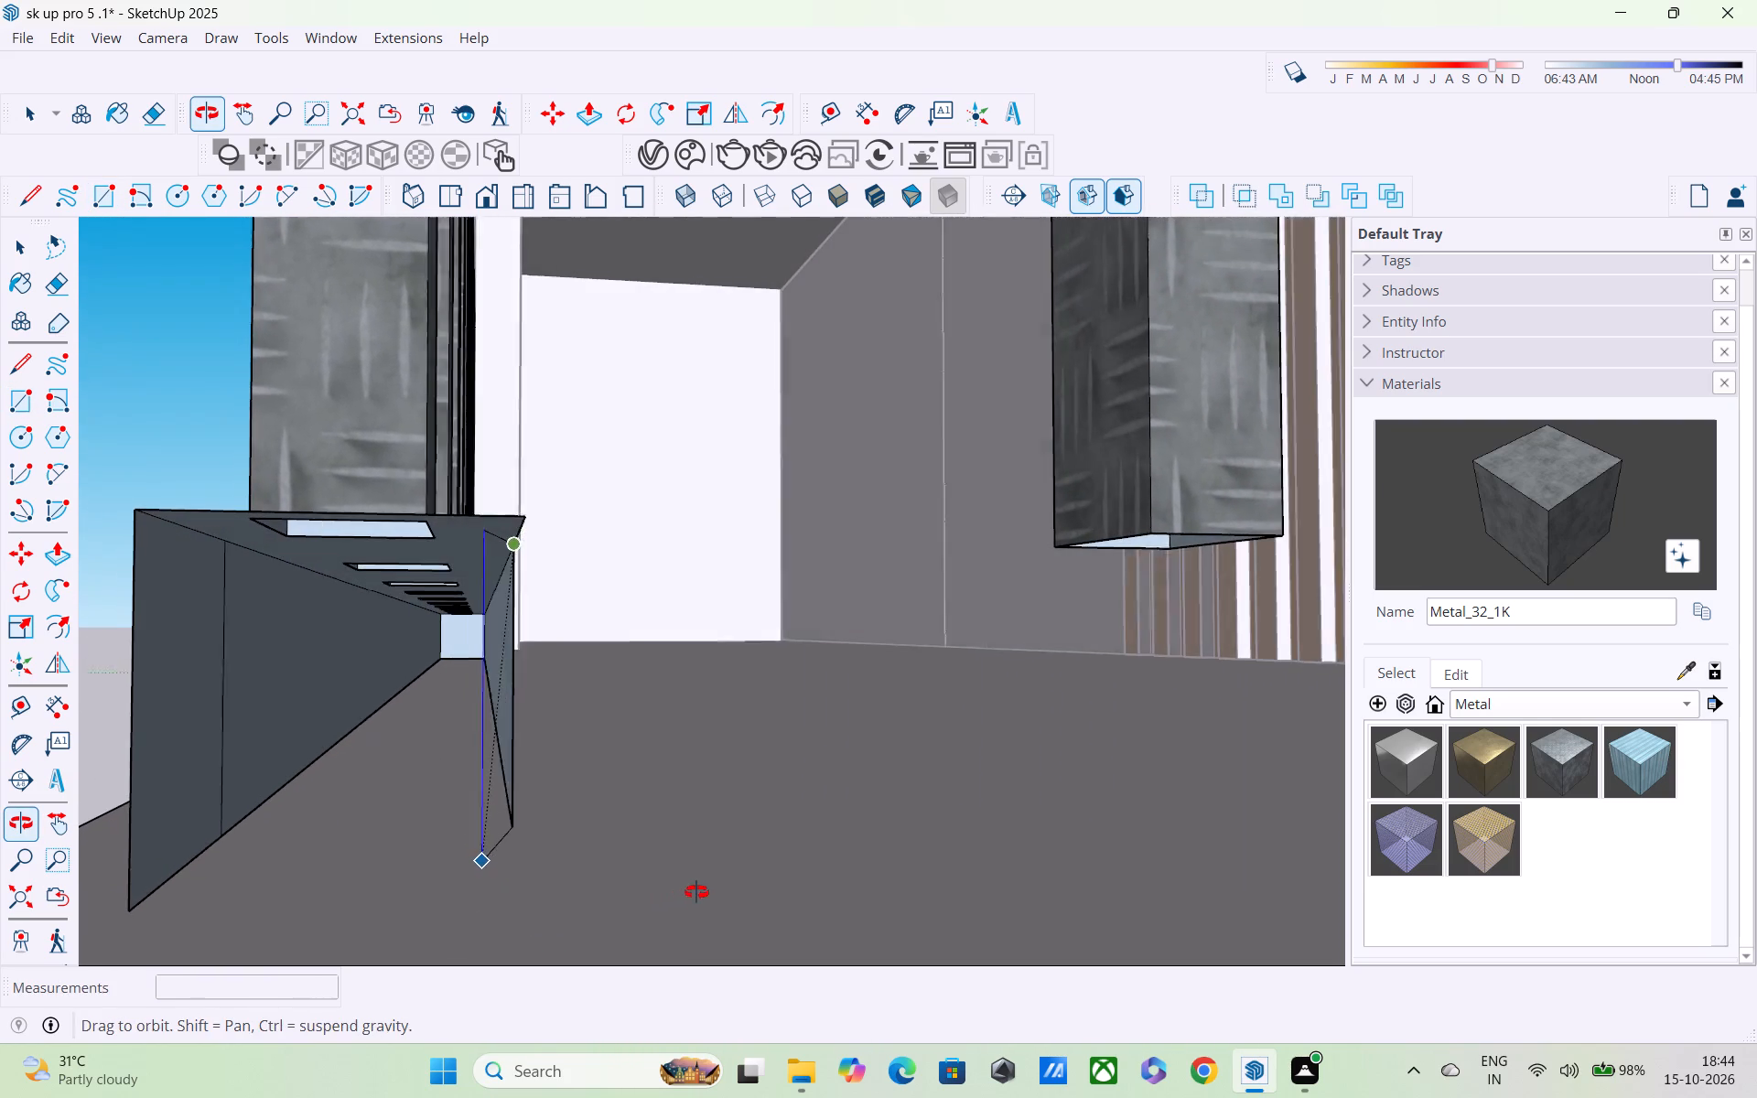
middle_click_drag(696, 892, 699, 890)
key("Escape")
Draw a 6" high rectangle across the open end of the longer side's base rail to close it.
middle_click_drag(548, 720, 478, 810)
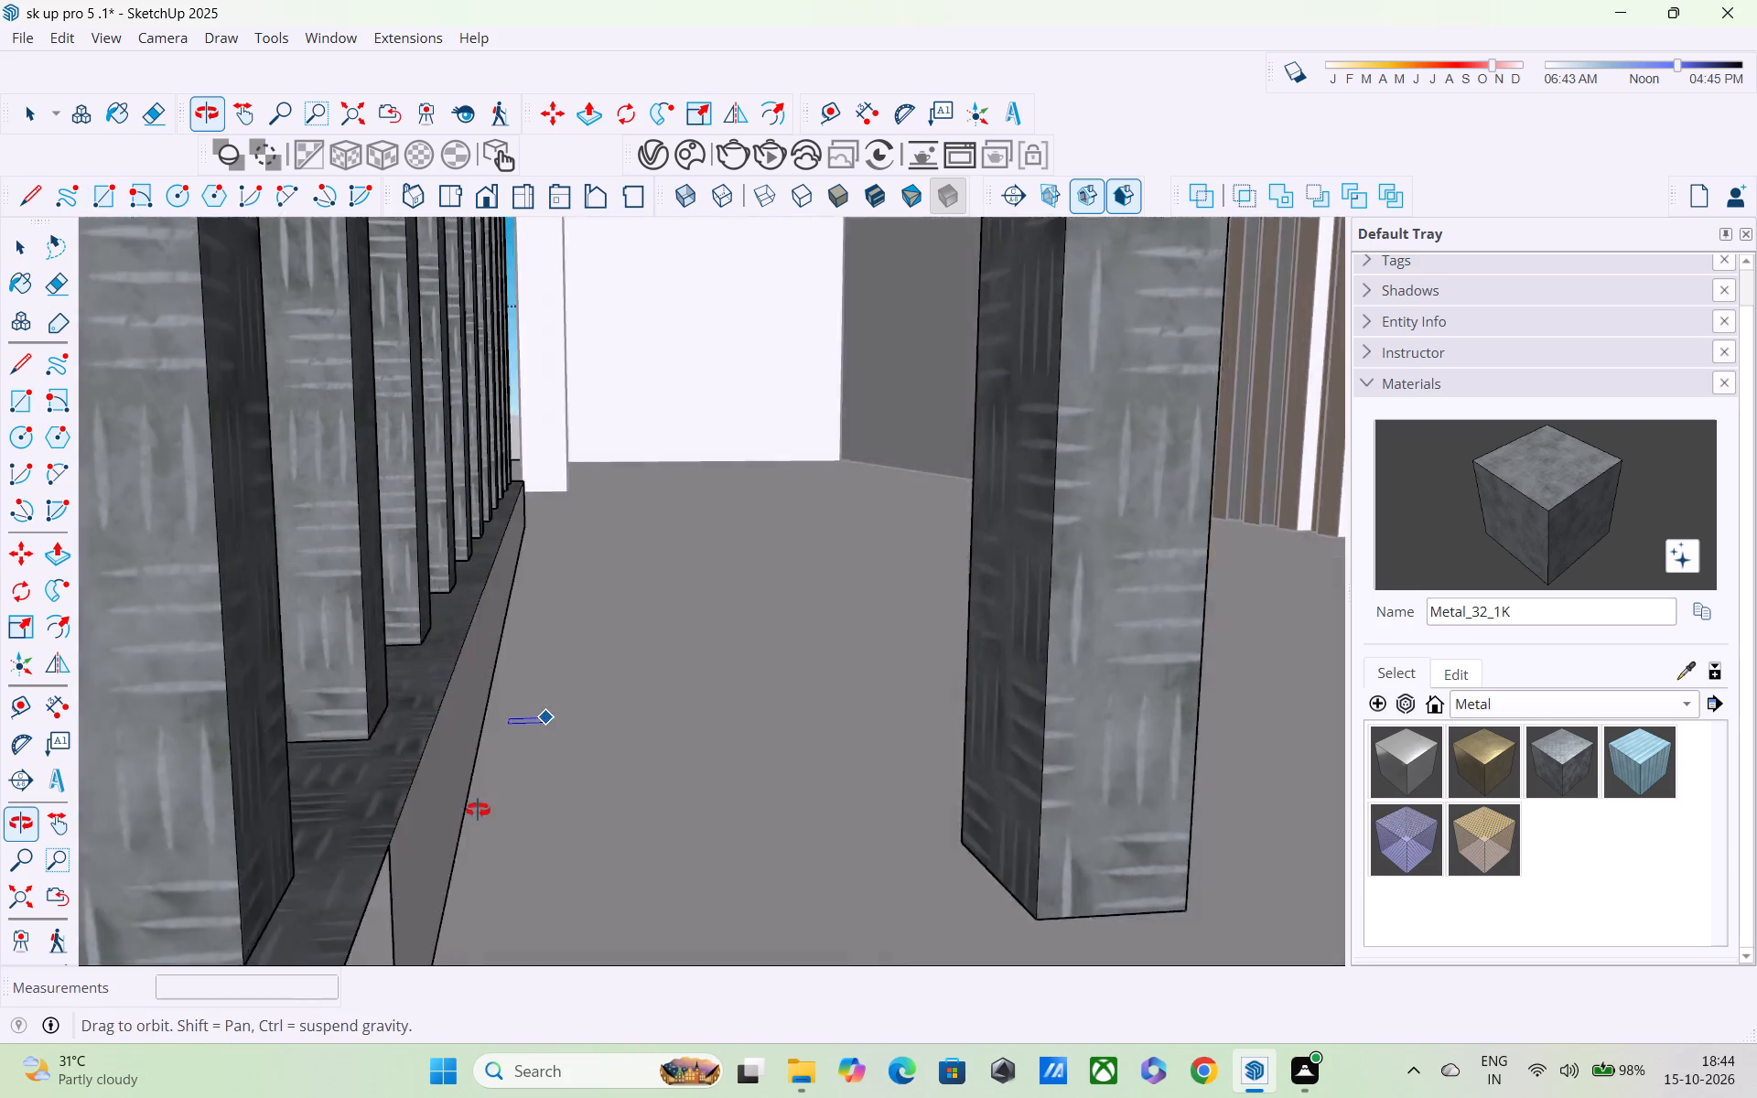
middle_click_drag(478, 810, 466, 685)
middle_click_drag(472, 716, 472, 558, "shift")
scroll(472, 554, "down", 1, "shift")
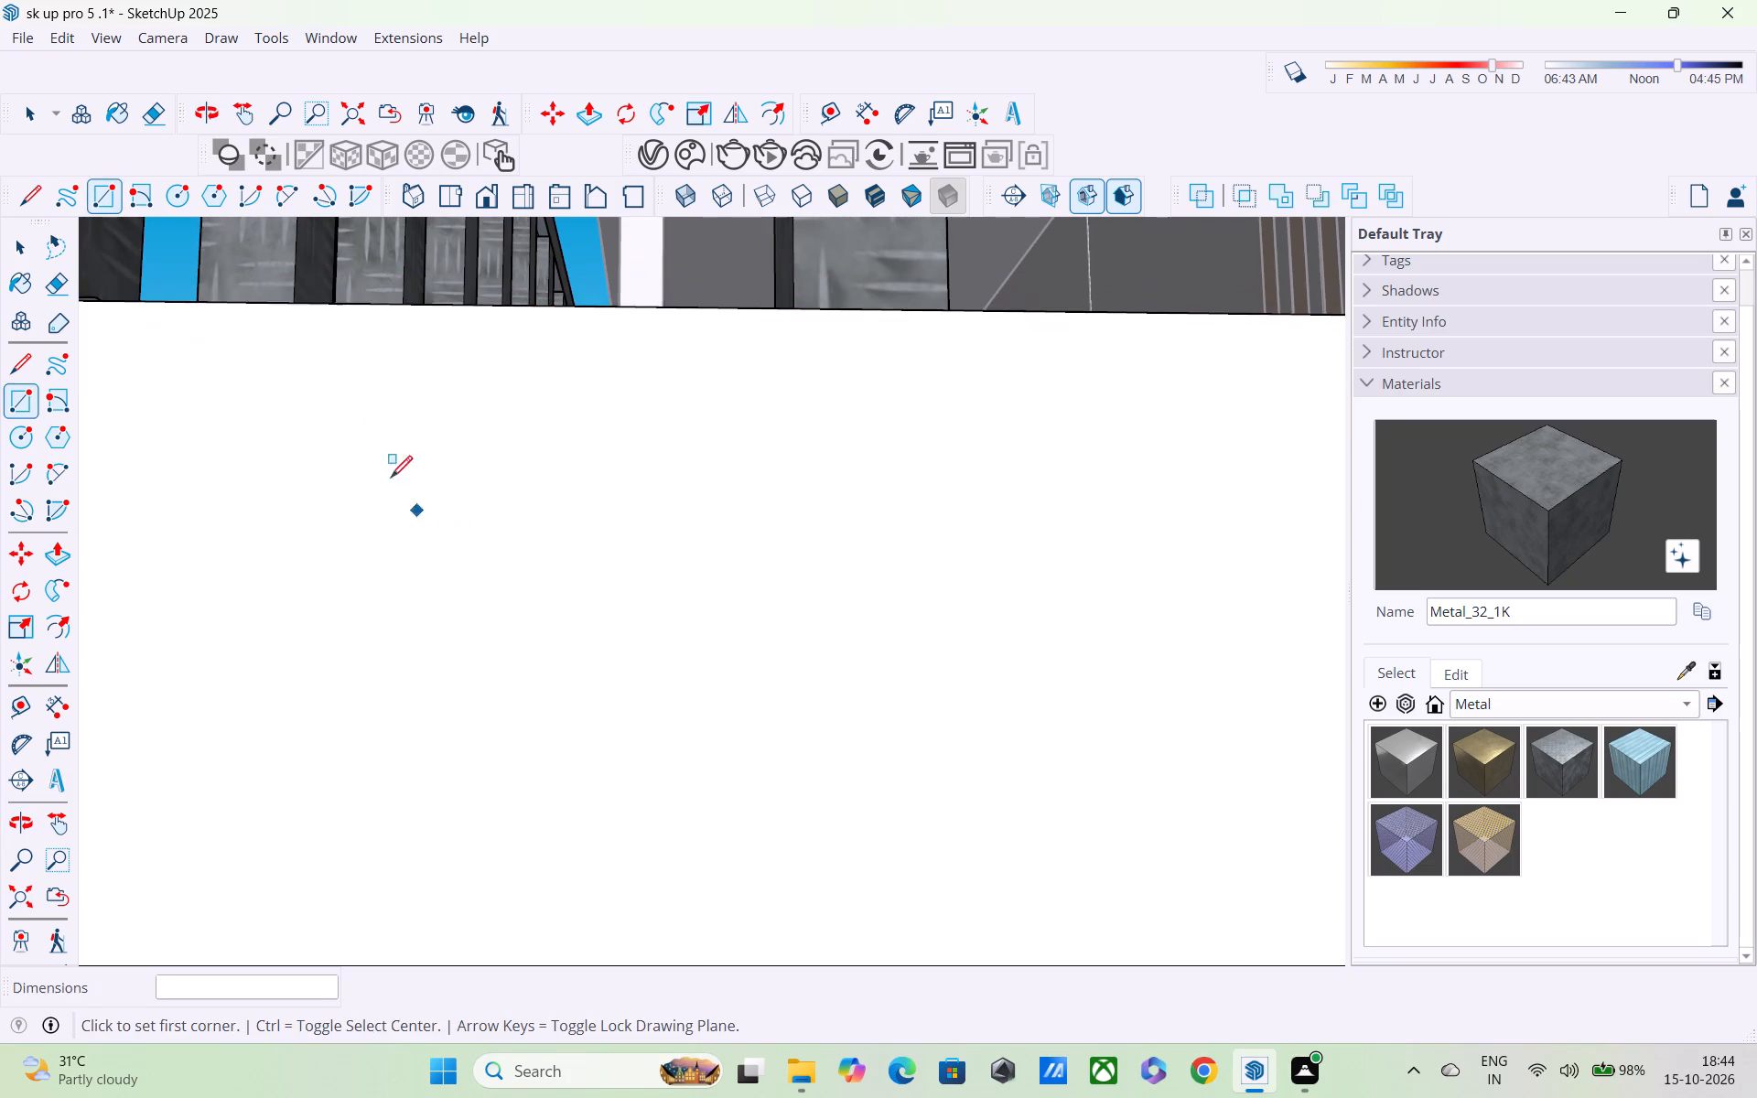
middle_click_drag(392, 470, 487, 643)
scroll(458, 542, "down", 16, "shift")
scroll(291, 430, "down", 1)
middle_click_drag(296, 442, 319, 457, "shift")
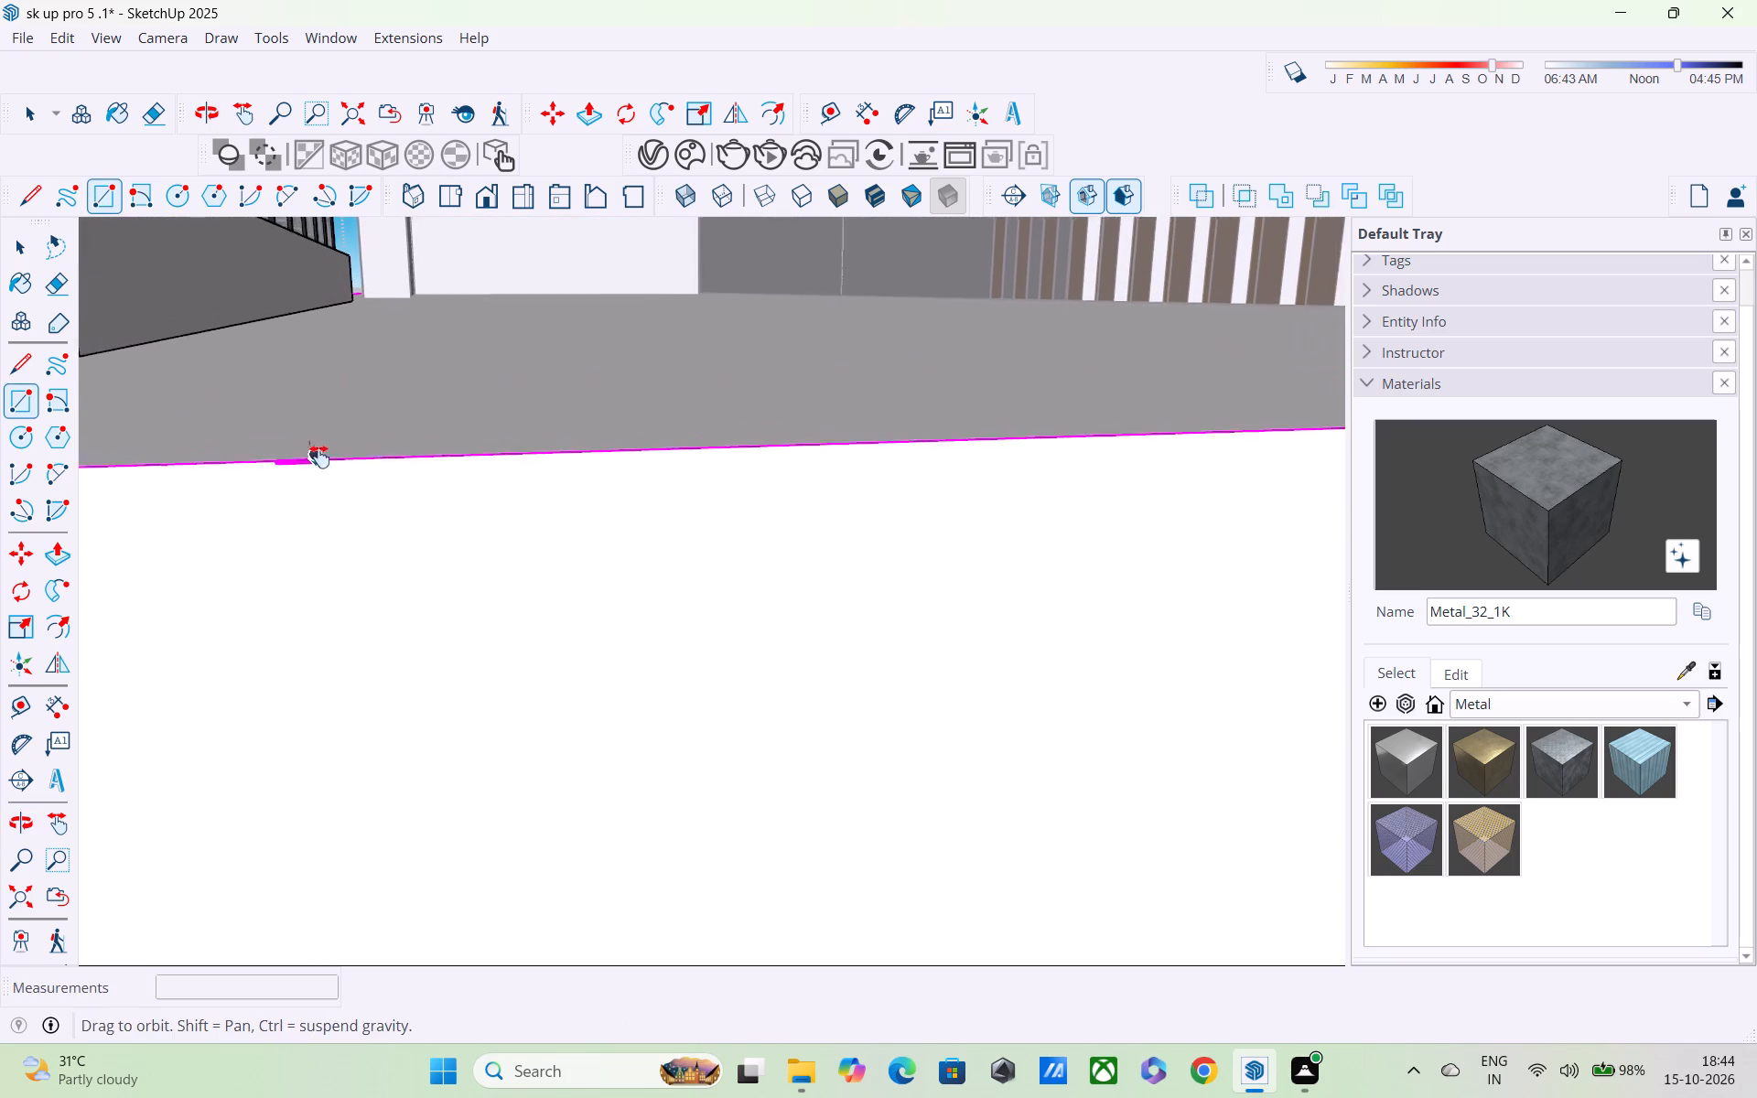
middle_click_drag(319, 457, 562, 520, "shift")
scroll(424, 402, "down", 6)
scroll(286, 365, "down", 1)
middle_click_drag(286, 365, 234, 470)
scroll(210, 331, "up", 3)
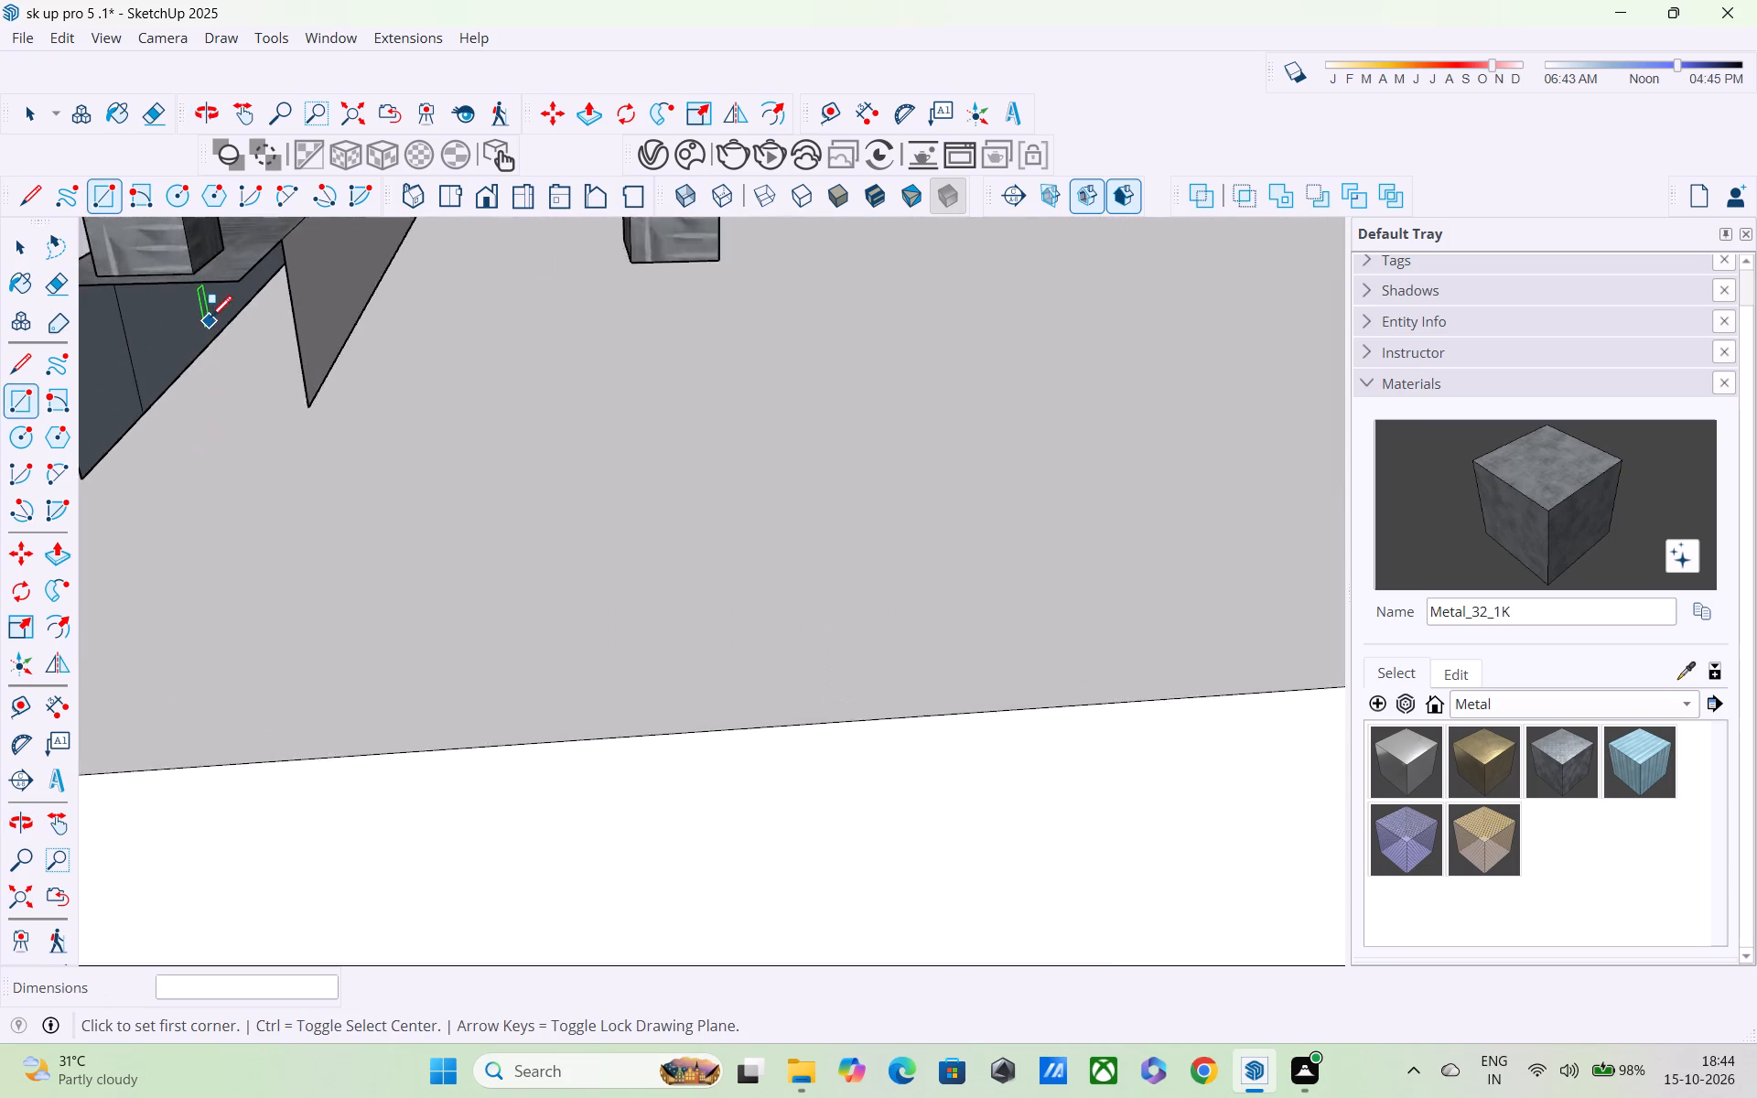
scroll(210, 319, "up", 3)
left_click(246, 262)
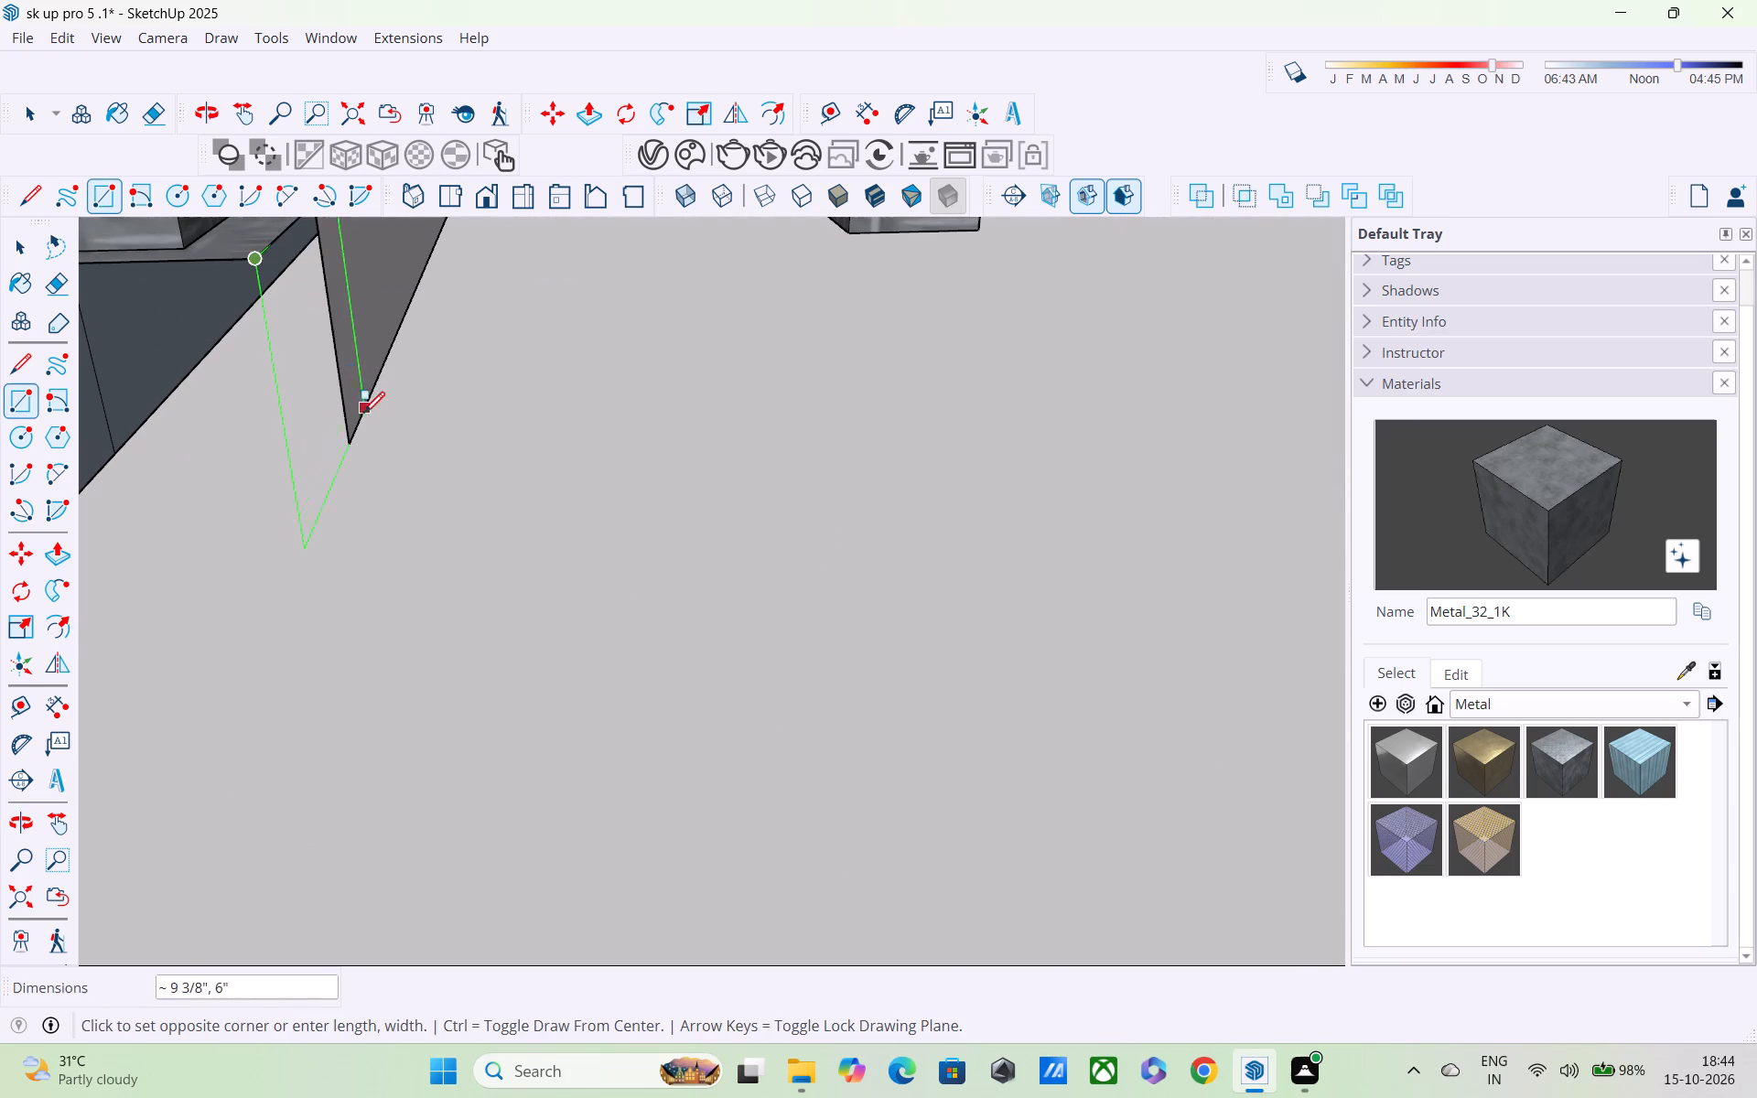
left_click(356, 436)
scroll(354, 437, "down", 5)
middle_click_drag(271, 476, 329, 427)
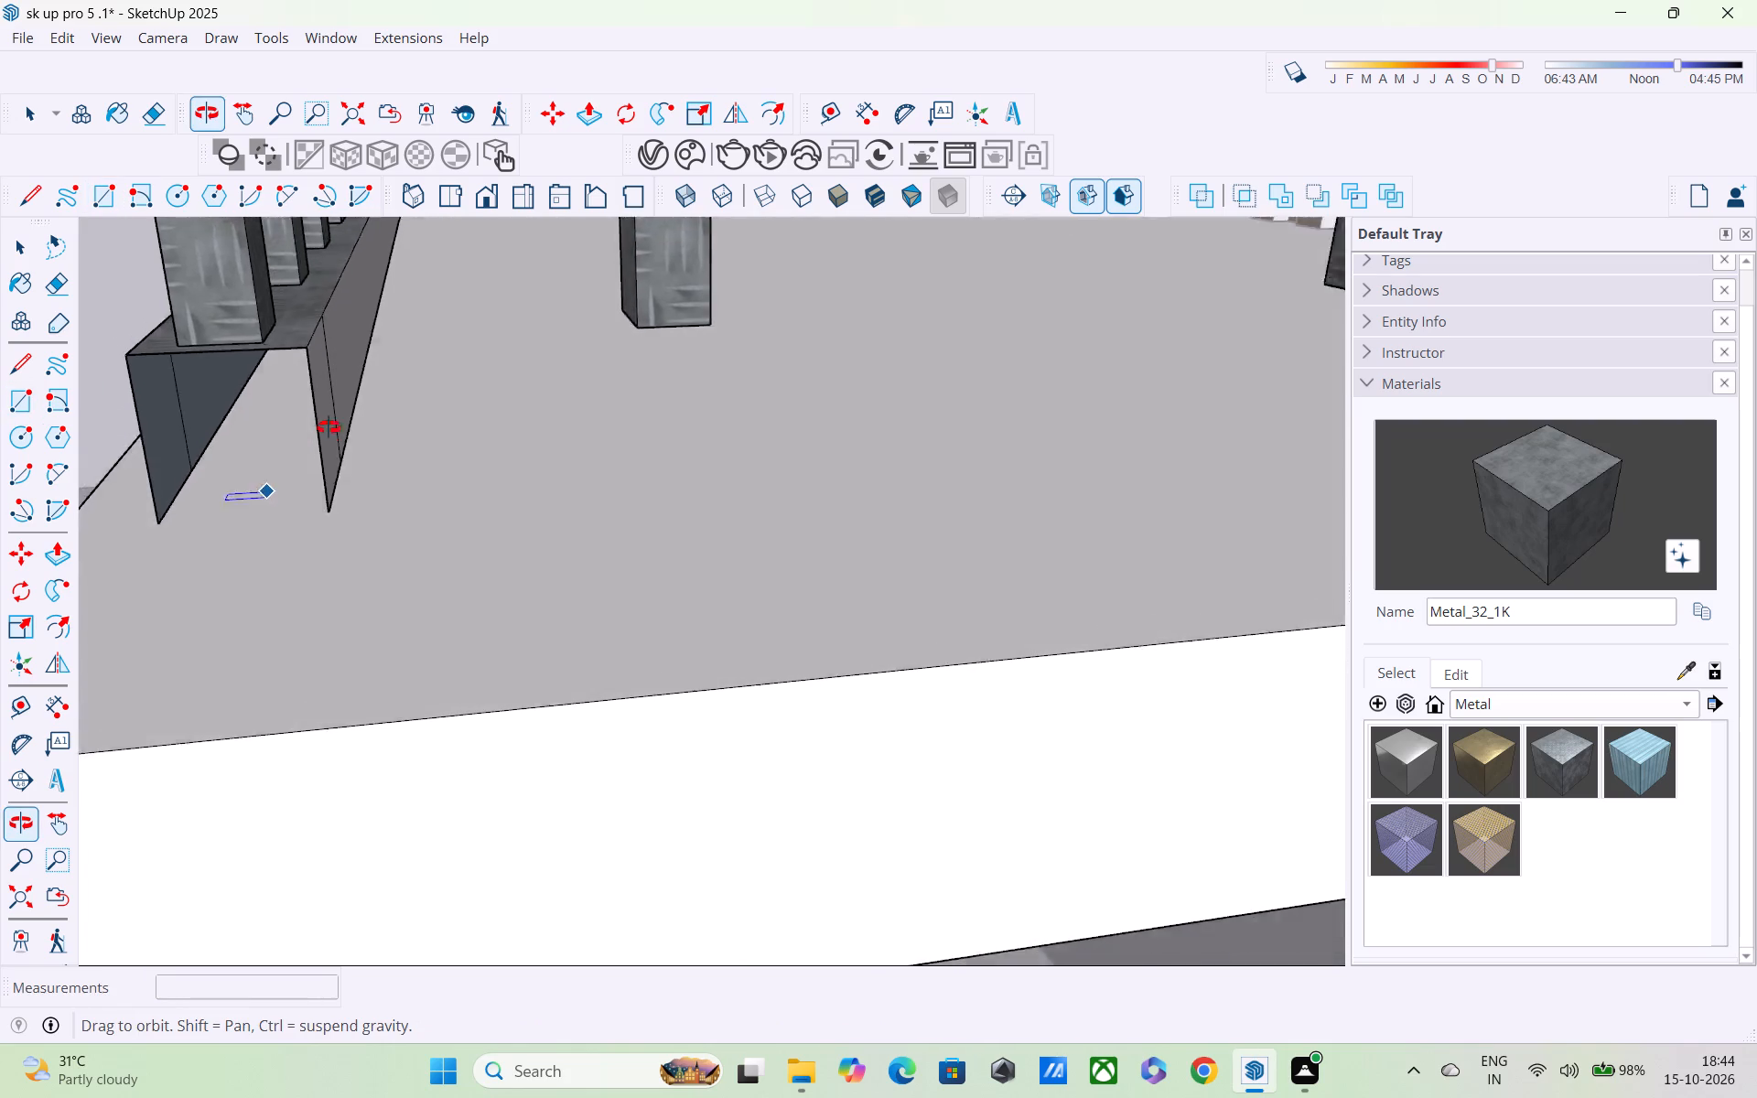
middle_click_drag(329, 427, 330, 425)
scroll(330, 425, "up", 1)
scroll(330, 425, "down", 6)
left_click(211, 387)
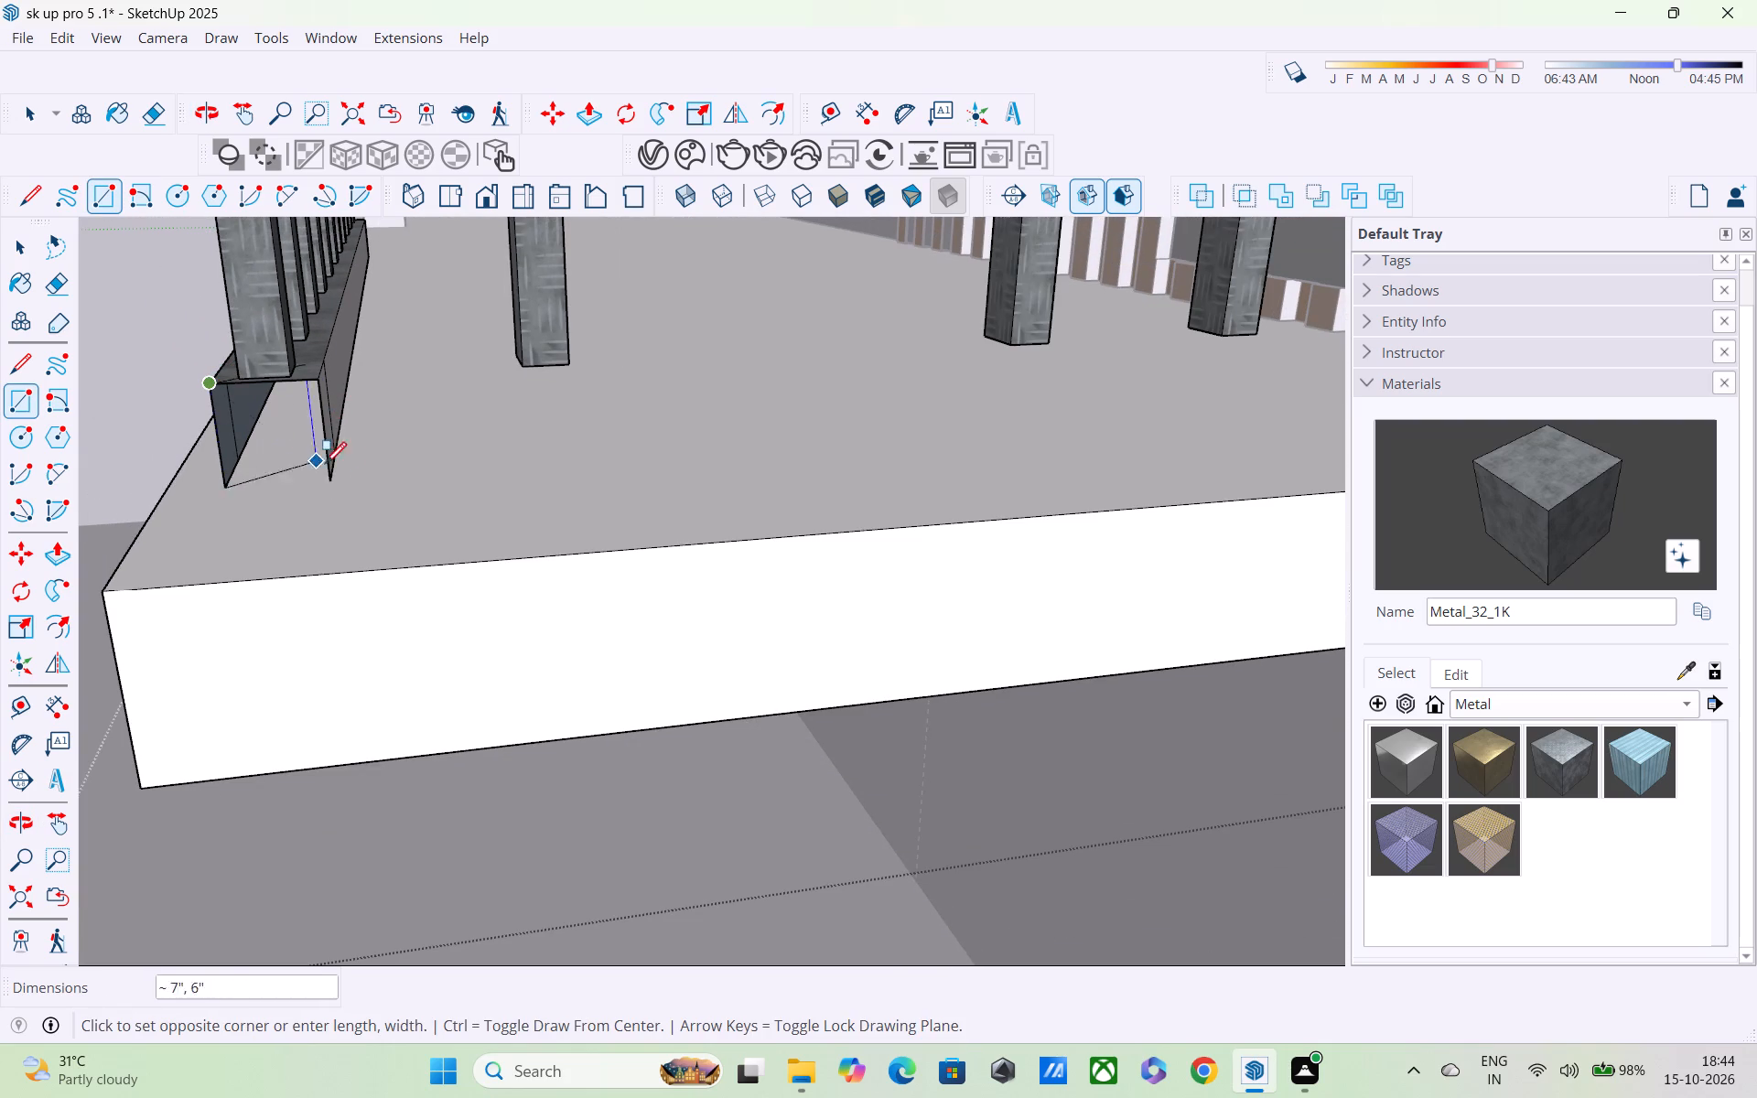
left_click(335, 485)
Push/Pull the end face of the longer side's base rail about 1' 4 7/16" out to the slab's edge.
scroll(329, 485, "down", 3)
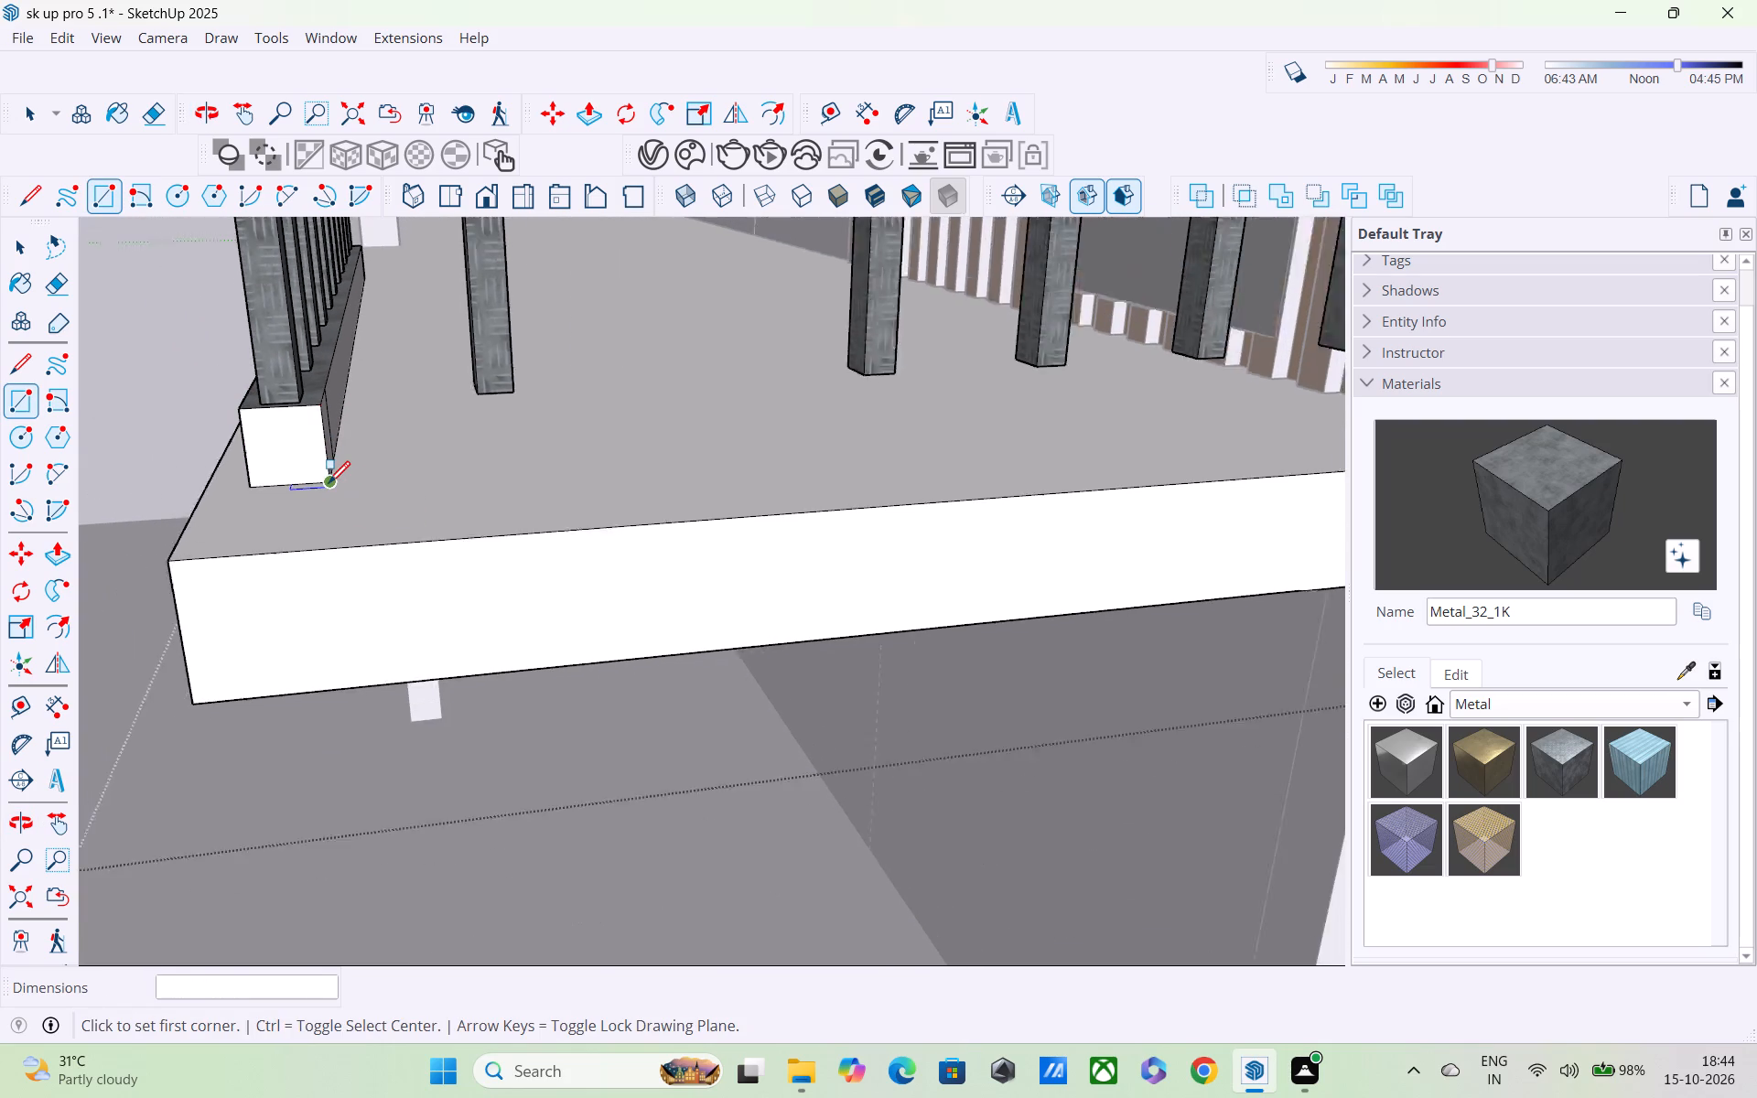
scroll(329, 485, "down", 2)
scroll(329, 485, "up", 1)
key("p")
left_click(299, 451)
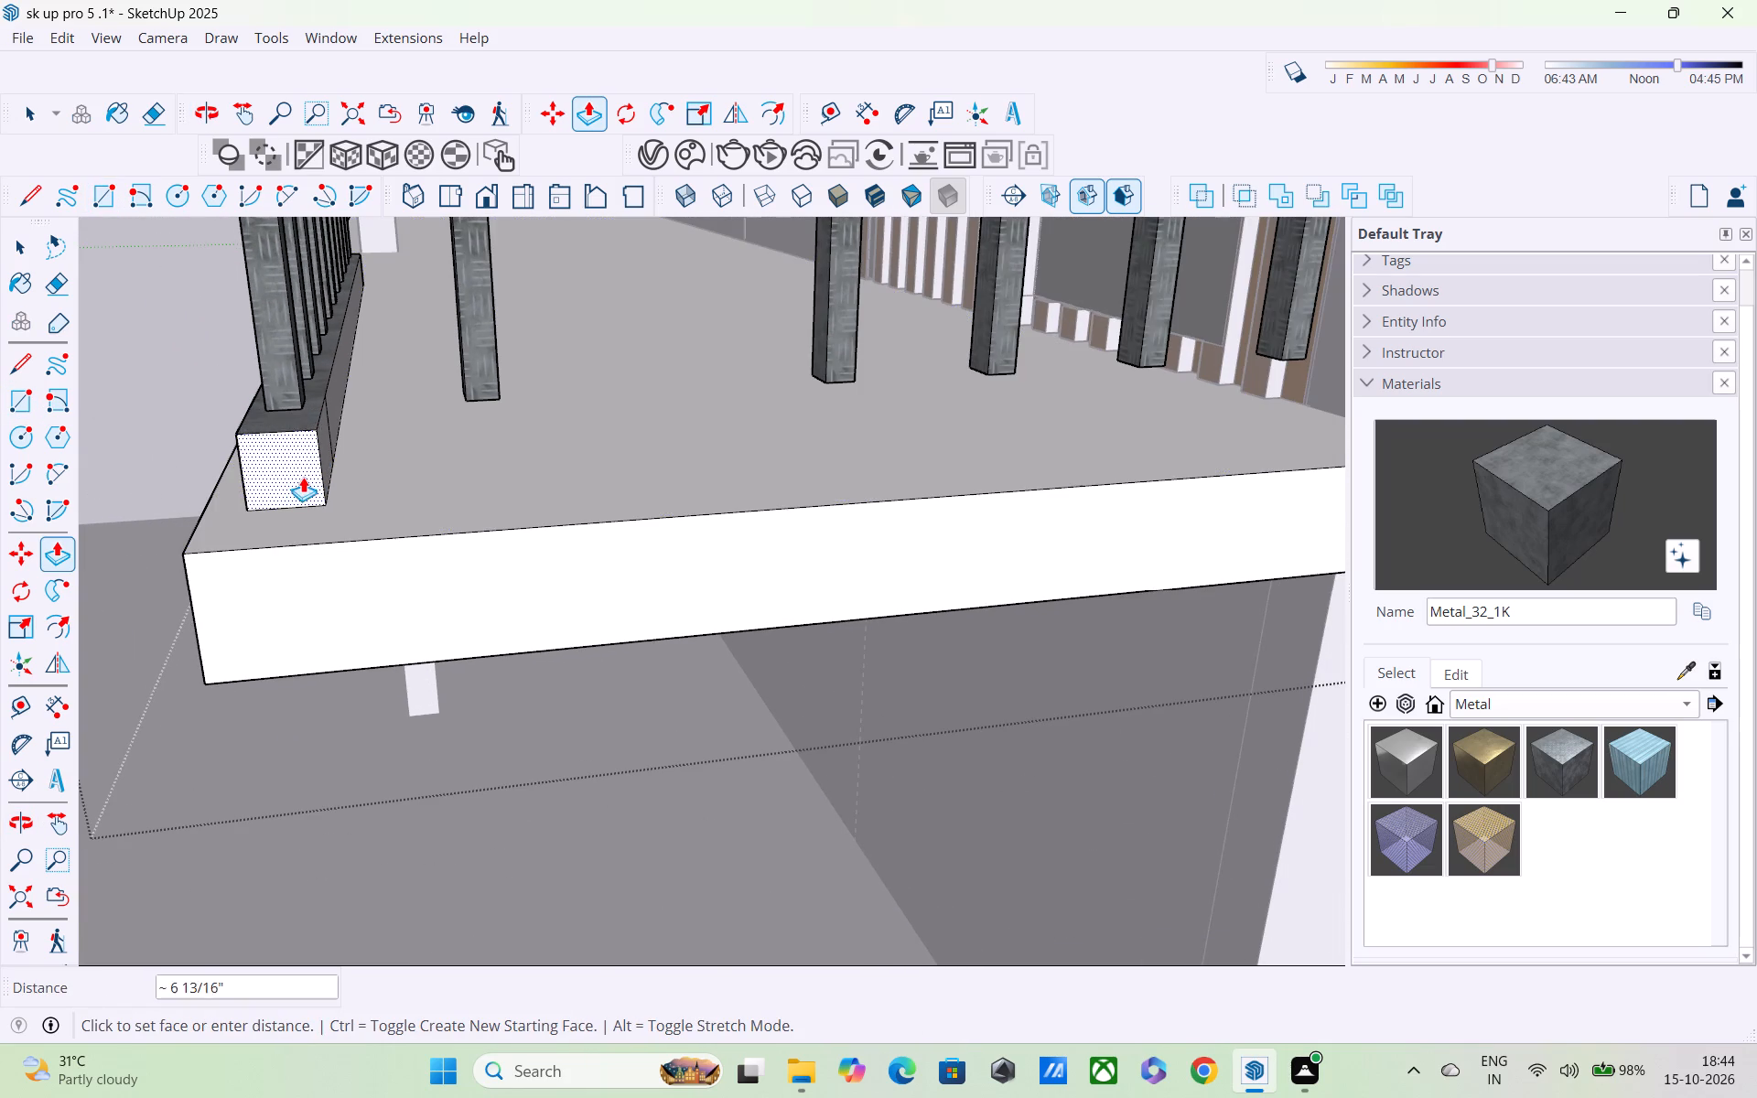
scroll(303, 489, "down", 4)
middle_click_drag(303, 502, 228, 511)
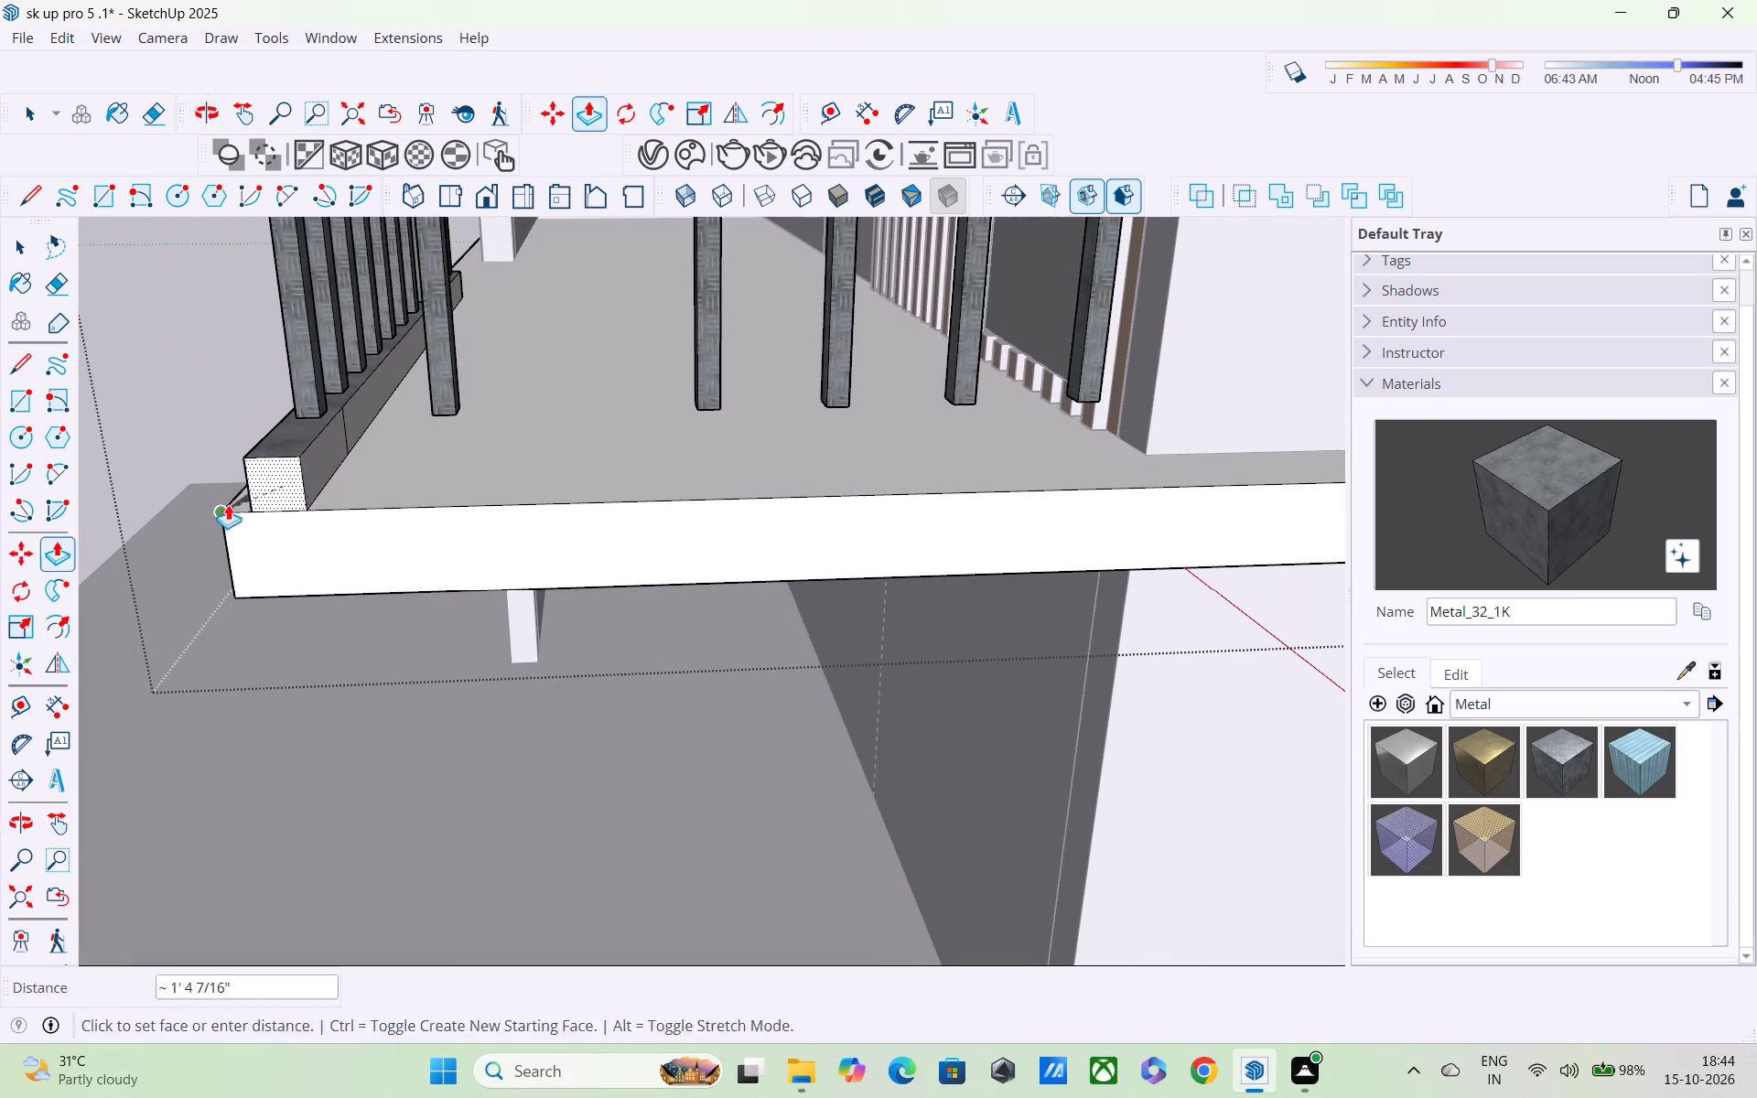
scroll(243, 484, "down", 2)
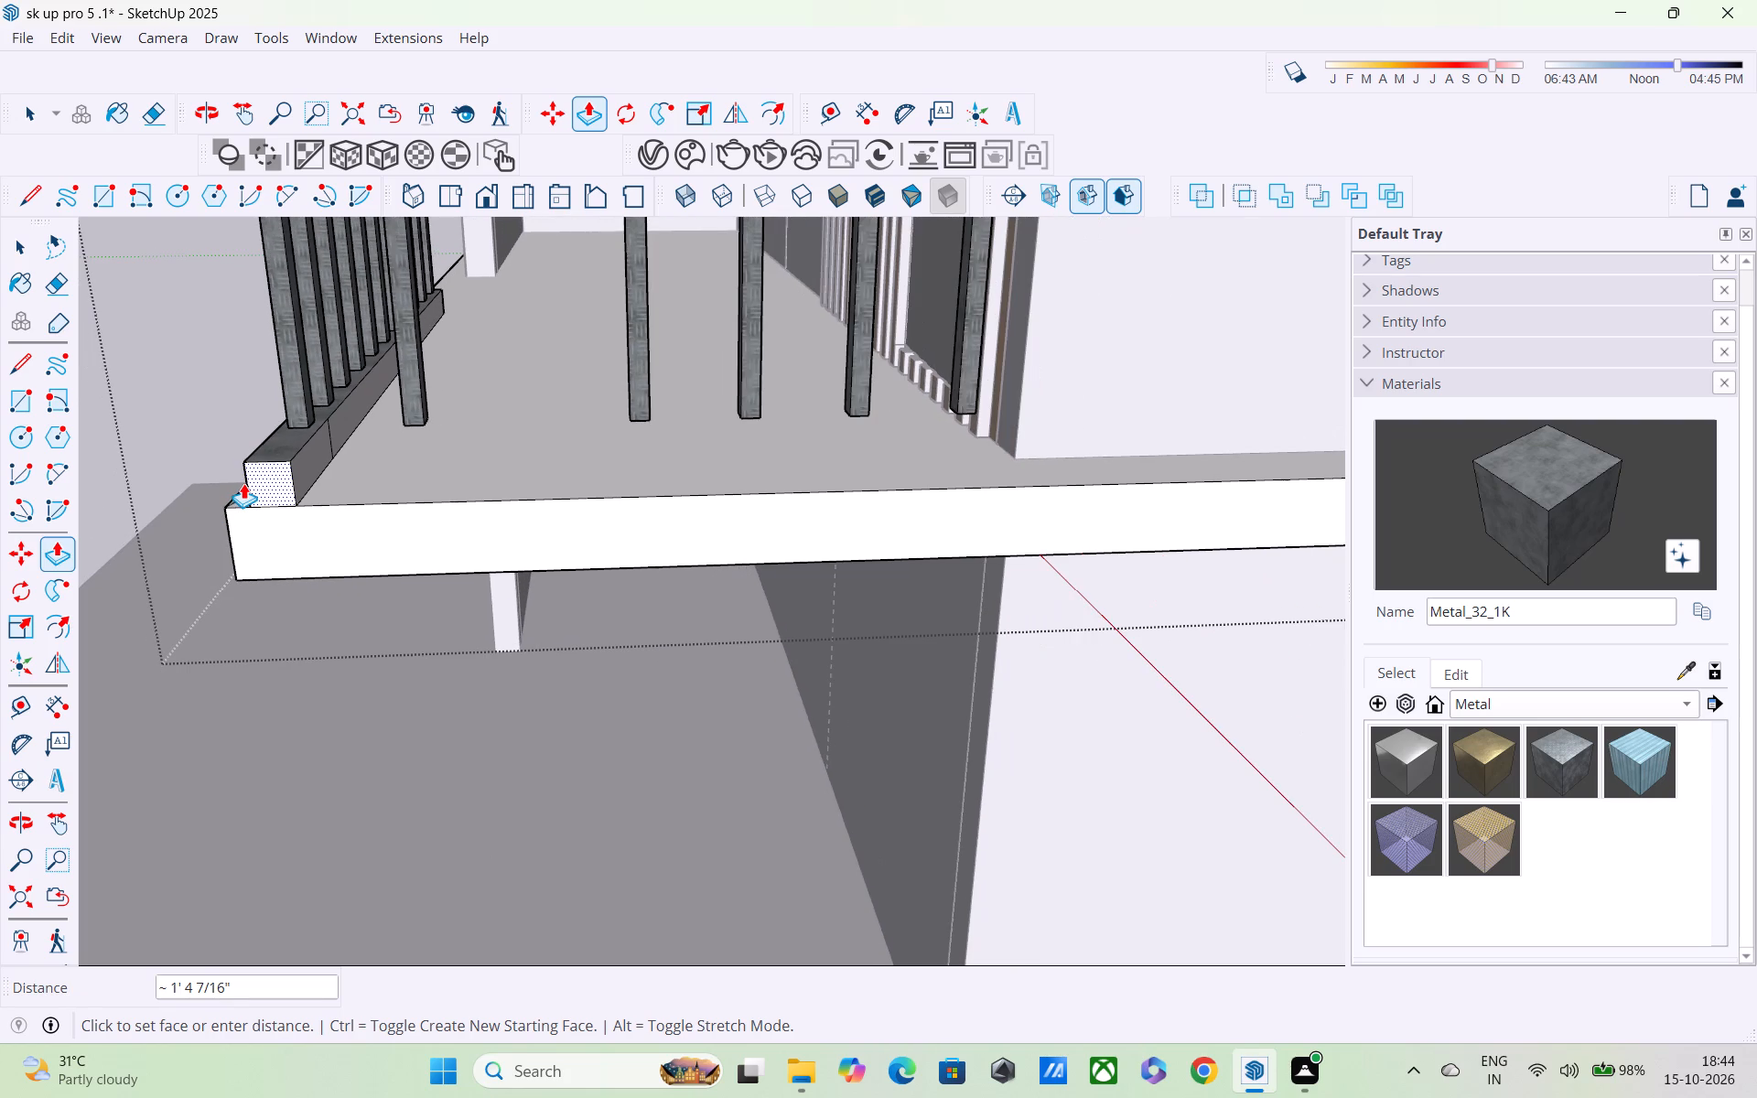
scroll(247, 479, "up", 4)
middle_click_drag(264, 489, 3, 574)
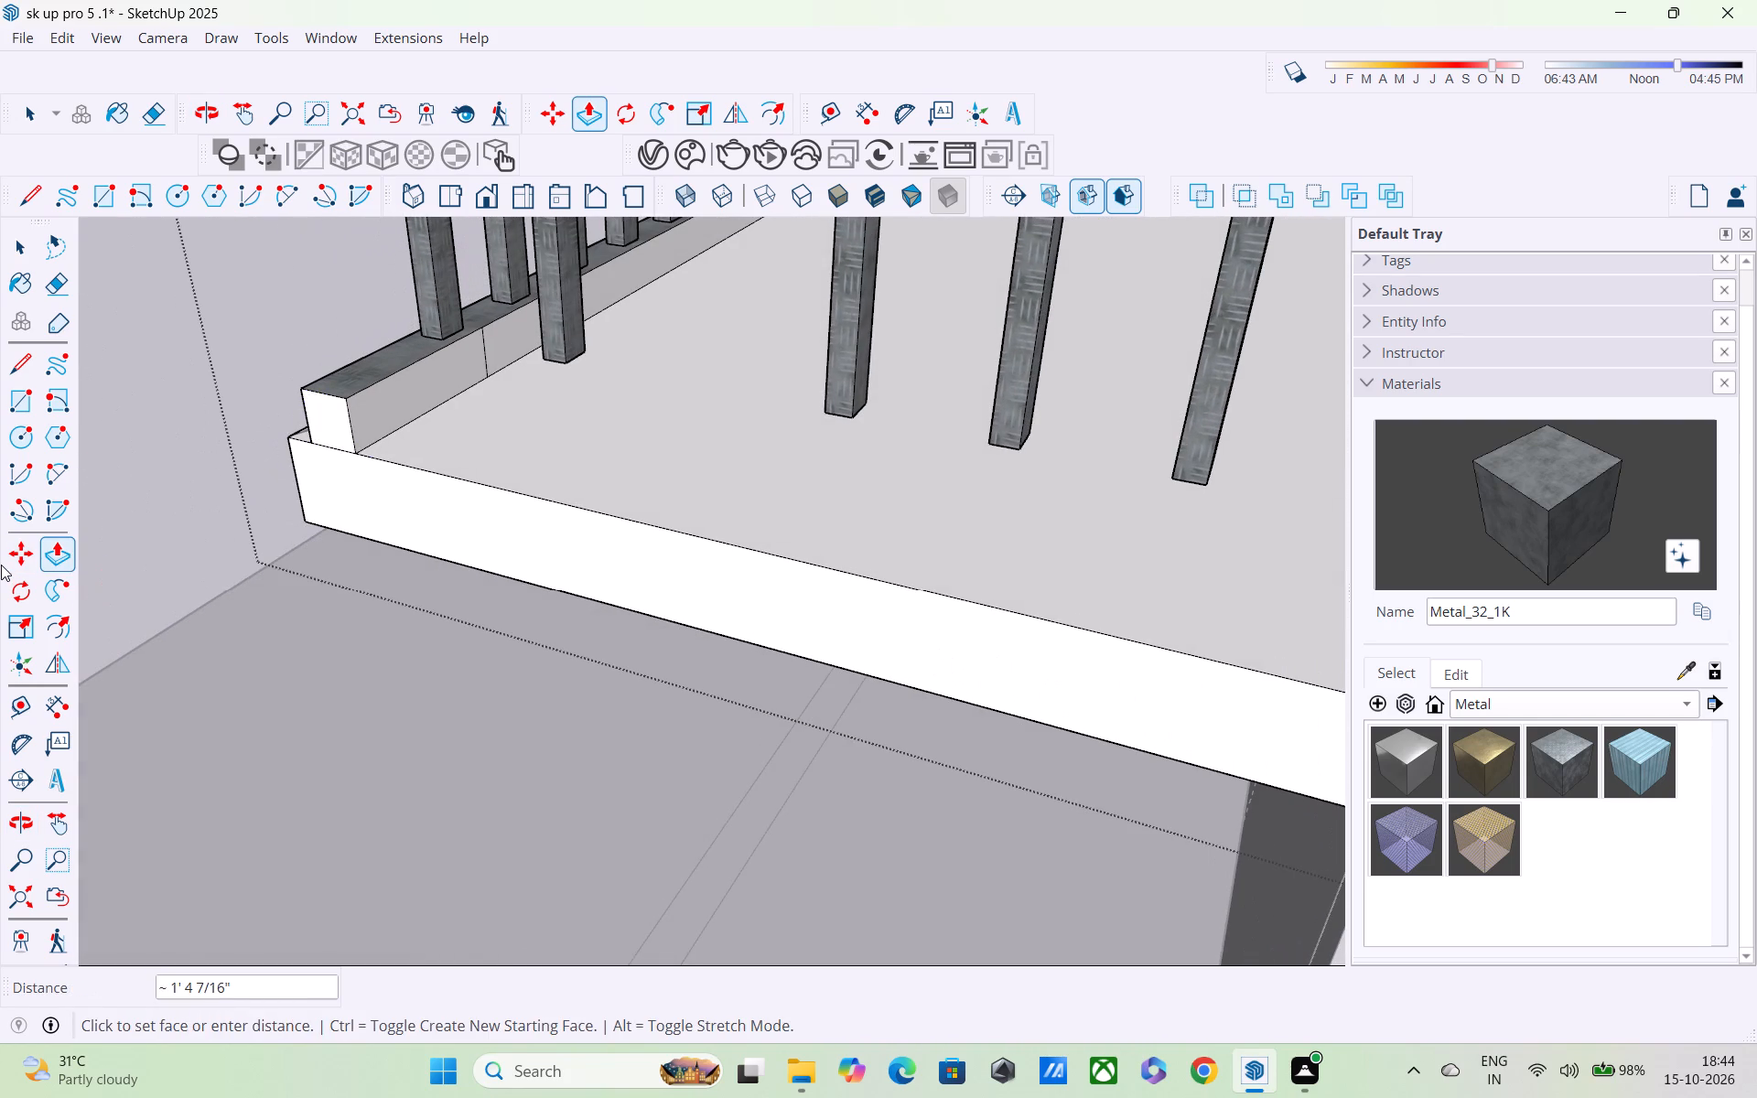
key("ctrl+z")
left_click(420, 353)
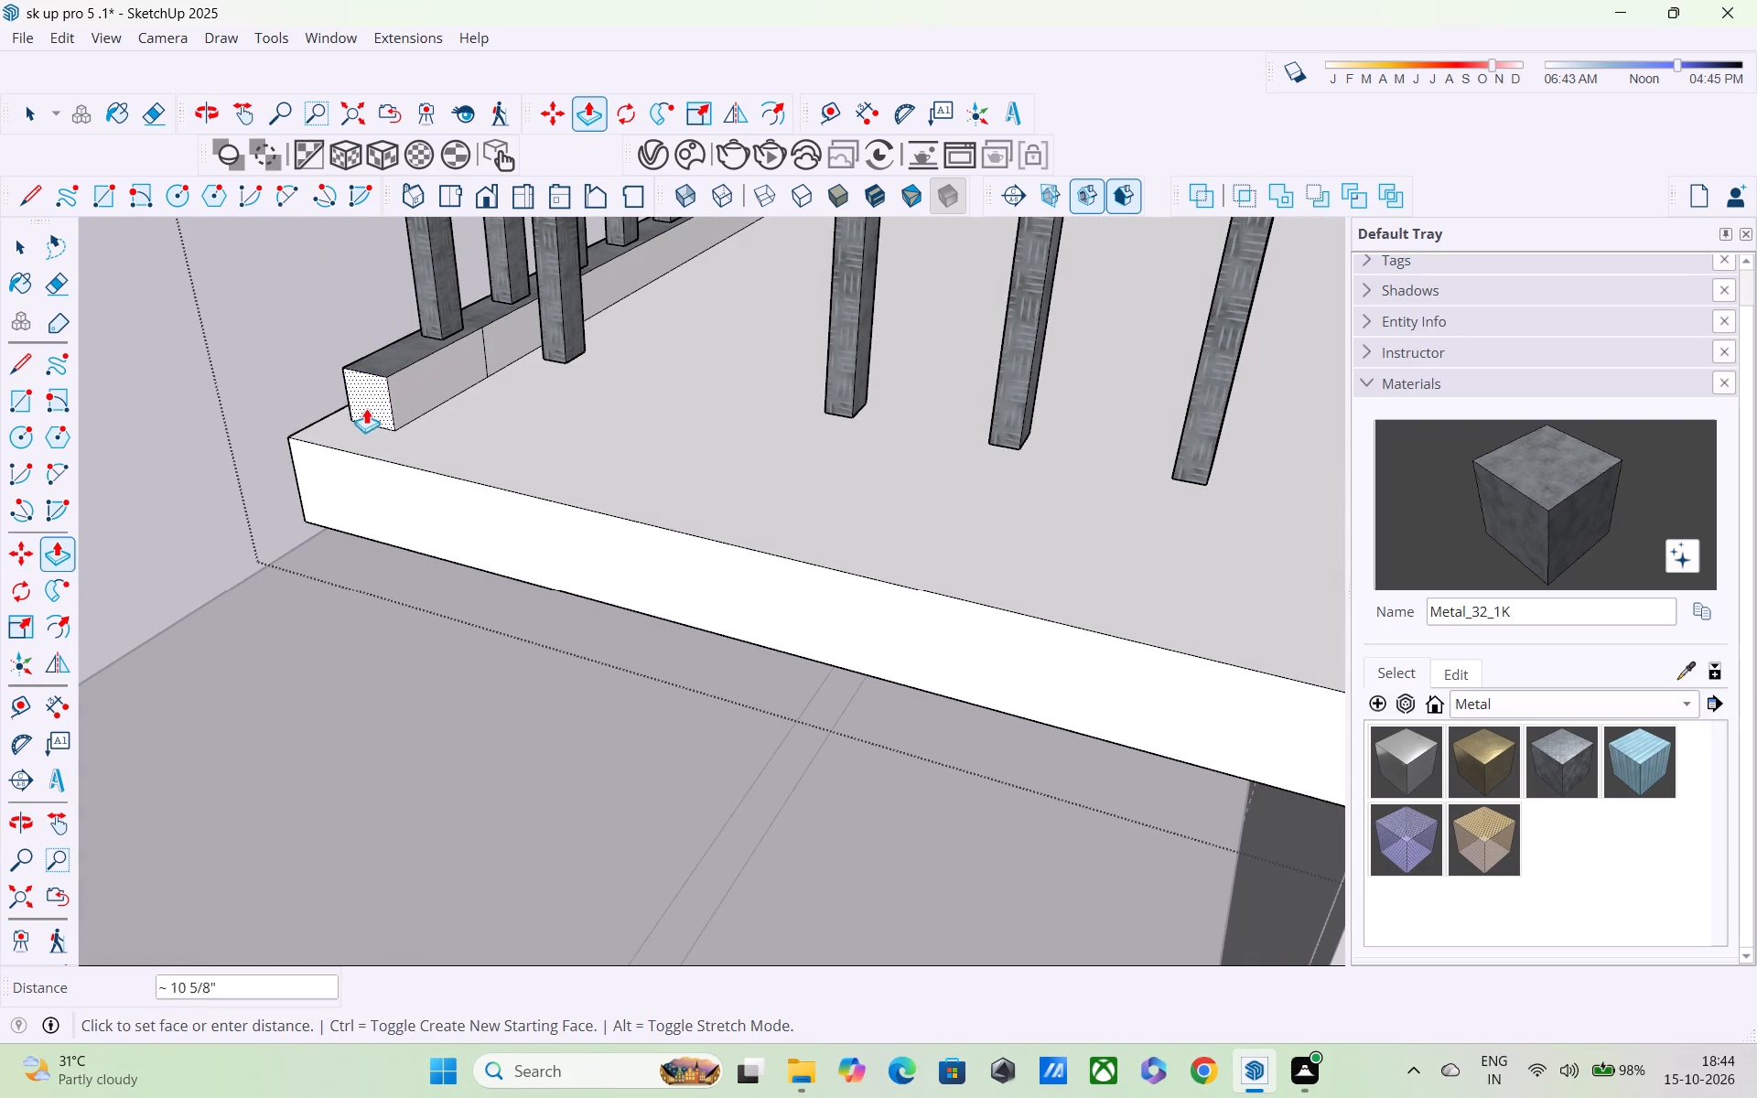
left_click(343, 445)
Draw a 6" vertical line down the base rail's inner side, near its extended end, to mark off the corner section.
scroll(355, 437, "down", 2)
middle_click_drag(355, 436, 128, 384)
scroll(128, 384, "up", 1)
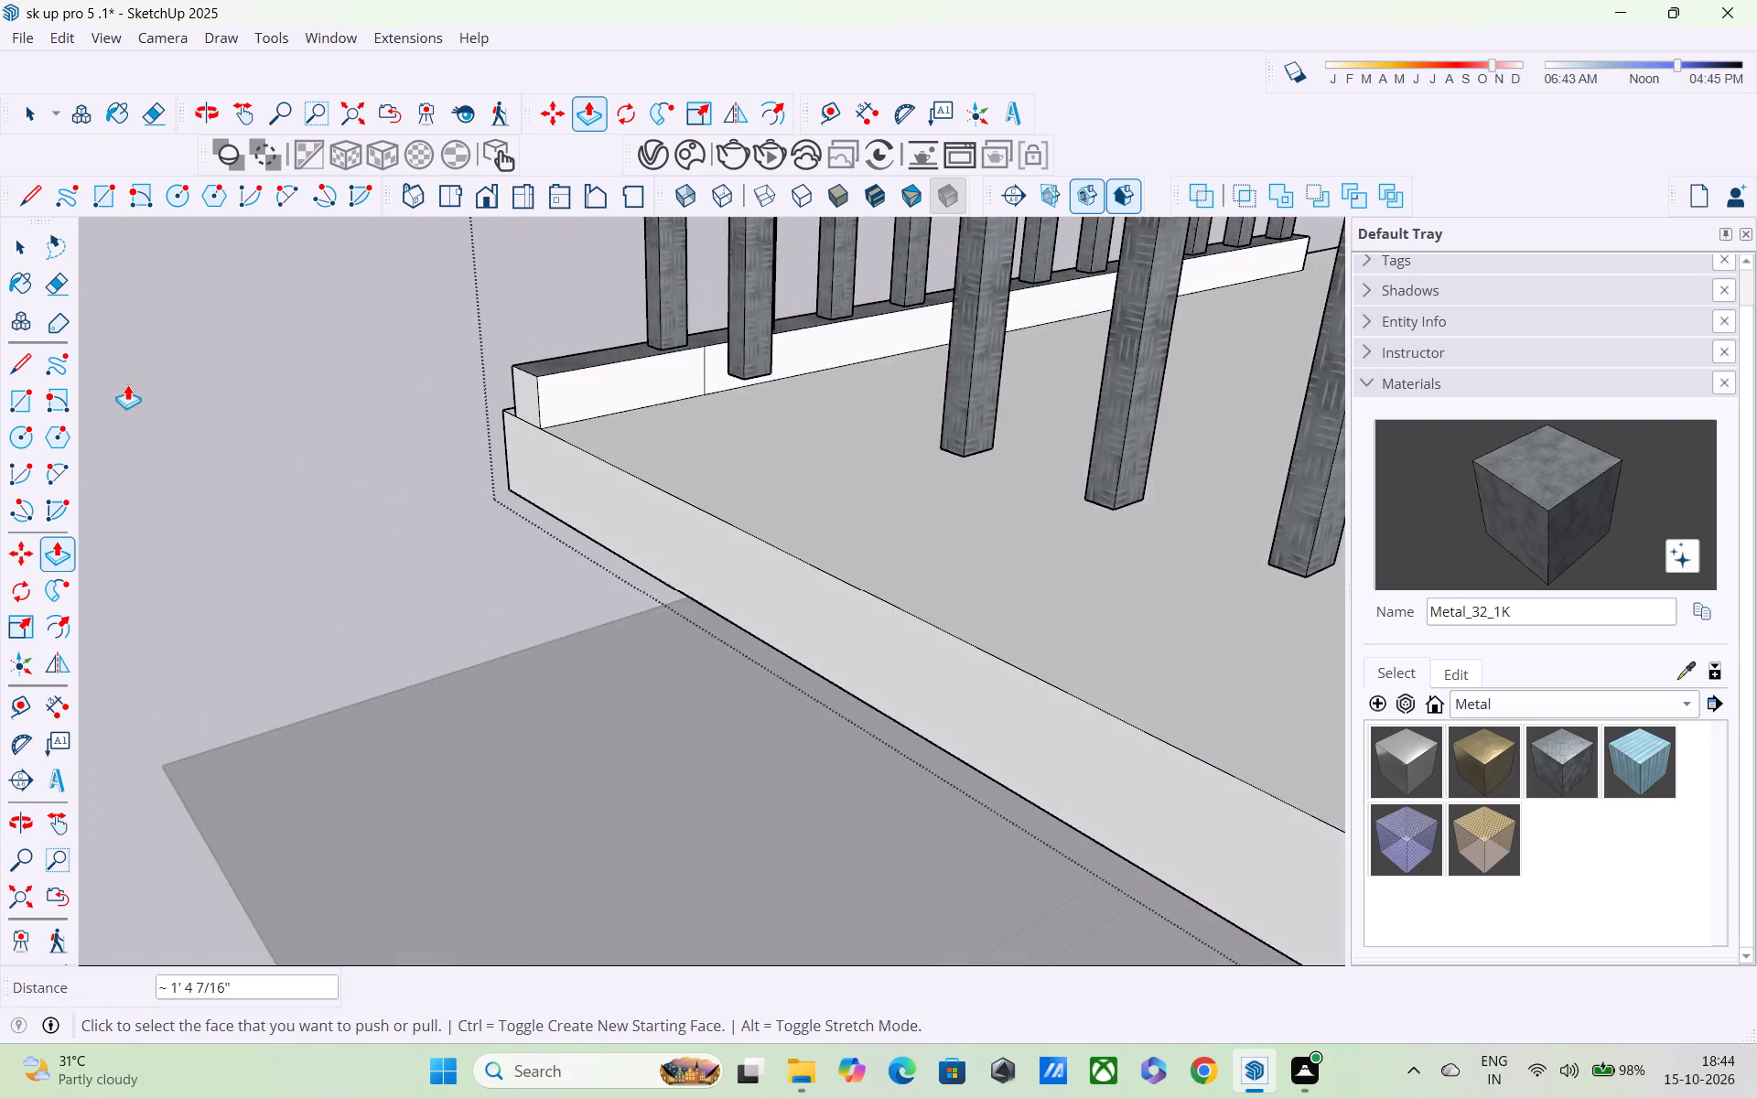
scroll(127, 386, "down", 5)
middle_click_drag(488, 403, 416, 387)
key("l")
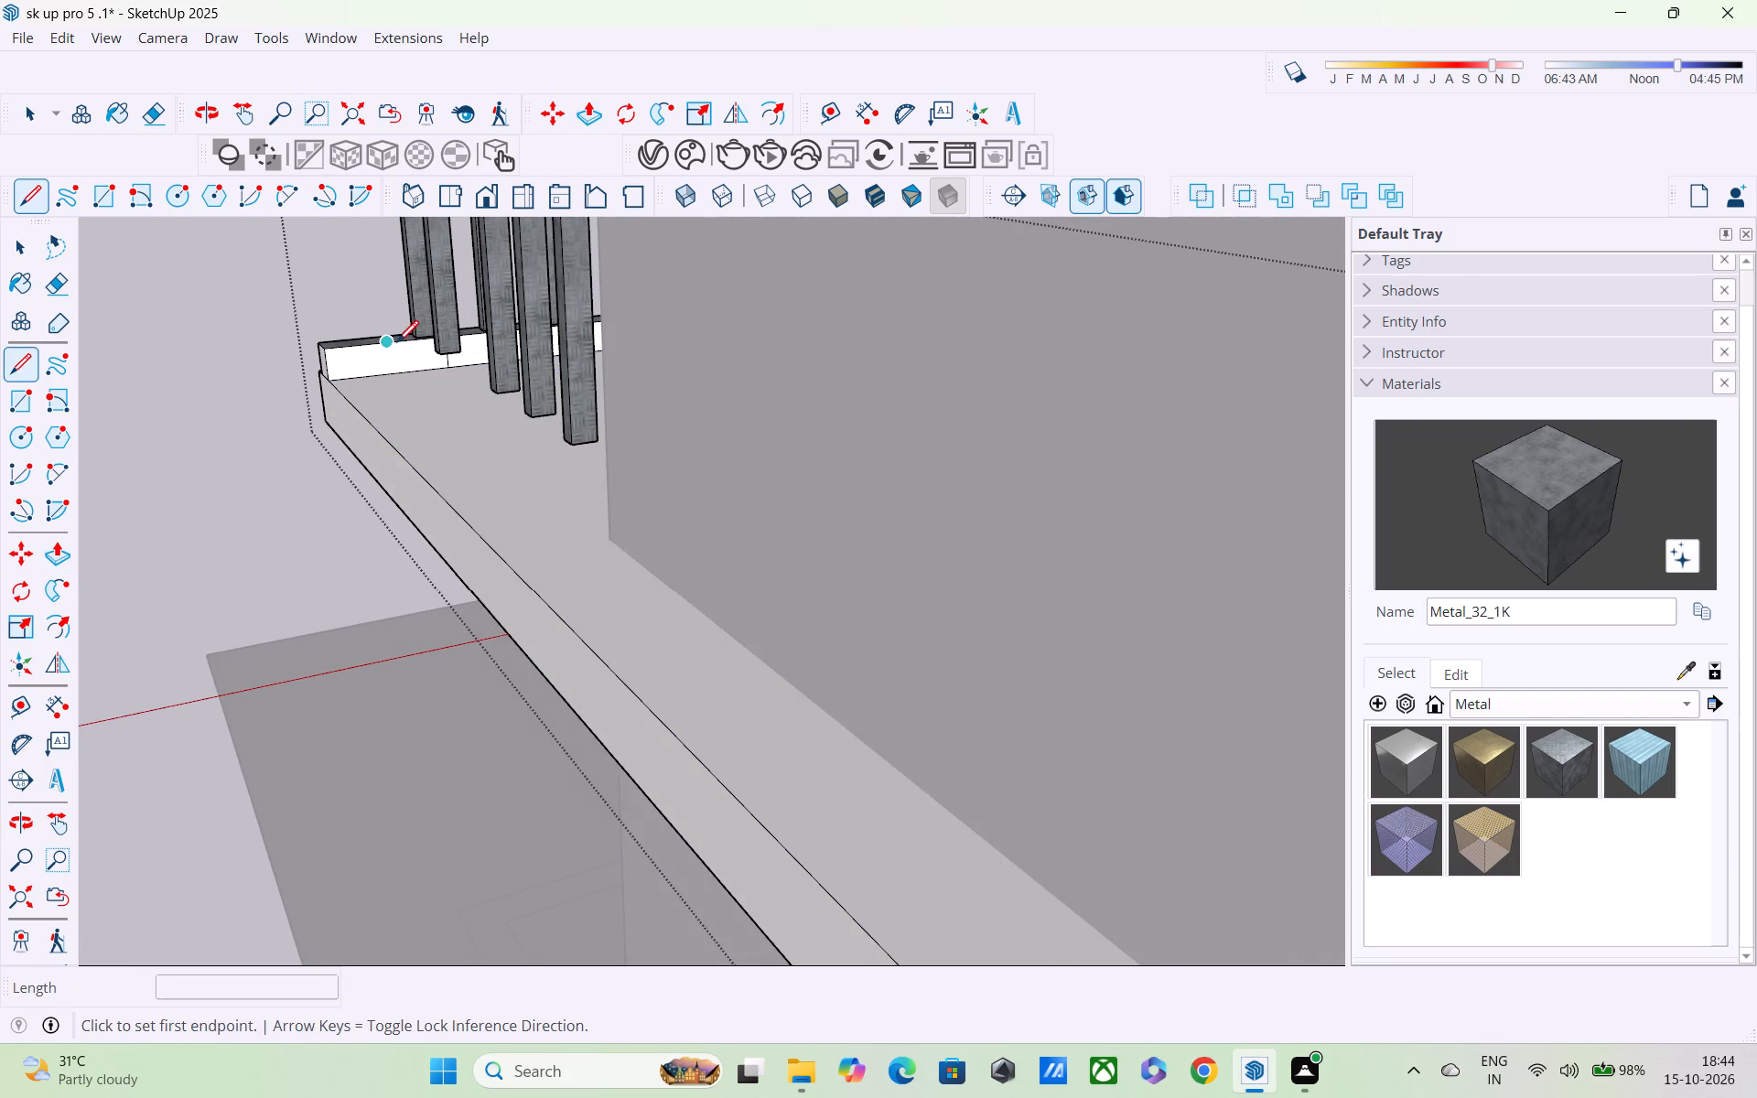
scroll(384, 352, "up", 3)
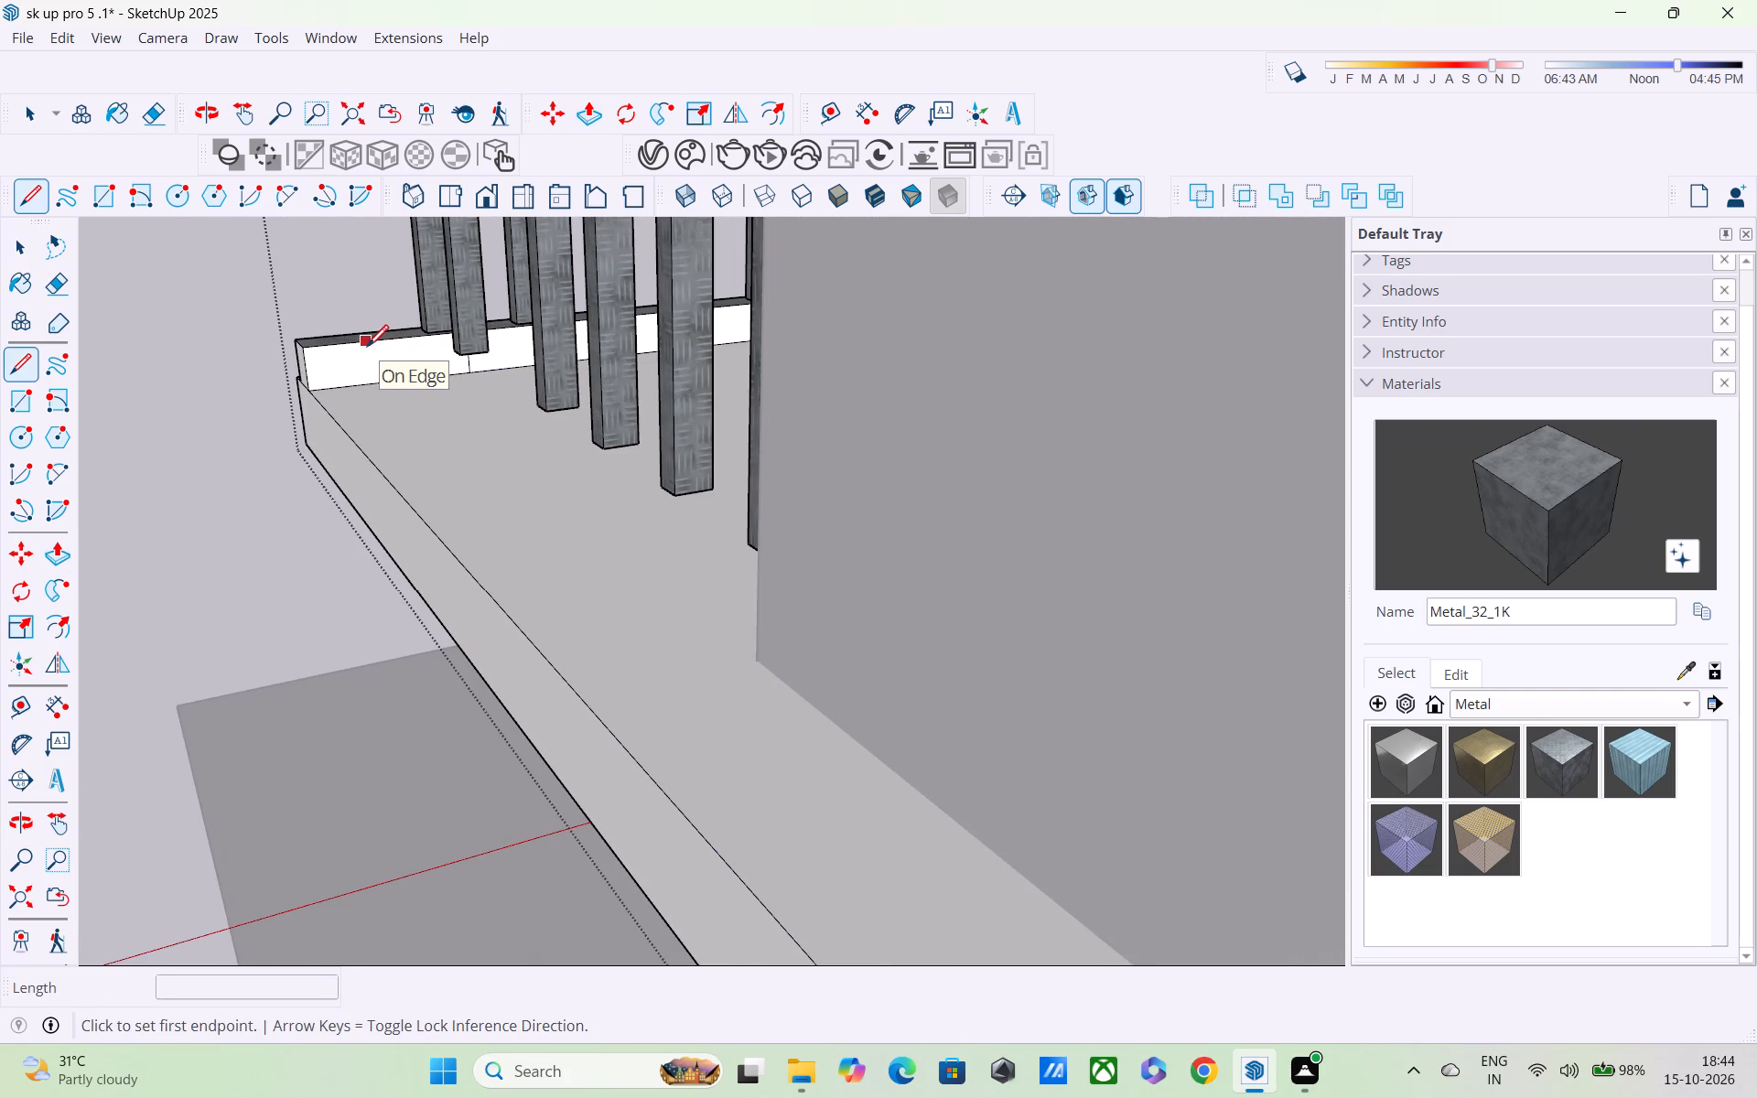
left_click(365, 348)
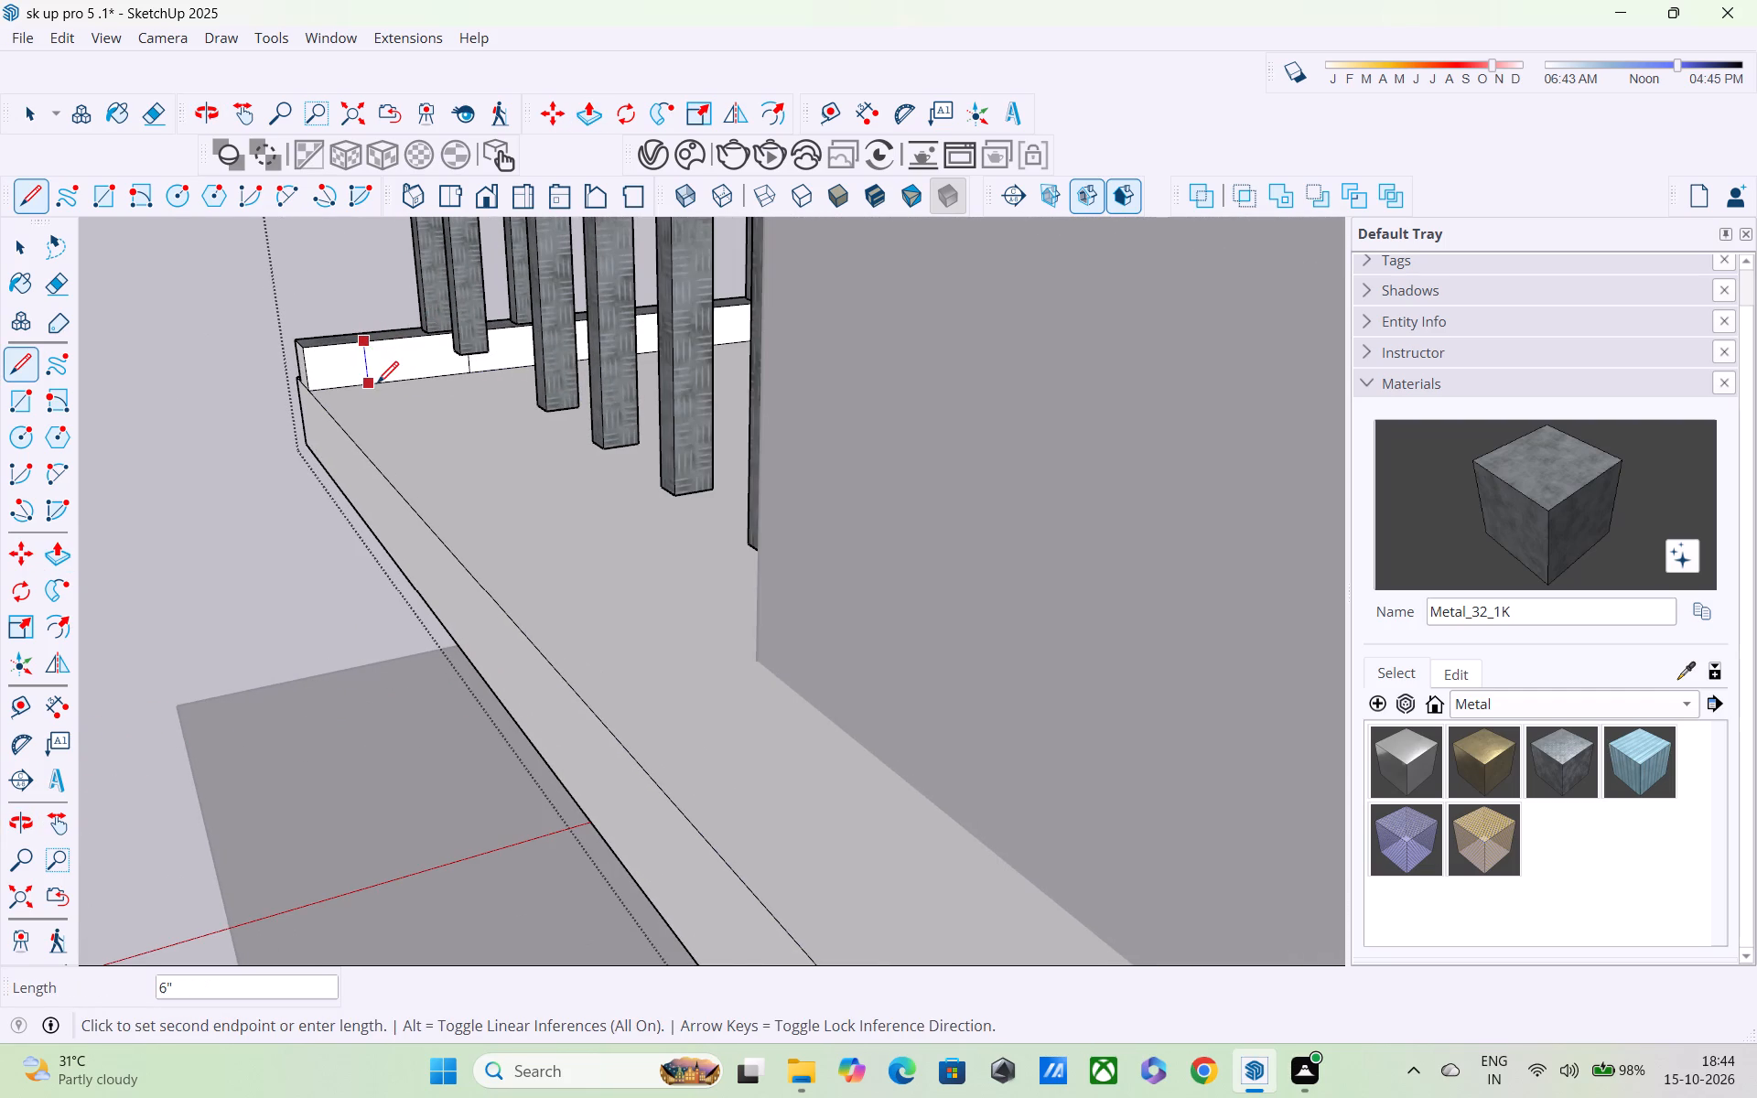
left_click(377, 385)
Push/Pull the marked-off corner face about 21' 7/16" along the slab's shorter side to form its base rail.
key("p")
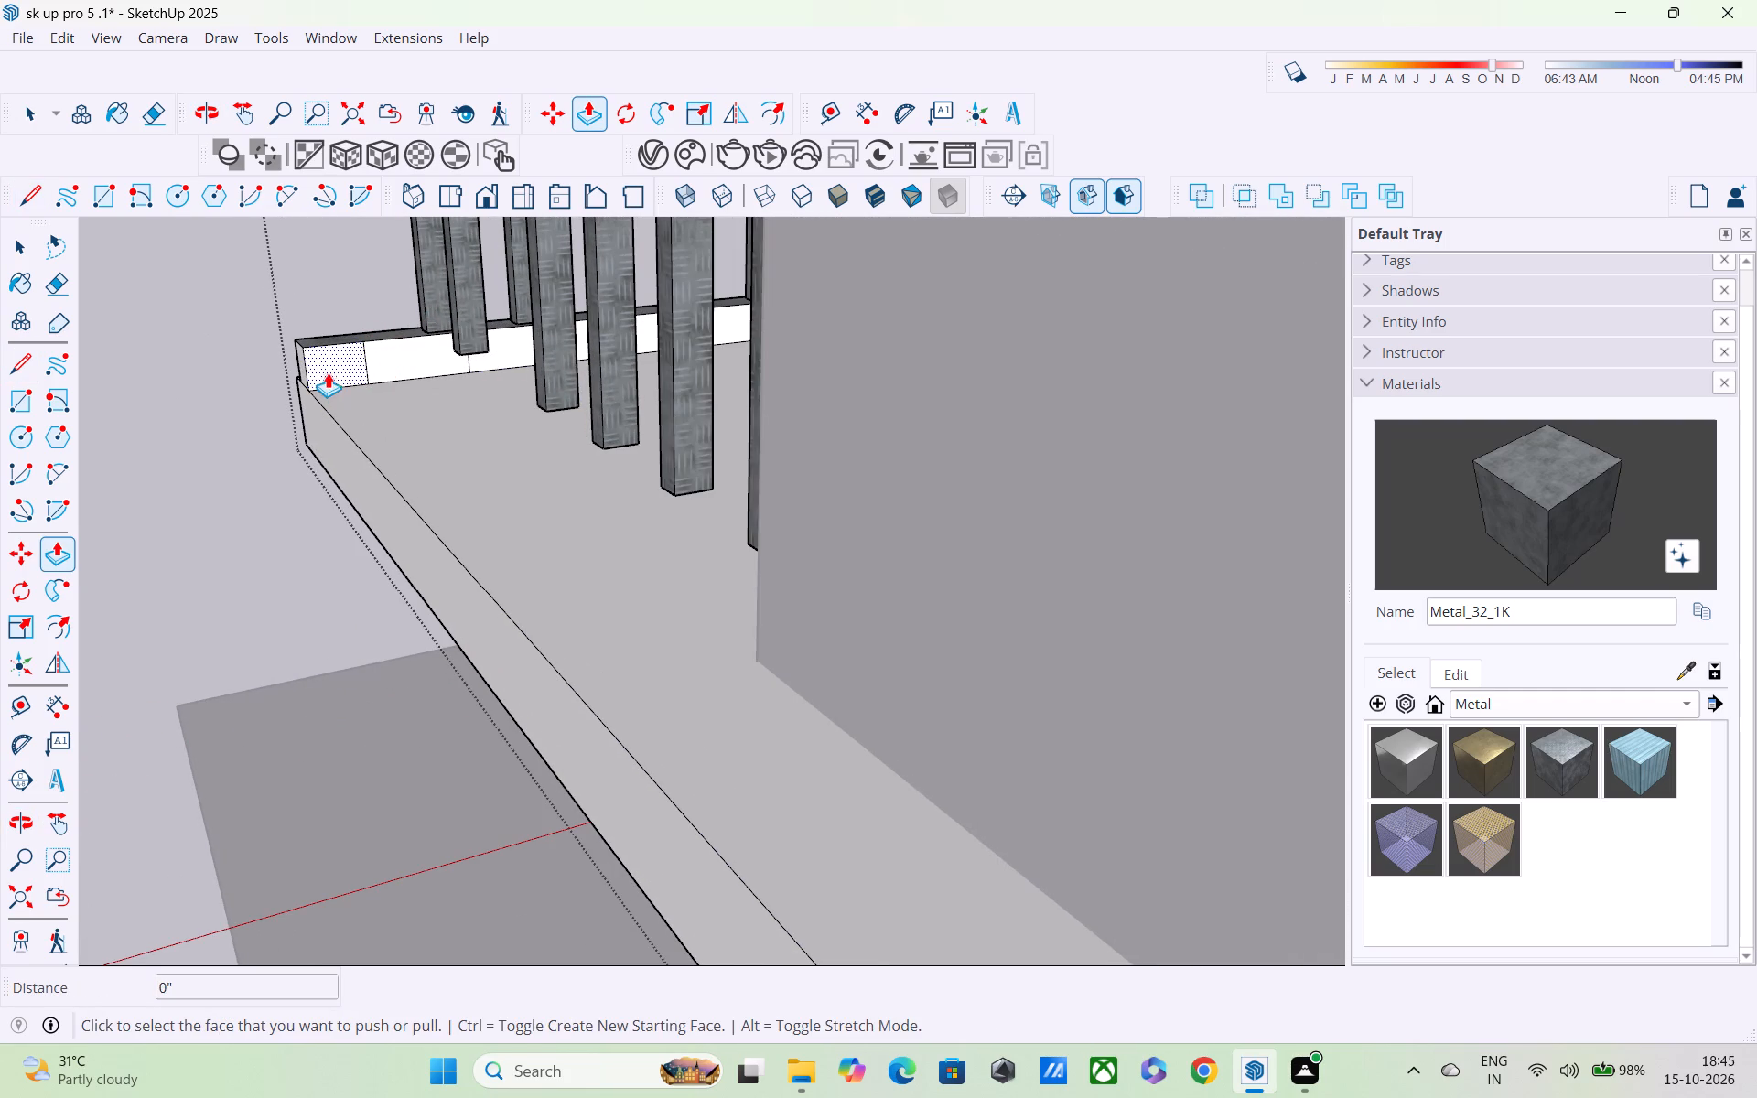
left_click(336, 357)
scroll(454, 479, "down", 16)
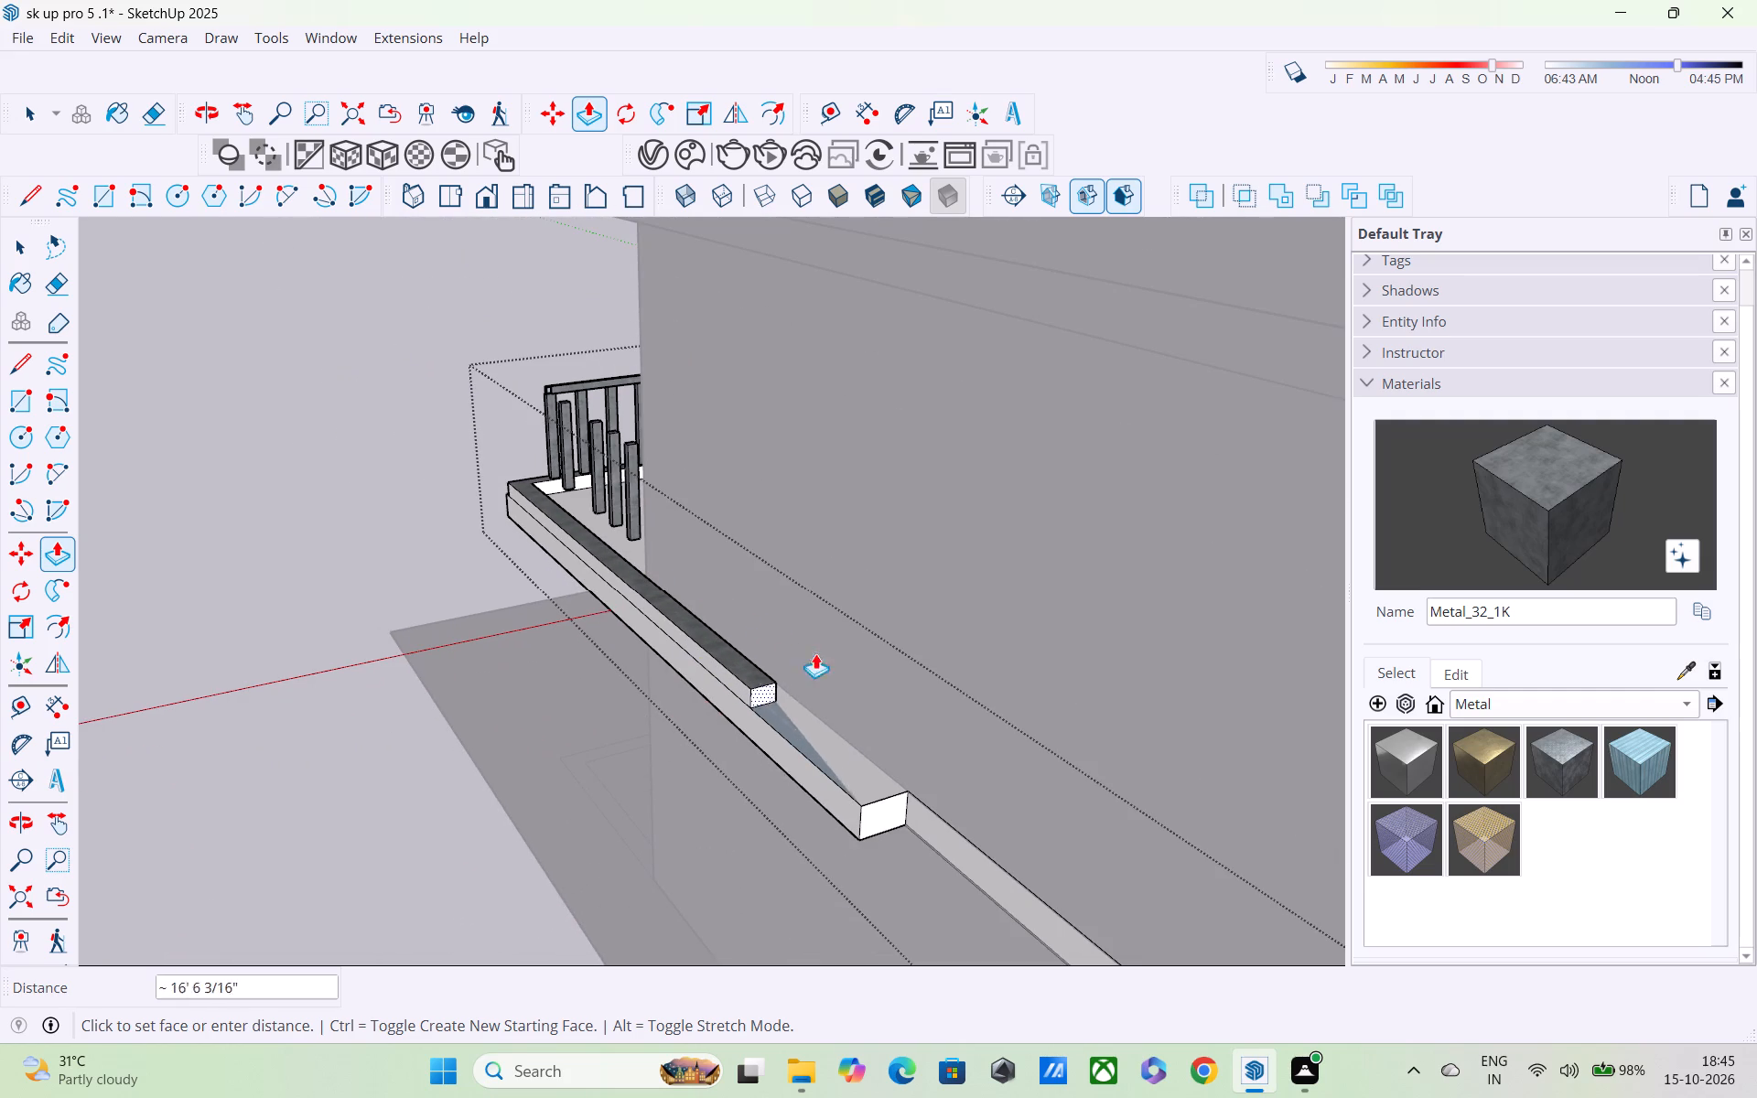
scroll(848, 677, "down", 2)
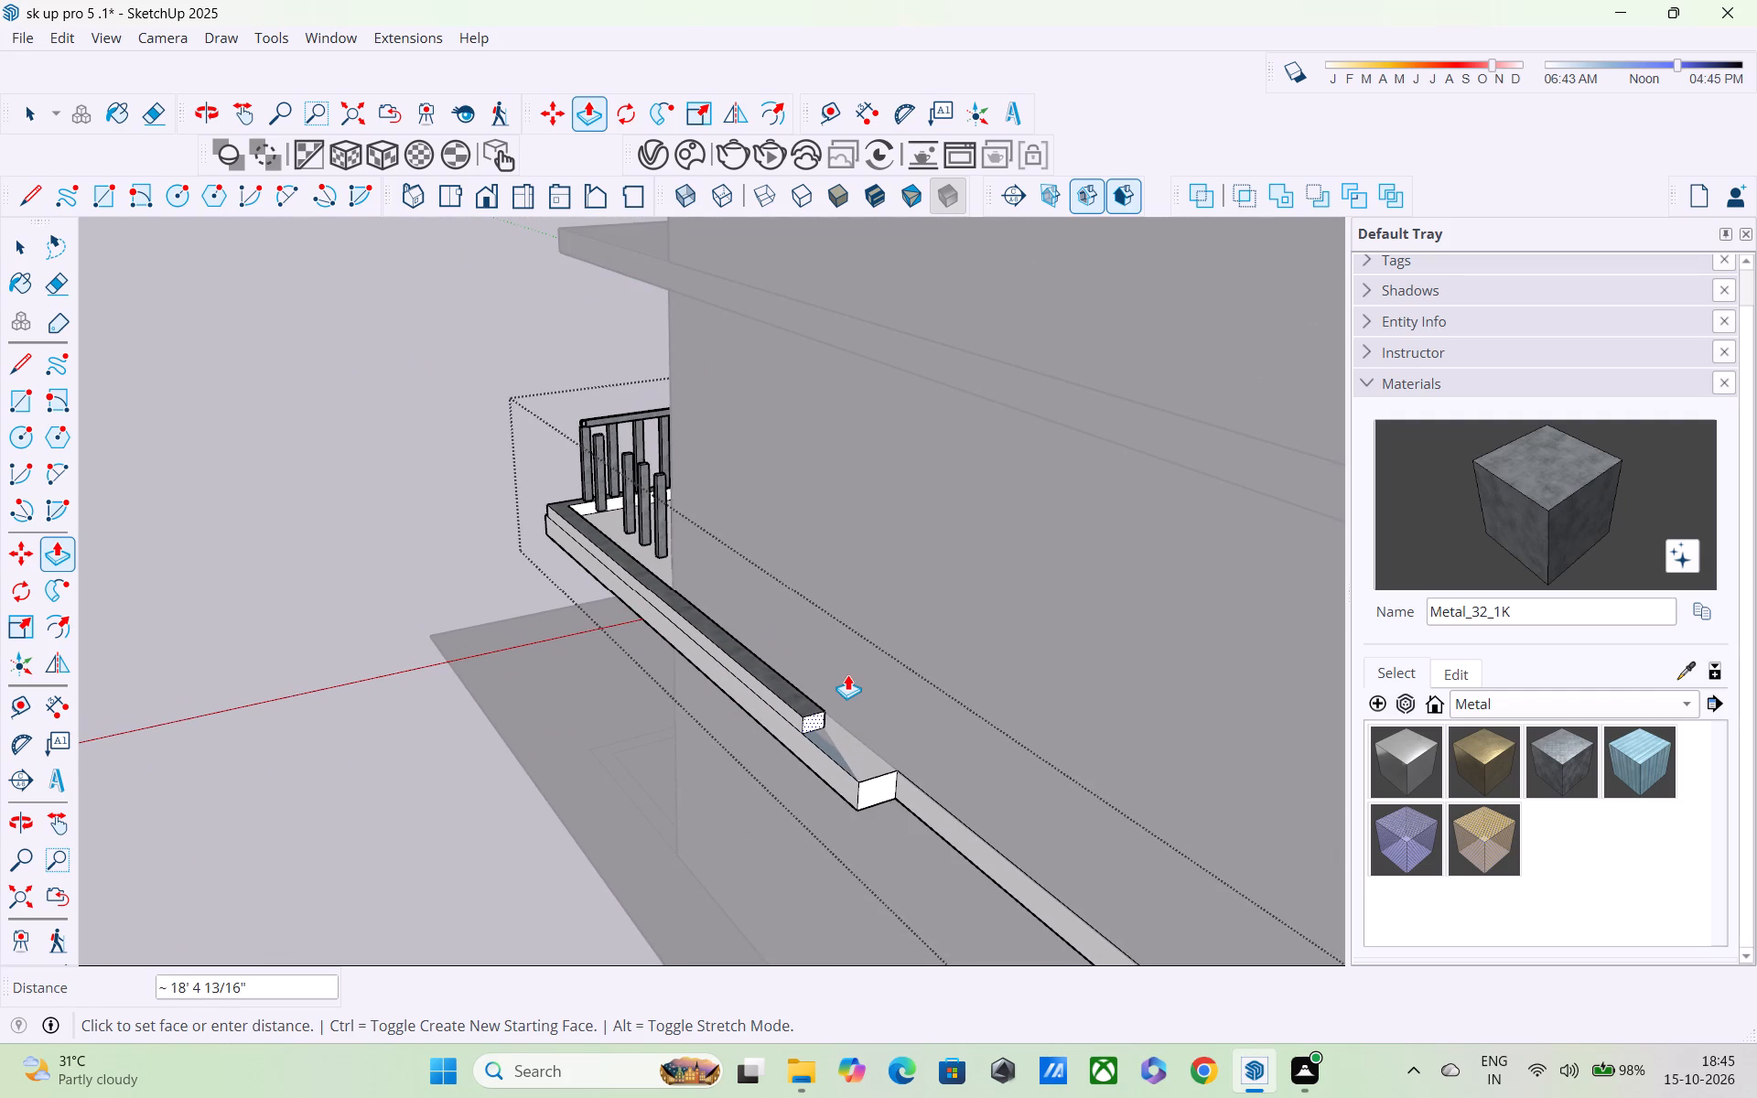
middle_click_drag(854, 663, 1003, 569, "shift")
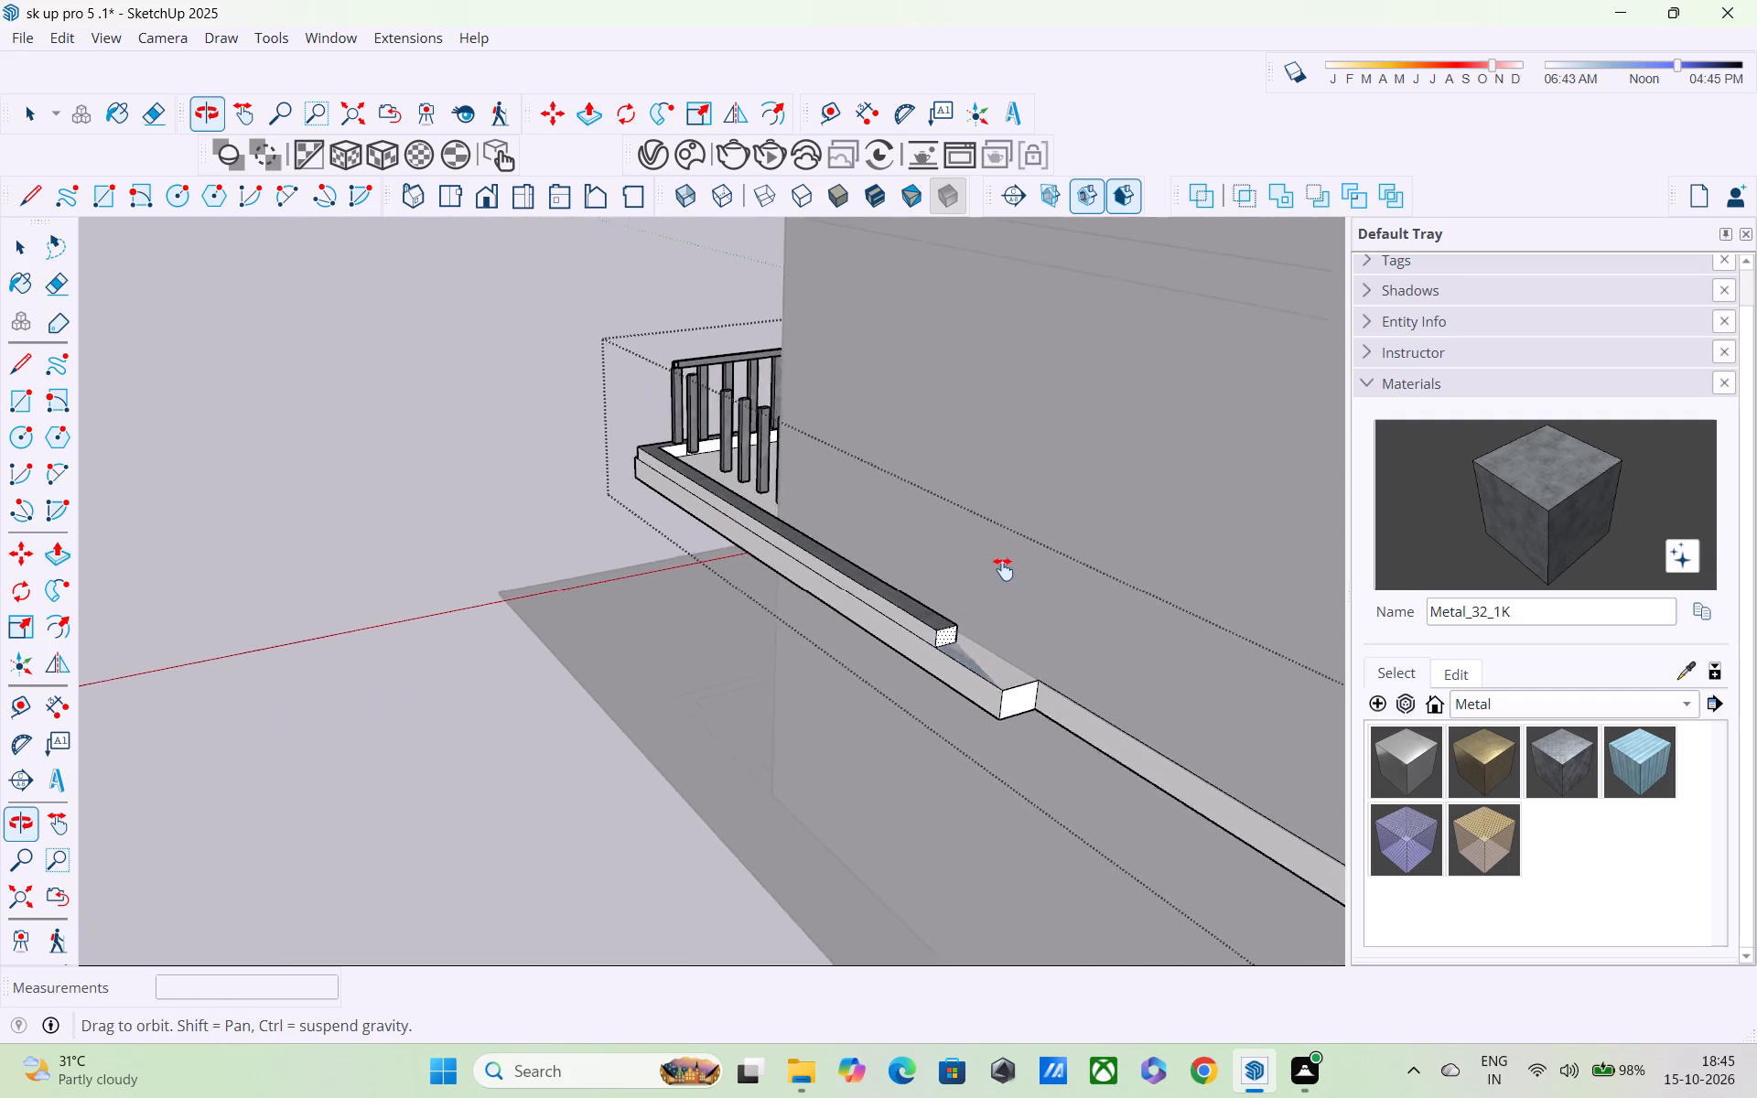
middle_click_drag(1003, 569, 1009, 565, "shift")
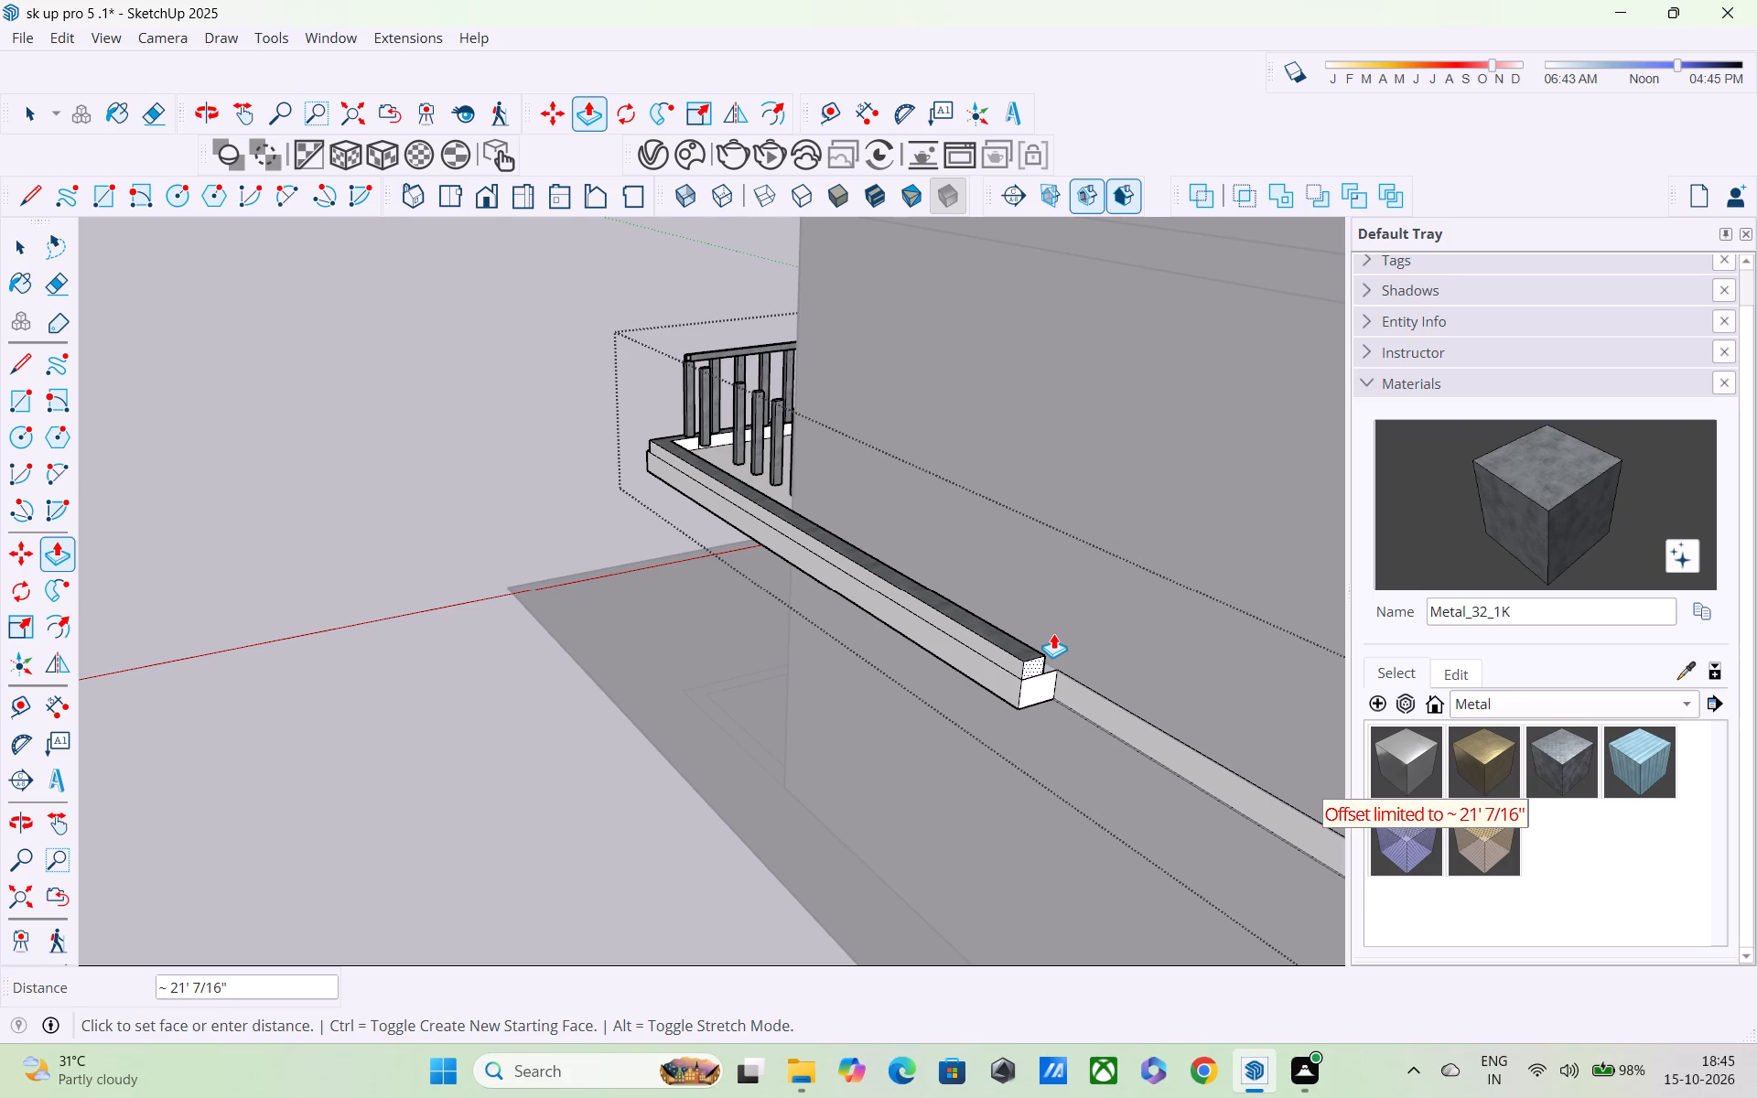
left_click(1049, 682)
Examine the balcony corner where the new base rail meets the longer side and the freestanding balusters.
middle_click_drag(794, 651, 1242, 708)
middle_click_drag(870, 439, 939, 506)
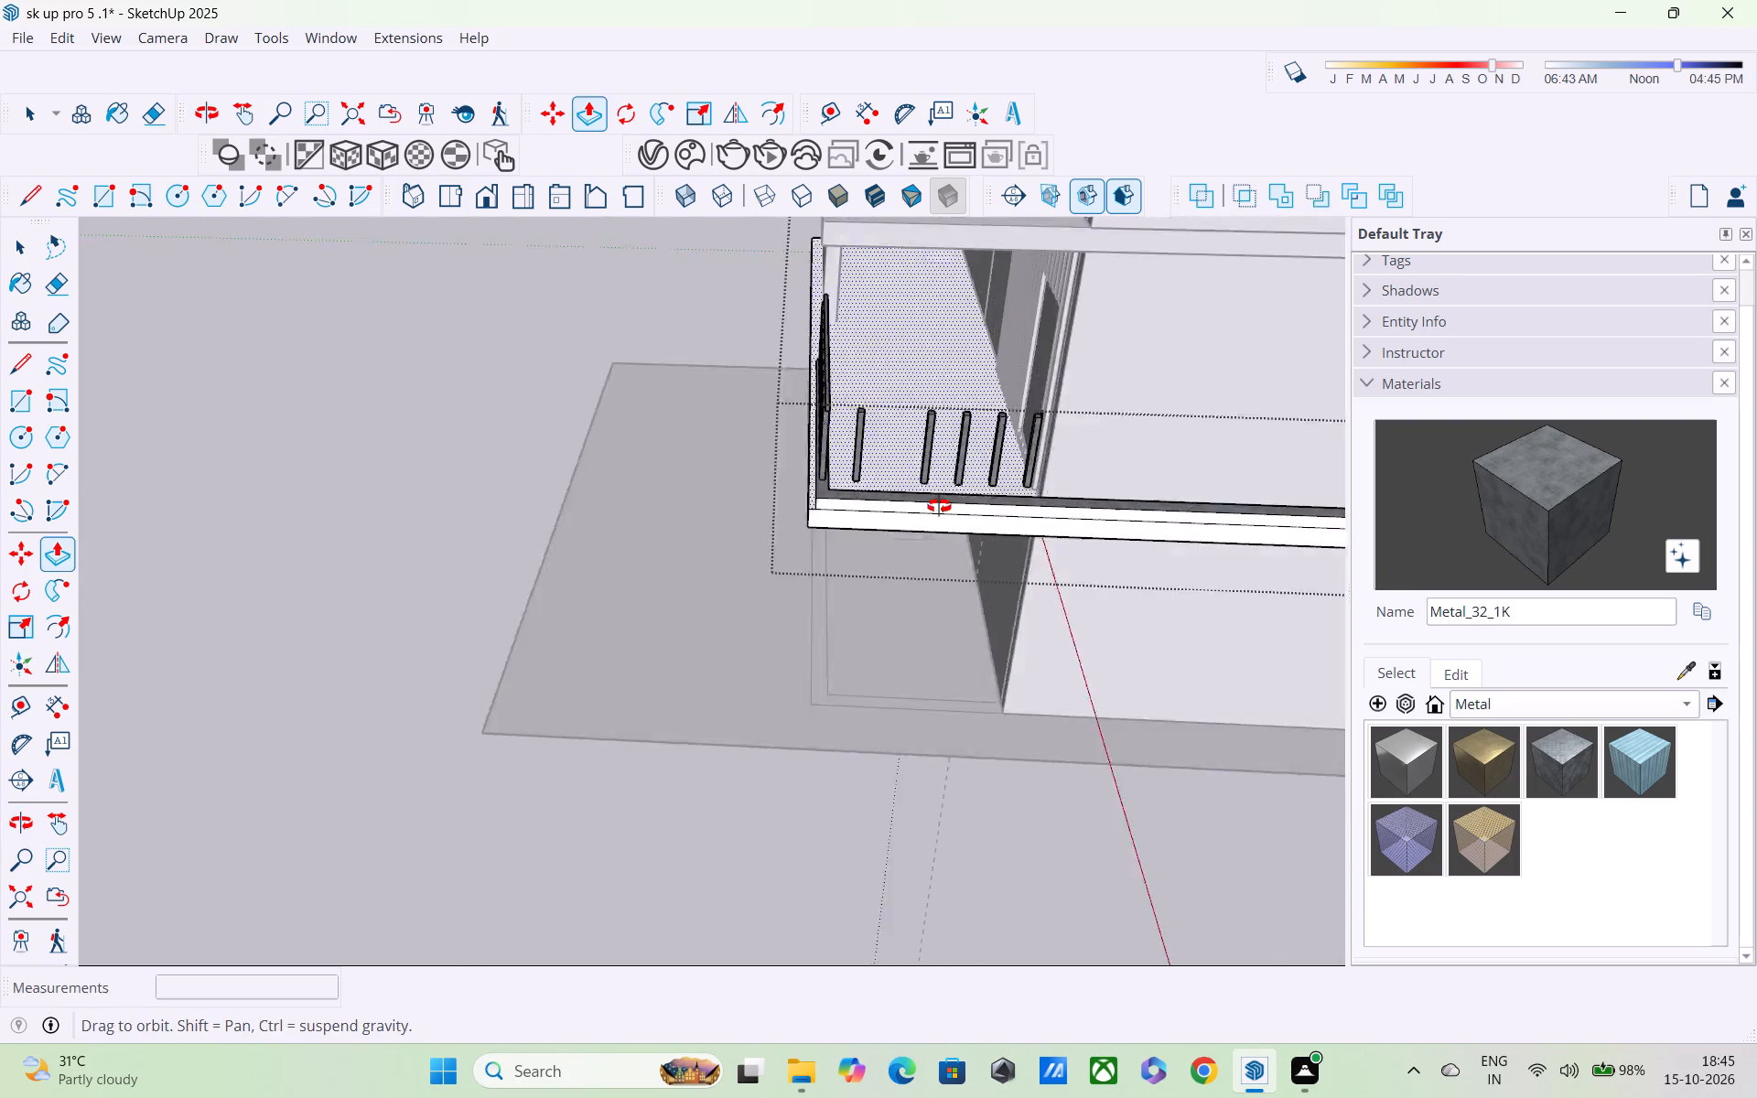
middle_click_drag(939, 506, 1091, 610)
scroll(1098, 558, "up", 5)
middle_click_drag(986, 555, 920, 476)
scroll(827, 487, "up", 4)
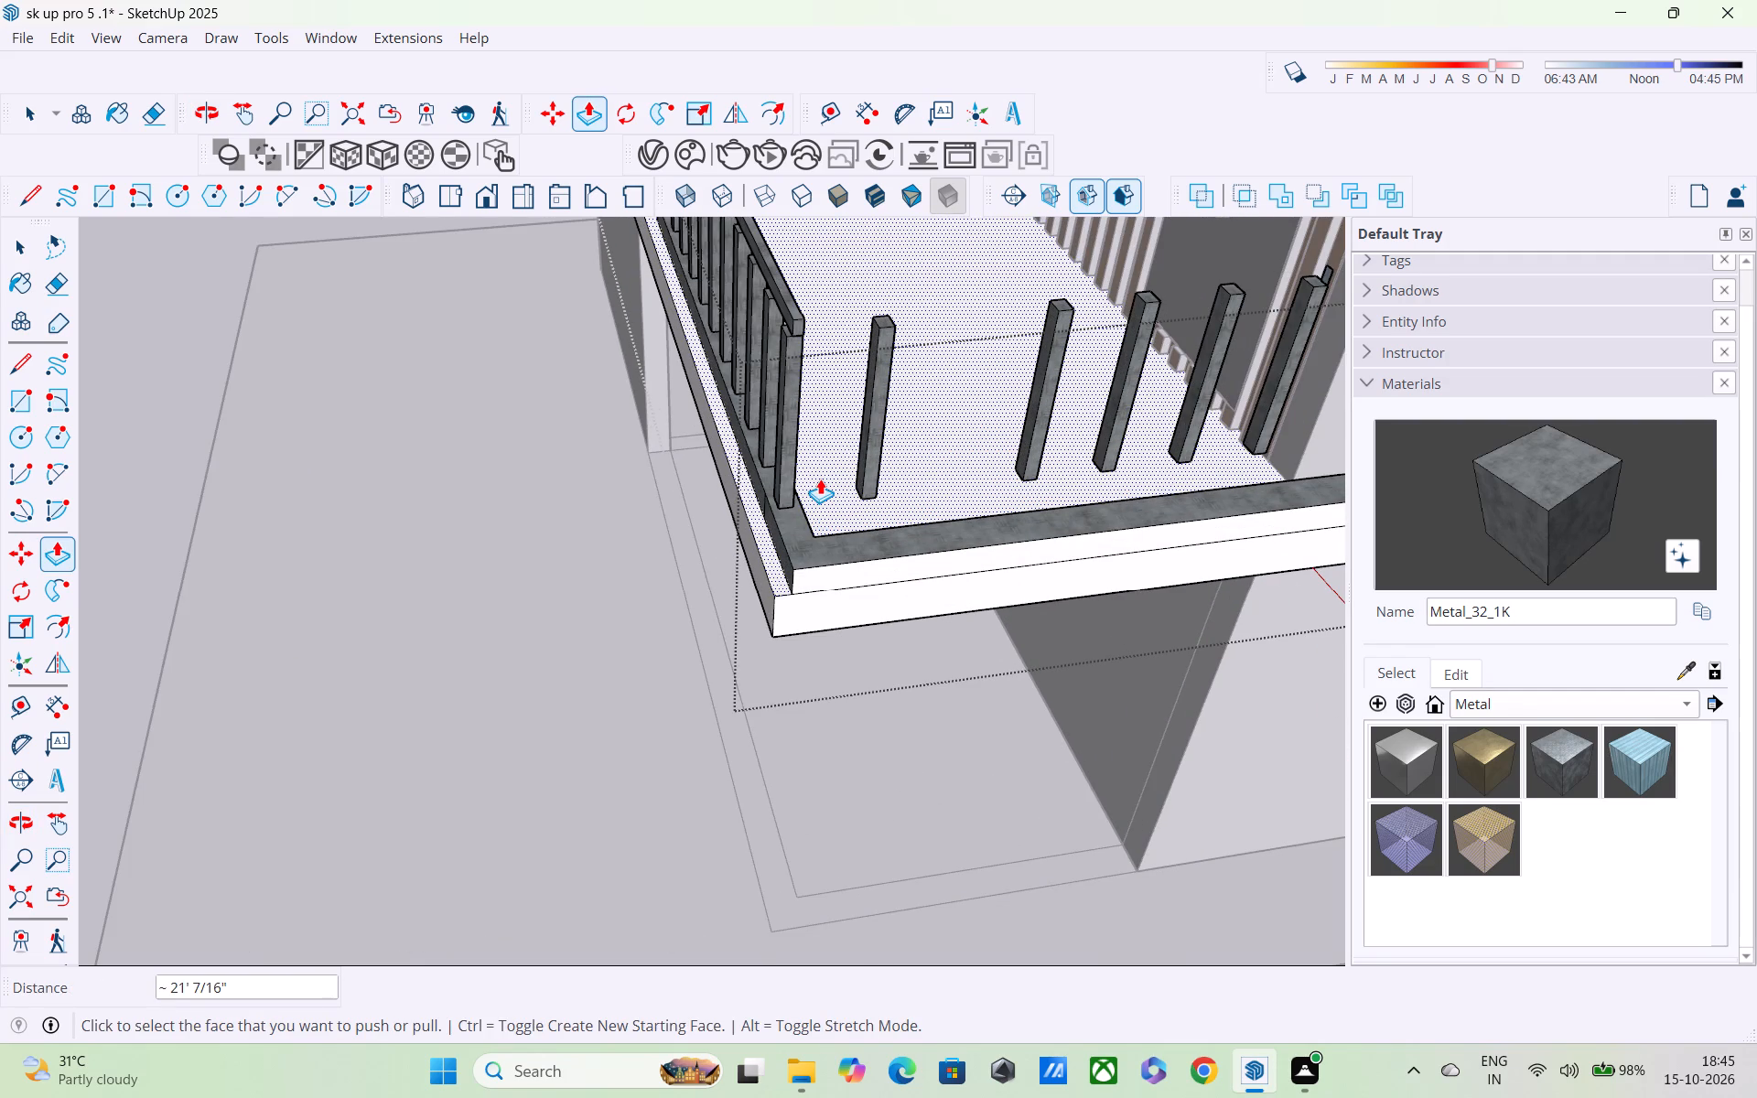
scroll(841, 462, "down", 2)
middle_click_drag(844, 472, 839, 496)
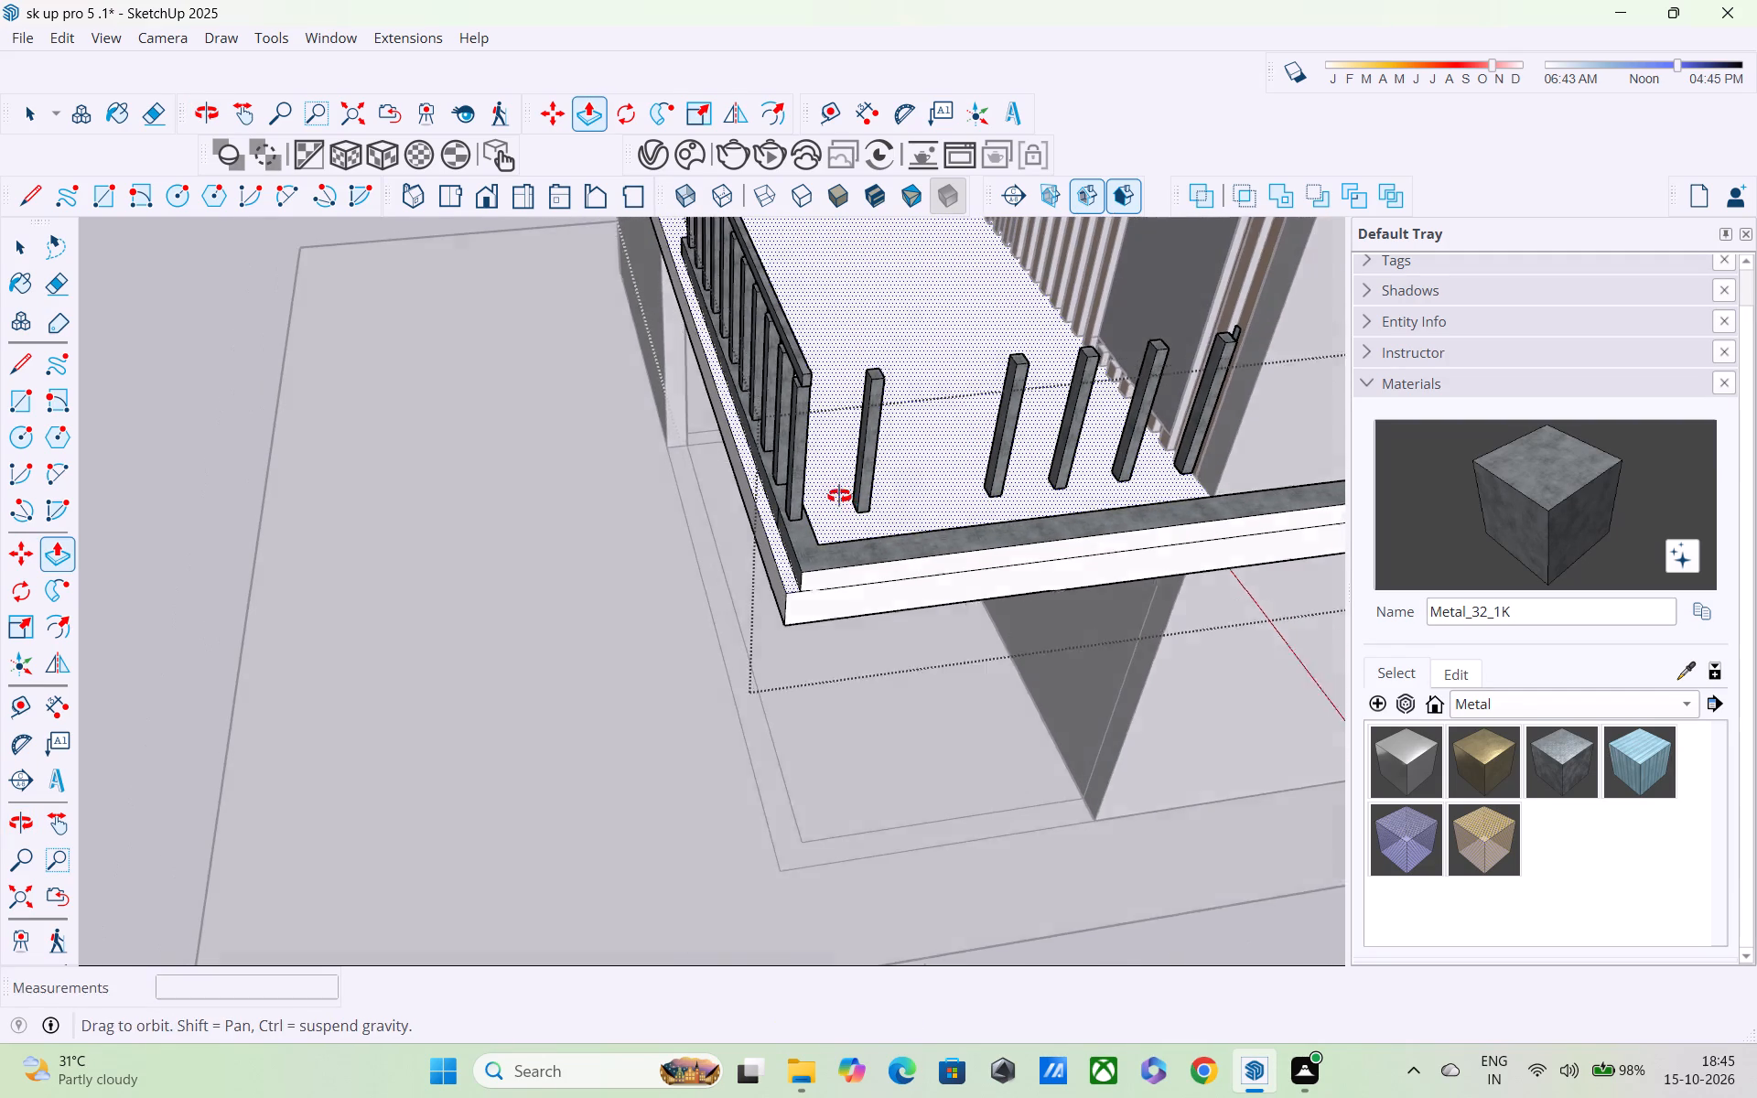
middle_click_drag(839, 496, 823, 524)
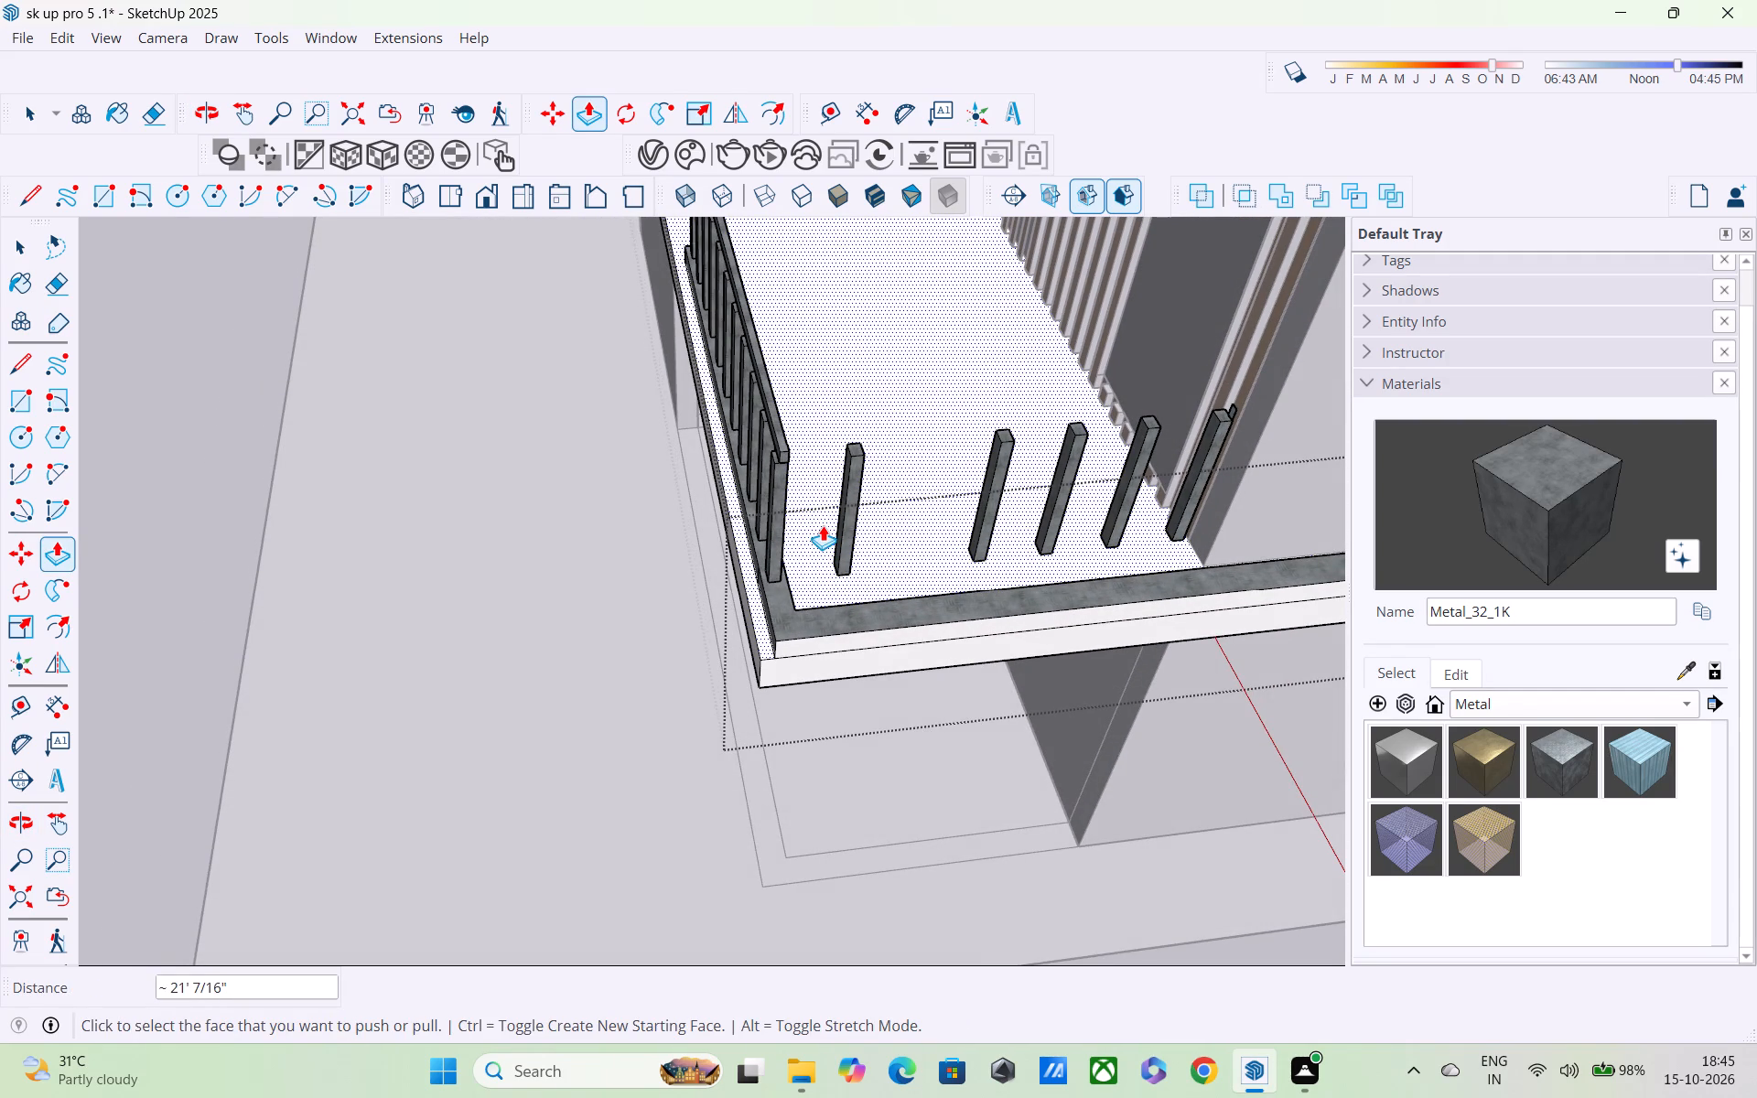
Move the longer side's last baluster about 1 9/16" to seat it on the base rail near the balcony corner.
scroll(823, 525, "up", 2)
scroll(823, 525, "down", 3)
middle_click_drag(862, 538, 778, 423)
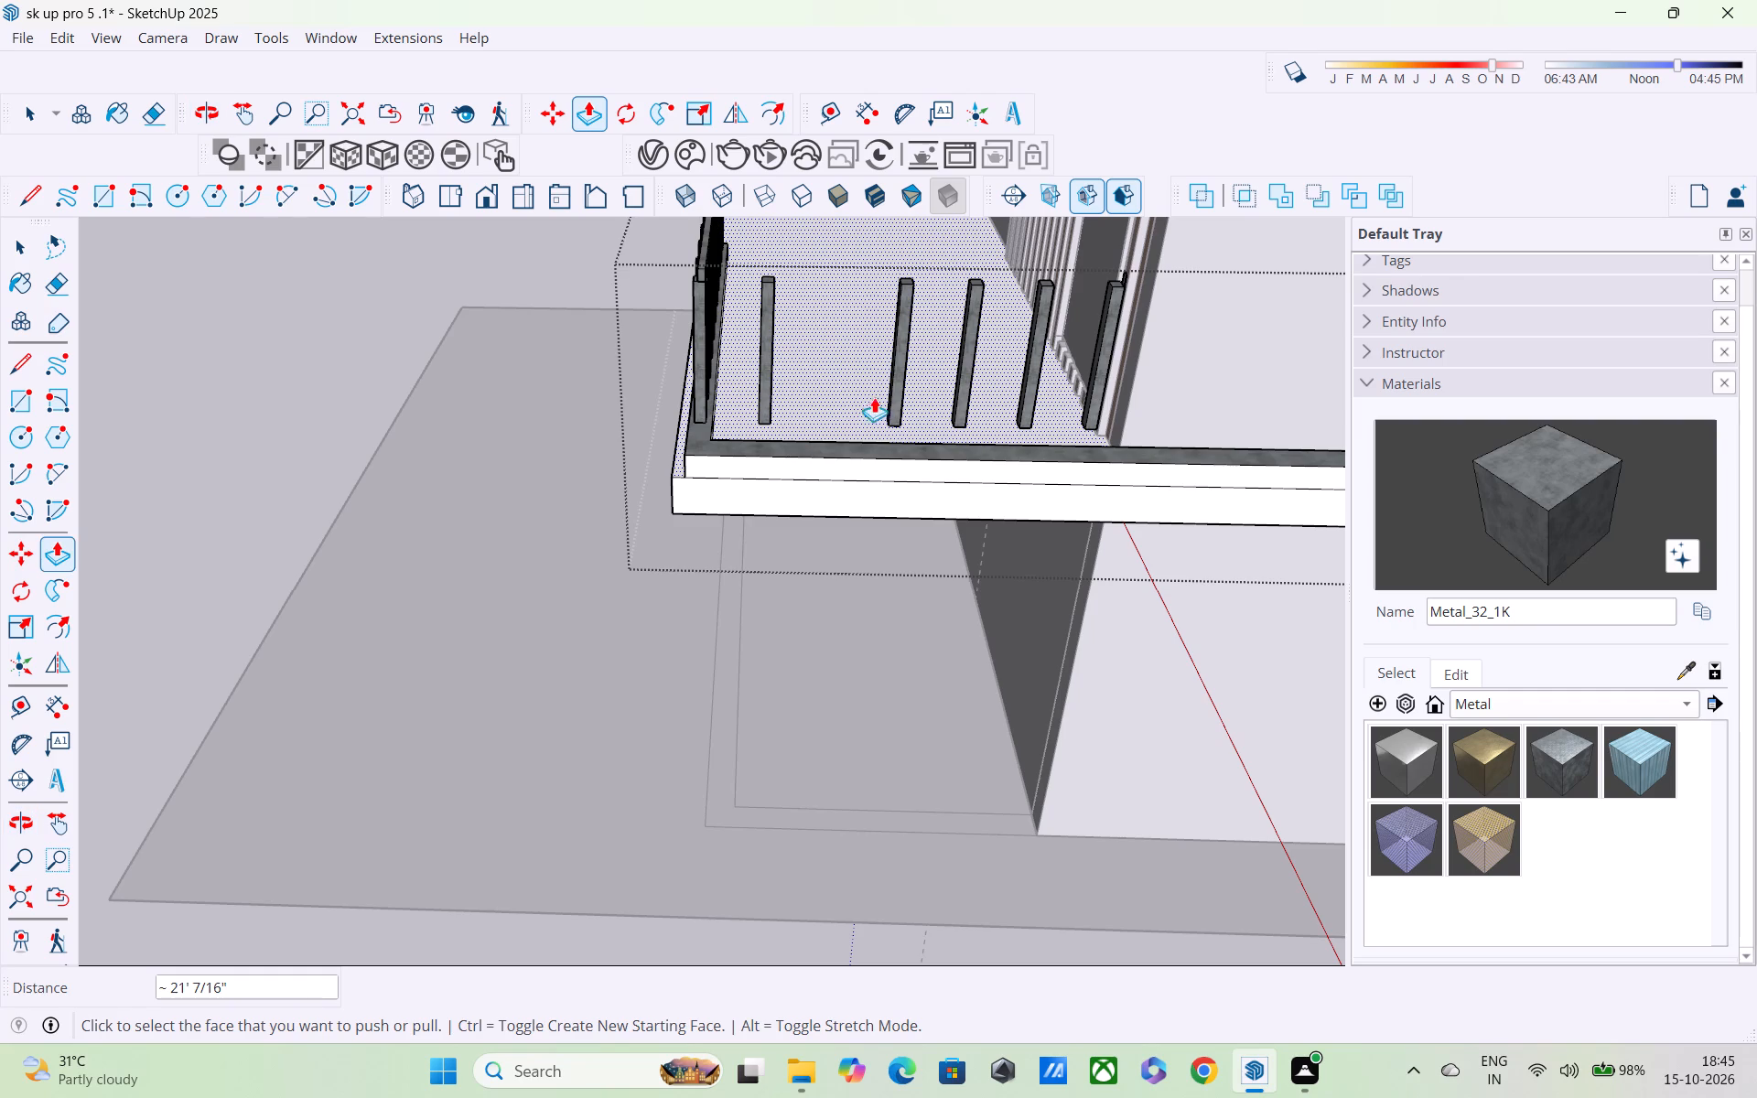
key("space")
scroll(695, 416, "up", 3)
key("space")
type("M")
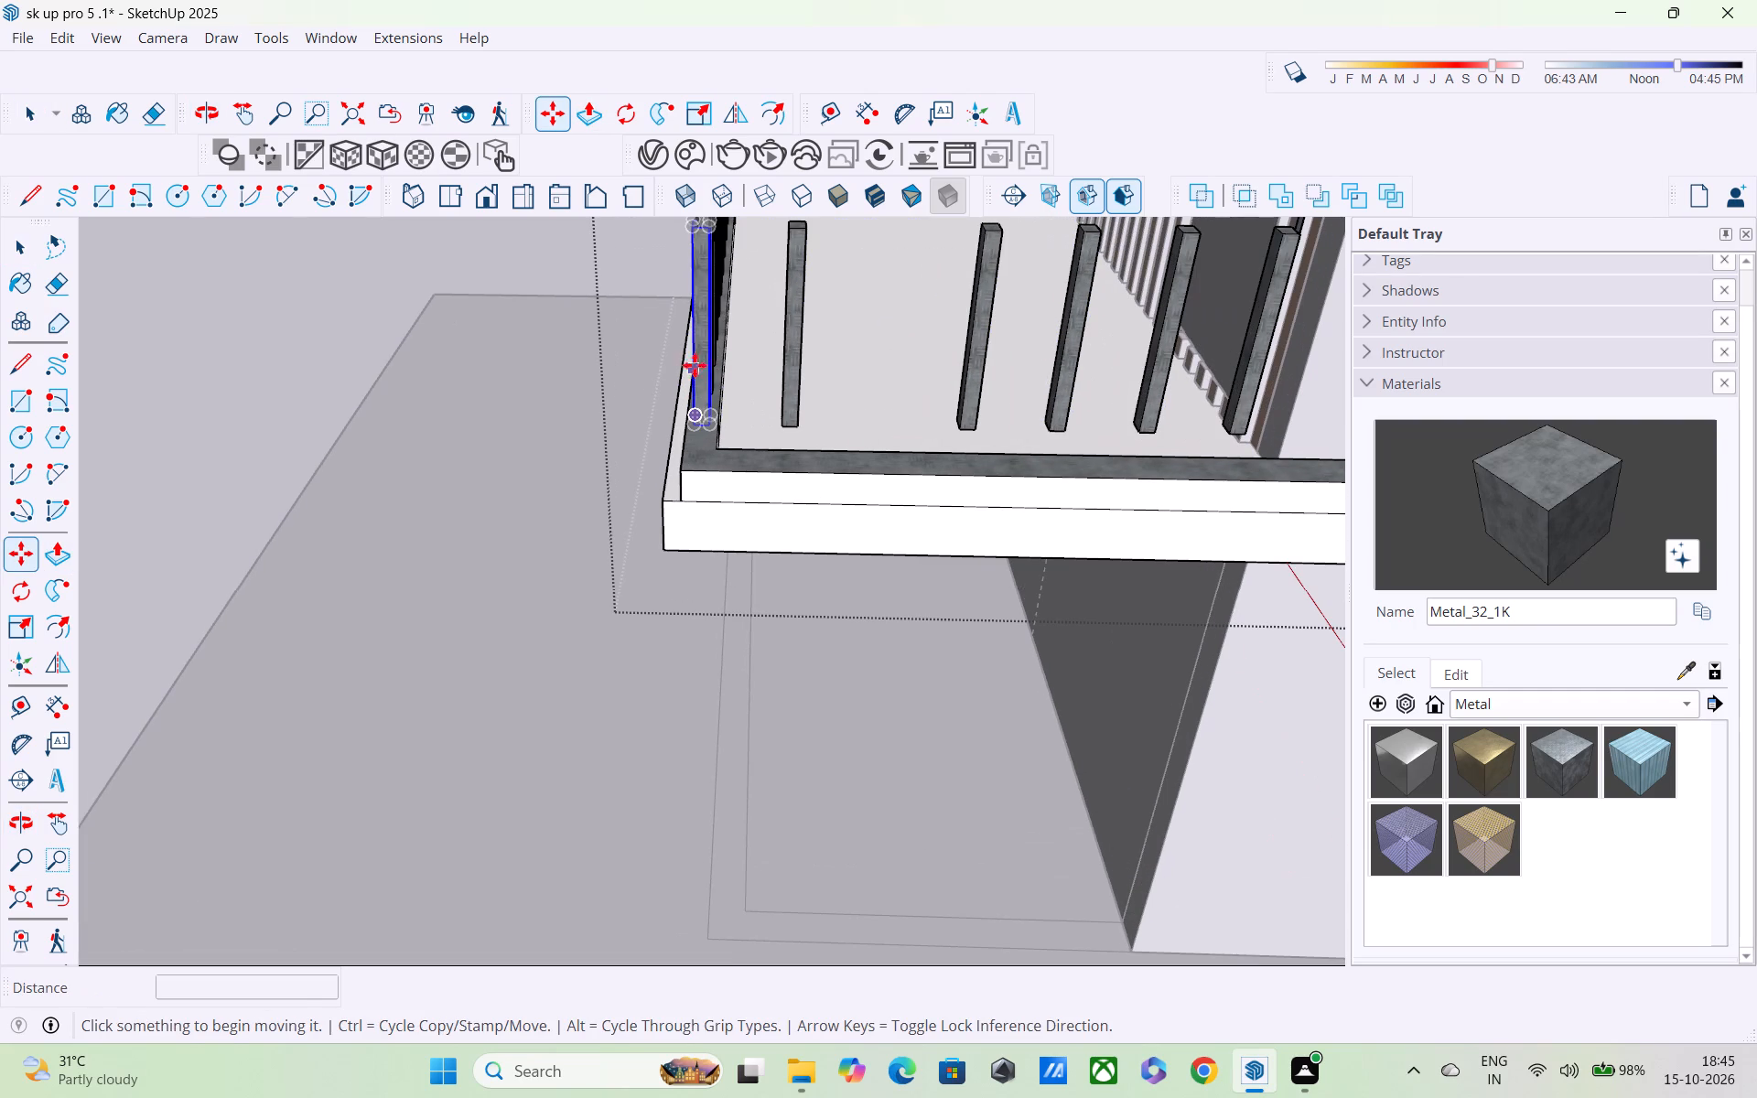
left_click(707, 416)
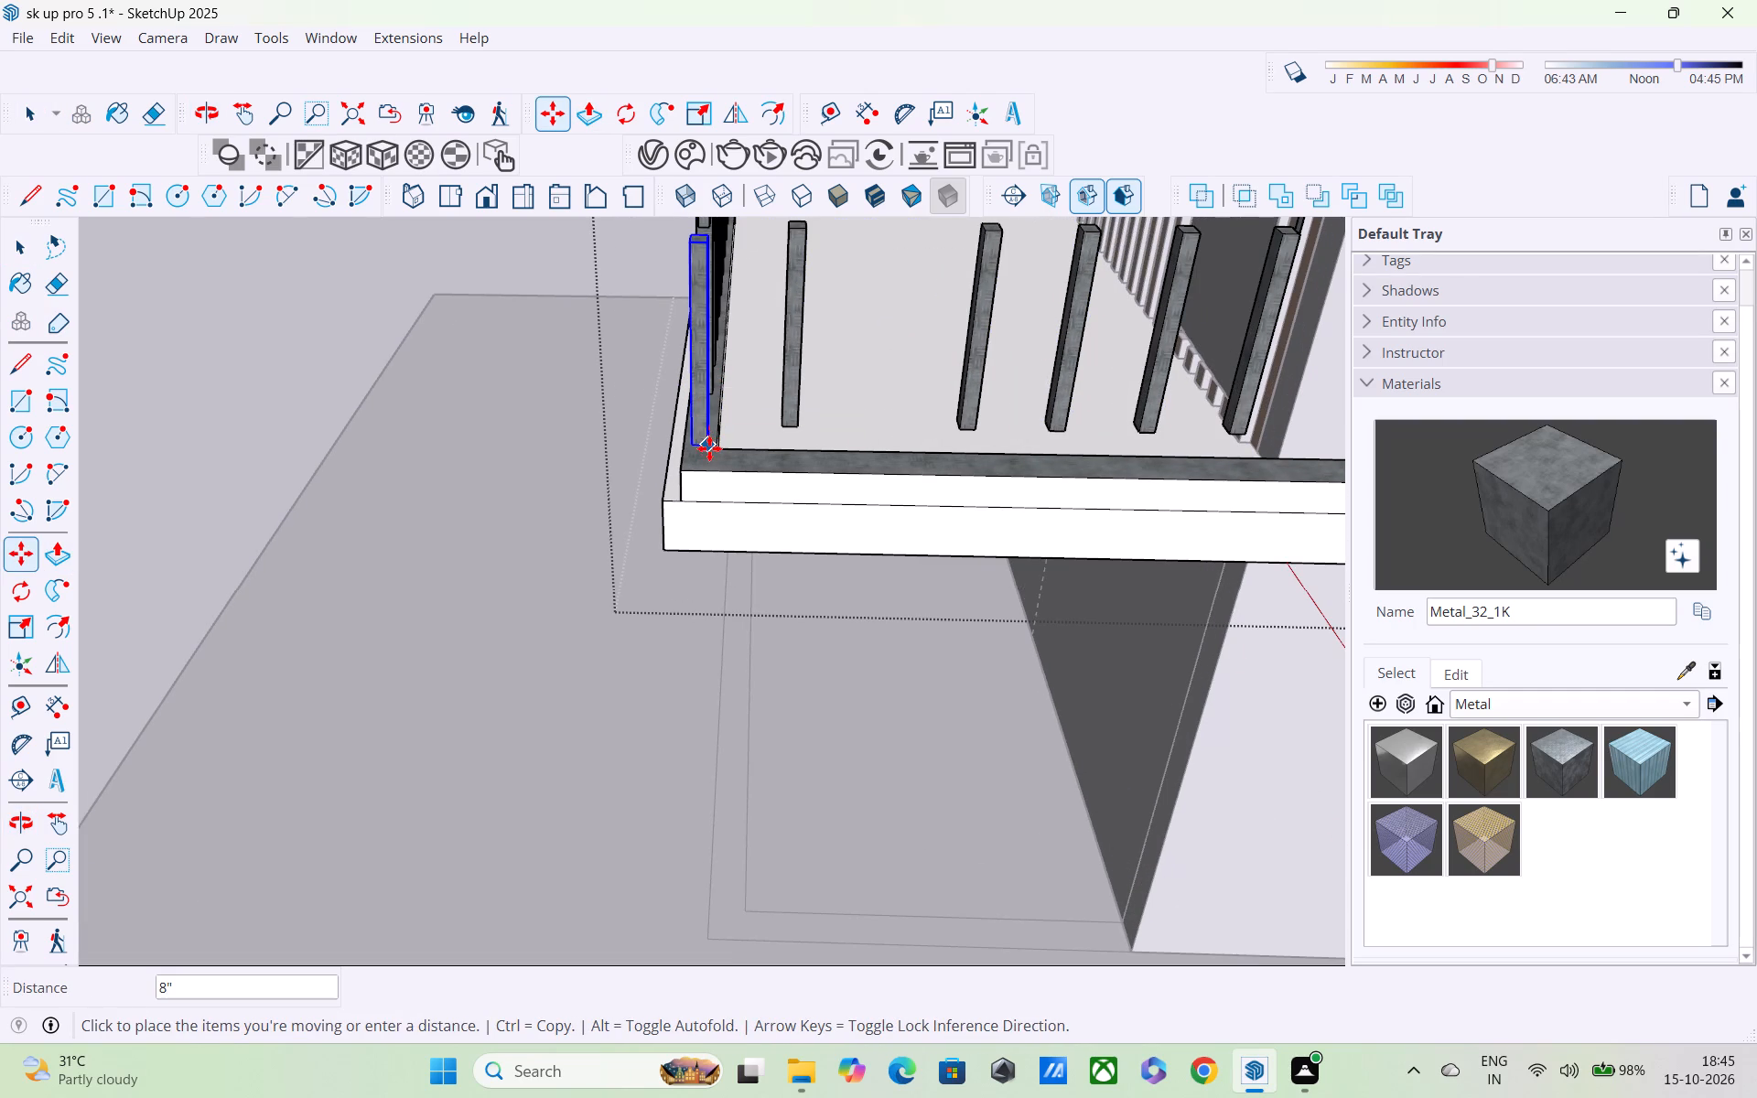
middle_click_drag(710, 457, 906, 431)
middle_click_drag(827, 436, 1018, 457)
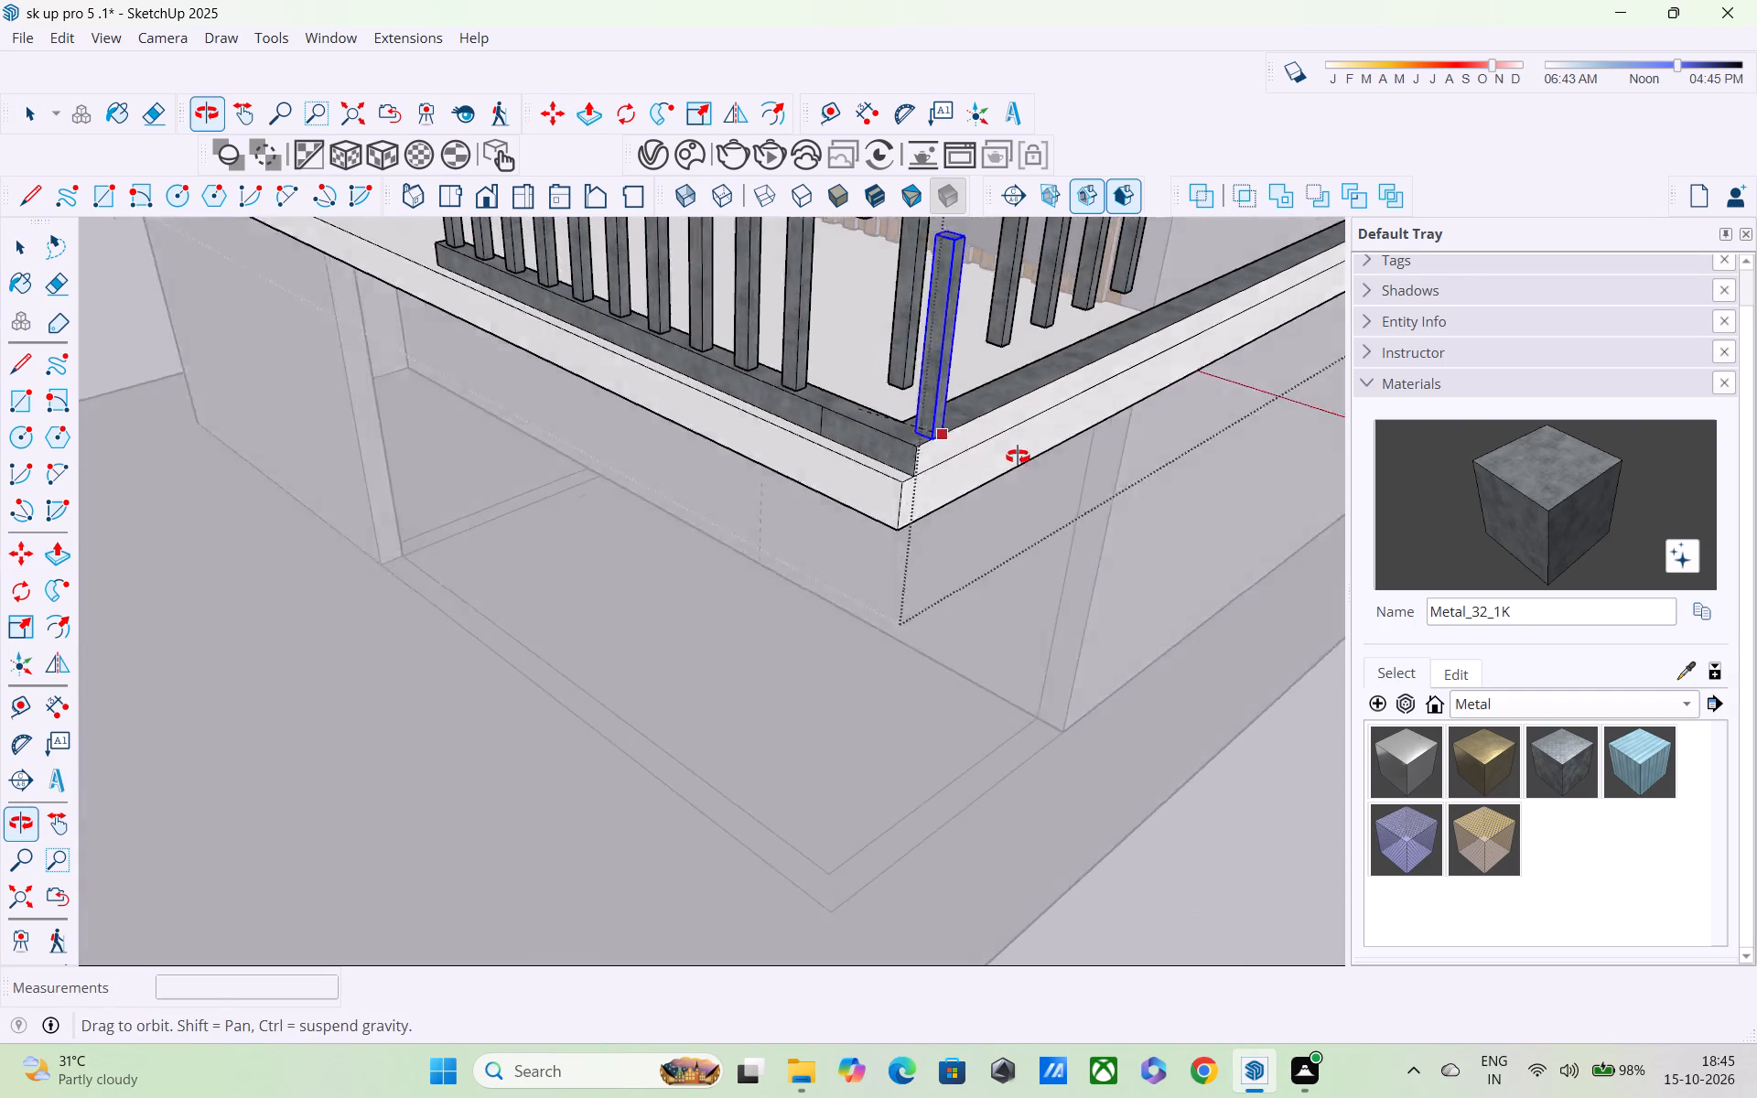
middle_click_drag(1018, 457, 1062, 434)
middle_click_drag(912, 385, 1089, 405)
scroll(1062, 393, "up", 1)
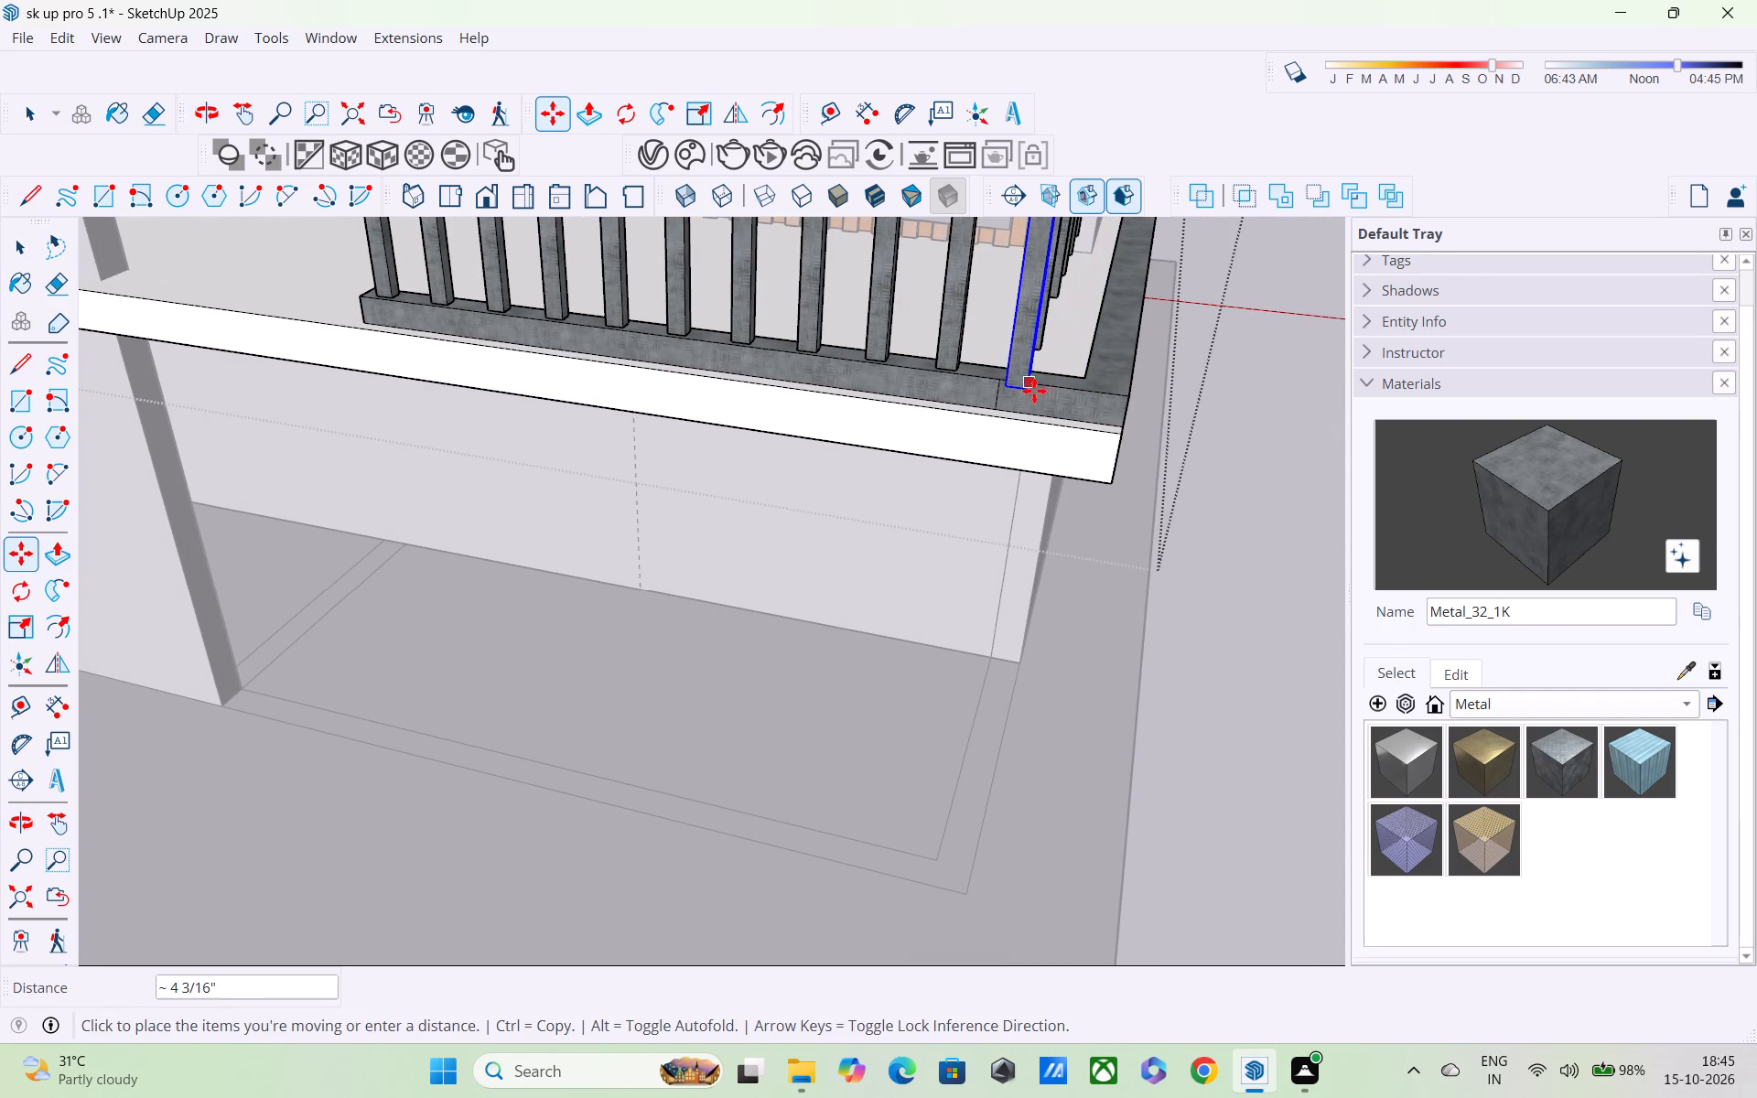
scroll(1042, 380, "up", 4)
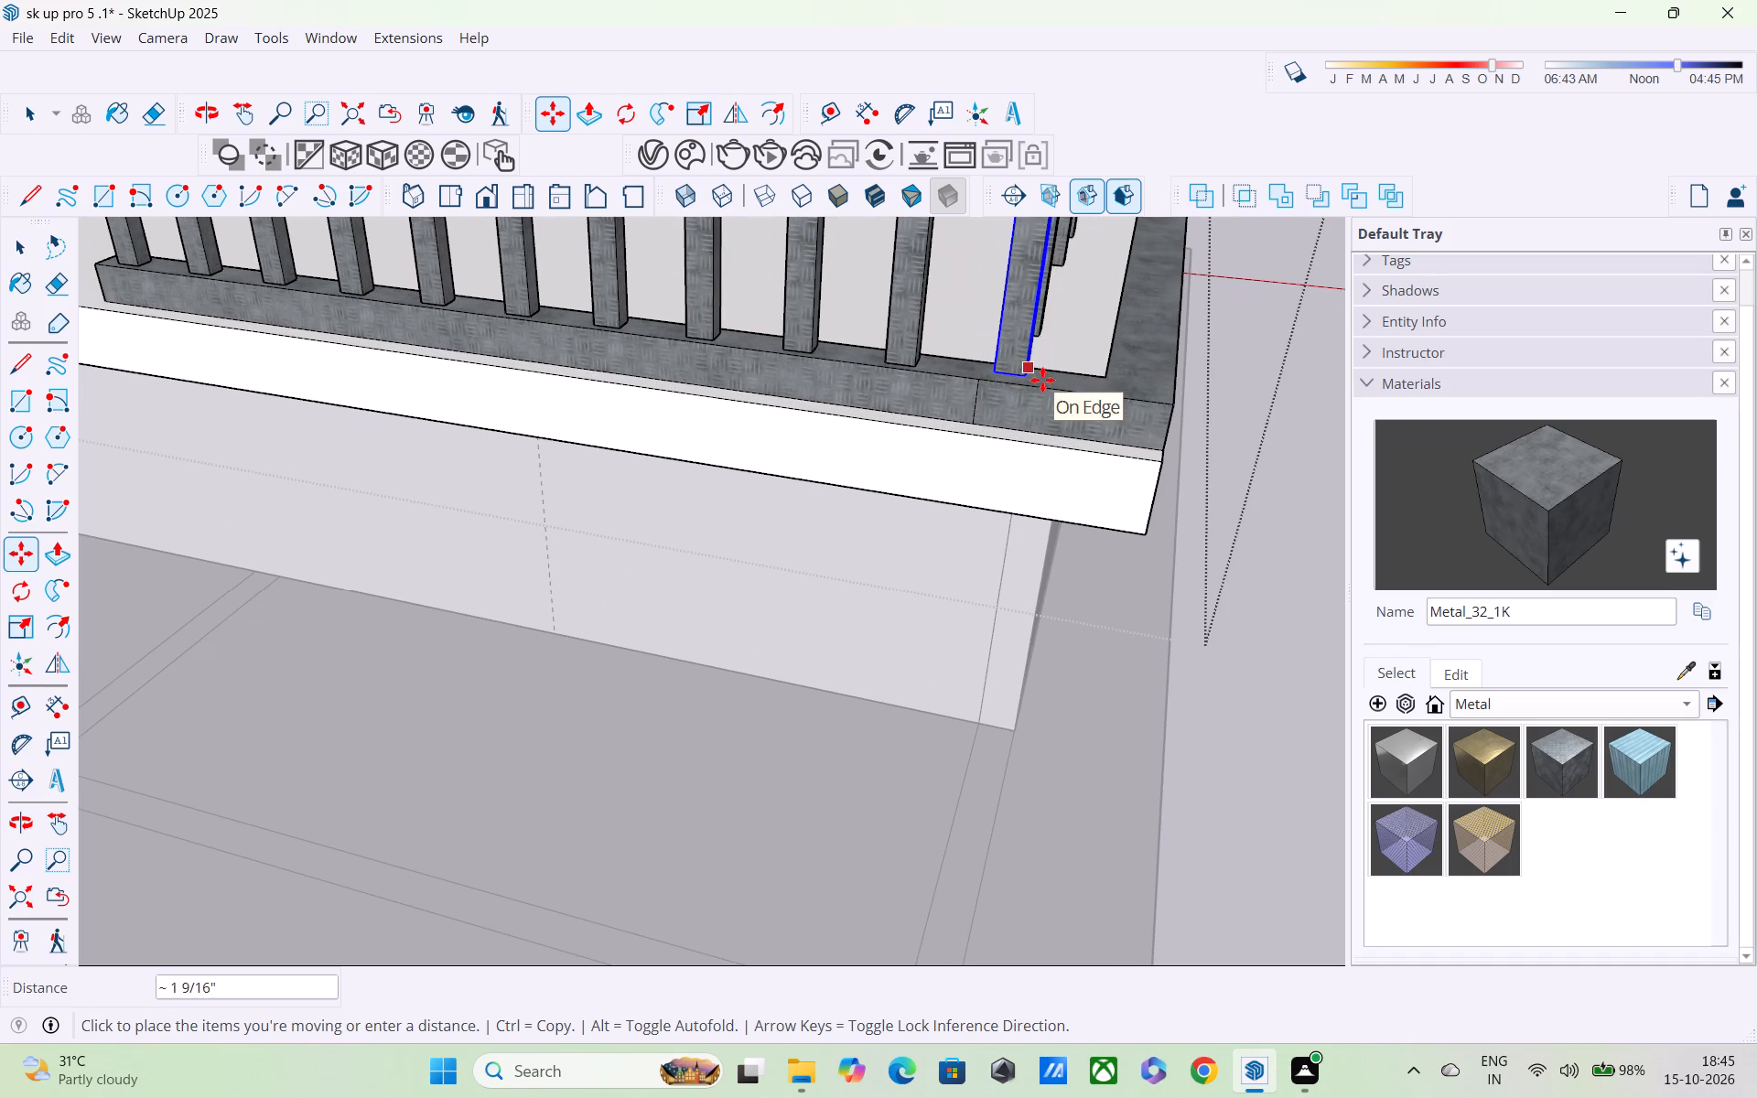
left_click(1035, 374)
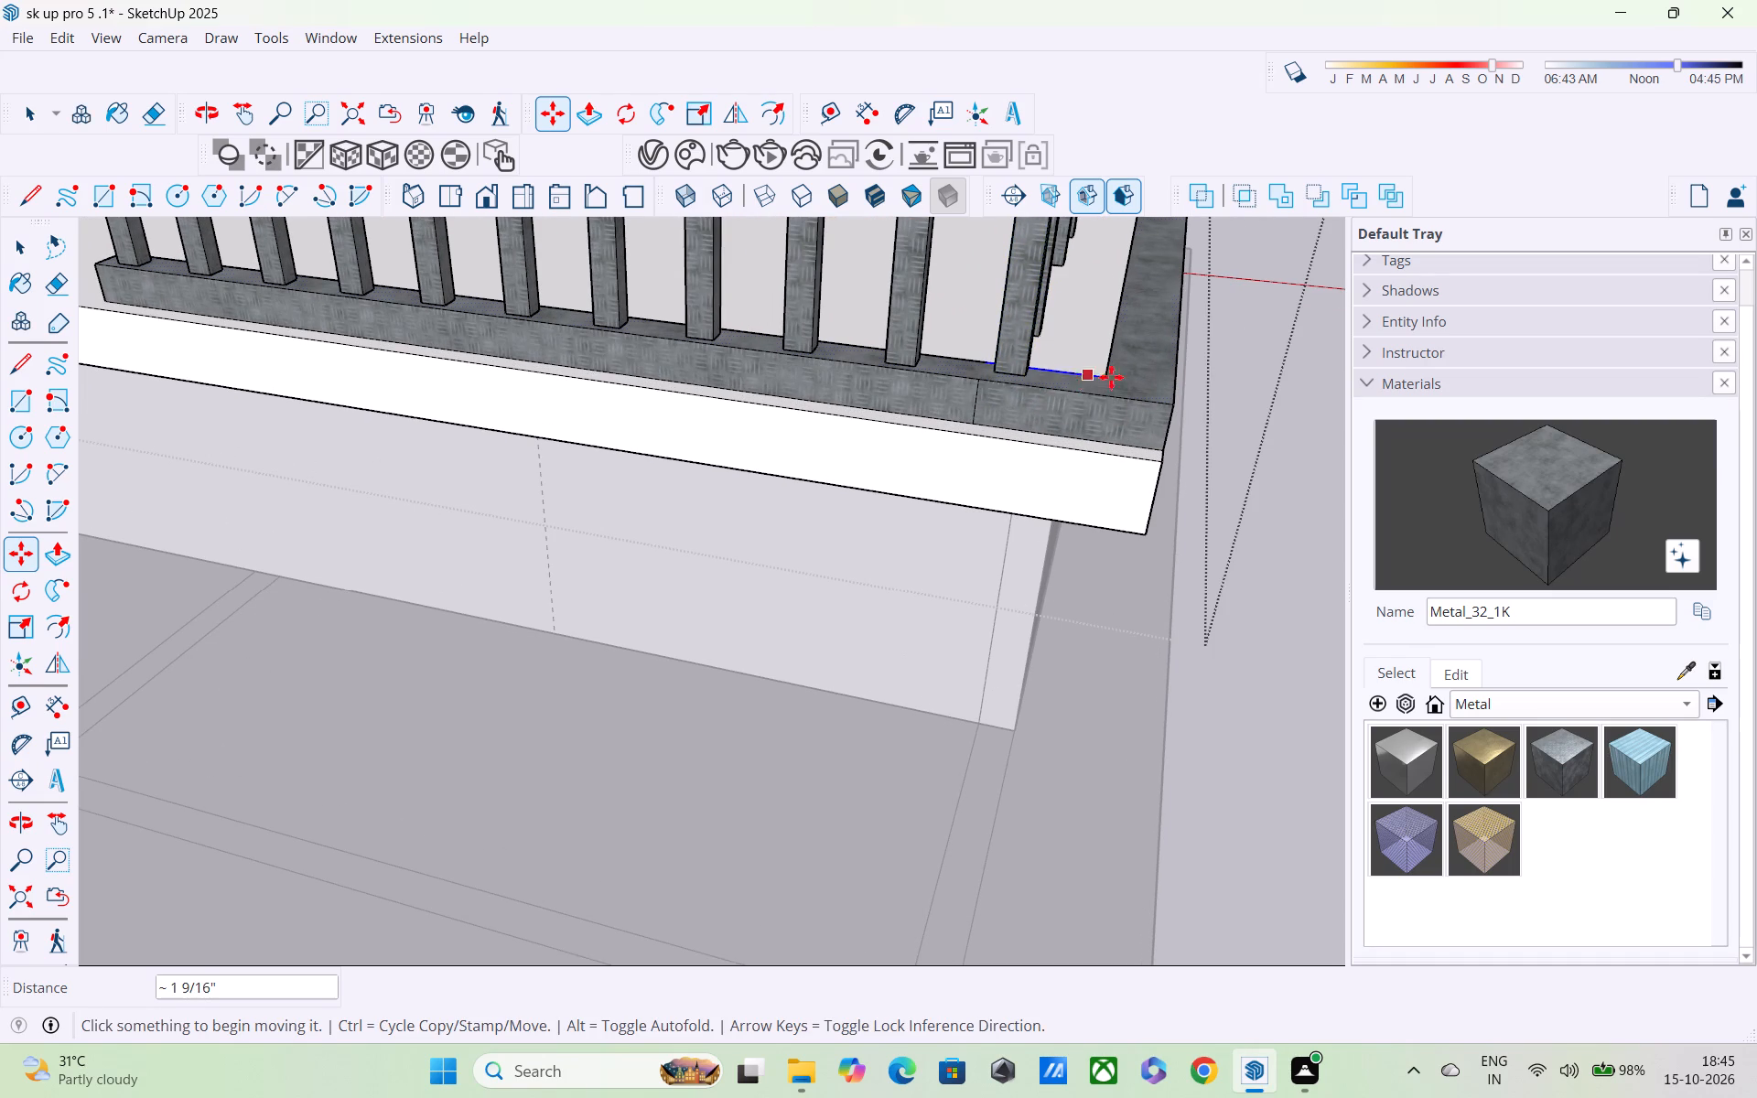
Copy the longer side's last baluster about 1' 3 1/8" along the base rail to the balcony corner.
key("m")
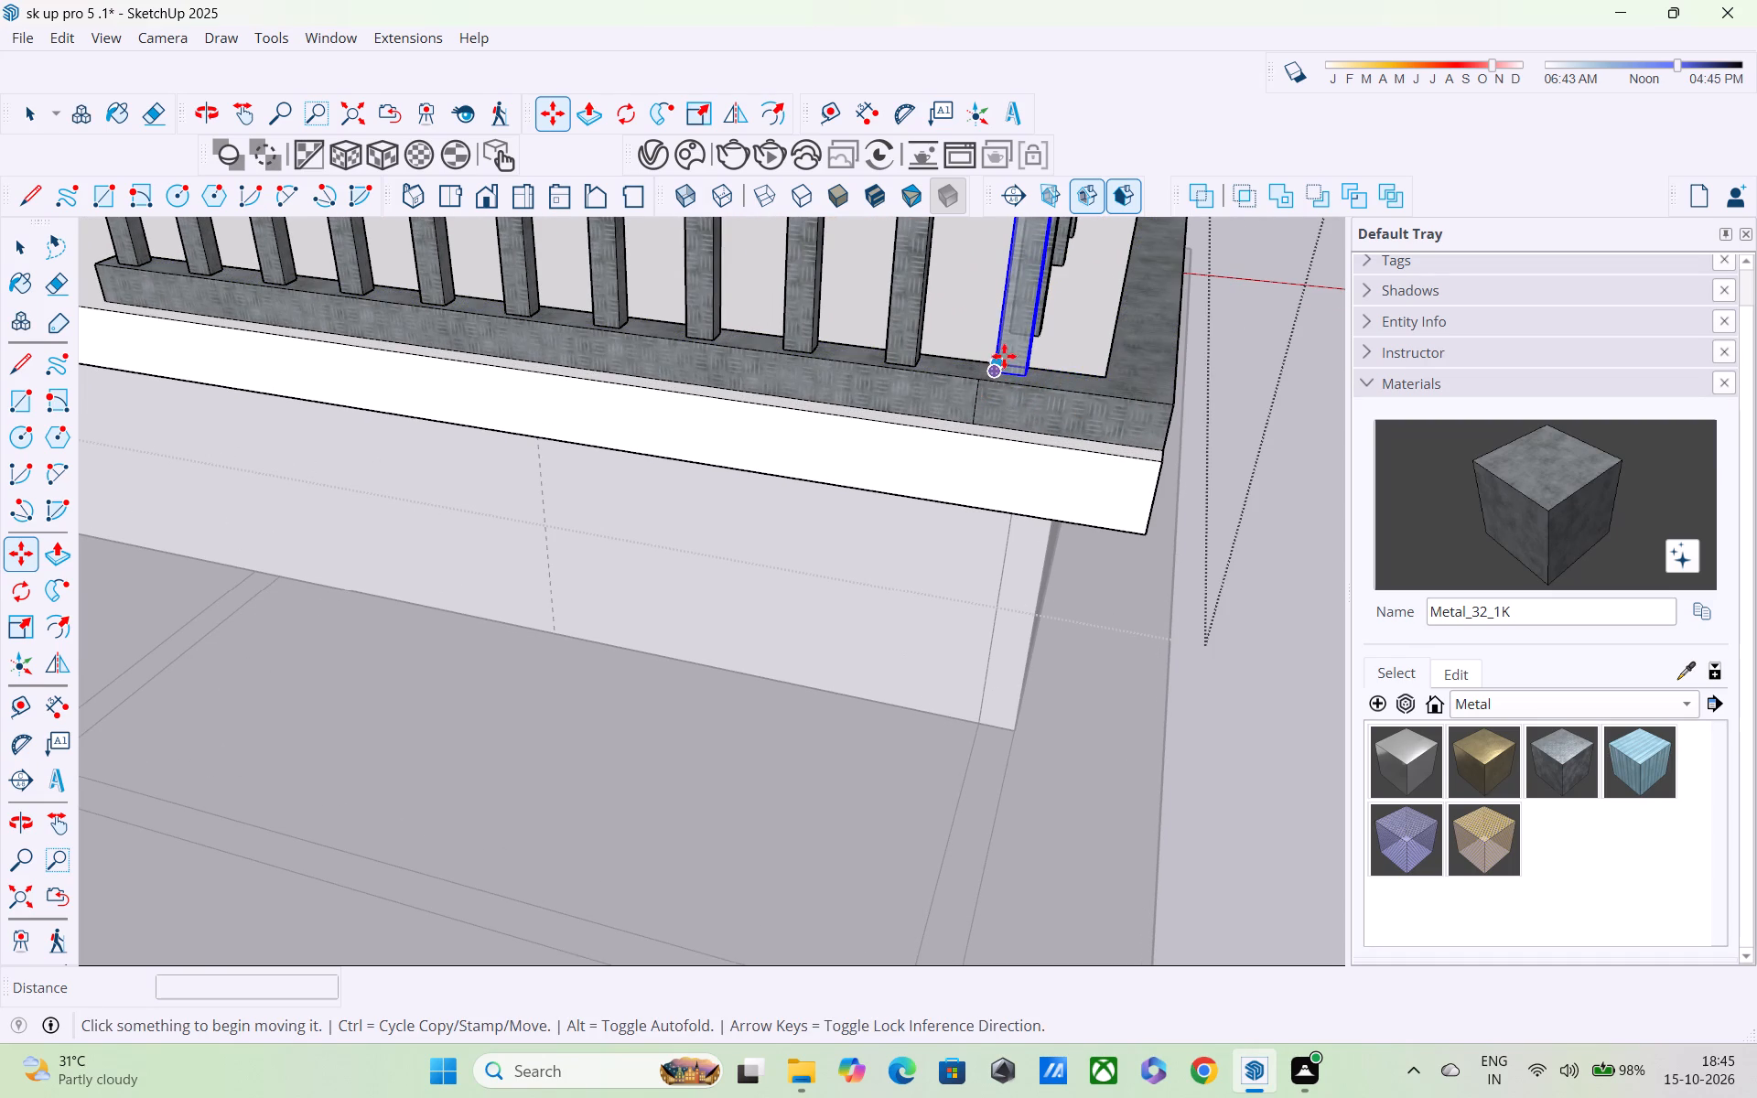
left_click(1026, 370)
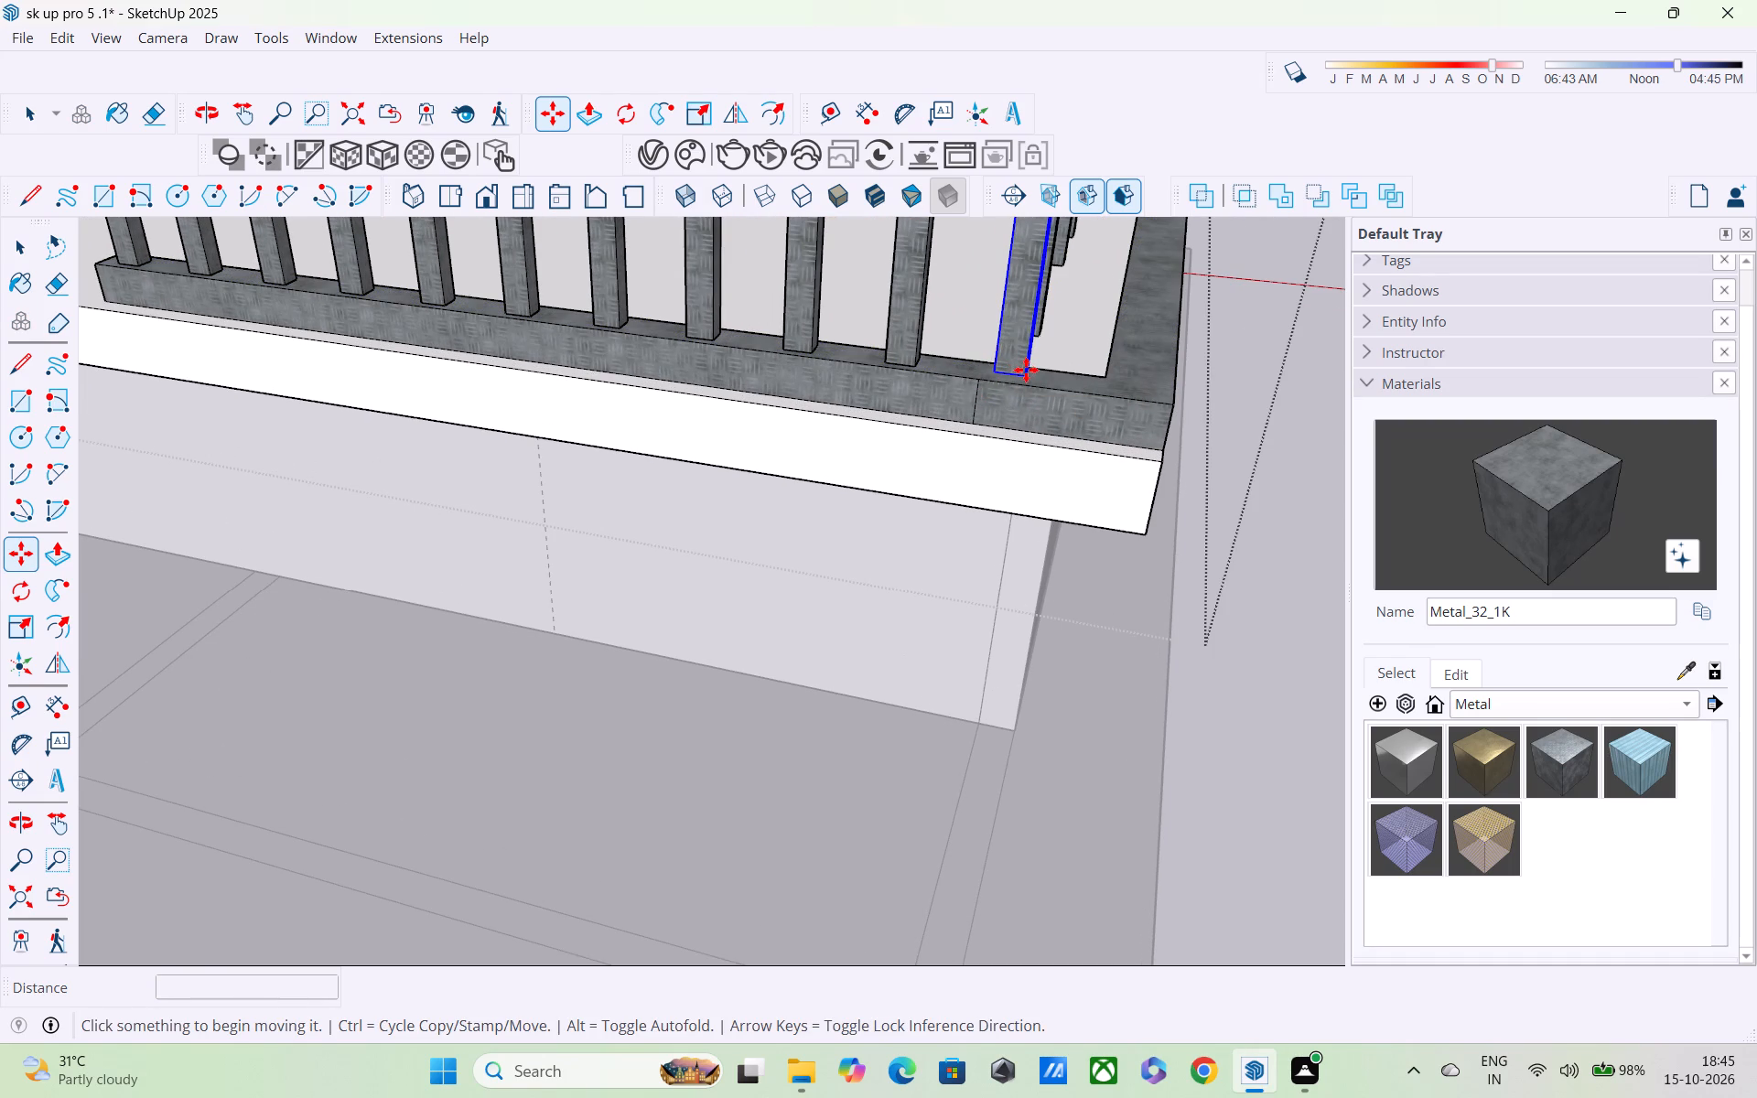
left_click(1153, 394)
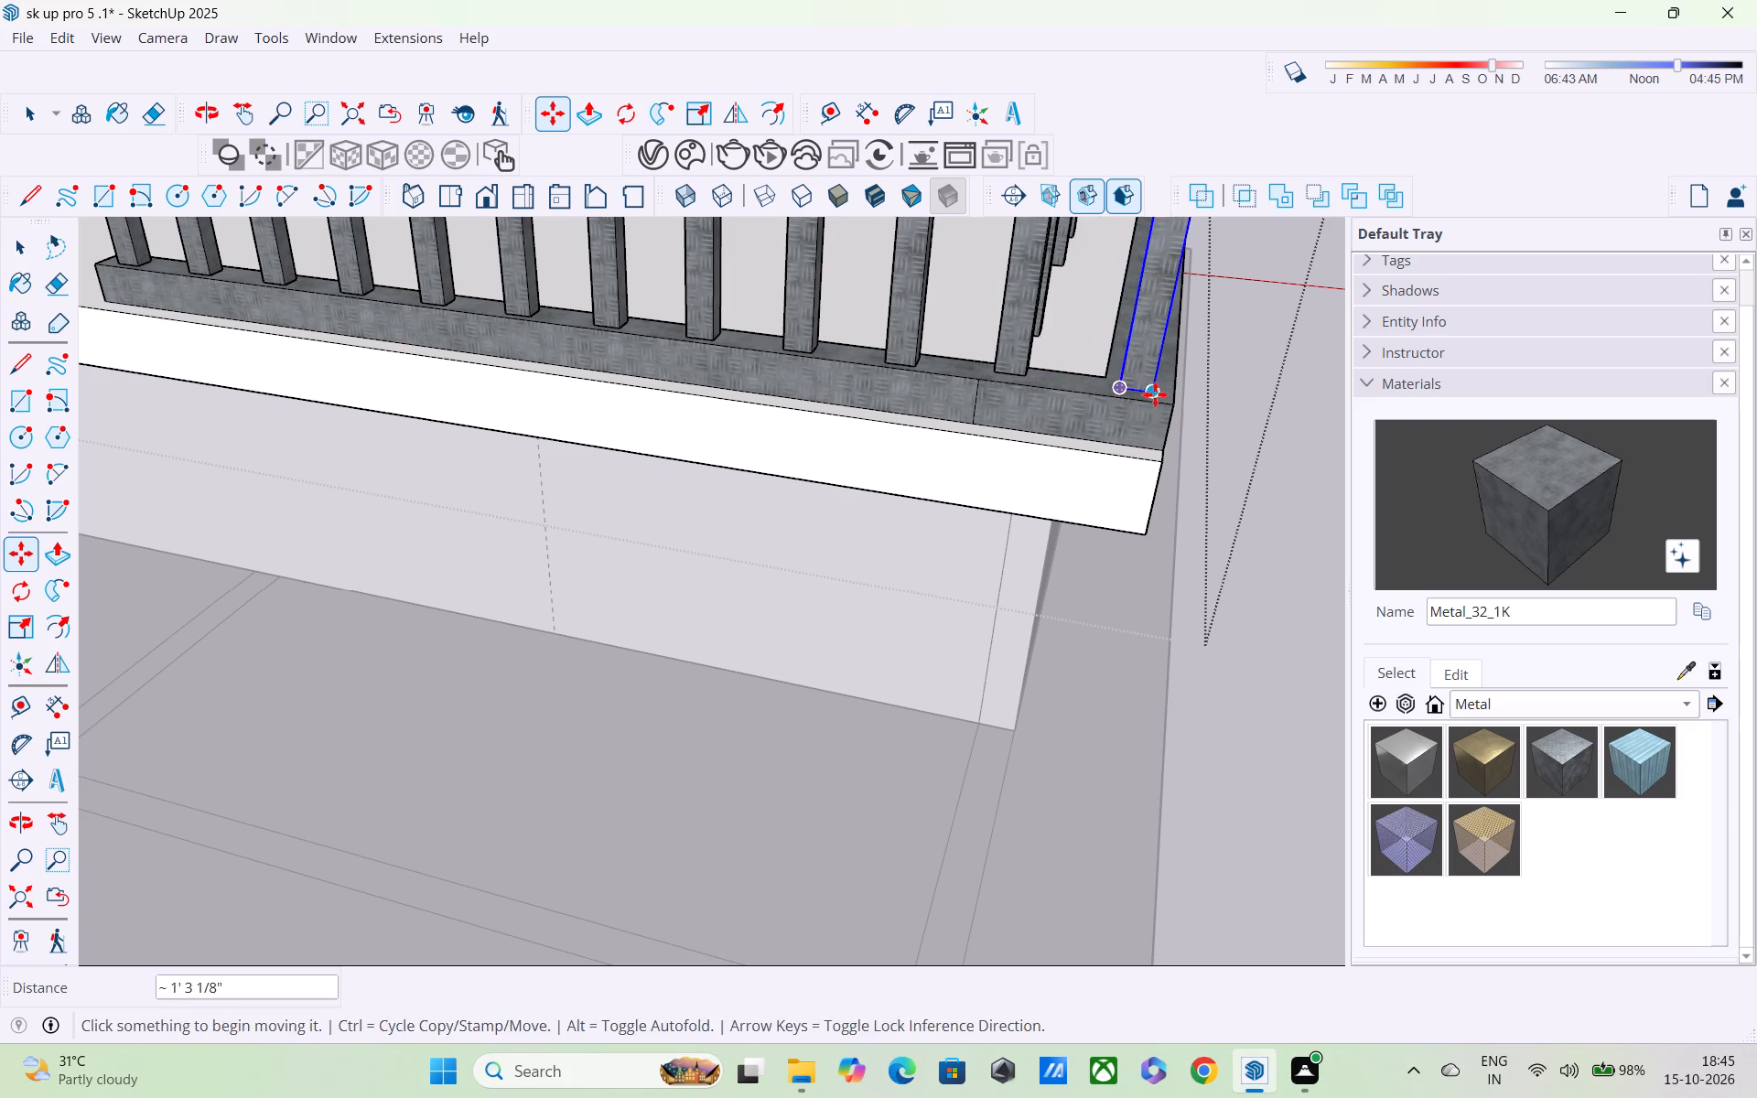
Copy the corner baluster about 7' 11 3/16" along the shorter side's base rail and divide the distance into 6 equal spacings.
middle_click_drag(1159, 394, 725, 407)
scroll(763, 414, "up", 4)
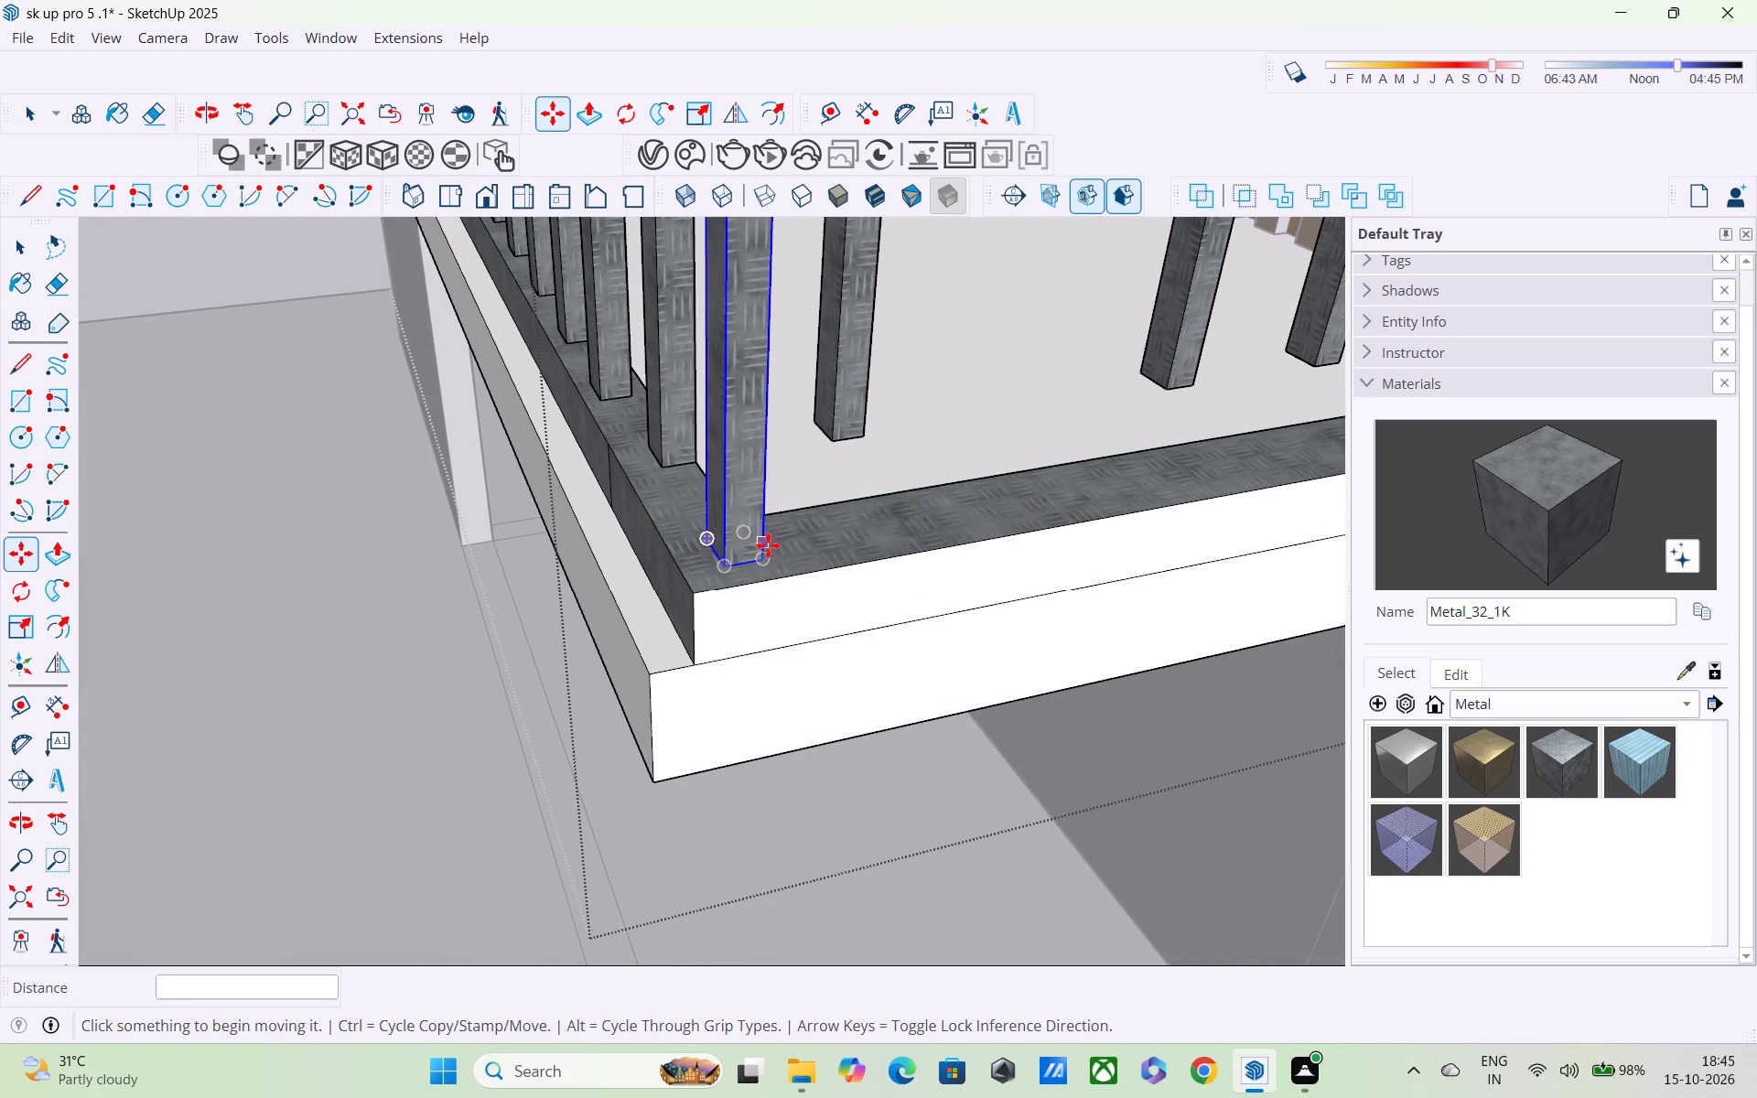
left_click(765, 555)
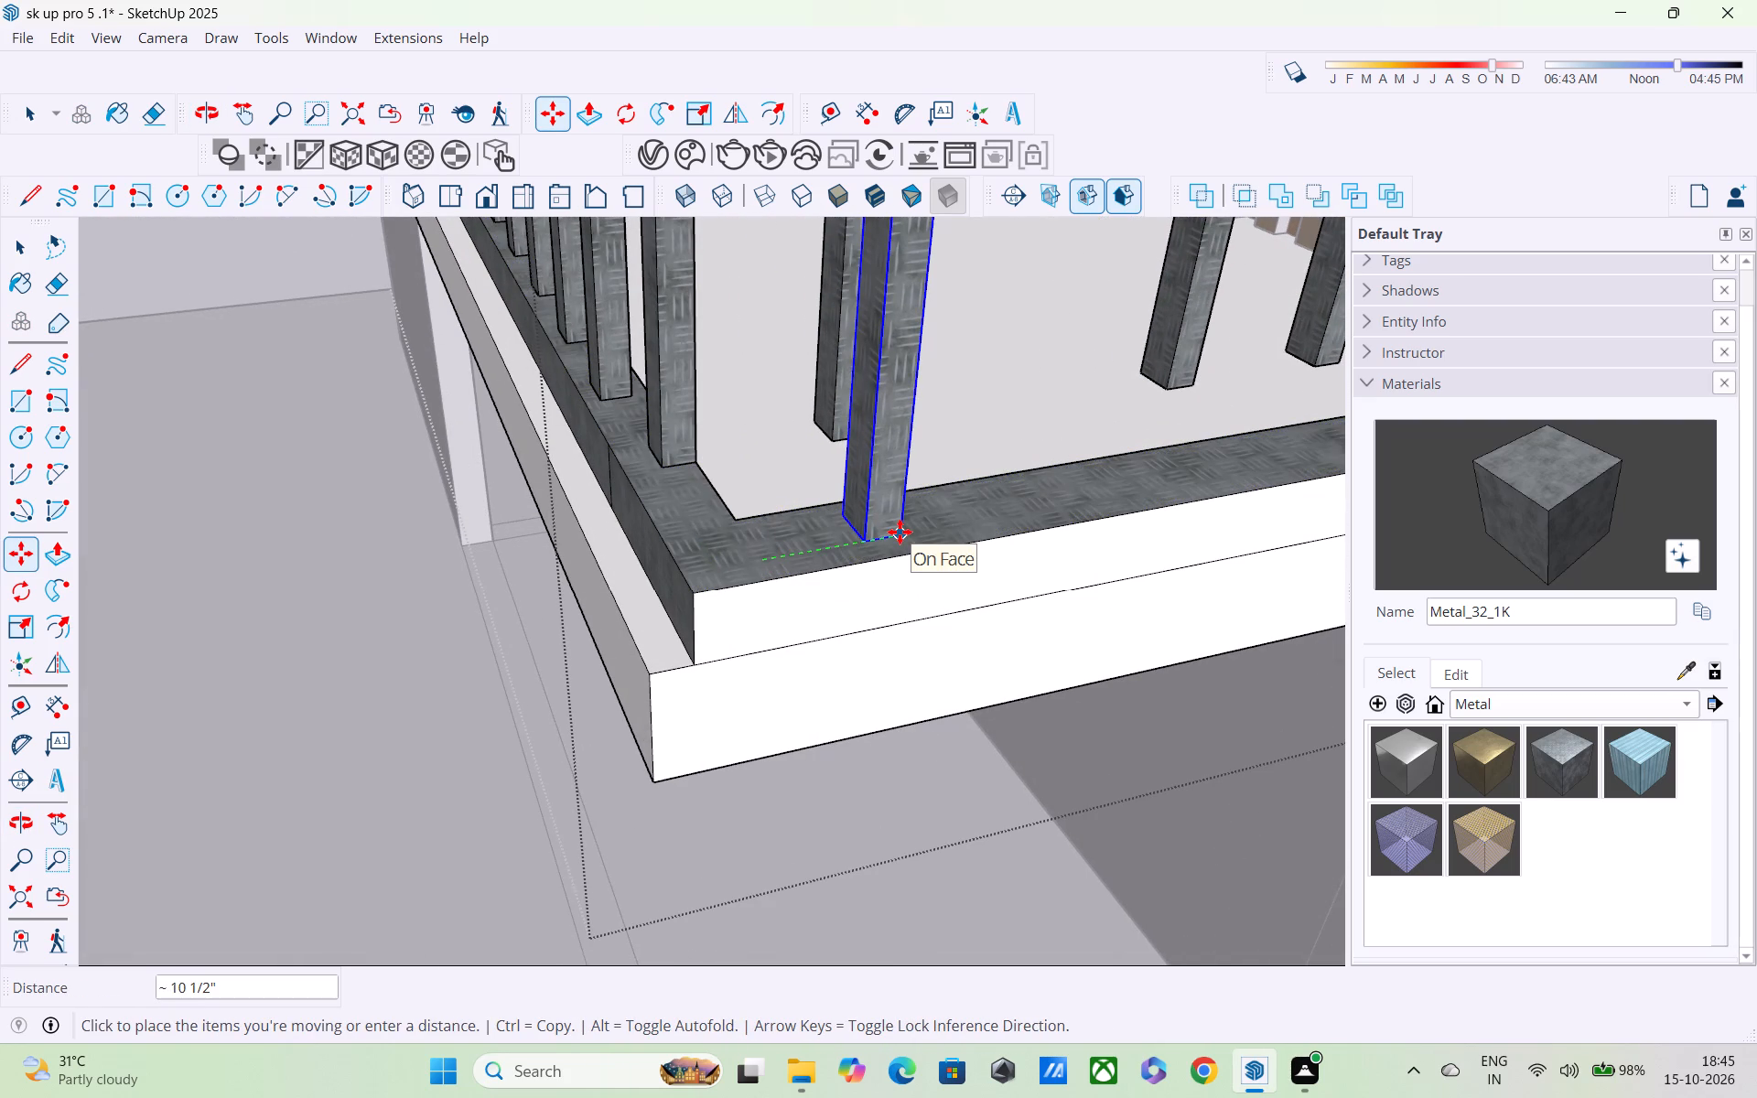
middle_click_drag(900, 531, 510, 544, "shift")
scroll(508, 535, "down", 6)
scroll(982, 470, "up", 3)
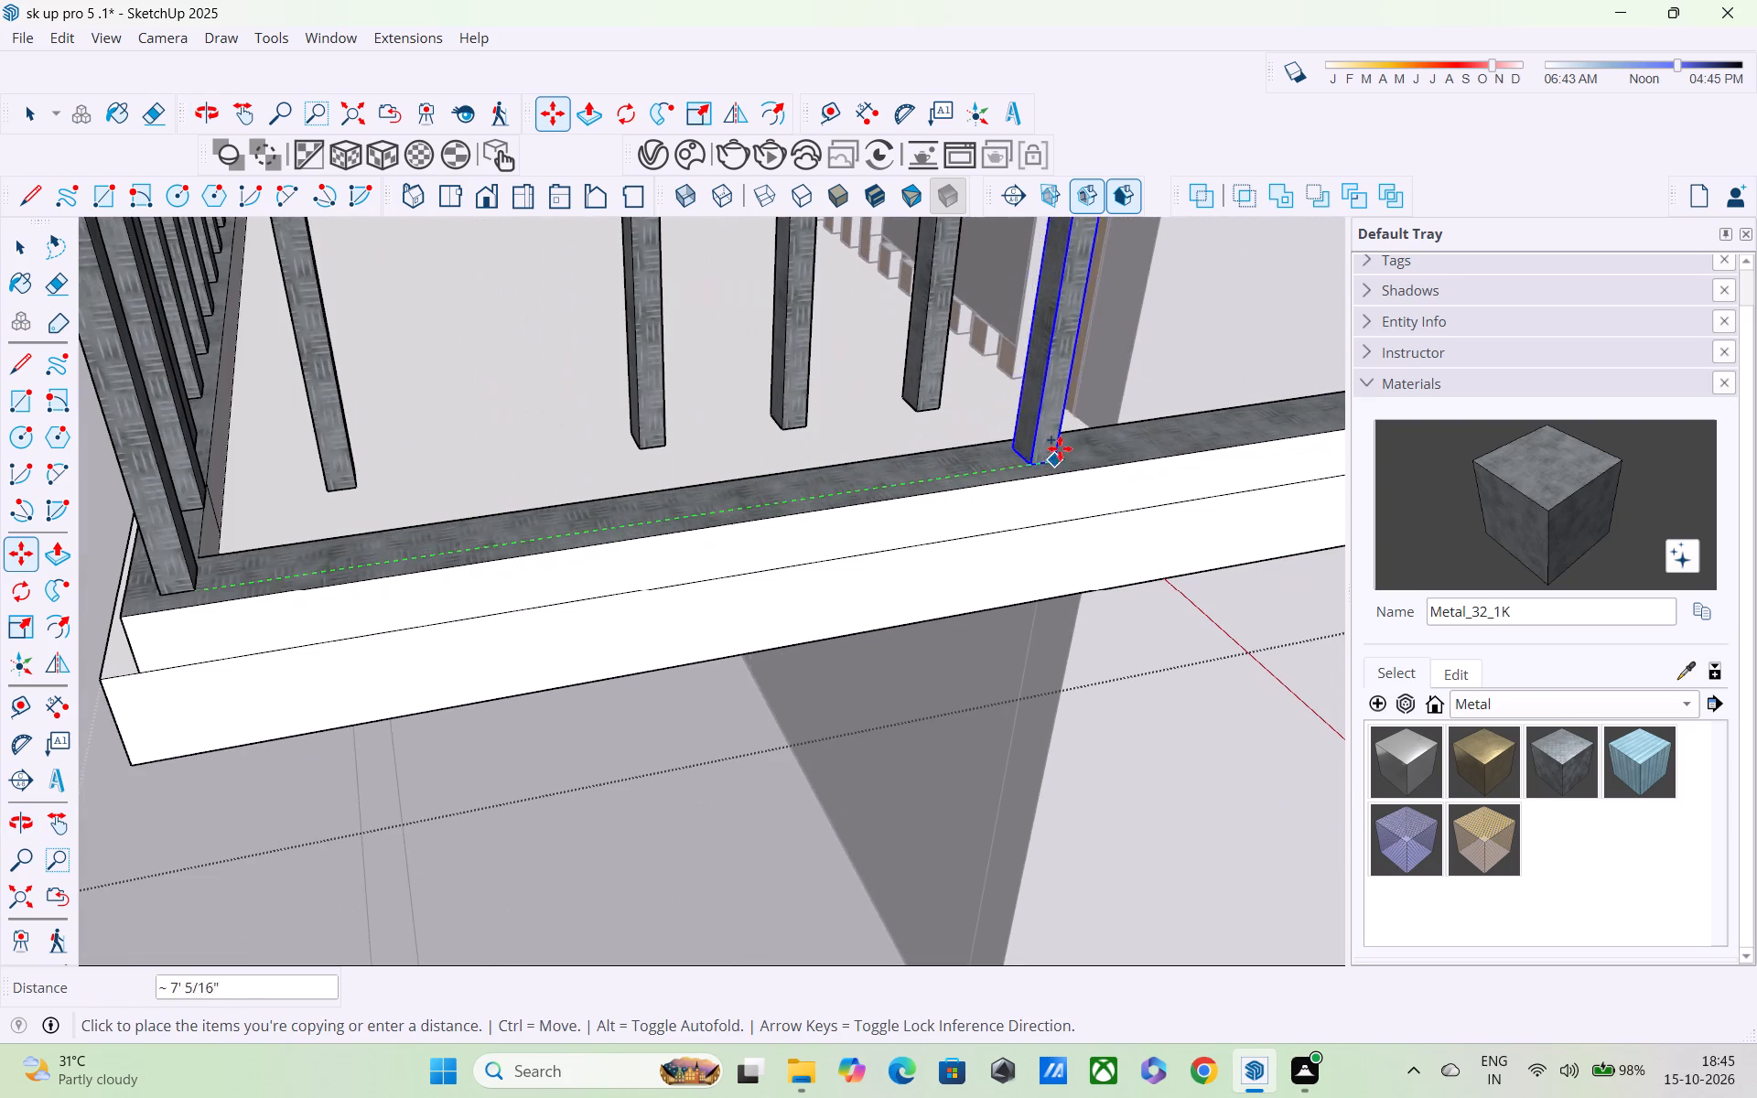
left_click(1143, 443)
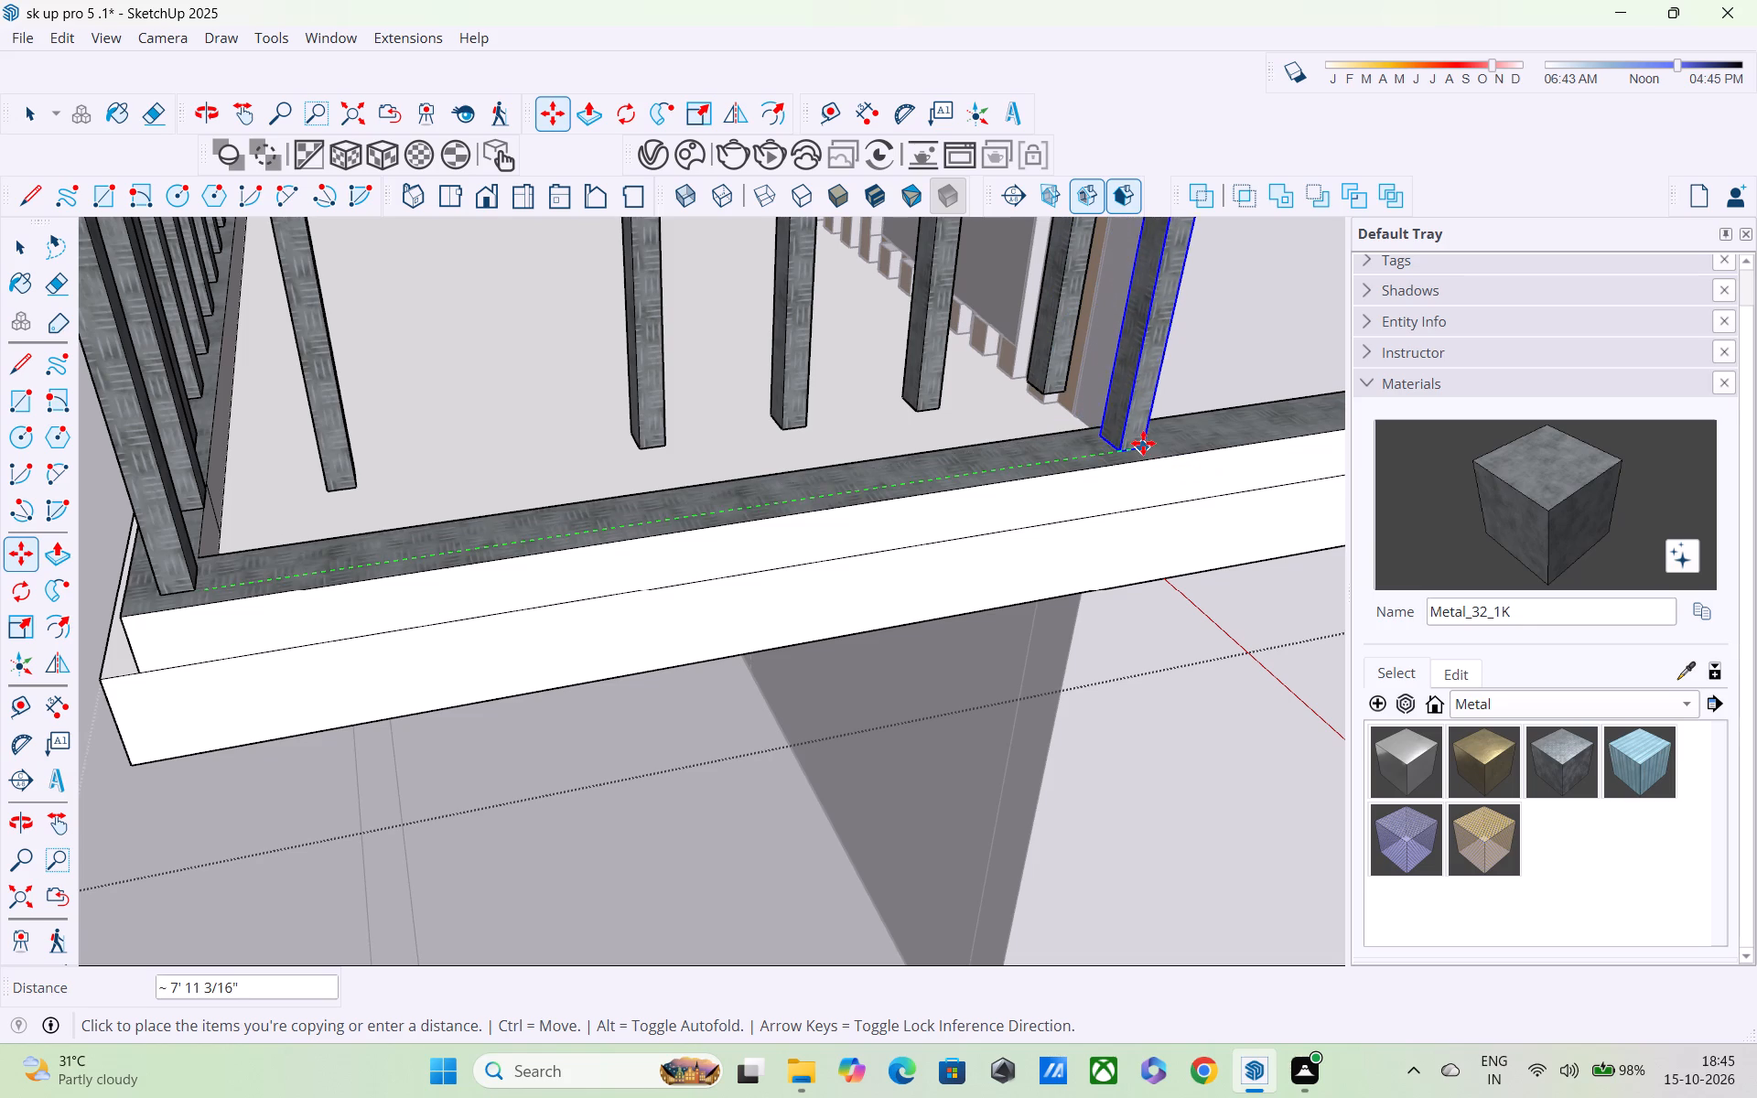
type("/6")
key("Return")
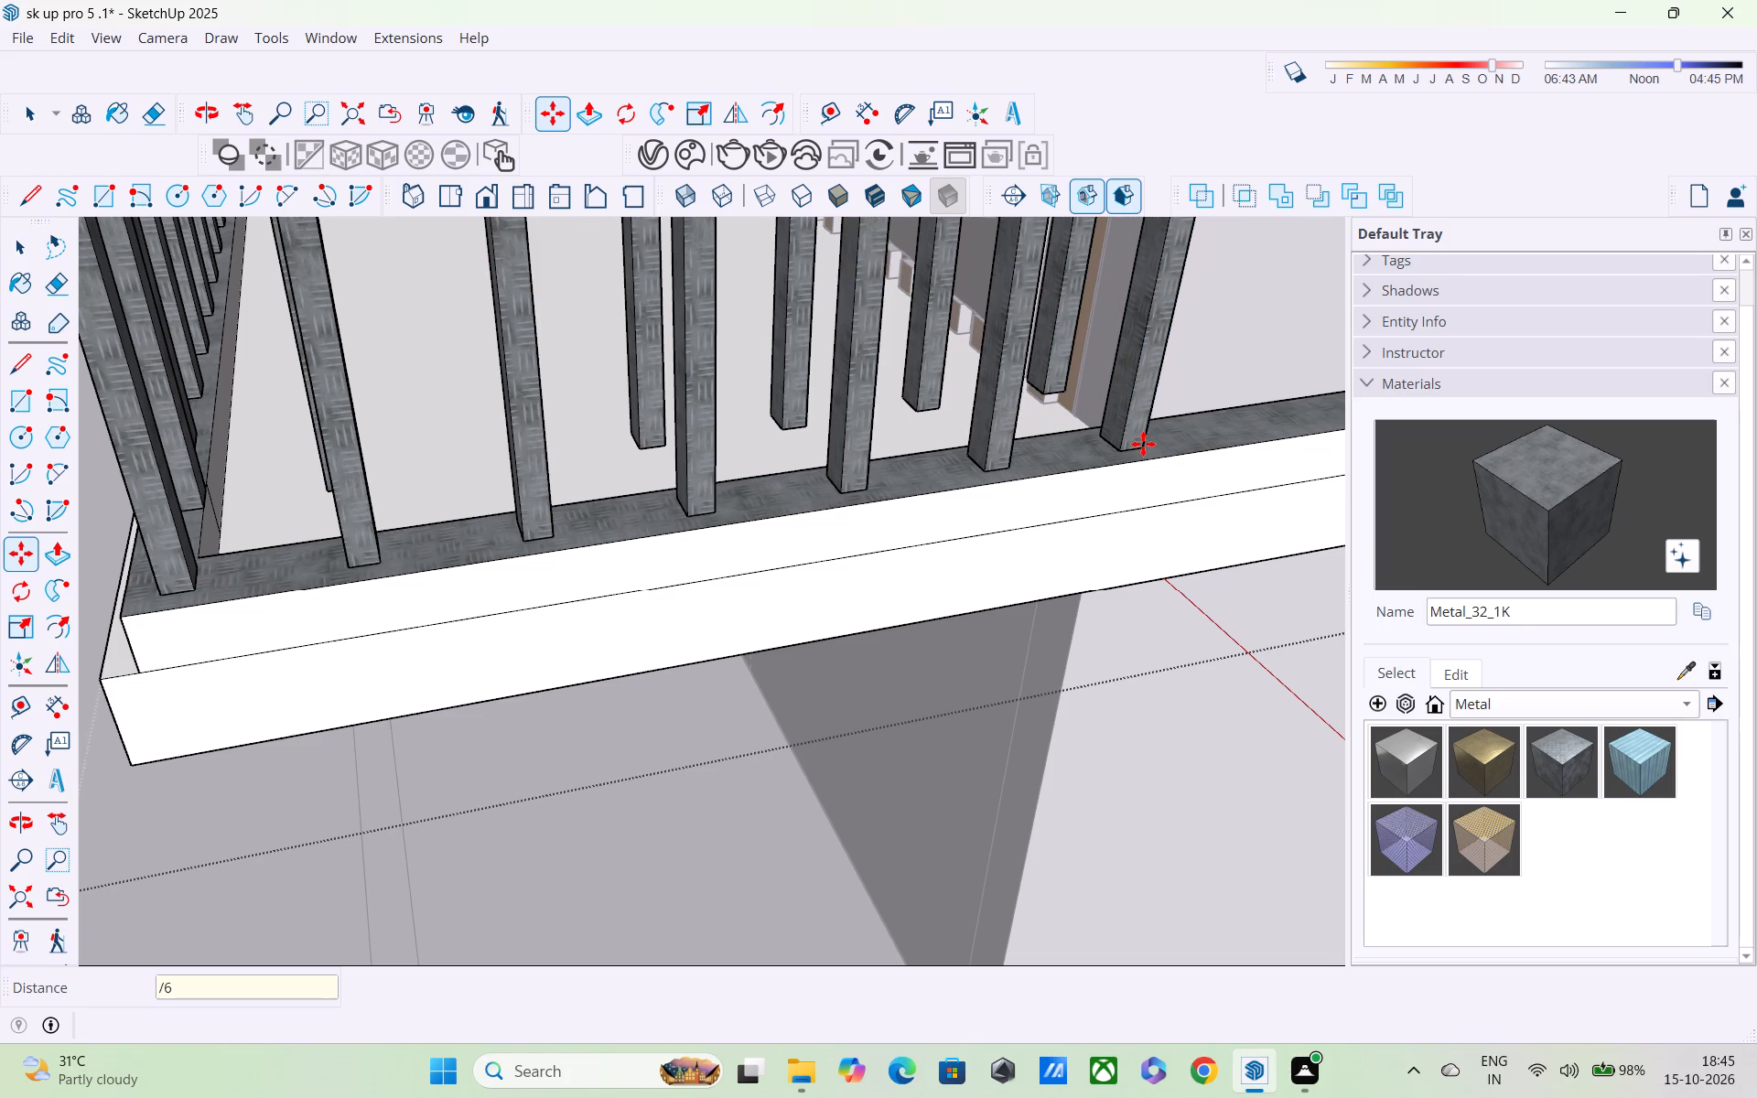
Delete the five old freestanding balusters standing inside the shorter side's new row.
scroll(1136, 436, "down", 4)
middle_click_drag(880, 491, 1453, 557)
middle_click_drag(1242, 394, 1289, 546)
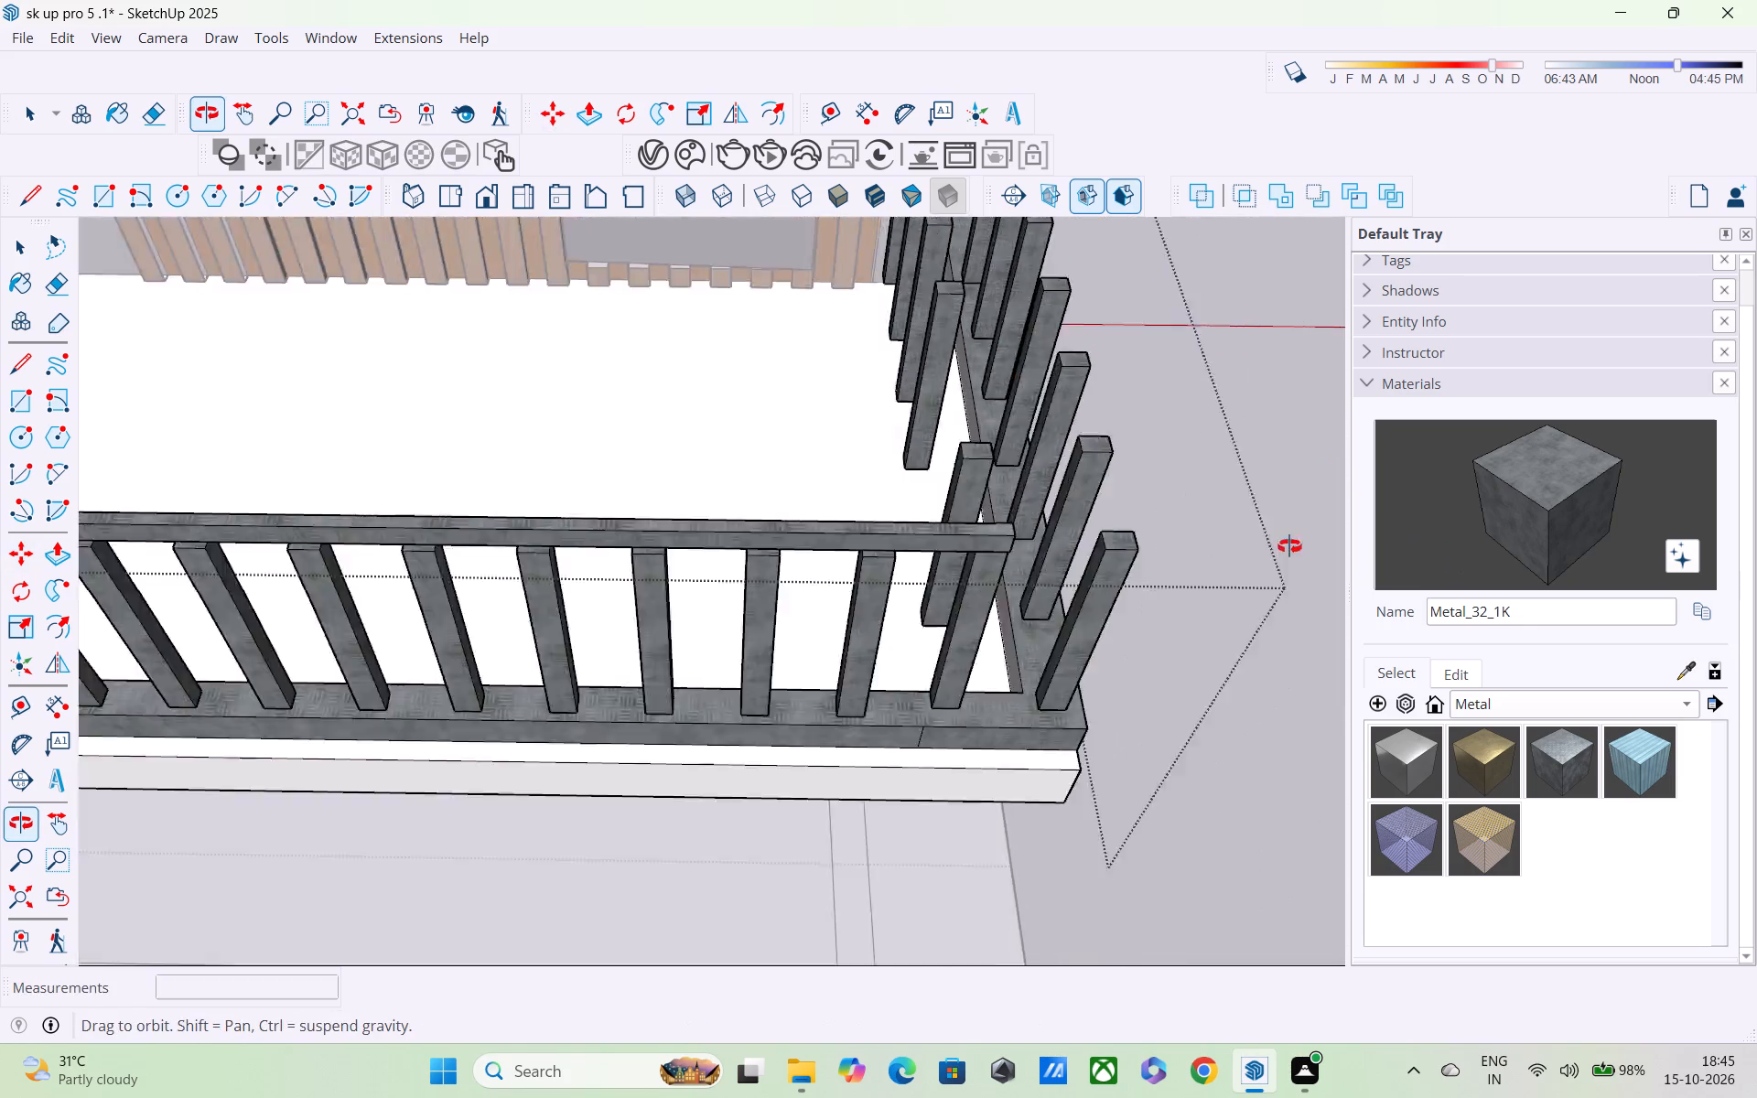
middle_click_drag(1289, 546, 1330, 626)
scroll(1295, 644, "down", 2)
middle_click_drag(1182, 797, 1146, 570)
scroll(1201, 899, "up", 4)
scroll(1146, 901, "down", 4)
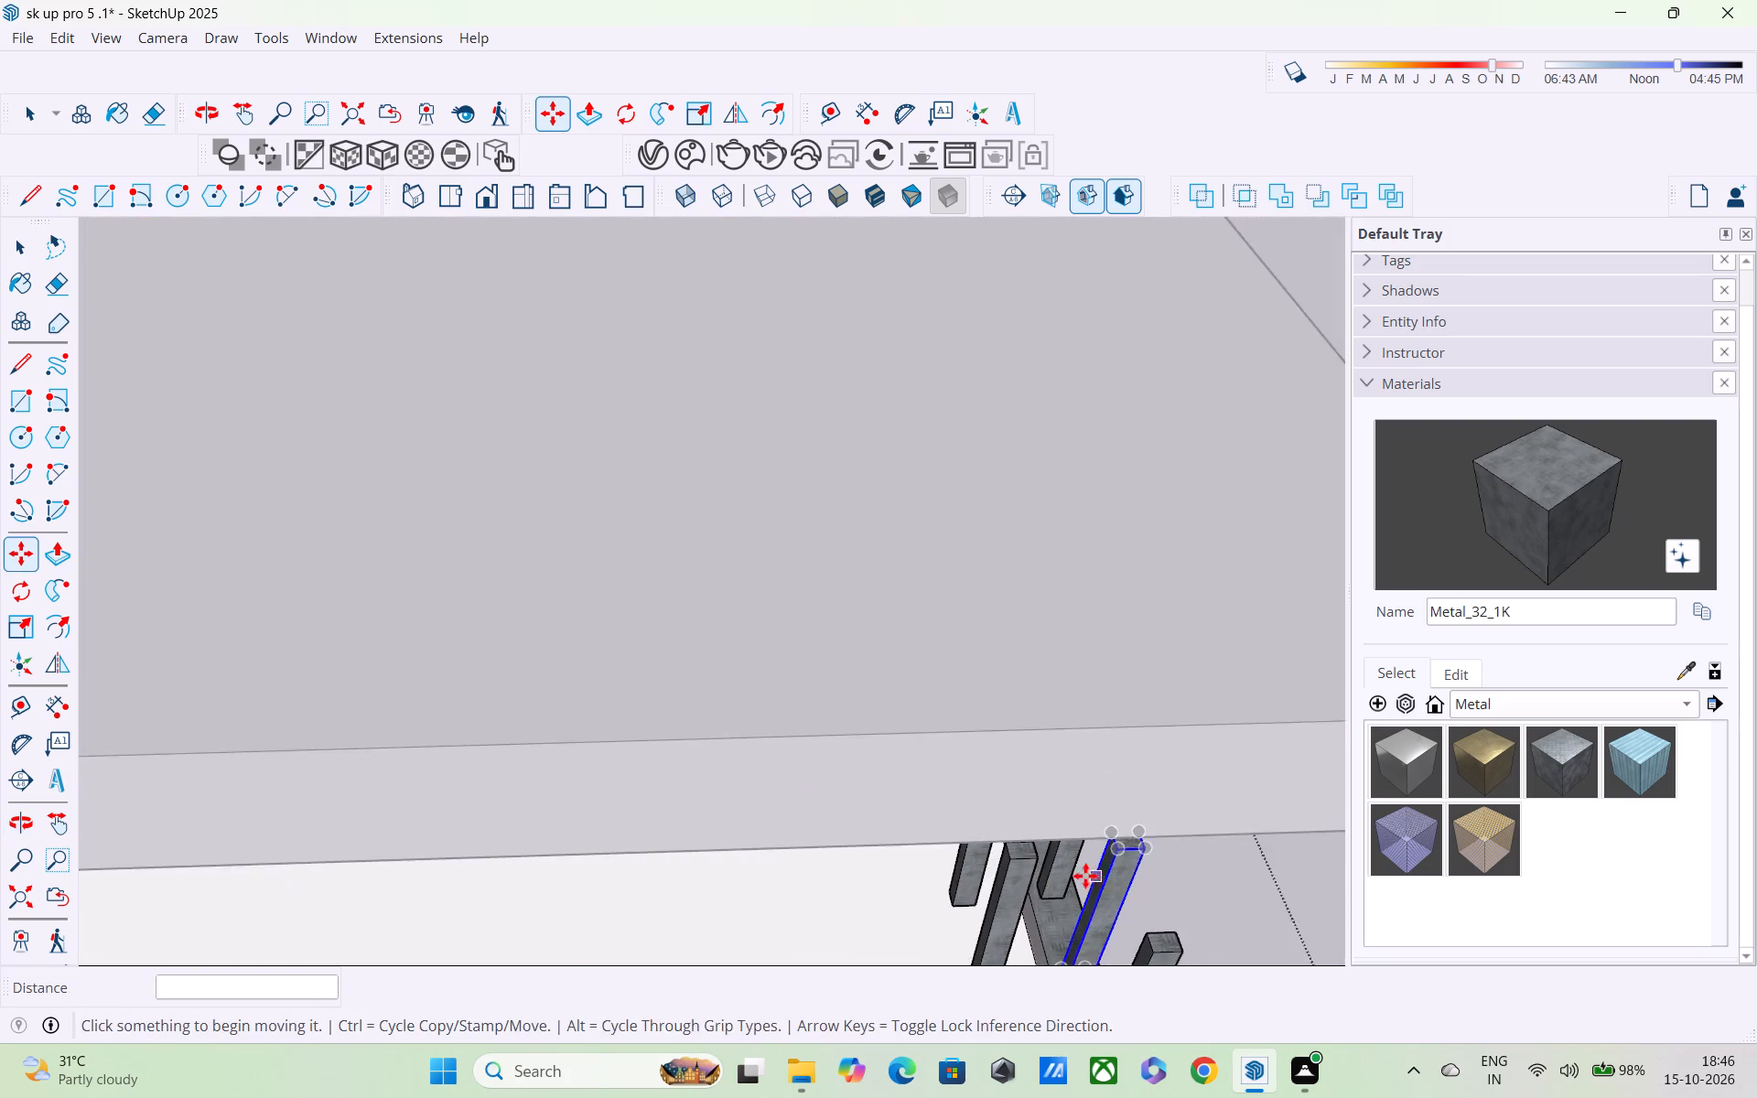
scroll(1084, 876, "up", 3)
middle_click_drag(1063, 843, 1028, 750)
key("space")
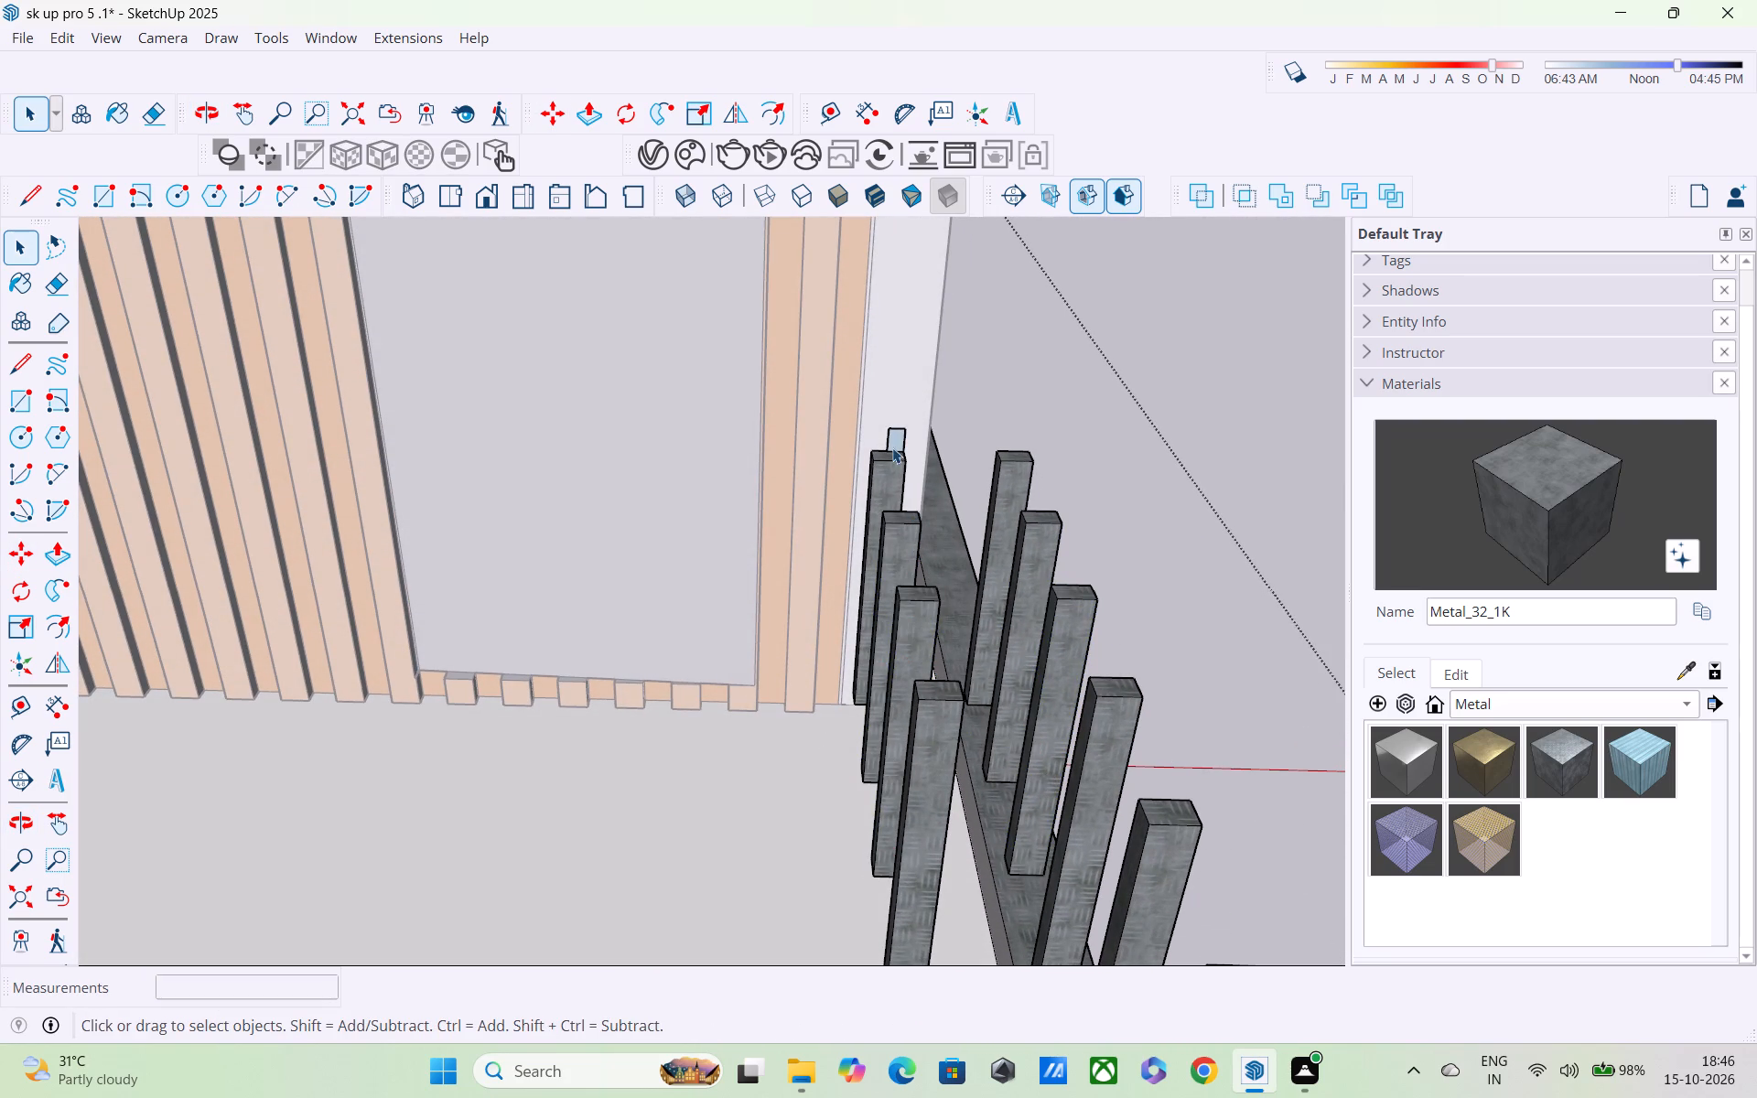
left_click(892, 447)
left_click(894, 464)
key("Delete")
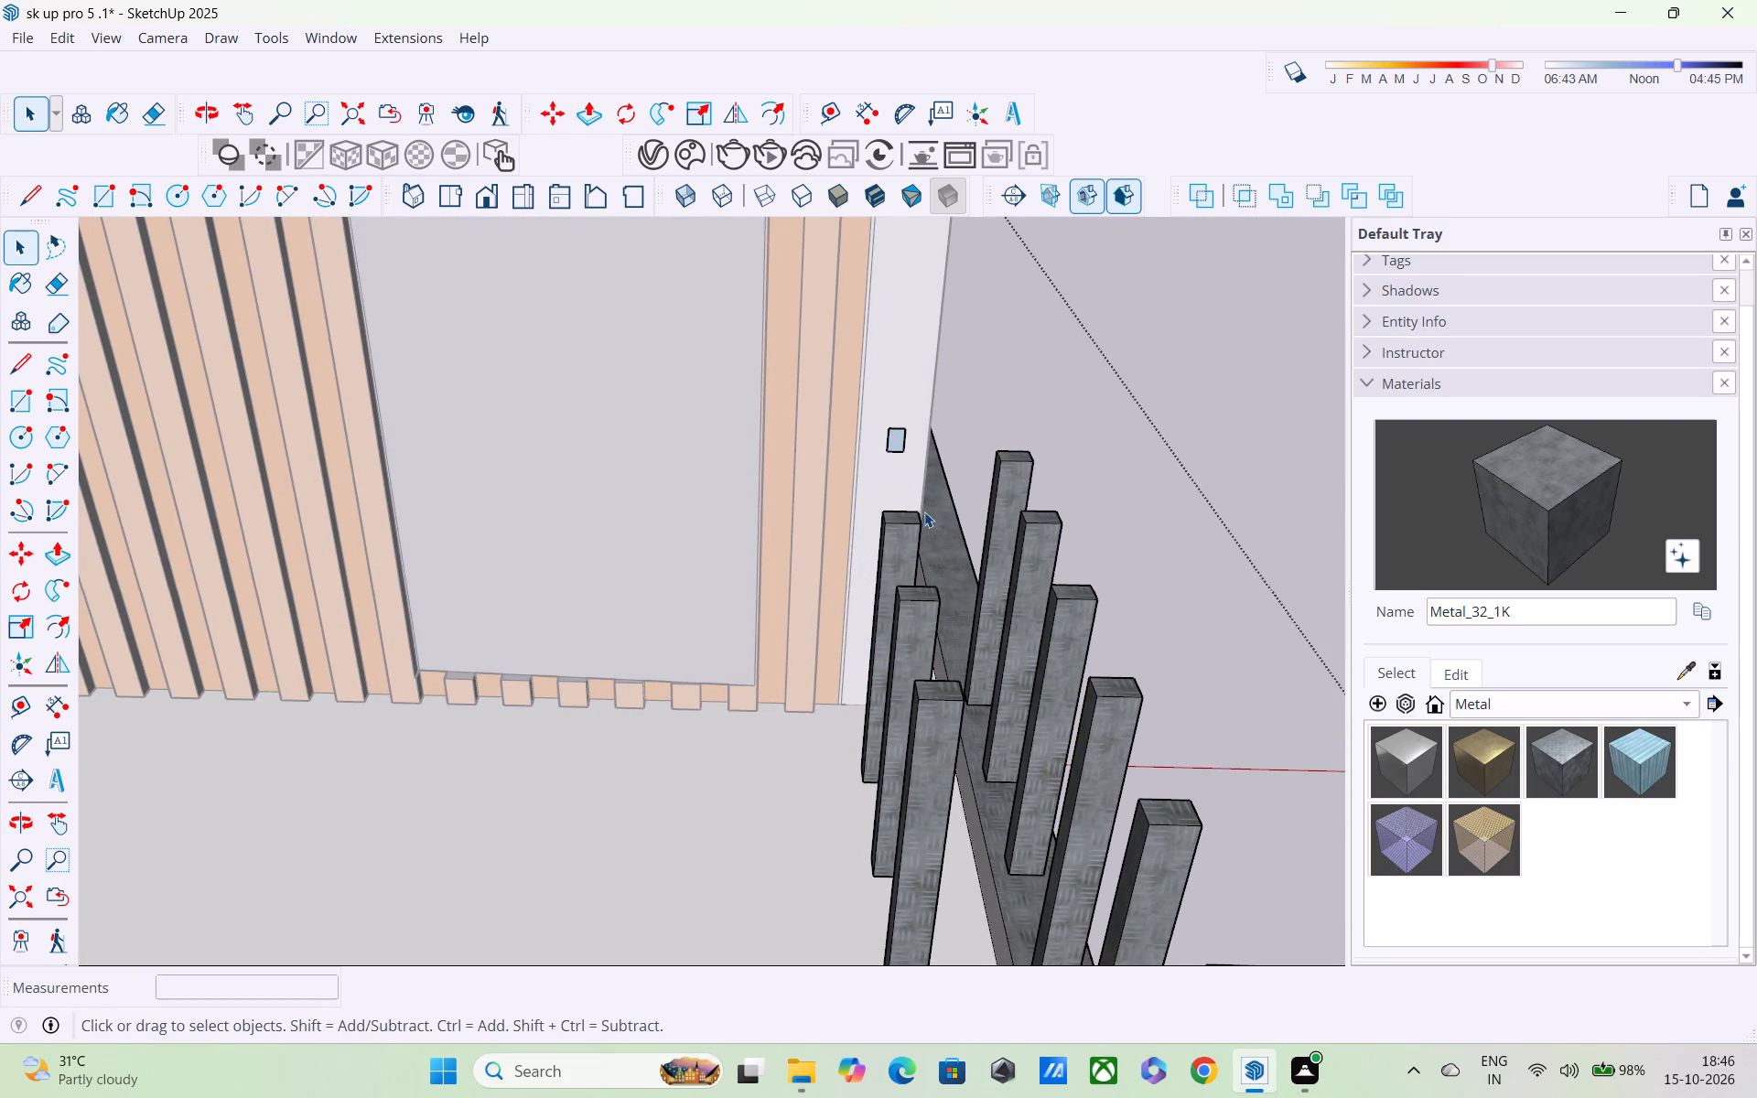
left_click(906, 522)
key("Delete")
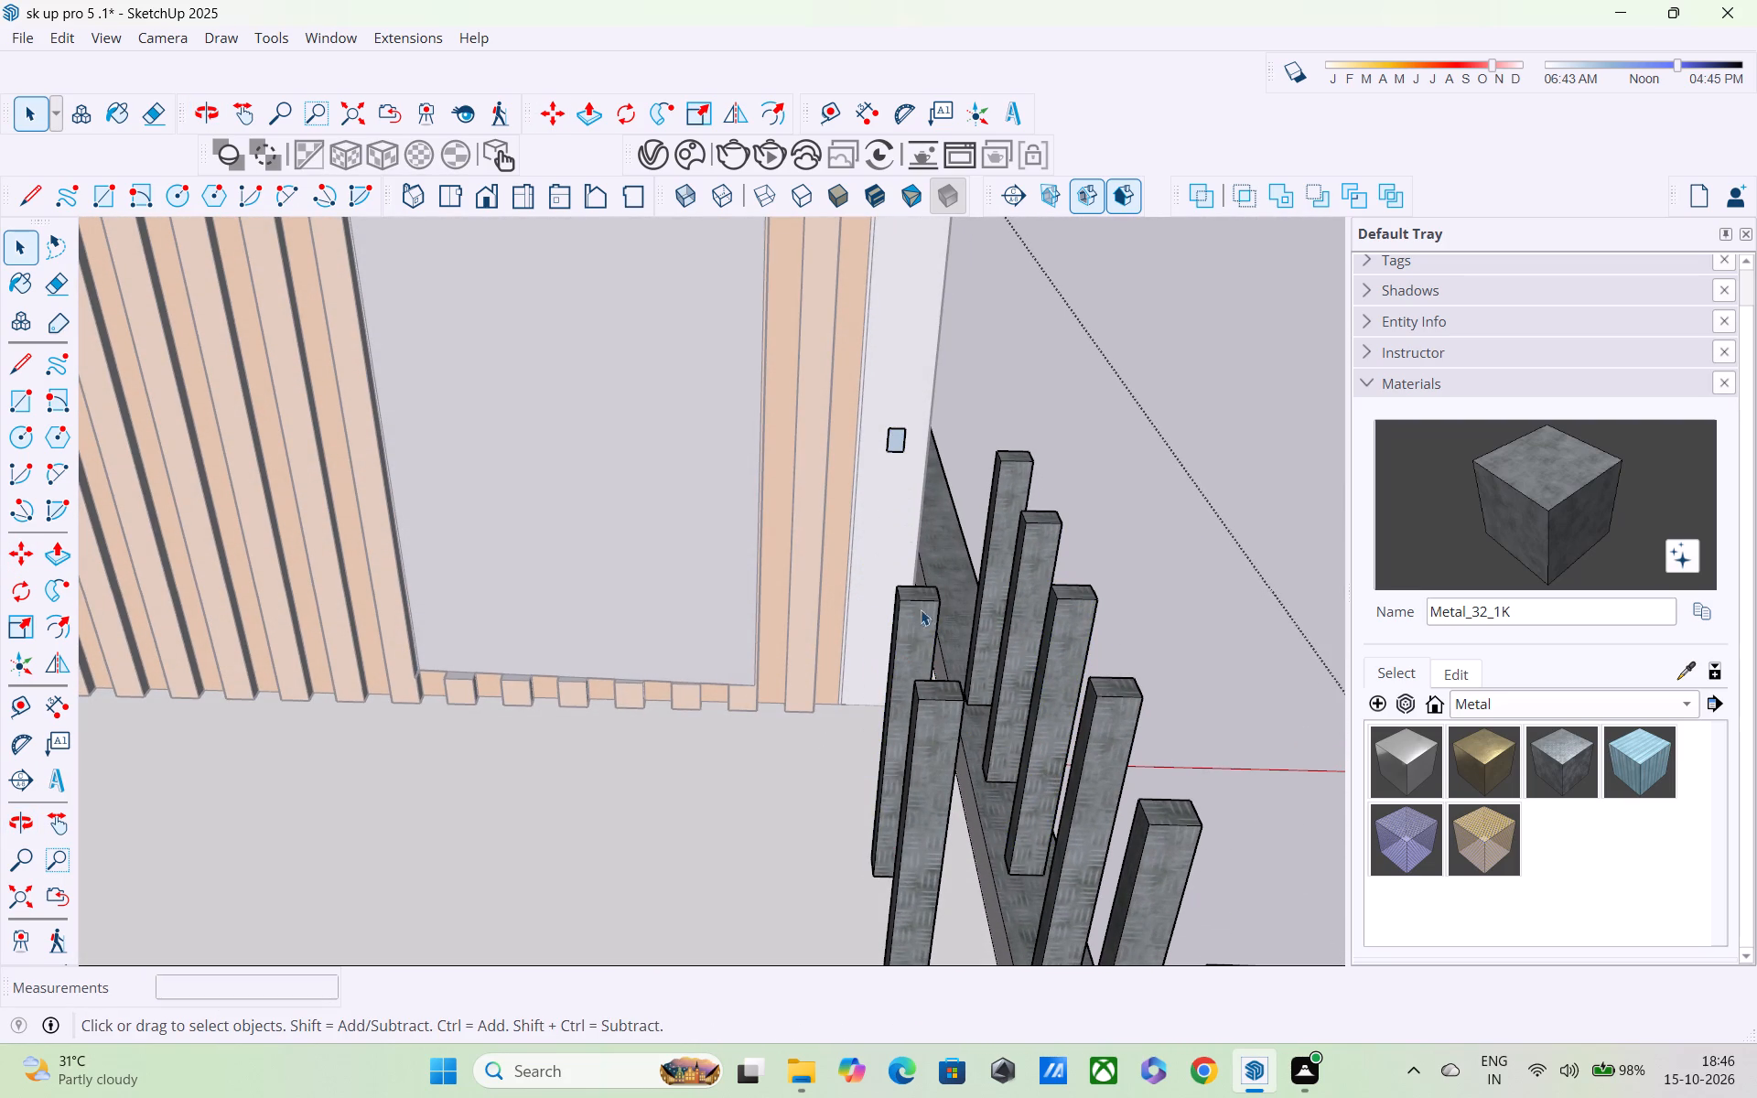
left_click(921, 626)
key("Delete")
left_click(943, 707)
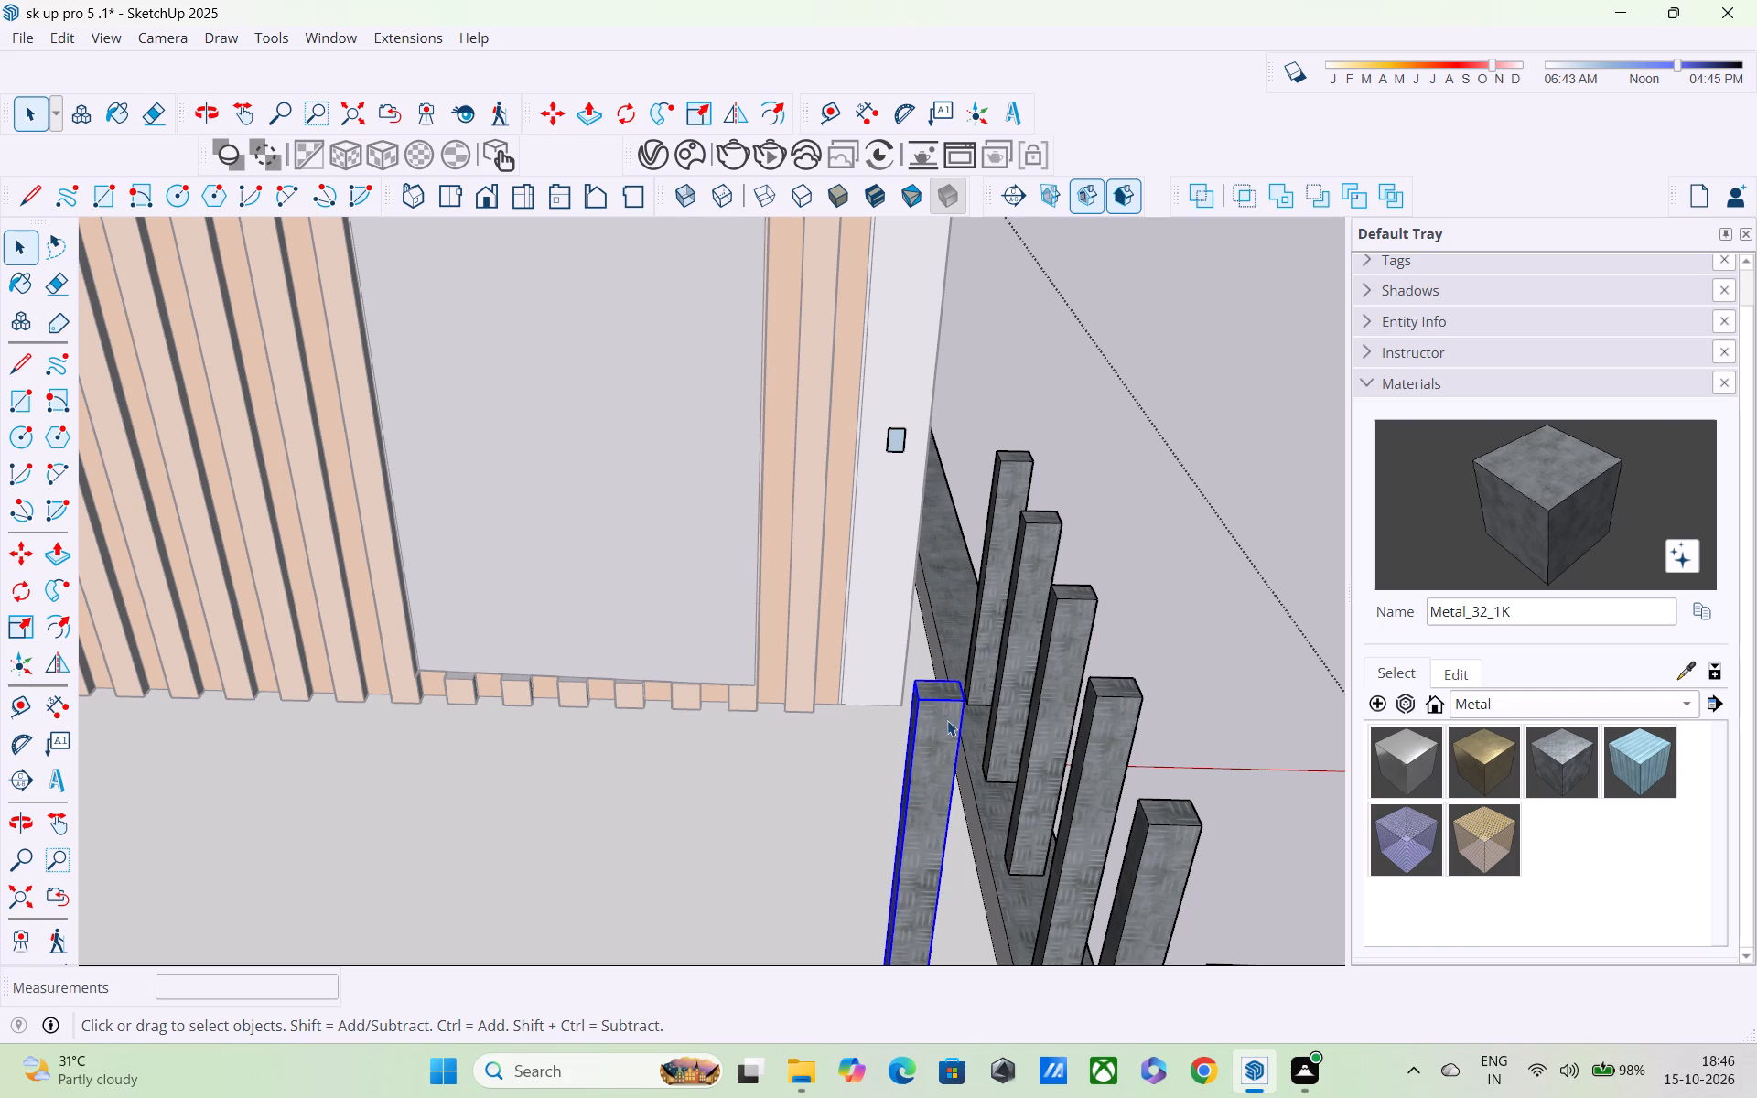
key("Delete")
scroll(939, 674, "down", 6)
scroll(959, 804, "up", 1)
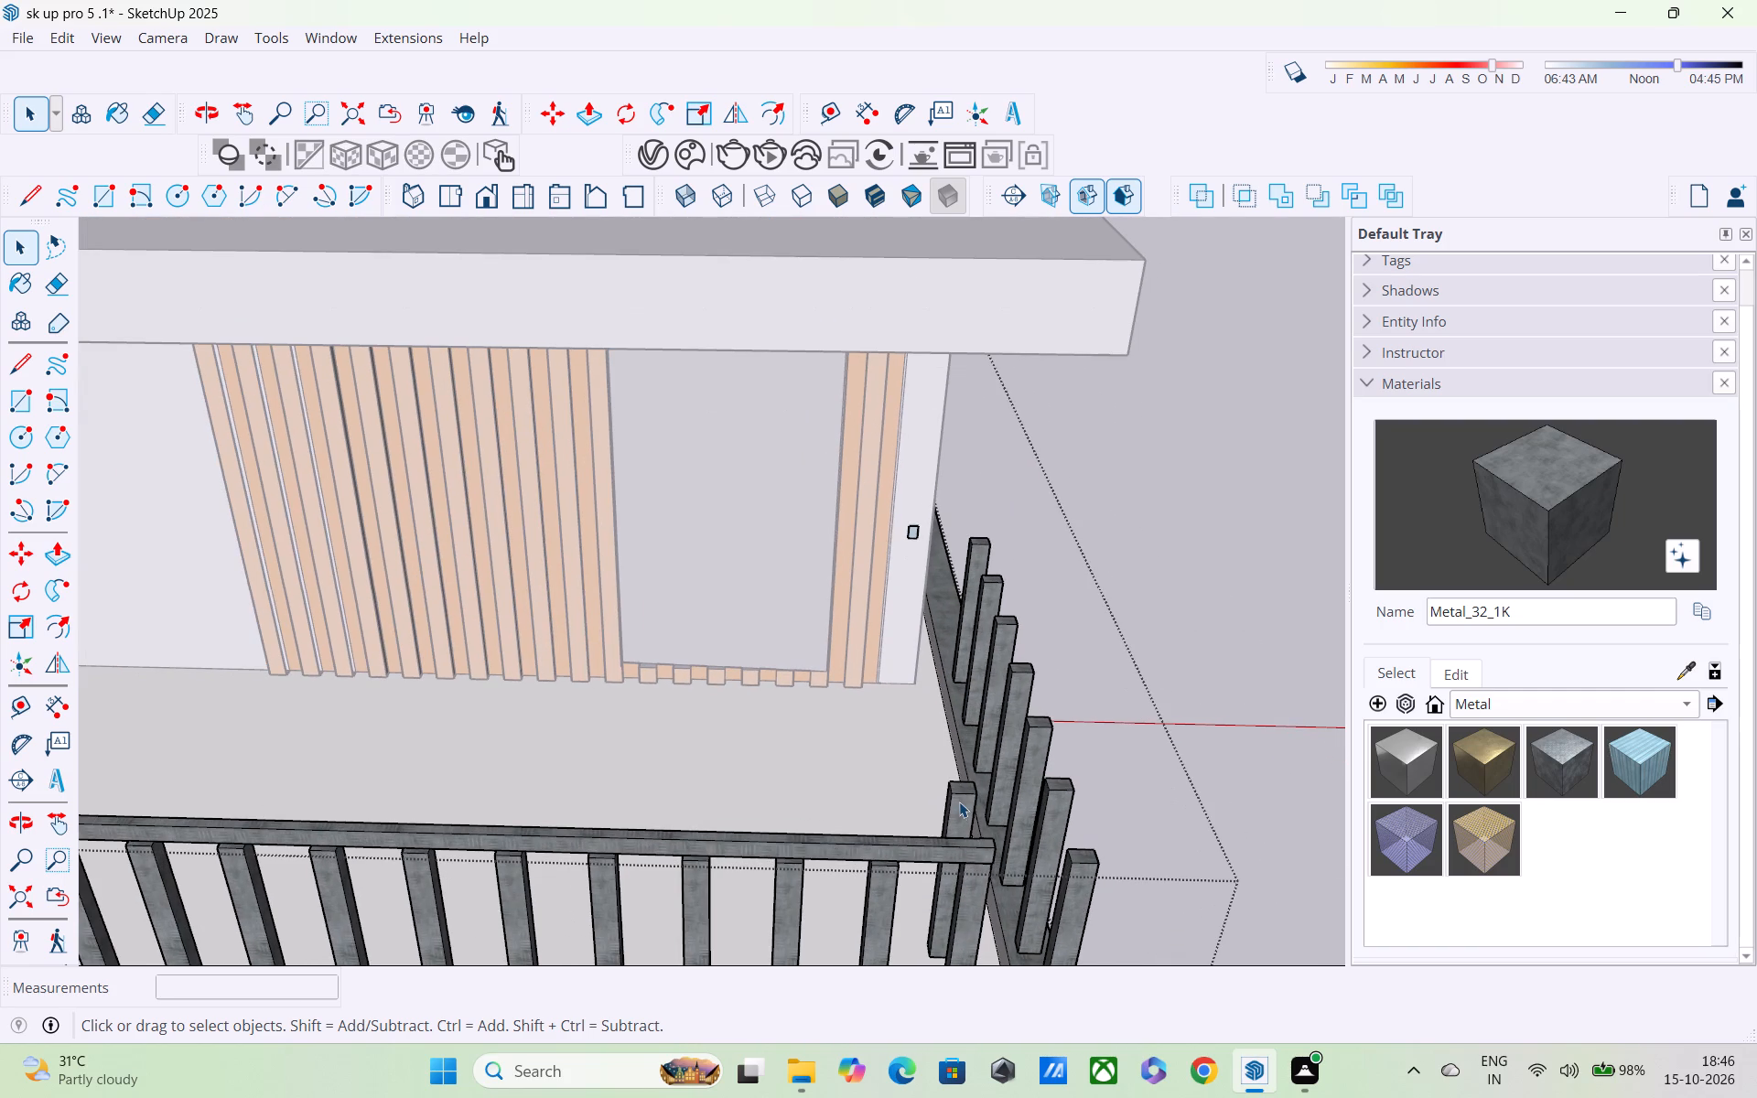
left_click(959, 802)
key("Delete")
Delete the small leftover rectangle on the white wall strip beside the wood-slat cladding.
scroll(944, 694, "down", 1)
middle_click_drag(947, 696, 907, 633)
scroll(954, 557, "up", 4)
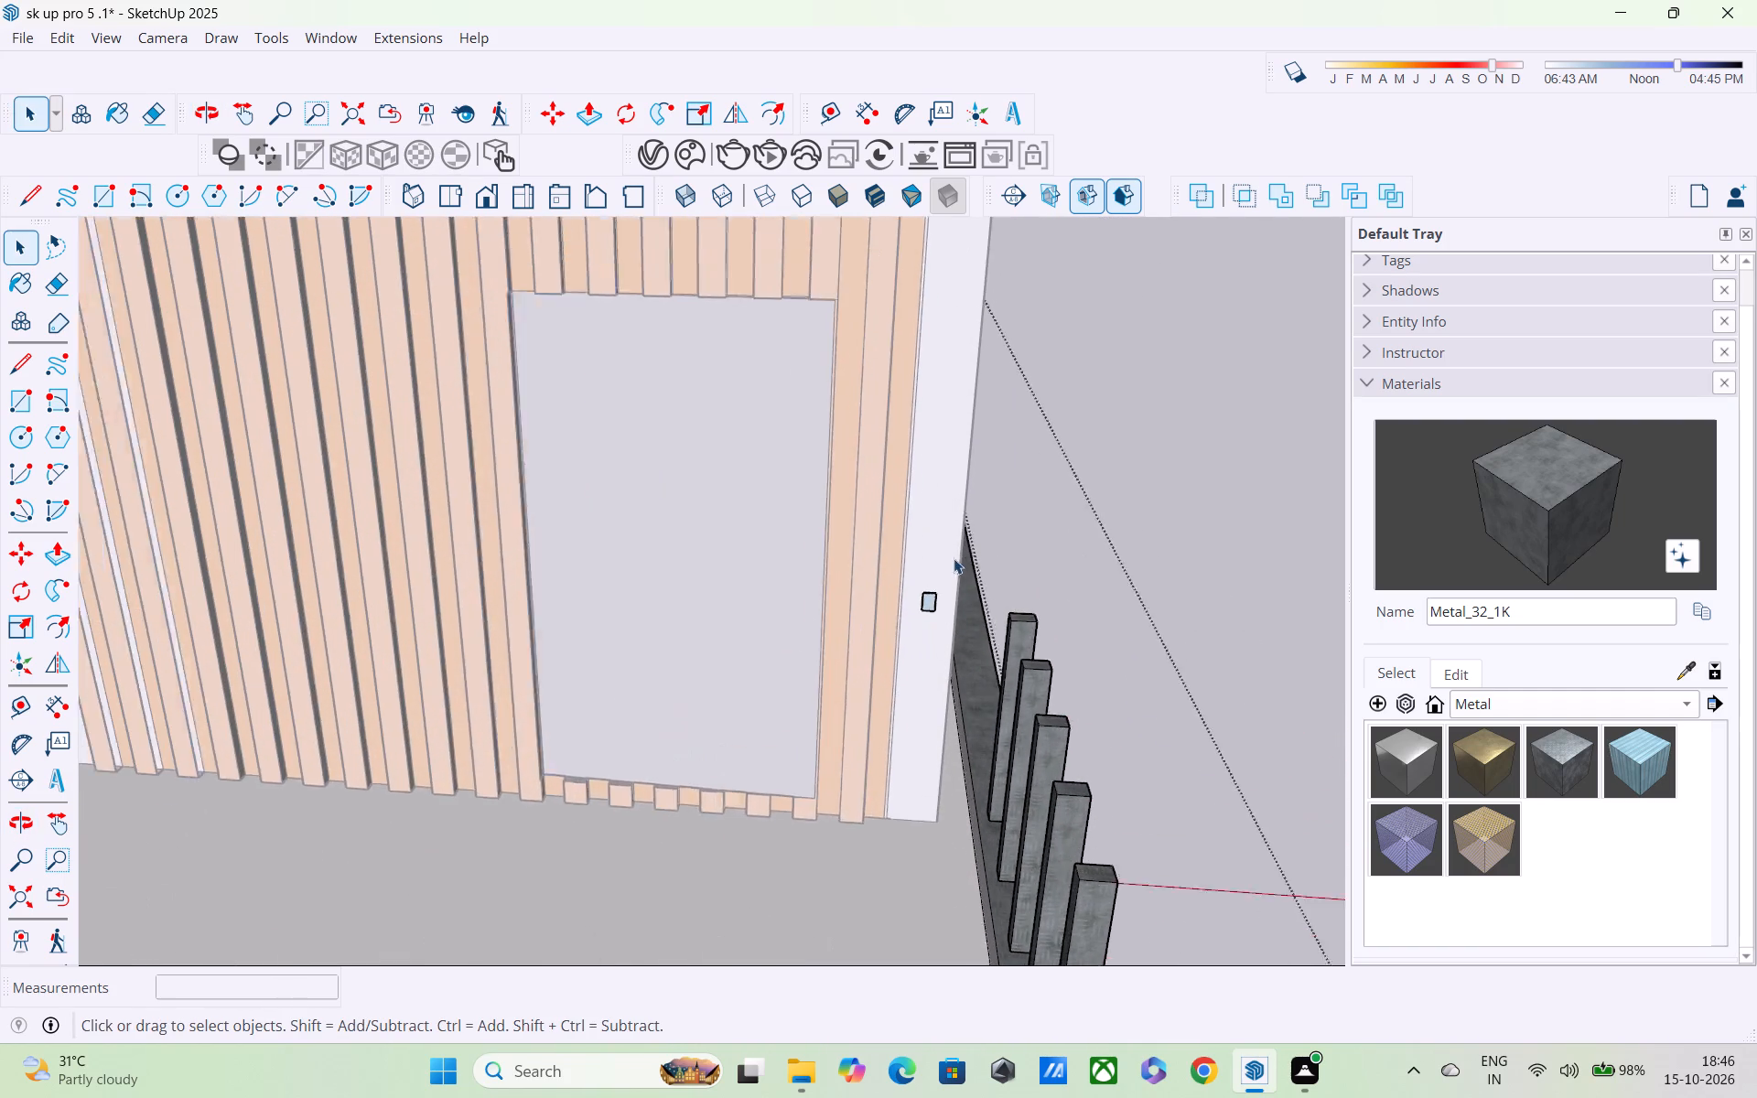
scroll(954, 558, "up", 2)
left_click(932, 607)
left_click(926, 610)
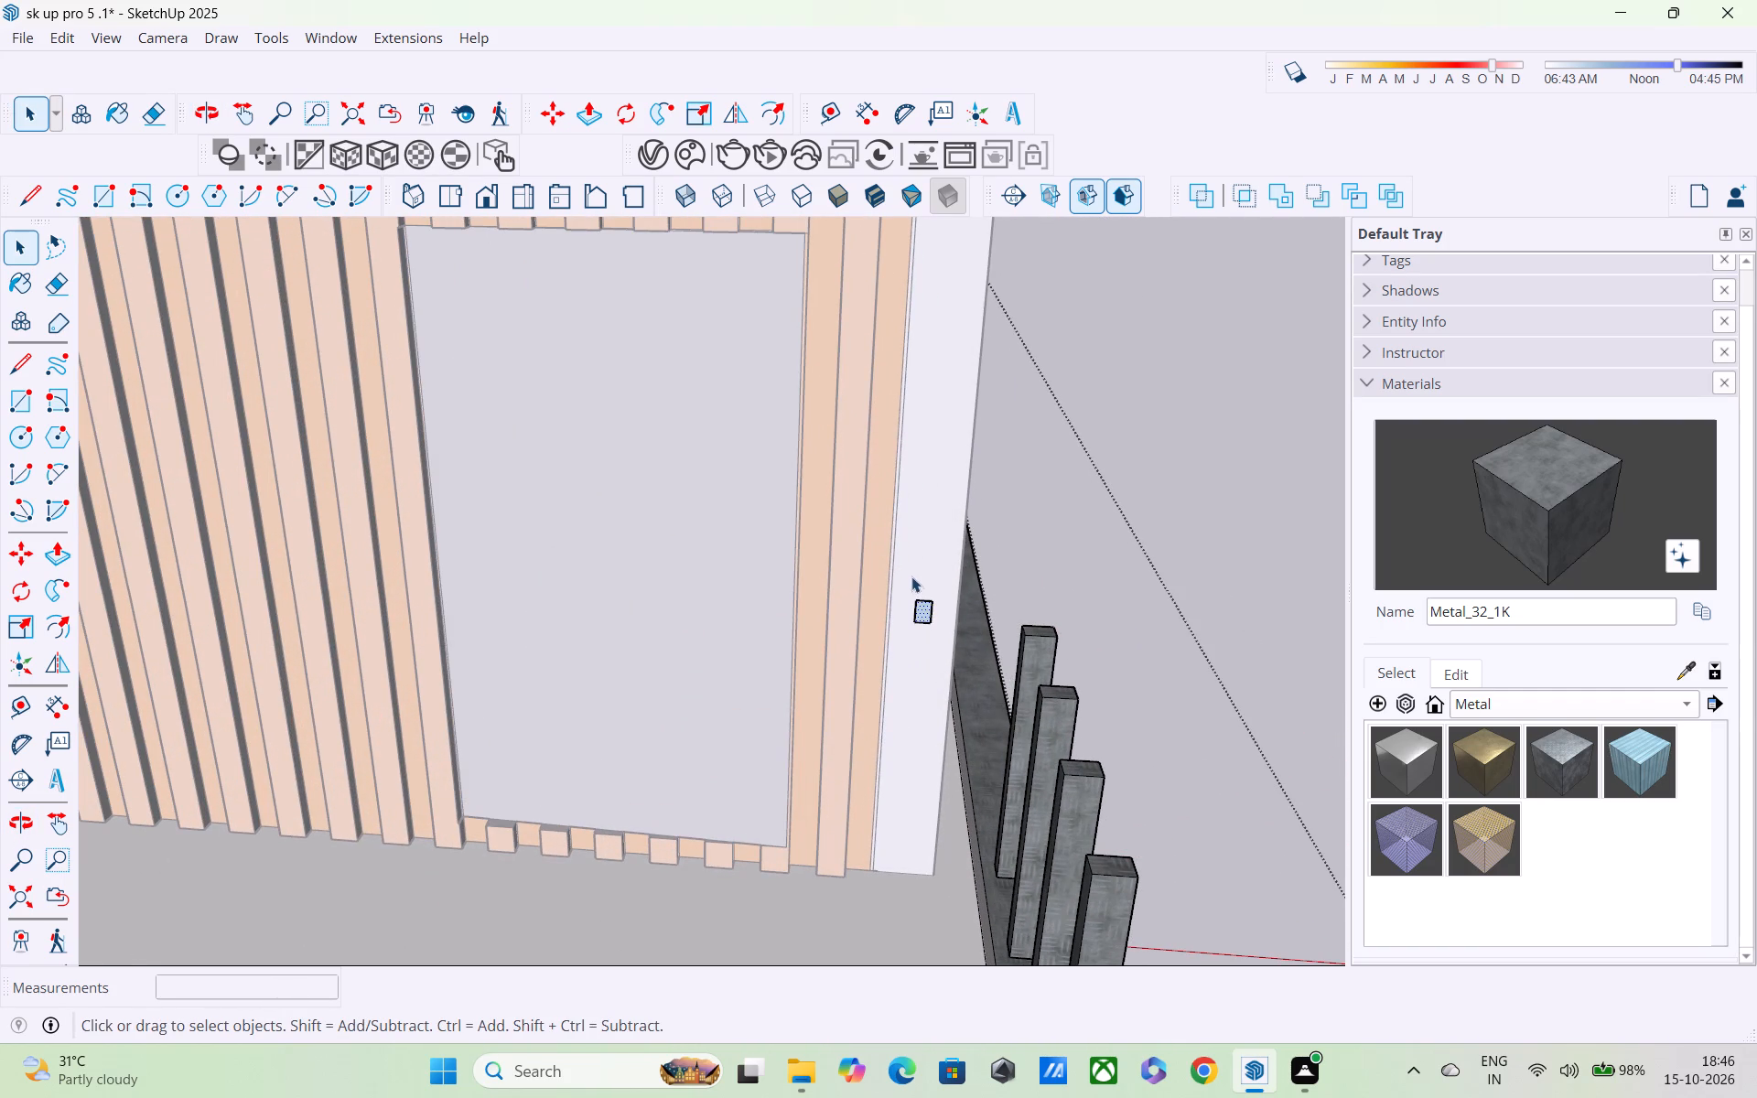
left_click_drag(911, 576, 943, 641)
key("Delete")
Push/Pull the end face of the longer side's top rail about 1' 3 9/16" out over the corner baluster.
scroll(916, 580, "down", 5)
middle_click_drag(952, 736, 876, 694)
scroll(876, 694, "up", 1)
scroll(875, 765, "down", 5)
middle_click_drag(911, 881, 639, 842)
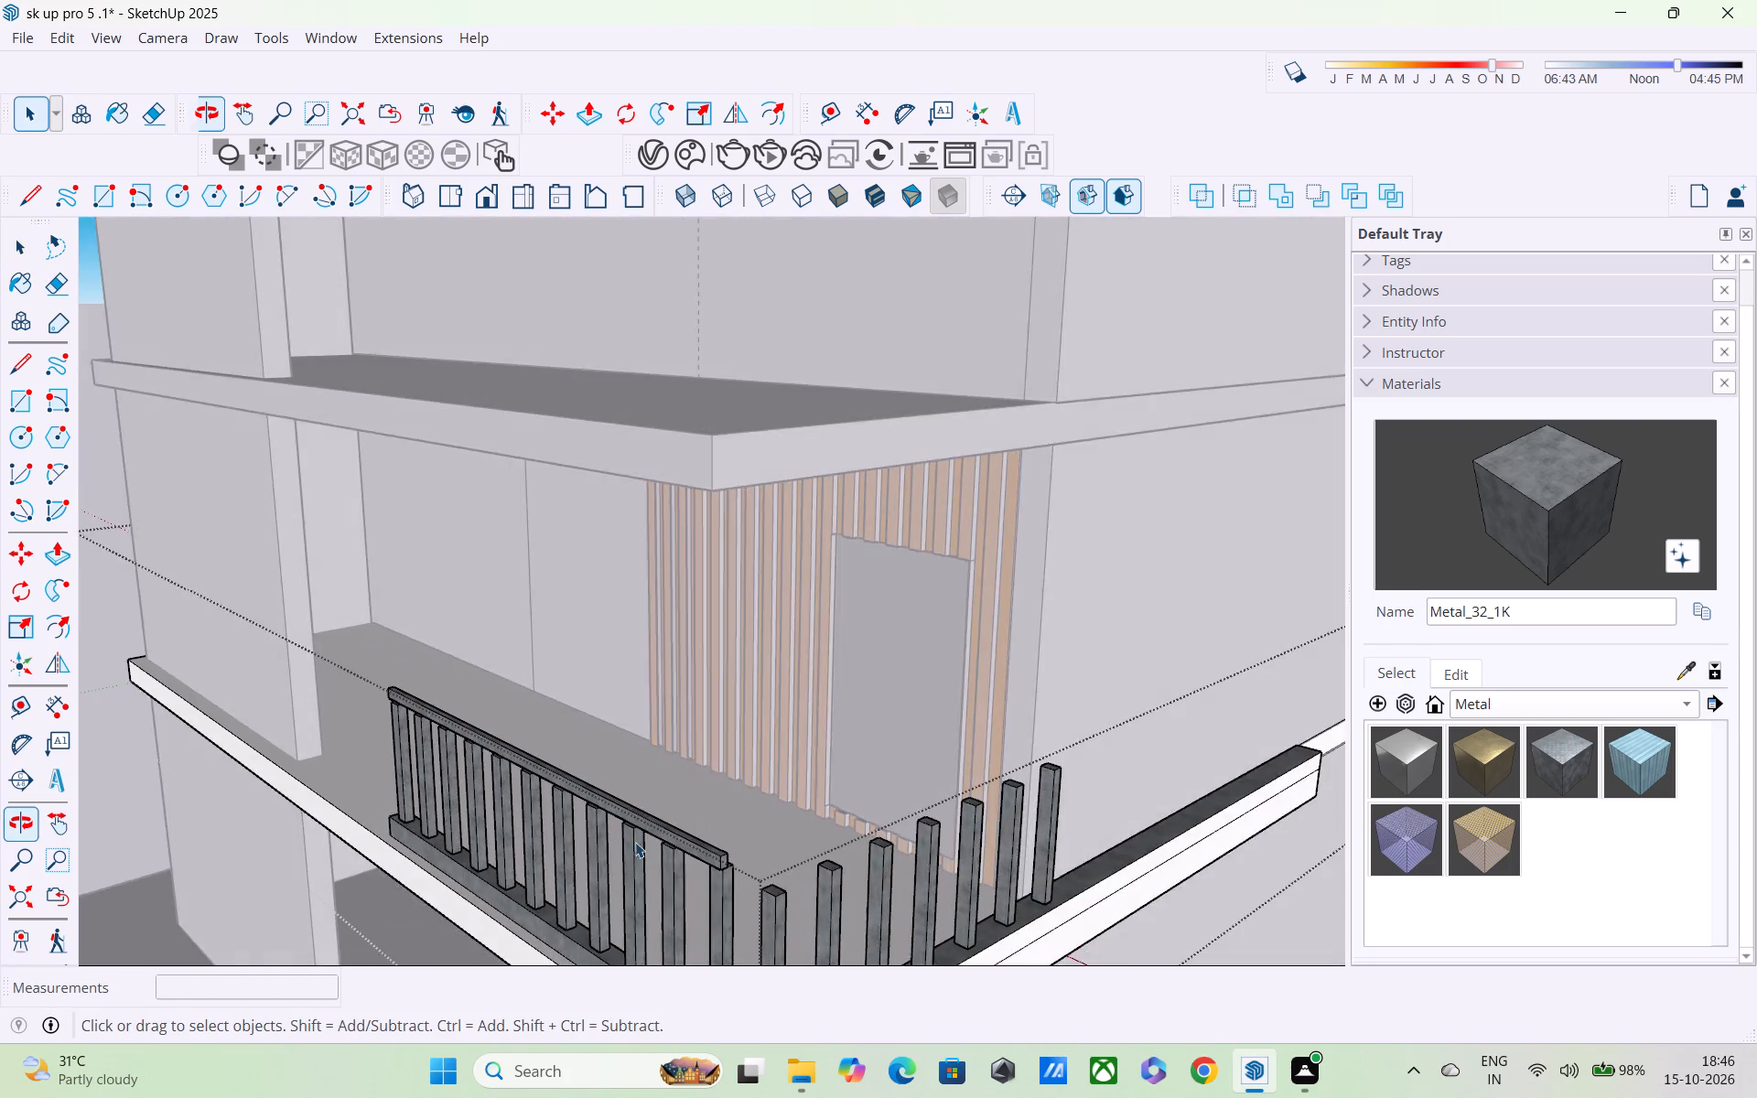
scroll(633, 842, "up", 5)
key("p")
scroll(738, 854, "up", 5)
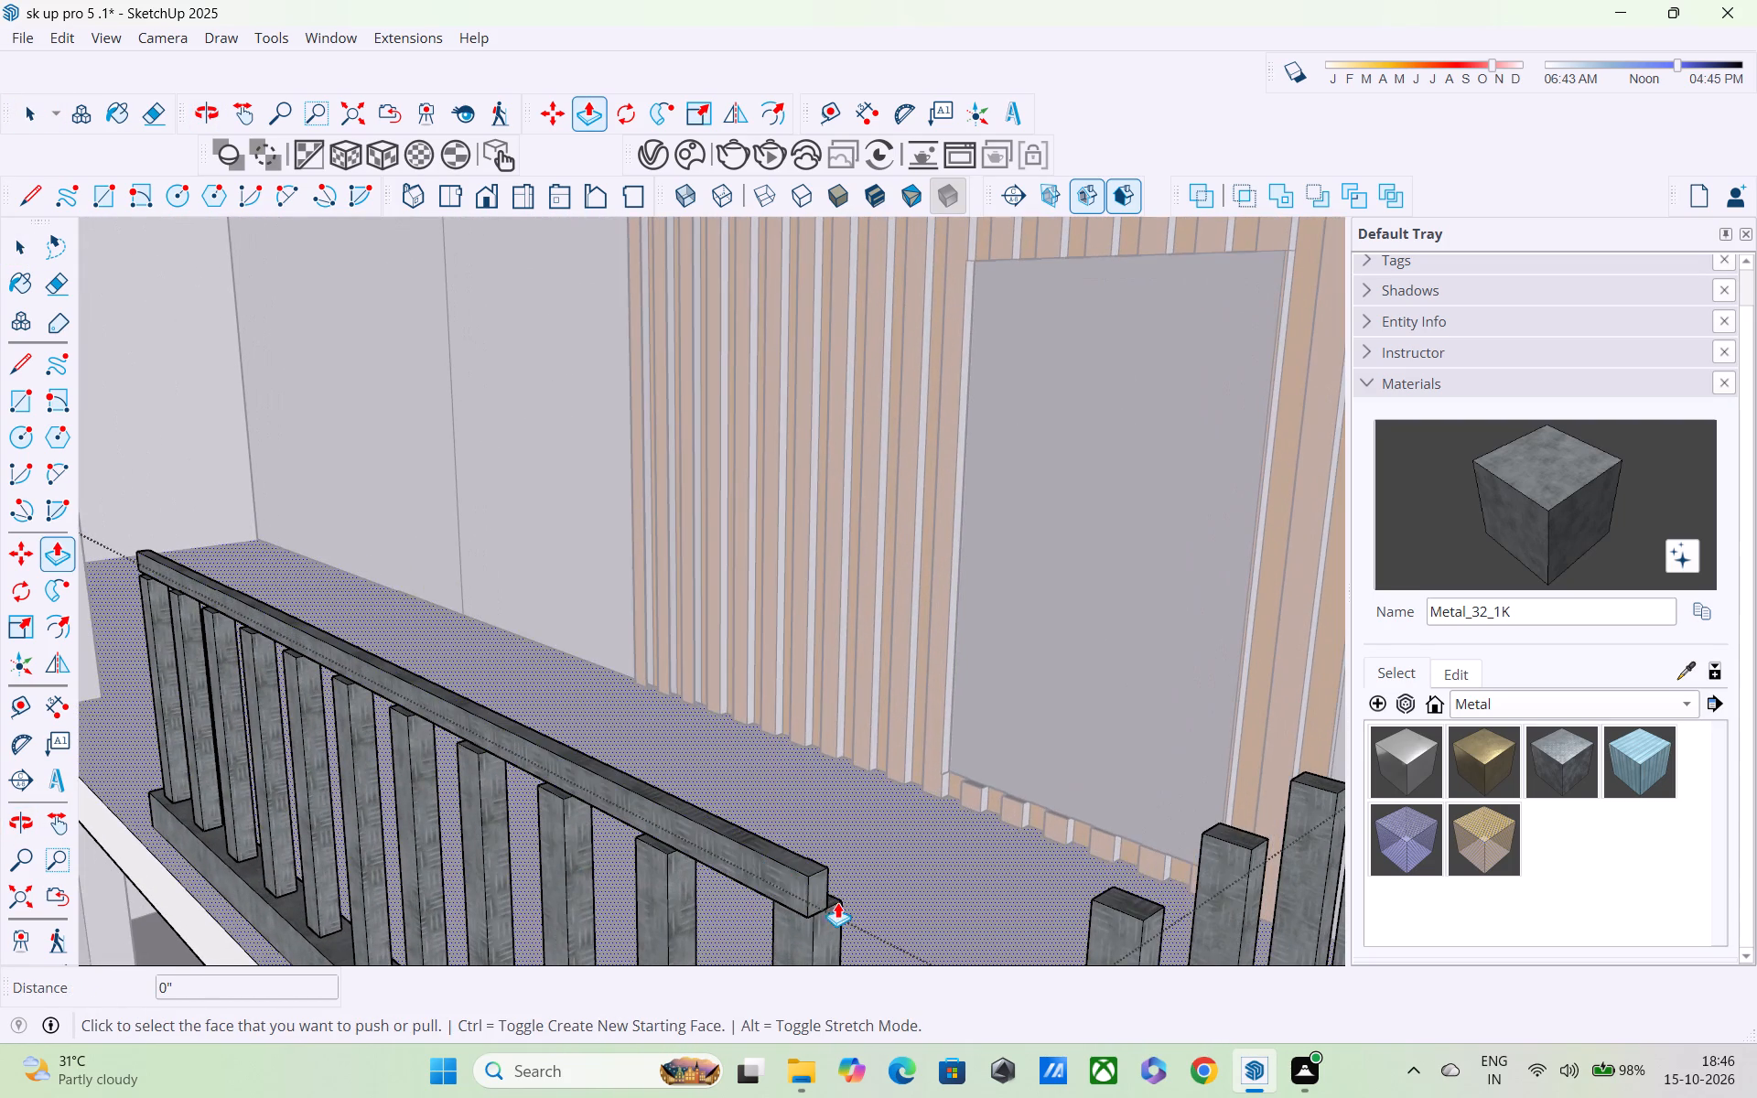
left_click(821, 874)
scroll(959, 910, "down", 2)
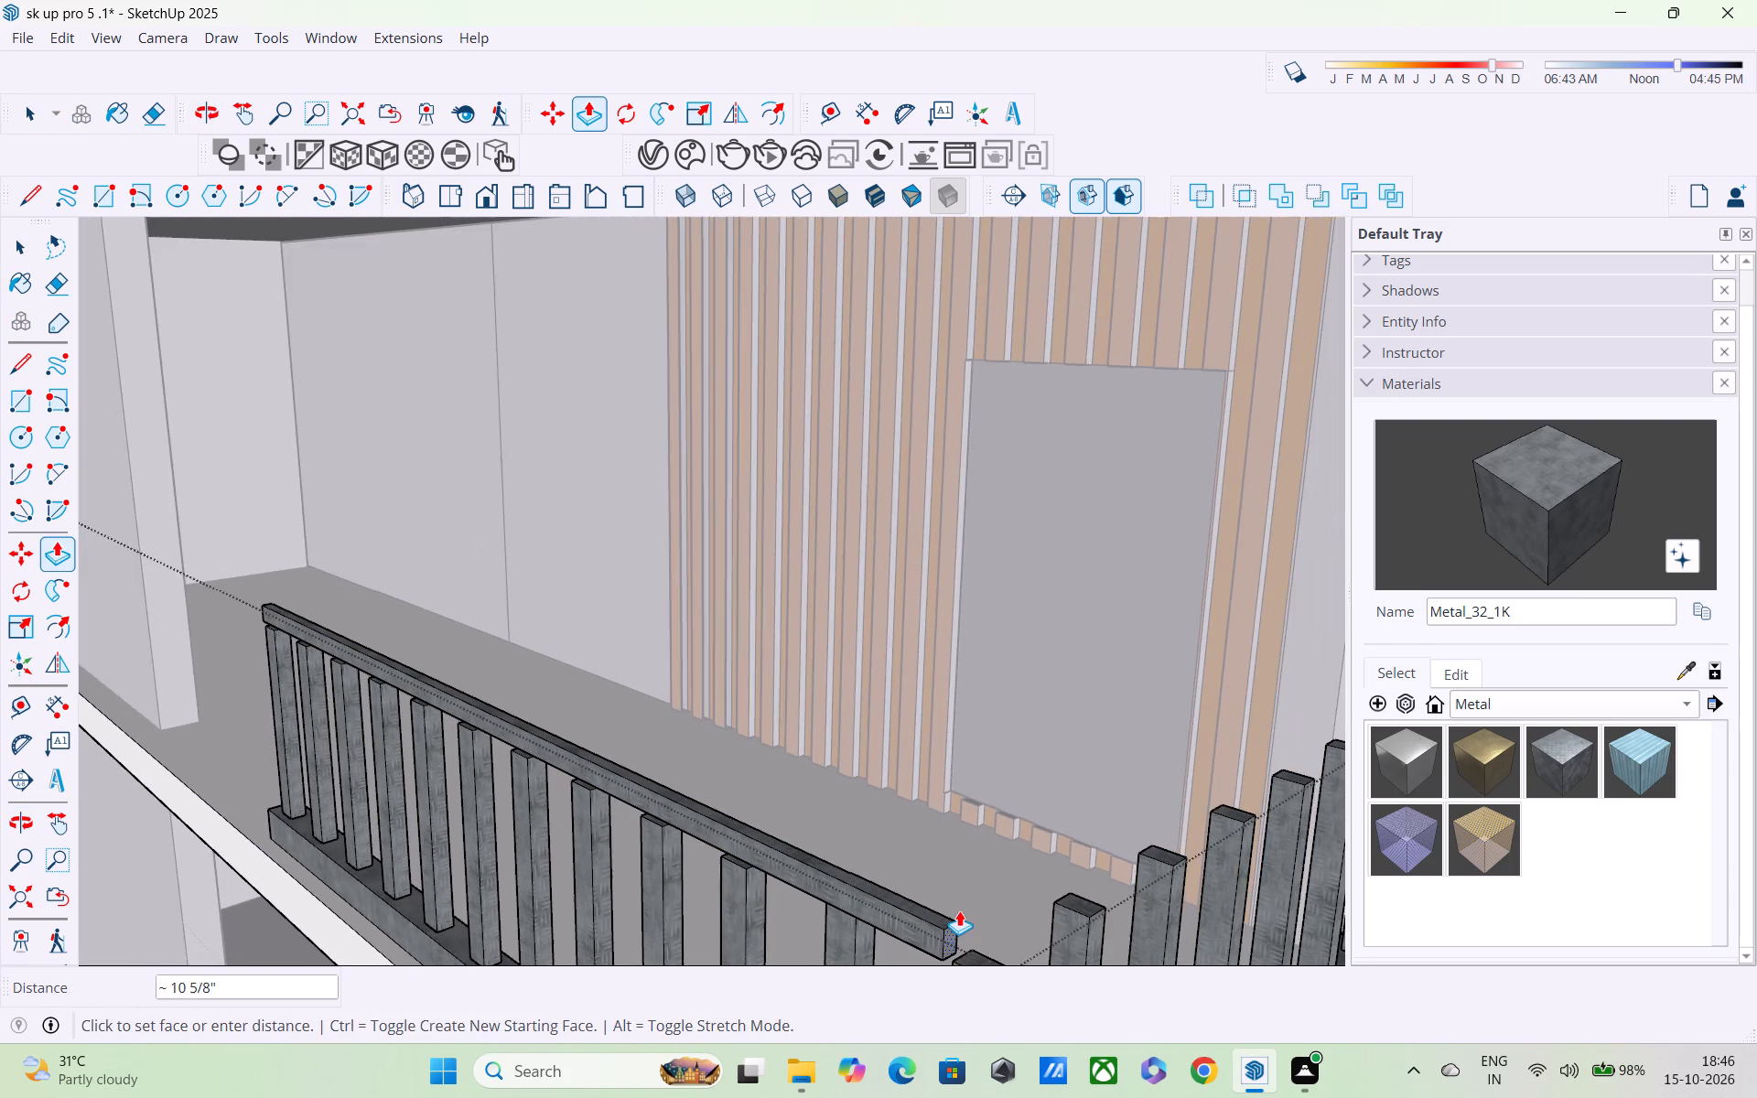
middle_click_drag(958, 910, 740, 835, "shift")
scroll(738, 835, "up", 1, "shift")
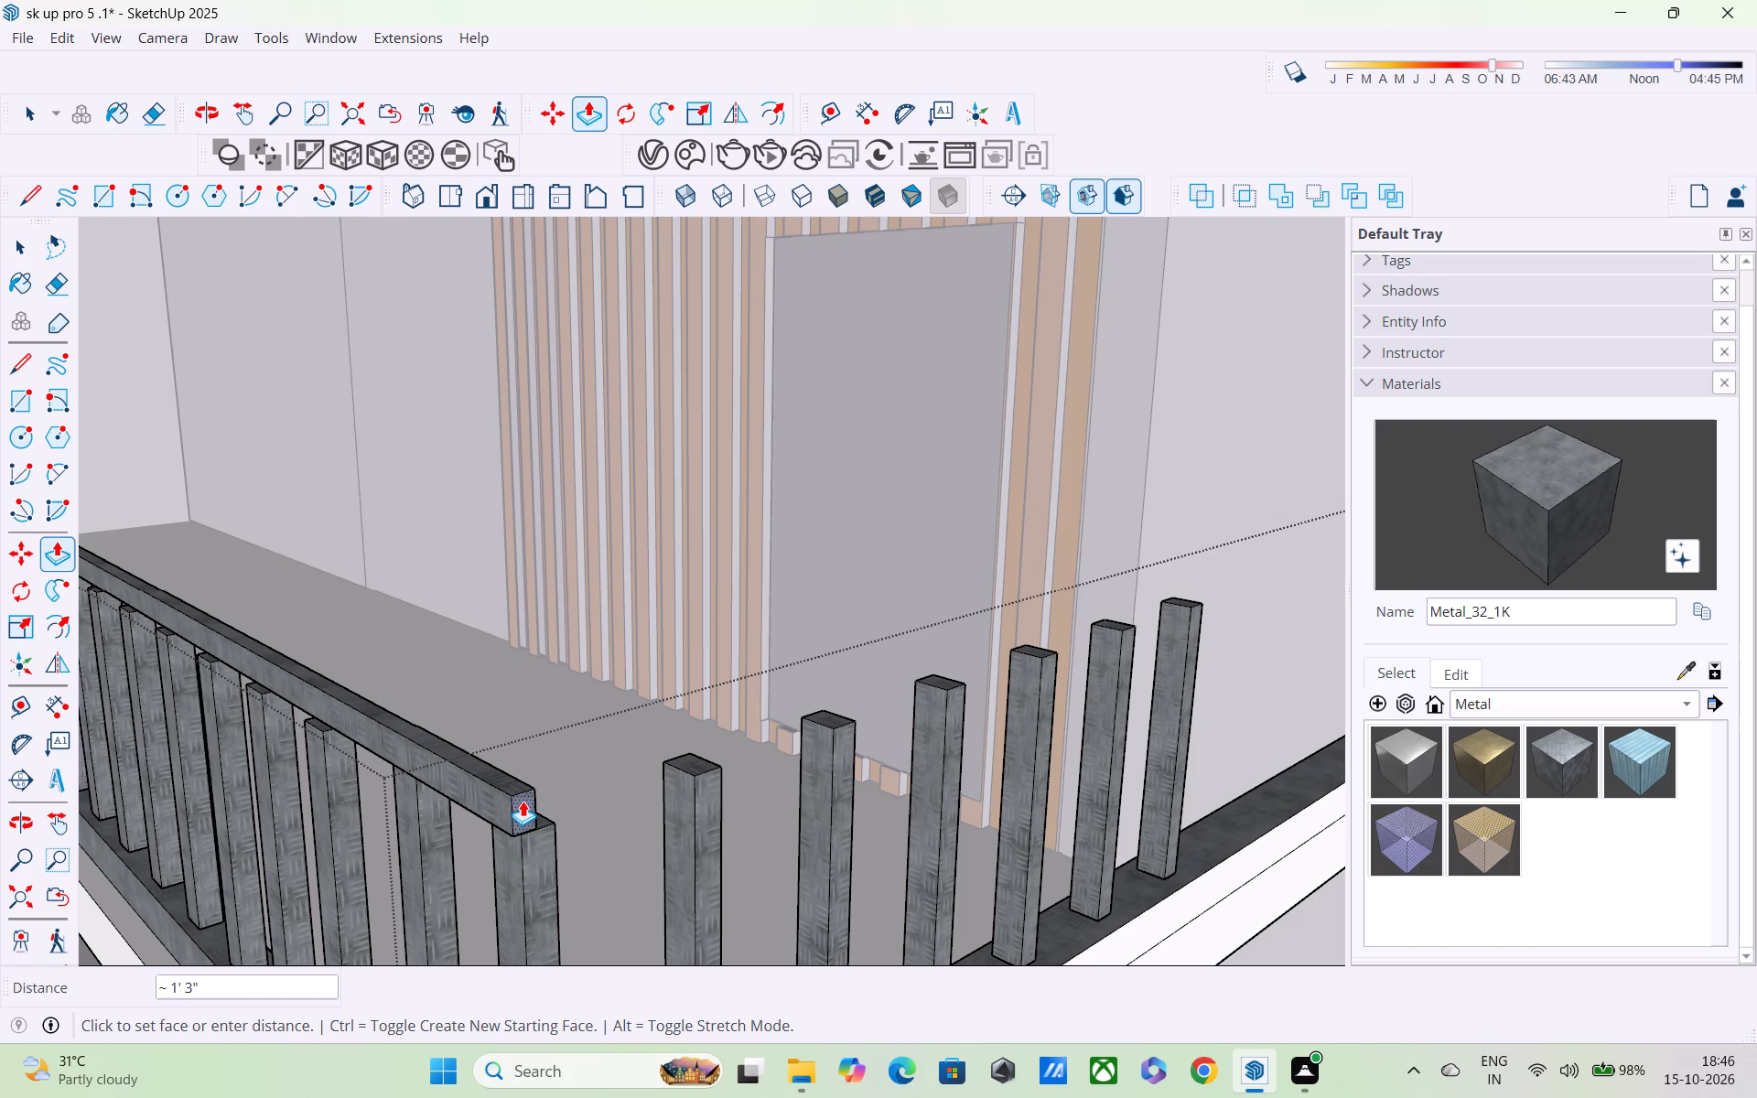
left_click(525, 807)
Draw a rectangle about 1' 5 9/16" by 3" over the inner side of the top rail's extended end.
middle_click_drag(595, 799, 69, 825)
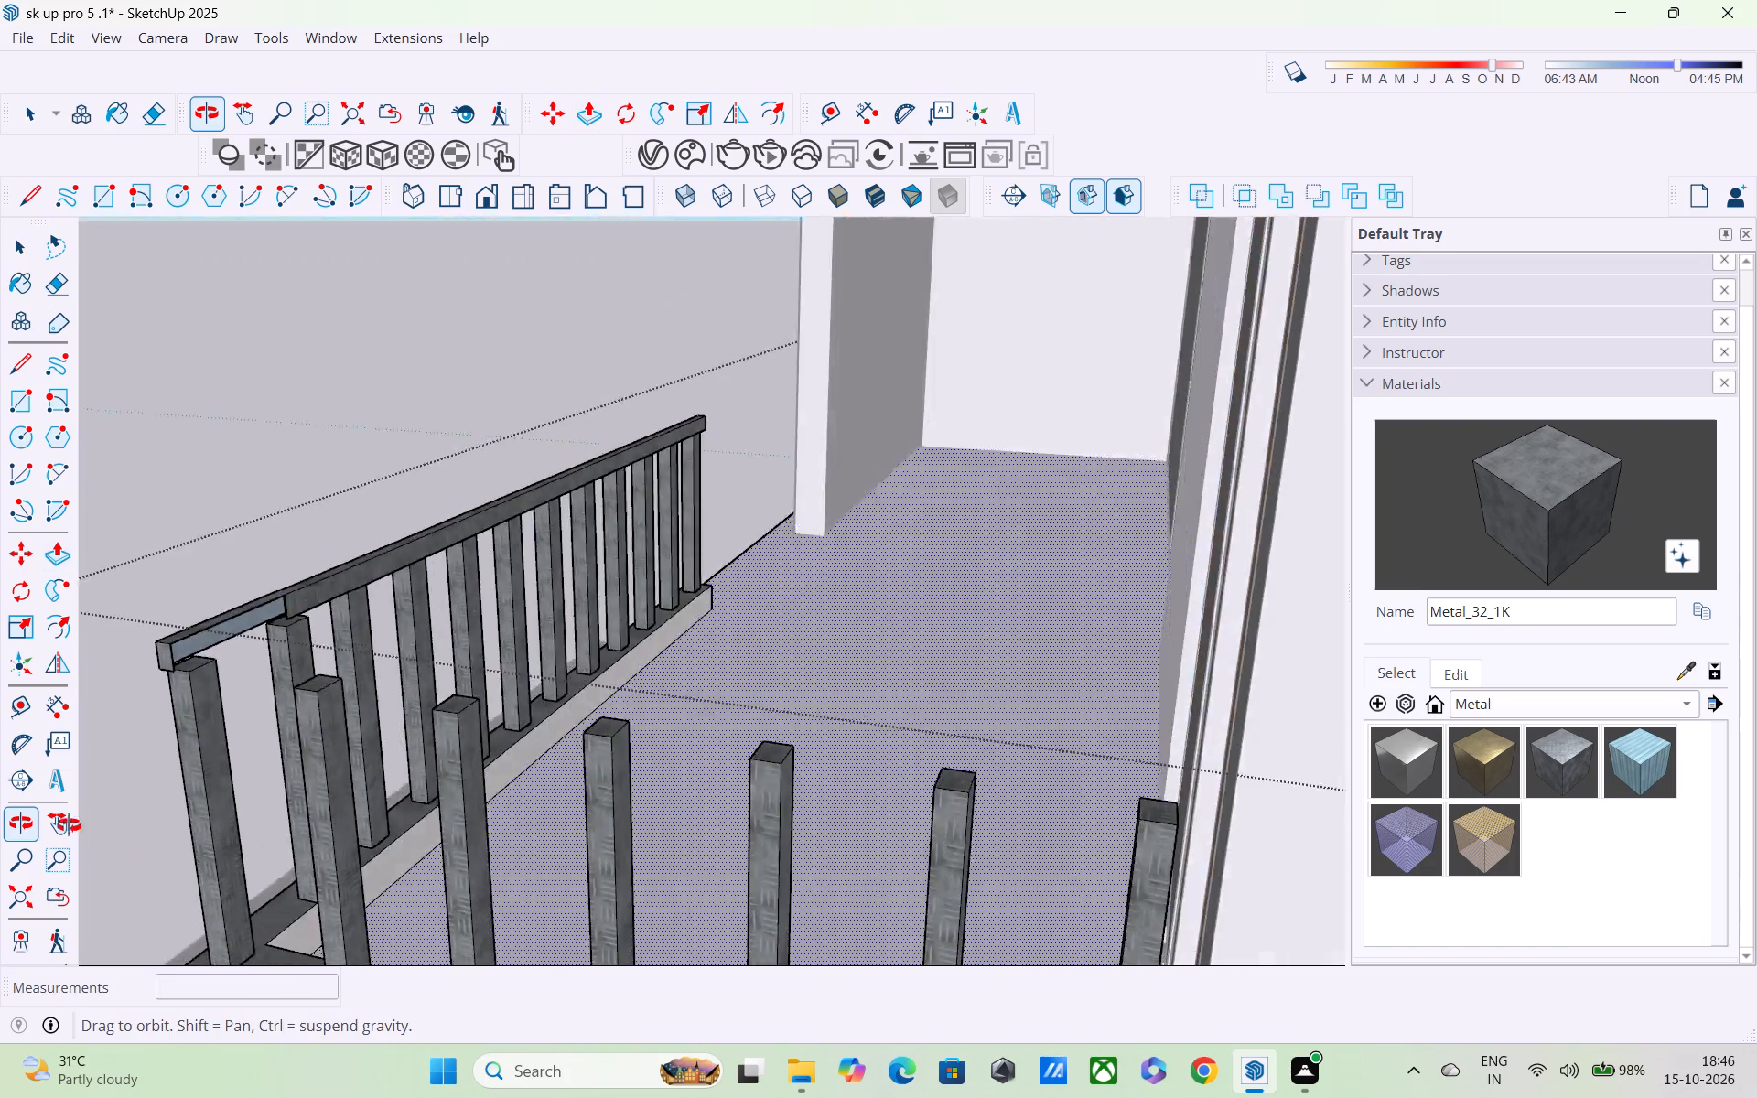
middle_click_drag(69, 825, 37, 792)
scroll(114, 625, "up", 4)
scroll(237, 648, "down", 2)
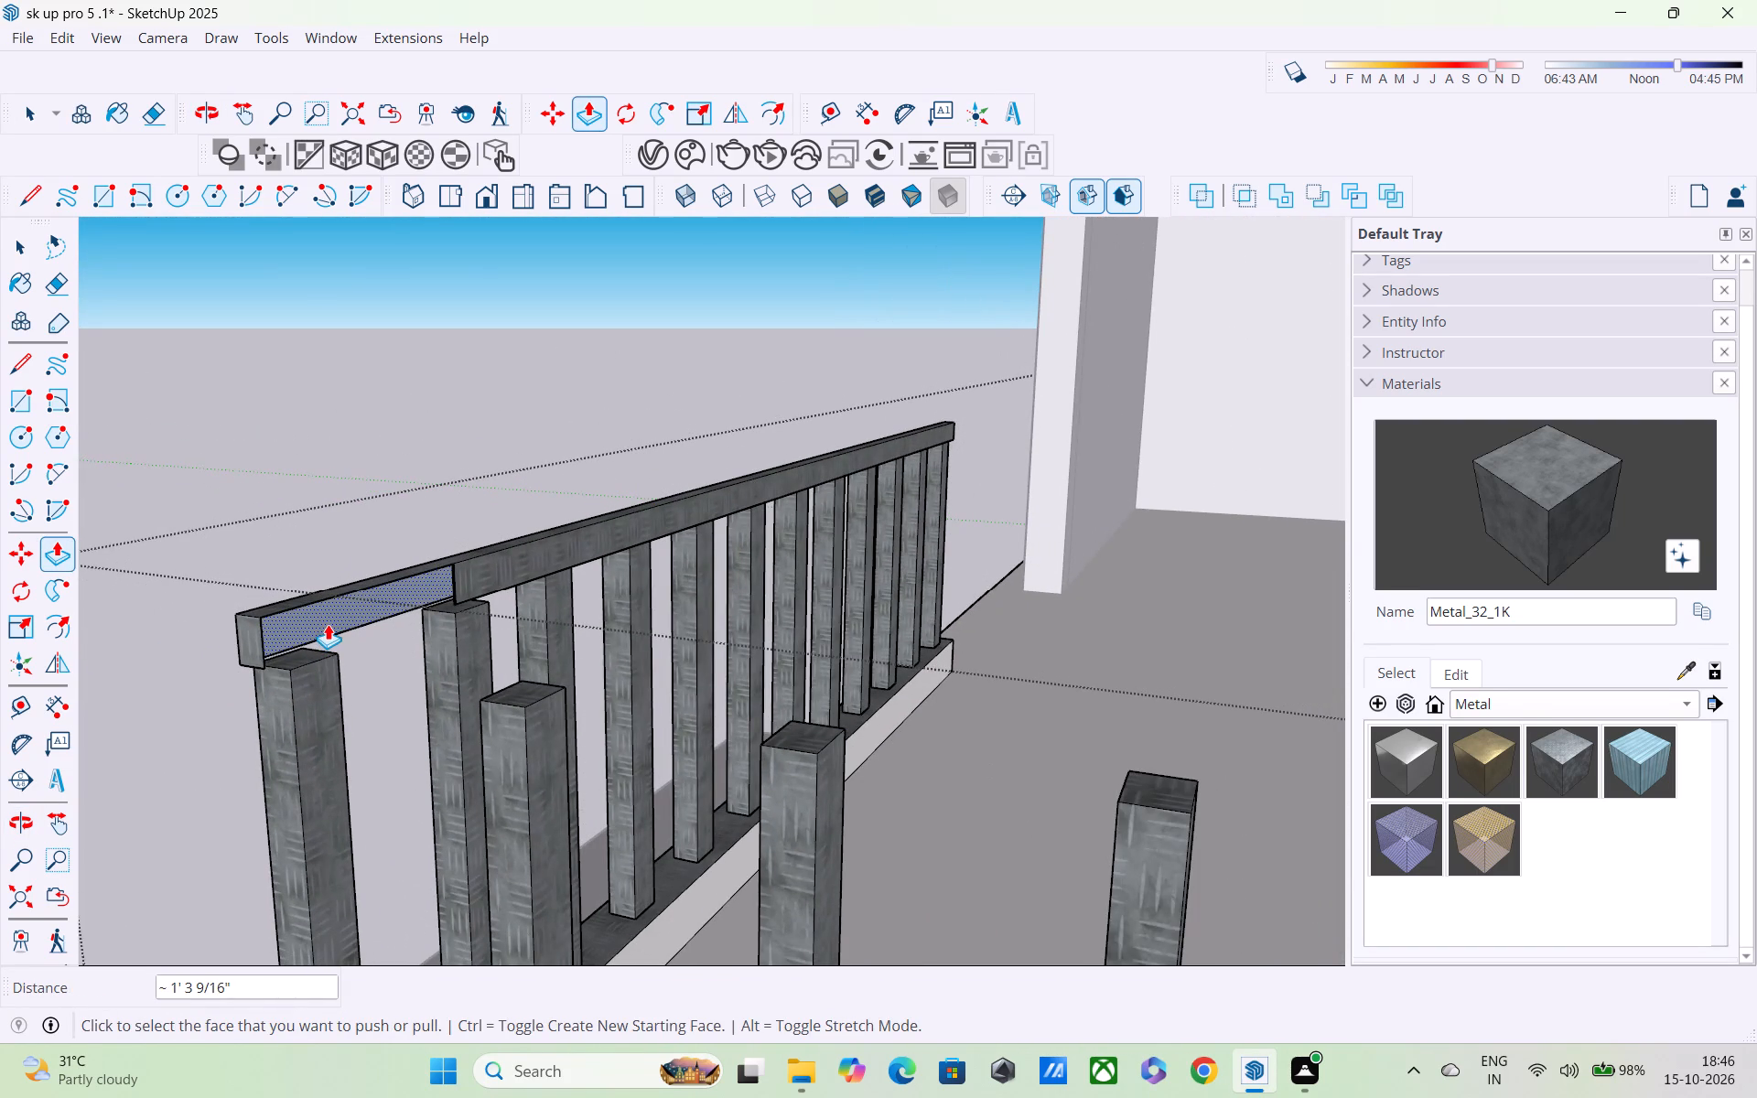
key("r")
scroll(372, 575, "up", 5)
scroll(327, 642, "down", 4)
scroll(228, 736, "up", 2)
scroll(227, 736, "down", 3)
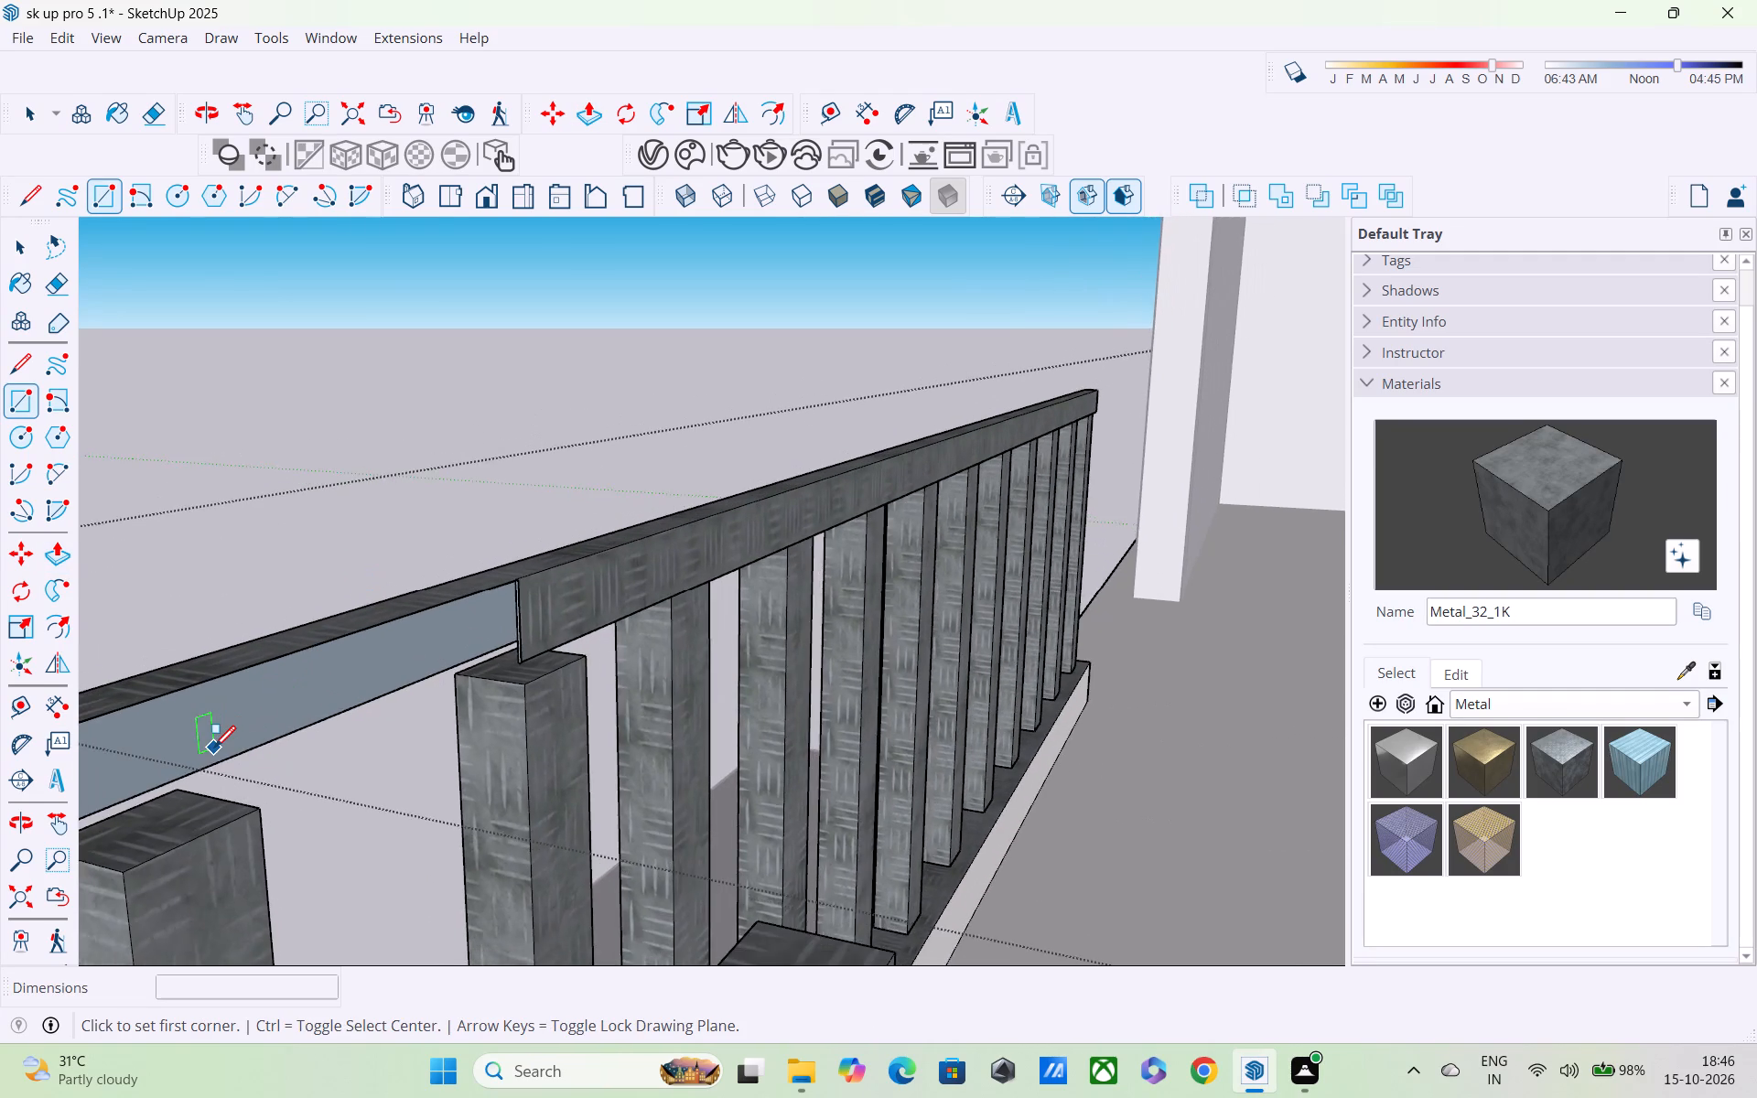
scroll(213, 750, "down", 4)
middle_click_drag(213, 750, 352, 661, "shift")
scroll(320, 667, "up", 4)
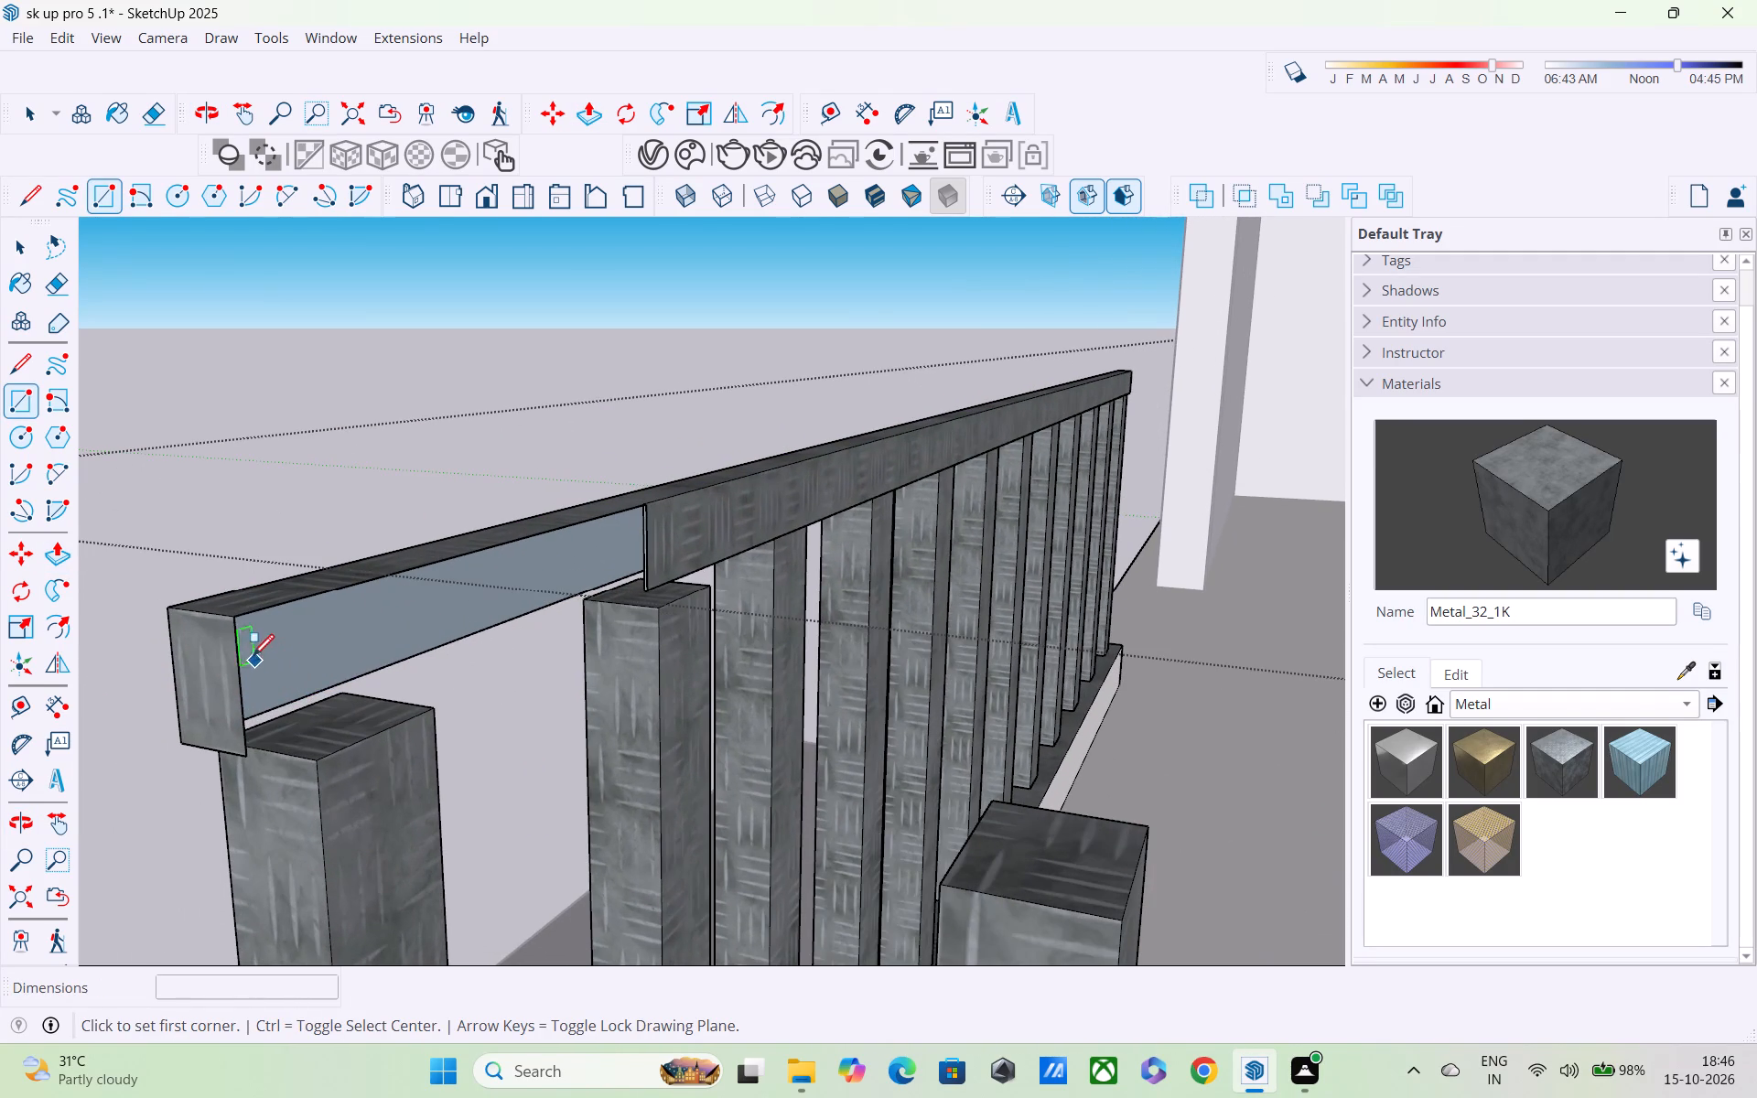
left_click(235, 623)
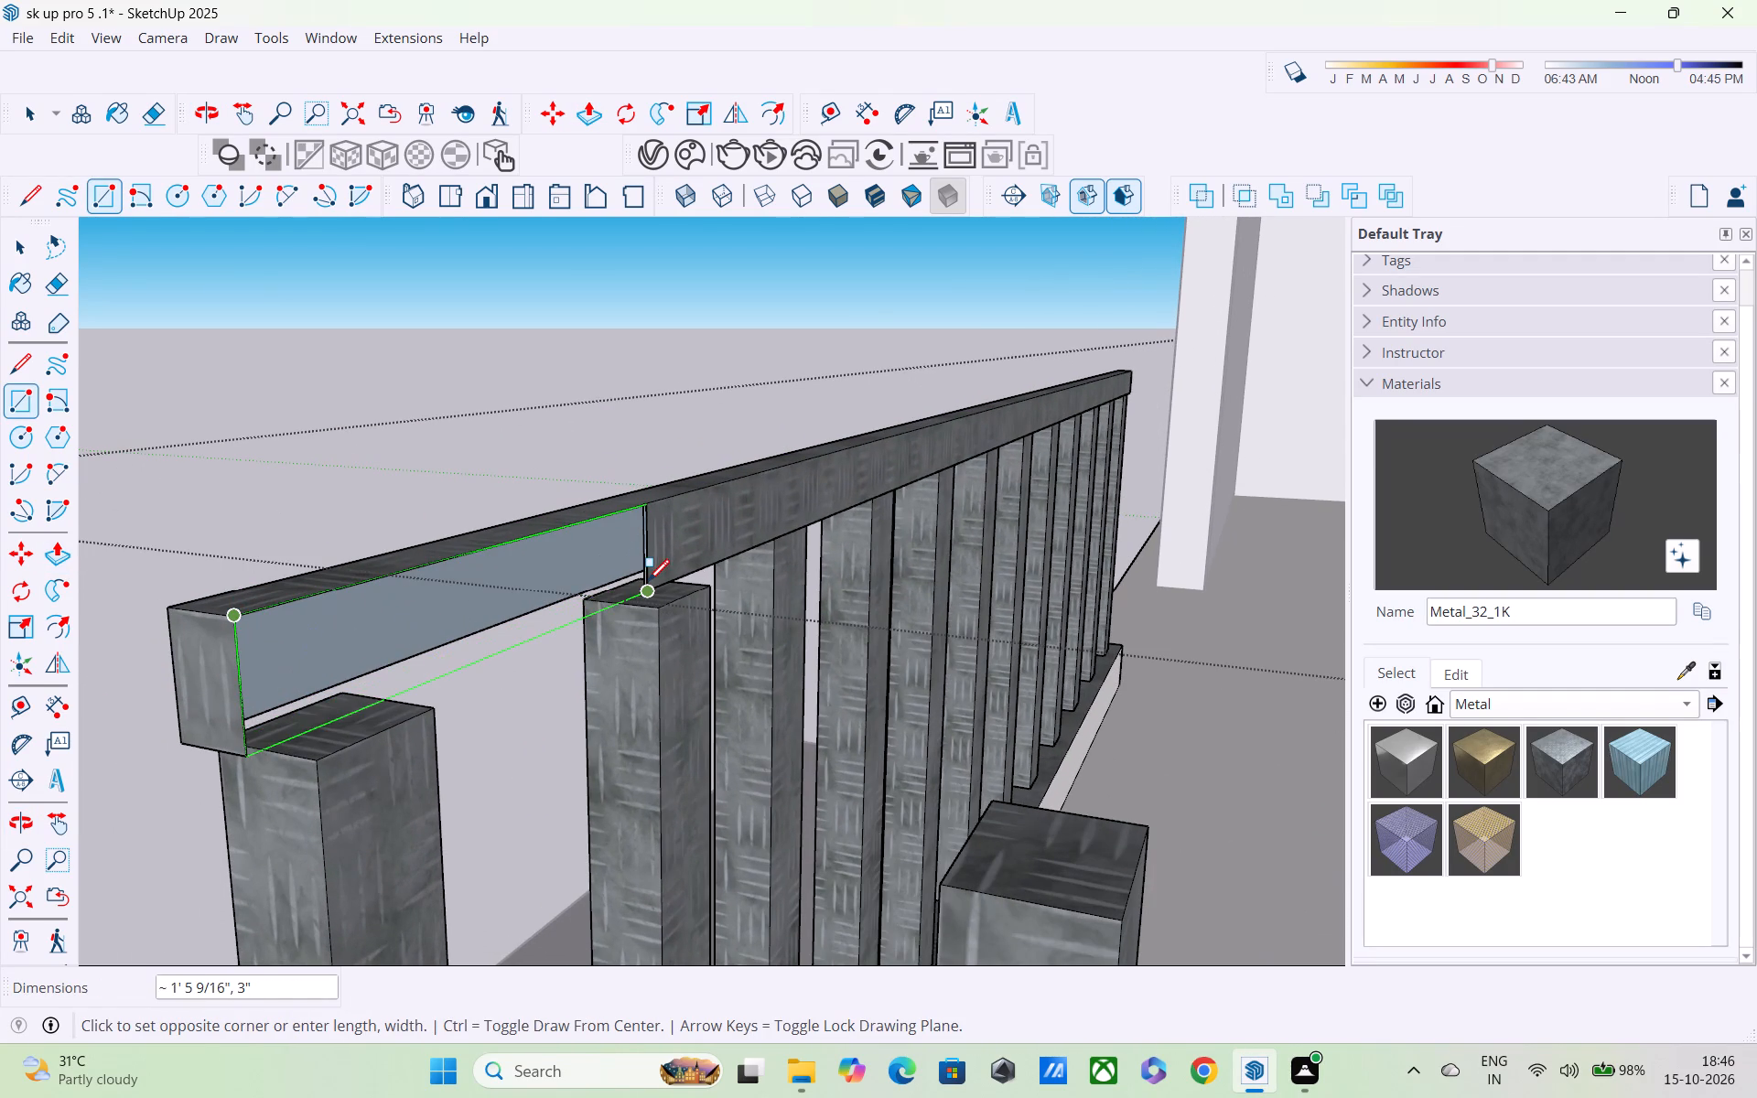
left_click(648, 585)
middle_click_drag(497, 667, 981, 413)
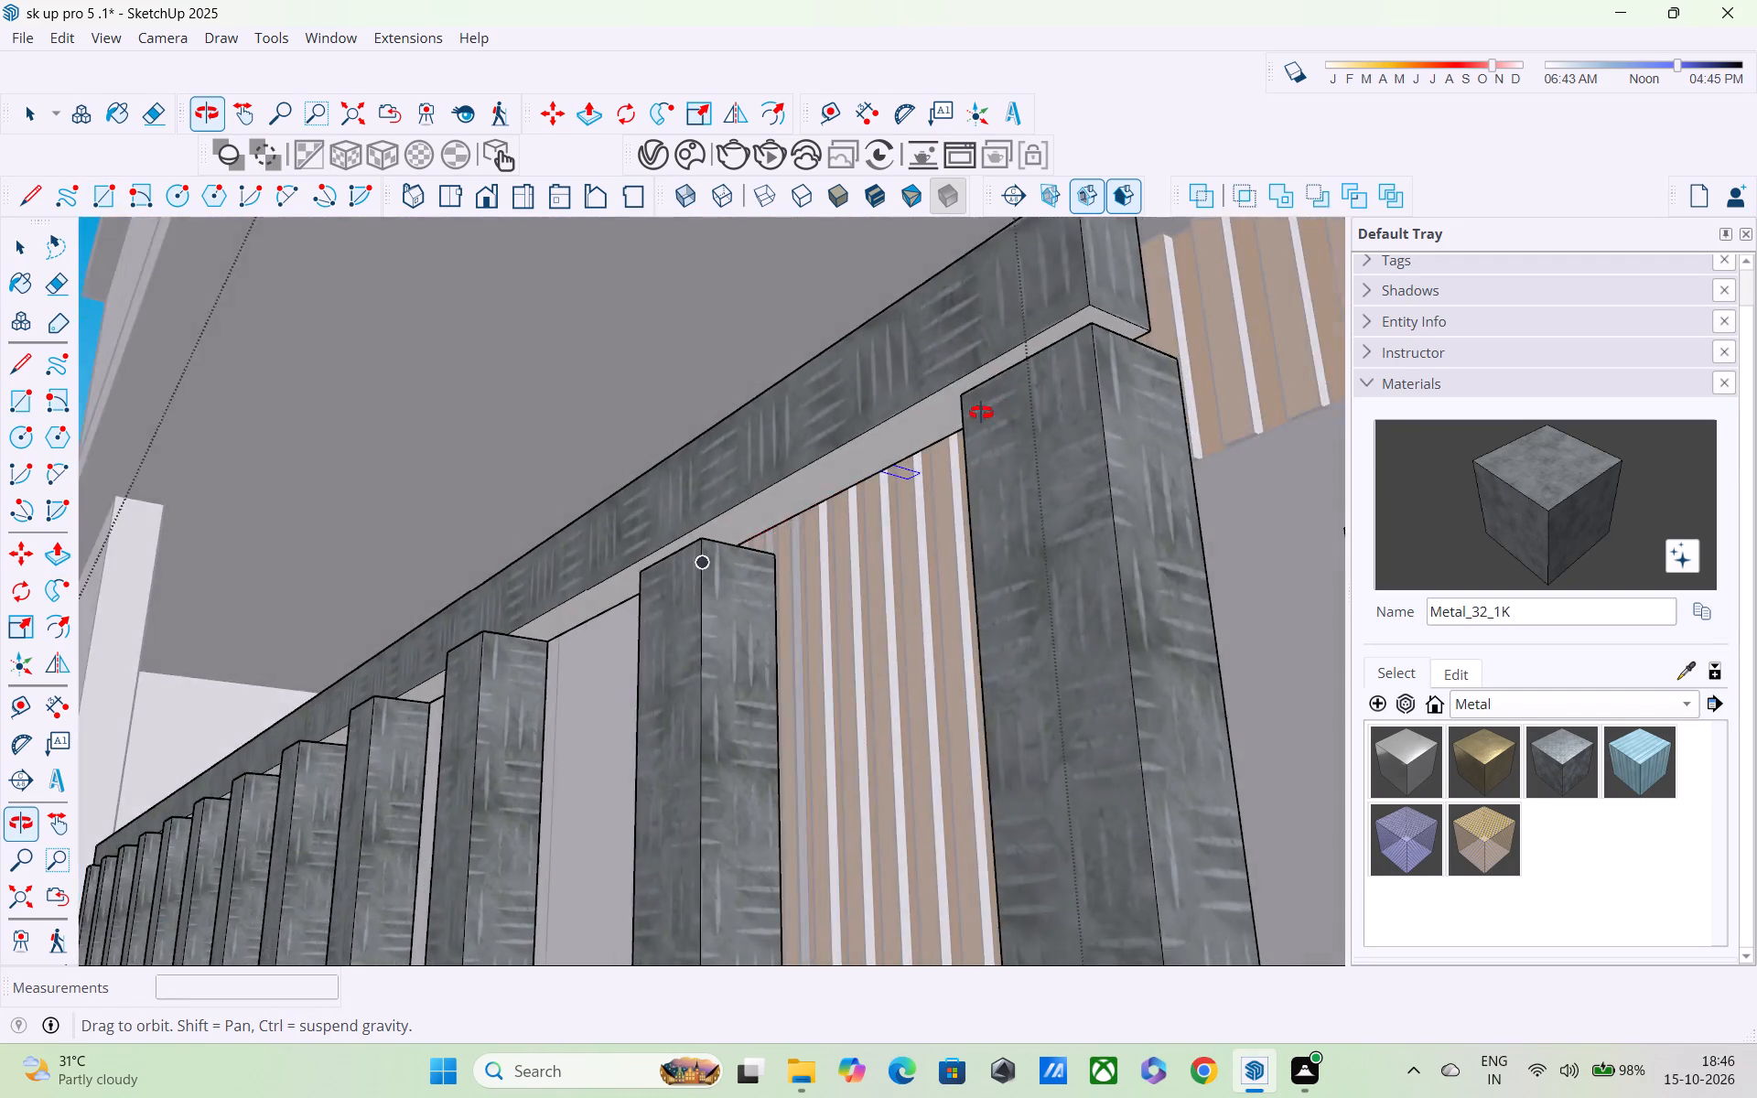
middle_click_drag(981, 413, 996, 498)
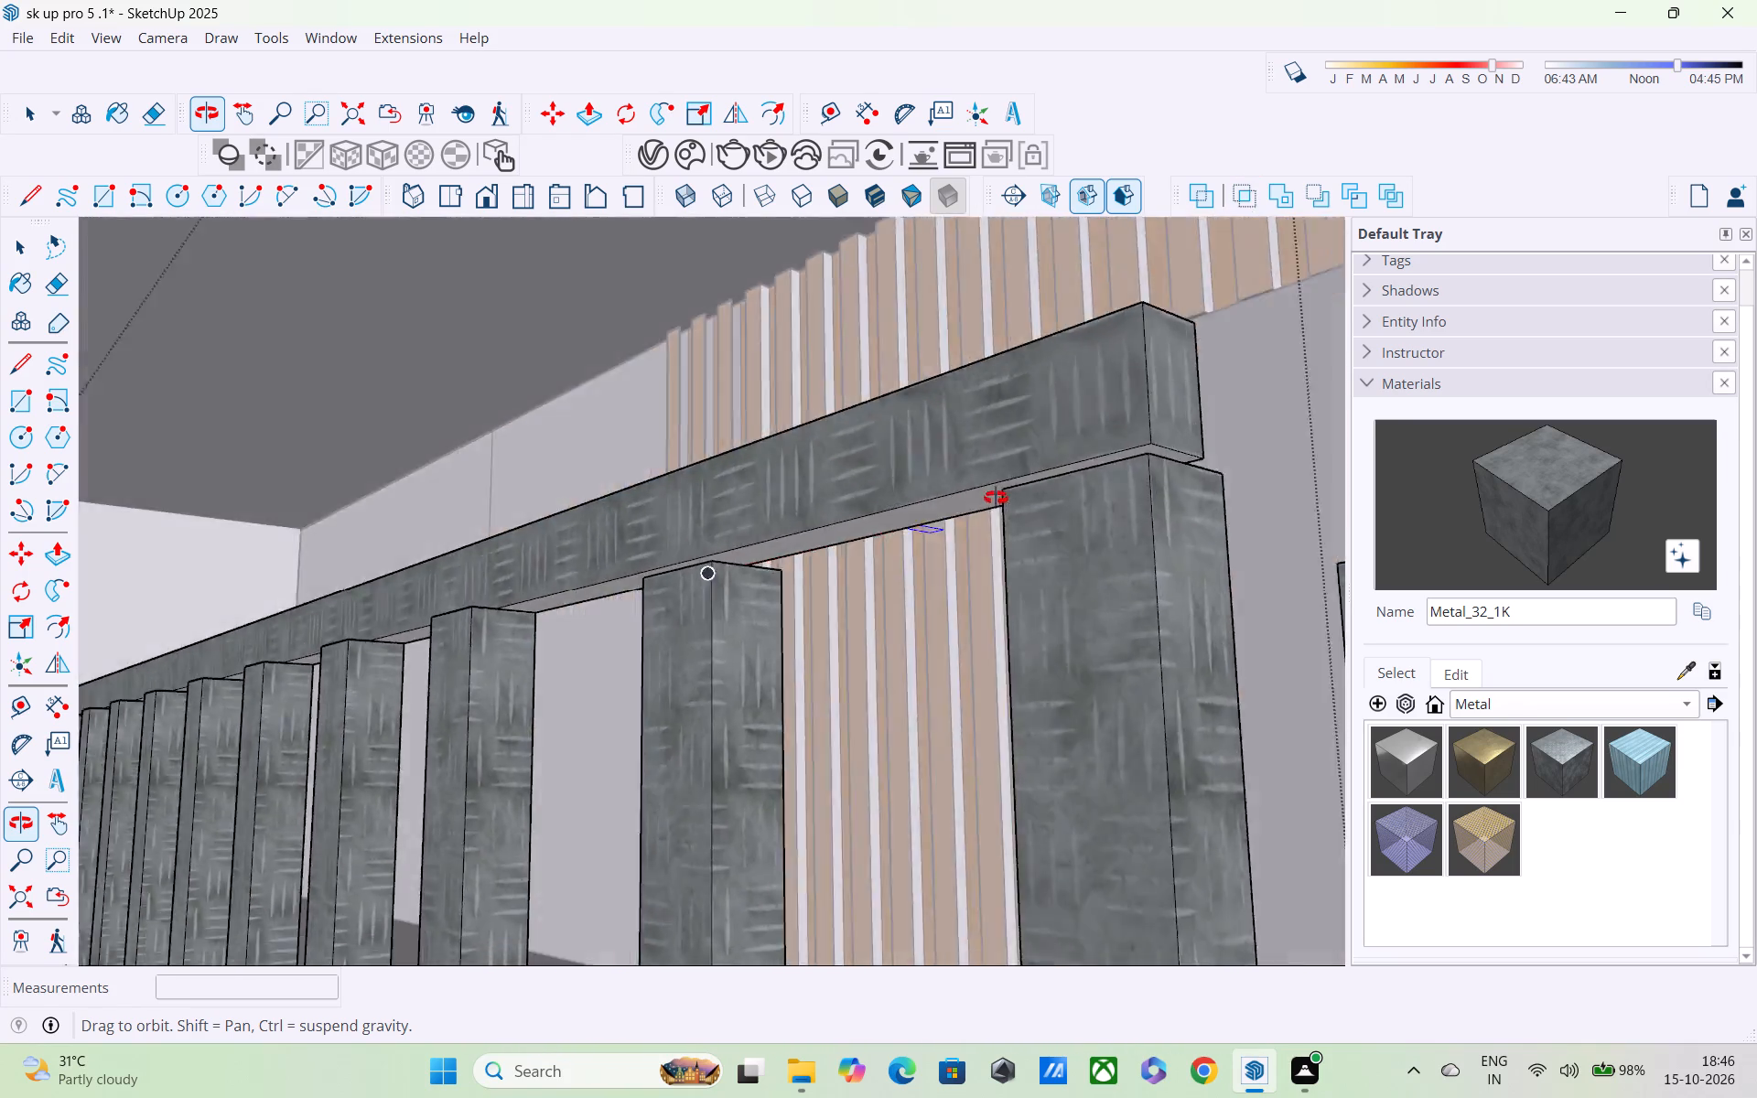
Draw a 3" line down the white inner face of the top rail's extended end, above the corner baluster.
middle_click_drag(996, 498, 404, 718)
key("space")
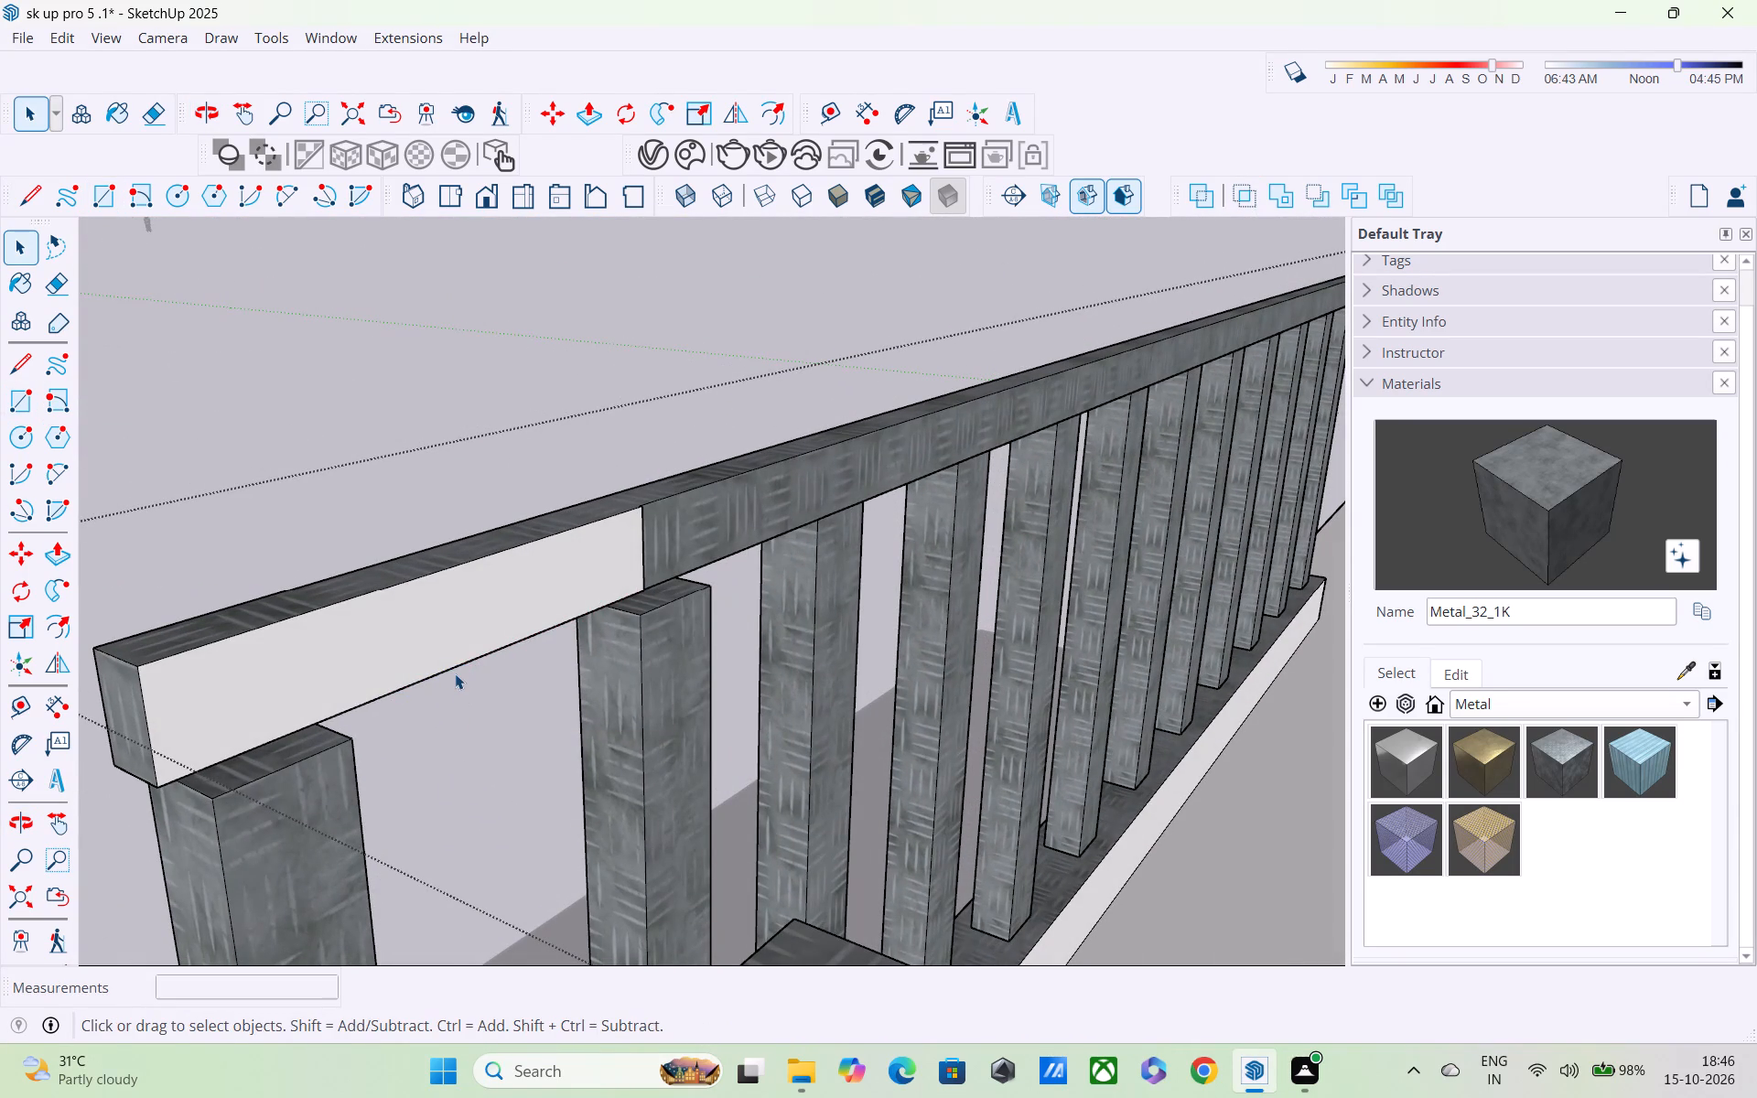
key("l")
scroll(296, 707, "up", 1)
scroll(253, 711, "down", 2)
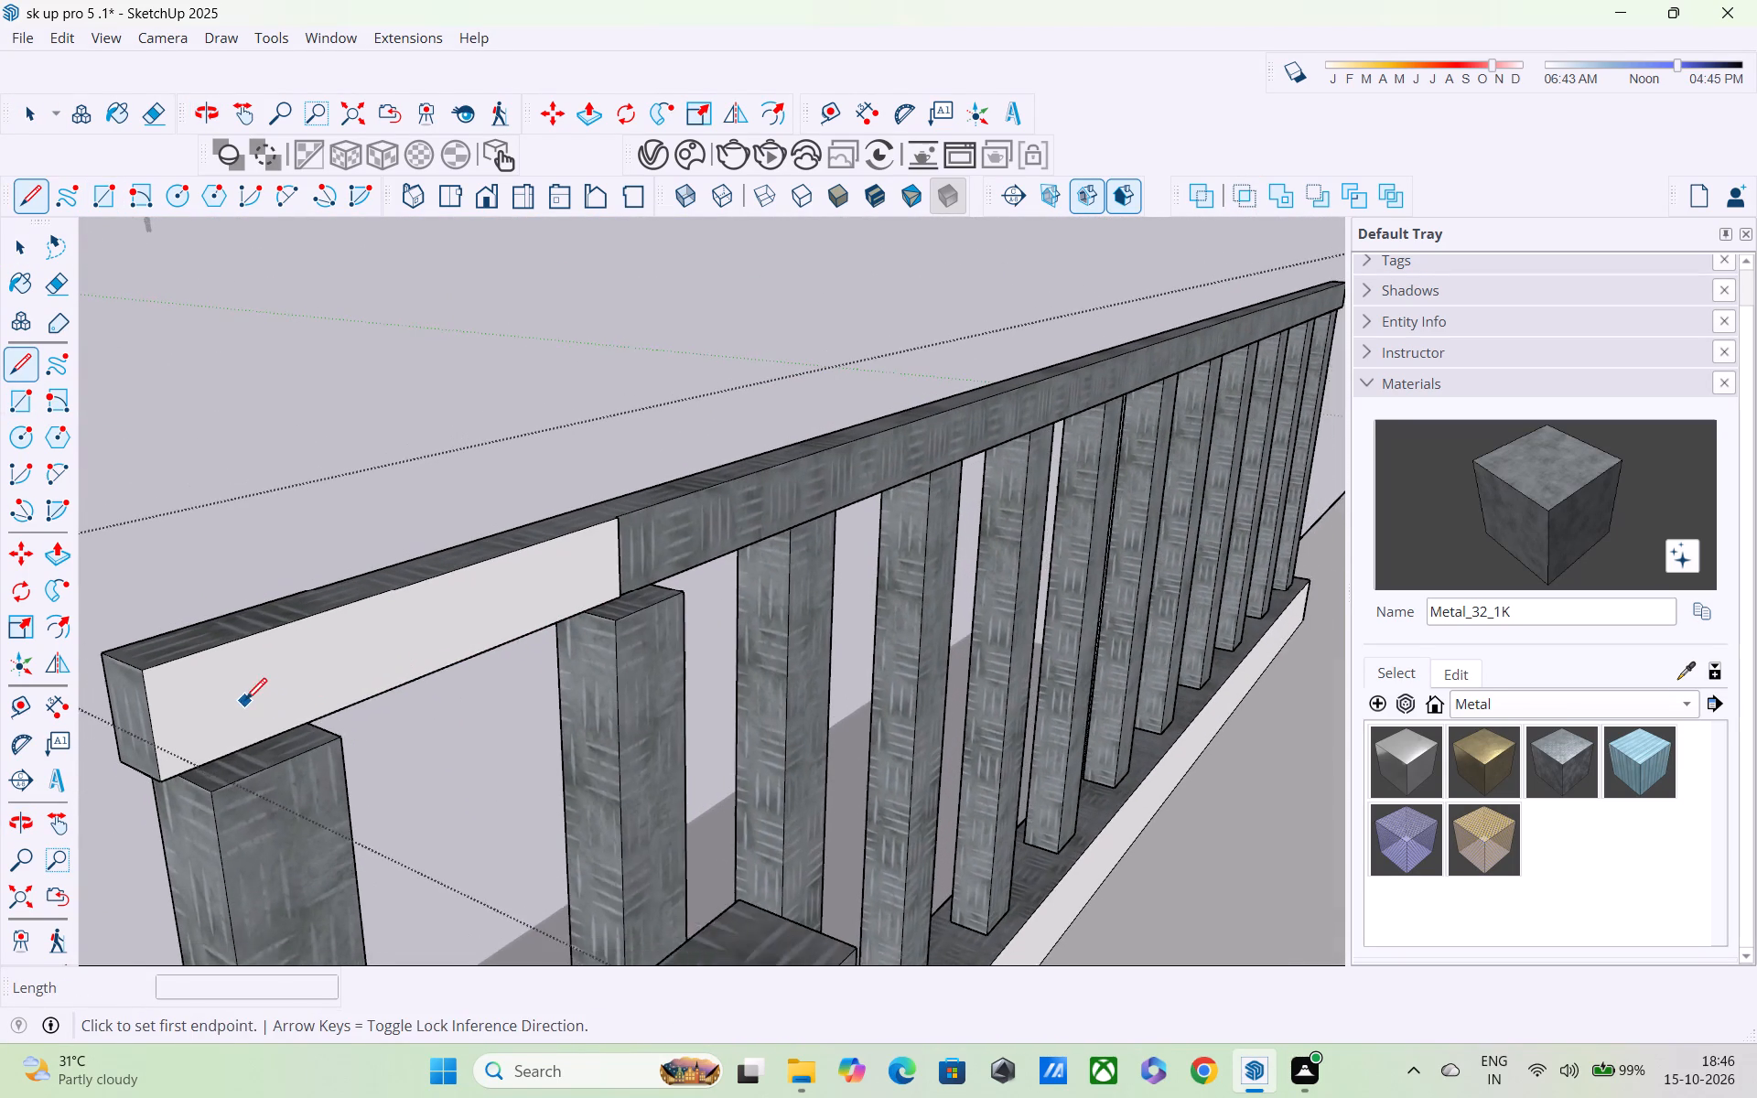
scroll(229, 674, "up", 1)
left_click(217, 651)
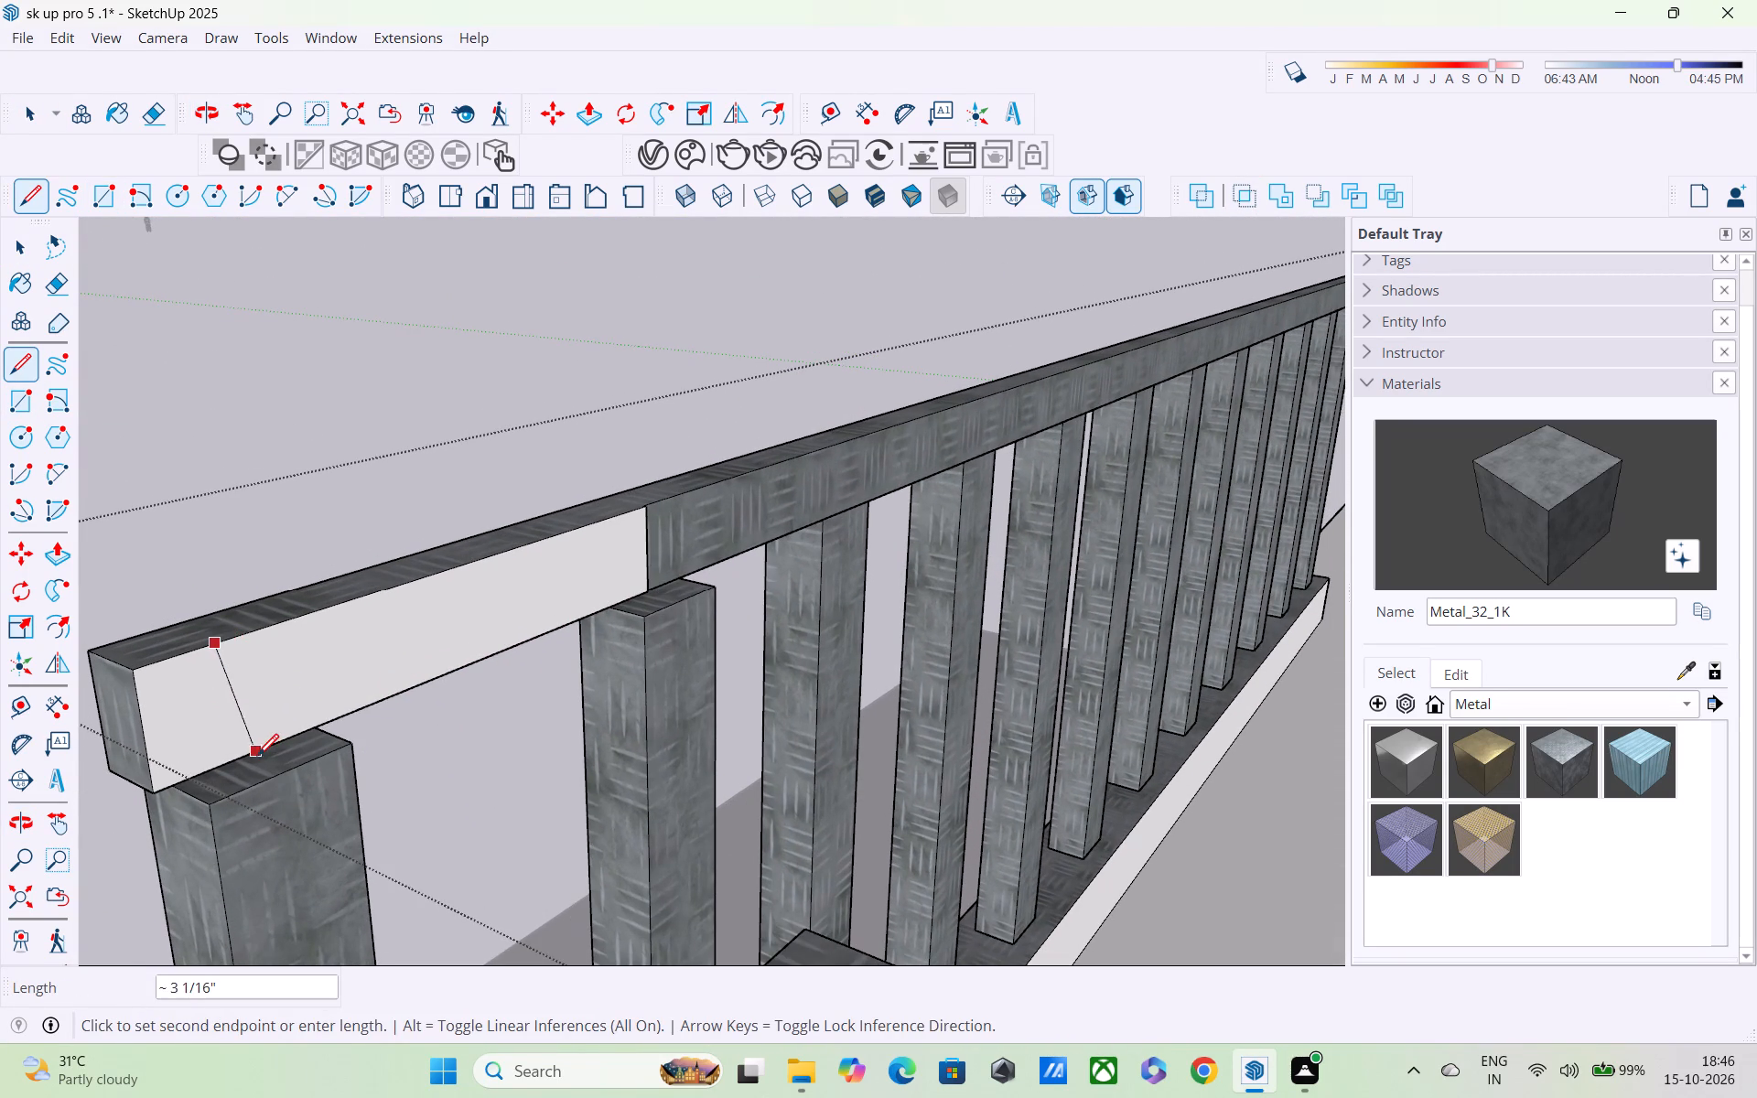
left_click(232, 765)
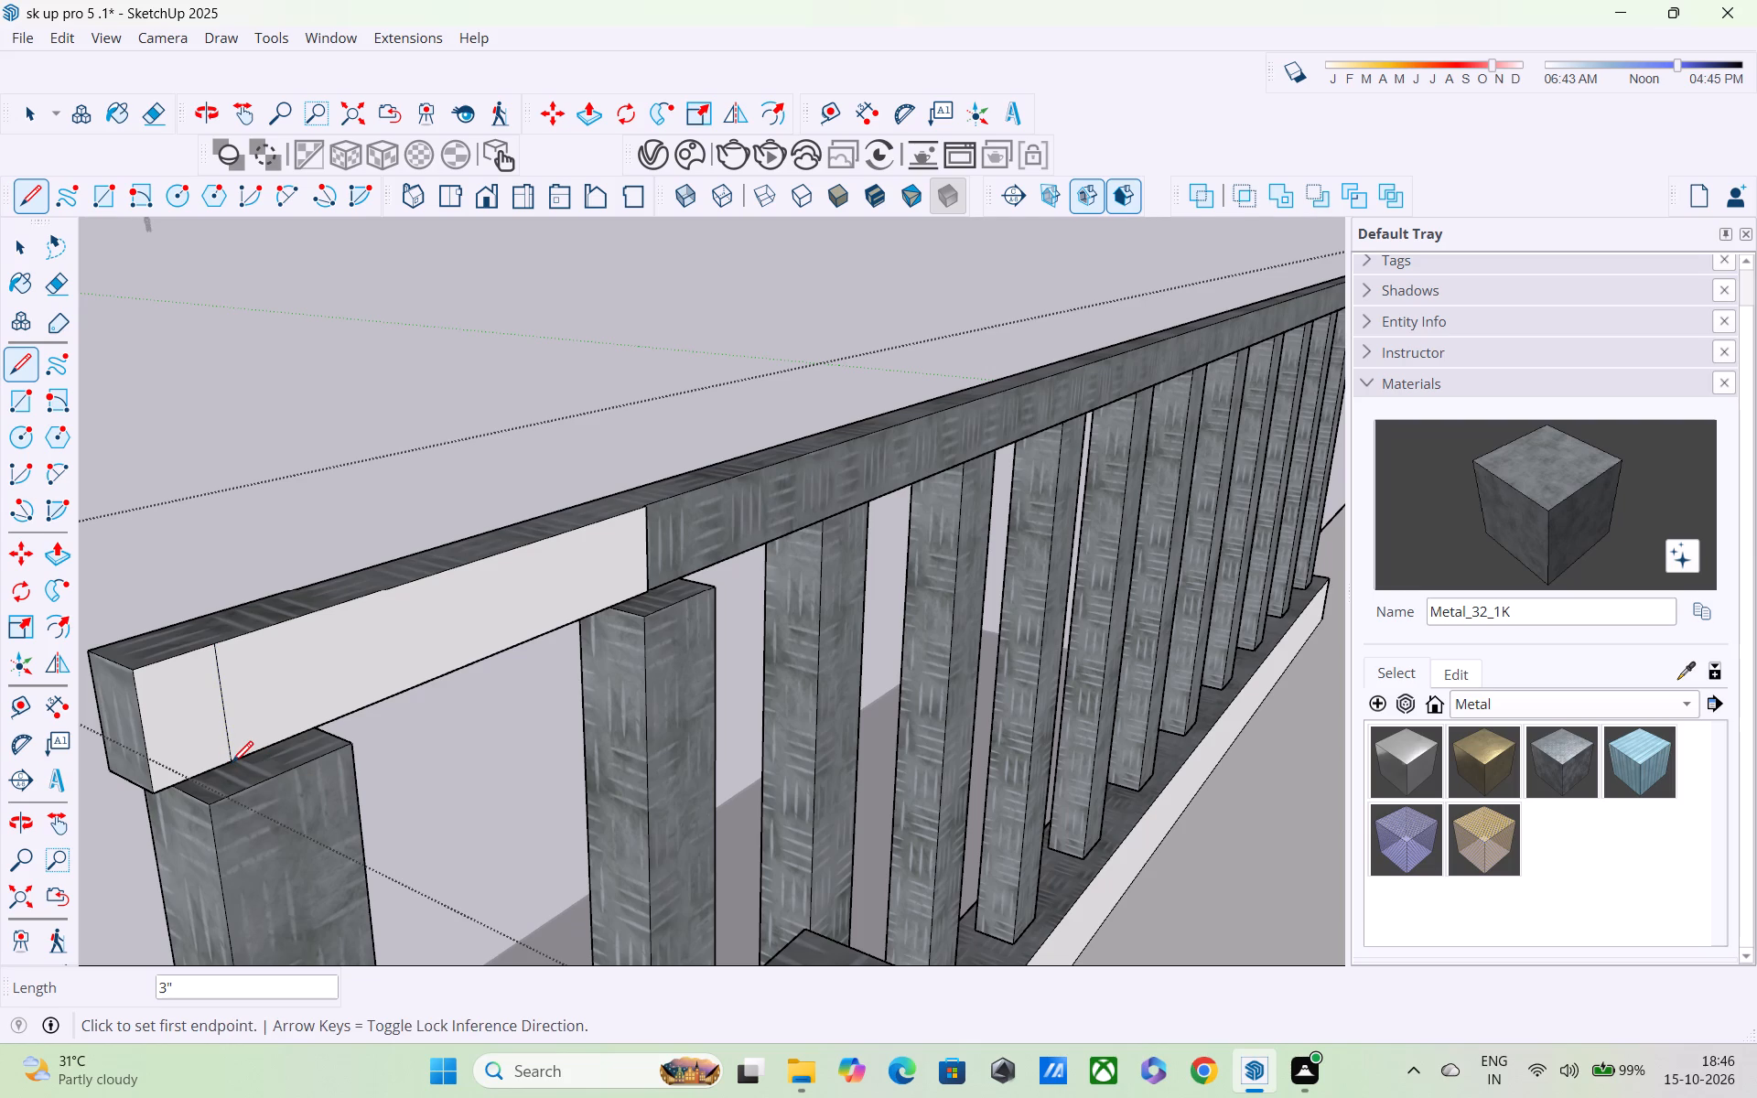
Push/Pull the small face at the top rail's corner end about 8' 5 1/2" along the shorter side's balusters.
key("p")
left_click(210, 722)
scroll(514, 815, "down", 13)
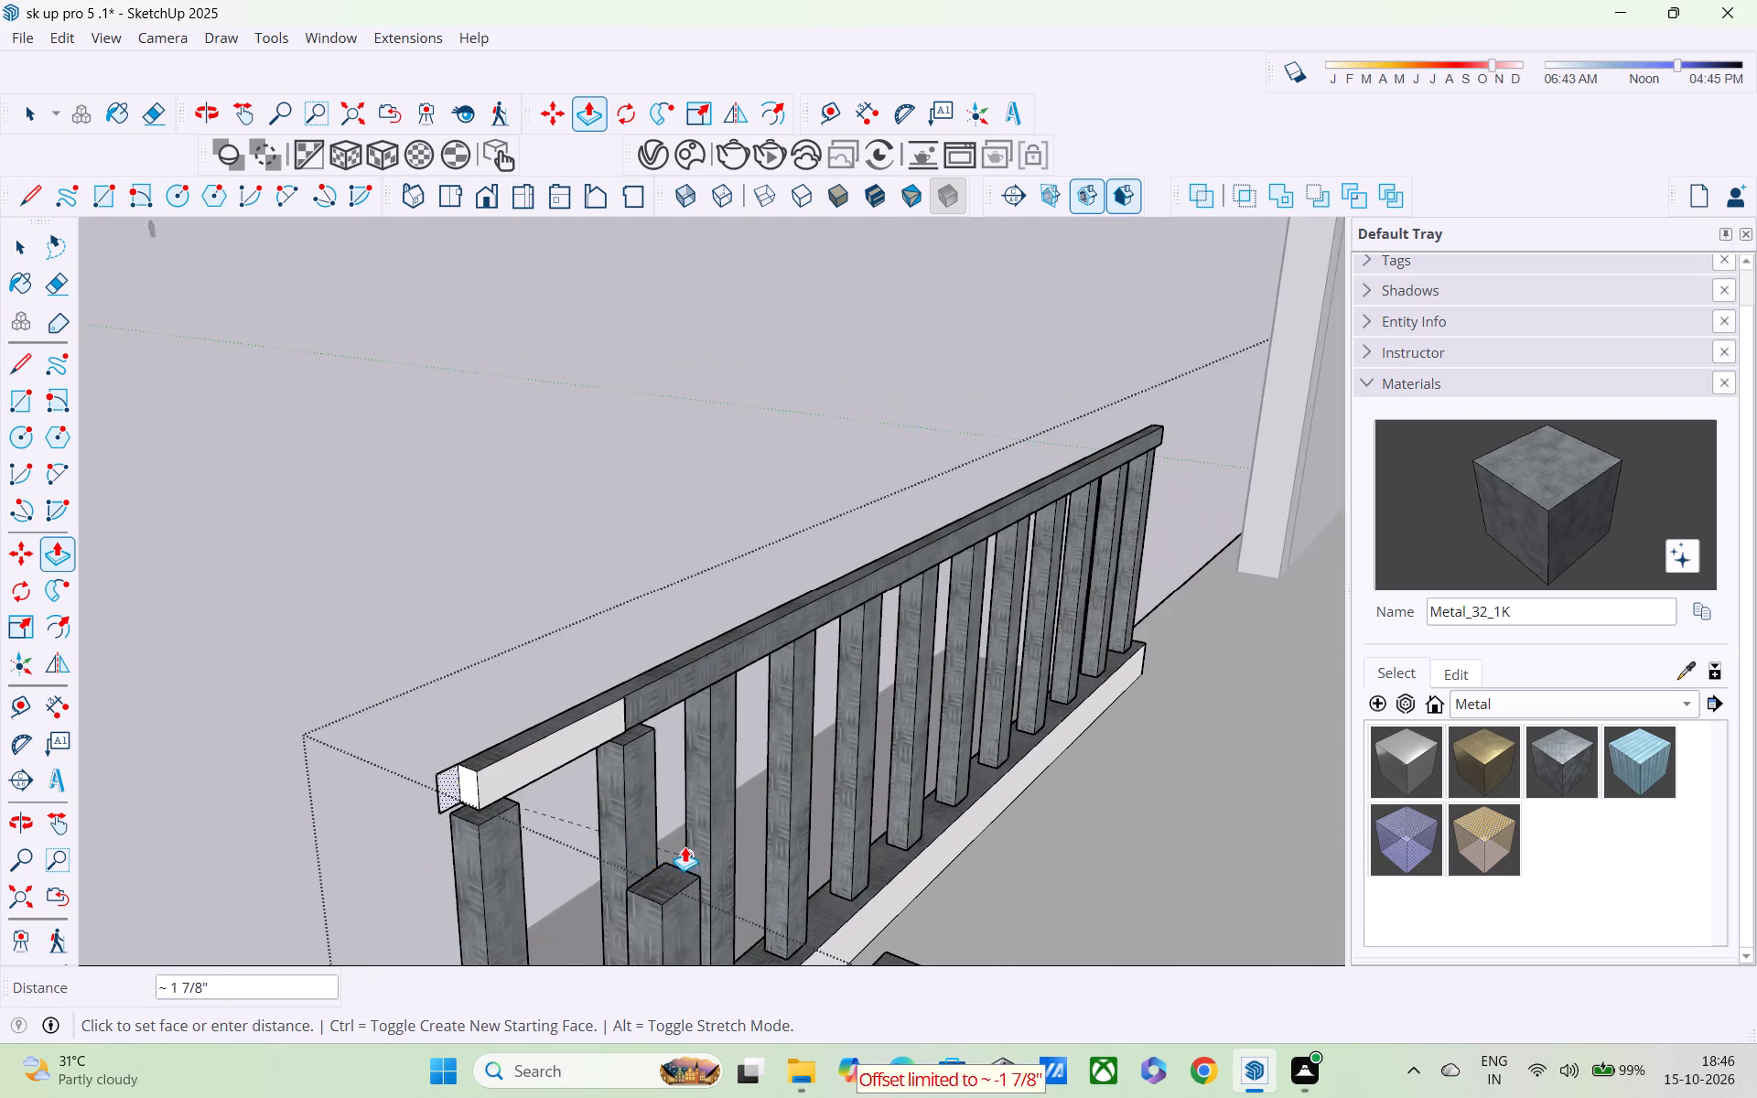
scroll(684, 846, "down", 3)
middle_click_drag(898, 899, 780, 661, "shift")
scroll(934, 706, "down", 3)
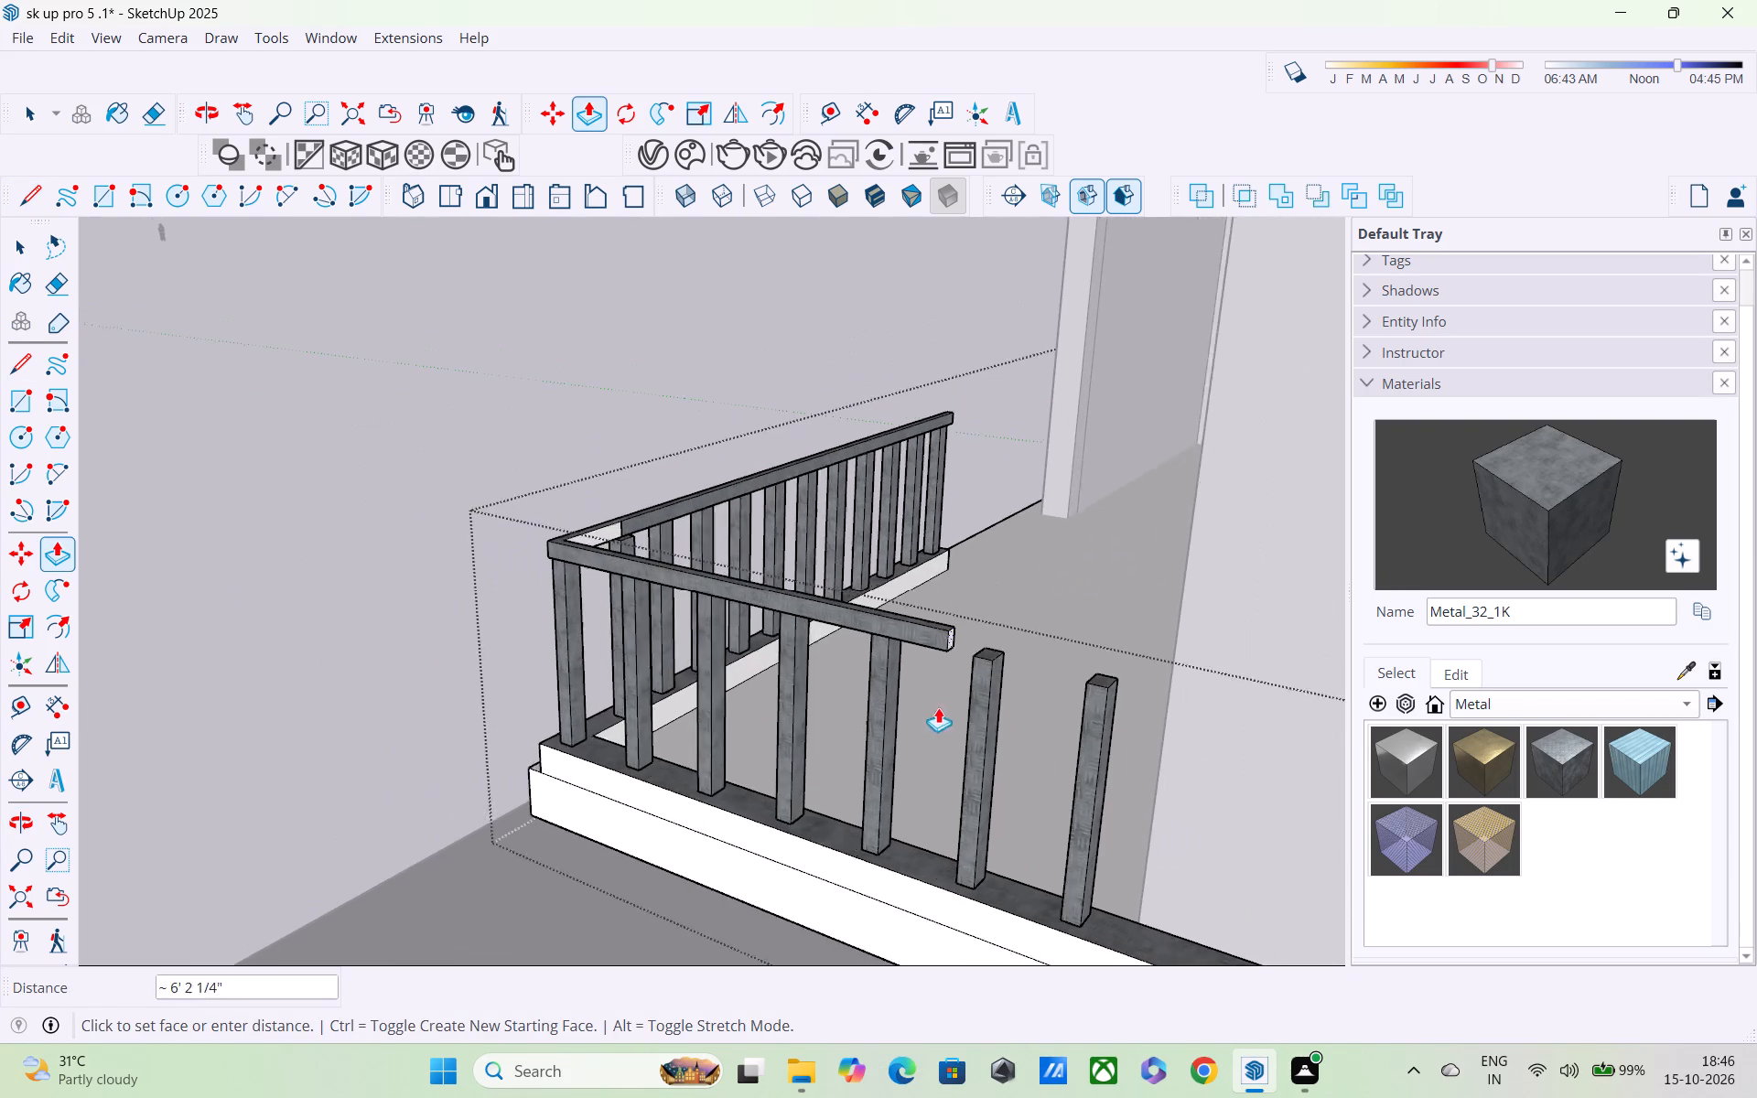
scroll(938, 707, "down", 1)
middle_click_drag(1134, 673, 1211, 734)
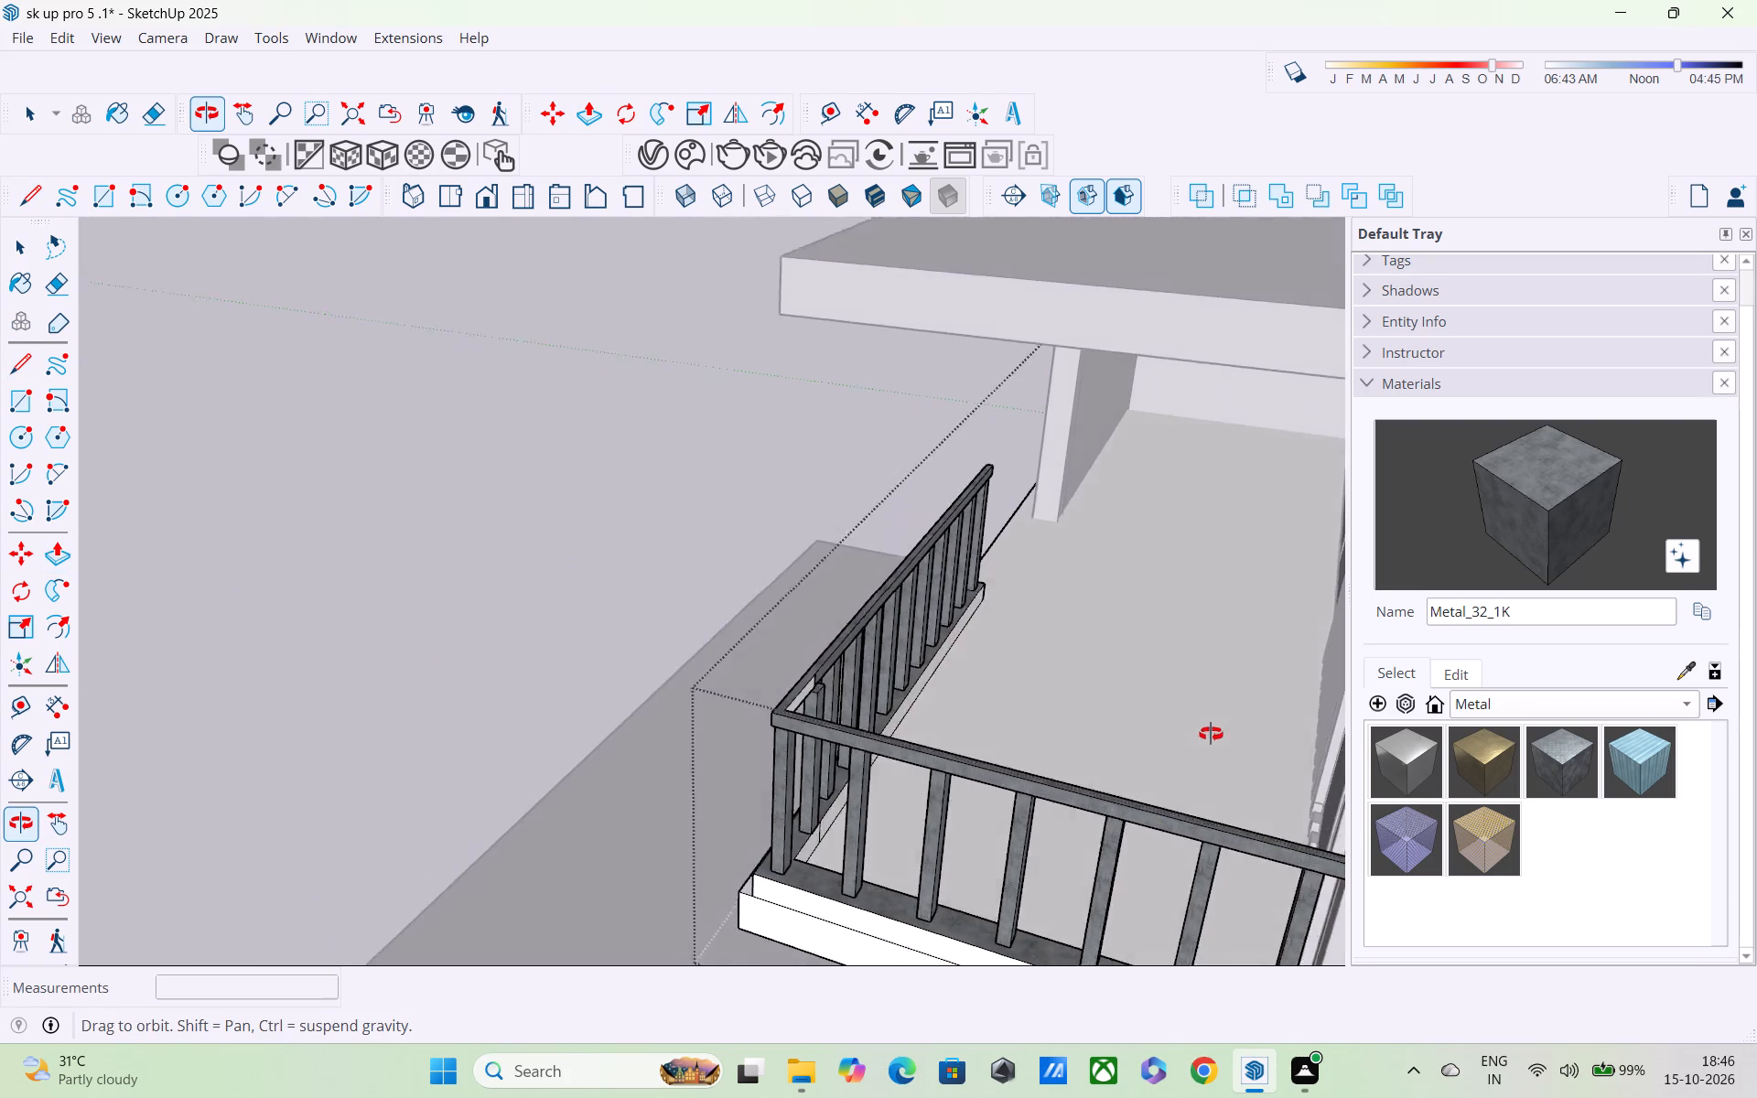
middle_click_drag(1211, 734, 1093, 671)
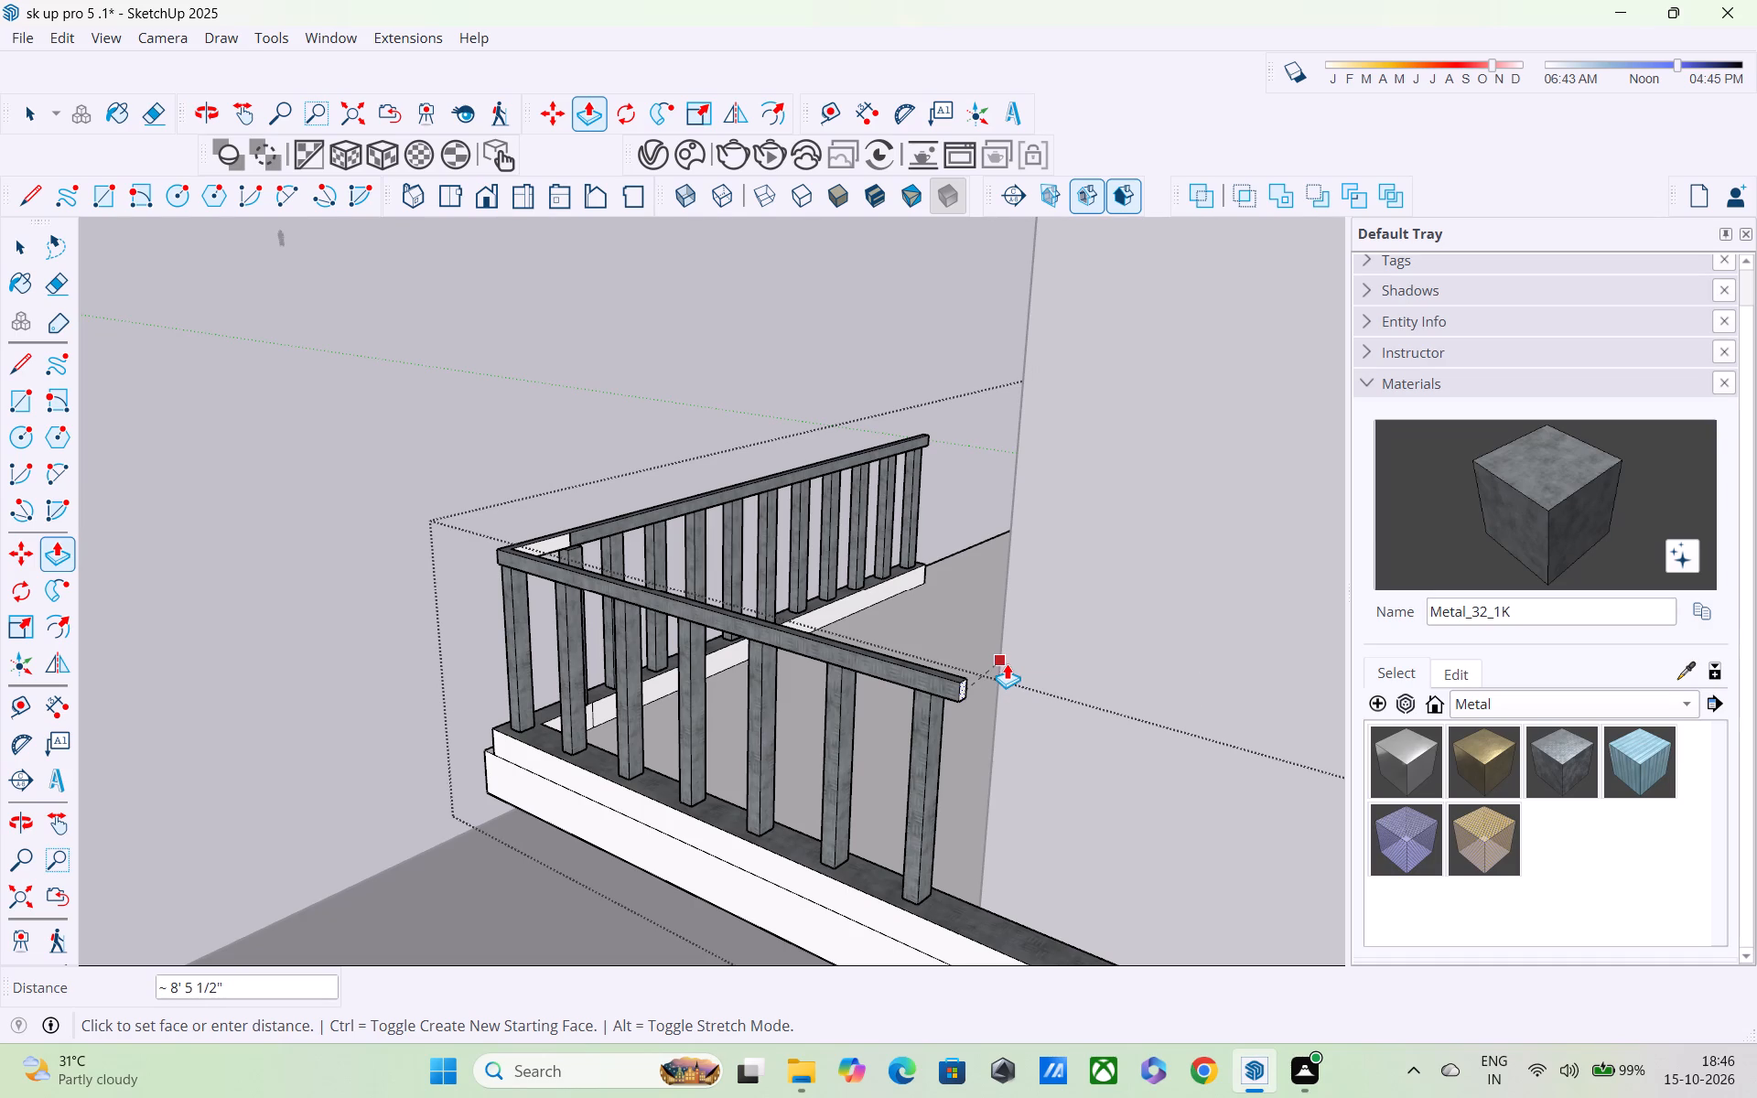
left_click(1007, 665)
Draw a 3" vertical line down the inner face of the shorter side's top rail, close to its free end.
middle_click_drag(986, 673, 870, 732)
scroll(724, 805, "up", 1)
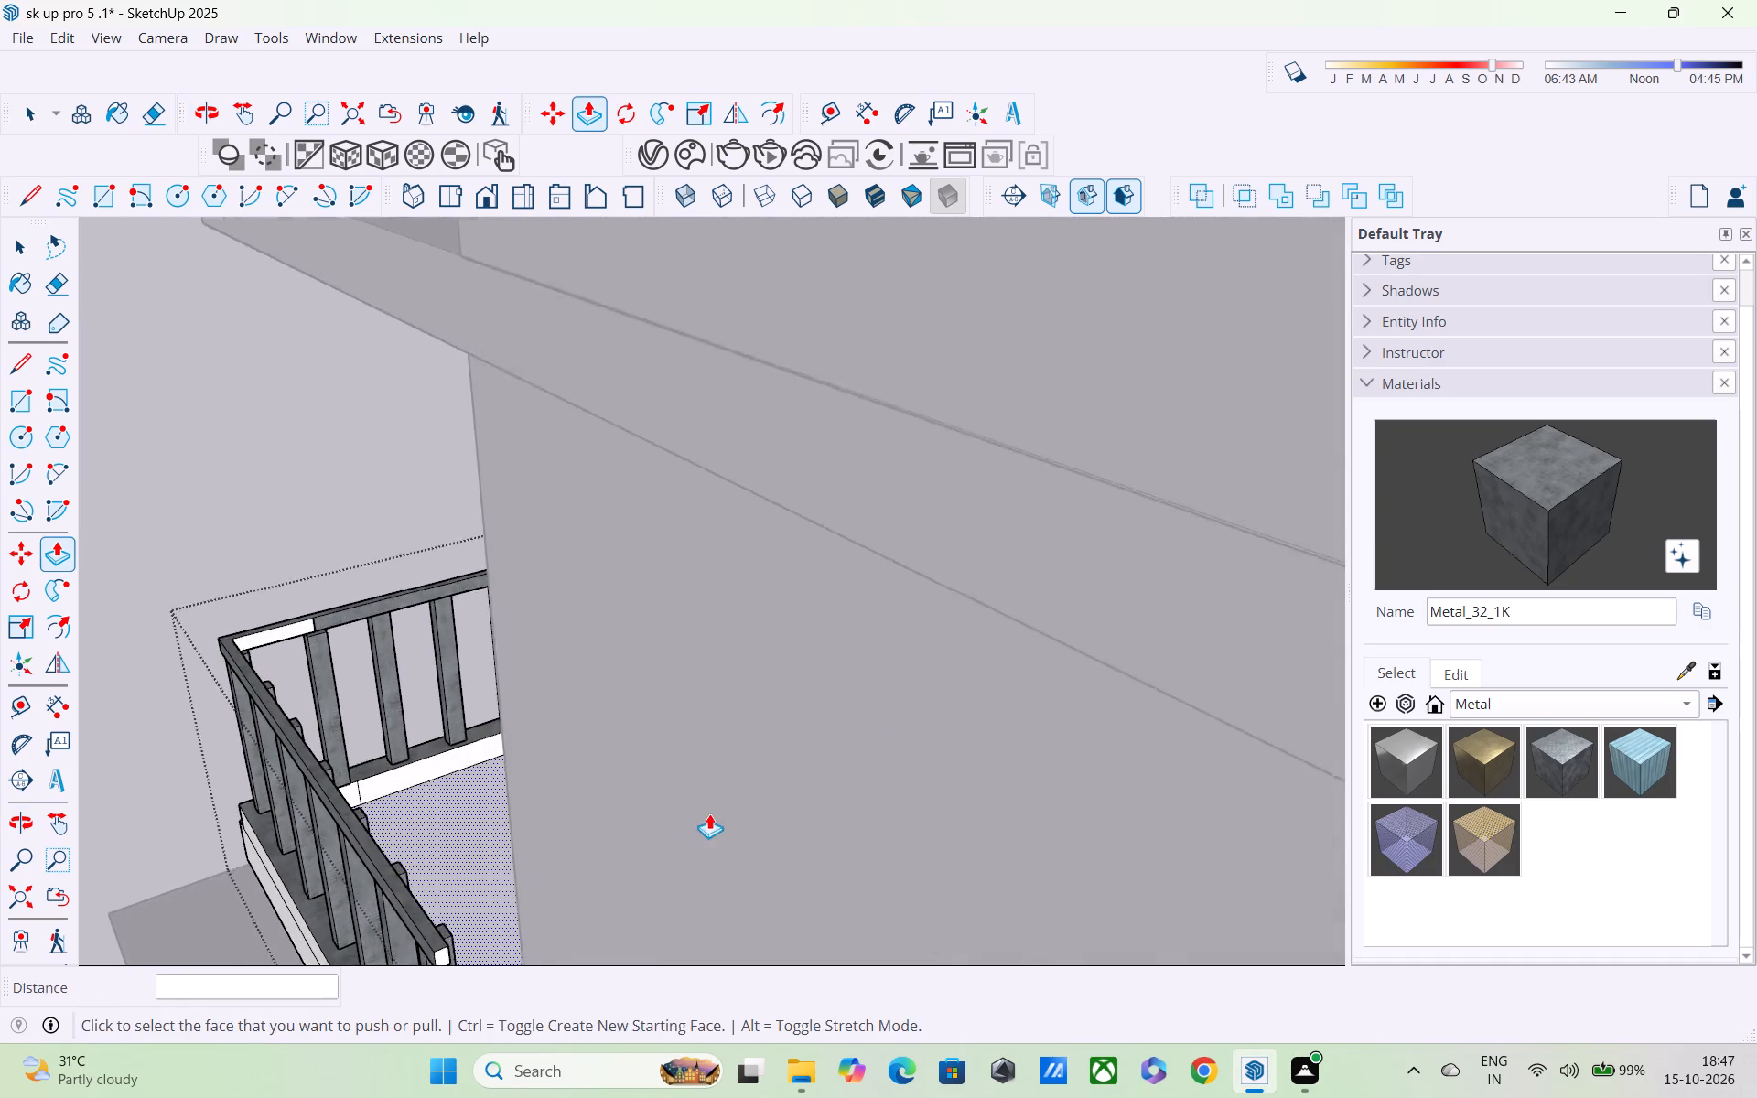
scroll(709, 813, "up", 2)
scroll(633, 877, "down", 1)
middle_click_drag(611, 863, 554, 722)
scroll(506, 866, "down", 4)
middle_click_drag(471, 904, 349, 859)
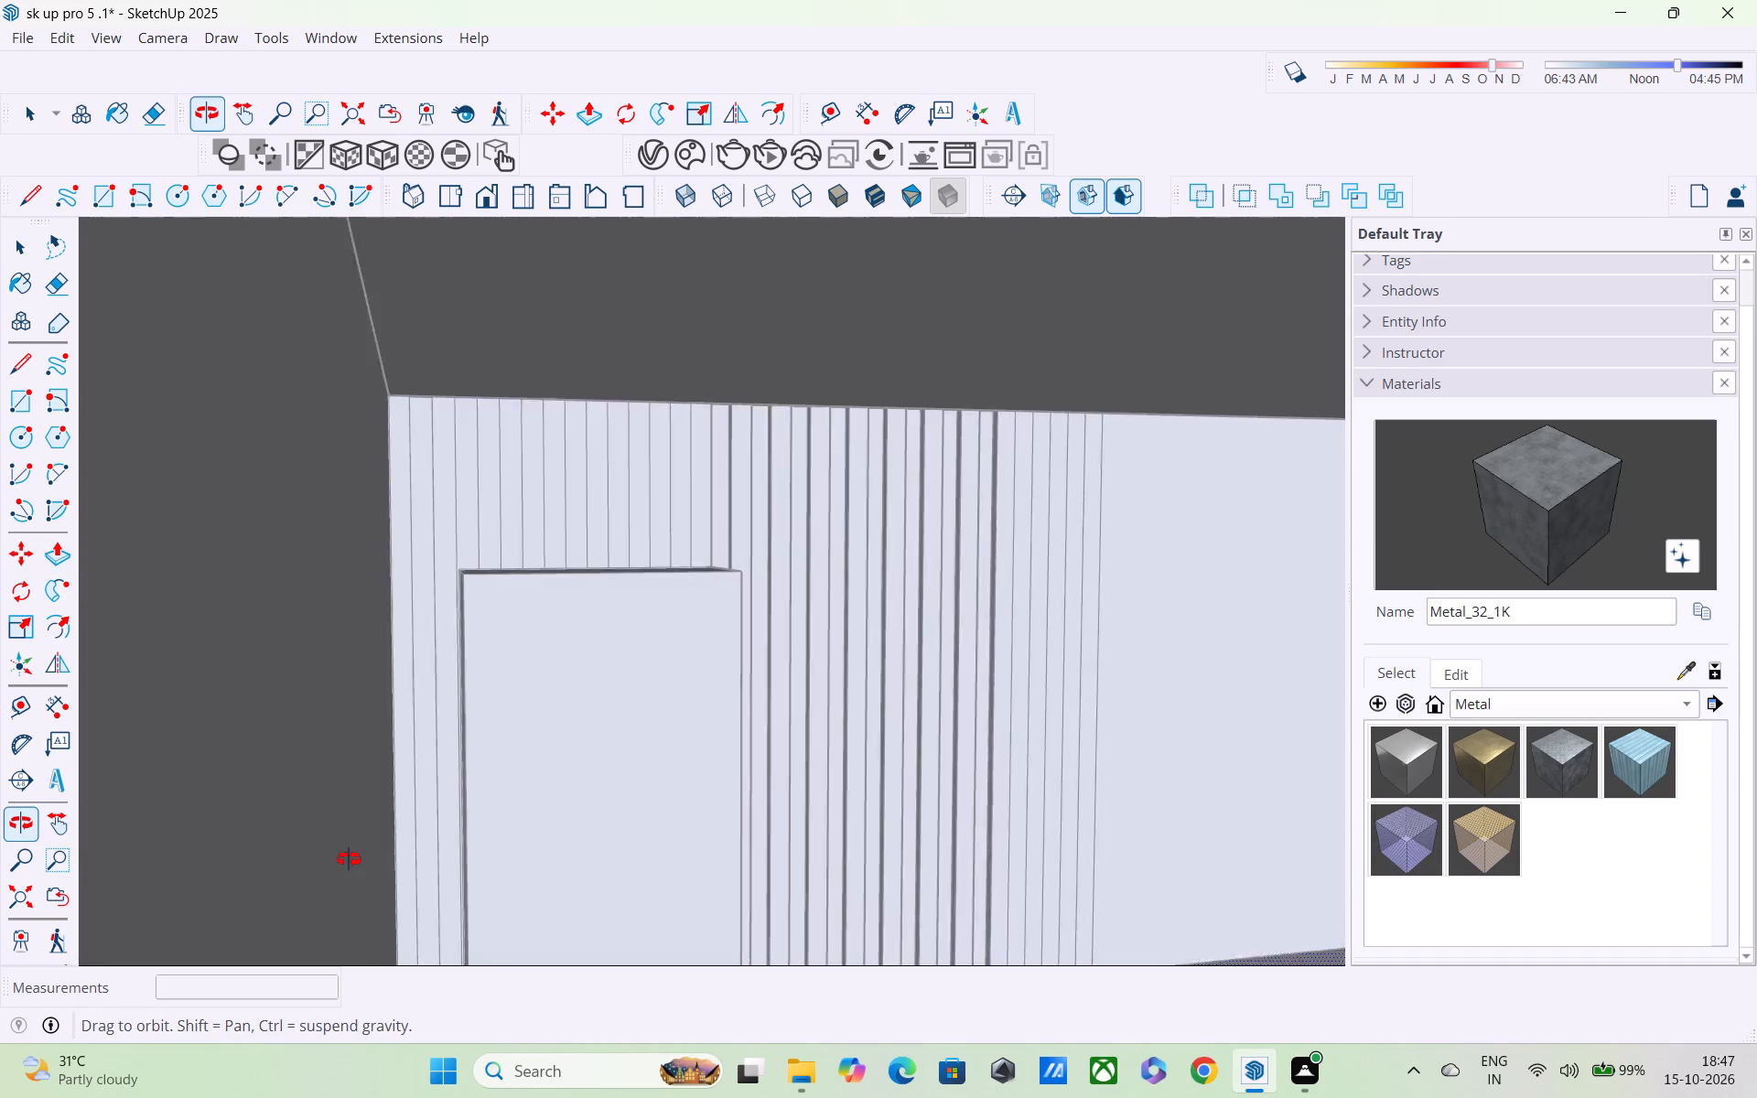
middle_click_drag(349, 859, 406, 849)
scroll(347, 858, "up", 10)
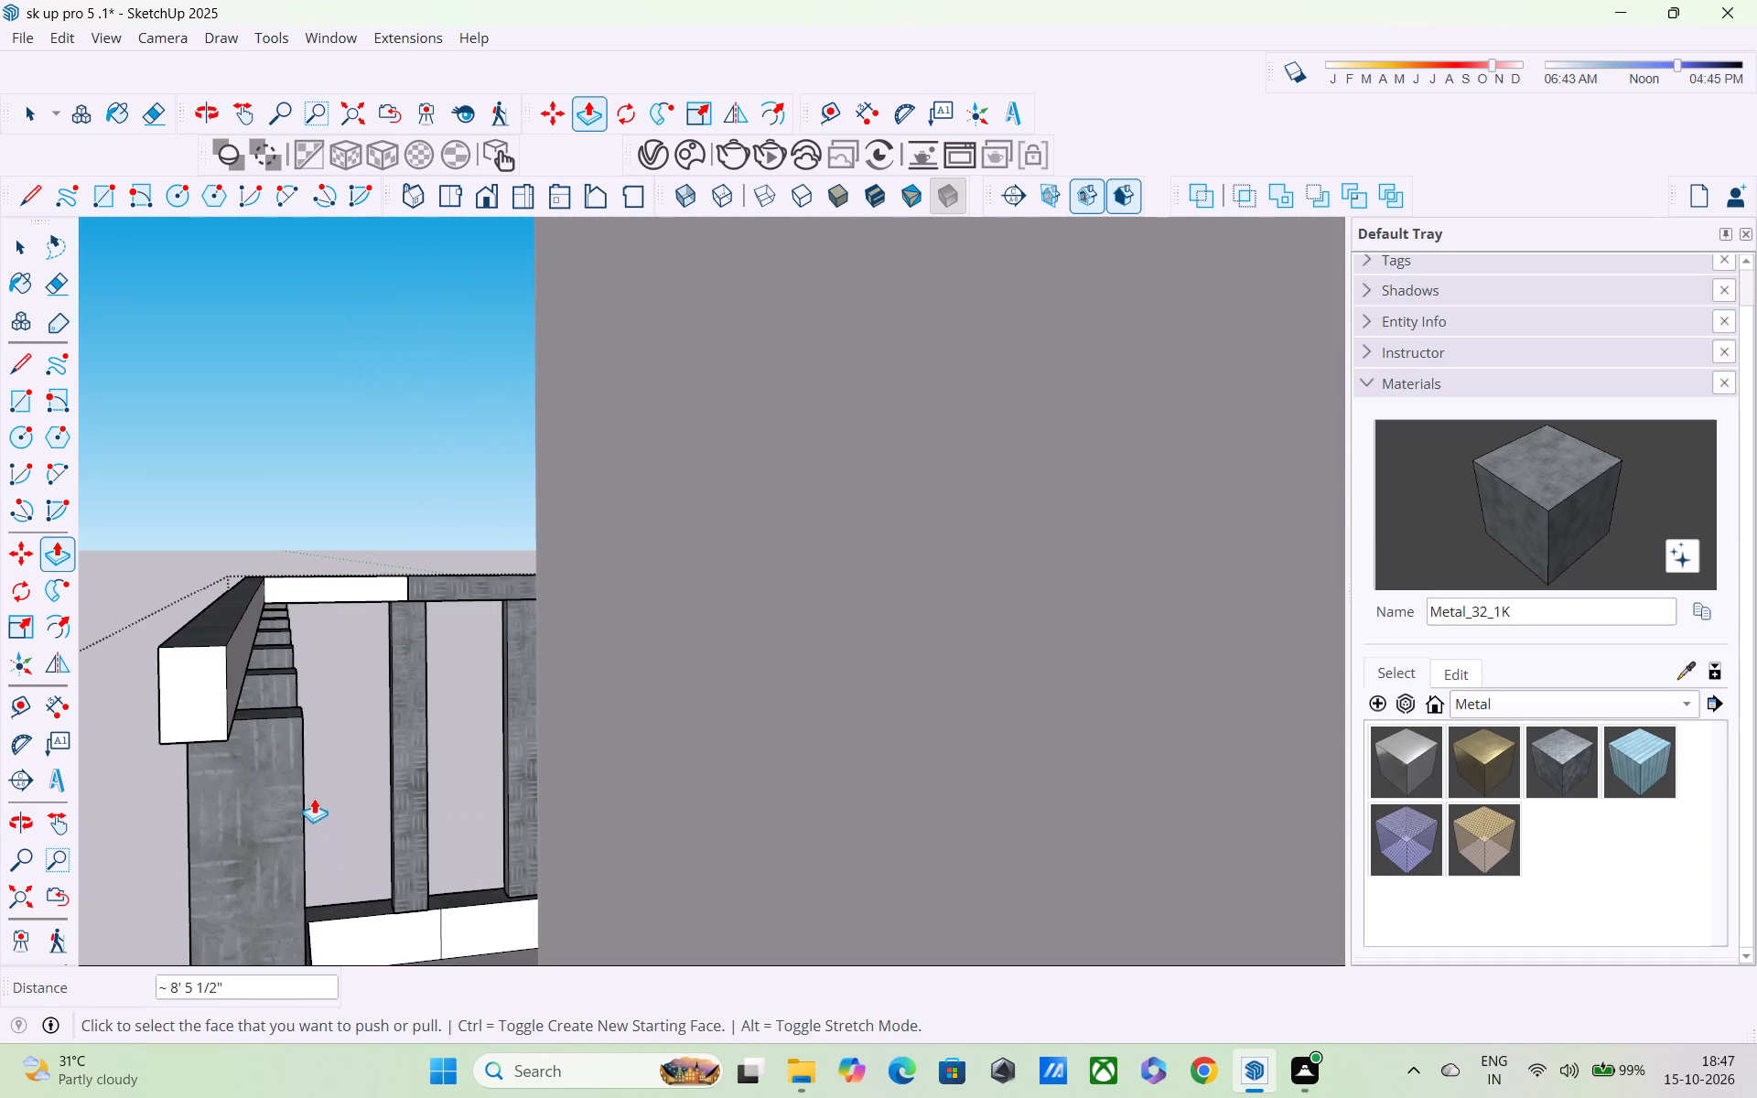
key("l")
scroll(253, 727, "up", 3)
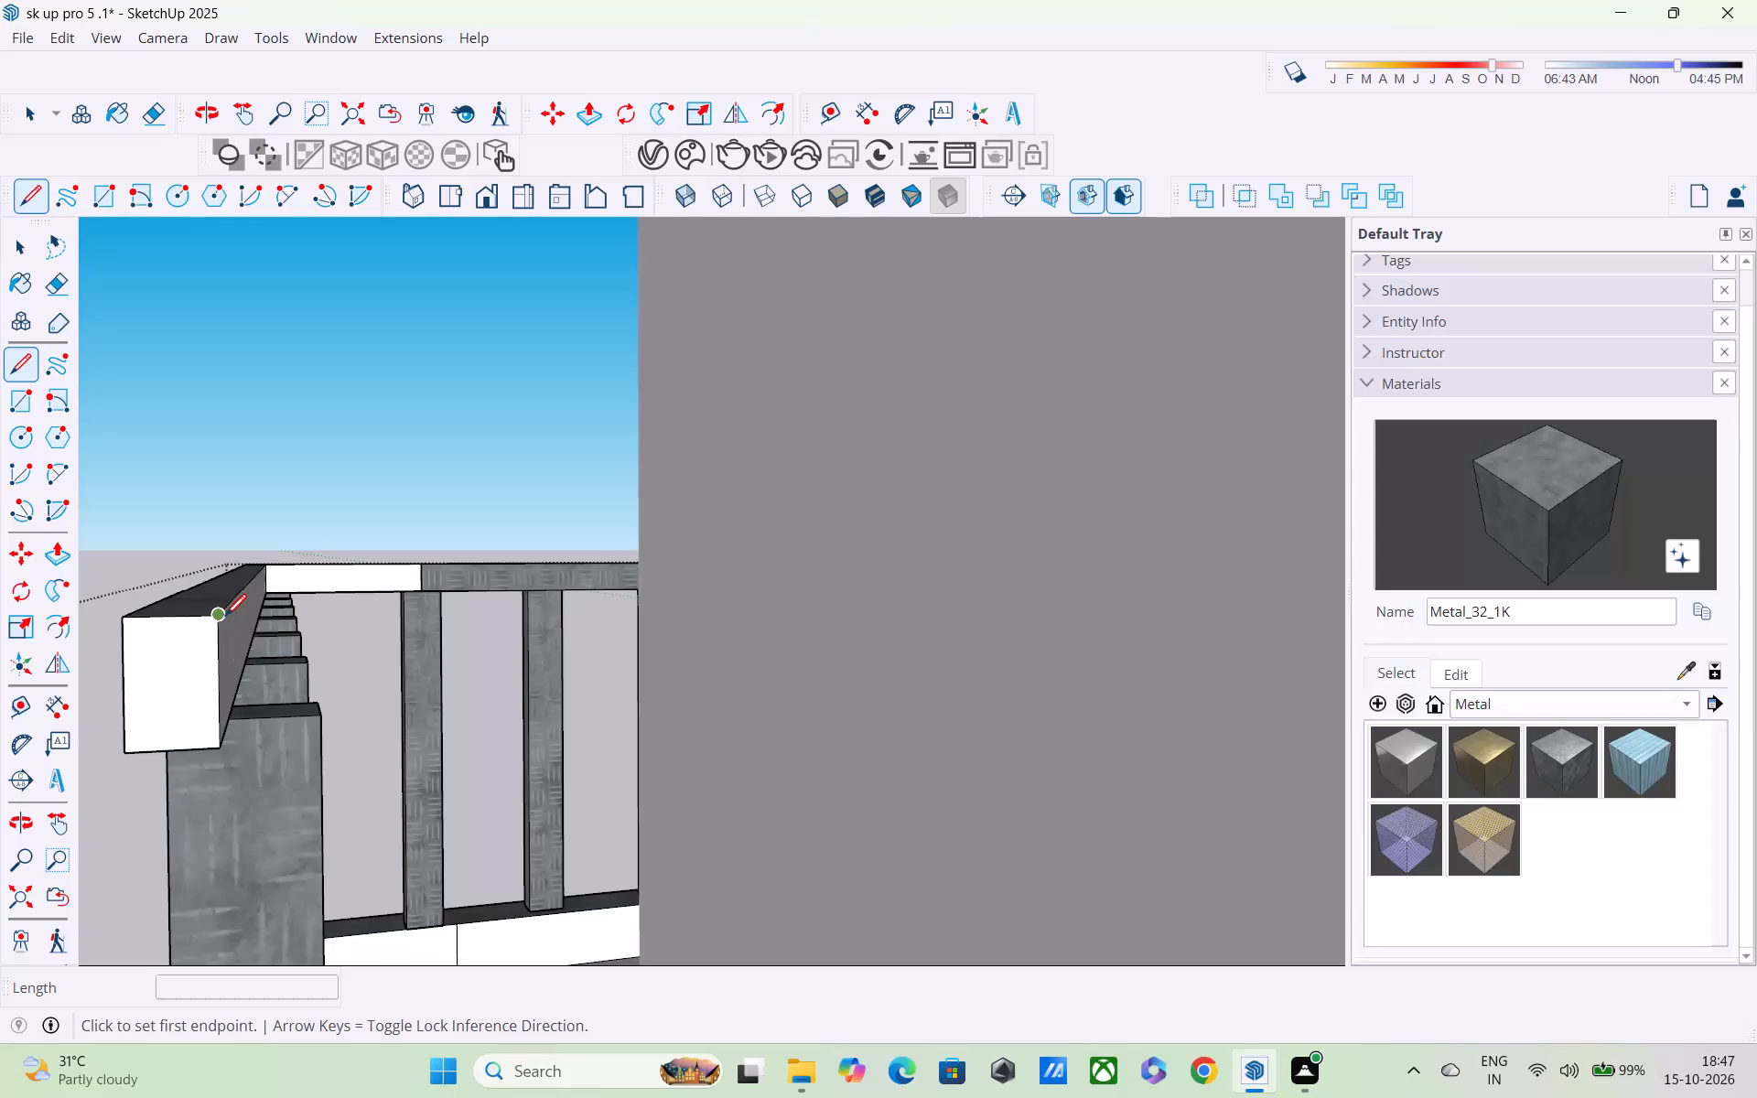
scroll(228, 608, "up", 2)
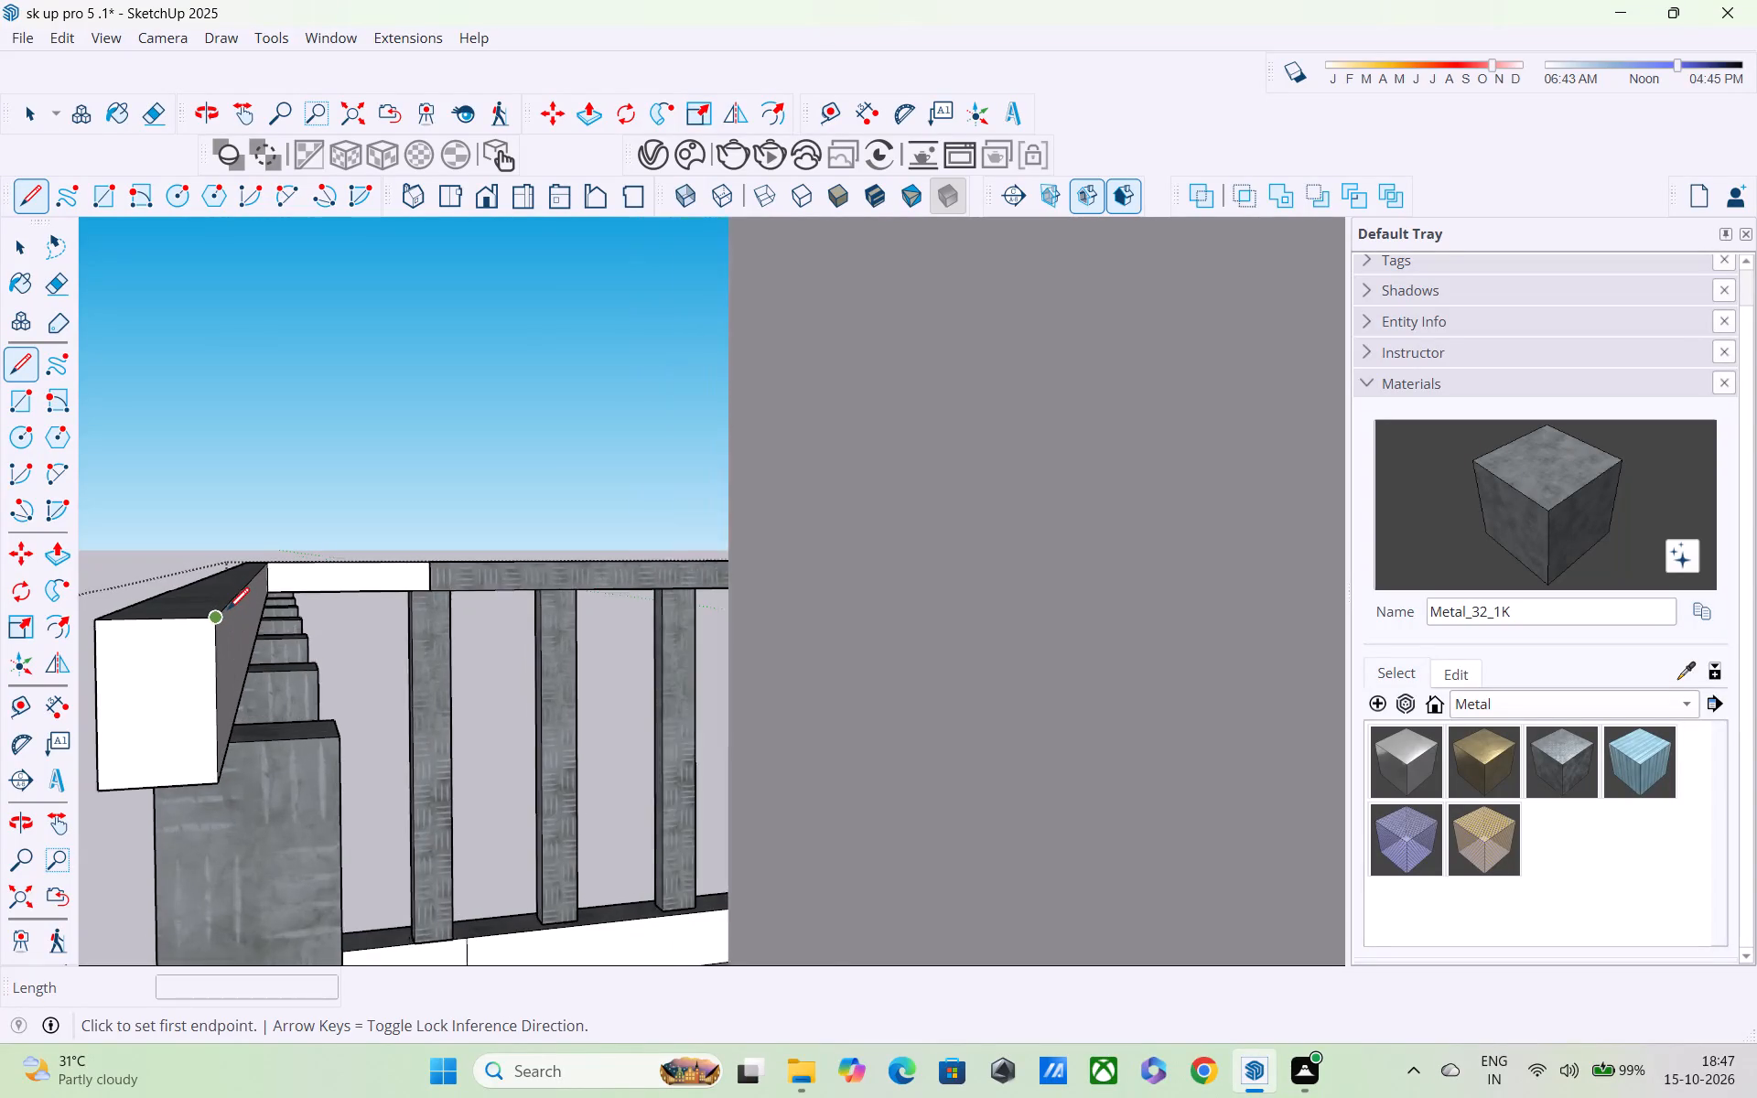
scroll(228, 611, "up", 7)
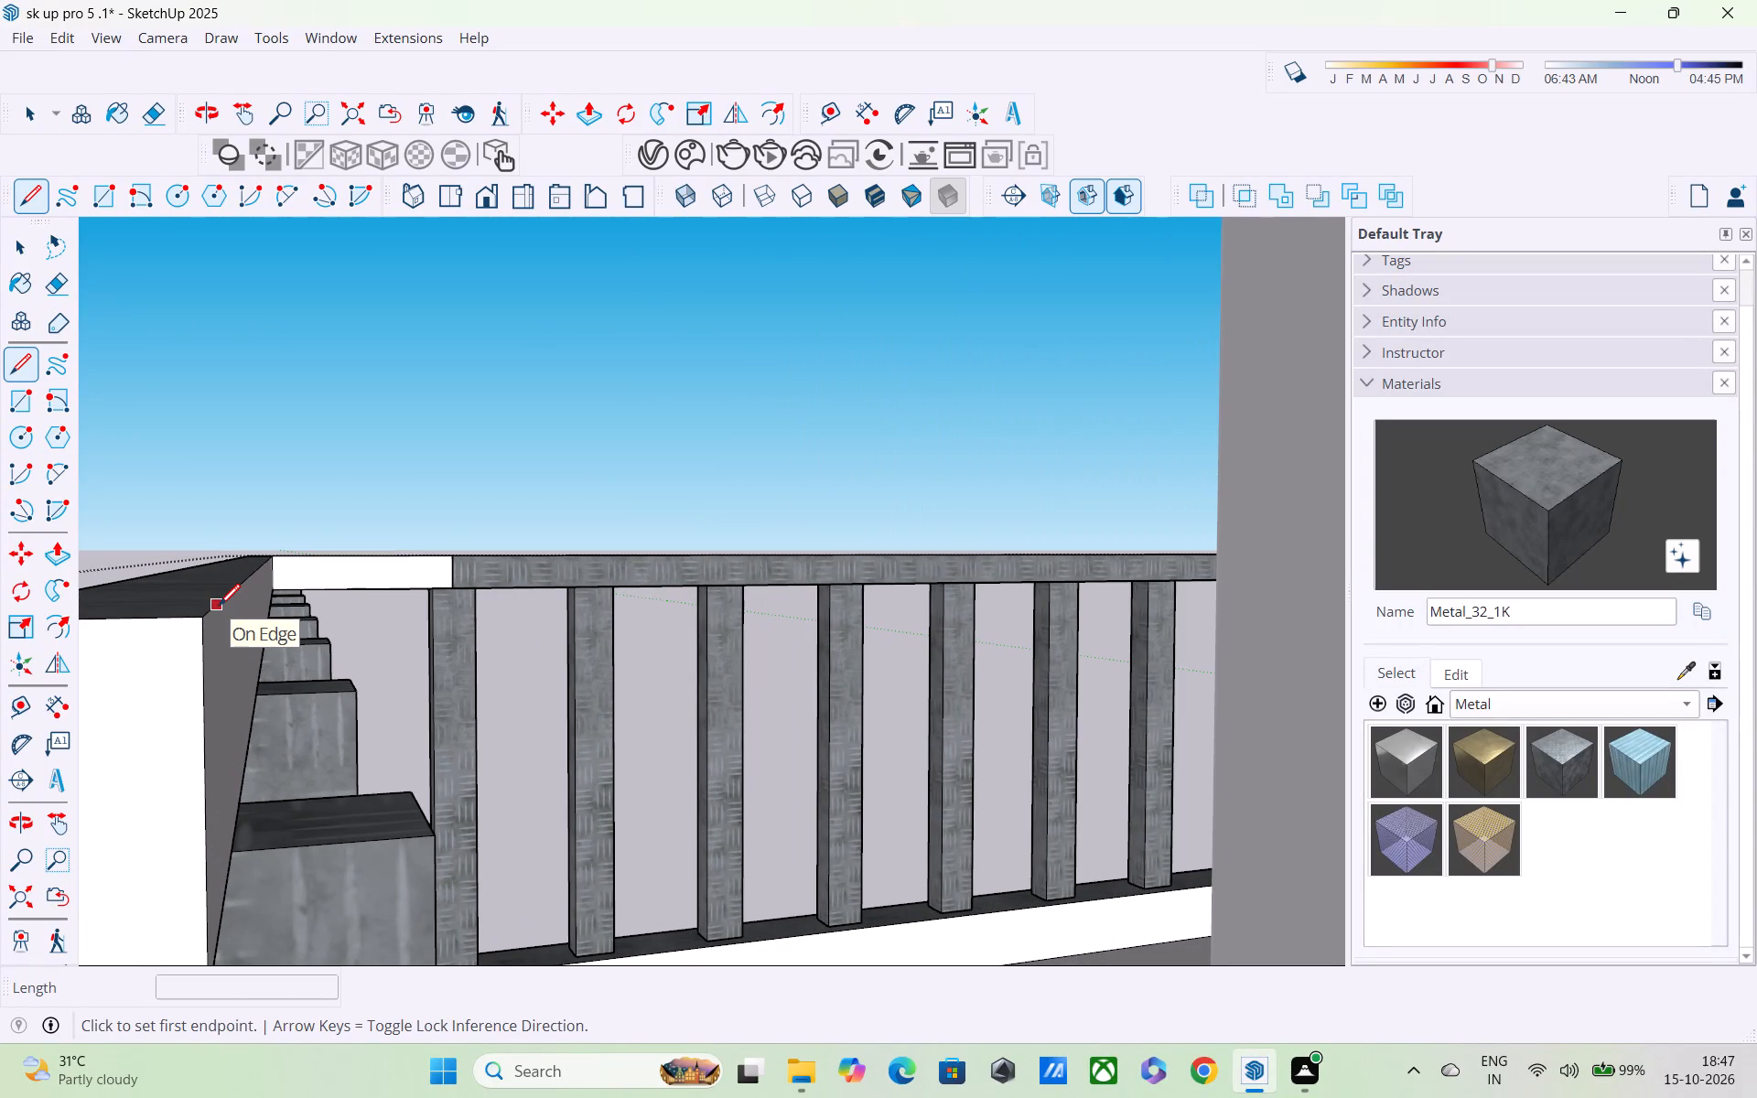
left_click(220, 603)
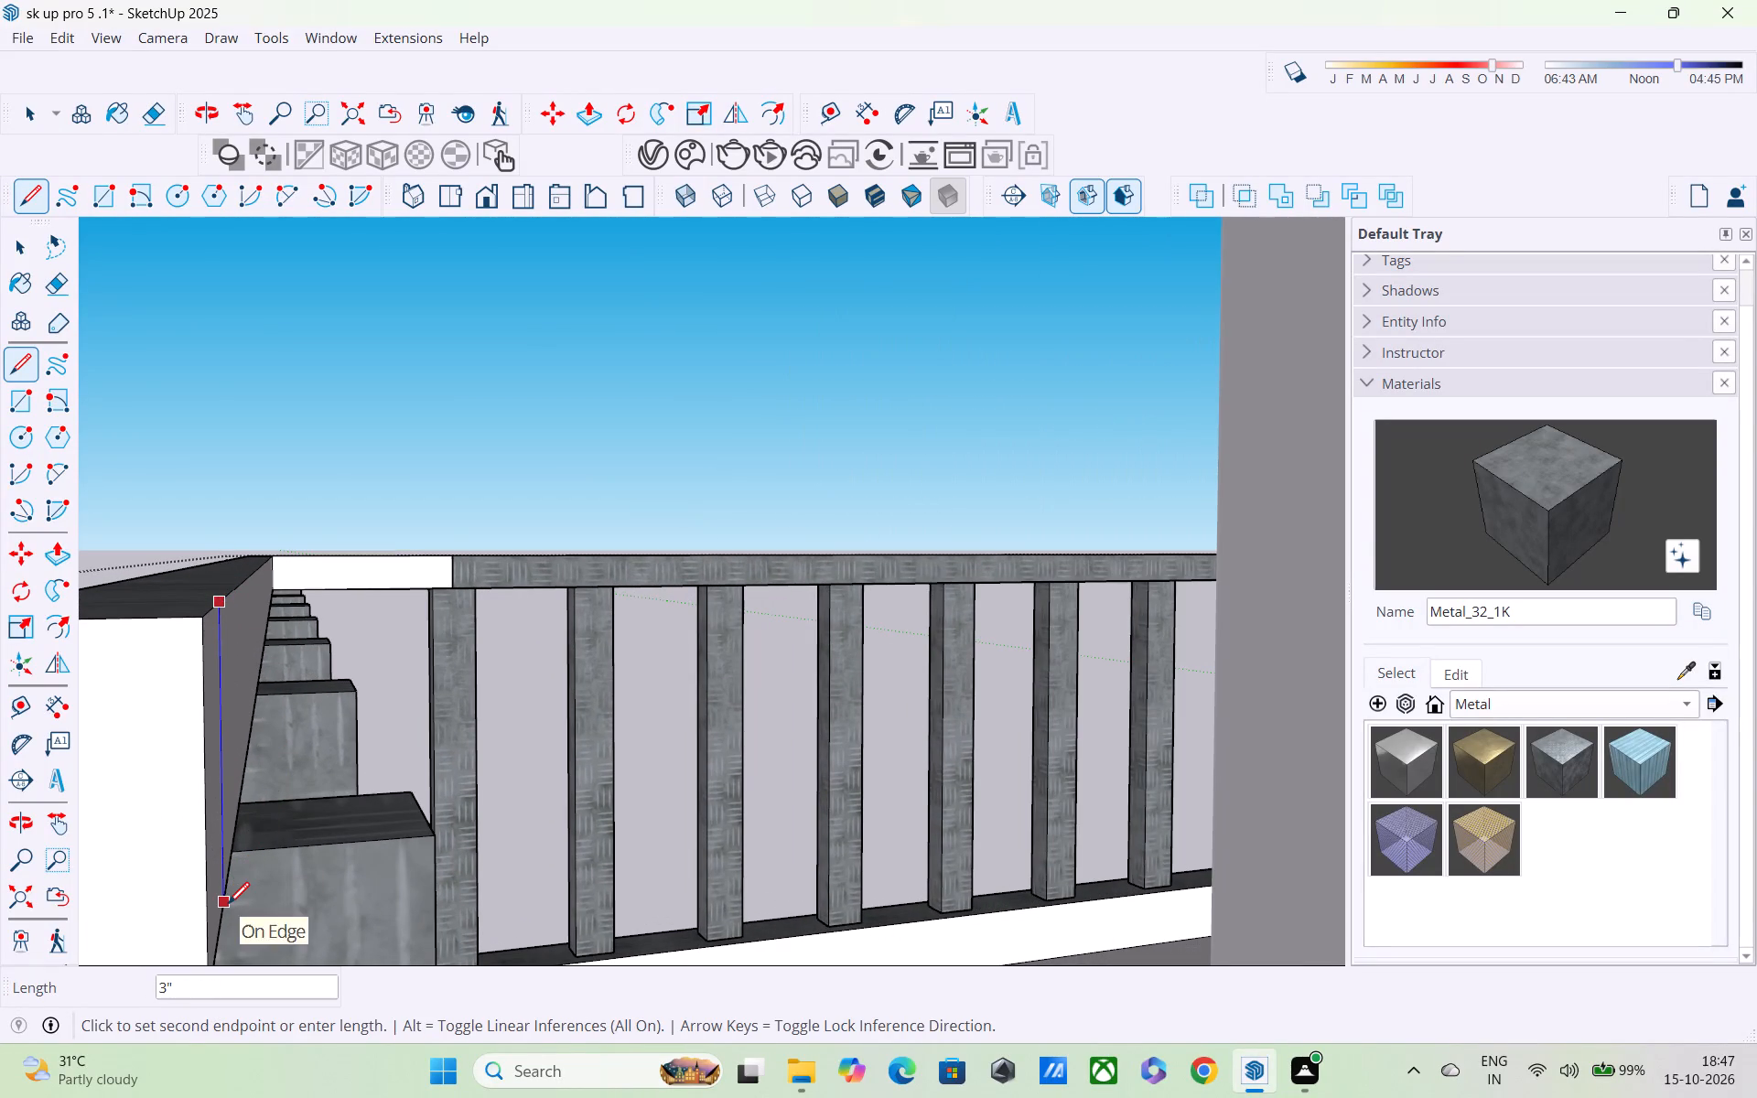
left_click(228, 906)
Push/Pull the small inner face at the shorter rail's free end about 9 7/8" toward the building wall.
key("p")
left_click(211, 853)
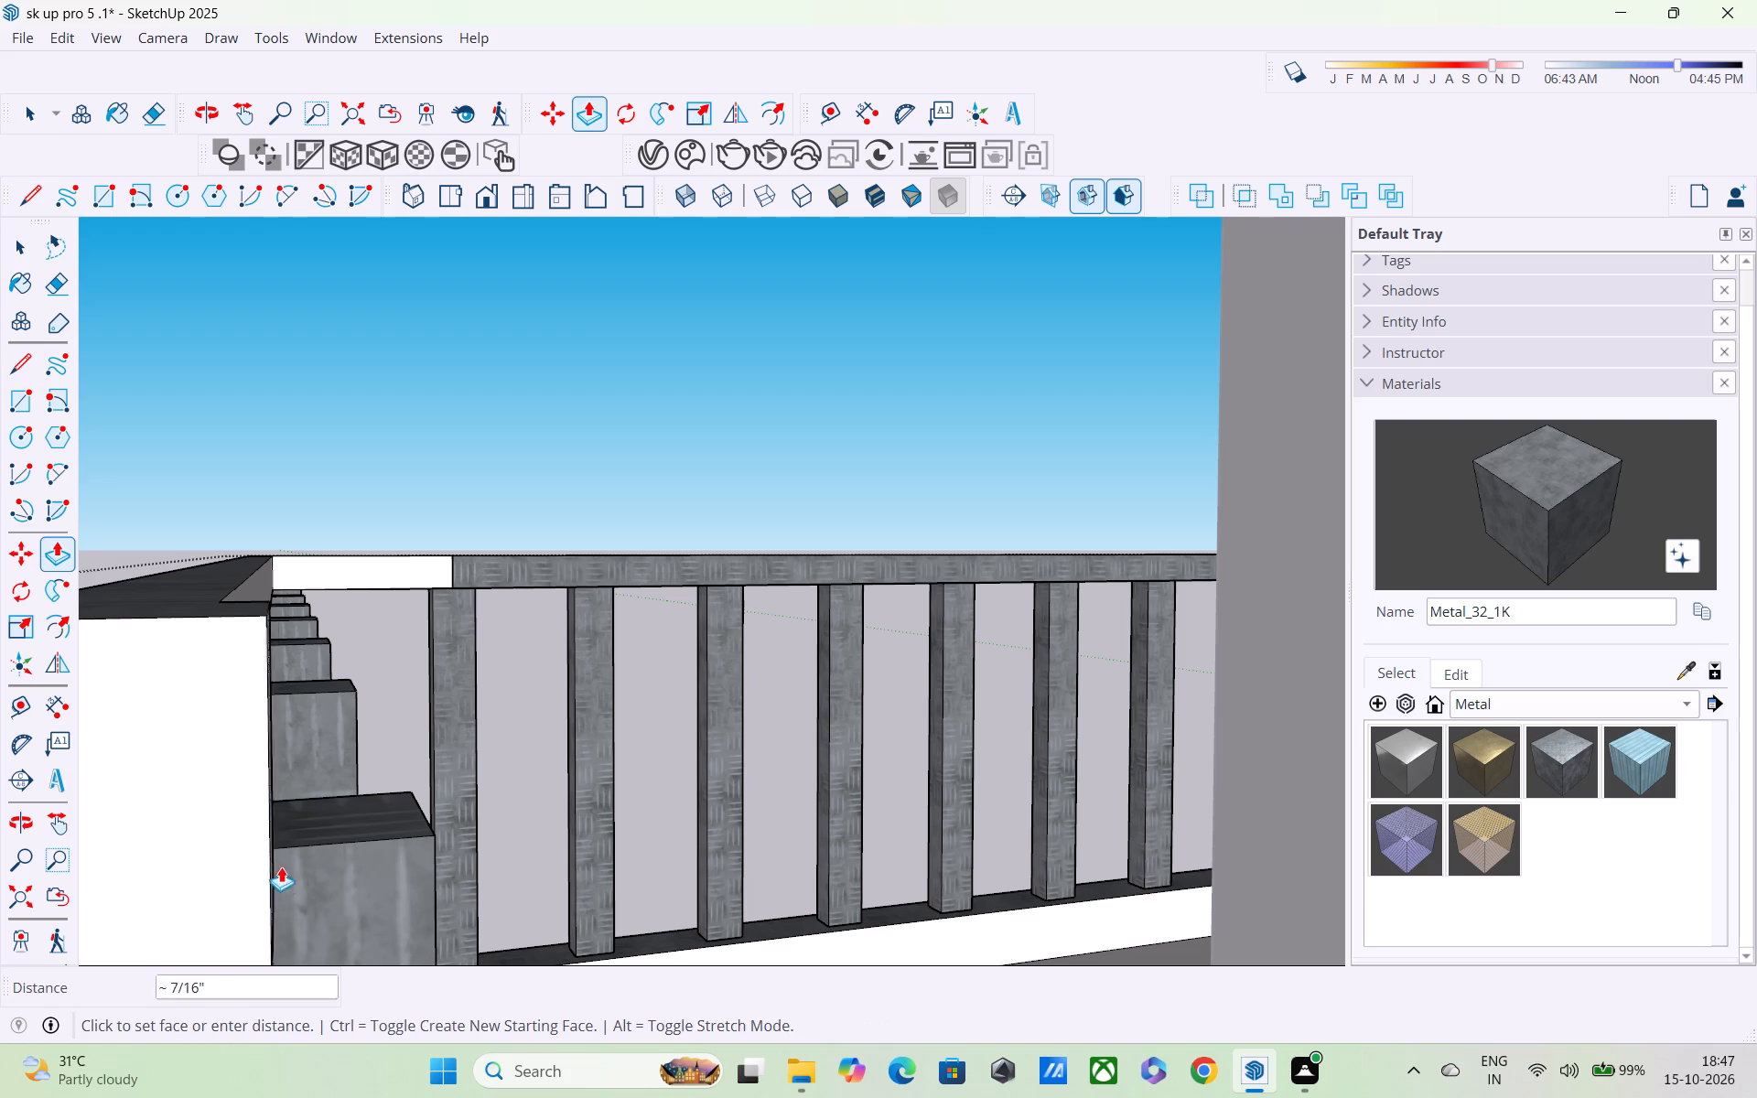
scroll(538, 883, "down", 12)
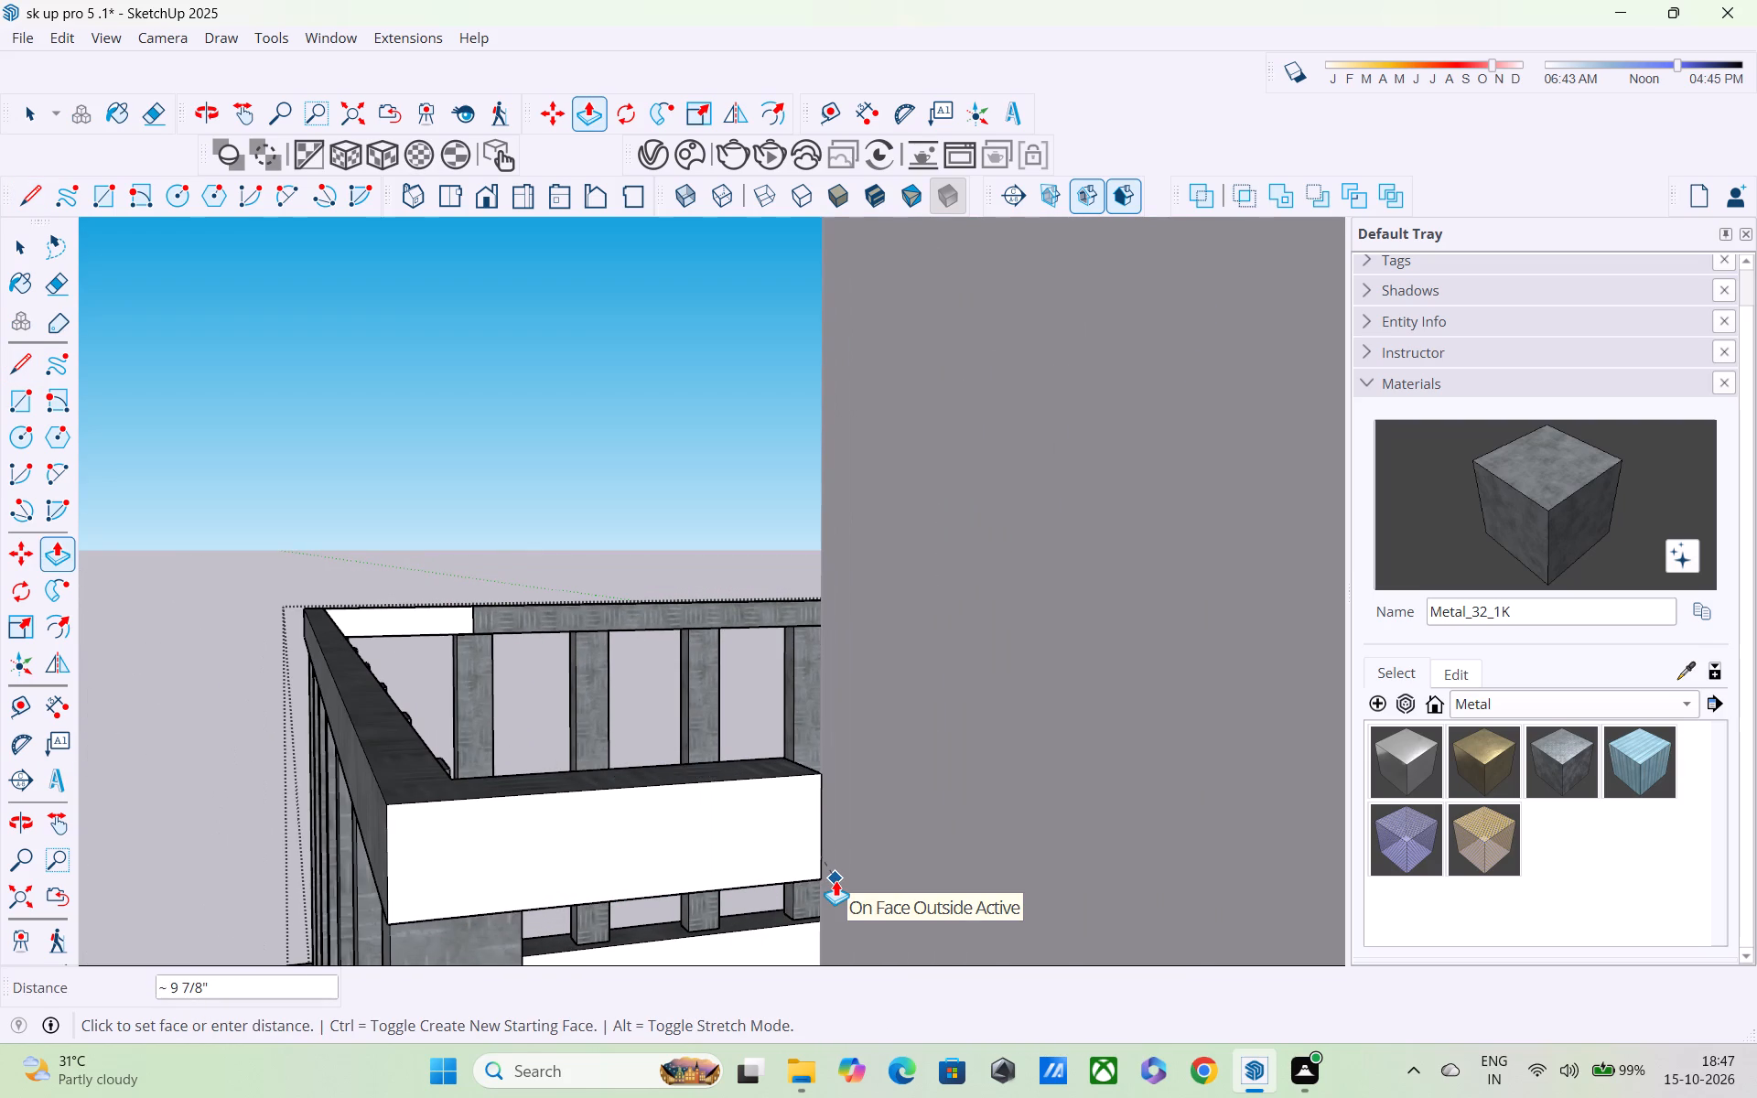
left_click(835, 880)
Examine the extended corner railing from around the balcony and the whole building, and leave the second-storey group.
scroll(686, 890, "down", 5)
middle_click_drag(617, 892, 960, 911)
scroll(960, 911, "up", 1)
scroll(791, 877, "down", 1)
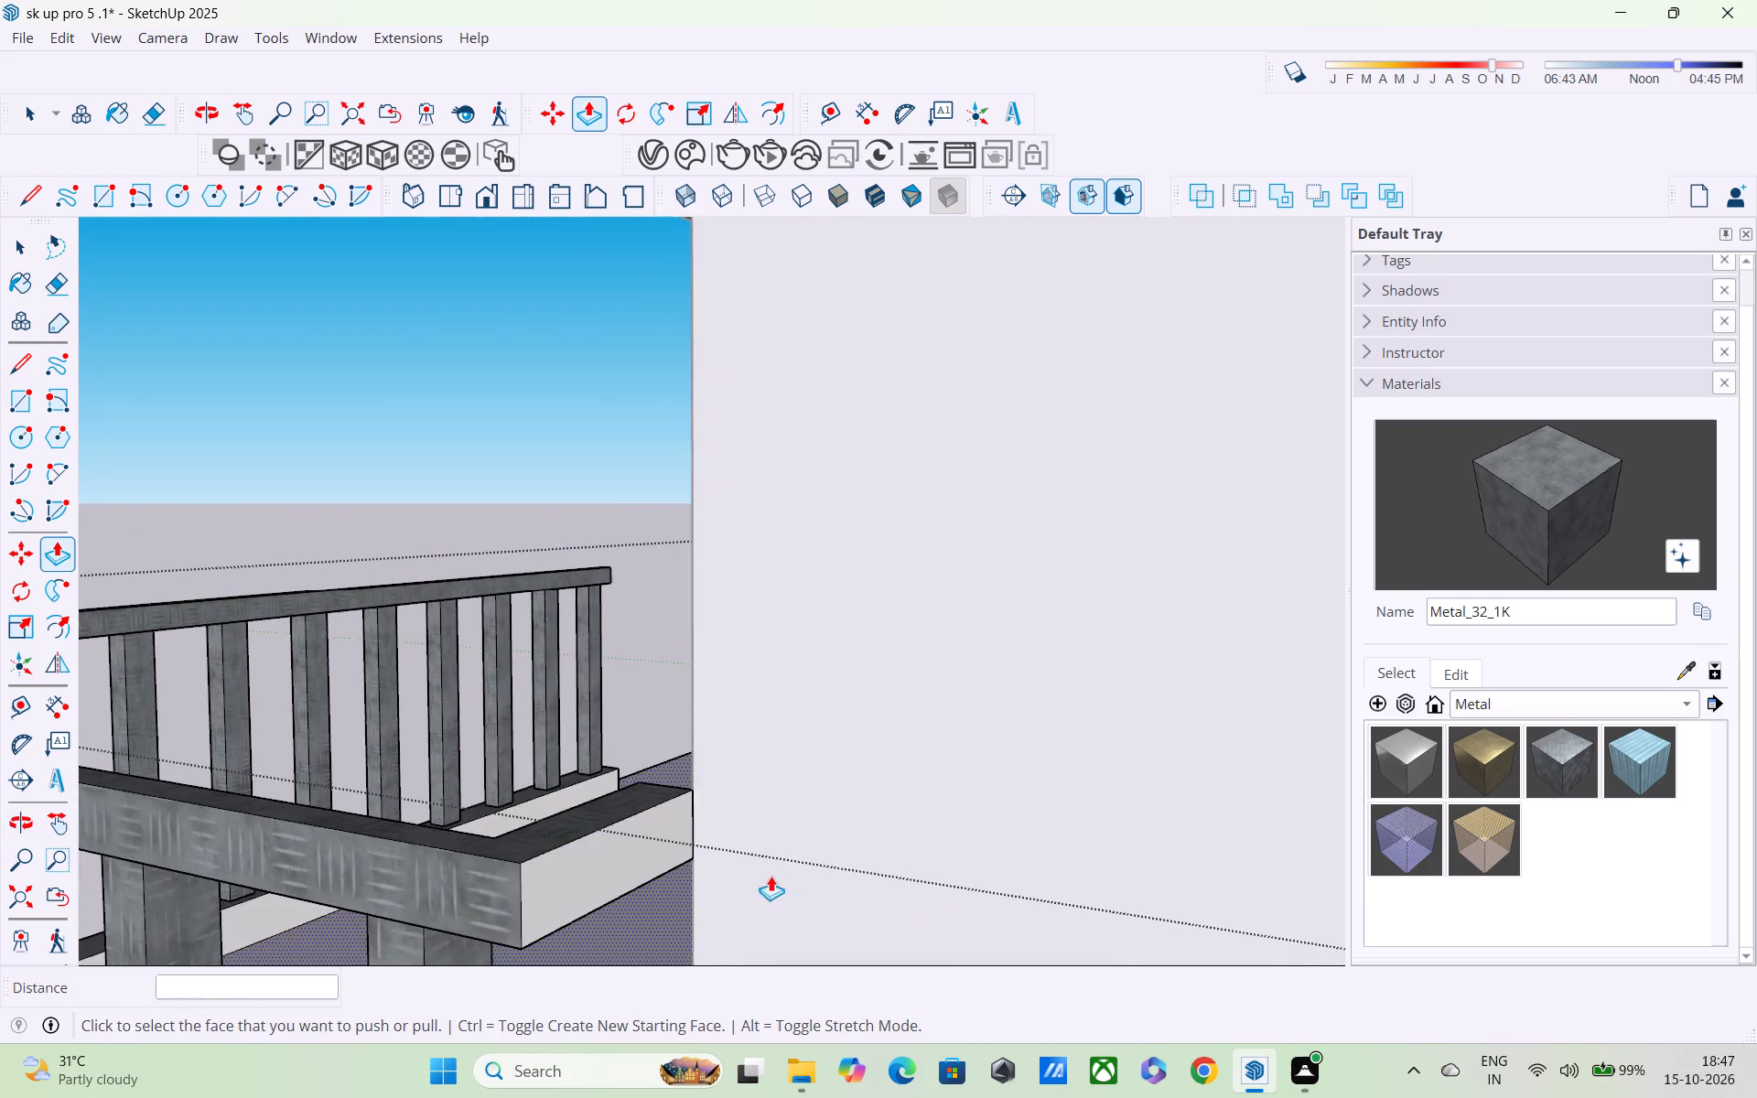
scroll(771, 876, "down", 7)
middle_click_drag(520, 888, 751, 890)
scroll(713, 891, "down", 7)
middle_click_drag(508, 939, 823, 925, "shift")
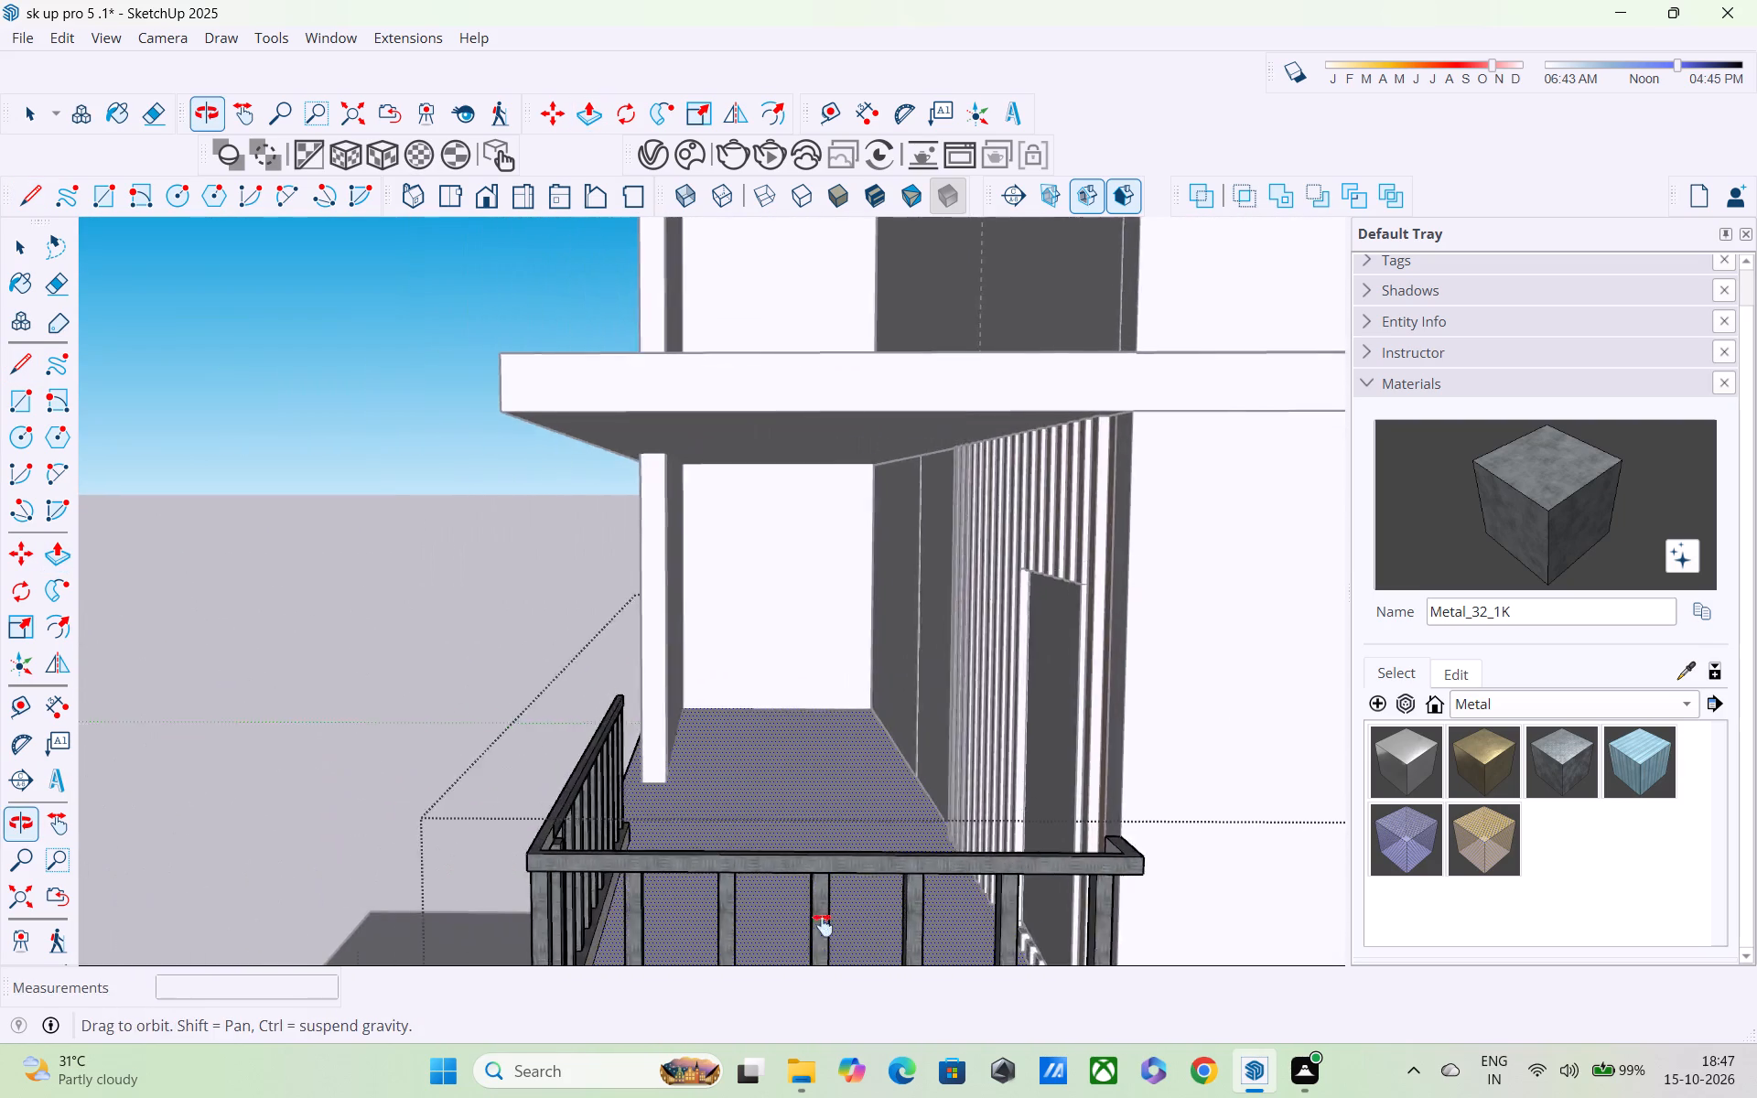
middle_click_drag(823, 925, 825, 924, "shift")
scroll(830, 920, "up", 1)
scroll(835, 905, "down", 5)
middle_click_drag(841, 907, 1039, 857)
scroll(1045, 851, "up", 1)
scroll(1045, 851, "down", 8)
middle_click_drag(1062, 868, 1246, 882)
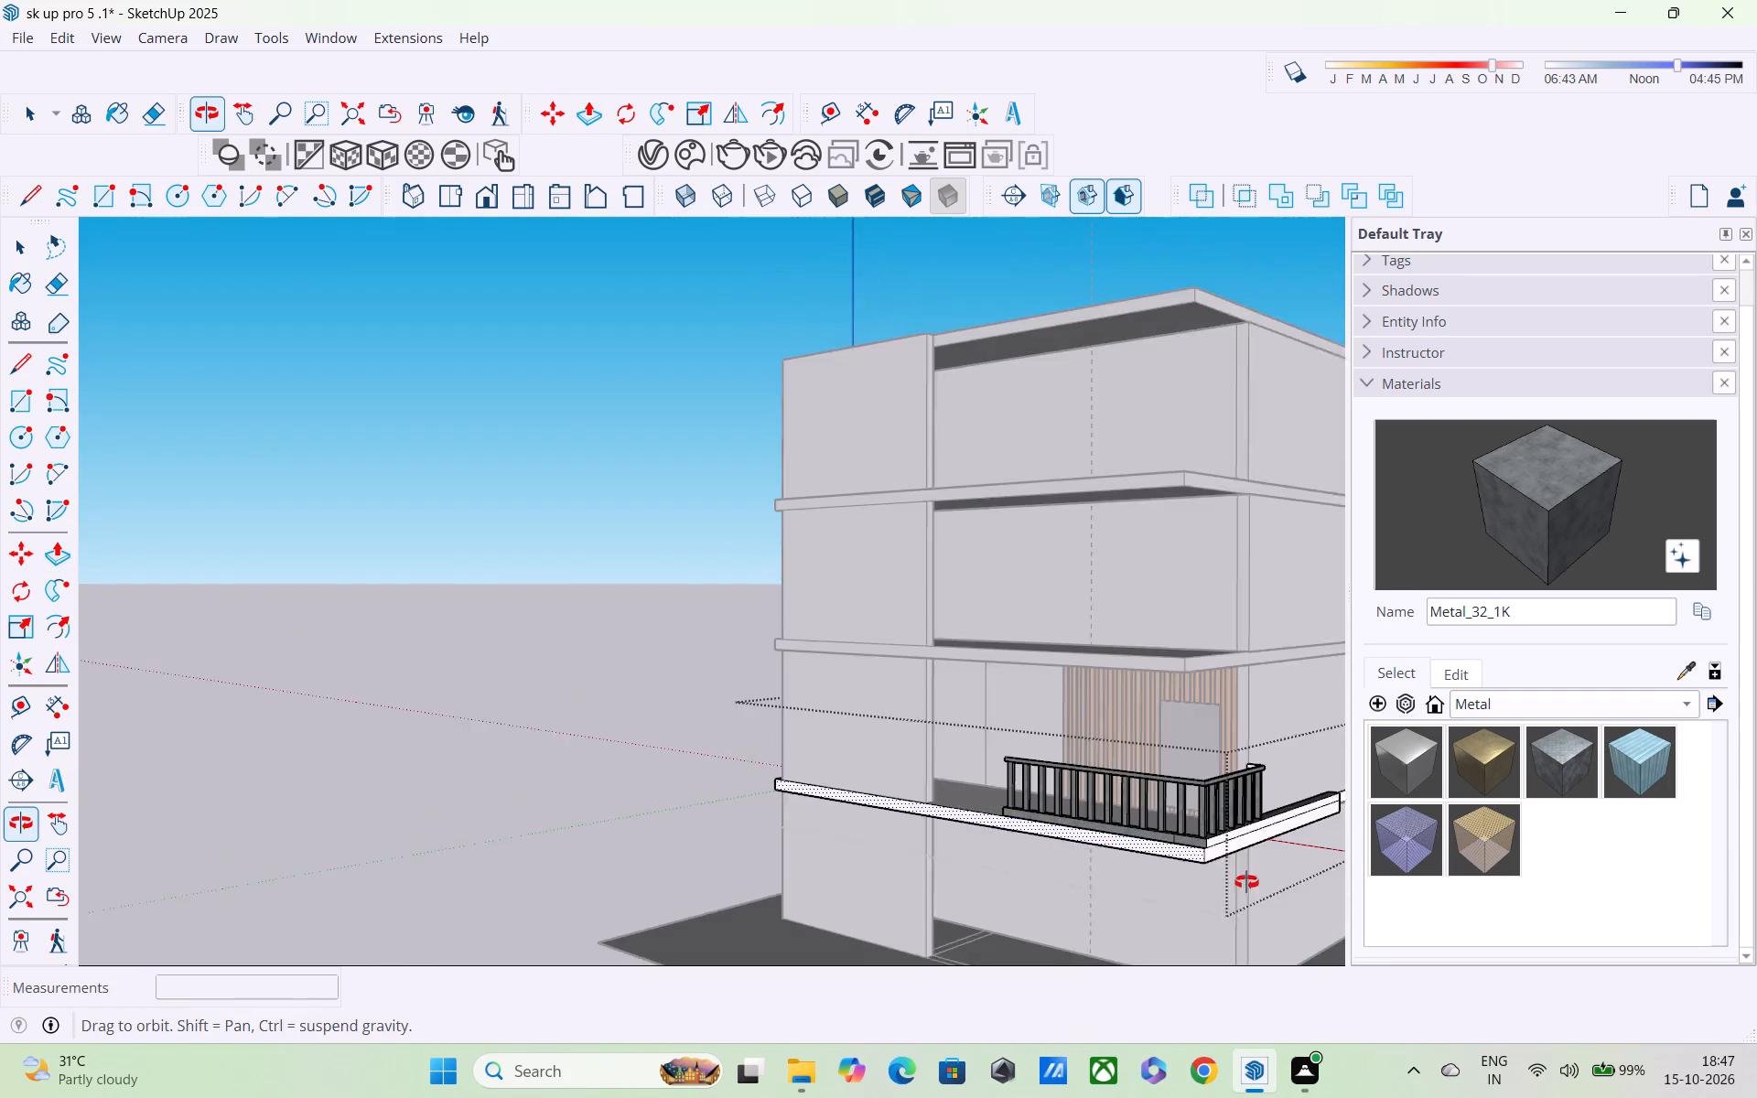
middle_click_drag(1246, 882, 1260, 882)
scroll(1117, 813, "down", 4)
middle_click_drag(1095, 831, 1169, 853)
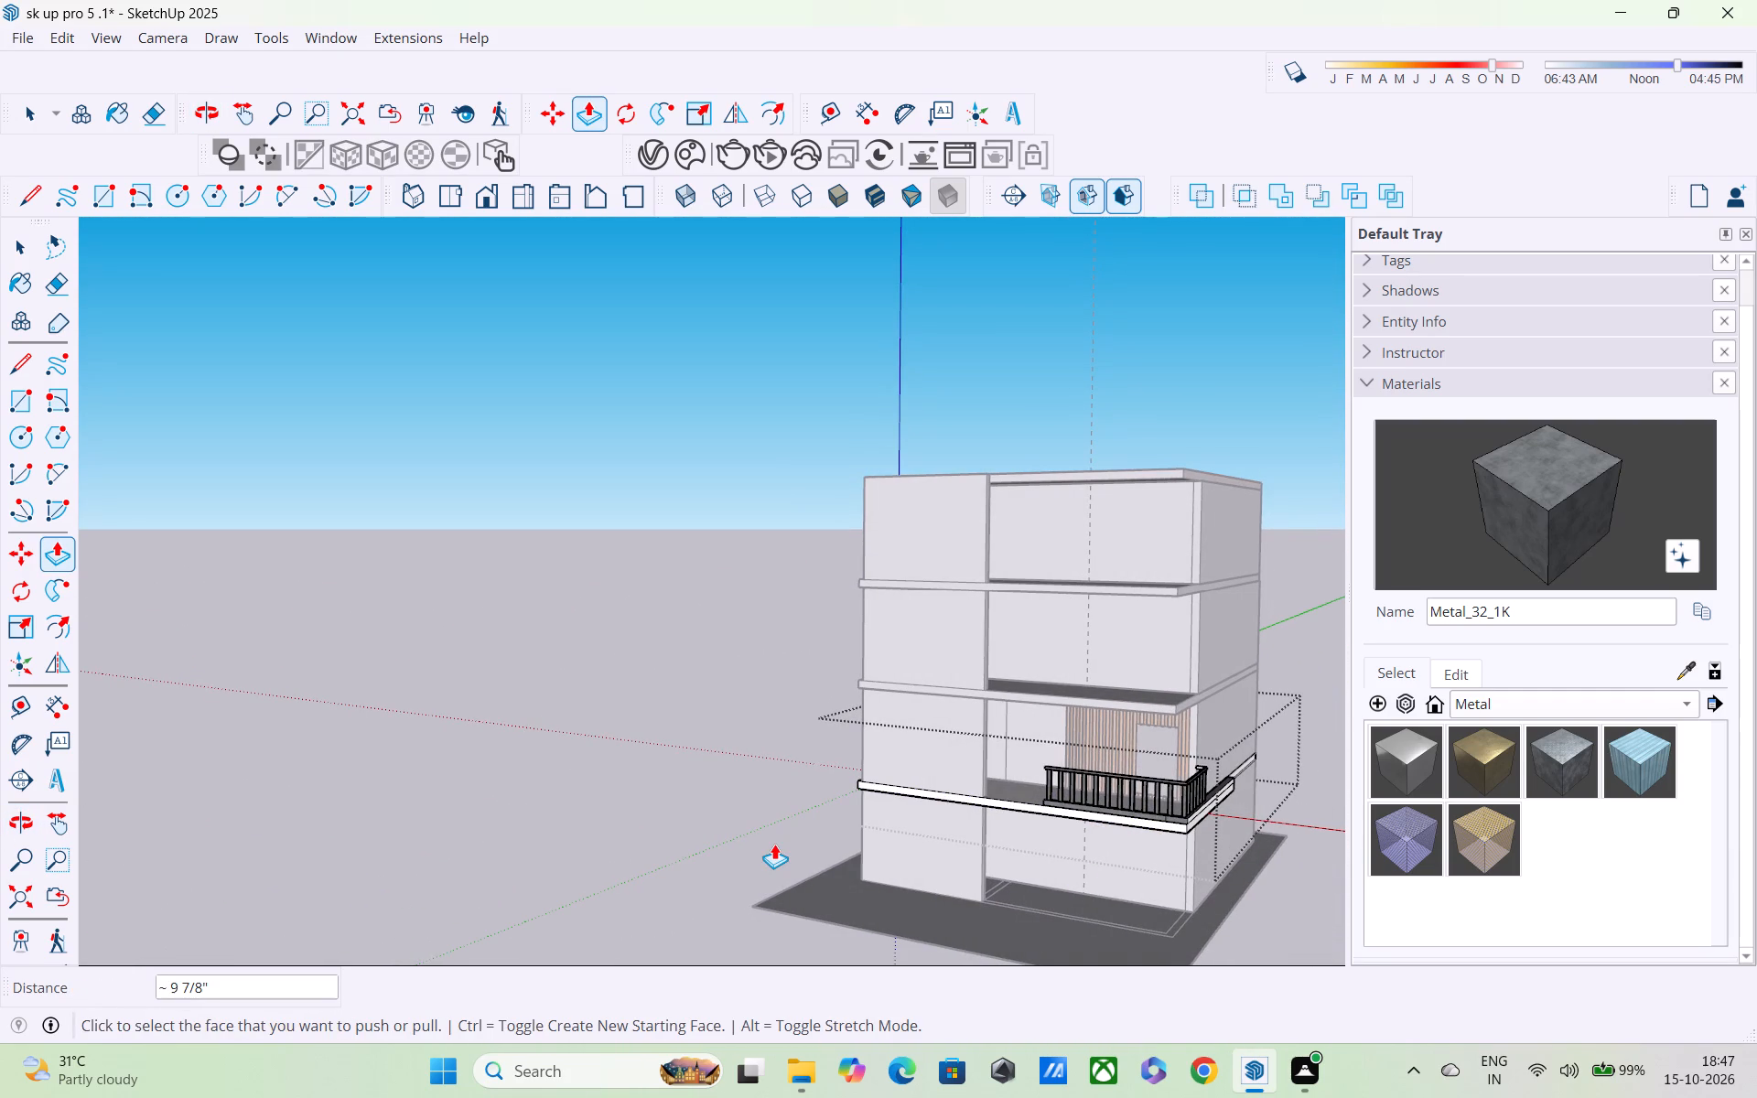
scroll(771, 836, "down", 2)
middle_click_drag(872, 747, 989, 734)
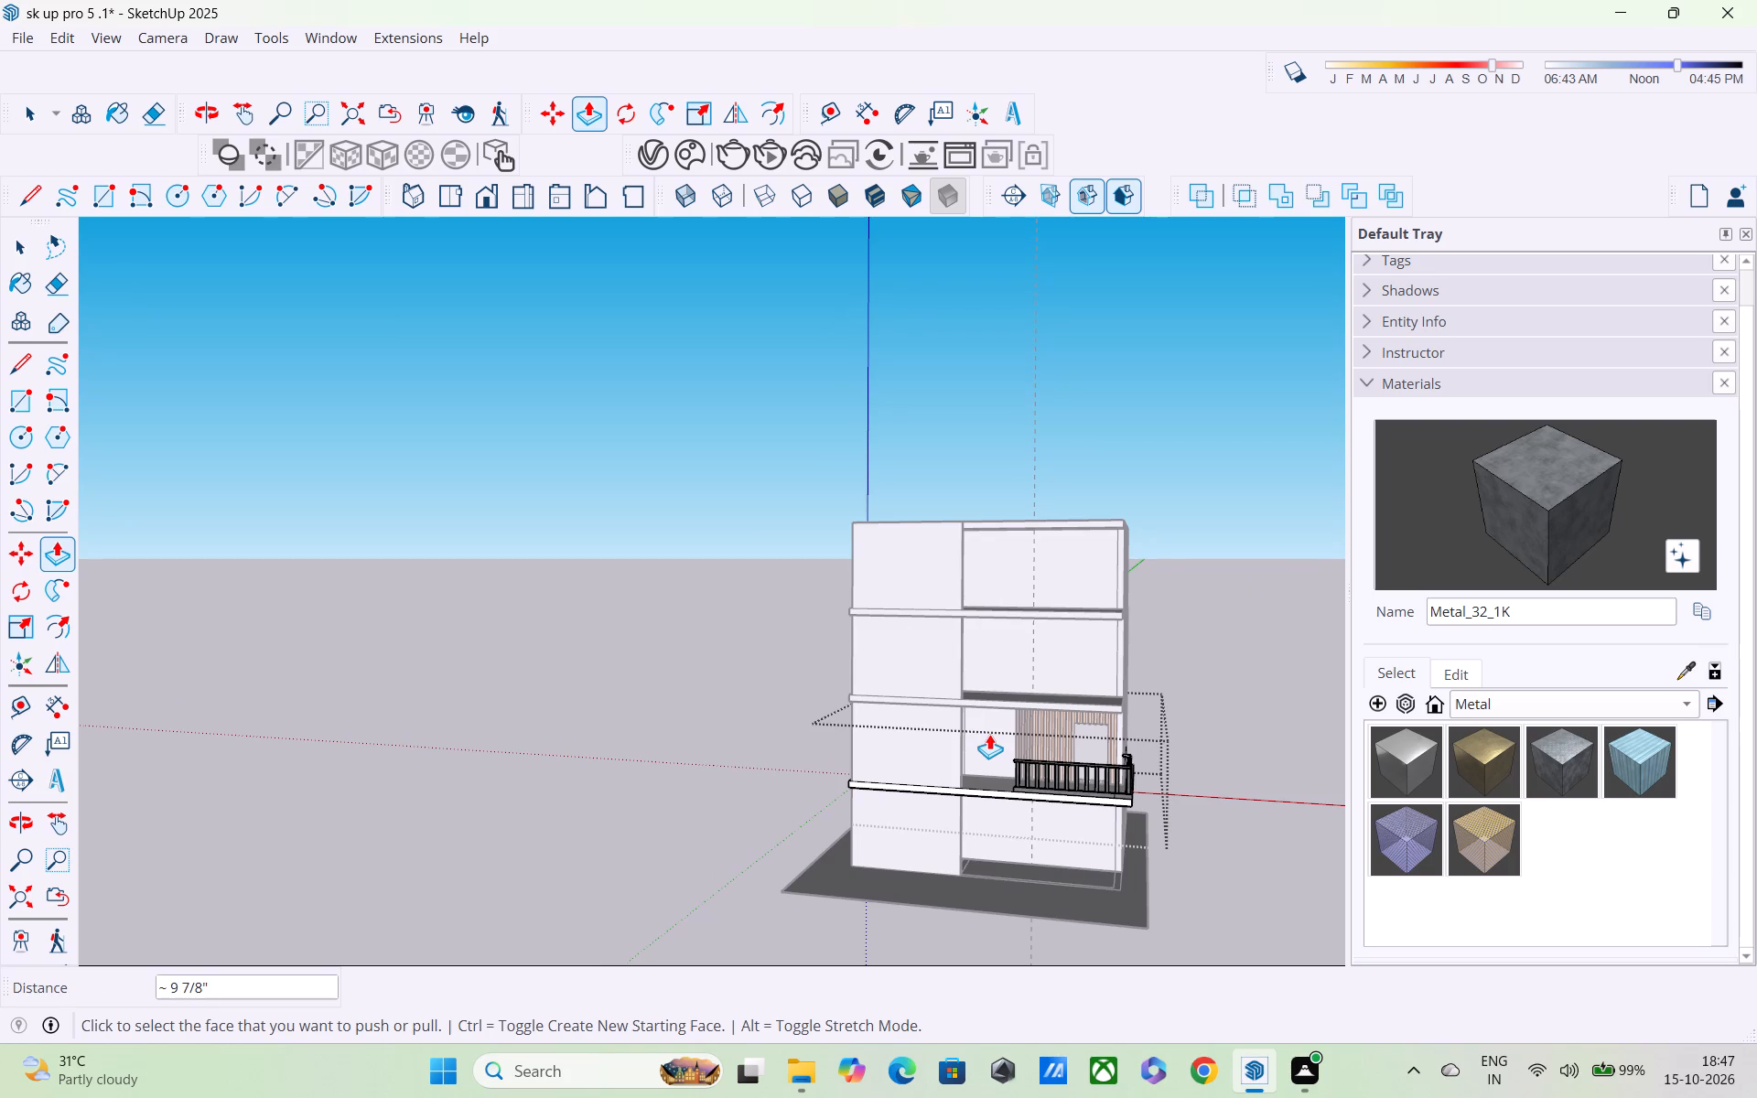
scroll(953, 730, "down", 2)
middle_click_drag(951, 684, 1009, 714)
scroll(956, 686, "down", 1)
scroll(1010, 749, "up", 2)
key("space")
left_click(695, 601)
Examine the whole building's front and side with the railing in place.
scroll(913, 699, "up", 1)
middle_click_drag(913, 699, 911, 608)
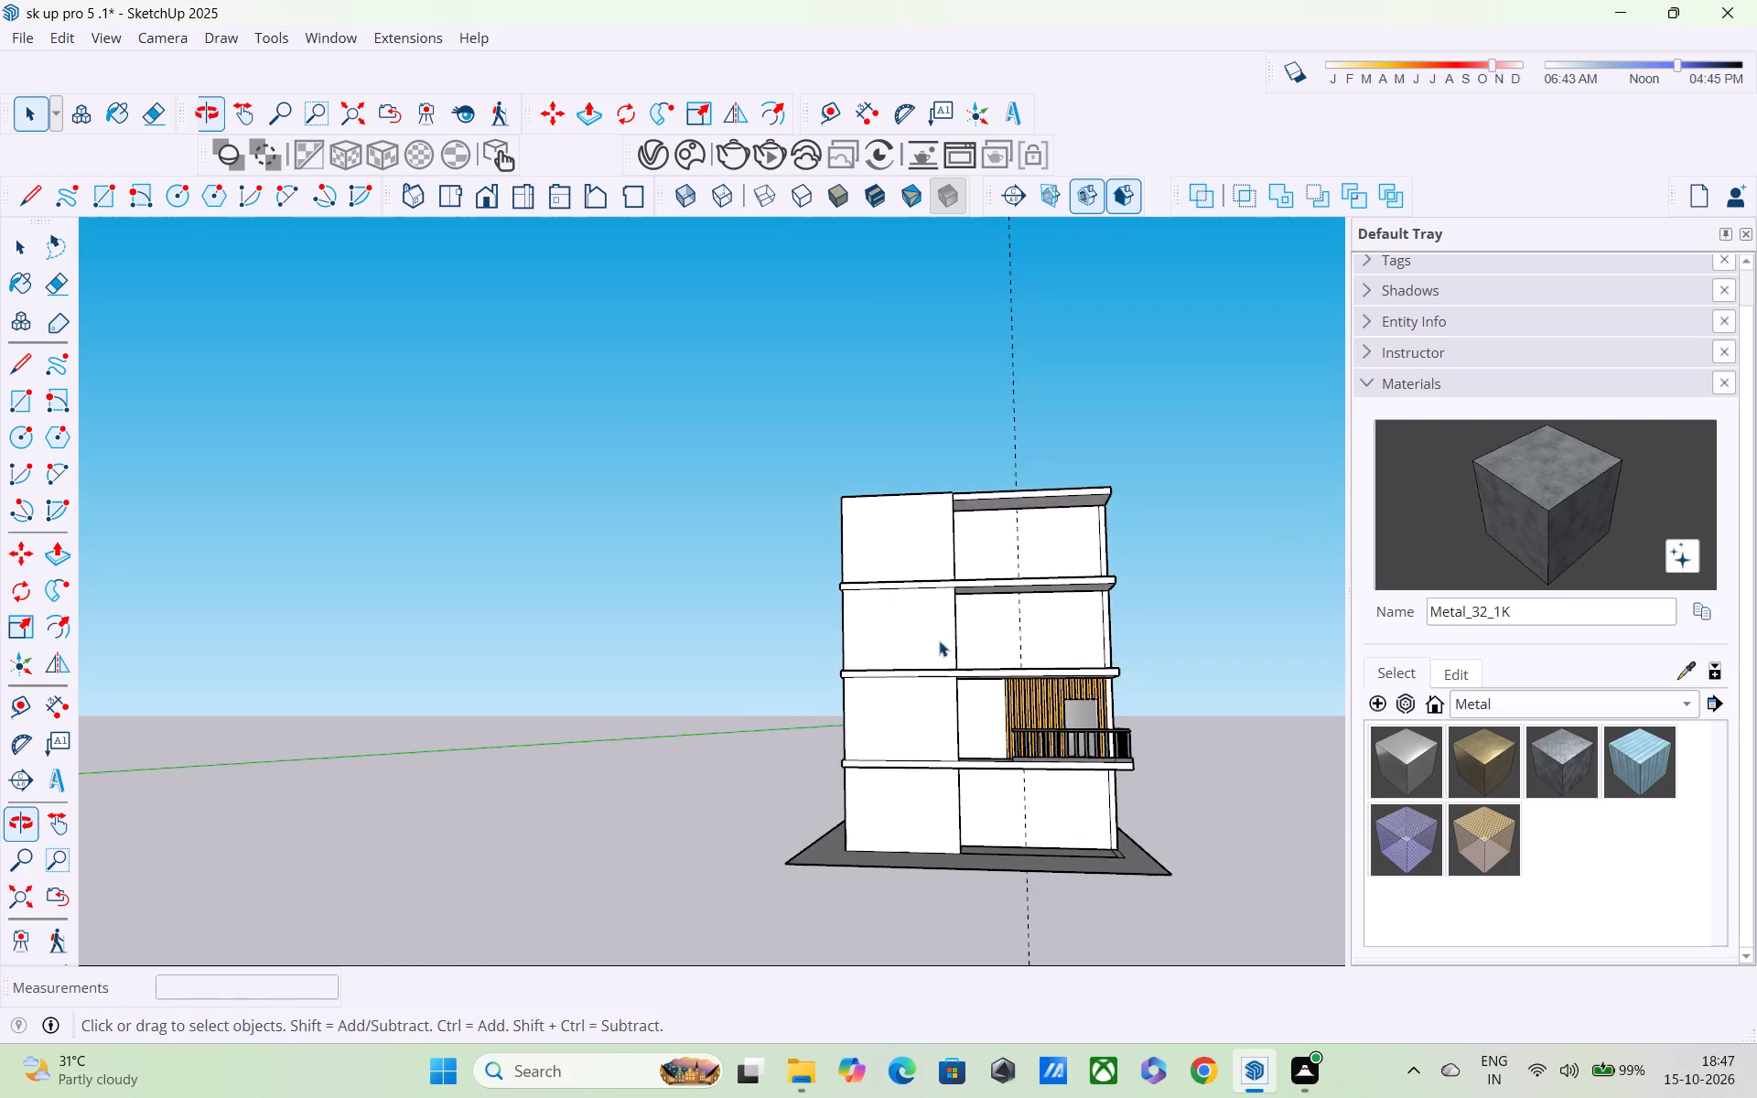
scroll(1052, 764, "up", 2)
middle_click_drag(1008, 748, 1040, 813)
scroll(891, 787, "up", 4)
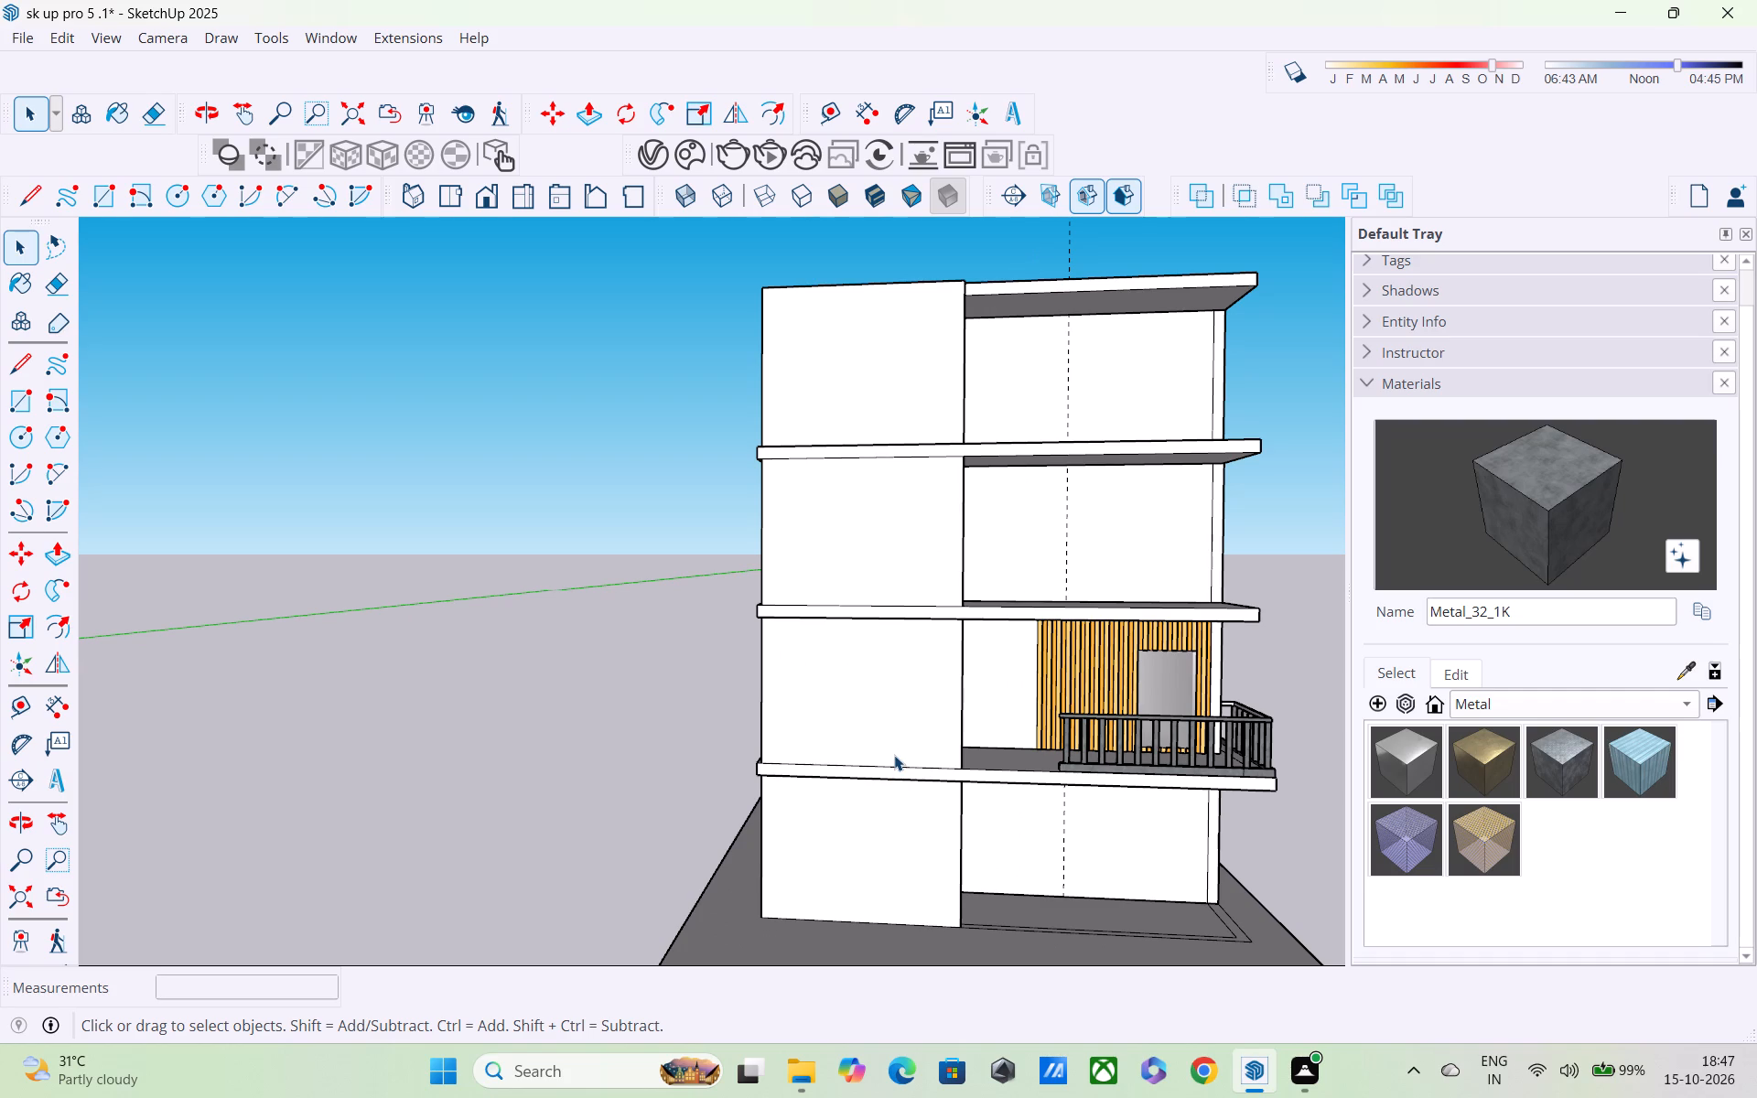
scroll(894, 755, "down", 1)
middle_click_drag(942, 855, 939, 794)
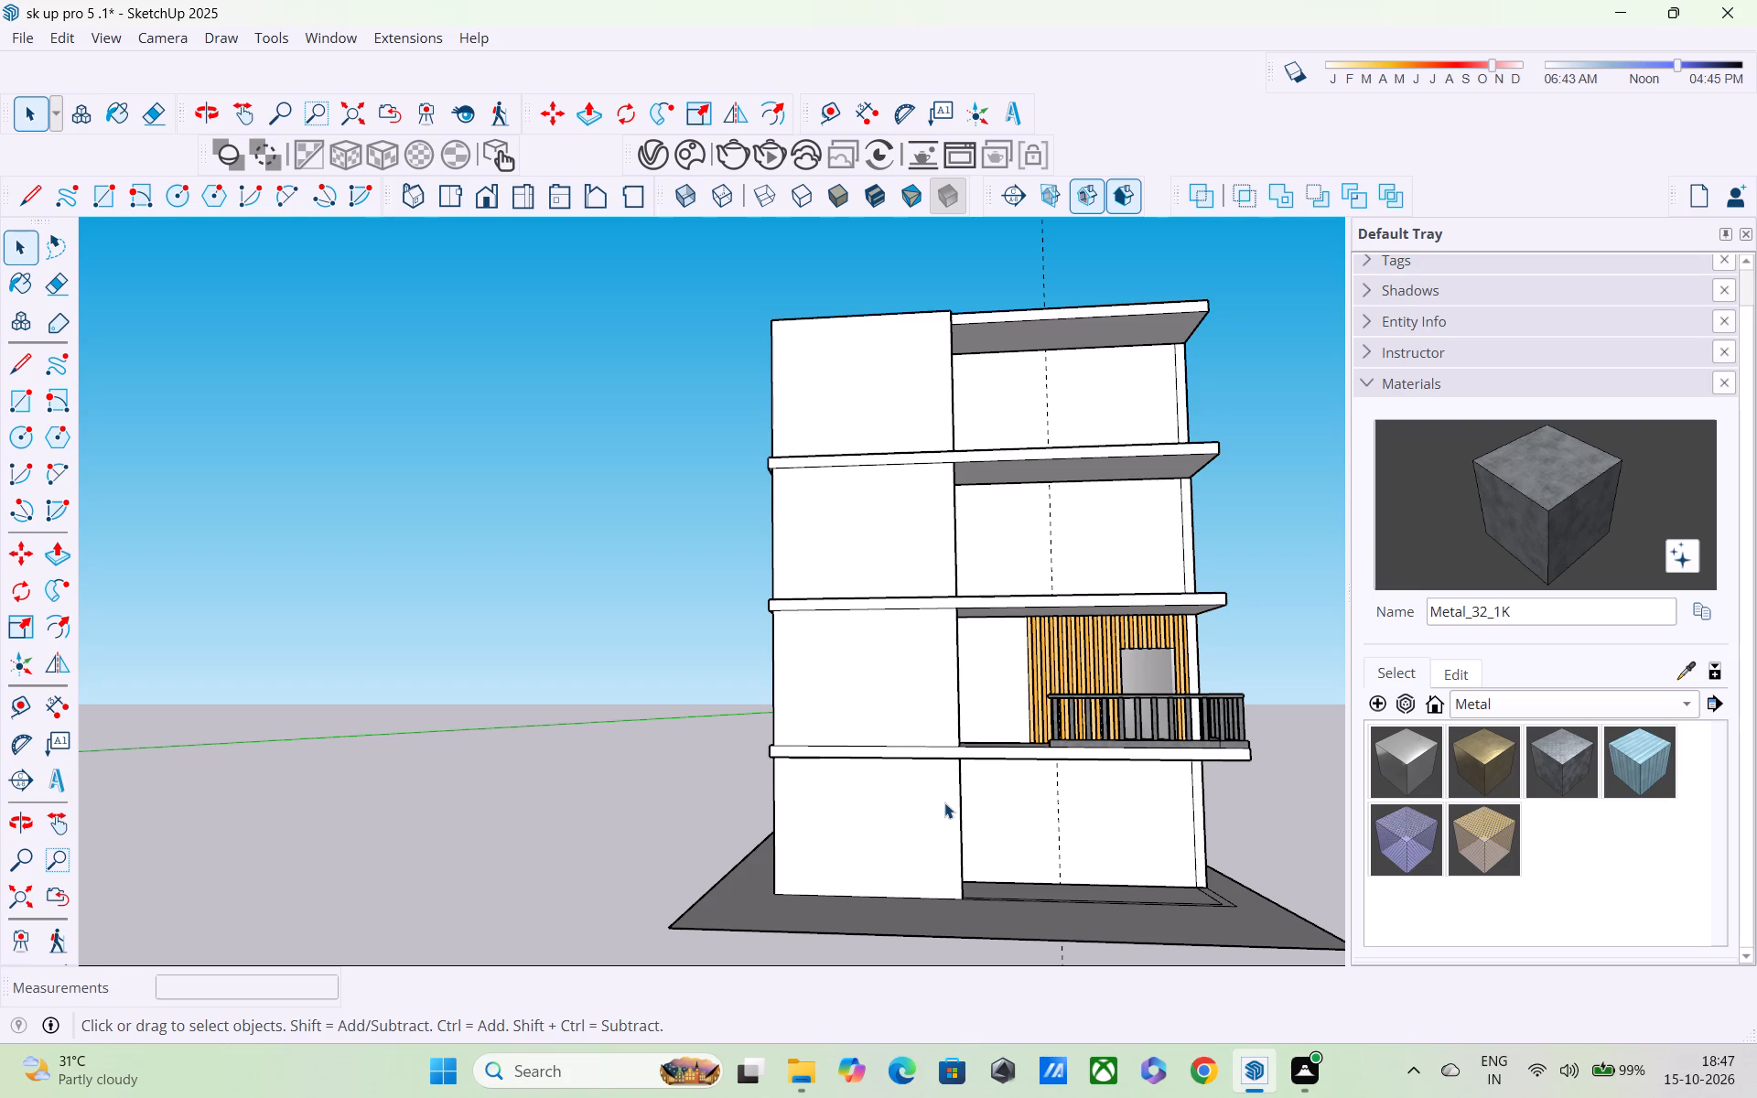
middle_click_drag(1155, 831, 1133, 852)
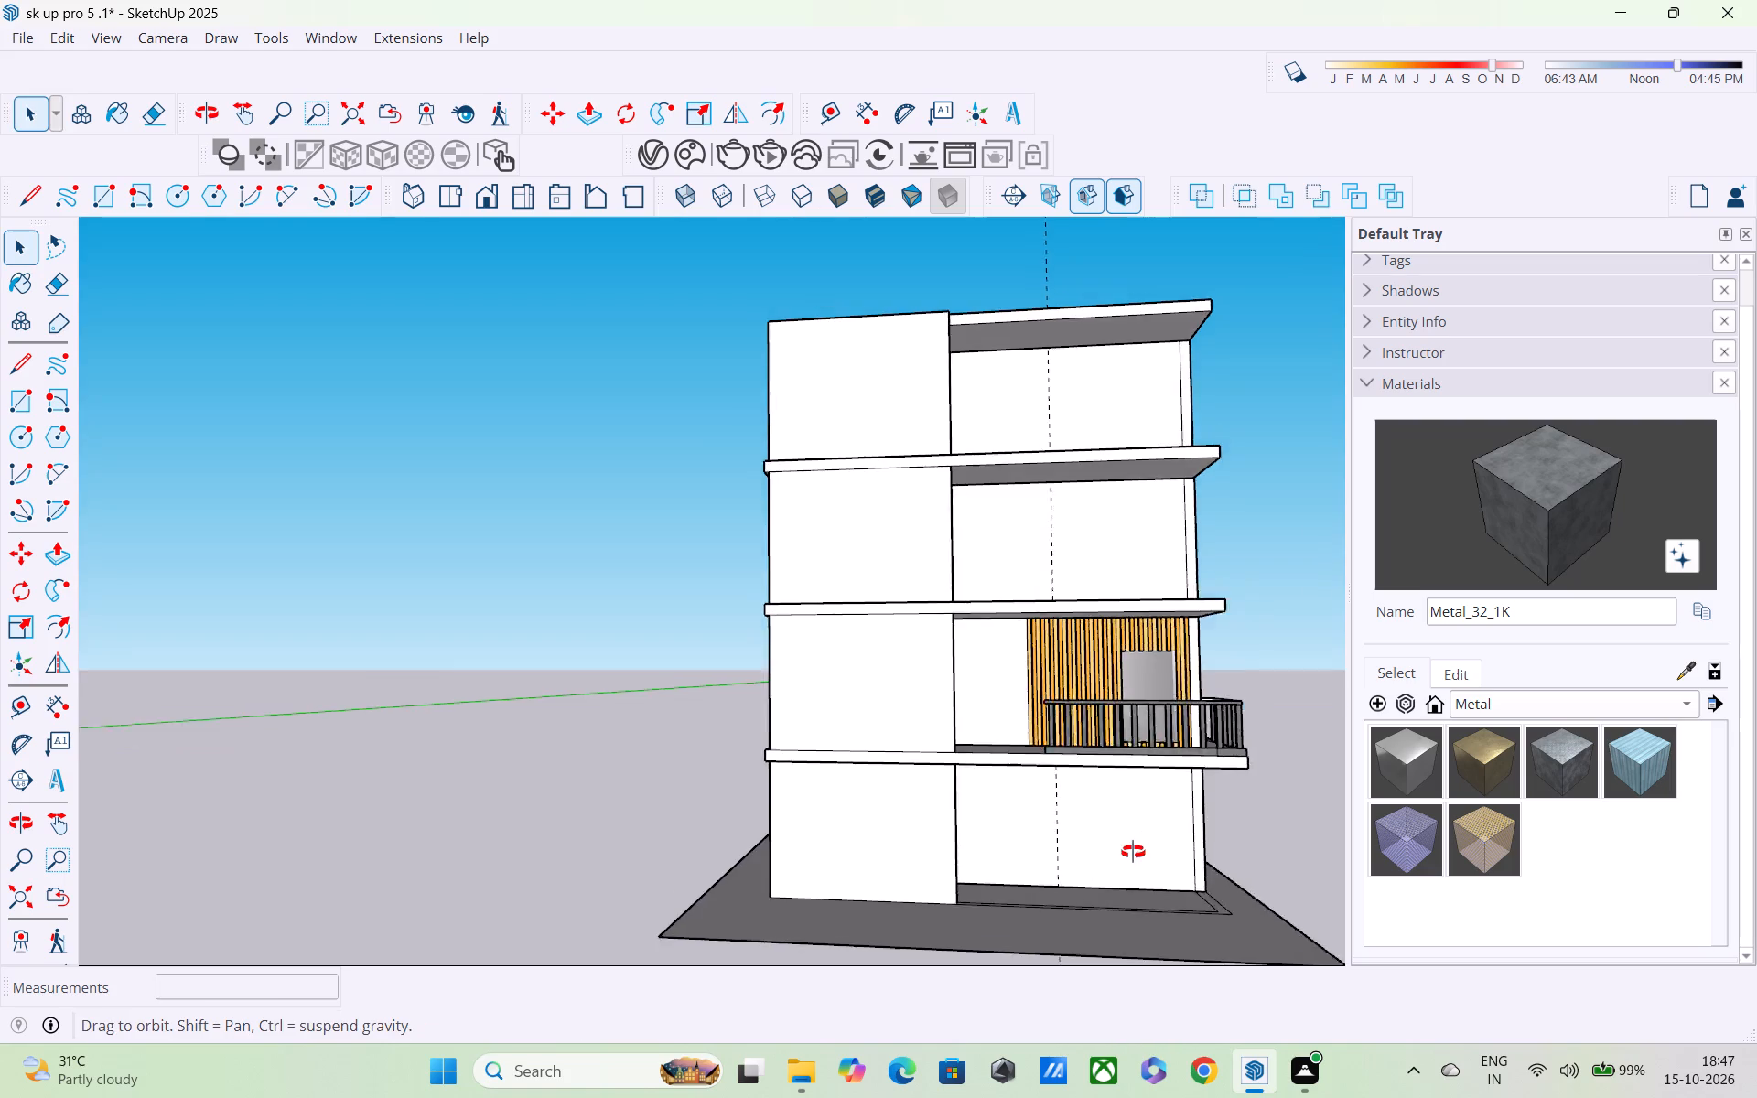
middle_click_drag(1133, 852, 697, 823)
scroll(697, 819, "down", 5)
middle_click_drag(852, 897, 783, 907)
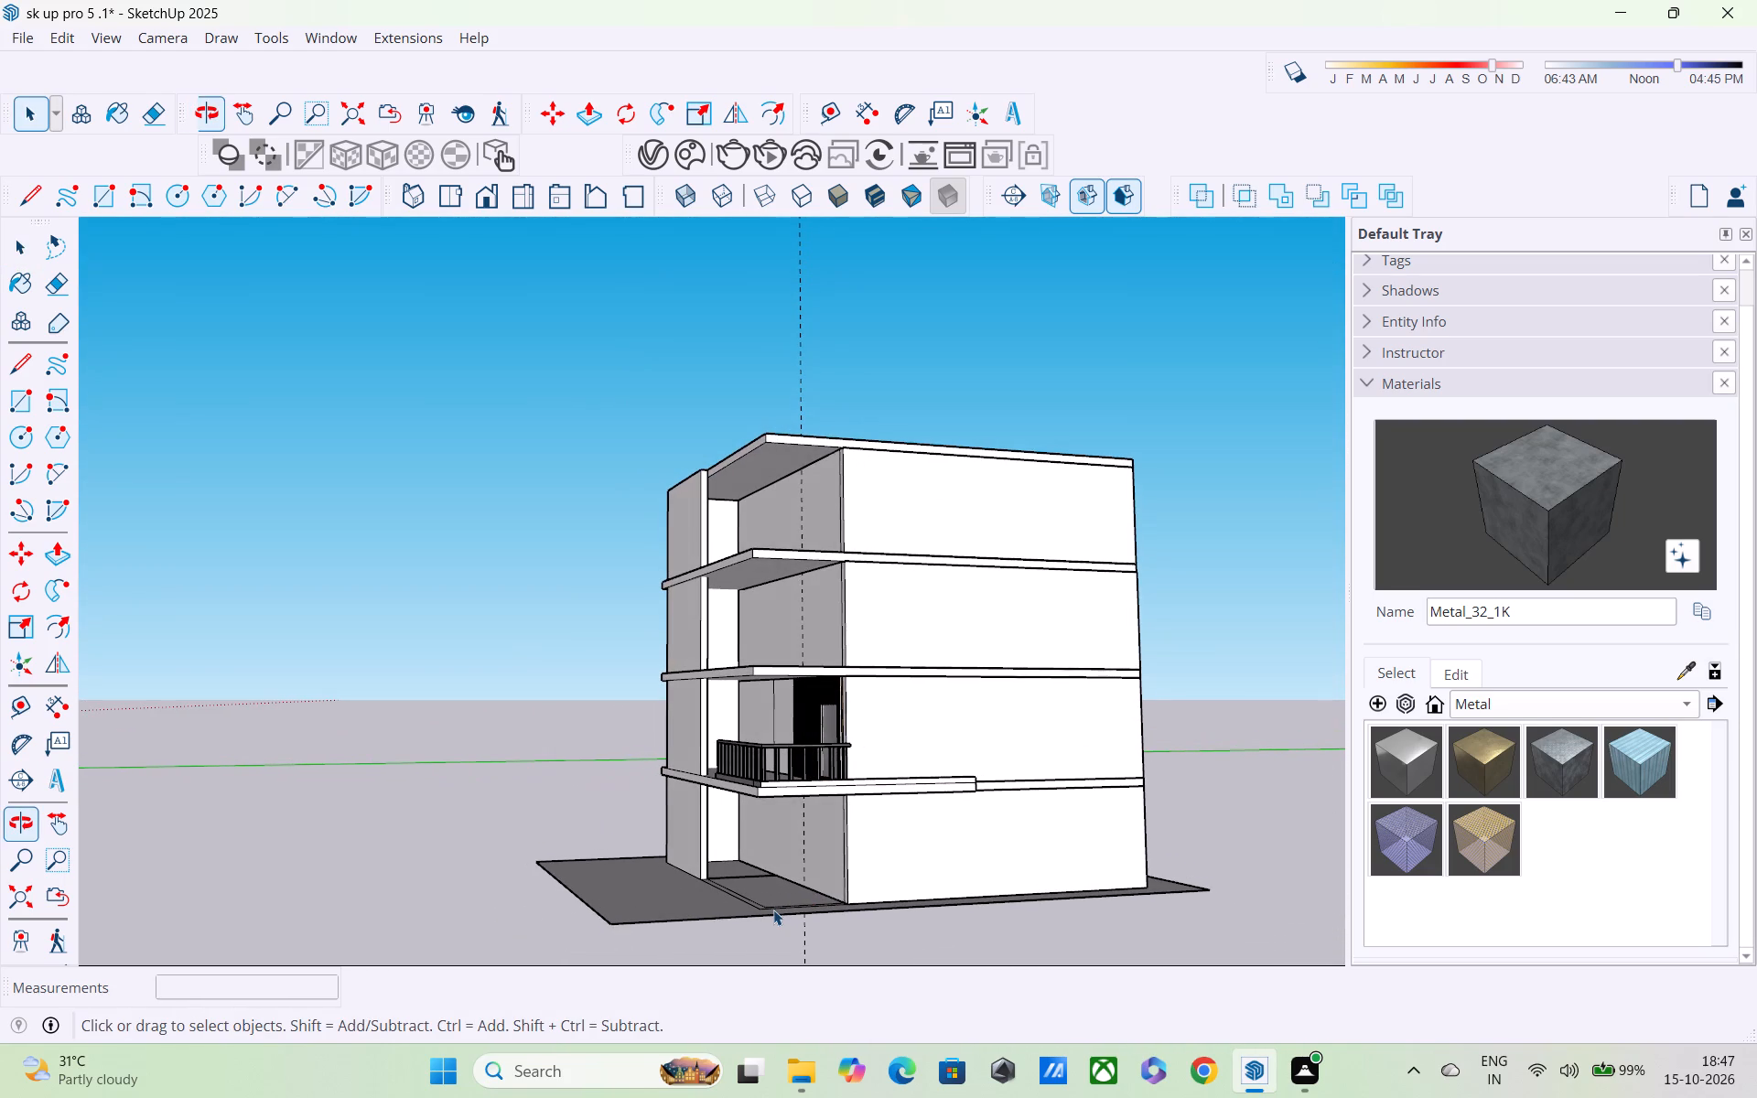
Open the ground-storey group and Push/Pull the side wall's narrow front edge face back about 11 1/2".
scroll(765, 910, "up", 2)
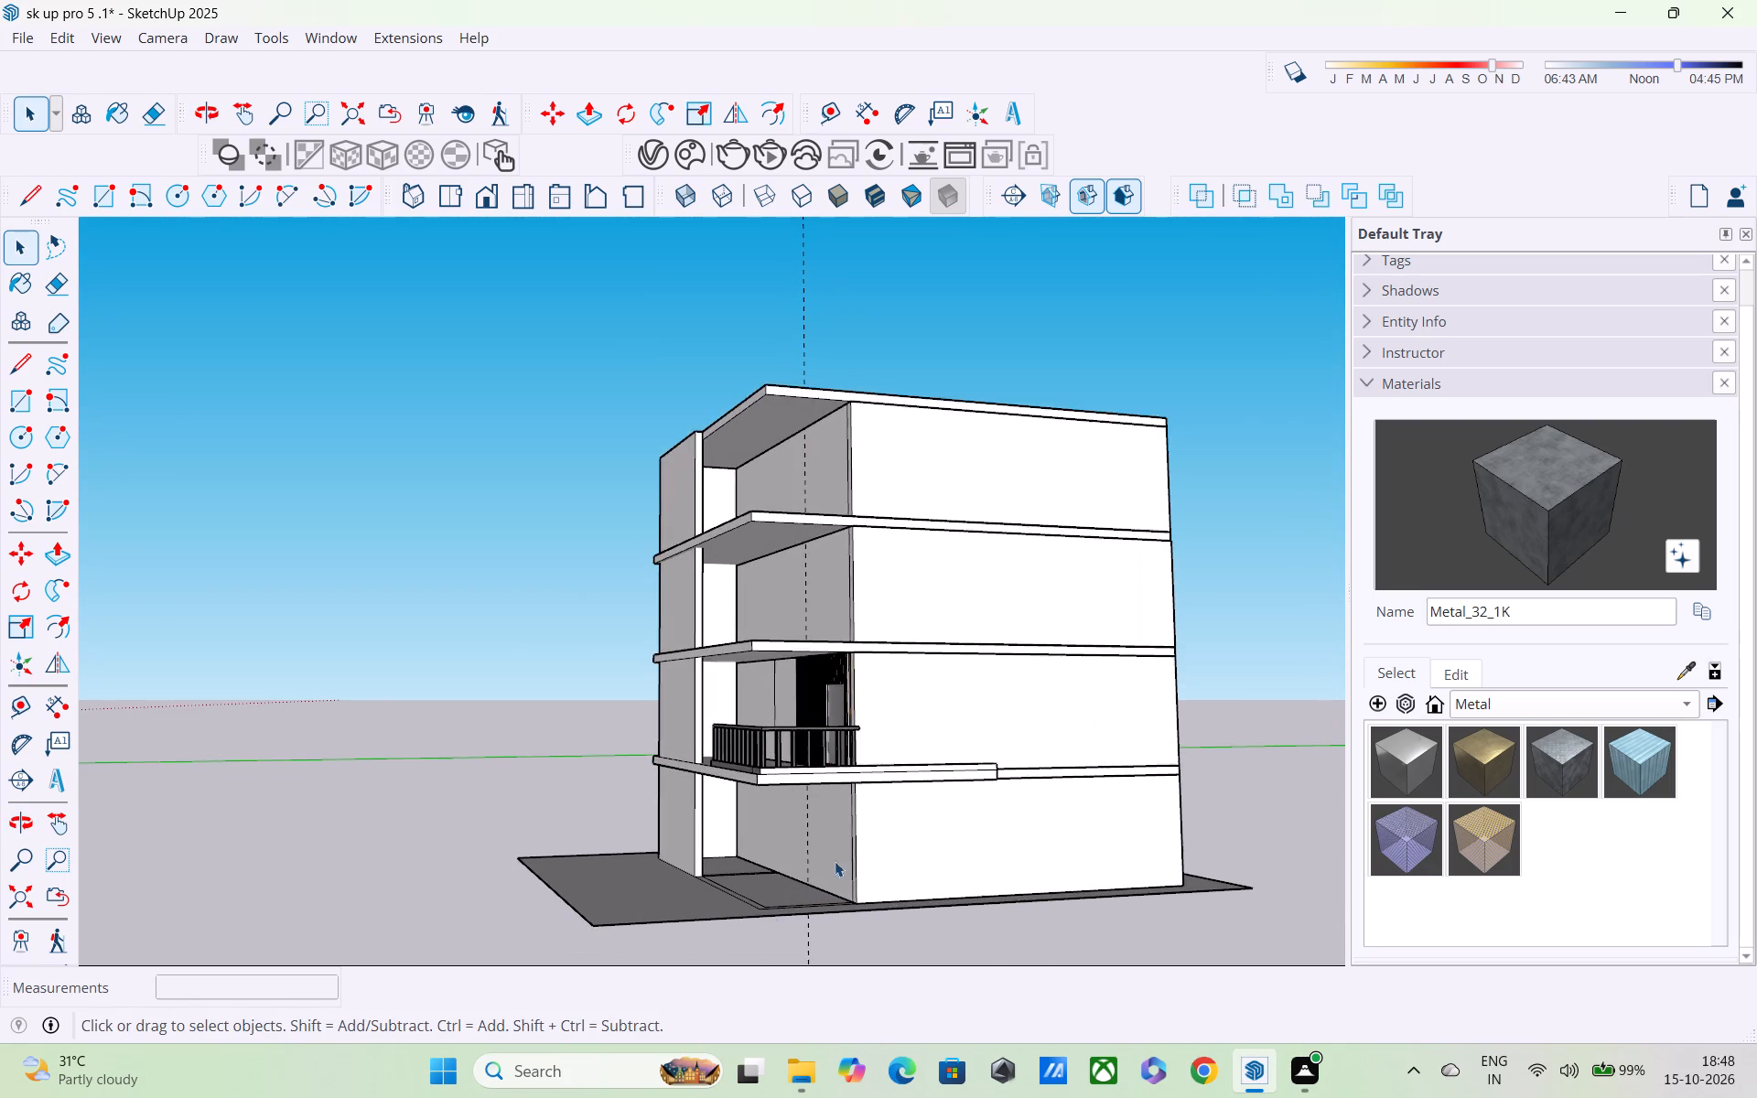
scroll(835, 861, "up", 2)
middle_click_drag(910, 852, 867, 786)
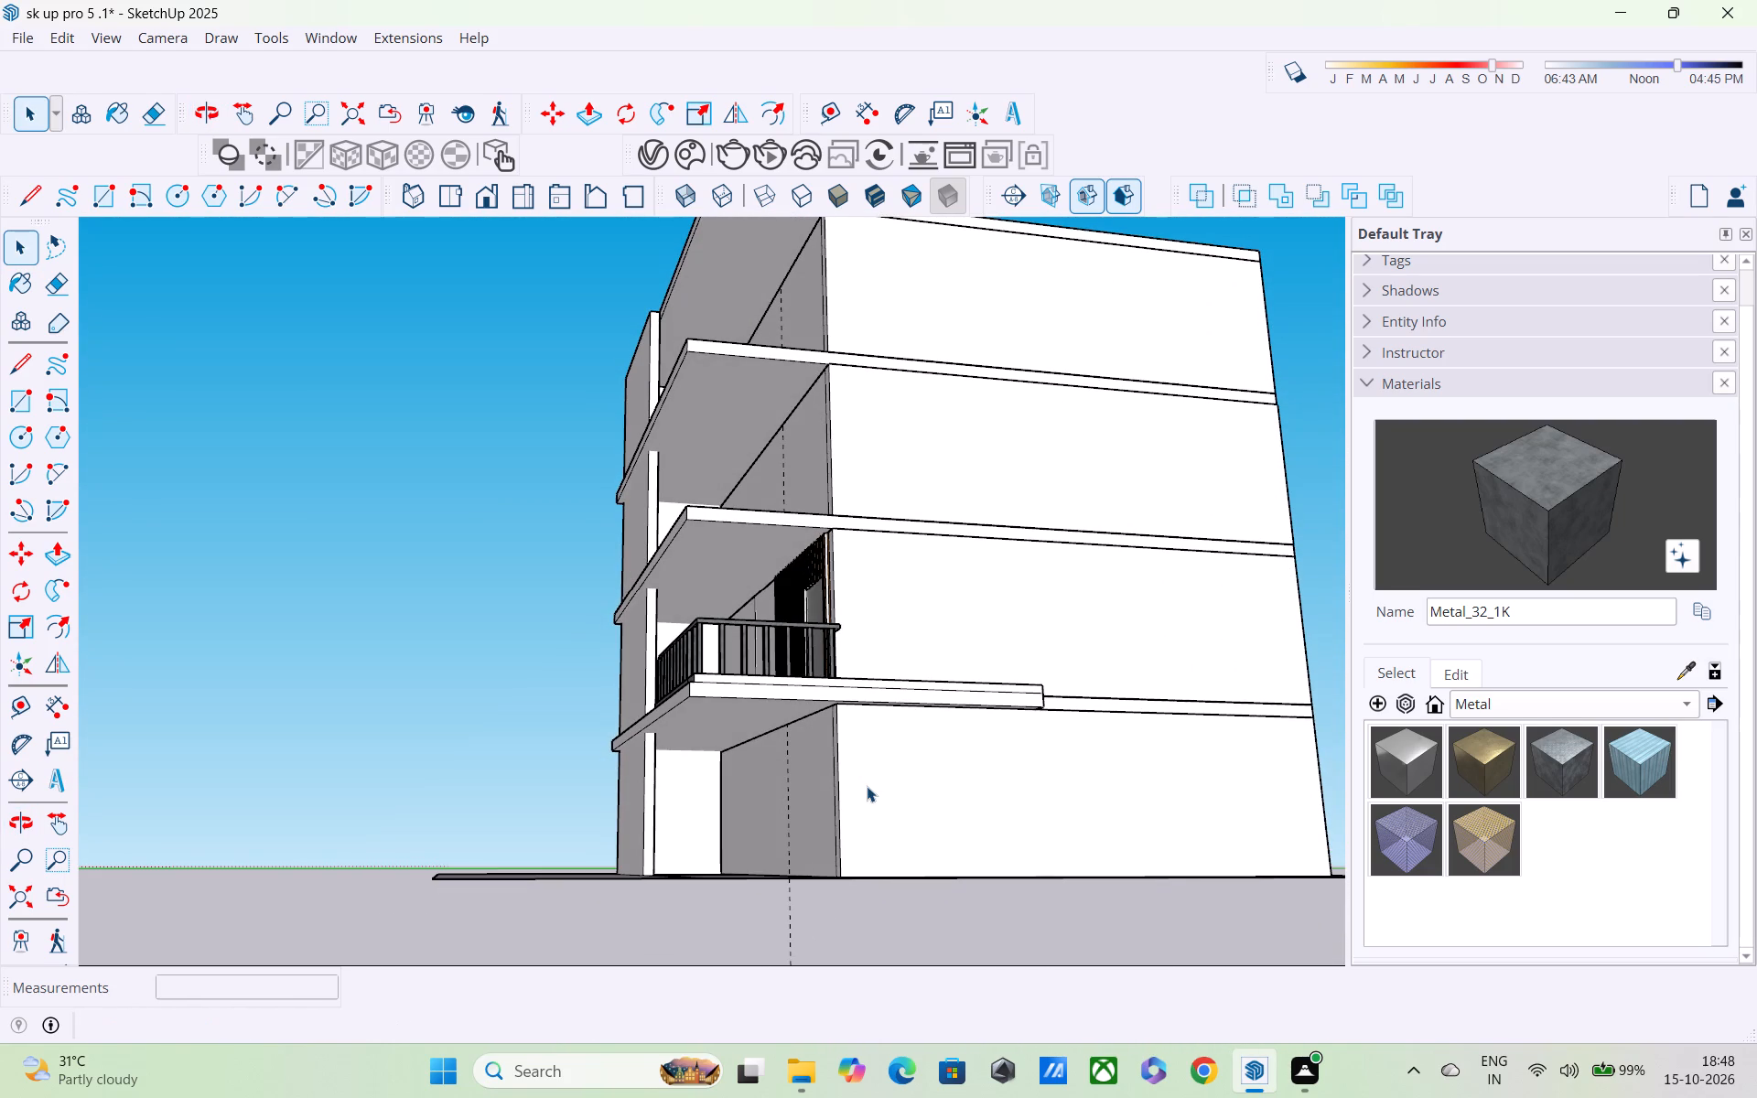
scroll(876, 802, "up", 6)
double_click(871, 765)
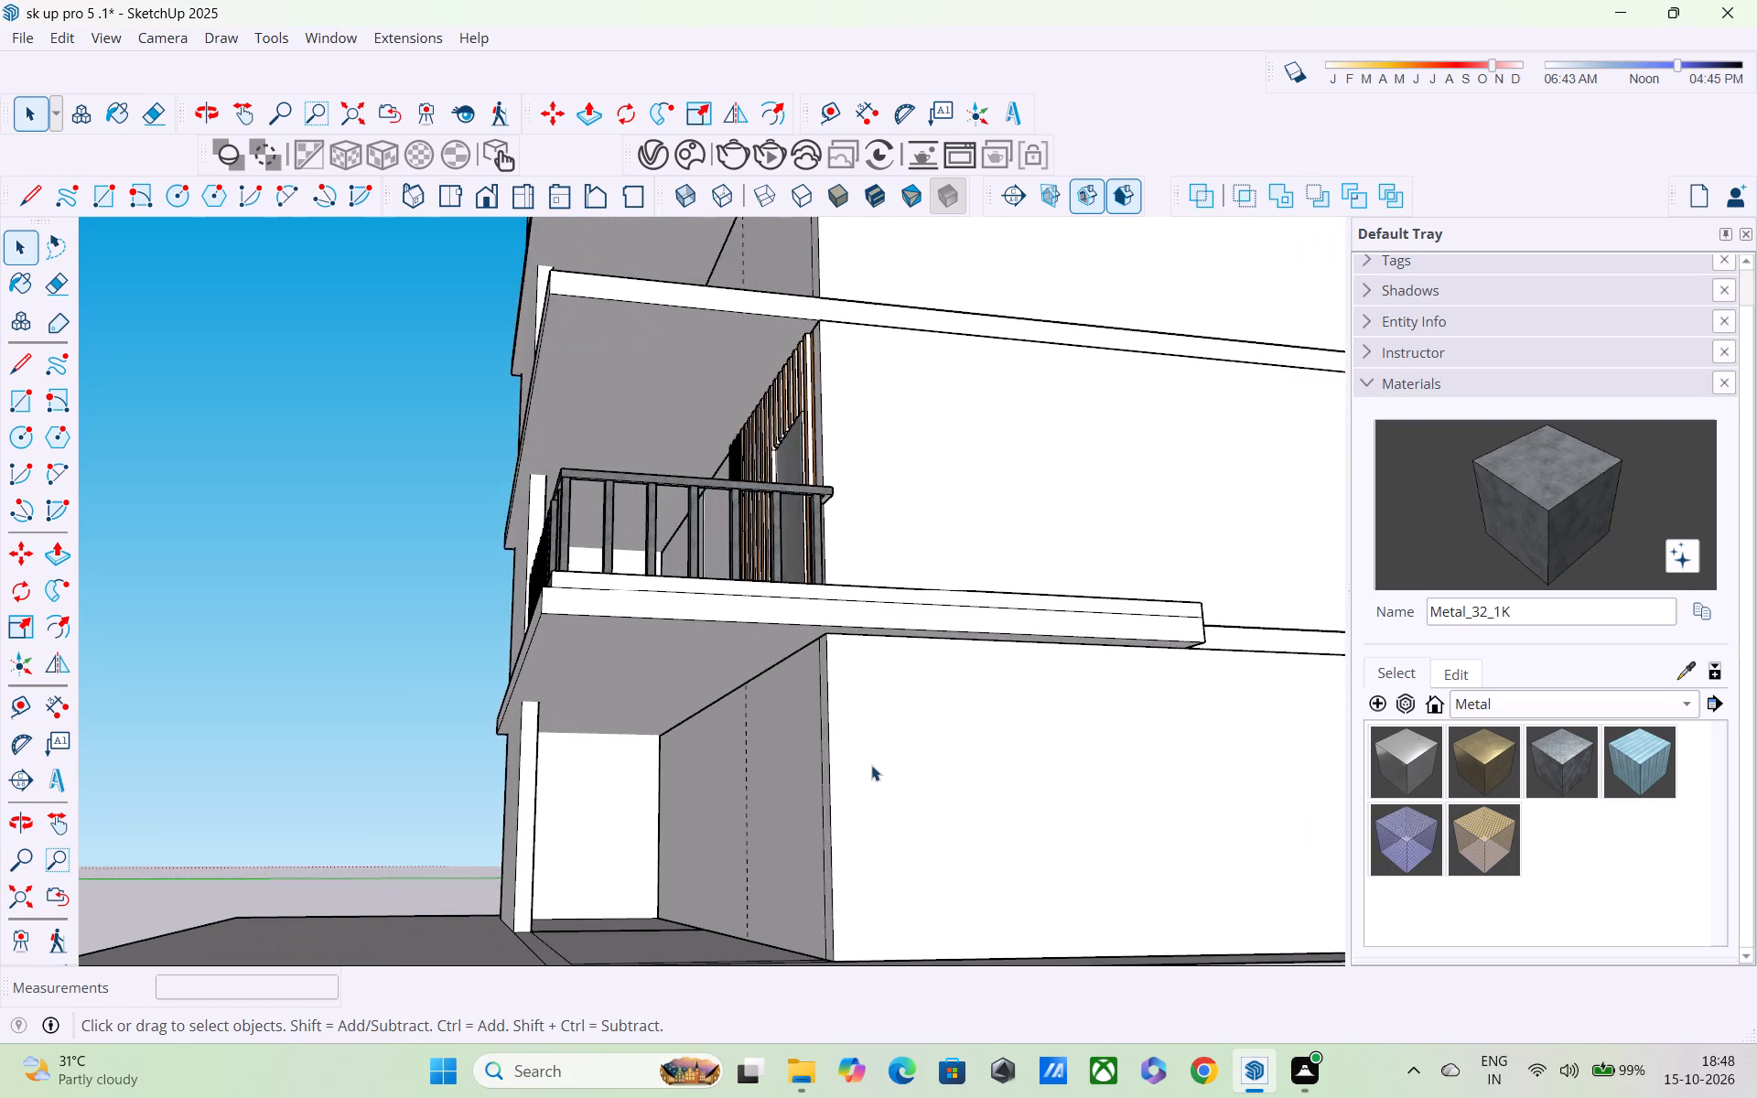
middle_click_drag(890, 769, 827, 806)
scroll(827, 806, "up", 3)
middle_click_drag(829, 807, 976, 830)
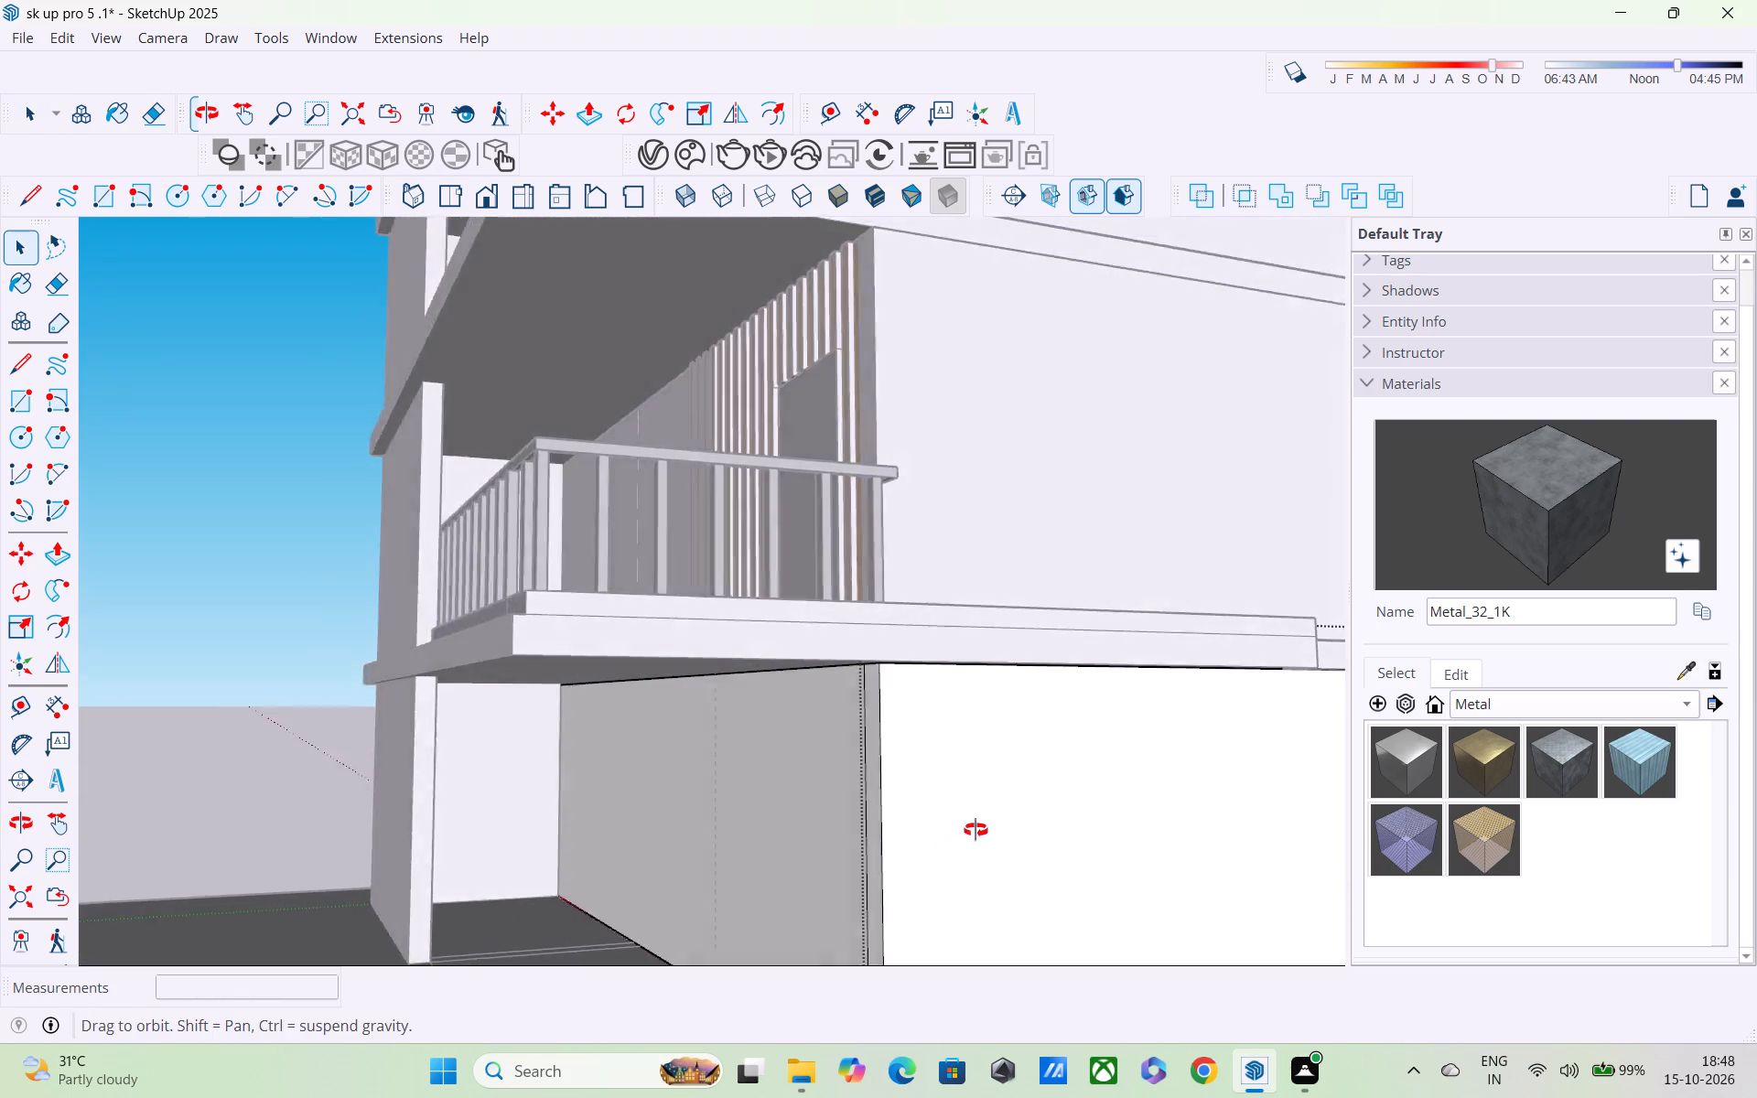
middle_click_drag(976, 830, 1217, 728)
key("p")
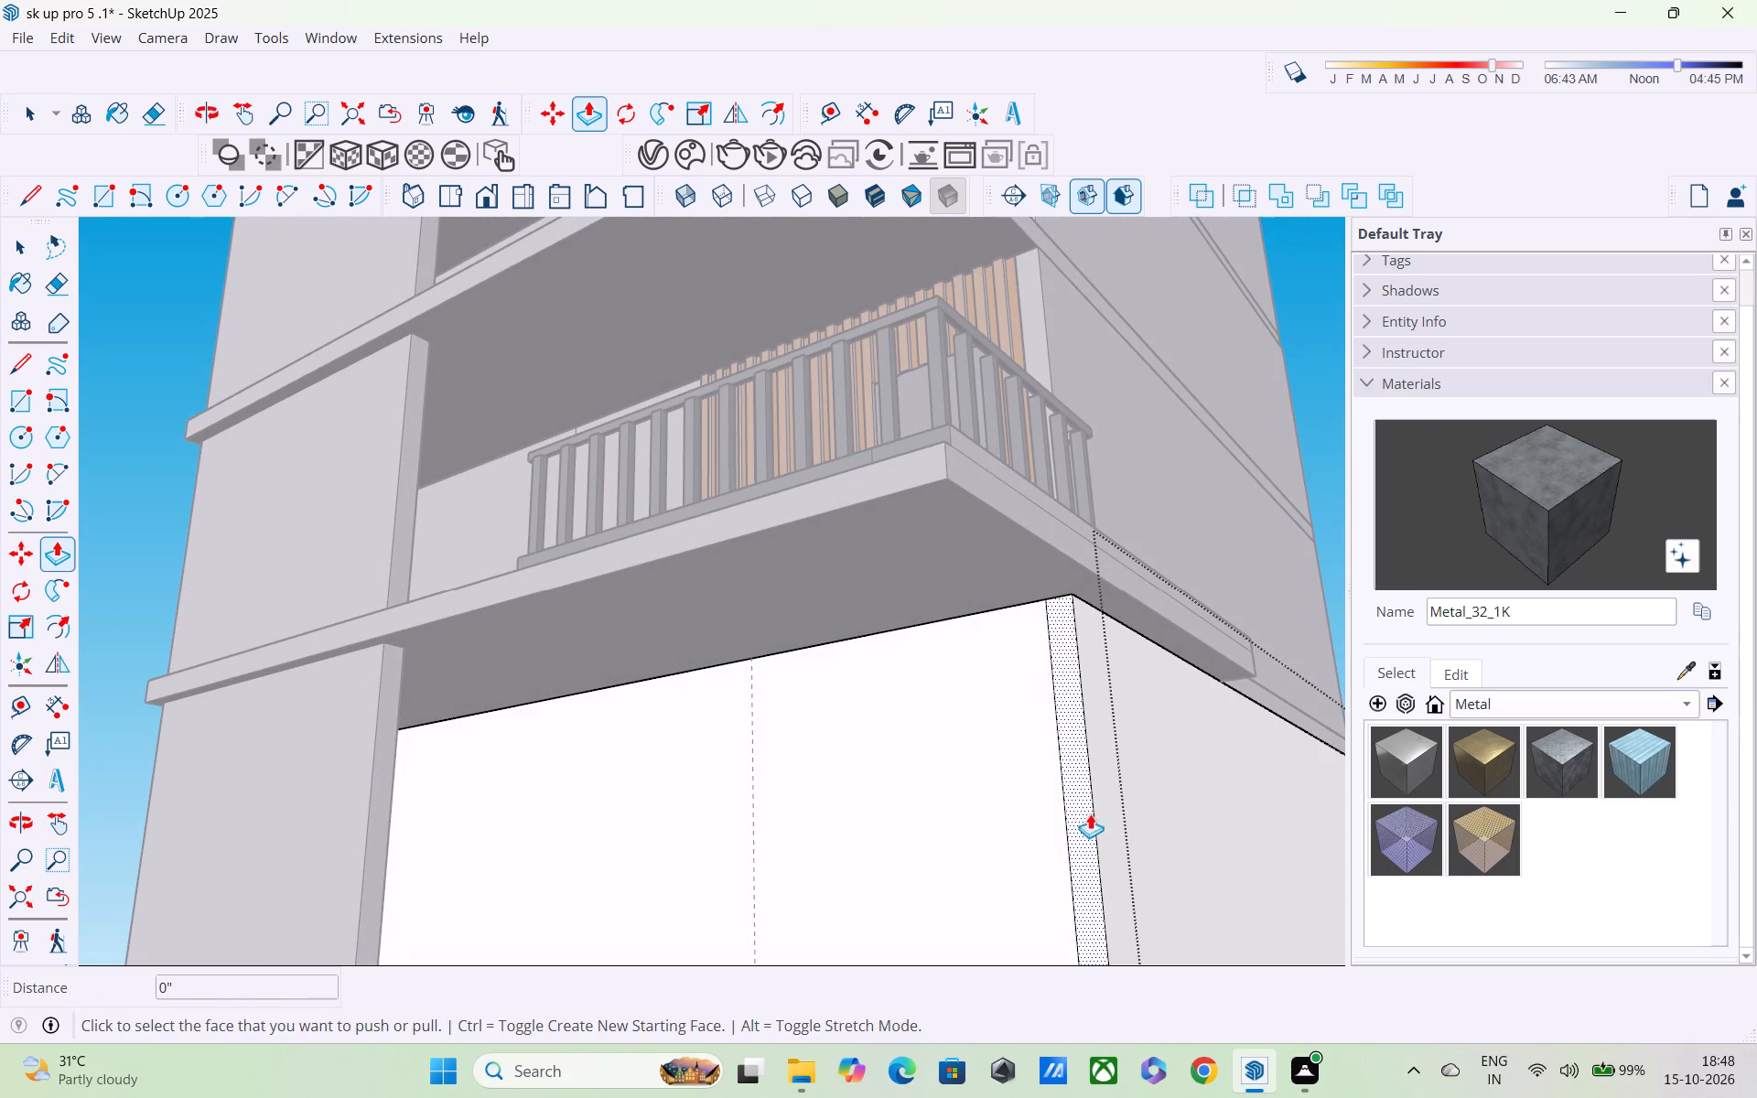
left_click(1080, 820)
left_click_drag(1076, 807, 1092, 807)
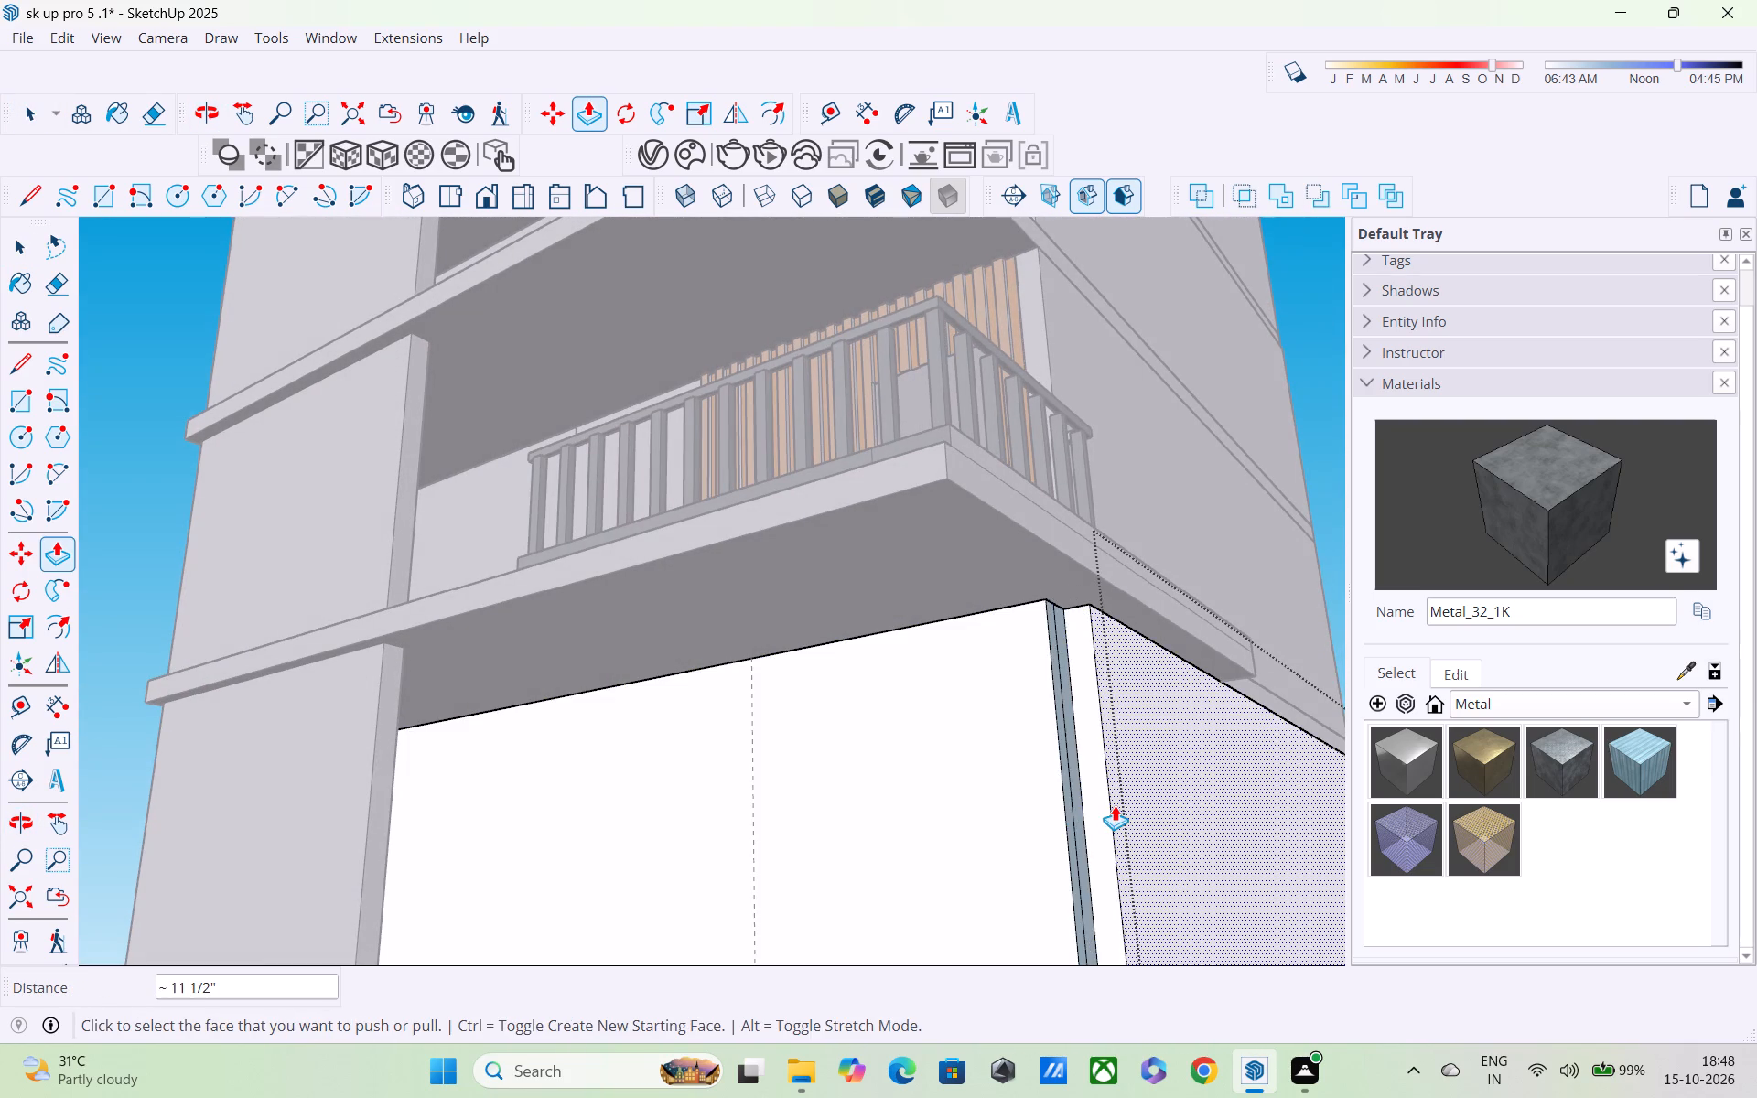
Push/Pull the side wall's recessed edge face farther toward the building's rear, with a final distance of about 28' 1 3/4".
scroll(1115, 805, "down", 2)
middle_click_drag(1115, 805, 1230, 867)
scroll(1202, 847, "up", 1)
scroll(1127, 869, "up", 4)
left_click_drag(1077, 842, 1096, 833)
left_click_drag(1101, 834, 1190, 780)
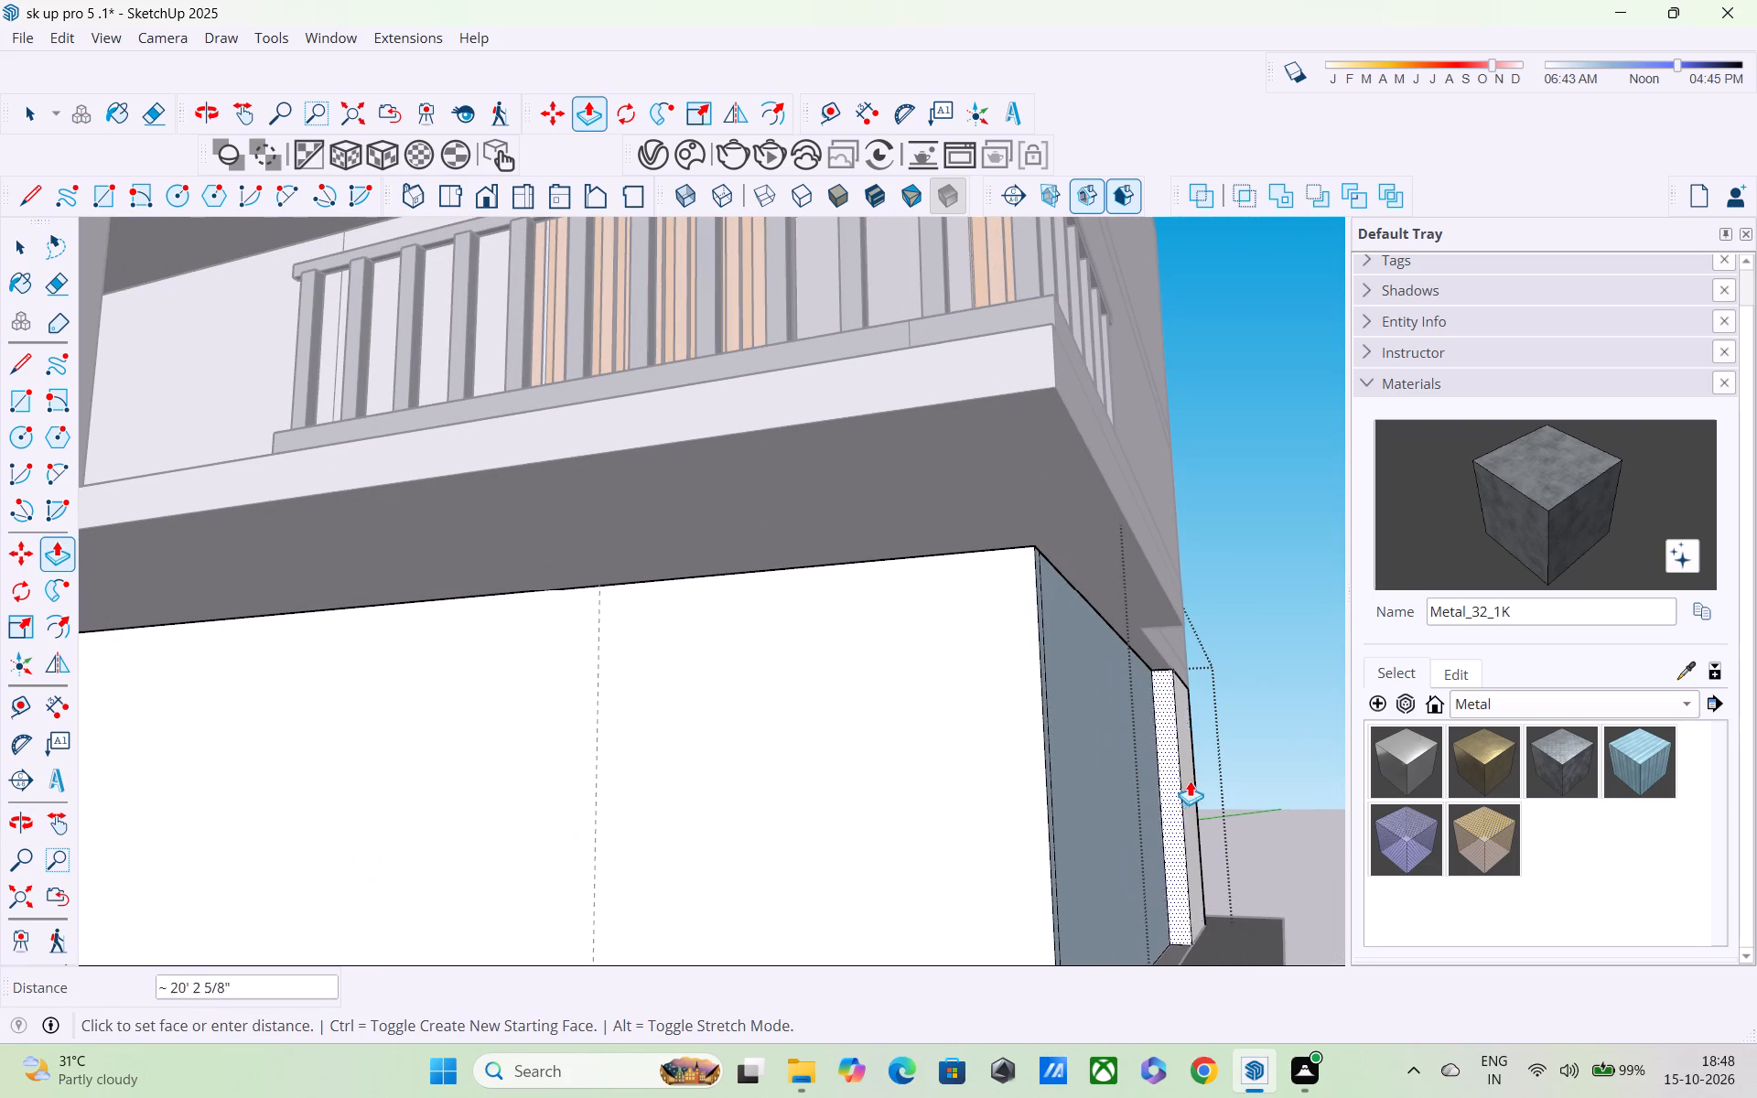
left_click_drag(1190, 780, 1225, 783)
middle_click_drag(1214, 783, 926, 821)
scroll(924, 814, "down", 8)
middle_click_drag(923, 808, 633, 805)
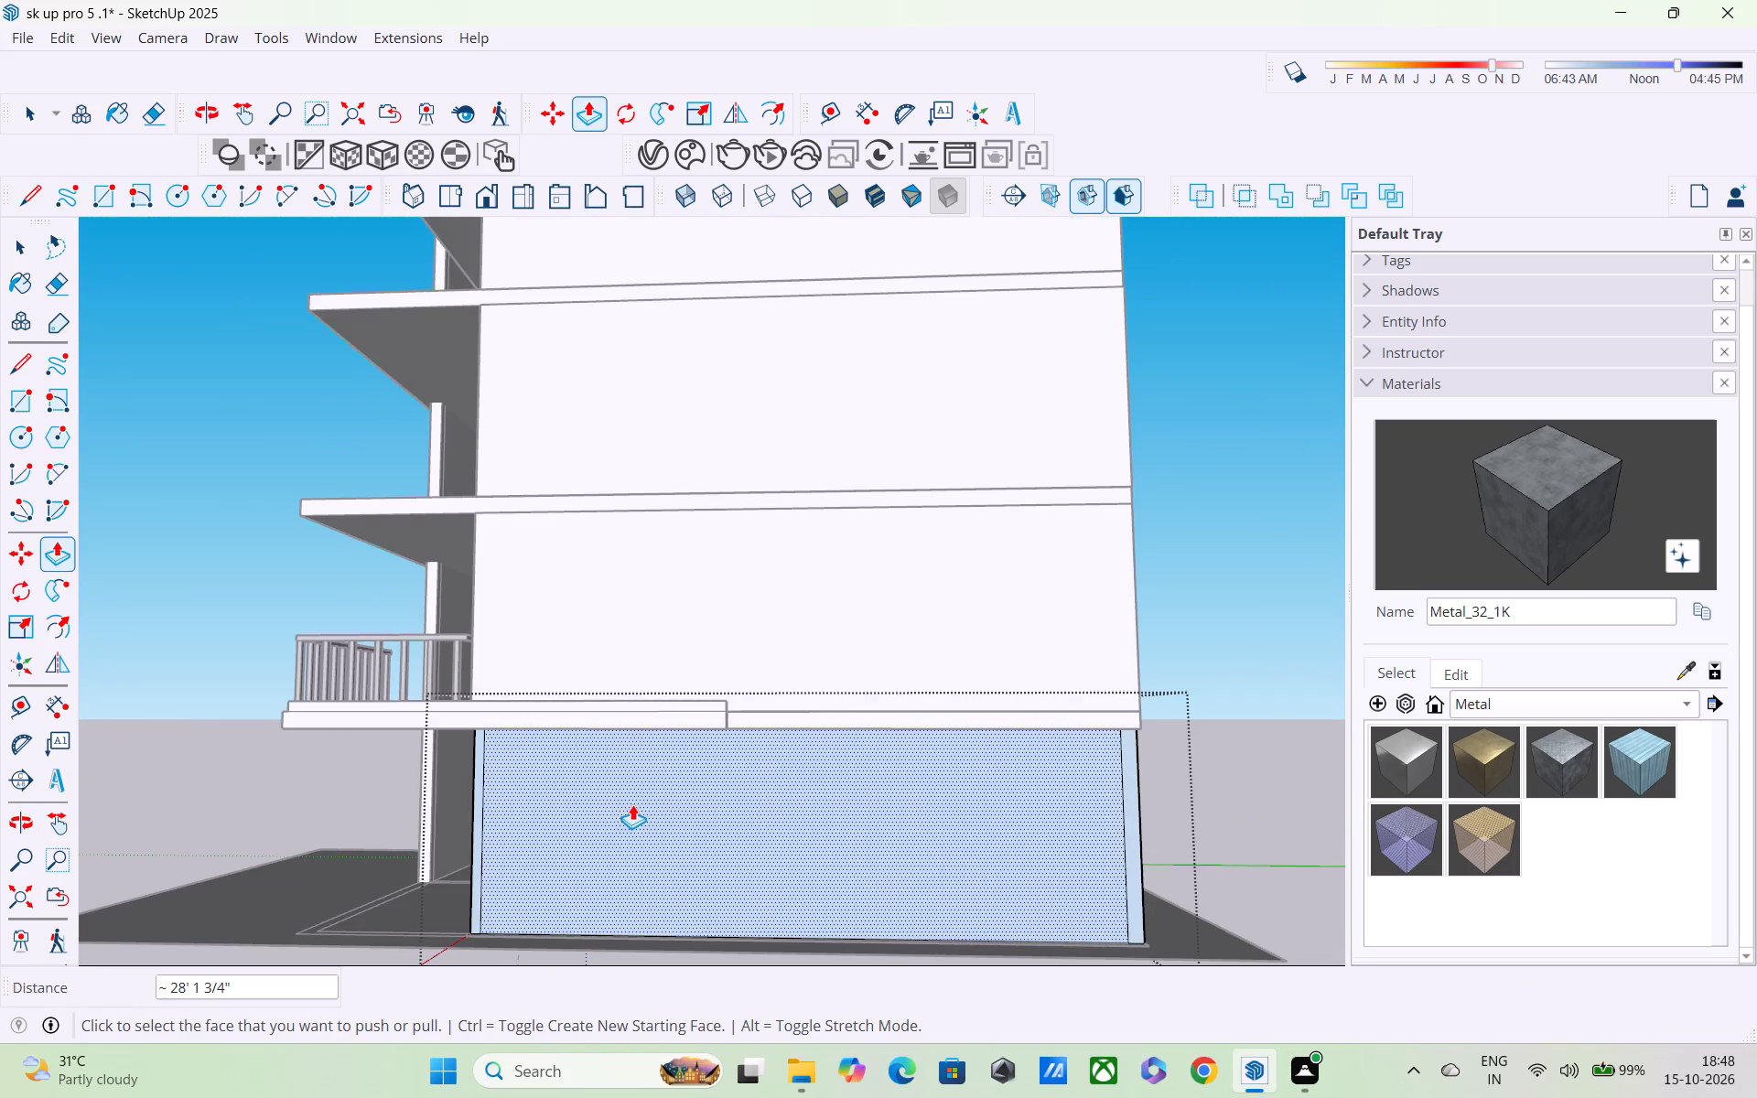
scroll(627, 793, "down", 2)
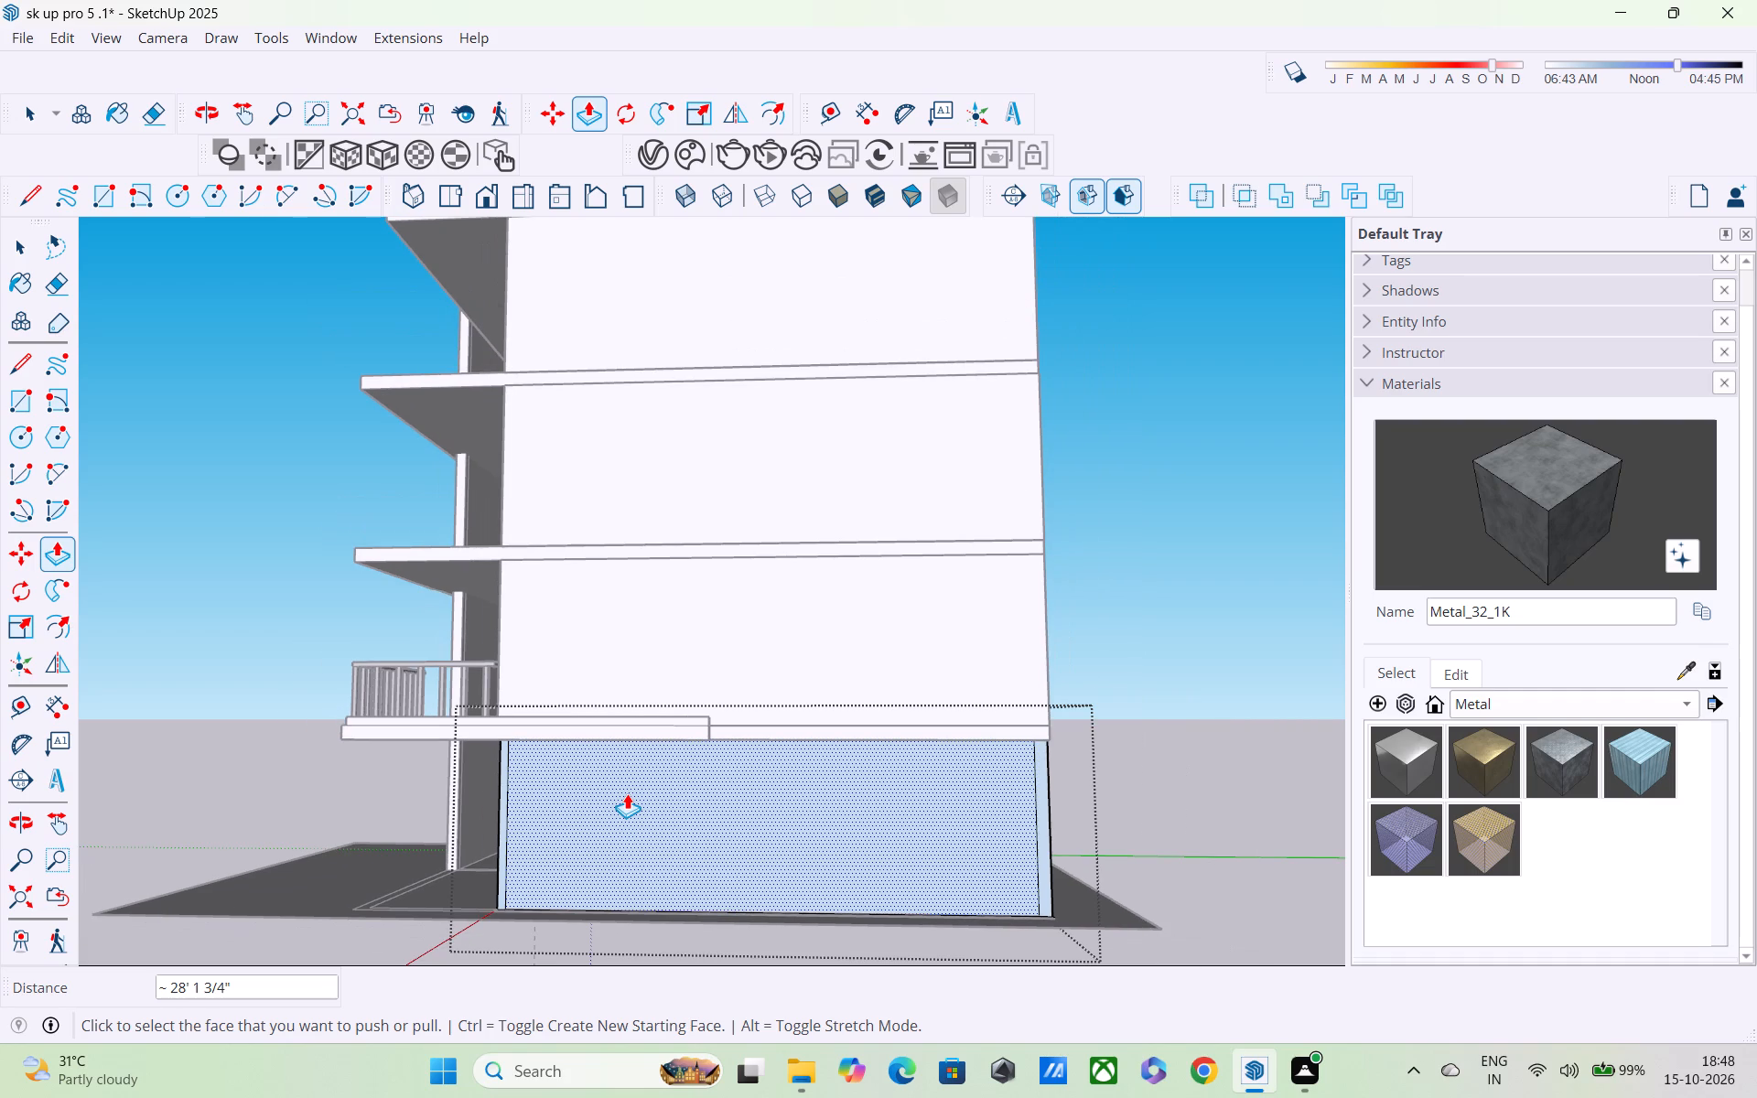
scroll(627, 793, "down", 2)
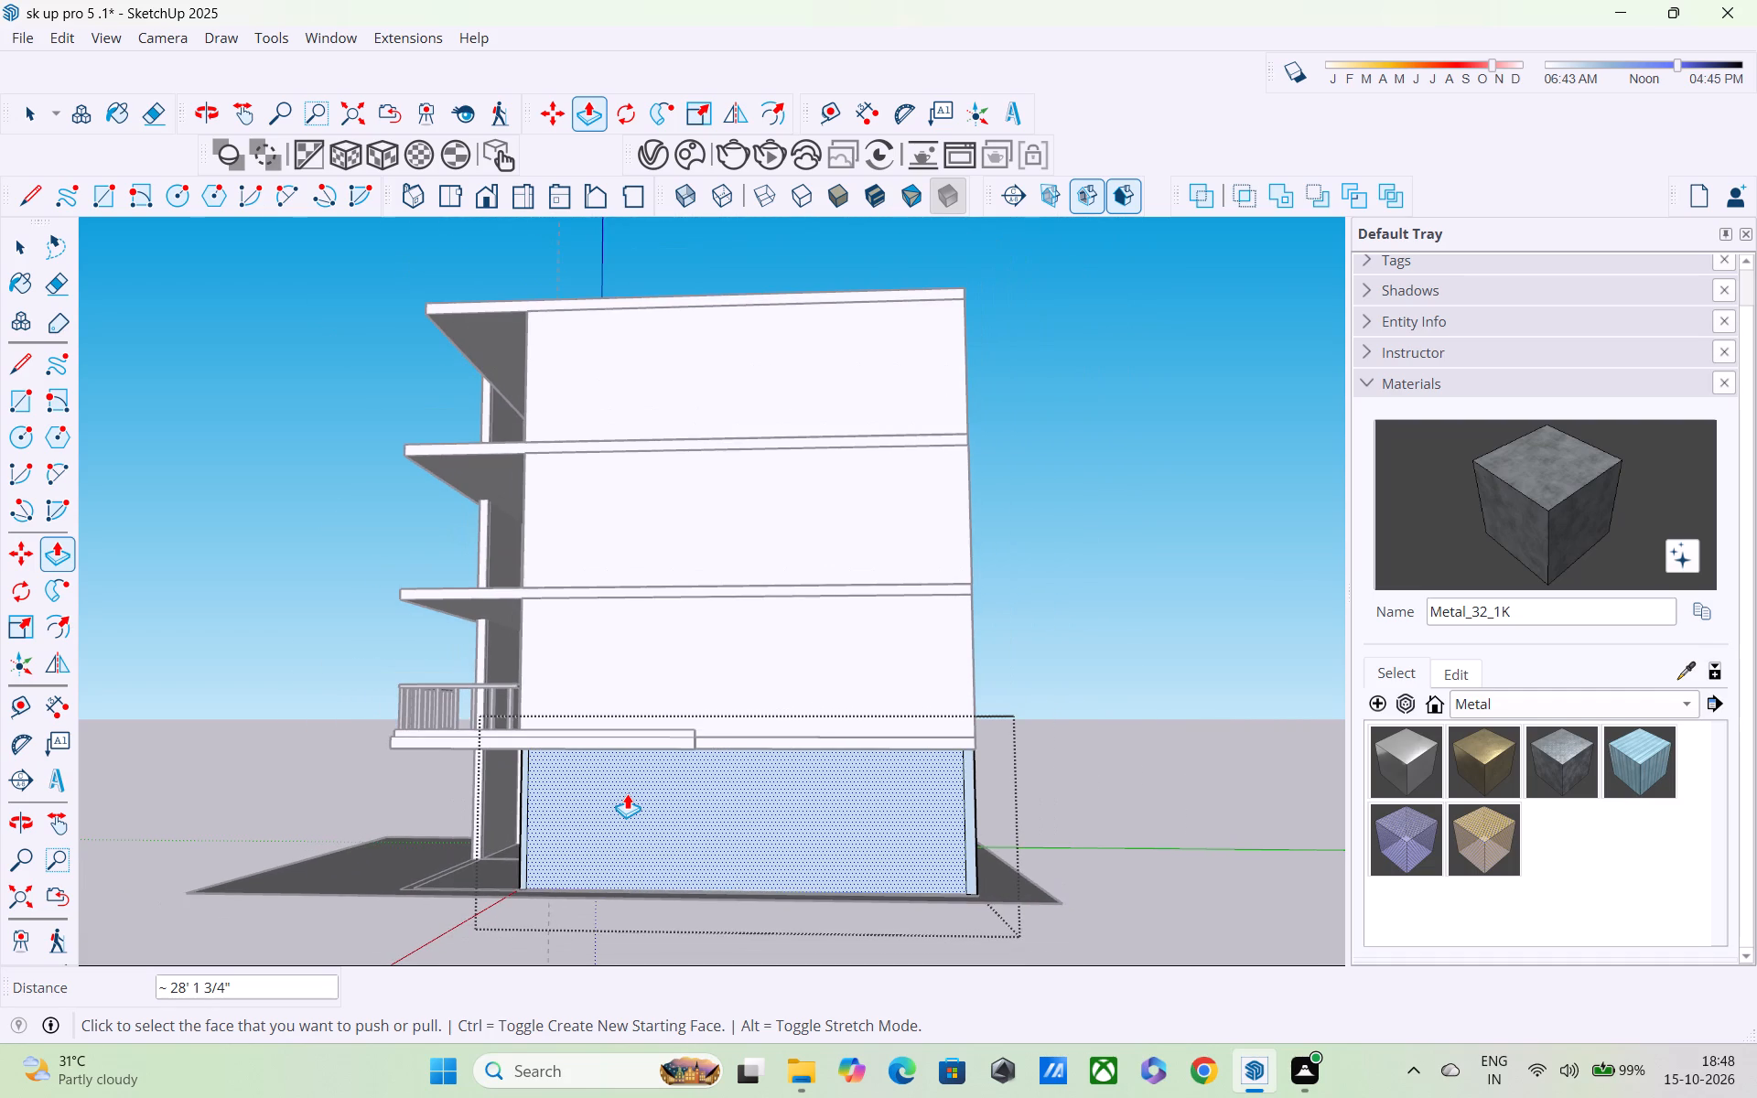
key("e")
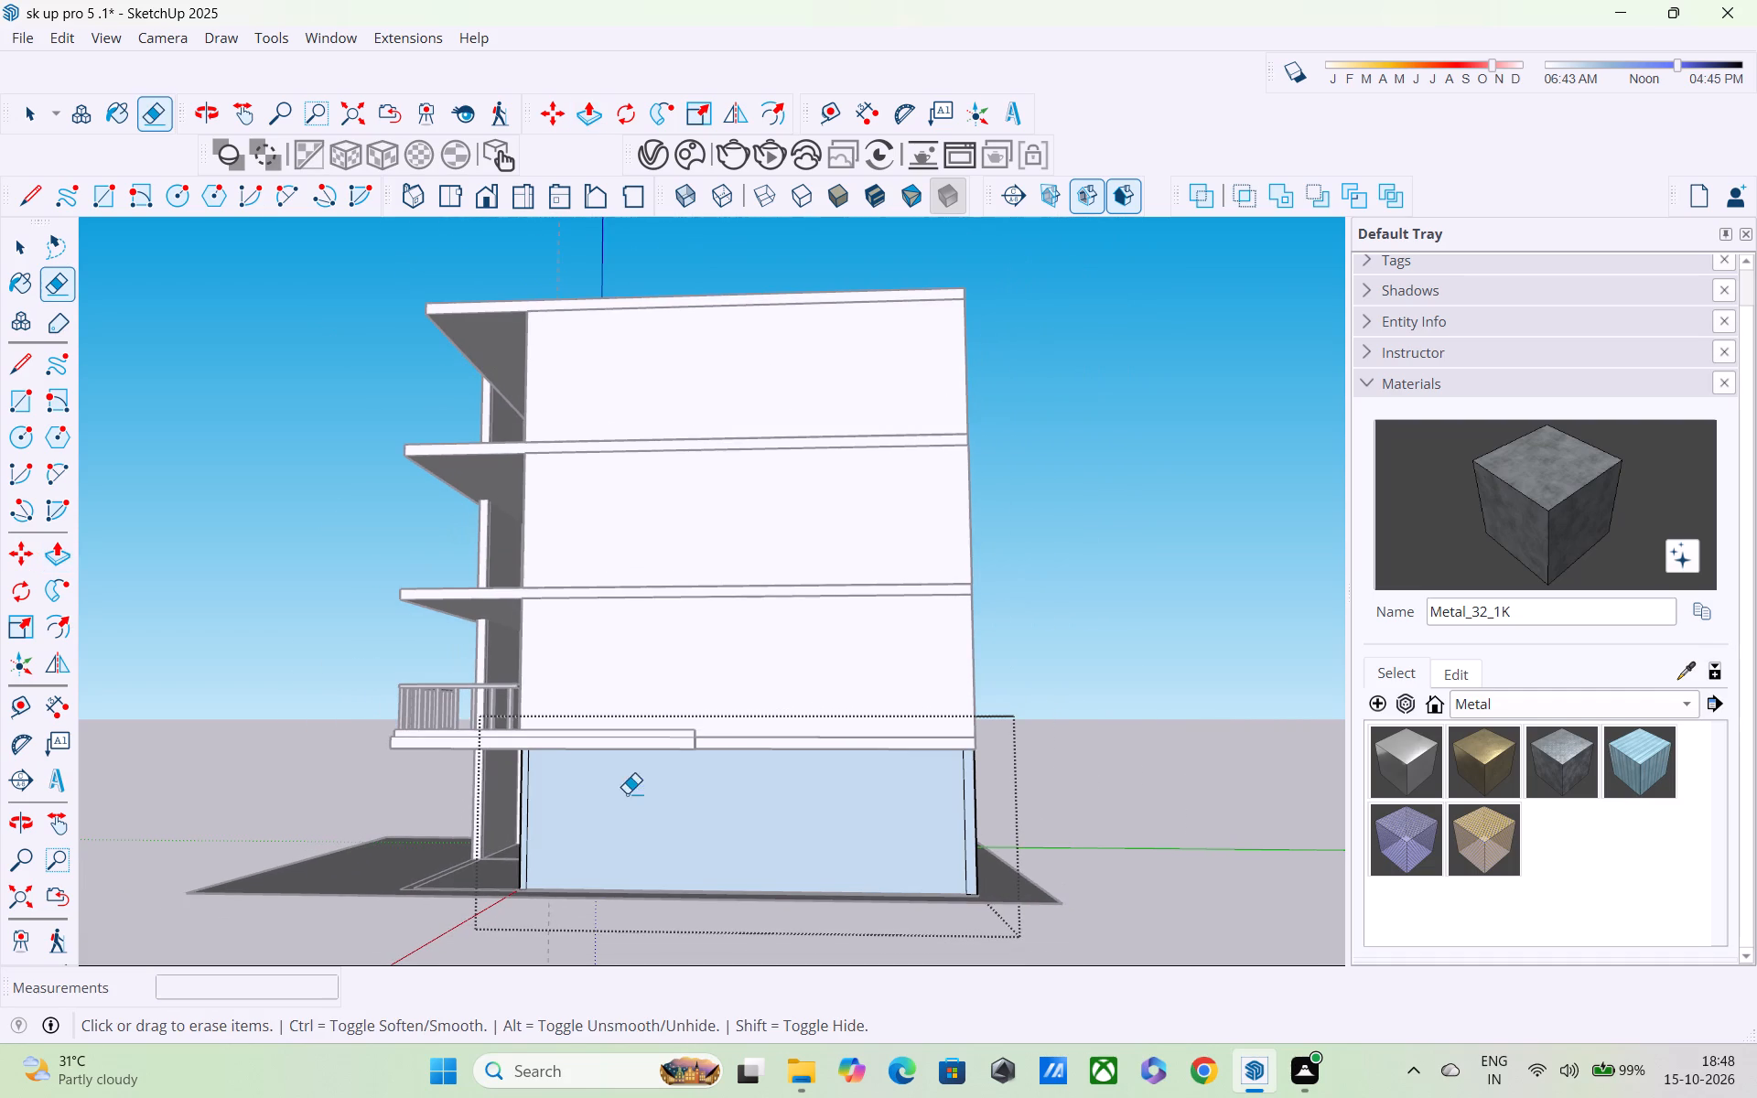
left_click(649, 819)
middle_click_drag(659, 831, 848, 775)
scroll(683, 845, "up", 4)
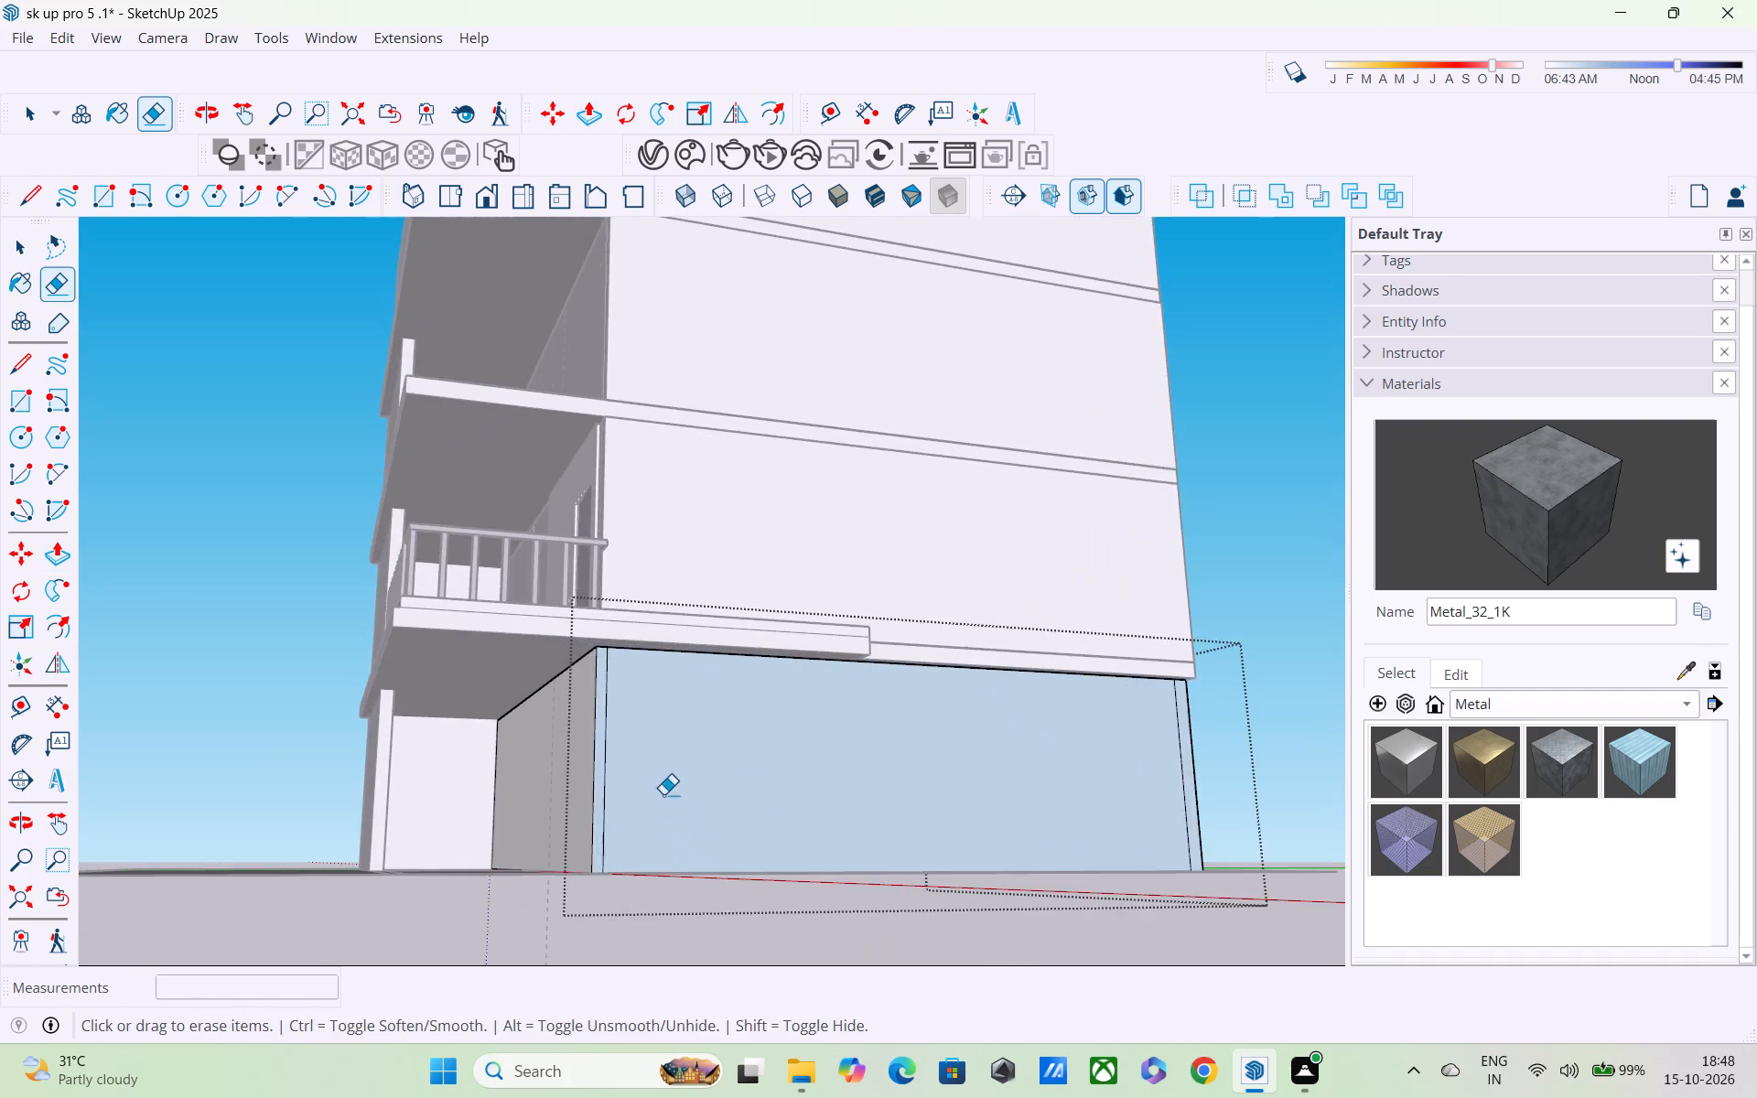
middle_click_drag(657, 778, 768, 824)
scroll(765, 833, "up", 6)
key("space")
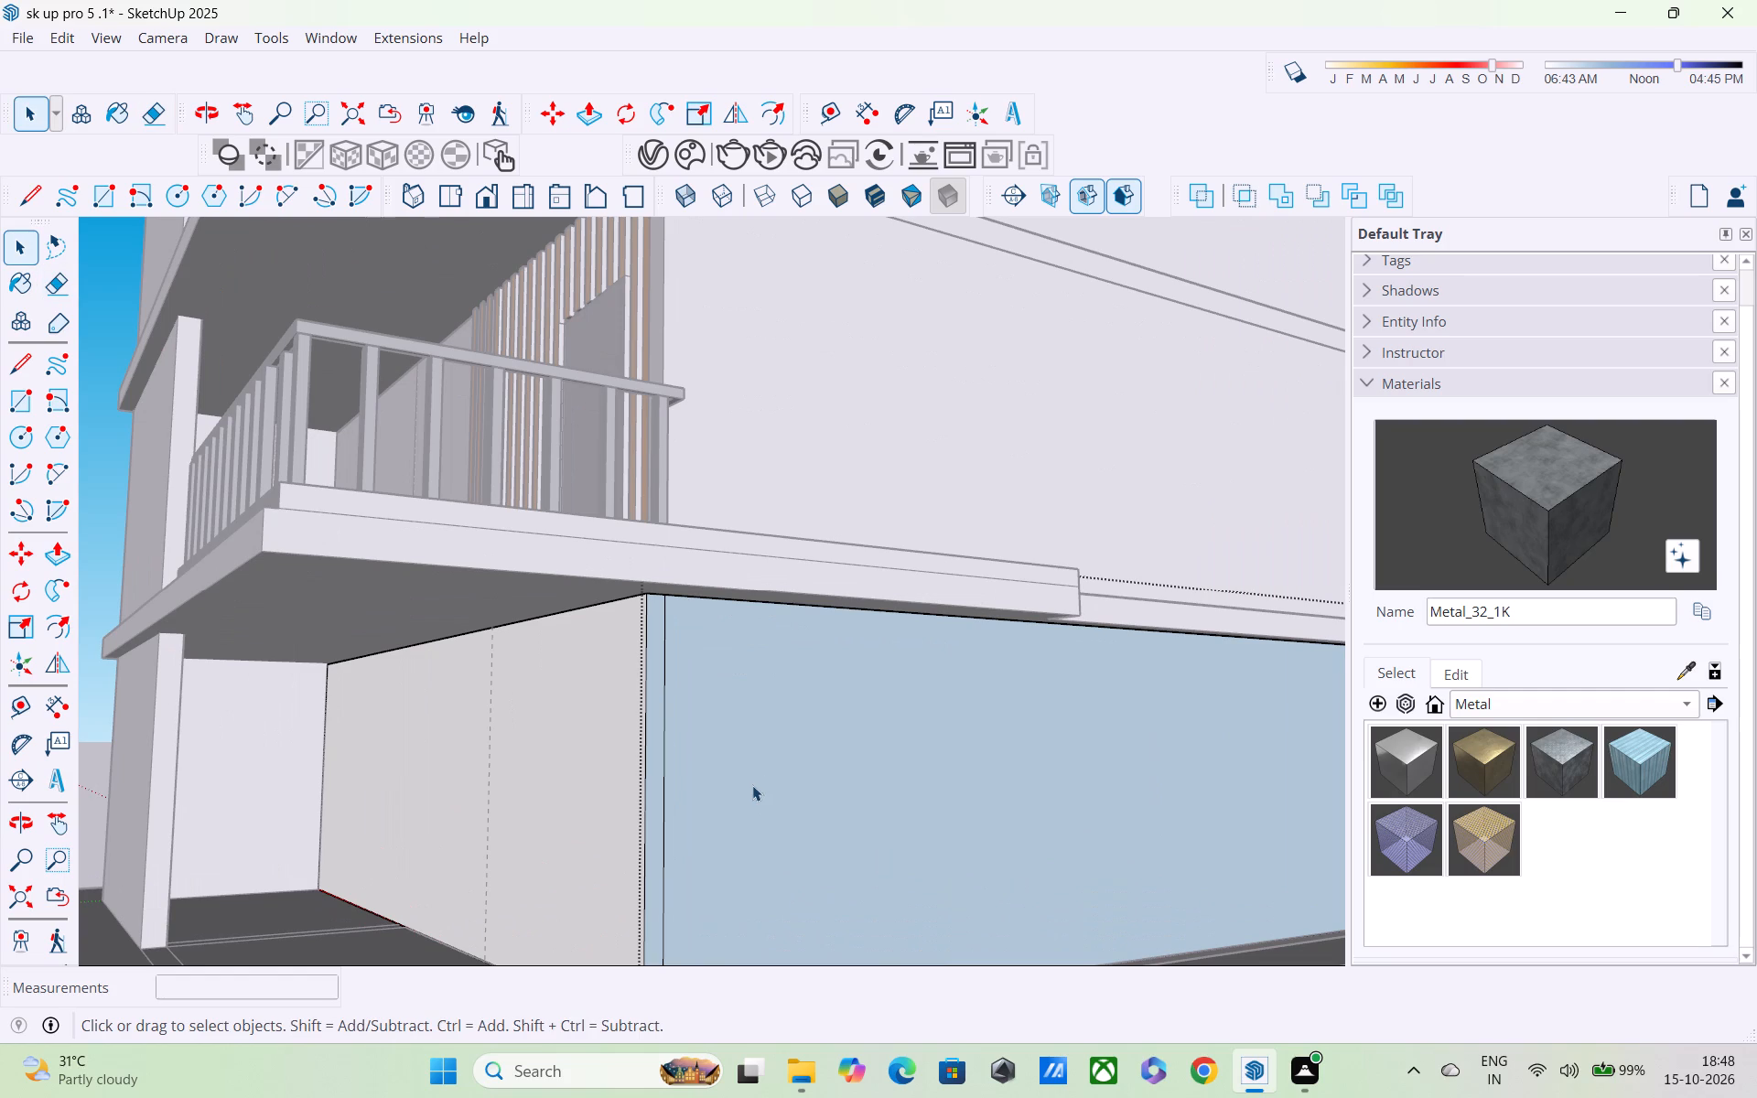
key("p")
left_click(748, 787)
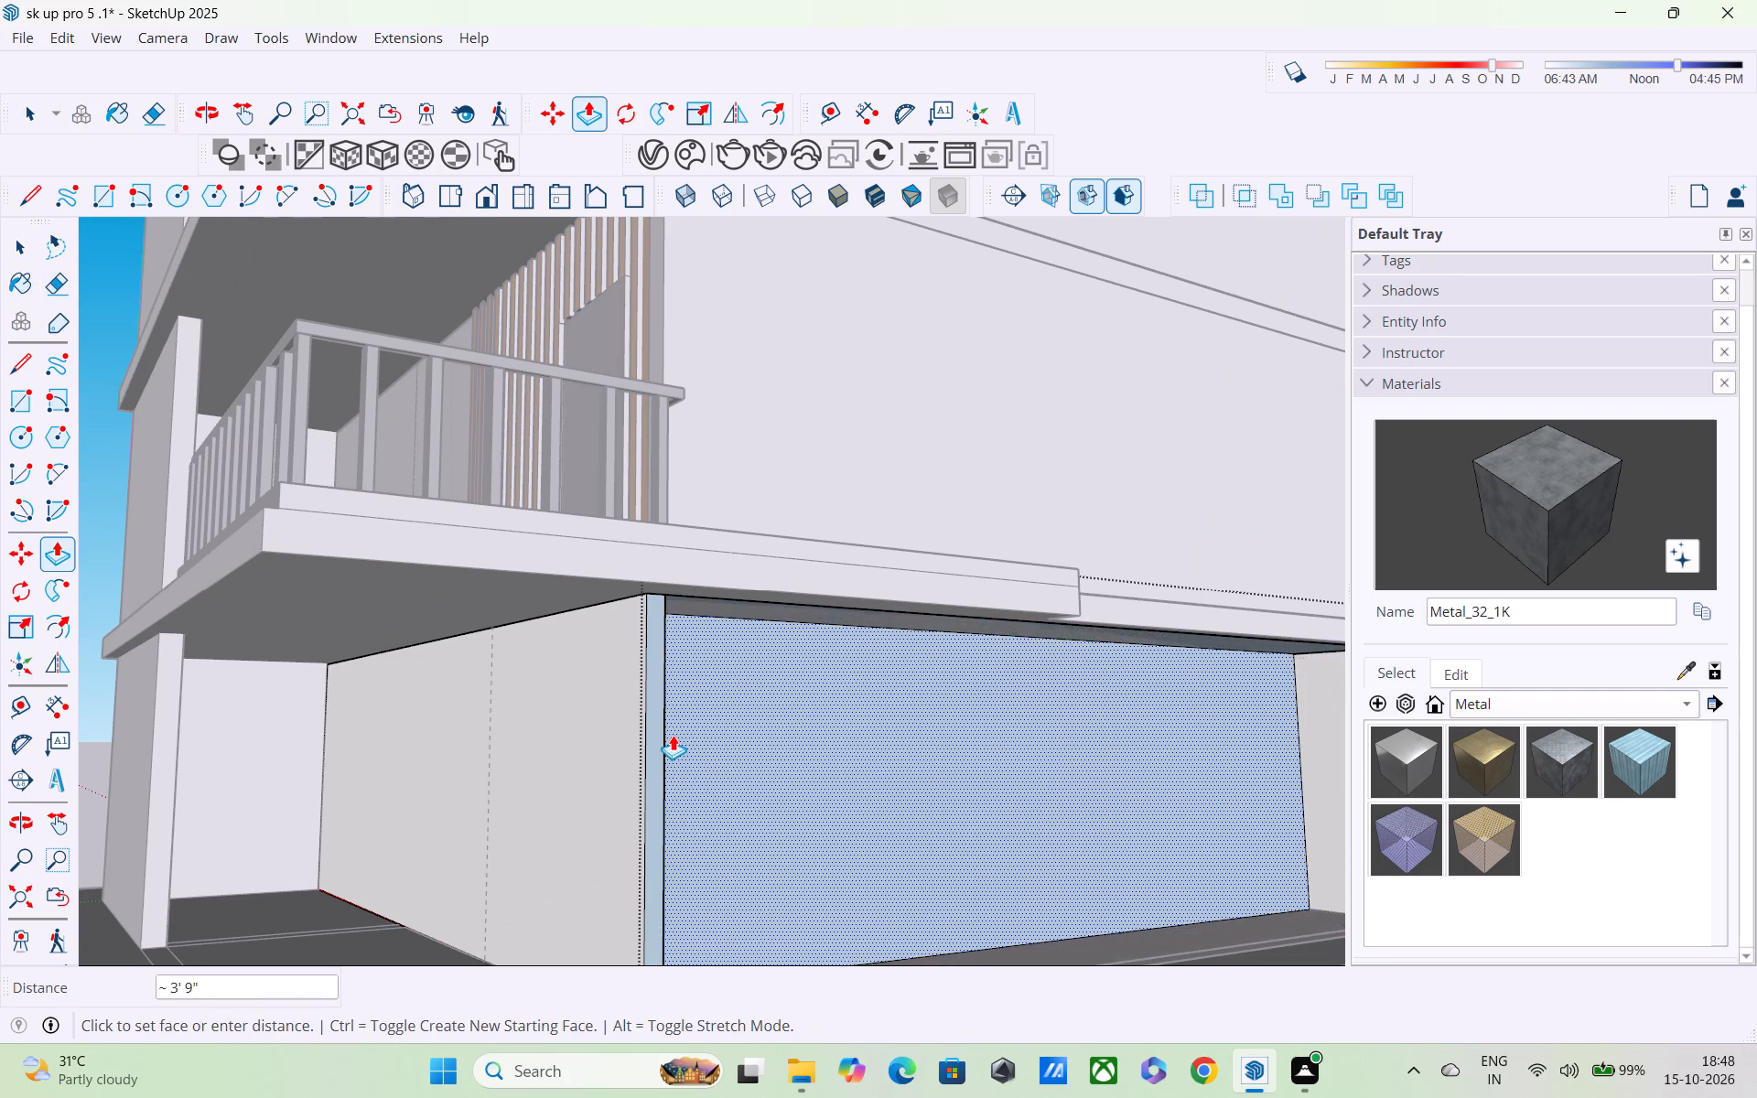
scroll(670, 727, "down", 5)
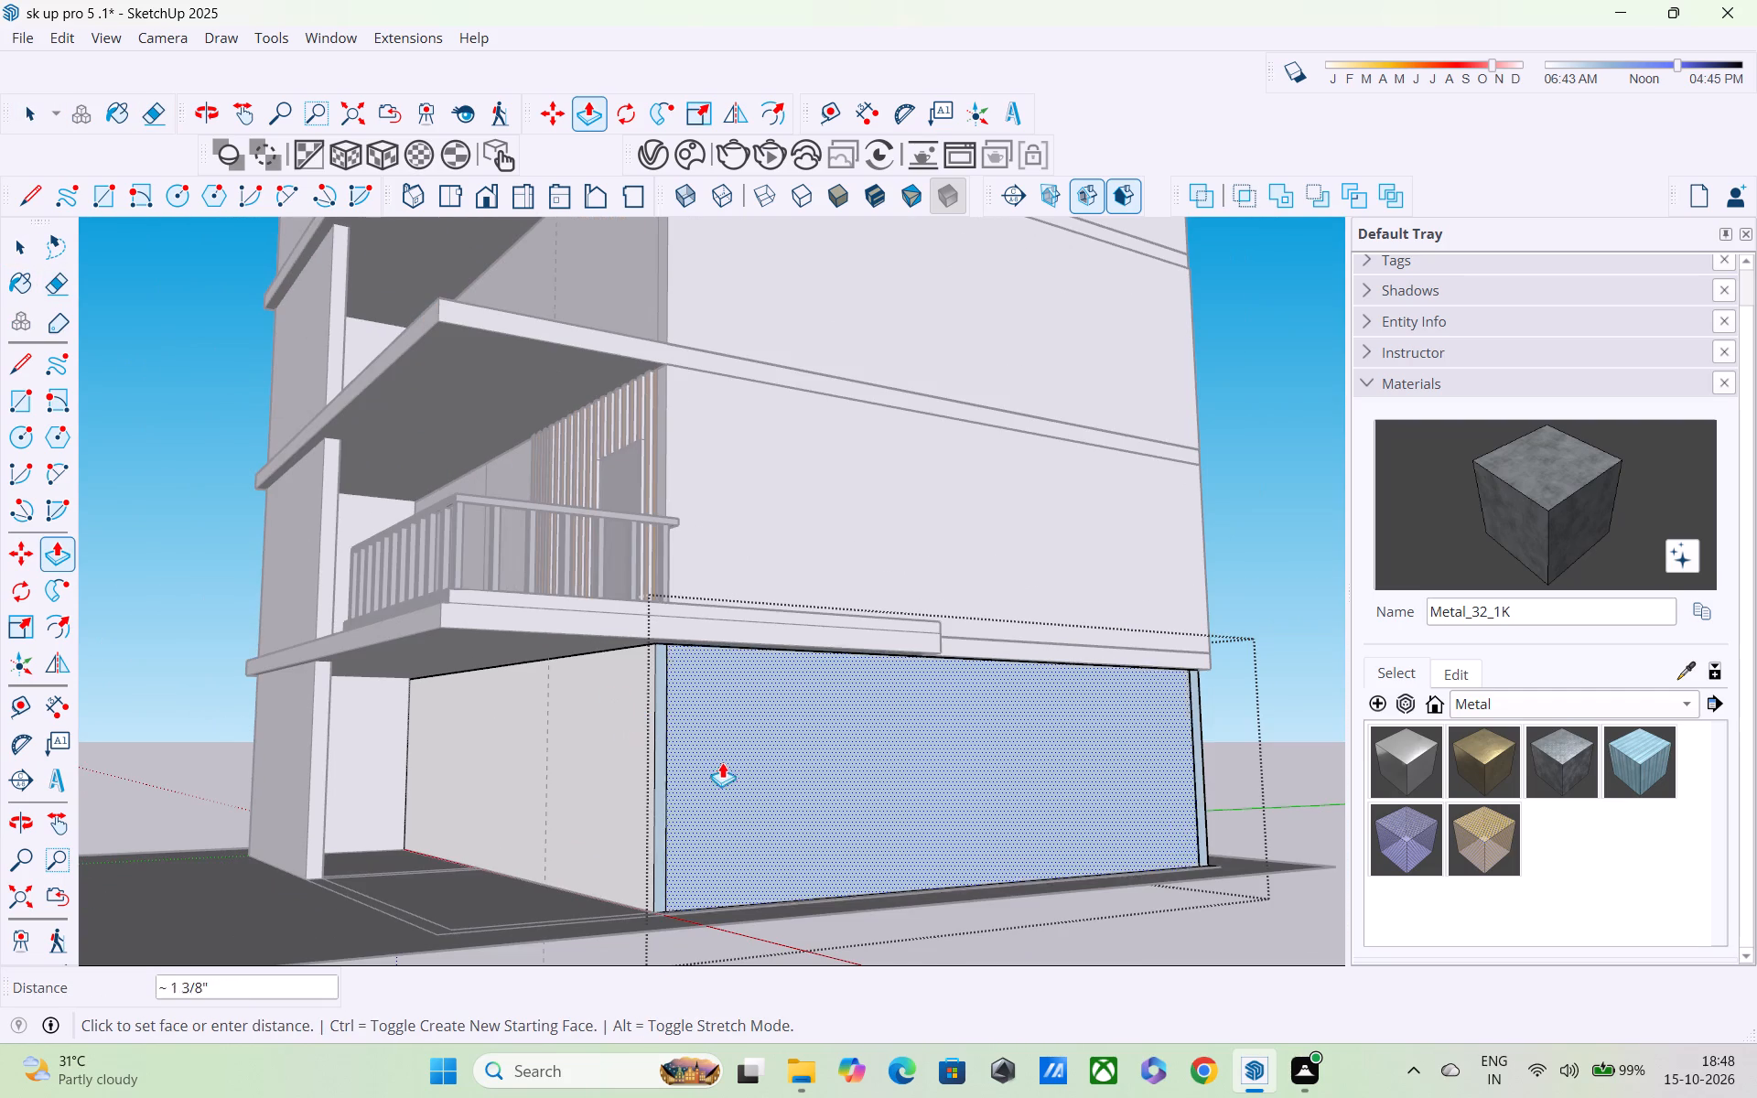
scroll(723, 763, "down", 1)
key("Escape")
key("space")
Delete the ground storey's large side wall face together with its bounding edges.
double_click(740, 783)
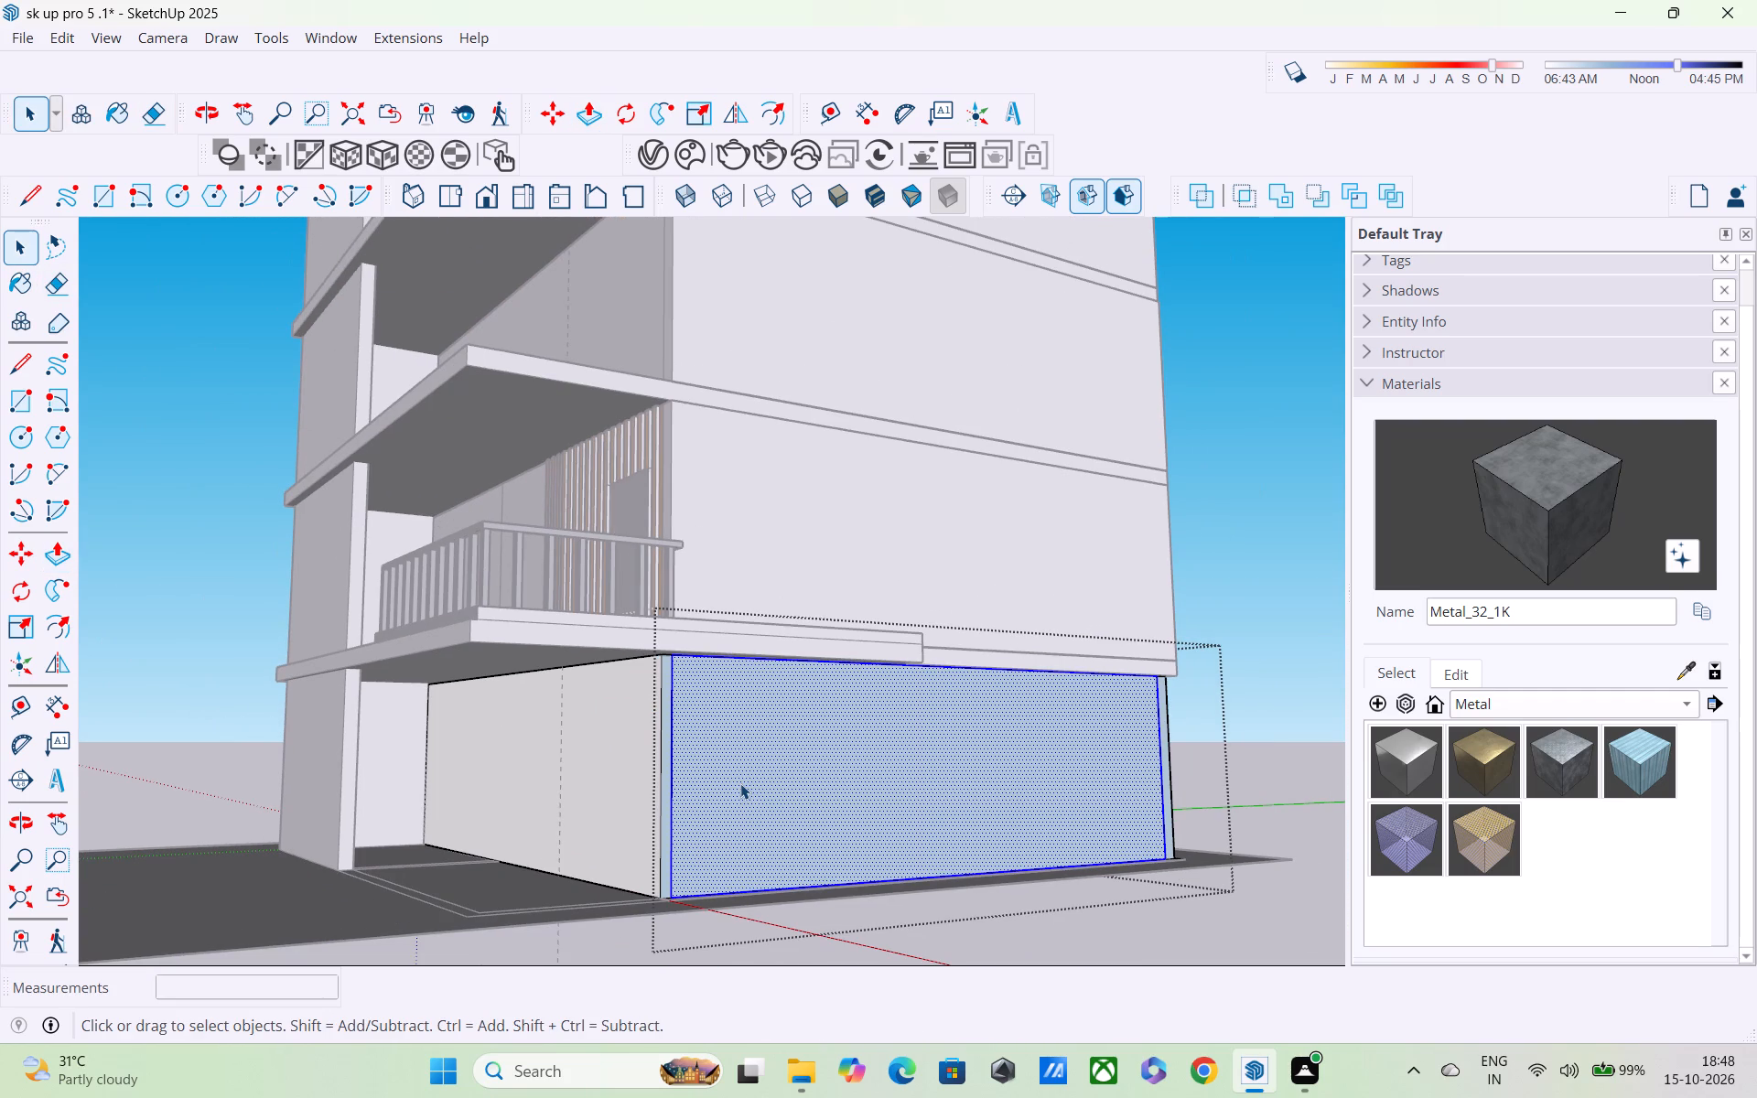
key("Delete")
Examine the opened side of the ground storey and its remaining walls from the balcony corner and from below the slab.
scroll(746, 790, "down", 1)
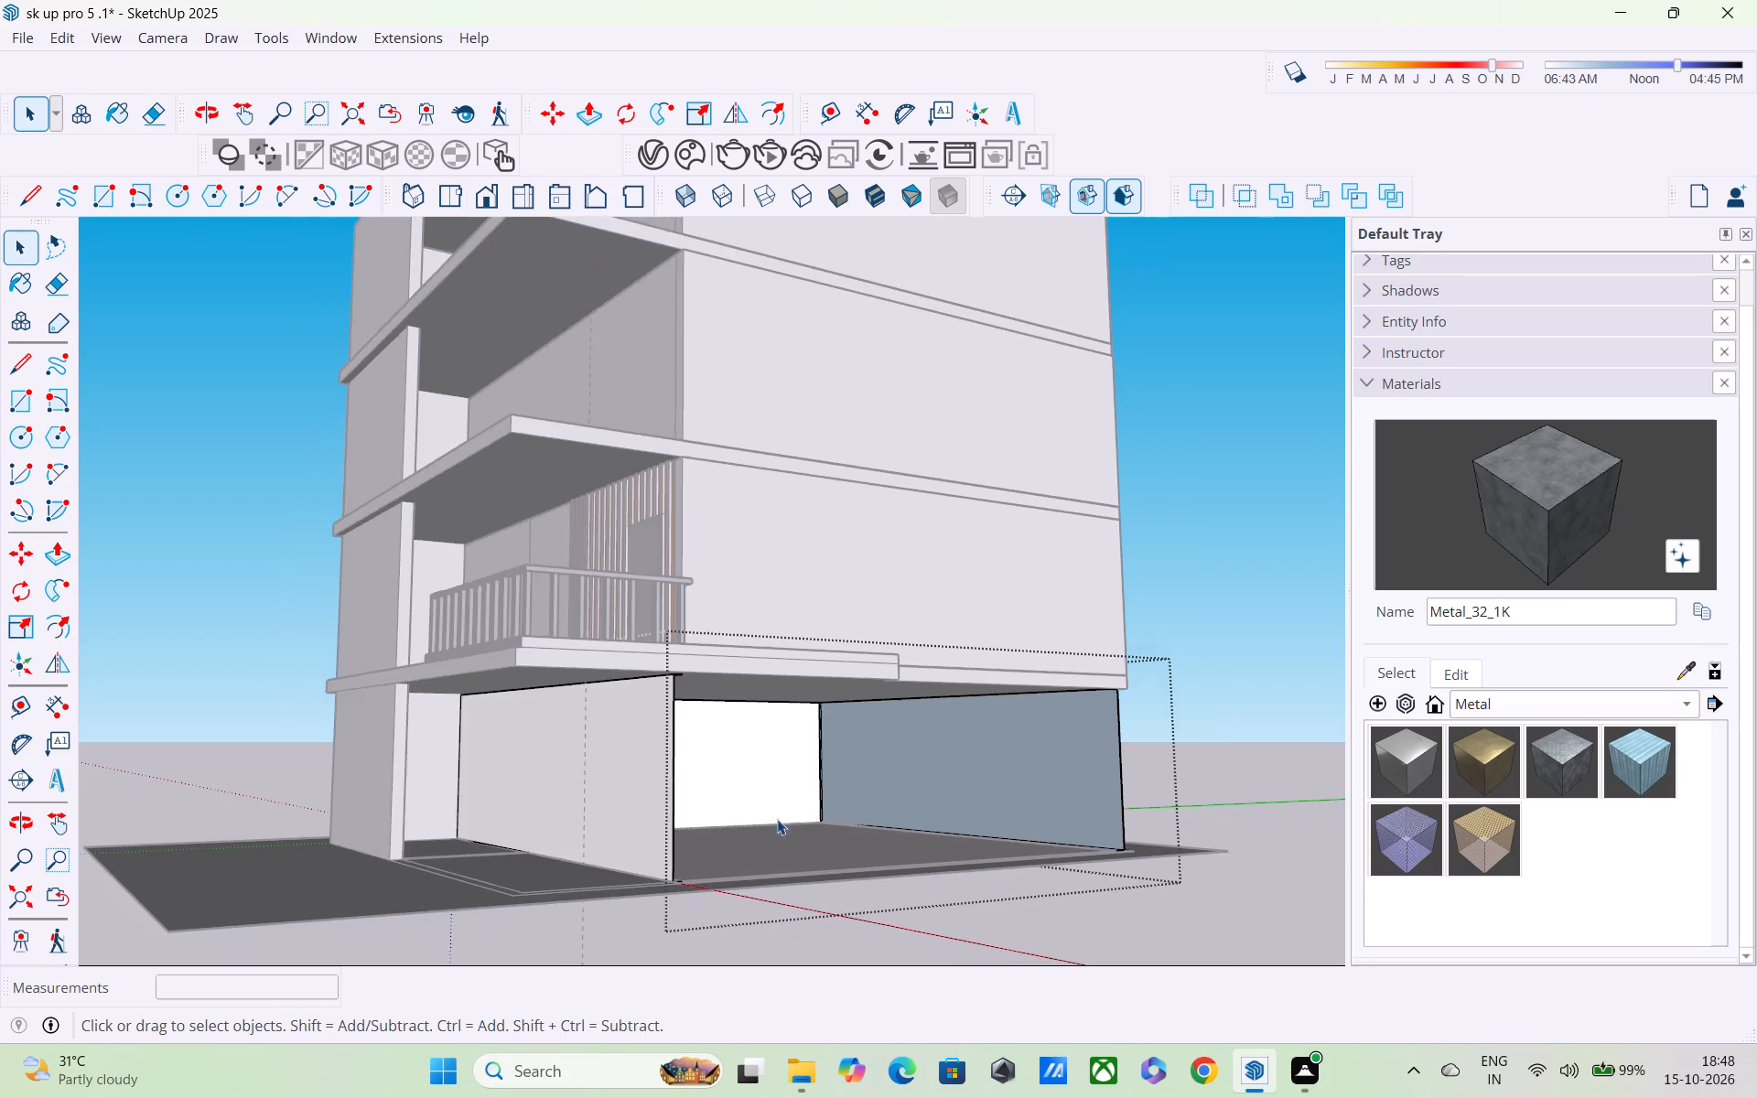
middle_click_drag(792, 833, 1248, 817)
scroll(1202, 805, "down", 2)
middle_click_drag(1062, 857, 686, 877)
scroll(710, 859, "up", 3)
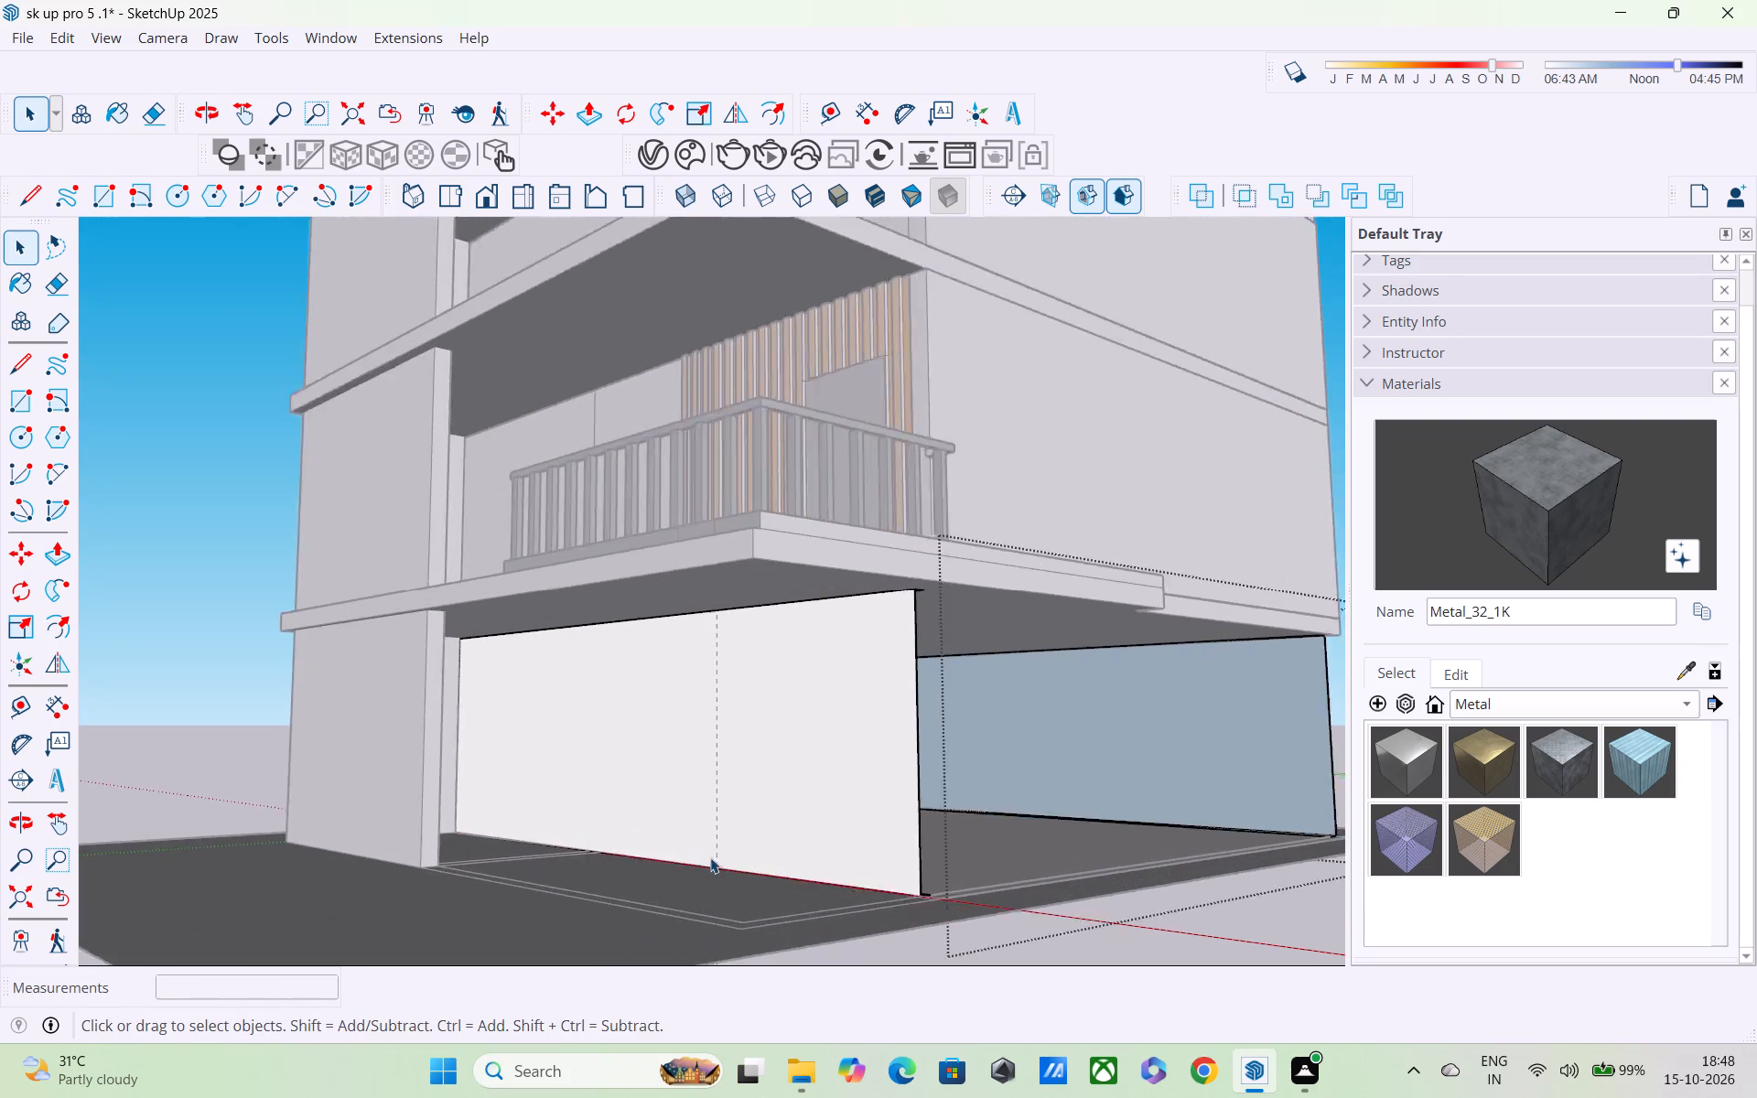
scroll(710, 857, "up", 2)
scroll(742, 889, "down", 1)
middle_click_drag(744, 893, 500, 915)
scroll(651, 841, "up", 3)
middle_click_drag(738, 817, 536, 835)
scroll(536, 835, "up", 1)
scroll(531, 833, "down", 7)
middle_click_drag(494, 811, 435, 709)
scroll(403, 673, "up", 4)
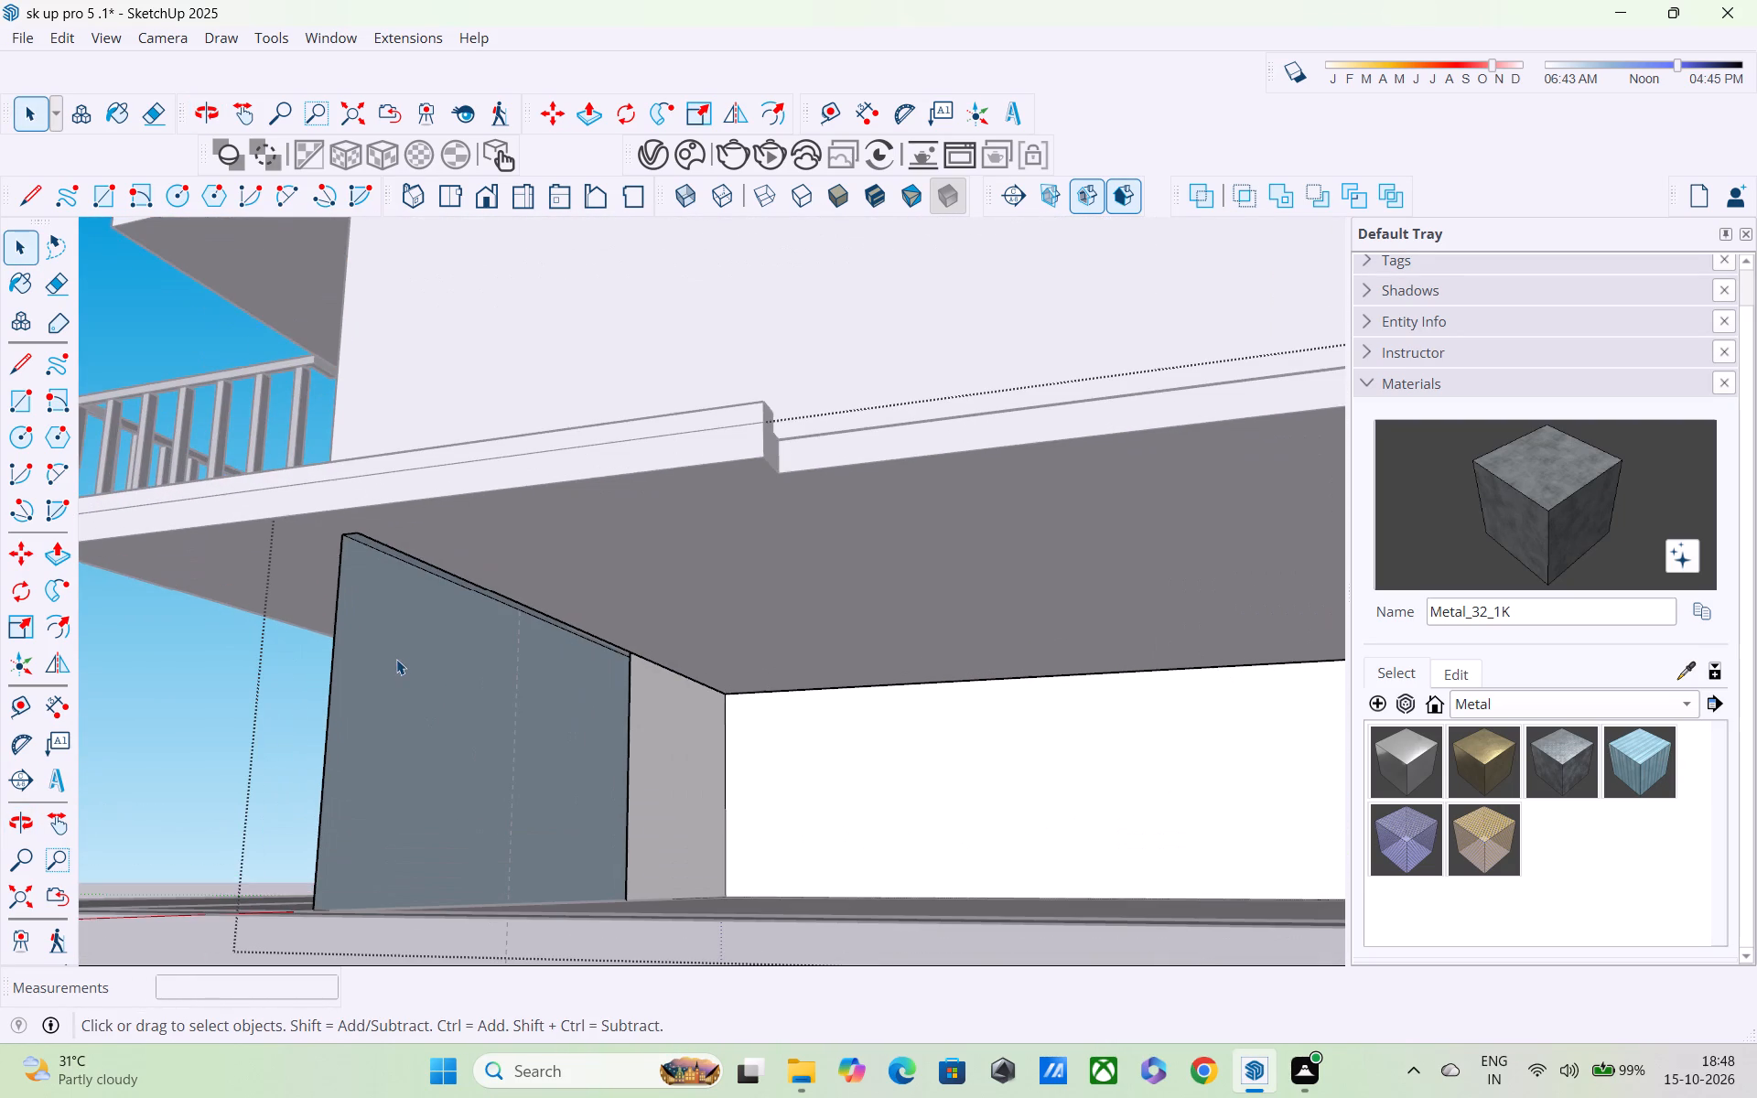
Examine the side opening and the recessed front wall beneath the balcony from the side and the front.
scroll(396, 661, "down", 3)
middle_click_drag(406, 677, 515, 737)
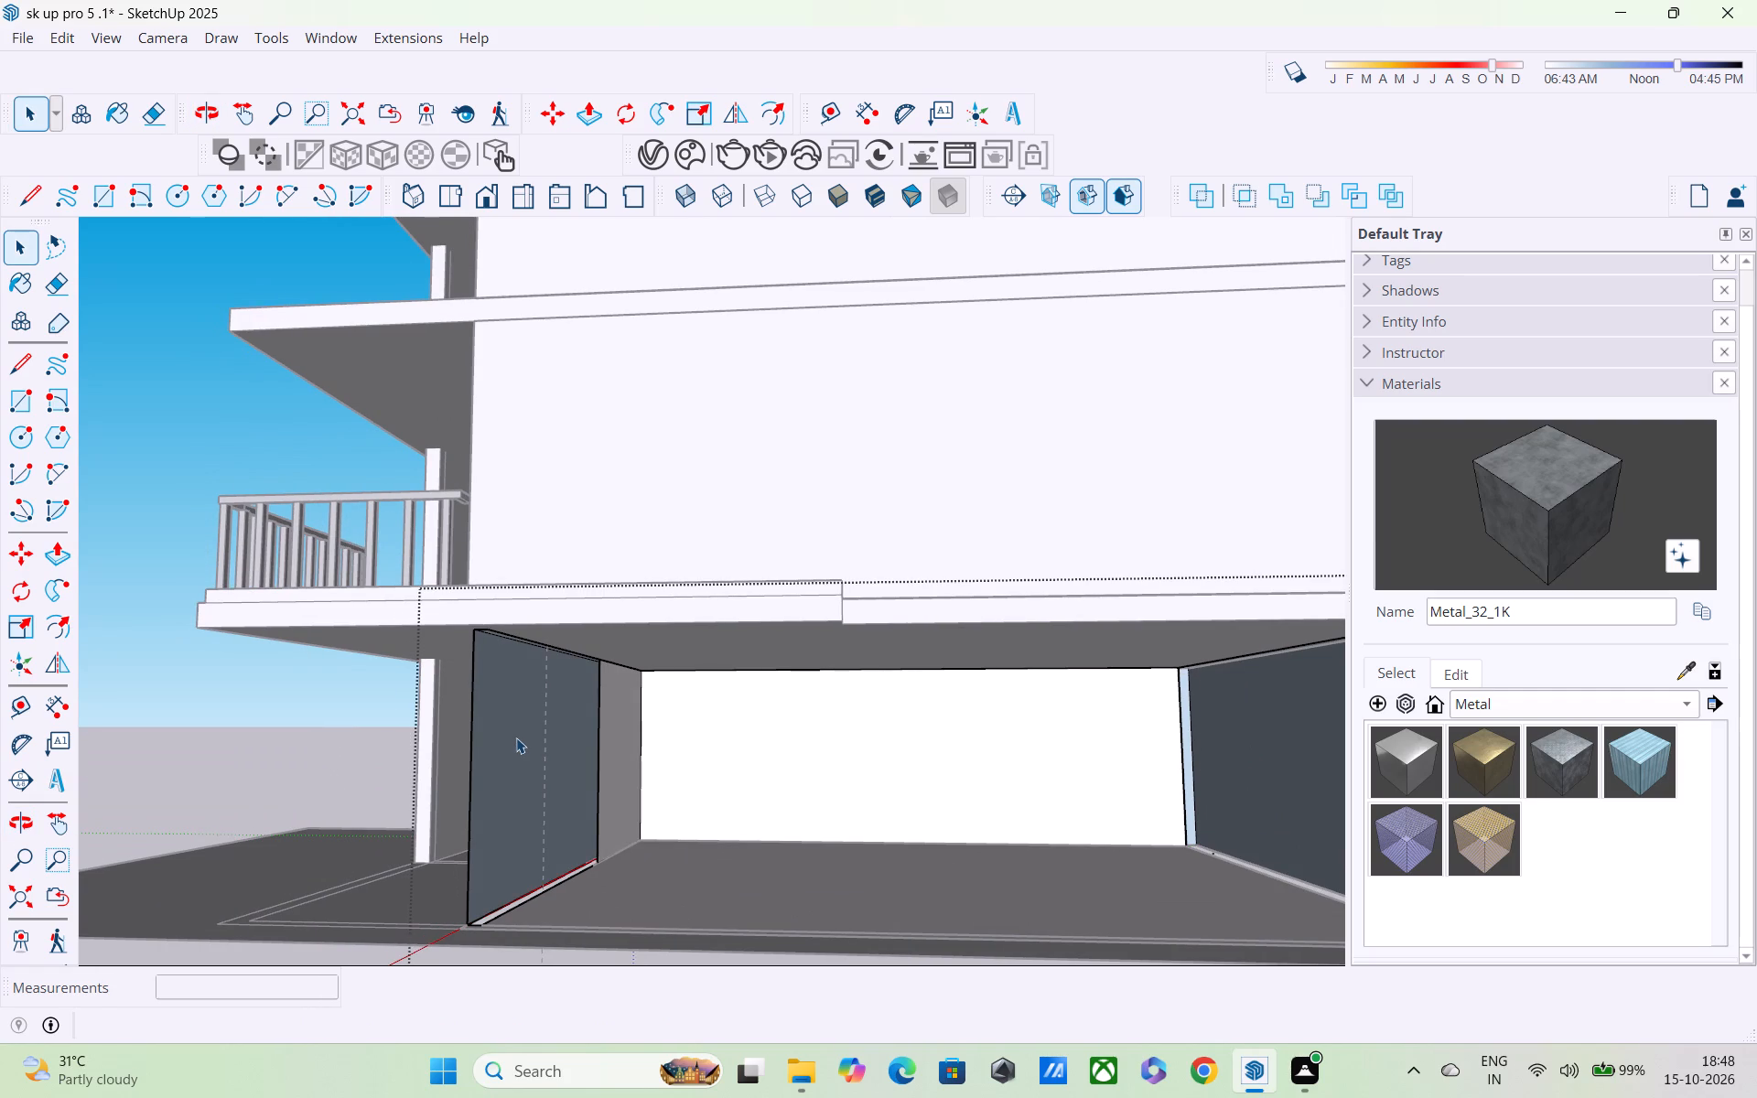
scroll(518, 738, "down", 3)
middle_click_drag(518, 769, 566, 823)
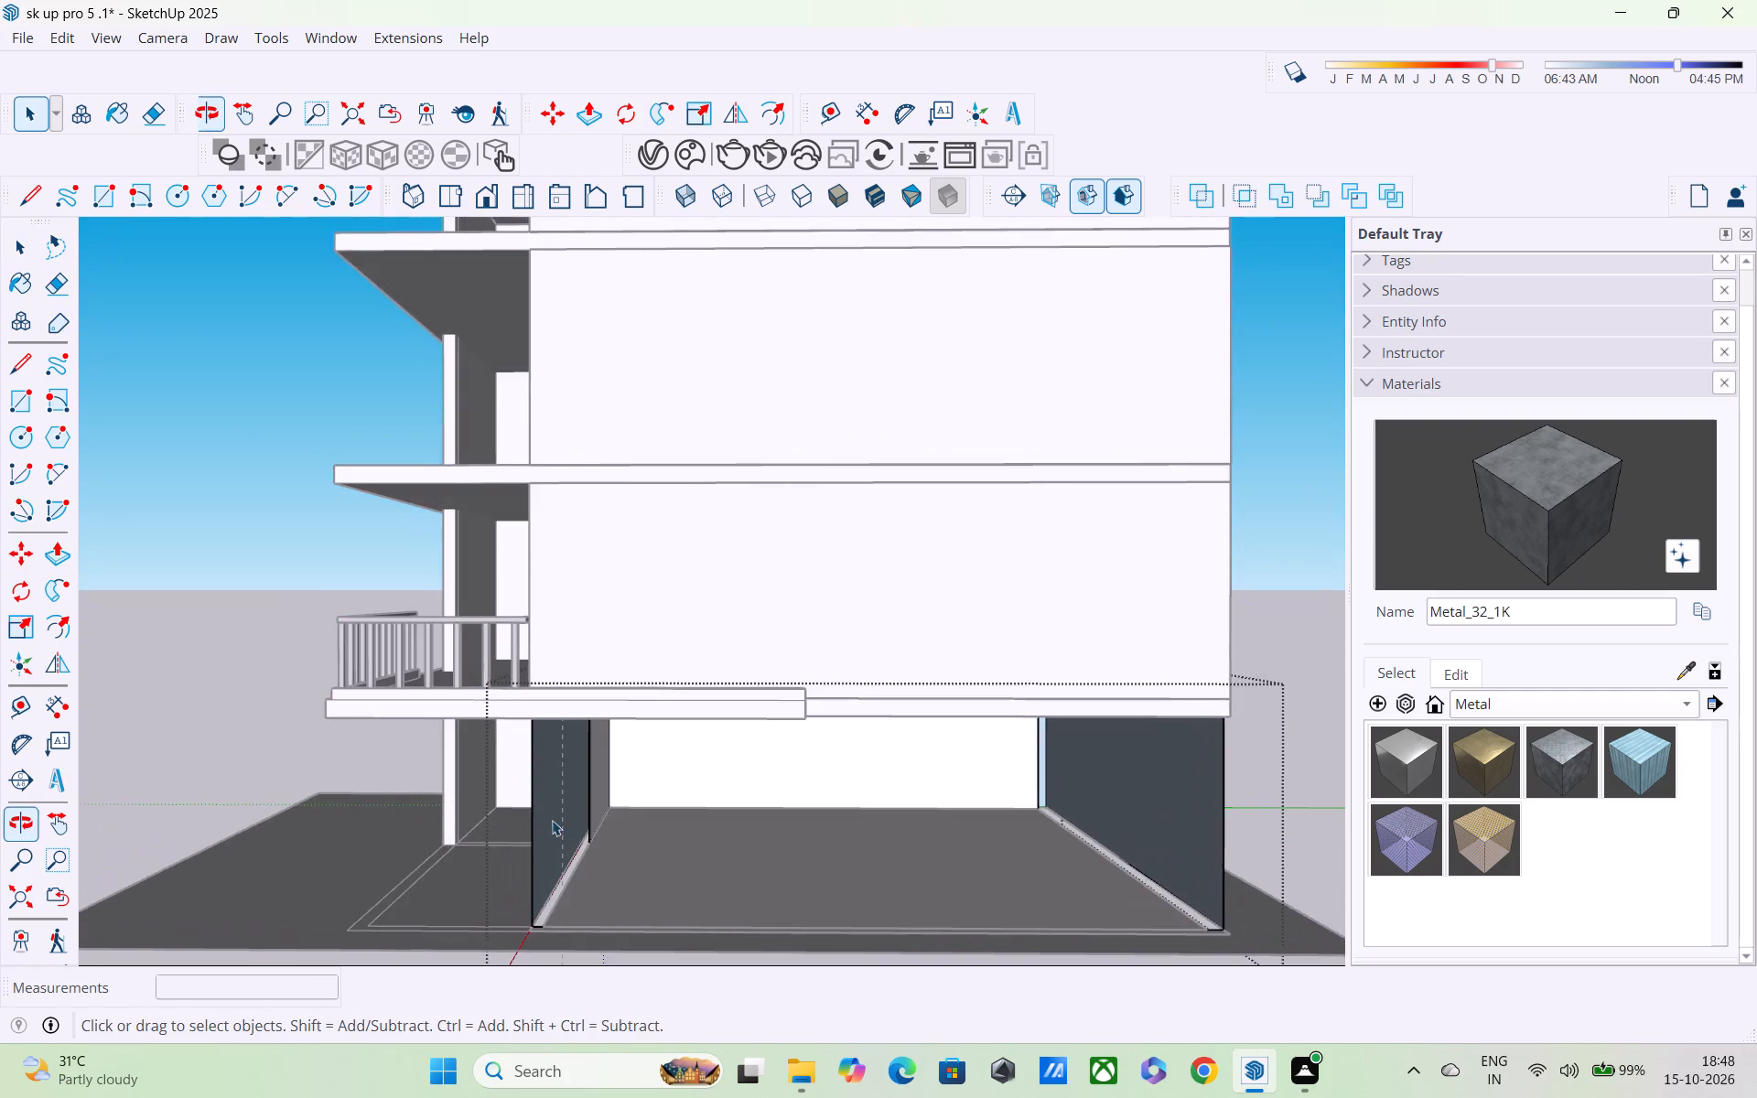
scroll(551, 819, "up", 5)
middle_click_drag(539, 834, 803, 830)
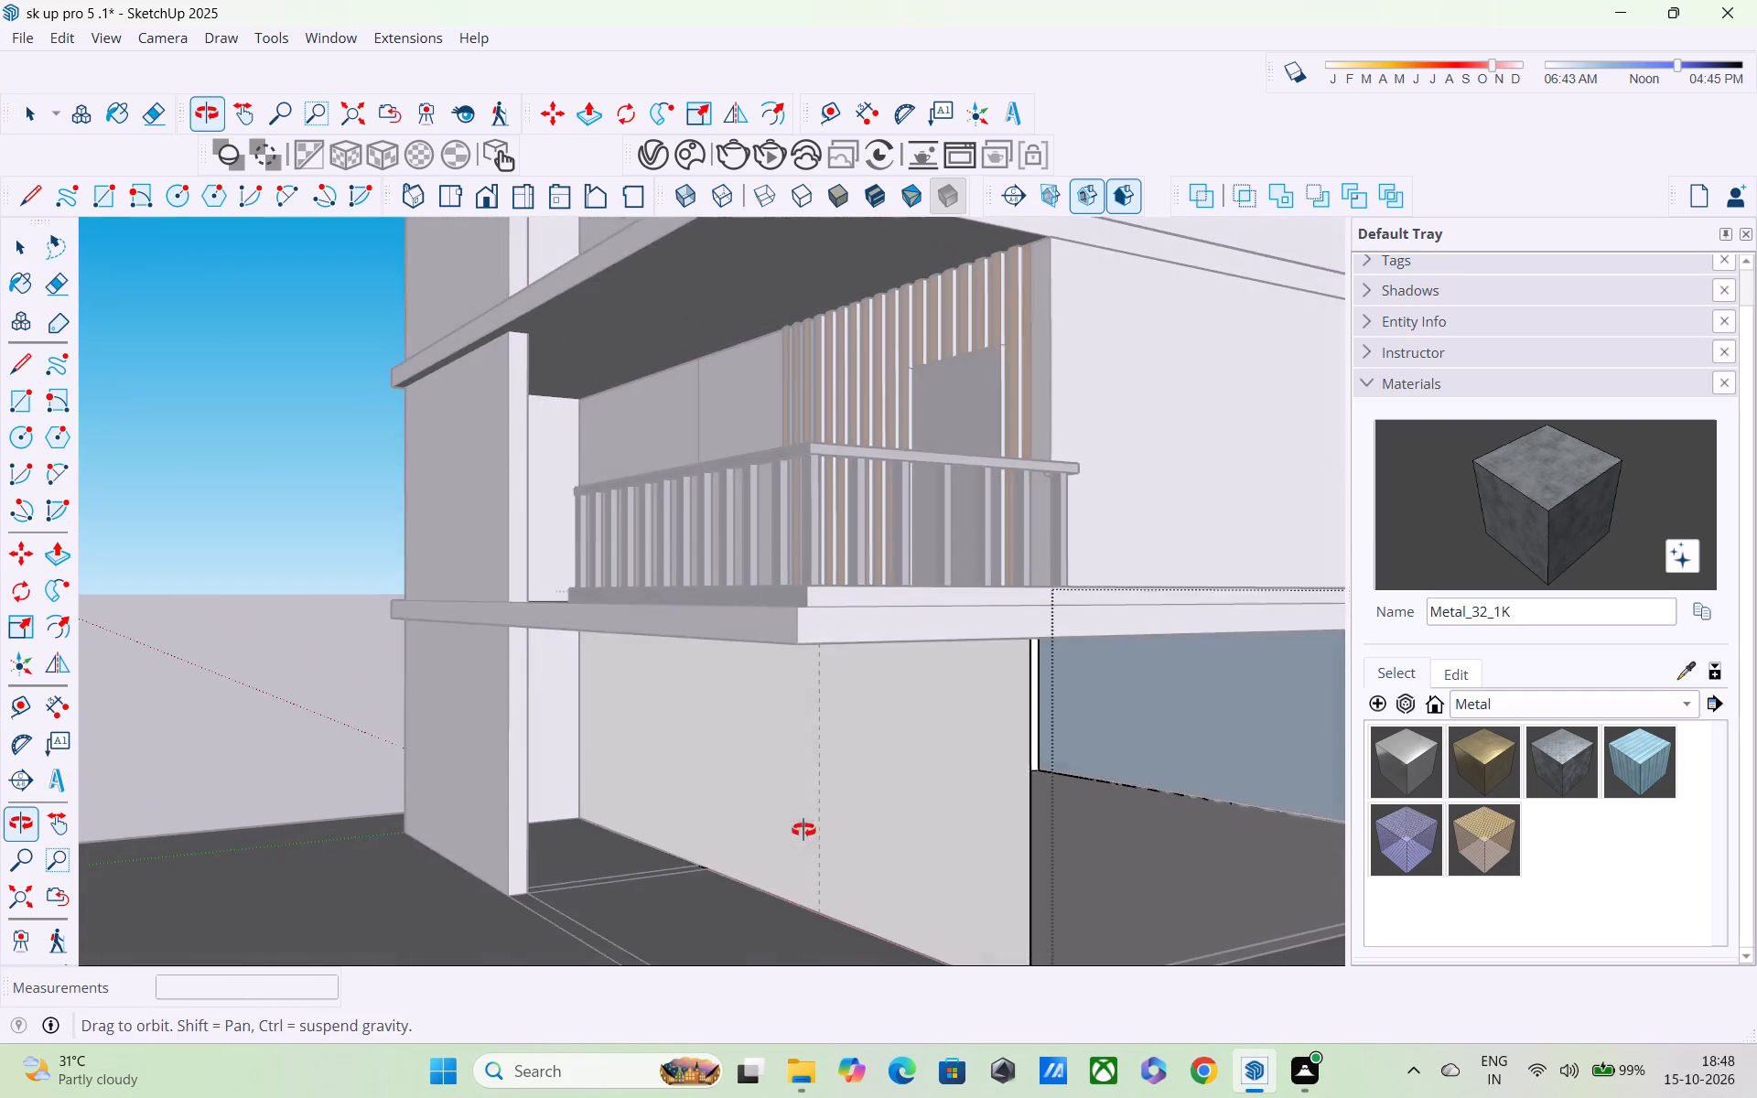
middle_click_drag(803, 830, 804, 830)
scroll(877, 819, "down", 3)
middle_click_drag(934, 833, 1157, 748)
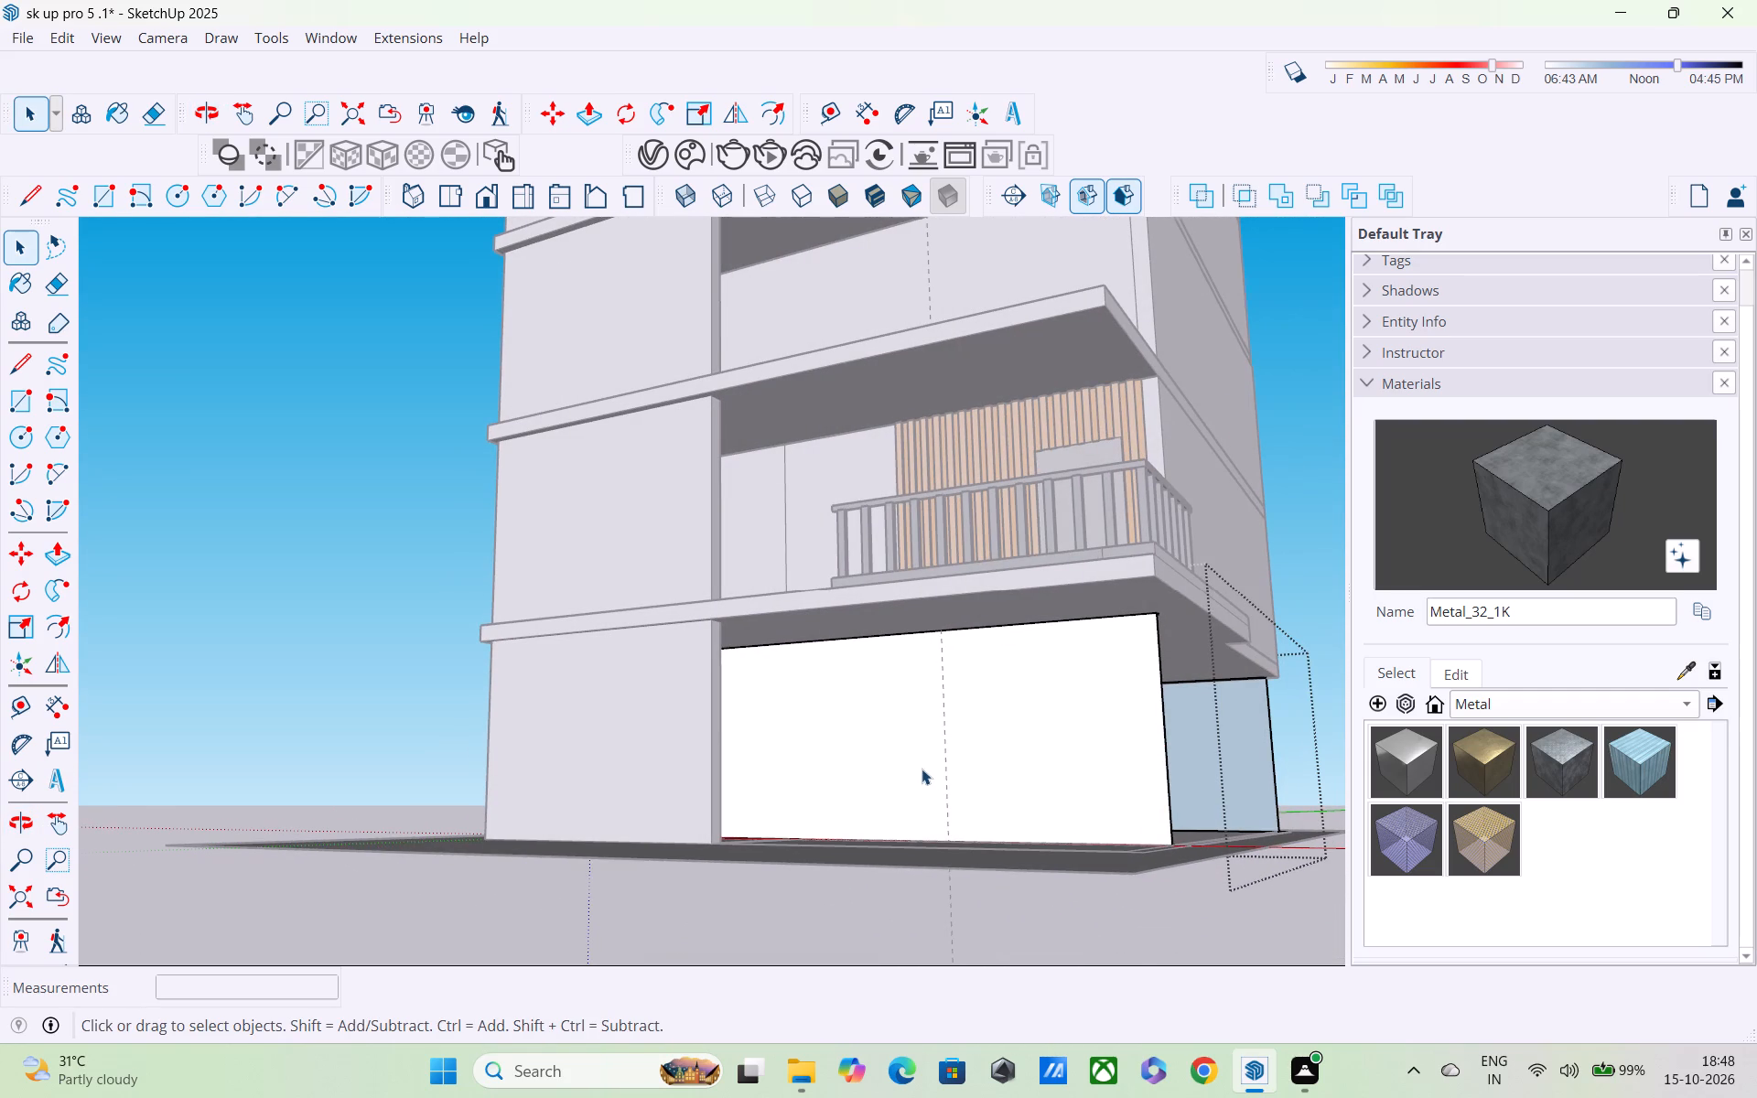
scroll(921, 767, "down", 3)
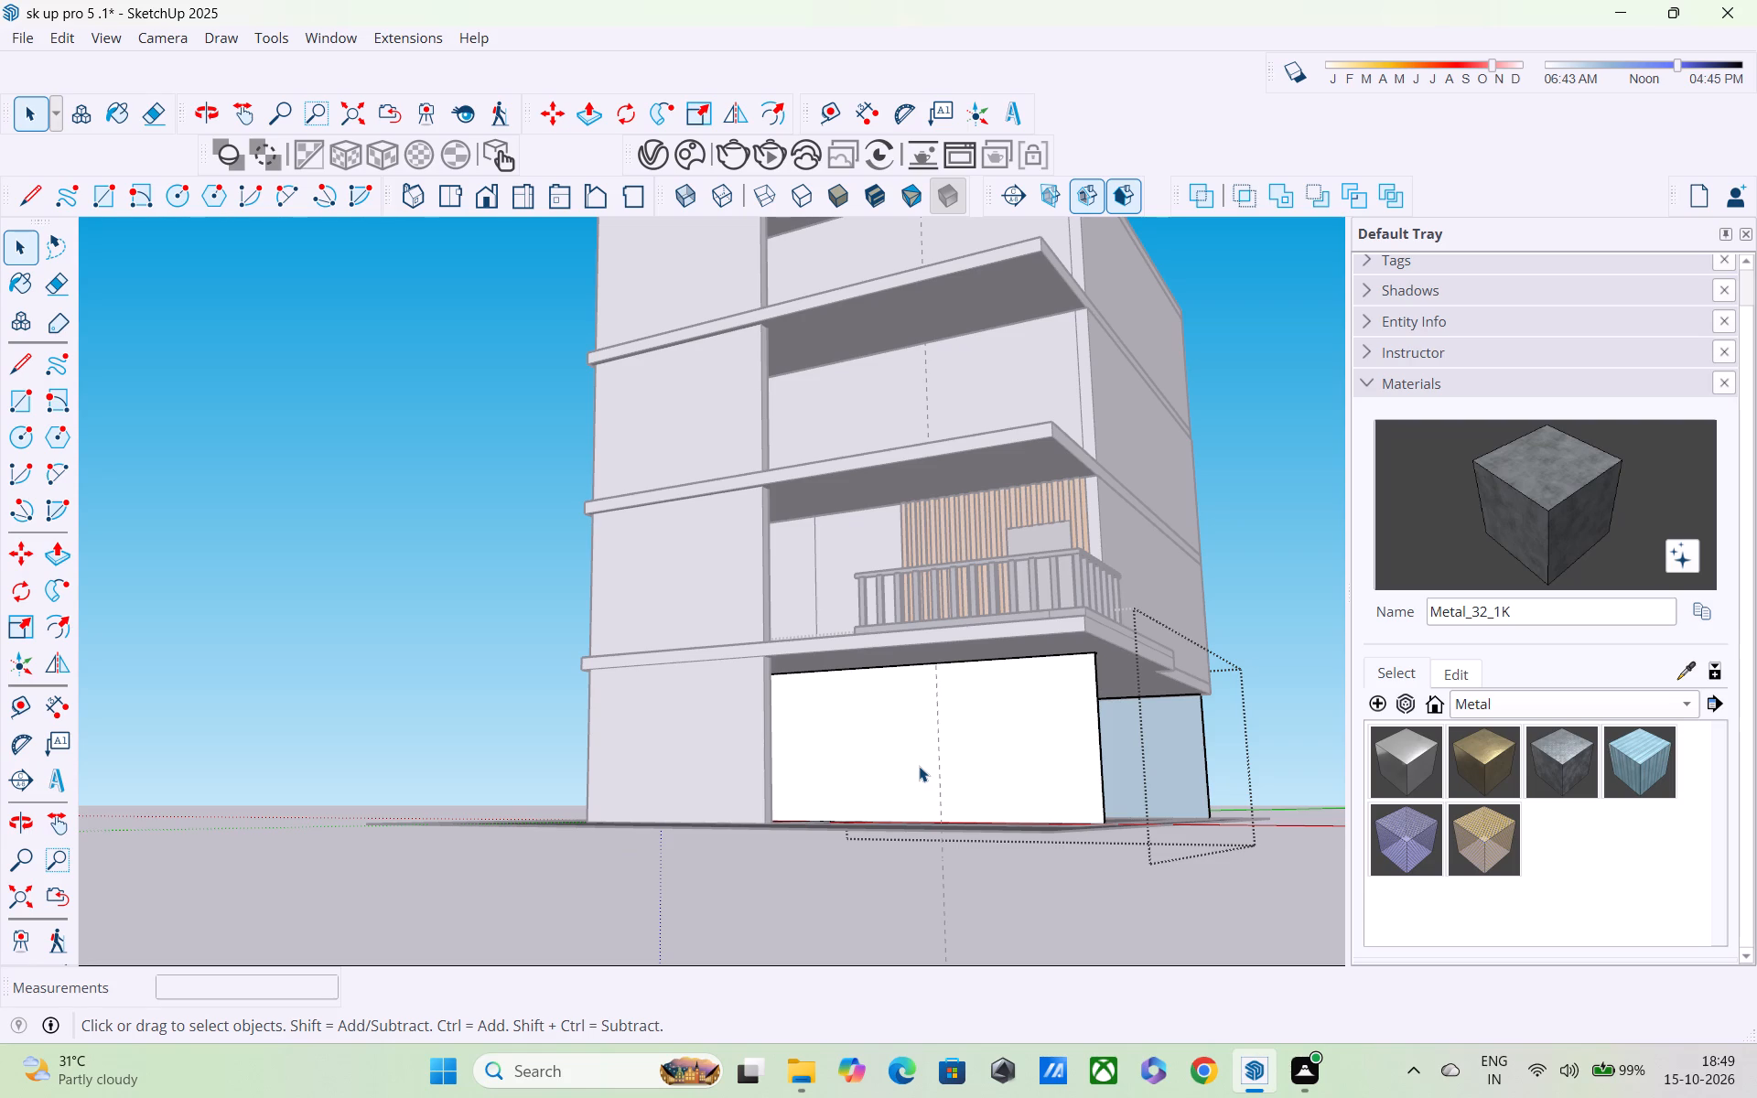
scroll(919, 766, "up", 1)
middle_click_drag(738, 672, 985, 720)
scroll(863, 816, "up", 4)
scroll(862, 817, "down", 2)
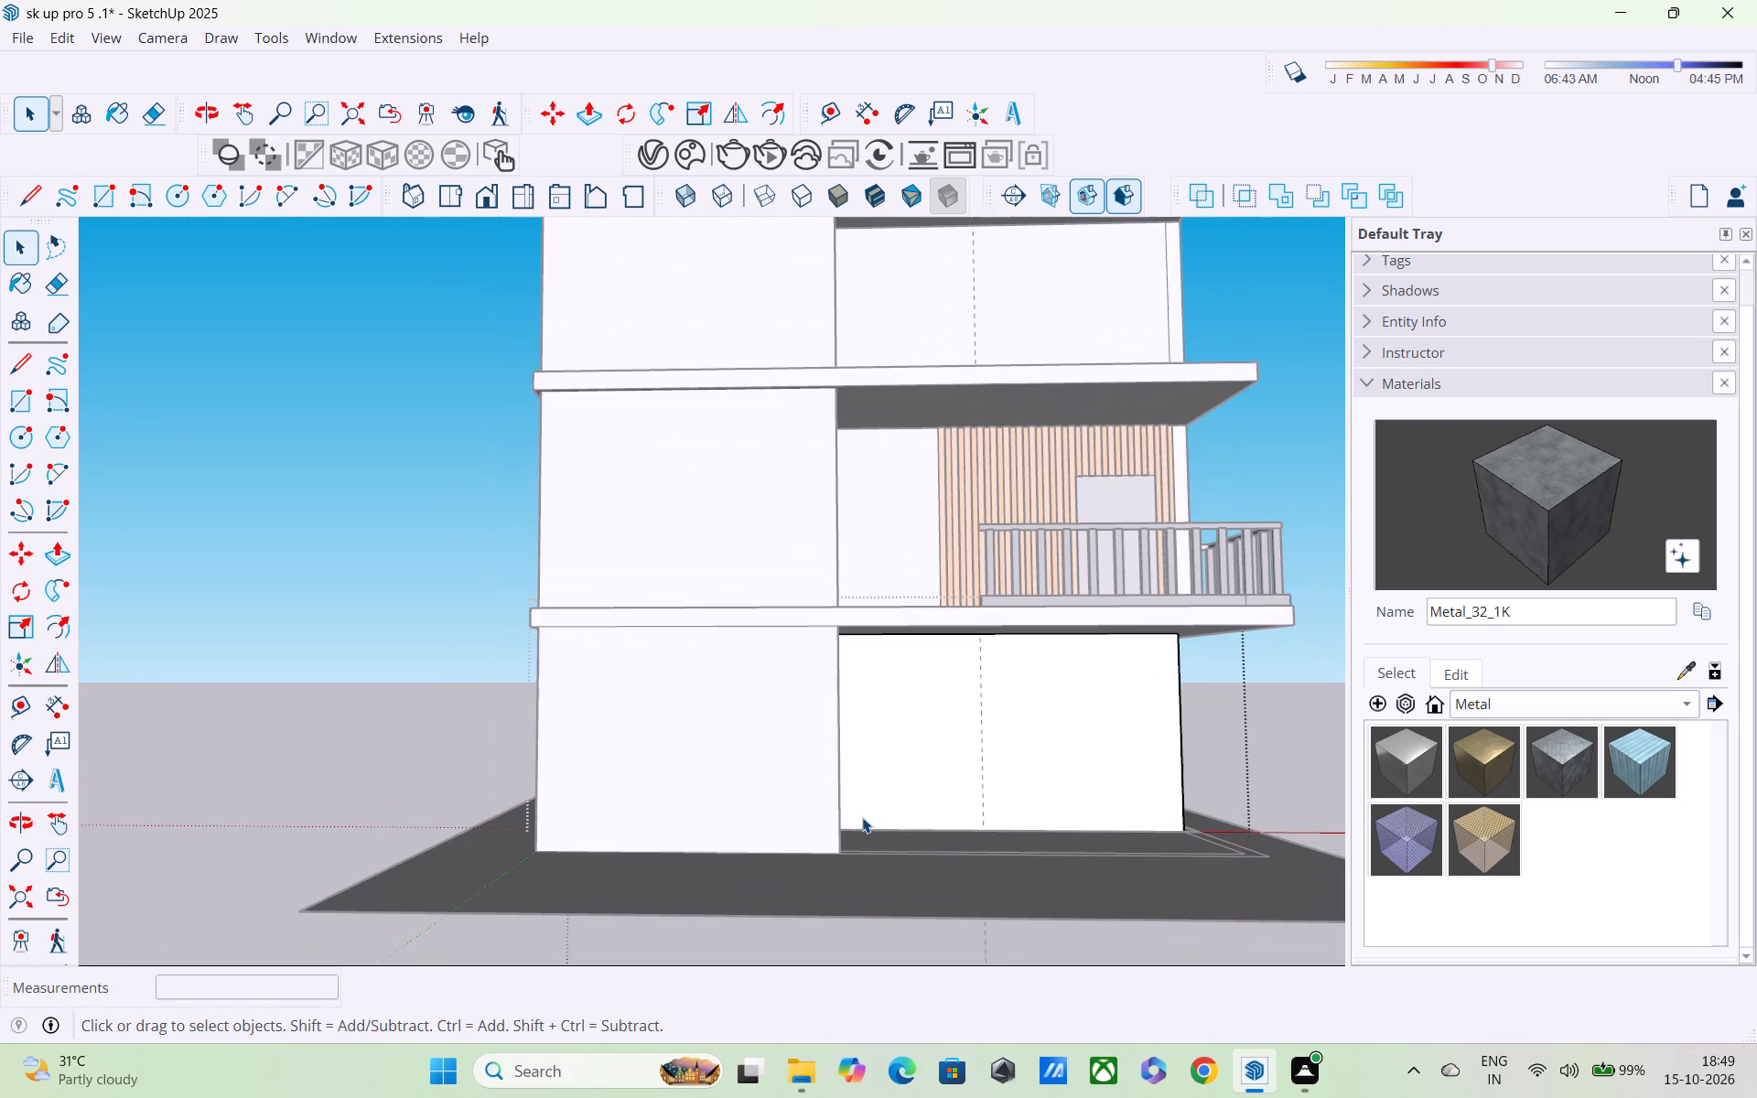
scroll(853, 831, "up", 1)
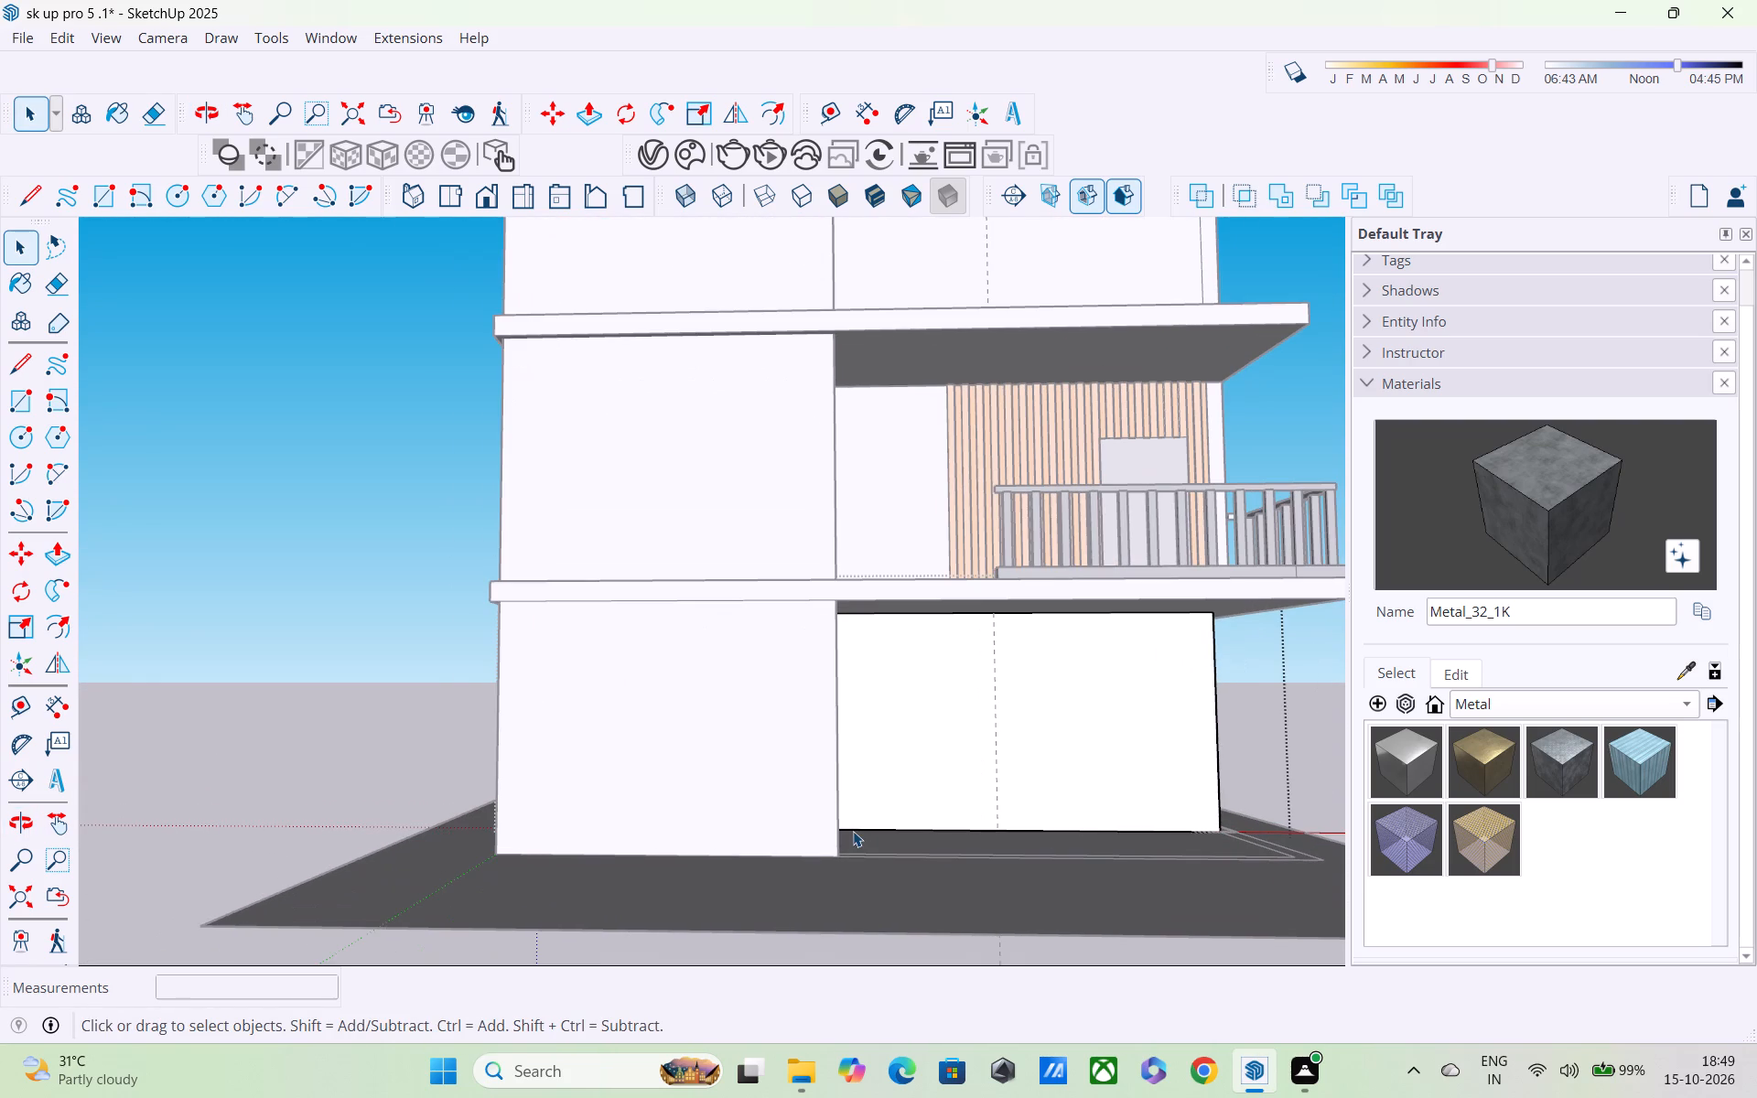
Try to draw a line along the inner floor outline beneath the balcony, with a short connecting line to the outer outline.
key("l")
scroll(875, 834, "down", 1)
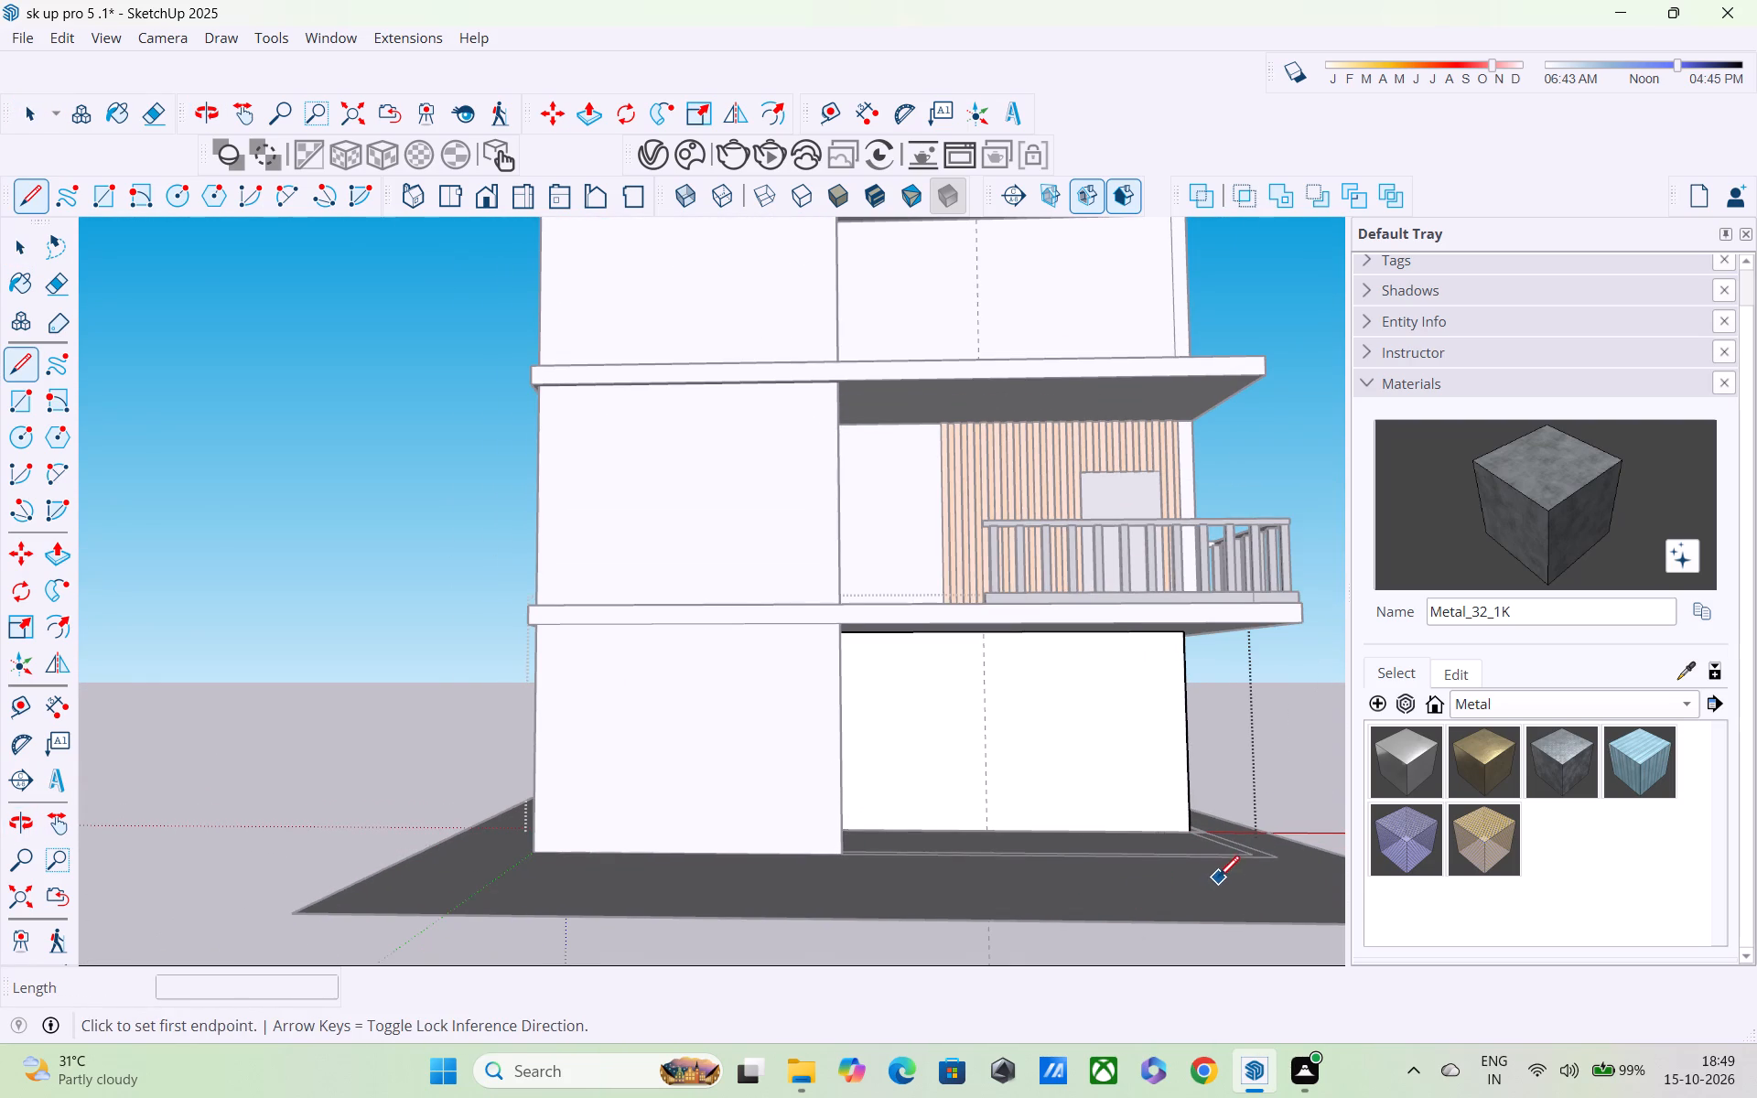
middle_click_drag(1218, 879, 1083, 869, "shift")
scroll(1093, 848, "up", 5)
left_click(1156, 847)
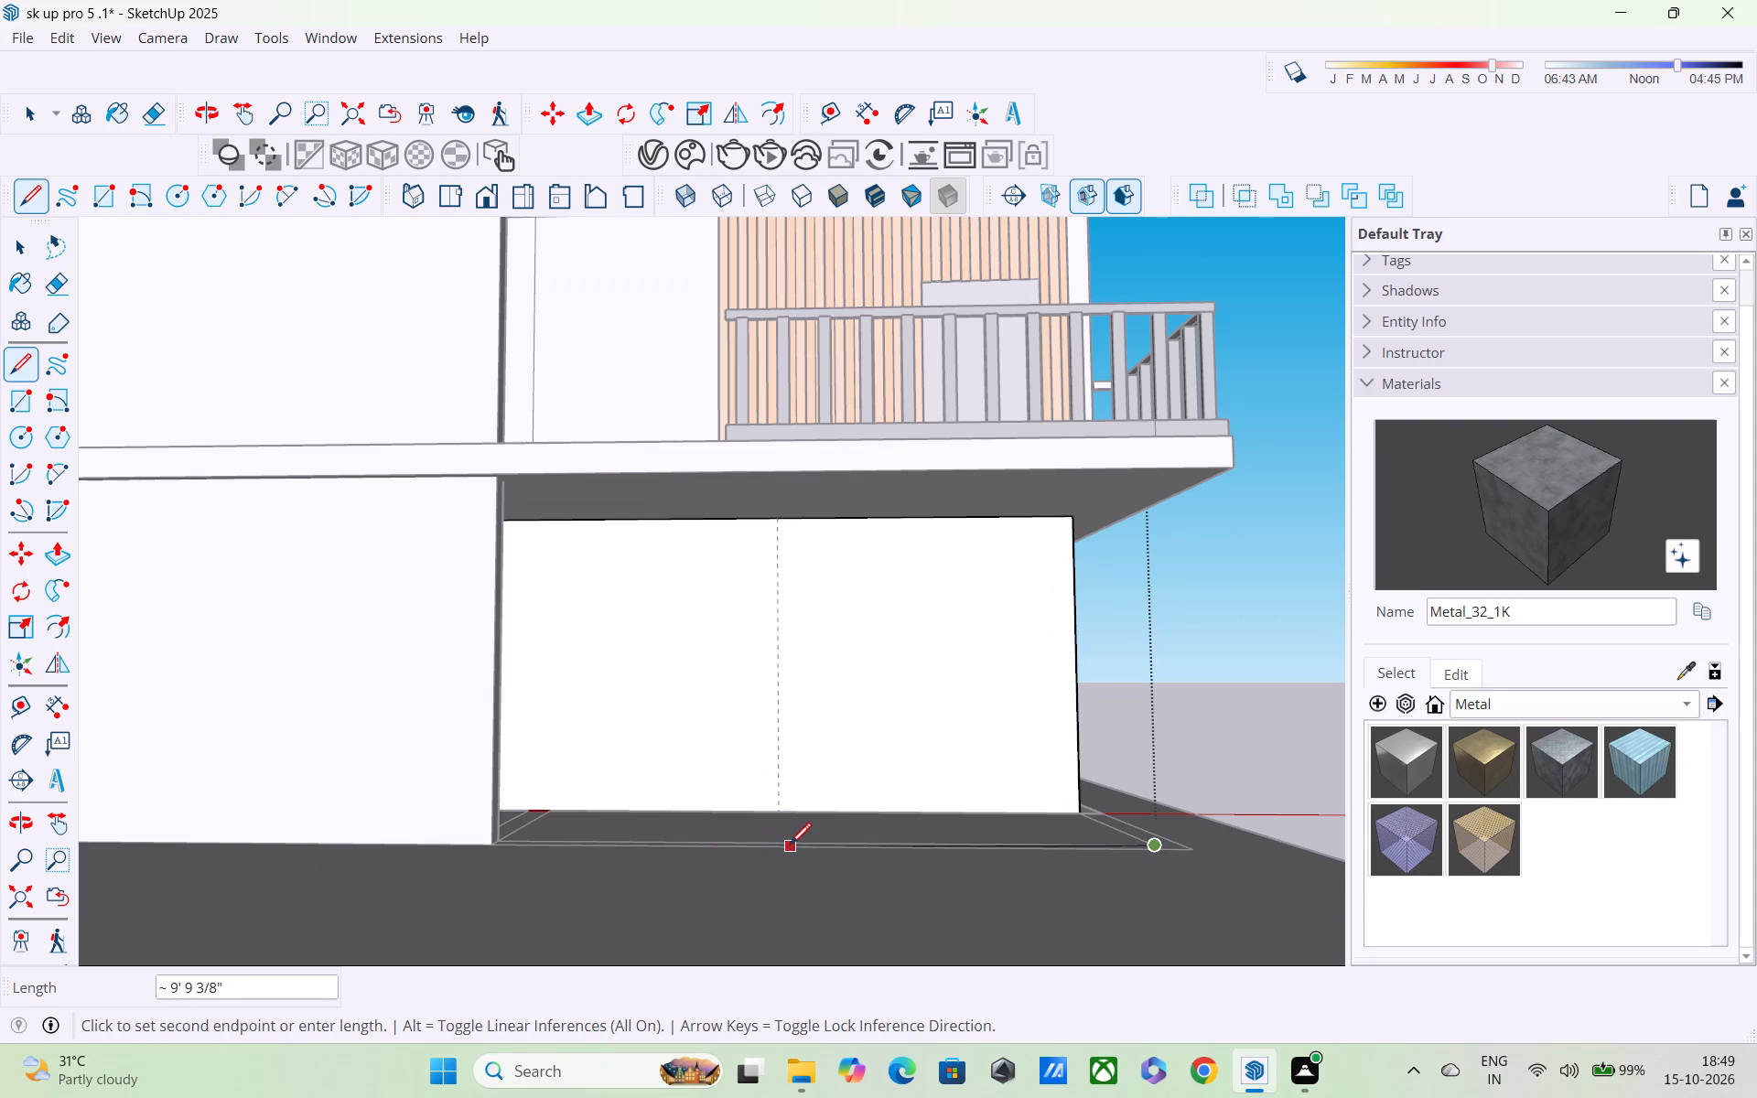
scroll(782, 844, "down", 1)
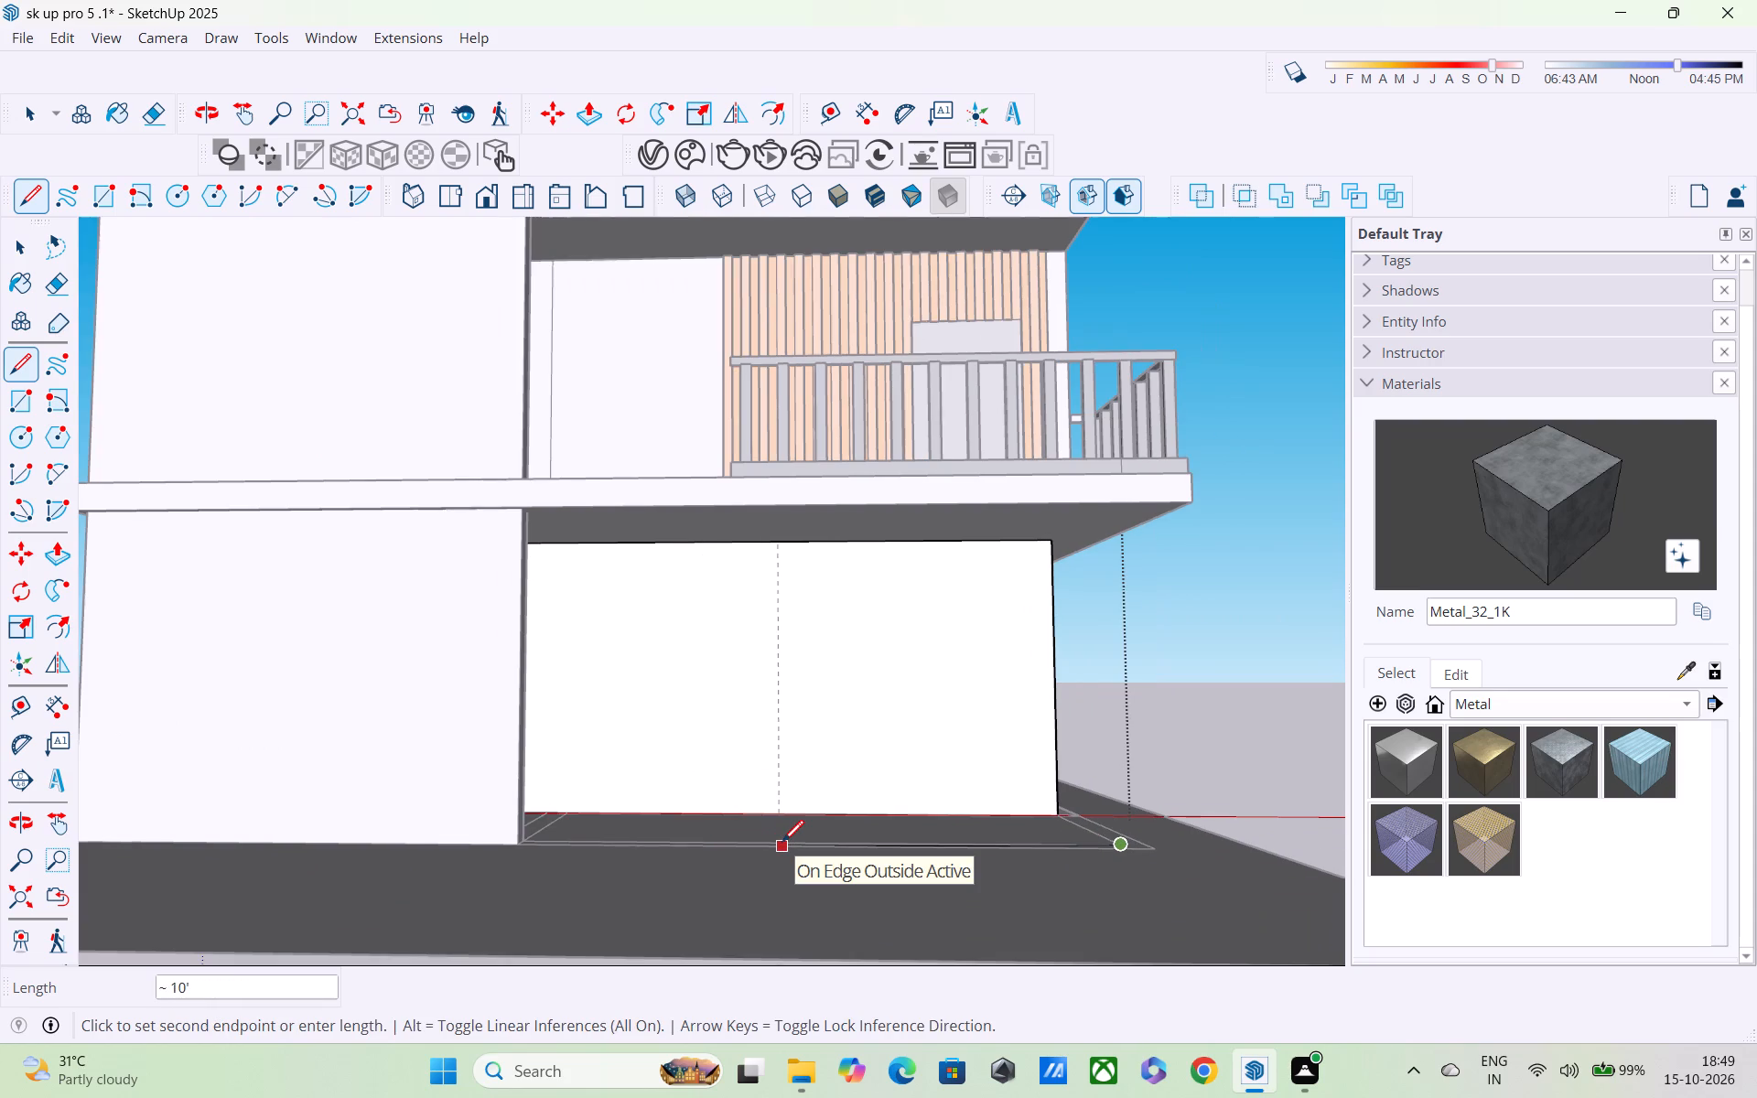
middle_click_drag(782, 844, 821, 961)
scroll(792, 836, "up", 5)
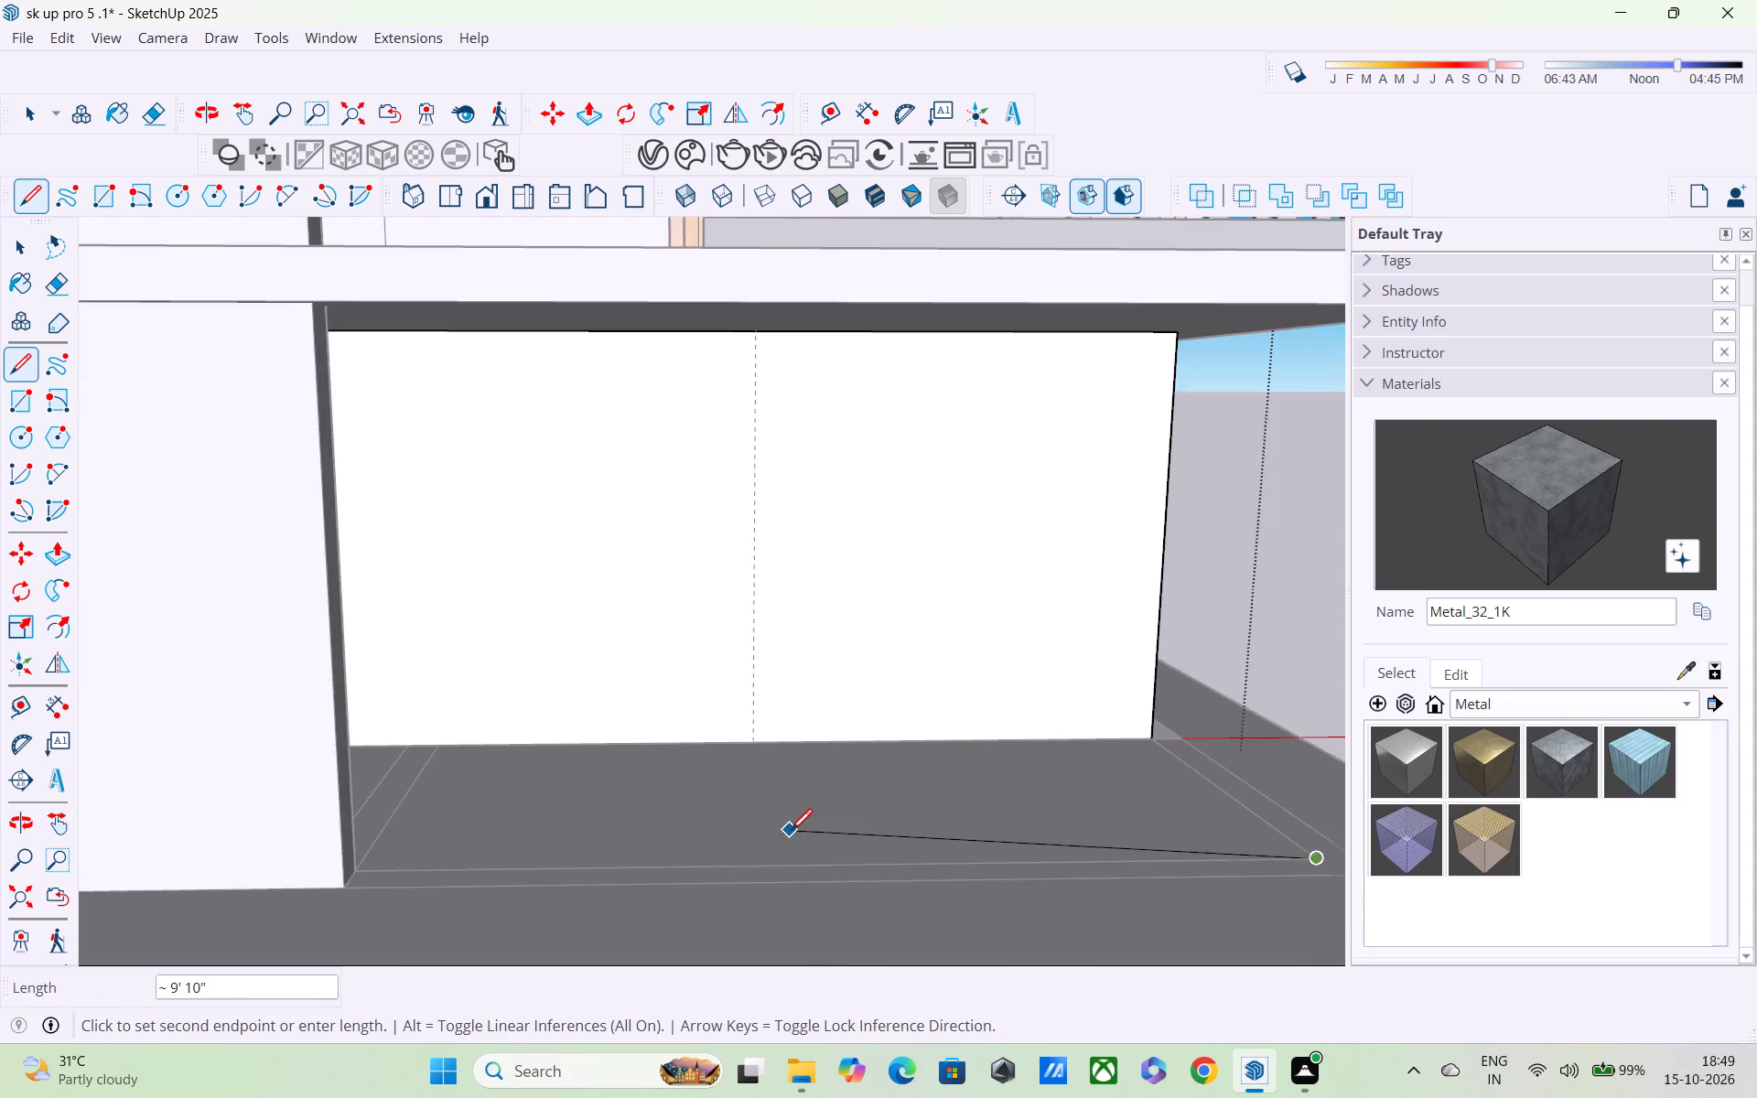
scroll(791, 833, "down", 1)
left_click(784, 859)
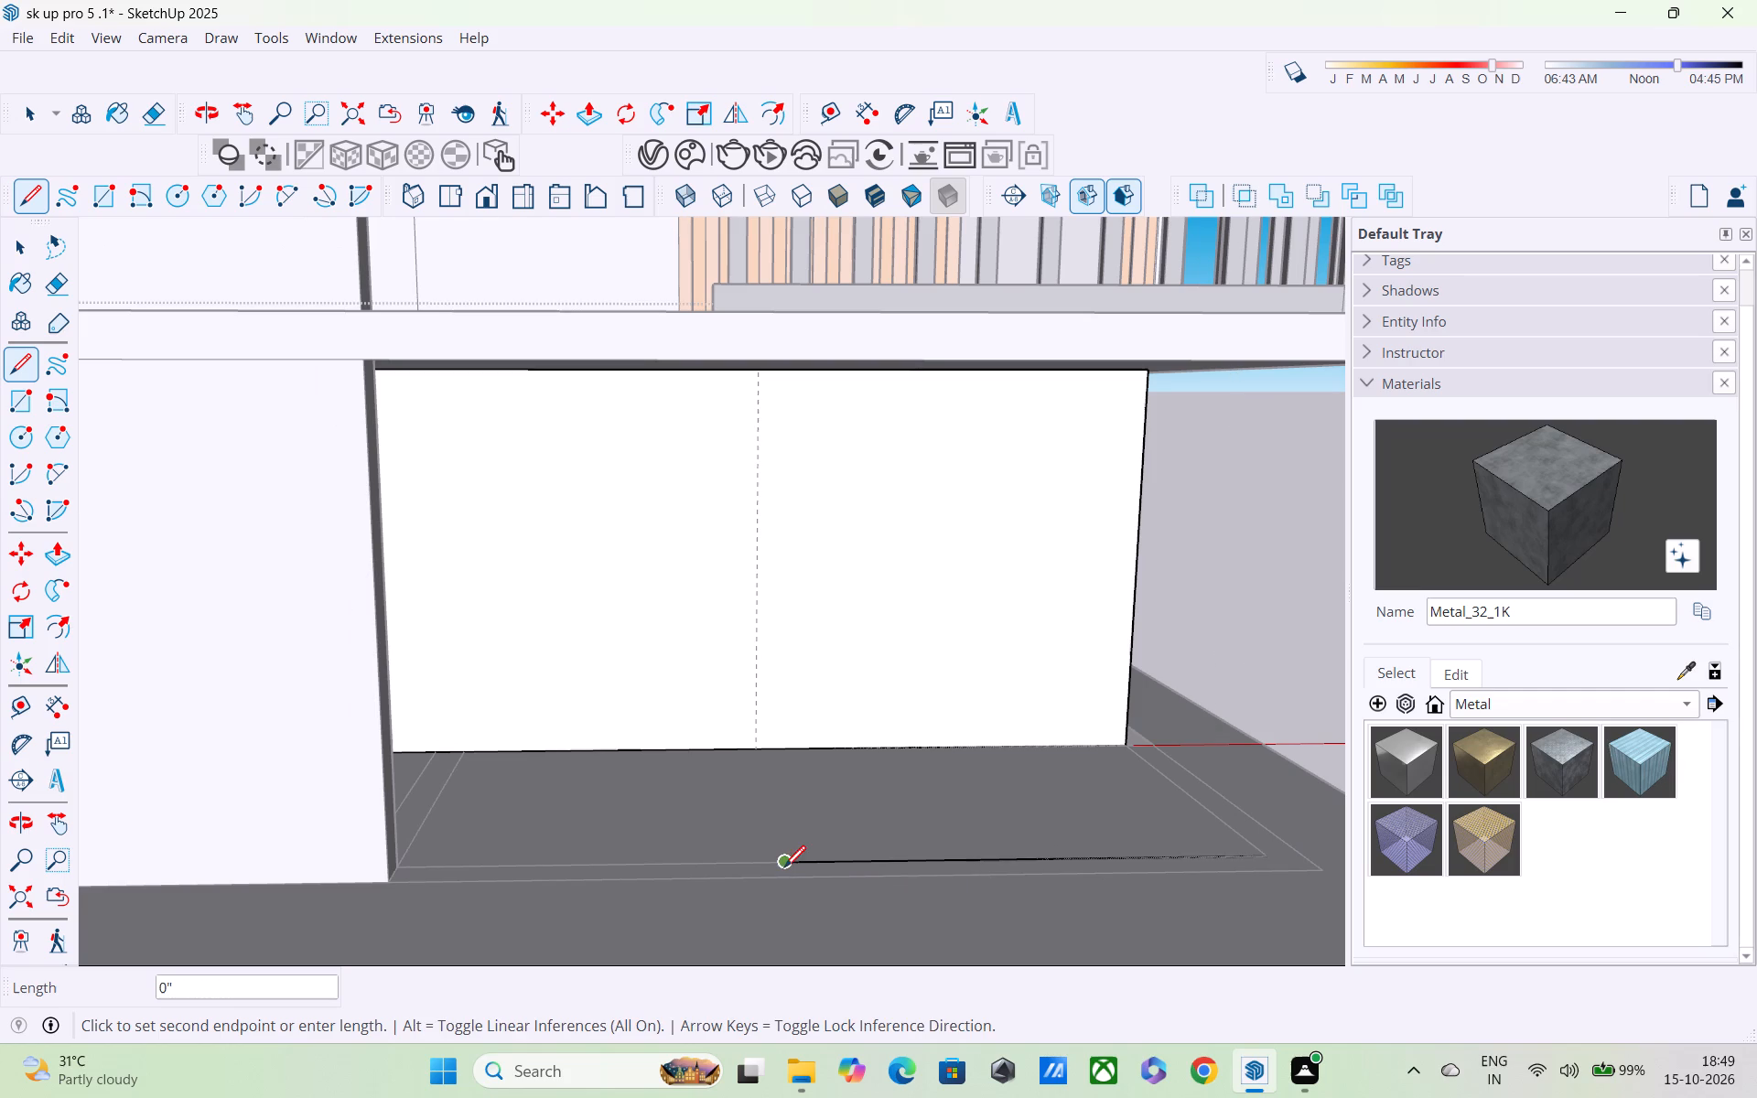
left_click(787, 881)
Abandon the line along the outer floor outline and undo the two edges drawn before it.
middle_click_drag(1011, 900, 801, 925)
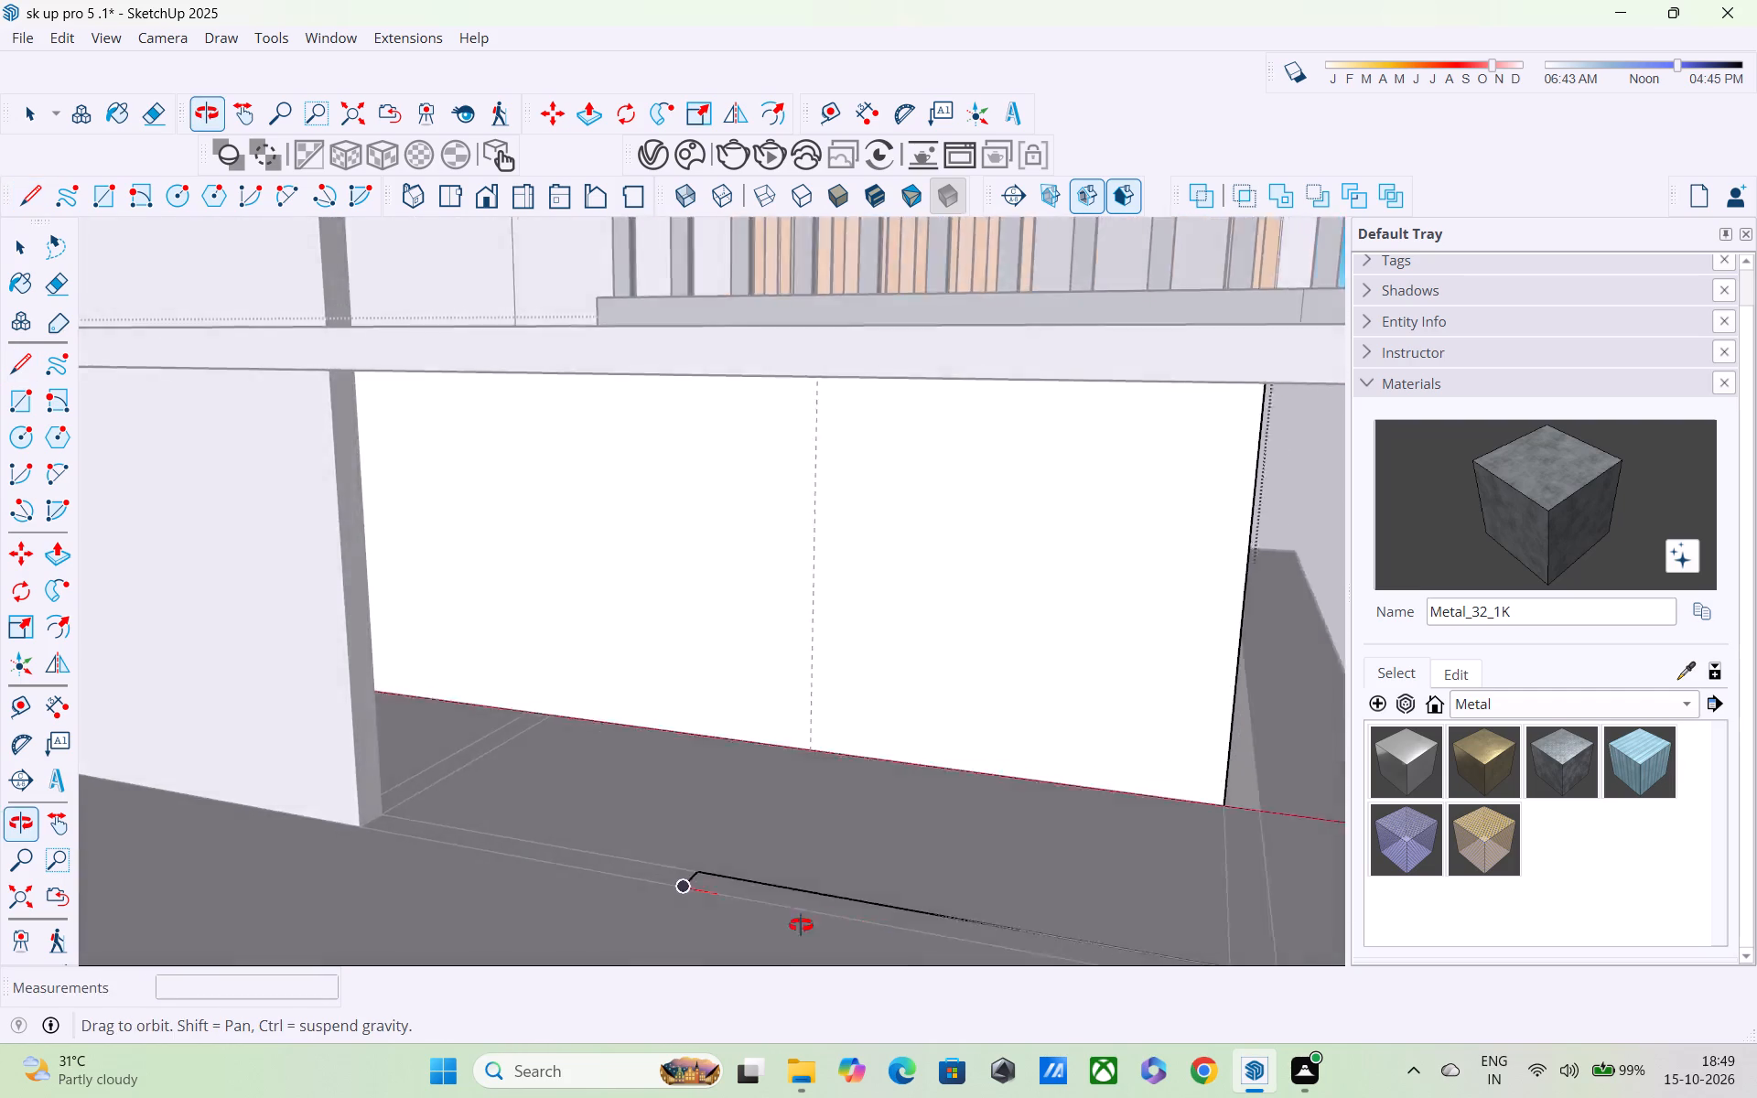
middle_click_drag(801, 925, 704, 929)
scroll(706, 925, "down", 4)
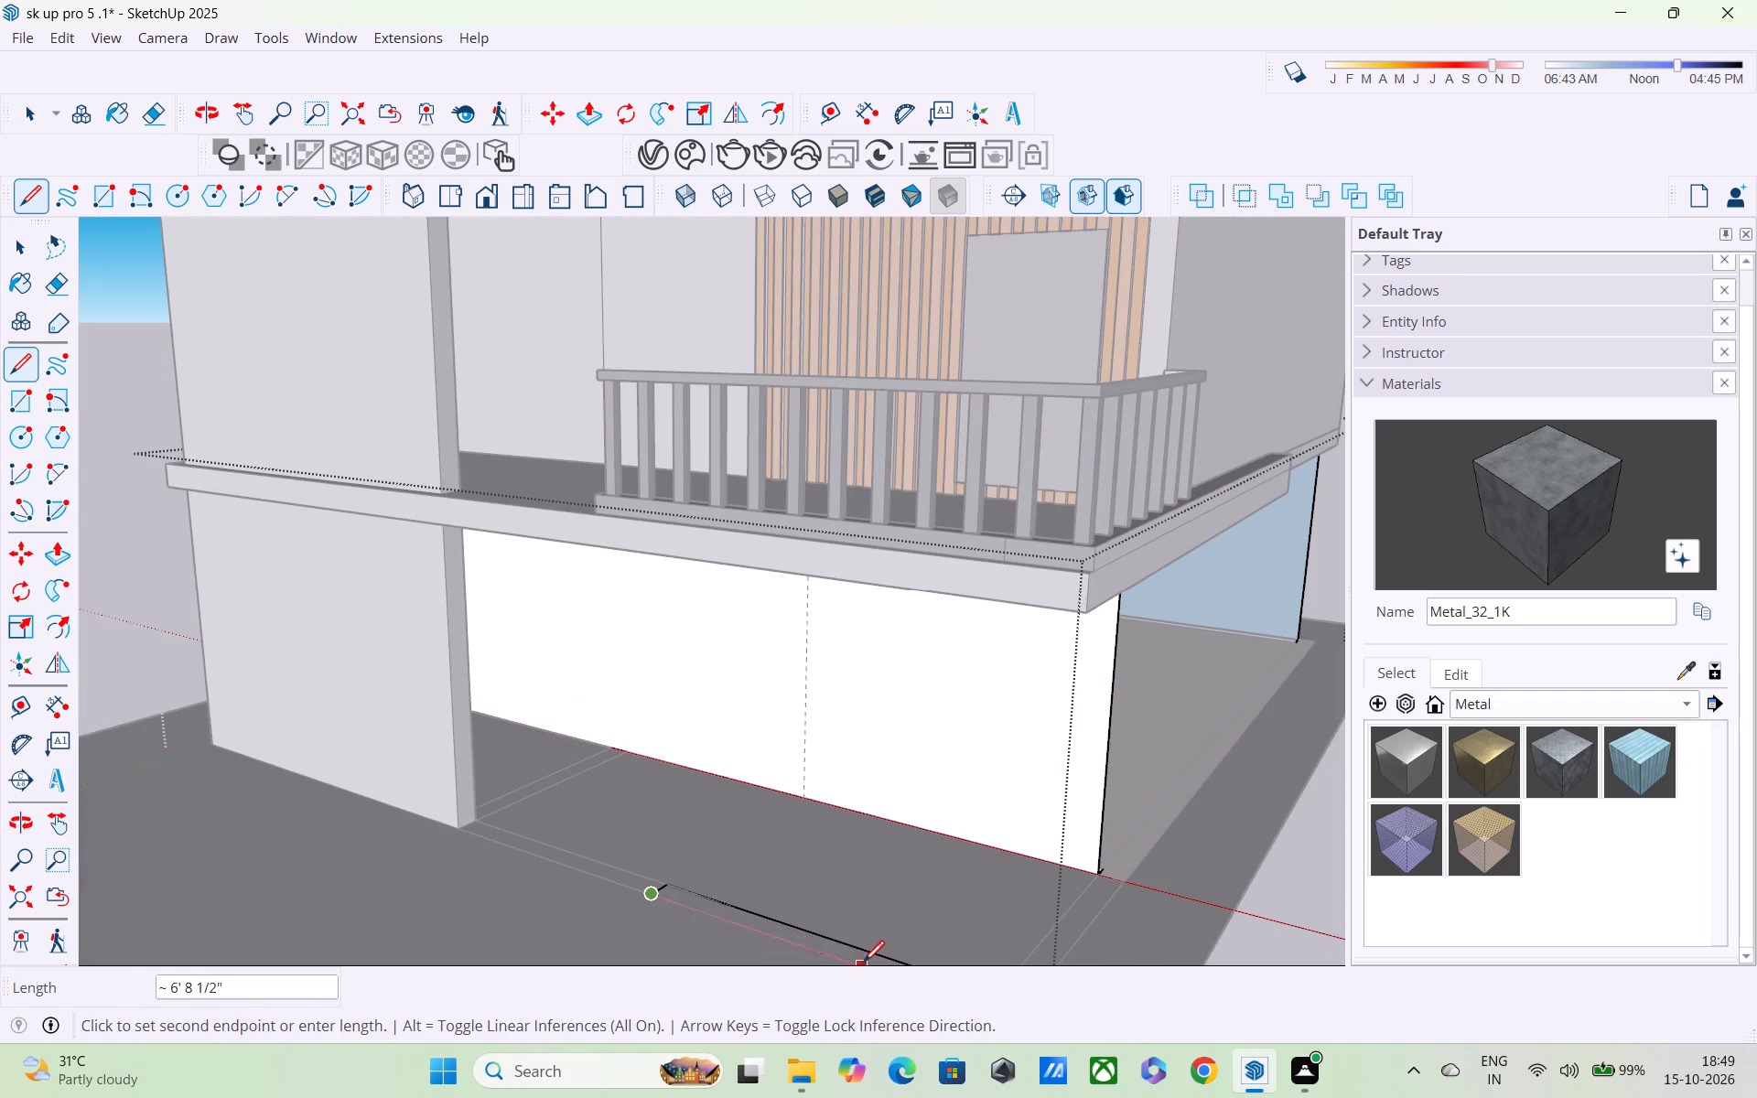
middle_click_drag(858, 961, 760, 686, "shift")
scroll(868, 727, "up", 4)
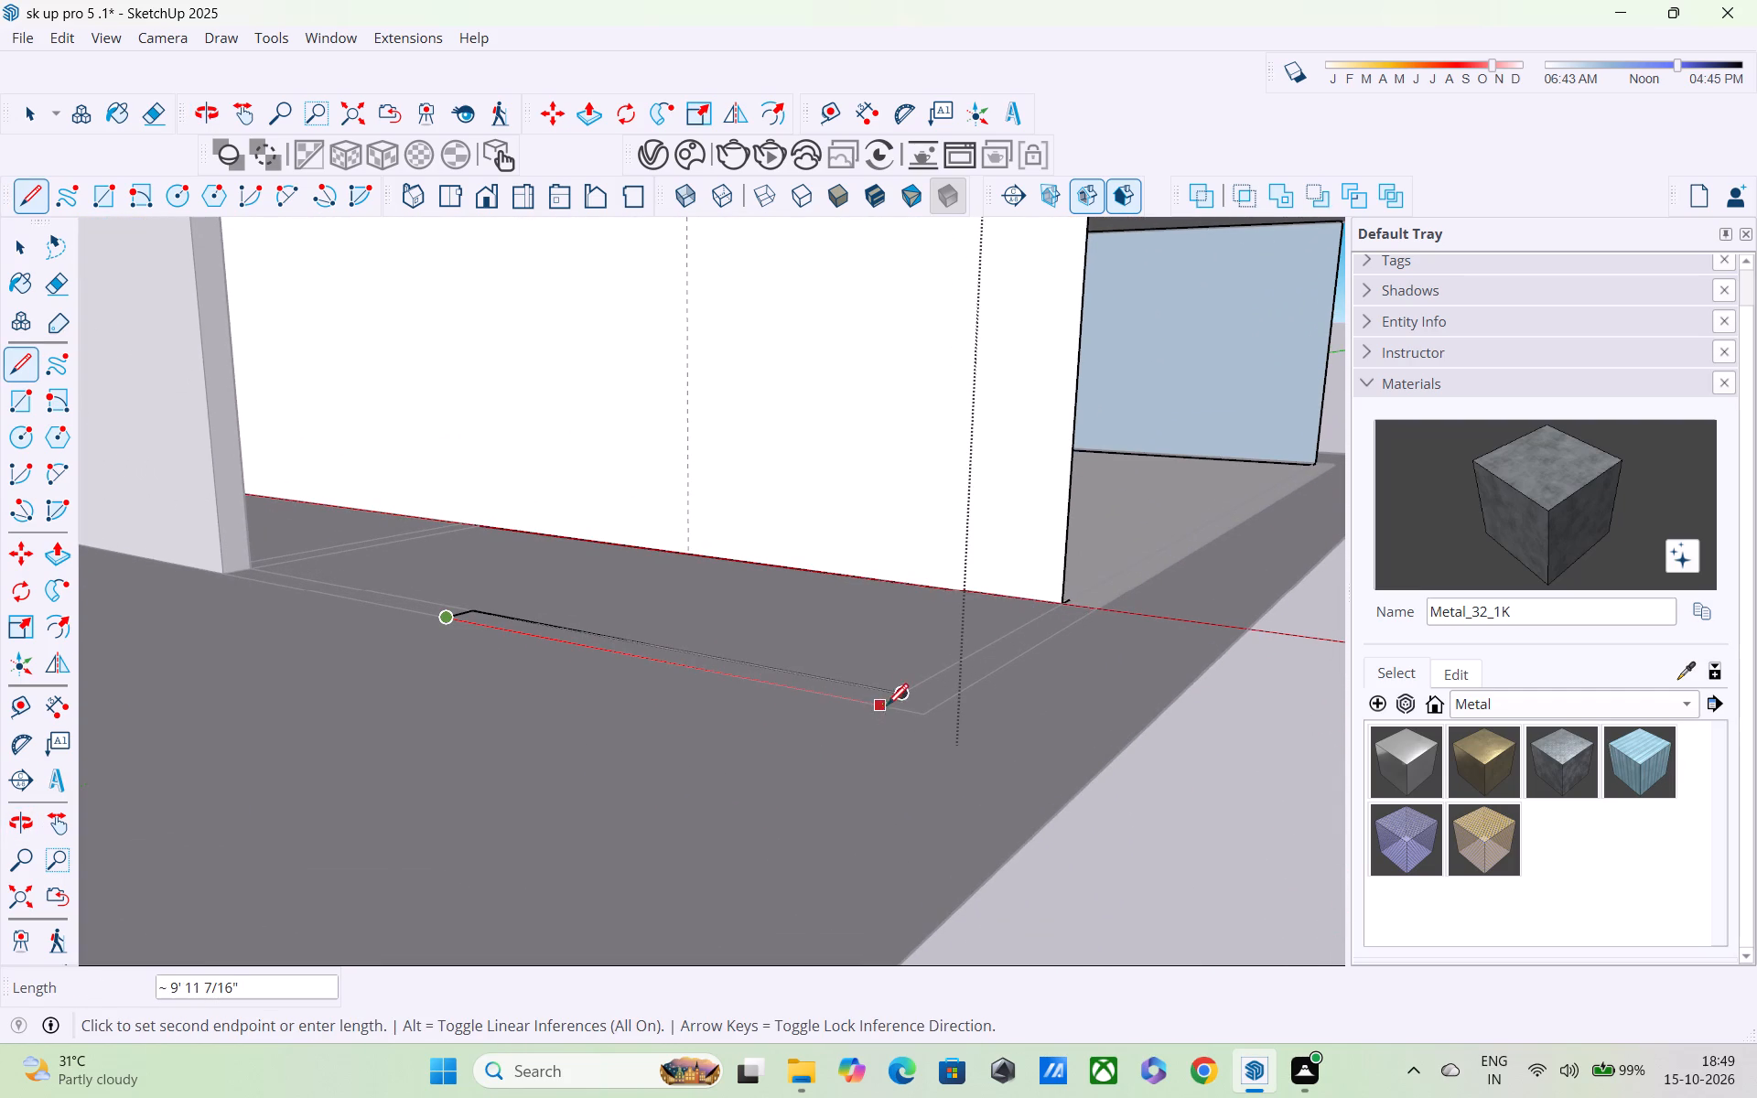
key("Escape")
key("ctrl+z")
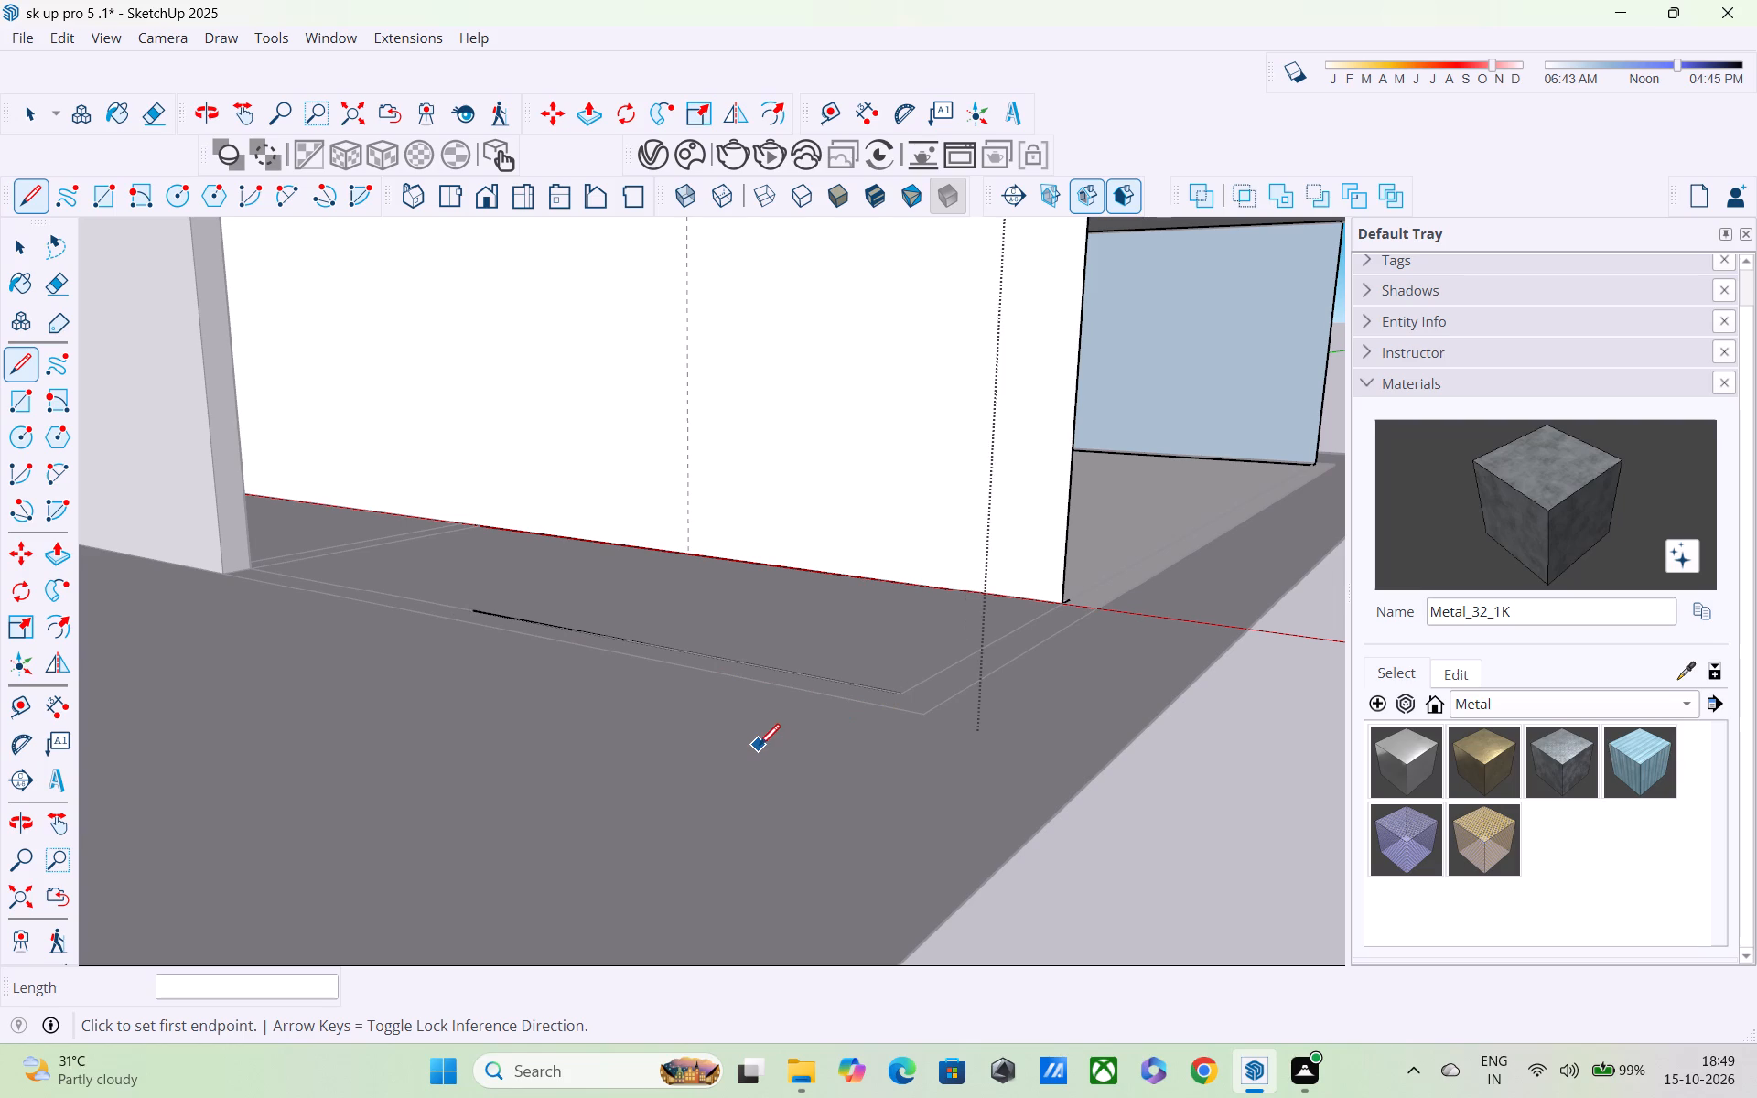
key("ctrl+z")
Examine the floor outline in front of the recessed ground-storey wall from several angles.
scroll(680, 761, "down", 5)
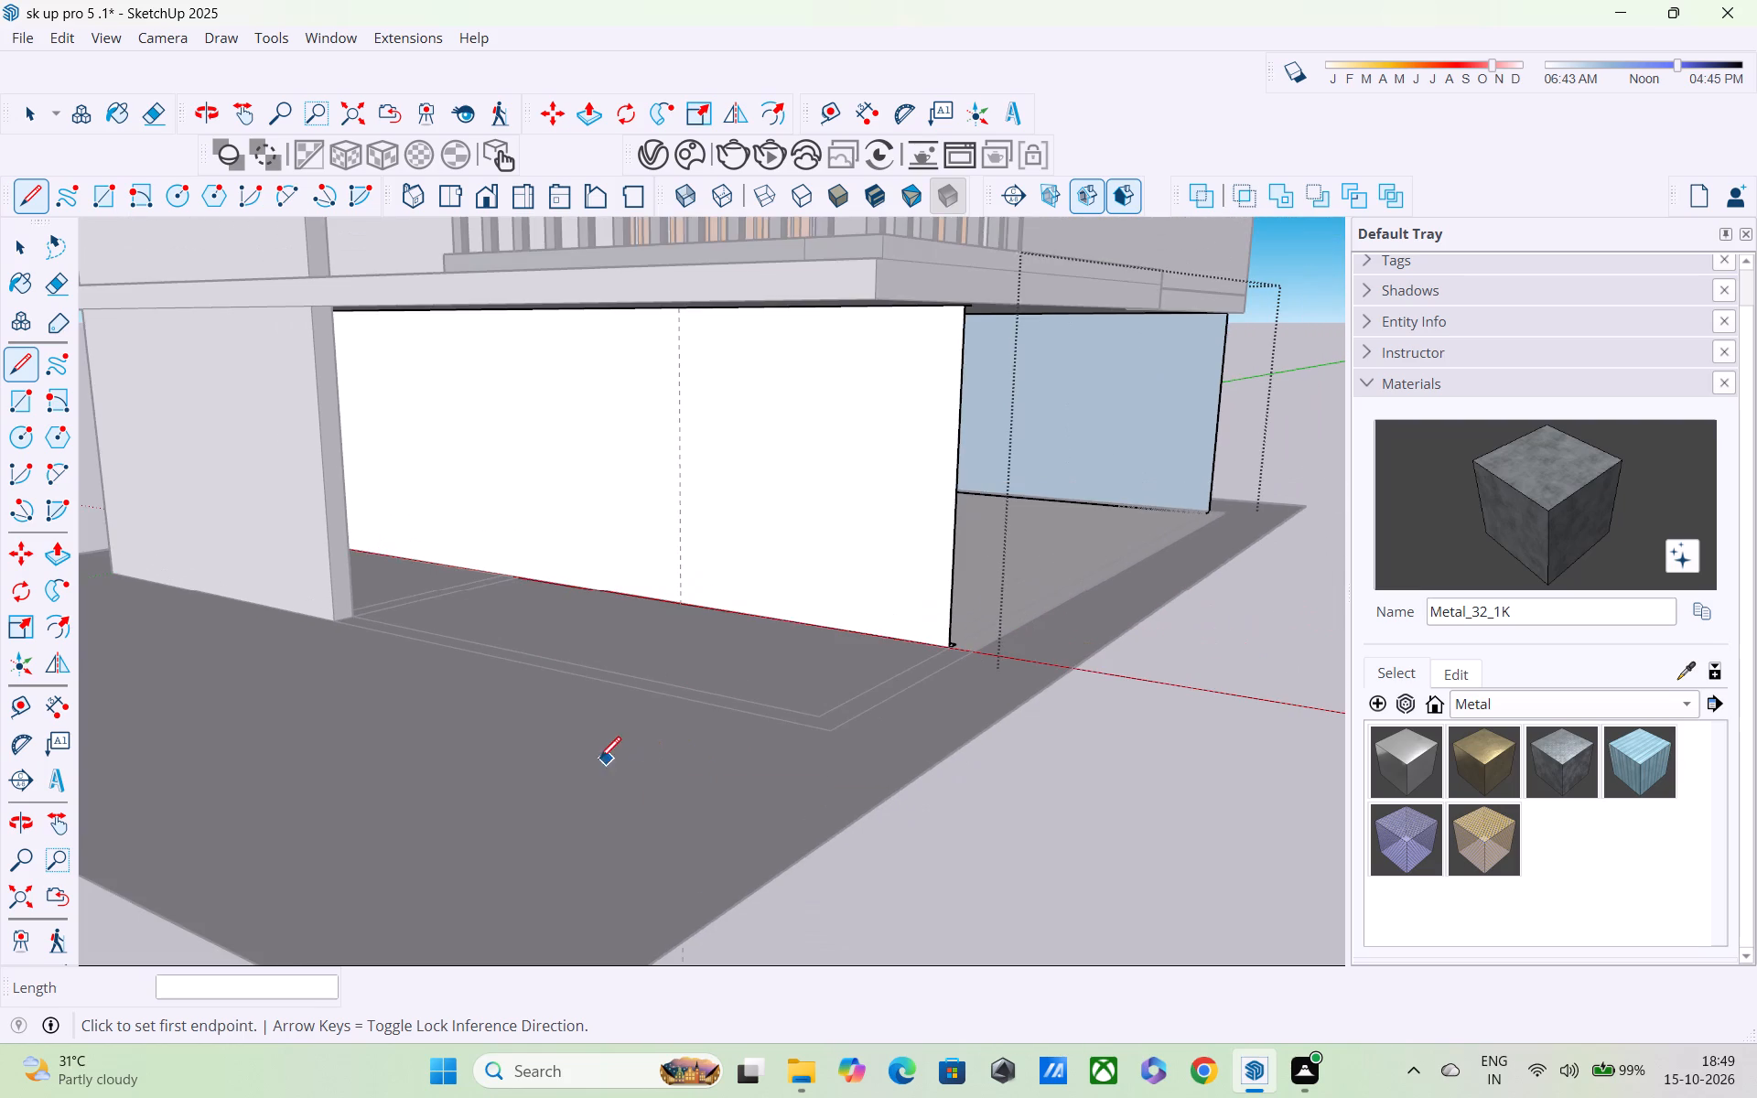
middle_click_drag(598, 760, 709, 756)
scroll(631, 711, "down", 5)
middle_click_drag(595, 690, 693, 642)
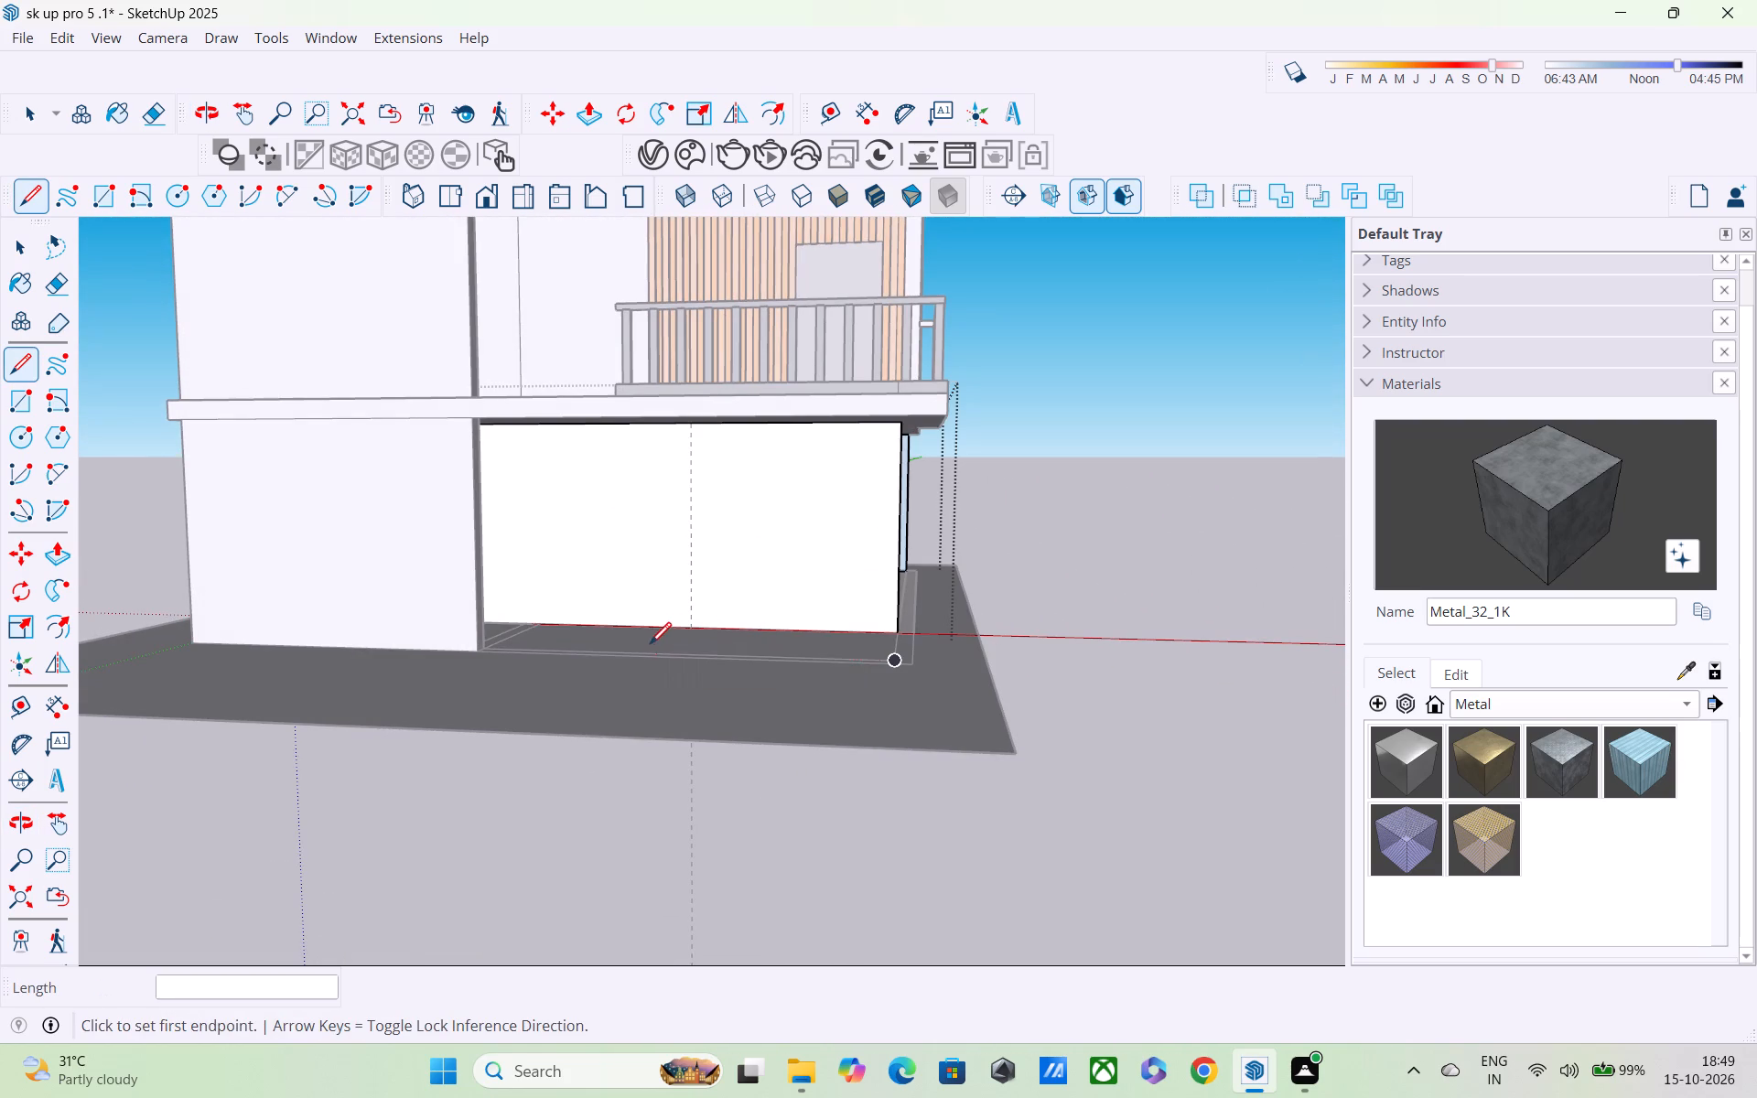
scroll(636, 651, "down", 2)
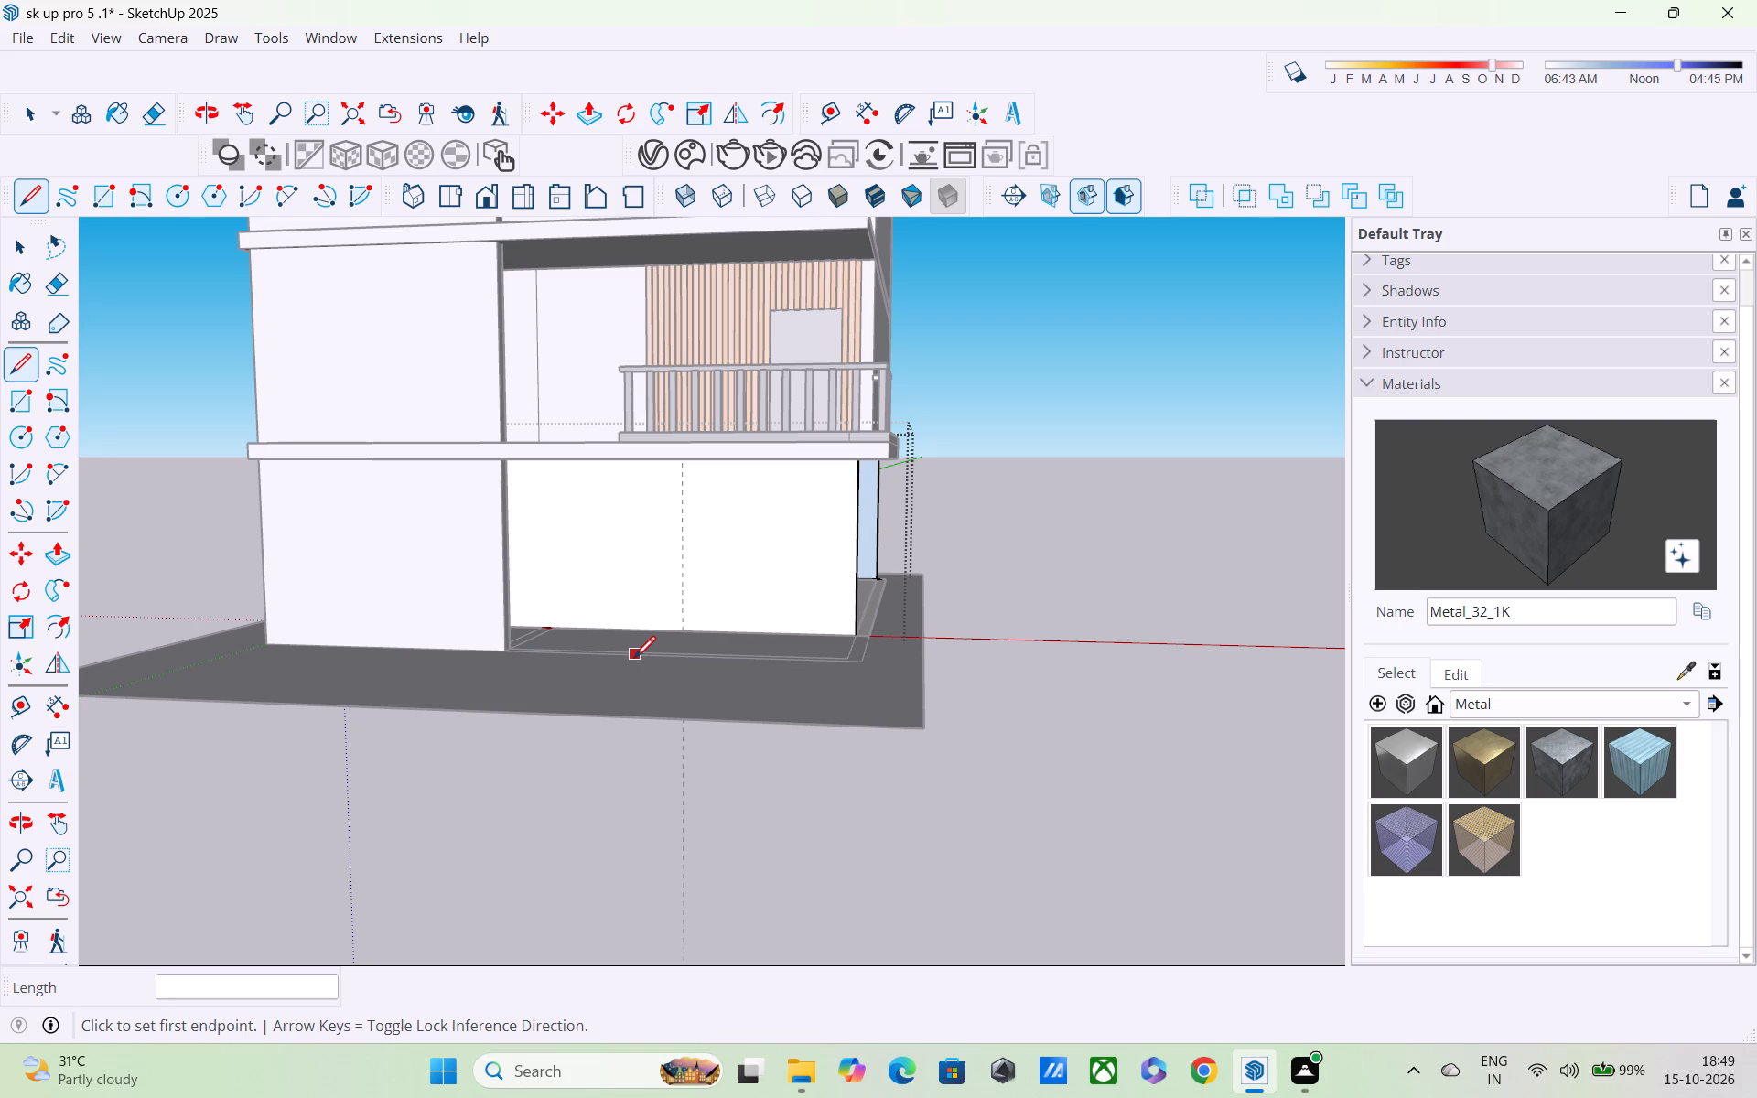
middle_click_drag(634, 660, 598, 765)
scroll(696, 648, "up", 3)
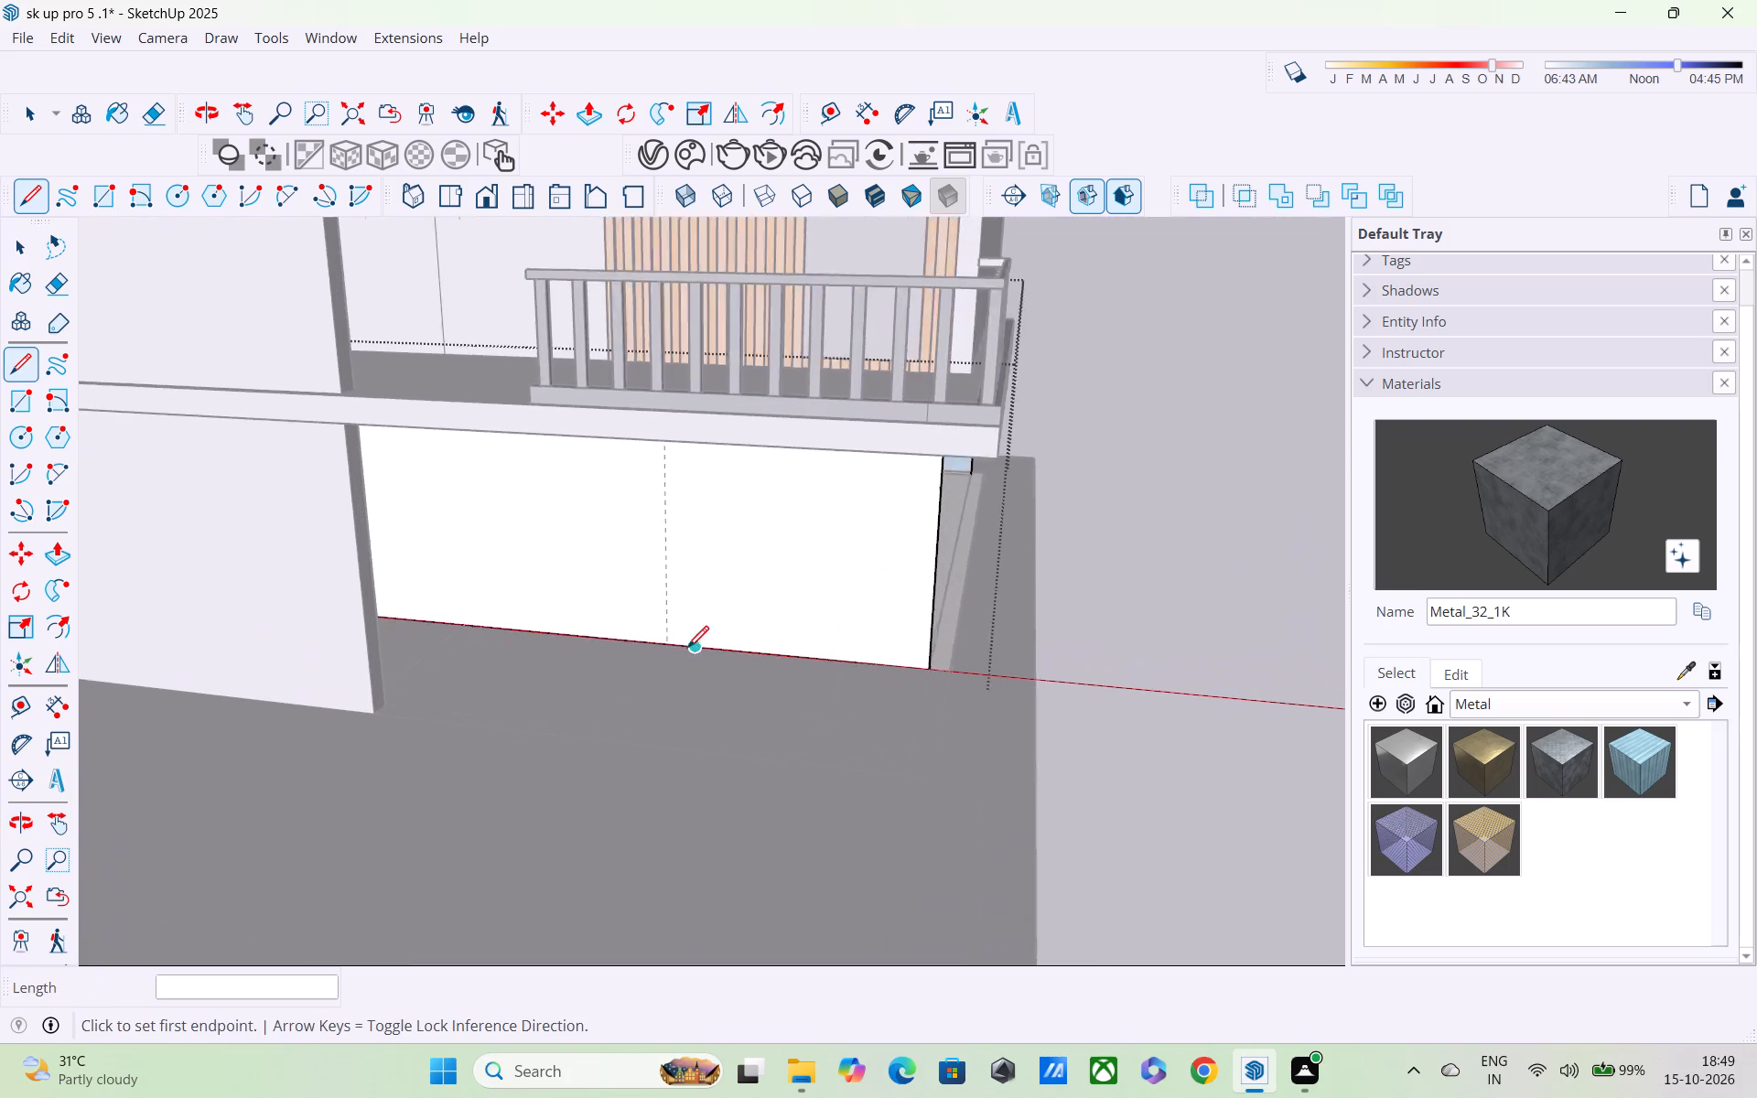
scroll(687, 650, "up", 2)
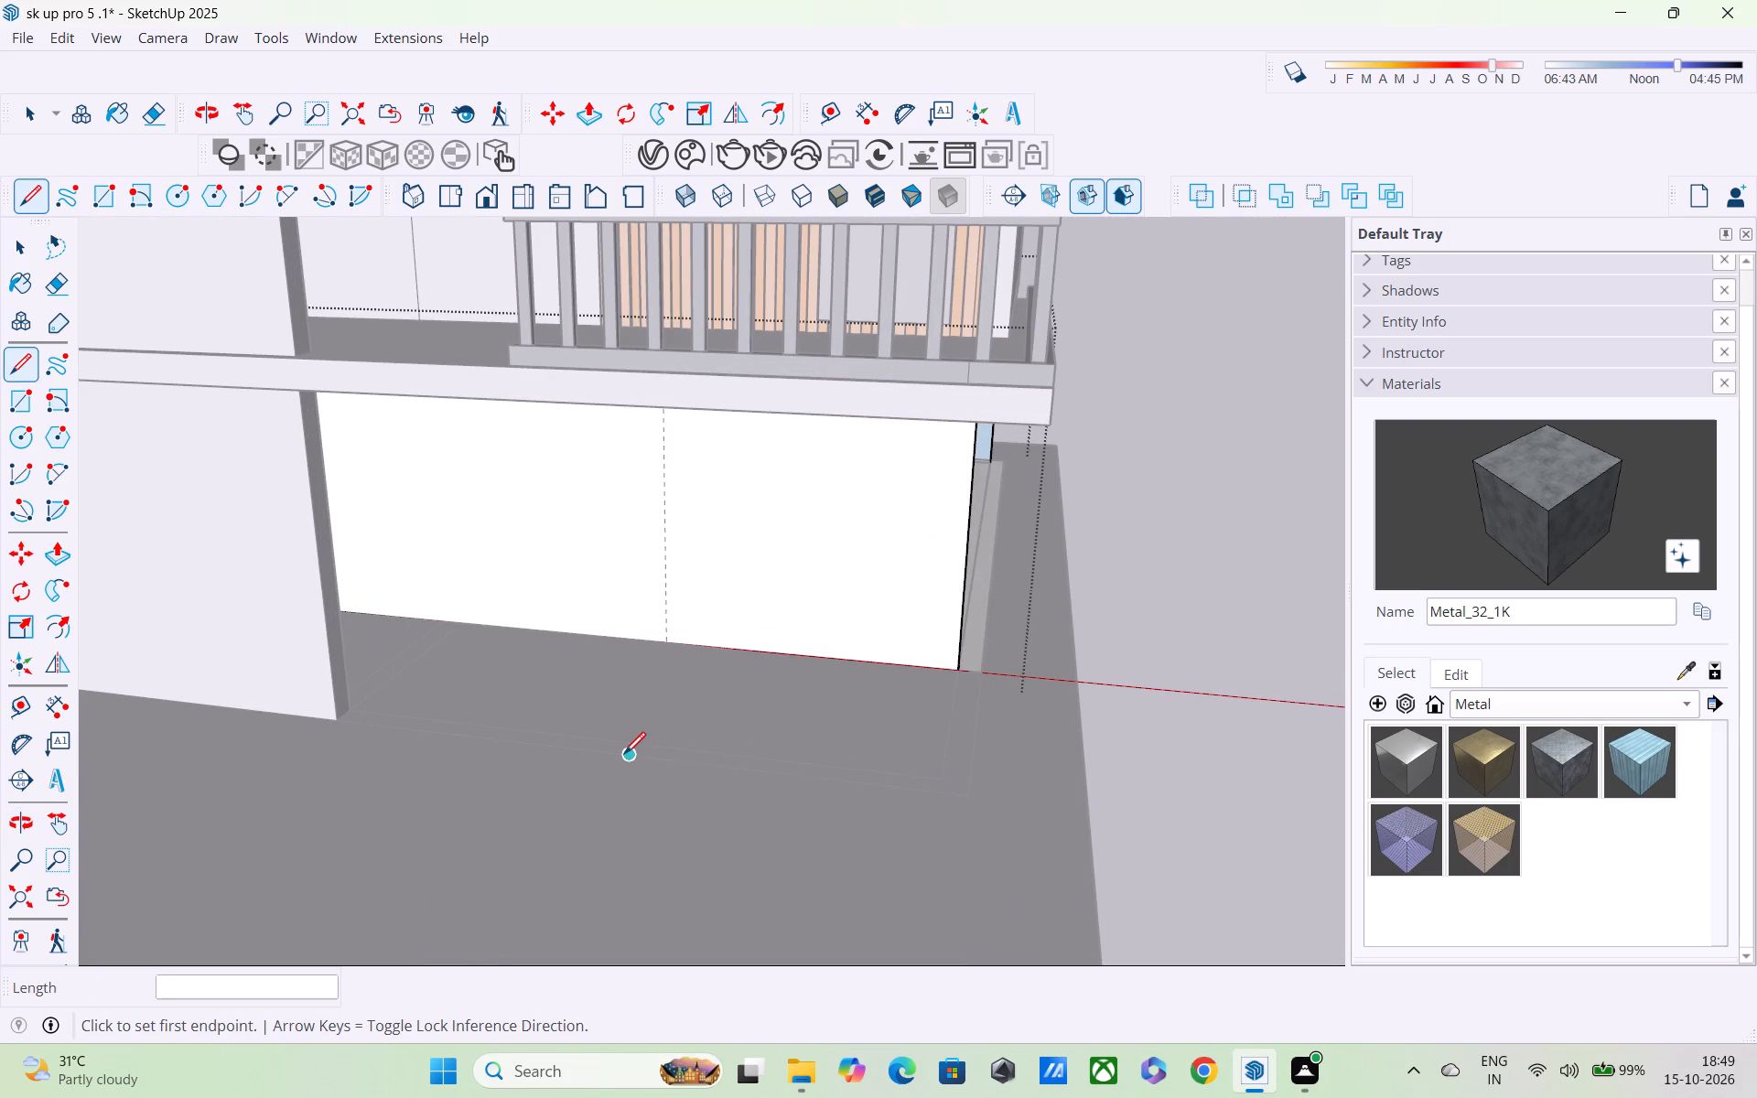
middle_click_drag(624, 757, 756, 636)
scroll(672, 700, "up", 2)
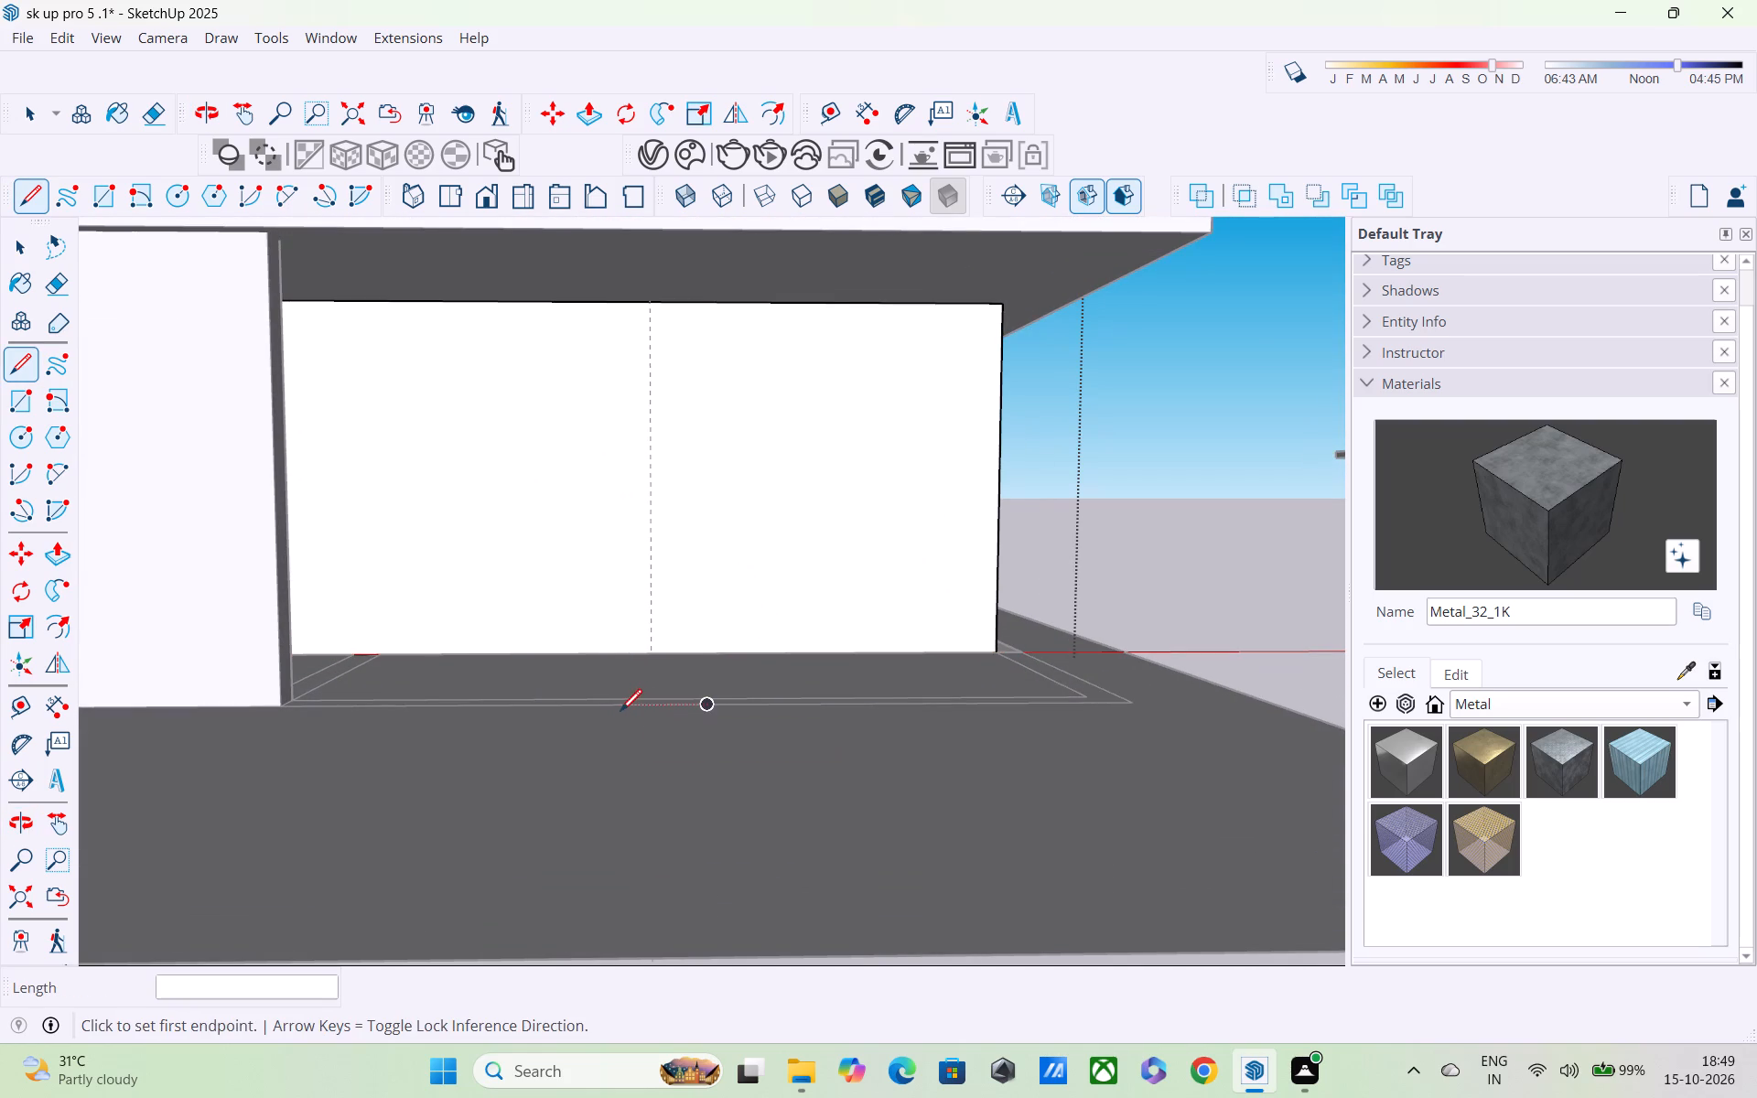
middle_click_drag(620, 712, 571, 785)
Leave the Line tool and close the ground-storey wall group to reach the floor outline beneath the balcony.
key("space")
scroll(1075, 621, "down", 2)
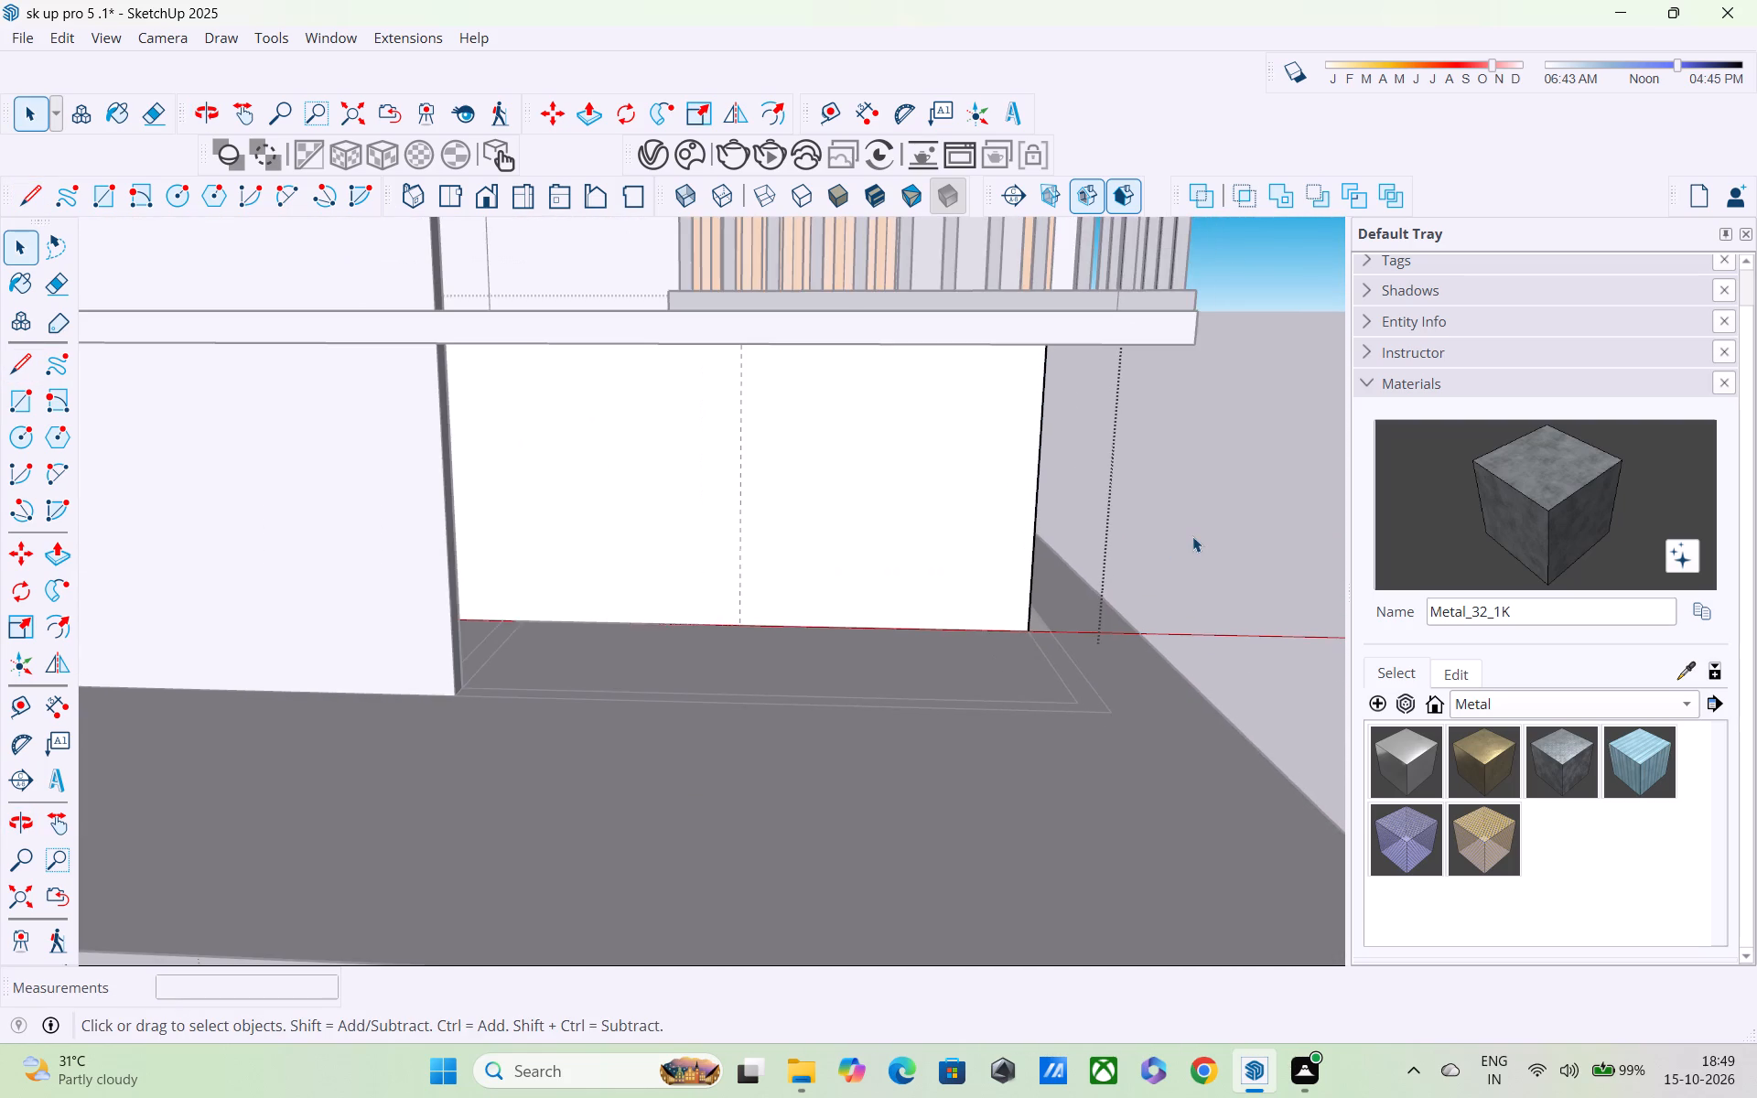
double_click(1192, 536)
middle_click_drag(658, 722, 528, 737)
scroll(627, 673, "up", 4)
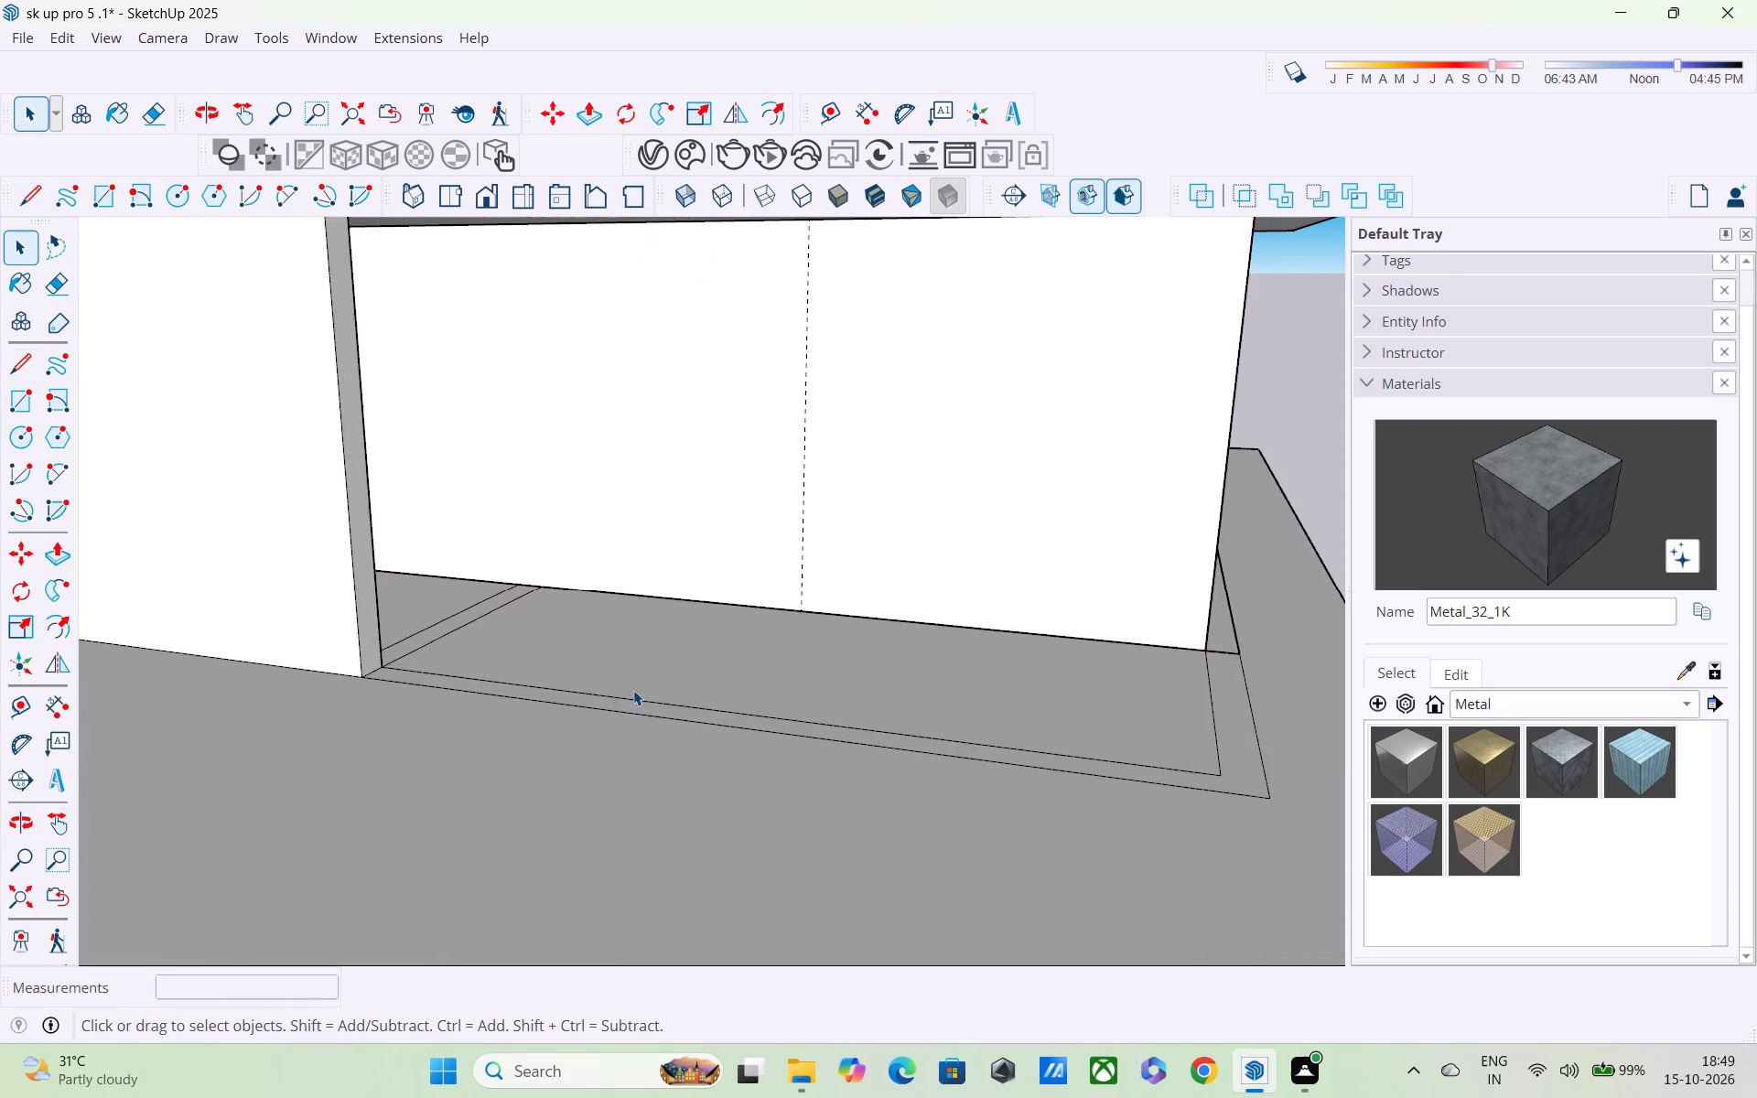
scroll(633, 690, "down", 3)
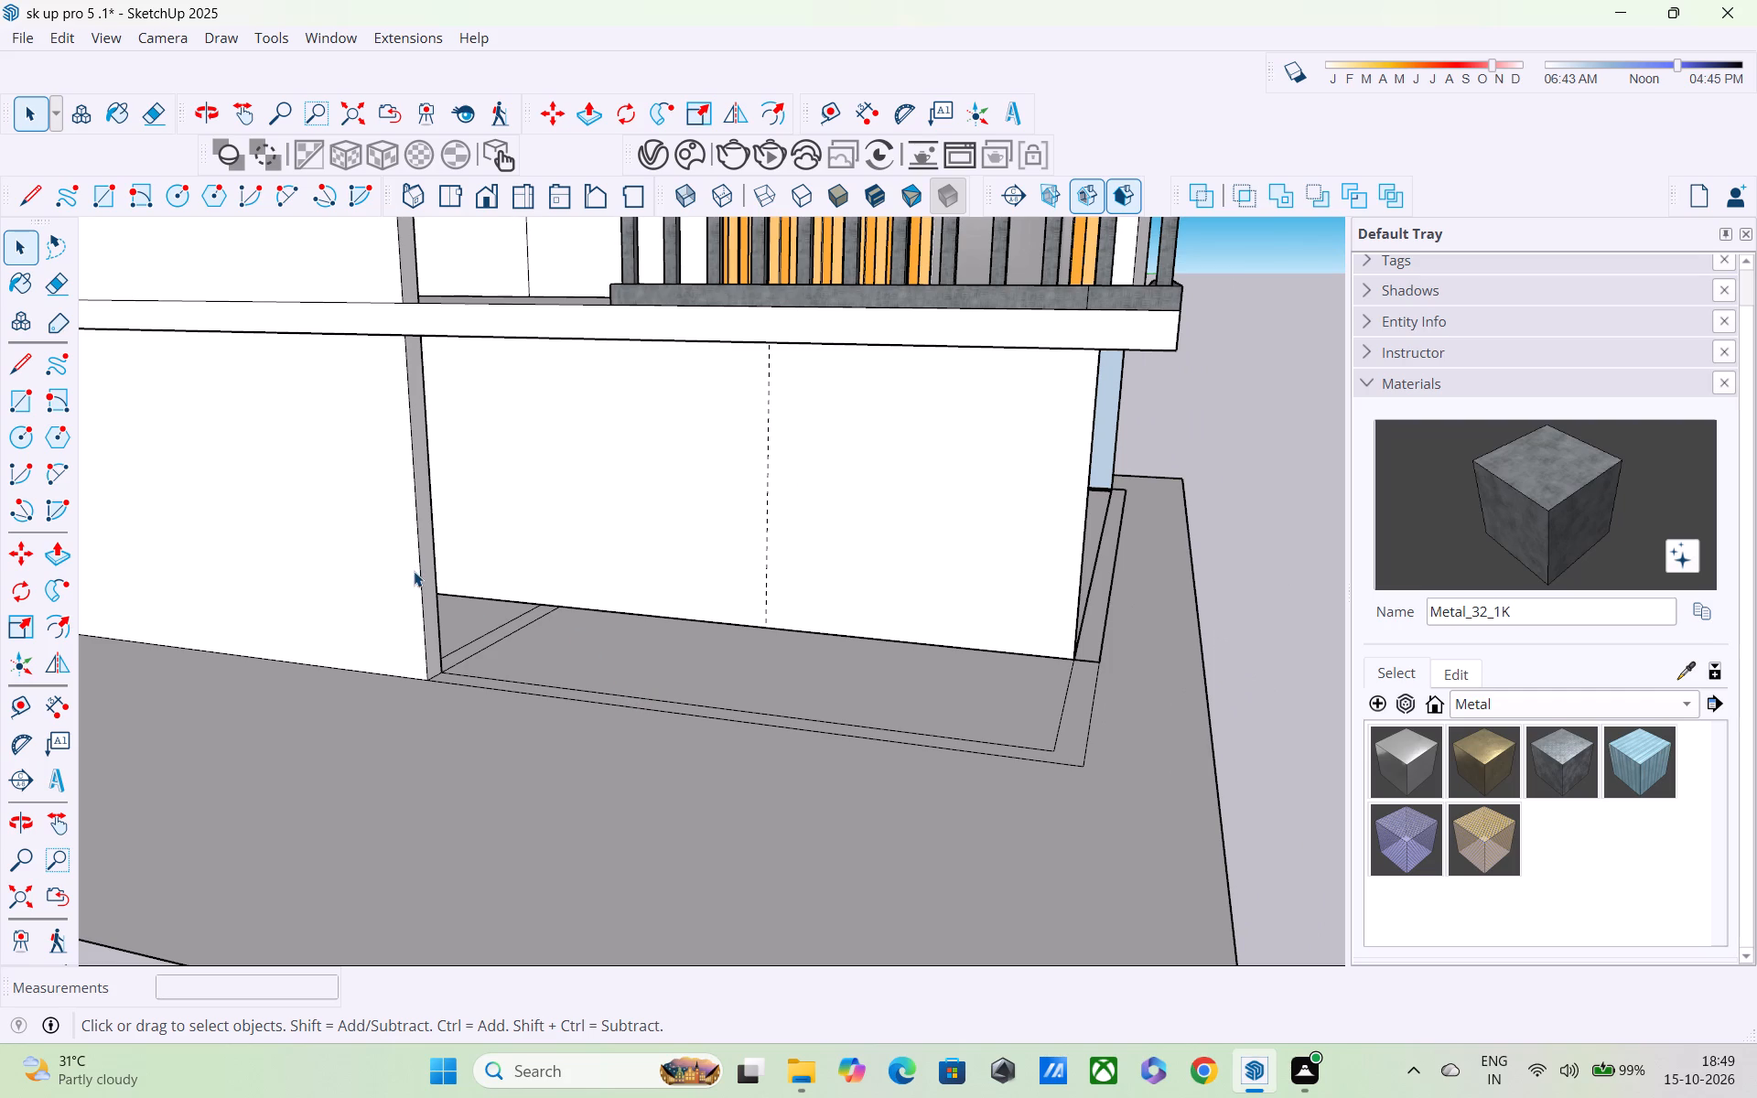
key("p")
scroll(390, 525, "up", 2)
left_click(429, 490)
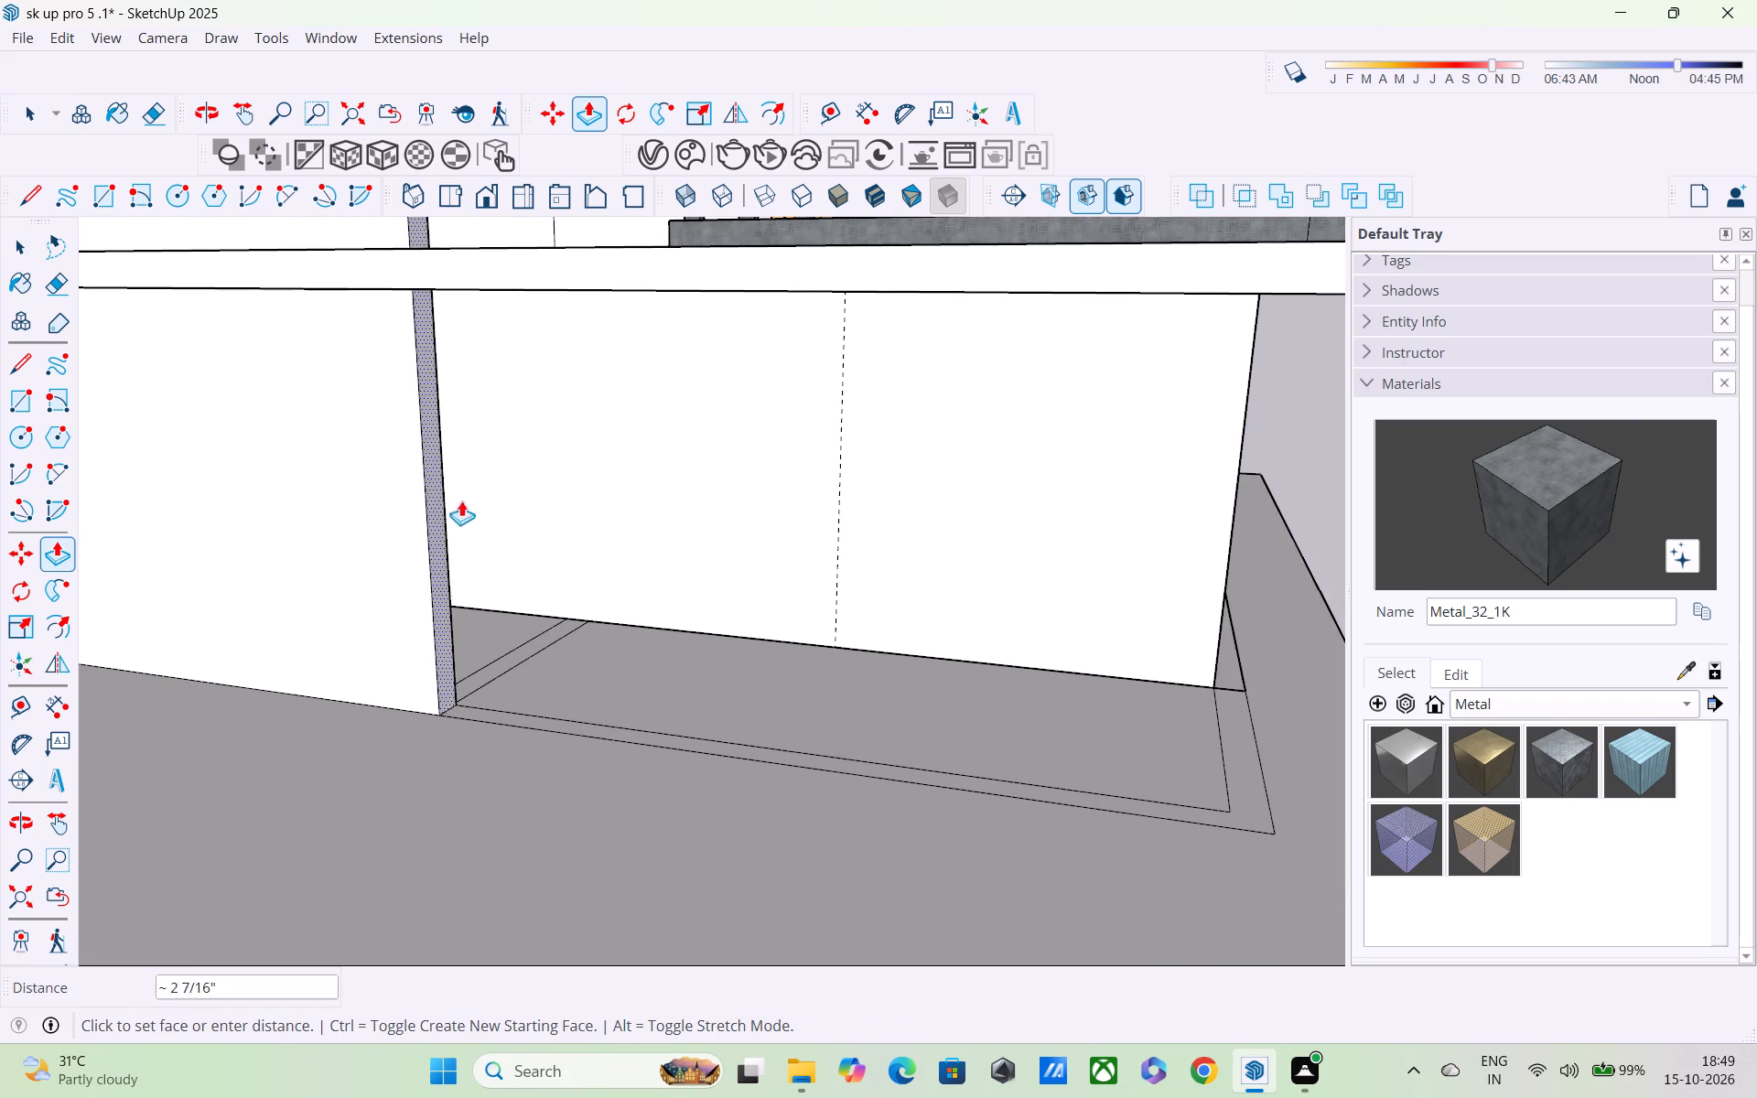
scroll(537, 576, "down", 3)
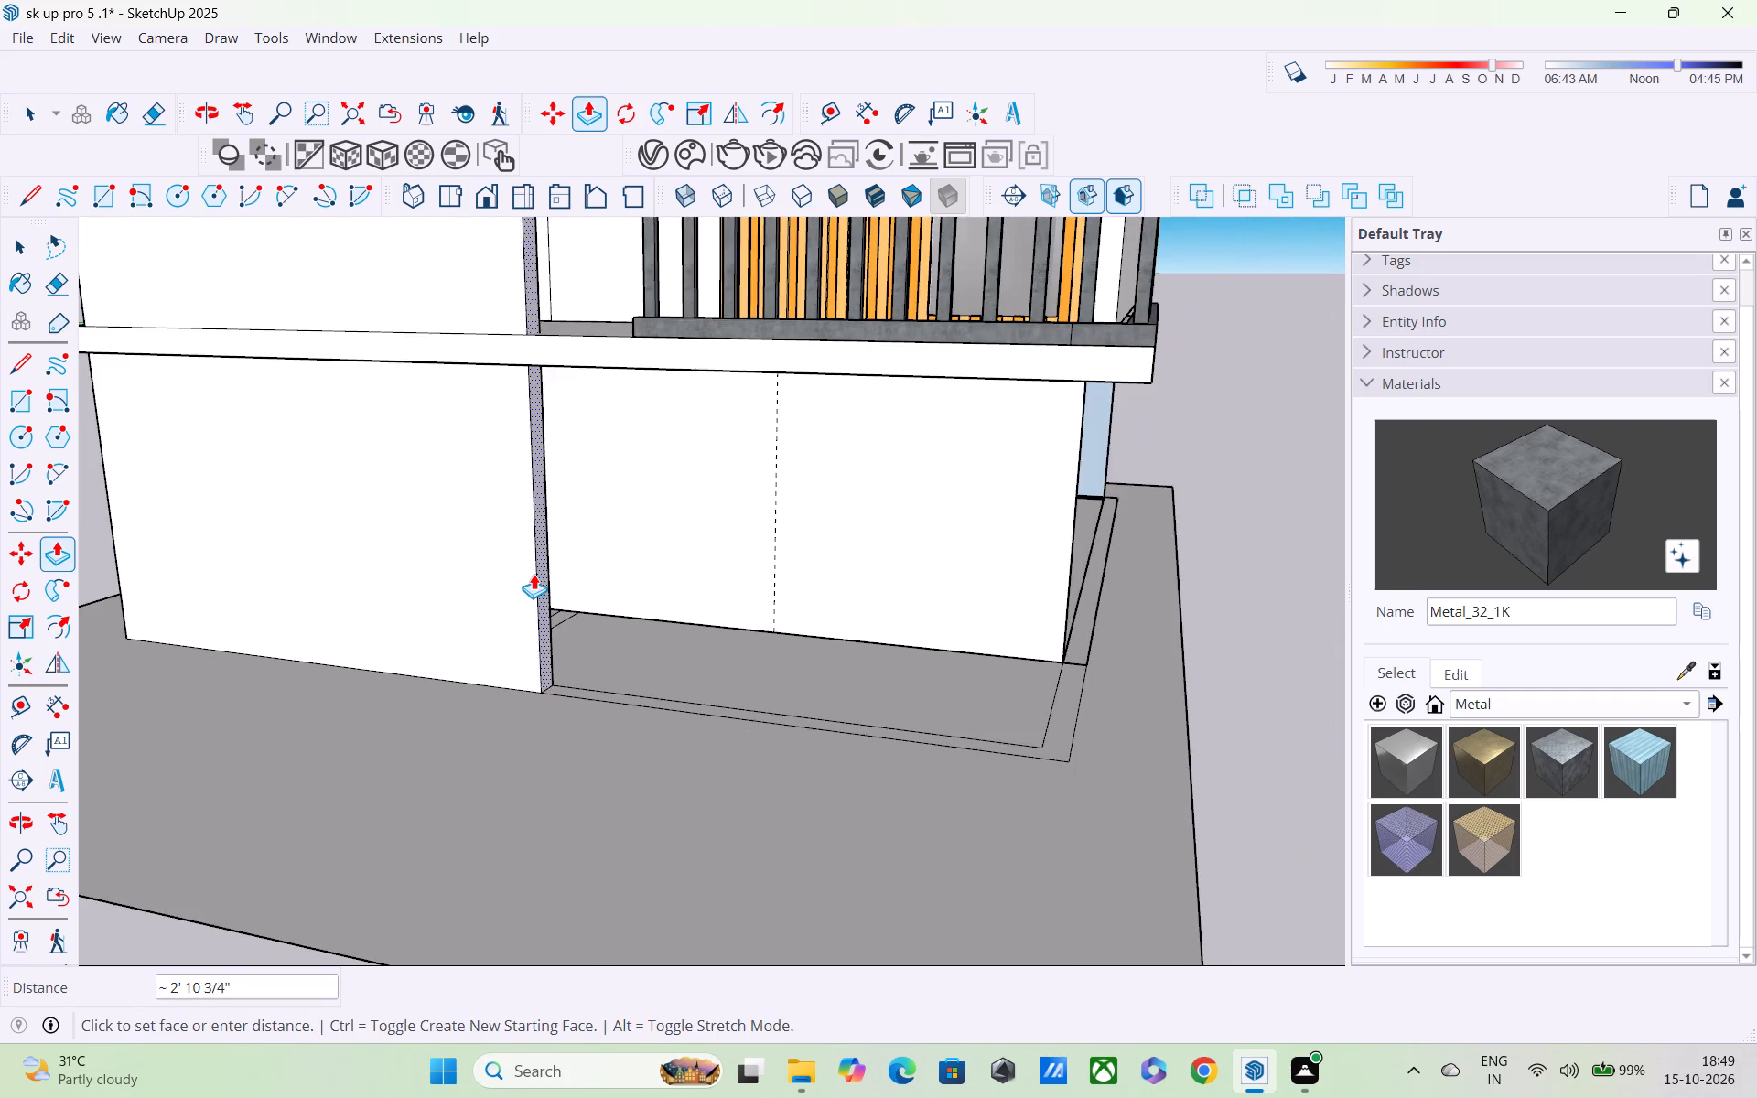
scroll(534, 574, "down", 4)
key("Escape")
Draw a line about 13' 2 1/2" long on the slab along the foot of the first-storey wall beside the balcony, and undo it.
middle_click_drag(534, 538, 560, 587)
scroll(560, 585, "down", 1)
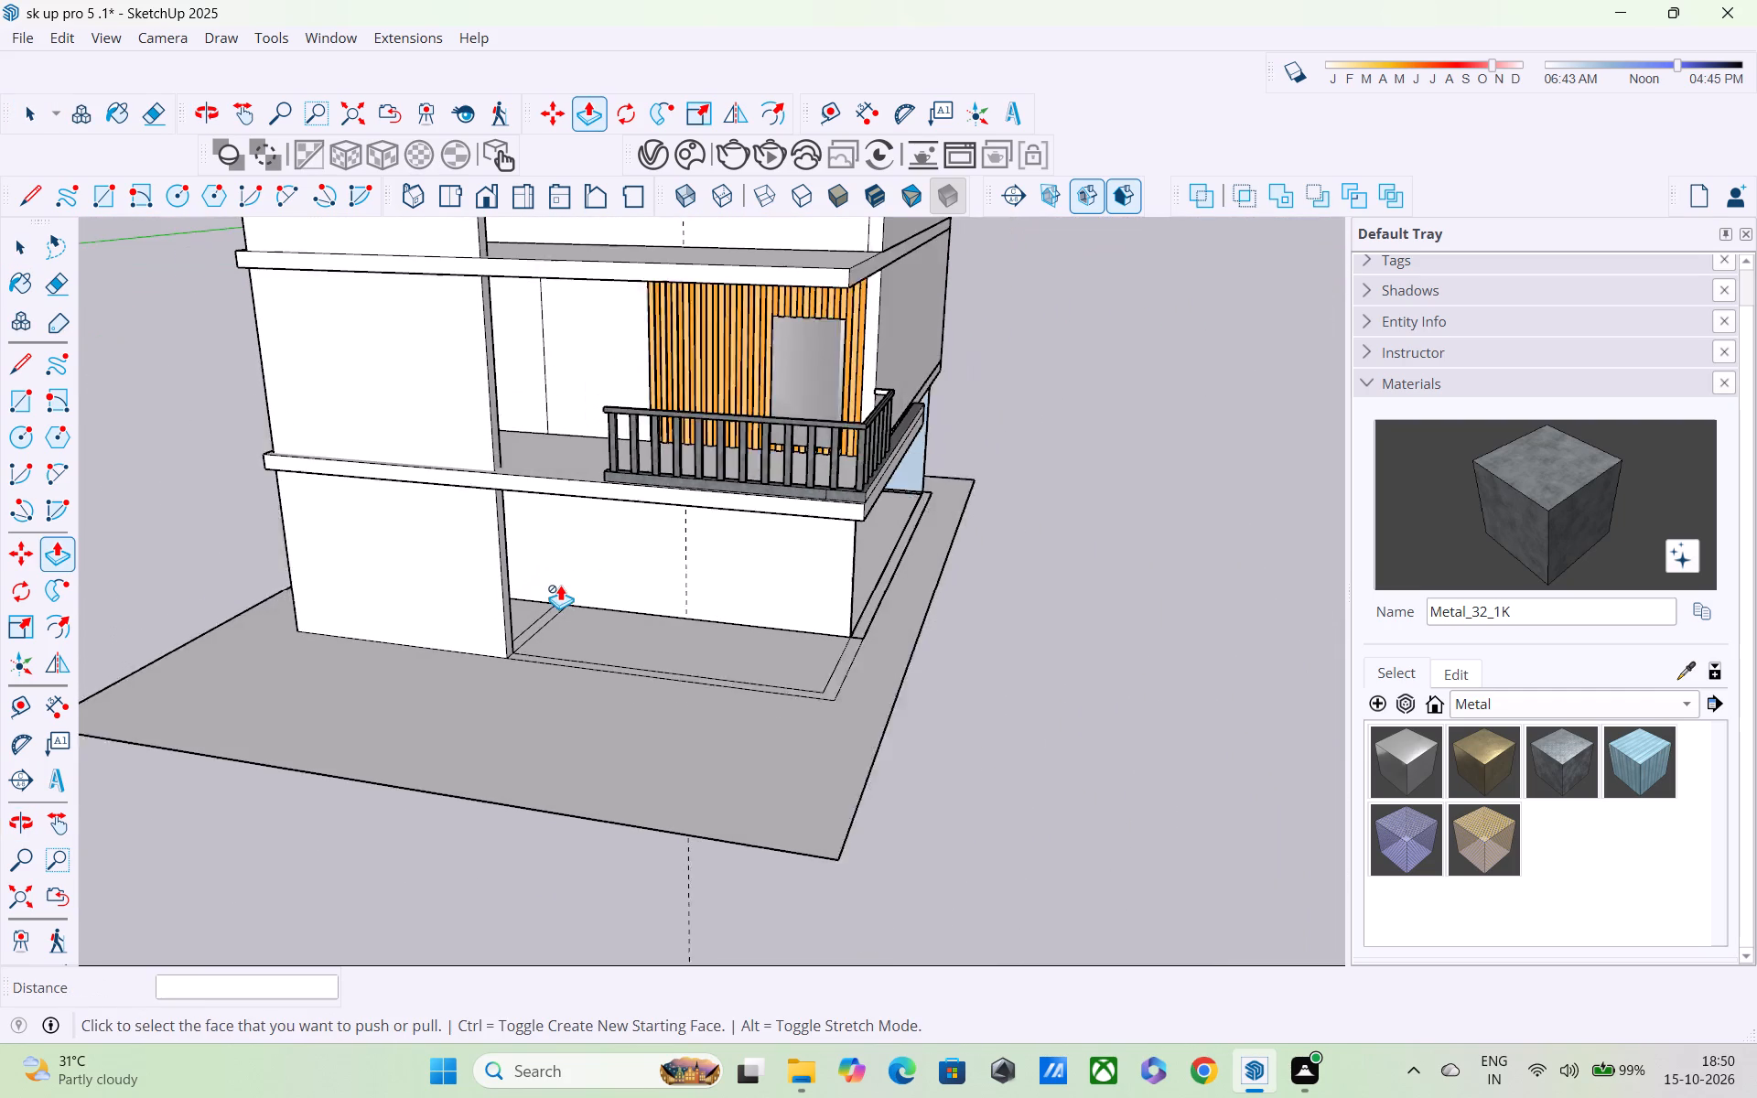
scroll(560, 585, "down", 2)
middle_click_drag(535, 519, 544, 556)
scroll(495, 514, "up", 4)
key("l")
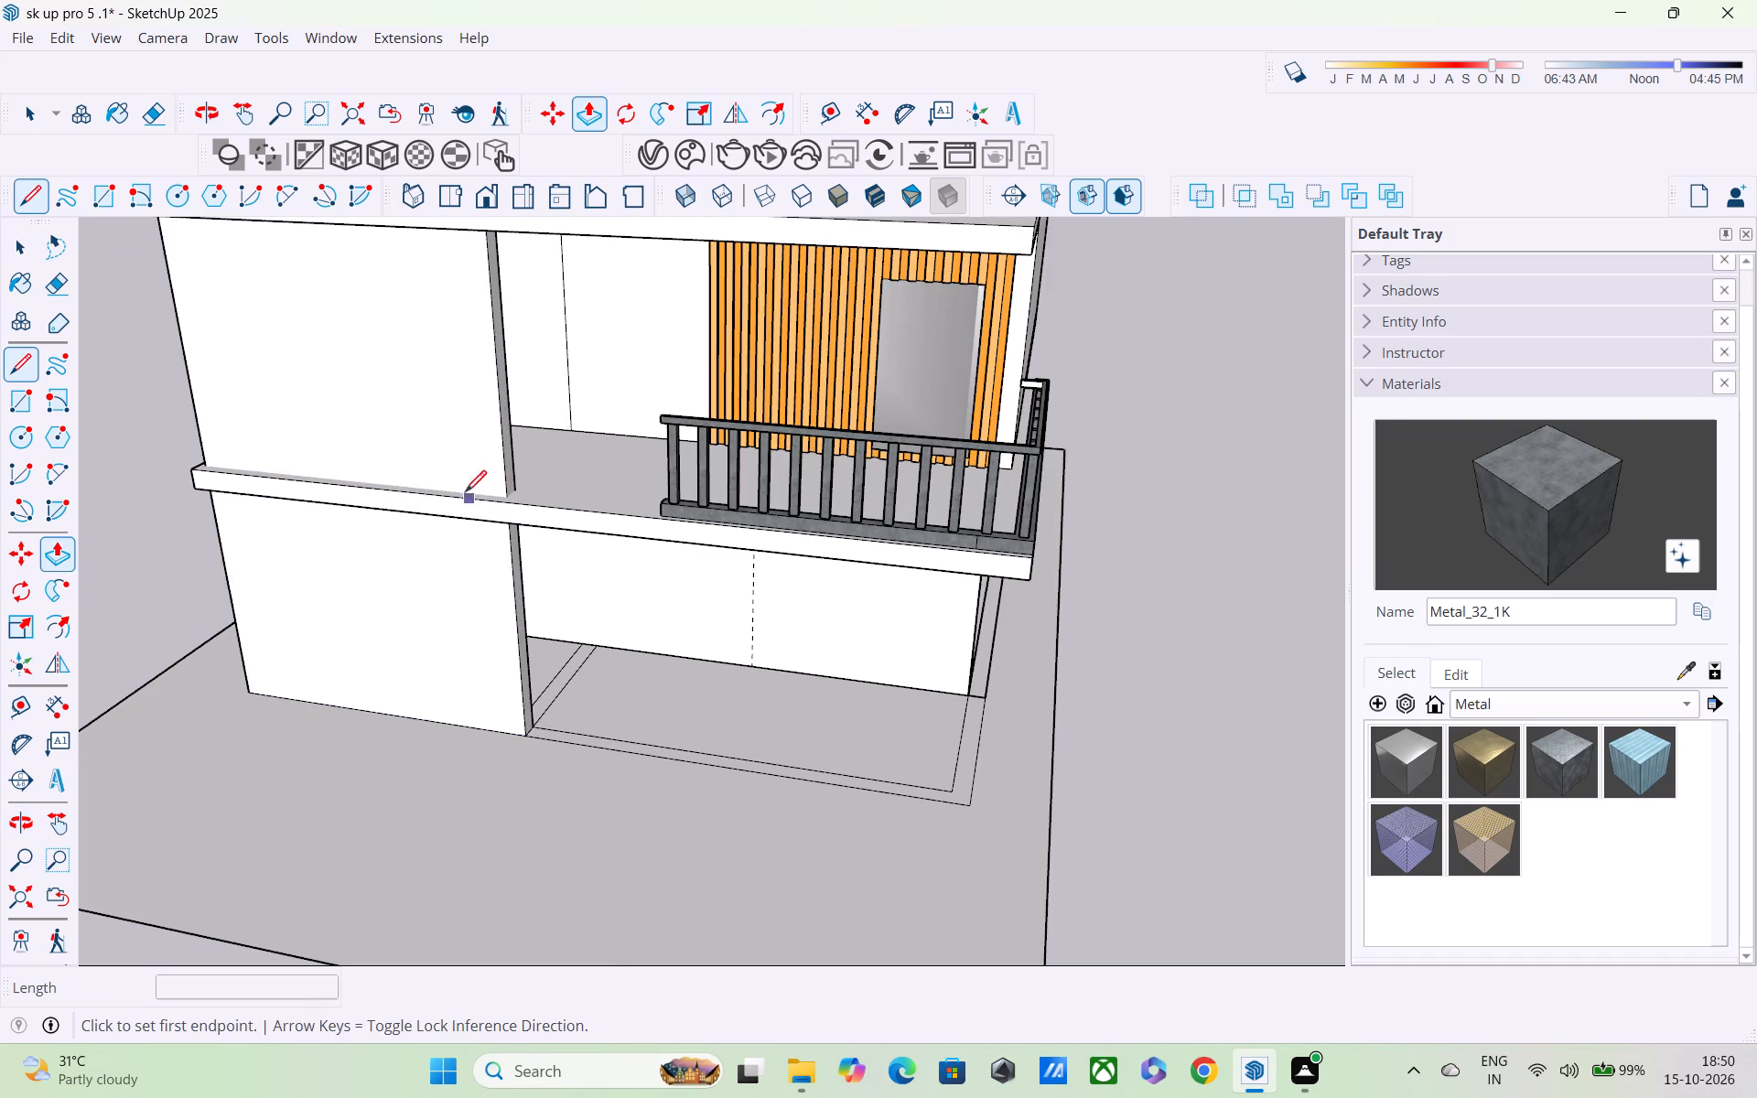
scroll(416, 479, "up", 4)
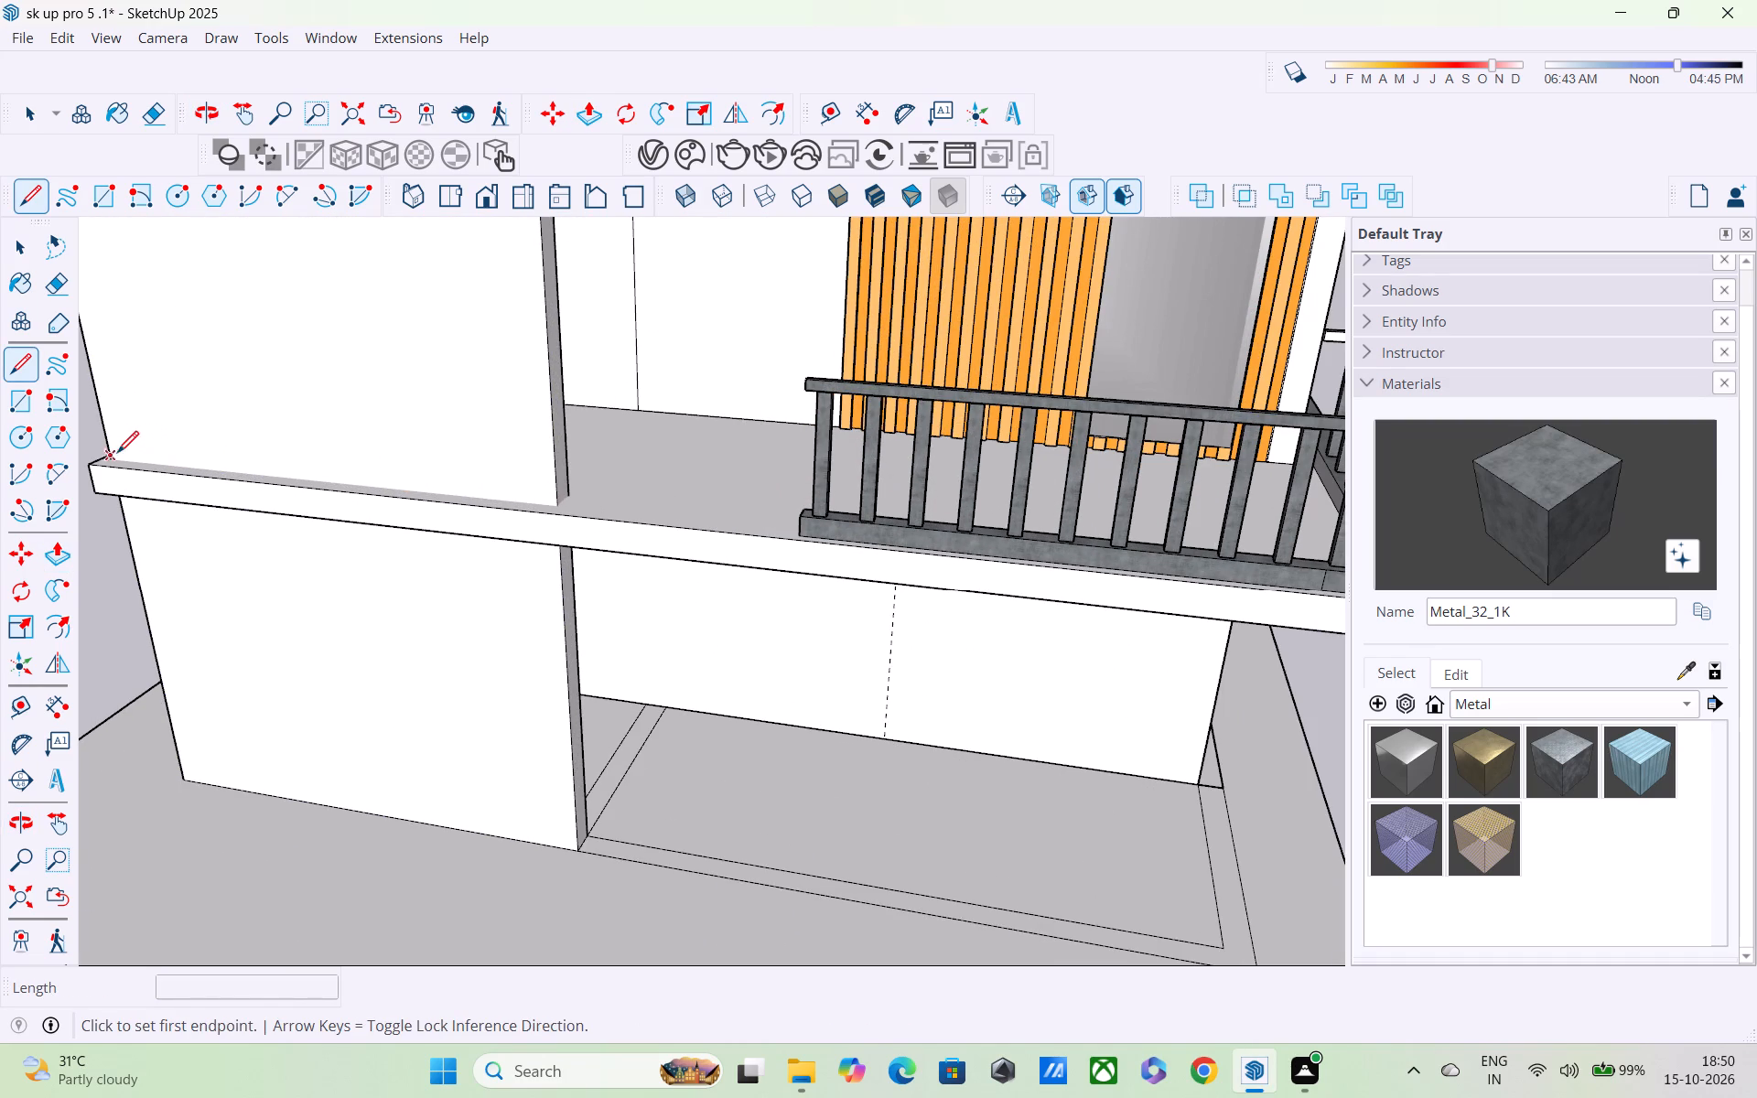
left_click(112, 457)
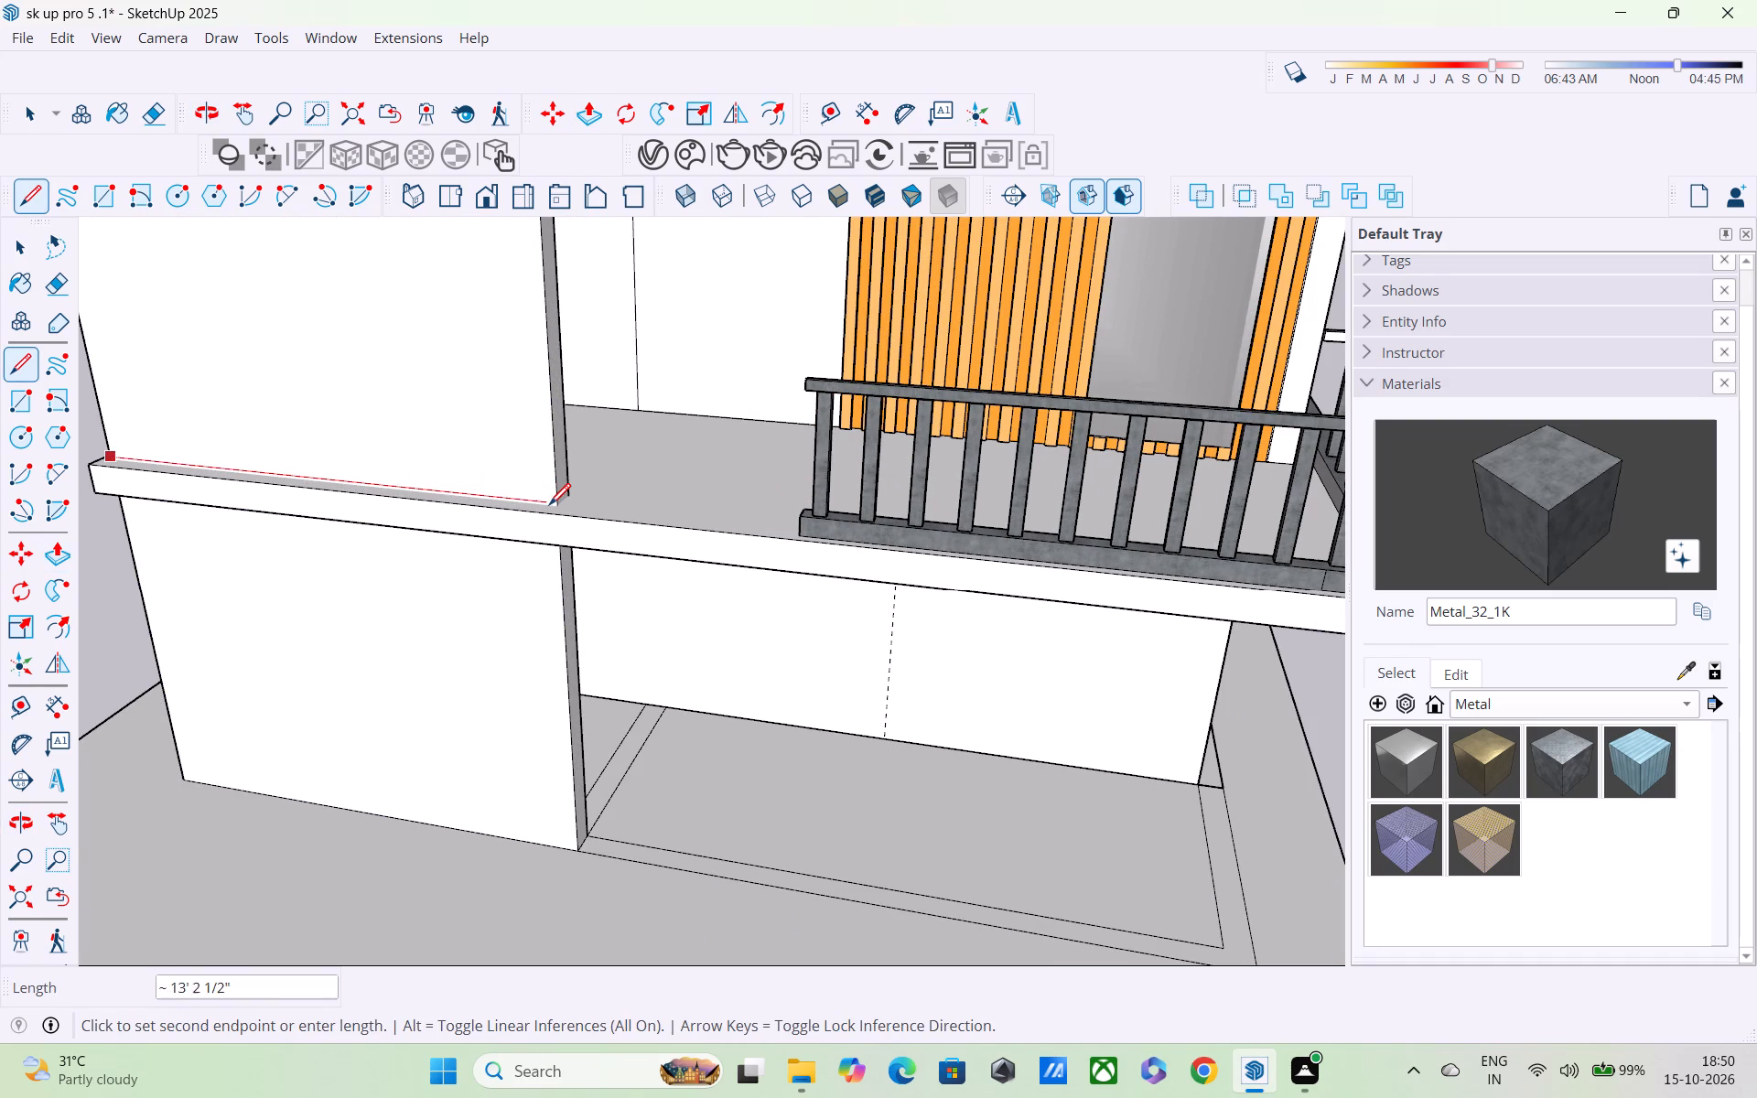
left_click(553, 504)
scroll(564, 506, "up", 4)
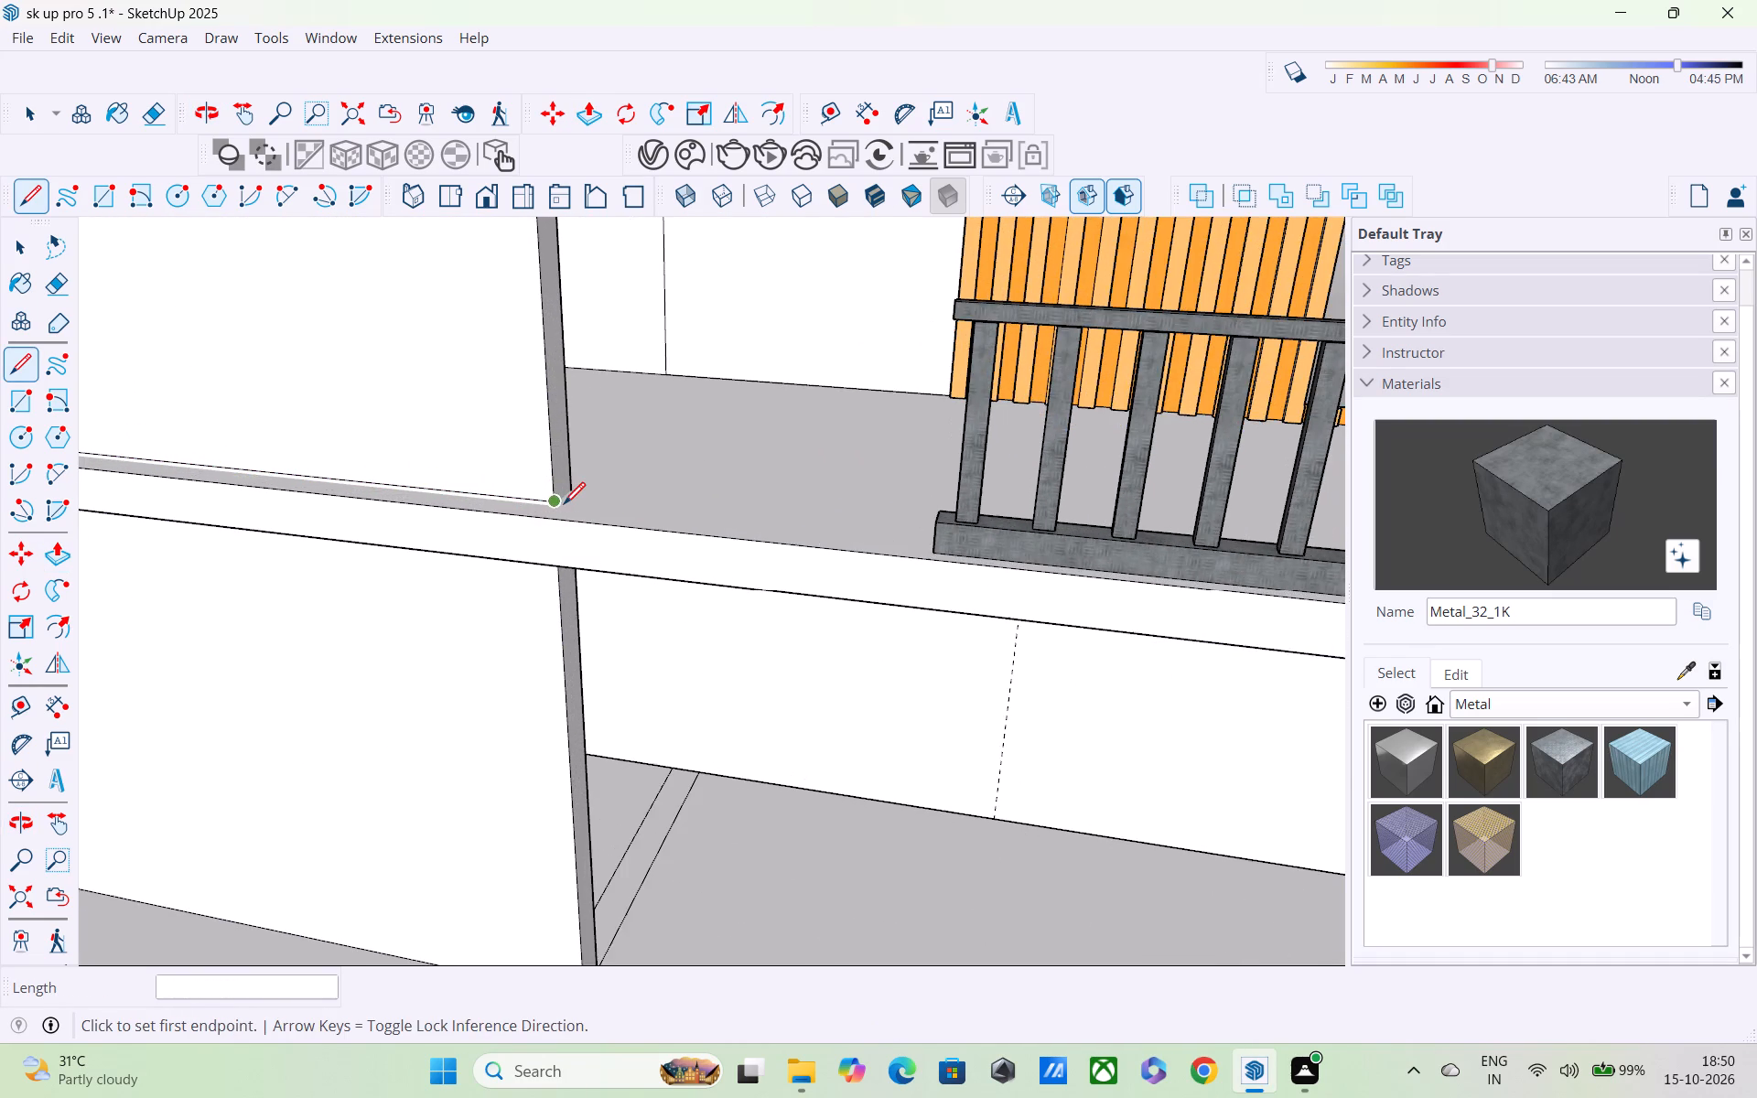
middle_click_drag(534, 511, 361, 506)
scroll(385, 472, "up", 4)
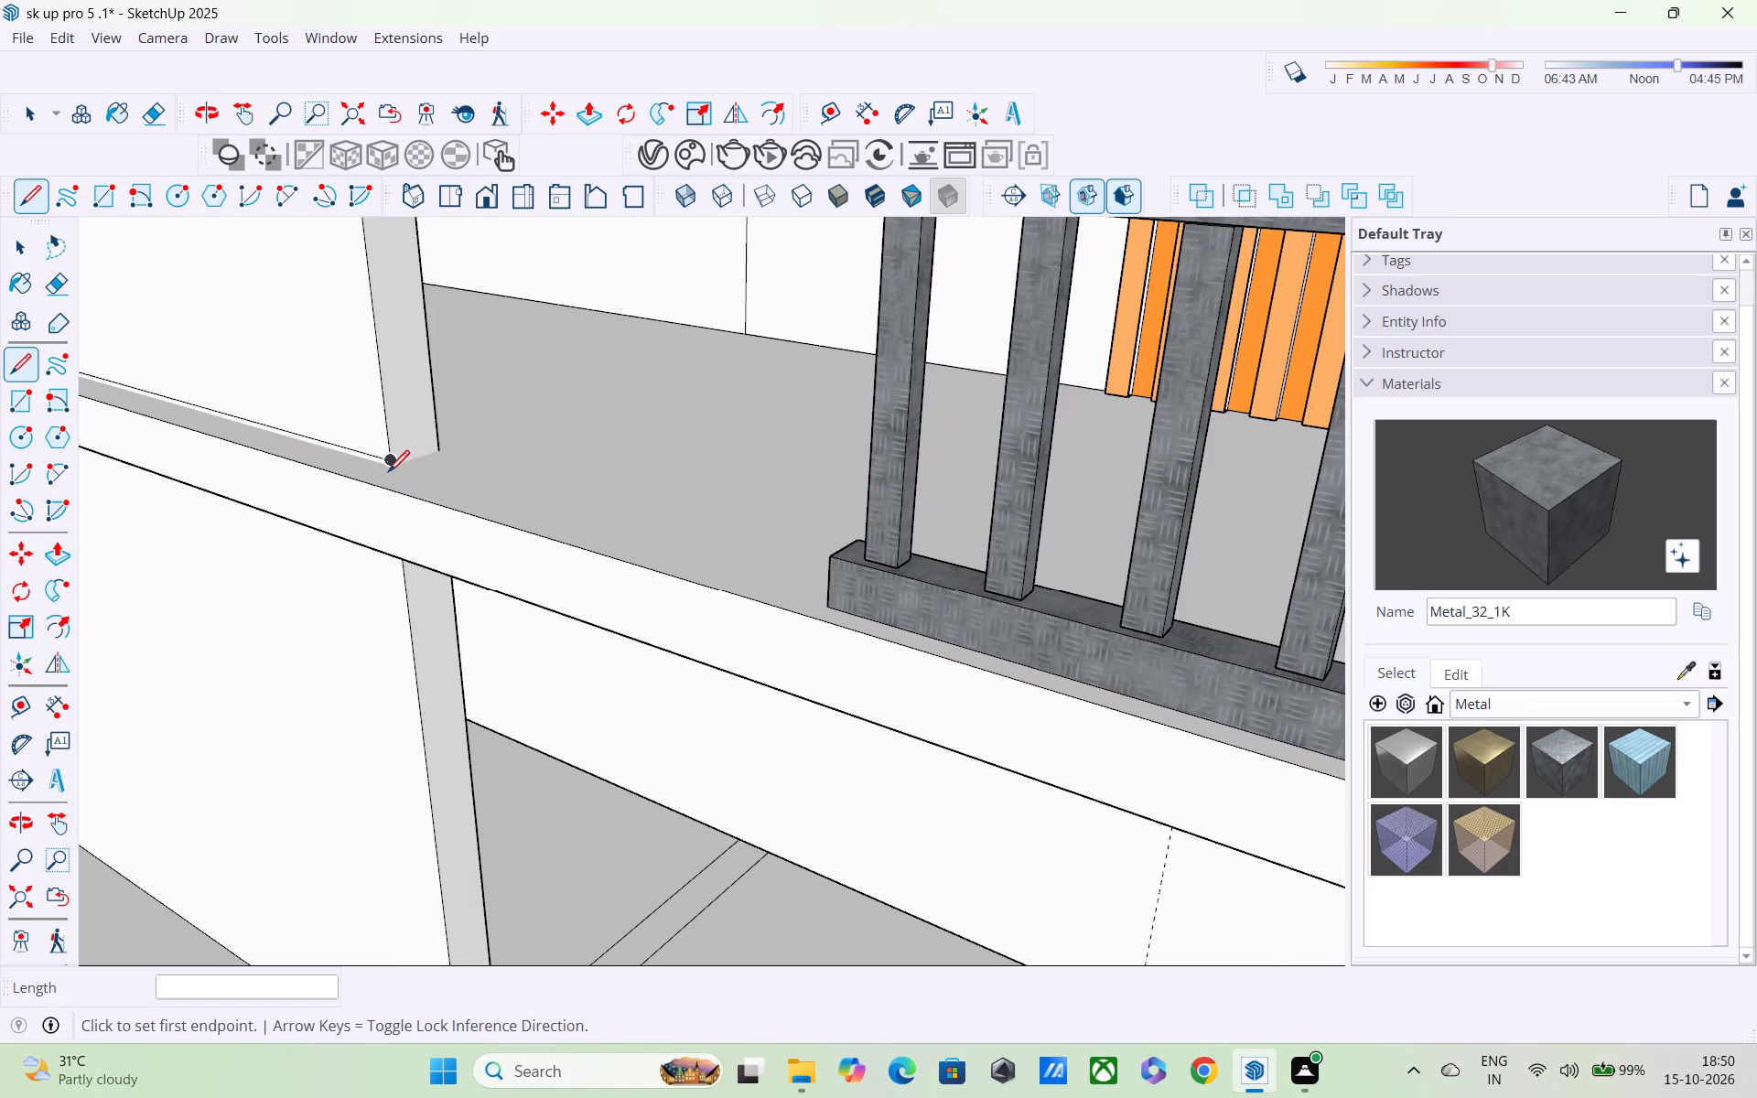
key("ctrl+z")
Draw a 13' 6" line on the slab along the foot of the first-storey wall, from its balcony-side end to the outer corner.
scroll(385, 475, "up", 3)
middle_click_drag(497, 515, 549, 511)
scroll(549, 511, "down", 4)
scroll(426, 480, "up", 1)
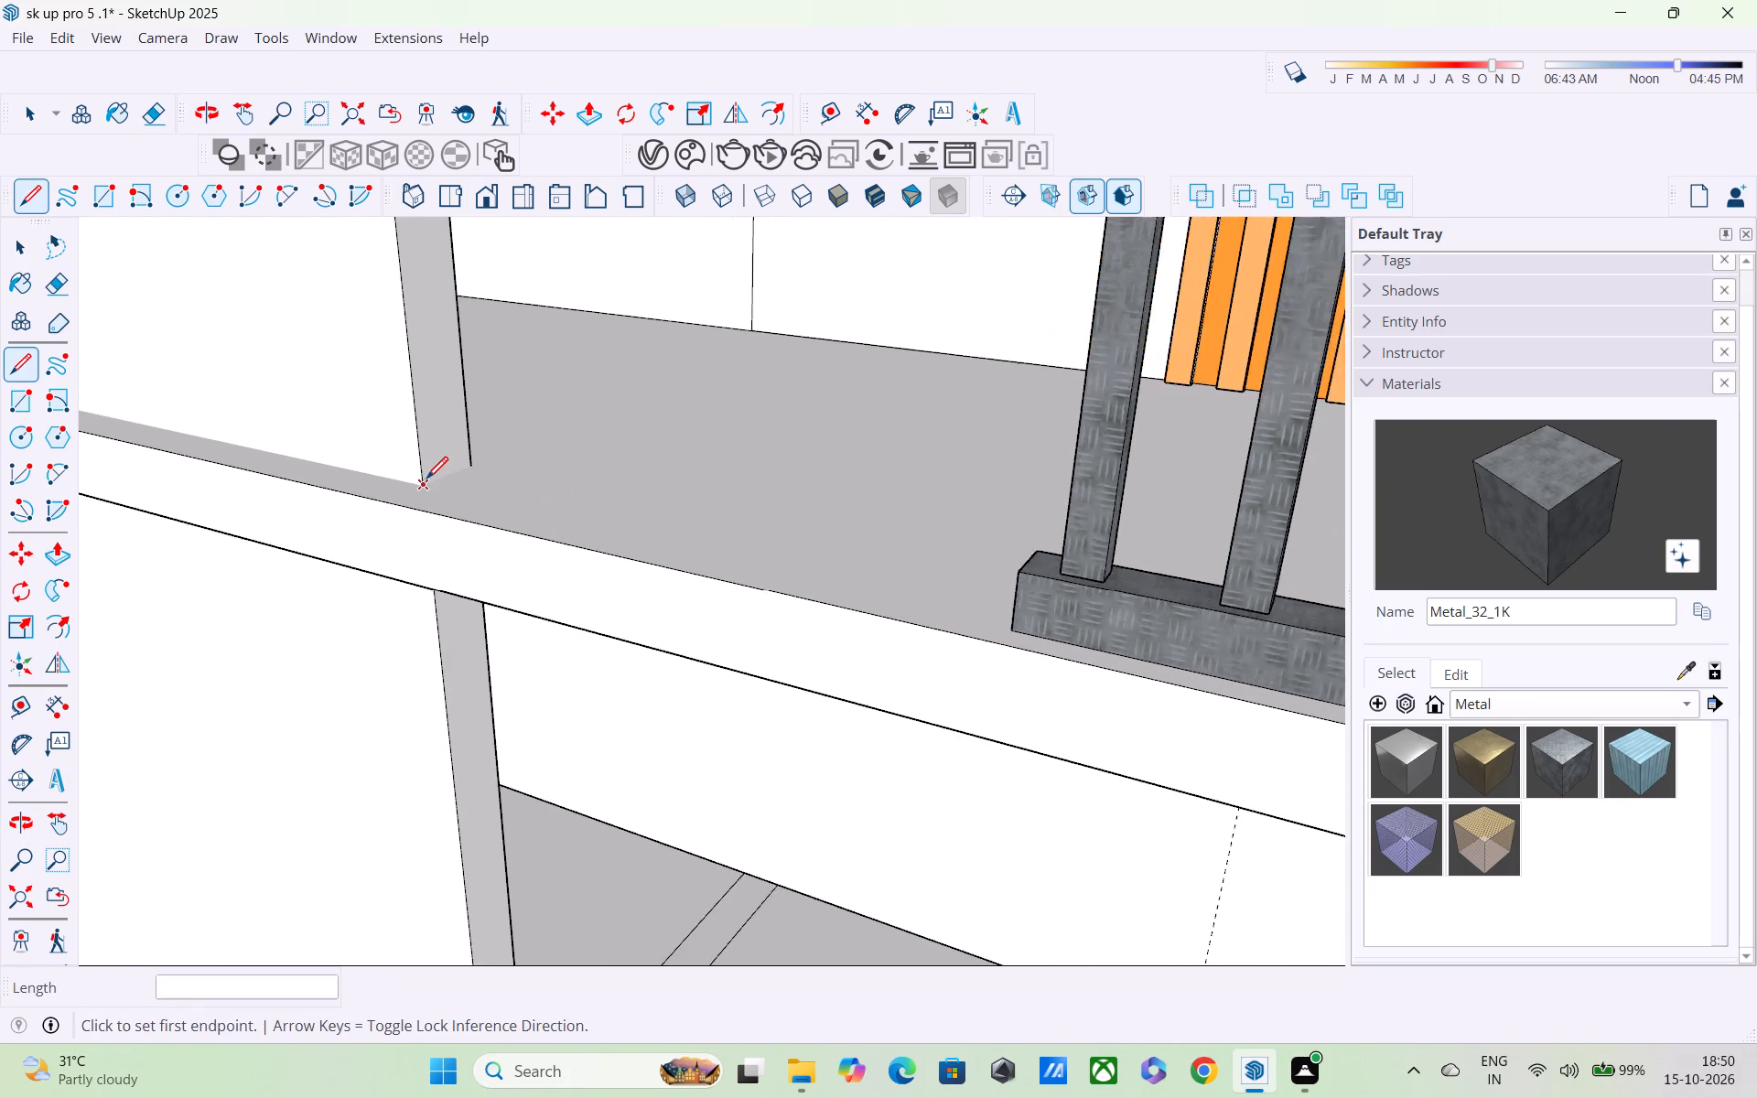
scroll(426, 480, "up", 2)
left_click(426, 480)
middle_click_drag(364, 463, 1375, 497, "shift")
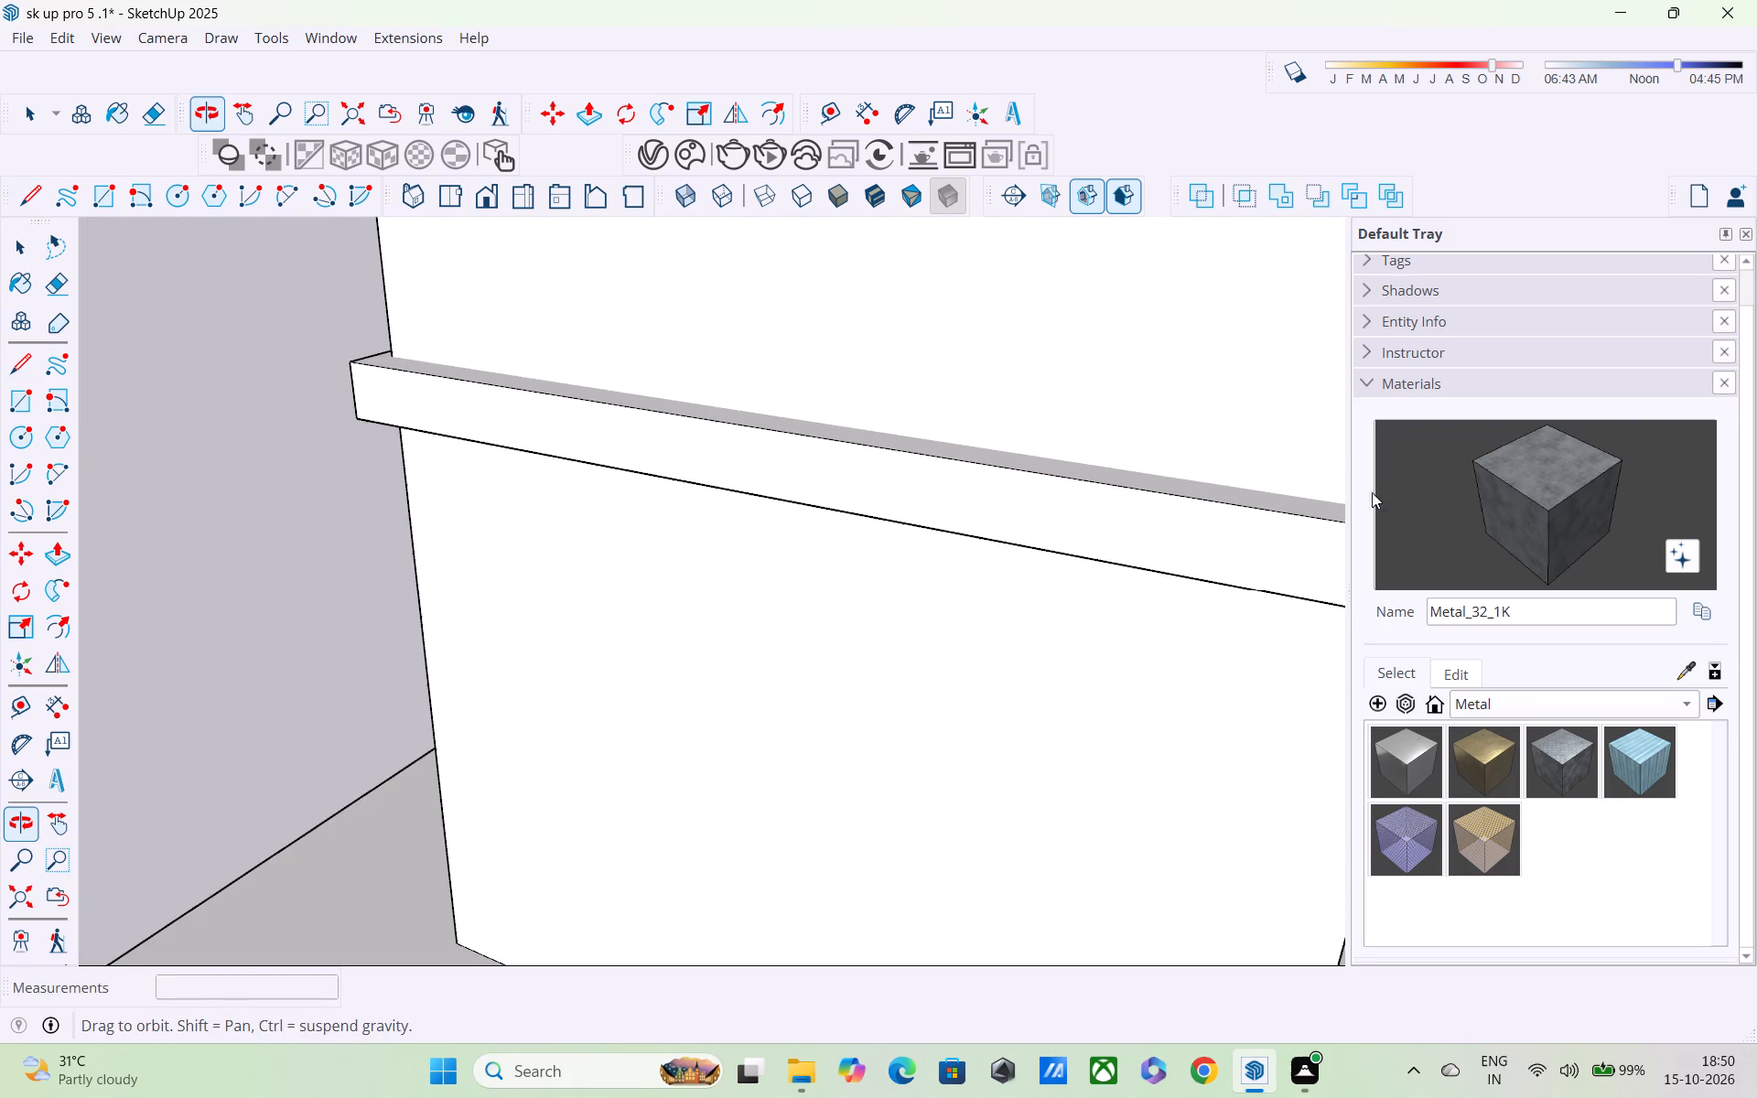
left_click(394, 351)
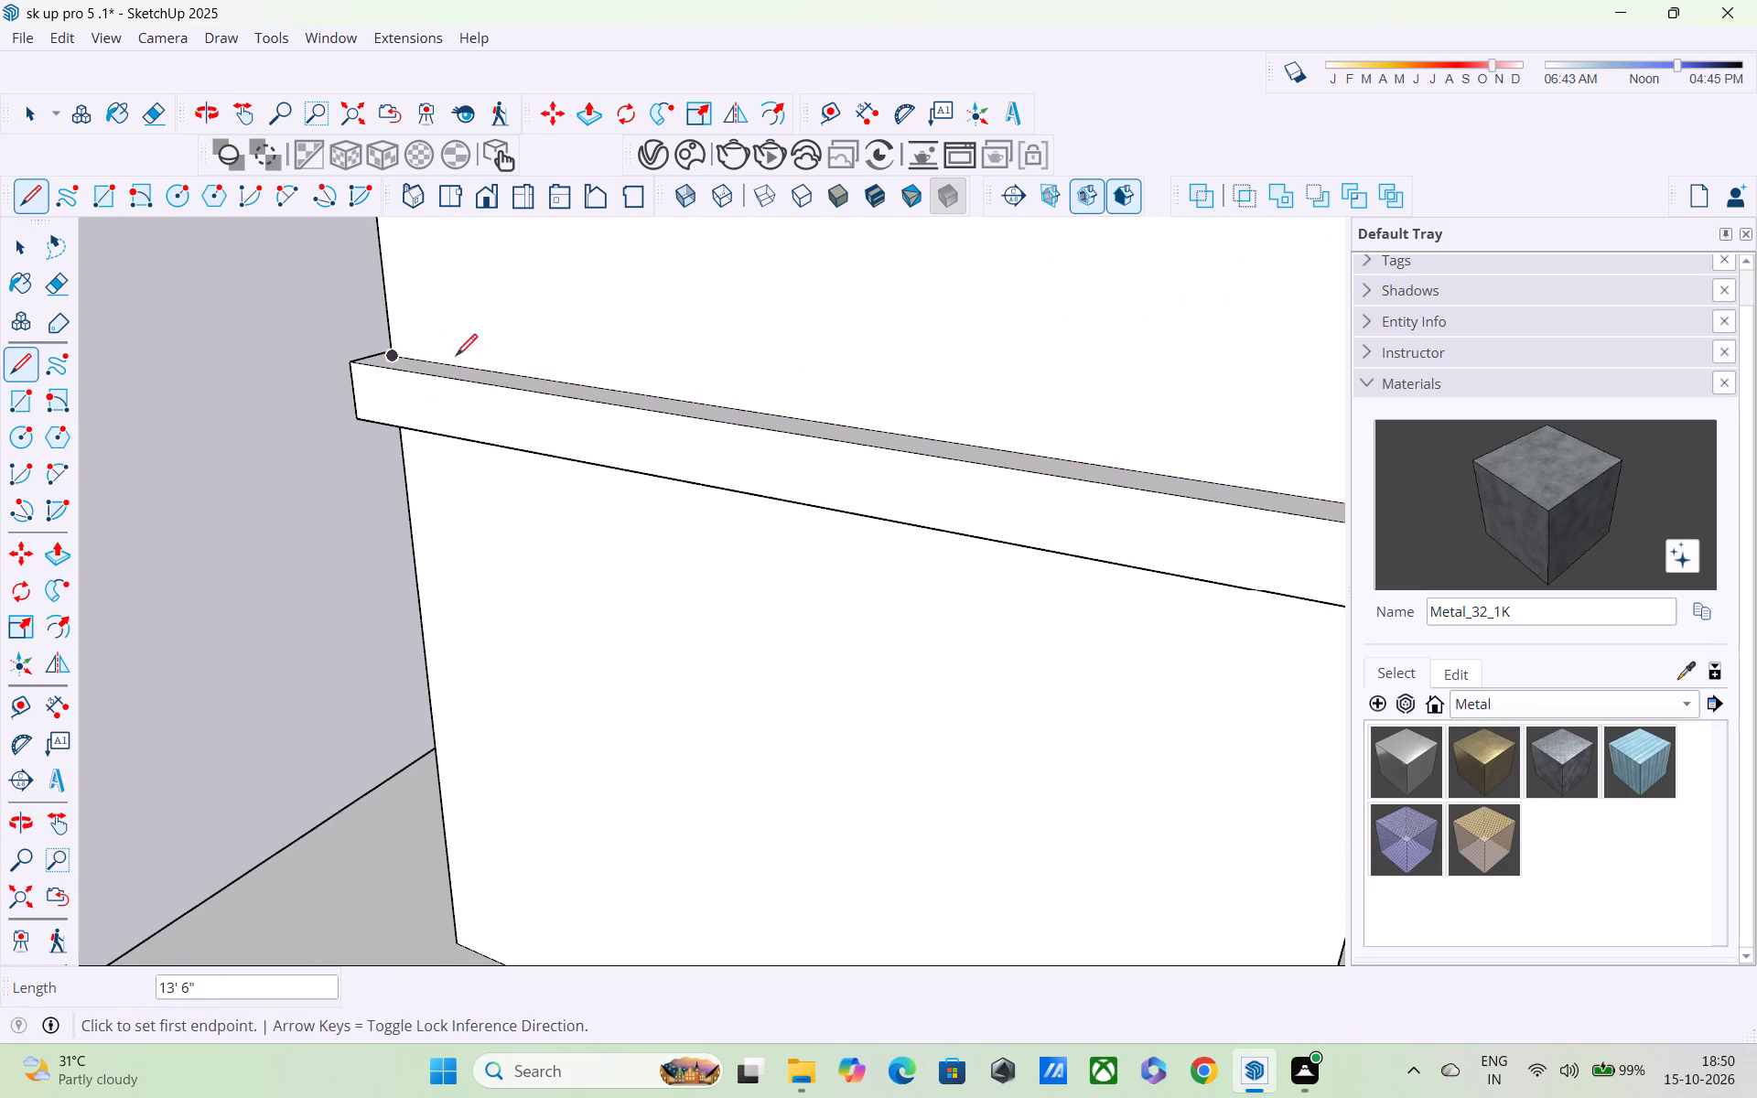
Draw a short line on the slab across the thickness of the first-storey wall's end beside the balcony.
scroll(463, 364, "down", 4)
middle_click_drag(942, 477, 463, 488)
scroll(350, 490, "up", 3)
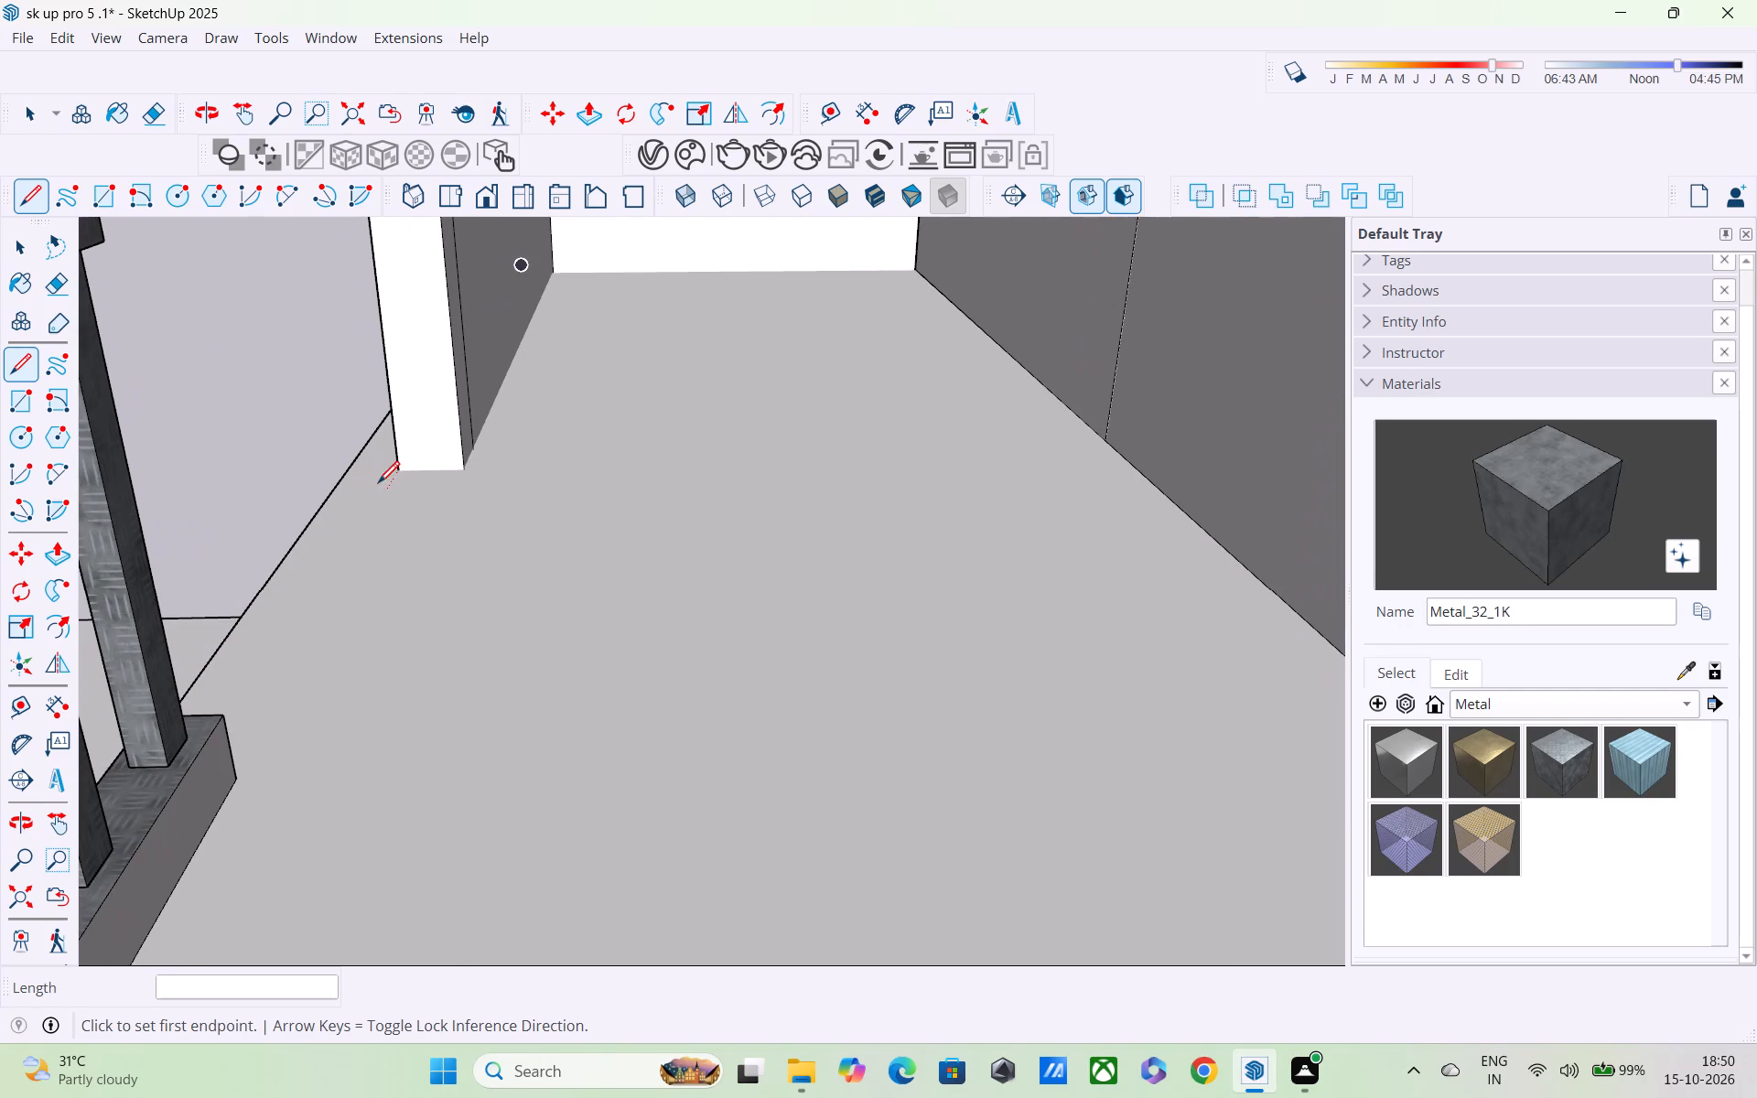
left_click(391, 475)
left_click(464, 483)
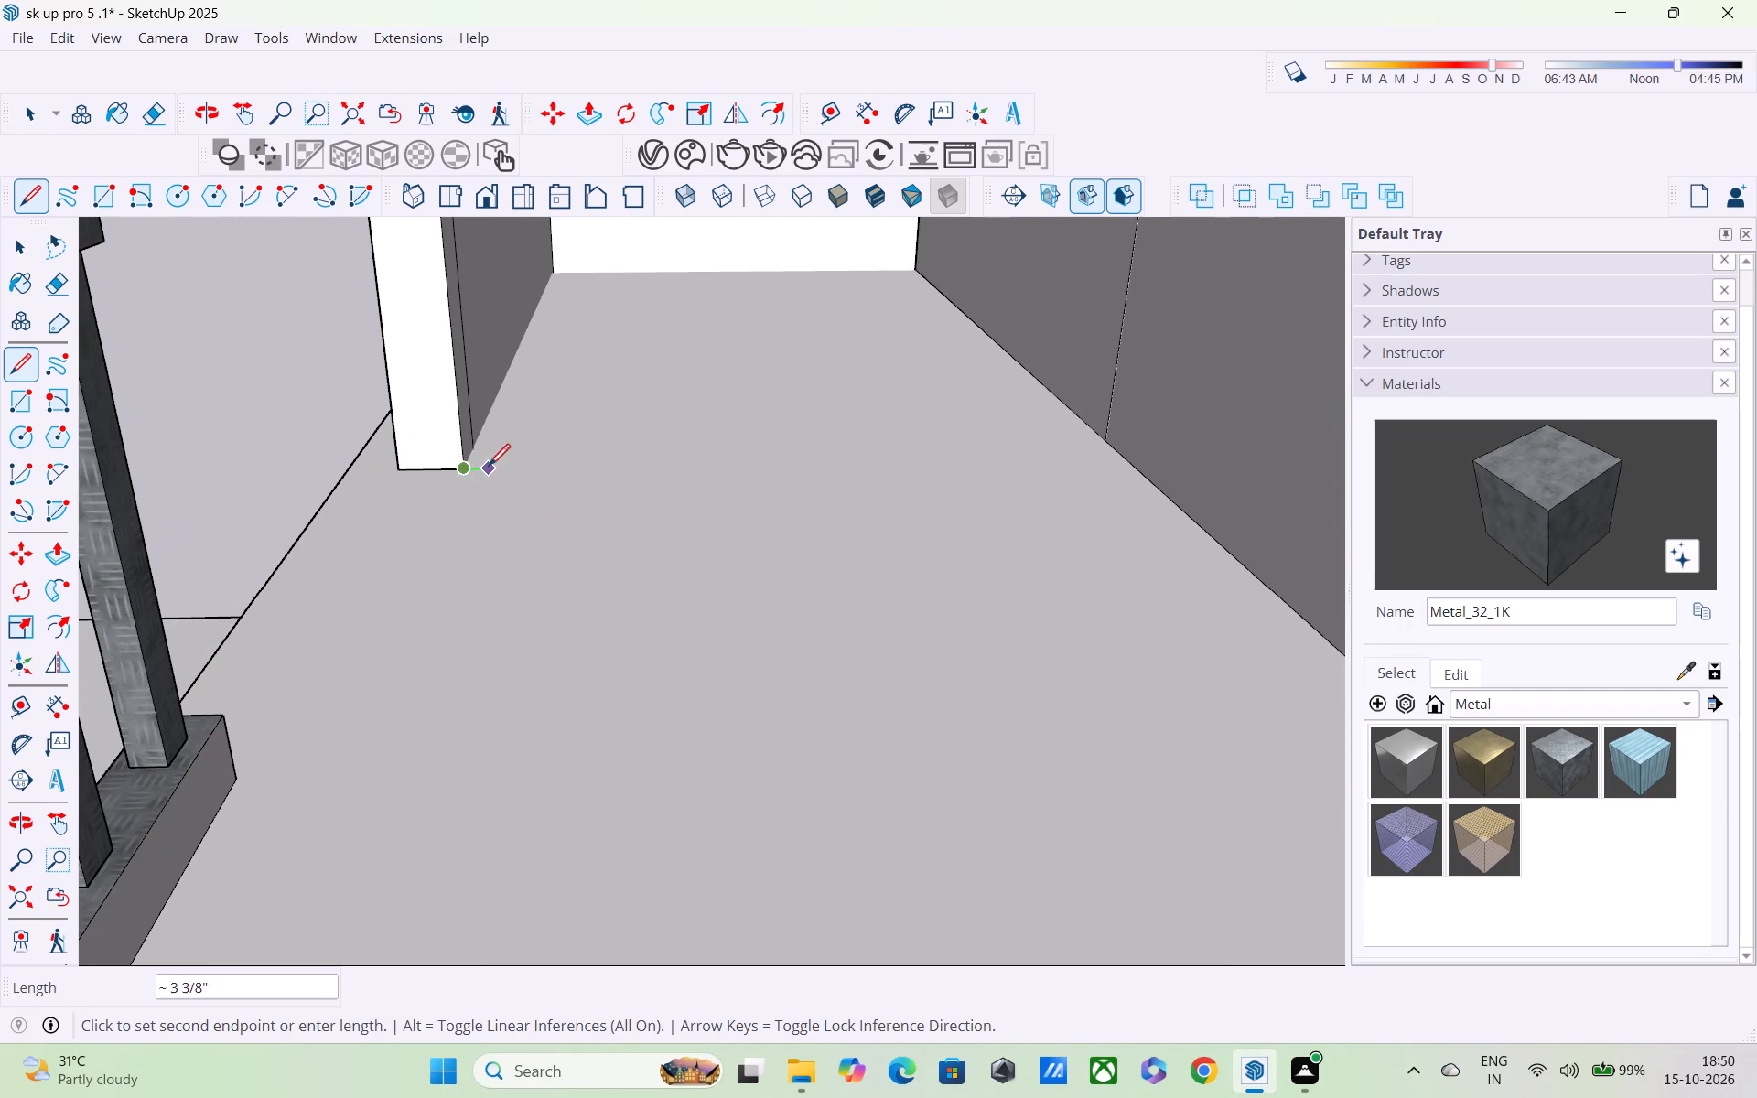
middle_click_drag(484, 463, 475, 481)
scroll(473, 479, "down", 5)
middle_click_drag(475, 480, 837, 483)
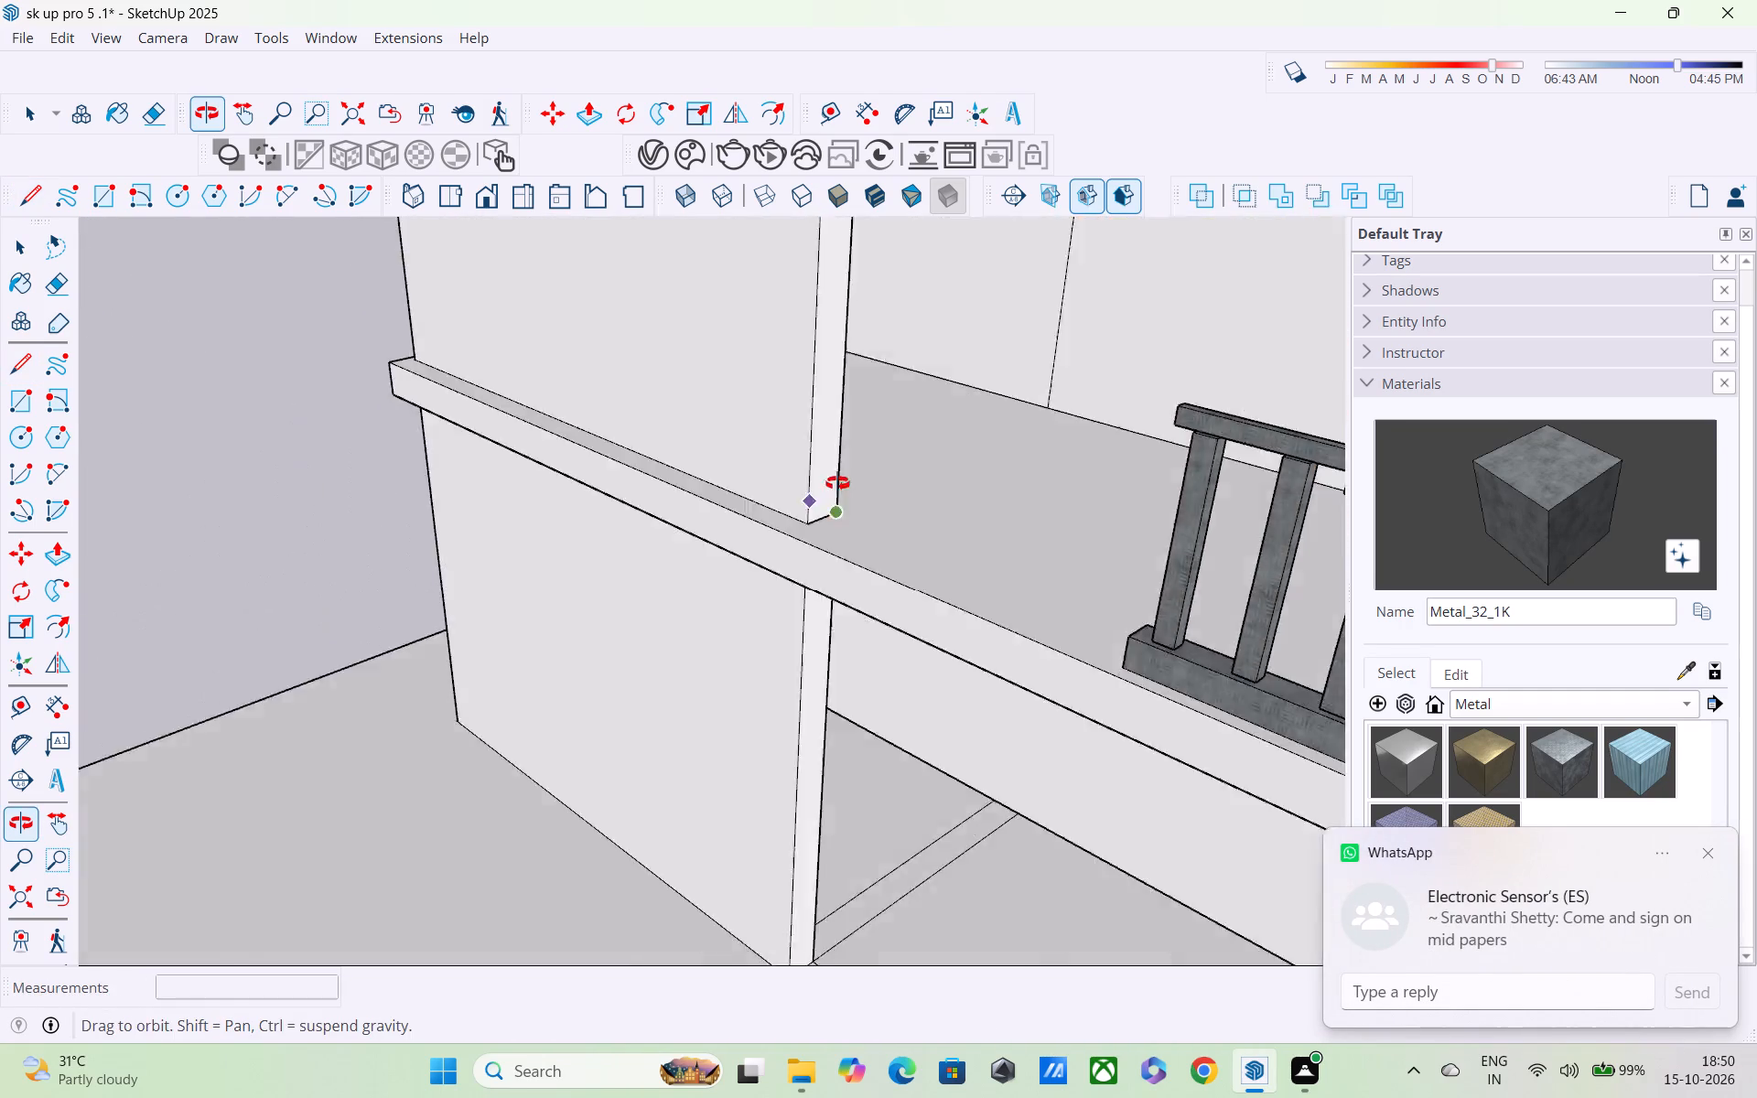
middle_click_drag(837, 483, 968, 447)
scroll(968, 449, "down", 5)
Draw a 9" line across the top of the ground-storey wall's narrow end face, directly beneath the slab.
key("p")
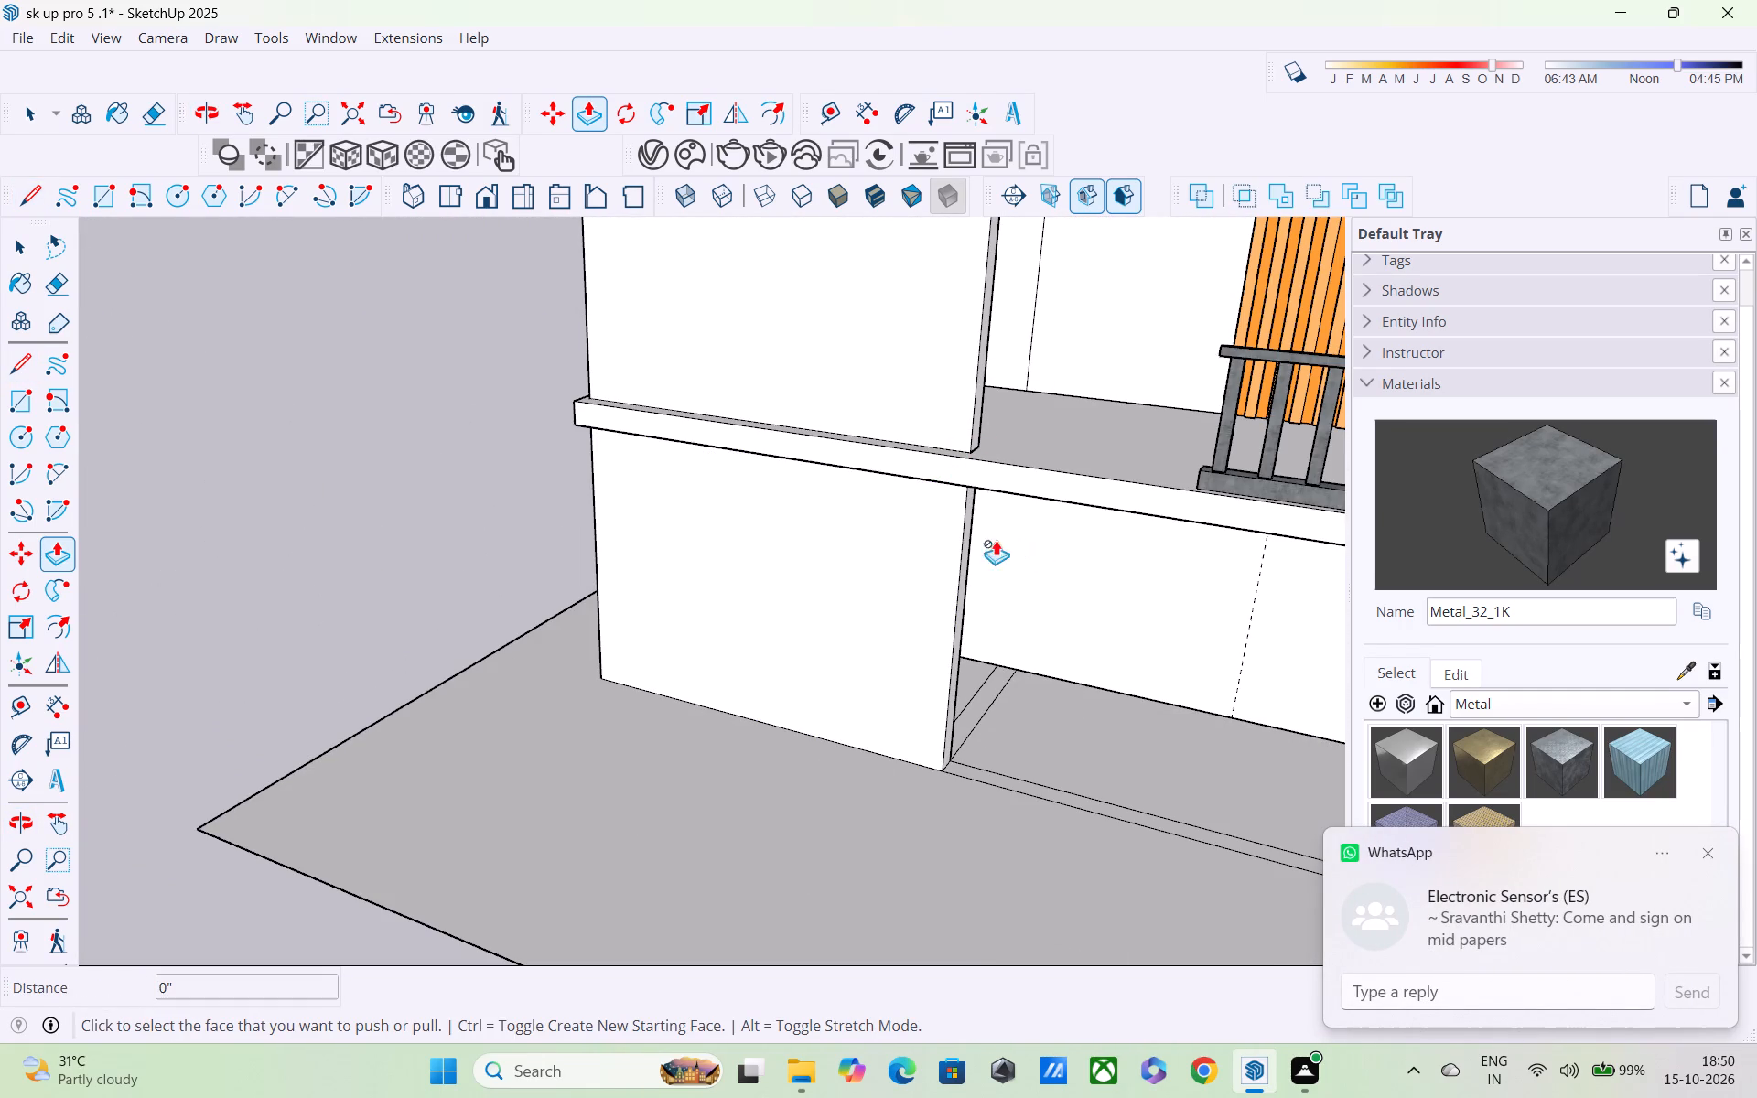
middle_click_drag(989, 544, 818, 443)
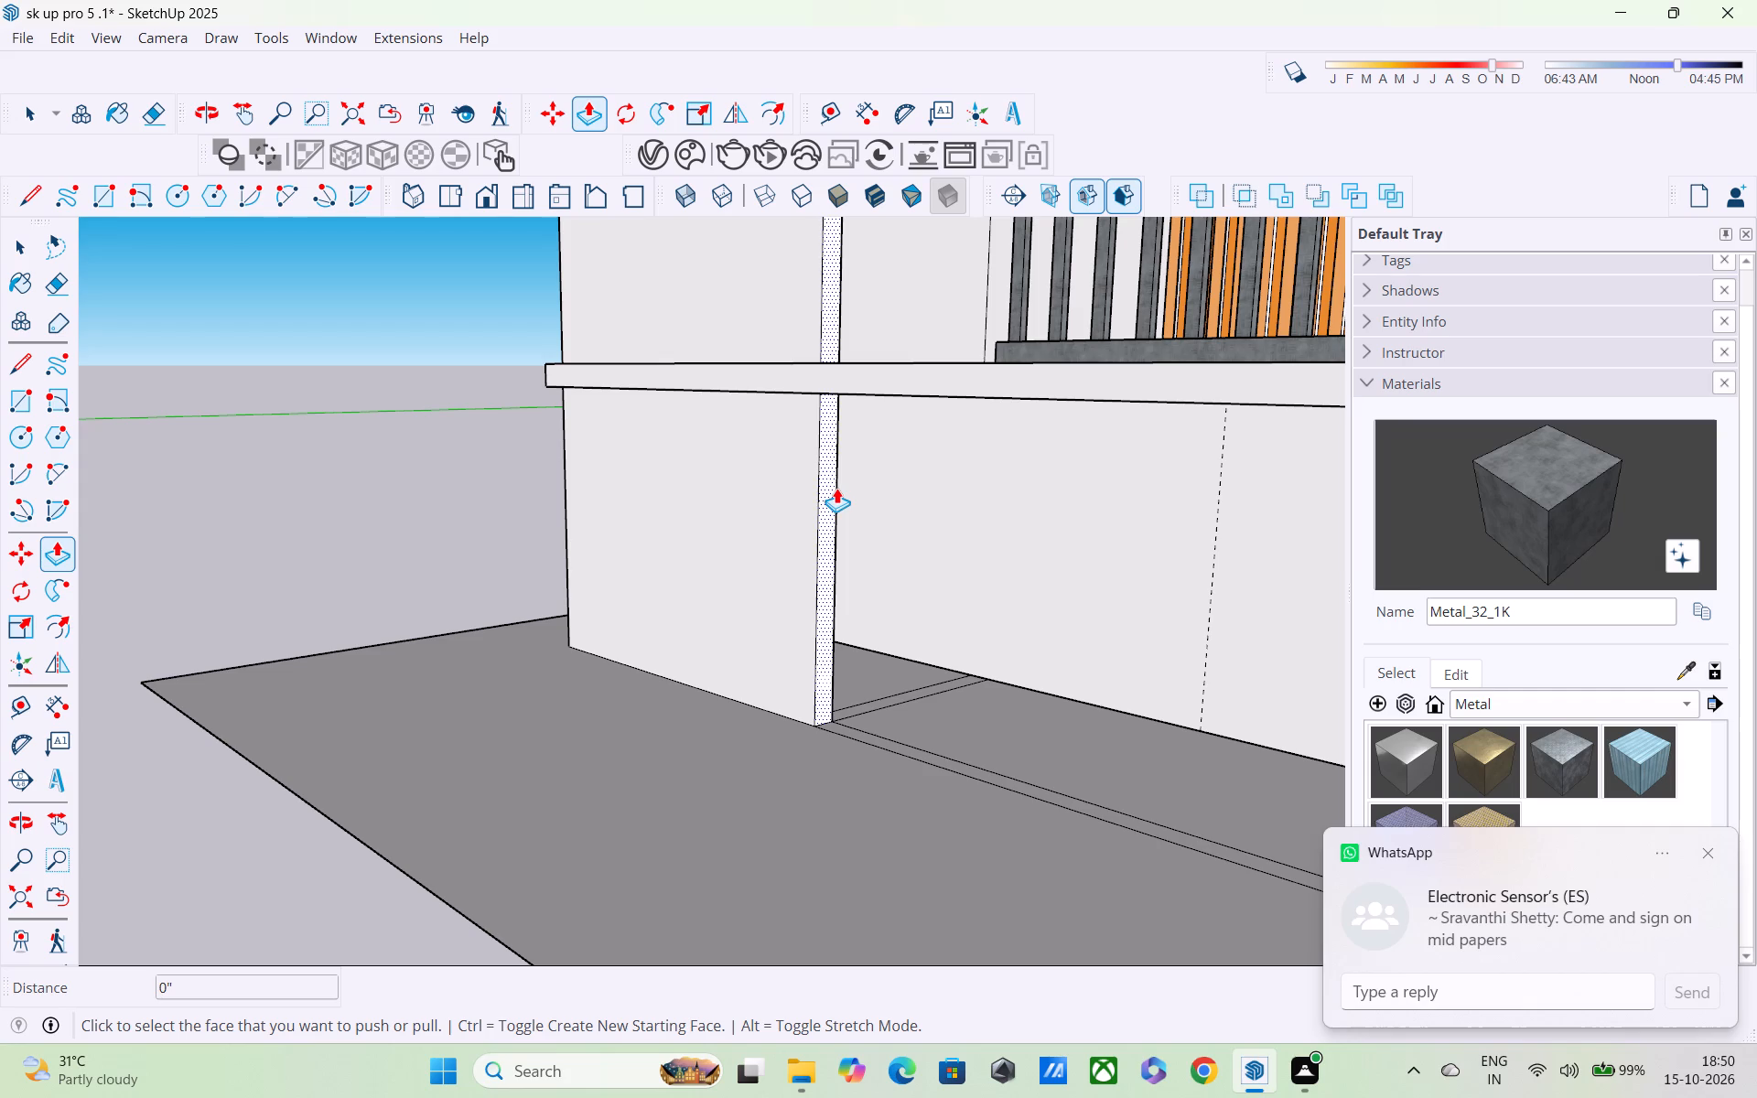
middle_click_drag(831, 530, 767, 637)
scroll(786, 472, "up", 5)
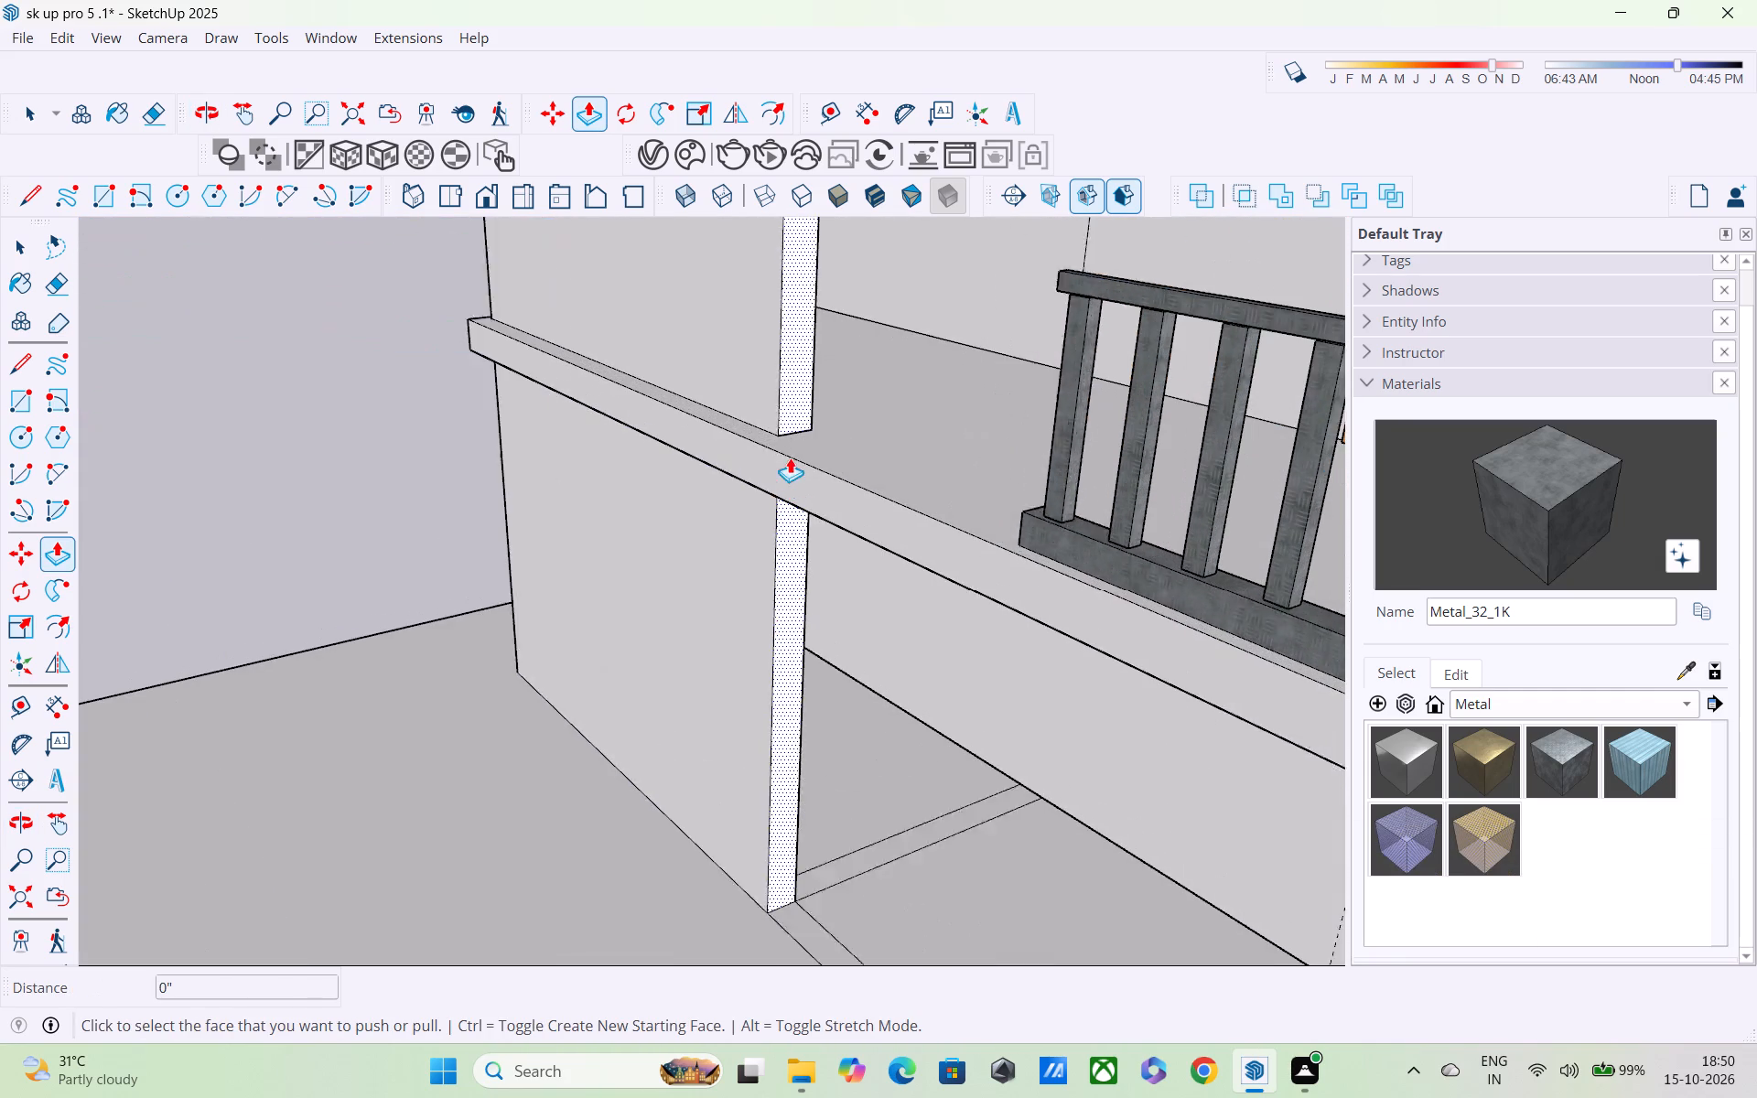
key("l")
scroll(742, 369, "up", 4)
middle_click_drag(784, 550, 794, 382)
scroll(808, 406, "up", 4)
left_click(786, 344)
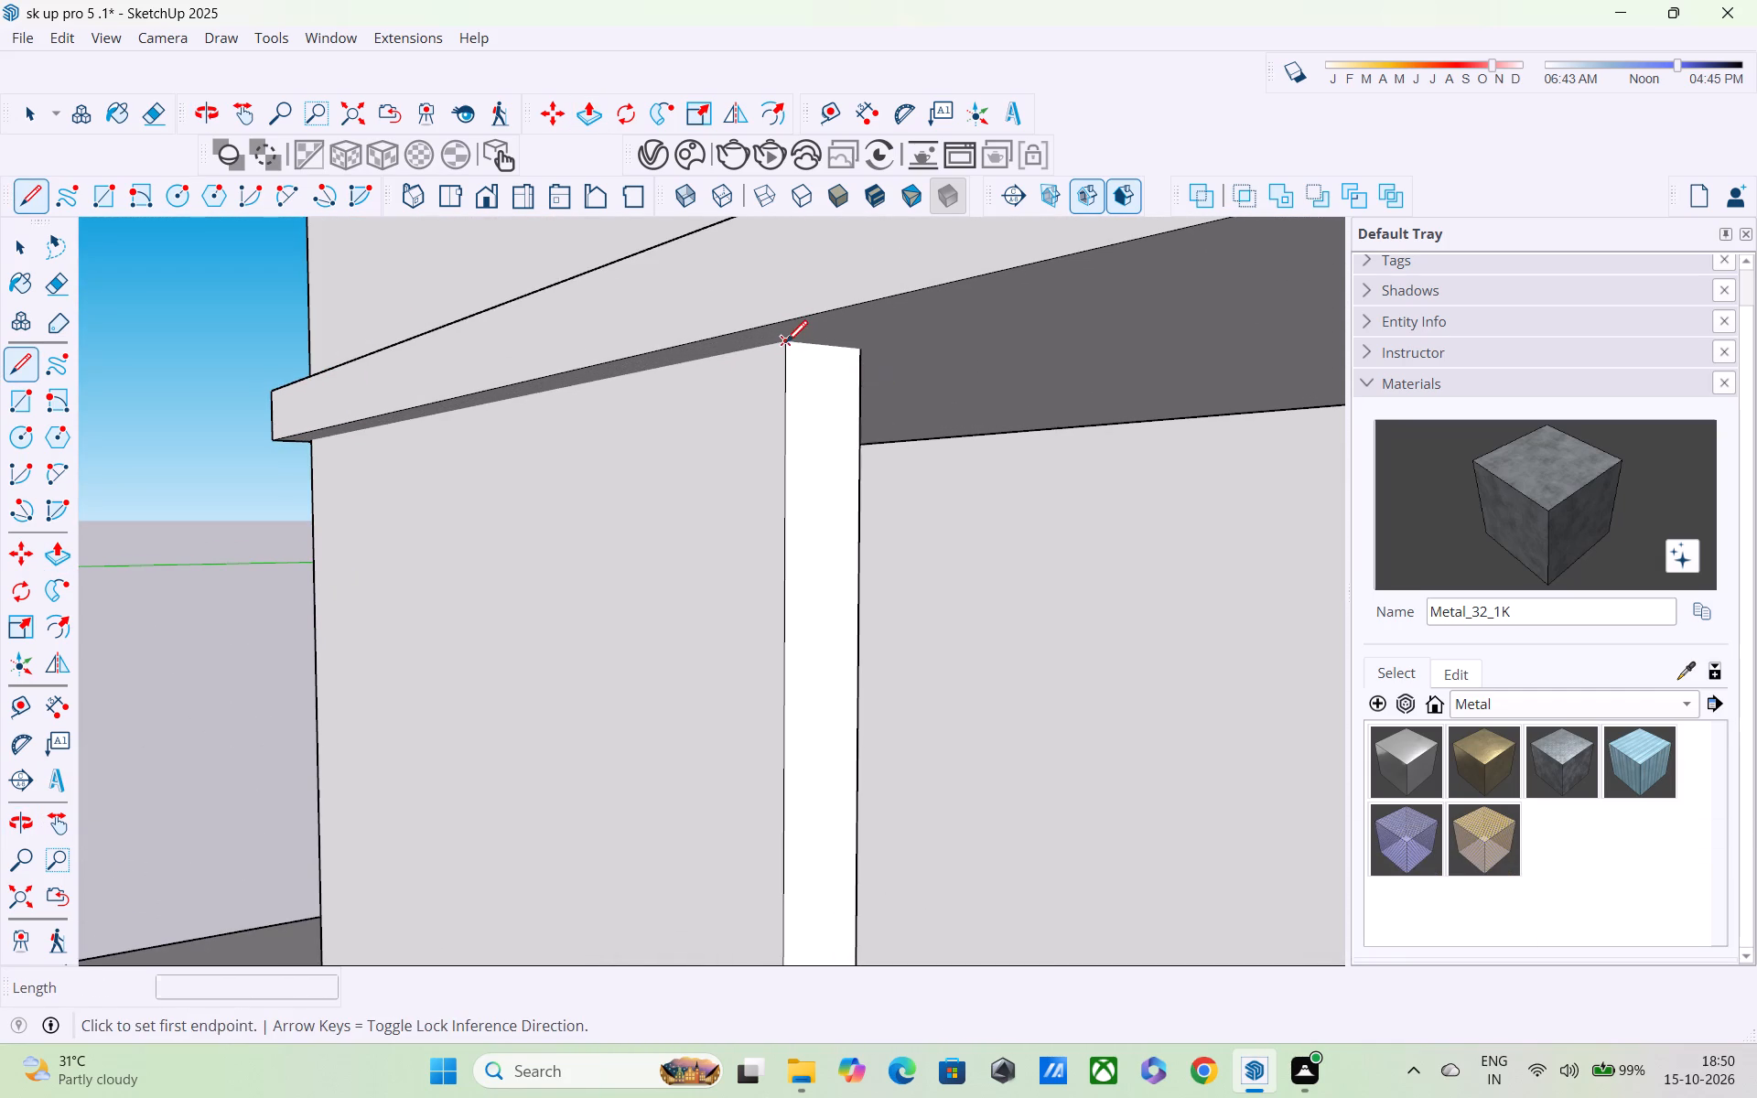
left_click(853, 358)
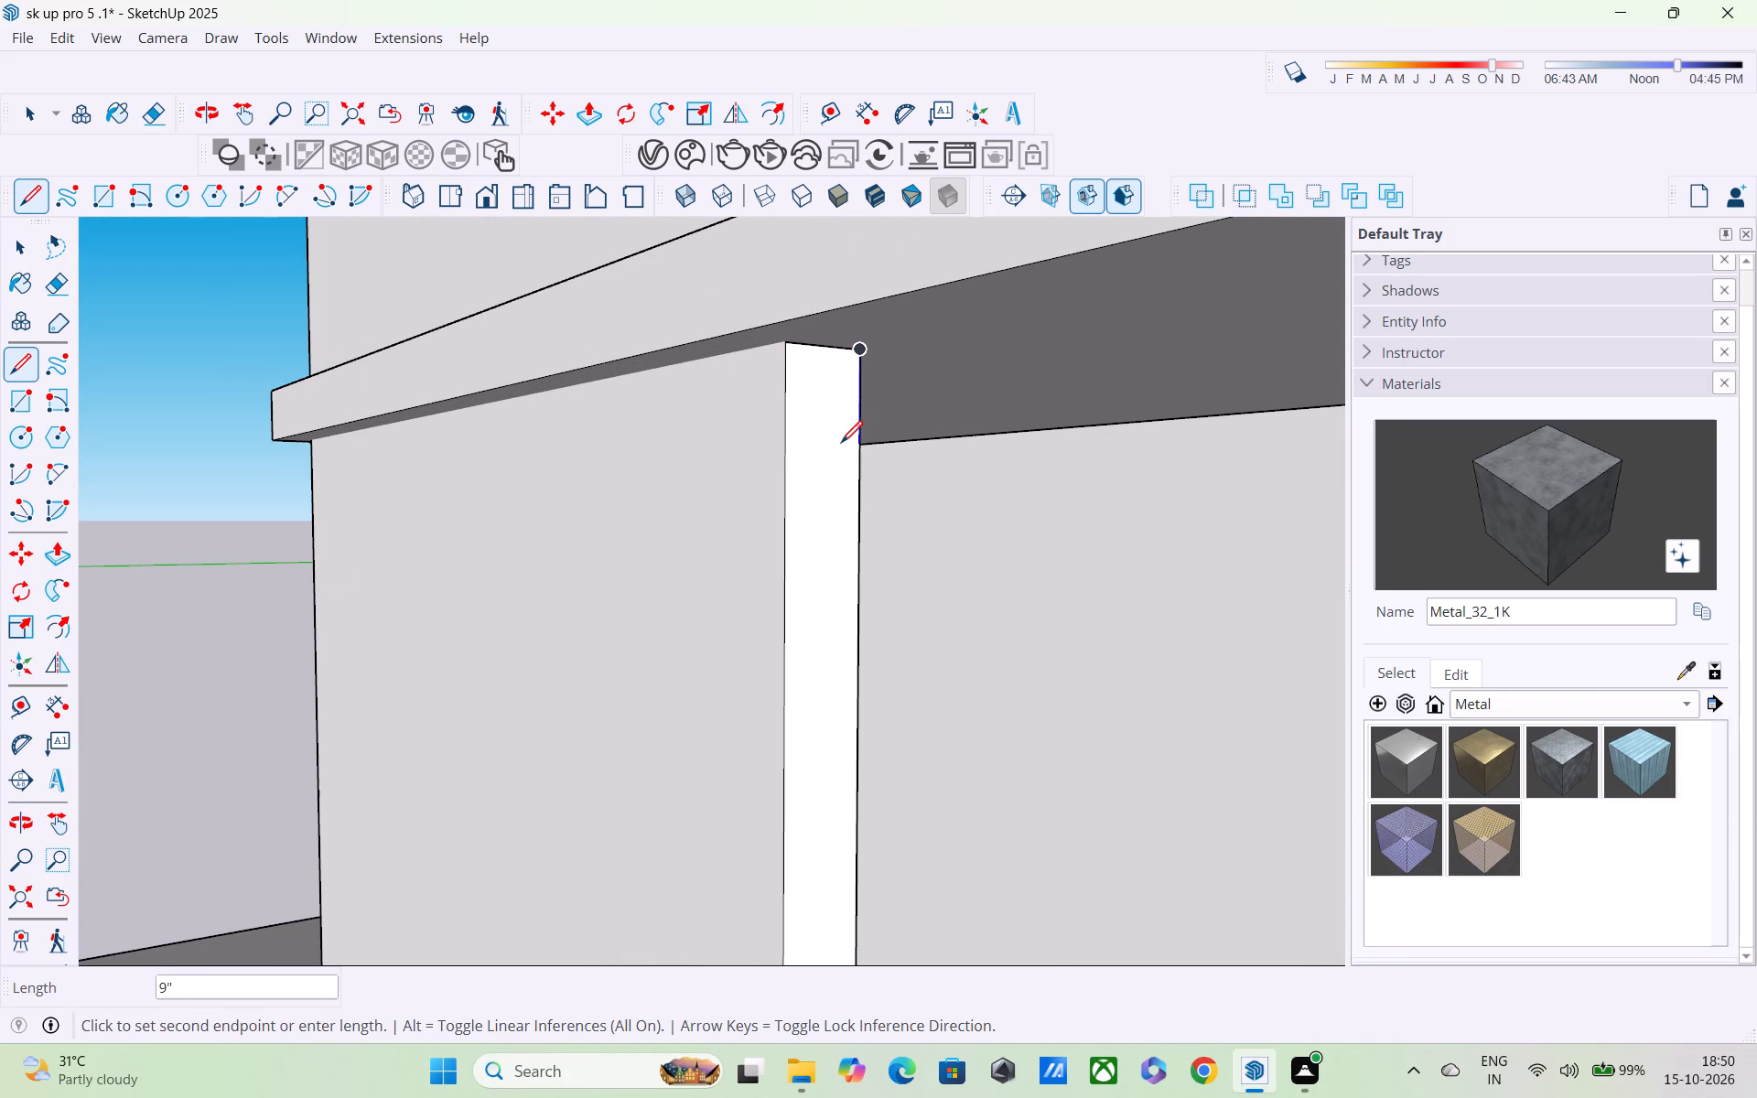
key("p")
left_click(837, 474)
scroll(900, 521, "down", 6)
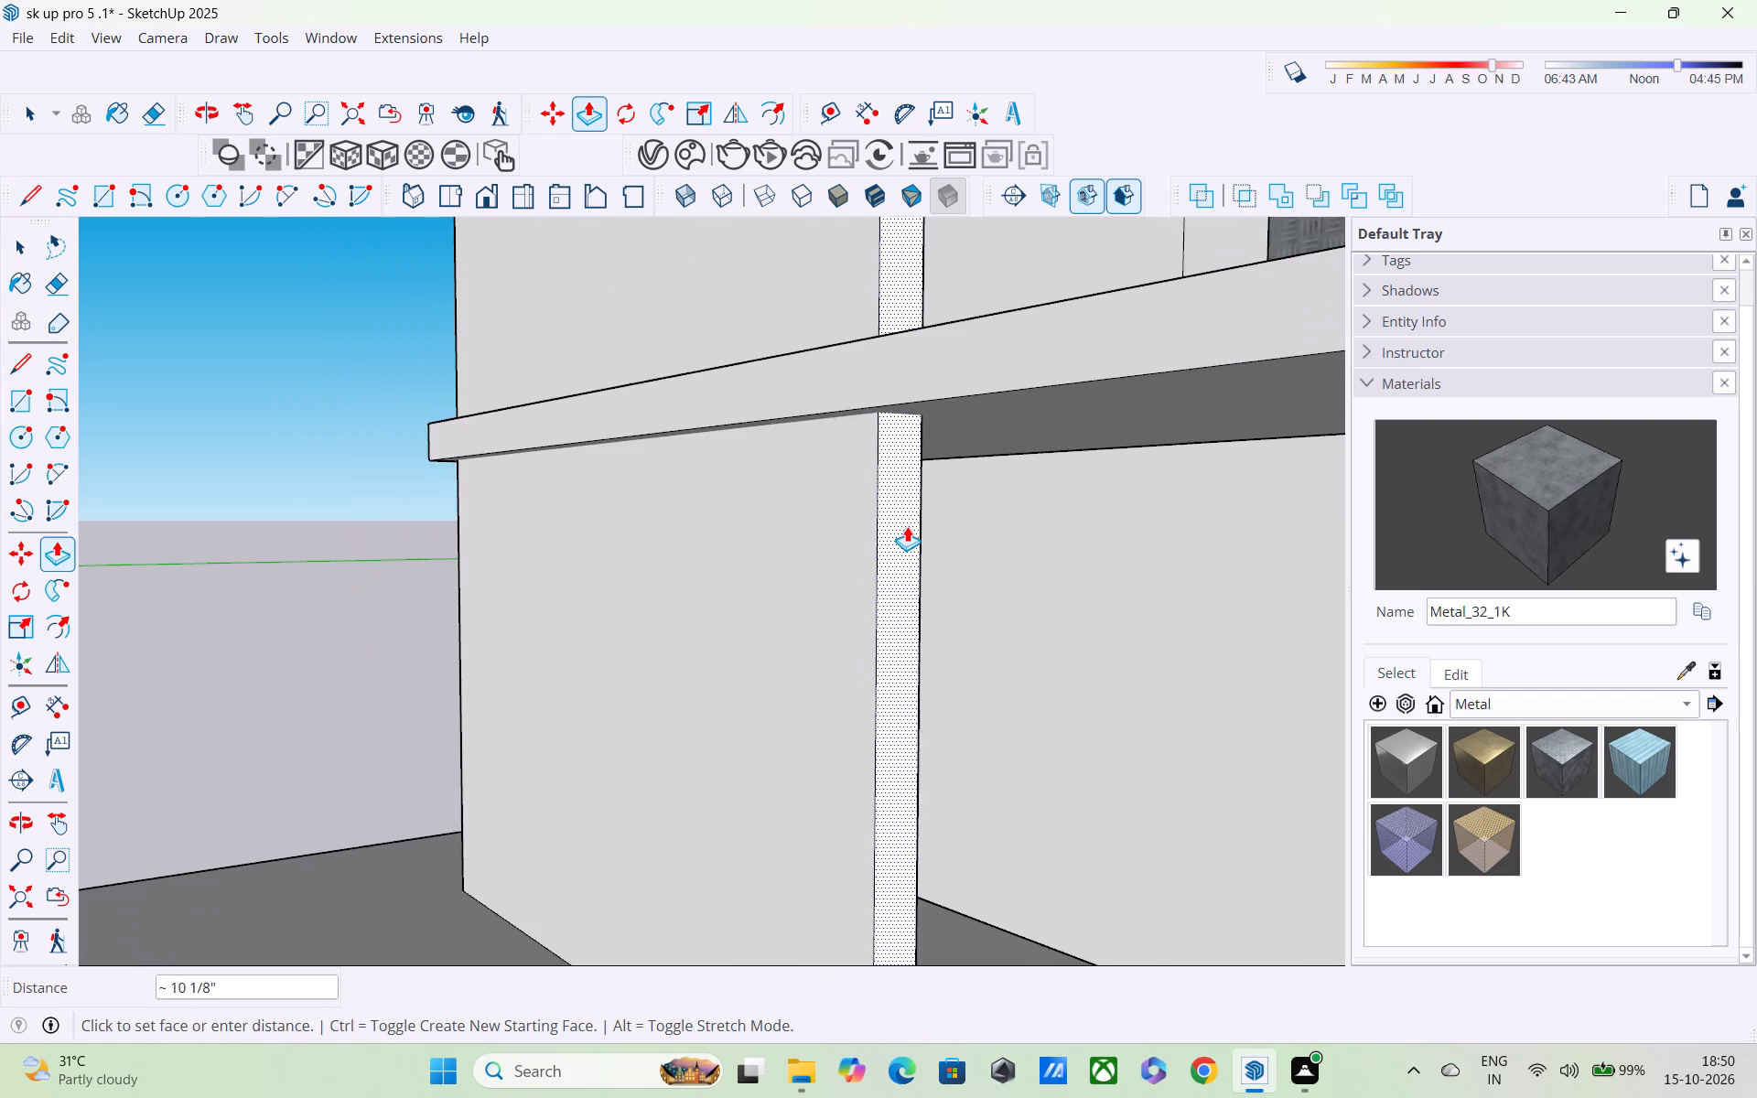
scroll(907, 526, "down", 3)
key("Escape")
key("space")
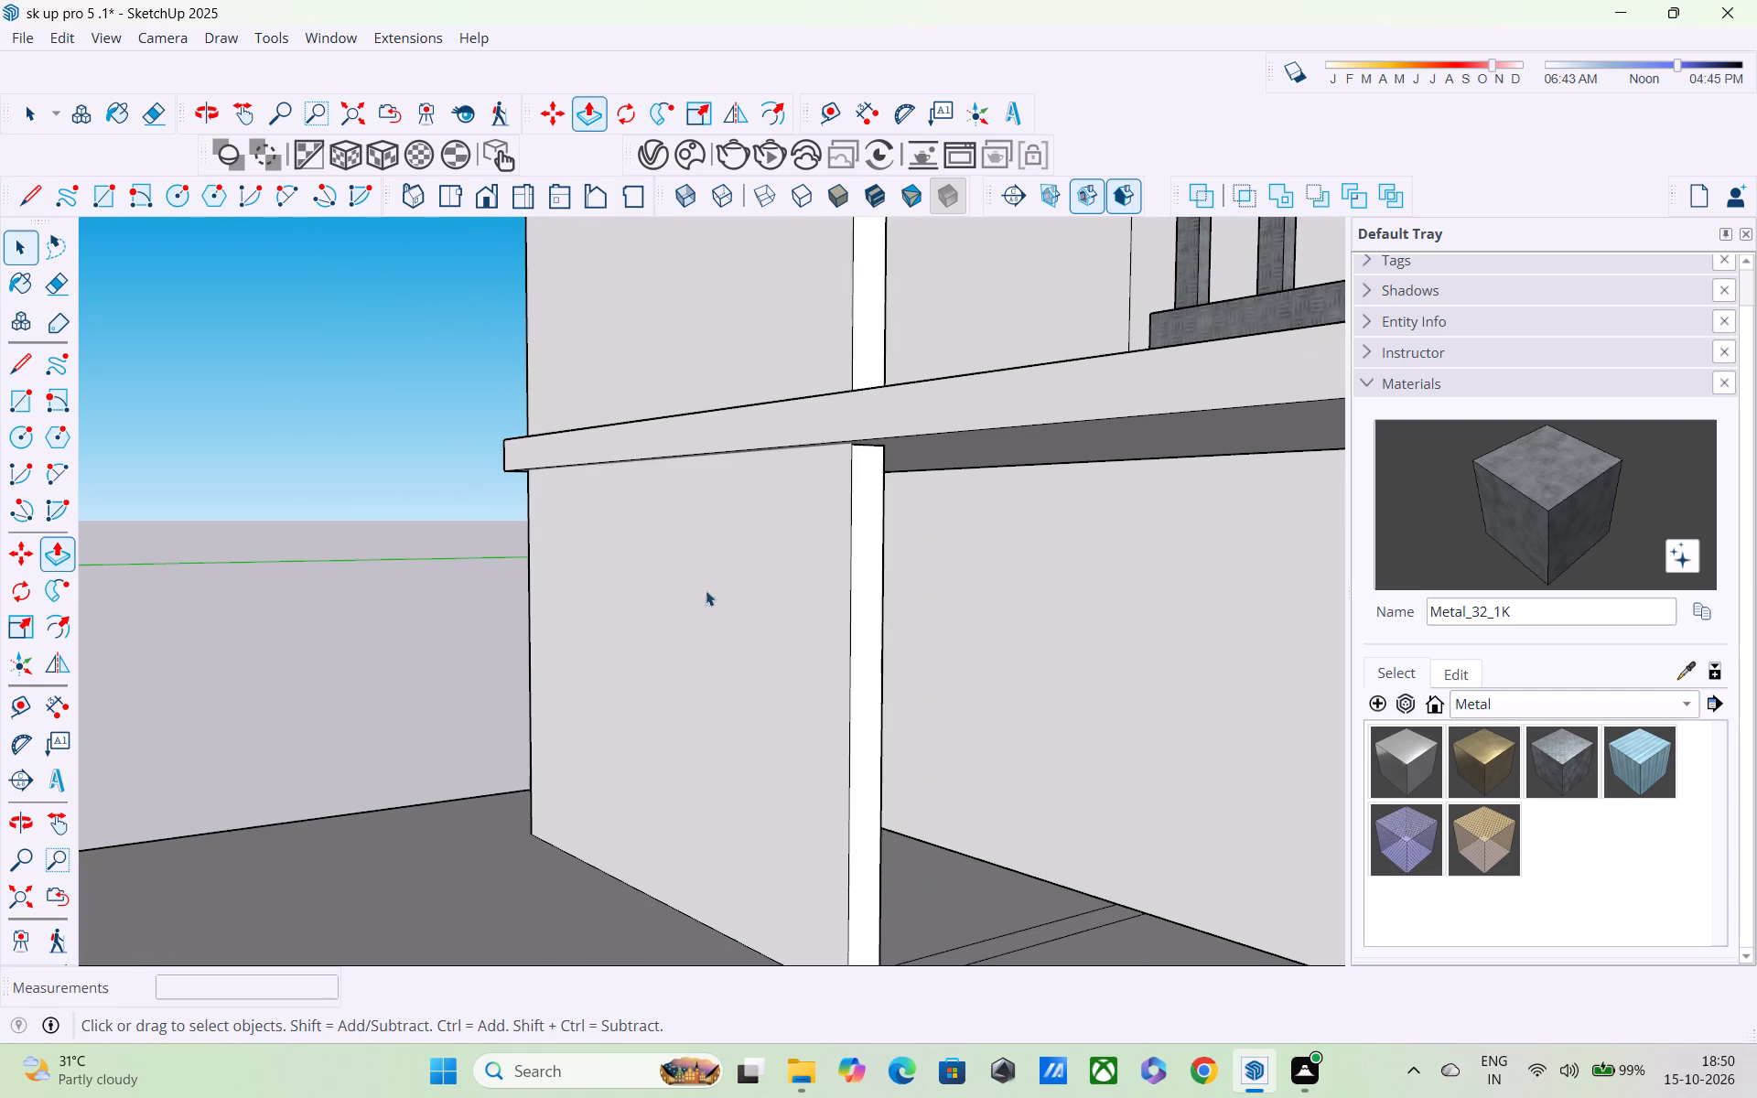
Select the ground-storey wall's connected geometry and inspect its junction with the slab and the storey above.
double_click(735, 655)
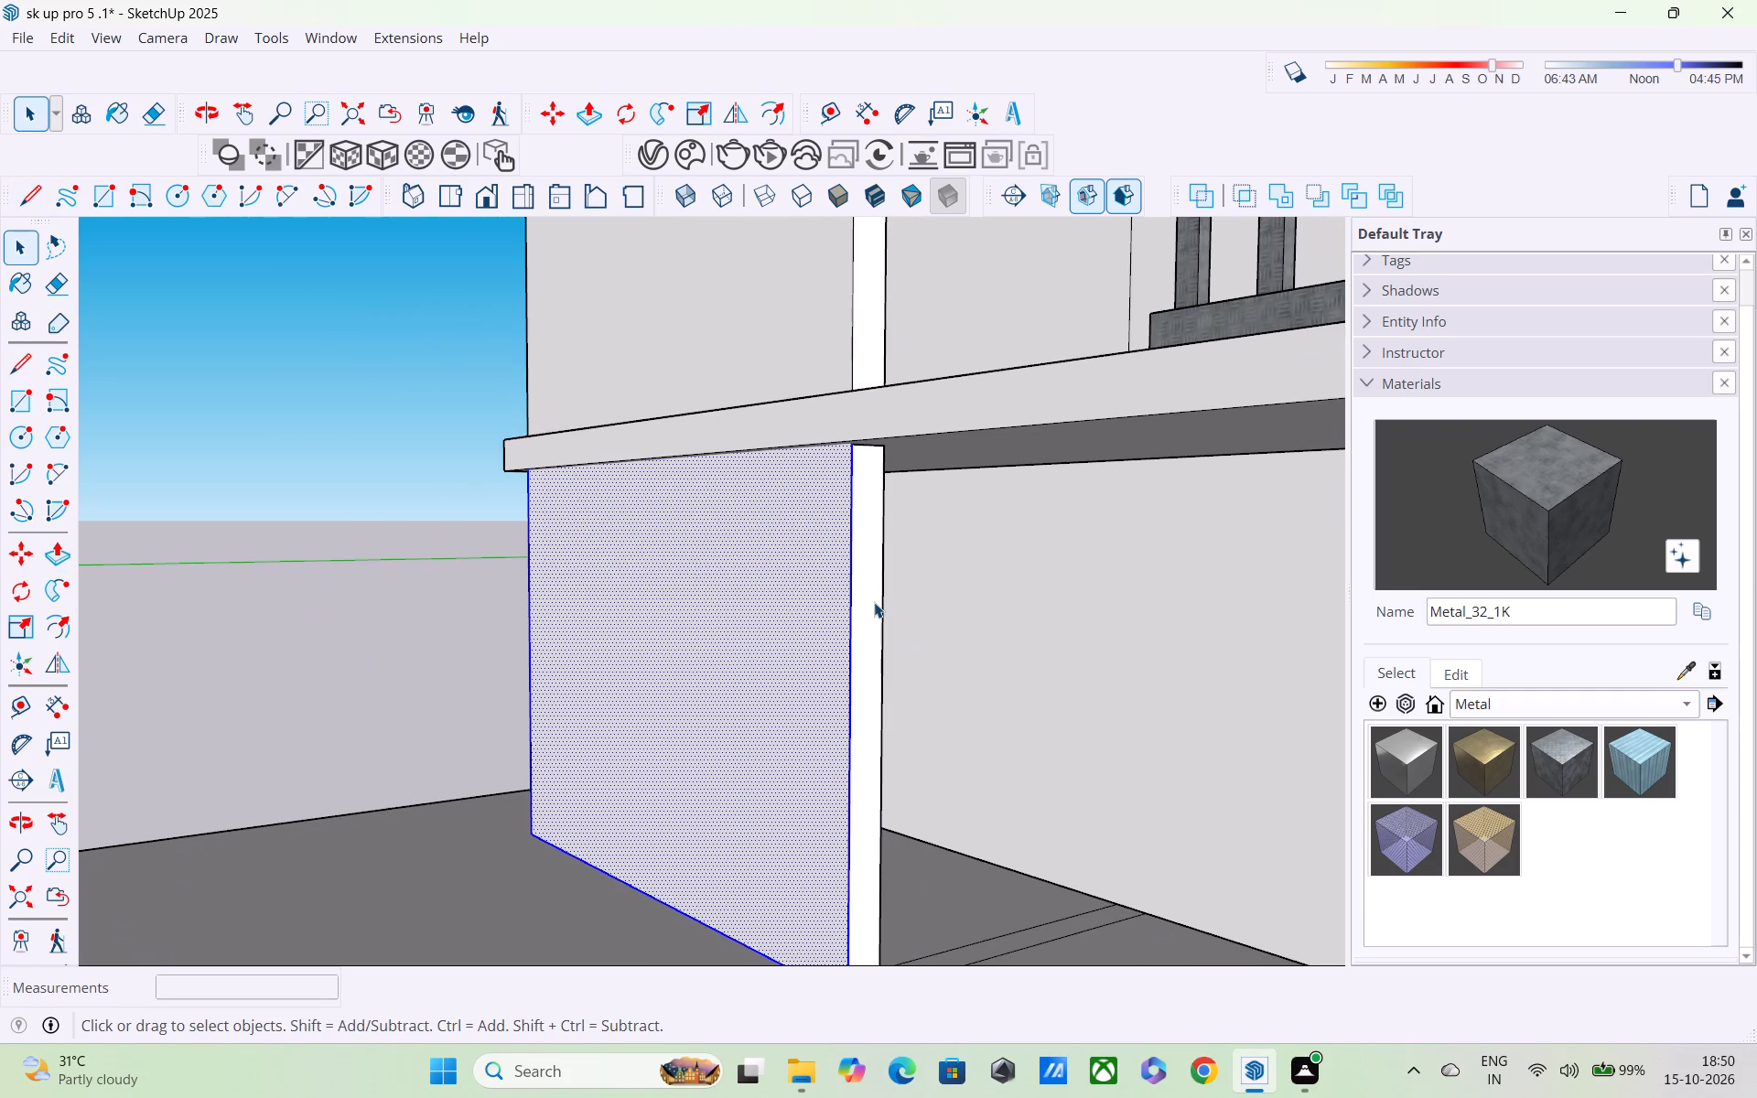
triple_click(874, 602)
scroll(822, 573, "down", 3)
middle_click_drag(821, 572, 857, 483)
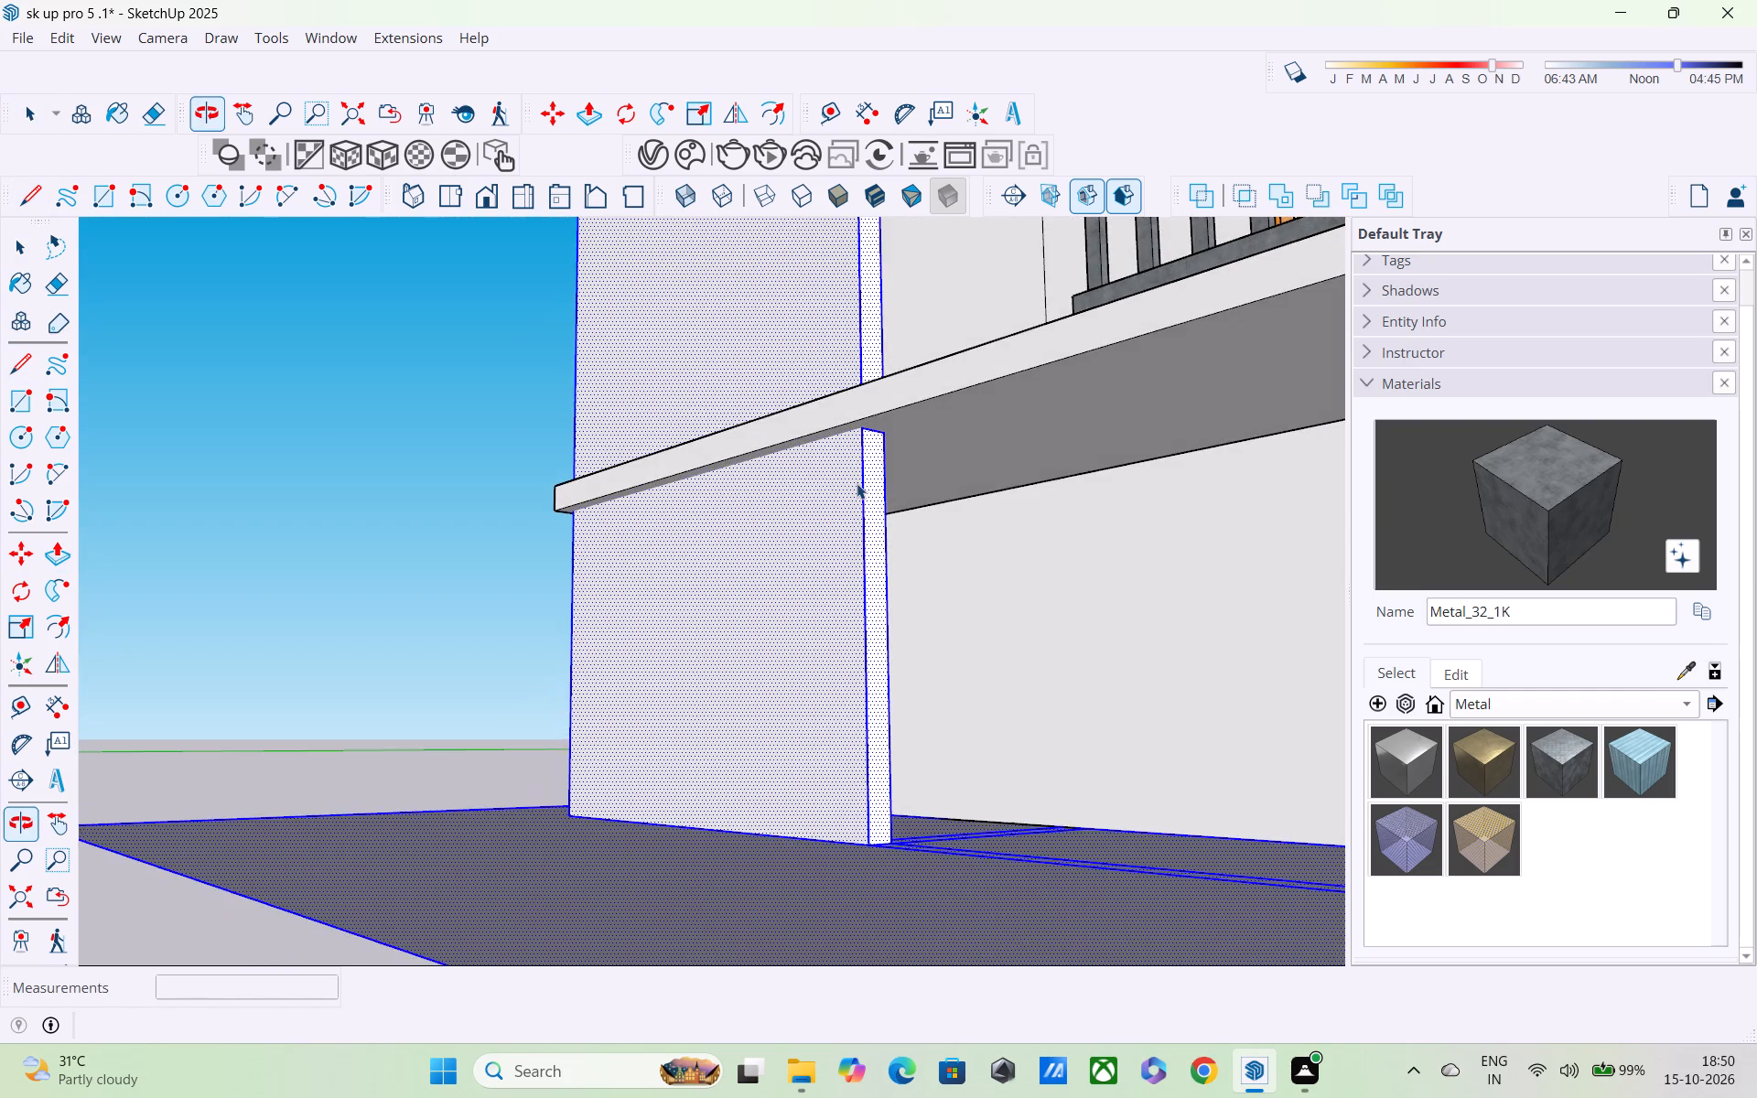
scroll(857, 479, "up", 5)
middle_click_drag(846, 476, 709, 462)
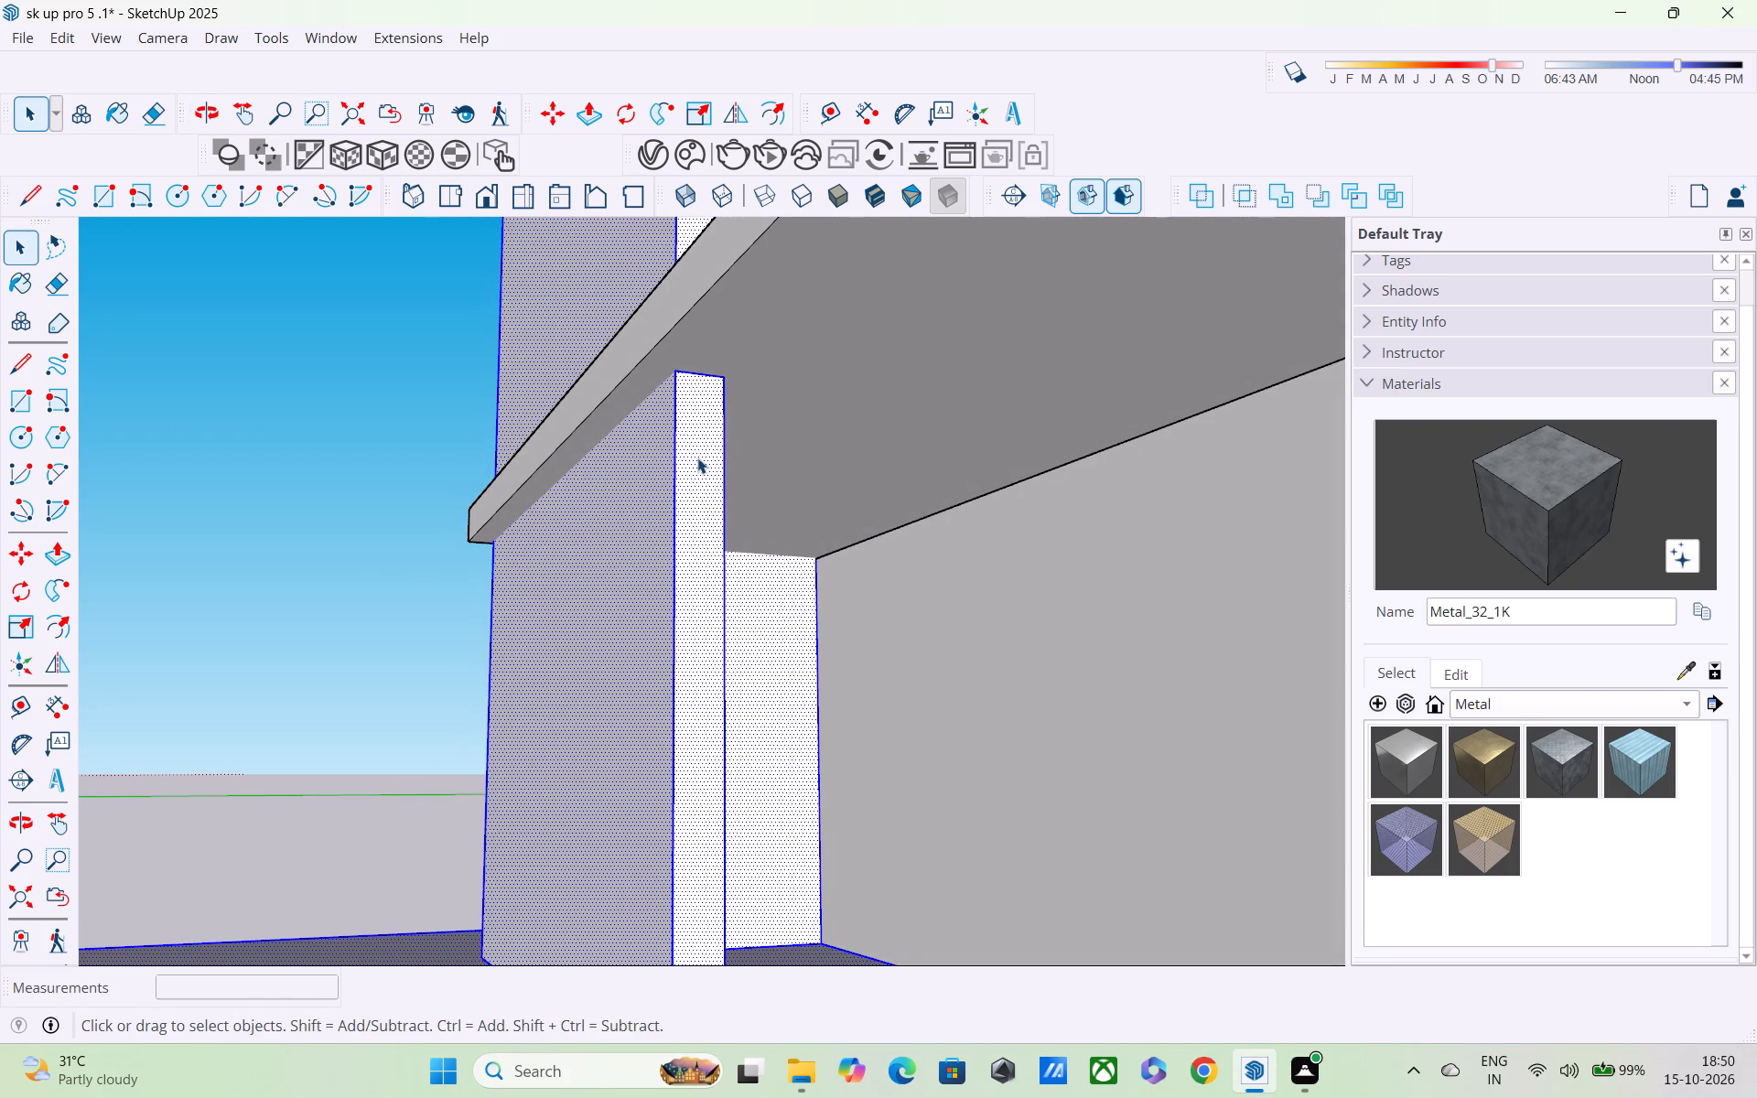
Retrace the line across the top of the ground-storey wall's narrow end face, directly beneath the slab.
key("l")
left_click(684, 380)
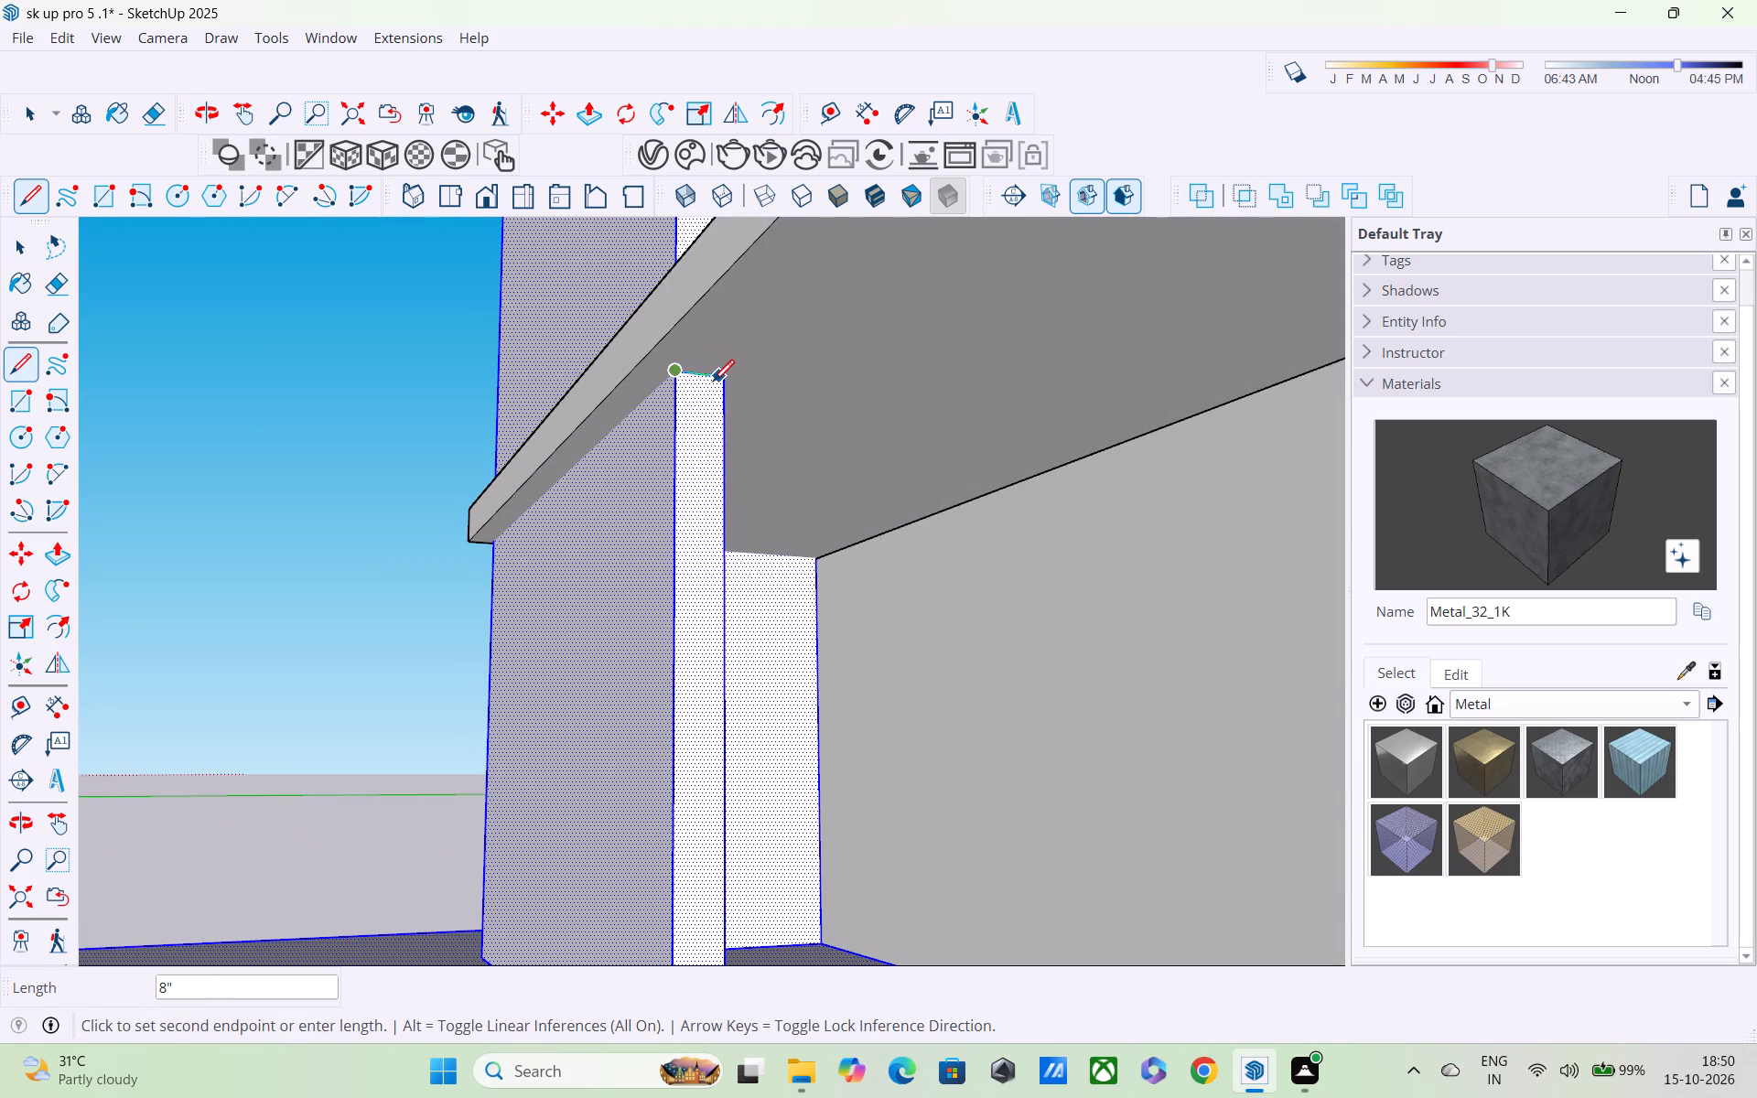
left_click(714, 383)
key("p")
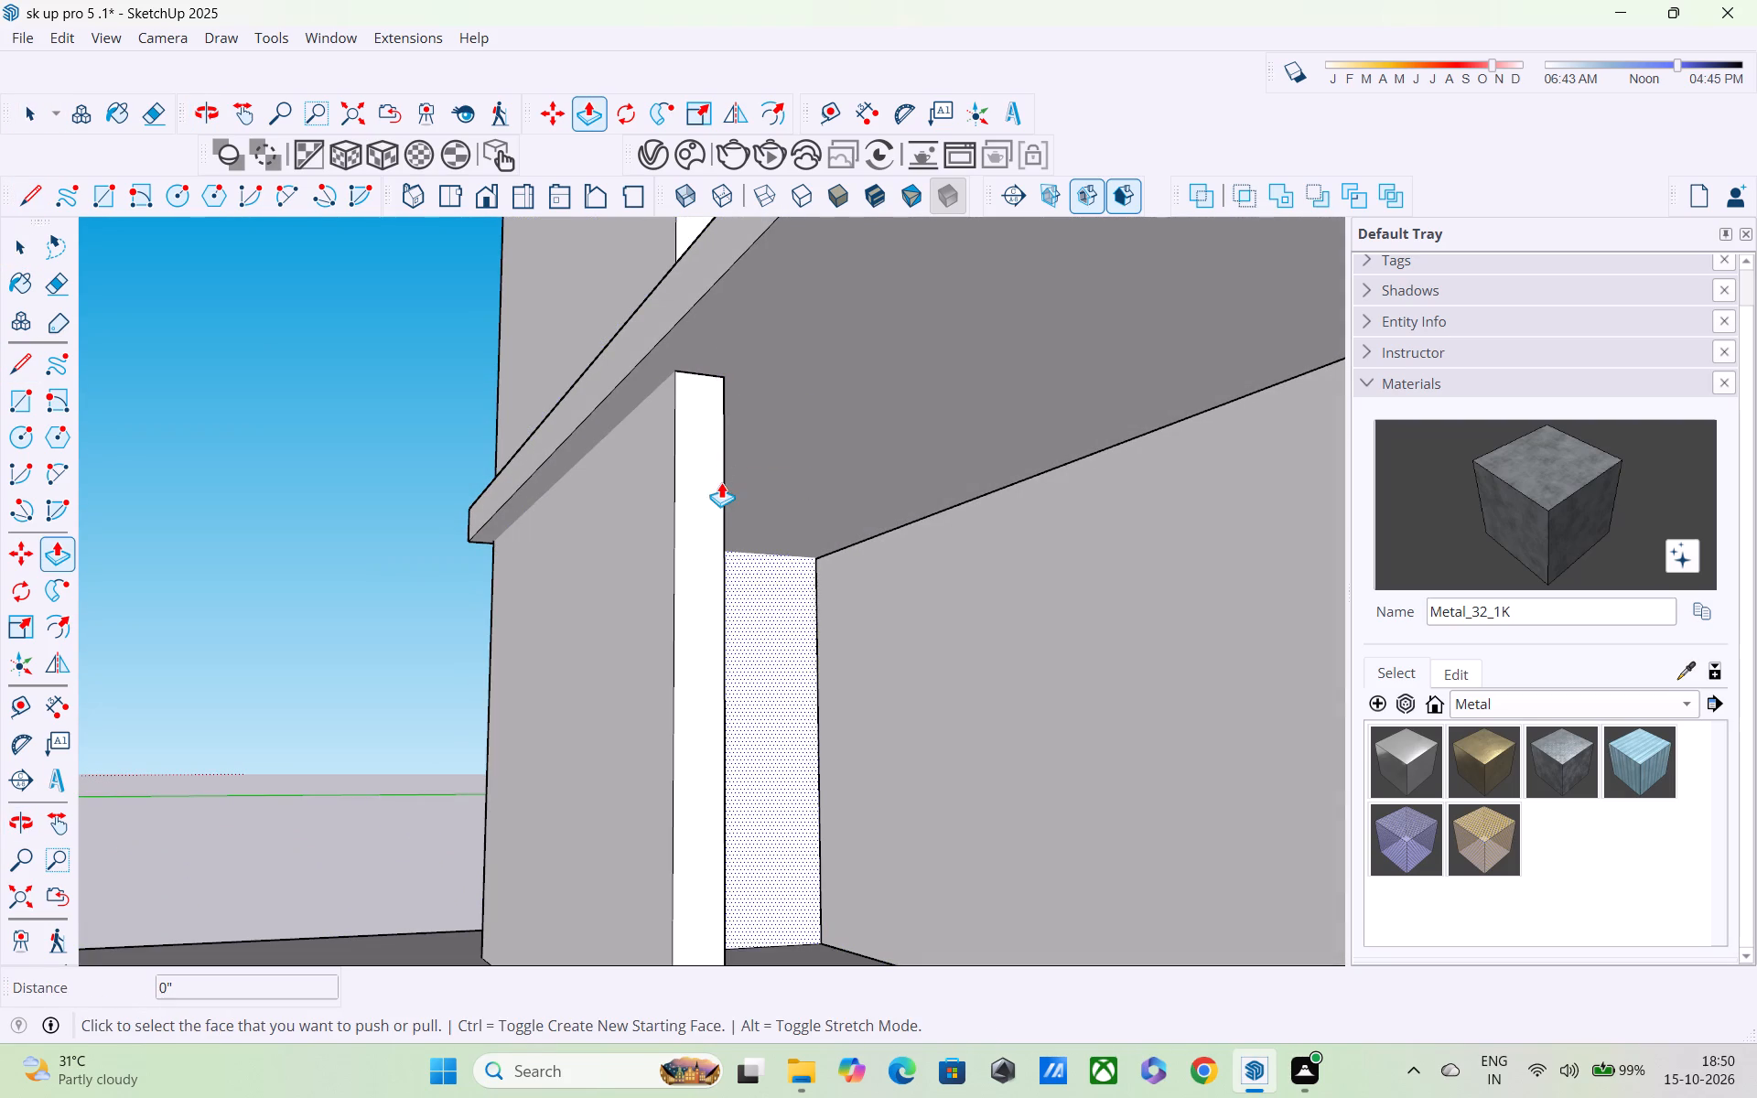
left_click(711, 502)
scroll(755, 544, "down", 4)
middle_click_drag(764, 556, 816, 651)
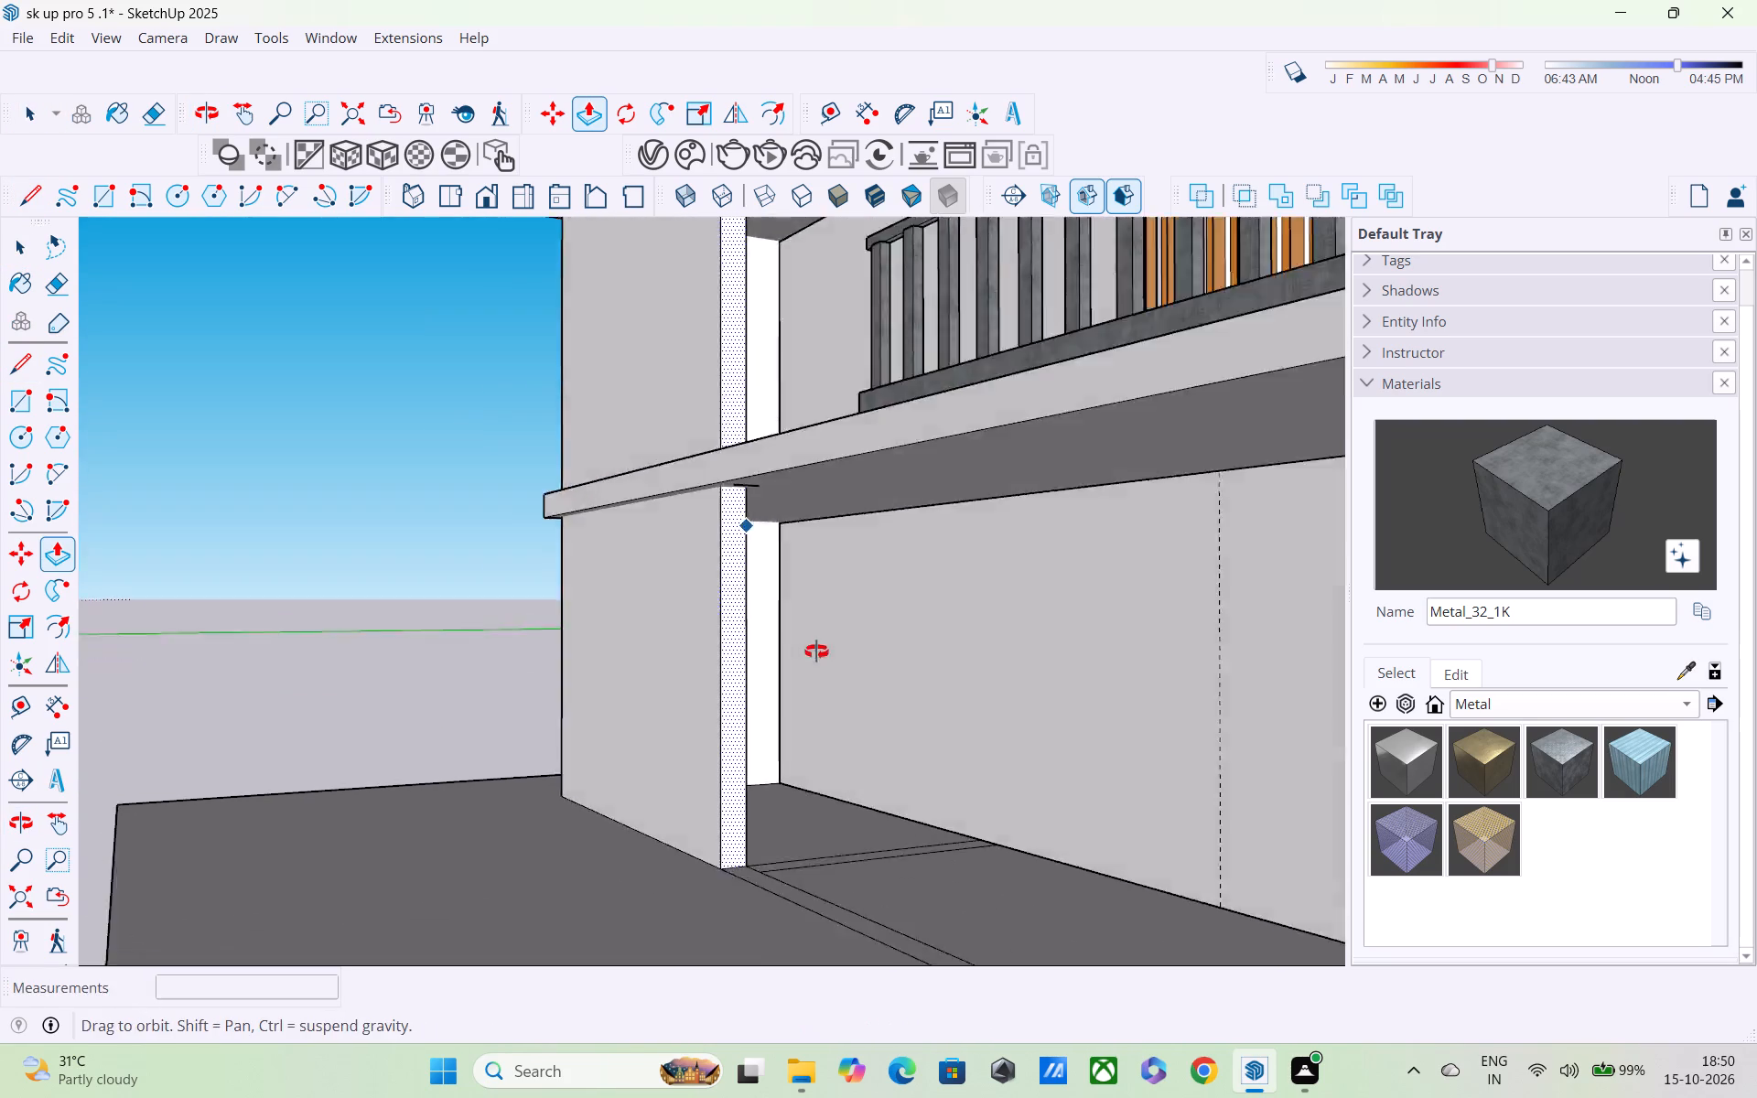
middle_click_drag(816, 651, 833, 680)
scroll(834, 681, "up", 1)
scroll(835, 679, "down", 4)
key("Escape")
Select the ground-storey wall's connected geometry, check the operations available for it, and clear the selection.
middle_click_drag(794, 654, 911, 791)
scroll(933, 763, "down", 1)
scroll(813, 645, "up", 5)
middle_click_drag(810, 622, 914, 383)
scroll(990, 577, "up", 2)
middle_click_drag(948, 549, 738, 503)
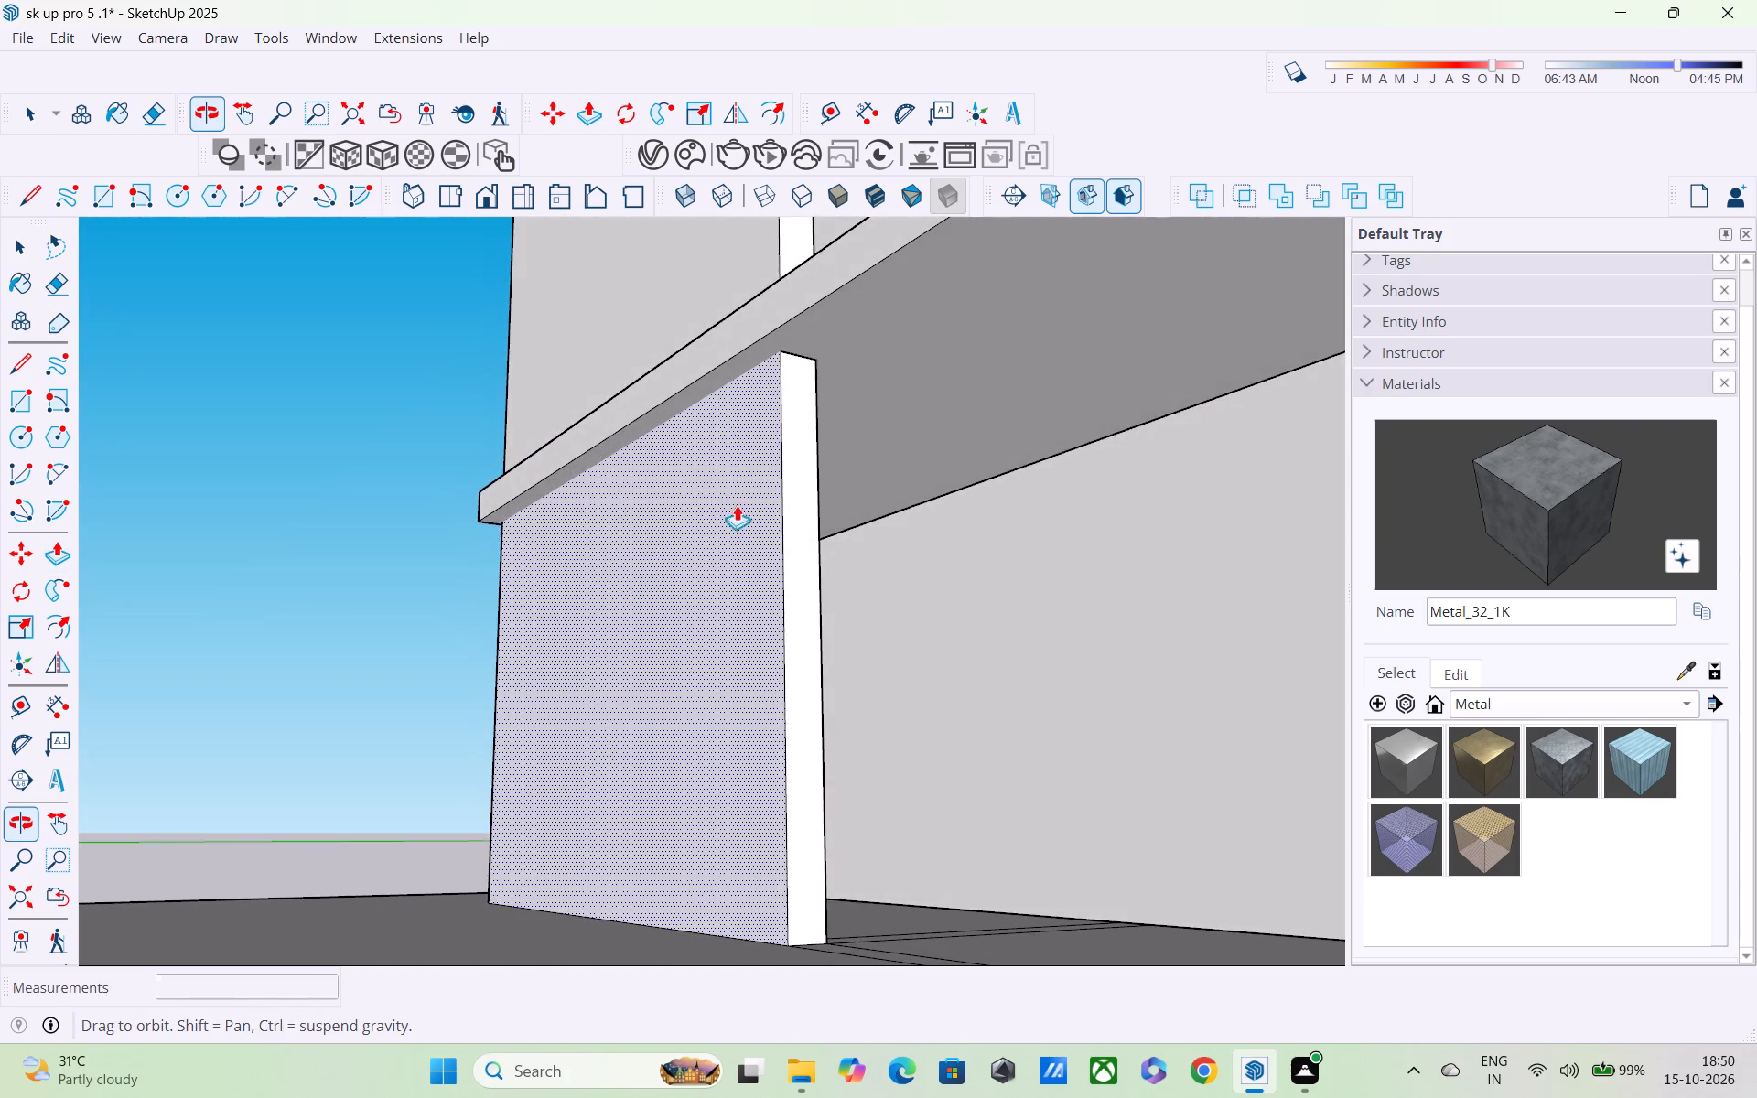
scroll(775, 533, "up", 4)
key("space")
triple_click(754, 632)
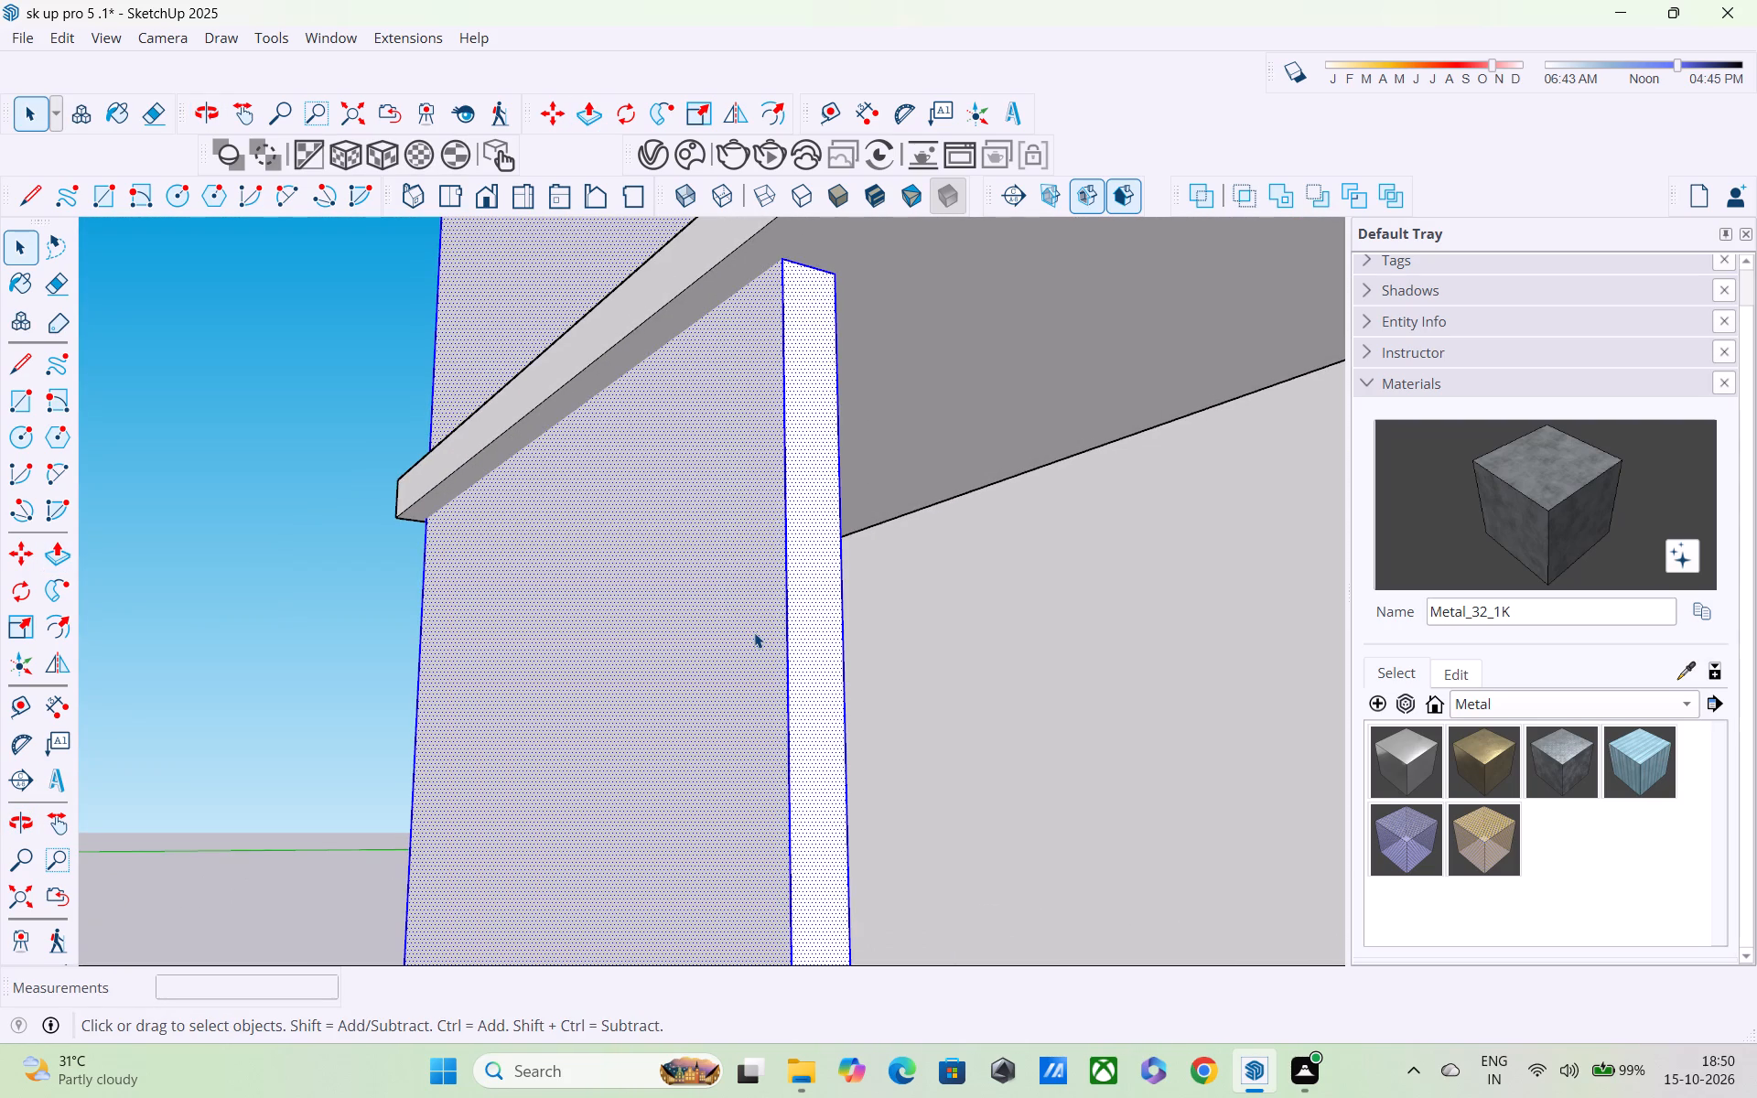
right_click(752, 631)
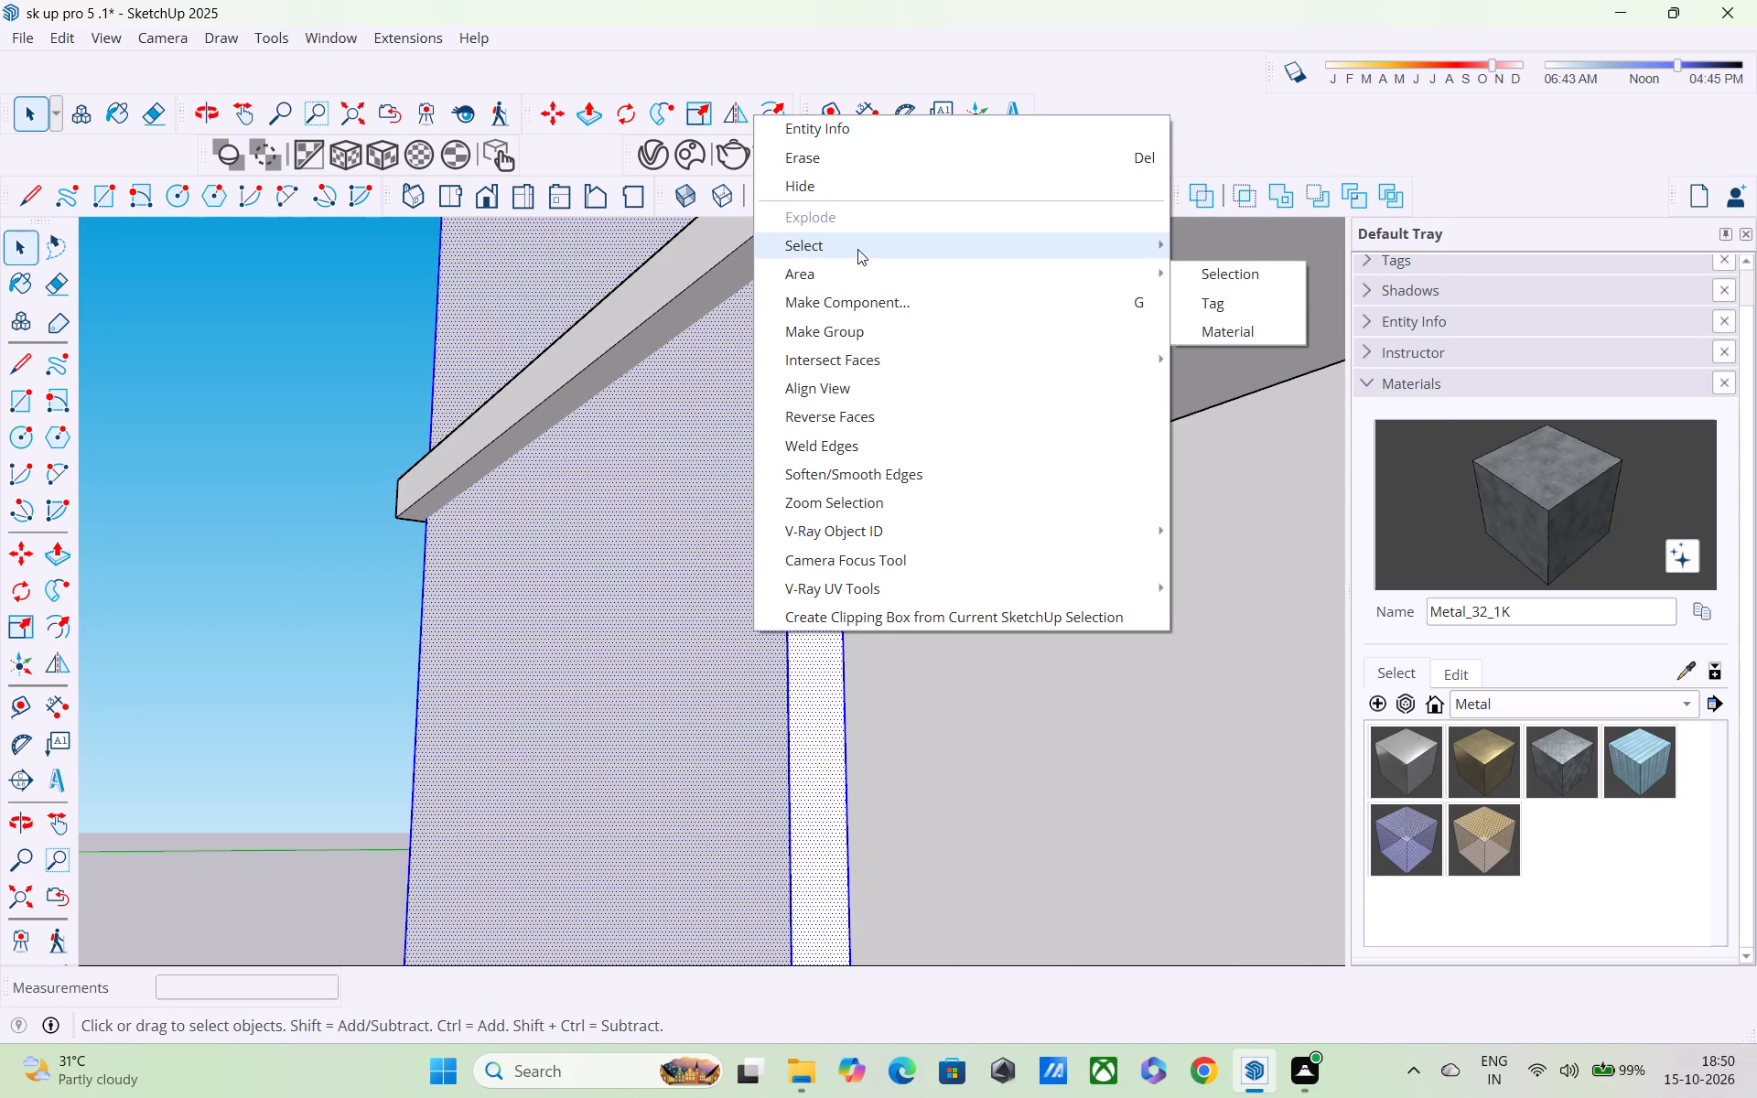
left_click(326, 352)
scroll(687, 531, "down", 1)
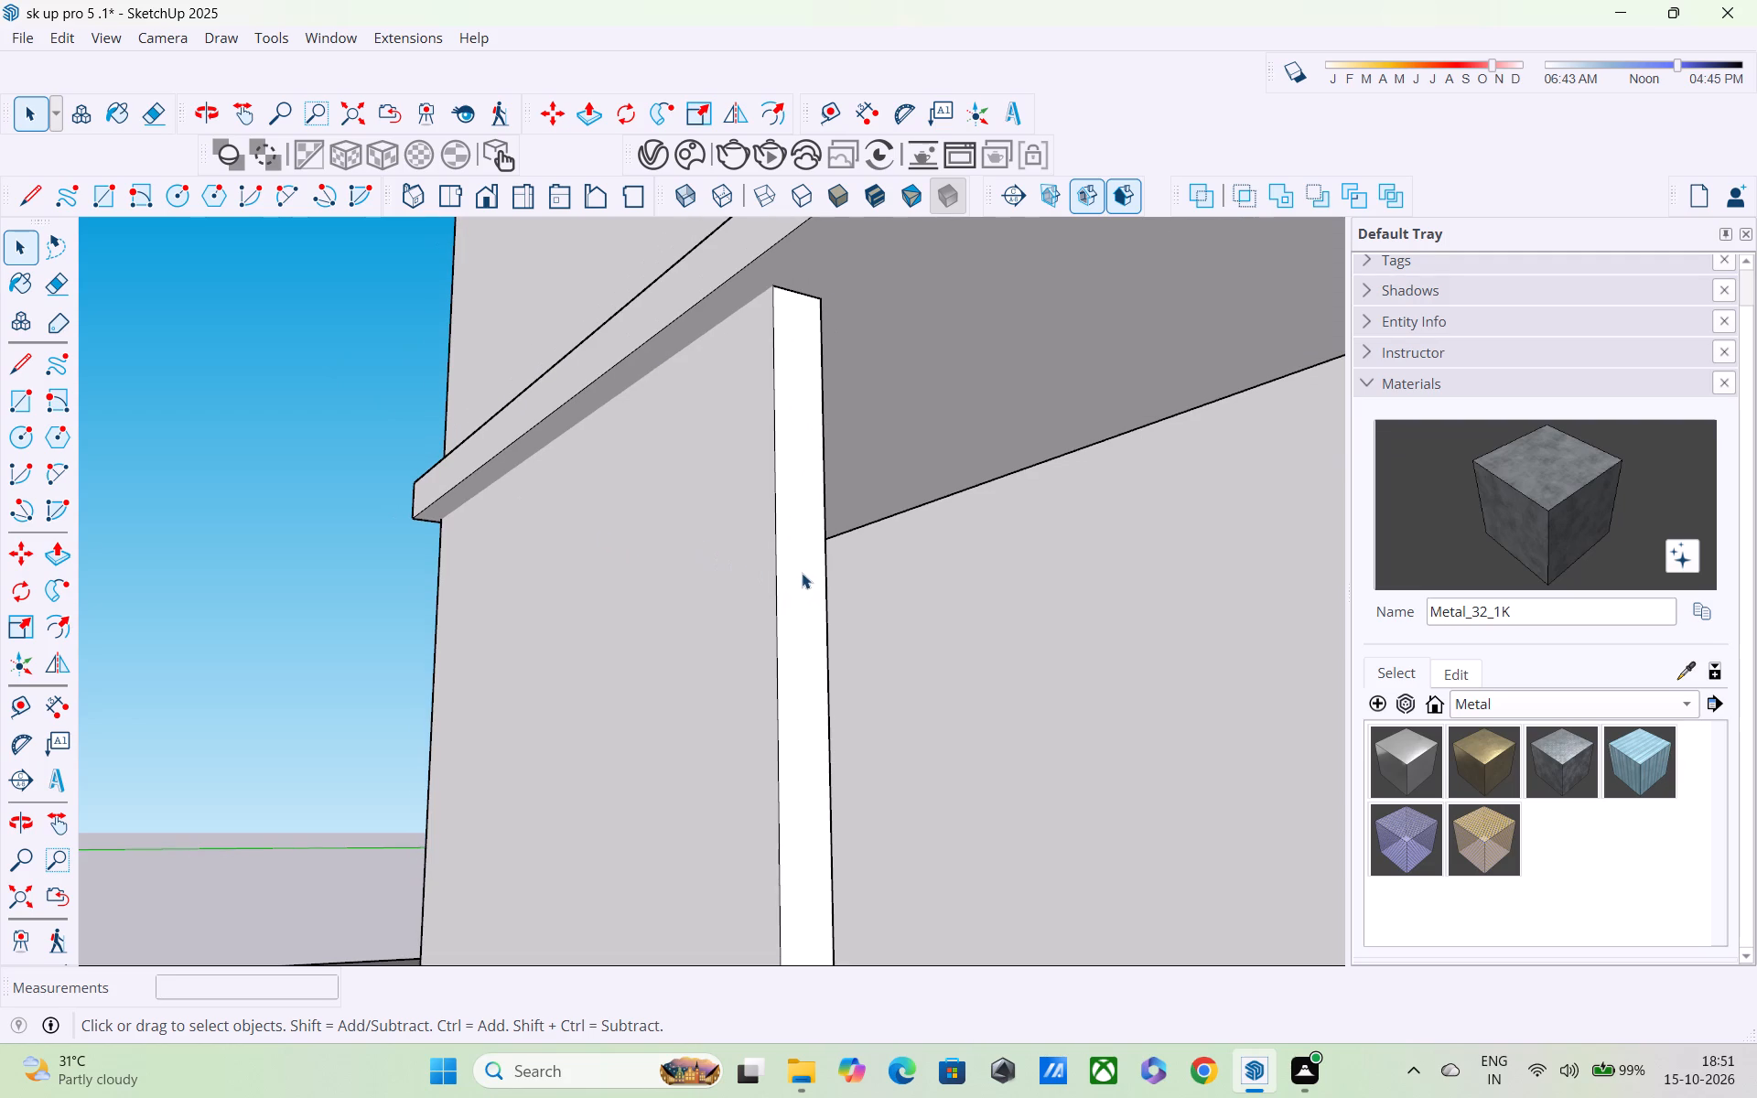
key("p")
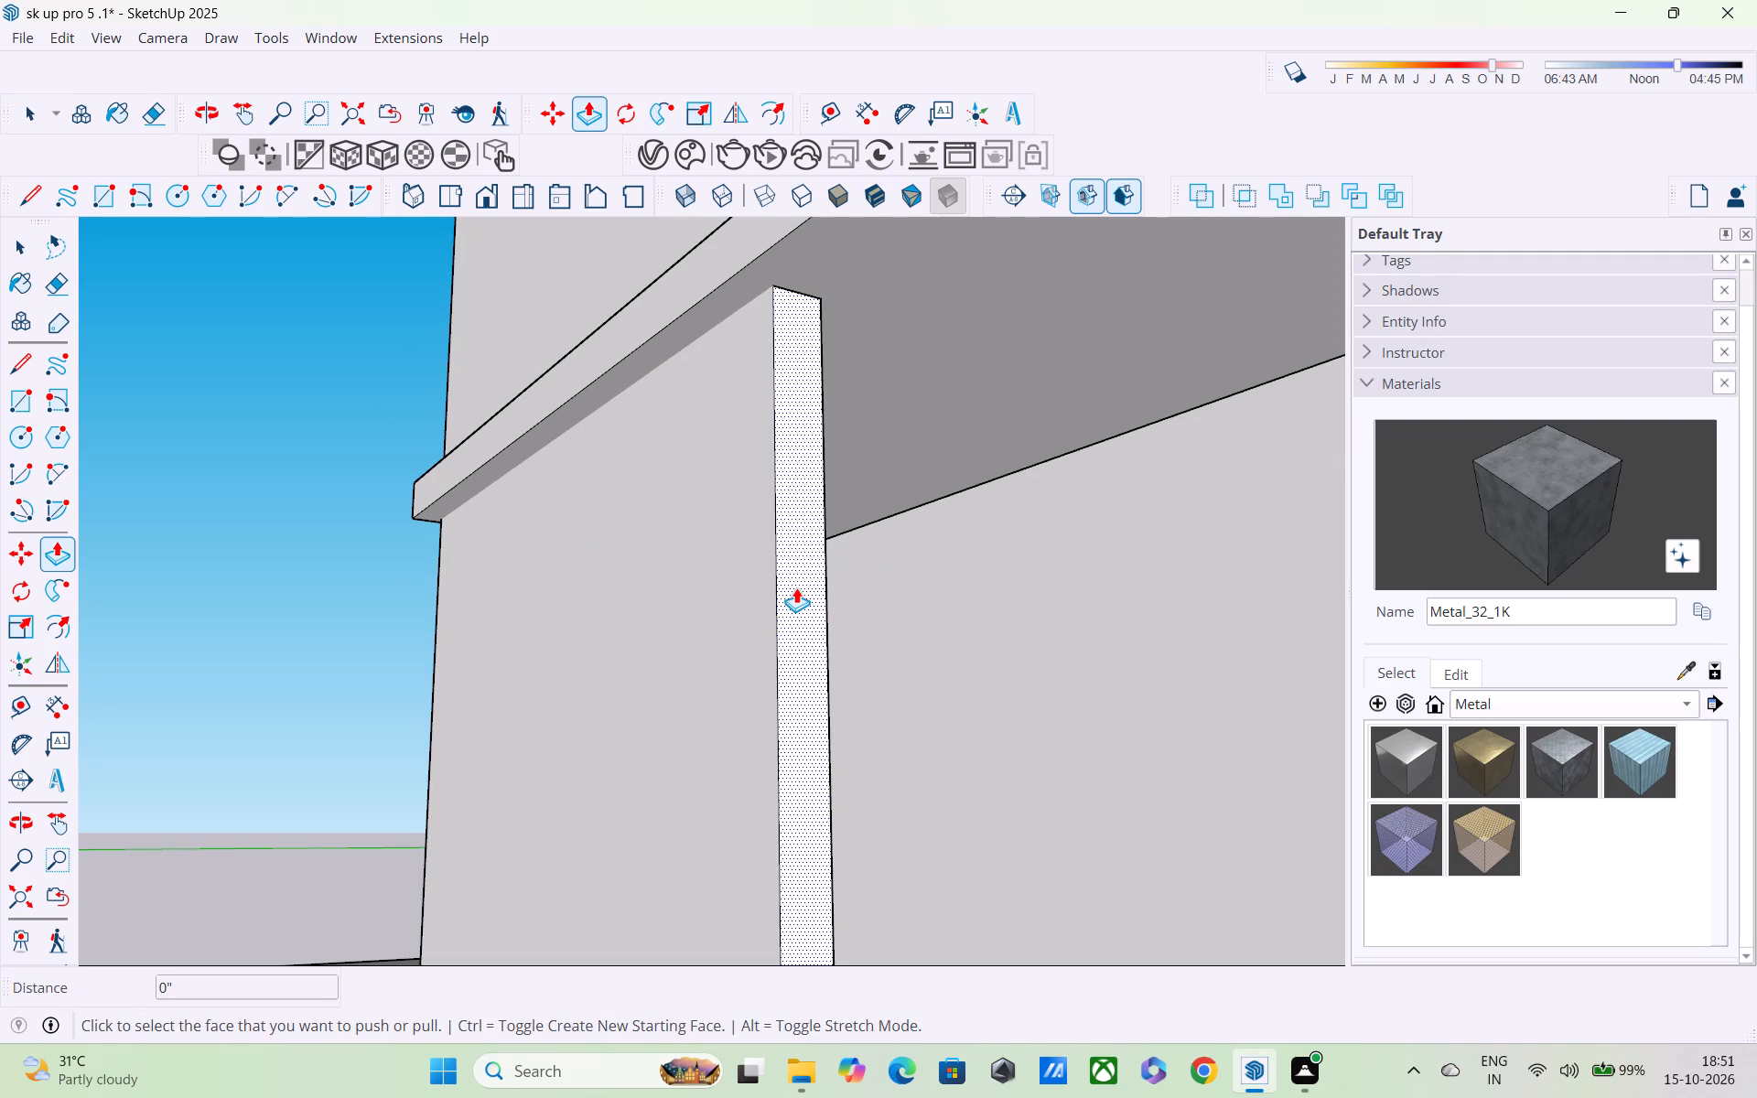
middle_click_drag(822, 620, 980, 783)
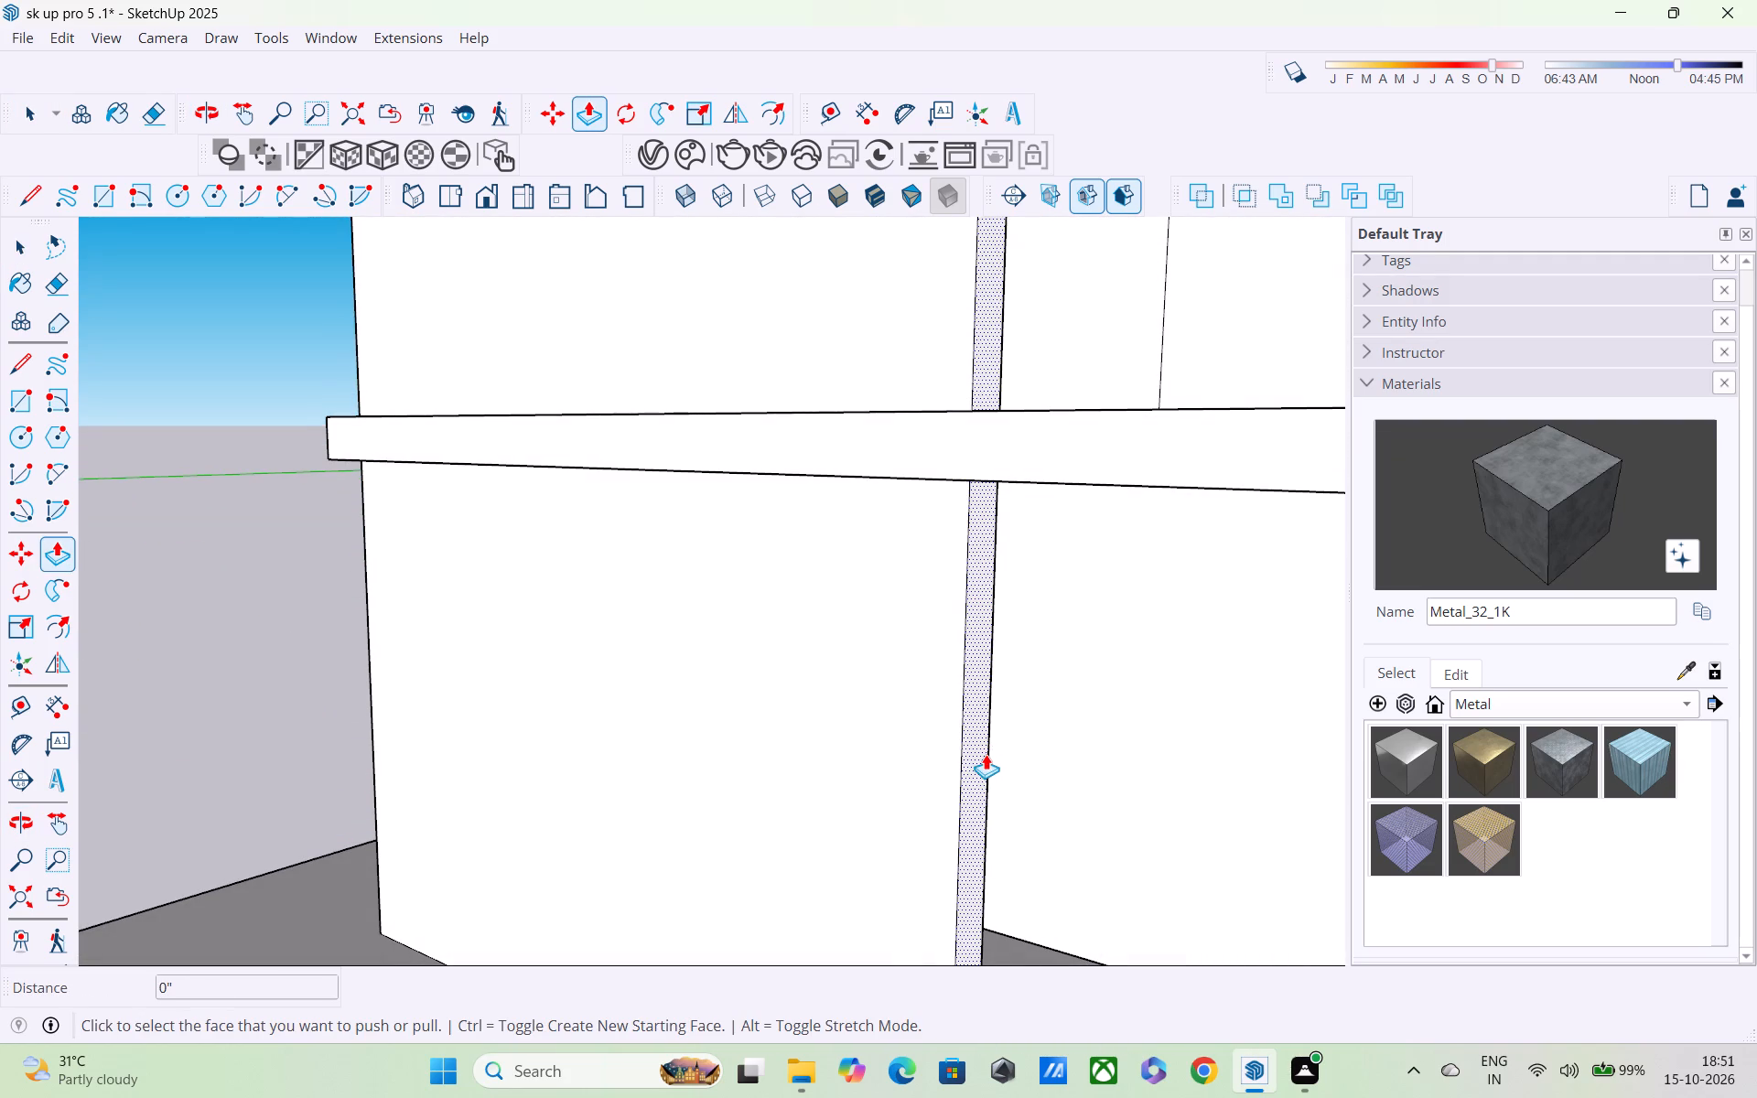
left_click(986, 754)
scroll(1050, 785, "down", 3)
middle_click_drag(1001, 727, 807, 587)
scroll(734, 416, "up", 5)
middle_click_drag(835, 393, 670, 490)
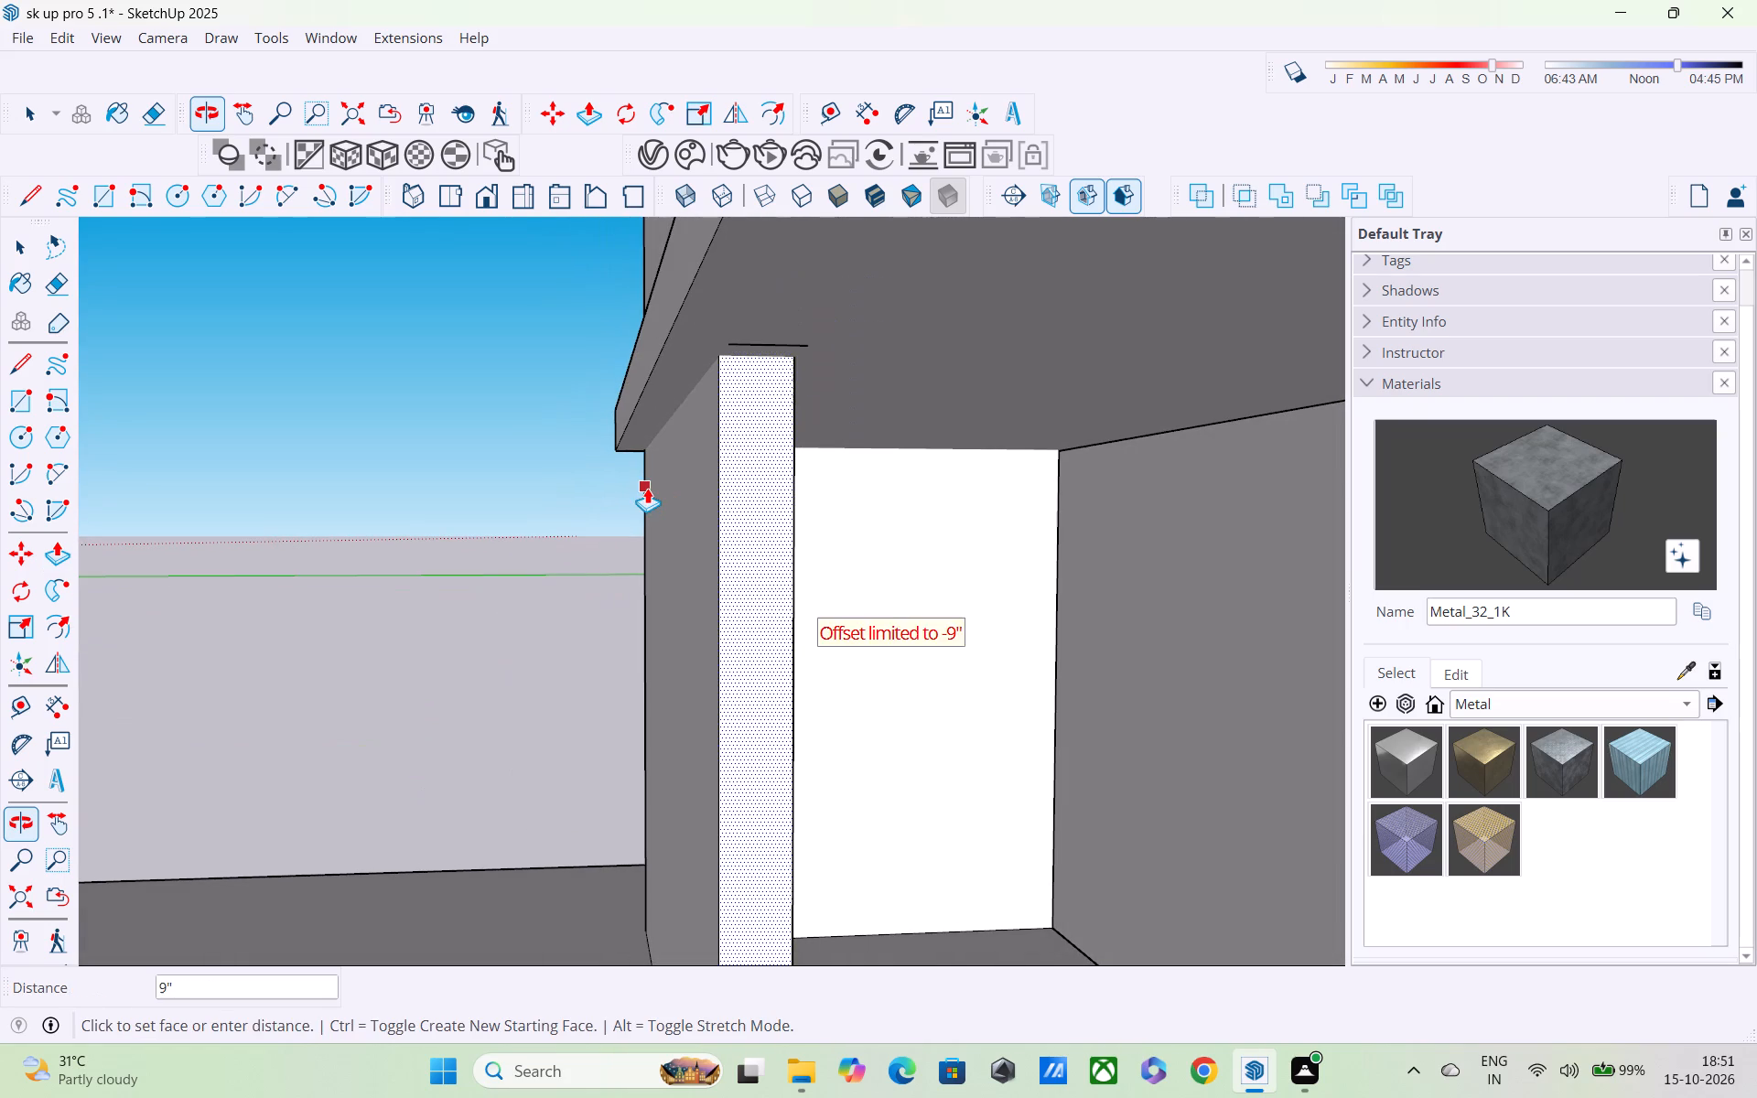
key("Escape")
Undo the last edit made at the top of the ground-storey wall's narrow end face.
scroll(785, 383, "up", 7)
middle_click_drag(748, 339, 767, 387)
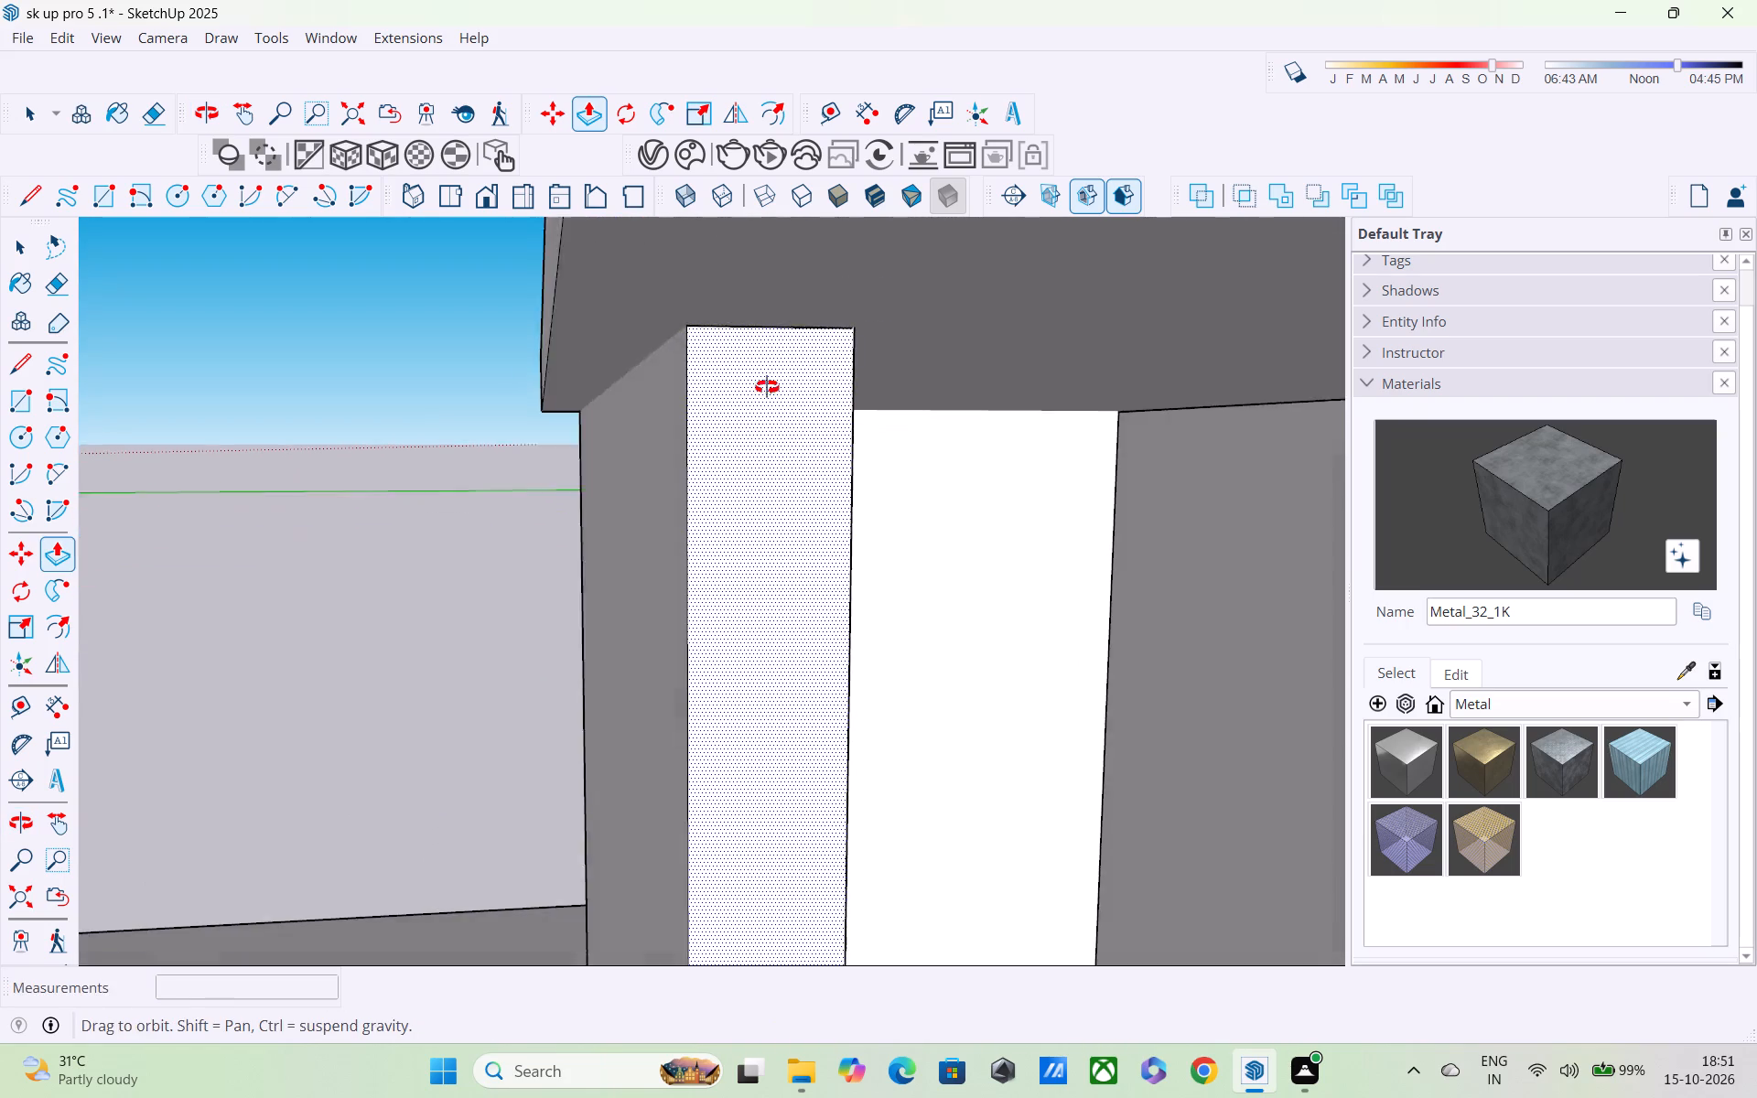
middle_click_drag(767, 387, 771, 404)
scroll(720, 363, "up", 15)
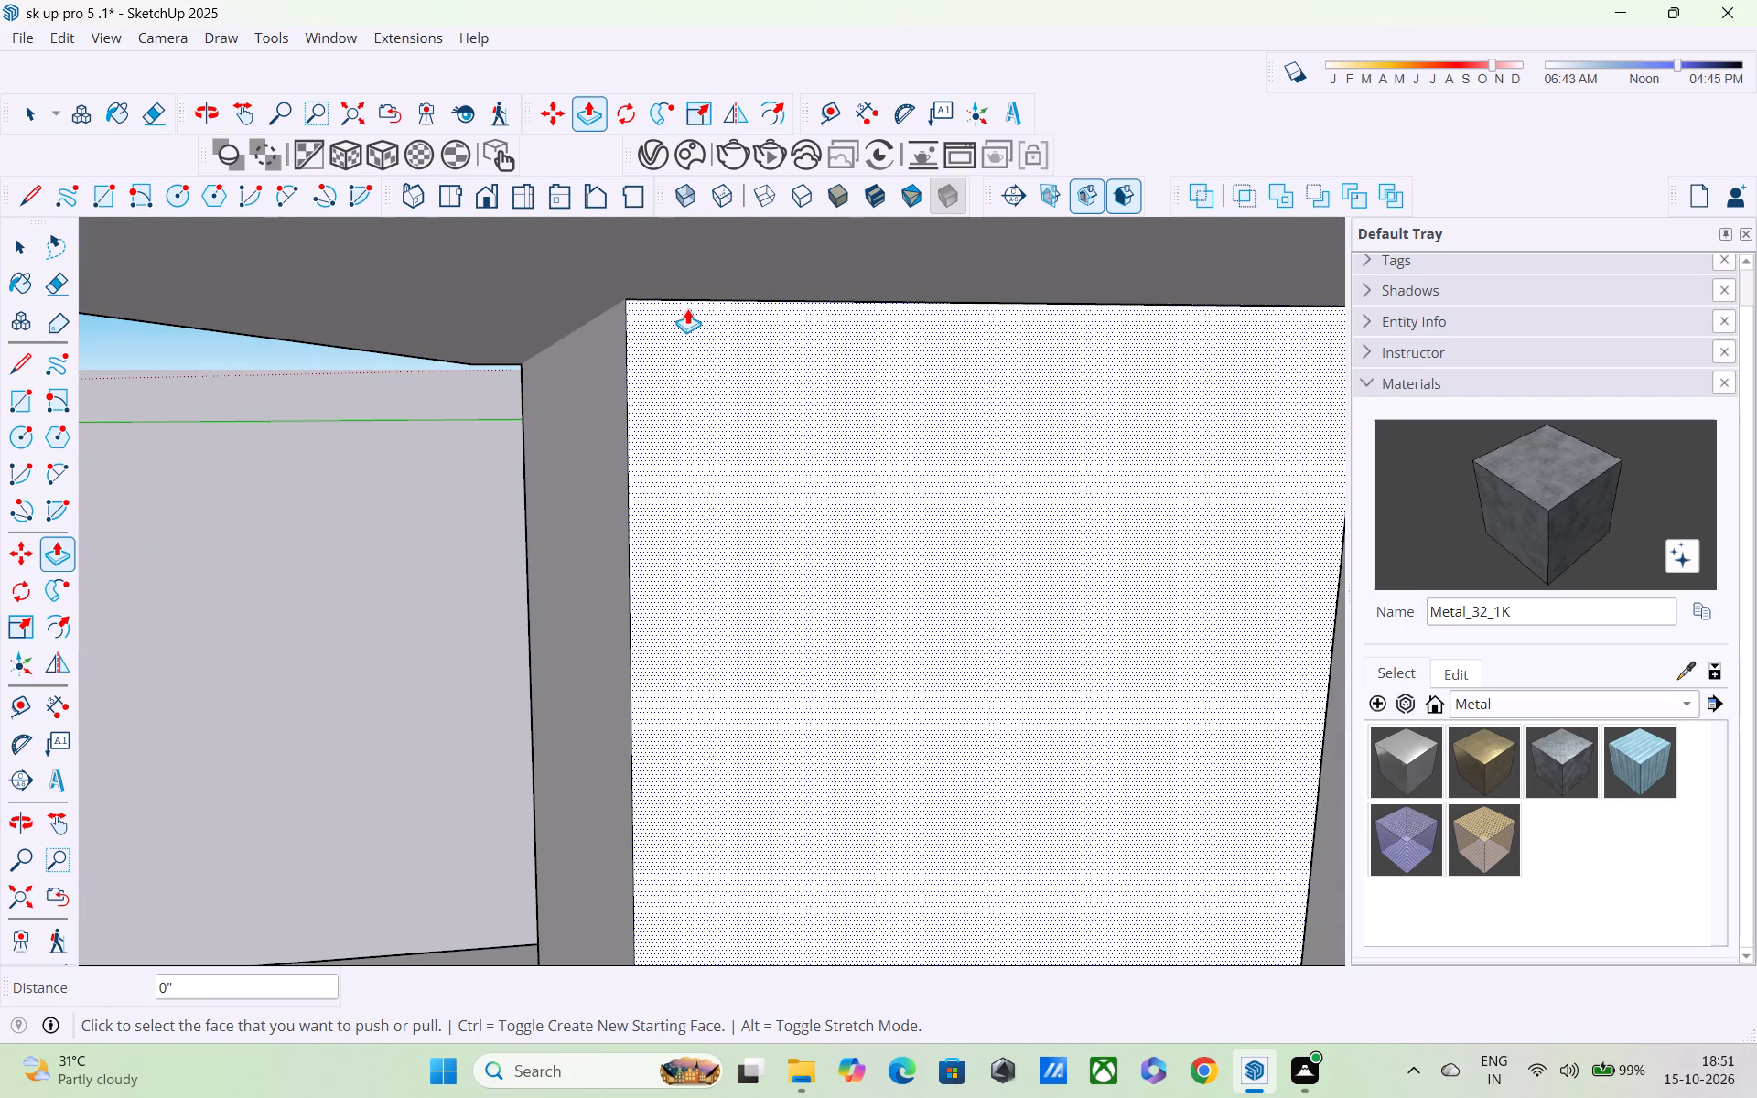
key("ctrl+z")
Draw a 9" line across the top of the ground-storey wall's narrow end face, directly beneath the slab.
scroll(686, 319, "down", 7)
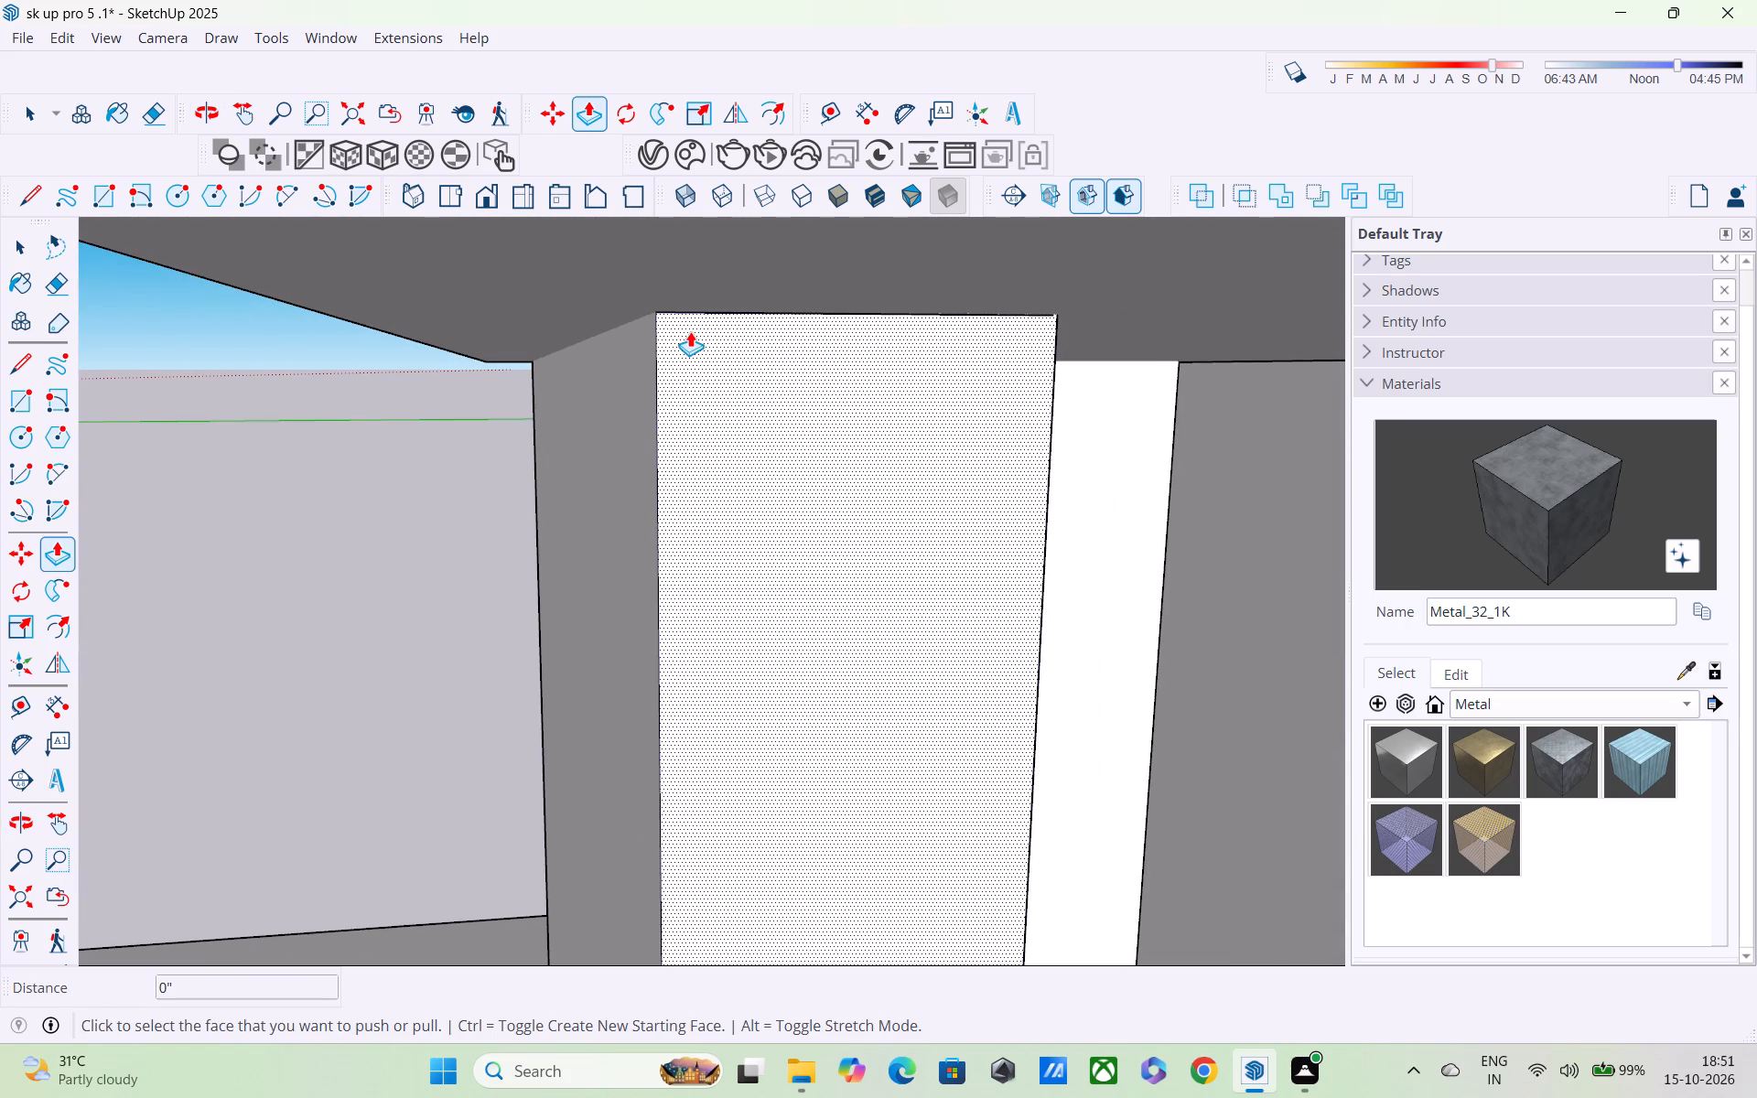
scroll(706, 326, "up", 5)
middle_click(684, 353)
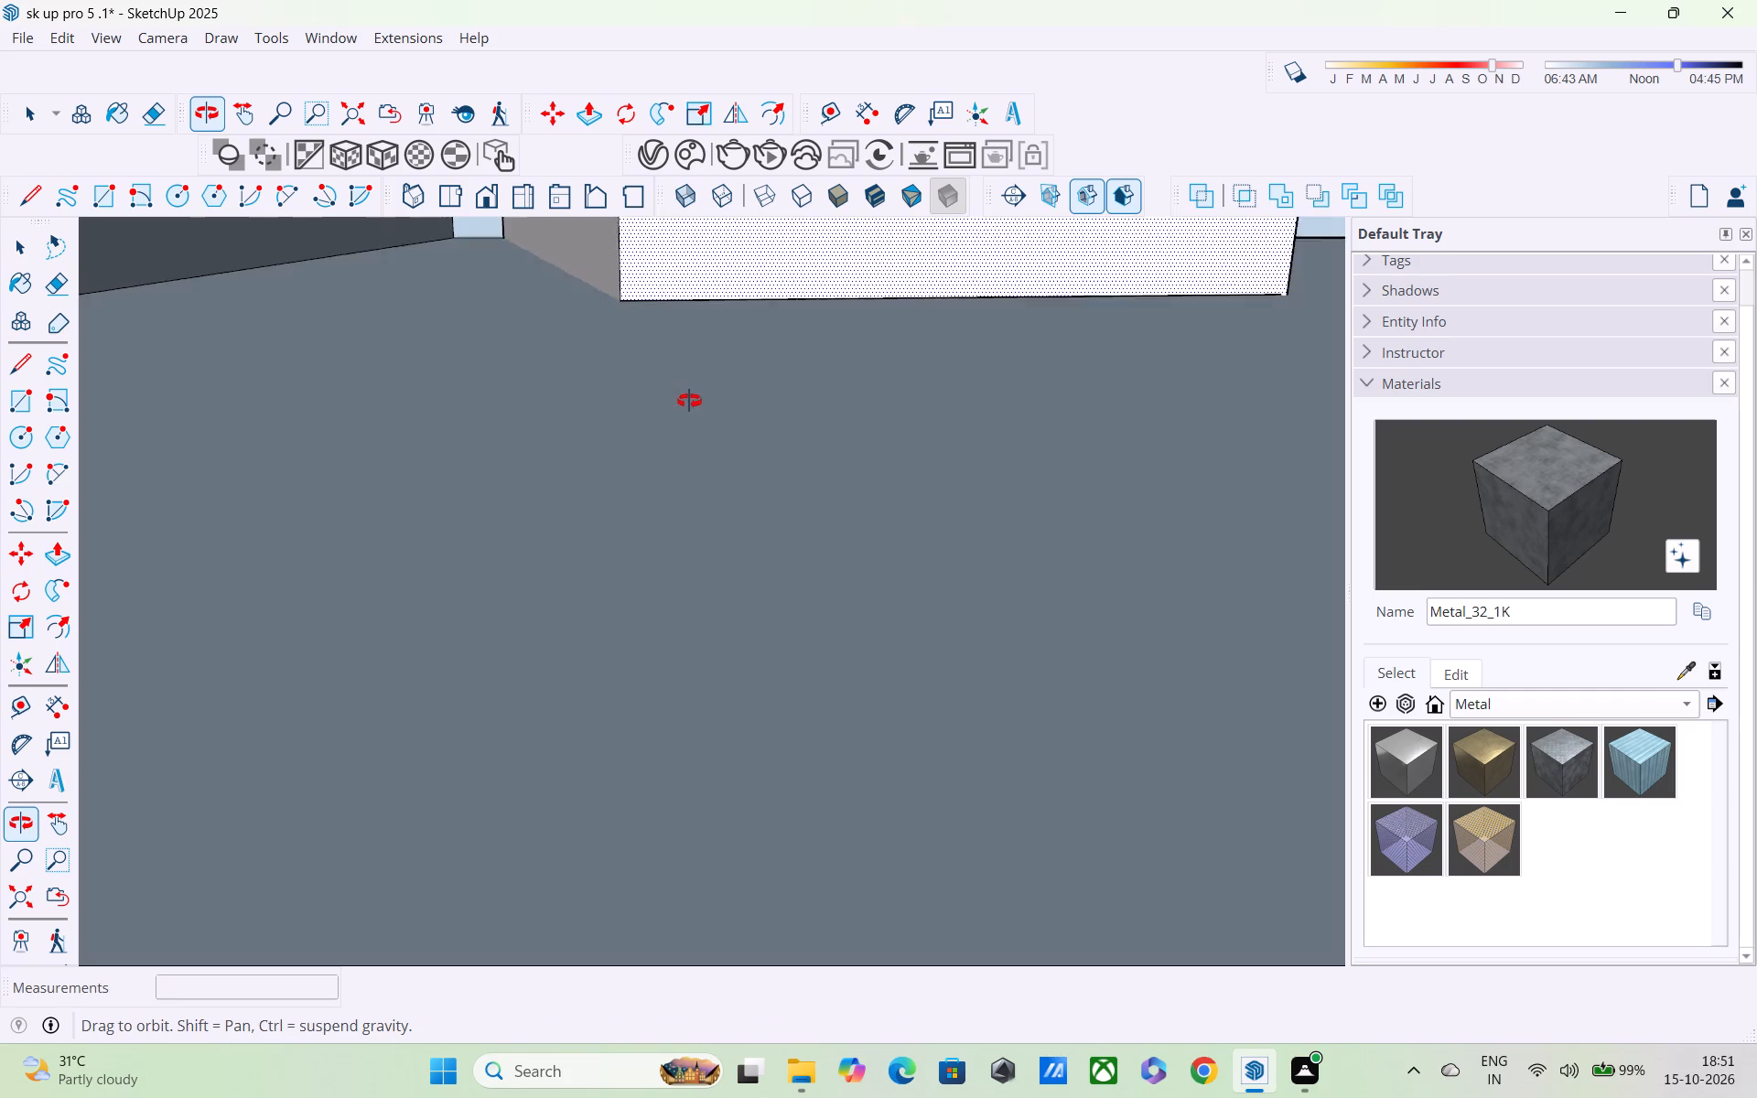
key("l")
scroll(660, 321, "up", 3)
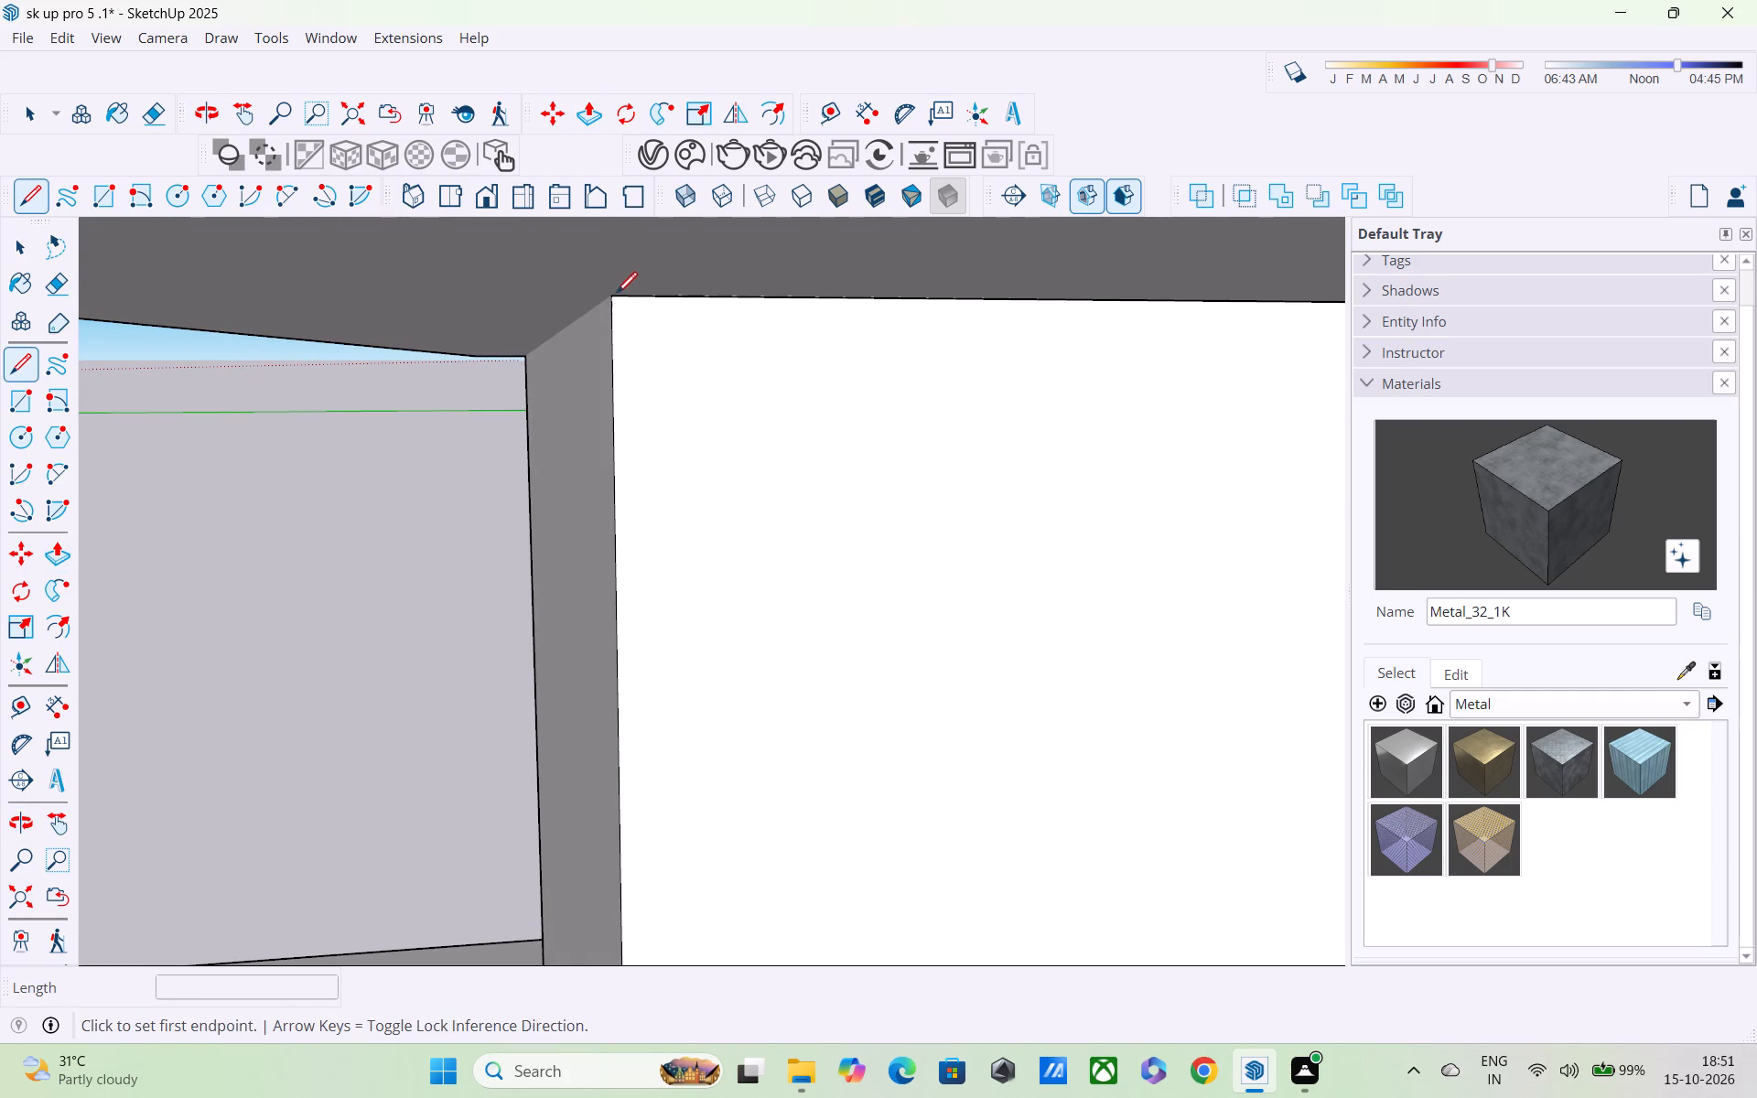
left_click(609, 307)
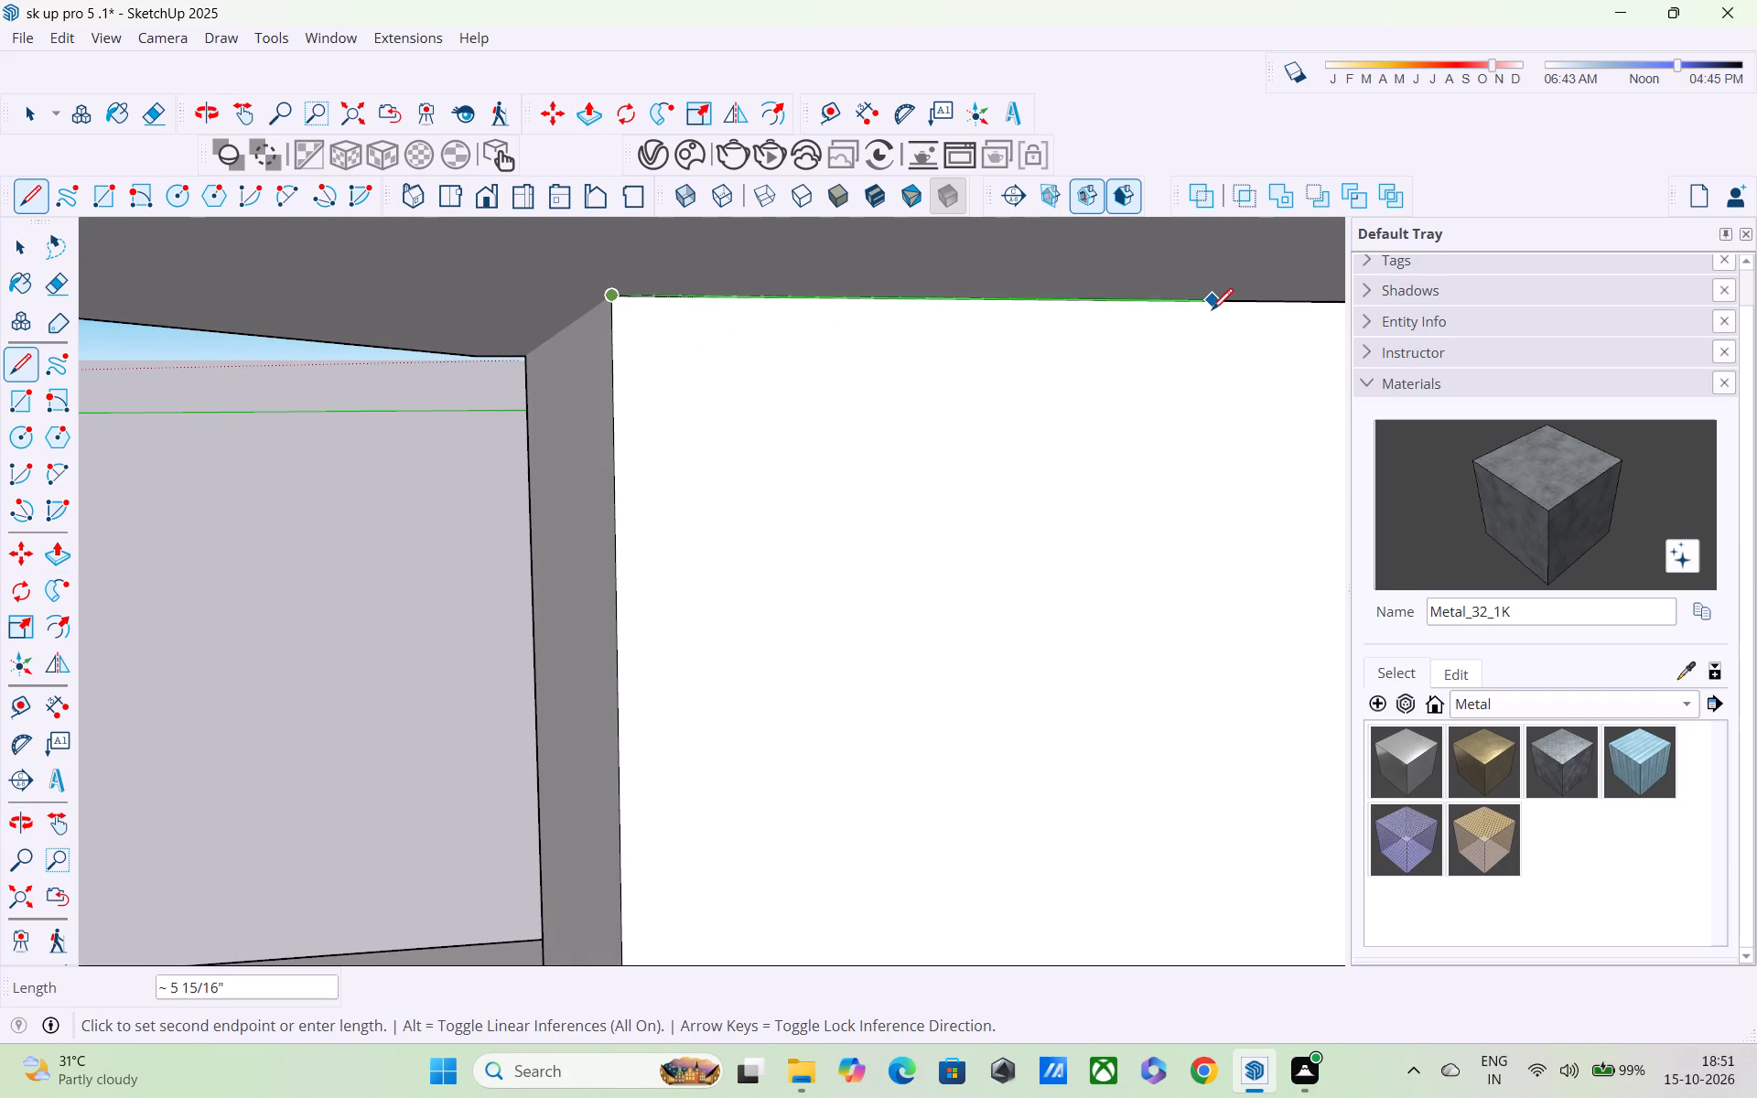
scroll(923, 327, "down", 1, "shift")
scroll(923, 327, "down", 2)
middle_click_drag(892, 326, 785, 336)
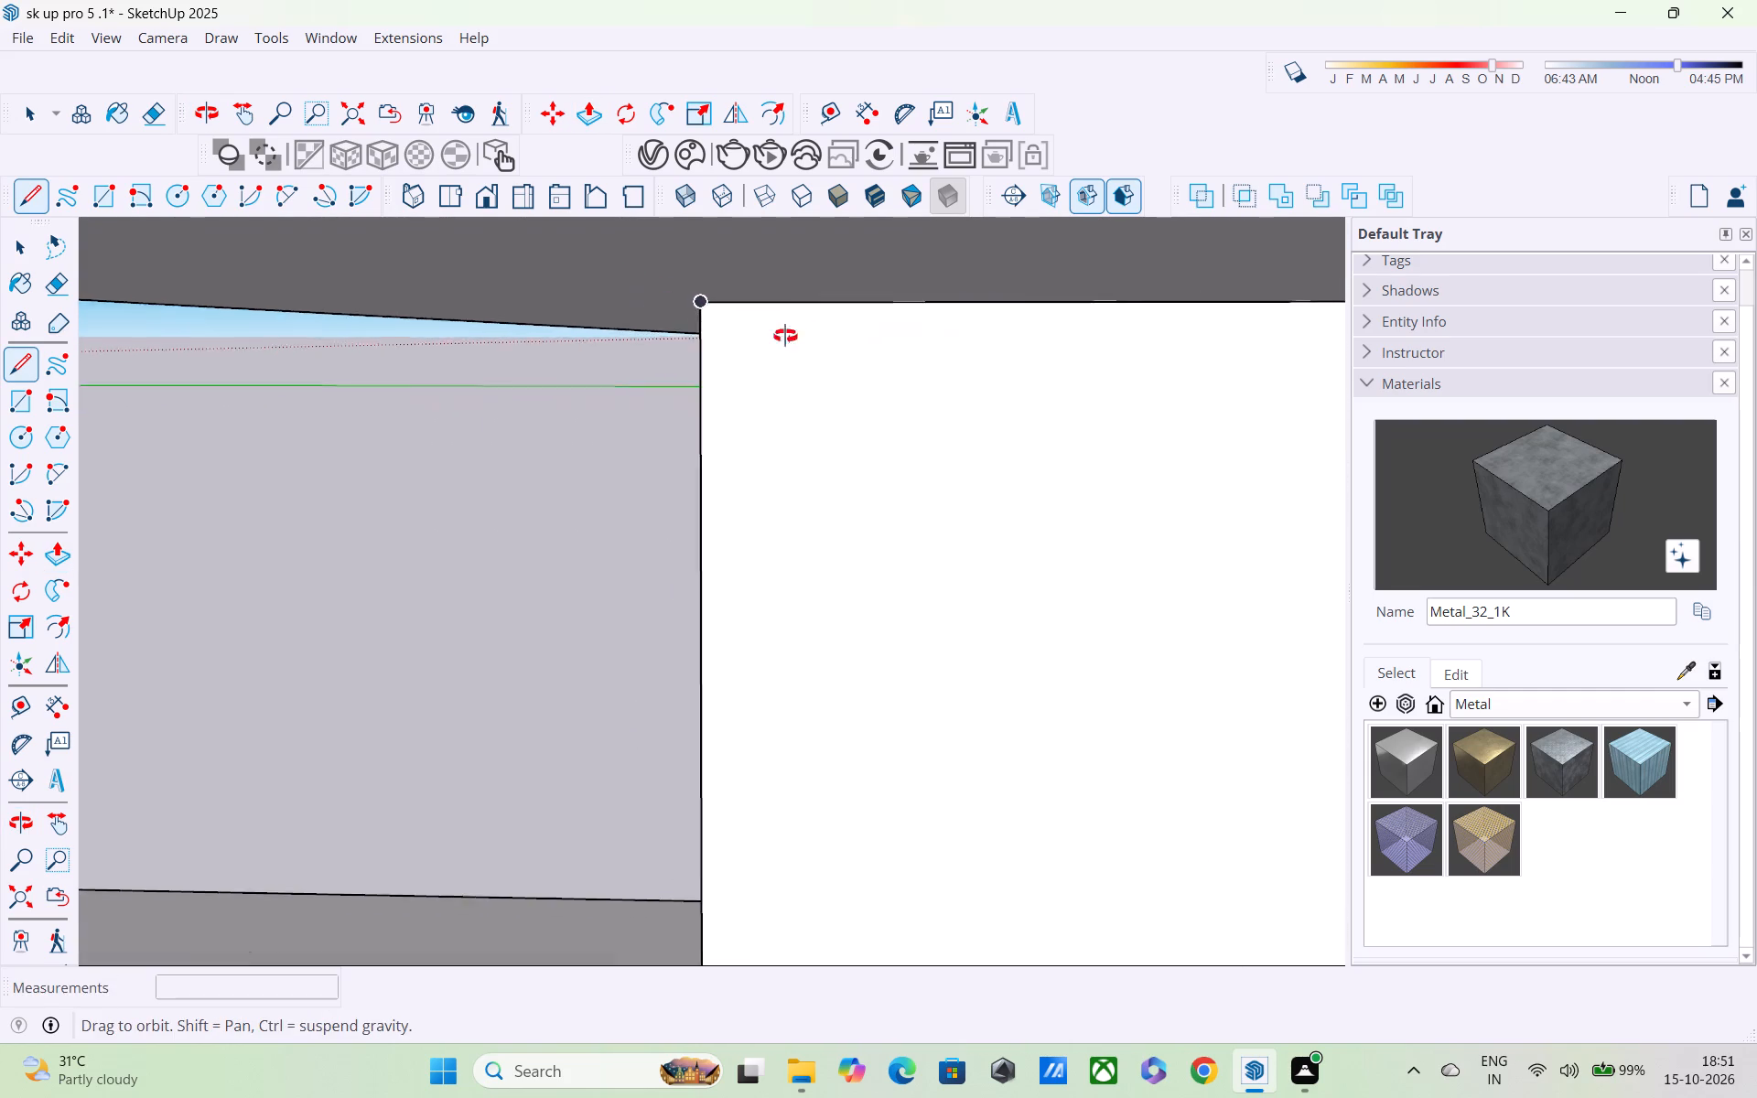
middle_click_drag(785, 336, 664, 348)
scroll(669, 336, "down", 6)
middle_click_drag(820, 391, 985, 233)
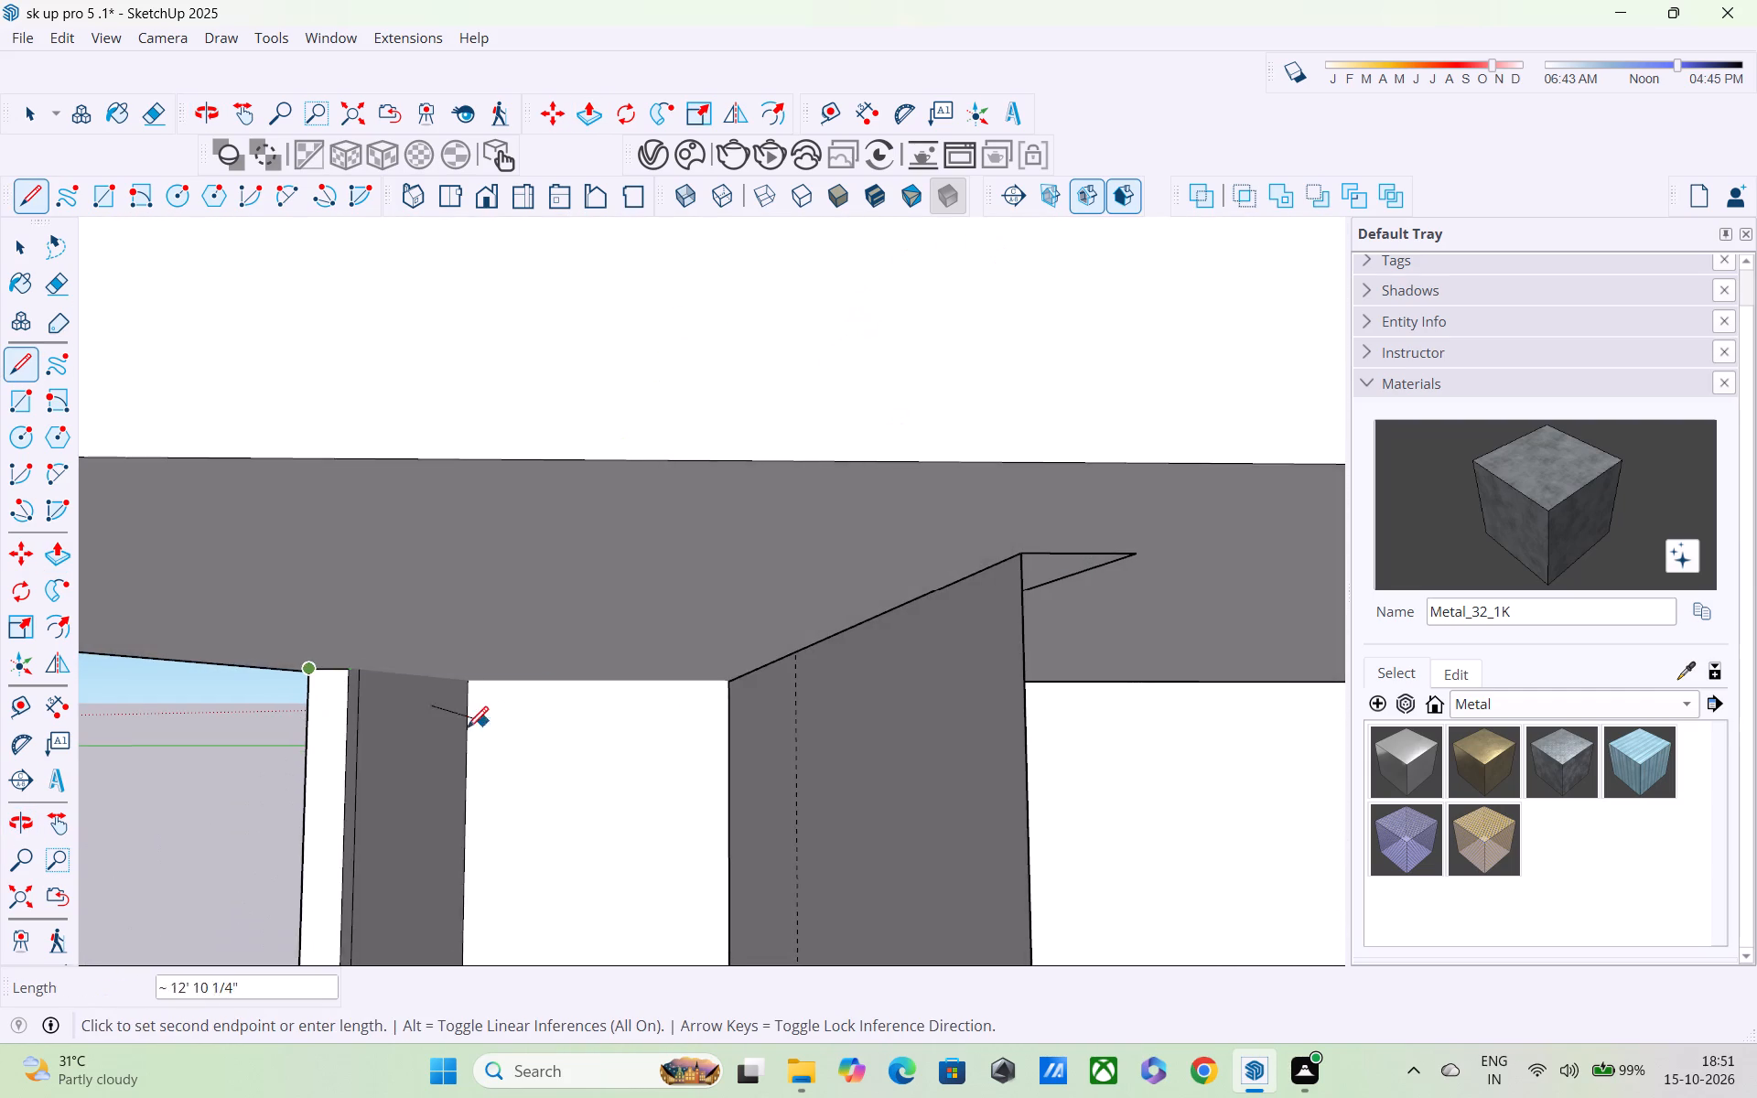
scroll(391, 718, "up", 4)
scroll(344, 648, "up", 4)
left_click(329, 656)
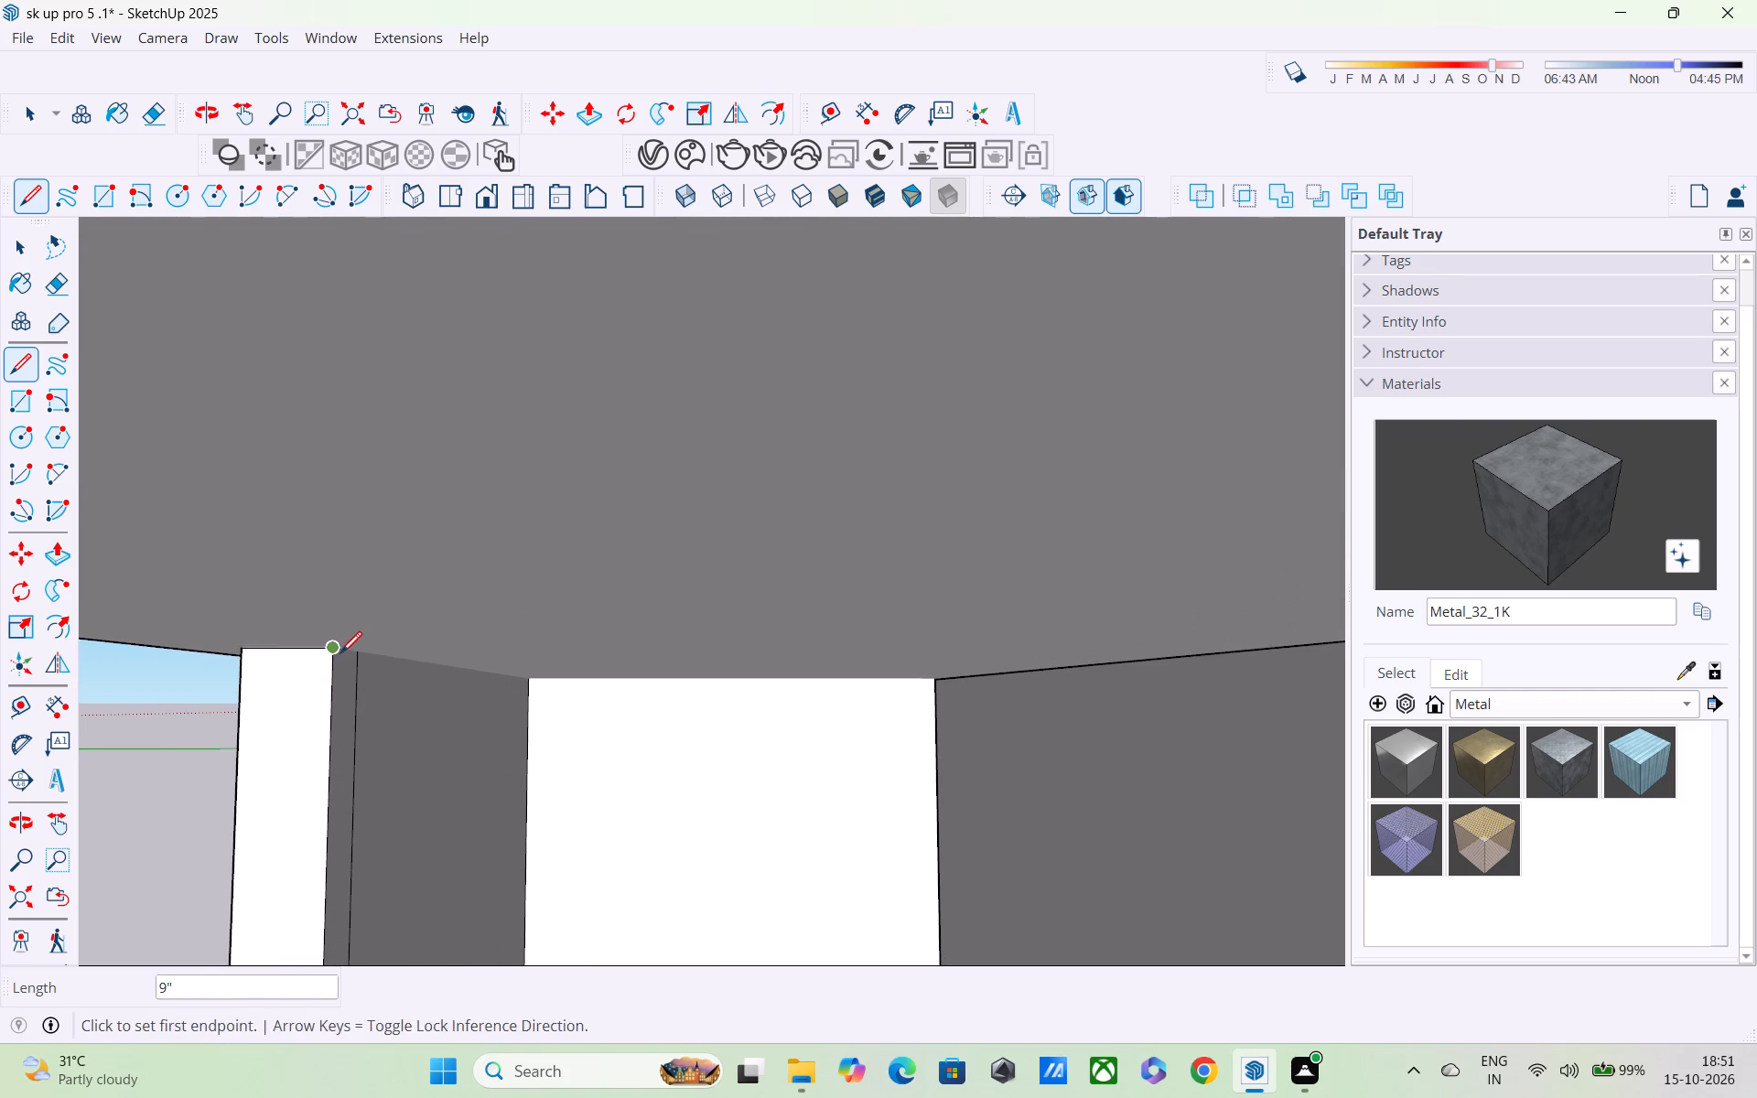
Examine the top corner of the ground-storey wall's end face where it meets the underside of the slab.
middle_click_drag(352, 663, 488, 714)
scroll(311, 682, "up", 2)
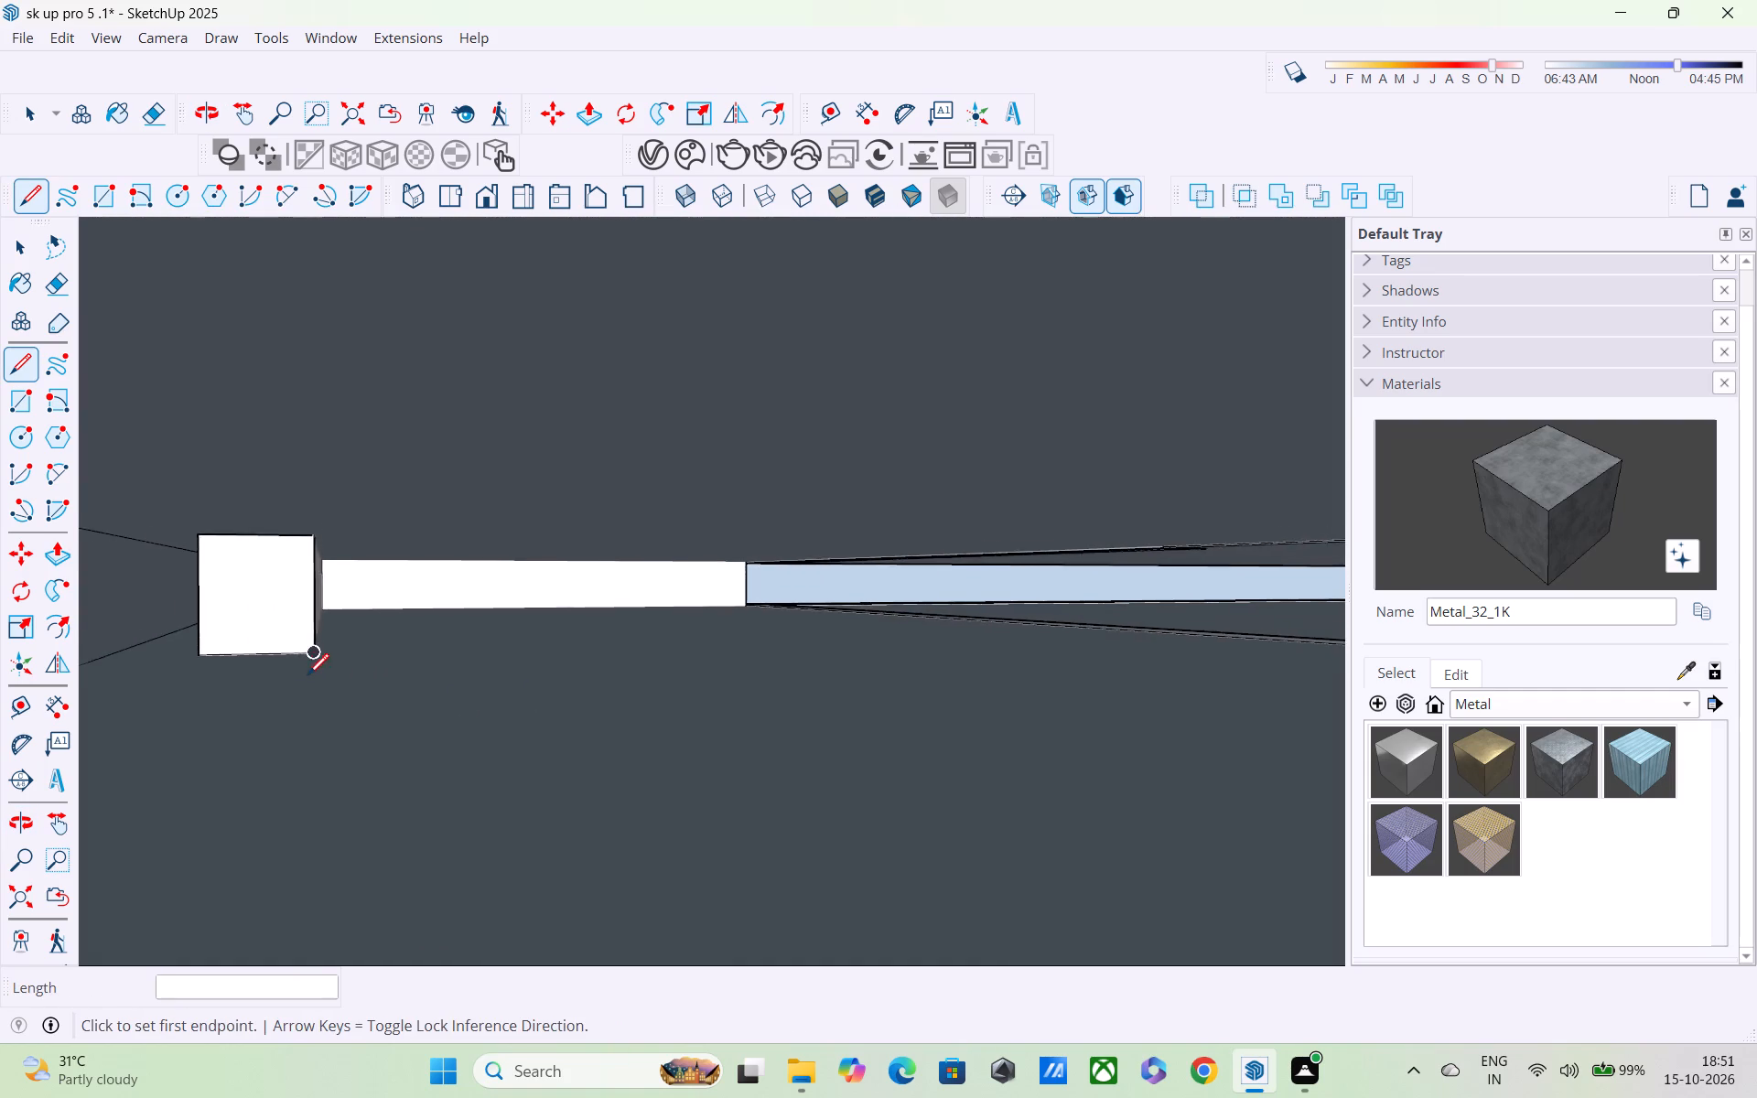
scroll(307, 677, "up", 6)
scroll(294, 650, "down", 16)
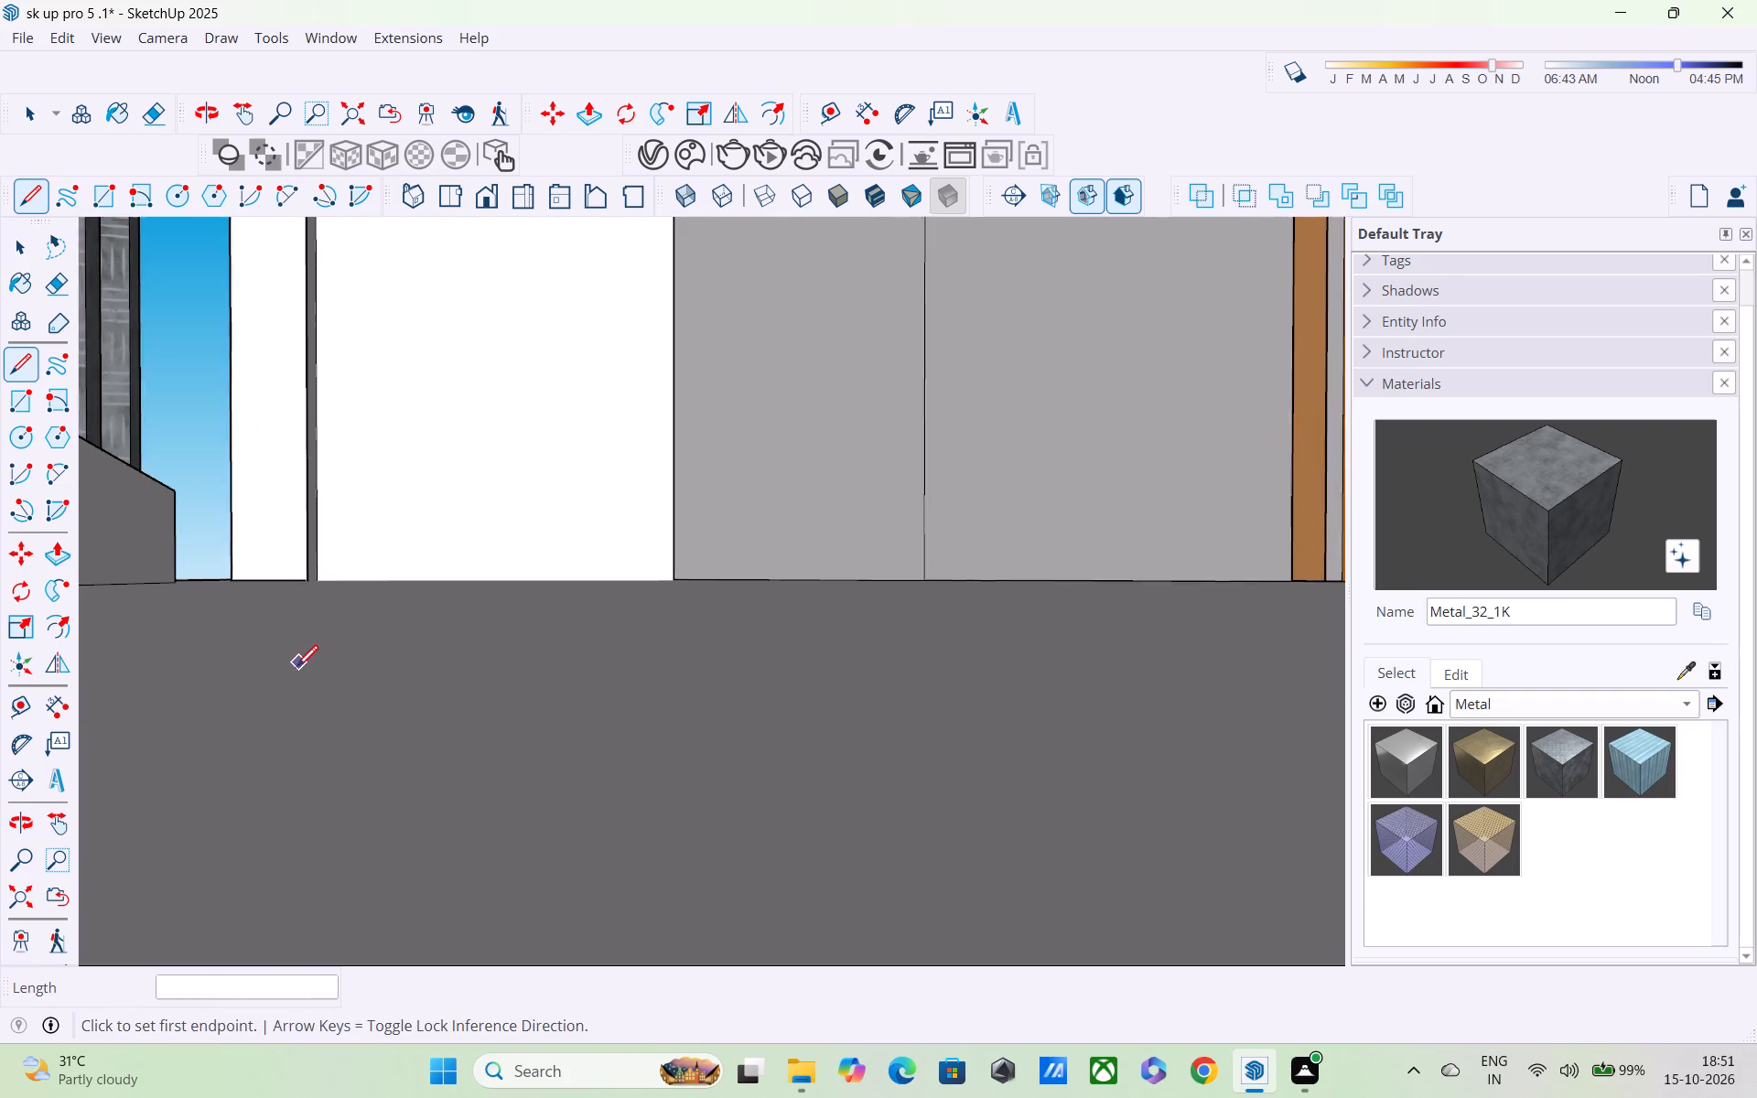
scroll(296, 669, "down", 4)
scroll(294, 695, "down", 20)
scroll(294, 695, "down", 1)
scroll(294, 726, "up", 7)
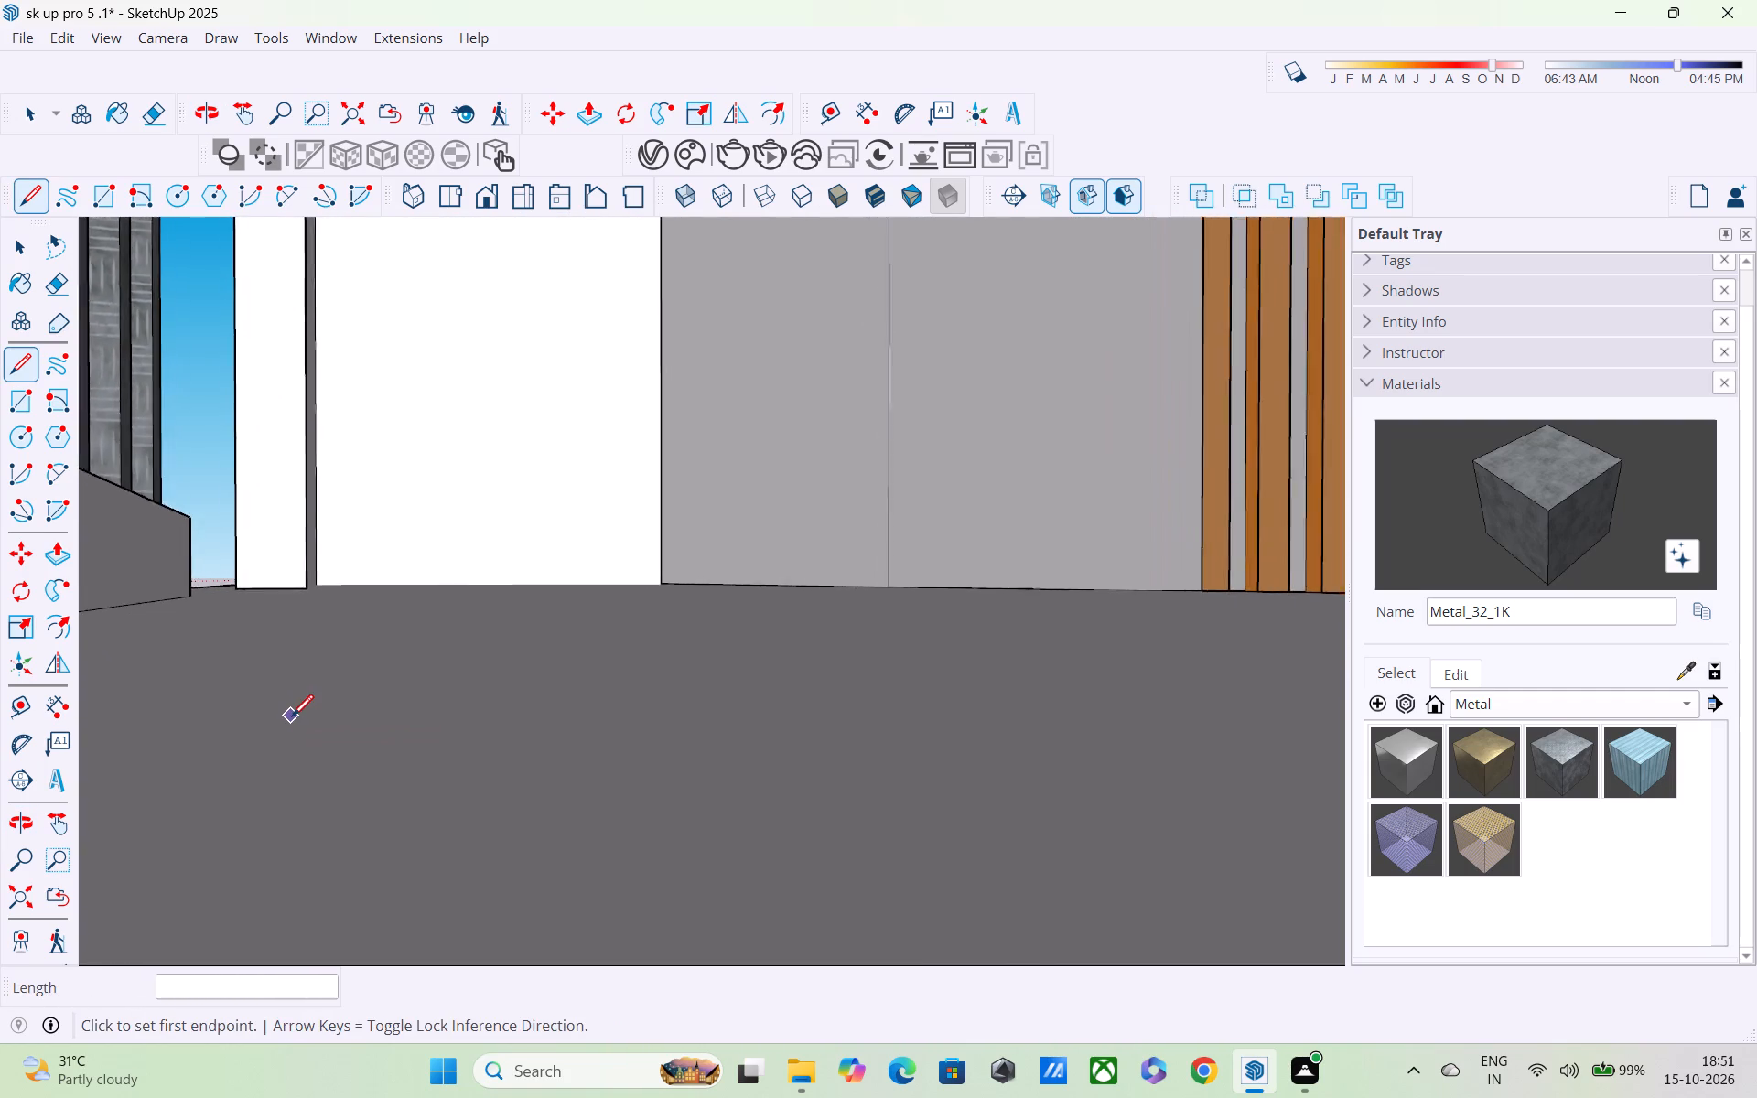
scroll(292, 718, "up", 7)
scroll(290, 723, "down", 1)
Push/Pull the ground-storey wall's narrow end face outward 7' 9" to extend the wall beneath the balcony.
left_click(27, 894)
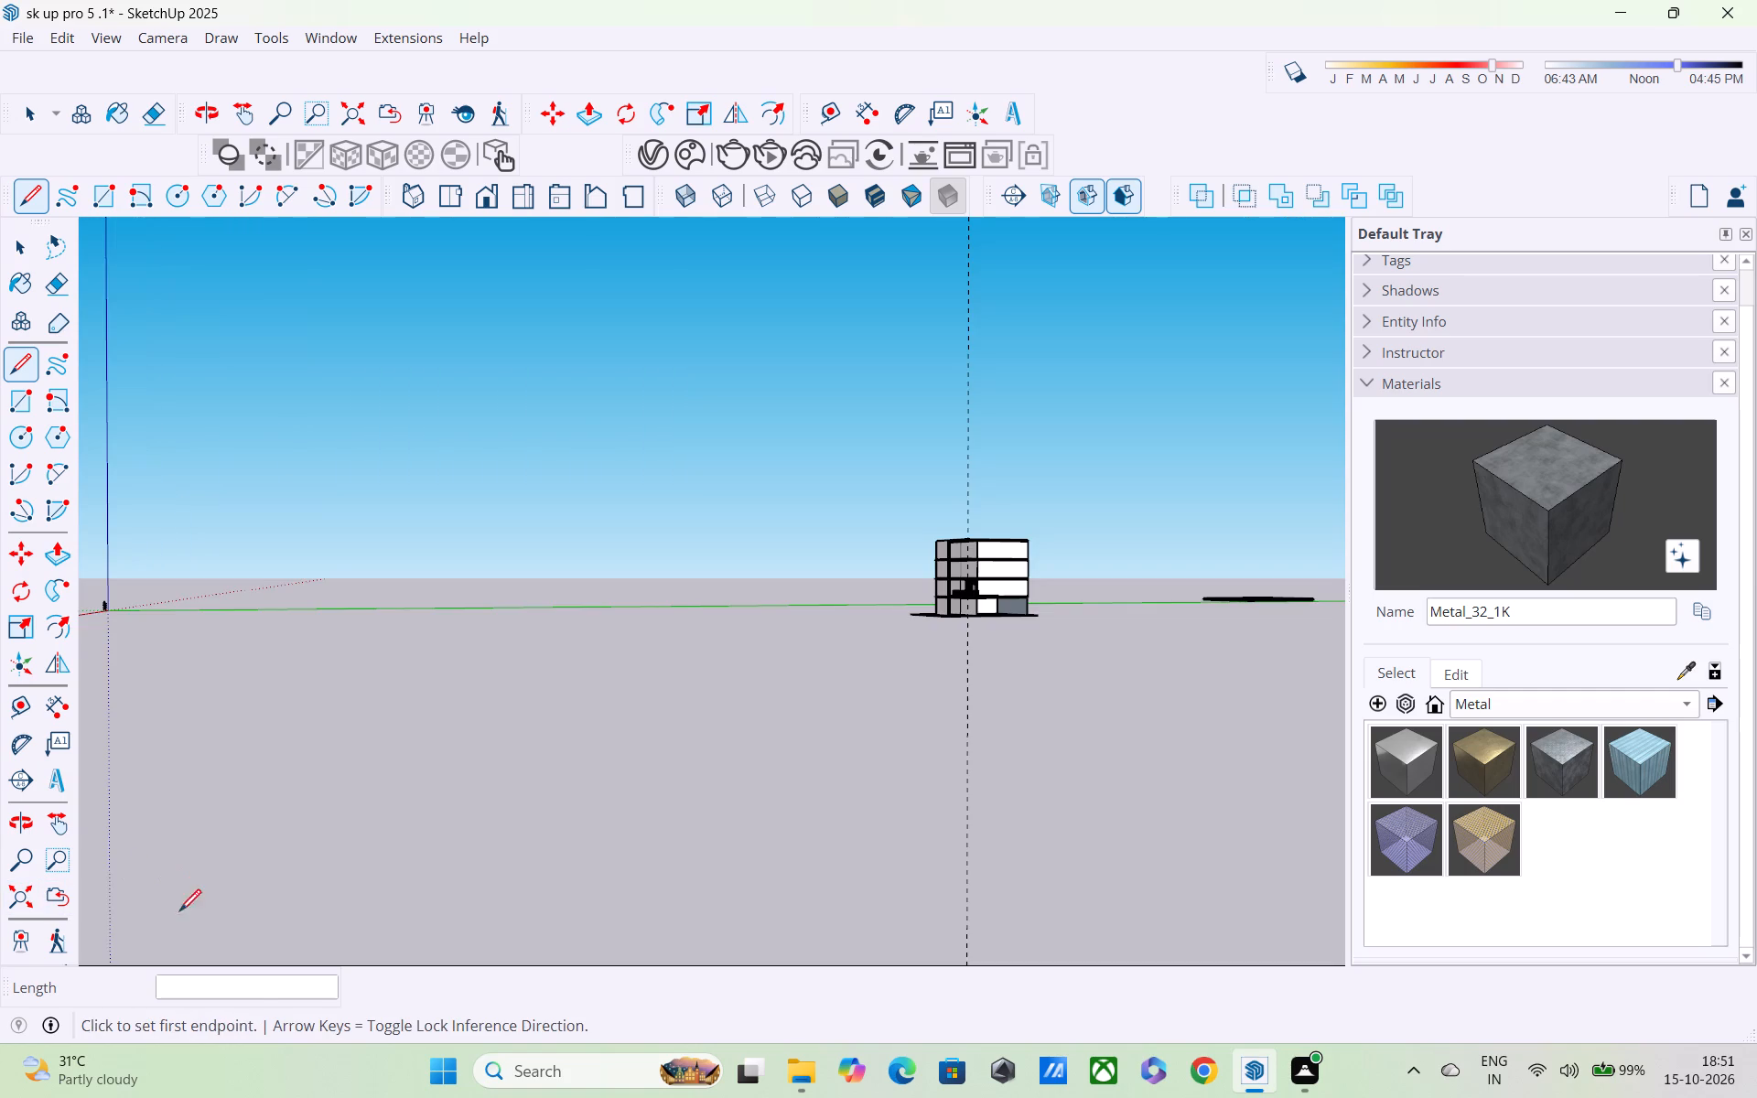
scroll(1014, 579, "up", 3)
scroll(904, 616, "up", 6)
middle_click_drag(958, 602, 943, 529)
scroll(949, 586, "up", 3)
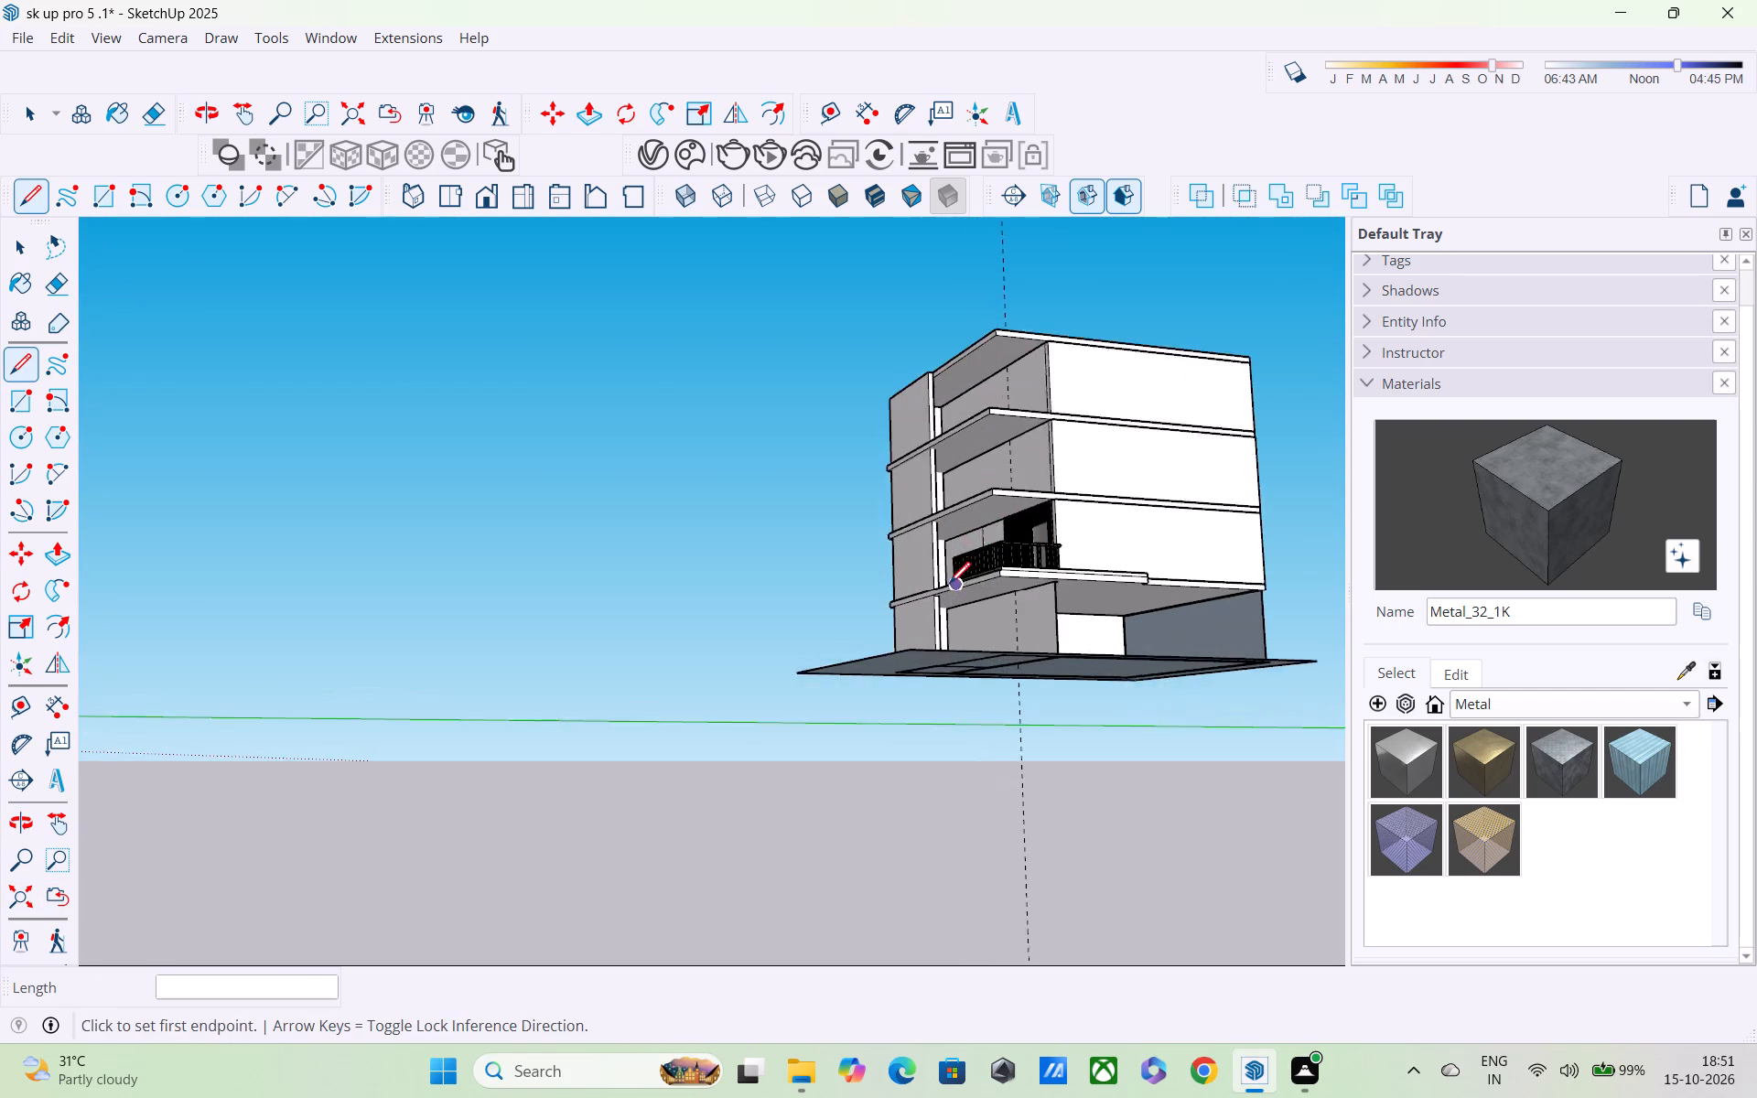
scroll(949, 586, "up", 16)
middle_click_drag(937, 619, 763, 597)
scroll(937, 618, "up", 1)
scroll(763, 597, "up", 1)
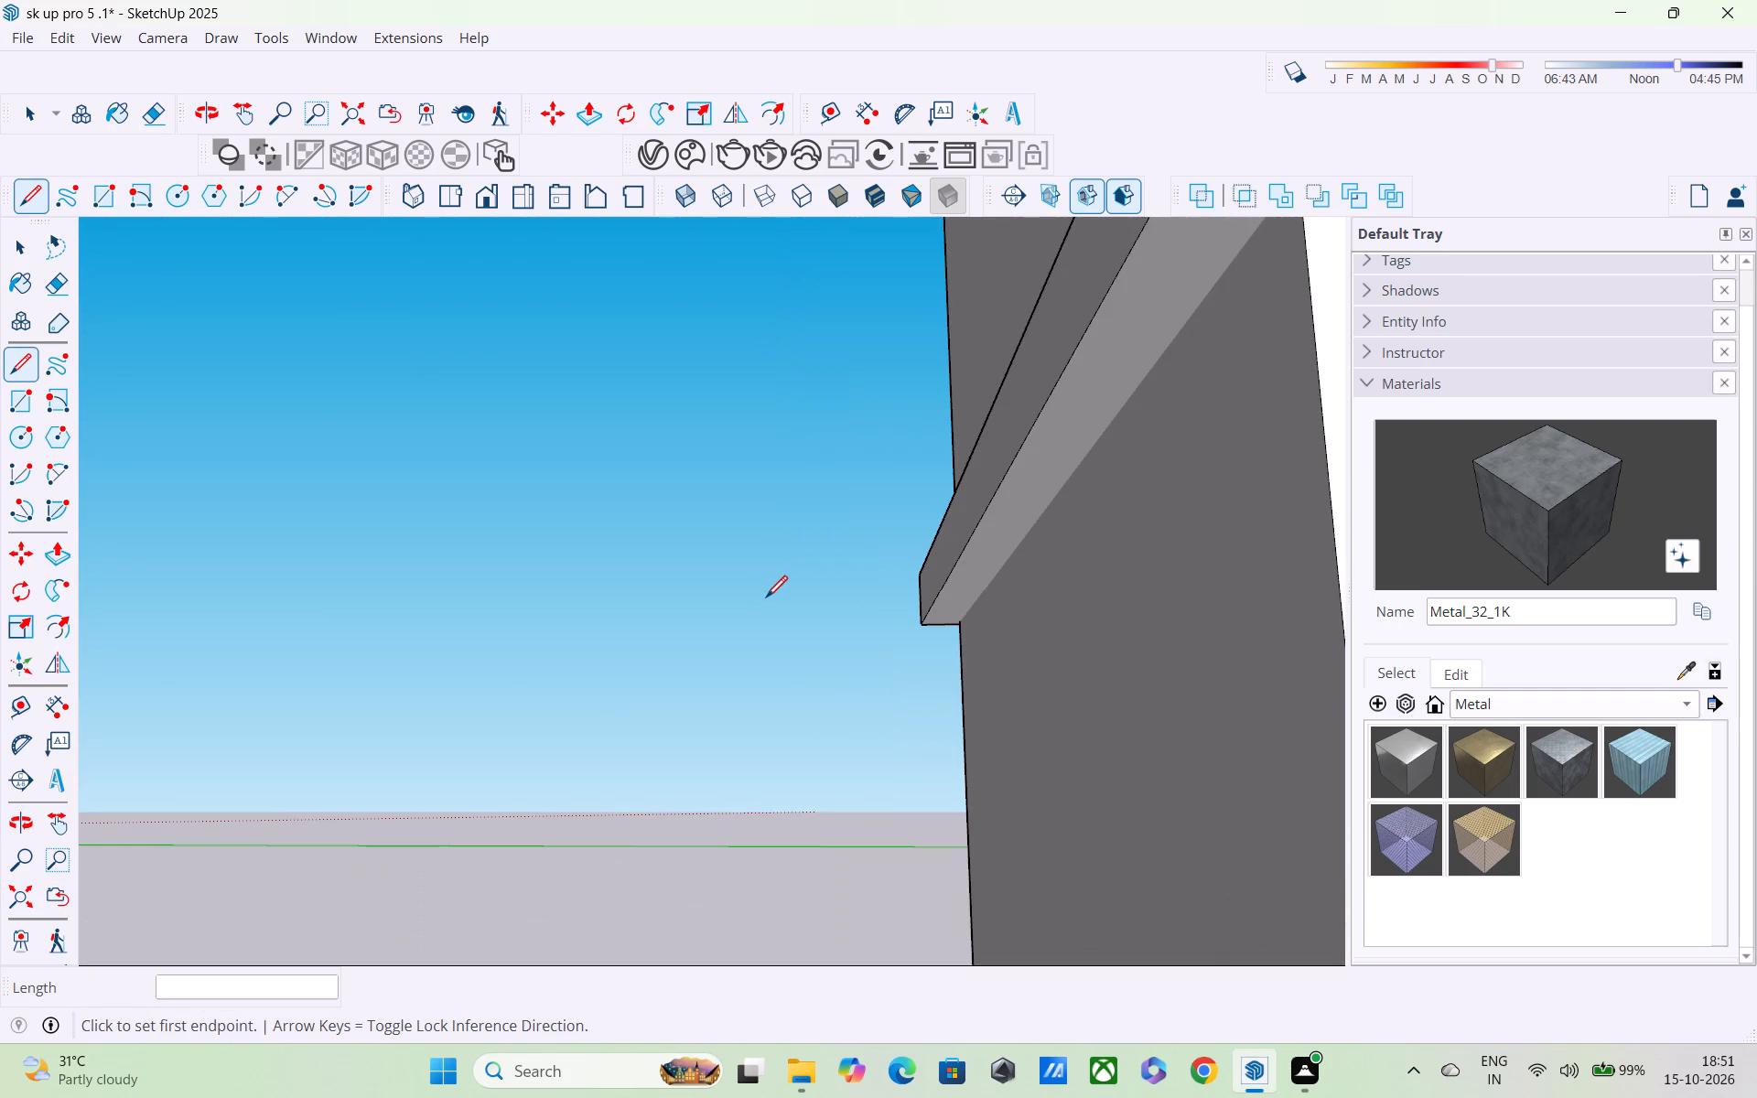
scroll(763, 589, "down", 5)
scroll(886, 609, "up", 4)
middle_click_drag(800, 620, 797, 658)
key("p")
scroll(775, 627, "up", 4)
scroll(771, 627, "down", 7)
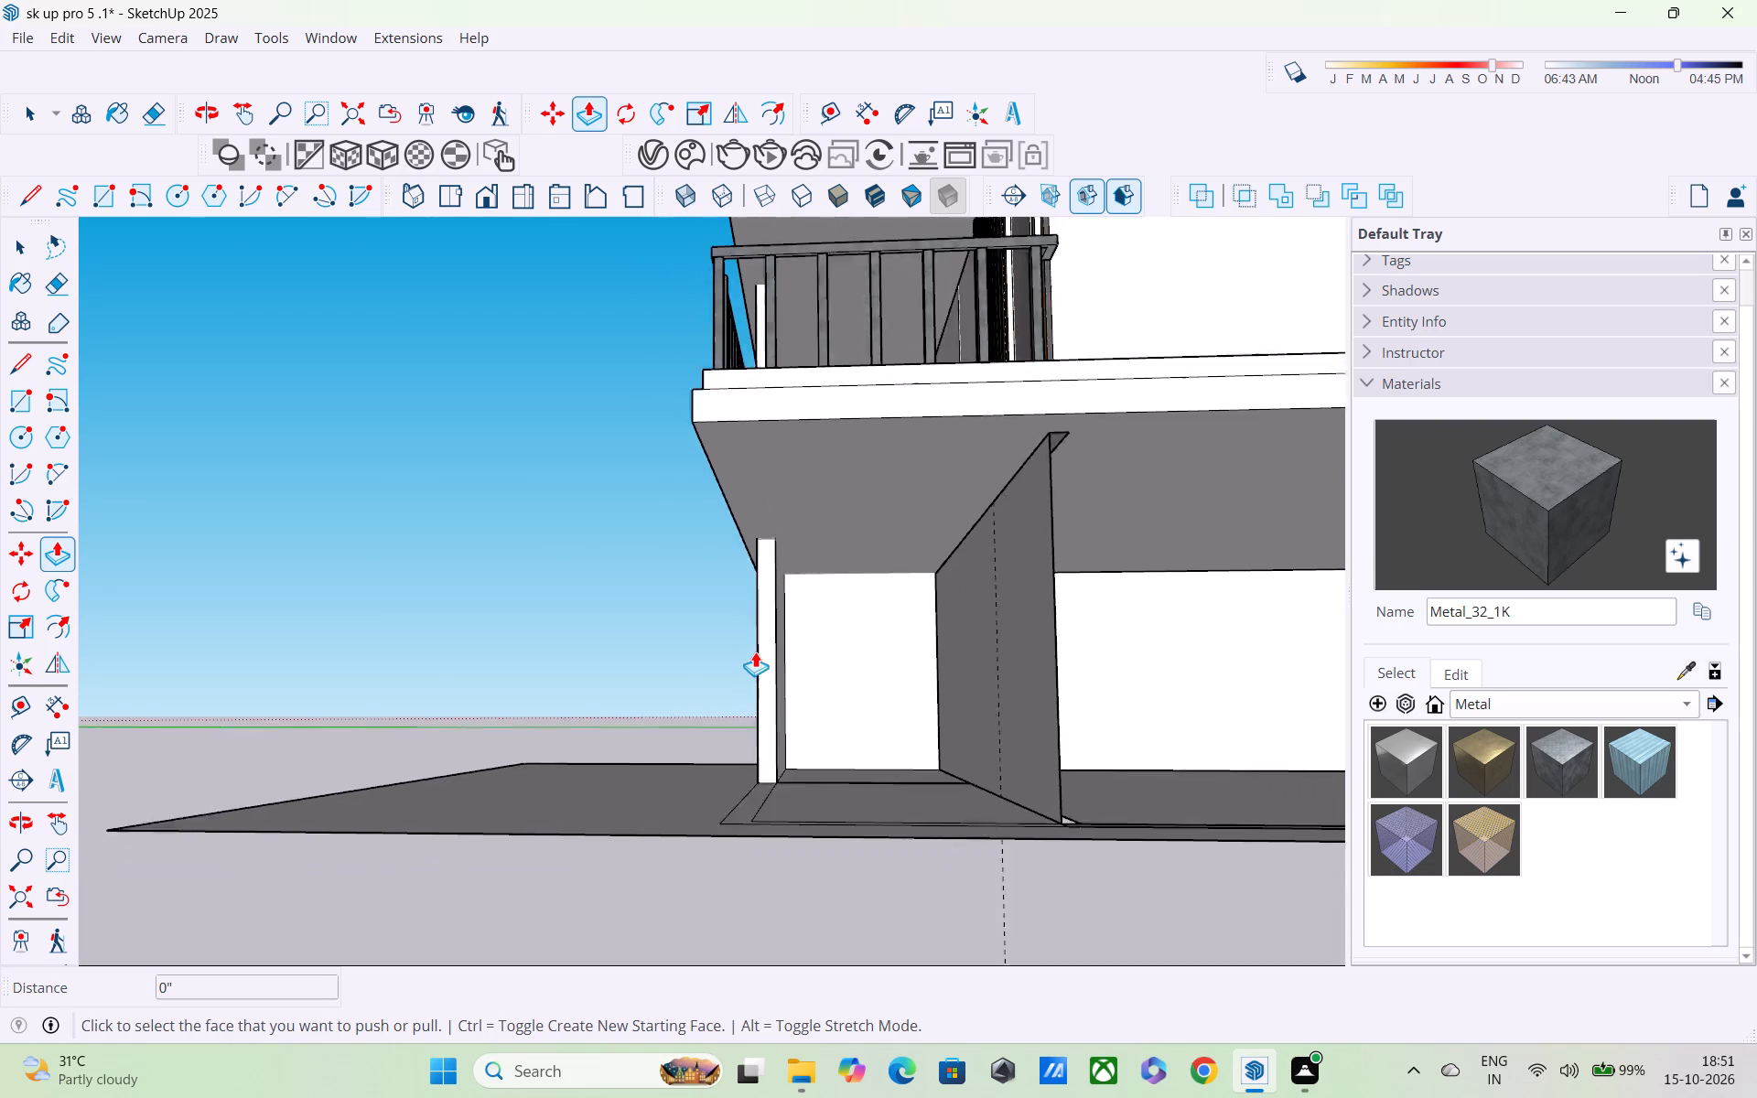
scroll(755, 651, "down", 1)
left_click(760, 668)
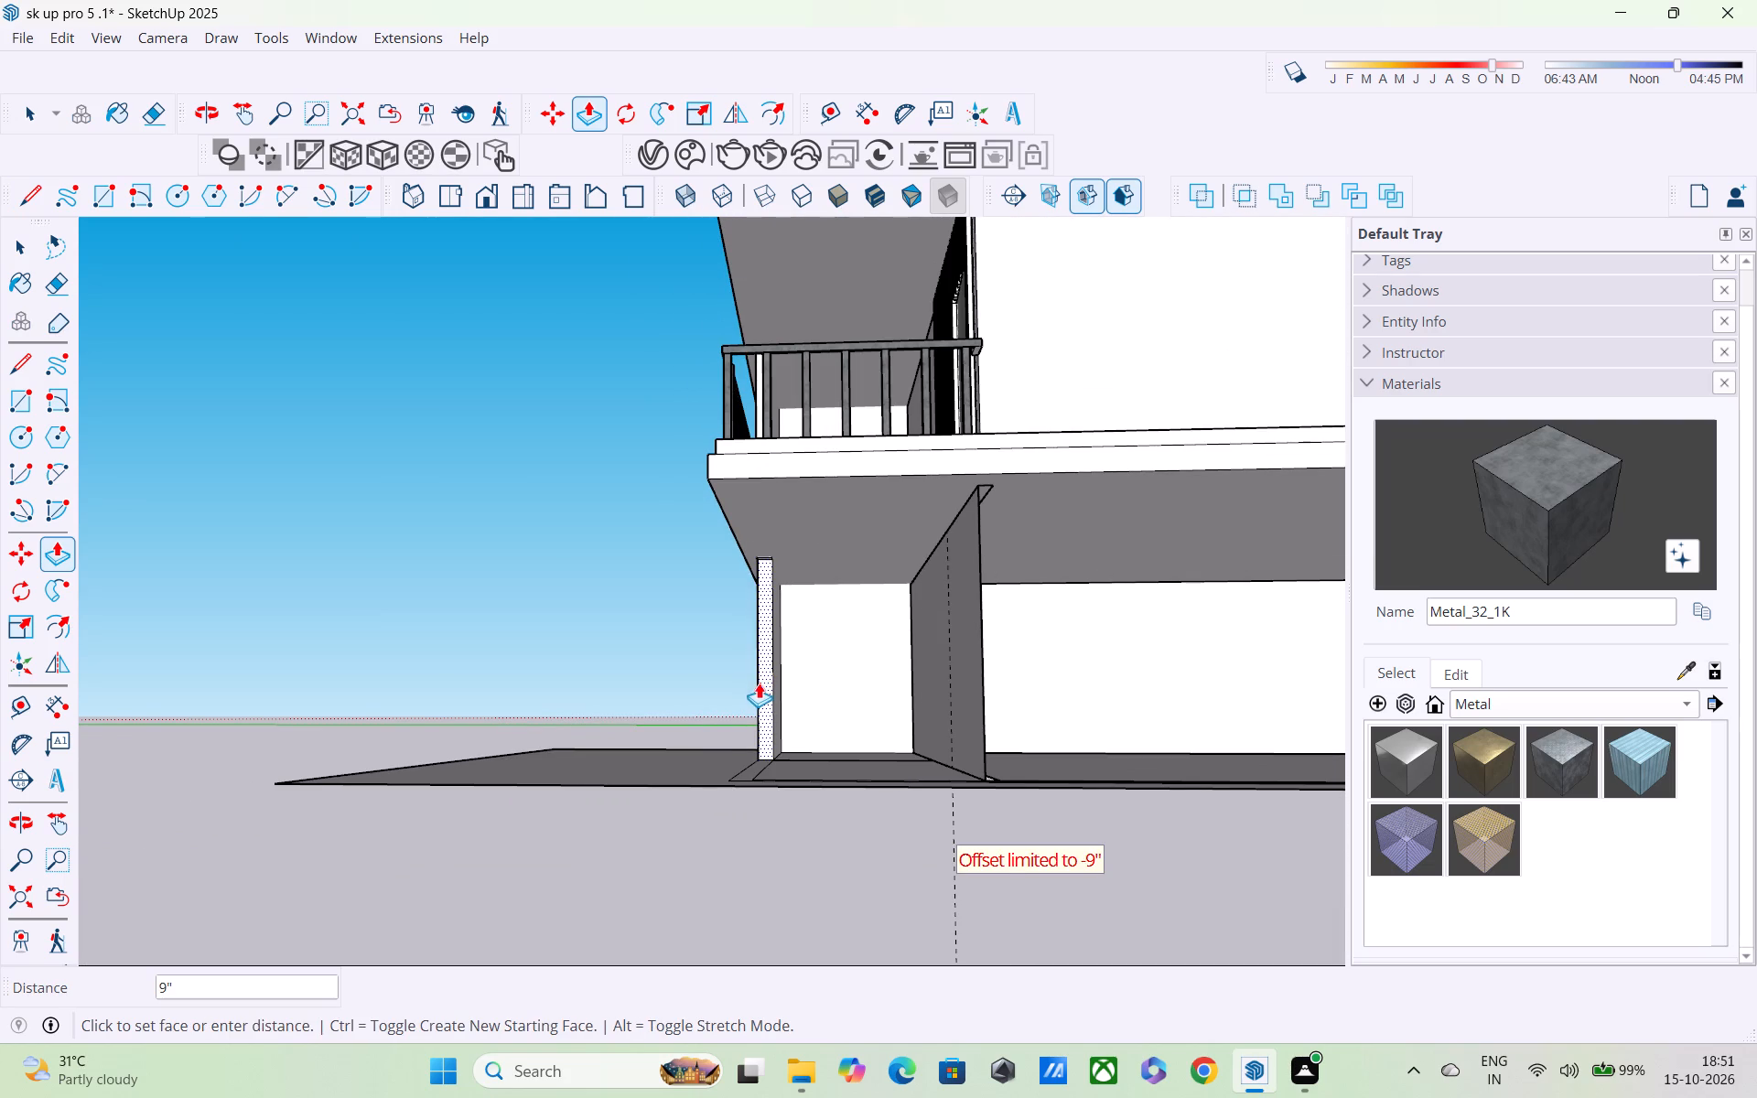
middle_click_drag(737, 668, 1245, 737)
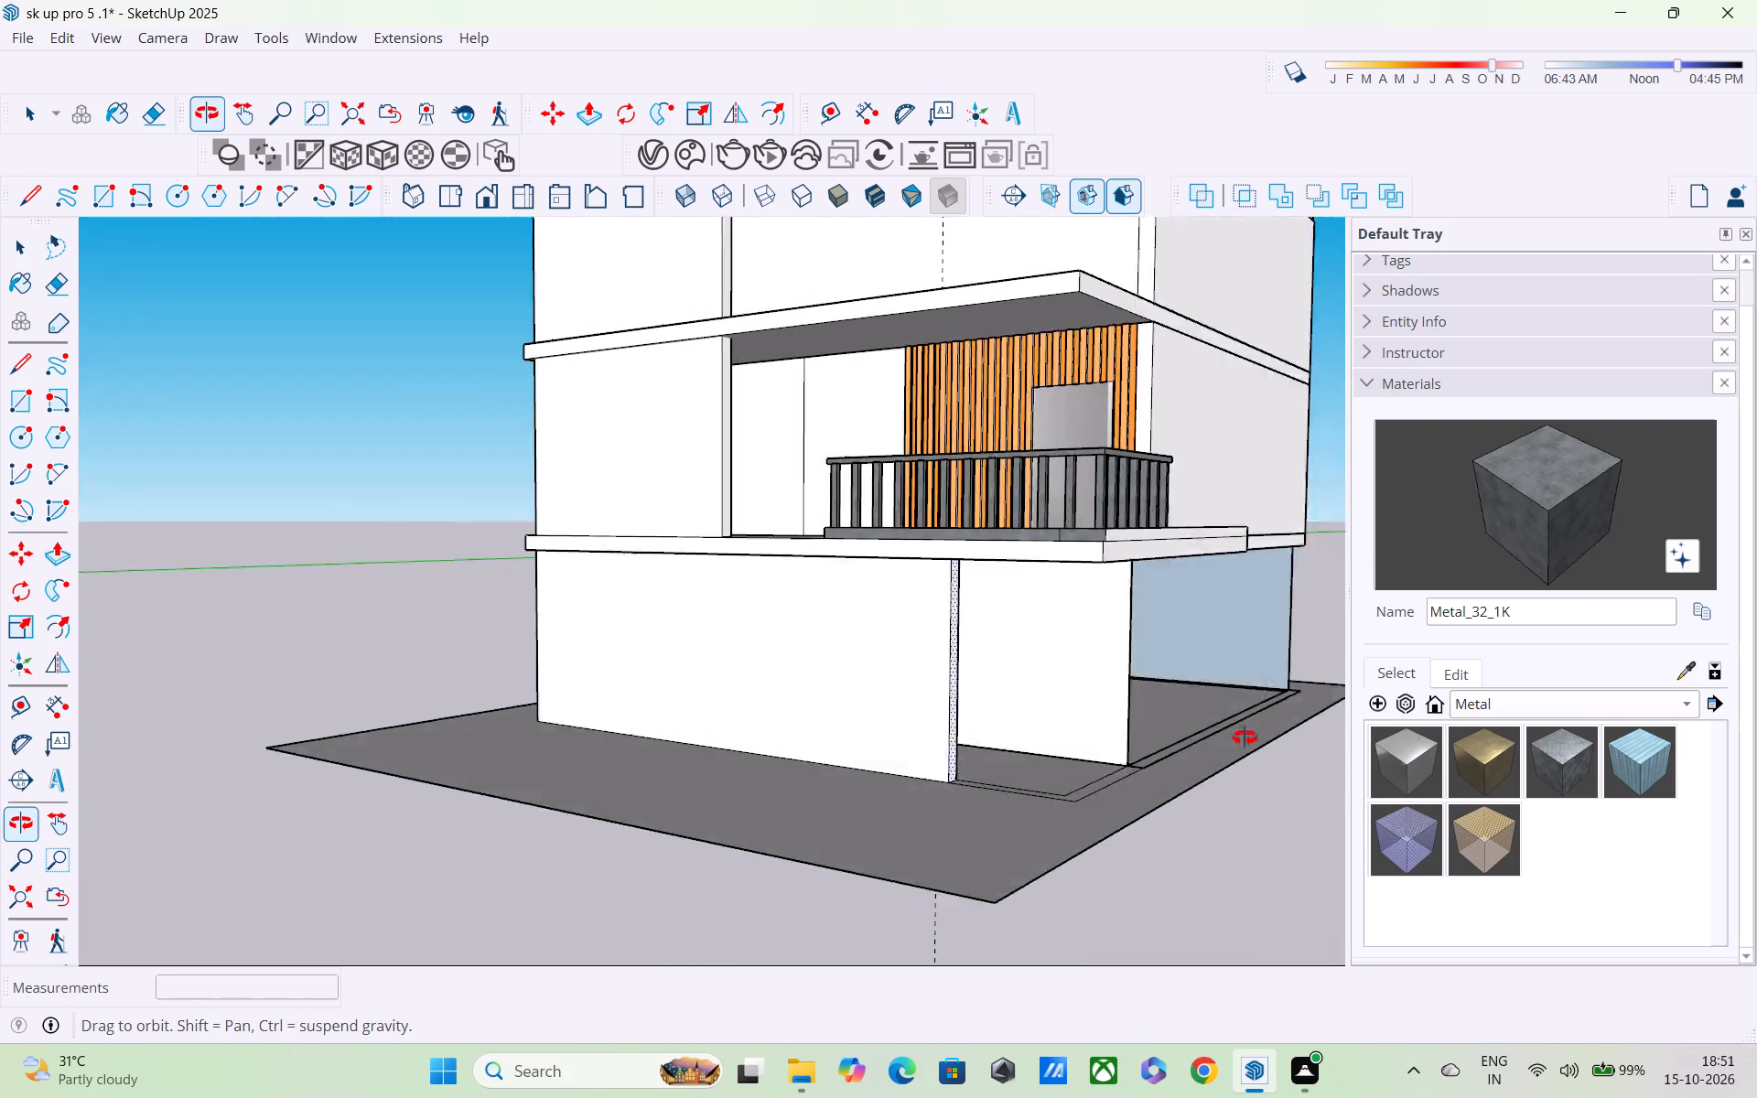
middle_click_drag(1245, 737, 1279, 728)
middle_click_drag(984, 694, 1193, 723)
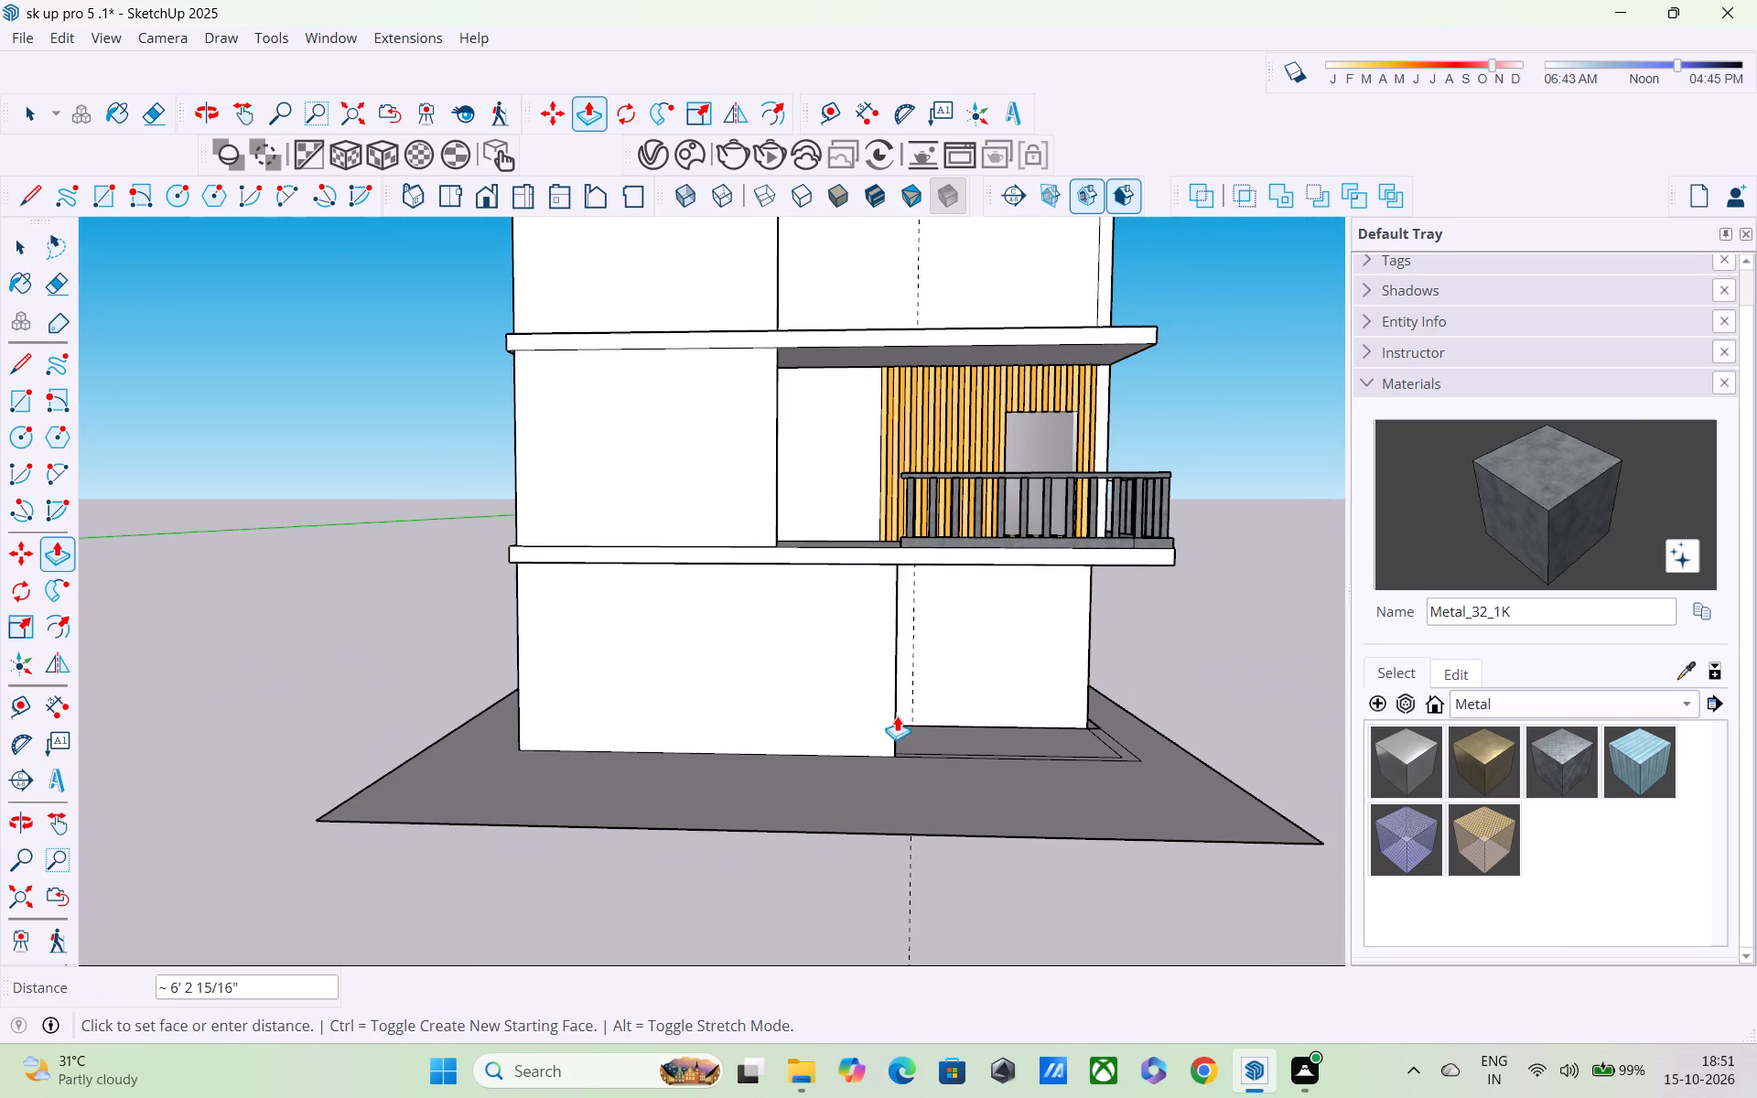
middle_click_drag(902, 687, 758, 685)
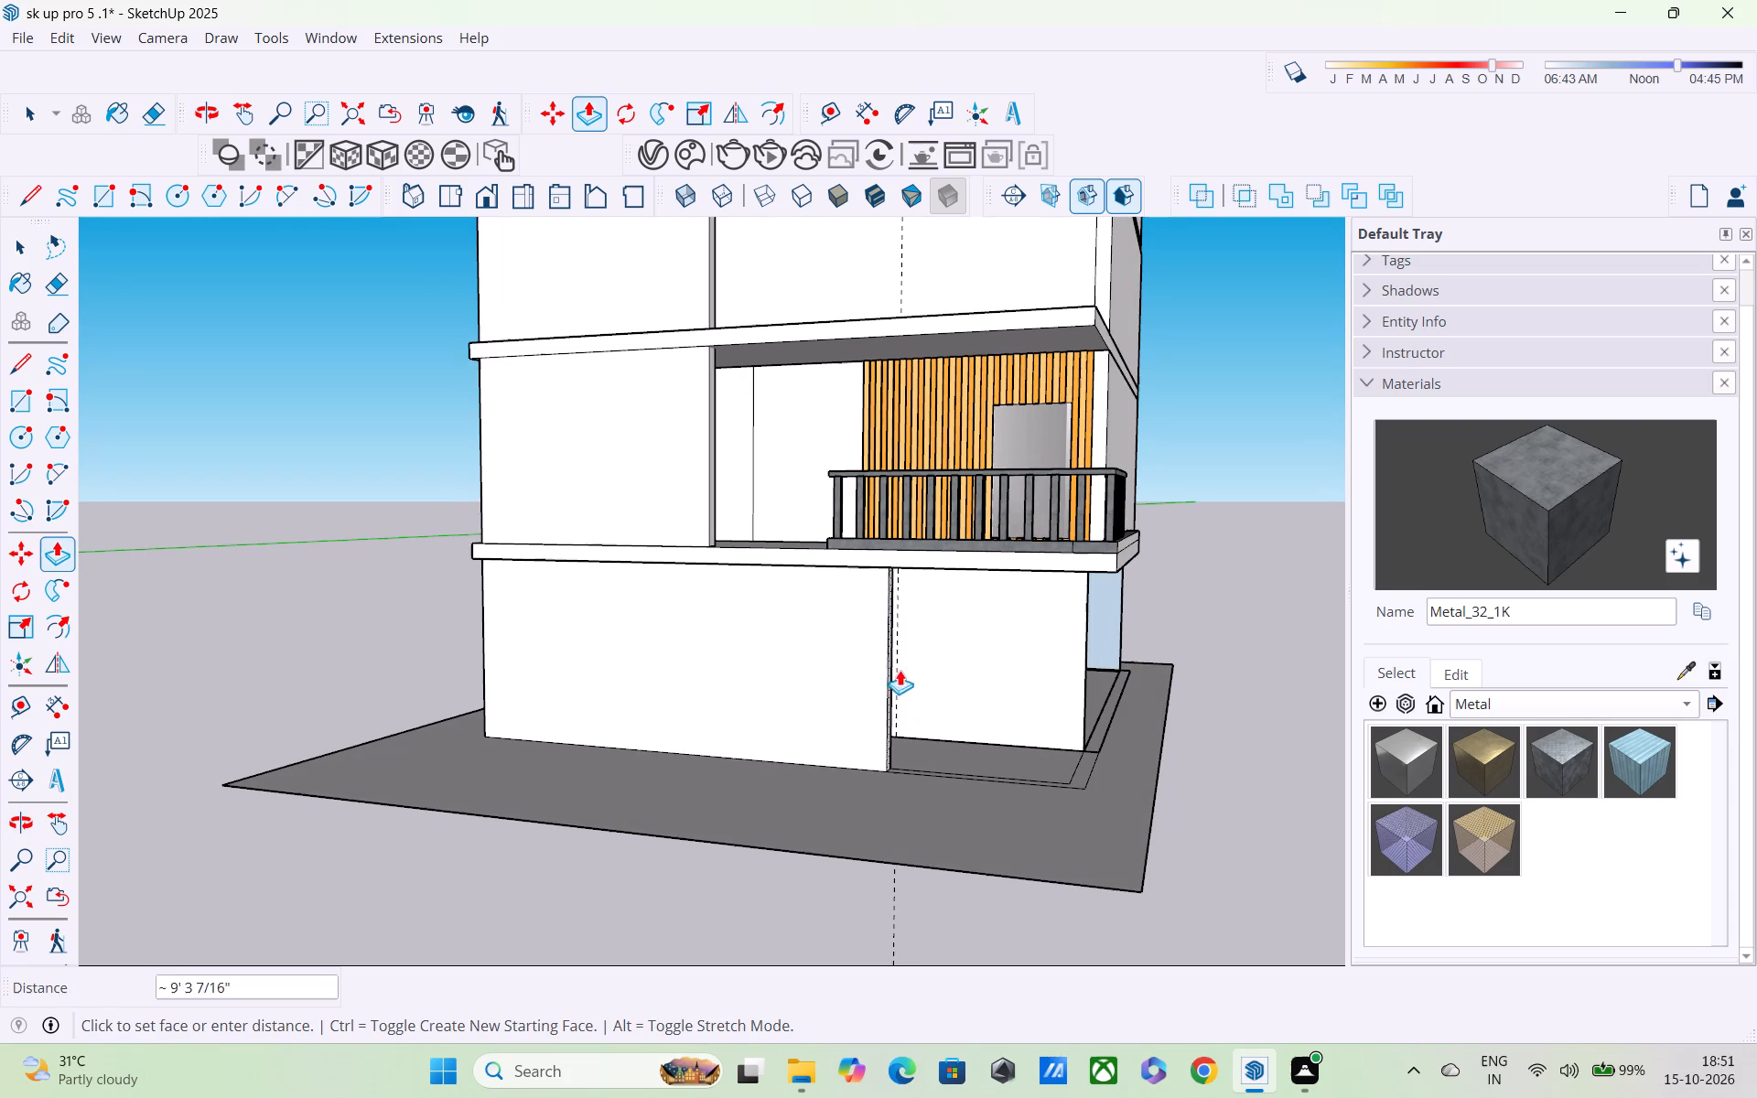
middle_click_drag(954, 668, 689, 673)
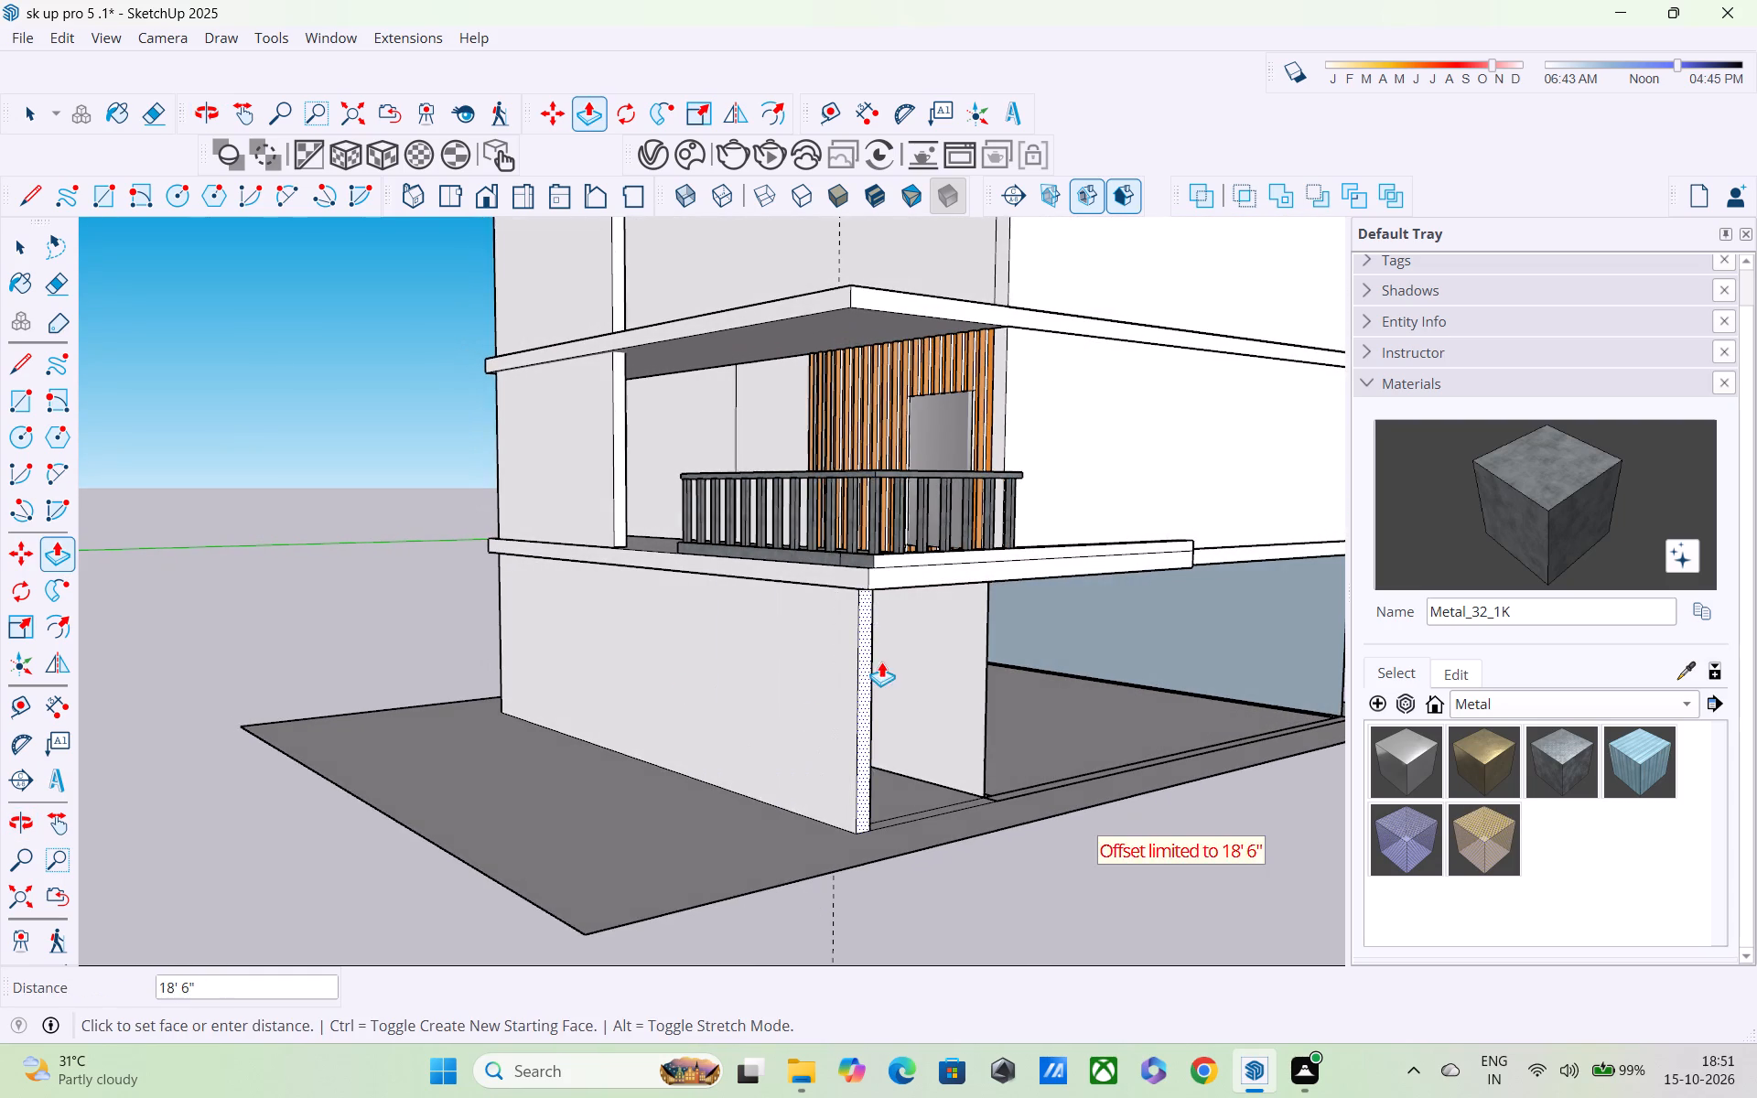
scroll(870, 635, "up", 6)
middle_click_drag(886, 621, 671, 593)
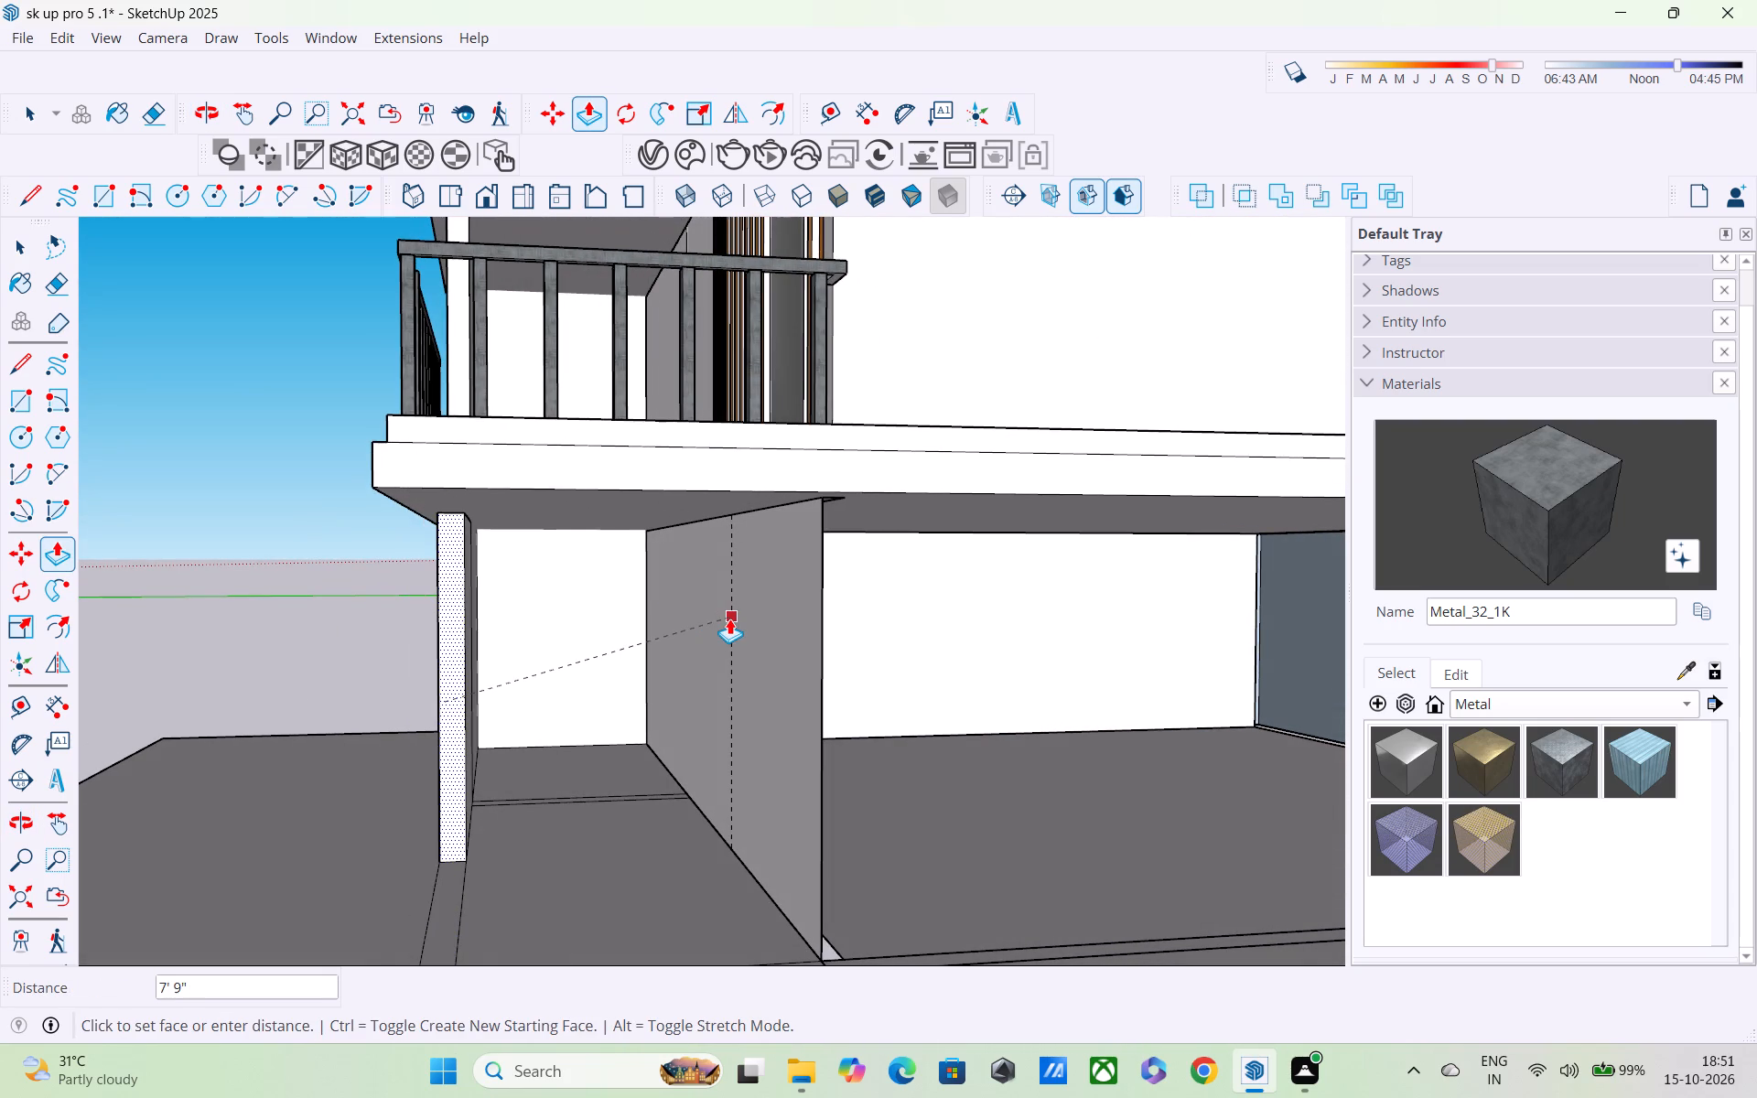
left_click(729, 619)
Draw a 10' line along the base of the extended ground-storey wall, starting at its outer corner away from the balcony.
middle_click_drag(689, 674, 1072, 686)
scroll(1032, 705, "down", 5)
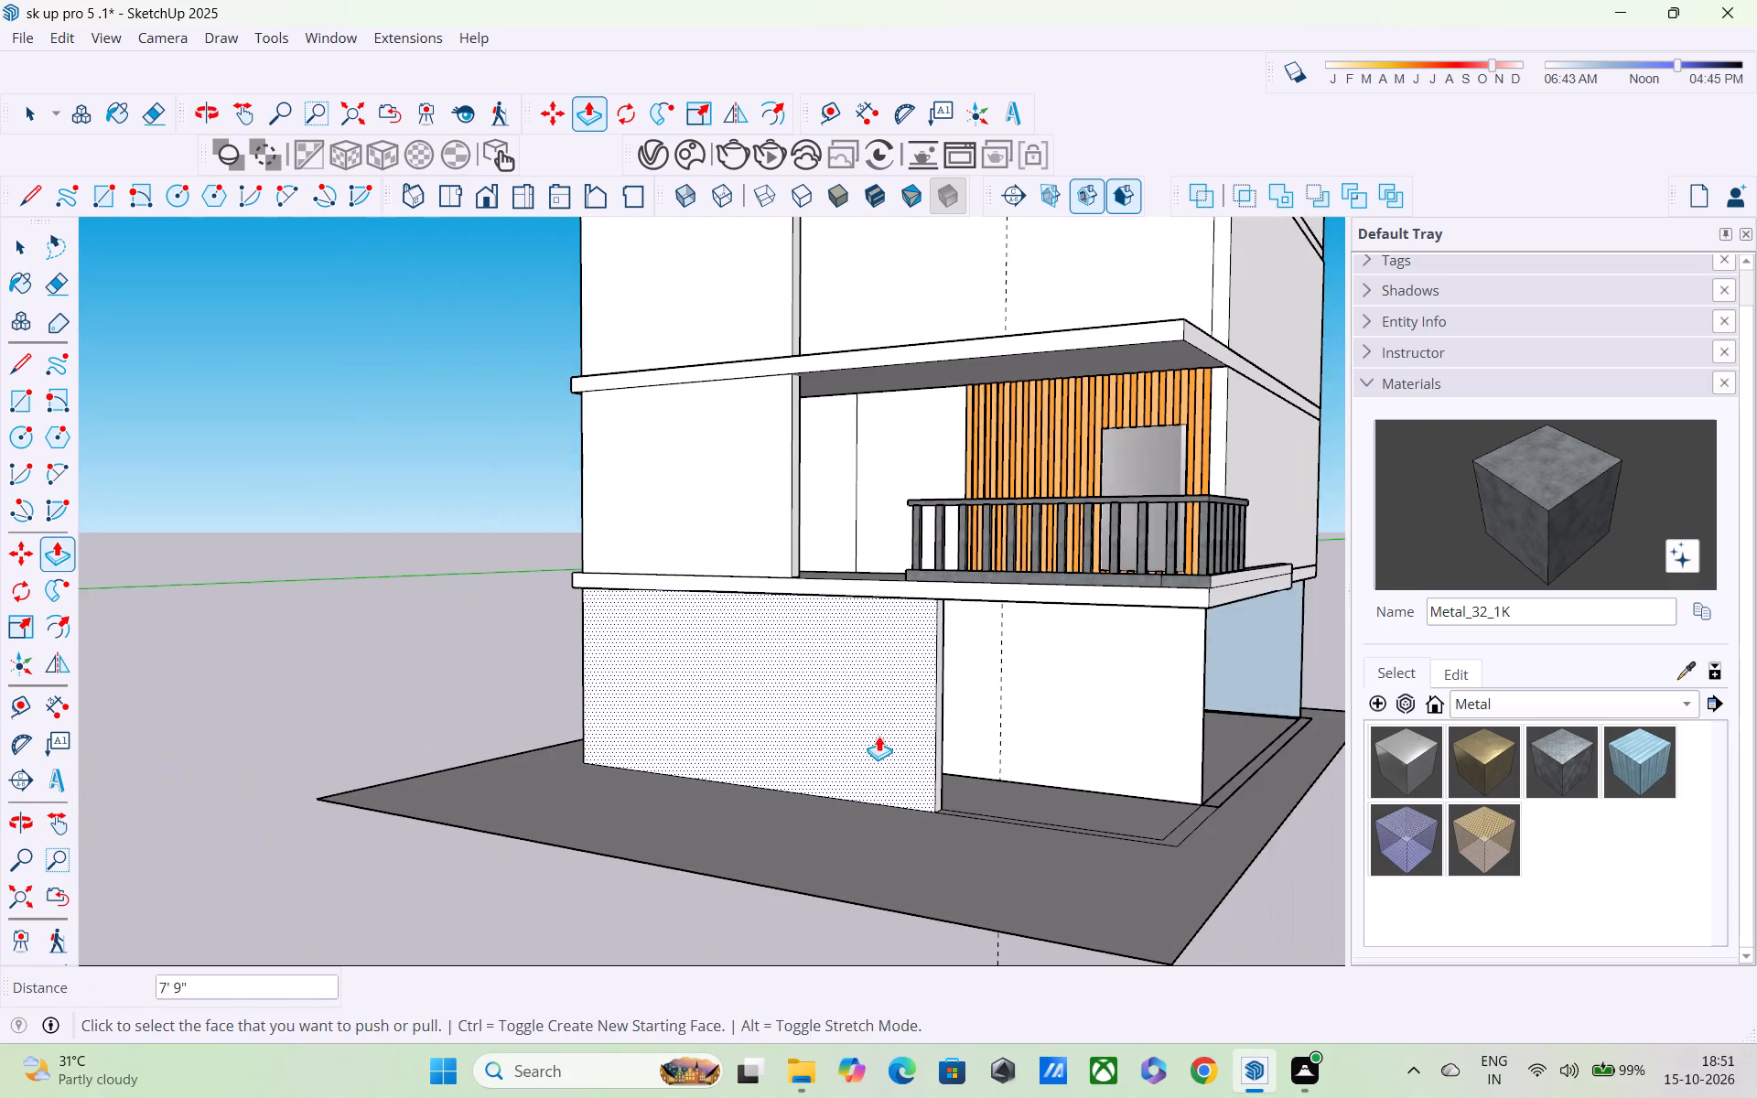
middle_click_drag(878, 736, 947, 751)
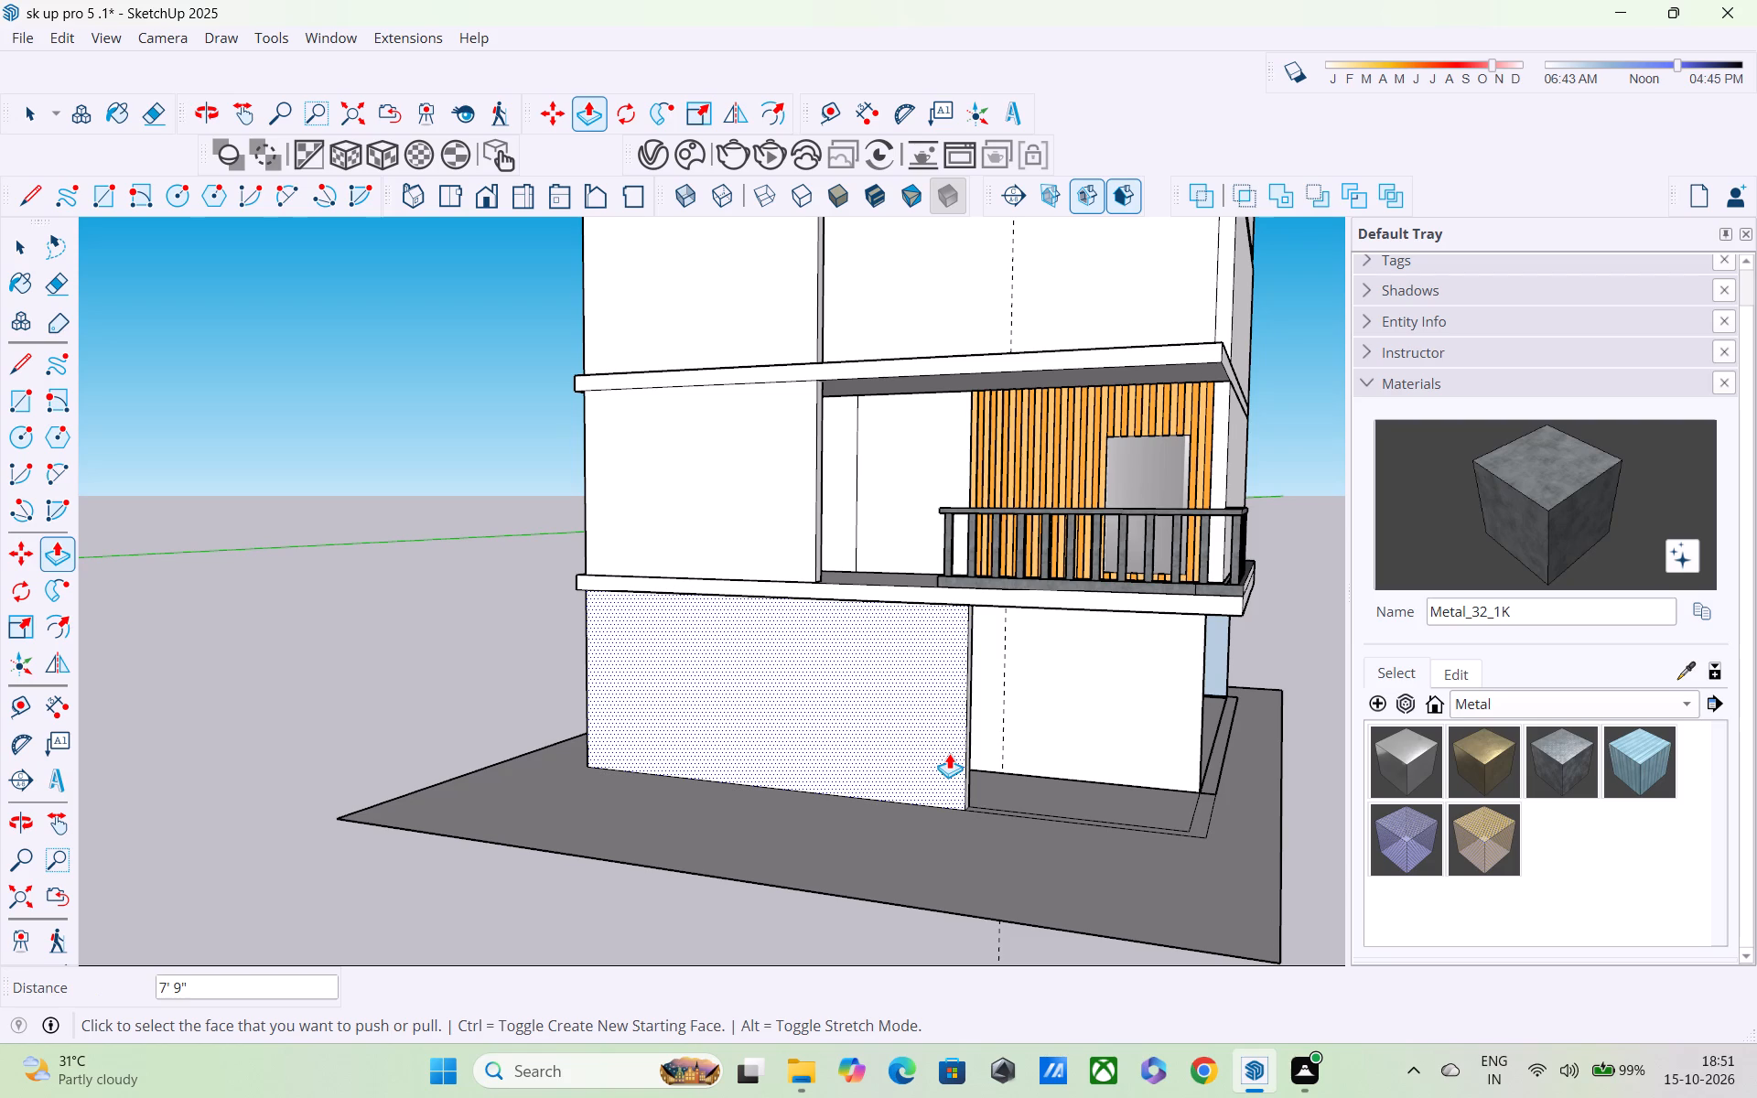
scroll(949, 753, "down", 1)
middle_click_drag(924, 786, 1148, 740)
scroll(928, 737, "down", 1)
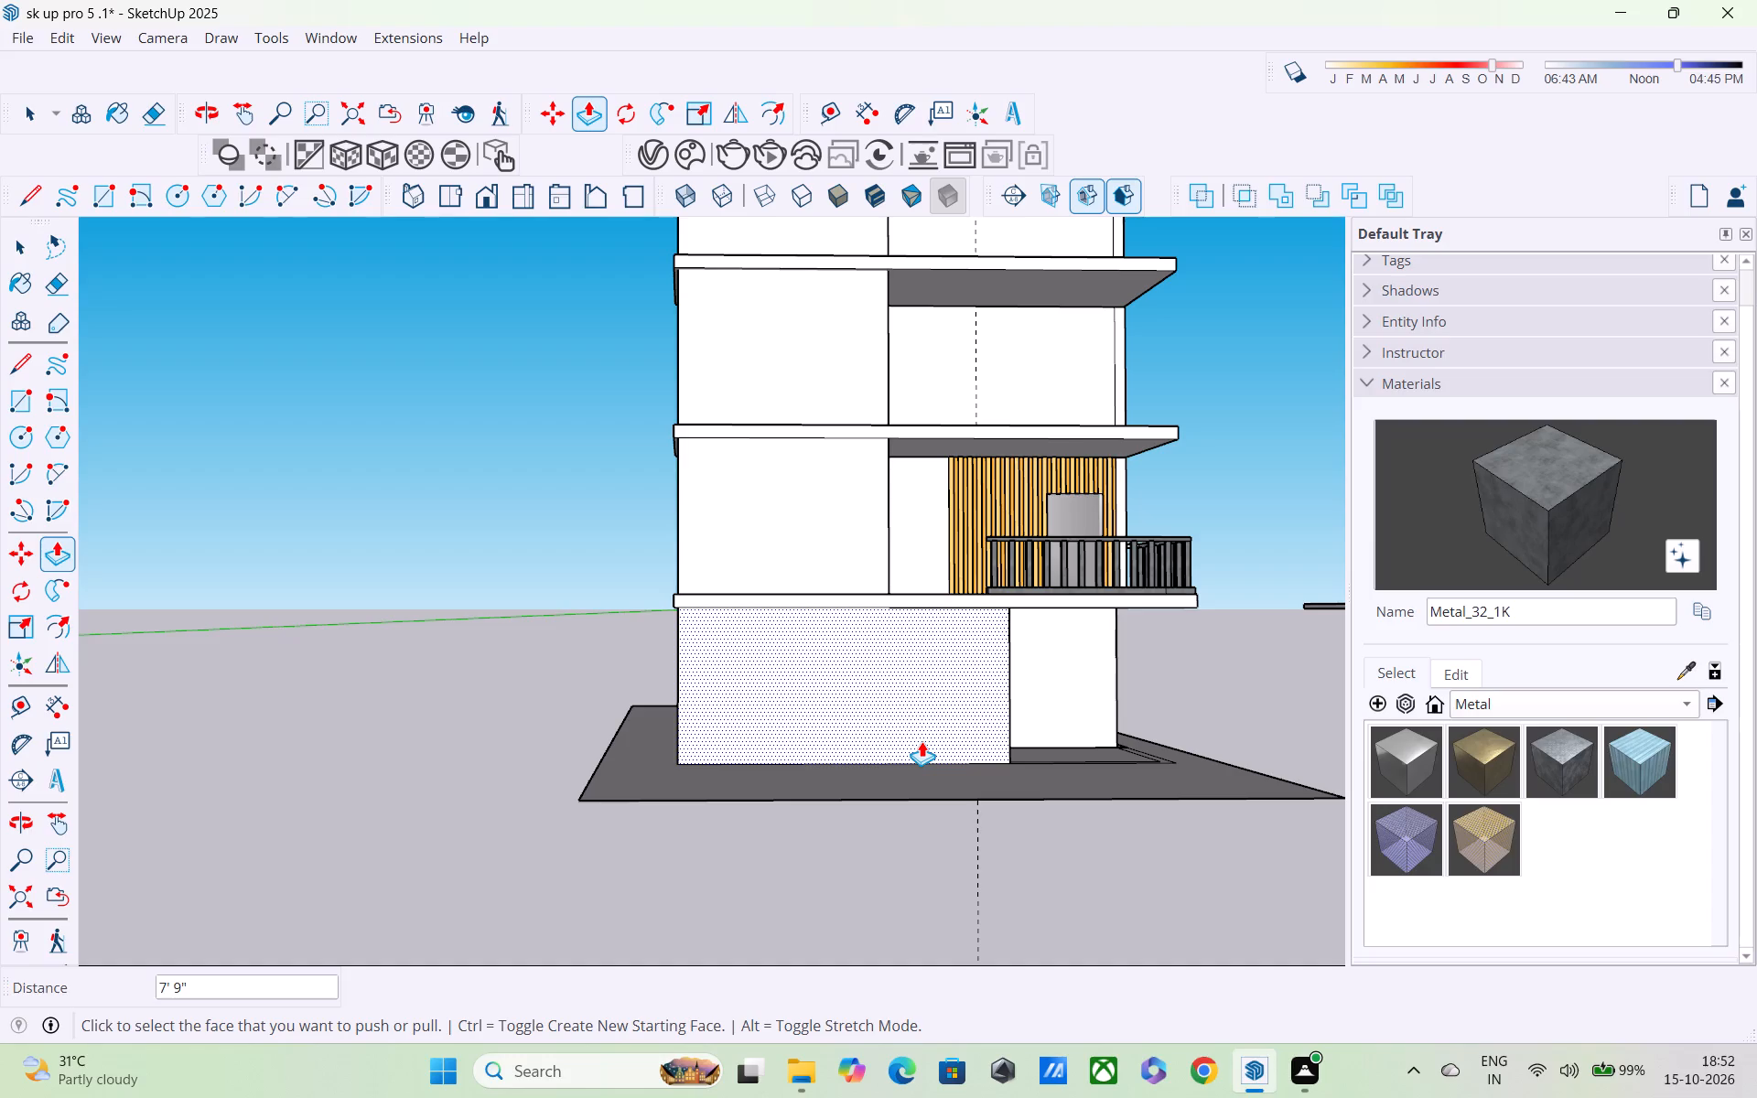
key("l")
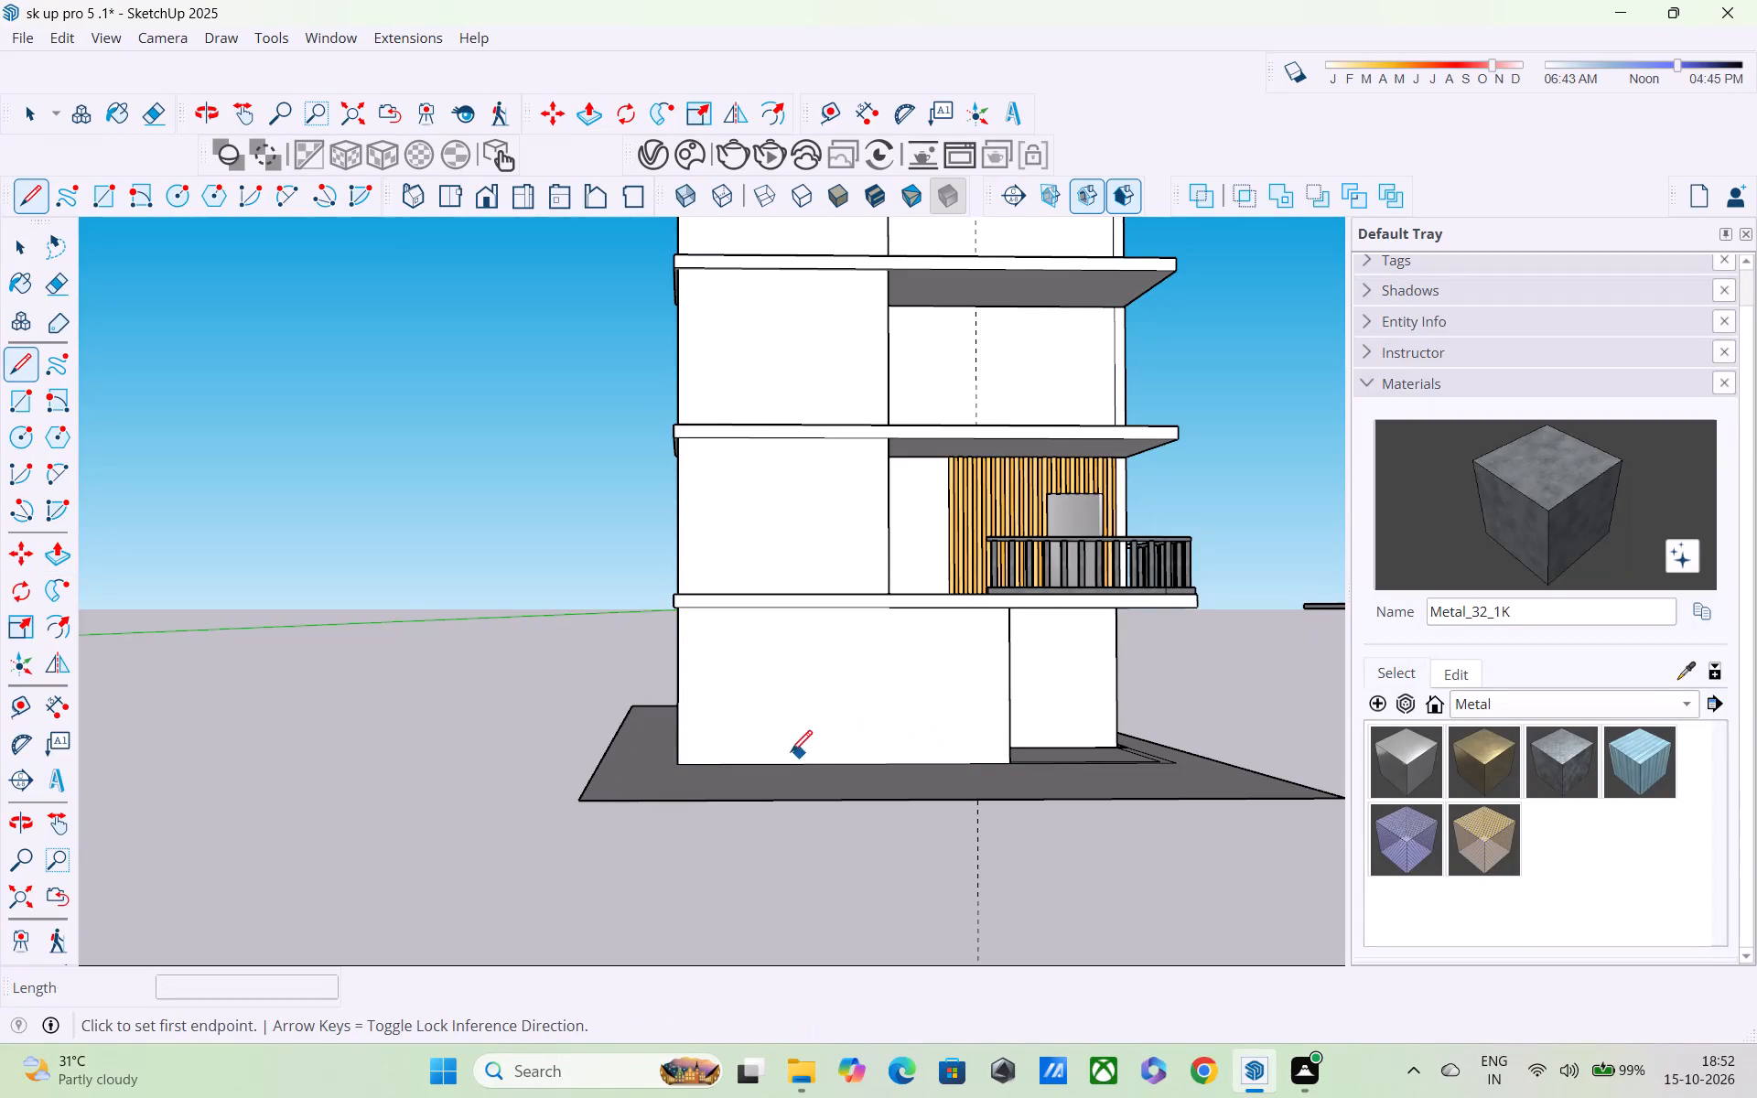
left_click(682, 766)
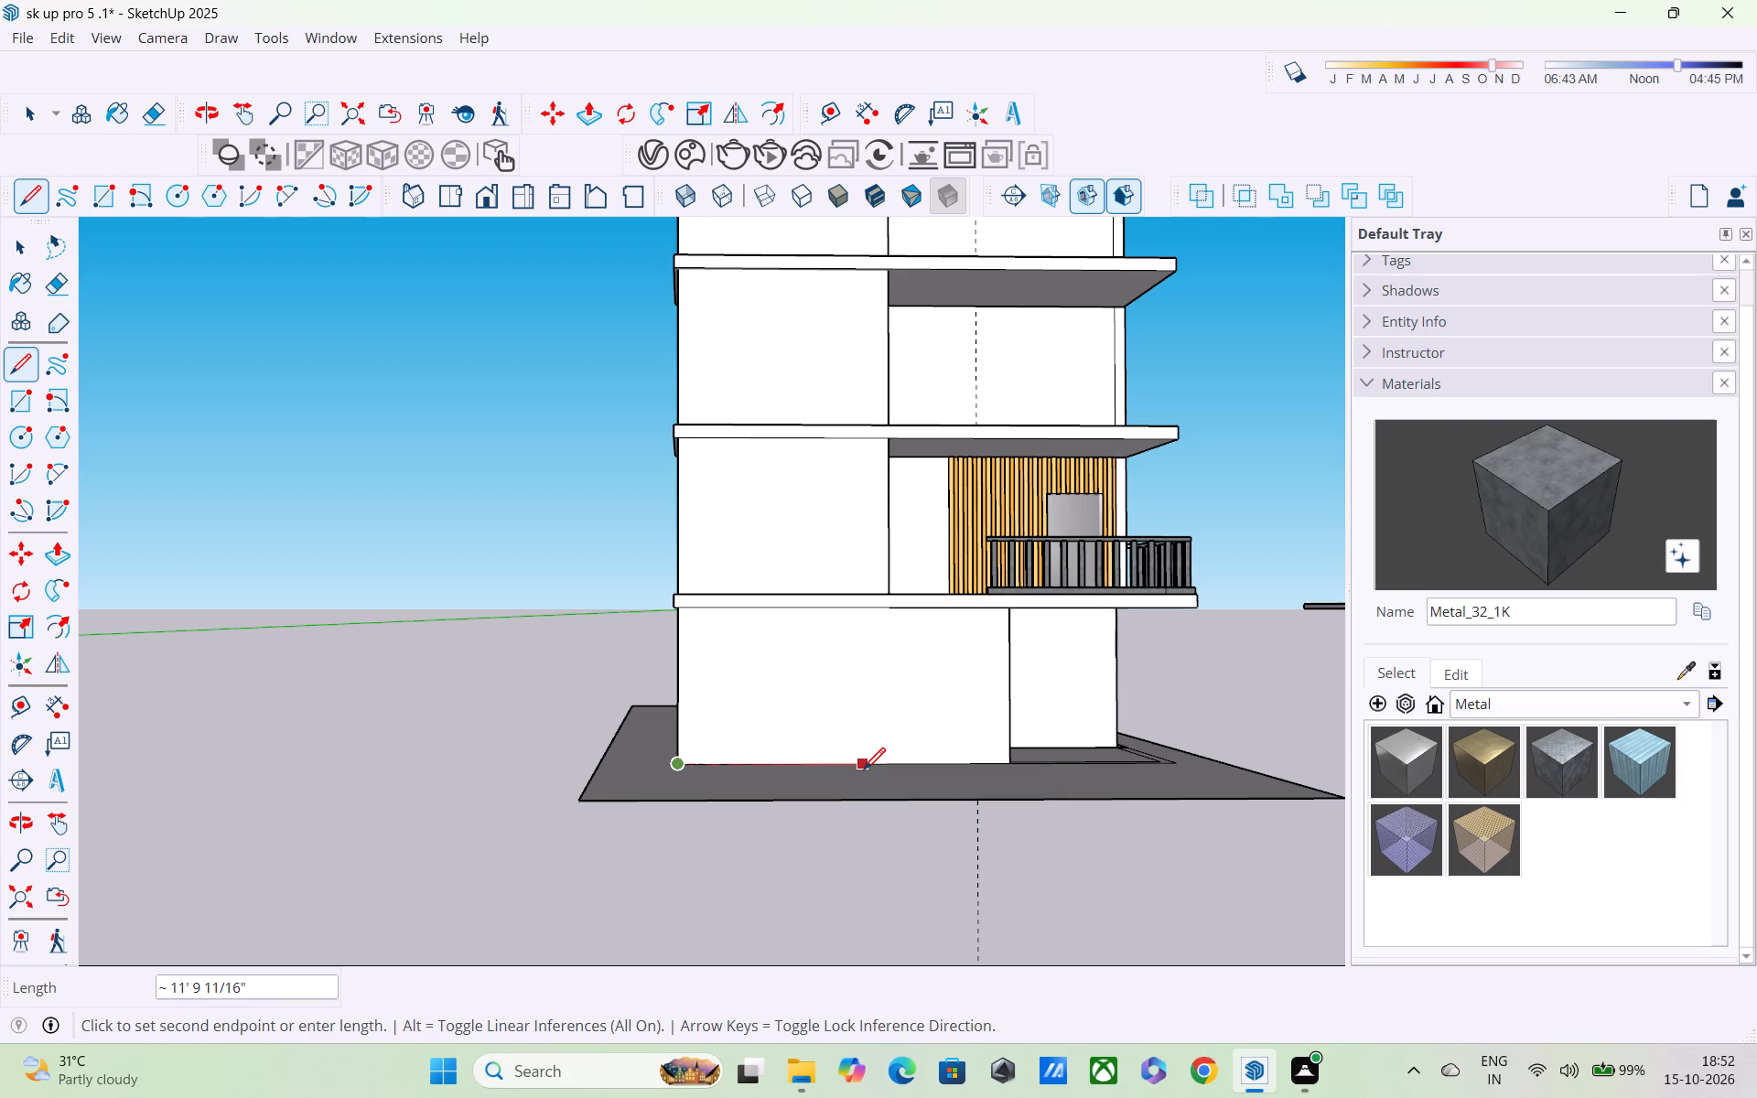
type("10'")
key("Return")
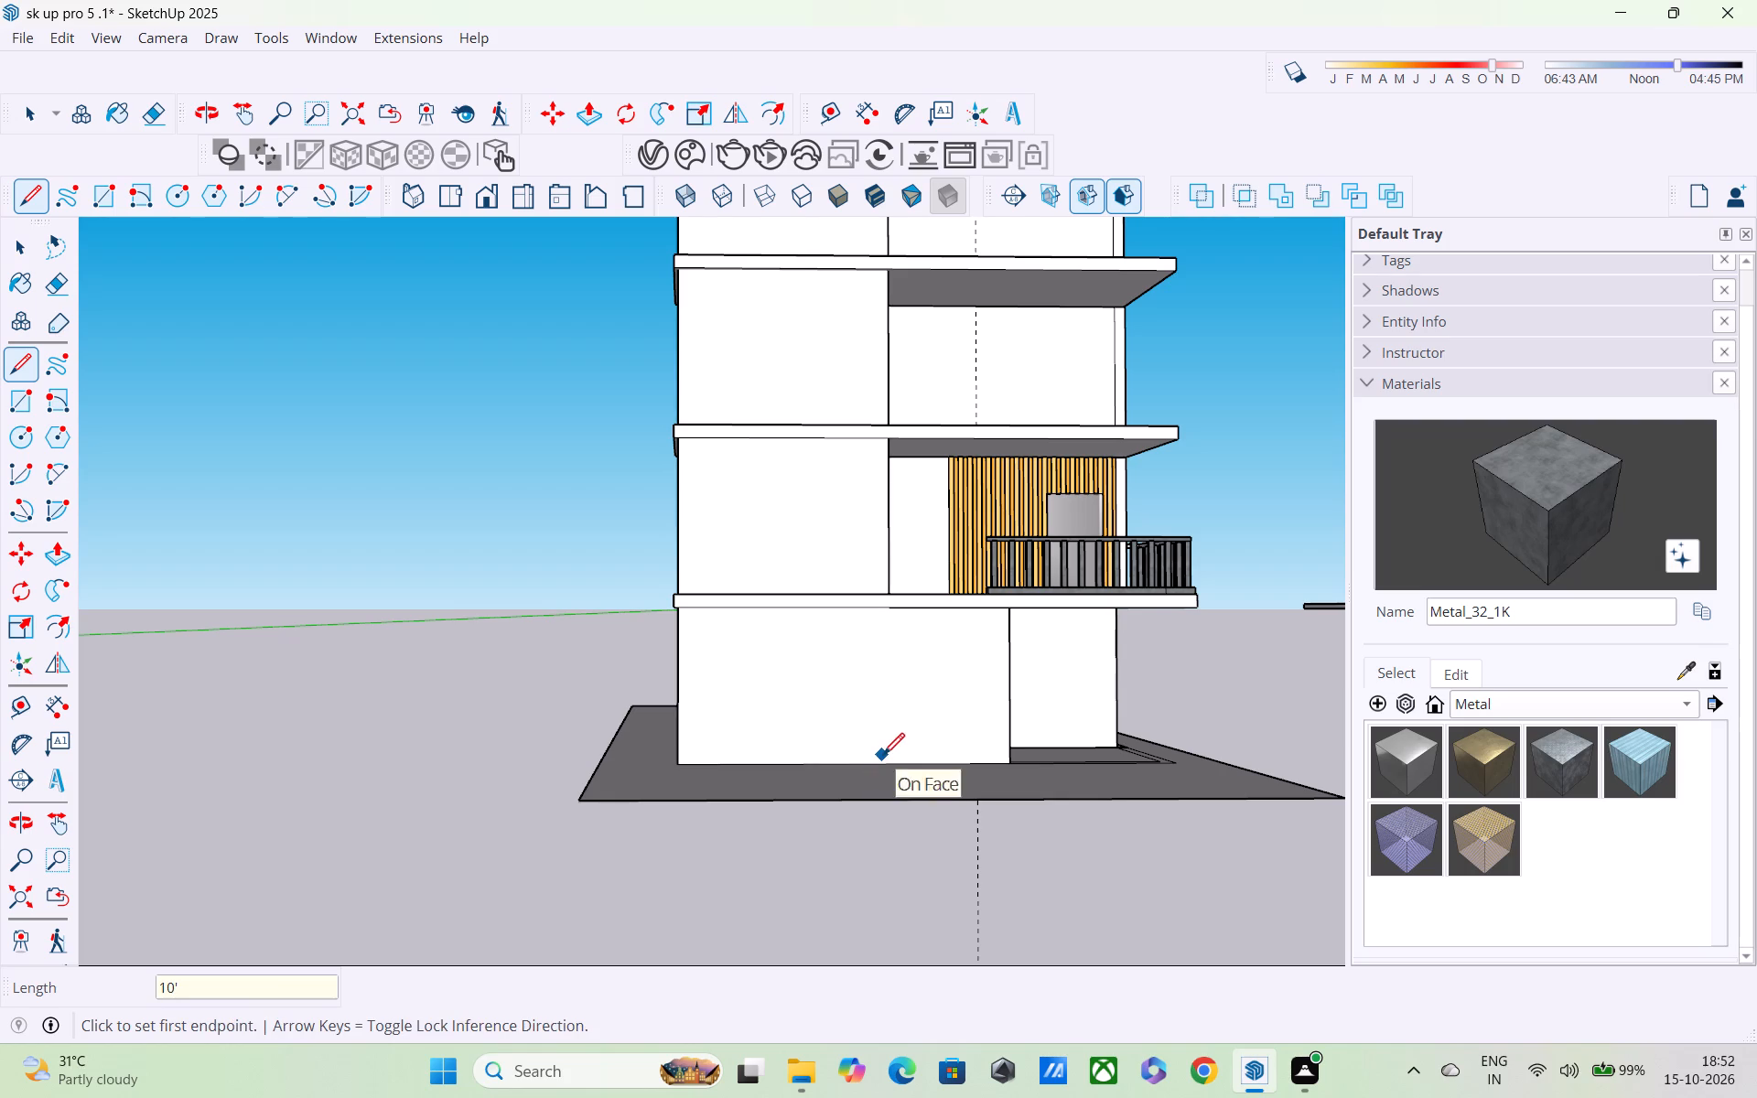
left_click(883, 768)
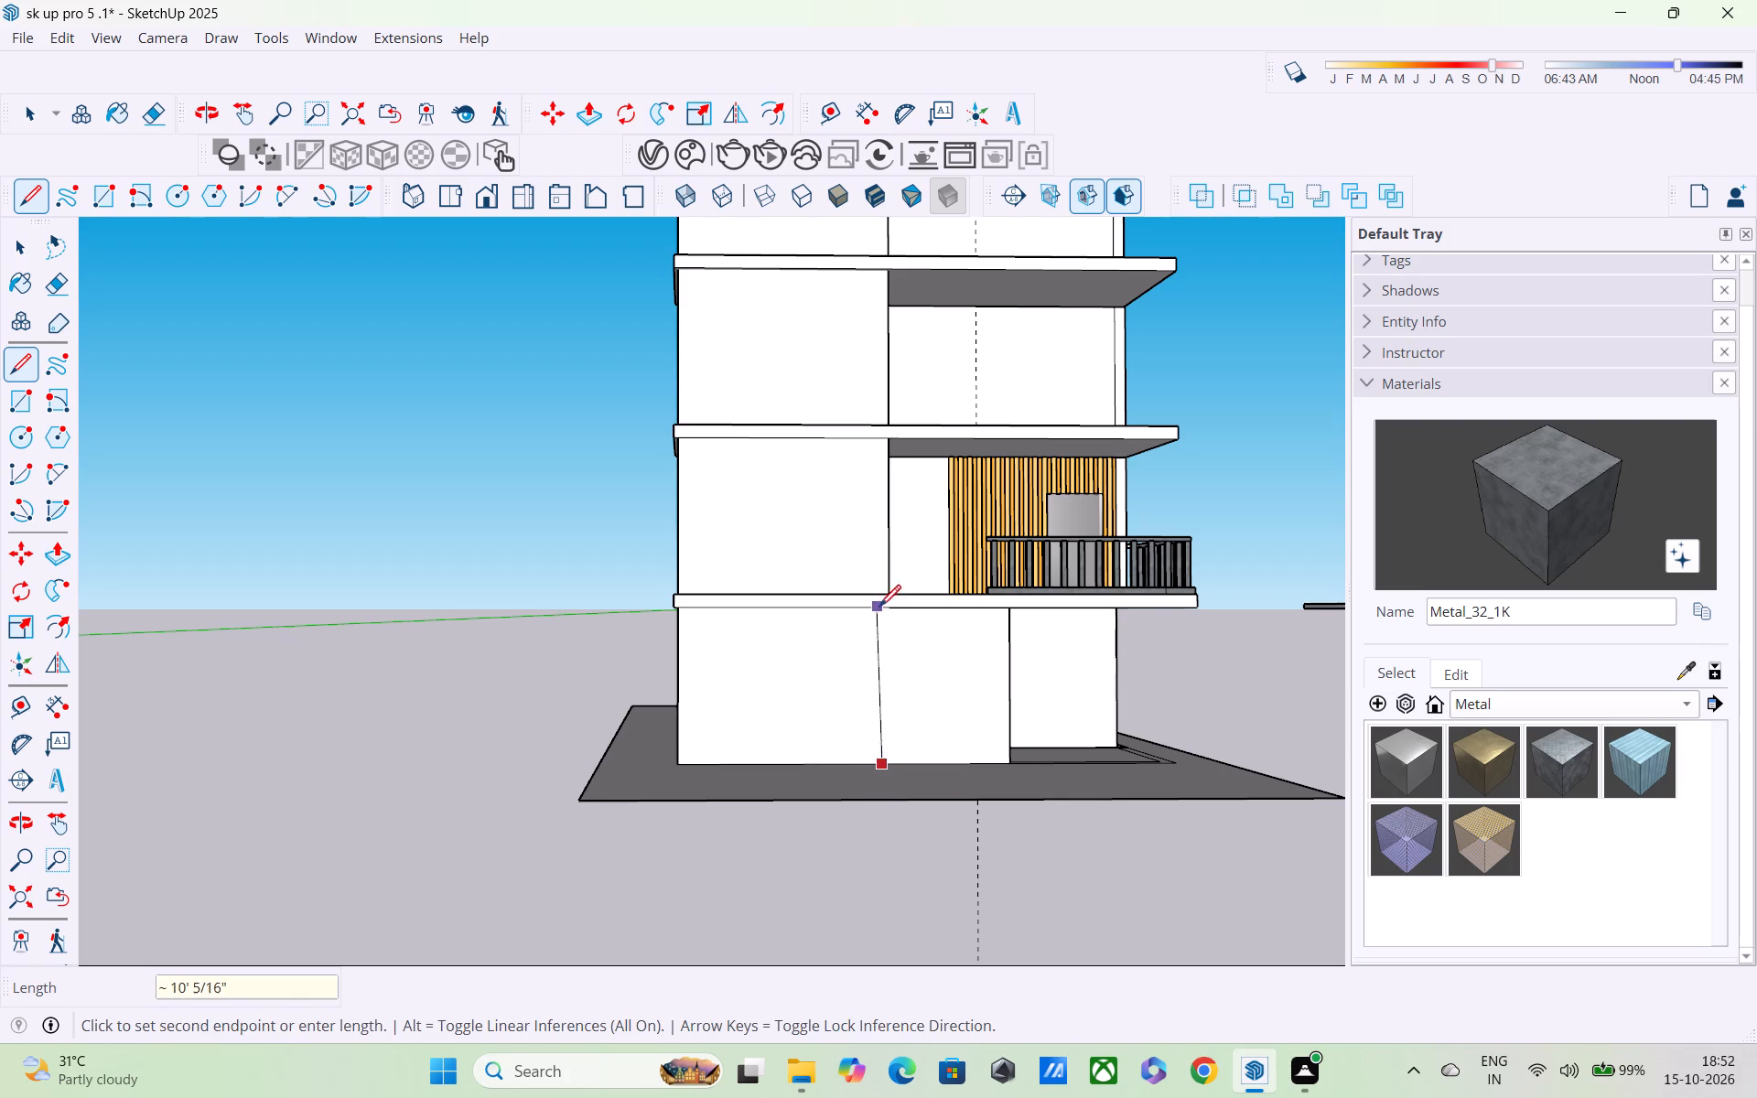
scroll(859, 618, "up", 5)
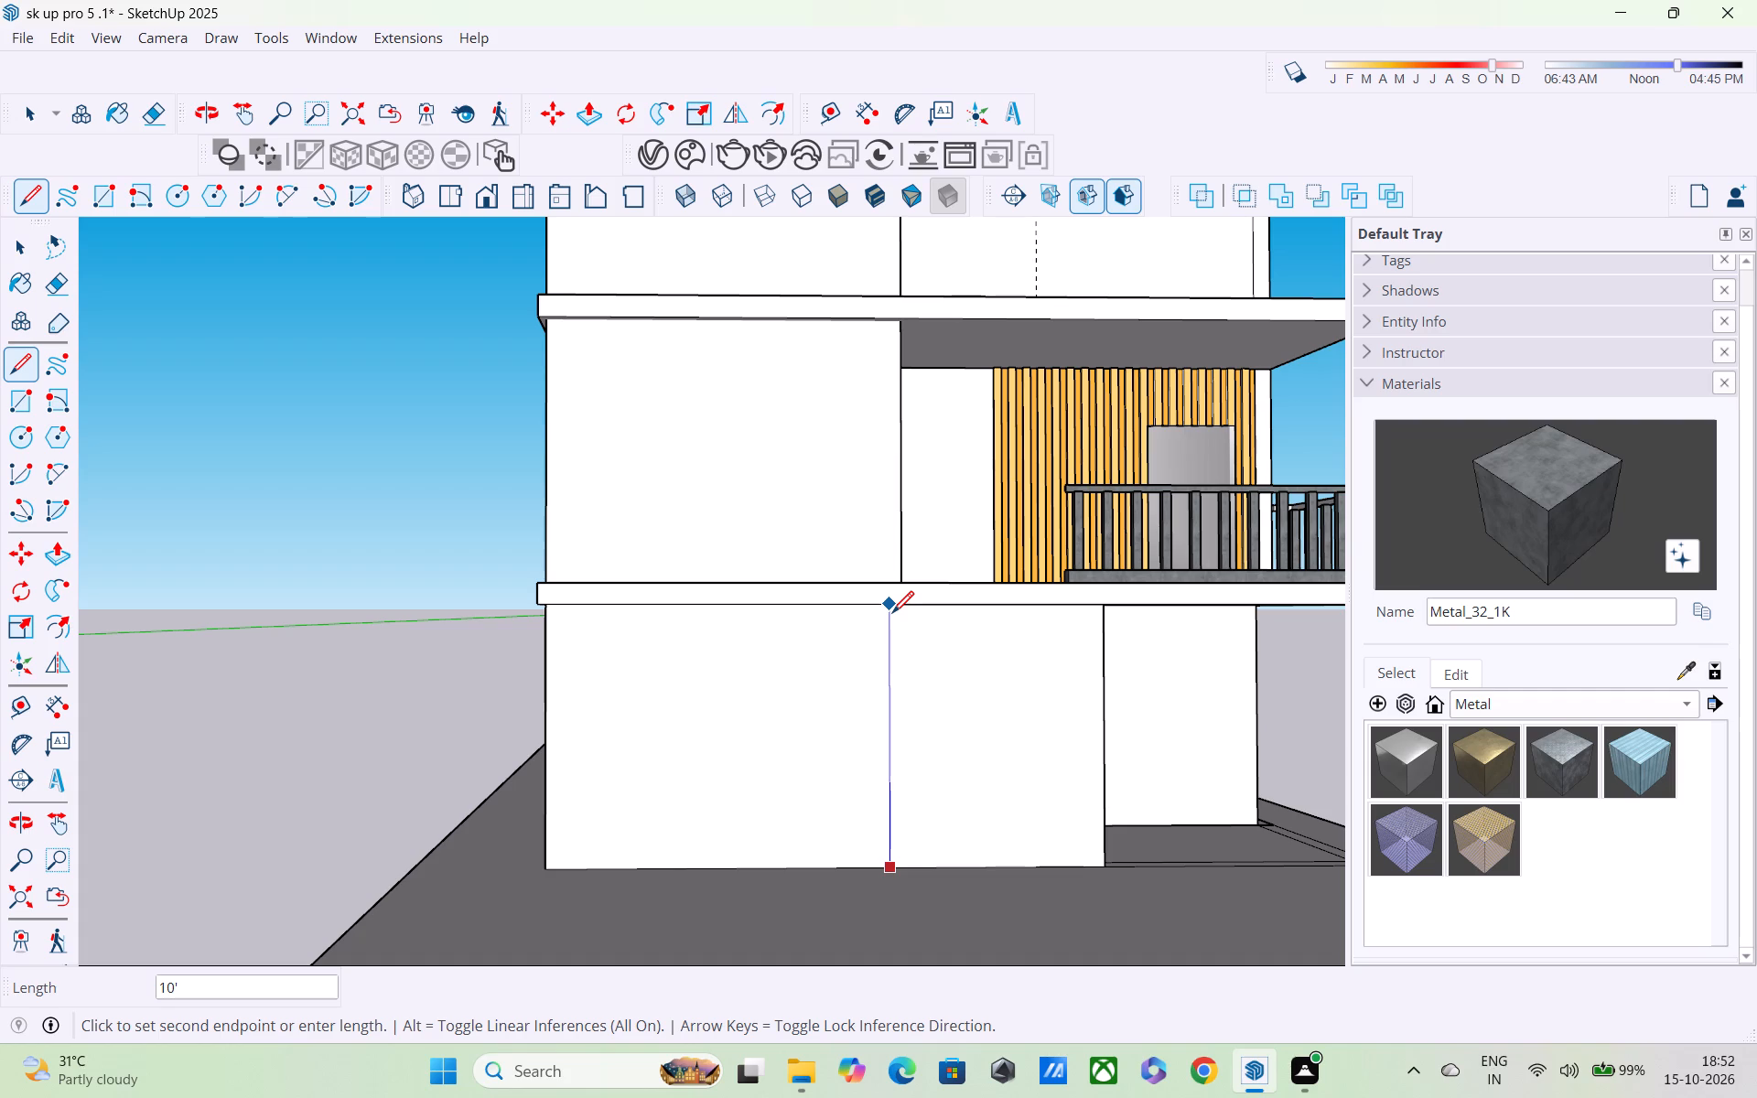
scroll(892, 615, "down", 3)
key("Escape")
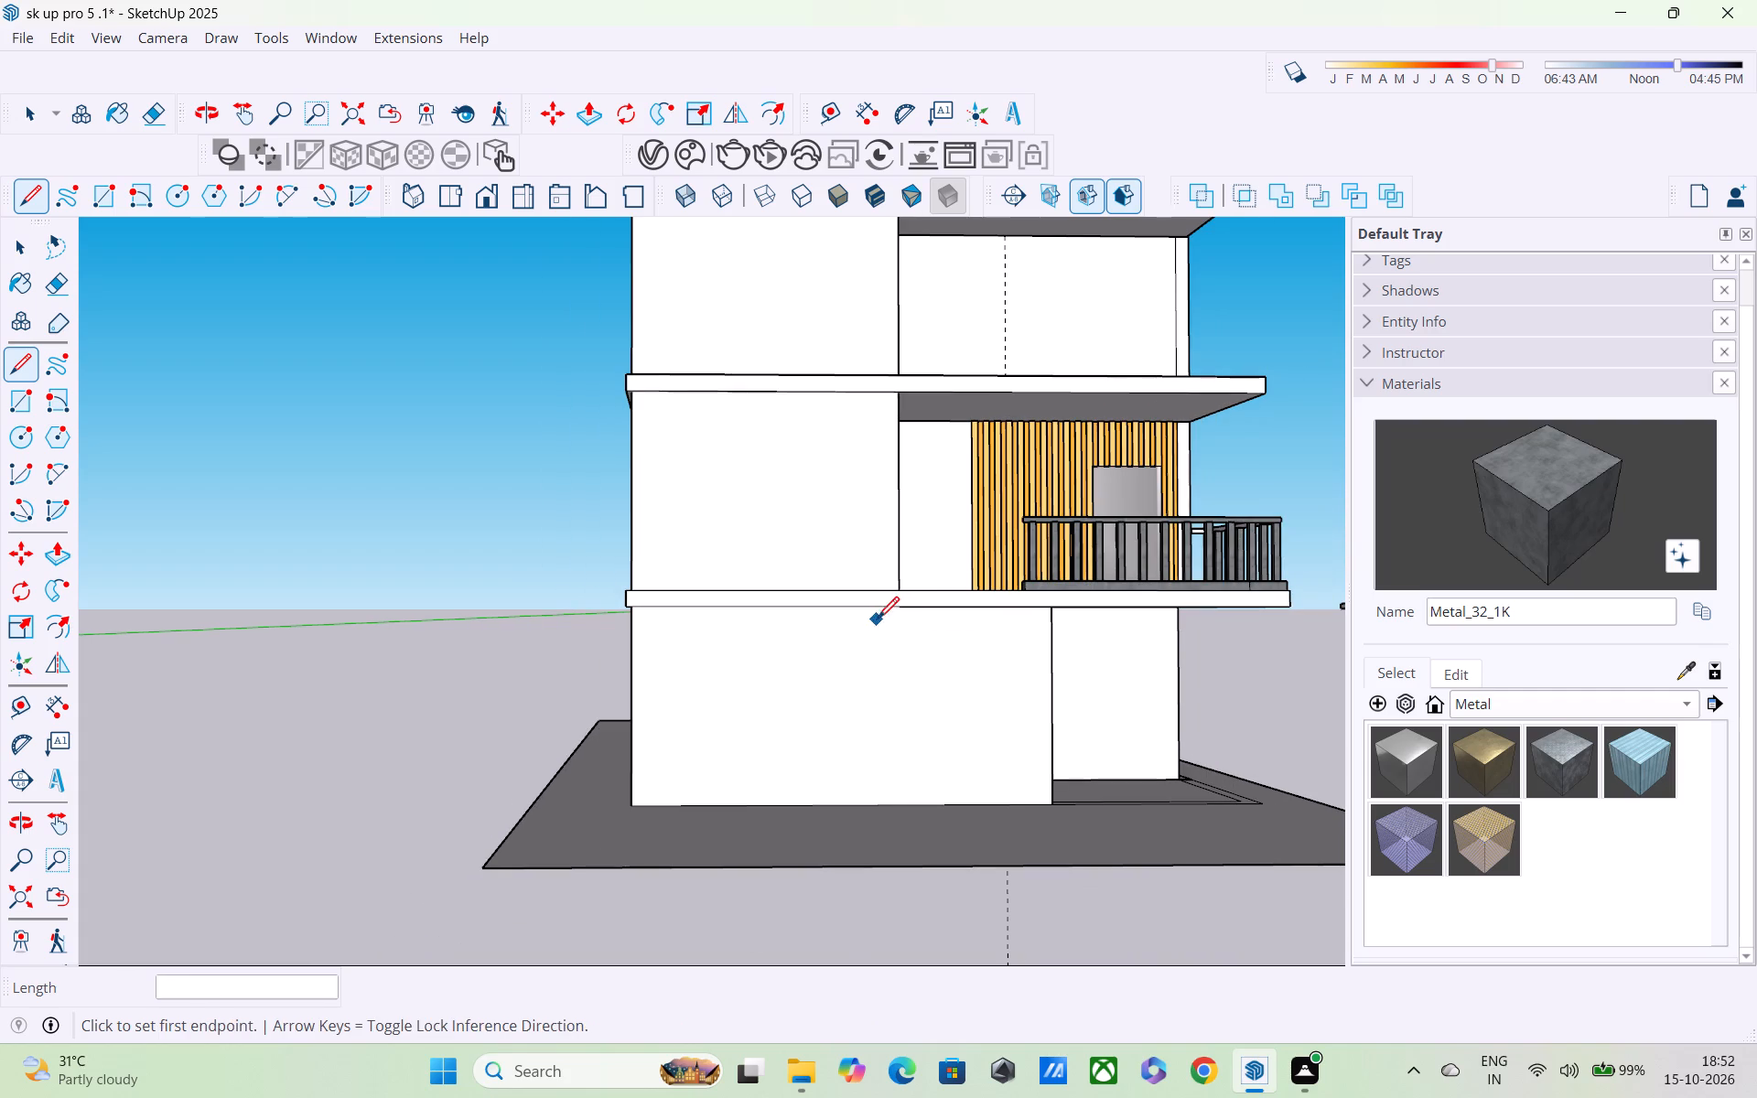
Push/Pull the long outer edge face of the slab above the extended ground-storey wall outward about 10 1/4".
key("space")
key("p")
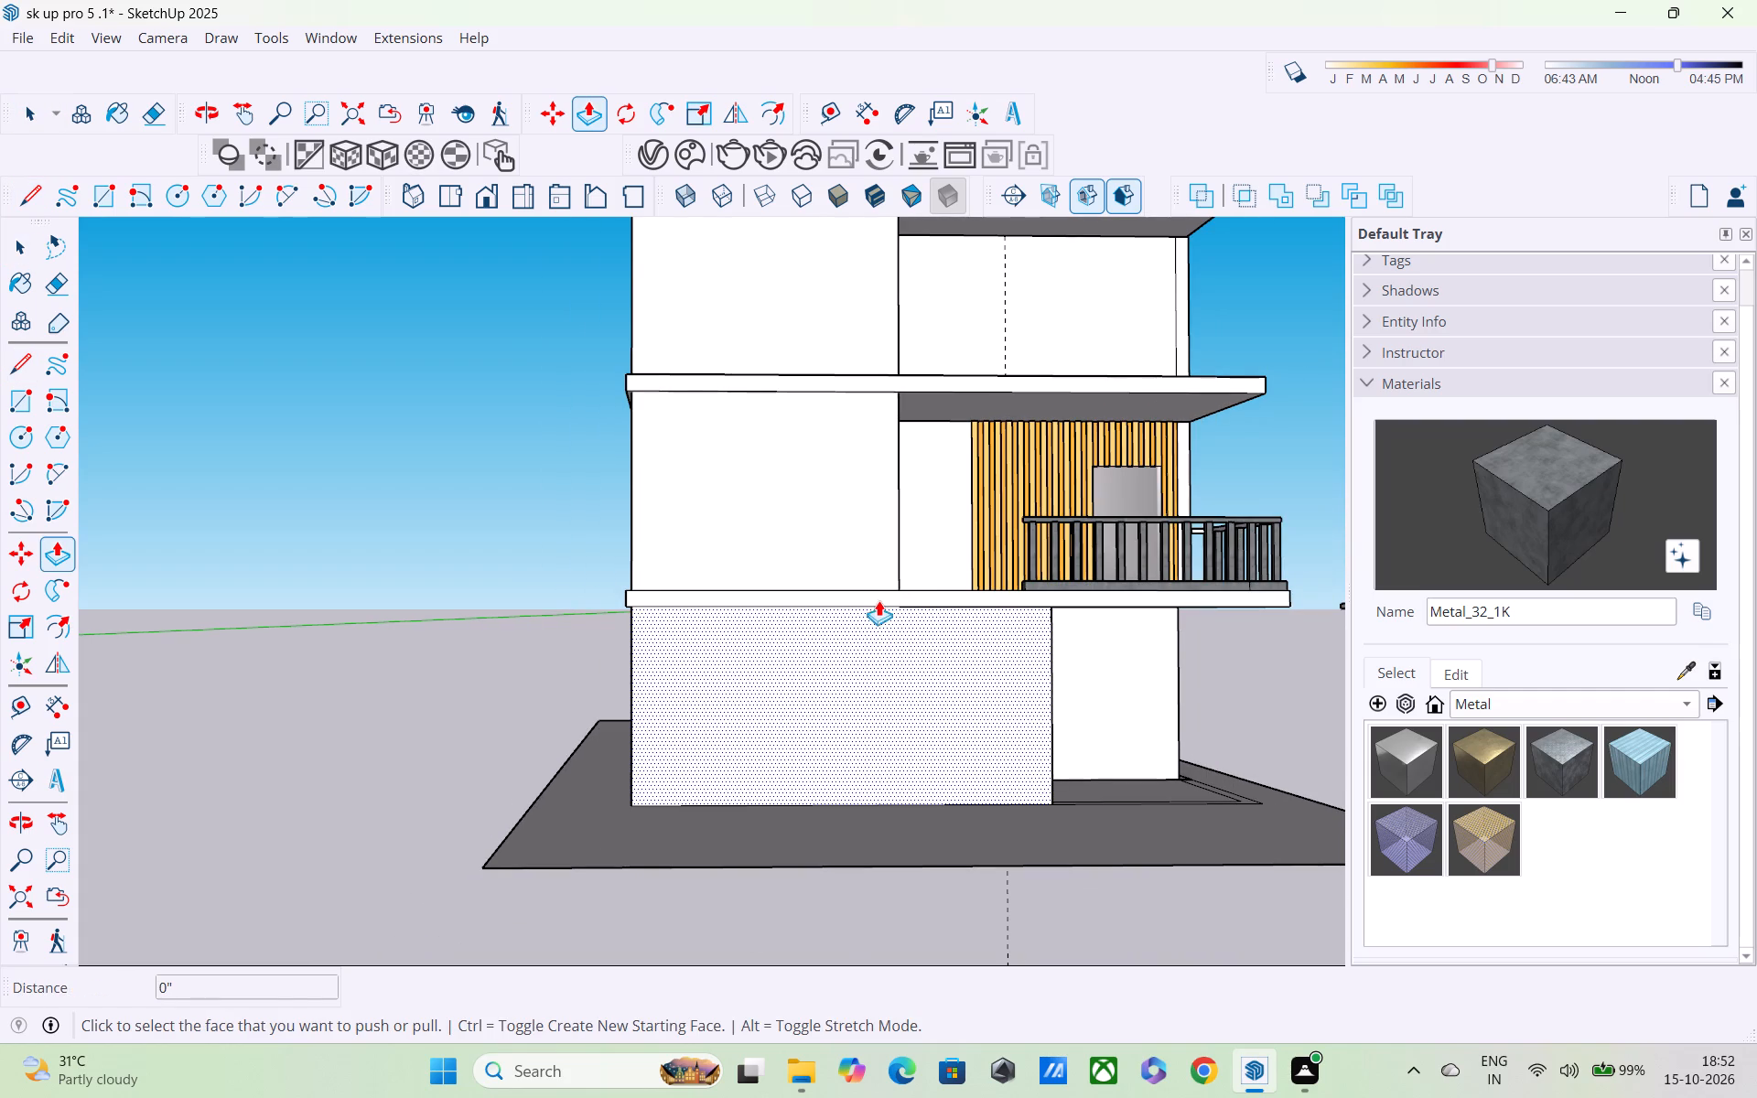
scroll(883, 591, "up", 3)
key("space")
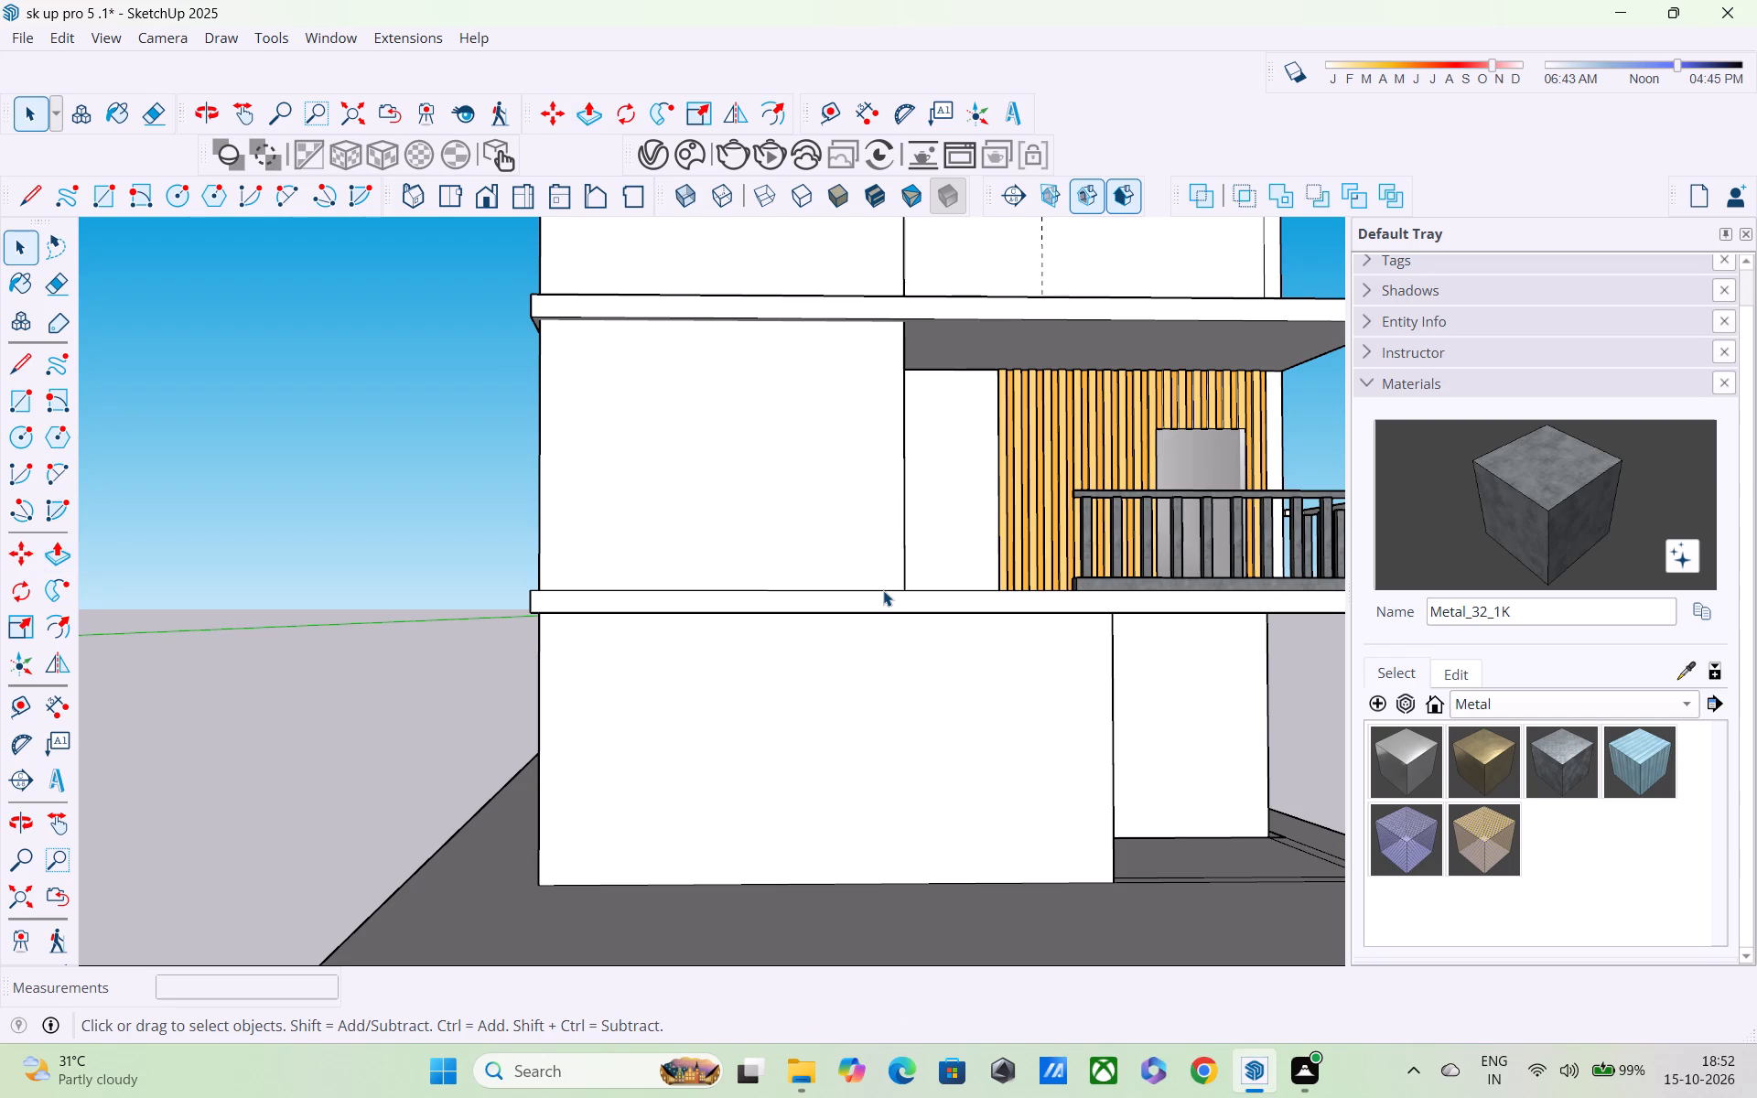
double_click(879, 597)
middle_click_drag(874, 615, 1208, 475)
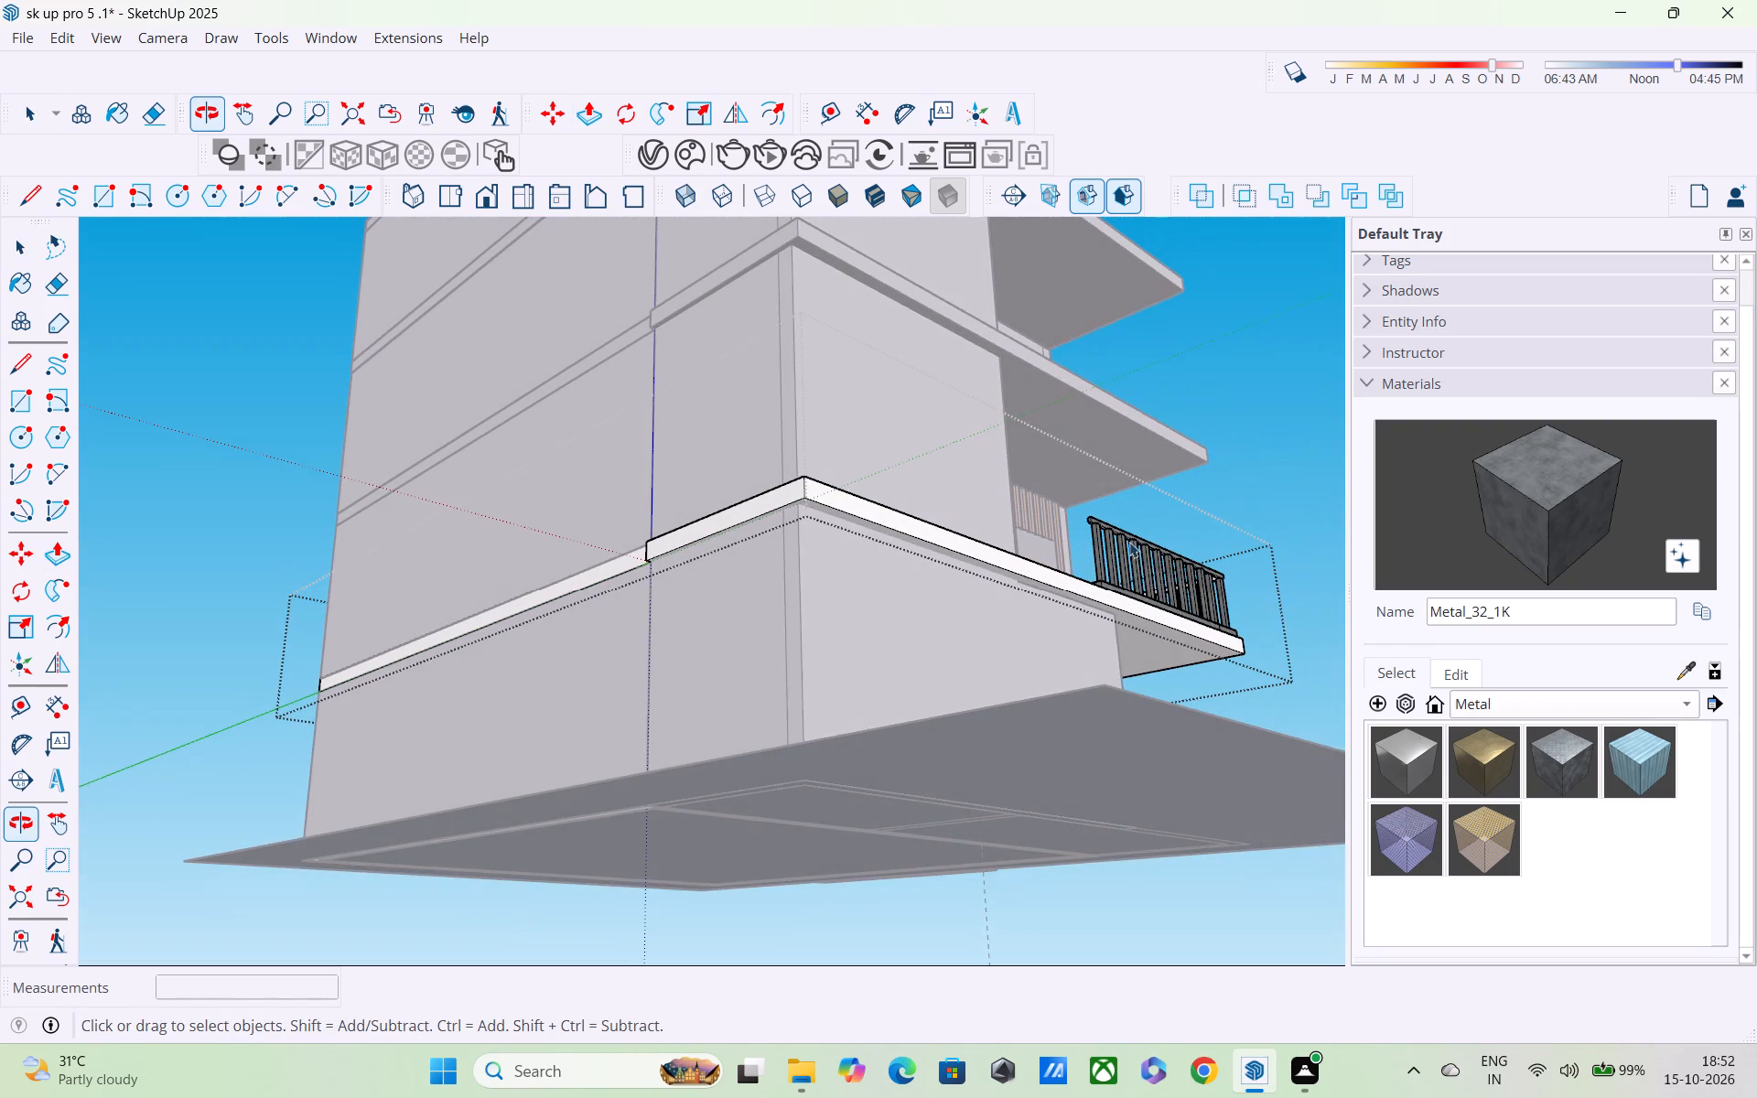
key("p")
scroll(960, 540, "up", 2)
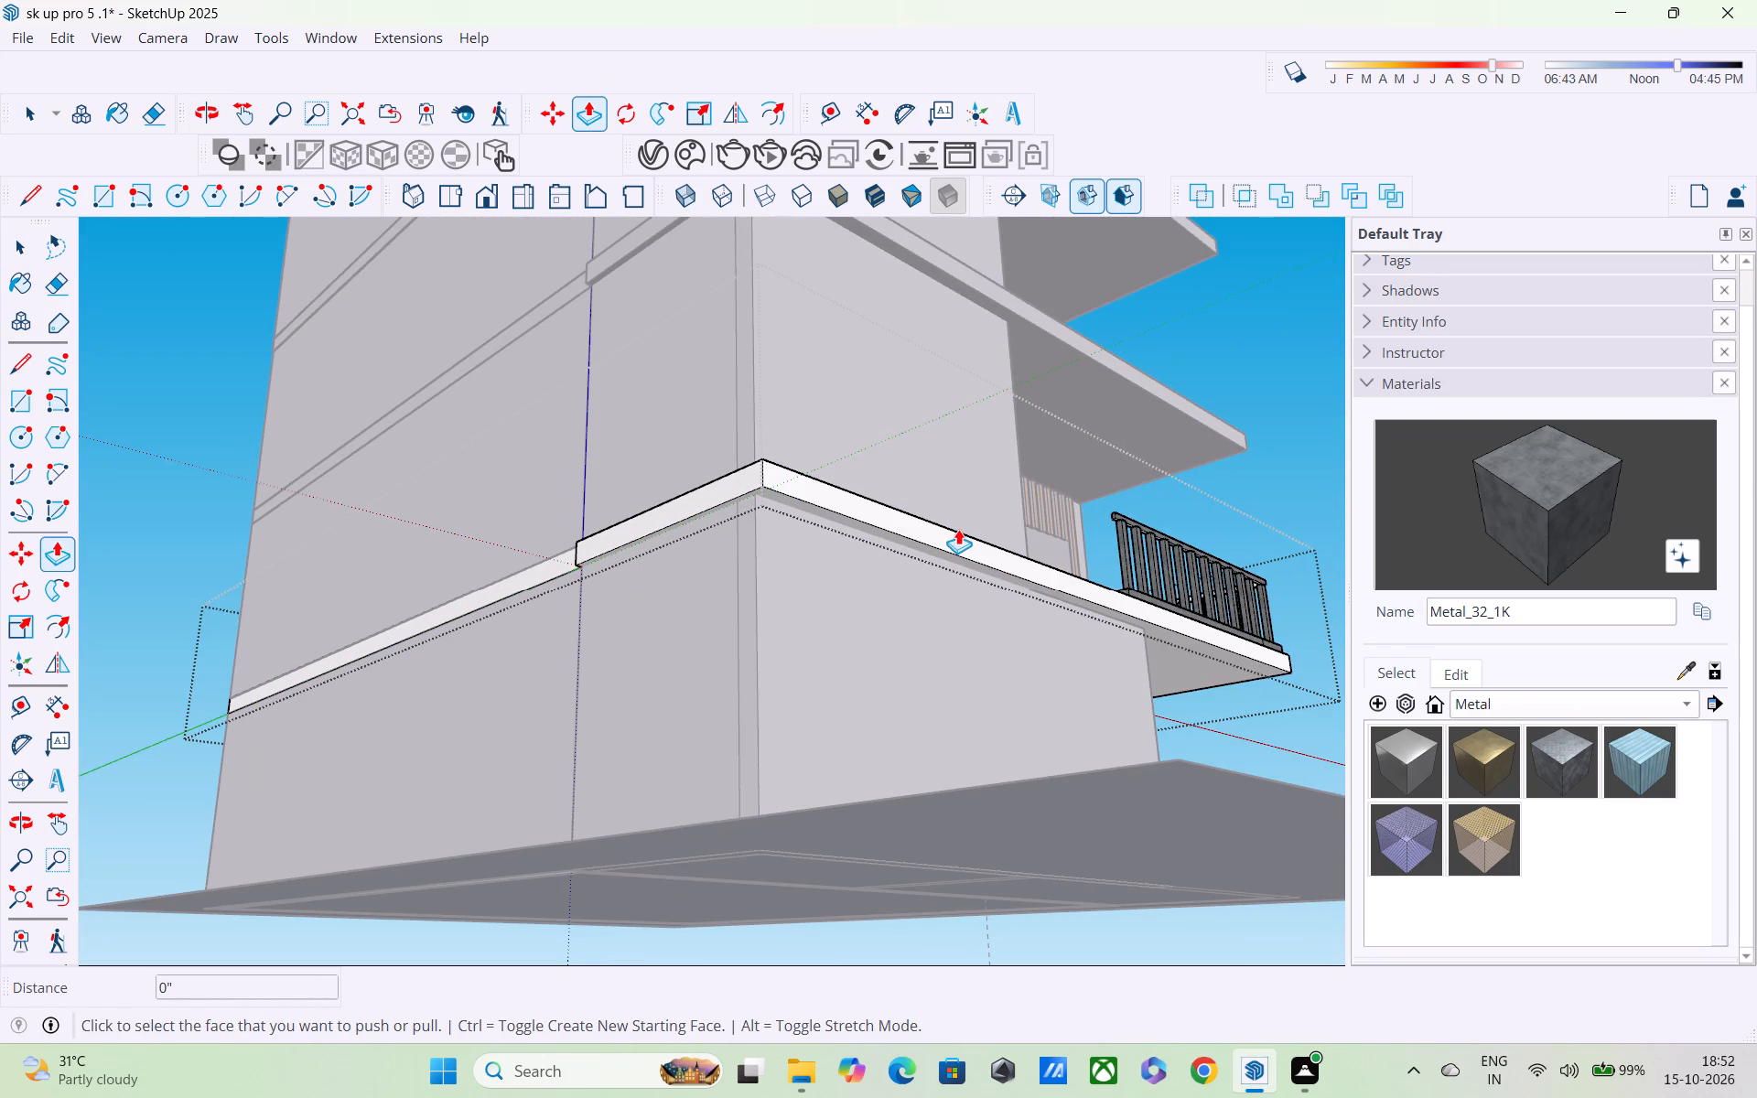
left_click(956, 534)
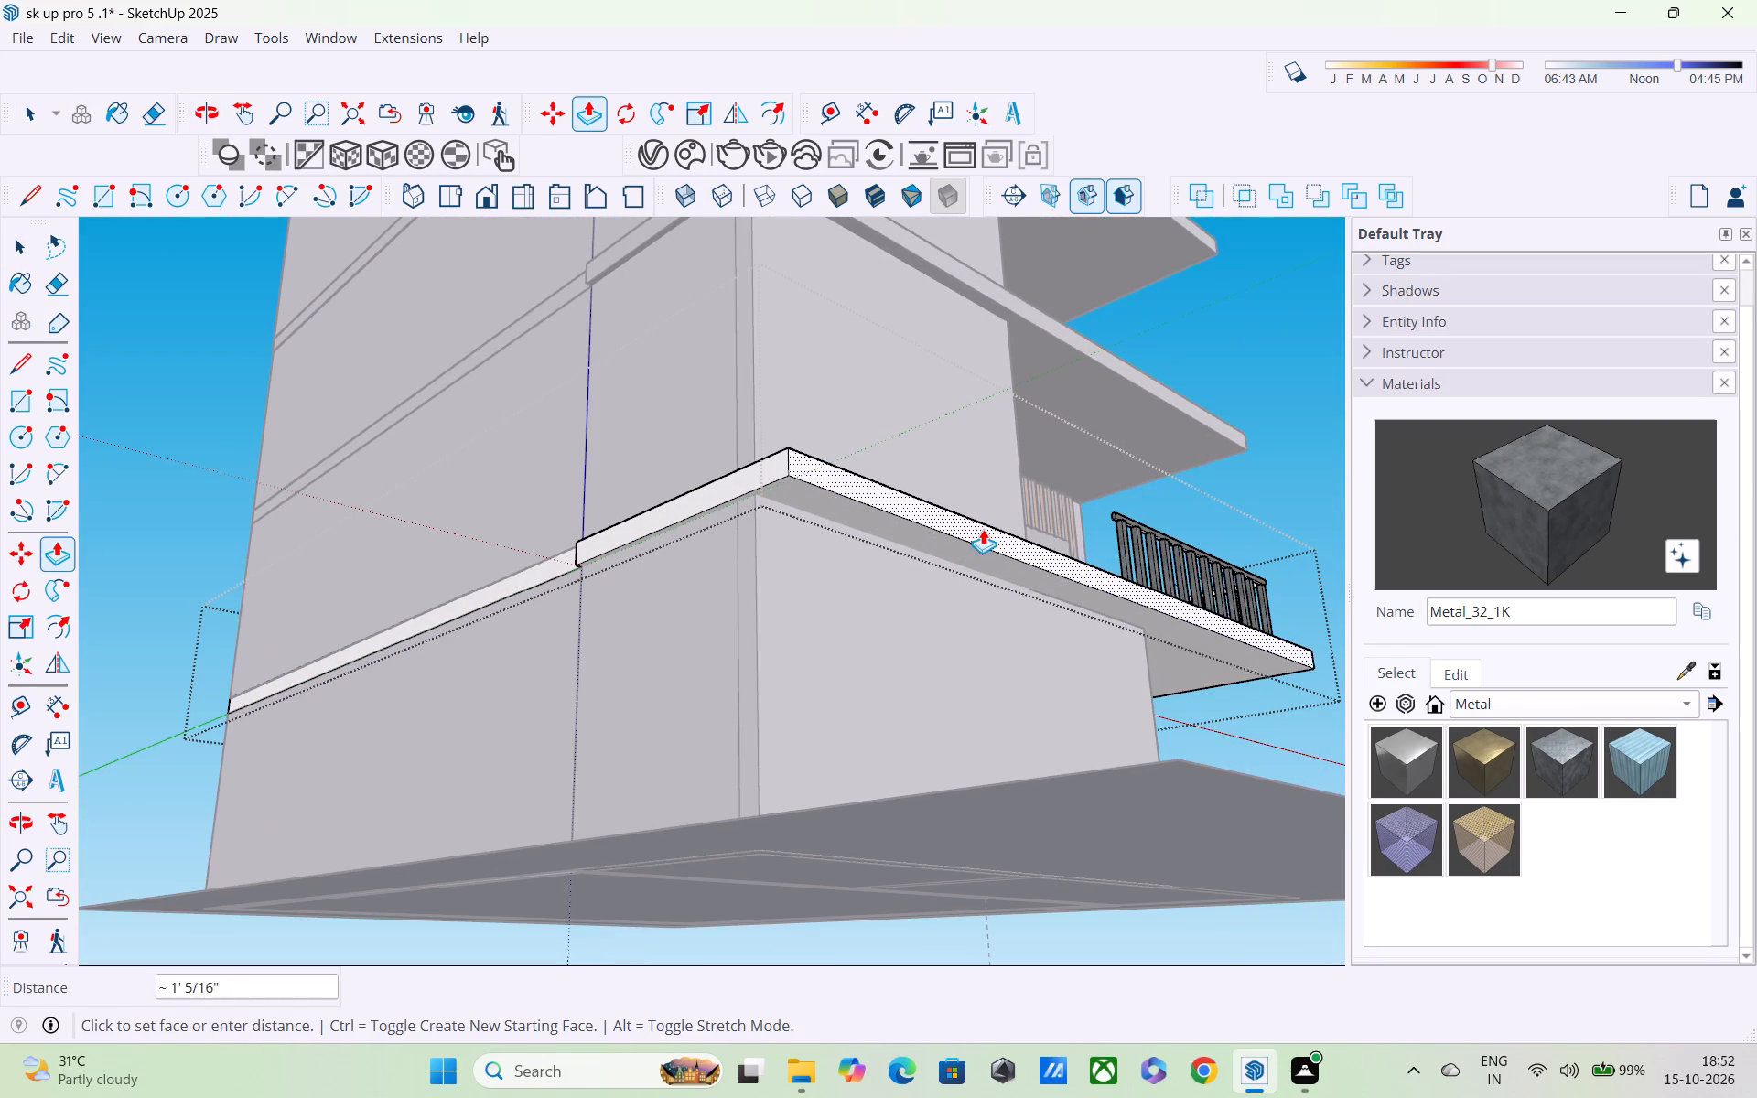
middle_click_drag(979, 533, 918, 638)
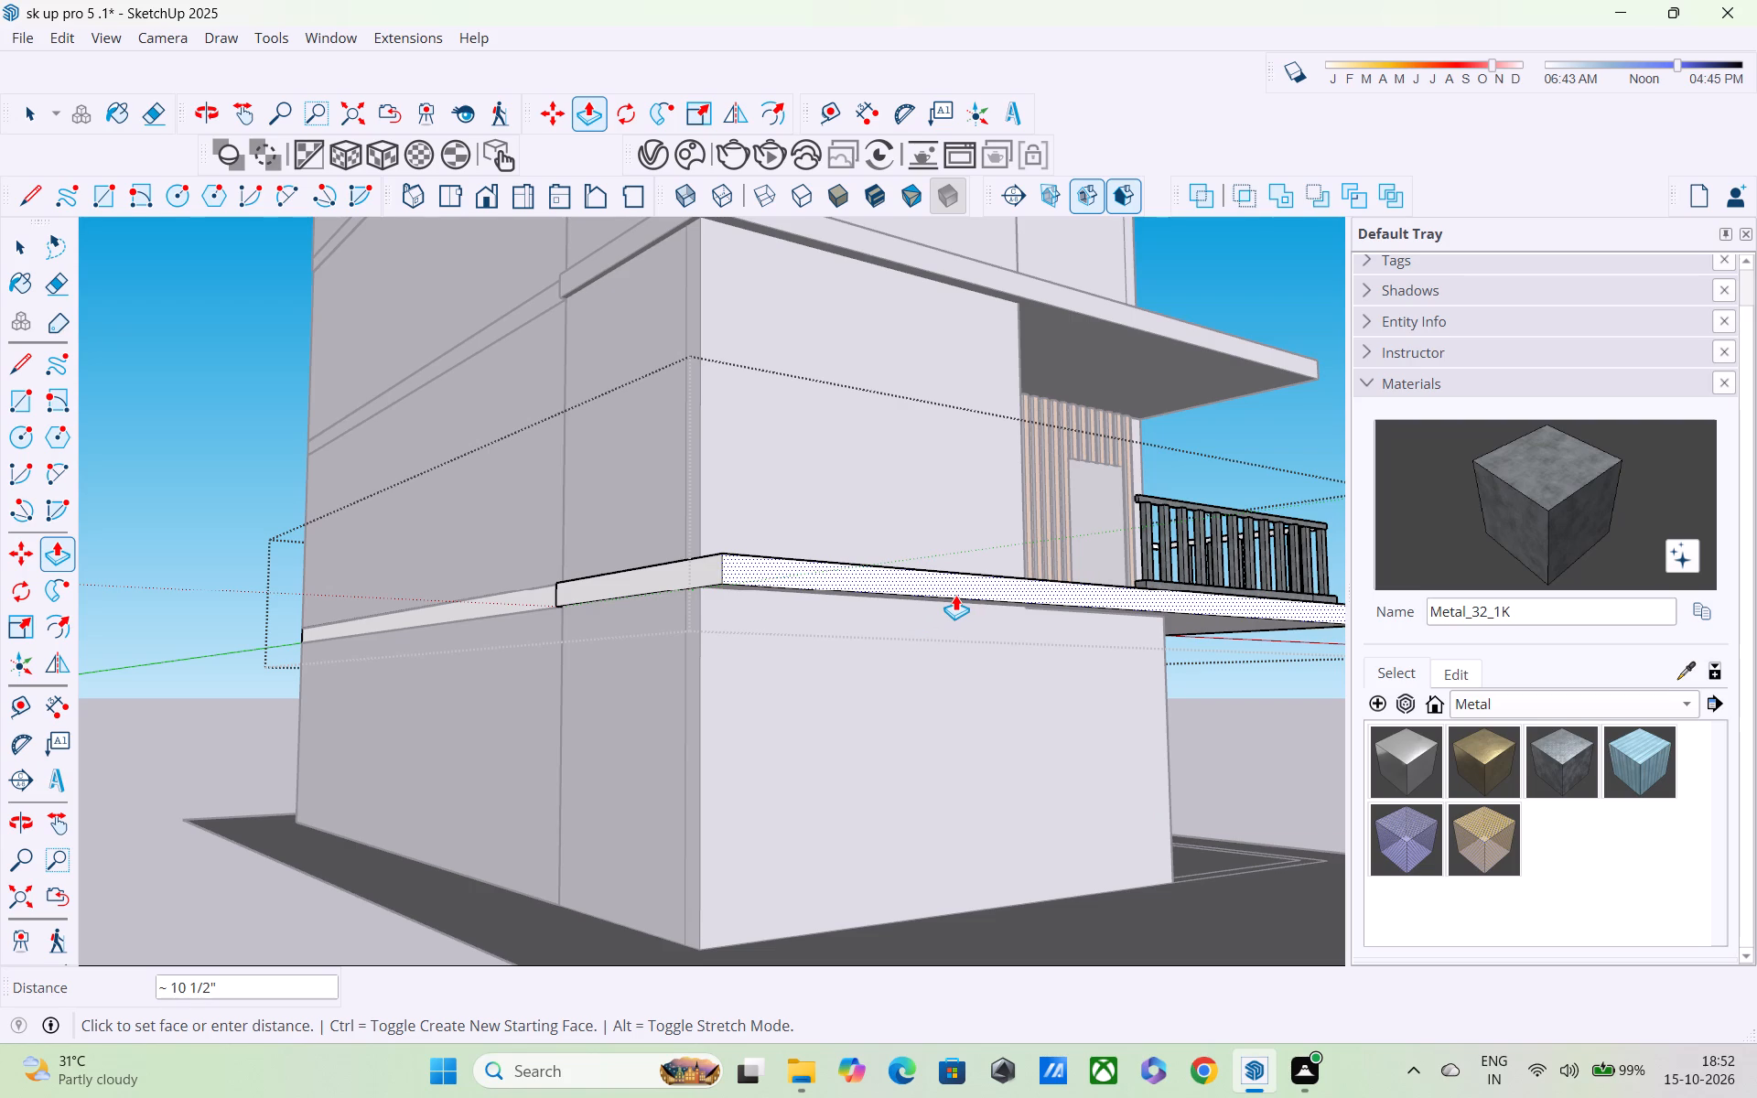
middle_click_drag(957, 596, 1020, 697)
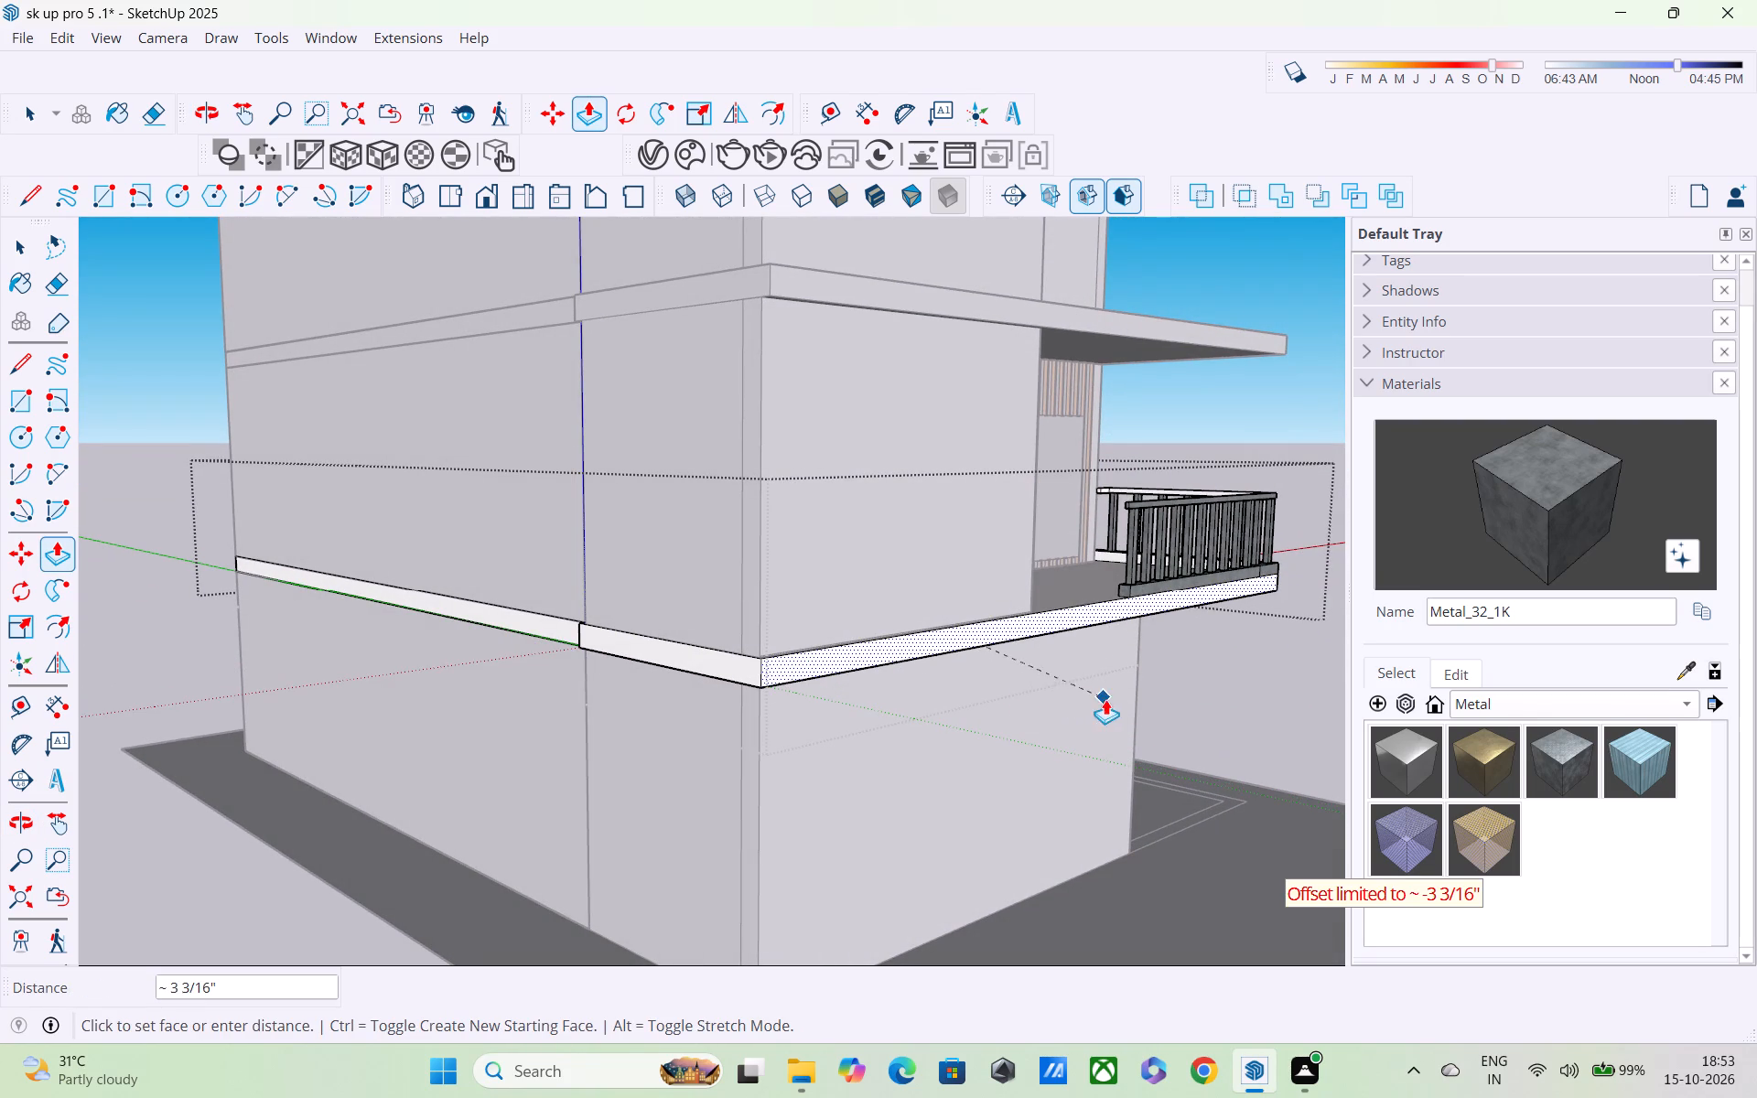
left_click(980, 641)
Examine the widened slab edge from above and below against the ground-storey wall and balcony, finishing outside the slab group.
middle_click_drag(968, 662, 567, 730)
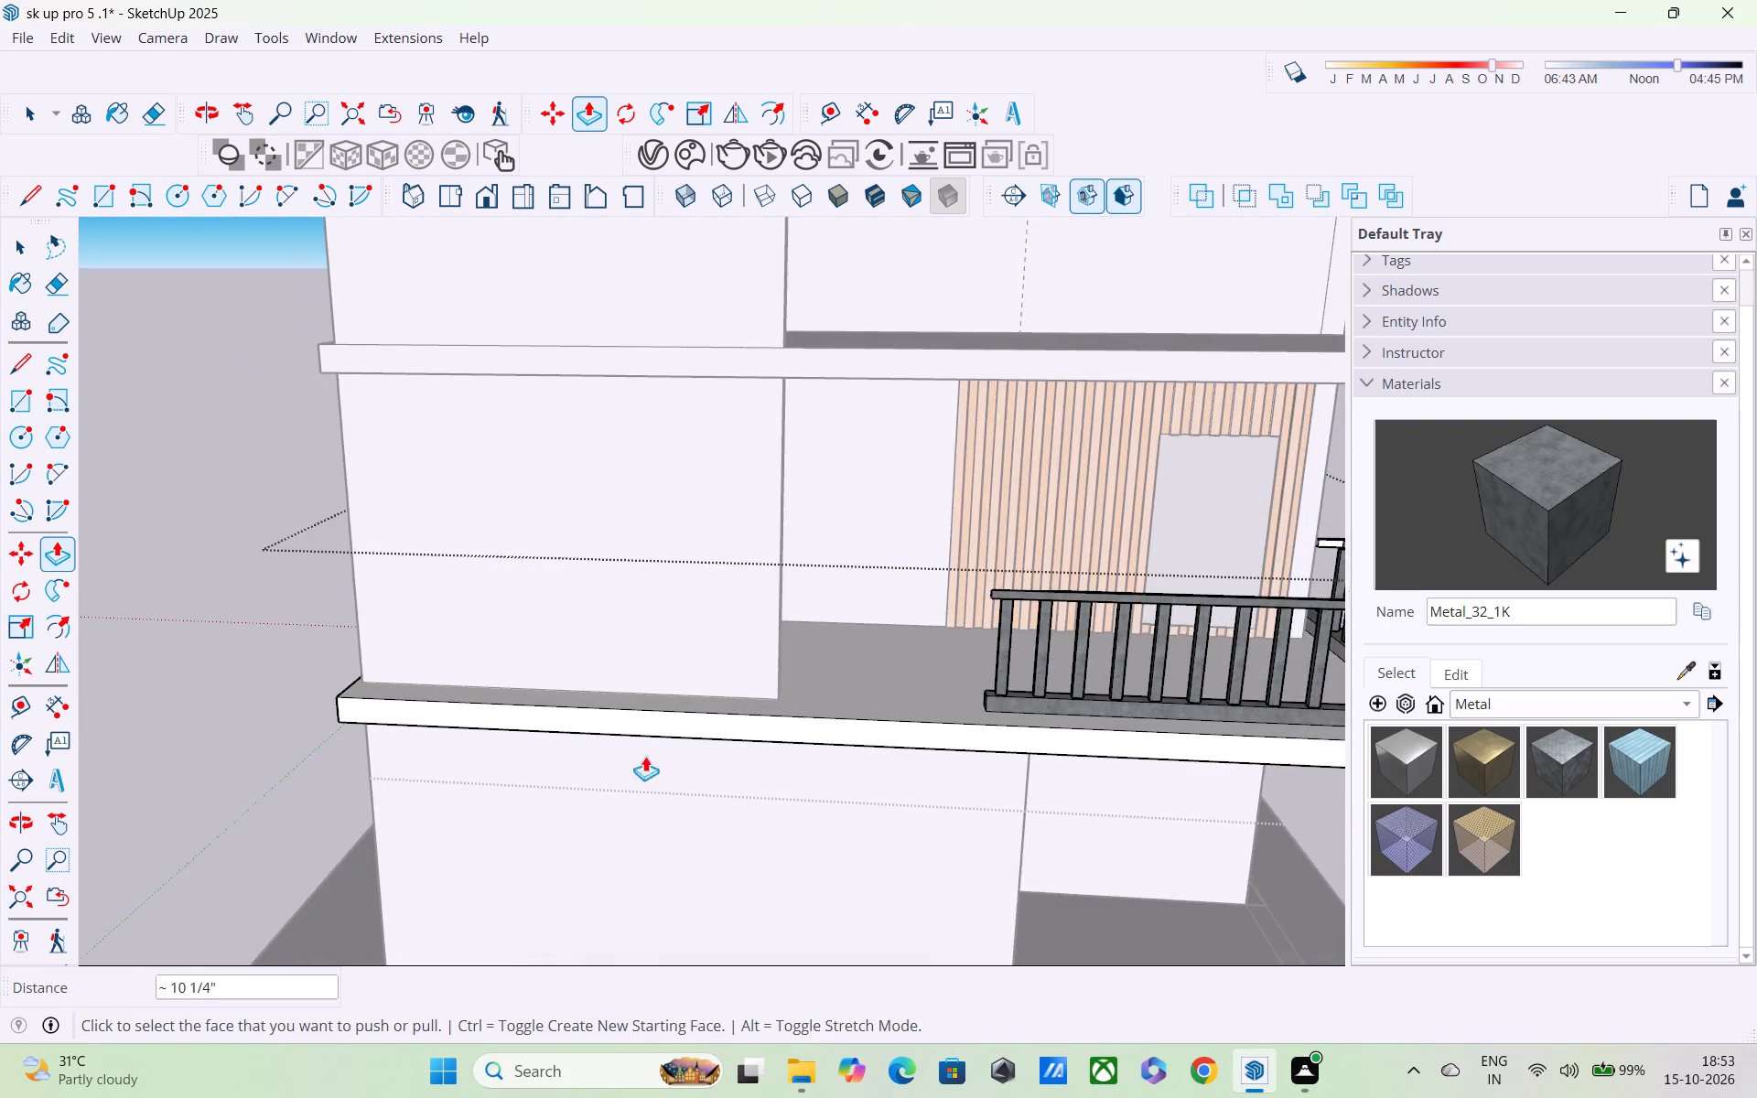
scroll(737, 758, "down", 4)
middle_click_drag(882, 822, 814, 697)
scroll(799, 680, "up", 4)
middle_click_drag(783, 664, 776, 625)
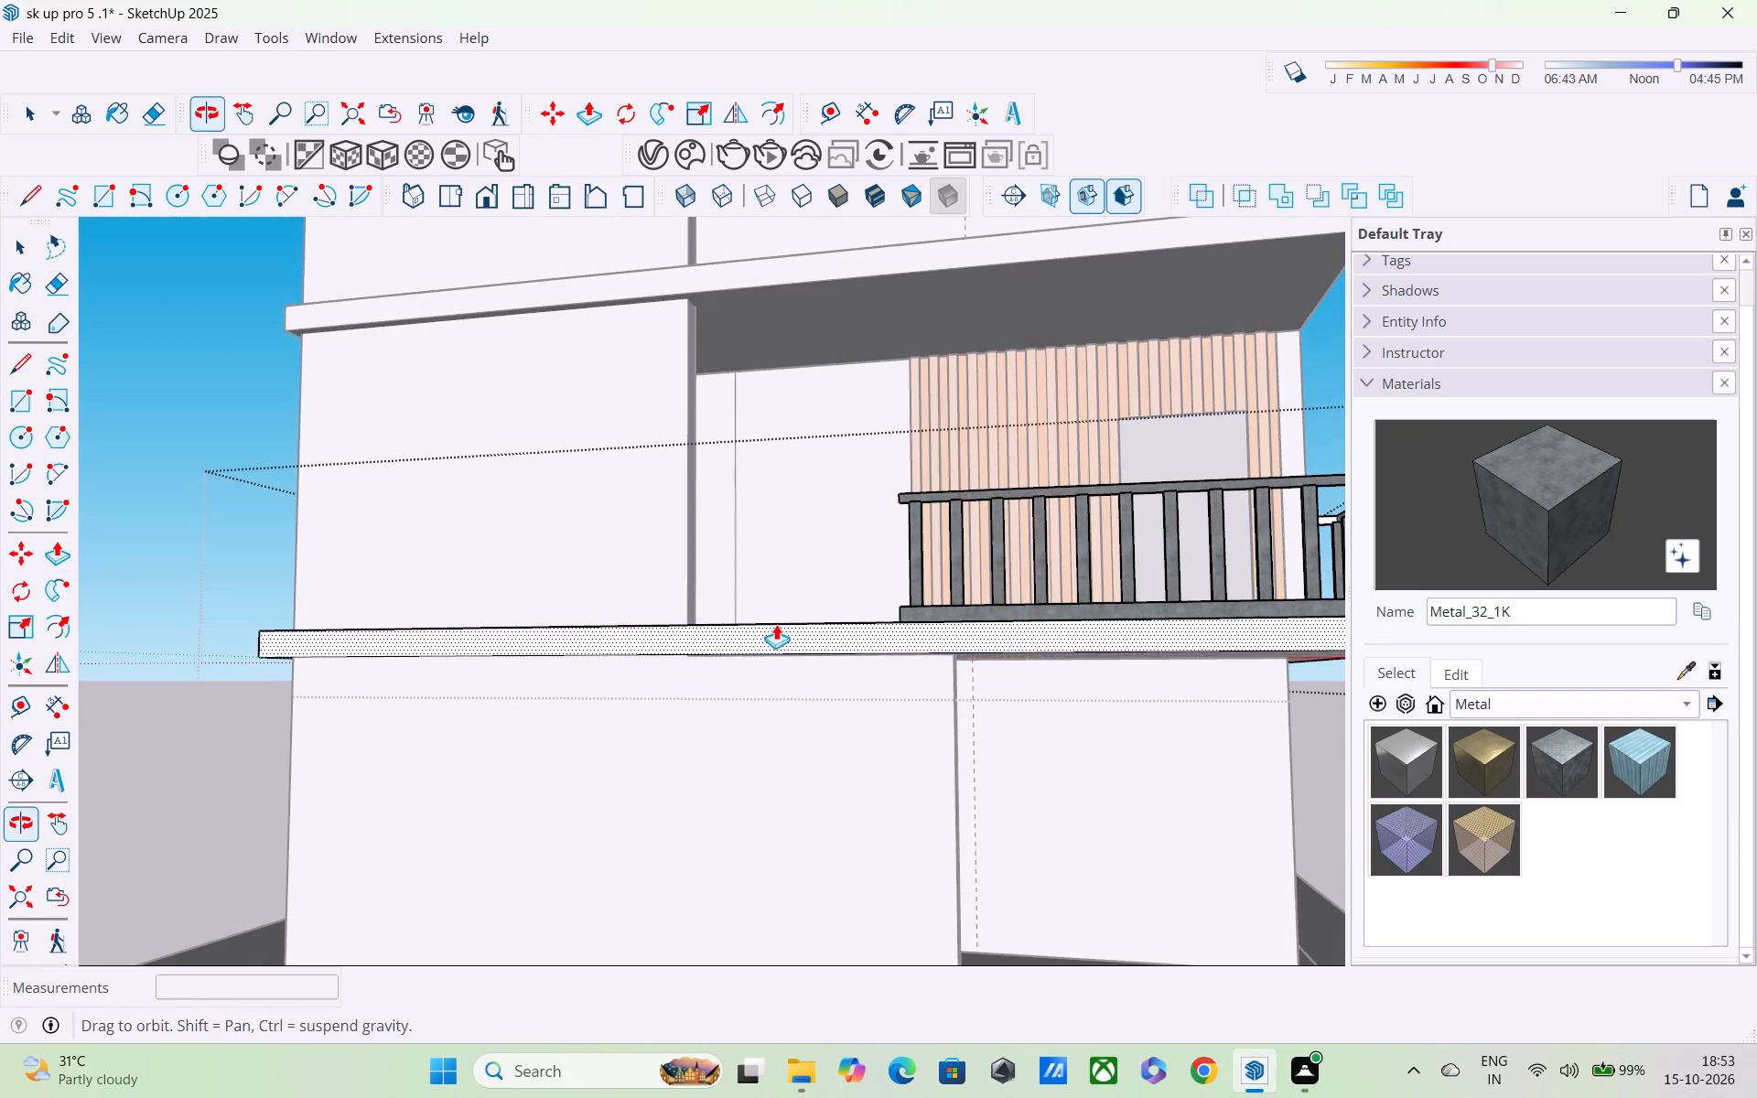
scroll(775, 623, "up", 2)
middle_click_drag(775, 642, 843, 729)
scroll(792, 774, "up", 1)
scroll(792, 774, "down", 4)
middle_click_drag(750, 832, 755, 694)
scroll(757, 699, "down", 5)
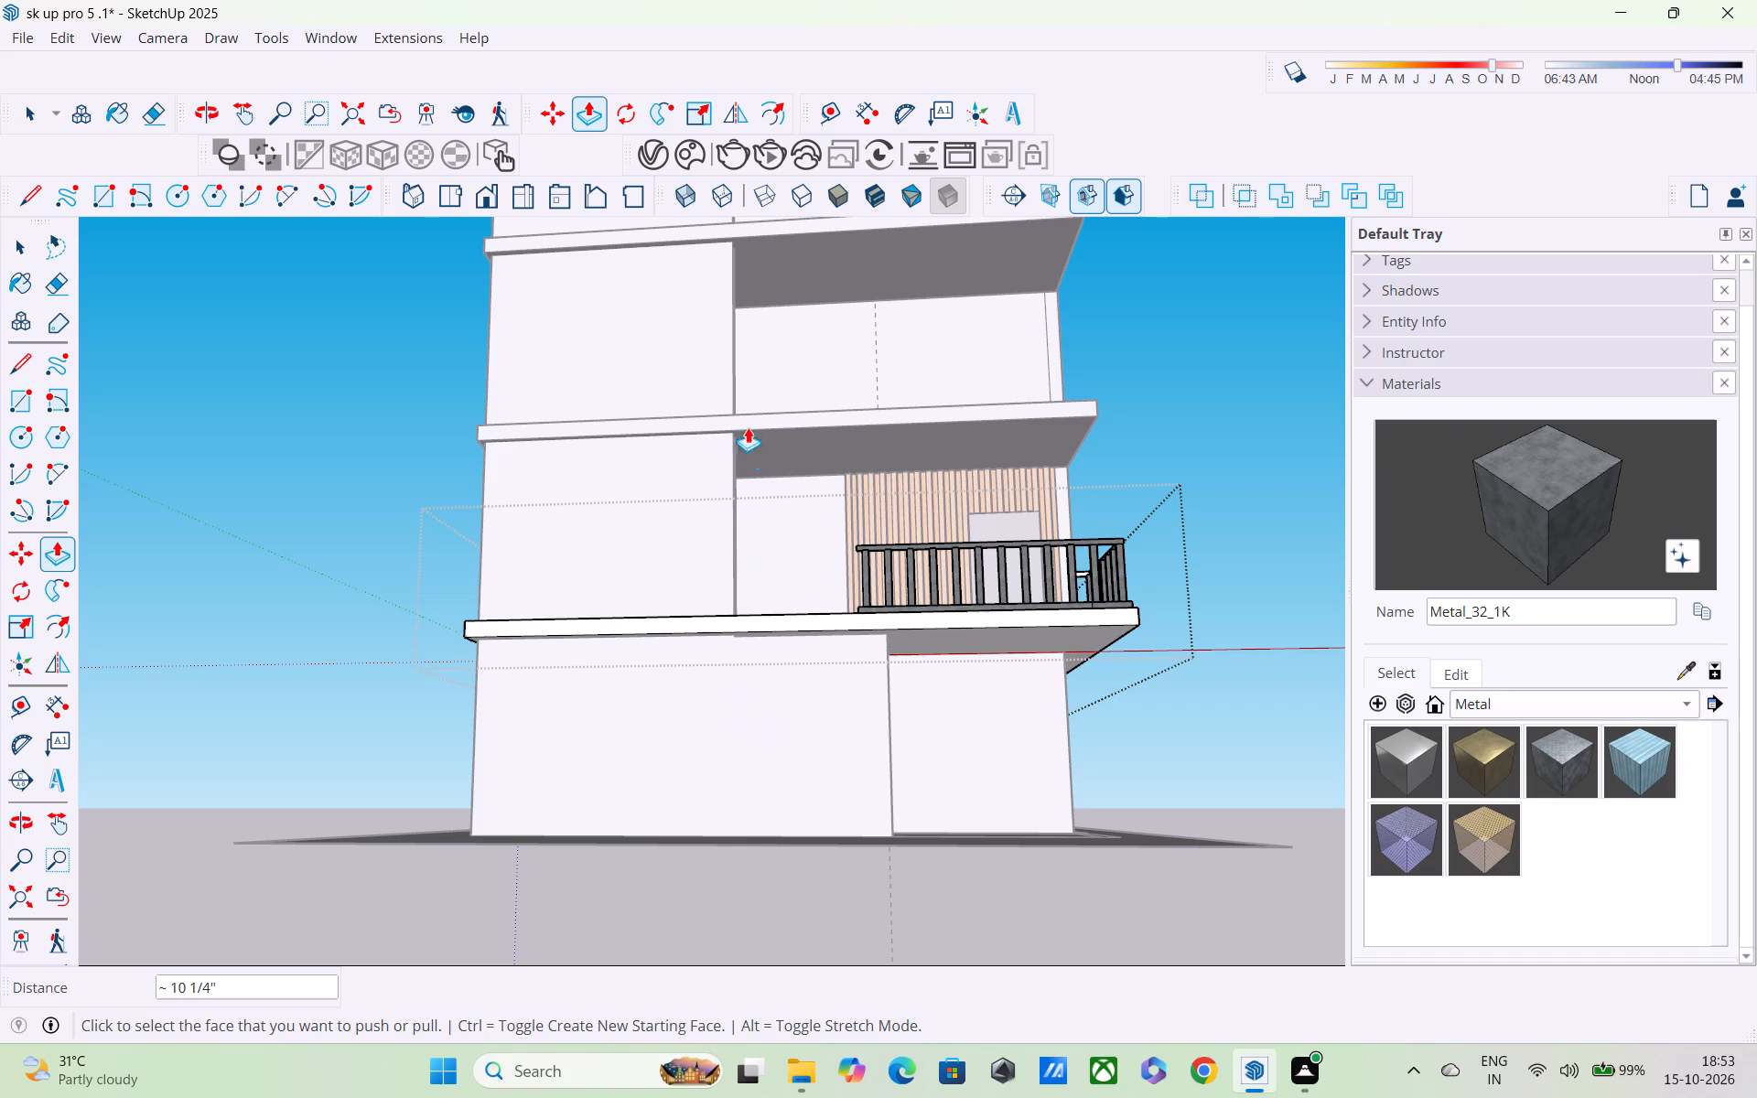
middle_click_drag(787, 538, 807, 809)
scroll(758, 755, "up", 7)
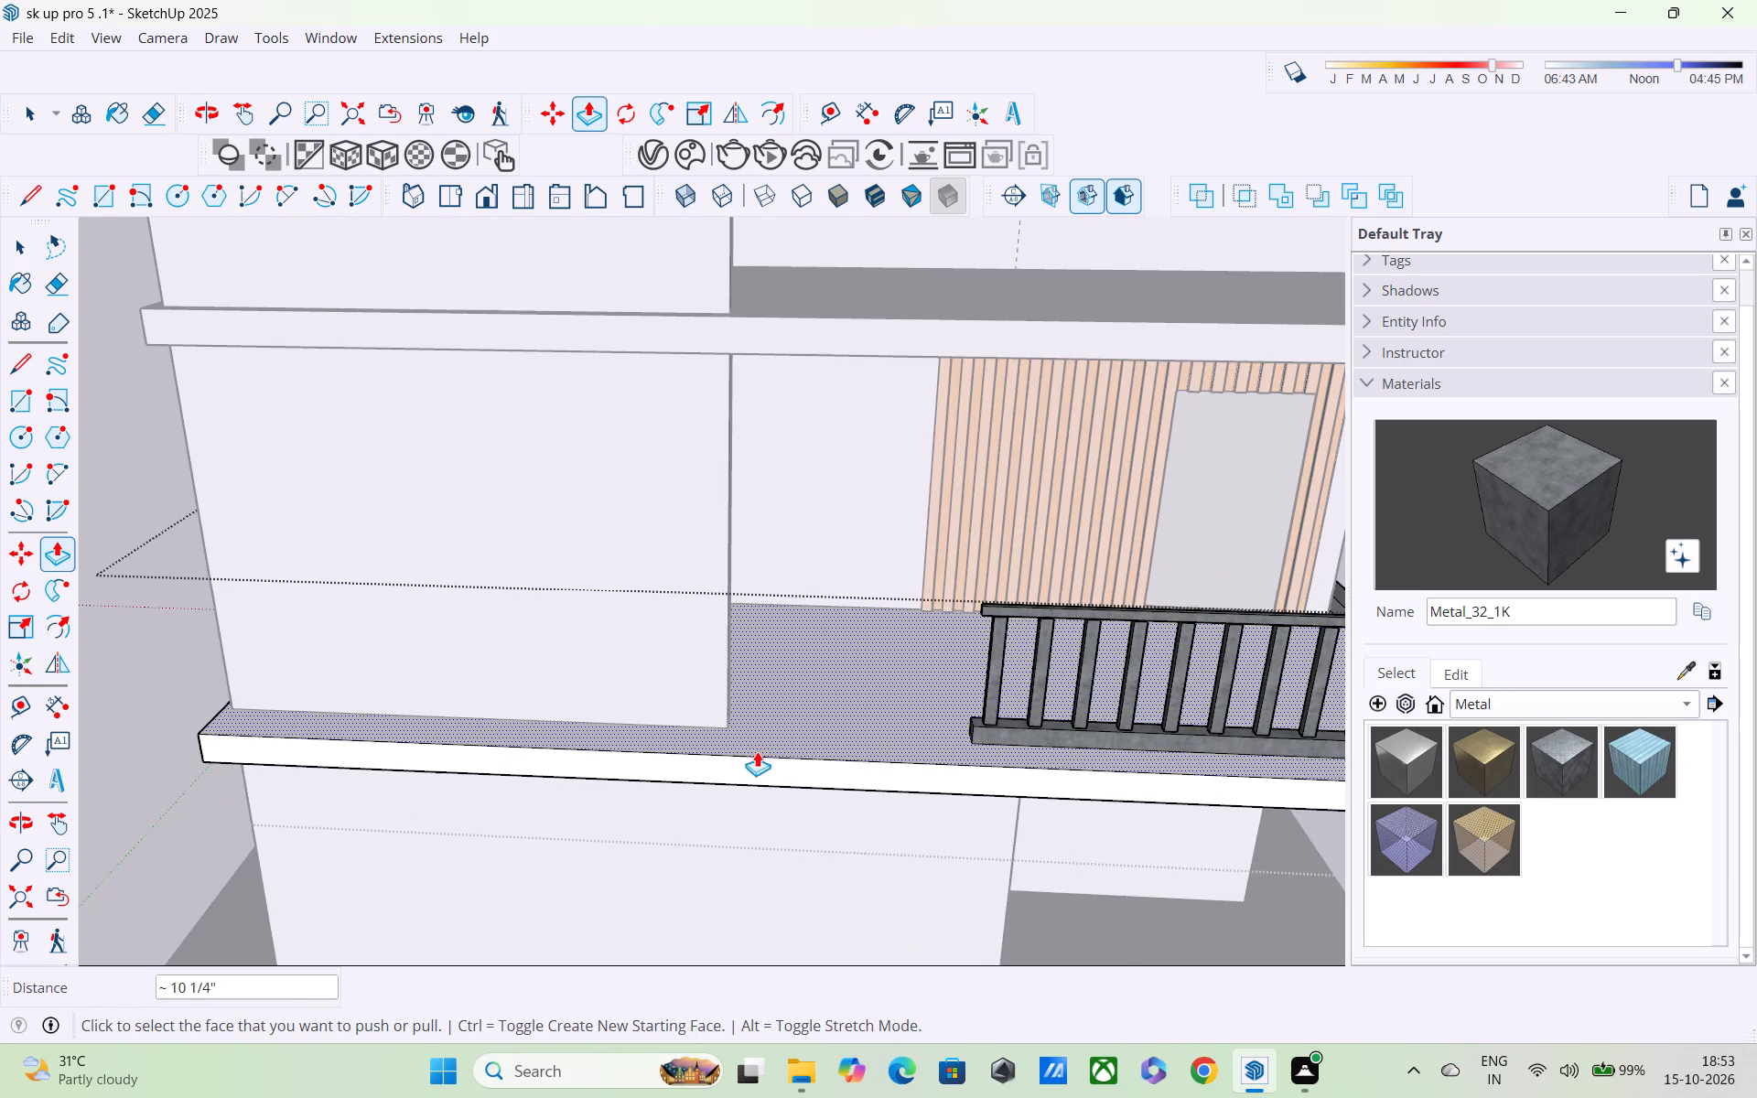
middle_click_drag(757, 749, 764, 630)
scroll(771, 637, "down", 4)
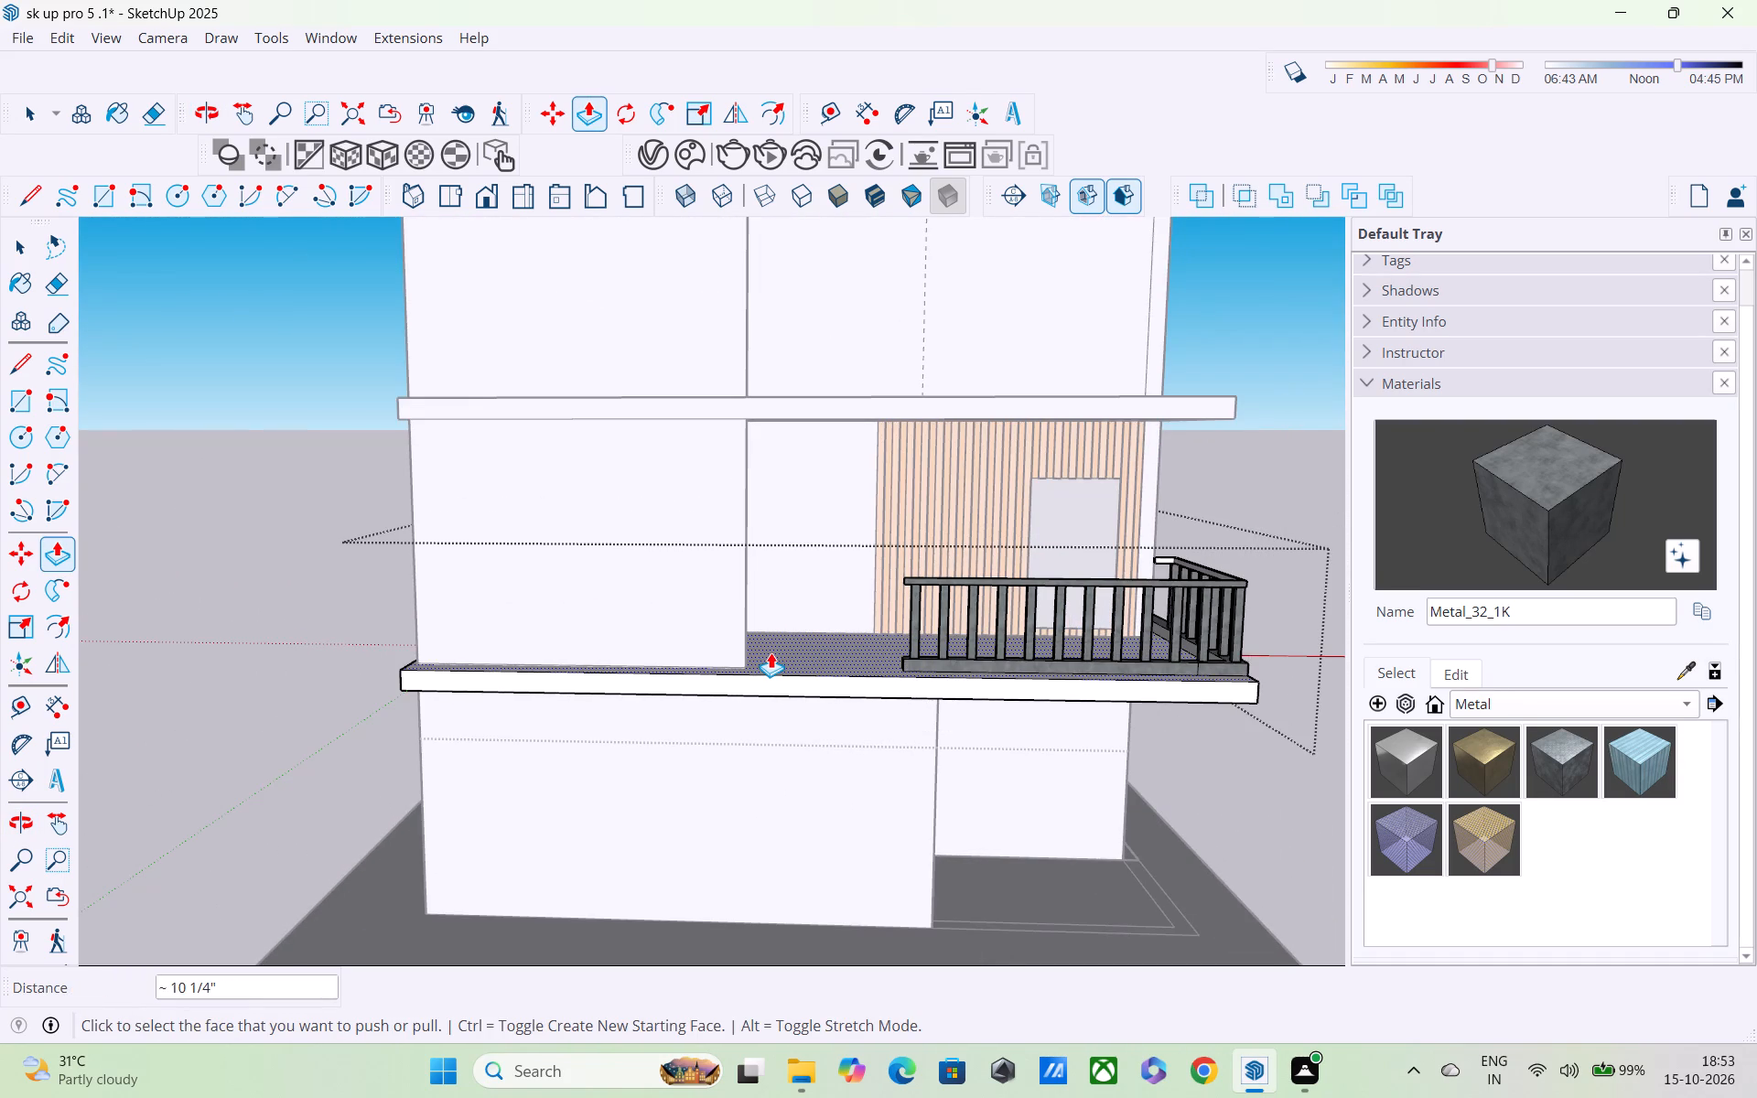
scroll(771, 652, "down", 1)
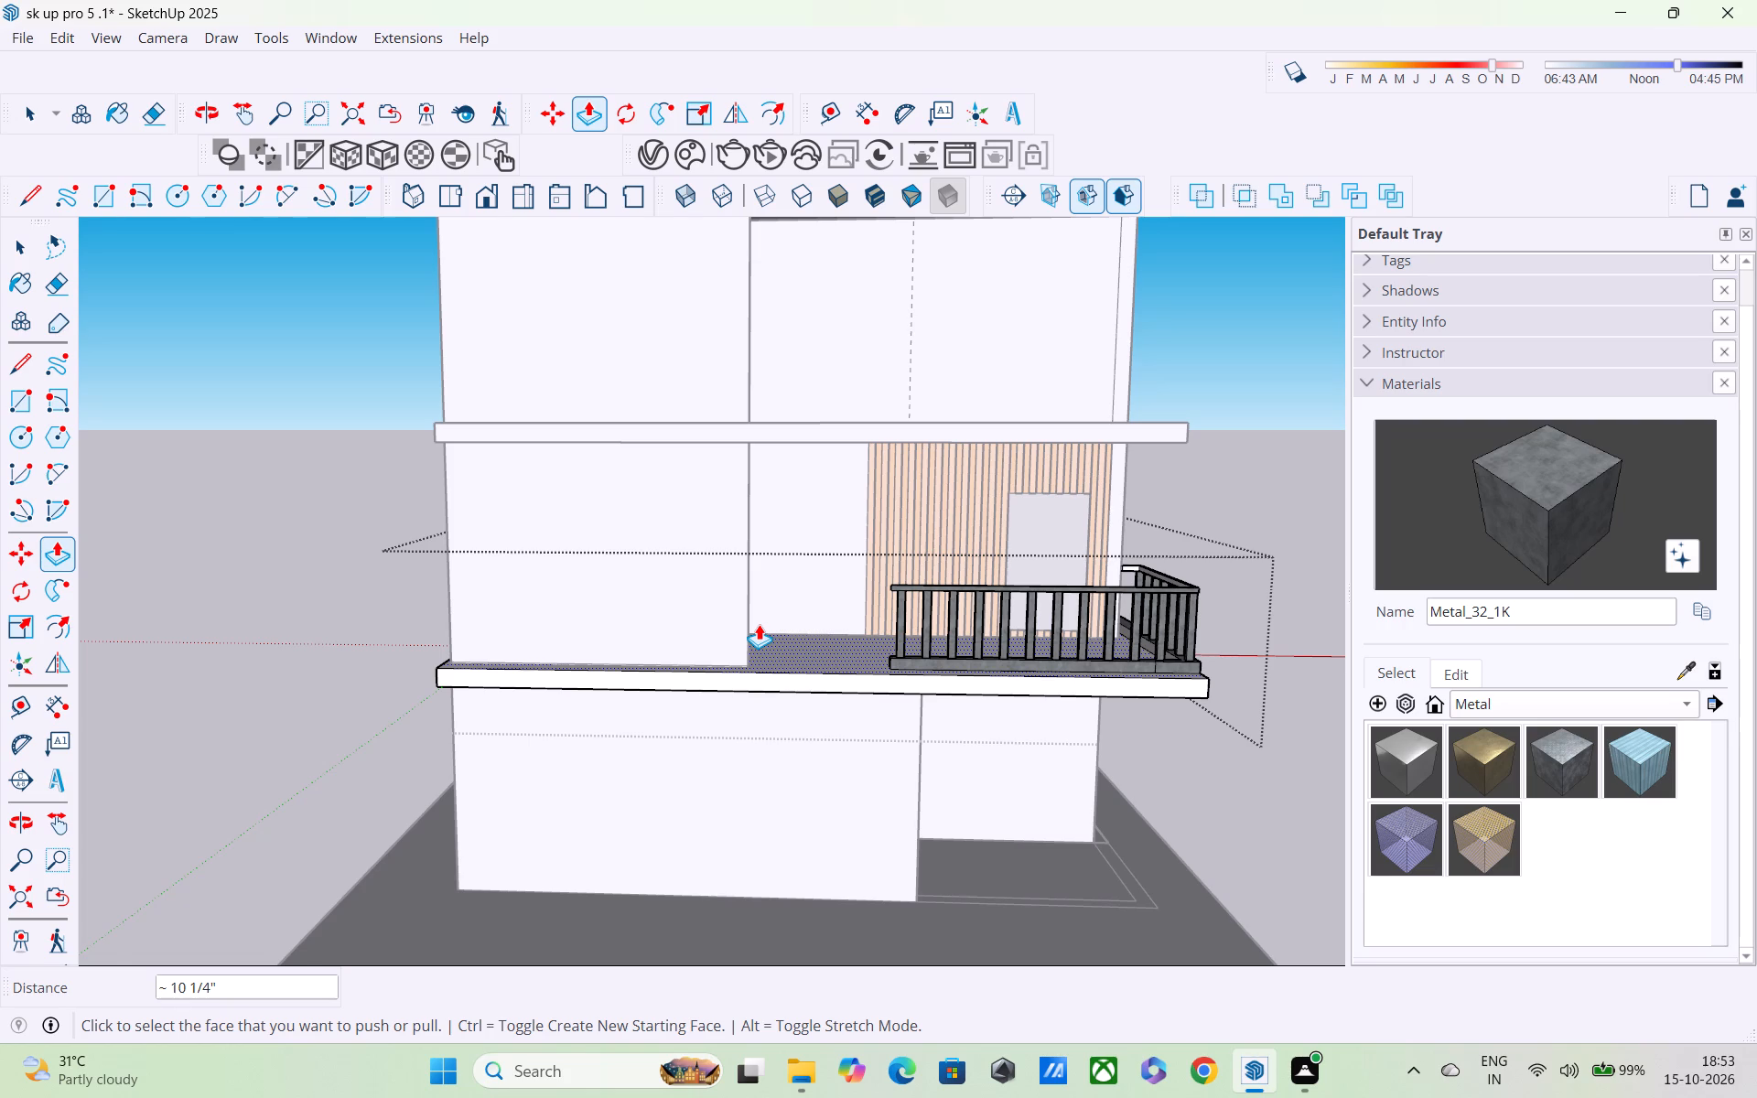
scroll(759, 624, "down", 1)
middle_click_drag(756, 681, 745, 614)
scroll(740, 645, "up", 6)
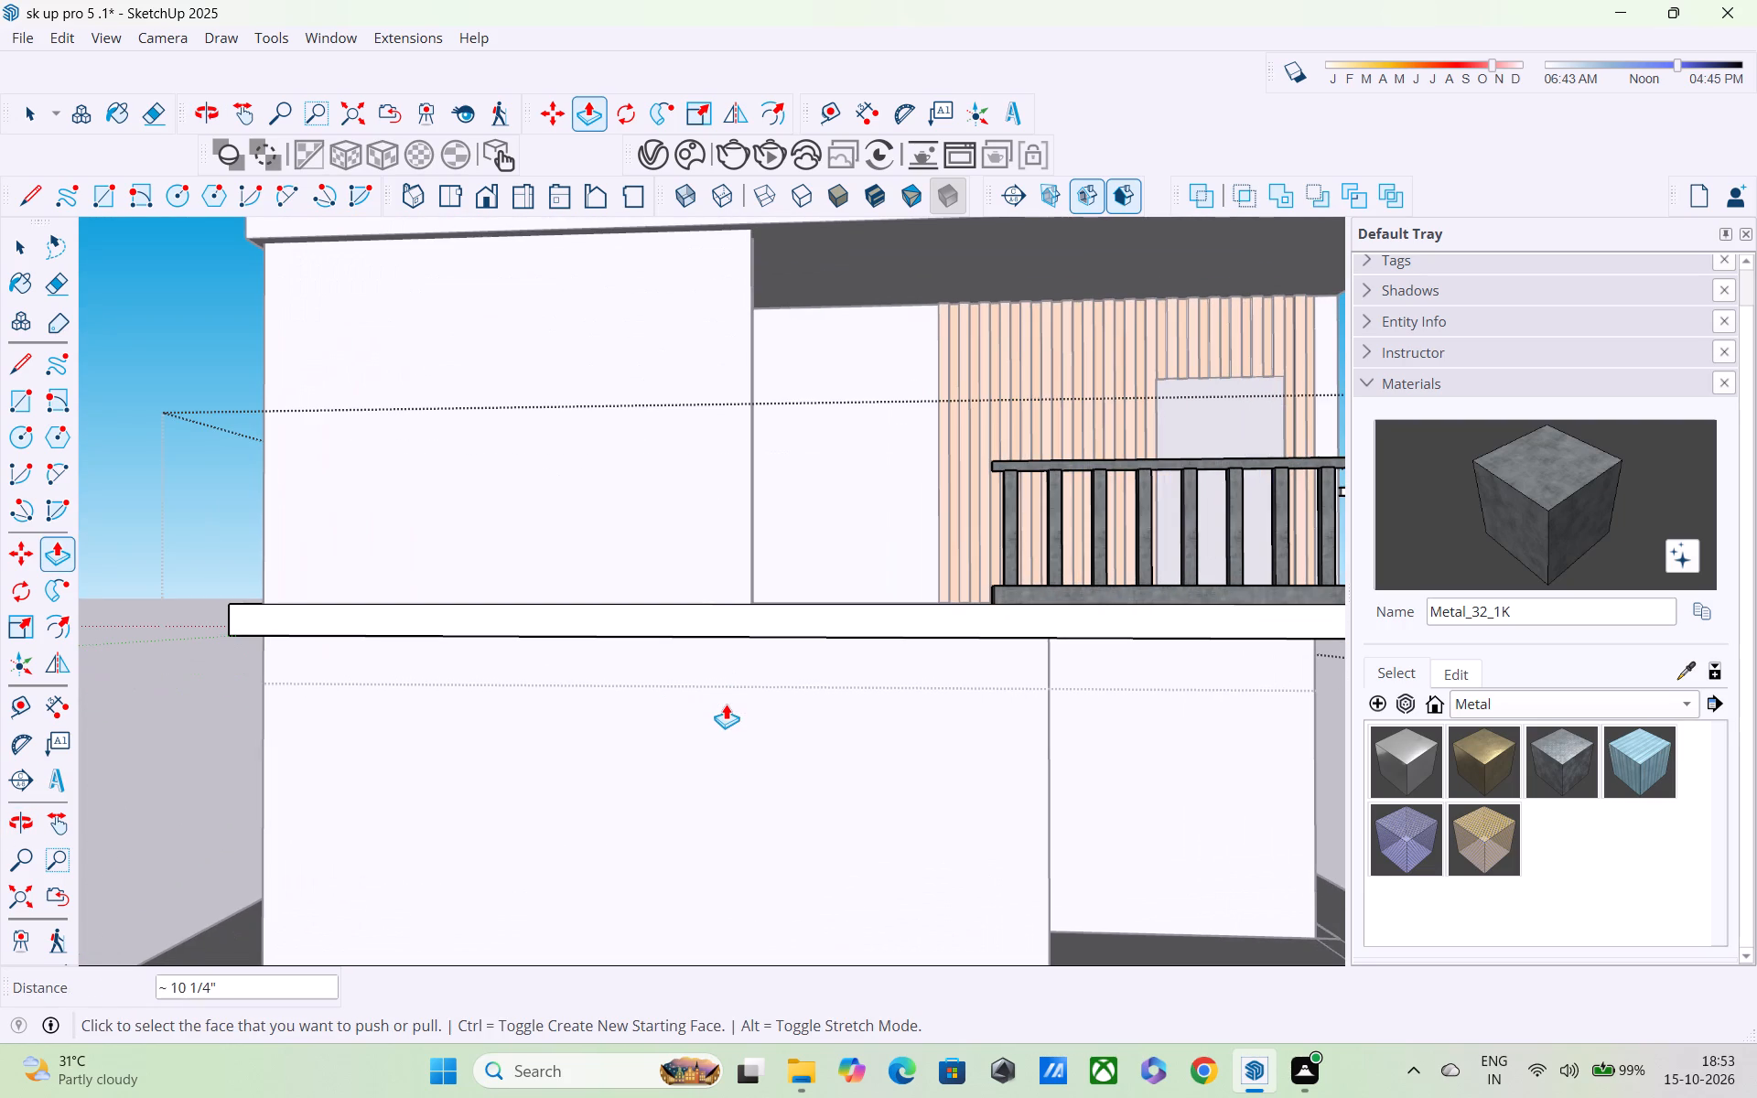
key("space")
left_click(236, 694)
left_click(140, 695)
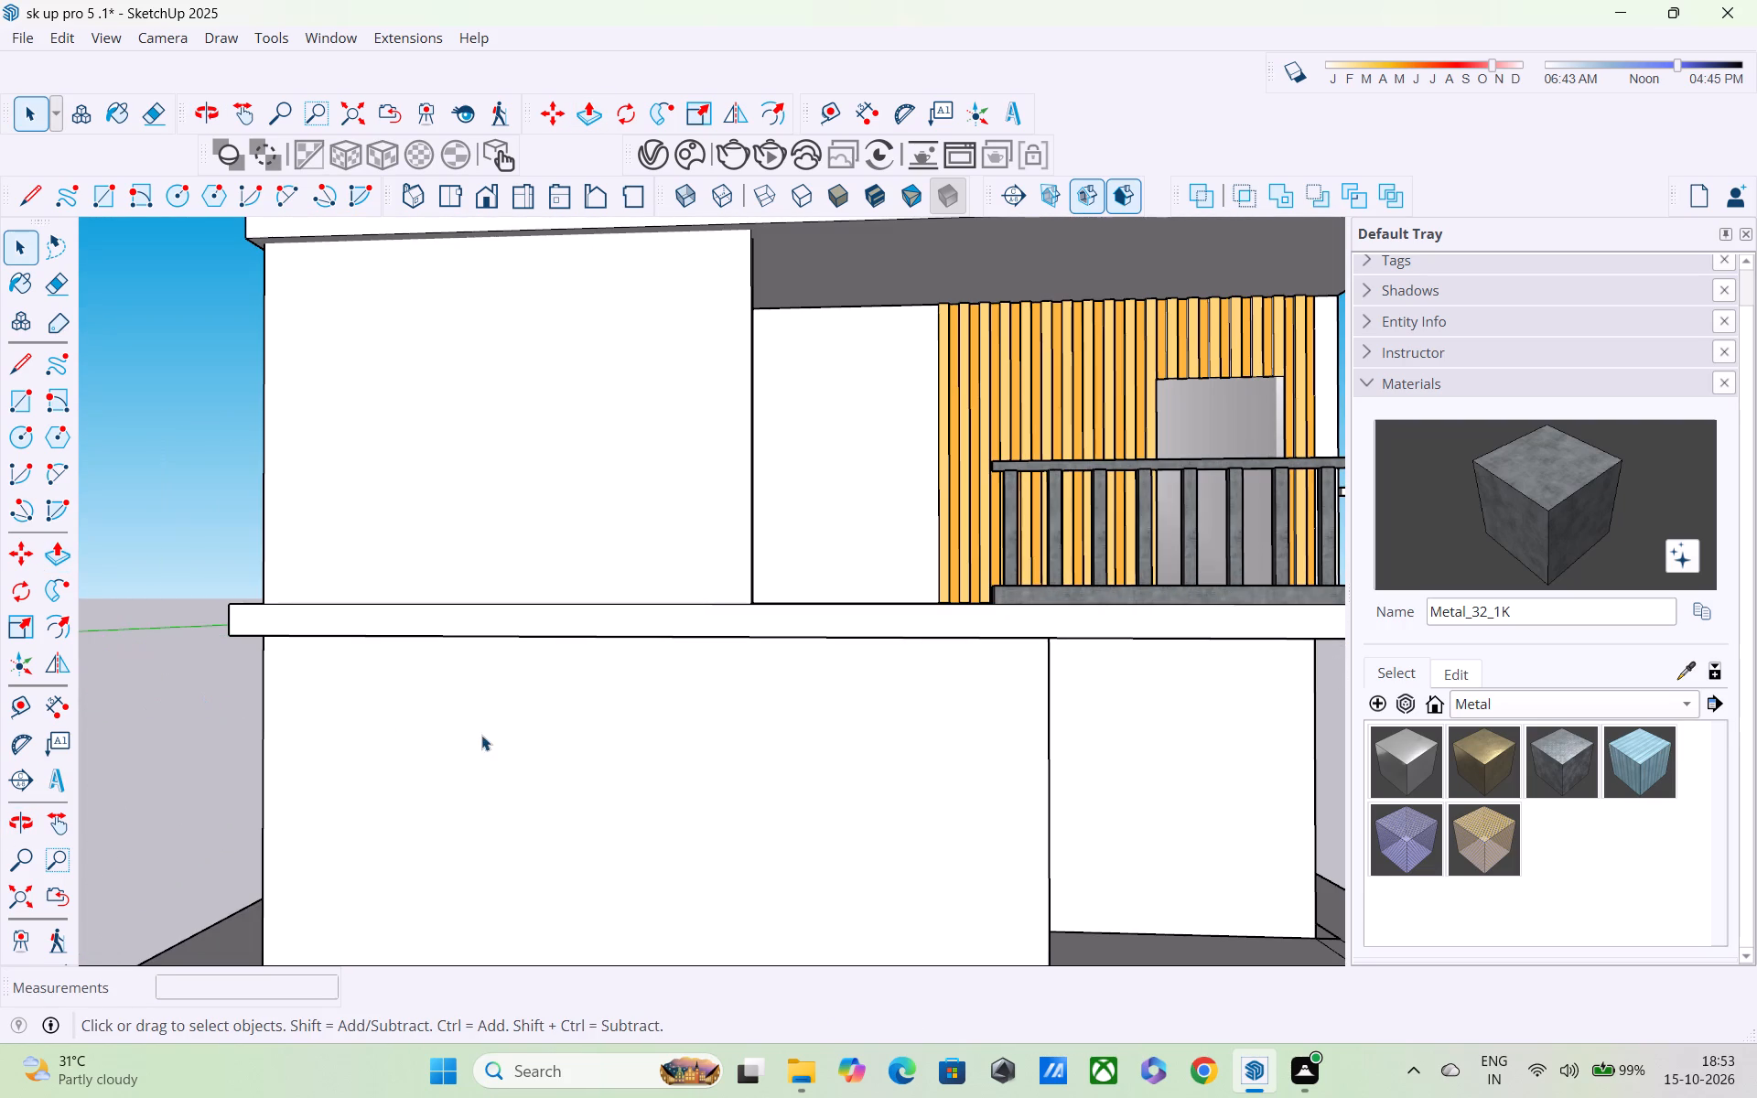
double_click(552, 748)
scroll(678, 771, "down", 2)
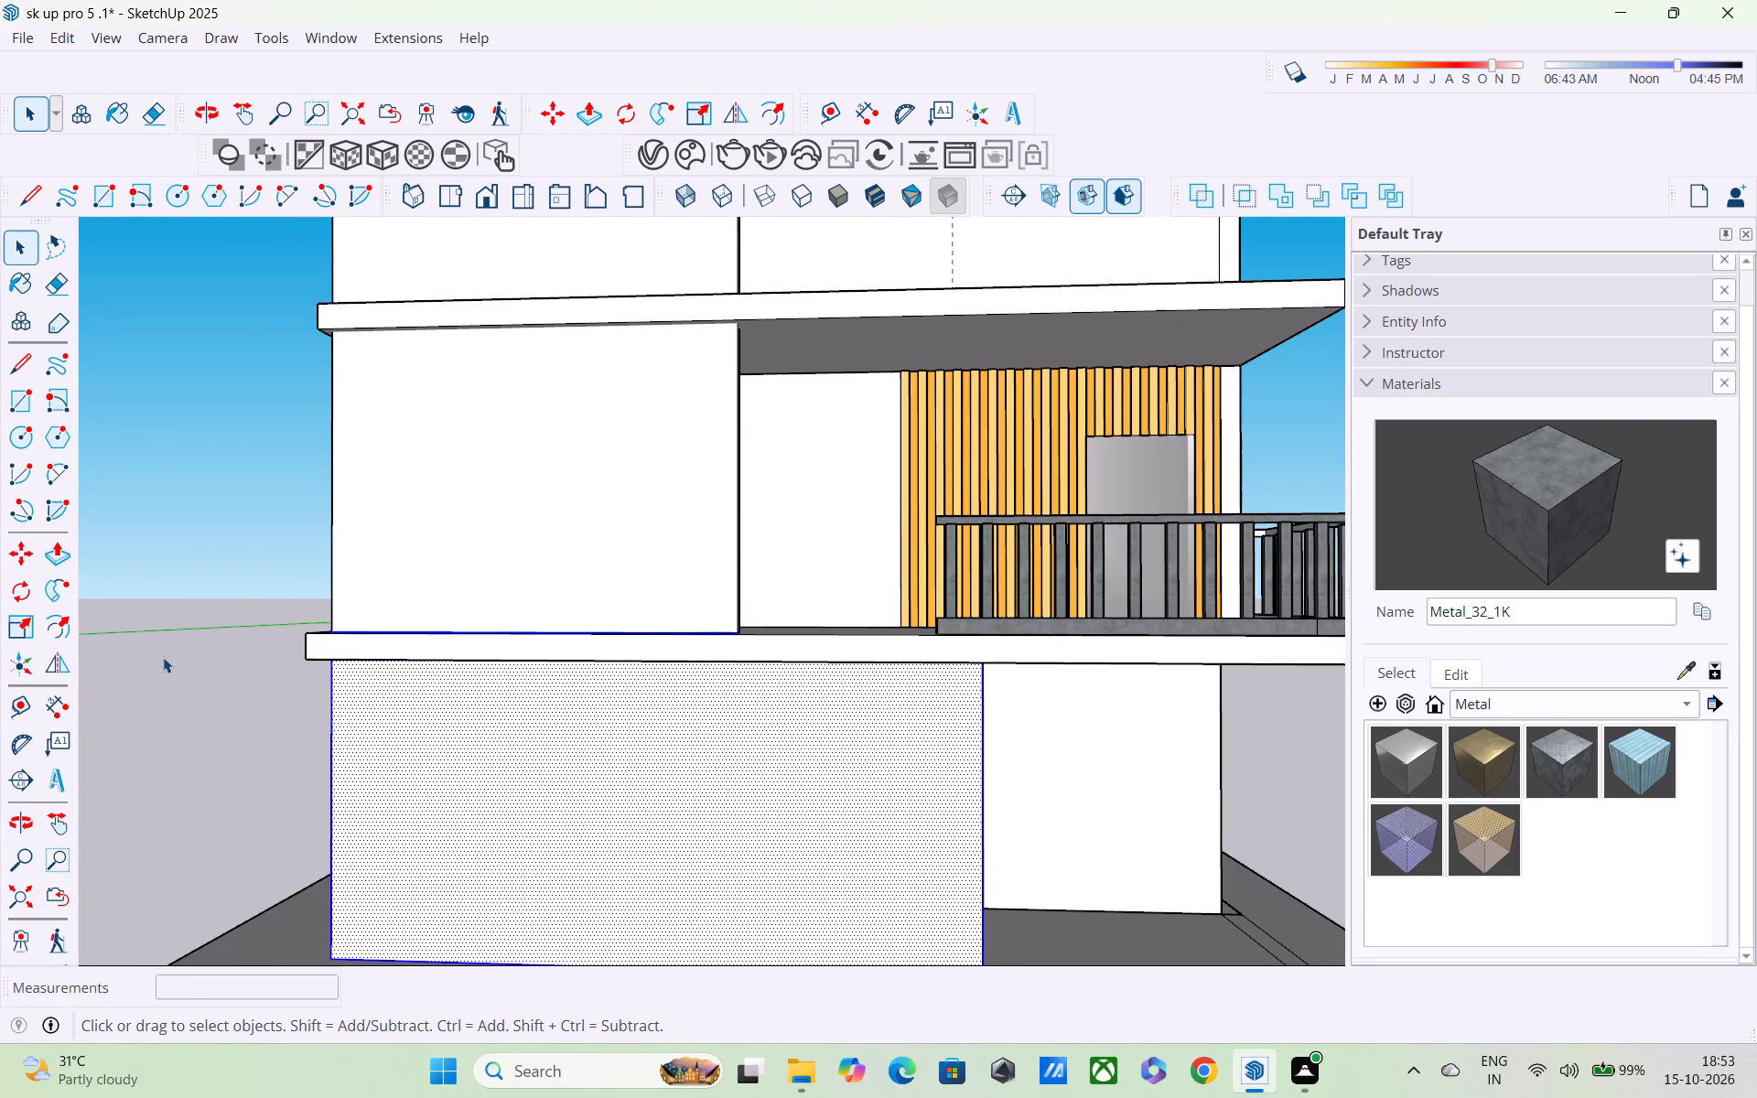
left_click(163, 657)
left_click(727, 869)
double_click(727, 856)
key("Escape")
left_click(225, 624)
Draw a 10' vertical line up the ground-storey wall's face, from the end of the 10' base line to the slab's underside.
key("l")
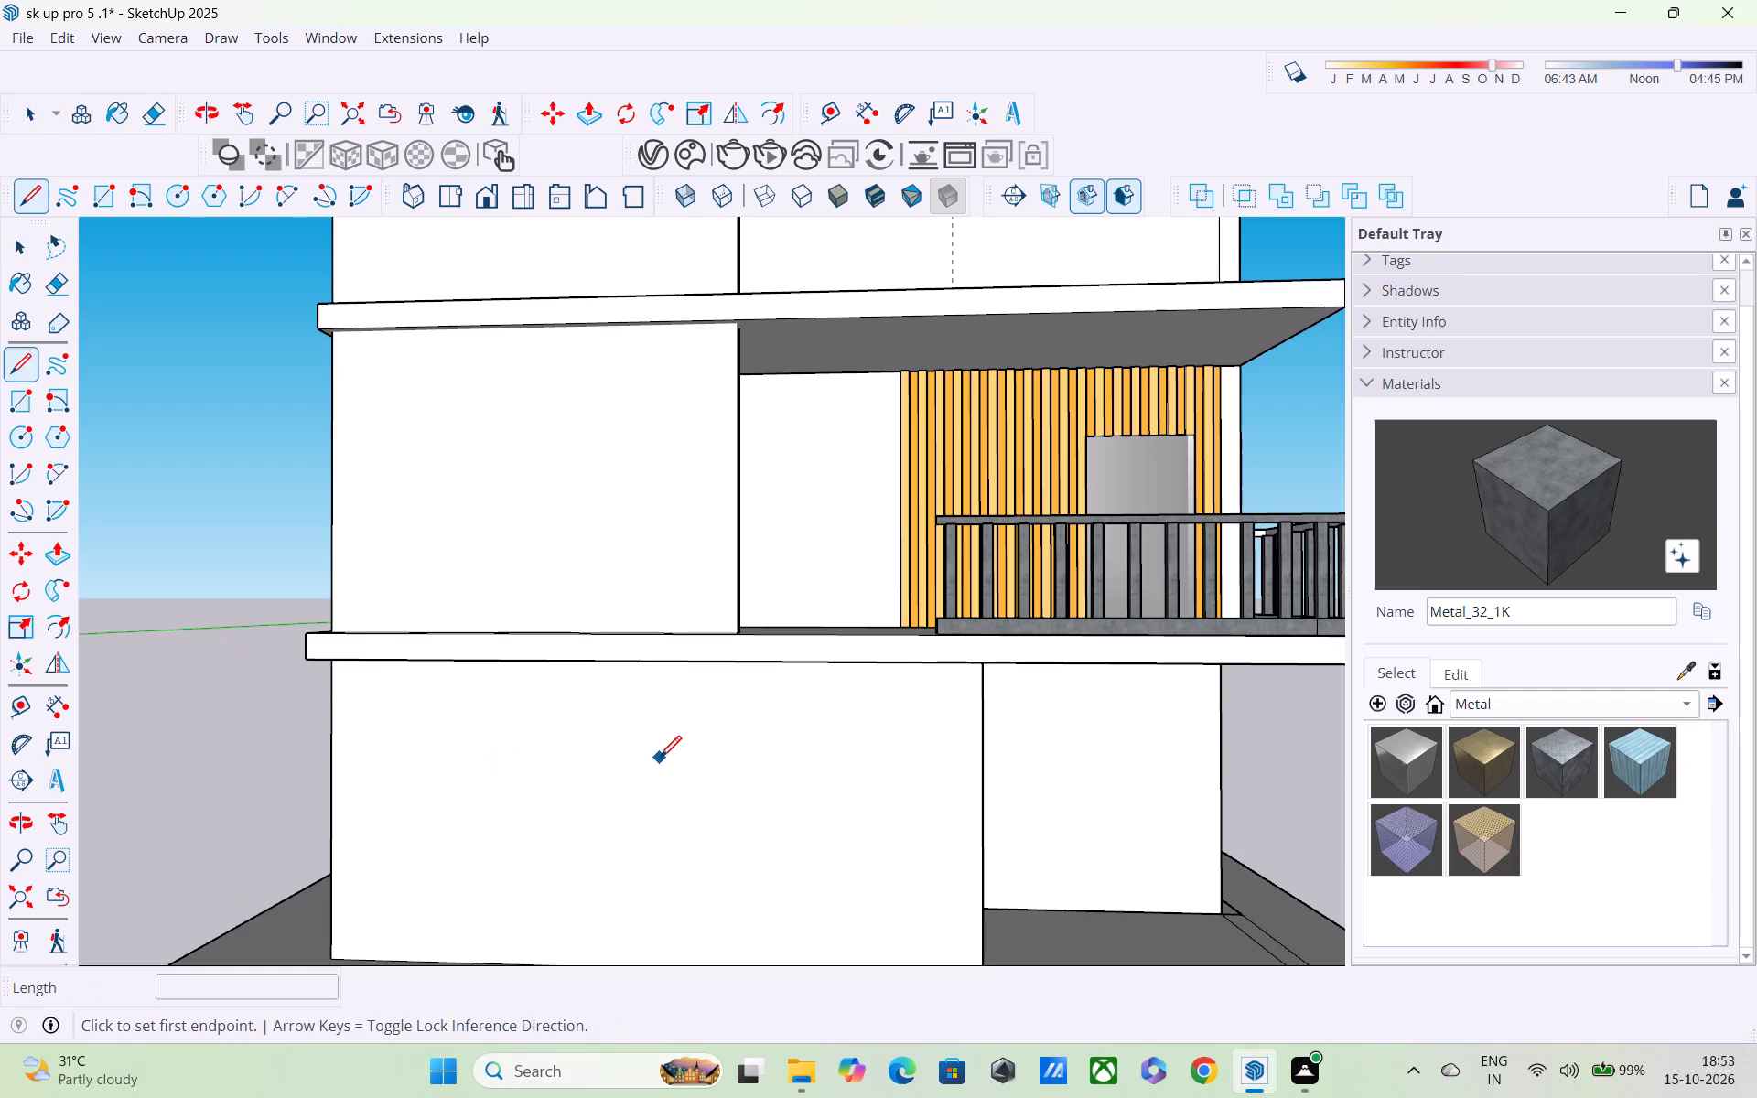
middle_click_drag(718, 727, 719, 630)
scroll(736, 814, "up", 1)
scroll(714, 861, "down", 3)
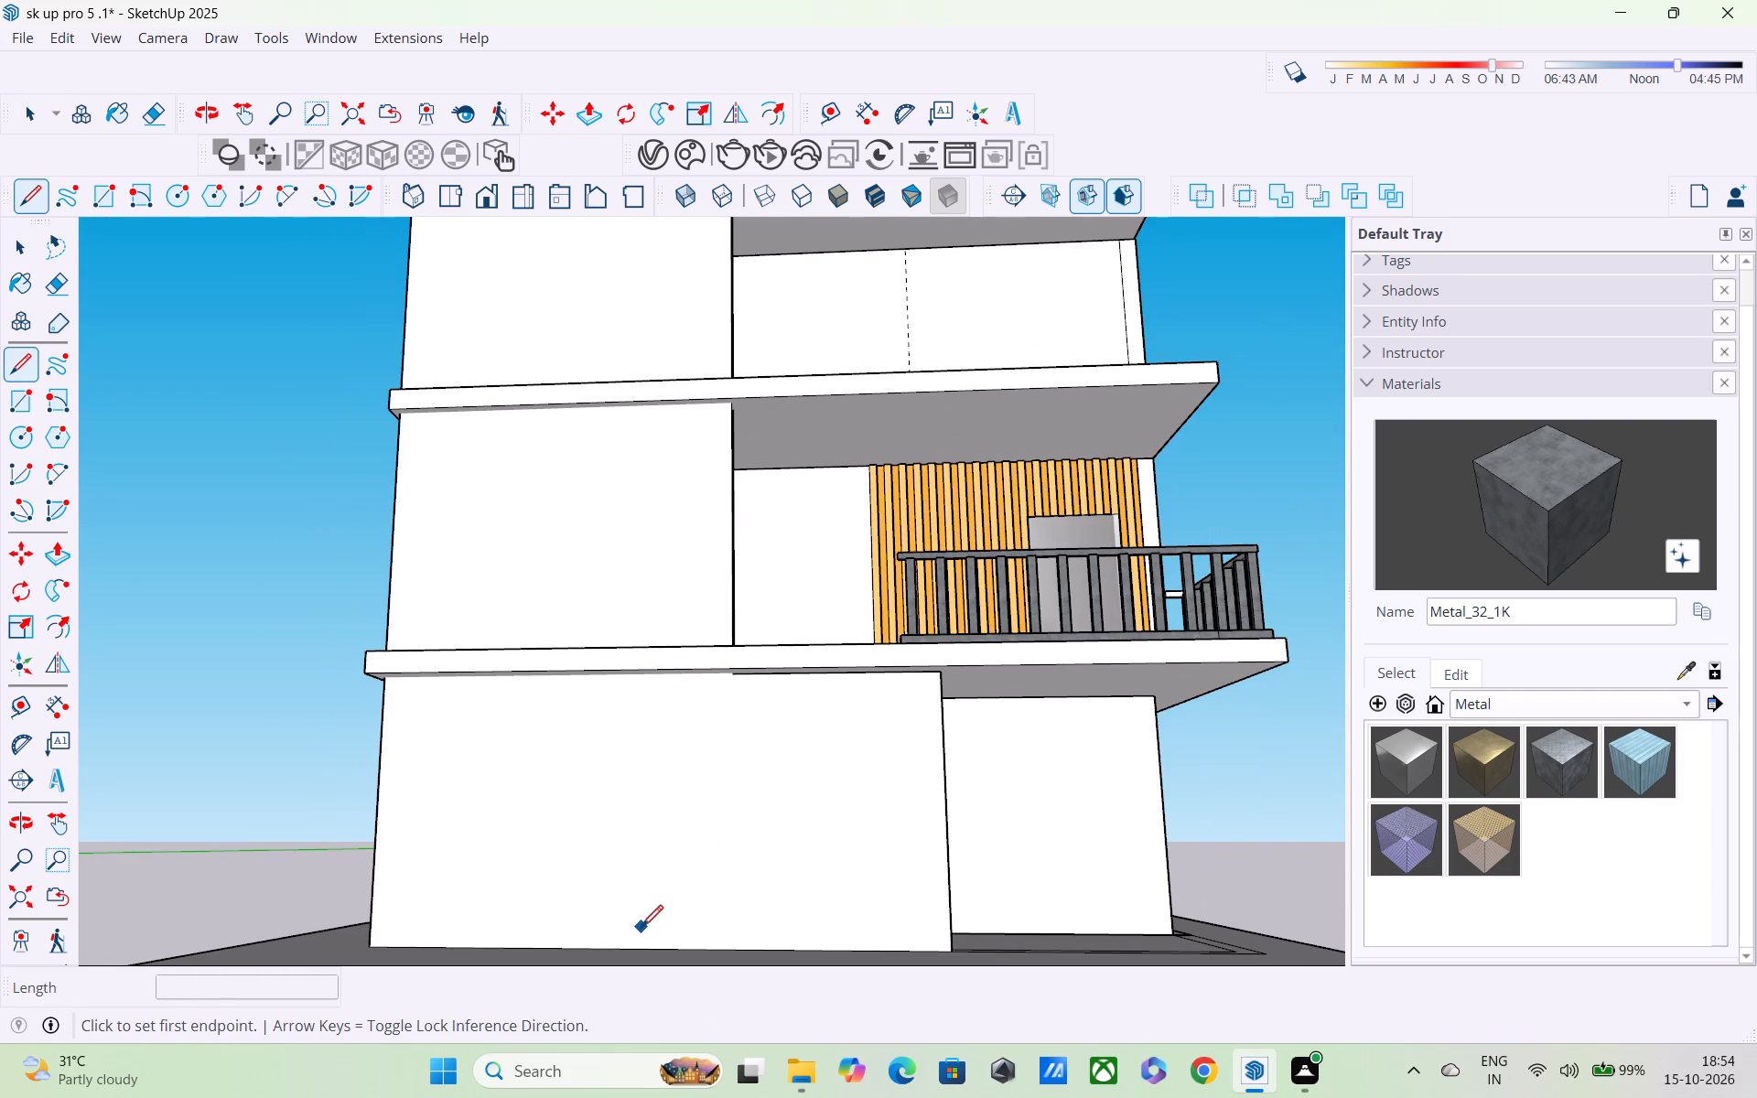
middle_click_drag(628, 934, 643, 820, "shift")
middle_click_drag(615, 825, 666, 925, "shift")
scroll(501, 919, "up", 2)
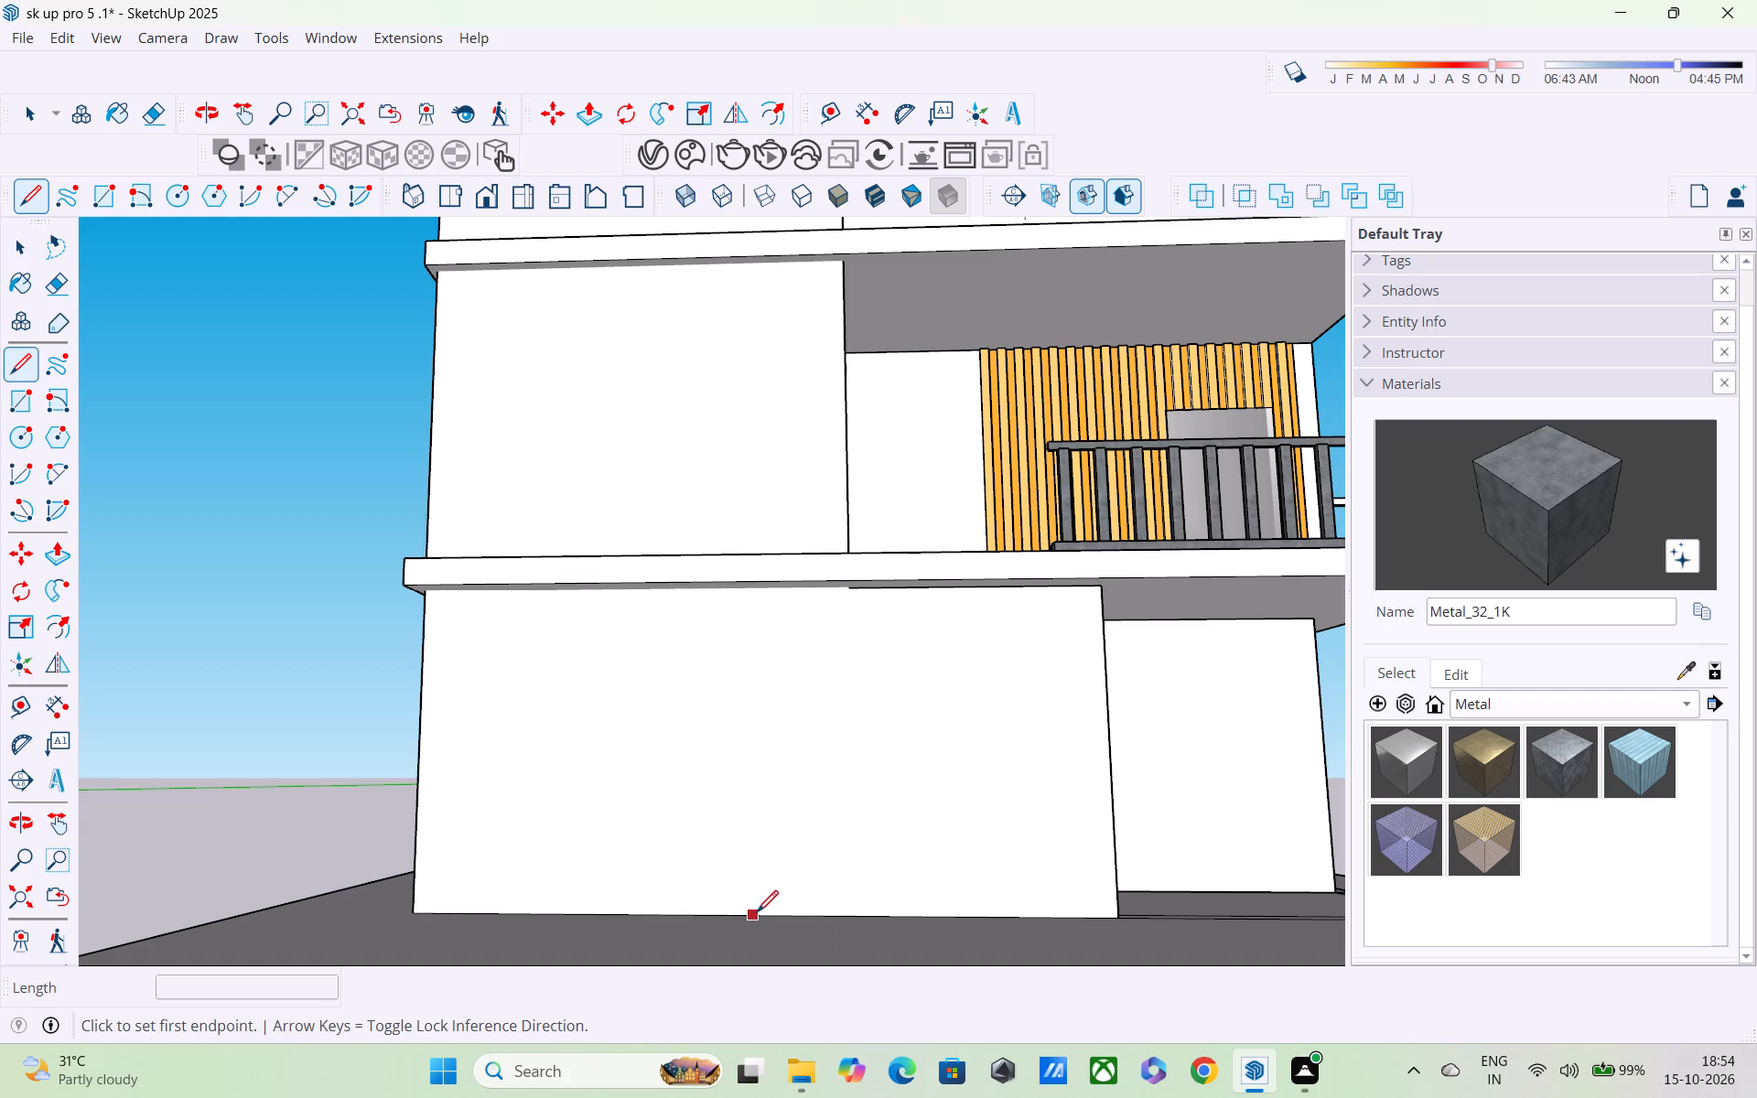
left_click(737, 919)
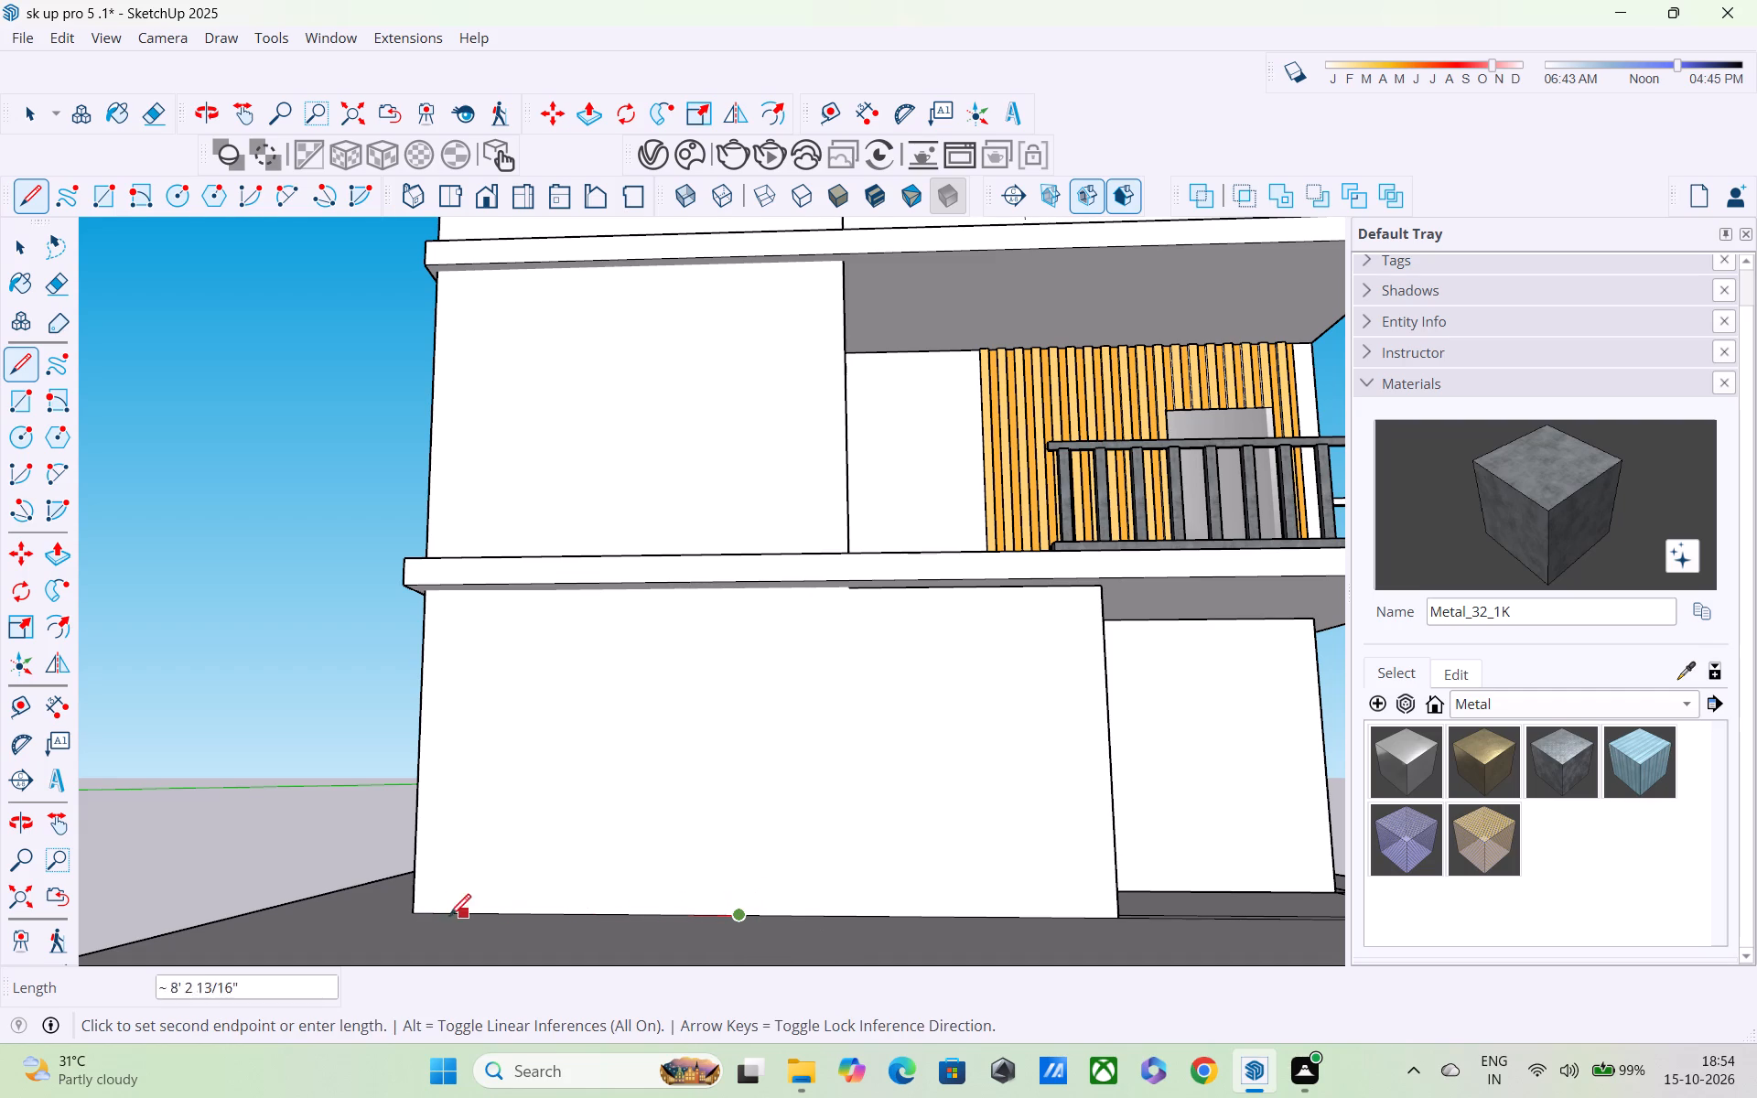
left_click(738, 920)
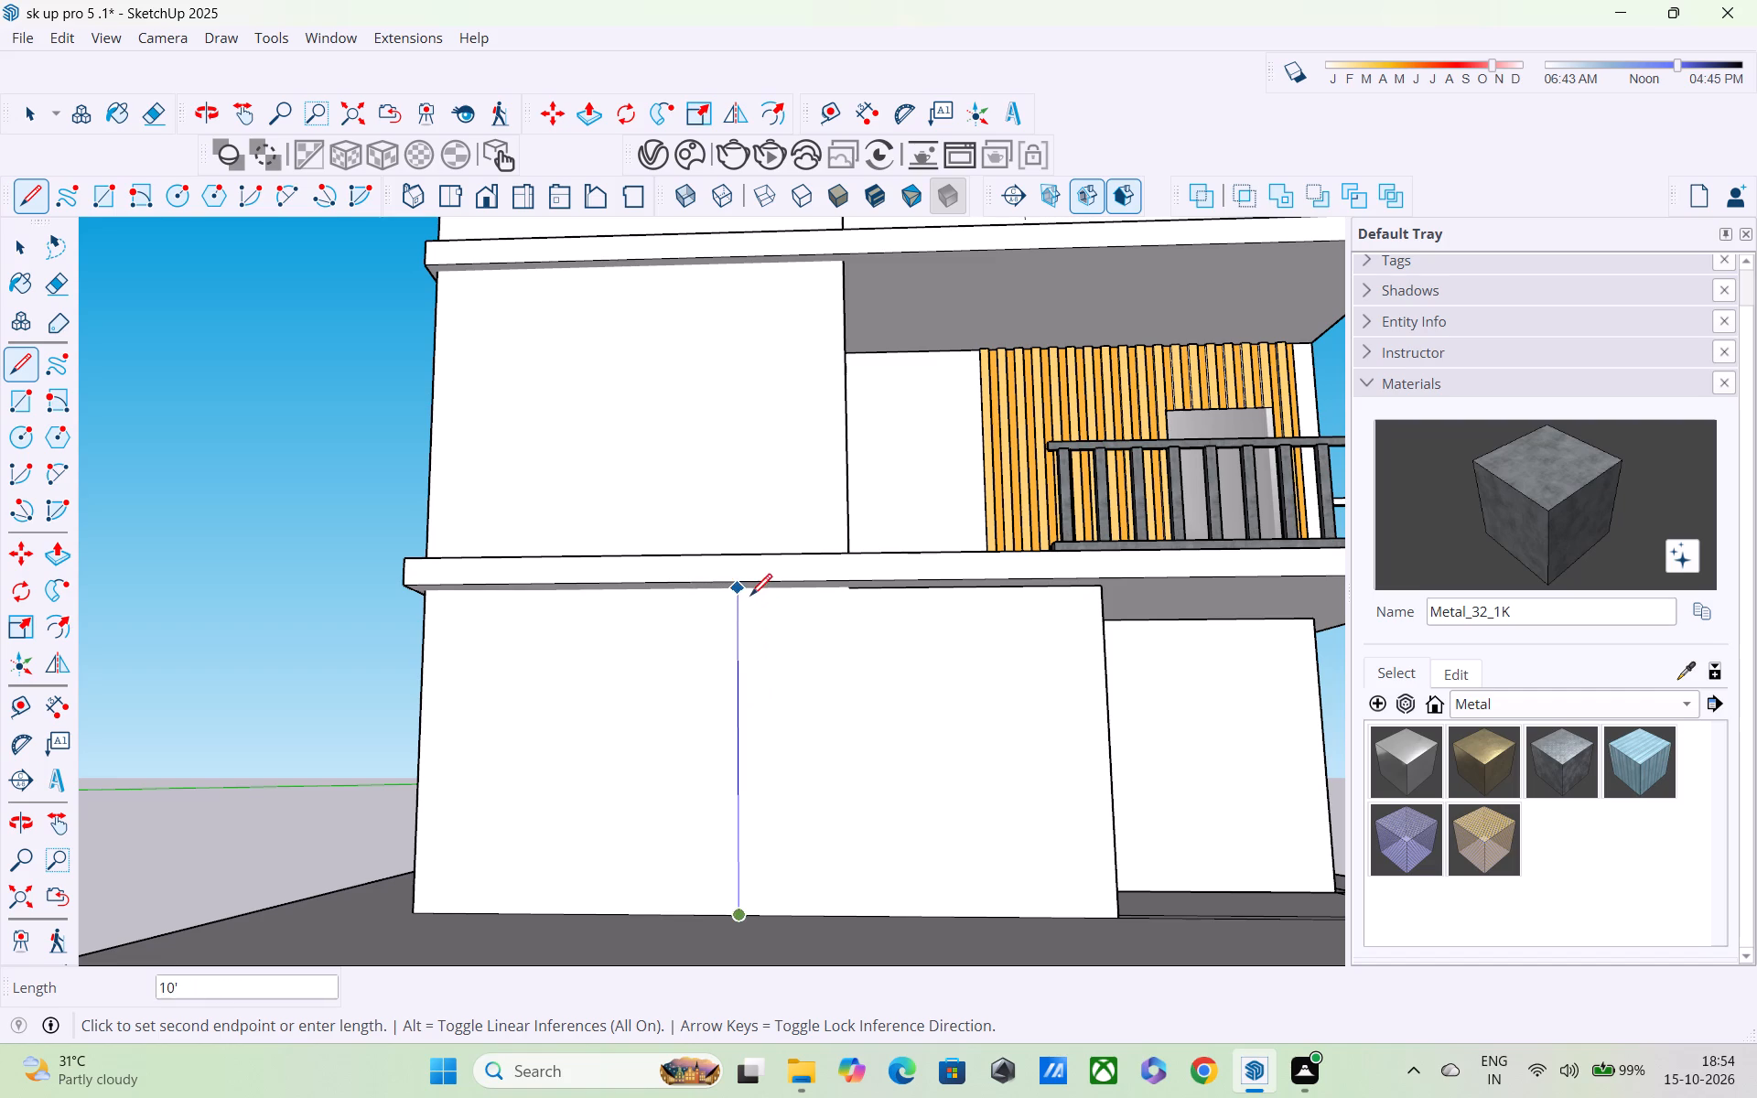
scroll(750, 597, "up", 1)
middle_click_drag(750, 597, 754, 628)
scroll(746, 591, "up", 5)
middle_click_drag(739, 592, 736, 383)
scroll(736, 541, "up", 3)
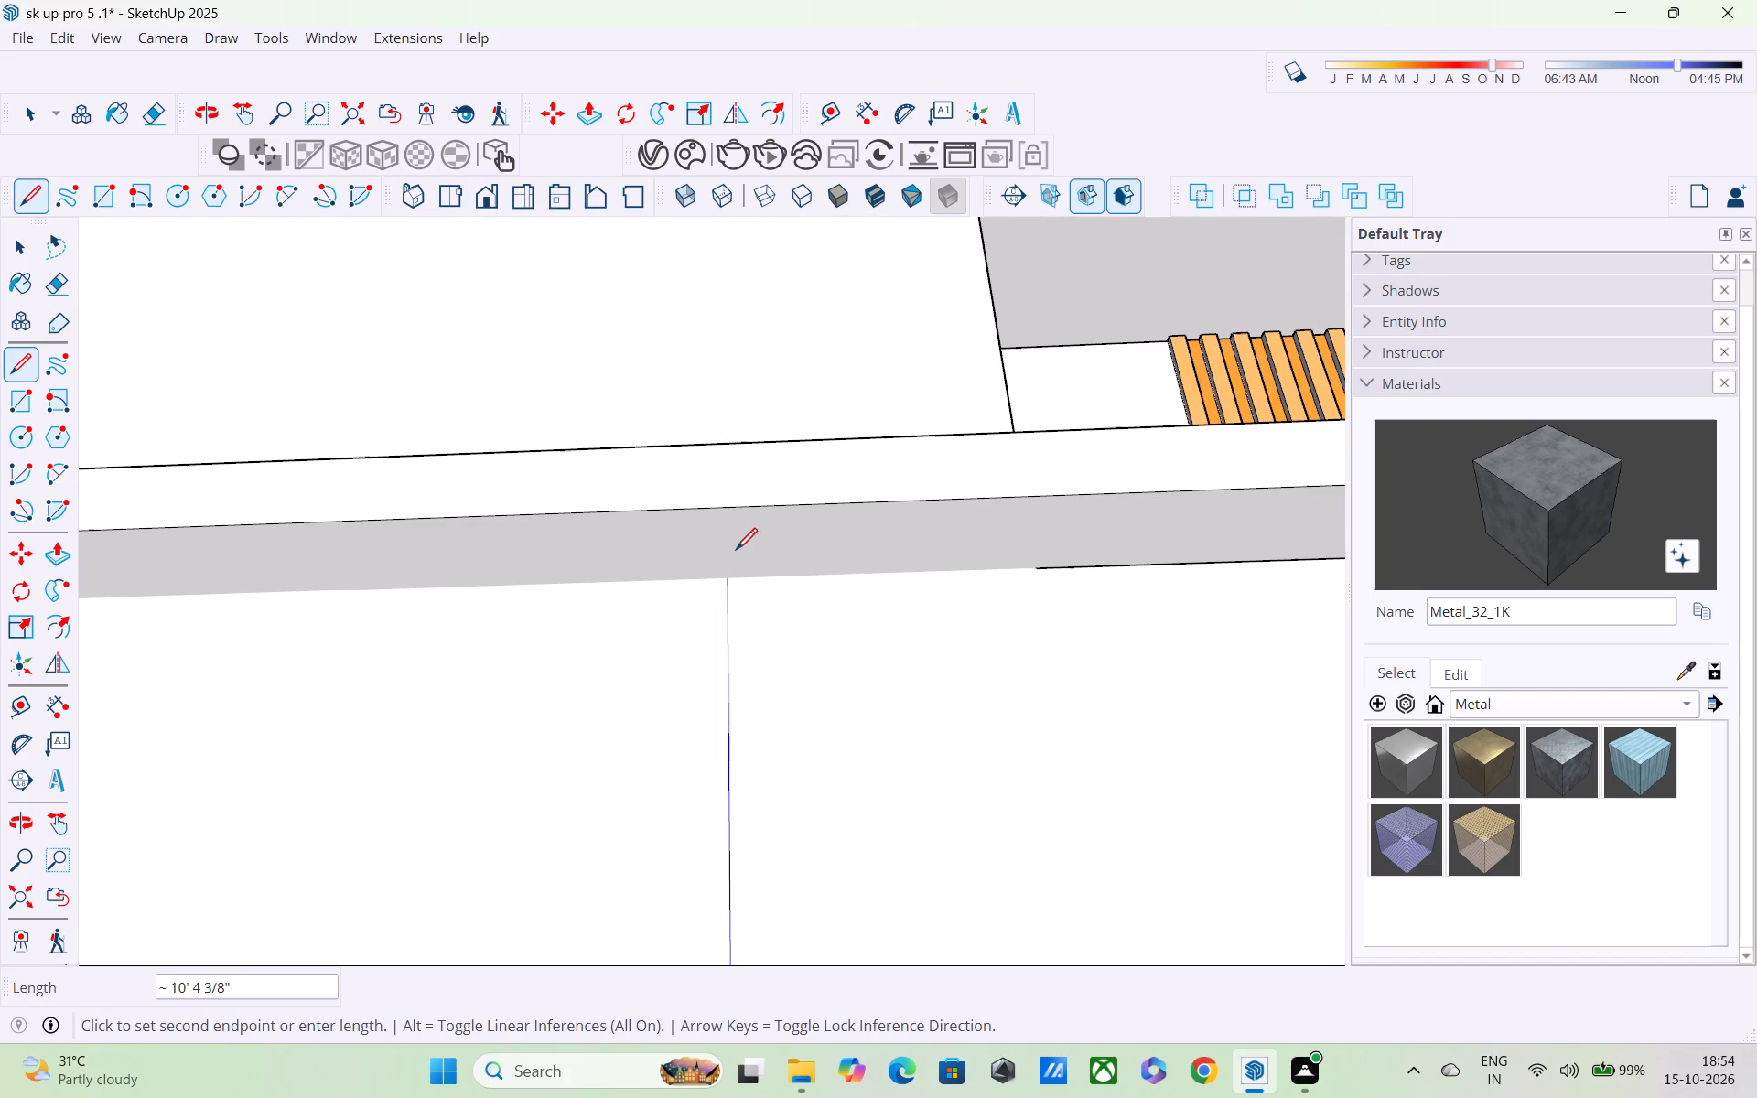
scroll(736, 552, "up", 1)
left_click(728, 584)
scroll(728, 584, "down", 11)
middle_click_drag(730, 676, 741, 775)
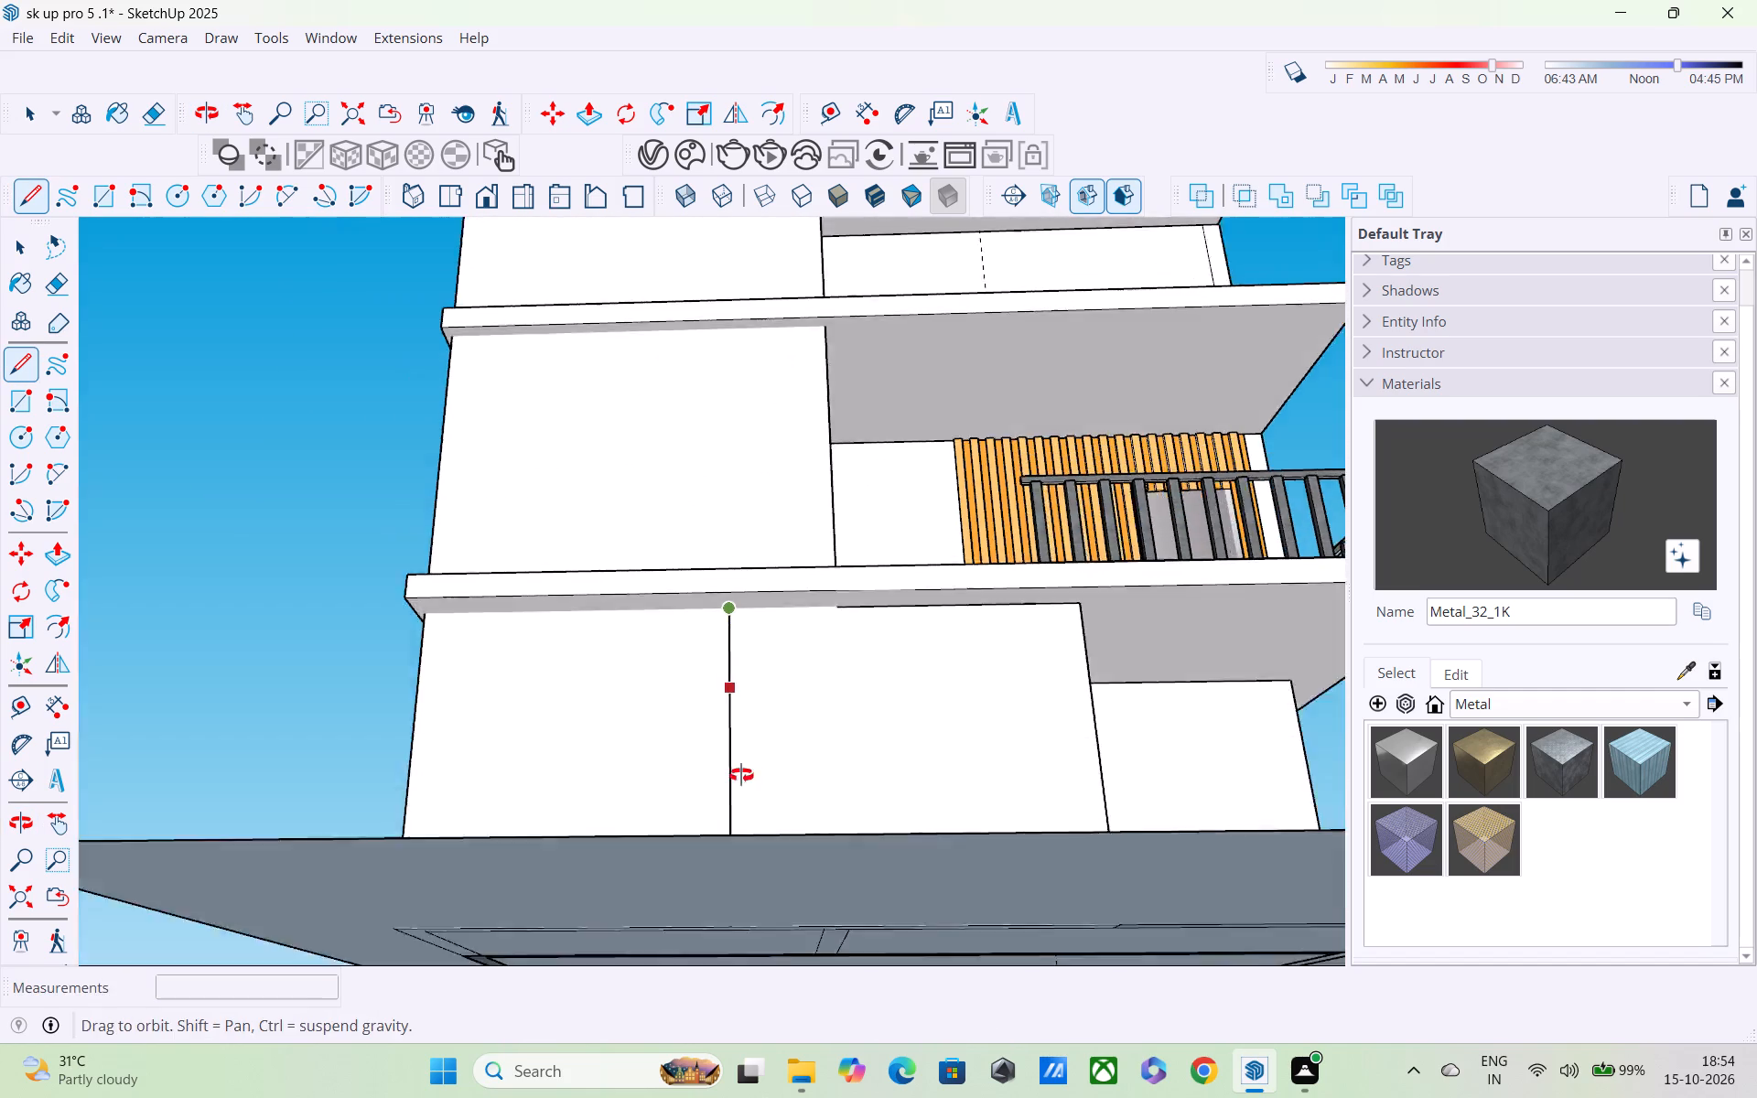
middle_click_drag(741, 775, 749, 855)
scroll(748, 831, "down", 2)
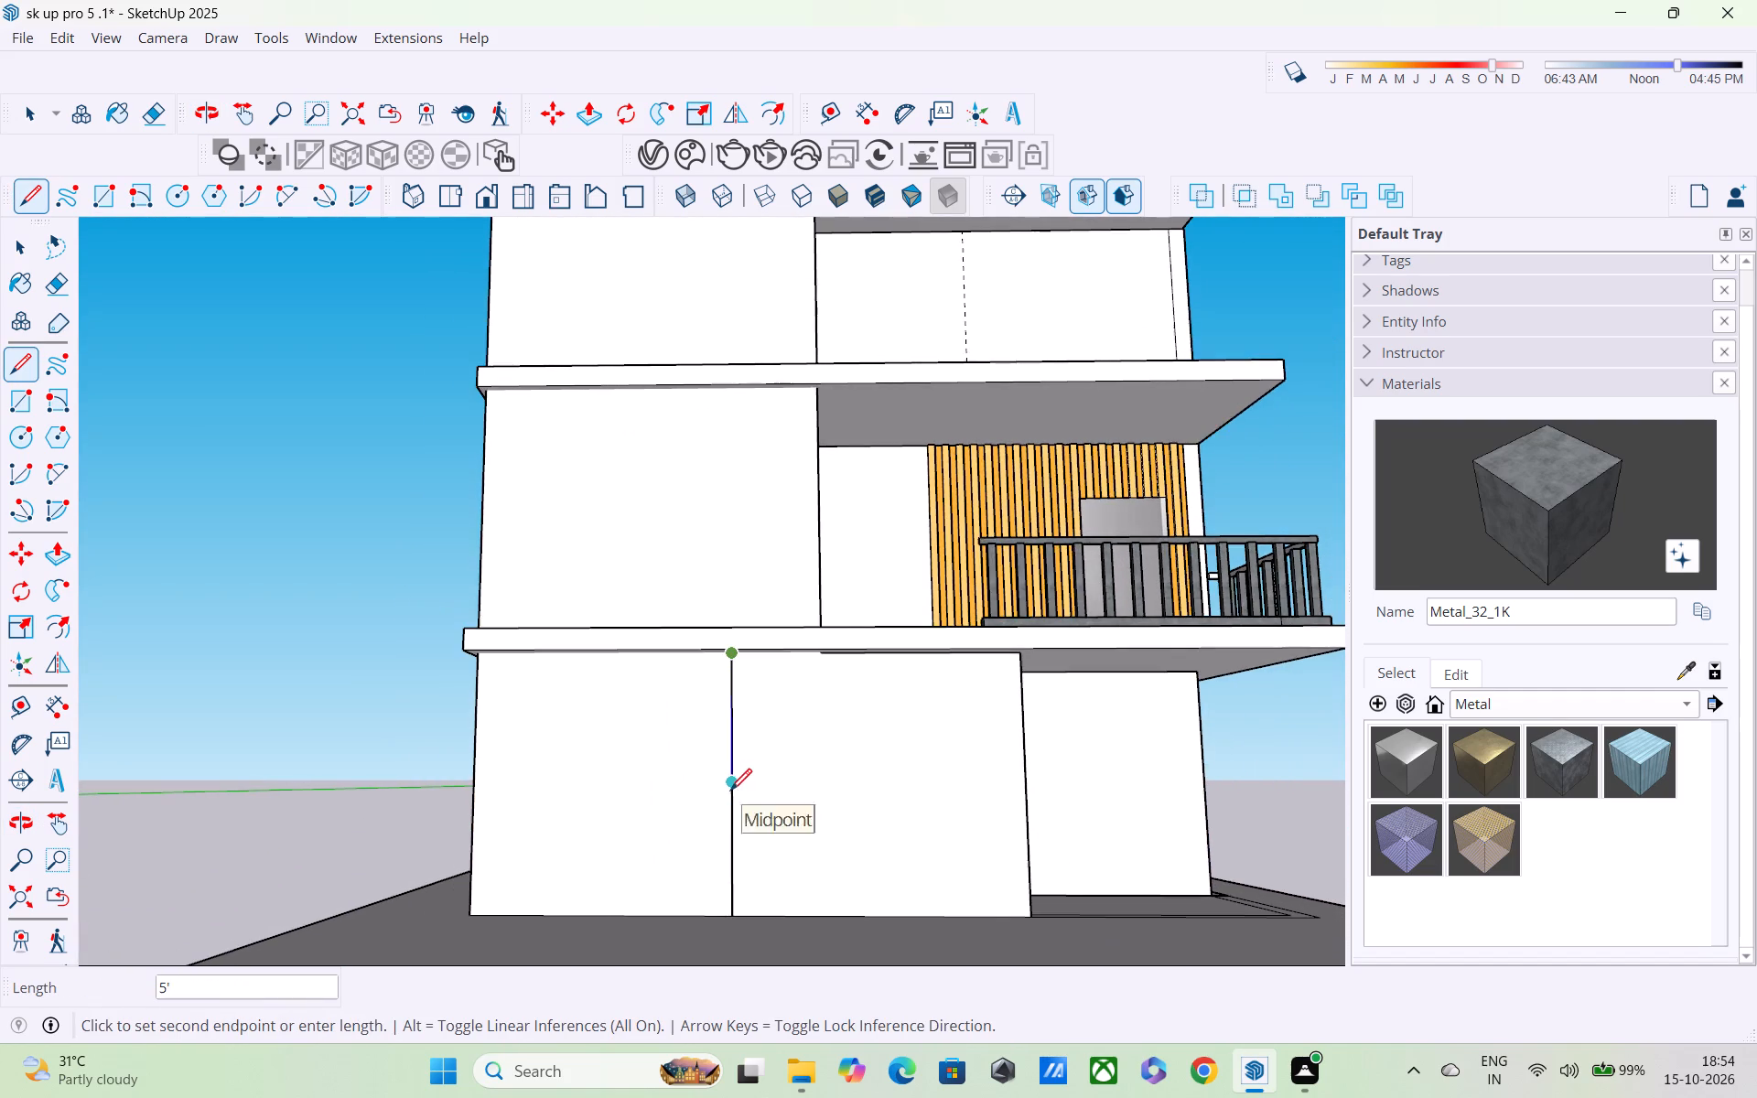
middle_click_drag(730, 792, 750, 834)
scroll(602, 756, "up", 3)
key("space")
Draw a rectangle over the wall bay beside the vertical line, from the outer corner under the slab to the line's base.
key("r")
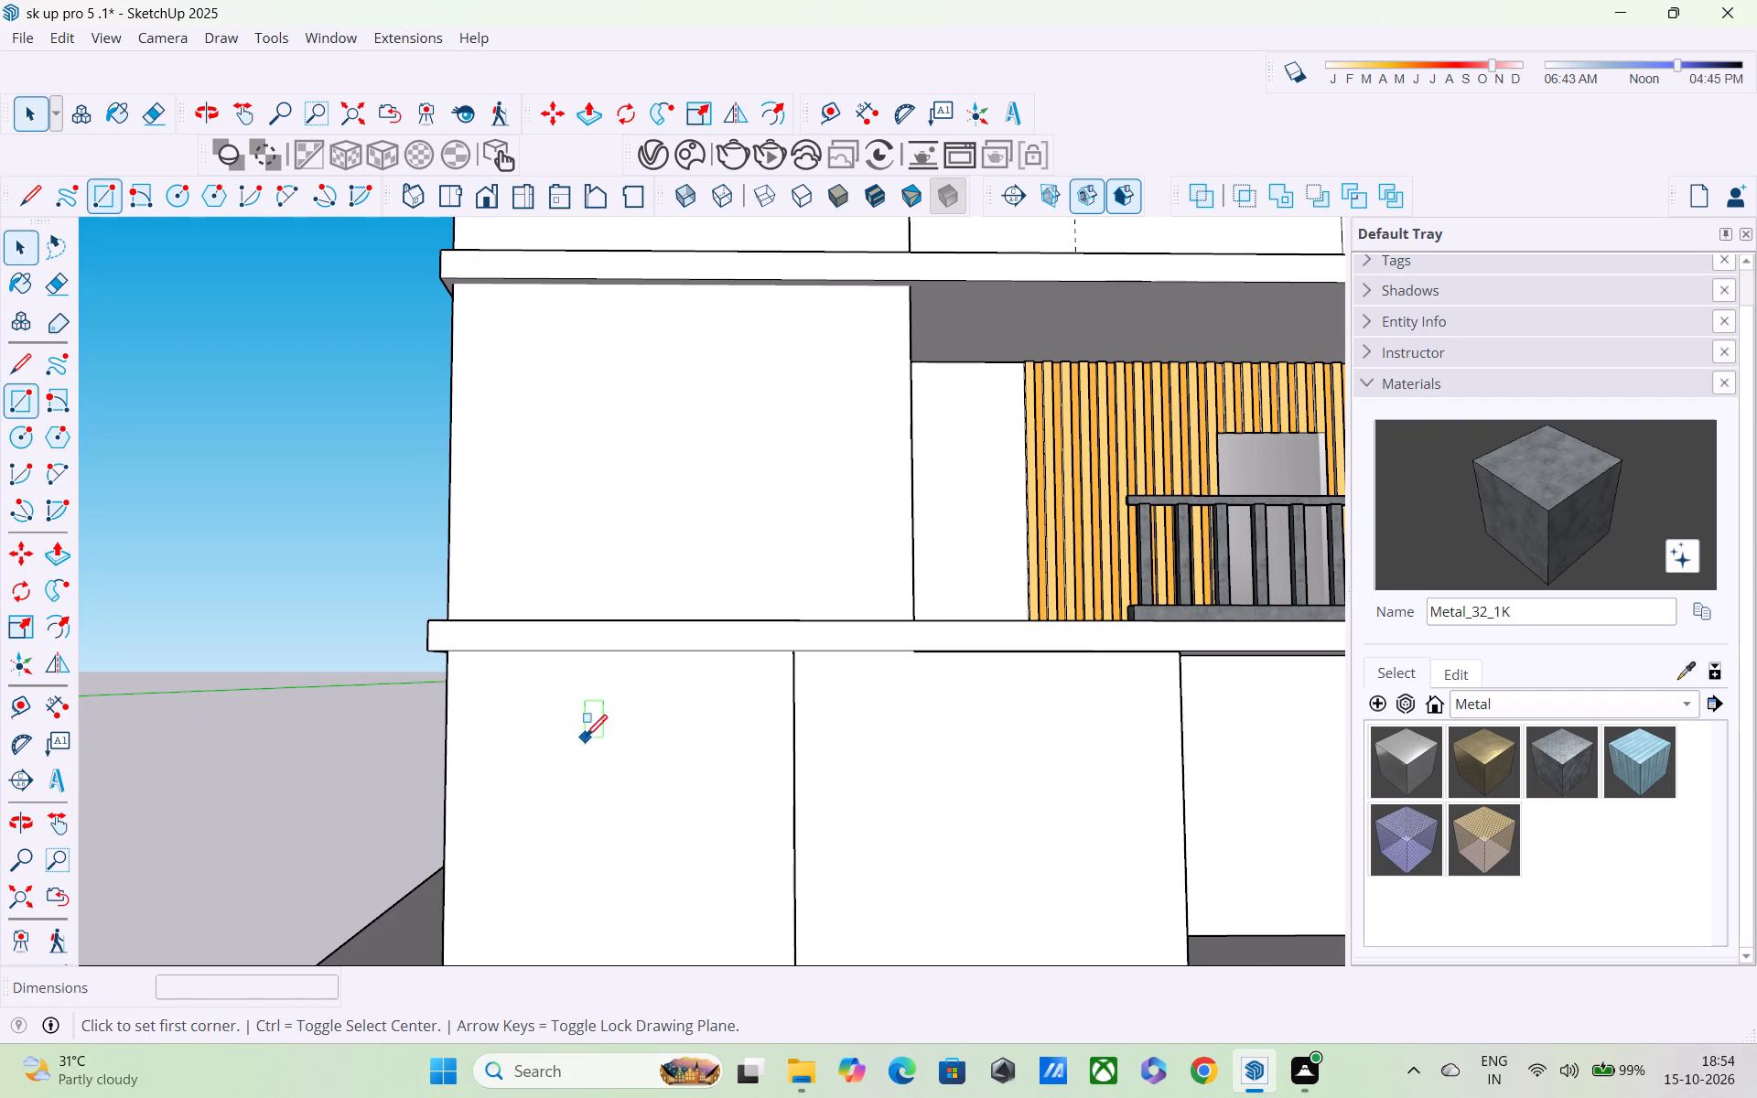
scroll(523, 702, "up", 3)
middle_click_drag(486, 686, 479, 613)
scroll(460, 621, "up", 3)
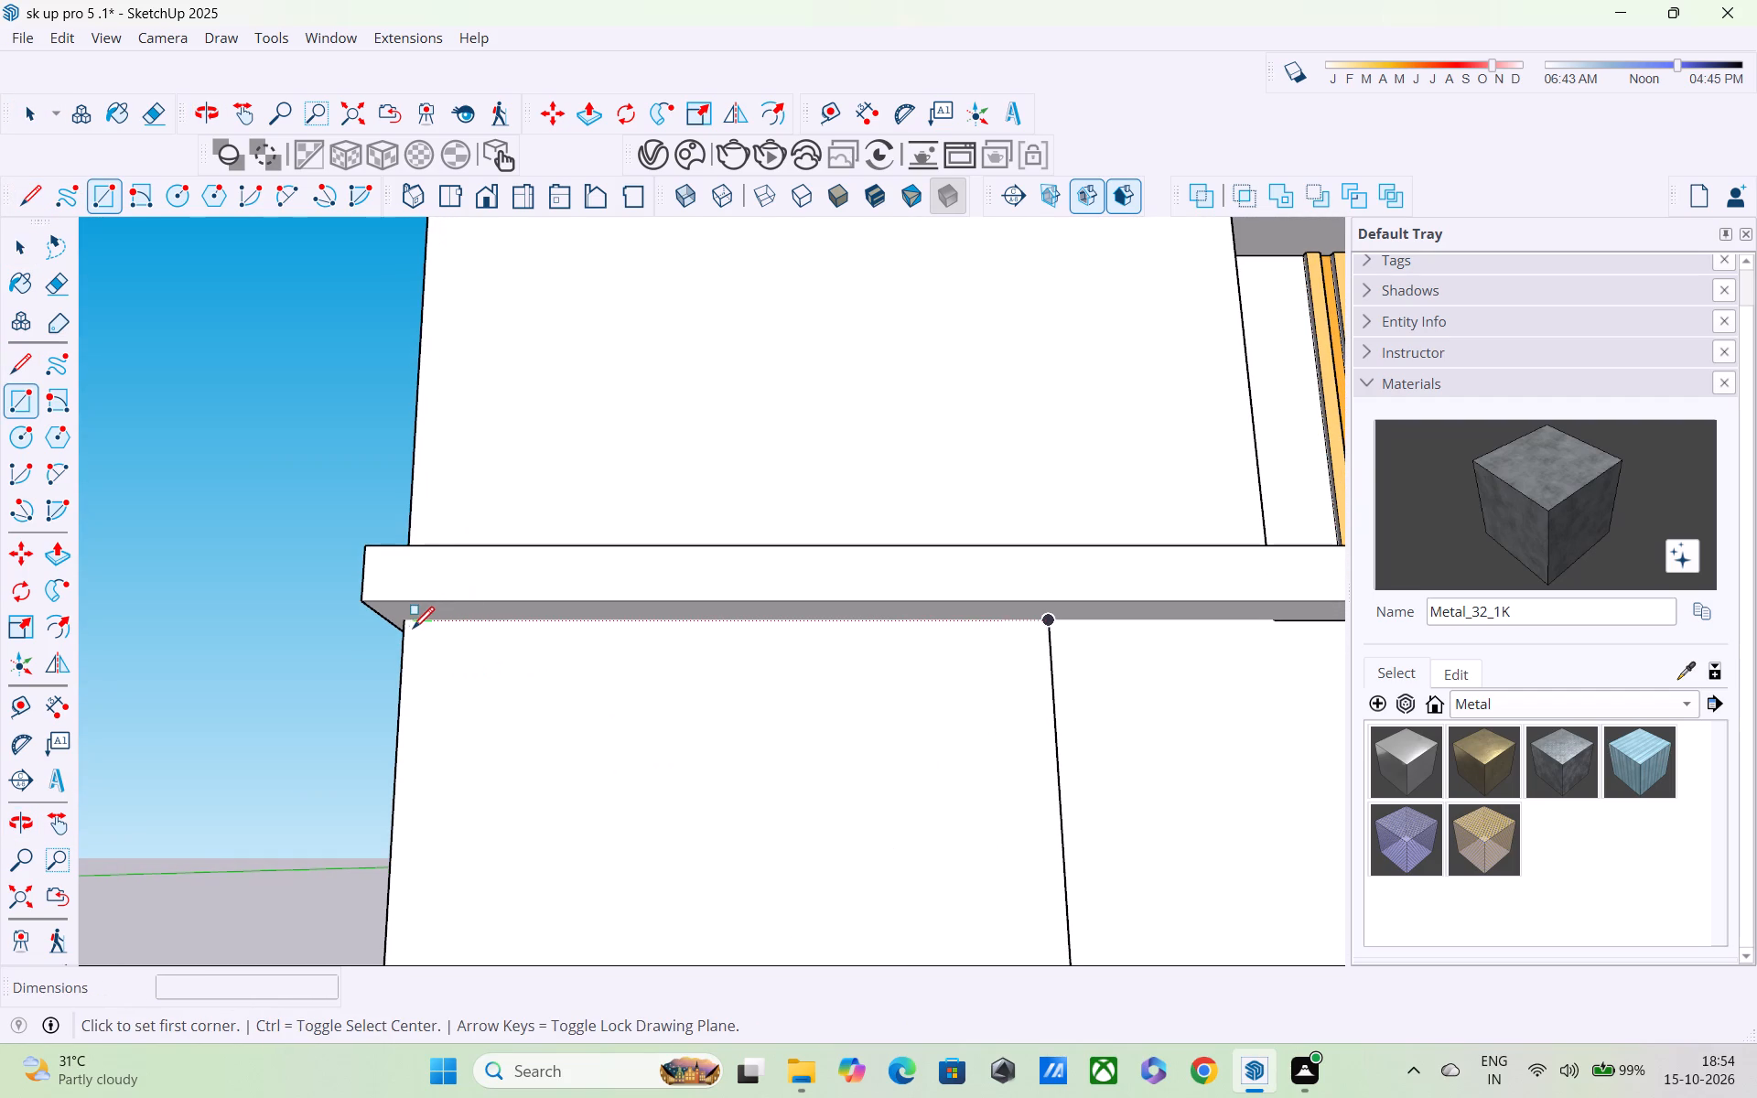
left_click(405, 622)
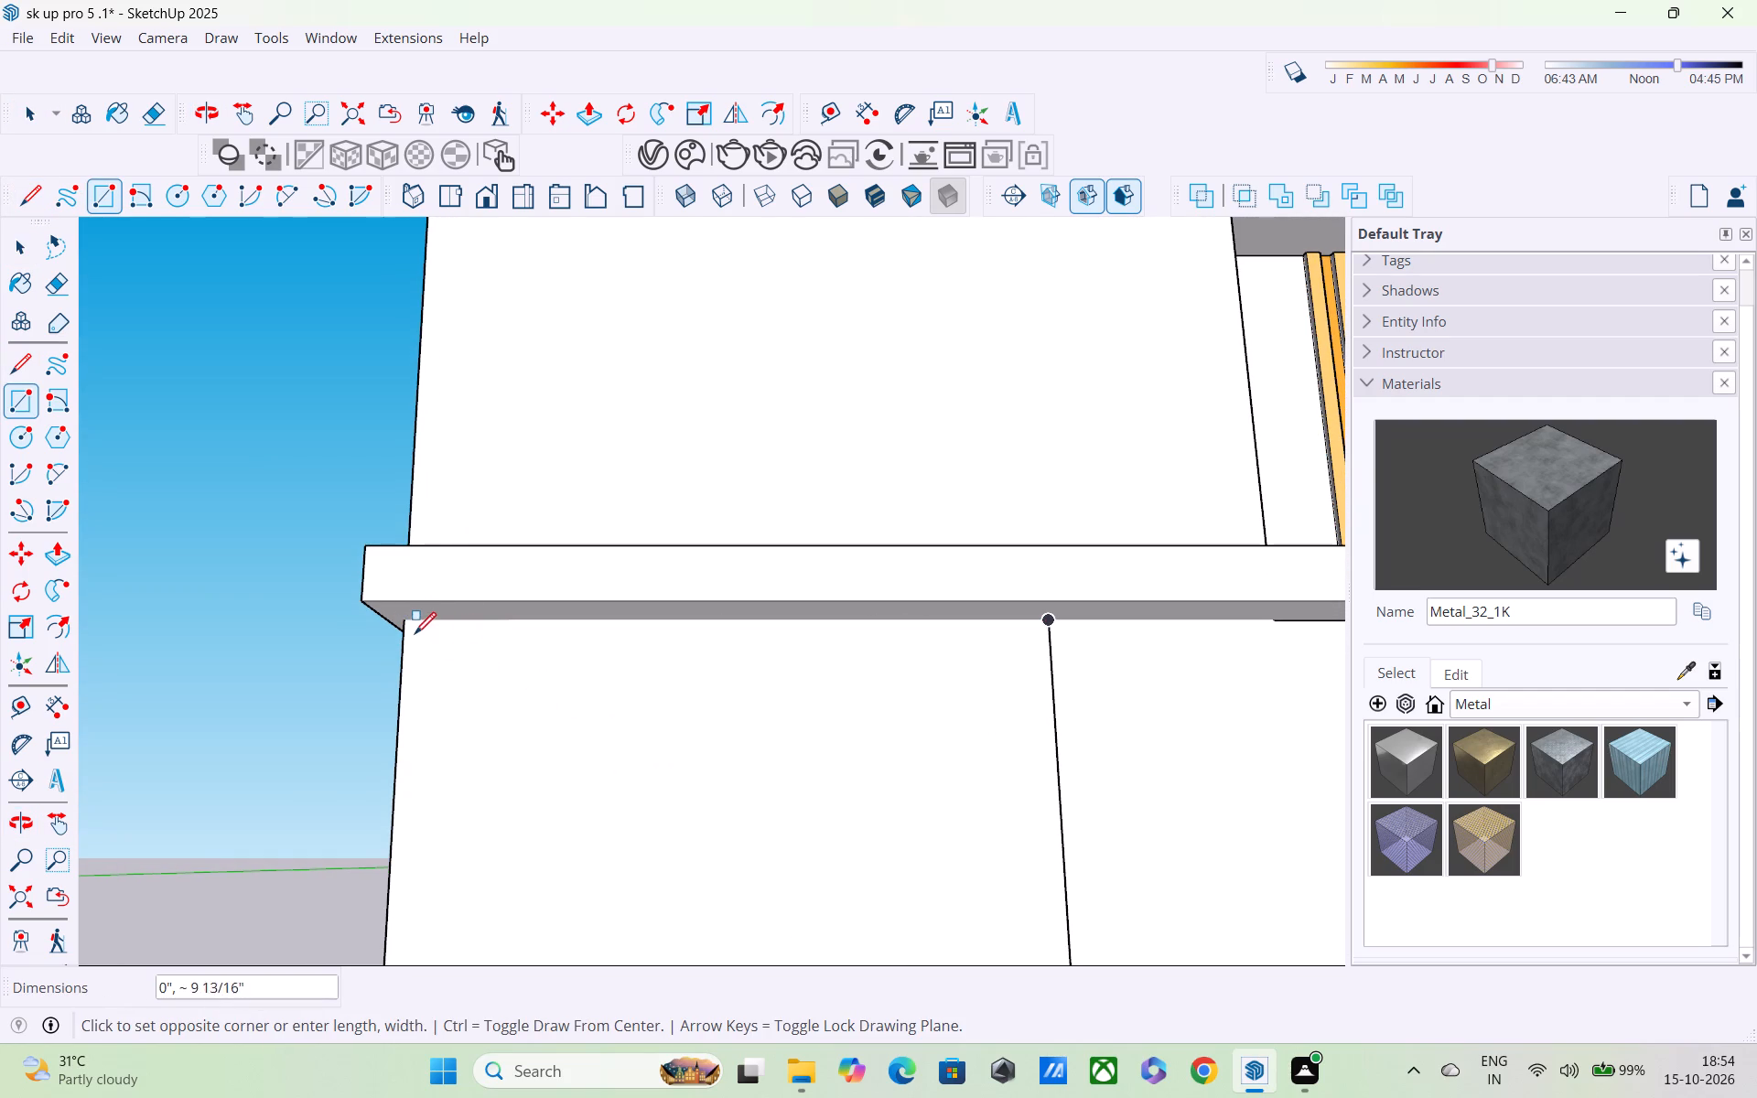
left_click(407, 627)
scroll(684, 748, "down", 4)
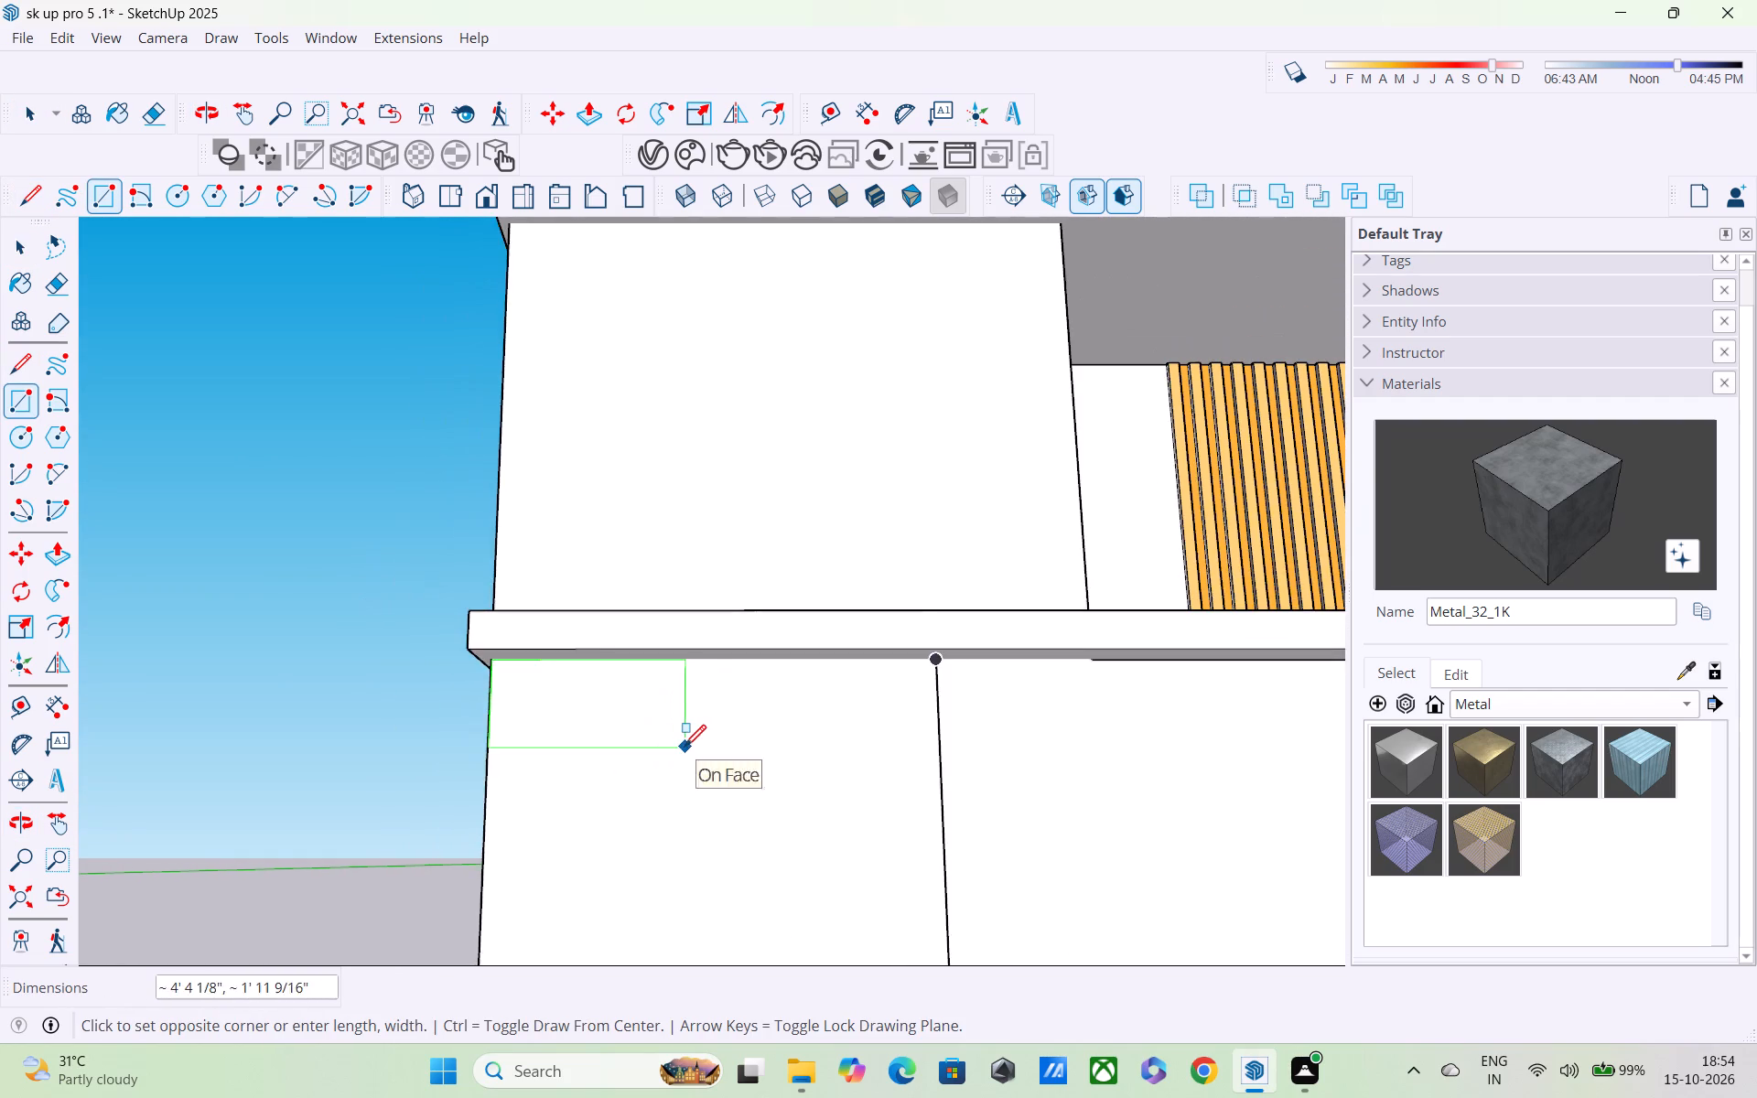
middle_click_drag(686, 752, 671, 559, "shift")
scroll(671, 559, "up", 1, "shift")
scroll(674, 568, "down", 4)
middle_click_drag(857, 816, 874, 869)
scroll(874, 869, "down", 1)
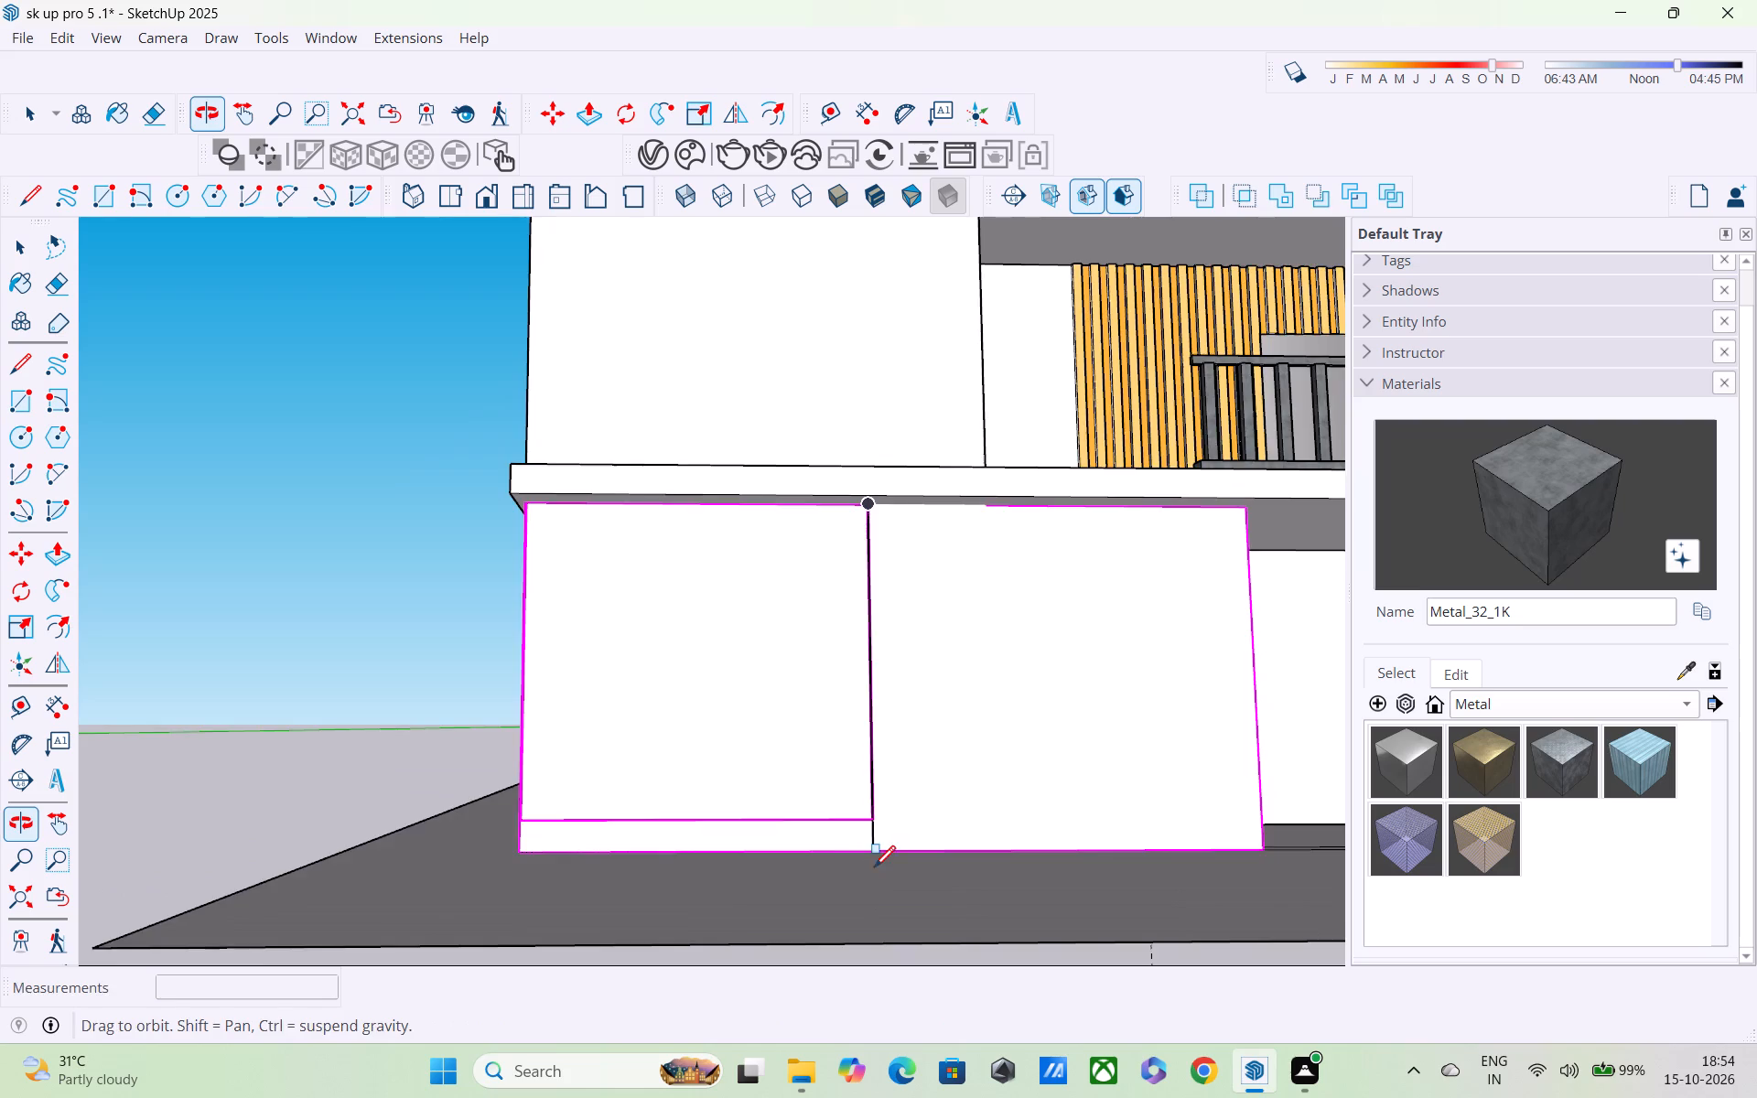
scroll(875, 870, "up", 4)
left_click(875, 849)
middle_click_drag(790, 819, 818, 906)
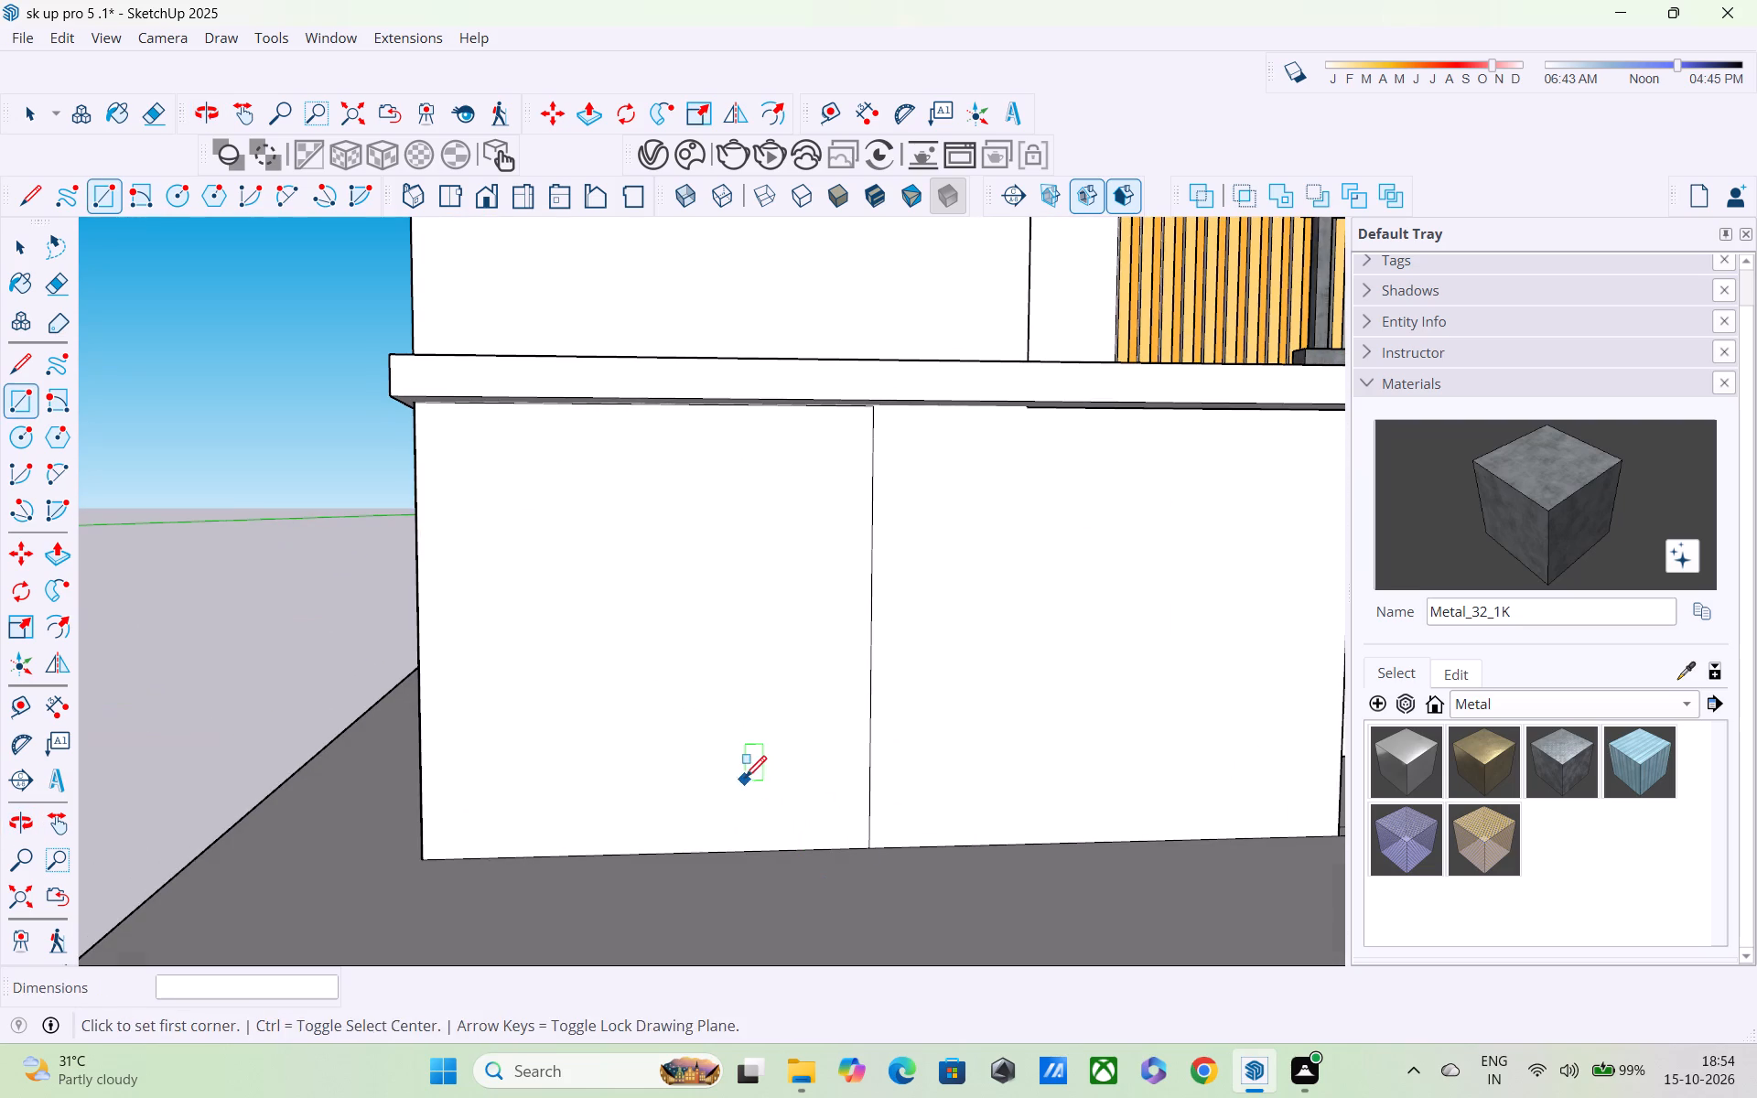
key("space")
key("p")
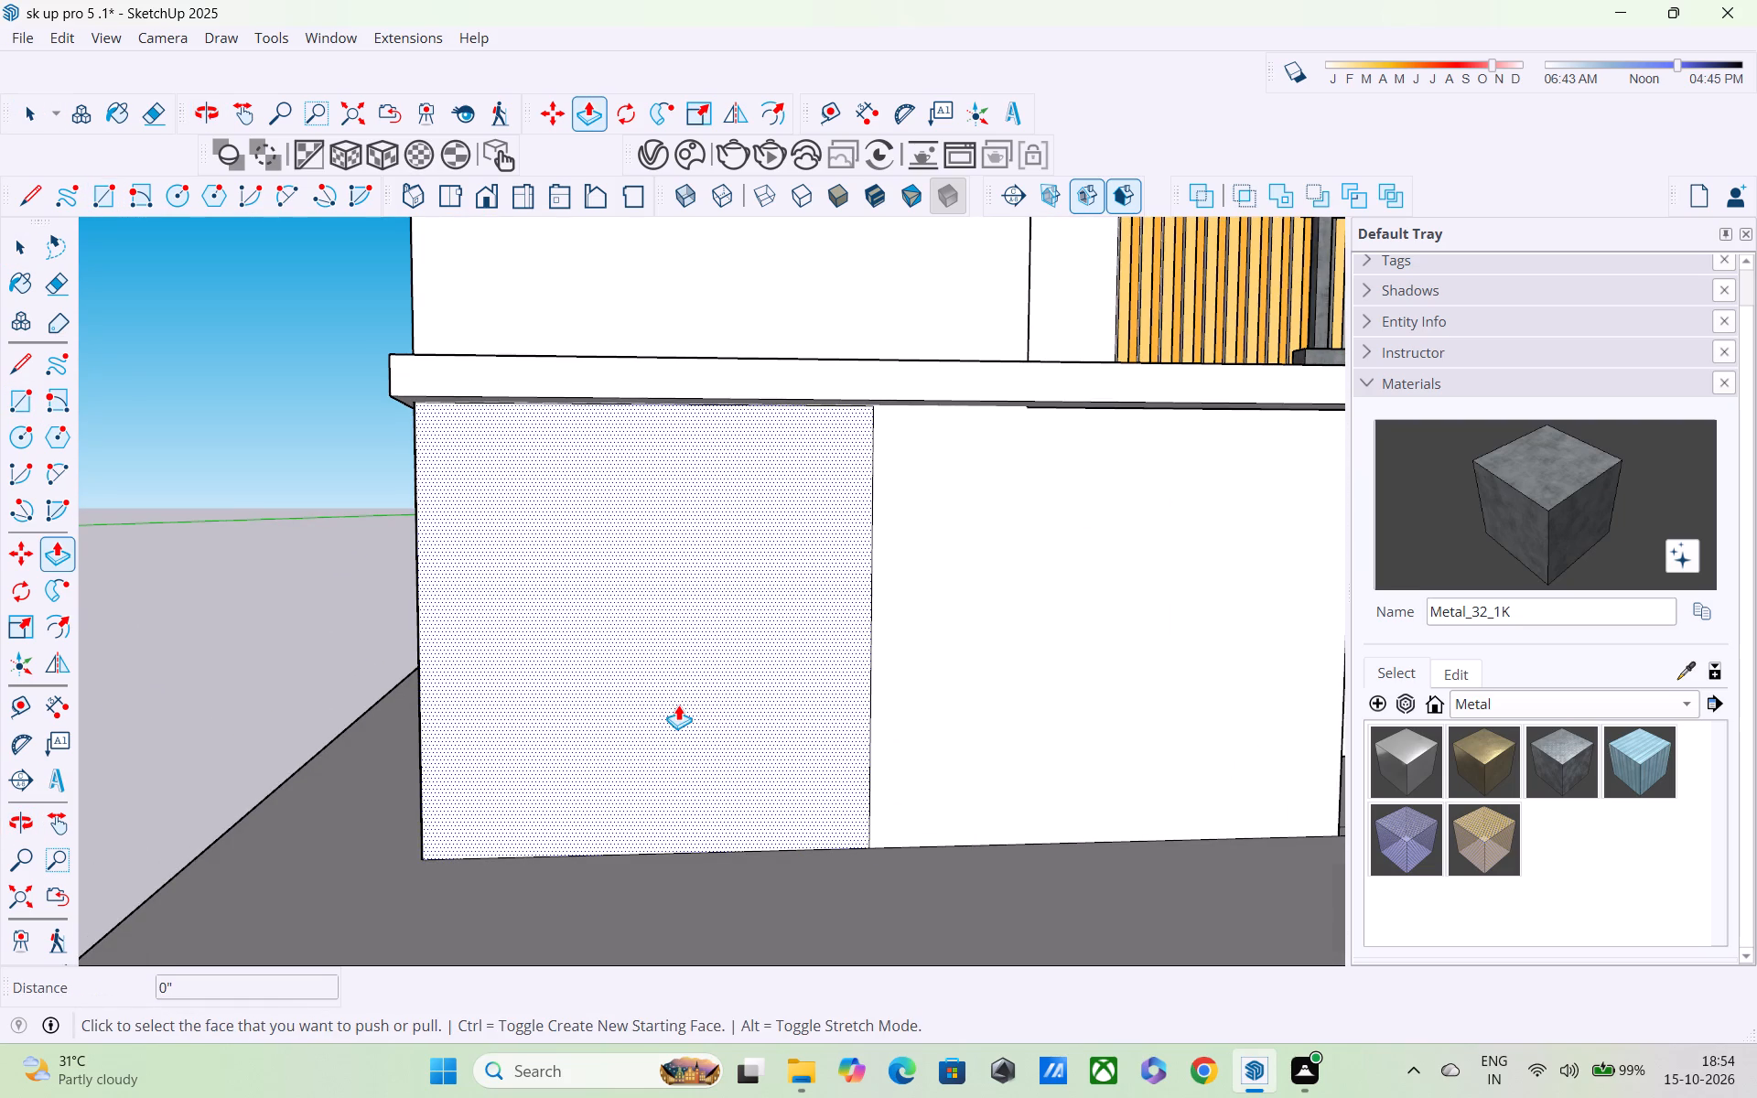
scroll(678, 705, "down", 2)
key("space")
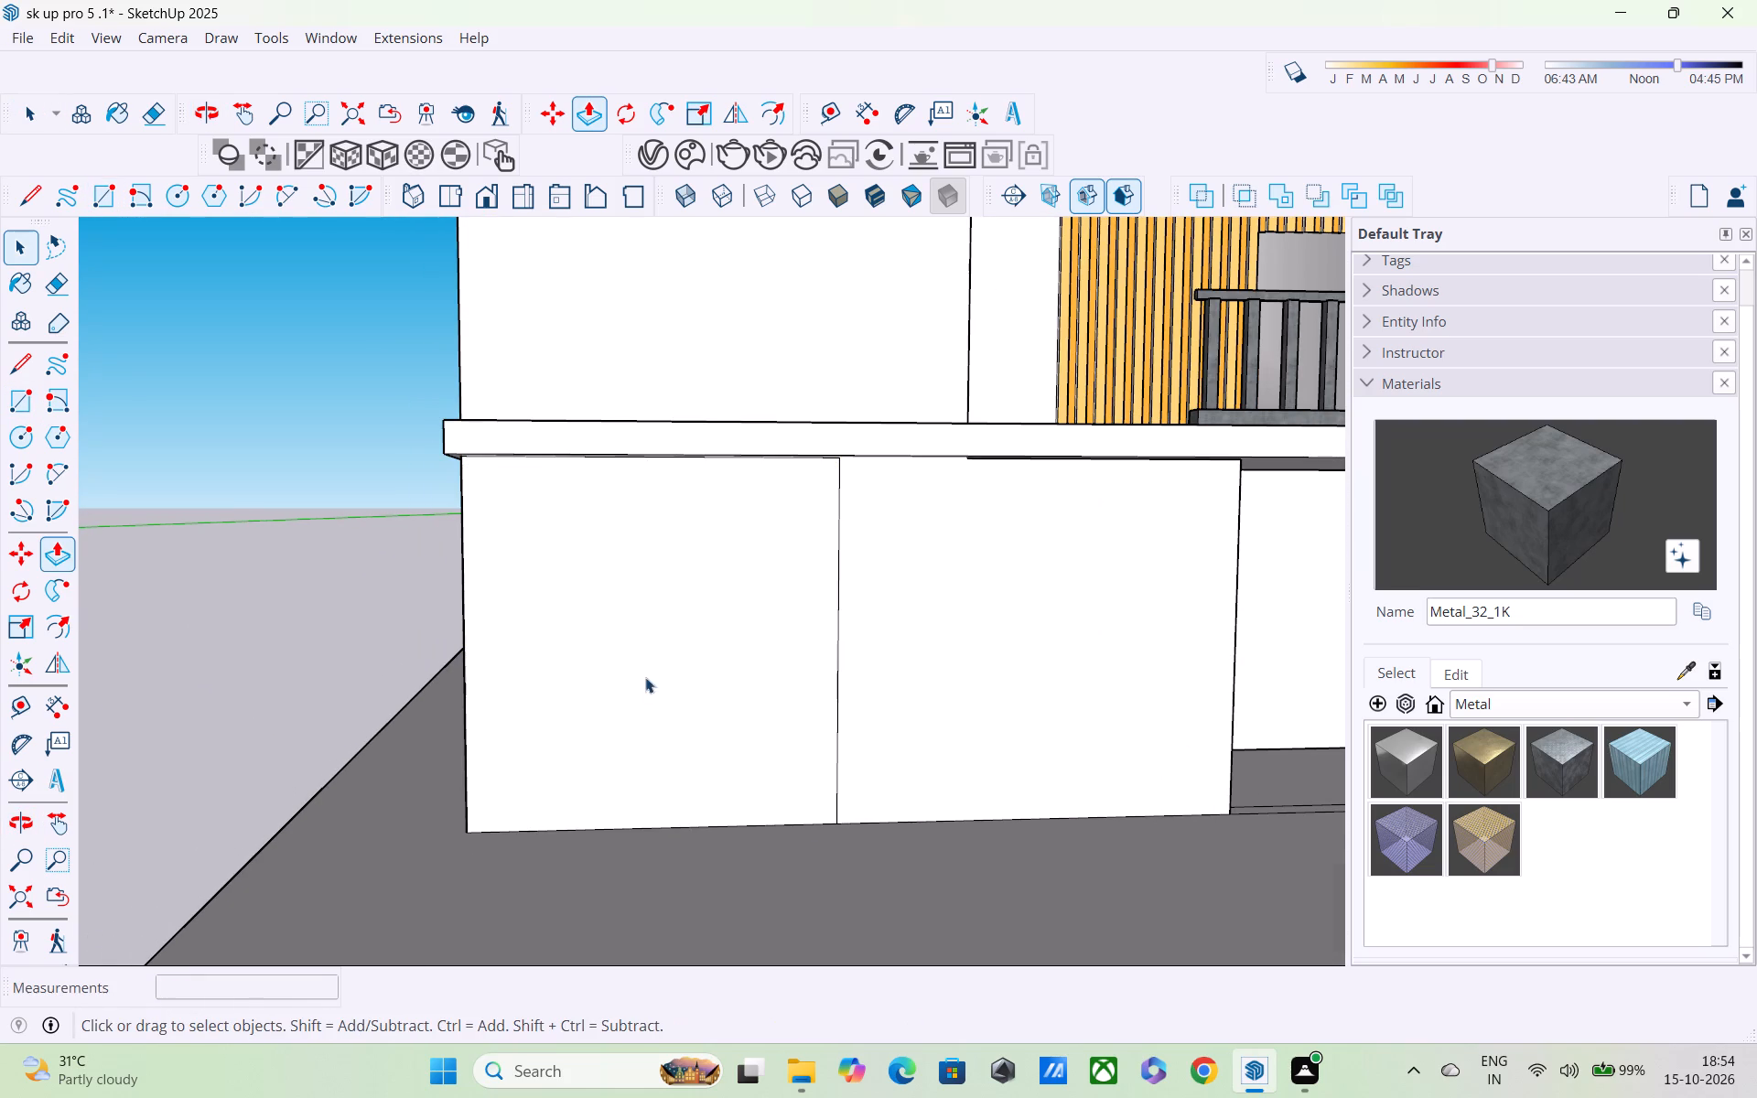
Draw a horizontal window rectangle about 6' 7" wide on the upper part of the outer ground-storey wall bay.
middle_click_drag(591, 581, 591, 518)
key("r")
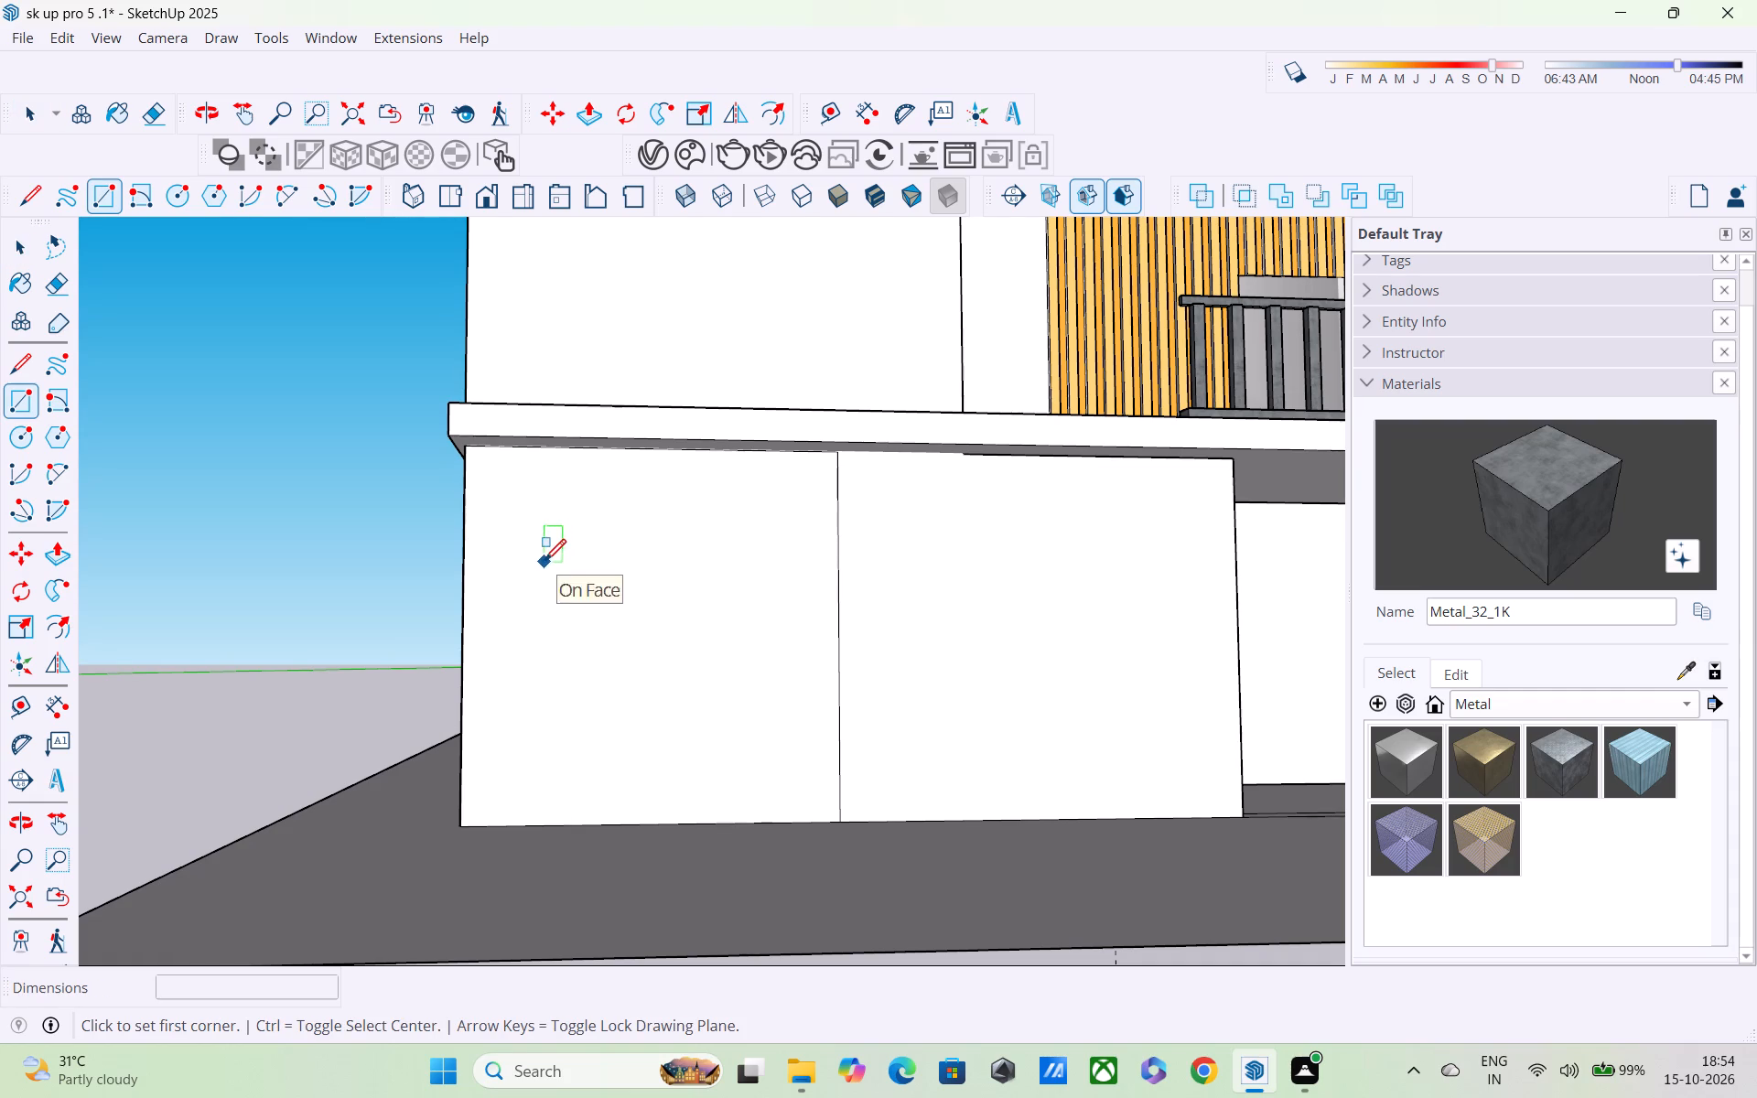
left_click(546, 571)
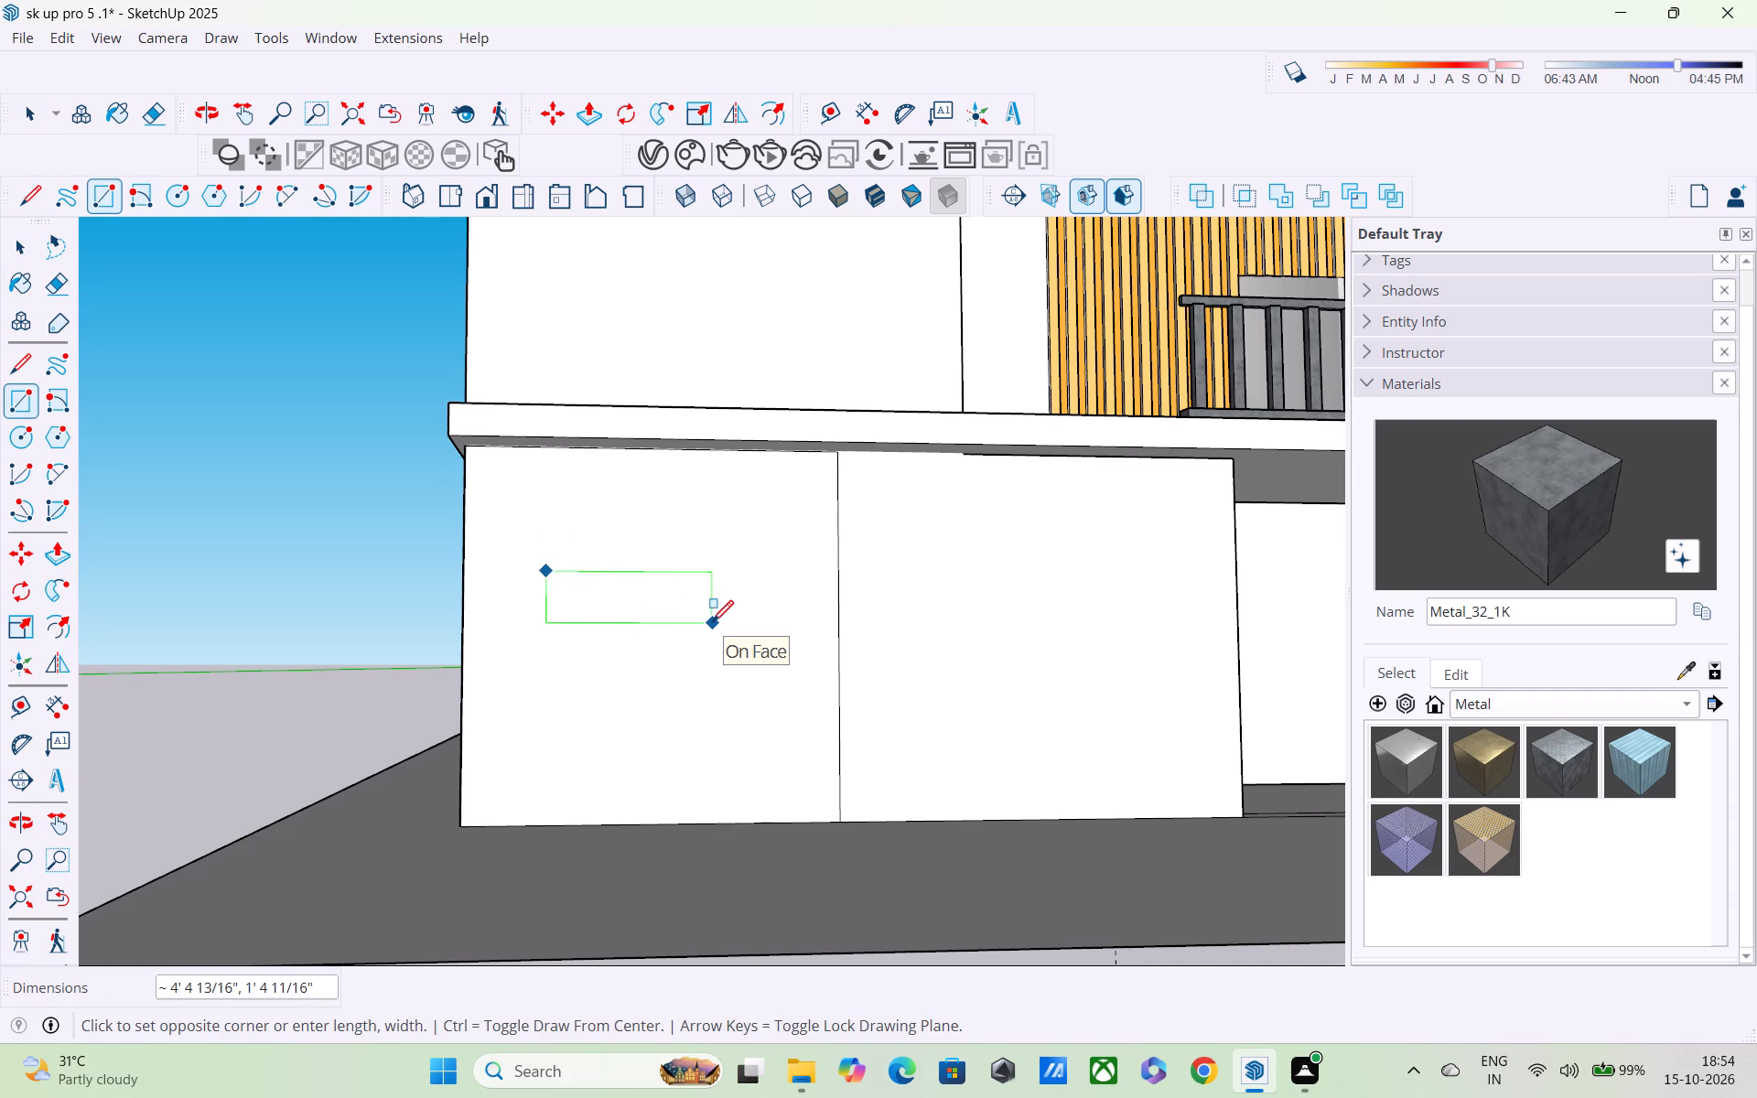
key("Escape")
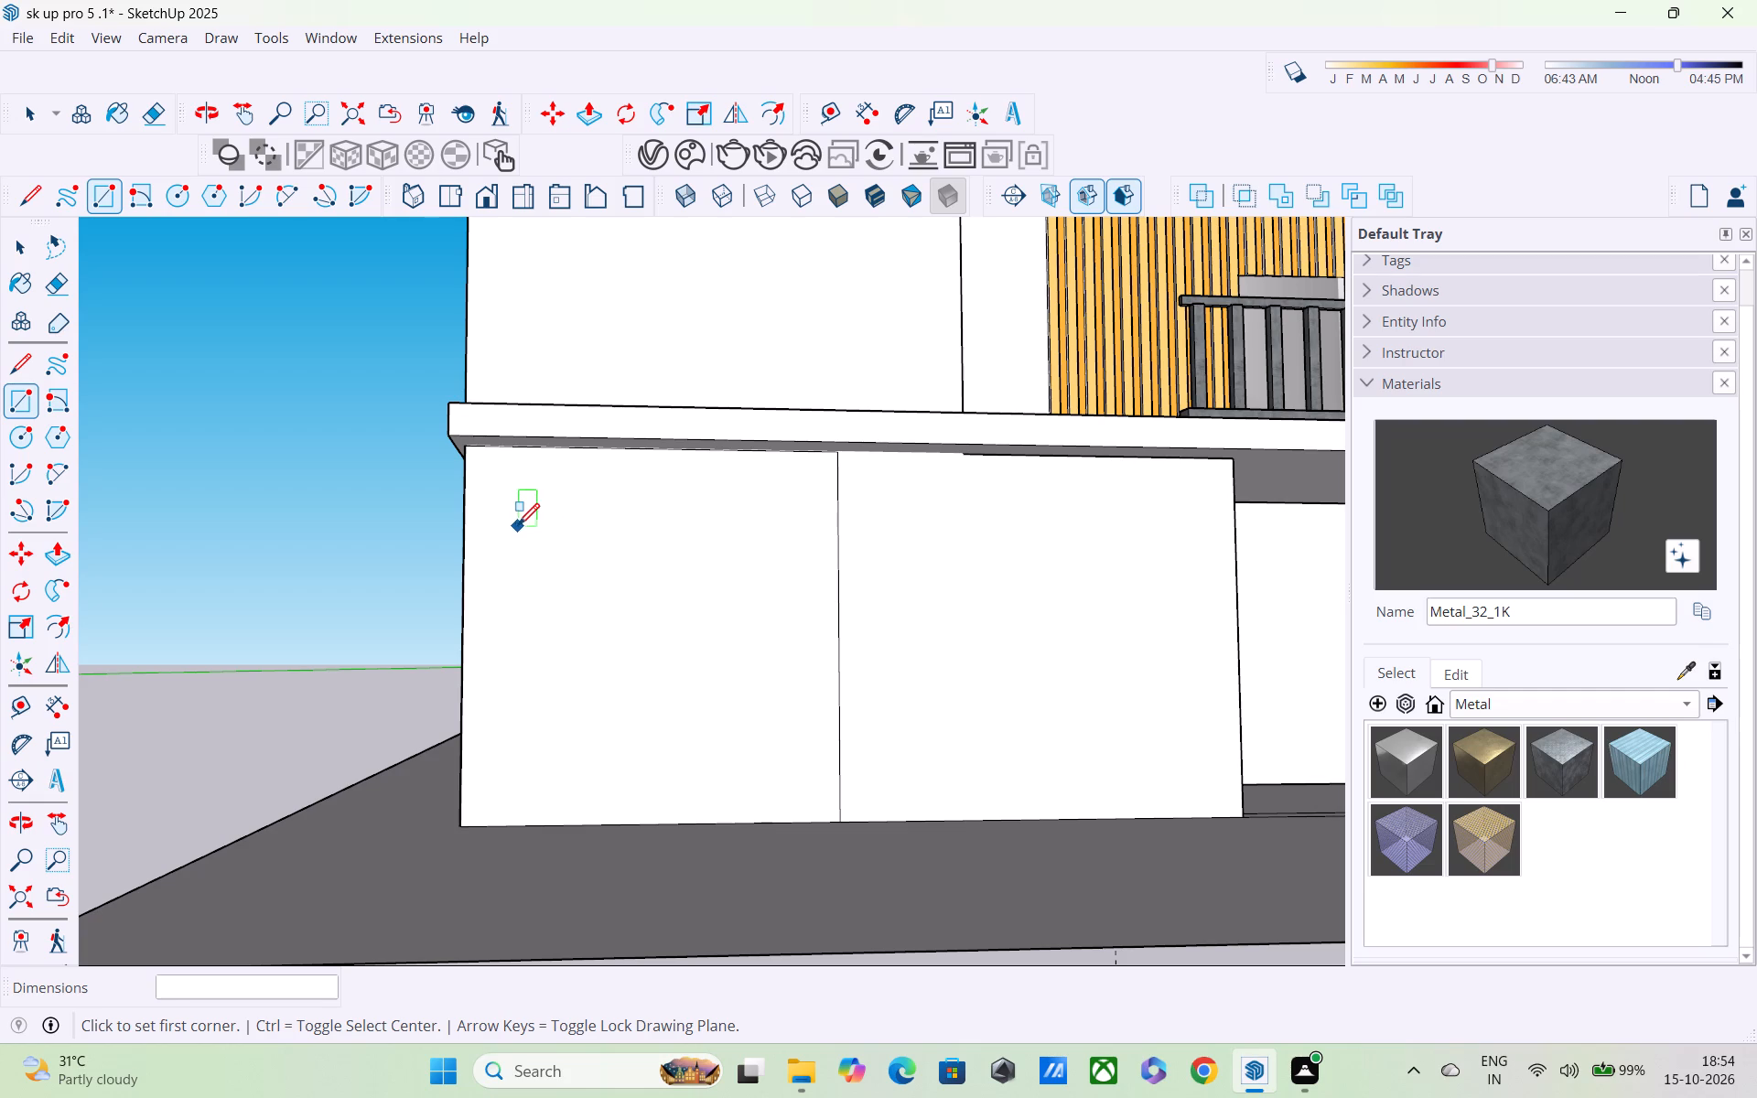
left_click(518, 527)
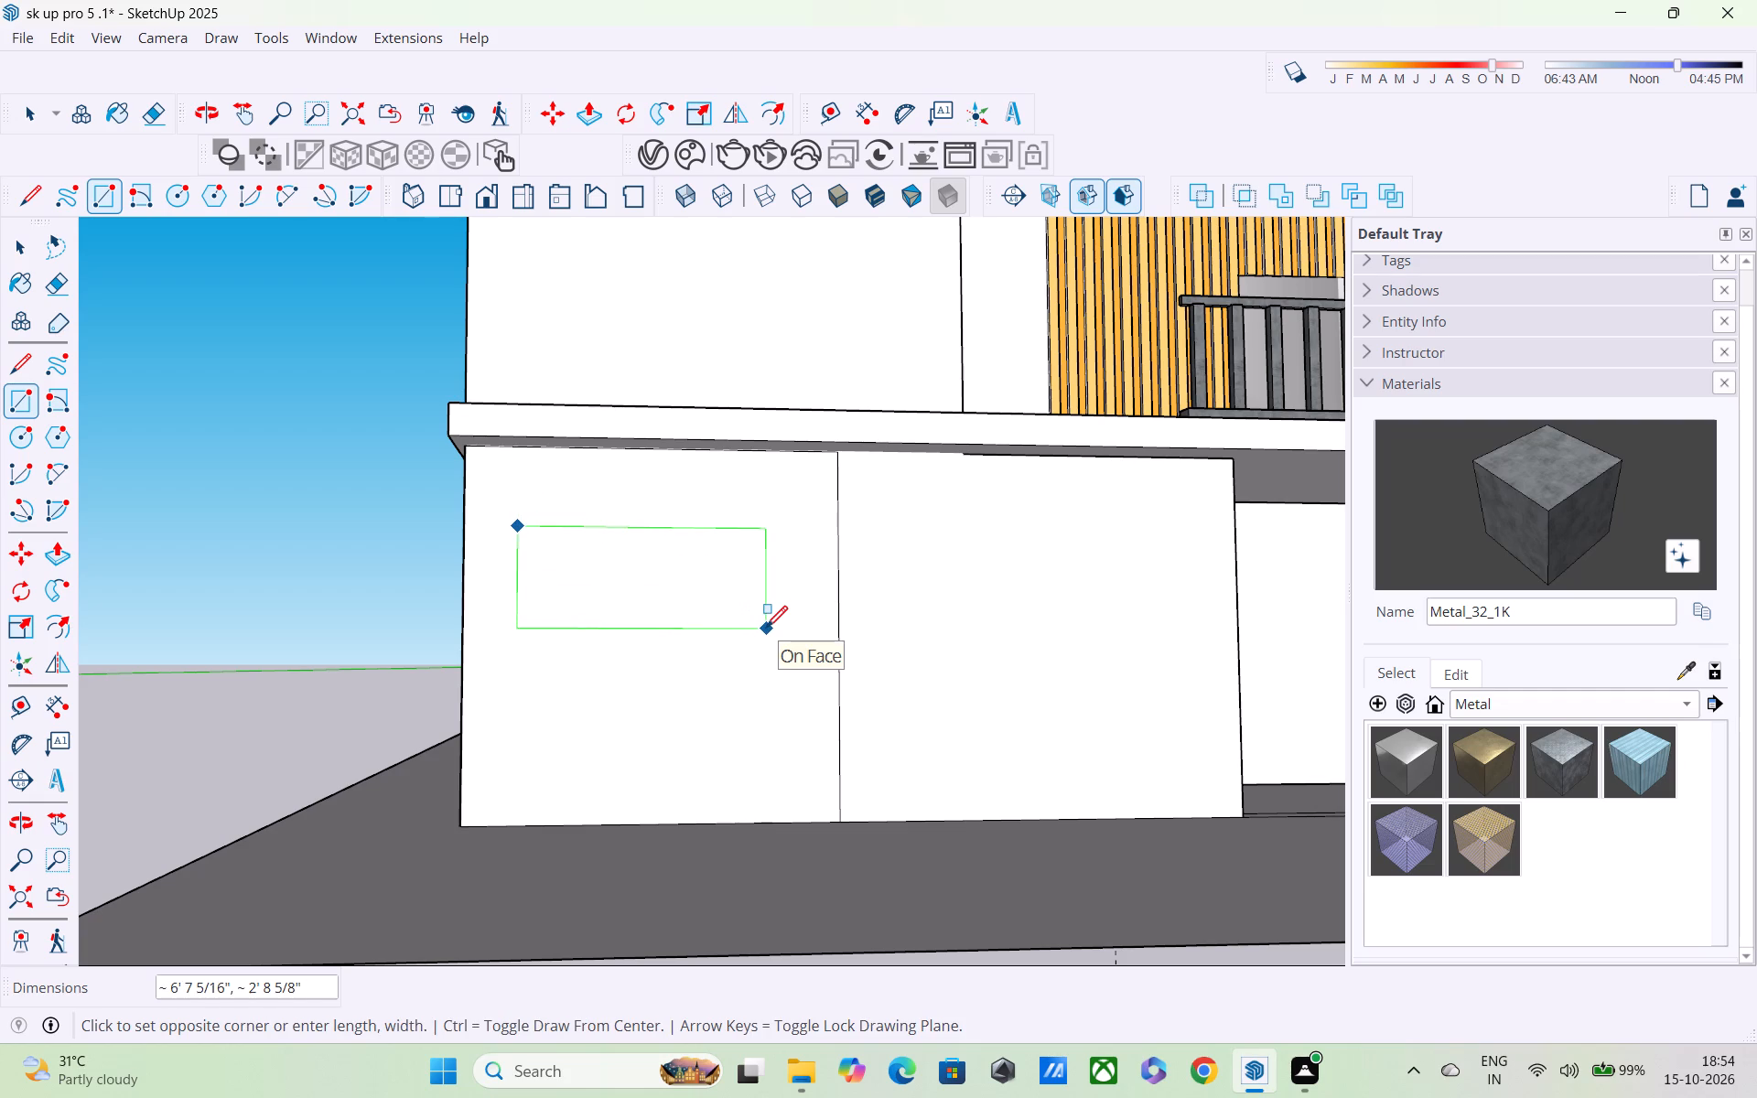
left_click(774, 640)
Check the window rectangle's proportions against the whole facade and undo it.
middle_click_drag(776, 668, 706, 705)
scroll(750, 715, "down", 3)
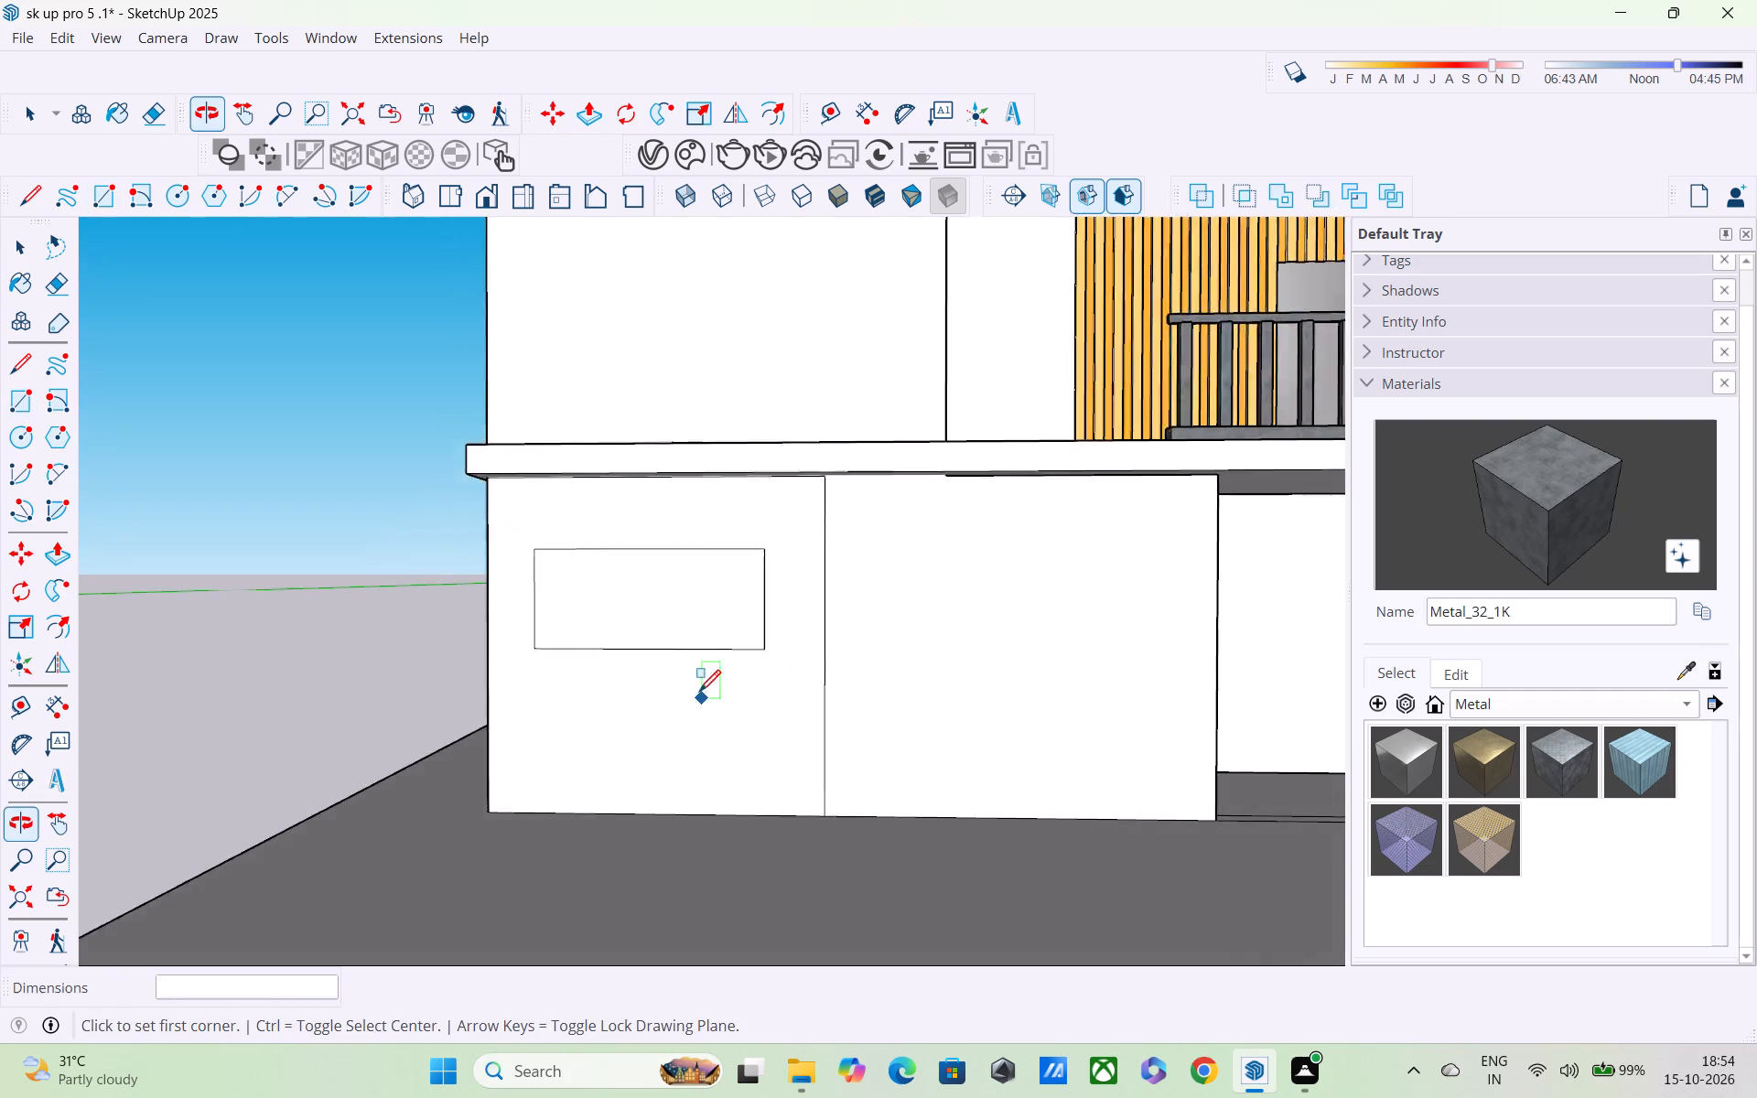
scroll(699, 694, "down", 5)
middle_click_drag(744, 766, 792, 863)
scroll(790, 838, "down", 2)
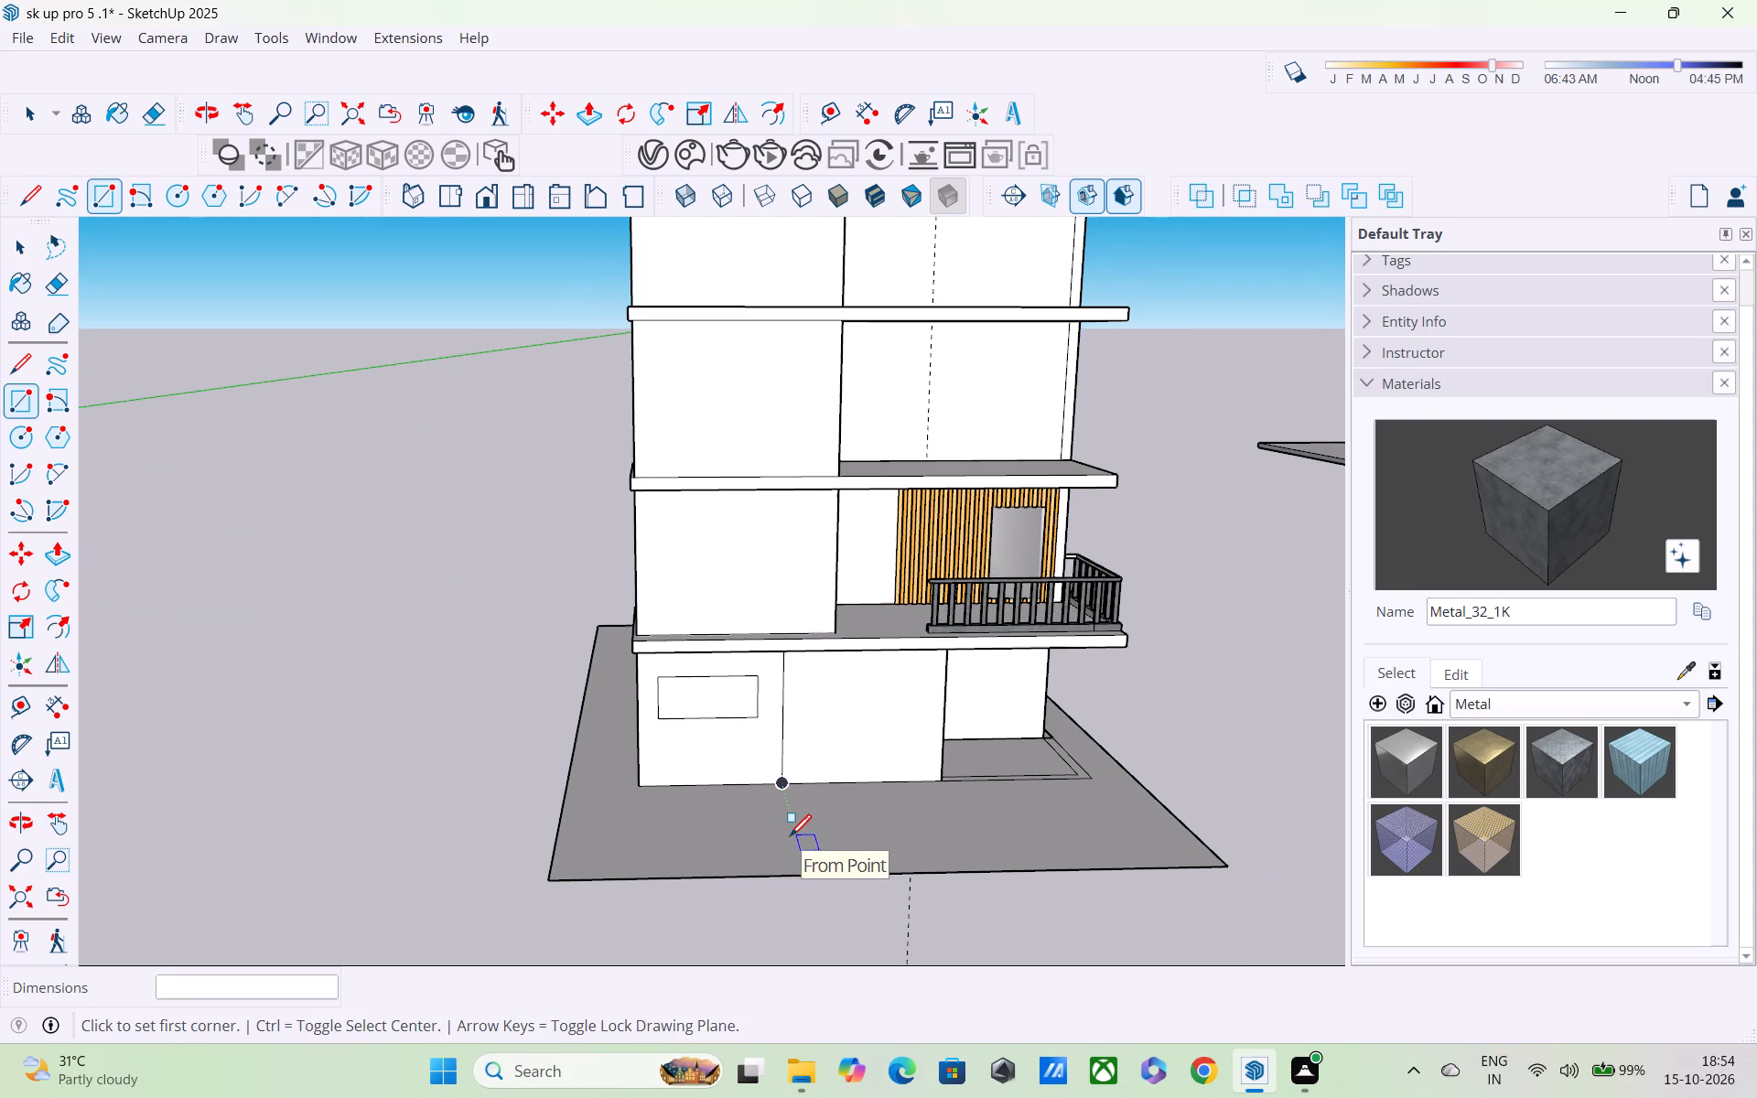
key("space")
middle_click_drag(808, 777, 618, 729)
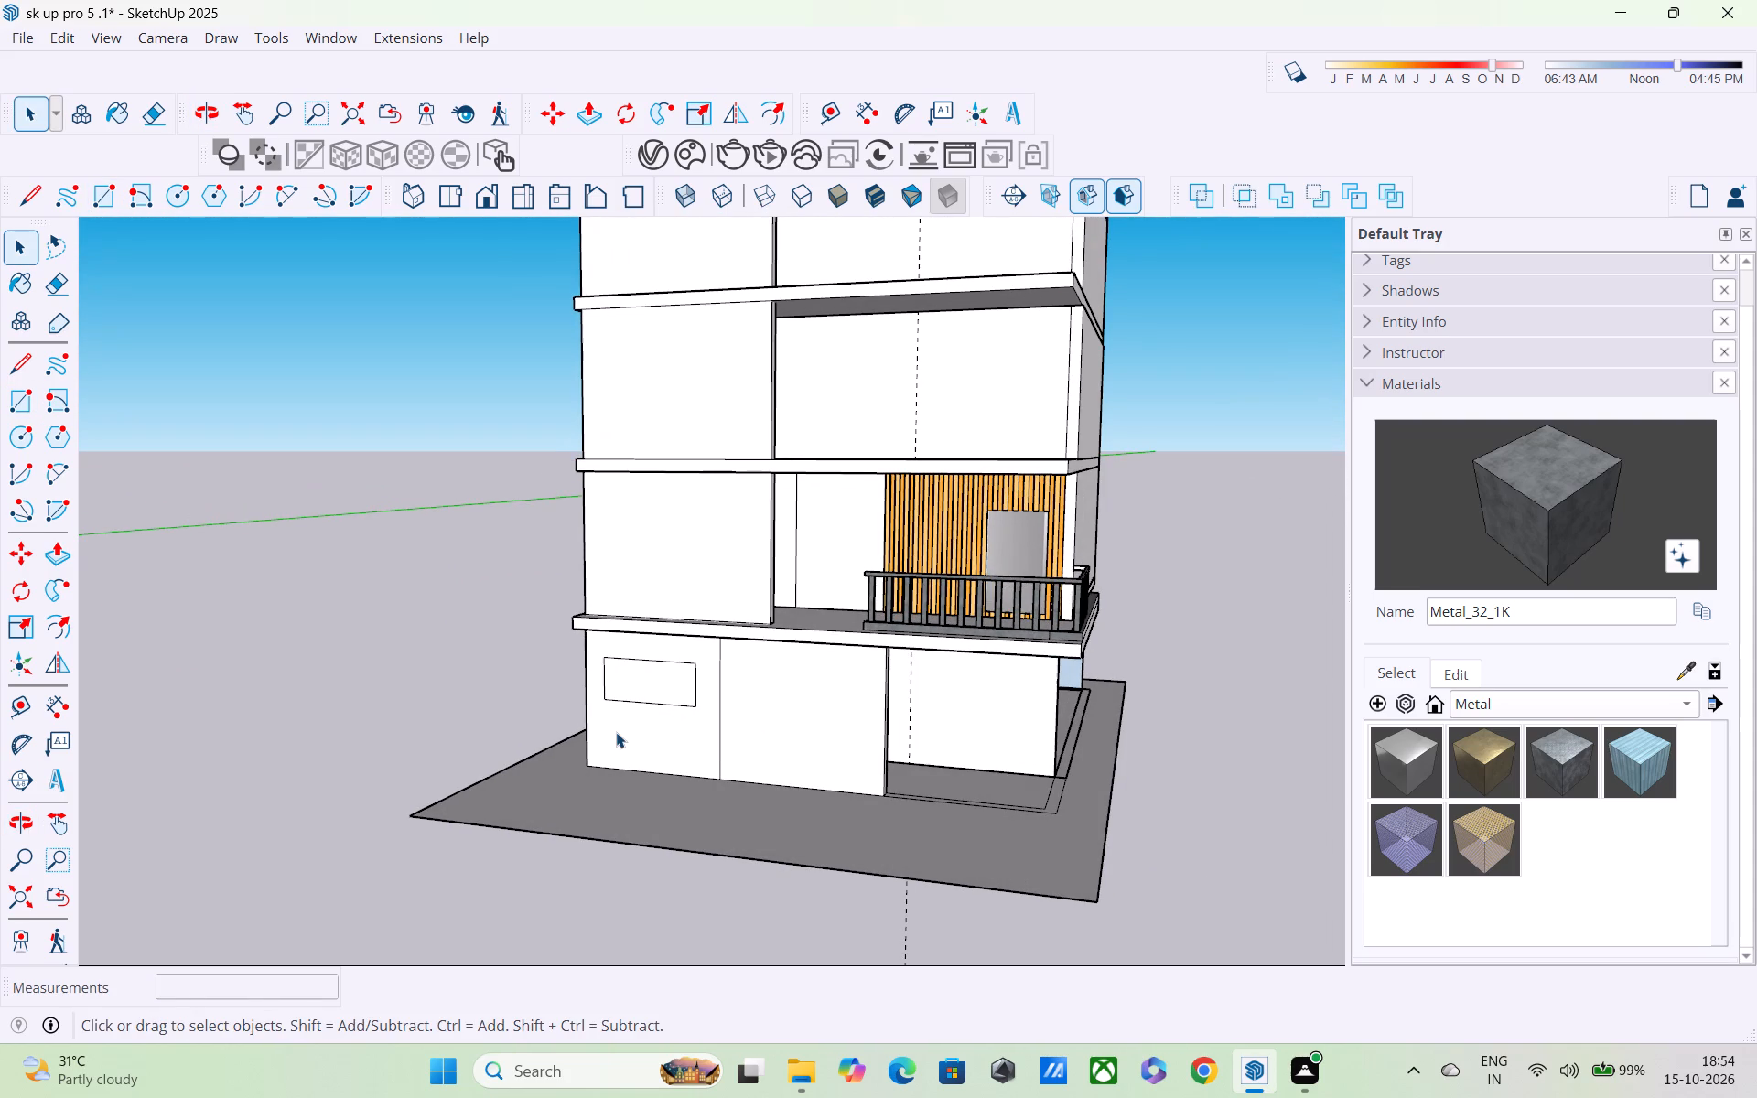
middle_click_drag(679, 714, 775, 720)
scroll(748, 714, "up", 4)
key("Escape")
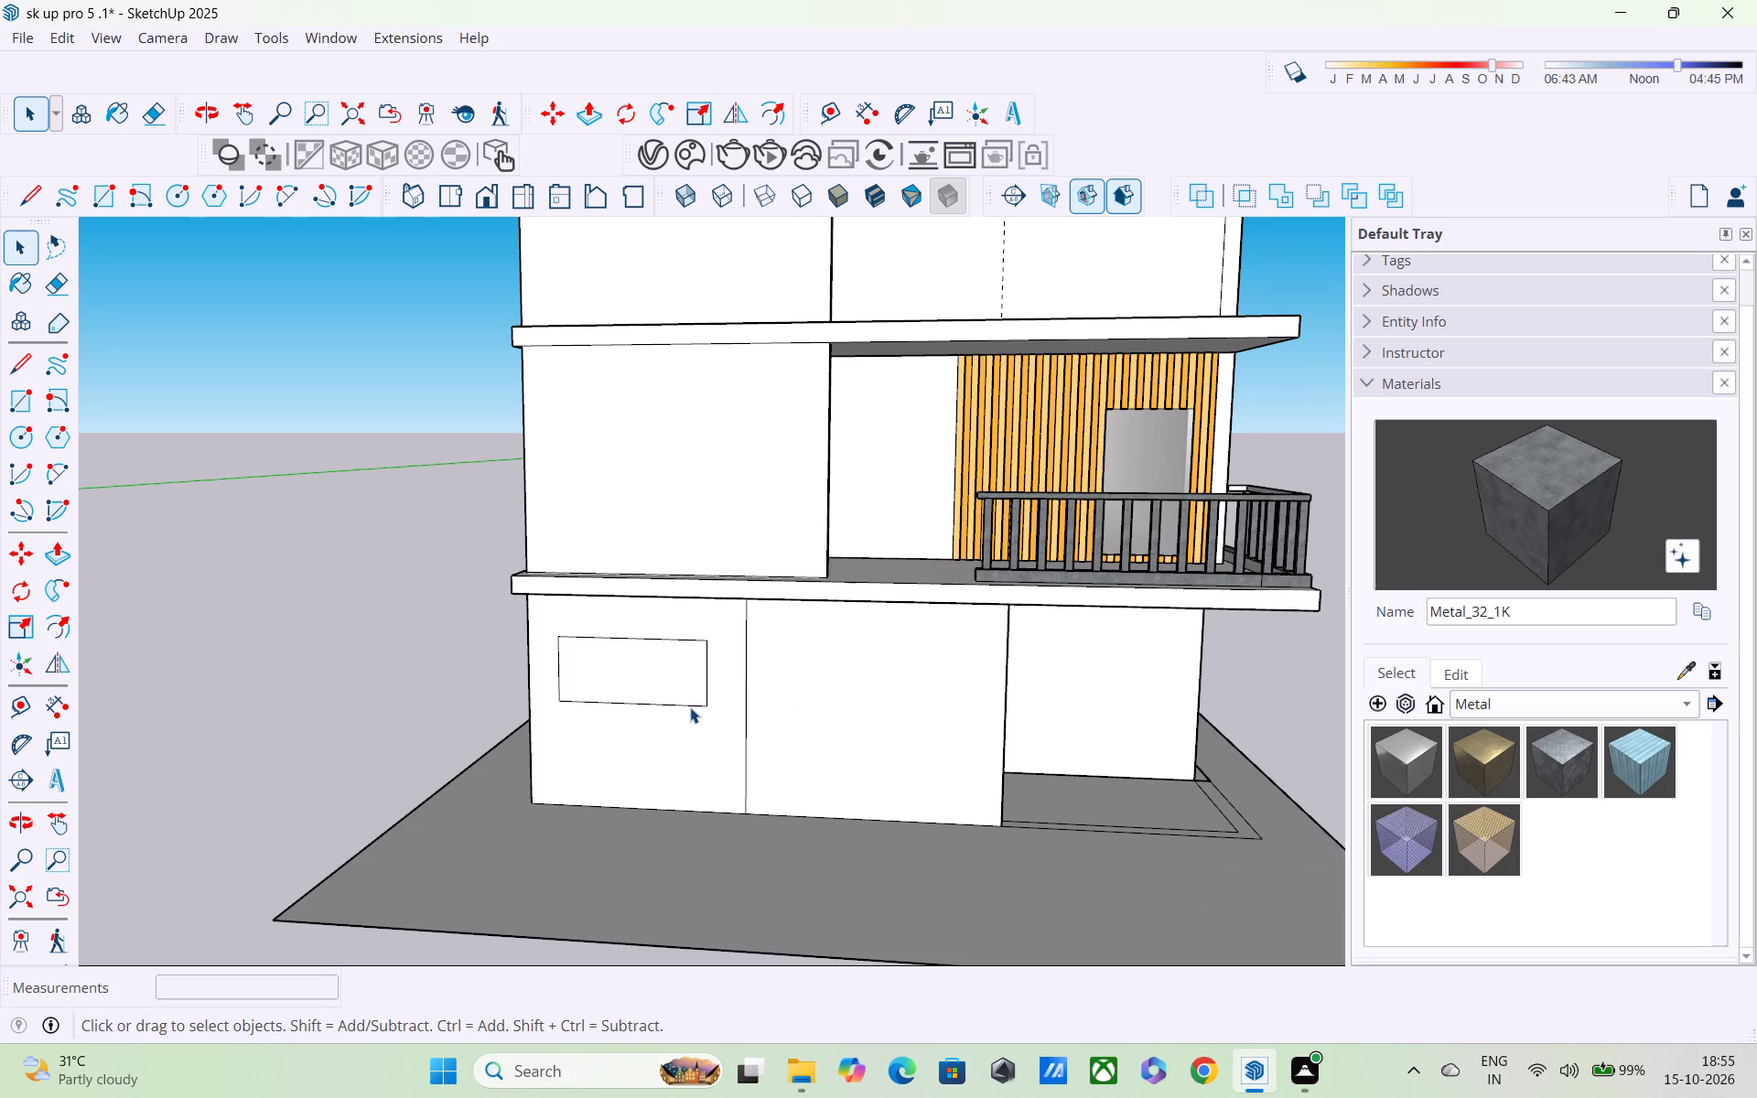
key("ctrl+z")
Draw a wider window rectangle, about 8' 4" by 3' 1", on the upper part of the outer ground-storey wall bay.
key("r")
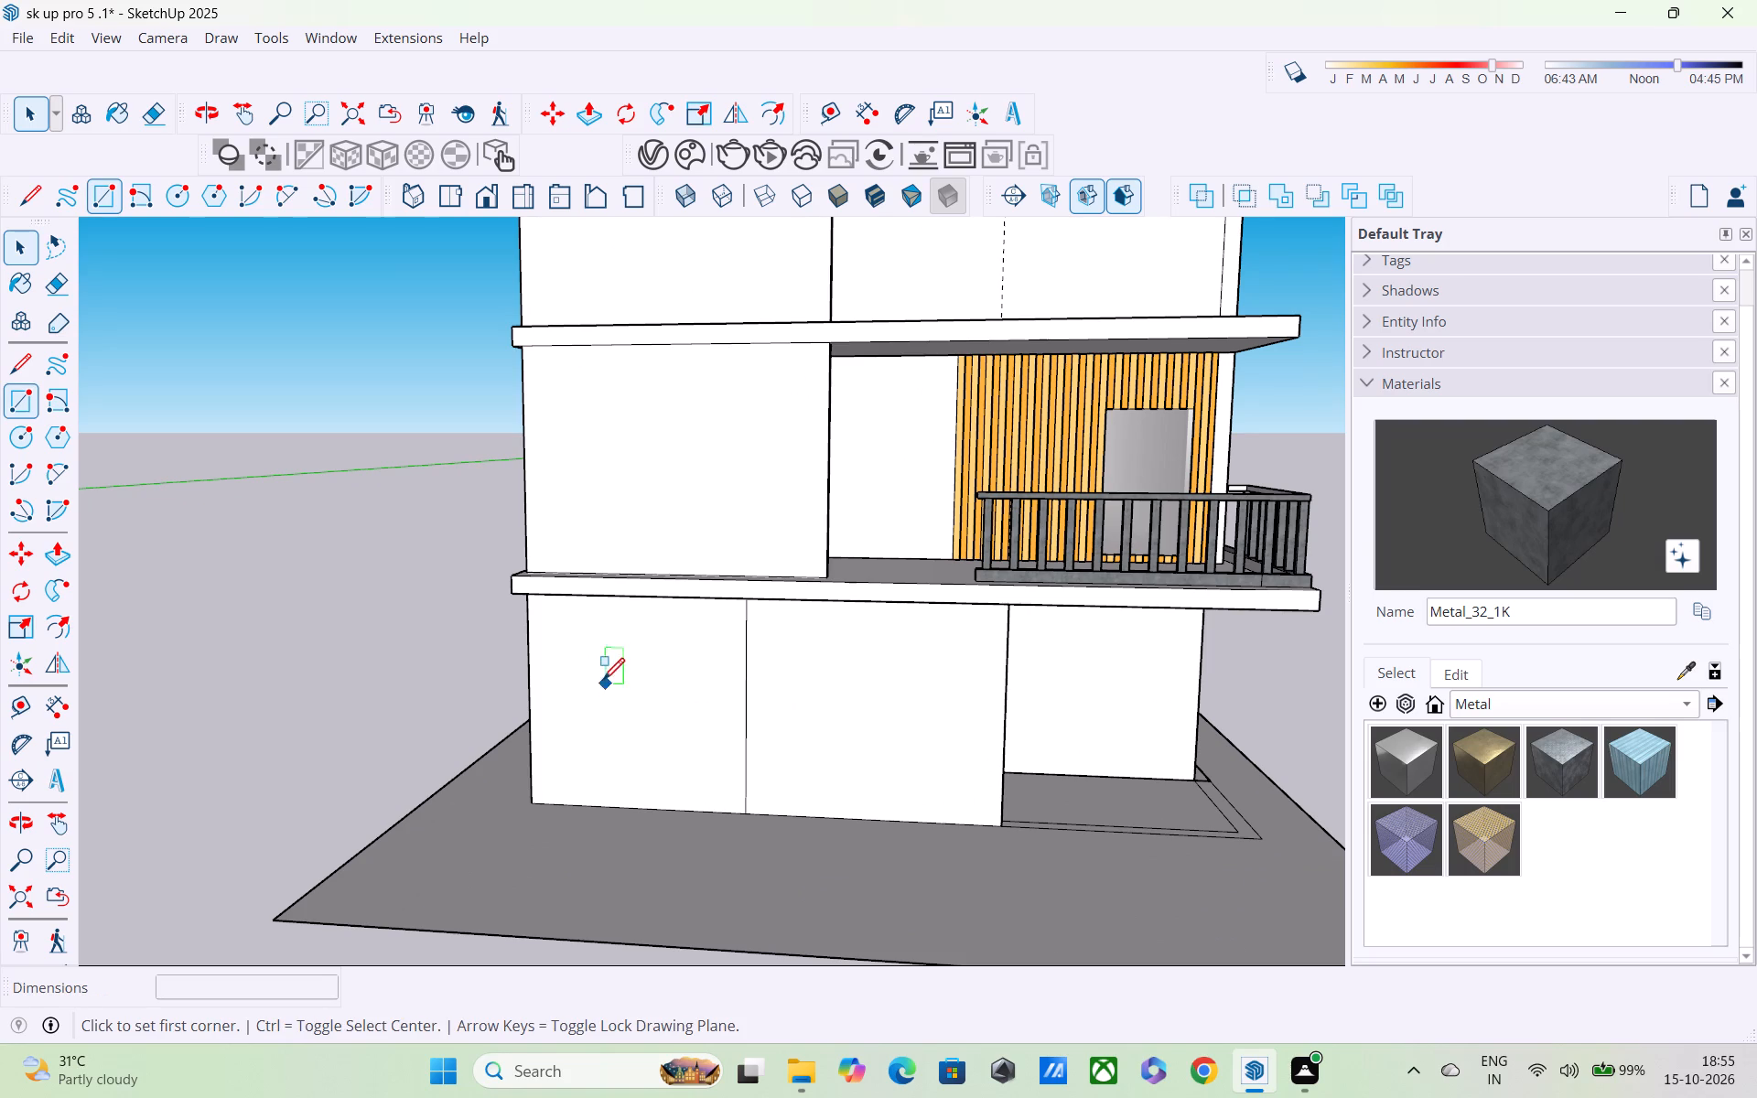
scroll(588, 664, "up", 6)
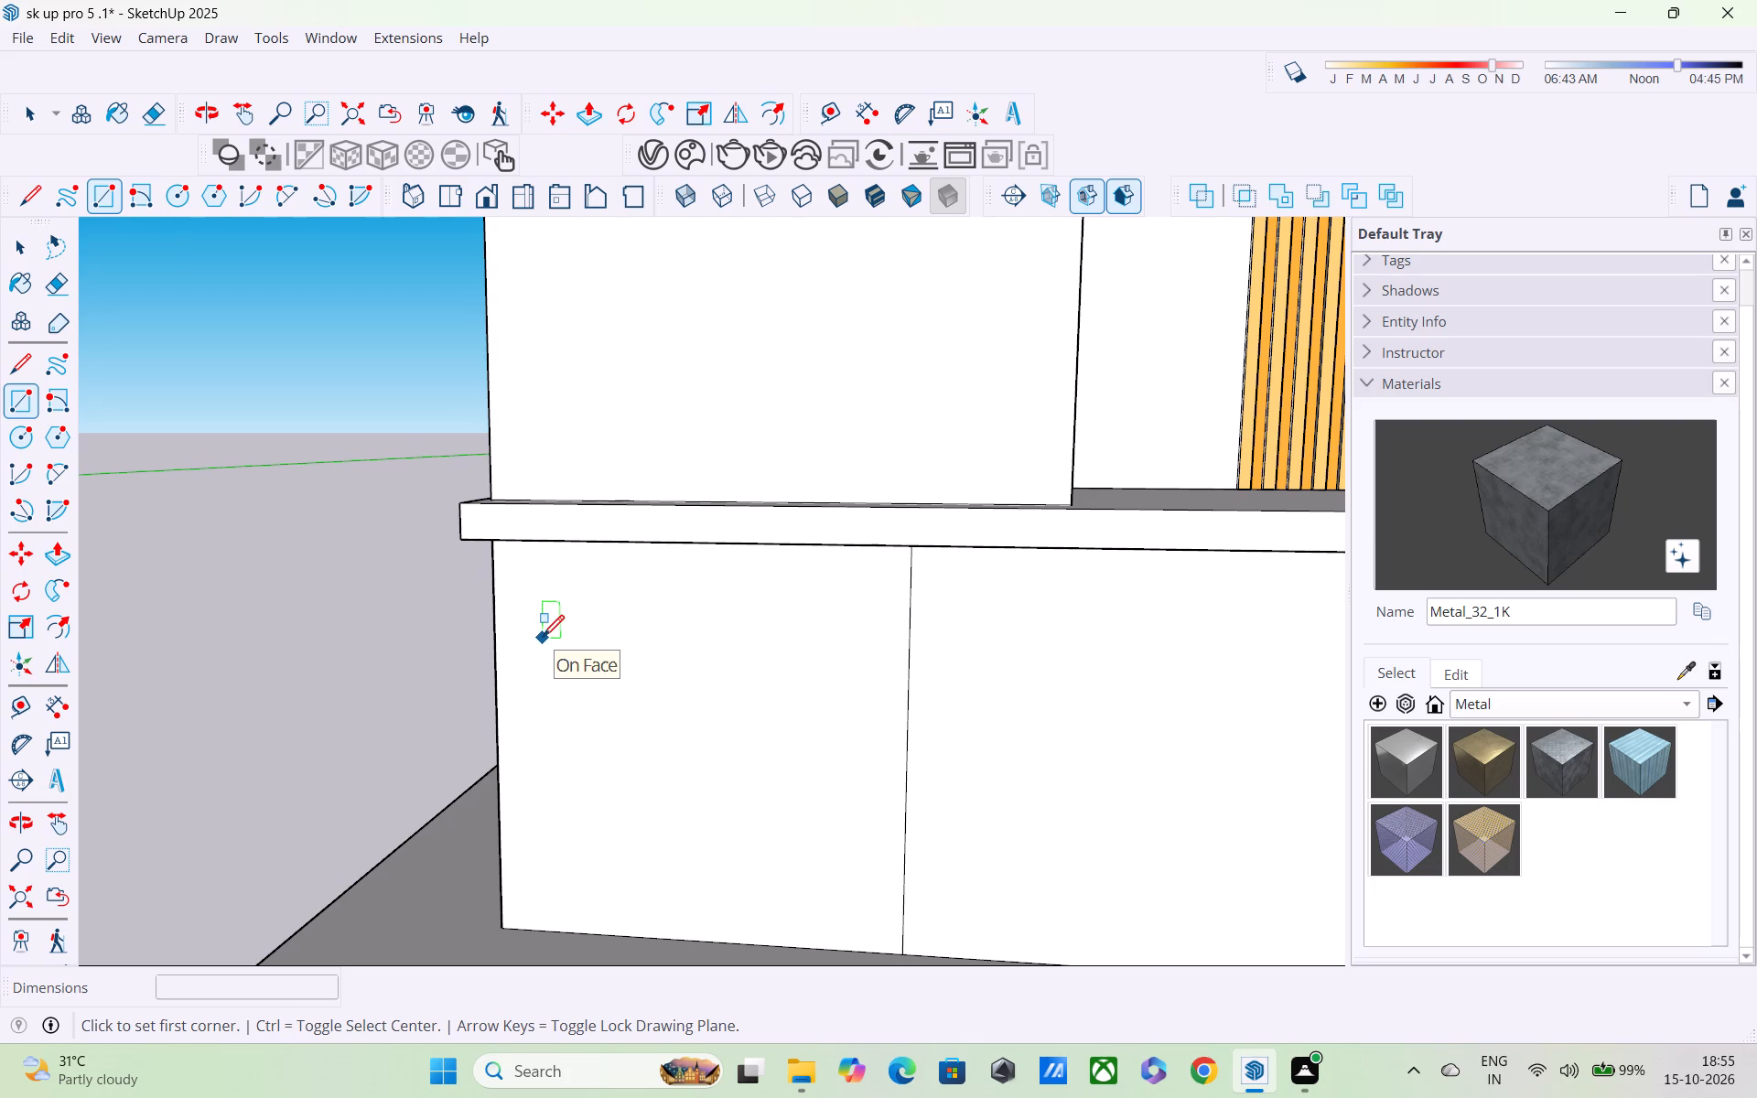
scroll(543, 639, "up", 1)
middle_click_drag(535, 629, 554, 595)
scroll(554, 595, "down", 4)
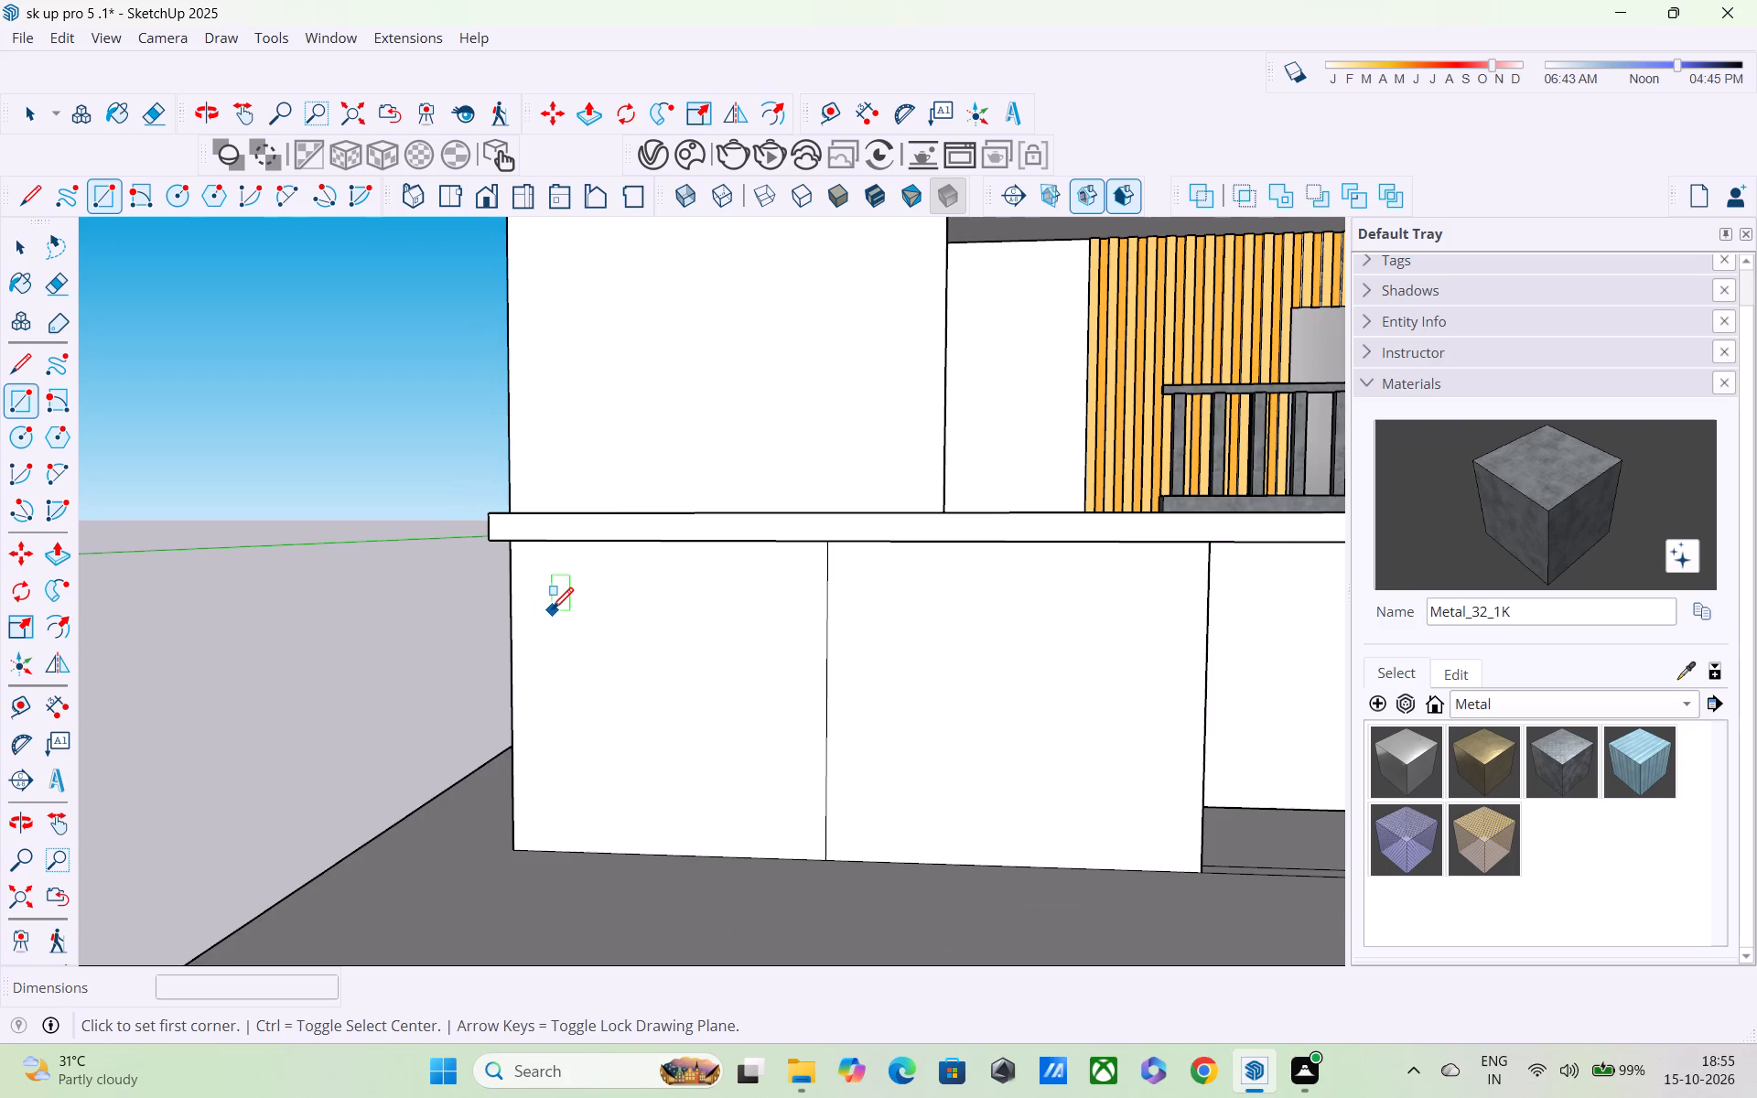
scroll(547, 609, "up", 2)
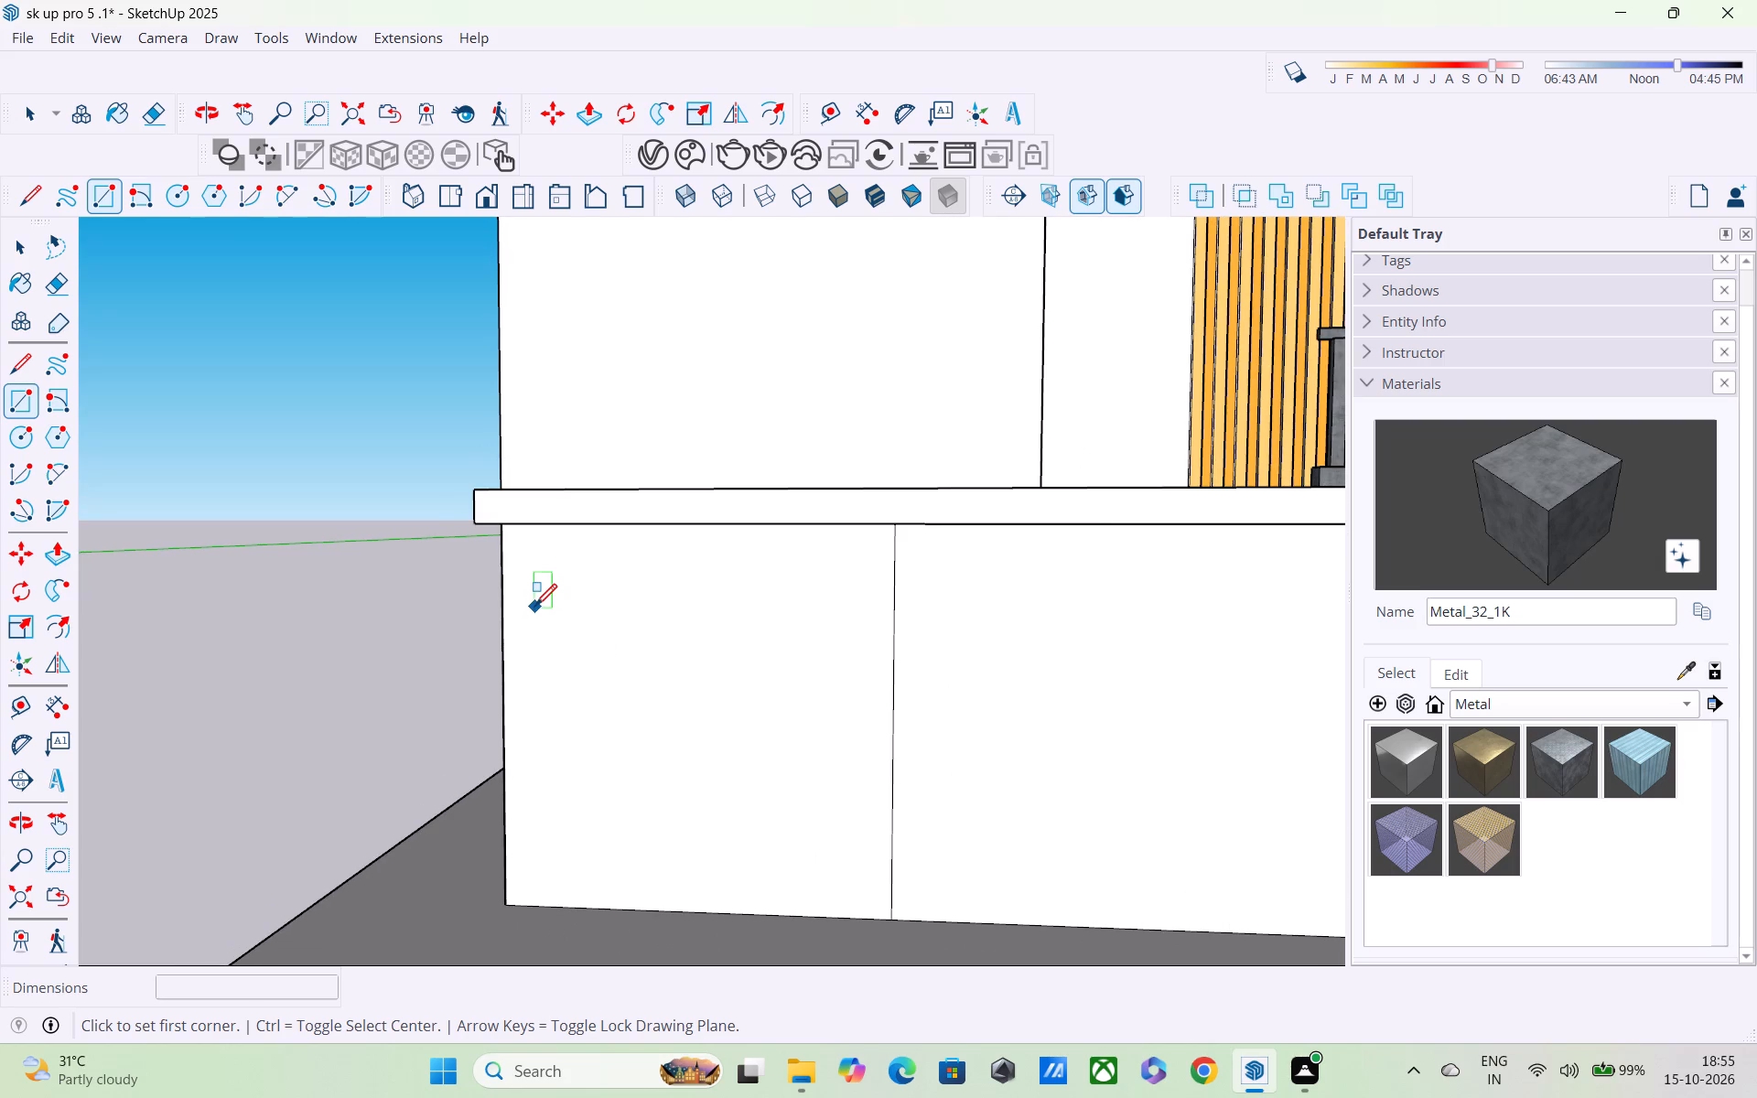
left_click(534, 605)
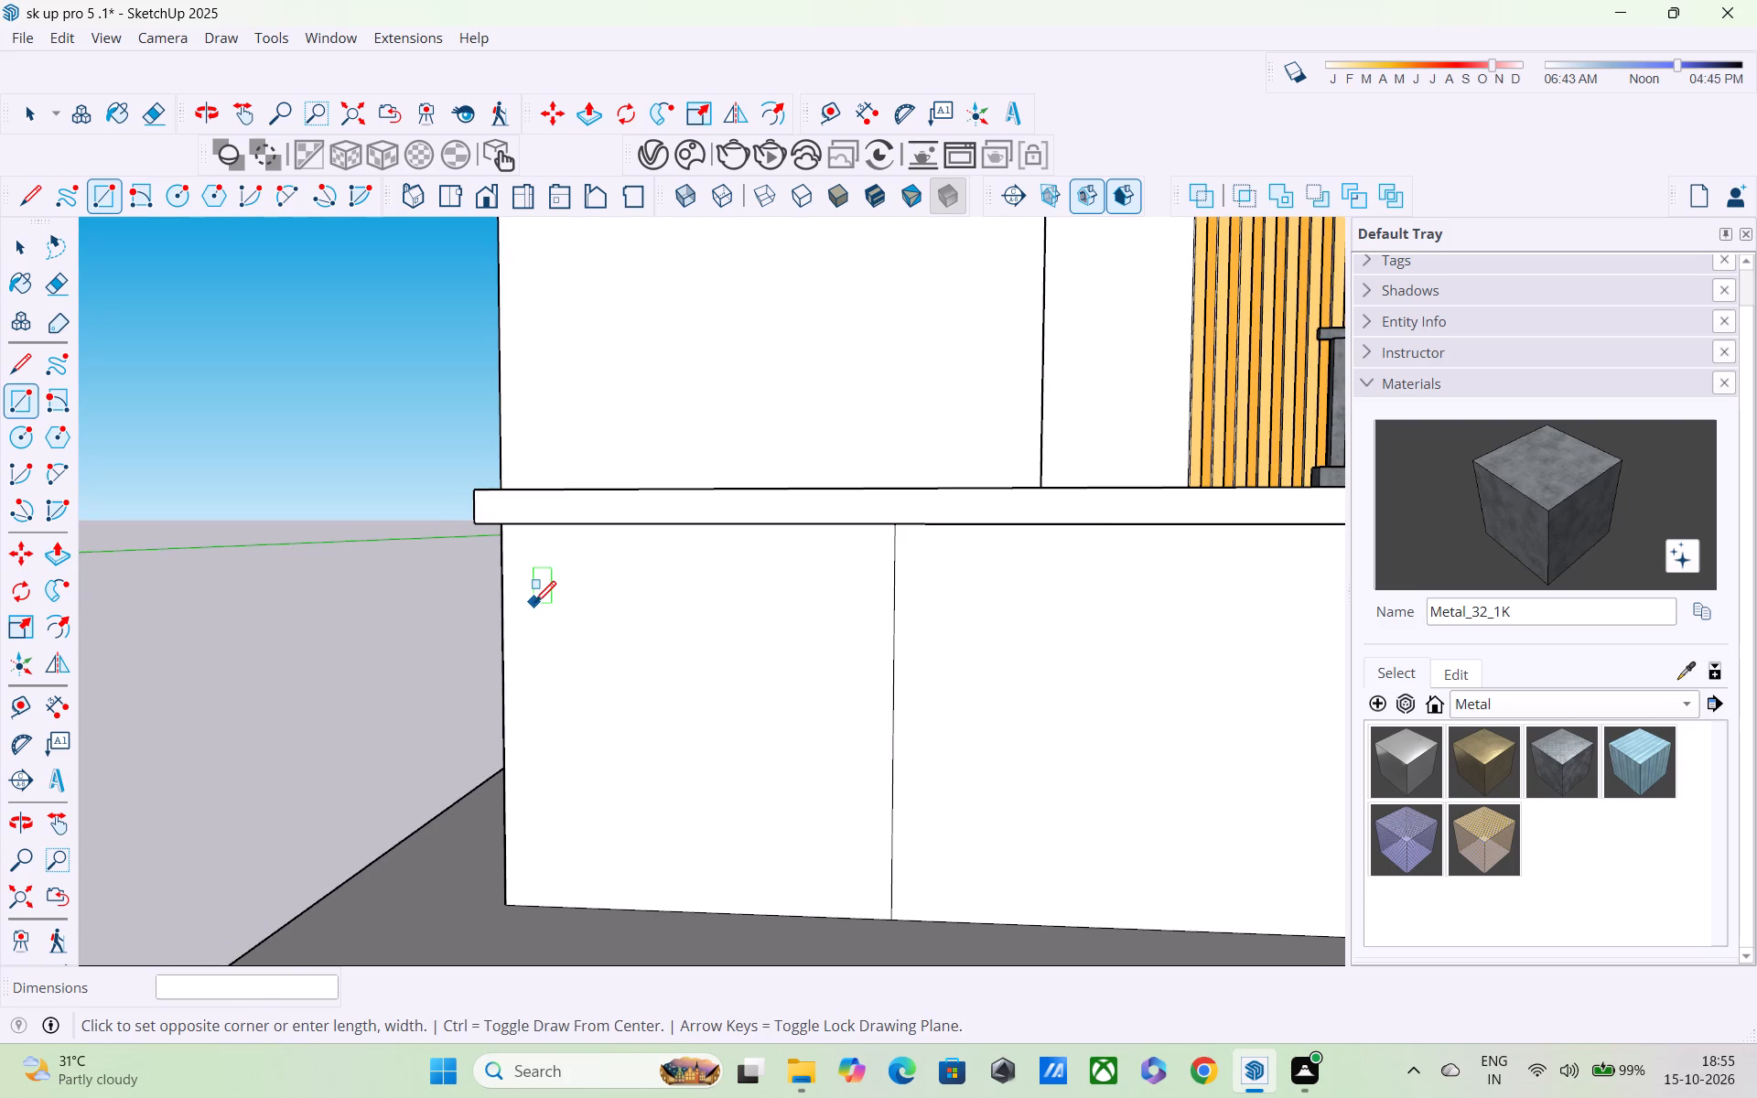
left_click(861, 732)
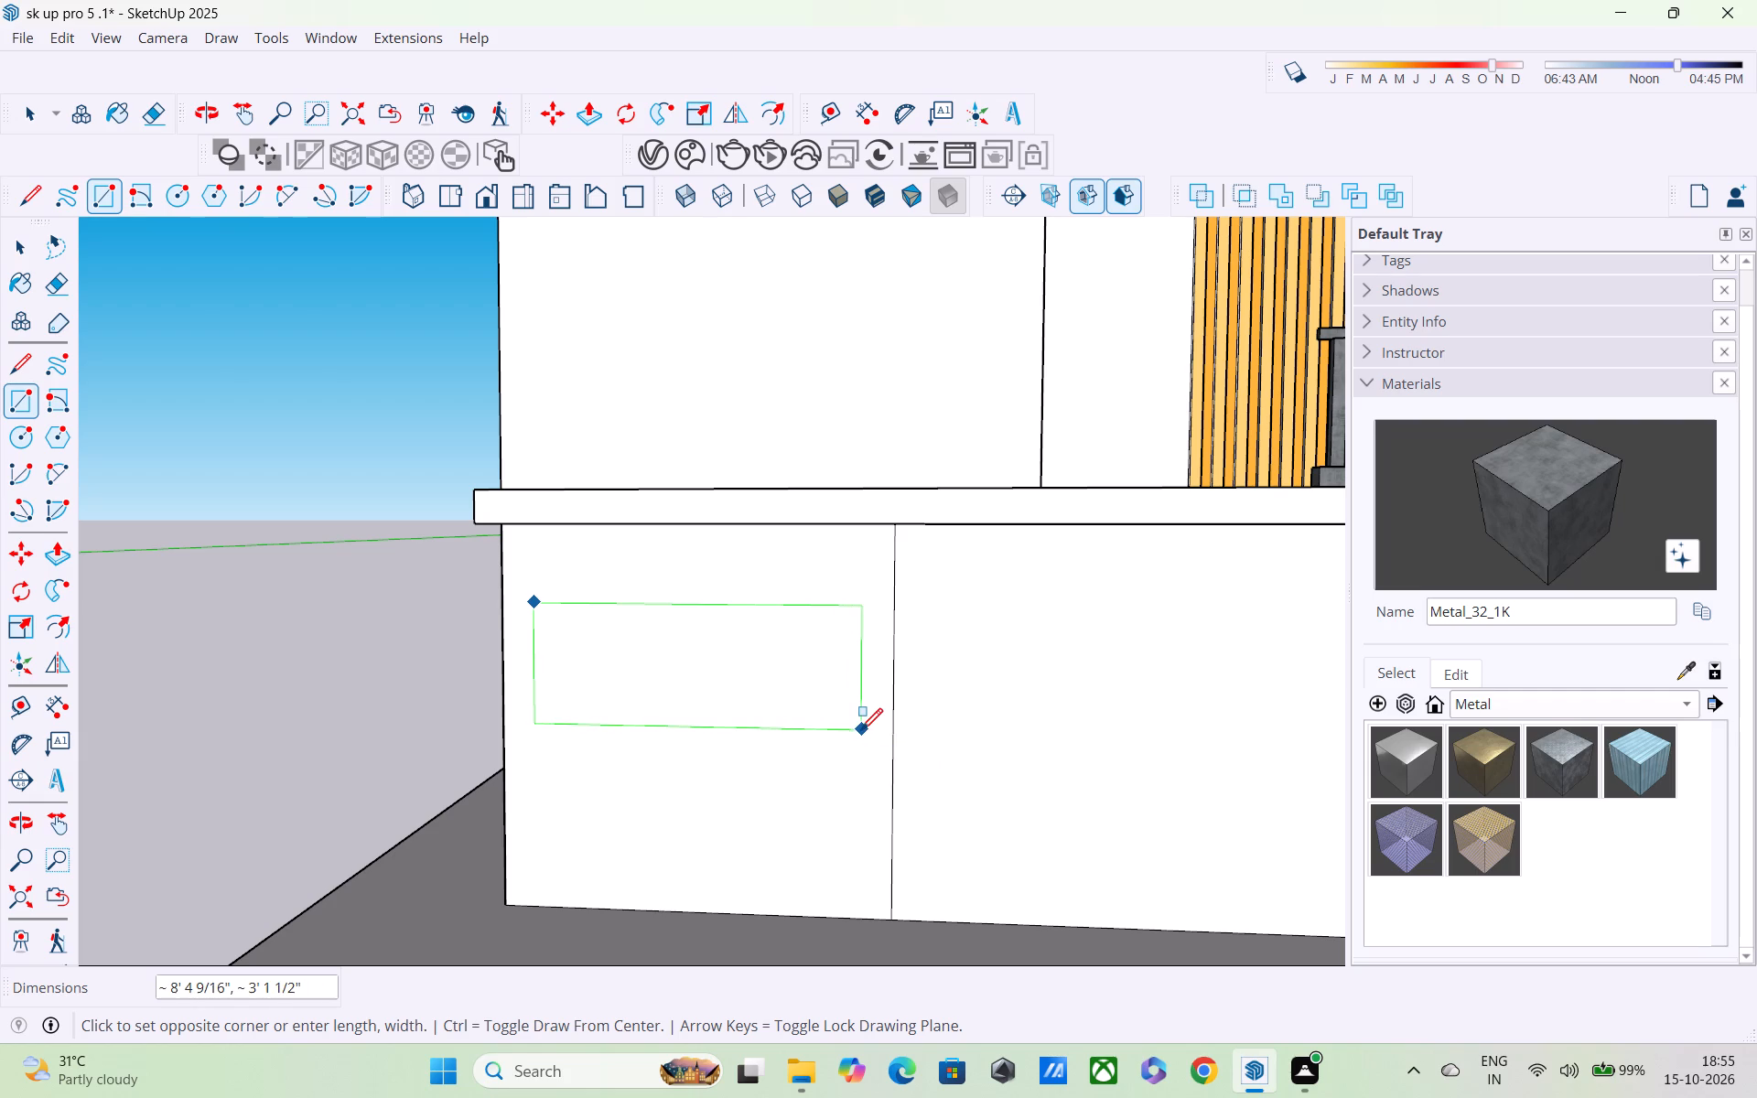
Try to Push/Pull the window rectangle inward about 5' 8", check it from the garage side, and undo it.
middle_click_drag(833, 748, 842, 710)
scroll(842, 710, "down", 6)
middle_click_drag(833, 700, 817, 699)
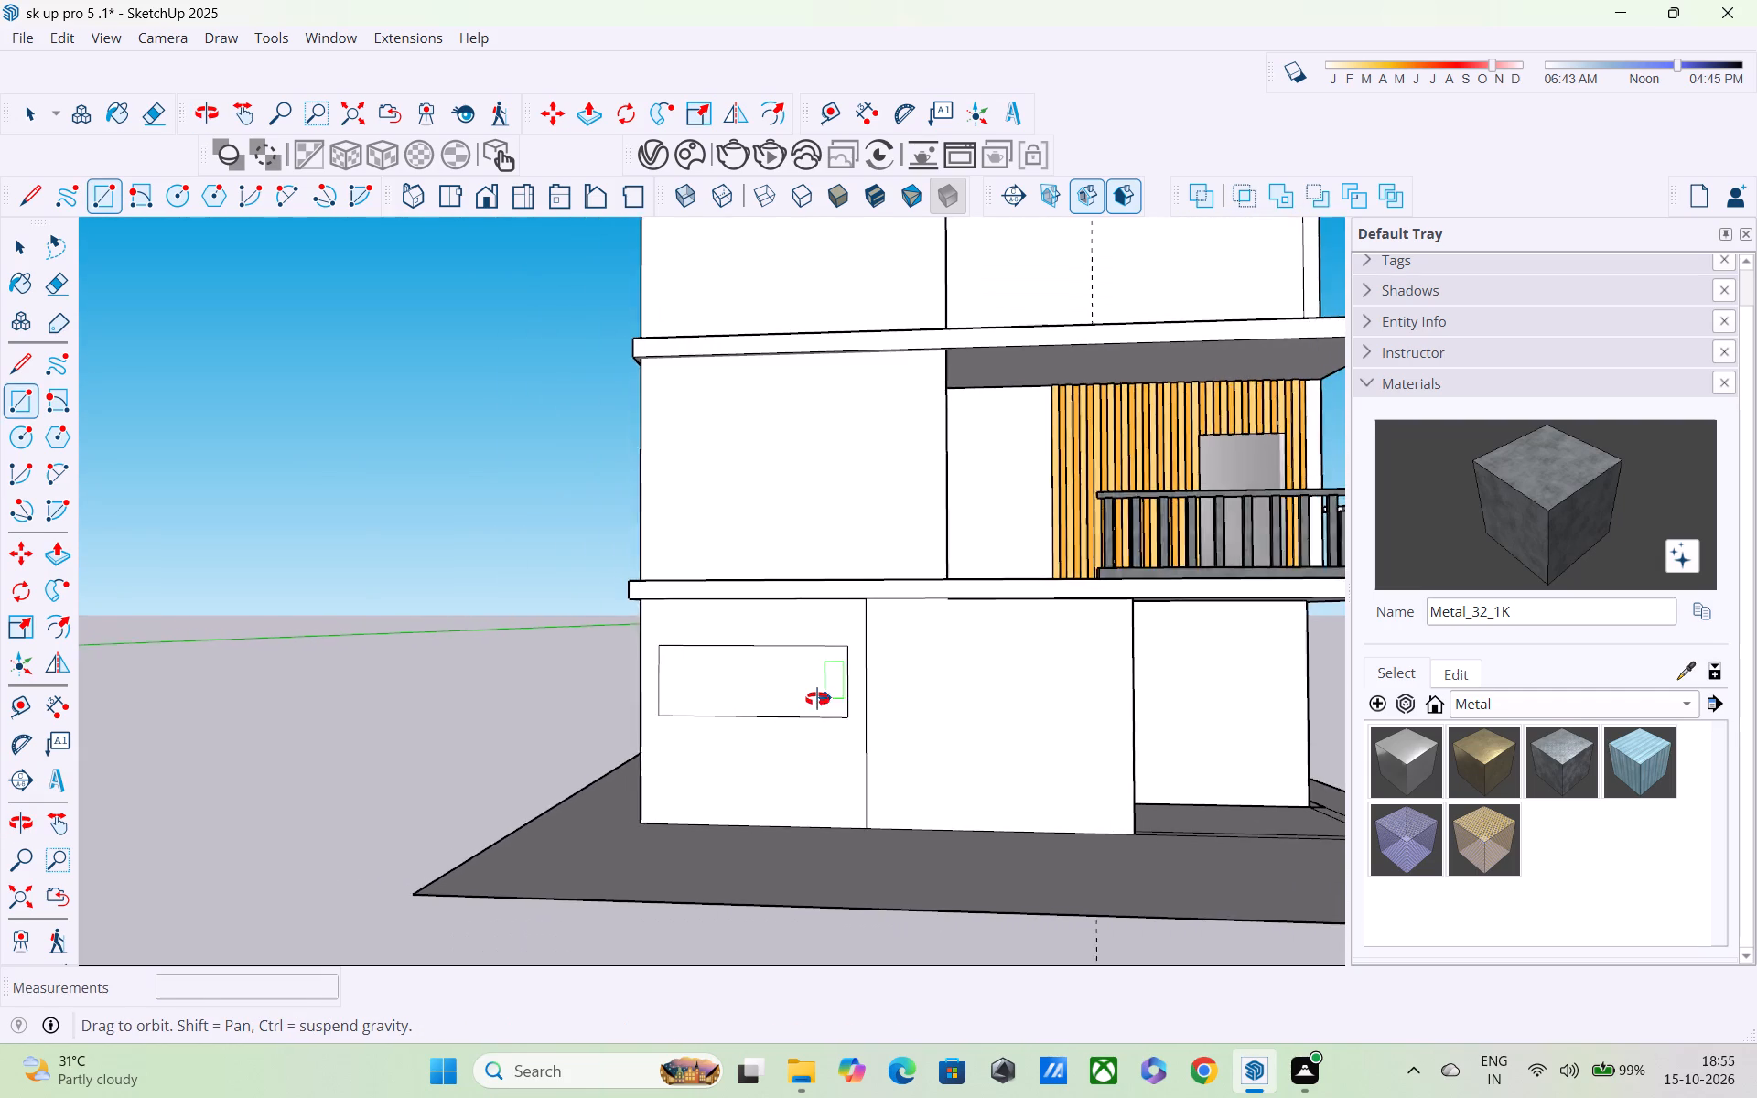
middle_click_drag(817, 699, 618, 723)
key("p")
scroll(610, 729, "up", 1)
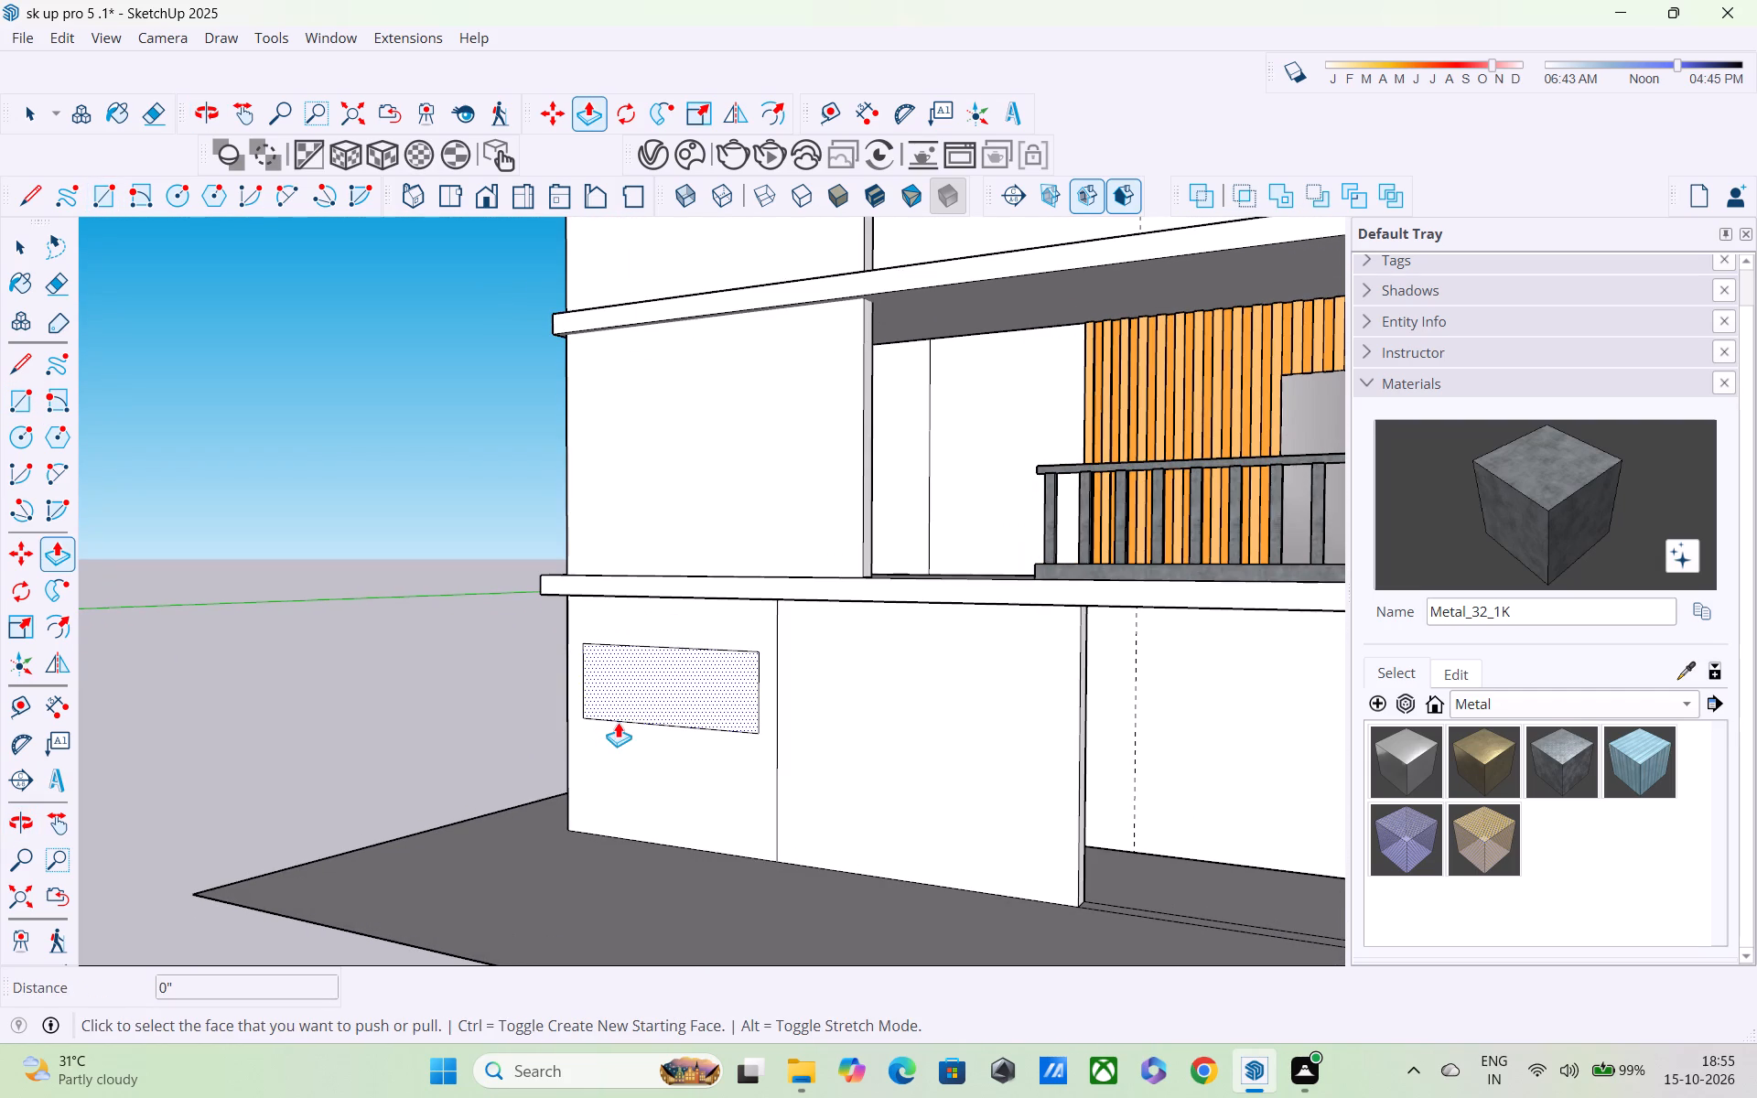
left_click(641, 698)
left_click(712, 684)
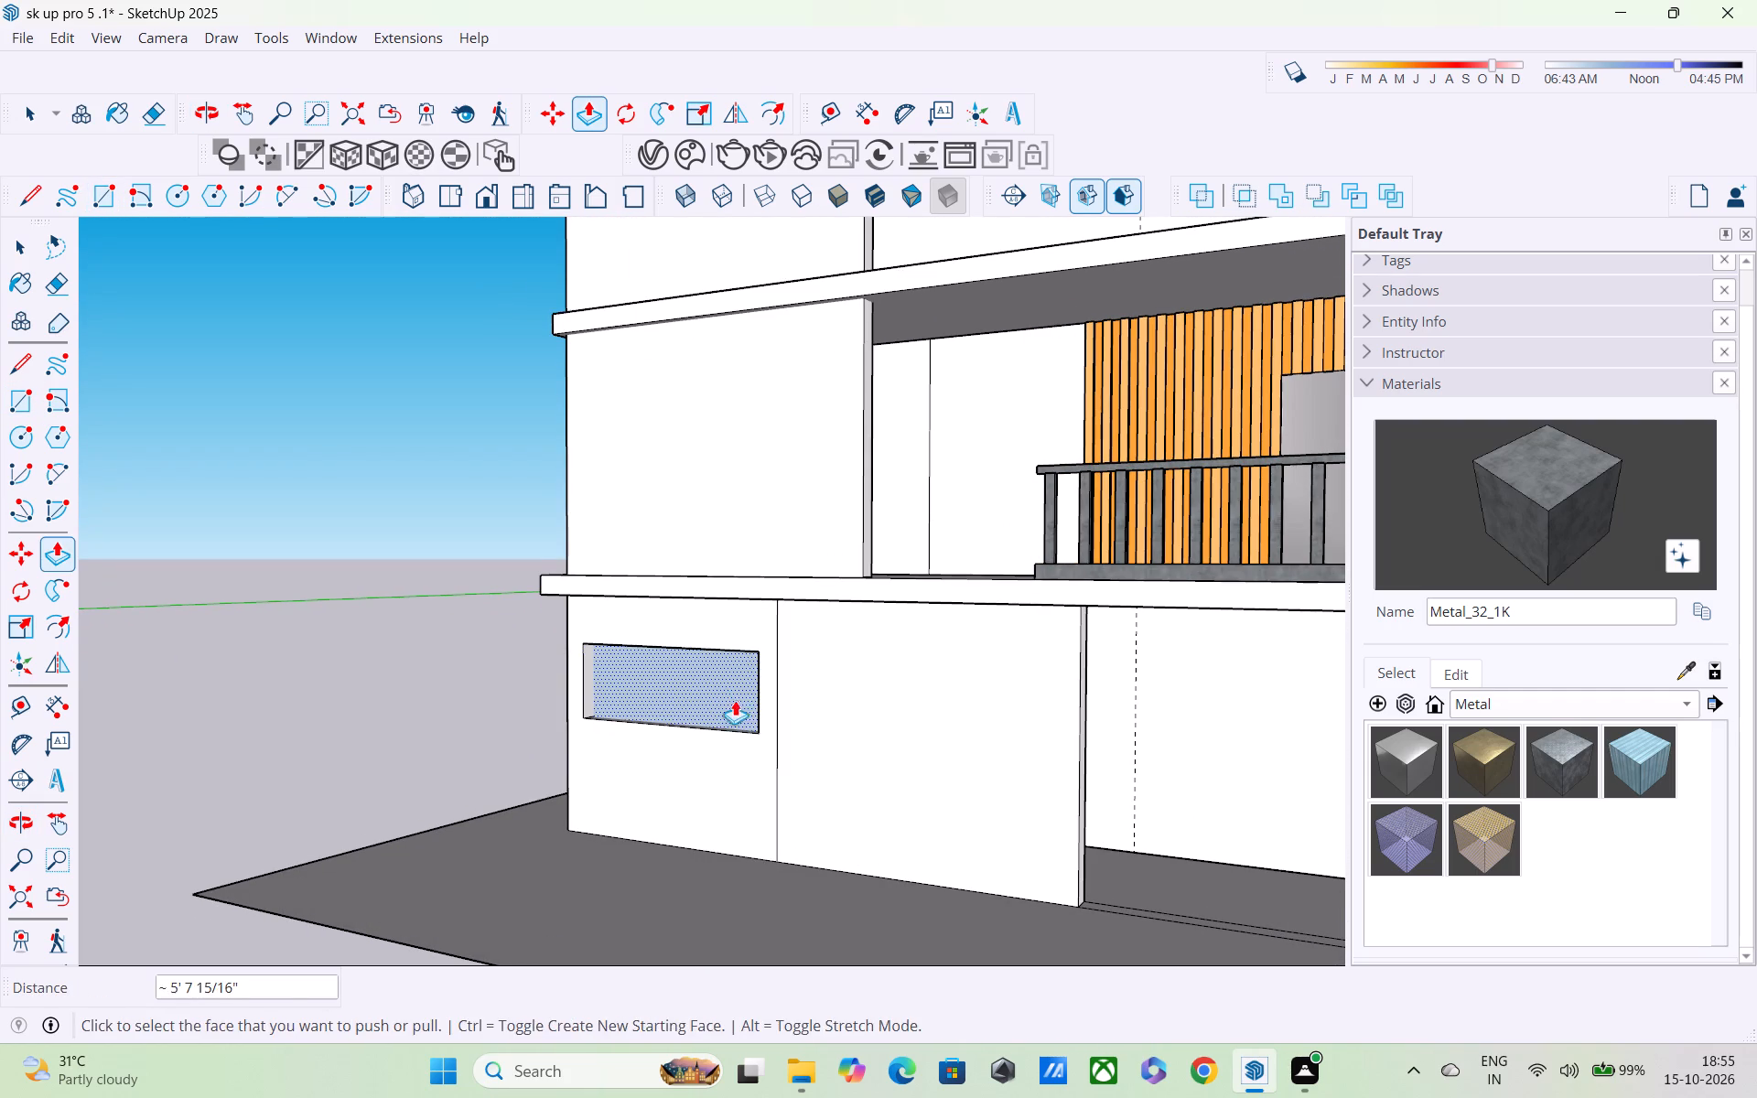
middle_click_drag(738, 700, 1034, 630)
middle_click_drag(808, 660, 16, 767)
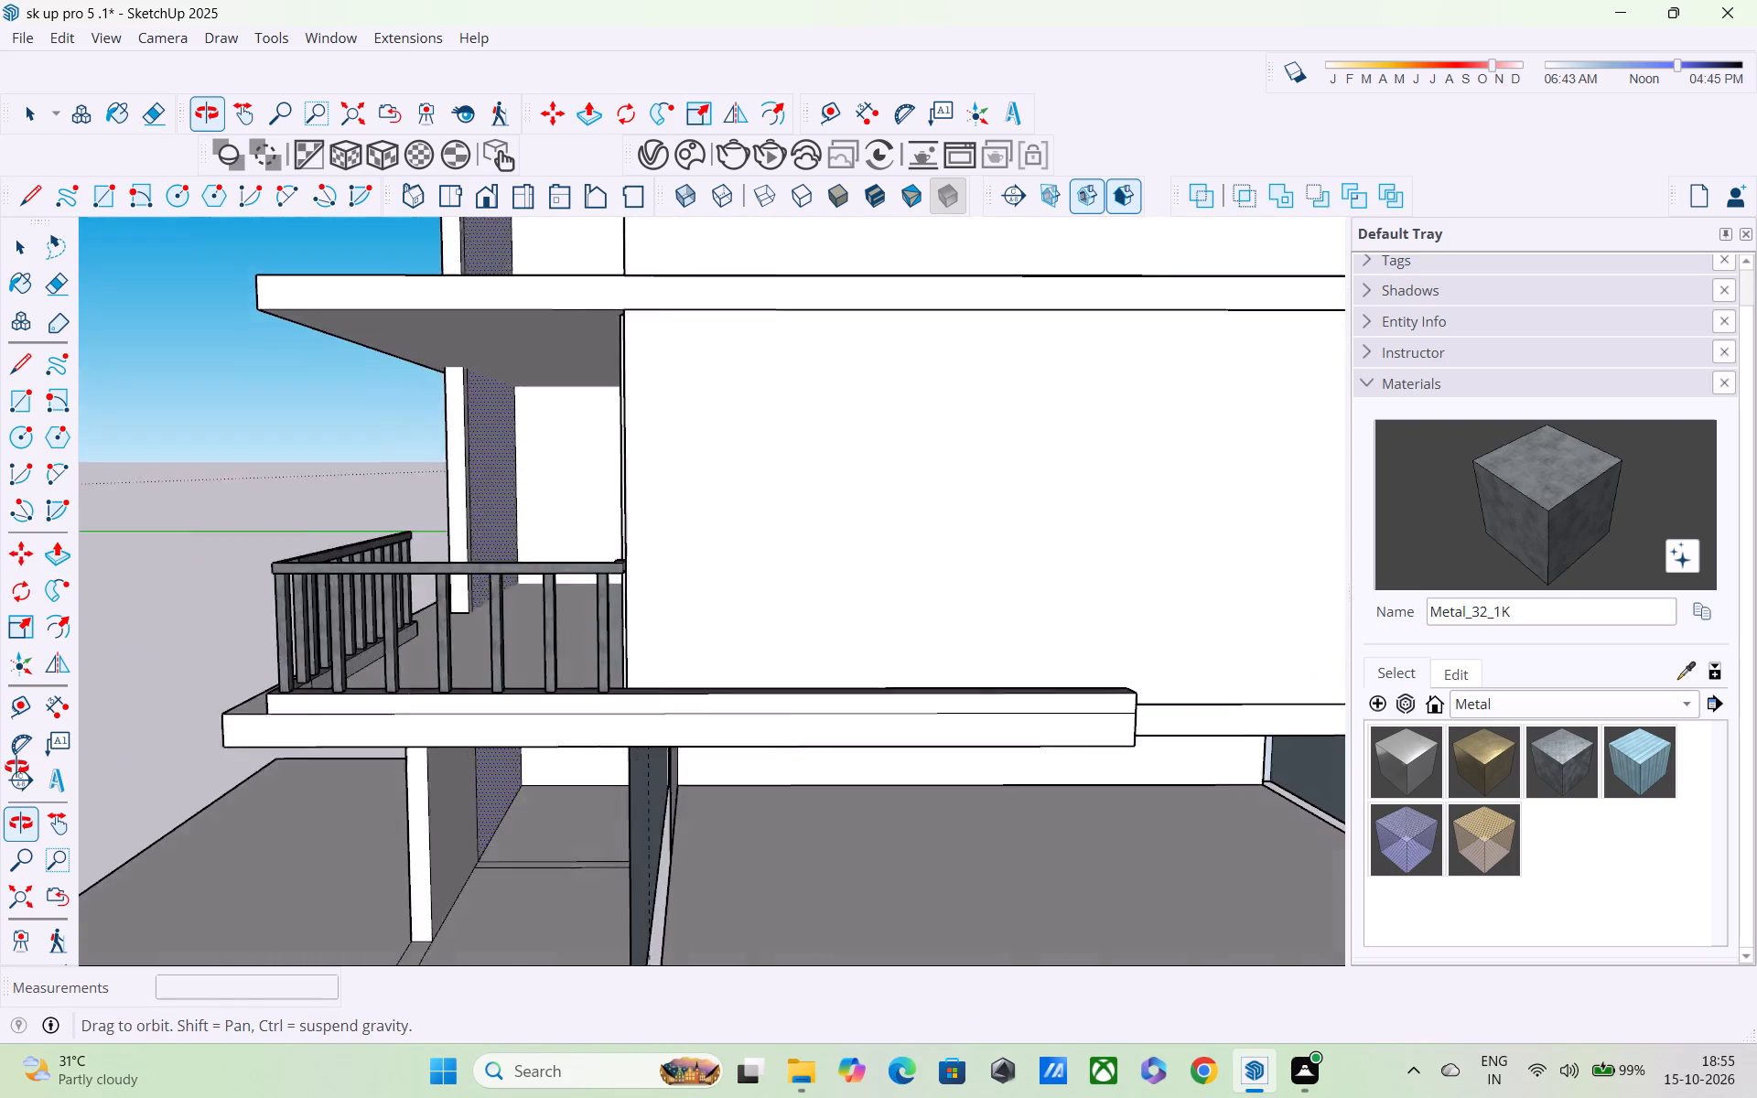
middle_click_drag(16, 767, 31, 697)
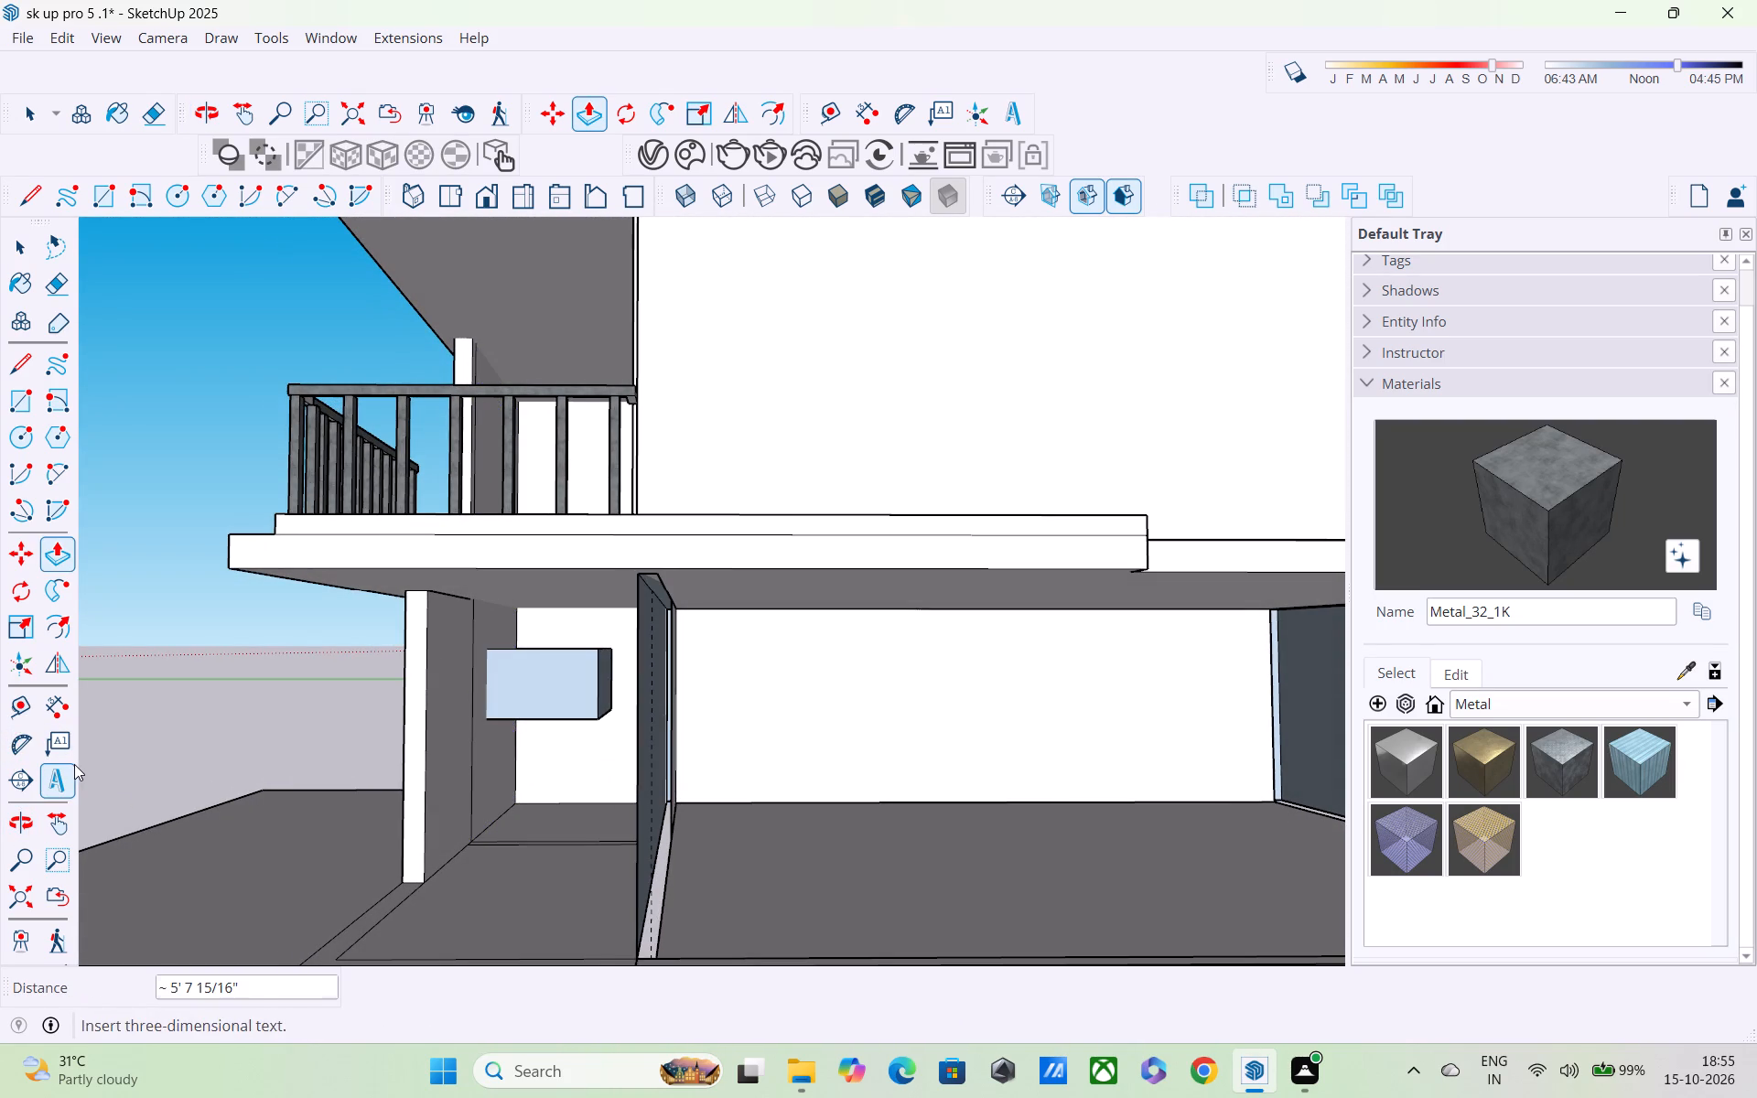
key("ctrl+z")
Push/Pull the window rectangle inward 9" through the ground-storey wall to cut the opening.
middle_click_drag(144, 779, 393, 773)
left_click(445, 682)
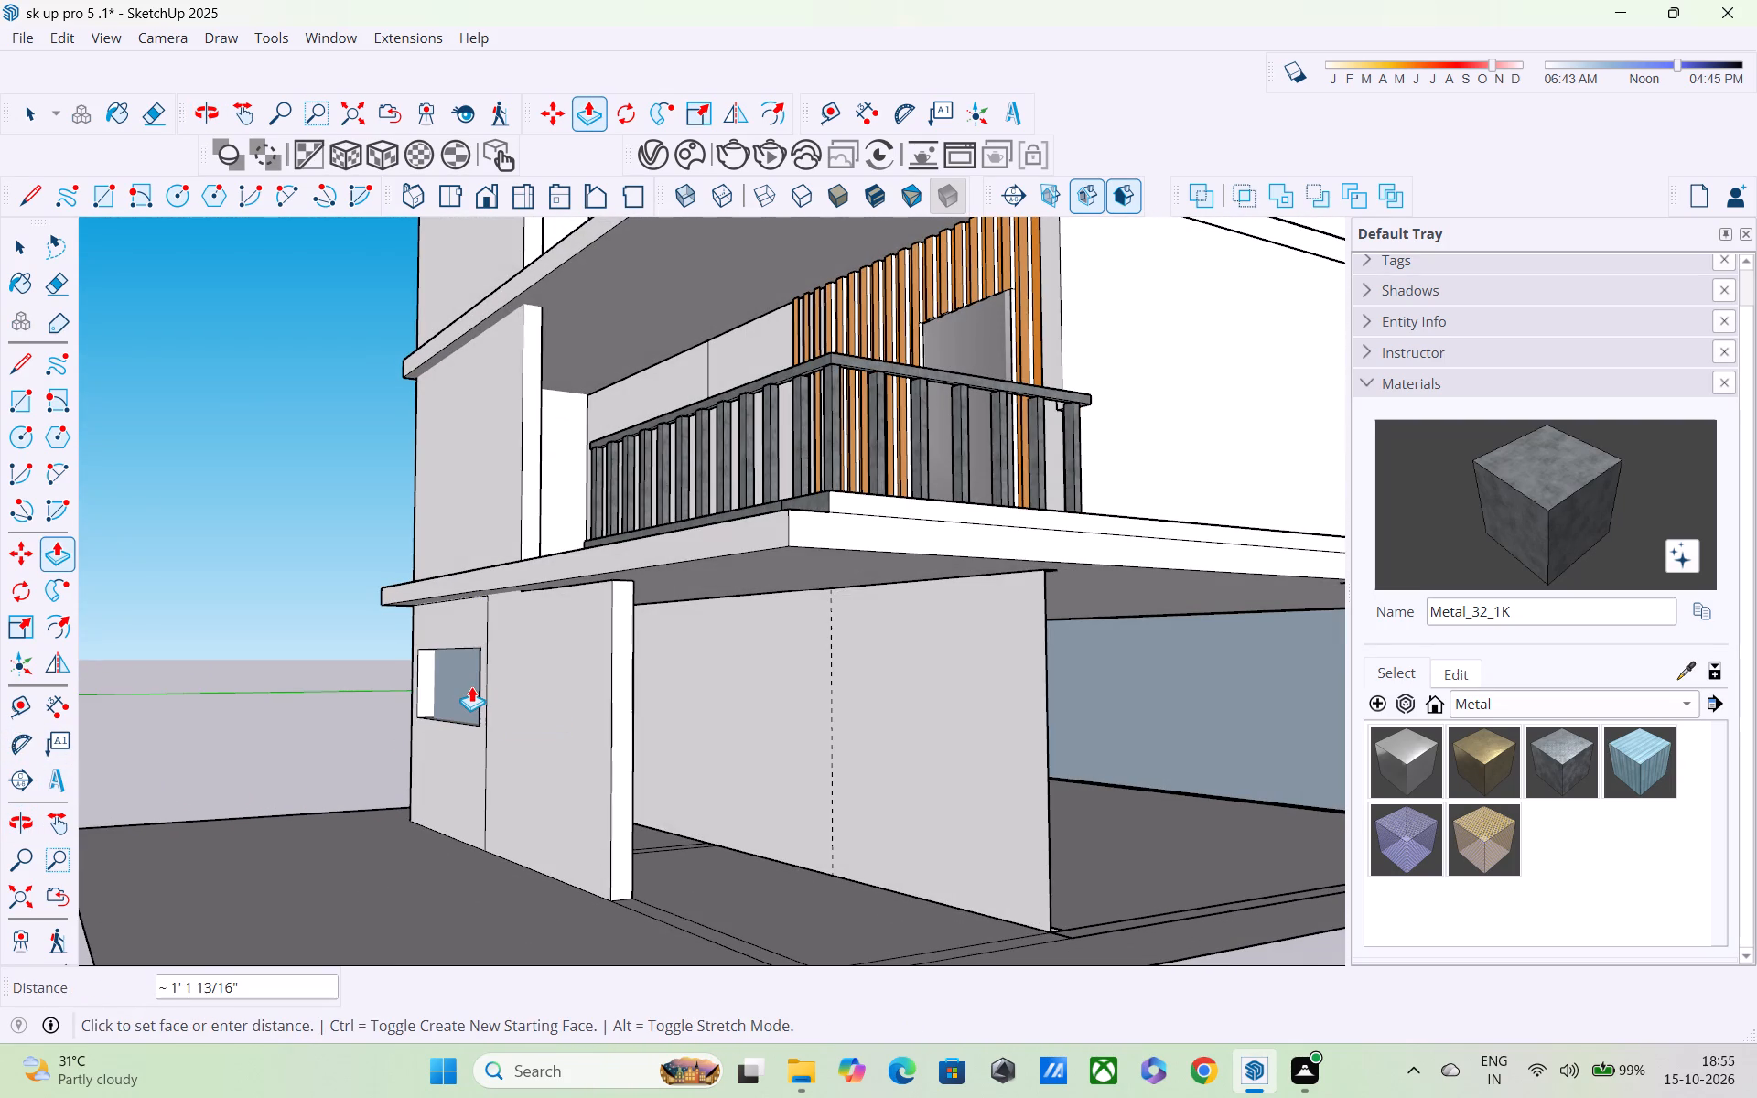
middle_click_drag(470, 685, 565, 723)
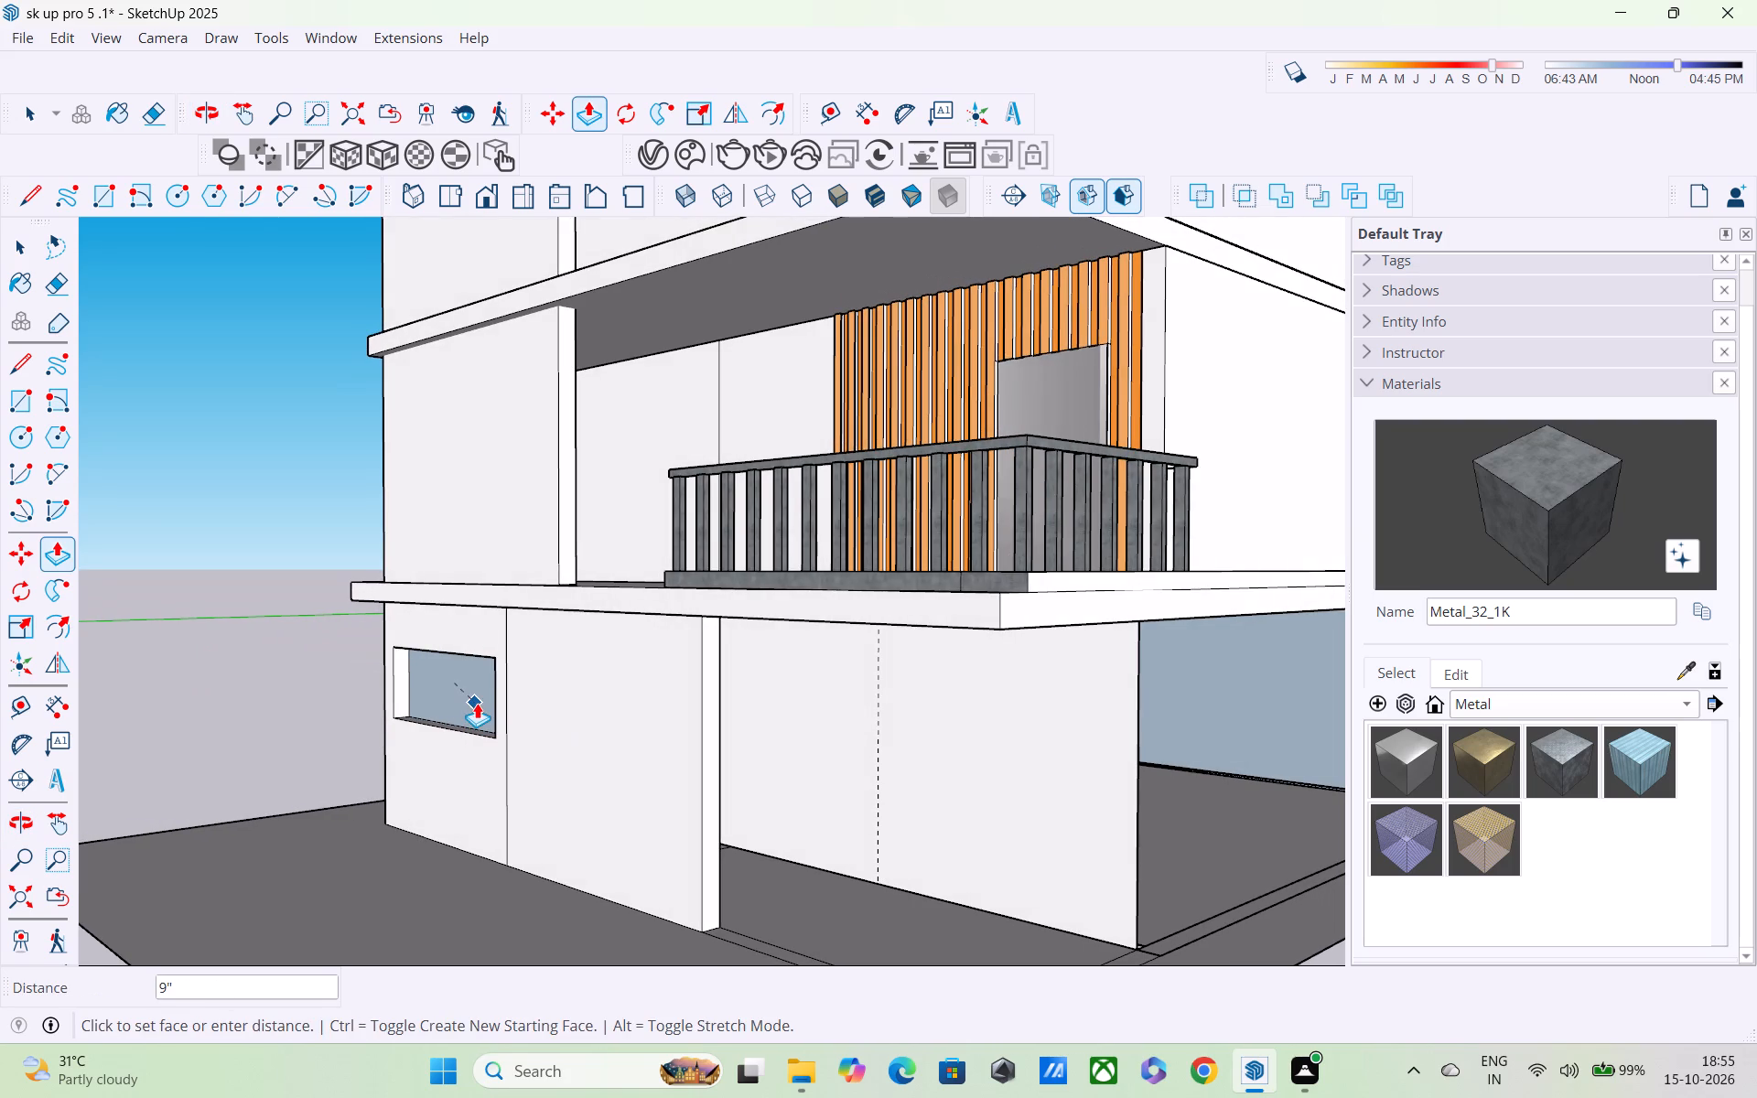
left_click(478, 700)
Examine the window opening from inside the ground storey and from the facade.
middle_click_drag(483, 705, 275, 708)
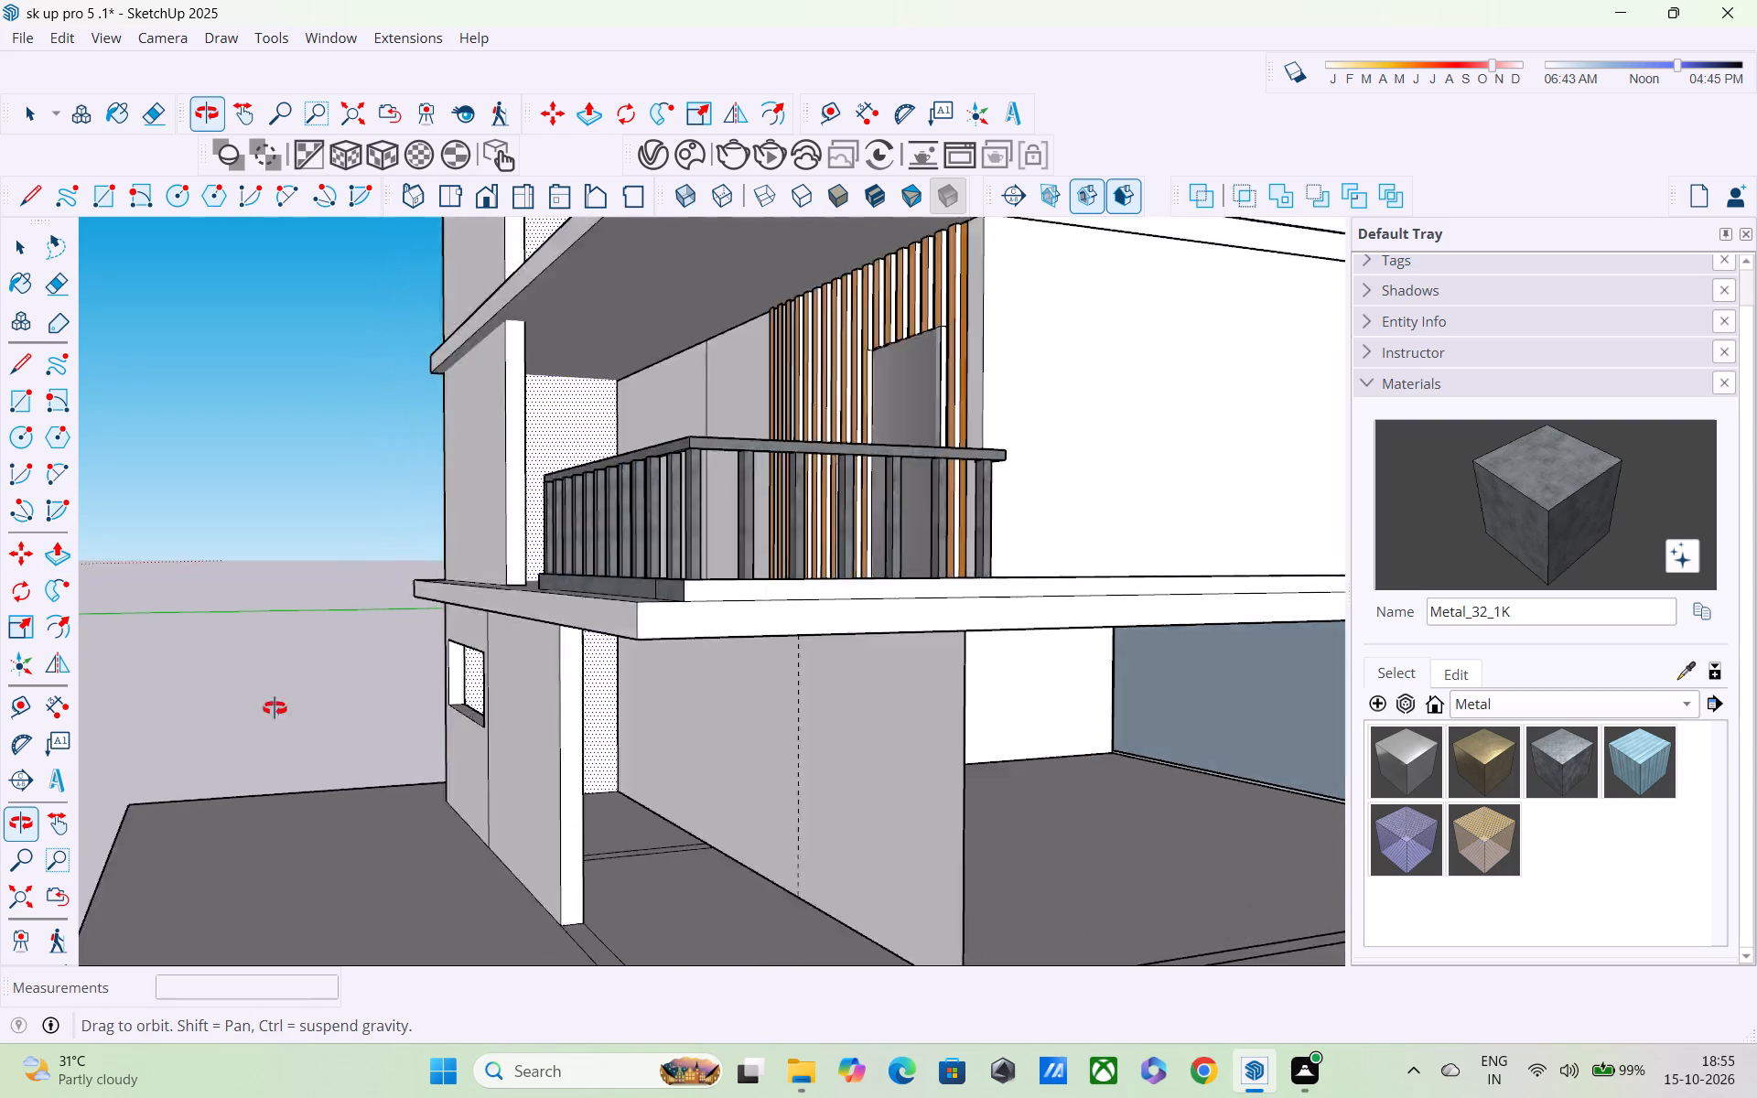
middle_click_drag(275, 708, 56, 717)
scroll(595, 721, "up", 3)
middle_click_drag(530, 698, 586, 684)
scroll(552, 659, "up", 9)
middle_click_drag(538, 642, 507, 641)
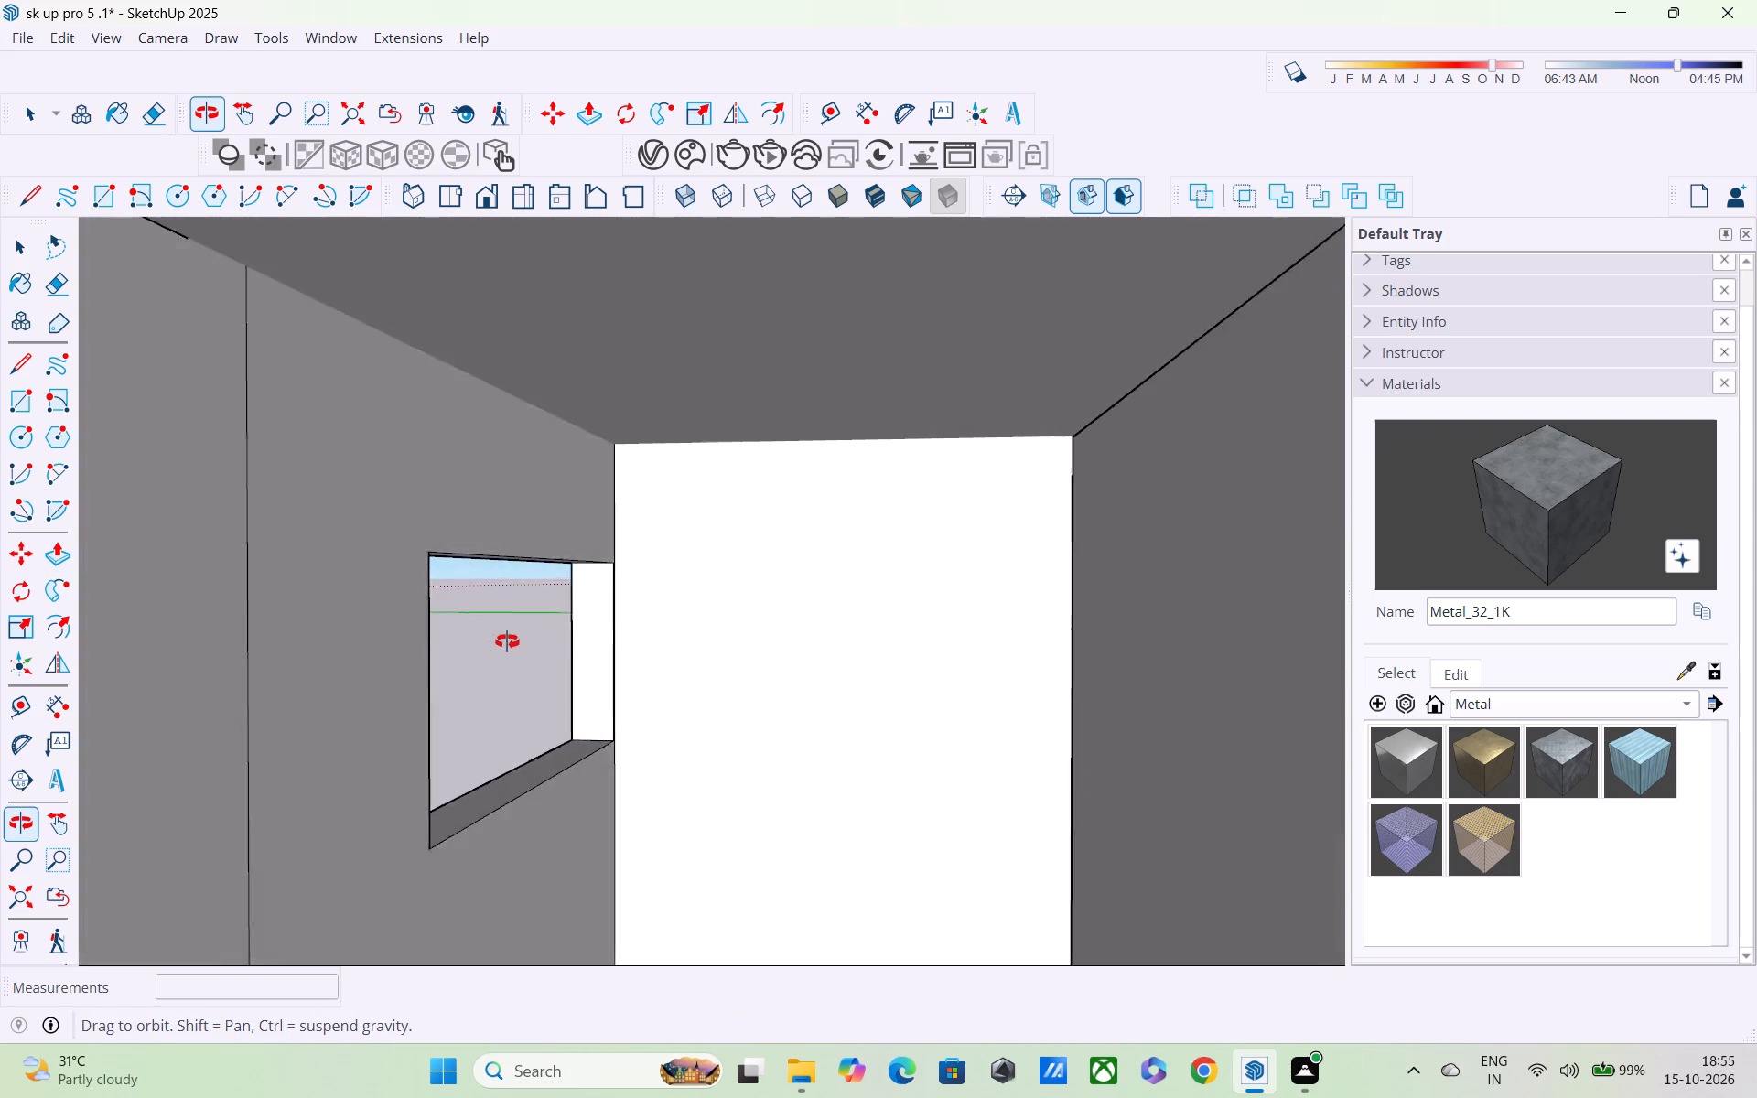
middle_click_drag(507, 641, 748, 643)
scroll(711, 665, "down", 5)
middle_click_drag(559, 686, 1009, 653)
scroll(1009, 653, "up", 1)
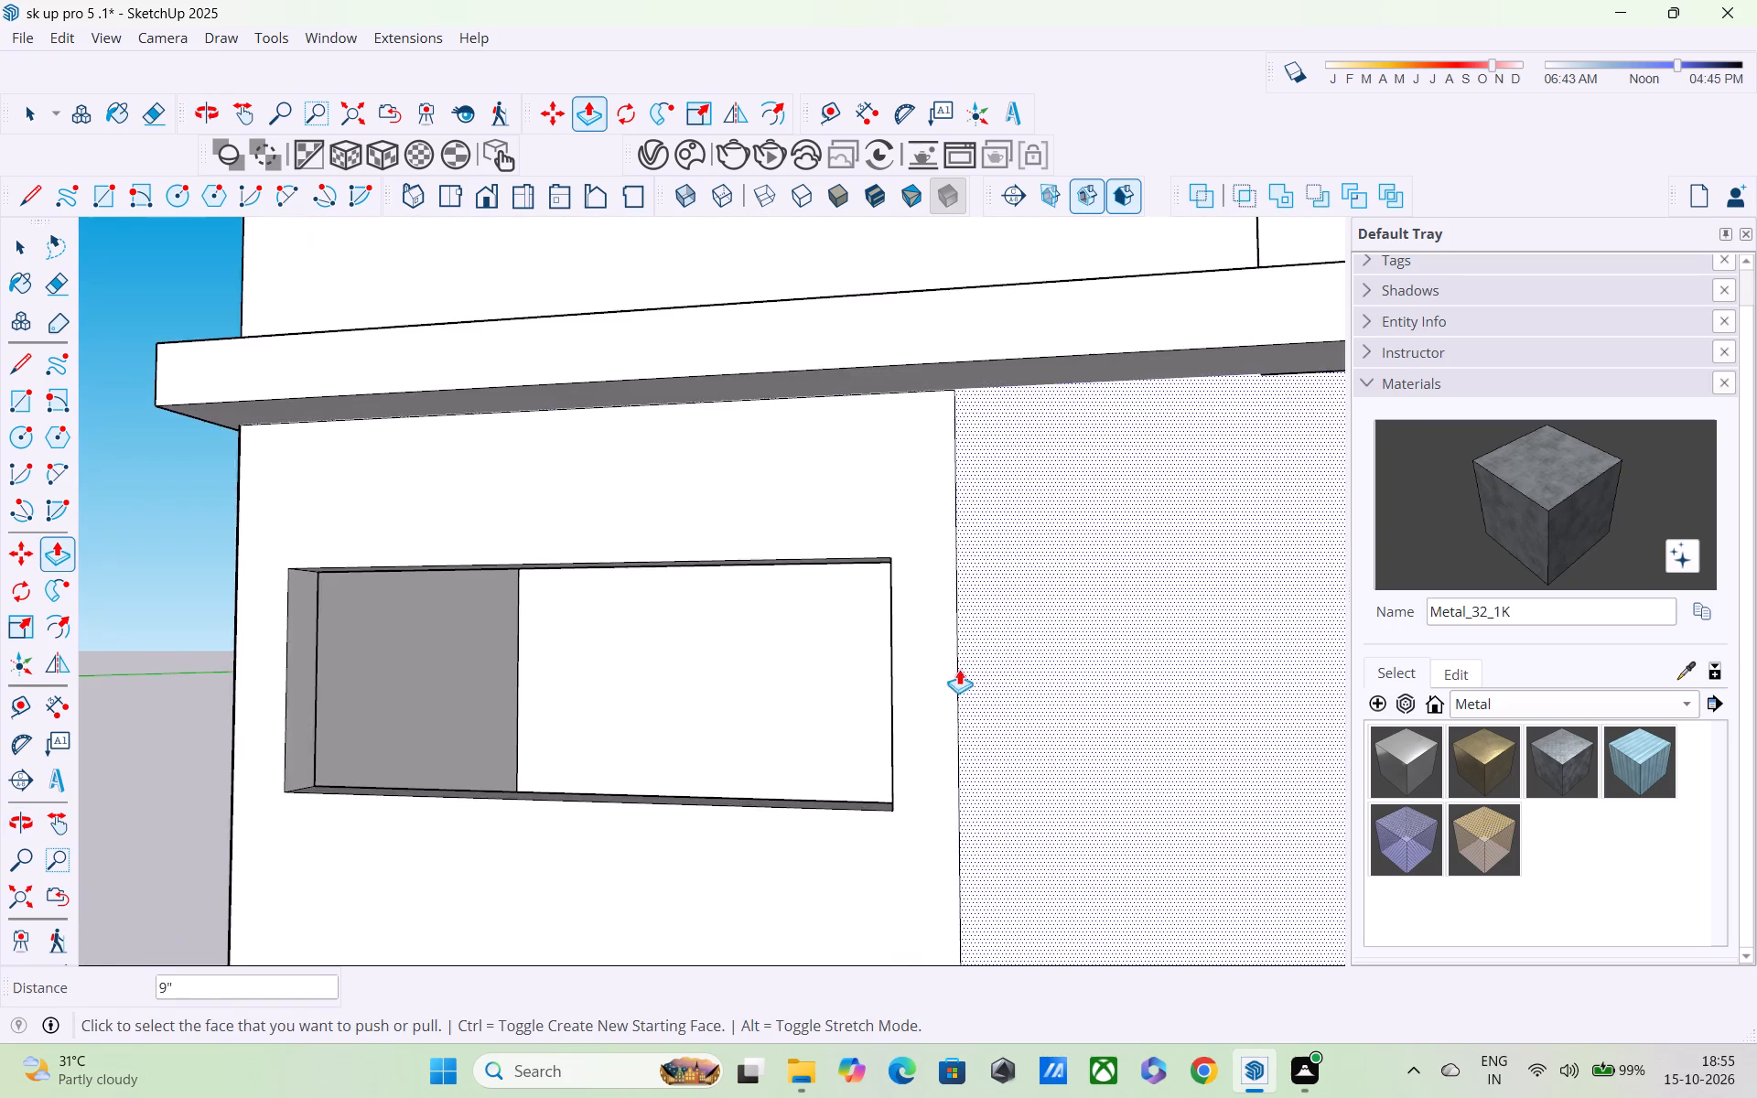
scroll(947, 673, "down", 3)
scroll(796, 707, "down", 10)
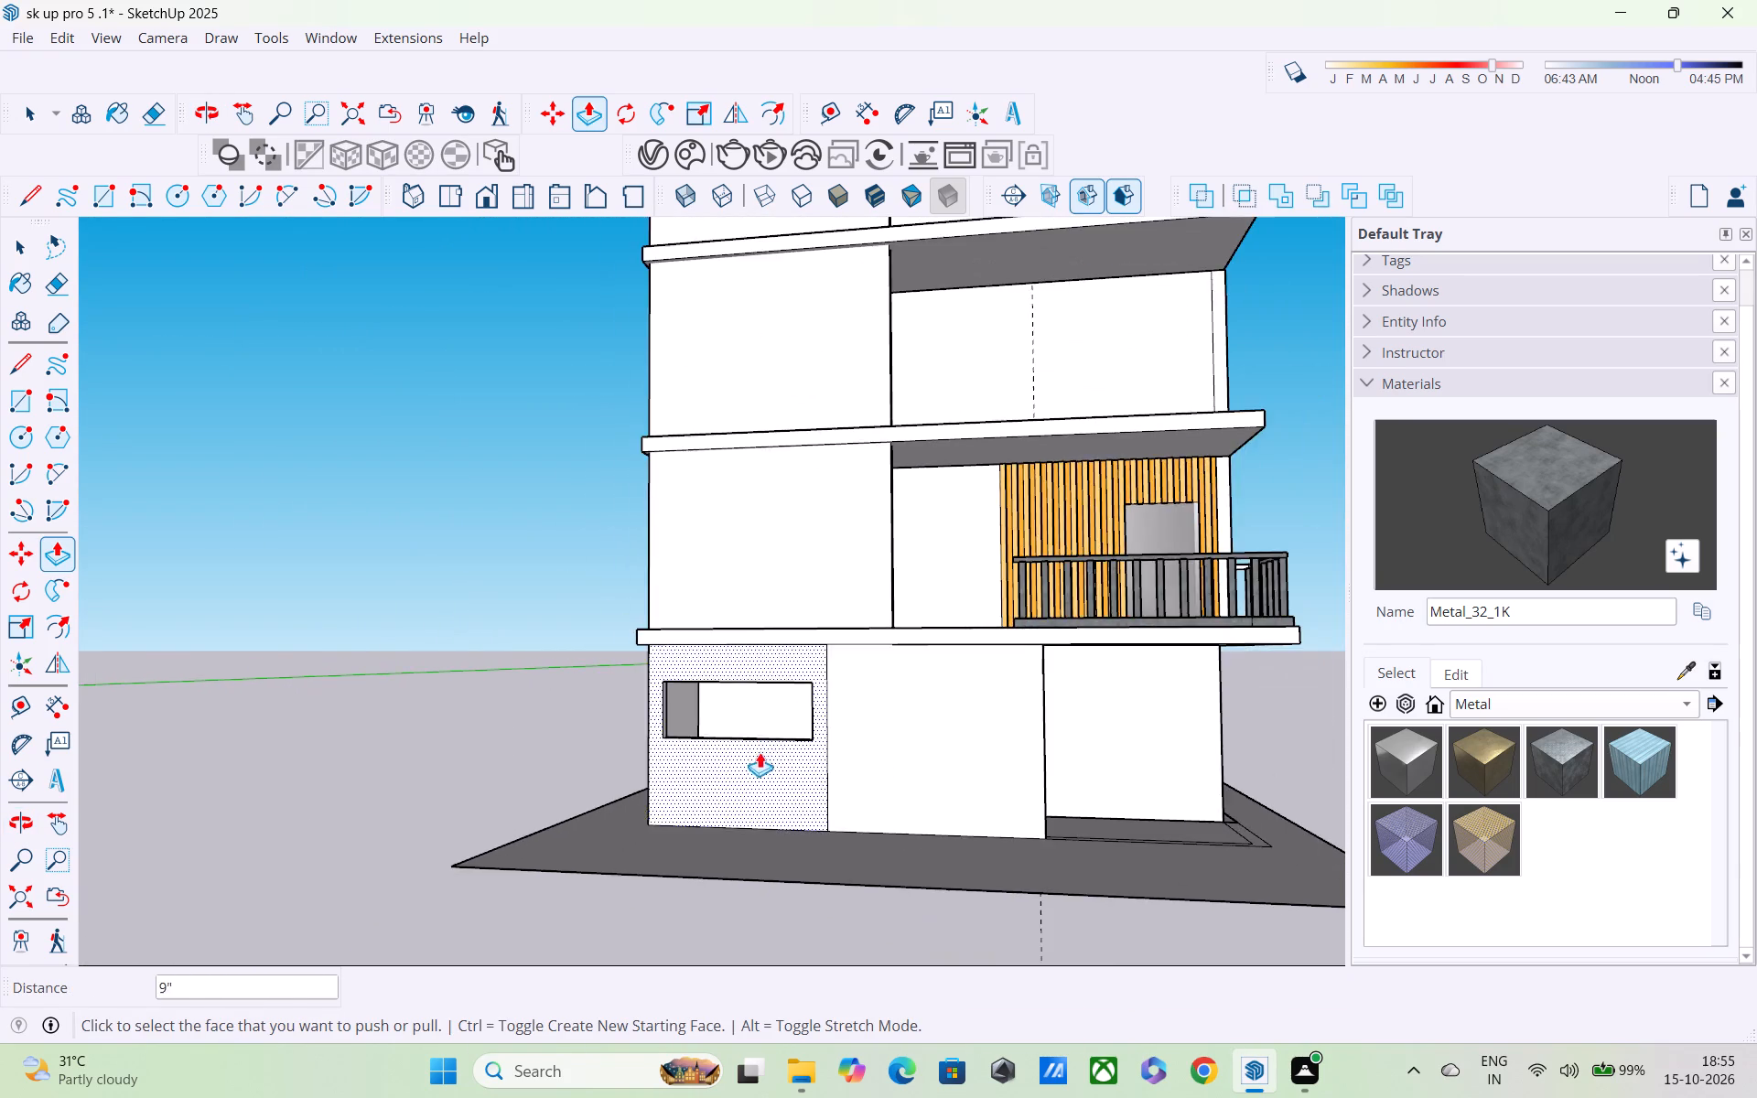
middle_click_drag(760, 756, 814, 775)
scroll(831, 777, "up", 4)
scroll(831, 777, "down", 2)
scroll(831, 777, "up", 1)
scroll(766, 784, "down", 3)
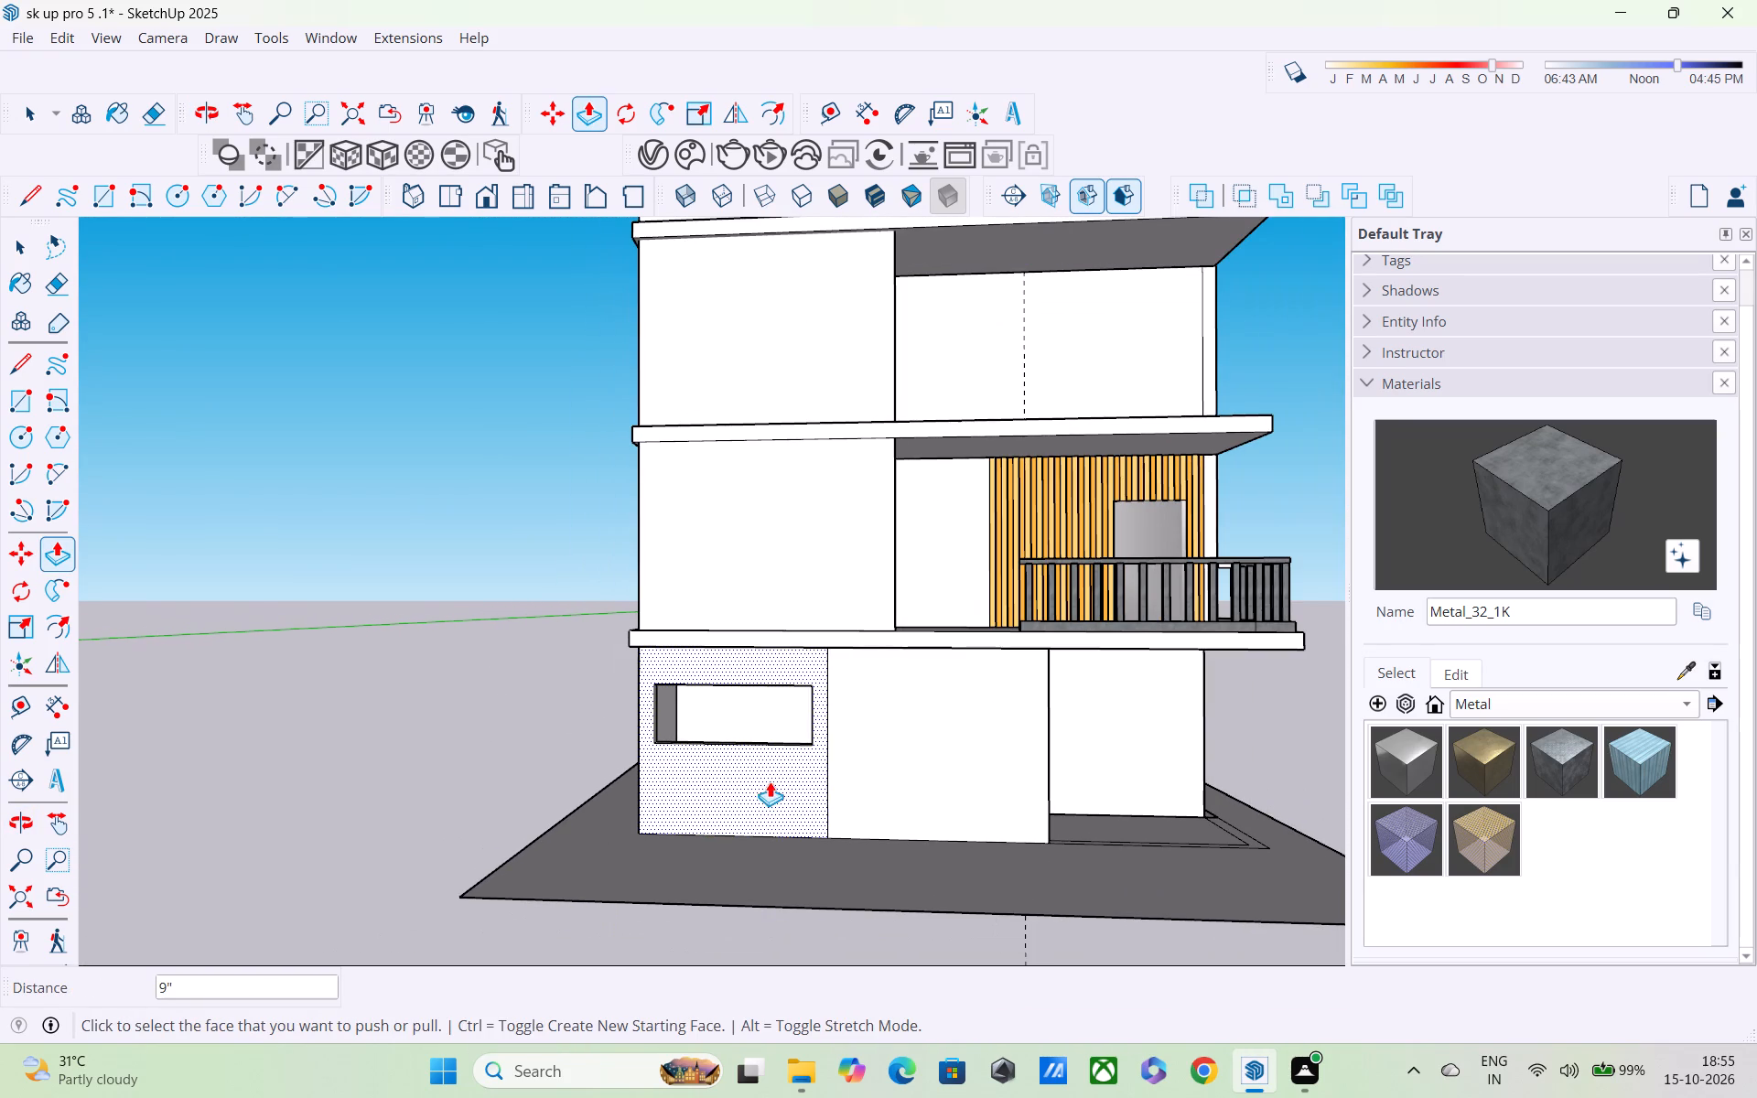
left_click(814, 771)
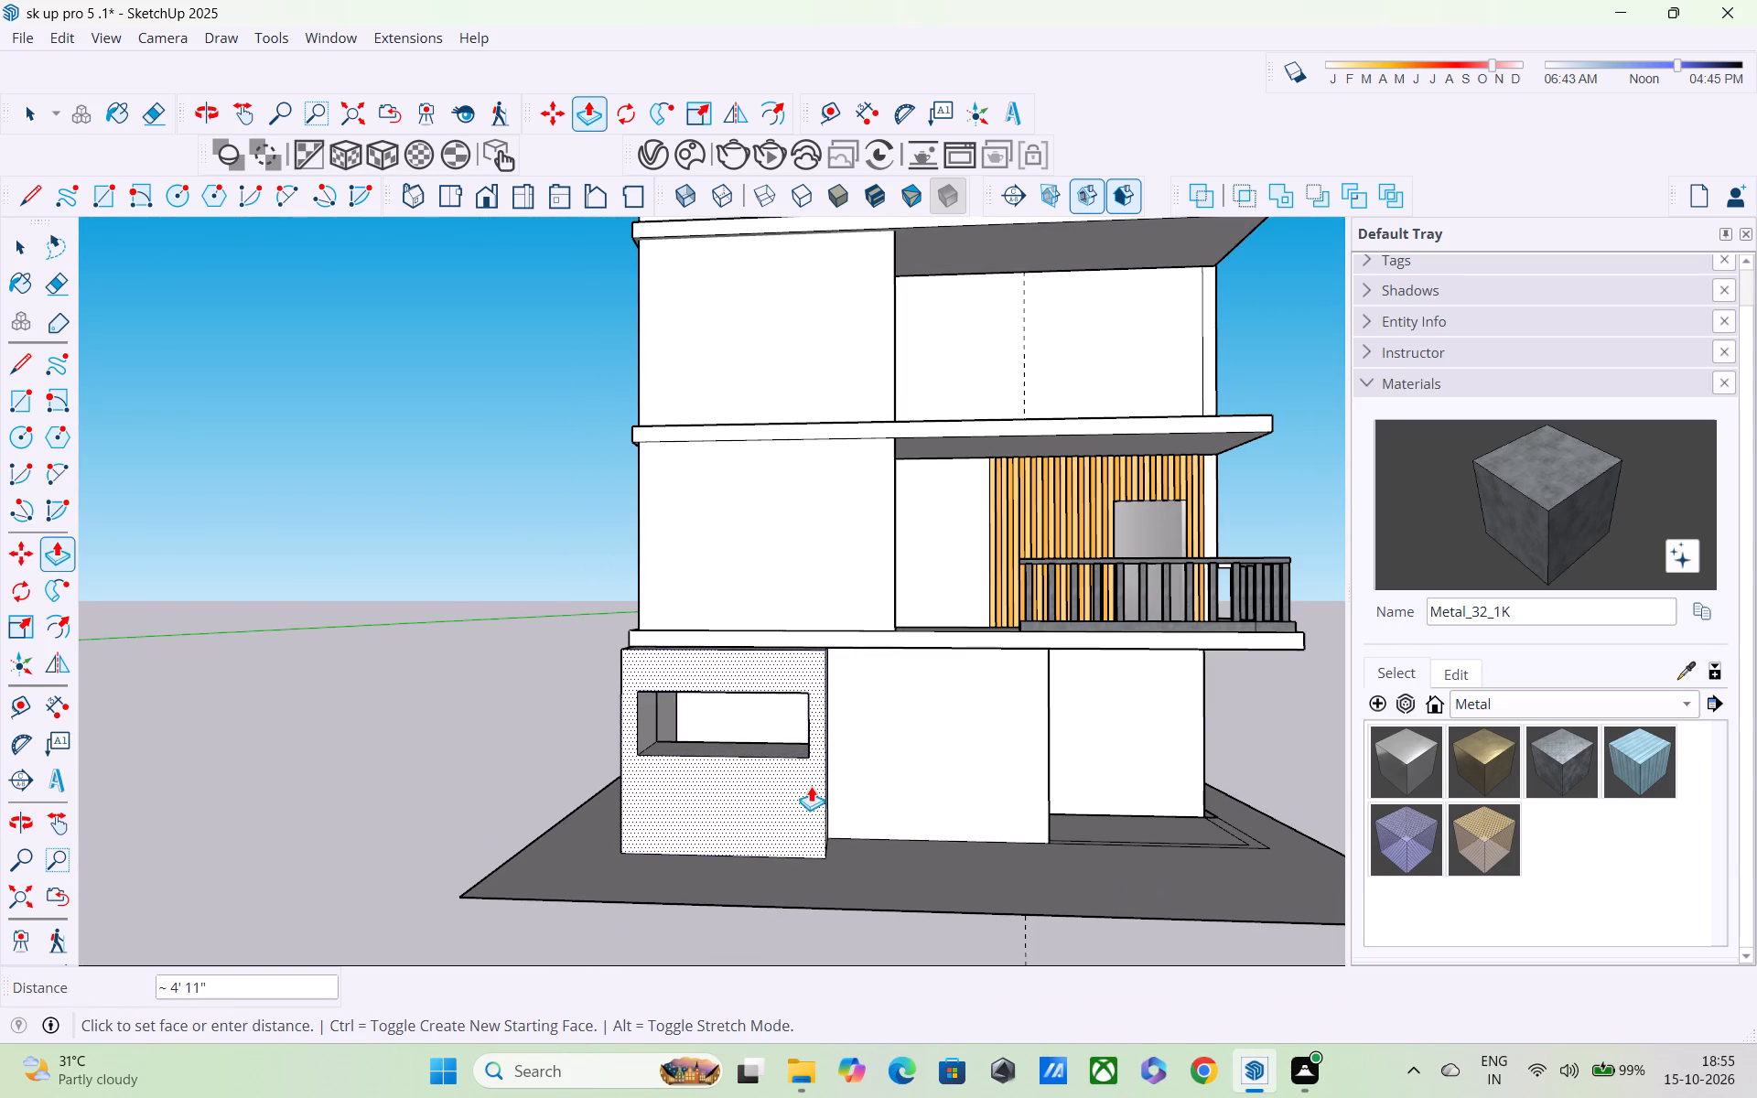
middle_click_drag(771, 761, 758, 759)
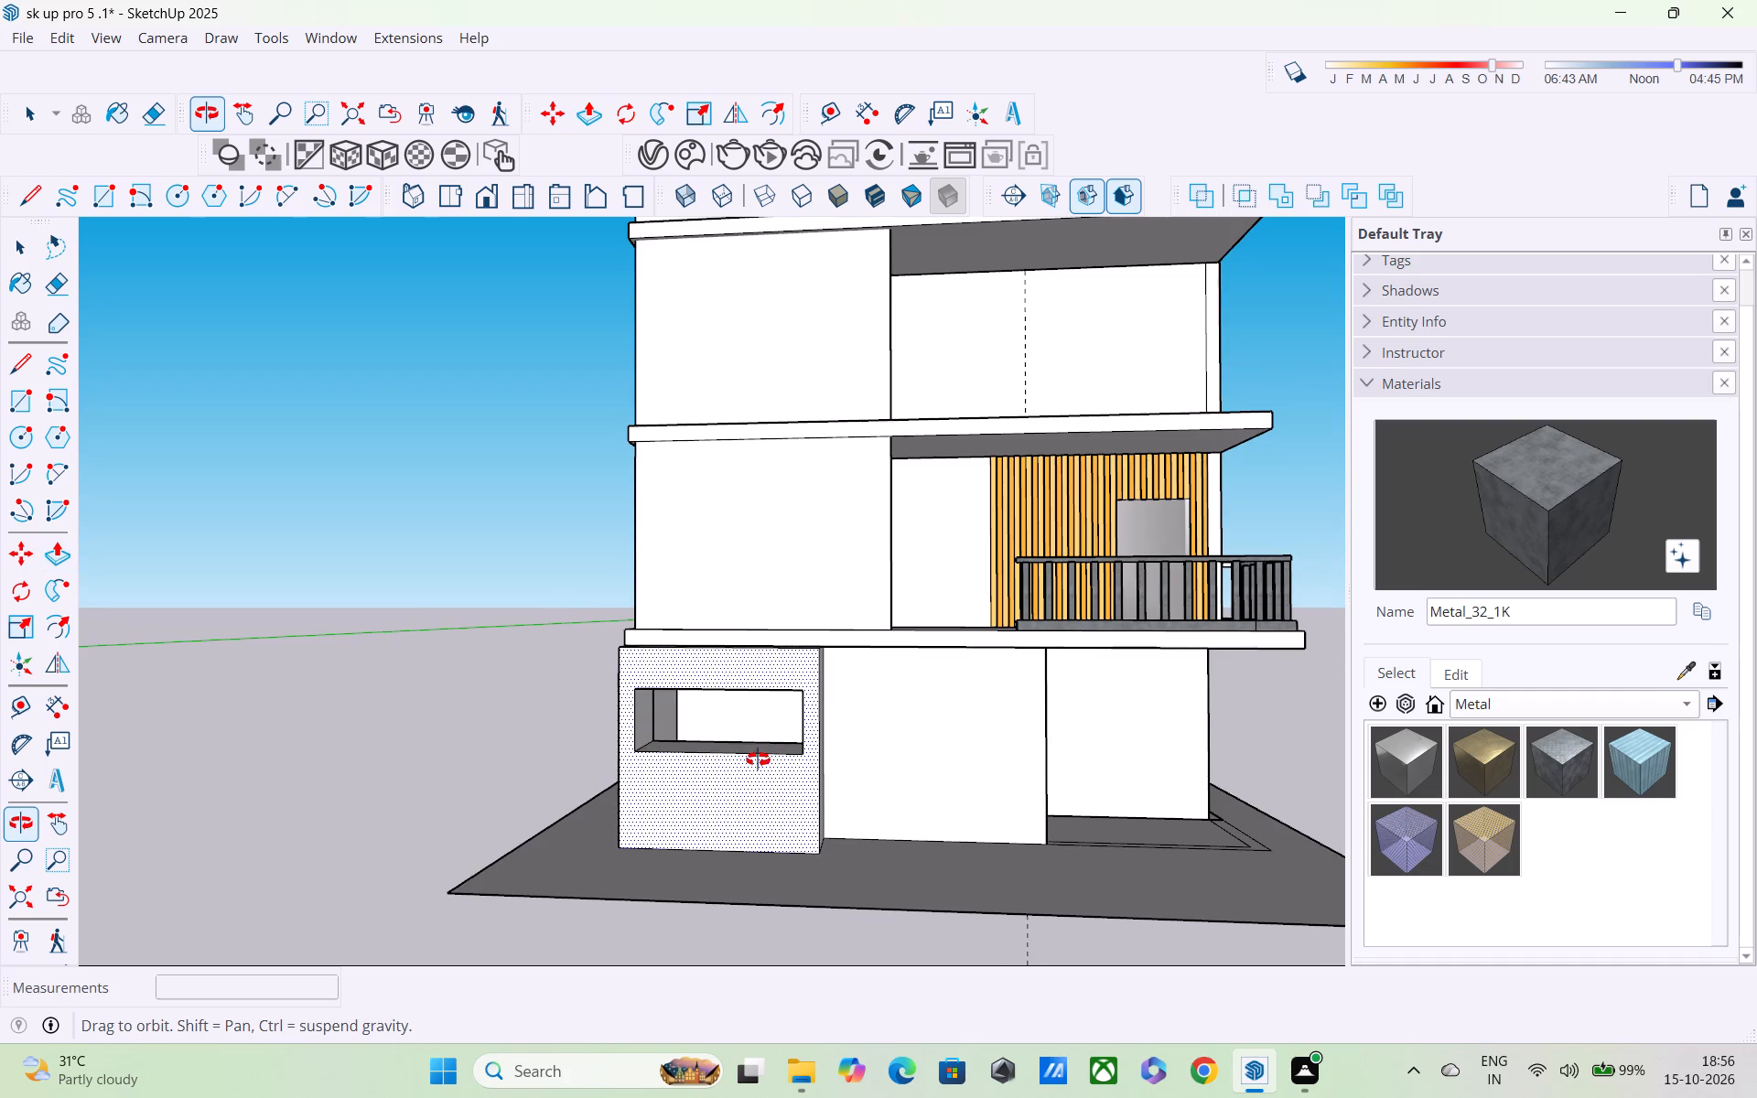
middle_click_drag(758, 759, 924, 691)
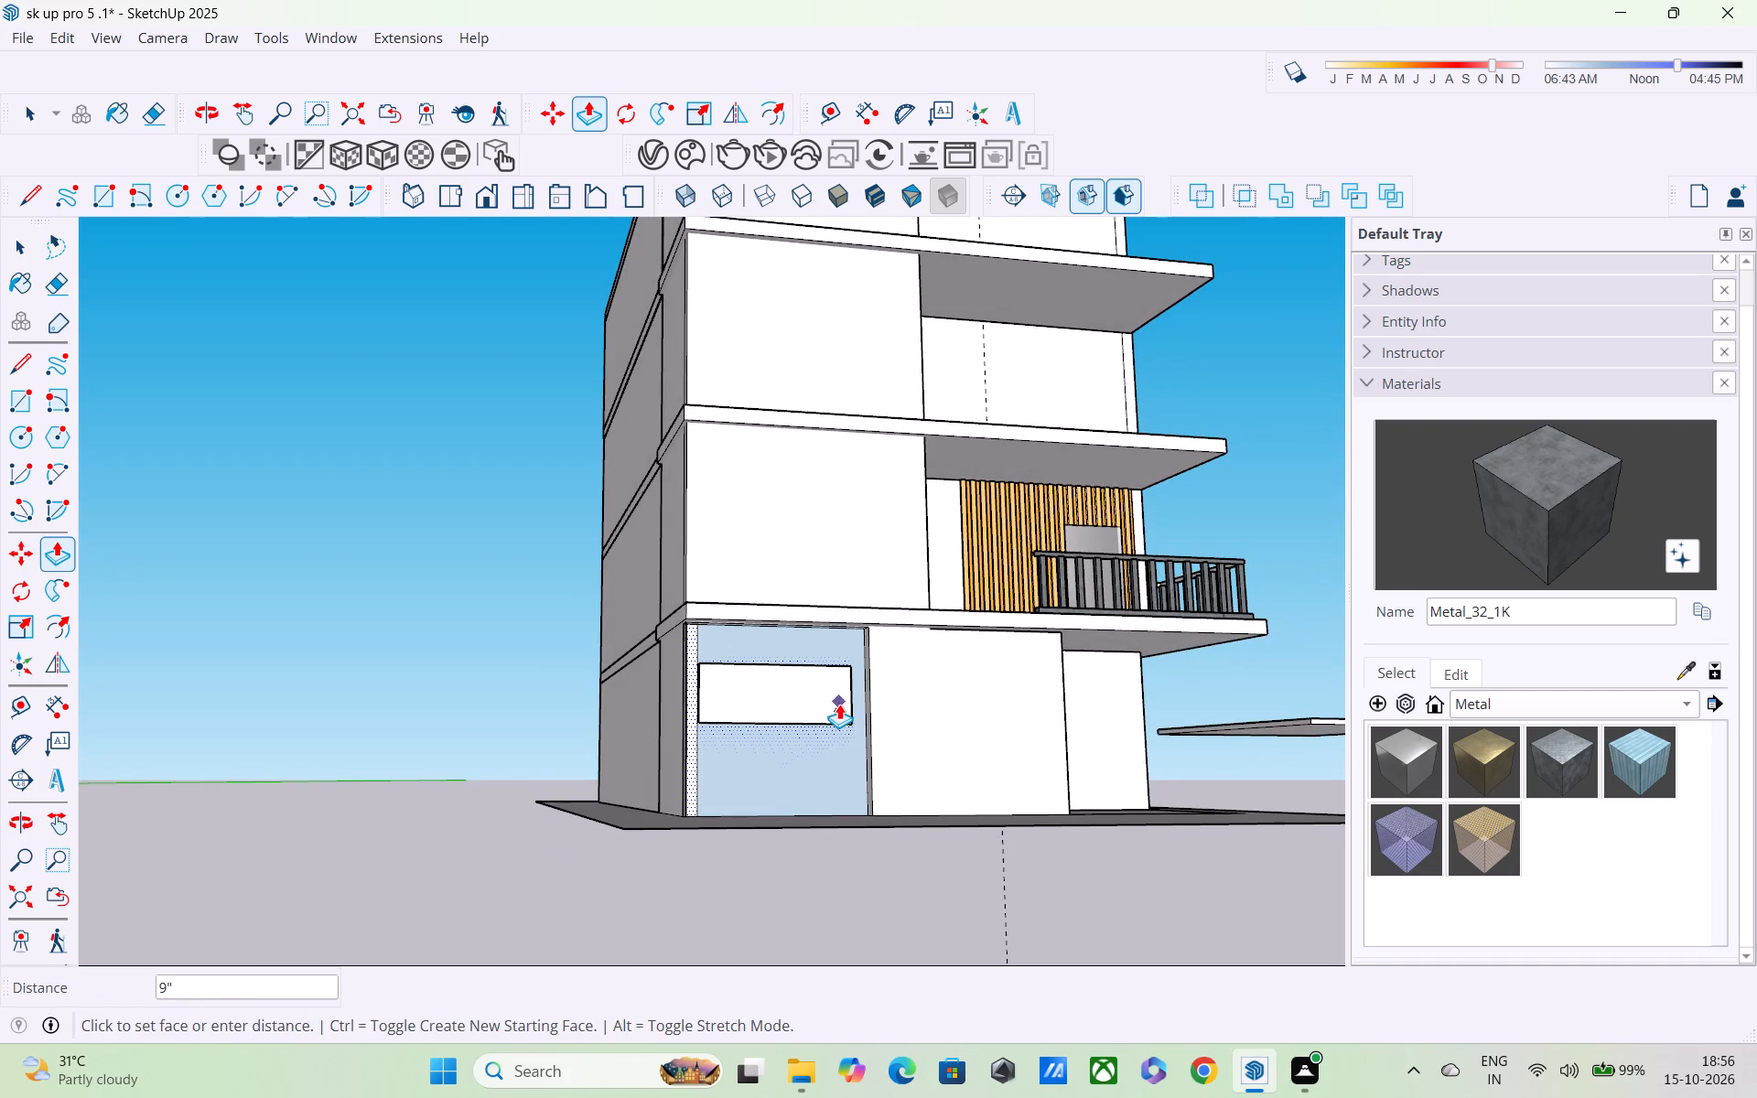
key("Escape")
Push/Pull the wall bay face around the window opening outward by 3".
middle_click_drag(763, 789, 803, 822)
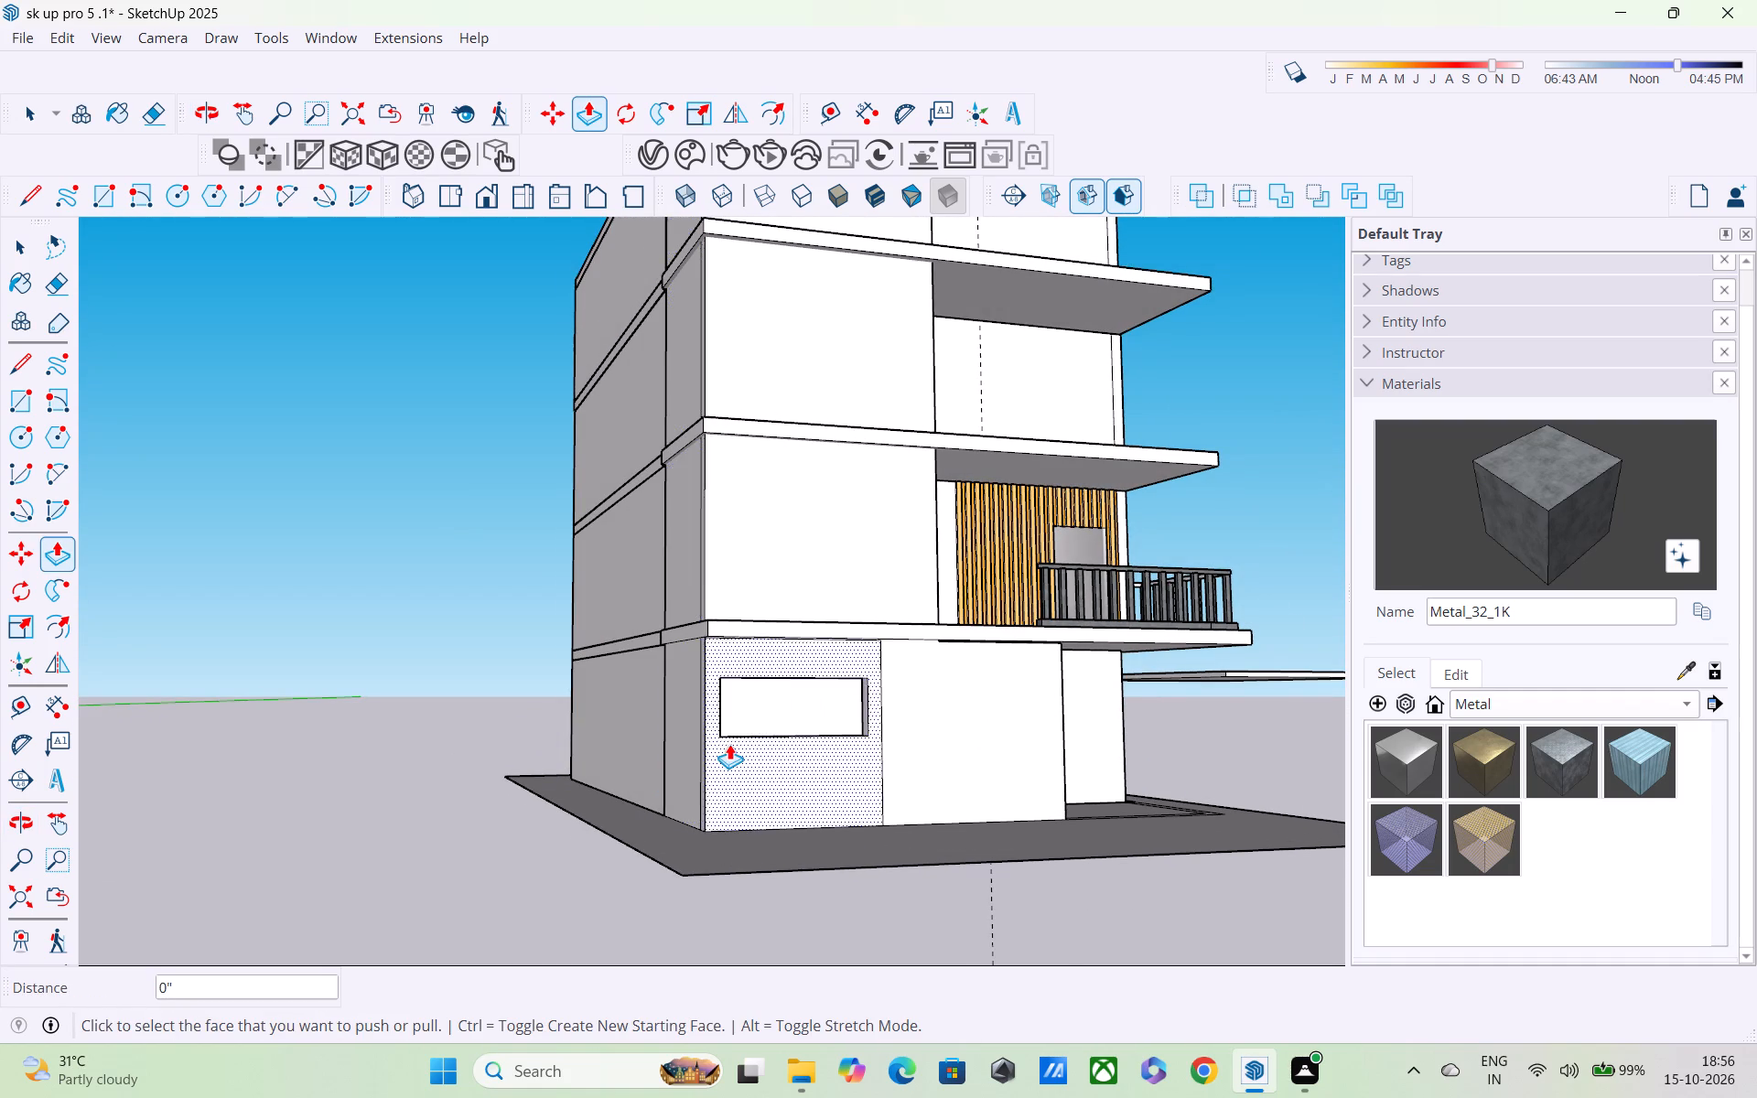
scroll(729, 744, "up", 3)
left_click(730, 760)
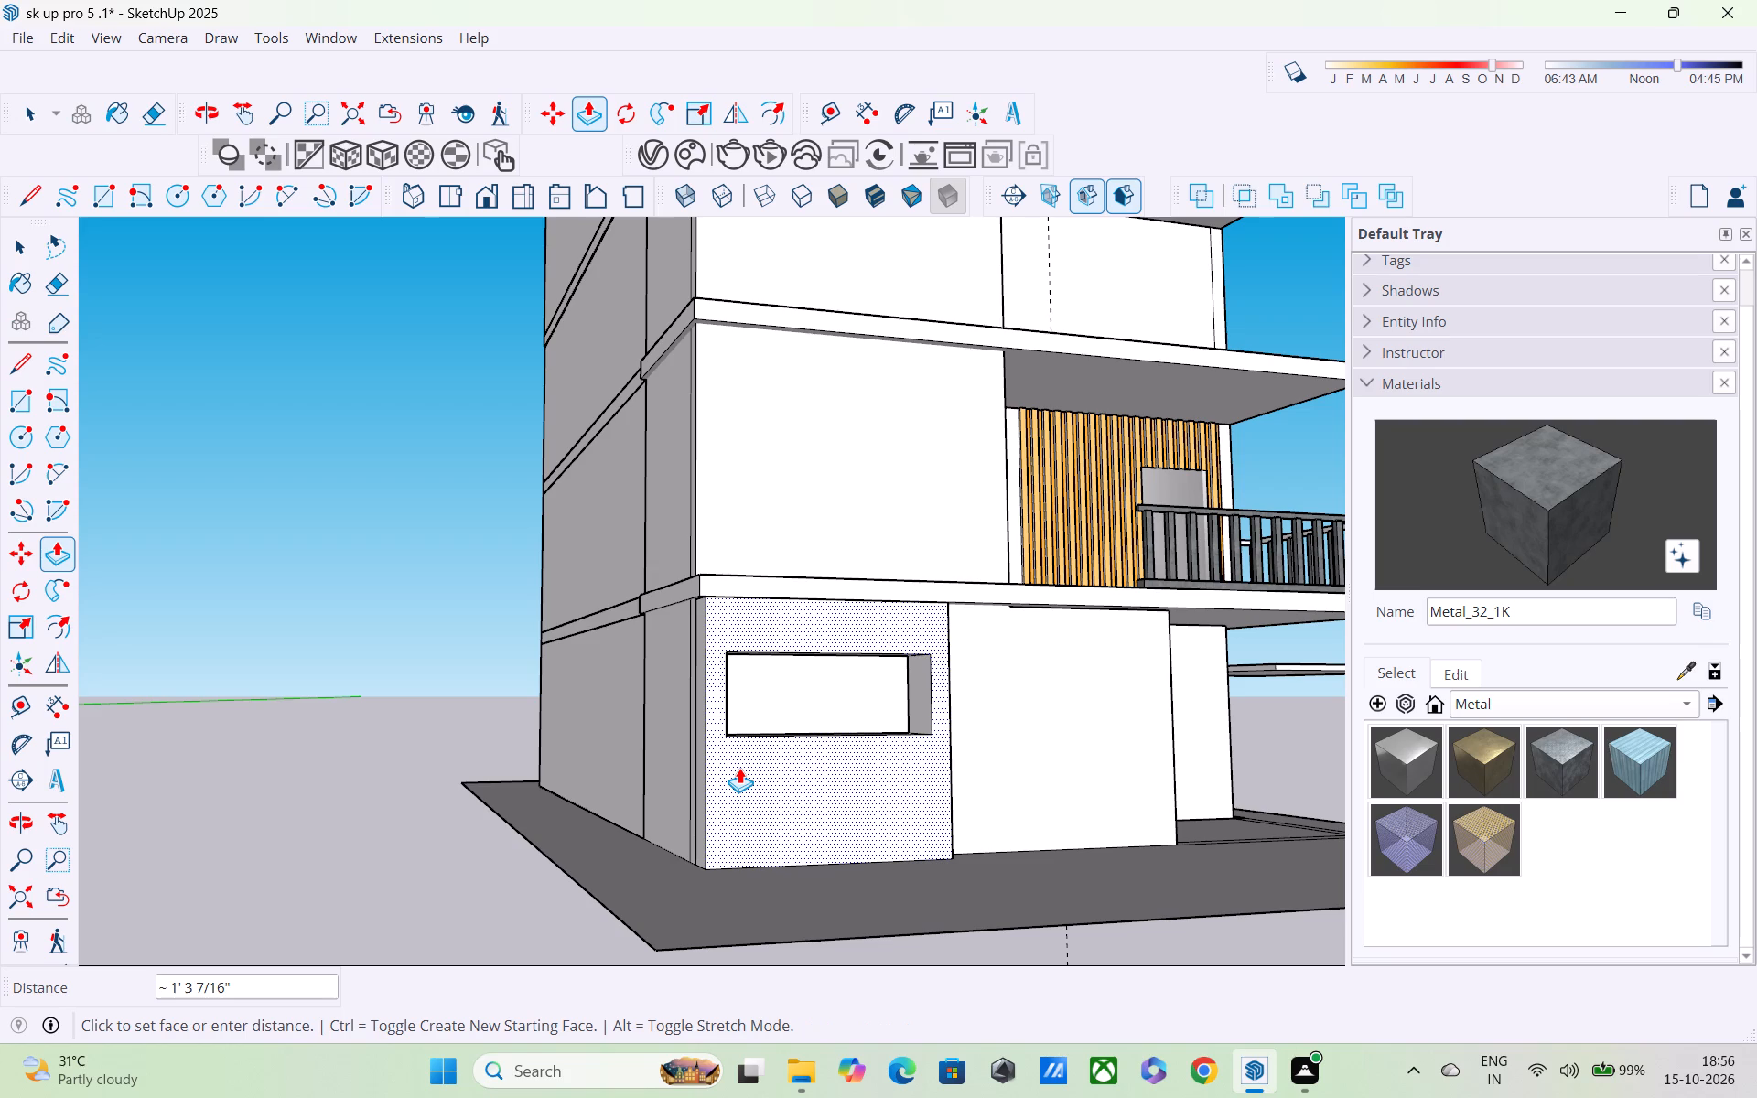
type("3\"")
key("Return")
Push/Pull the wall bay face around the window opening outward by another 3" and check it against the facade.
middle_click_drag(756, 753, 425, 802)
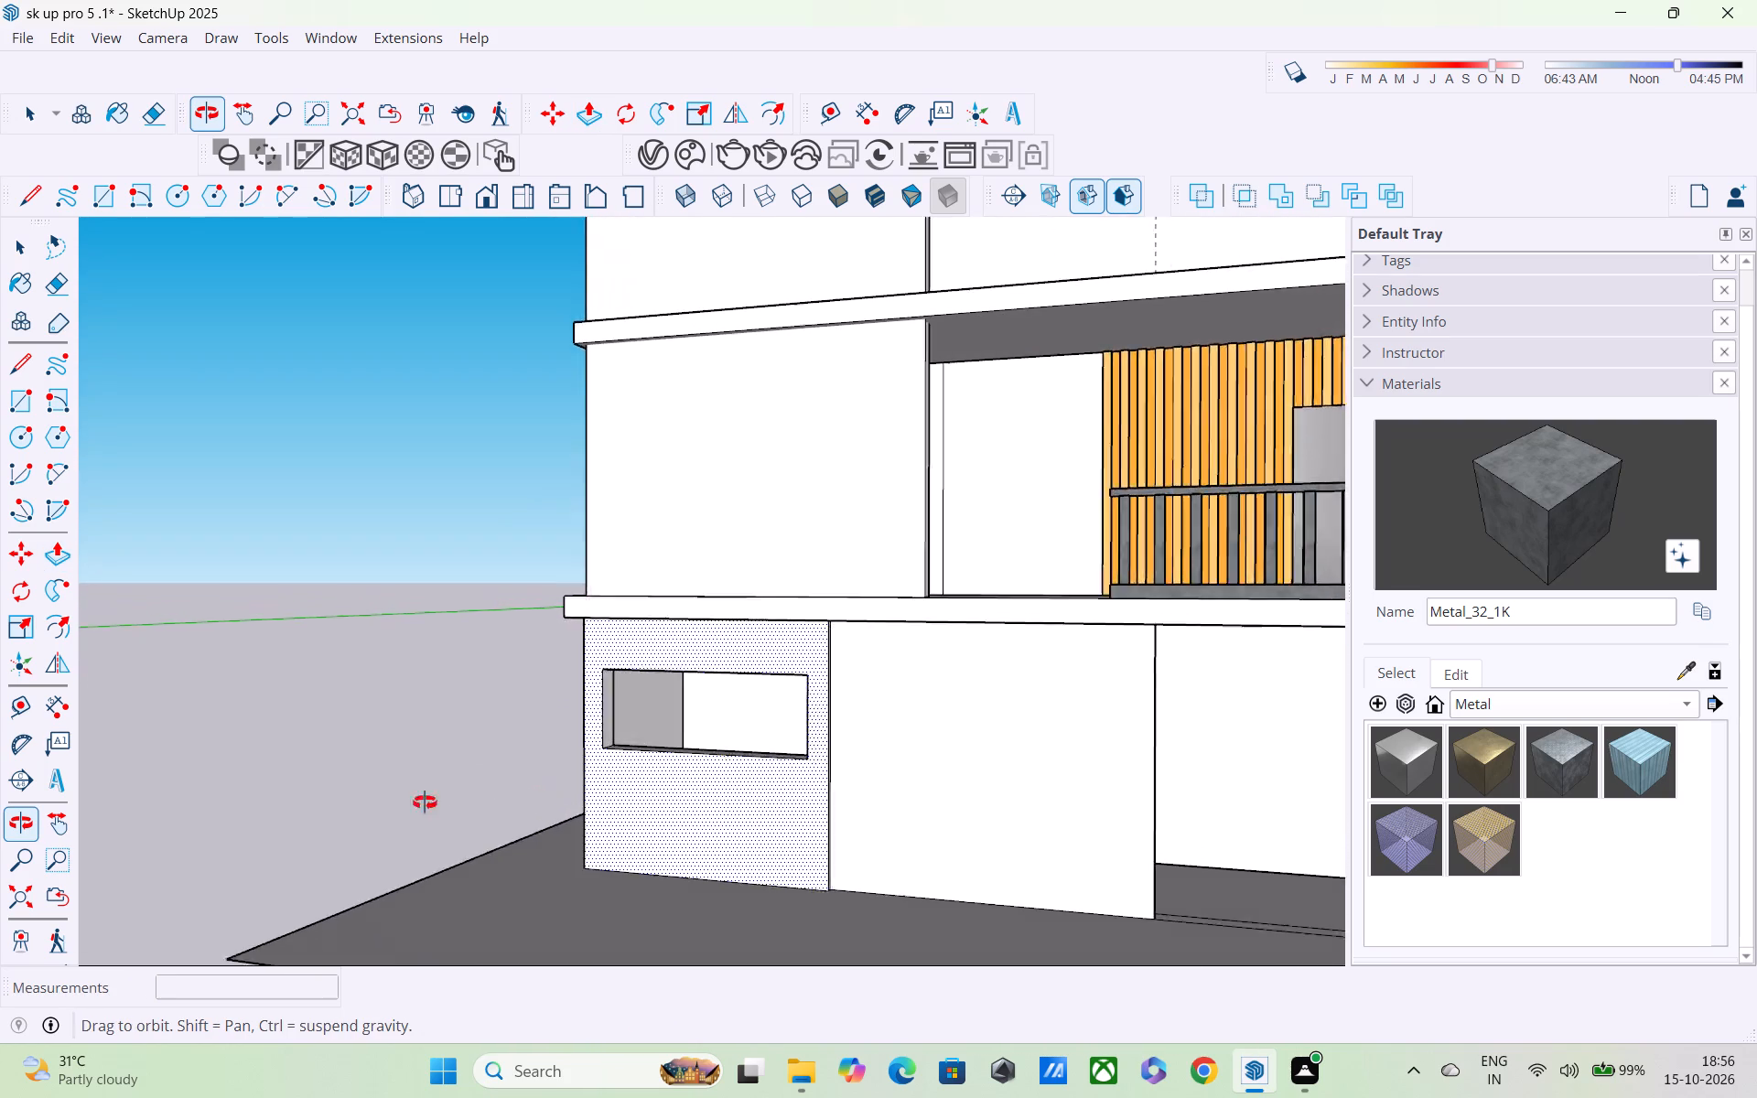
middle_click_drag(425, 802, 183, 809)
scroll(252, 793, "down", 3)
middle_click_drag(417, 784, 362, 782)
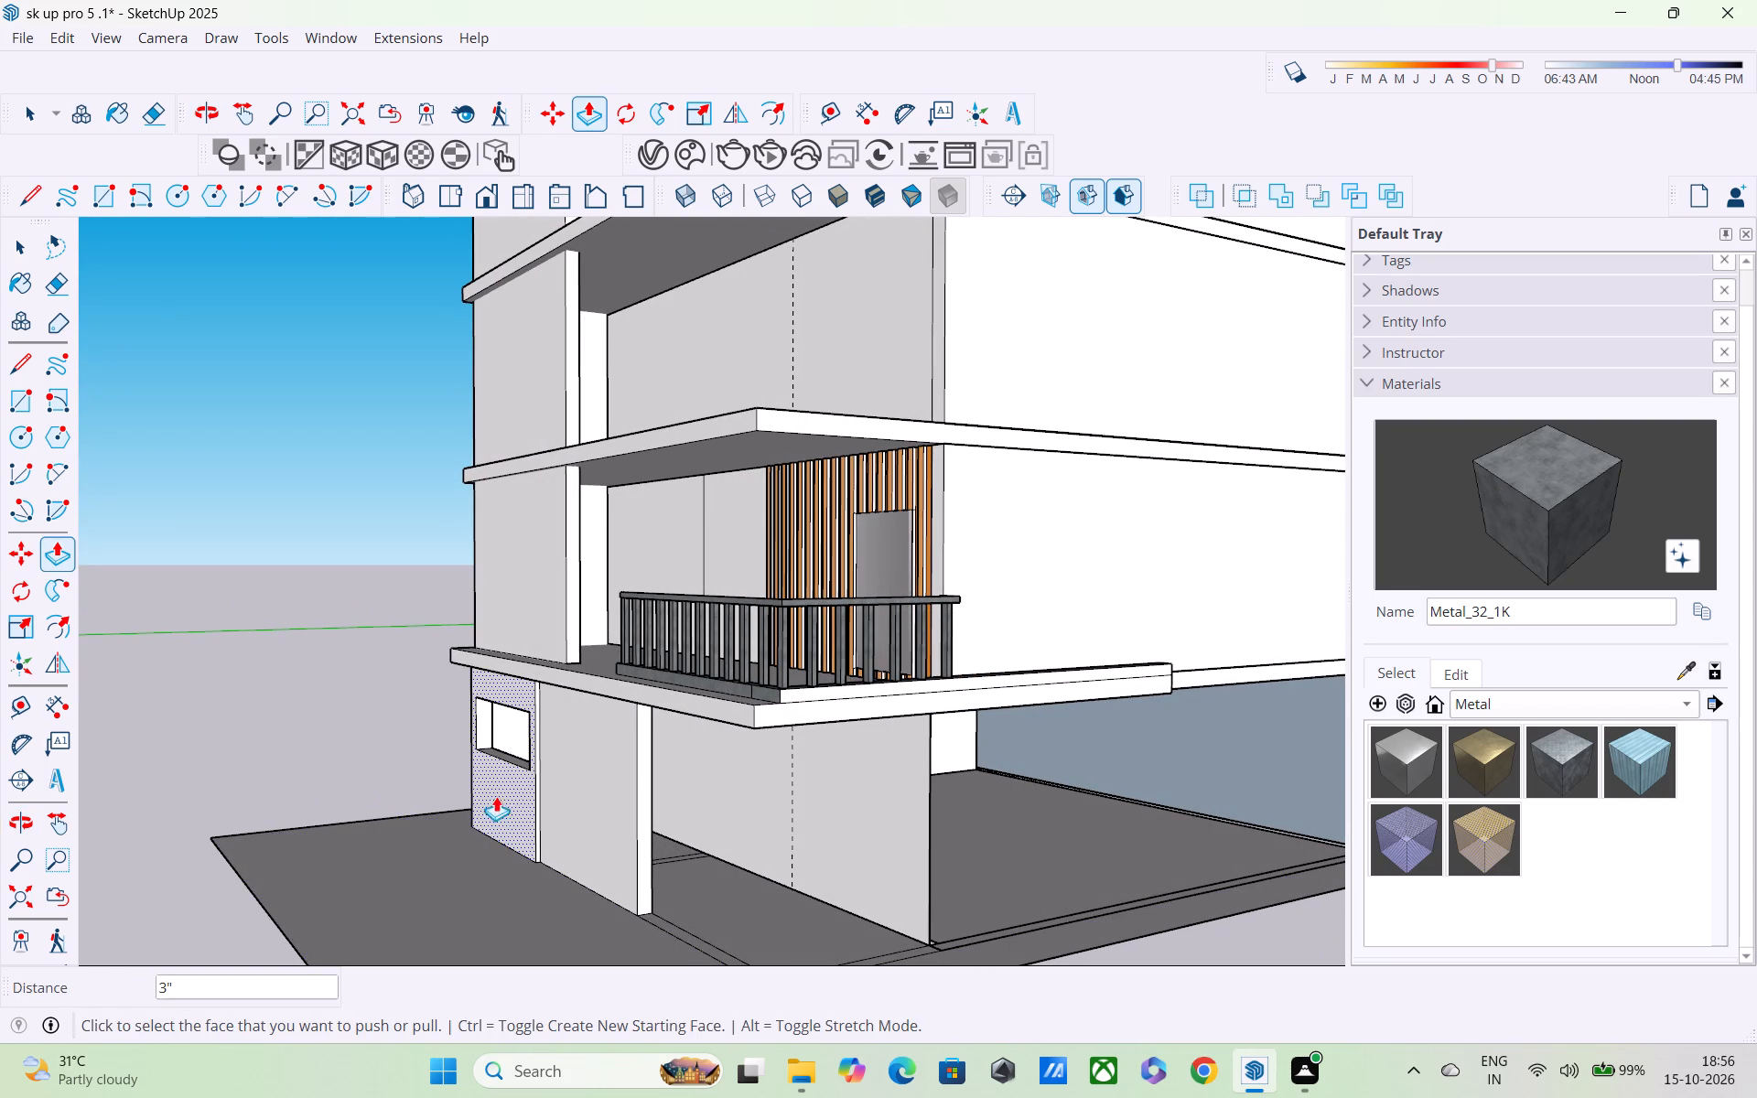
left_click(521, 804)
type("3\"")
key("Return")
scroll(509, 811, "down", 1)
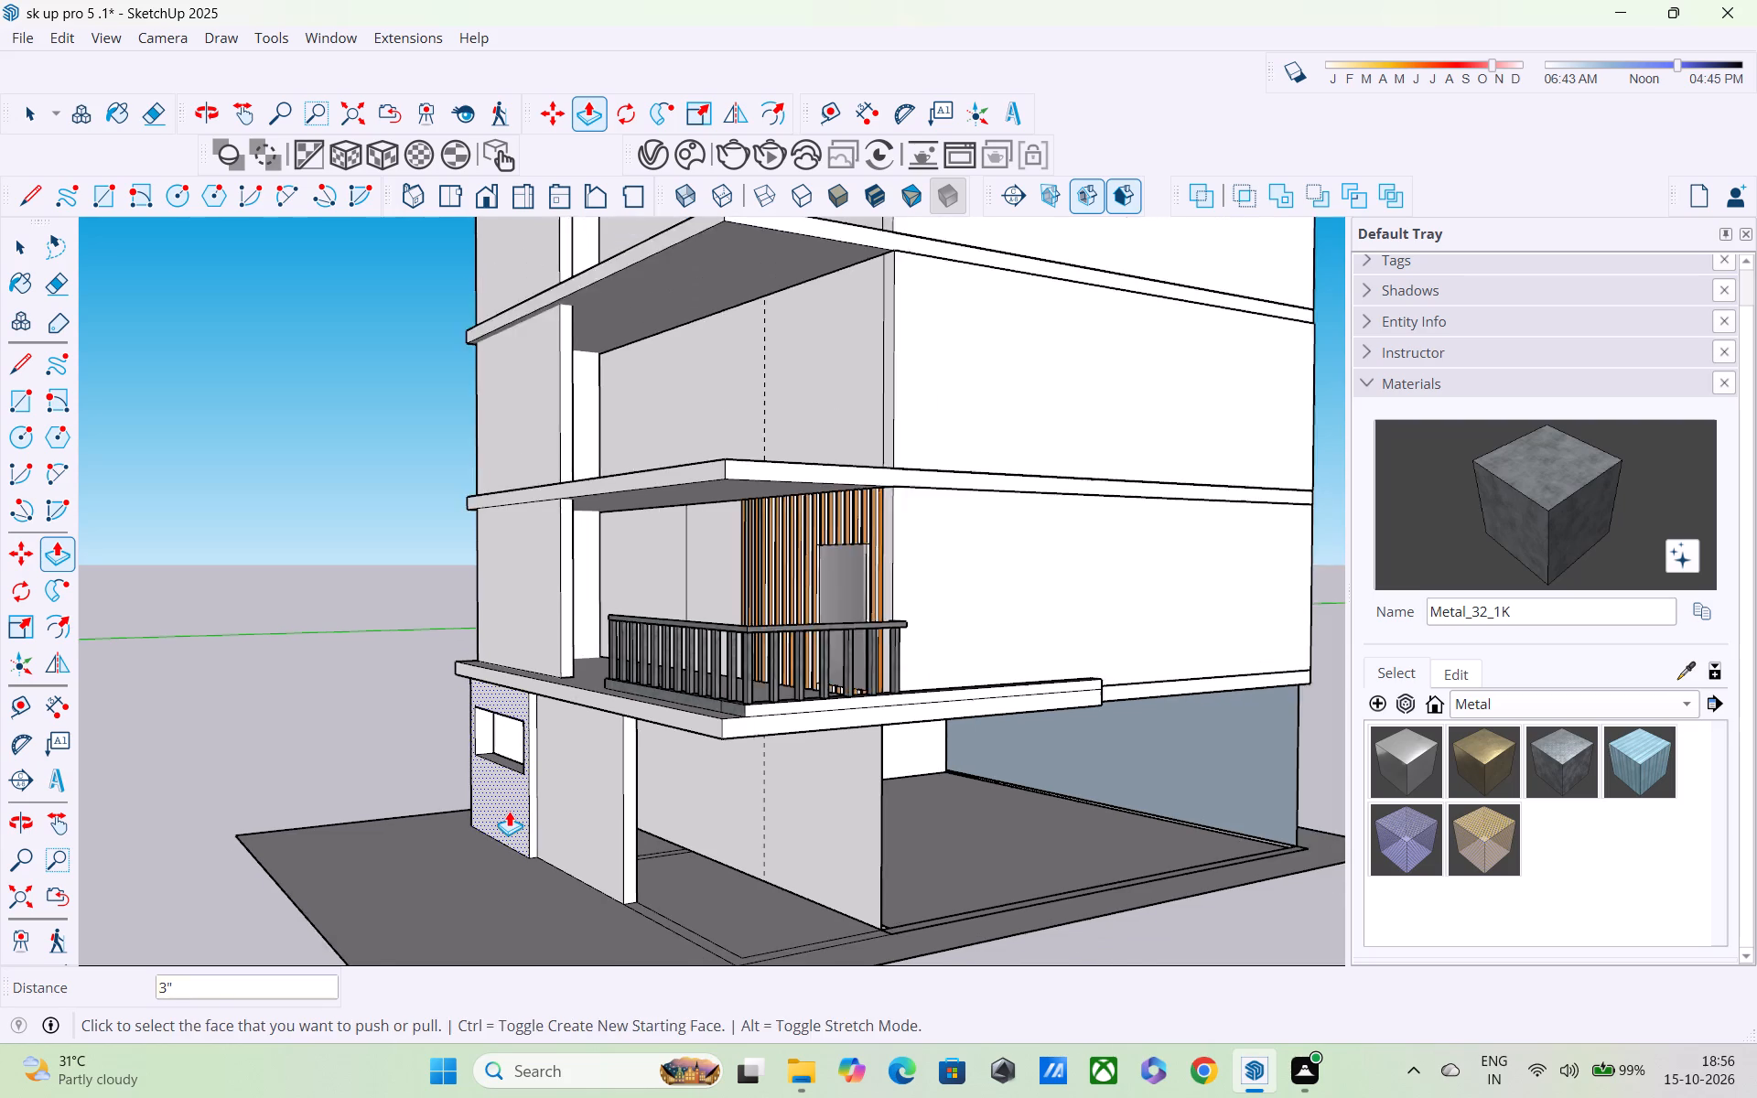
scroll(509, 811, "down", 1)
middle_click_drag(595, 849, 717, 830)
scroll(721, 826, "up", 3)
middle_click_drag(723, 812, 741, 760)
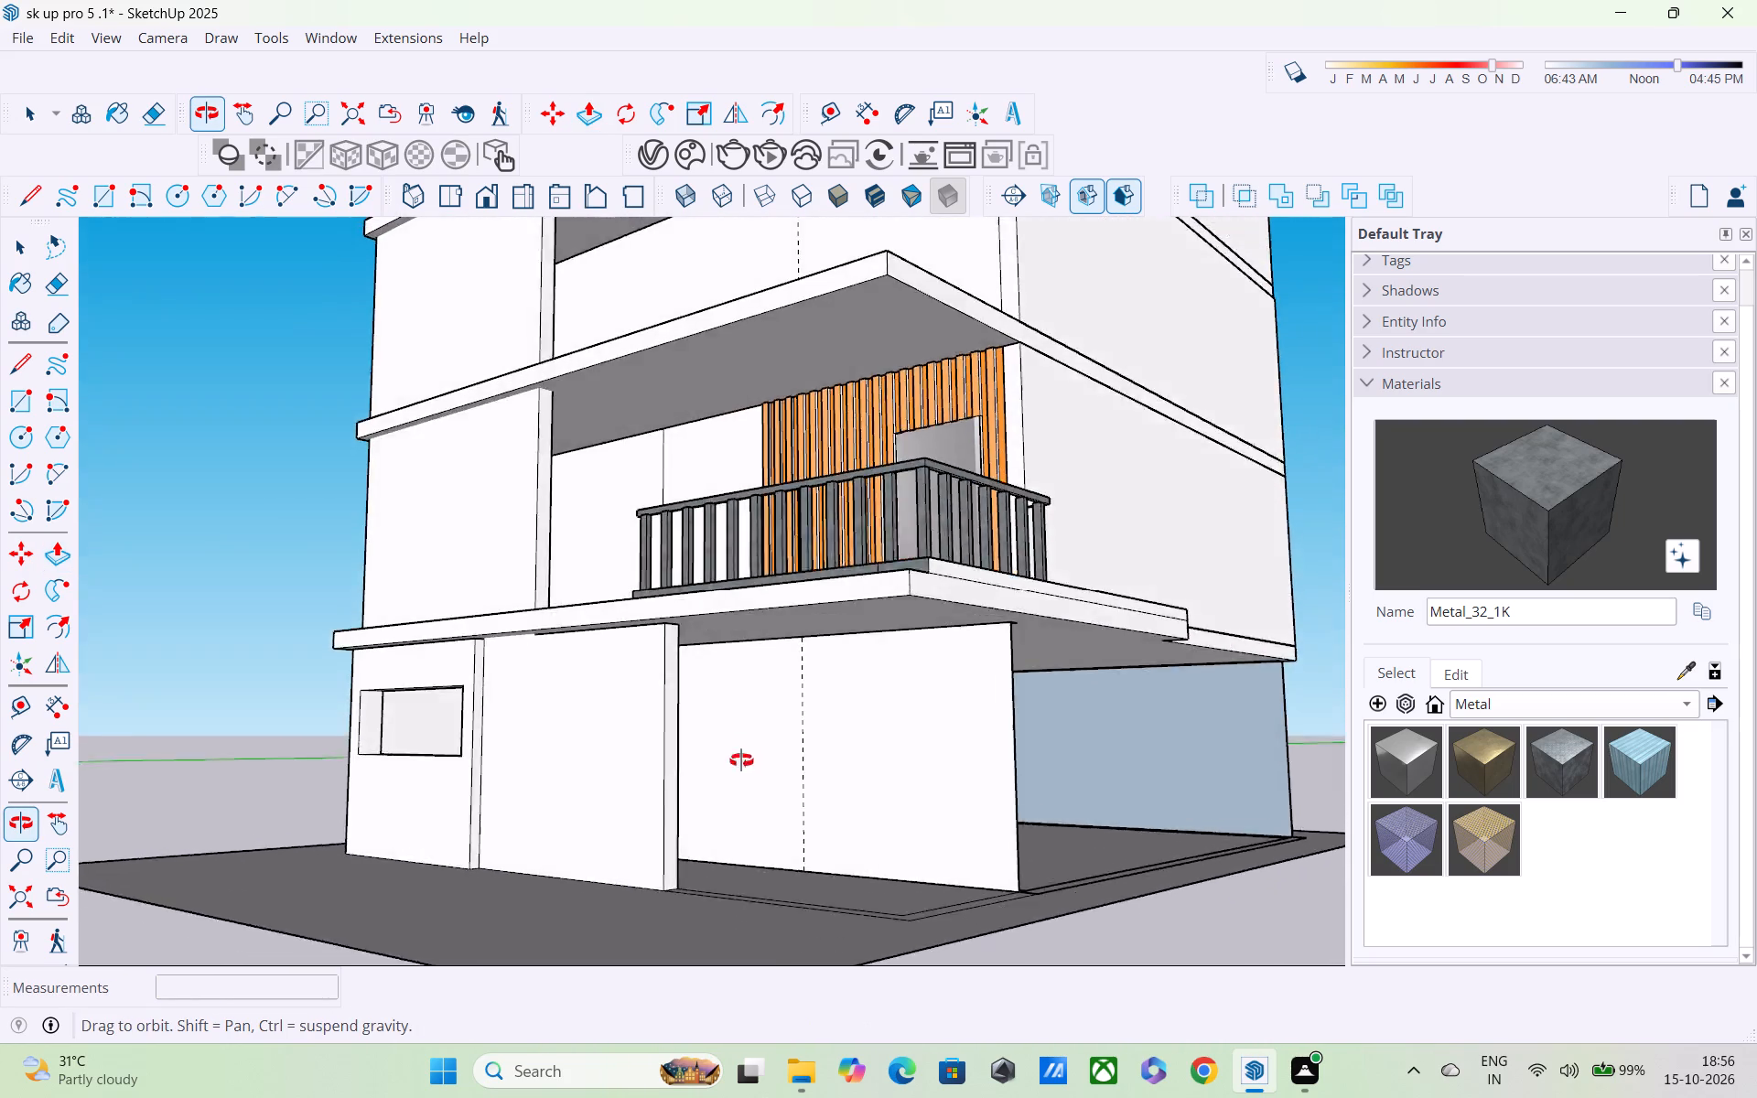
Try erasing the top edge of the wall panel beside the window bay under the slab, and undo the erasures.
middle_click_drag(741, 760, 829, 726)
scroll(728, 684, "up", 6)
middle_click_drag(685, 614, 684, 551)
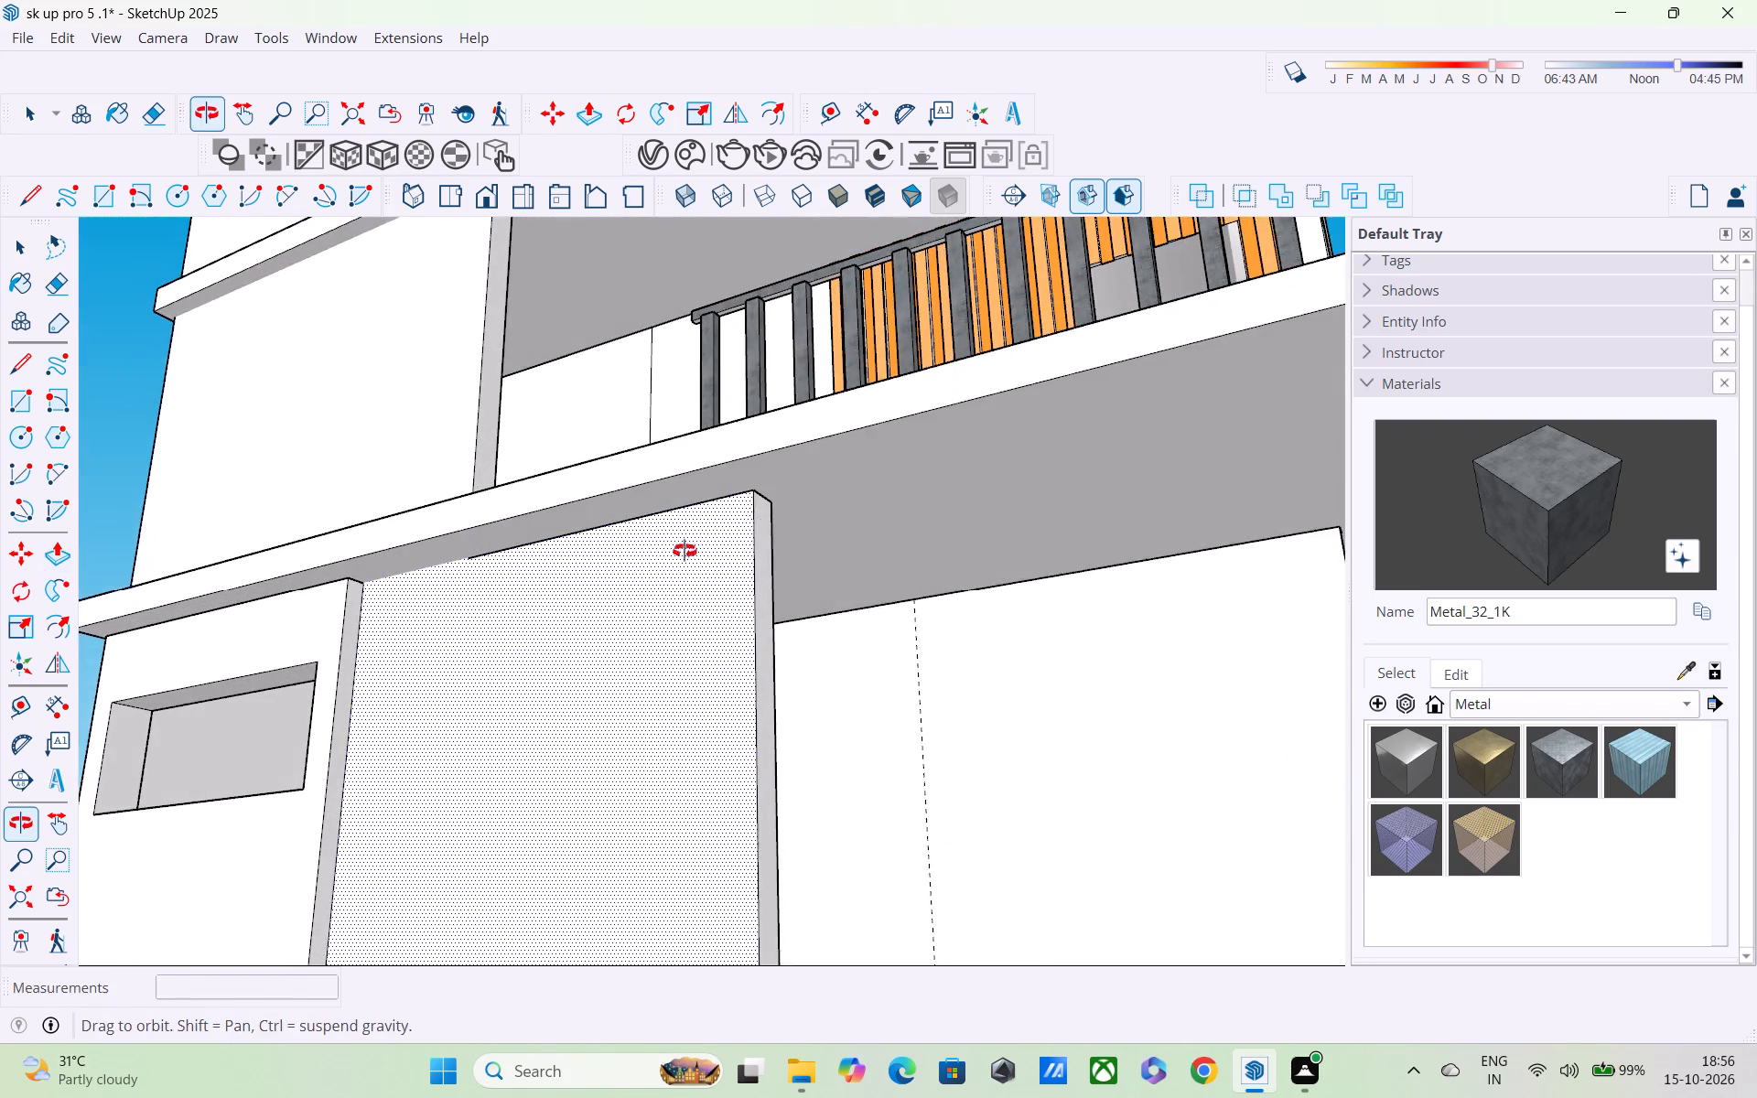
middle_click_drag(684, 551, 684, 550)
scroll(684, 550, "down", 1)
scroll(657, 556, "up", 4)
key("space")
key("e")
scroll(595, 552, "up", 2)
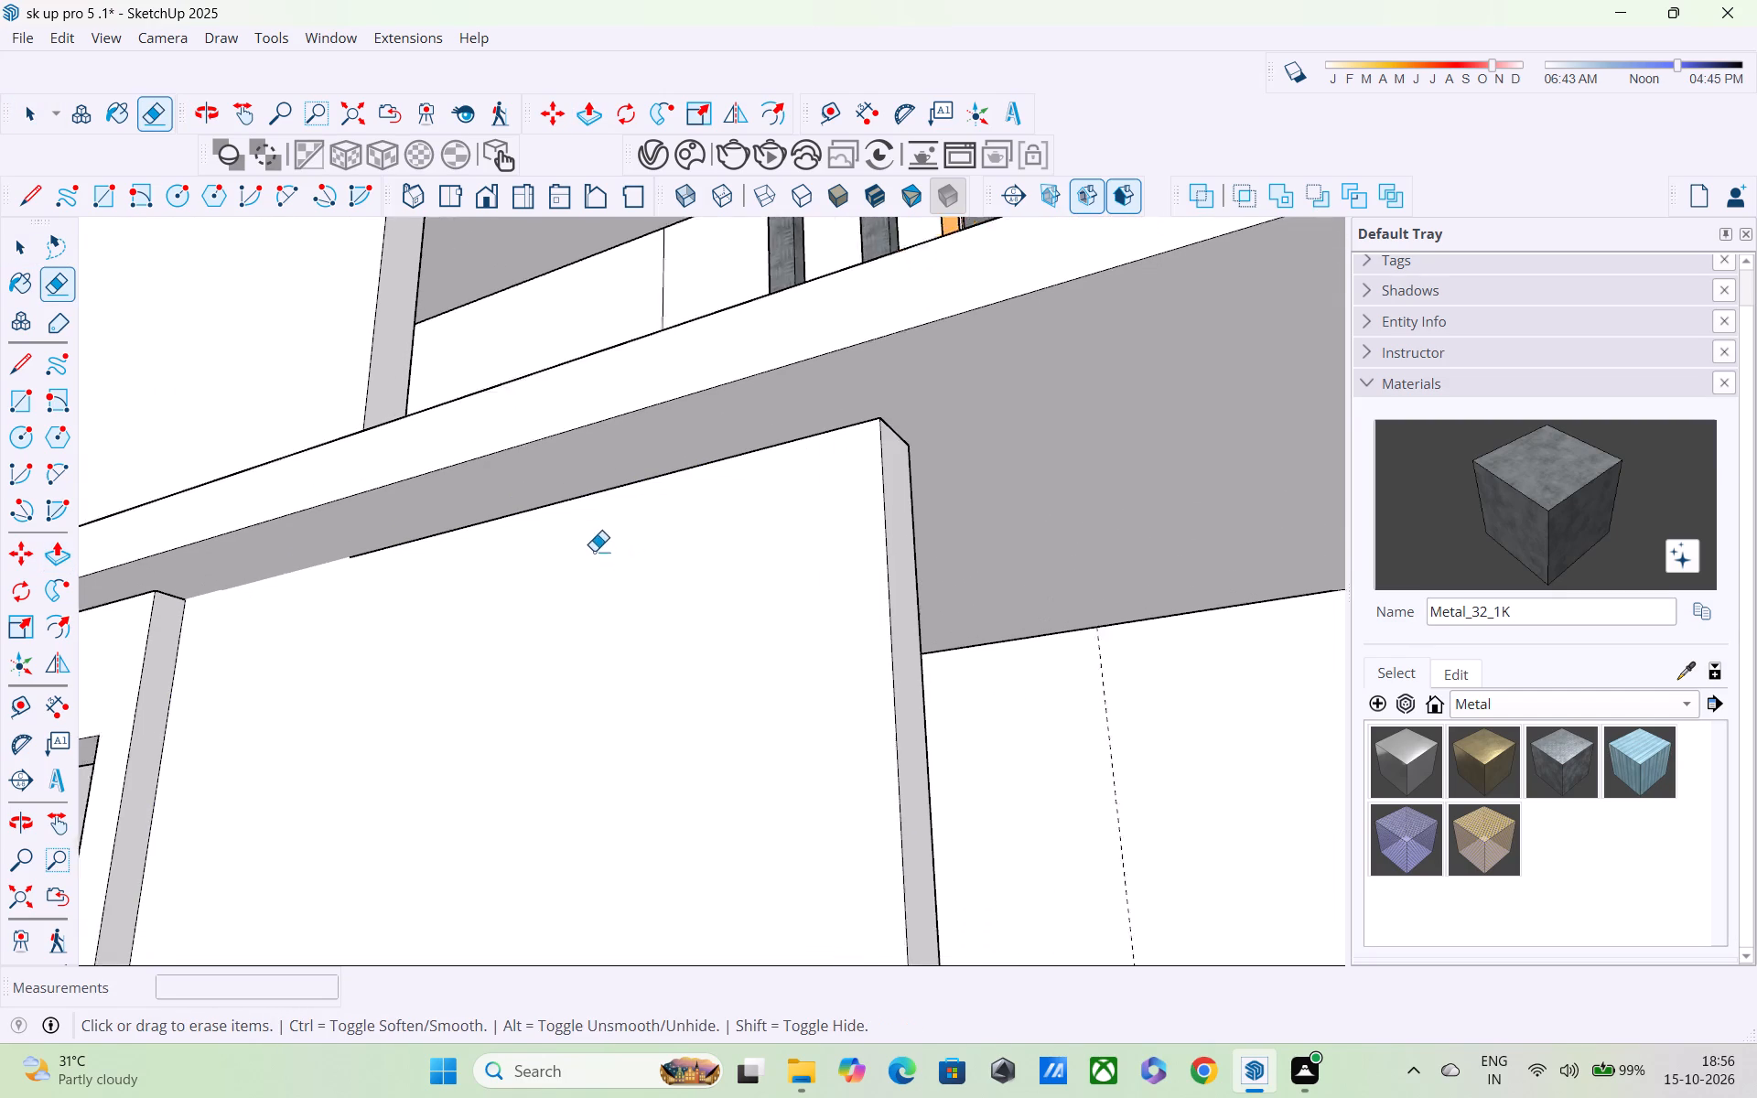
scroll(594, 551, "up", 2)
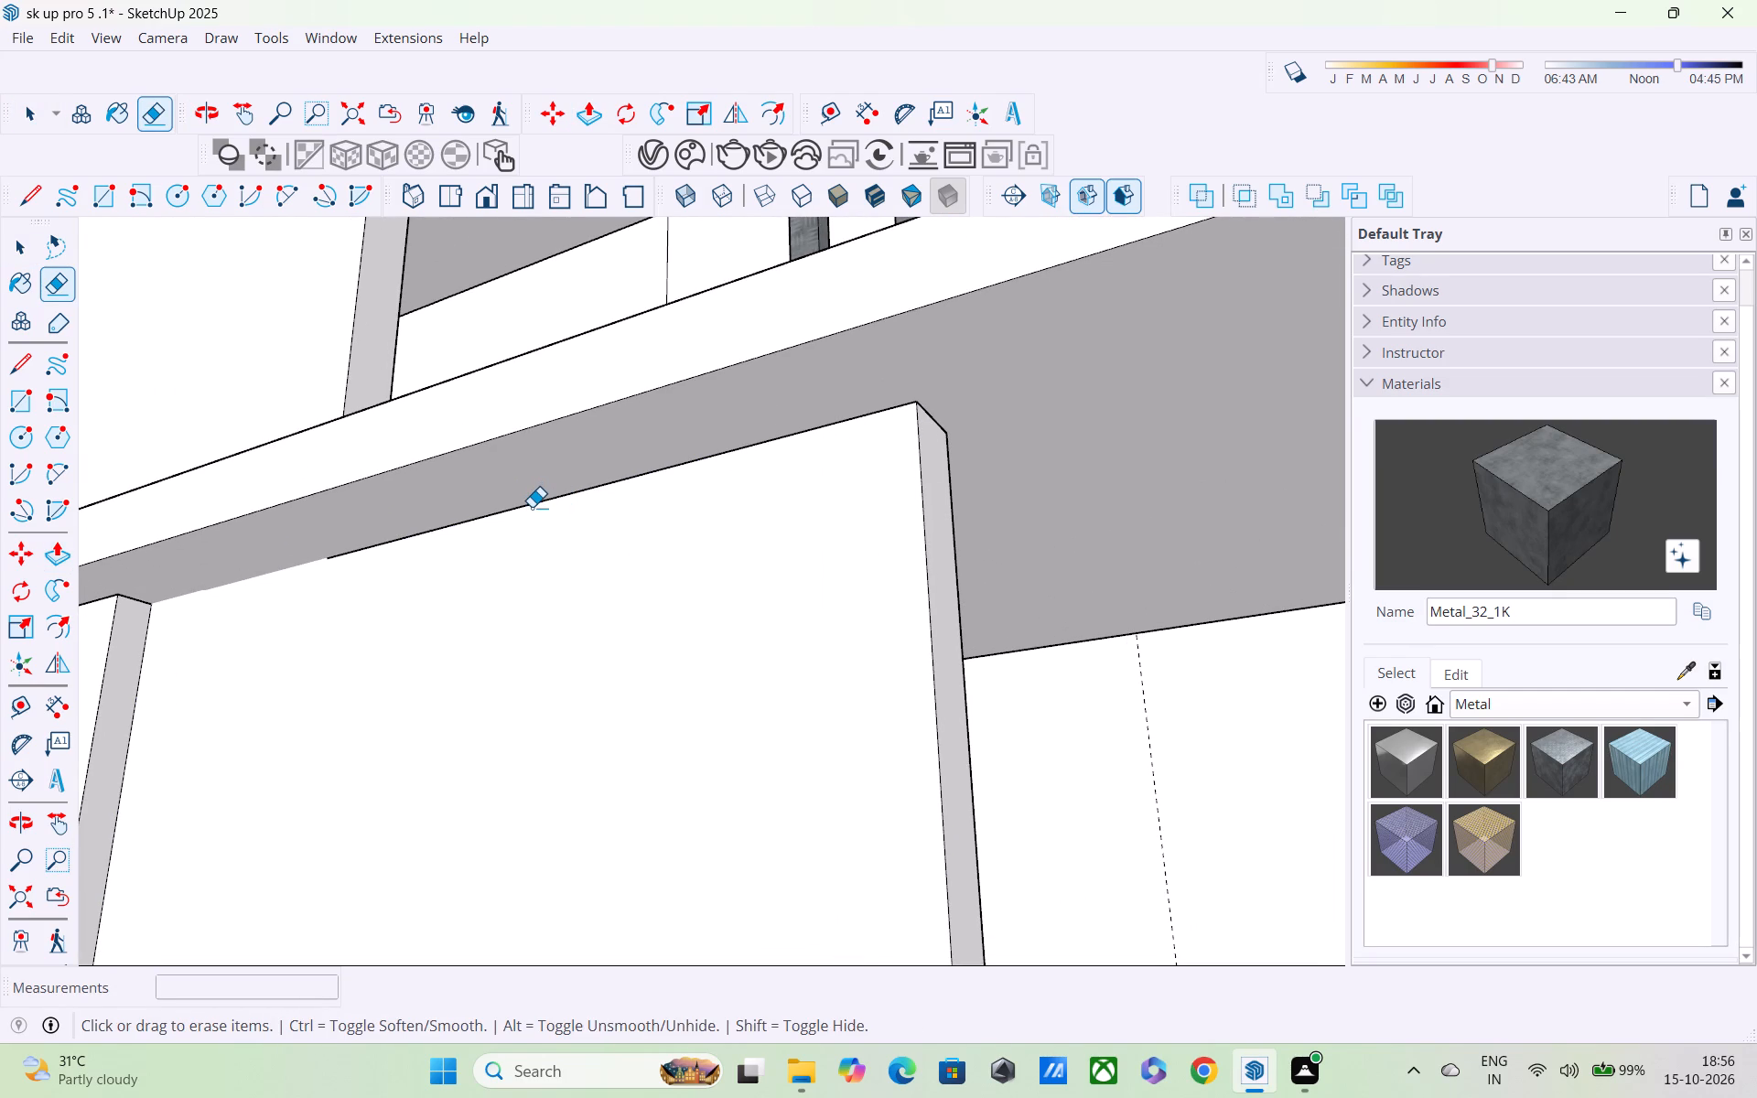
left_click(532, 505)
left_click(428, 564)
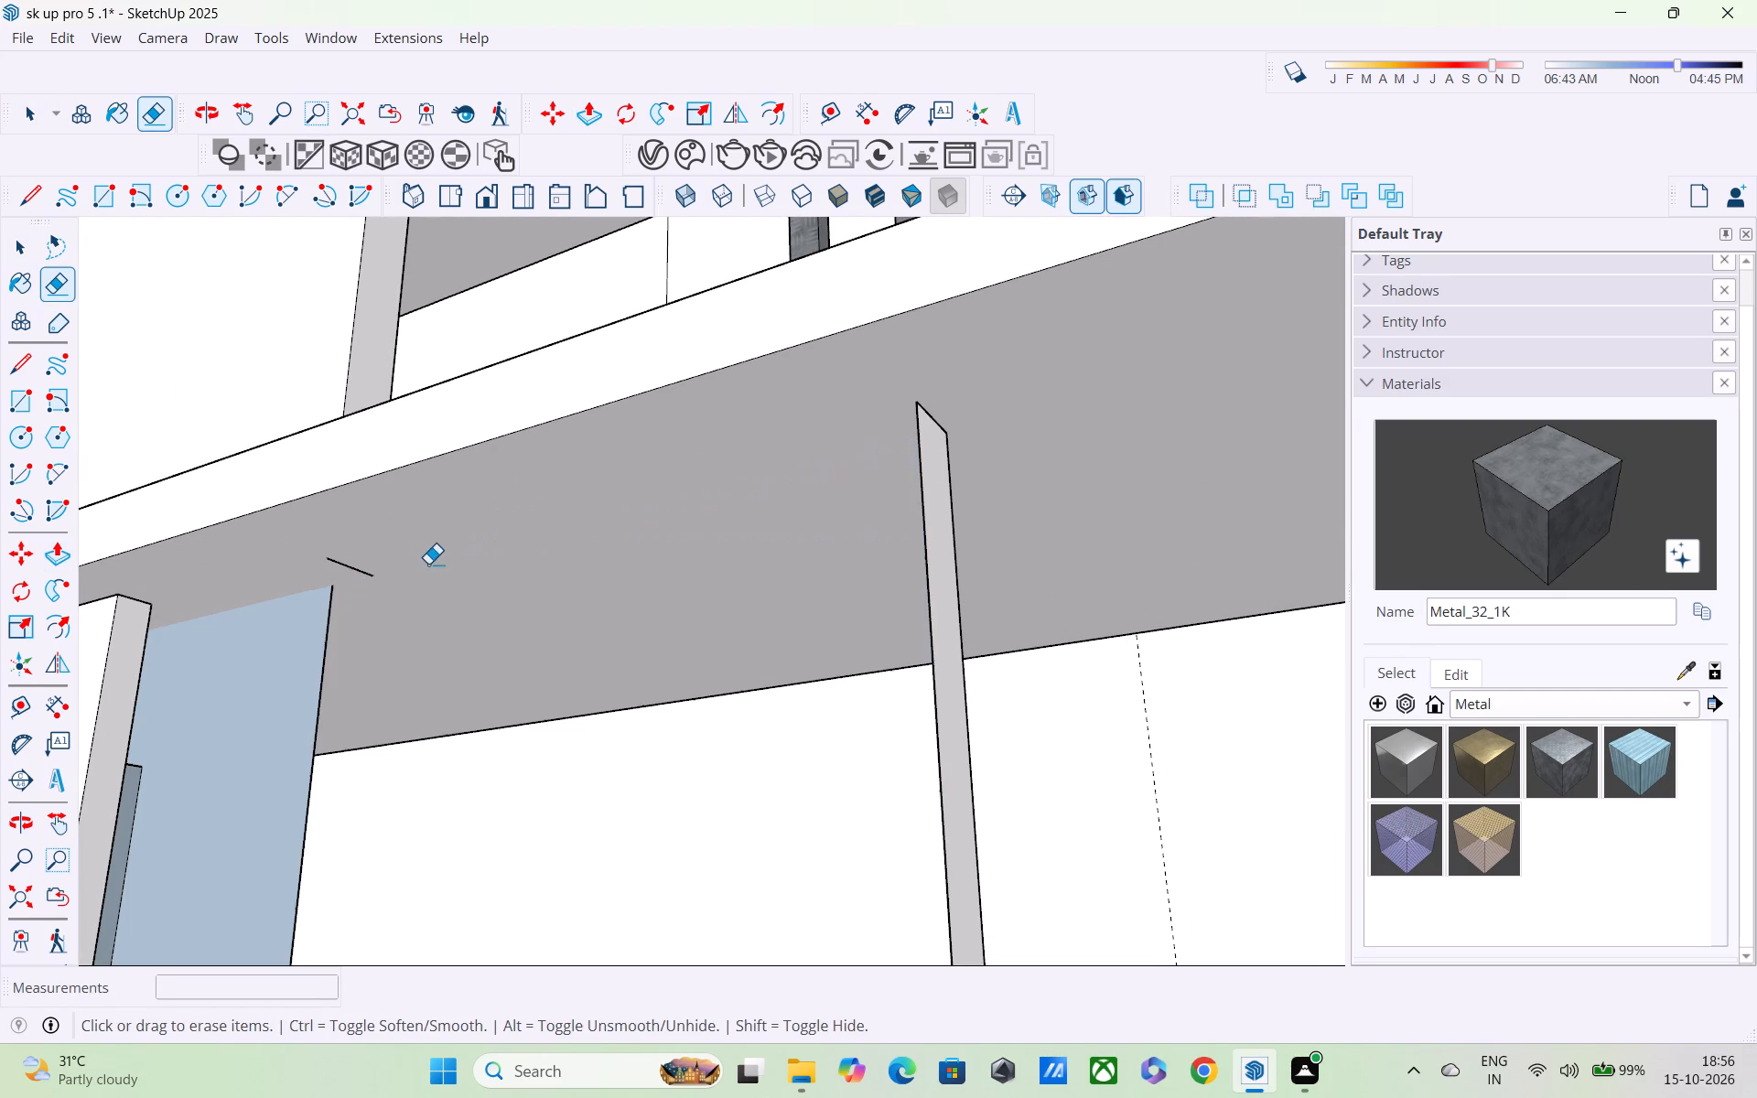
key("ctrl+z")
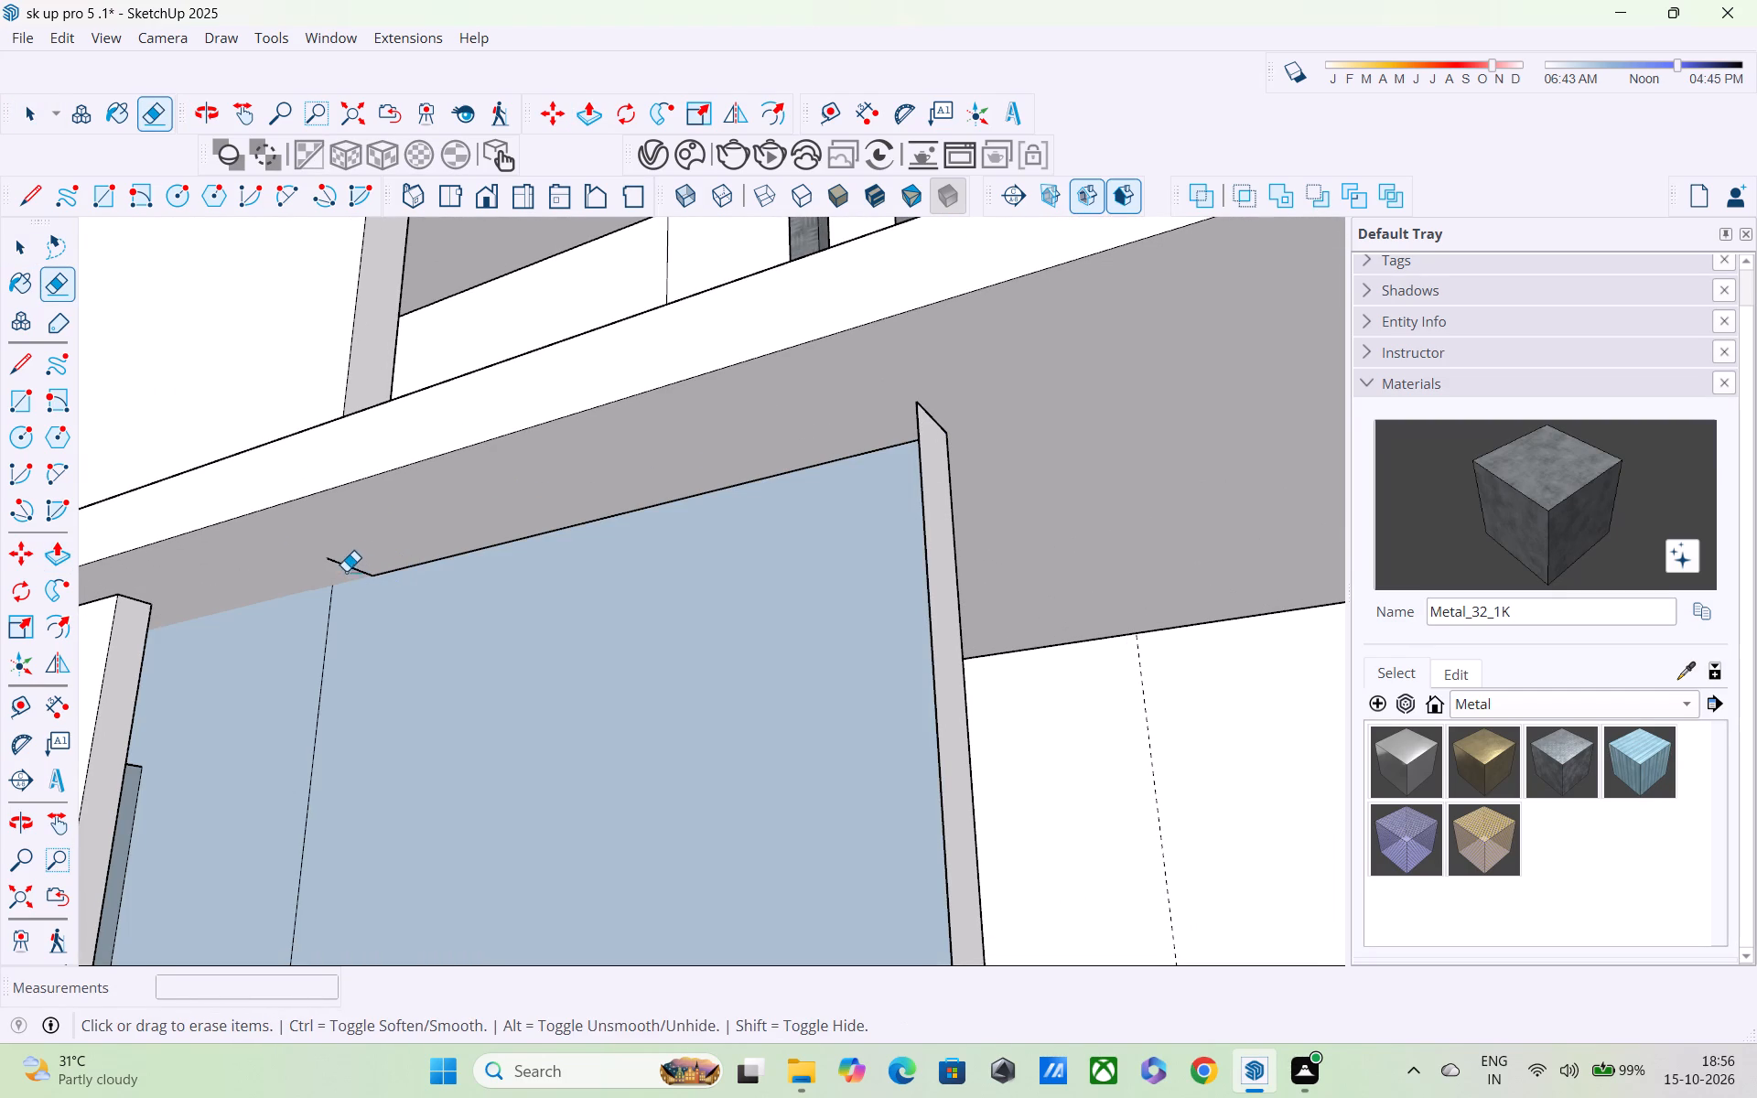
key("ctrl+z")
Examine the wall panel's face and its partial top edge where it meets the balcony slab's underside.
scroll(343, 565, "up", 3)
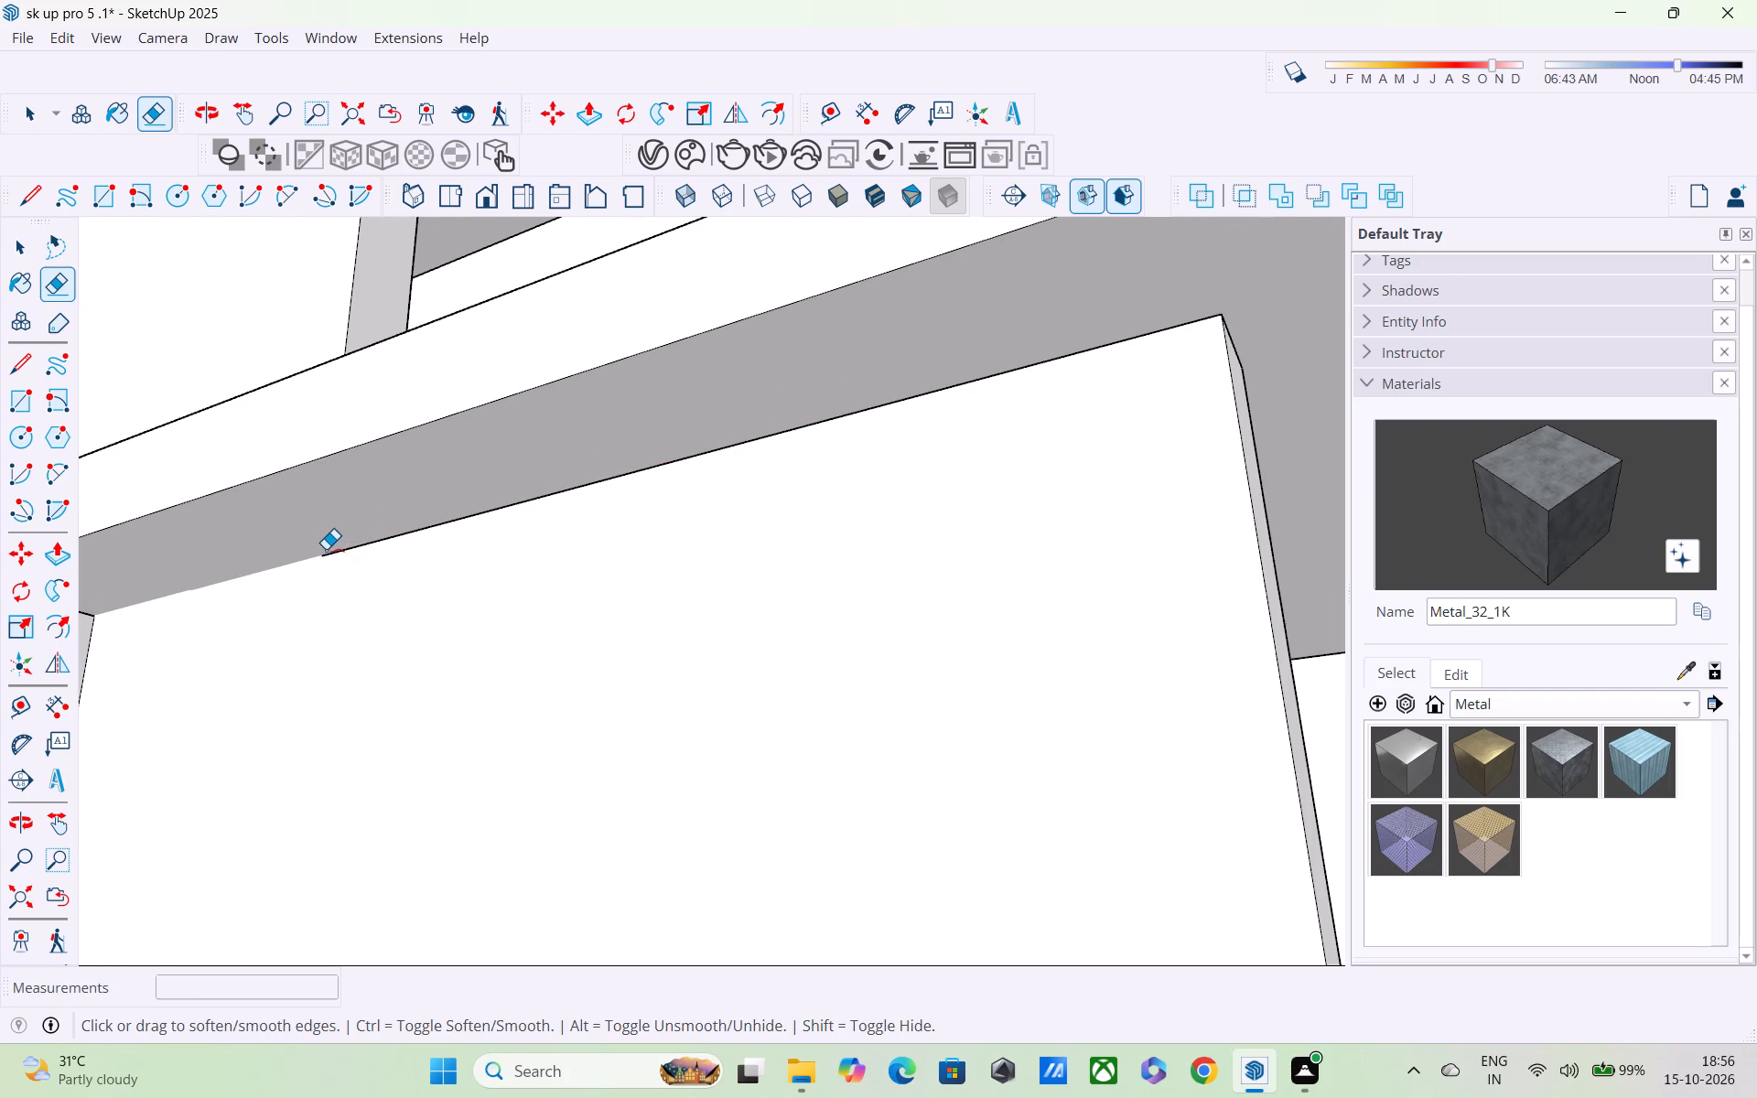
scroll(324, 556, "up", 8)
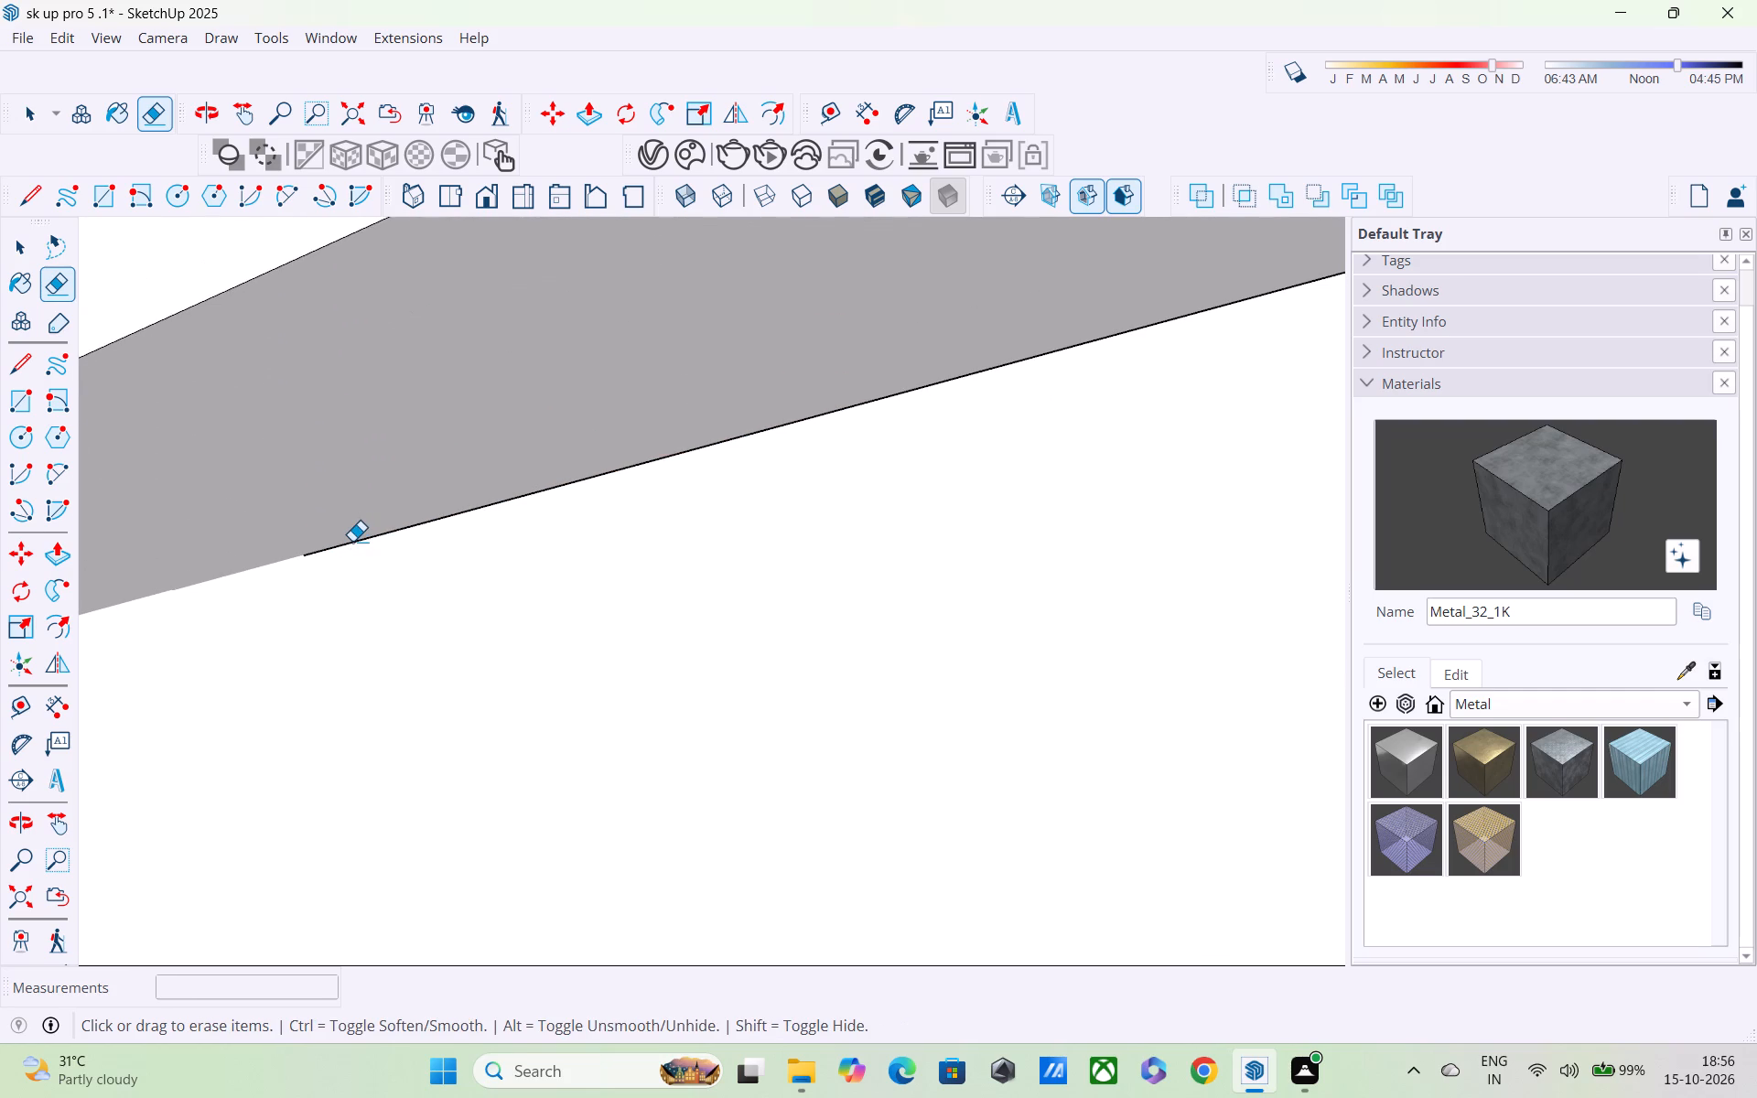
scroll(352, 541, "up", 2)
key("space")
double_click(355, 522)
double_click(356, 493)
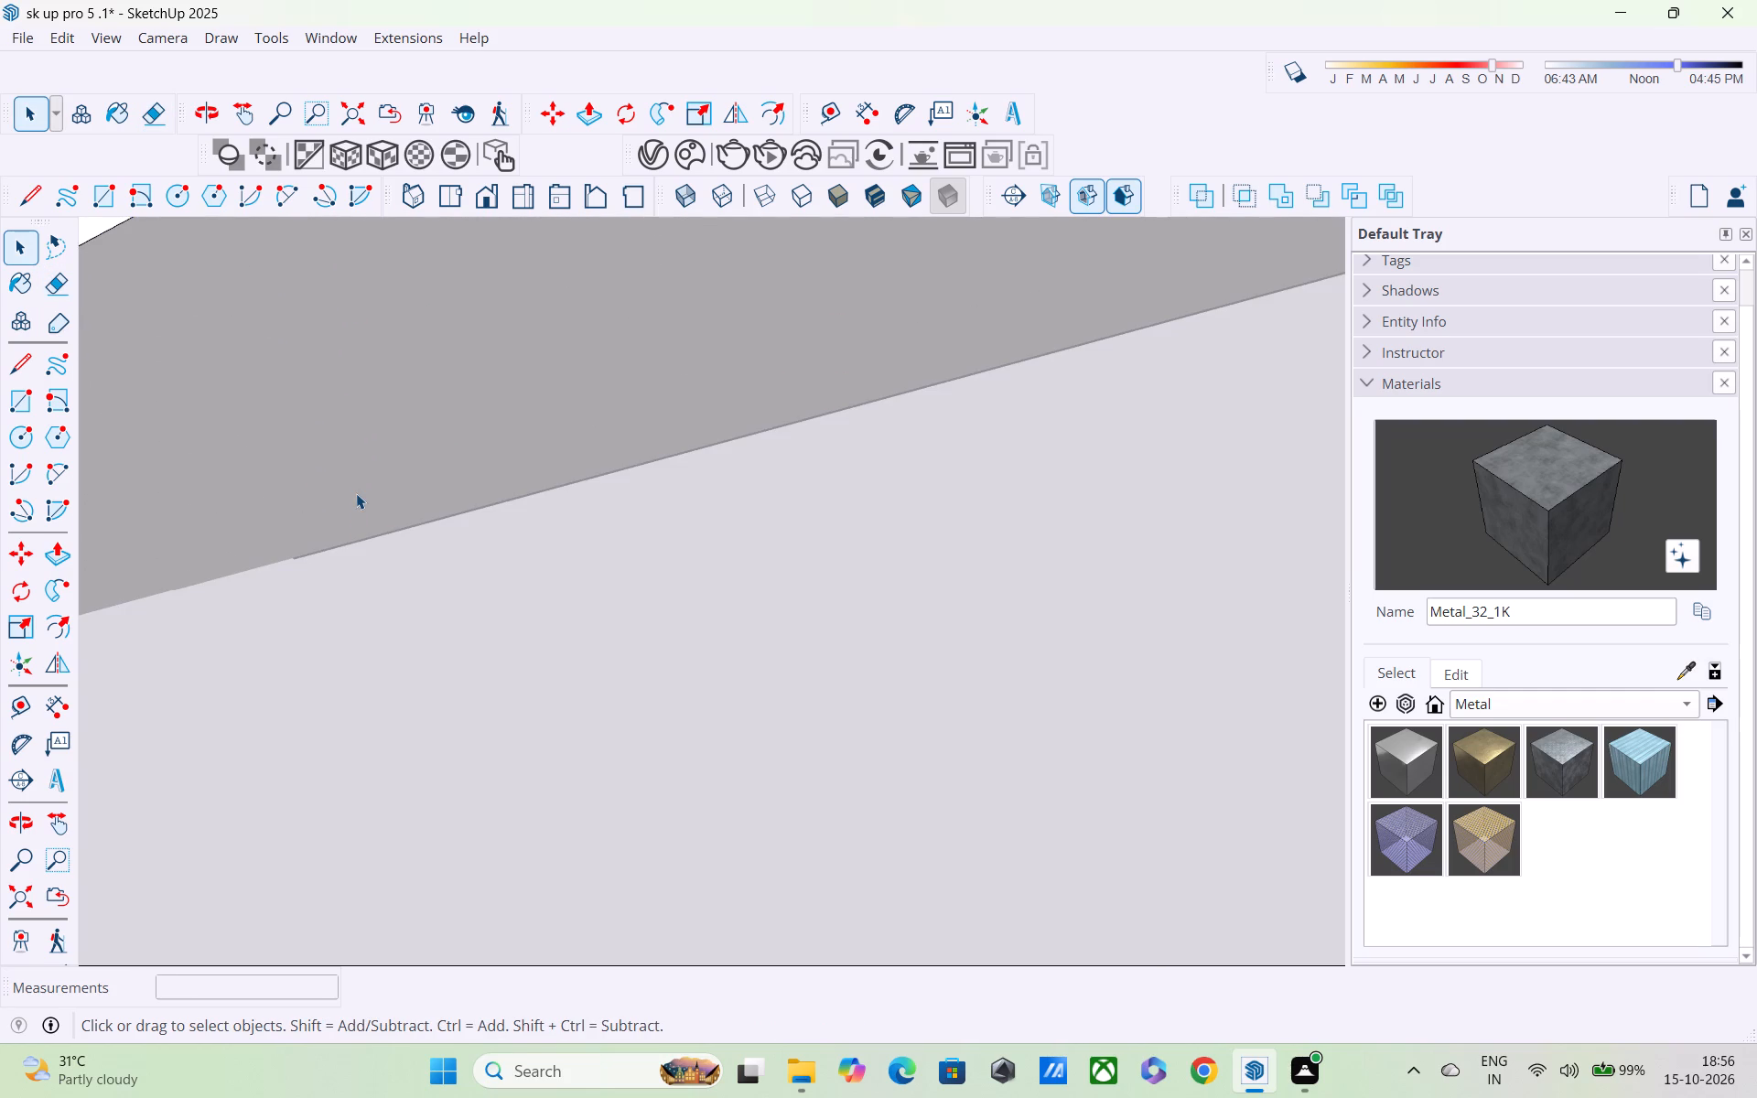
scroll(356, 490, "down", 3)
double_click(375, 574)
scroll(379, 583, "down", 6)
key("Escape")
scroll(360, 608, "down", 2)
double_click(428, 603)
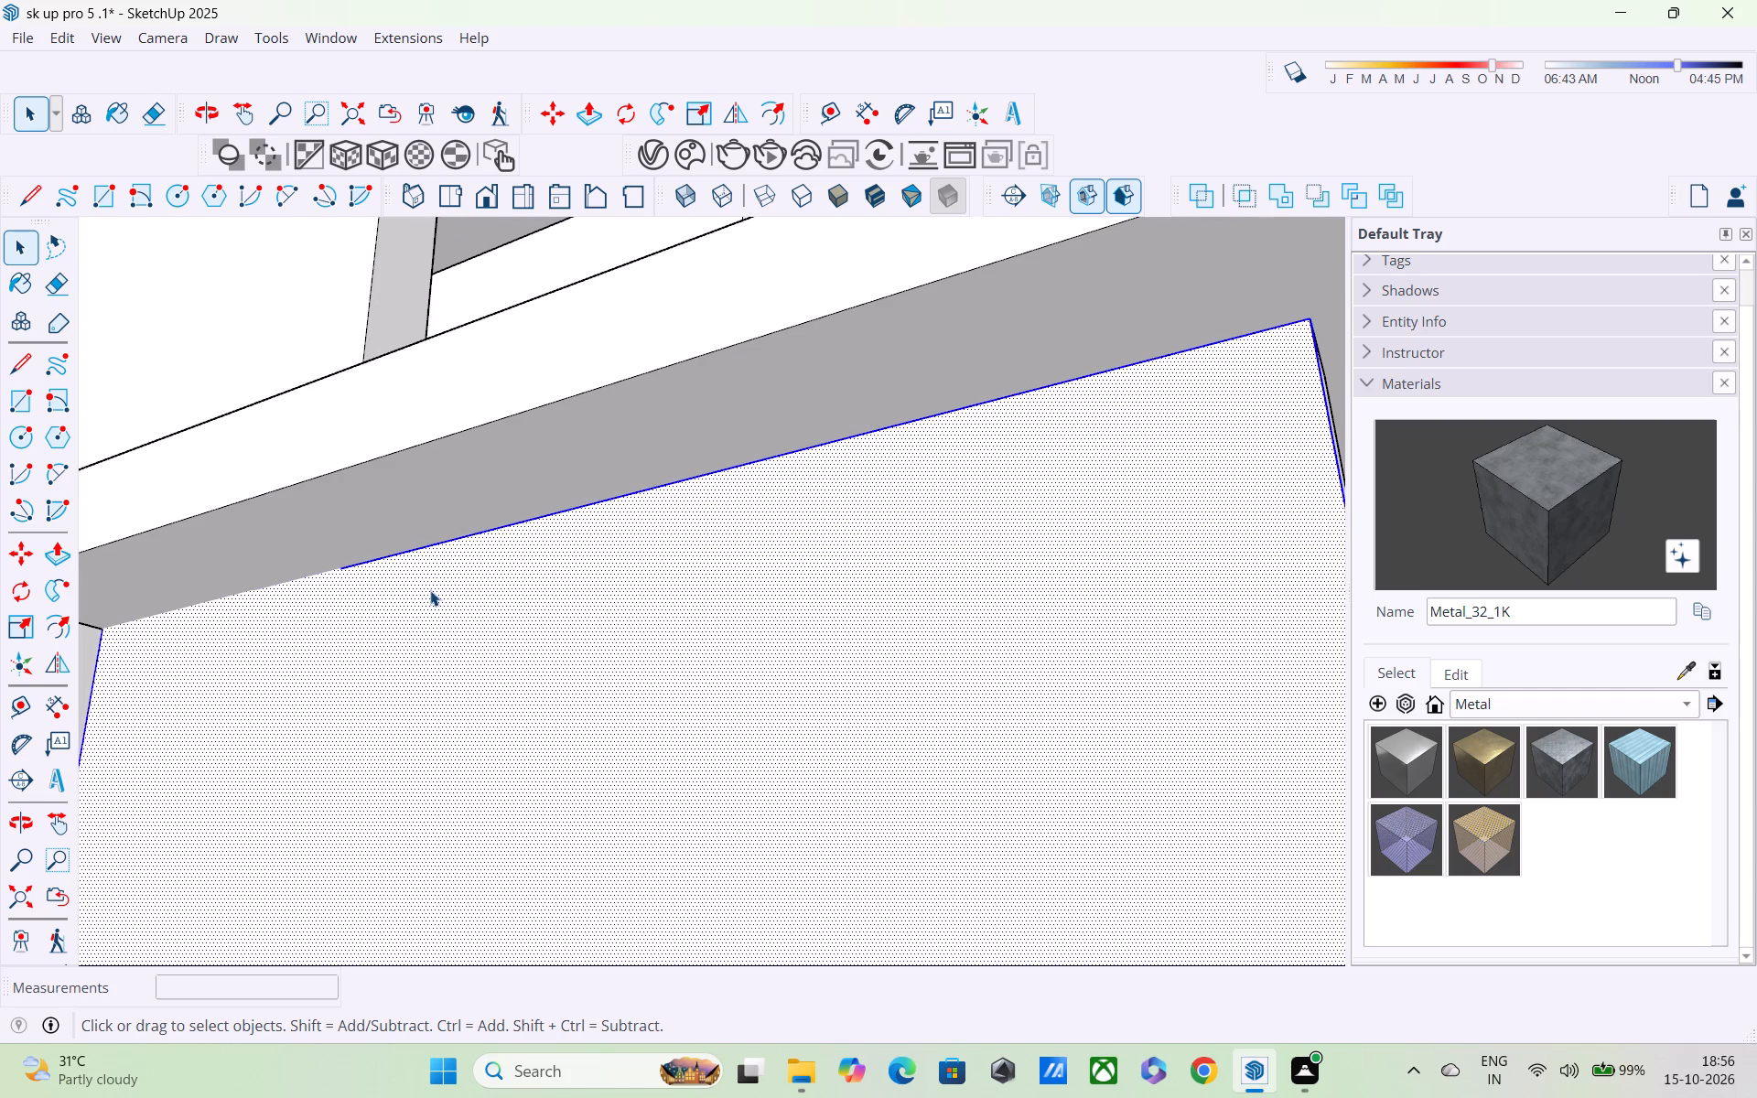
scroll(426, 570, "up", 4)
scroll(426, 570, "down", 5)
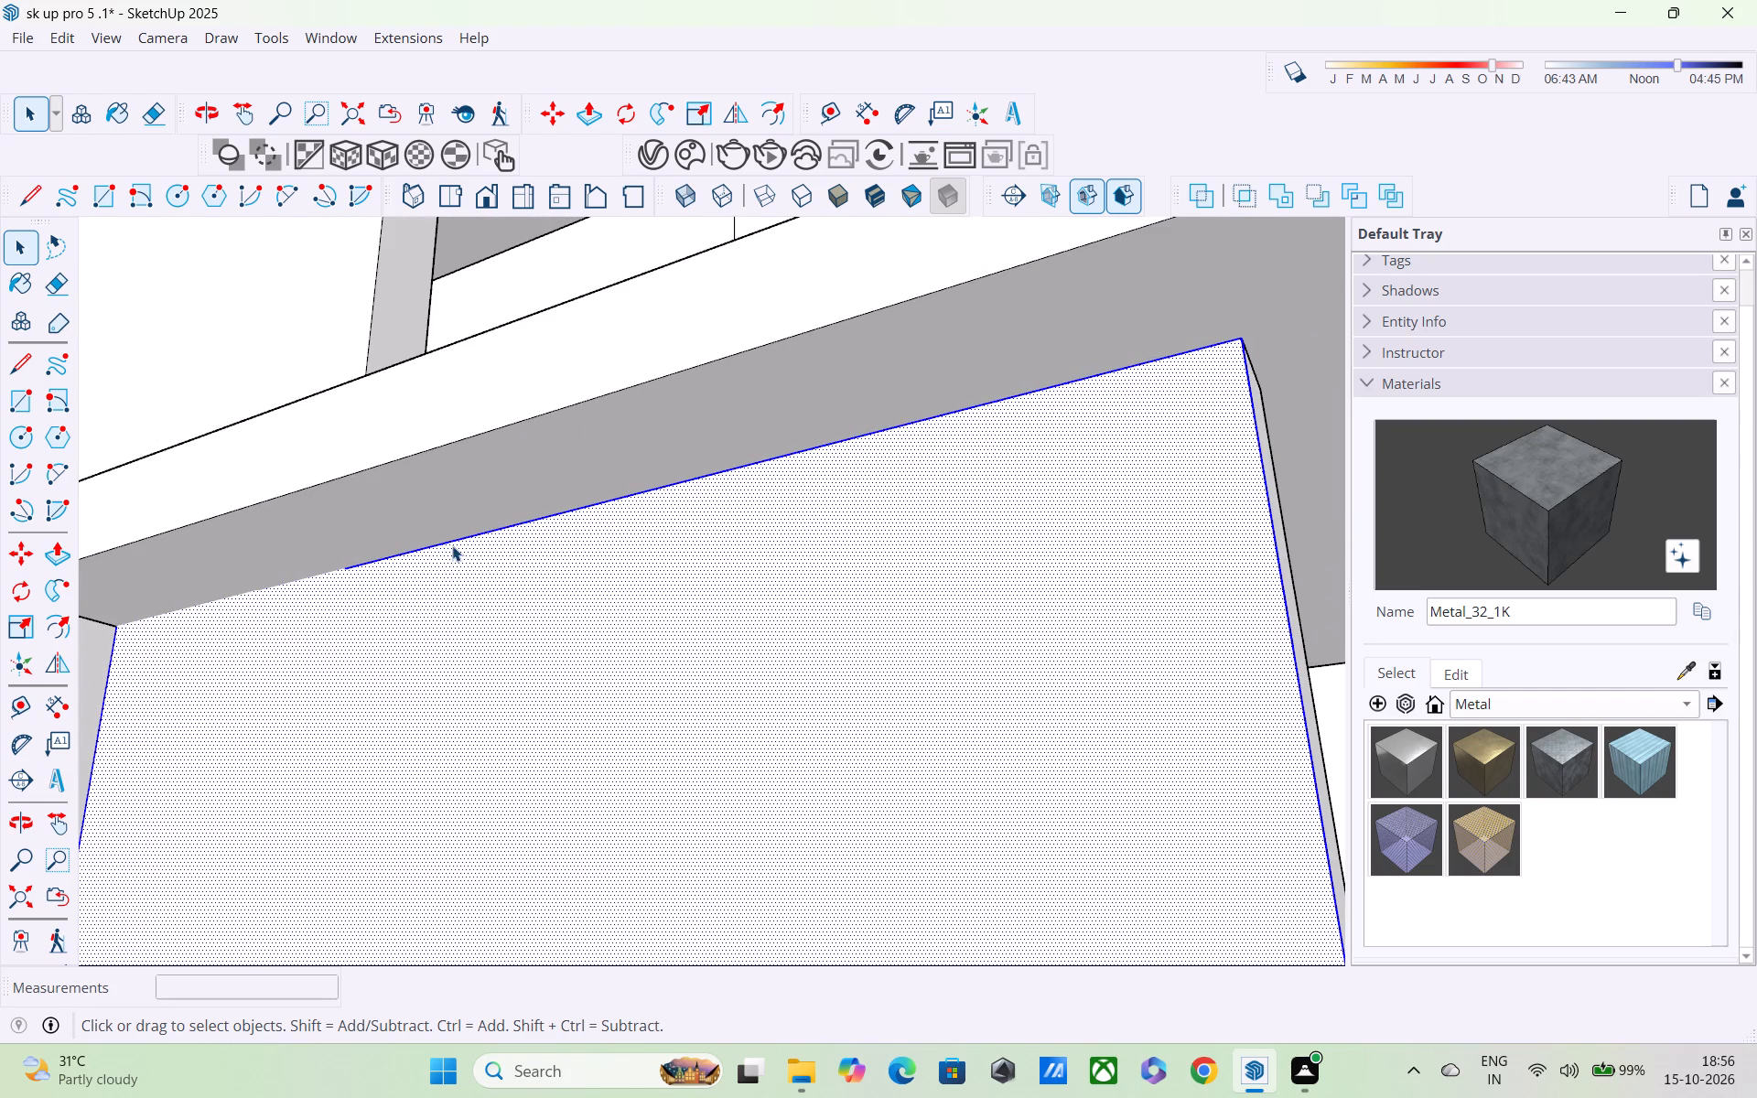
scroll(486, 729, "down", 7)
double_click(504, 760)
left_click(508, 744)
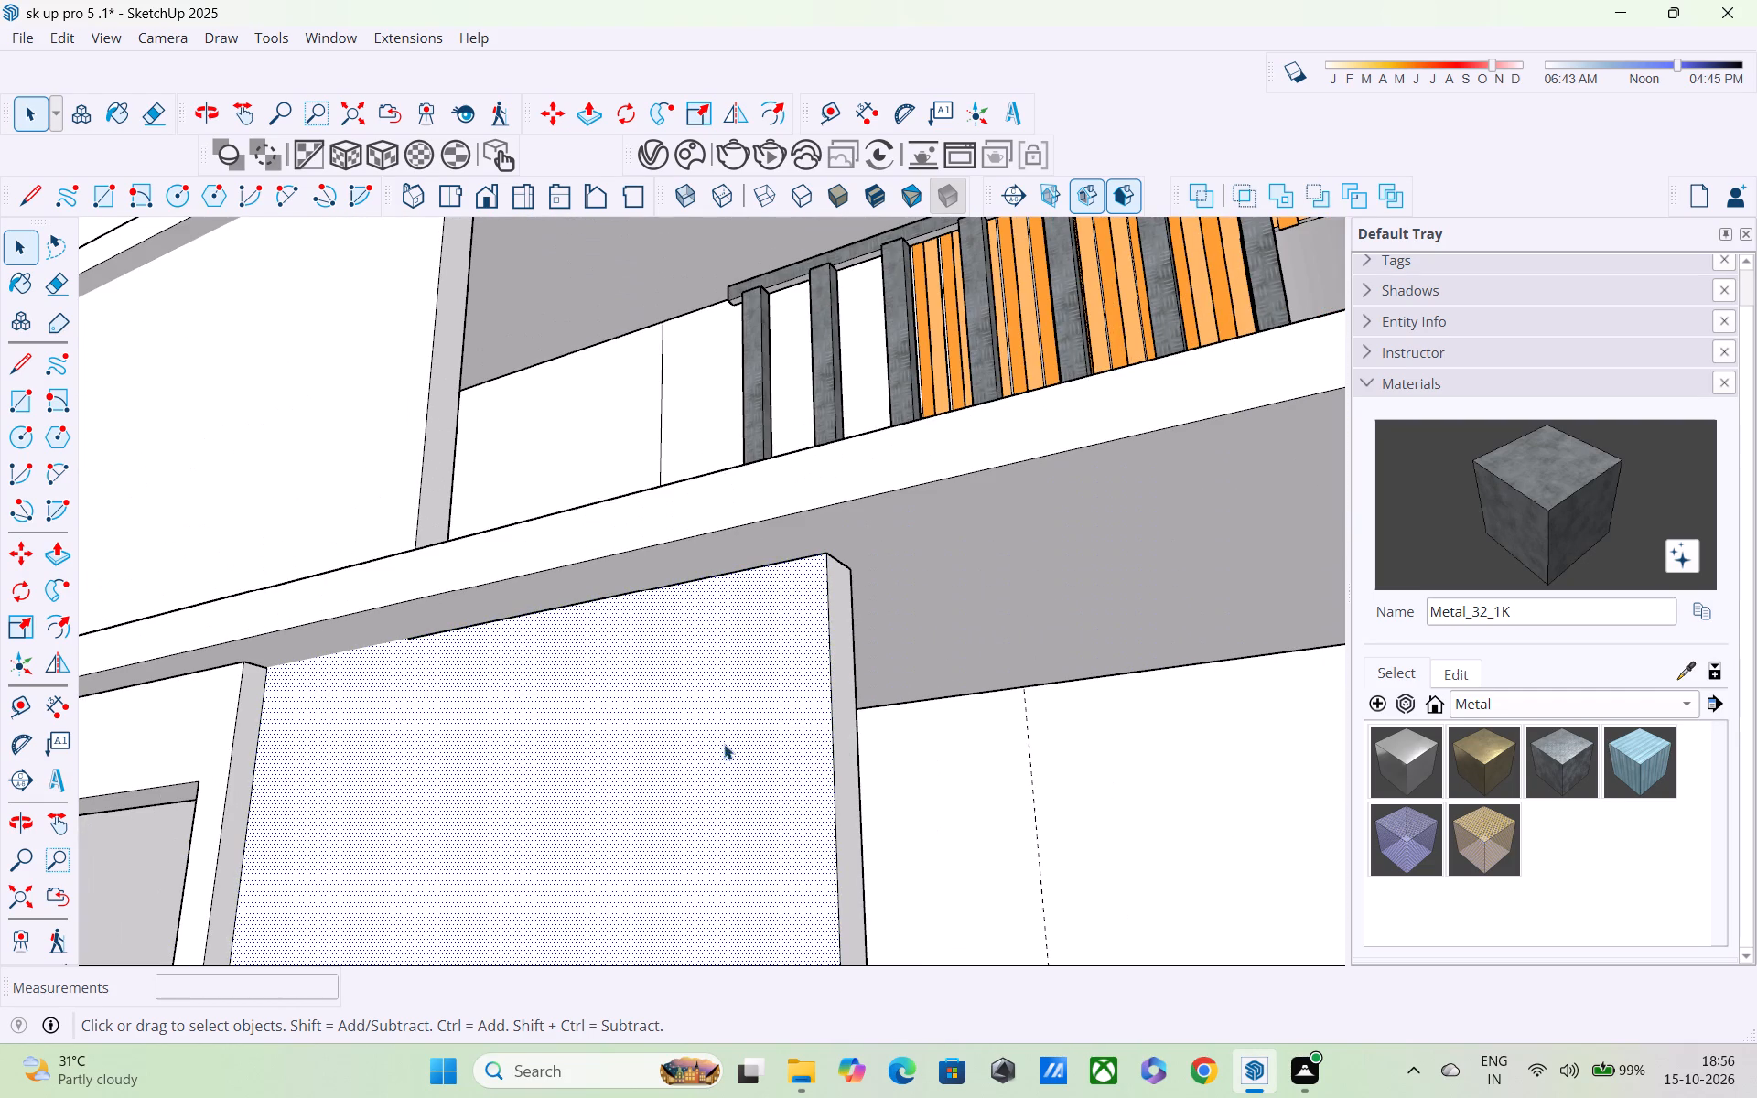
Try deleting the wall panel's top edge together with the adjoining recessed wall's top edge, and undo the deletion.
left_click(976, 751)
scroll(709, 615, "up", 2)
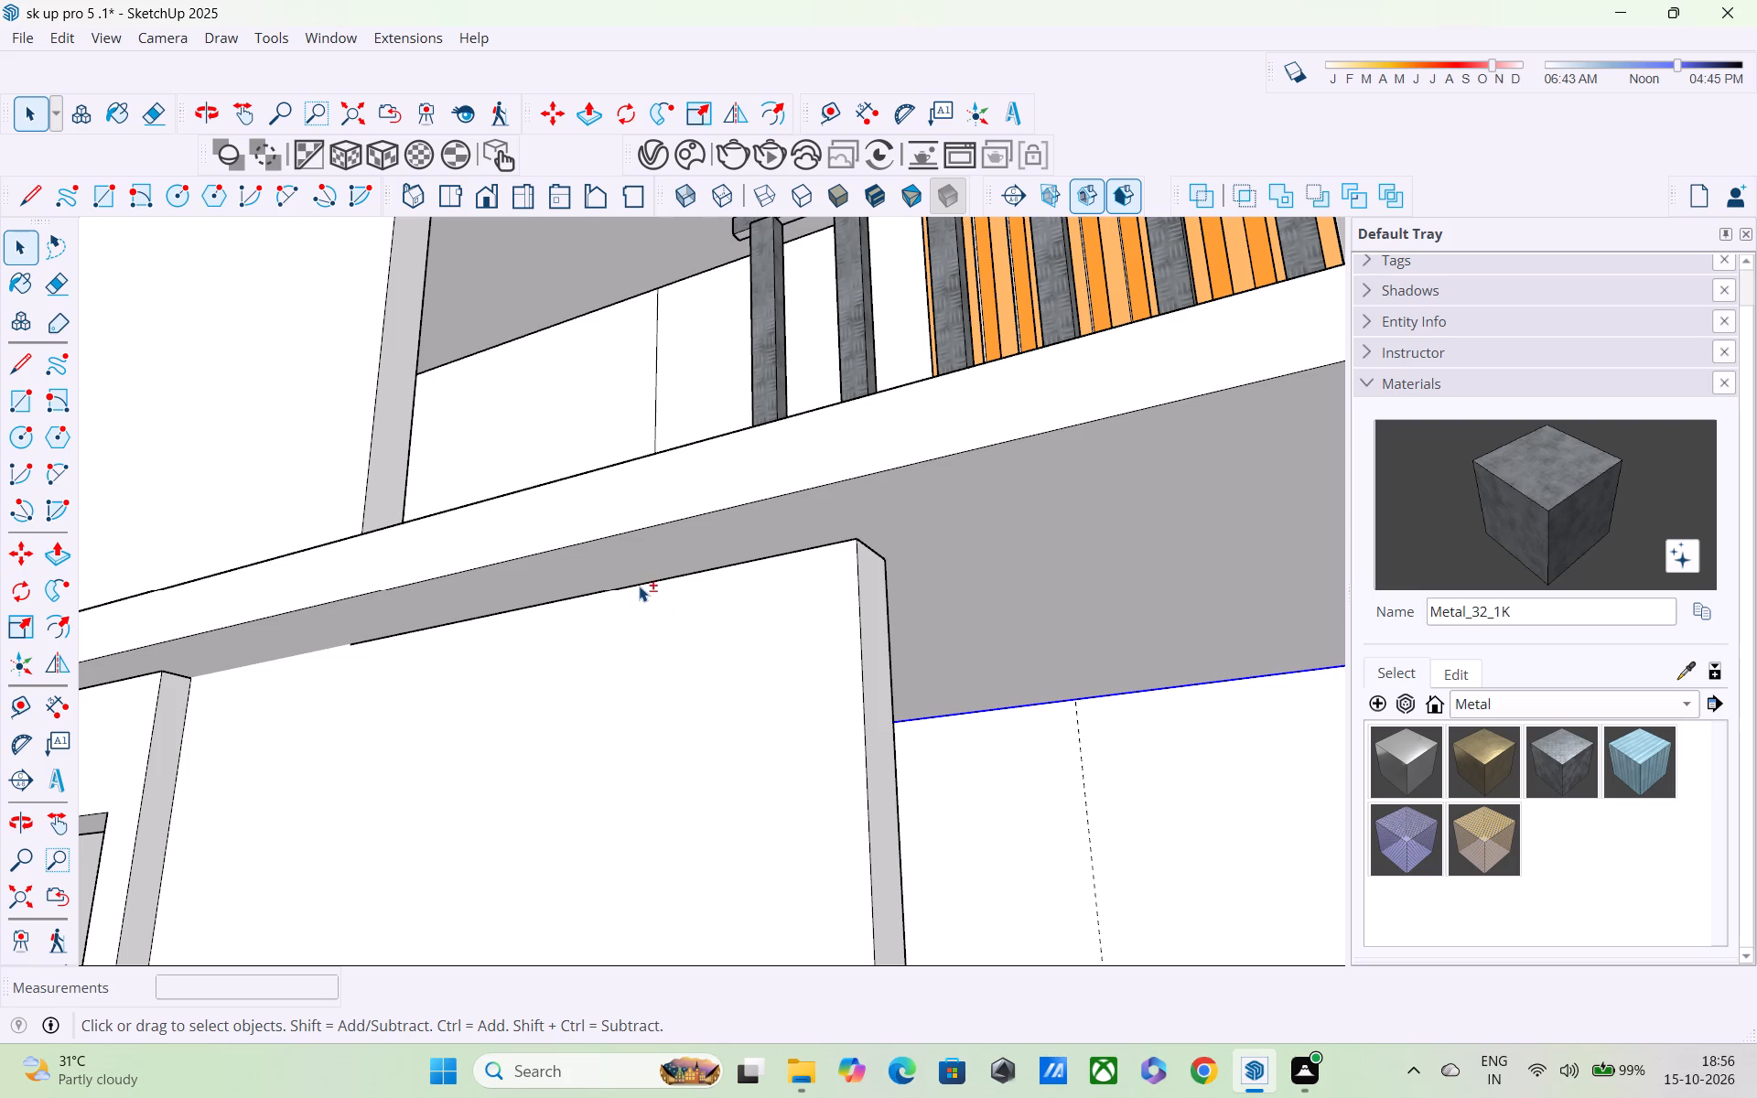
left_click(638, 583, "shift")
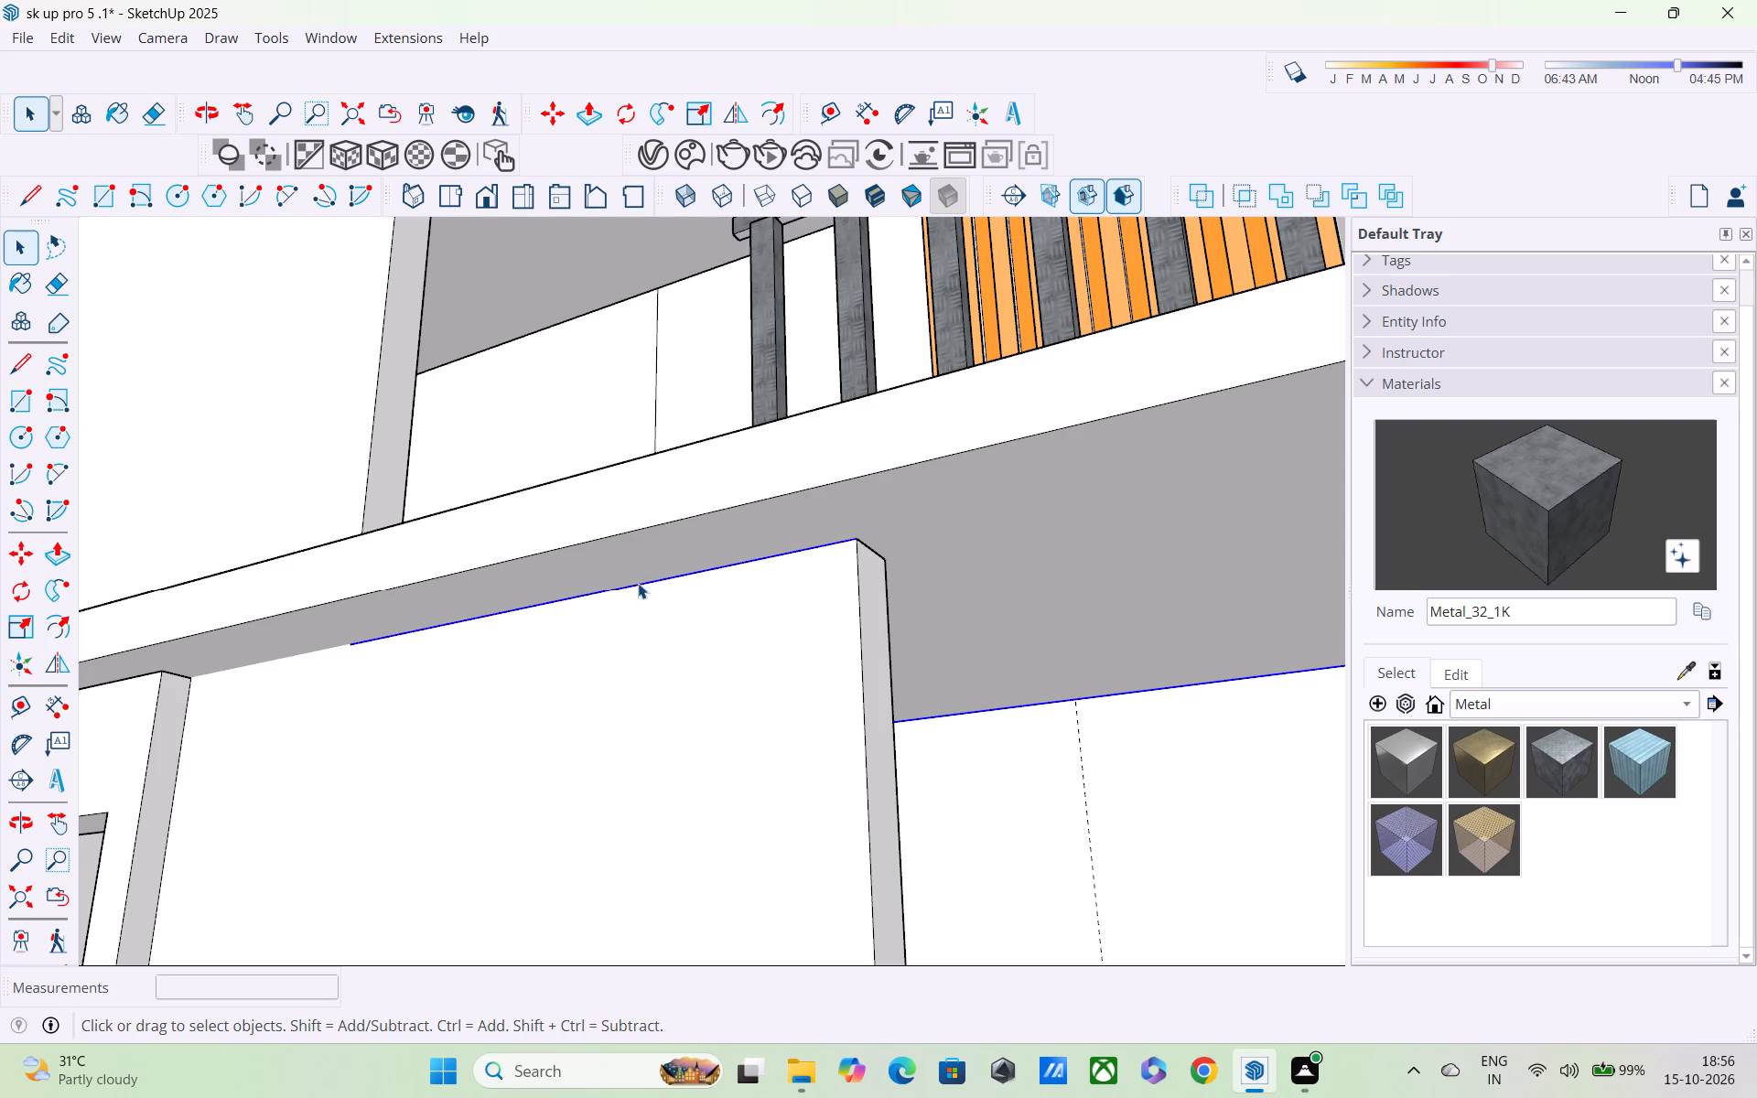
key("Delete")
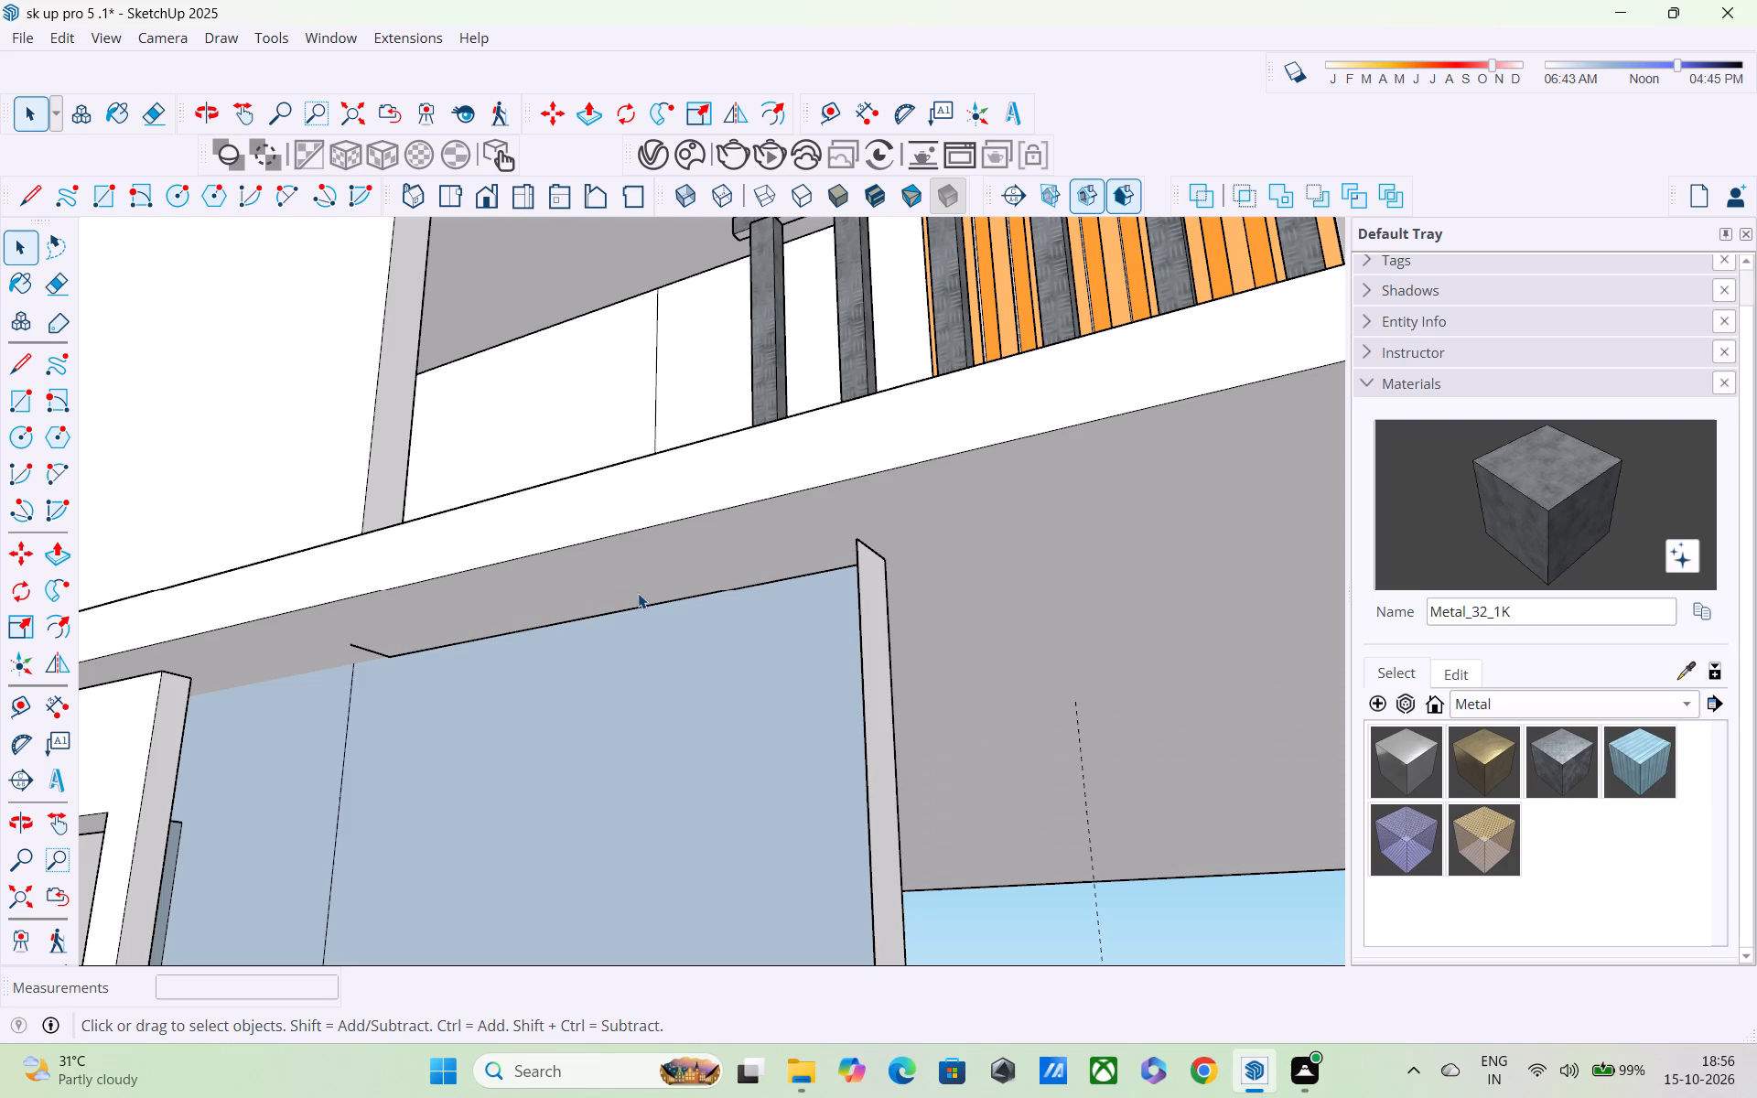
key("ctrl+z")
Examine the junction of the wall panel and the corner balcony slab from below, inside and above the slab.
scroll(638, 593, "up", 5)
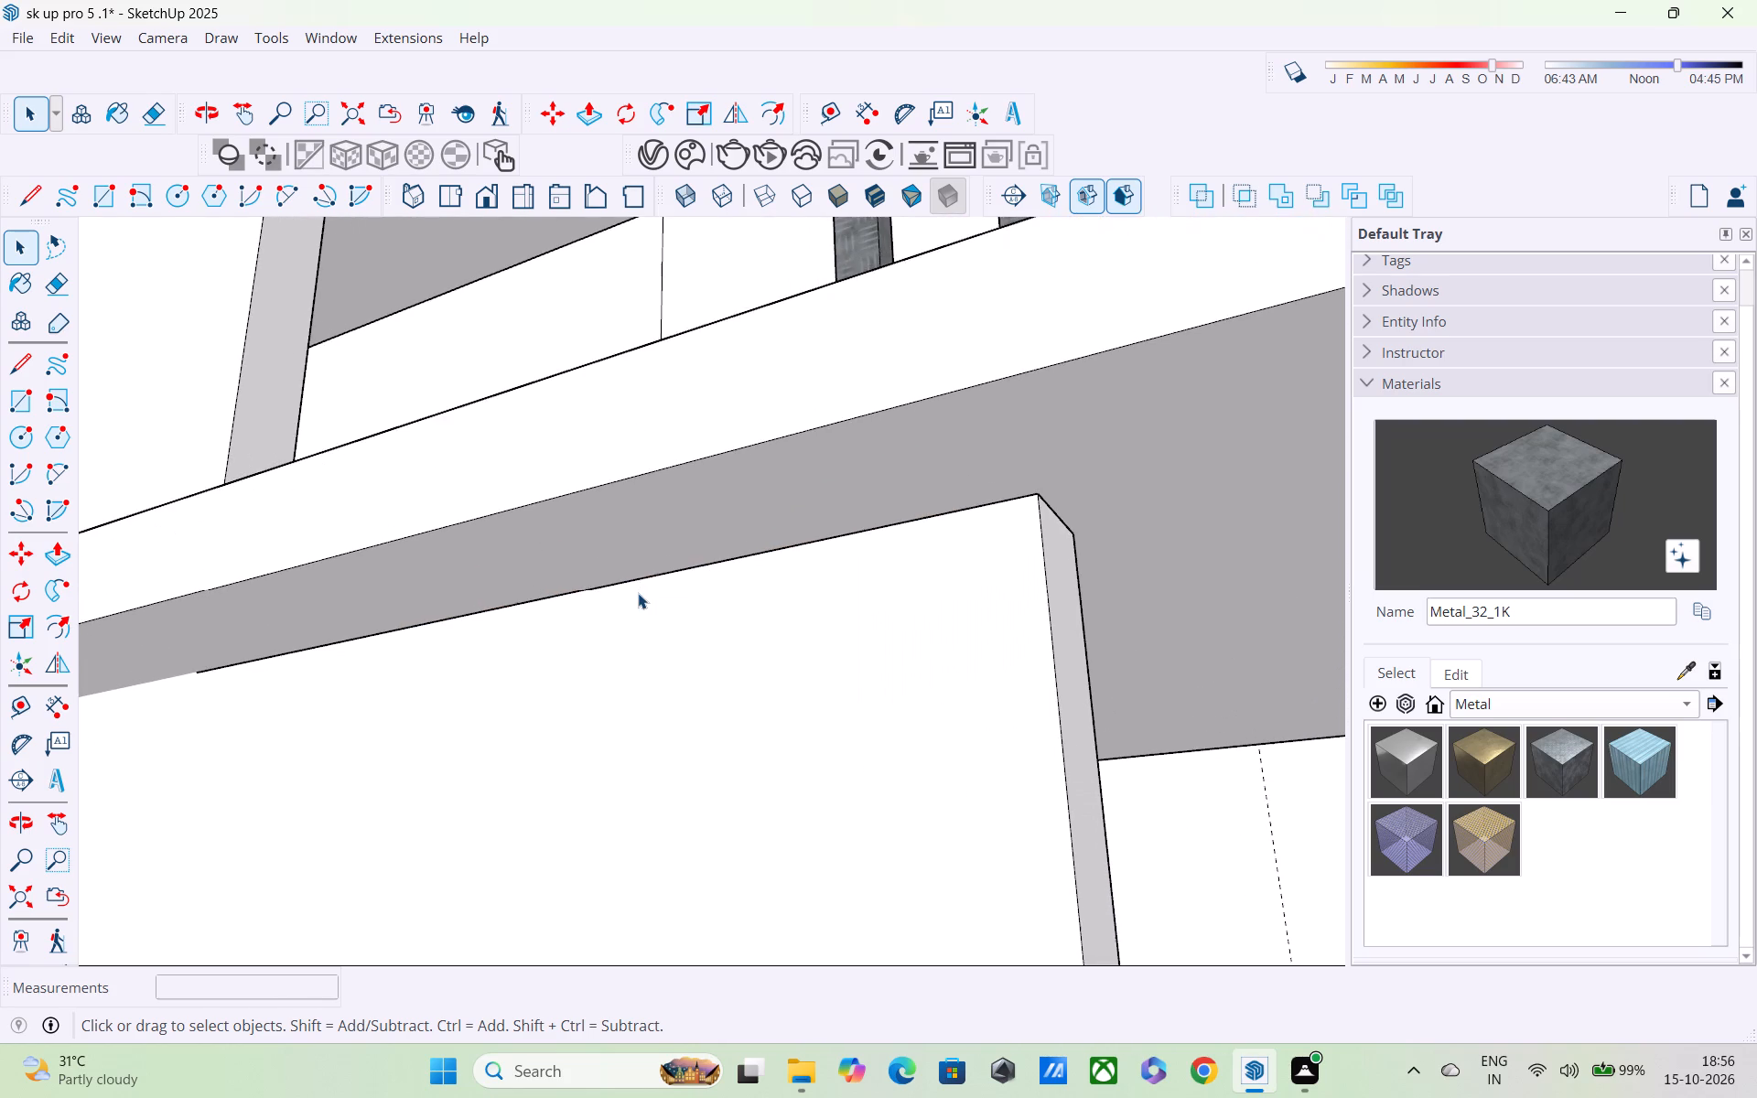
middle_click_drag(640, 597, 320, 716)
scroll(695, 617, "up", 4)
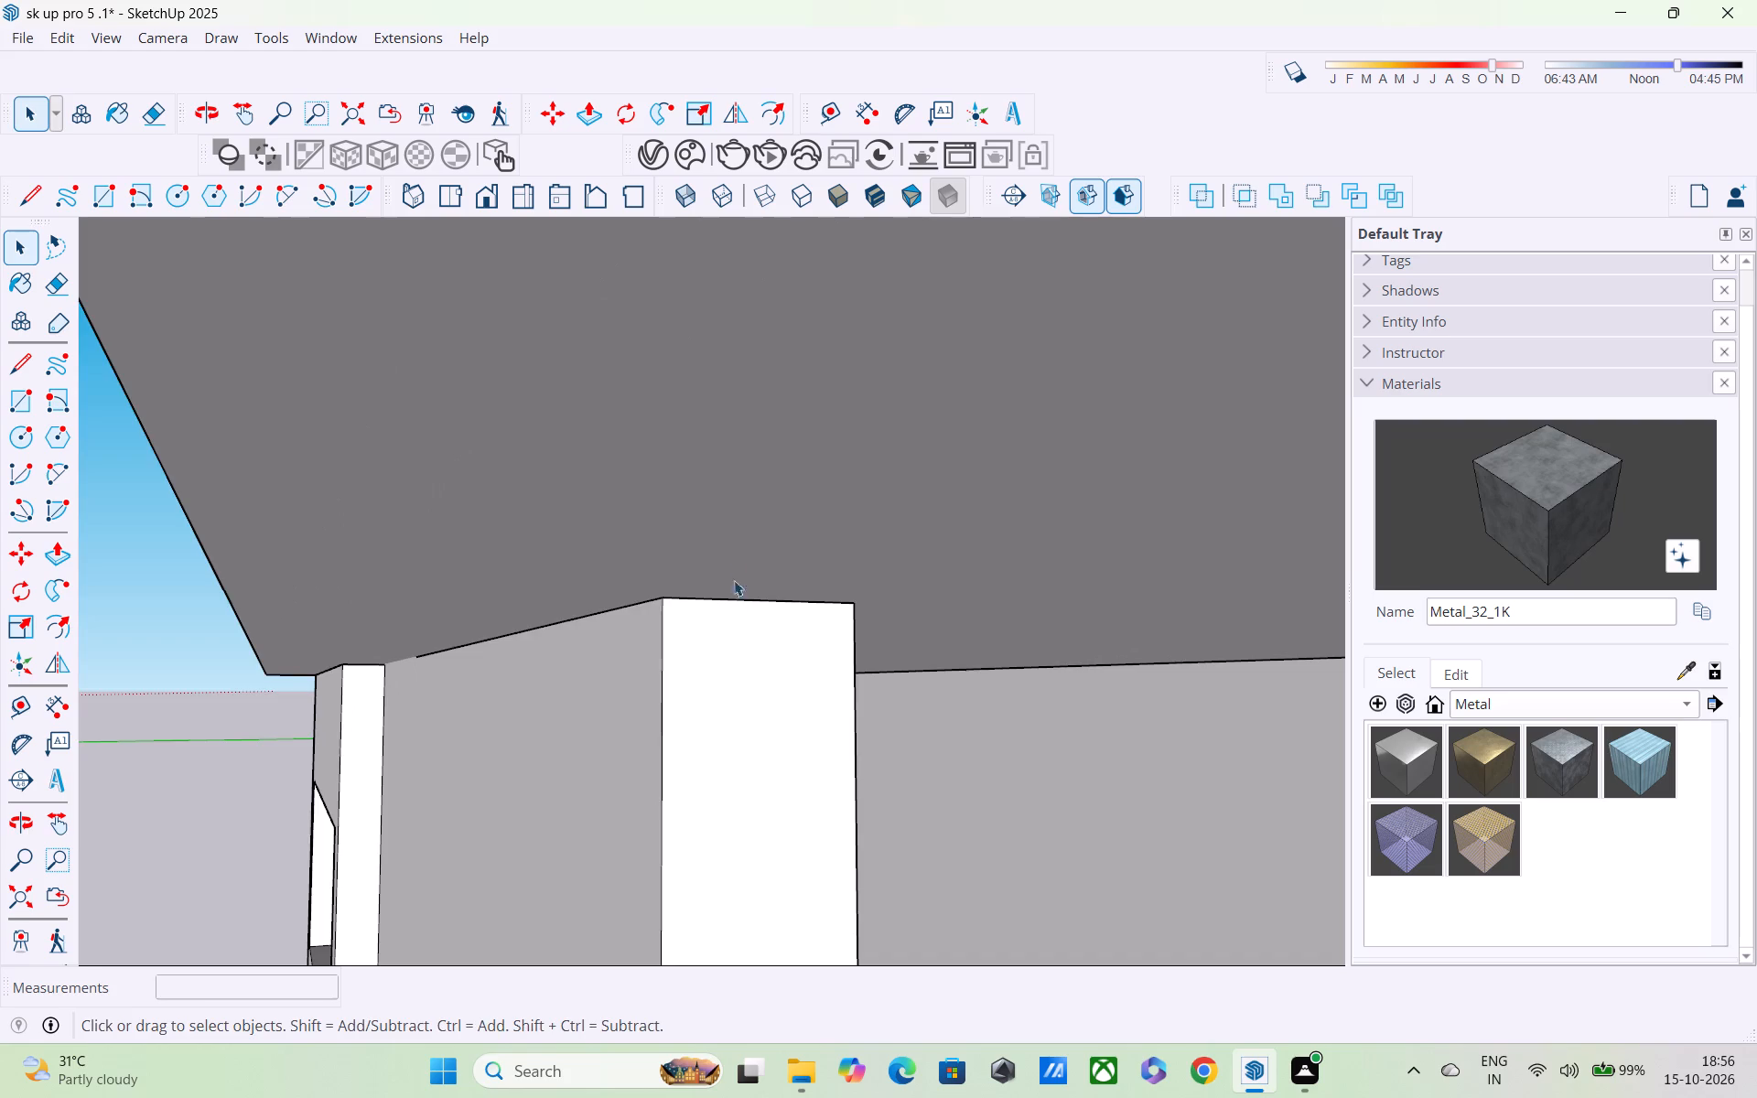
middle_click_drag(734, 595, 642, 712)
scroll(635, 588, "up", 3)
middle_click(600, 507)
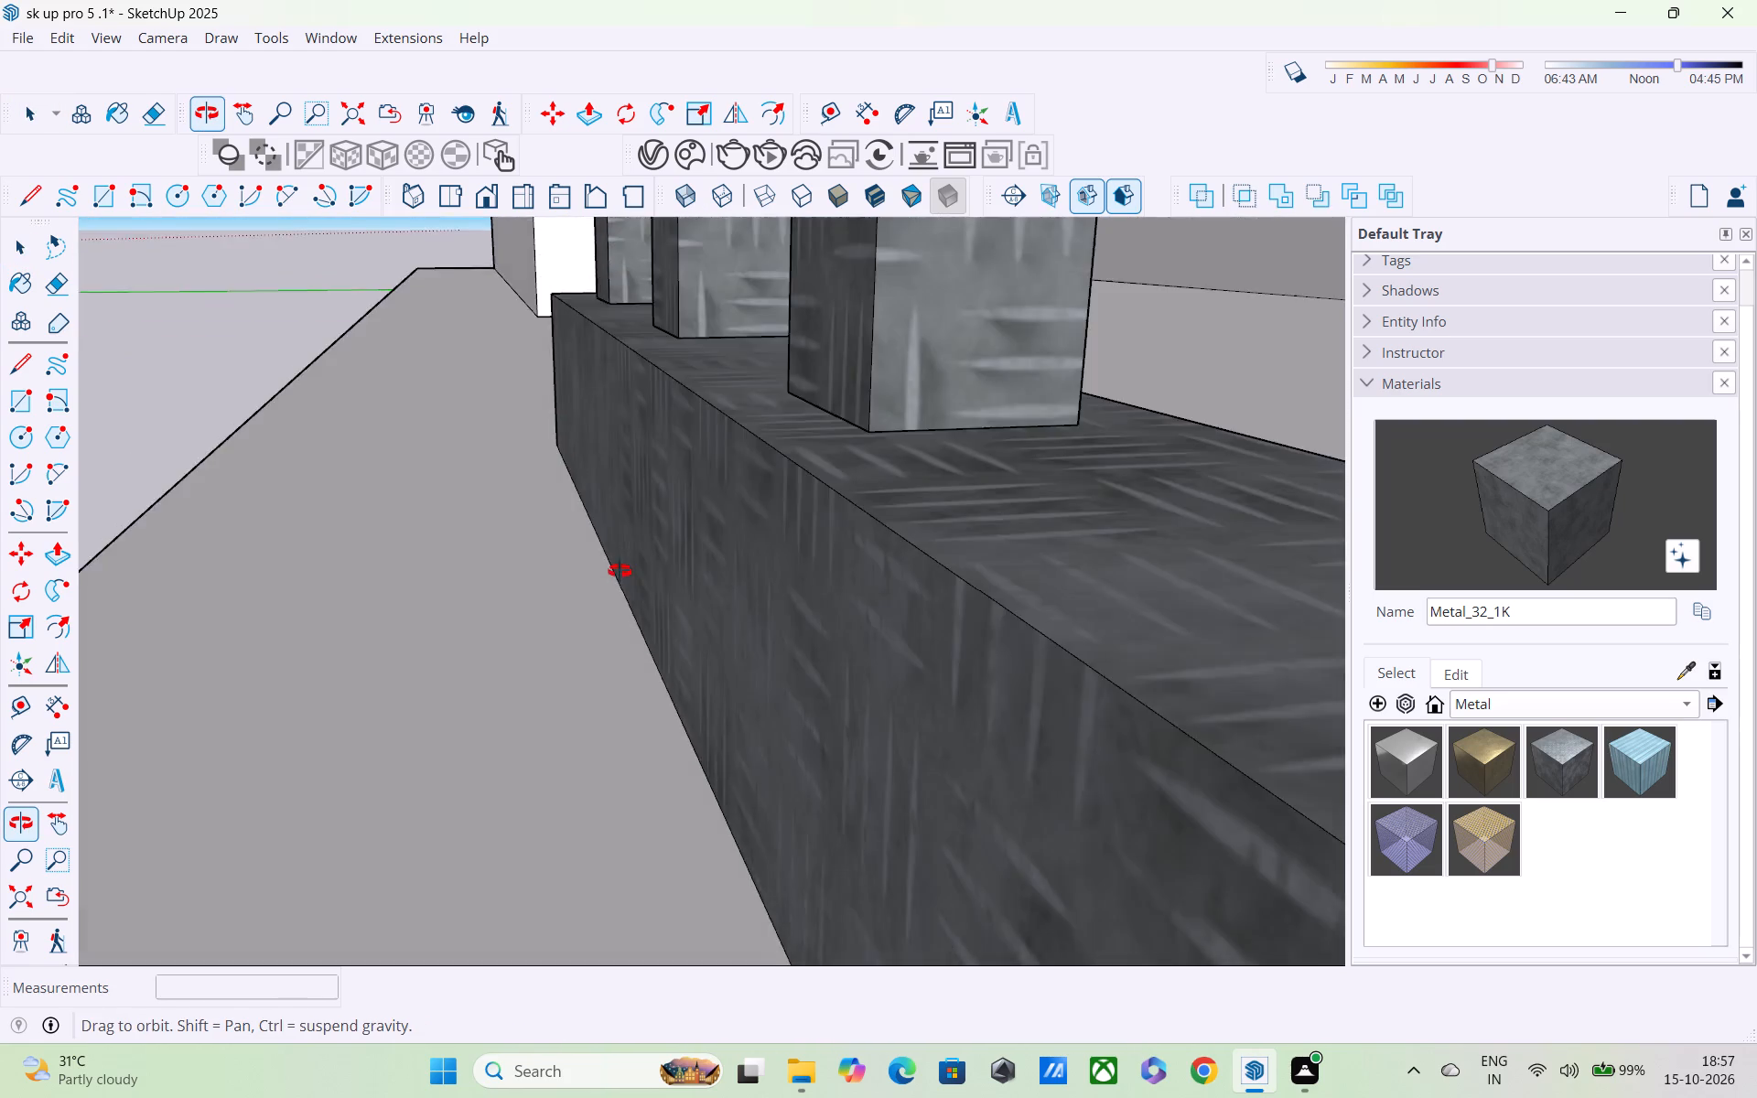
scroll(593, 508, "up", 4)
scroll(543, 443, "up", 3)
middle_click_drag(540, 429, 548, 457)
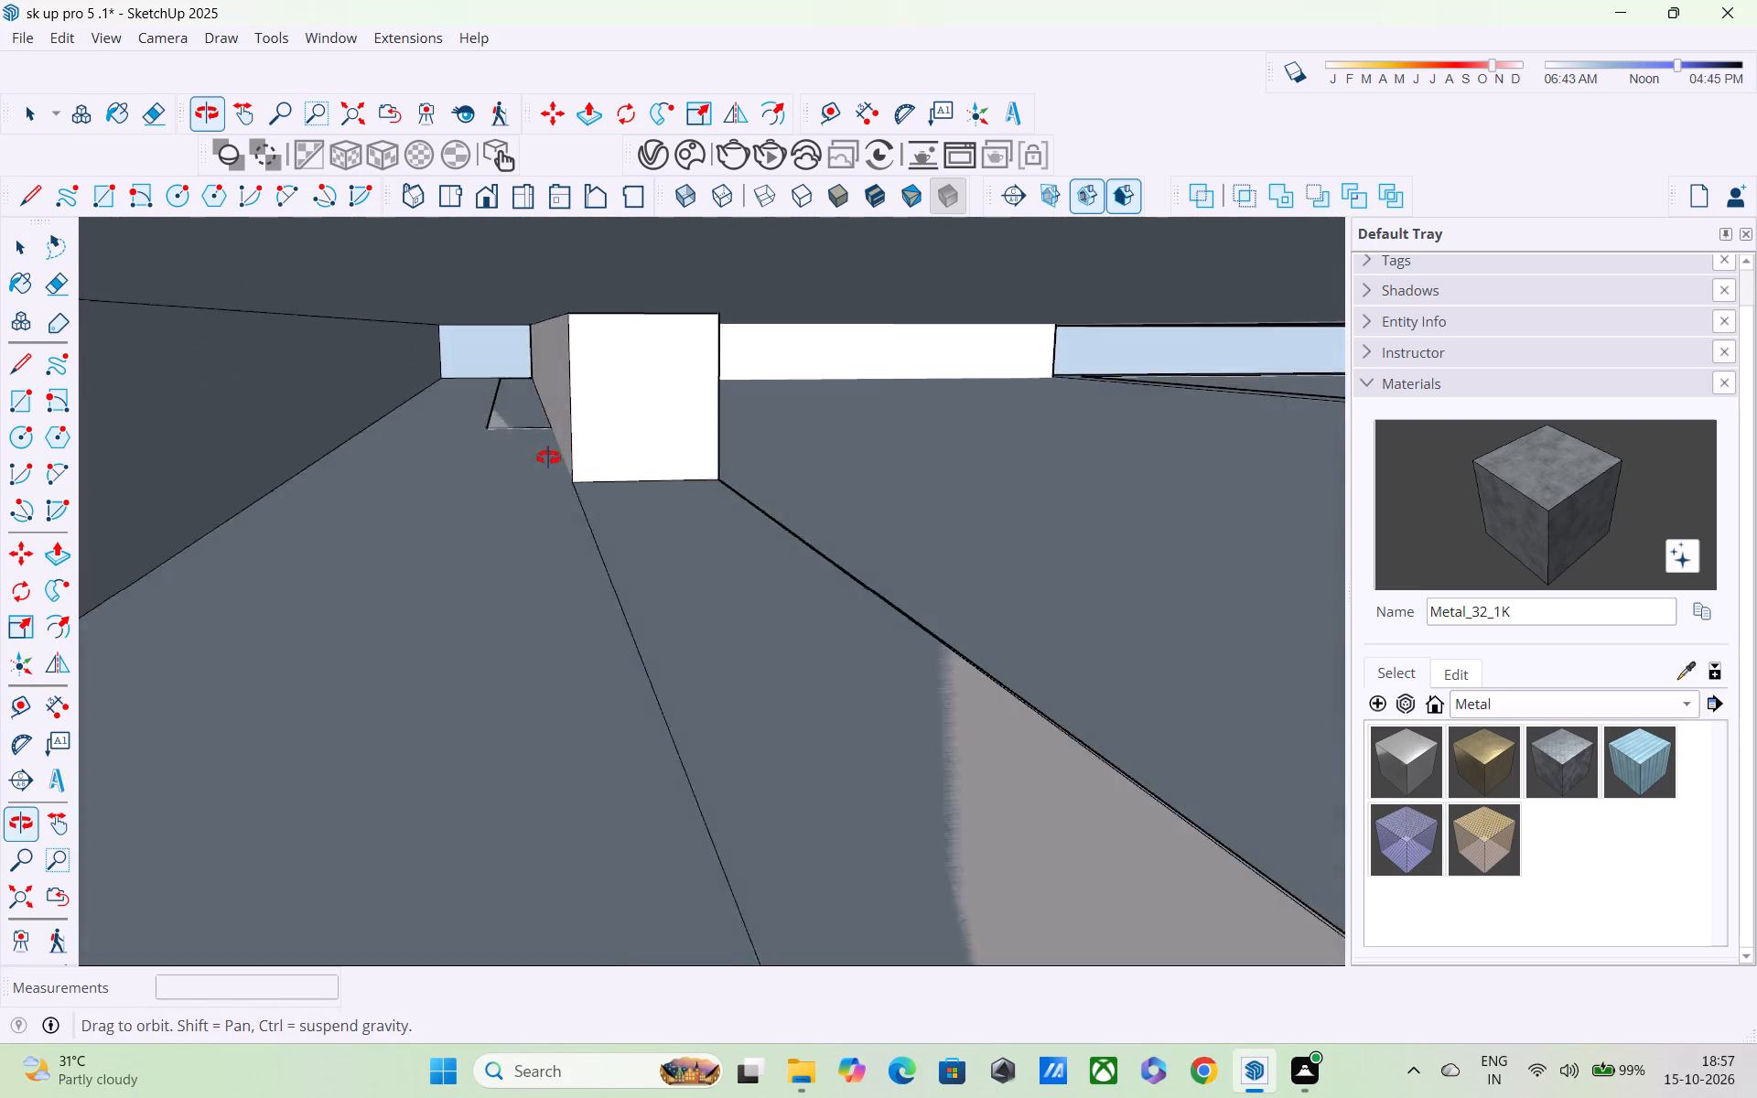
middle_click_drag(548, 457, 549, 440)
scroll(549, 440, "up", 12)
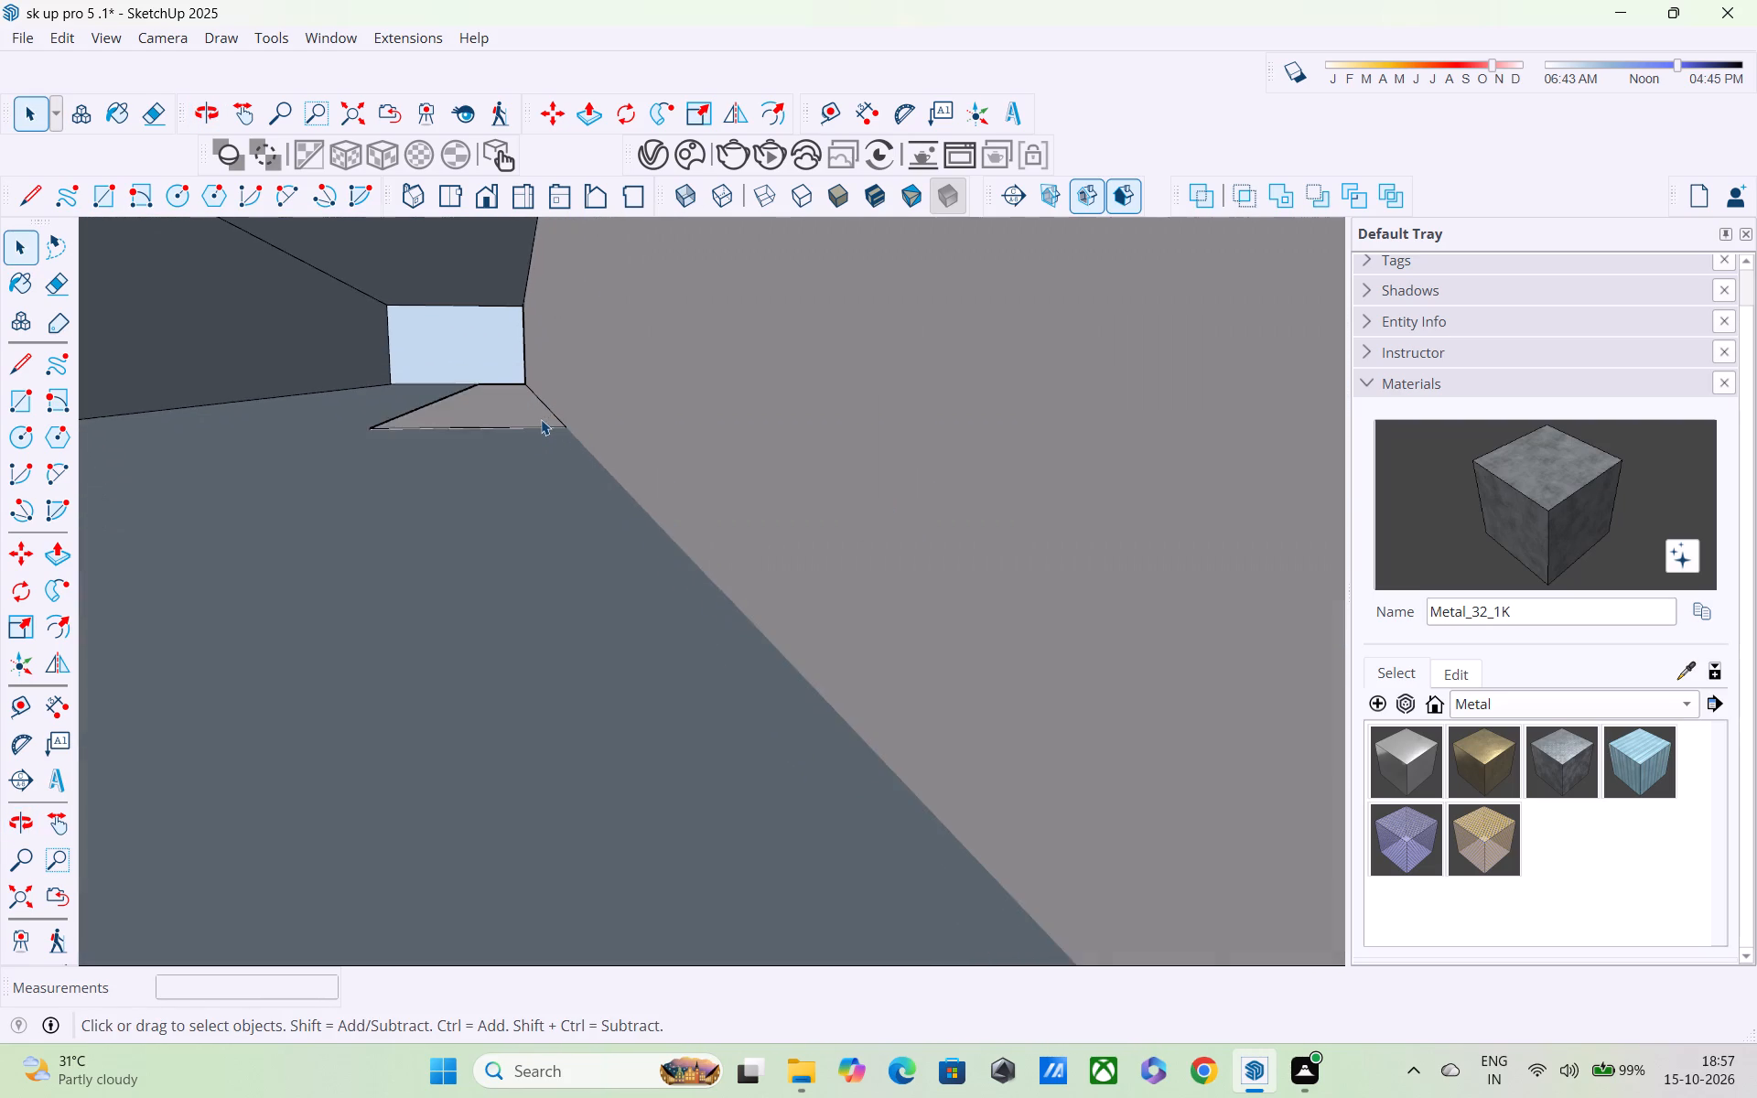
scroll(541, 419, "up", 4)
middle_click_drag(542, 436, 558, 499)
scroll(556, 490, "down", 13)
scroll(528, 523, "down", 20)
scroll(528, 523, "down", 2)
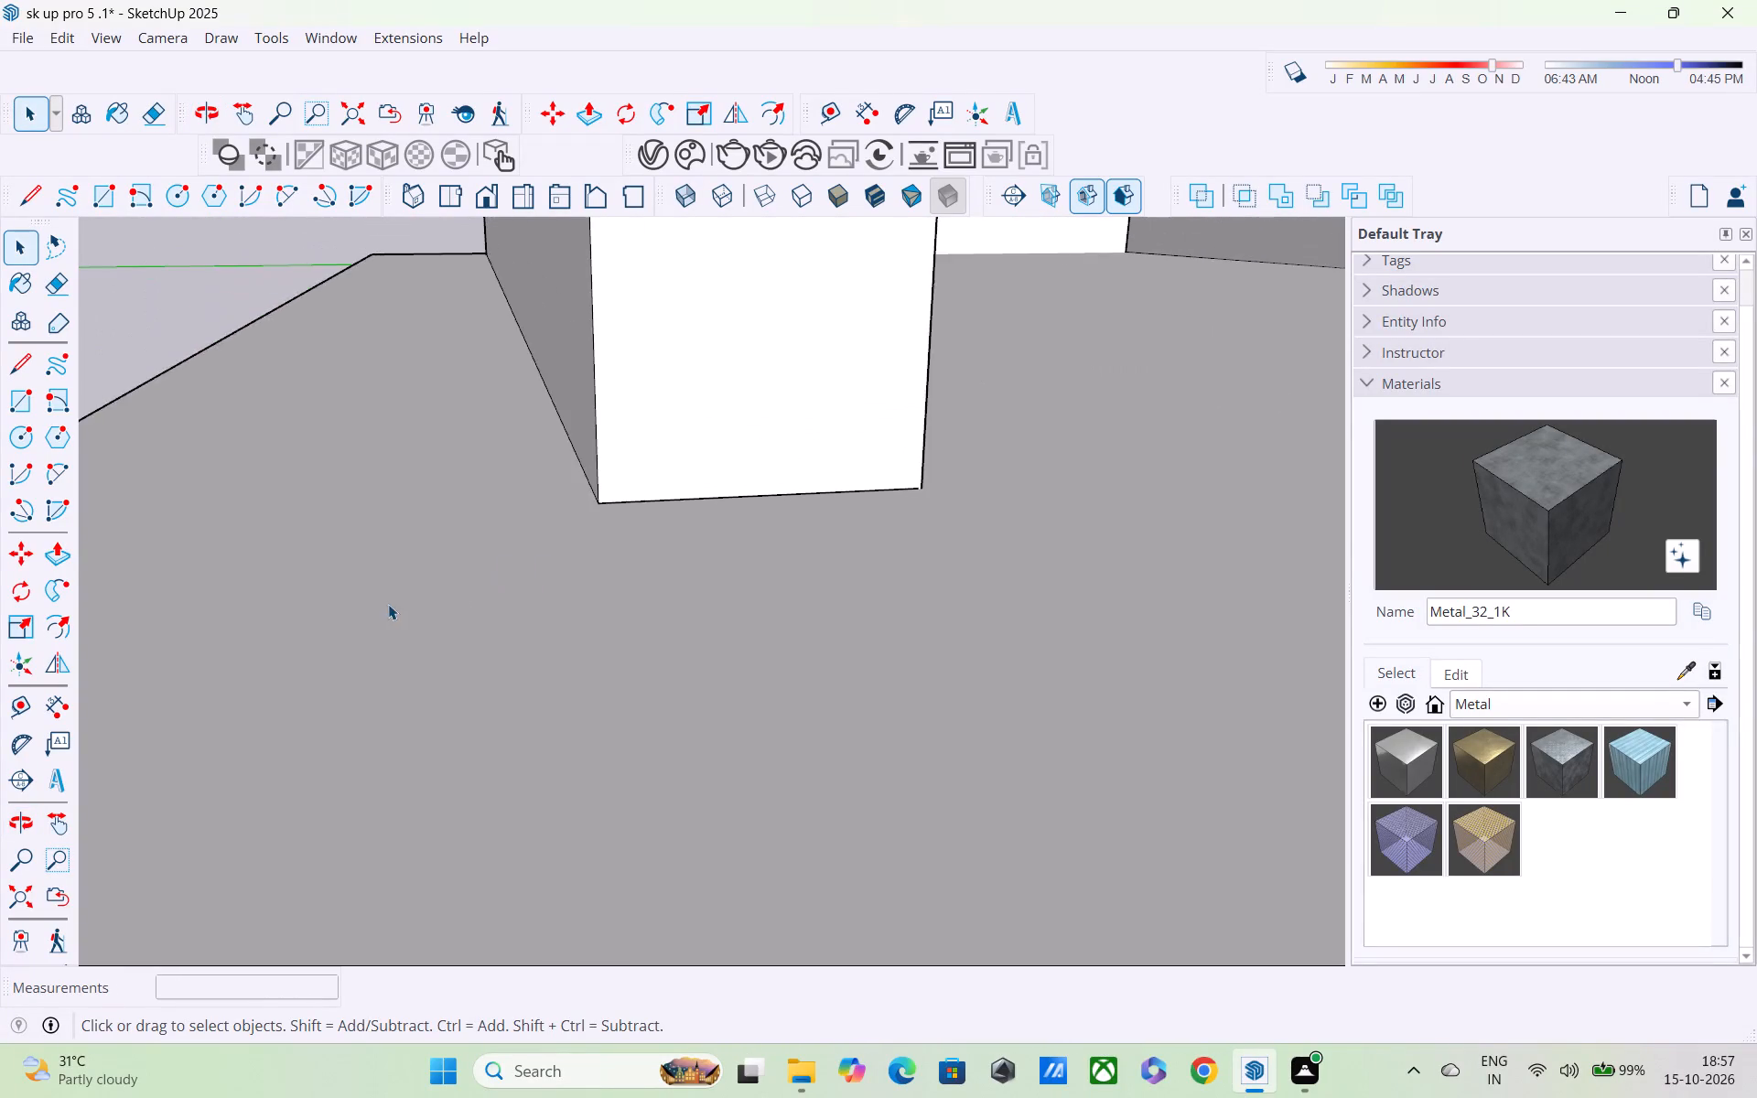
scroll(388, 604, "down", 10)
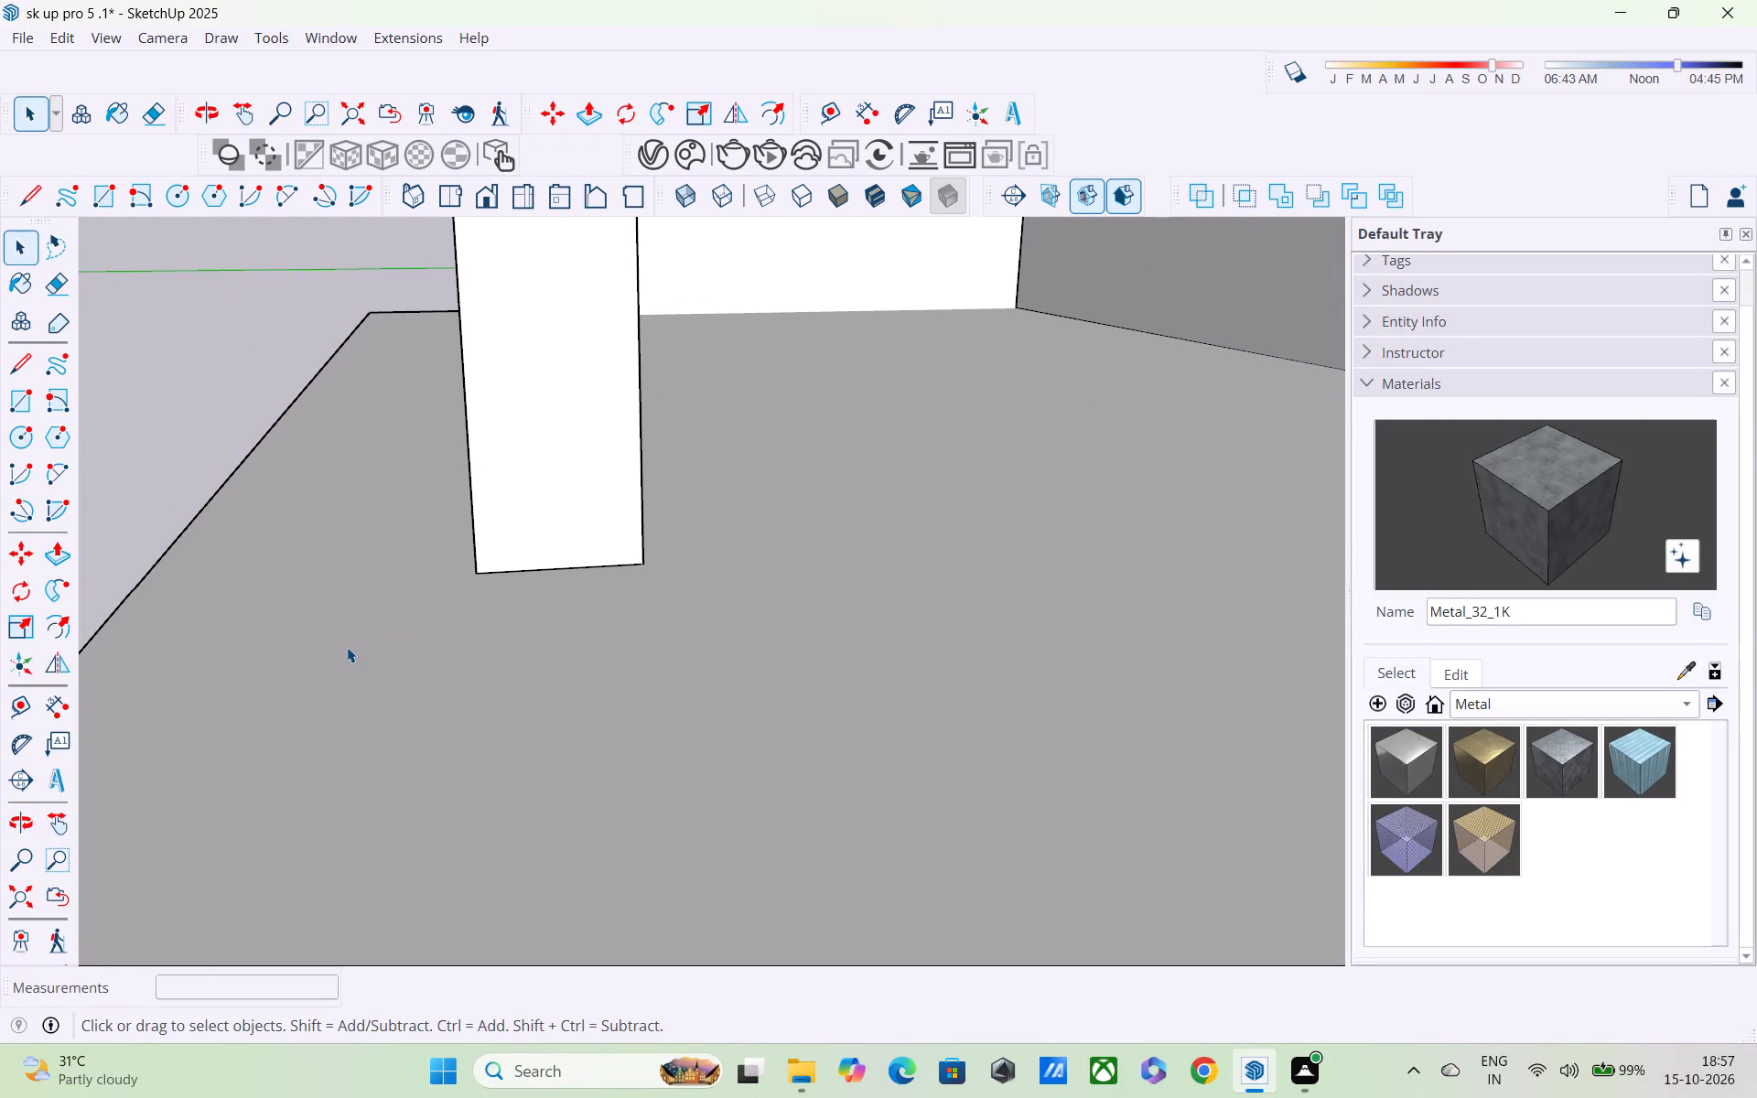
Examine the ground-storey wall panel's end and the window bay from outside, against the balcony railing above.
scroll(320, 642, "down", 9)
middle_click_drag(431, 743, 897, 477)
scroll(900, 474, "up", 1)
scroll(902, 471, "down", 7)
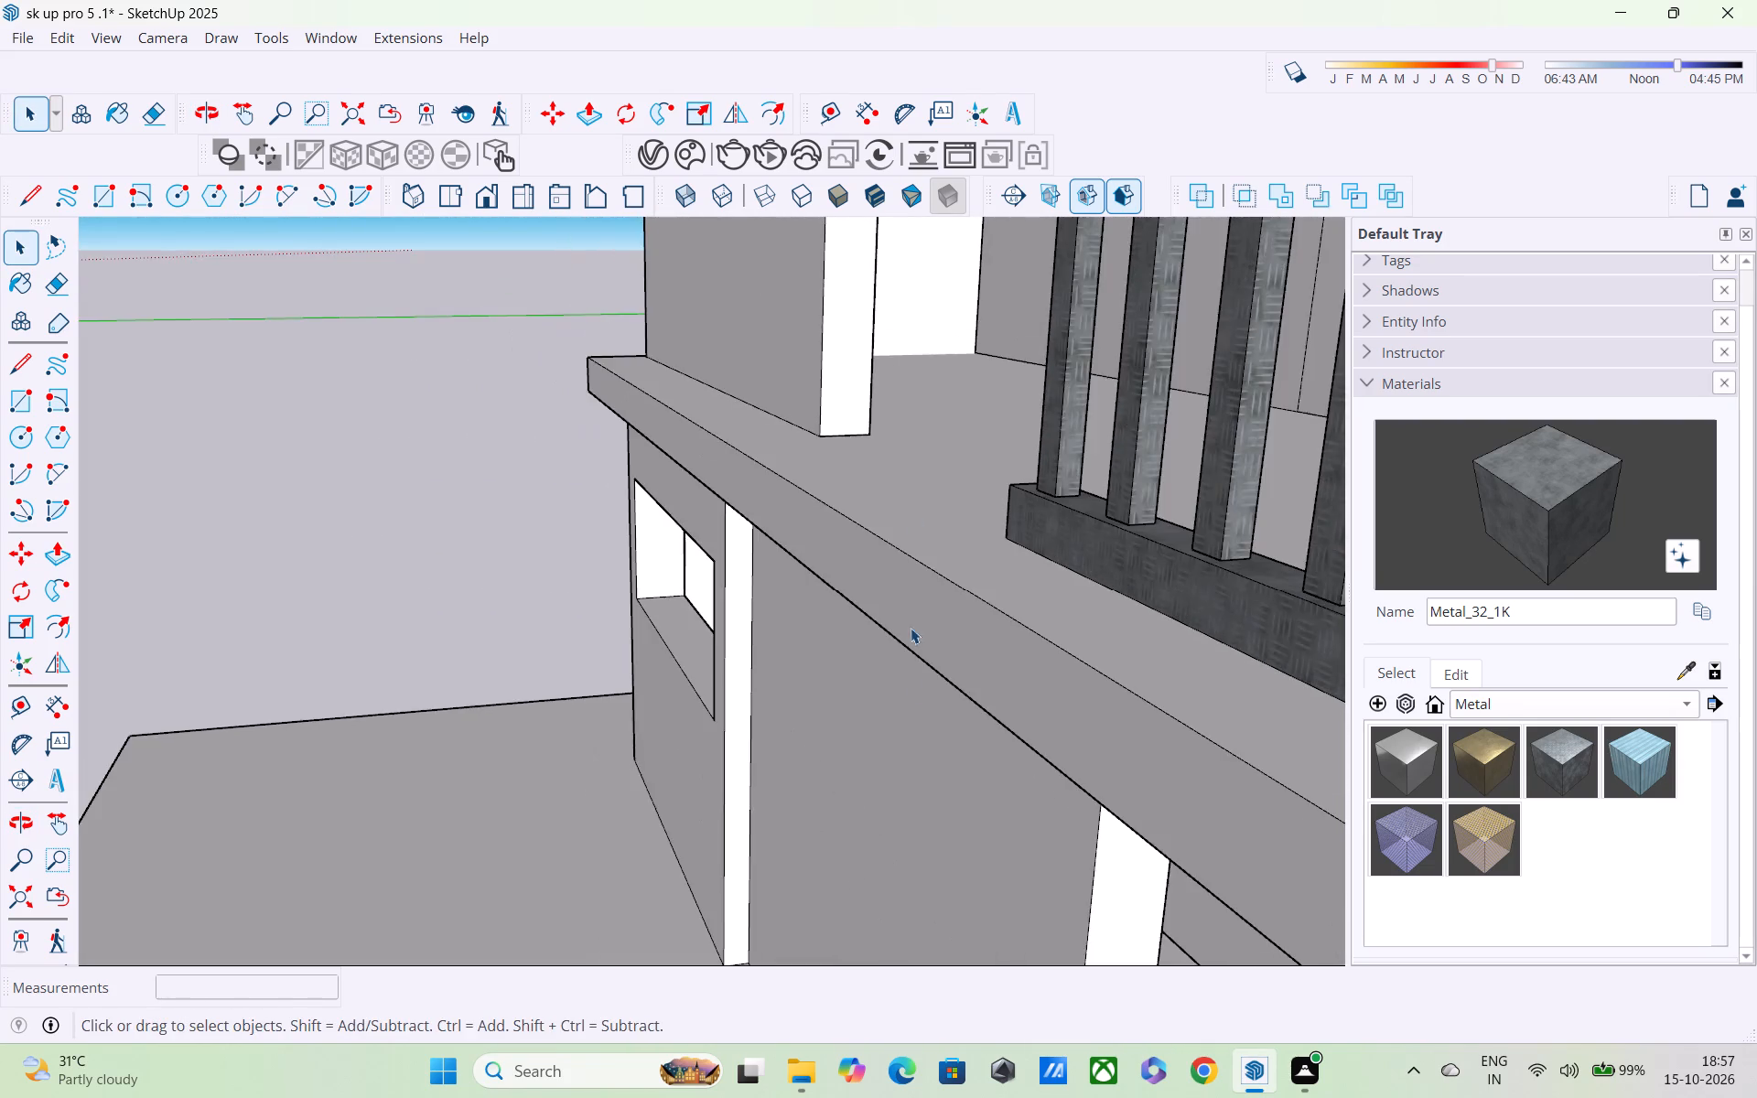
middle_click_drag(911, 697, 1207, 528)
scroll(1207, 528, "down", 5)
middle_click_drag(1148, 615, 1234, 588)
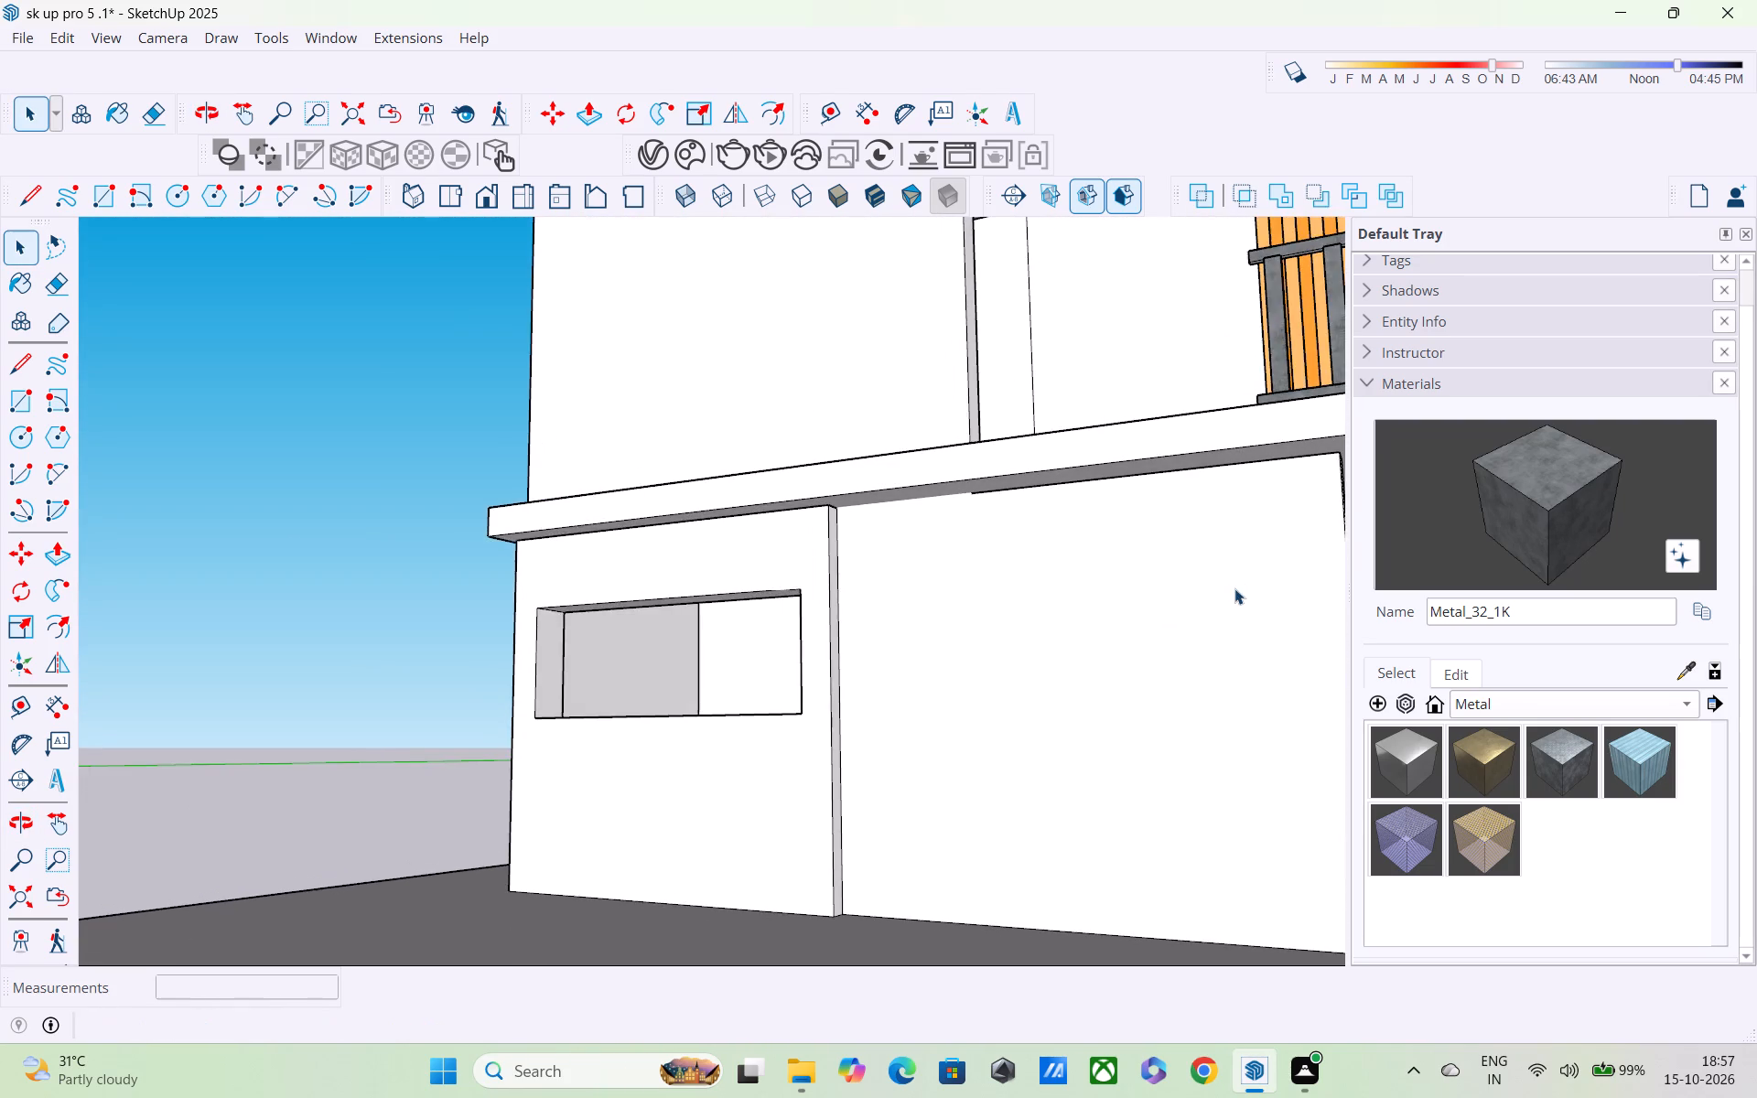
scroll(1234, 588, "down", 4)
middle_click_drag(1203, 627, 1254, 597)
scroll(1254, 602, "down", 5)
middle_click_drag(1254, 652, 1262, 700)
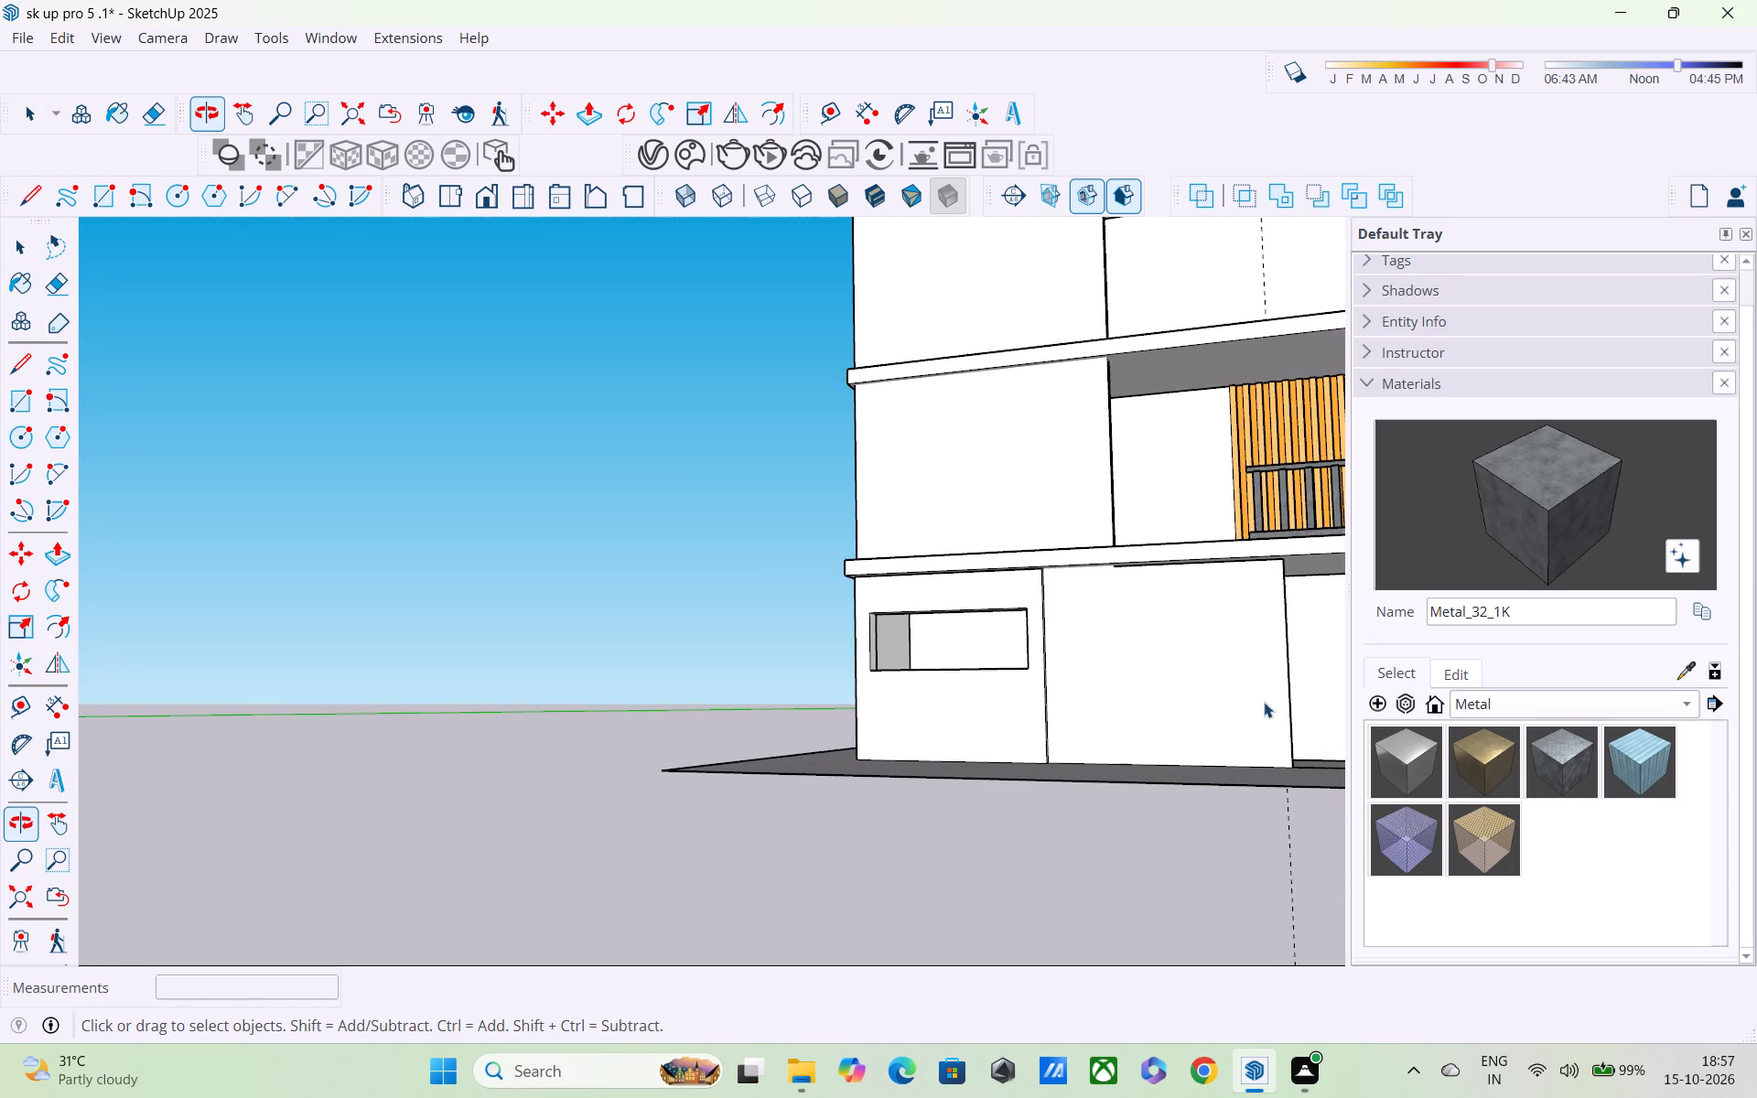
scroll(1216, 711, "down", 3)
middle_click_drag(1276, 699, 1159, 692)
scroll(1161, 674, "down", 2)
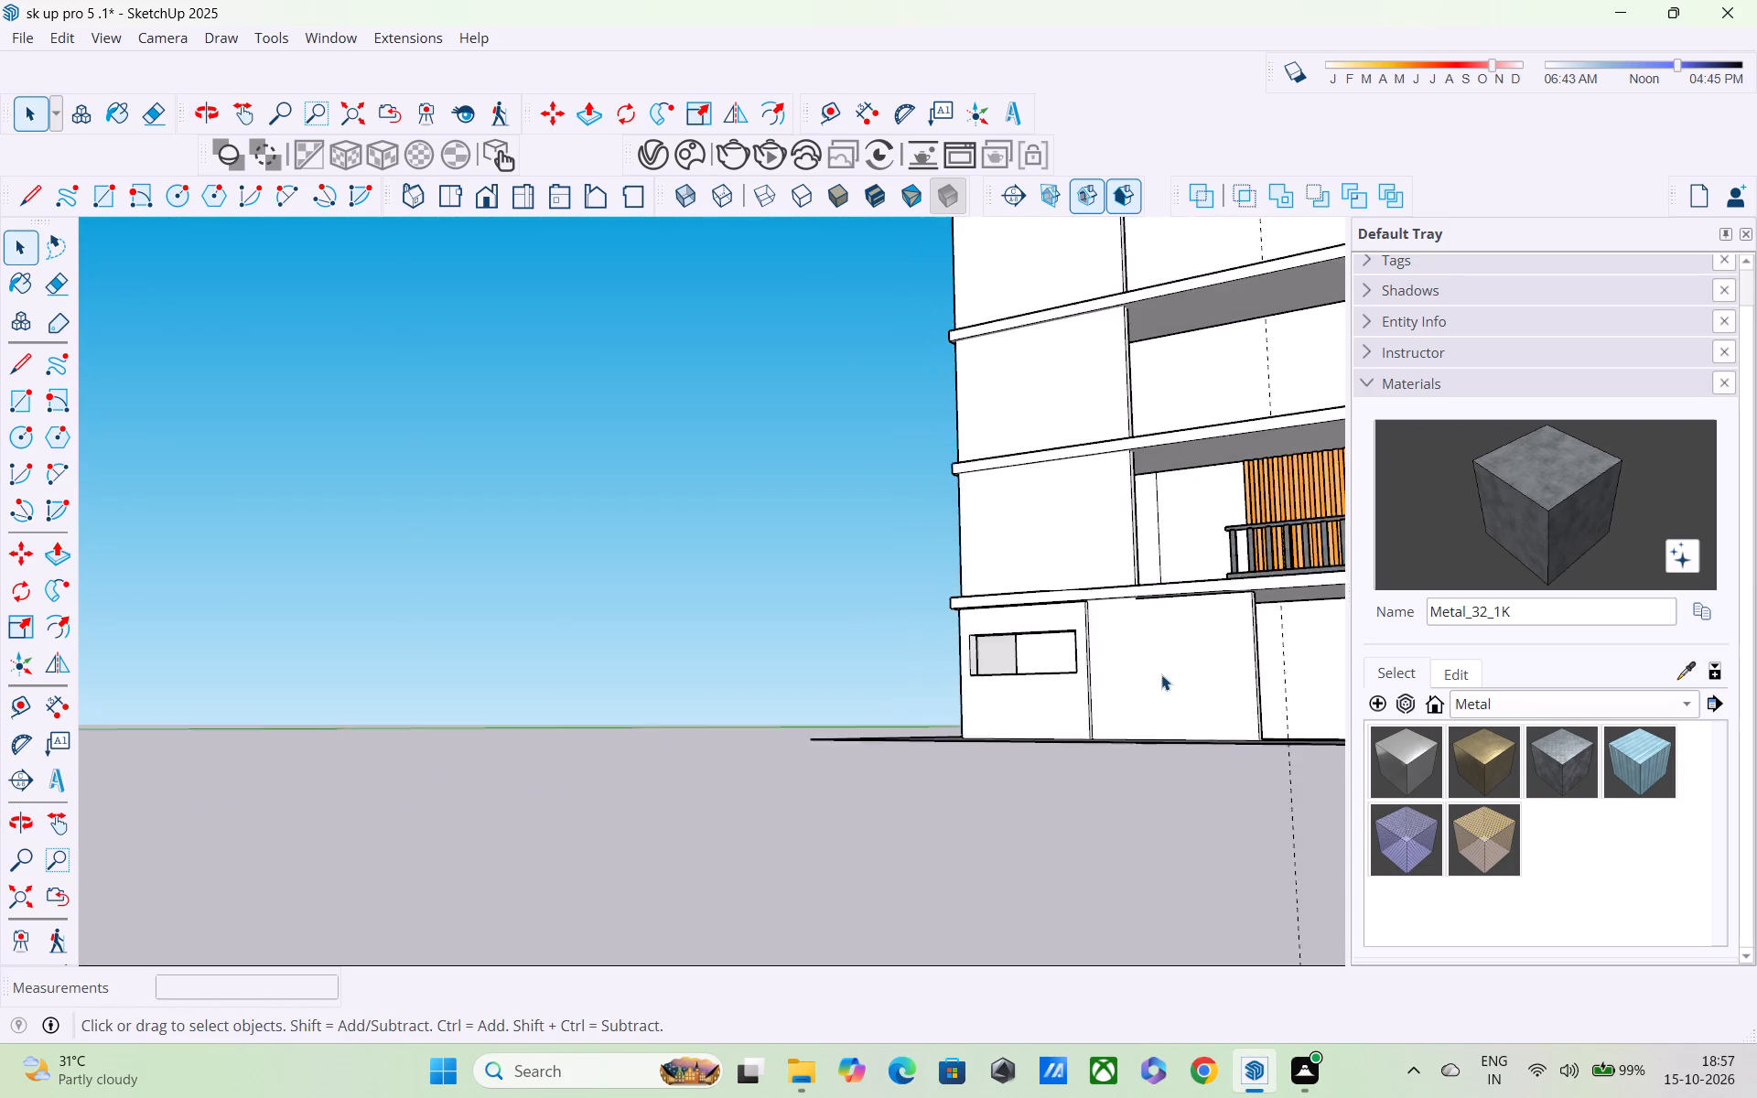
scroll(1161, 674, "down", 5)
middle_click_drag(1138, 682, 785, 640)
scroll(1074, 604, "down", 2)
middle_click_drag(1355, 616, 1241, 688)
middle_click_drag(1214, 593, 1130, 719)
scroll(1128, 717, "up", 2)
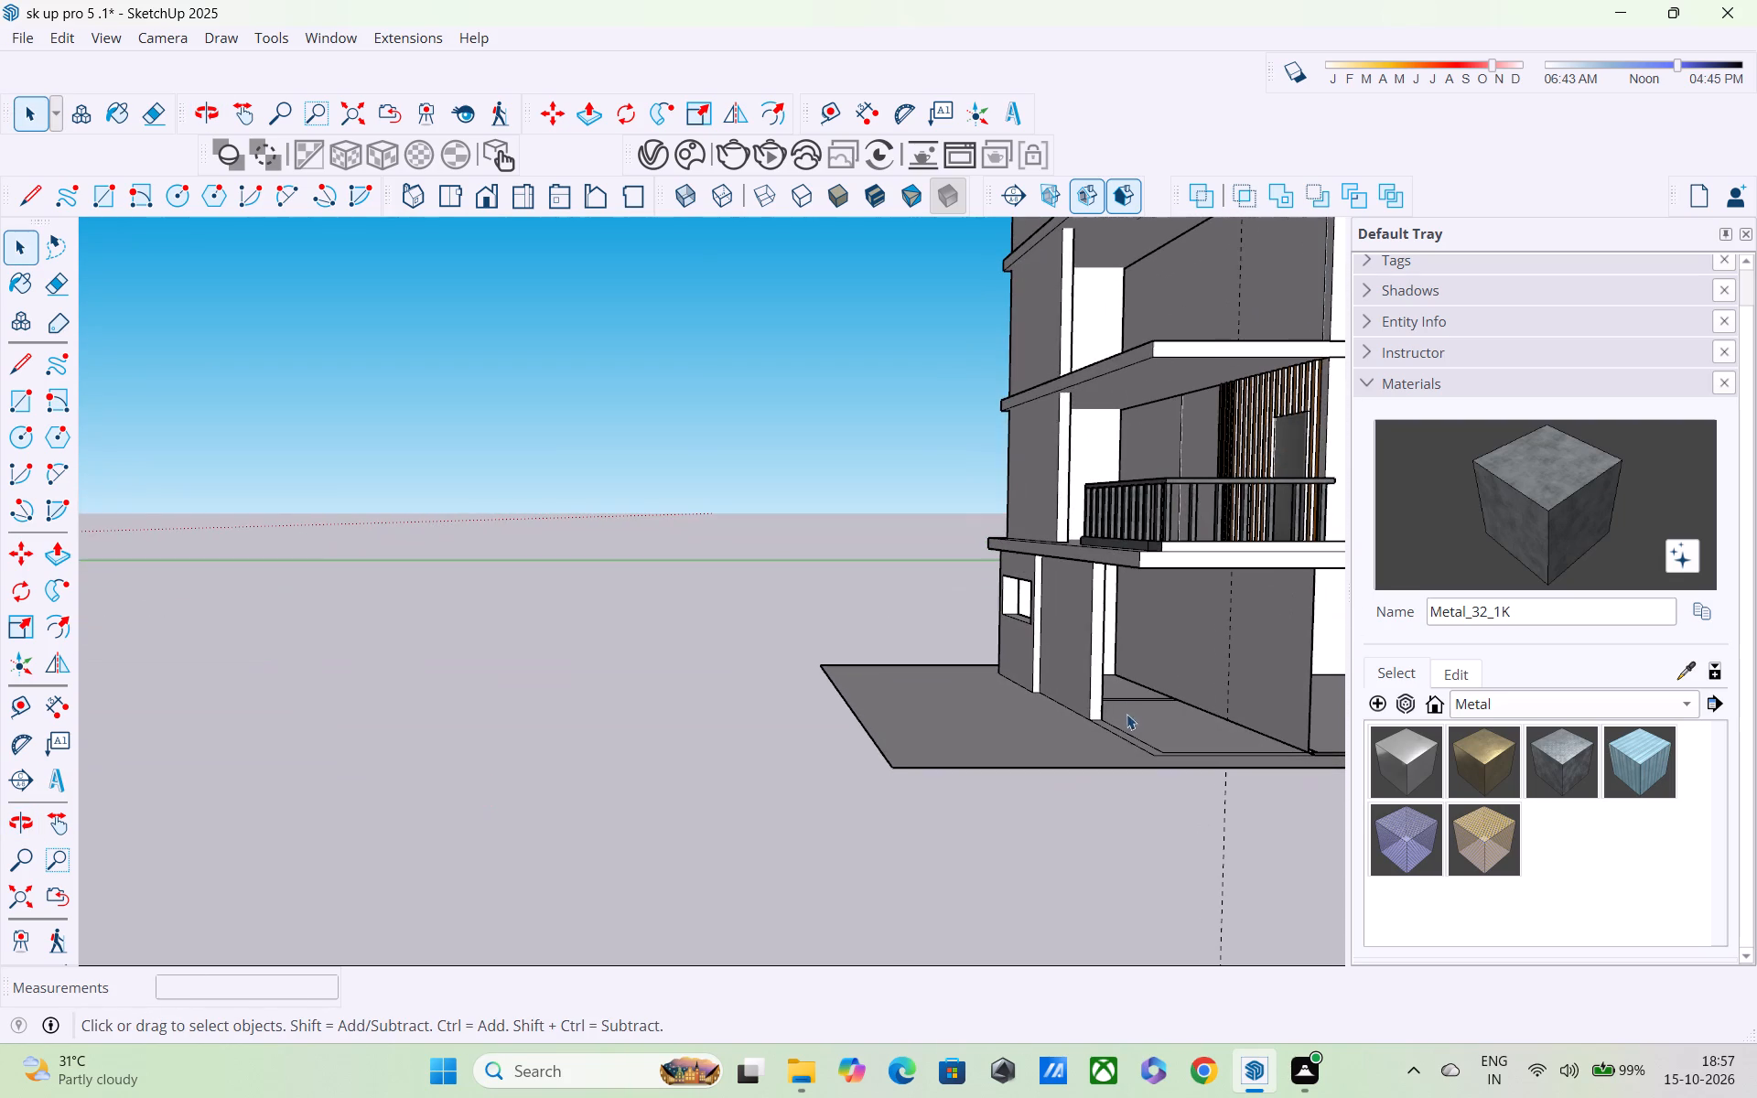
Push/Pull the ground-storey wall panel's end face back toward the window bay by about 2' 4" and check it against the facade.
scroll(1126, 714, "up", 1)
key("p")
scroll(1102, 662, "up", 5)
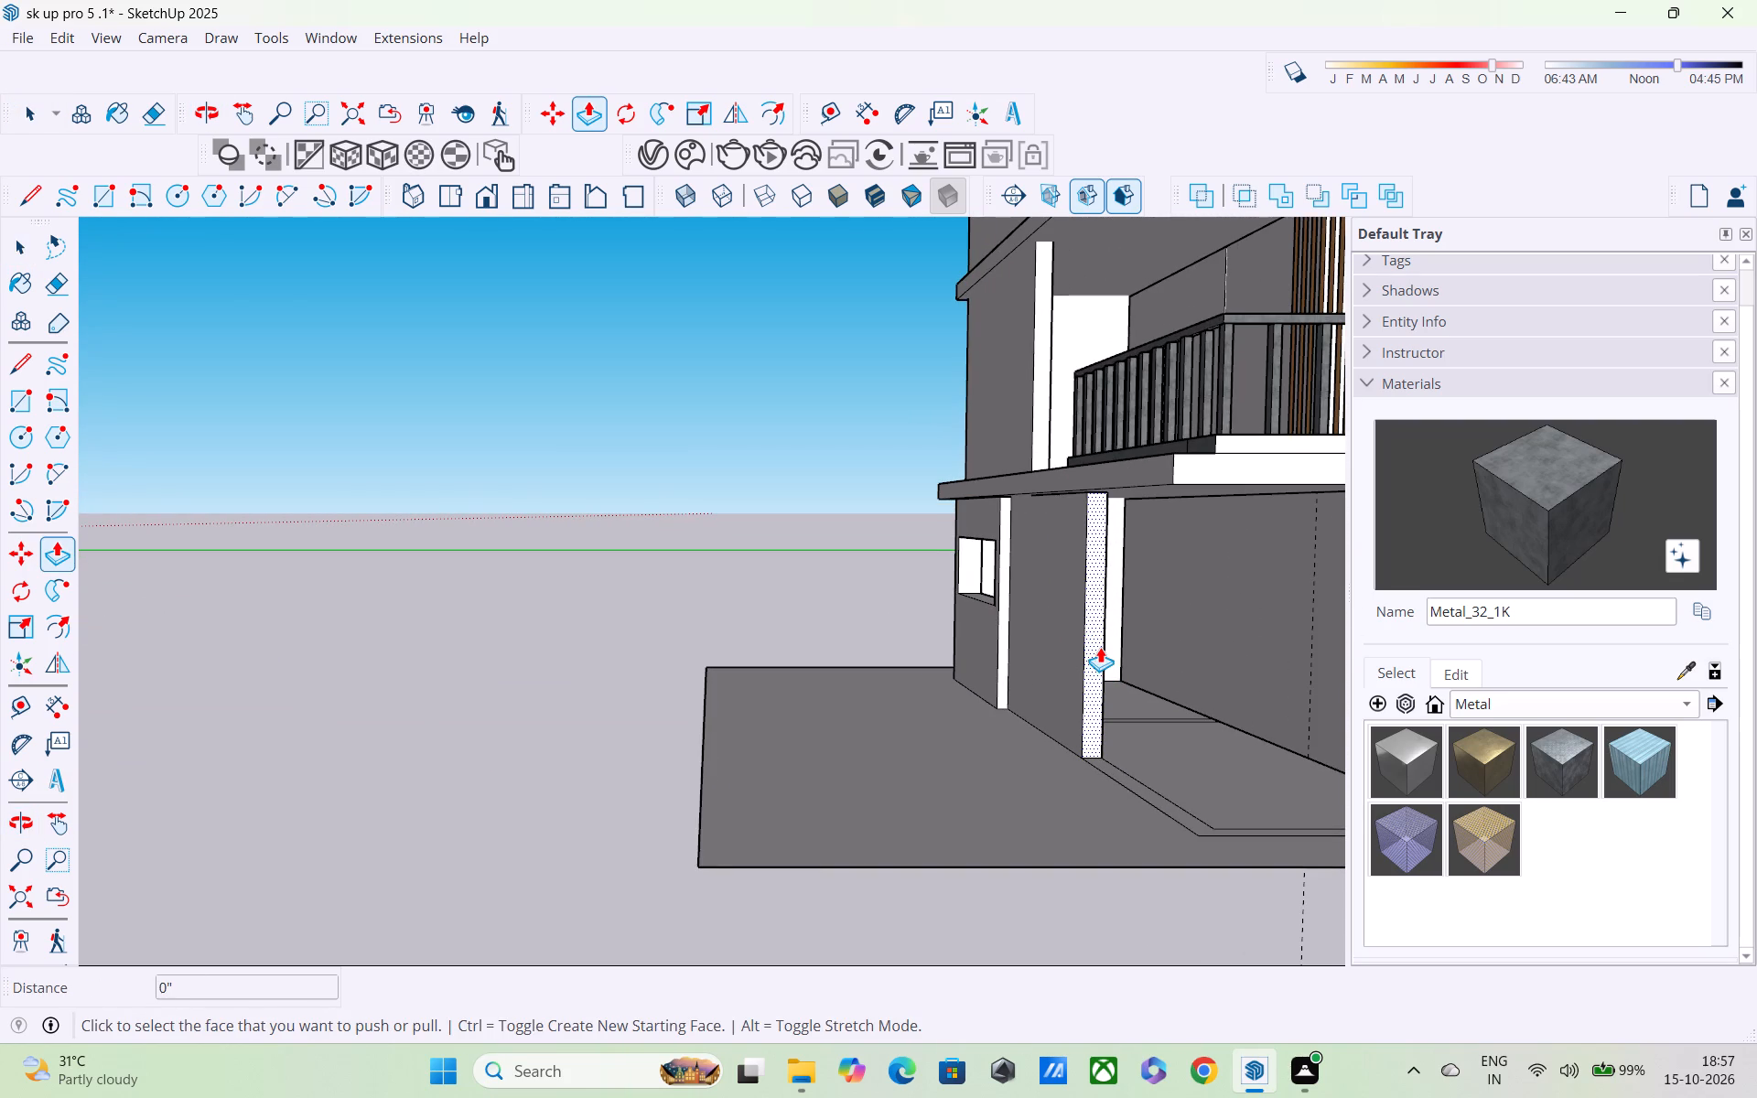
left_click(1100, 647)
middle_click_drag(1091, 628, 1346, 625)
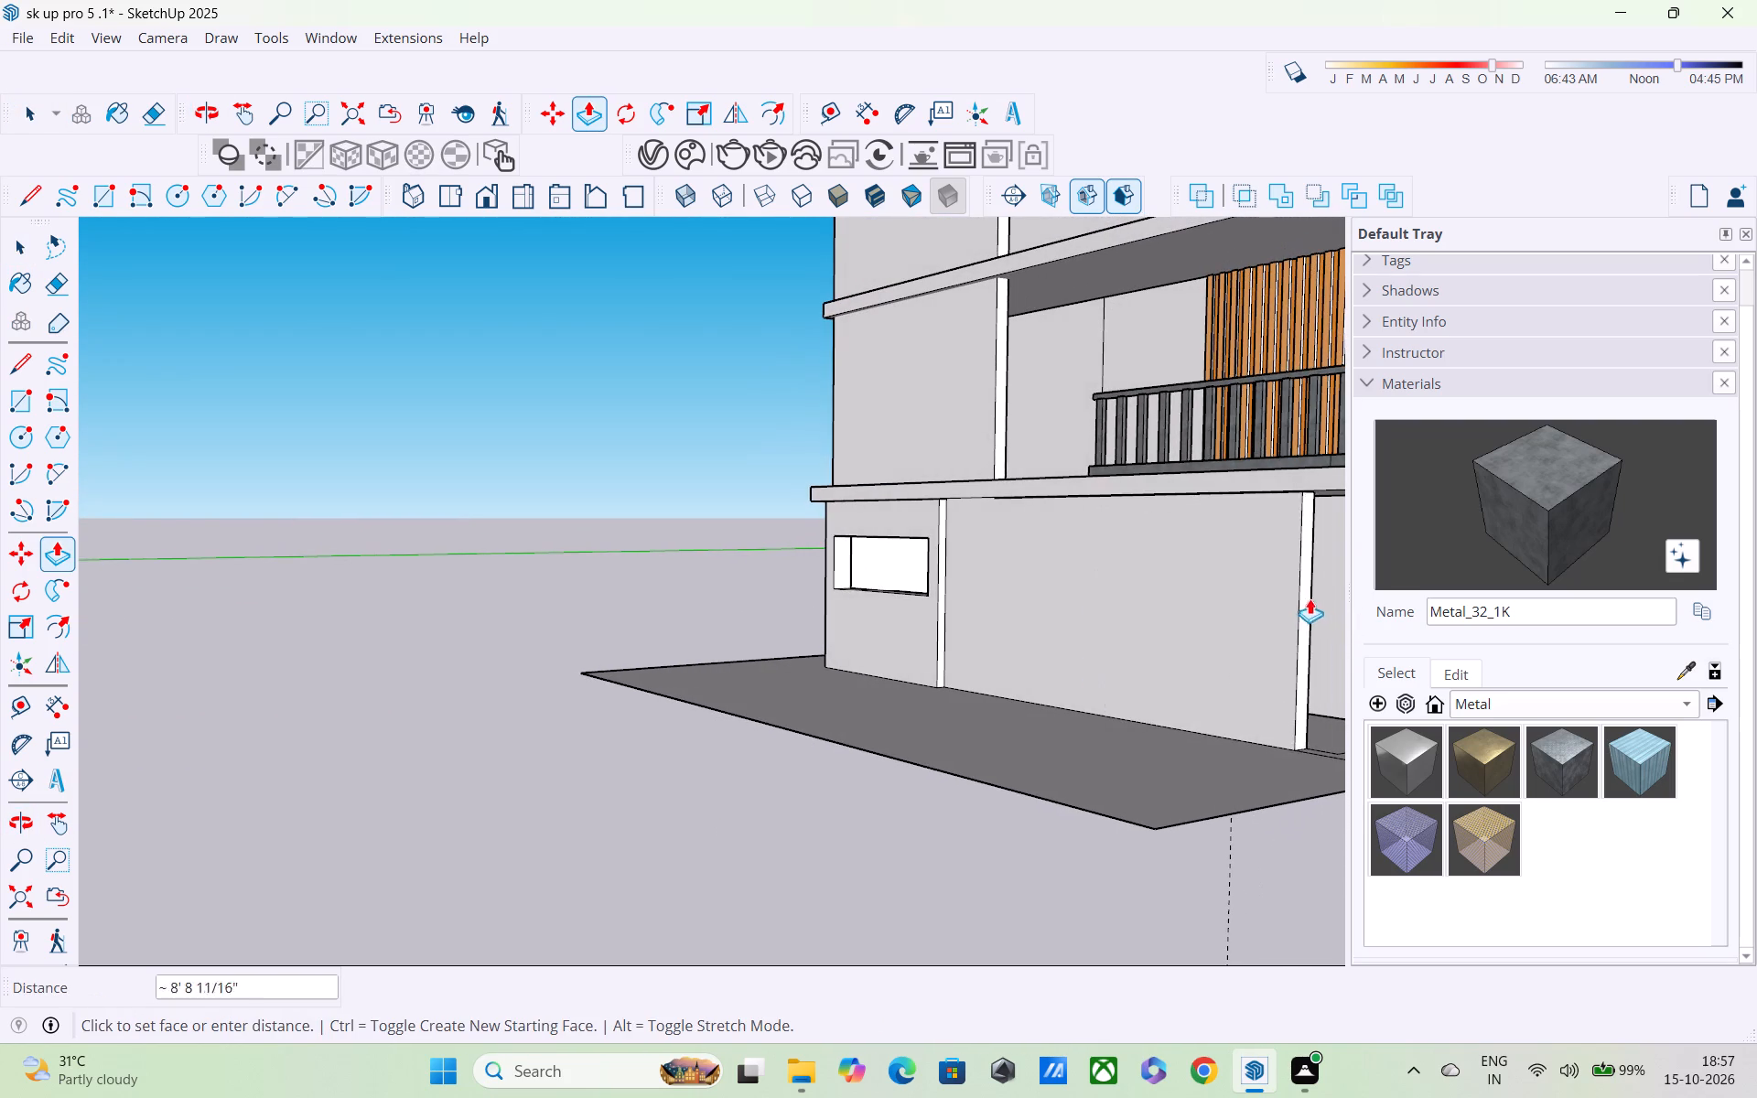
middle_click_drag(1081, 588, 1264, 604)
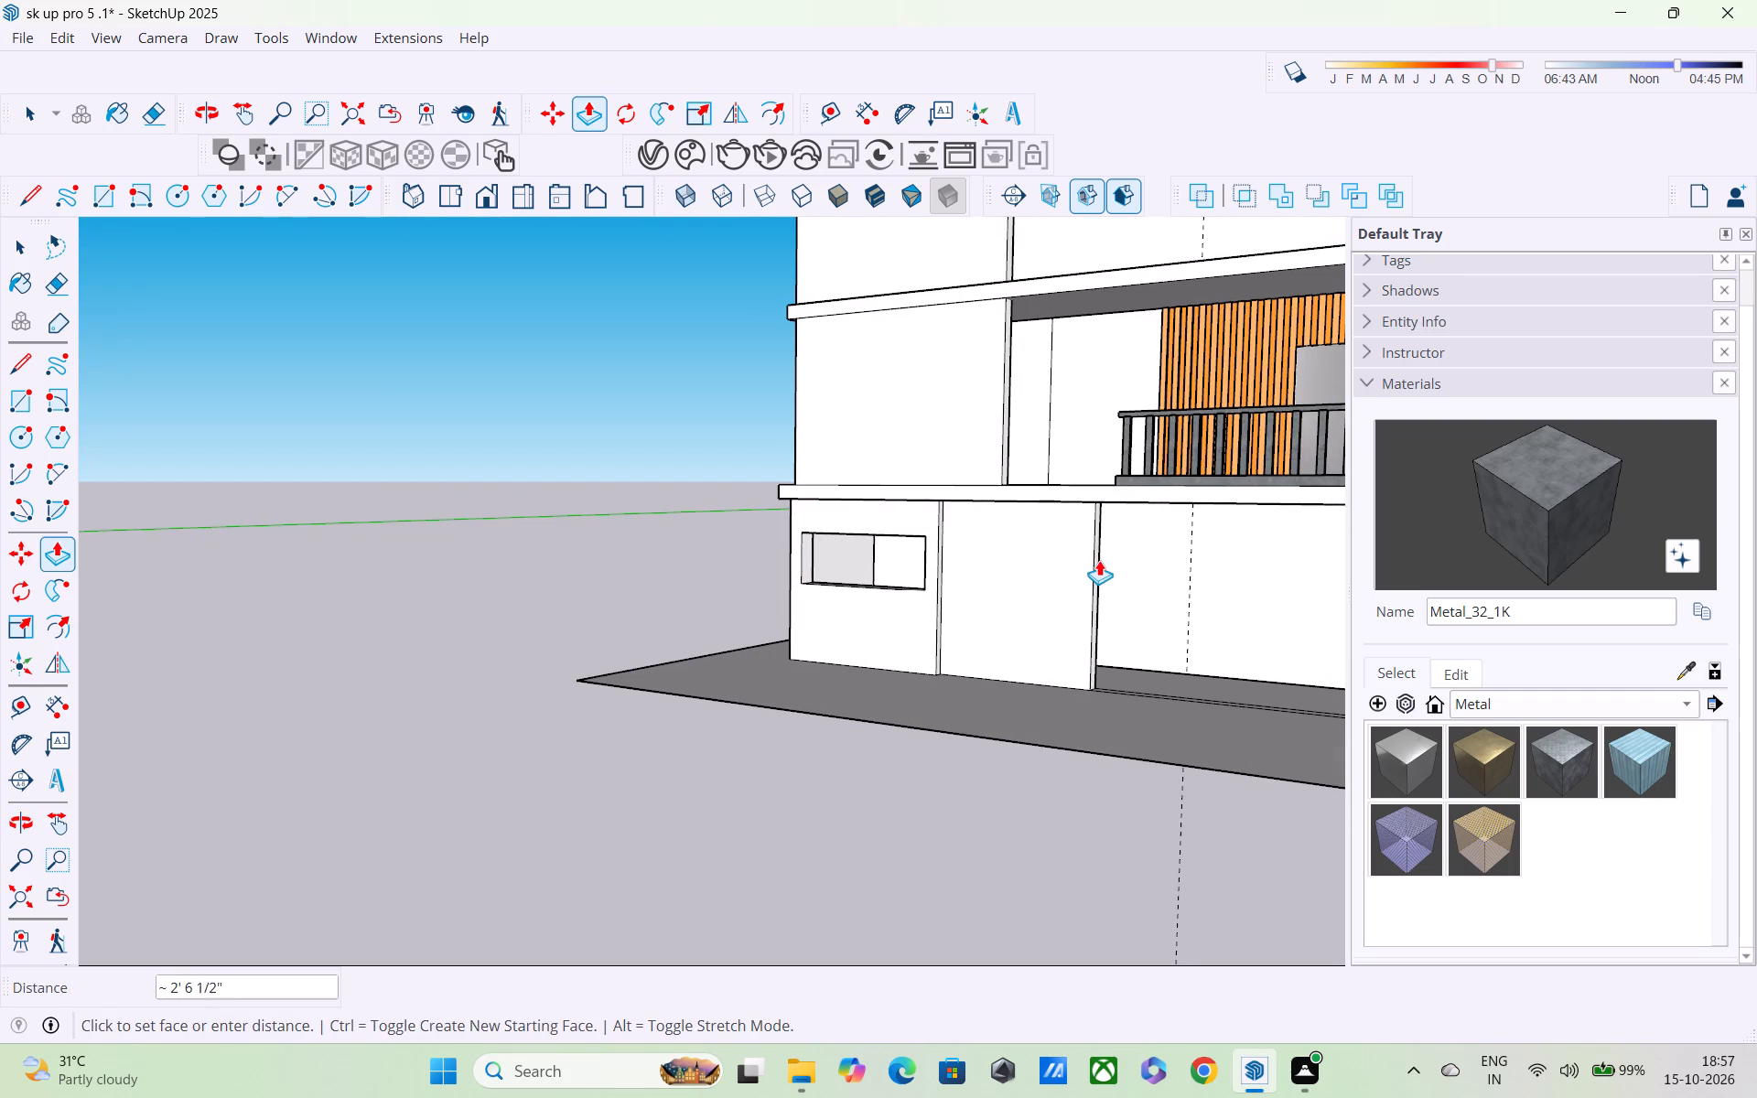
middle_click_drag(1098, 559, 1151, 567)
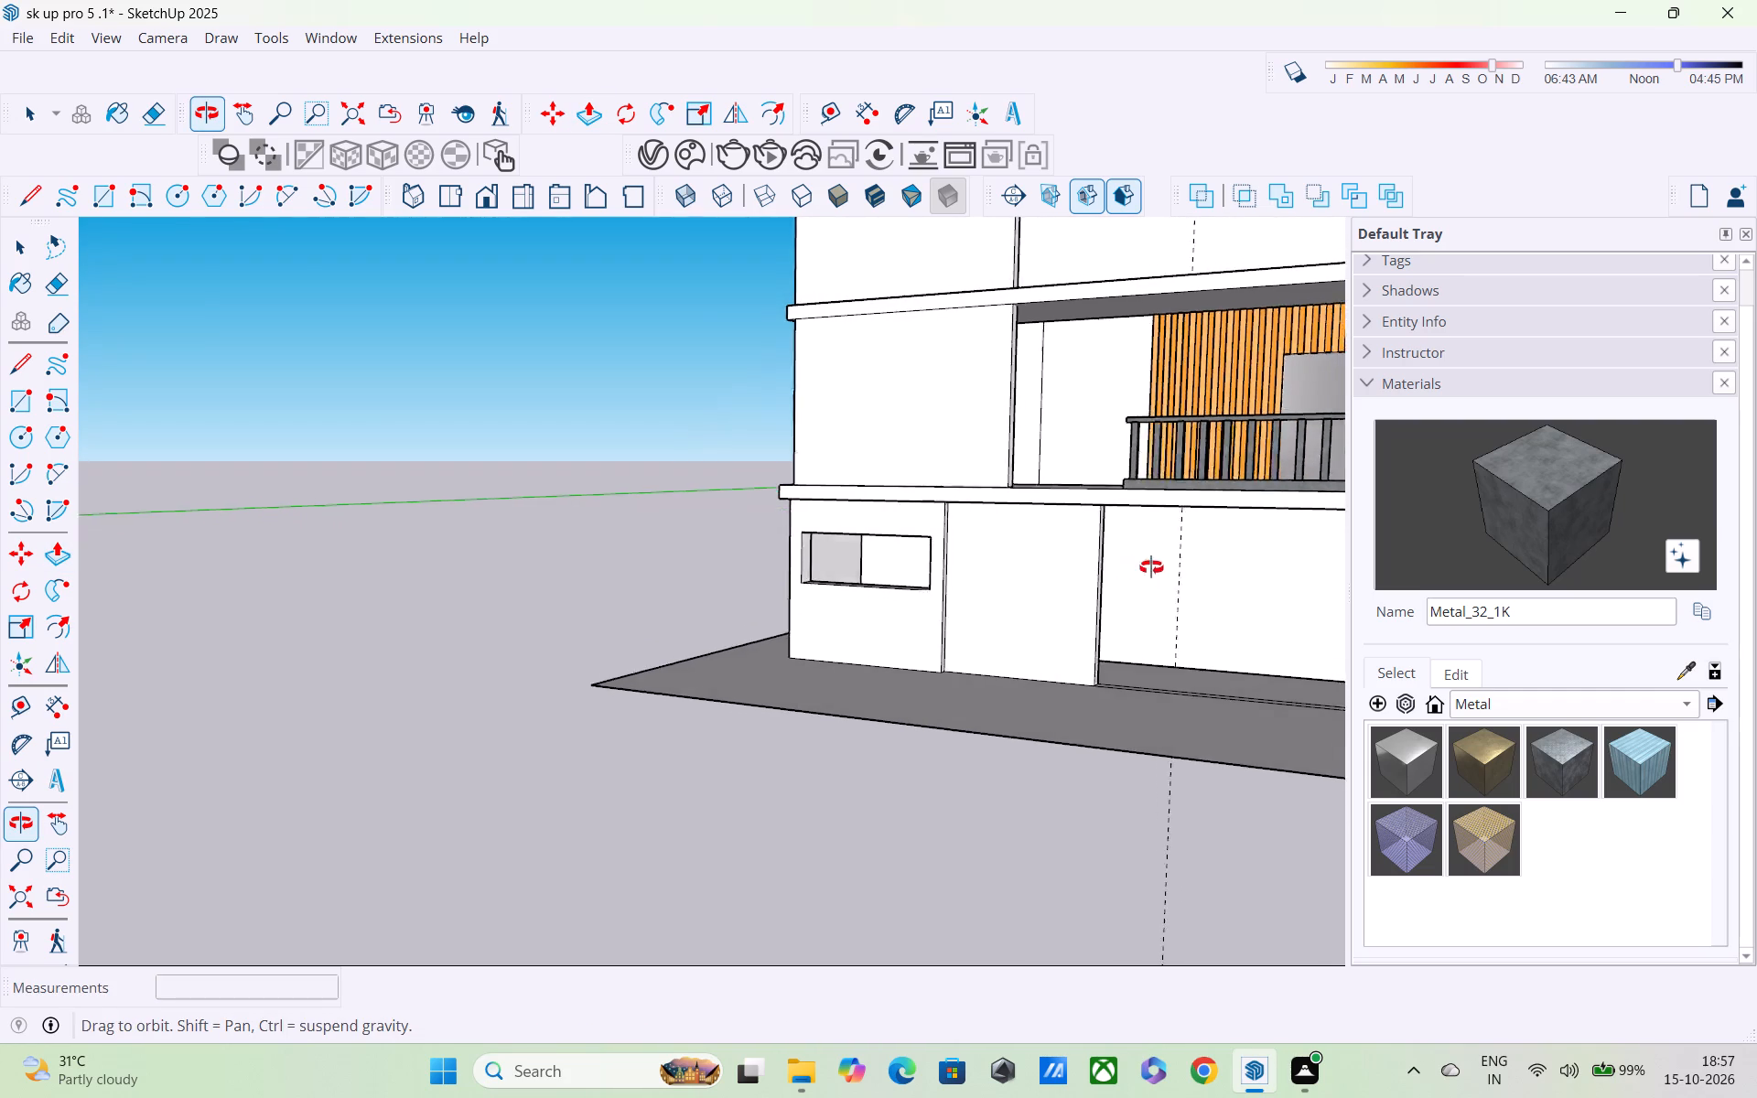
middle_click_drag(1151, 567, 1288, 560)
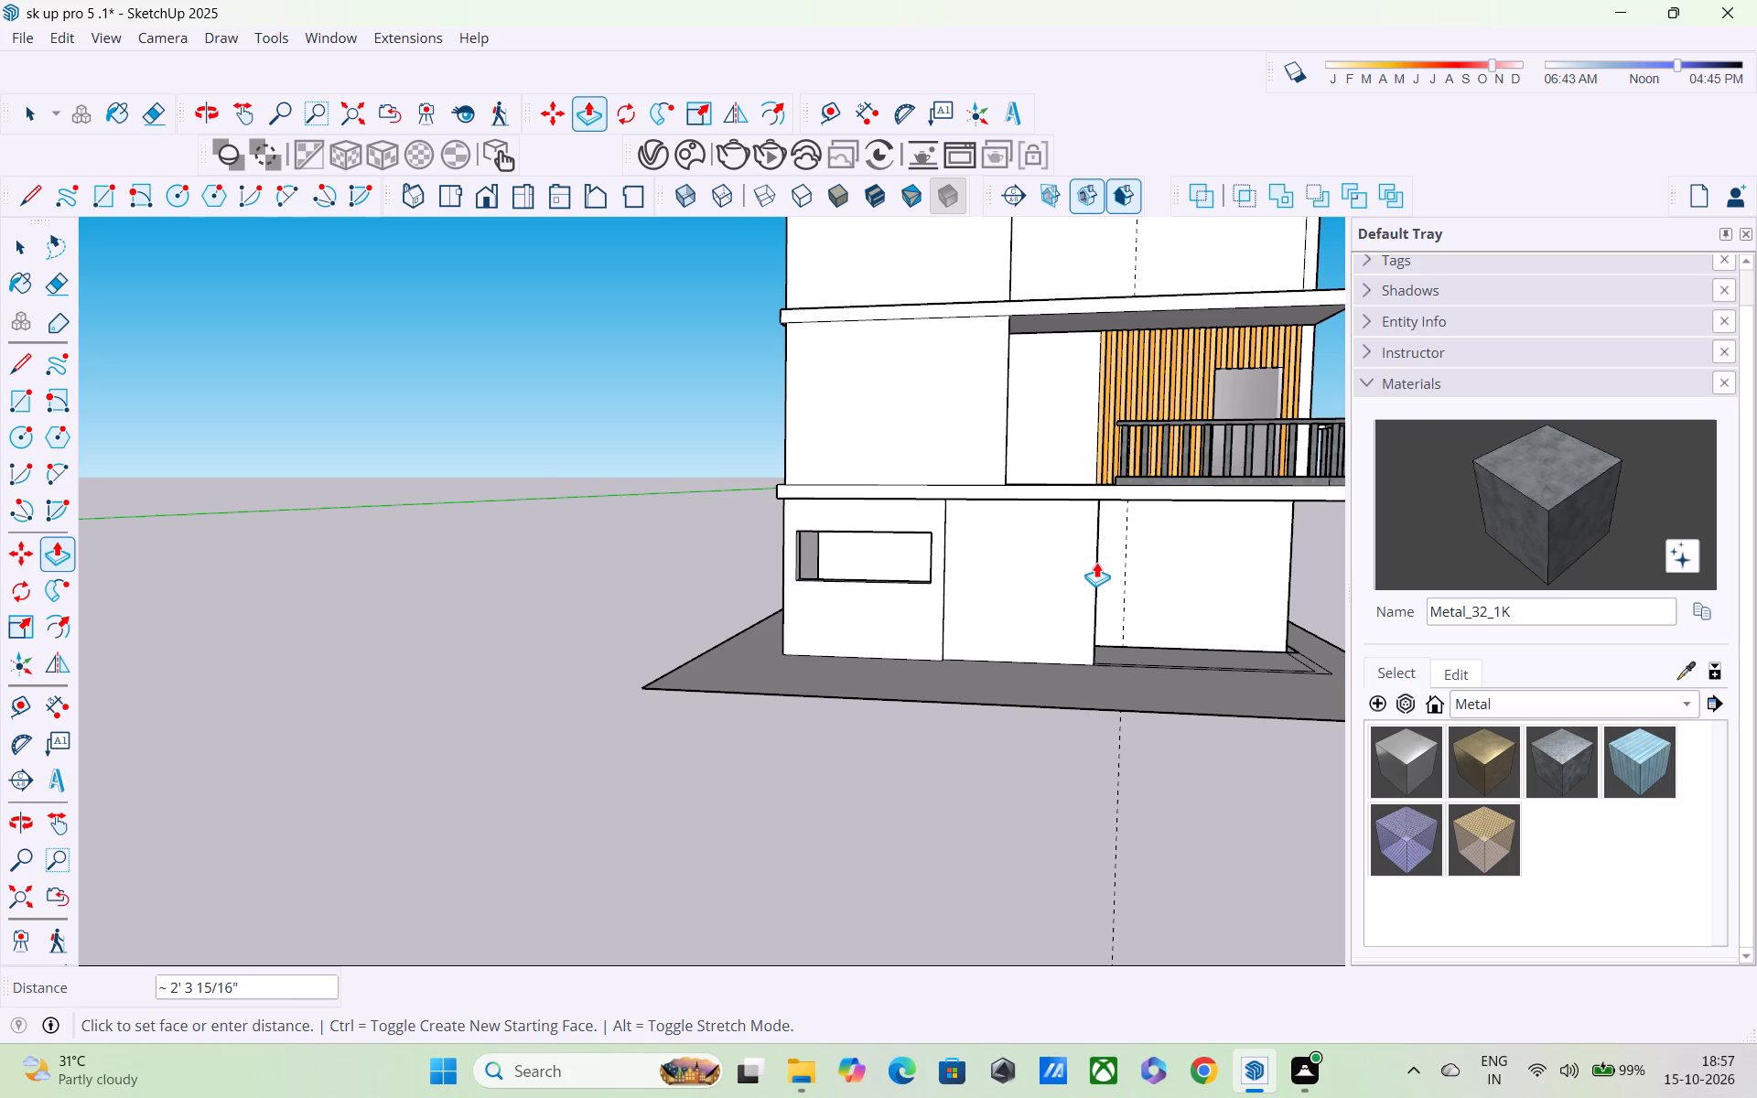
left_click(1096, 562)
middle_click_drag(1095, 571, 1056, 615)
key("space")
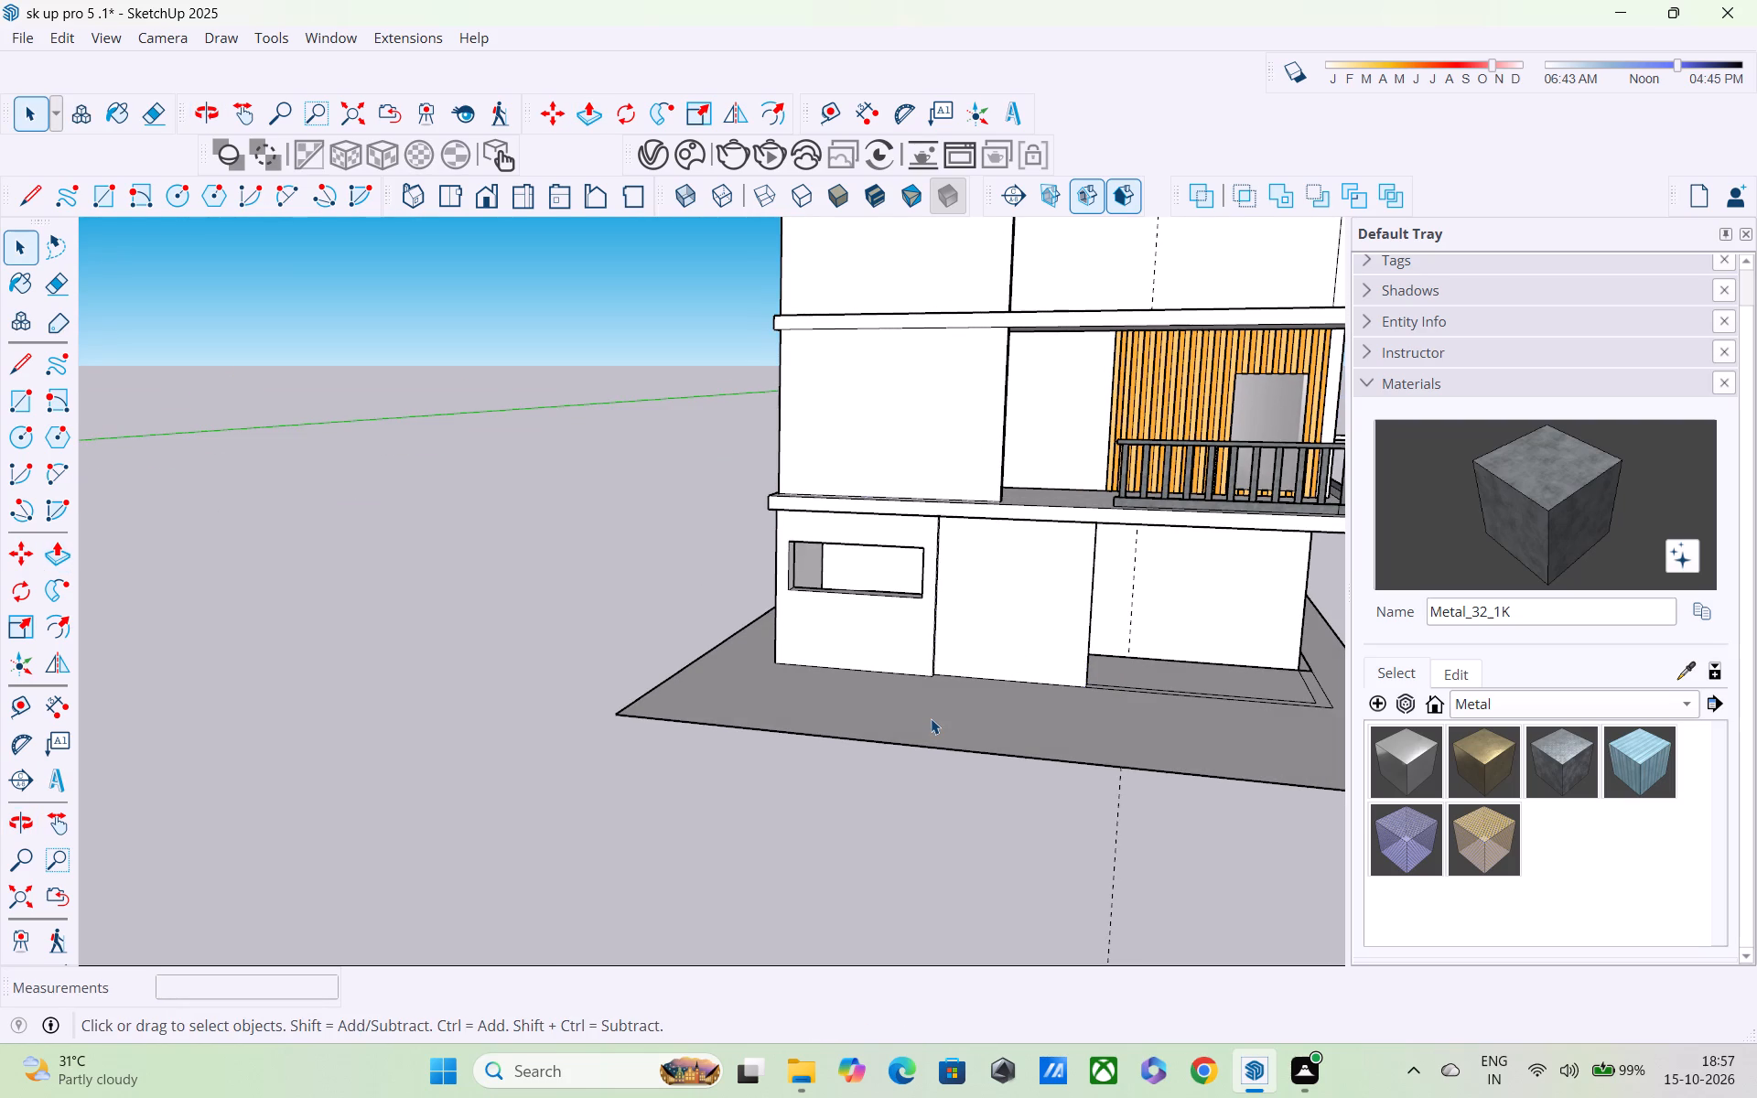
scroll(931, 718, "down", 3)
middle_click_drag(916, 665, 952, 641)
scroll(955, 630, "down", 7)
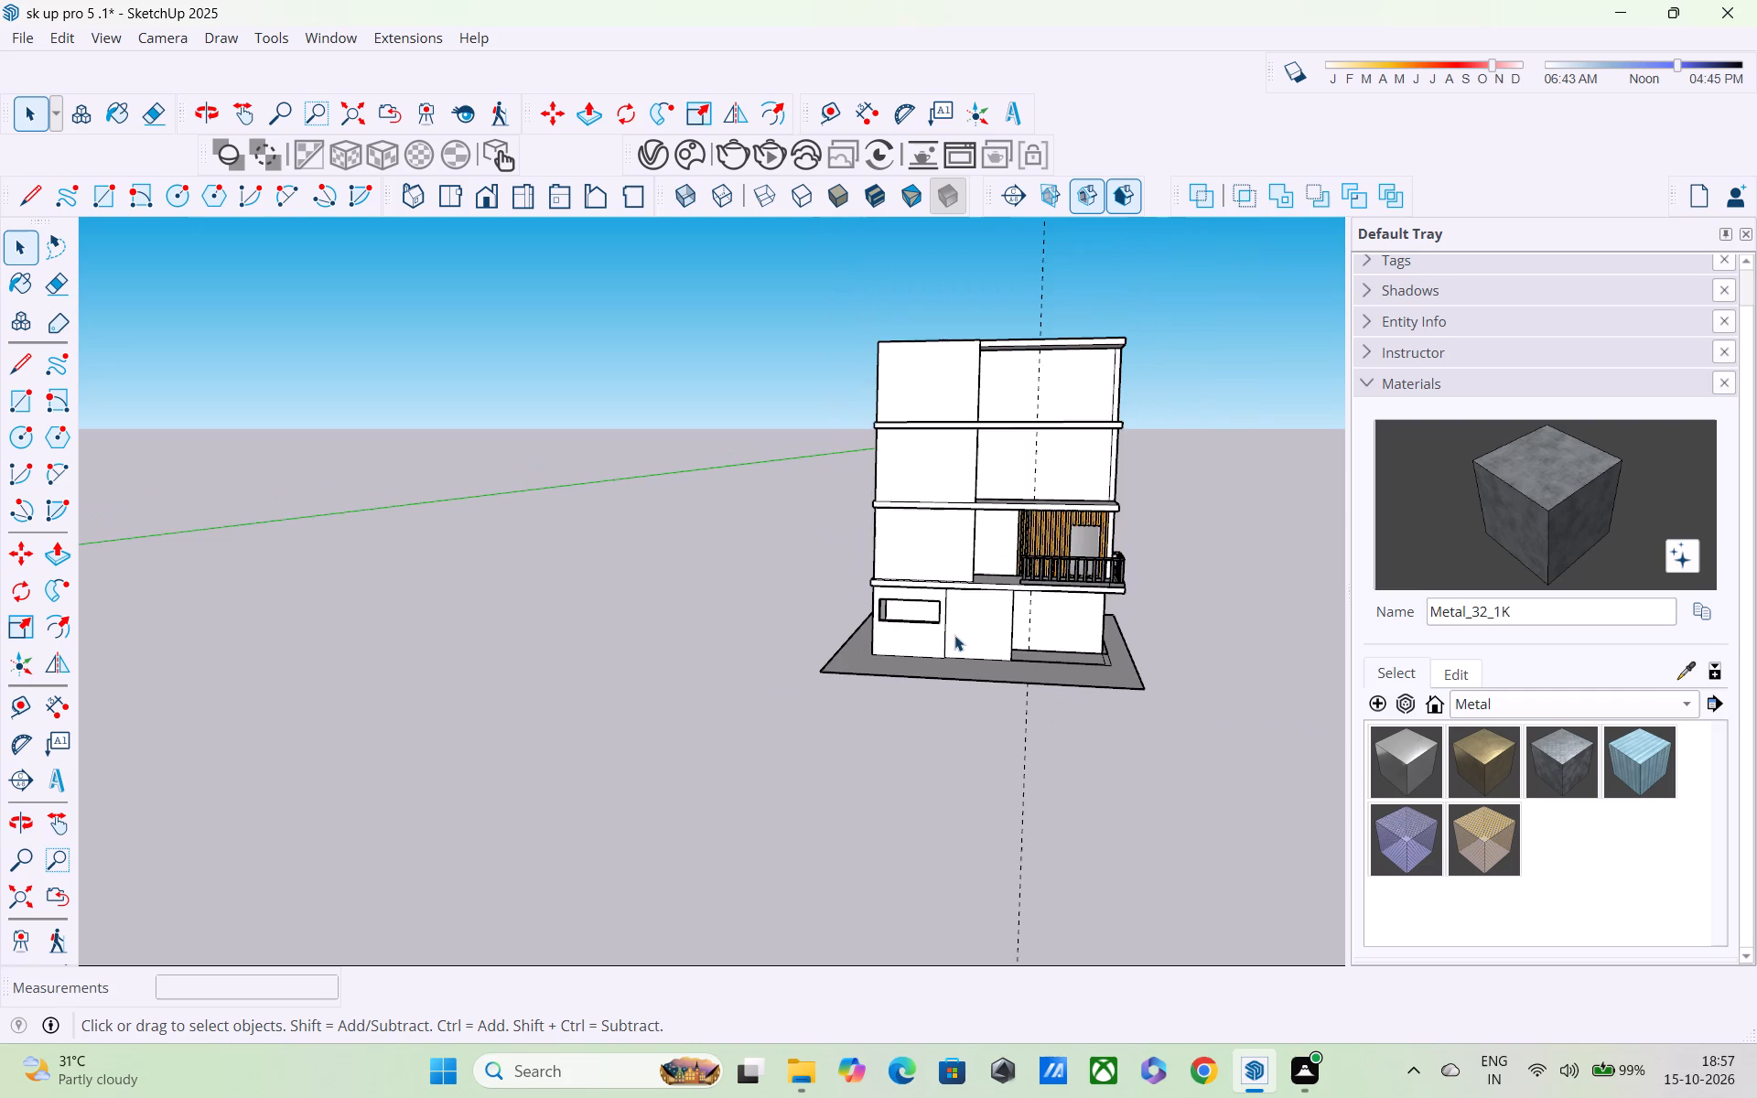
middle_click_drag(943, 619, 967, 714, "shift")
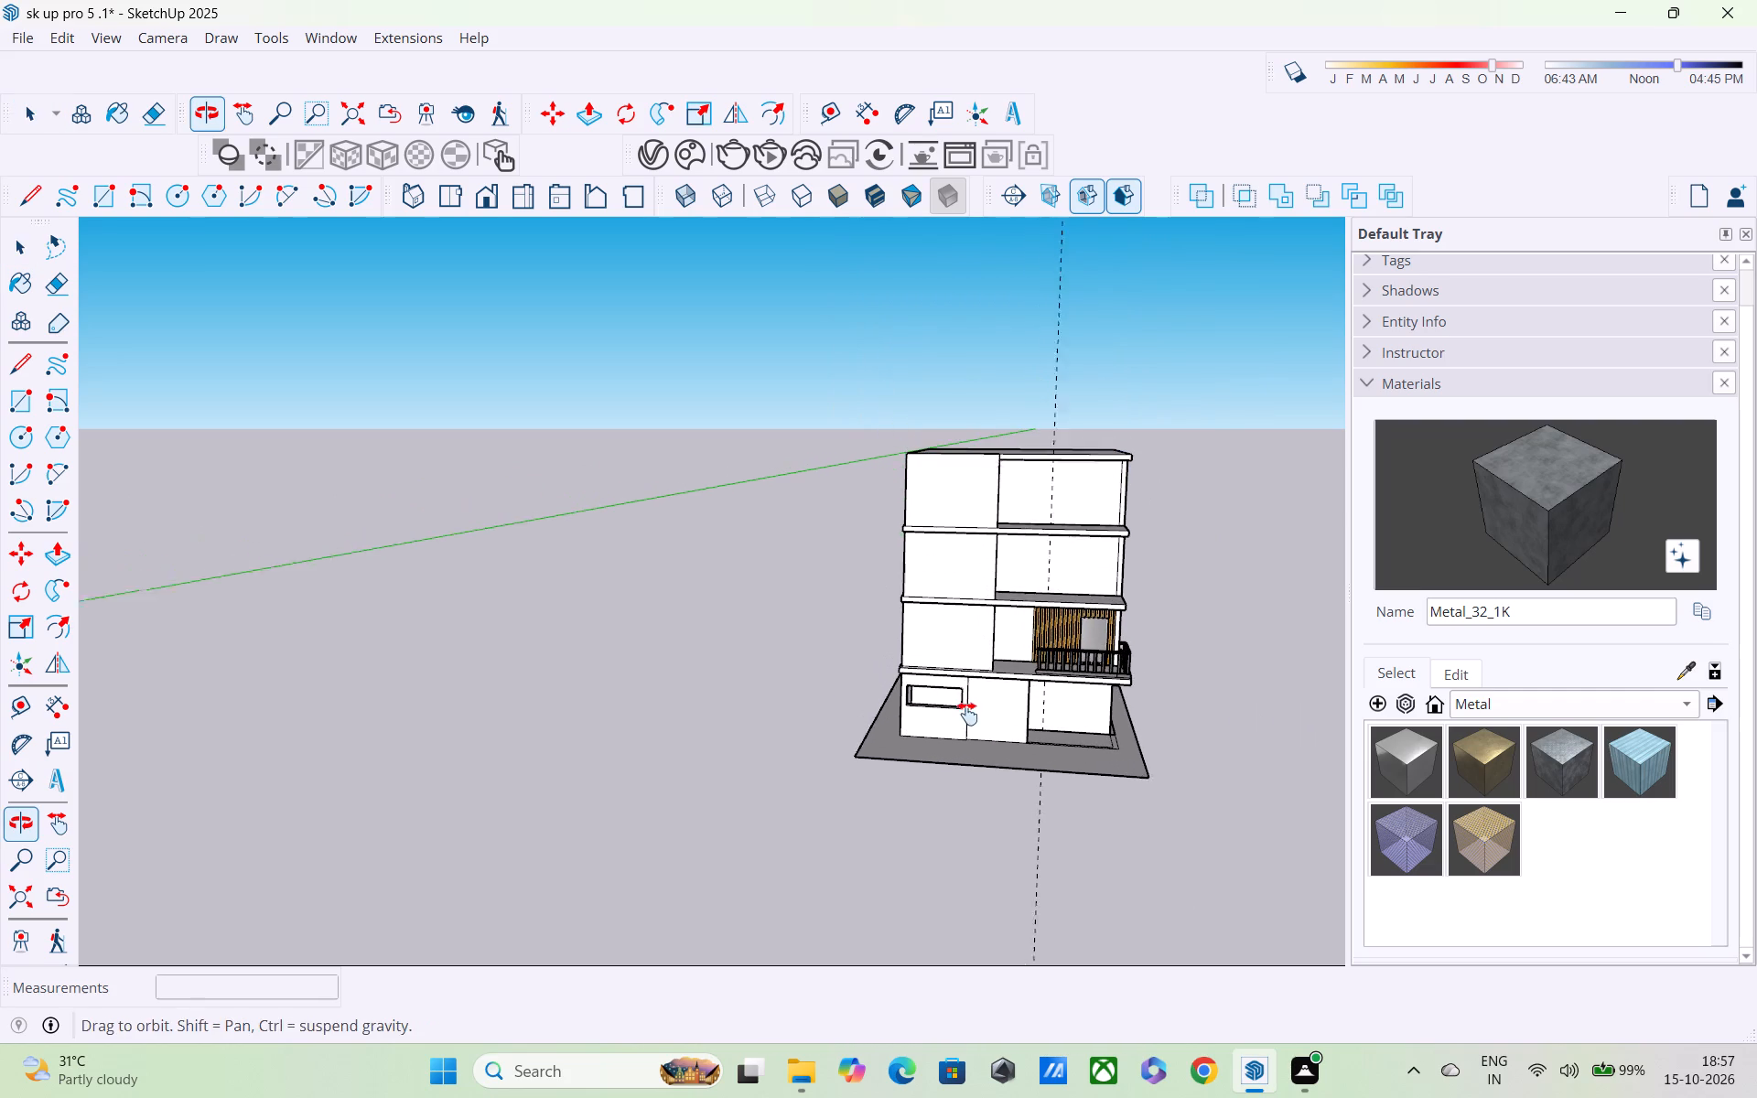
middle_click_drag(967, 714, 972, 726, "shift")
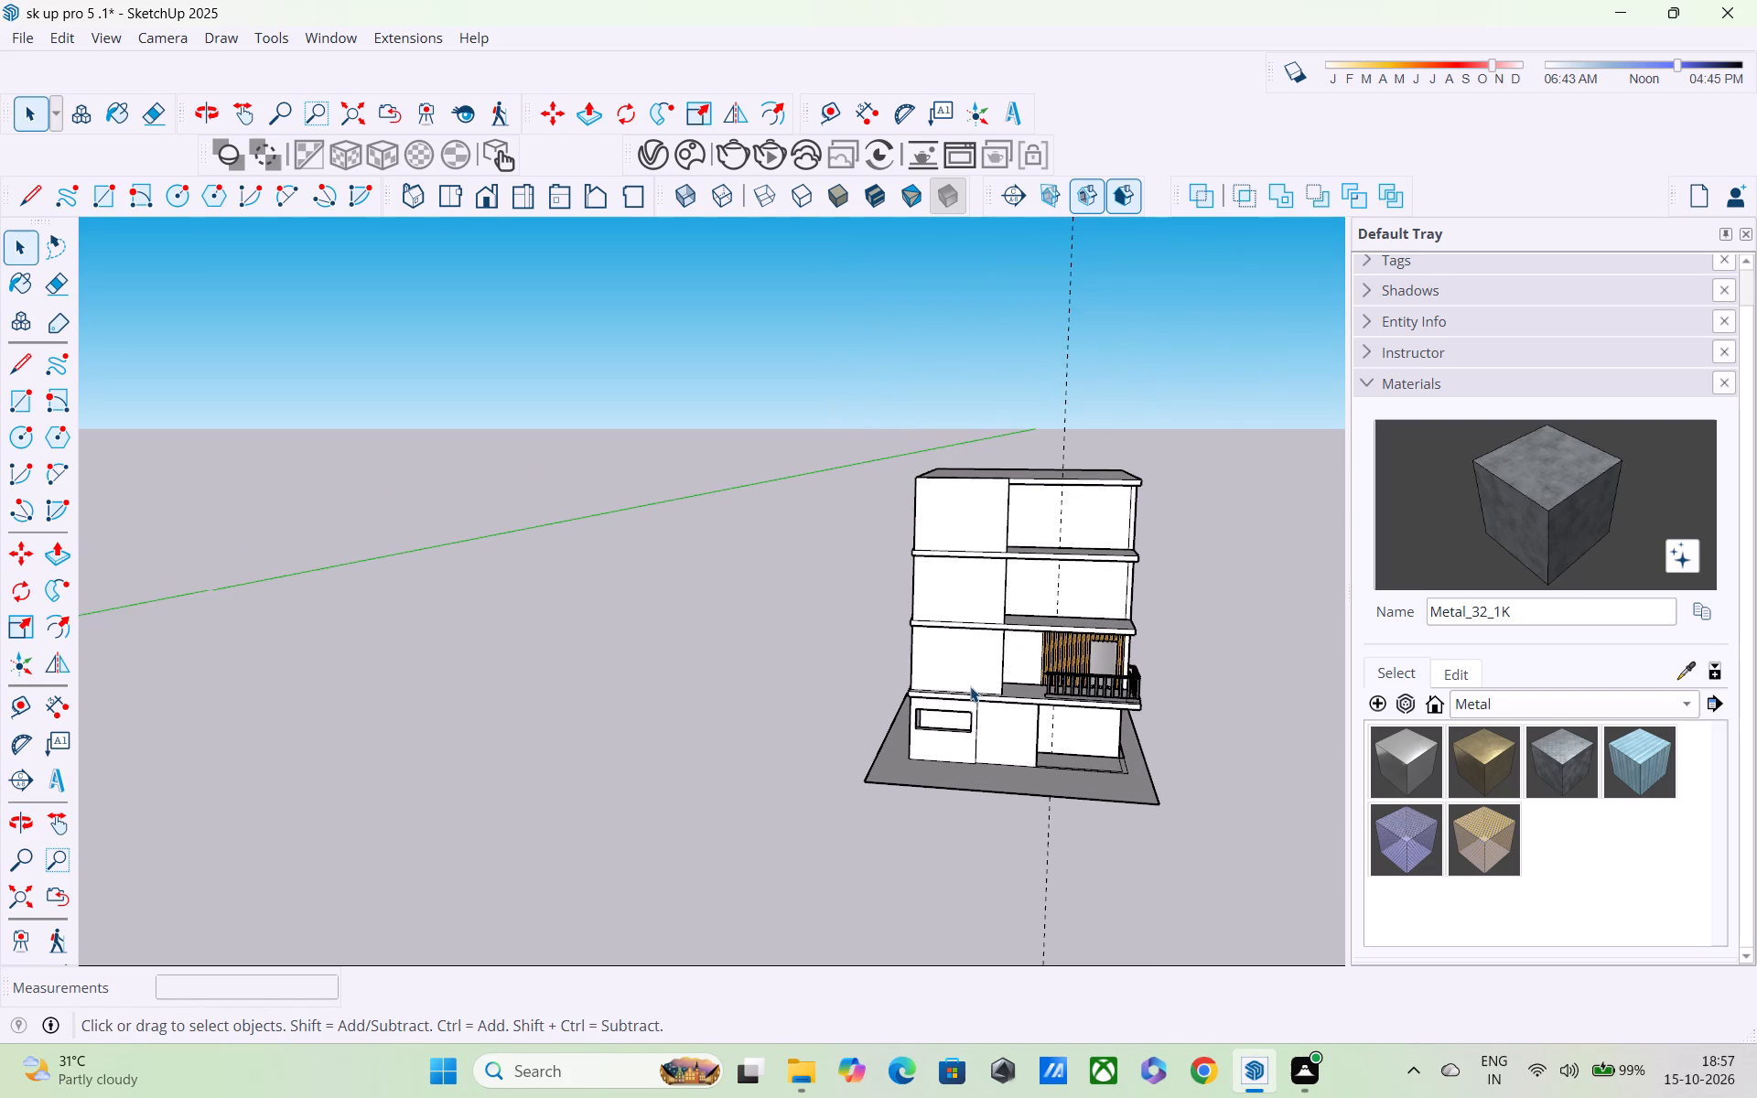
Examine the front and side facade, focusing on the slab edges where they meet the projecting upper-storey wall.
scroll(968, 681, "down", 2)
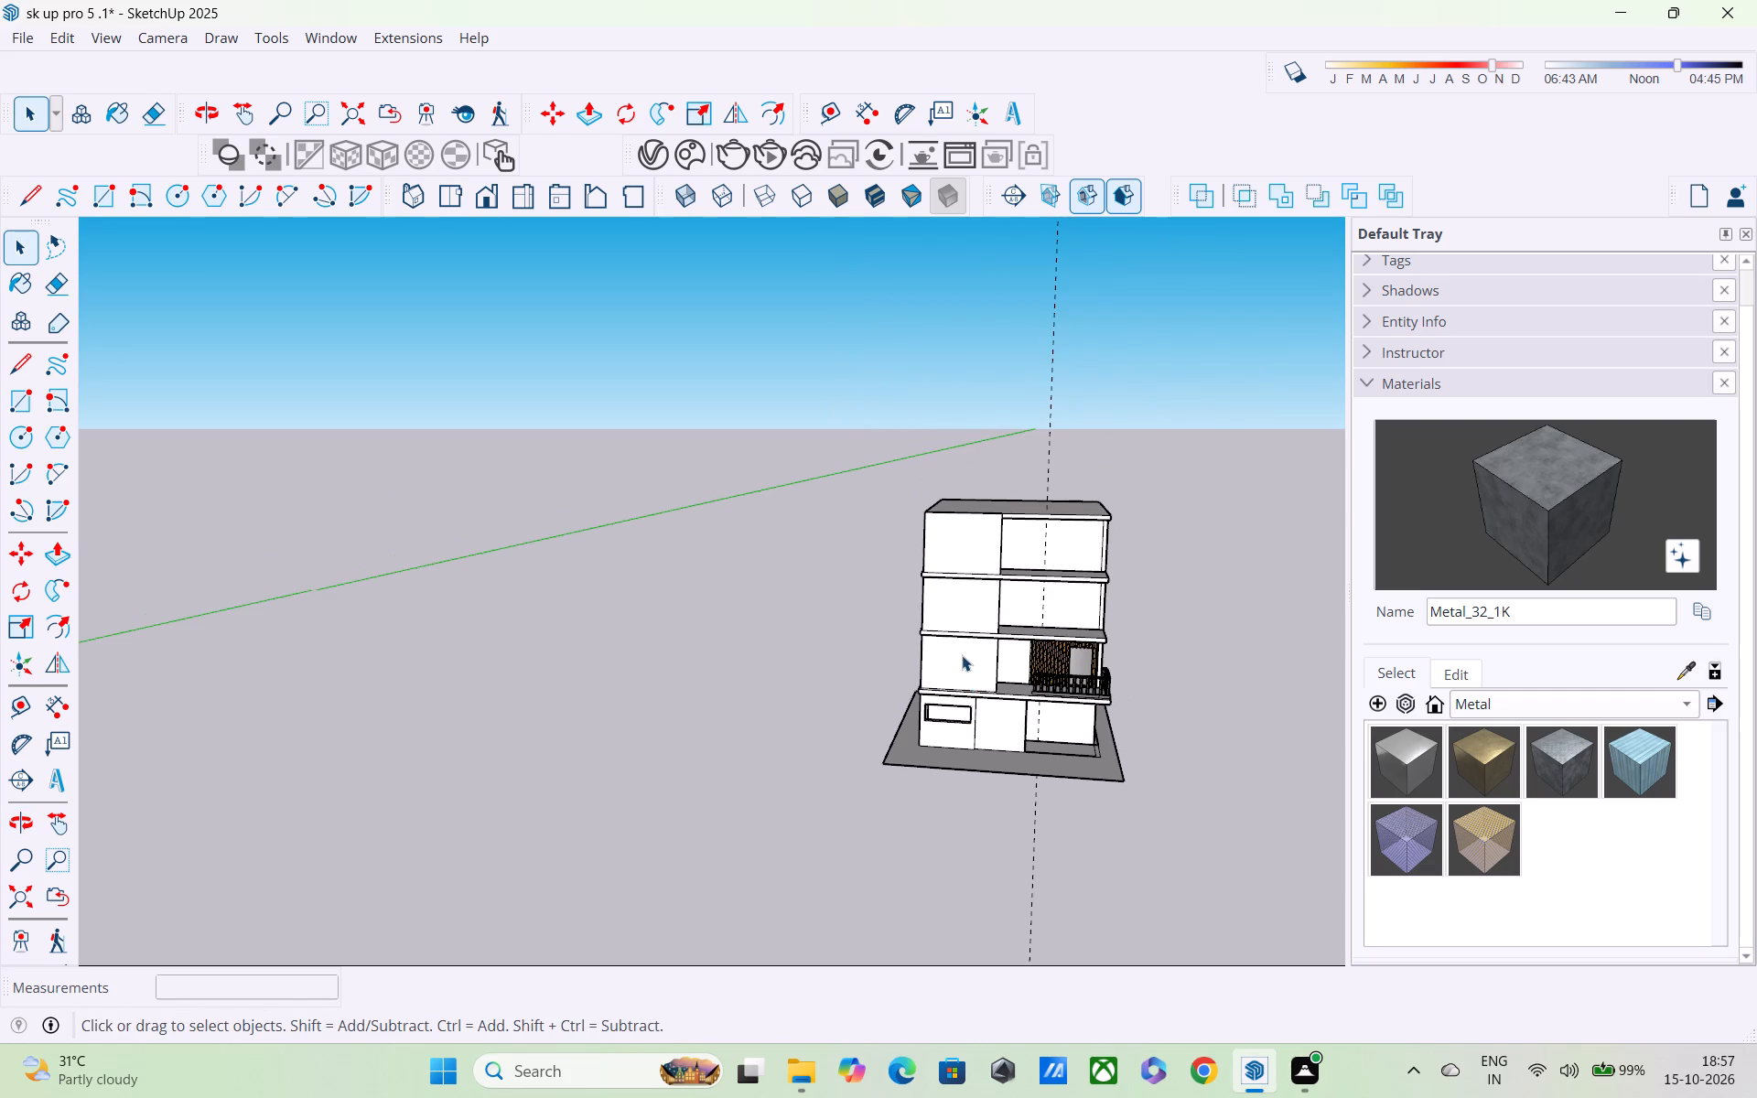
middle_click_drag(962, 655, 960, 697, "shift")
scroll(983, 684, "up", 5)
middle_click_drag(979, 684, 986, 633)
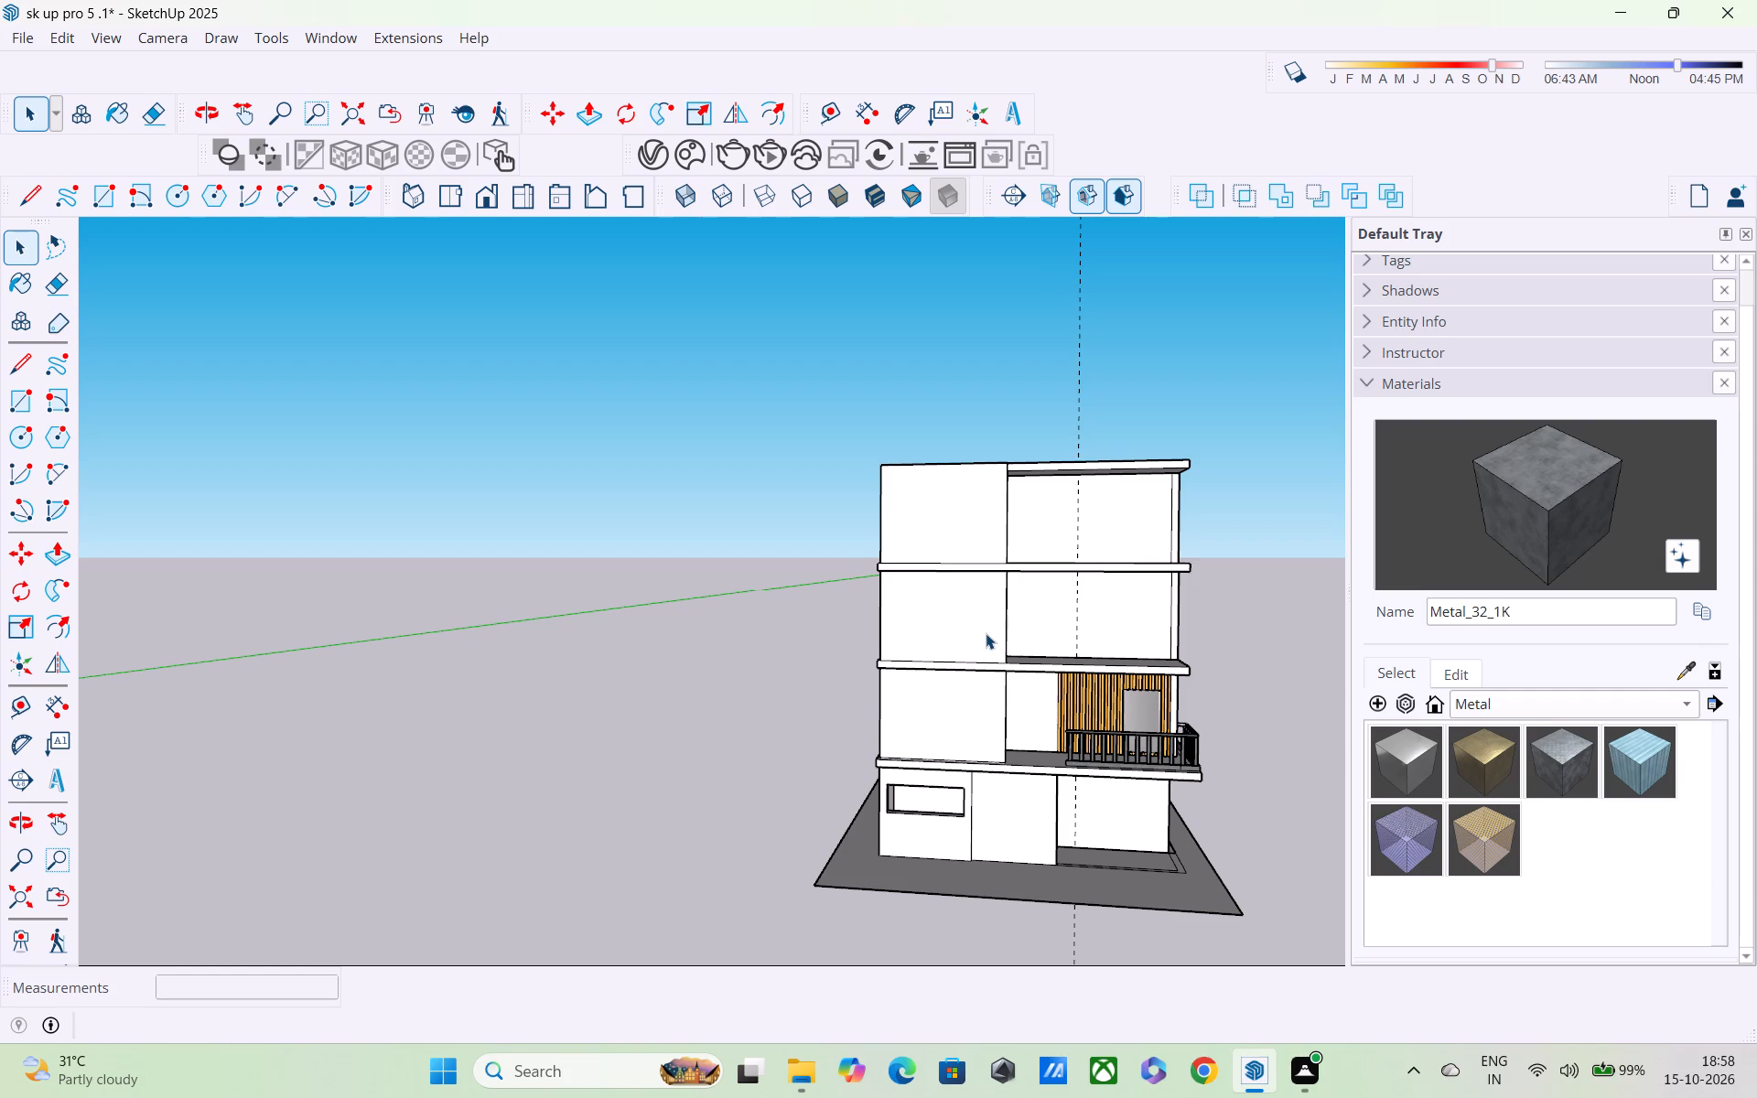
scroll(960, 620, "up", 3)
middle_click_drag(963, 651, 1198, 797)
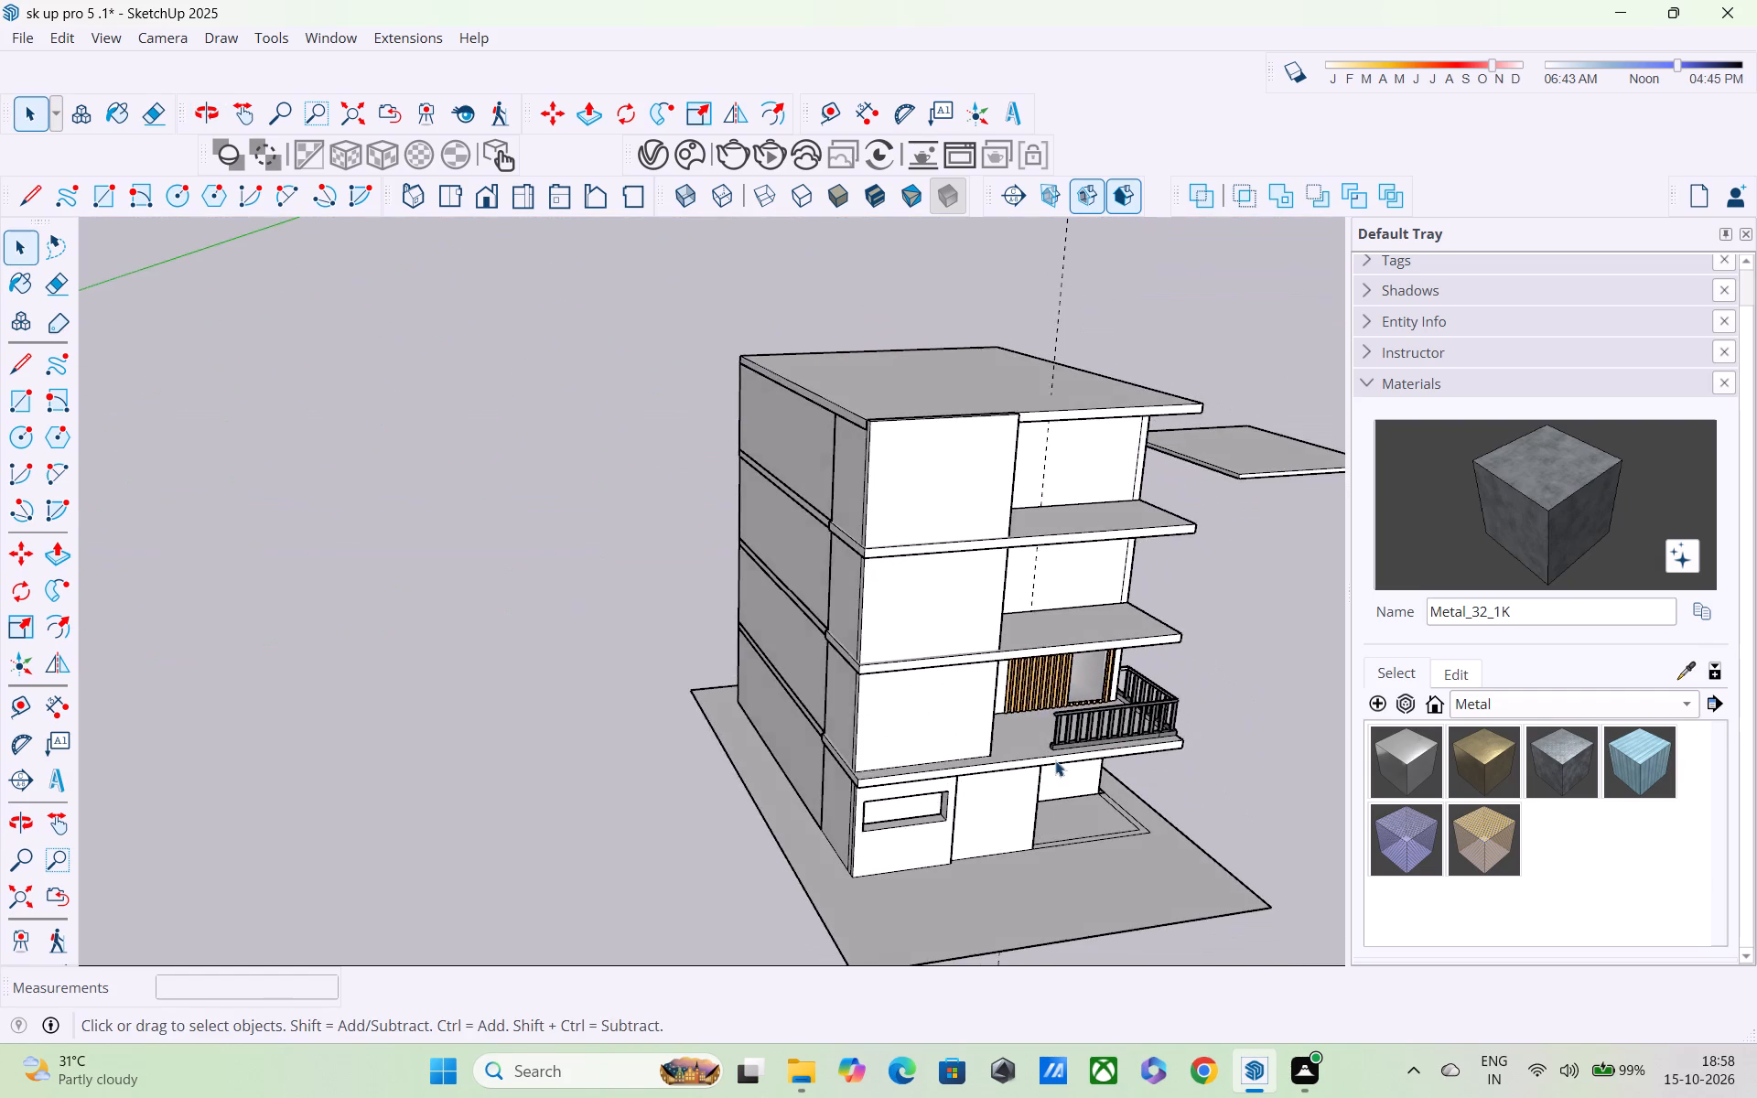
scroll(1001, 736, "up", 3)
middle_click_drag(869, 681, 936, 799)
scroll(881, 694, "up", 3)
middle_click_drag(868, 676, 868, 673)
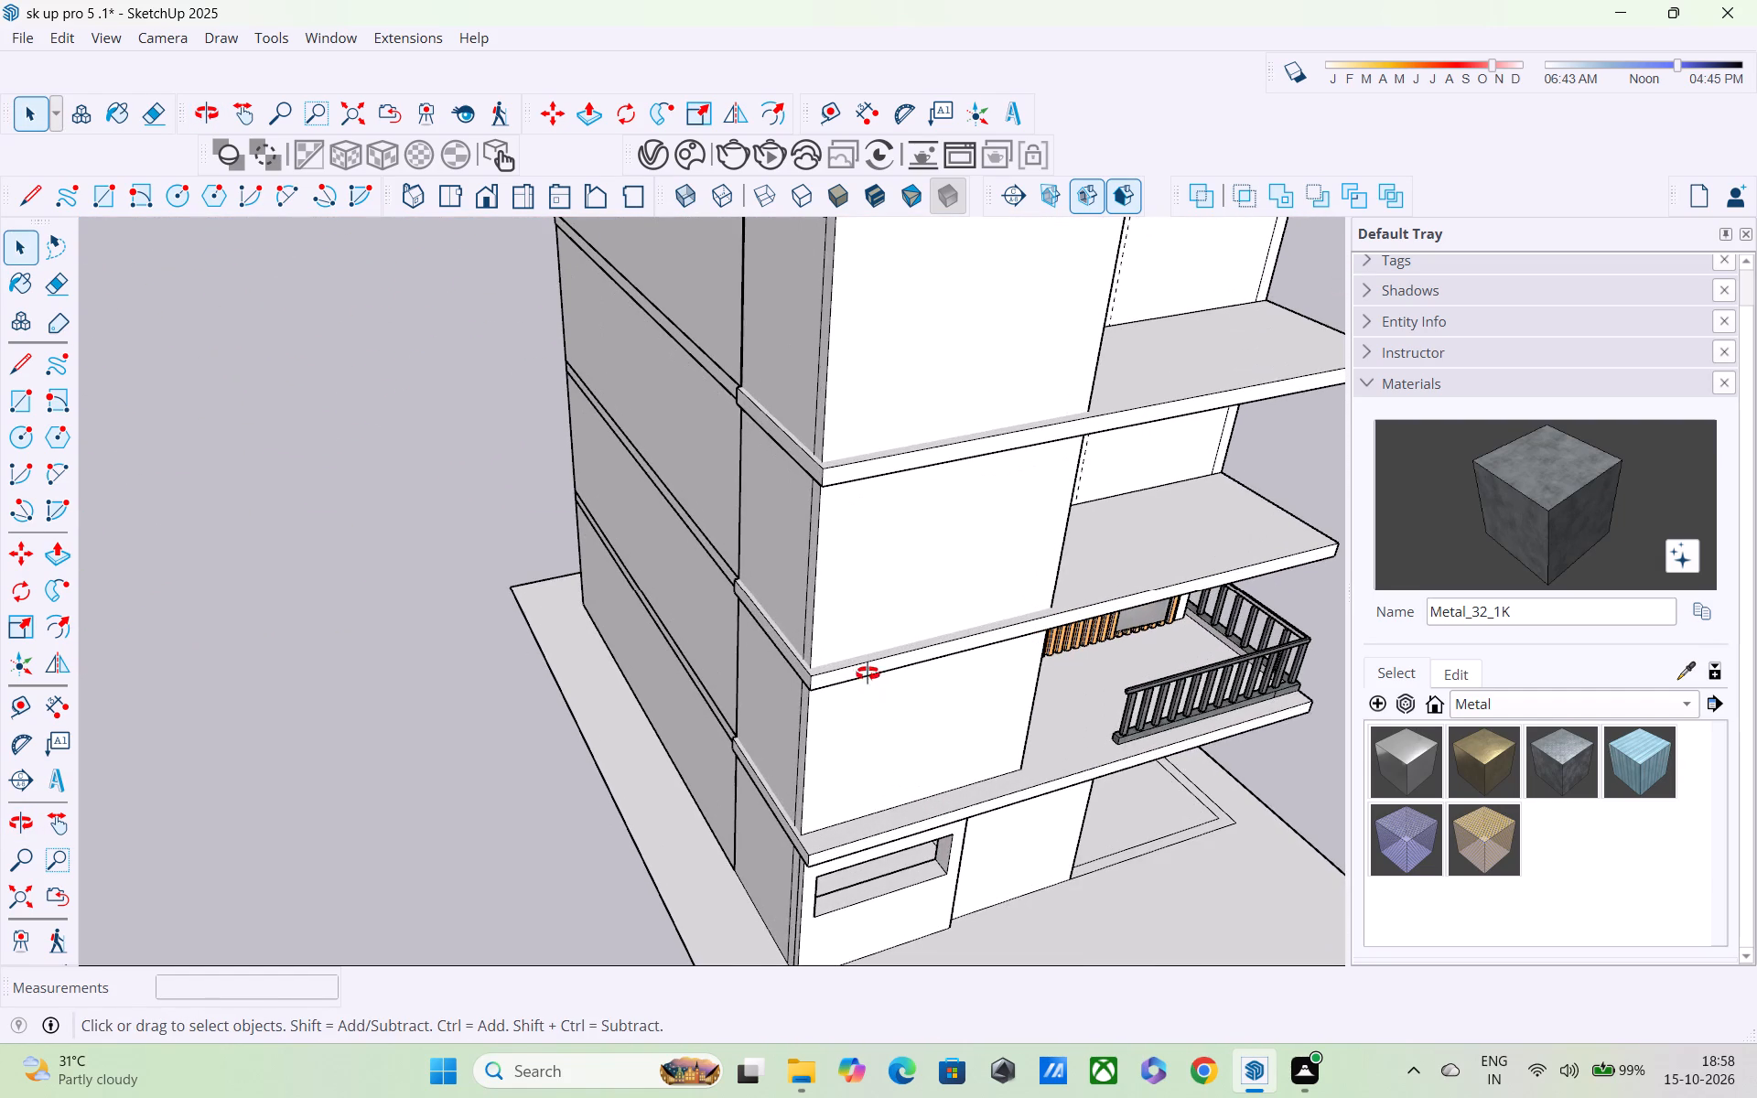
middle_click_drag(868, 673, 973, 573)
scroll(943, 576, "up", 5)
middle_click_drag(901, 592, 515, 586)
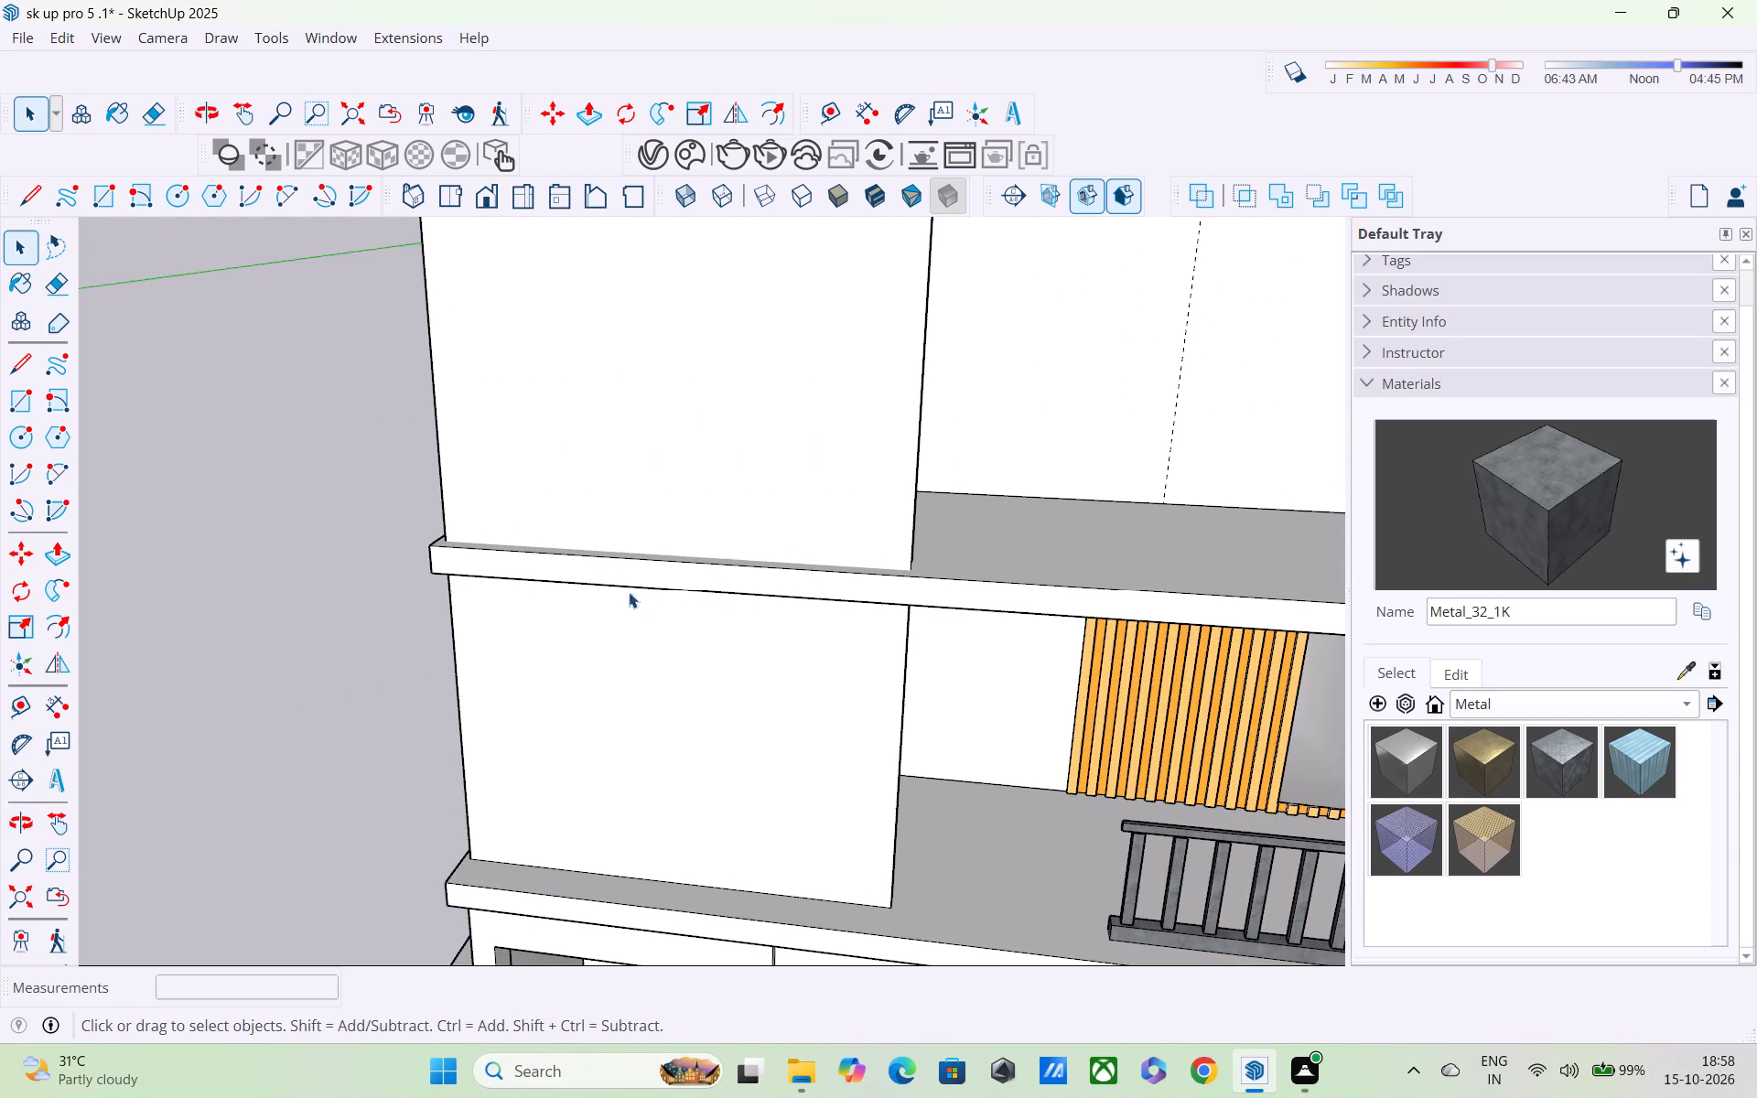
scroll(665, 592, "up", 3)
scroll(666, 592, "down", 8)
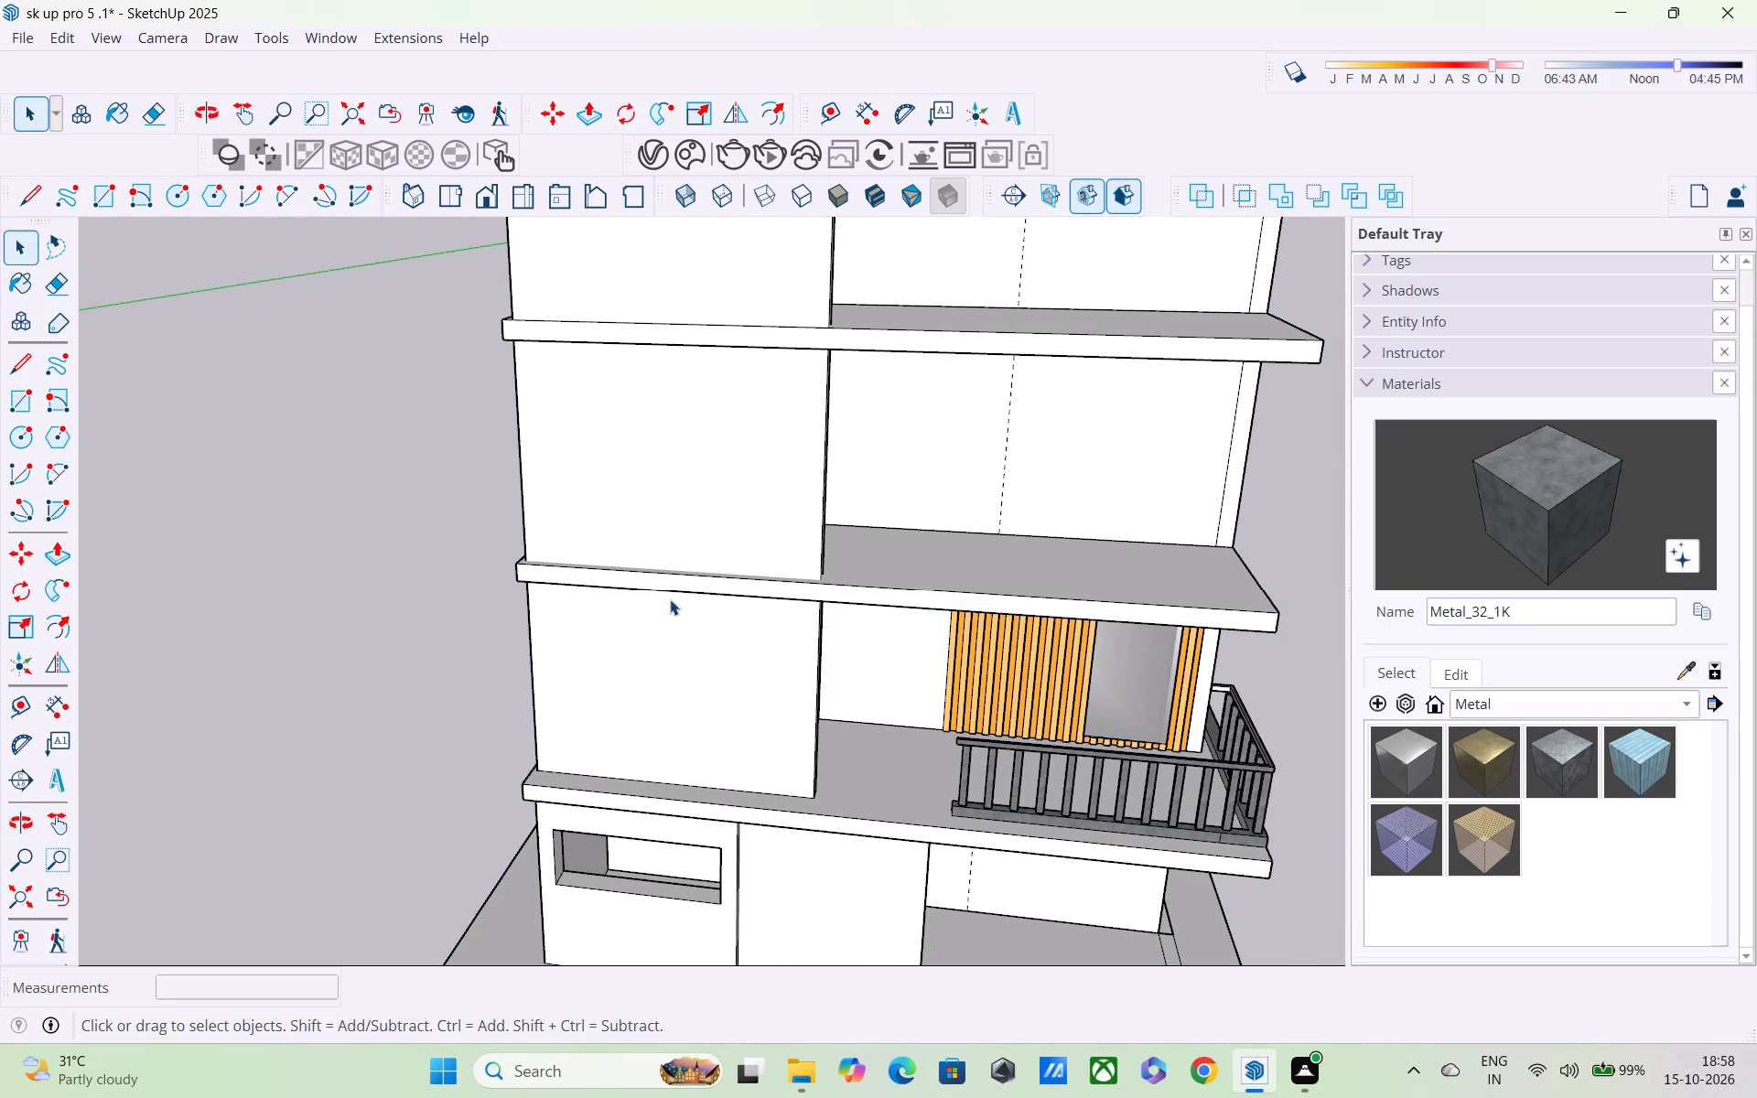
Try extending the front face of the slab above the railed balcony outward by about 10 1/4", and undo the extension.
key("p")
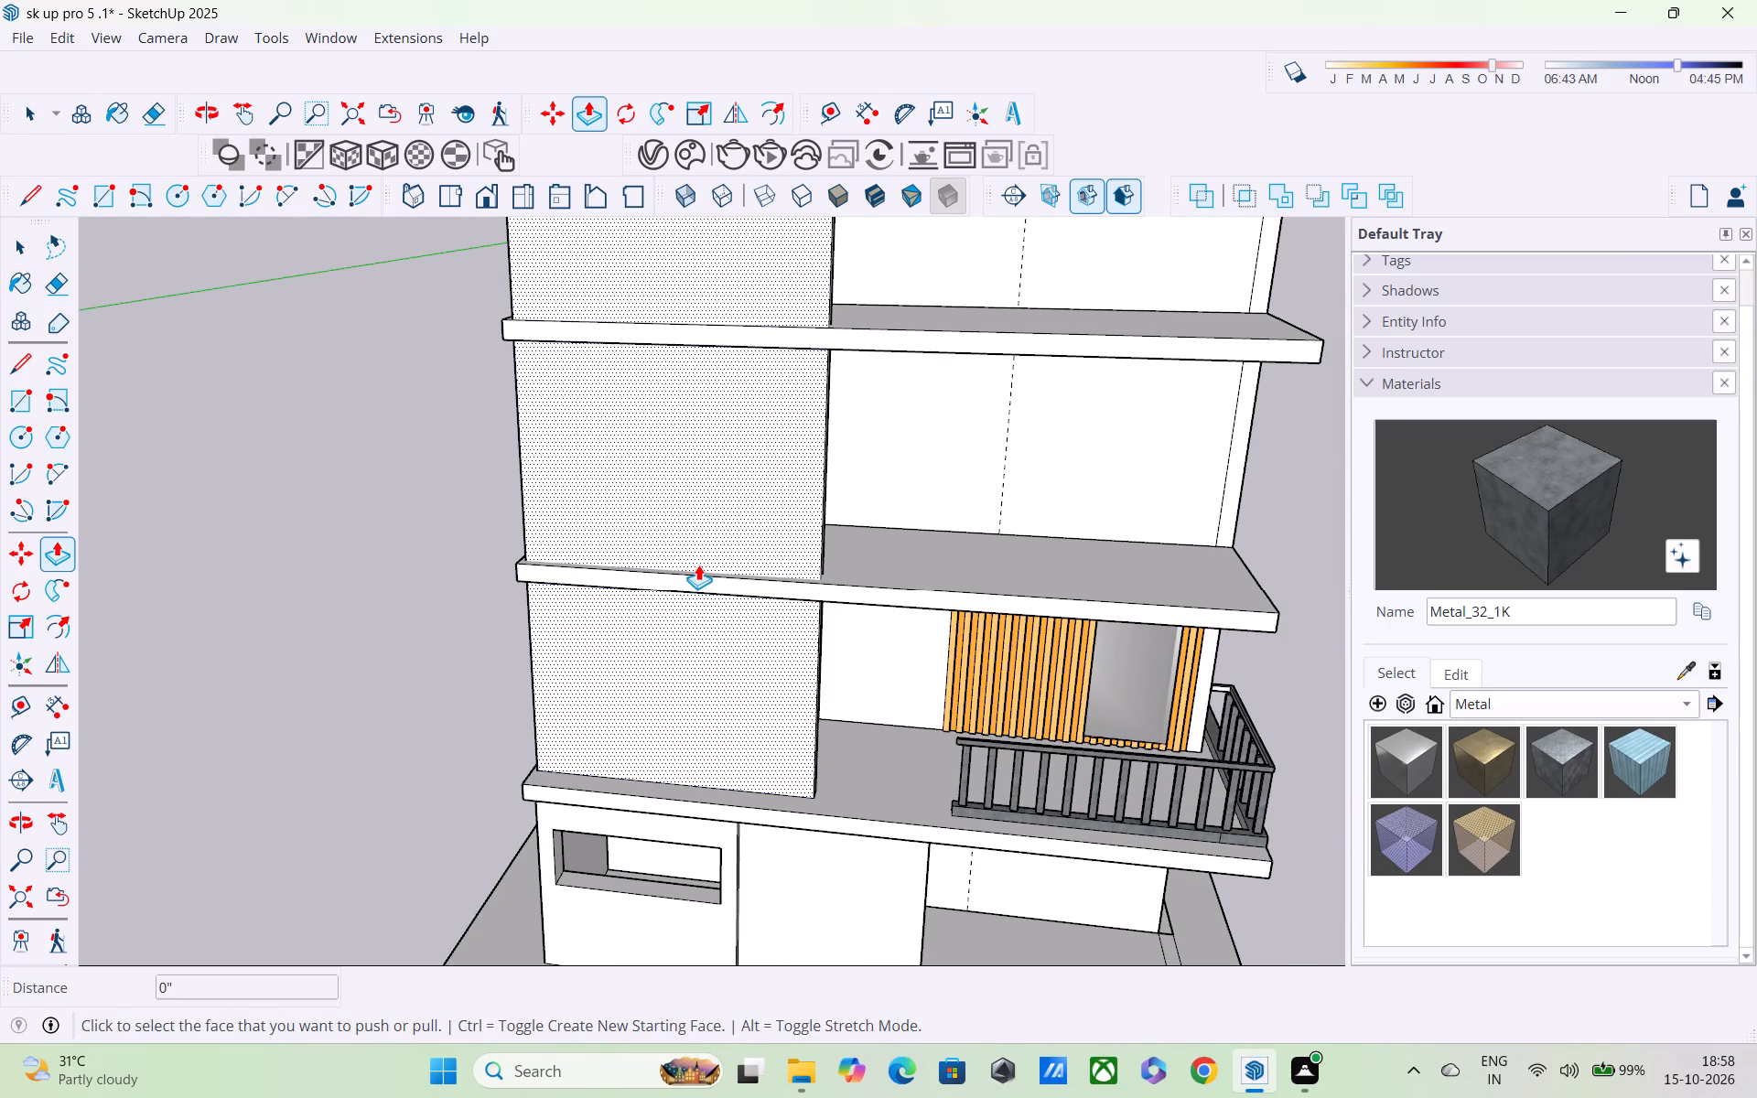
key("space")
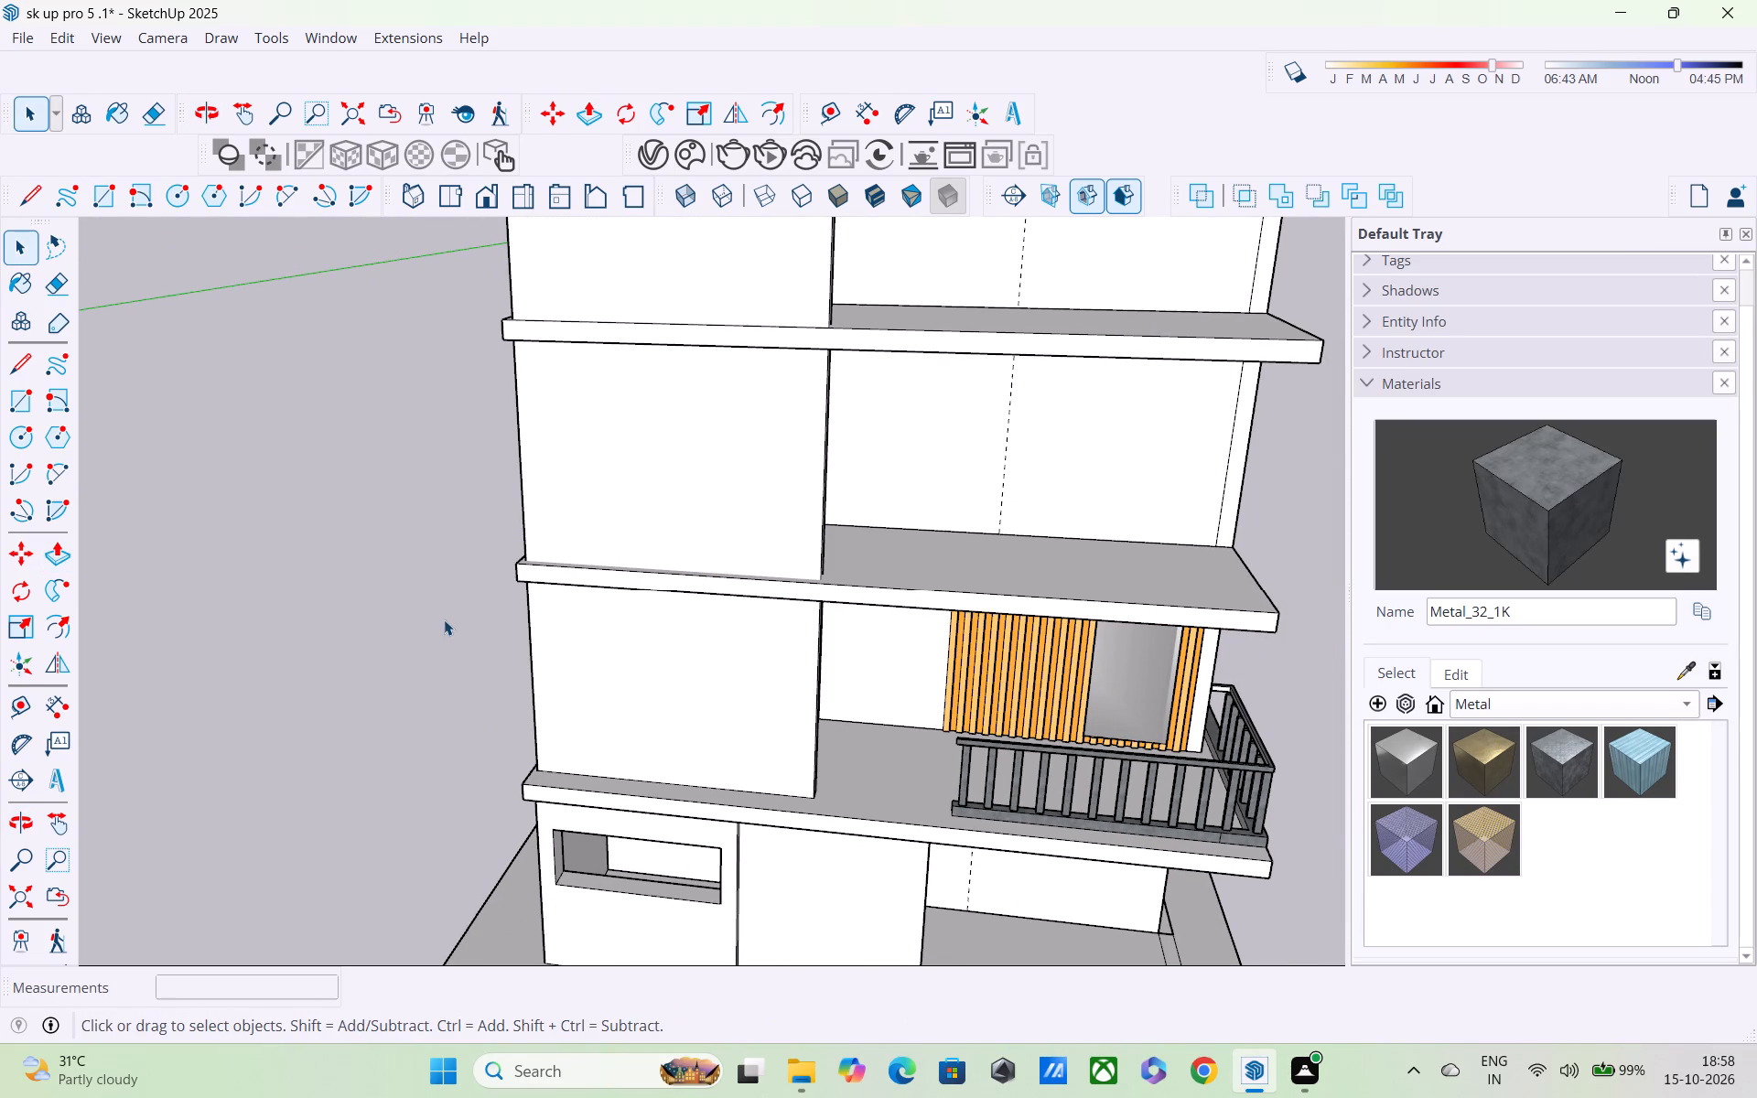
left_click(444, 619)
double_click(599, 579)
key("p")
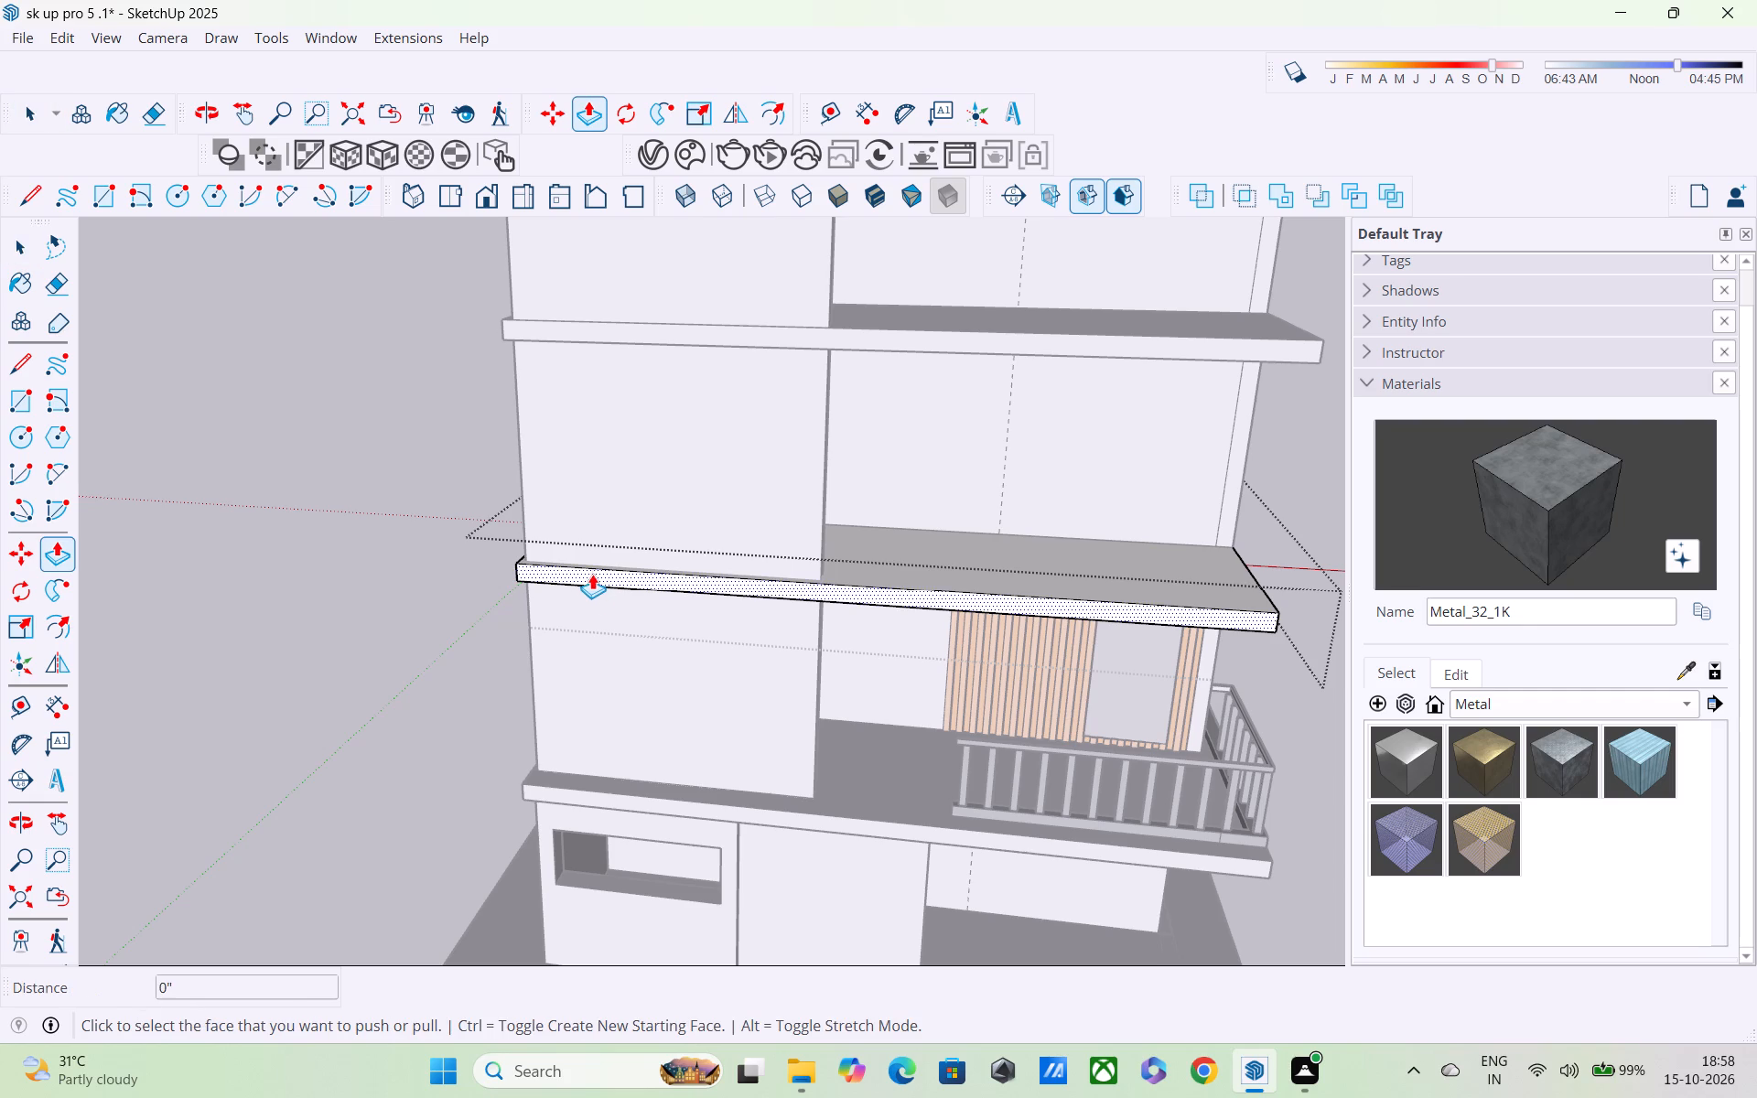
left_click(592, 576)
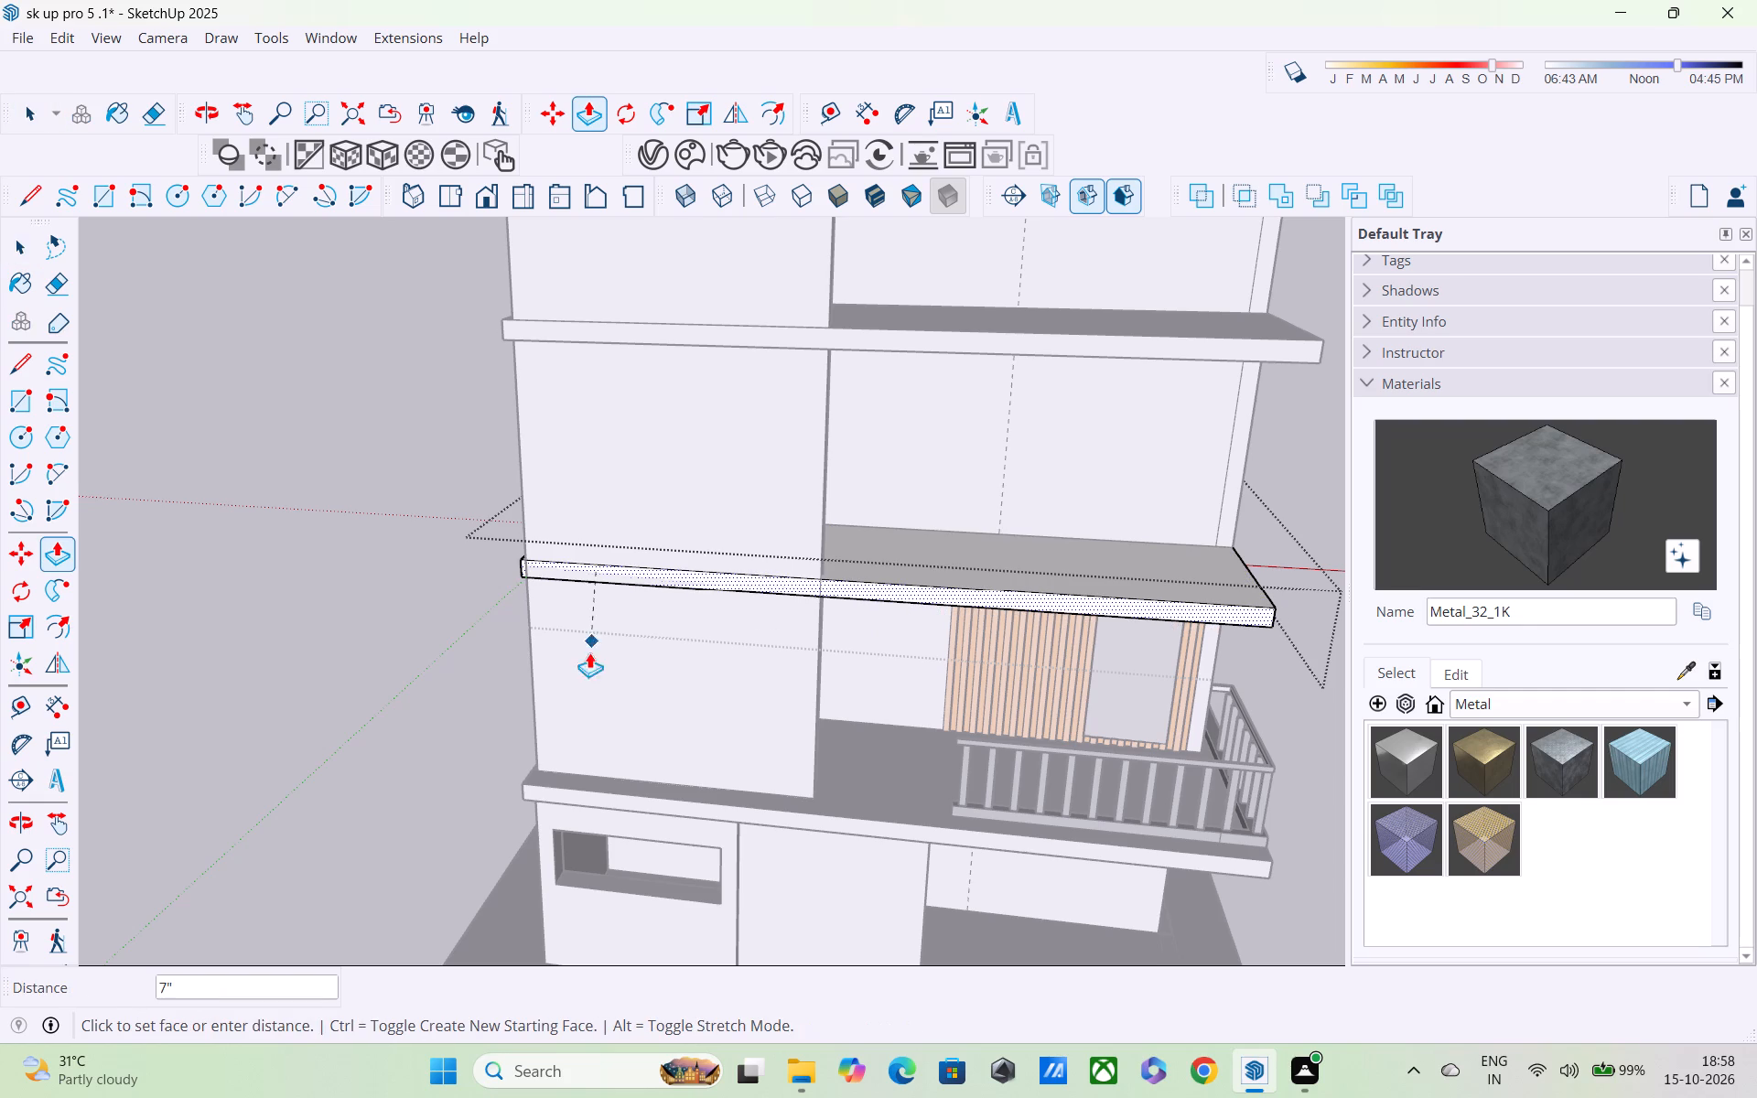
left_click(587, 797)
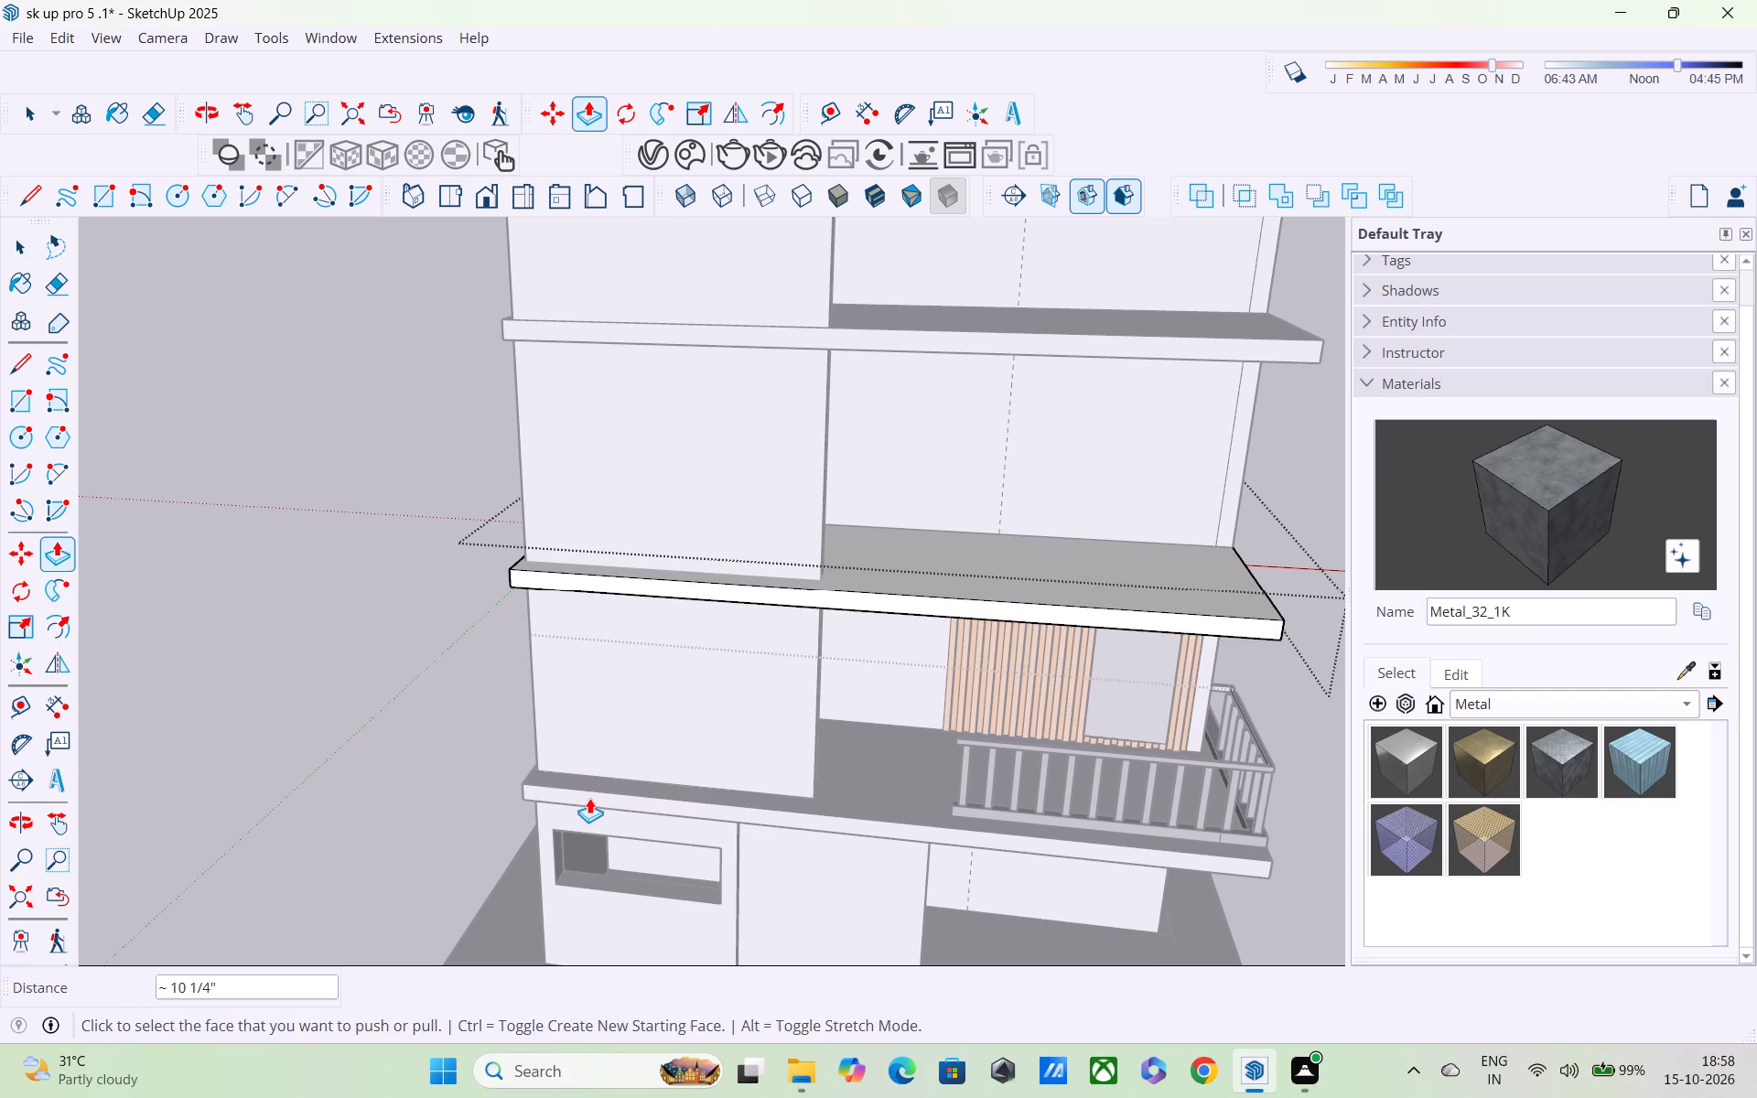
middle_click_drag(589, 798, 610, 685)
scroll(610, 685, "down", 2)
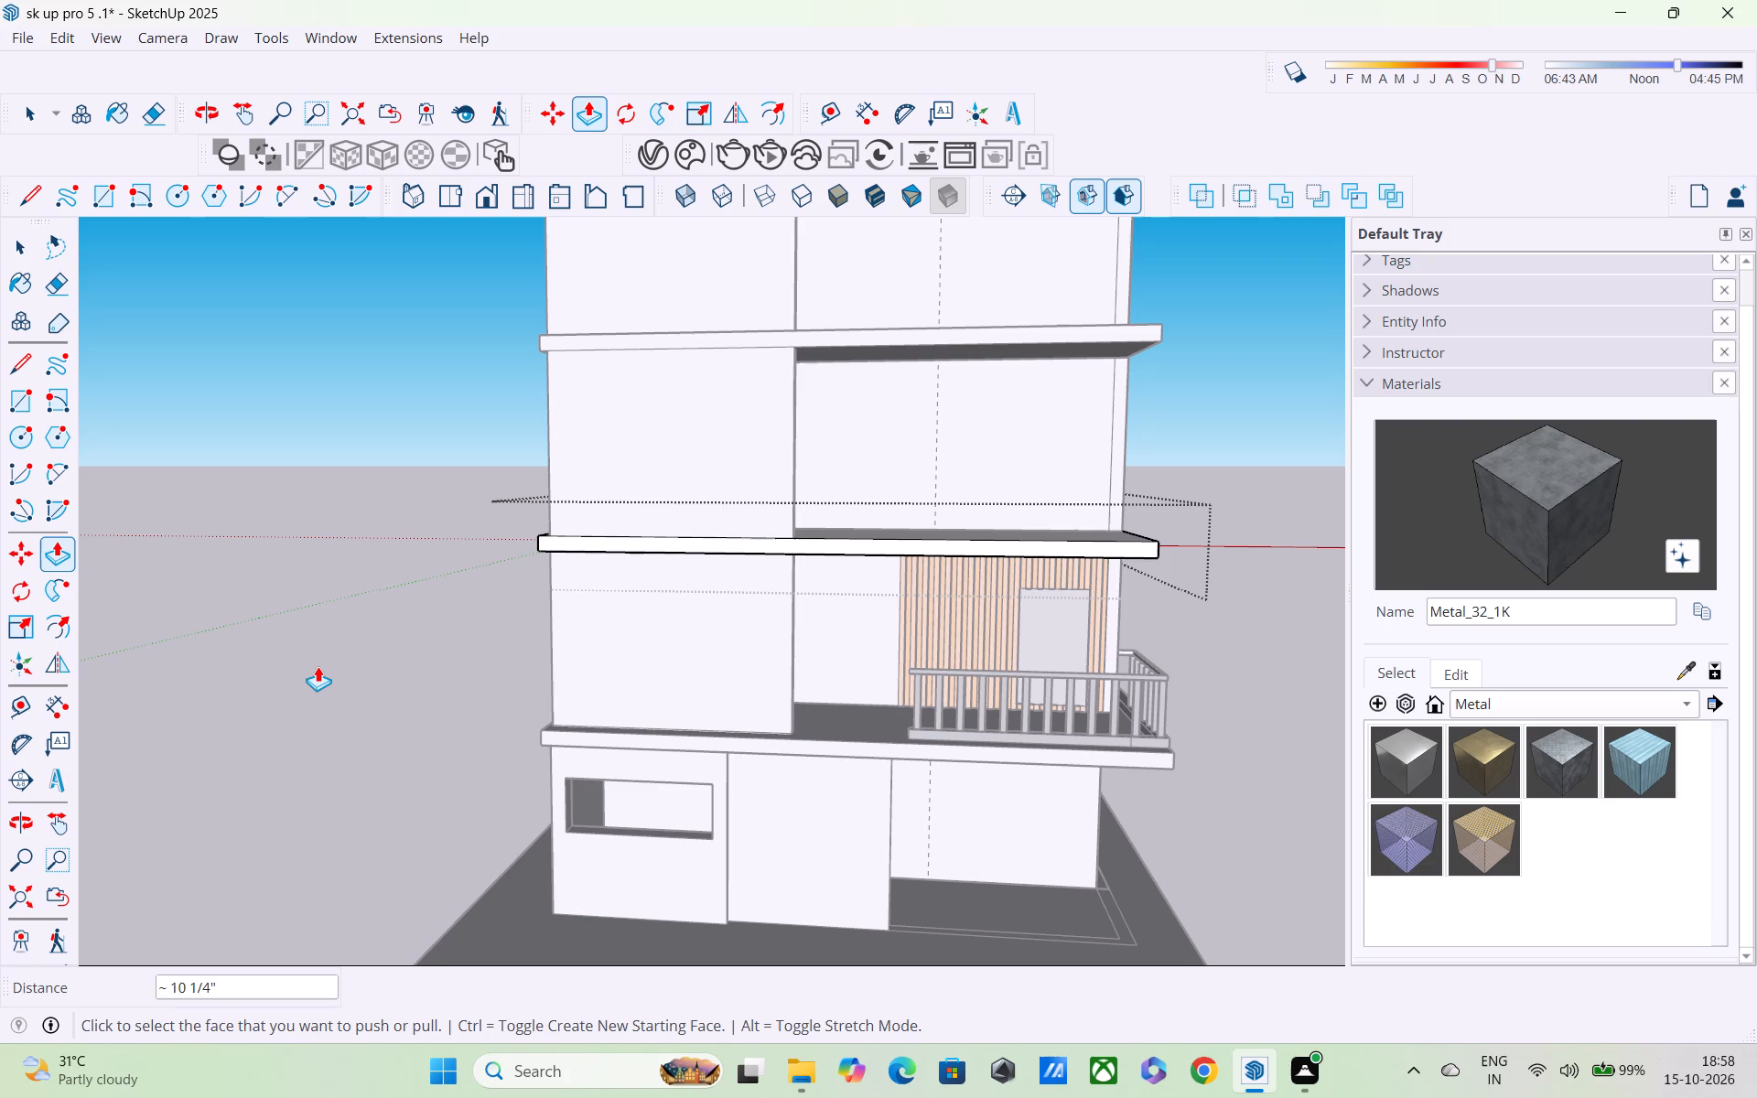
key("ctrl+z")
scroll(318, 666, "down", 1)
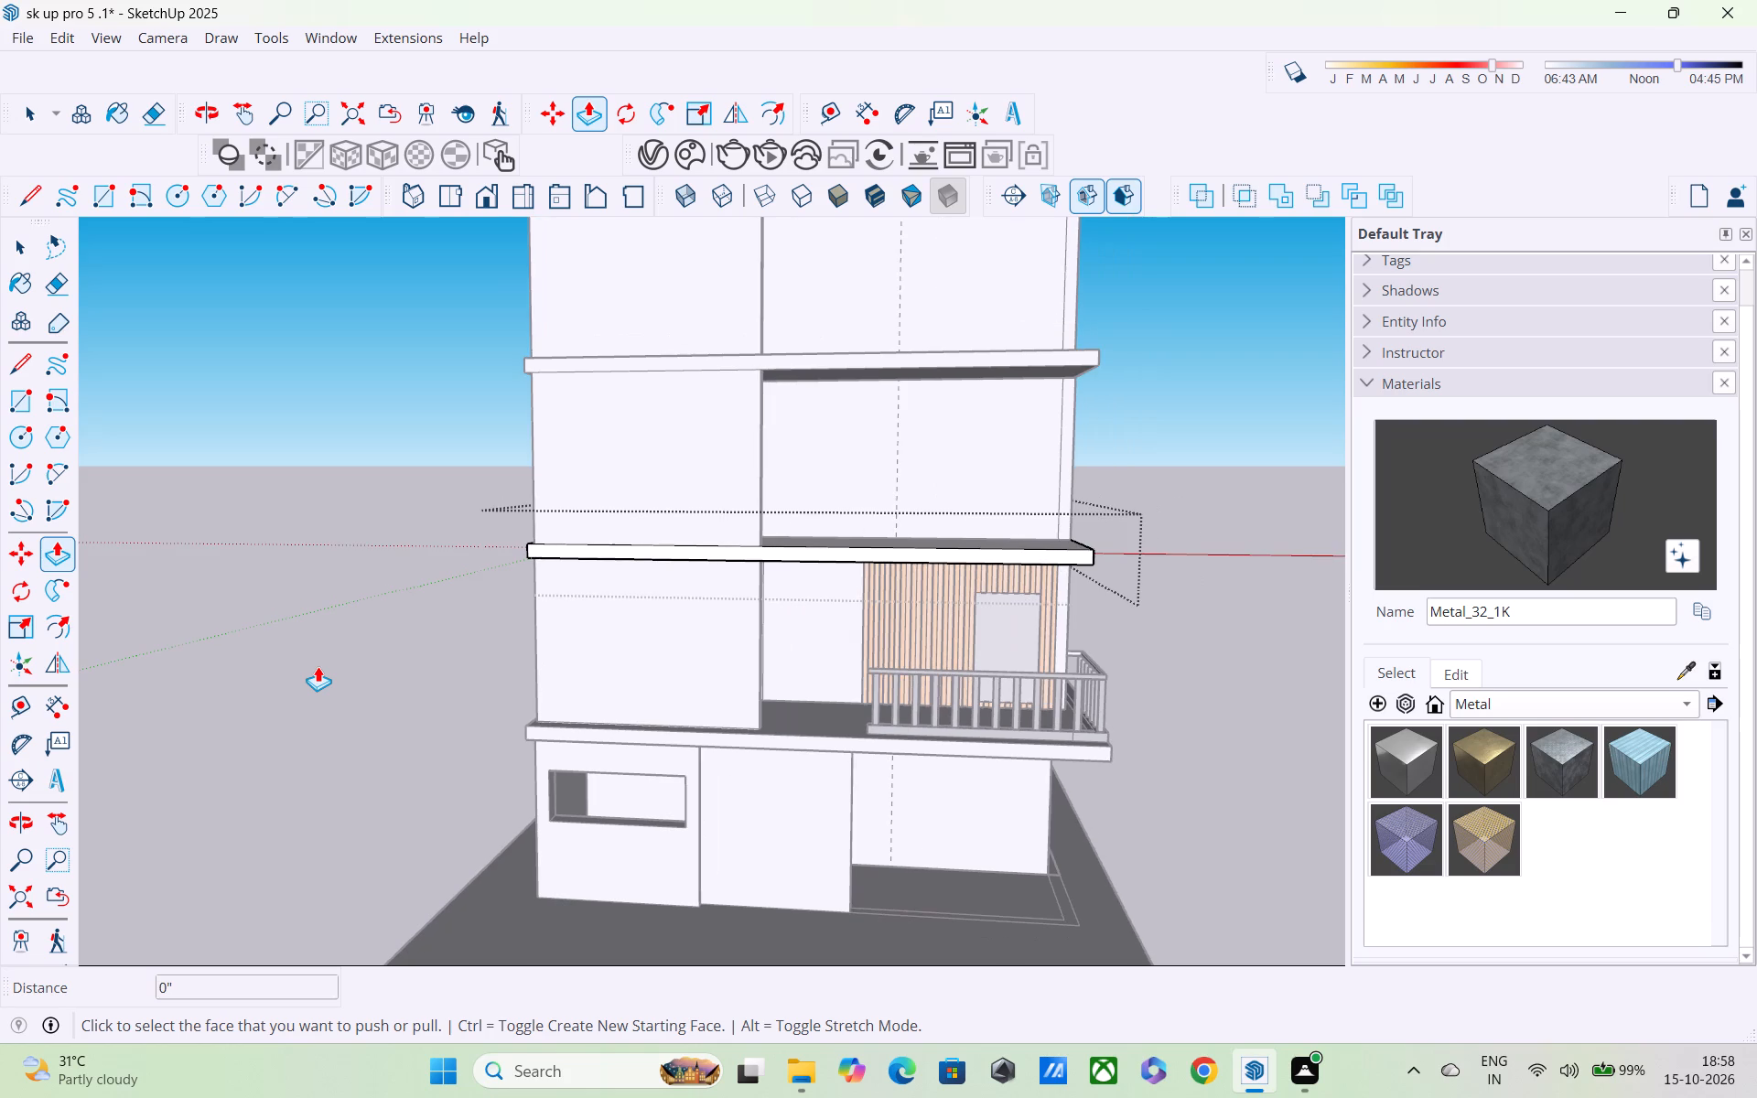
Examine the whole front facade, comparing the floor slabs' front edges with the projecting wall and the roof slab.
middle_click_drag(320, 698, 335, 763)
scroll(340, 724, "down", 3)
middle_click_drag(571, 682, 616, 661)
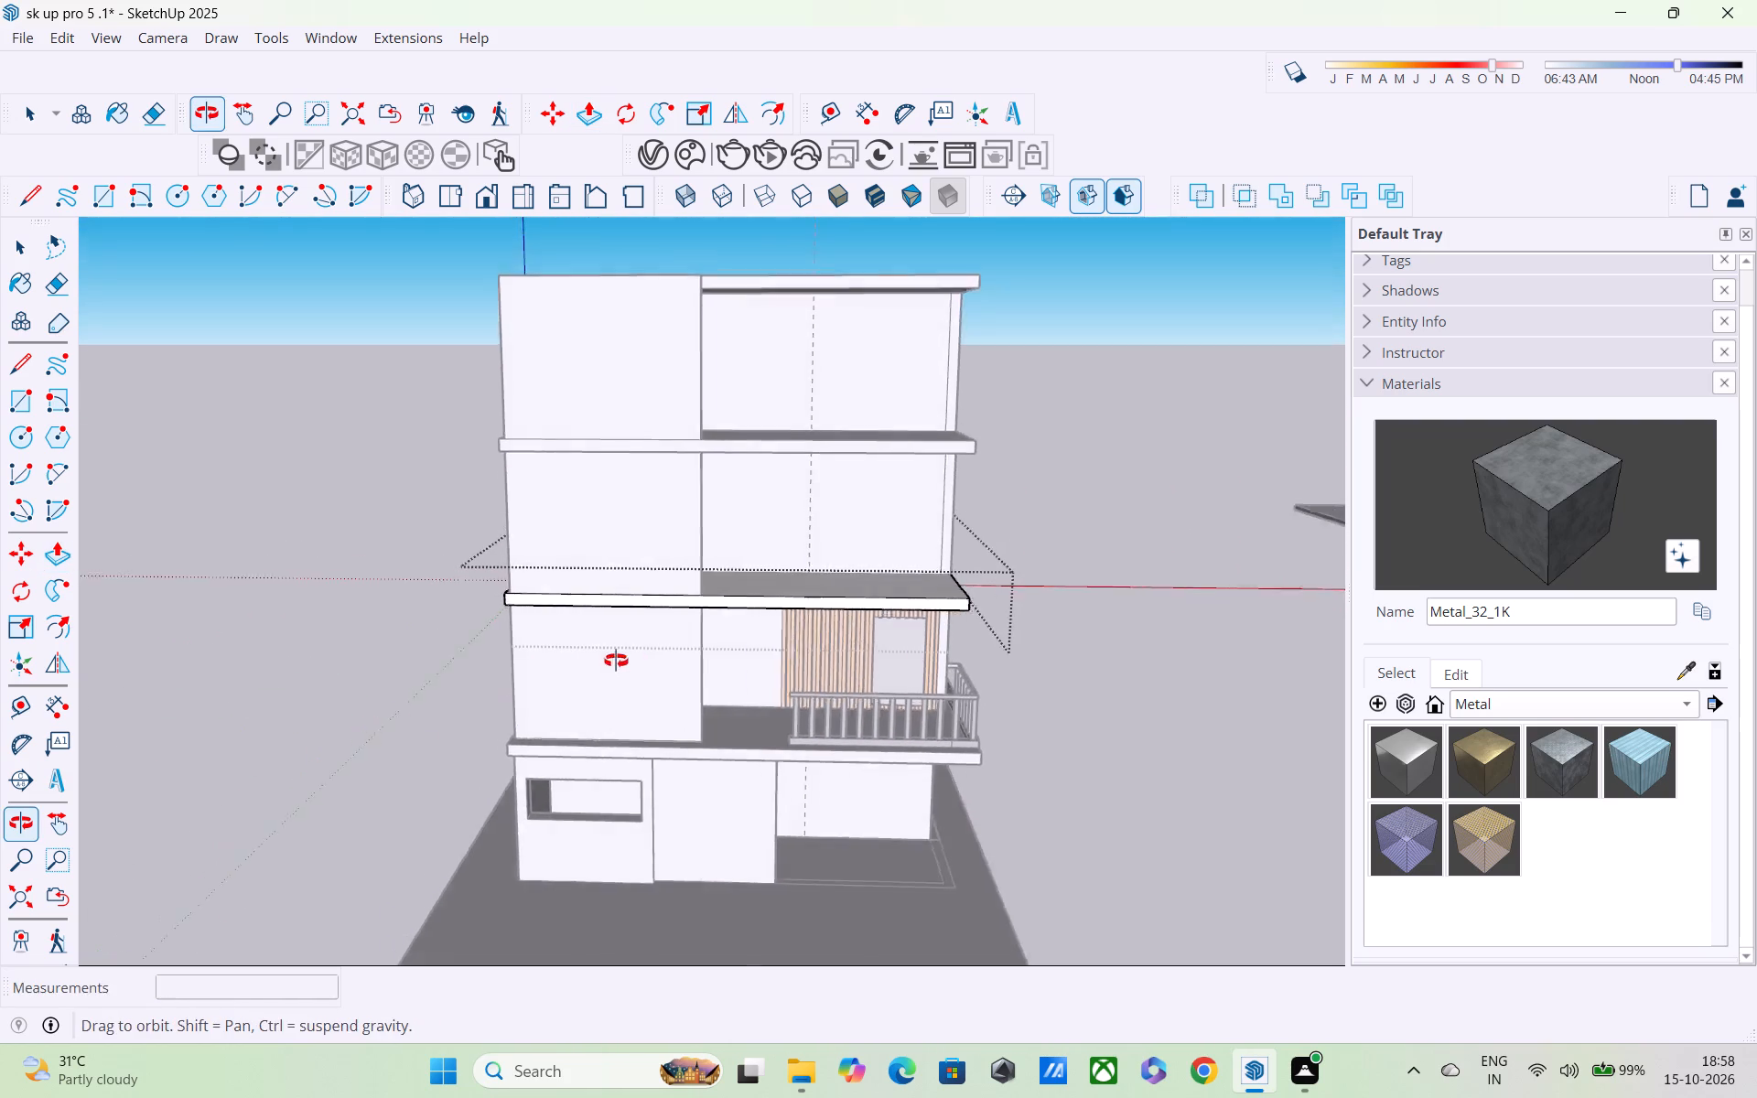
middle_click_drag(616, 661, 659, 644)
scroll(658, 621, "up", 6)
scroll(646, 605, "down", 5)
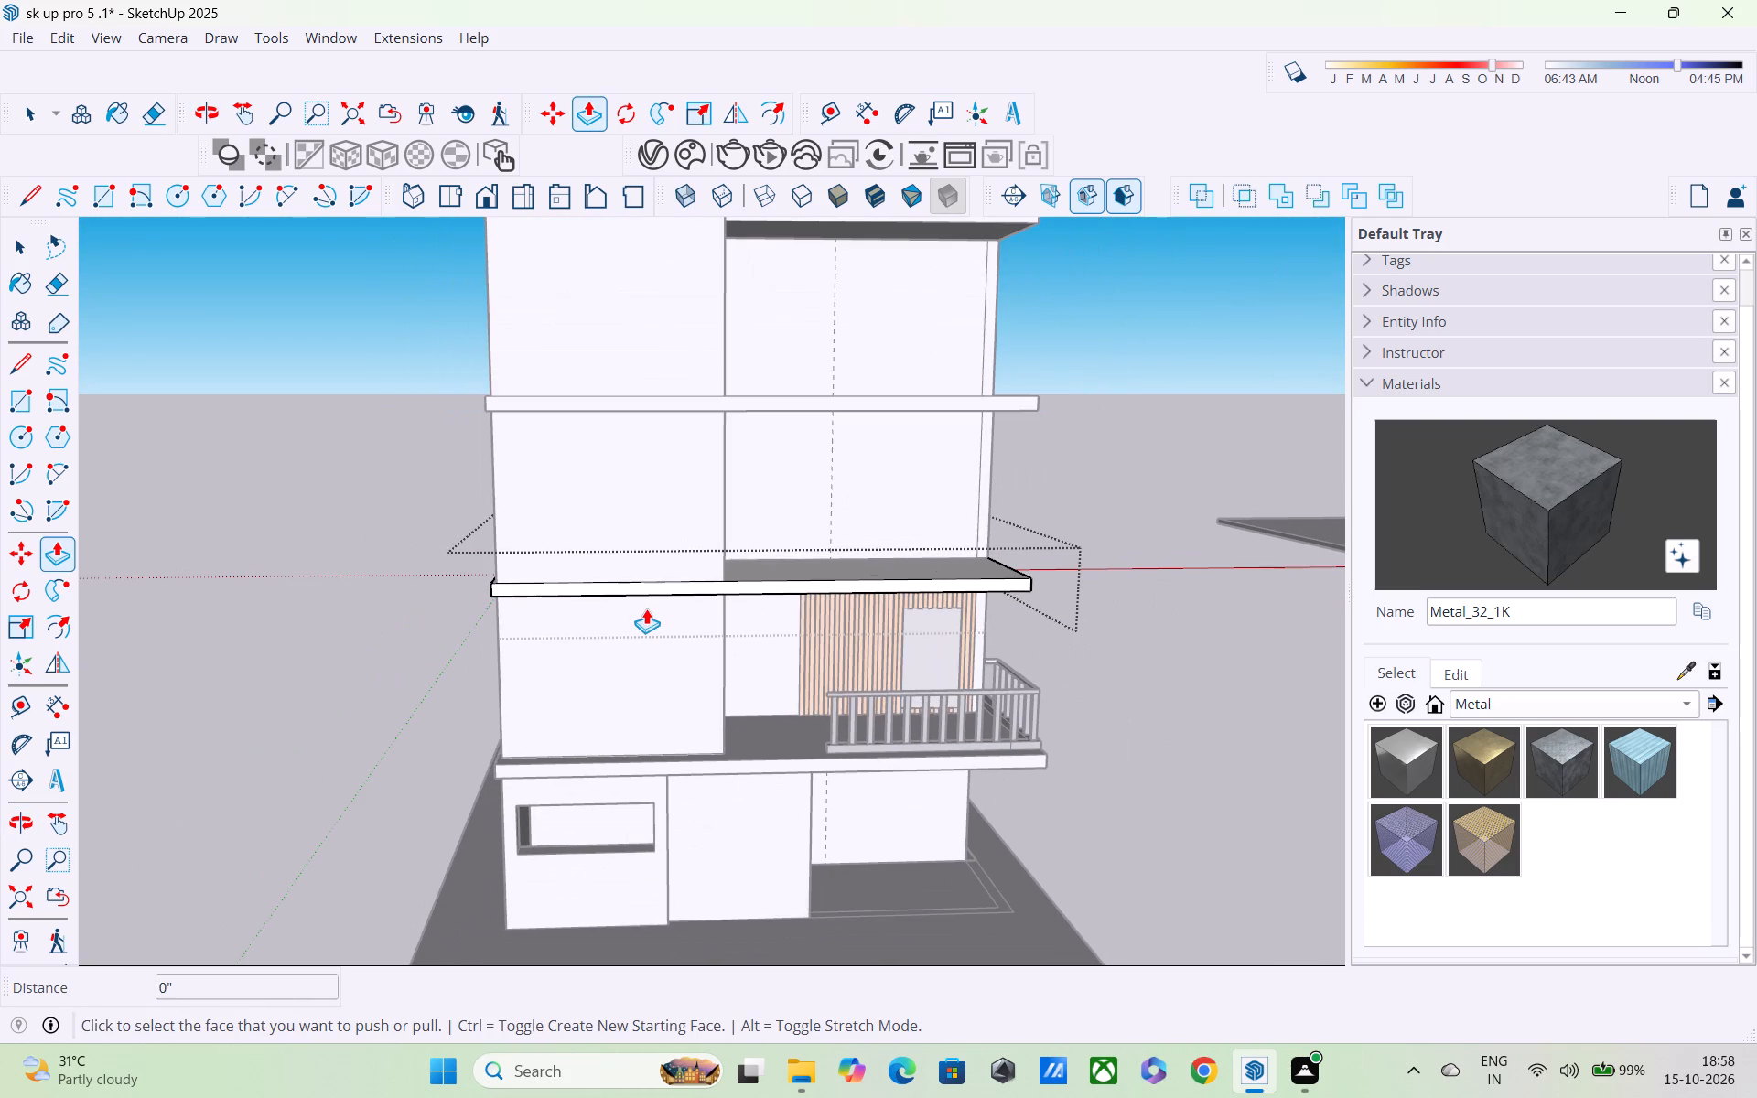
middle_click_drag(640, 623, 490, 621)
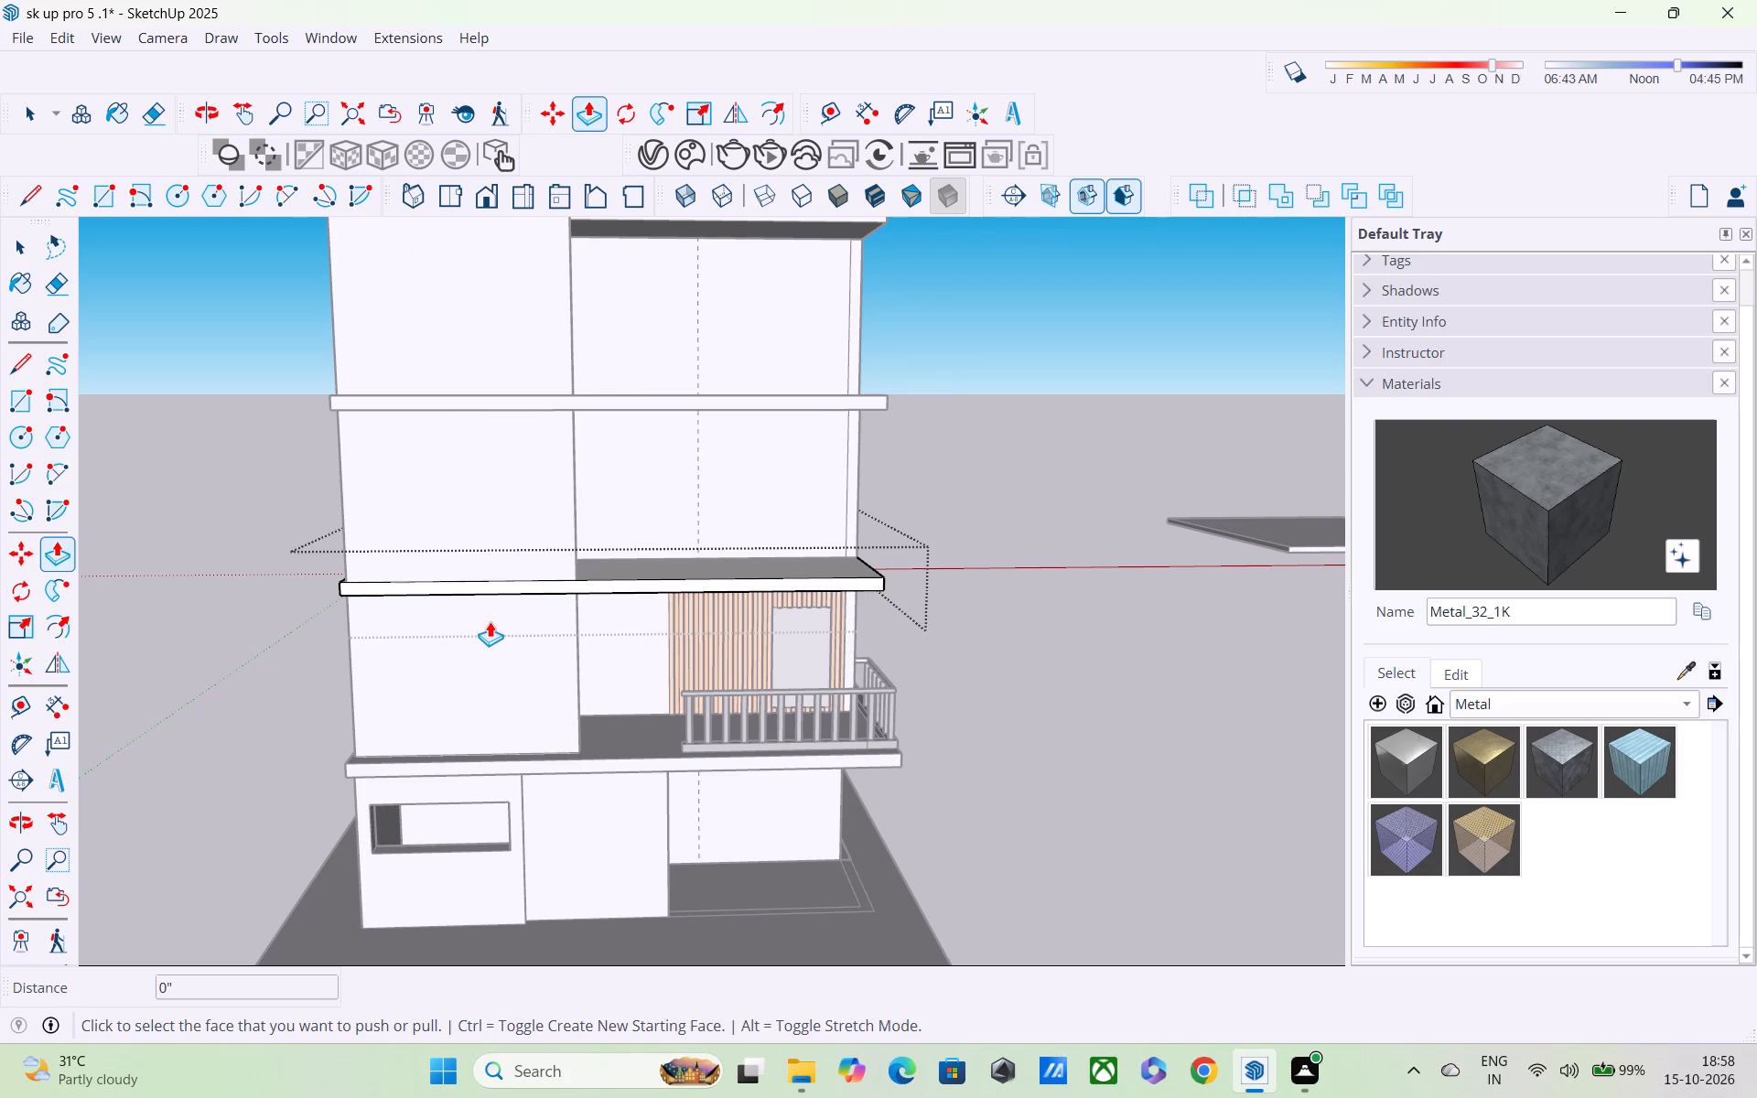
middle_click_drag(468, 576, 464, 515)
scroll(464, 515, "down", 3)
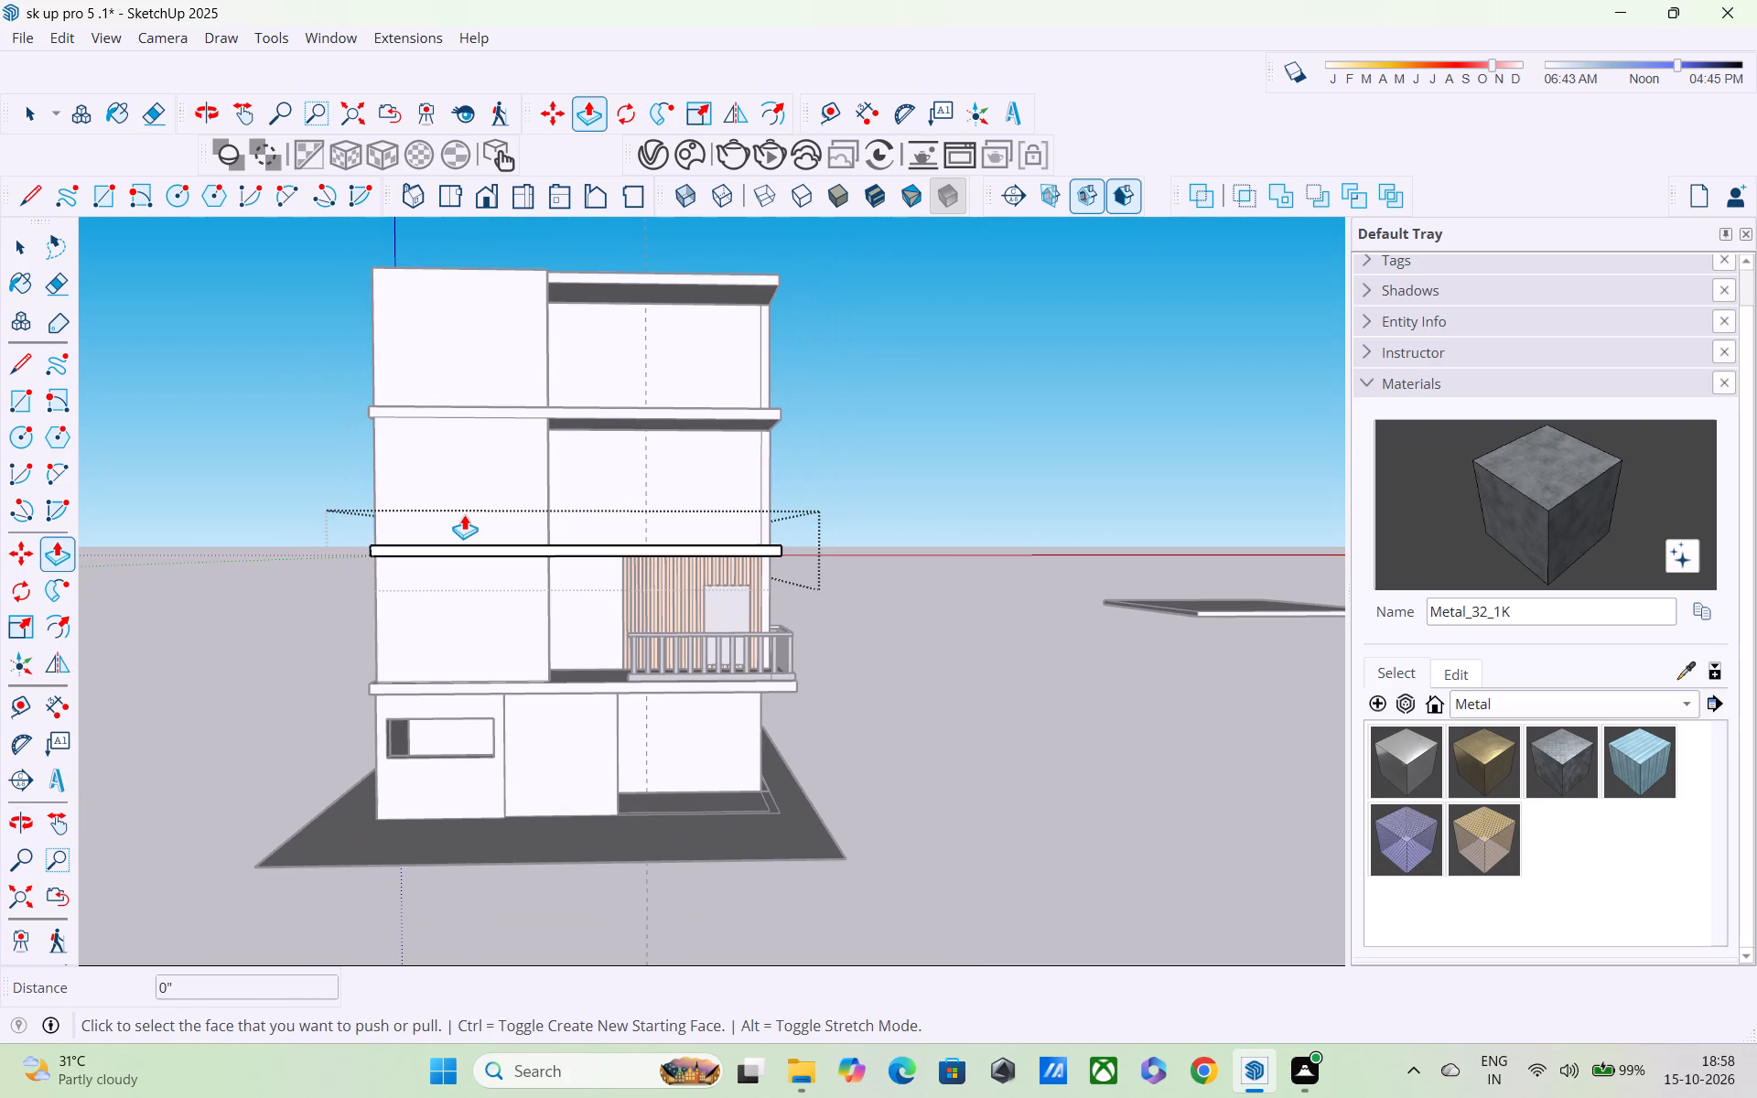
scroll(463, 514, "down", 1)
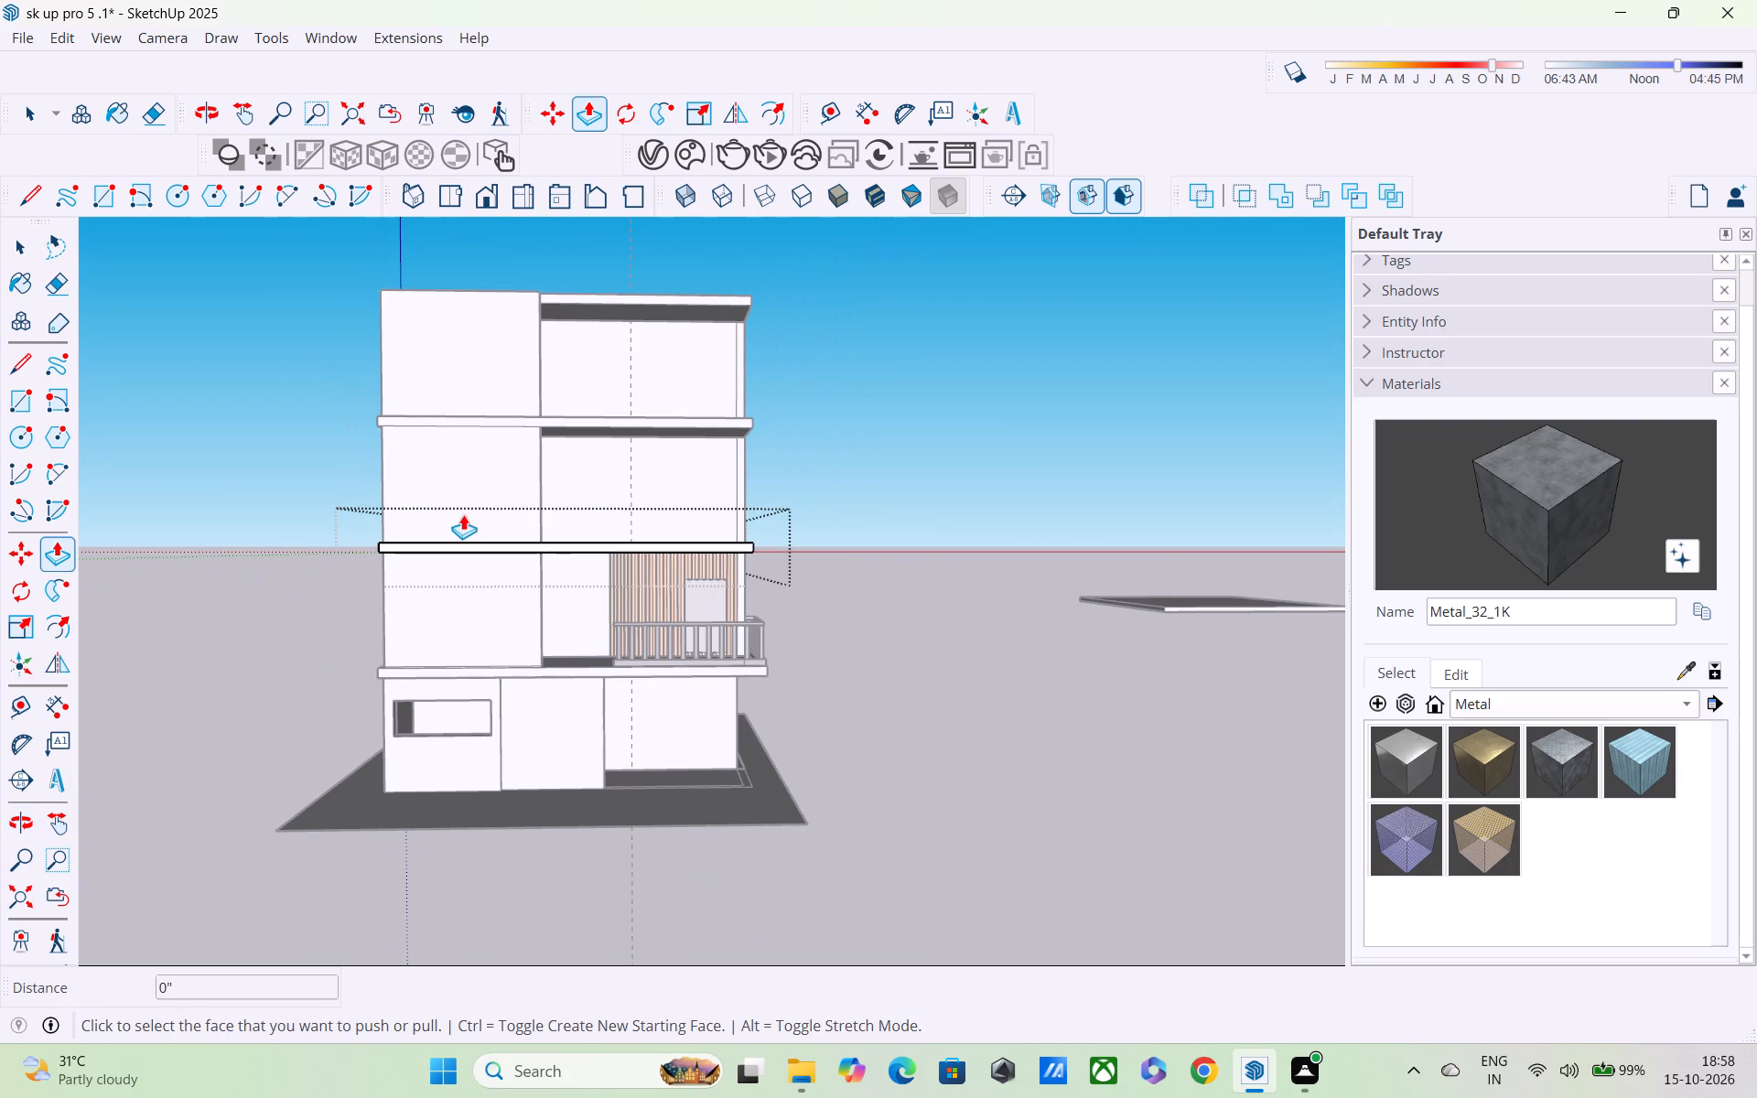
middle_click_drag(511, 569, 512, 628, "shift")
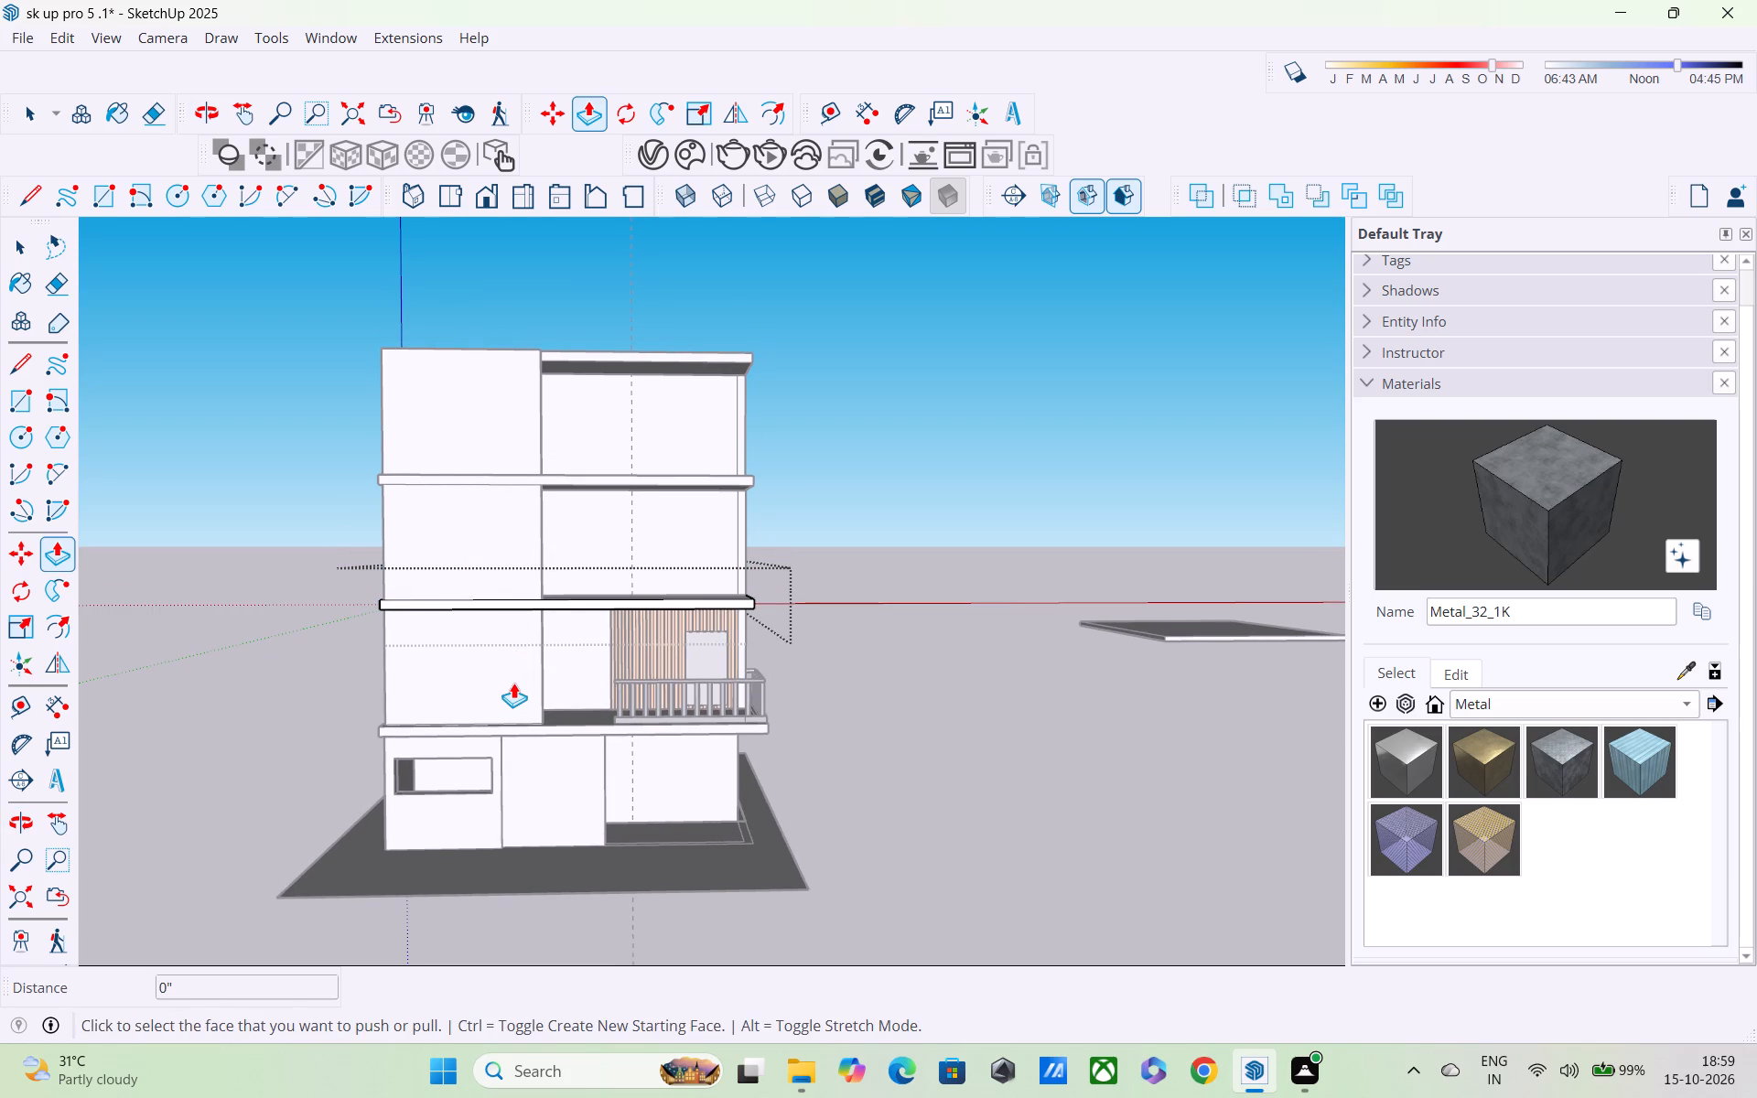
Push/Pull the projecting upper-storey wall's top face down 10" to the underside of the roof slab.
key("space")
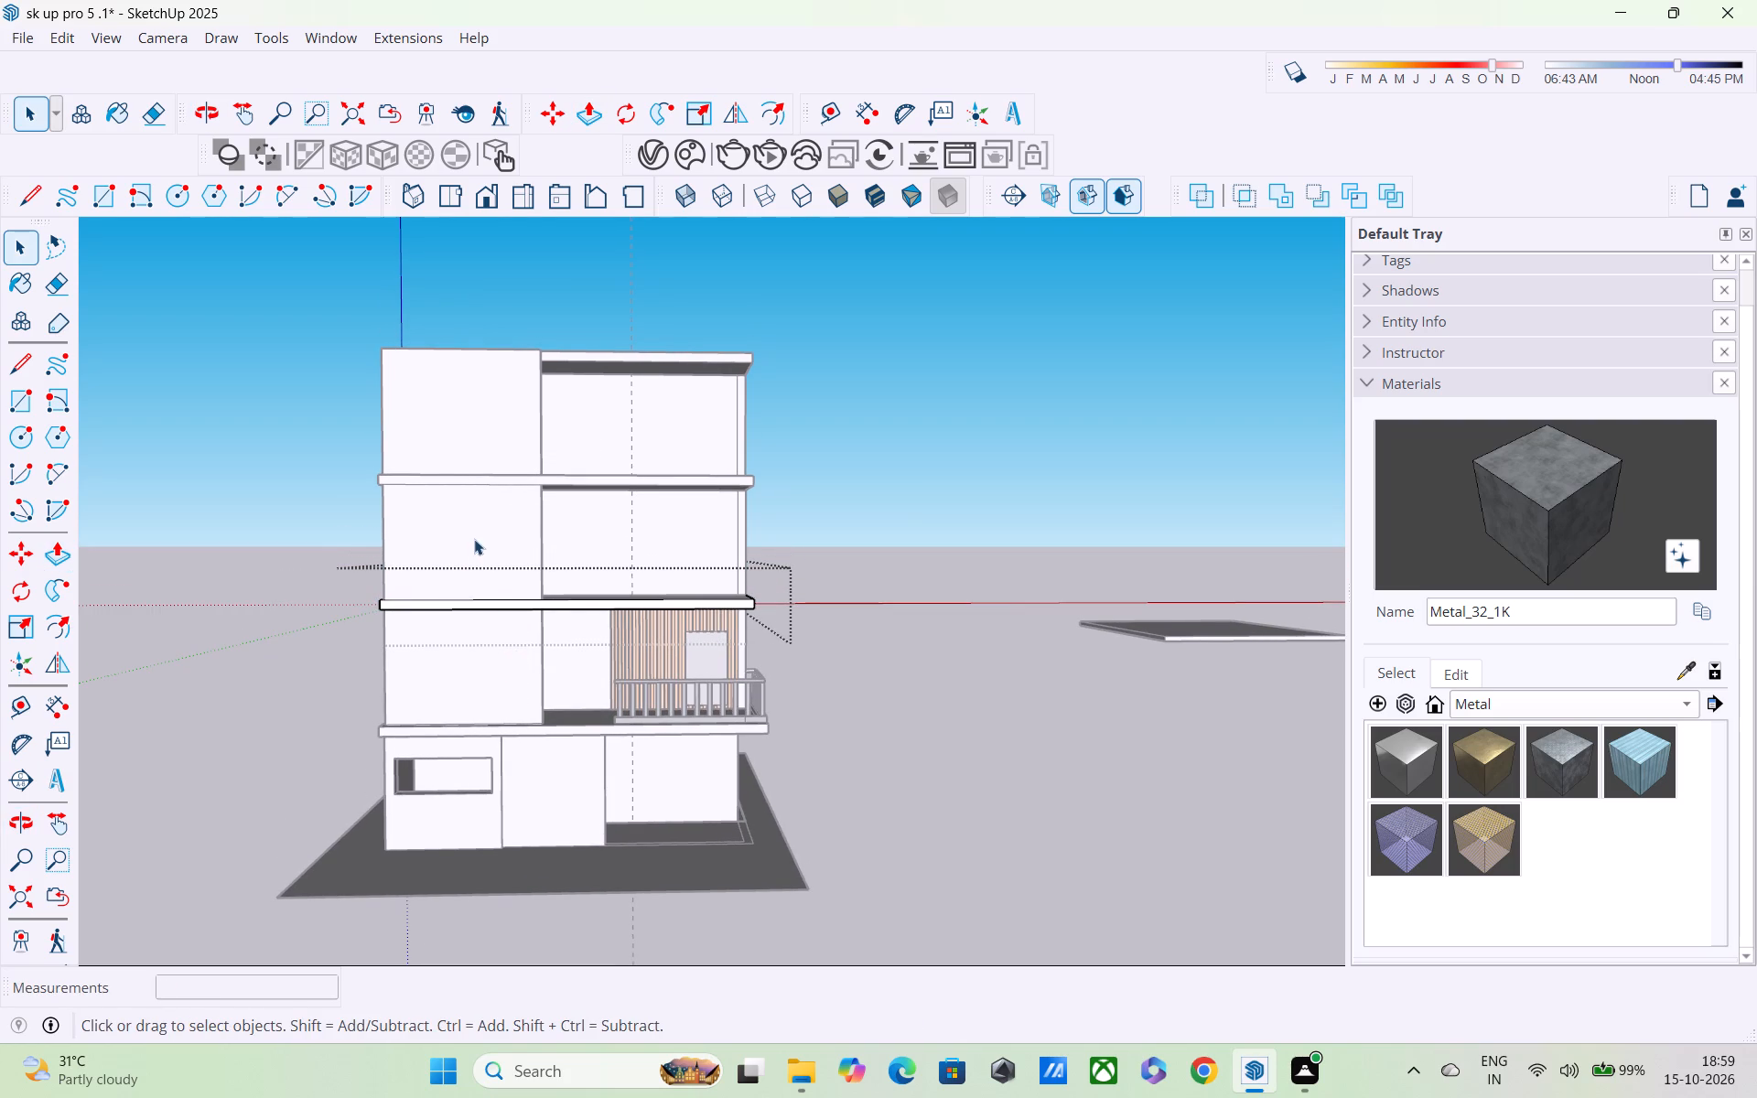
double_click(472, 523)
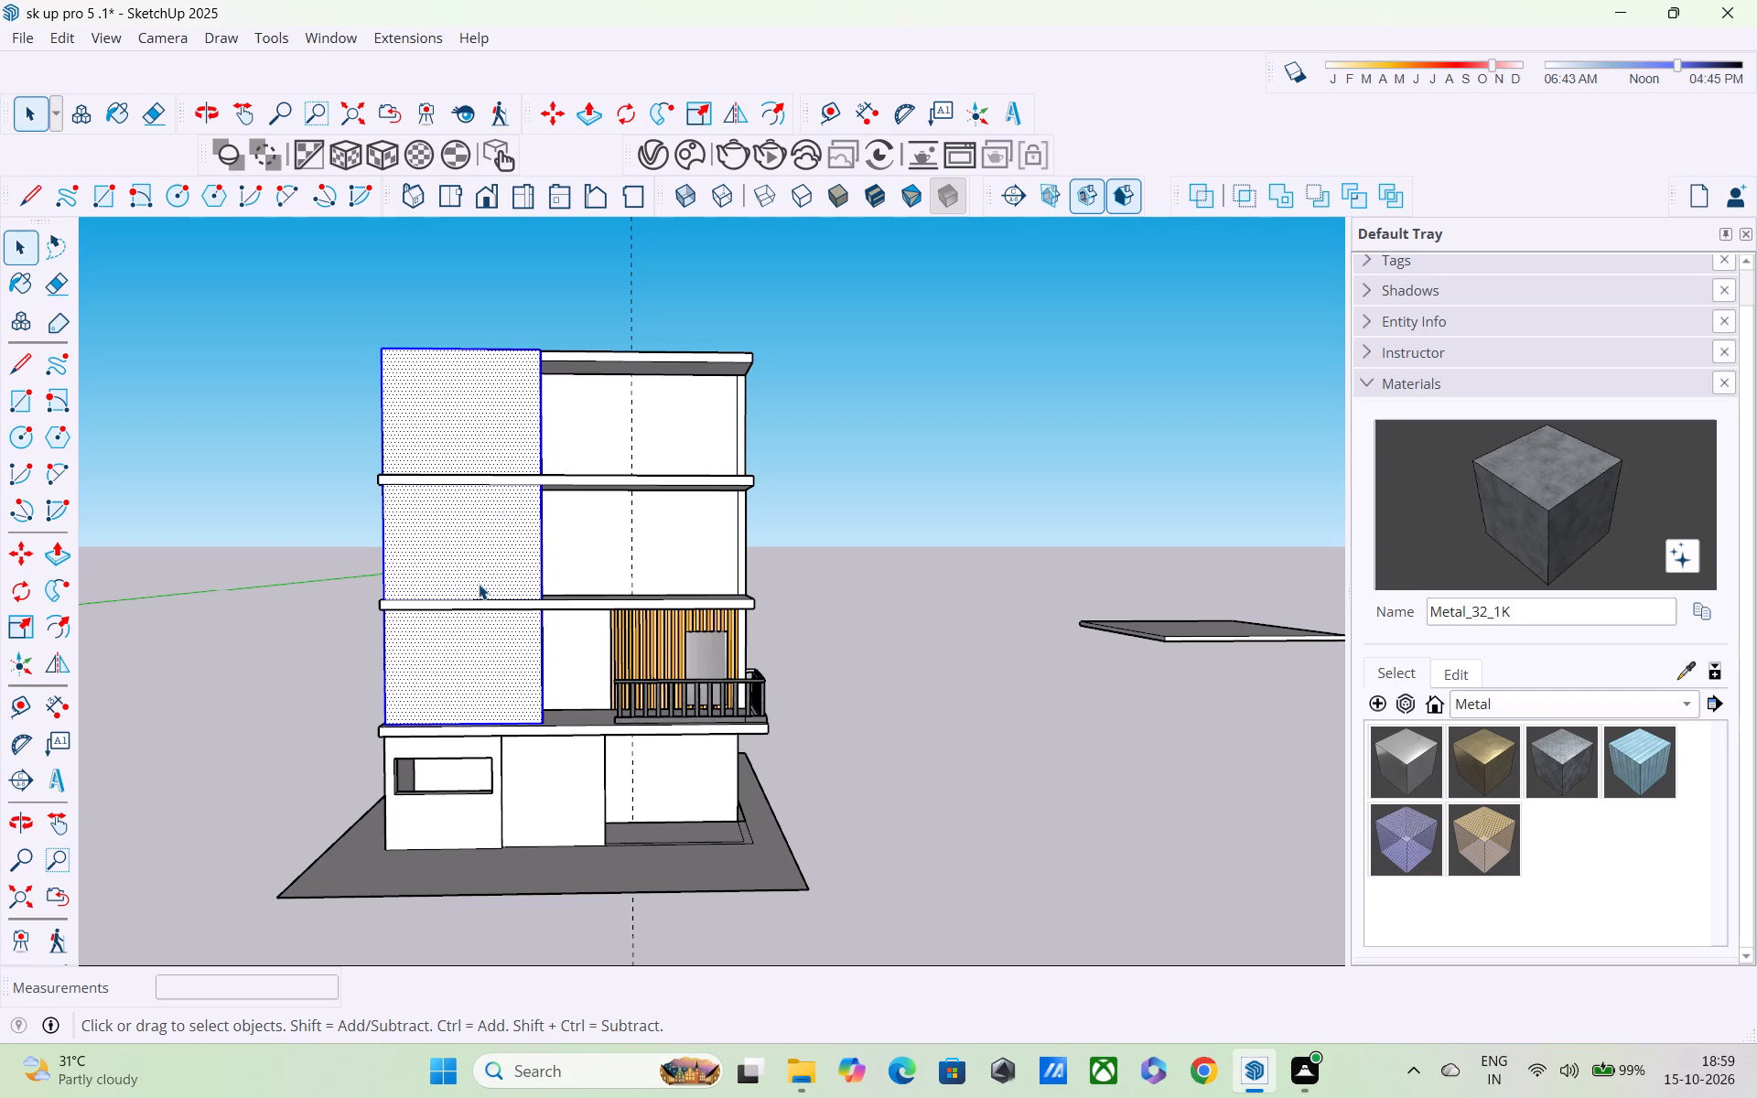
scroll(479, 584, "up", 2)
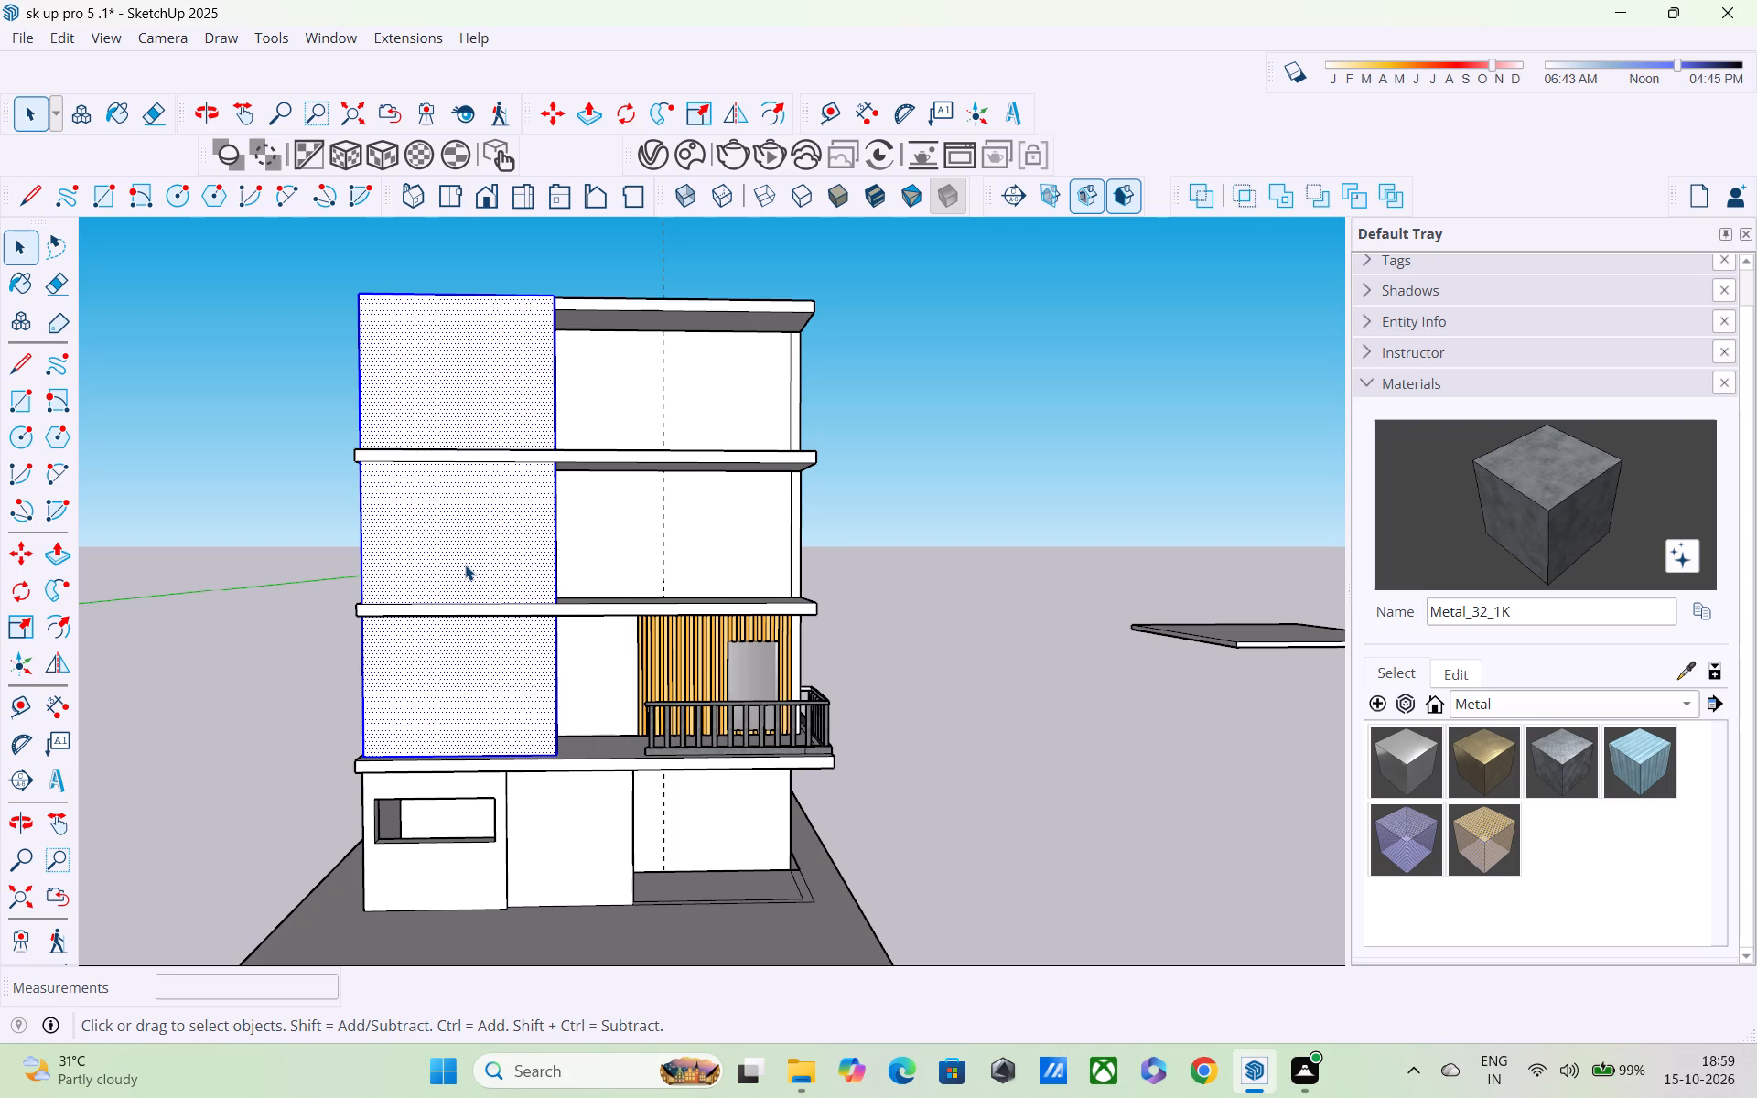
scroll(463, 551, "up", 1)
middle_click_drag(463, 550, 530, 760)
scroll(488, 429, "up", 1)
middle_click_drag(487, 424, 540, 553)
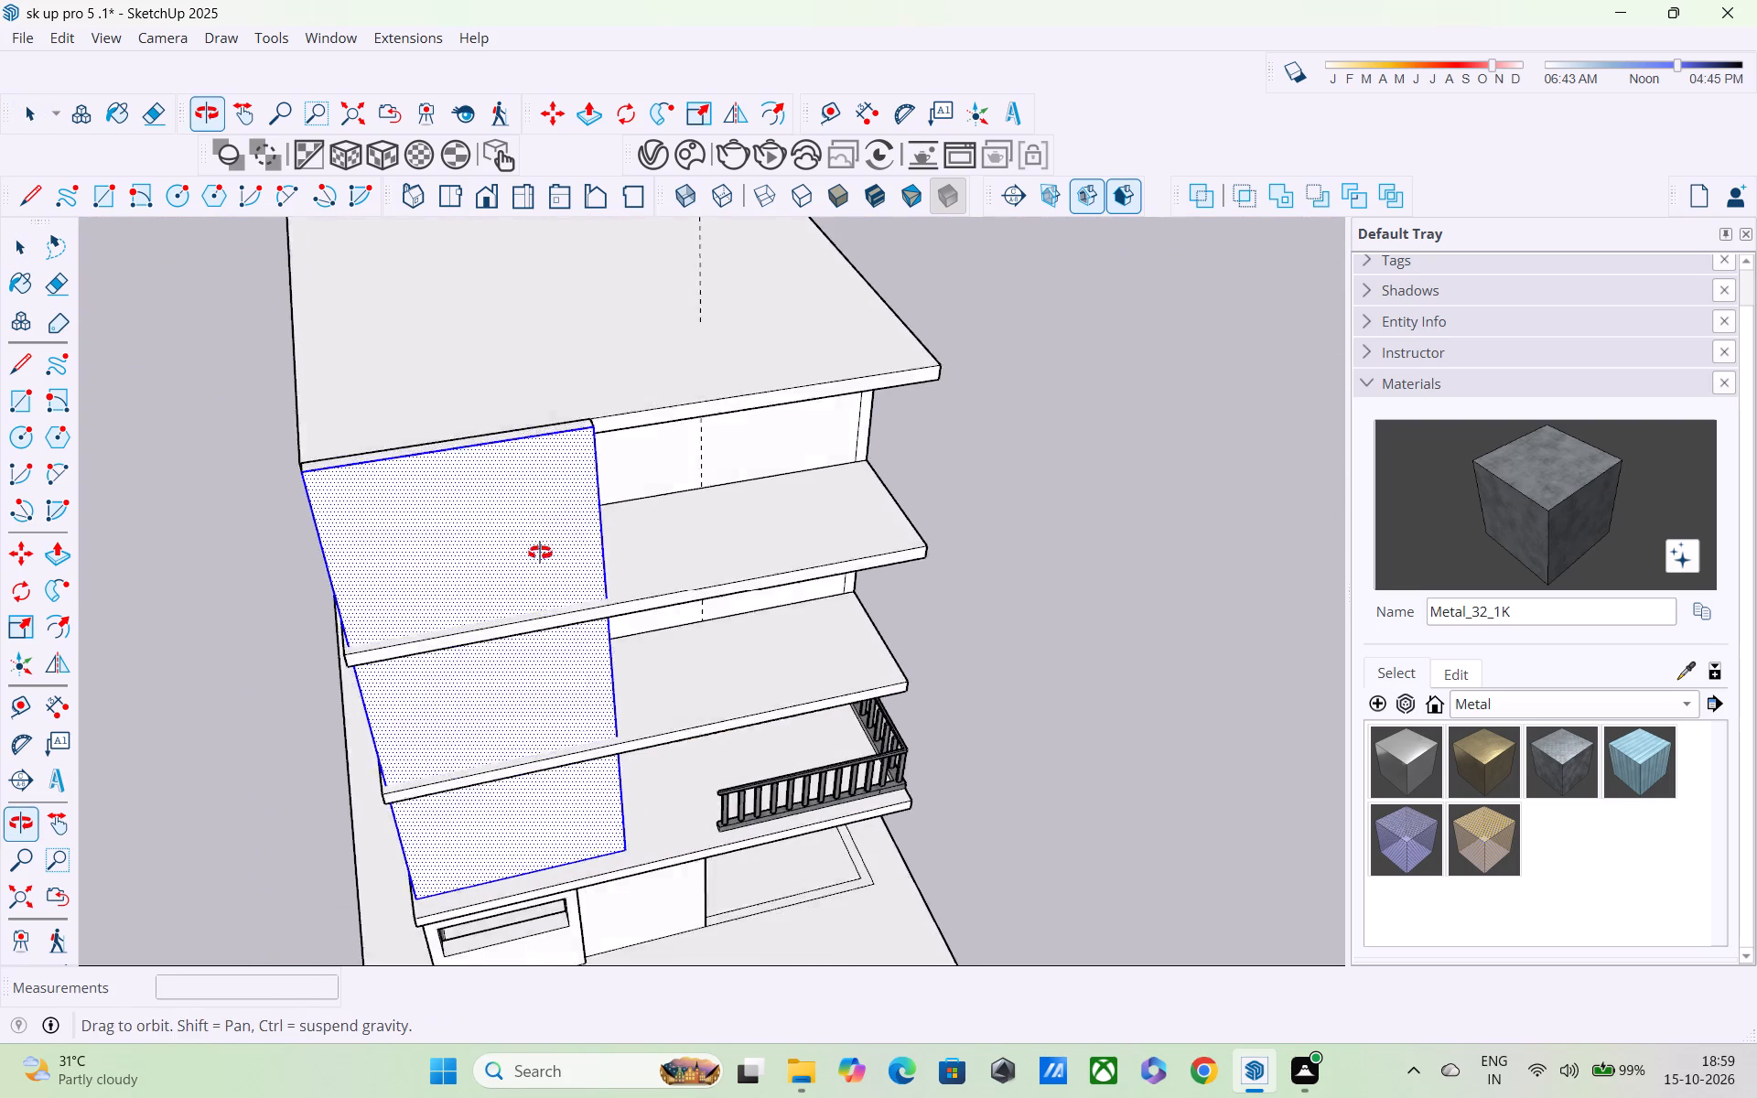
middle_click_drag(540, 553, 552, 576)
middle_click_drag(520, 523, 560, 597)
scroll(550, 542, "up", 3)
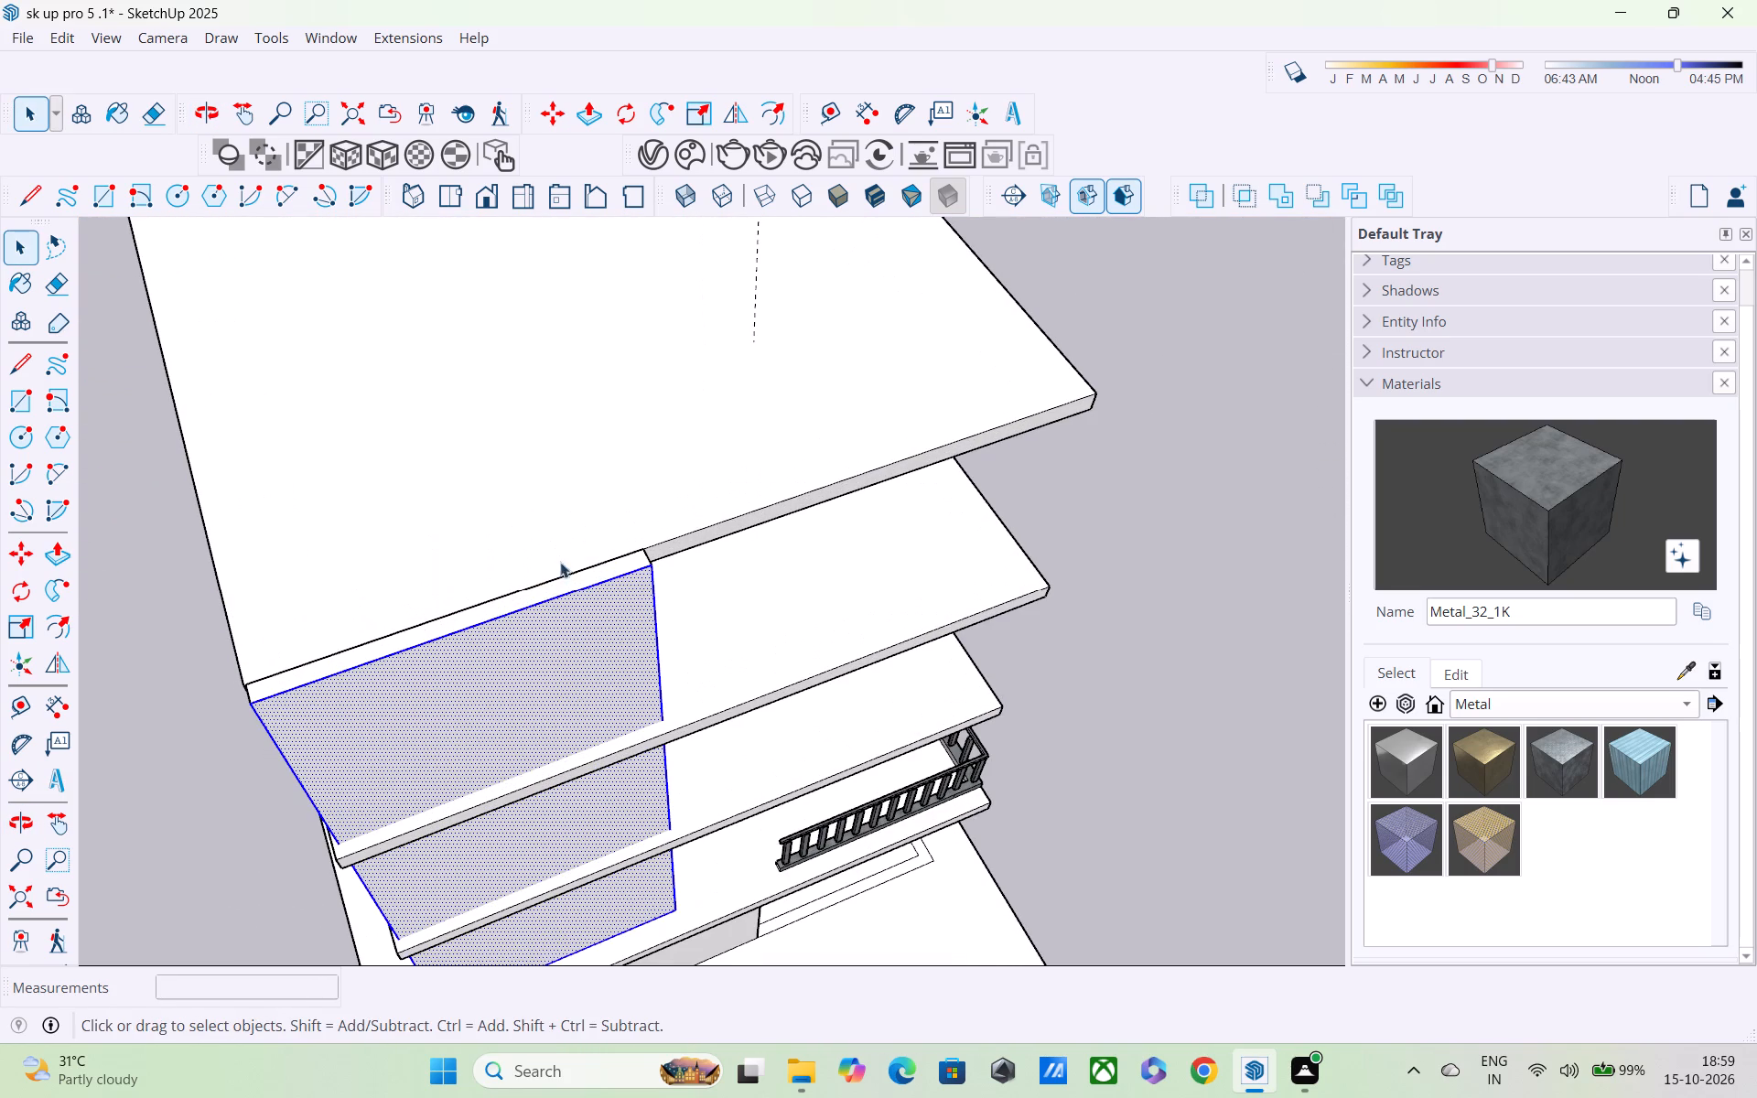
key("space")
type("P")
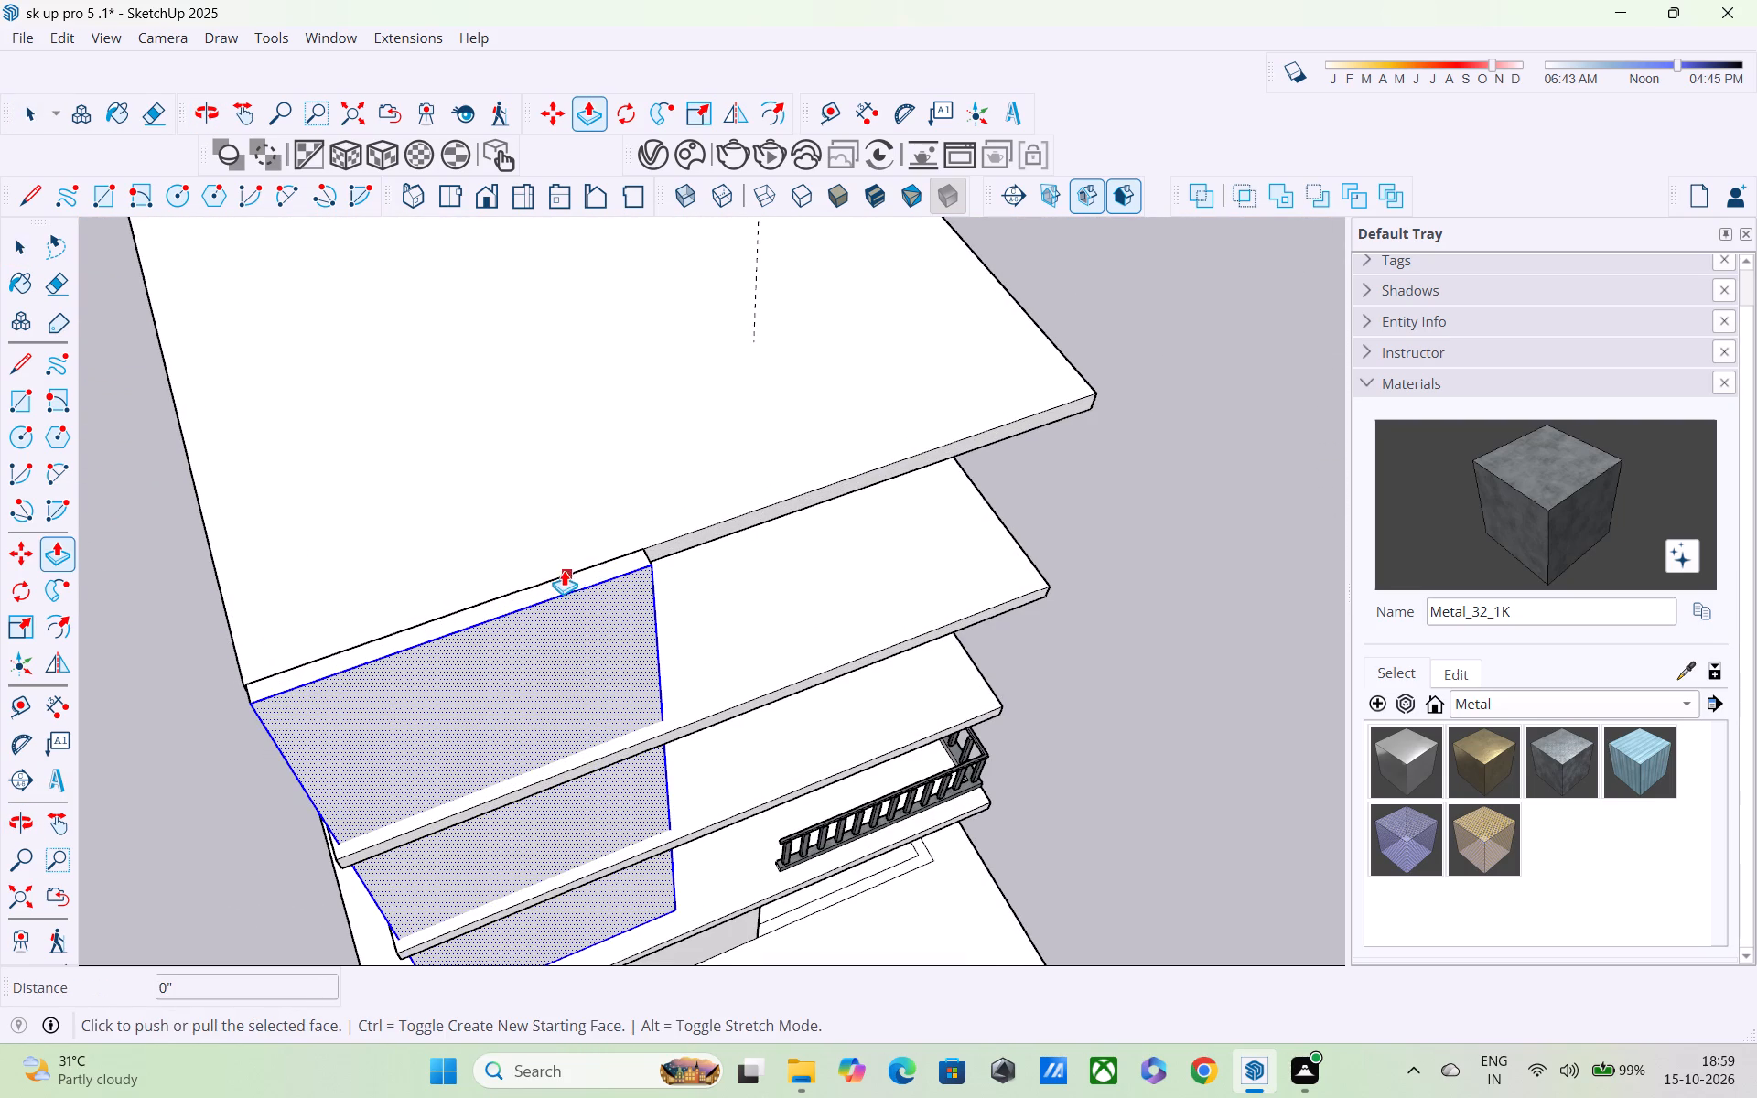
key("space")
double_click(178, 553)
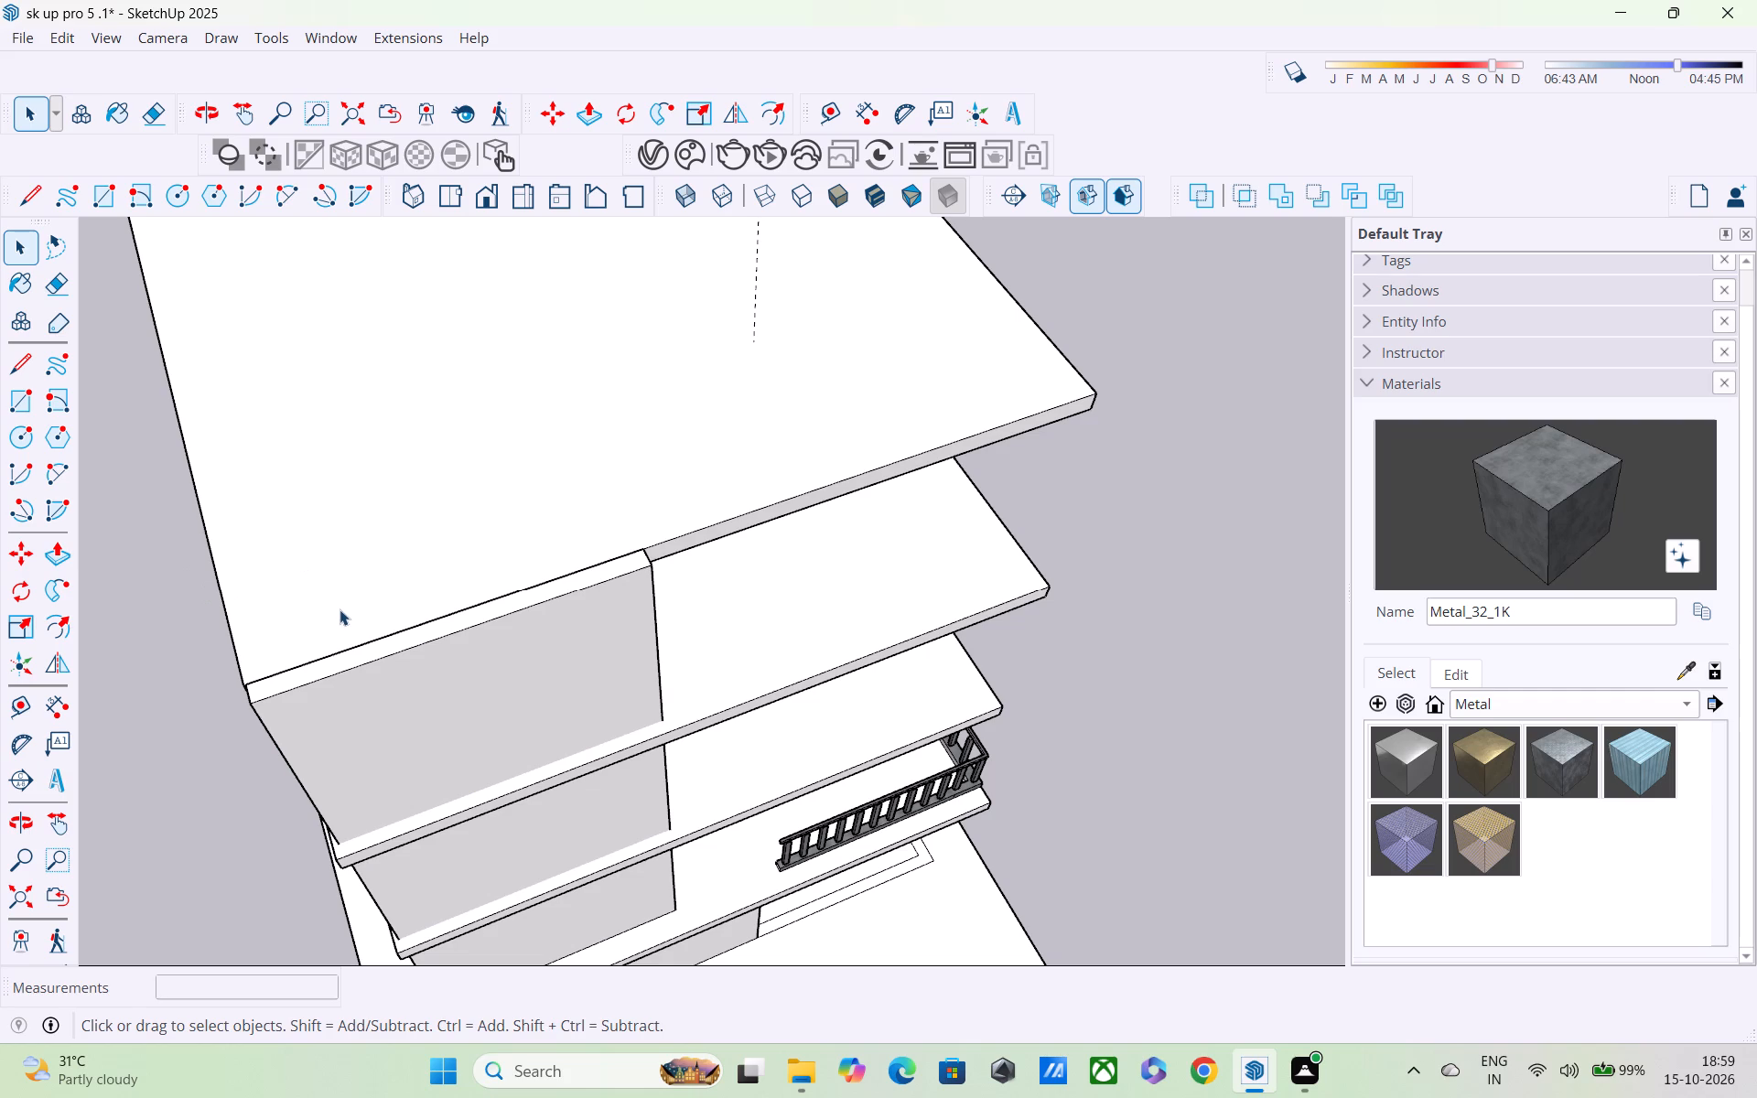
key("p")
left_click(364, 650)
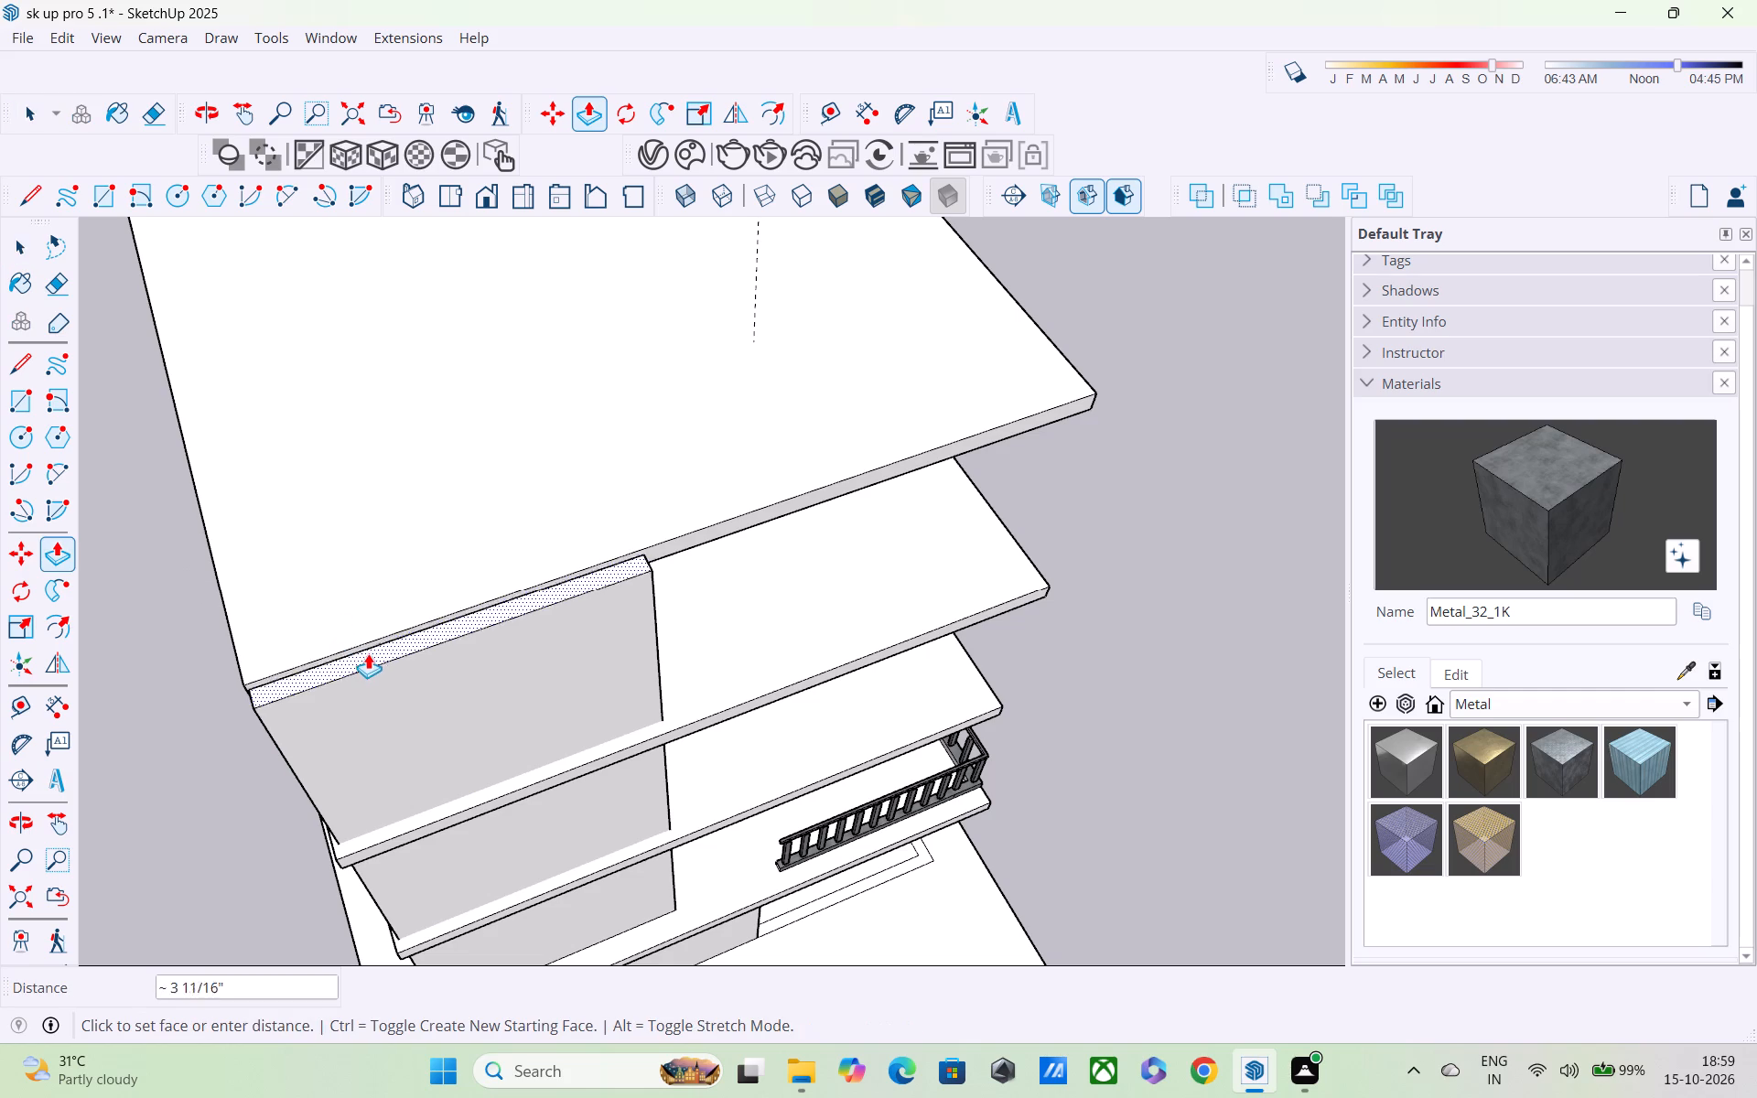
middle_click_drag(372, 657, 336, 528)
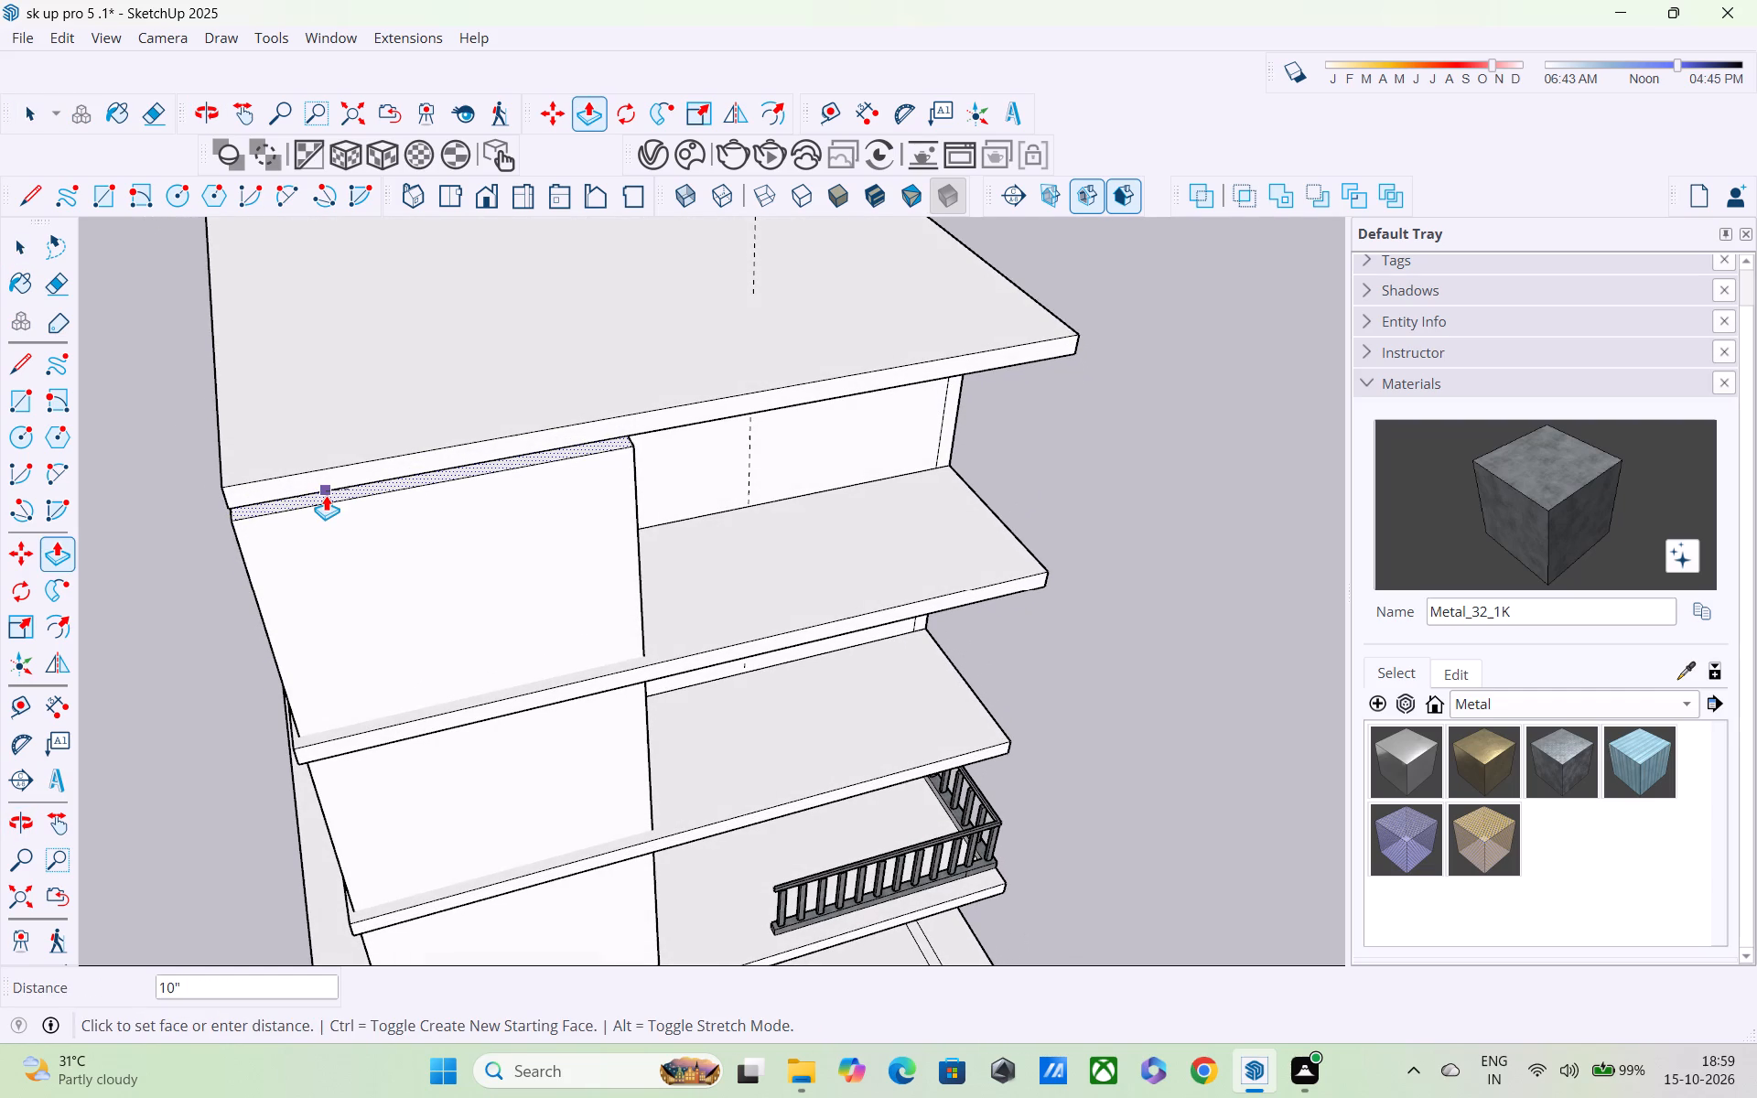
left_click(326, 495)
Examine the front and side facade, checking how the projecting upper-storey wall meets the roof slab and the floor slabs.
middle_click_drag(323, 527, 300, 415)
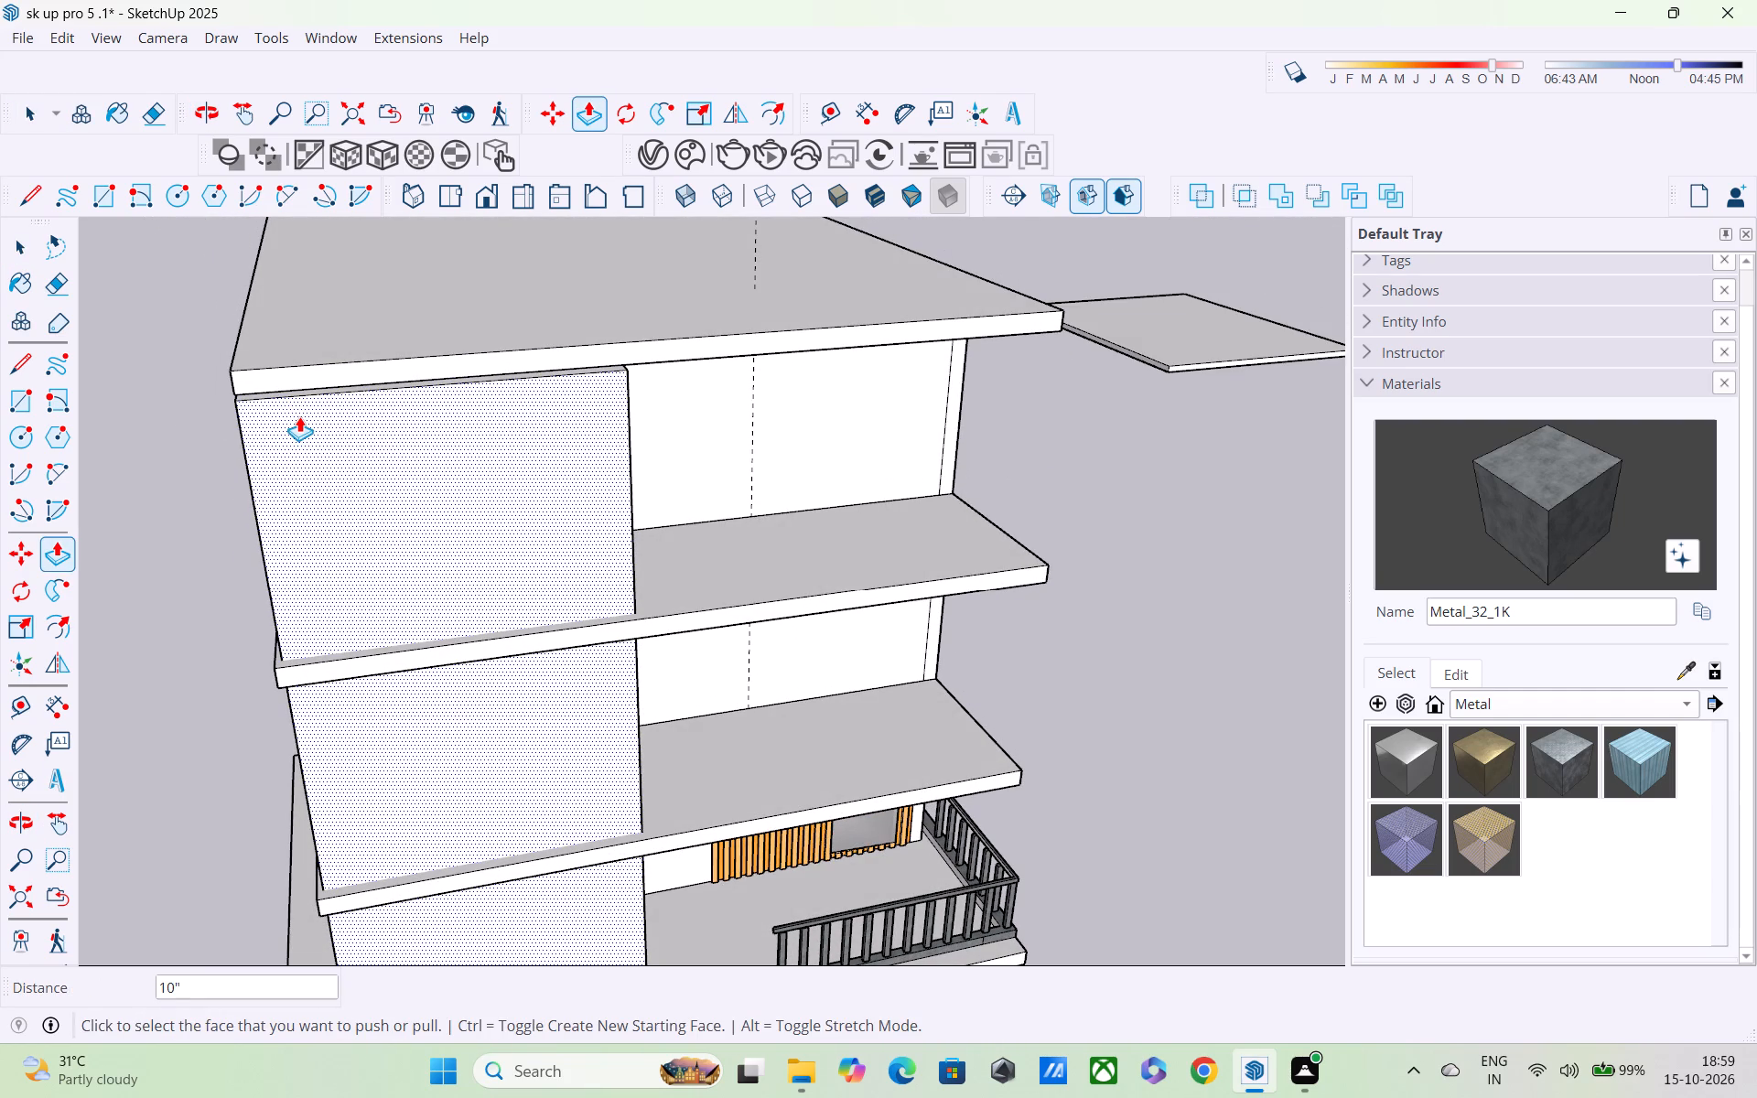
middle_click_drag(349, 424, 436, 437)
scroll(436, 437, "down", 3)
middle_click_drag(425, 439, 387, 404)
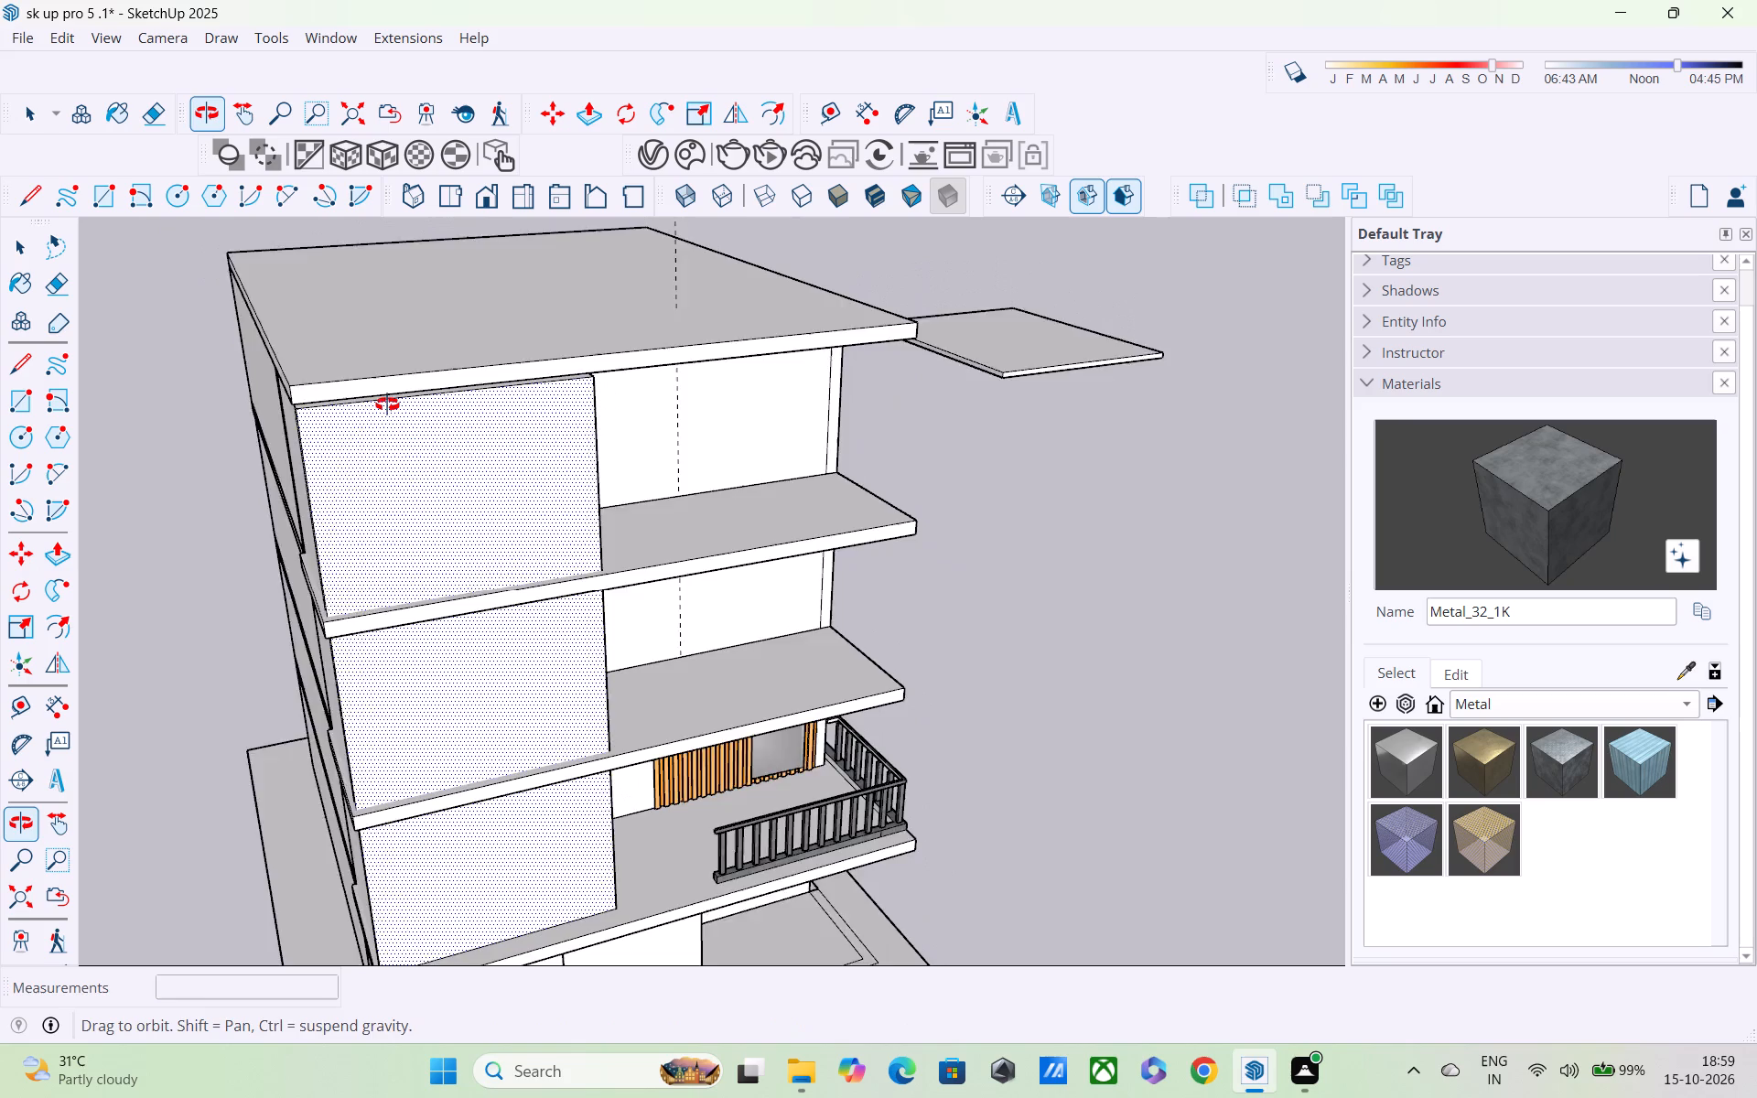
middle_click_drag(387, 404, 363, 375)
scroll(356, 388, "up", 3)
scroll(359, 420, "down", 1)
middle_click_drag(353, 467, 296, 353)
scroll(331, 406, "down", 3)
key("space")
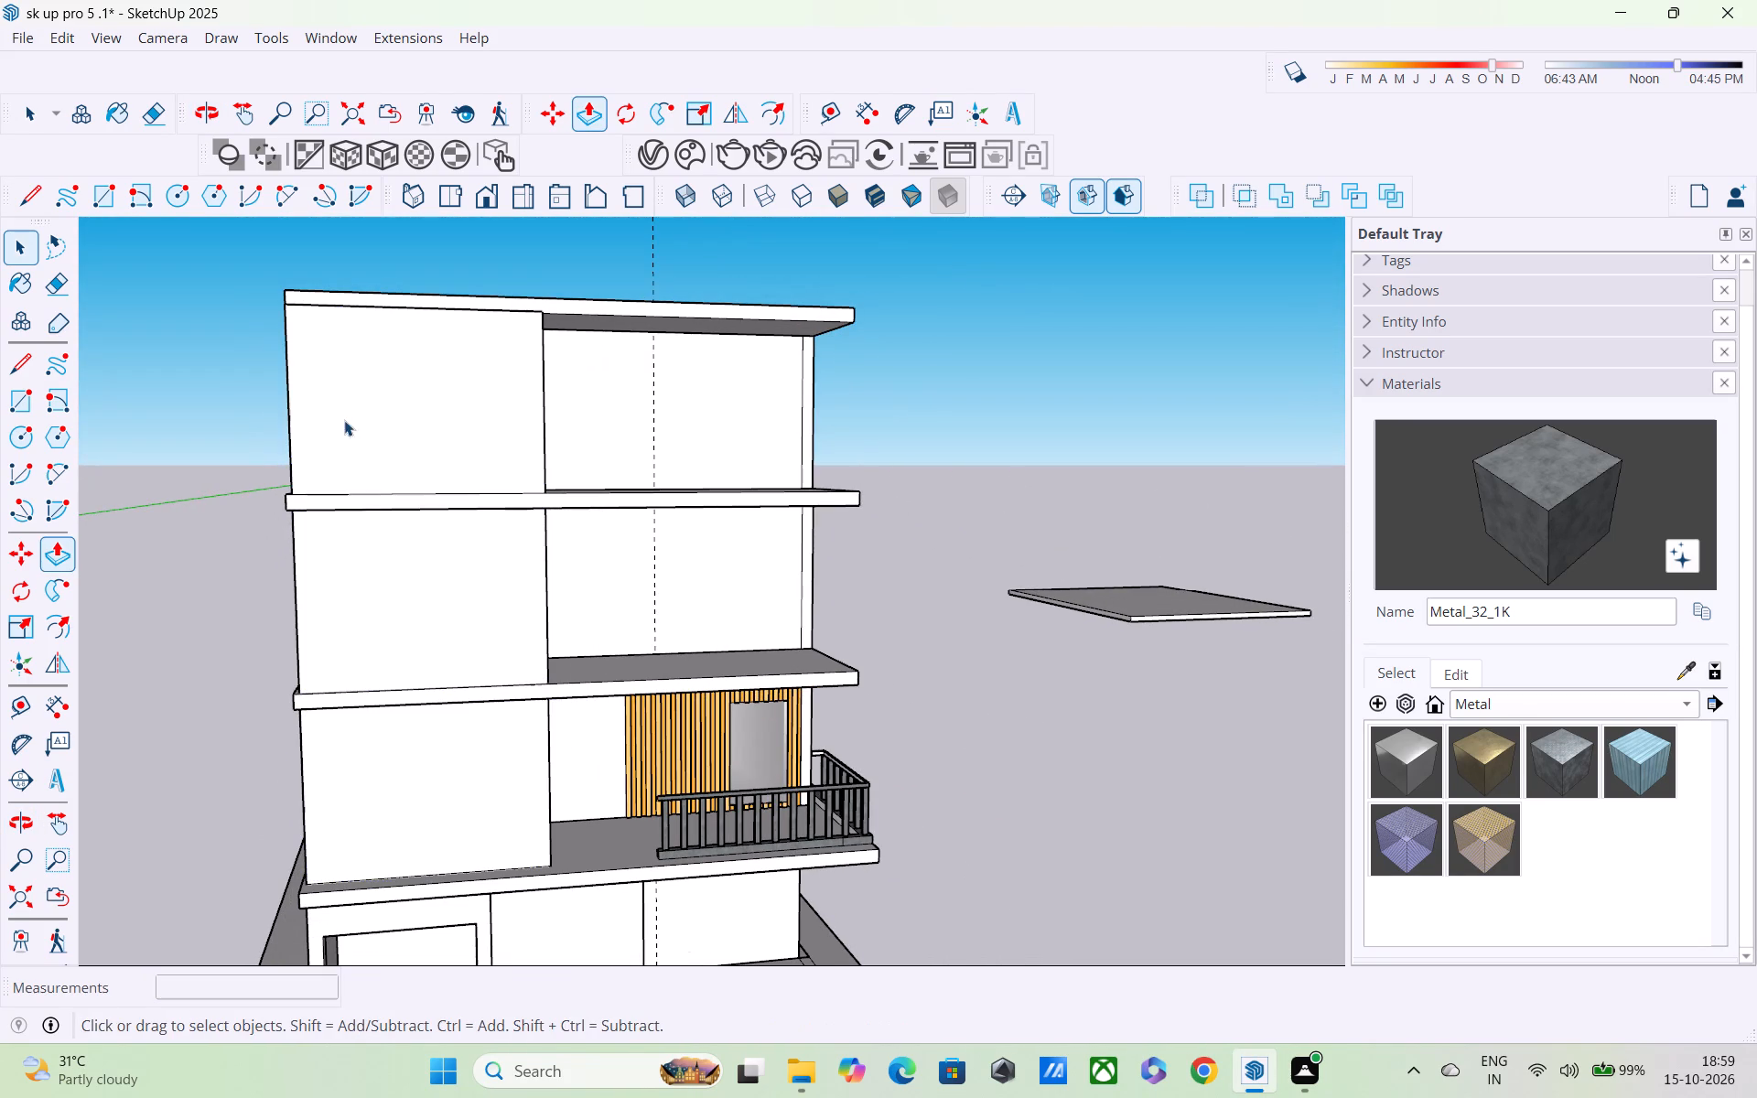
scroll(357, 565, "down", 1)
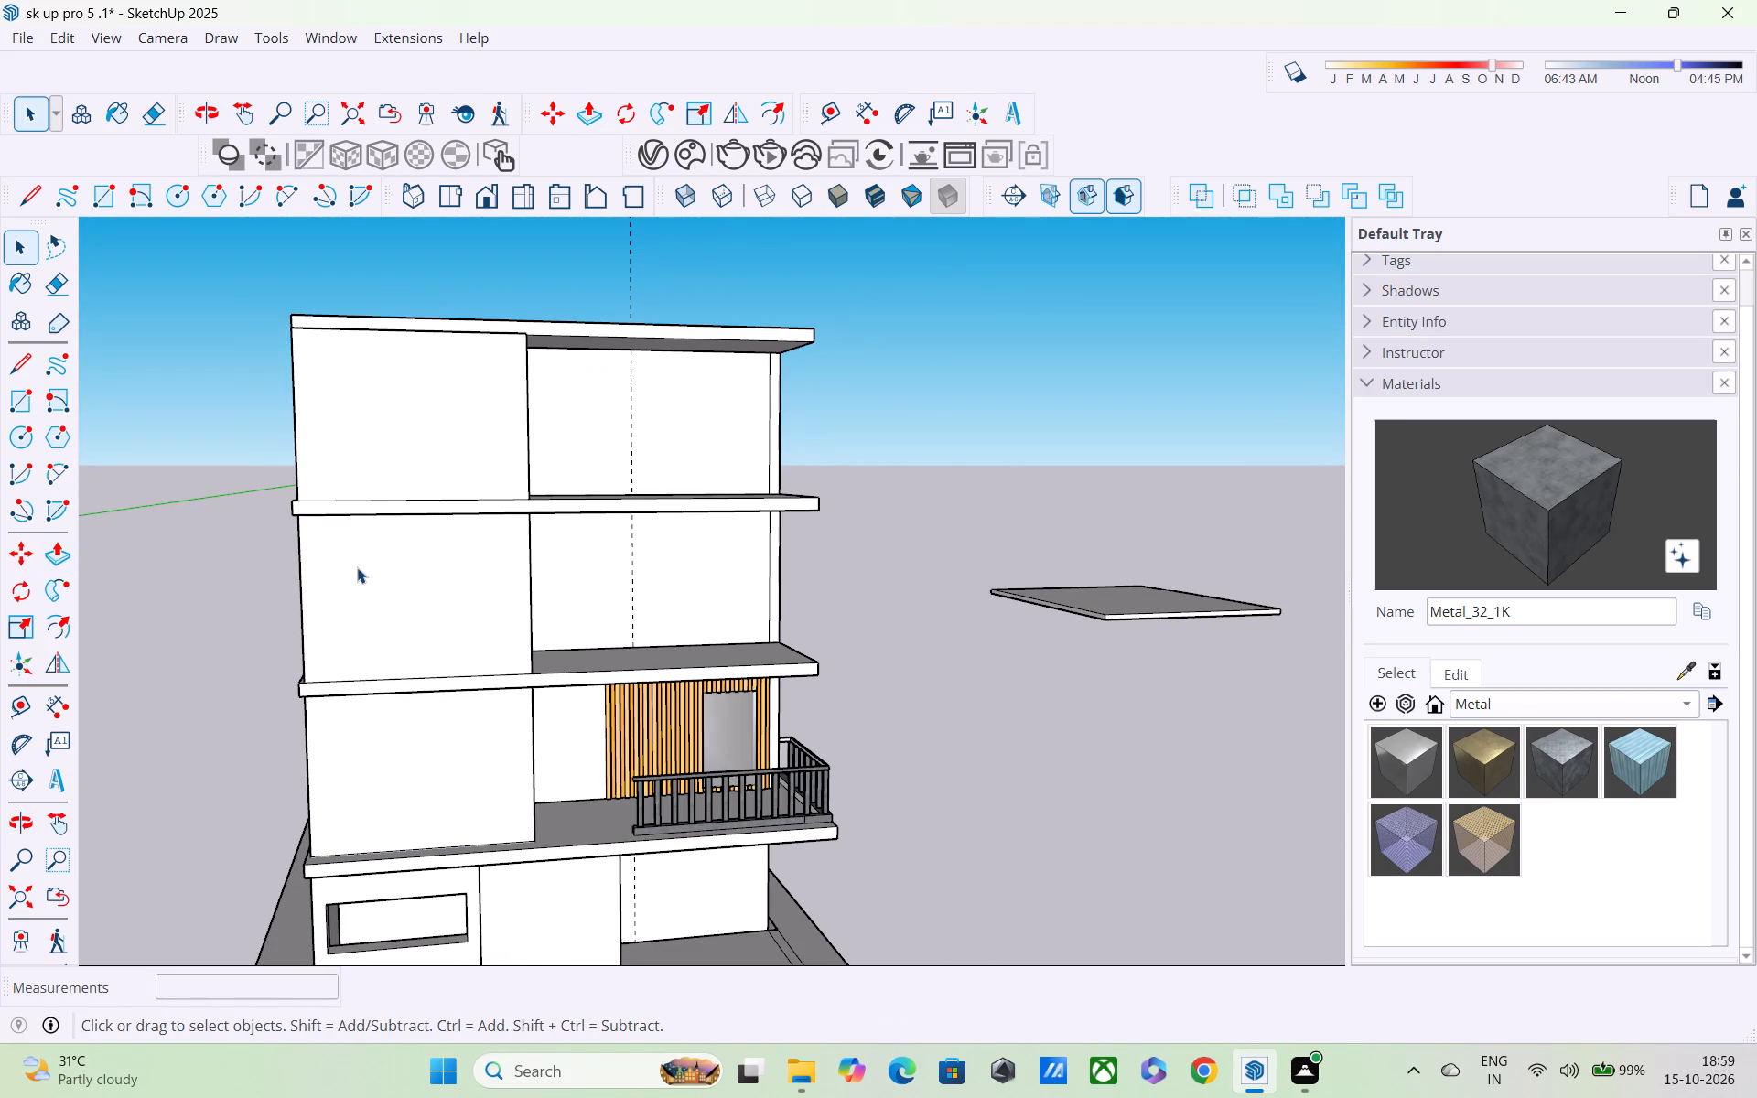
middle_click_drag(357, 567, 462, 566)
middle_click_drag(306, 542, 386, 577)
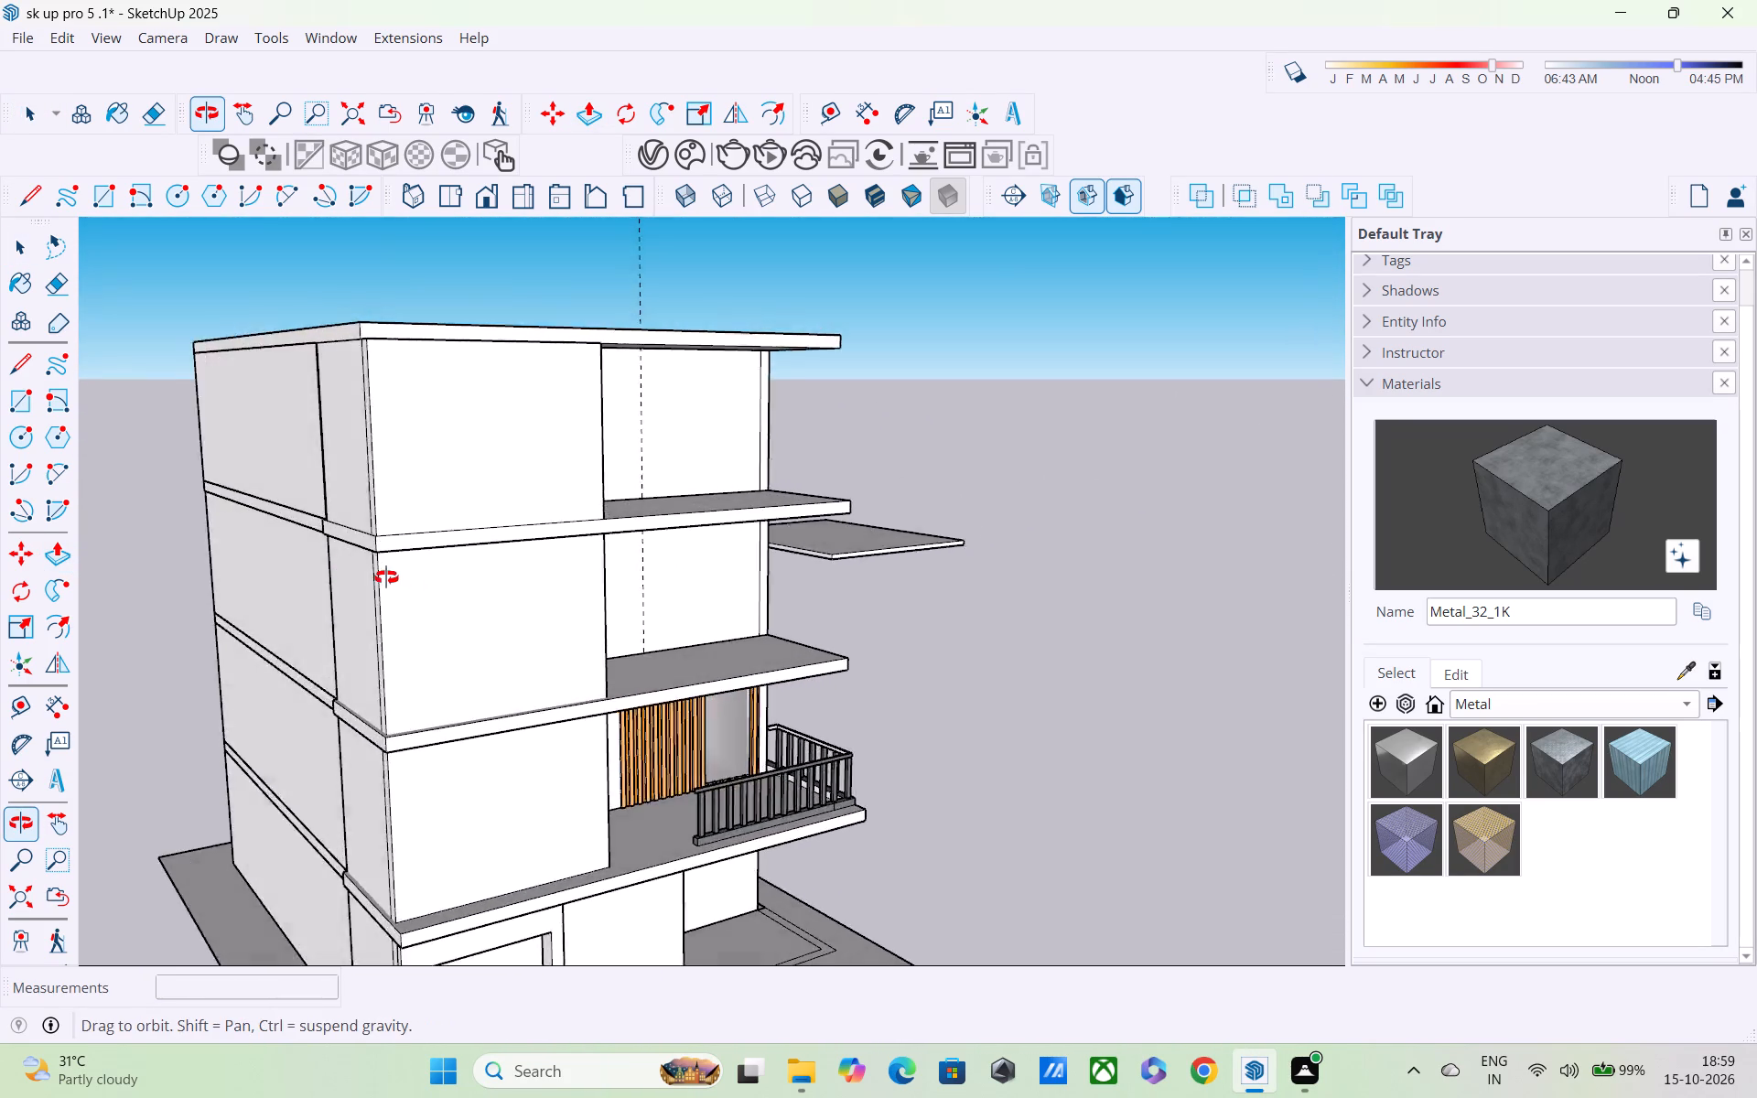
middle_click_drag(386, 577, 477, 559)
Open the slab between the top two storeys and draw a line splitting its front face at the projecting wall's vertical edge.
scroll(477, 559, "up", 6)
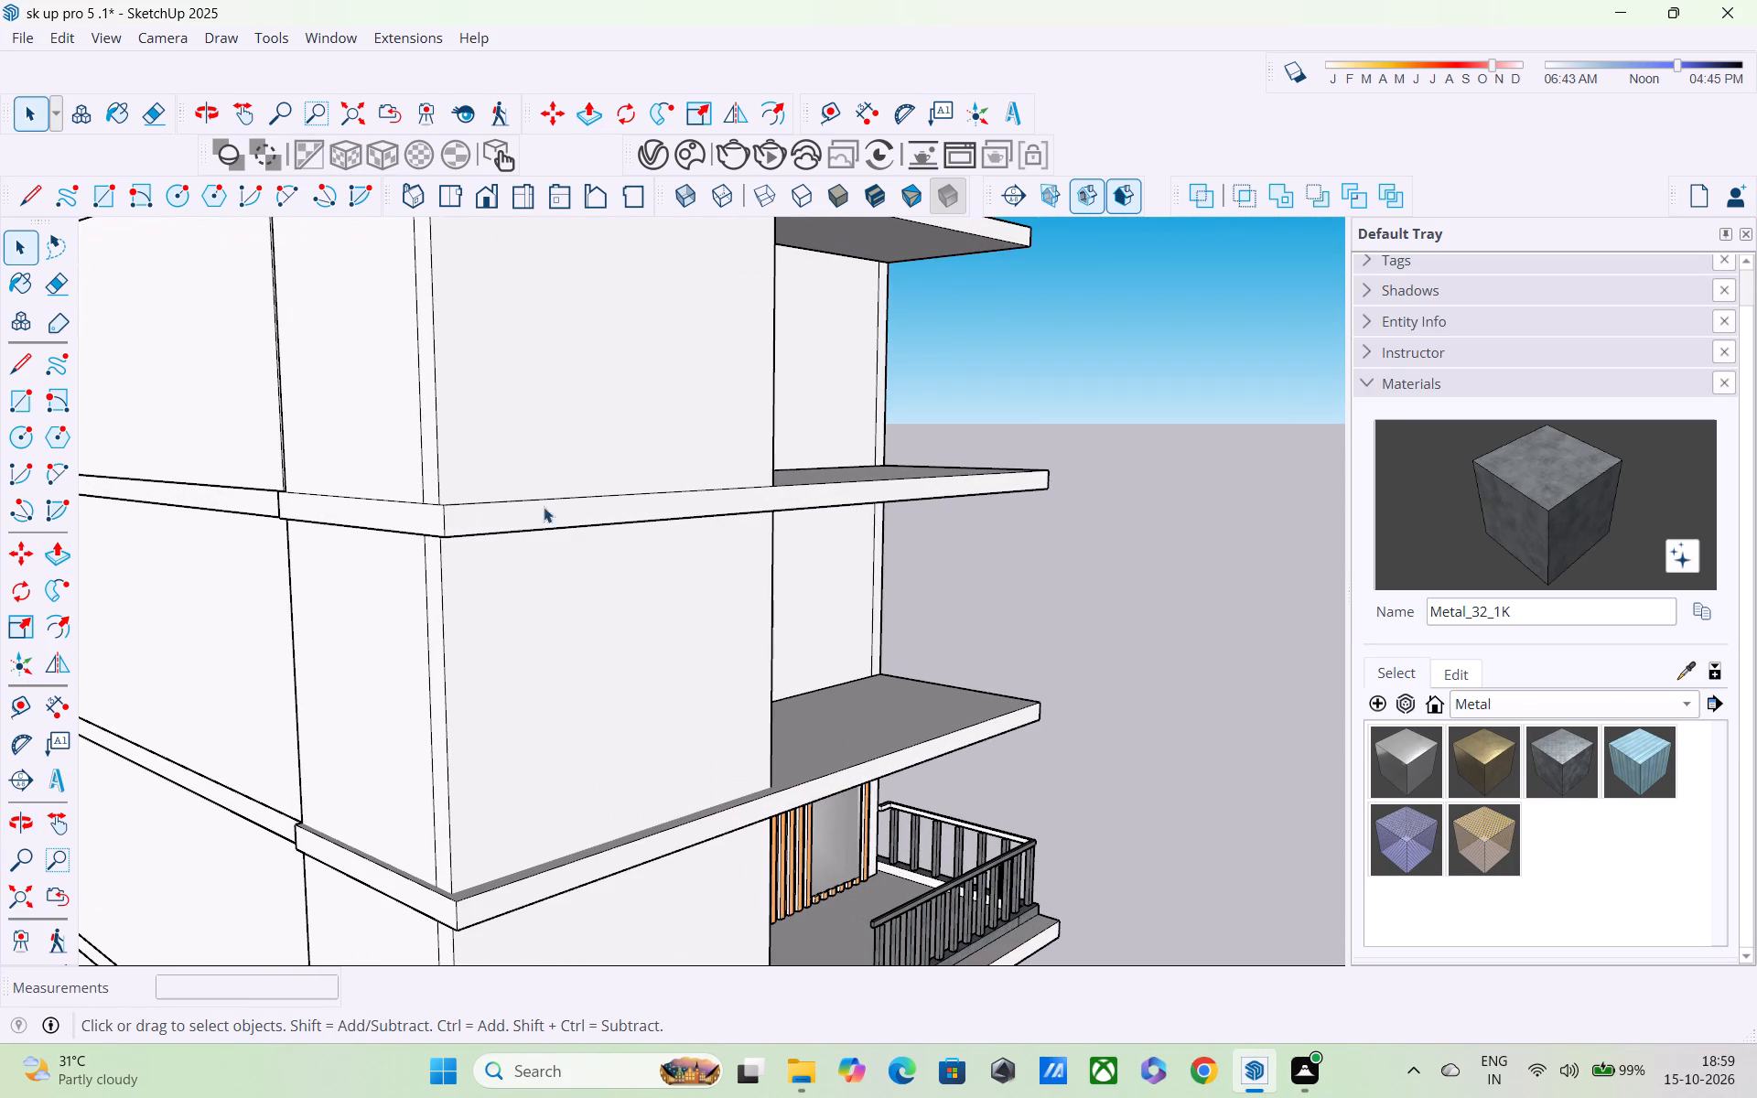
middle_click_drag(591, 512, 591, 522)
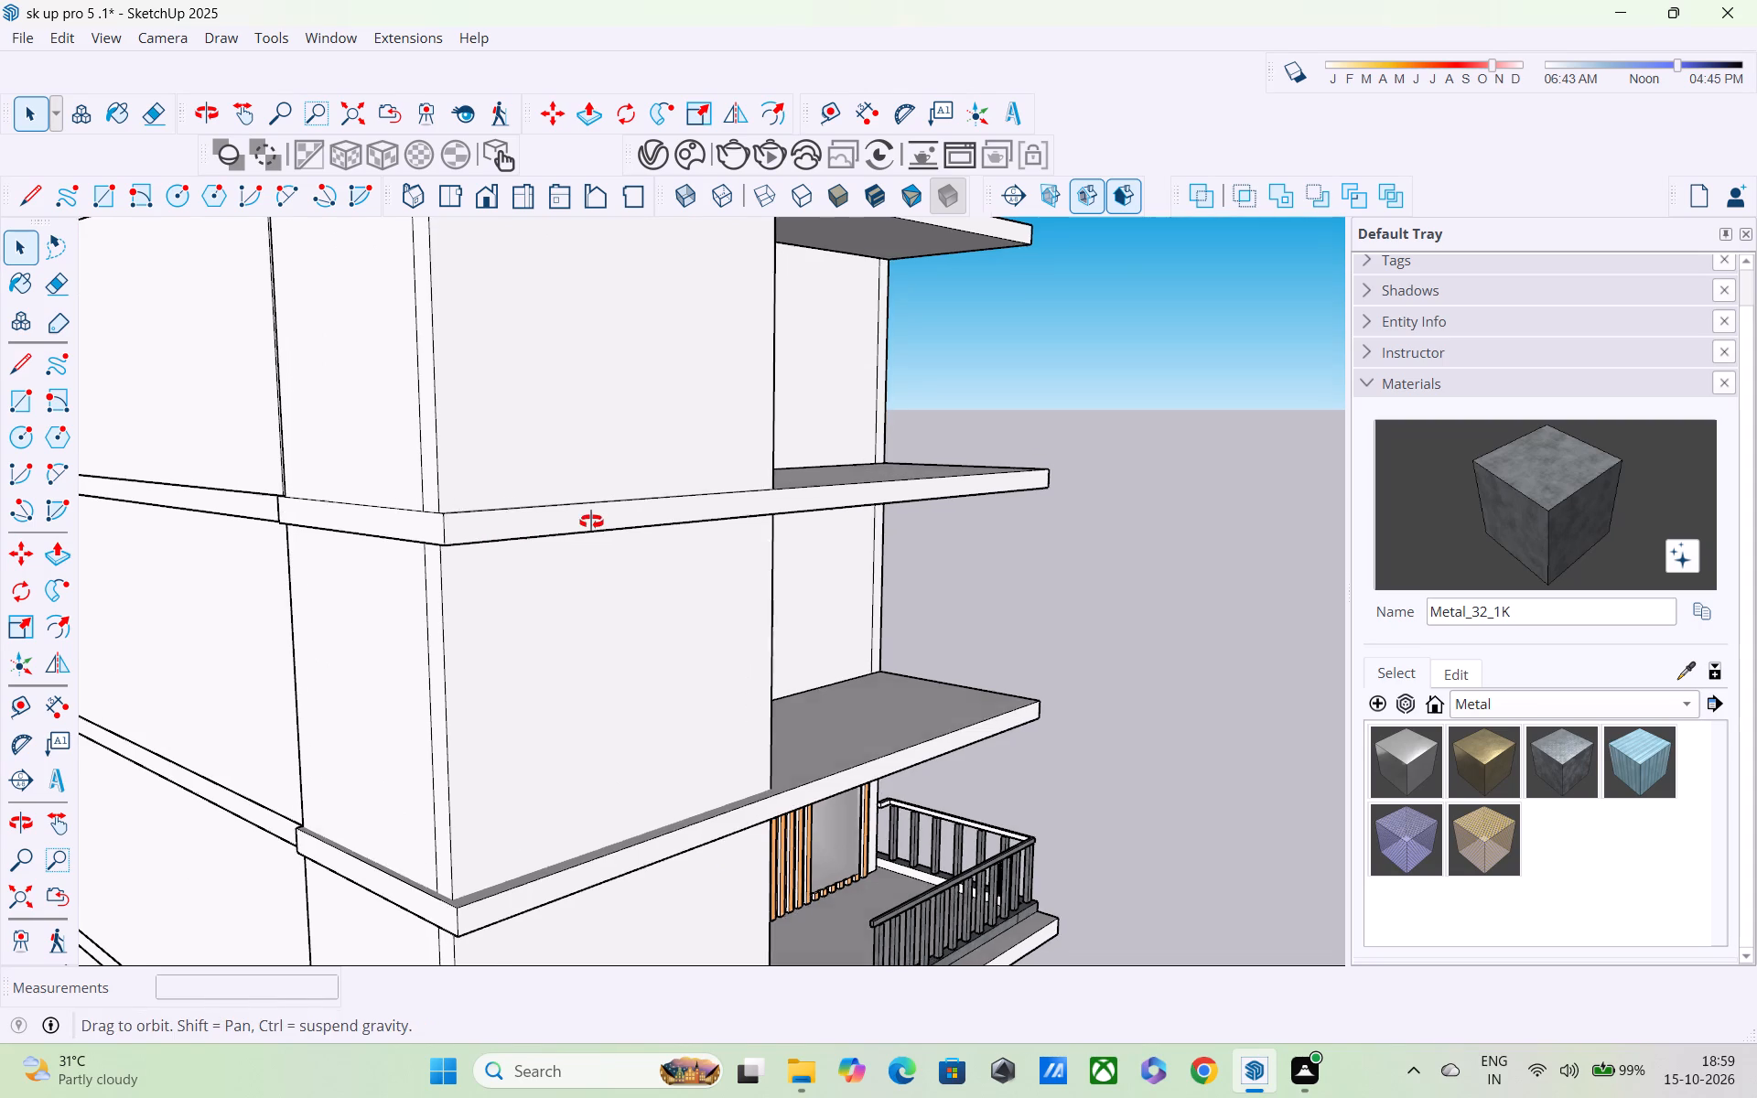
middle_click_drag(591, 522, 594, 550)
scroll(643, 511, "up", 3)
middle_click_drag(758, 512, 442, 525)
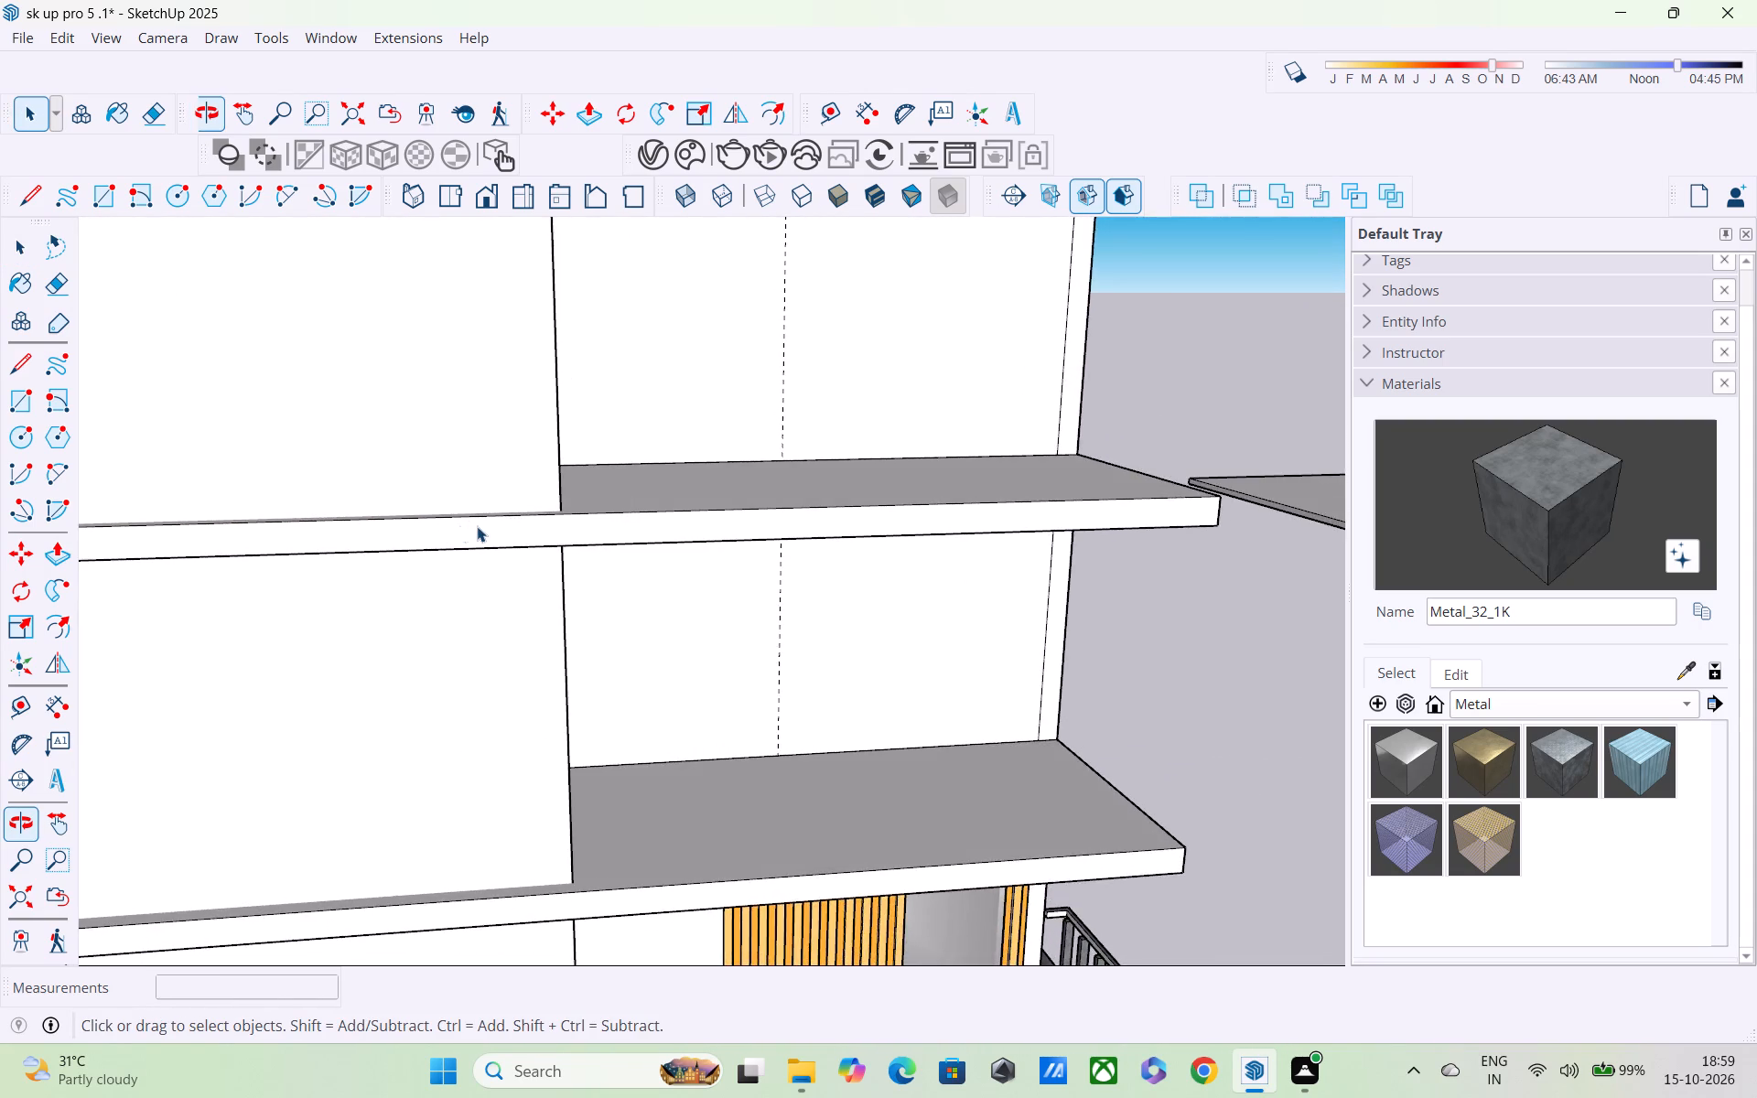
scroll(479, 526, "up", 3)
key("l")
key("space")
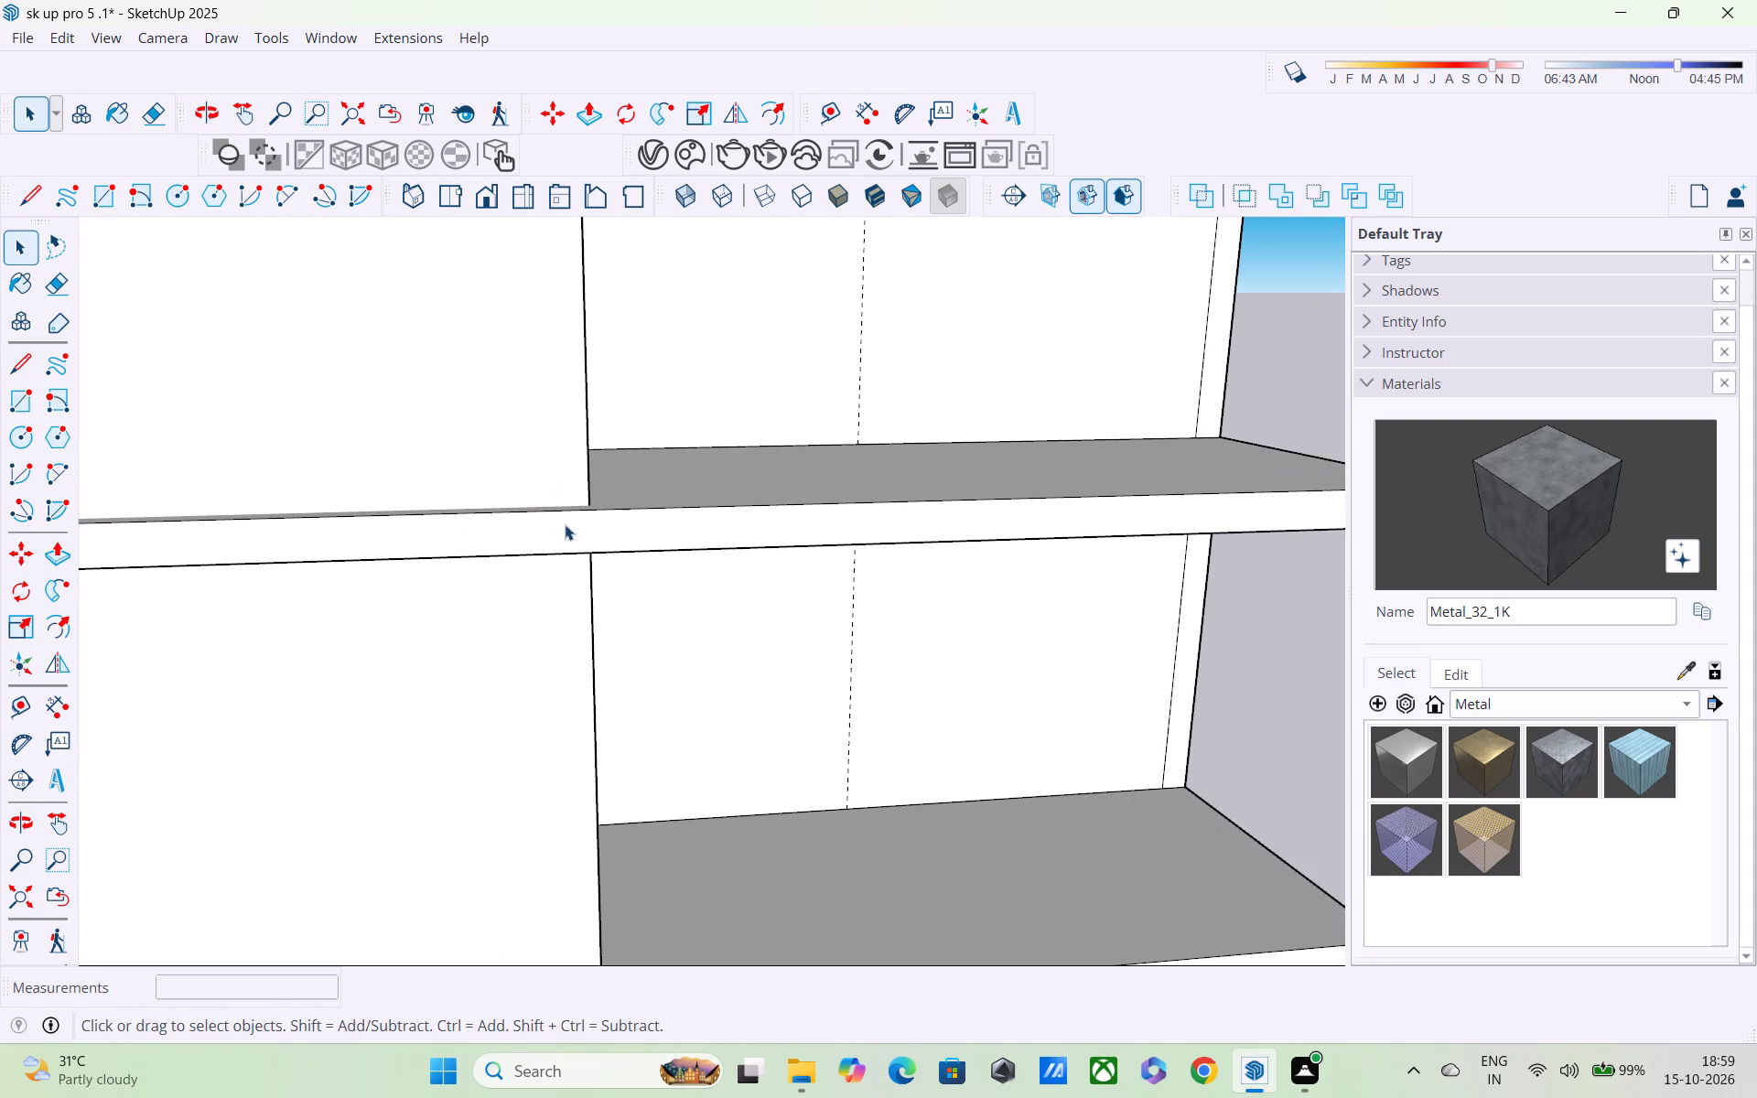
double_click(570, 521)
key("l")
scroll(619, 501, "up", 2)
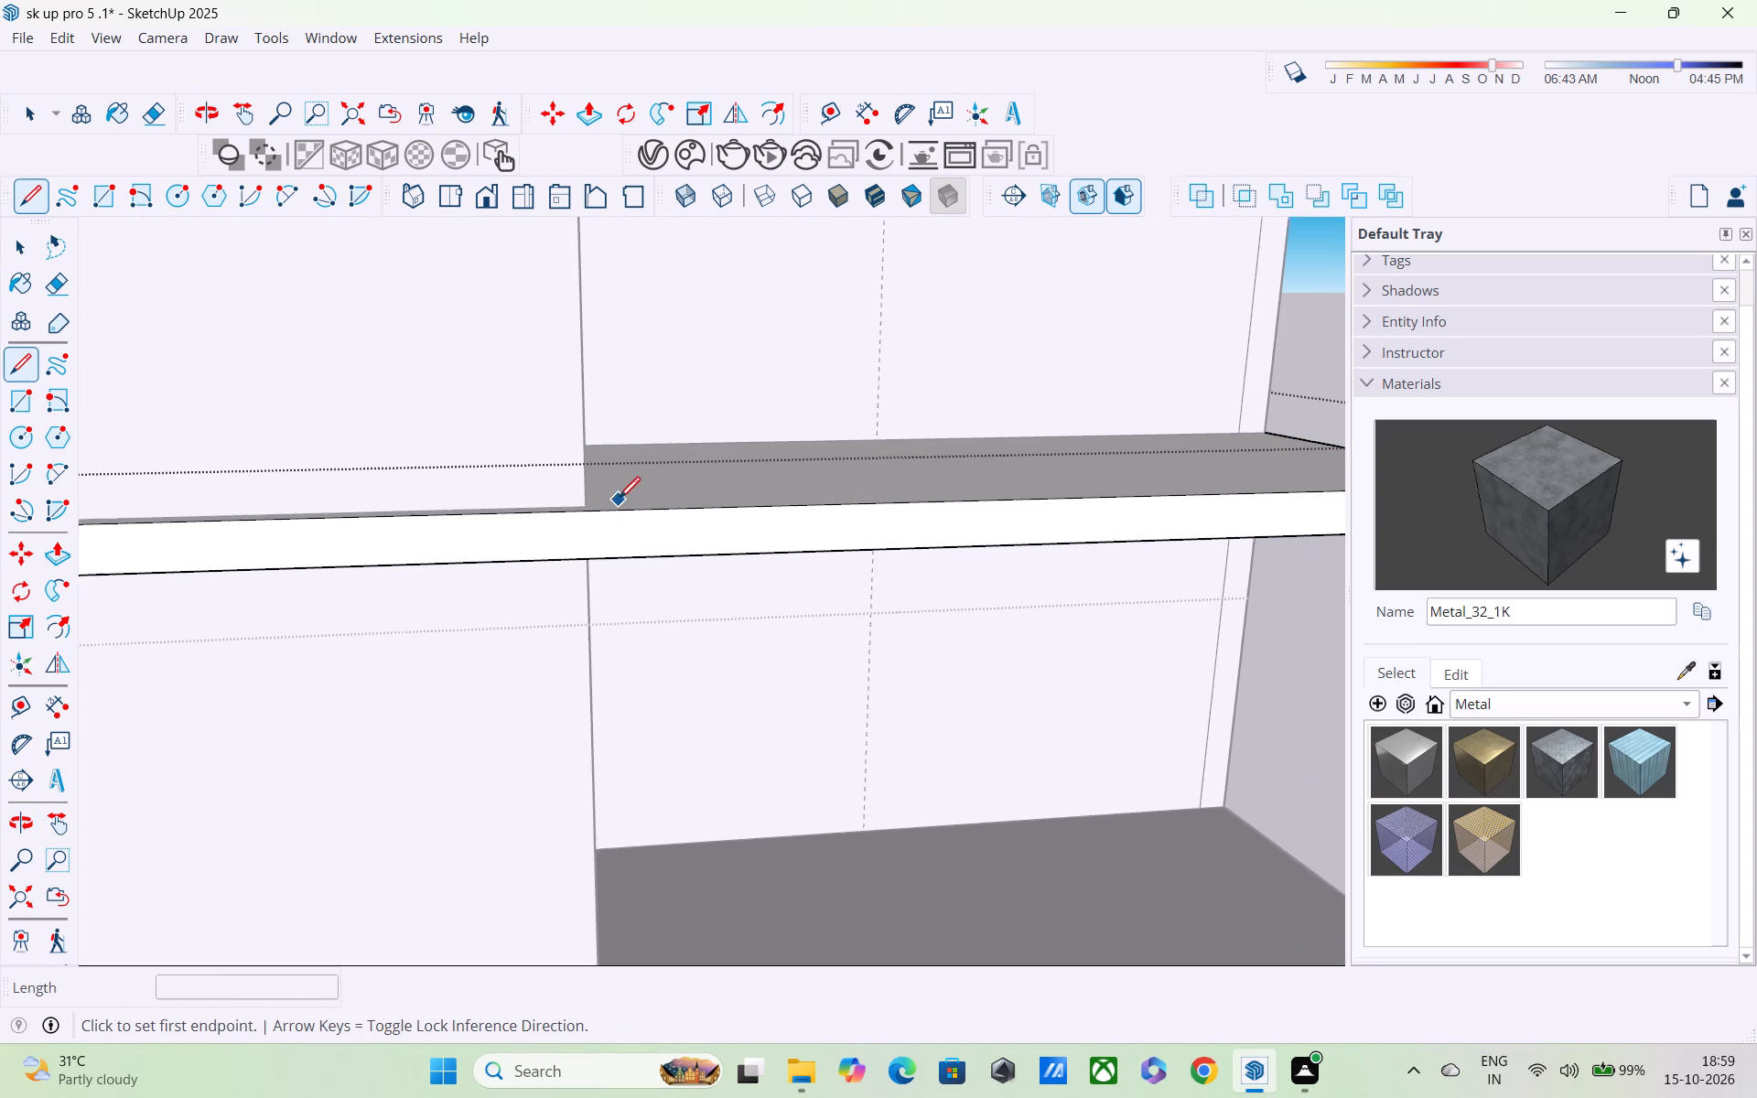
scroll(619, 501, "up", 1)
middle_click_drag(577, 521, 585, 593)
scroll(600, 641, "up", 3)
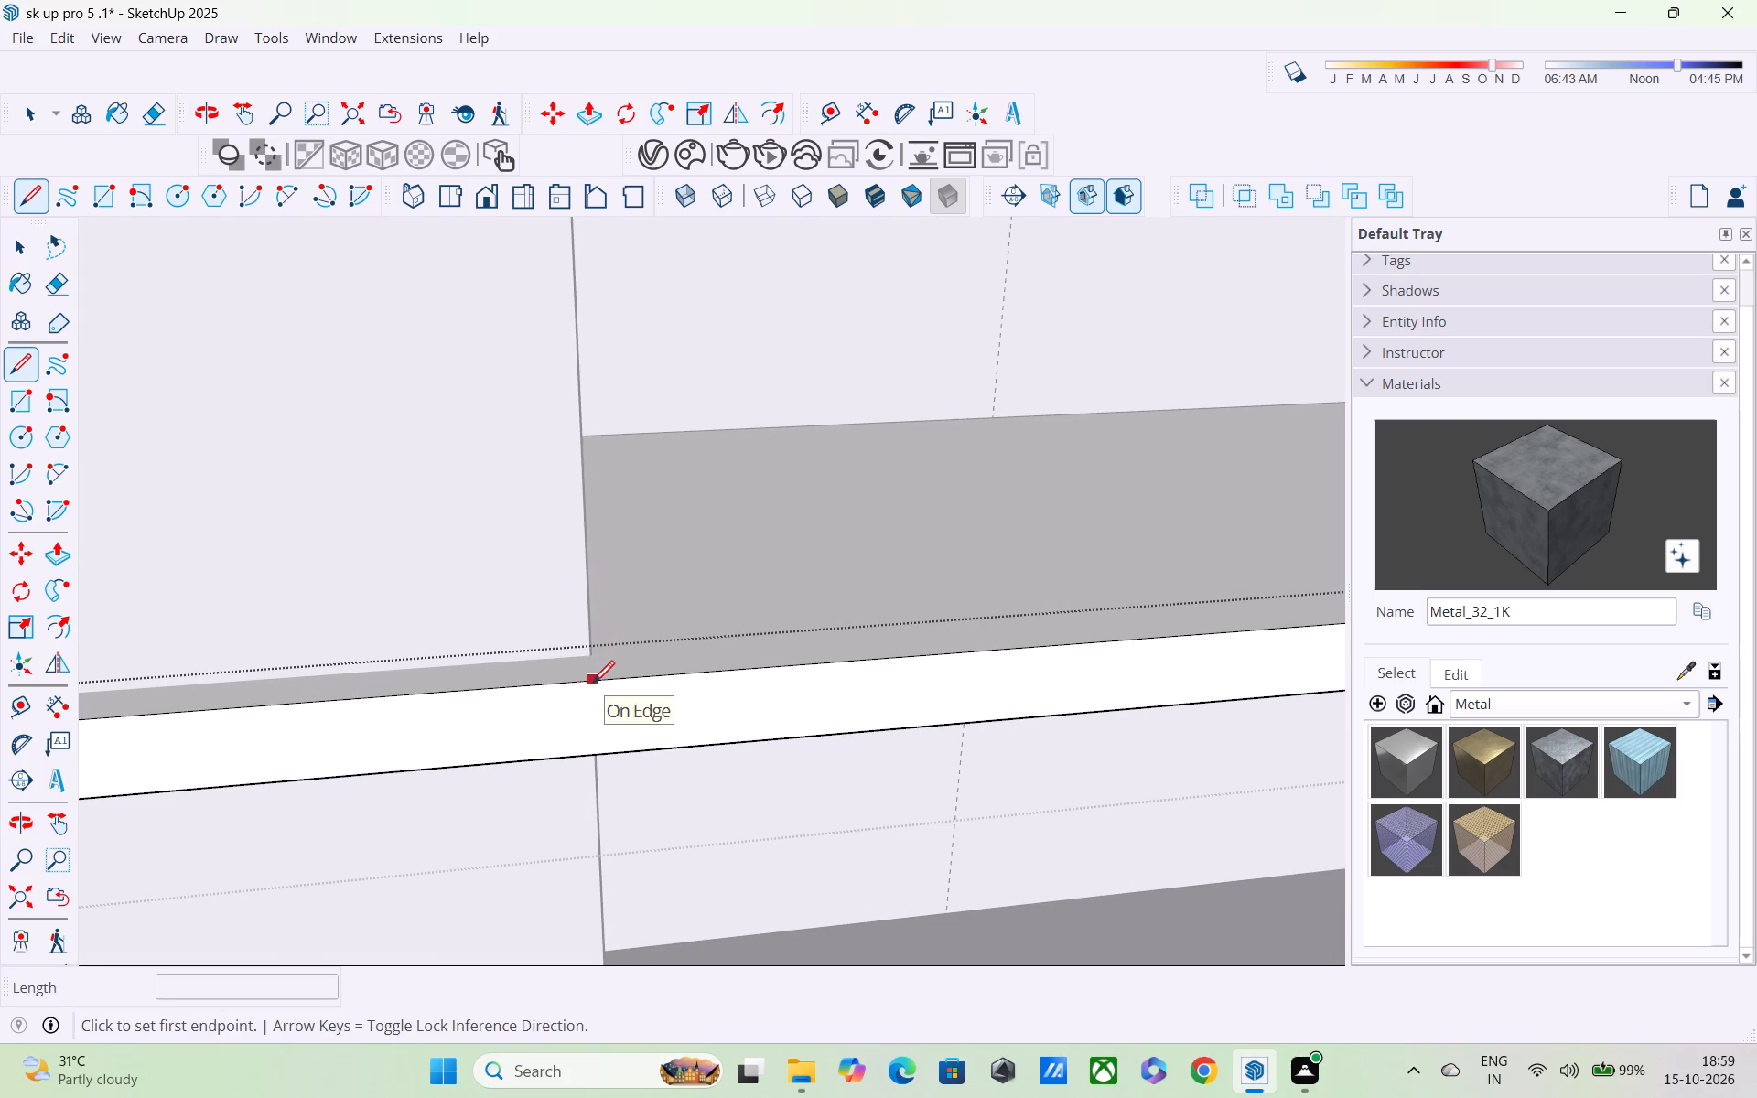
left_click(593, 684)
left_click(593, 762)
Push/Pull the slab's front-face segment across the projecting wall back 7", flush with the wall face, and leave the slab's editing.
middle_click_drag(584, 759, 551, 698)
key("p")
left_click(521, 700)
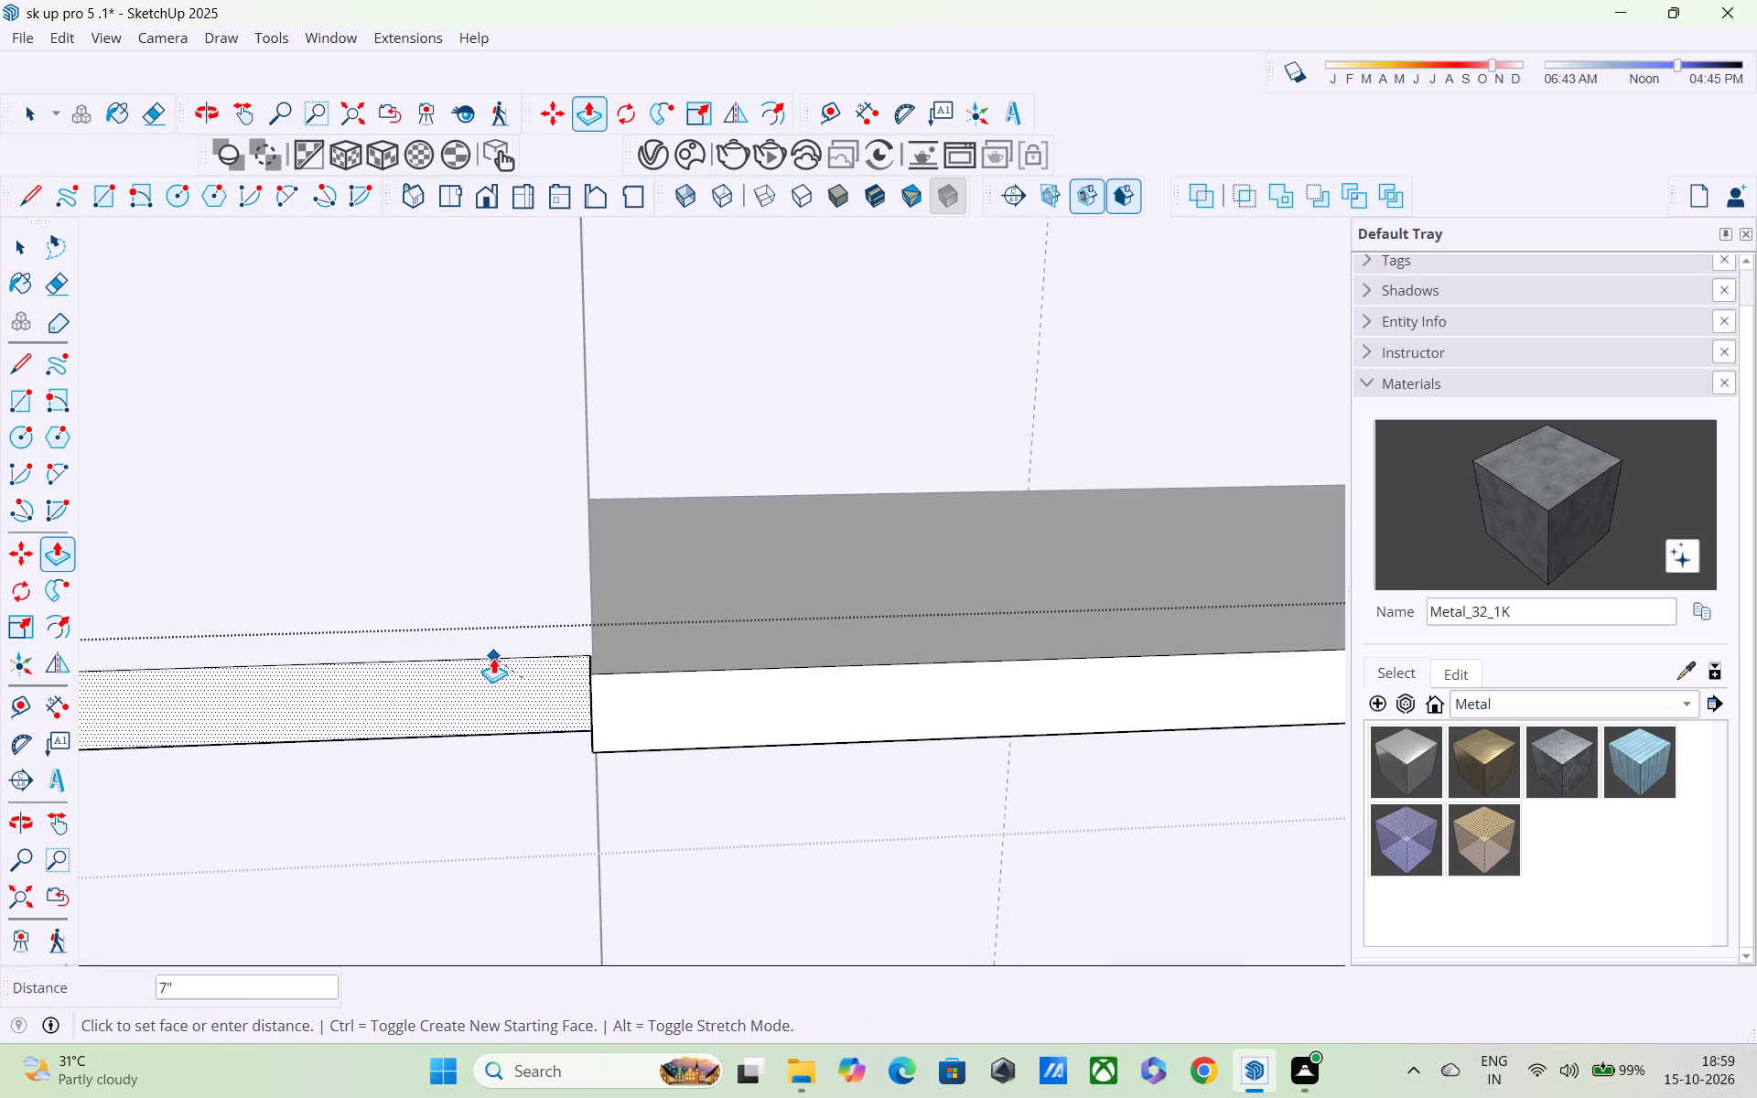
left_click(492, 656)
scroll(492, 656, "down", 9)
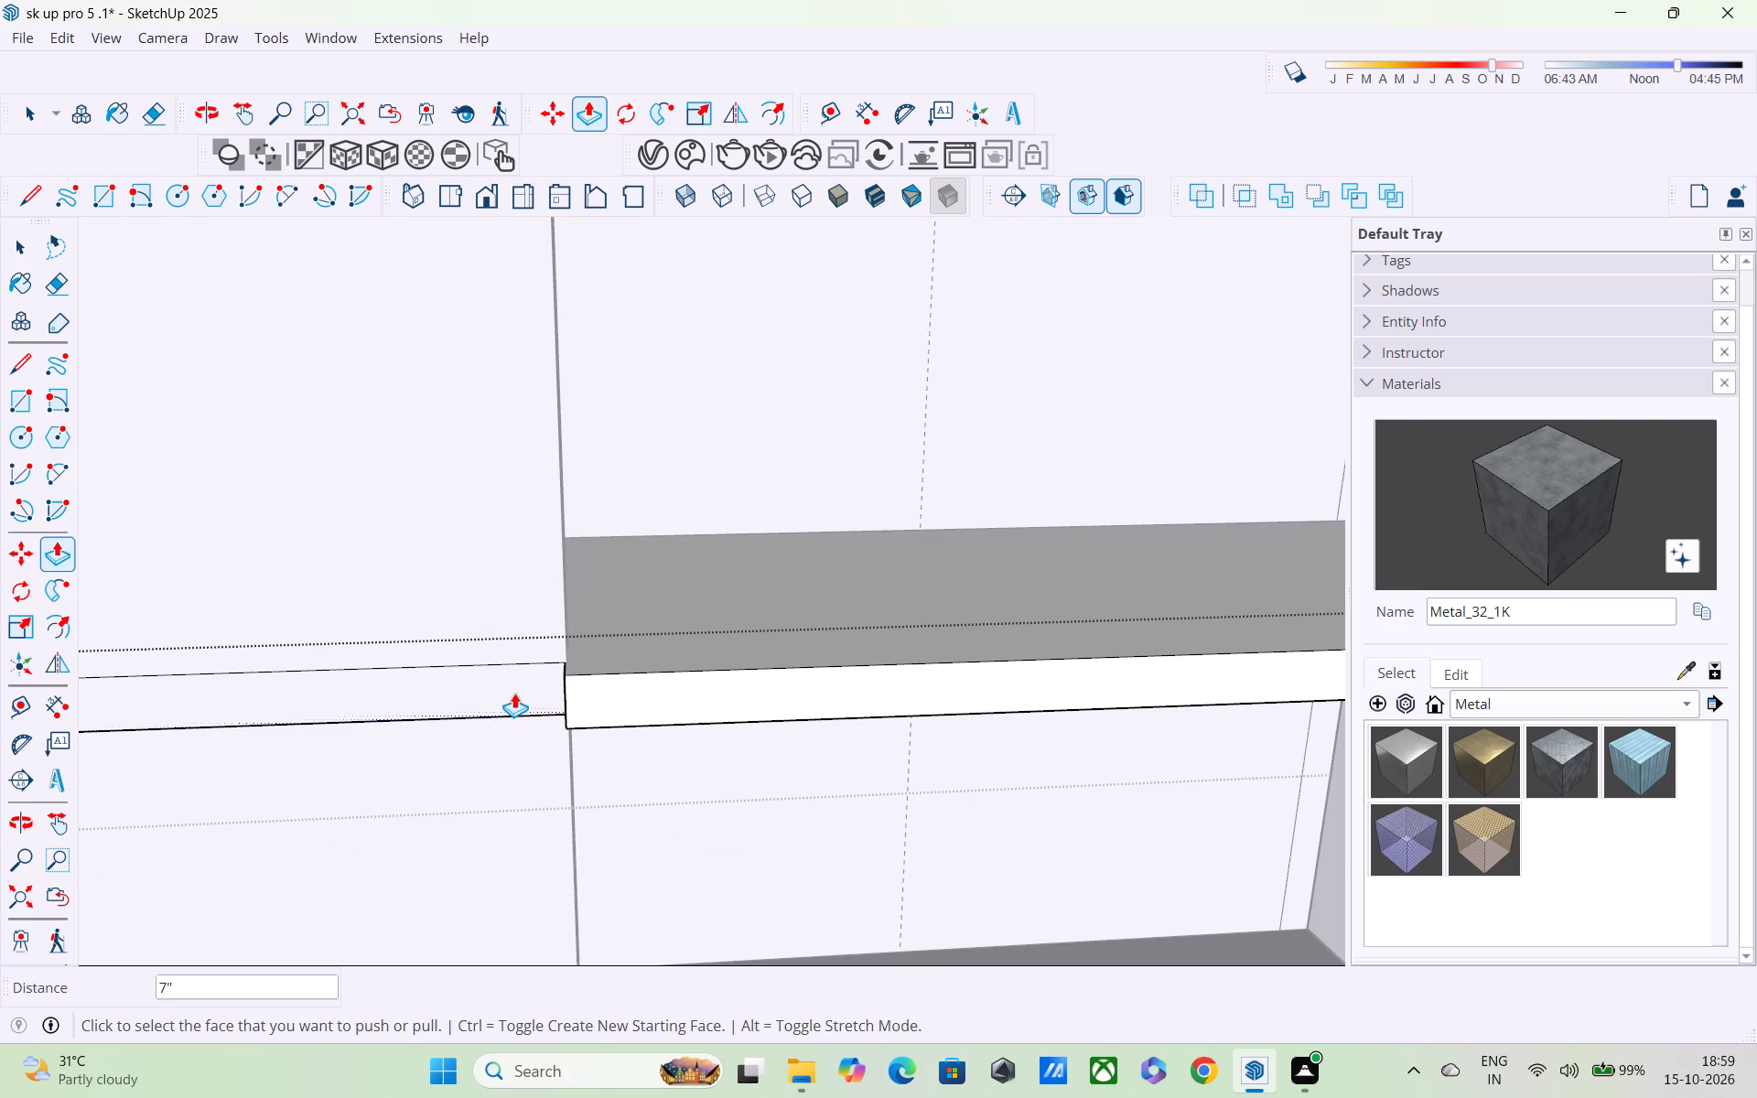
middle_click_drag(514, 693, 582, 527, "shift")
scroll(582, 527, "down", 6)
scroll(591, 626, "down", 2)
middle_click_drag(566, 802, 560, 645)
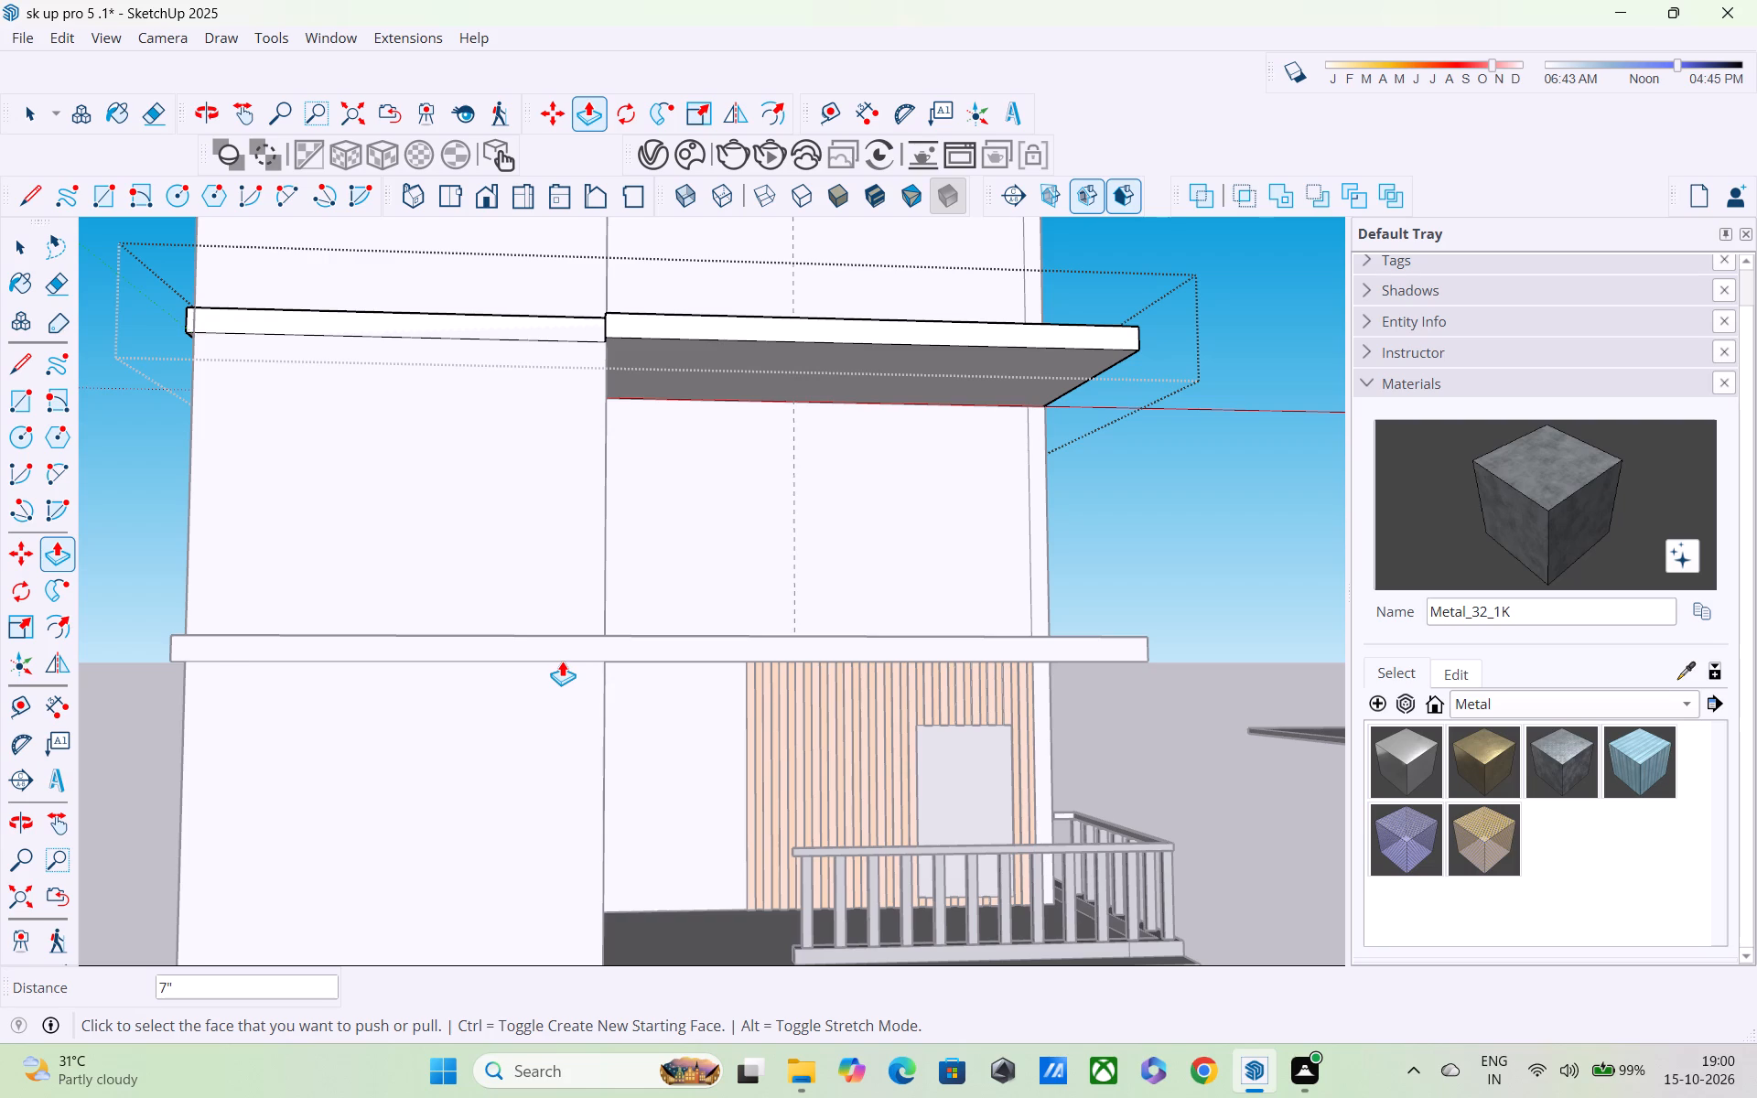
scroll(545, 493, "down", 1)
middle_click_drag(545, 493, 627, 756, "shift")
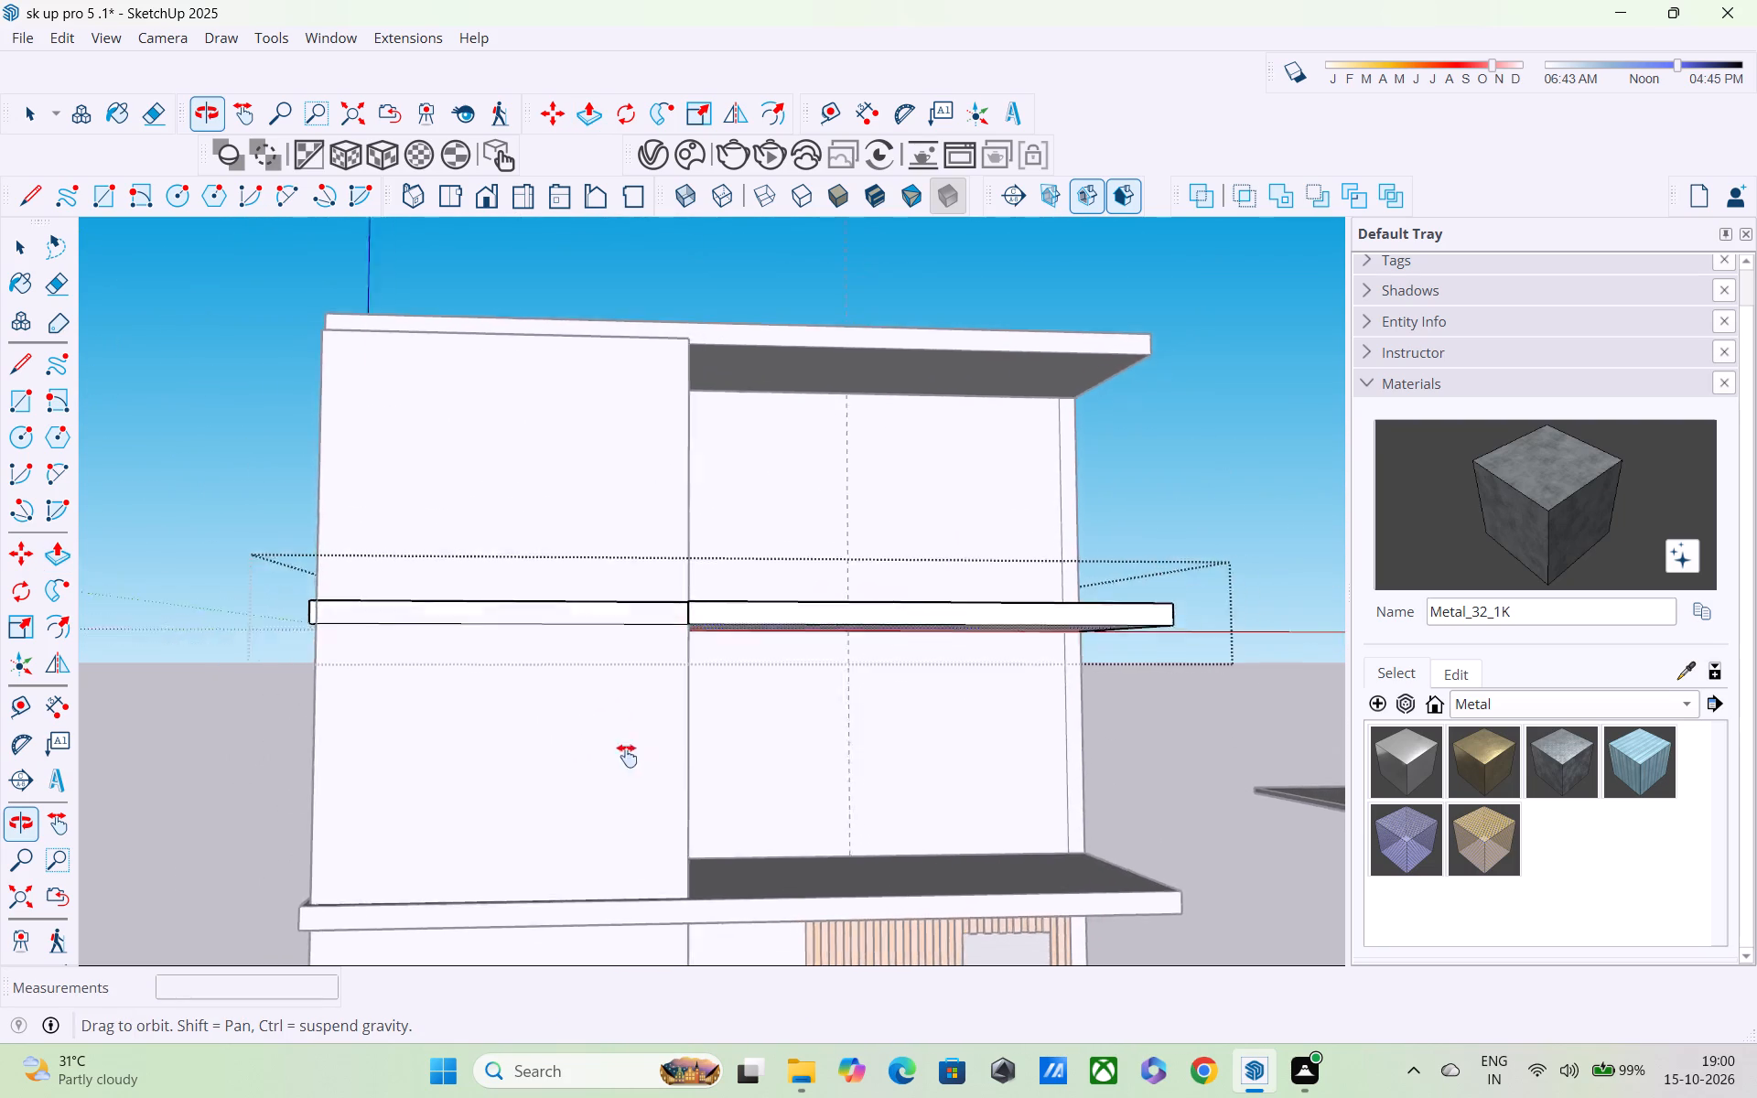
middle_click_drag(627, 756, 590, 550, "shift")
left_click(1225, 541)
key("space")
left_click(1225, 541)
key("space")
key("space")
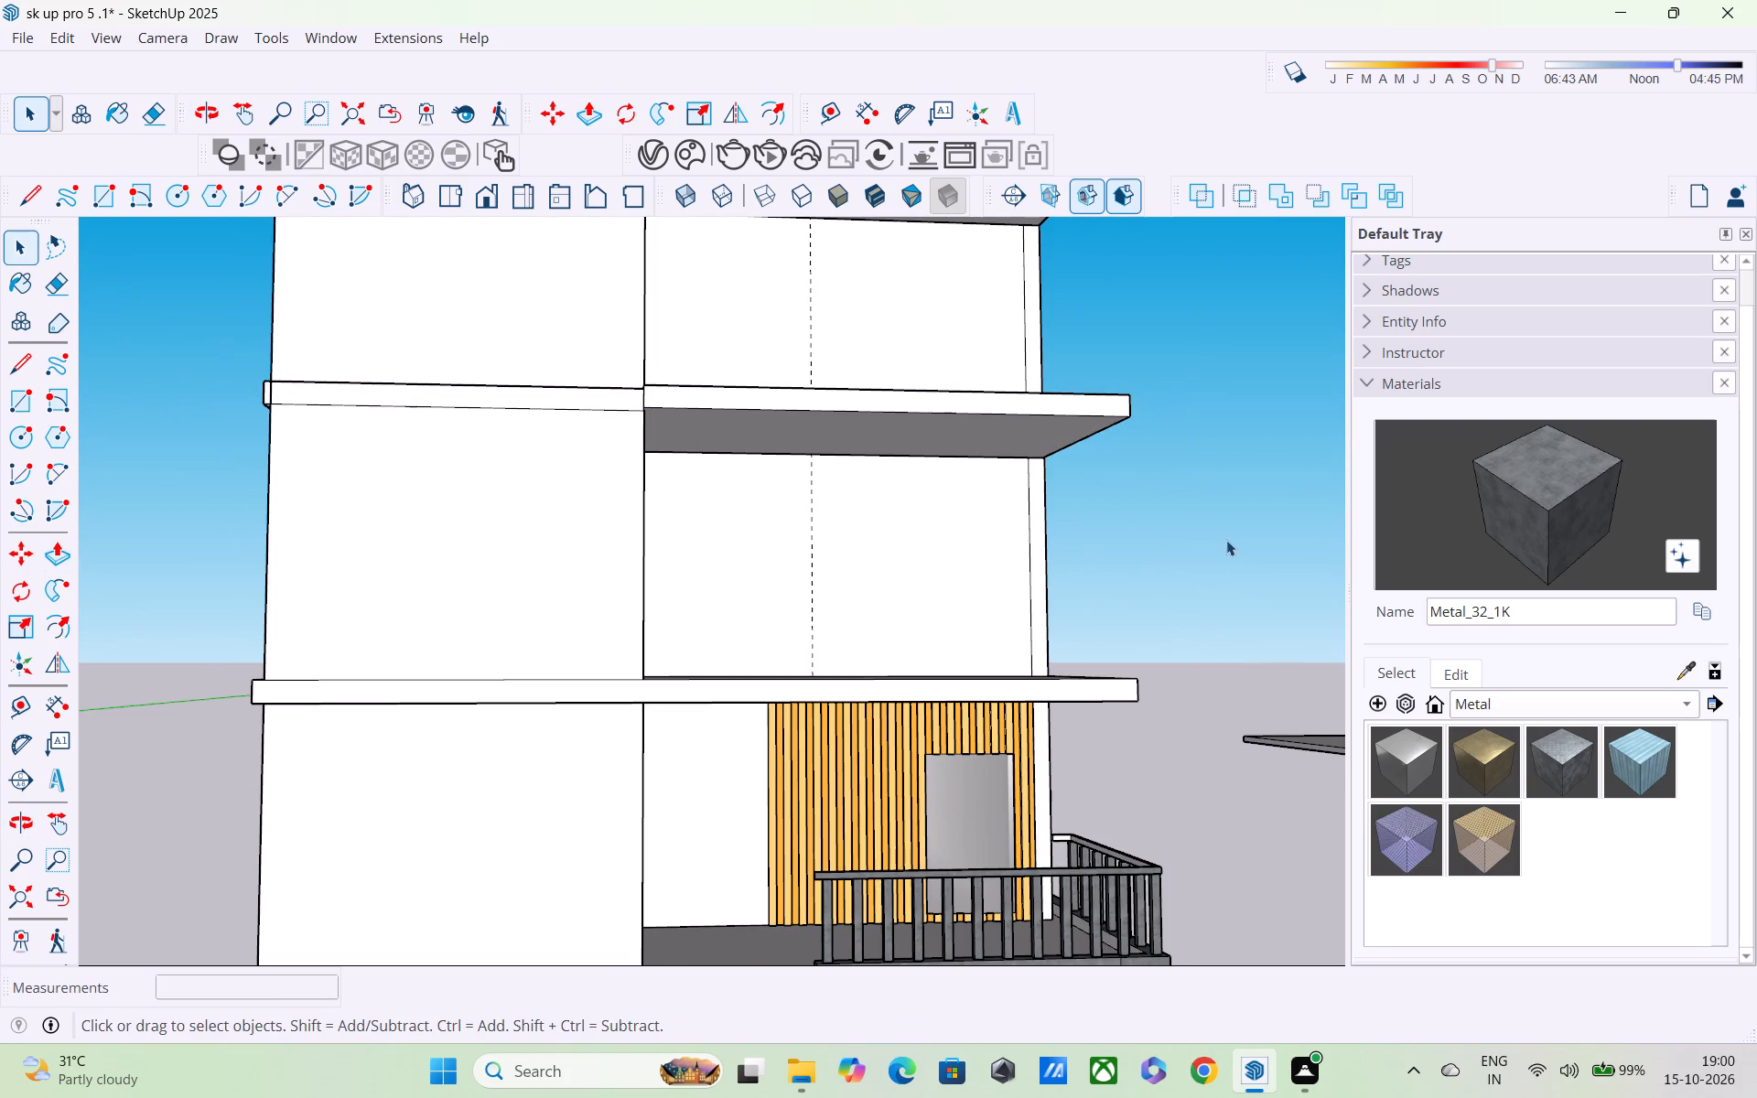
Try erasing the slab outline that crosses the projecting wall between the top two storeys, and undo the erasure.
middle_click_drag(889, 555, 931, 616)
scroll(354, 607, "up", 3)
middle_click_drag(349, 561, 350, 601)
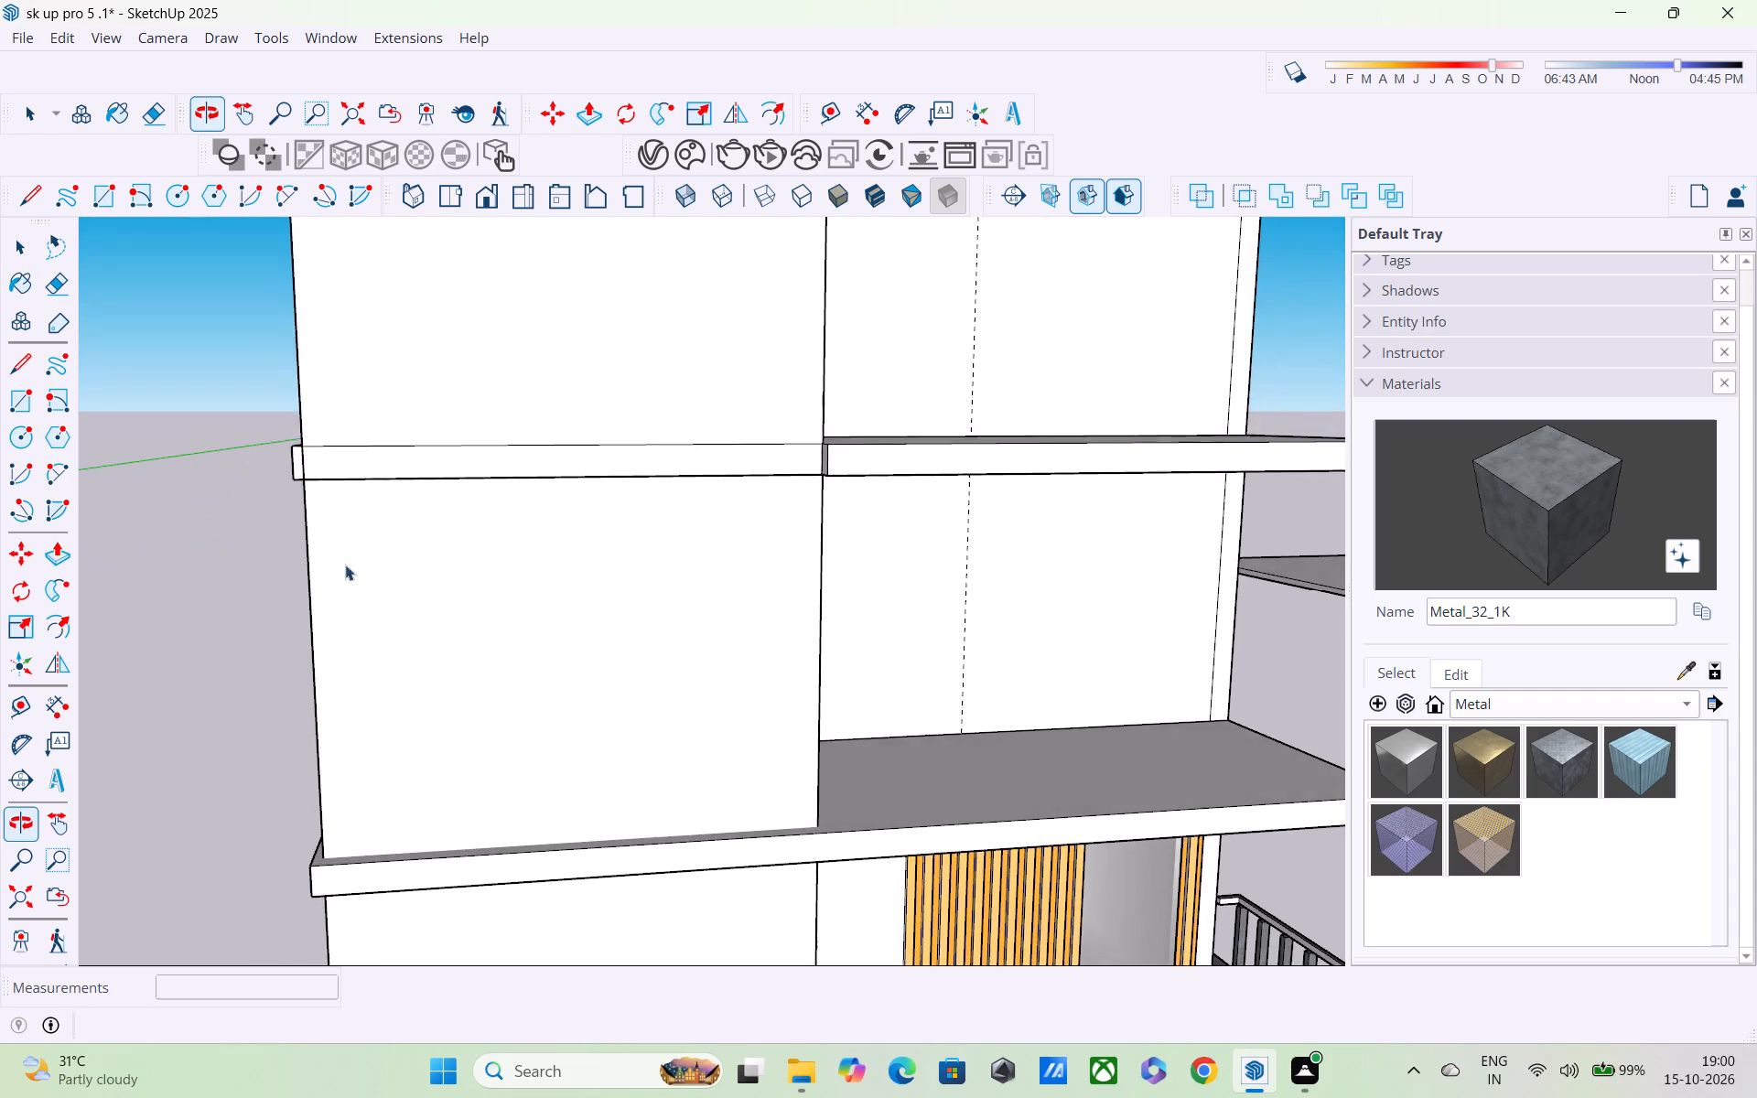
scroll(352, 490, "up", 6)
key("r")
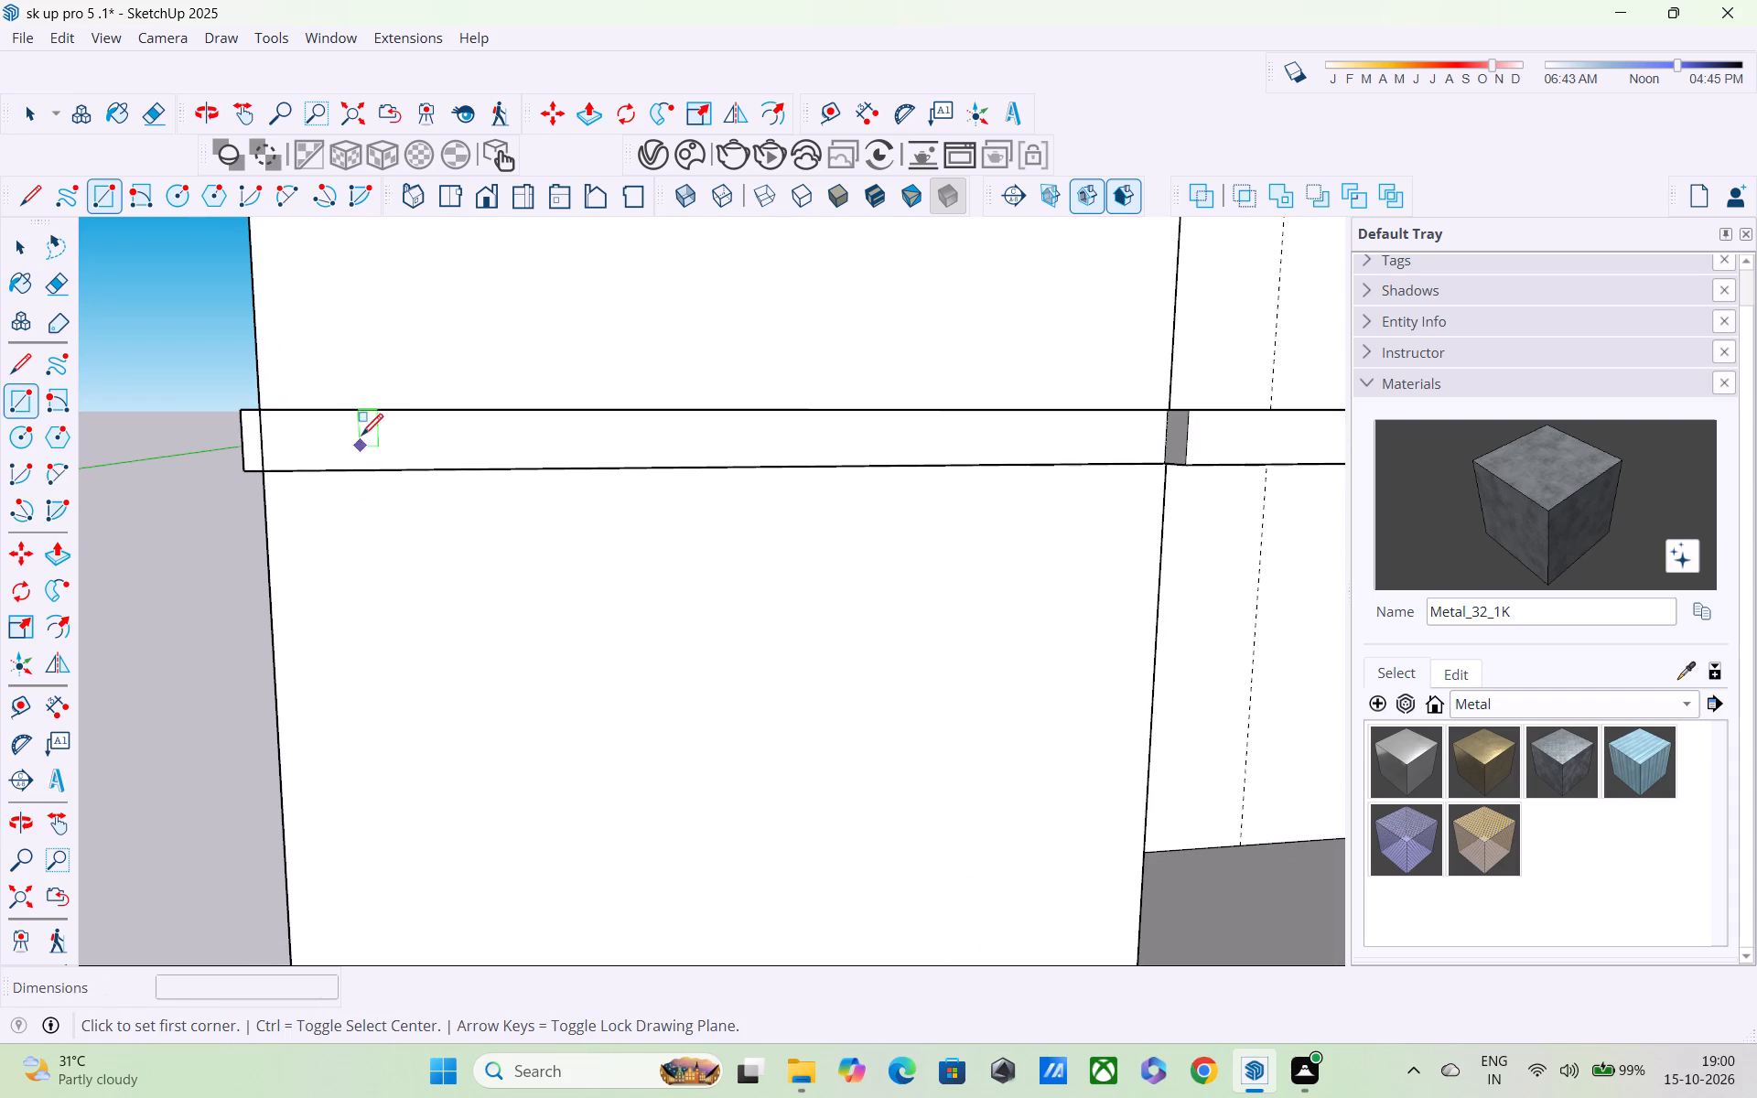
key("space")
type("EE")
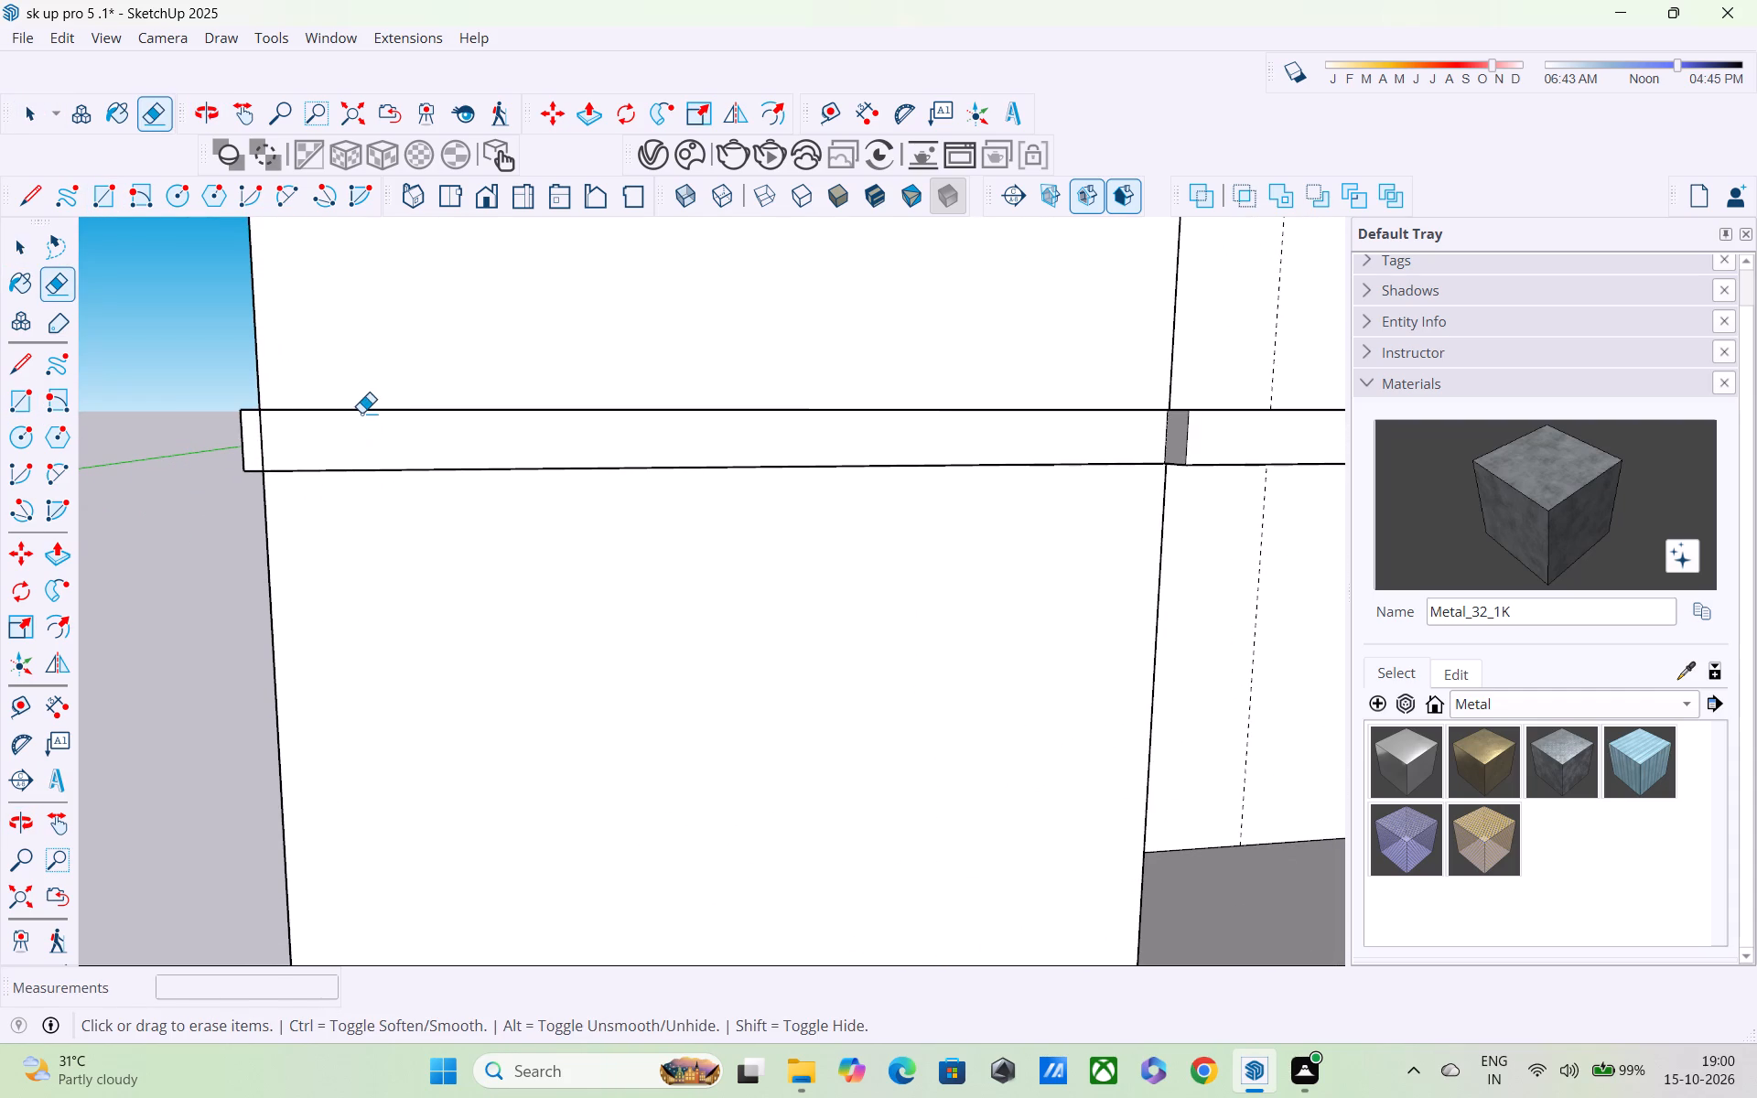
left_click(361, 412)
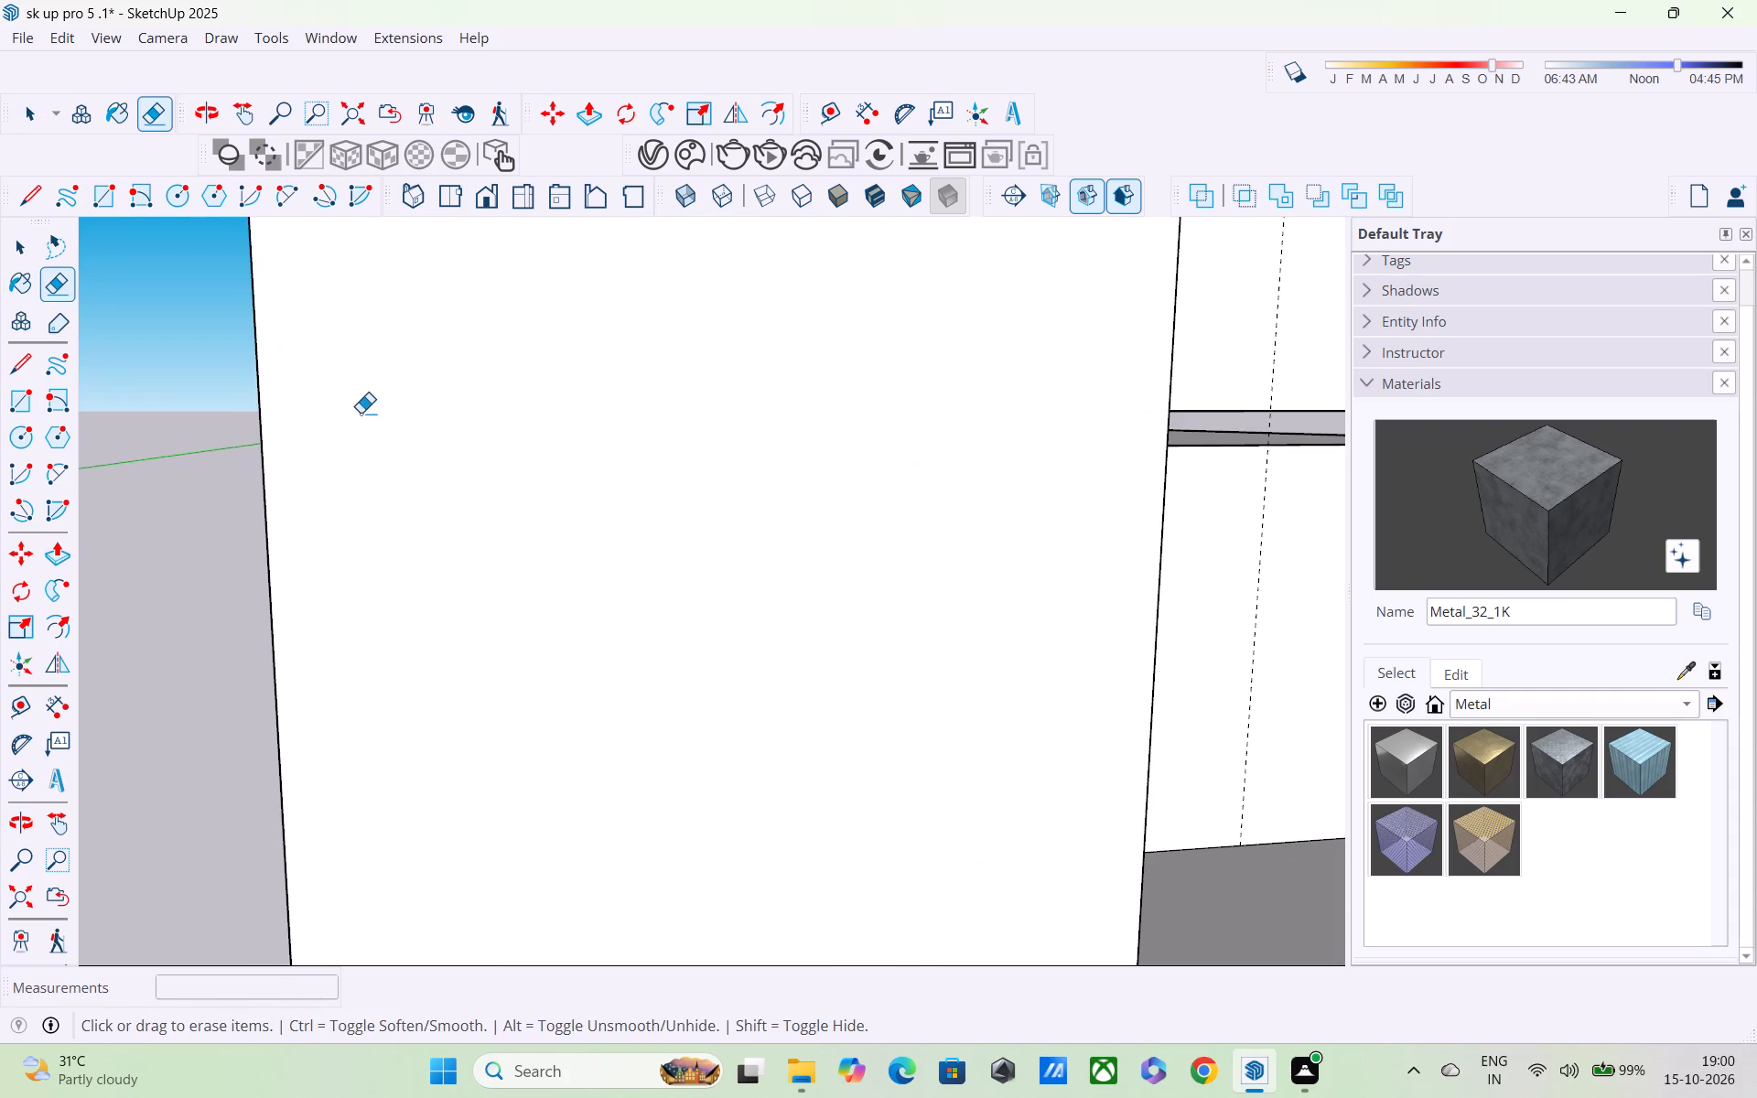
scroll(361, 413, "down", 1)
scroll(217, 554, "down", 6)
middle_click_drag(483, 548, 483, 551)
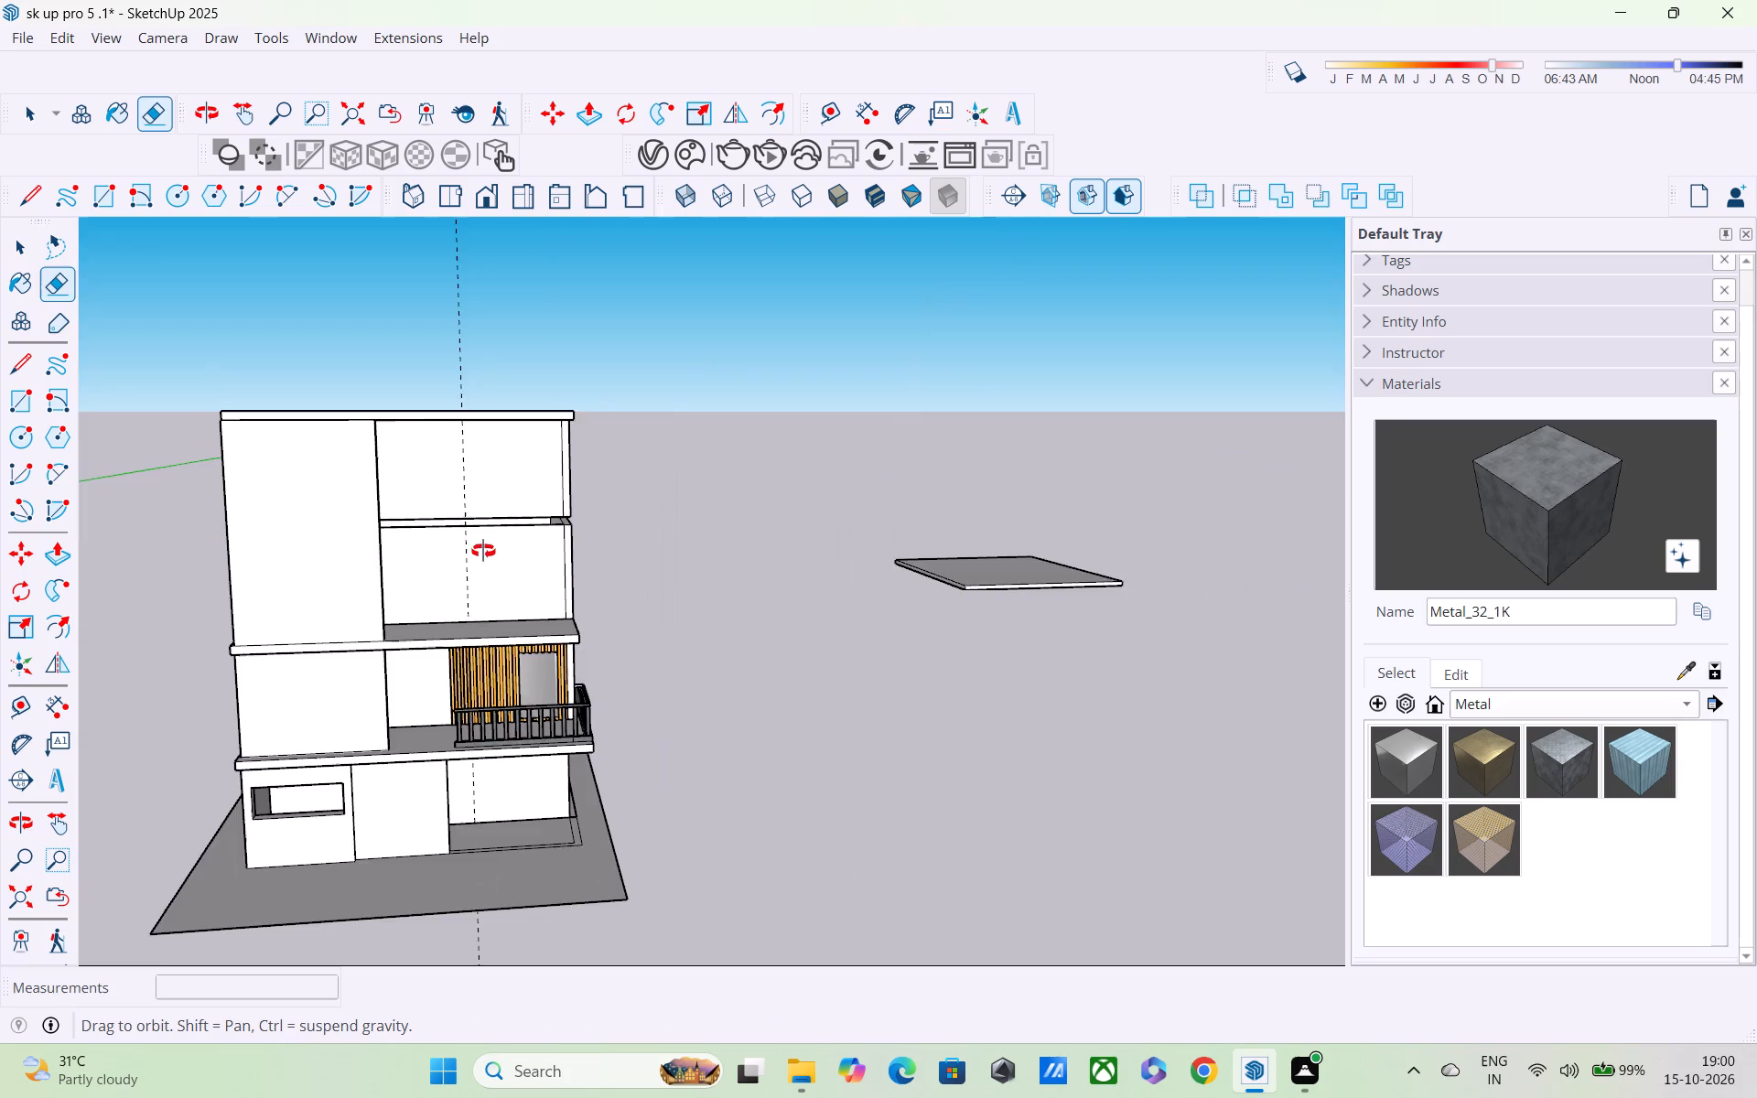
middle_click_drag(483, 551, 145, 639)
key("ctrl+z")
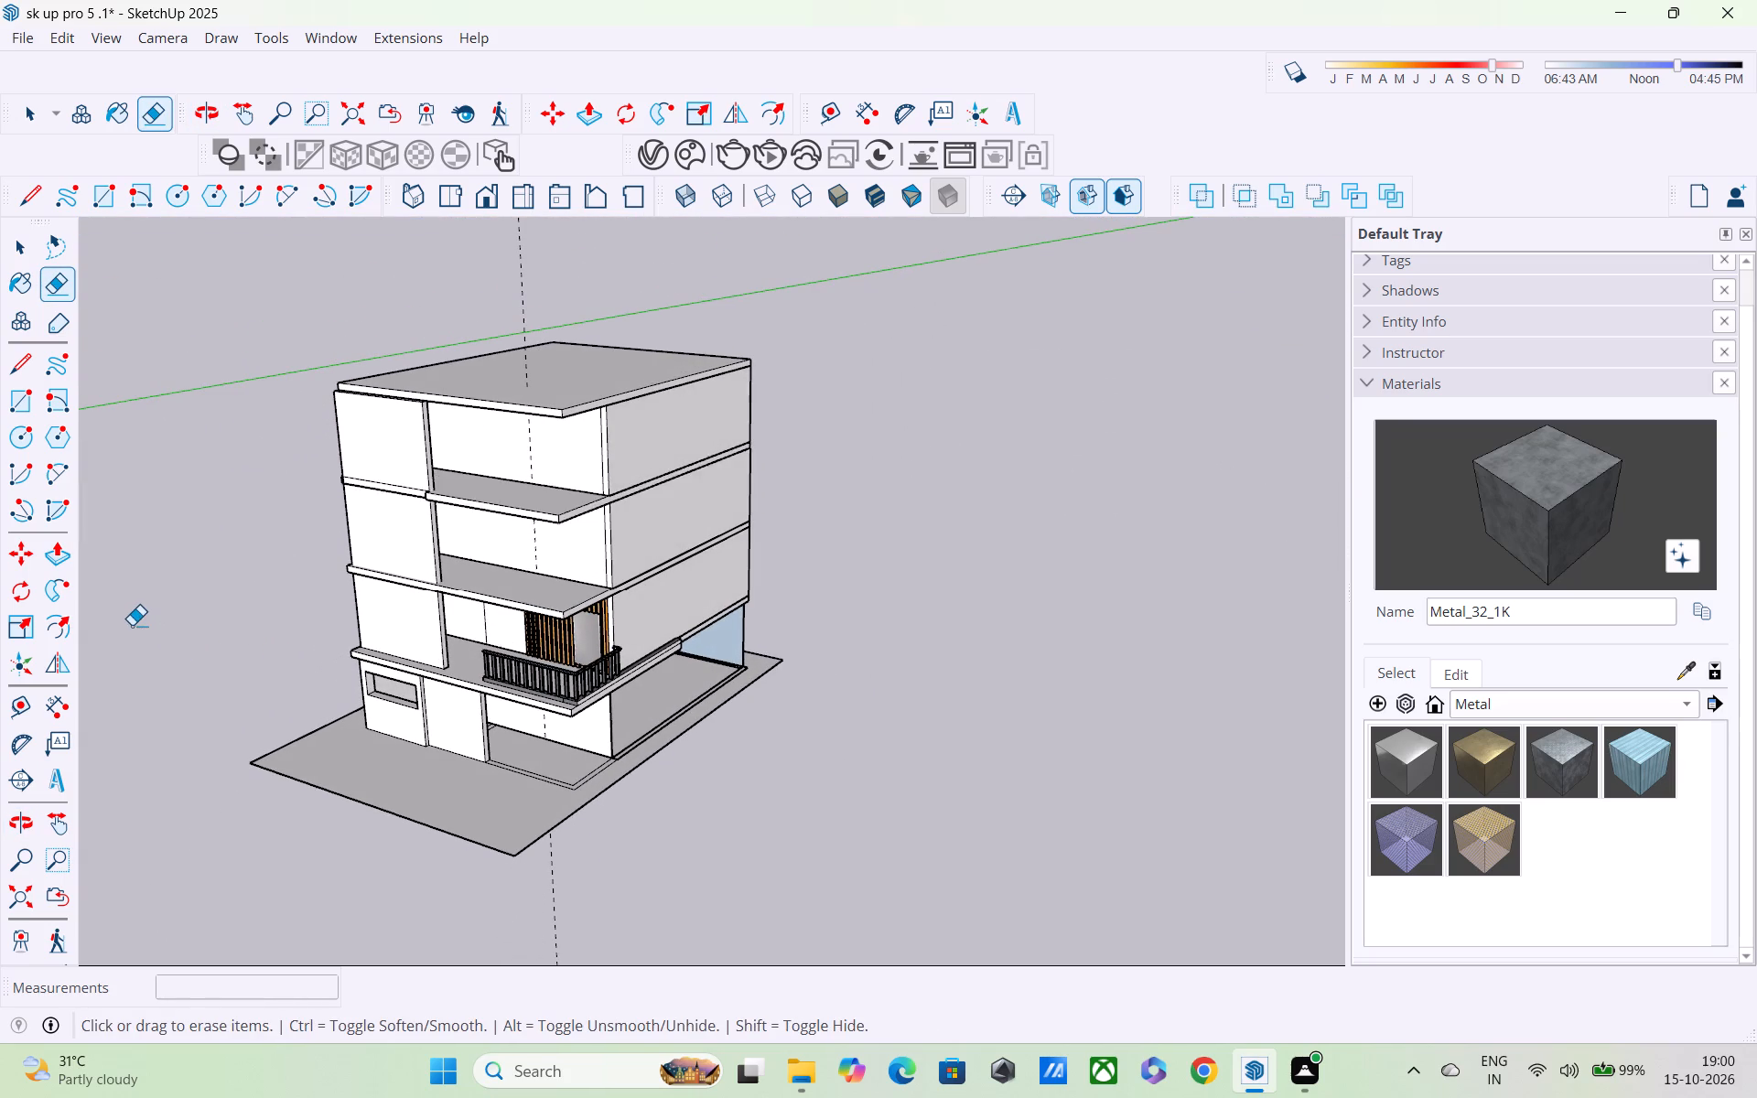
Reopen the slab between the top two storeys and Push/Pull its recessed front segment a further 9" back behind the projecting wall.
scroll(132, 625, "up", 3)
middle_click_drag(506, 496, 255, 550)
scroll(469, 451, "up", 5)
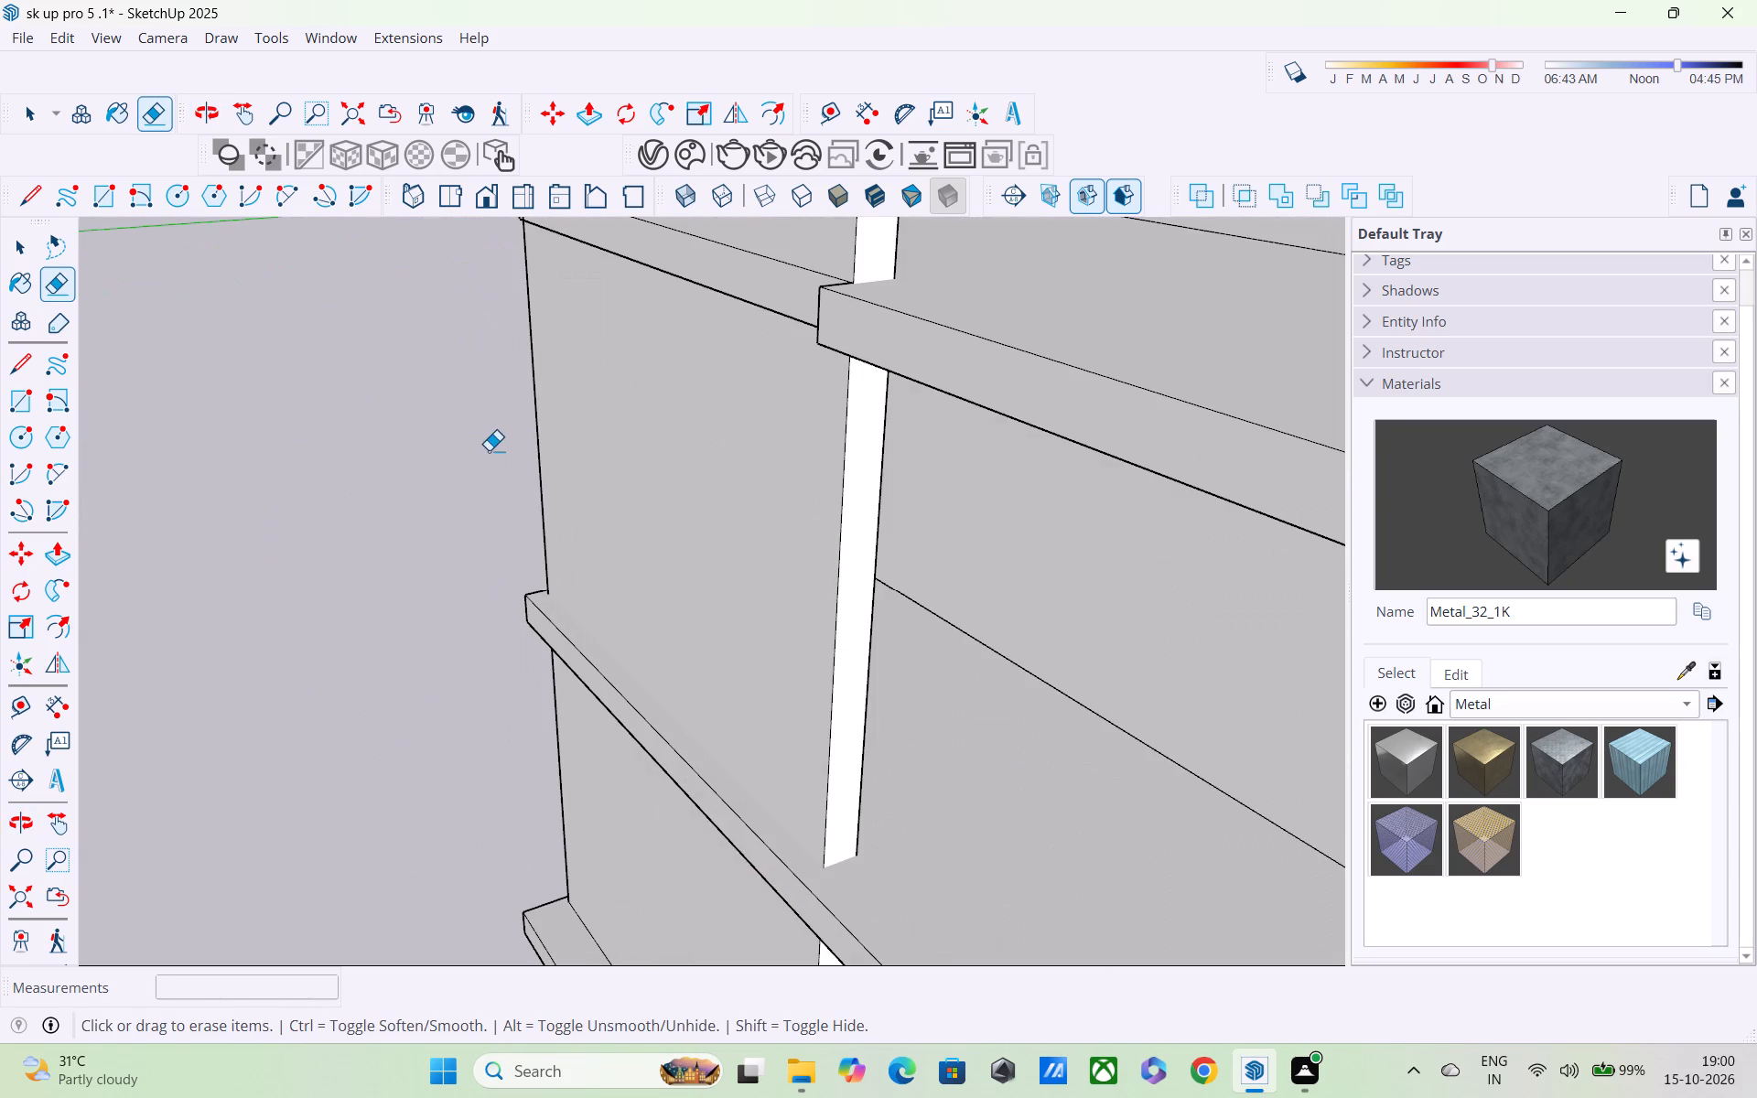
key("p")
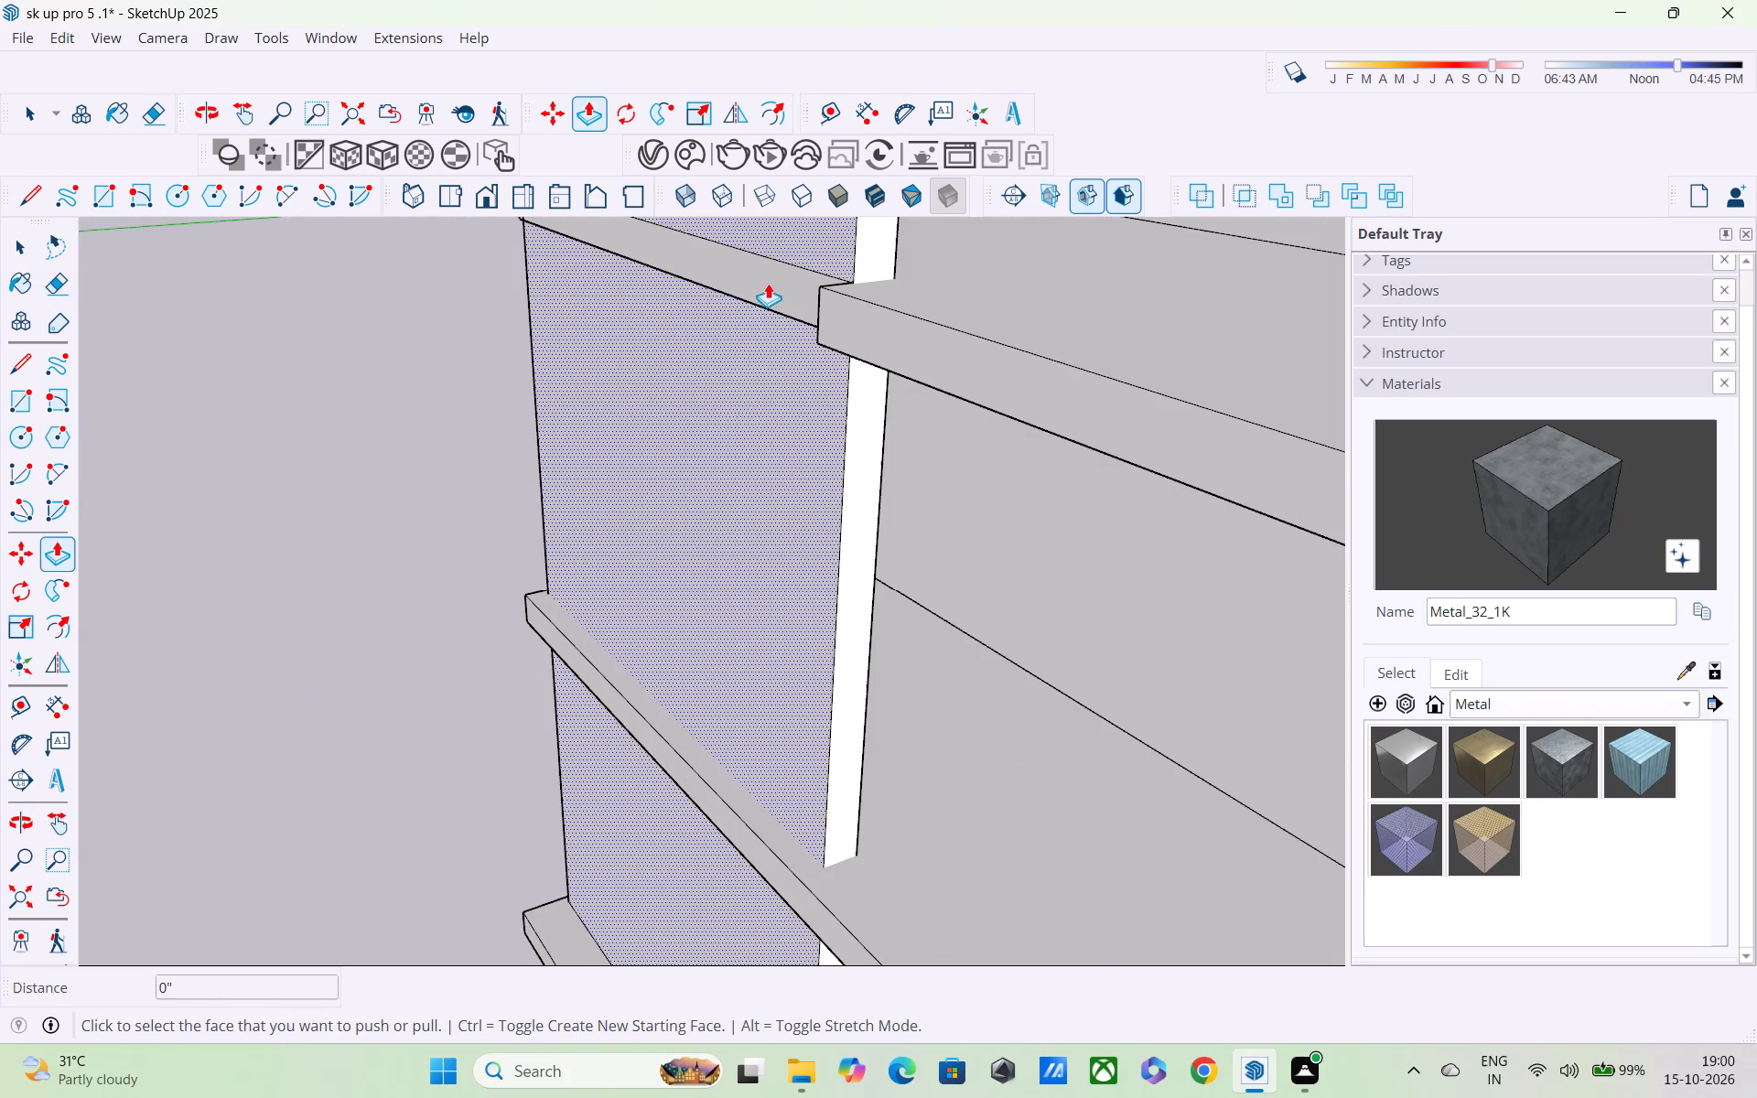
key("space")
double_click(946, 347)
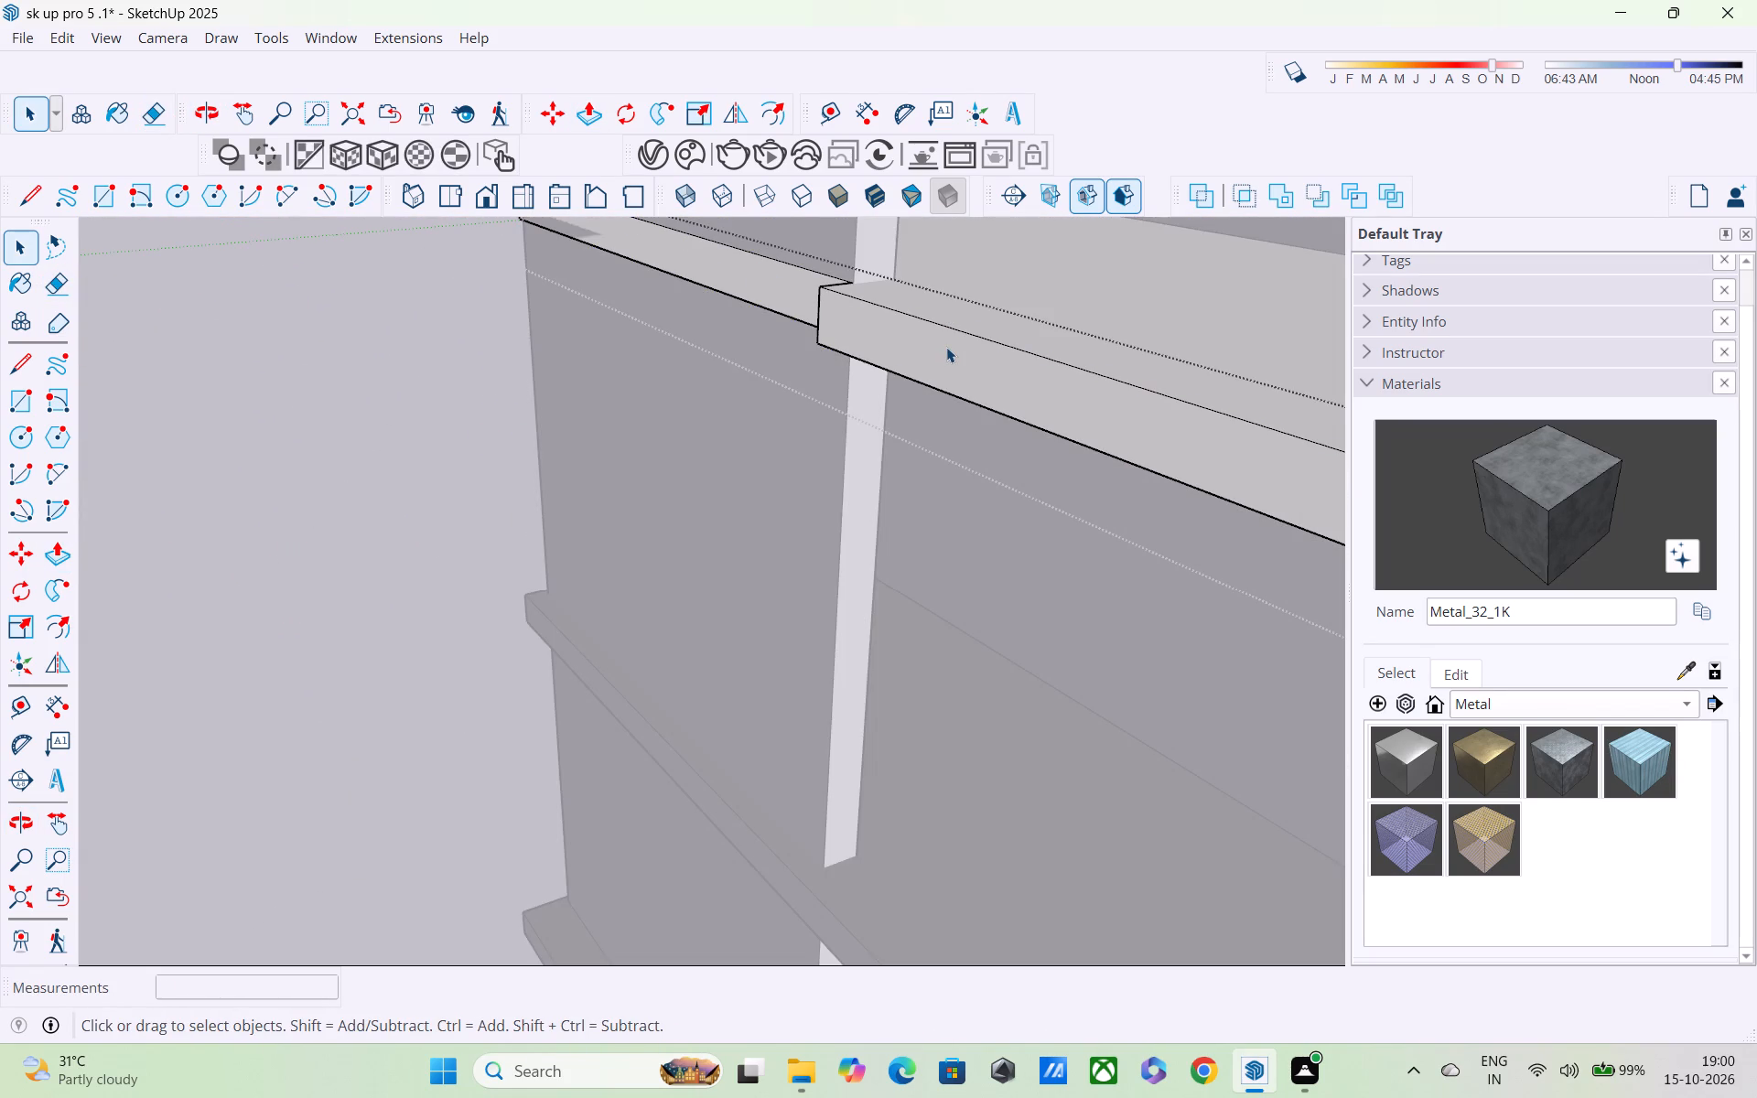
key("p")
left_click(762, 278)
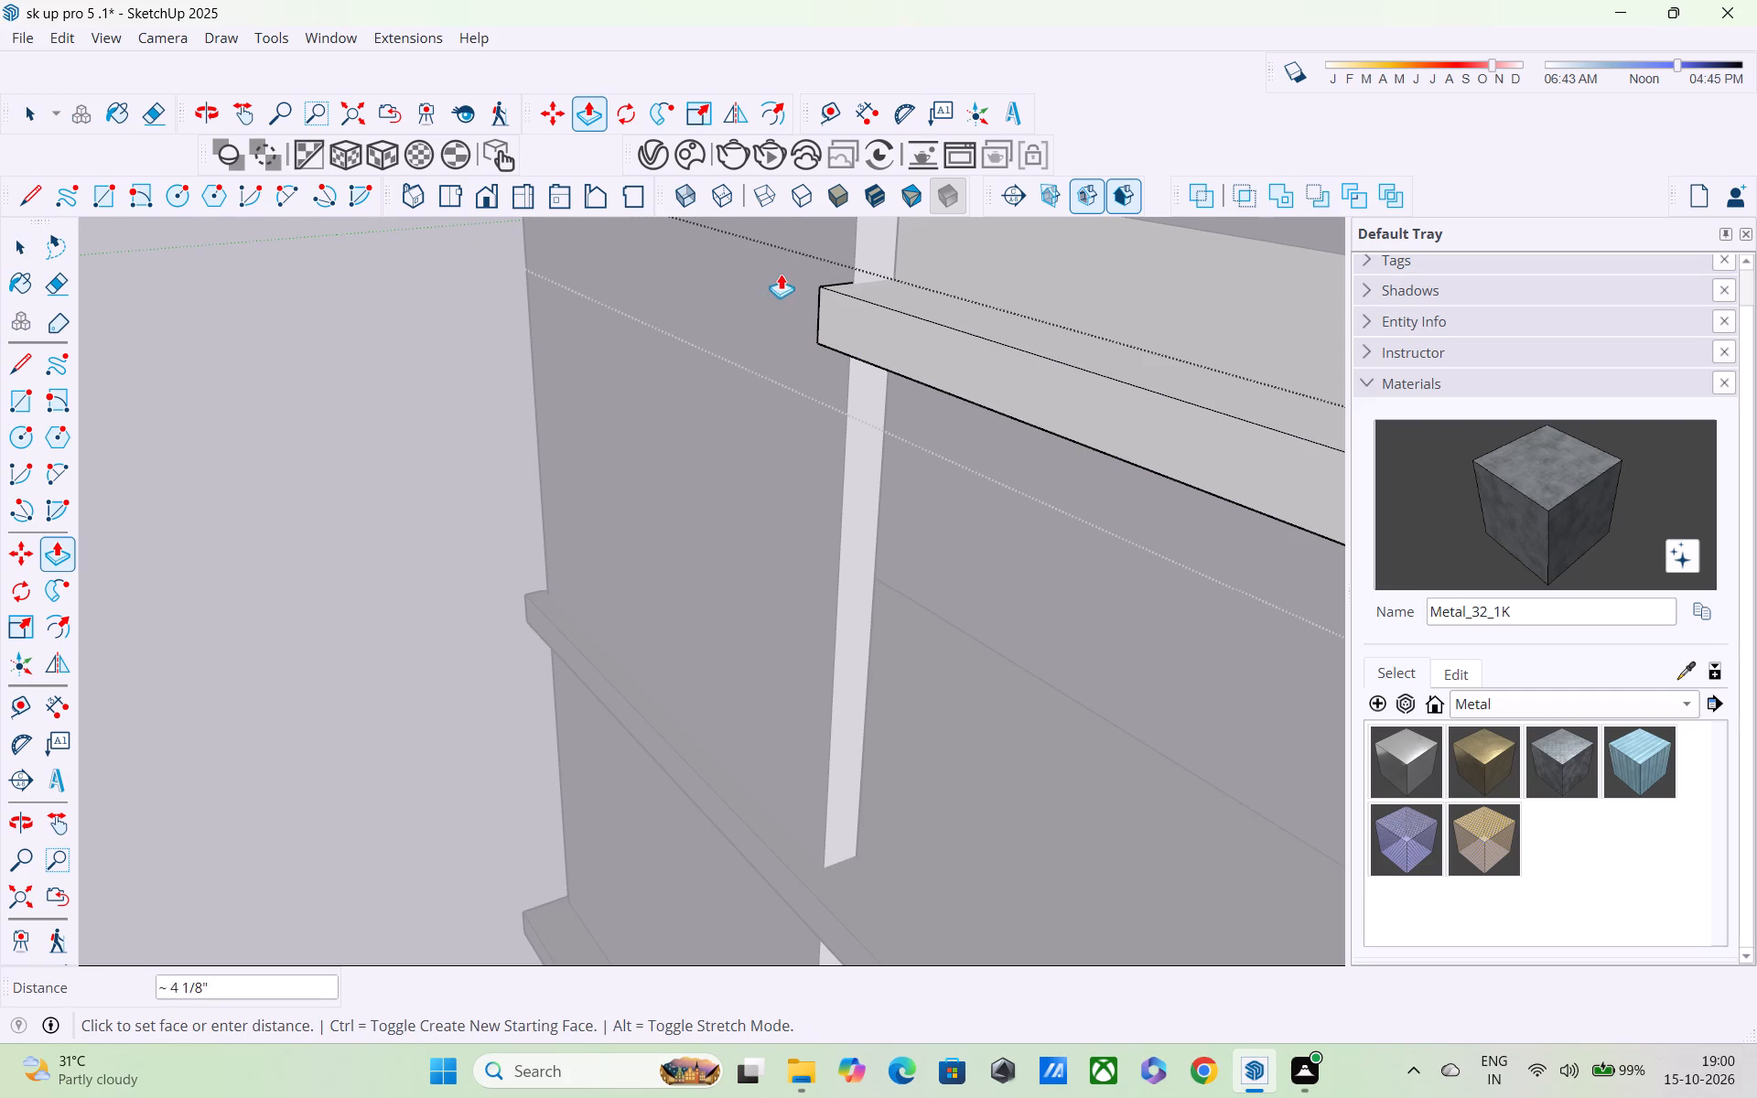
middle_click_drag(794, 269, 593, 296)
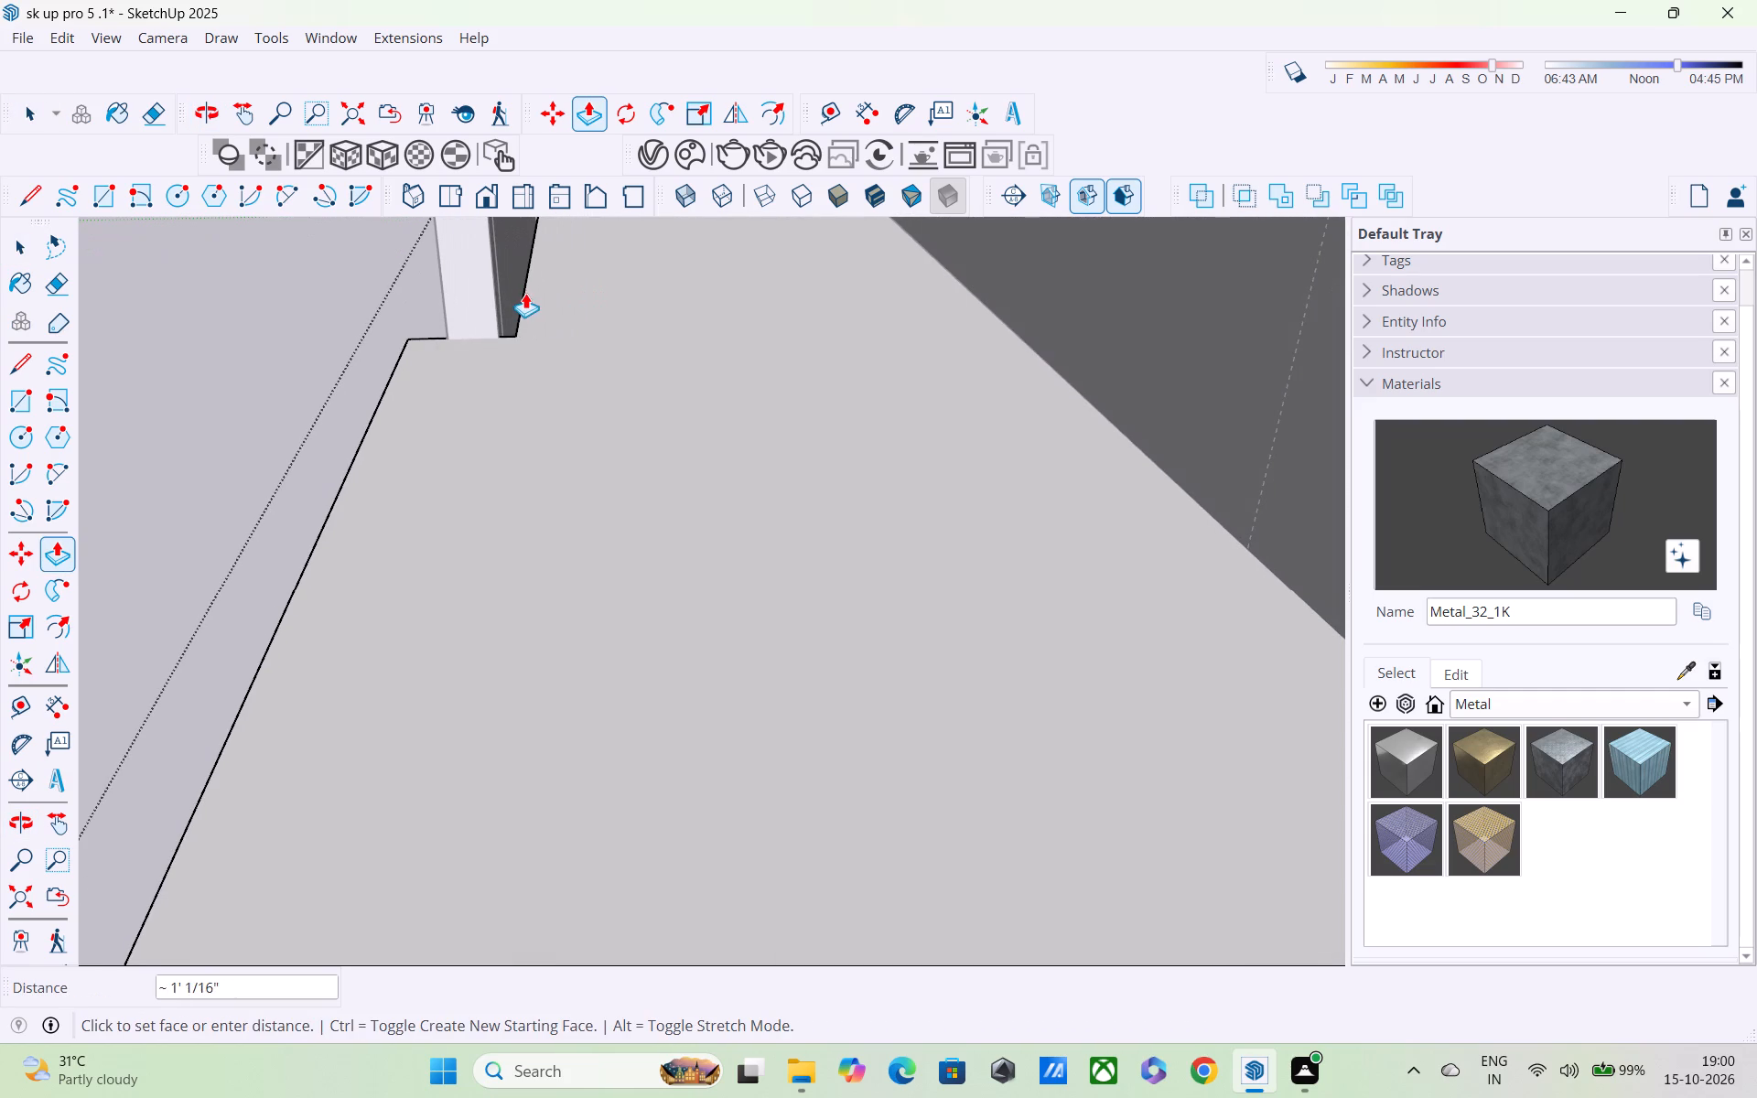
left_click(509, 285)
middle_click_drag(490, 325, 799, 345)
scroll(803, 342, "down", 3)
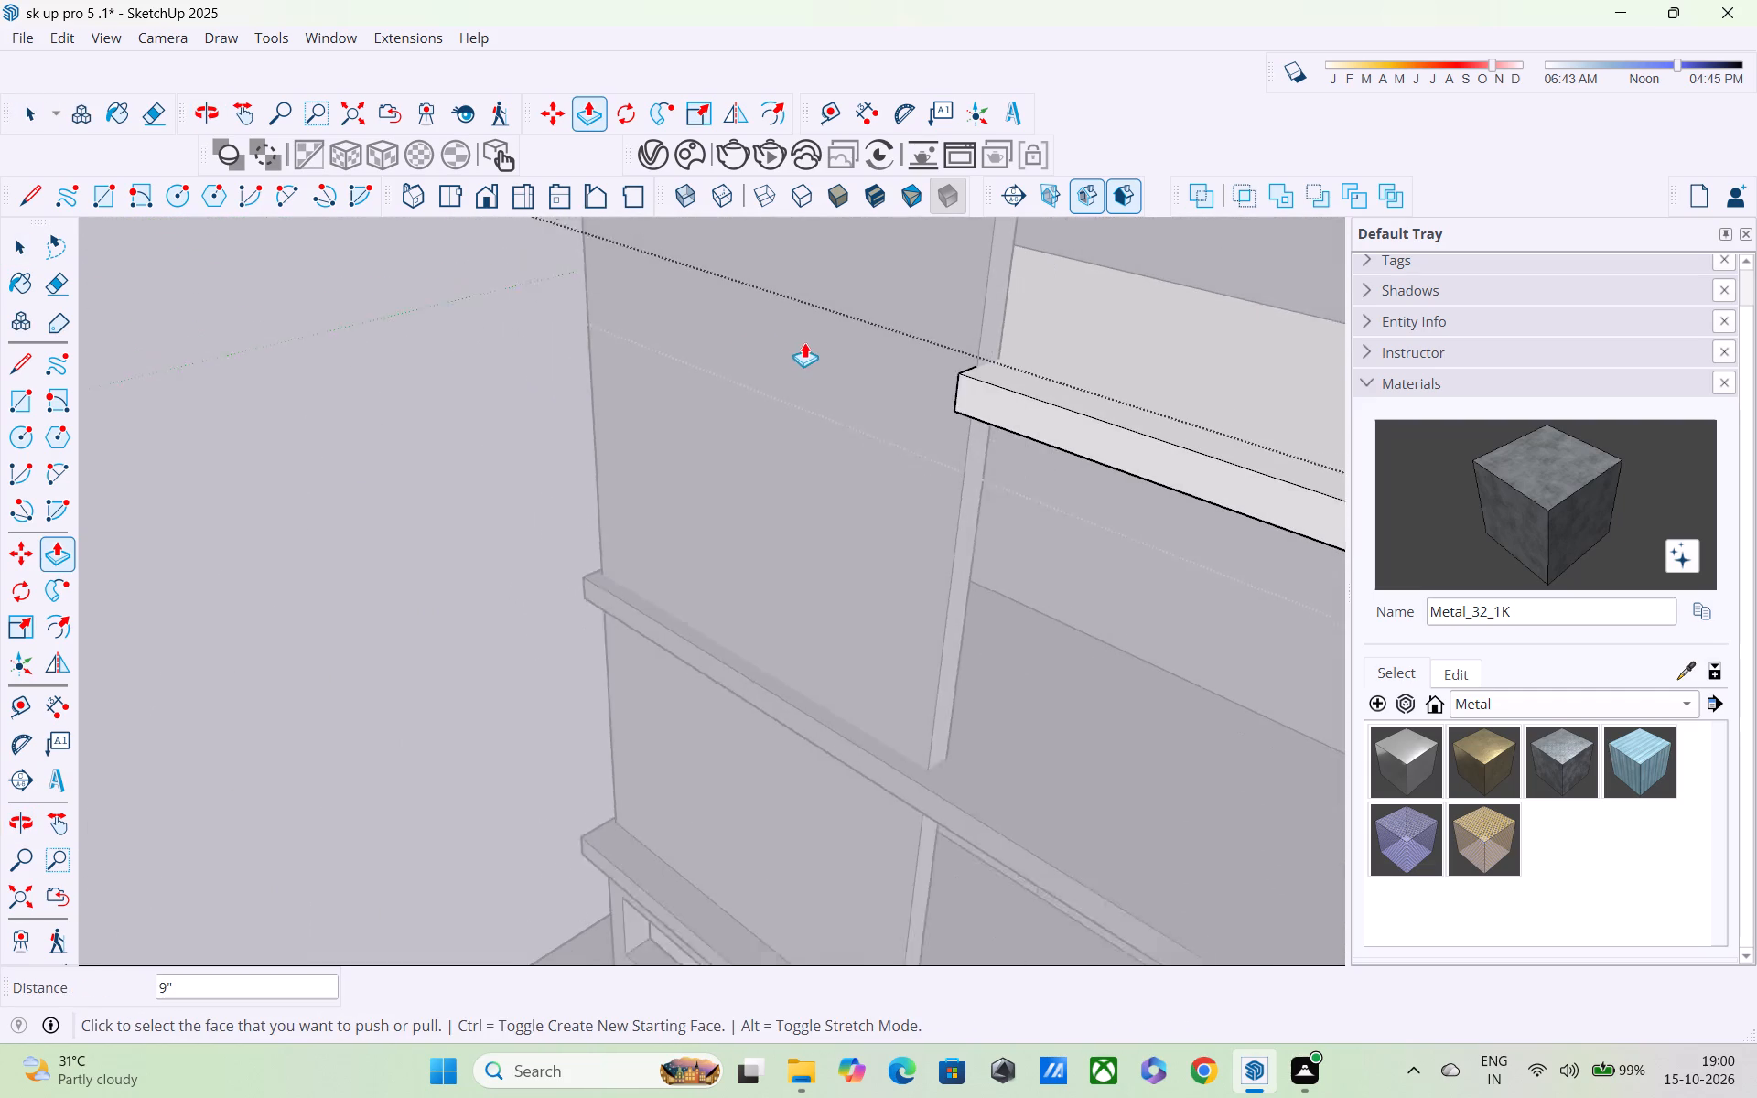
scroll(804, 342, "down", 3)
key("space")
left_click(335, 387)
Examine the whole front facade, focusing on the projecting wall's face and its junctions with the floor and roof slabs.
scroll(466, 476, "down", 1)
middle_click_drag(492, 479, 711, 362)
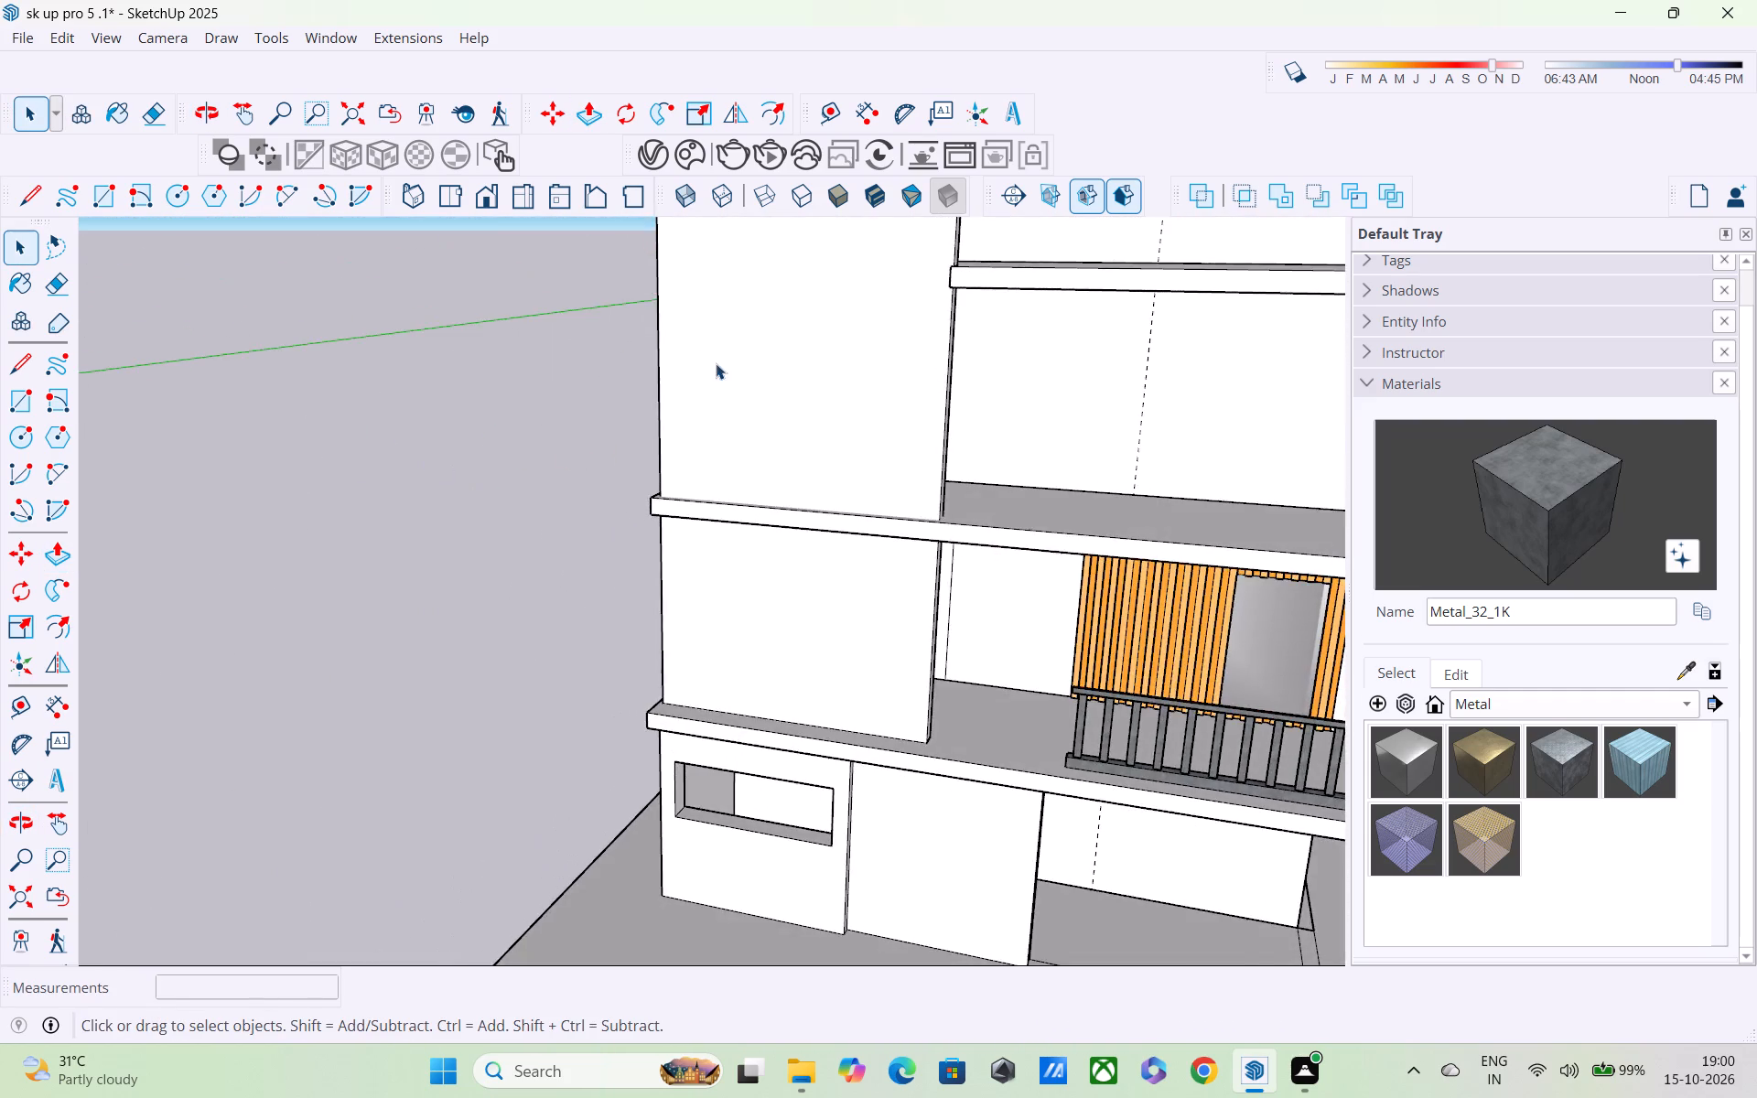
scroll(717, 368, "down", 9)
middle_click_drag(724, 380, 734, 446, "shift")
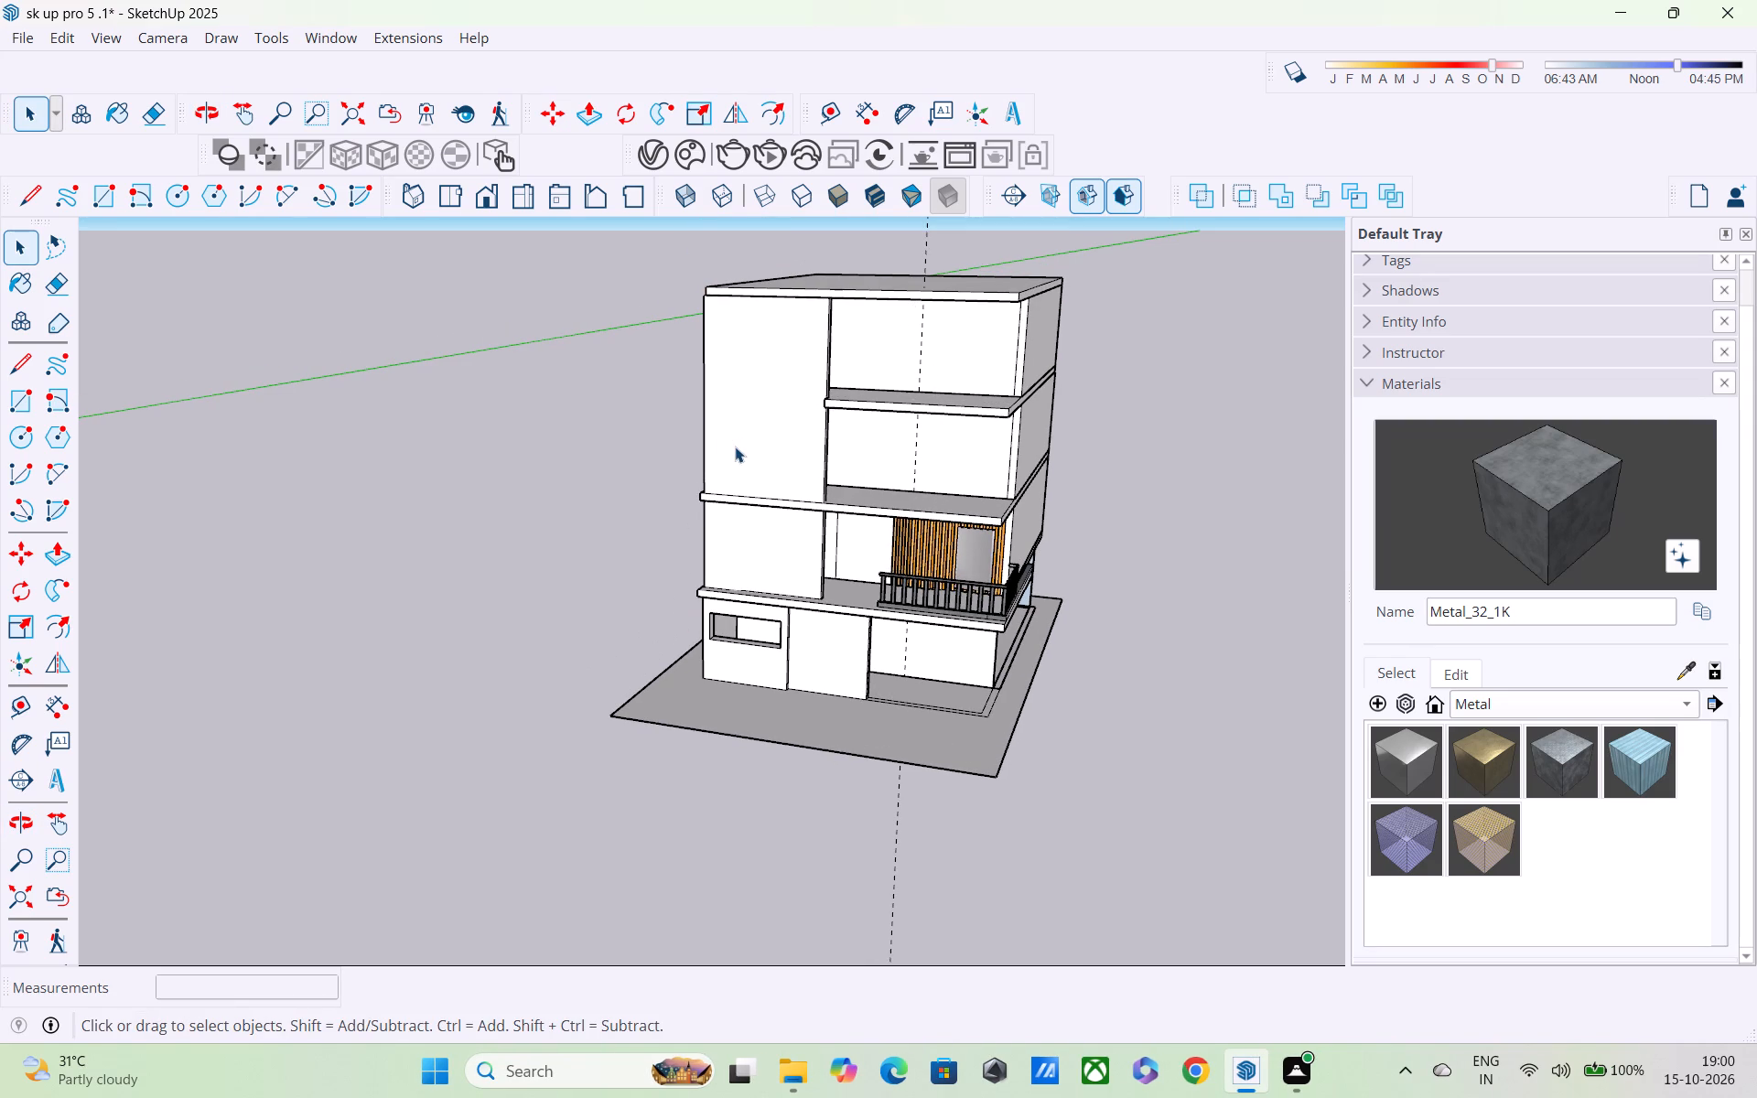
scroll(735, 424, "down", 2)
middle_click_drag(740, 460, 801, 472)
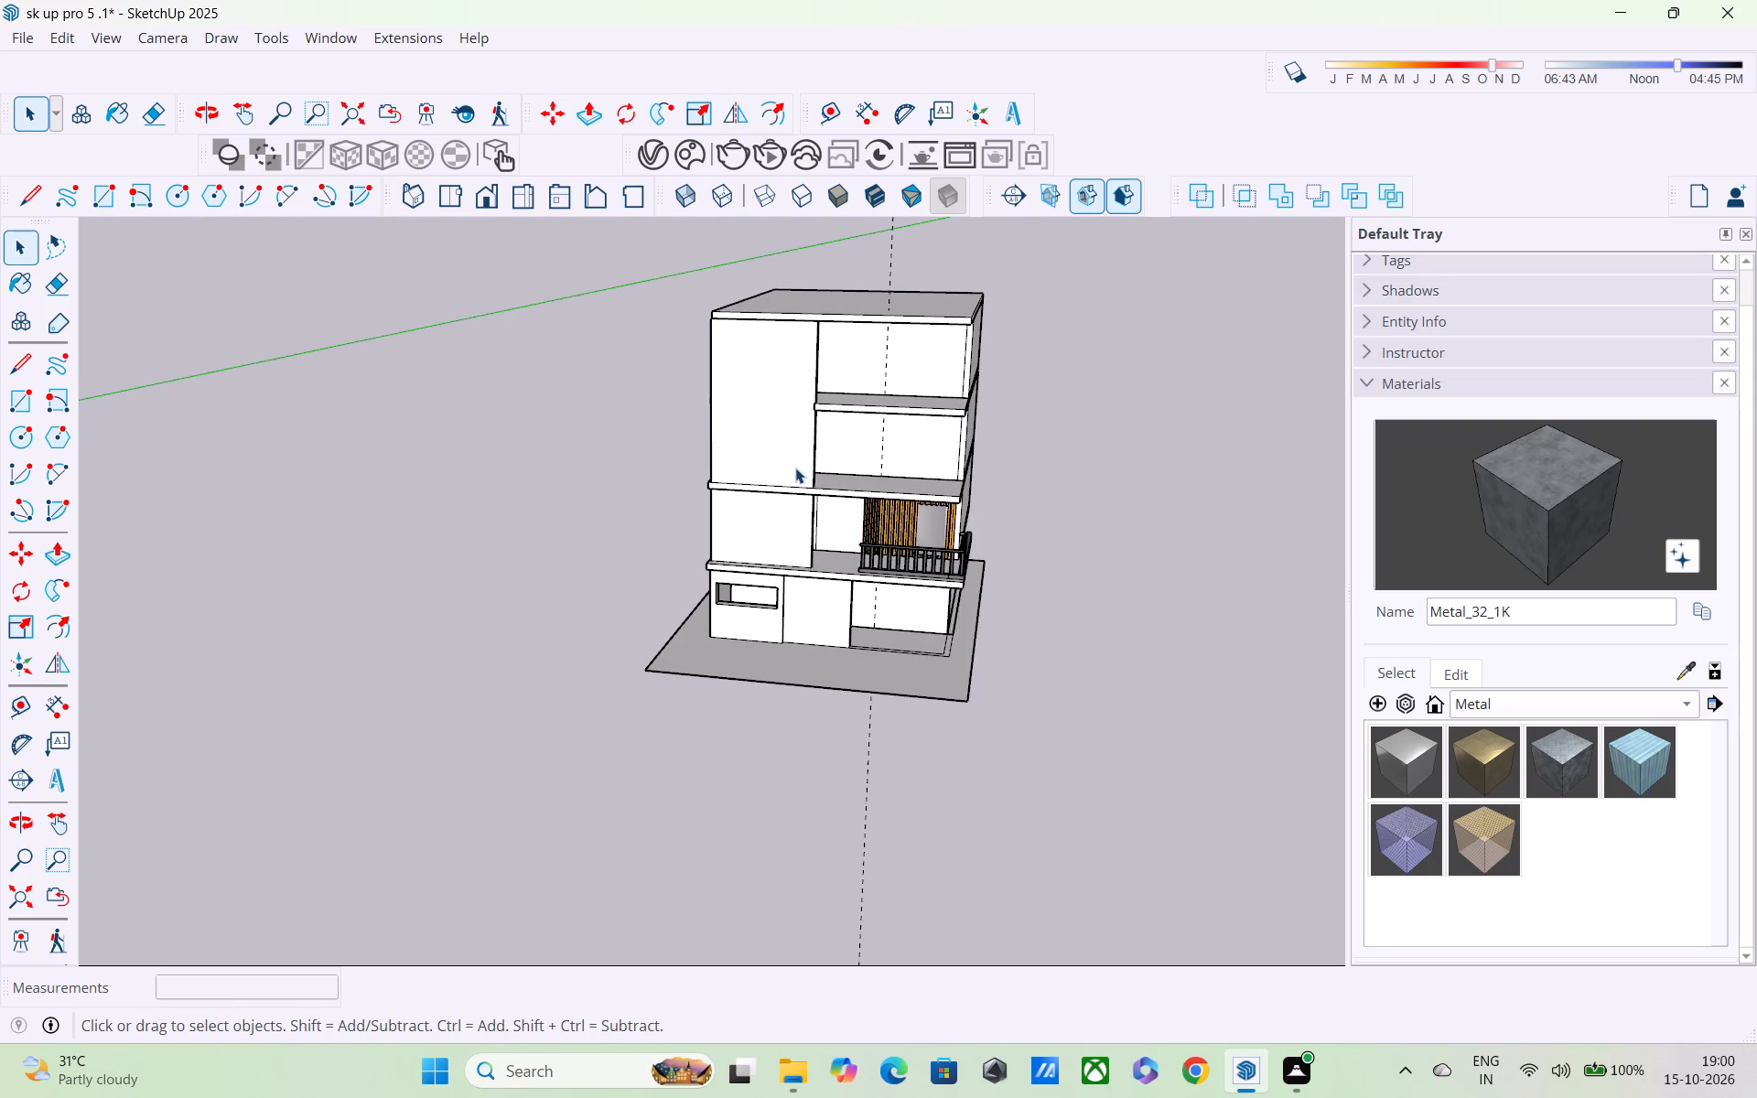
scroll(793, 466, "down", 4)
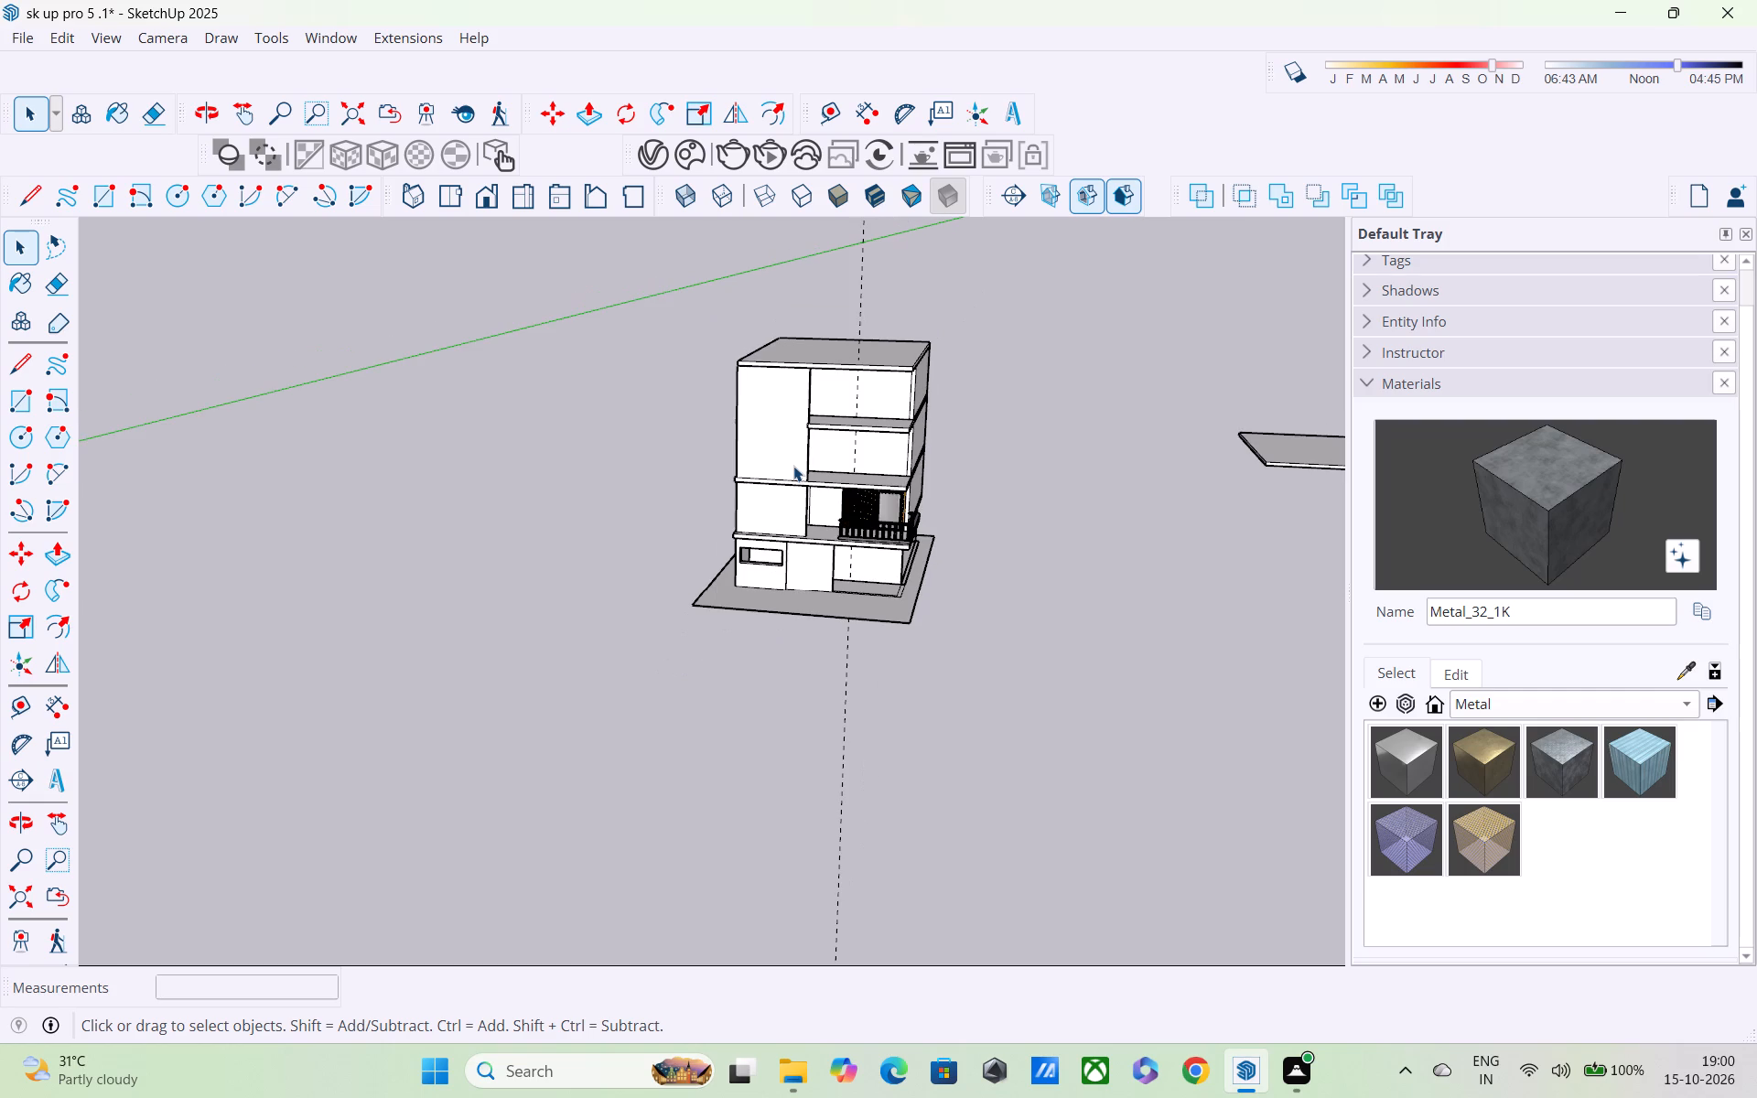
middle_click_drag(816, 474, 835, 496)
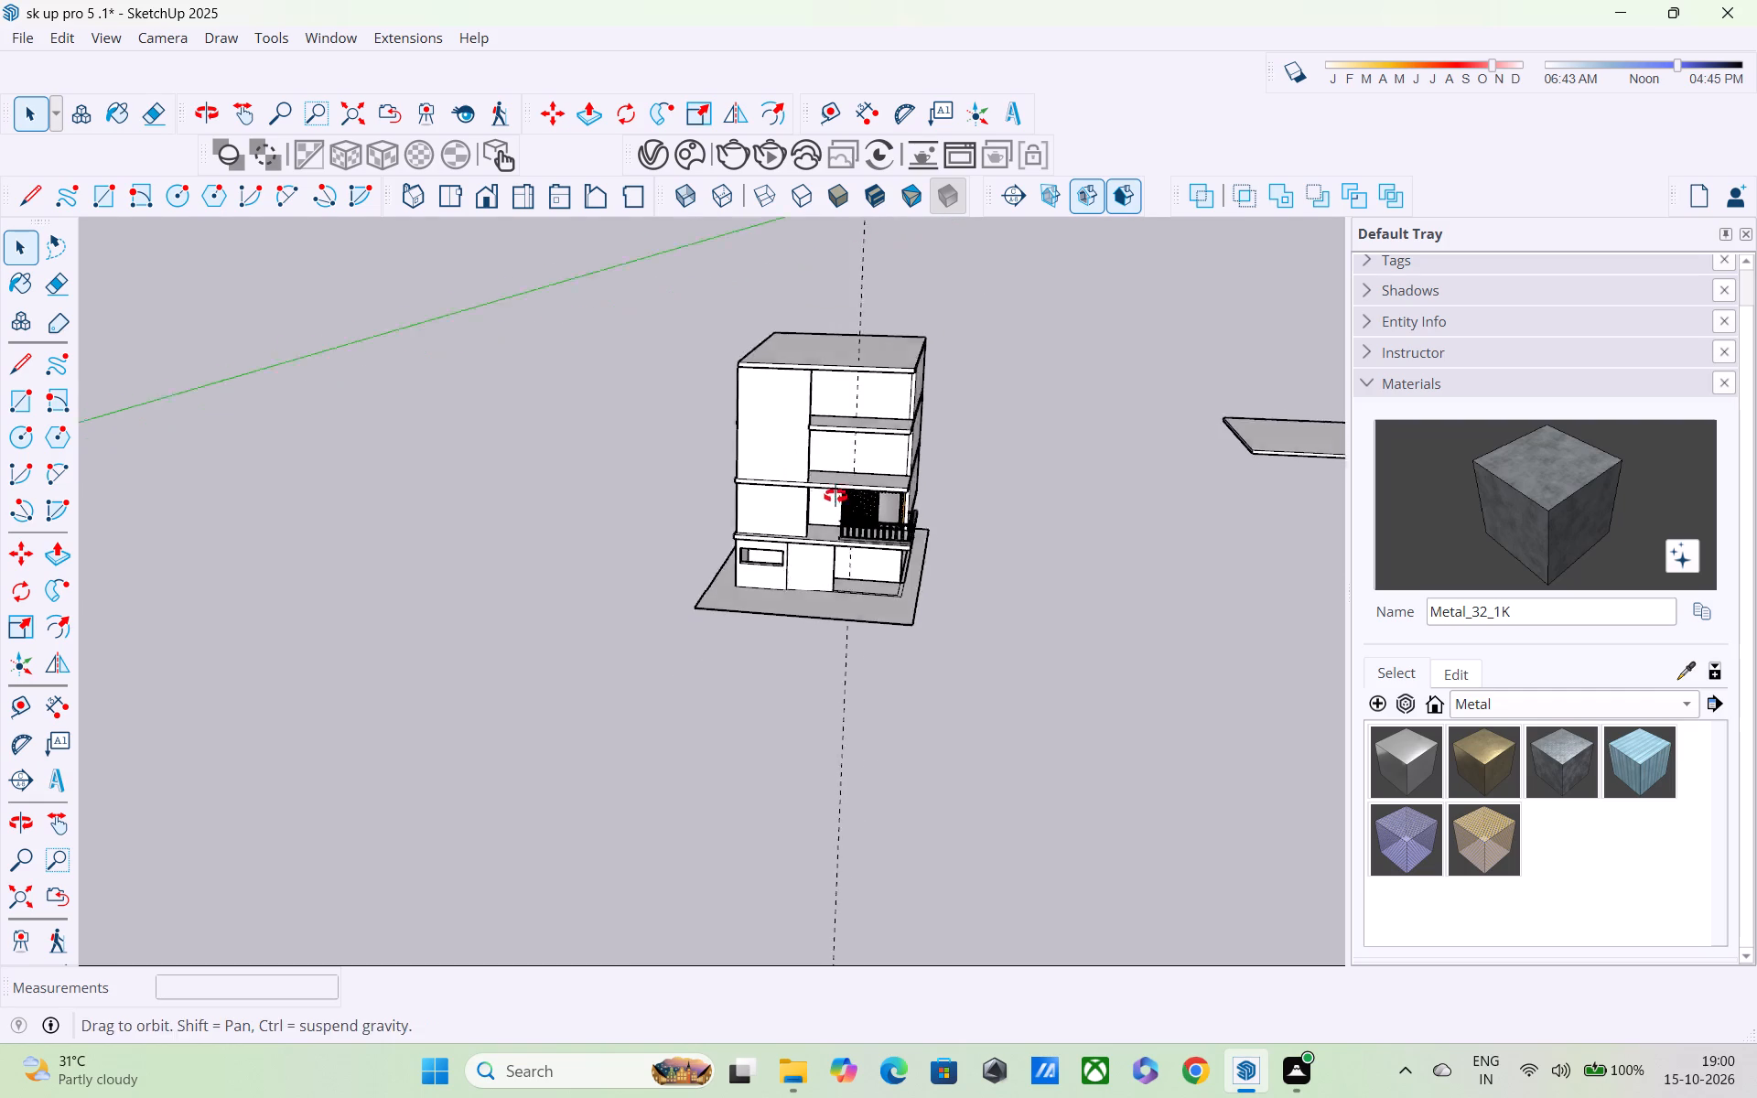
middle_click_drag(835, 496, 859, 520)
scroll(860, 520, "down", 2)
middle_click_drag(861, 513, 874, 436)
scroll(801, 369, "up", 2)
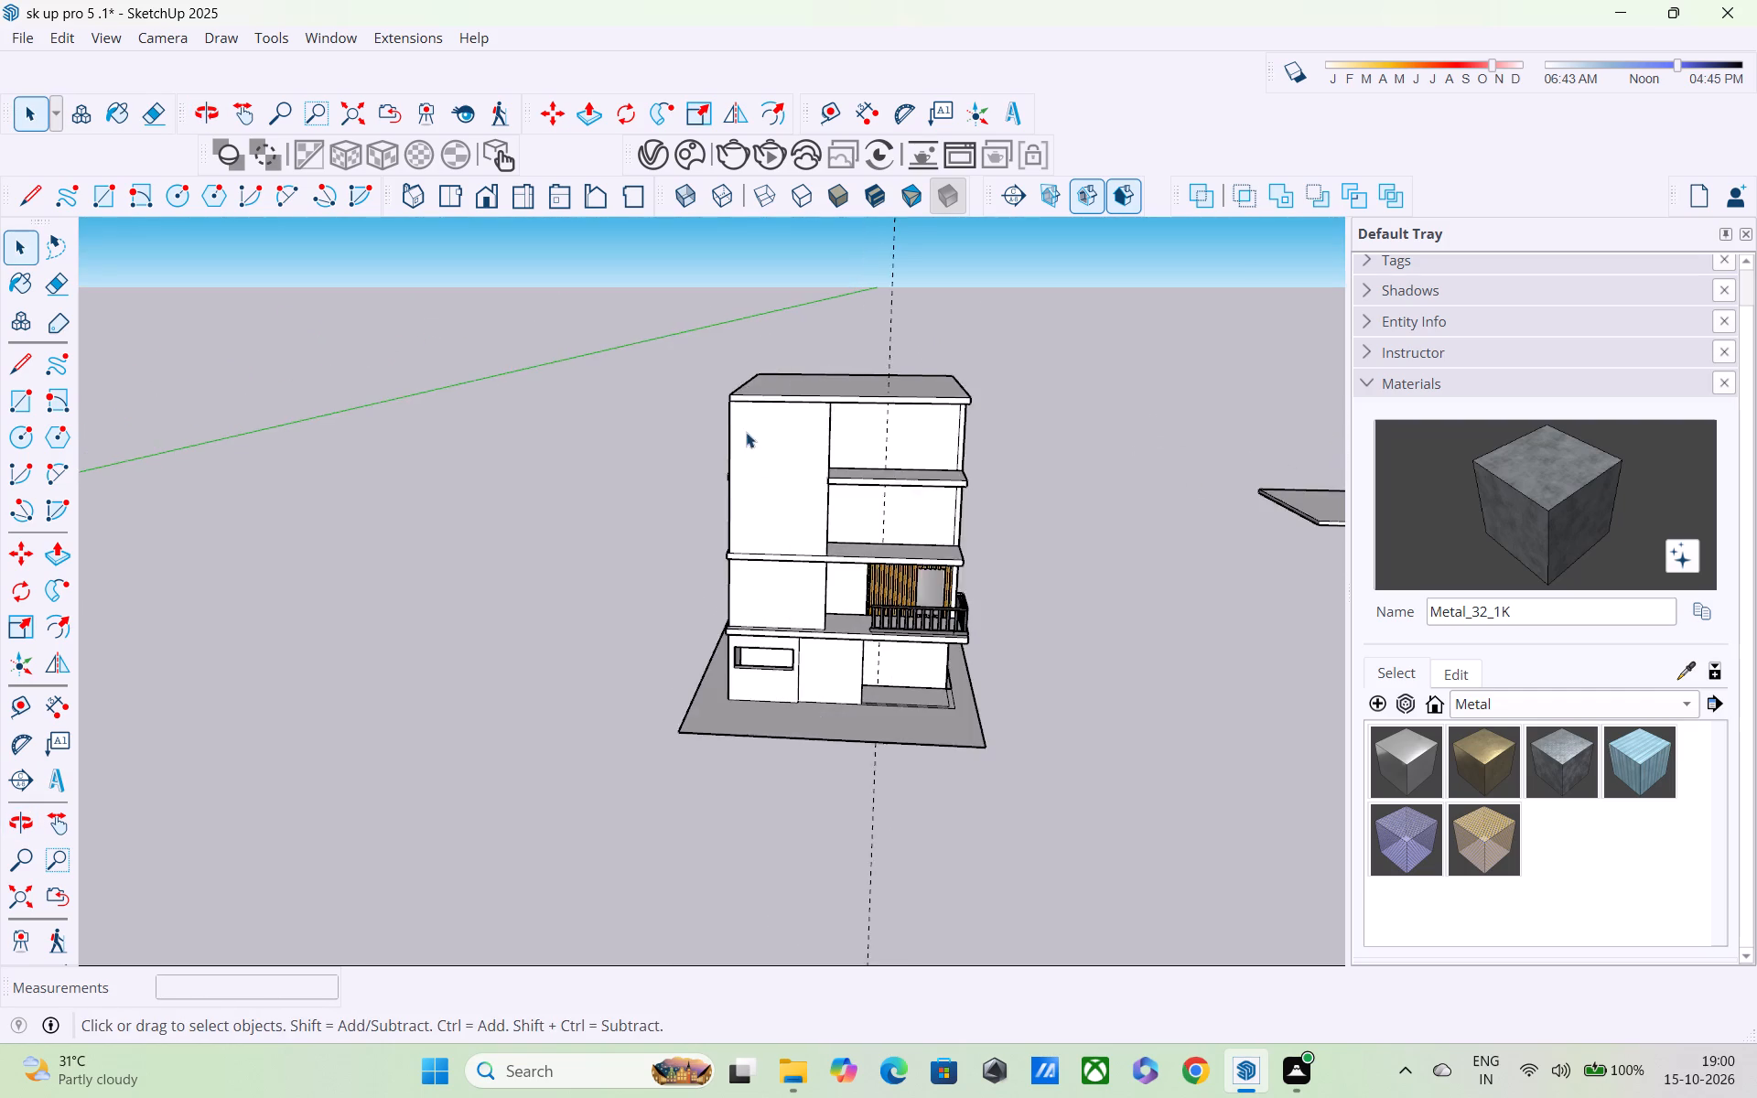
scroll(746, 432, "up", 2)
middle_click_drag(744, 423, 743, 371)
scroll(744, 371, "up", 3)
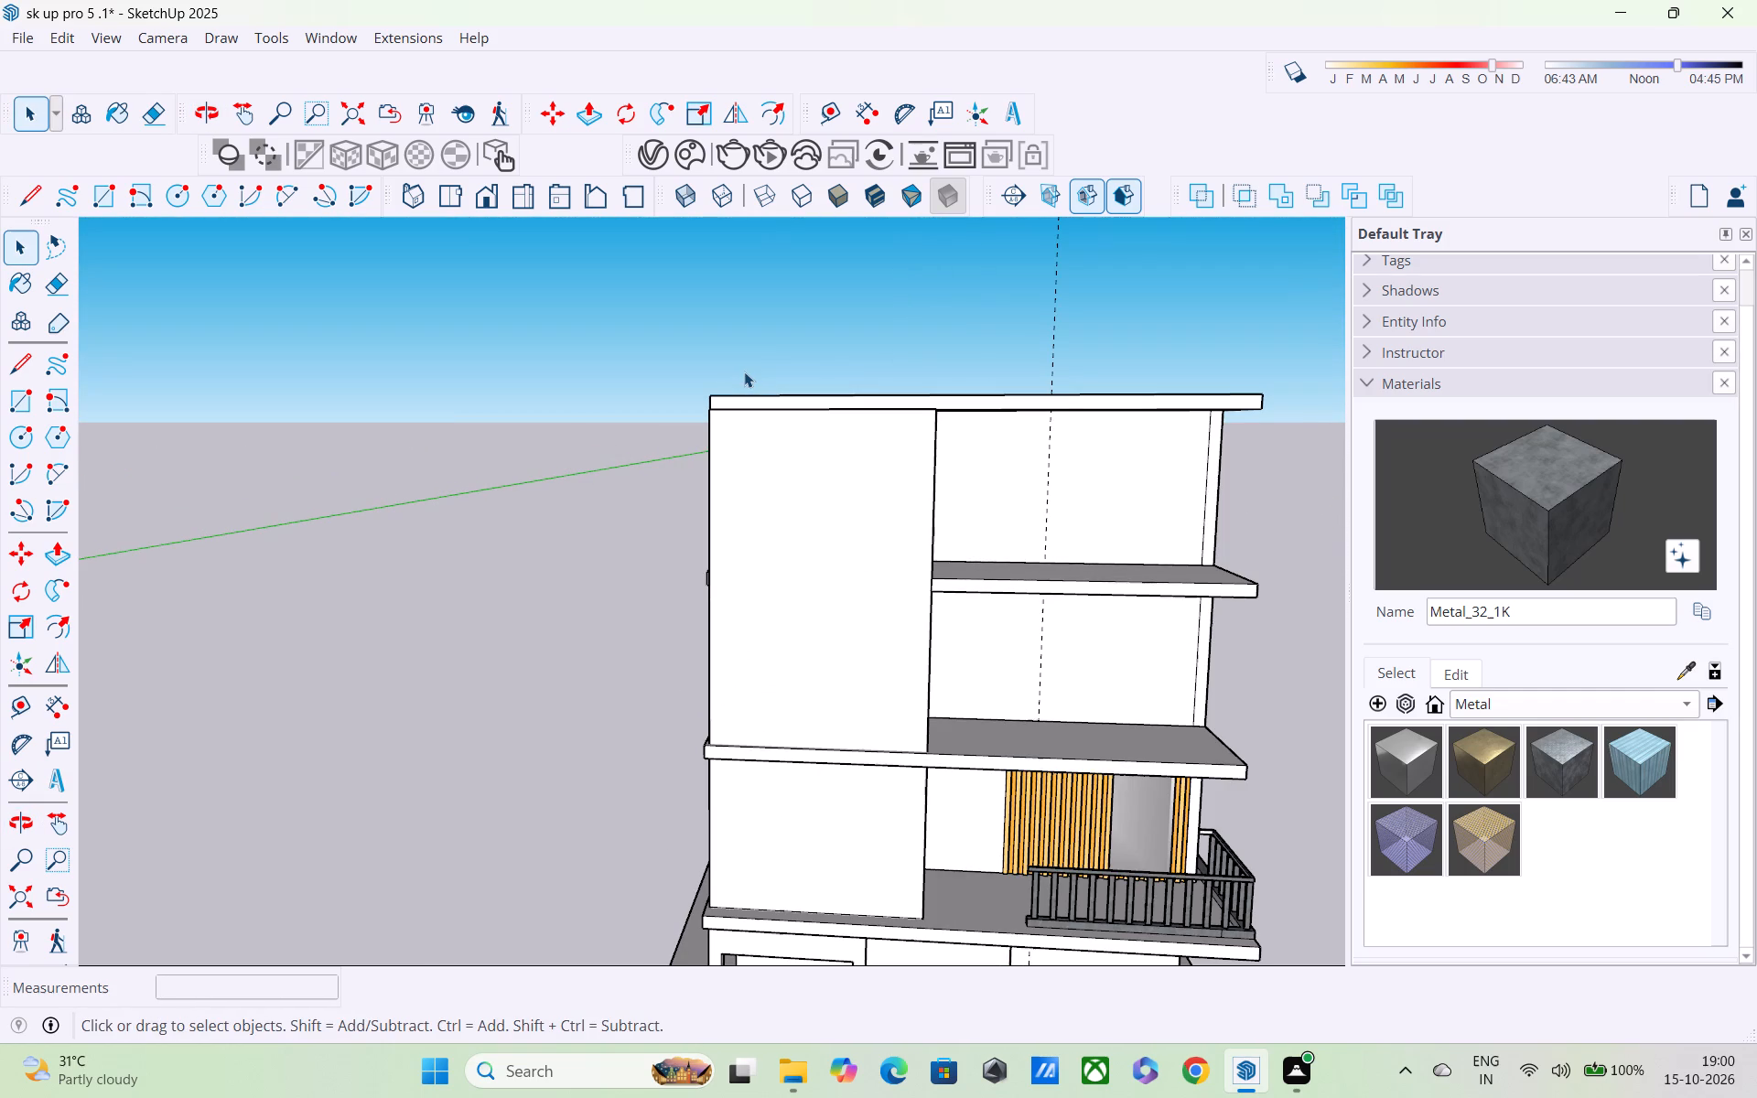
Open the roof slab for editing and Push/Pull its front face 1' 4" outward, flush with the floor slab edge beneath the projecting wall.
key("p")
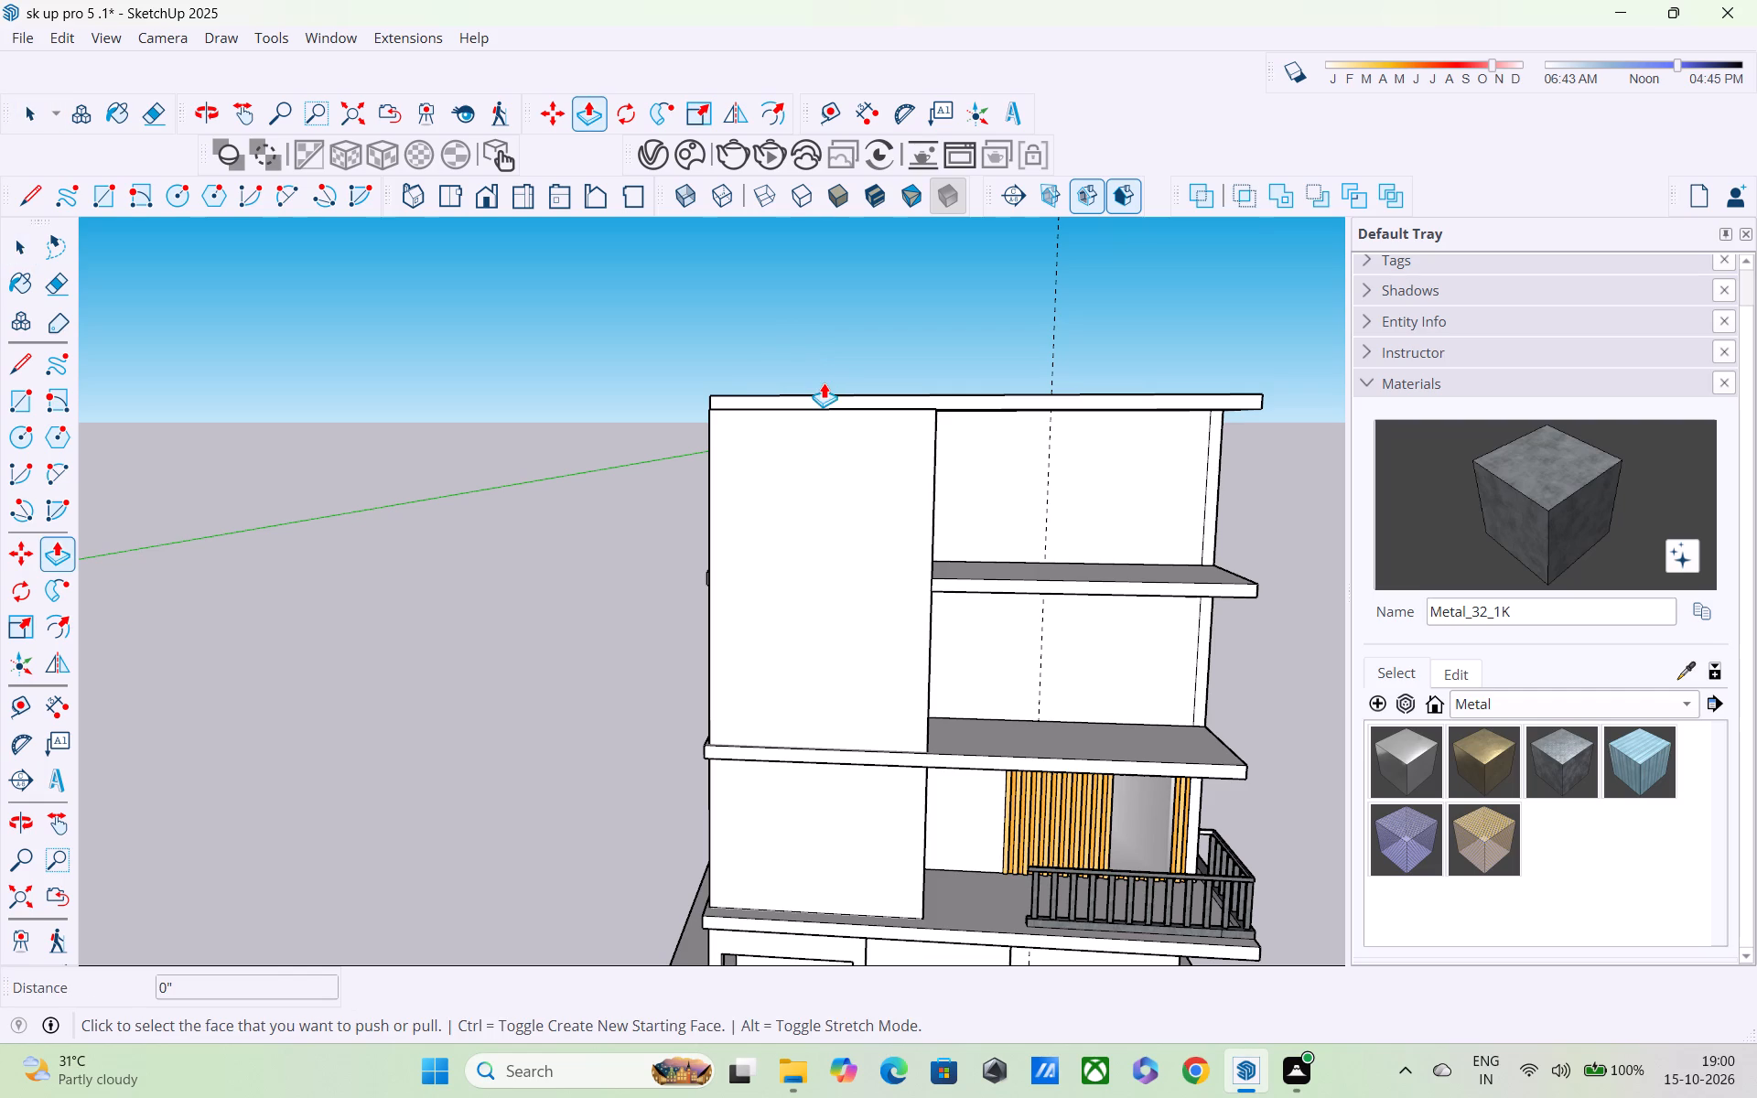
scroll(819, 390, "up", 4)
scroll(804, 436, "down", 5)
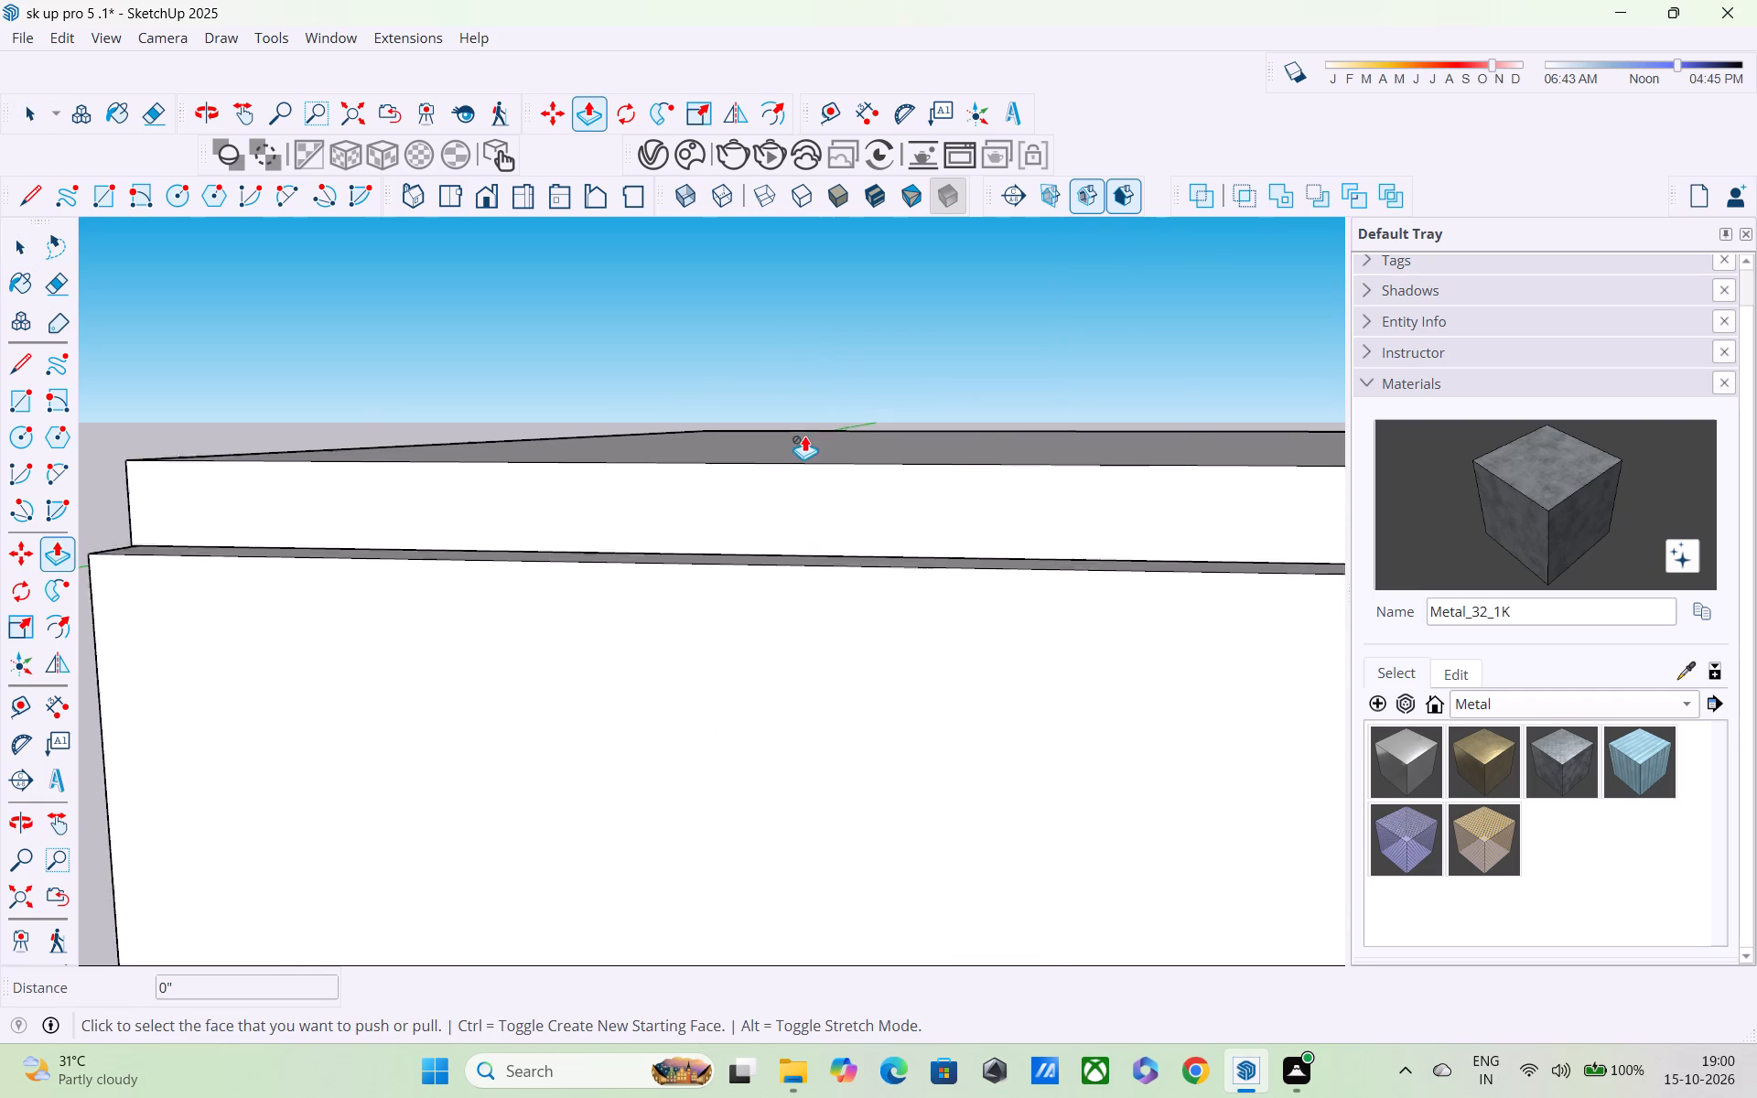
scroll(804, 436, "down", 1)
key("space")
double_click(563, 474)
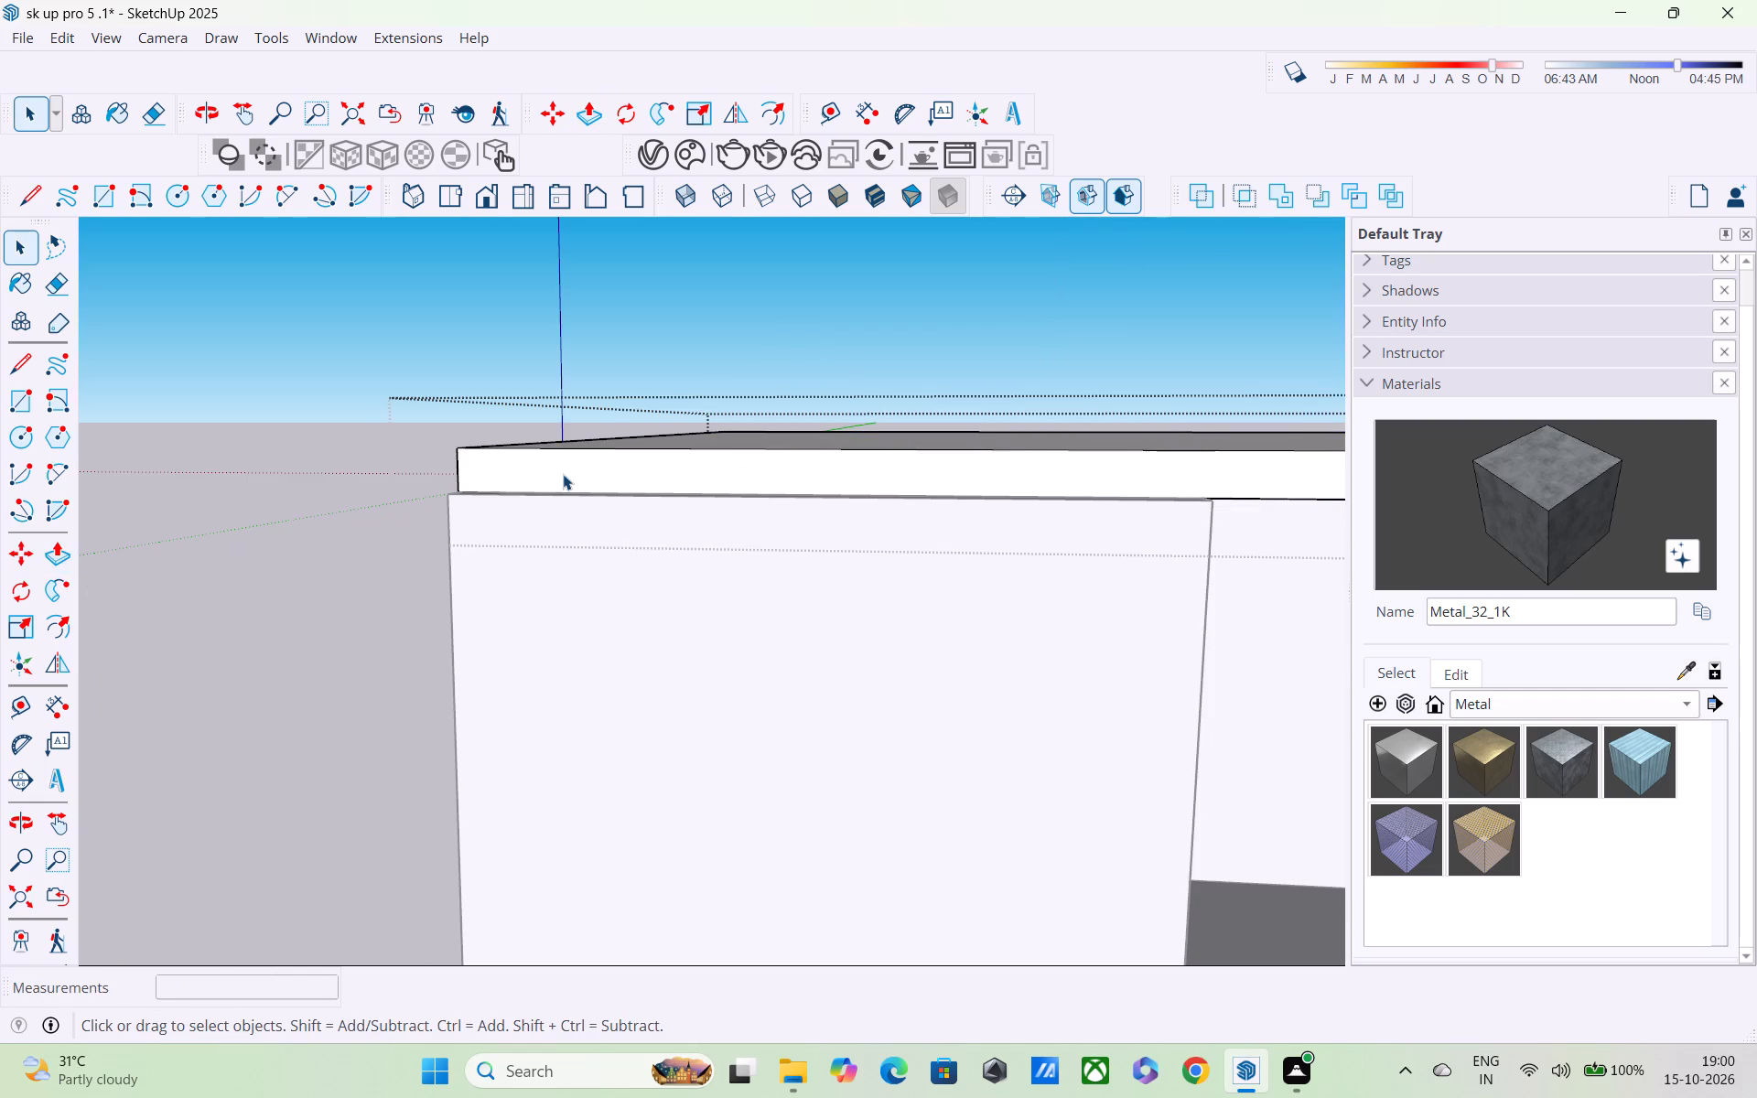
scroll(564, 475, "down", 1)
key("p")
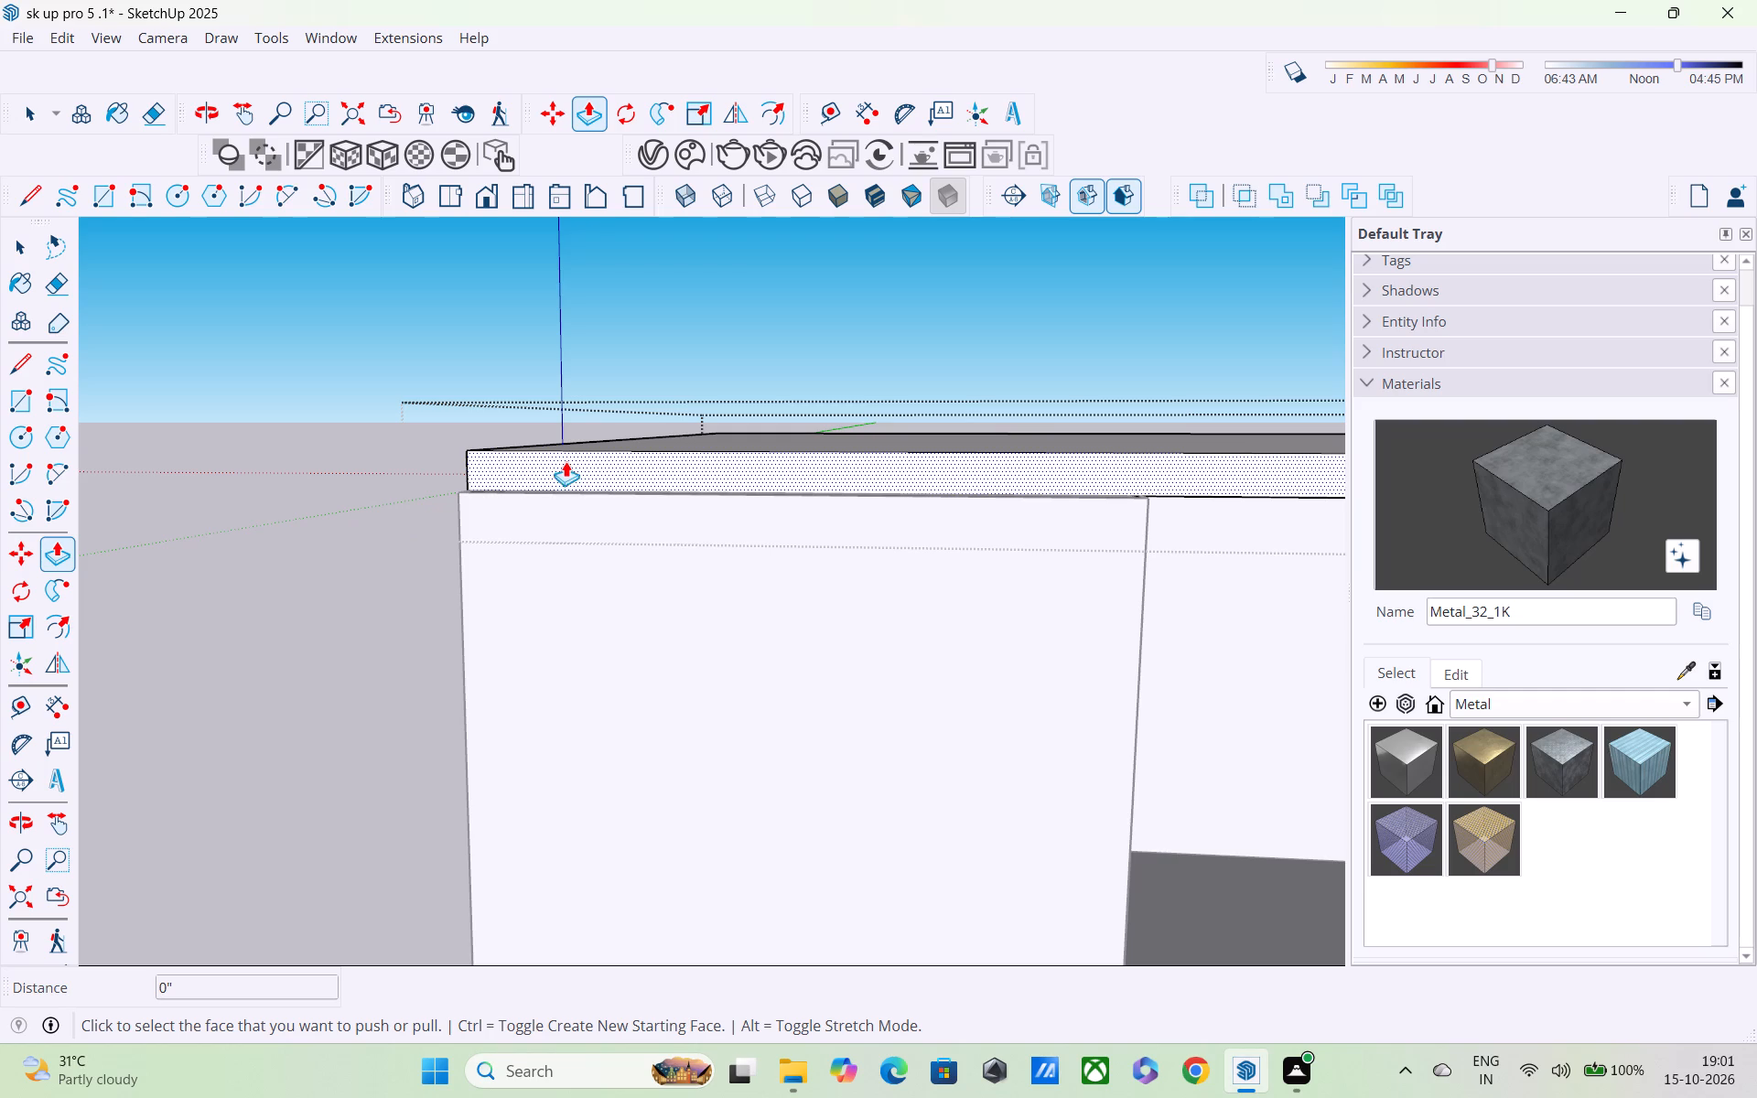
left_click(566, 465)
scroll(547, 494, "down", 2)
middle_click_drag(547, 496, 563, 481)
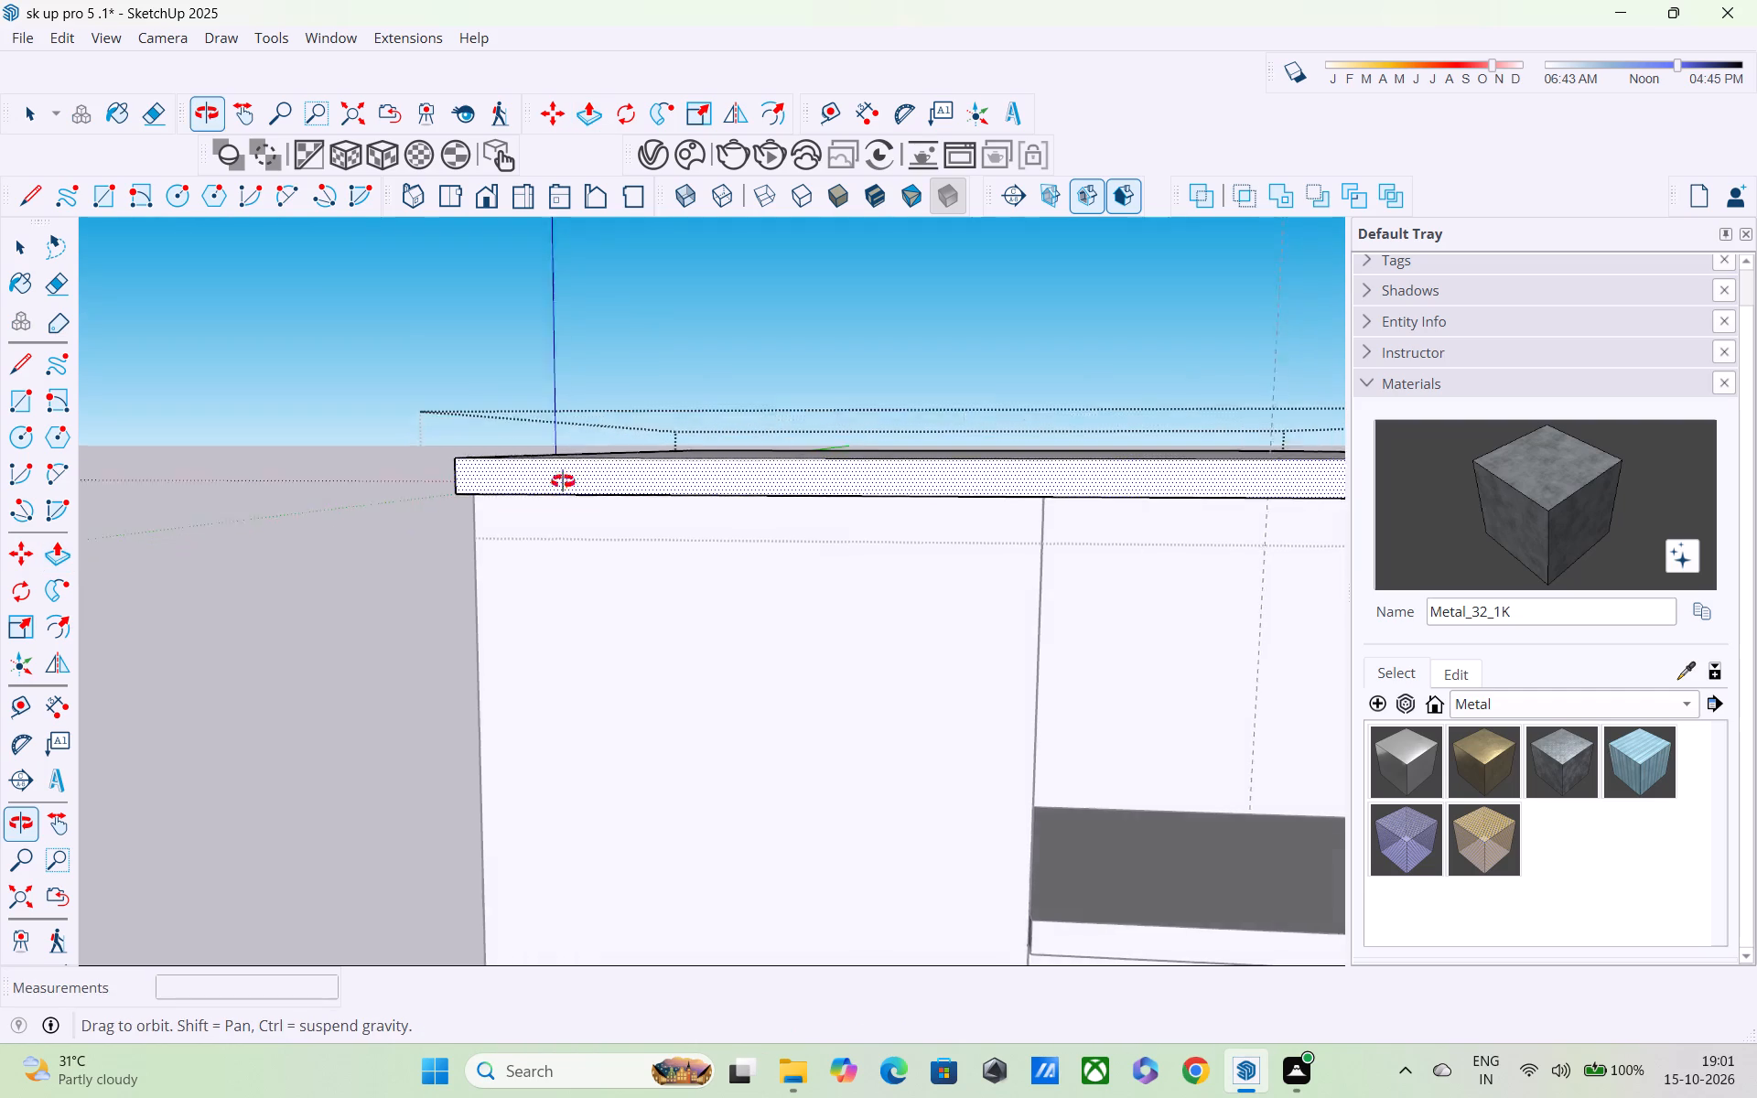
middle_click_drag(563, 481, 575, 469)
scroll(575, 469, "up", 1)
scroll(577, 475, "down", 5)
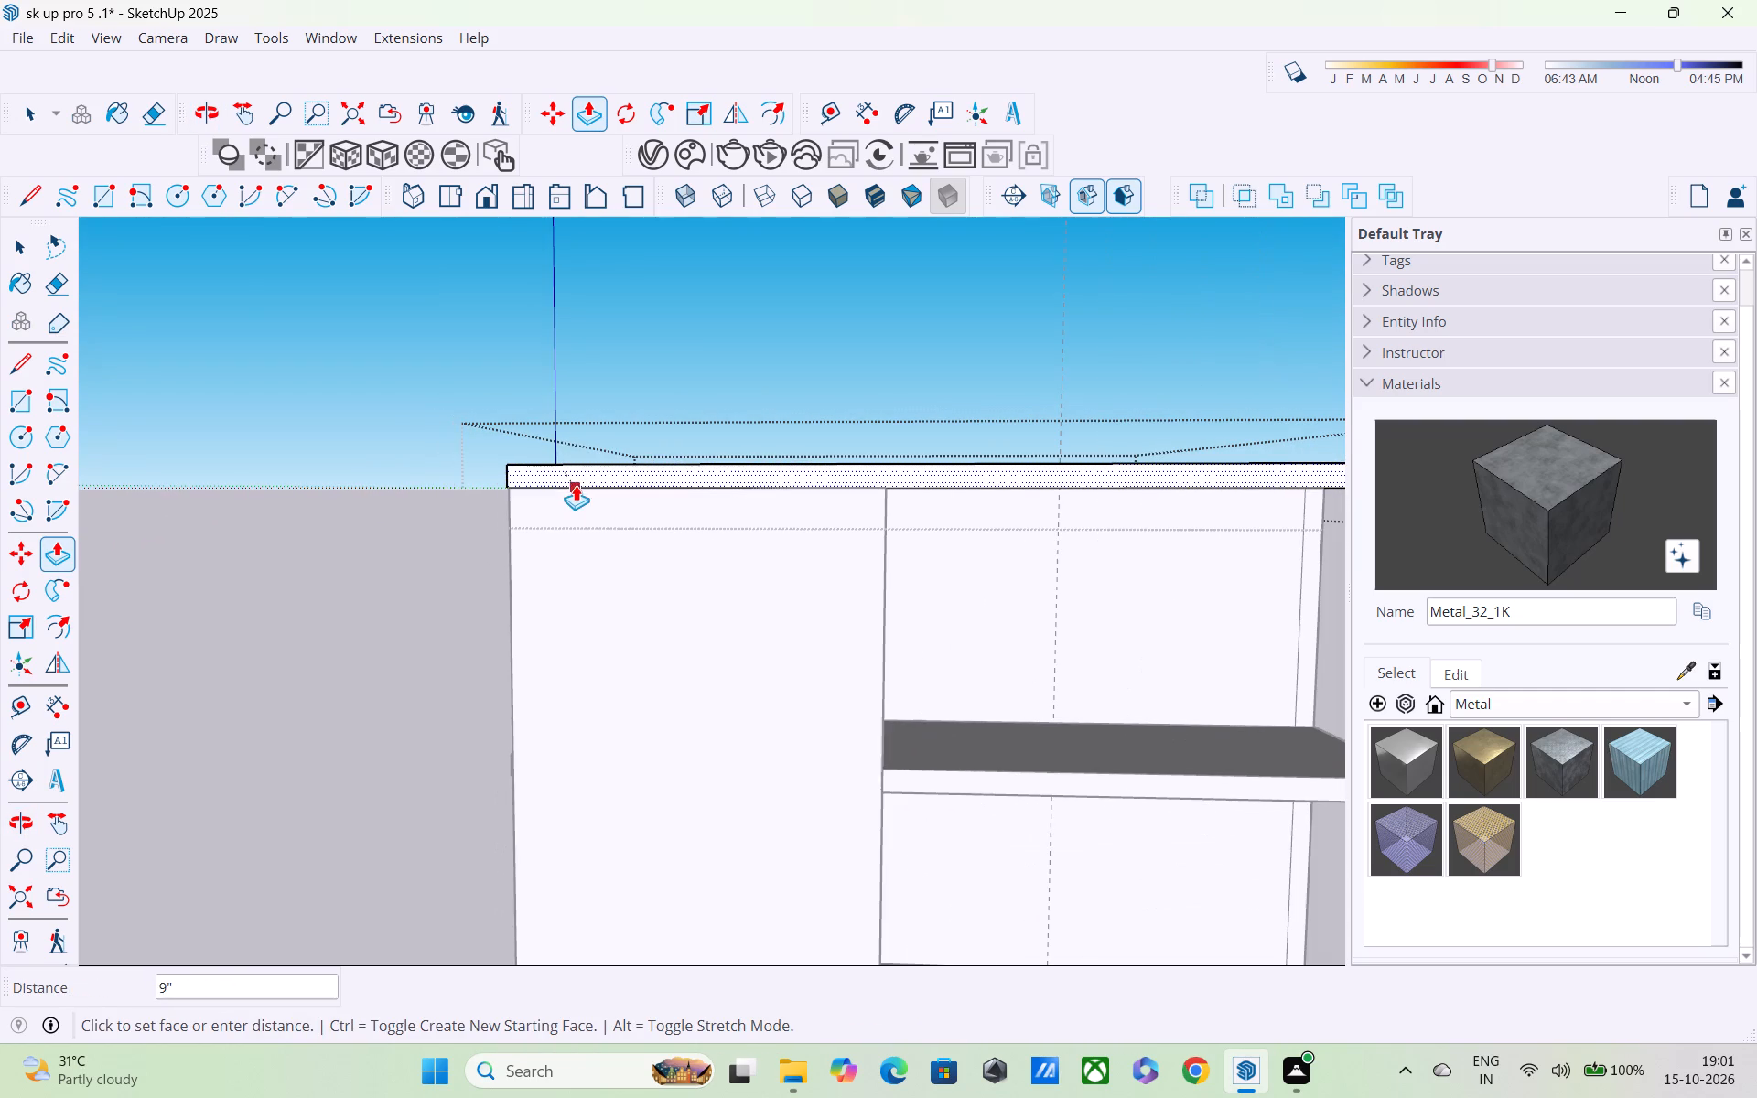
scroll(642, 759, "down", 5)
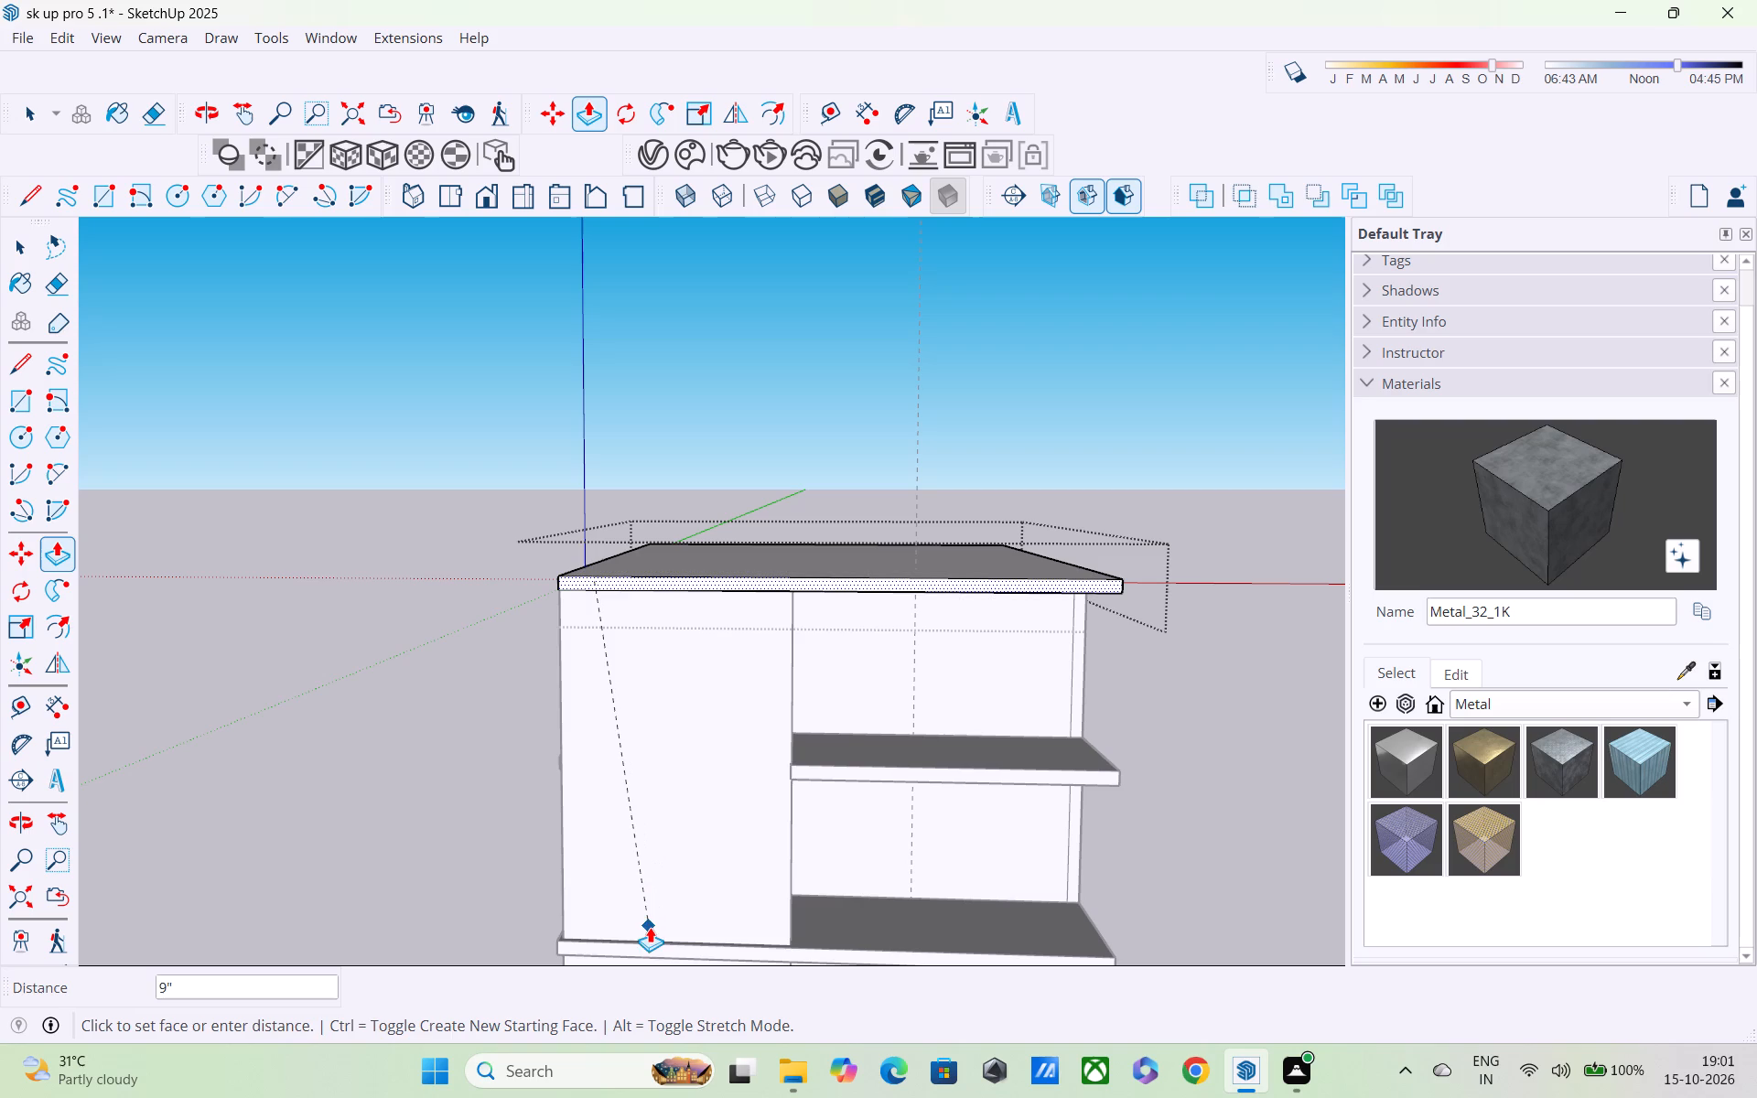
left_click(647, 942)
Draw a 3' line along the roof slab's lower front edge, starting at the outer corner above the projecting wall.
scroll(652, 924, "down", 2)
middle_click_drag(644, 911, 308, 792)
middle_click_drag(471, 699, 631, 682)
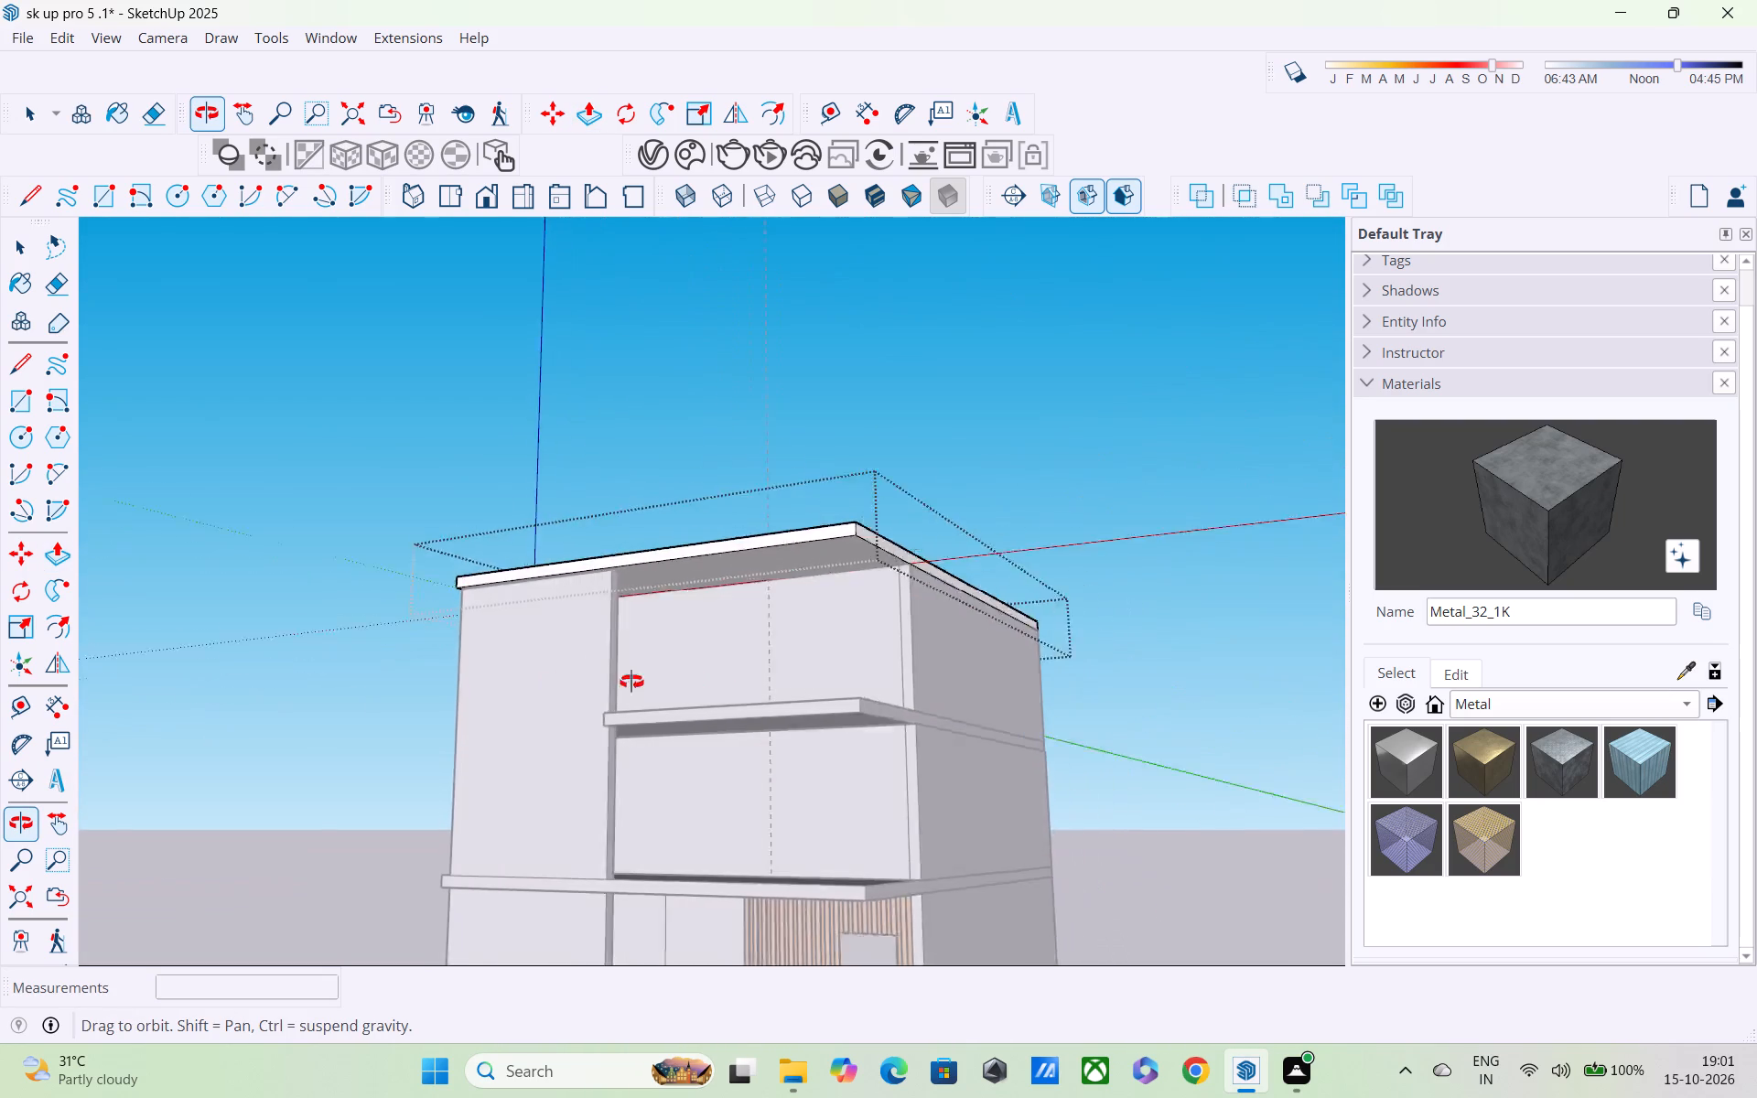
middle_click_drag(631, 682, 863, 682)
scroll(595, 682, "up", 1)
middle_click_drag(595, 682, 640, 769)
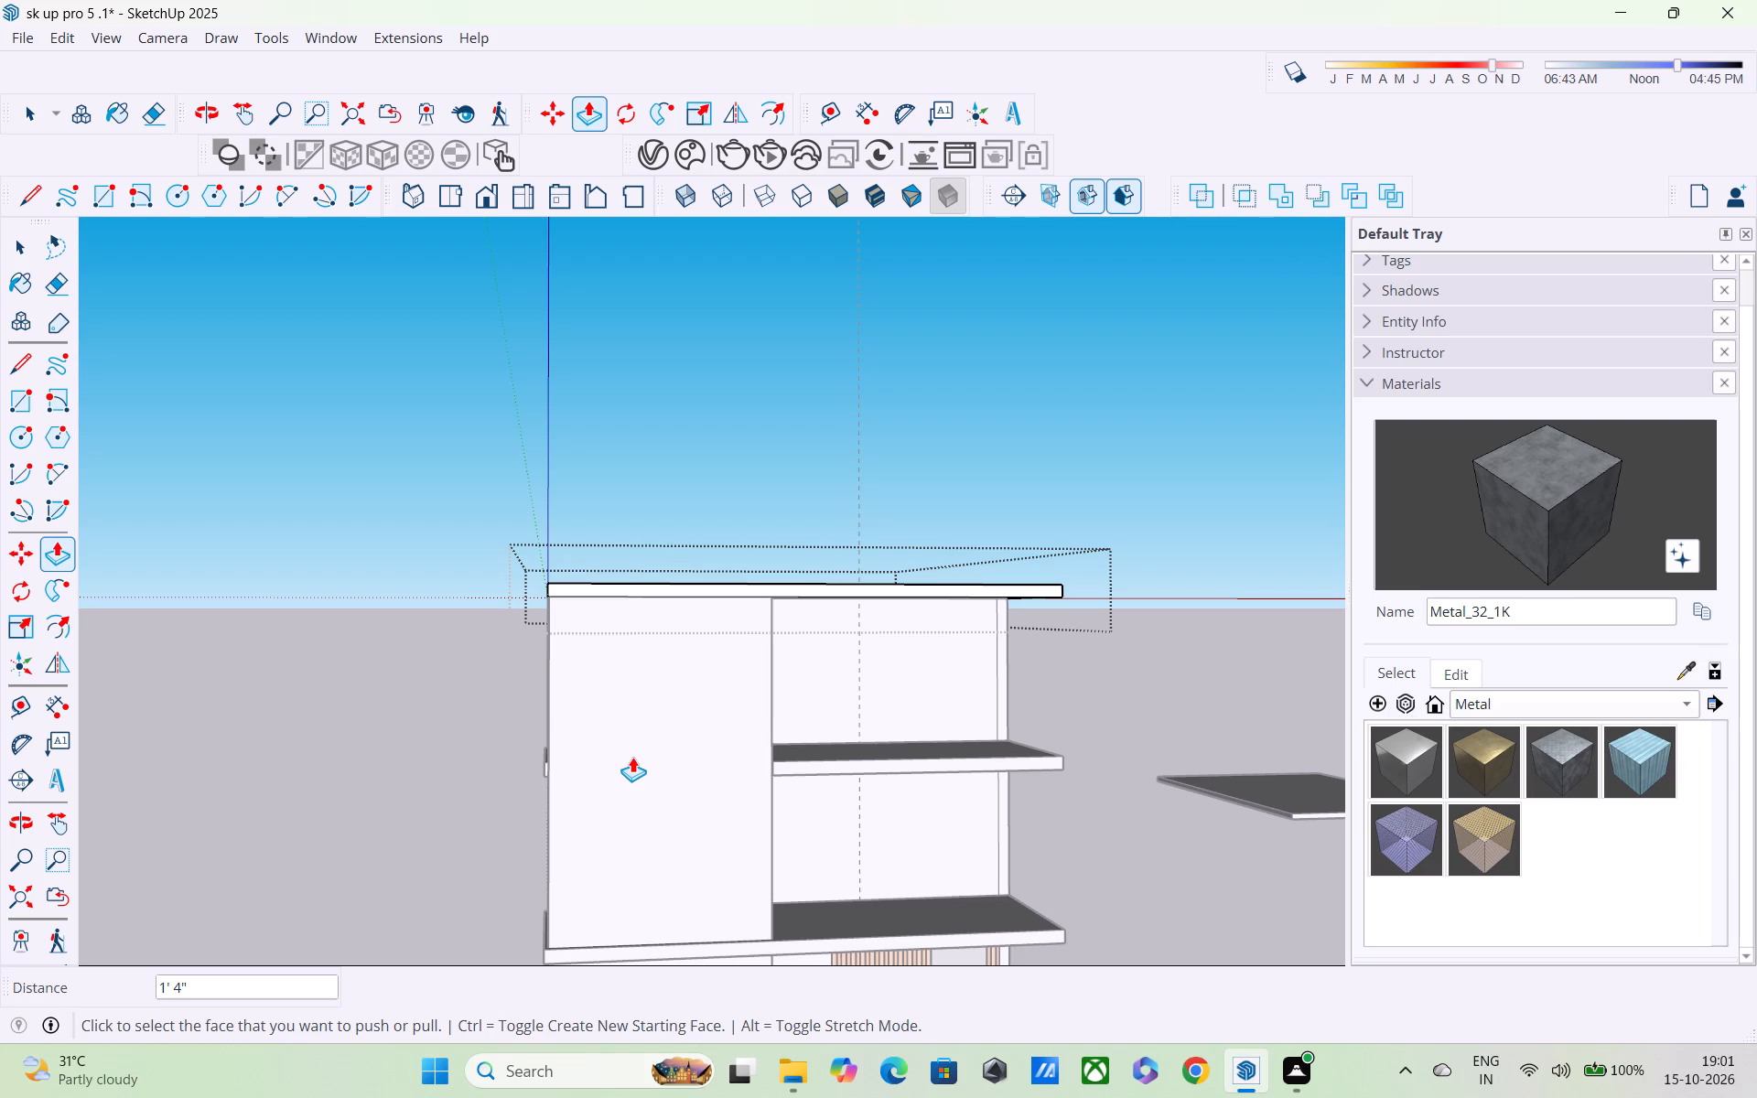
key("l")
scroll(620, 765, "up", 1)
scroll(620, 765, "down", 2)
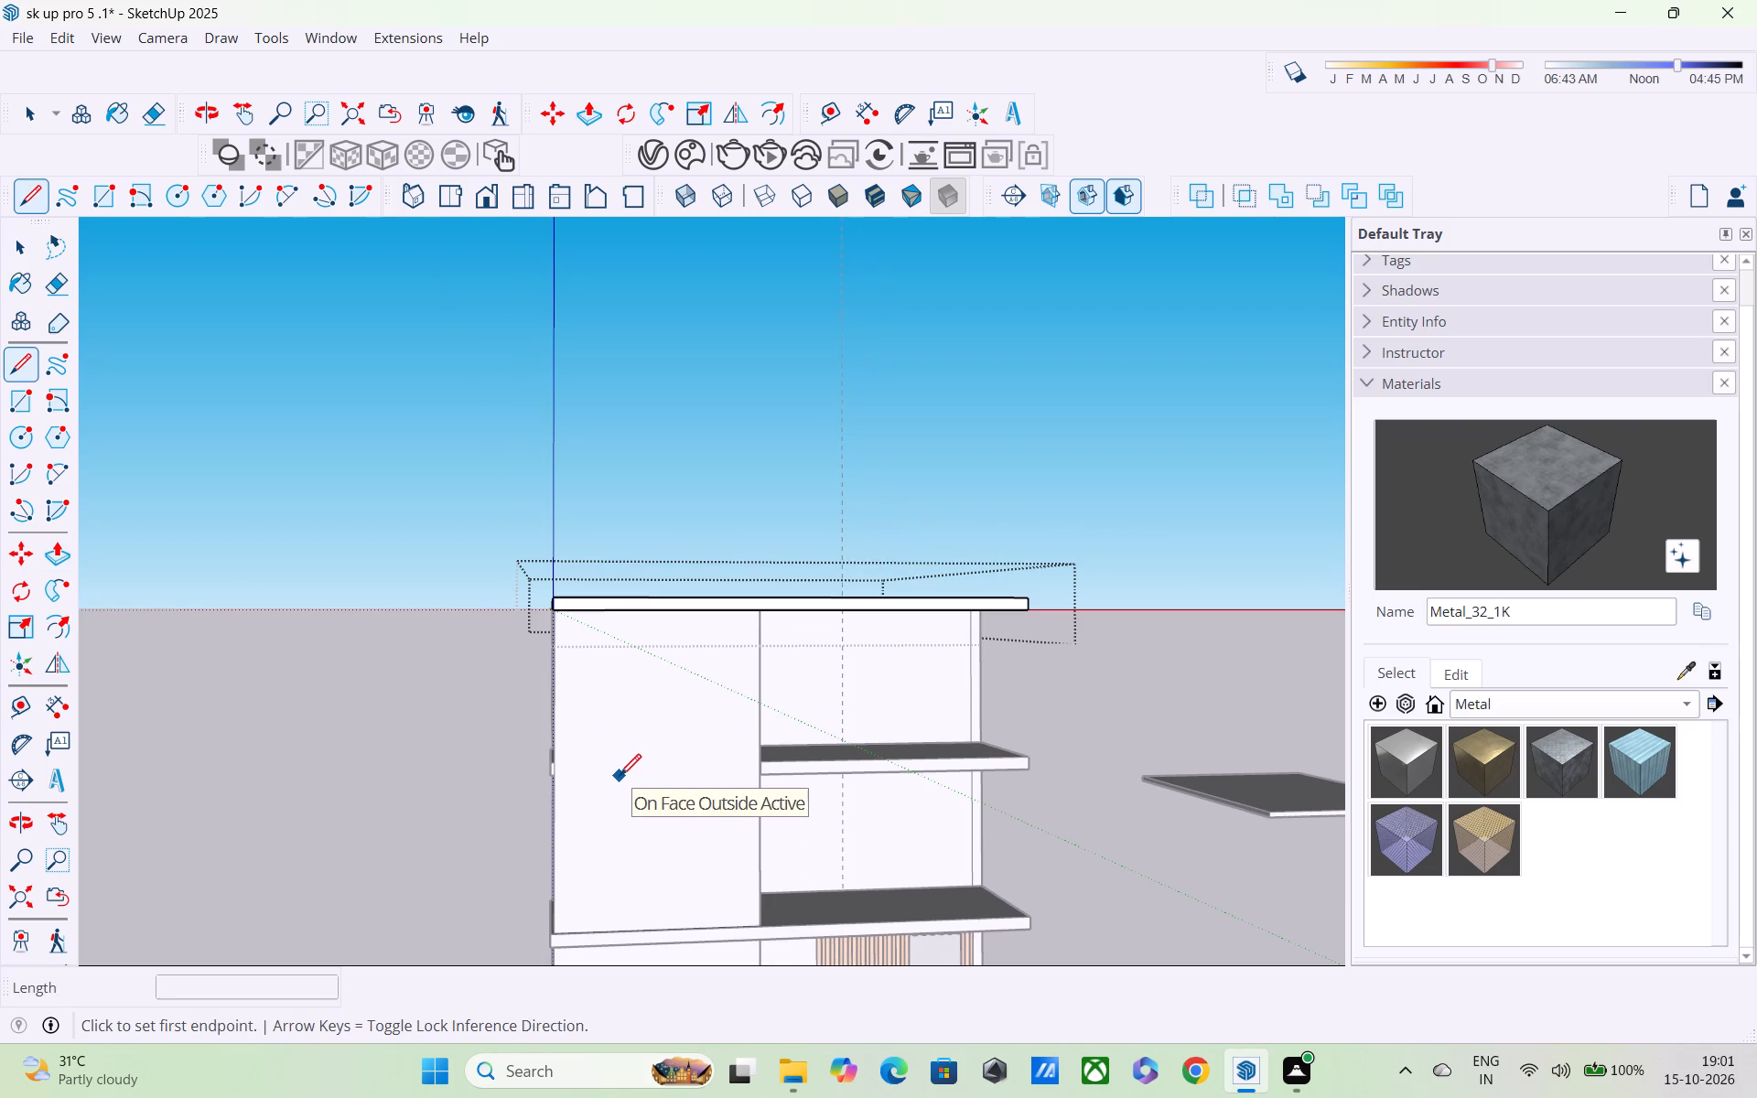
middle_click_drag(624, 786, 675, 862, "shift")
scroll(630, 767, "up", 4)
left_click(600, 655)
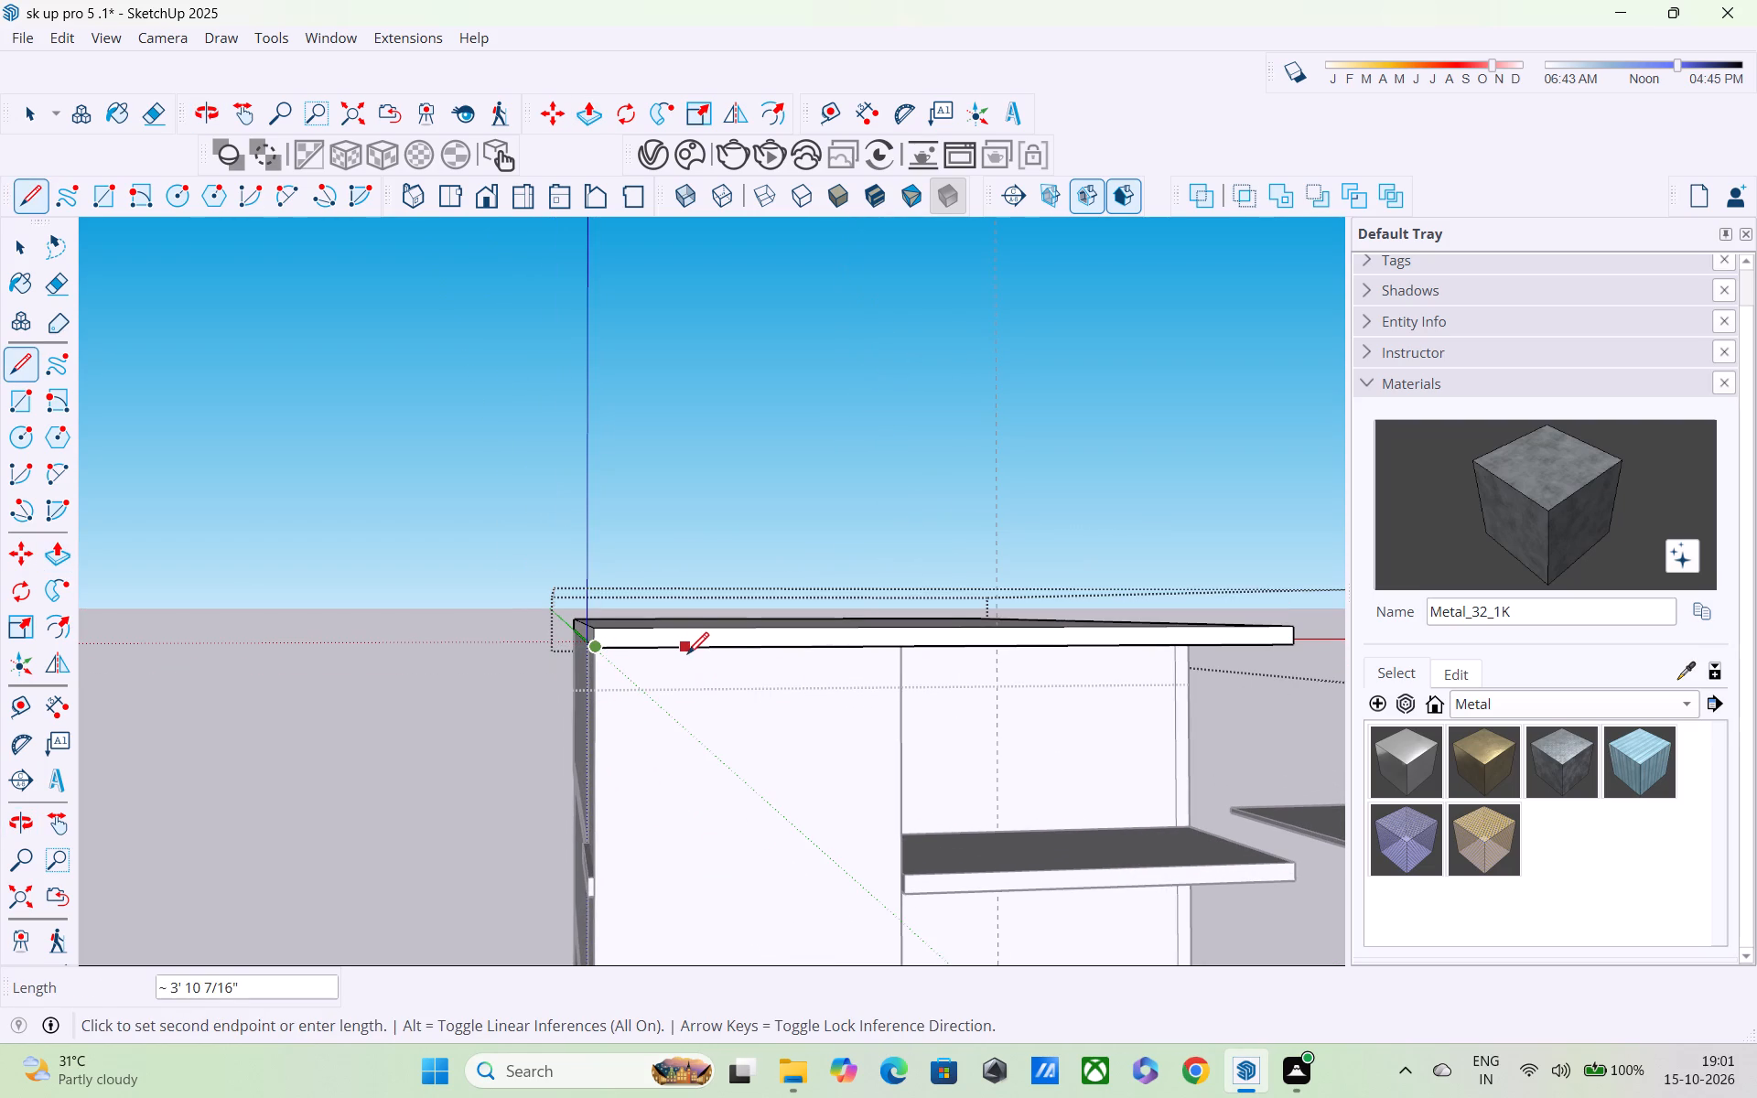
type("3'")
key("Return")
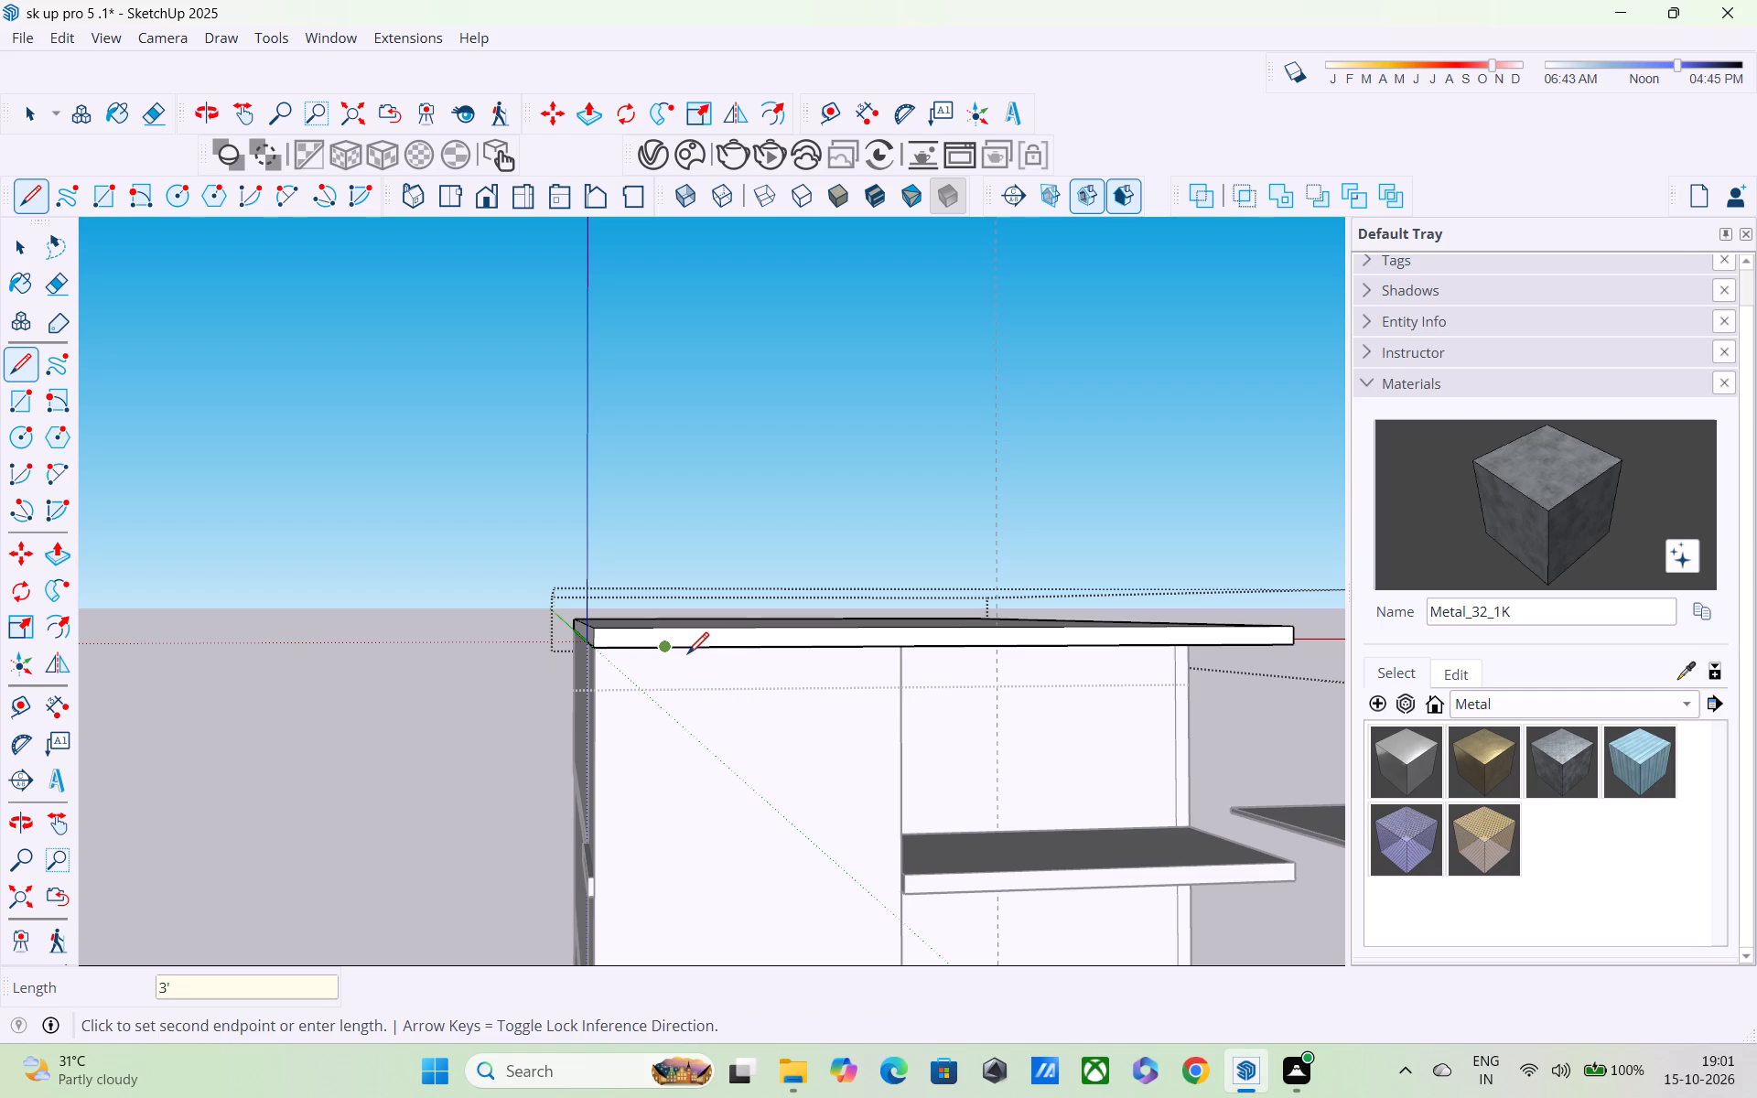
Draw a vertical line from the end of the 3' line down to the floor slab beneath the projecting wall.
left_click(665, 651)
scroll(676, 796, "down", 2)
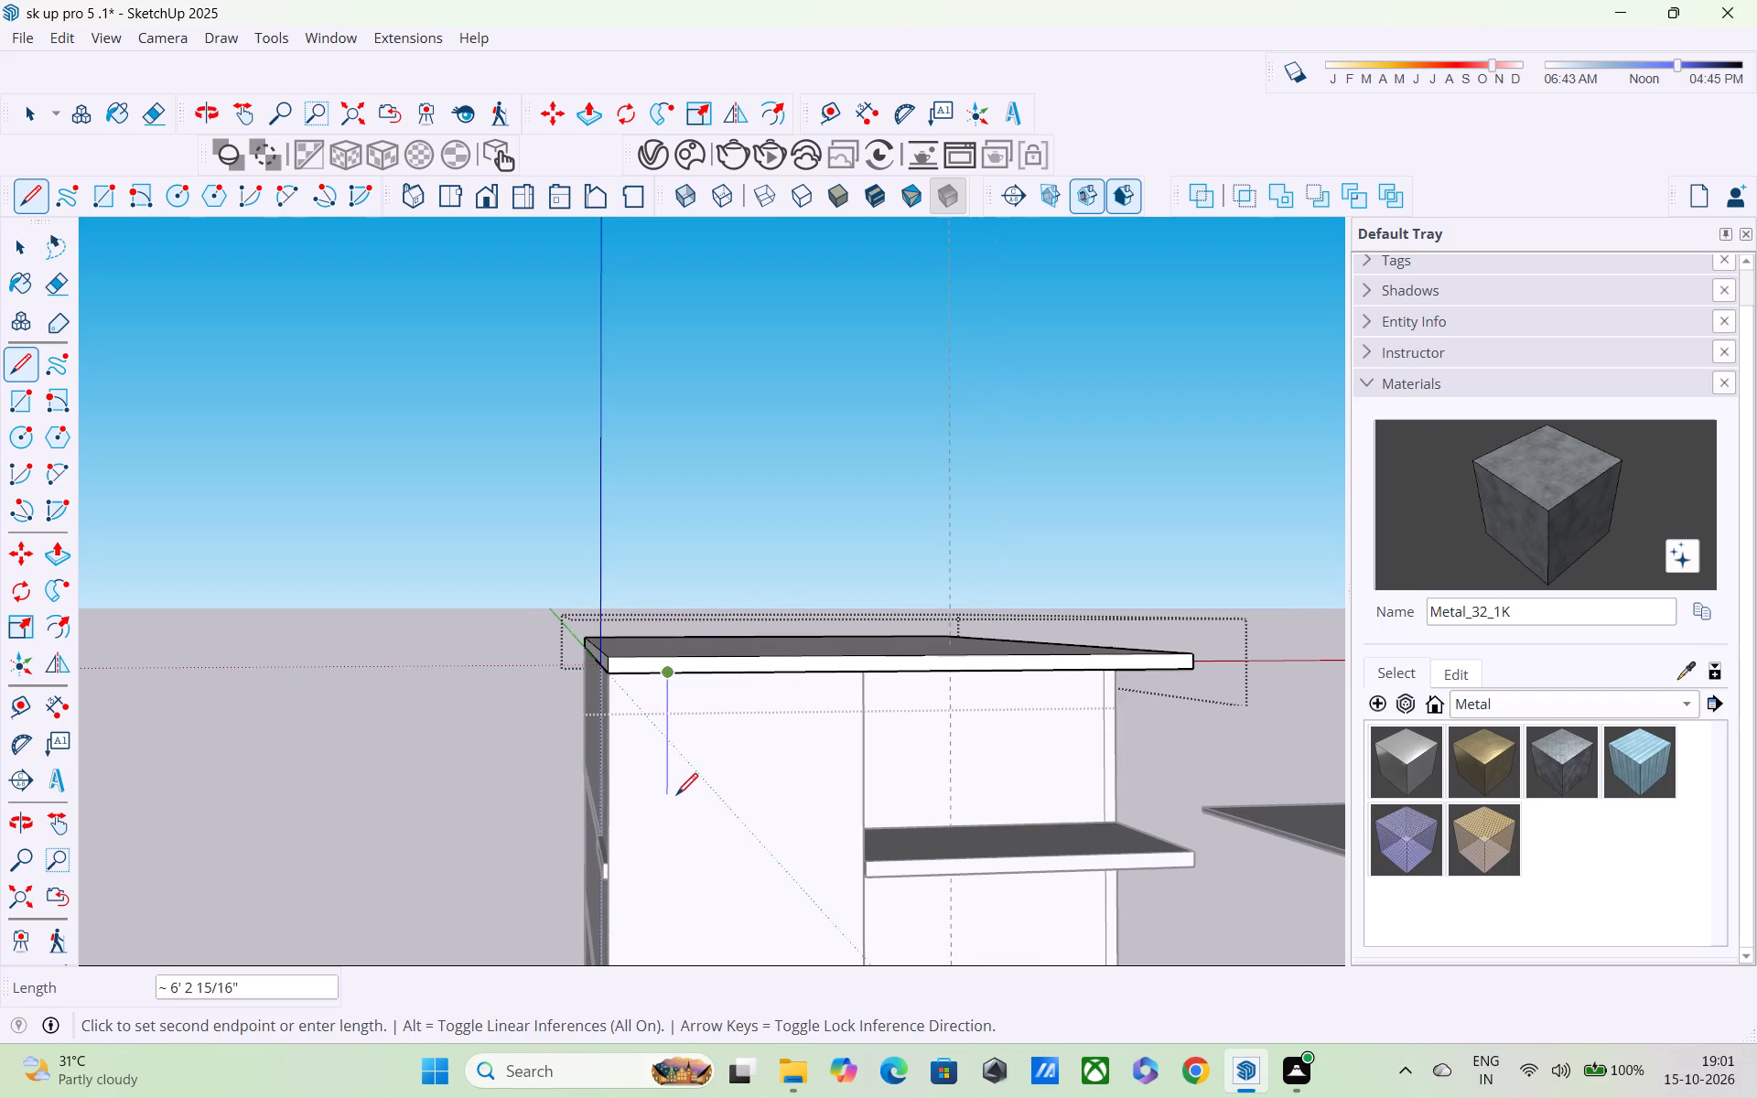
middle_click_drag(674, 793, 618, 544, "shift")
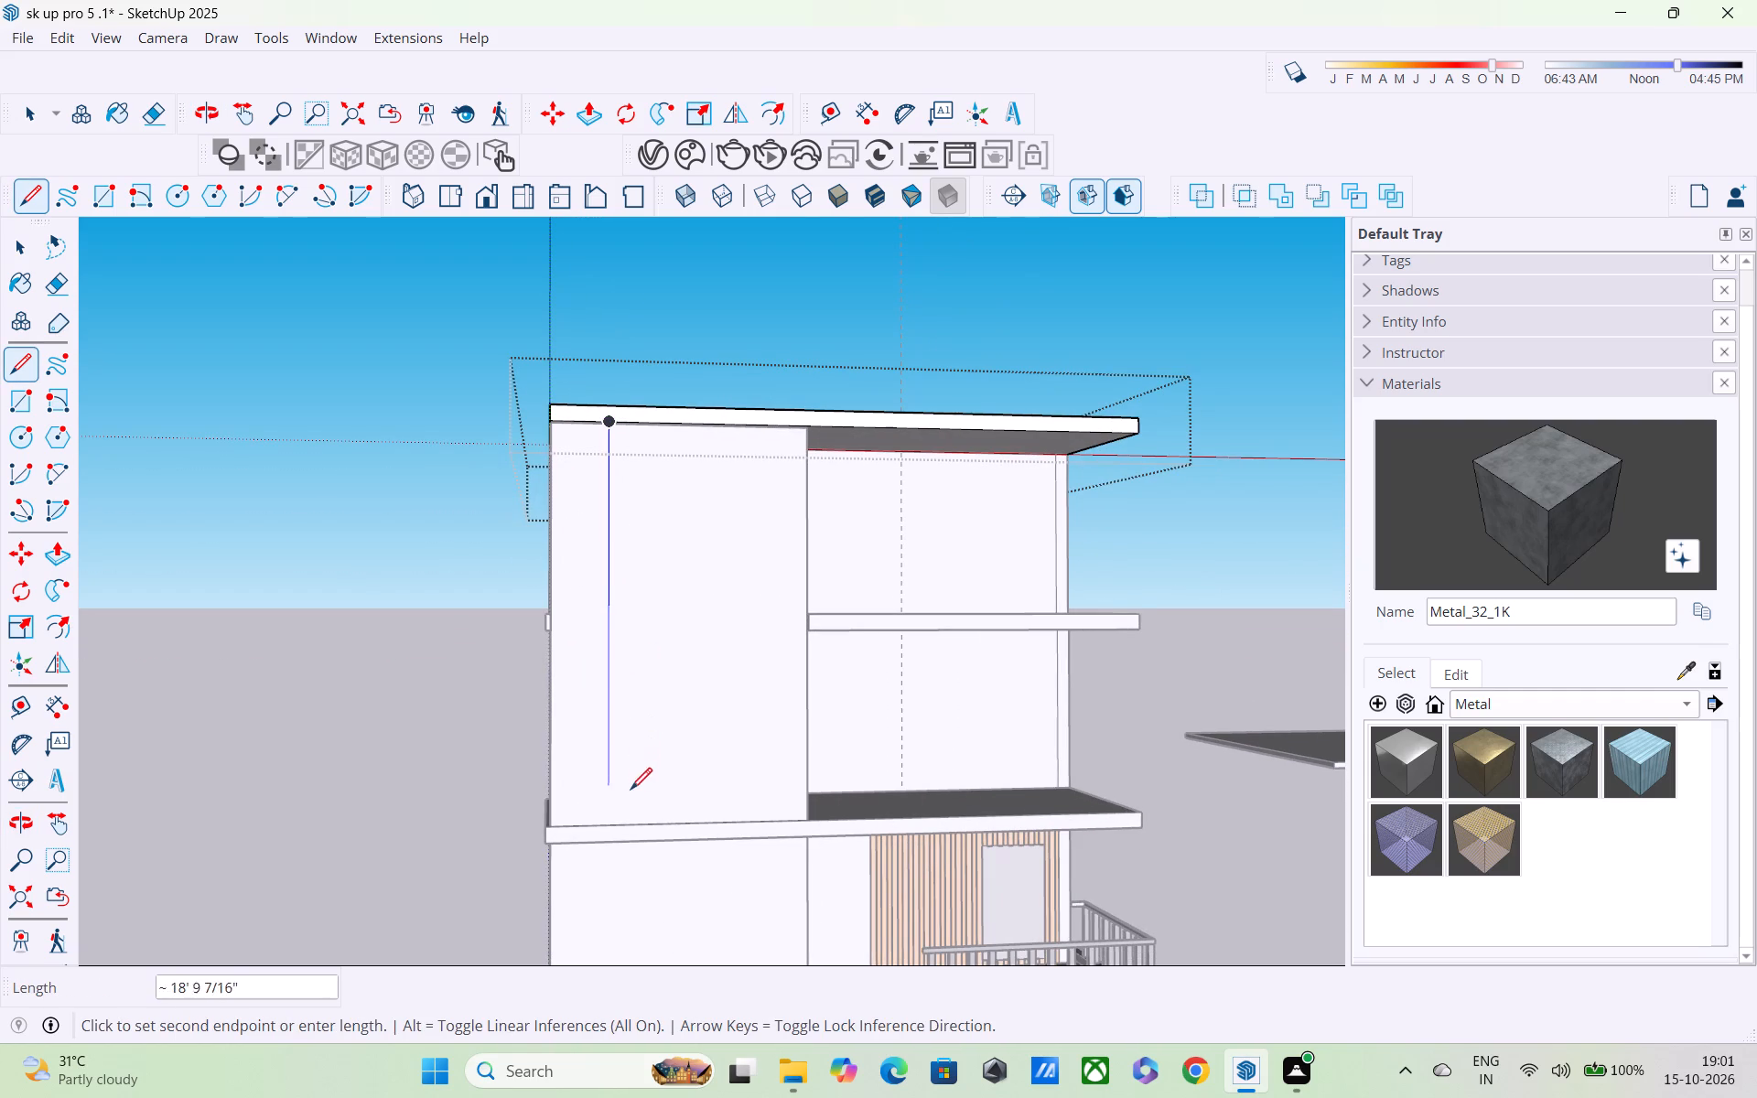
left_click(611, 827)
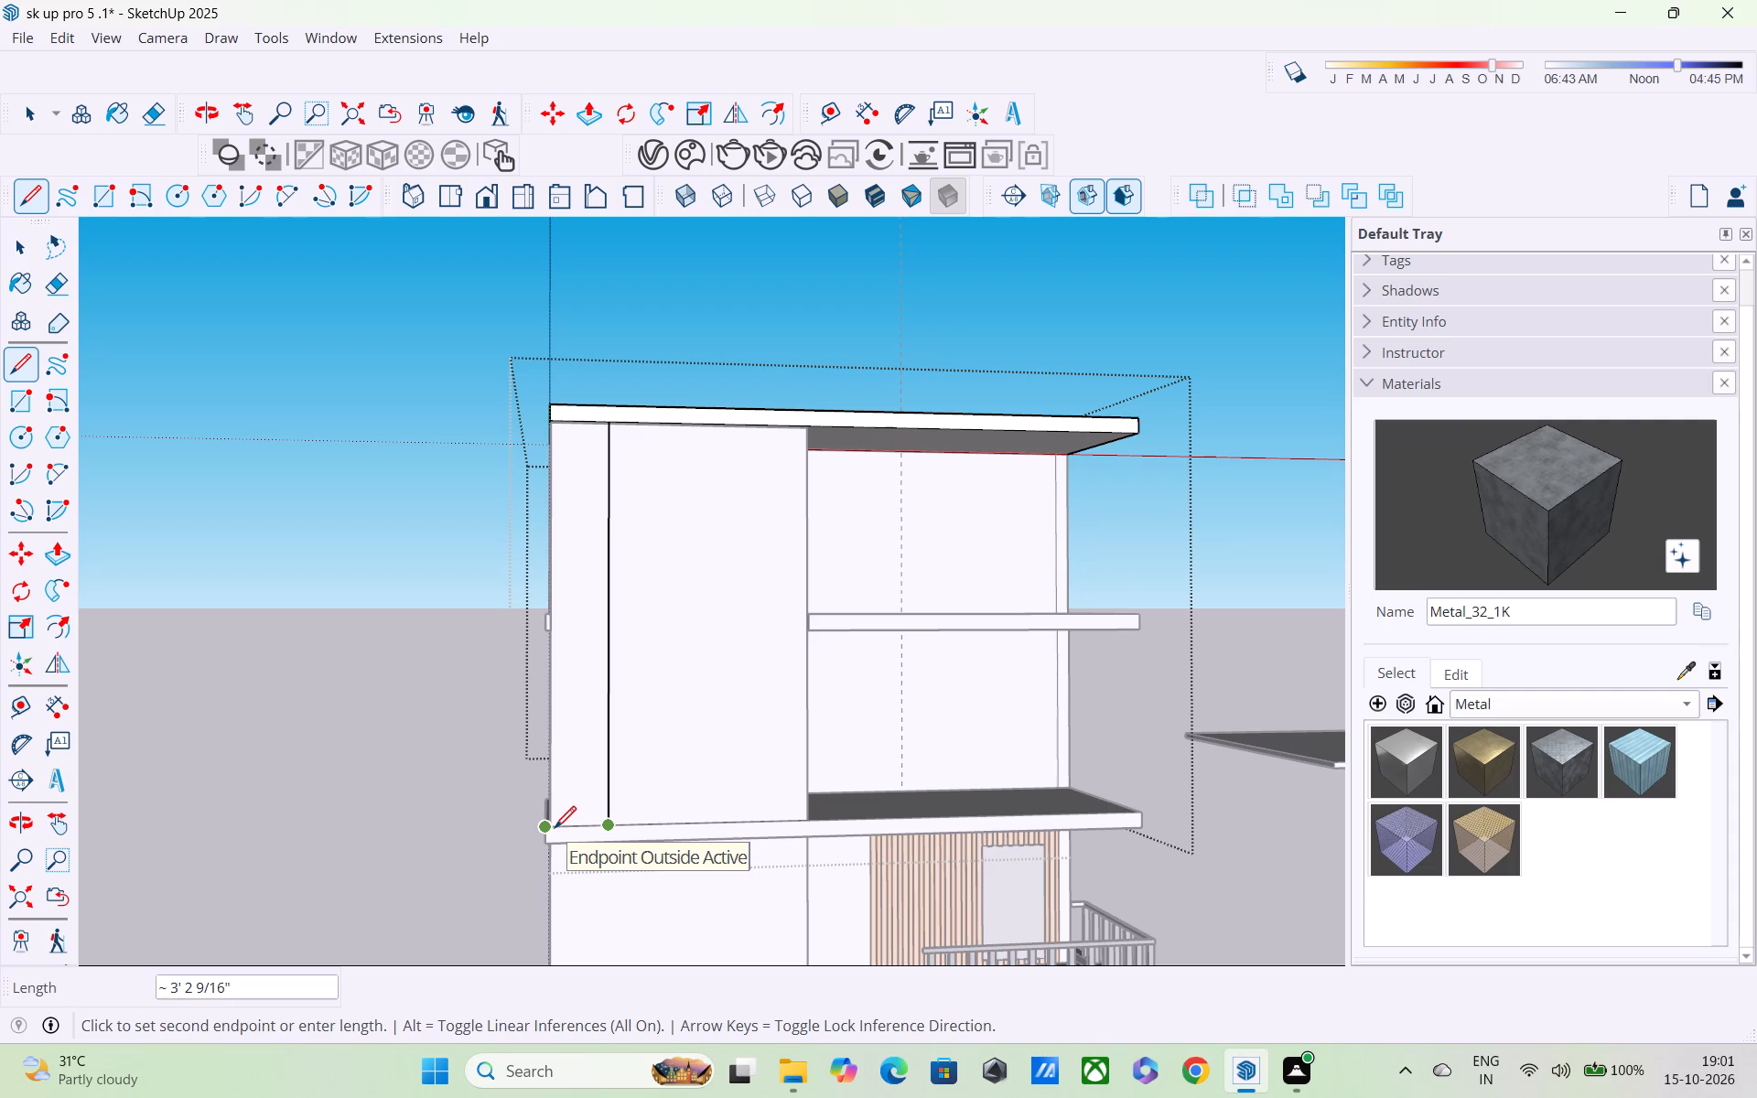
key("Escape")
Draw a rectangle from the roof slab's lower outer corner down over the strip between the facade's outer edge and the vertical line.
key("r")
scroll(559, 607, "up", 3)
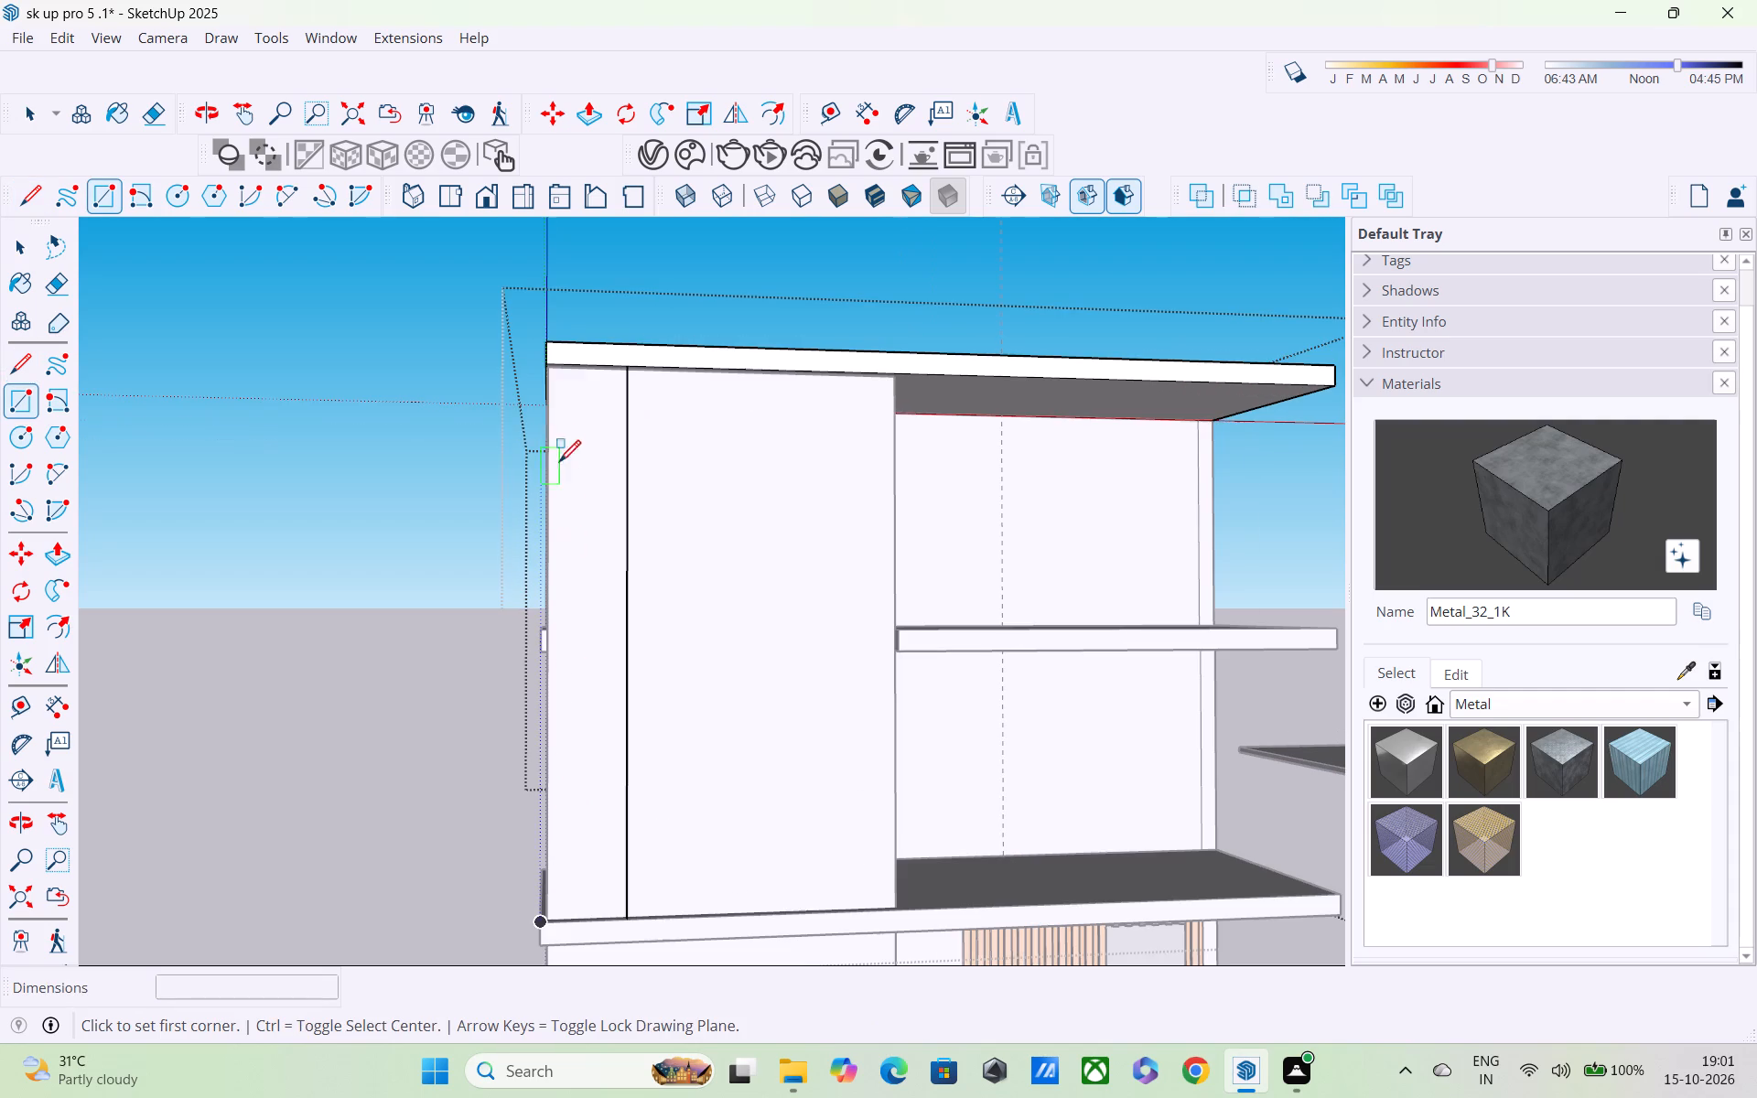
left_click(545, 369)
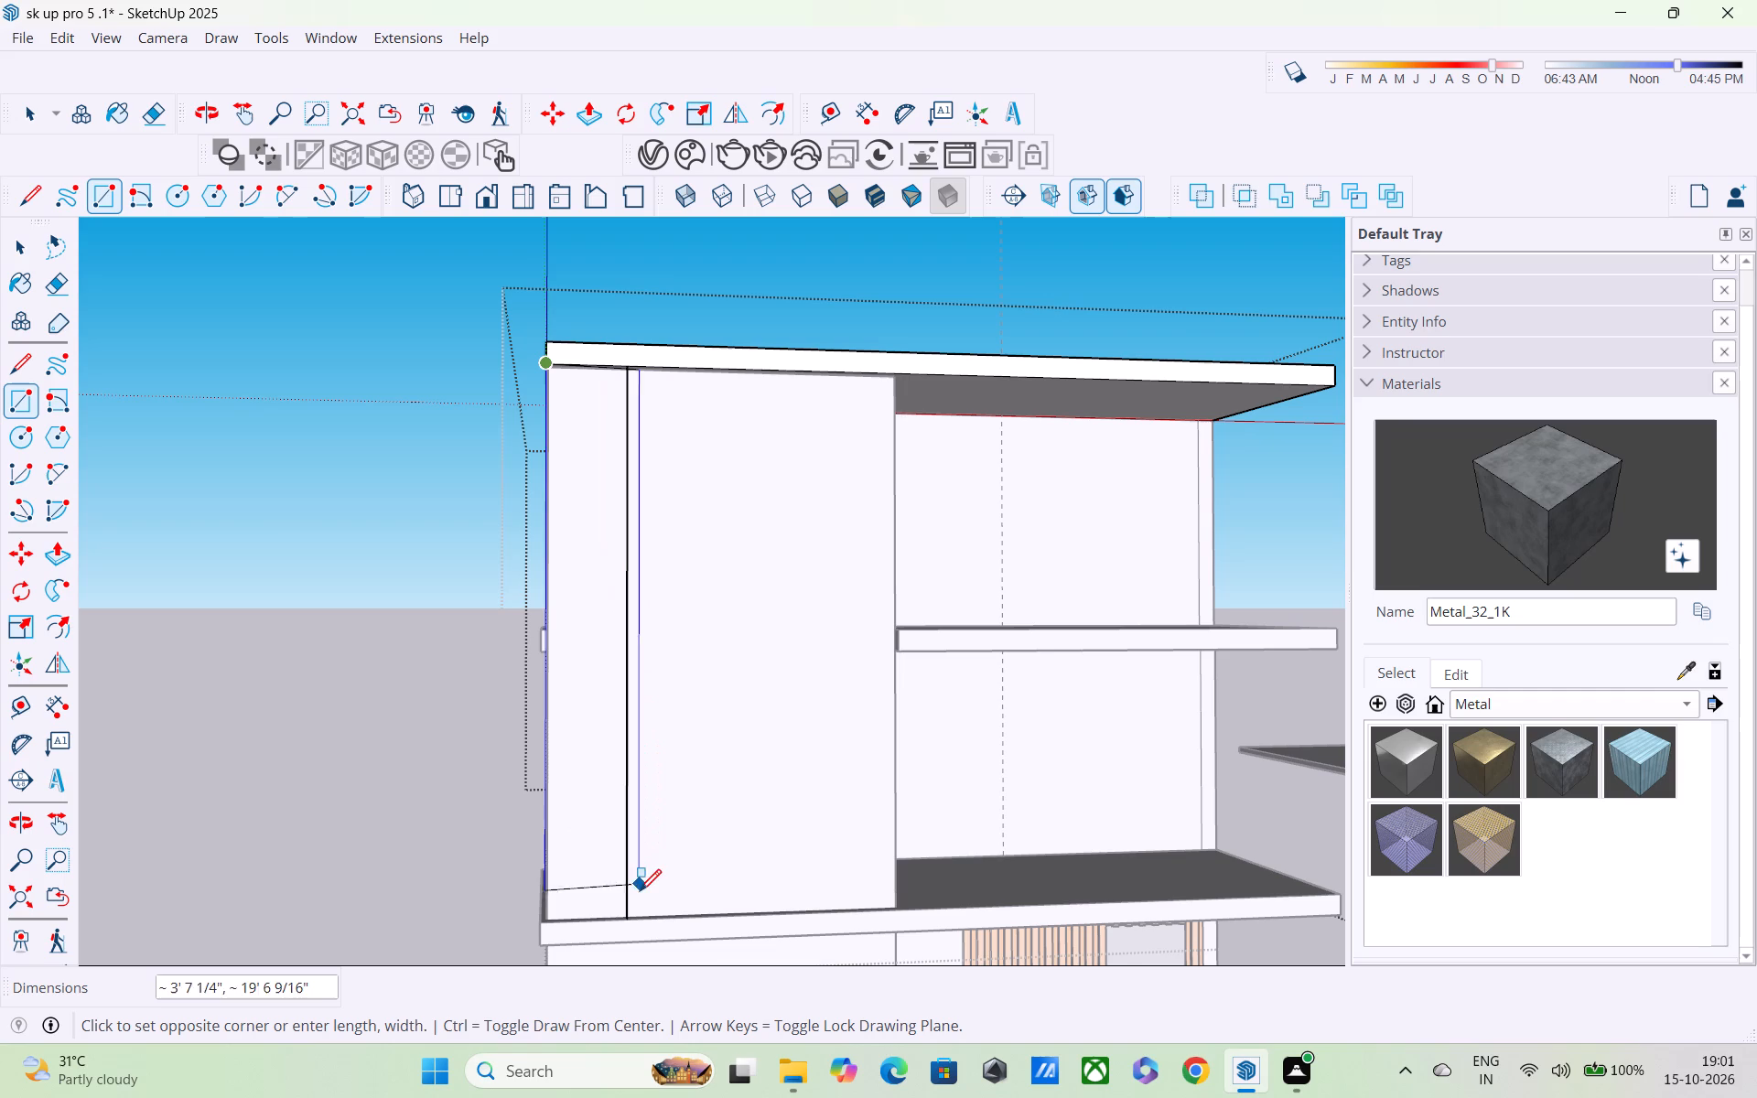
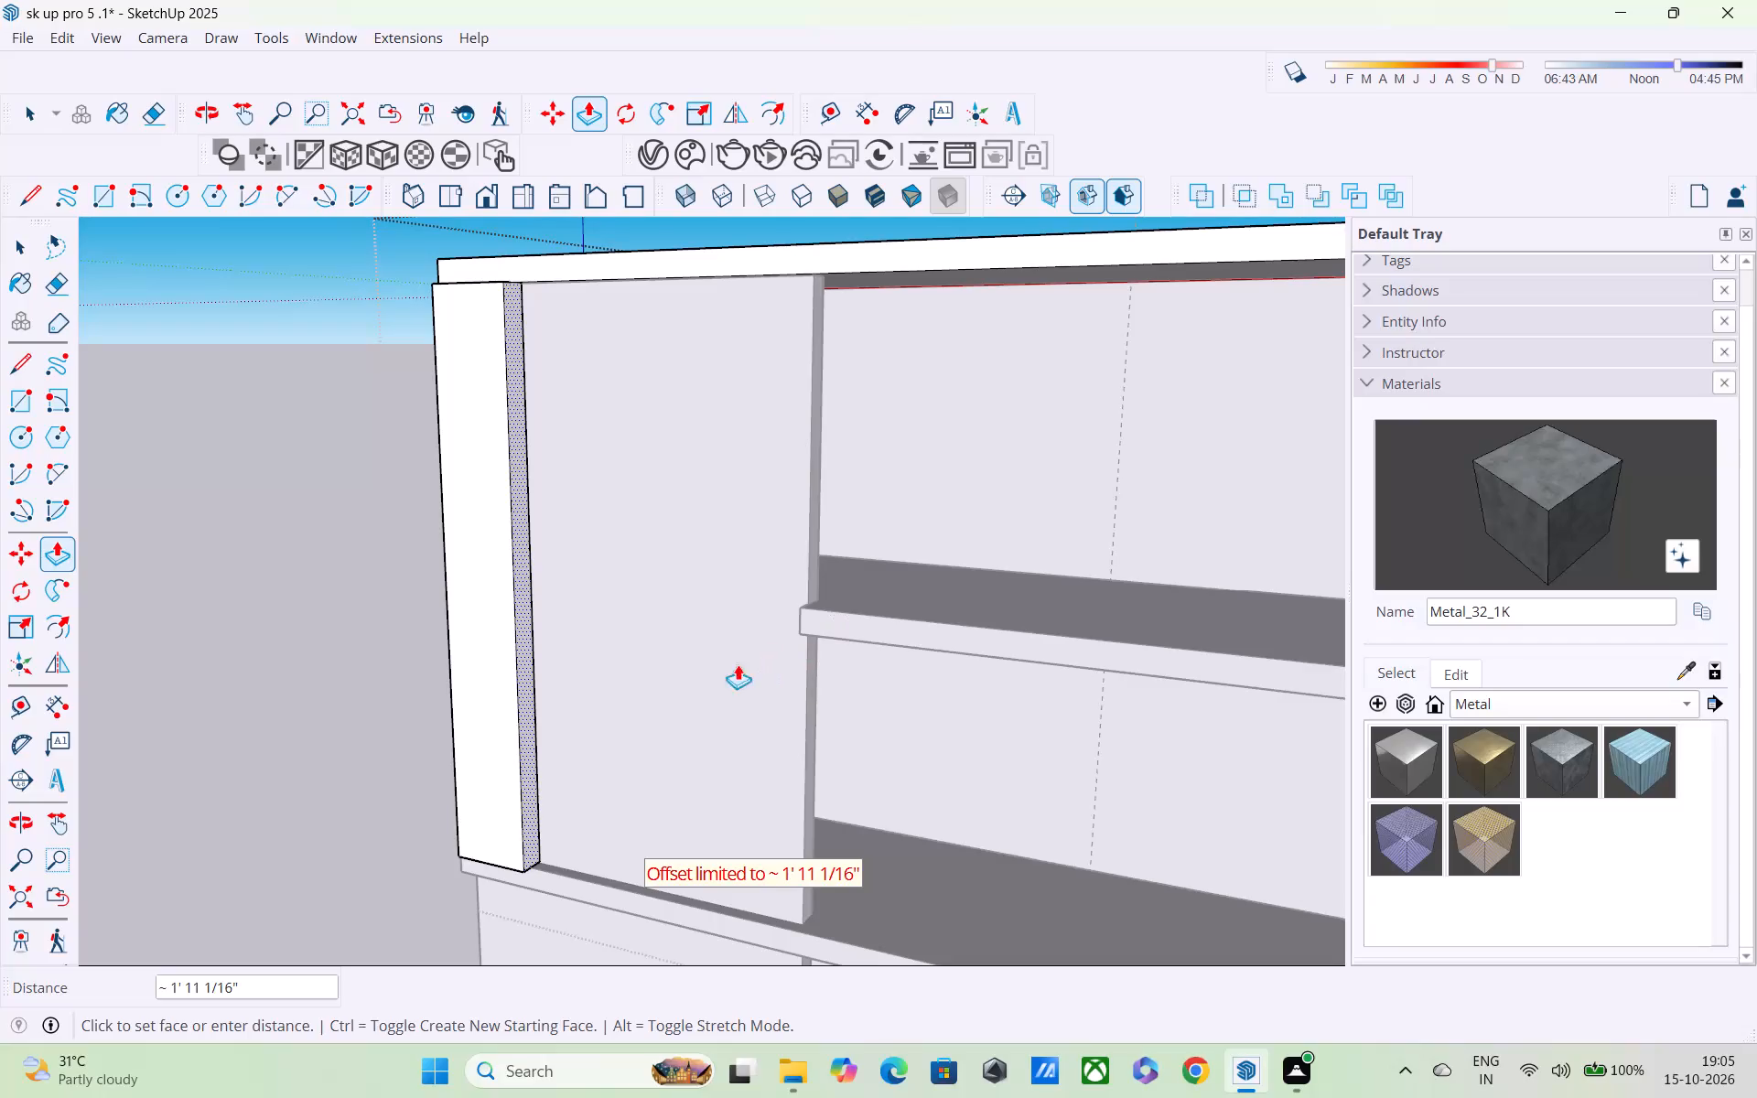
Finish the Push/Pull of the vertical strip's inner side face at about 1' 5 1/2" along the wall.
scroll(509, 643, "up", 3)
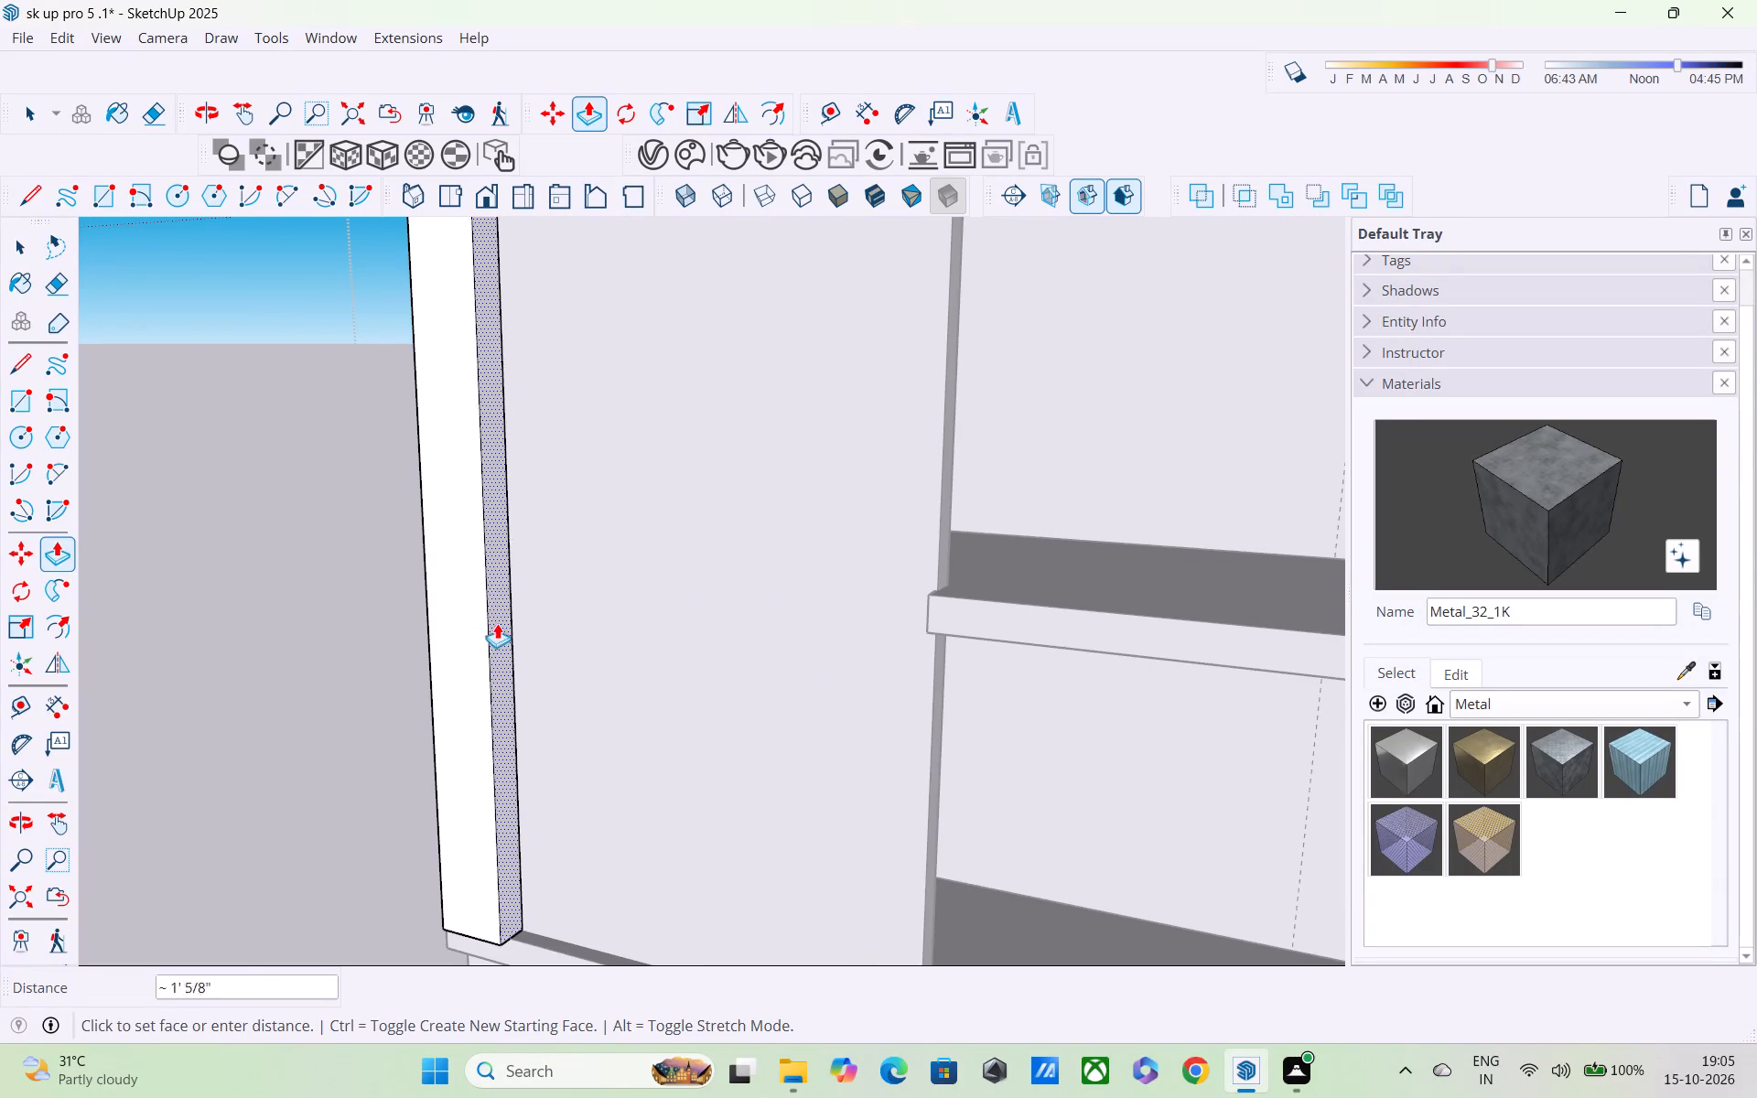
scroll(498, 625, "down", 1)
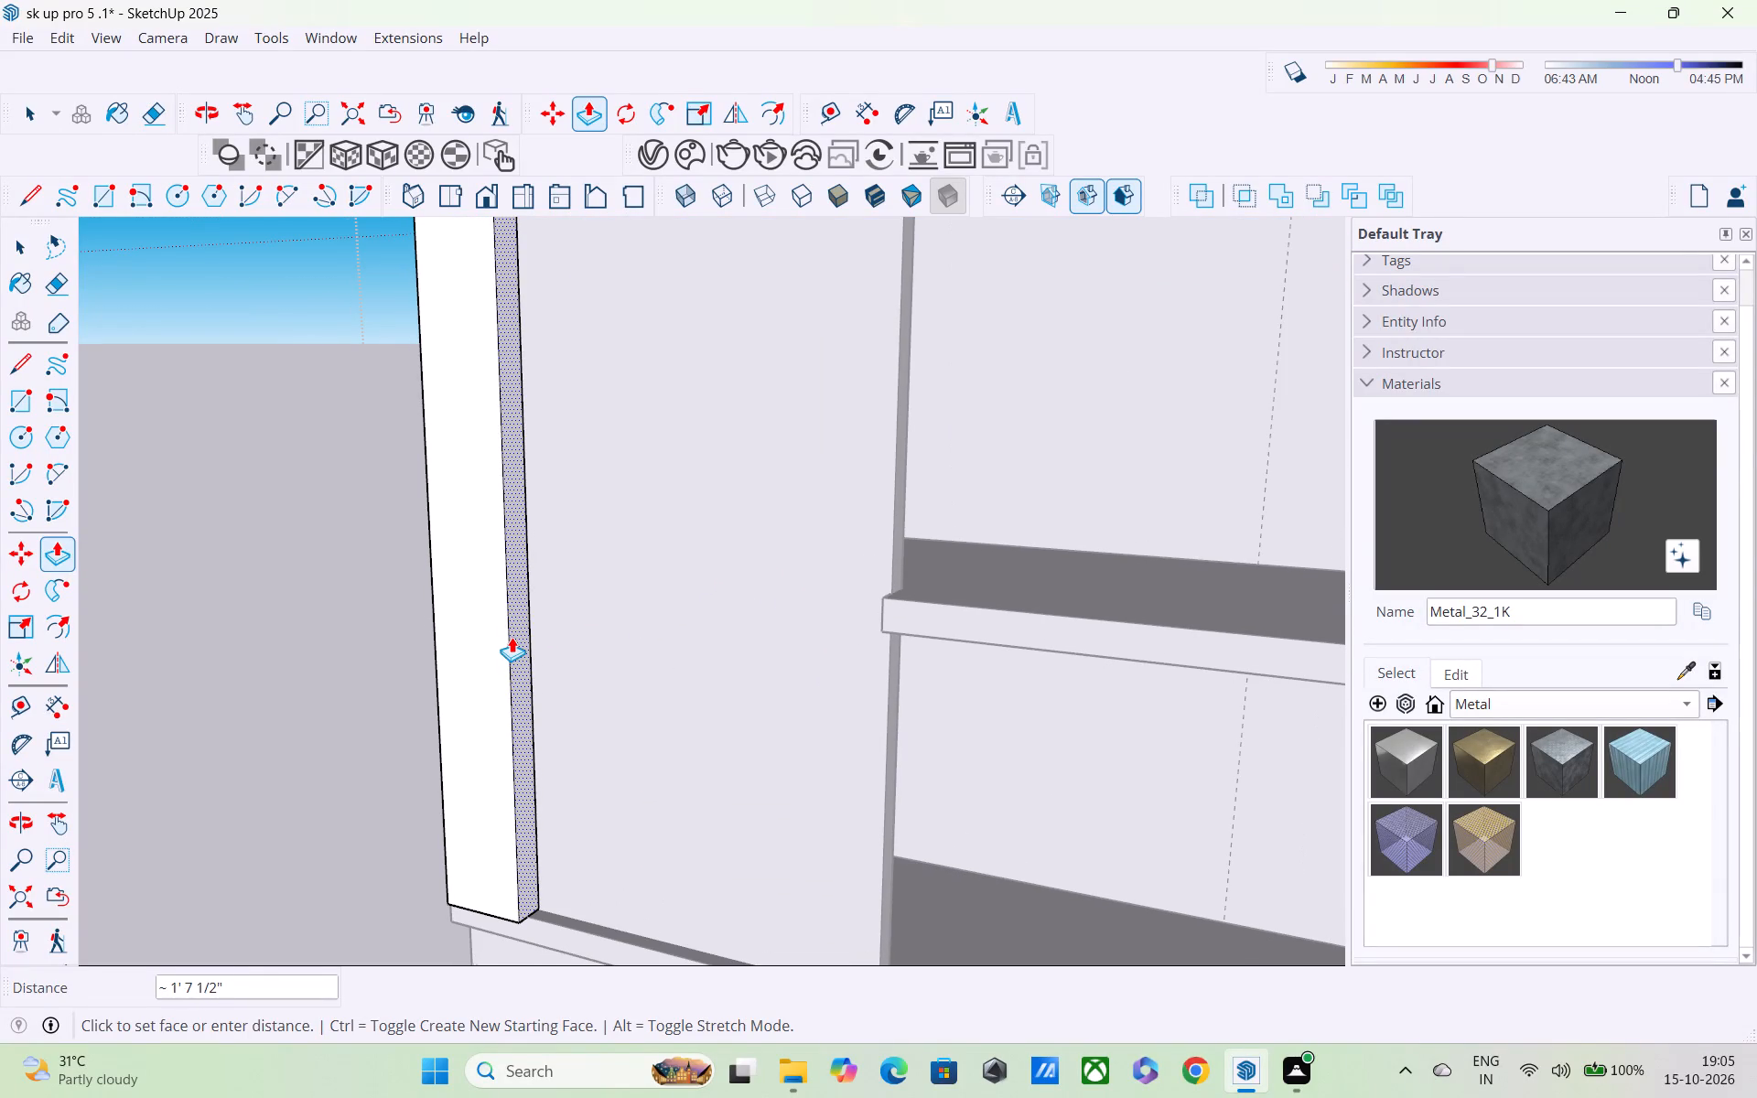
left_click(508, 629)
scroll(538, 644, "down", 2)
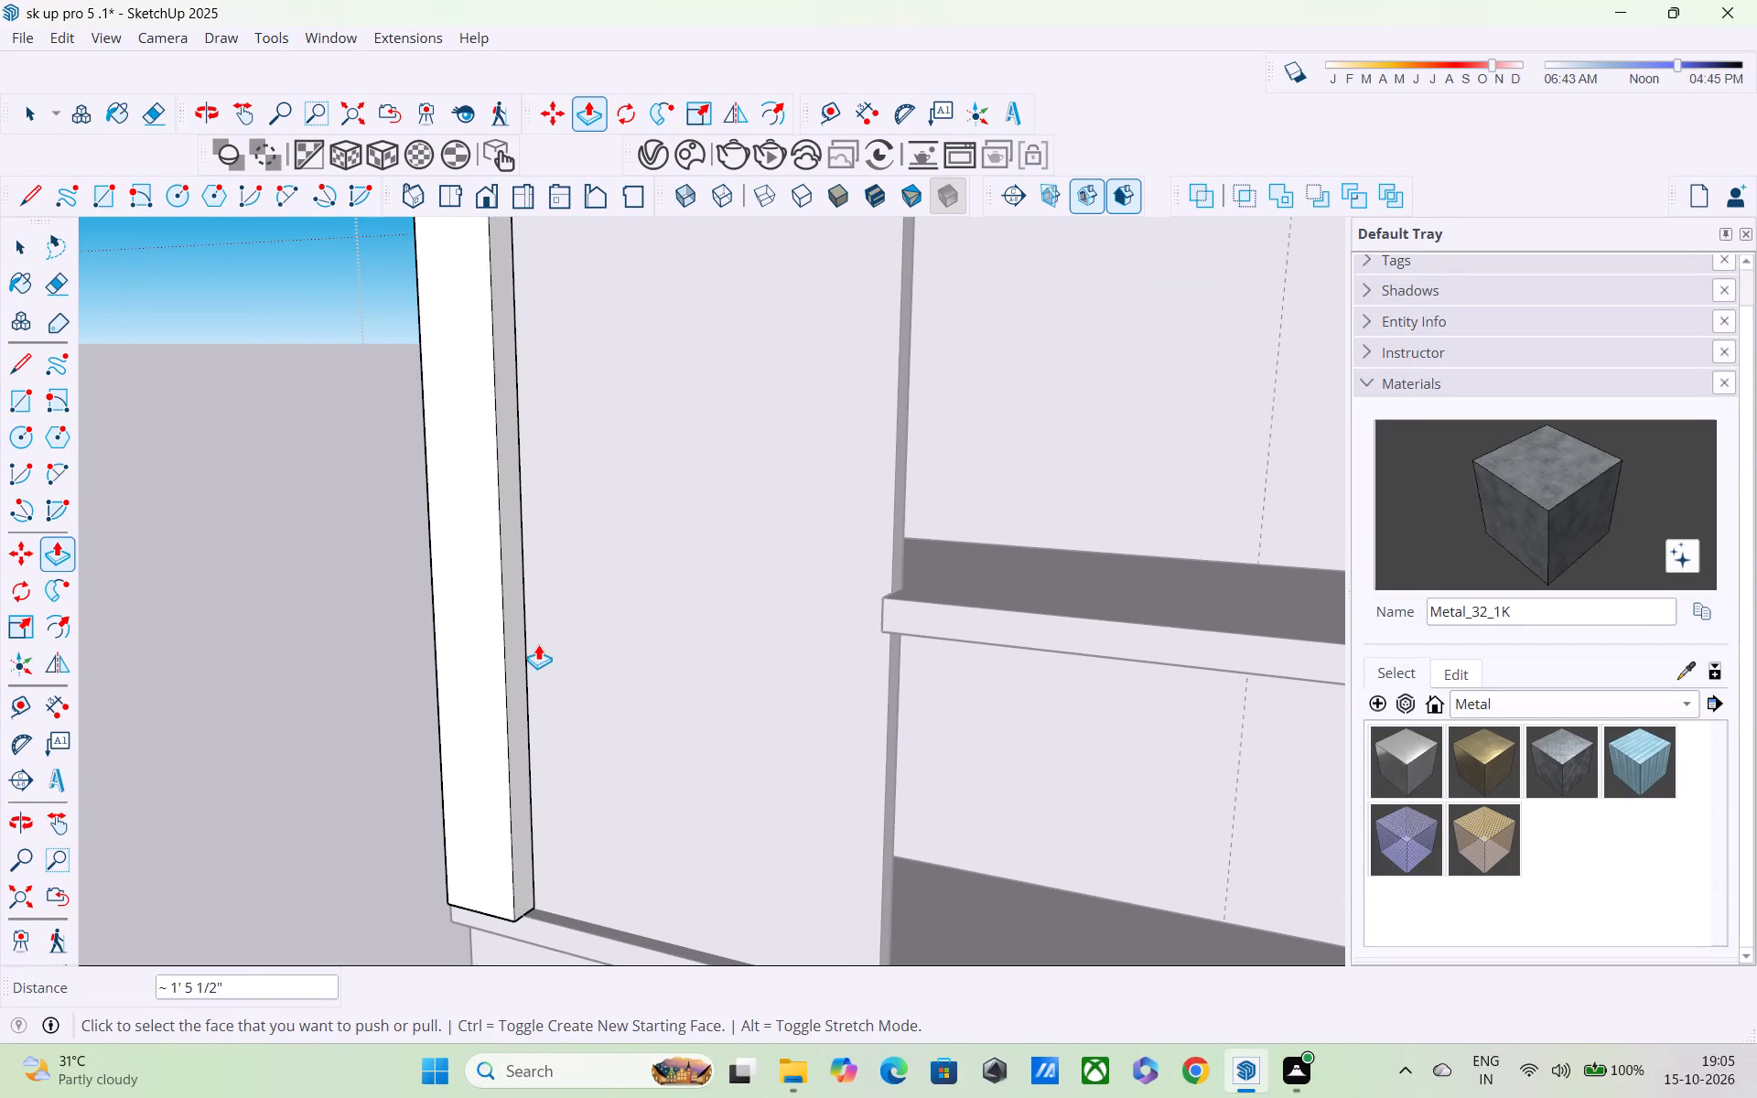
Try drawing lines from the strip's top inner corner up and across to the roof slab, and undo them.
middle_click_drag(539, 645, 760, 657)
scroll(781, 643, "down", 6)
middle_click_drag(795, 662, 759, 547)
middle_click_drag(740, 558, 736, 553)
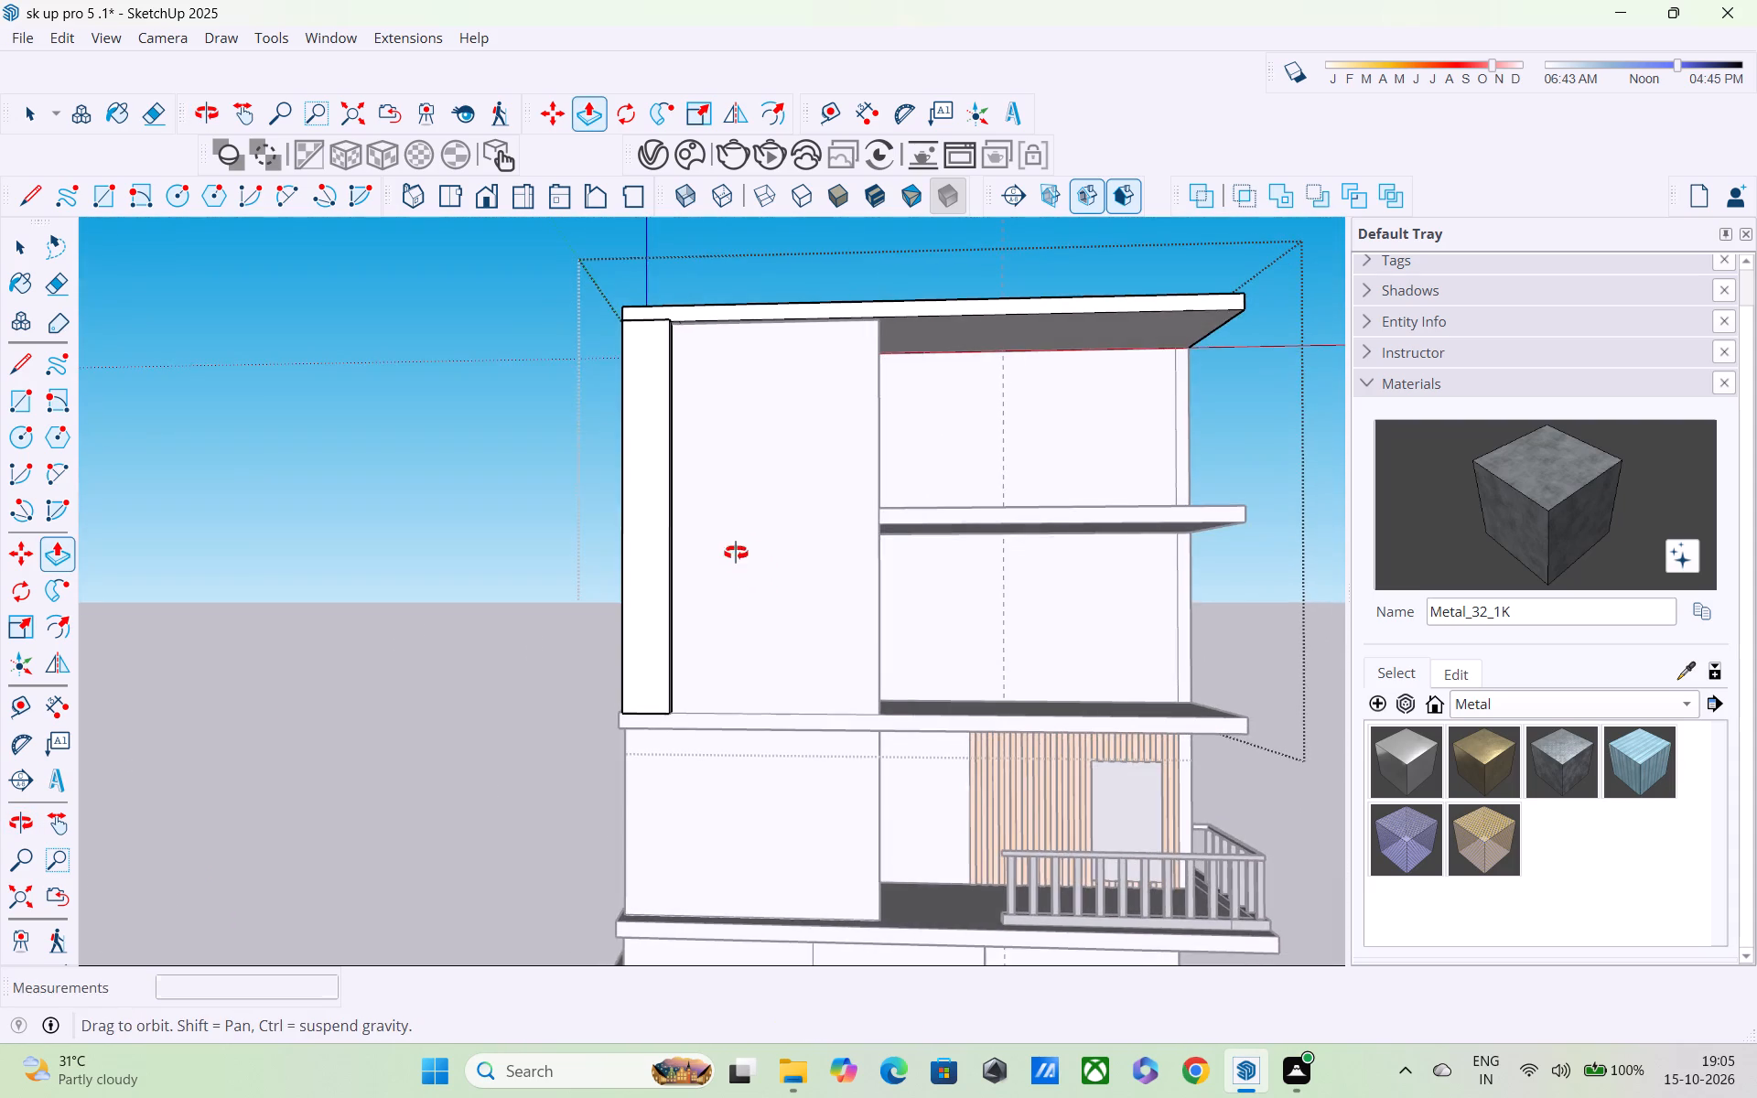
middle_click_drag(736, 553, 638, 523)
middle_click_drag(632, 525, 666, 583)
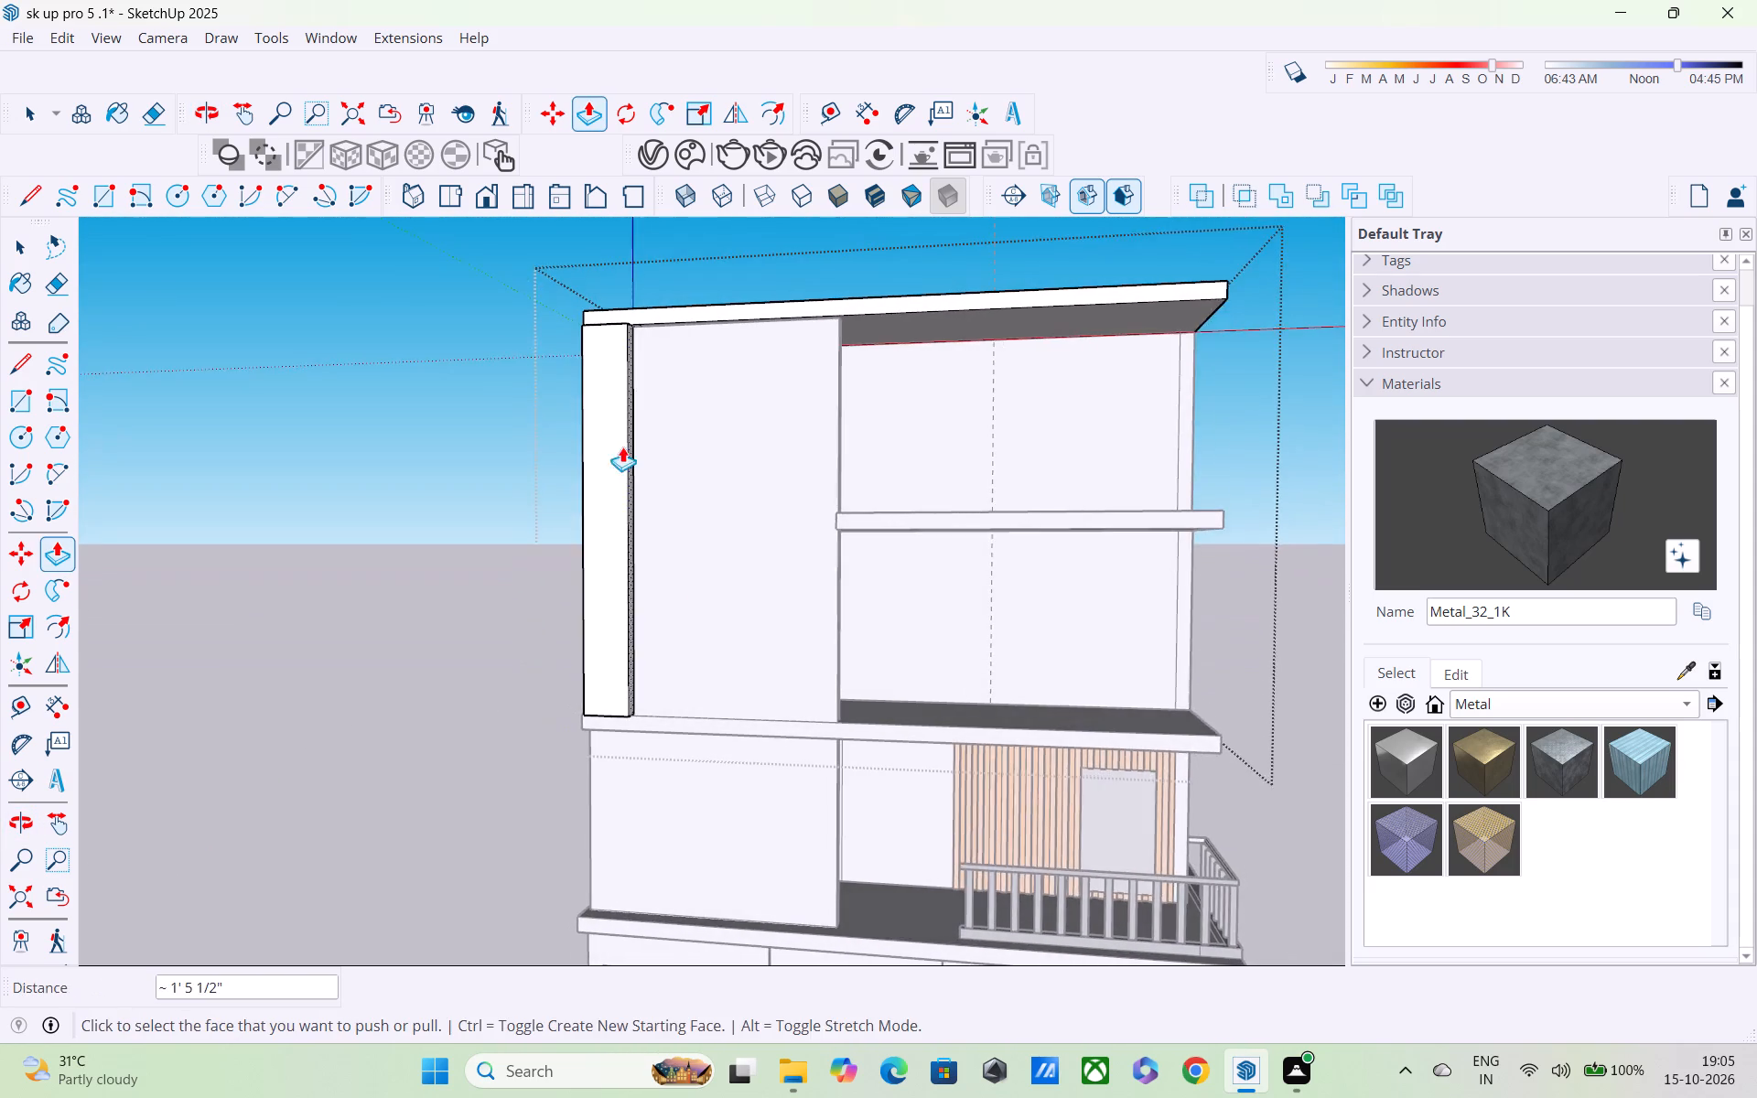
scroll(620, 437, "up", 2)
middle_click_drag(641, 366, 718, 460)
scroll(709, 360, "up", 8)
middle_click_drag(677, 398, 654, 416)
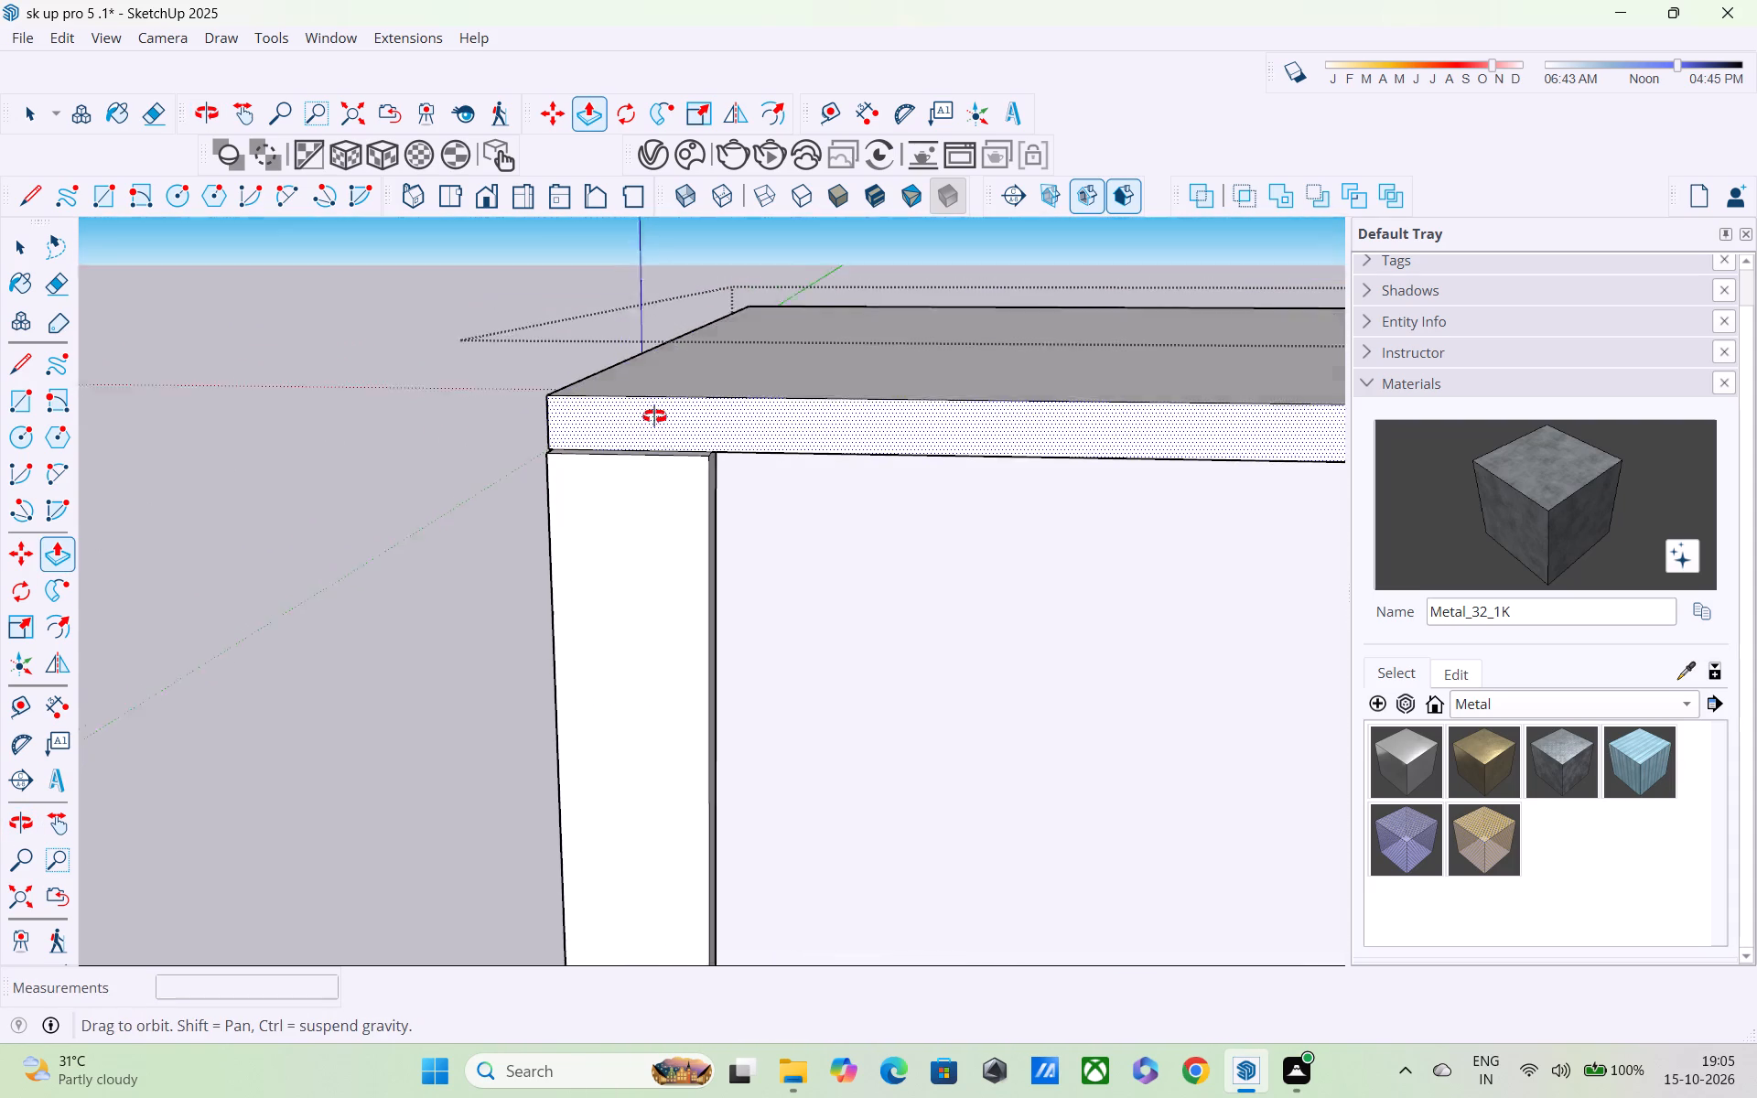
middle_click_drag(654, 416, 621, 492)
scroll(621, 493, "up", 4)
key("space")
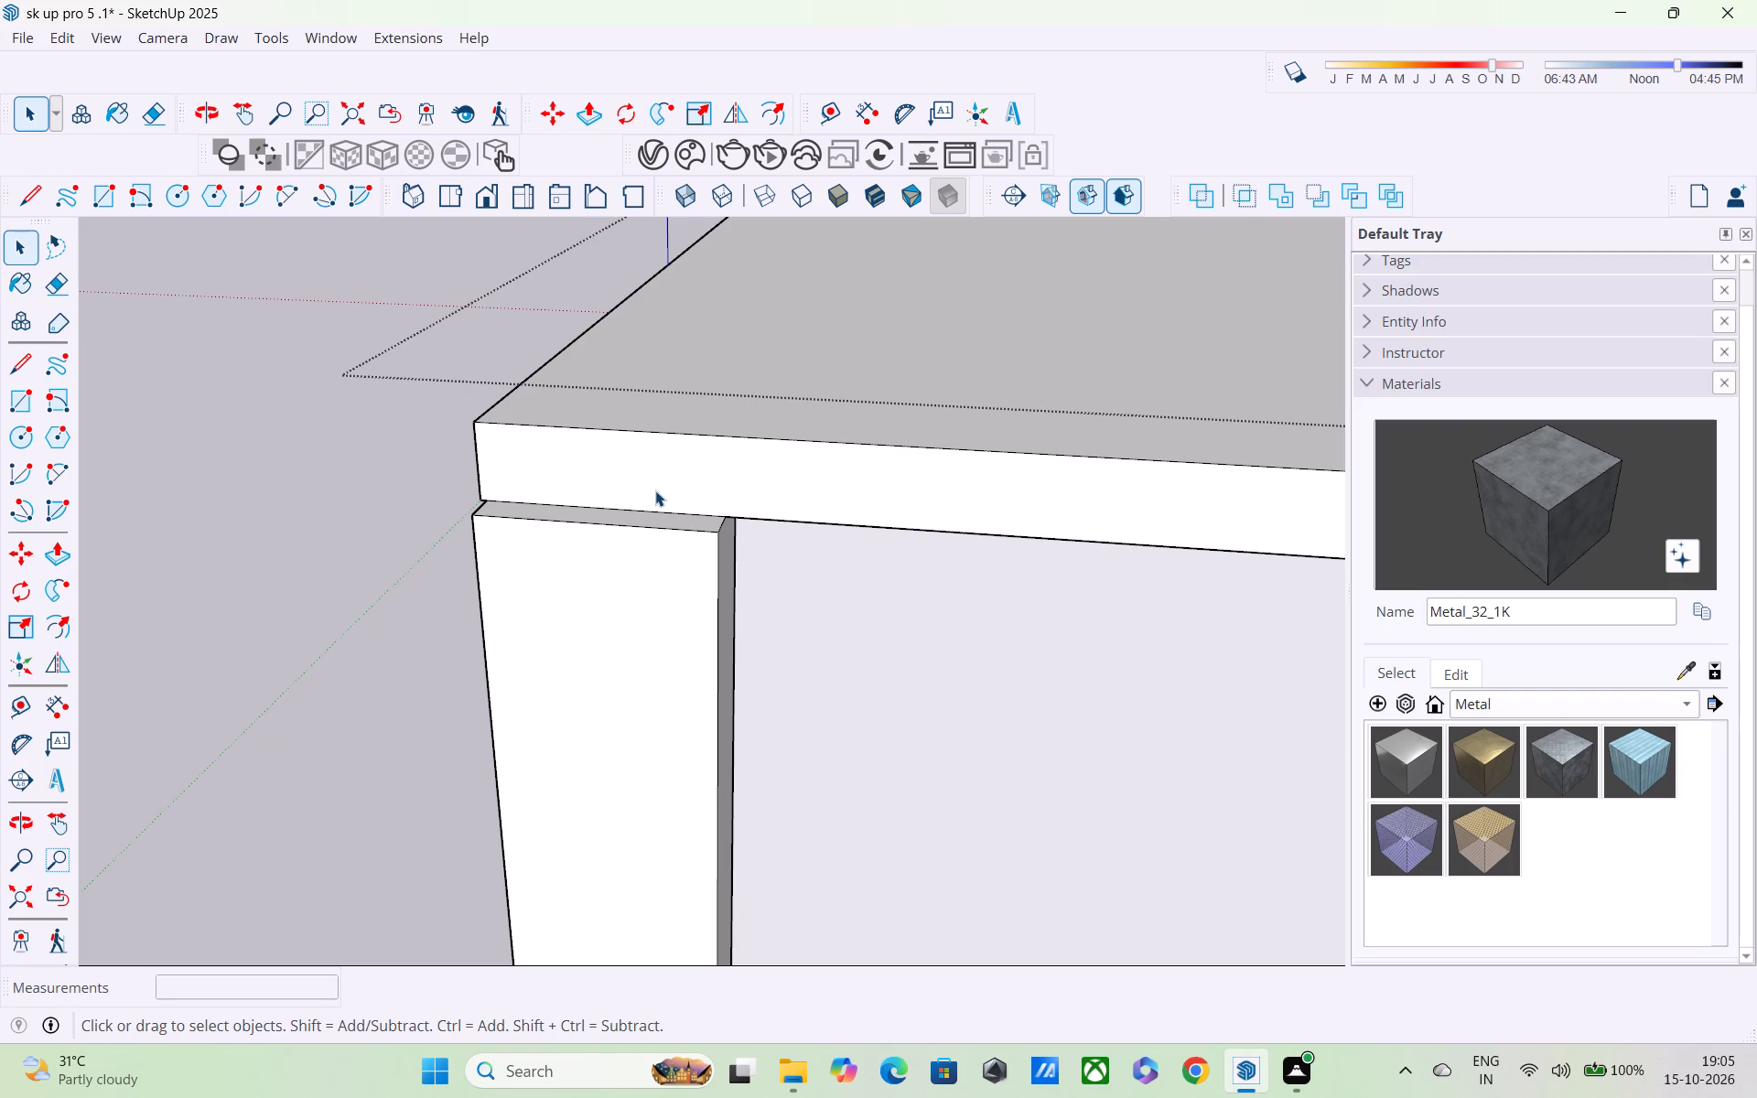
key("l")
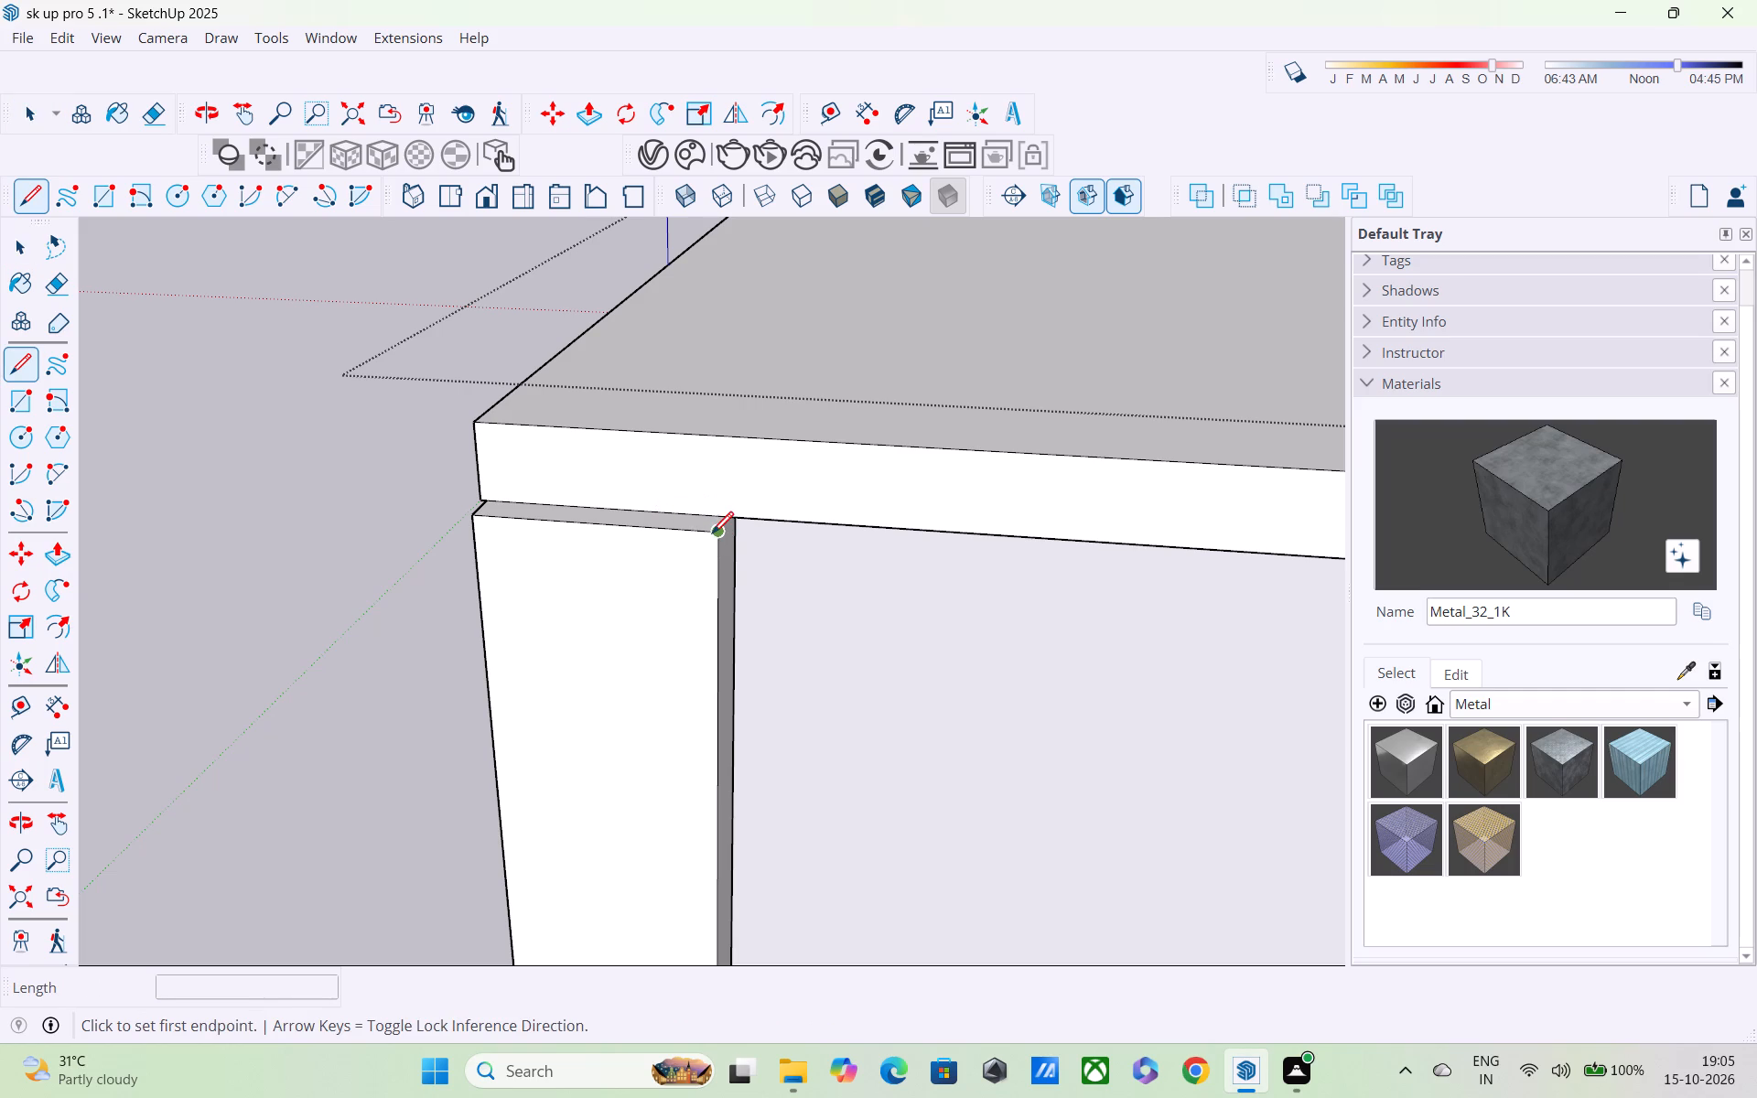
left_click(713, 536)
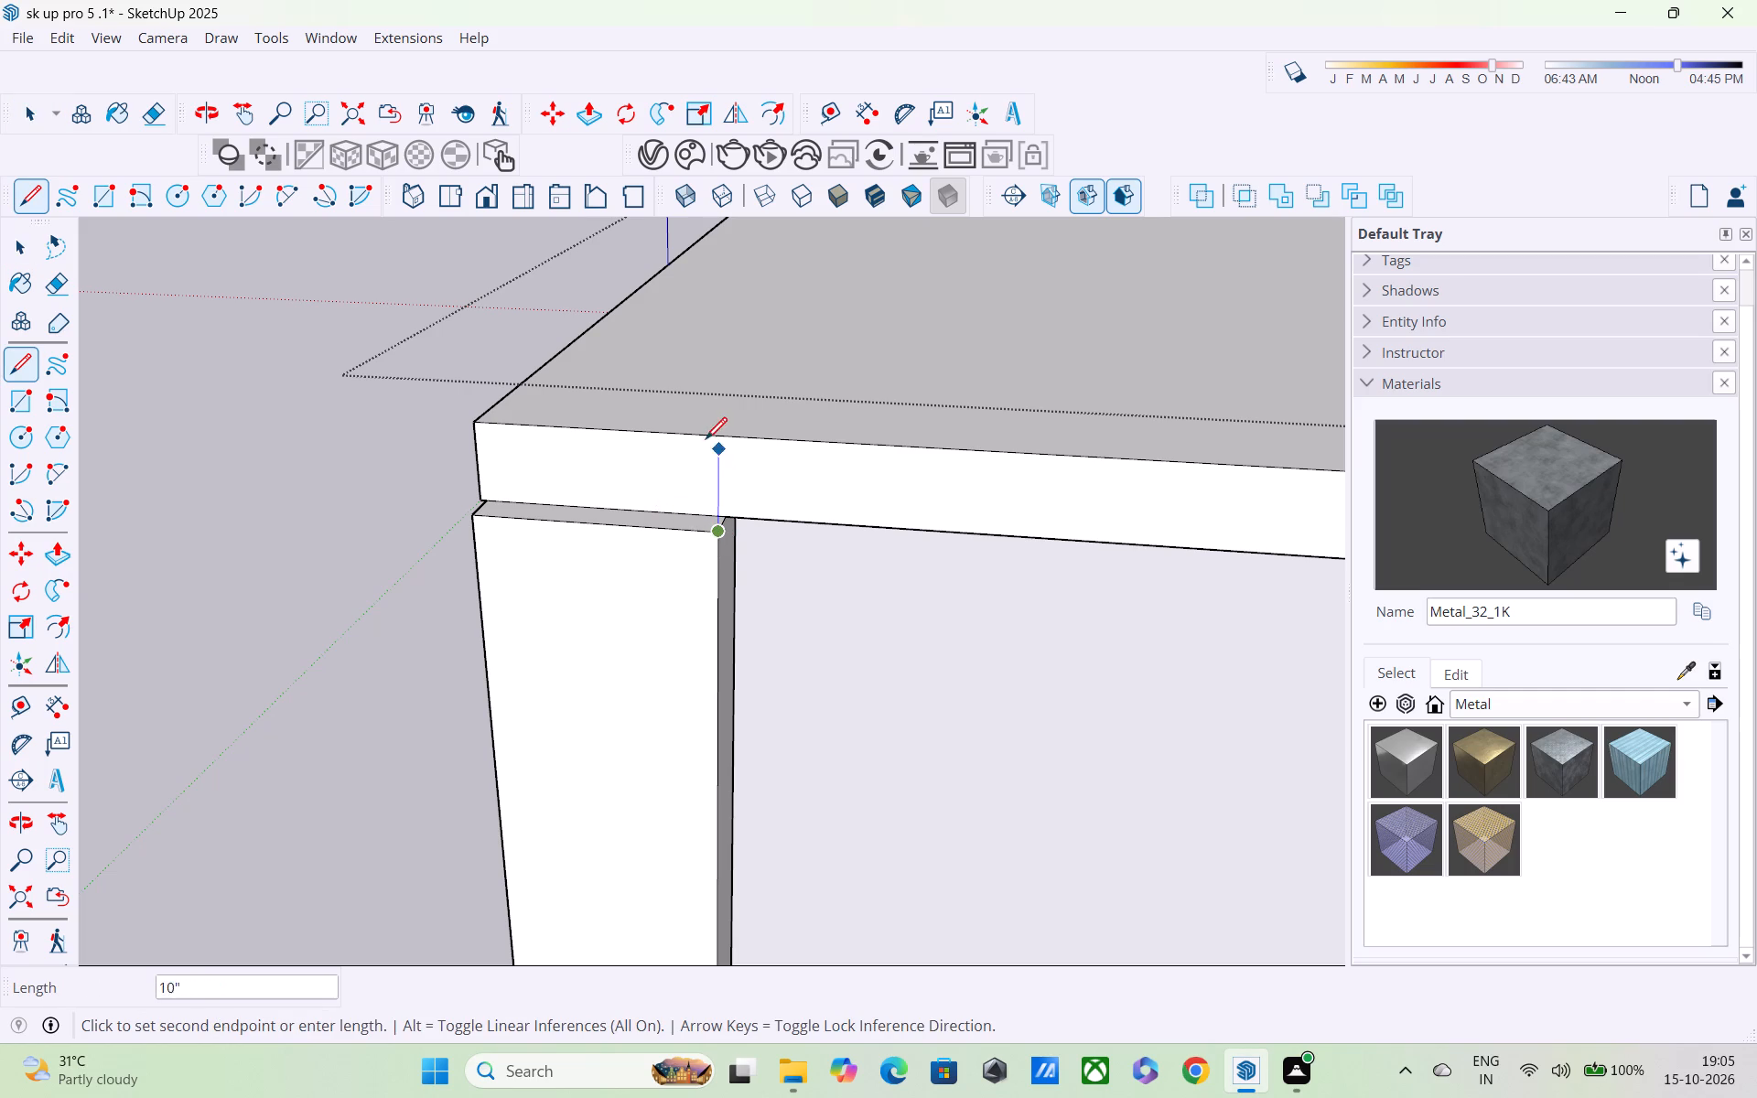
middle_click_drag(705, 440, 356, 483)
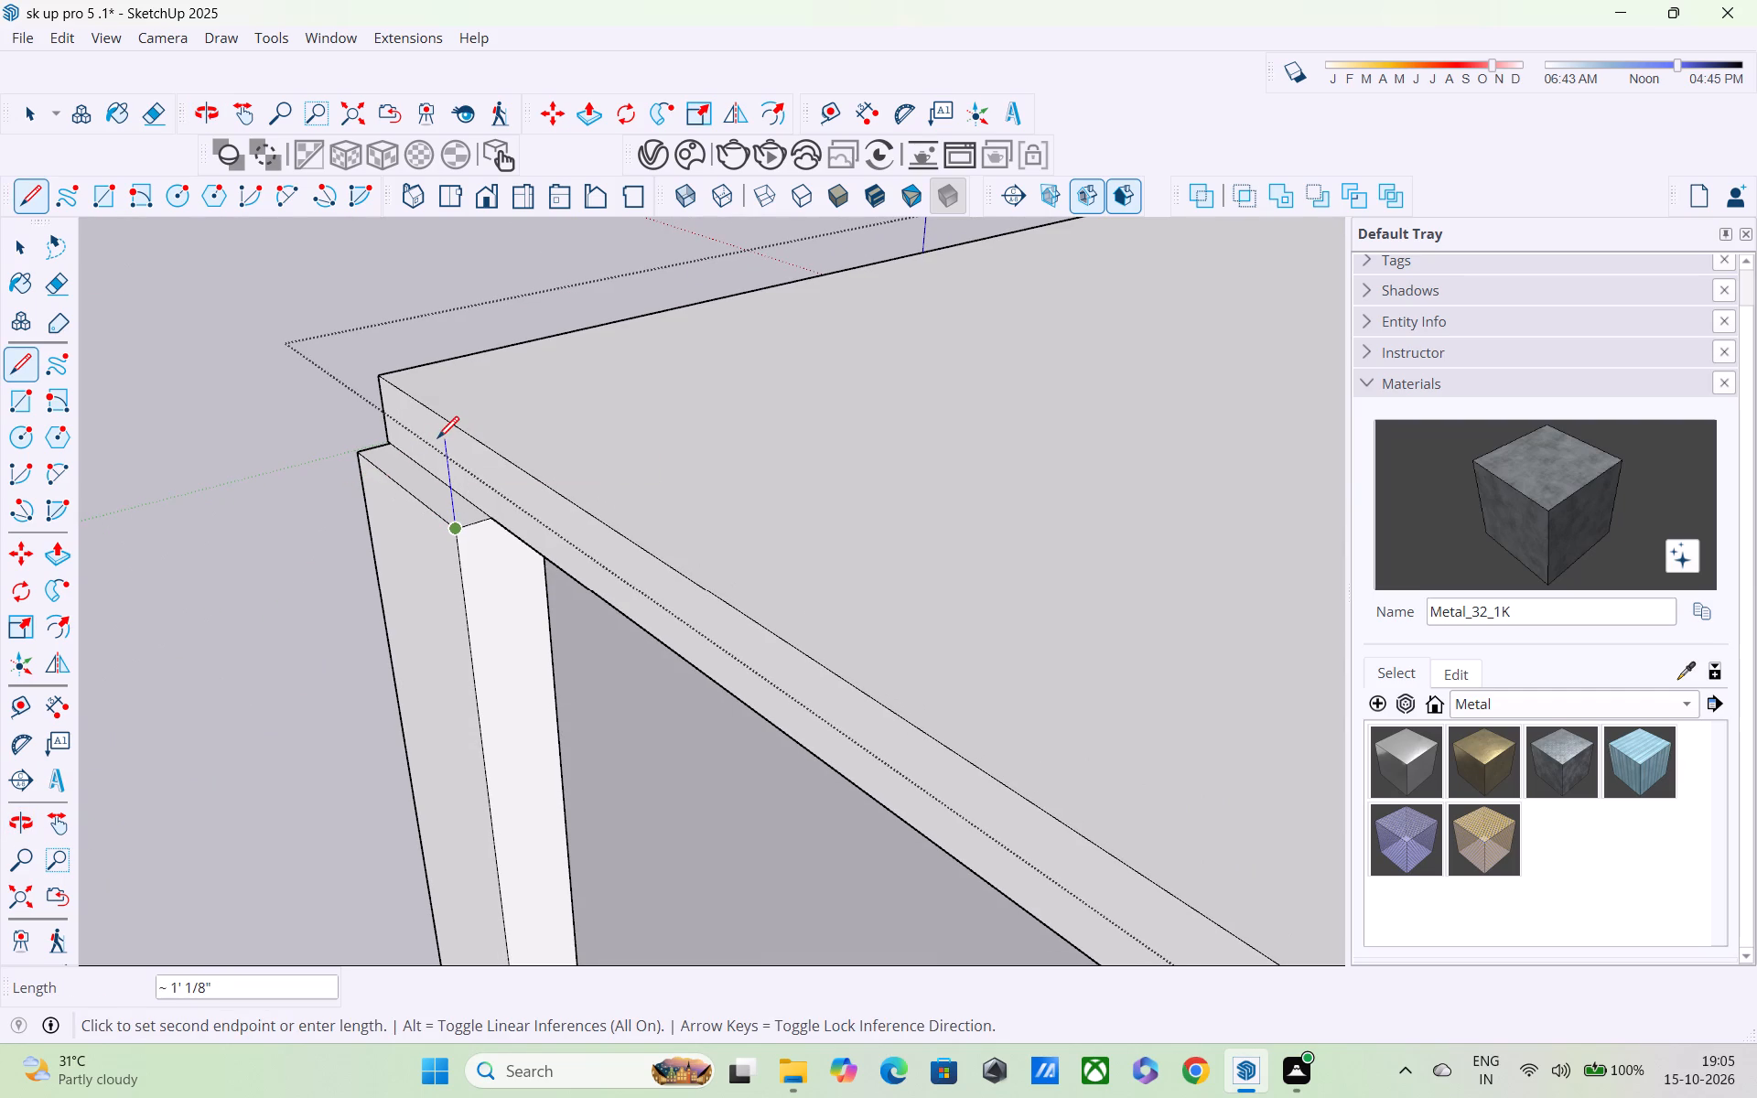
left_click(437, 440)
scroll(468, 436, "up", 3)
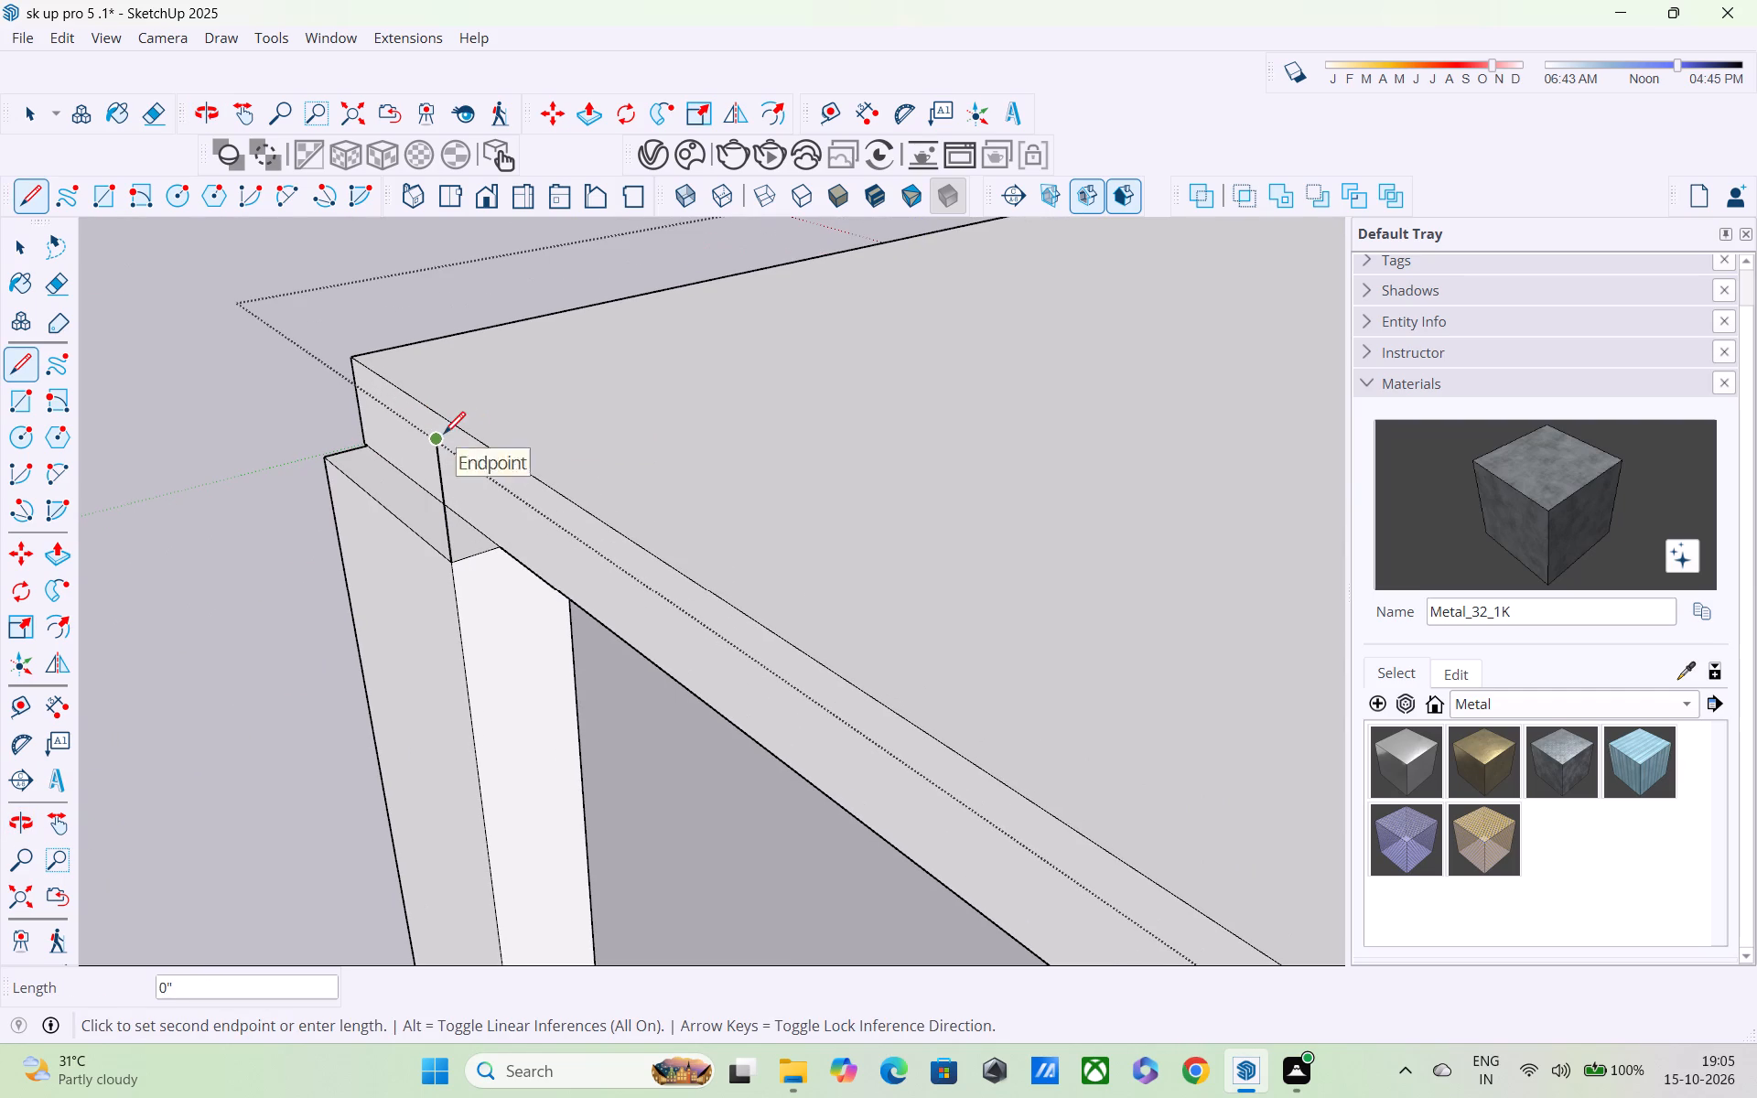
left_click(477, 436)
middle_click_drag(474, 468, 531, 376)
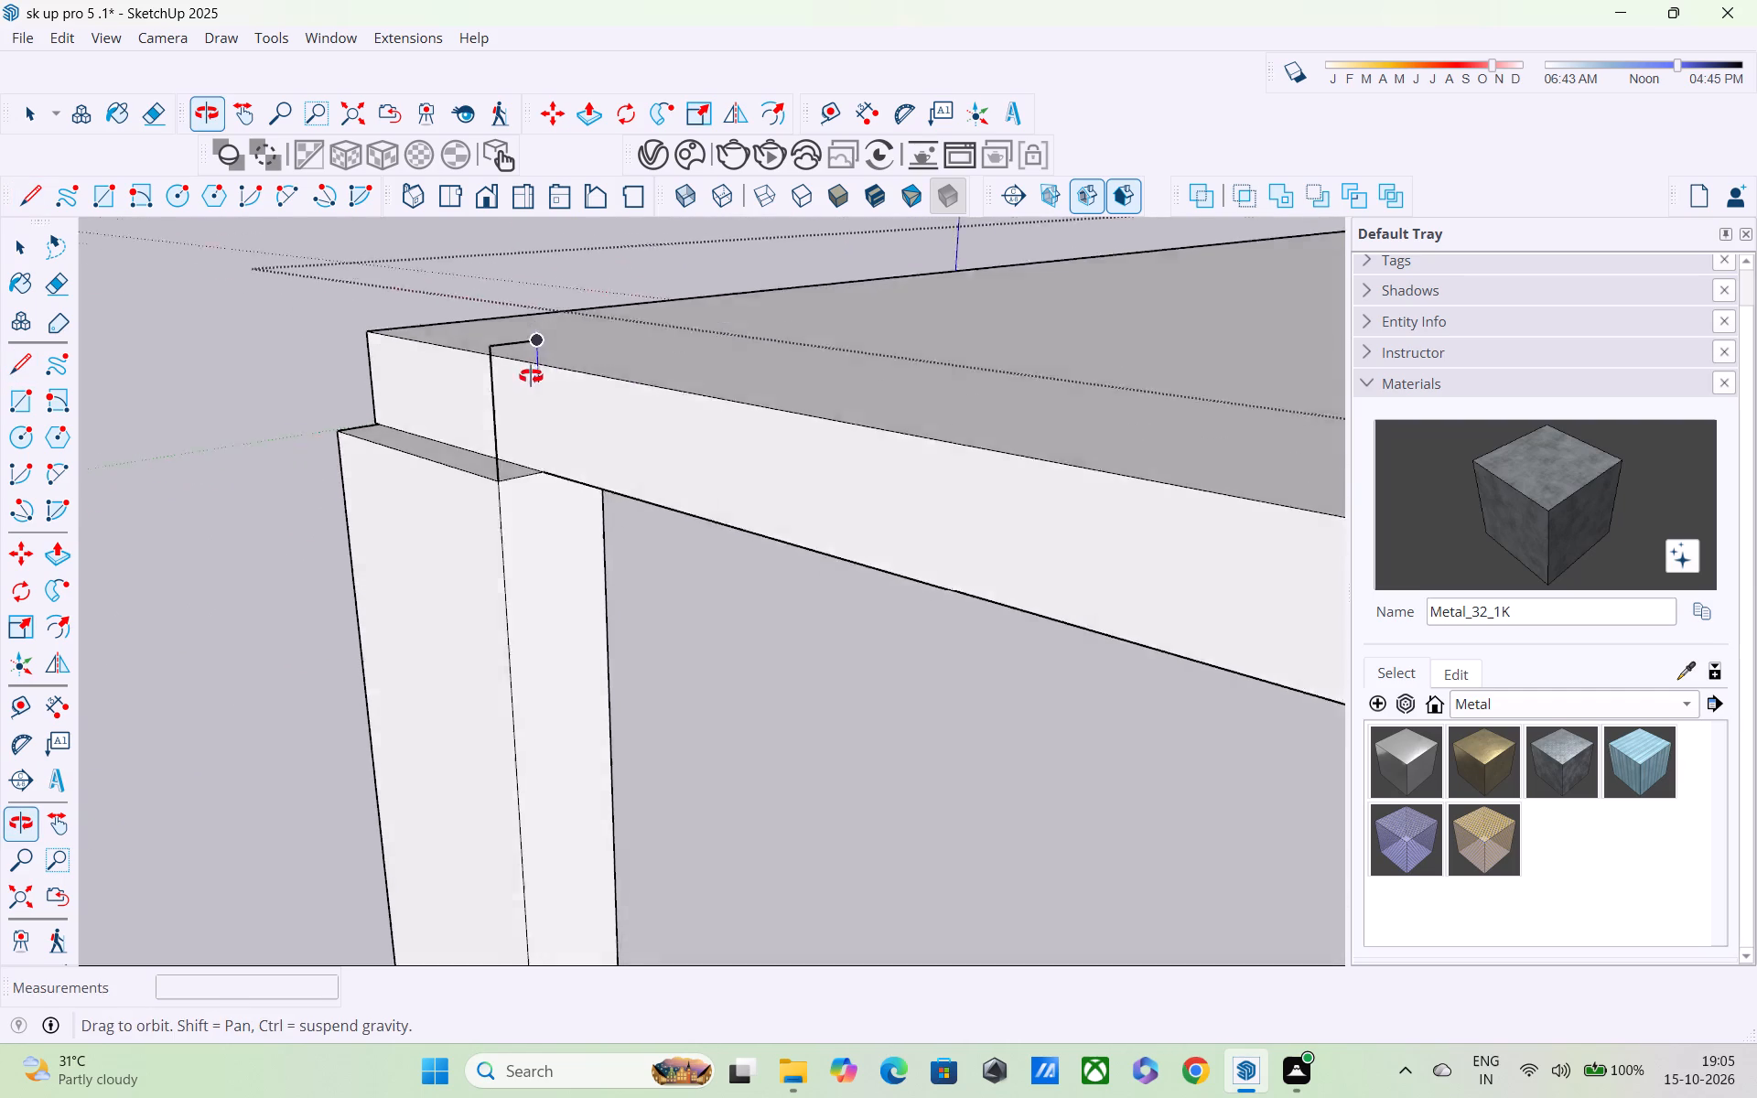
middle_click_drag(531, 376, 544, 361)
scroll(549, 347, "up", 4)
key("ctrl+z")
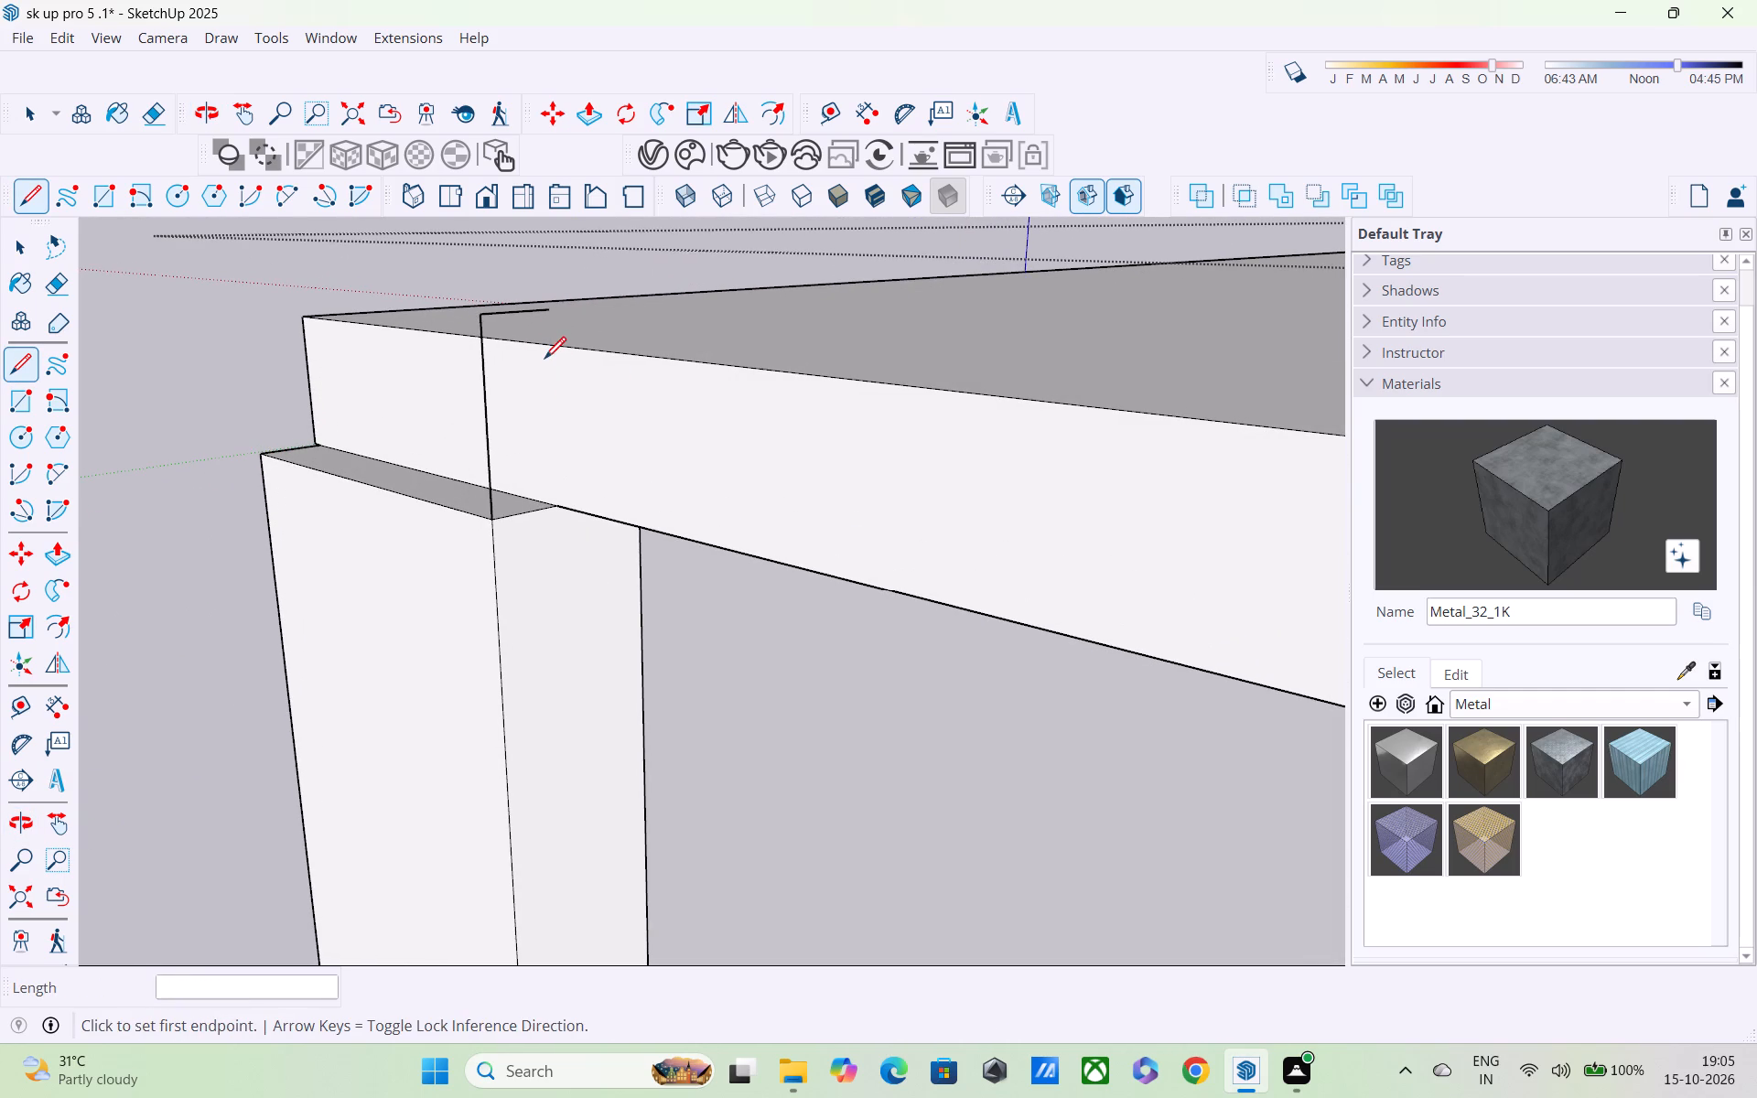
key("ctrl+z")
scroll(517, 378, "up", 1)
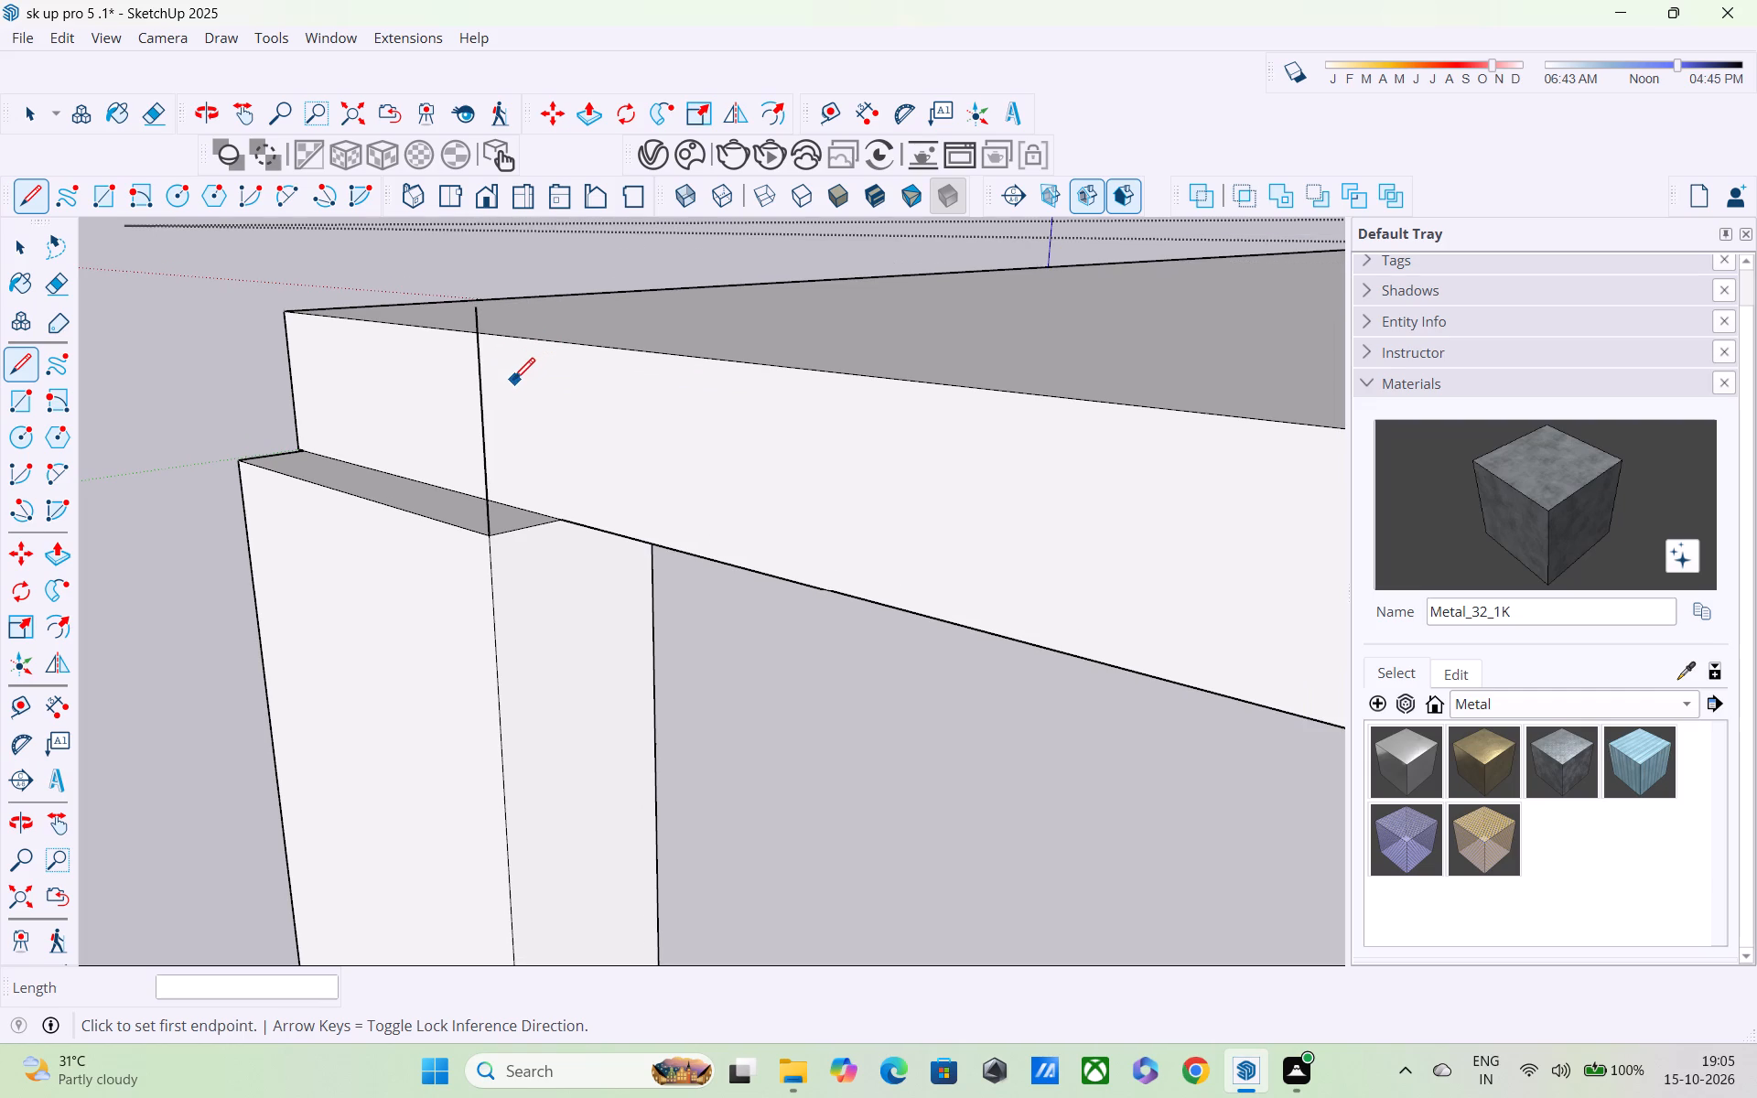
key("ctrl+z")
Draw a vertical line up from the strip's top inner corner and connect it back to the roof slab's top front edge.
left_click(485, 541)
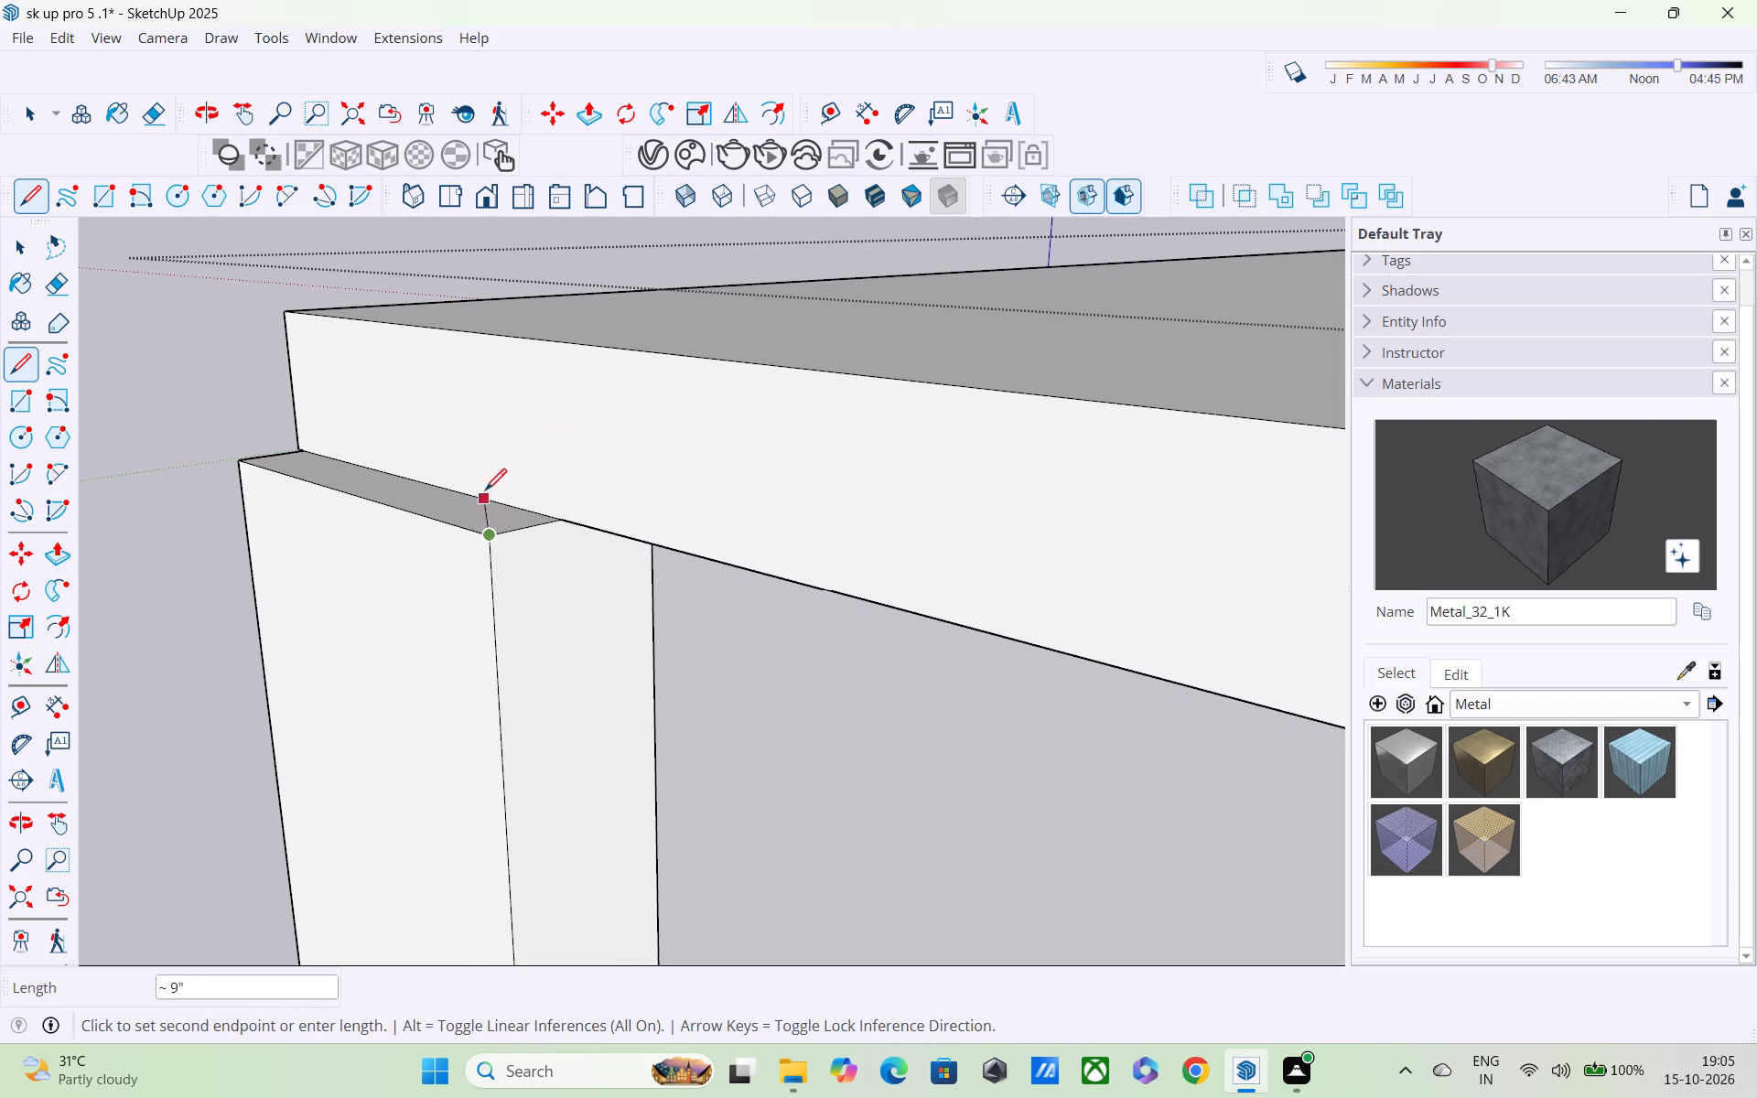
left_click(479, 345)
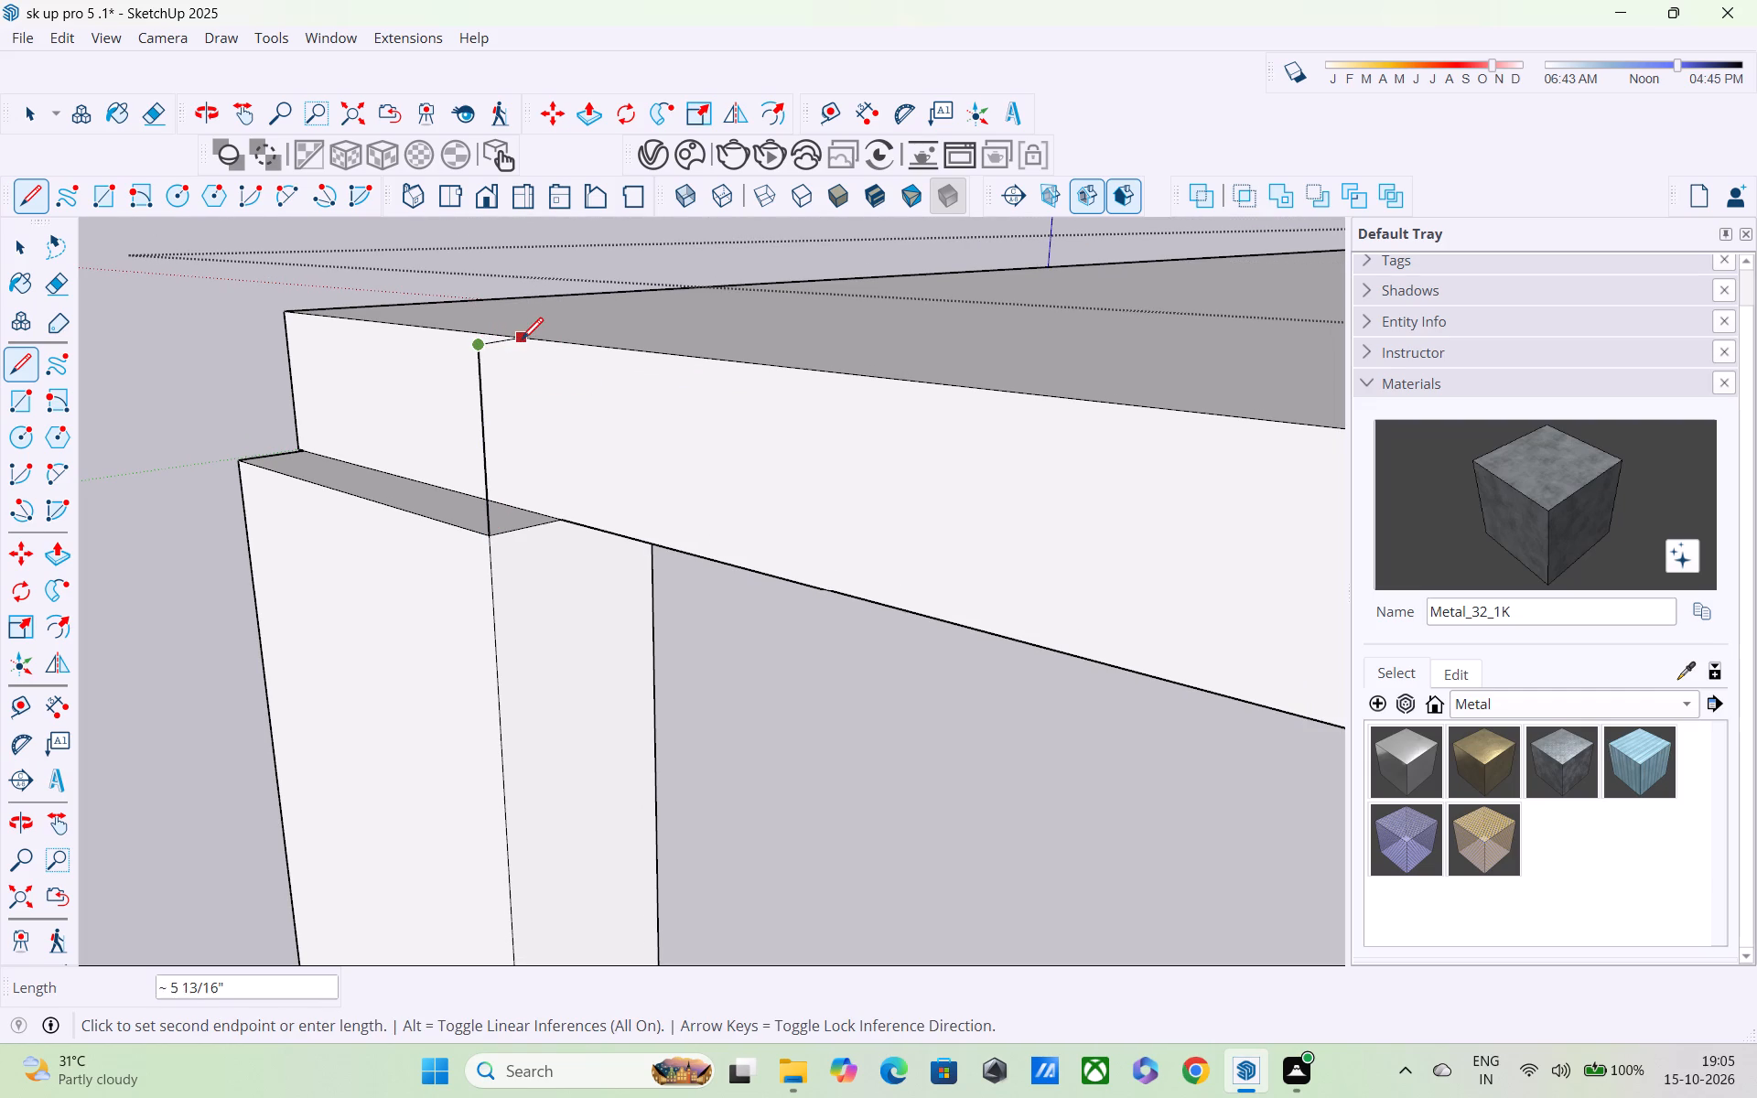
left_click(522, 341)
middle_click_drag(522, 380, 316, 461)
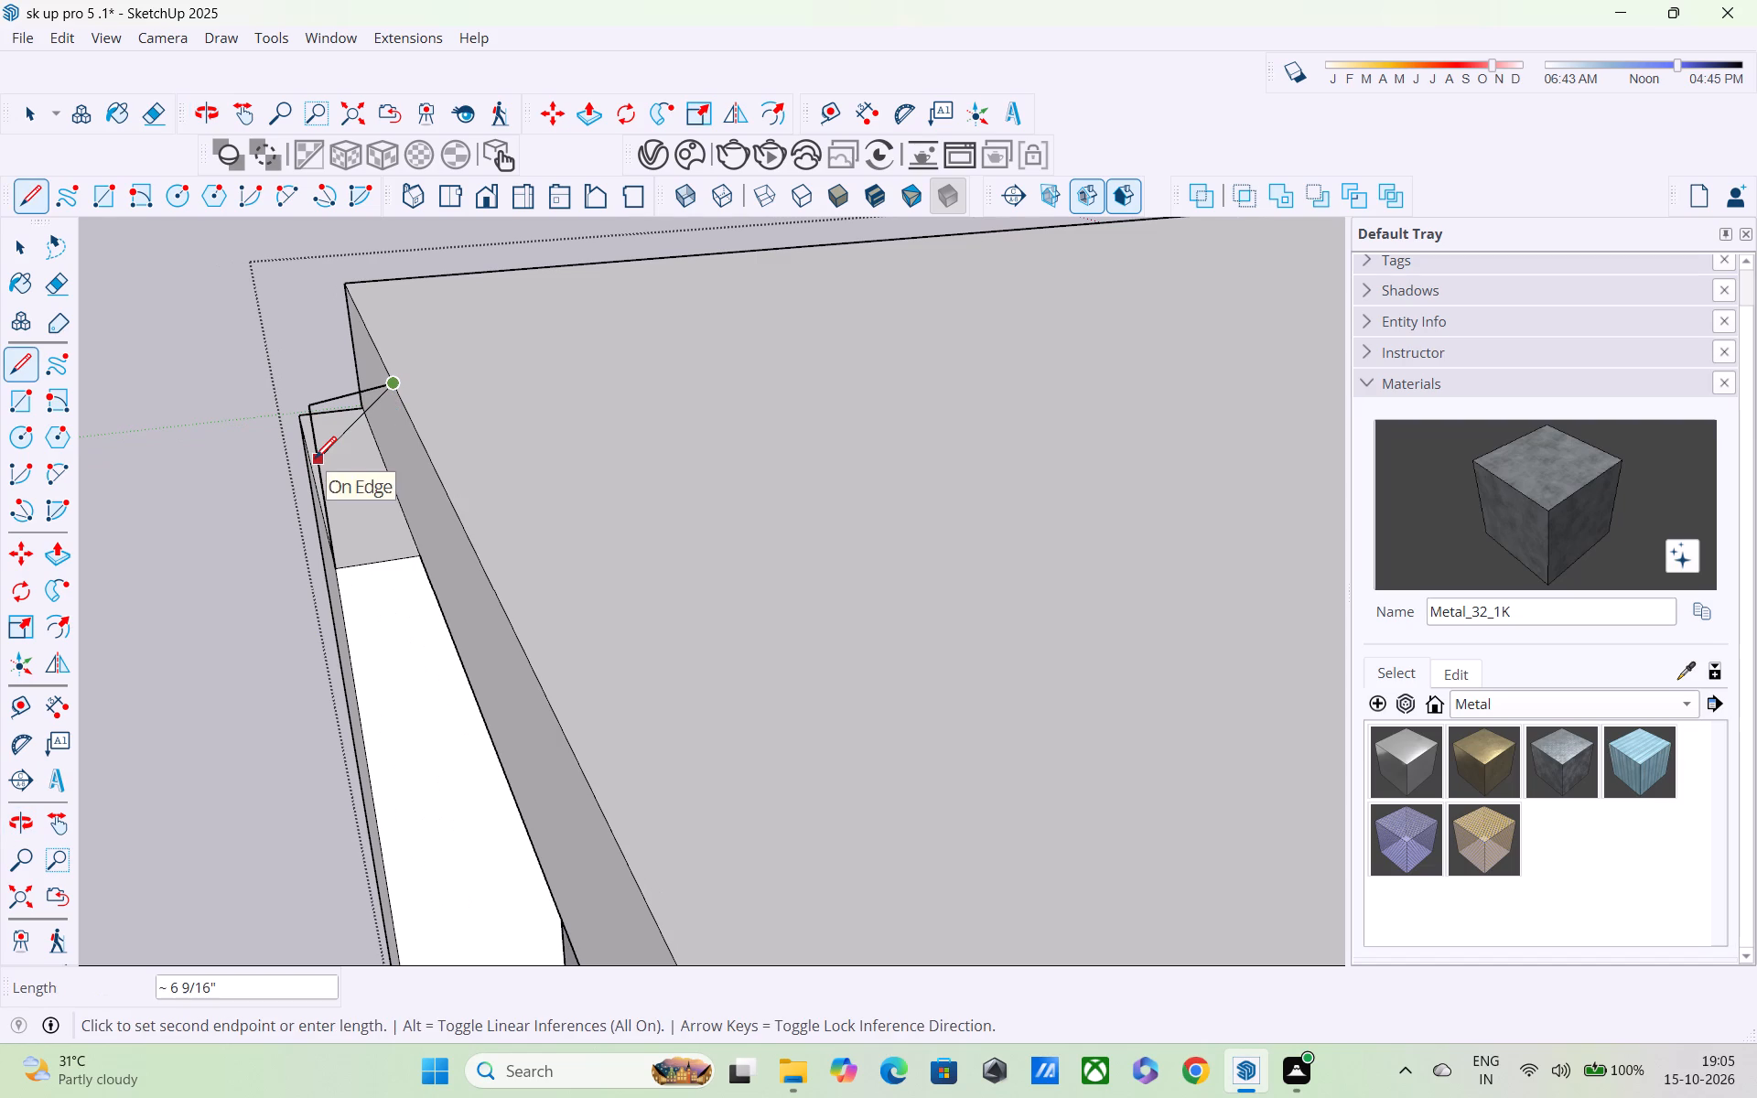
key("ctrl+z")
key("ctrl+z")
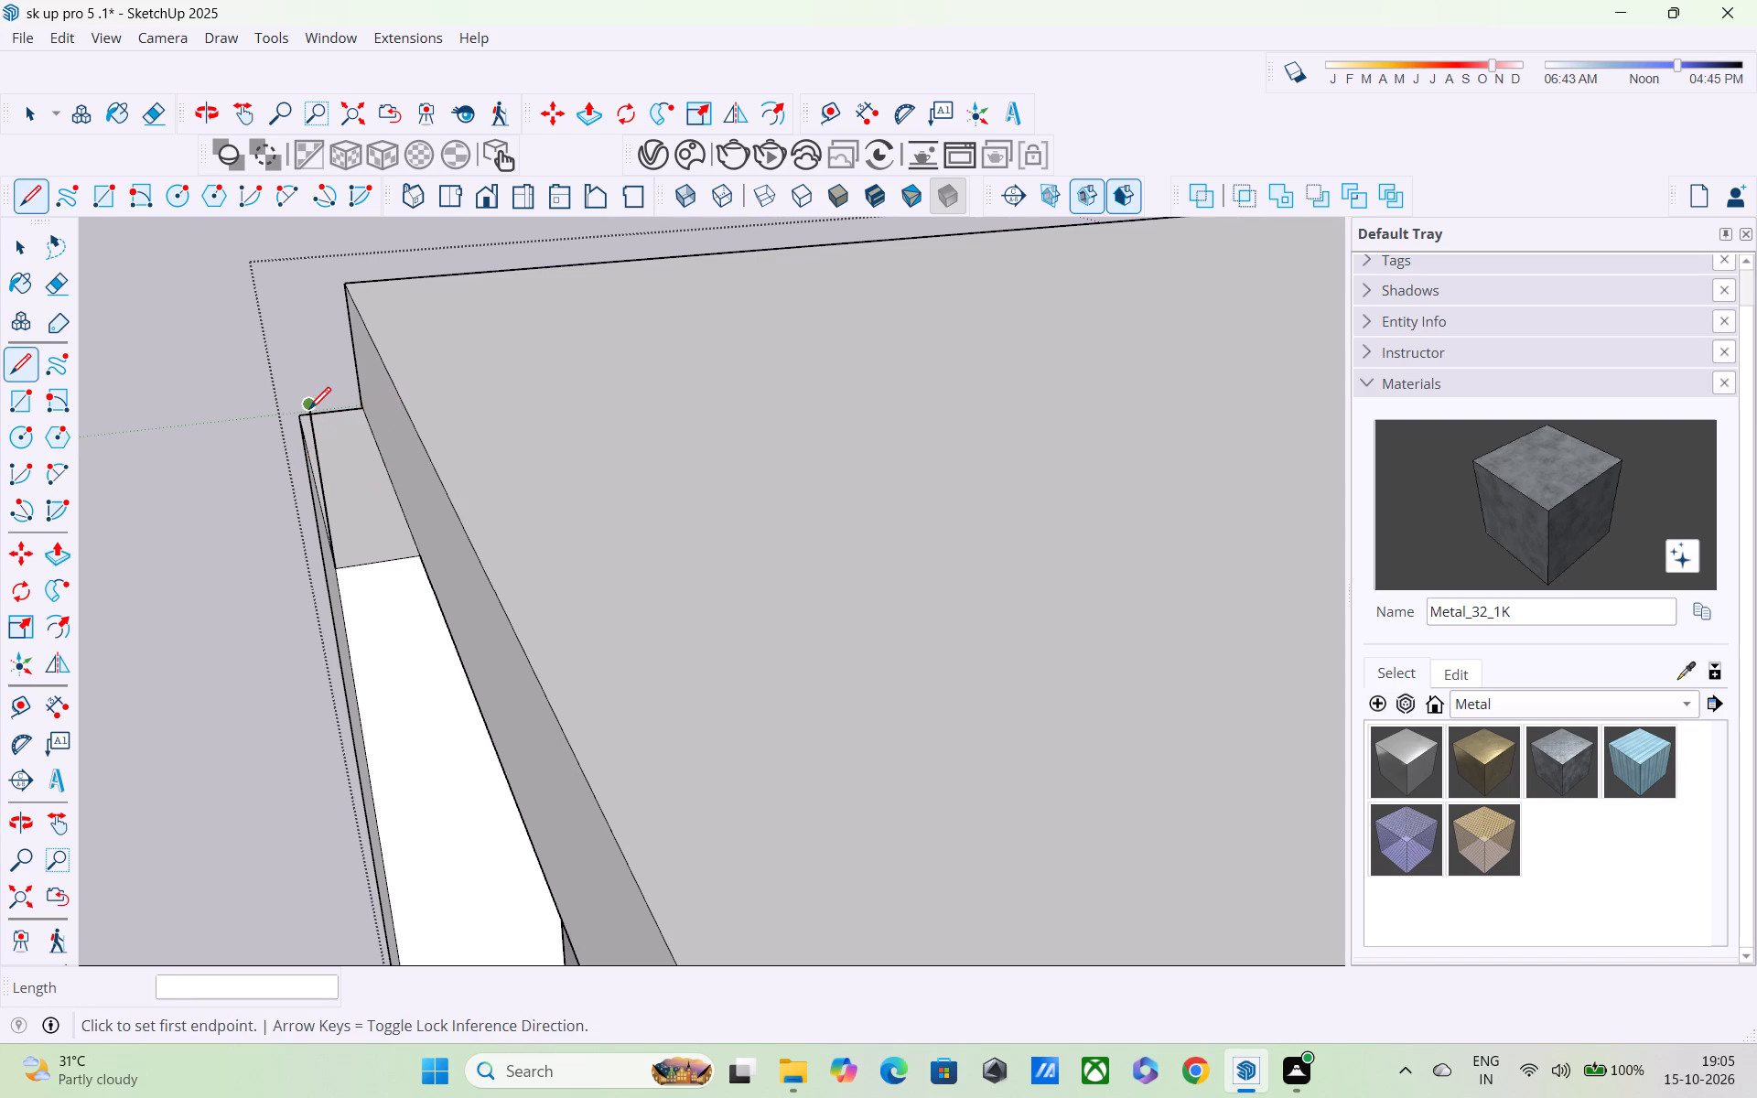
left_click(309, 411)
left_click(397, 406)
middle_click_drag(404, 413, 433, 415)
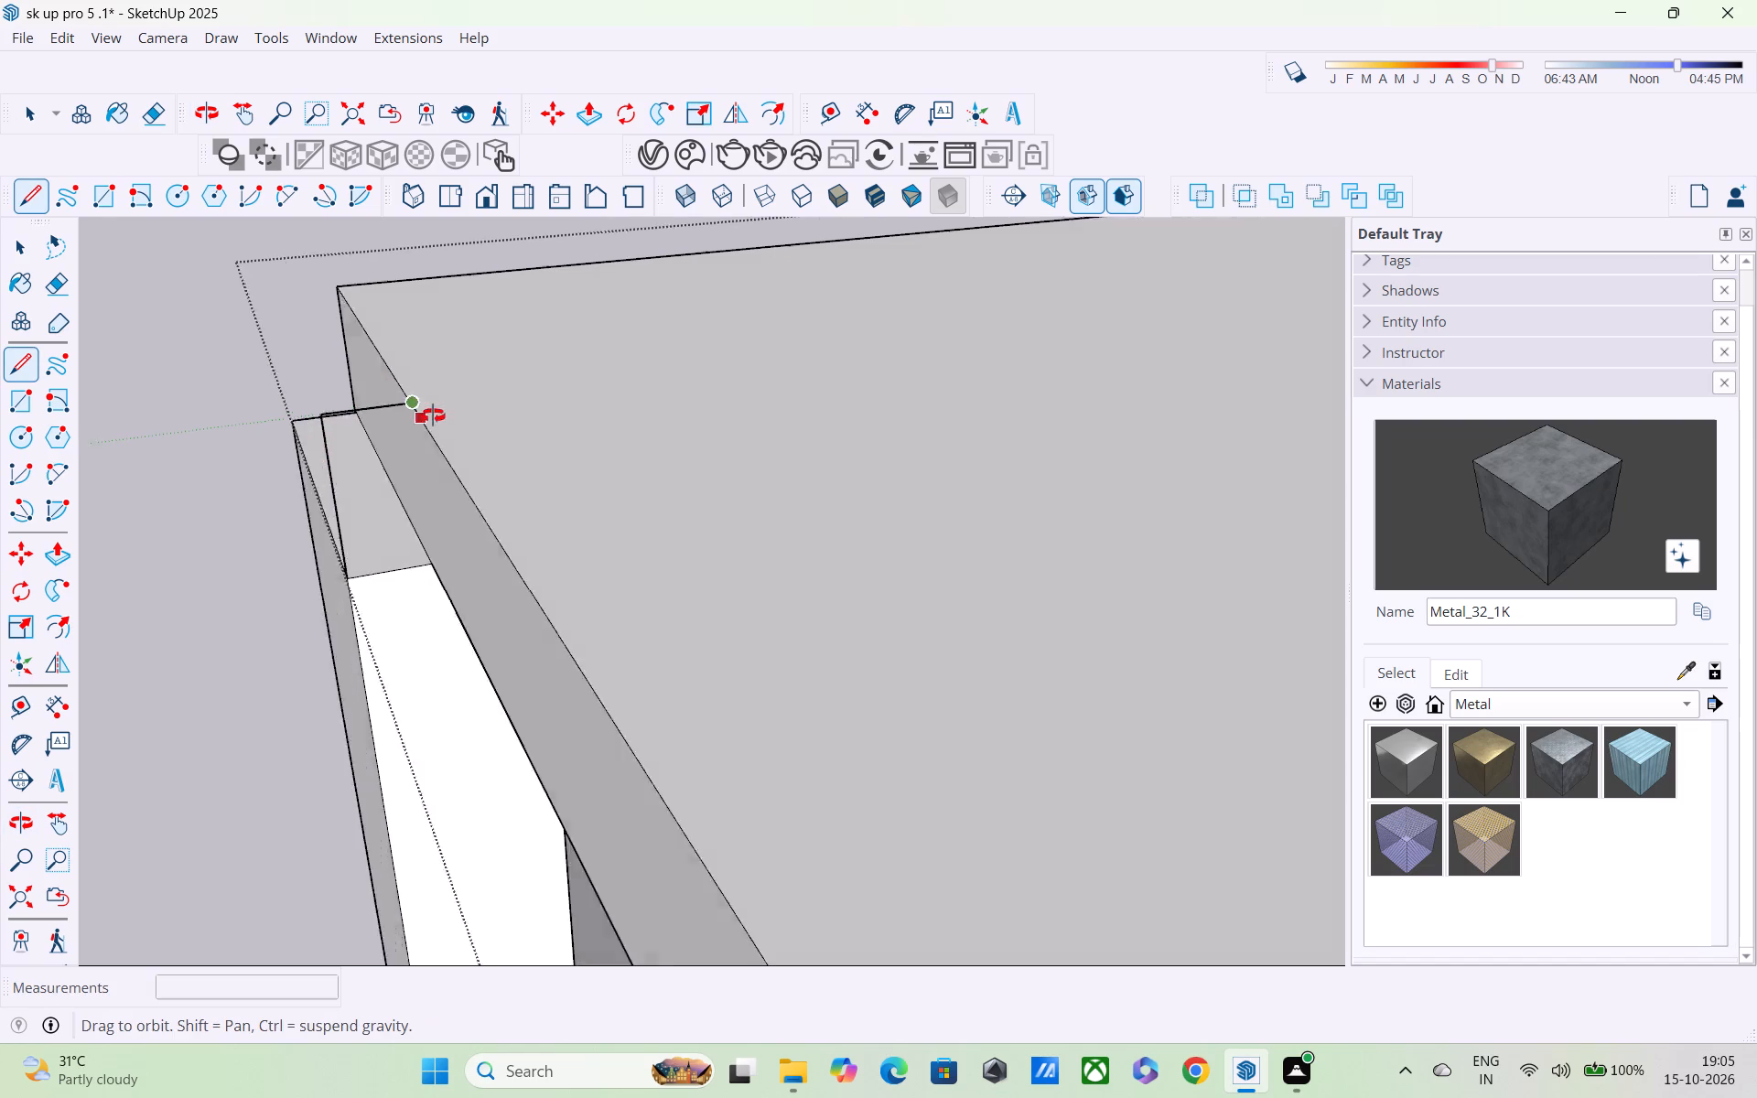
middle_click_drag(433, 415, 767, 350)
middle_click_drag(641, 381, 1008, 365)
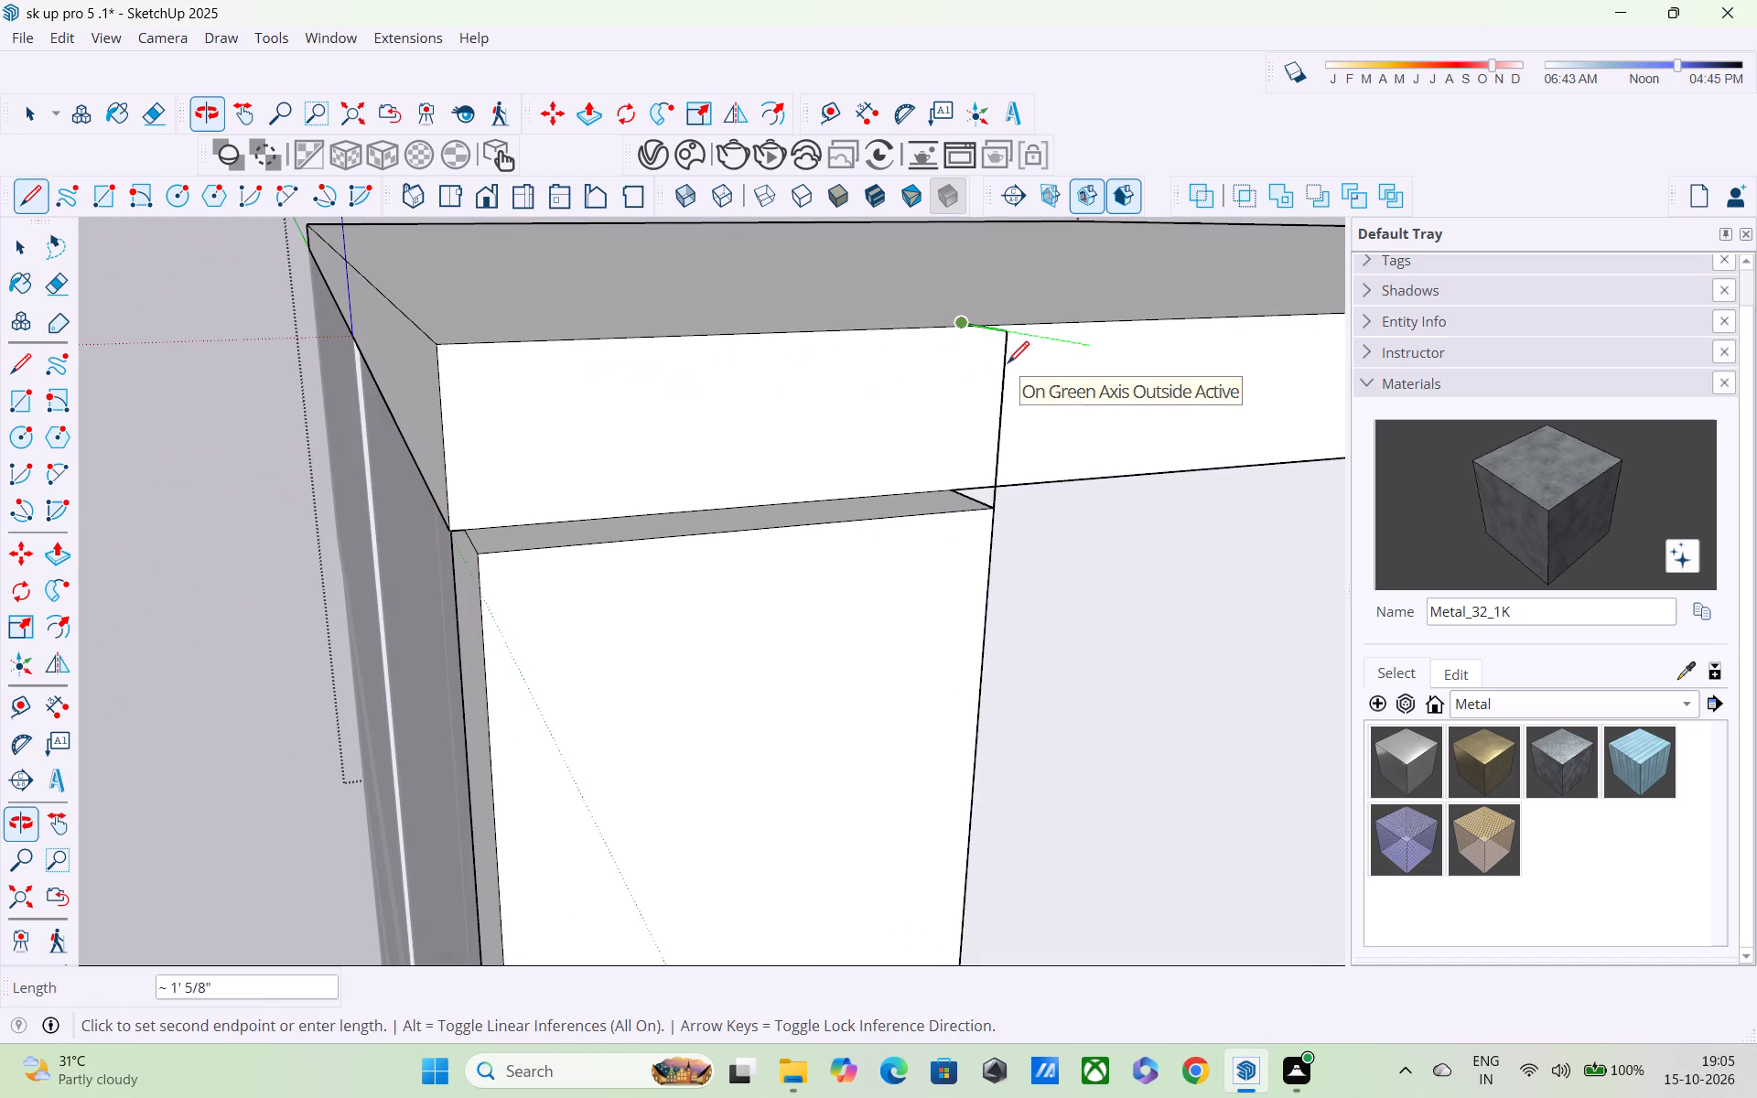
key("space")
Draw a vertical line about 10 3/16" down the roof slab's front face to the strip's top, closing the small side face.
scroll(768, 404, "down", 2)
middle_click_drag(726, 439, 659, 485)
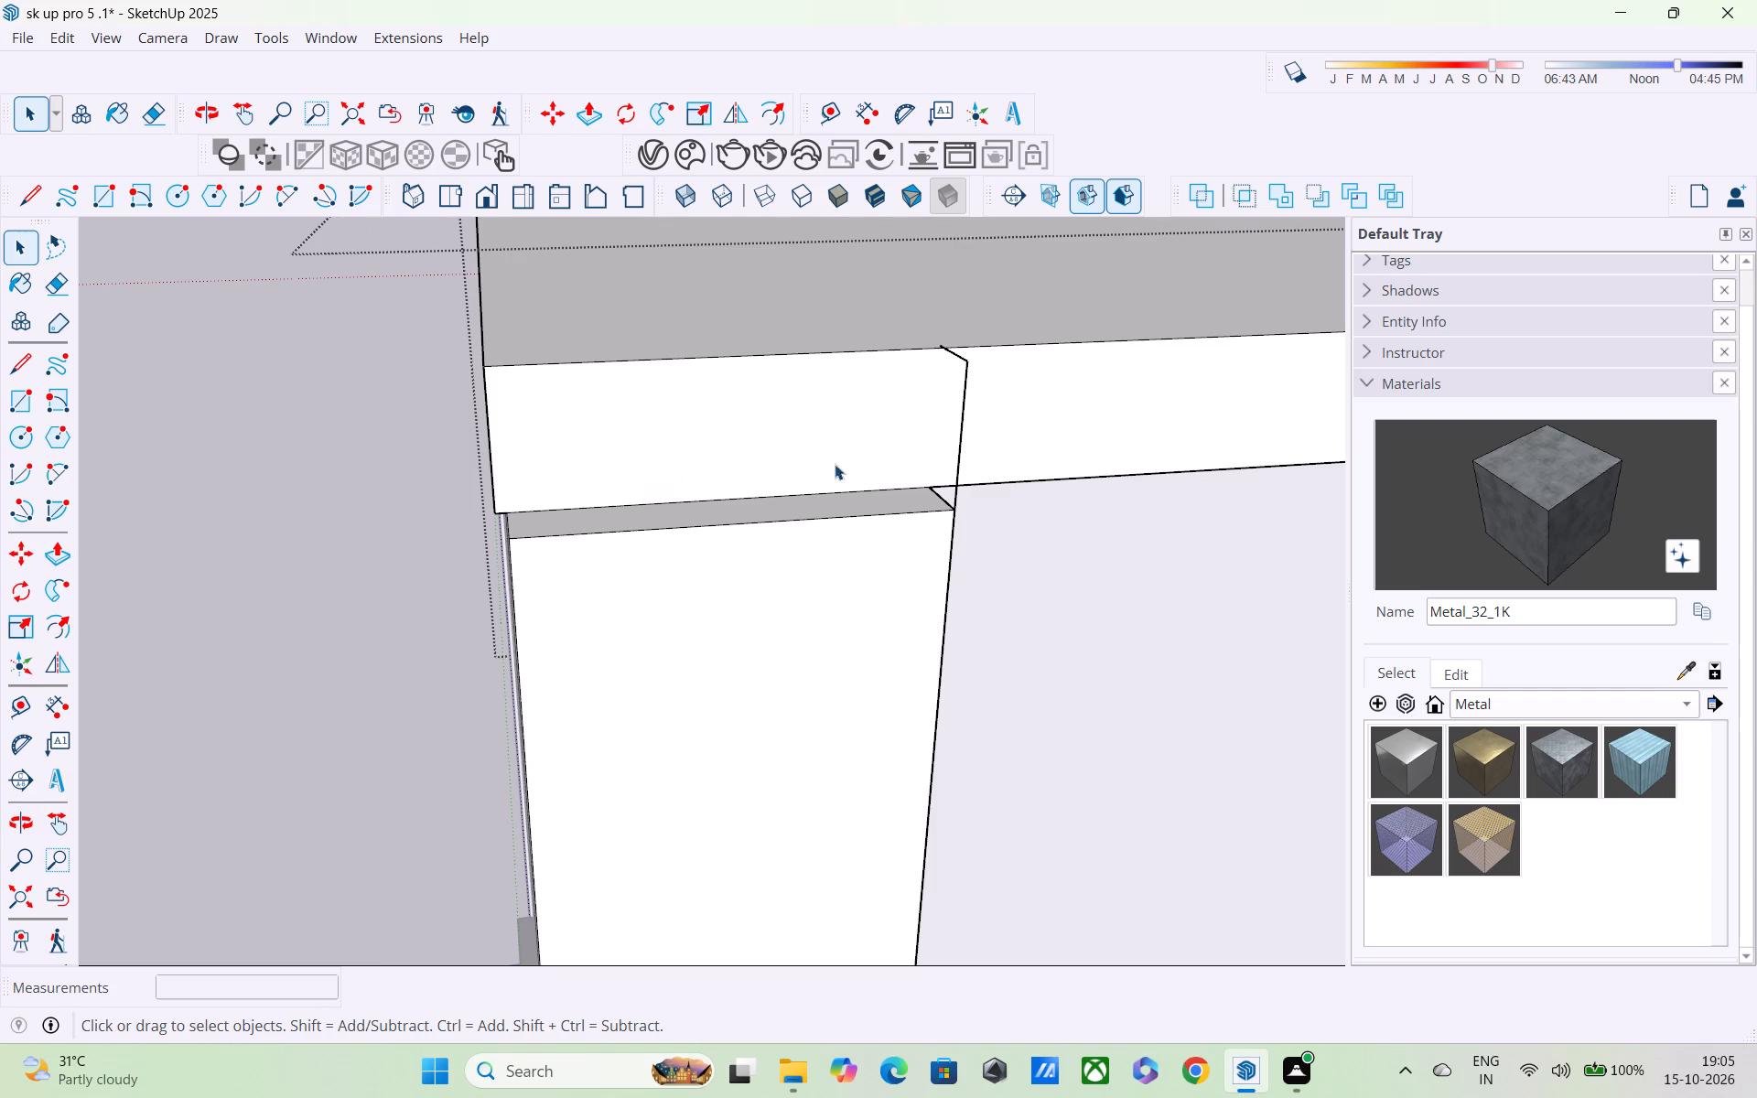
scroll(942, 455, "up", 3)
key("l")
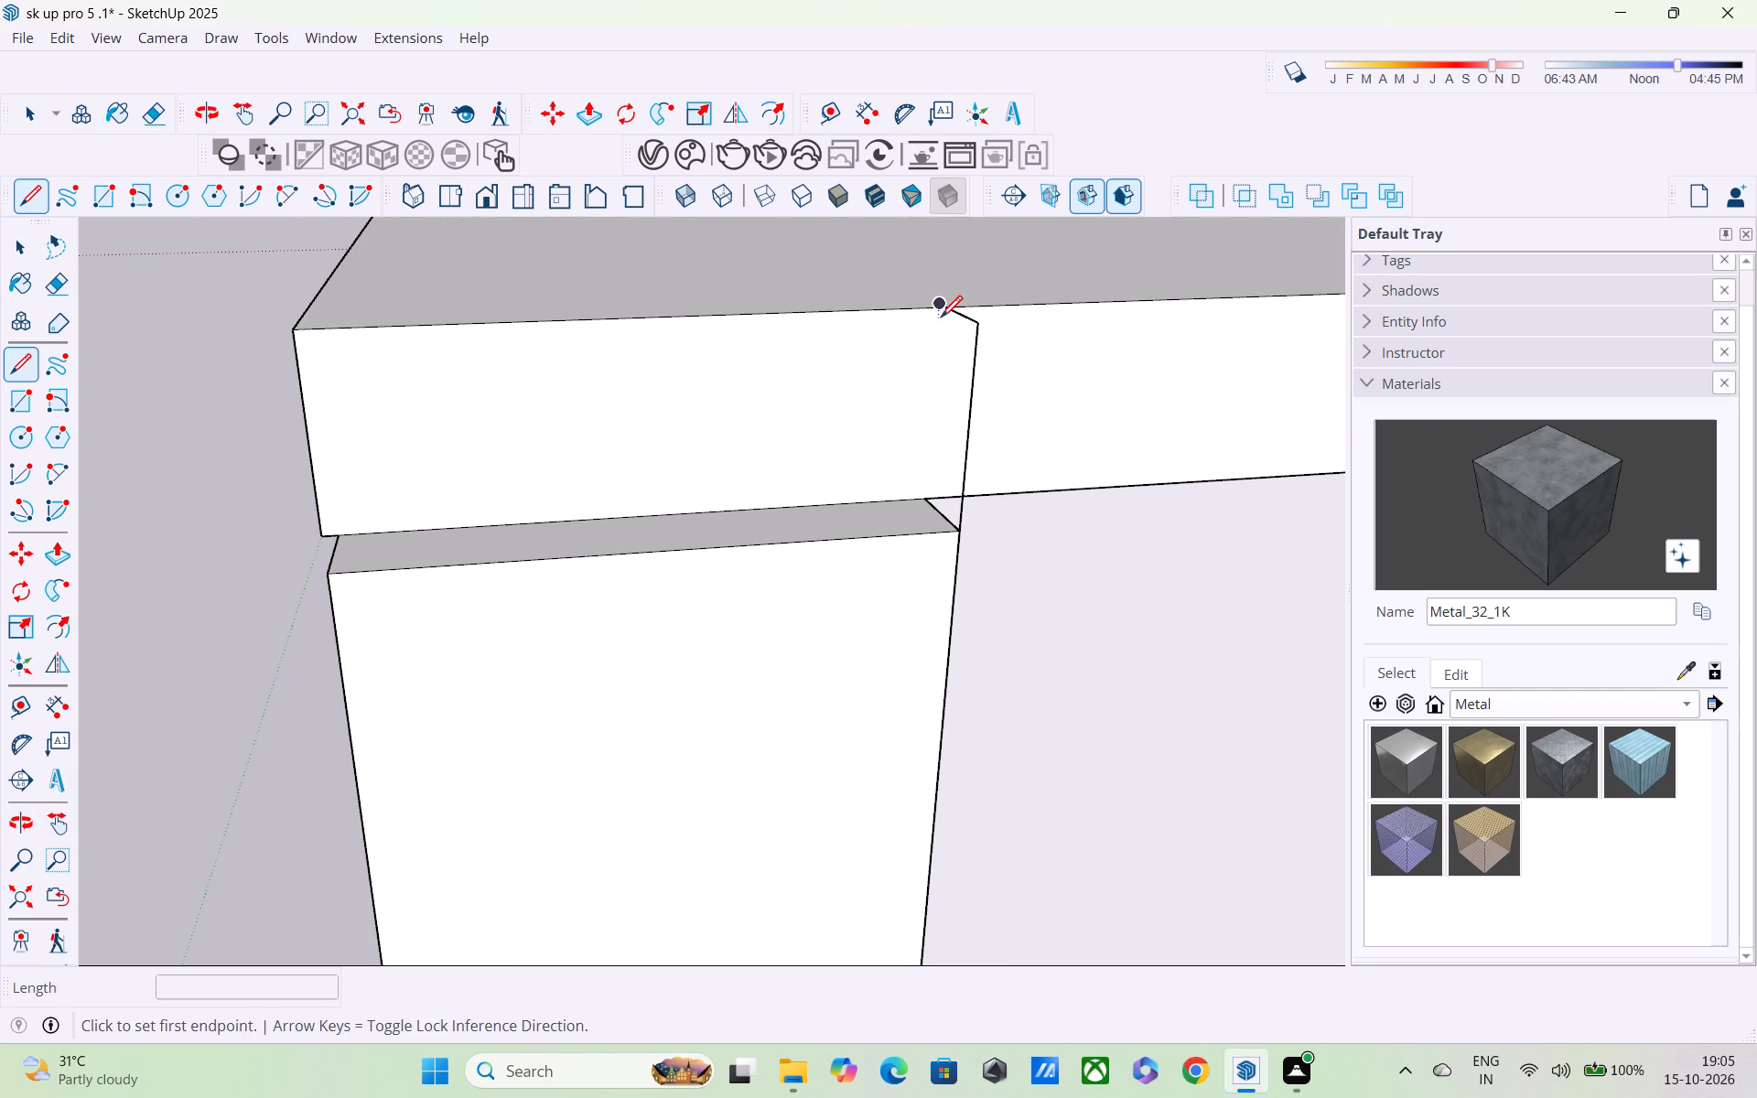
left_click(936, 311)
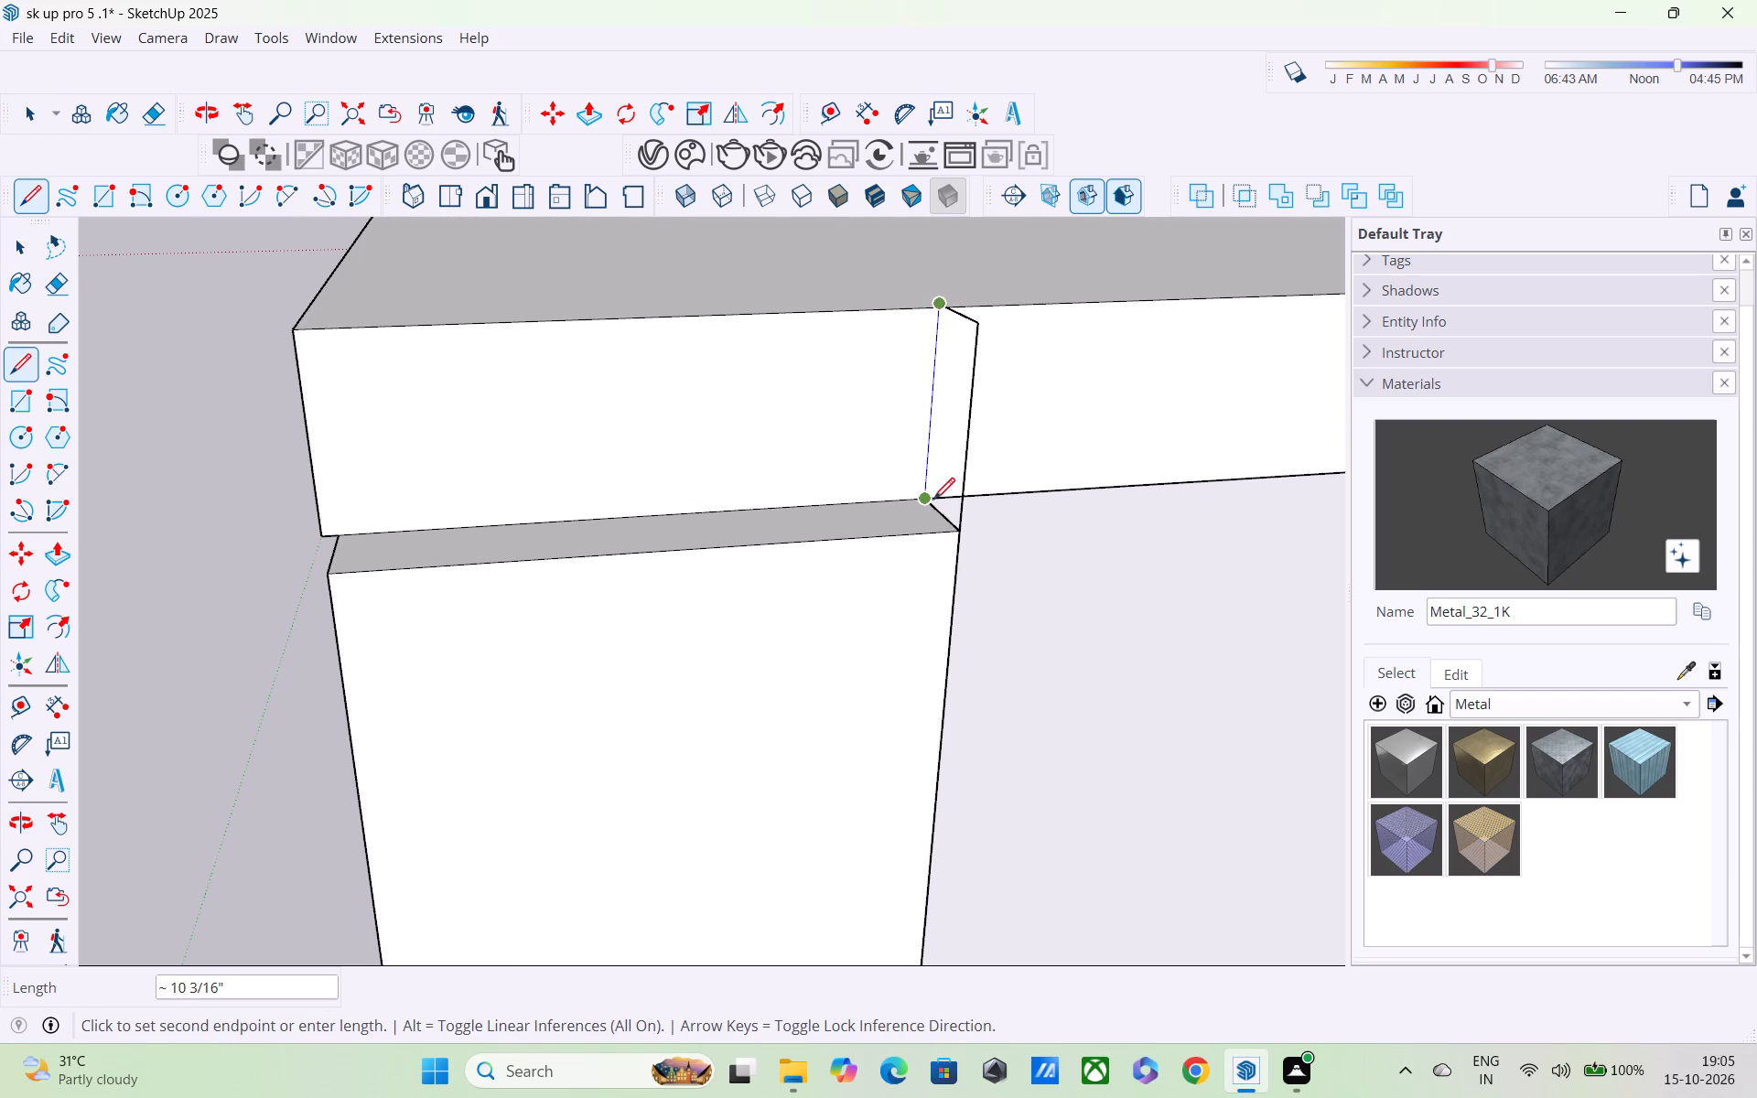
left_click(933, 501)
middle_click_drag(918, 500, 610, 478)
scroll(635, 496, "down", 3)
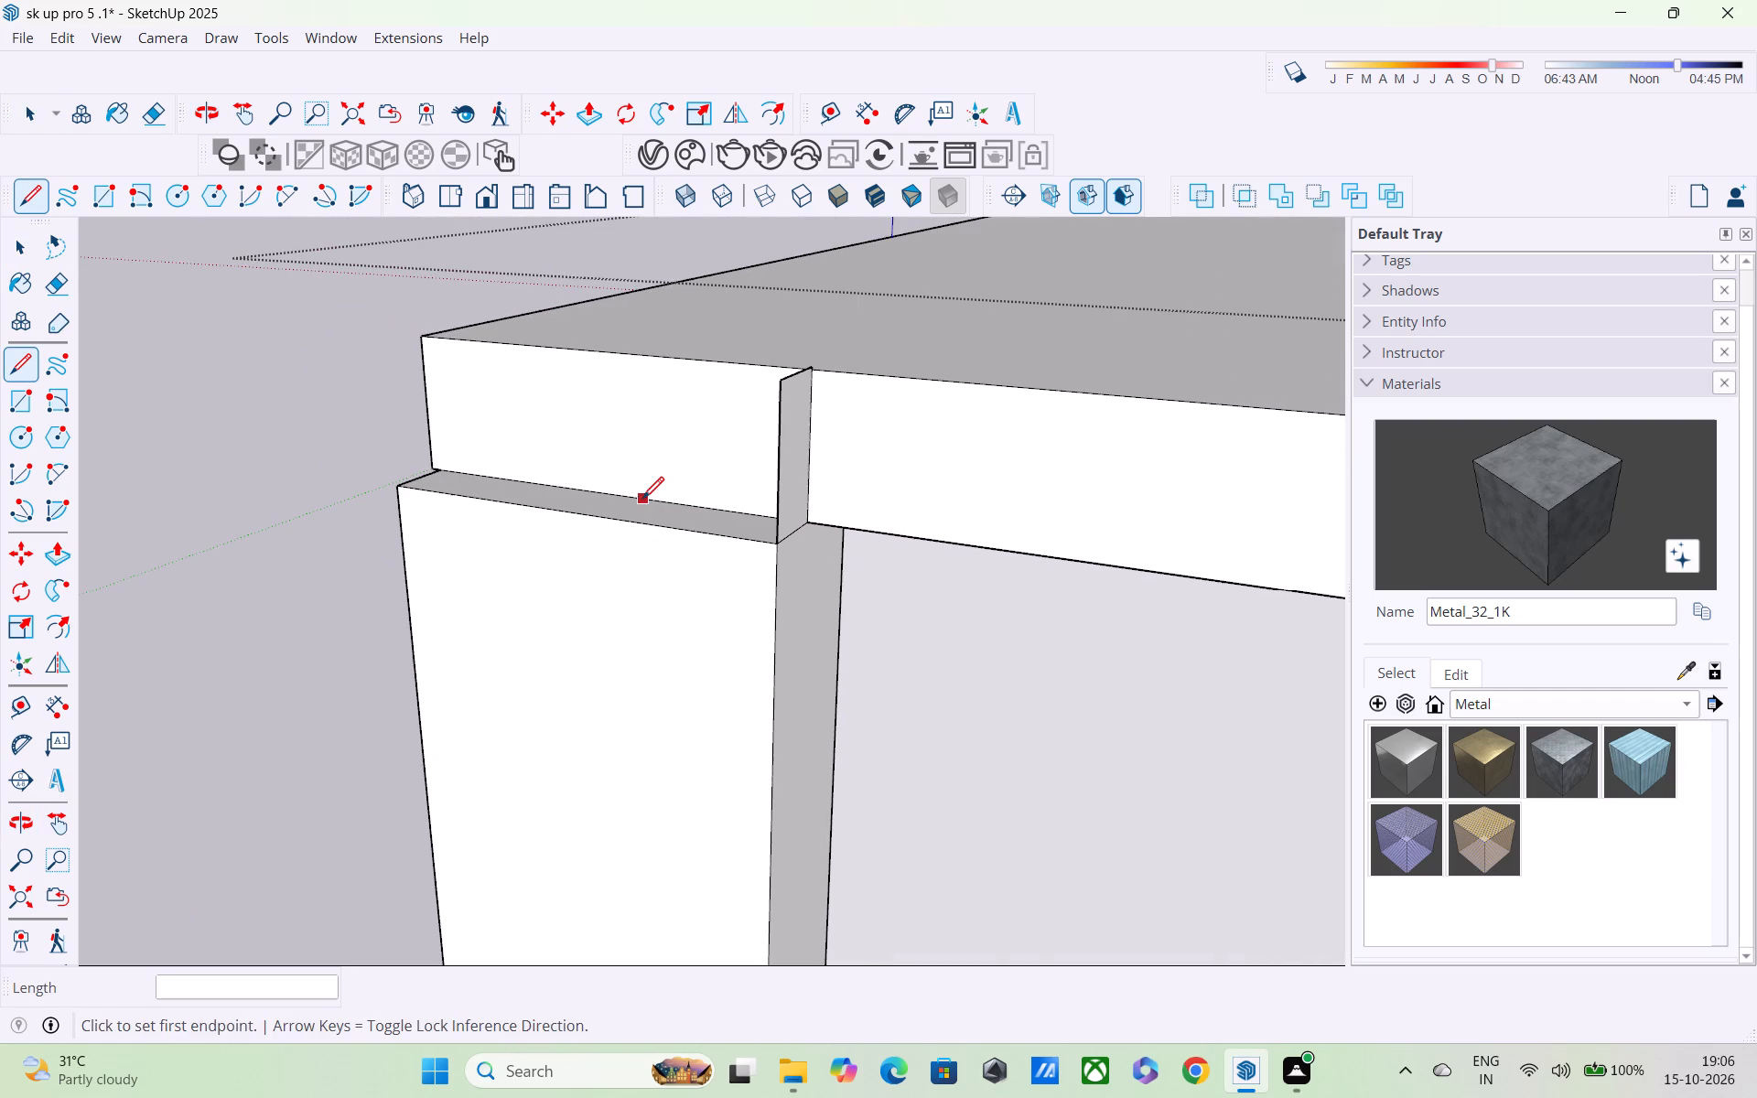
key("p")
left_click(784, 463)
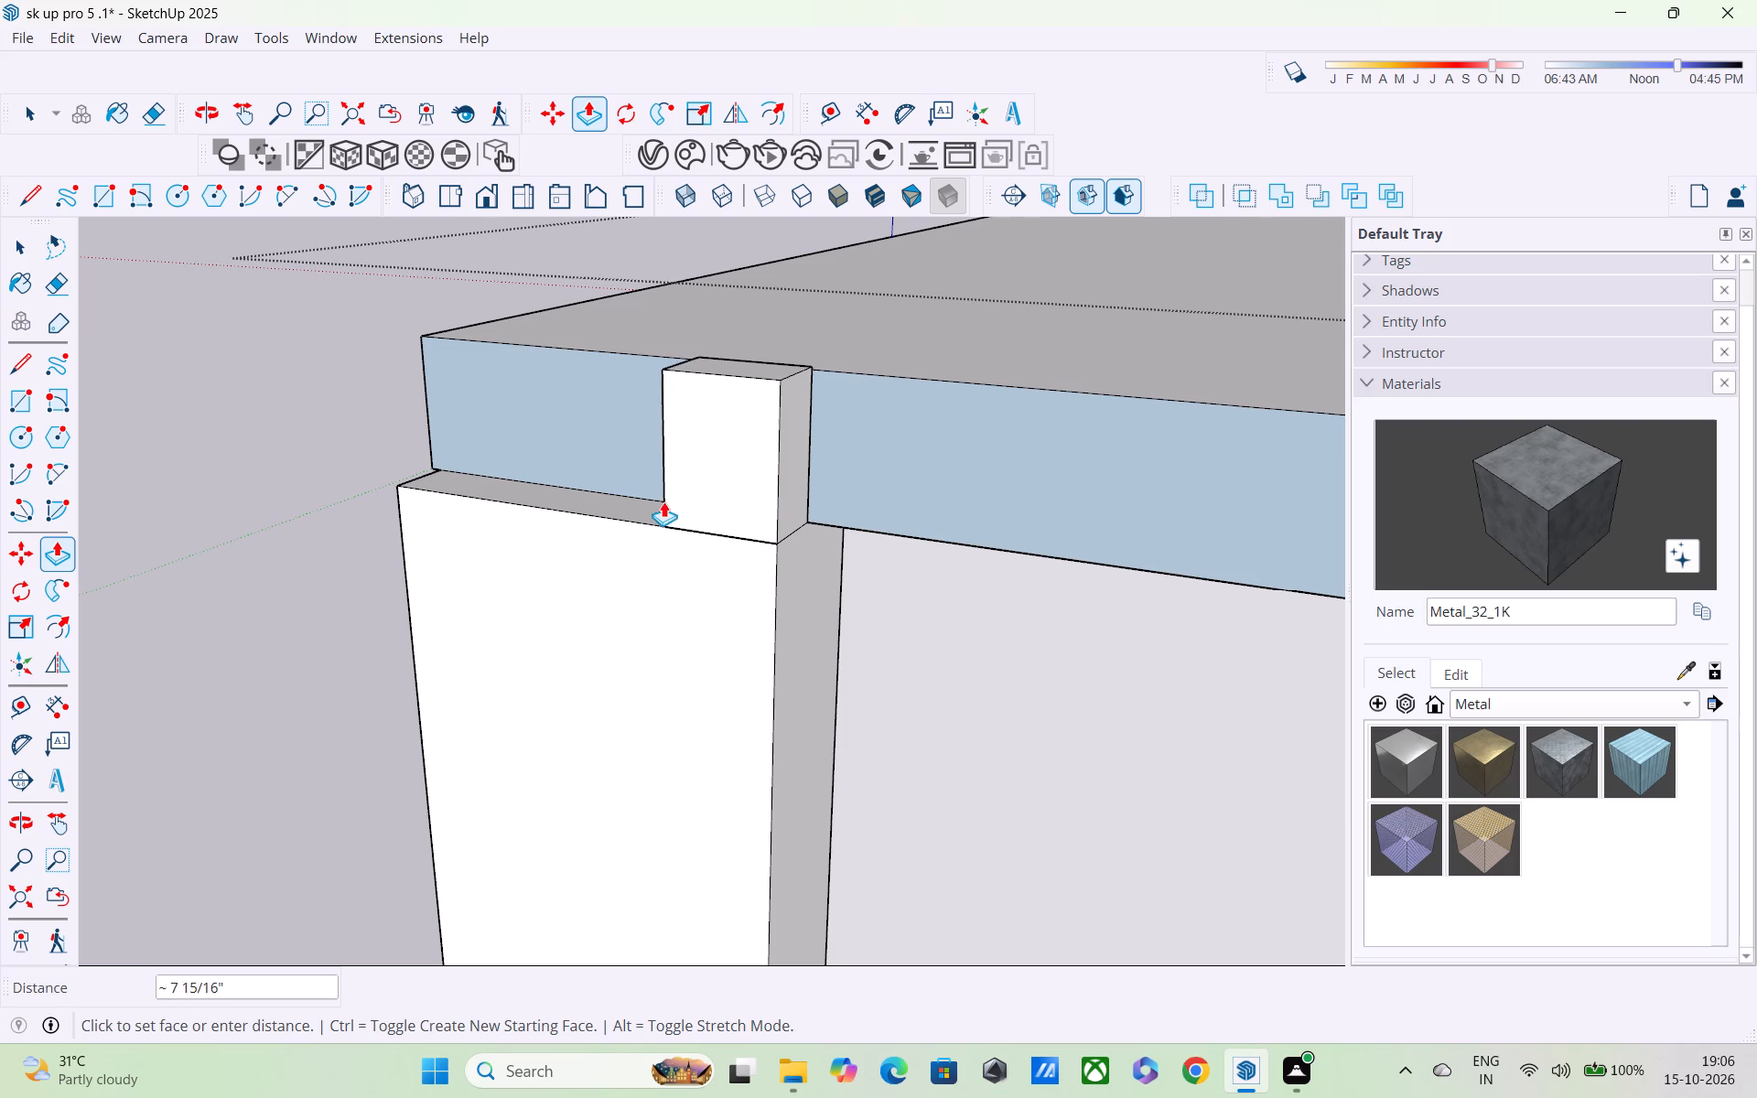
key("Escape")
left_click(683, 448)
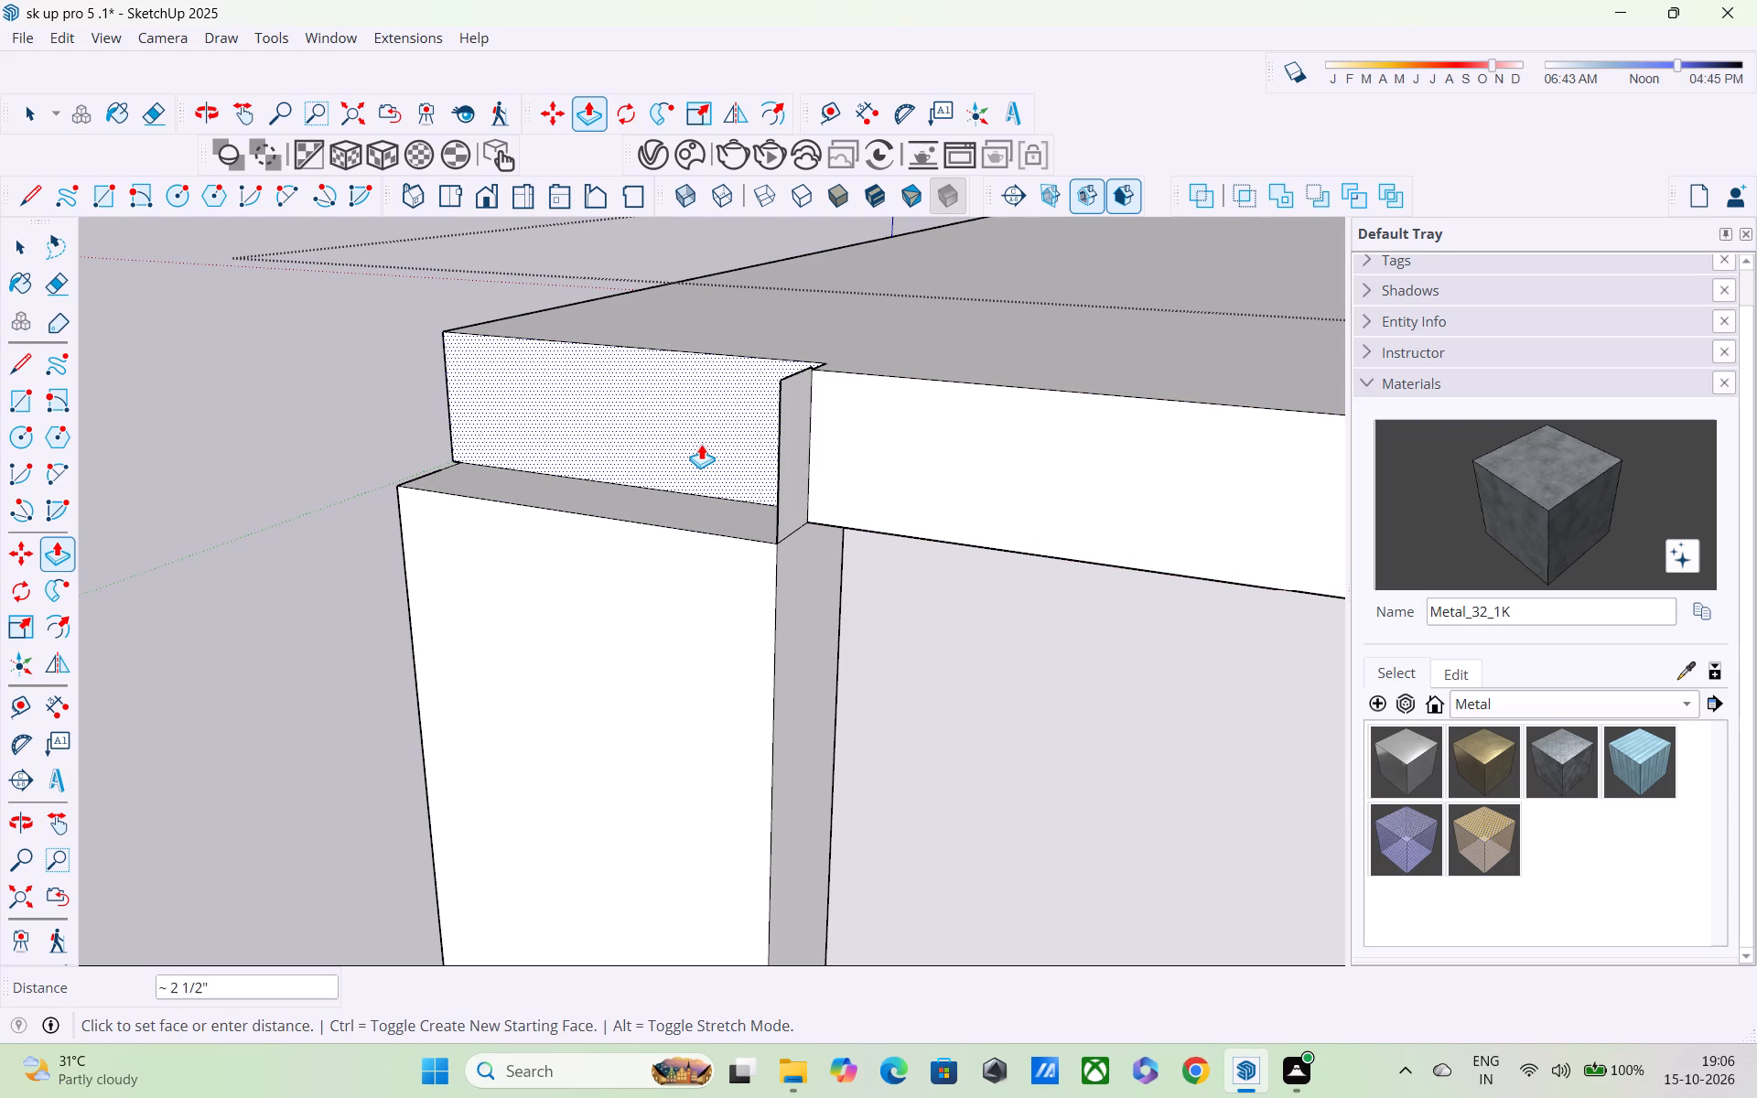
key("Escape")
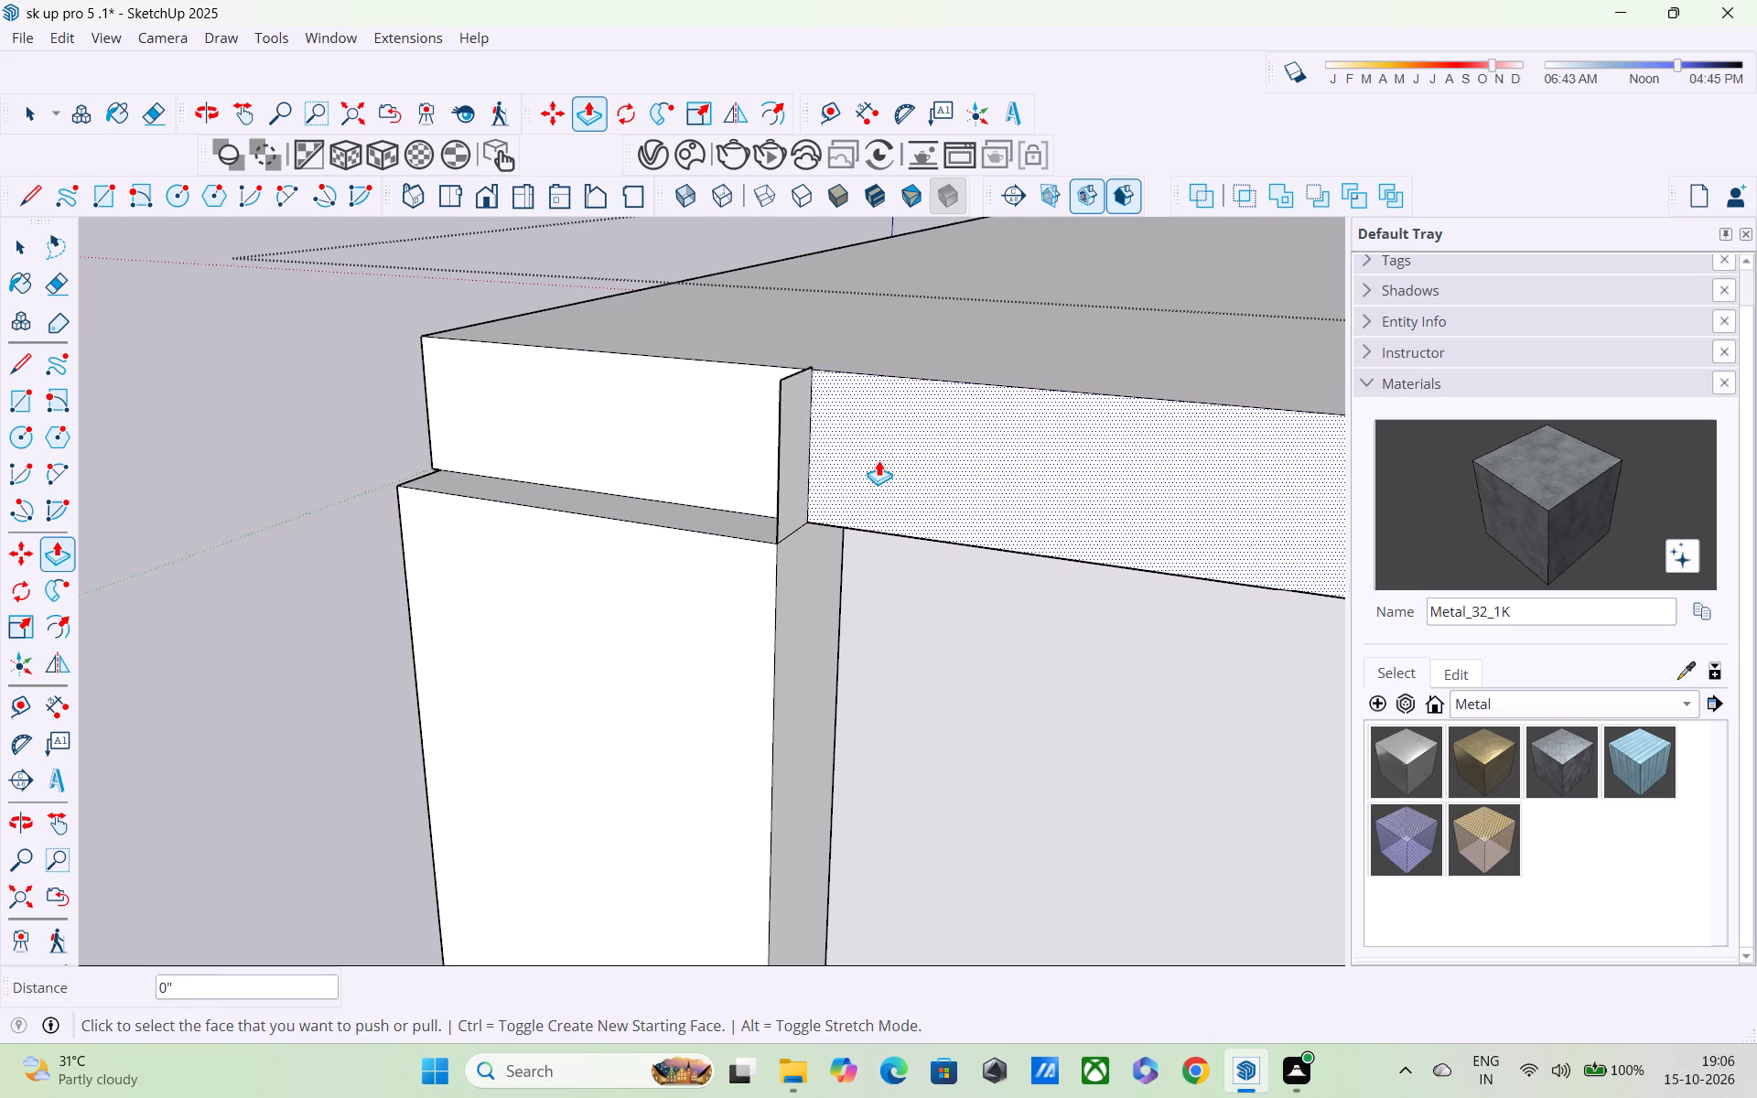
Push/Pull the roof slab's long front face beside the strip outward by 5", flush with the strip's front.
left_click(889, 459)
scroll(872, 490, "down", 2)
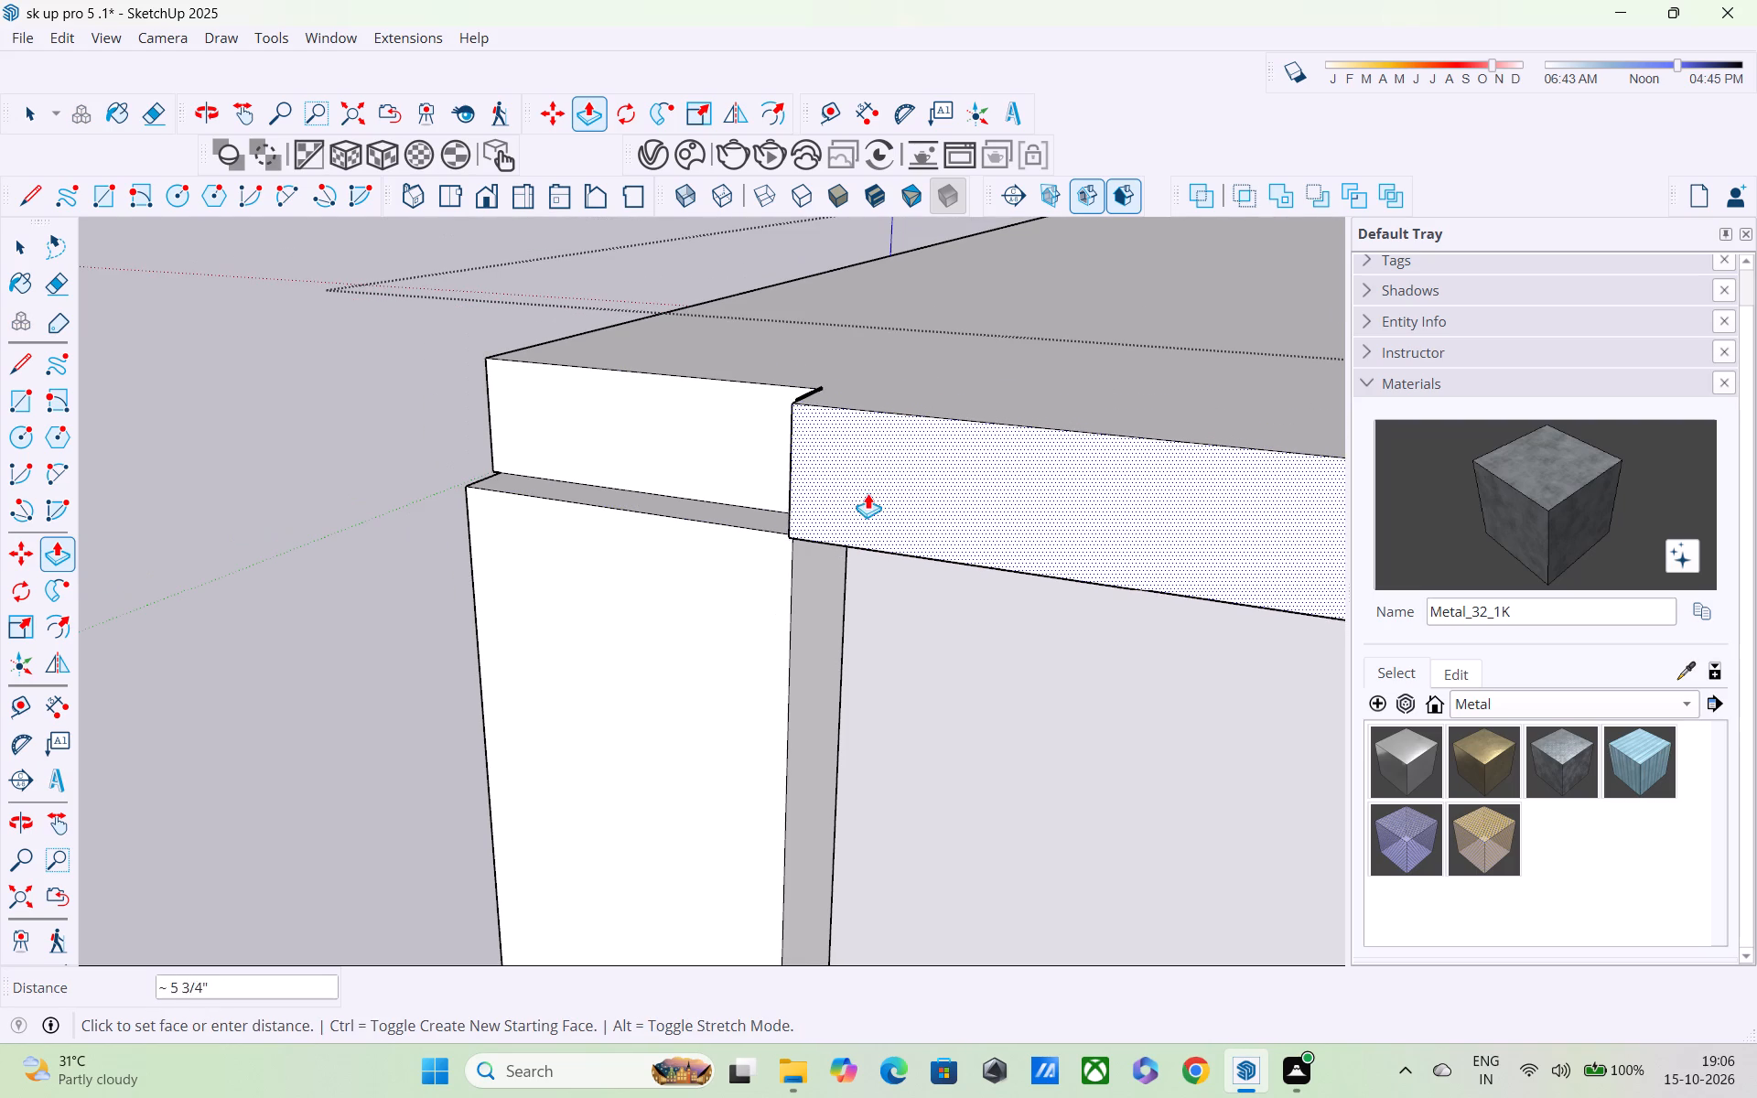
scroll(864, 498, "down", 1)
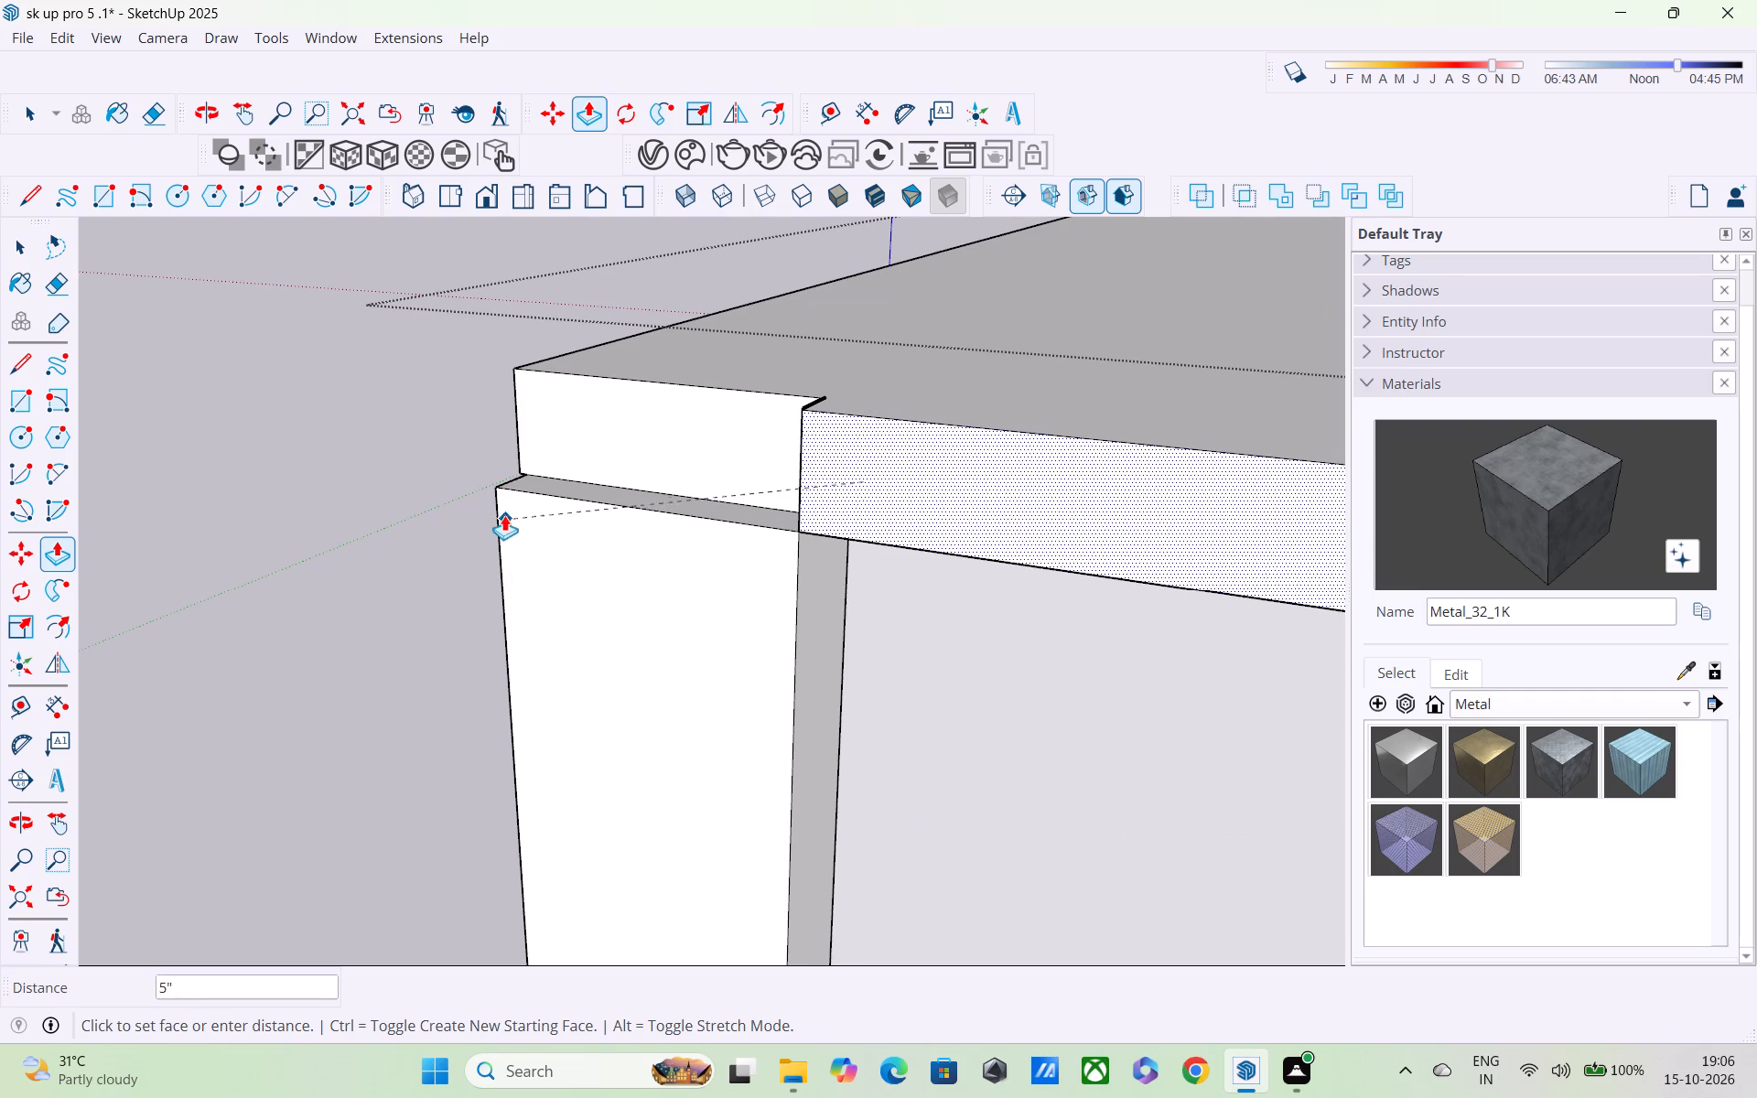
left_click(539, 516)
scroll(549, 523, "down", 2)
Push/Pull the vertical strip's top face up by 10" to the level of the roof slab's top.
middle_click_drag(576, 541, 642, 554)
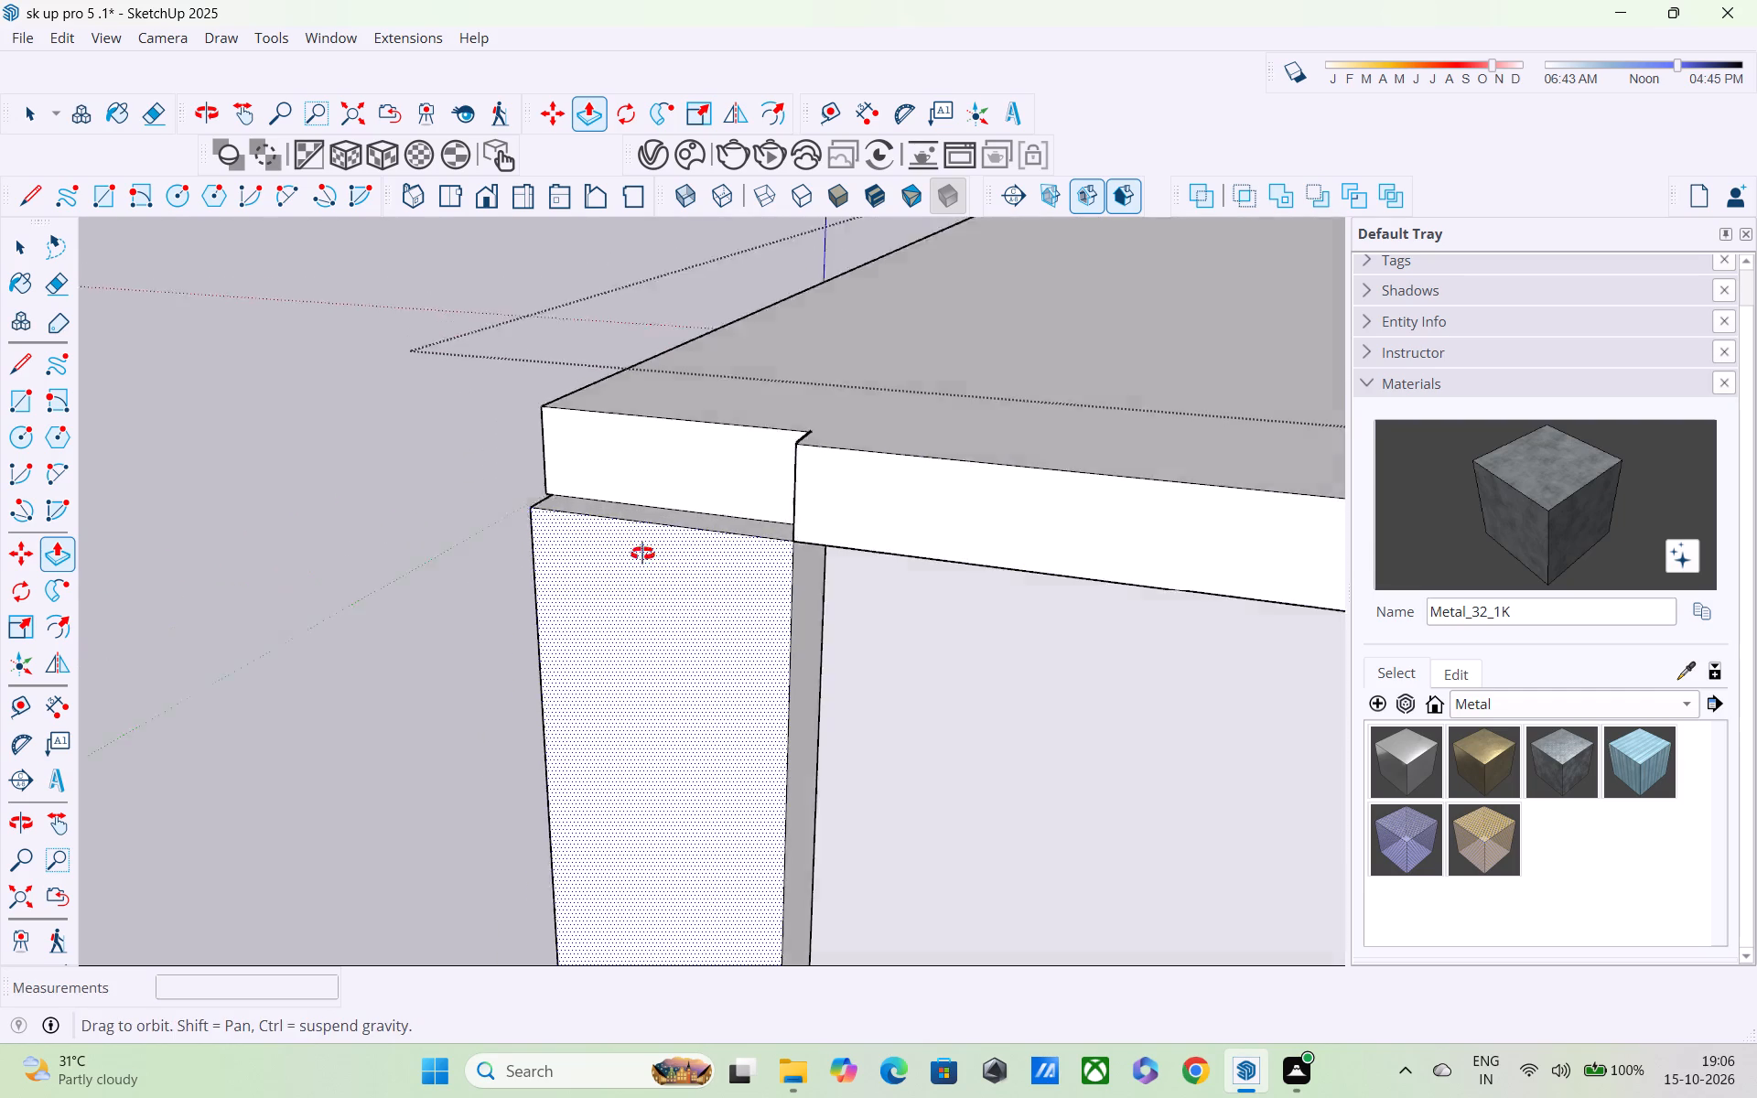
middle_click_drag(642, 554, 842, 526)
middle_click_drag(832, 483, 880, 613)
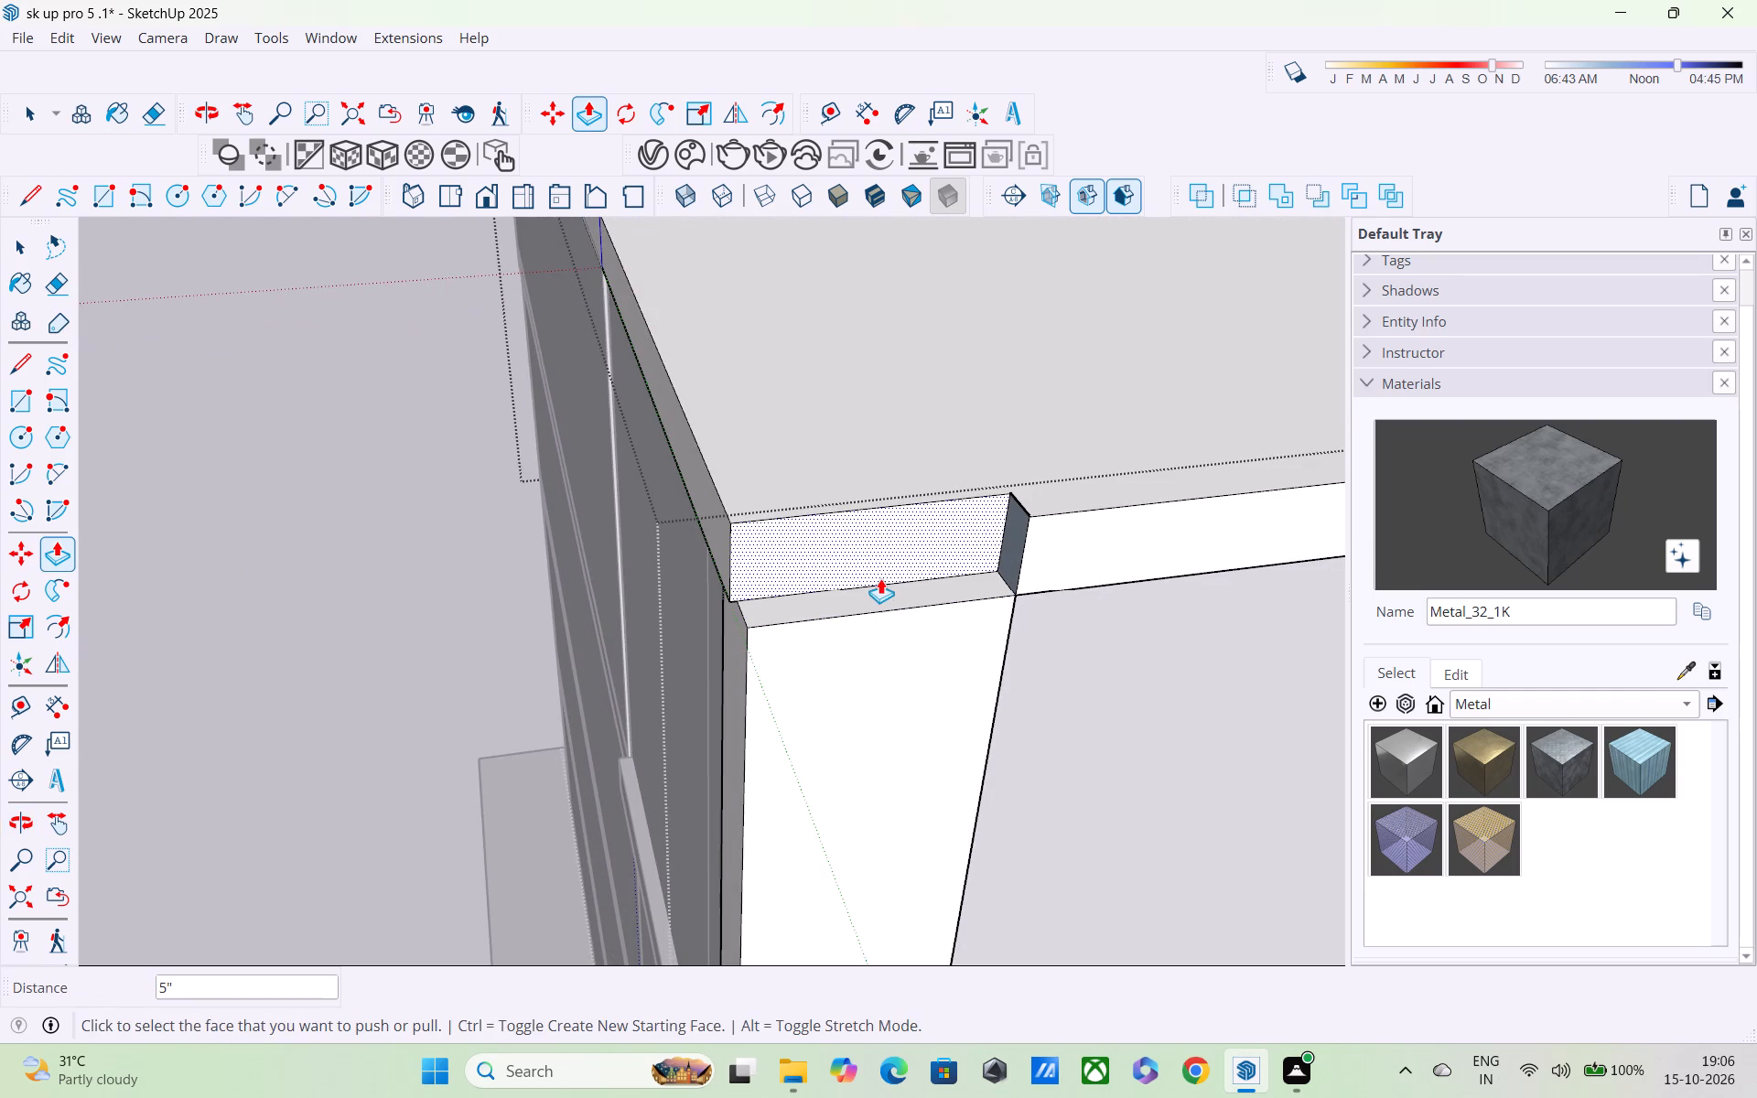
left_click(881, 592)
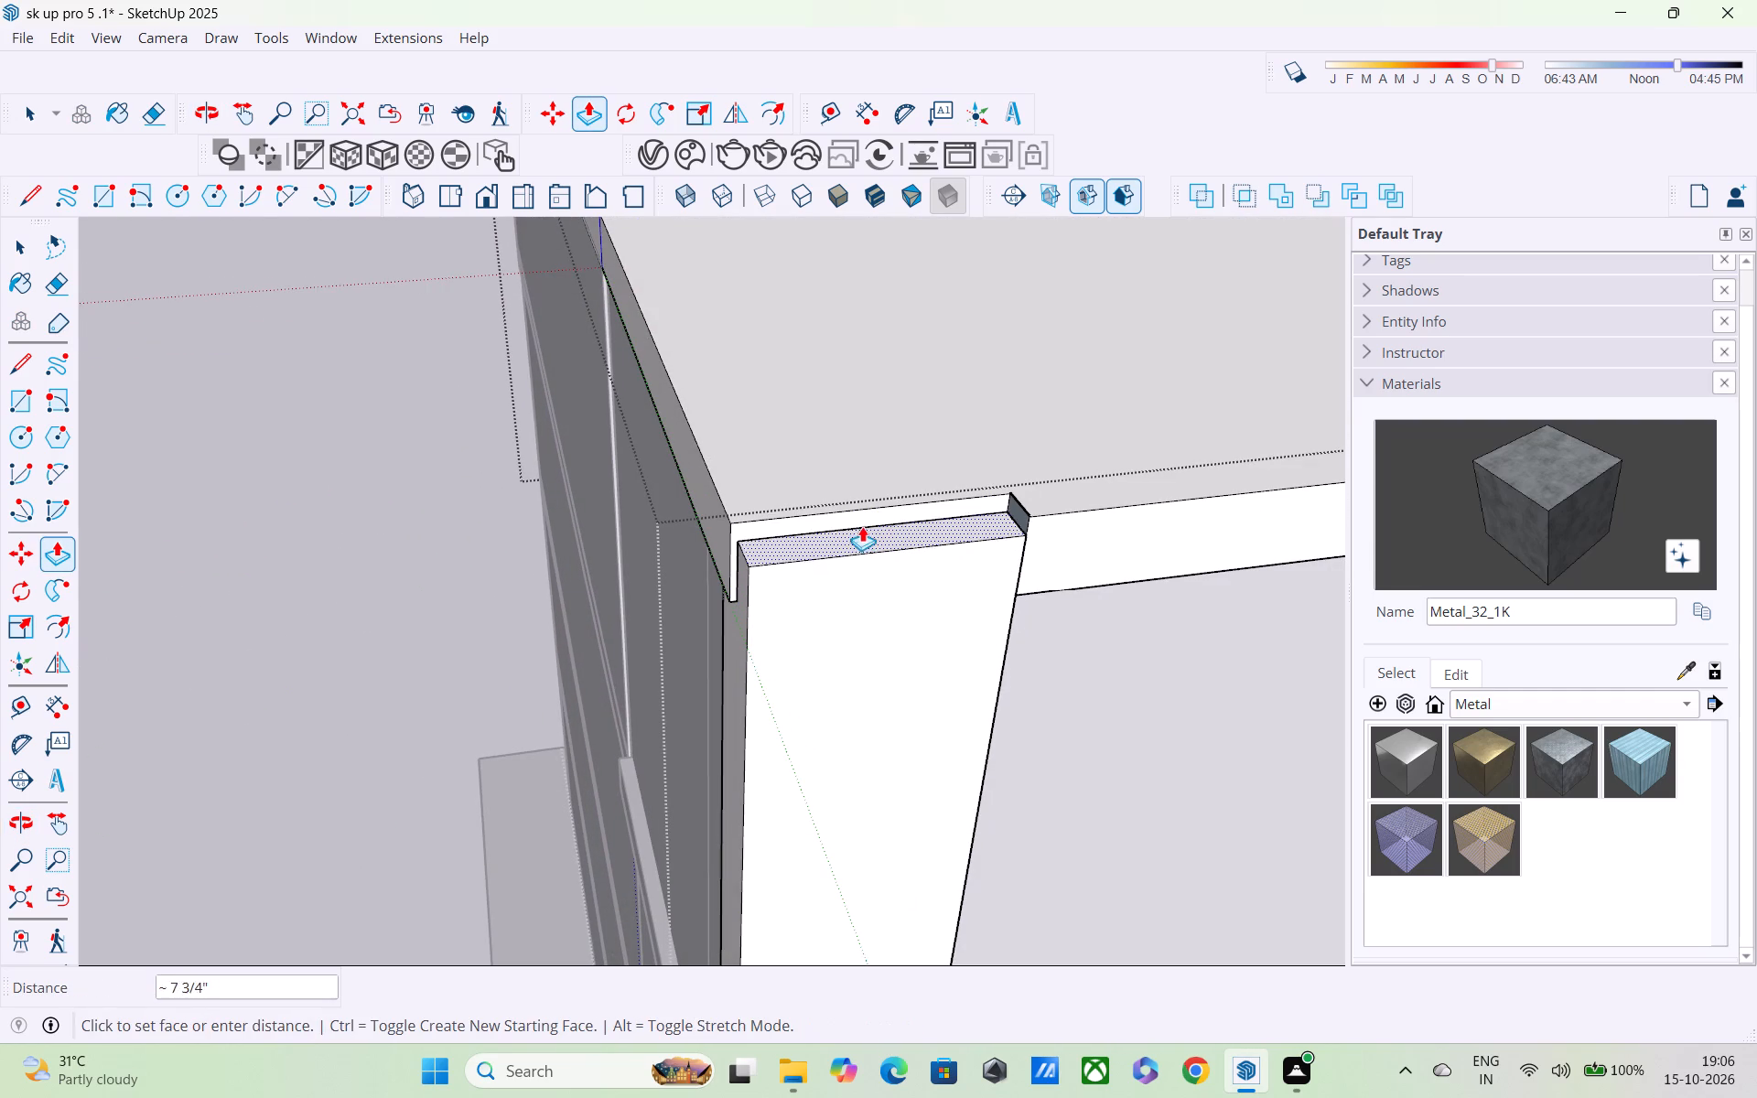
left_click(852, 509)
Push/Pull the roof slab's side face above the vertical strip inward by about 13/16", flush with the strip's outer side.
middle_click_drag(826, 553, 1094, 450)
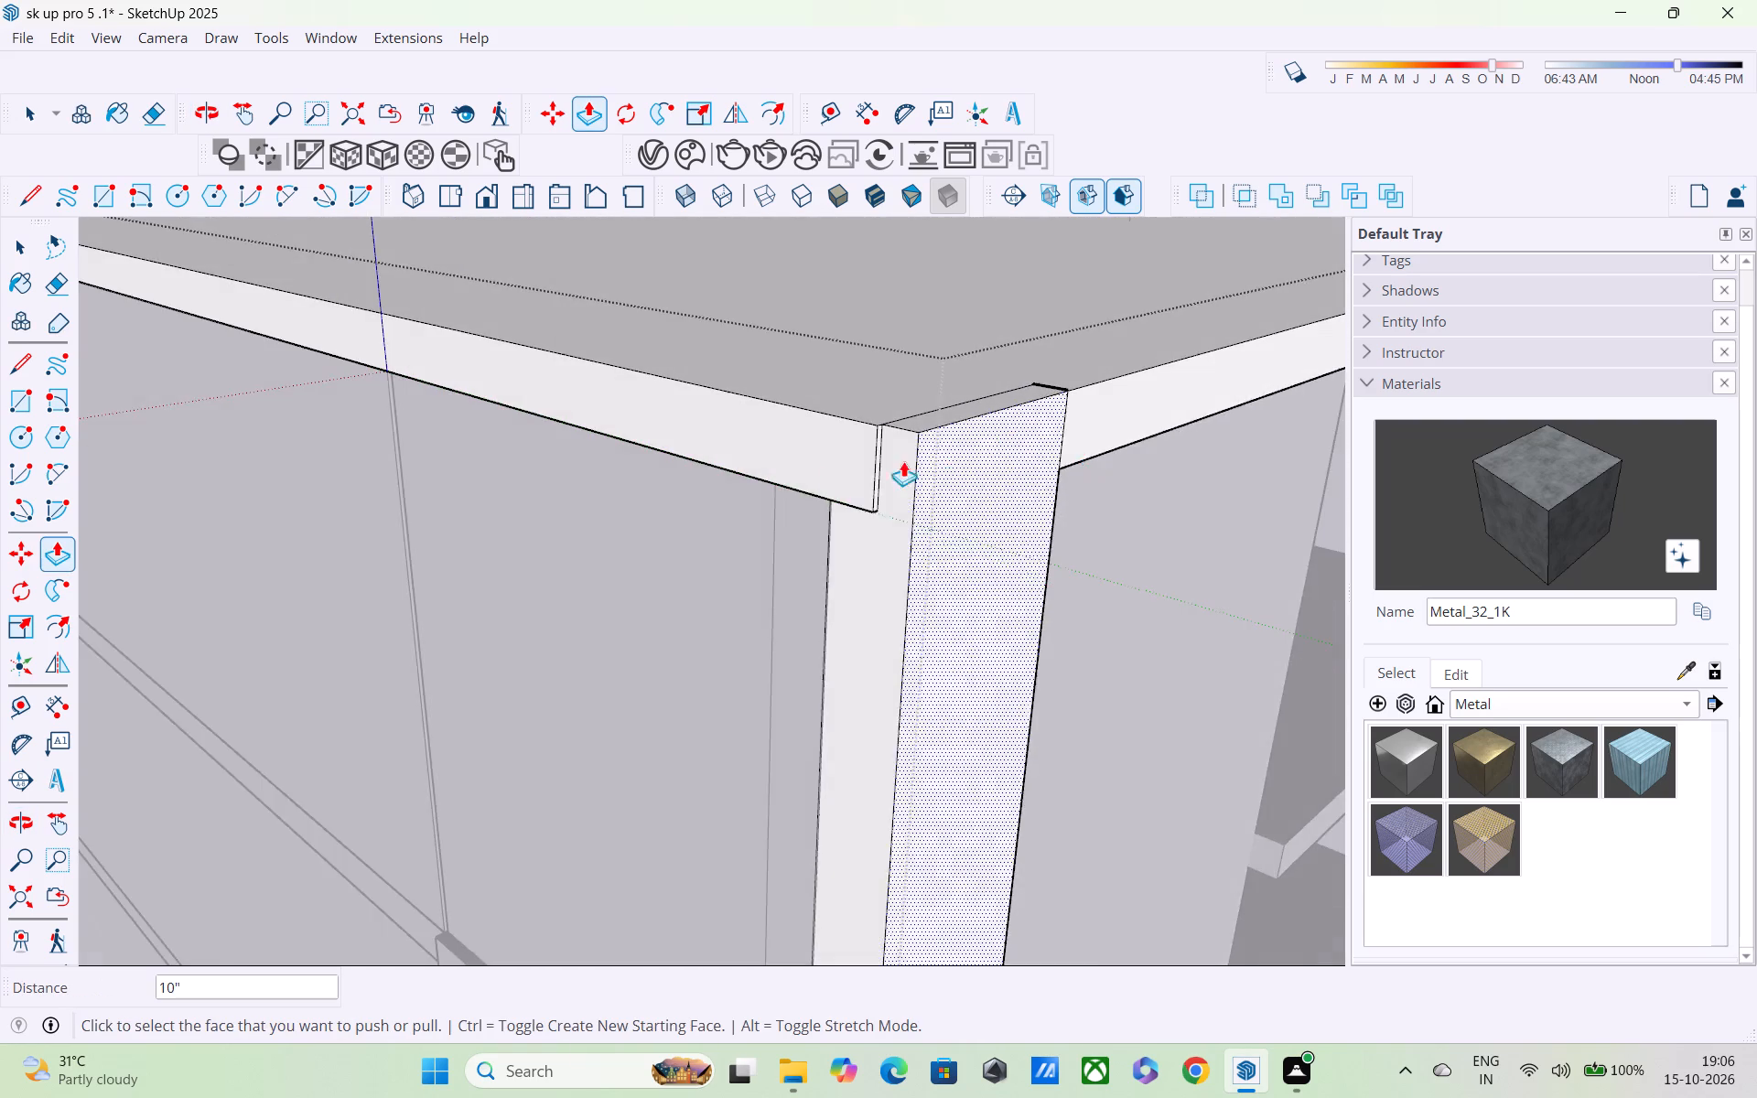
scroll(812, 470, "up", 4)
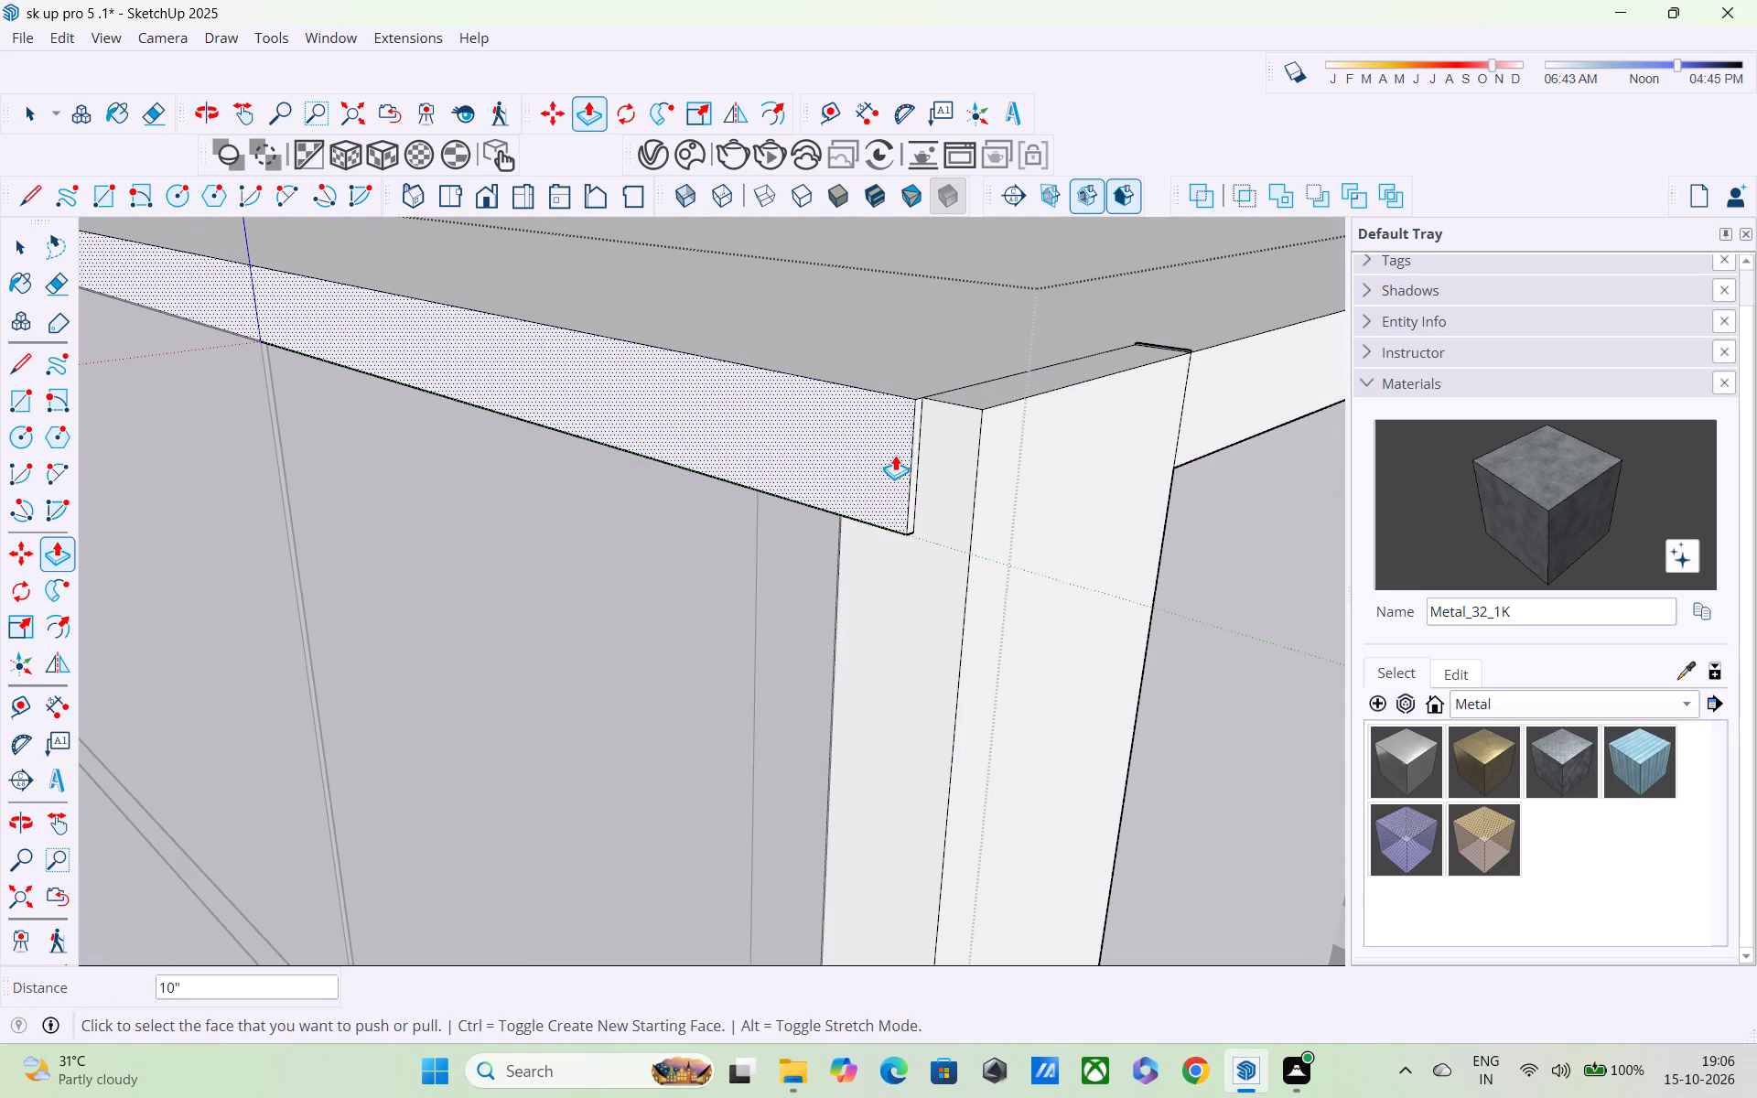
left_click(894, 454)
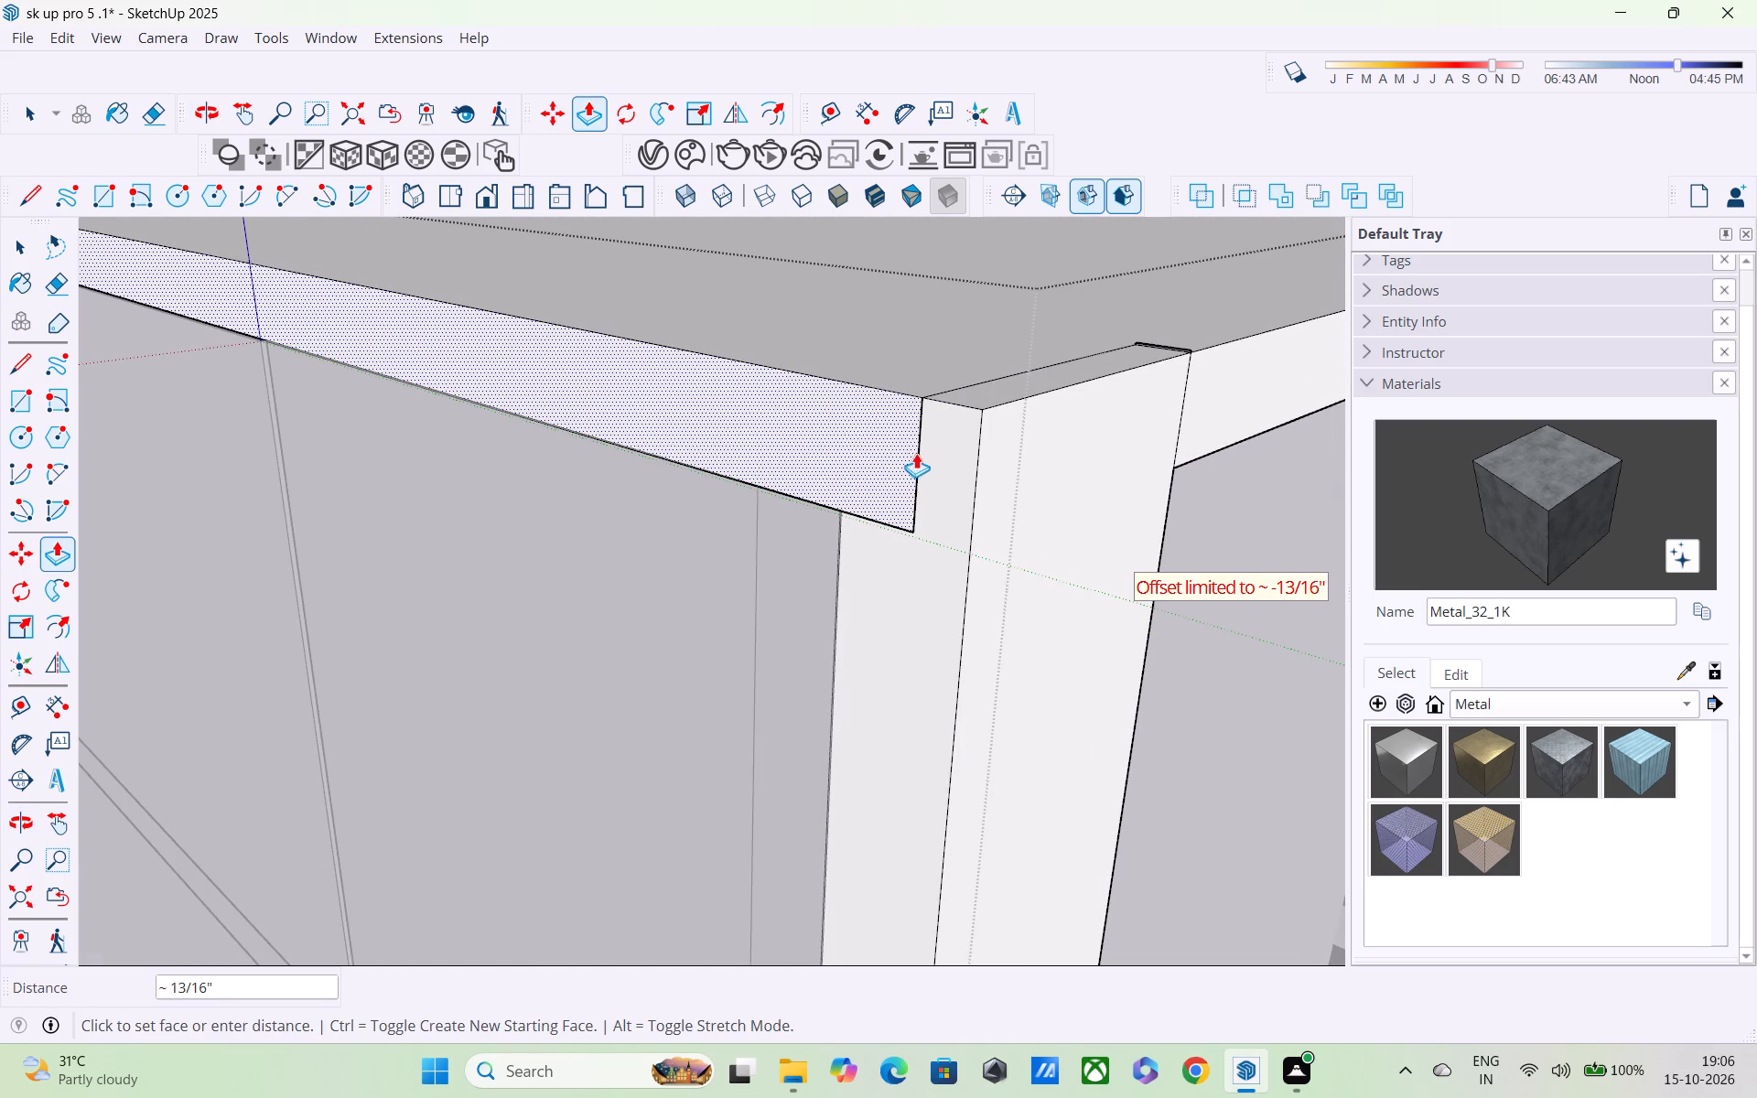
left_click(937, 458)
Examine the strip and roof slab corner from several sides, along with the upper front wall and the strip's base.
scroll(939, 460, "down", 5)
middle_click_drag(948, 486, 674, 436)
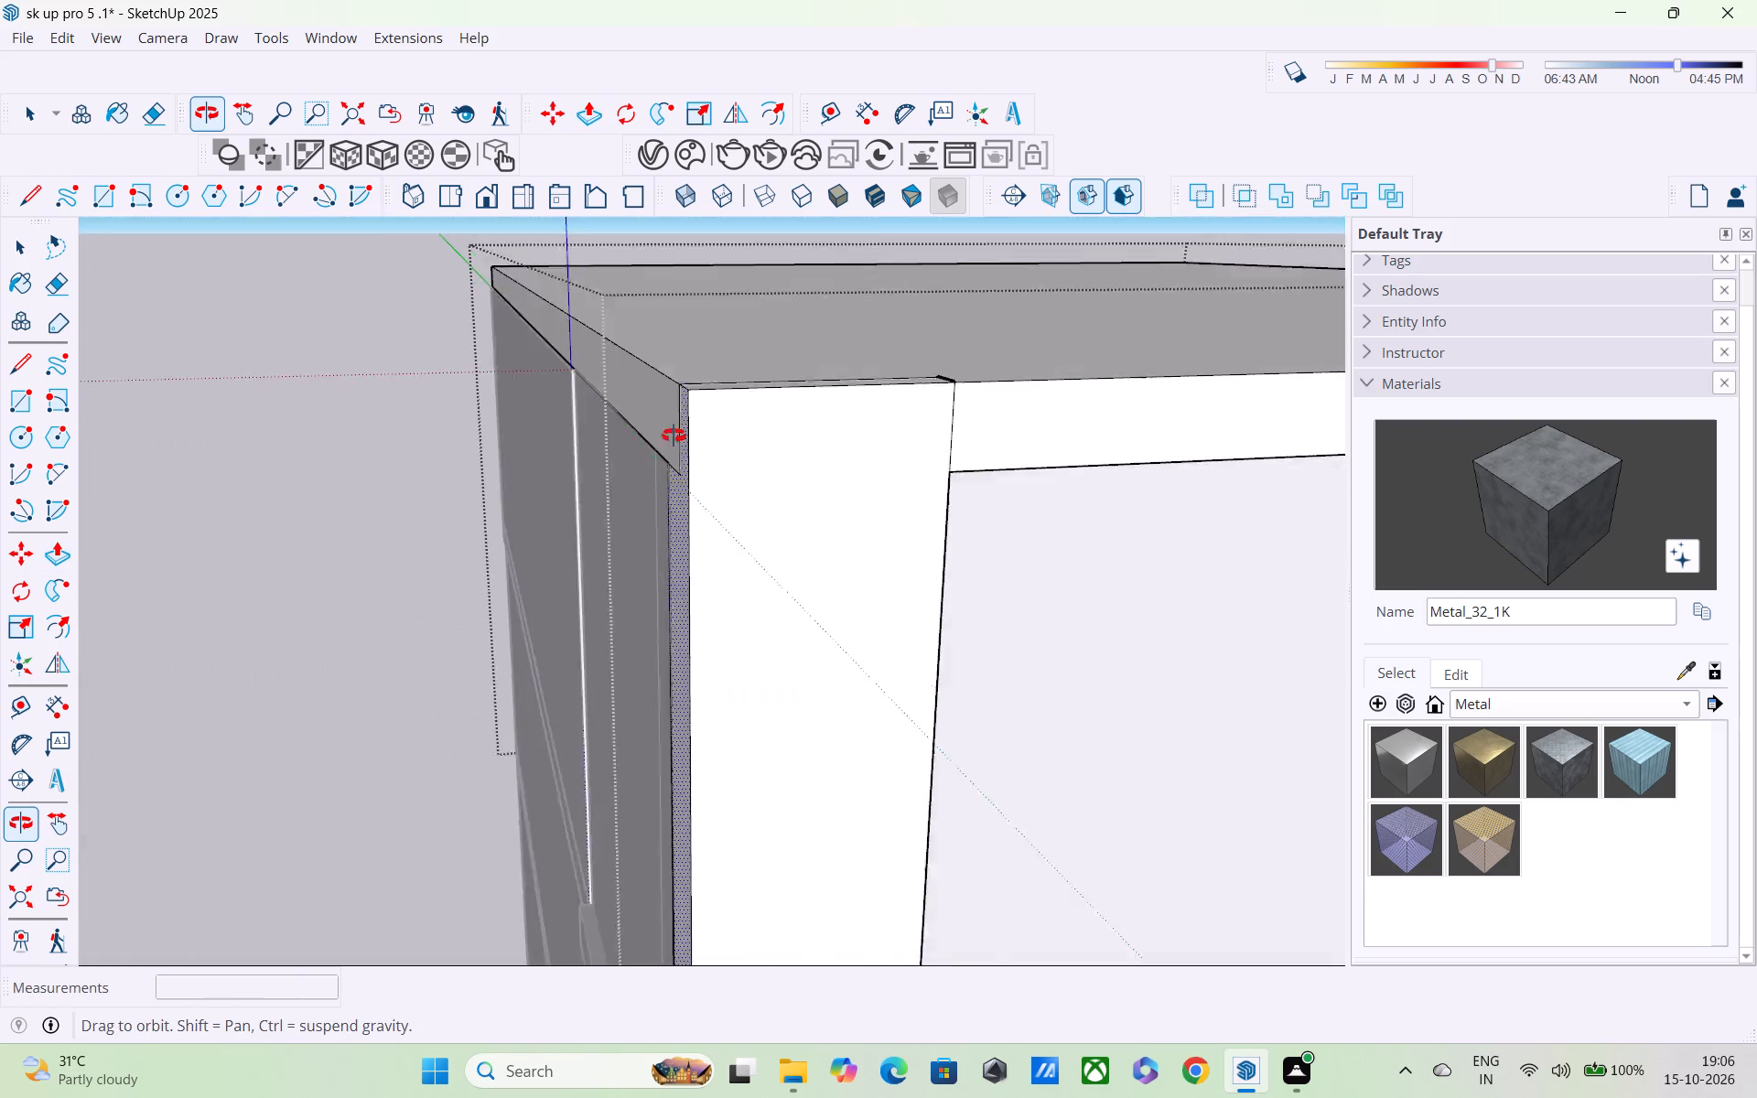
middle_click_drag(674, 436, 665, 433)
scroll(664, 432, "up", 1)
scroll(663, 420, "down", 6)
middle_click_drag(730, 552, 554, 477)
scroll(554, 477, "up", 1)
scroll(554, 470, "down", 4)
middle_click_drag(574, 513, 593, 558)
scroll(613, 569, "down", 2)
middle_click_drag(669, 587, 674, 520)
middle_click_drag(690, 544, 772, 470, "shift")
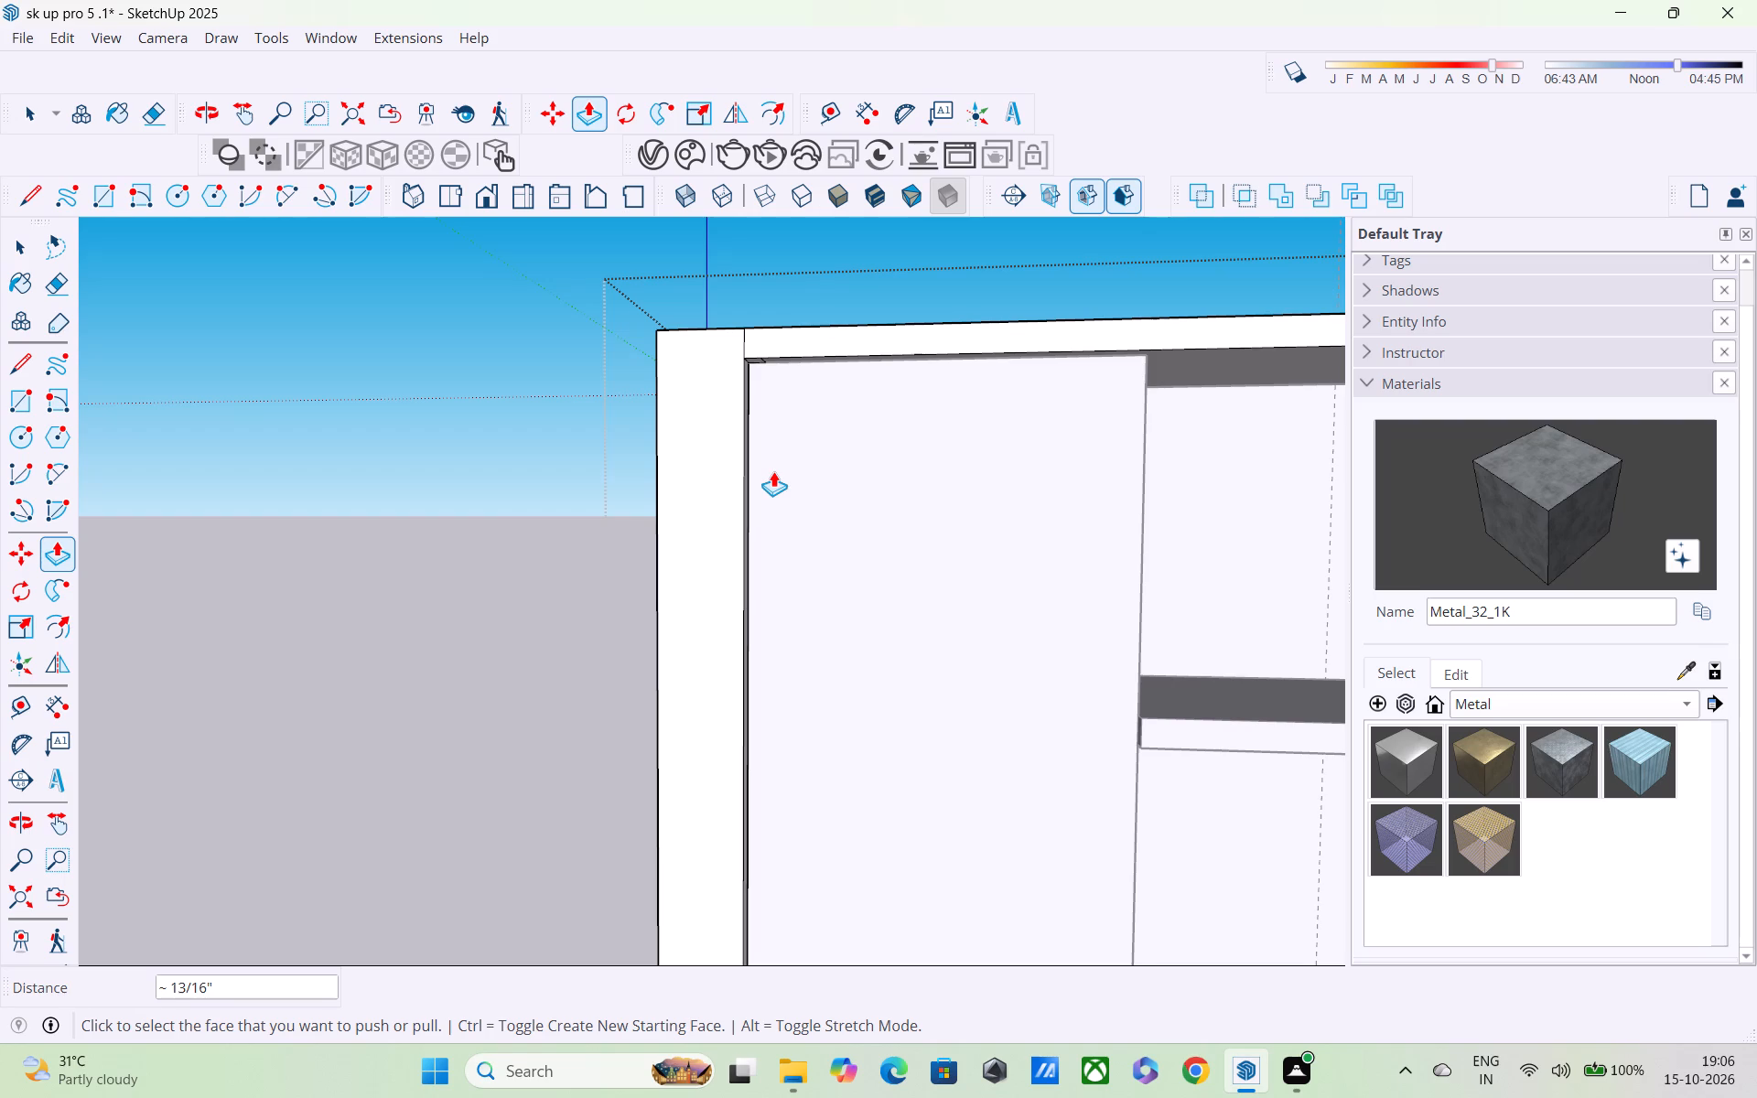
middle_click_drag(787, 499, 796, 522, "shift")
scroll(801, 538, "down", 2, "shift")
middle_click_drag(825, 595, 779, 520)
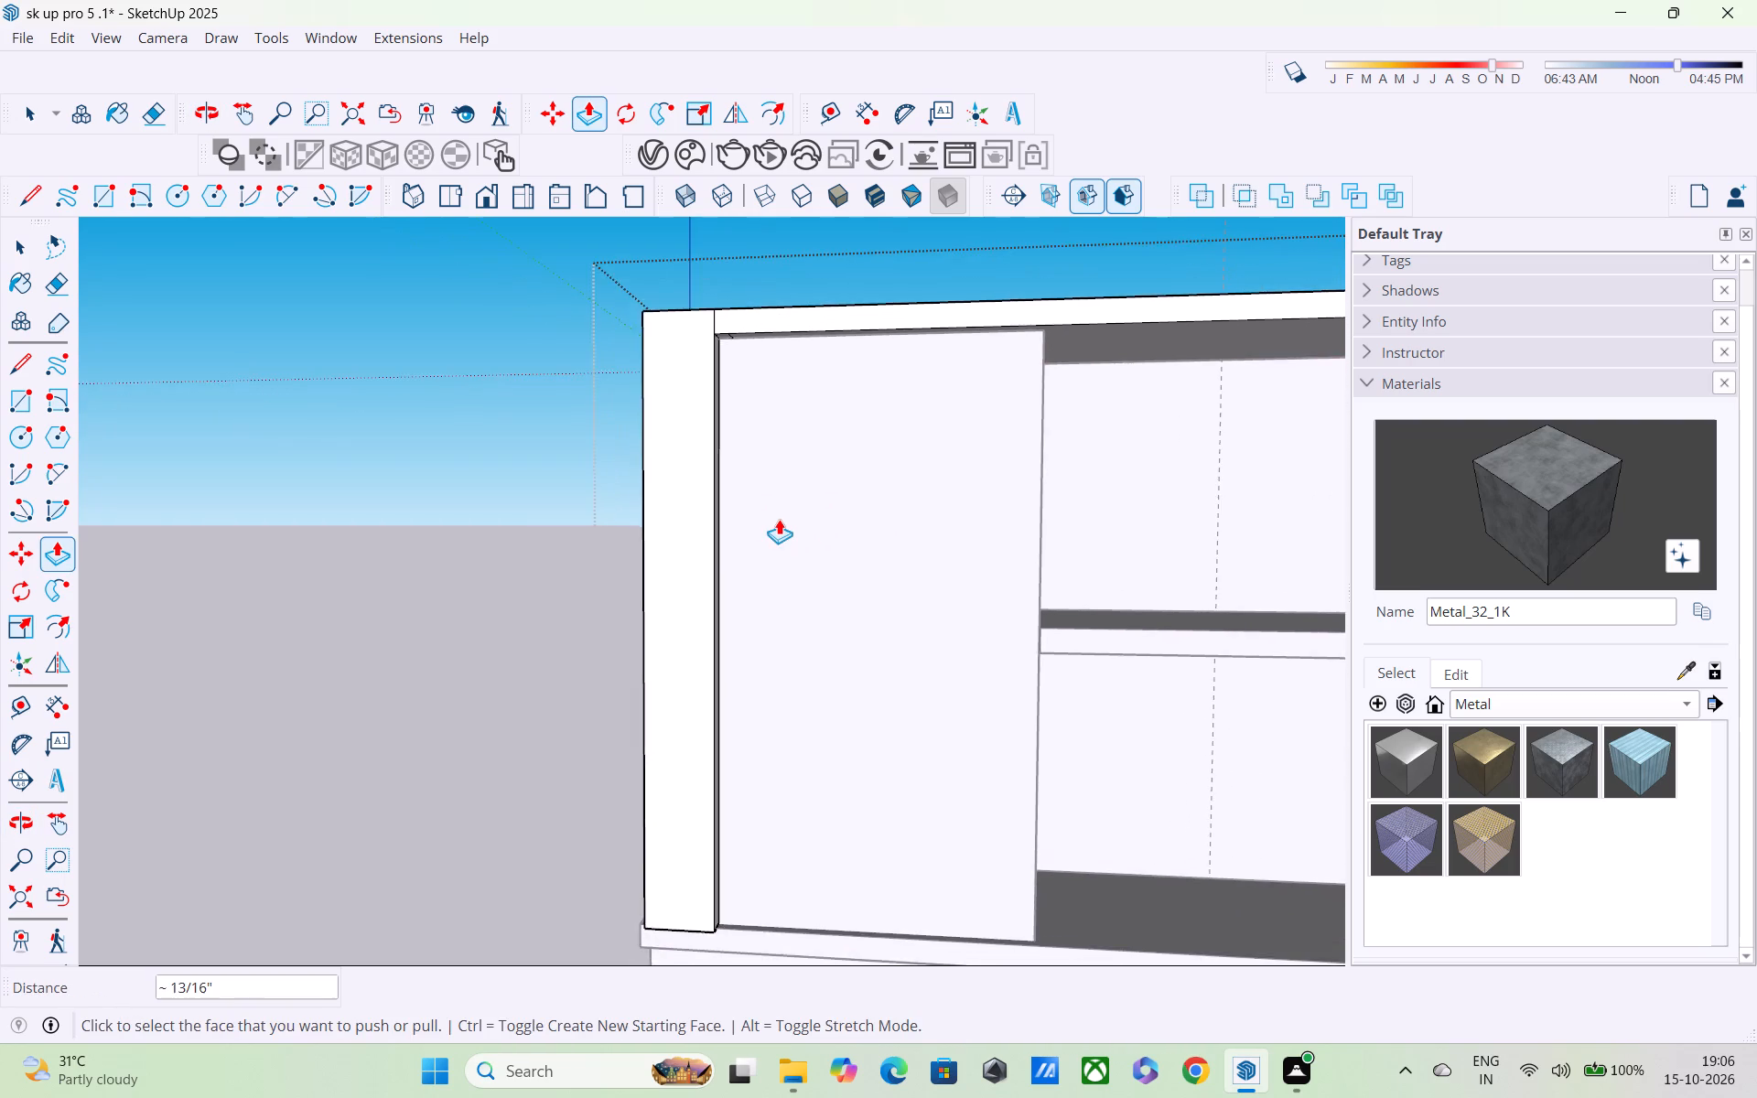
scroll(779, 519, "down", 3)
middle_click_drag(801, 533, 800, 483)
scroll(802, 499, "up", 3)
middle_click_drag(794, 457, 528, 596)
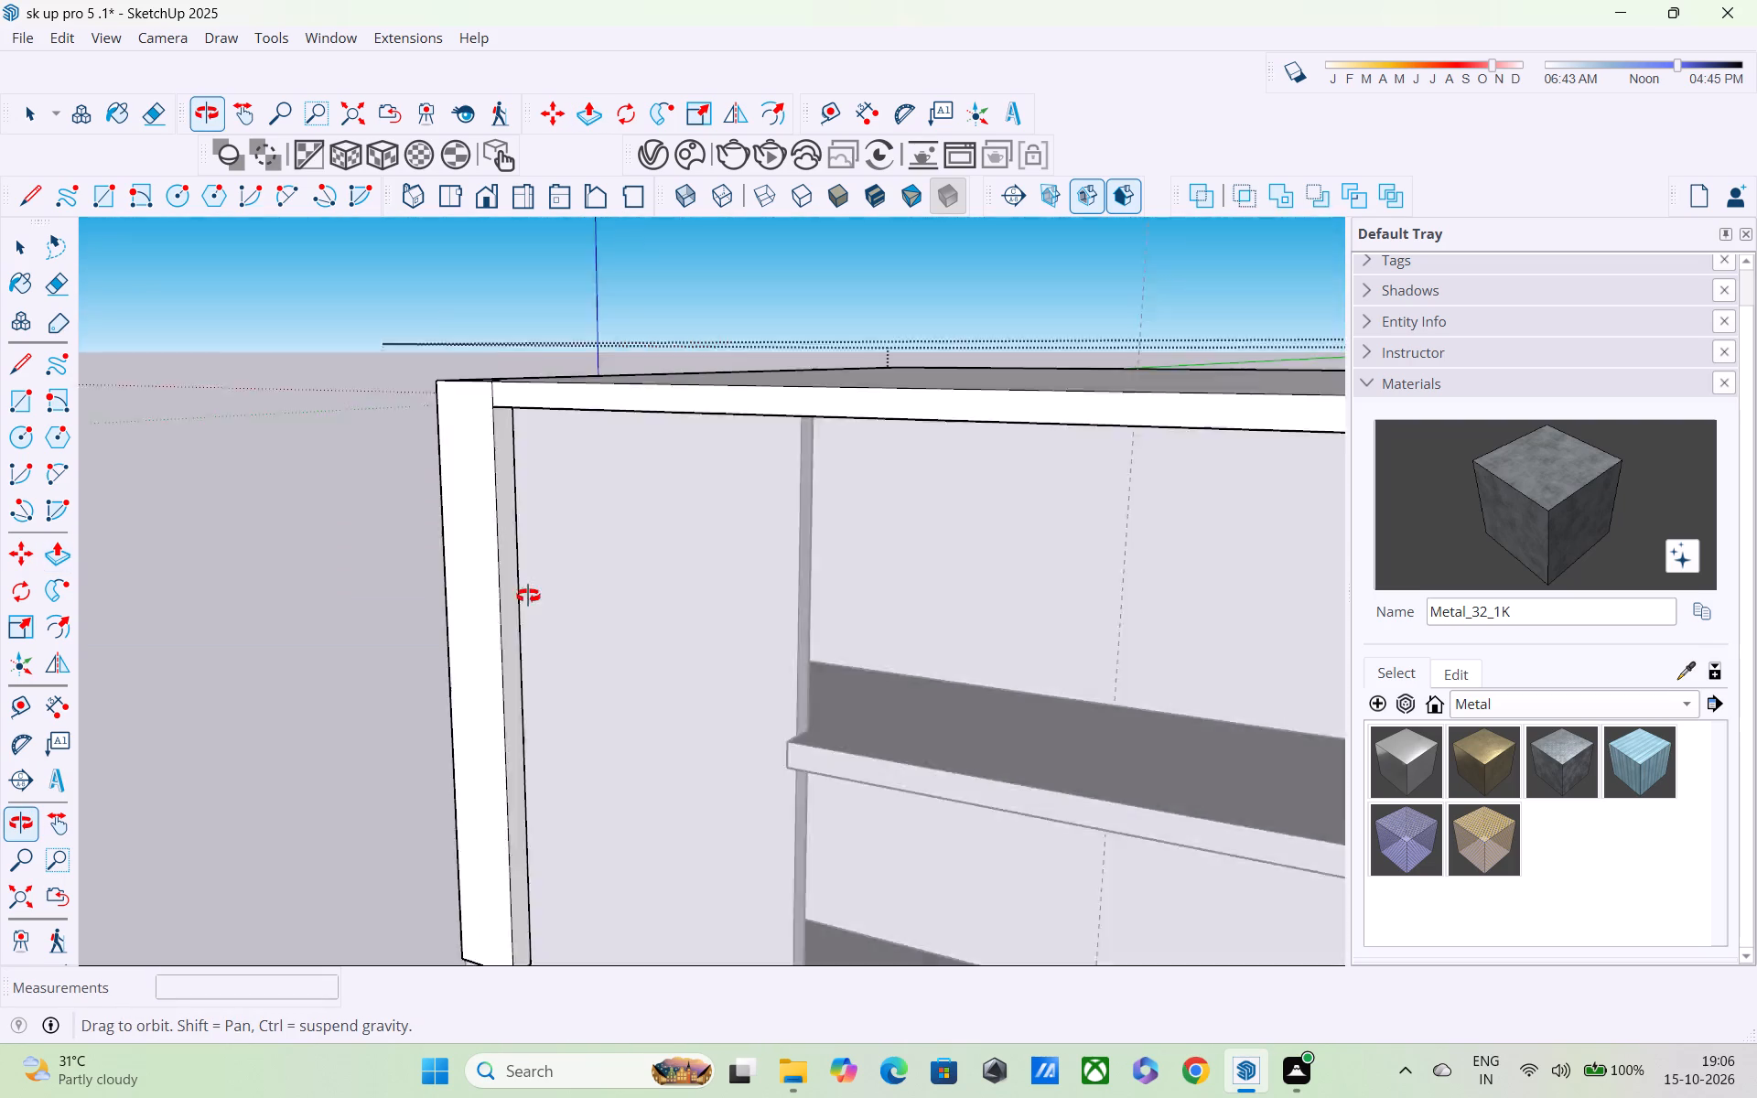
middle_click_drag(528, 596, 531, 467)
scroll(532, 467, "down", 4)
middle_click_drag(640, 452, 696, 539)
scroll(695, 538, "down", 1)
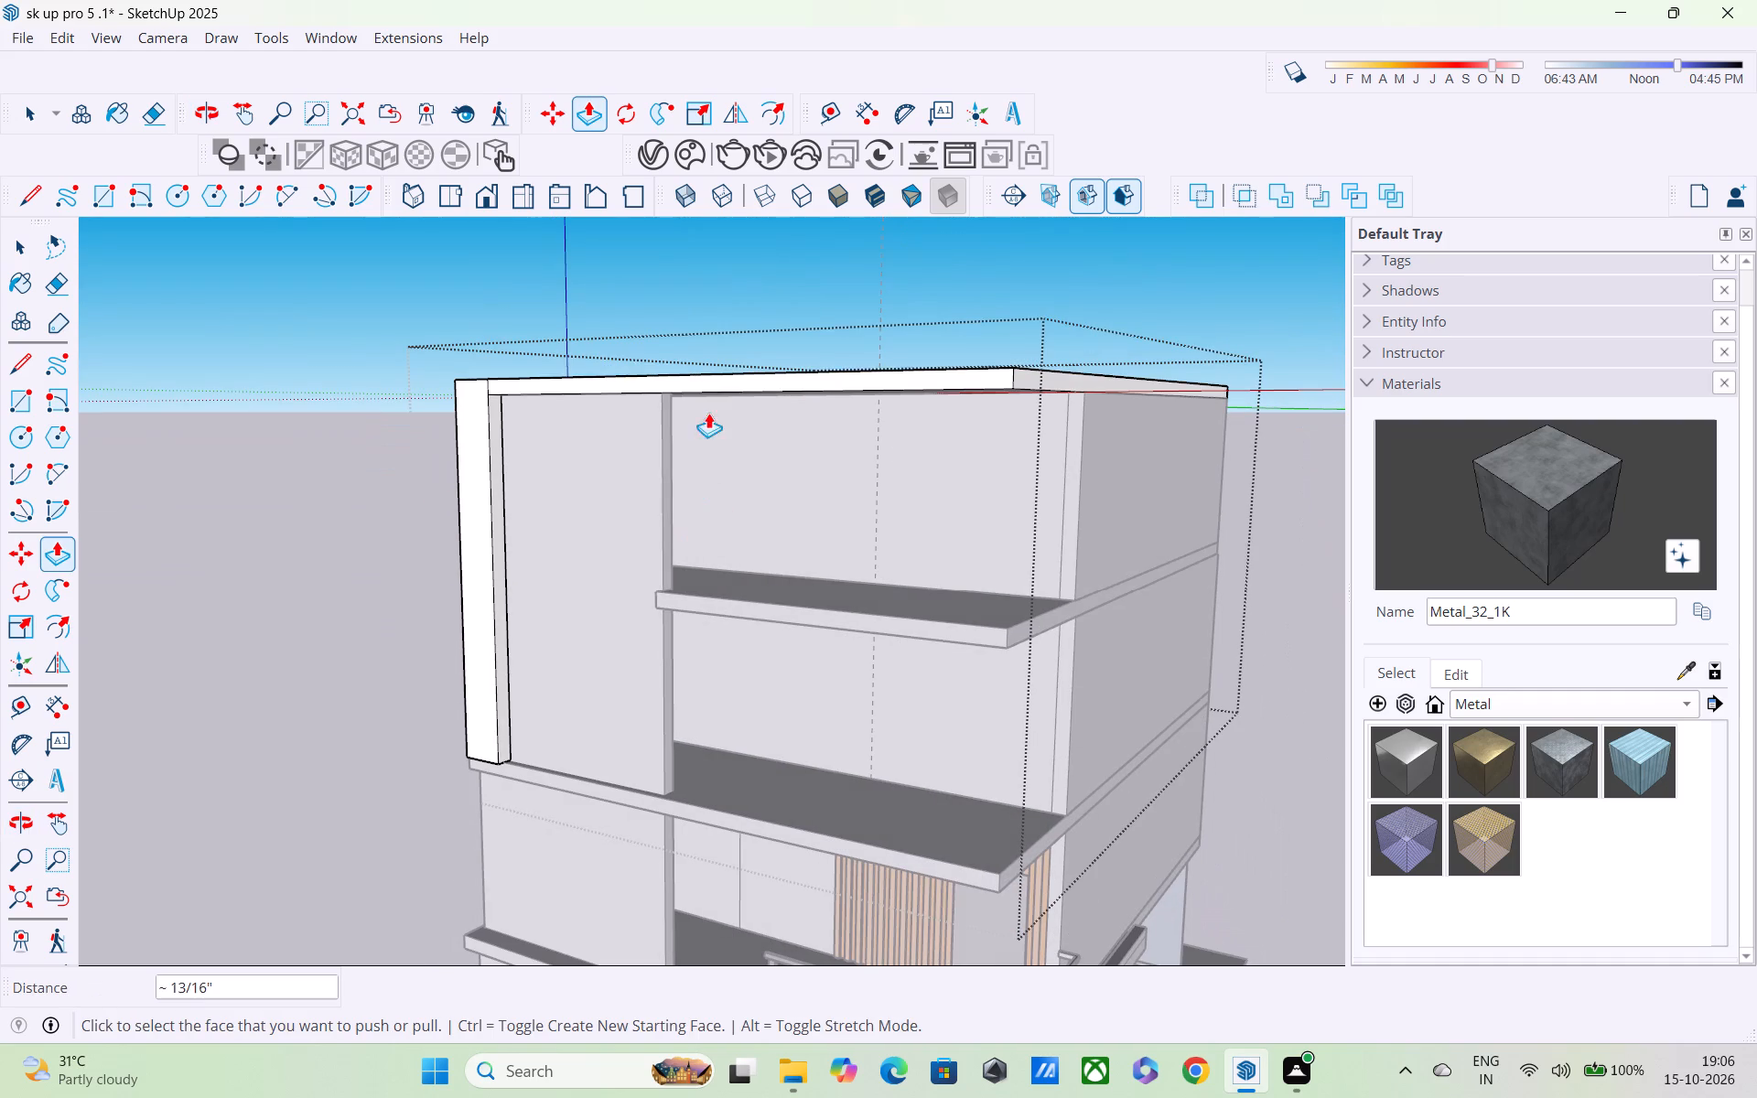
scroll(711, 385, "up", 3)
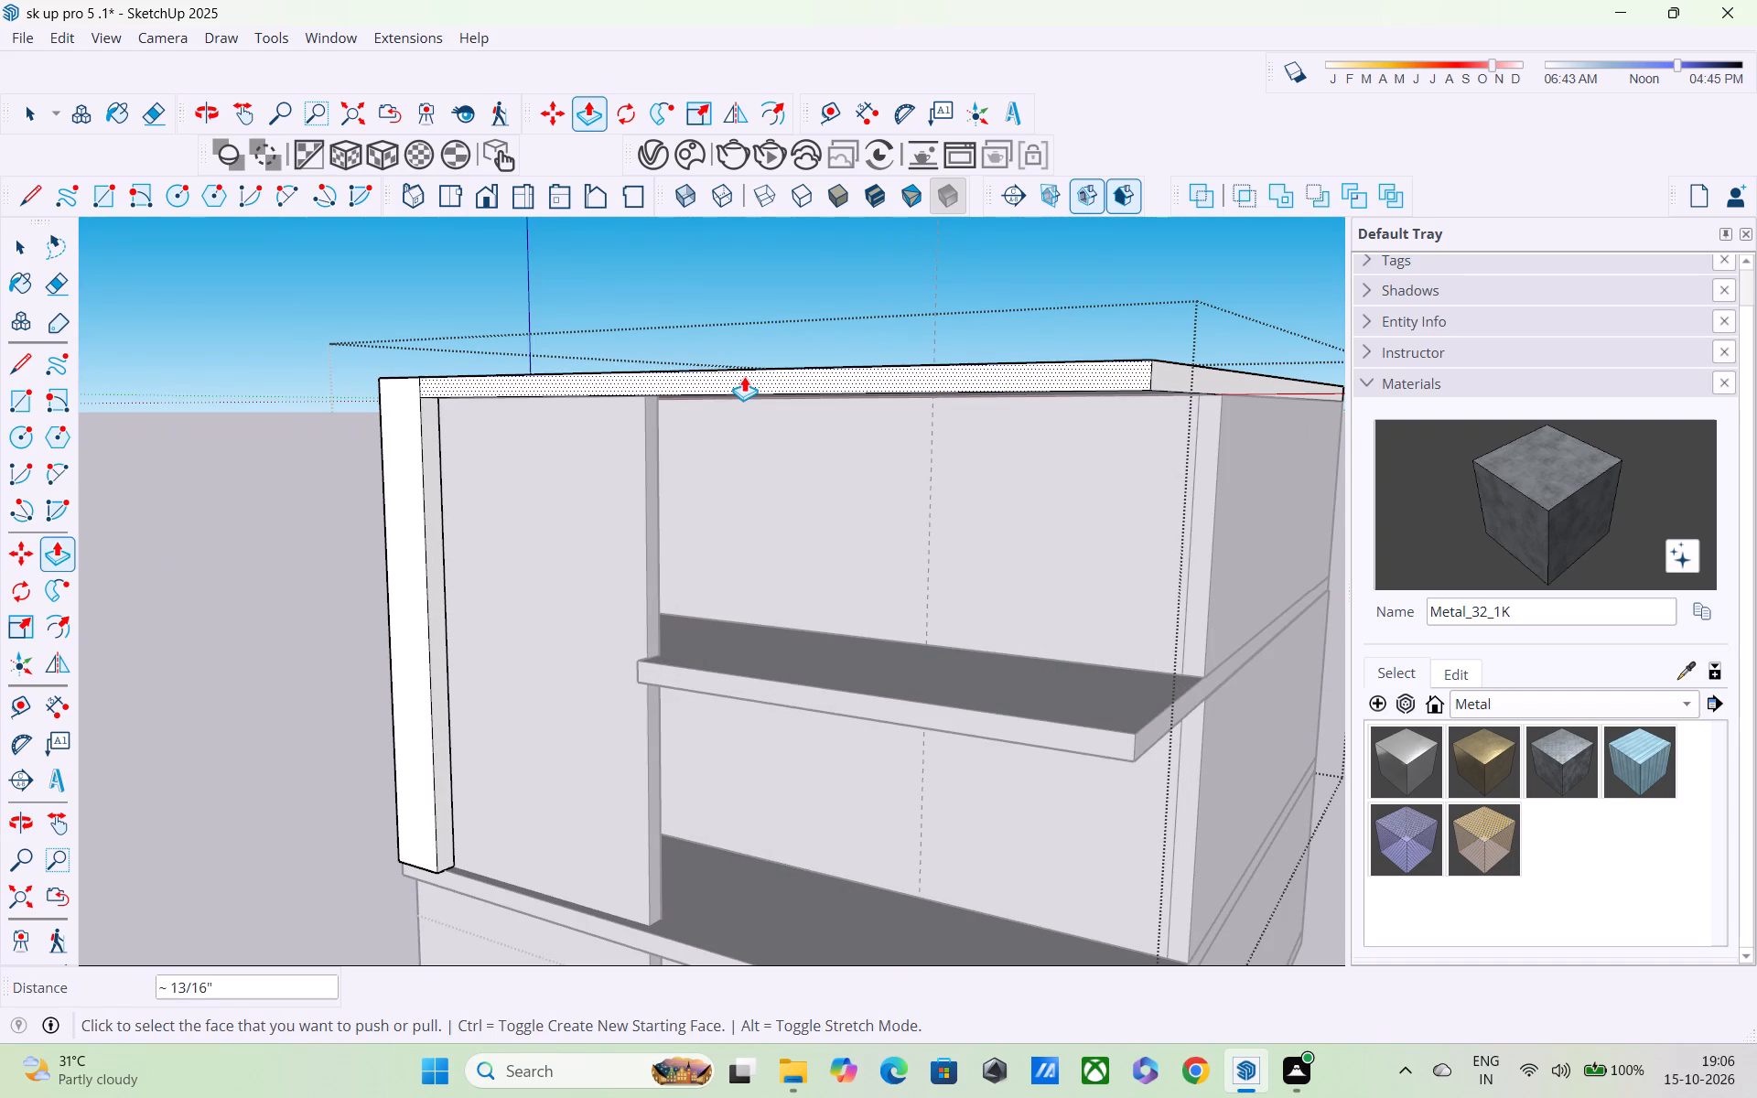
scroll(744, 376, "down", 2)
middle_click_drag(701, 432, 886, 351)
middle_click_drag(768, 812, 766, 930)
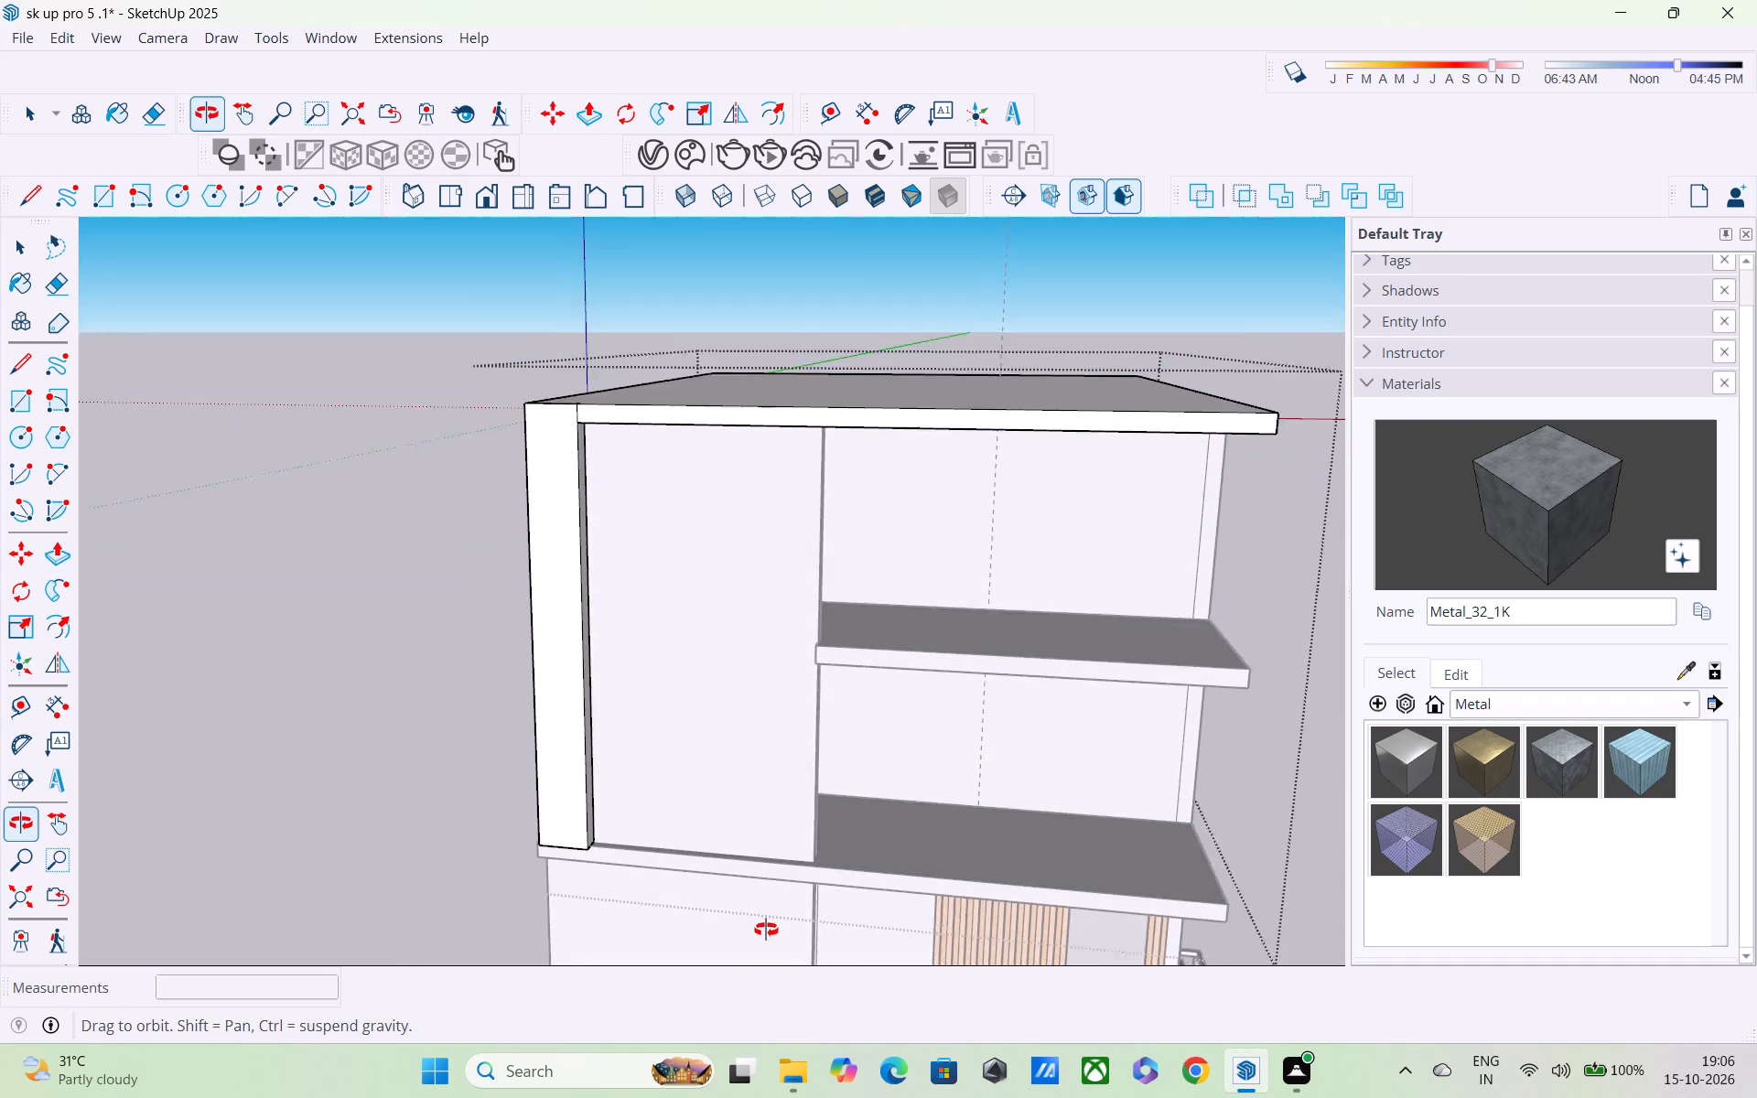
middle_click_drag(766, 930, 632, 833)
scroll(632, 833, "up", 3)
middle_click_drag(631, 824, 667, 877)
scroll(667, 877, "down", 6)
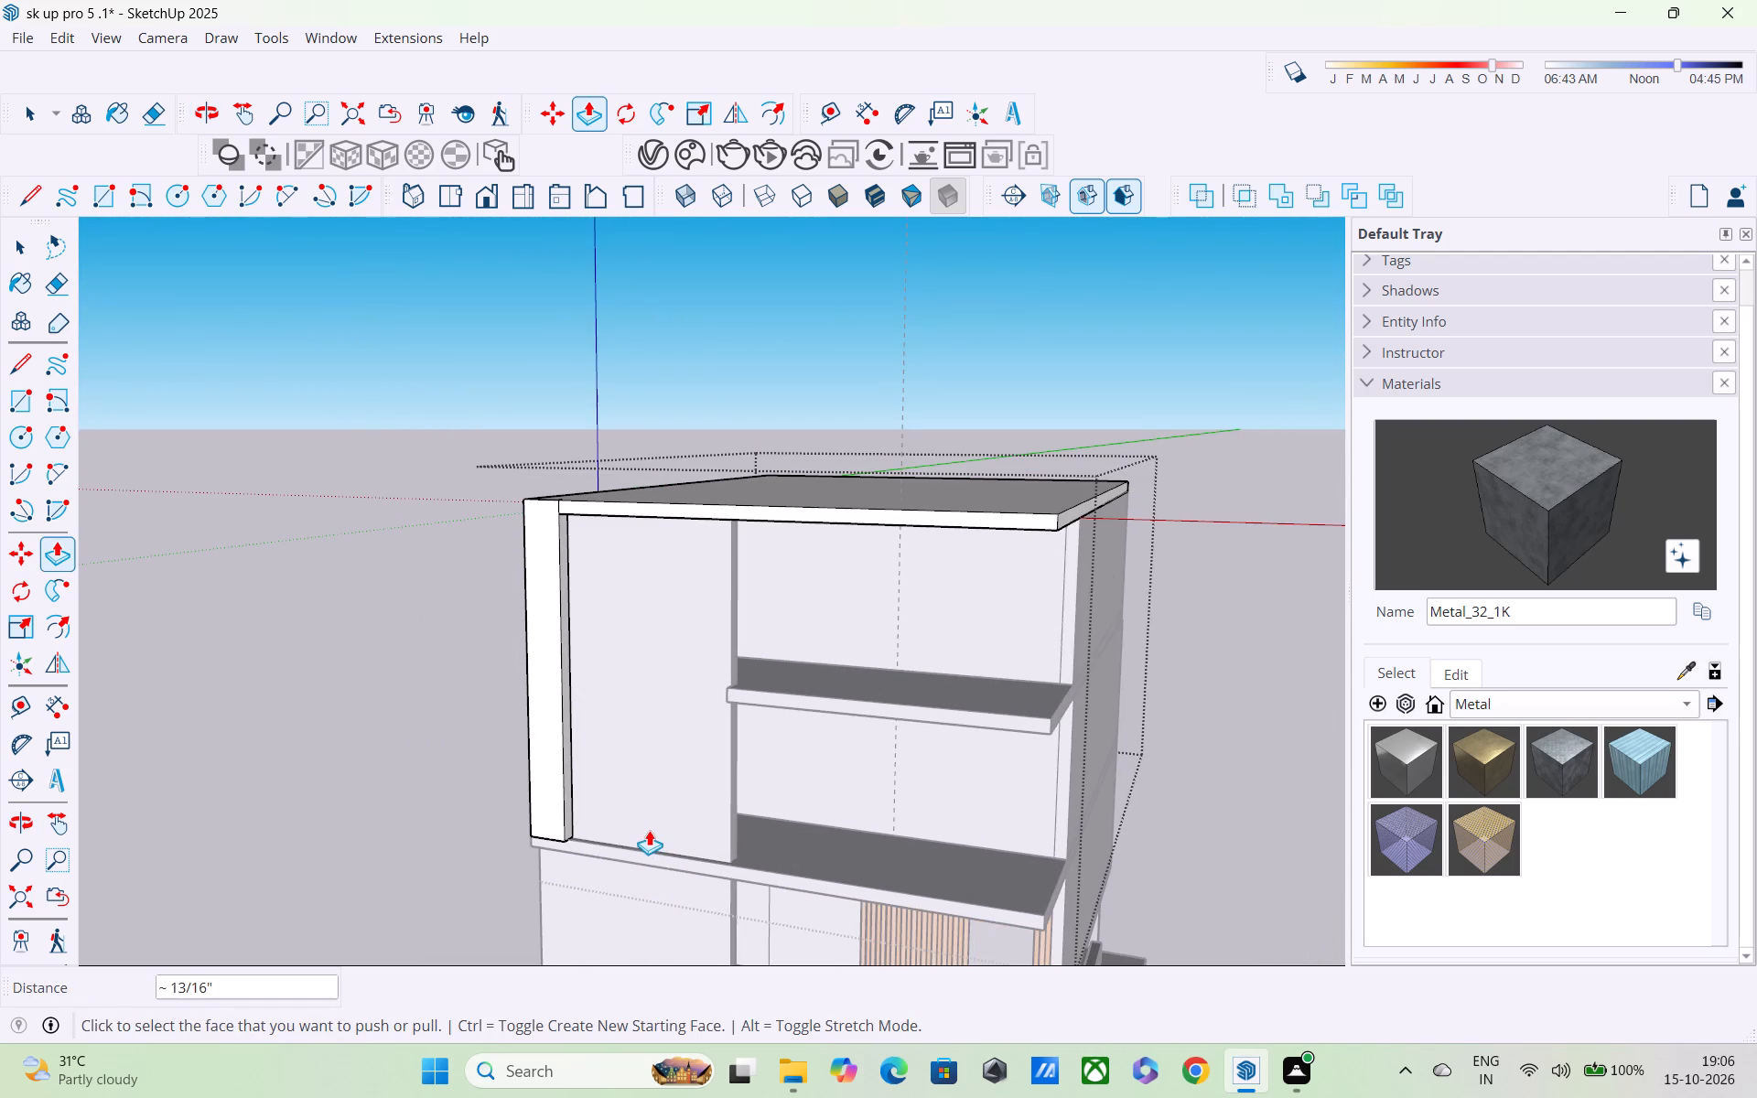
middle_click_drag(645, 831, 701, 868)
scroll(701, 868, "down", 2)
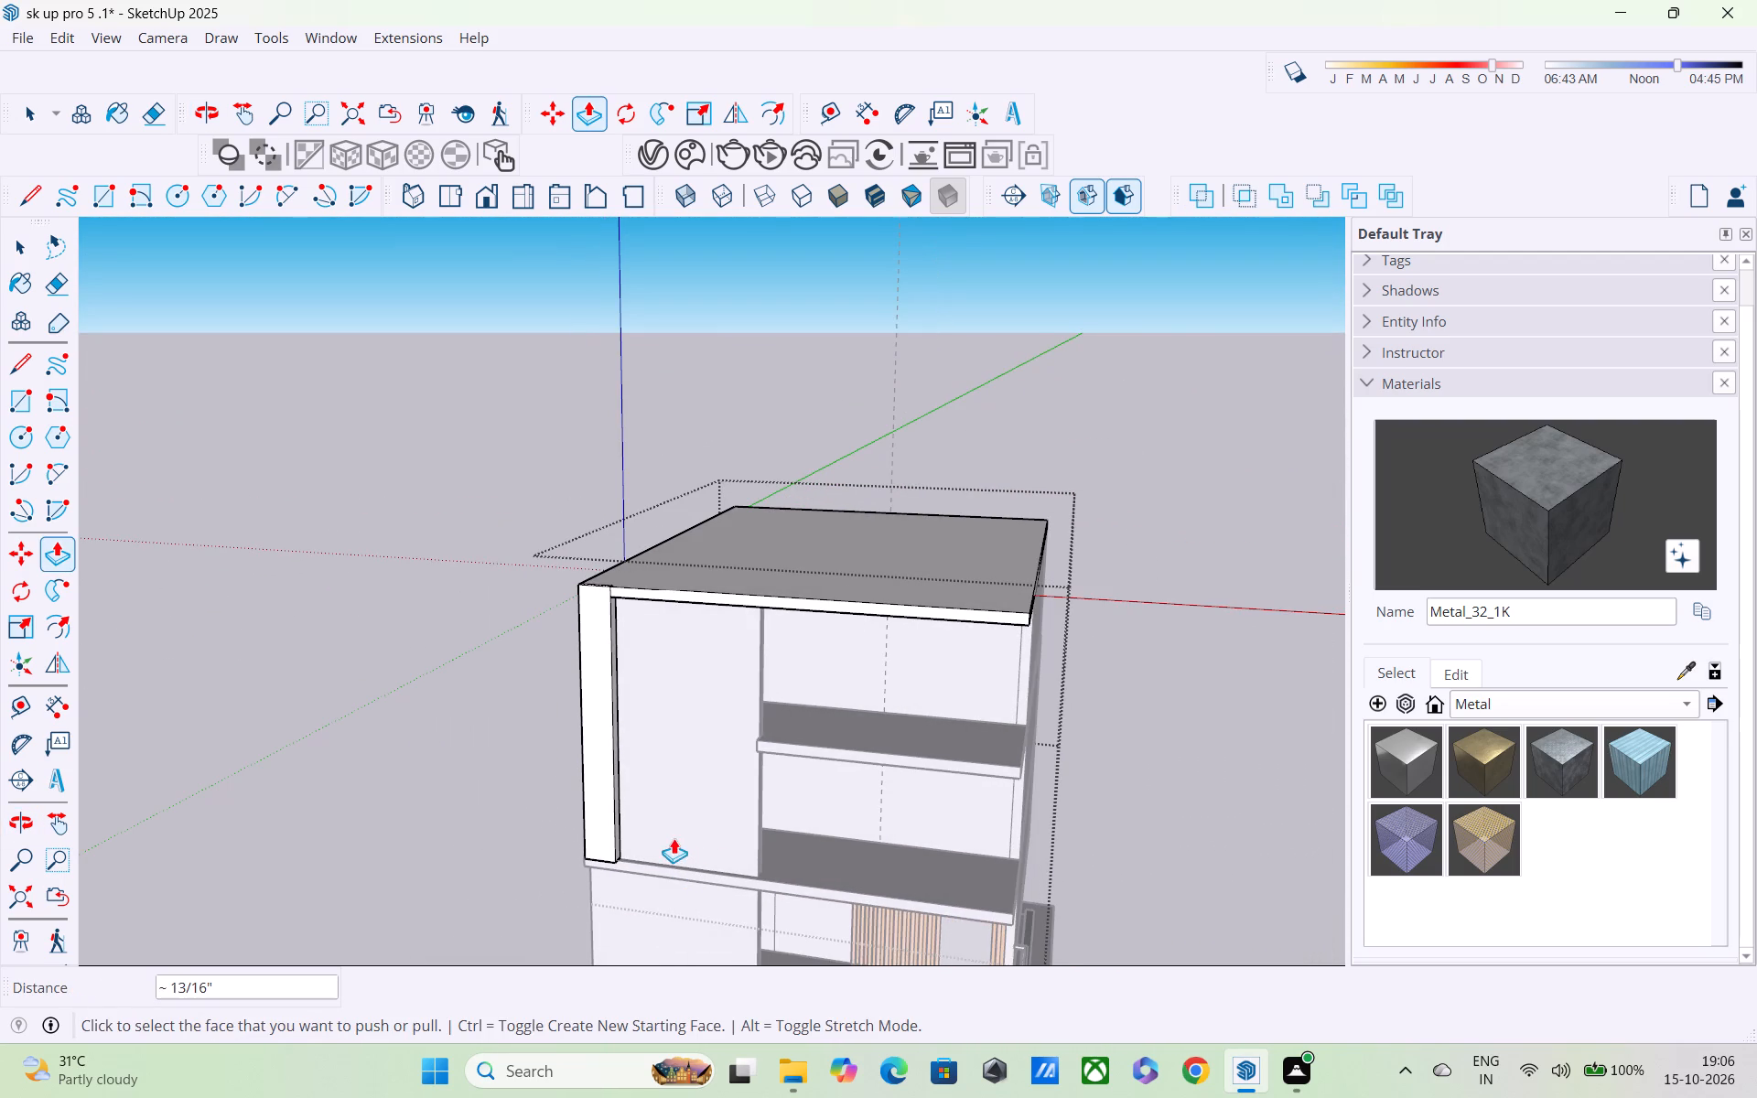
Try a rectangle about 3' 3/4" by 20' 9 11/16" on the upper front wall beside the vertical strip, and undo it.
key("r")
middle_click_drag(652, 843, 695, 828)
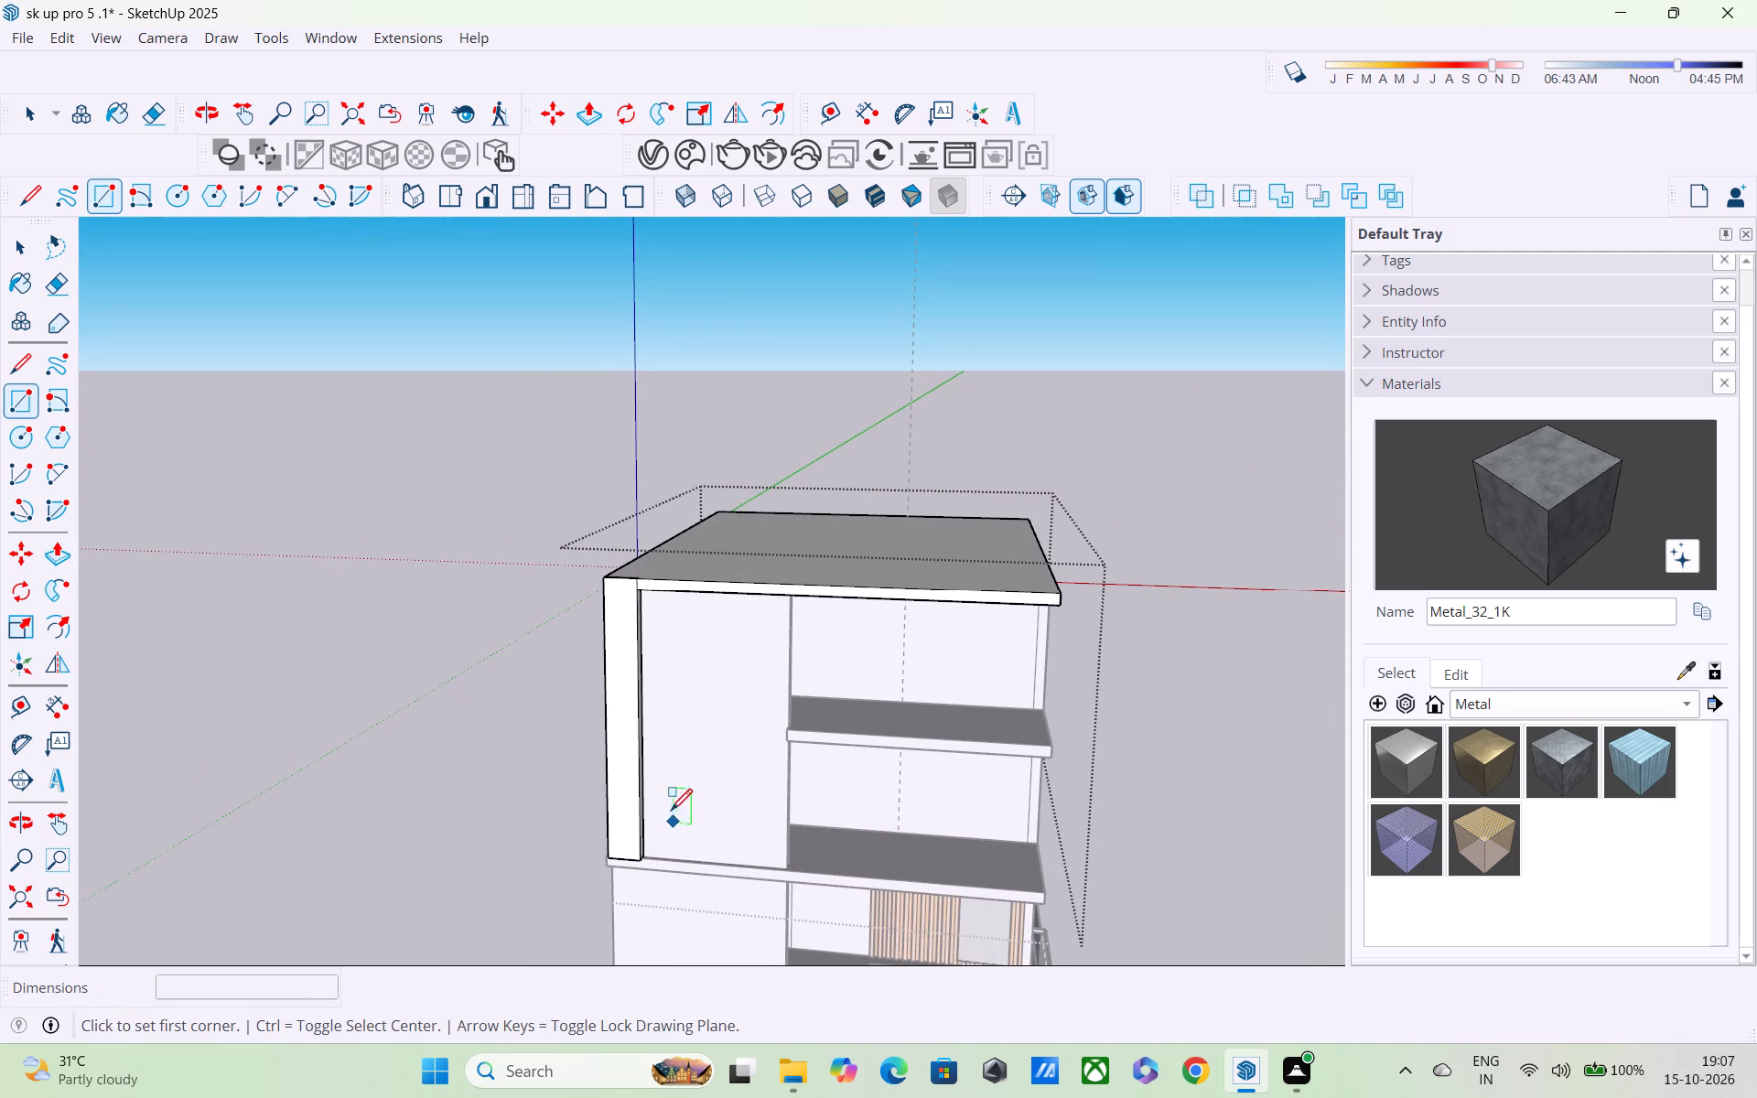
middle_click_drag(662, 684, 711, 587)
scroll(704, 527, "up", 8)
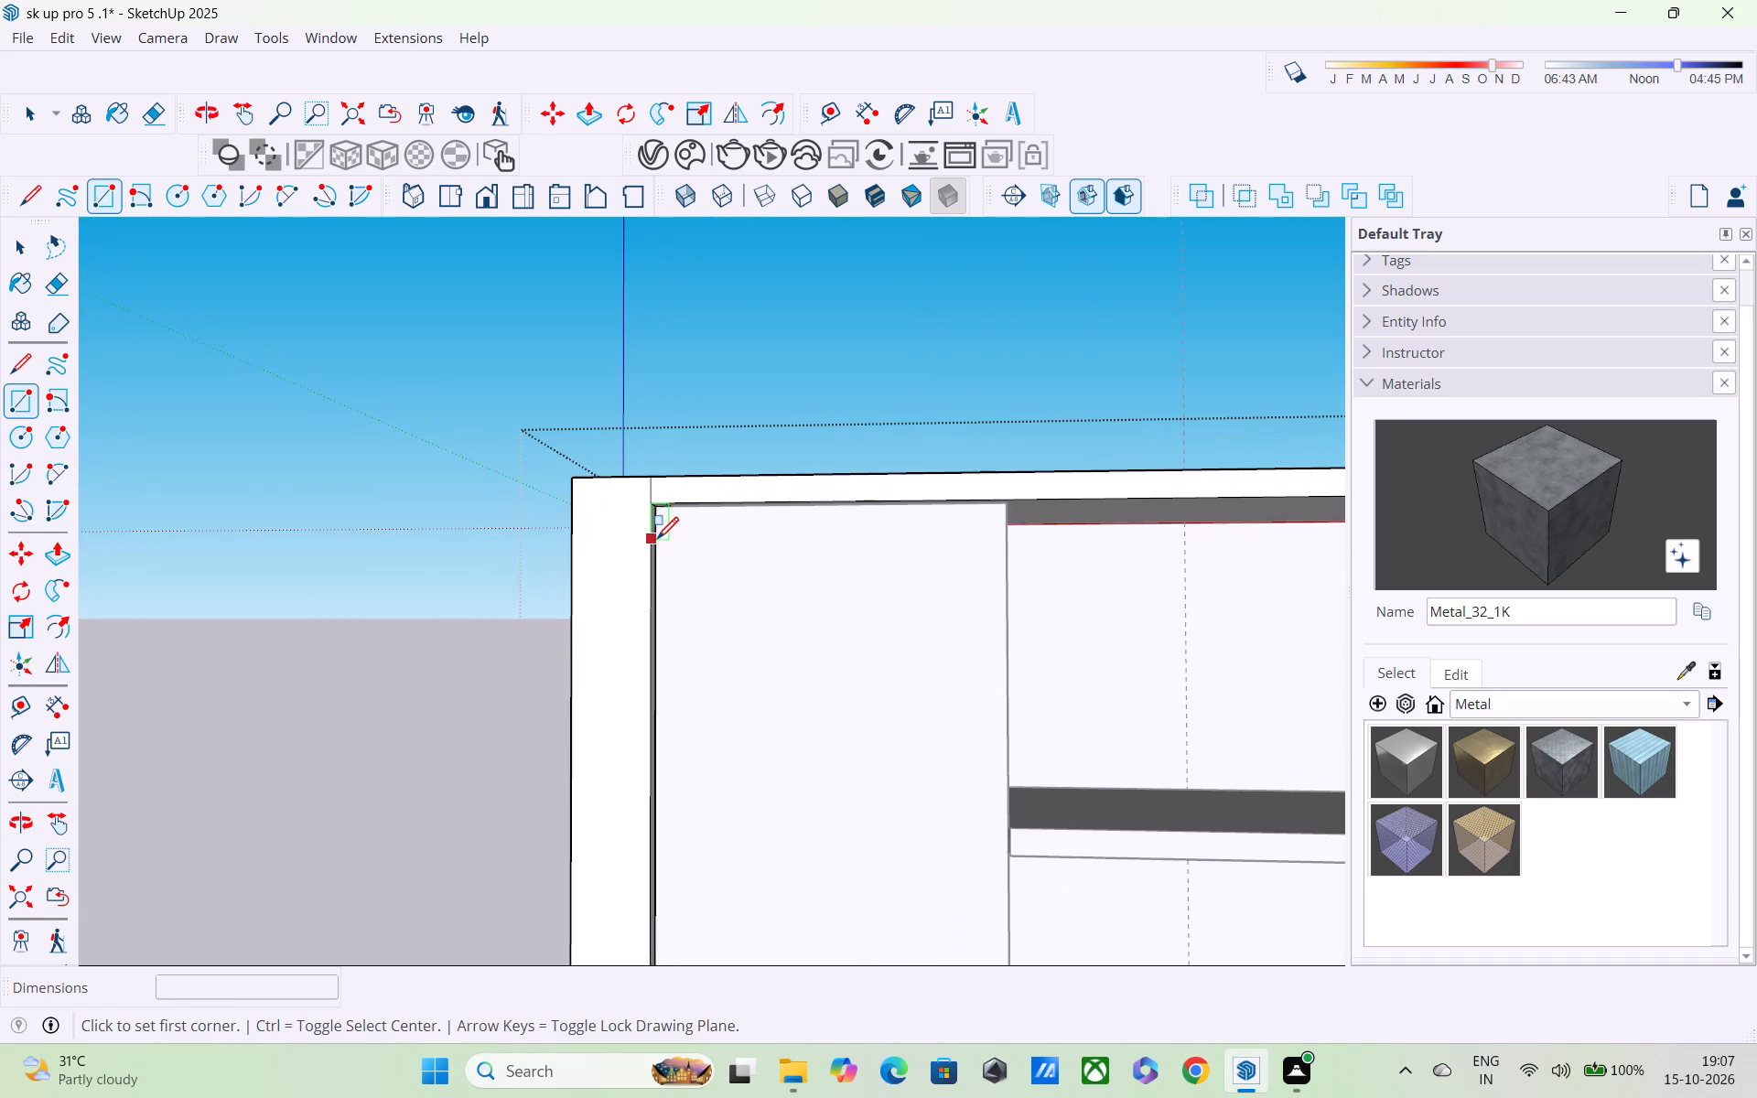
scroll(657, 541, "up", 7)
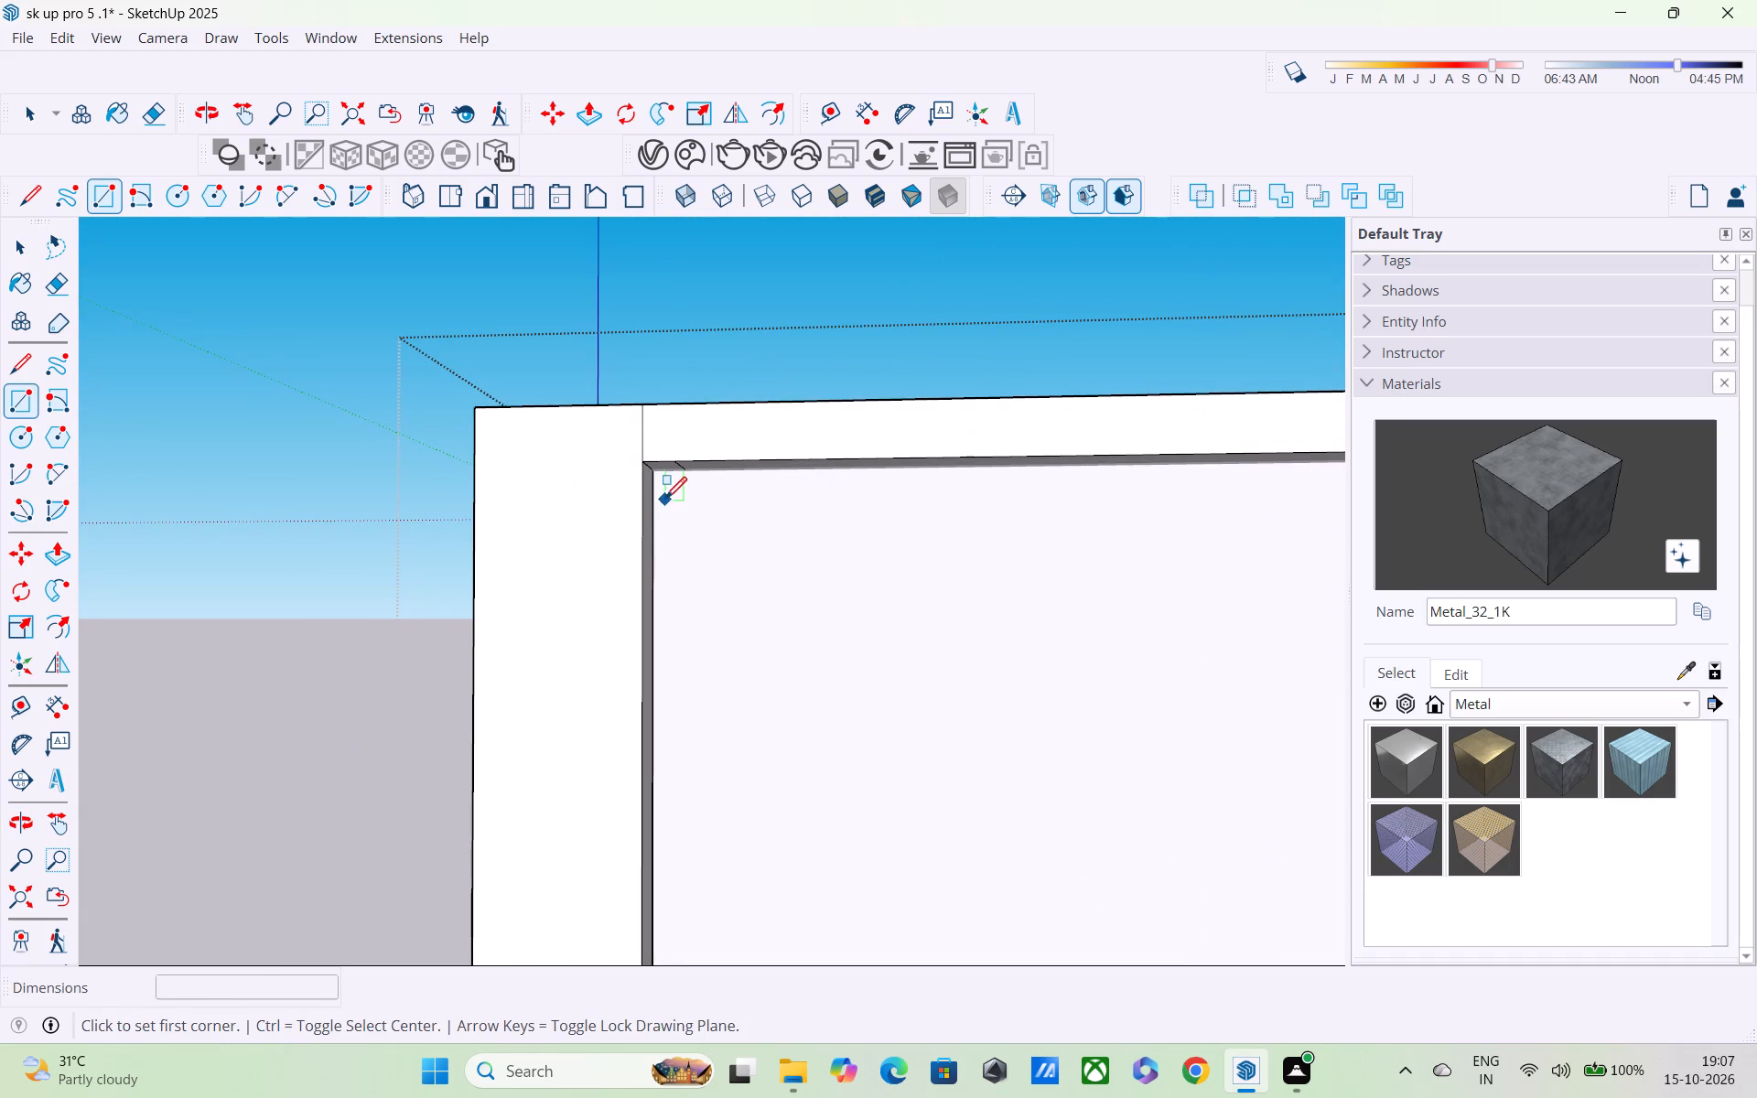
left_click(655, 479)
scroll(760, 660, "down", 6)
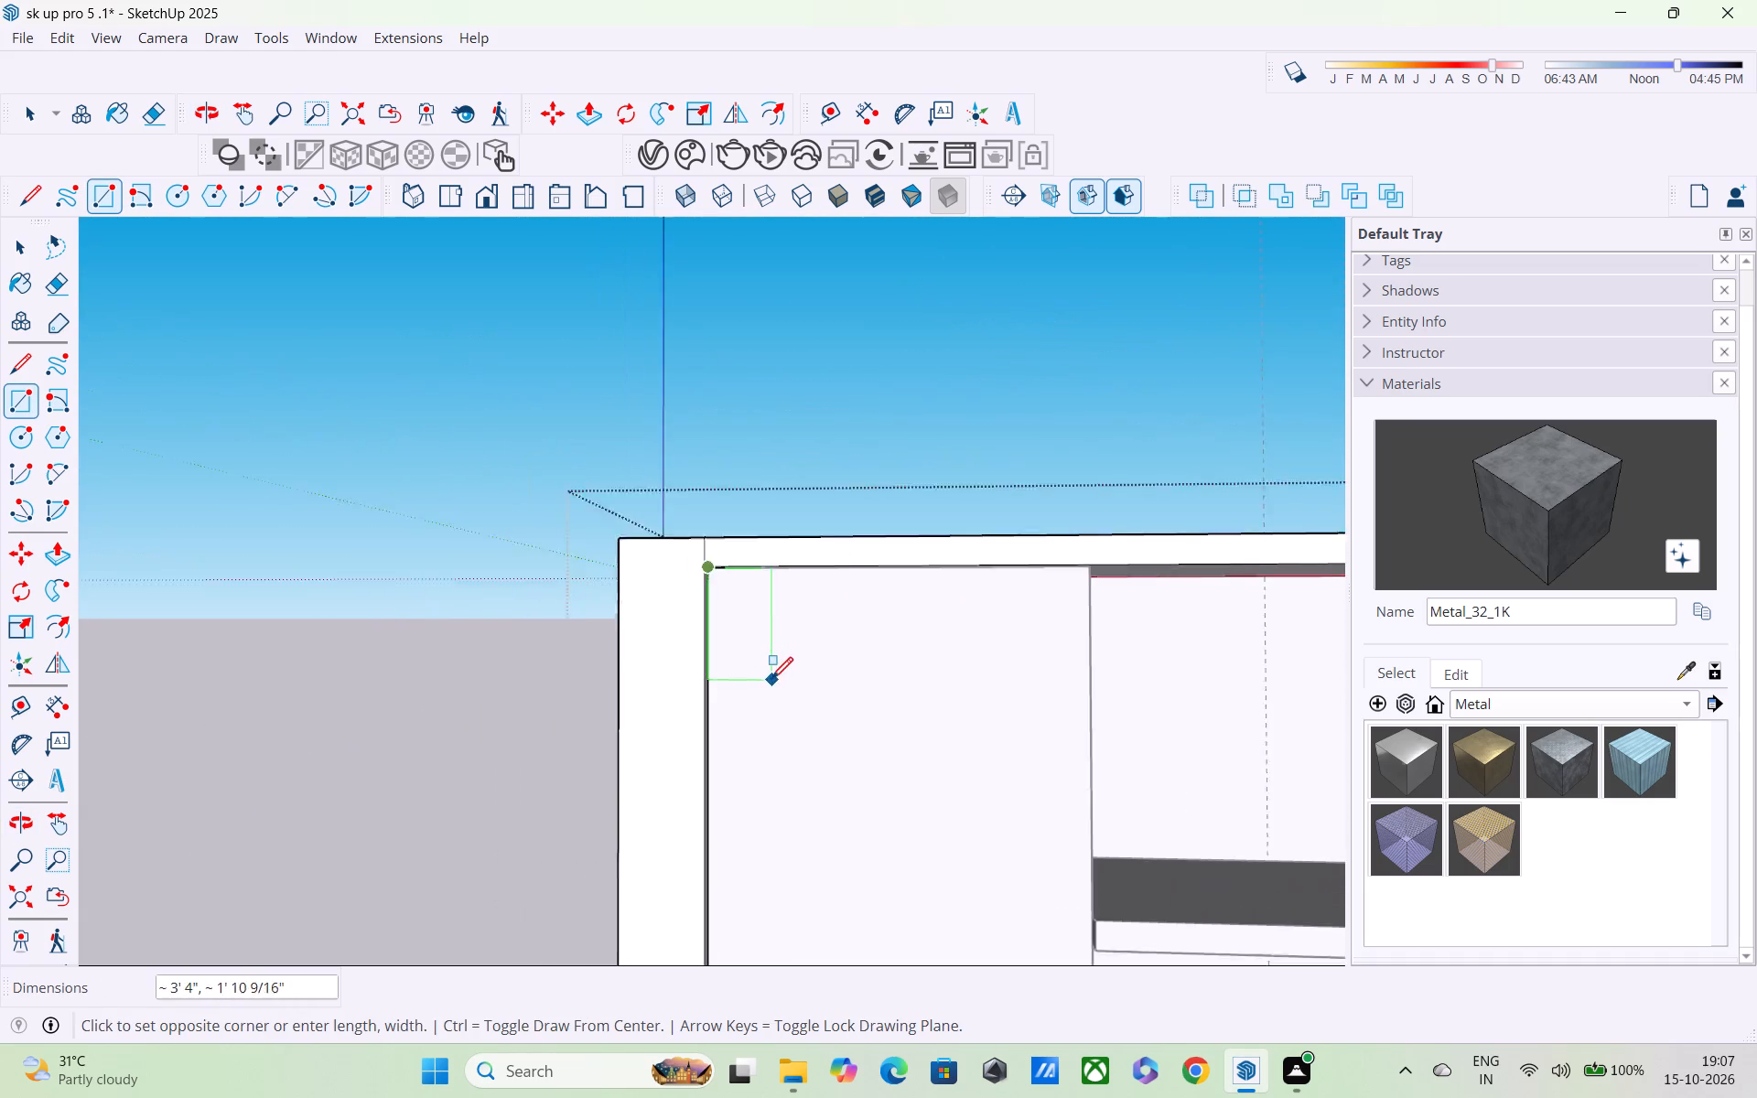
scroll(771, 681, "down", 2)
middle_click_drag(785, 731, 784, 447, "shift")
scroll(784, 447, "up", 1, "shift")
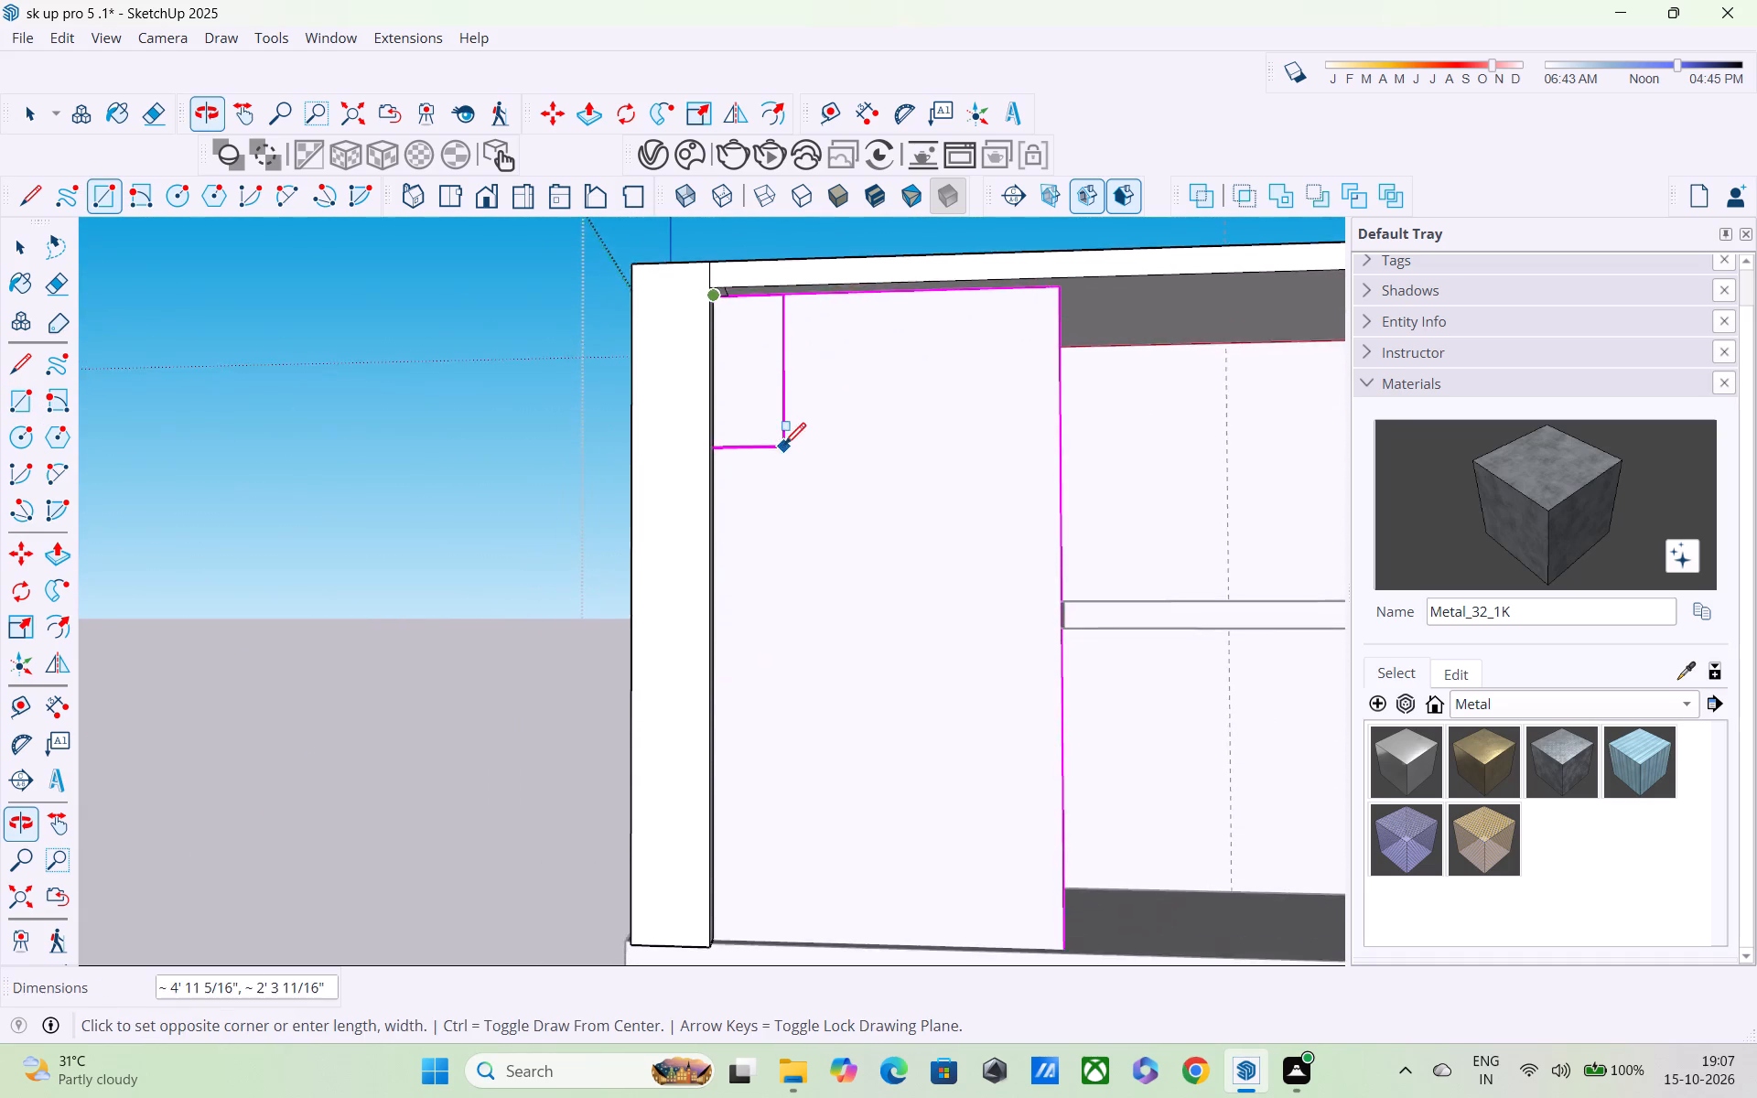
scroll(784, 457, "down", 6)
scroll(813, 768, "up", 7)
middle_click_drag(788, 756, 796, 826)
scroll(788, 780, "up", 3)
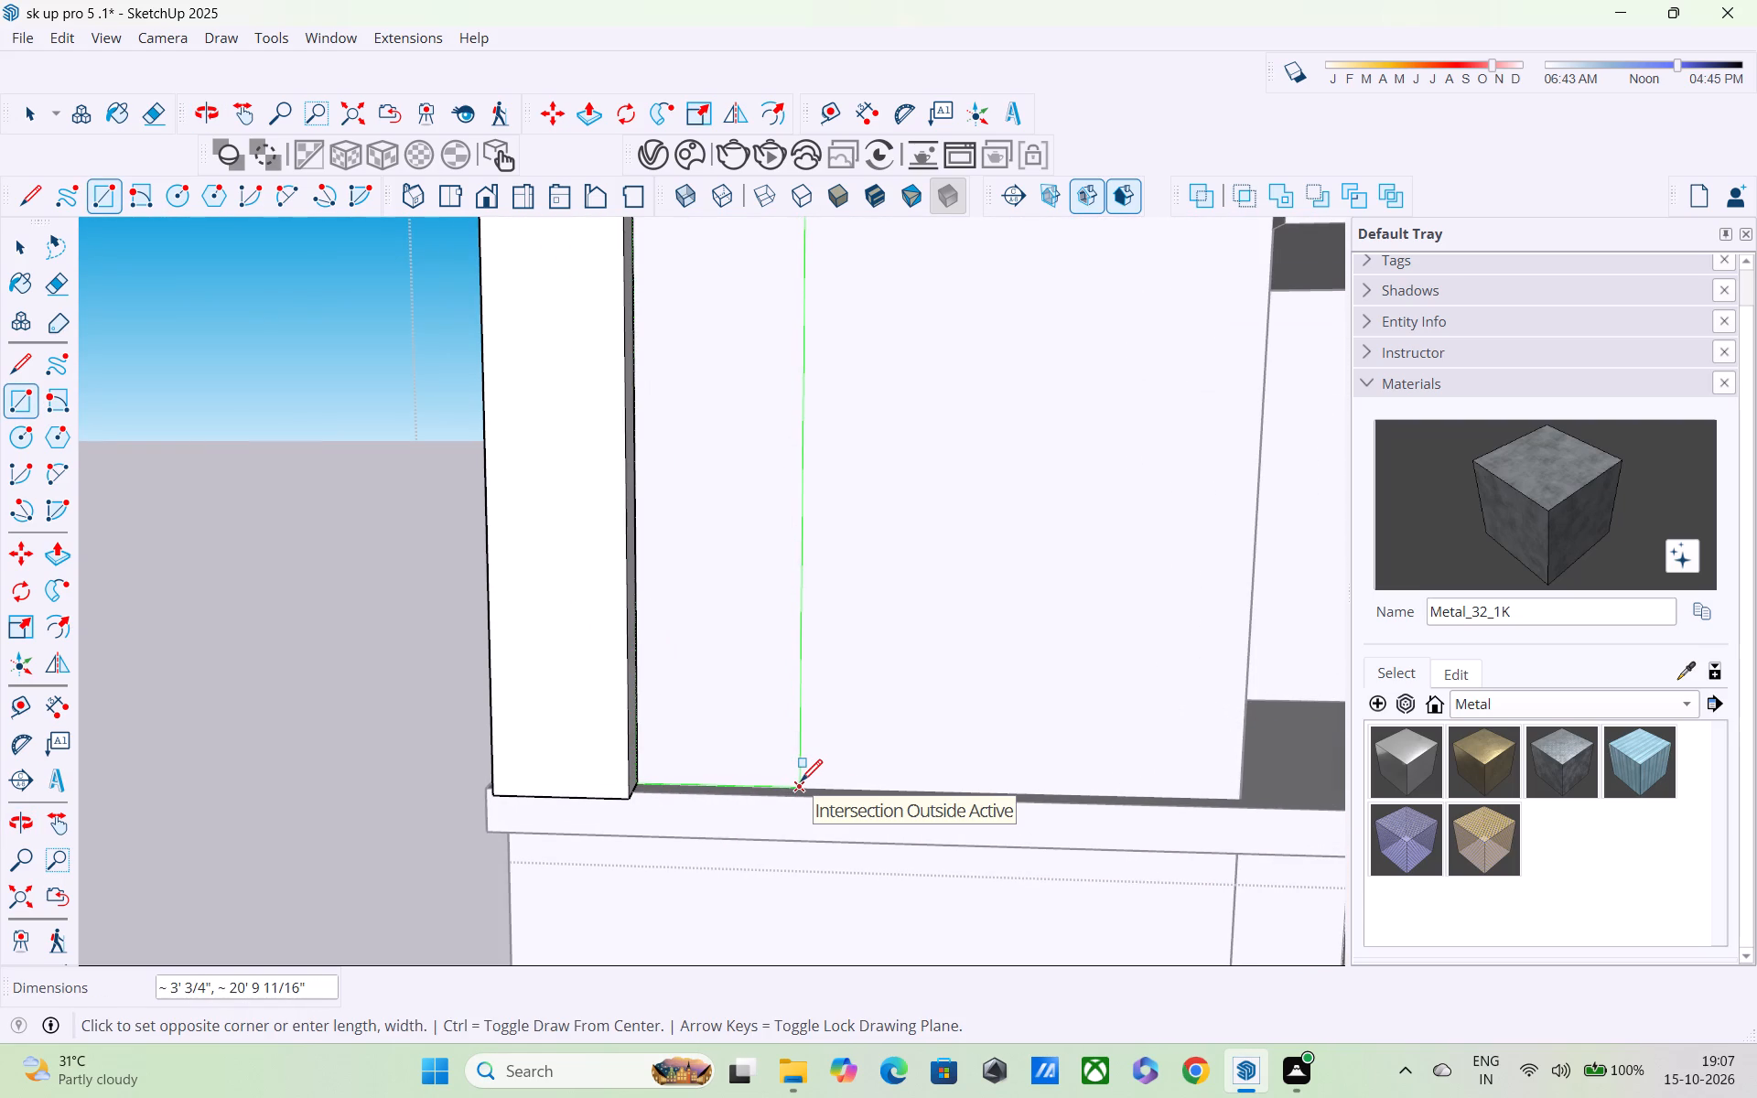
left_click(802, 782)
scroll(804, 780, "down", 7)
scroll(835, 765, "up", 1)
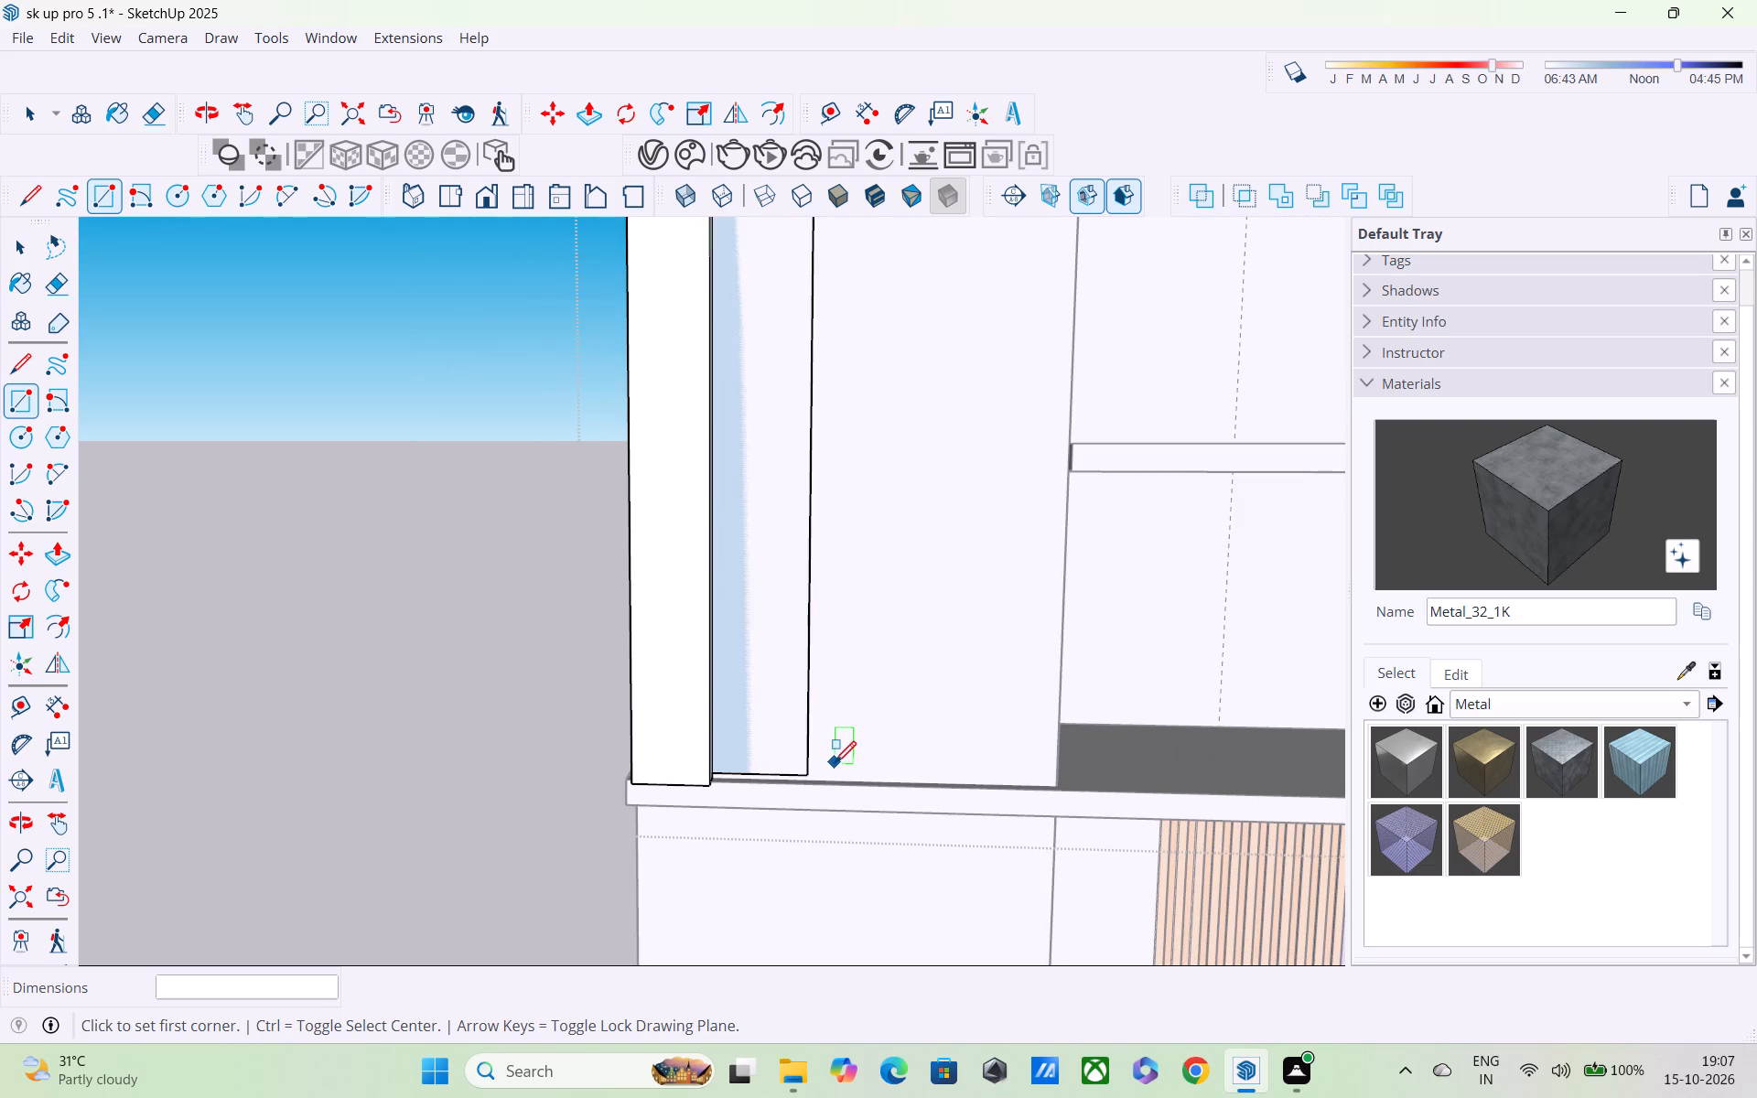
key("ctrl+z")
Draw a rectangle about 3' 3 7/16" wide by 20' 9 11/16" high beside the strip, from the slab's underside to the wall's base.
scroll(752, 754, "down", 2)
middle_click_drag(752, 753, 768, 978, "shift")
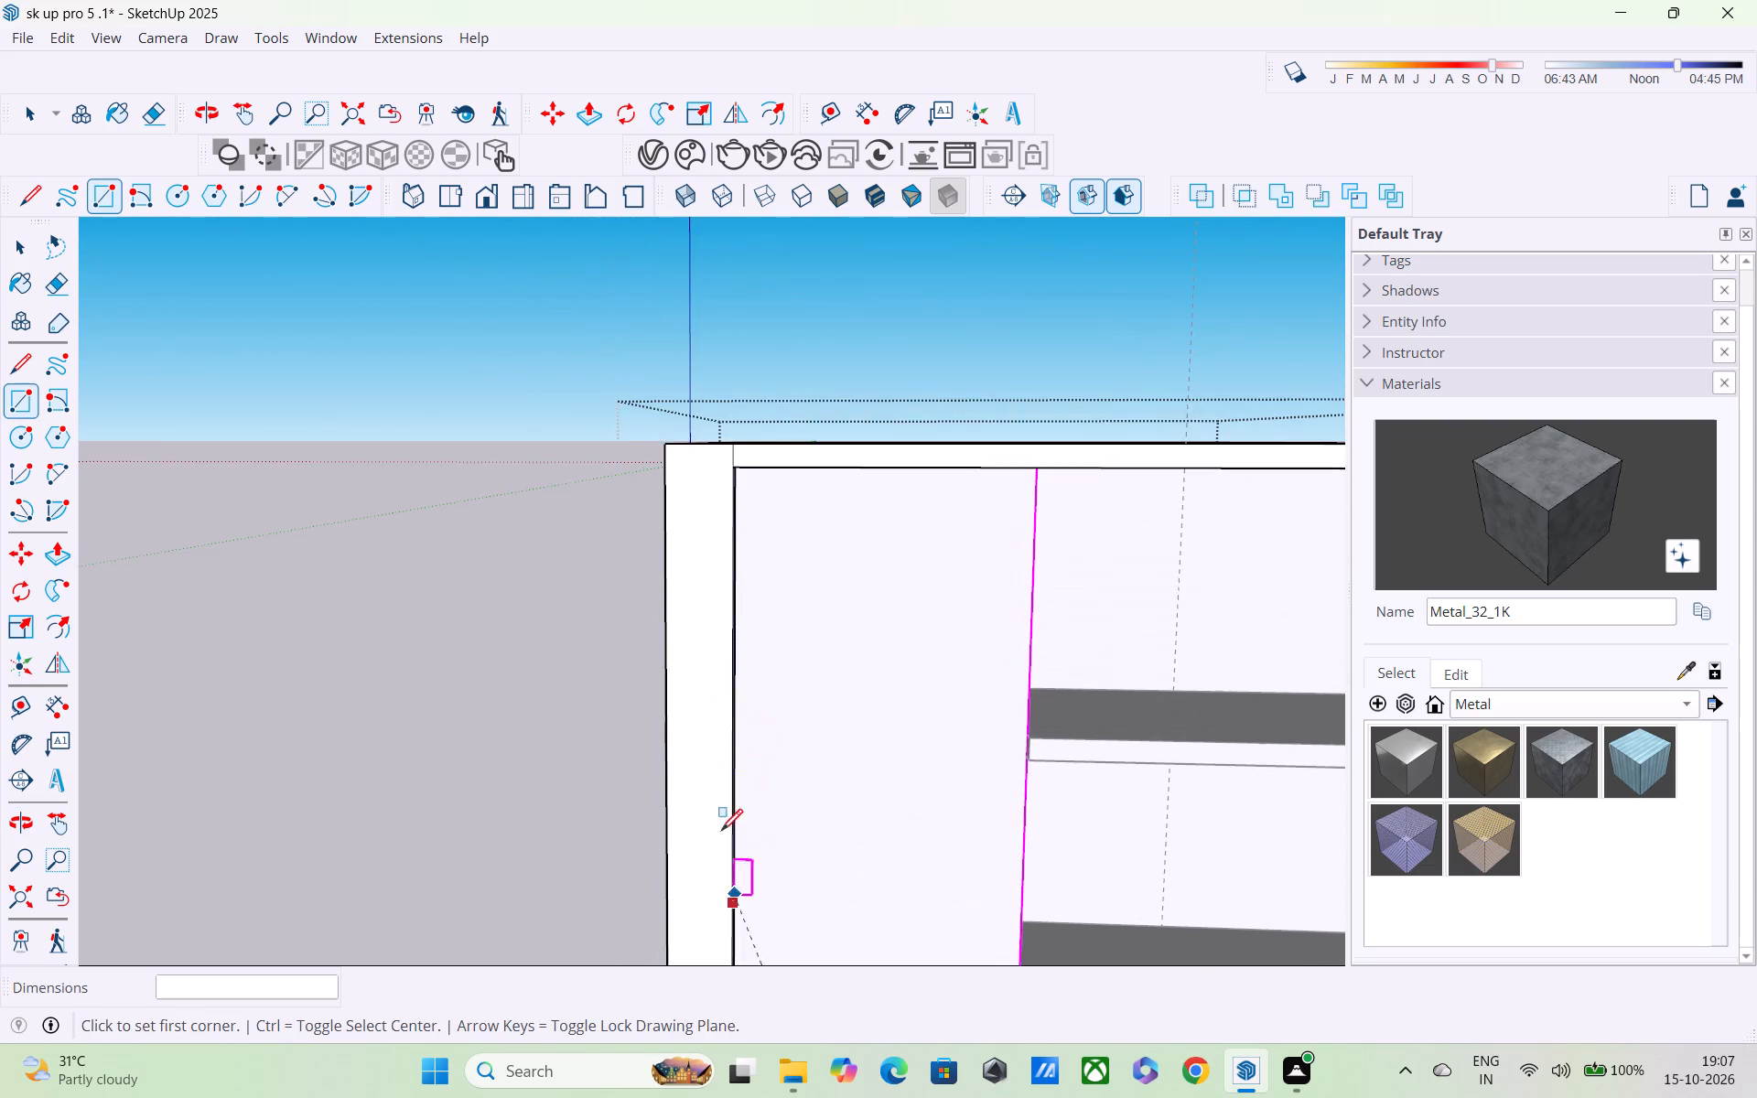
scroll(742, 500, "up", 9)
left_click(720, 443)
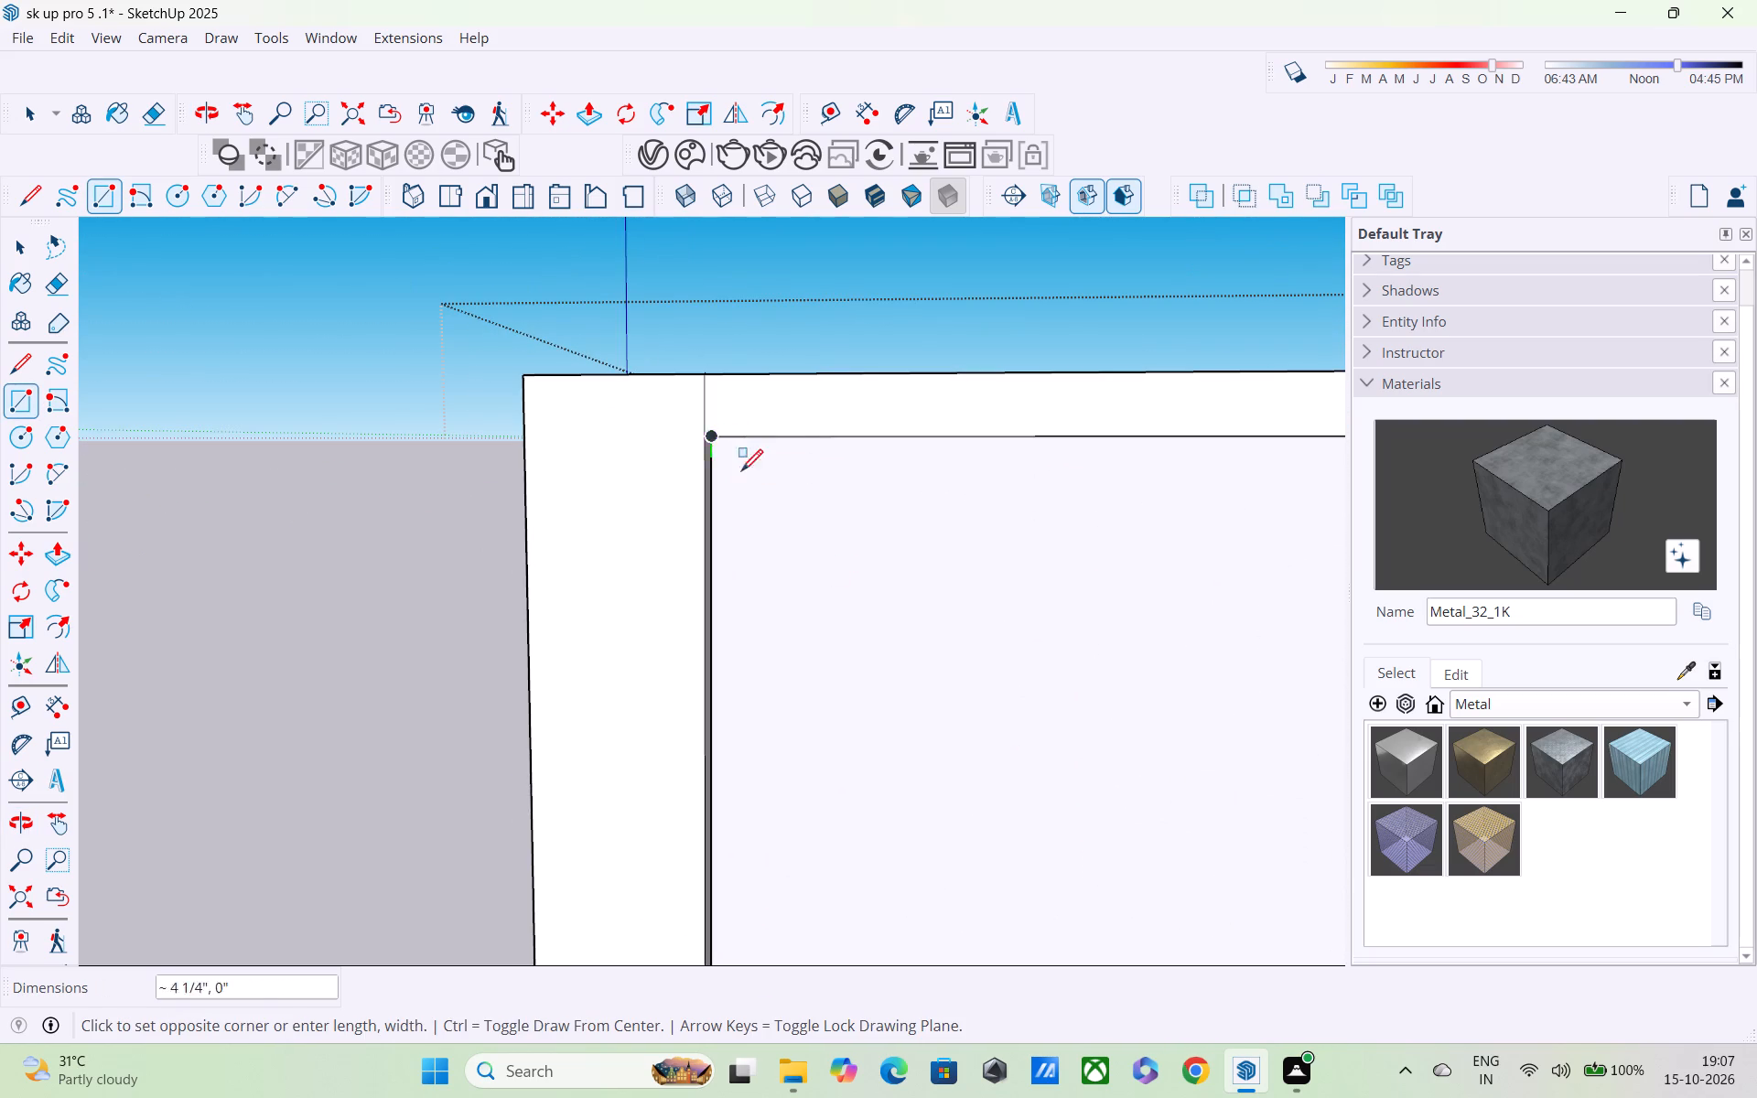
scroll(928, 695, "down", 2)
middle_click_drag(929, 731, 777, 373, "shift")
scroll(777, 373, "up", 1, "shift")
scroll(775, 382, "down", 9)
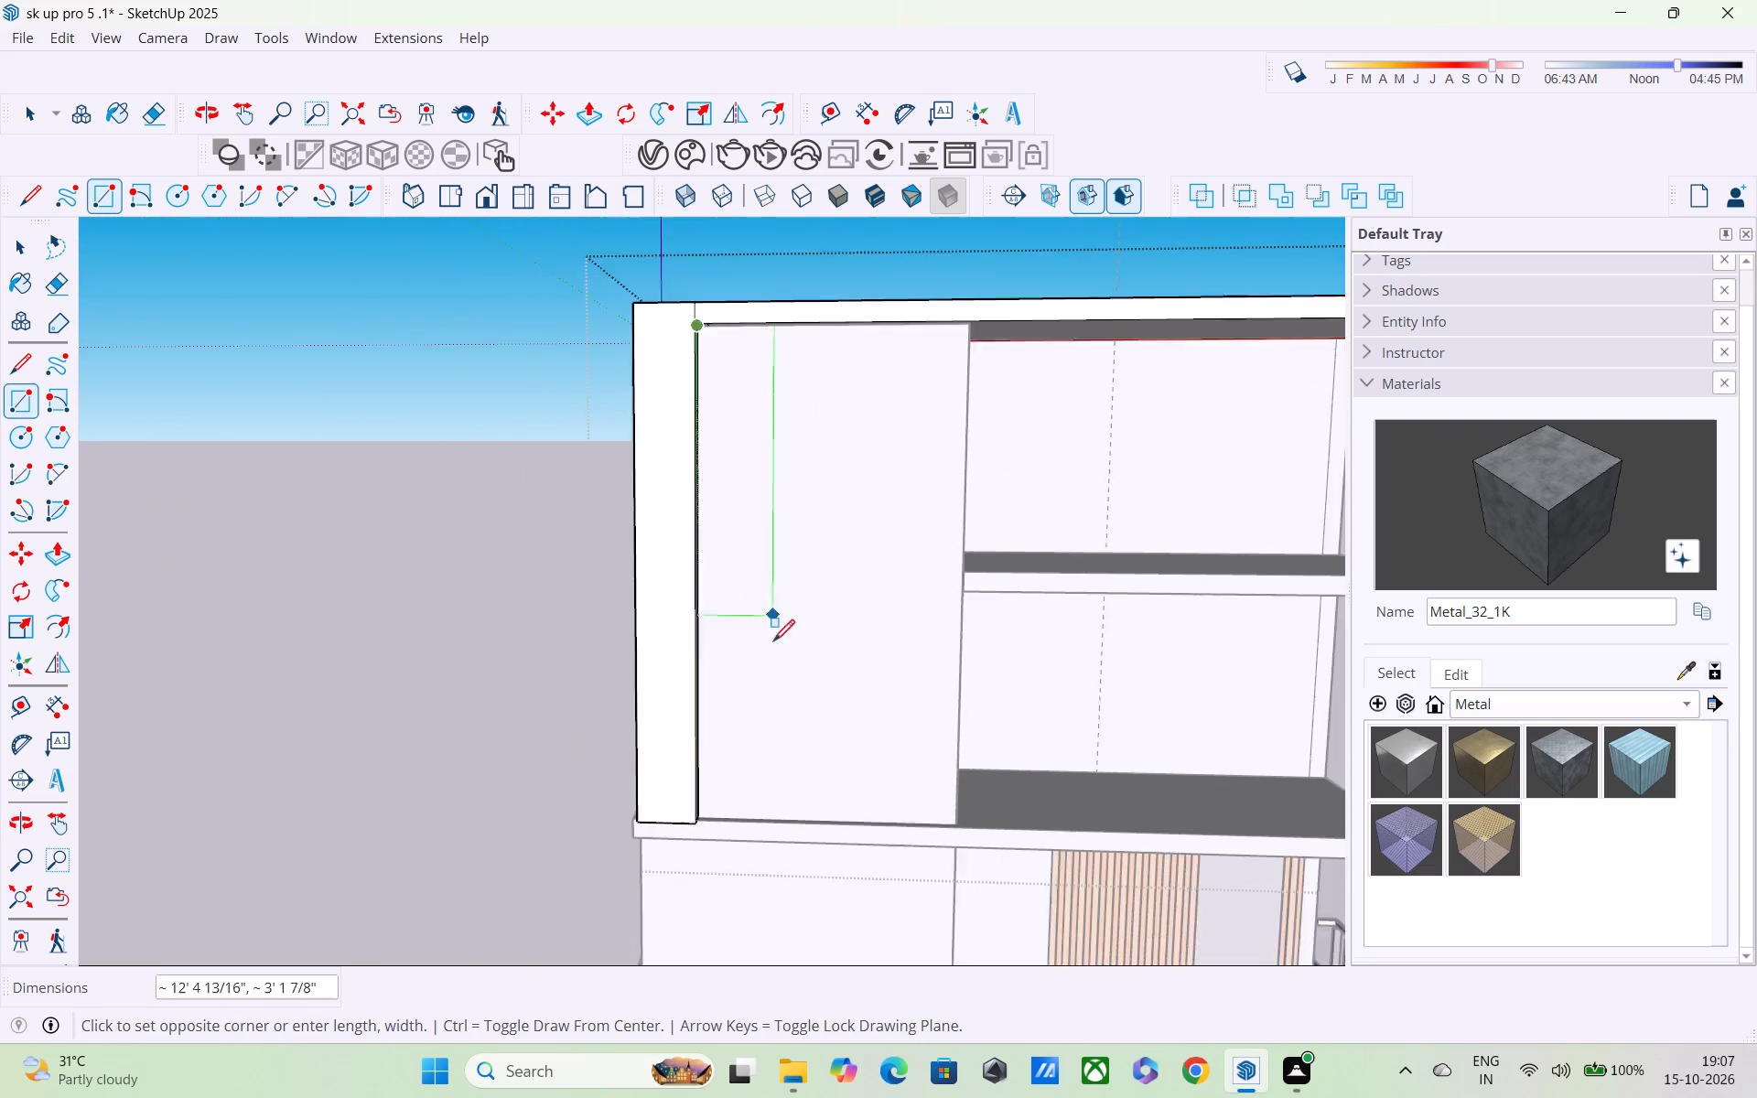
scroll(773, 643, "down", 2)
scroll(779, 746, "up", 1)
middle_click_drag(779, 746, 782, 816)
scroll(774, 834, "up", 5)
scroll(775, 912, "up", 5)
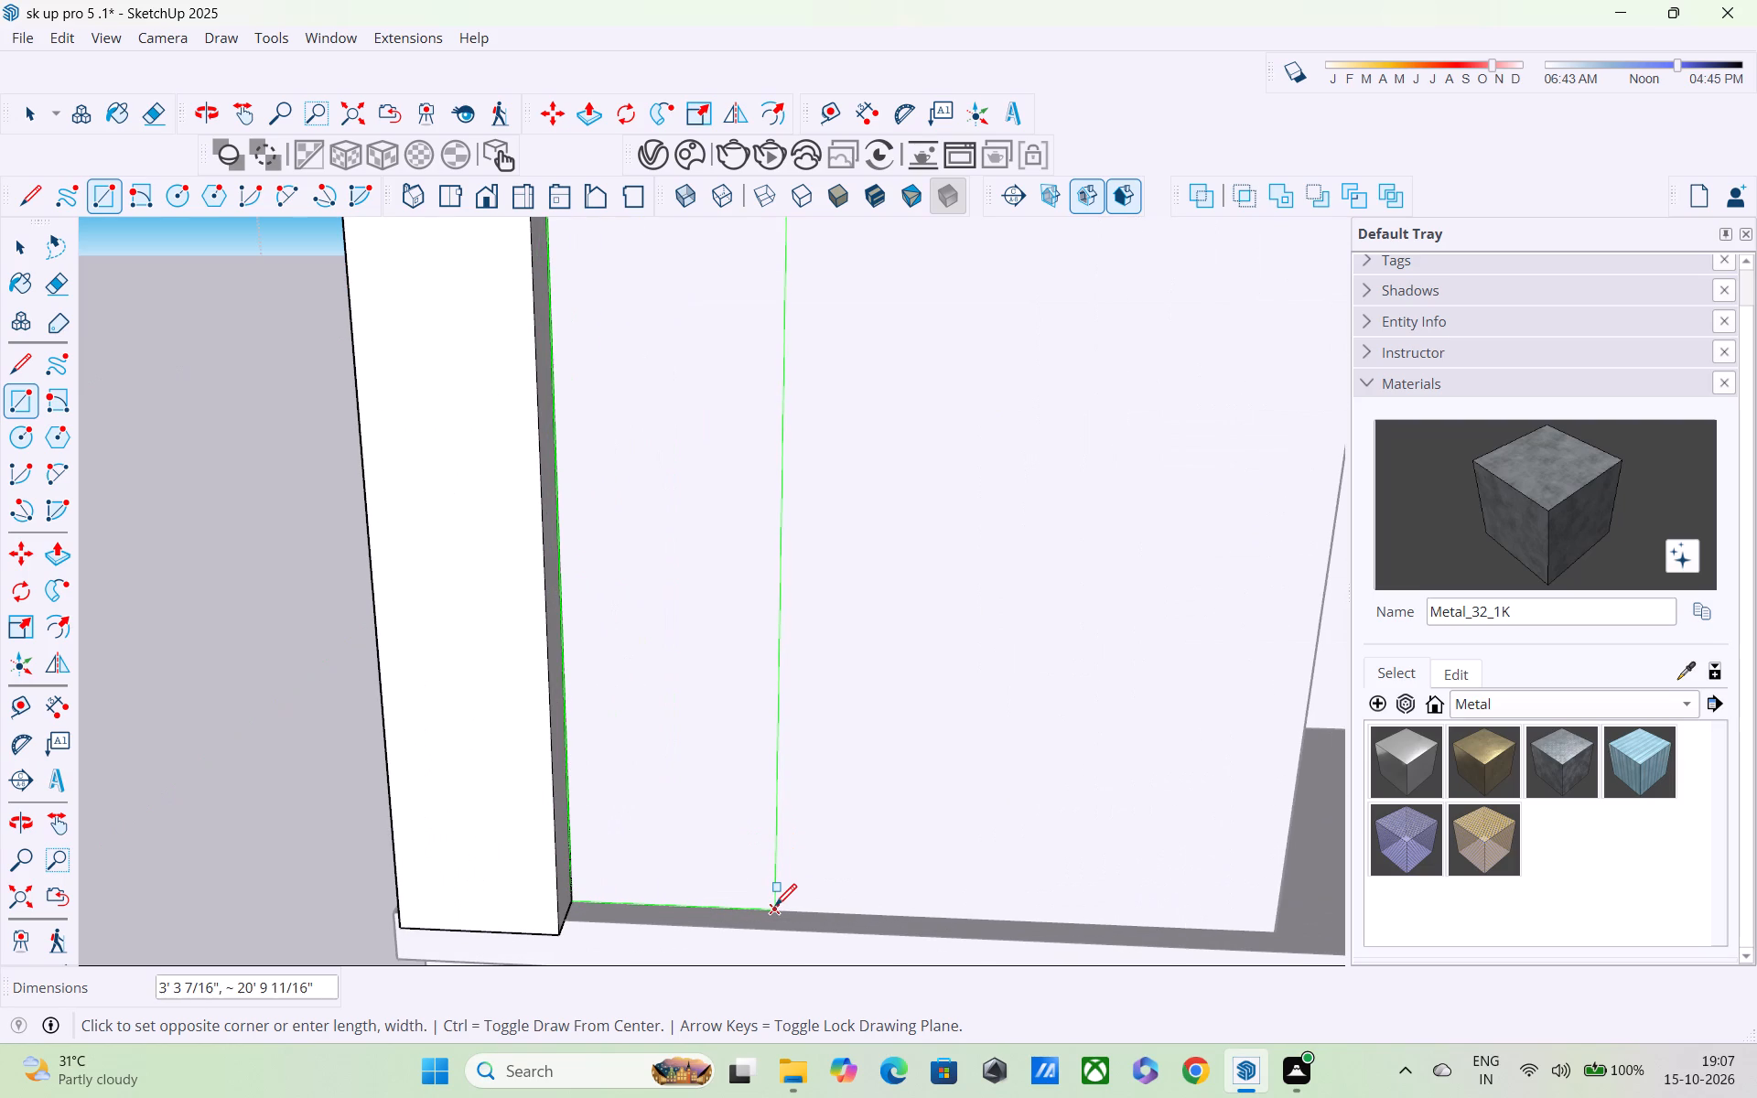
left_click(775, 908)
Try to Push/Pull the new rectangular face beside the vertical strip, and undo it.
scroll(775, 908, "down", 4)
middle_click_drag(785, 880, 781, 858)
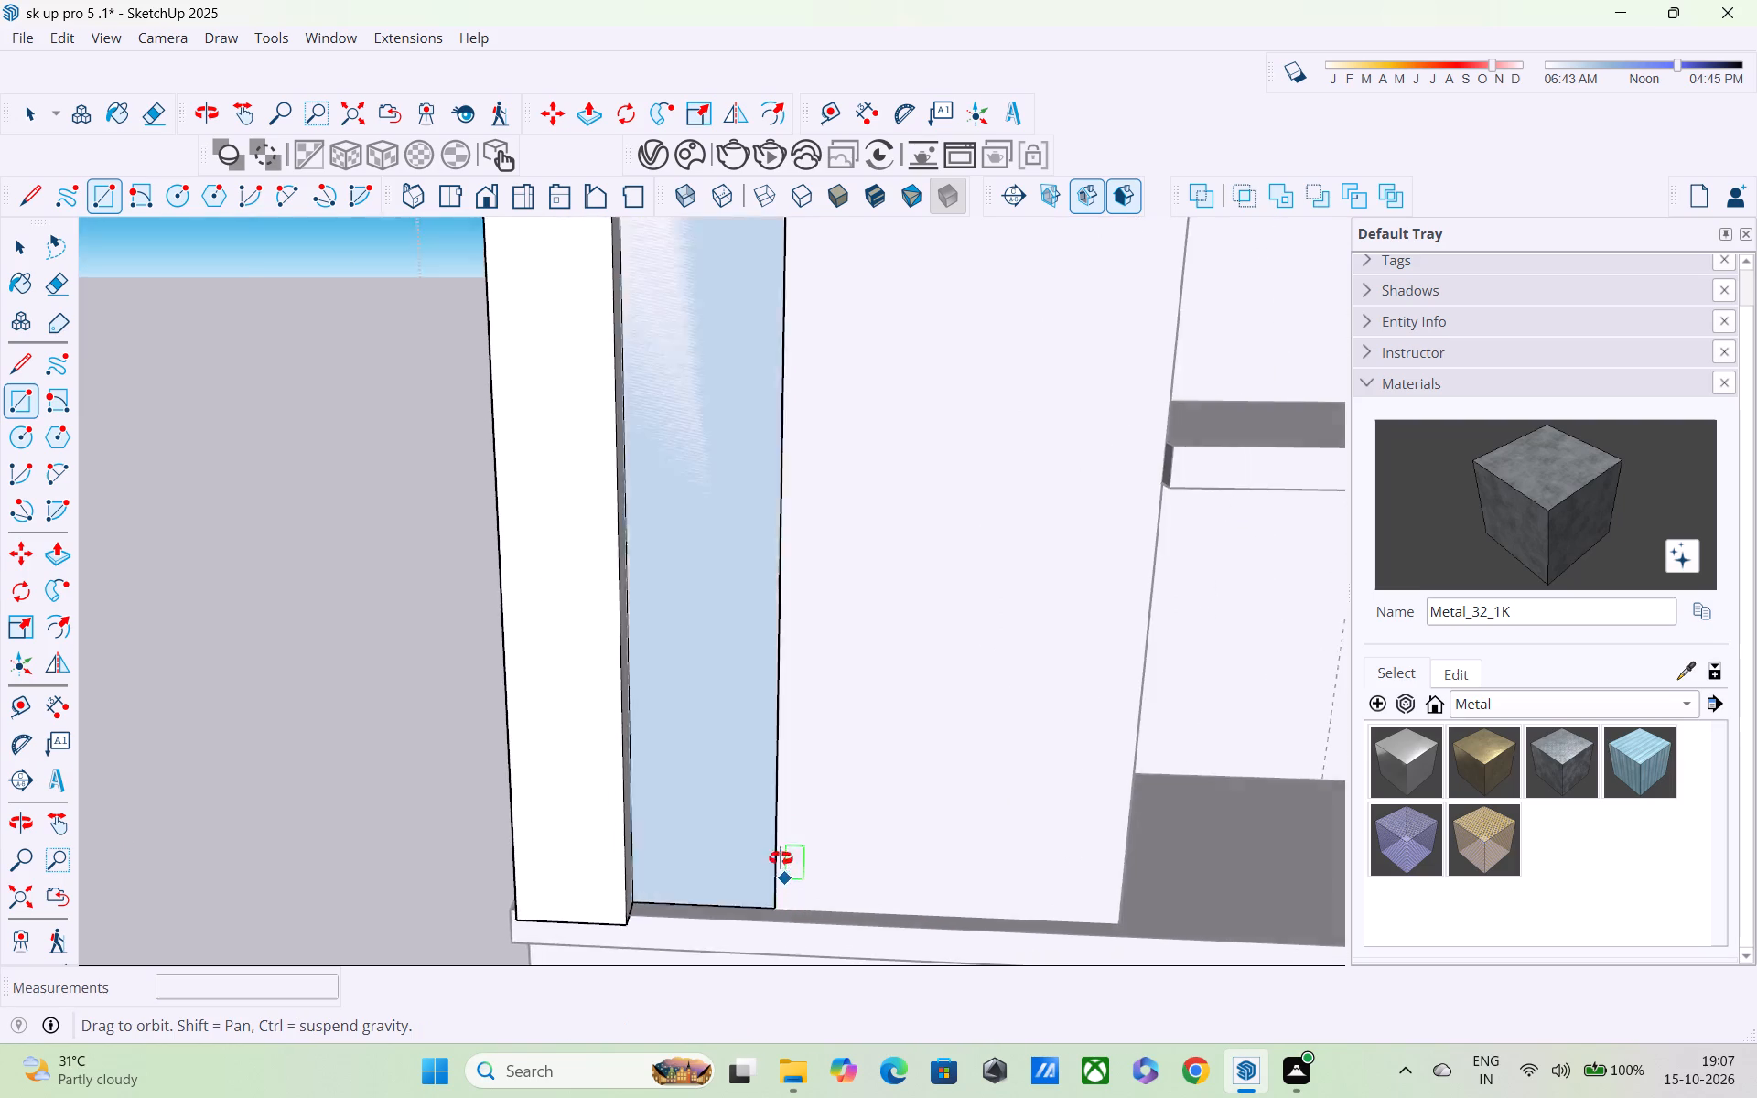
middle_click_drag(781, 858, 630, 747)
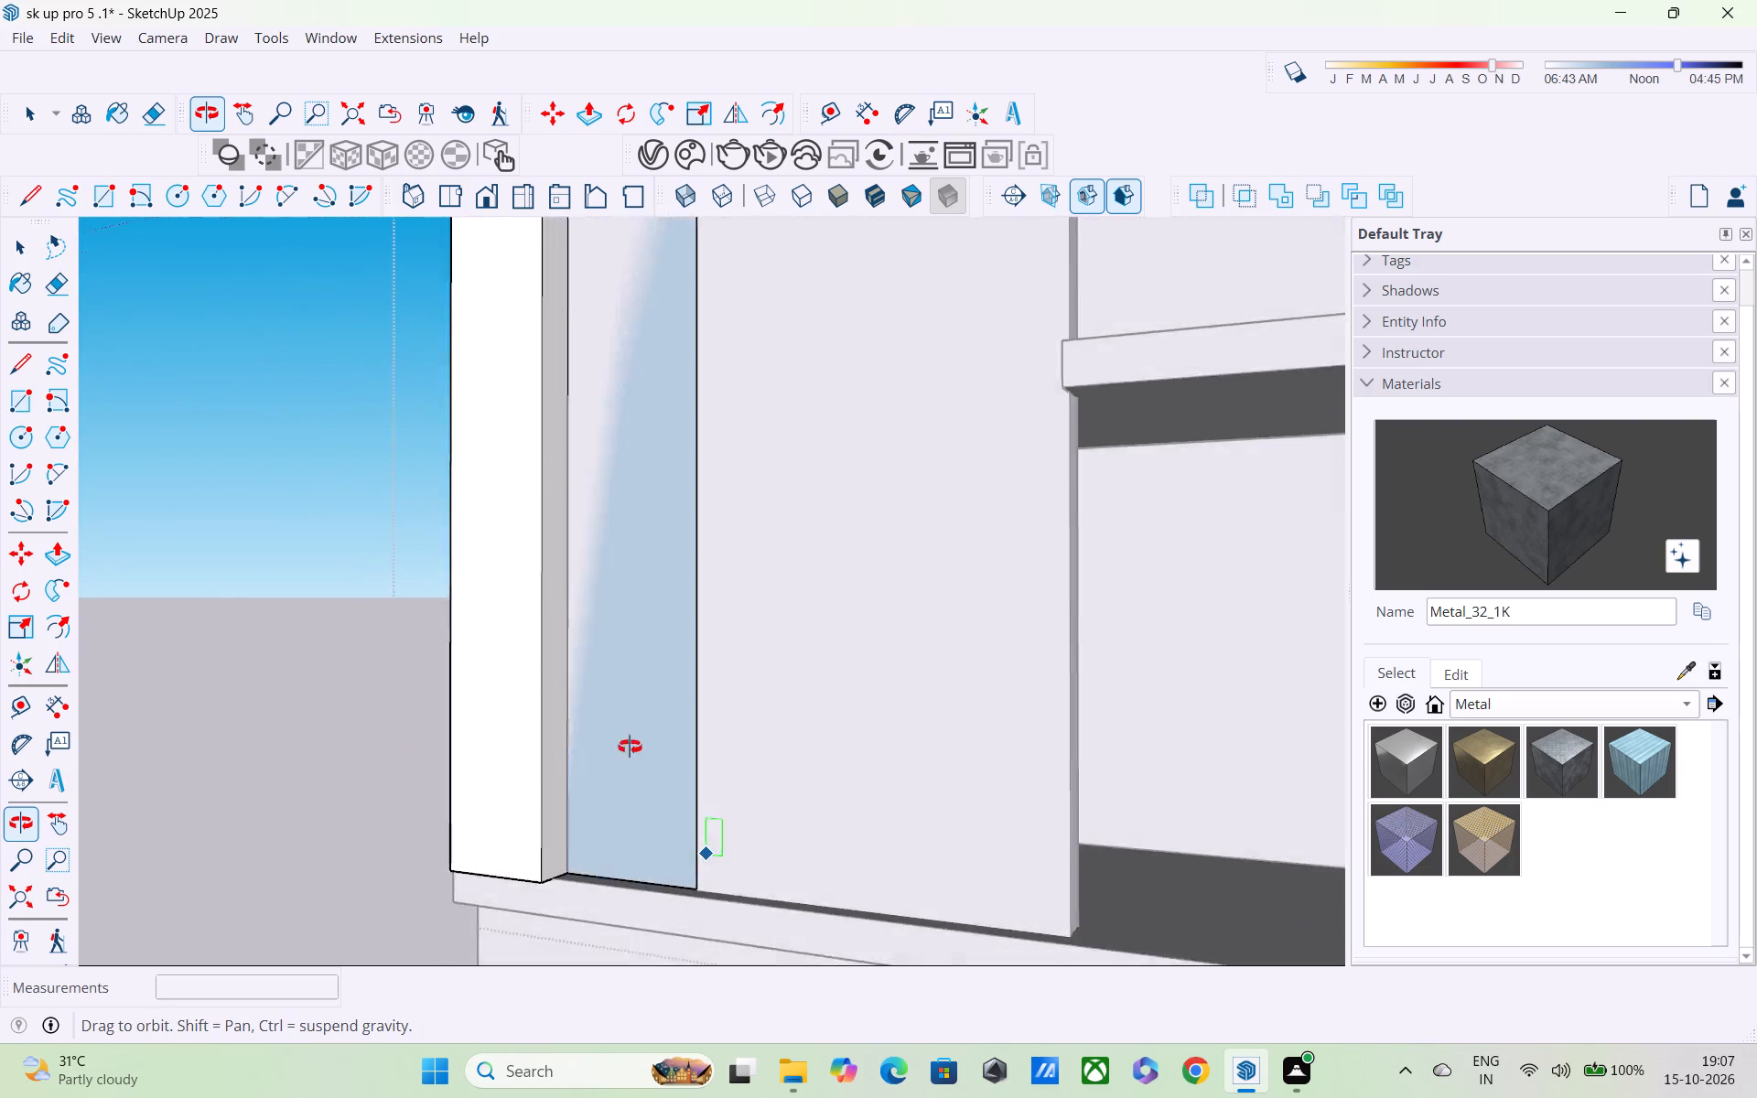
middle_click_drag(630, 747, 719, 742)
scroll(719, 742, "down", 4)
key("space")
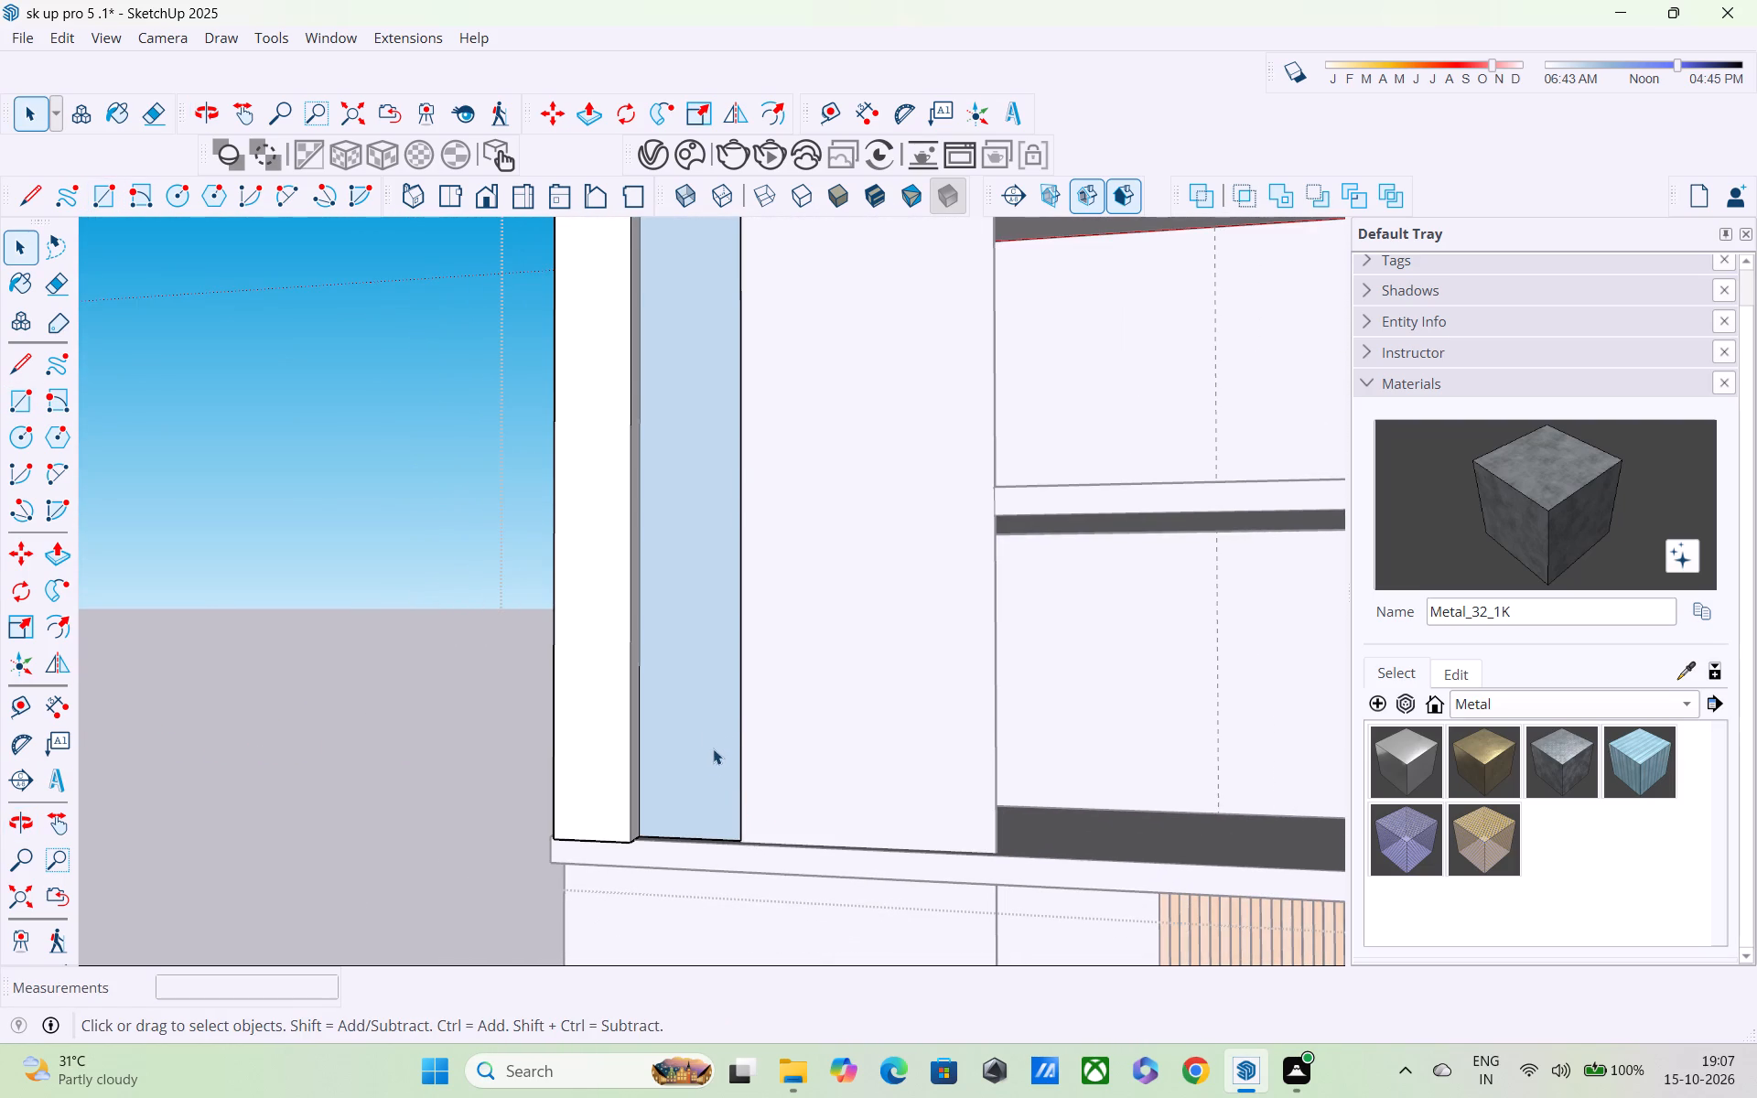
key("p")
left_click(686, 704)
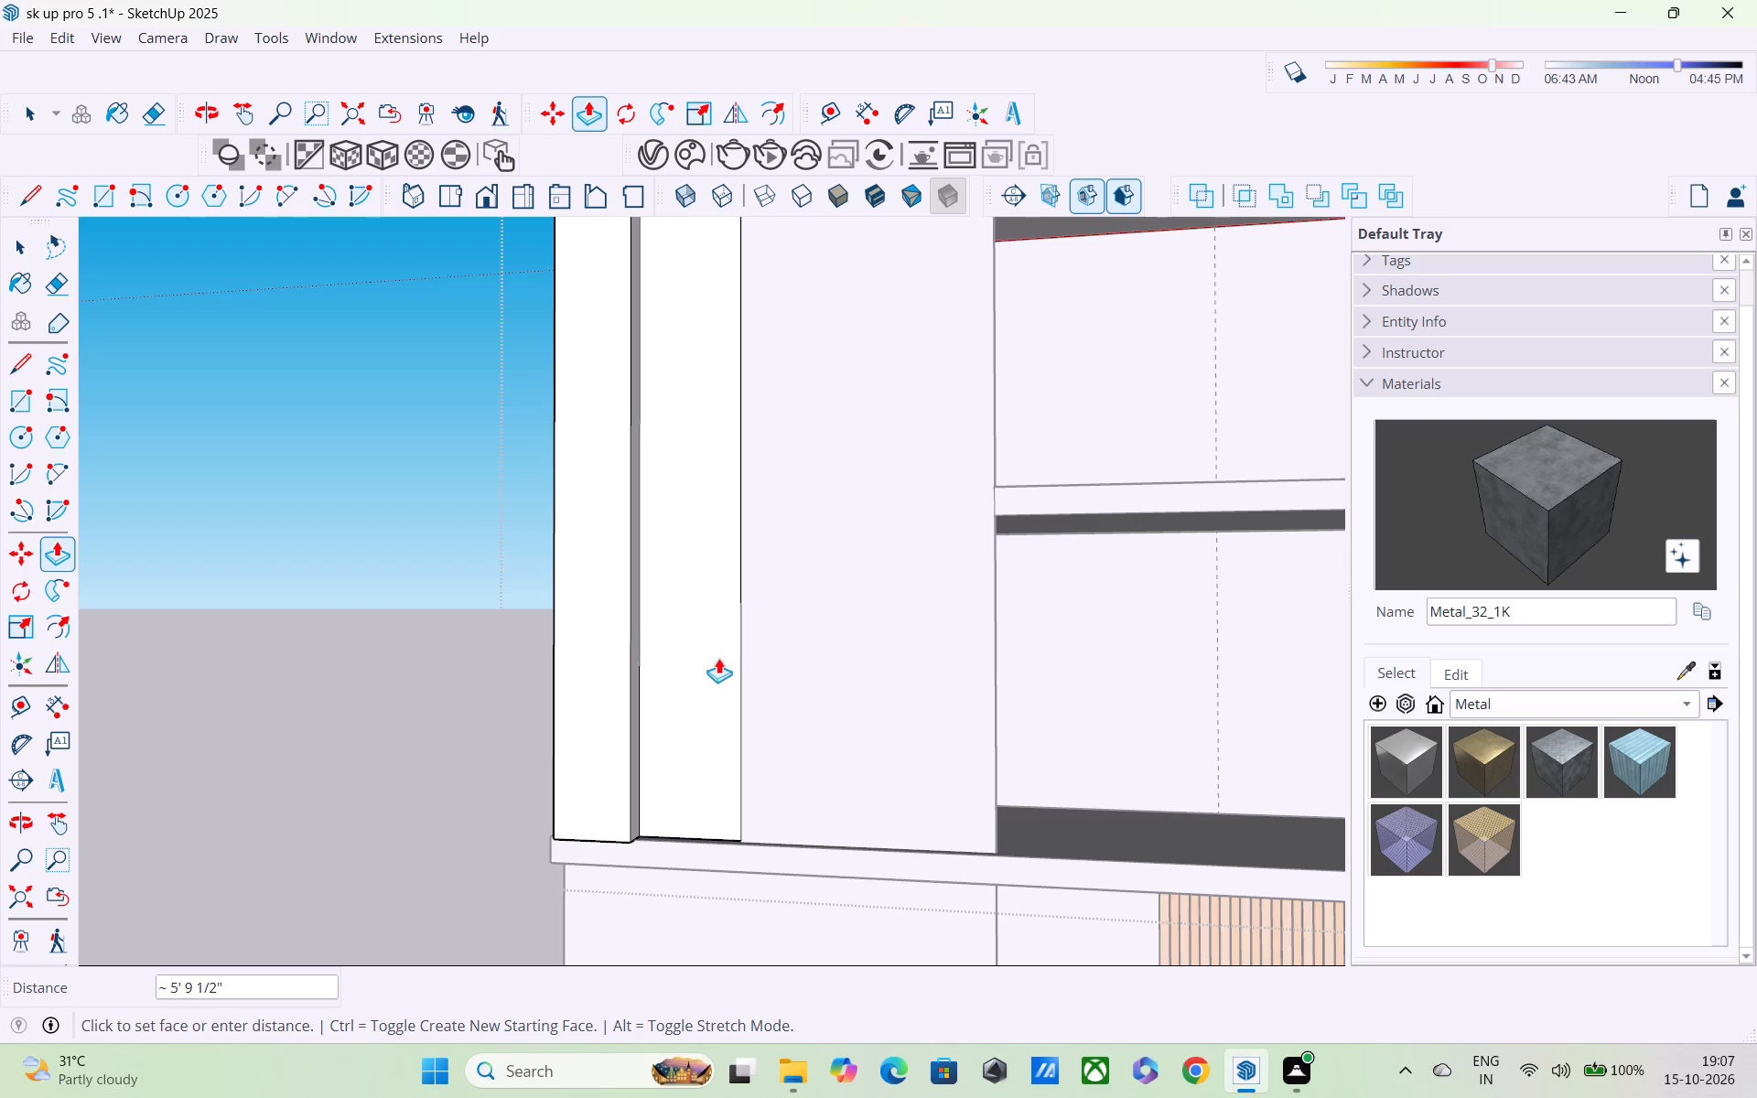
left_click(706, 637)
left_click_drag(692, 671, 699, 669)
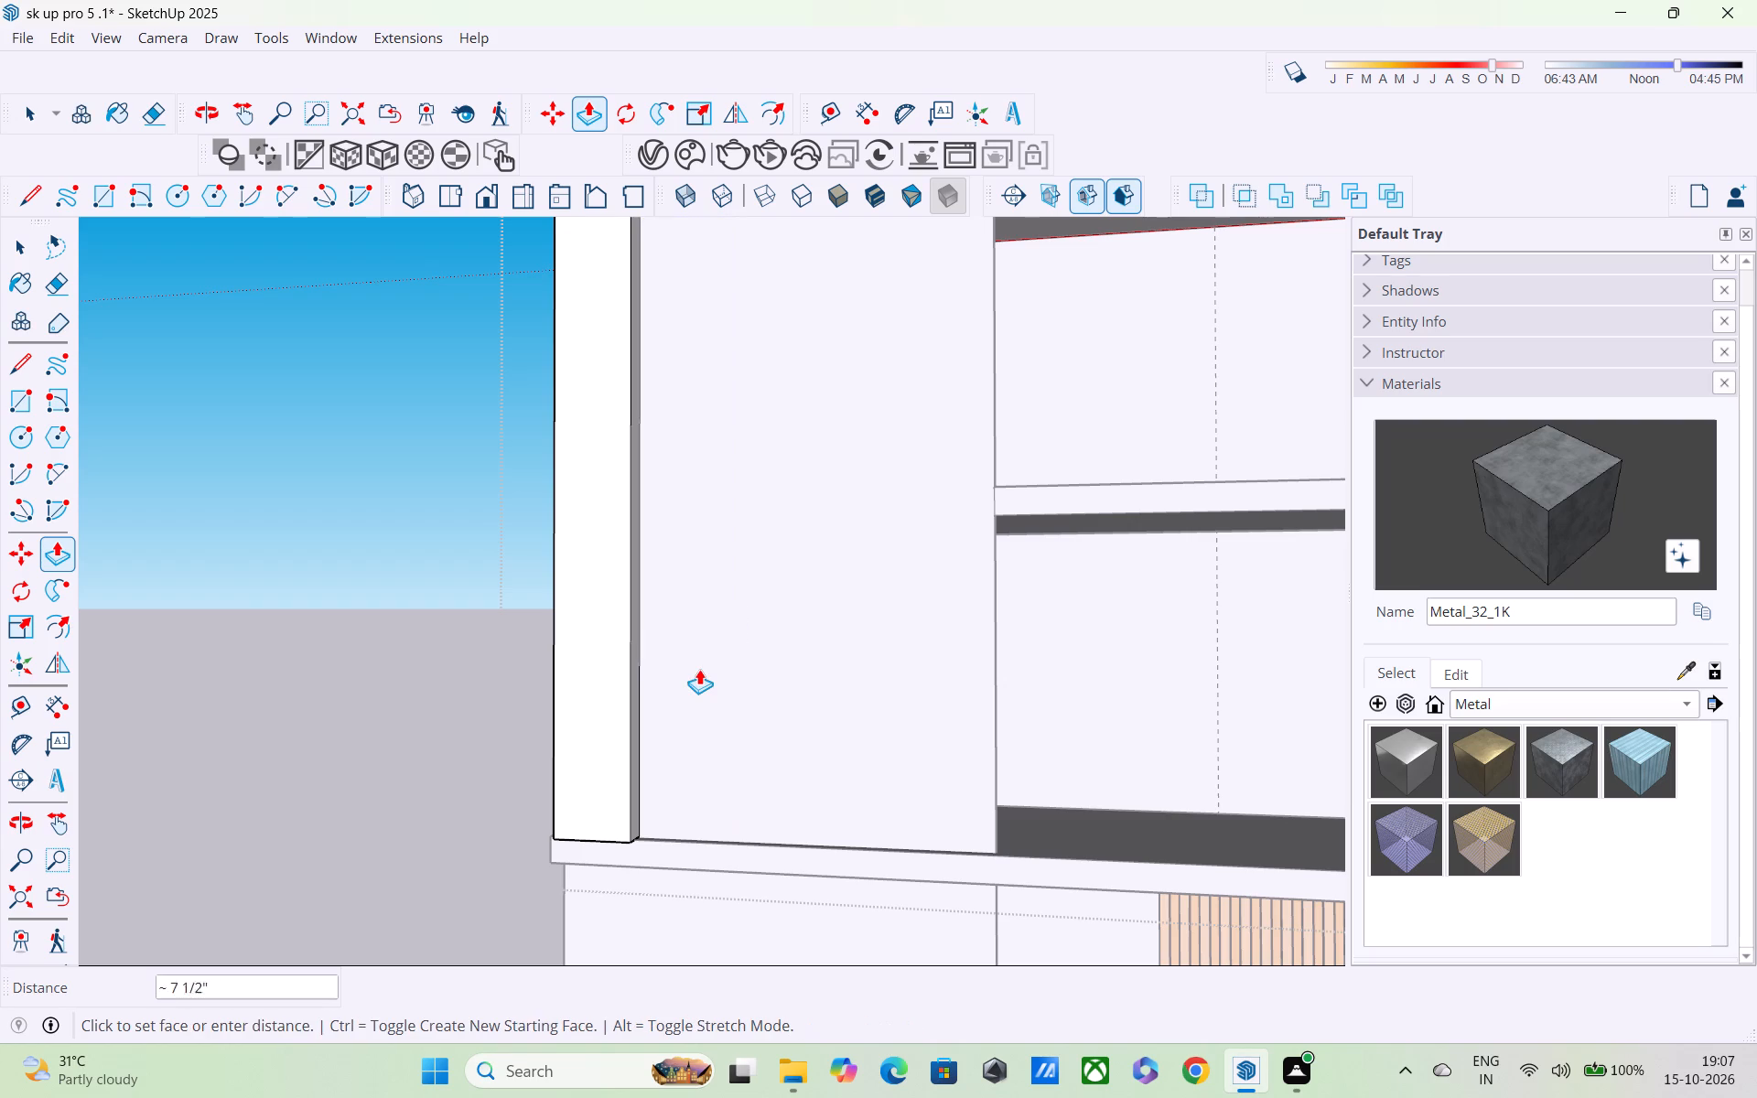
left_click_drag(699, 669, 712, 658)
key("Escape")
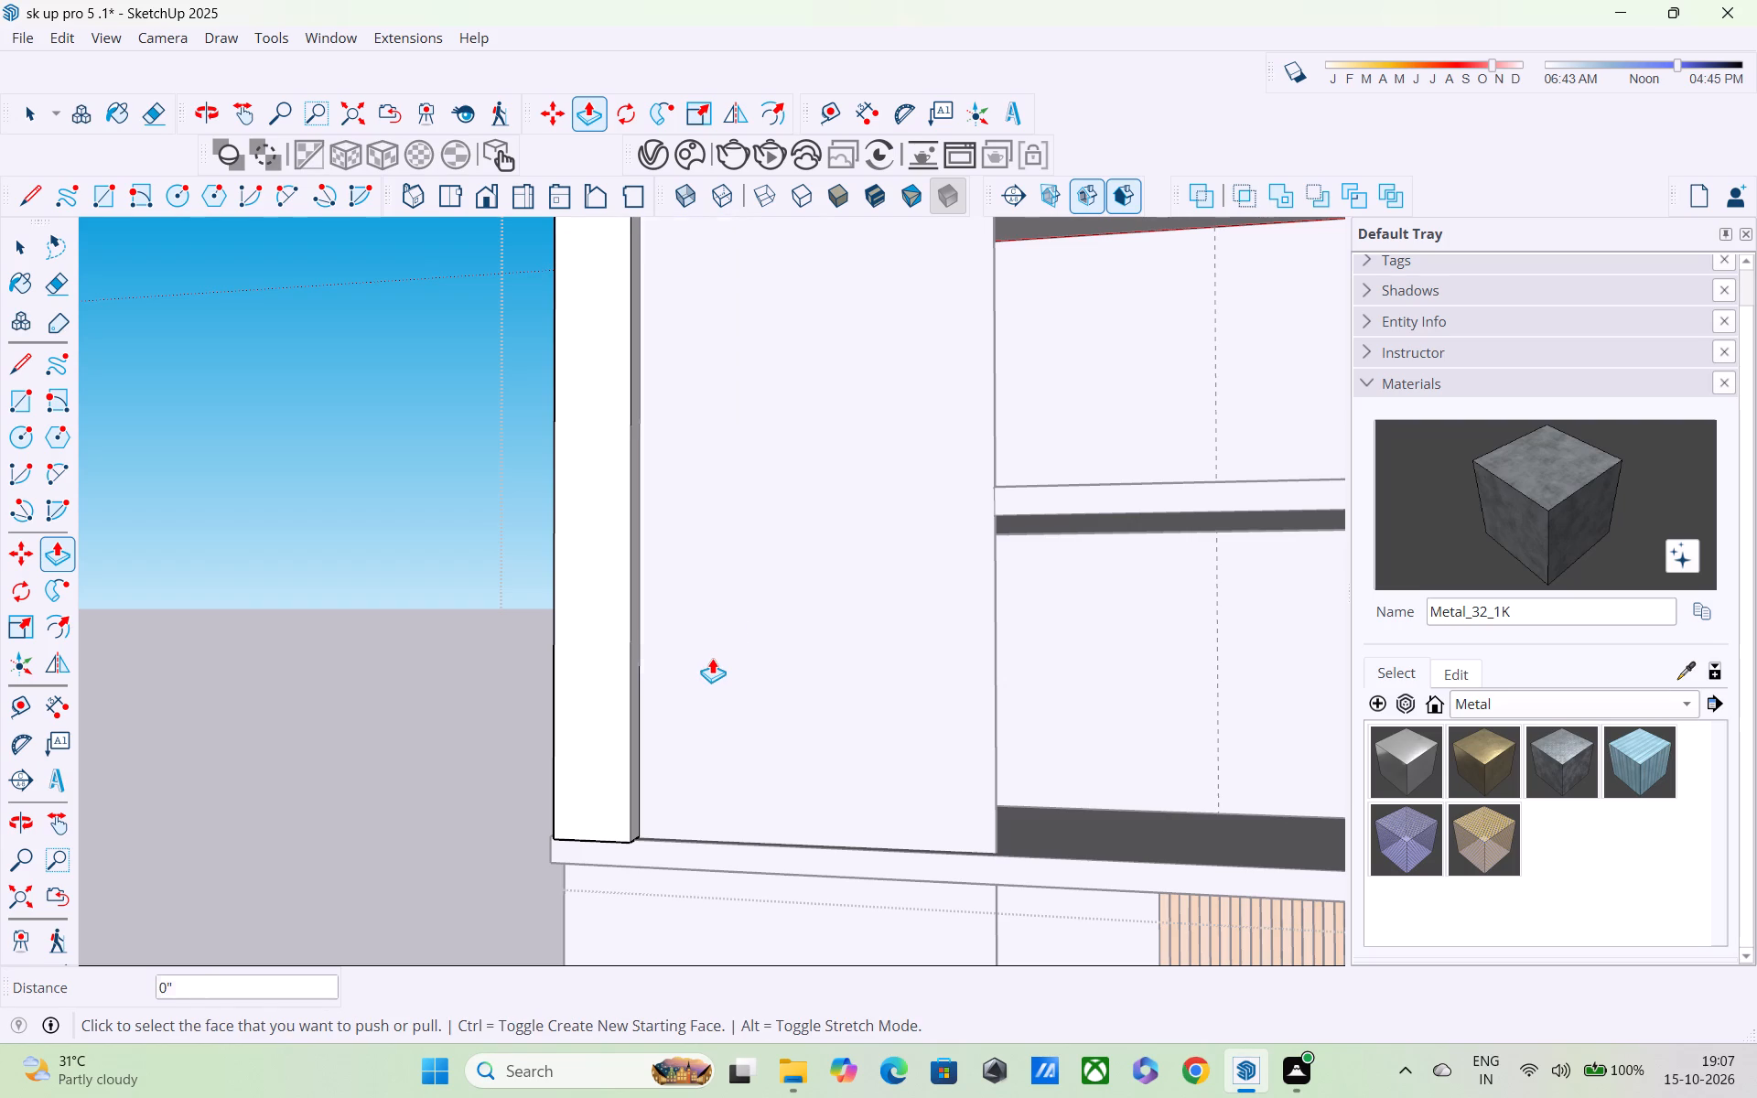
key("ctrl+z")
Examine the rectangle beside the vertical strip, from the strip's base up to the roof slab corner.
middle_click_drag(720, 691, 701, 785)
key("space")
middle_click_drag(685, 553, 691, 303)
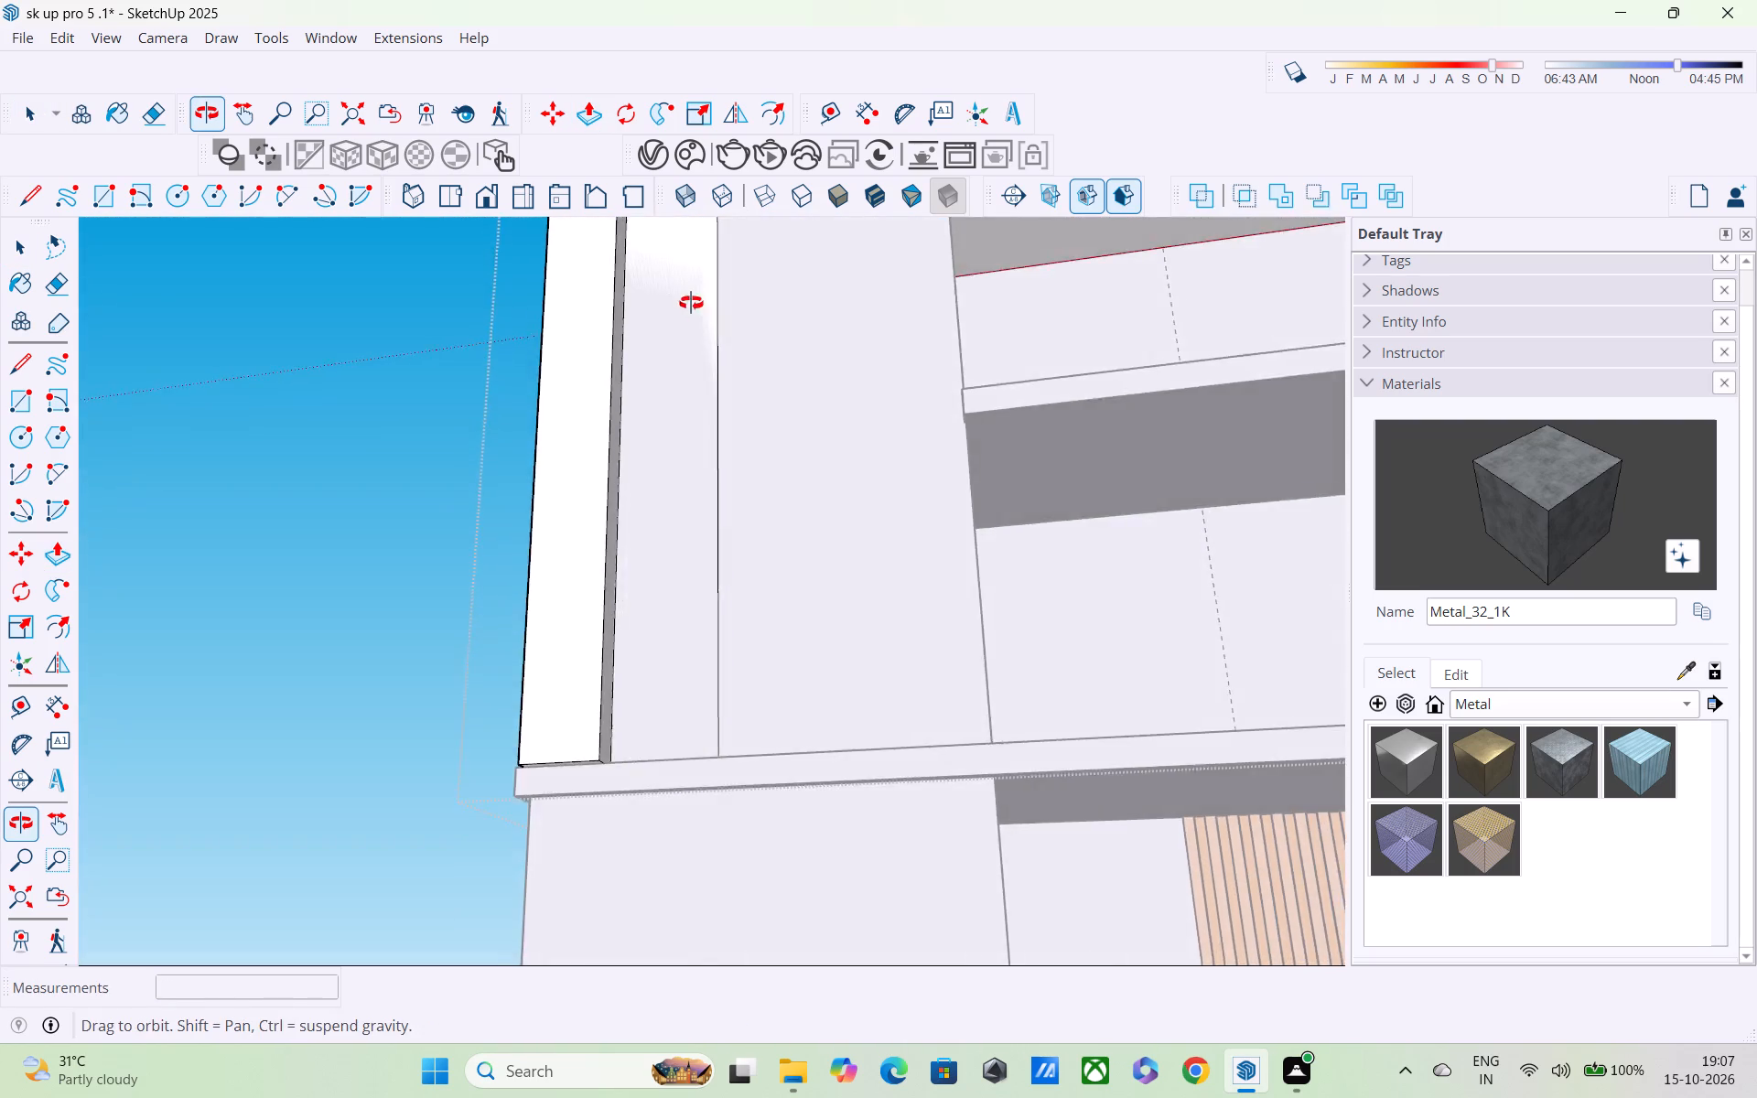
middle_click_drag(691, 303, 734, 408)
middle_click_drag(738, 436, 721, 791, "shift")
scroll(680, 525, "up", 5)
middle_click_drag(708, 555, 702, 490)
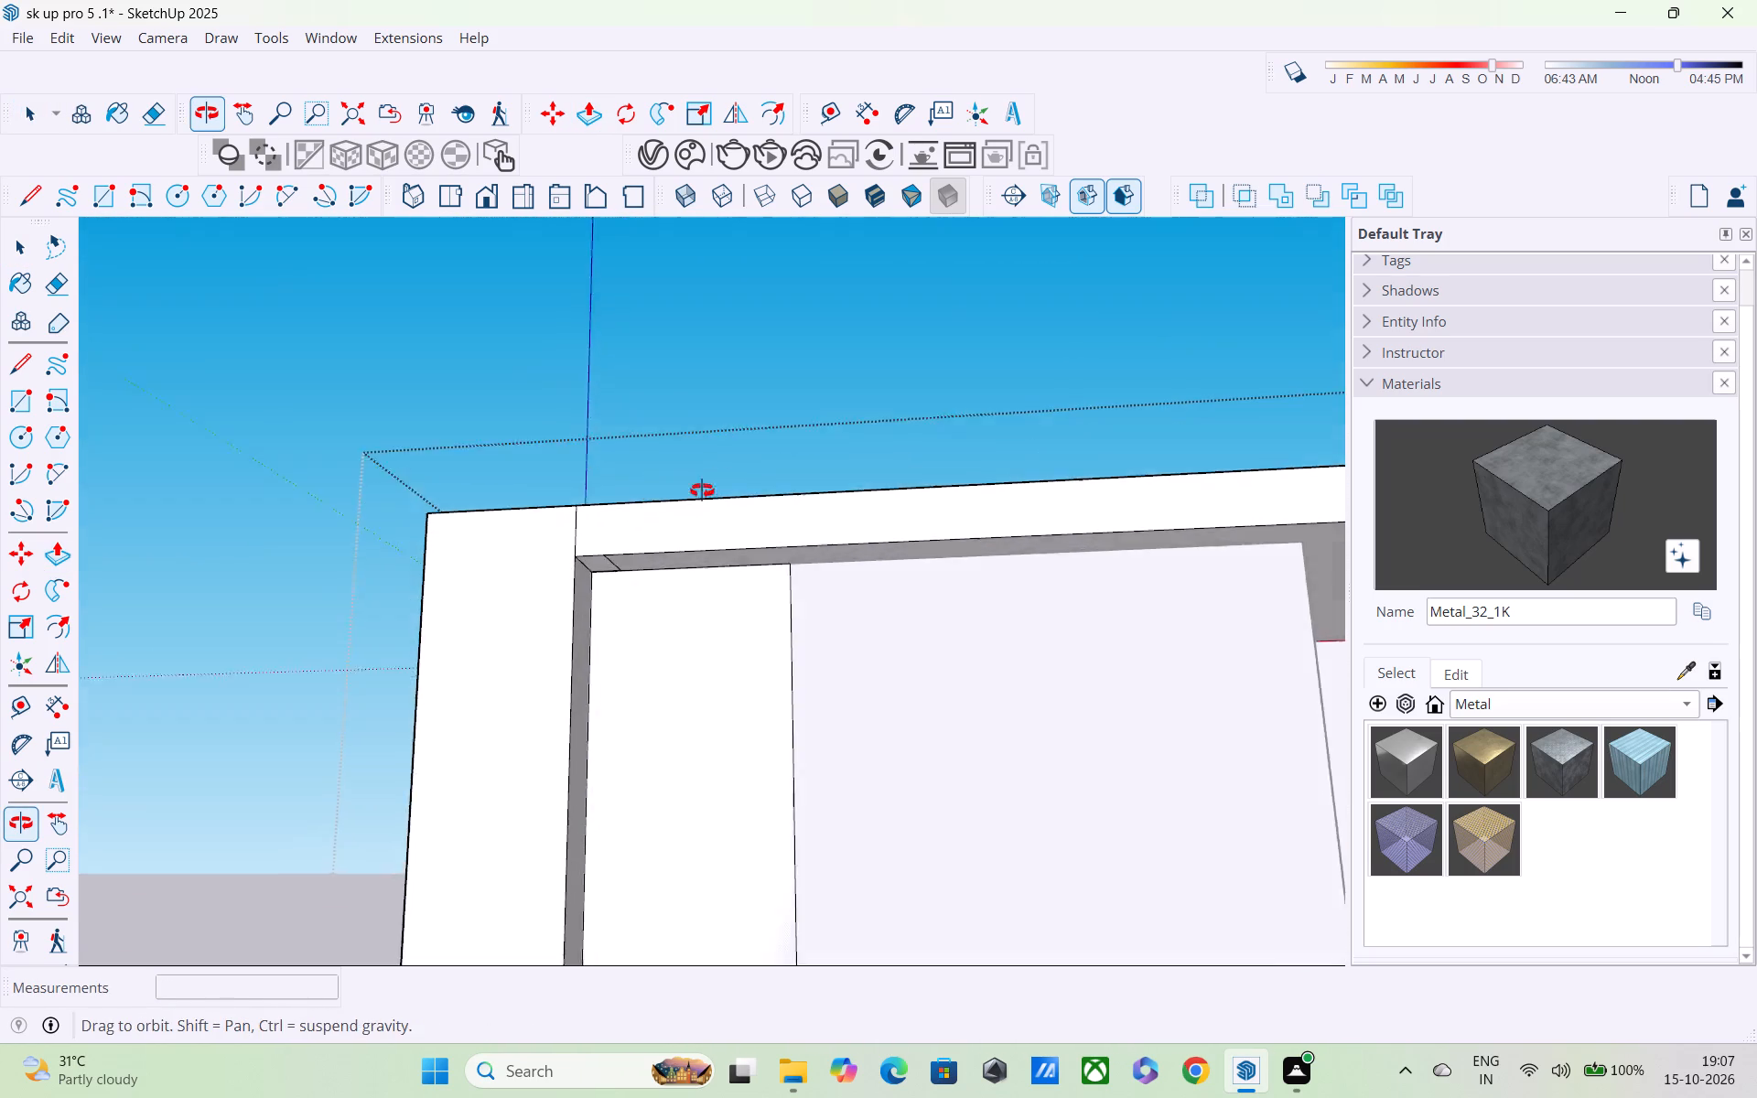
middle_click_drag(702, 490, 694, 430)
scroll(708, 552, "up", 5)
scroll(563, 546, "up", 5)
middle_click_drag(477, 558, 475, 559)
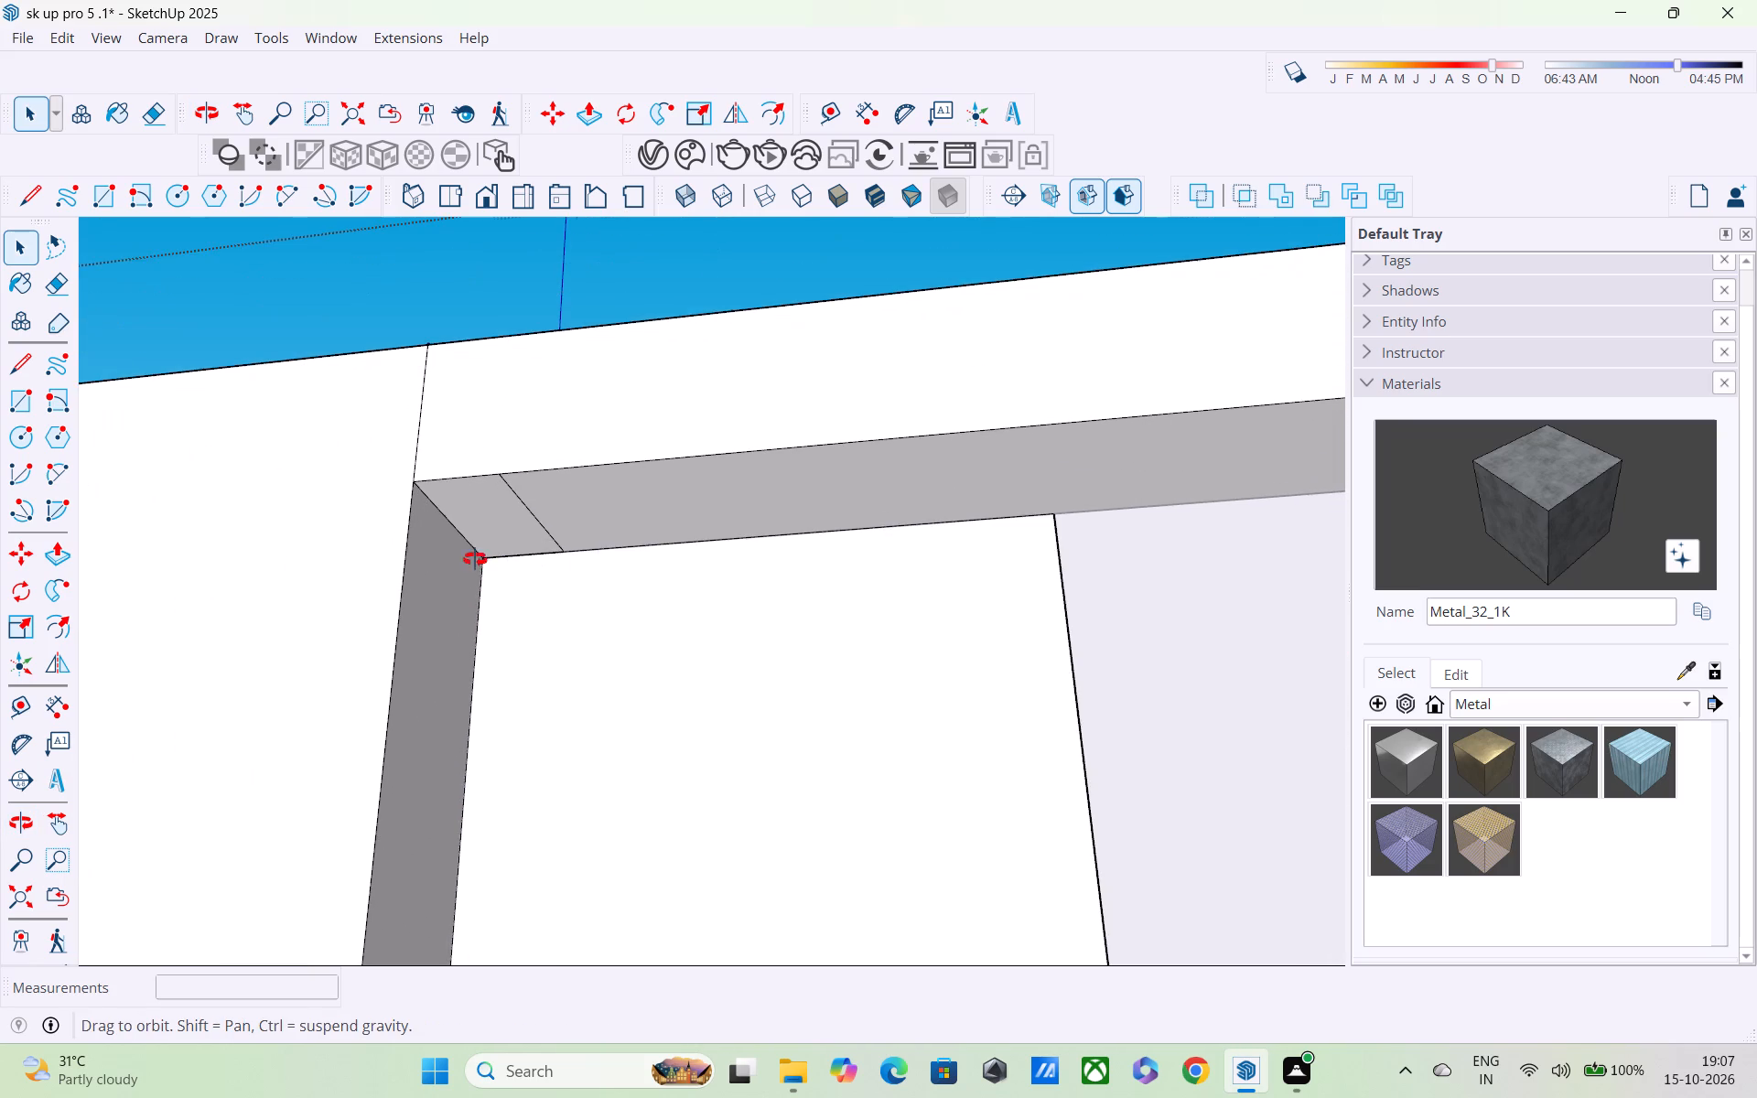
middle_click_drag(475, 559, 115, 690)
scroll(609, 704, "down", 5)
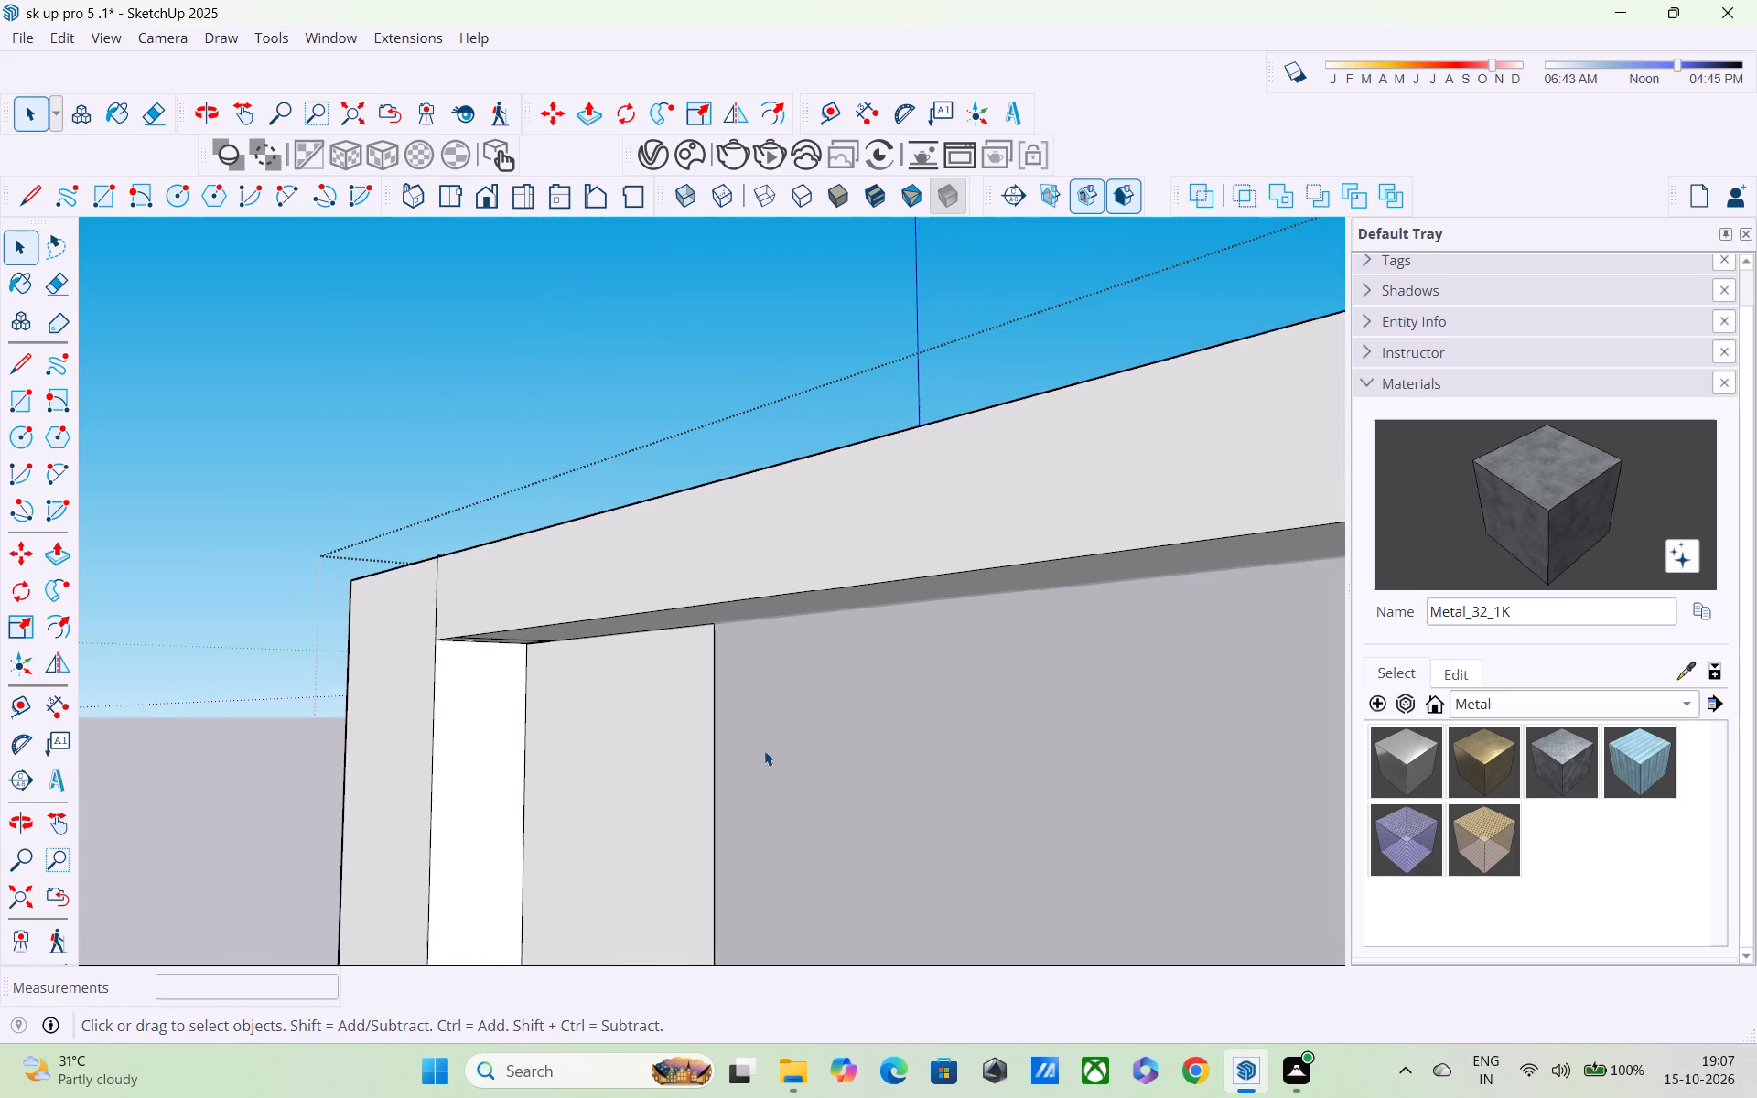
middle_click_drag(827, 694, 1057, 604)
scroll(897, 743, "down", 5)
middle_click_drag(878, 776, 781, 703)
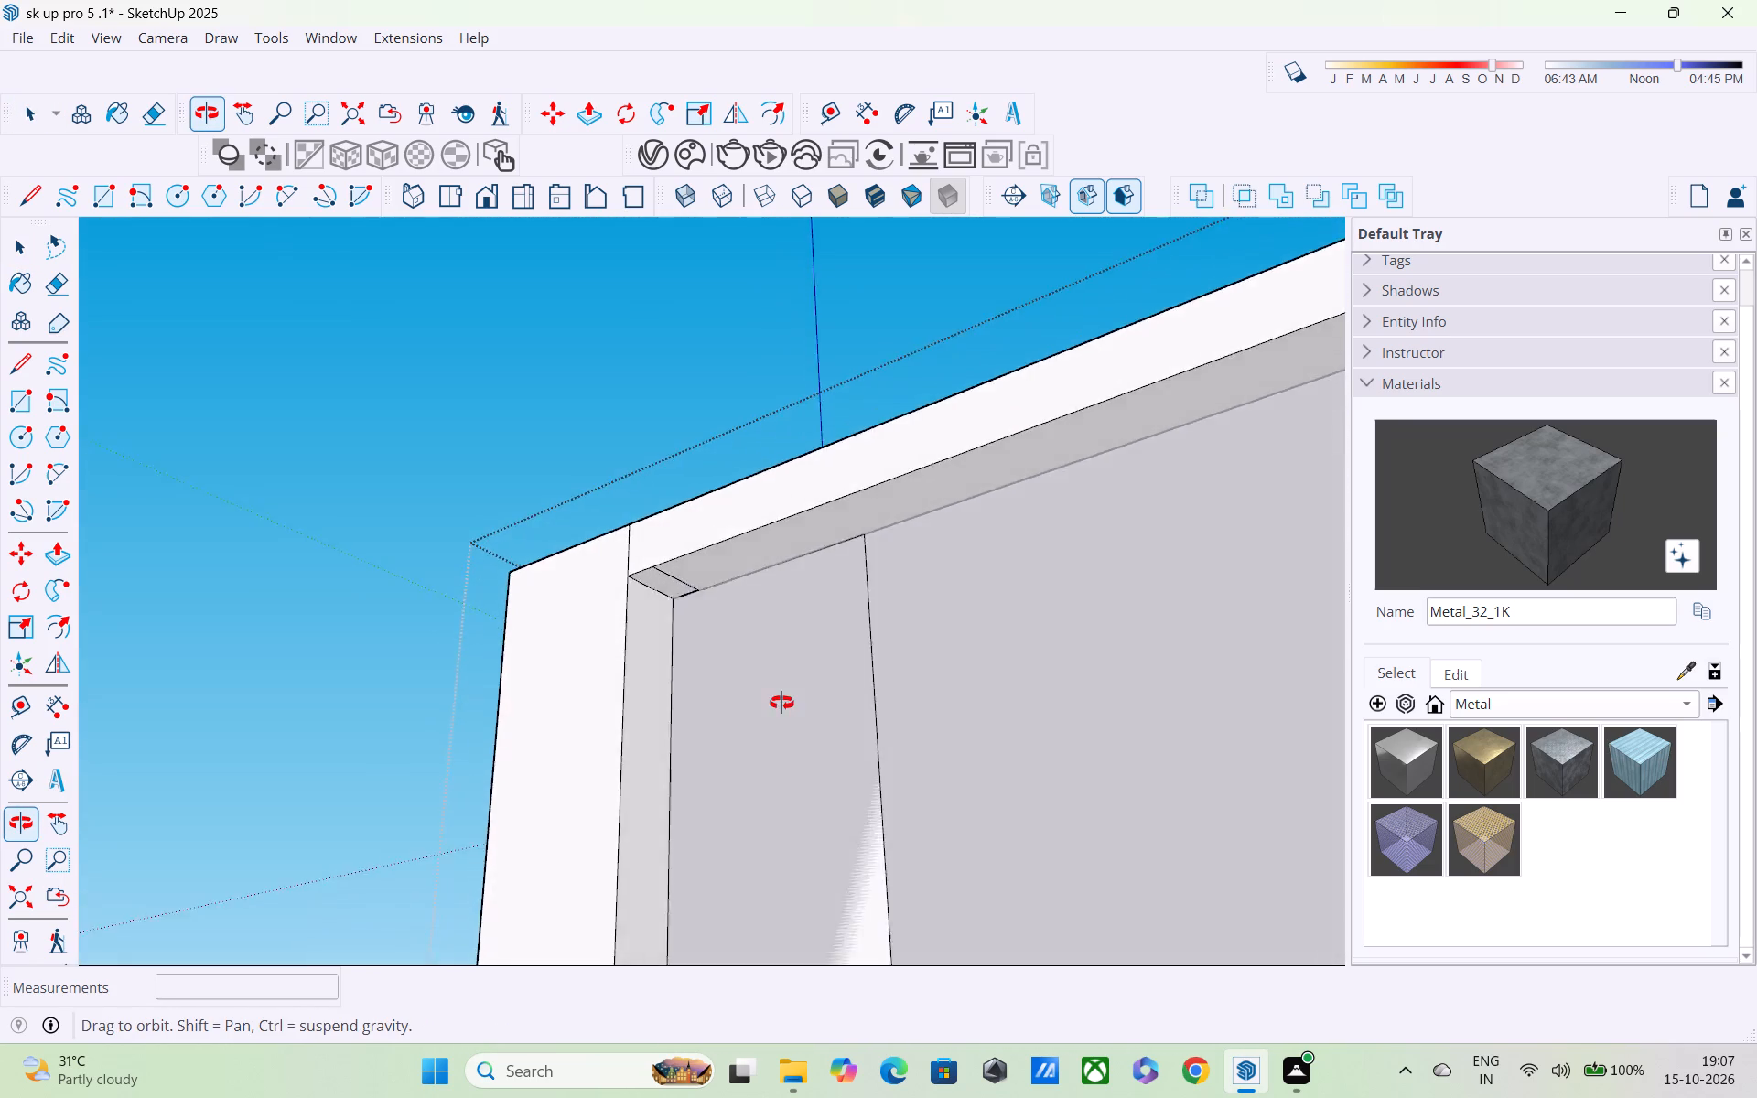
middle_click_drag(781, 703, 737, 681)
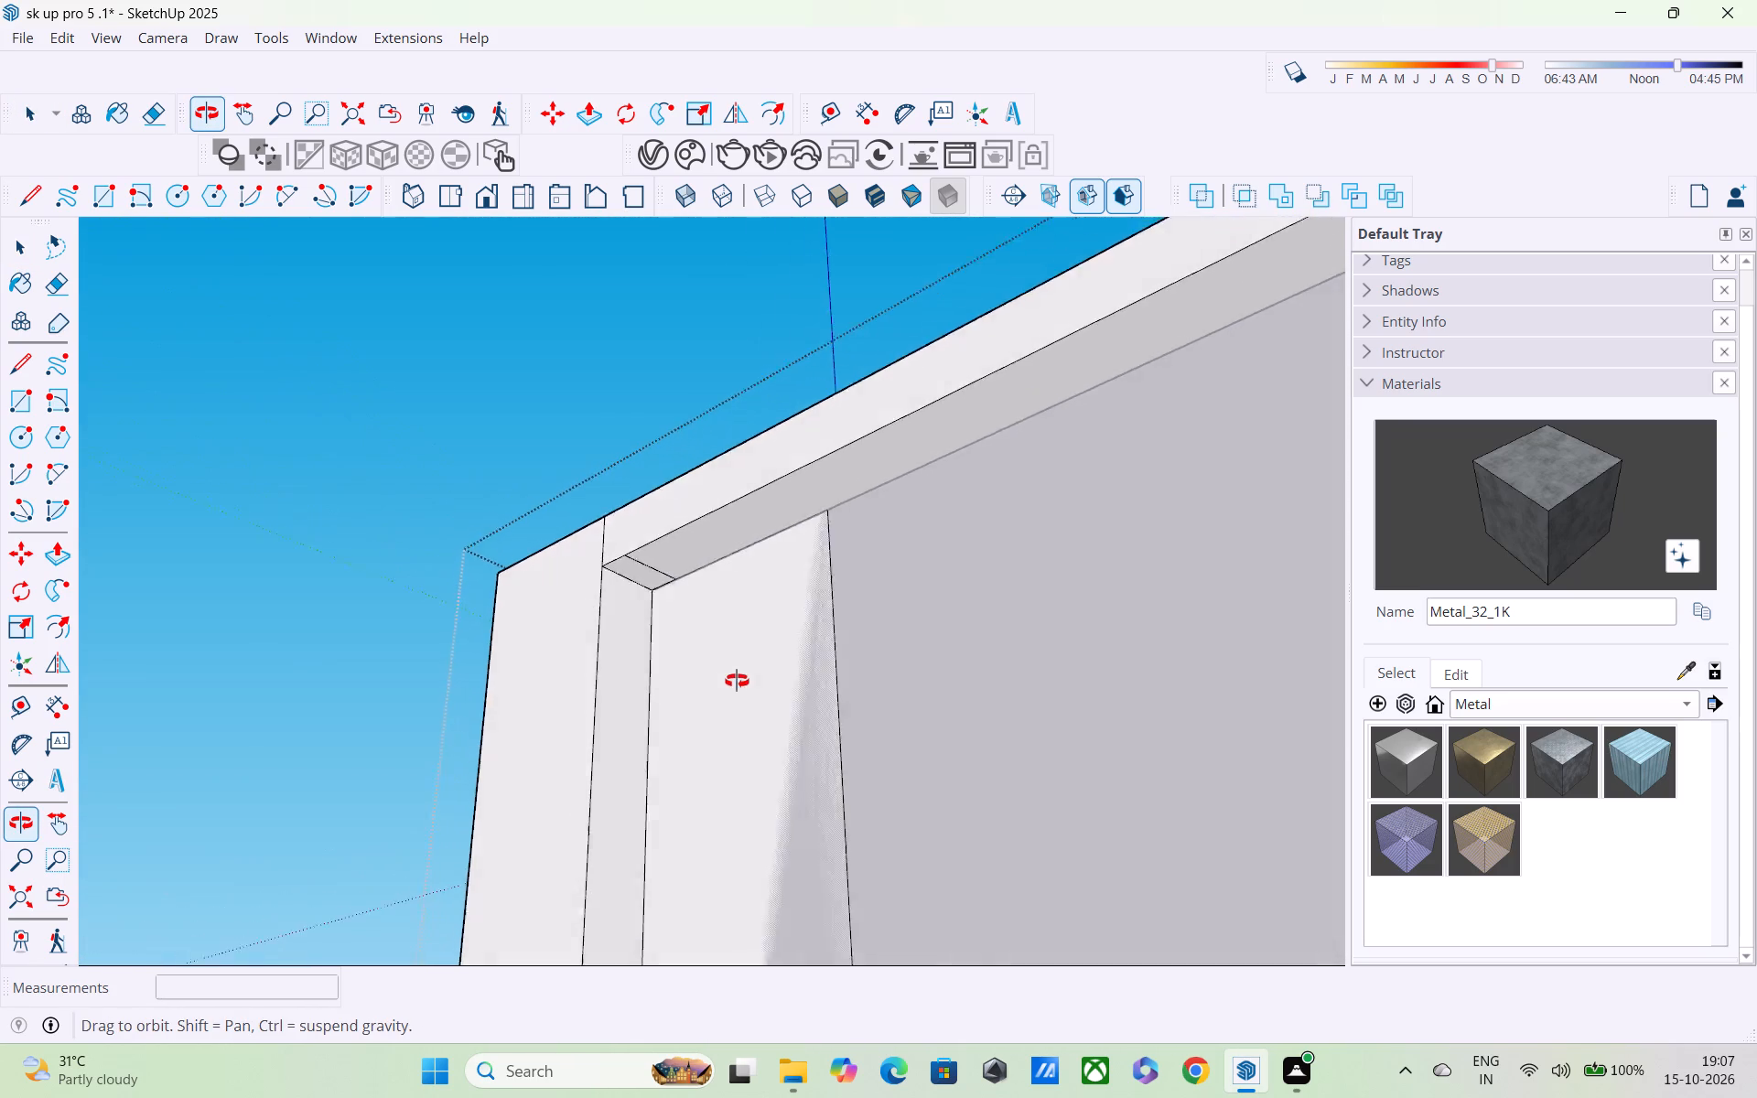
middle_click_drag(737, 681, 878, 677)
scroll(878, 677, "up", 1)
scroll(878, 677, "down", 4)
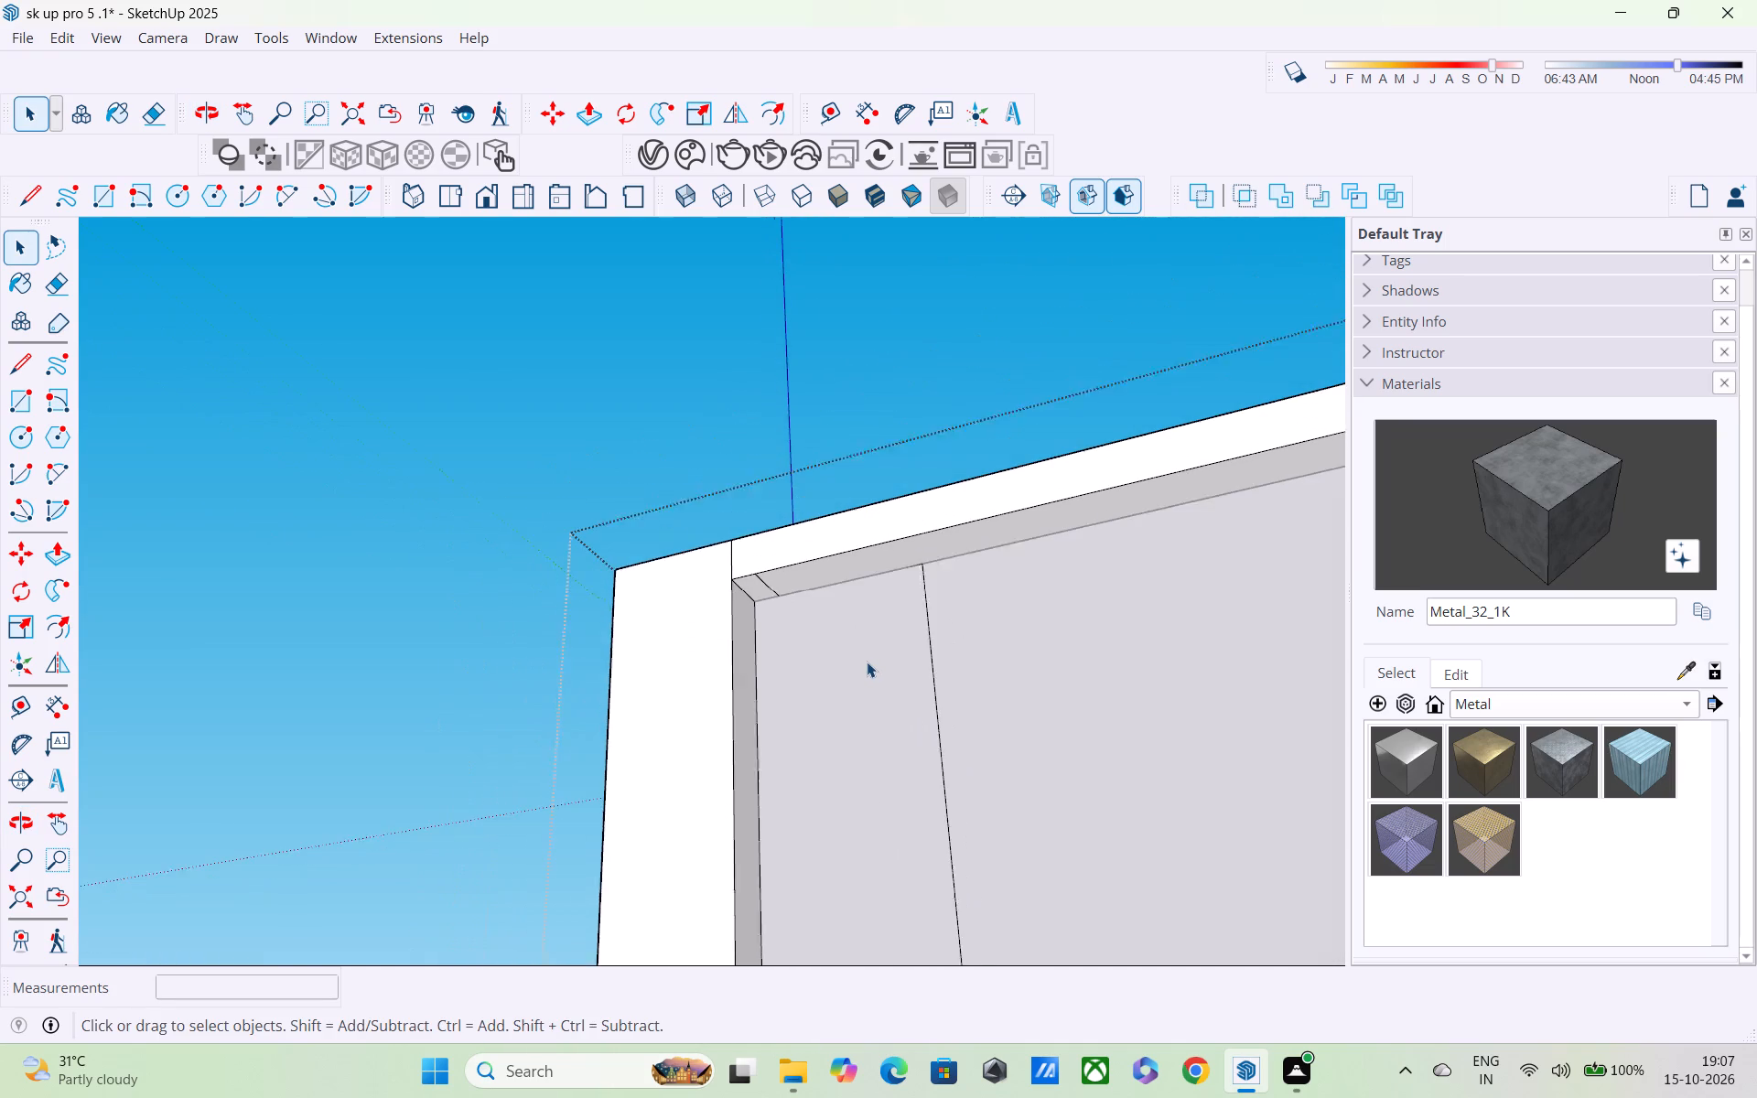
scroll(867, 662, "down", 5)
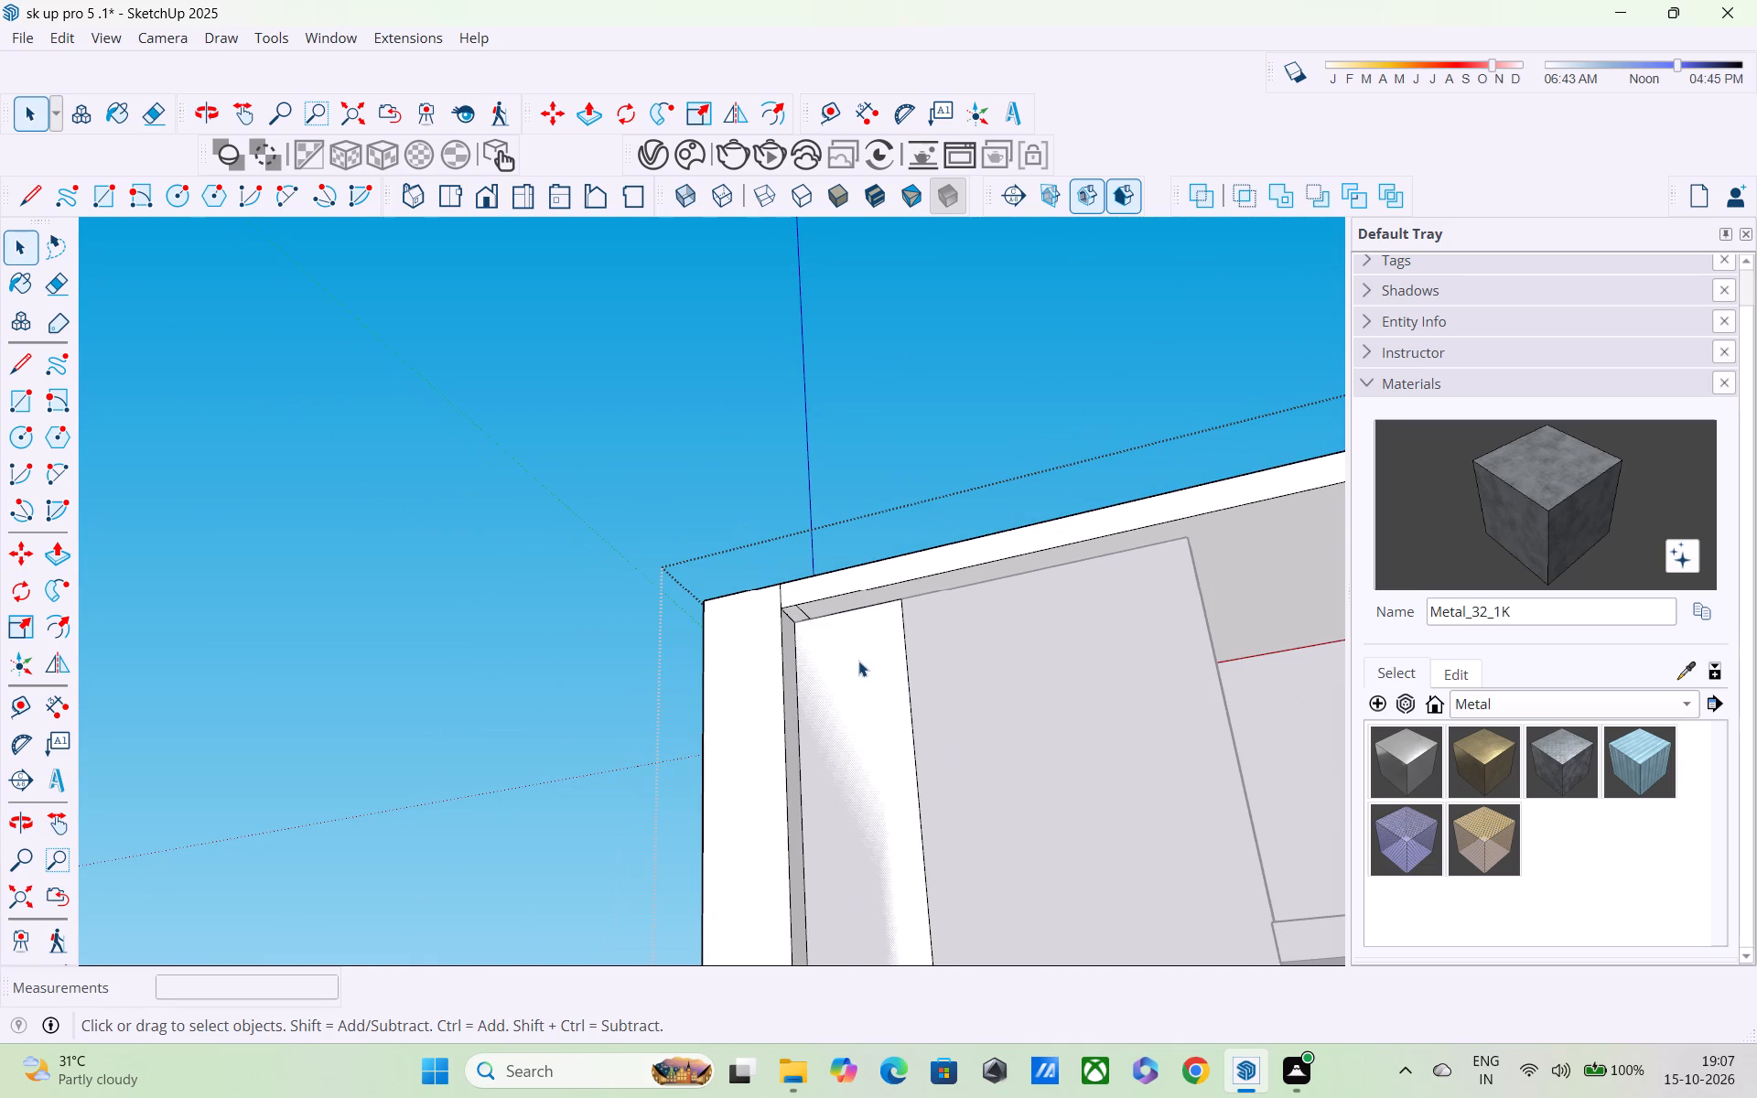
Undo the rectangle drawn beside the vertical strip on the upper front wall.
key("ctrl+z")
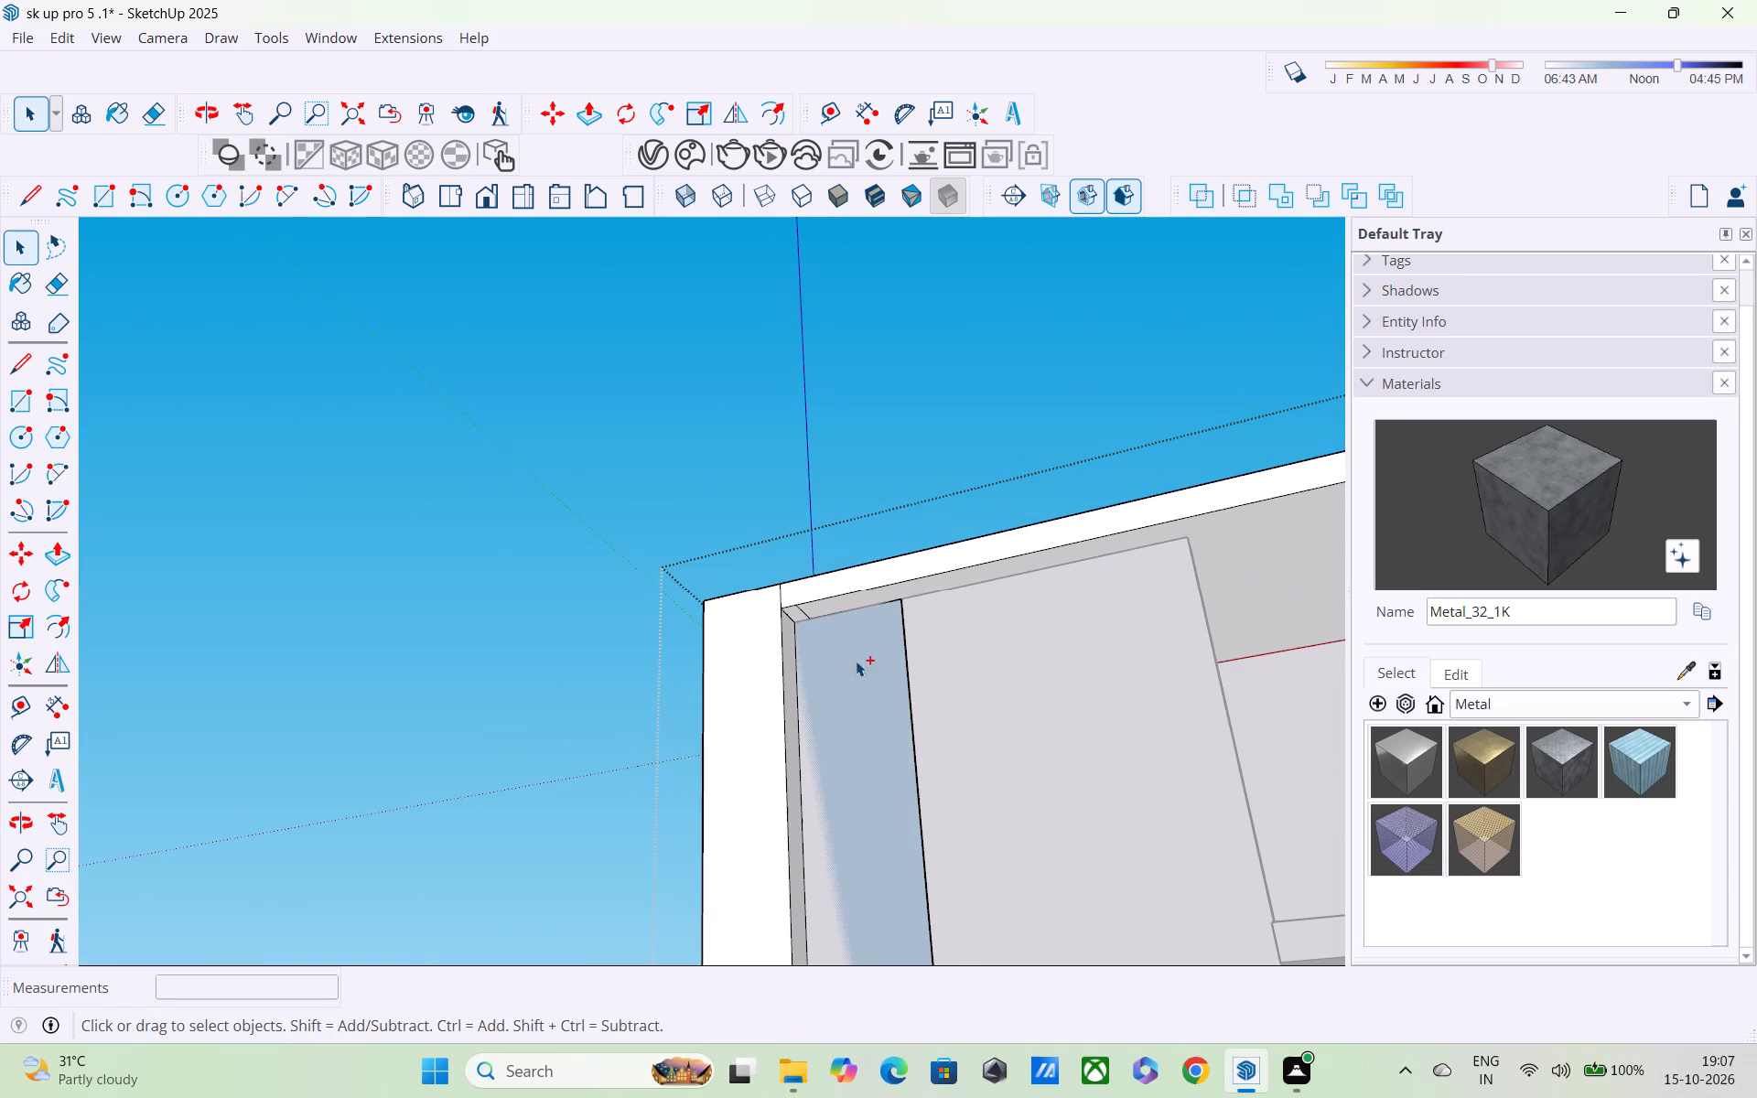
key("ctrl+z")
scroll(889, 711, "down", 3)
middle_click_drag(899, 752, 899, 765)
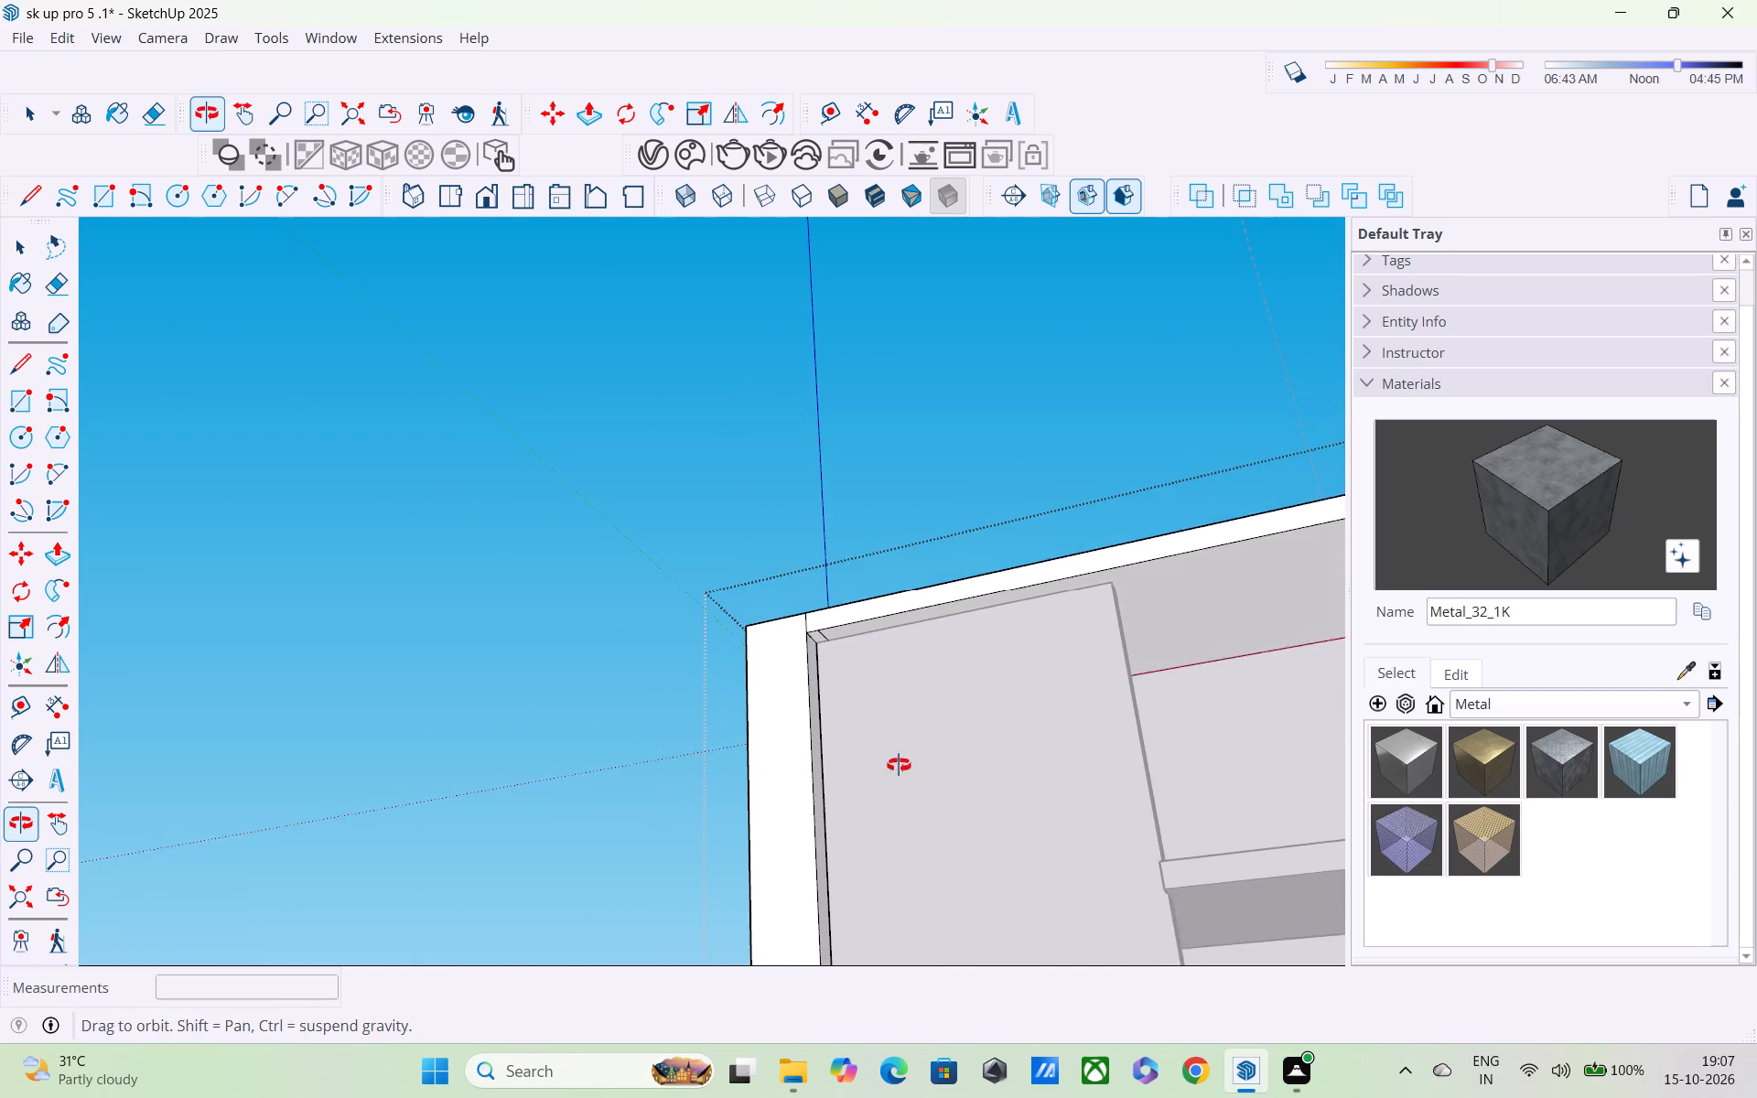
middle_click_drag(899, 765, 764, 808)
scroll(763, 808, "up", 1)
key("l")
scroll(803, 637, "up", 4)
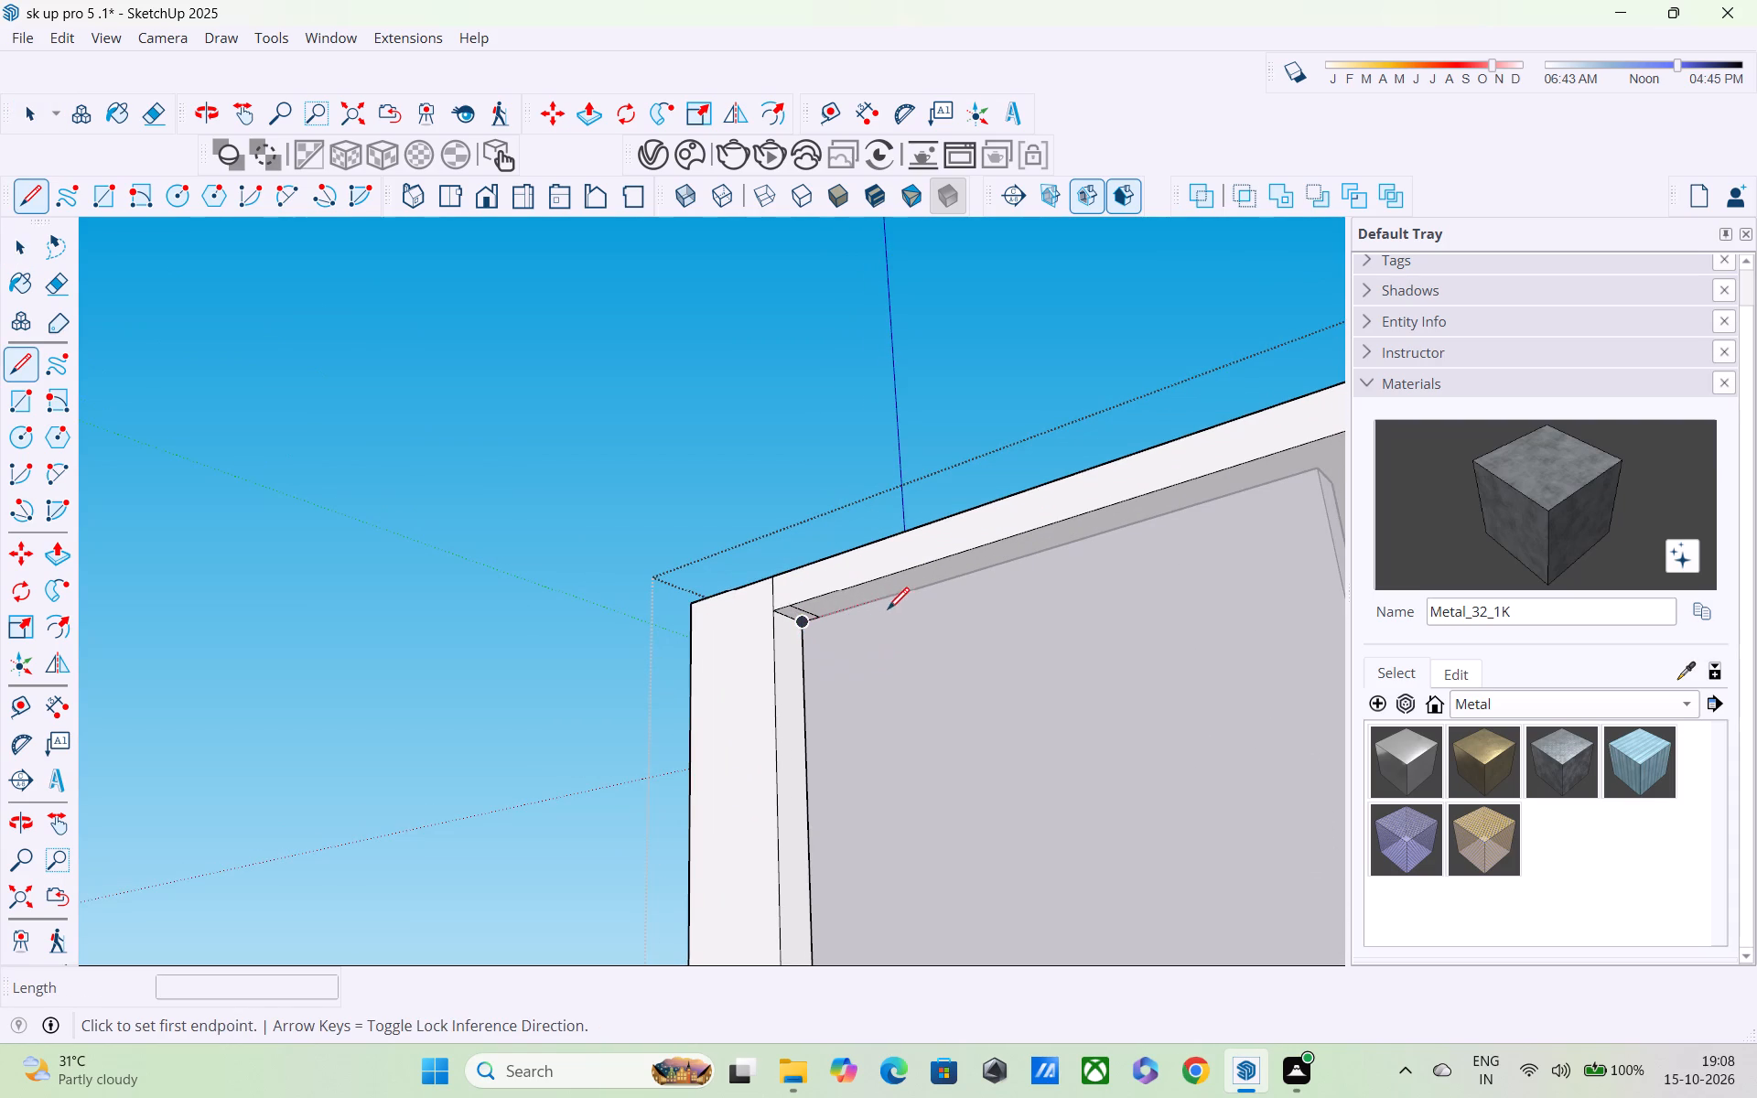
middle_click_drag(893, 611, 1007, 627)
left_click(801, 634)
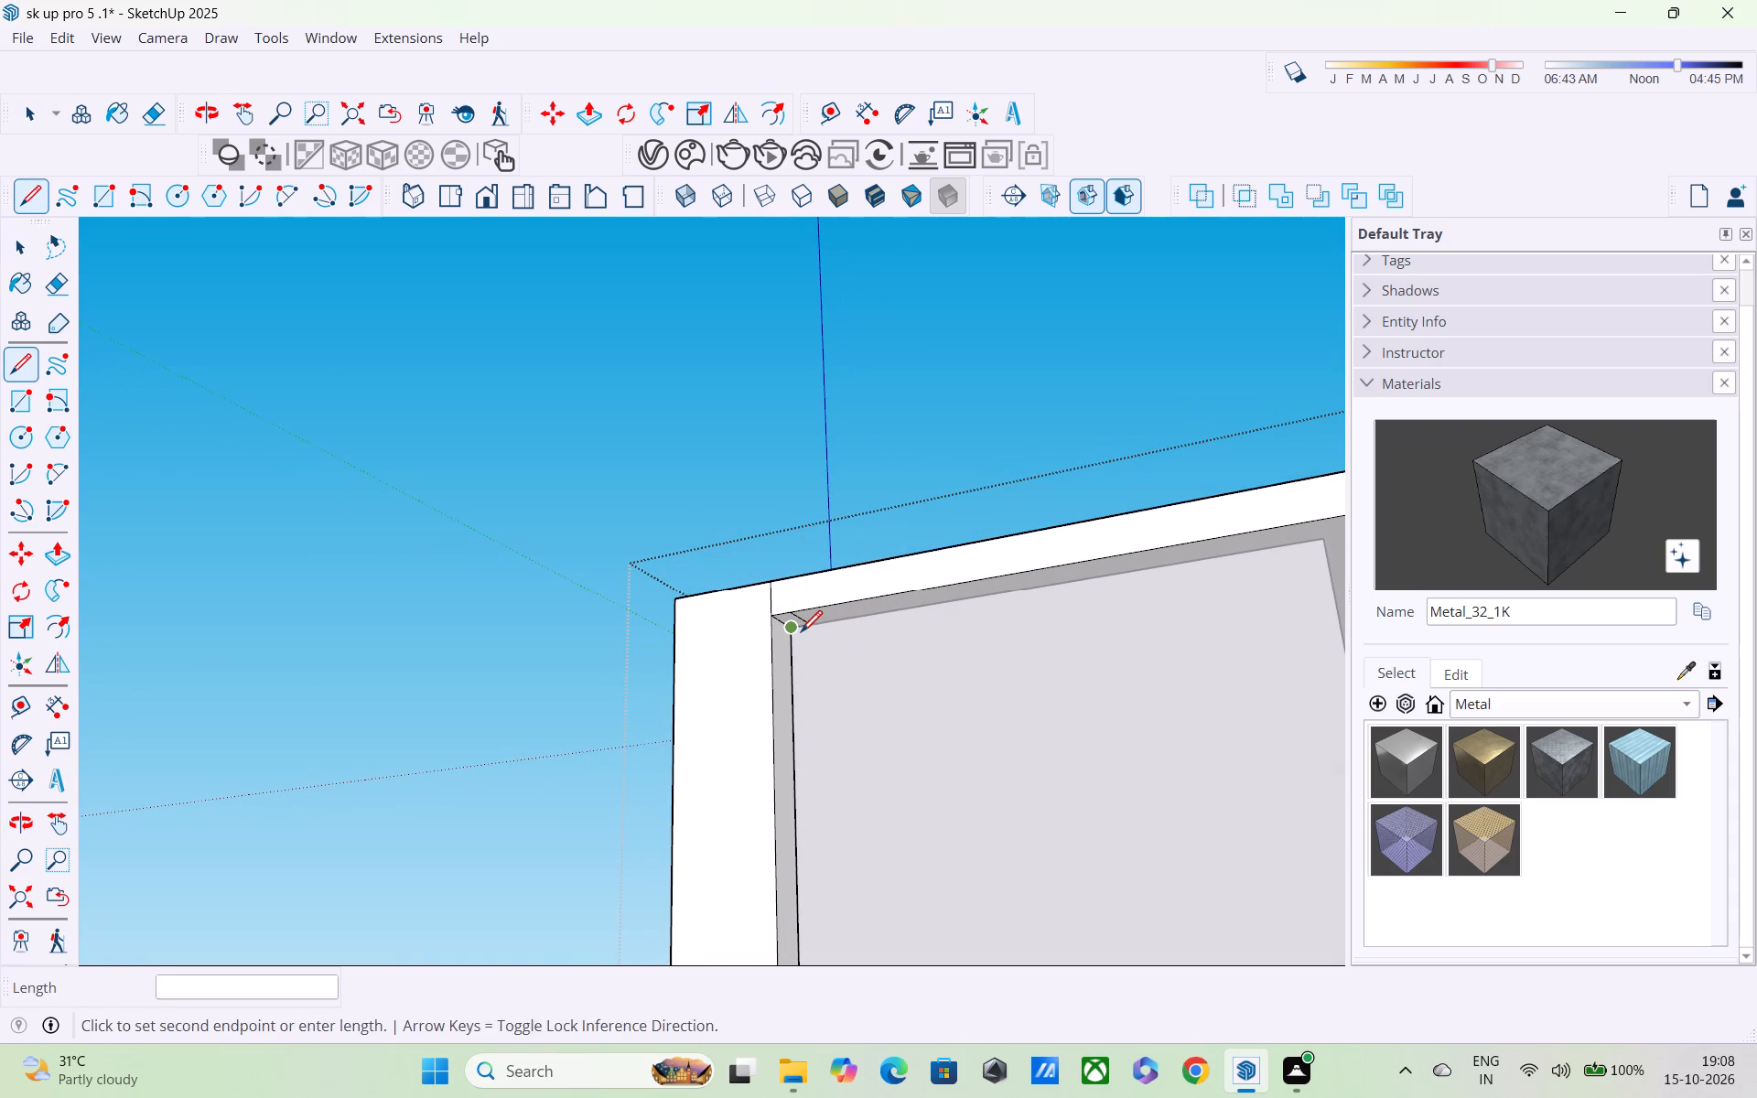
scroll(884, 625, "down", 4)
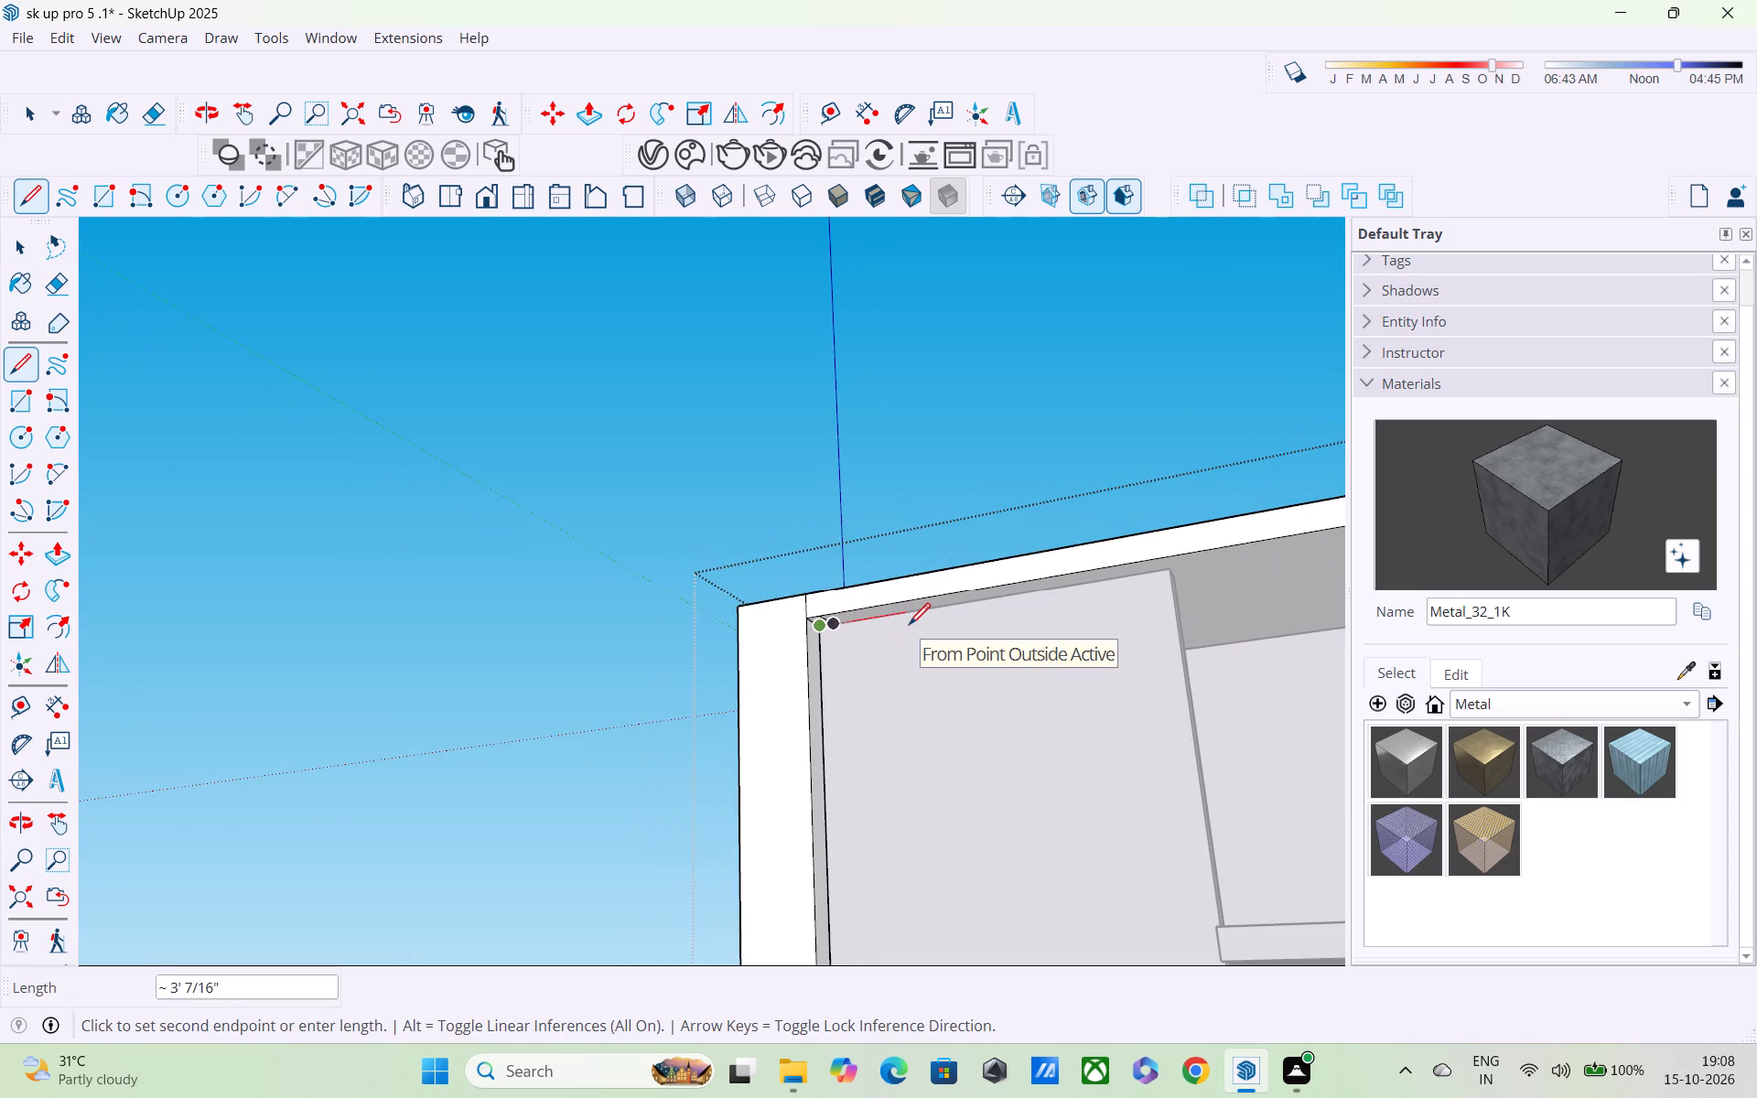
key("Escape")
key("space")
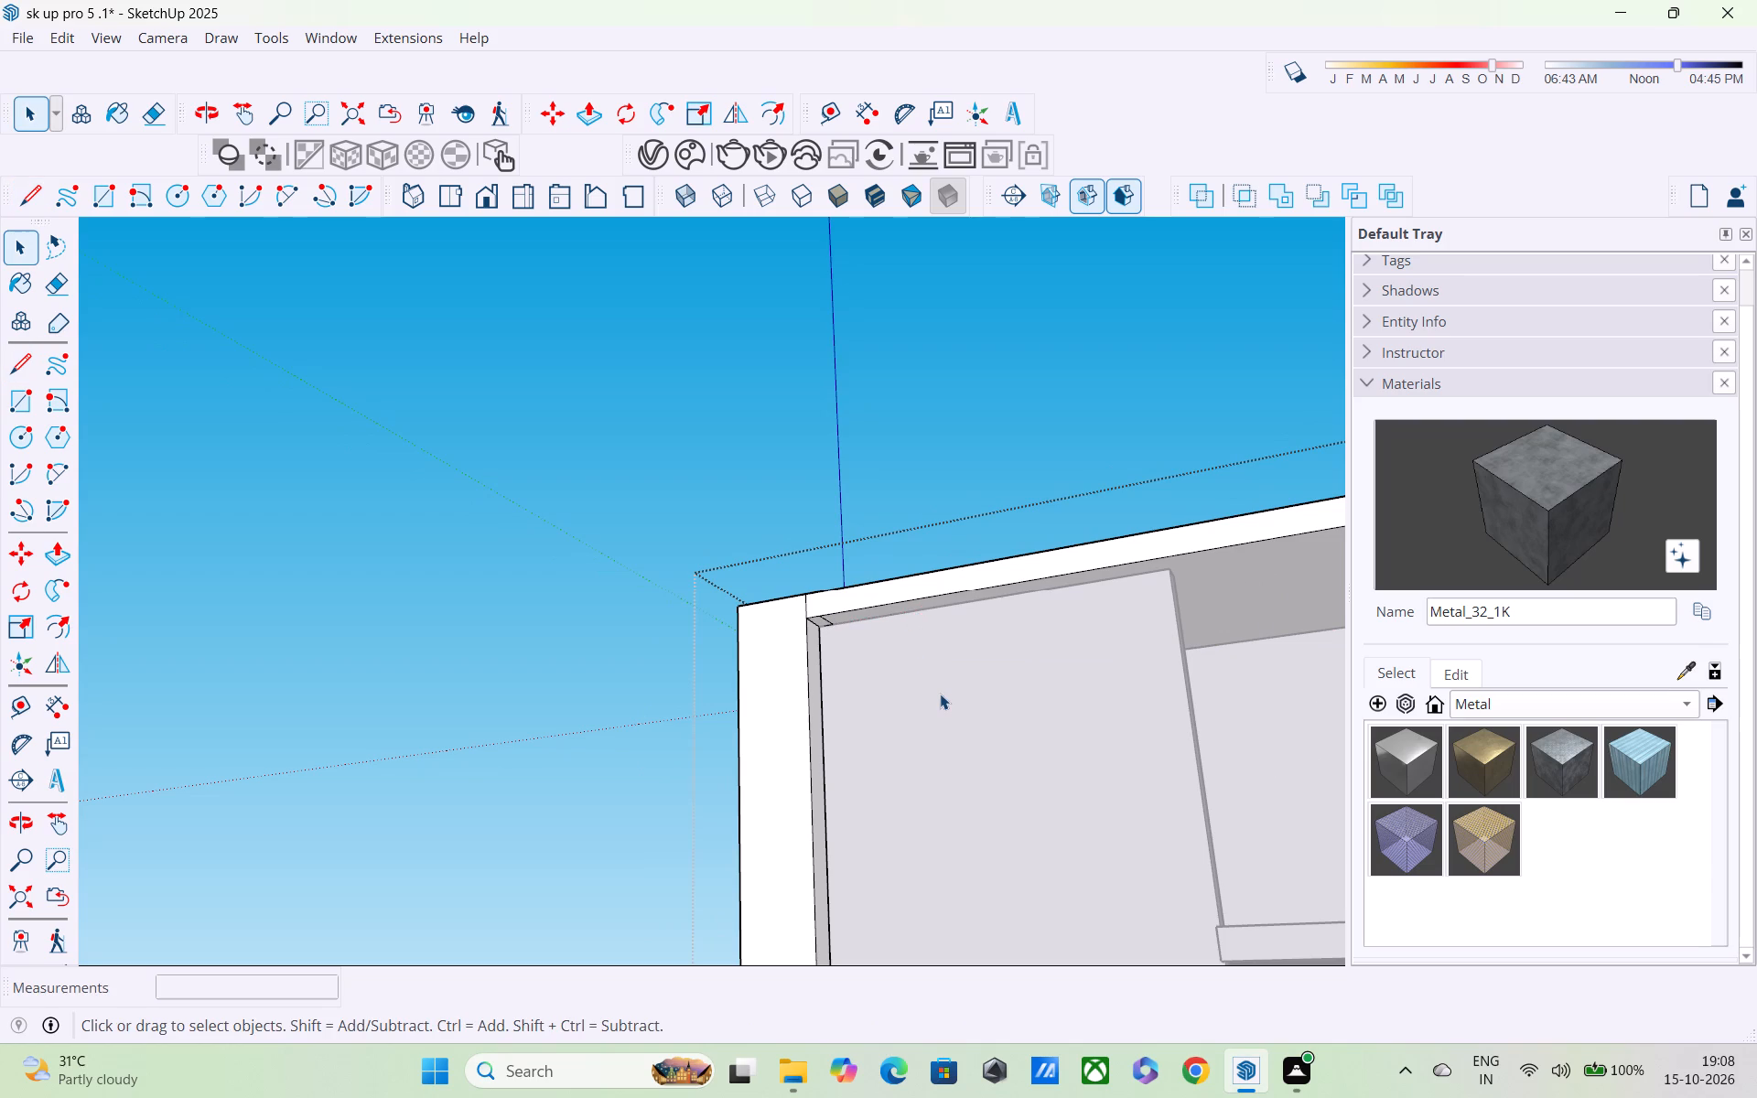
Leave editing of the strip and roof slab group and clear the selection.
double_click(940, 694)
double_click(943, 702)
scroll(676, 701, "down", 4)
left_click(576, 653)
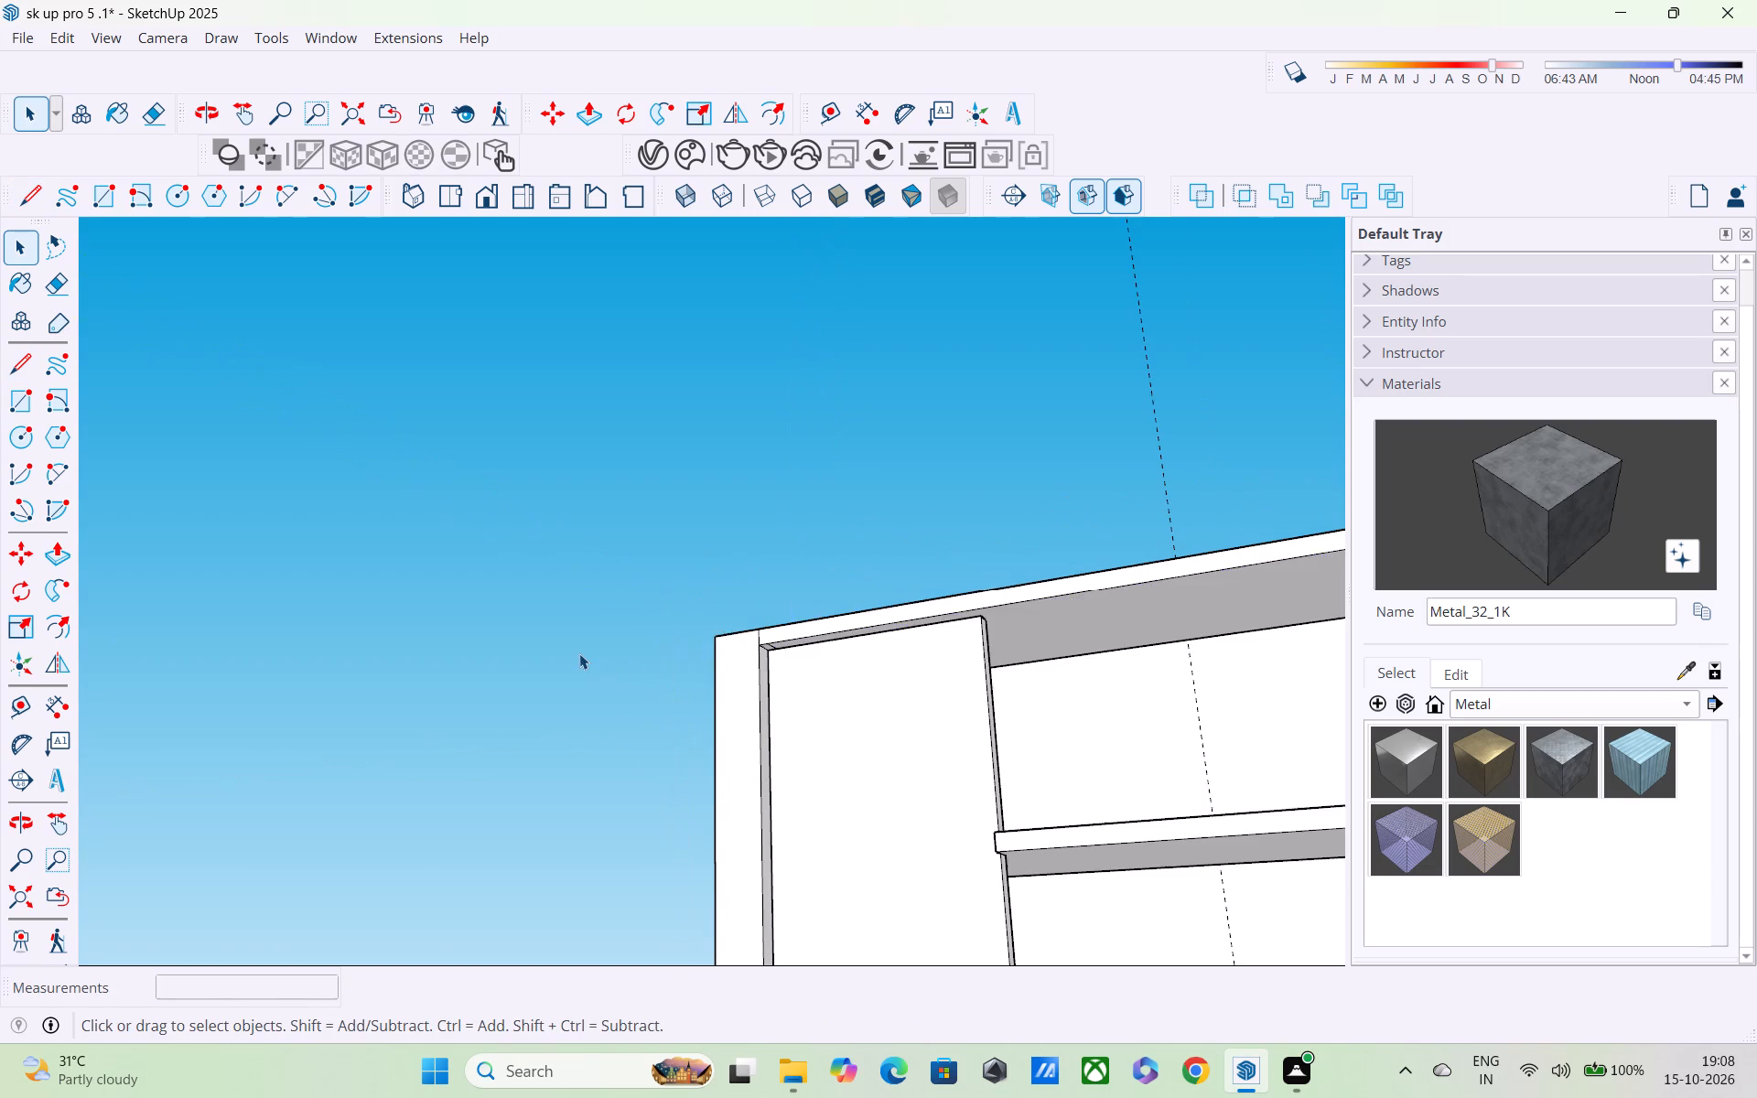
Draw a rectangle about 3' 10" wide on the upper front wall, from the strip's top inner corner under the slab to the wall's base.
middle_click_drag(838, 697, 962, 762)
middle_click_drag(964, 761, 947, 491, "shift")
scroll(942, 562, "down", 1)
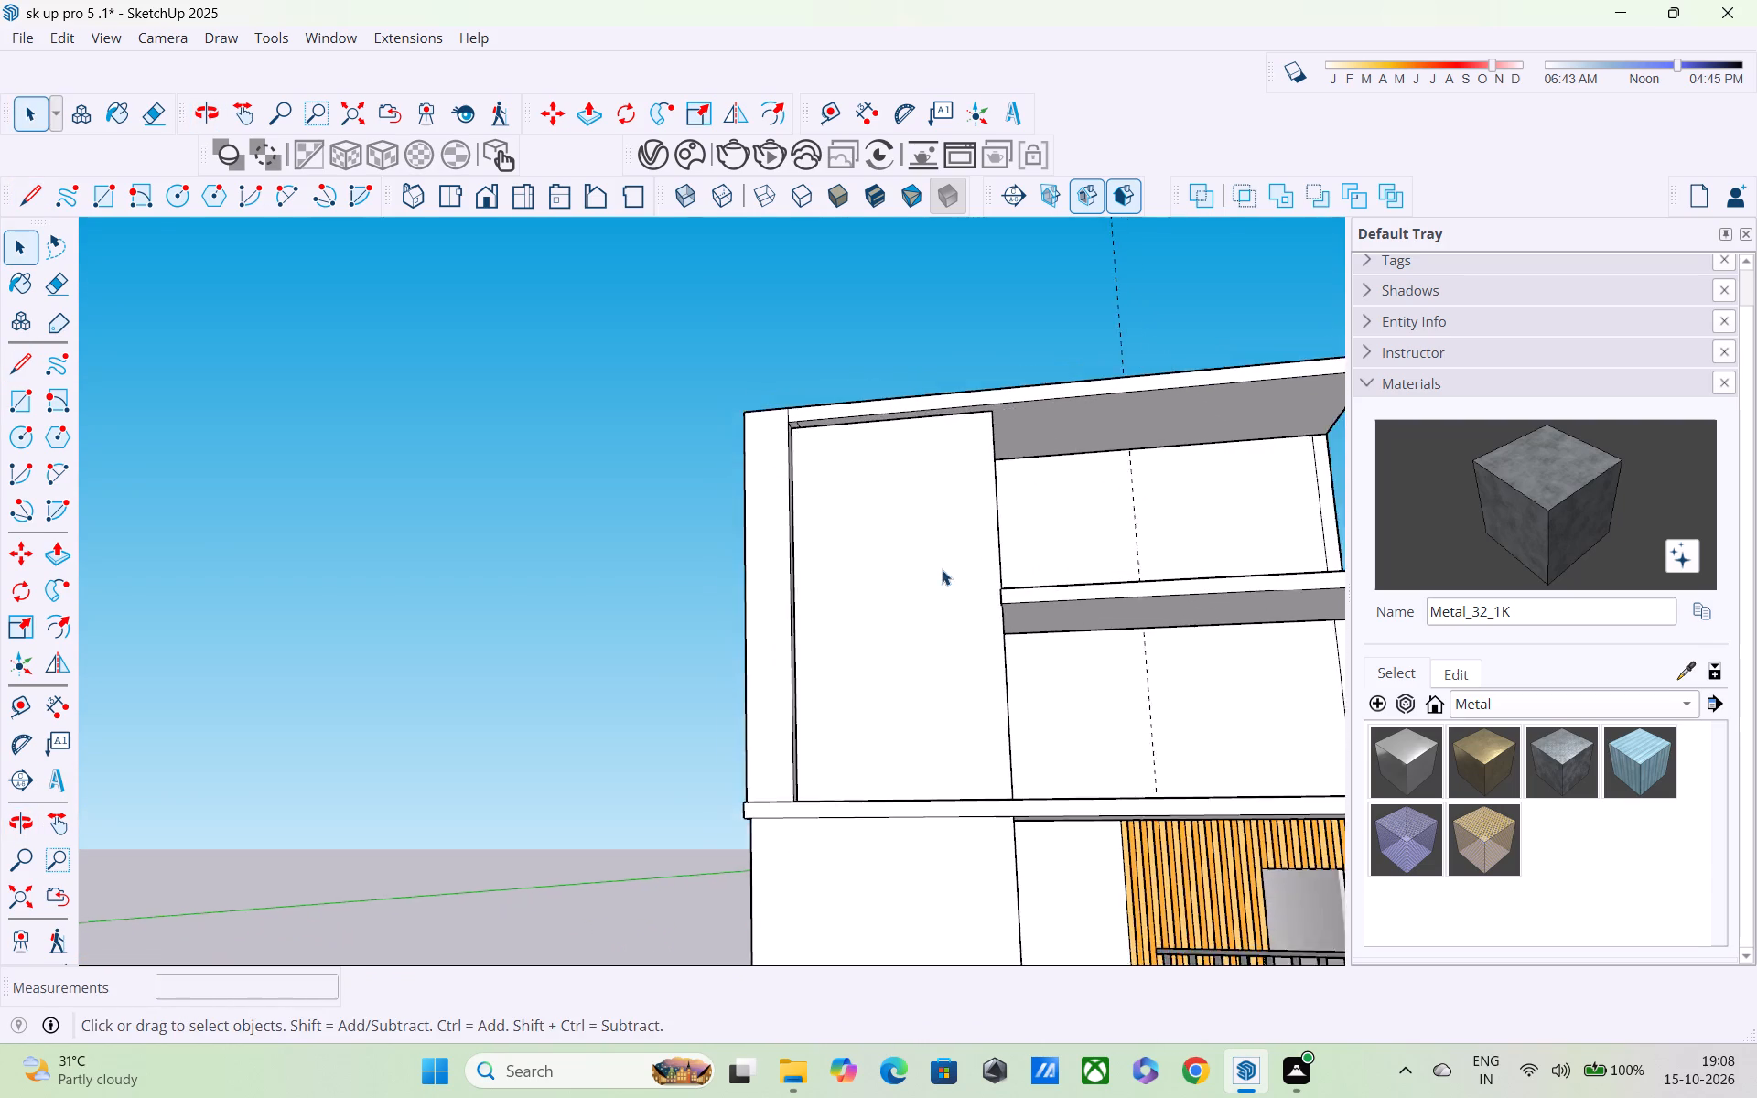
scroll(942, 569, "down", 1)
middle_click_drag(944, 587, 971, 679)
scroll(878, 633, "up", 5)
scroll(849, 577, "down", 1)
middle_click_drag(852, 579, 868, 645)
scroll(878, 672, "up", 3)
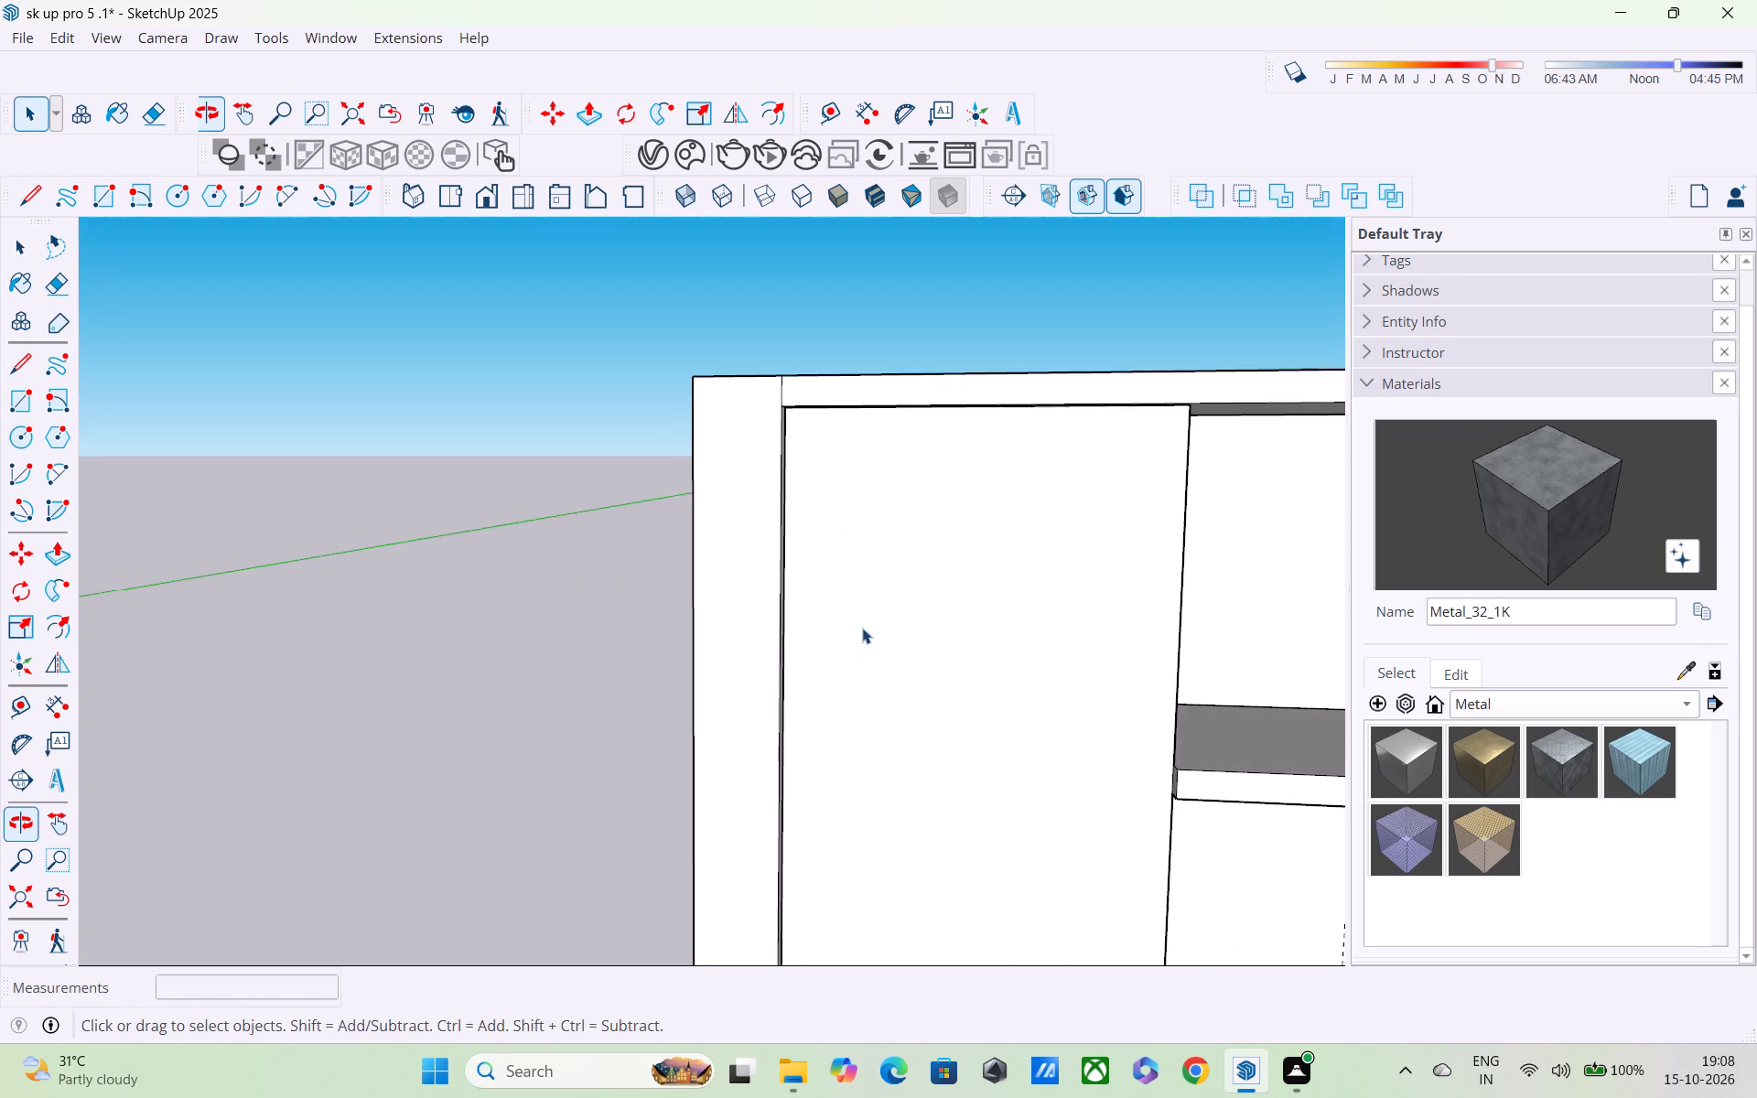
middle_click_drag(860, 622, 840, 535)
middle_click_drag(846, 618, 844, 434, "shift")
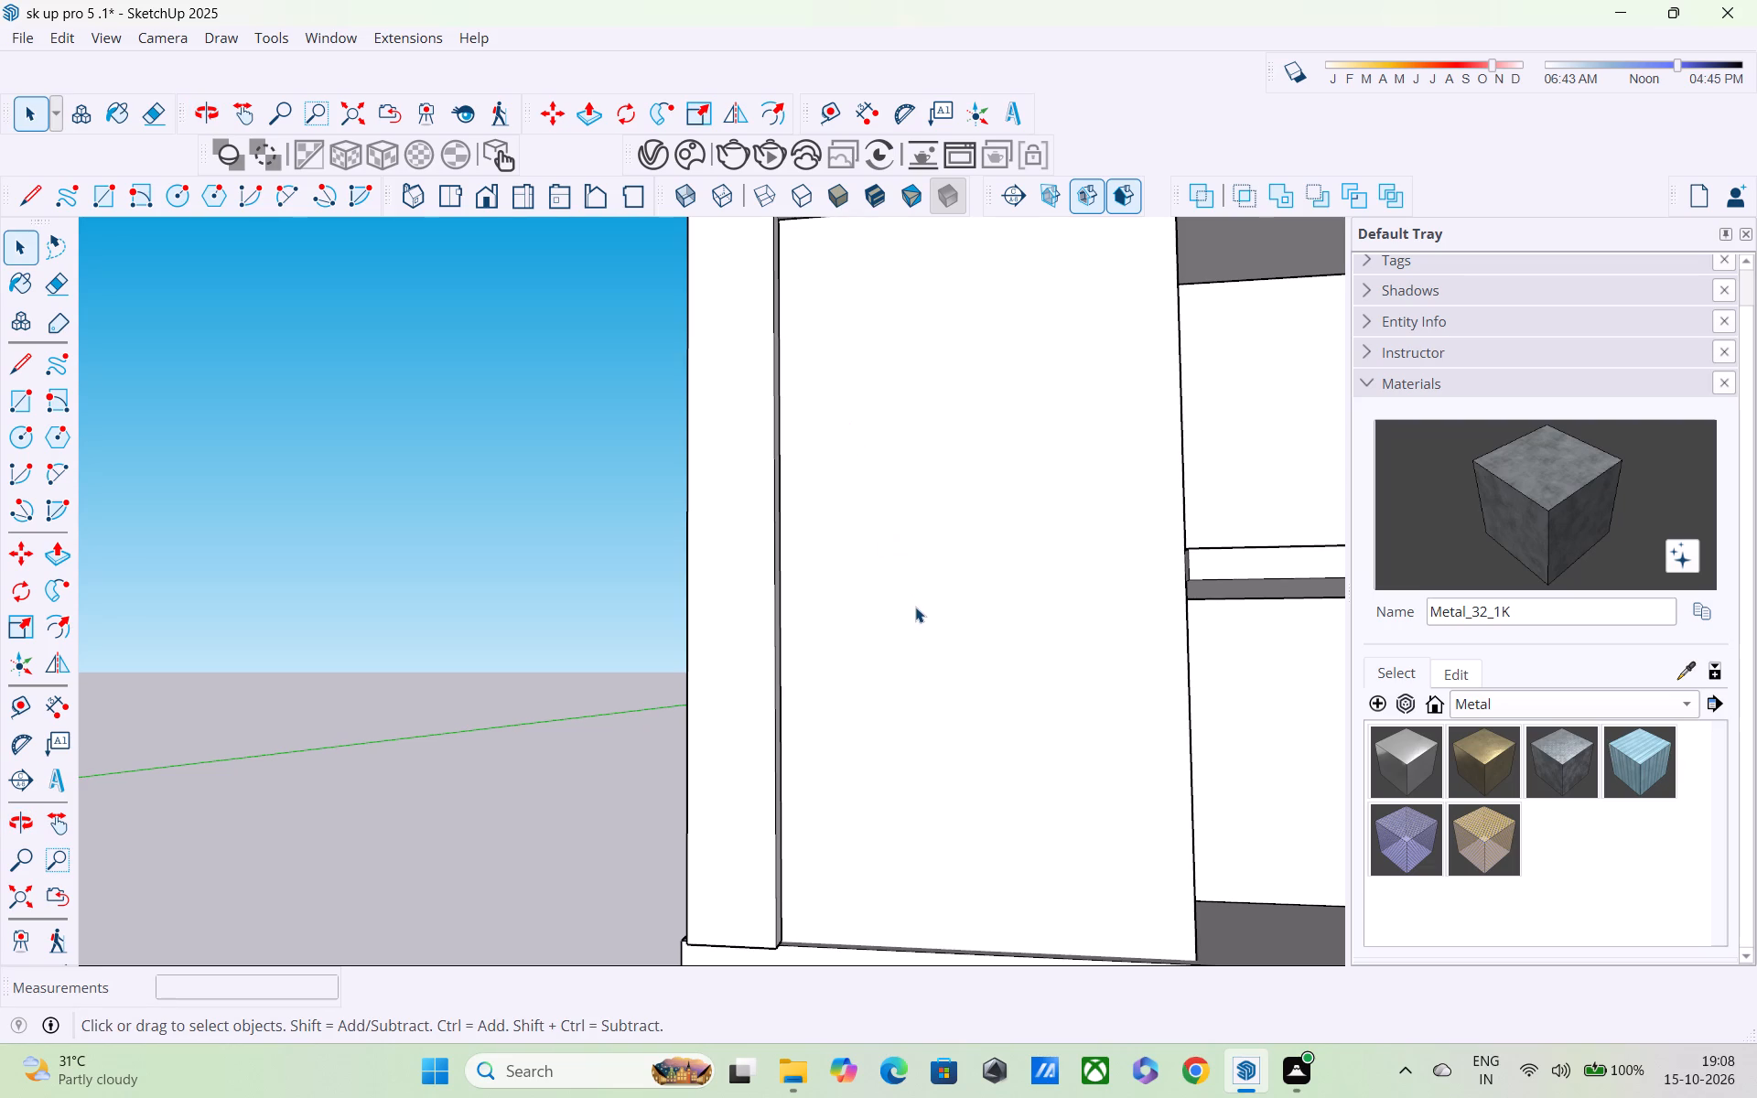
key("r")
scroll(898, 552, "down", 3)
middle_click_drag(885, 531, 885, 554)
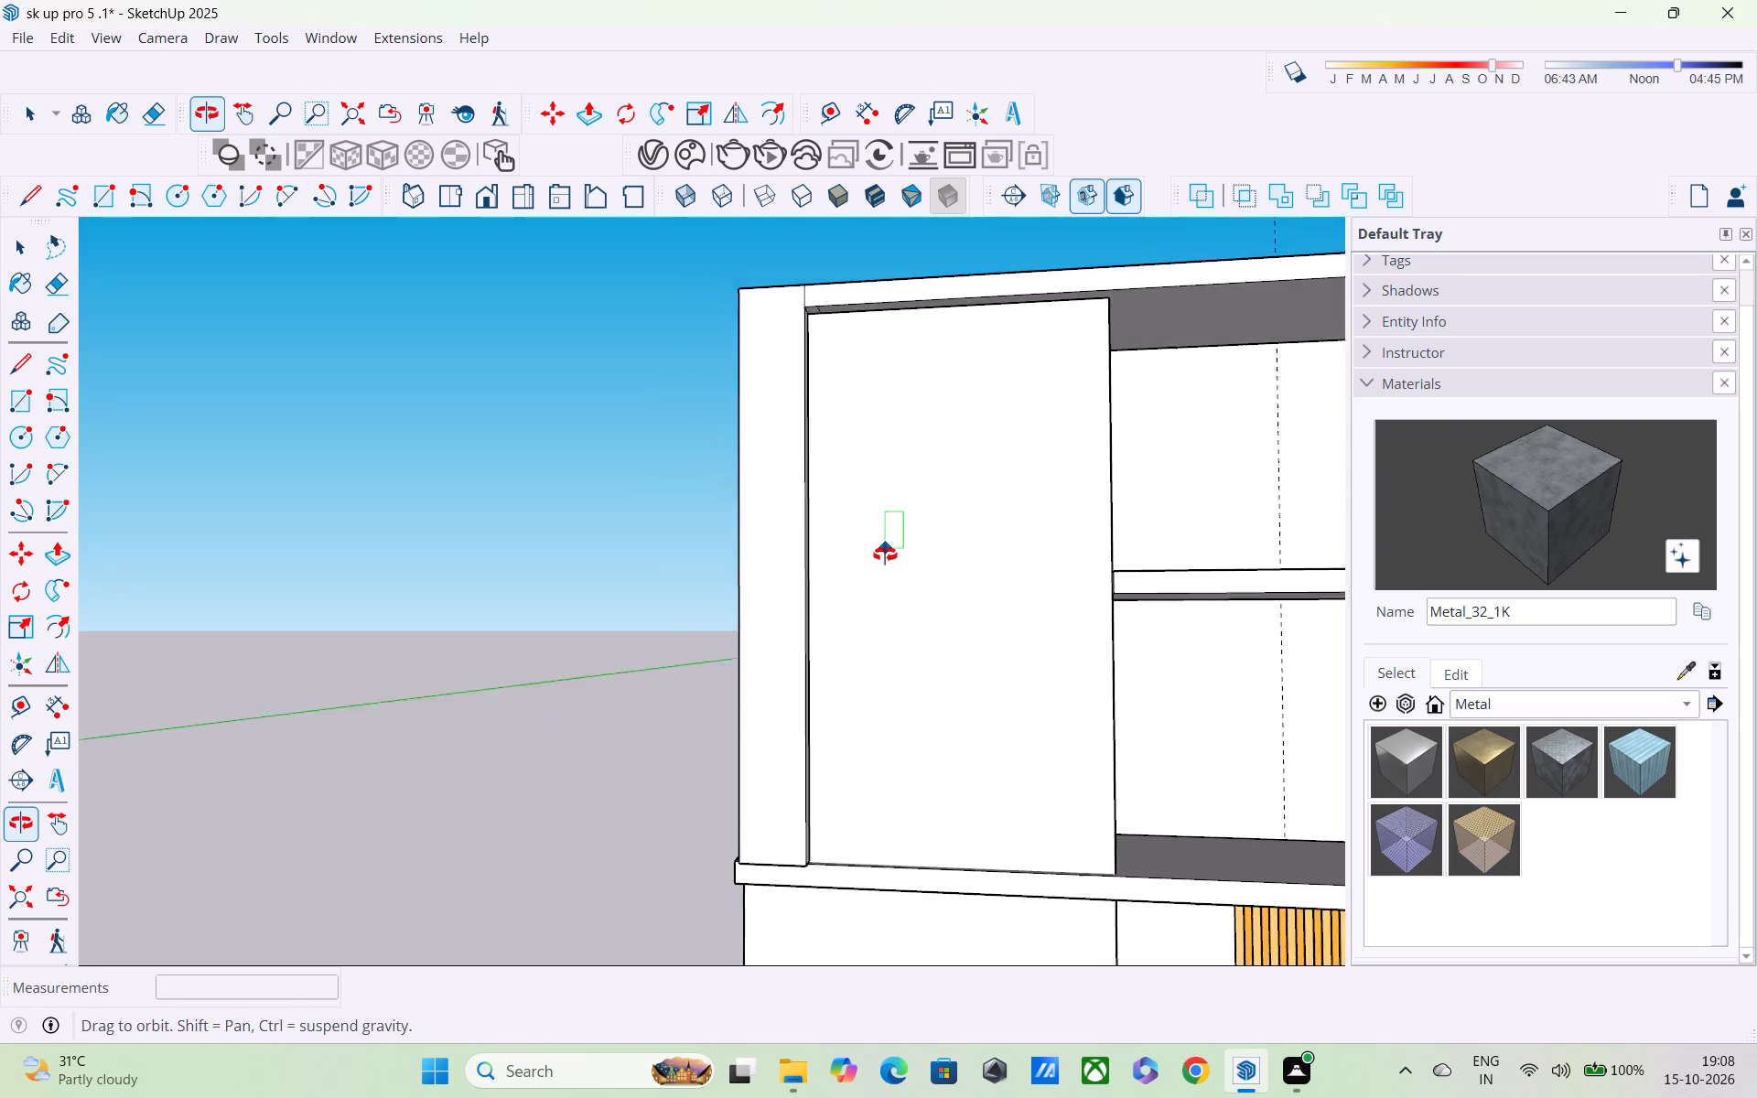
middle_click_drag(885, 554, 884, 684)
scroll(808, 478, "up", 9)
middle_click_drag(815, 474, 834, 583)
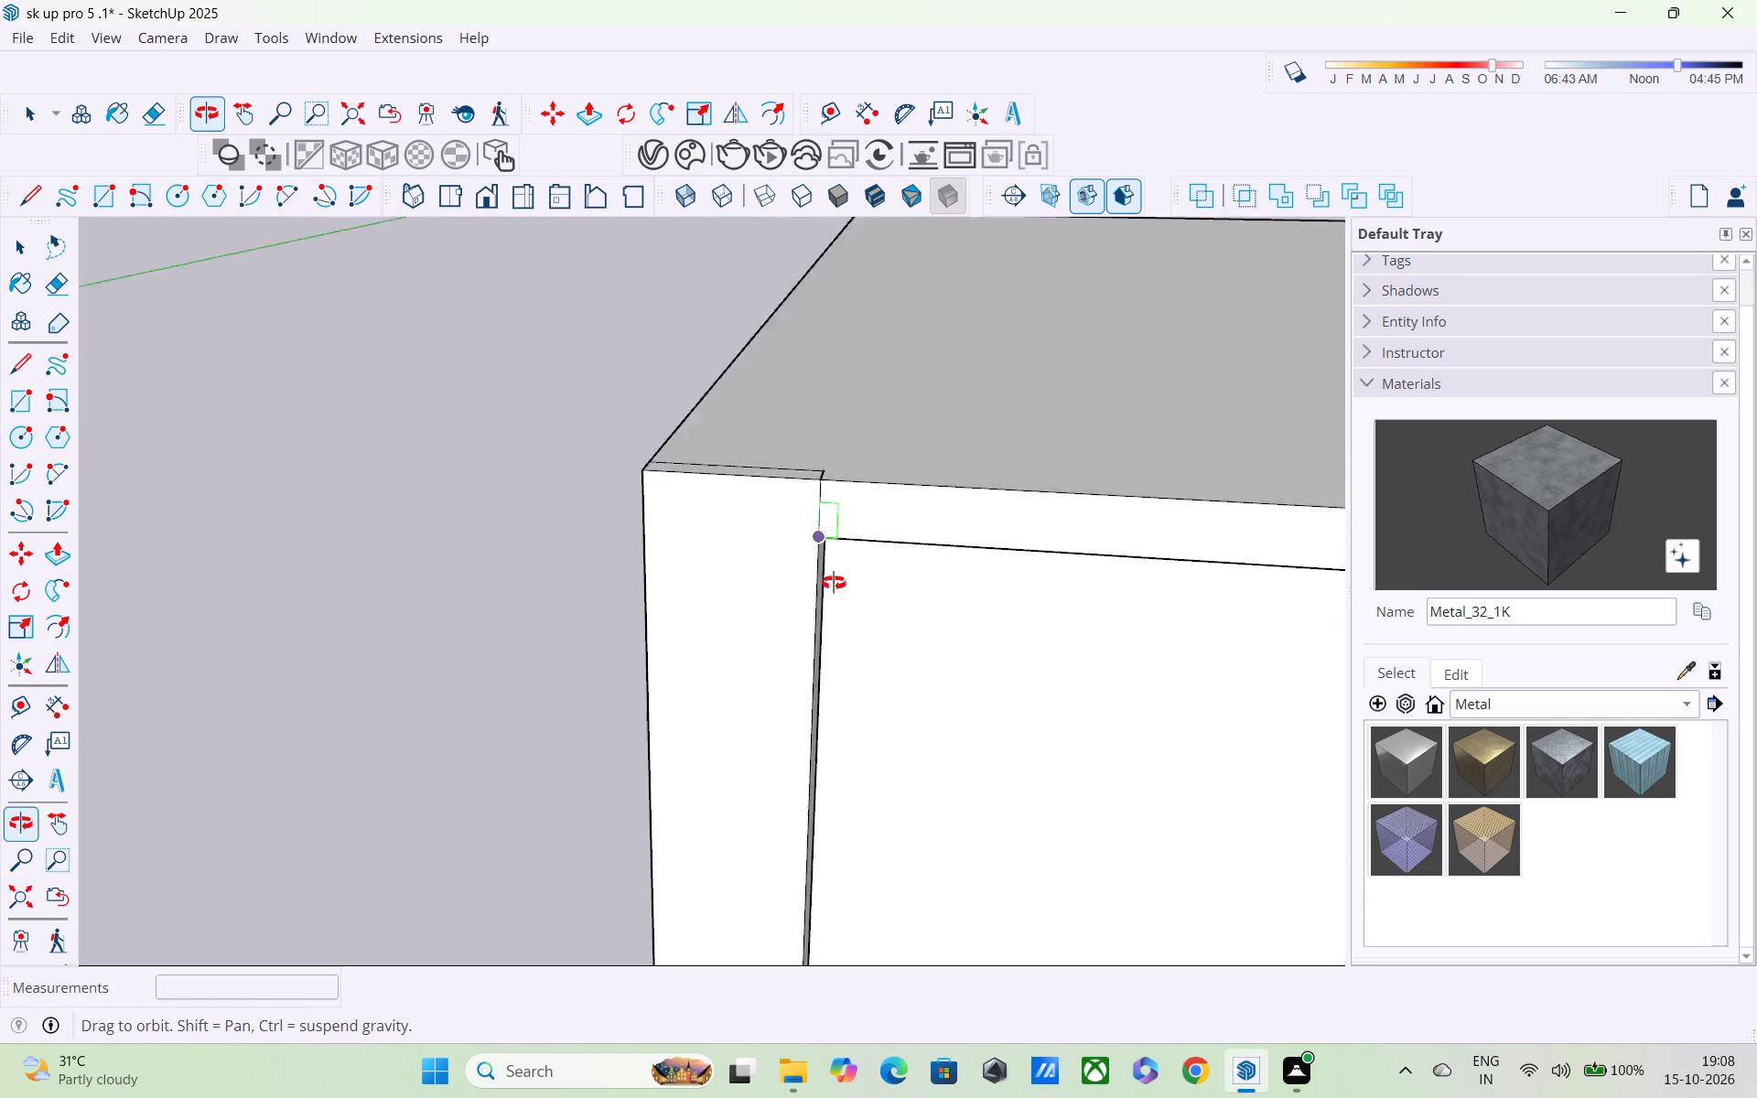
middle_click_drag(834, 583, 846, 662)
scroll(843, 599, "up", 10)
scroll(820, 532, "down", 13)
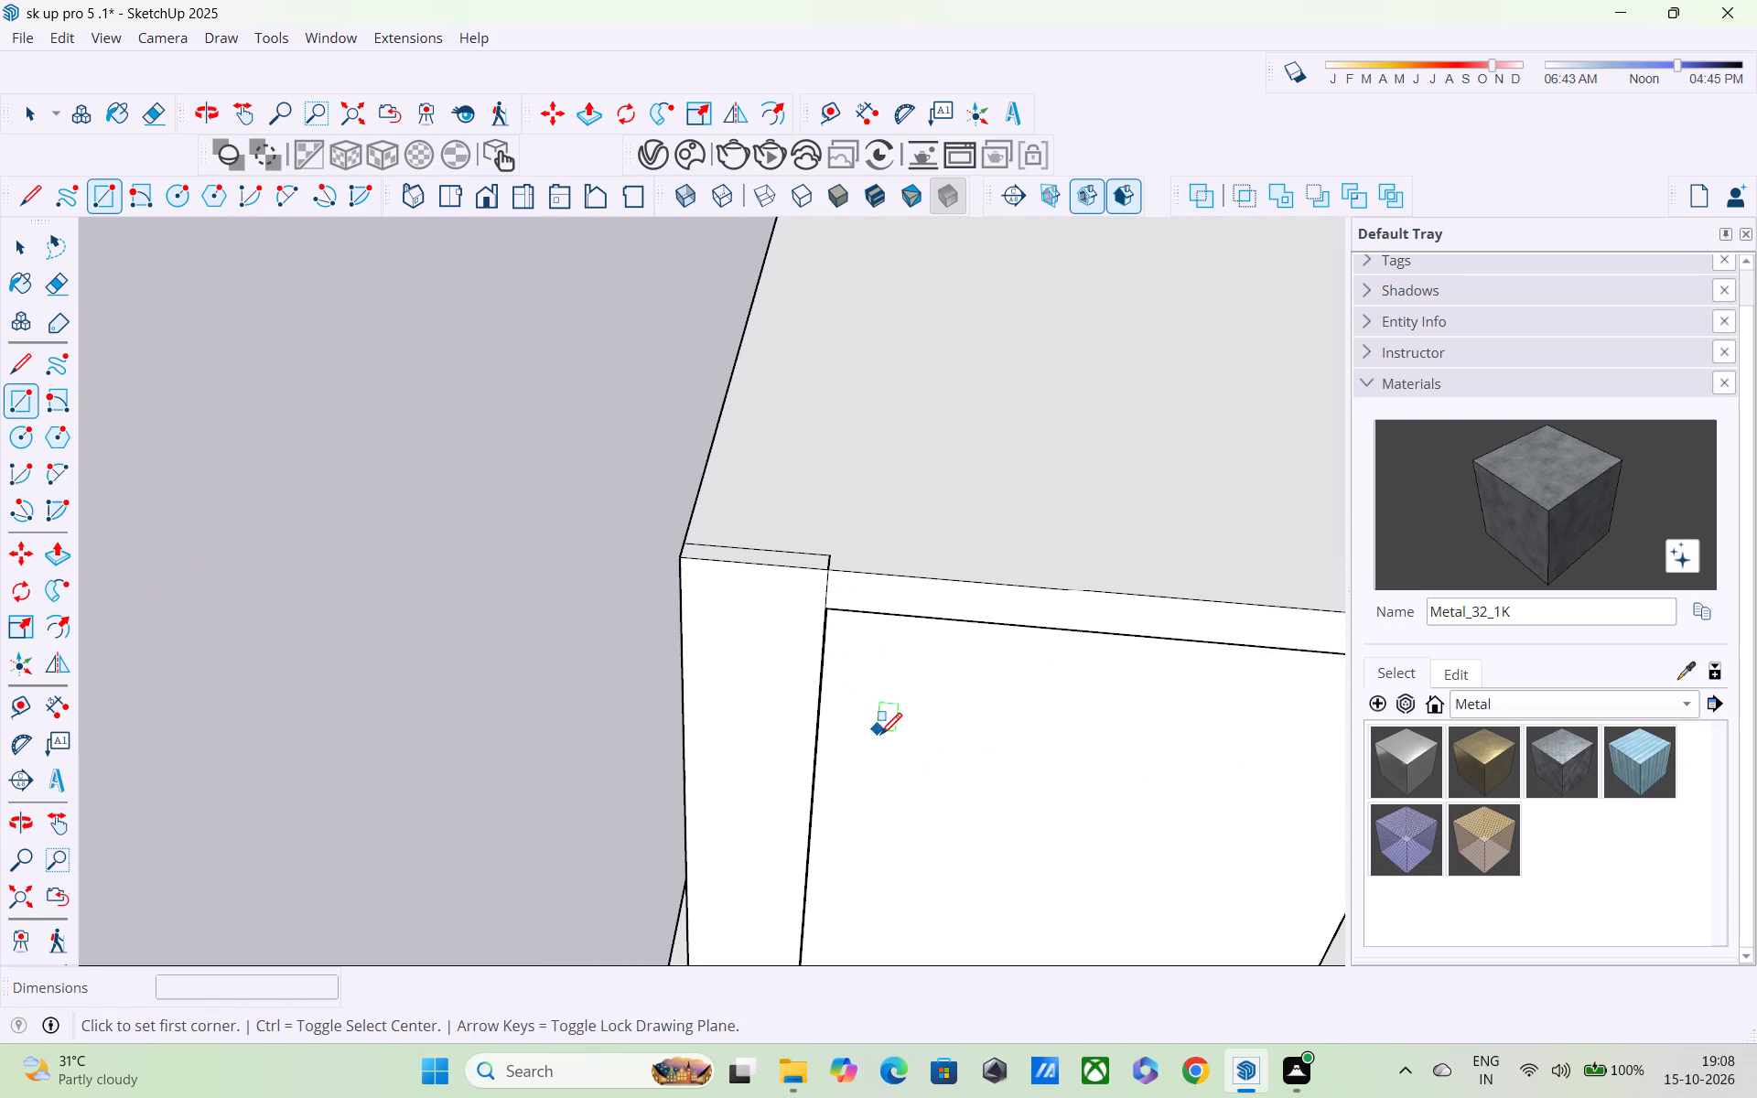
middle_click_drag(882, 774, 827, 493, "shift")
middle_click_drag(803, 407, 797, 258)
middle_click_drag(797, 260, 825, 467, "shift")
scroll(825, 511, "up", 3)
middle_click_drag(807, 453, 803, 296)
scroll(786, 321, "up", 4)
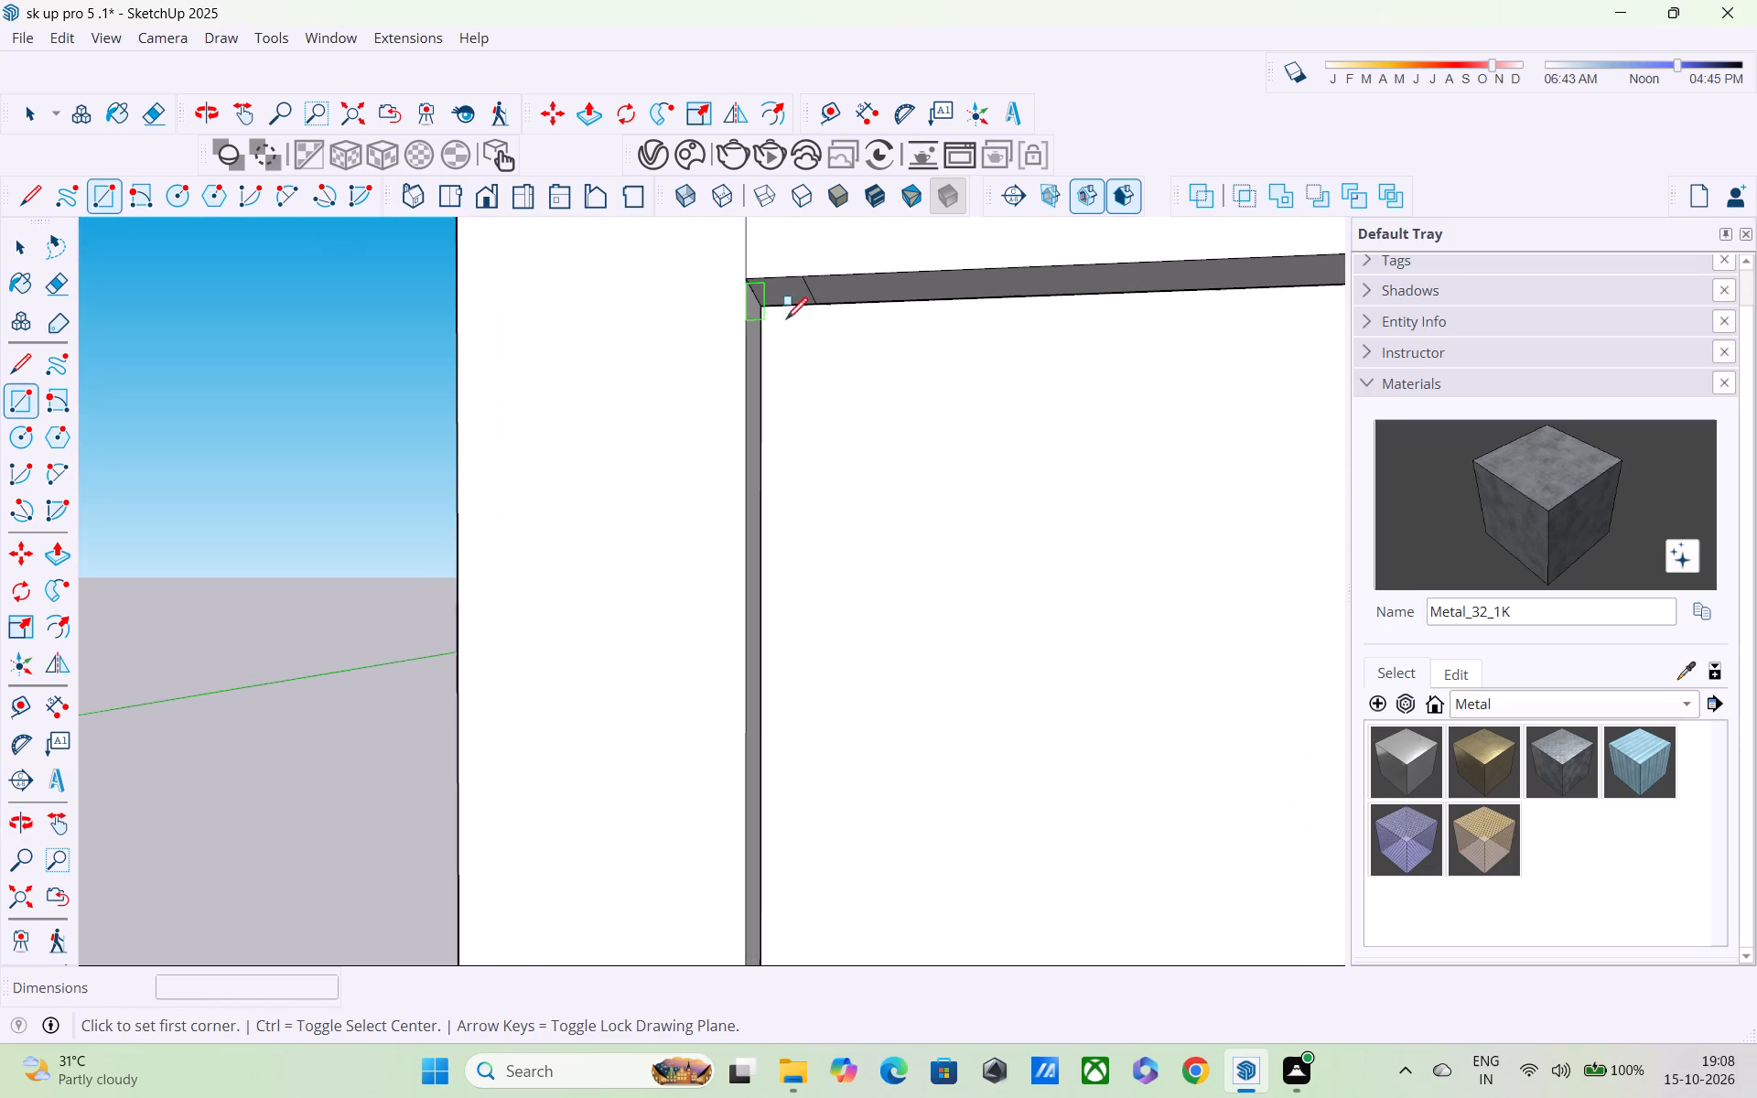
scroll(786, 321, "up", 1)
left_click(768, 310)
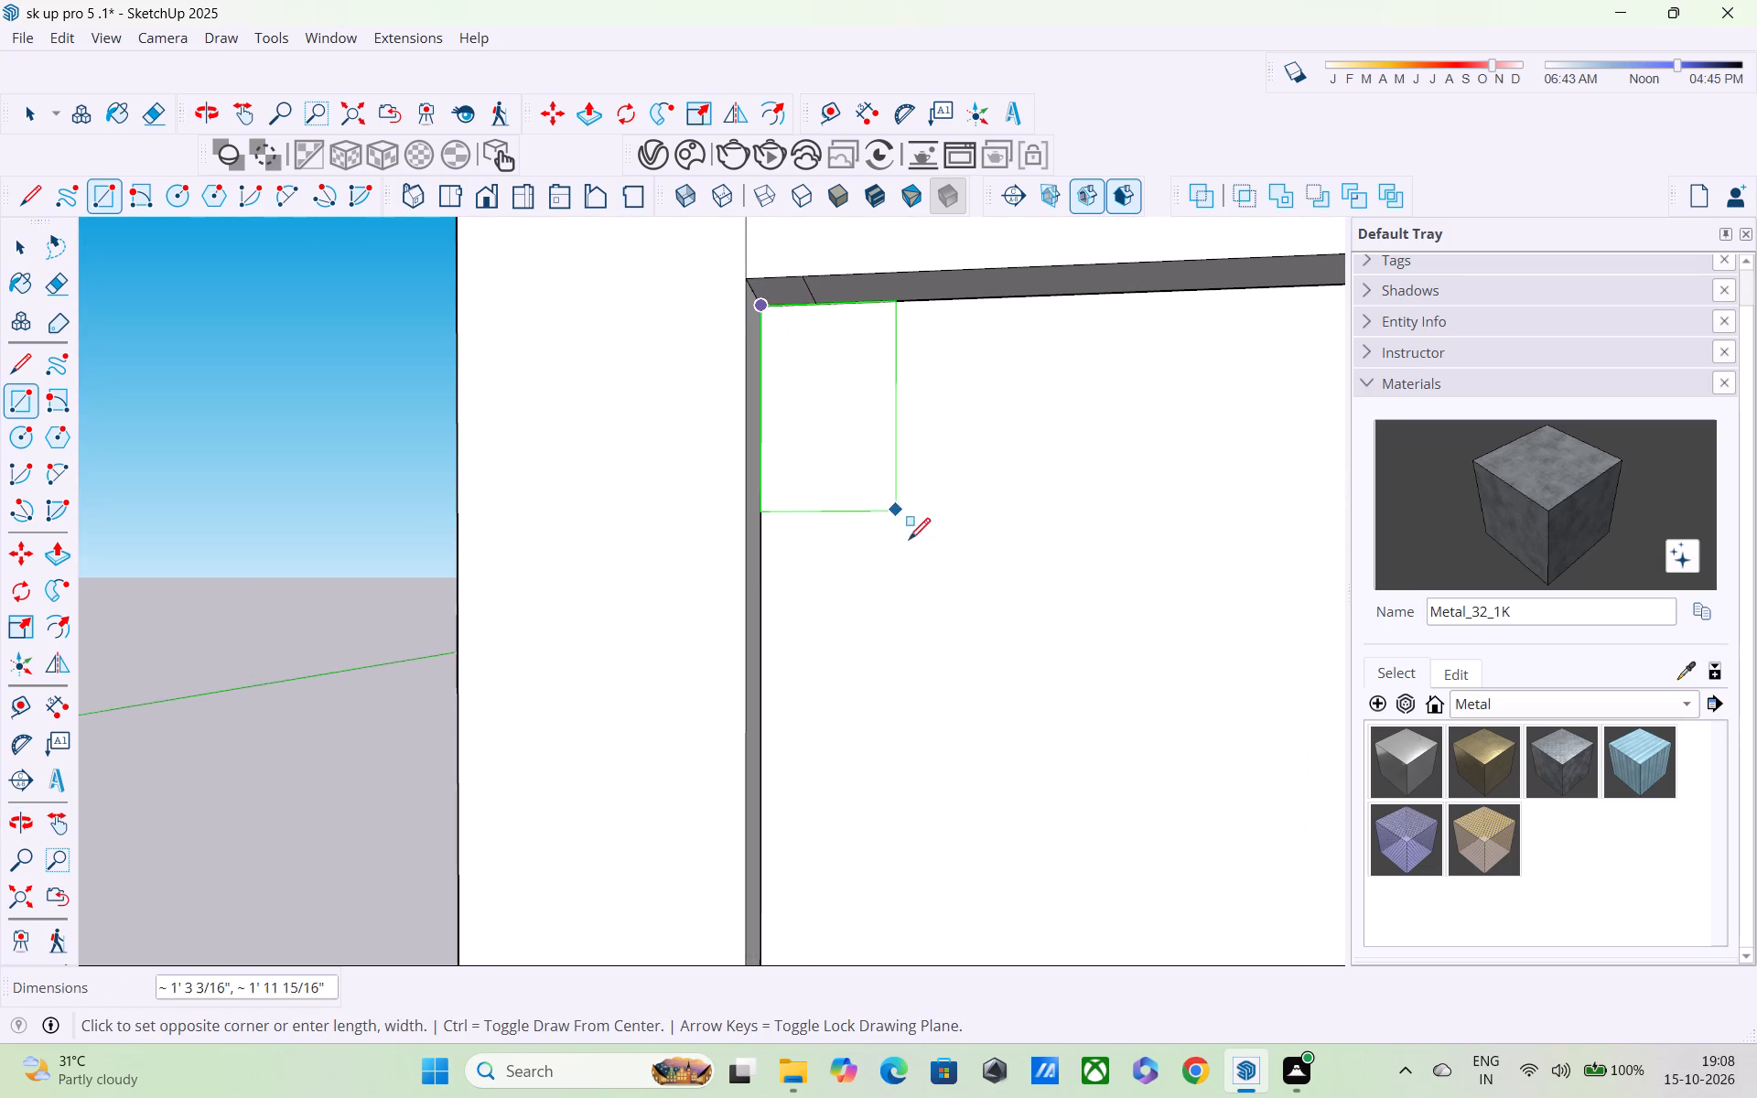
scroll(942, 621, "down", 5)
middle_click_drag(960, 662, 828, 294, "shift")
scroll(828, 294, "up", 1, "shift")
scroll(828, 298, "down", 5)
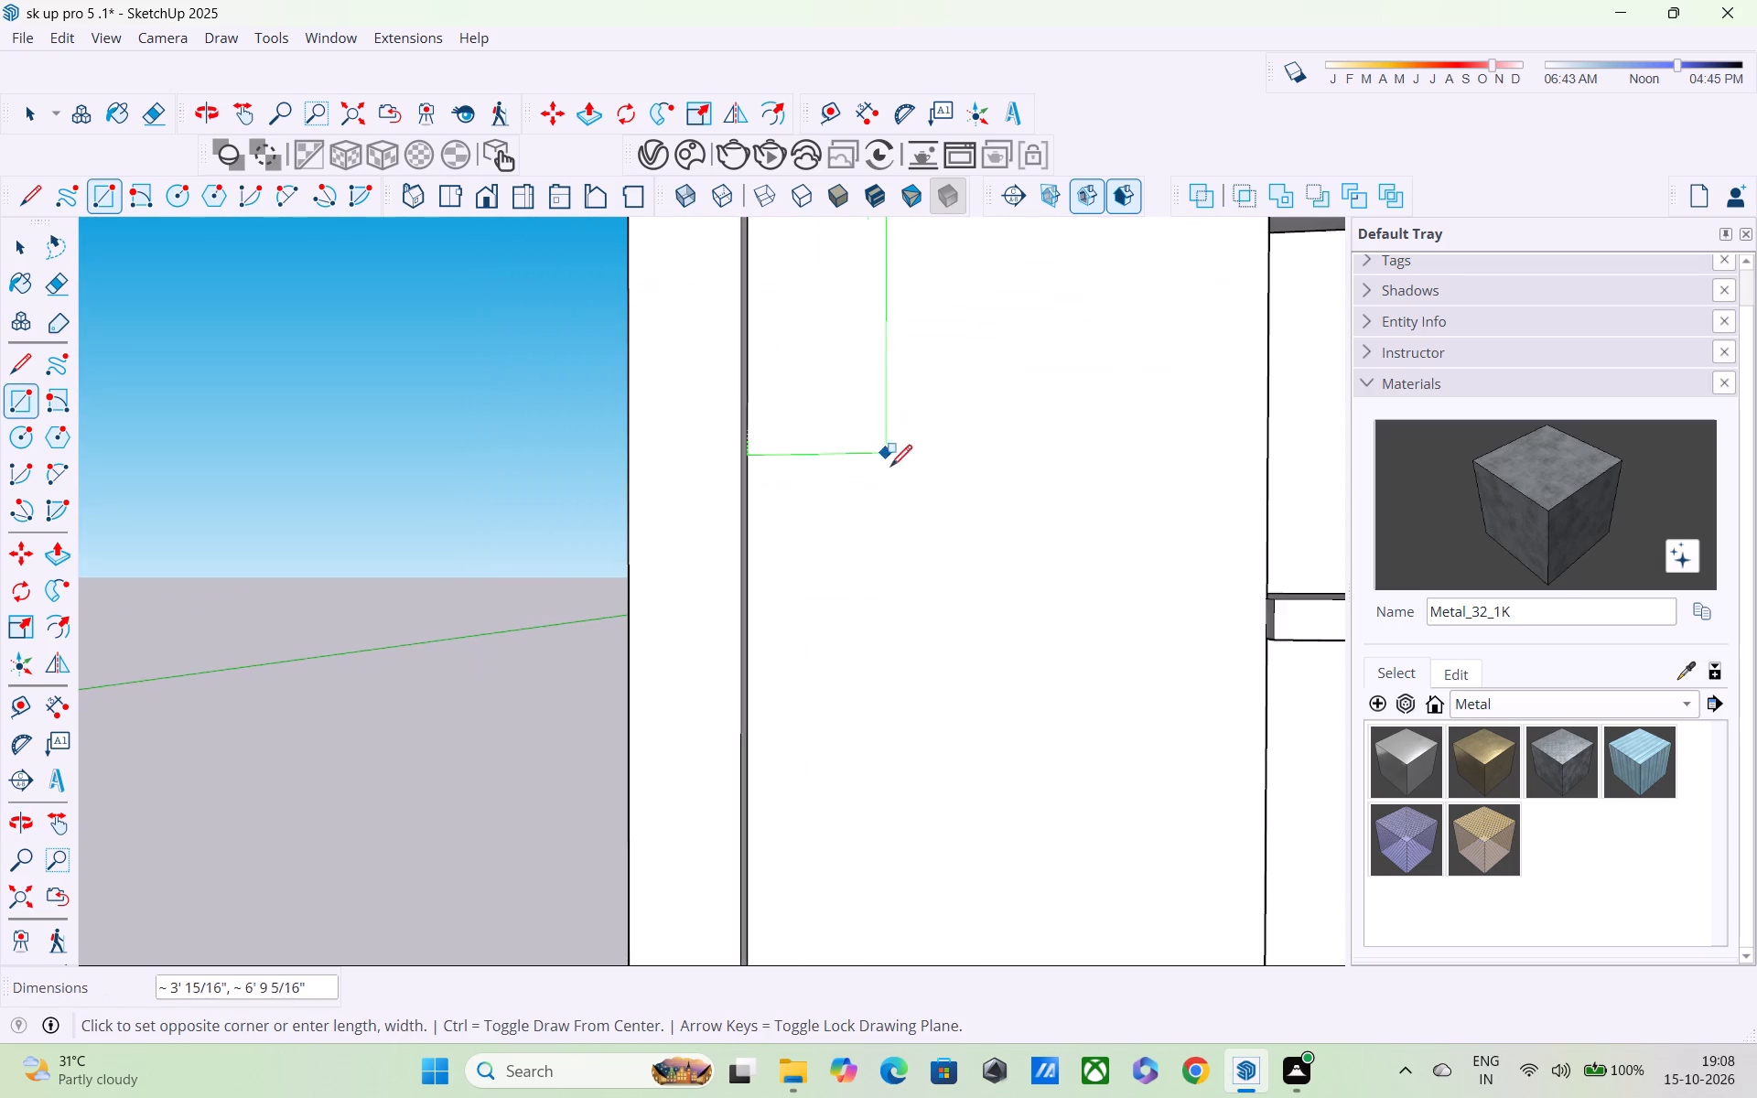
scroll(890, 468, "down", 9)
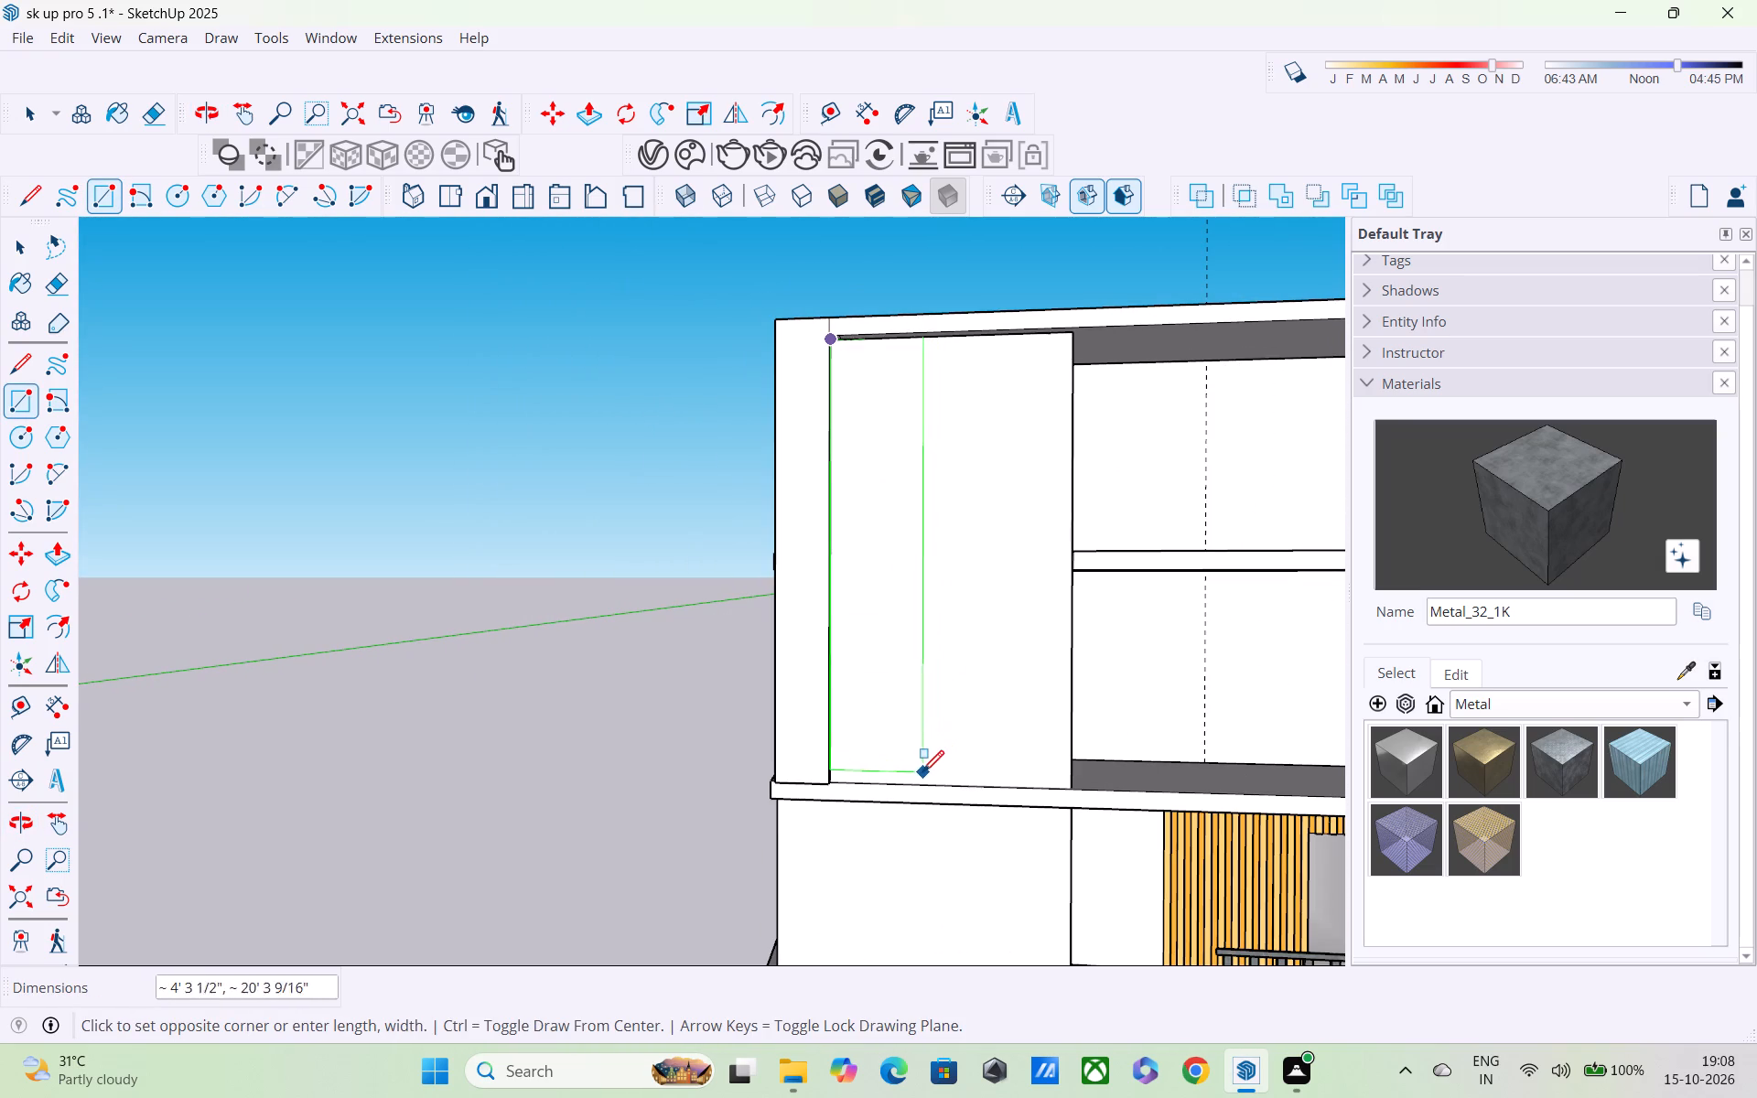
middle_click_drag(914, 780, 844, 881)
scroll(837, 873, "up", 11)
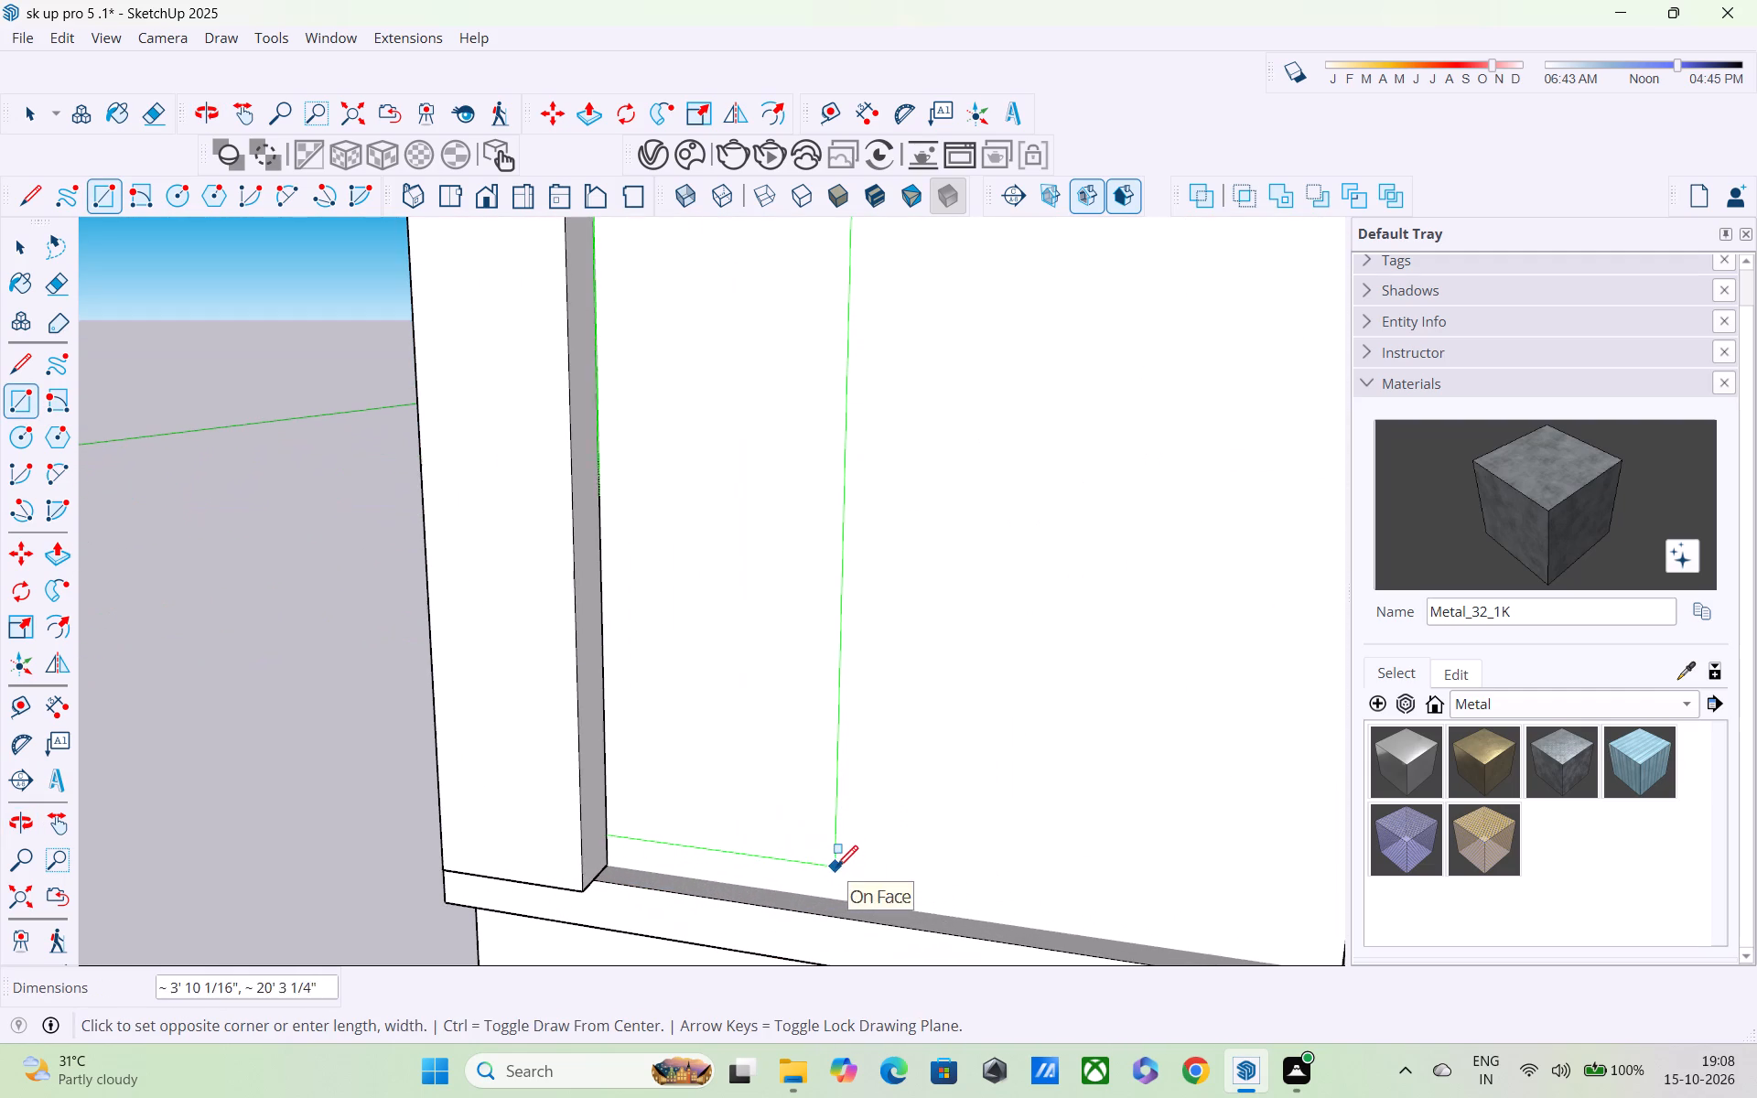
left_click(833, 898)
Push/Pull the new rectangle beside the strip 9" inward through the wall to cut a tall opening.
scroll(833, 898, "down", 4)
middle_click_drag(807, 877, 813, 868)
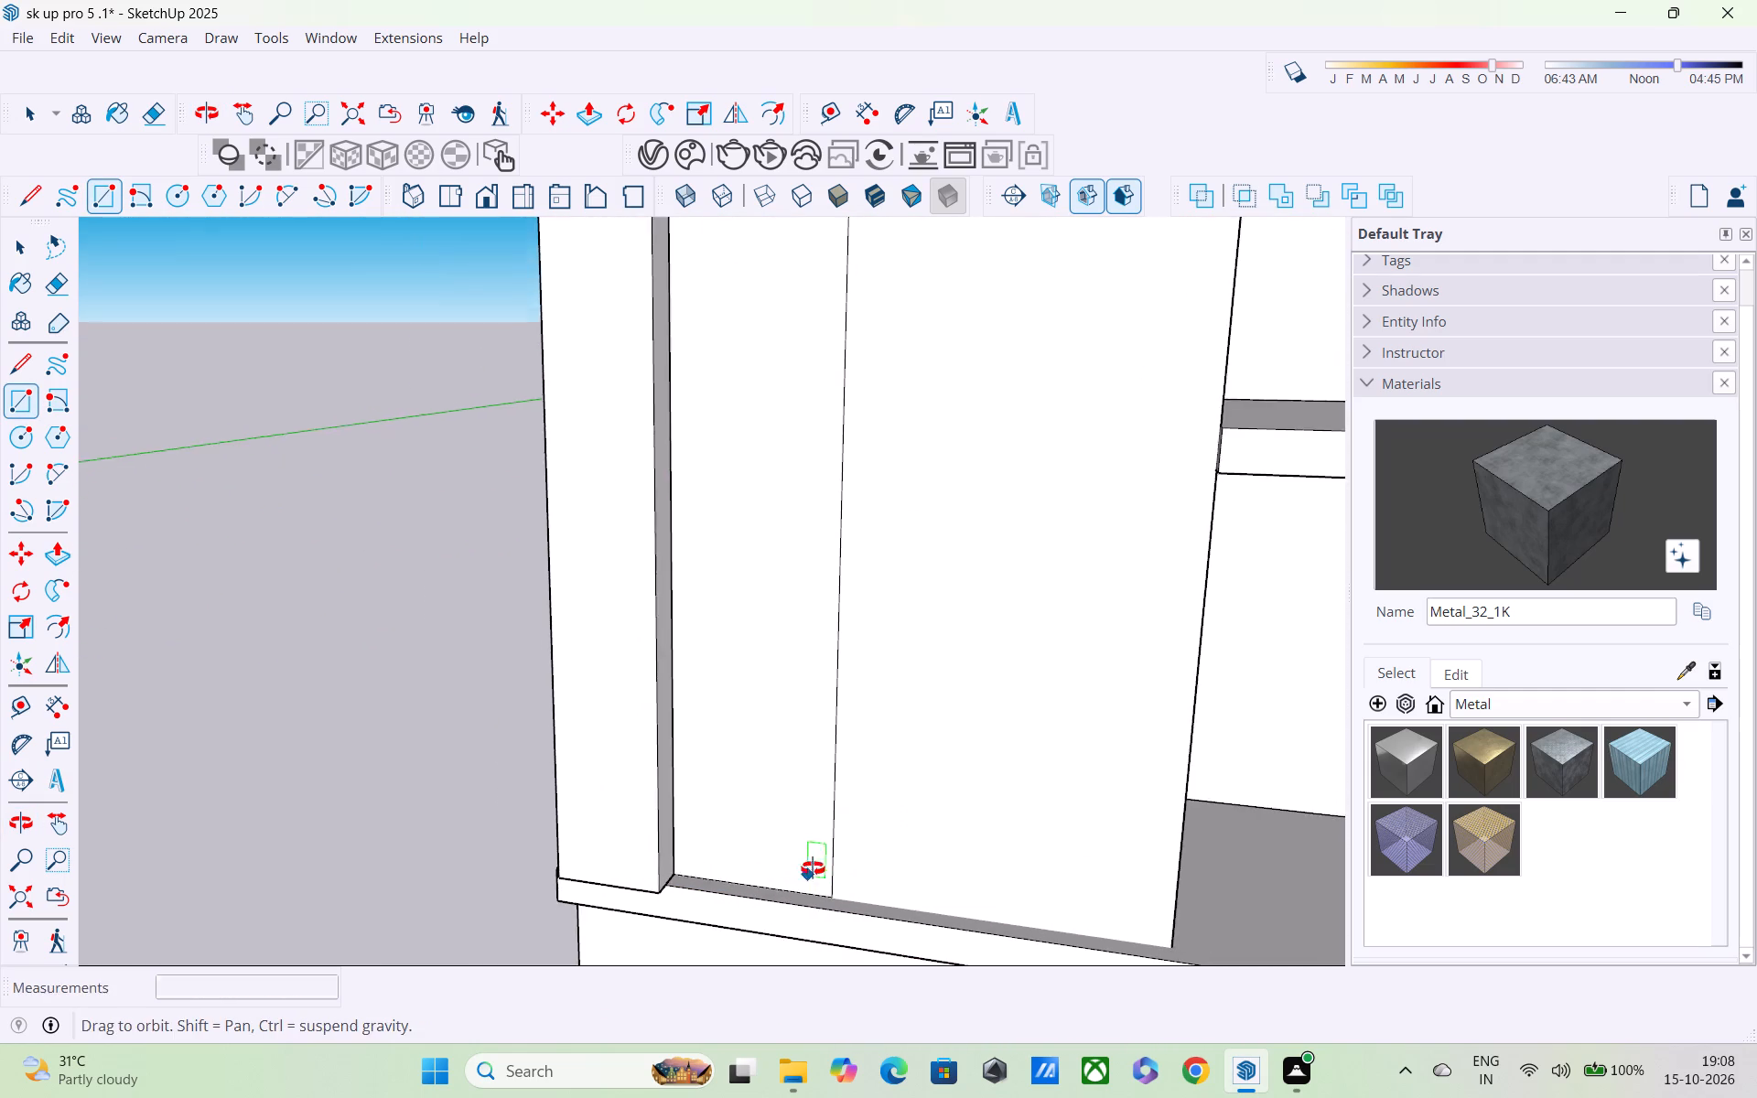
middle_click_drag(813, 868, 857, 776)
scroll(857, 776, "up", 1)
key("p")
left_click(820, 639)
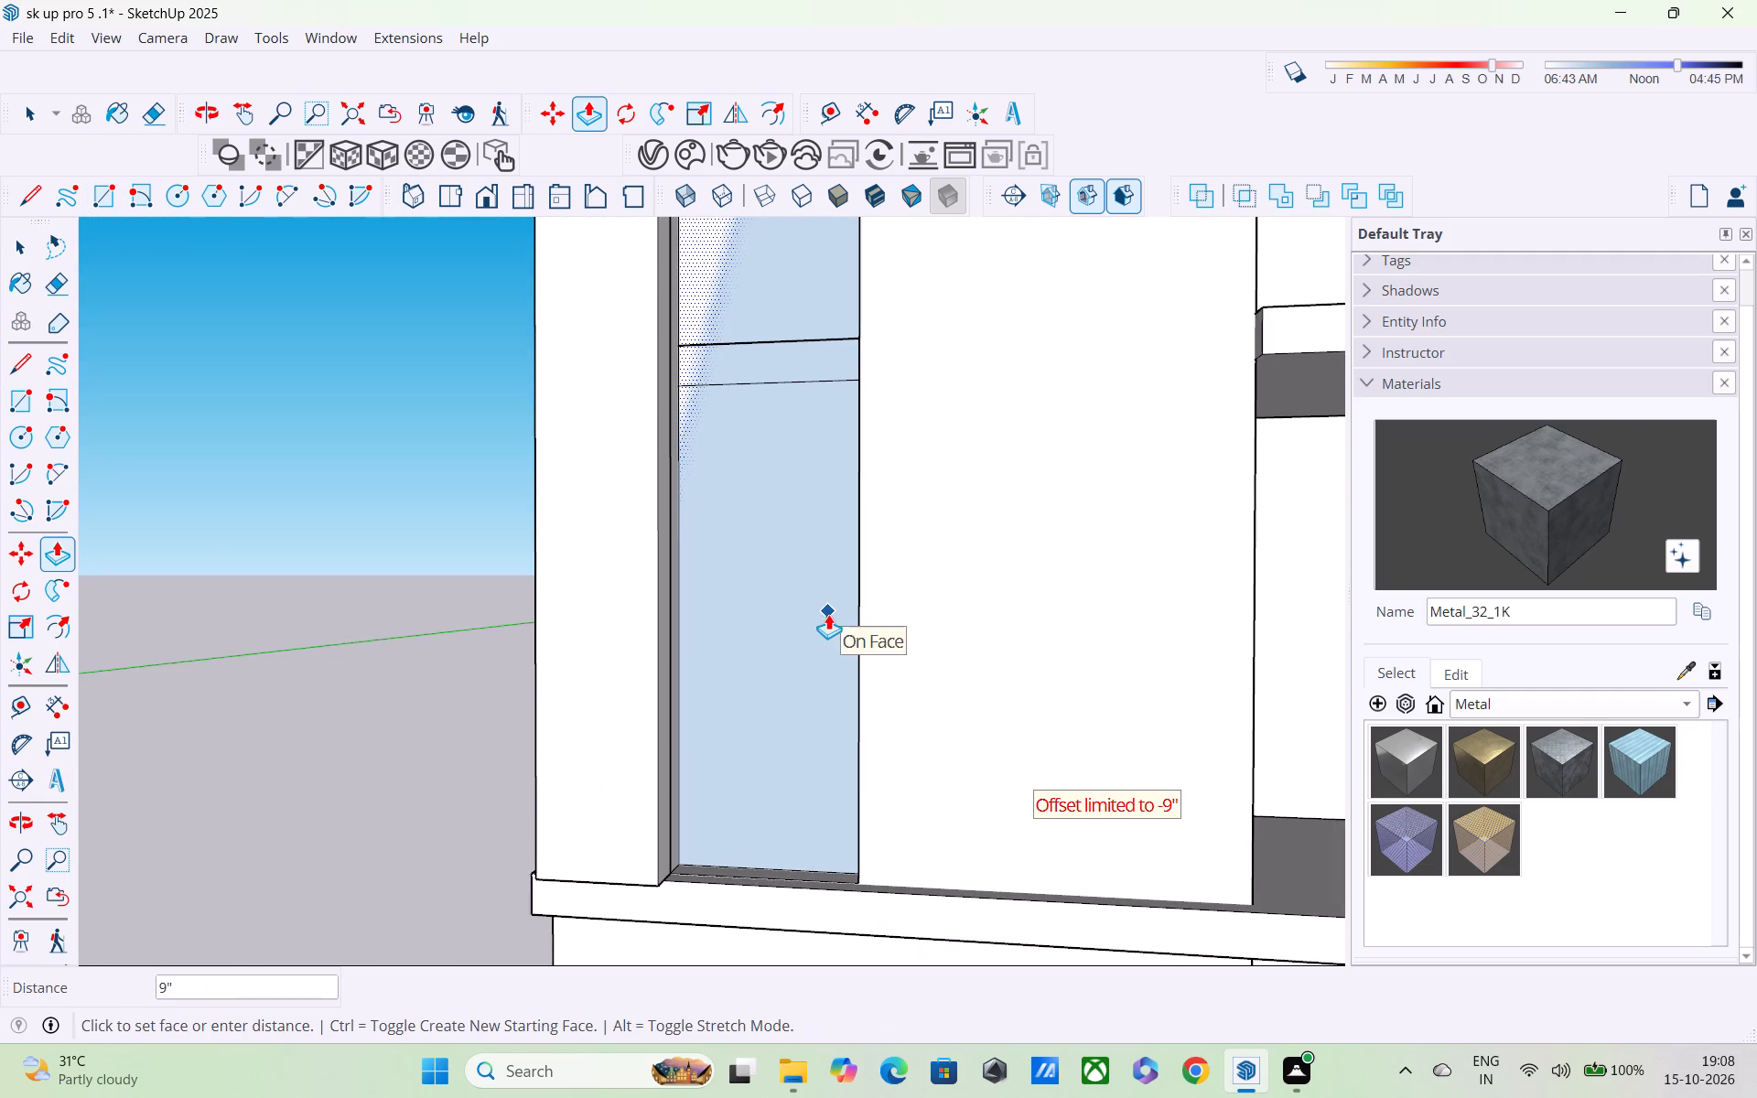
left_click(833, 587)
Open the intermediate floor slab for editing and Push/Pull its front edge inside the new opening back 7' 9" to the rear wall.
scroll(833, 586, "down", 3)
middle_click_drag(837, 603, 736, 732)
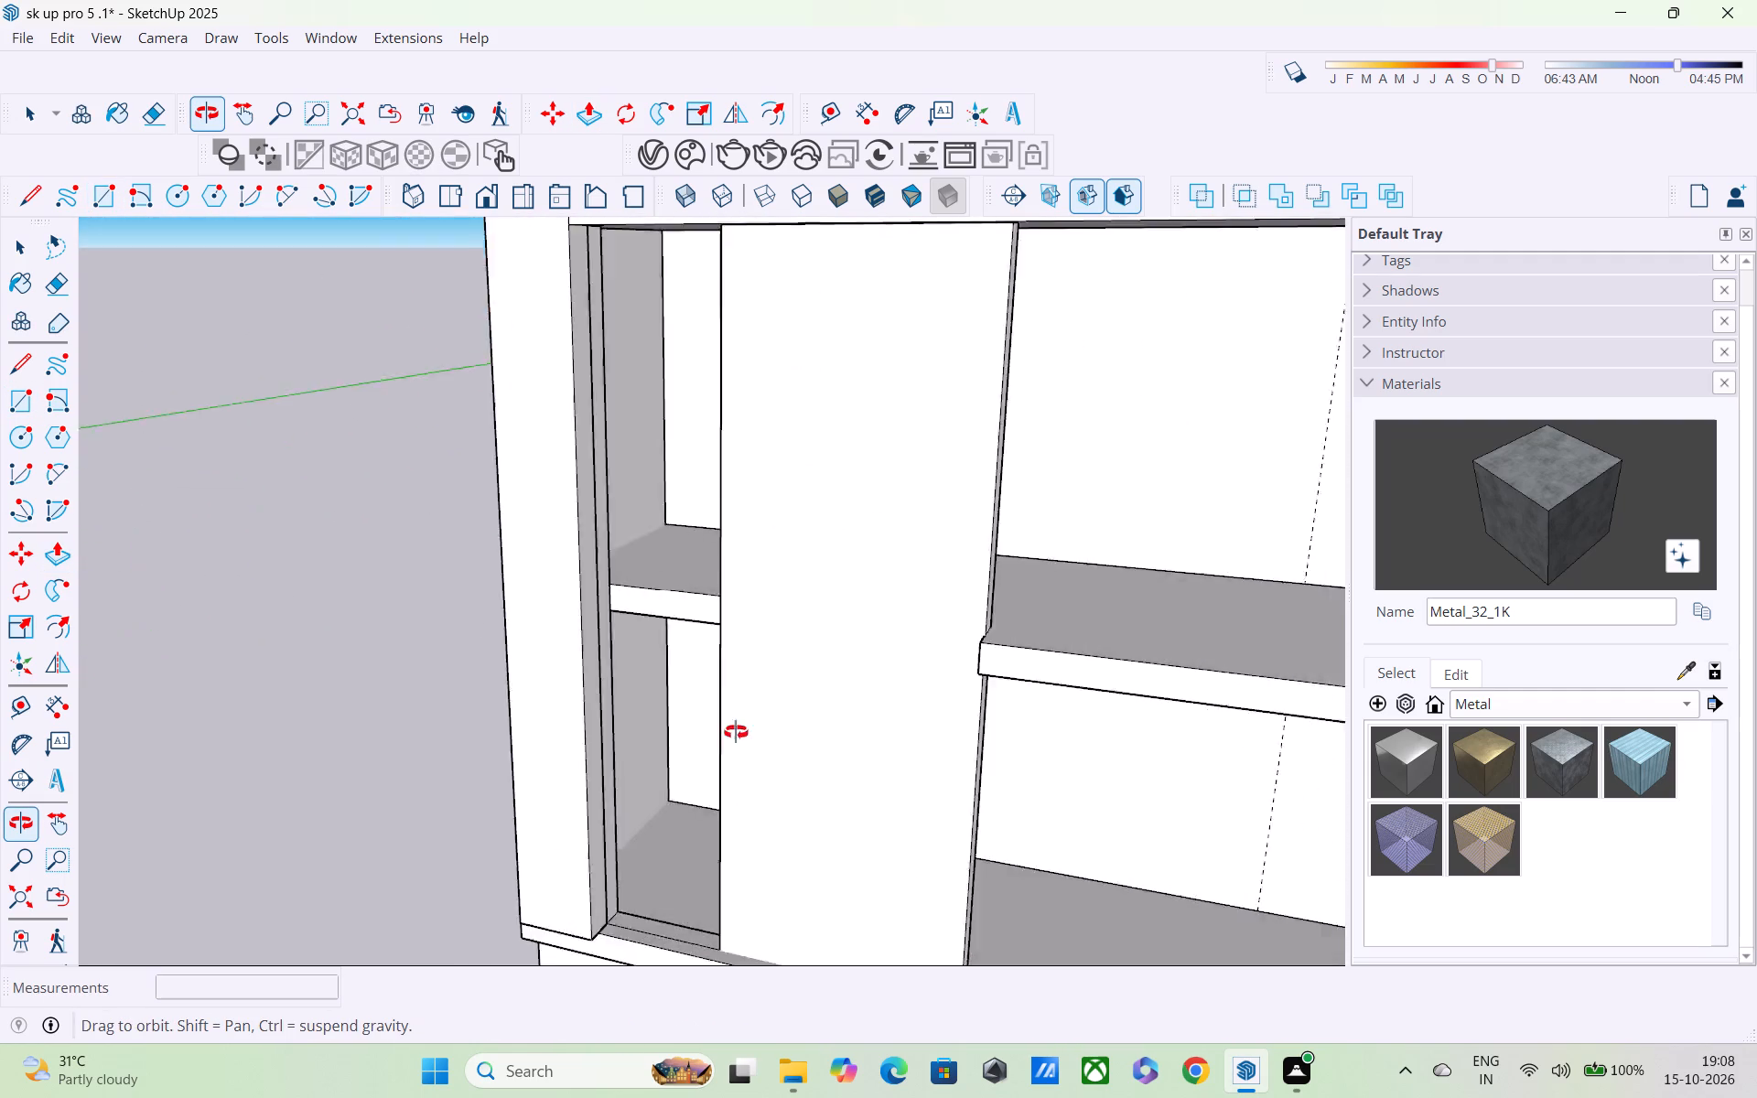
middle_click_drag(736, 732, 748, 728)
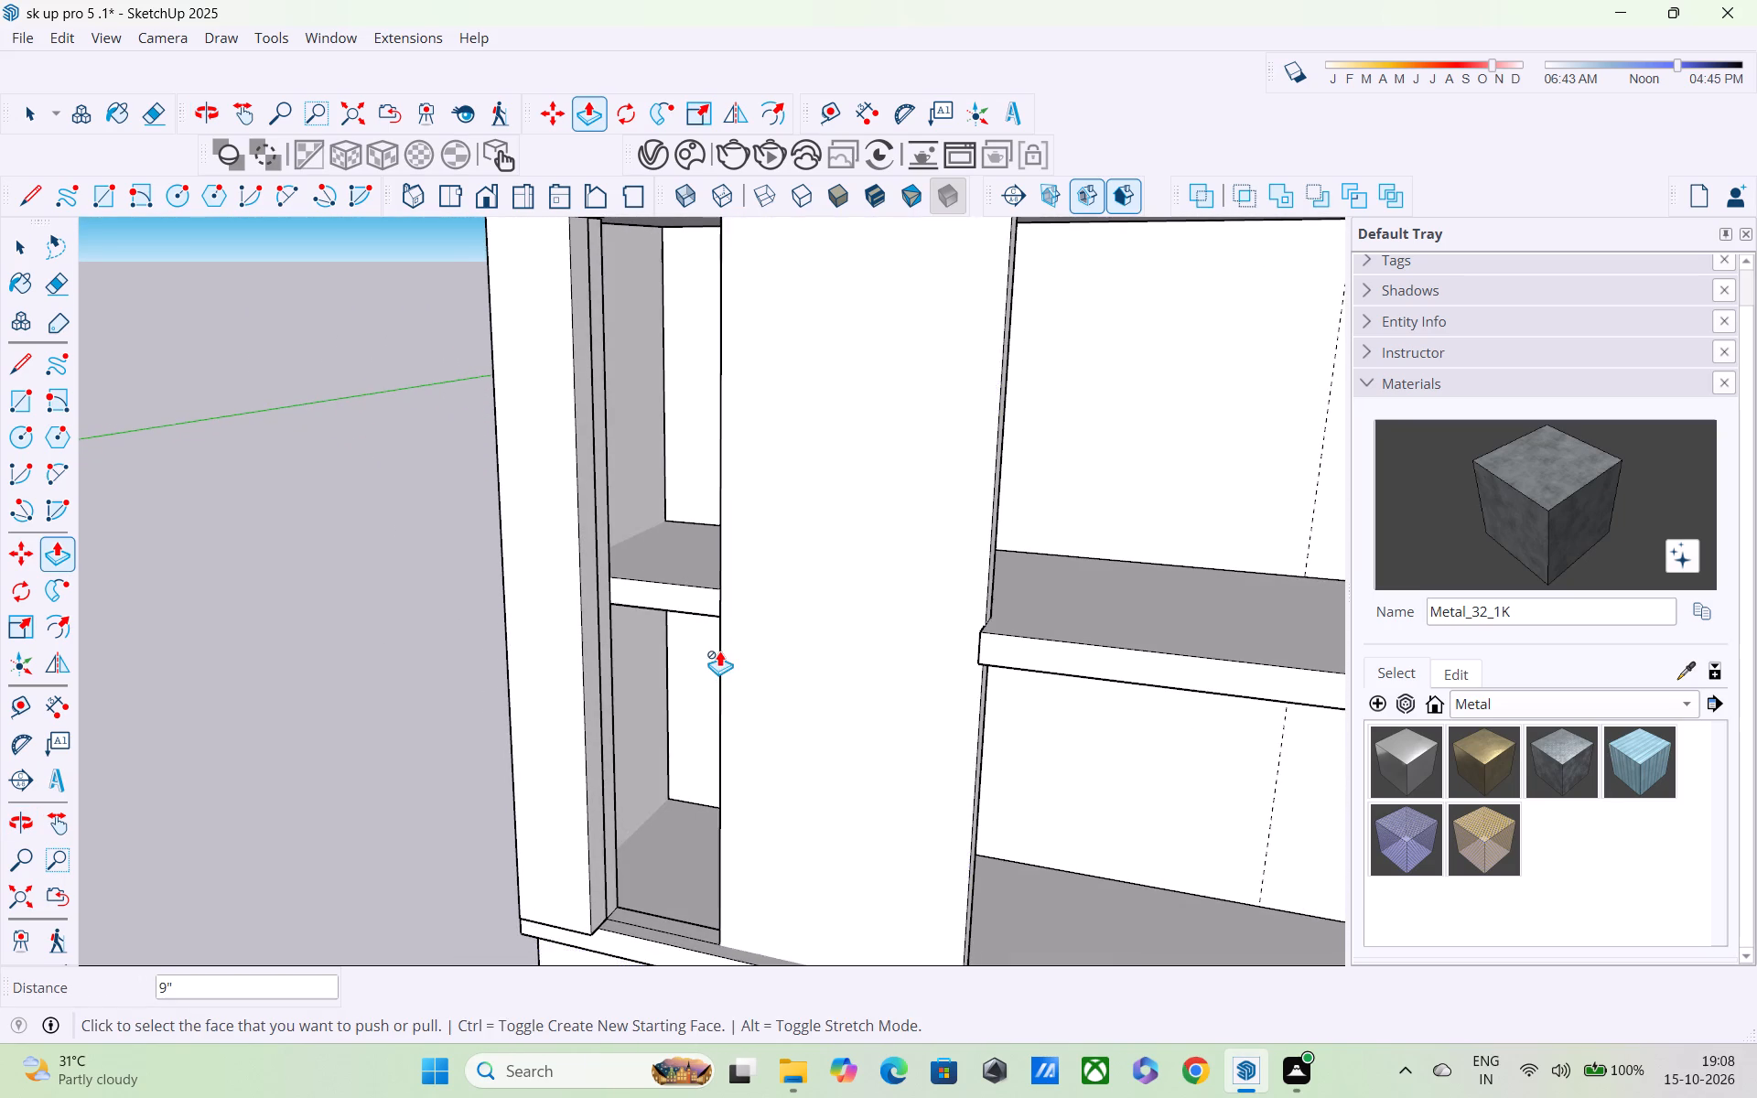
scroll(719, 651, "down", 1)
middle_click_drag(719, 651, 787, 723)
scroll(692, 608, "up", 4)
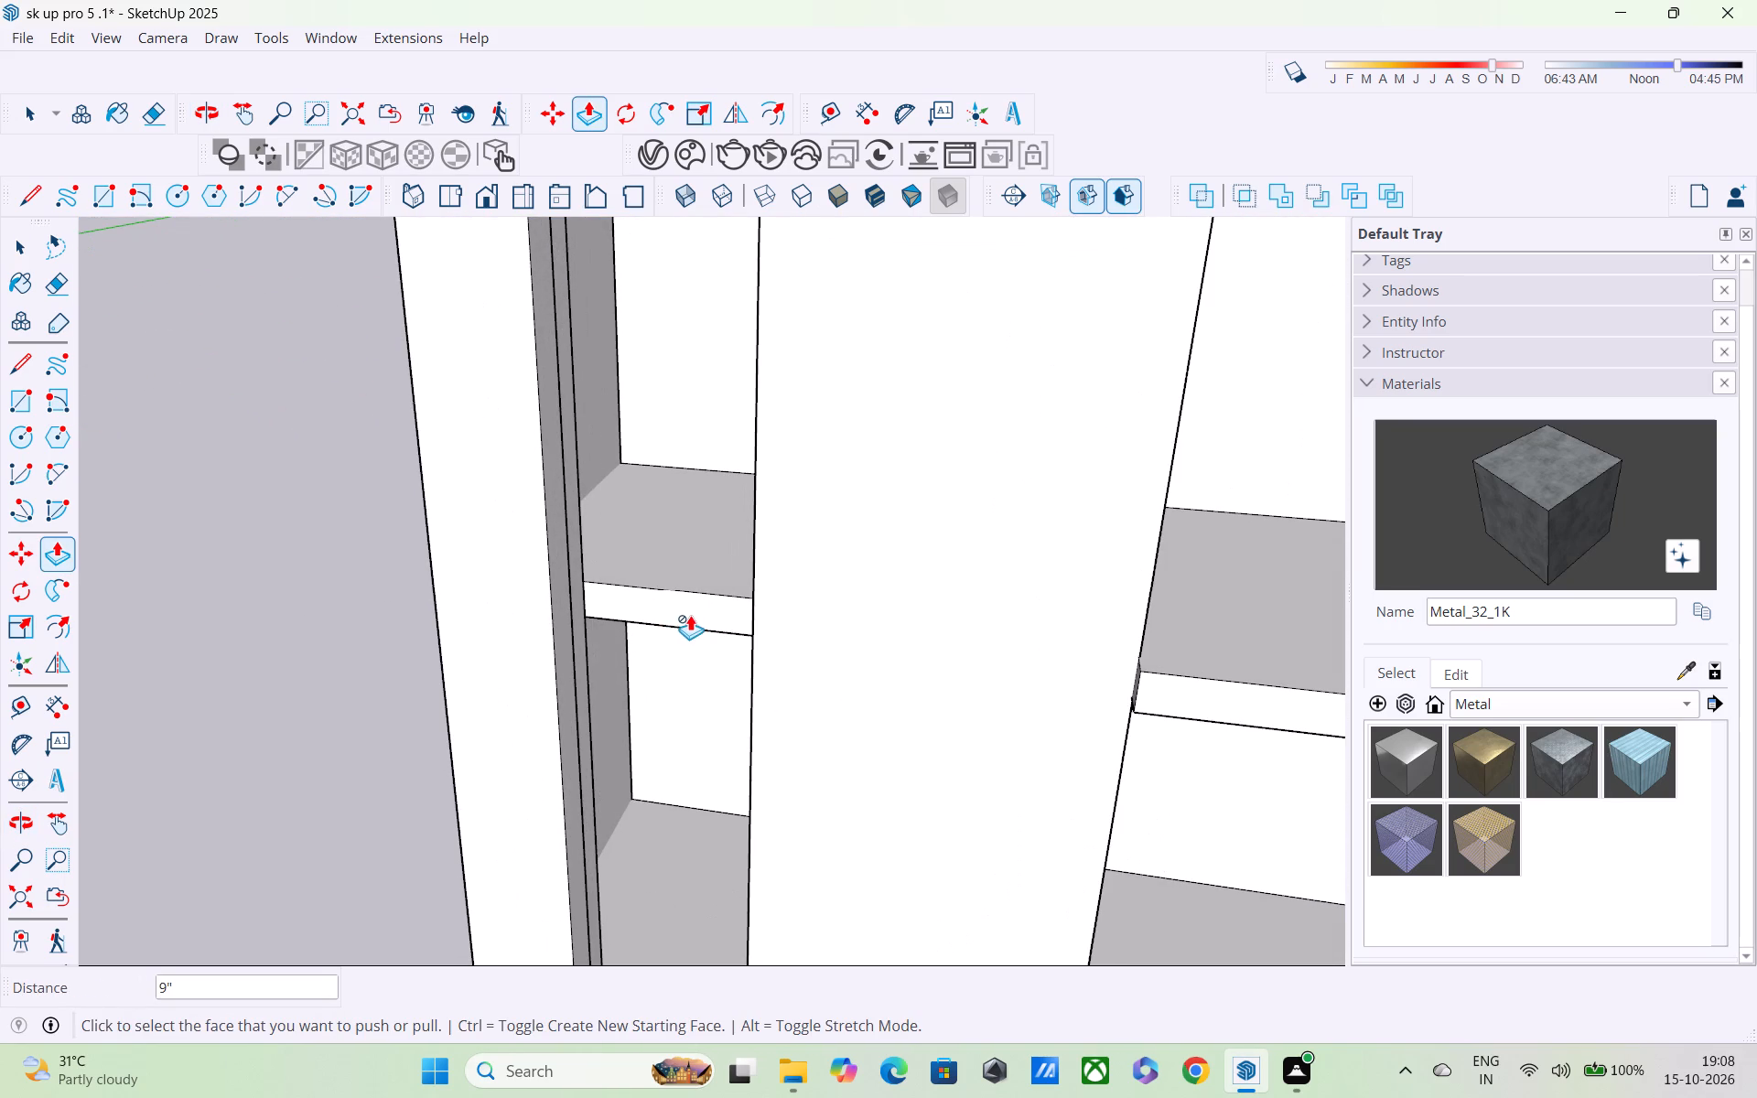
middle_click_drag(685, 618, 710, 693)
scroll(692, 659, "up", 3)
scroll(689, 655, "down", 1)
key("space")
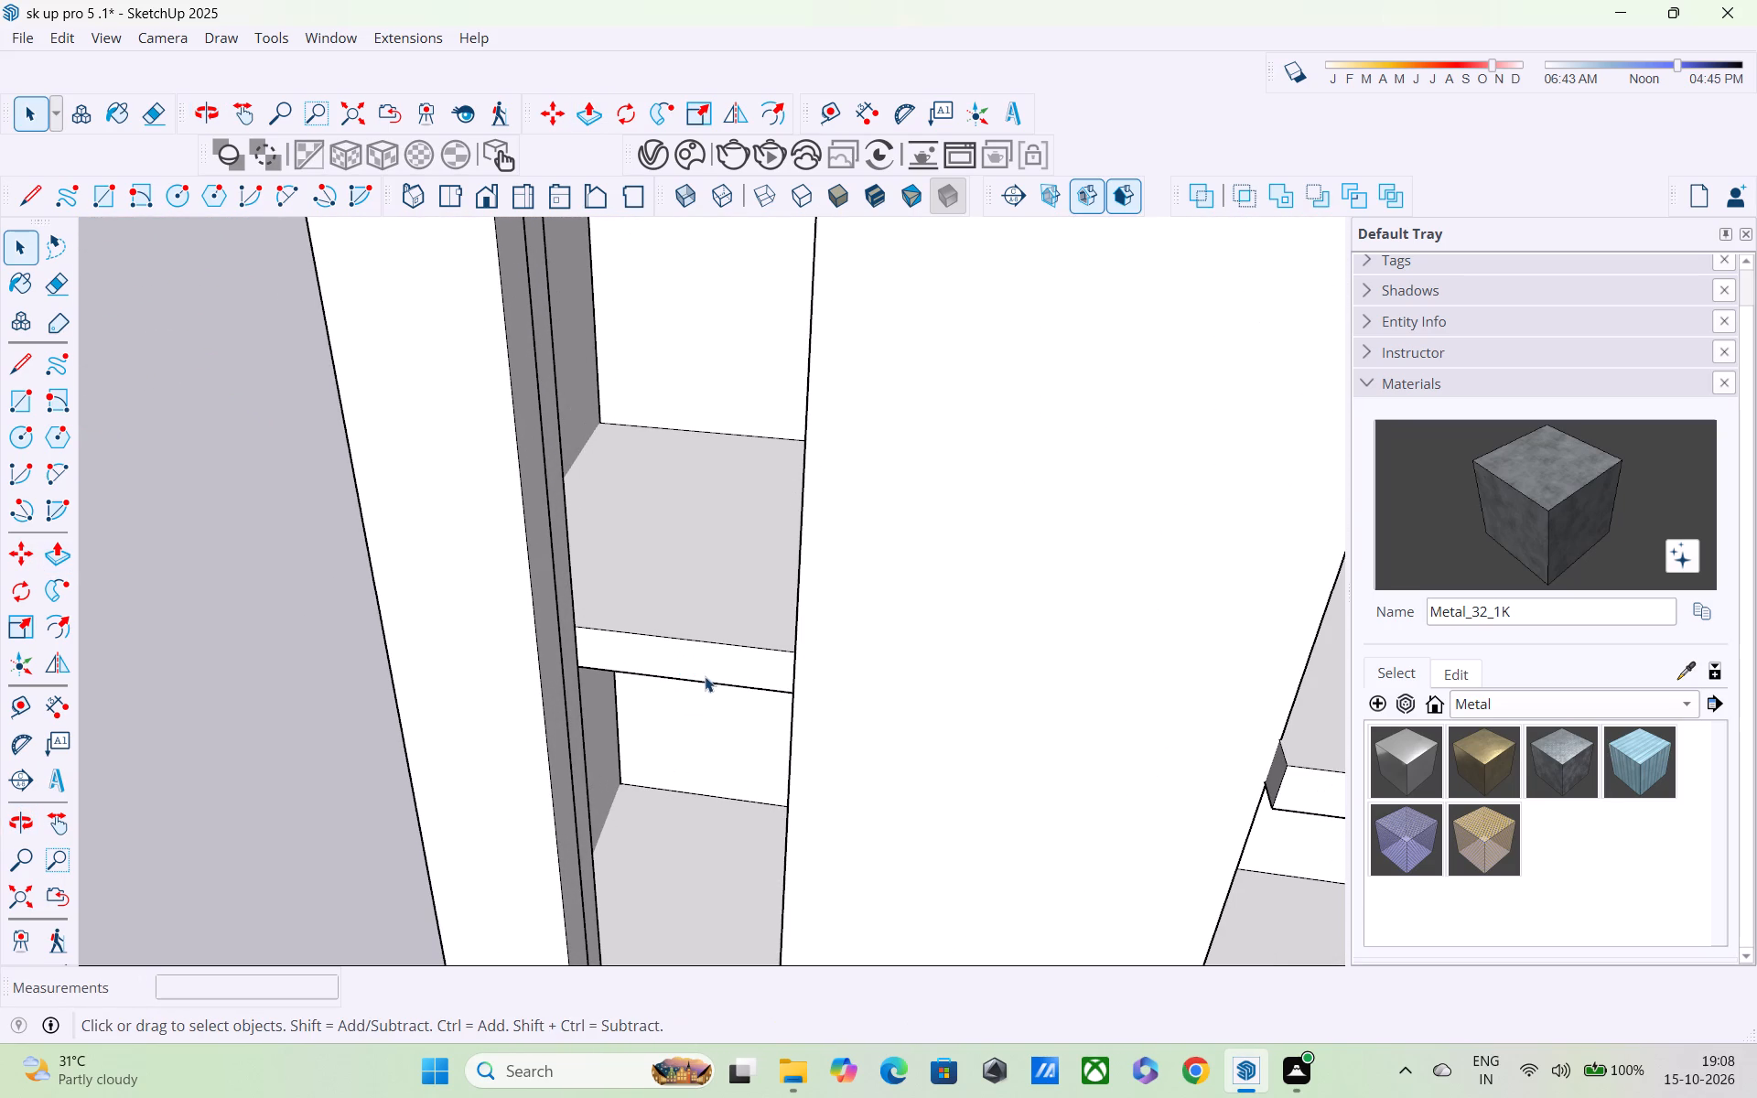
double_click(705, 676)
key("p")
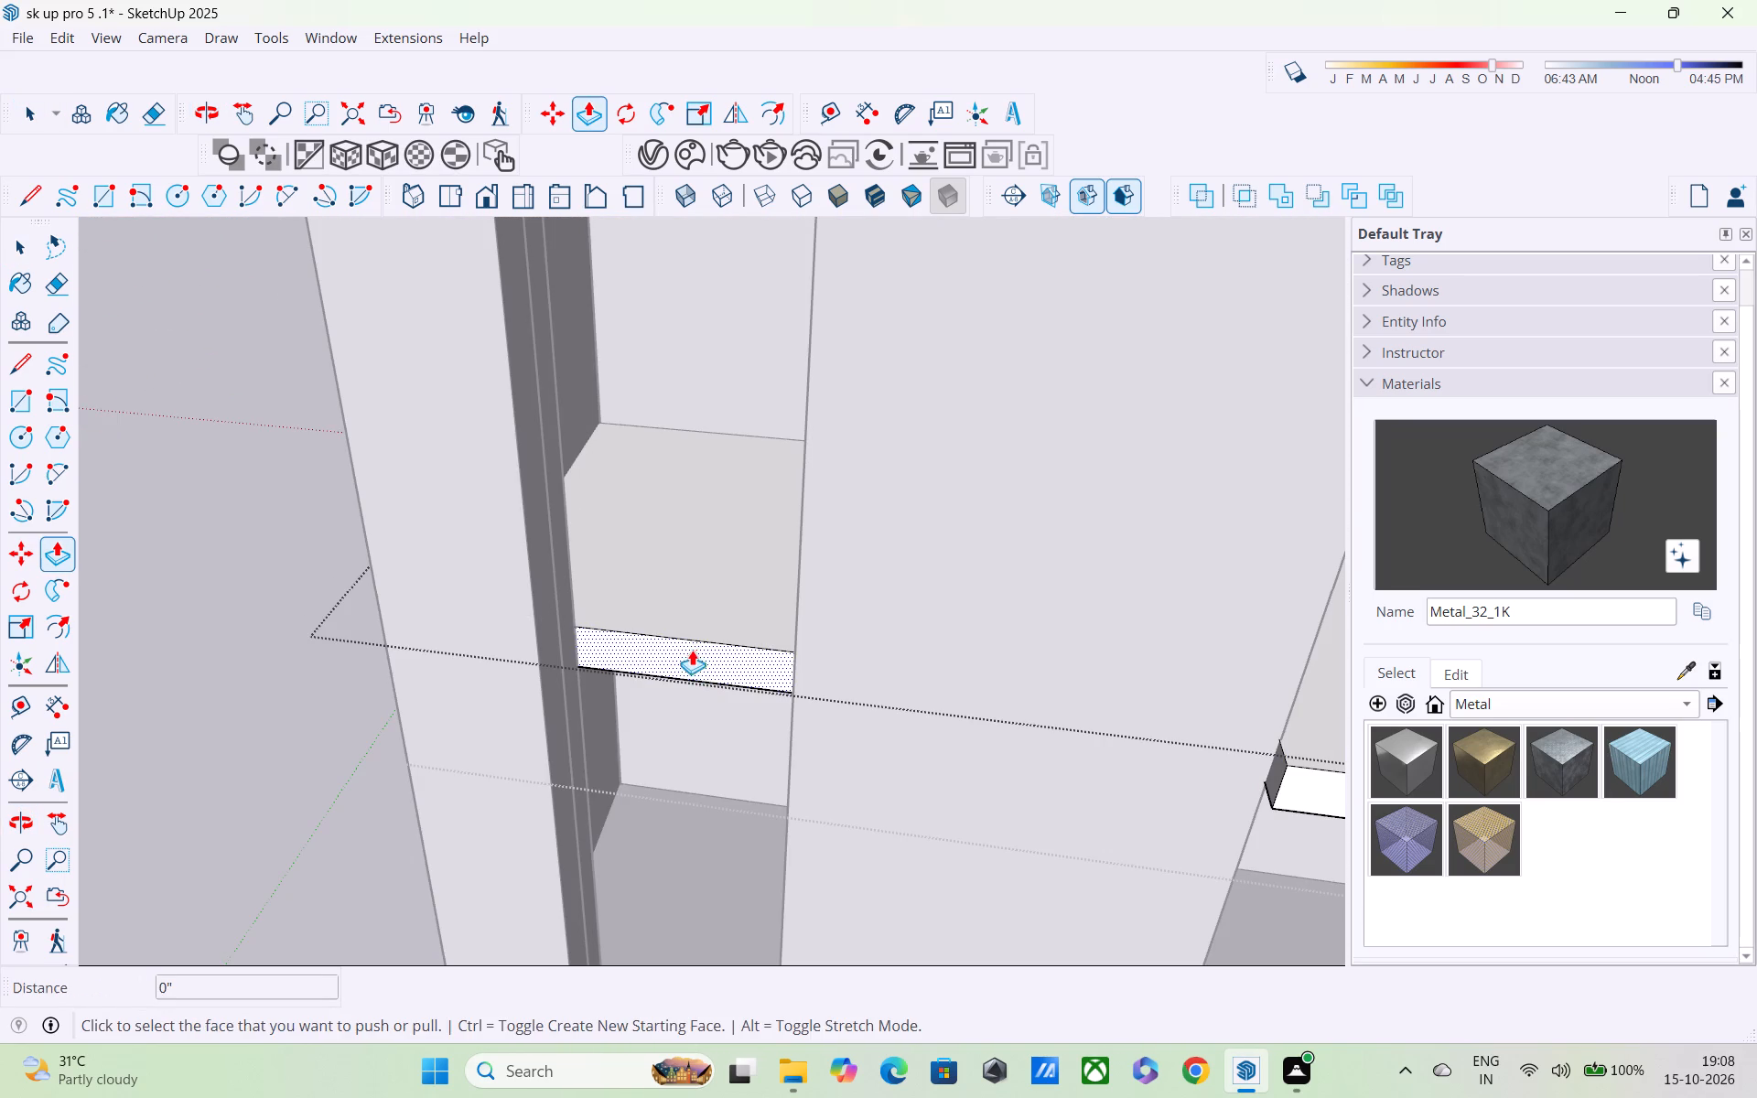
left_click(692, 644)
scroll(715, 572, "down", 1)
scroll(724, 530, "up", 1)
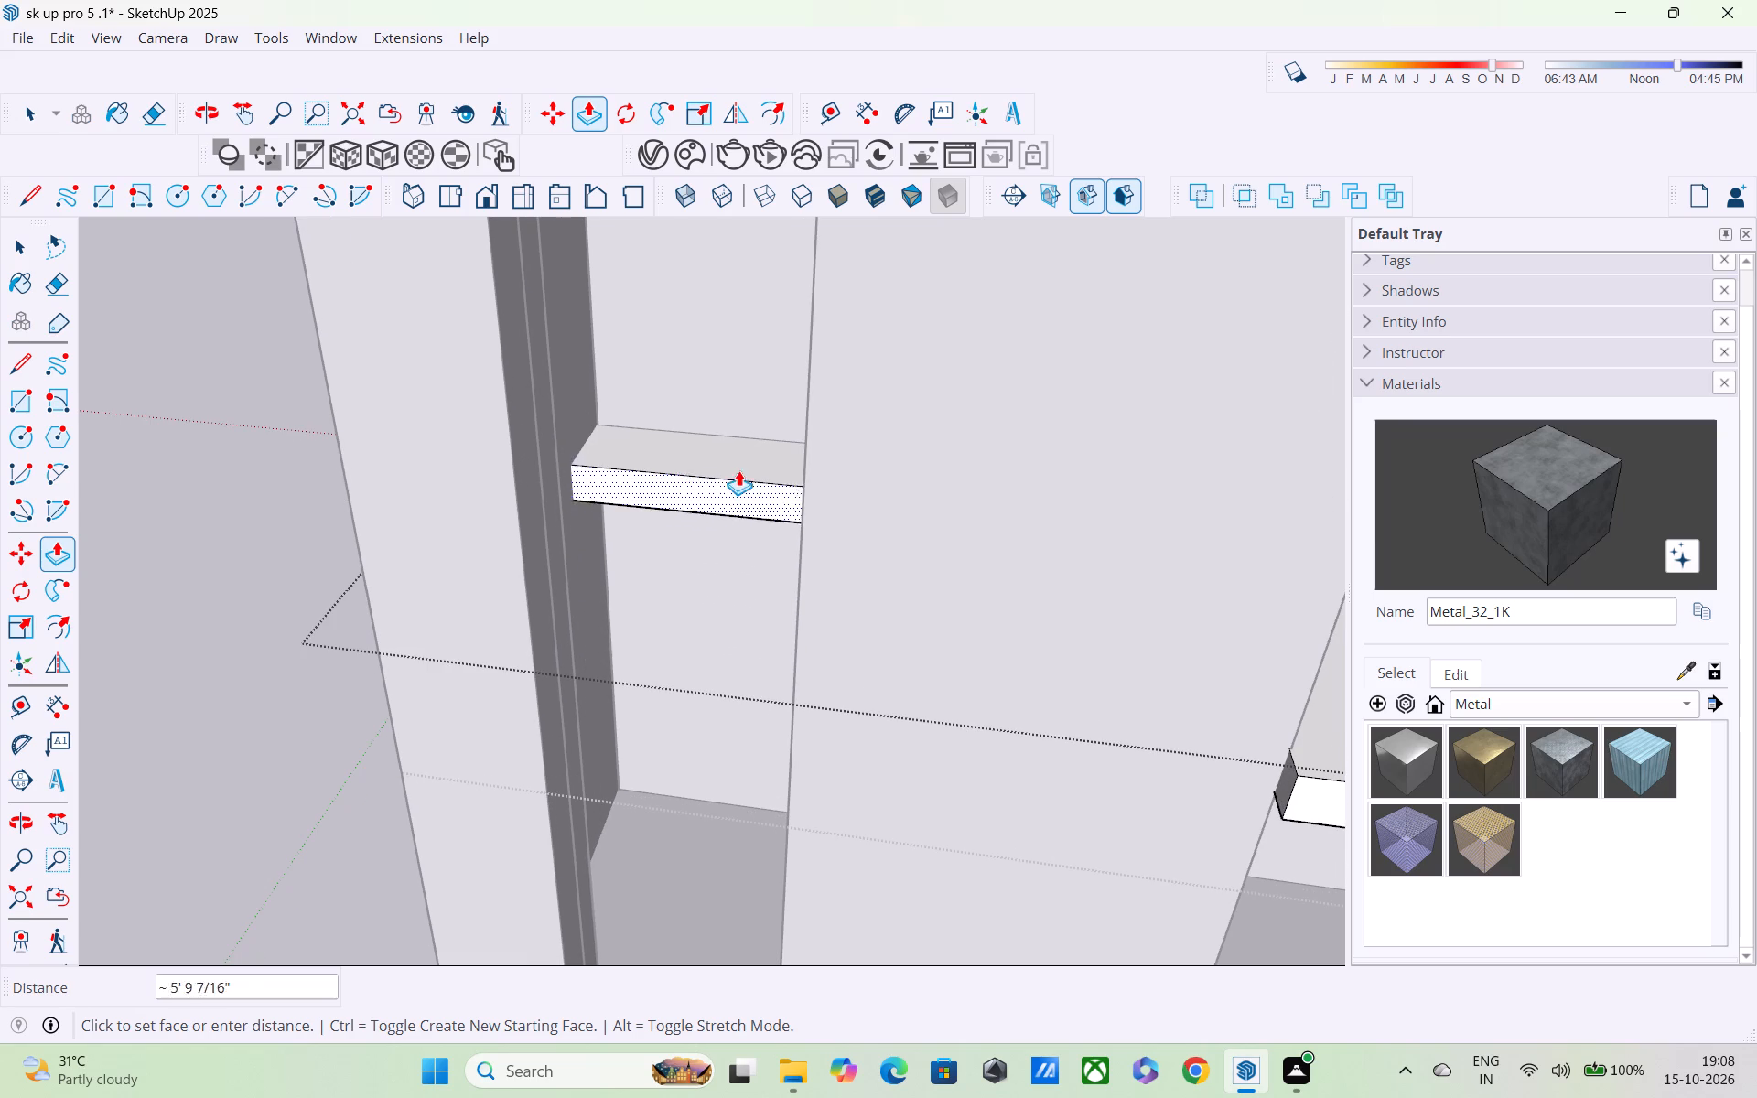
left_click(743, 426)
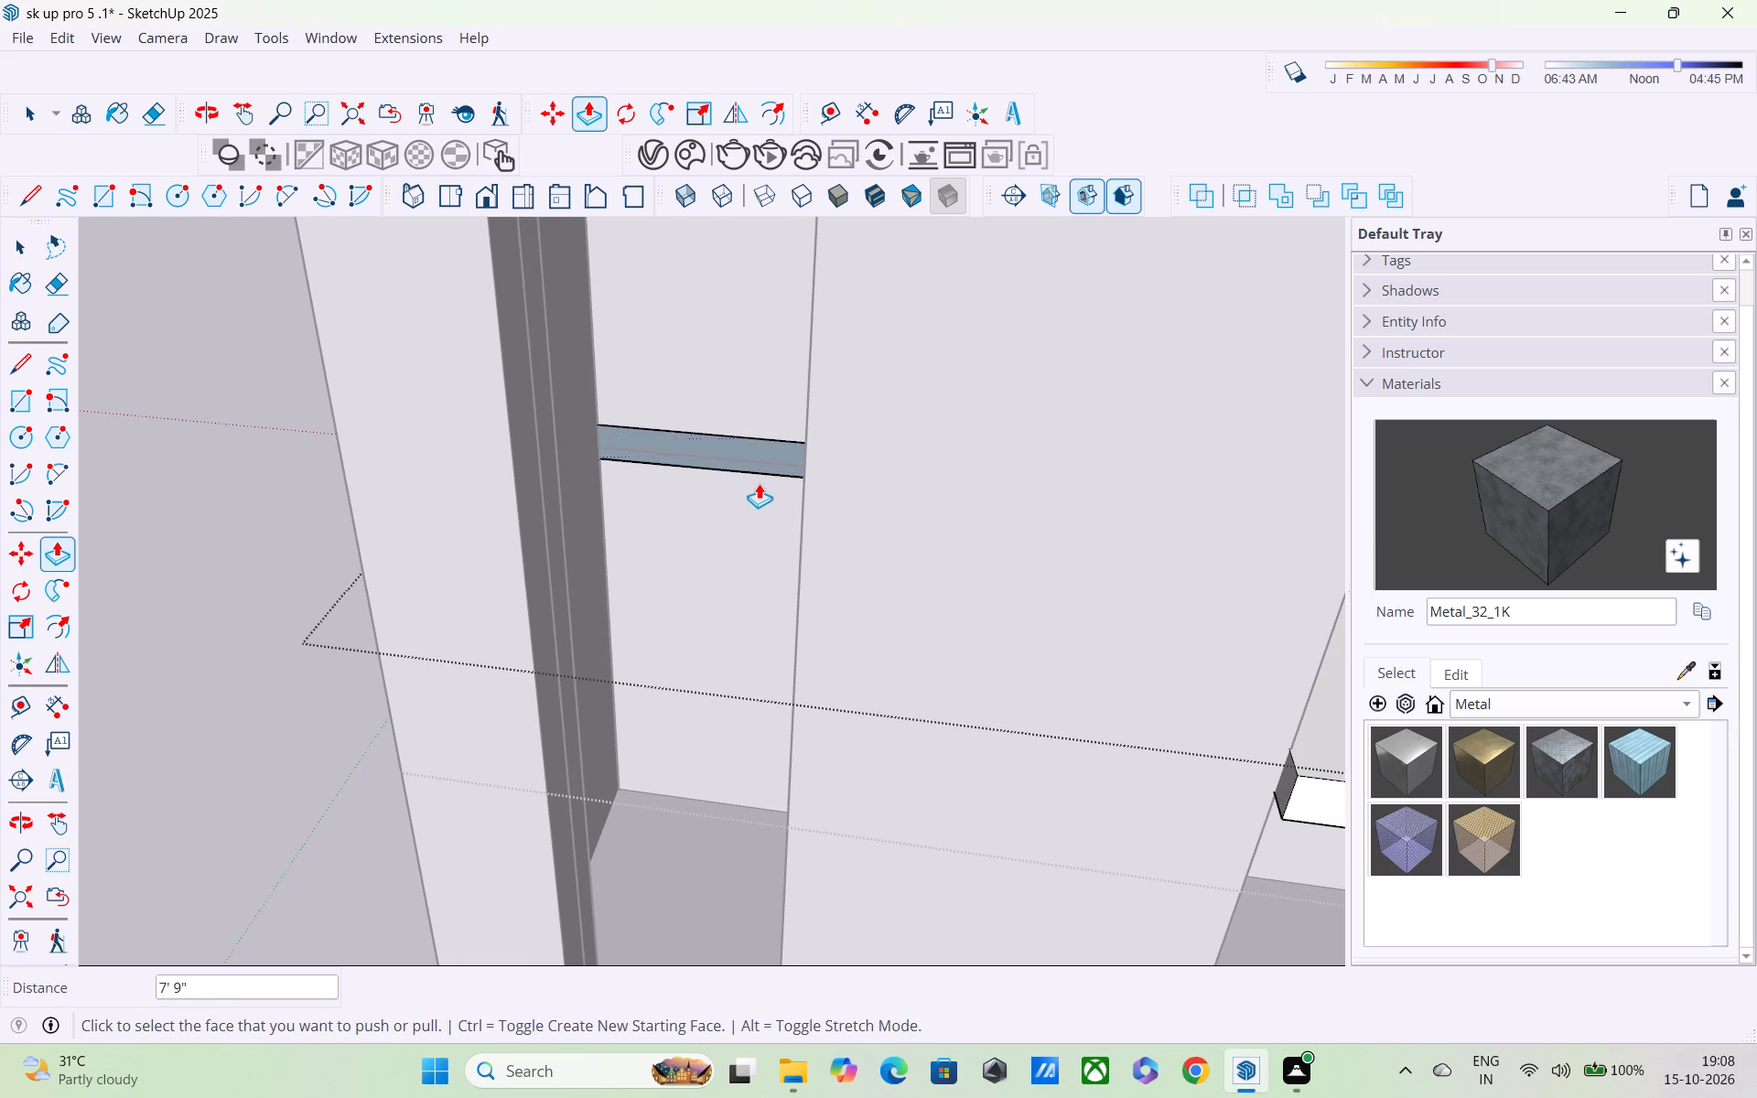
Undo the last Push/Pull of the intermediate floor slab's front edge inside the tall opening.
scroll(759, 491, "down", 1)
key("ctrl+z")
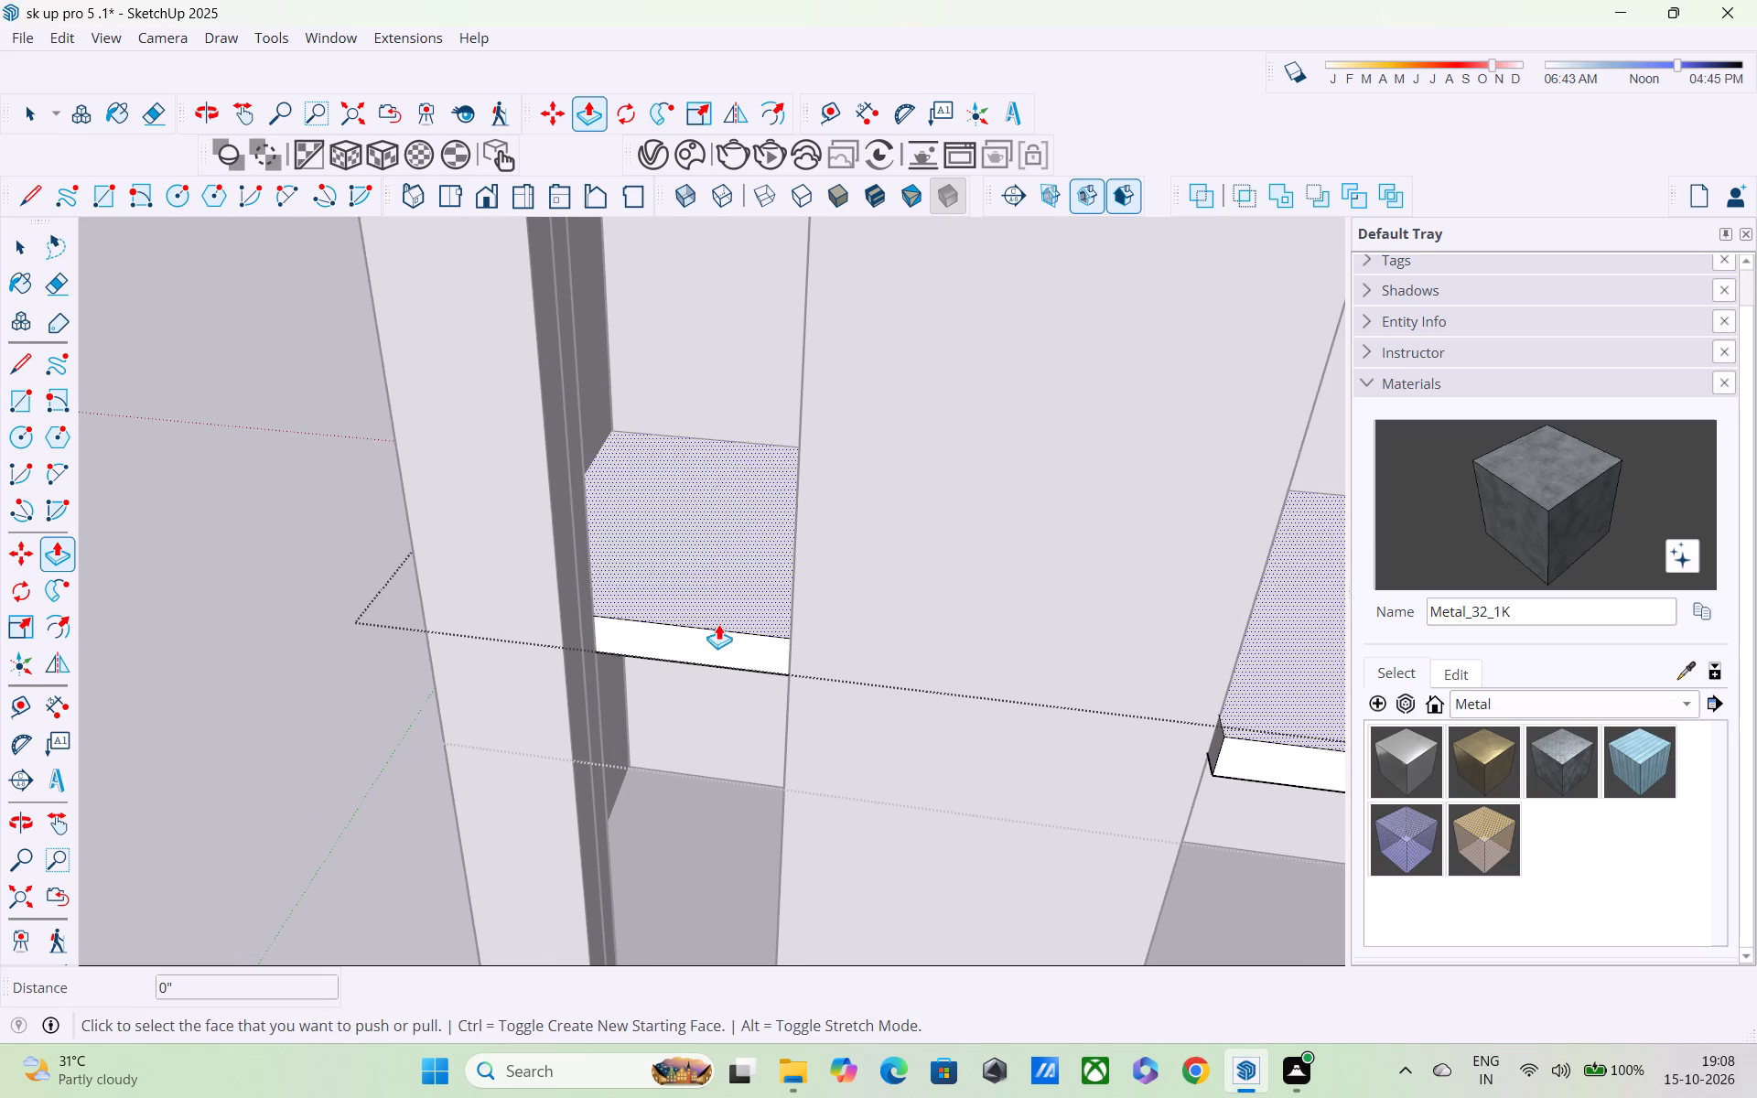
Push/Pull the intermediate slab's front edge inside the tall opening back about 7' 3", using the wall's inner edge as reference.
left_click(716, 639)
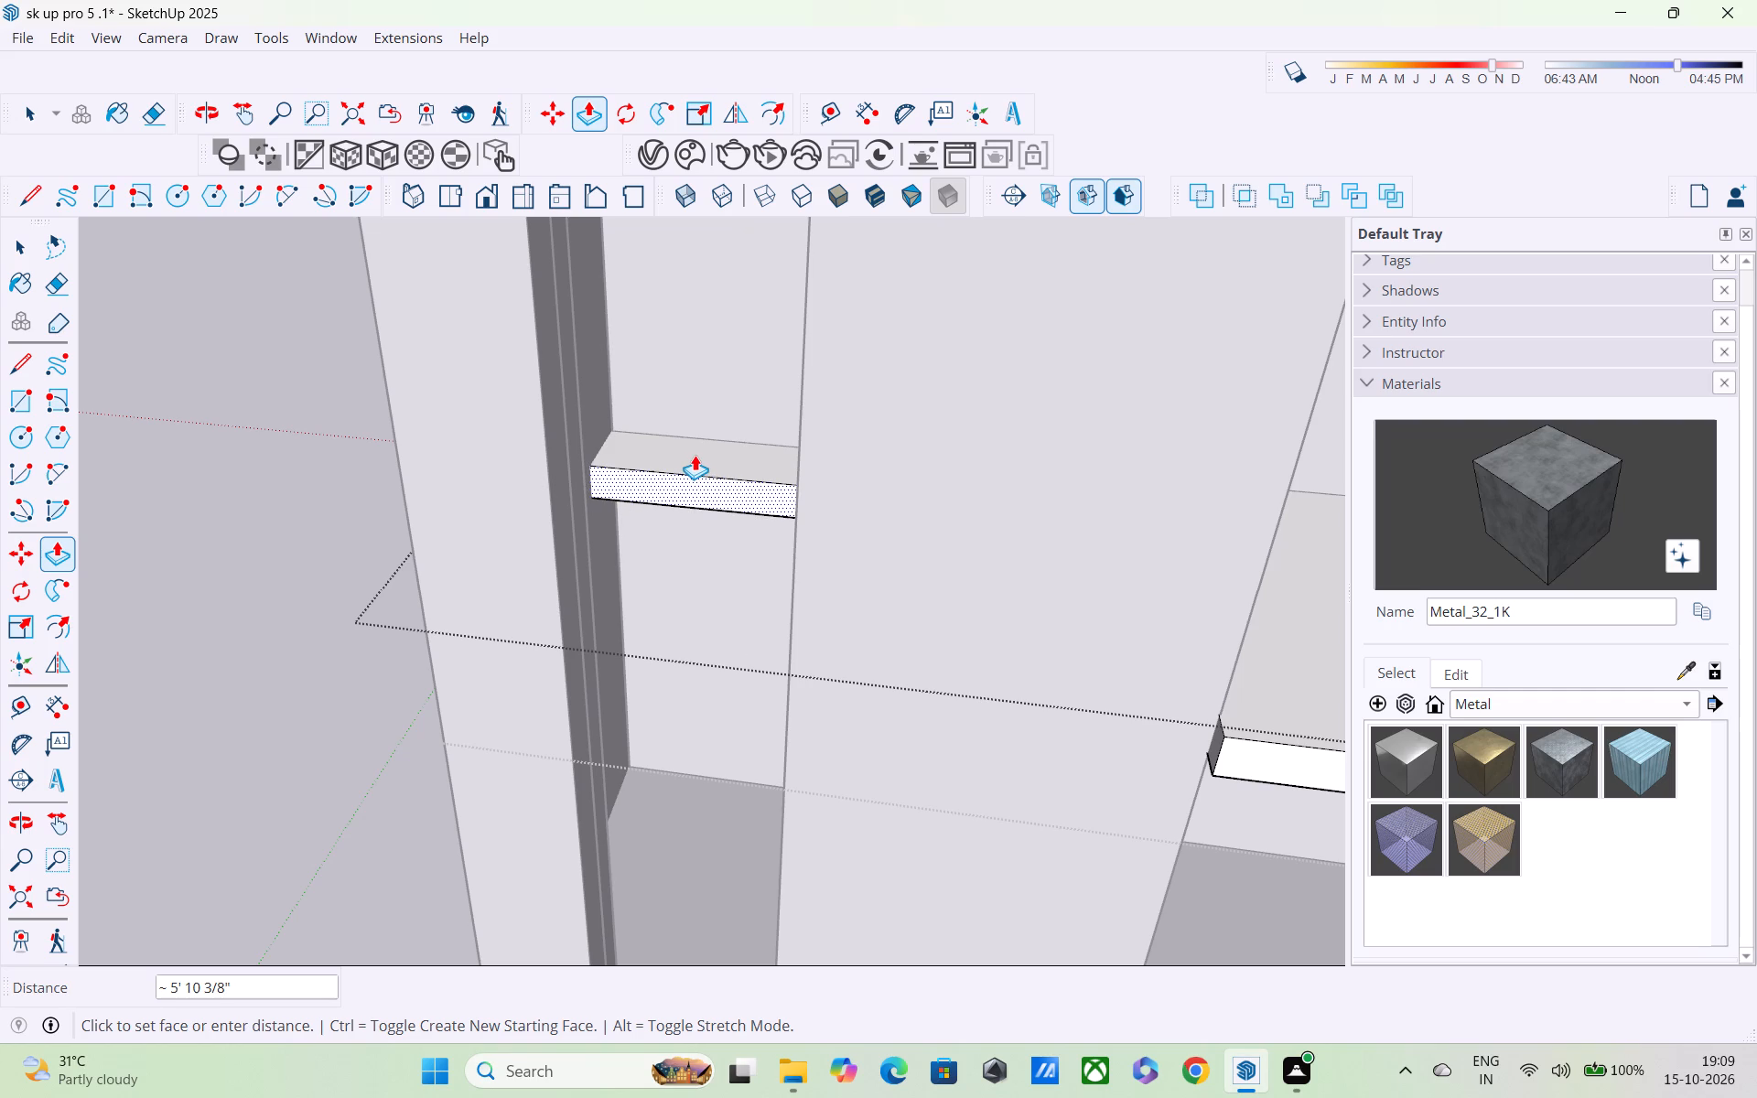
middle_click_drag(687, 449, 363, 463)
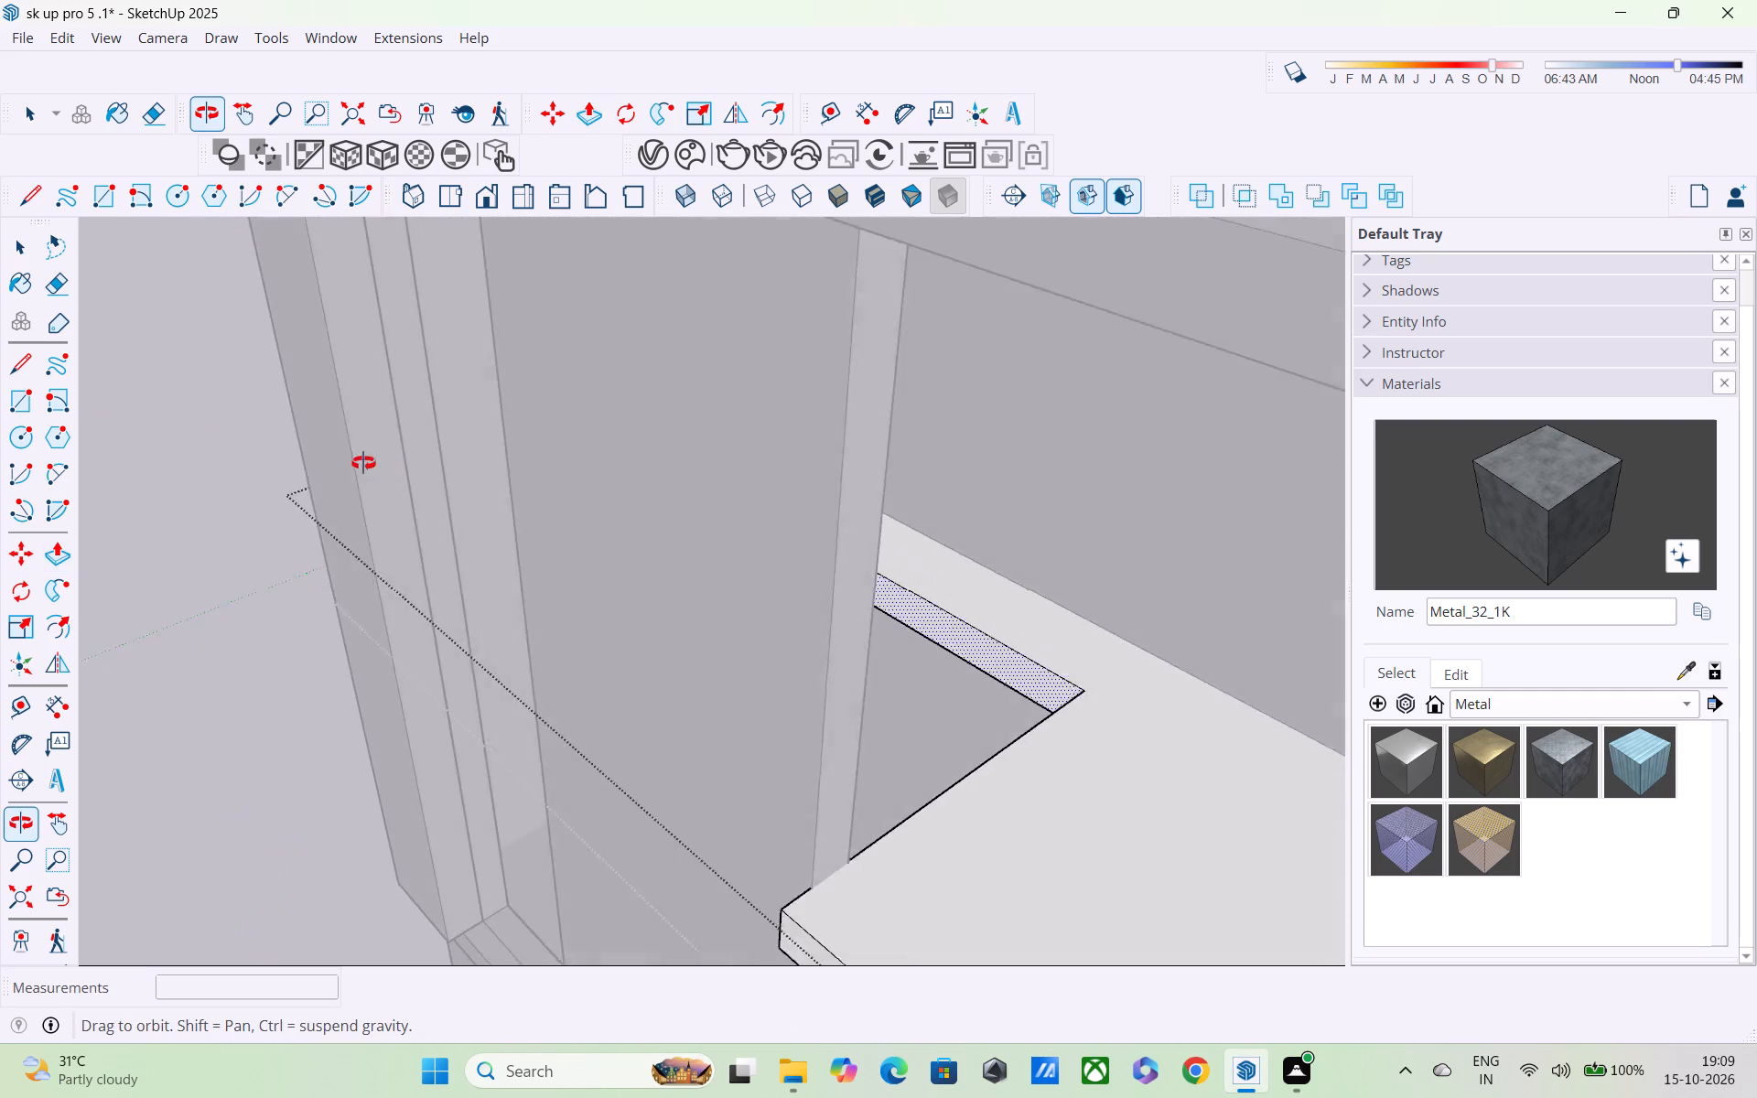
middle_click_drag(363, 463, 331, 452)
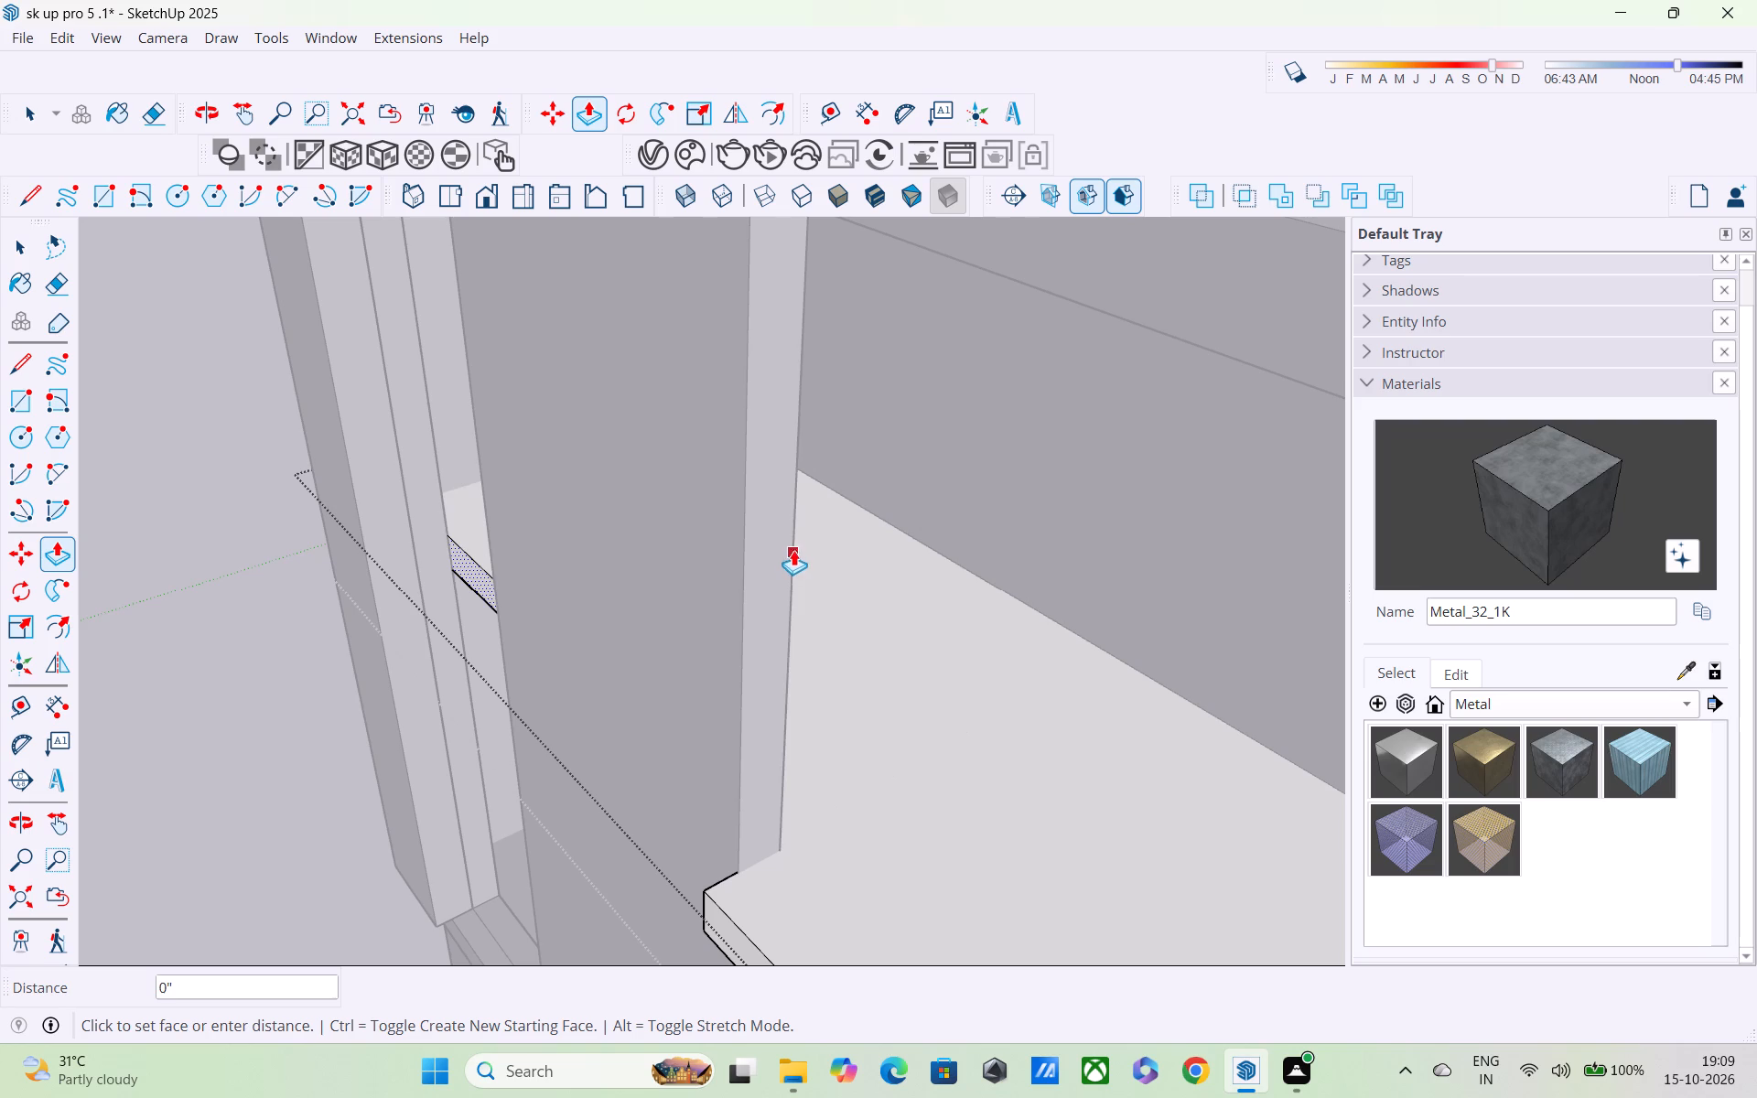
left_click(809, 533)
middle_click_drag(835, 559, 1137, 480)
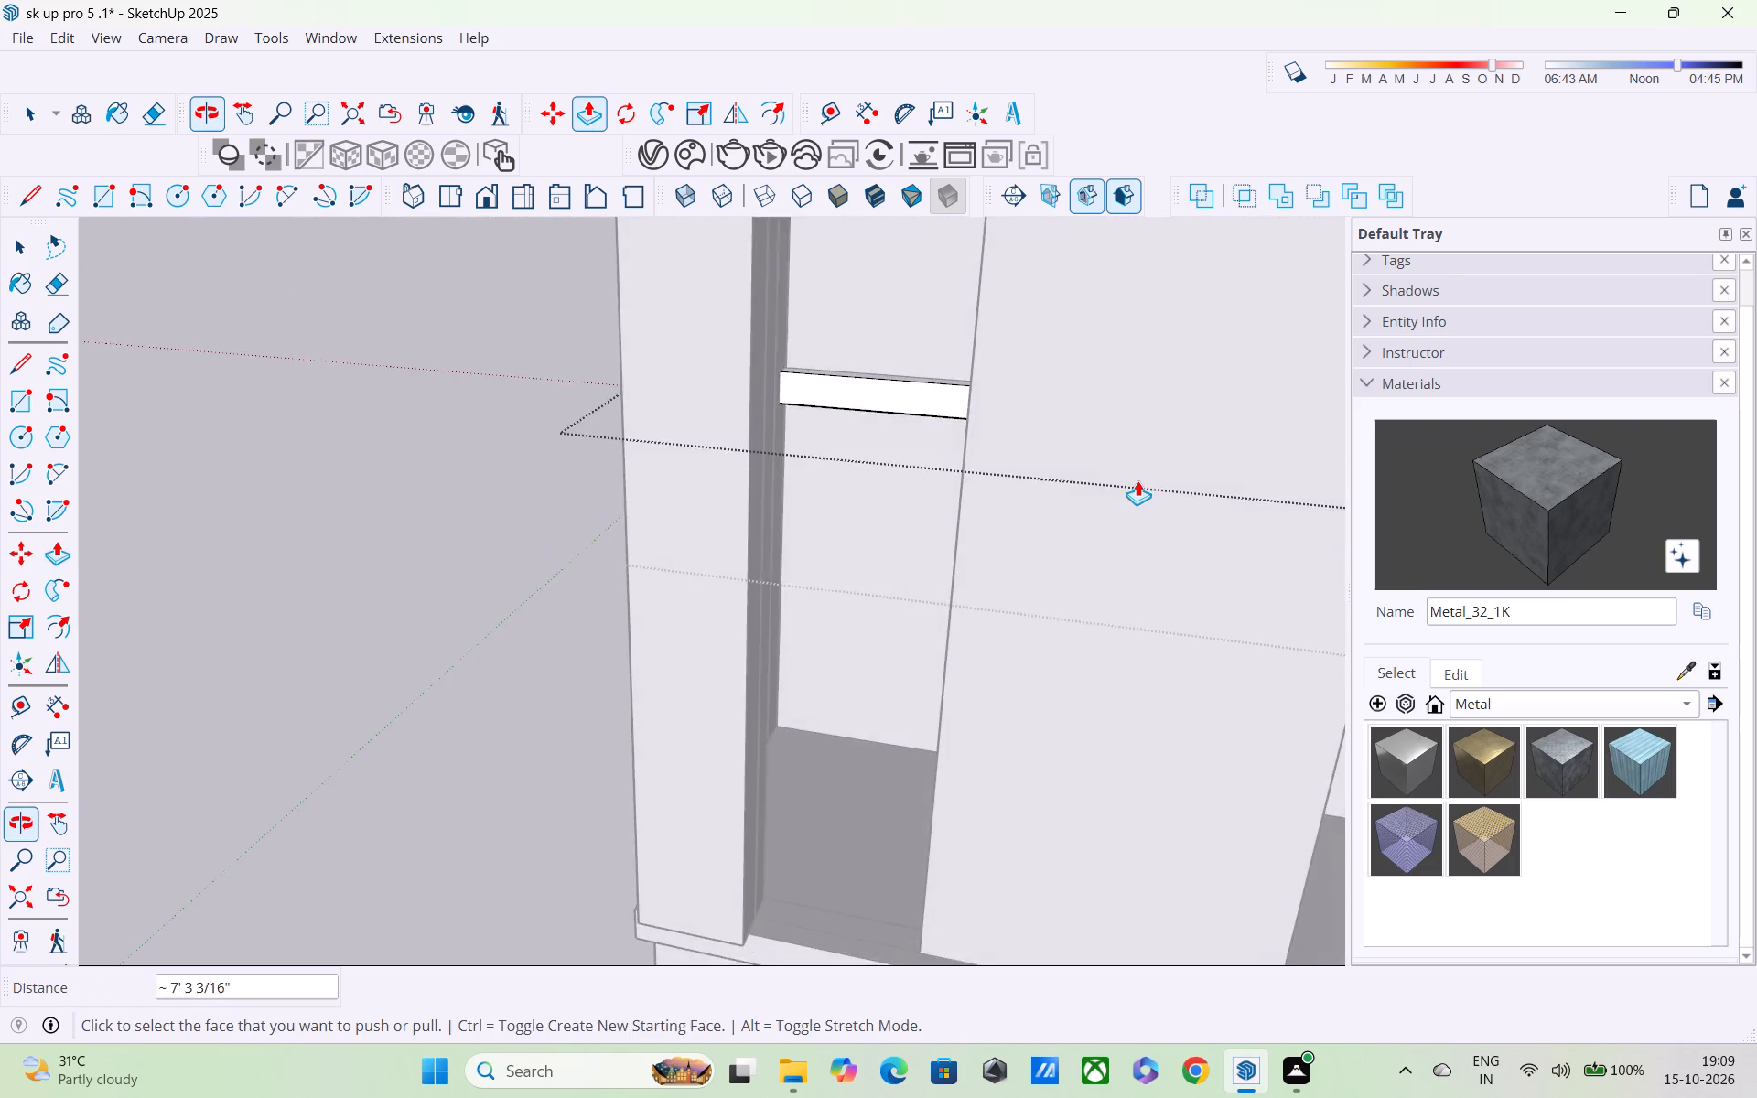
Leave editing of the intermediate floor slab and clear the selection.
scroll(1137, 480, "down", 6)
scroll(1073, 599, "up", 1)
middle_click_drag(1060, 615, 1061, 527)
scroll(1061, 527, "up", 1)
scroll(1061, 522, "down", 5)
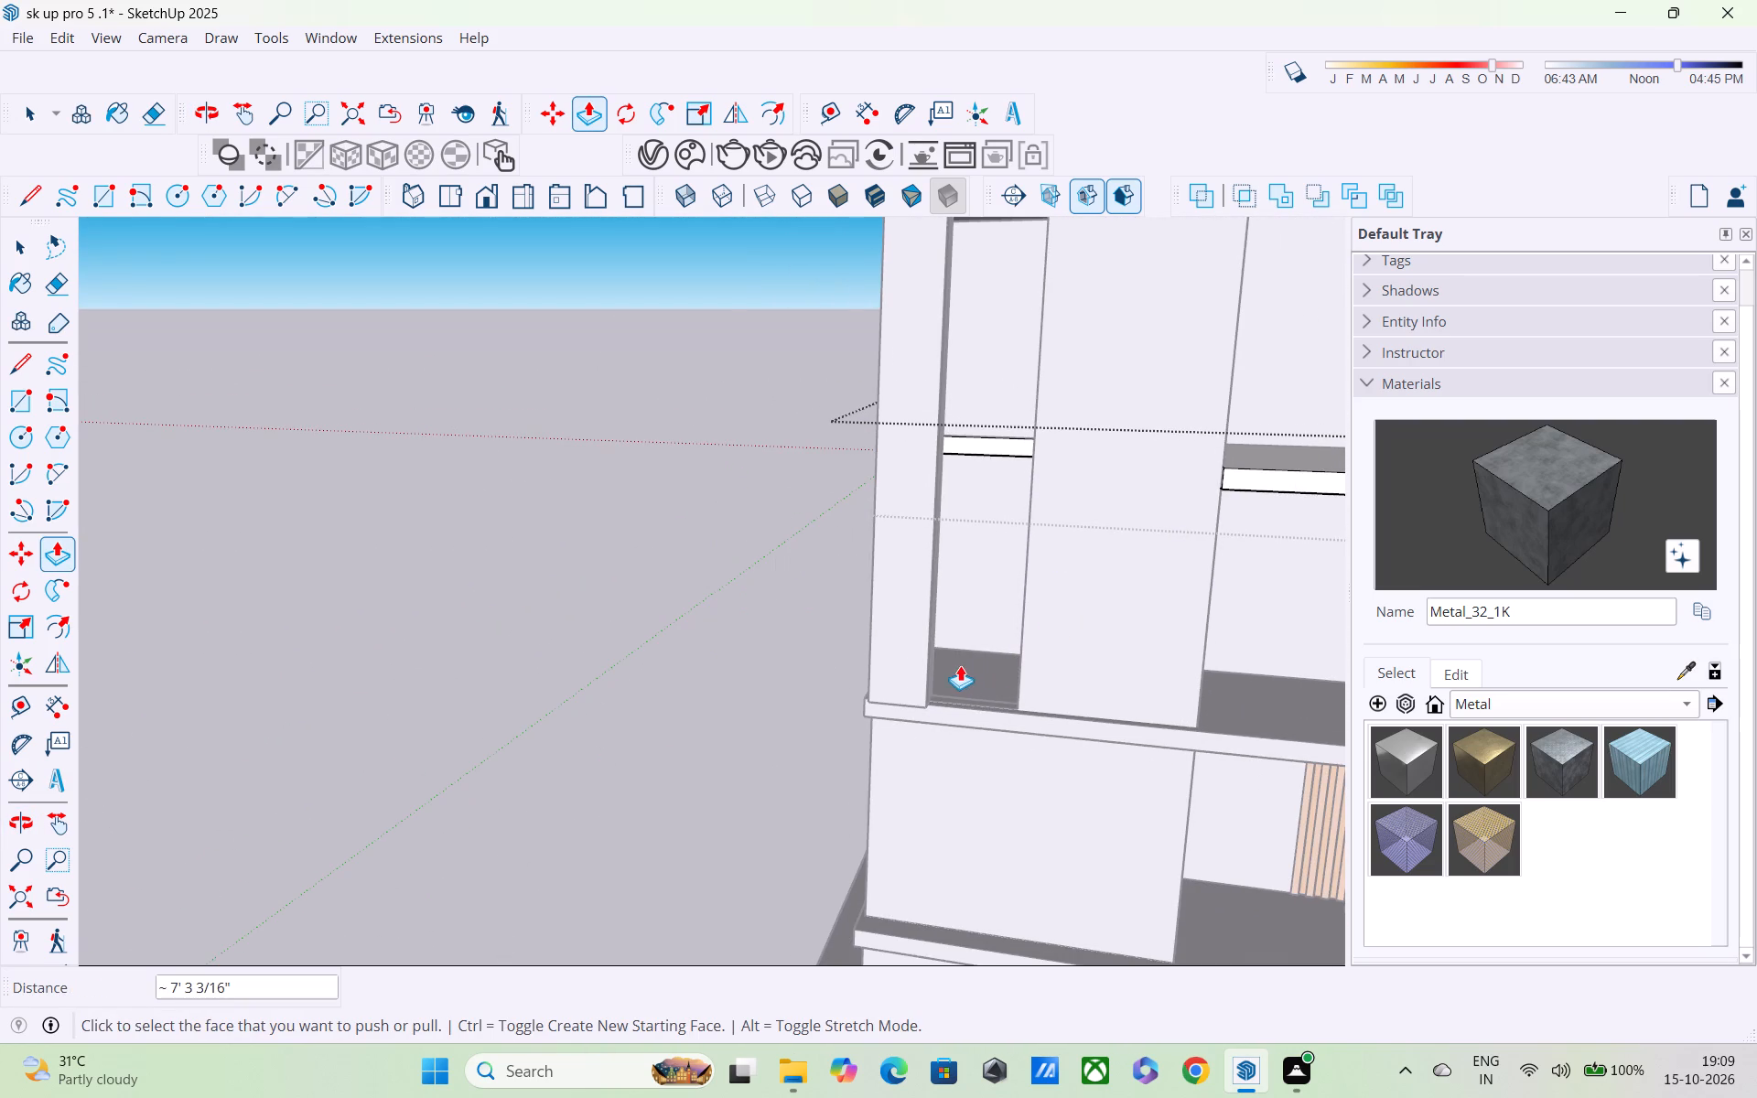
scroll(904, 665, "down", 2)
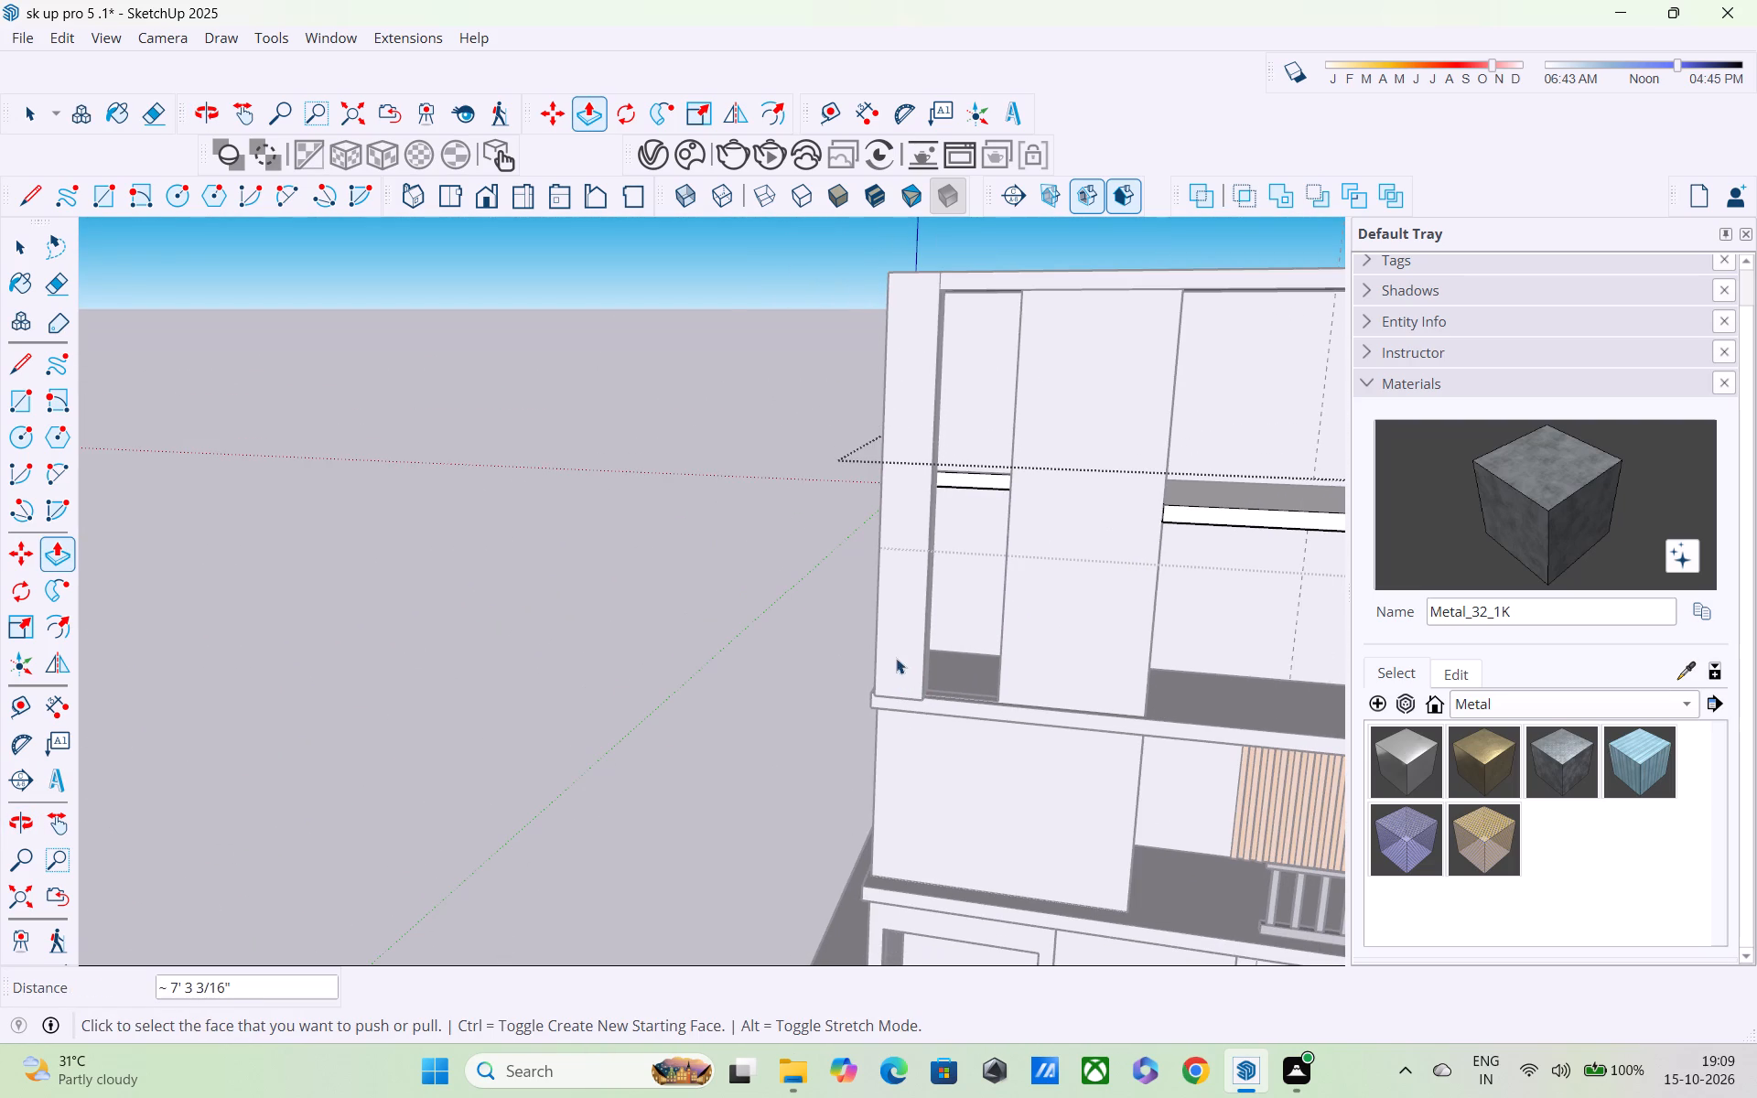
key("space")
left_click(598, 502)
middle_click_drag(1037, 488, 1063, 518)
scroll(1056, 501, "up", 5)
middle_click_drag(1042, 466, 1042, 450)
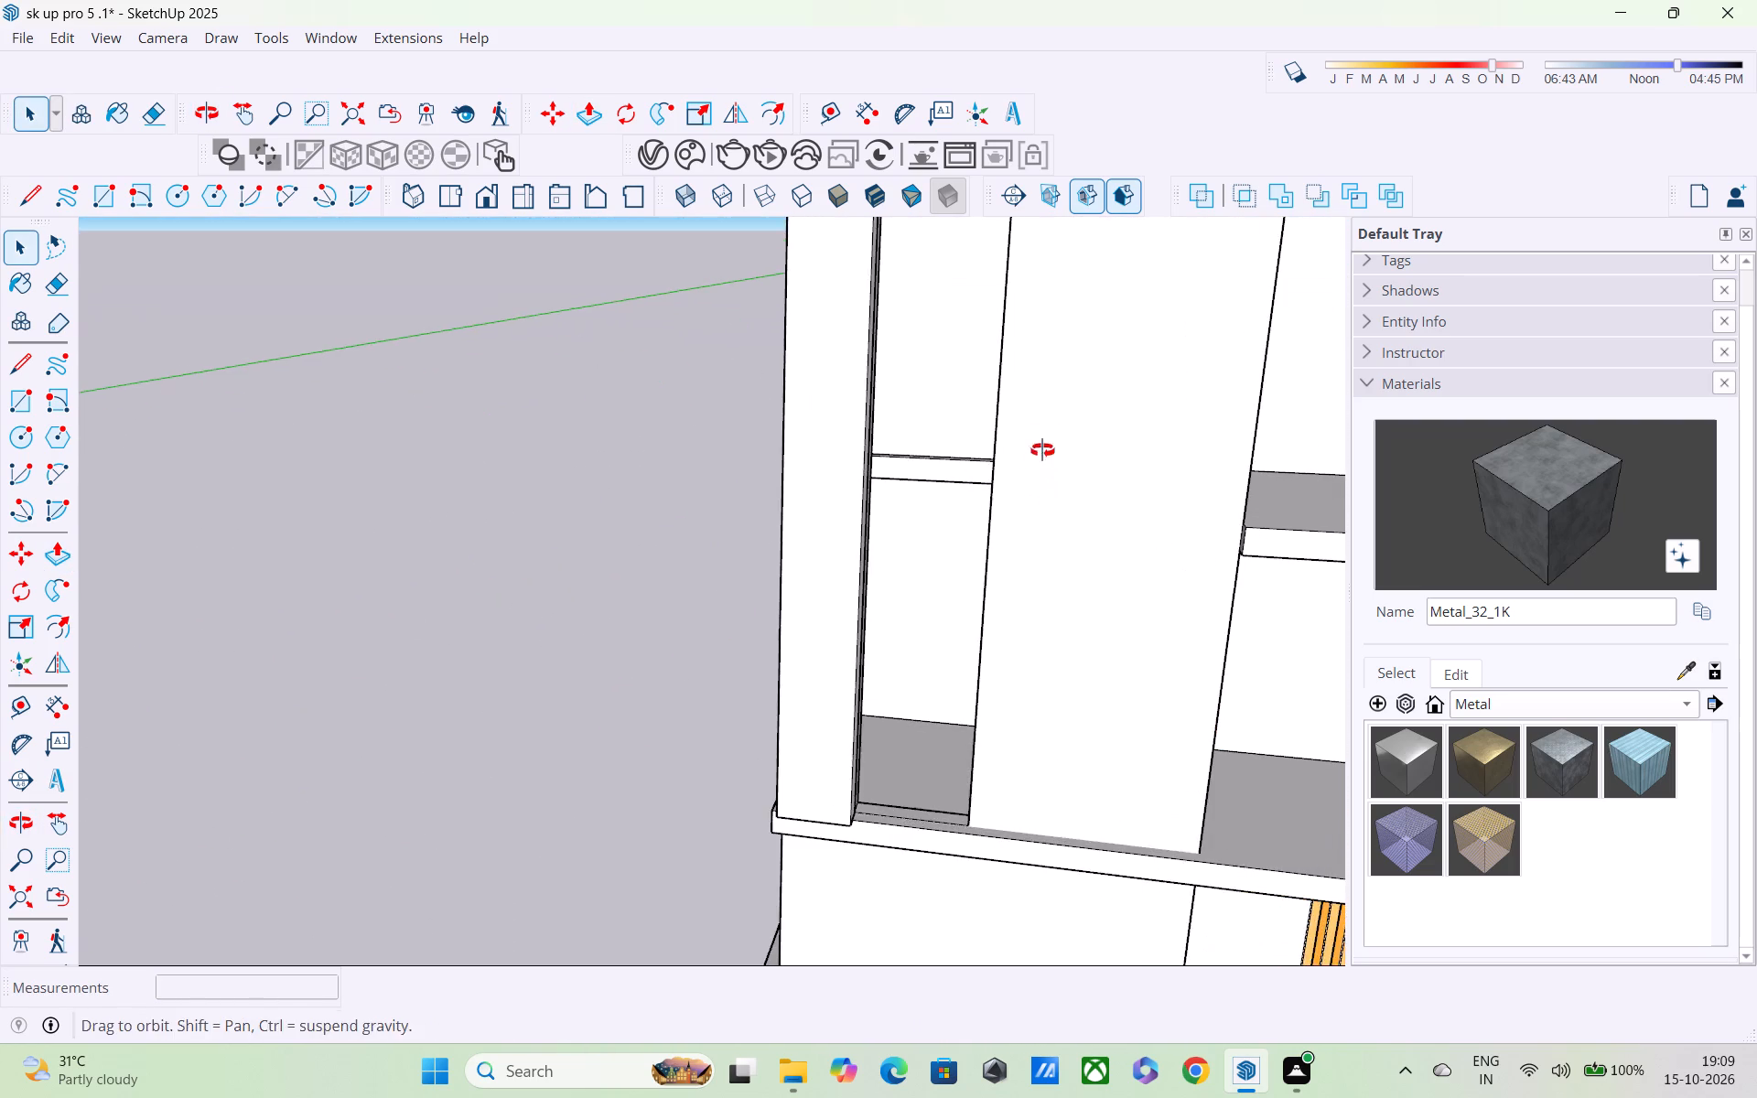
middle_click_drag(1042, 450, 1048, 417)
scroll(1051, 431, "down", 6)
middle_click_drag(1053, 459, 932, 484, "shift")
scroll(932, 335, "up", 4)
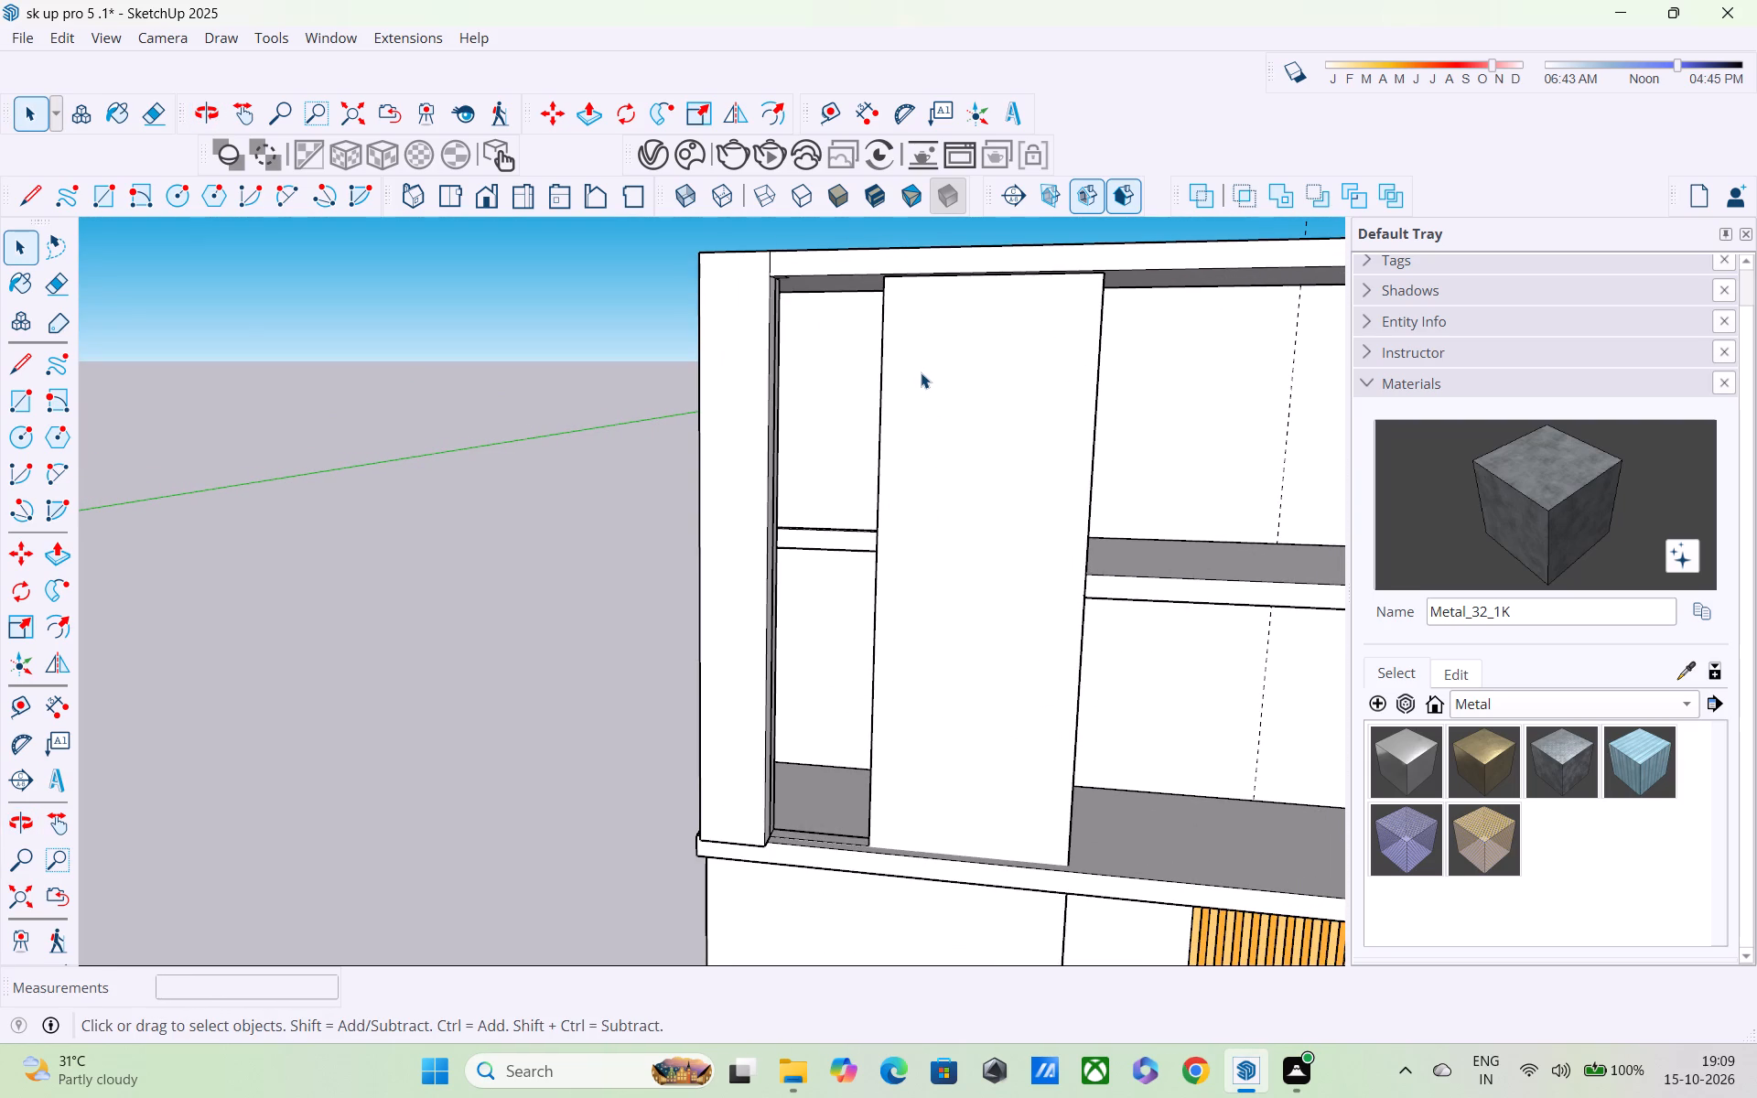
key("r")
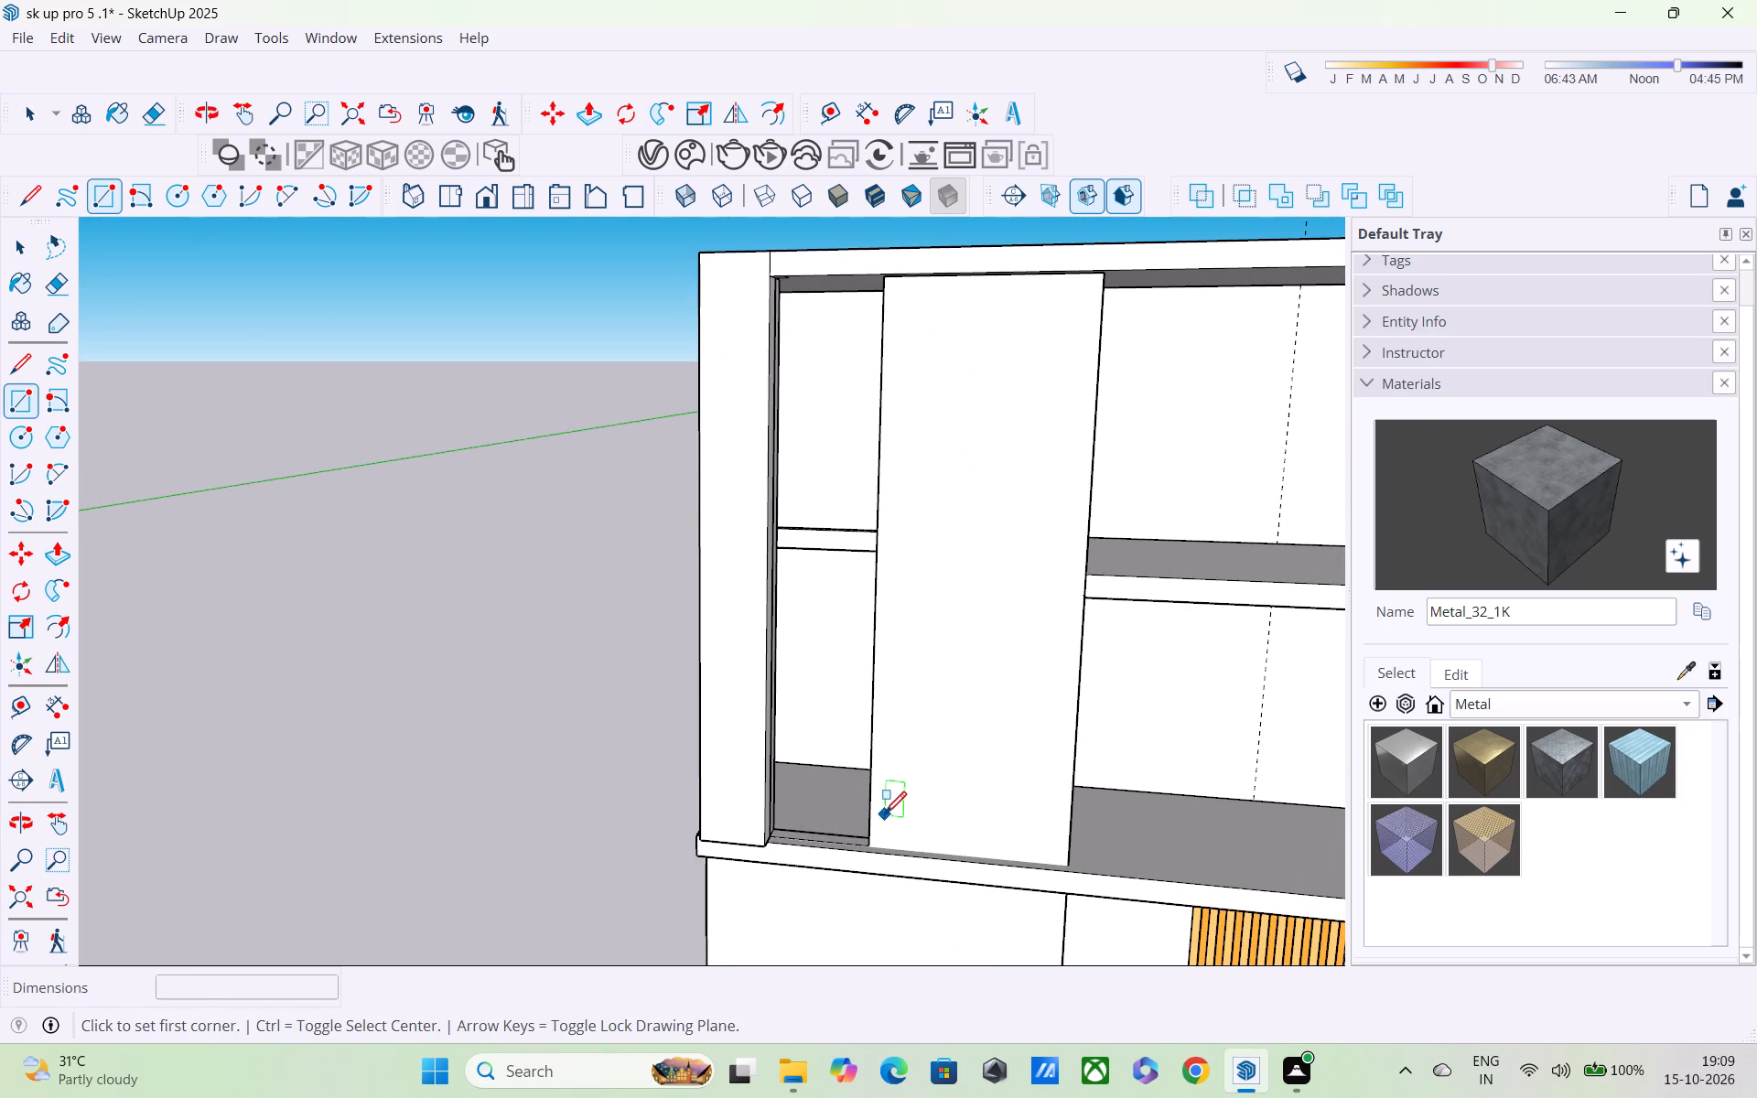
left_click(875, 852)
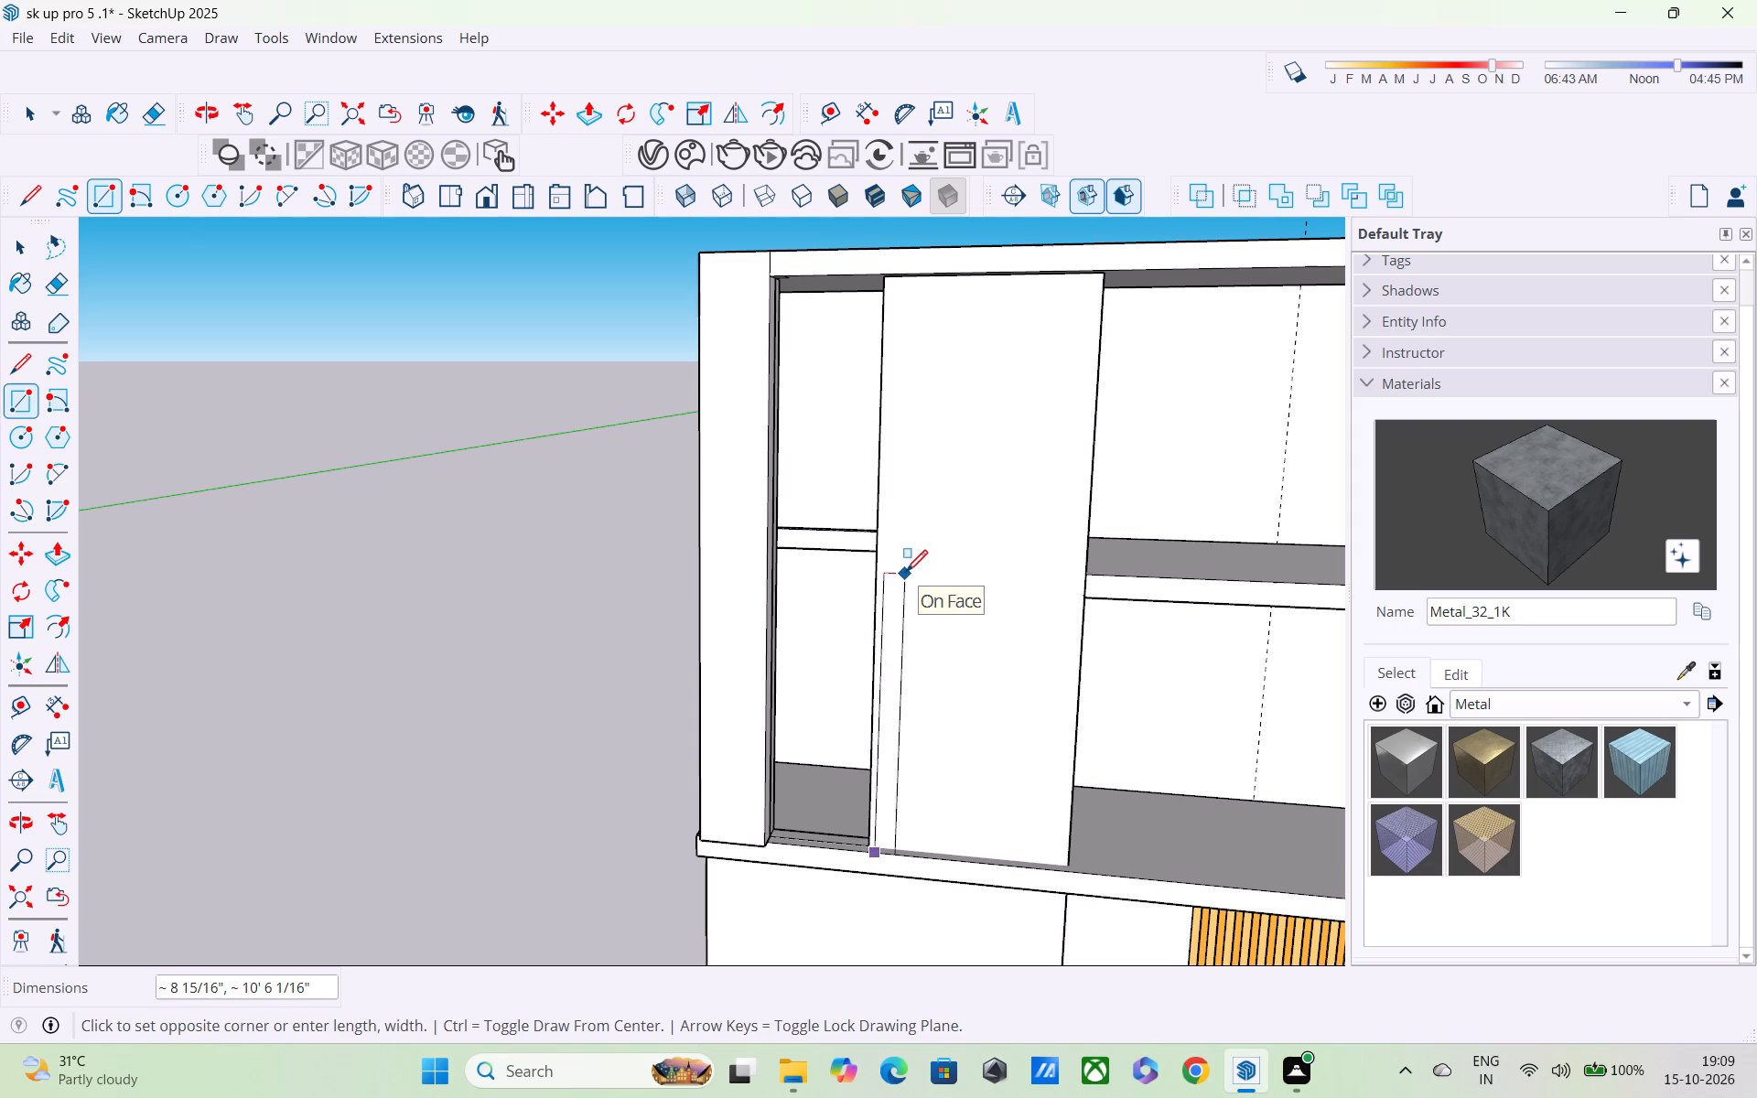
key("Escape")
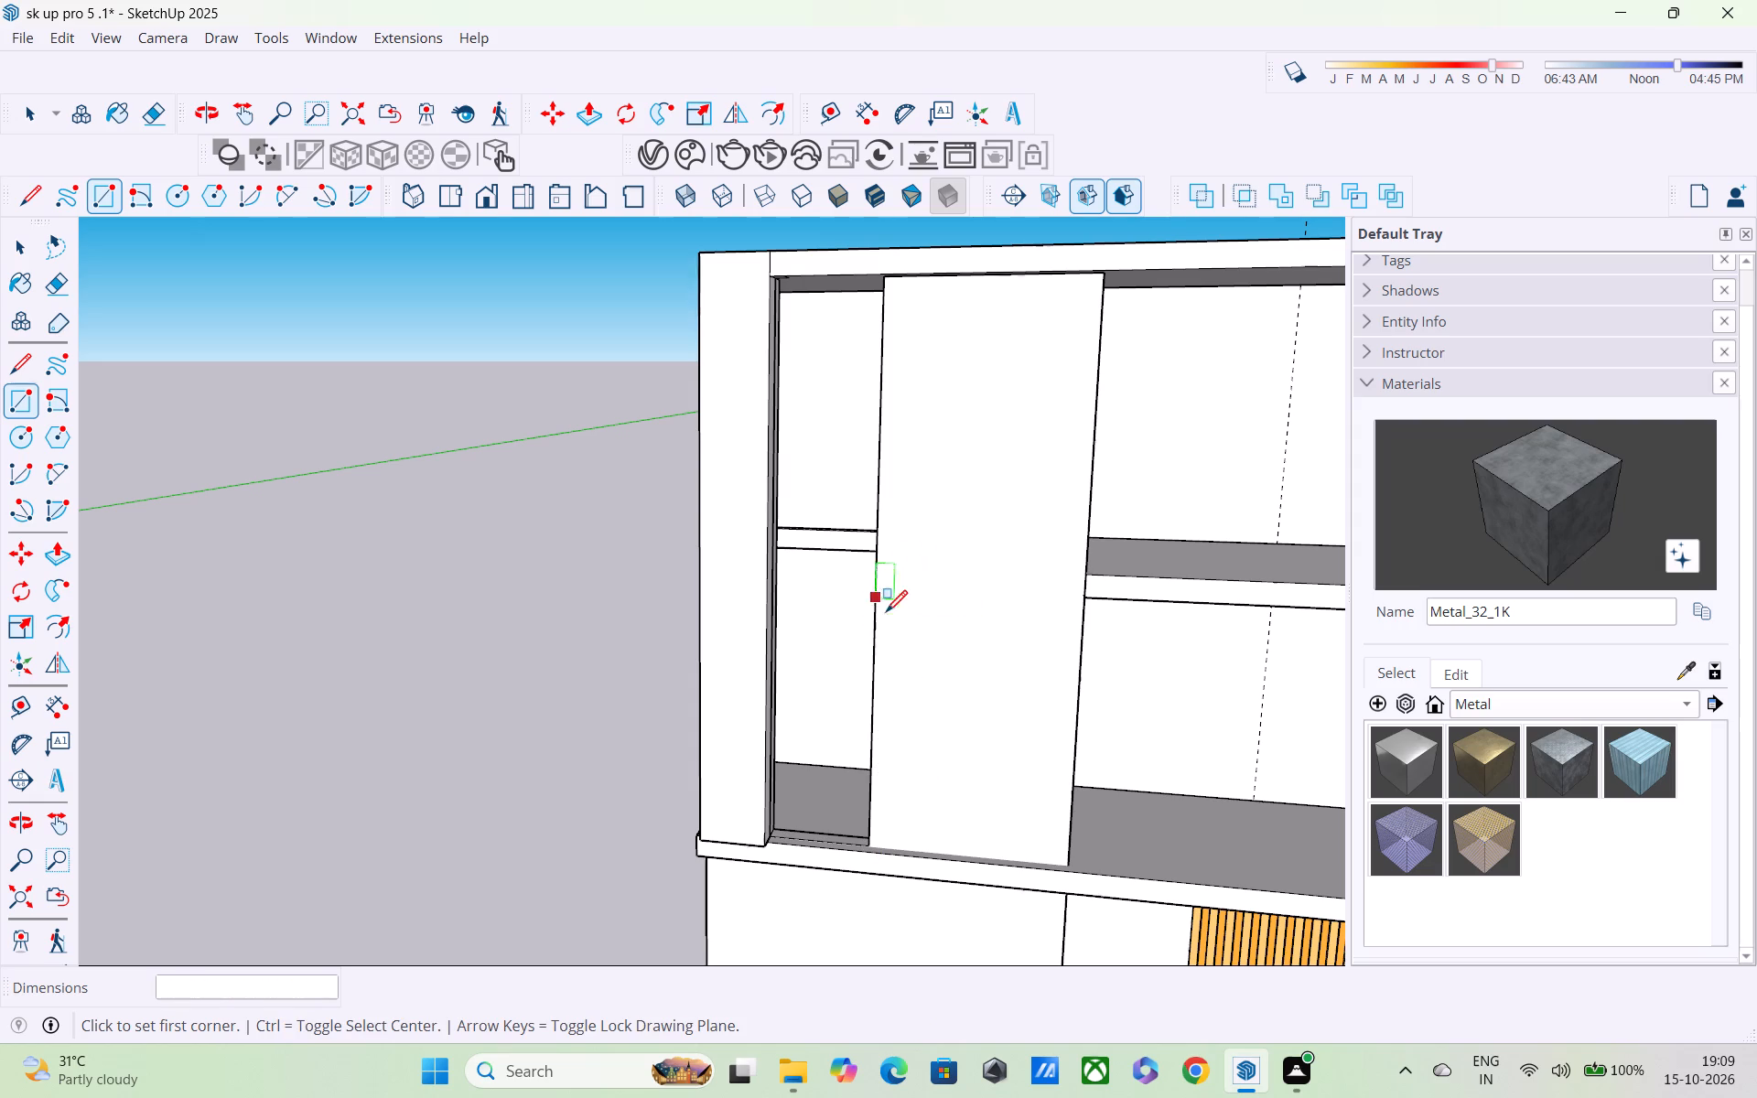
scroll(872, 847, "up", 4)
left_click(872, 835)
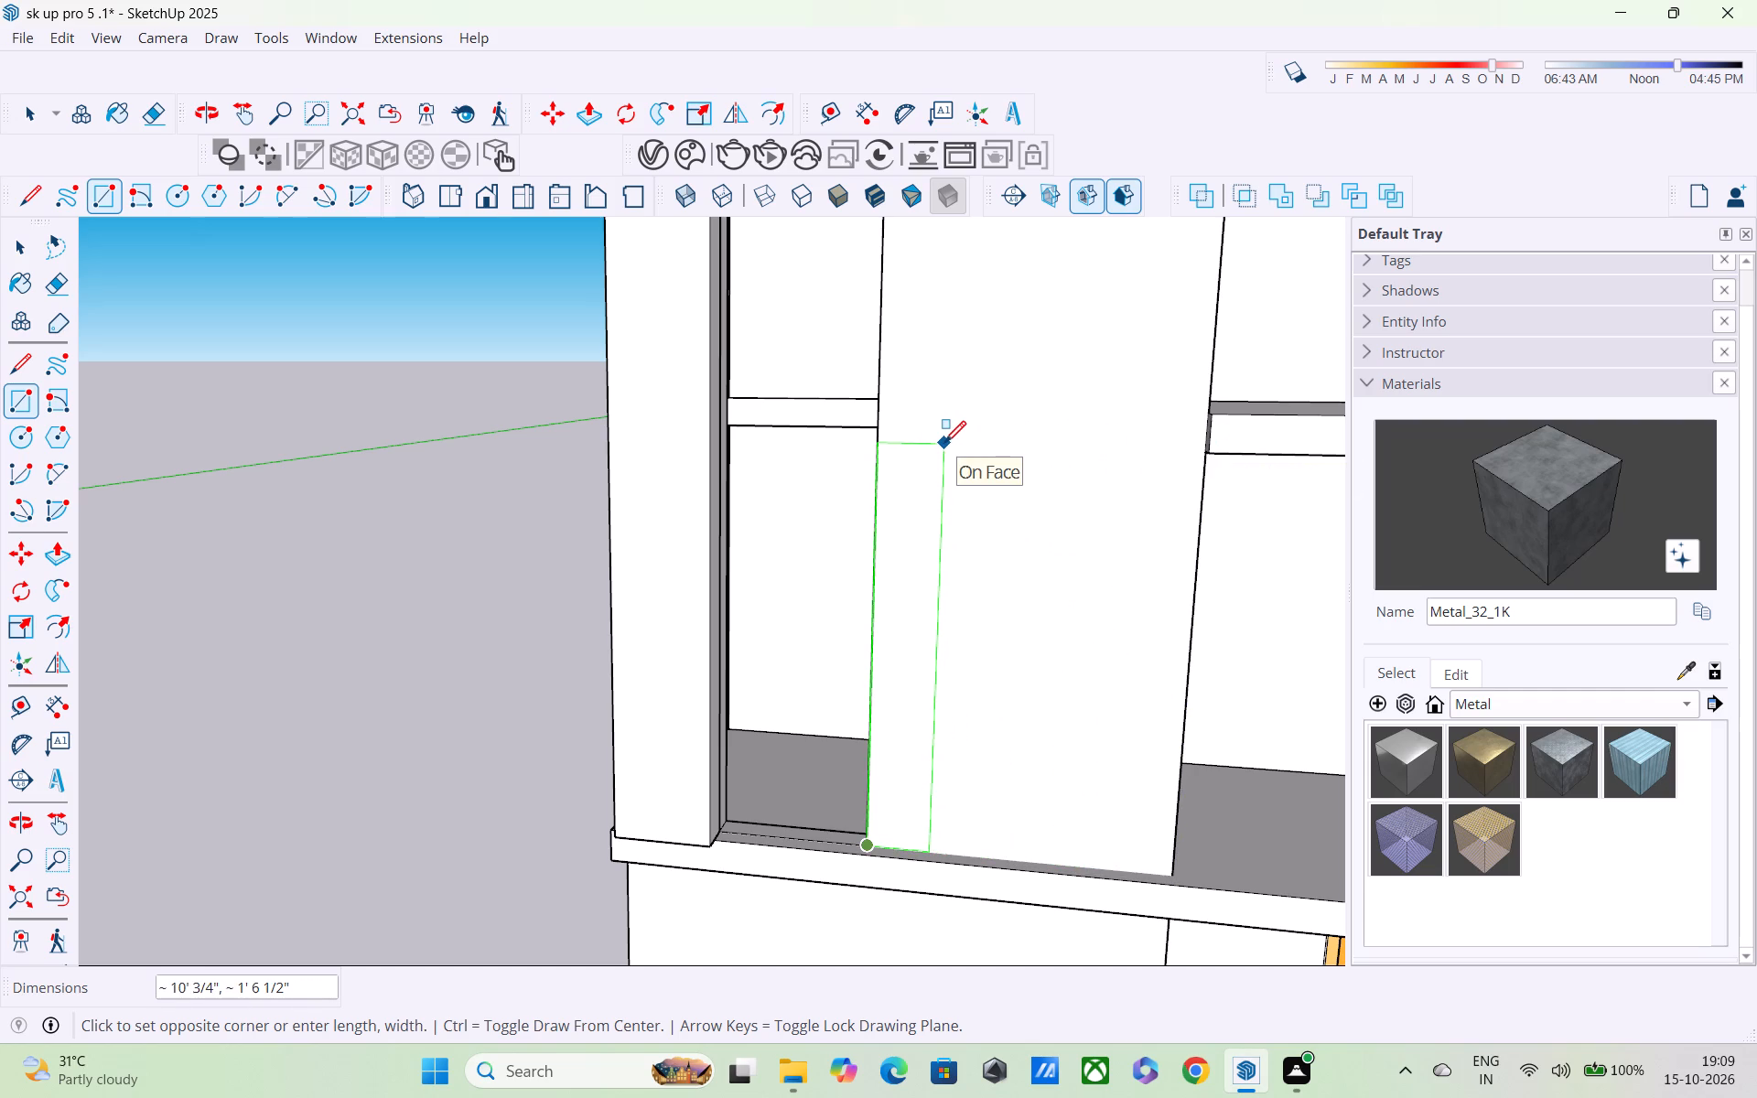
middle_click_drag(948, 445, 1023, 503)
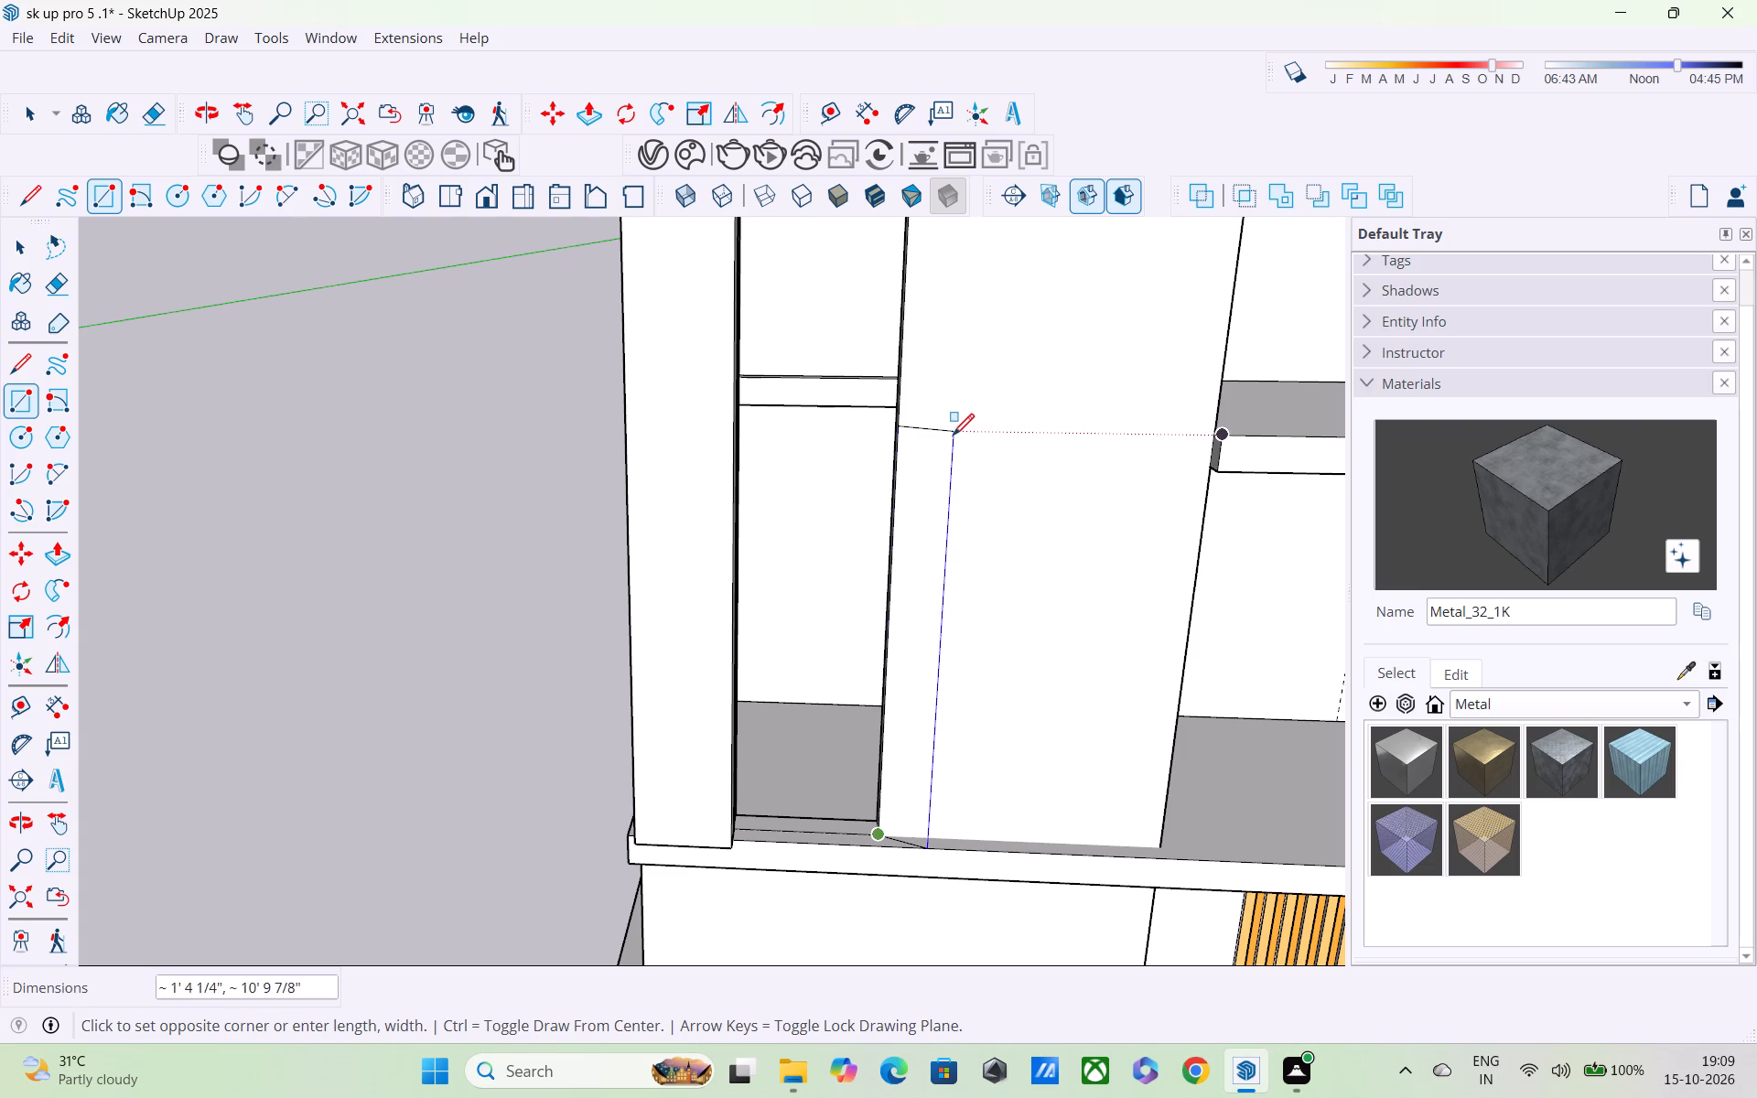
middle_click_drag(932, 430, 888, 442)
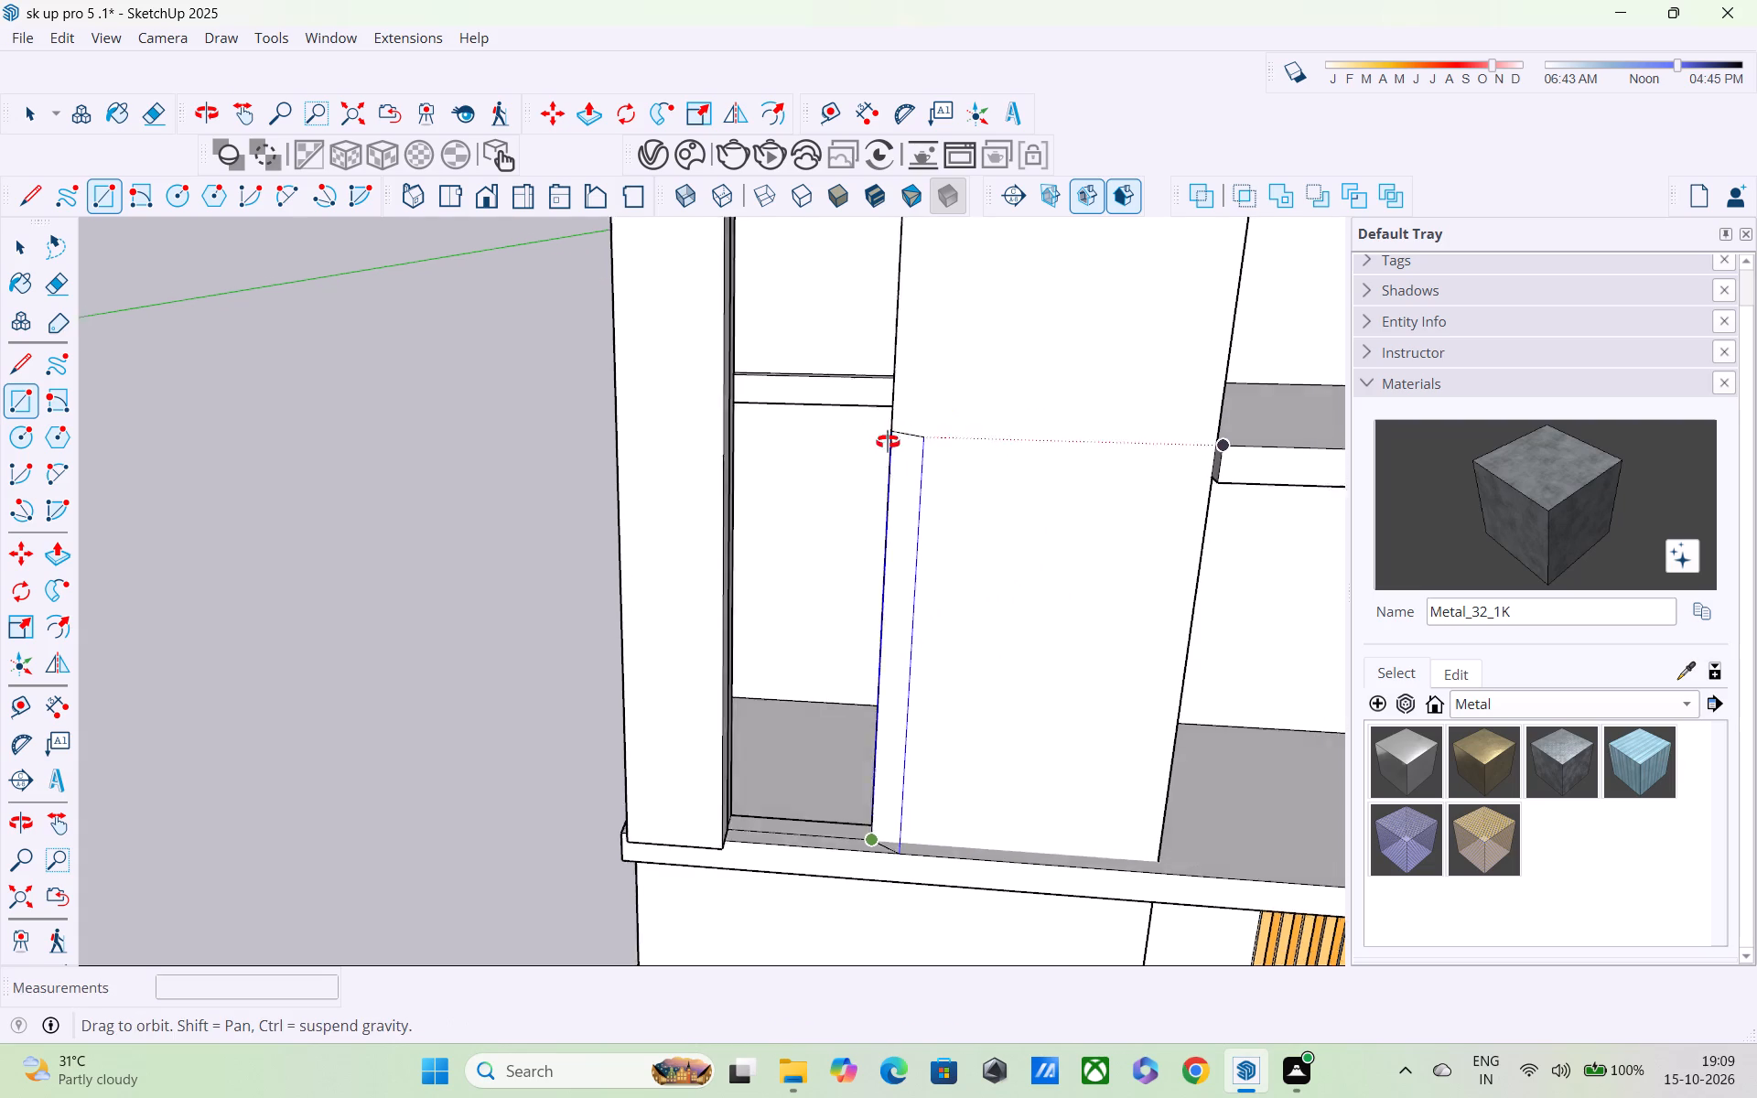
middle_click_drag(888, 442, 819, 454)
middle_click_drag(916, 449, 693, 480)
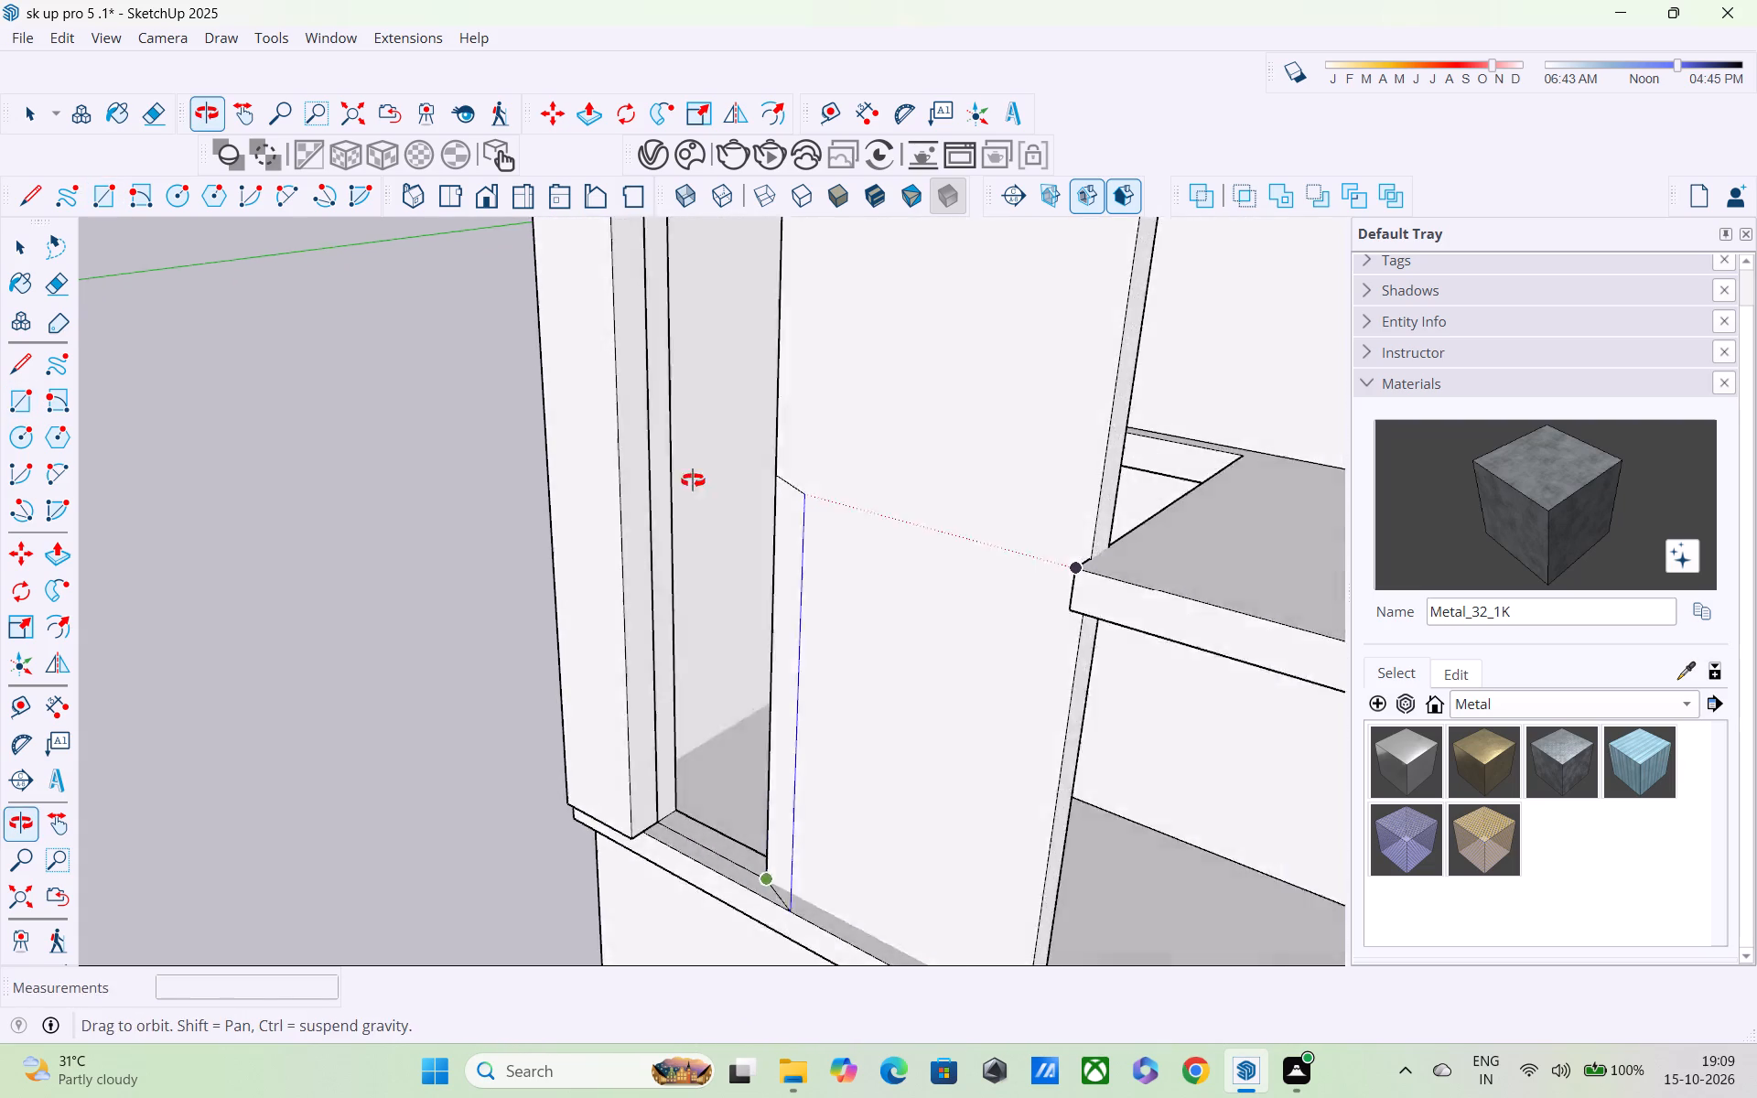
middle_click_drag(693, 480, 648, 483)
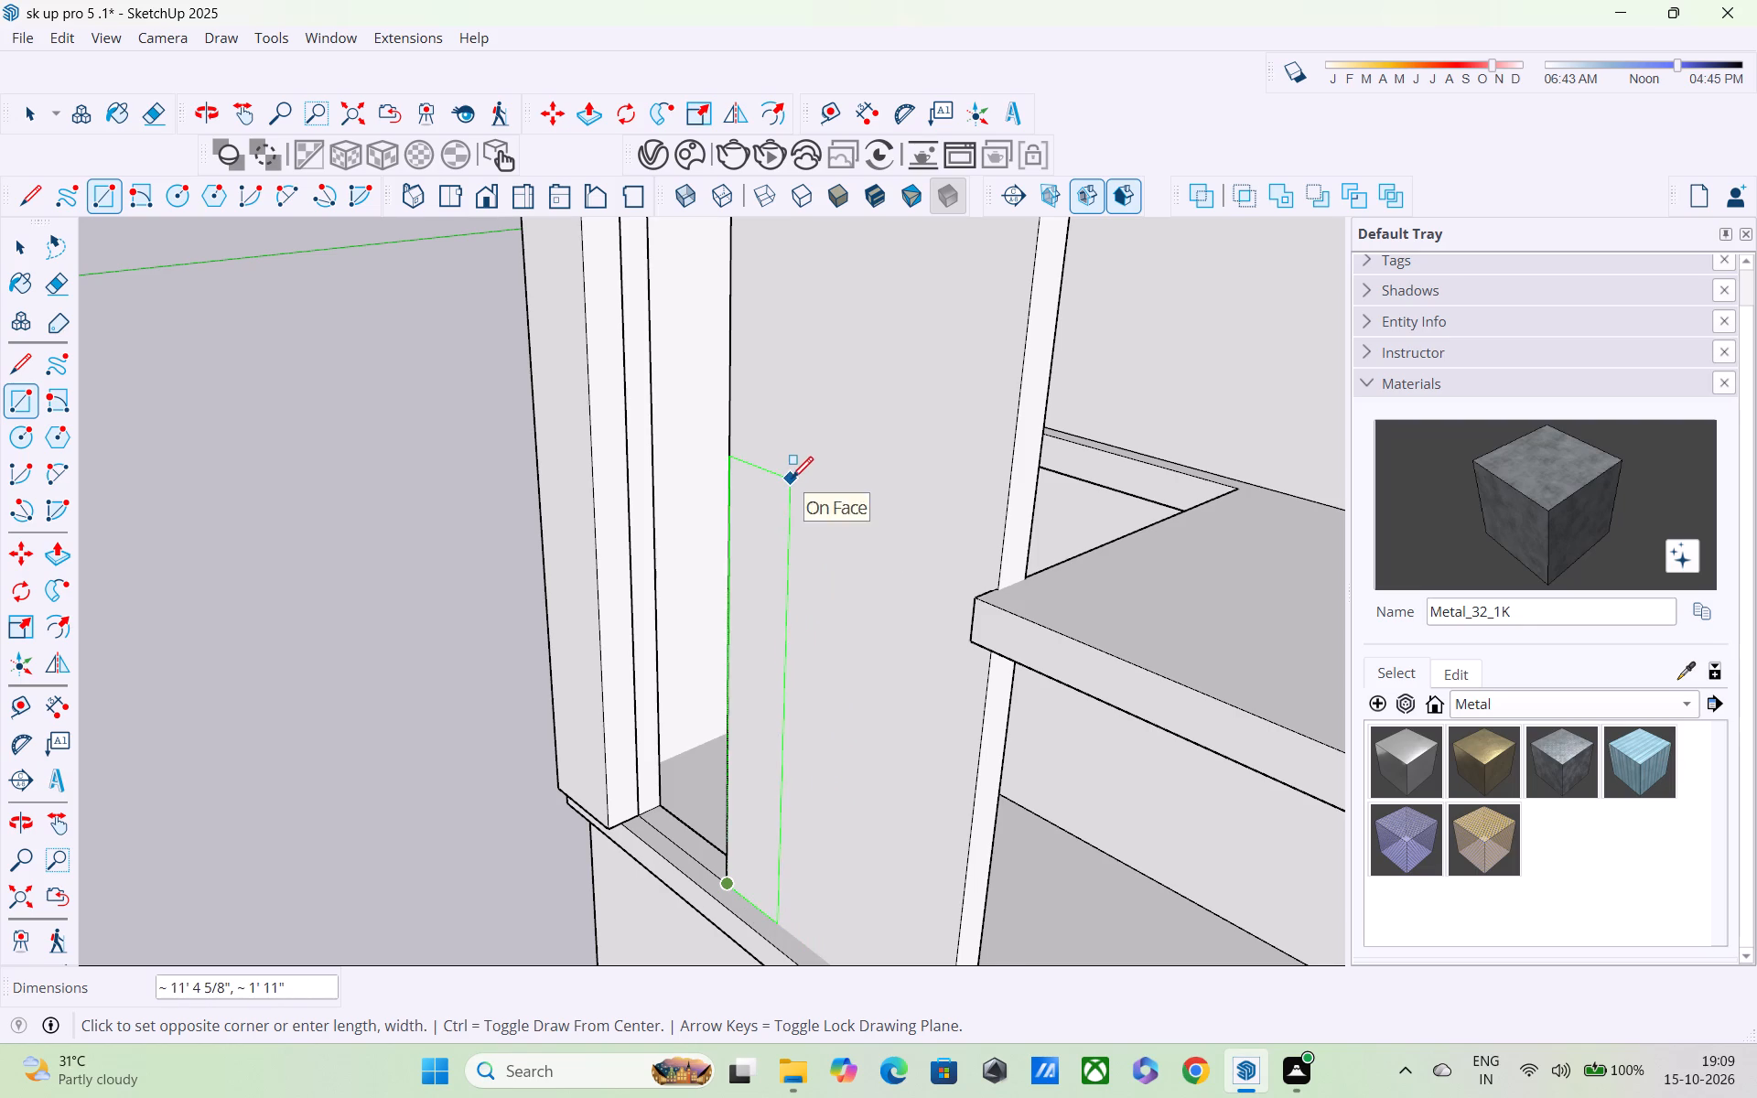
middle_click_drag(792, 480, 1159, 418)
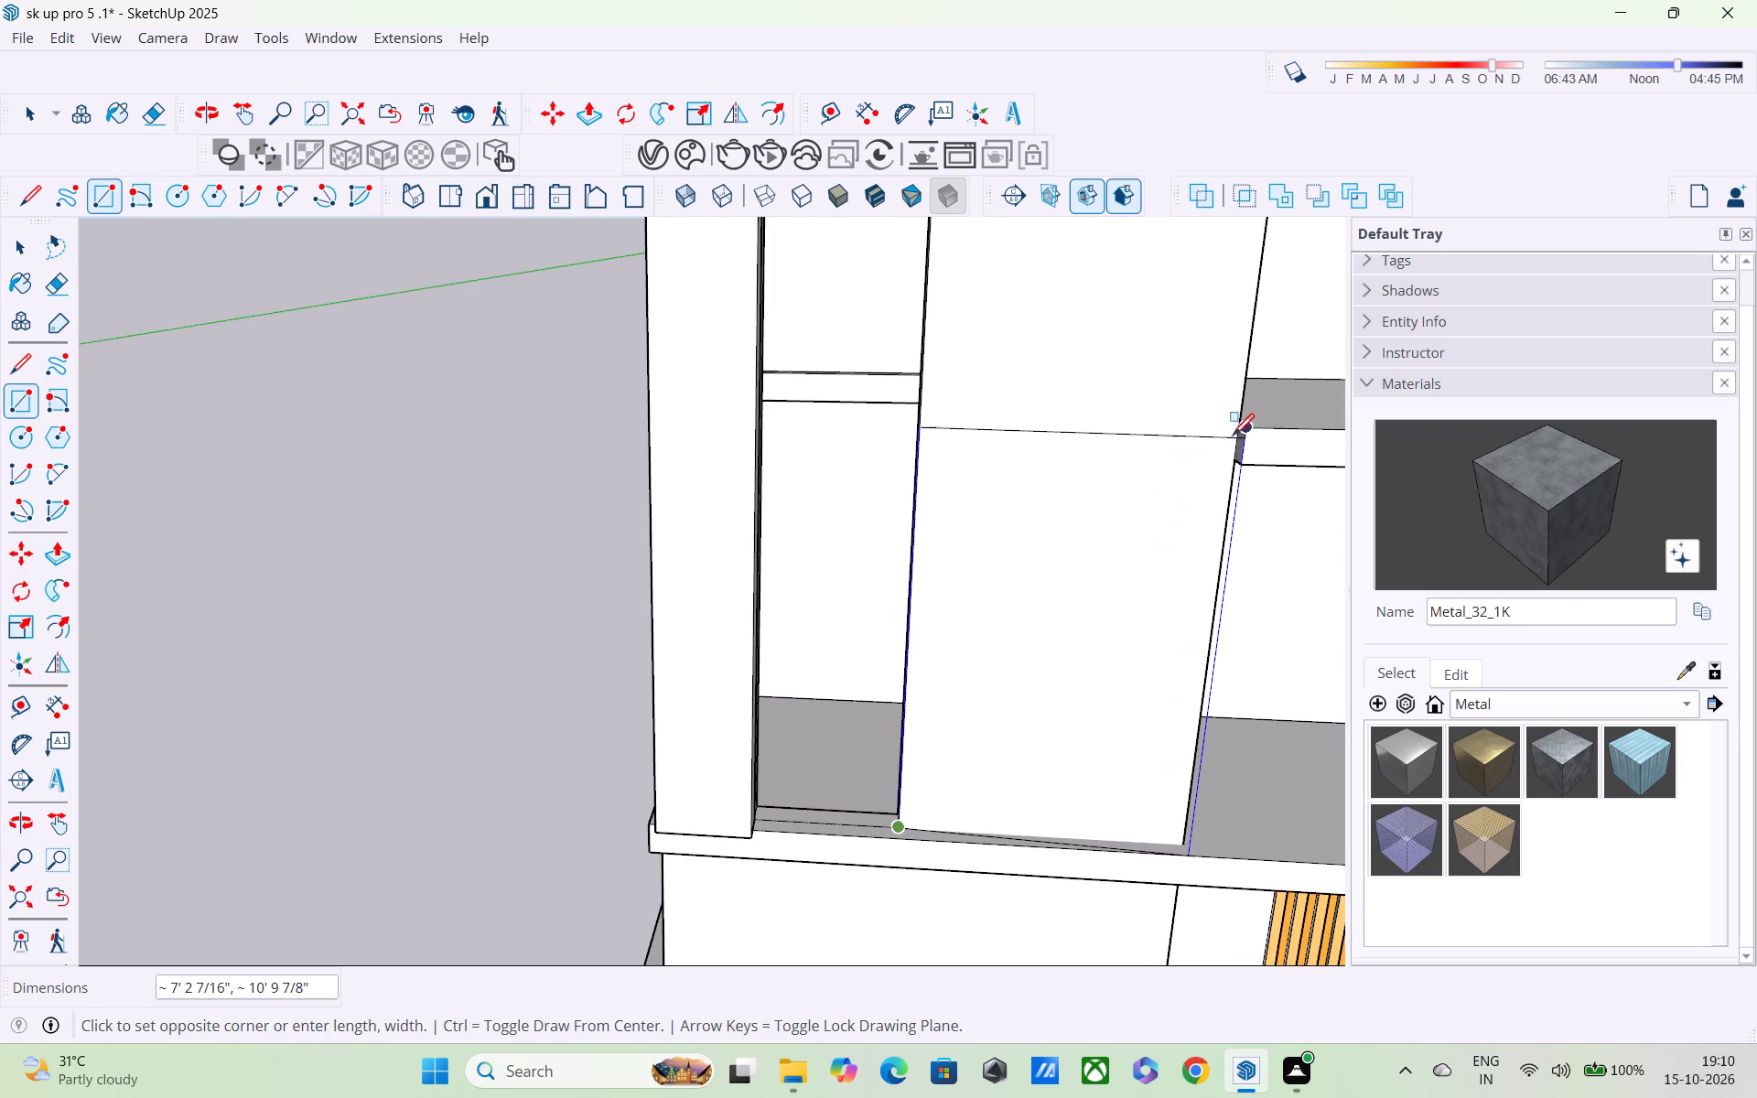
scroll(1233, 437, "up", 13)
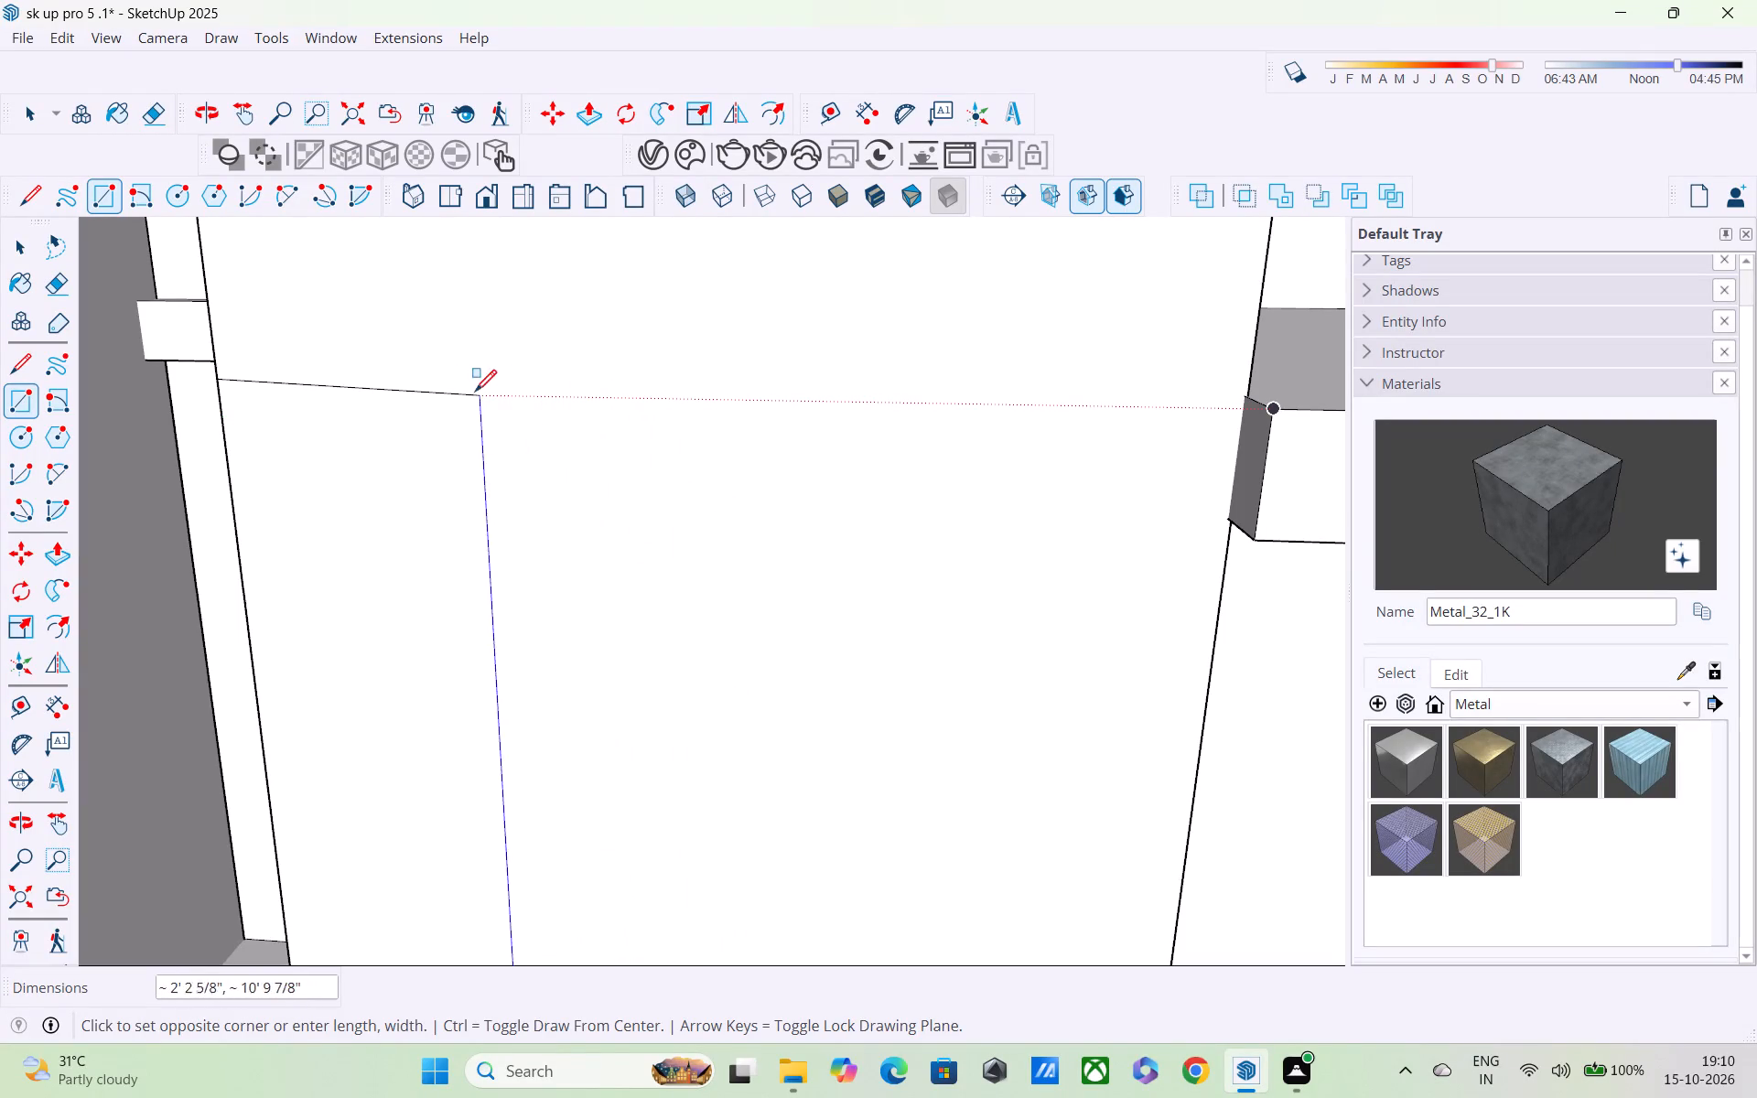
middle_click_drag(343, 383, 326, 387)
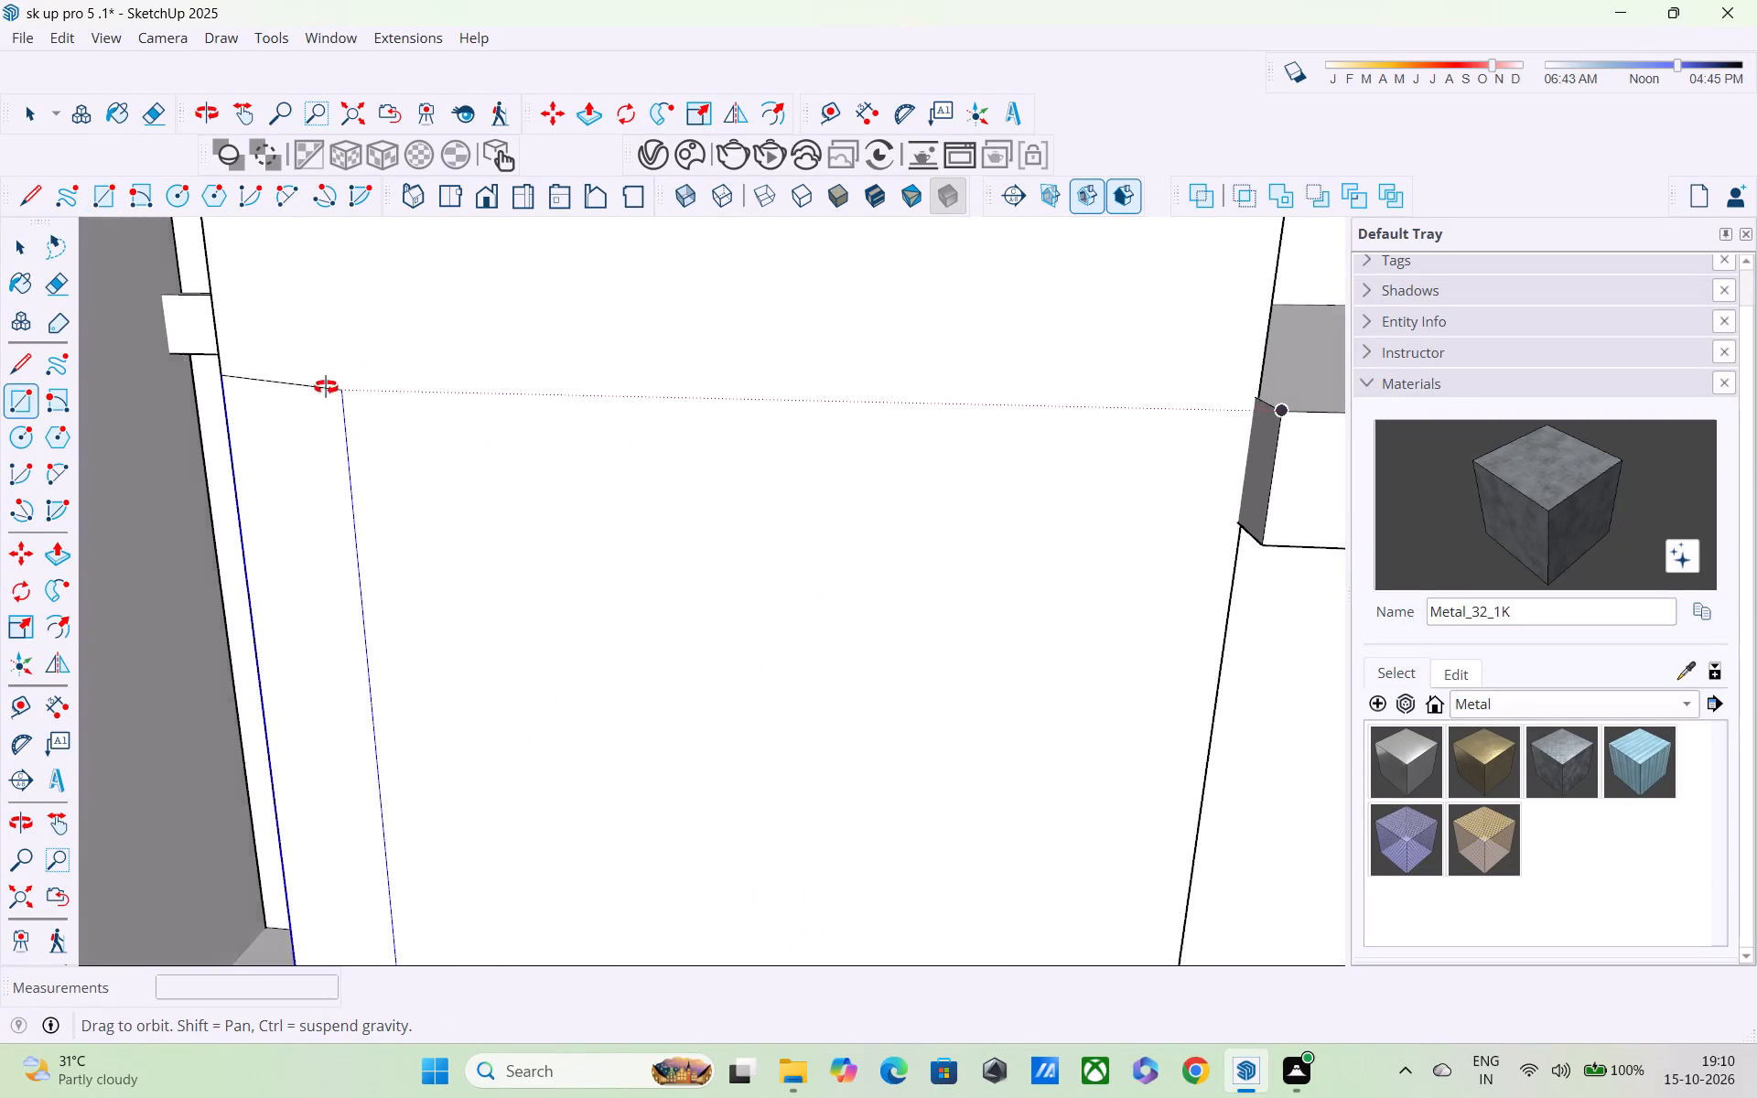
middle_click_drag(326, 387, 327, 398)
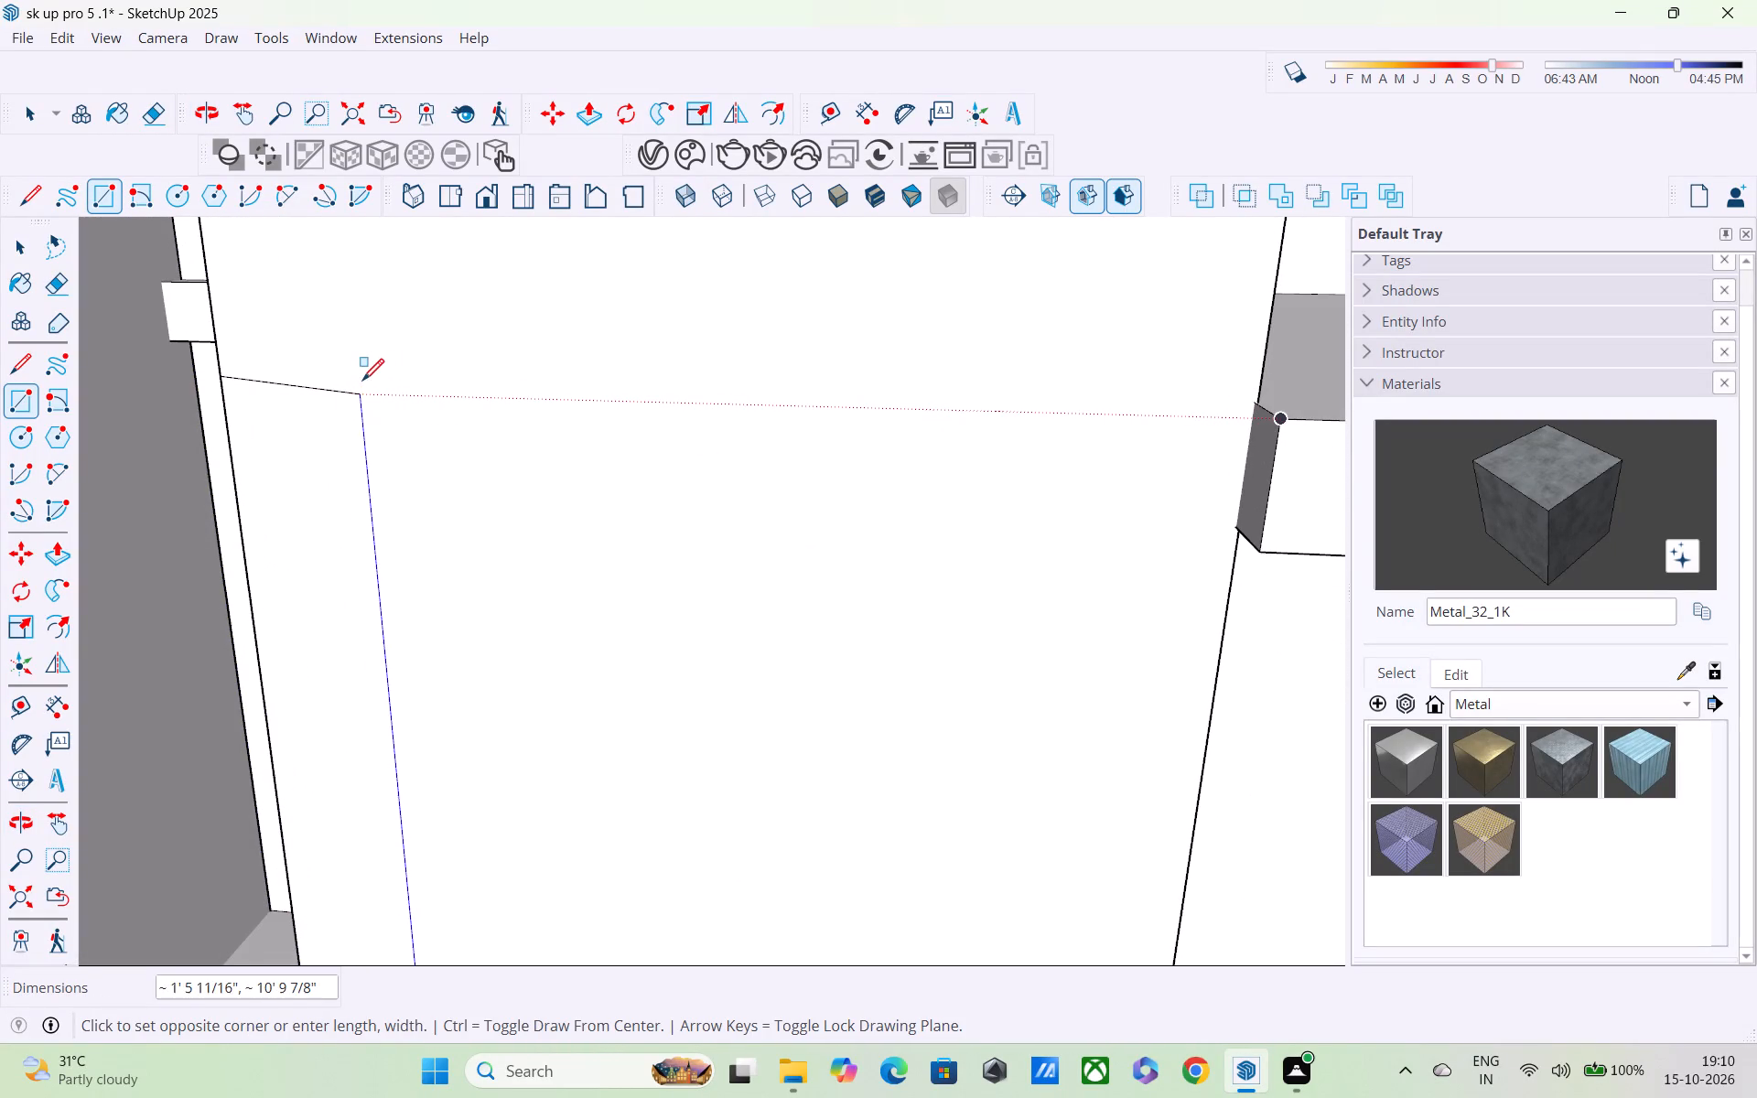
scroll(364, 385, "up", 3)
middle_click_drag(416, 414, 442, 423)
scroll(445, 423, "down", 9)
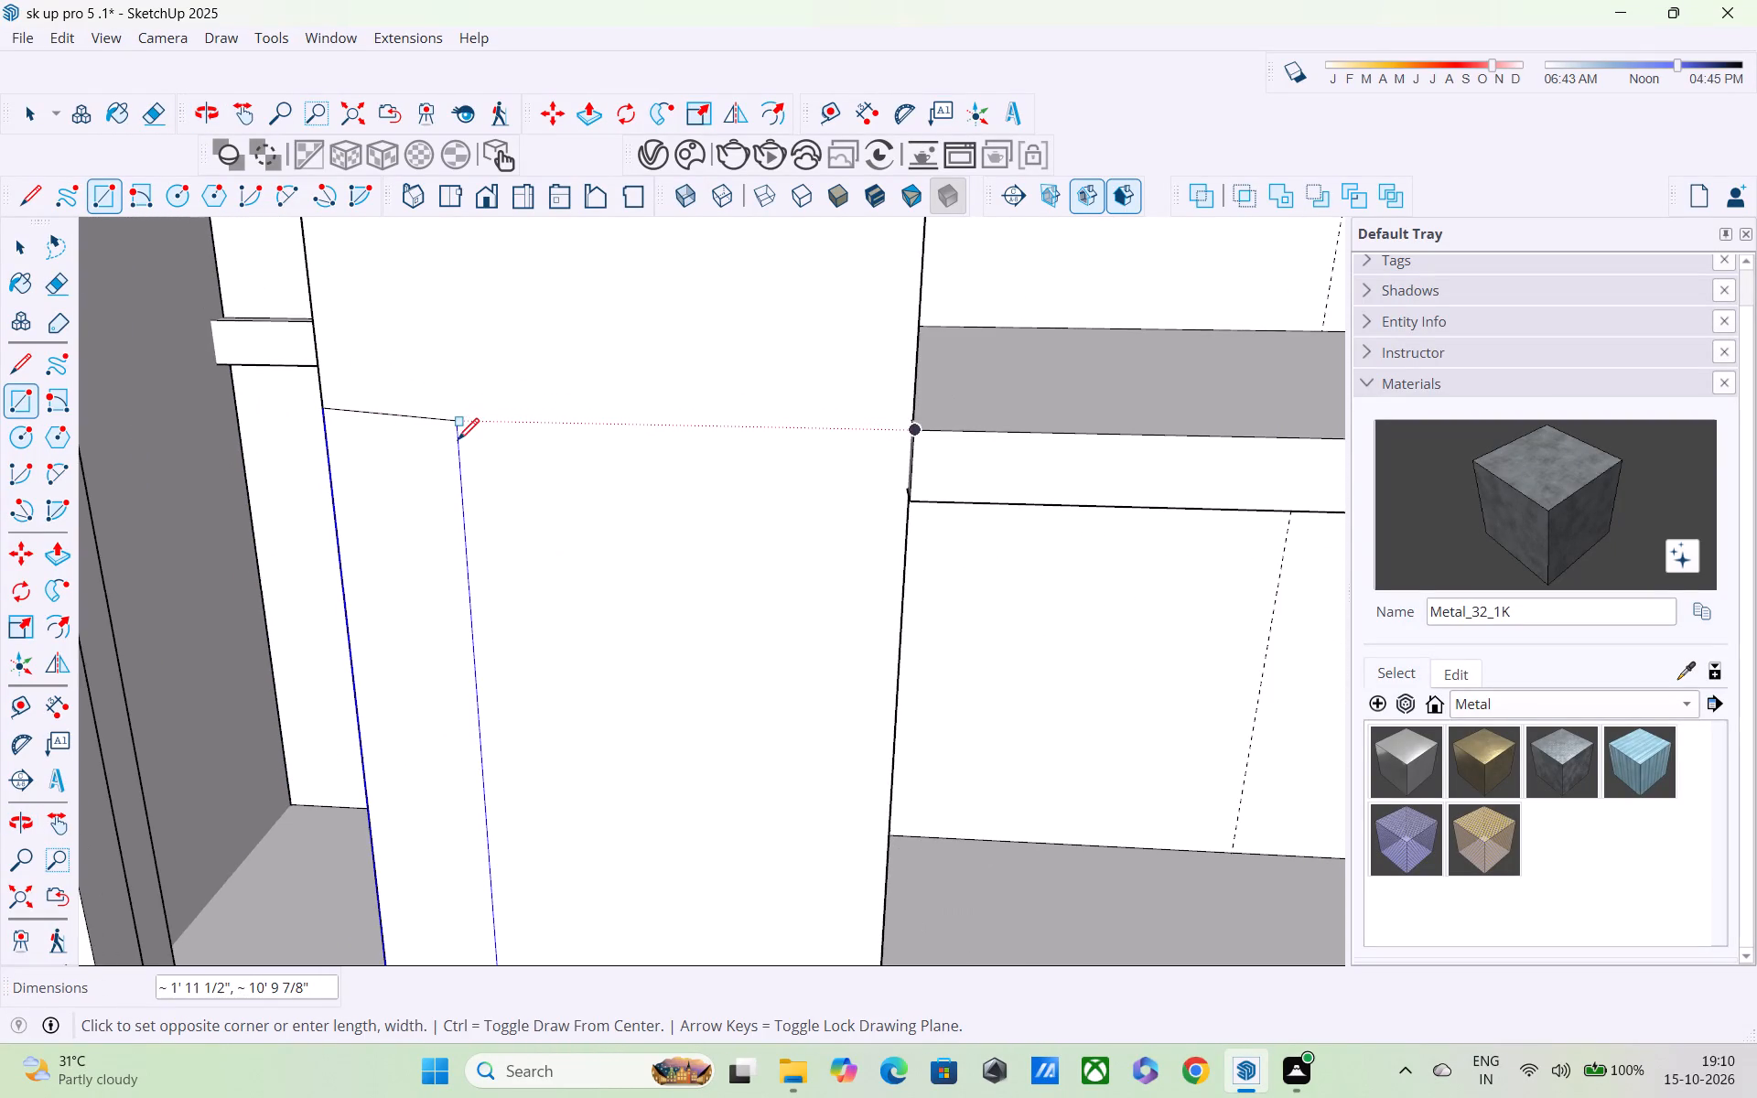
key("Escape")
Draw a line about 7' 2" long across the upper front wall, from the intermediate slab's top corner to the tall opening's edge.
scroll(484, 486, "down", 1)
key("space")
key("l")
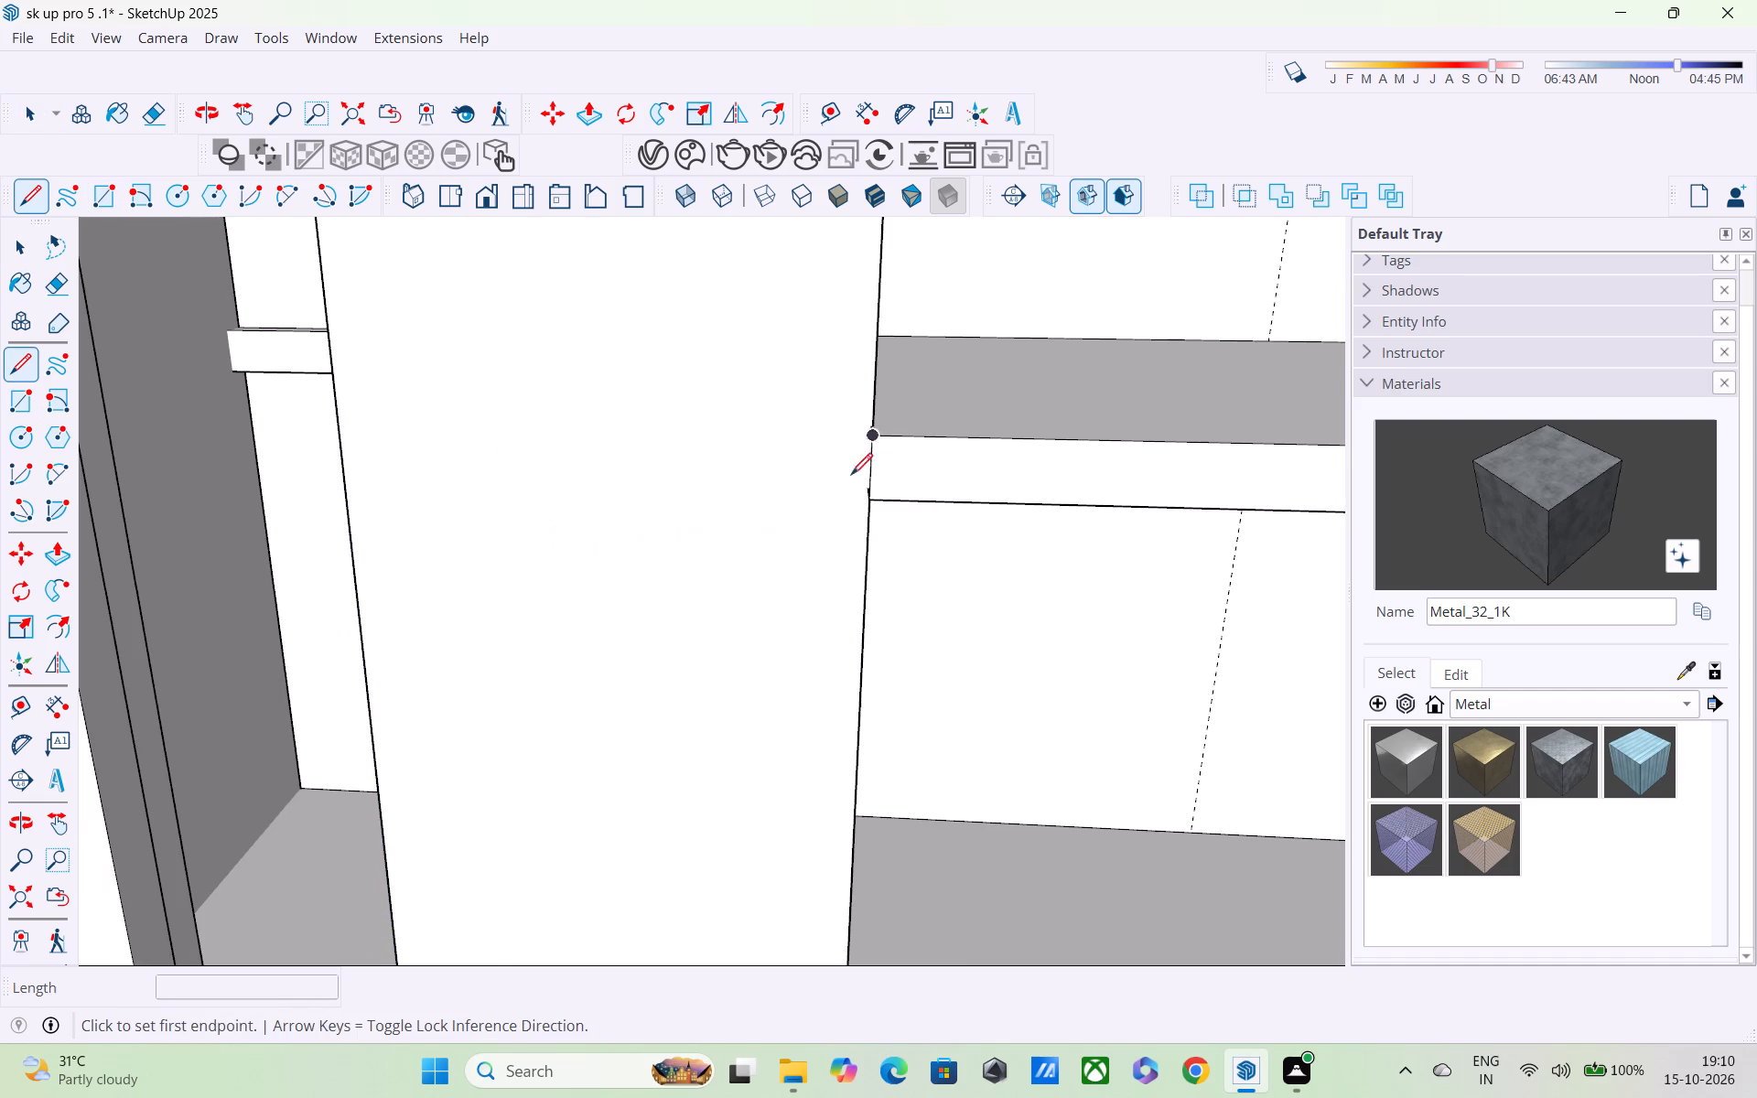
middle_click_drag(882, 462, 1102, 489)
scroll(1137, 444, "up", 5)
left_click(1146, 430)
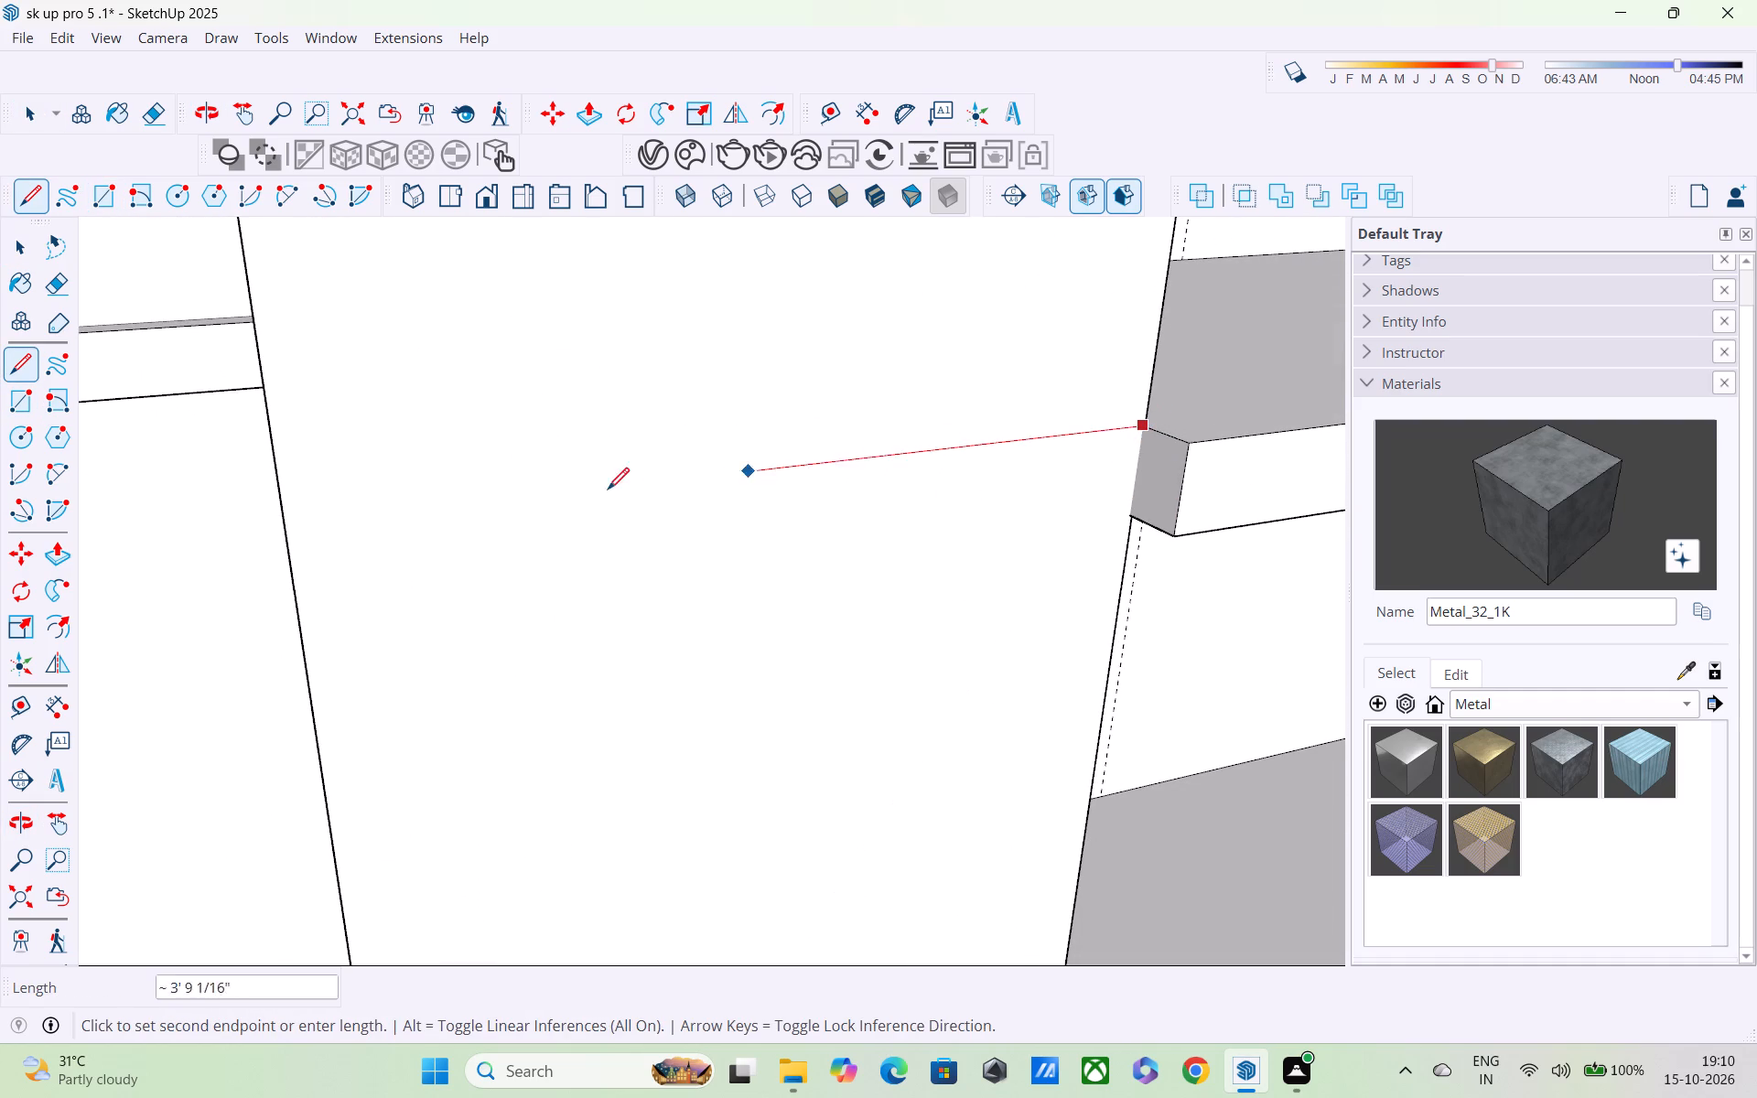
left_click(286, 518)
Draw a rectangle about 1' 8" by 10' 10" along the tall opening's edge, from the new line down to the wall's base.
scroll(286, 519, "down", 6)
middle_click_drag(339, 602, 273, 454)
scroll(273, 454, "down", 4)
scroll(273, 454, "up", 1)
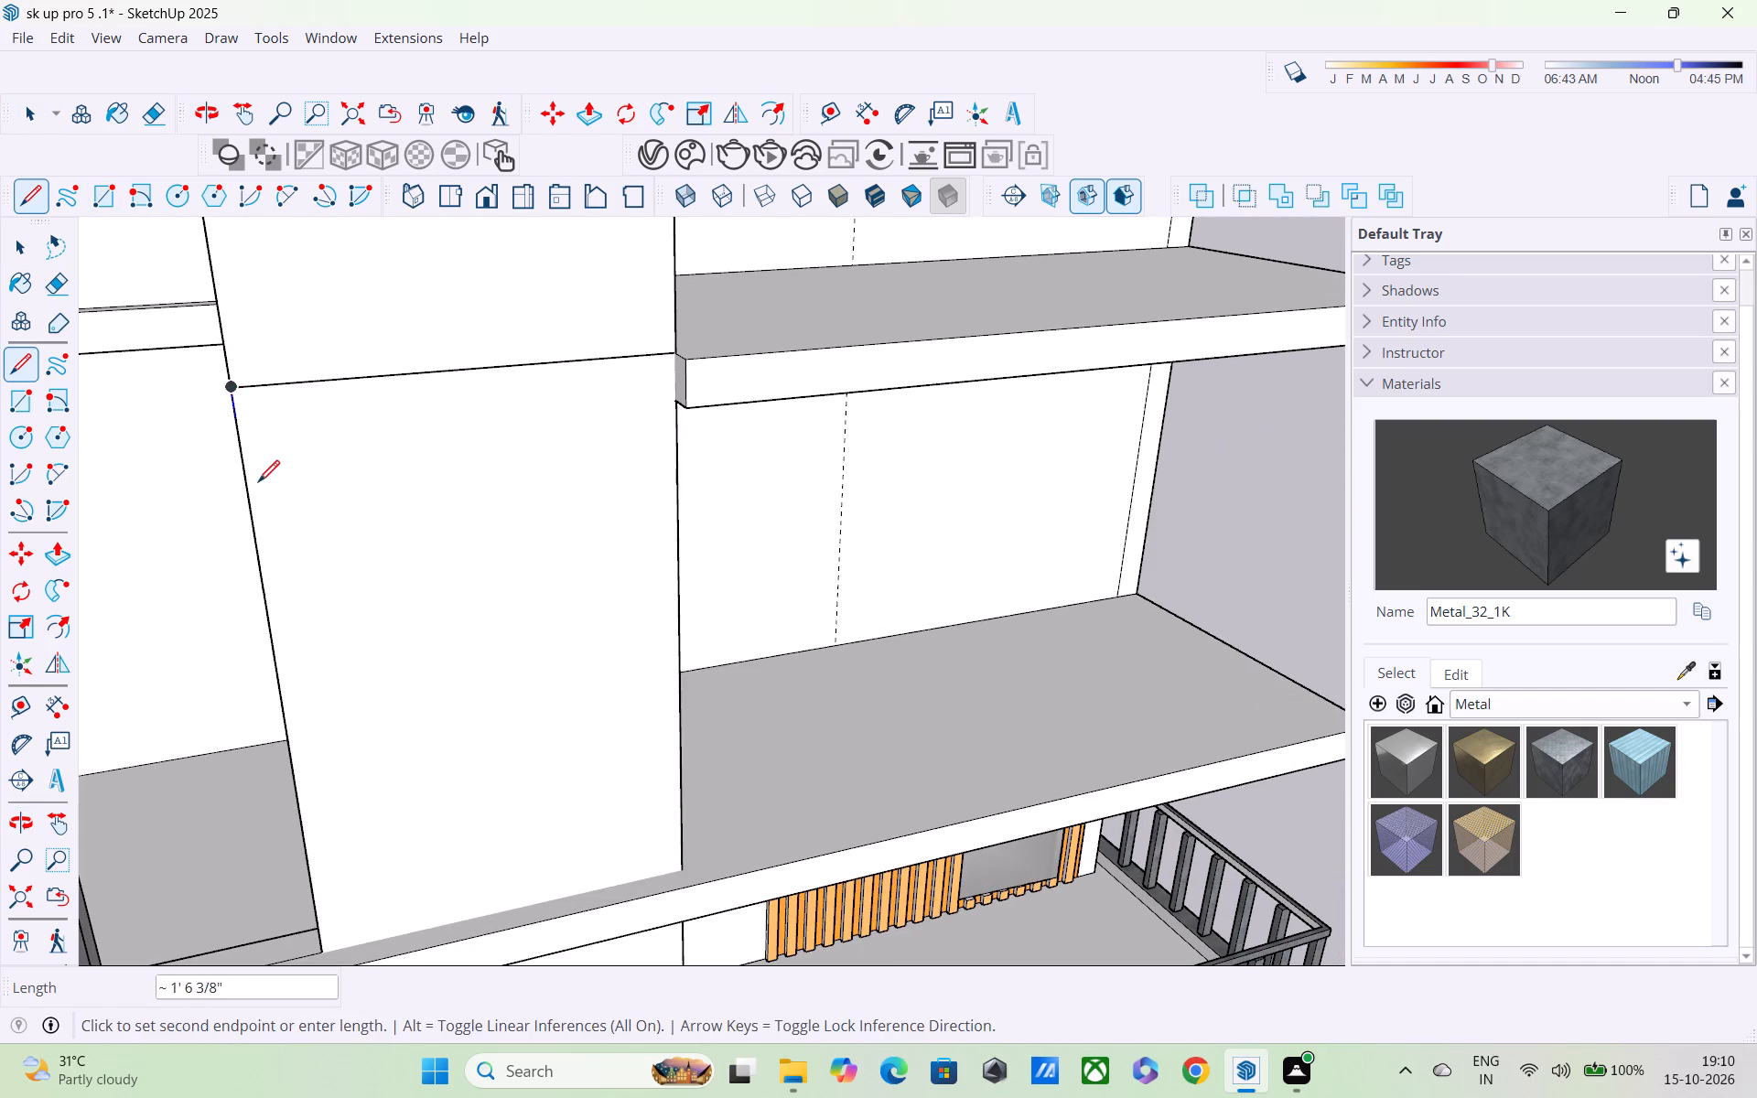
key("e")
scroll(246, 434, "up", 2)
key("r")
scroll(229, 439, "up", 2)
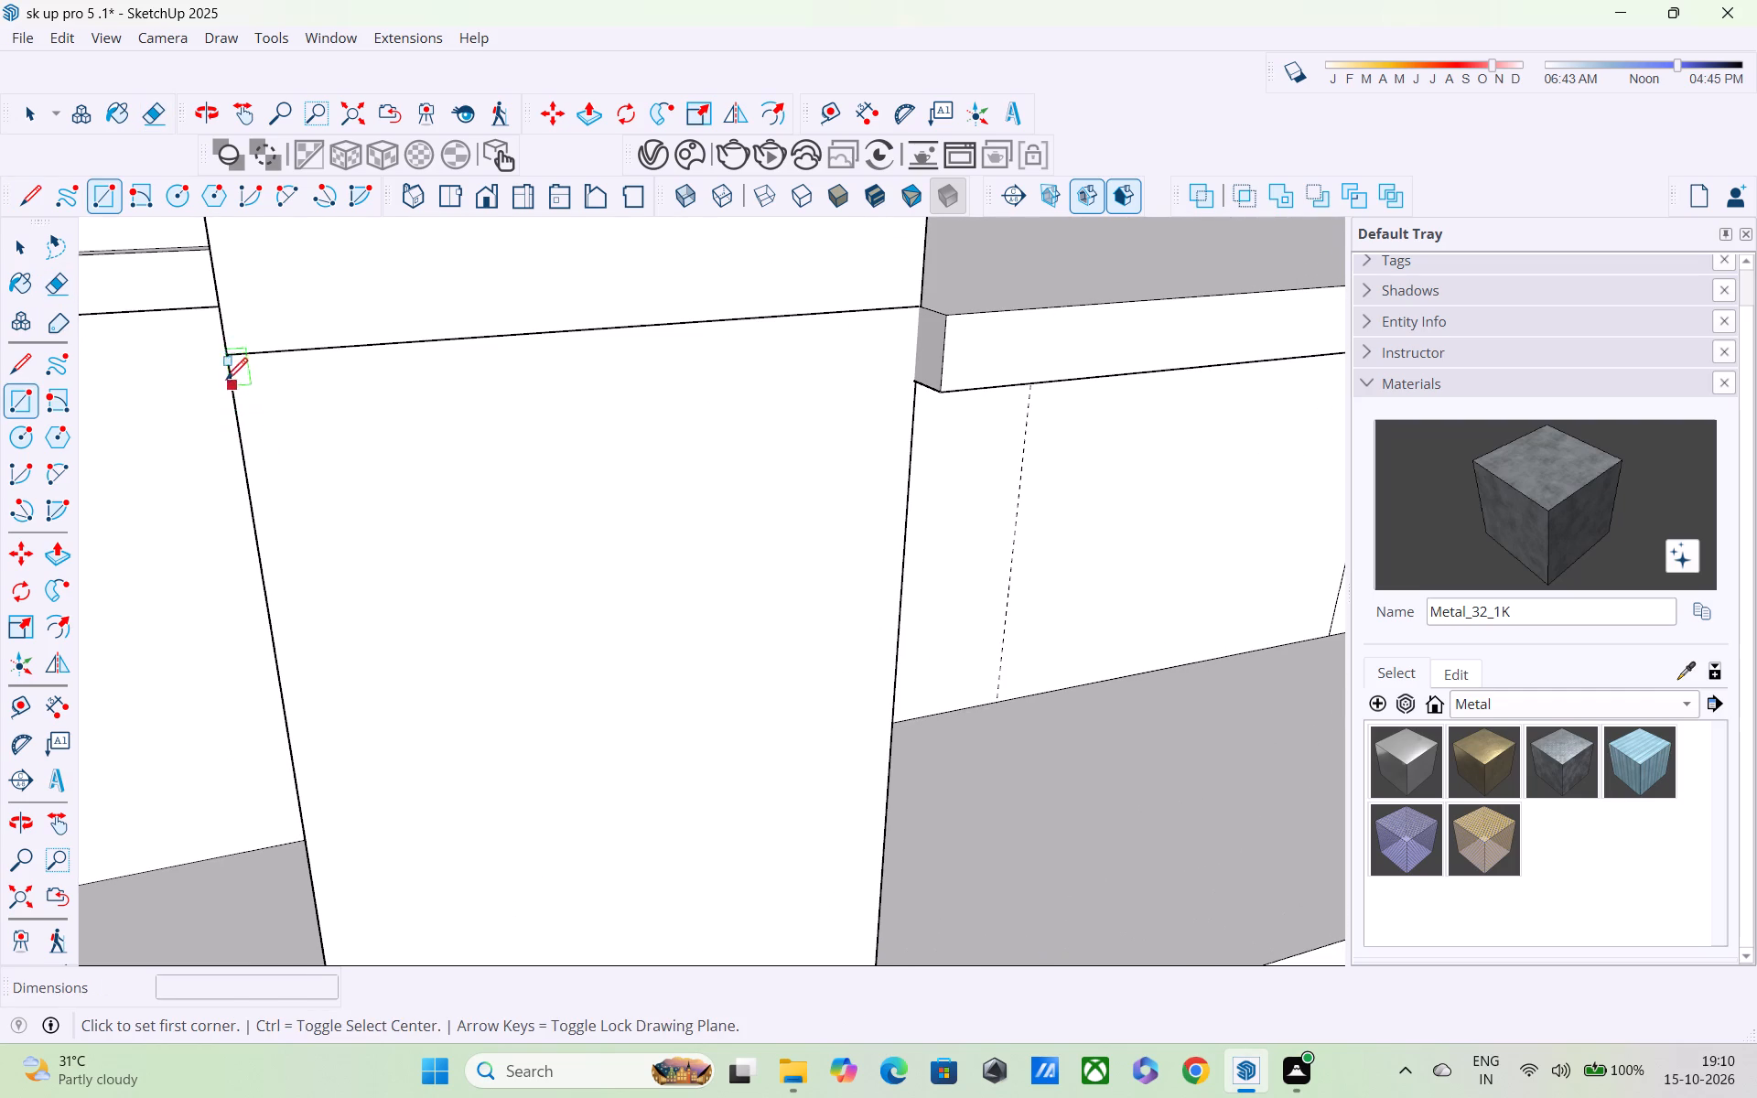
left_click(225, 361)
scroll(338, 576, "down", 3)
middle_click_drag(354, 632, 328, 534, "shift")
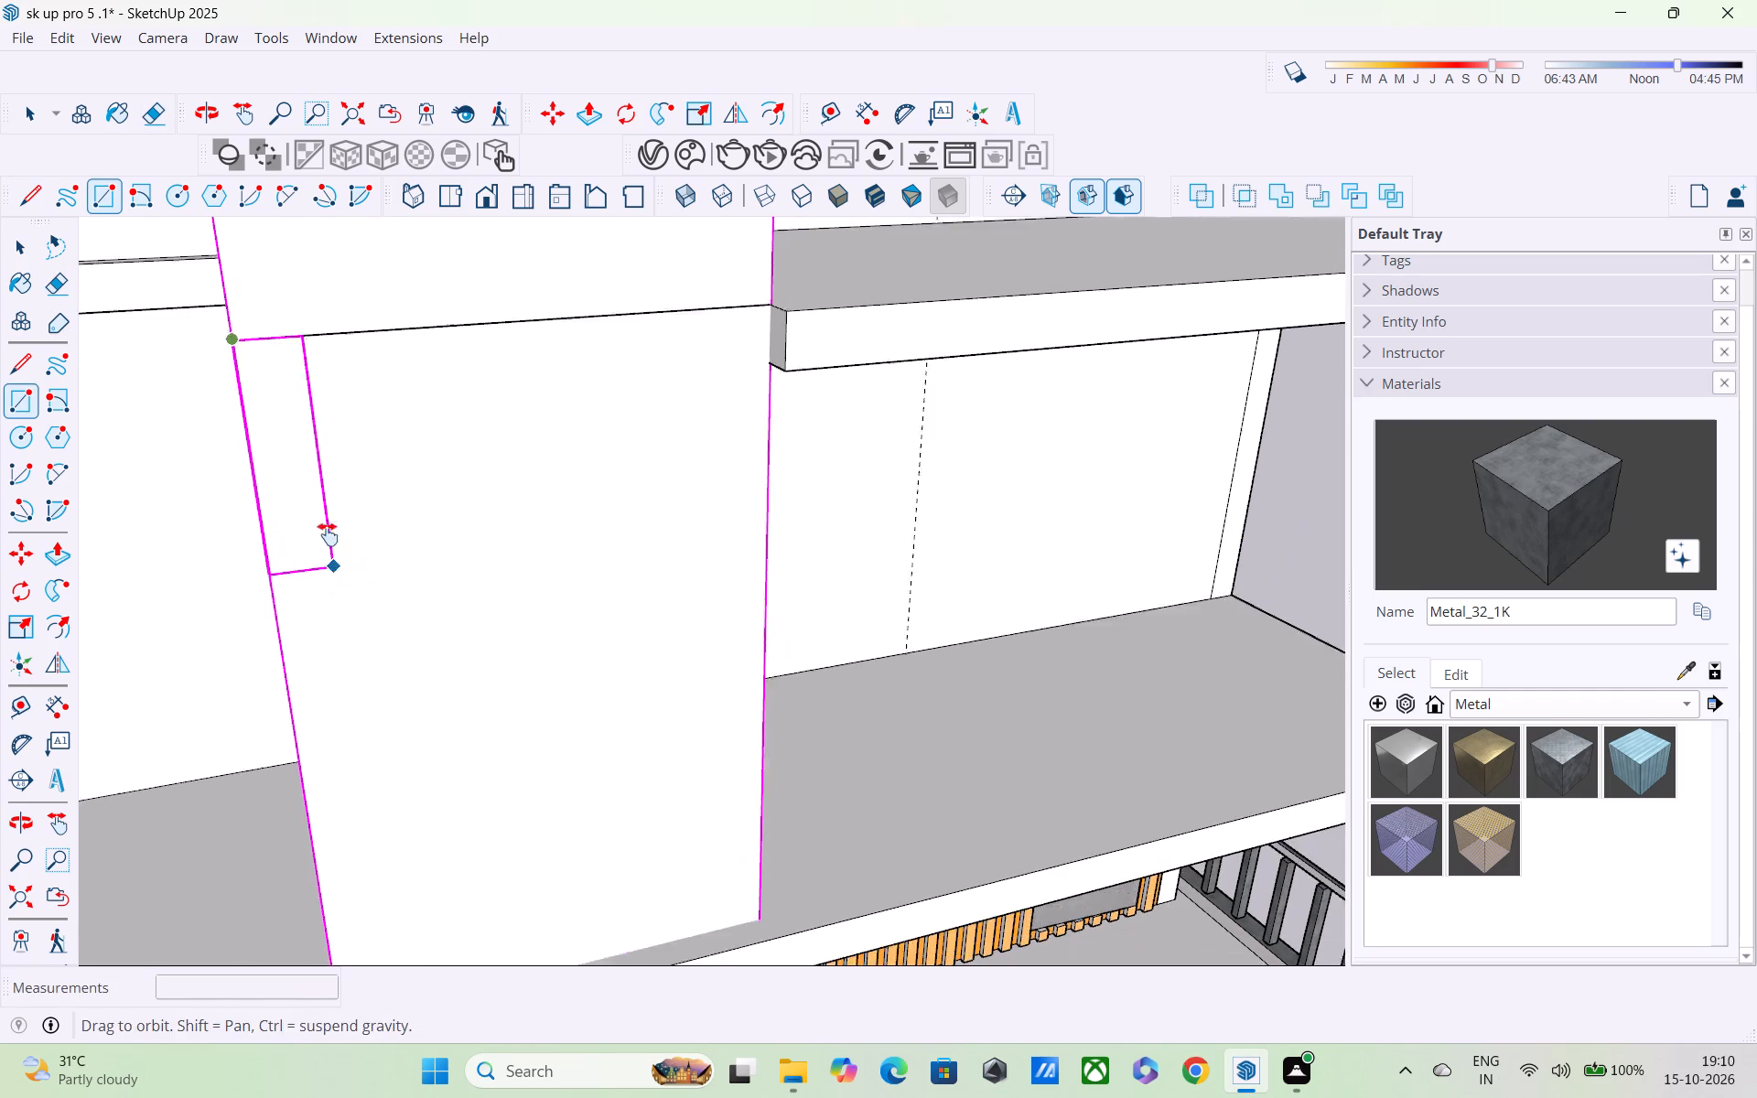
middle_click_drag(328, 534, 301, 394, "shift")
scroll(301, 416, "down", 4)
scroll(335, 626, "up", 1)
middle_click_drag(340, 570, 322, 487, "shift")
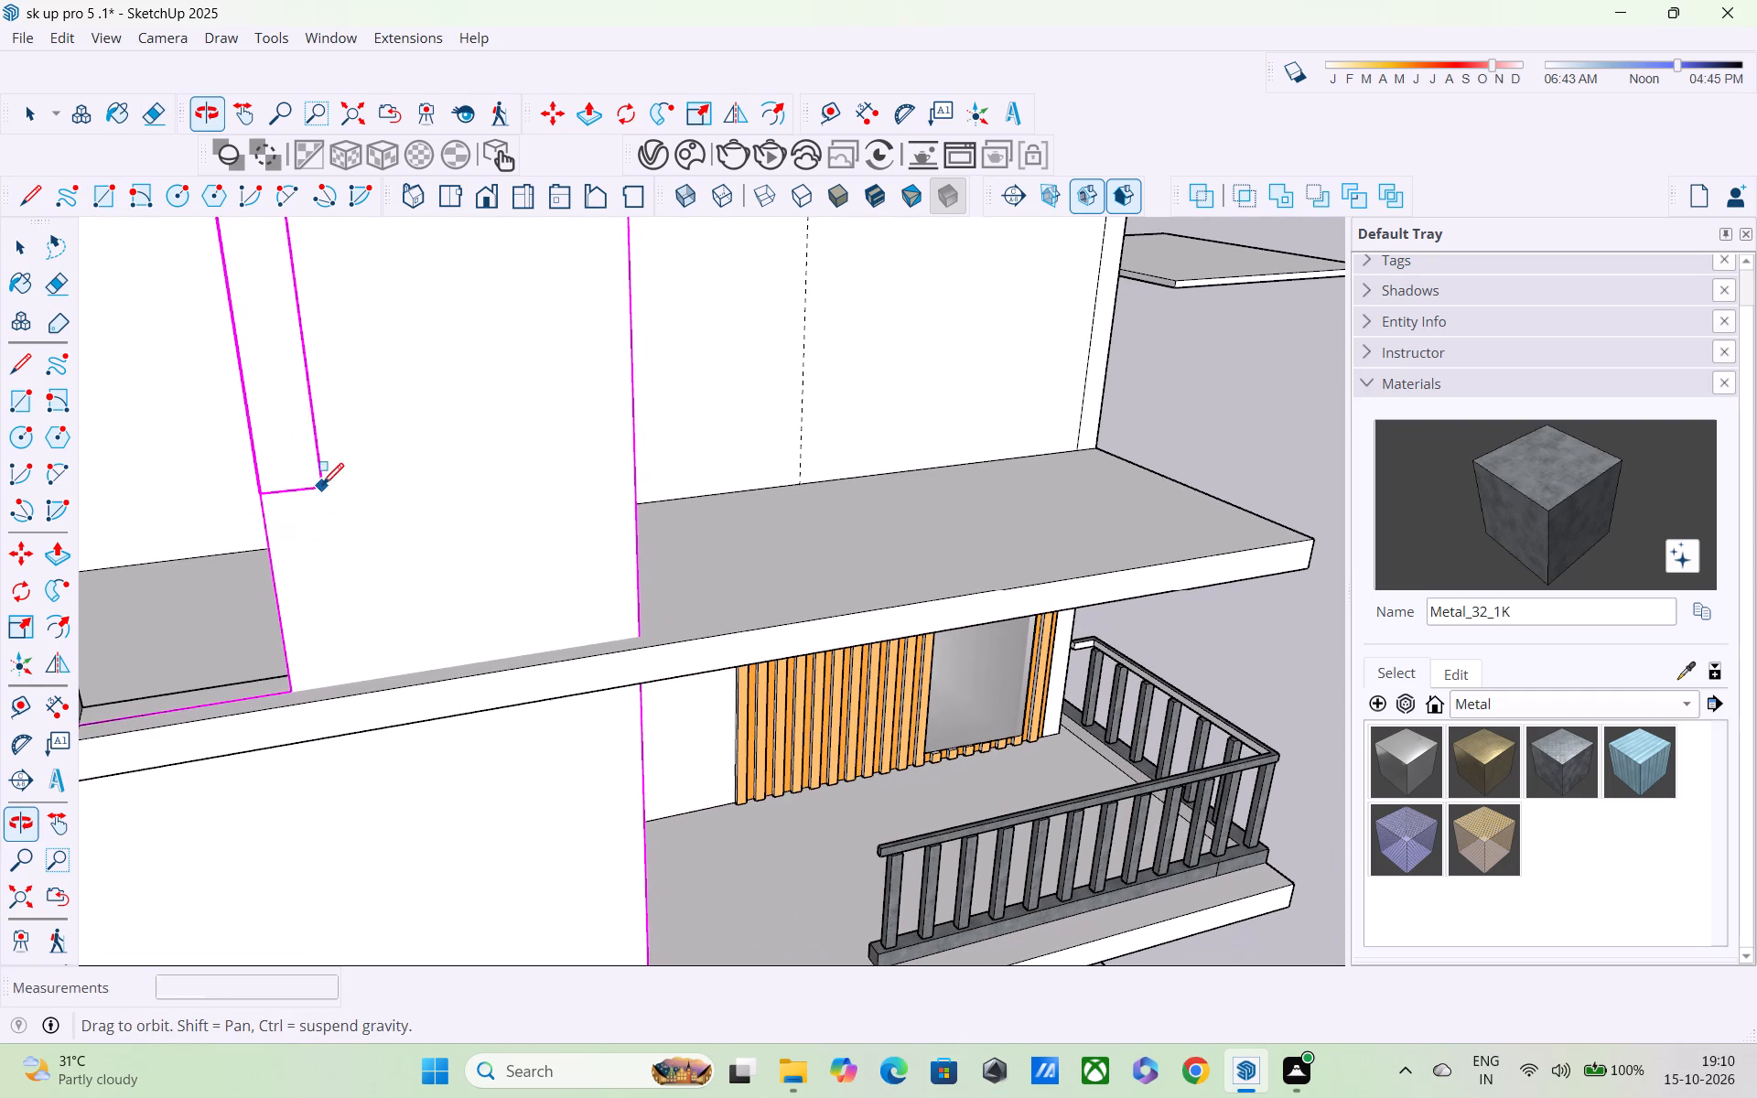
left_click(377, 675)
Erase the part of the horizontal line that extends across the wall beyond the new narrow rectangle.
scroll(377, 674, "down", 4)
middle_click_drag(373, 668, 336, 742)
scroll(316, 678, "down", 4, "shift")
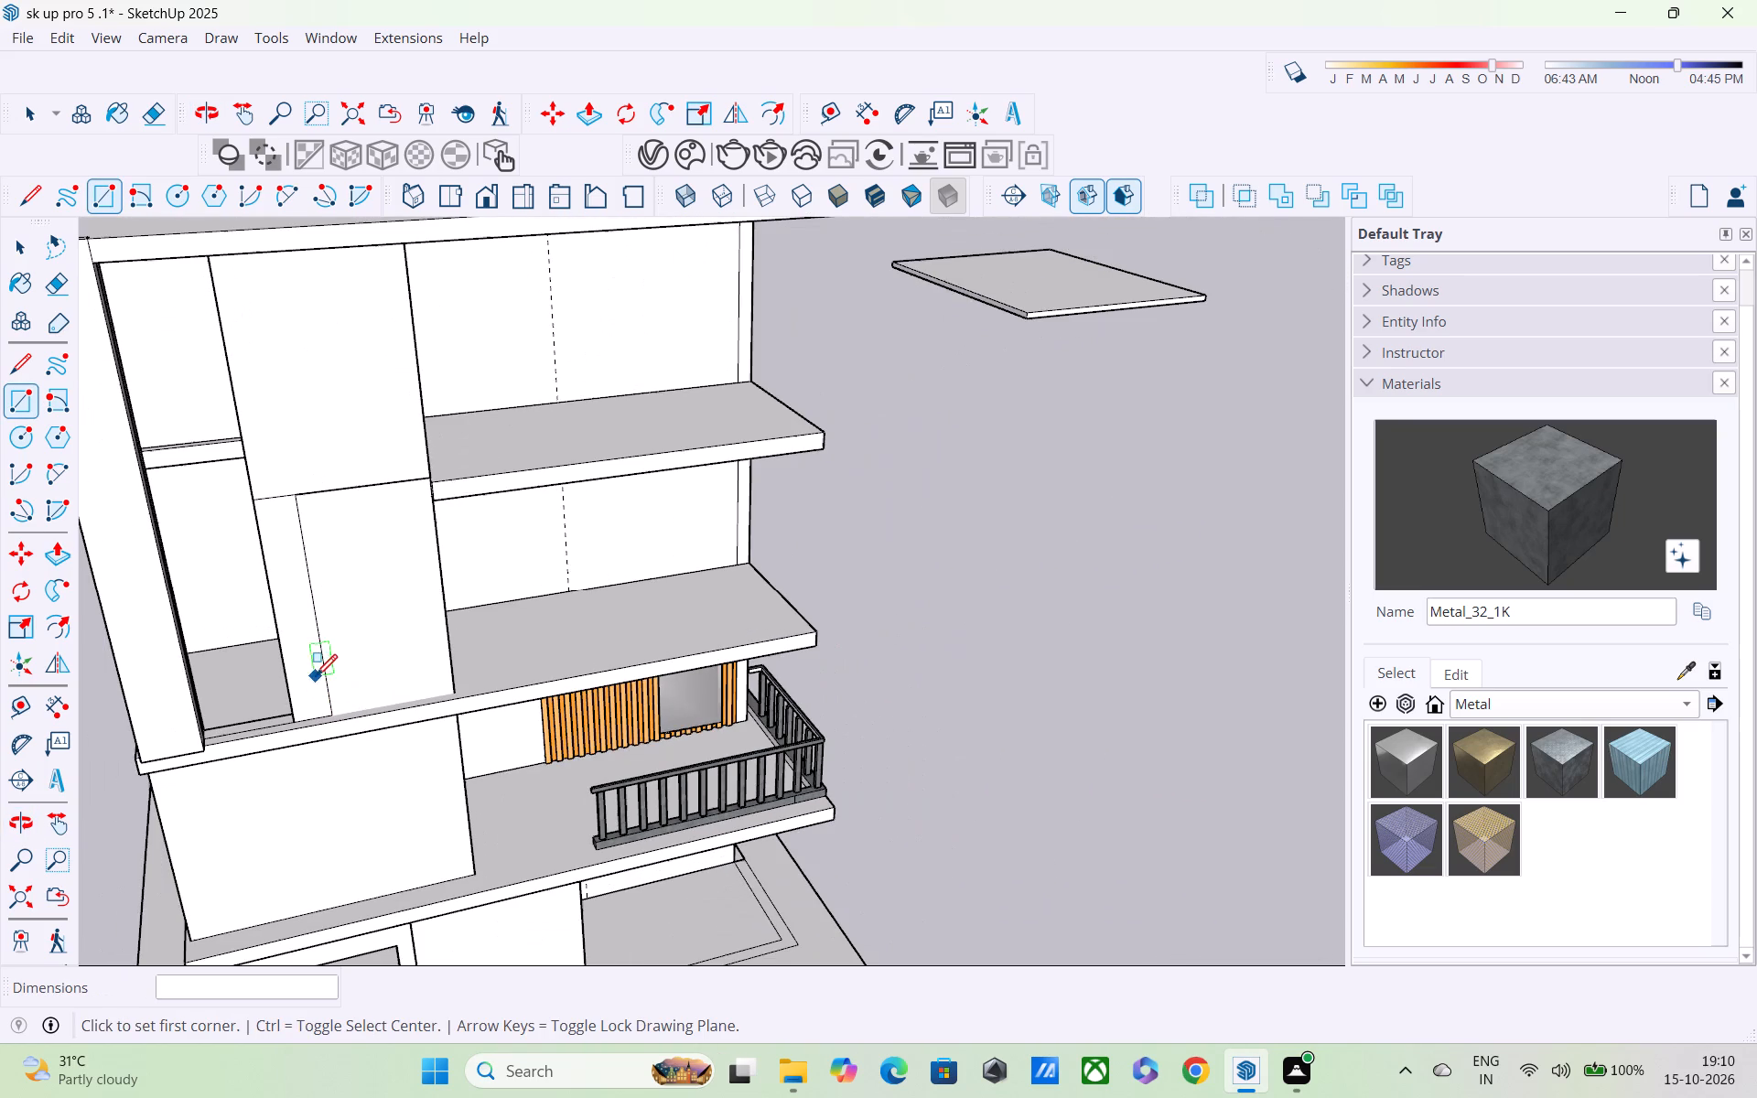
scroll(316, 678, "down", 1, "shift")
scroll(307, 627, "down", 2)
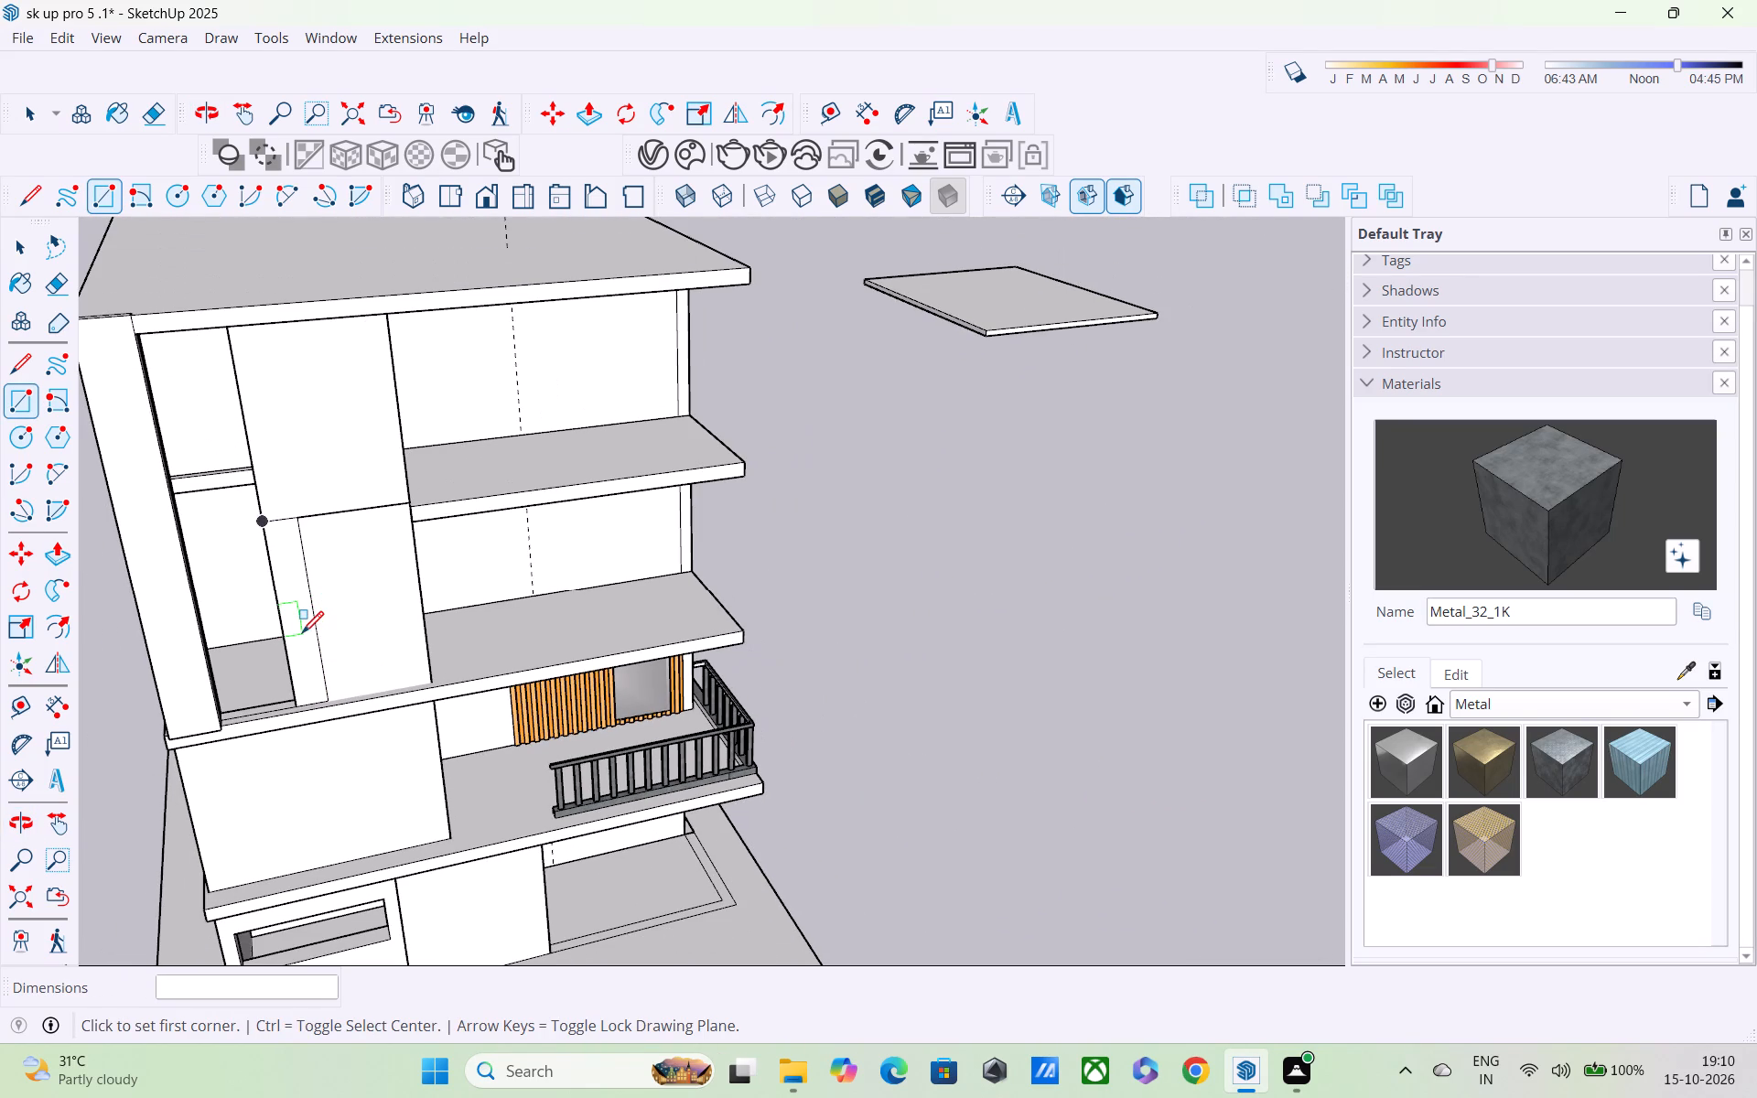
key("space")
key("e")
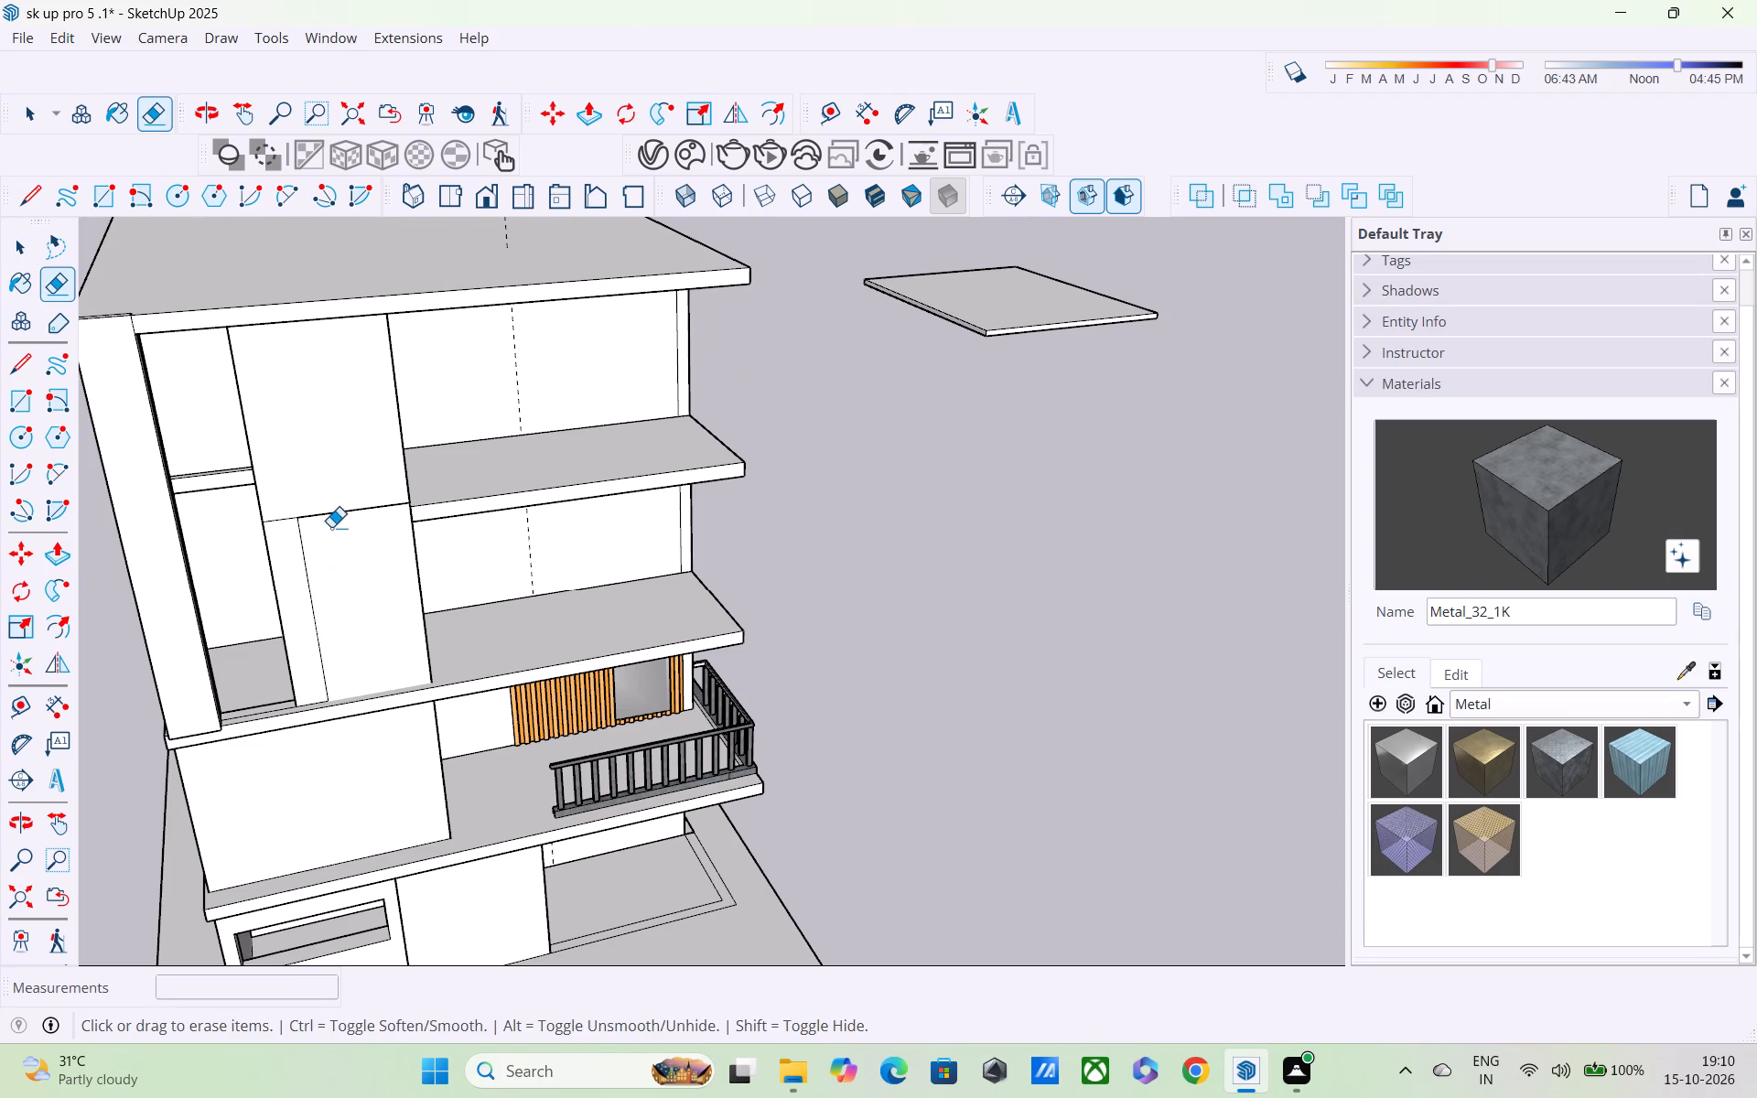
left_click(336, 517)
left_click(336, 514)
Push/Pull the narrow rectangle beside the tall opening outward by 1' to form a projecting fin.
key("p")
left_click(298, 589)
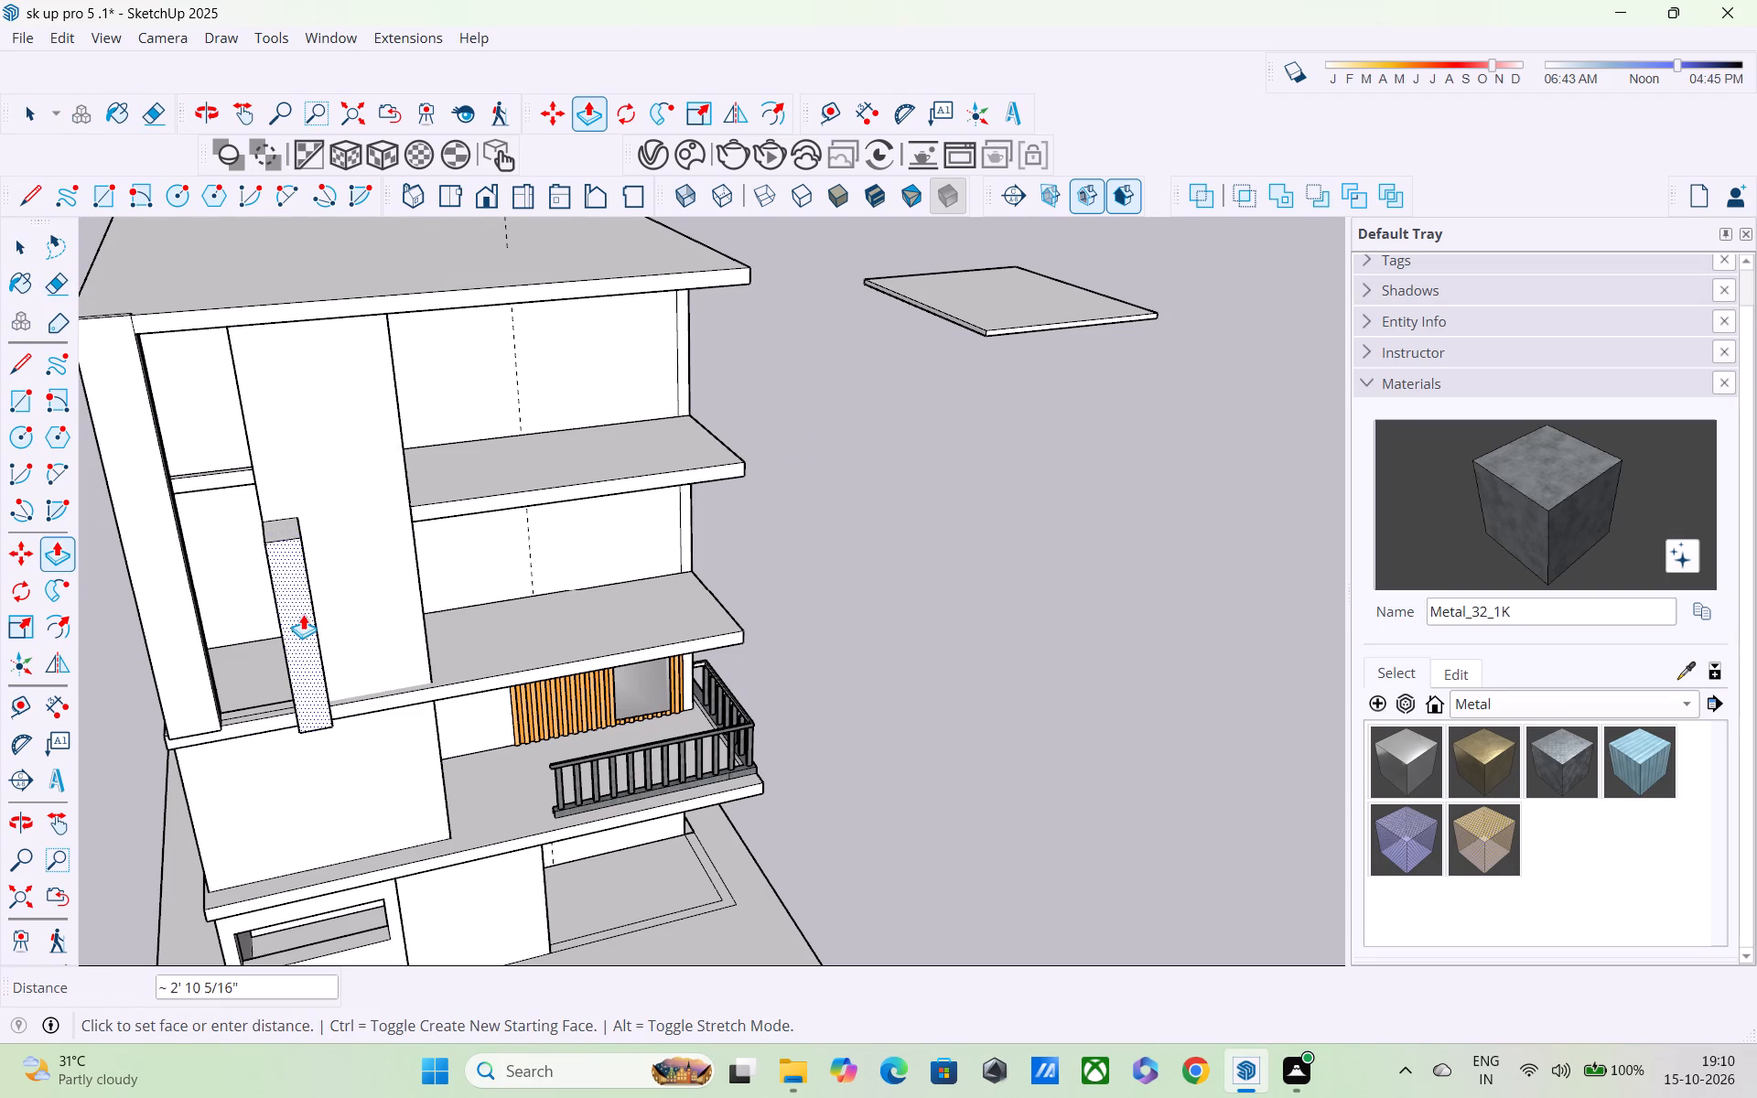
middle_click_drag(300, 605, 27, 572)
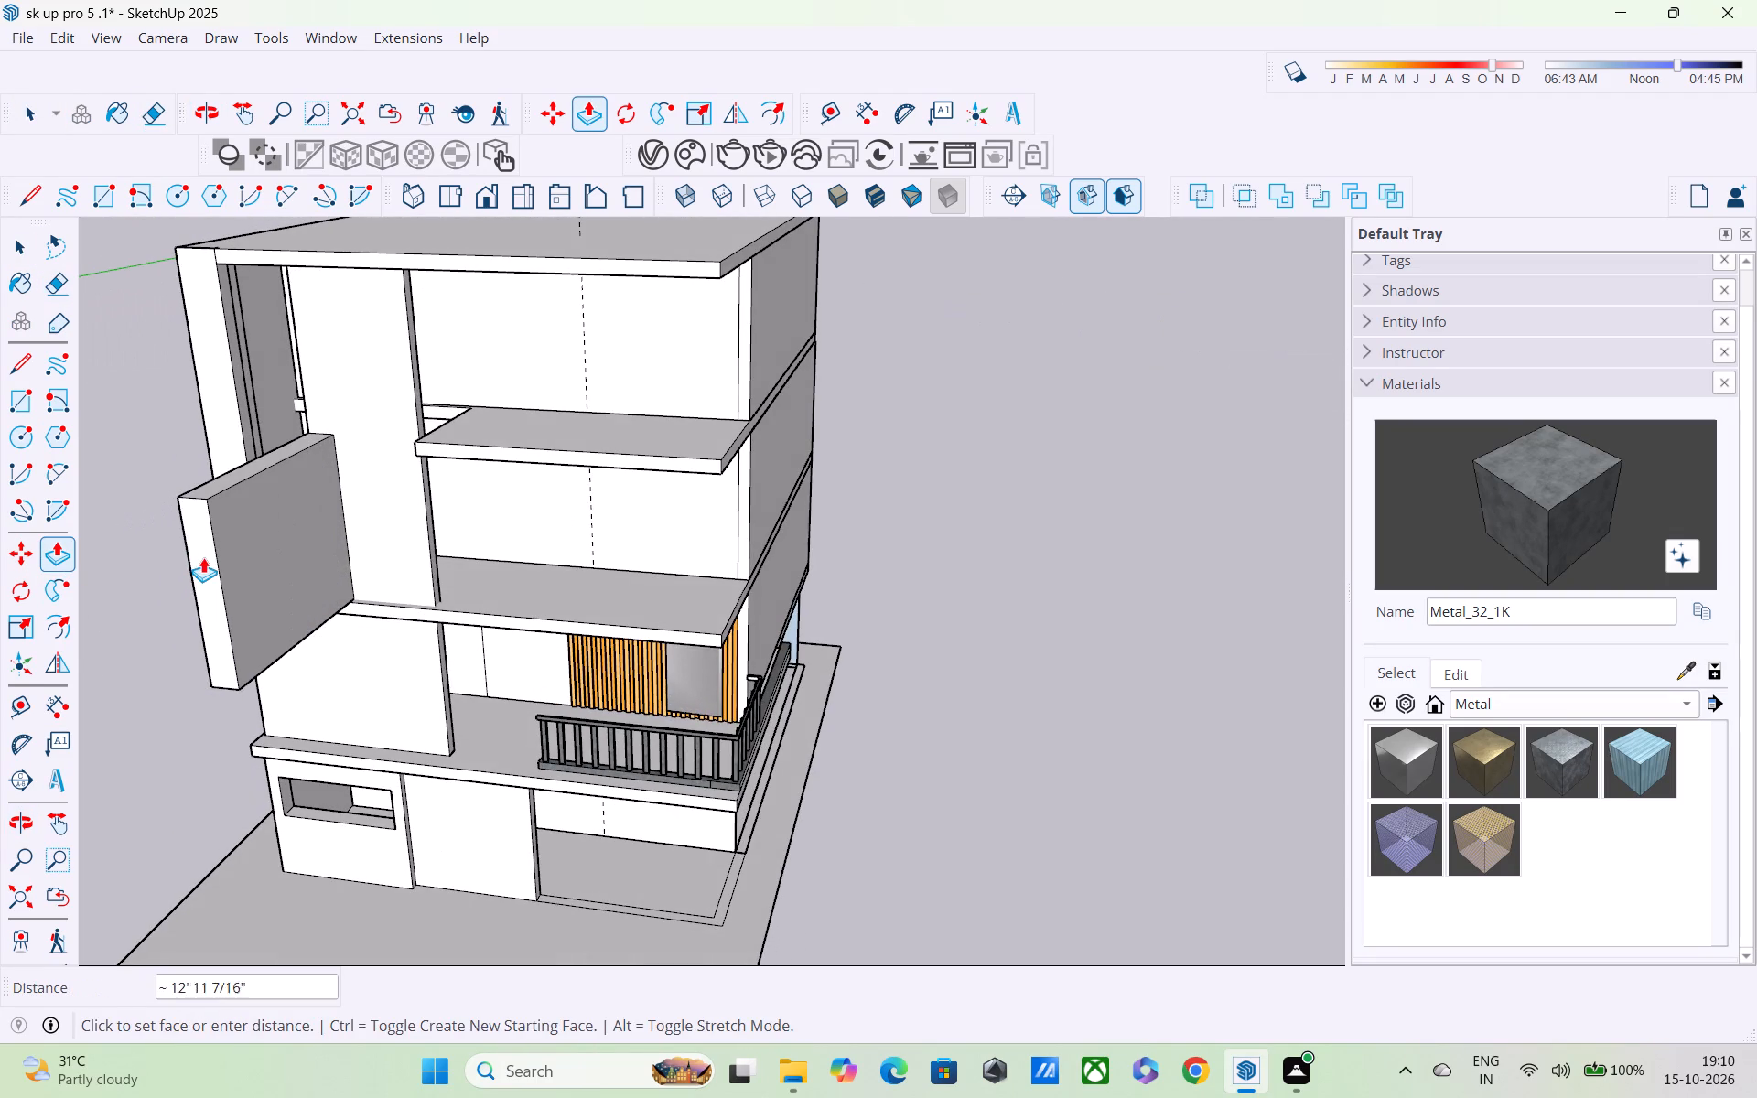
type("21;")
key("BackSpace")
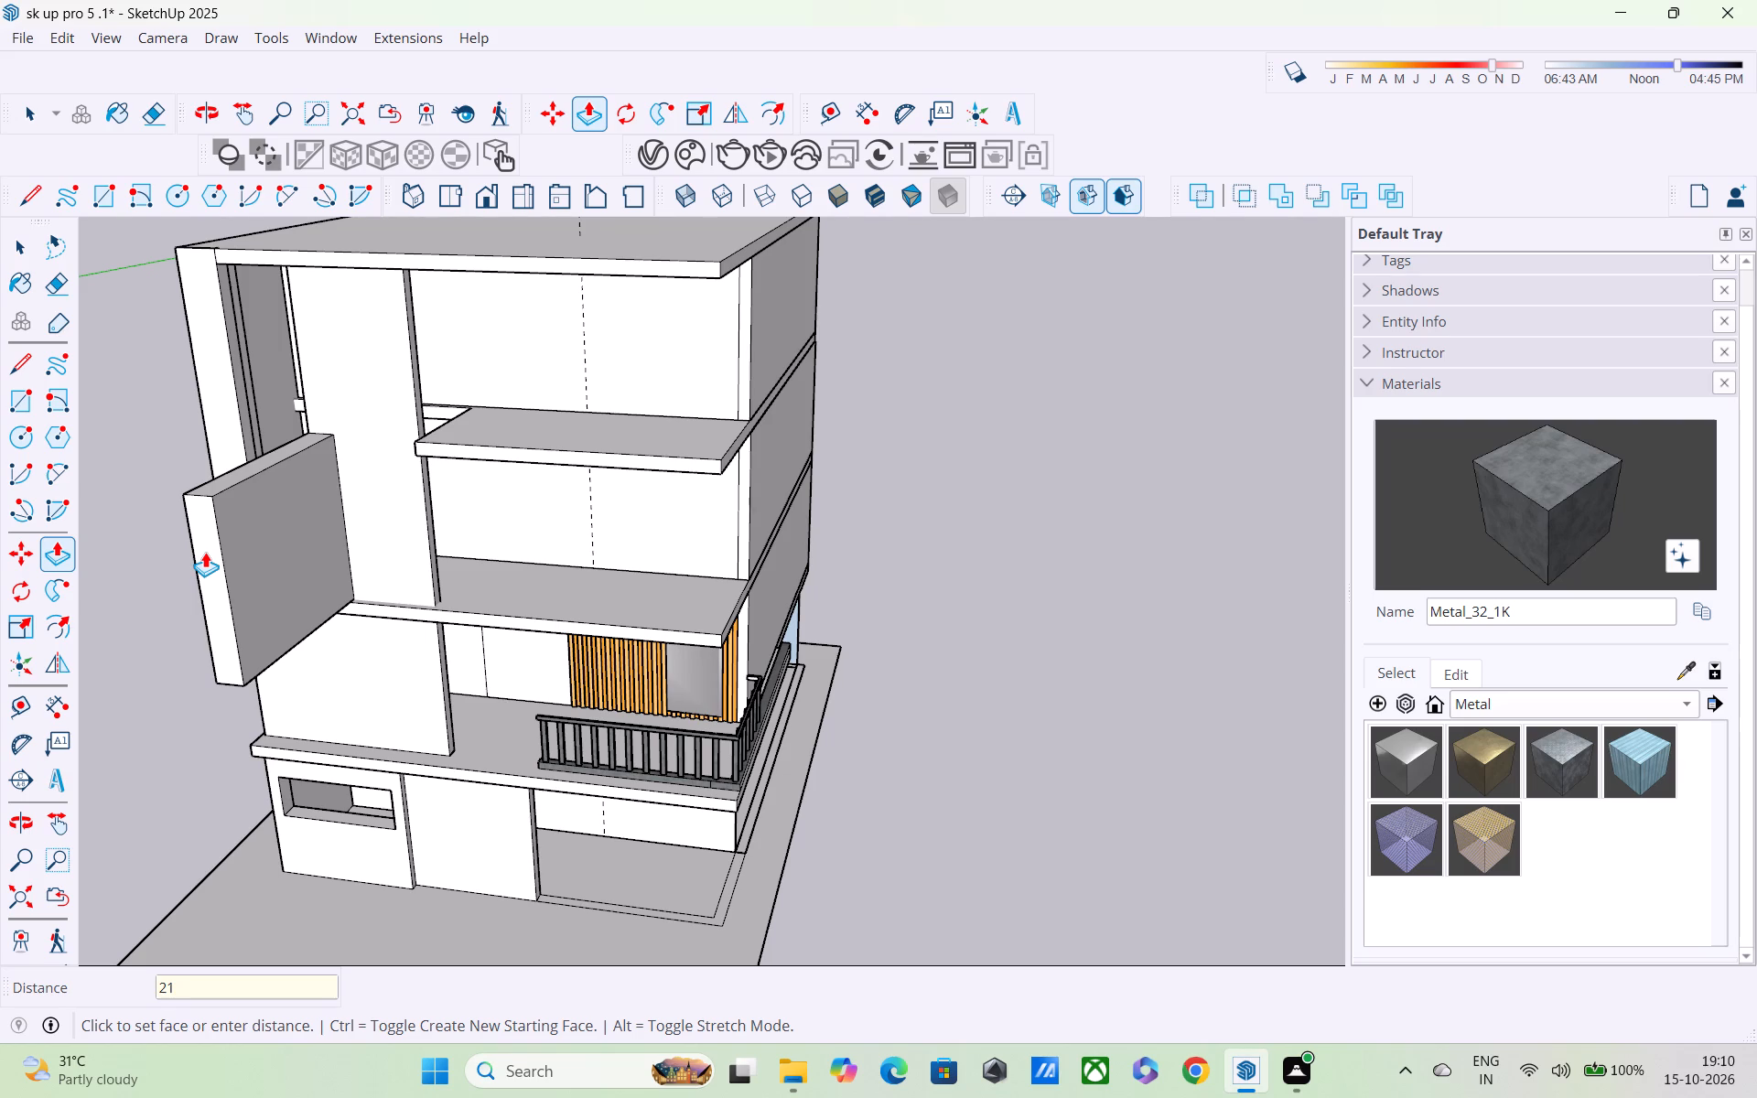
key("BackSpace")
key("BackSpace")
type("1'")
key("Return")
Examine the projecting fin, the tall opening and the intermediate slab from several angles.
middle_click_drag(411, 577, 493, 675)
scroll(299, 531, "up", 4)
scroll(352, 497, "down", 1)
middle_click_drag(360, 509, 404, 580)
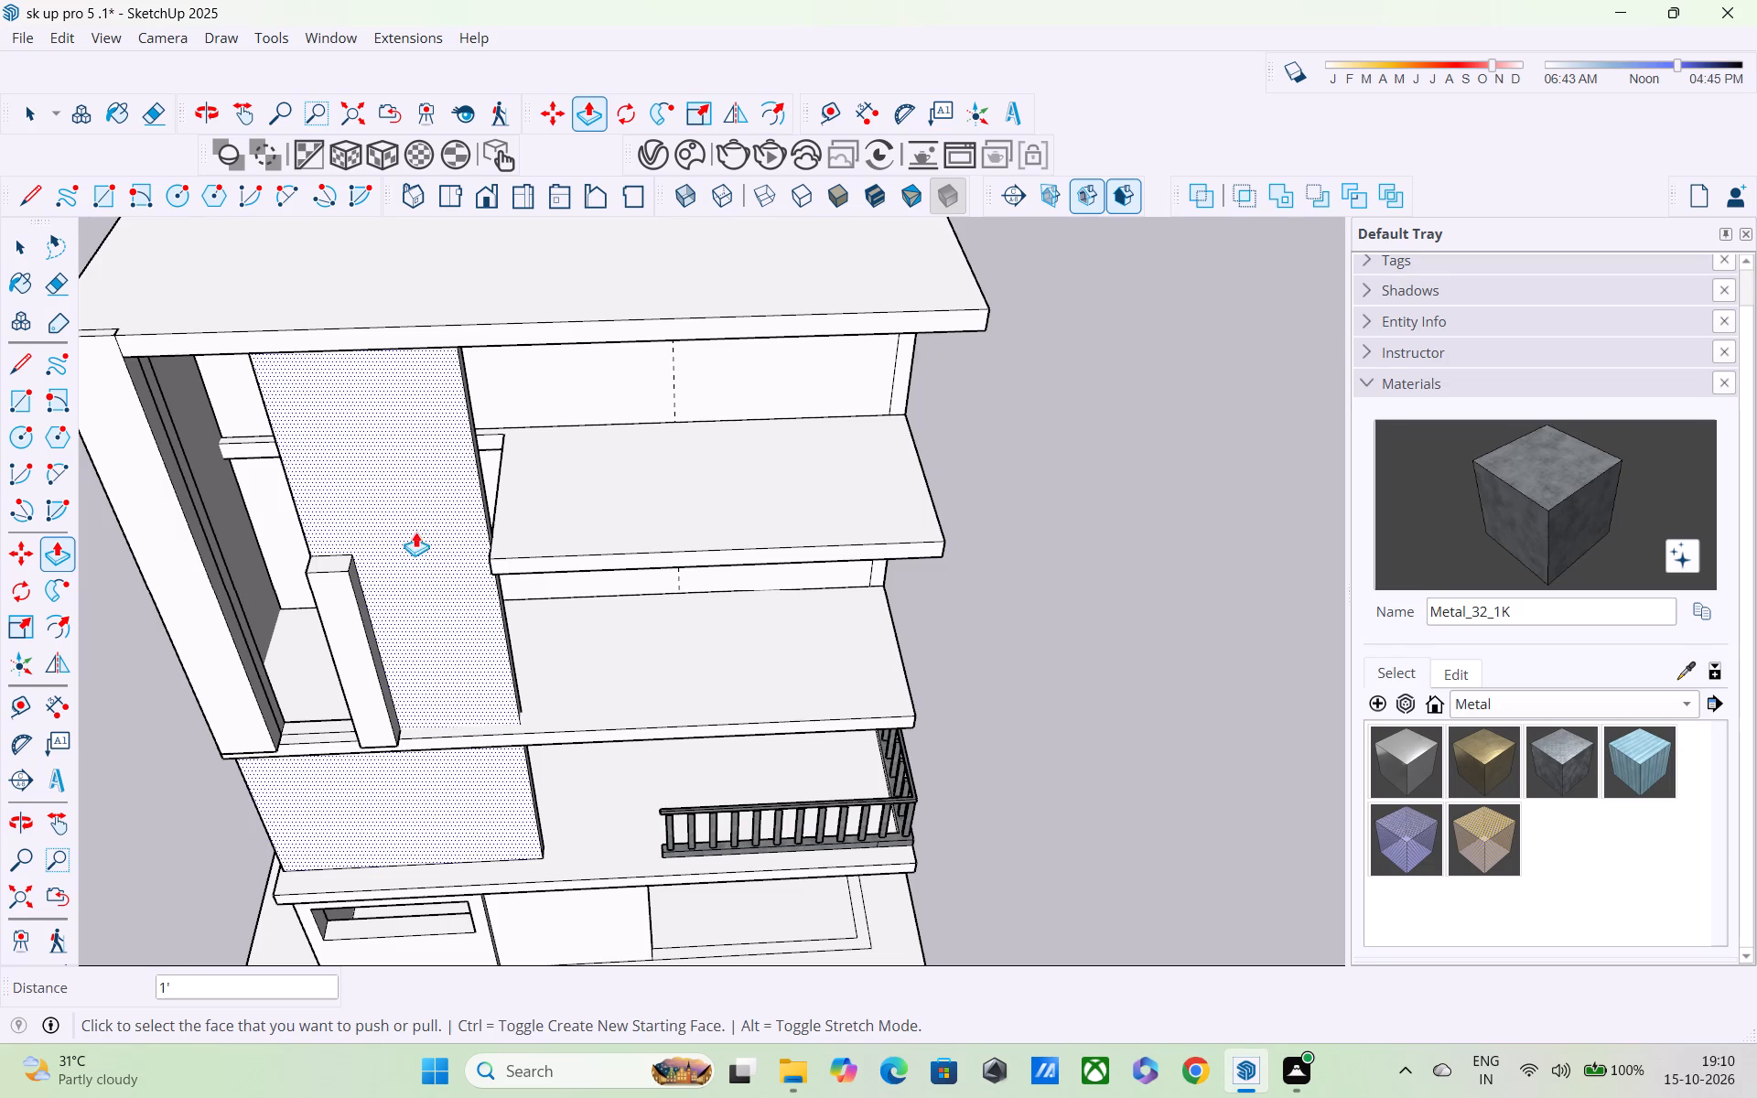
middle_click_drag(453, 542, 299, 473)
scroll(453, 471, "up", 4)
middle_click_drag(474, 475, 397, 392)
scroll(397, 392, "up", 1)
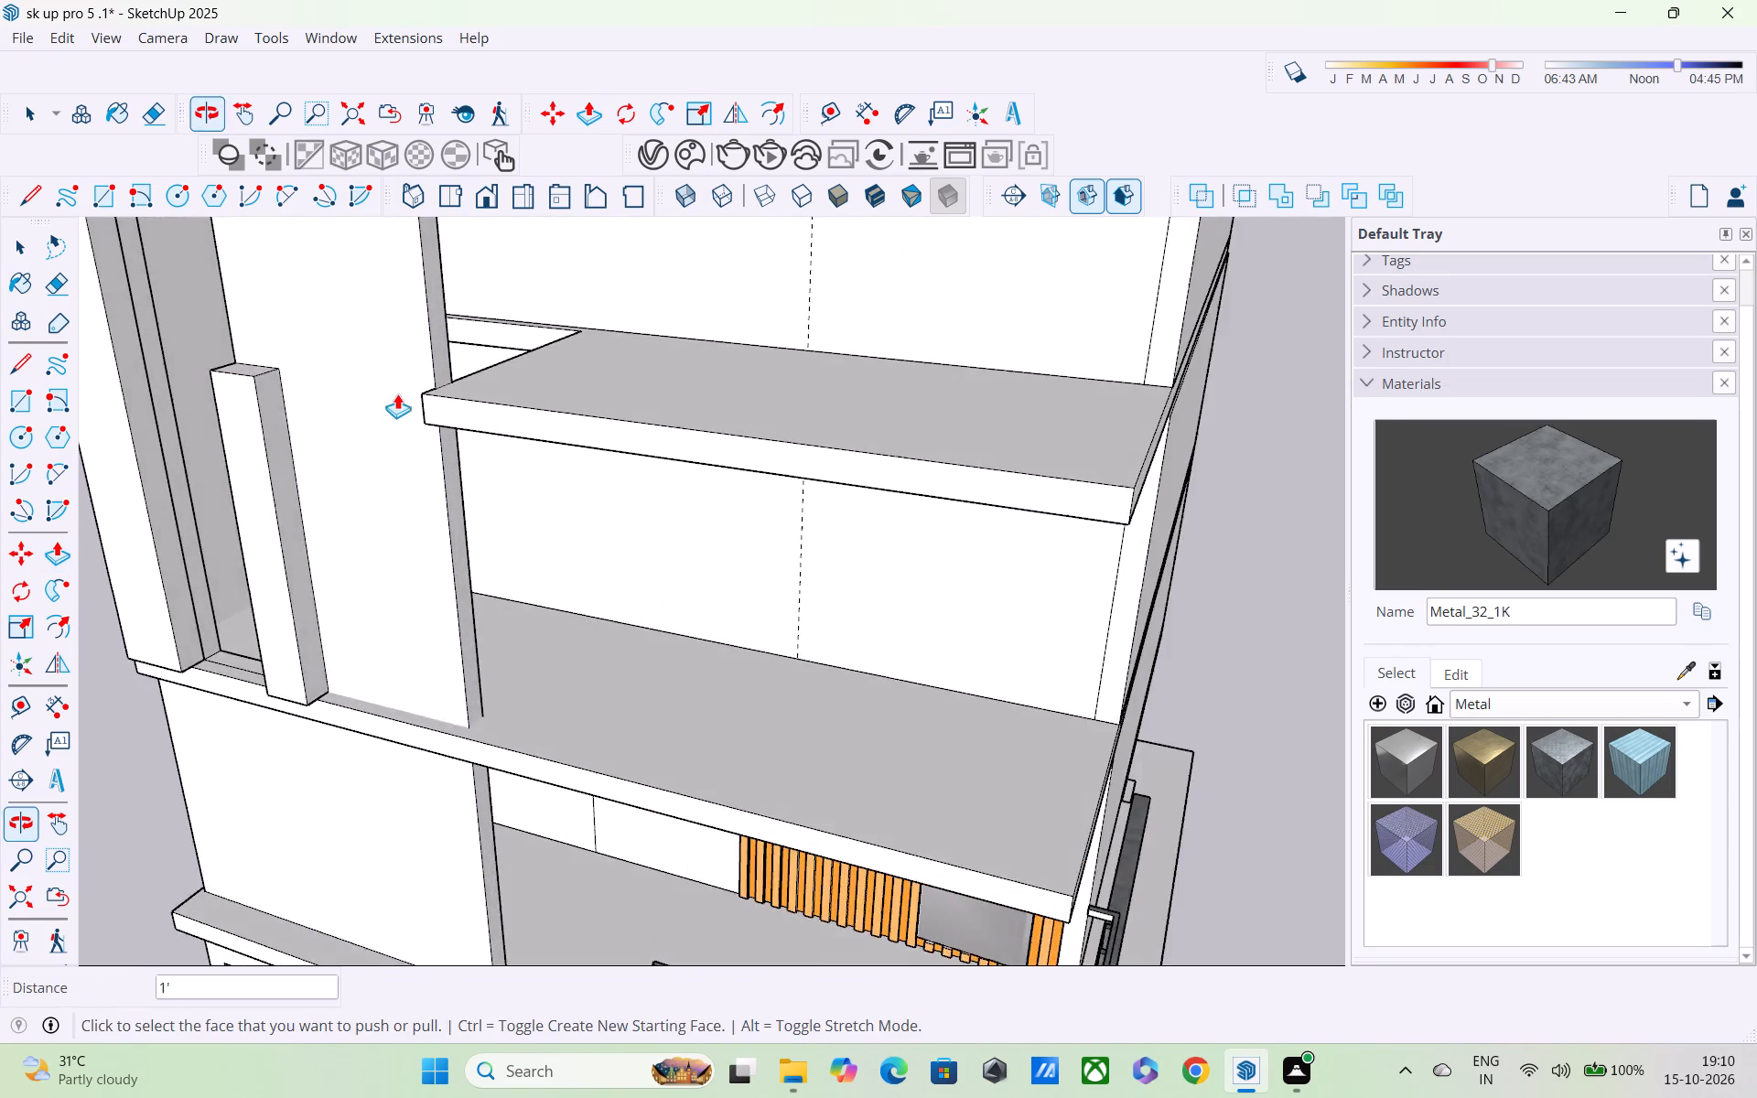
scroll(400, 398, "down", 5)
middle_click_drag(404, 402, 435, 560, "shift")
scroll(465, 578, "up", 4)
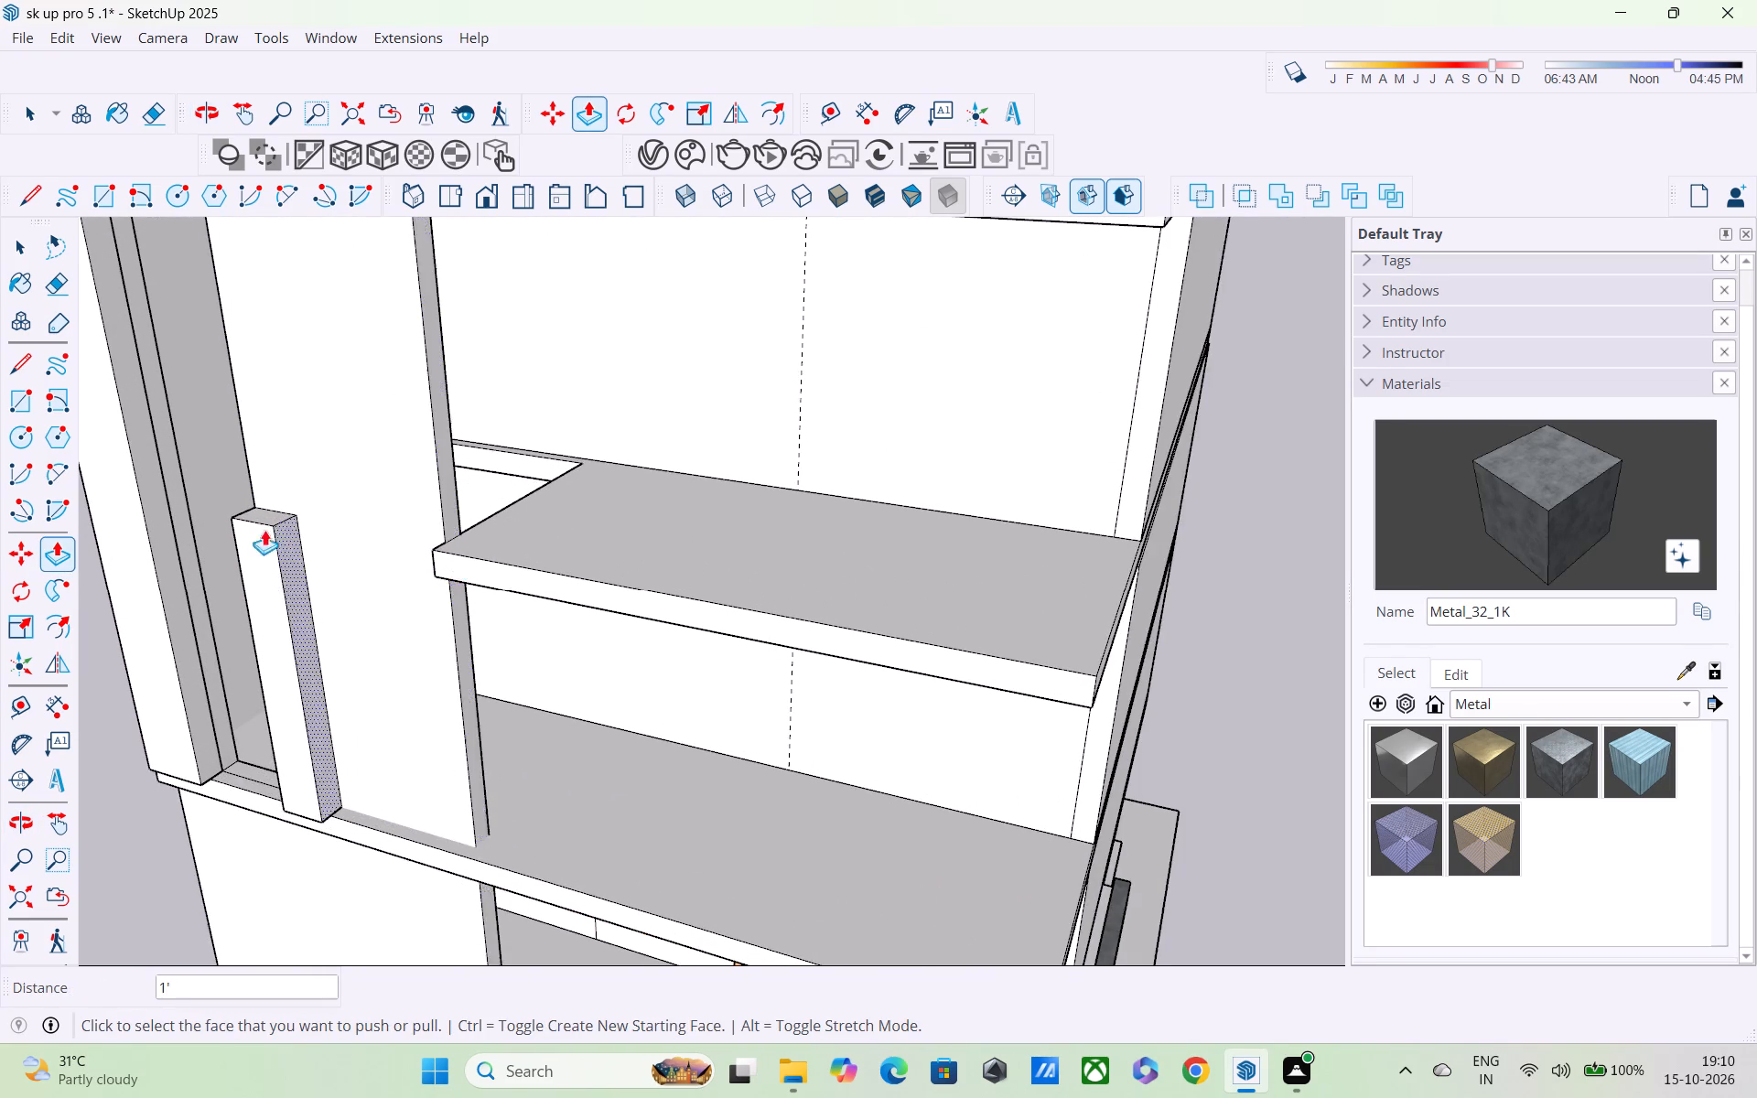
scroll(255, 529, "up", 4)
scroll(202, 574, "down", 8)
scroll(282, 631, "up", 1)
middle_click_drag(306, 614, 341, 586)
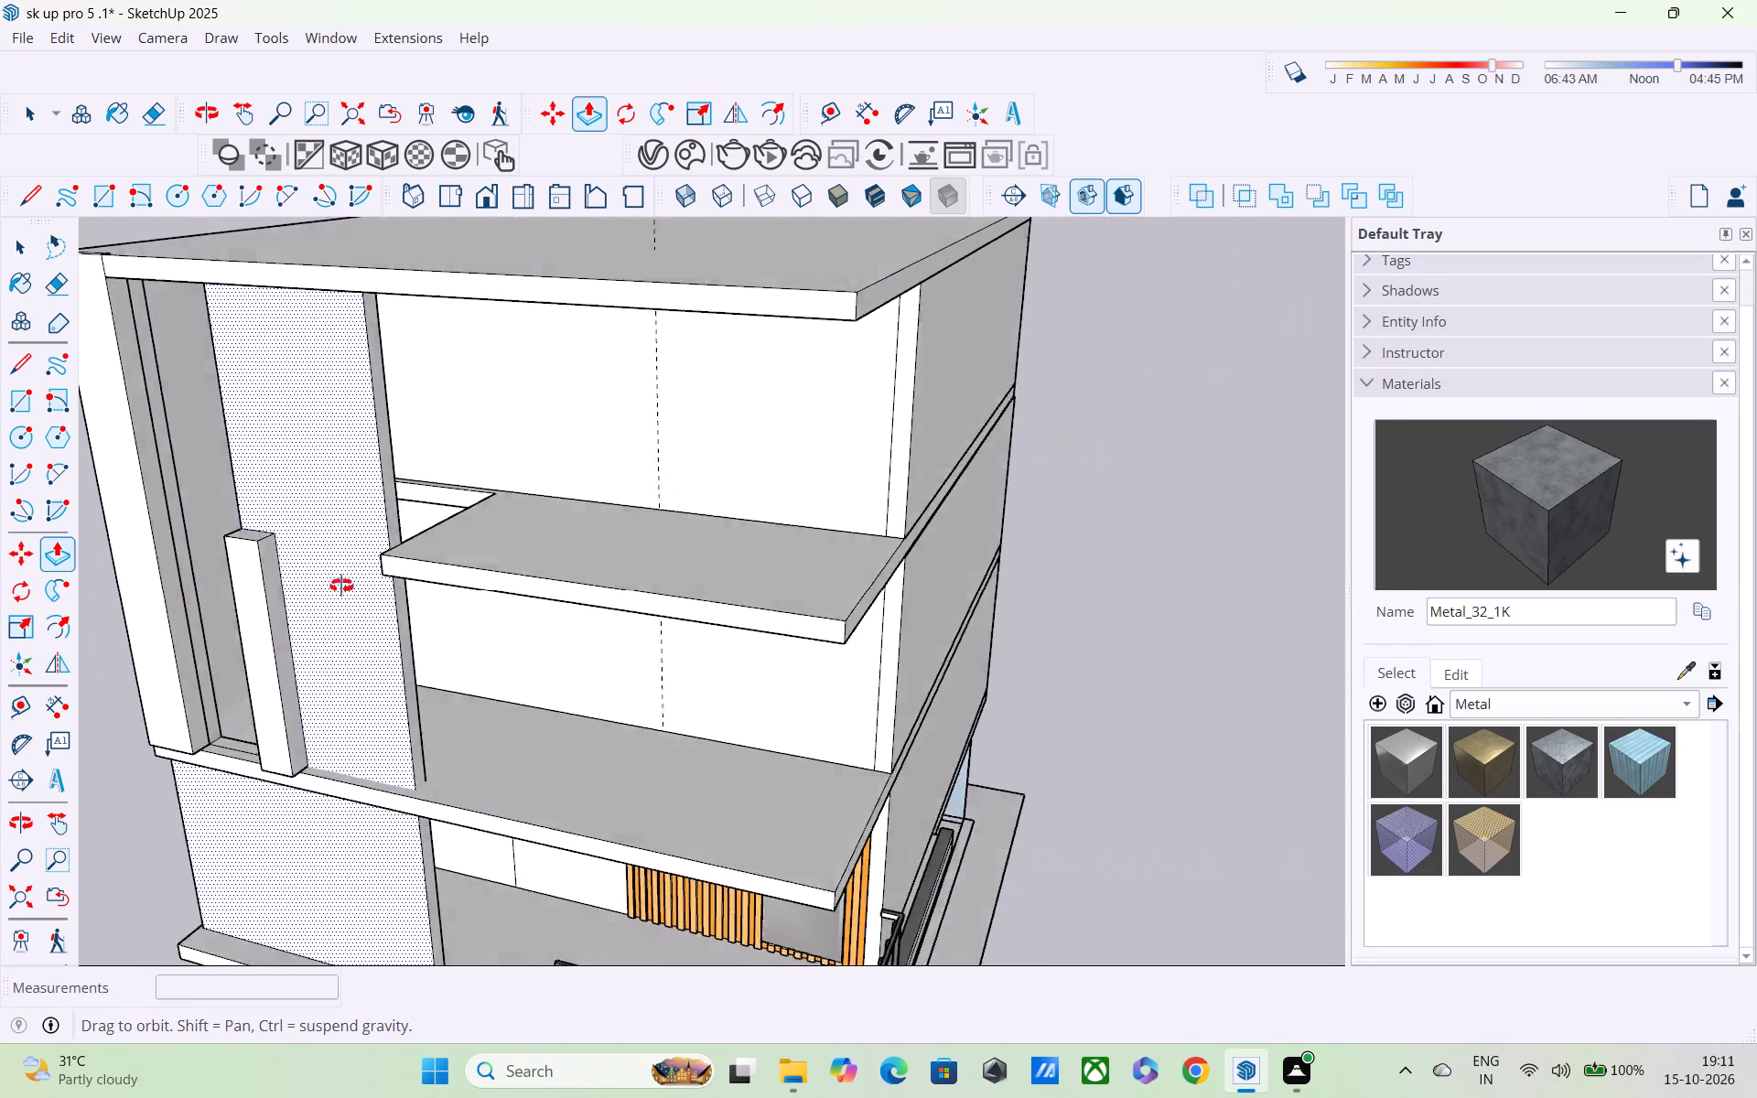
middle_click_drag(341, 586, 465, 529)
middle_click_drag(415, 580, 111, 651)
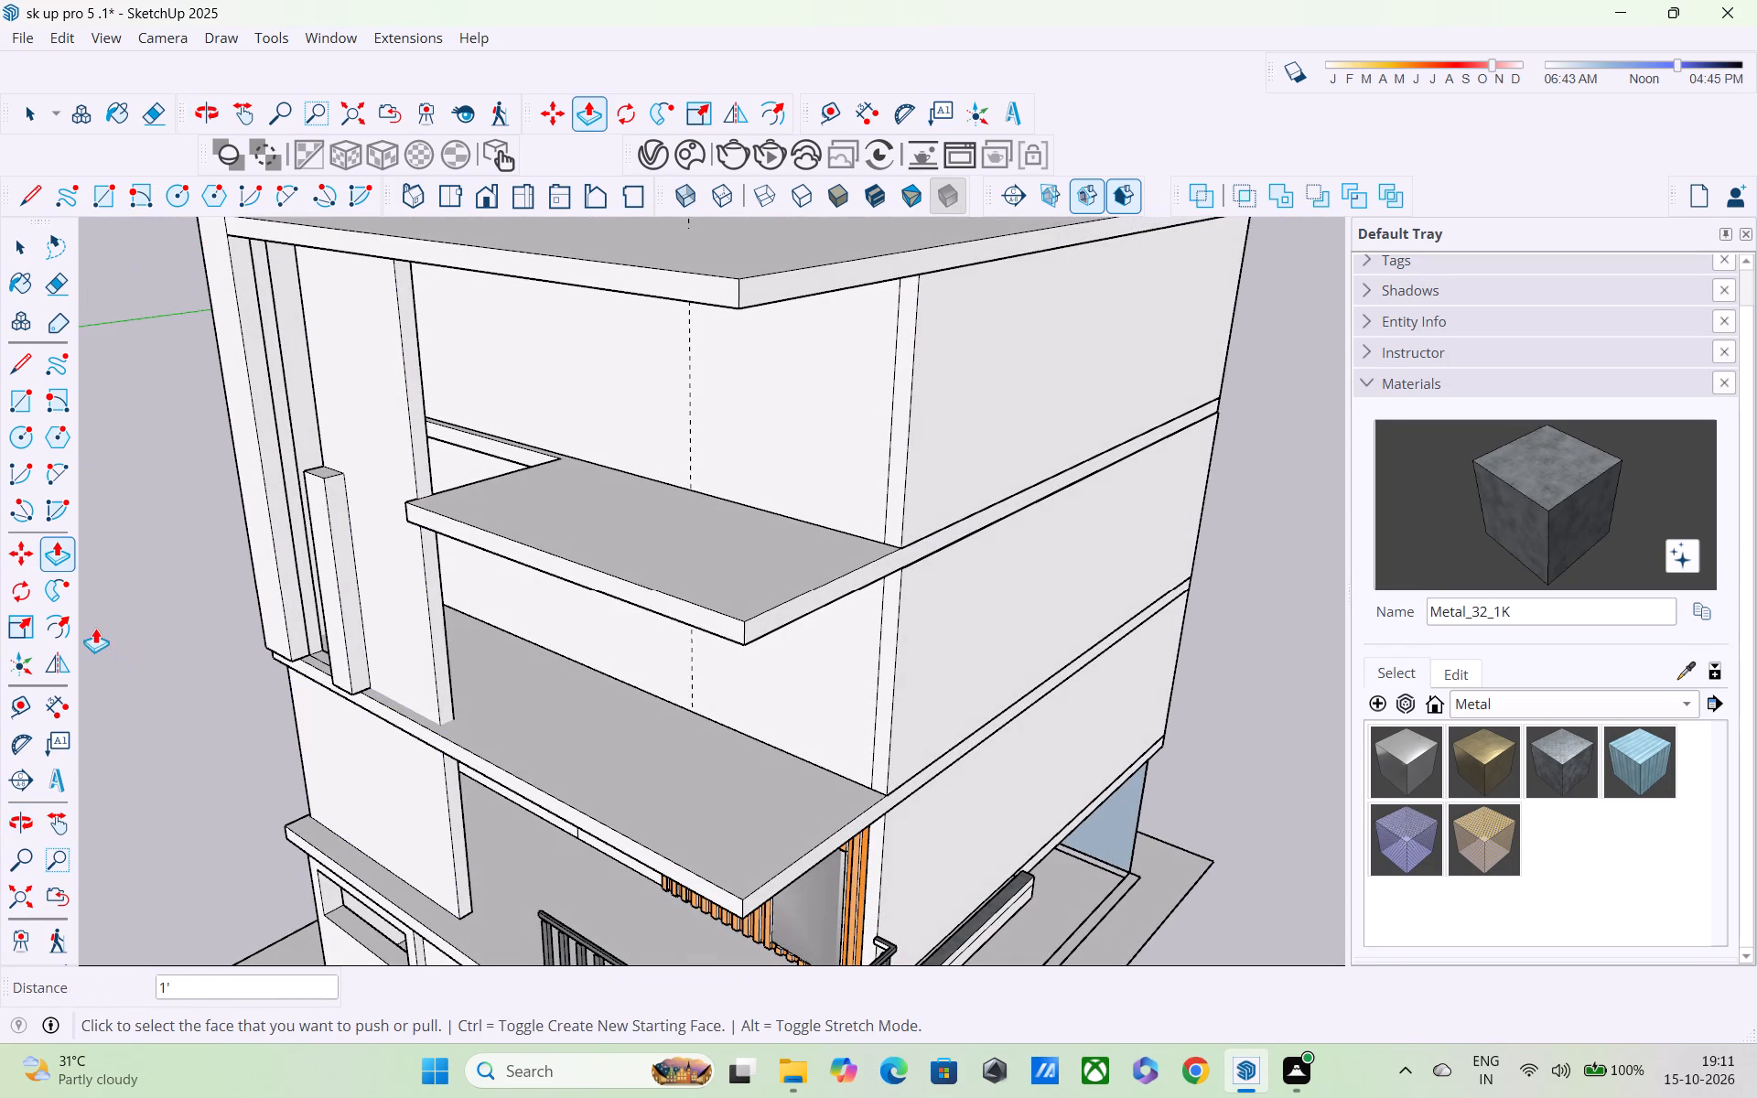
Erase the extra vertical edge on the tall opening's inner side face, undoing the erasure of the neighbouring edge.
key("r")
key("e")
scroll(287, 420, "up", 4)
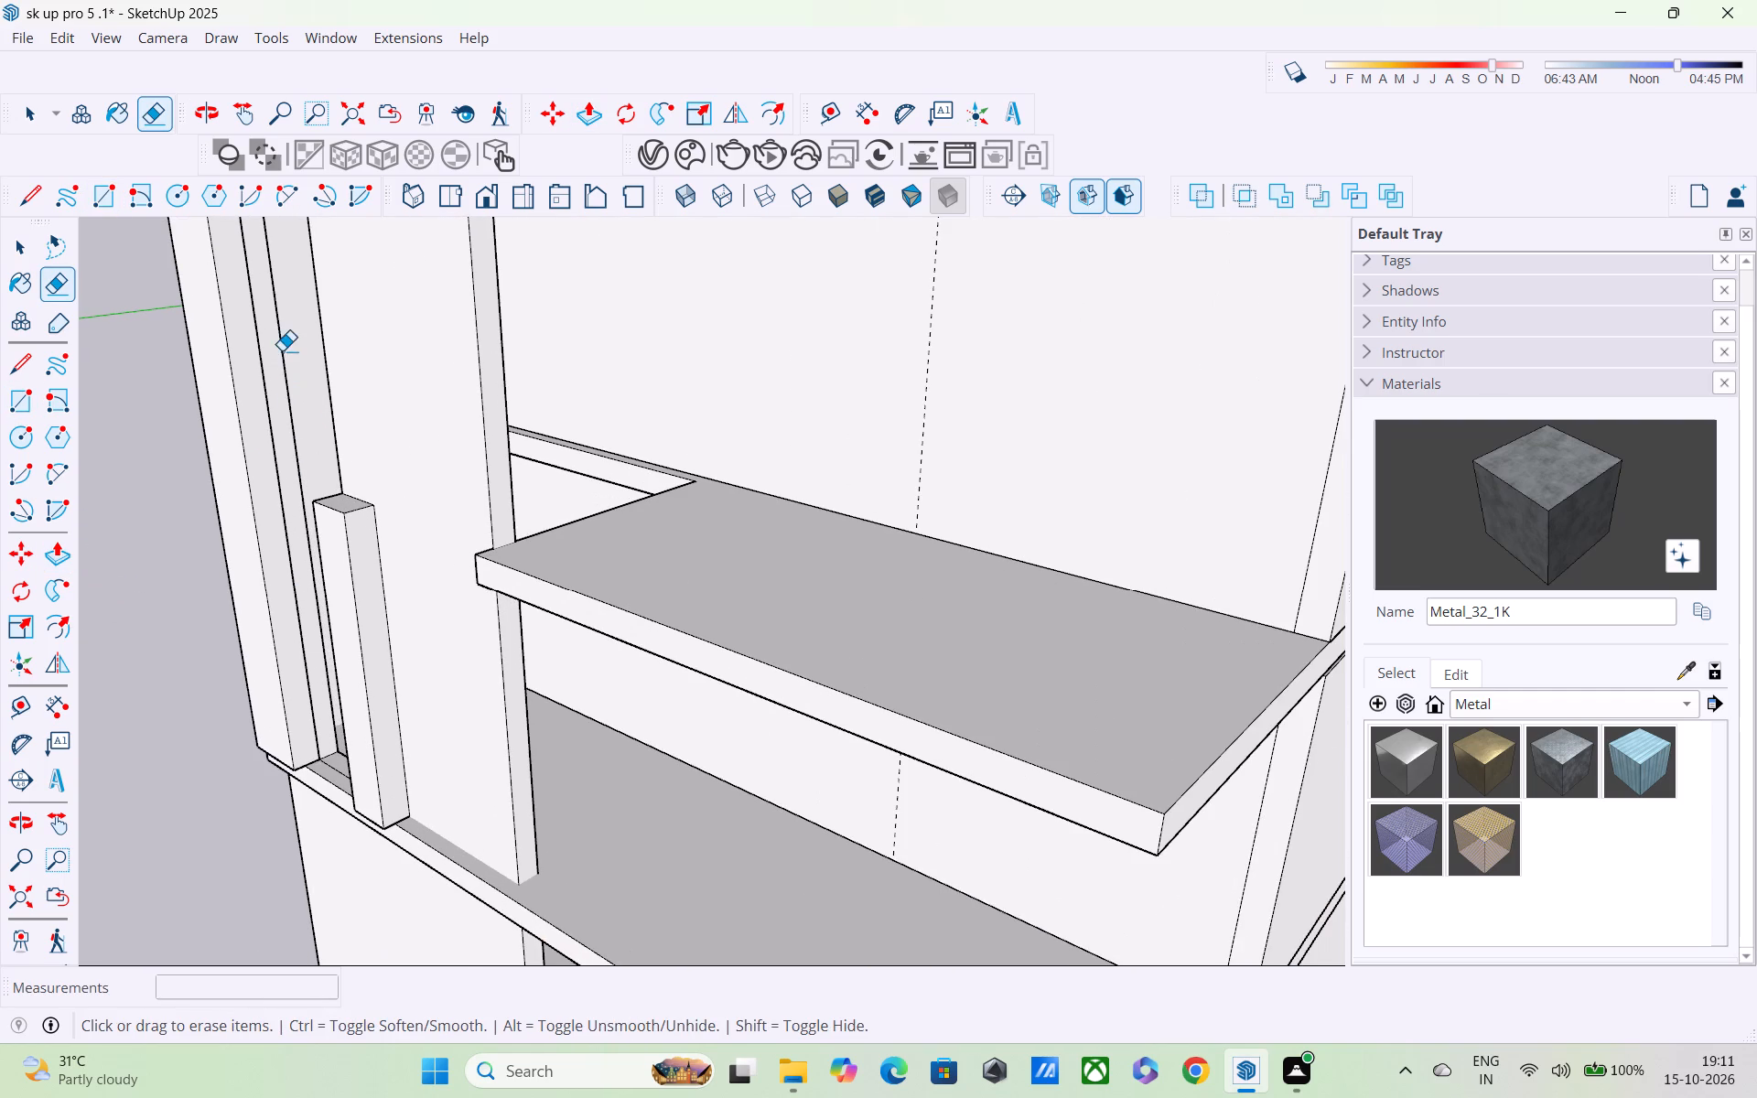
left_click(284, 339)
left_click(262, 360)
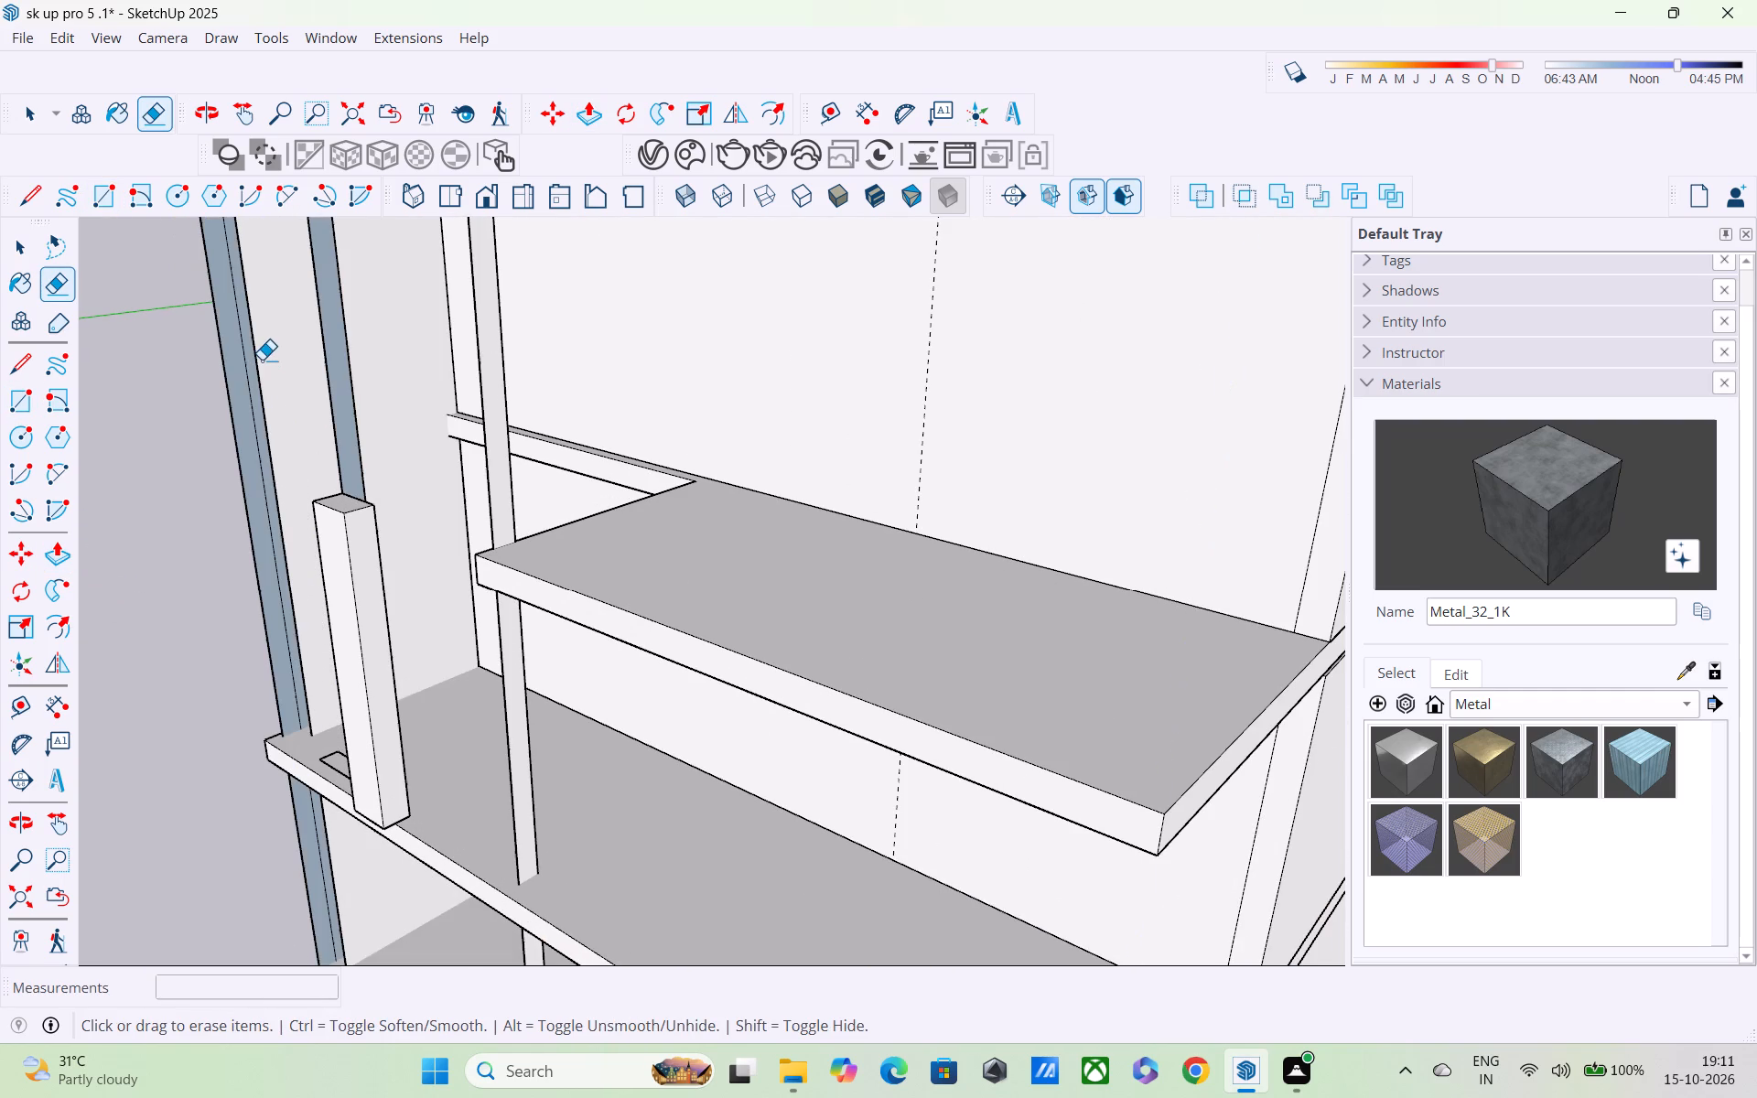
key("ctrl+z")
Erase the leftover edges on the floor surface at the base of the tall opening, beside the fin.
scroll(270, 384, "up", 3)
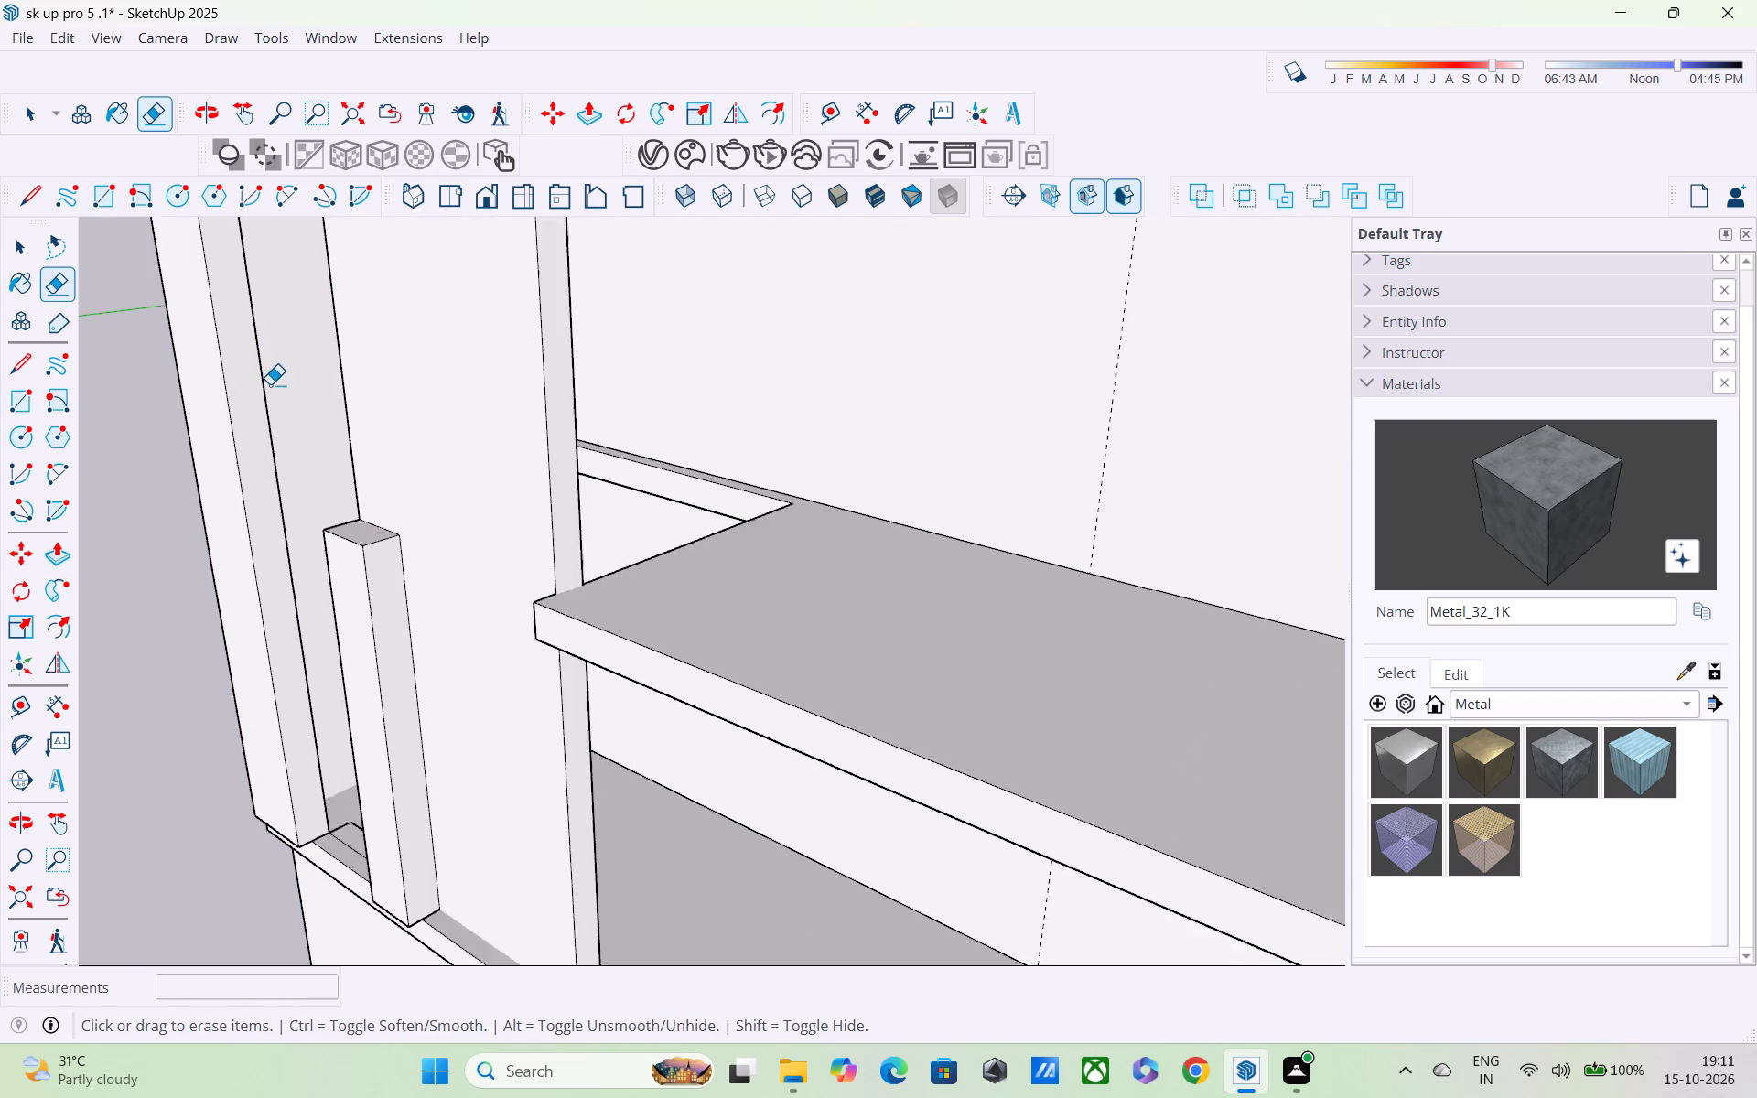
middle_click_drag(279, 436, 358, 540)
middle_click_drag(365, 766, 469, 675)
scroll(469, 964, "up", 3)
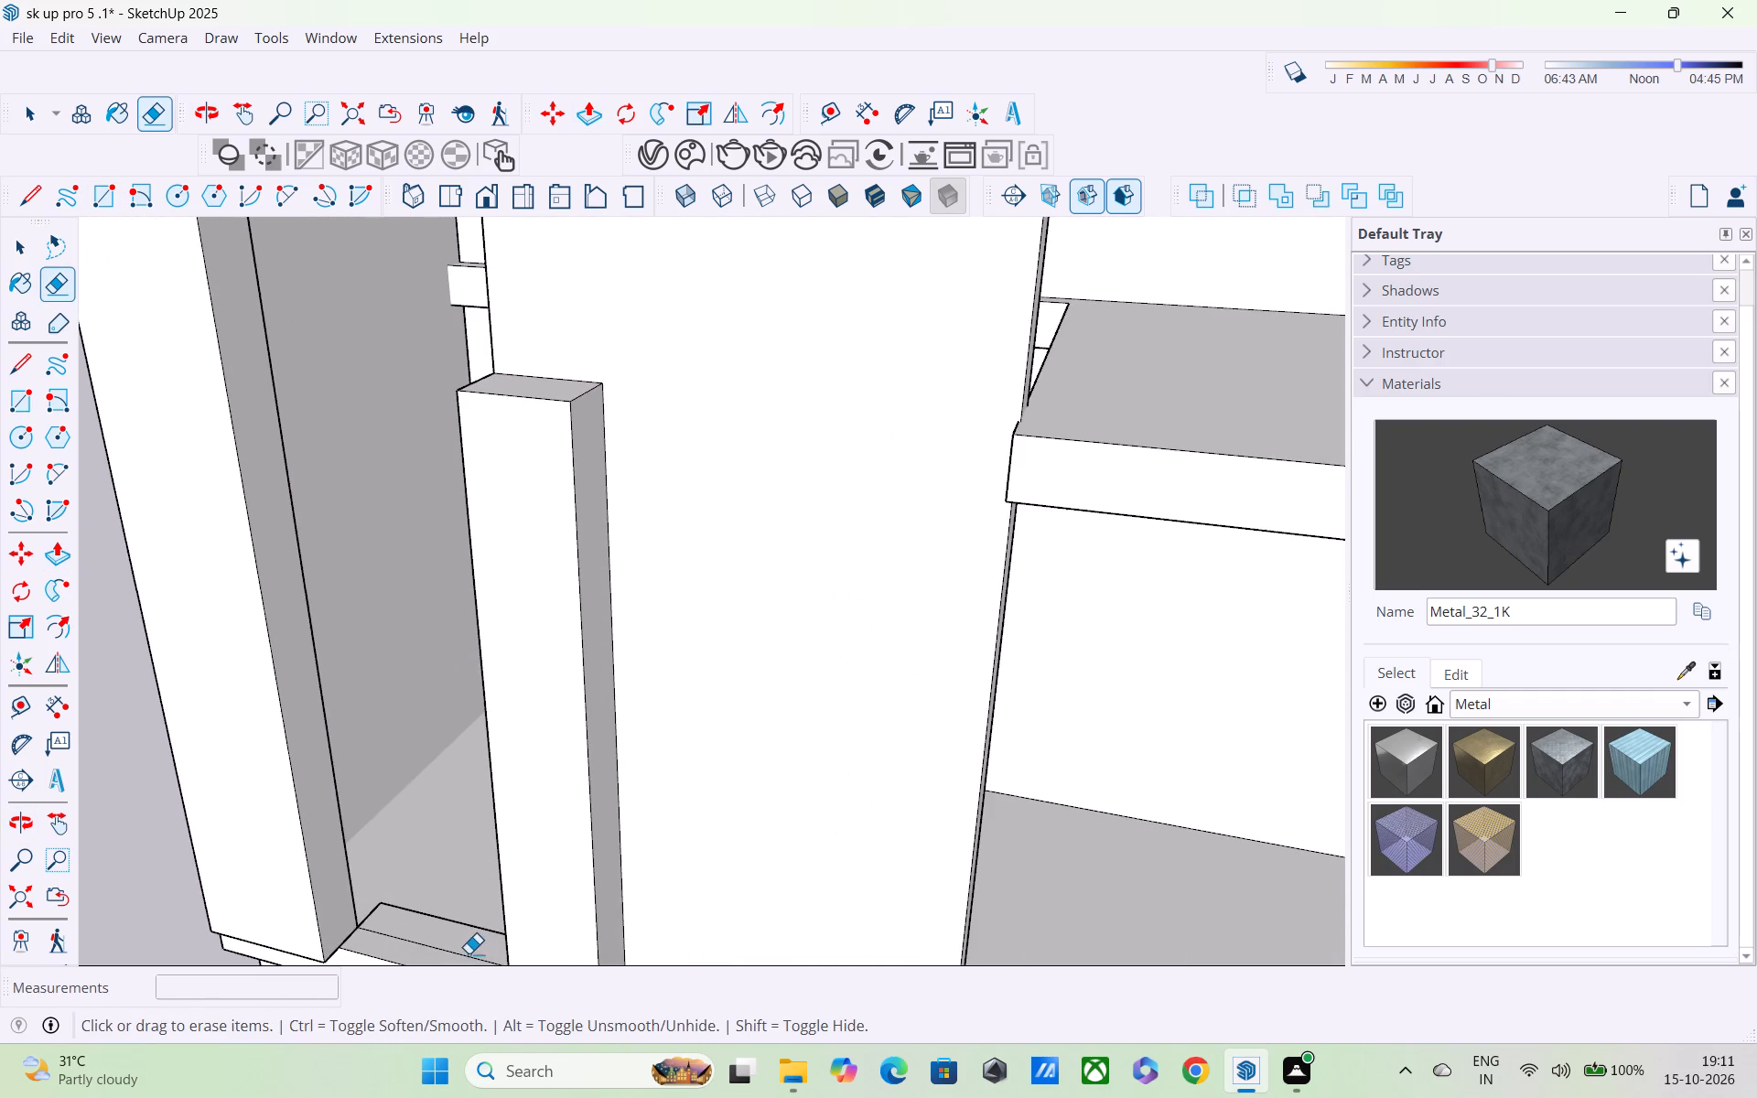
middle_click_drag(469, 953, 476, 767, "shift")
scroll(476, 767, "up", 4, "shift")
left_click(446, 733)
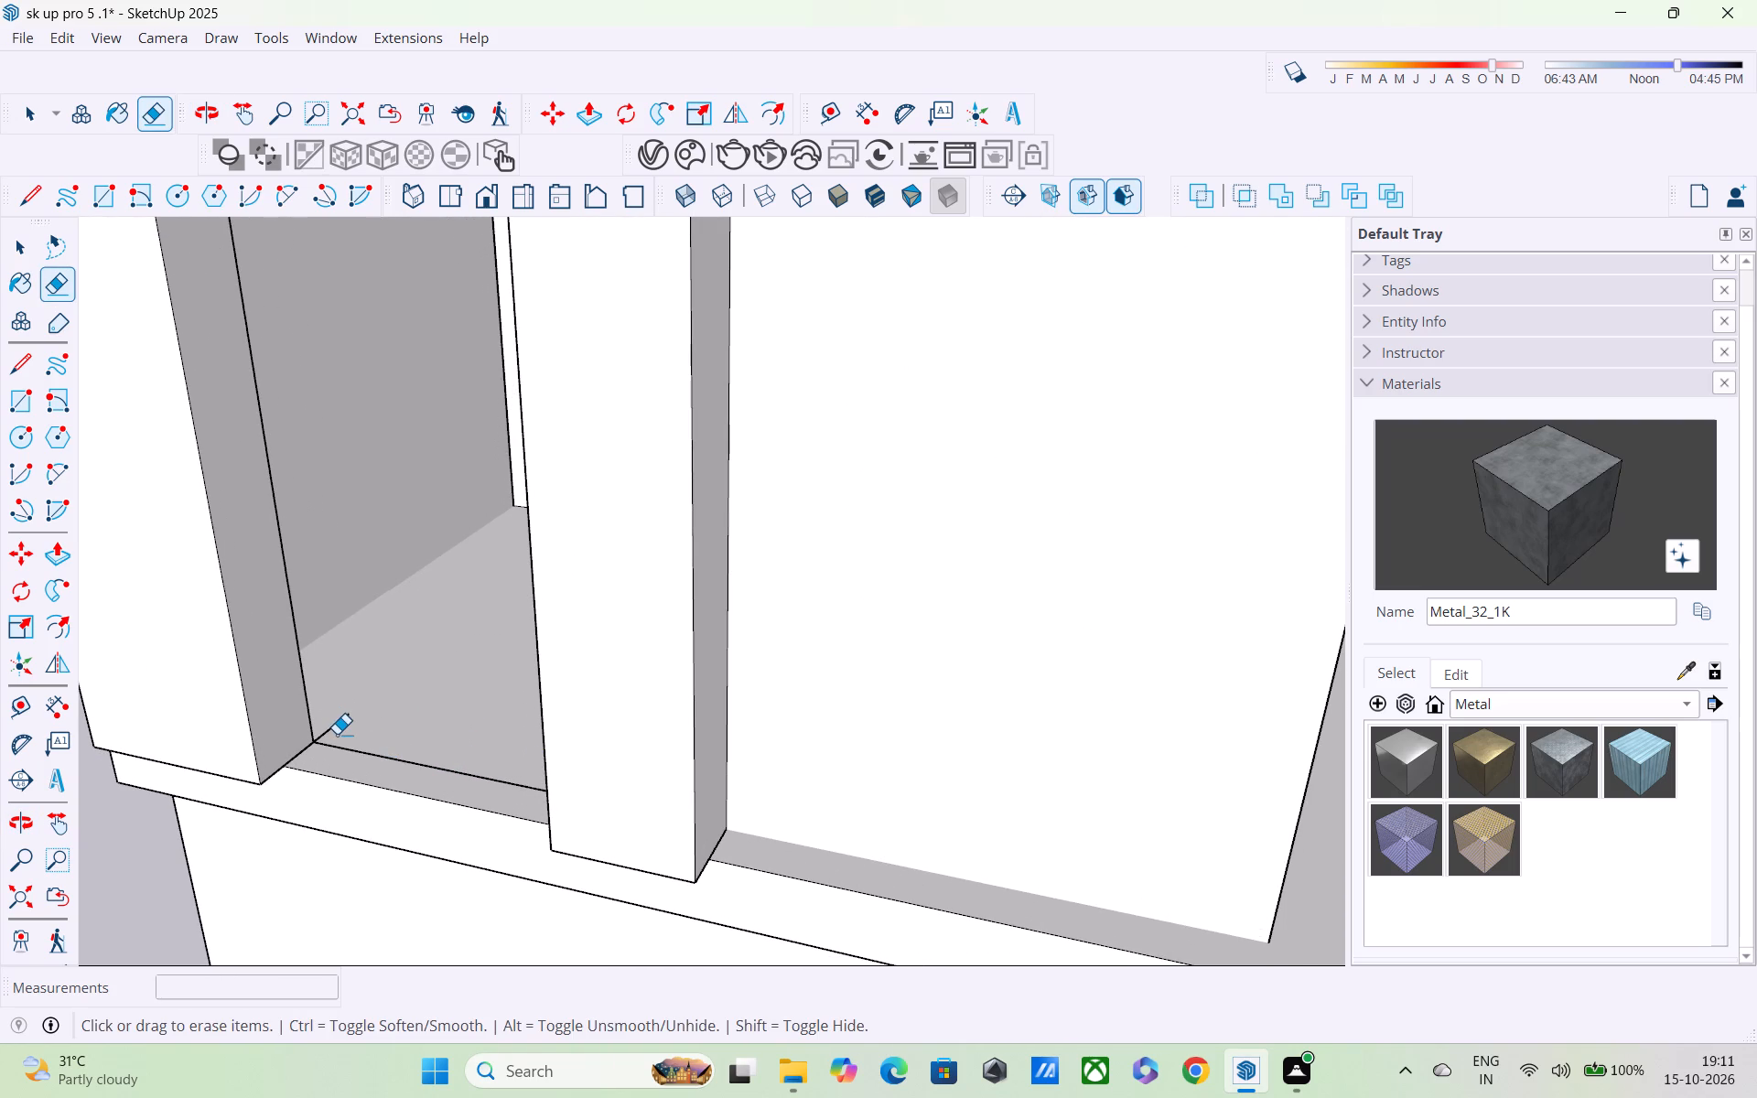
left_click(335, 727)
Examine the cleaned-up tall opening and the fin's top from outside, above and close up.
scroll(335, 727, "down", 4)
middle_click_drag(344, 728, 696, 737)
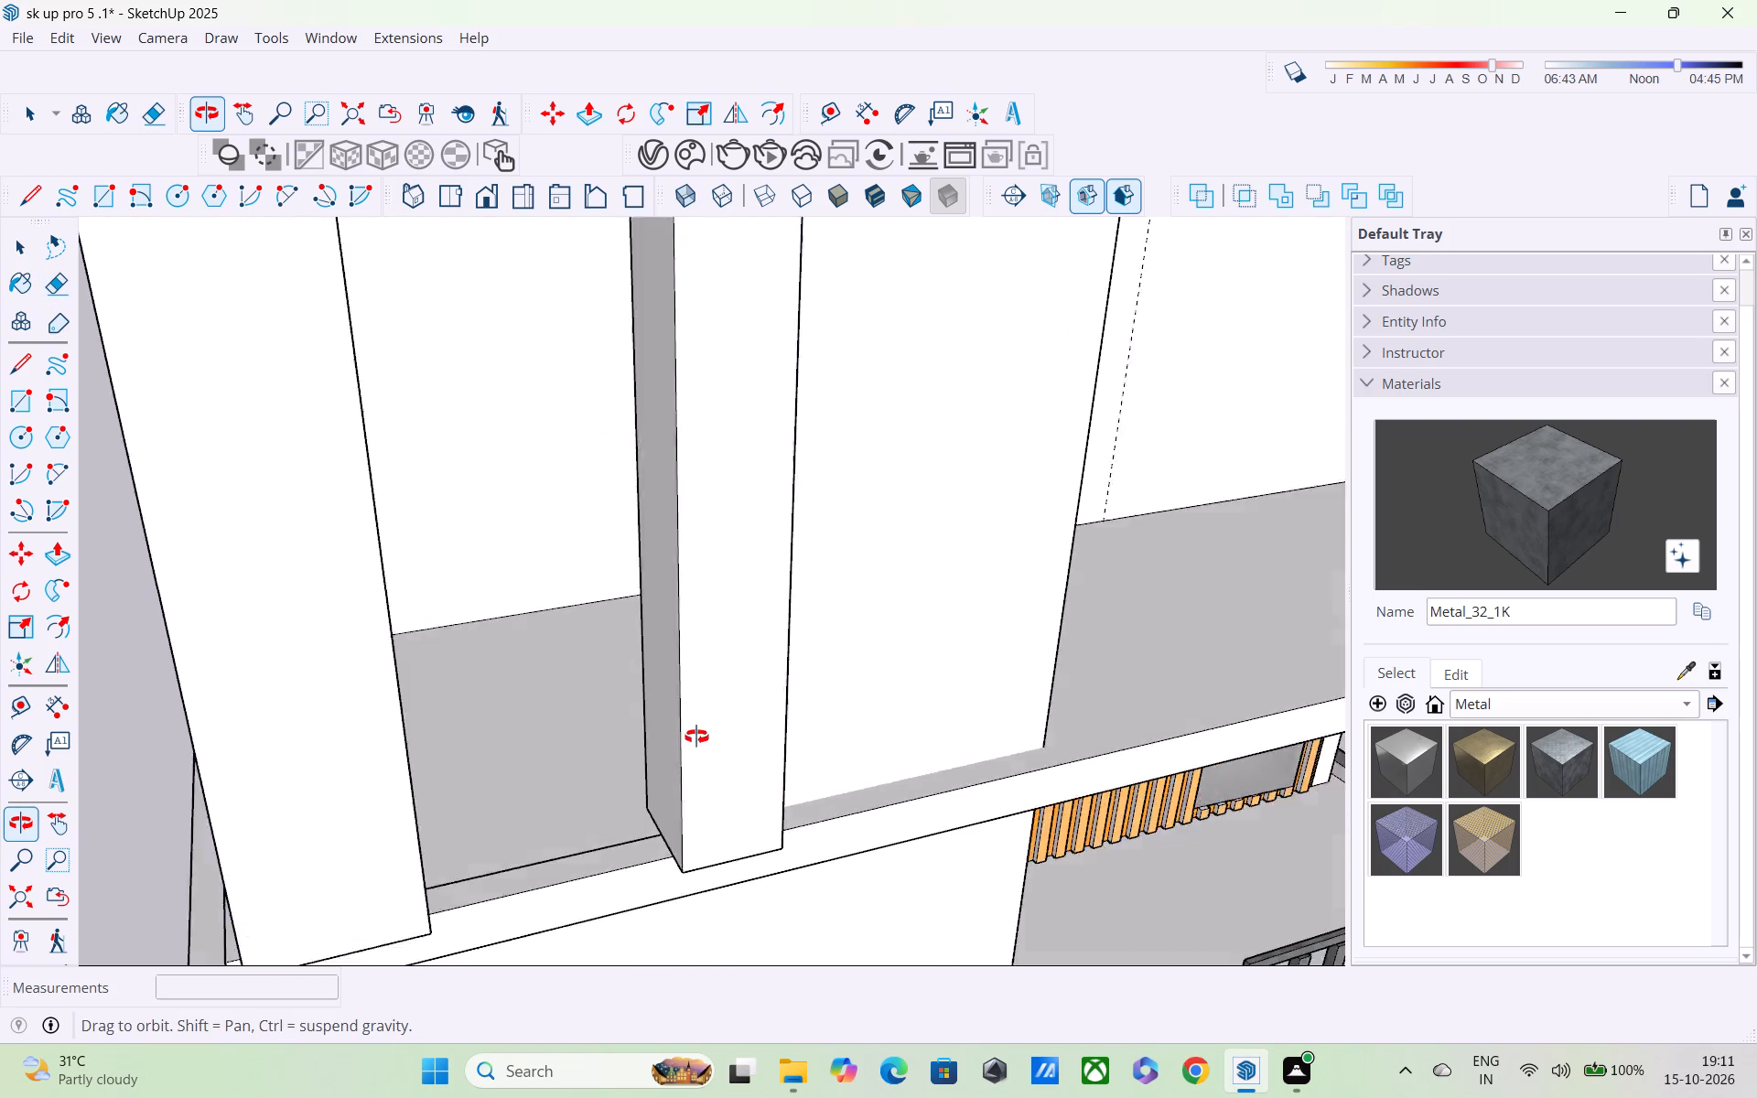
middle_click_drag(696, 737, 793, 726)
scroll(783, 727, "down", 6)
middle_click_drag(708, 760, 251, 758)
scroll(251, 758, "up", 1)
scroll(353, 706, "down", 4)
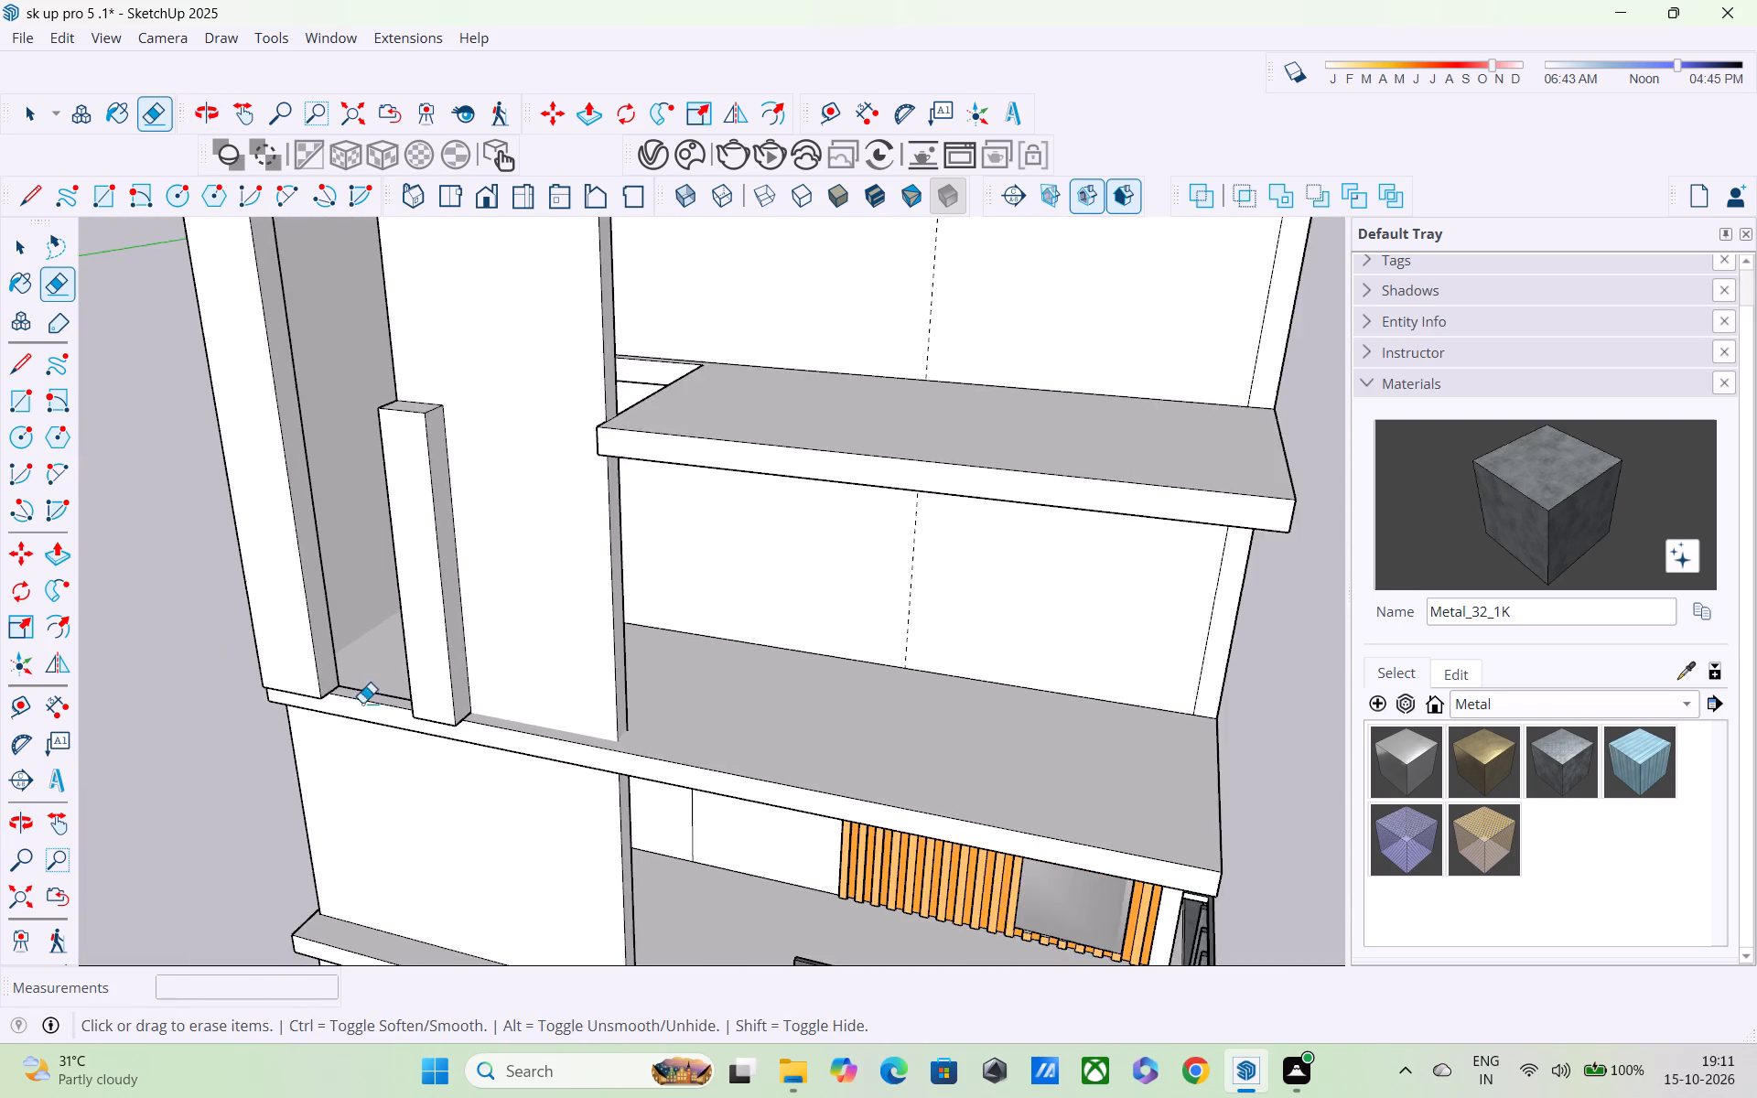
scroll(420, 670, "down", 2)
middle_click_drag(420, 670, 441, 822, "shift")
scroll(446, 798, "down", 1)
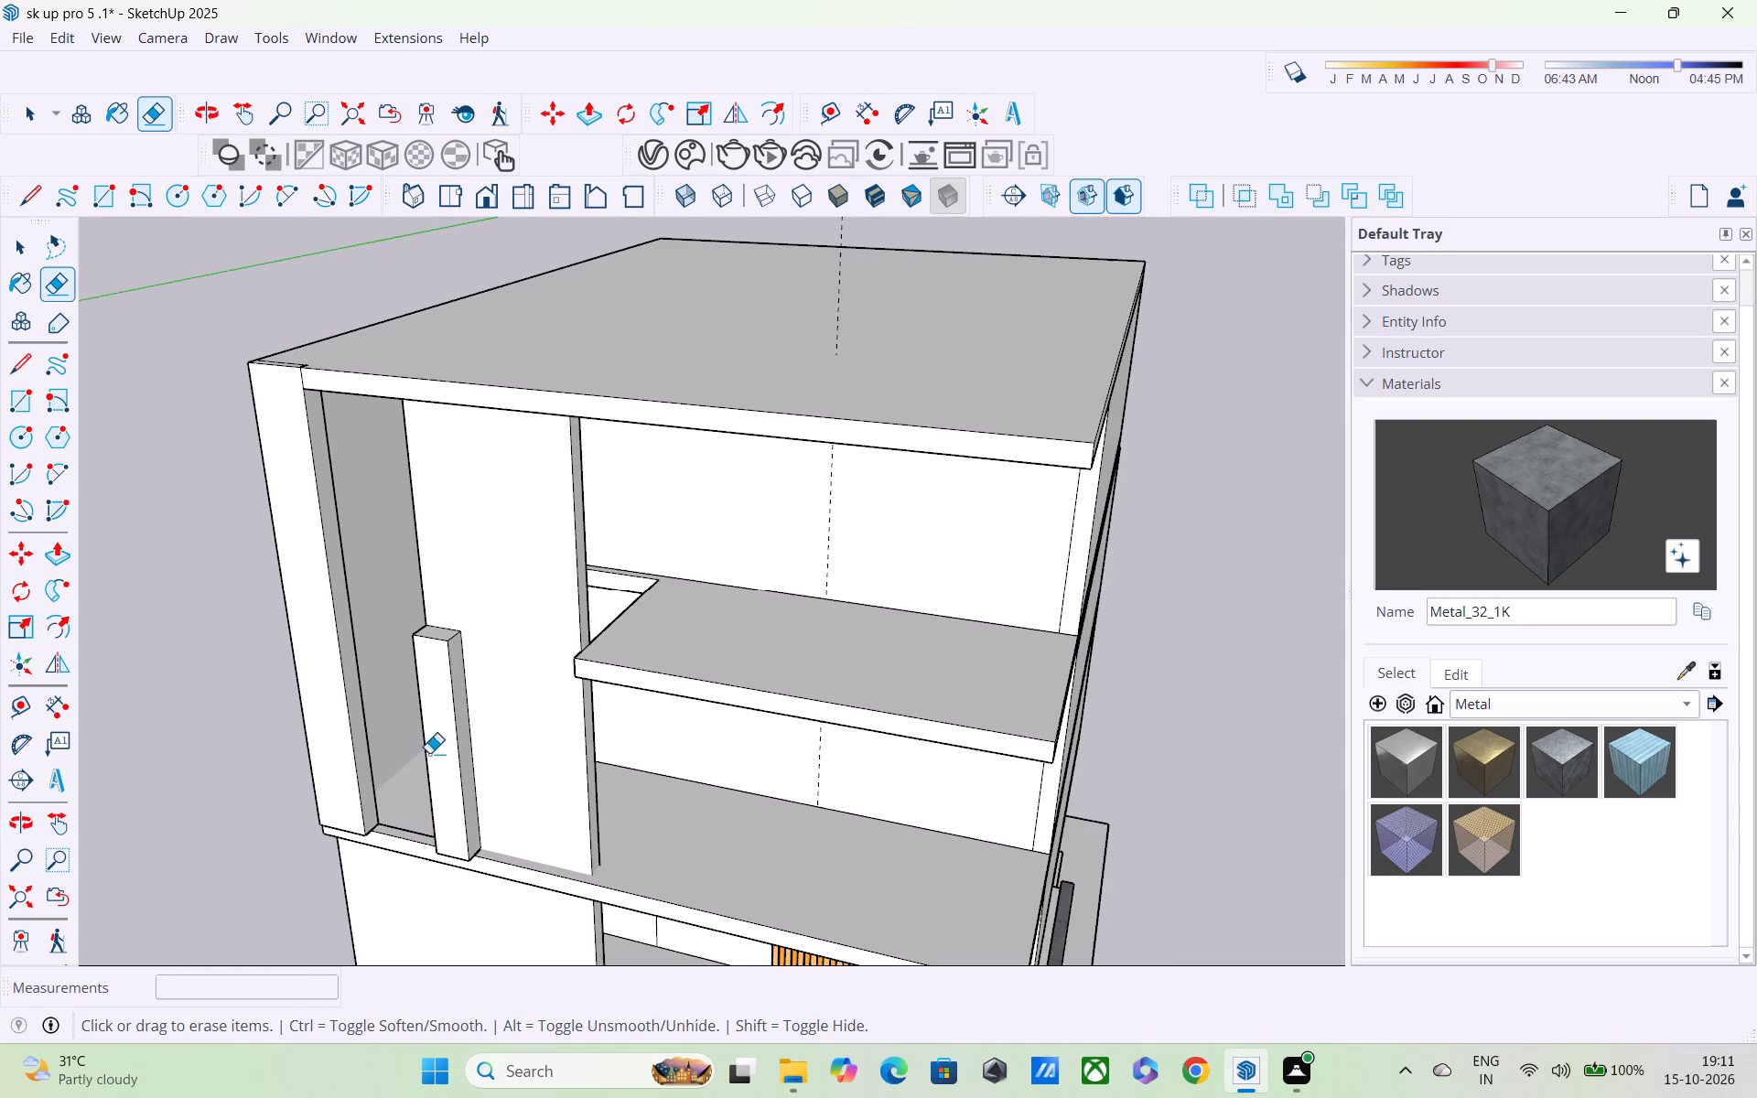
middle_click_drag(440, 724, 455, 786)
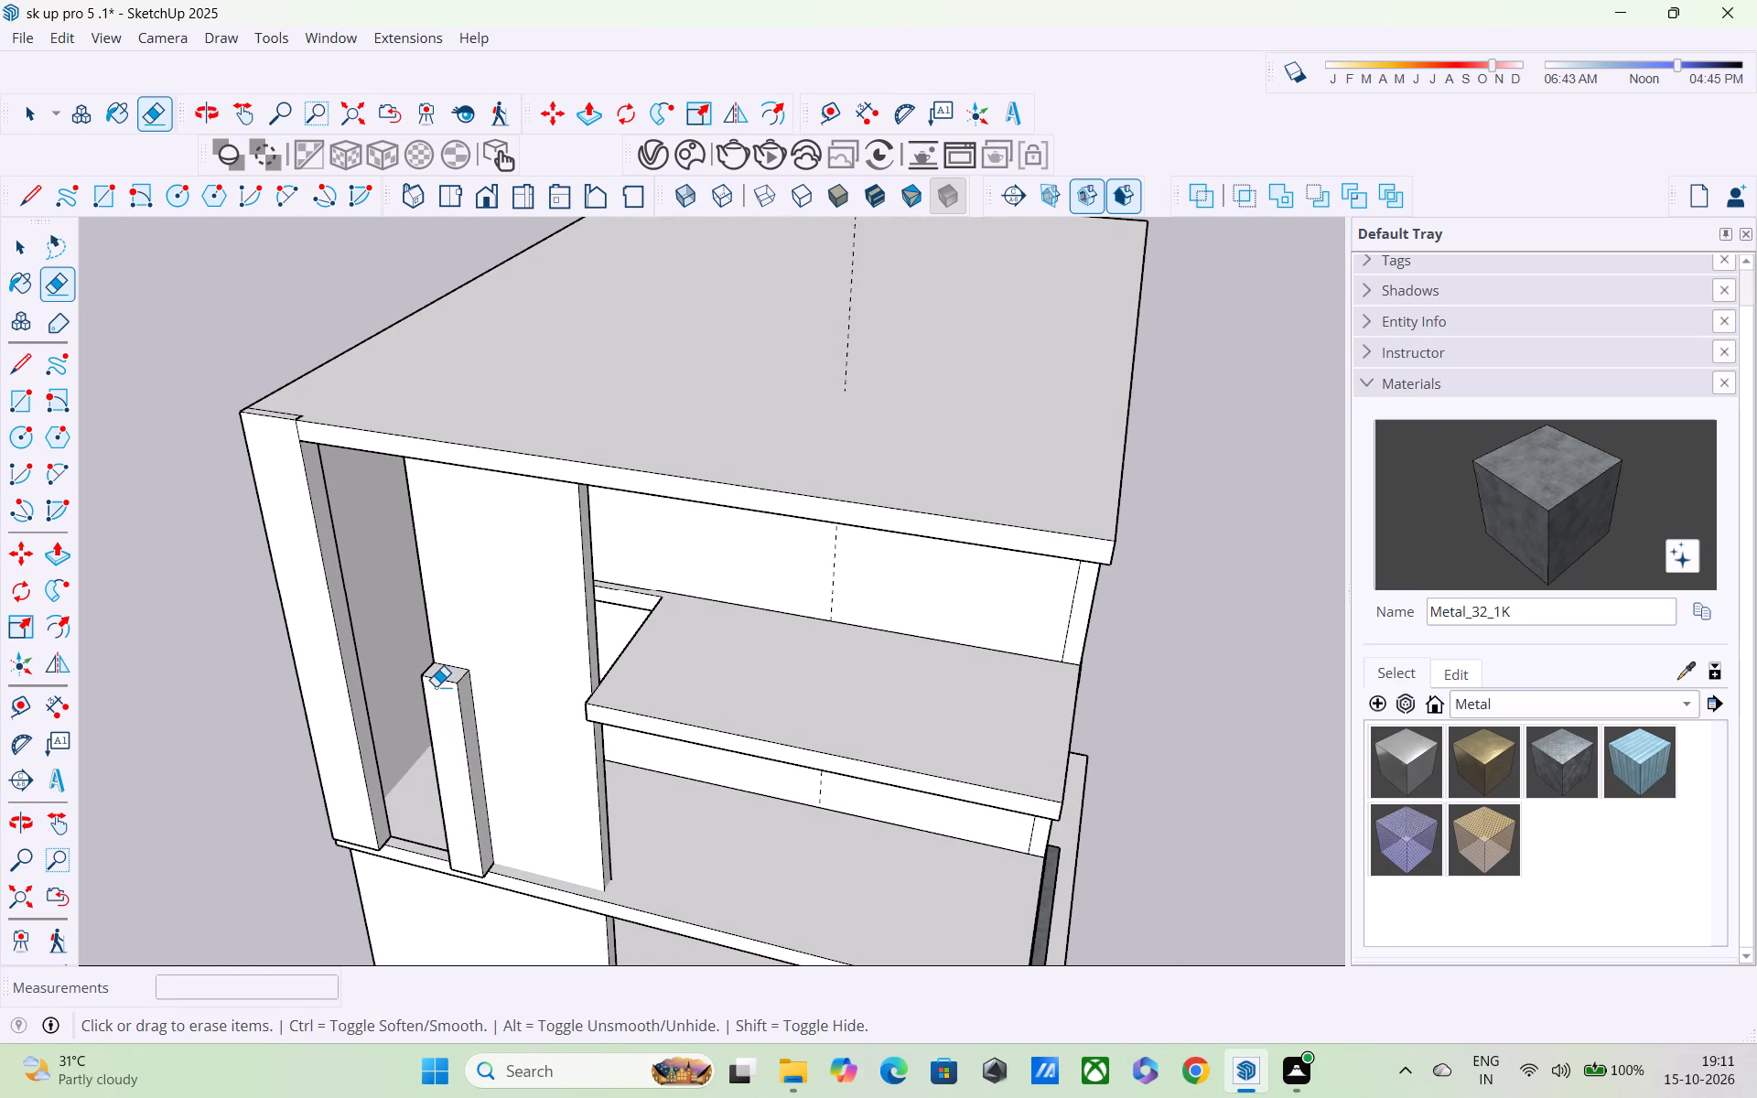
middle_click_drag(436, 685, 460, 729)
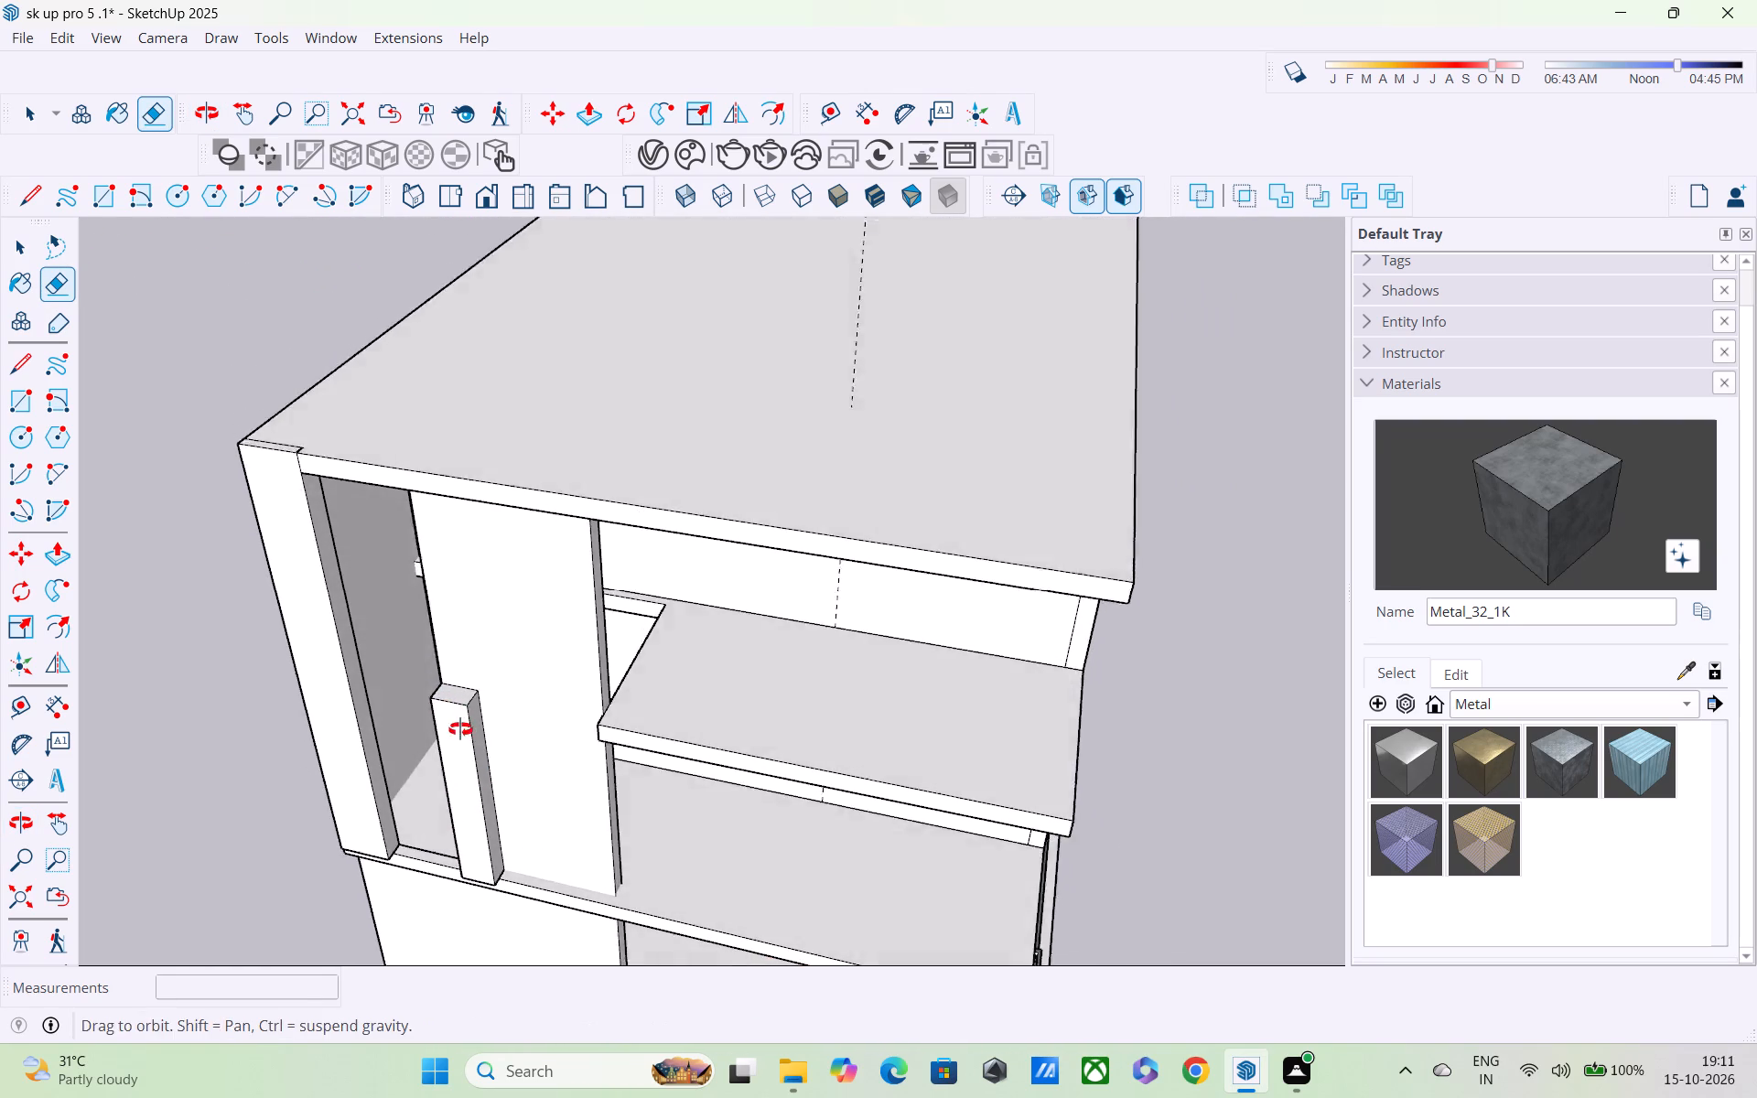
middle_click_drag(460, 729, 475, 758)
scroll(475, 739, "up", 5)
middle_click_drag(469, 726, 505, 473)
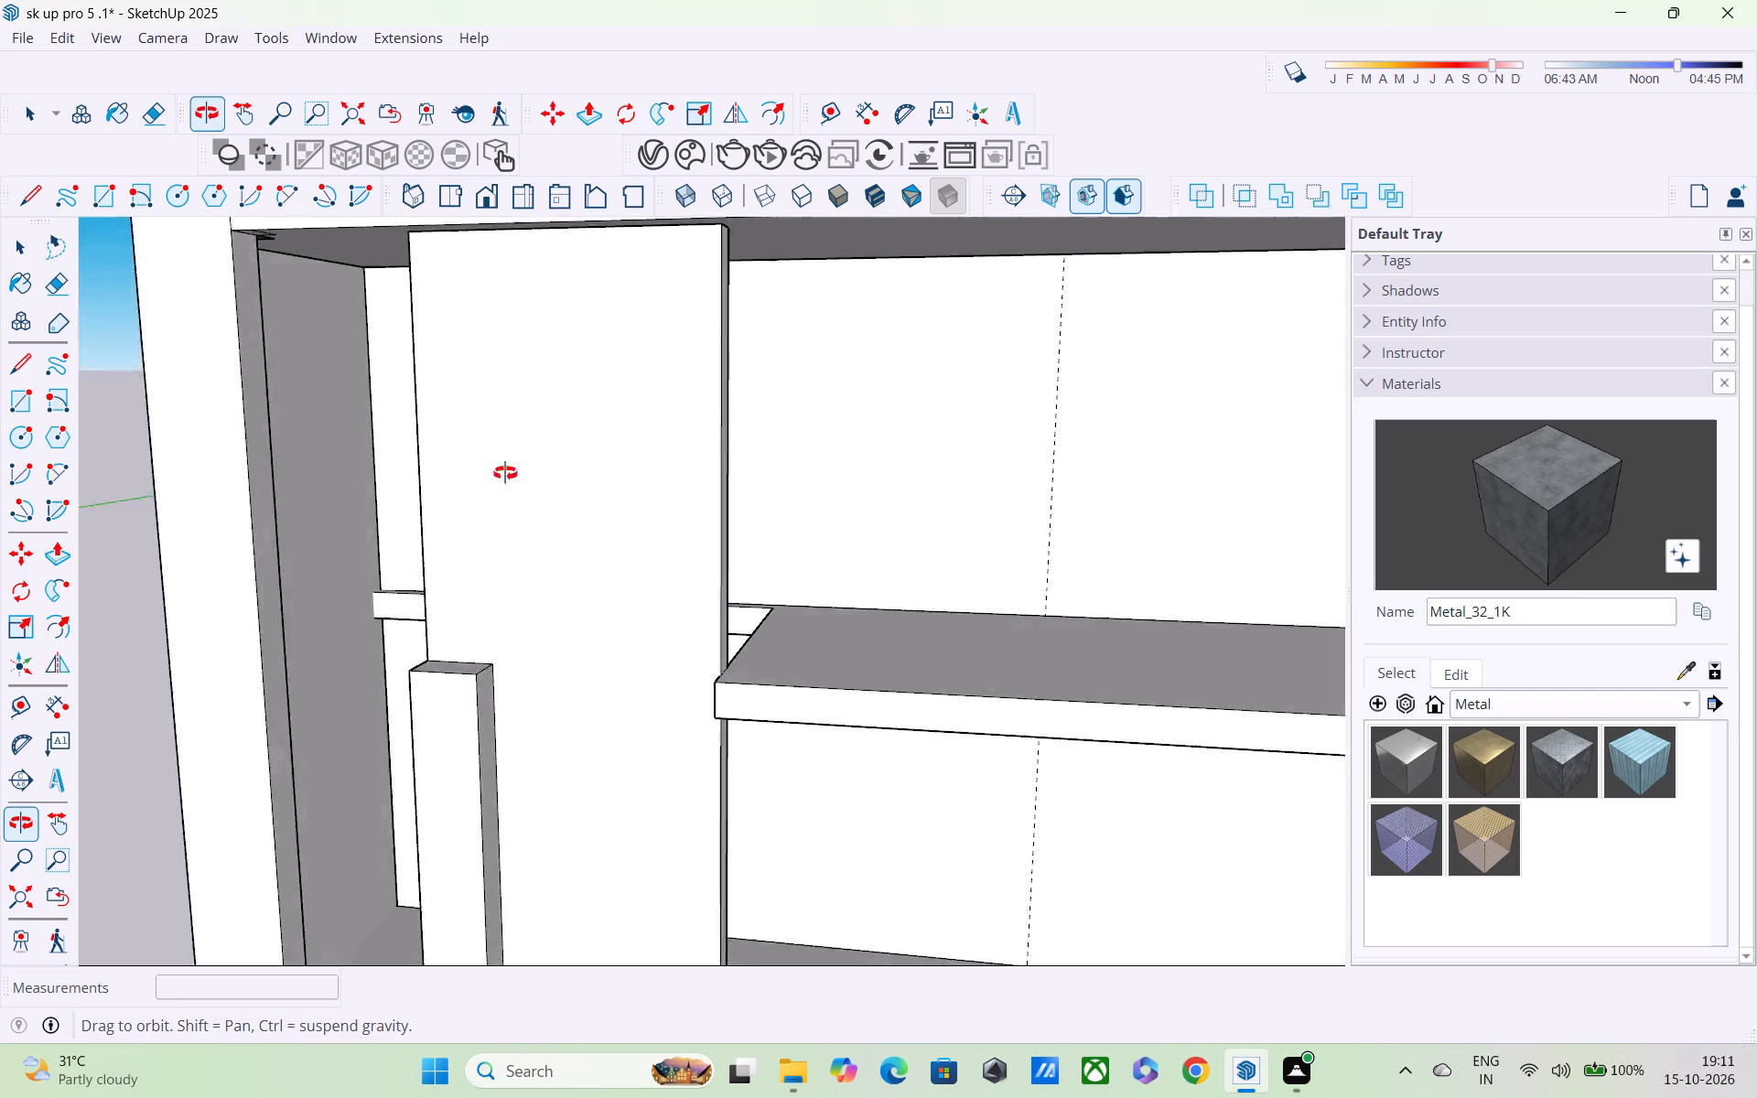
middle_click_drag(505, 473, 738, 414)
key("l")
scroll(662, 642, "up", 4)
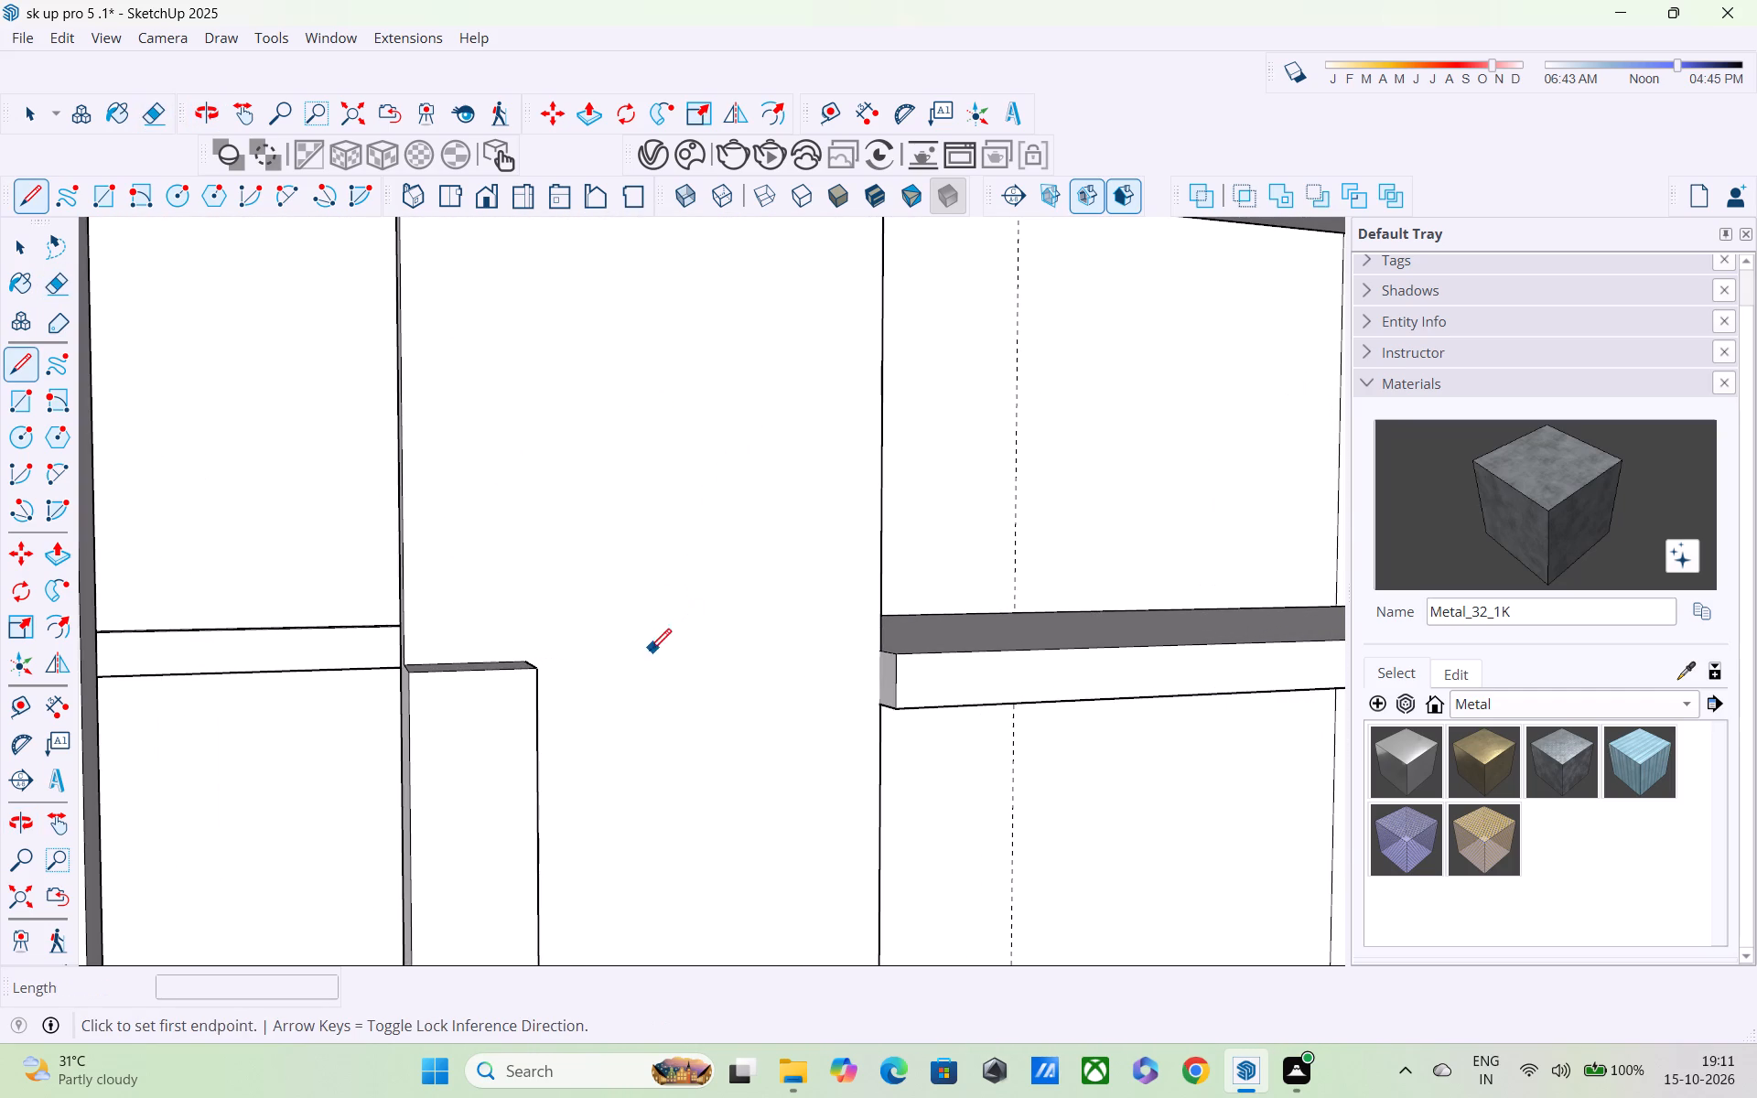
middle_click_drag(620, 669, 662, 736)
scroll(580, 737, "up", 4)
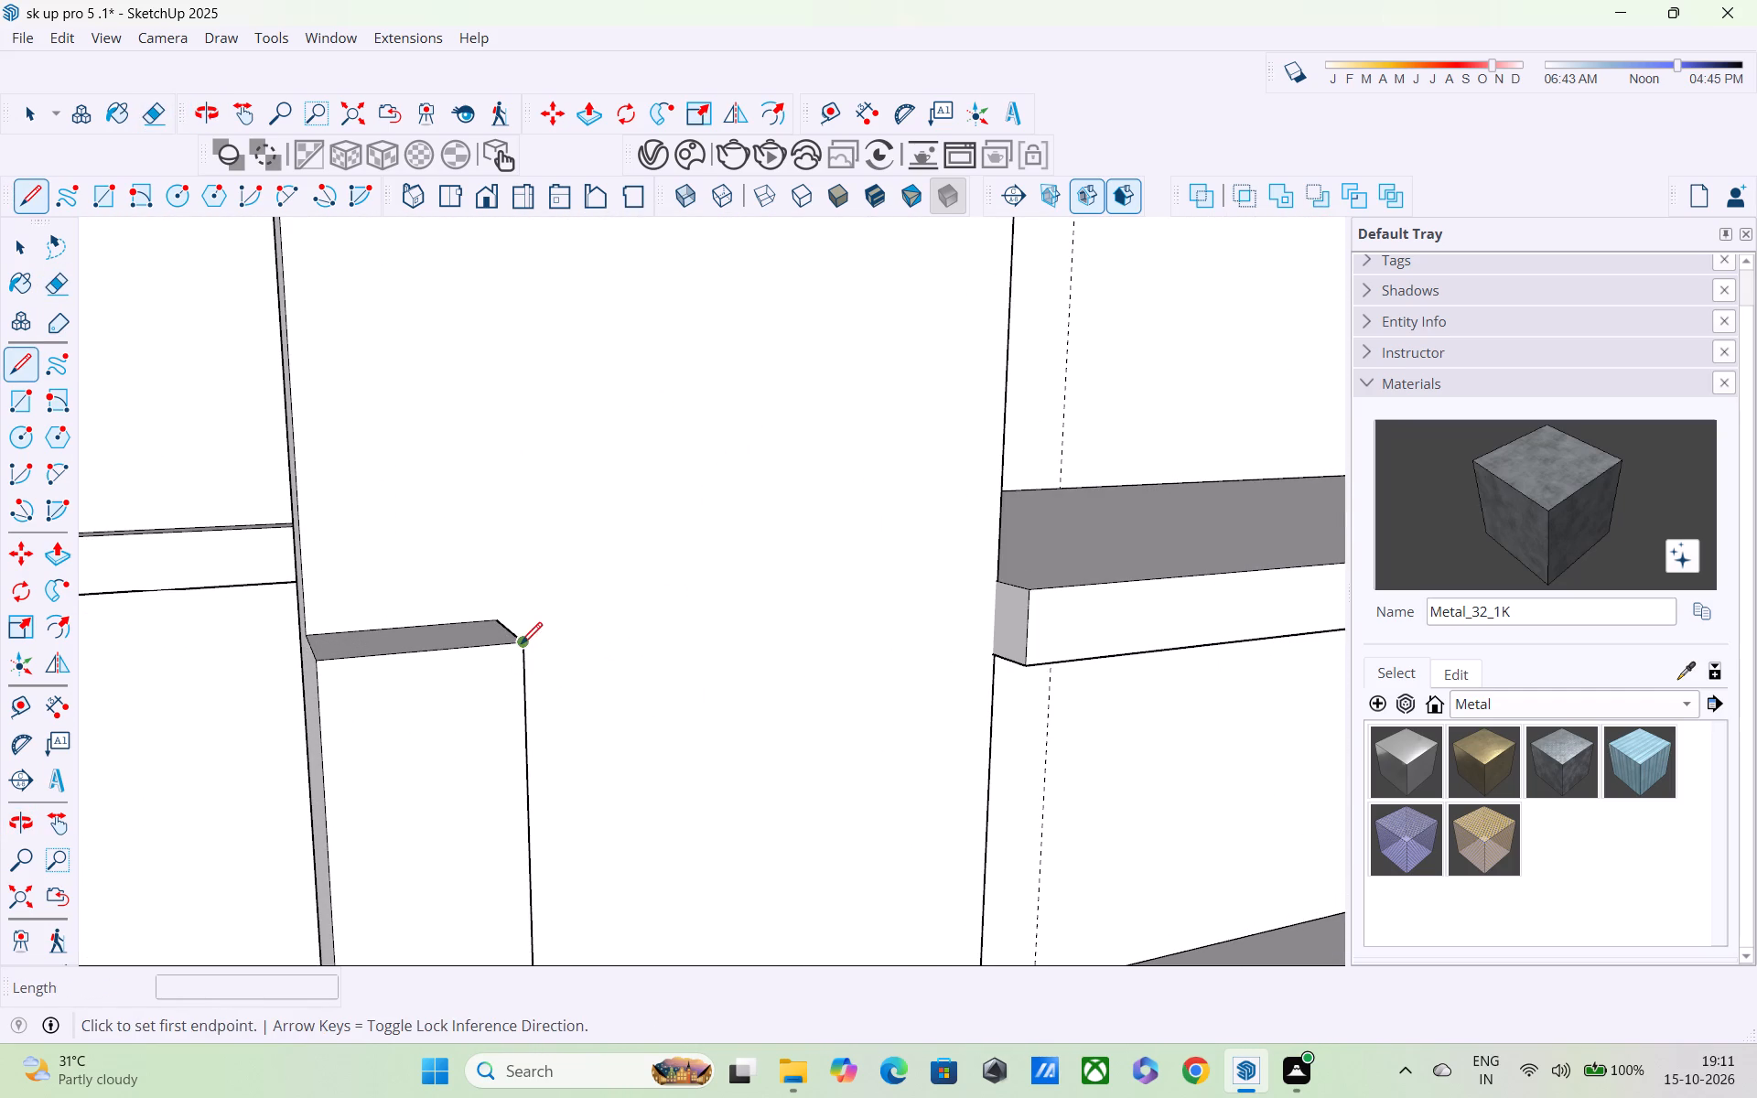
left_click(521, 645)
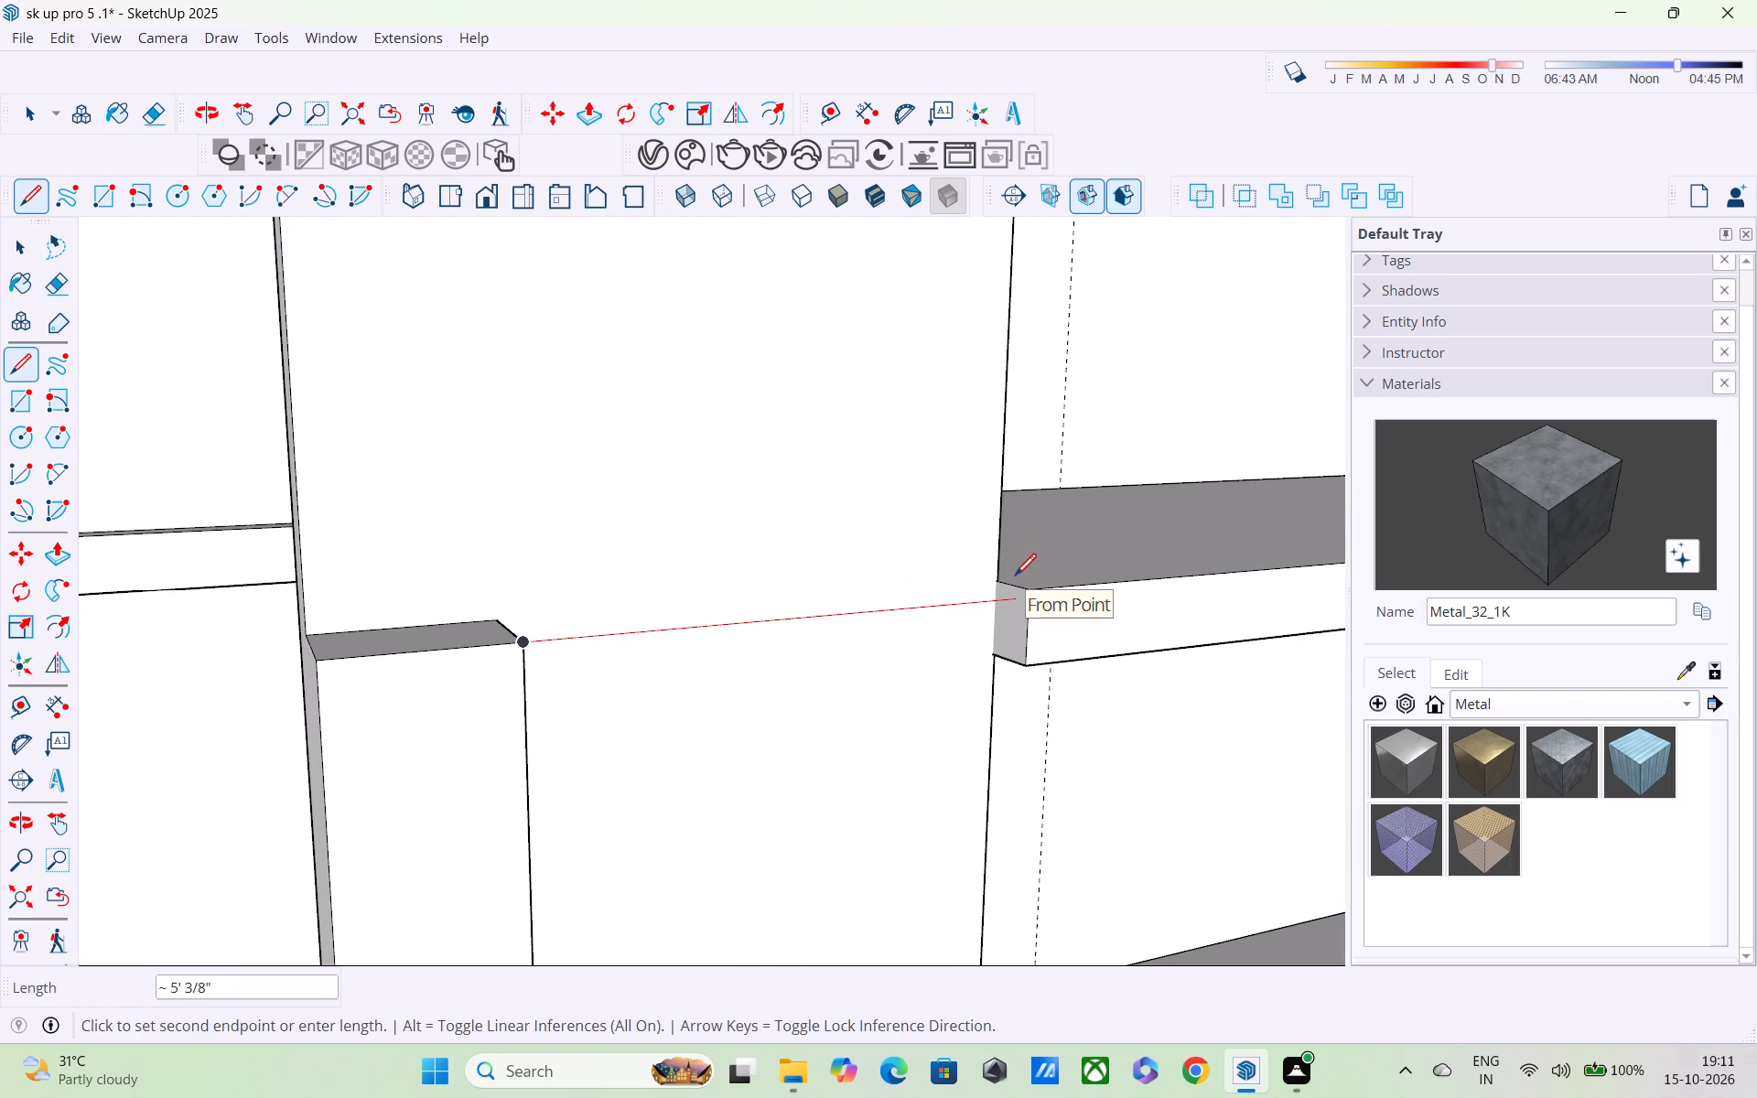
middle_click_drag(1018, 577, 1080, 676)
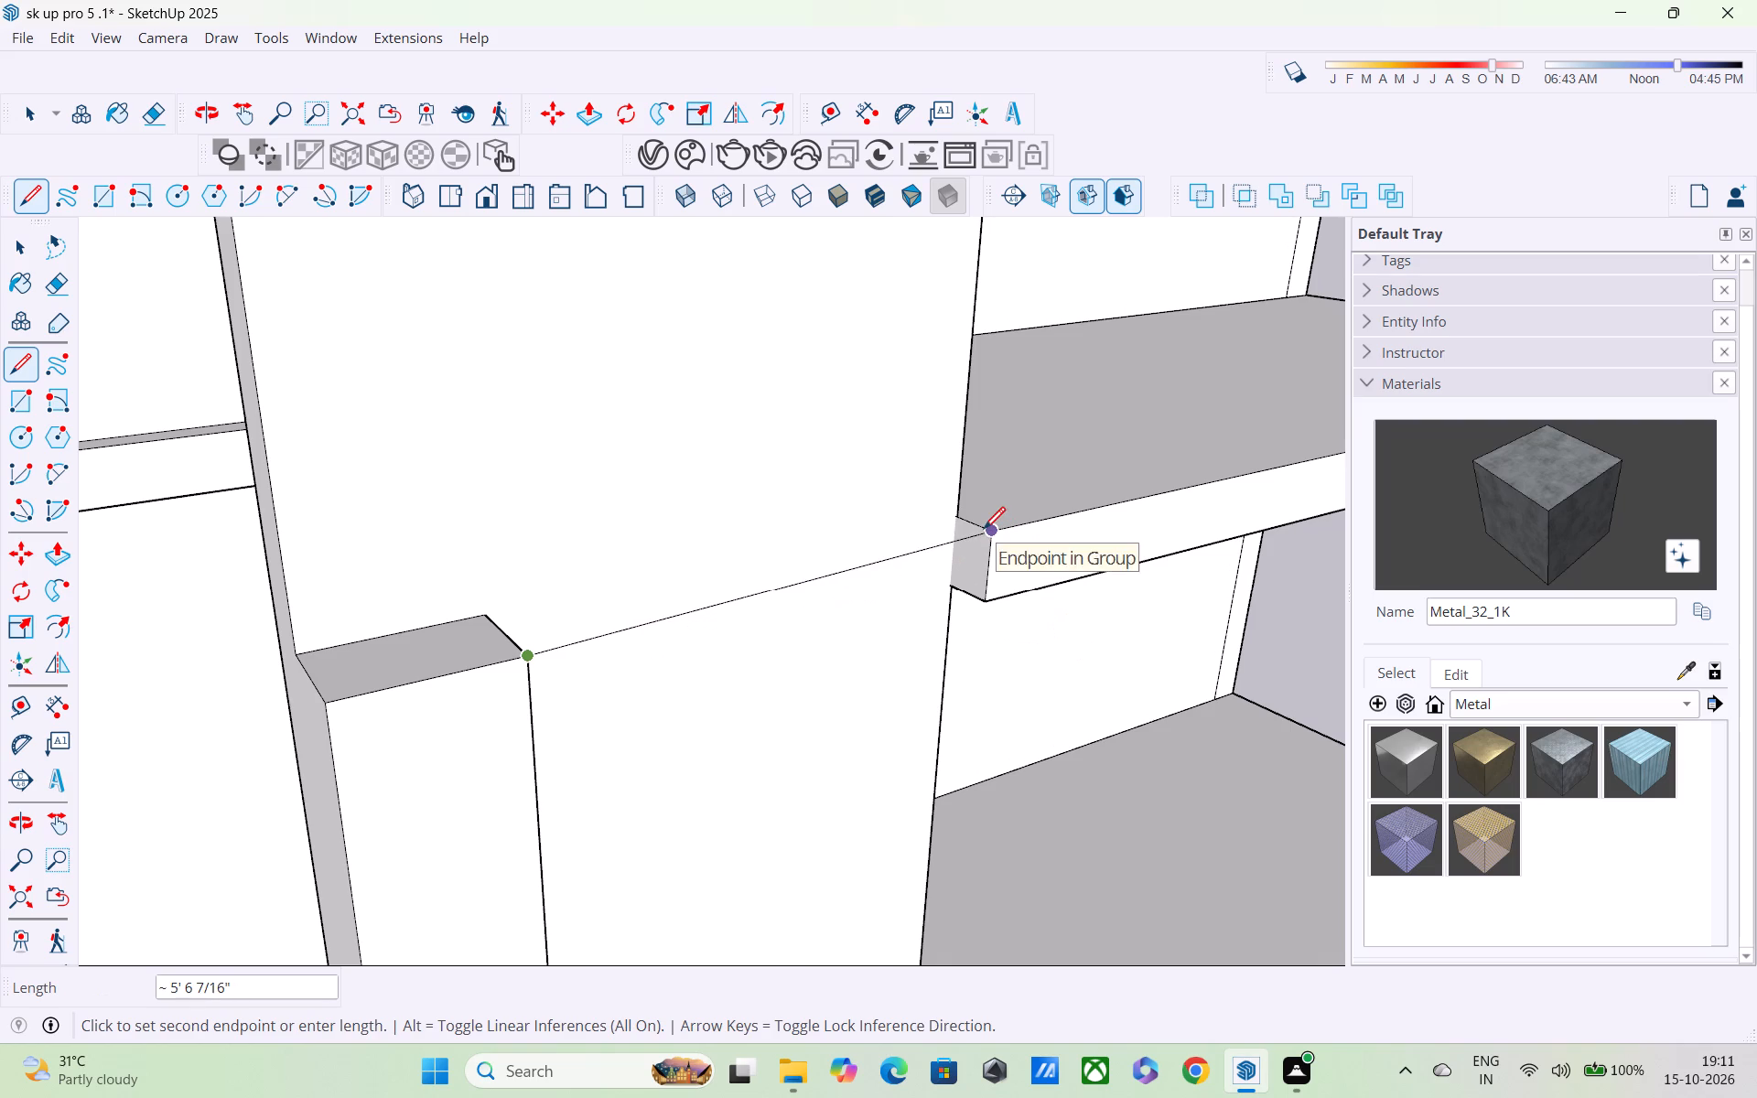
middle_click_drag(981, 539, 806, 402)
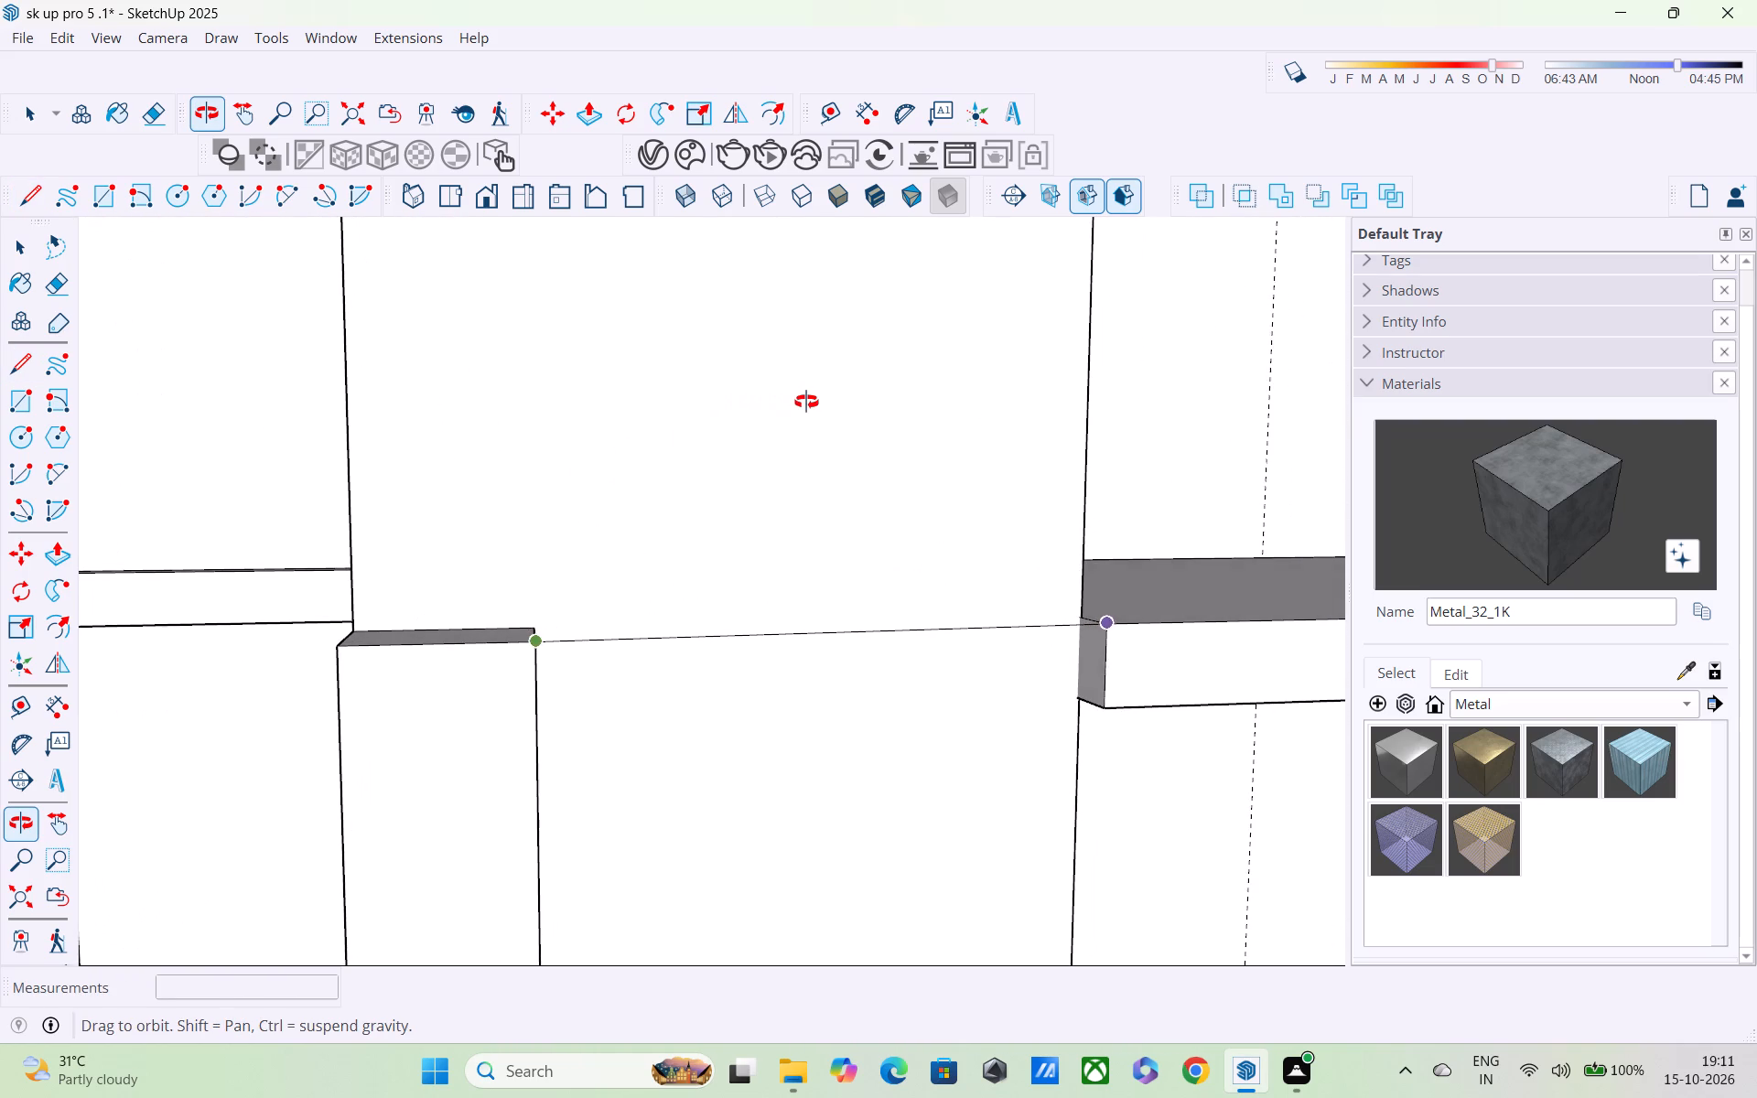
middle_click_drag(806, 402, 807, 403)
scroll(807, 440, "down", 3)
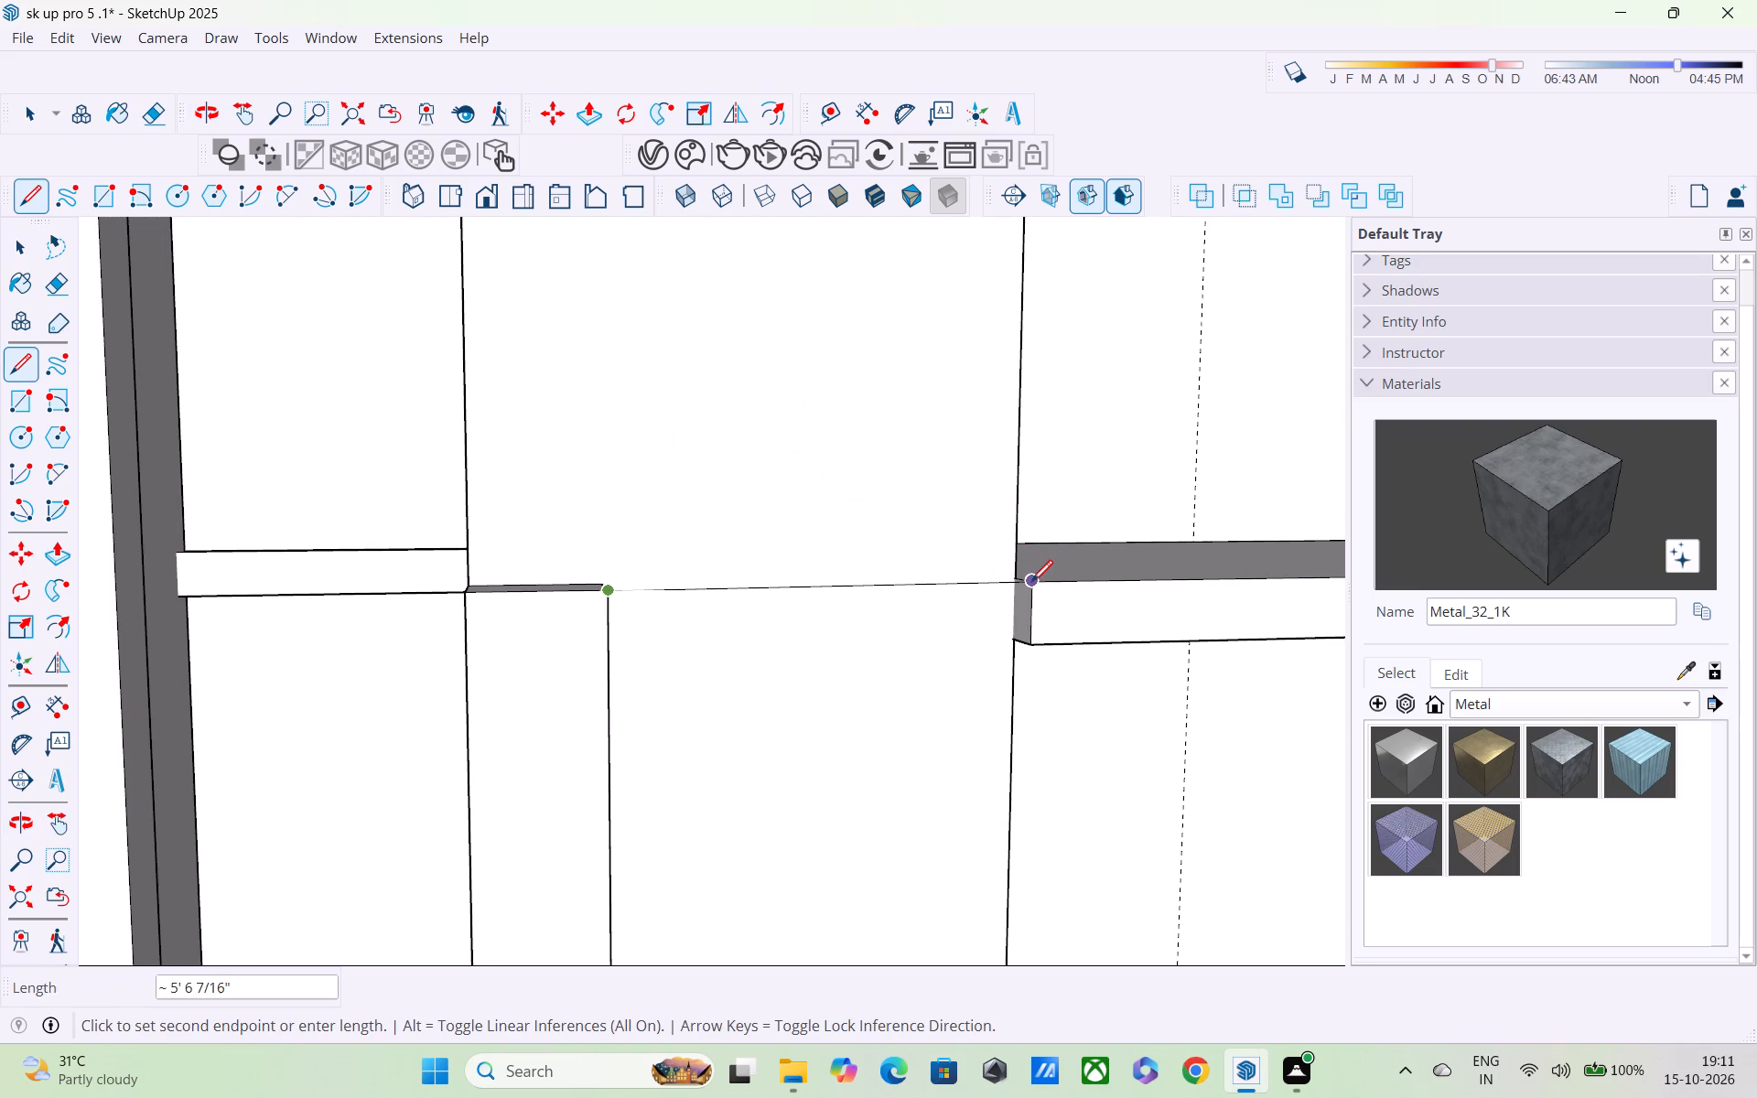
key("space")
Push/Pull the fin's top face to the level of the intermediate slab's top corner.
key("p")
scroll(716, 570, "up", 2)
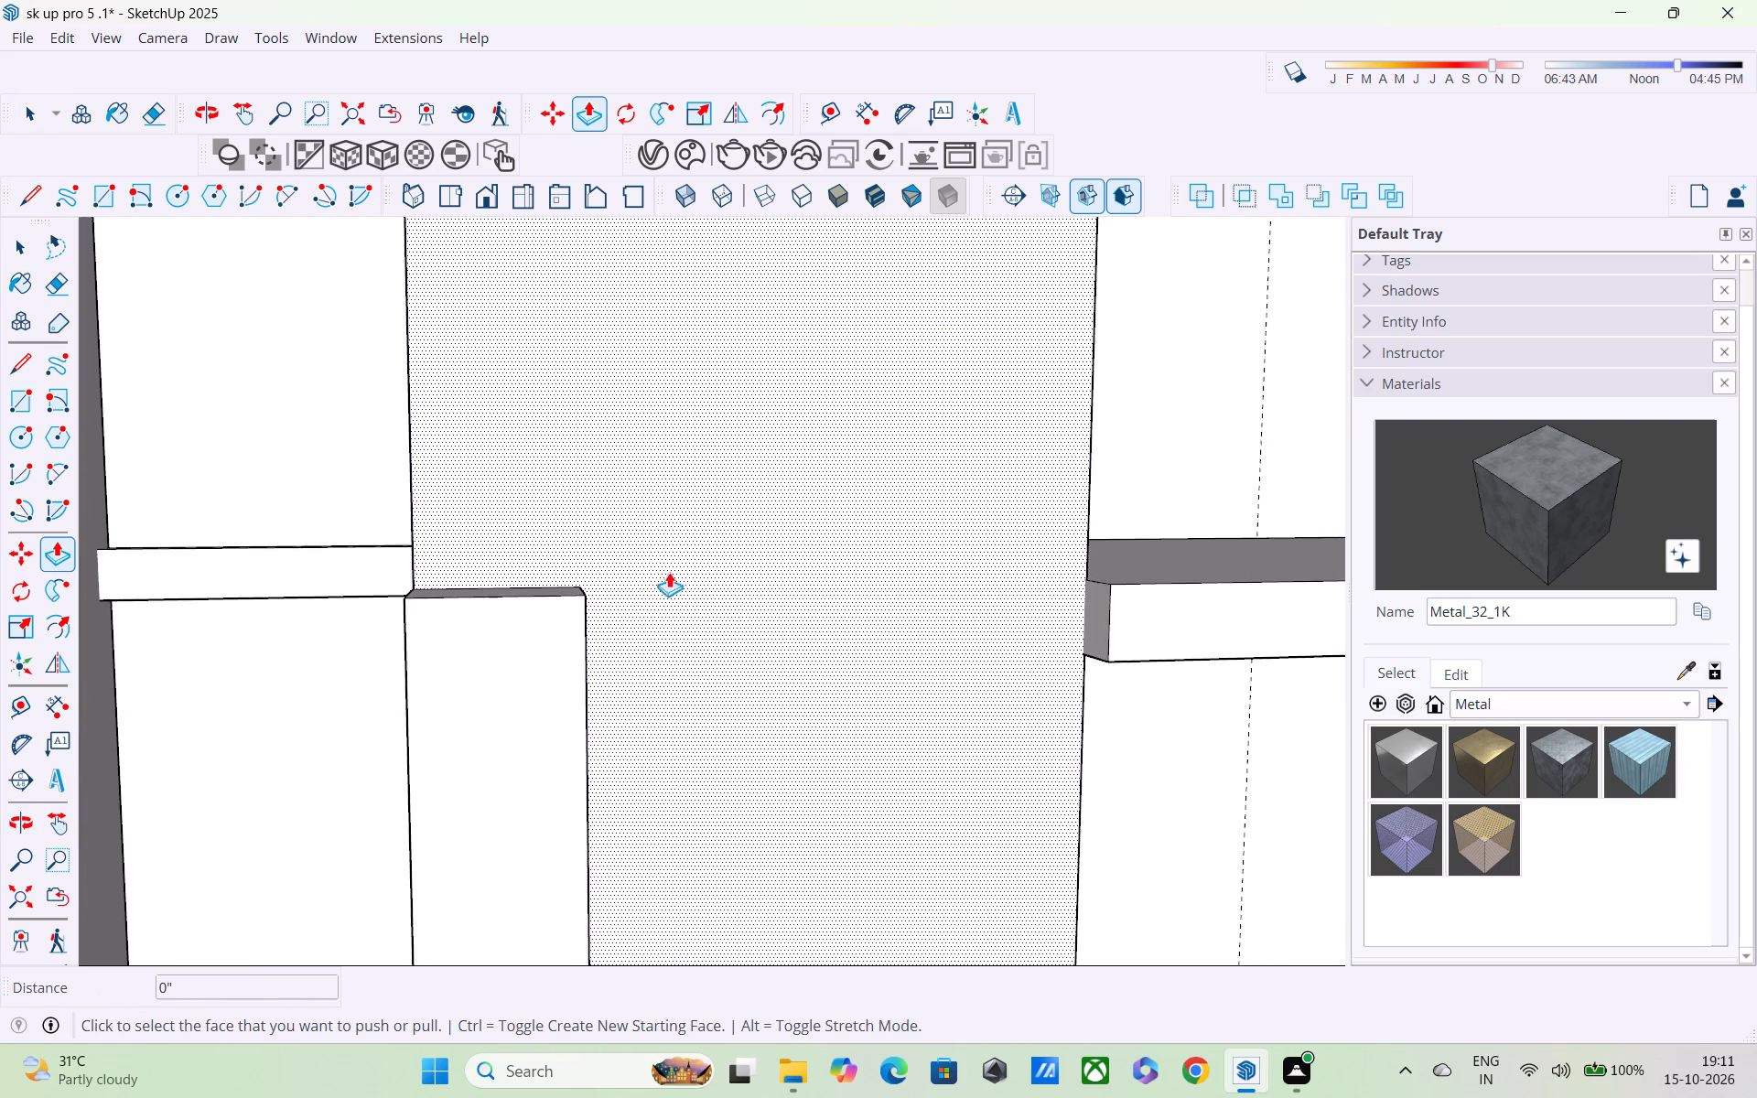
scroll(669, 572, "up", 1)
middle_click_drag(523, 576, 573, 741)
left_click(515, 598)
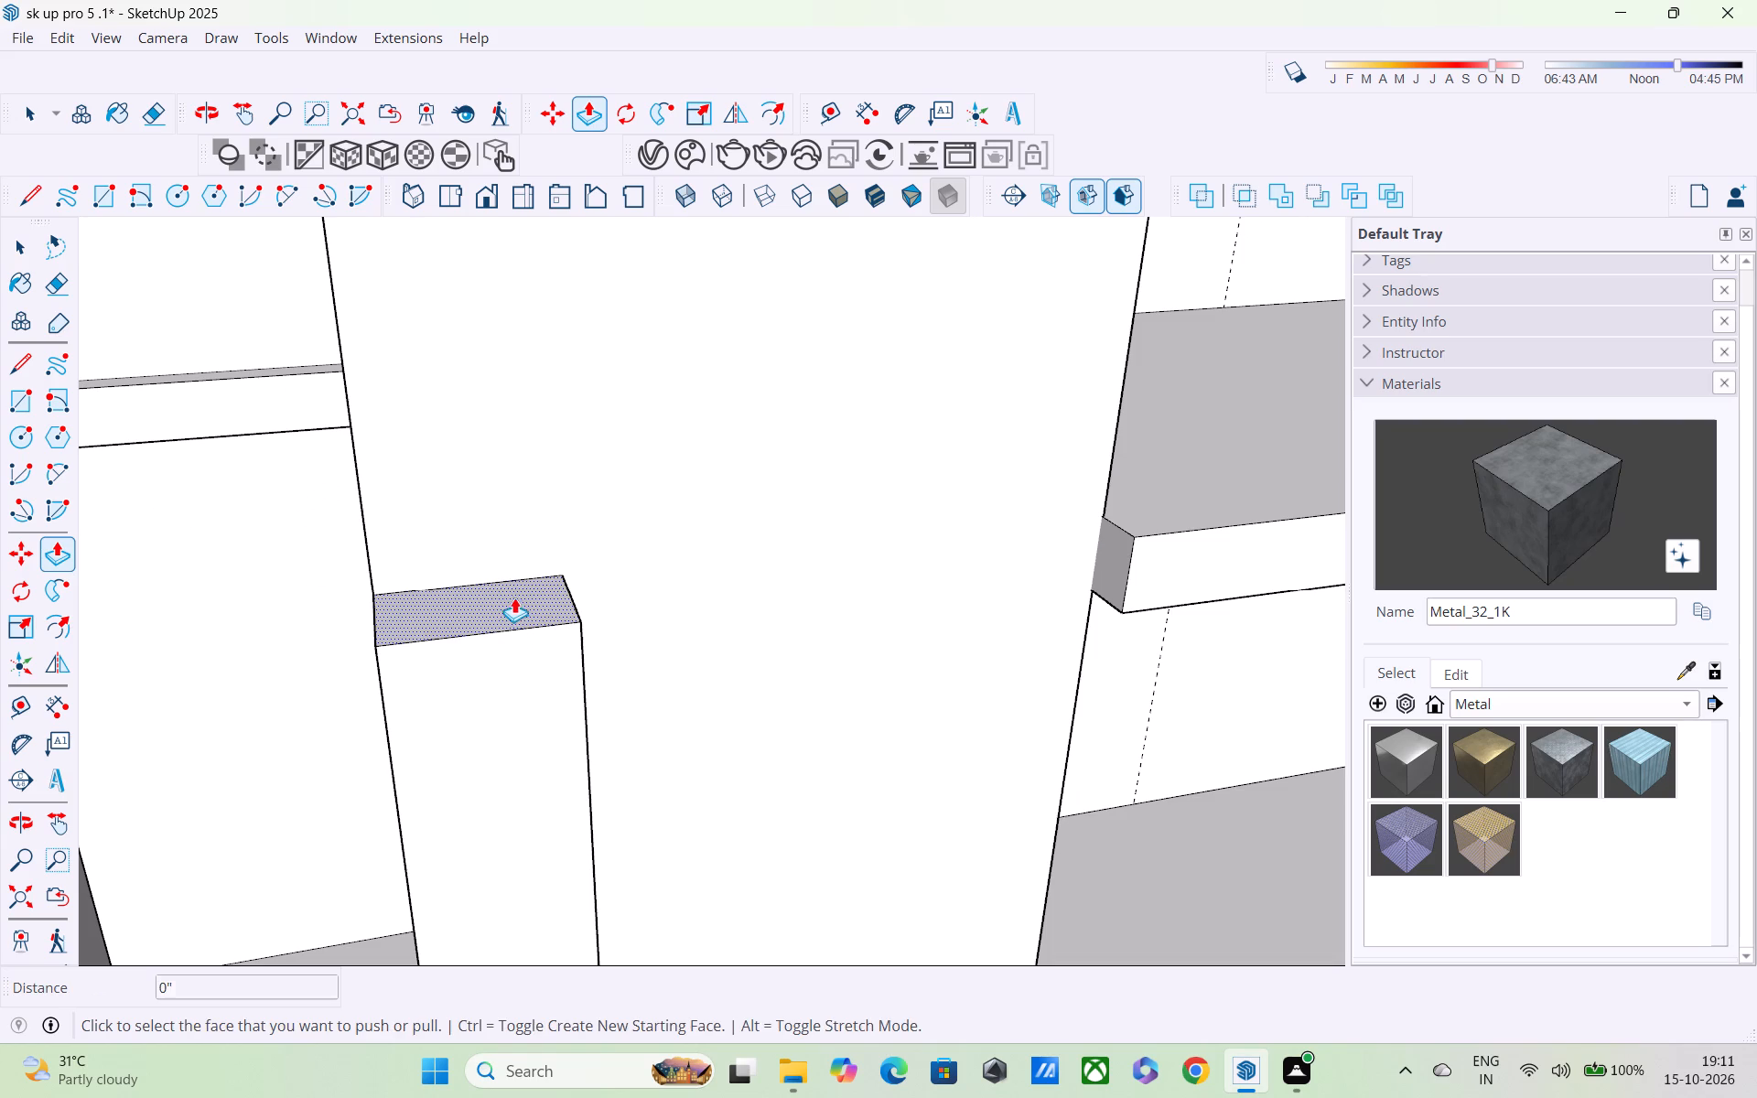
left_click(1118, 520)
Draw a line about 5' 6" long from the fin's top front corner to the intermediate slab's top front corner.
middle_click_drag(1056, 540, 523, 587)
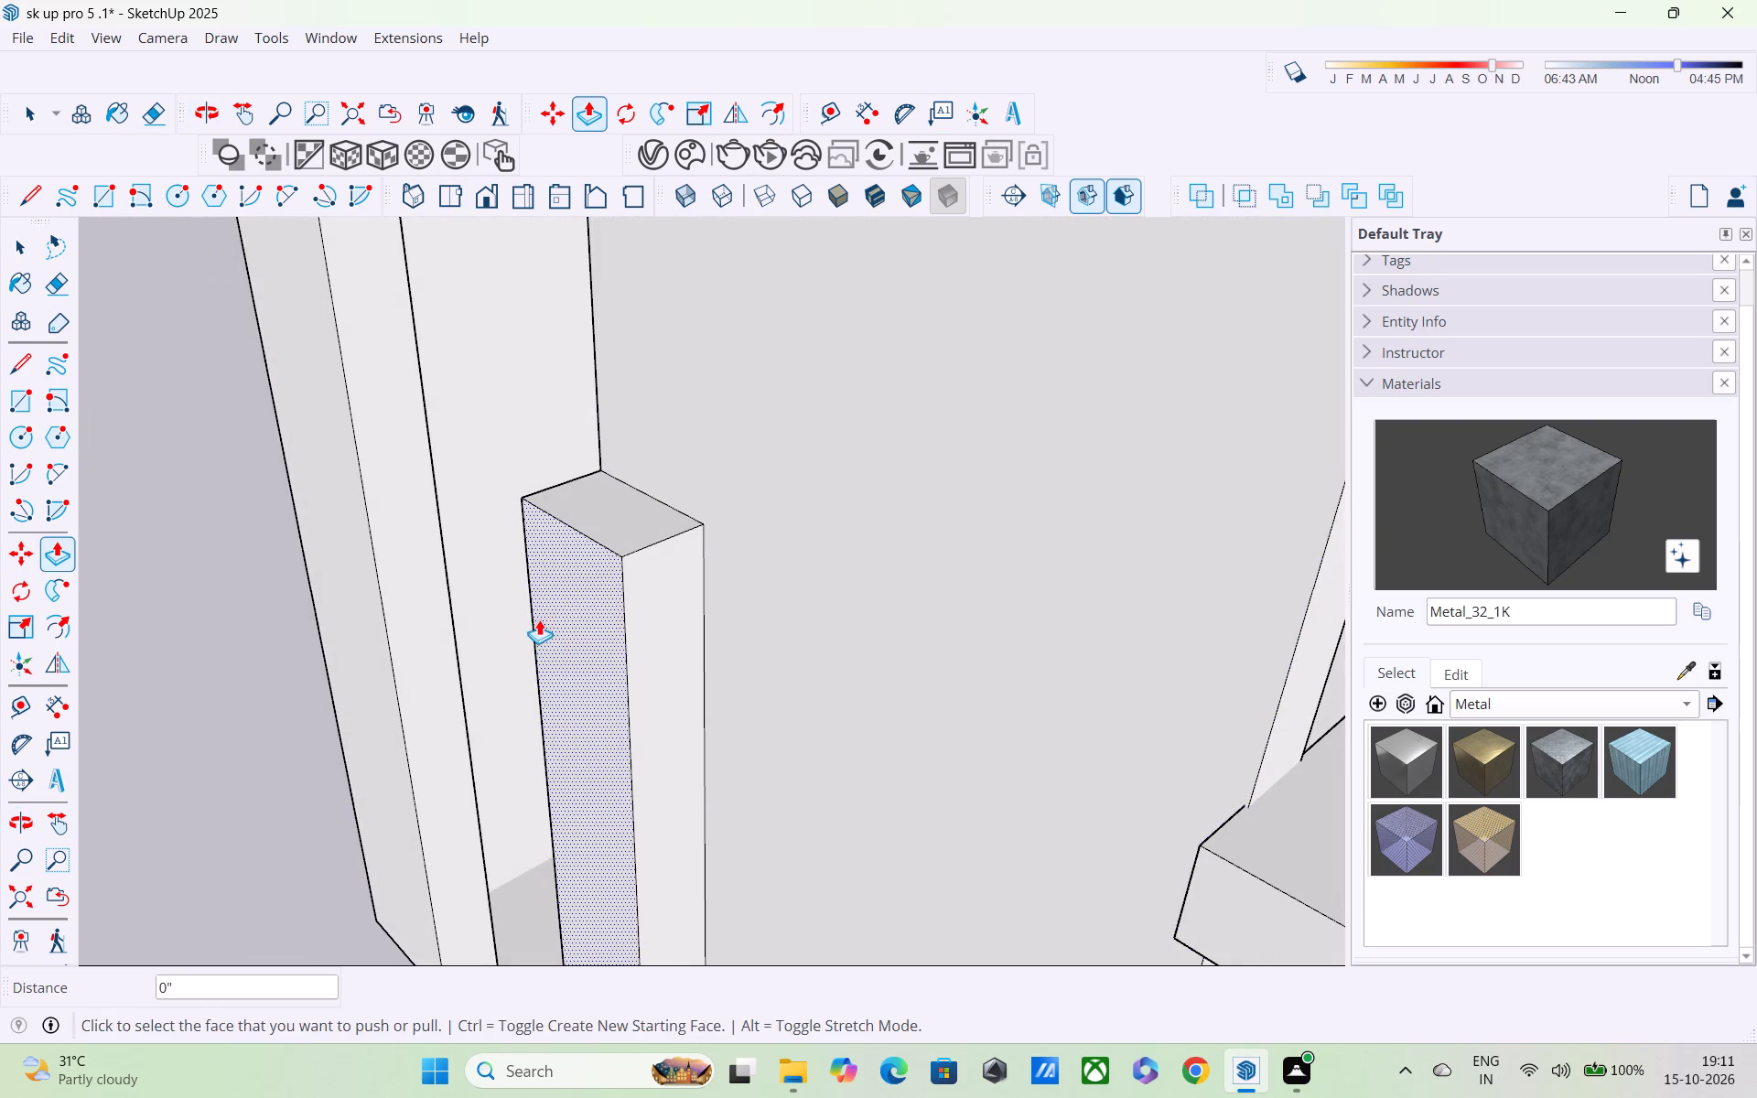
key("l")
scroll(535, 624, "down", 3)
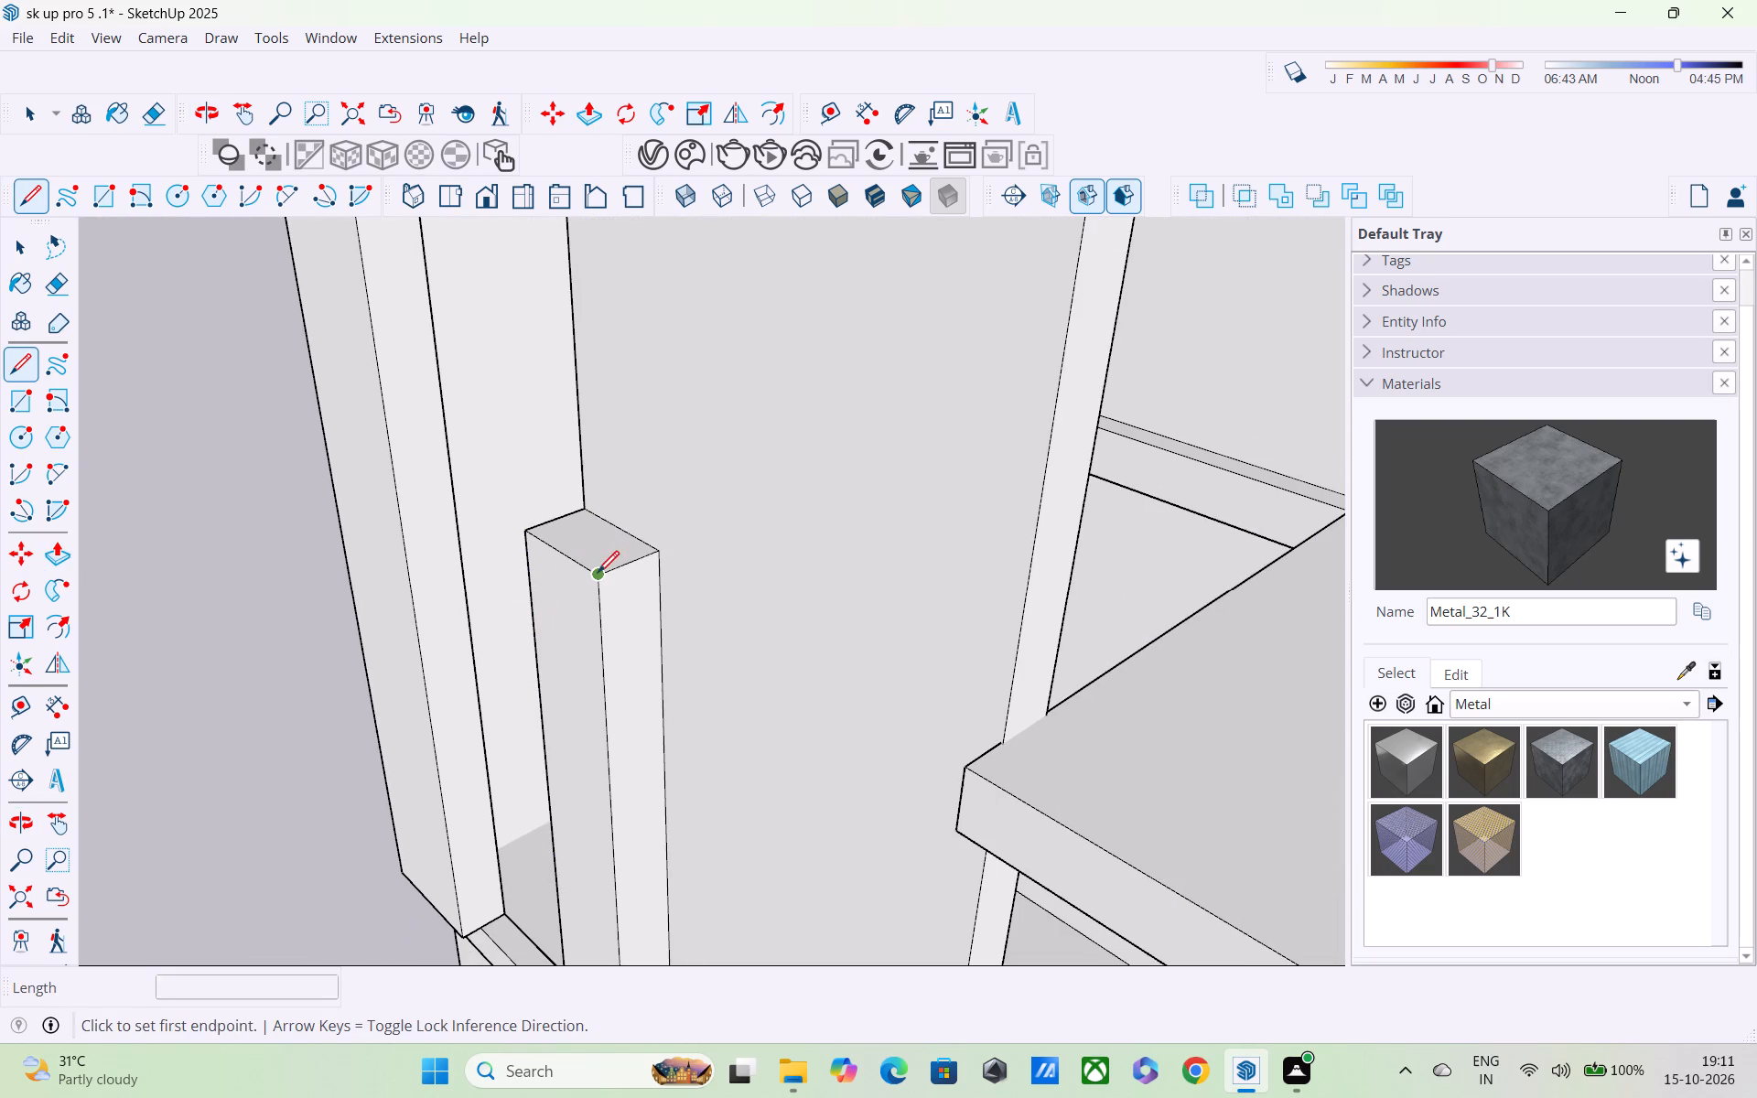
left_click(598, 575)
left_click(969, 769)
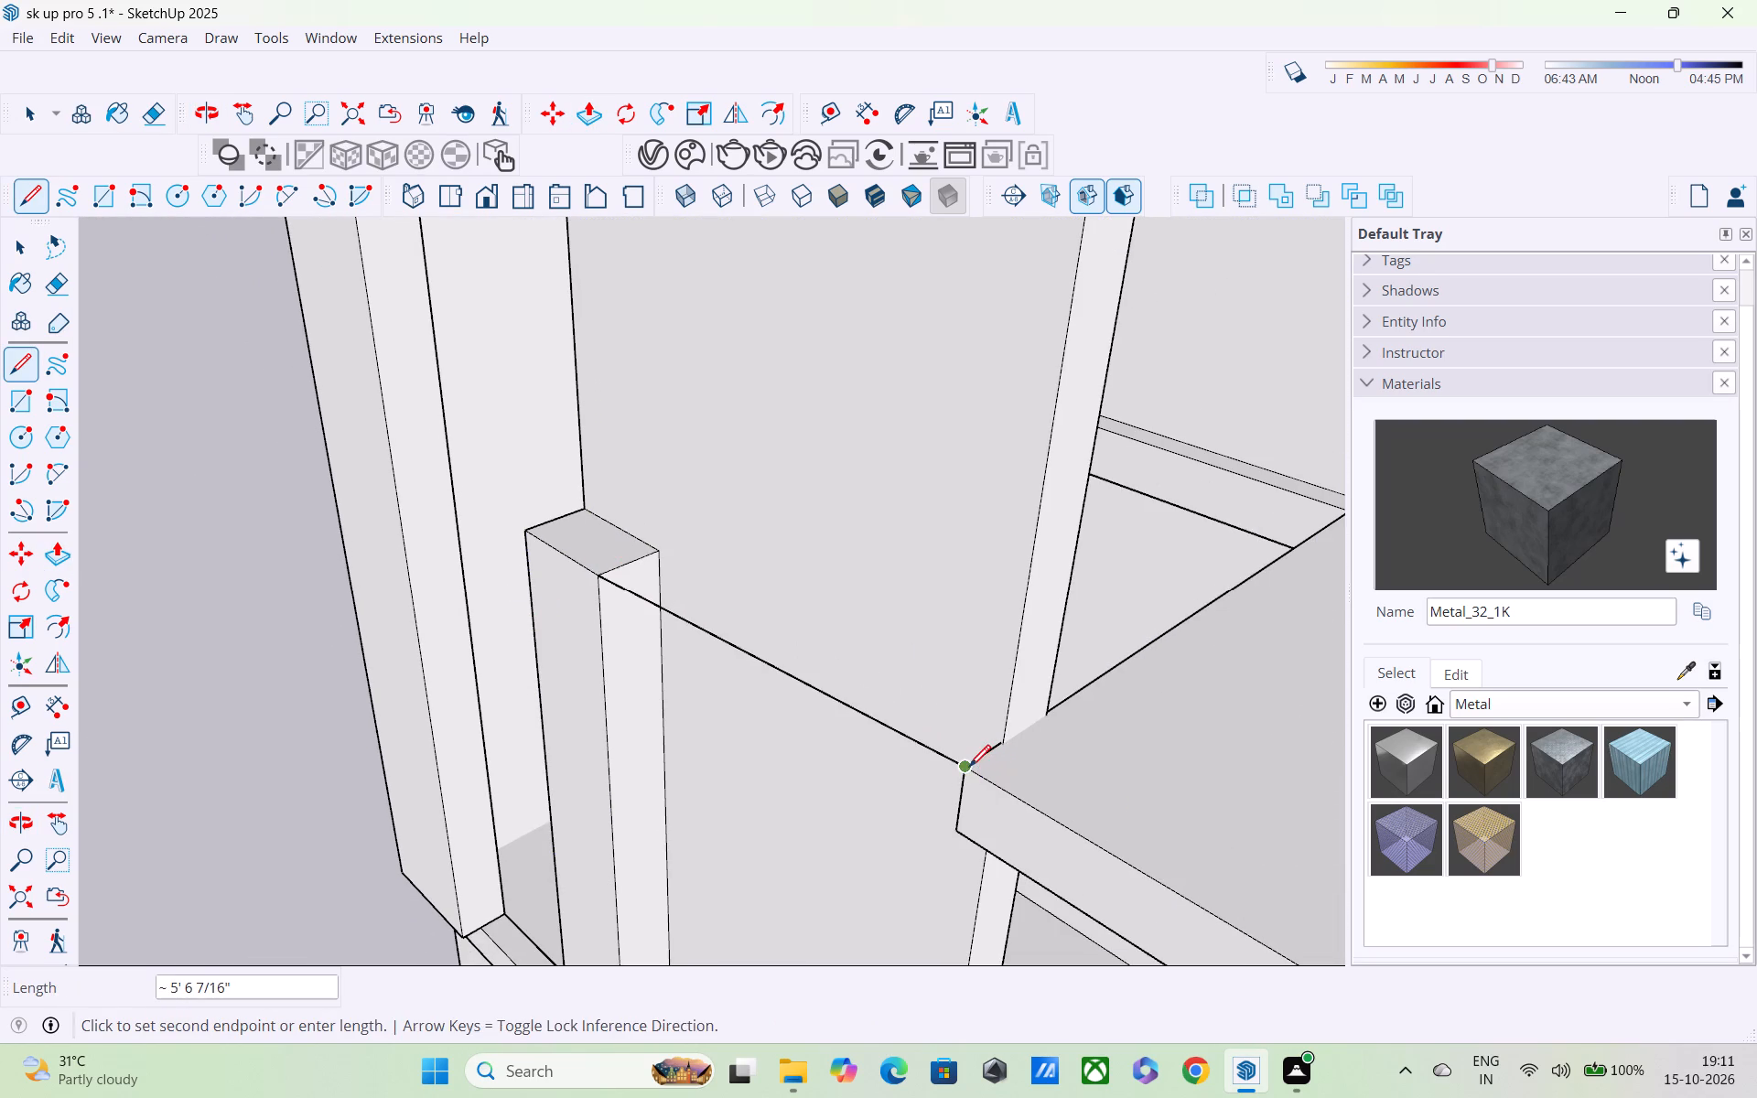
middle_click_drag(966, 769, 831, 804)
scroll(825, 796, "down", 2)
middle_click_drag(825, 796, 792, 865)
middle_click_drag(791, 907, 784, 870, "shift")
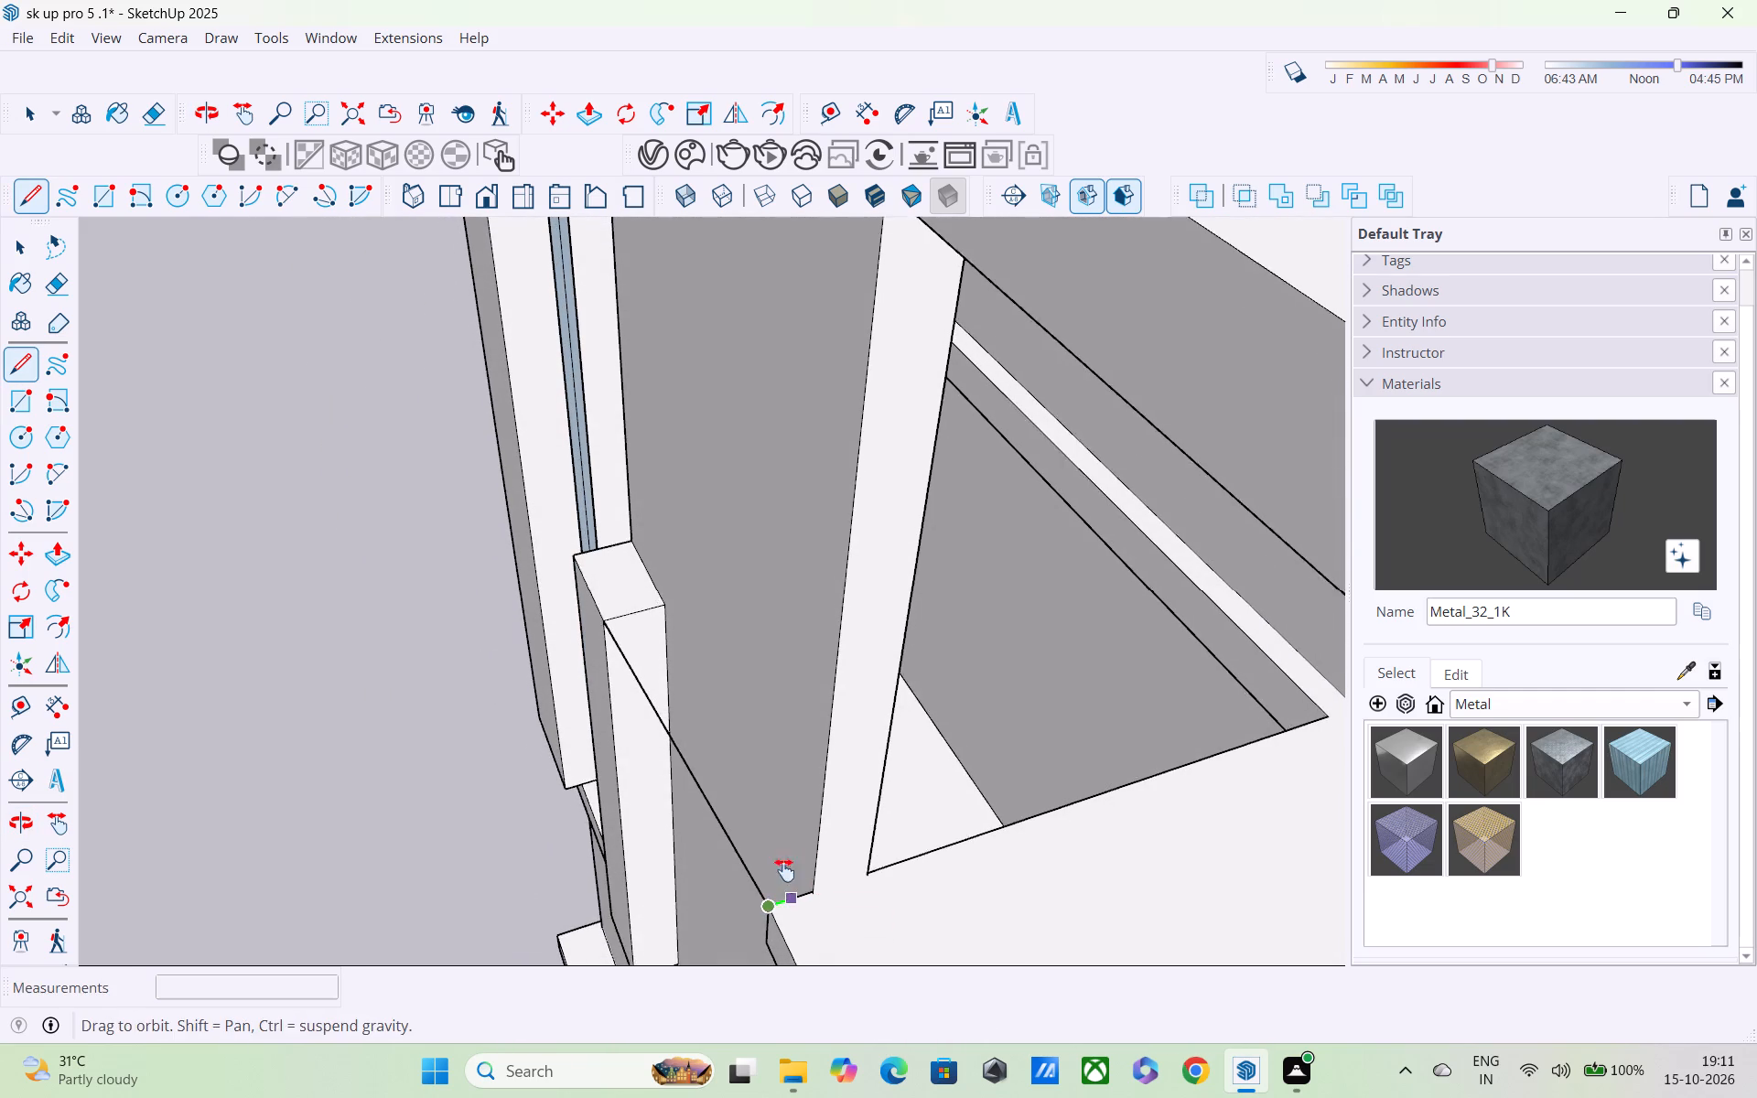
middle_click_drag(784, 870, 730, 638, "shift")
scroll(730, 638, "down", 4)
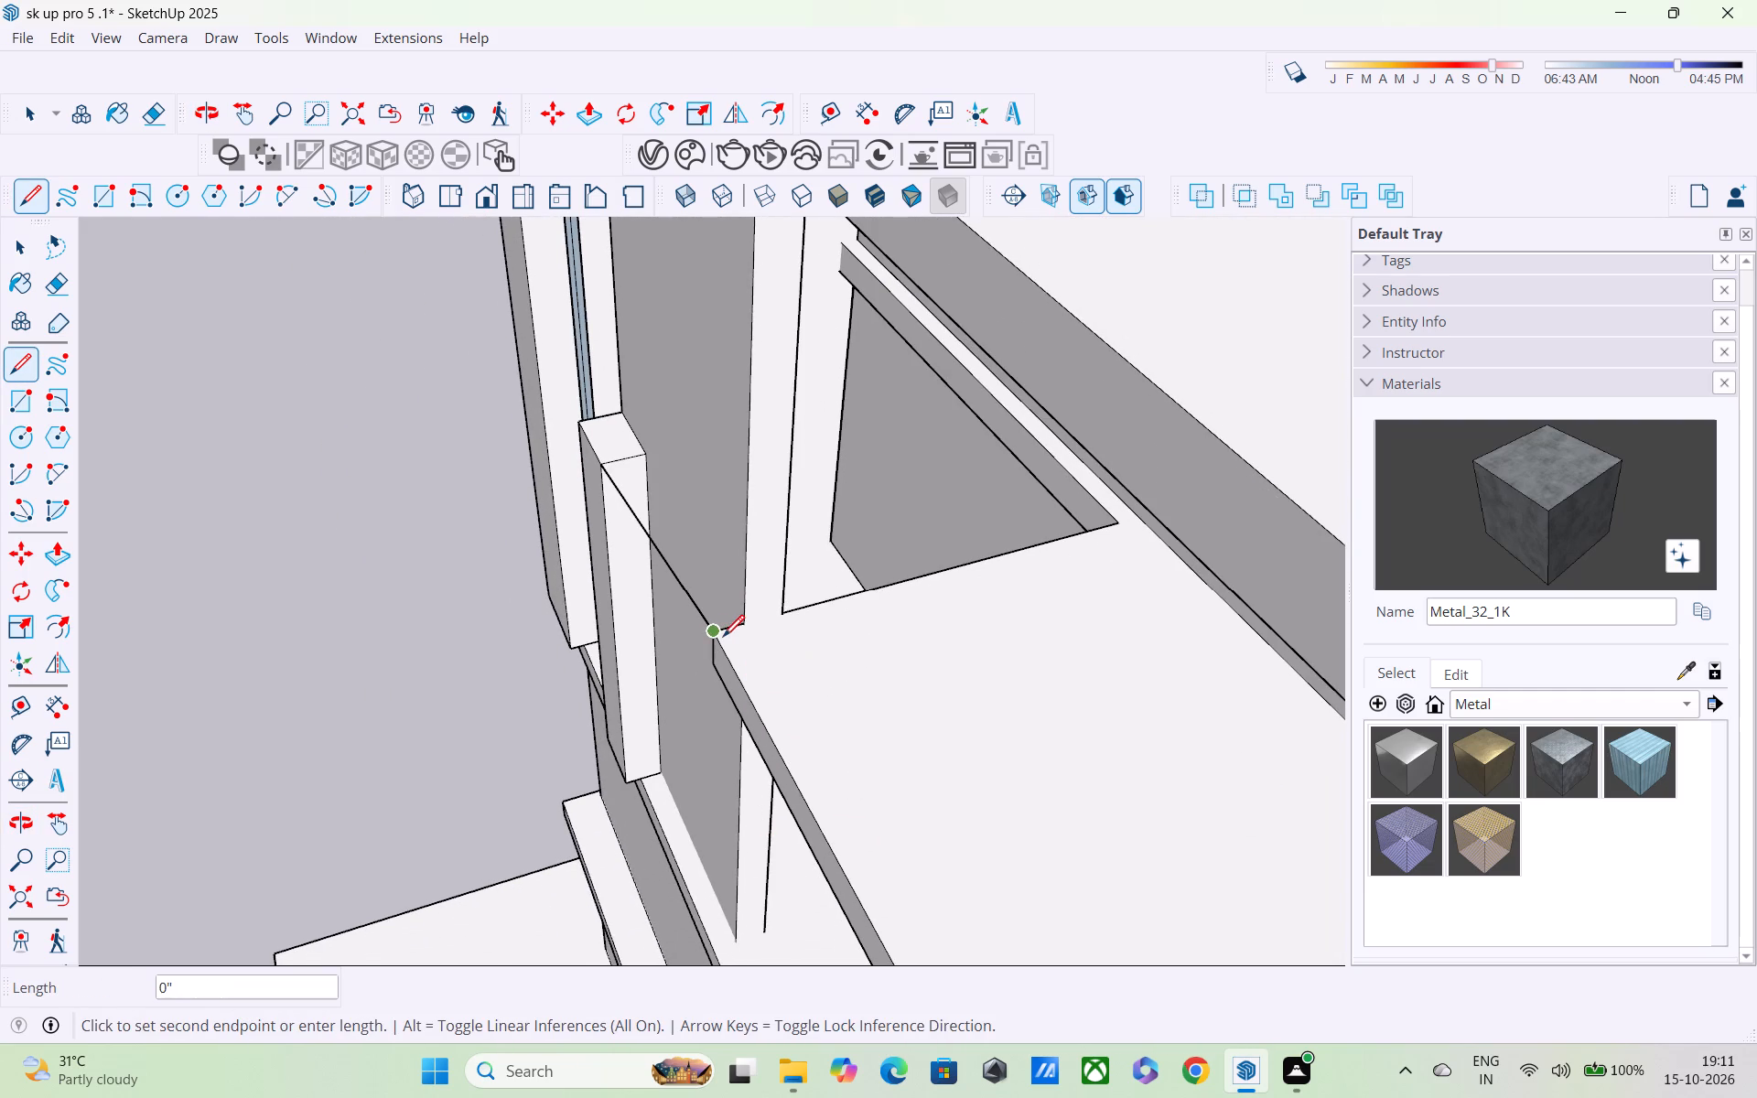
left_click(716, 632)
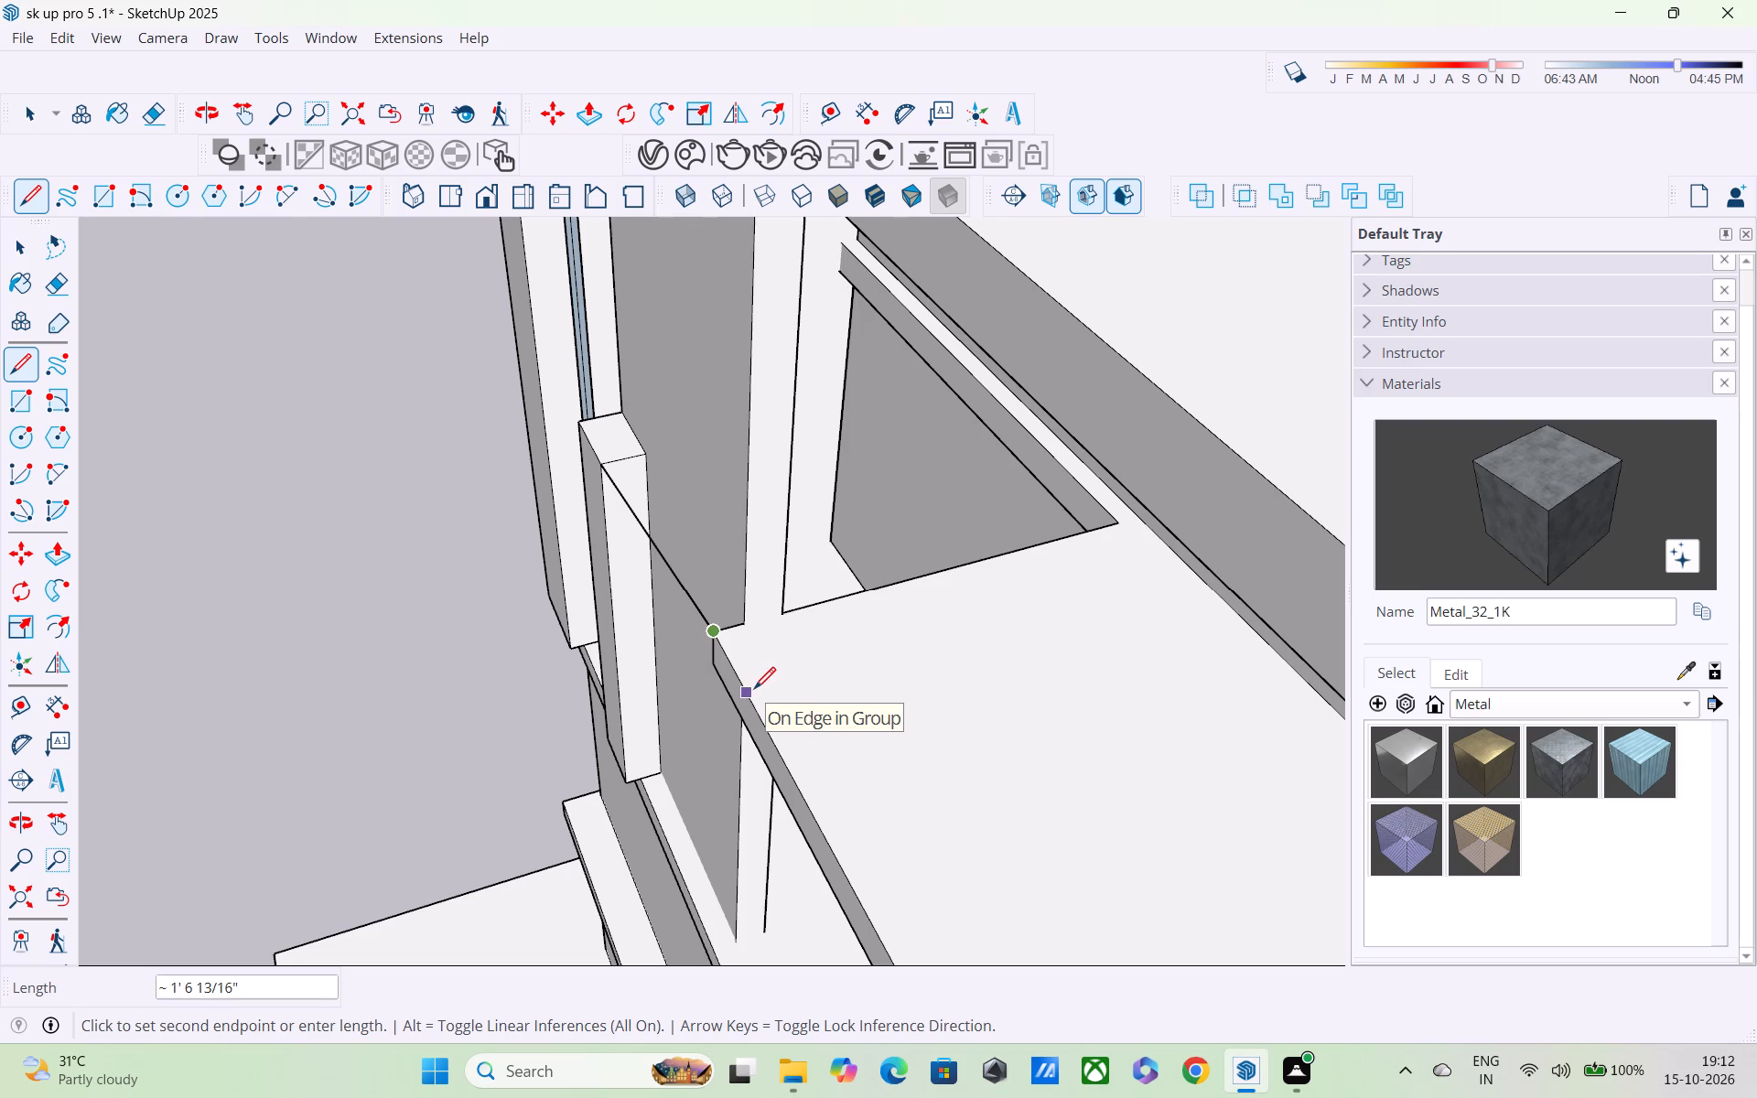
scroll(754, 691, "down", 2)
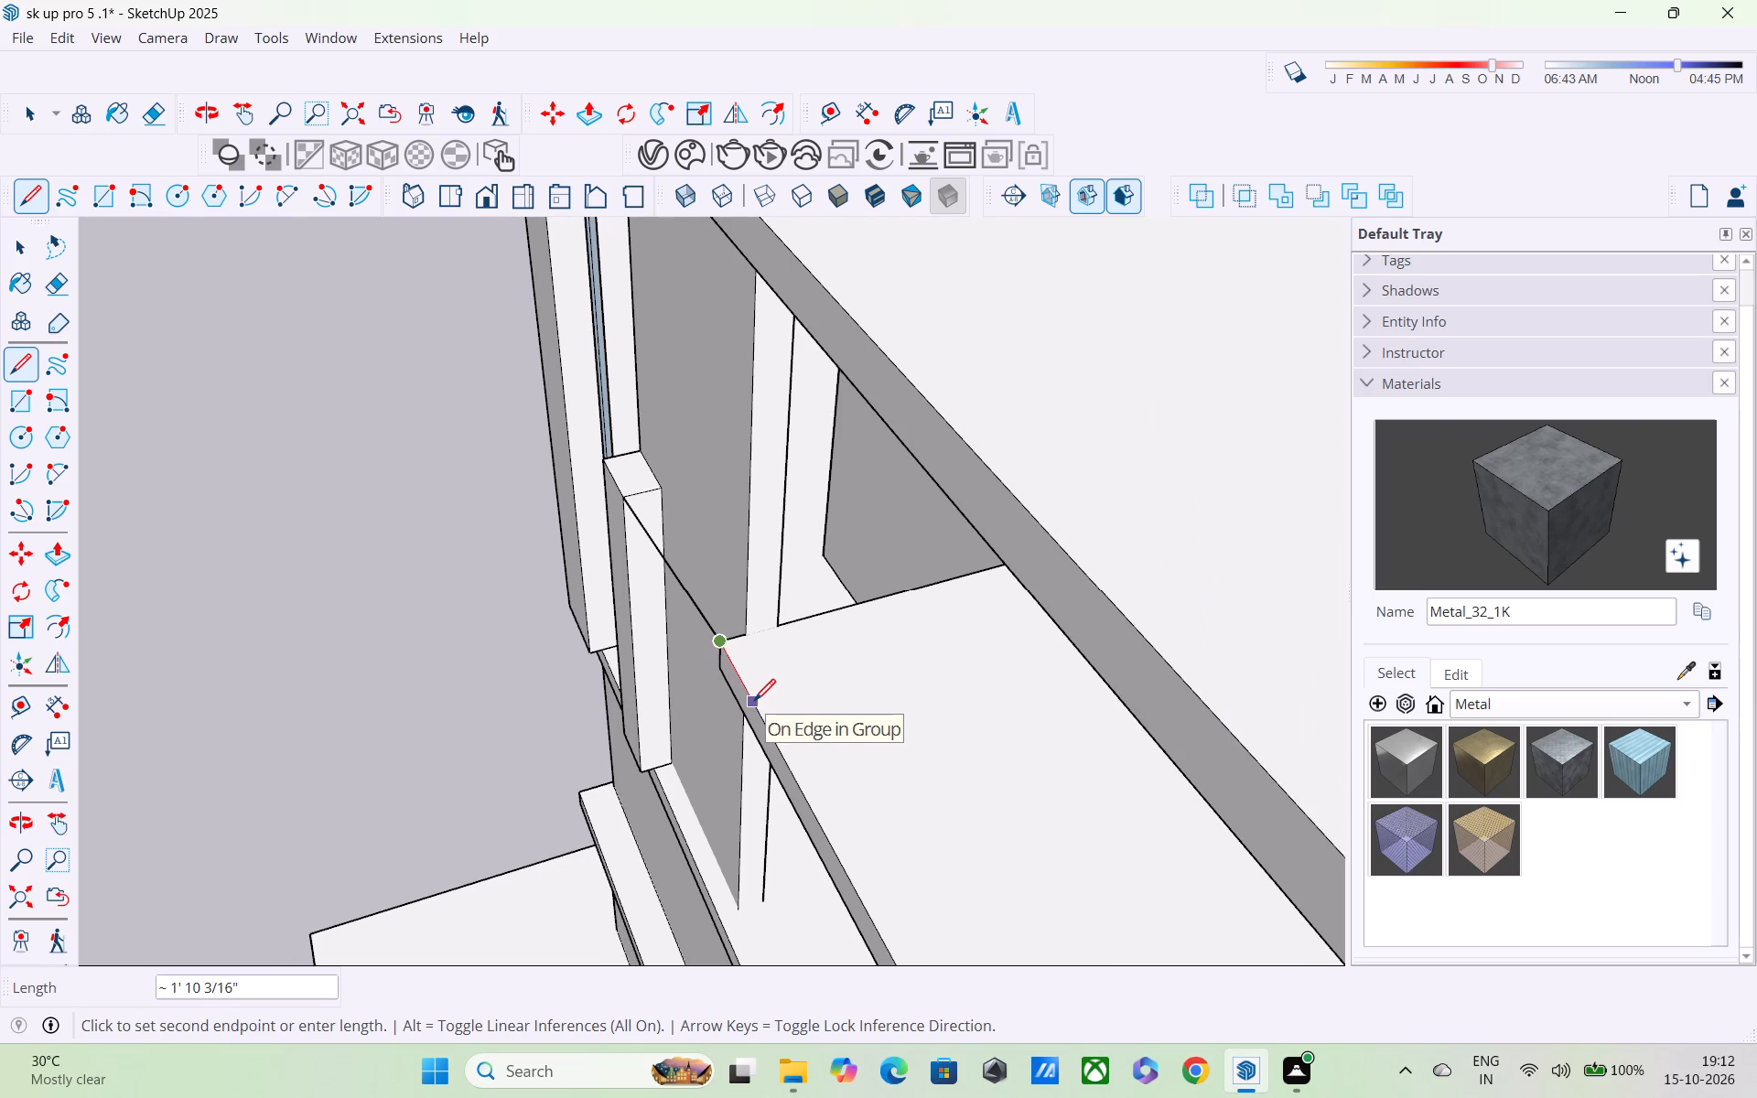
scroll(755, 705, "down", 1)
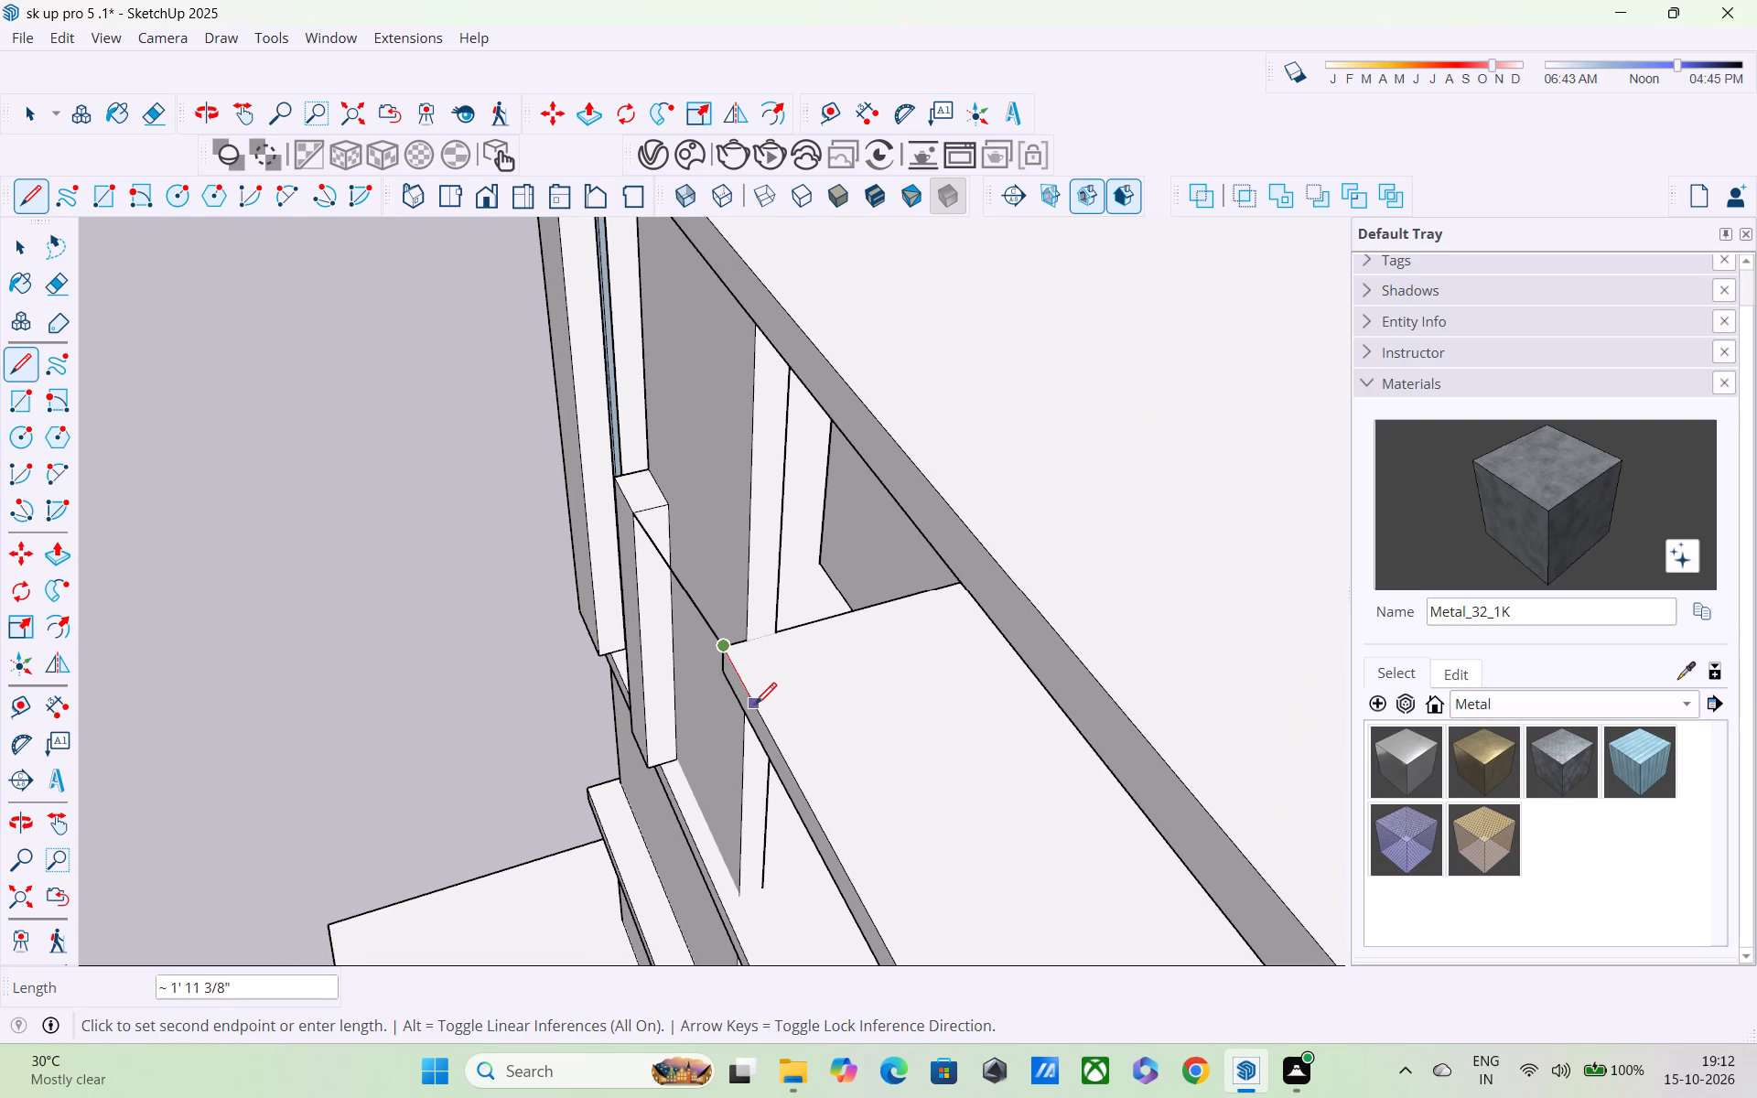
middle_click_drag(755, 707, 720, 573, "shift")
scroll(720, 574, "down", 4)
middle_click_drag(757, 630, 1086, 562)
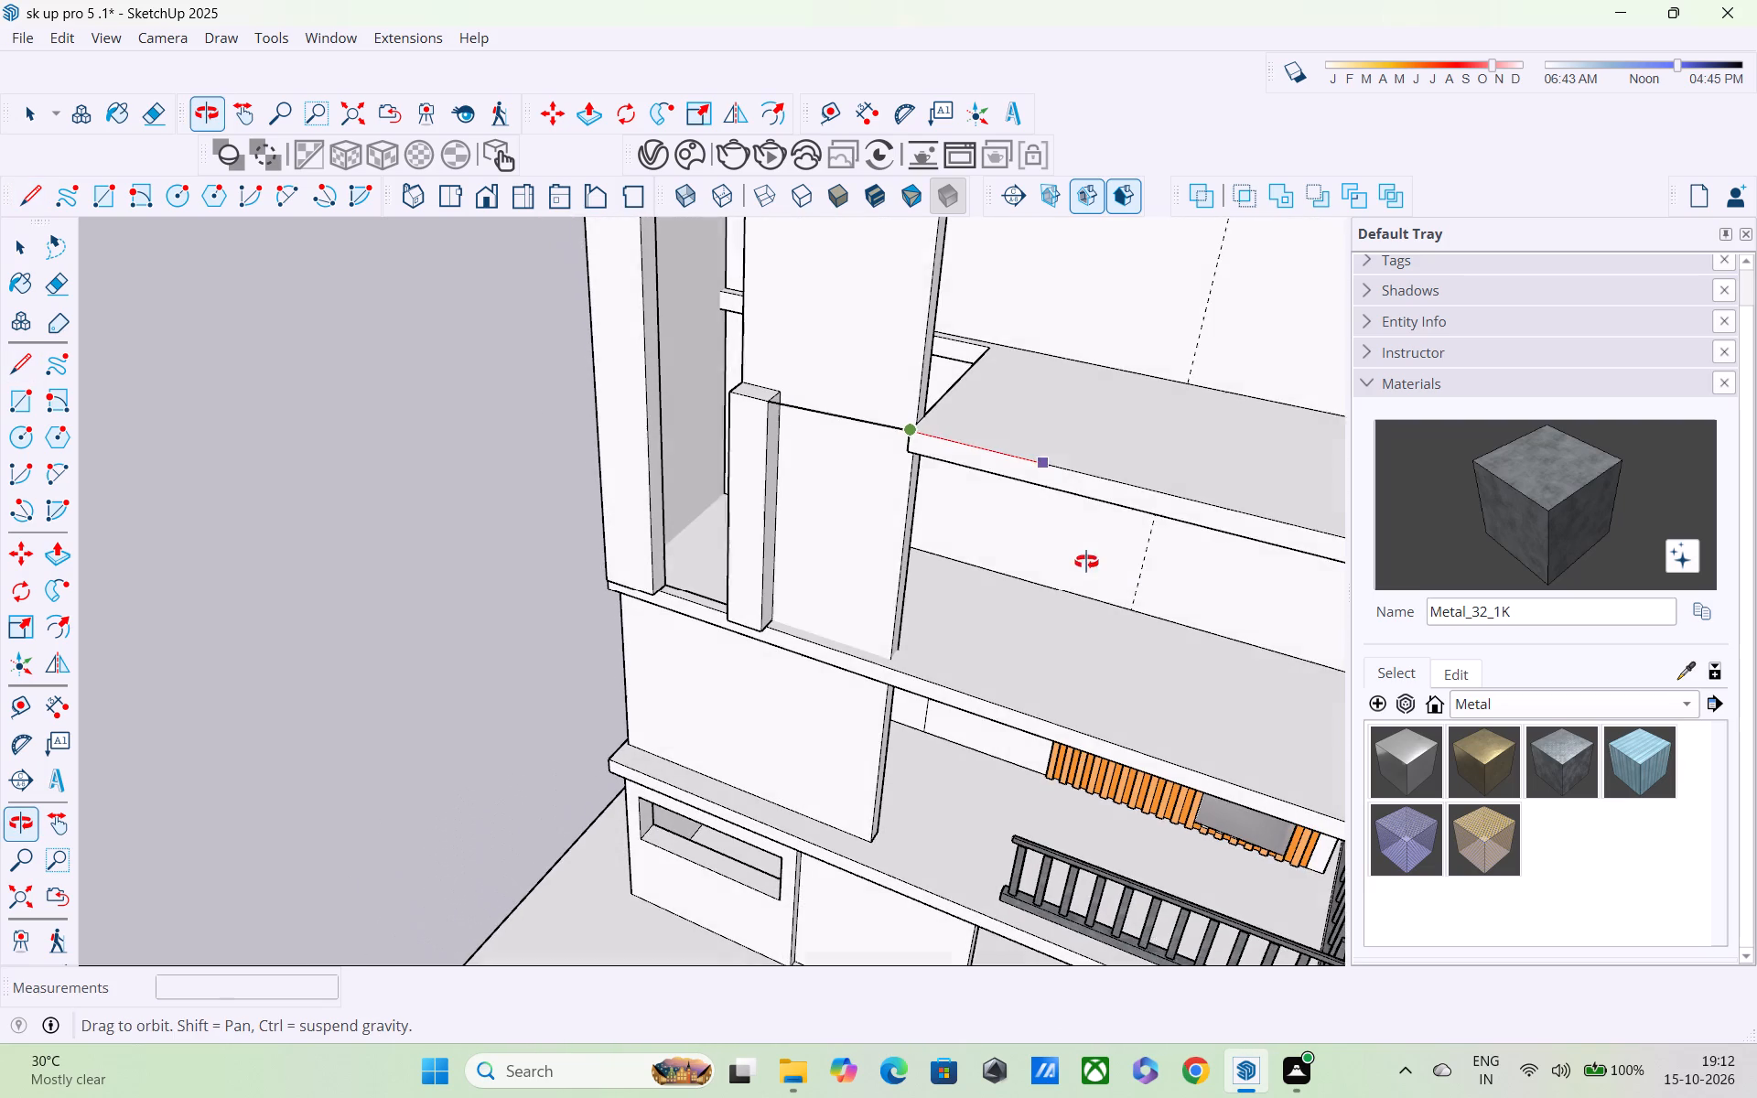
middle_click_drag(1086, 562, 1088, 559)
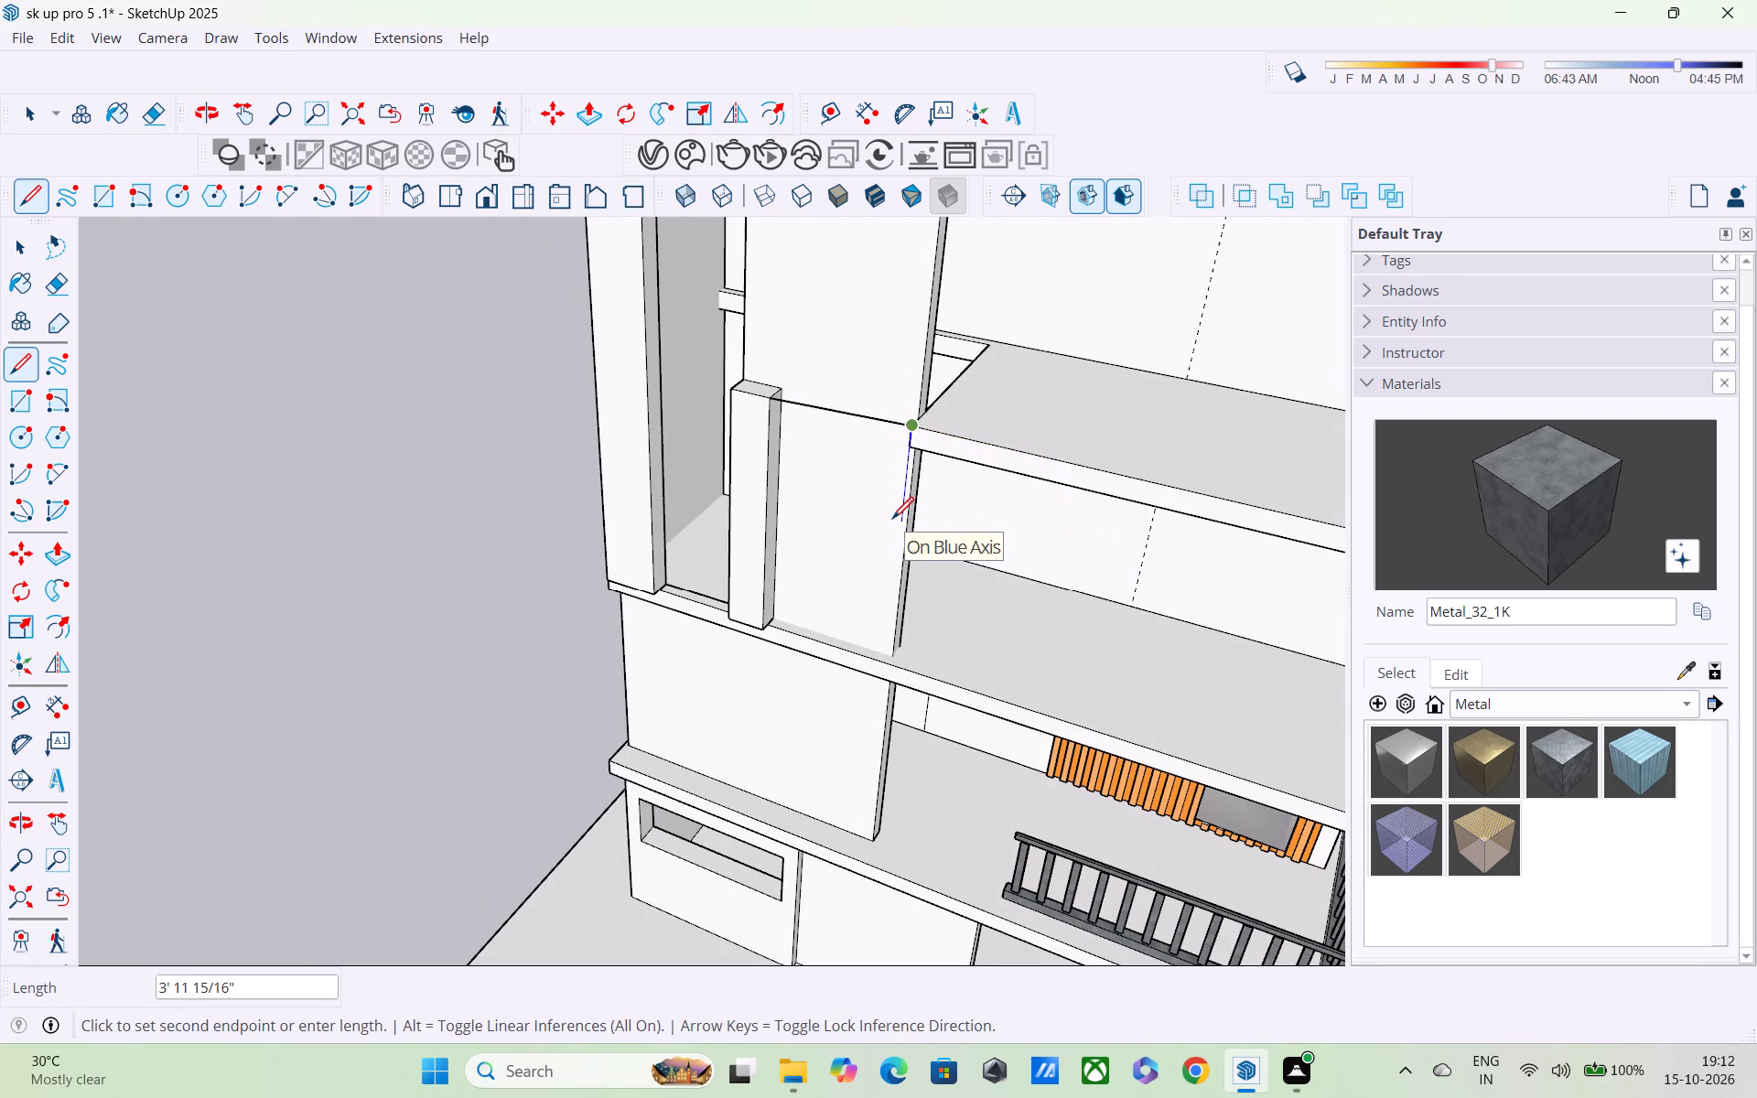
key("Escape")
Examine the fin's top and its connecting line to the intermediate slab from above, below and the front.
middle_click_drag(808, 465, 911, 553)
scroll(836, 430, "up", 4)
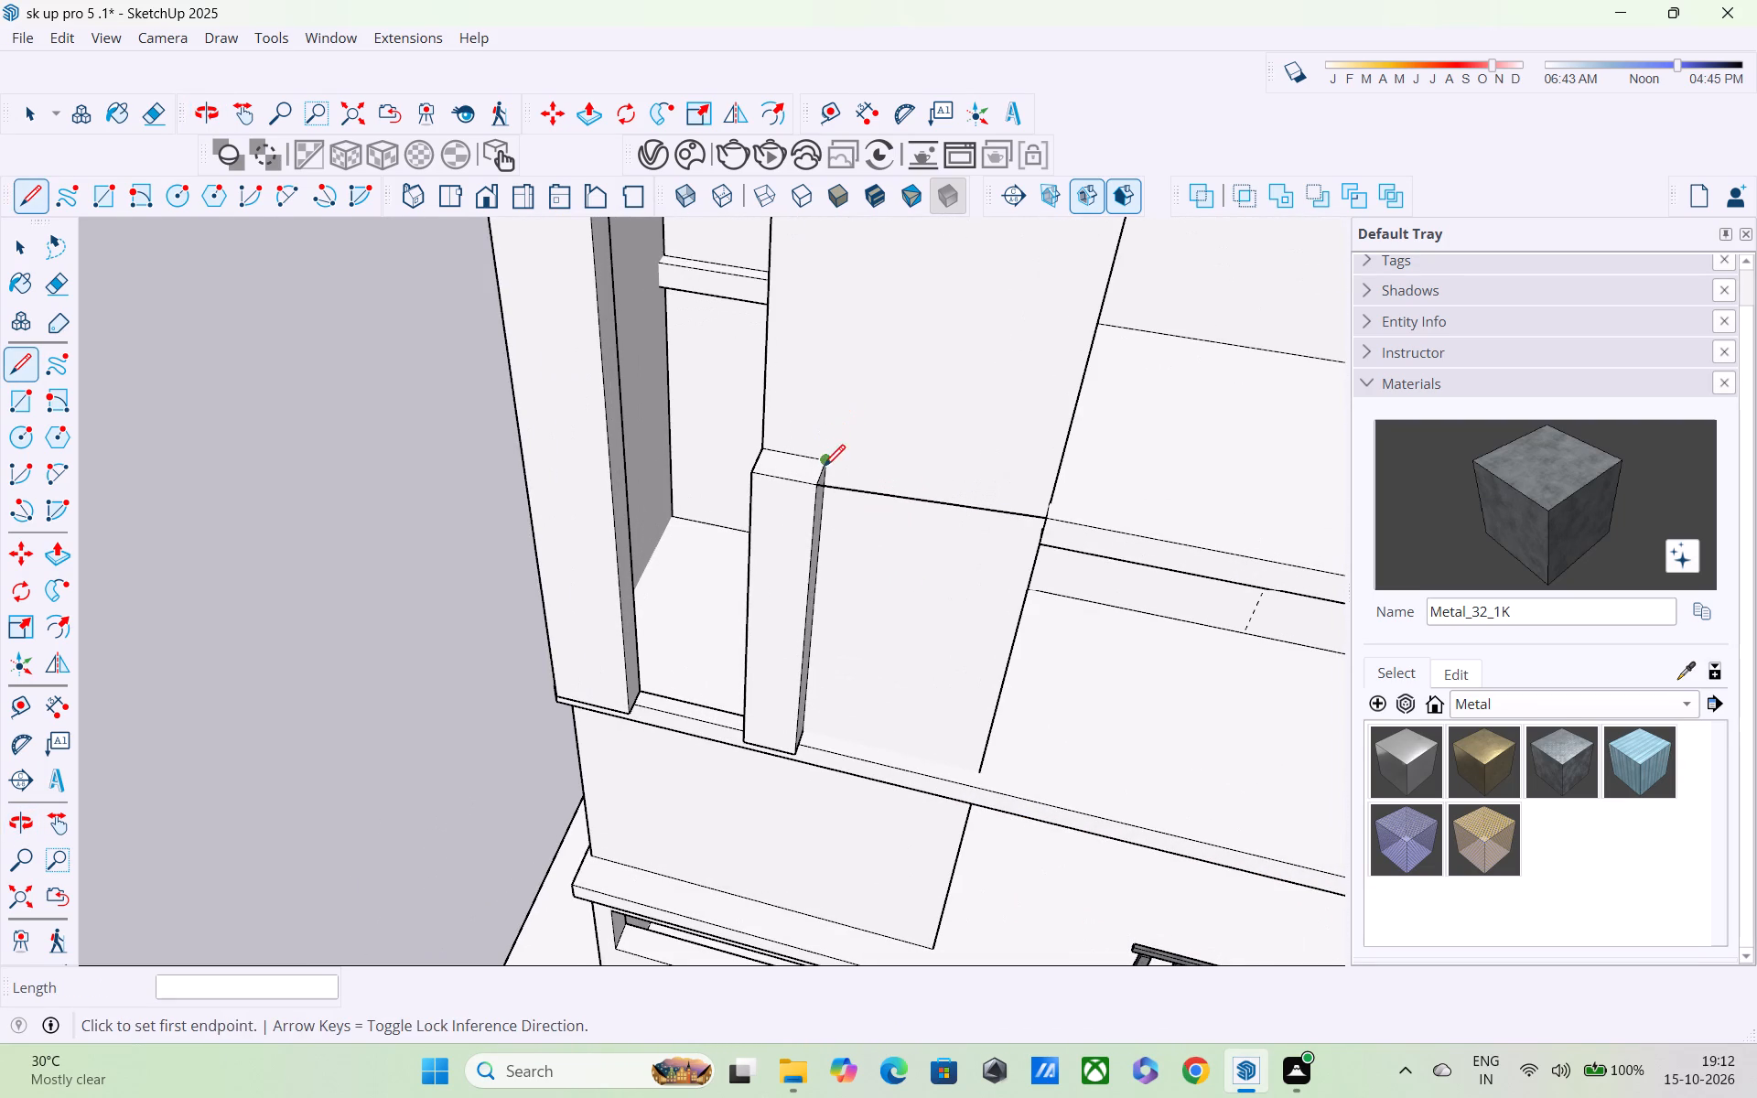
scroll(802, 499, "down", 1)
middle_click_drag(803, 500, 828, 538)
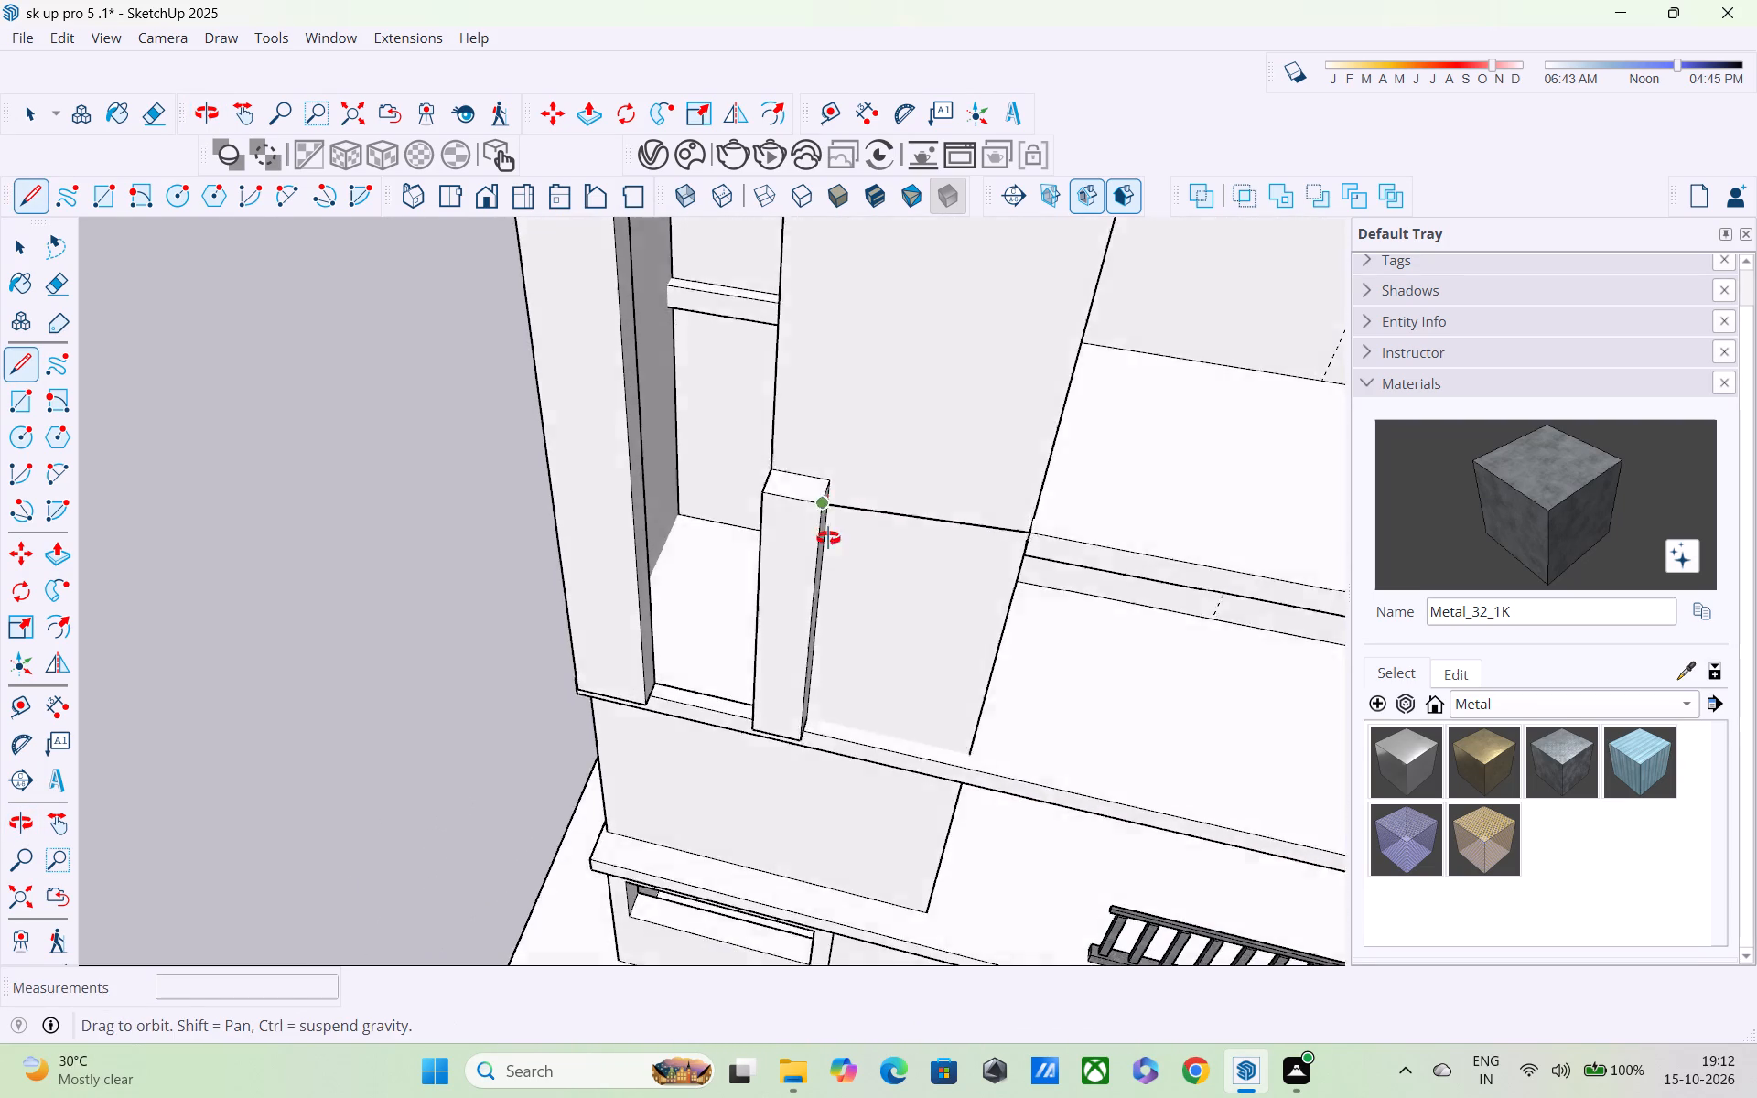
middle_click_drag(828, 538, 905, 618)
scroll(871, 544, "up", 4)
middle_click_drag(845, 589, 830, 564)
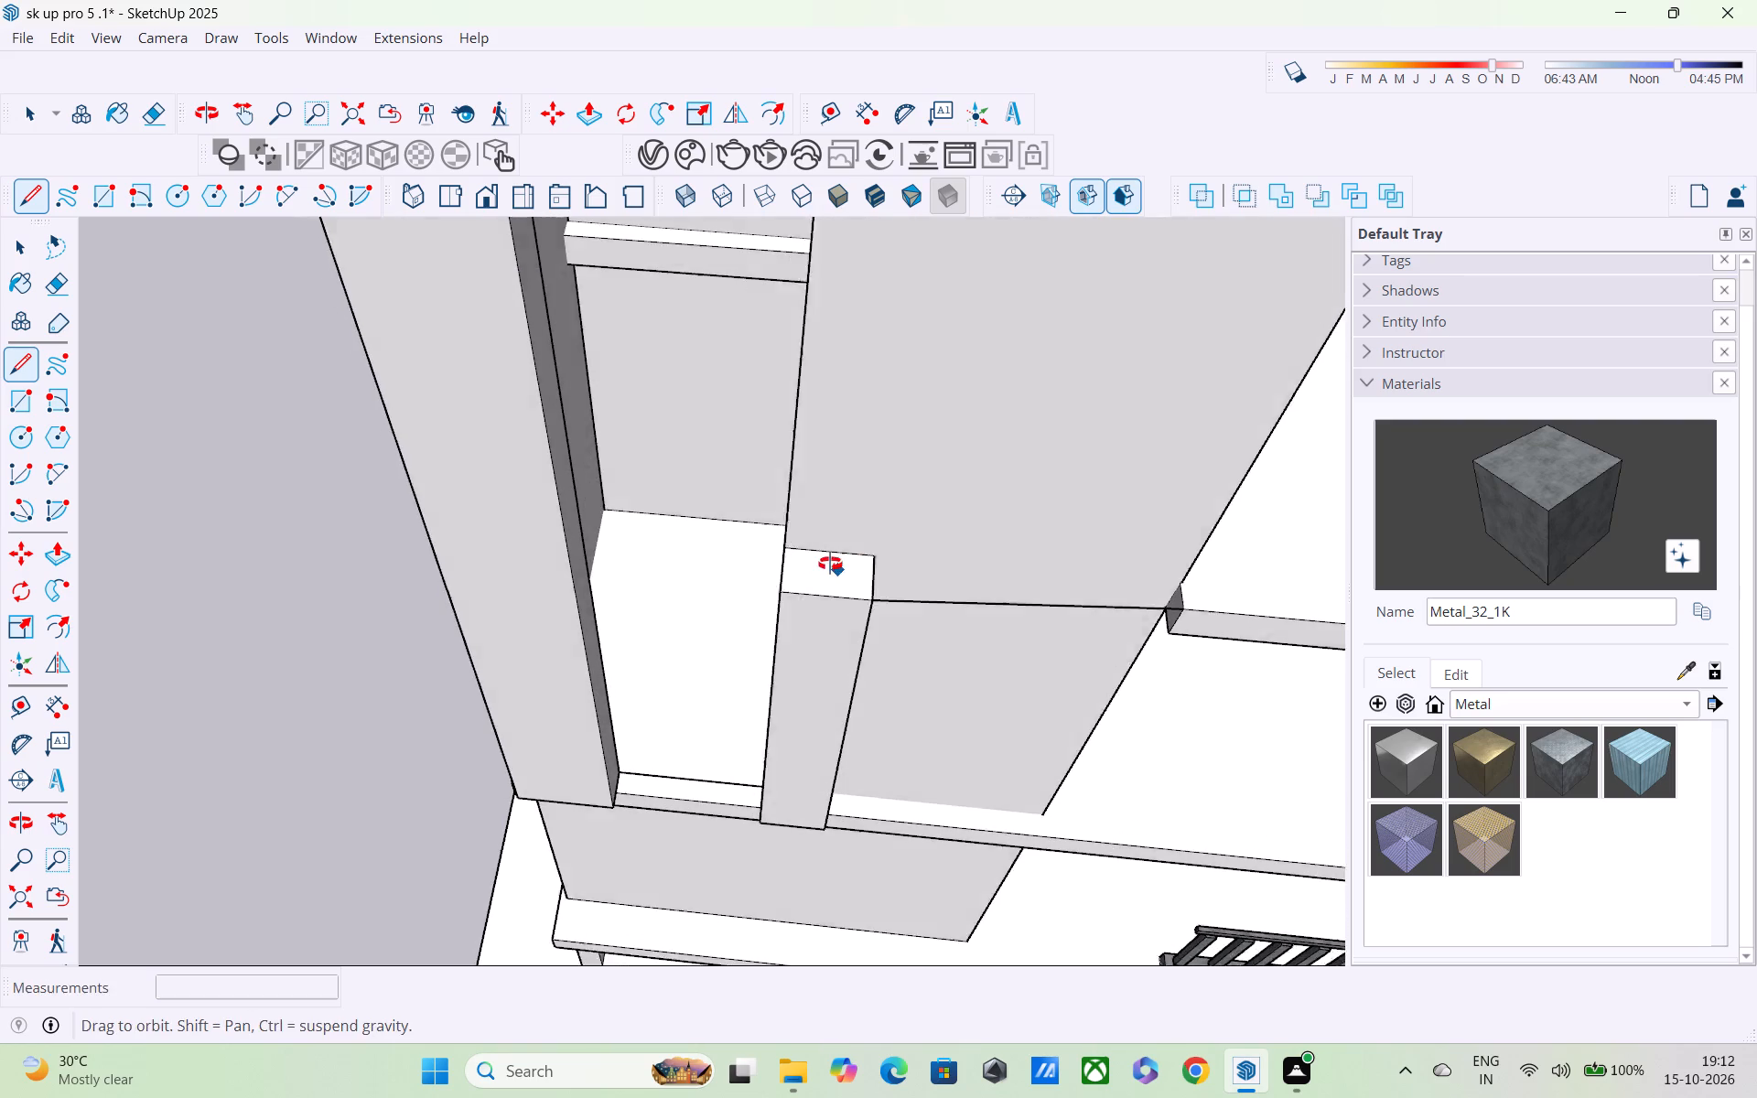
middle_click_drag(830, 564, 810, 490)
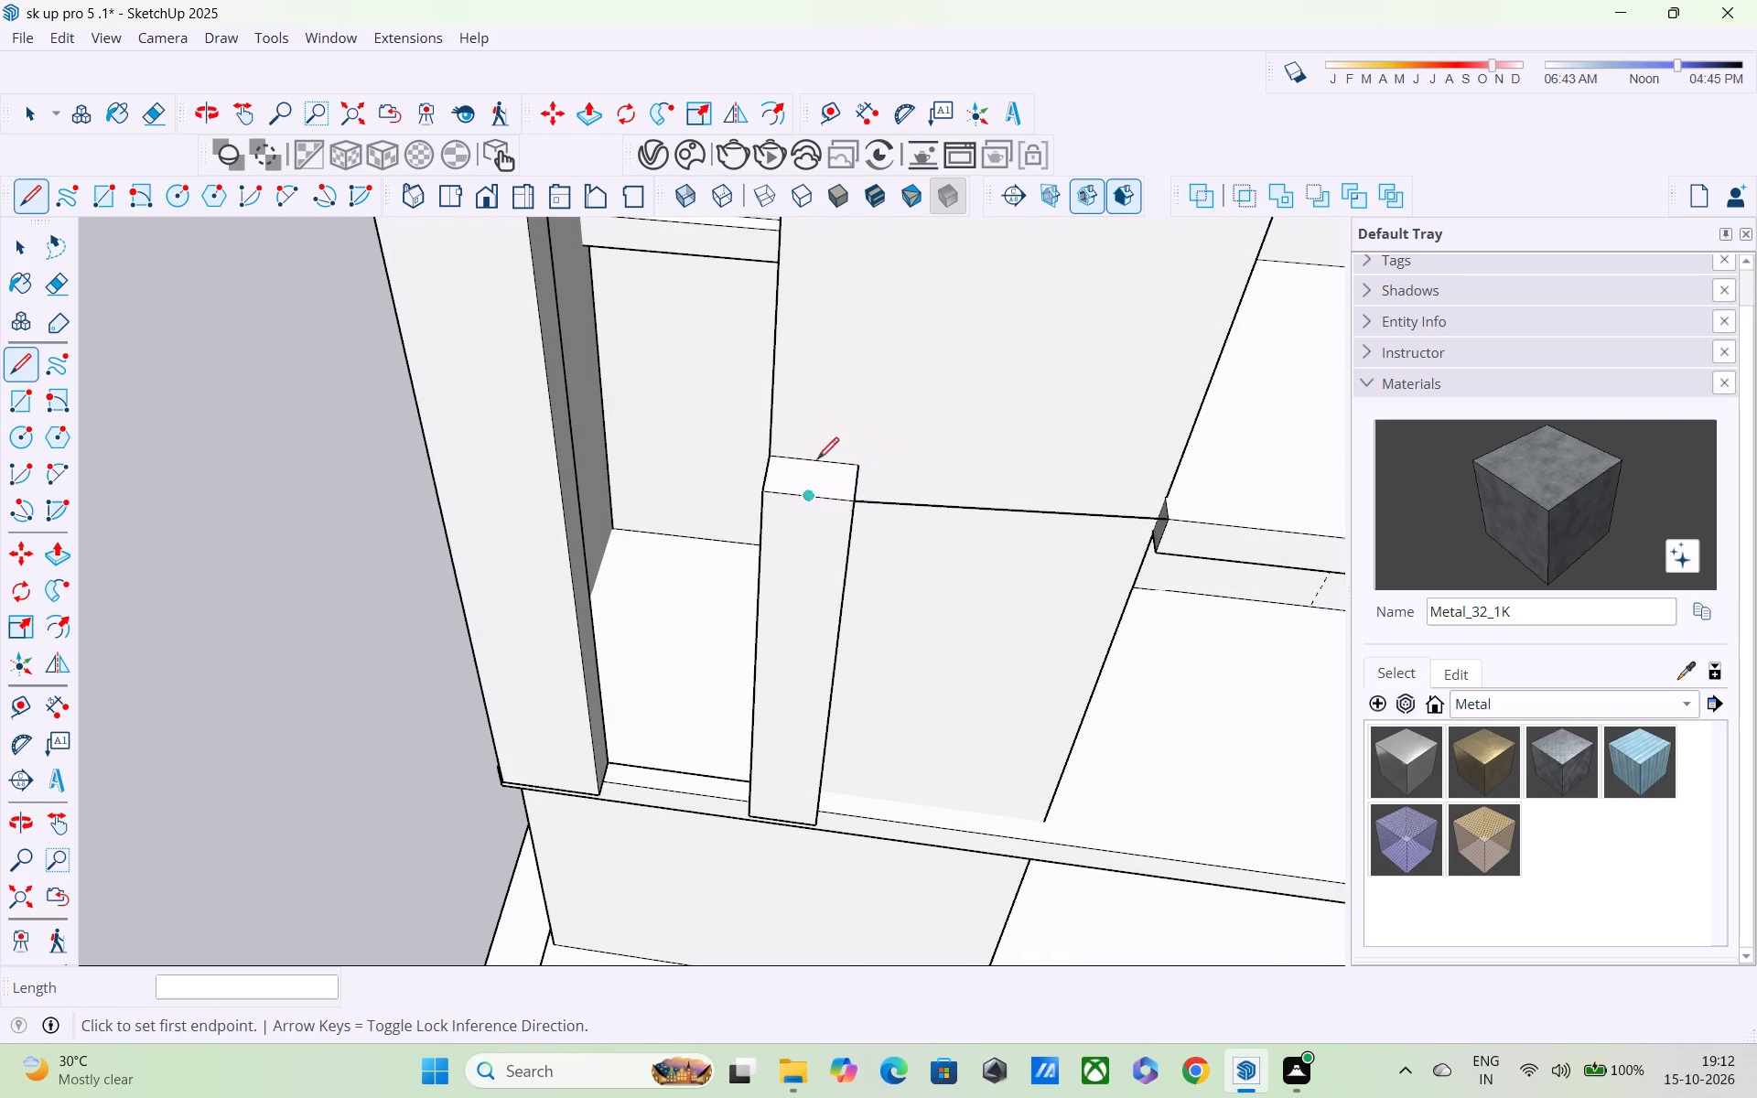
scroll(894, 505, "down", 2)
middle_click_drag(976, 610, 959, 409)
scroll(962, 413, "down", 3)
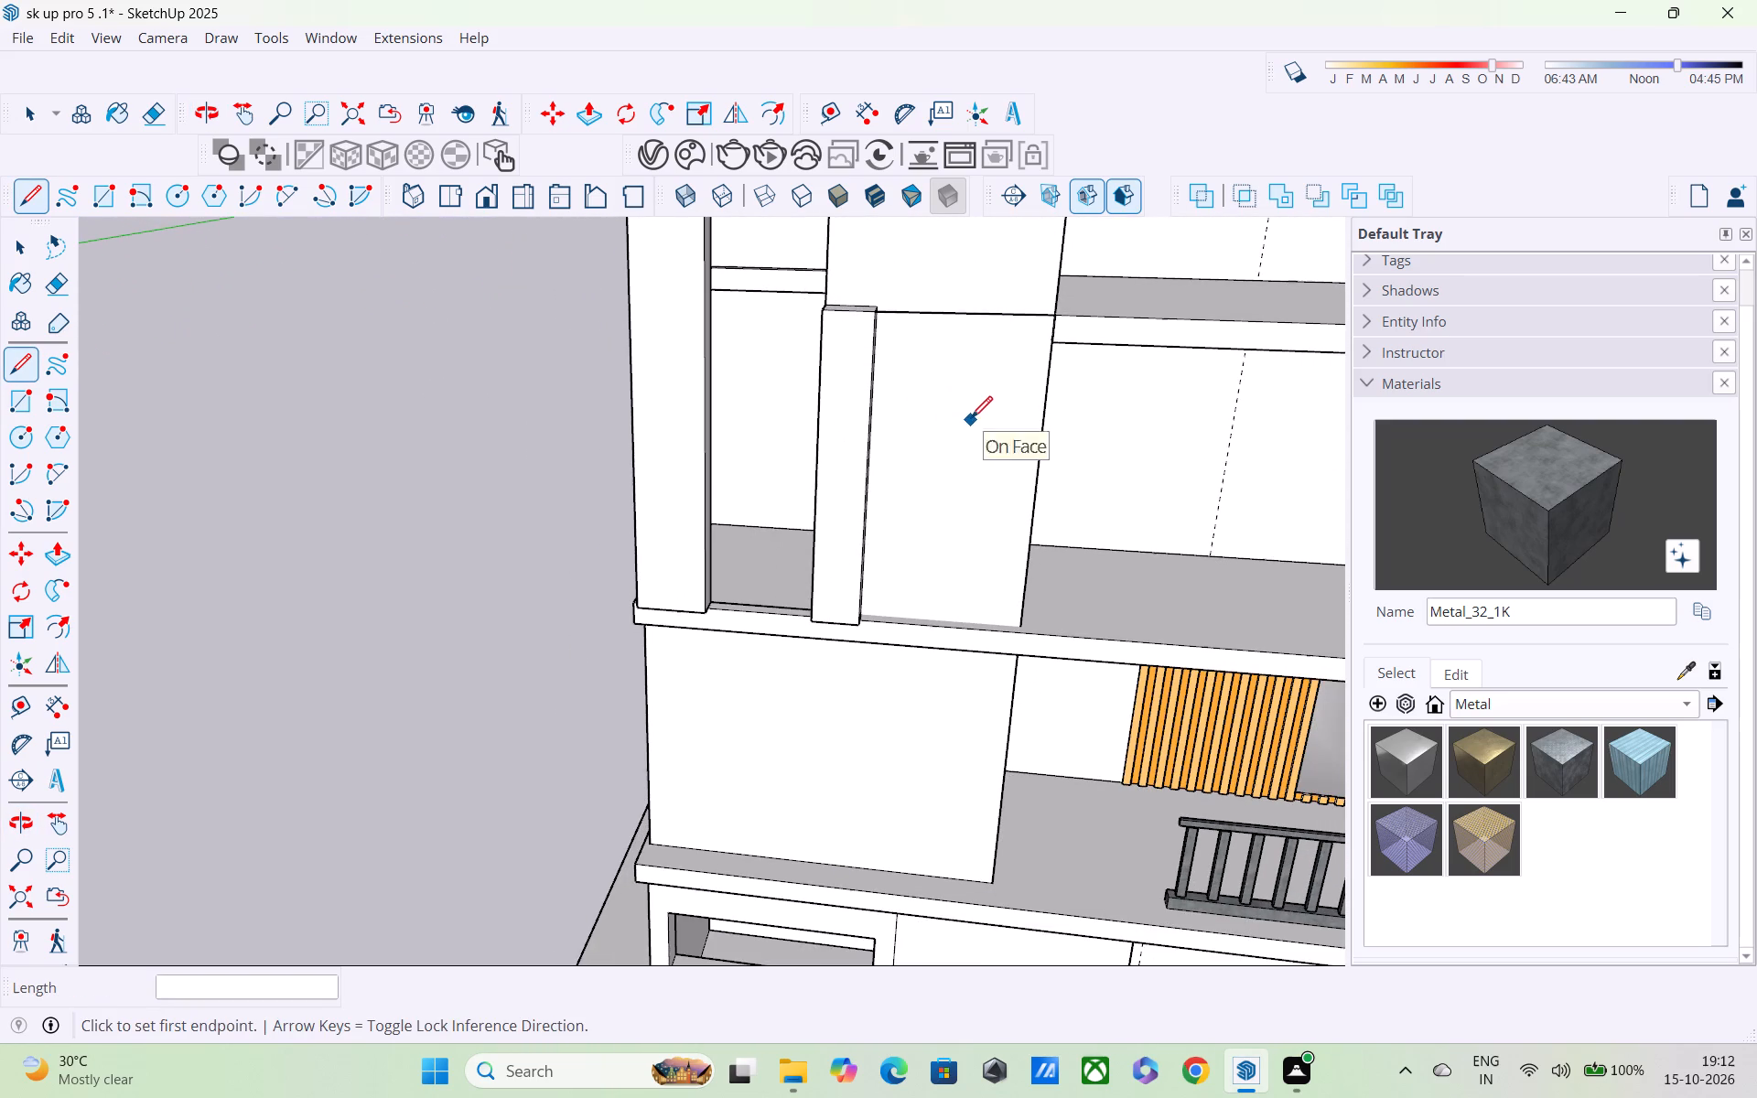
middle_click_drag(962, 408, 863, 541, "shift")
scroll(892, 458, "up", 5)
middle_click_drag(943, 493, 989, 354)
middle_click_drag(957, 485, 944, 303)
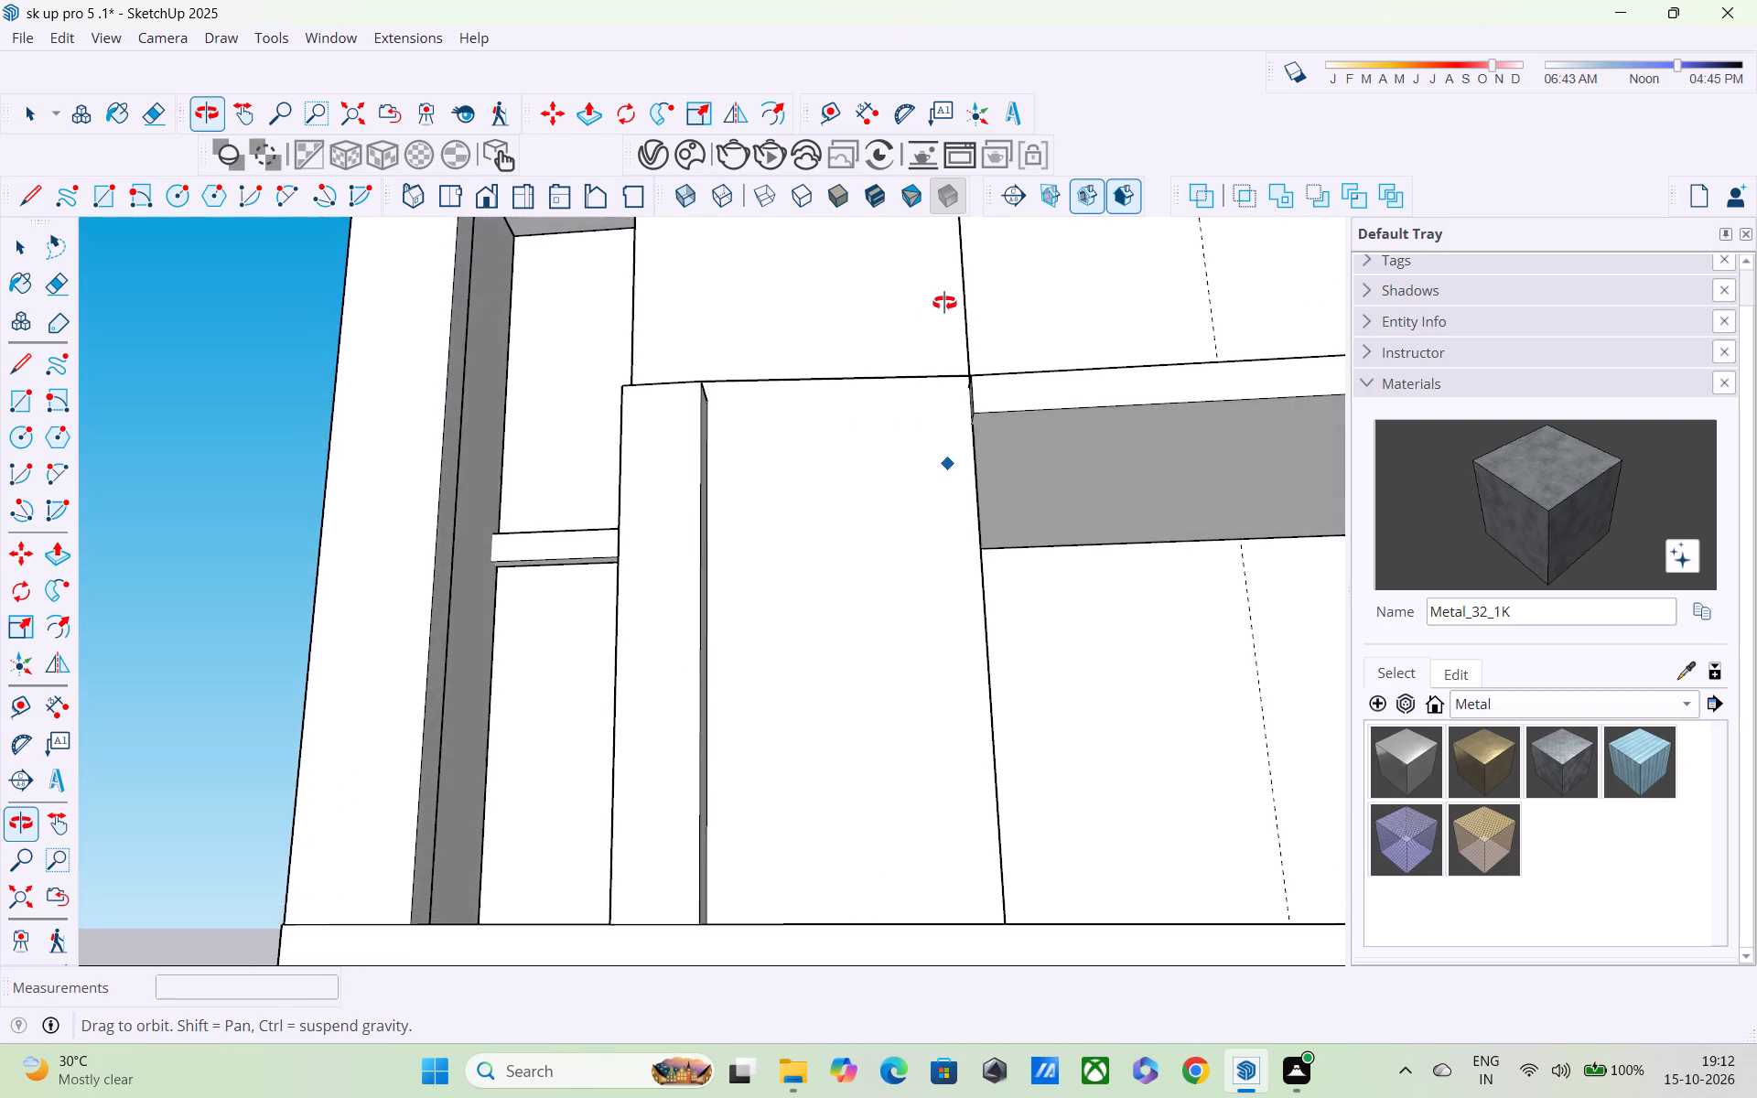
middle_click_drag(944, 303, 969, 587)
Undo the line joining the fin's top corner to the intermediate slab's corner.
key("ctrl+z")
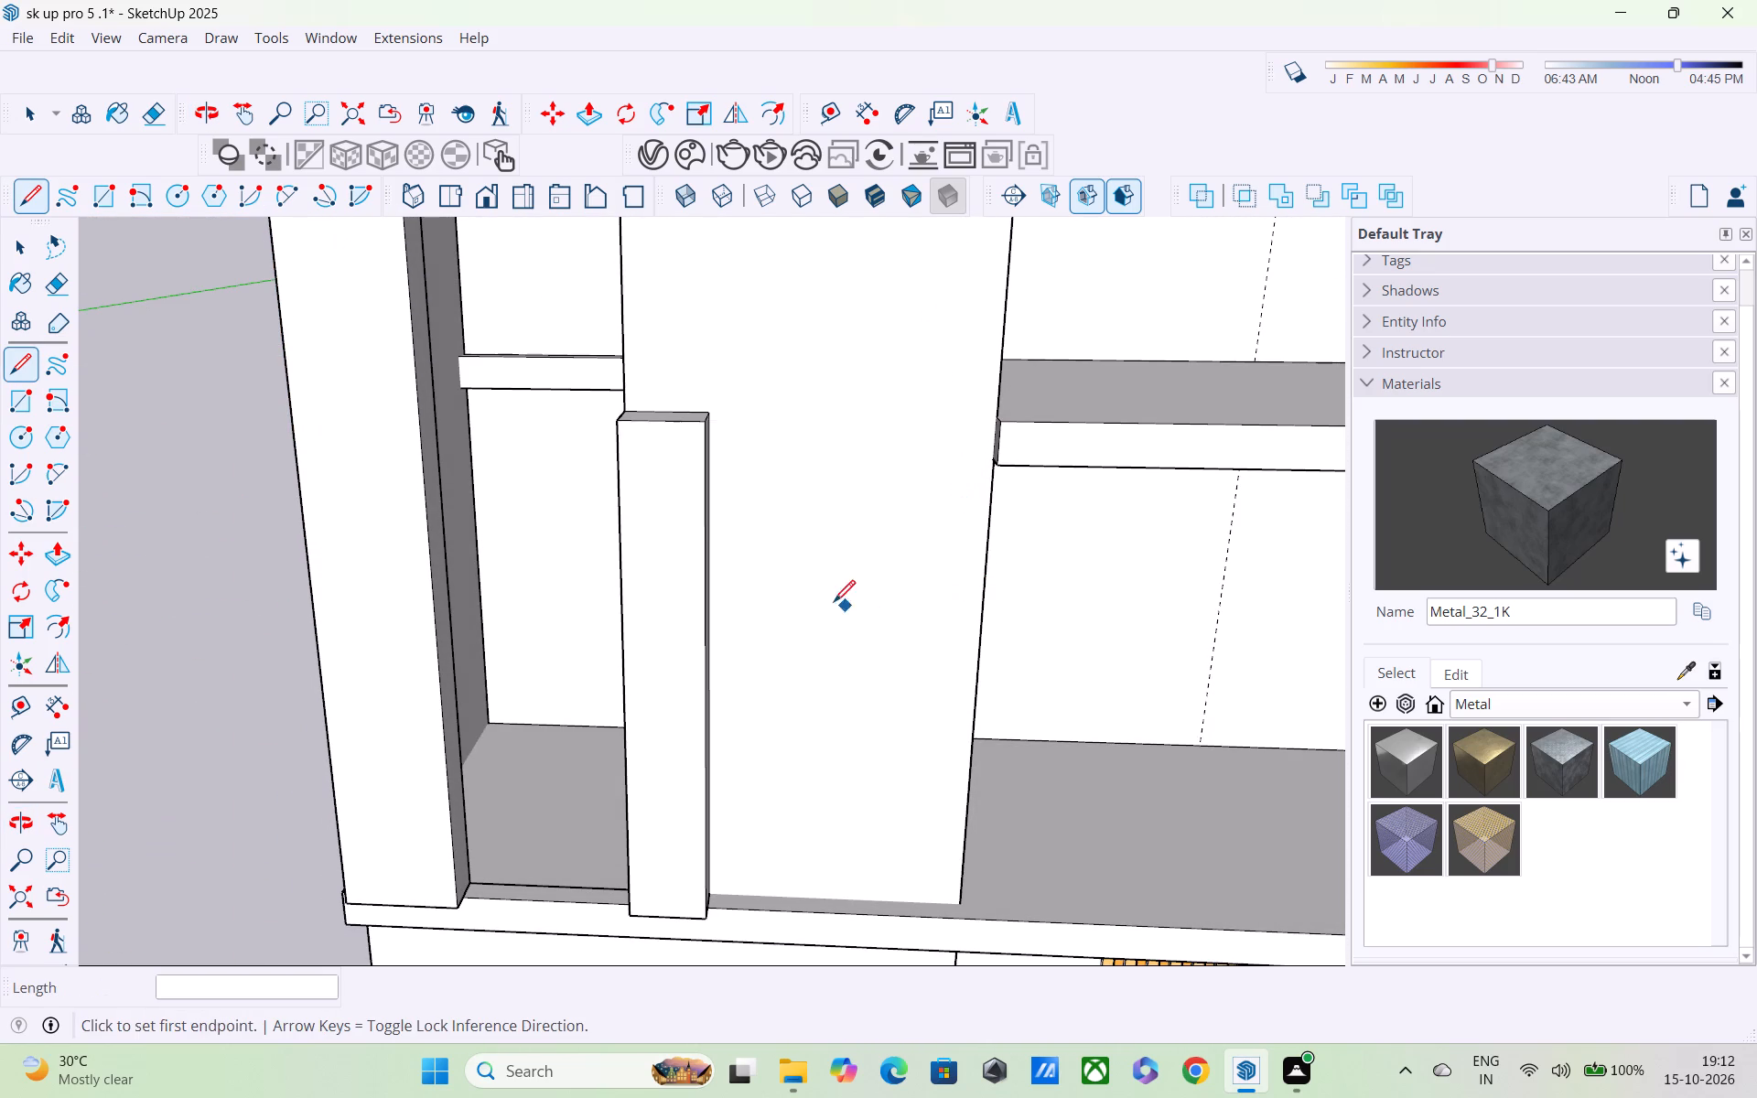
Draw a 1' line front to back across the fin's top face, about two-thirds across from the tall opening.
middle_click_drag(787, 563, 825, 641)
scroll(640, 422, "up", 6)
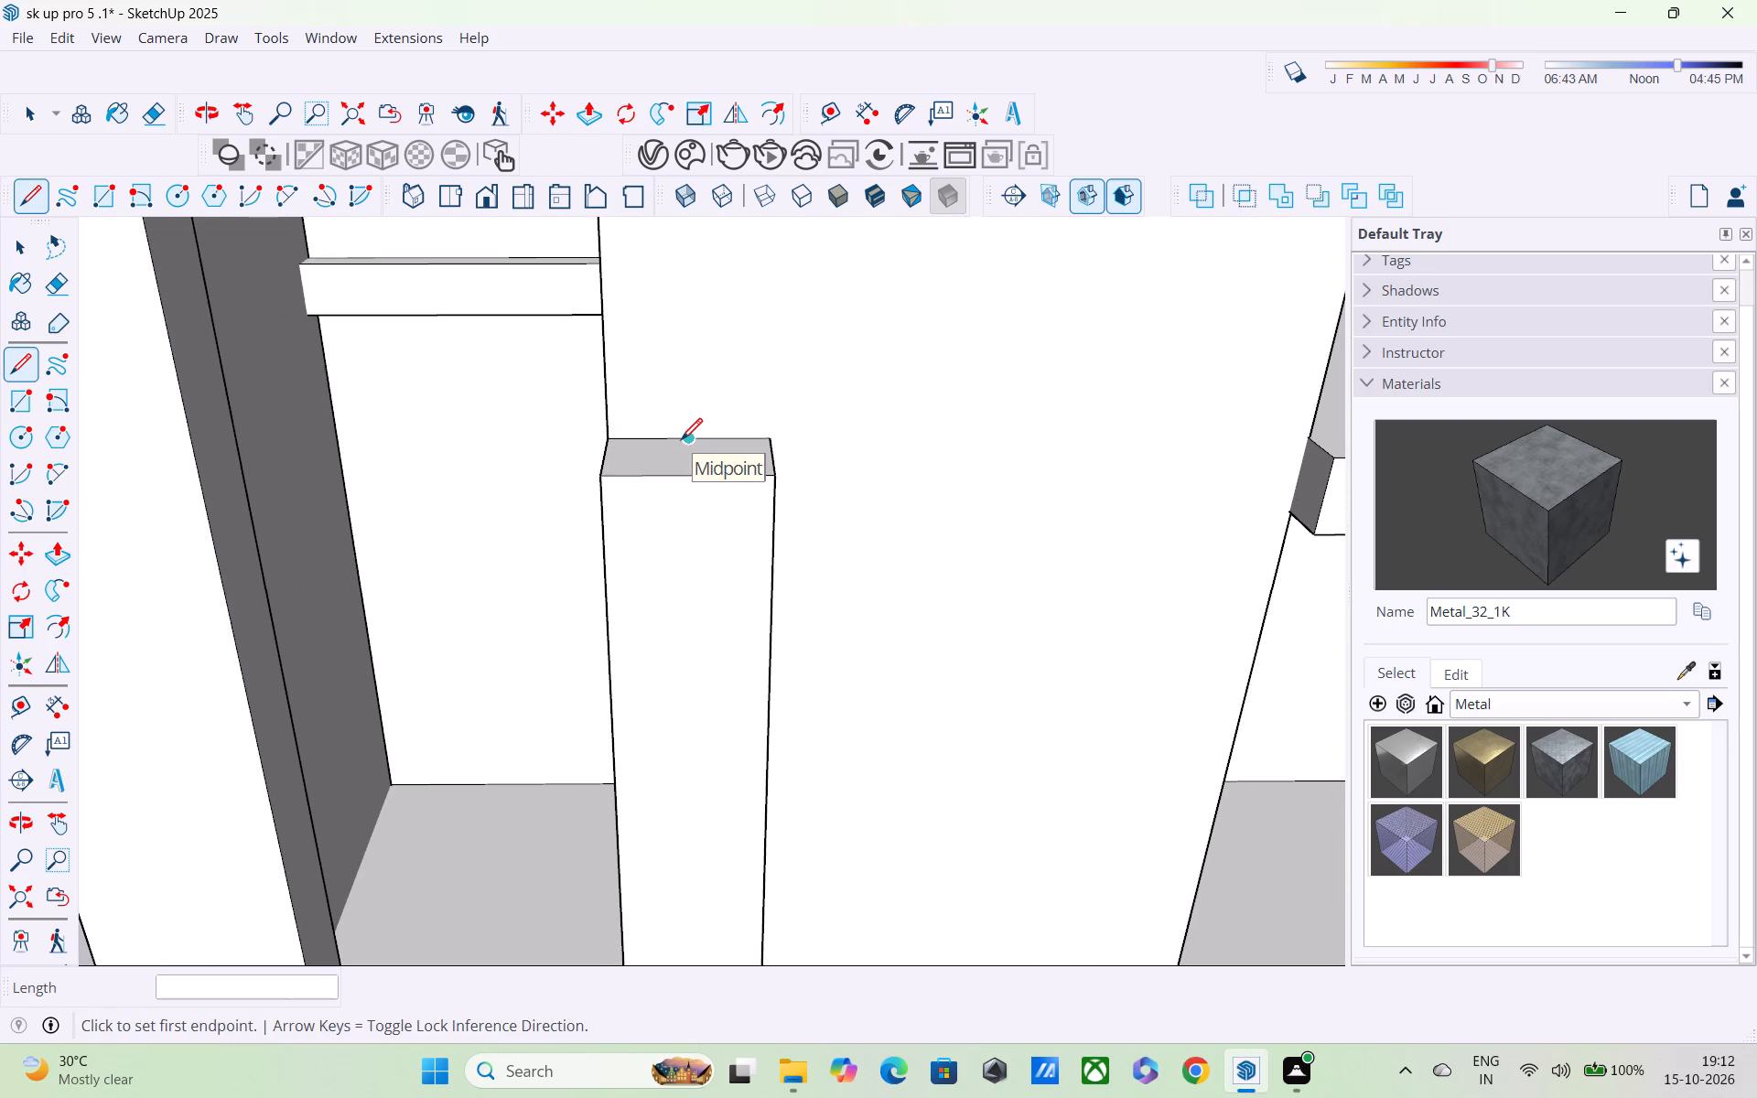
middle_click_drag(695, 437, 729, 467)
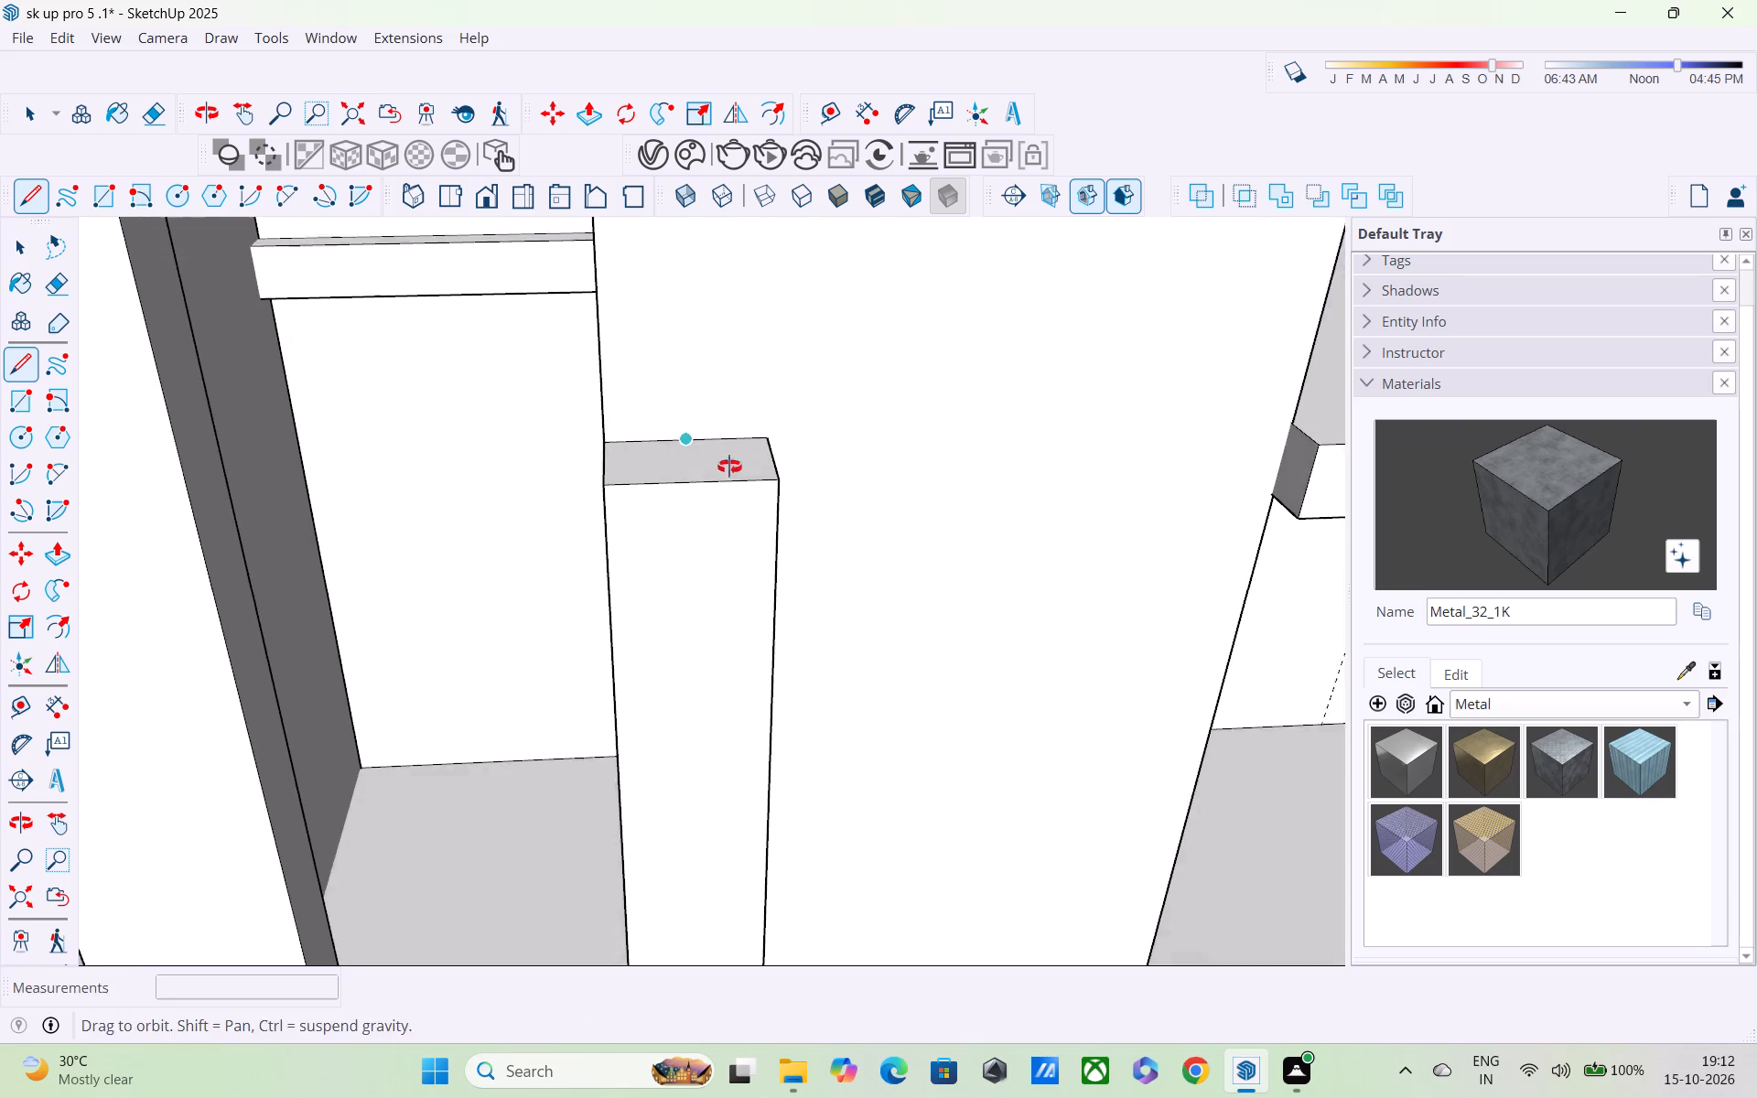
middle_click_drag(729, 467, 749, 484)
scroll(743, 472, "up", 3)
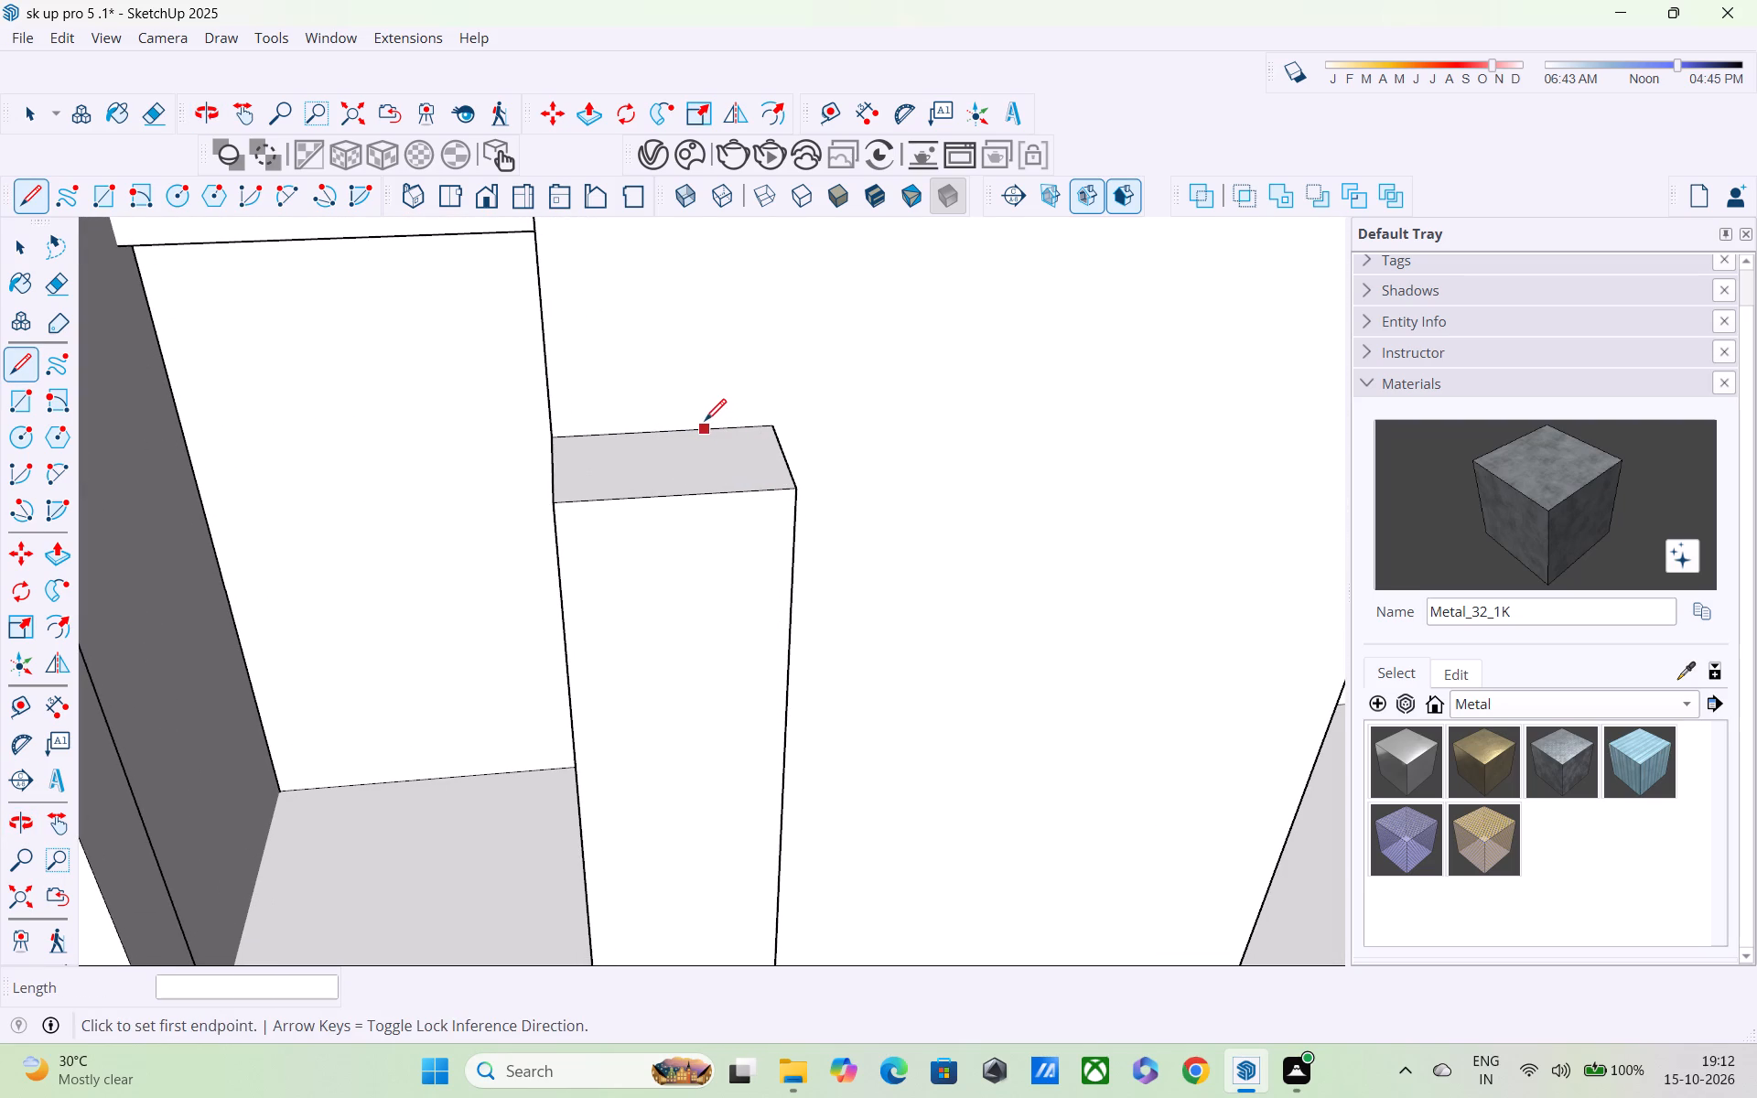
left_click(699, 426)
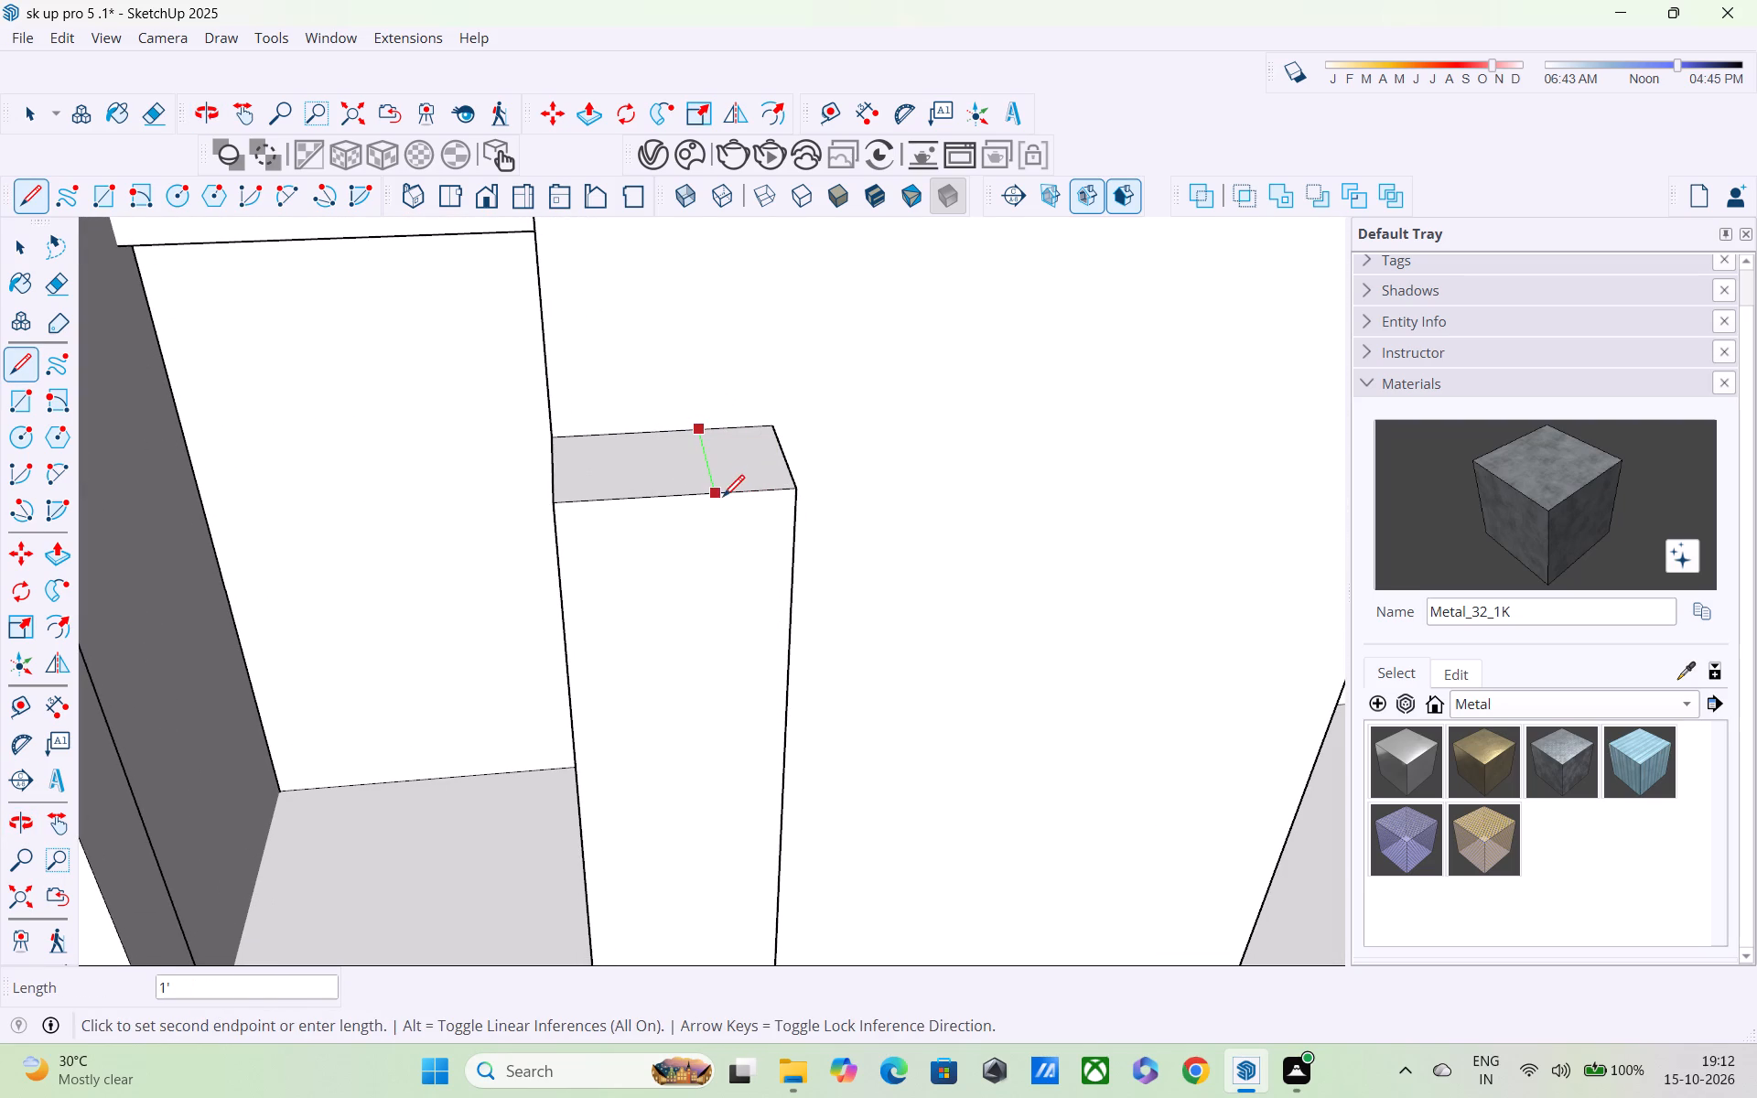
left_click(723, 499)
scroll(723, 499, "down", 3)
middle_click_drag(723, 500, 747, 620, "shift")
scroll(747, 620, "up", 1, "shift")
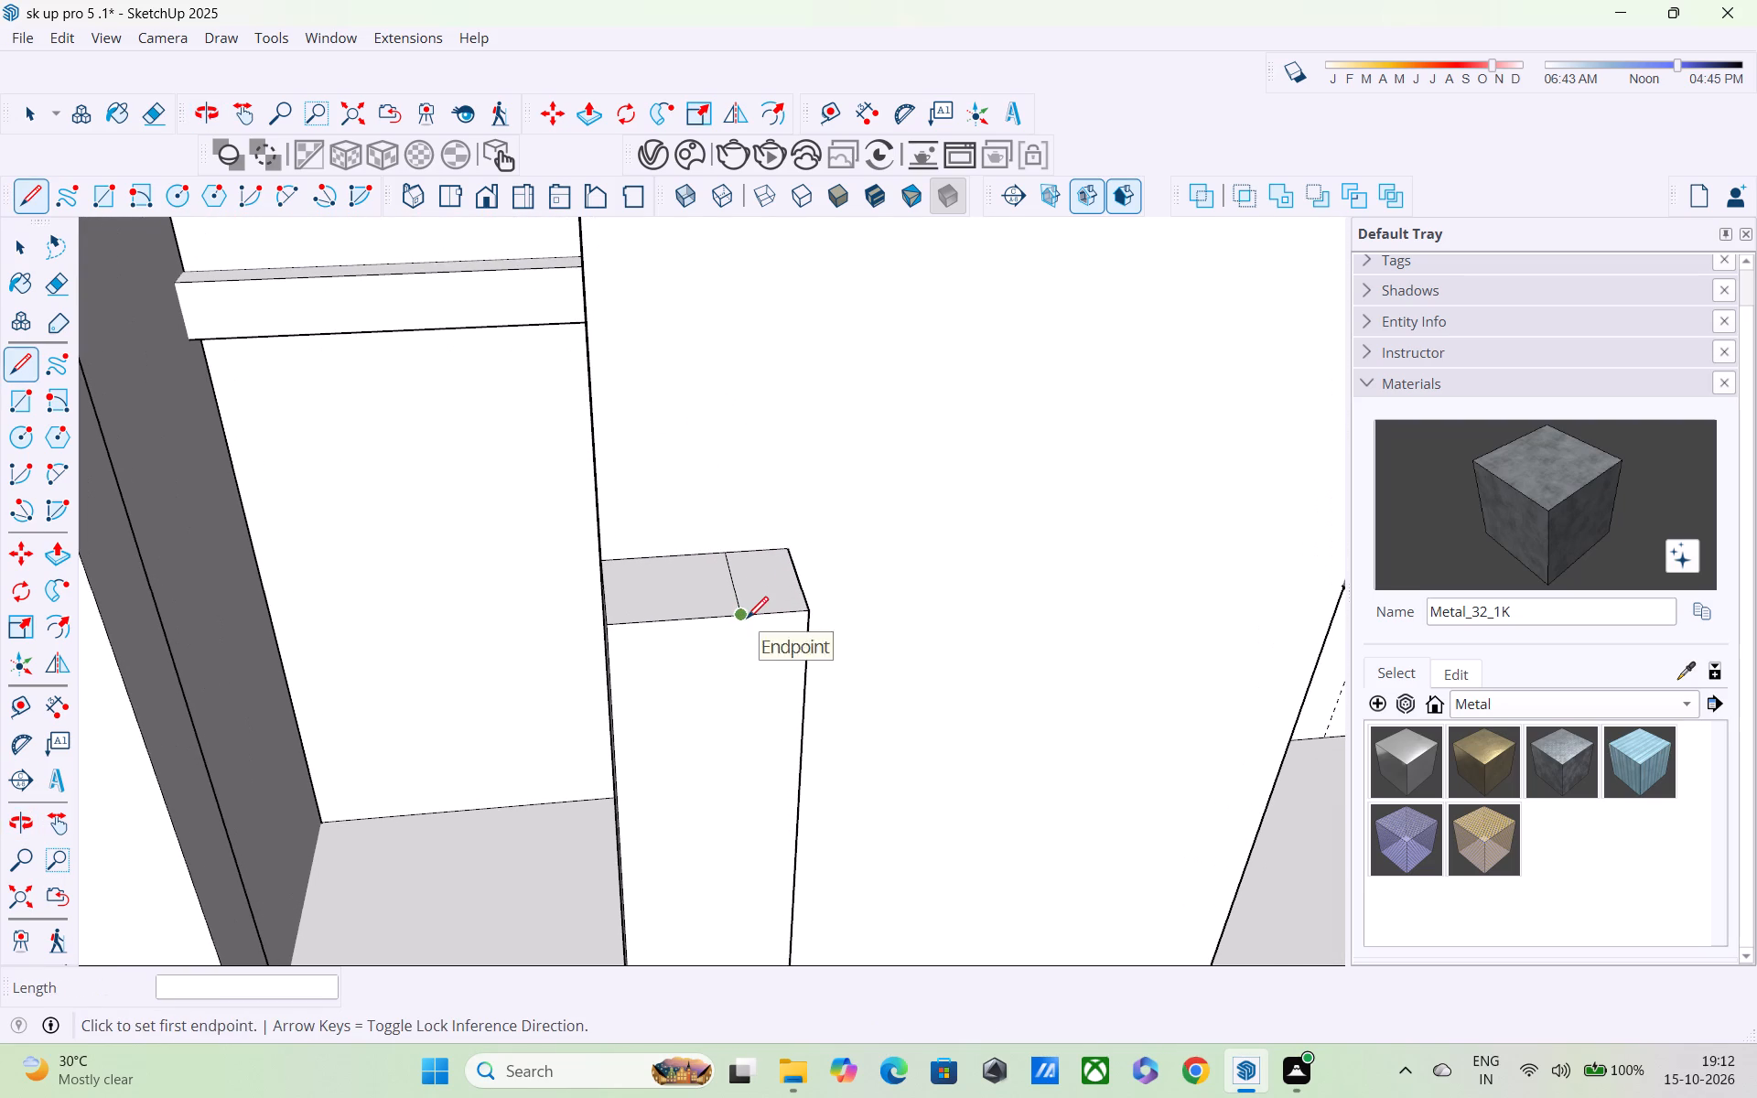
Push/Pull the top portion beside the tall opening up about 9' 11 7/8" to the underside of the roof slab.
key("p")
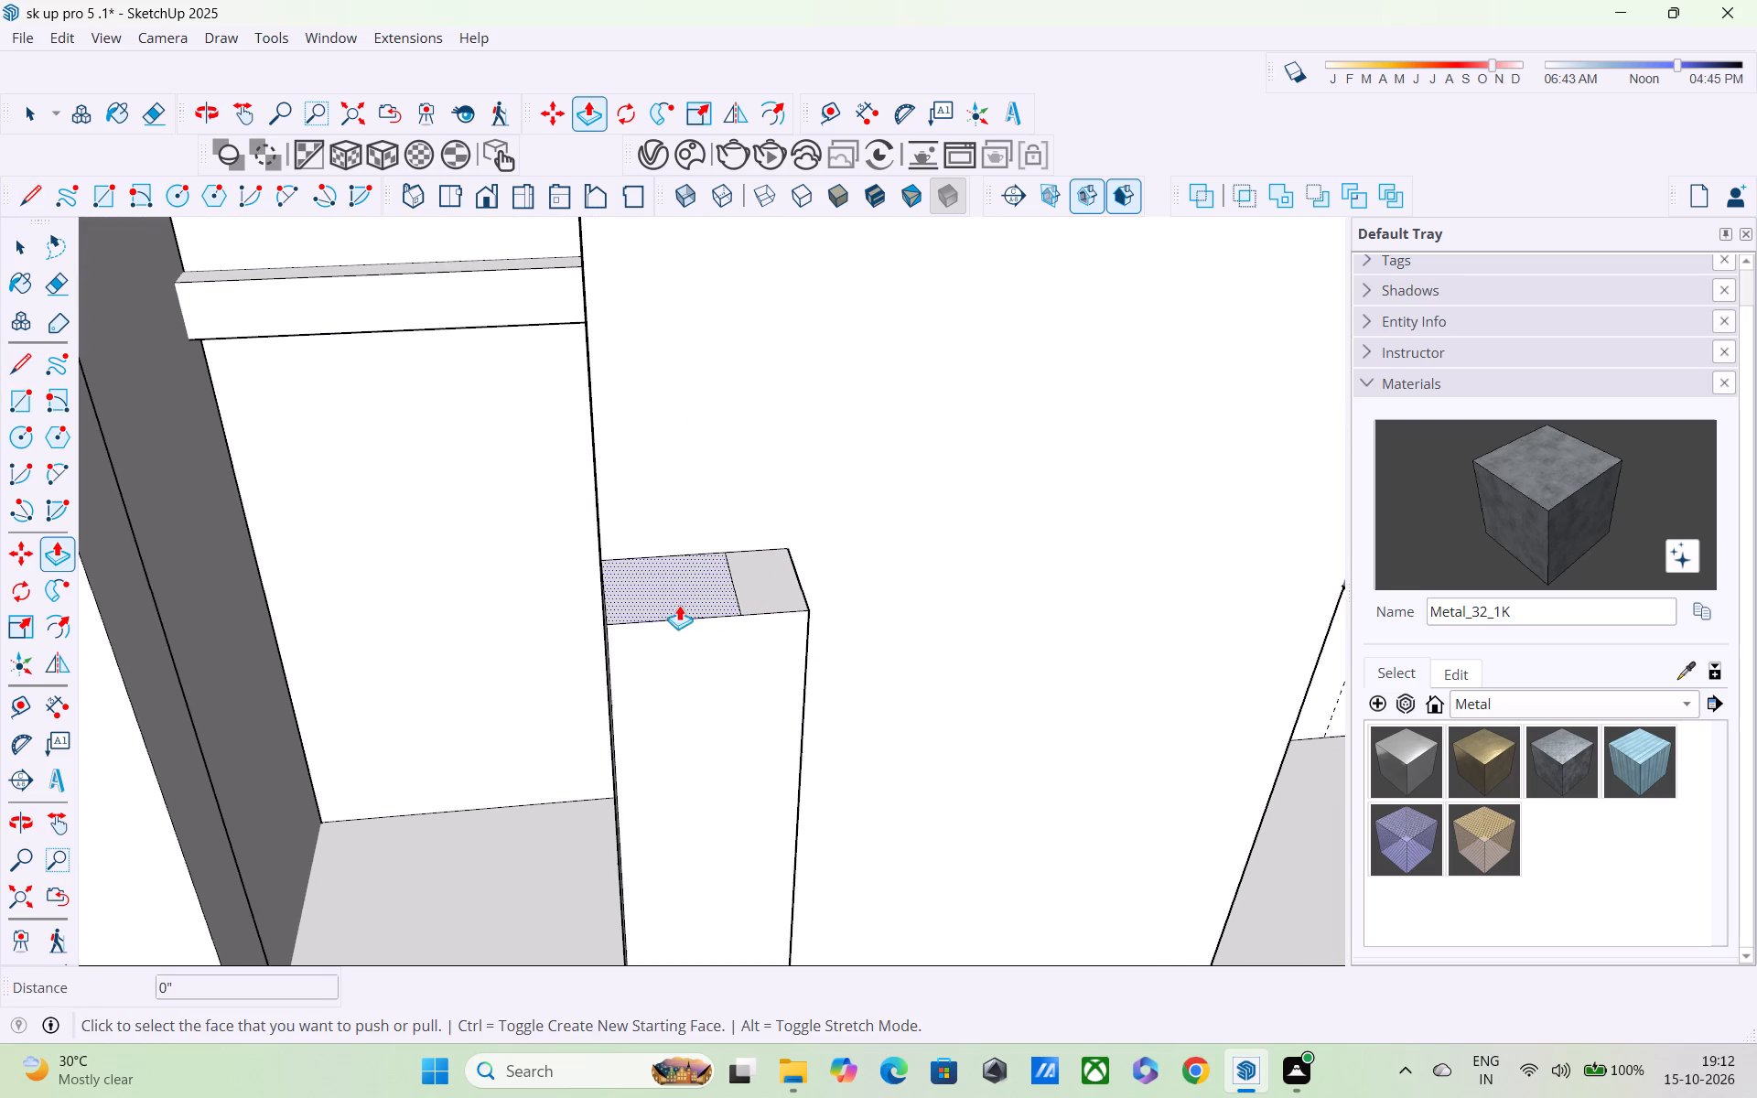
left_click(670, 592)
scroll(672, 385, "down", 4)
middle_click_drag(678, 388, 708, 539, "shift")
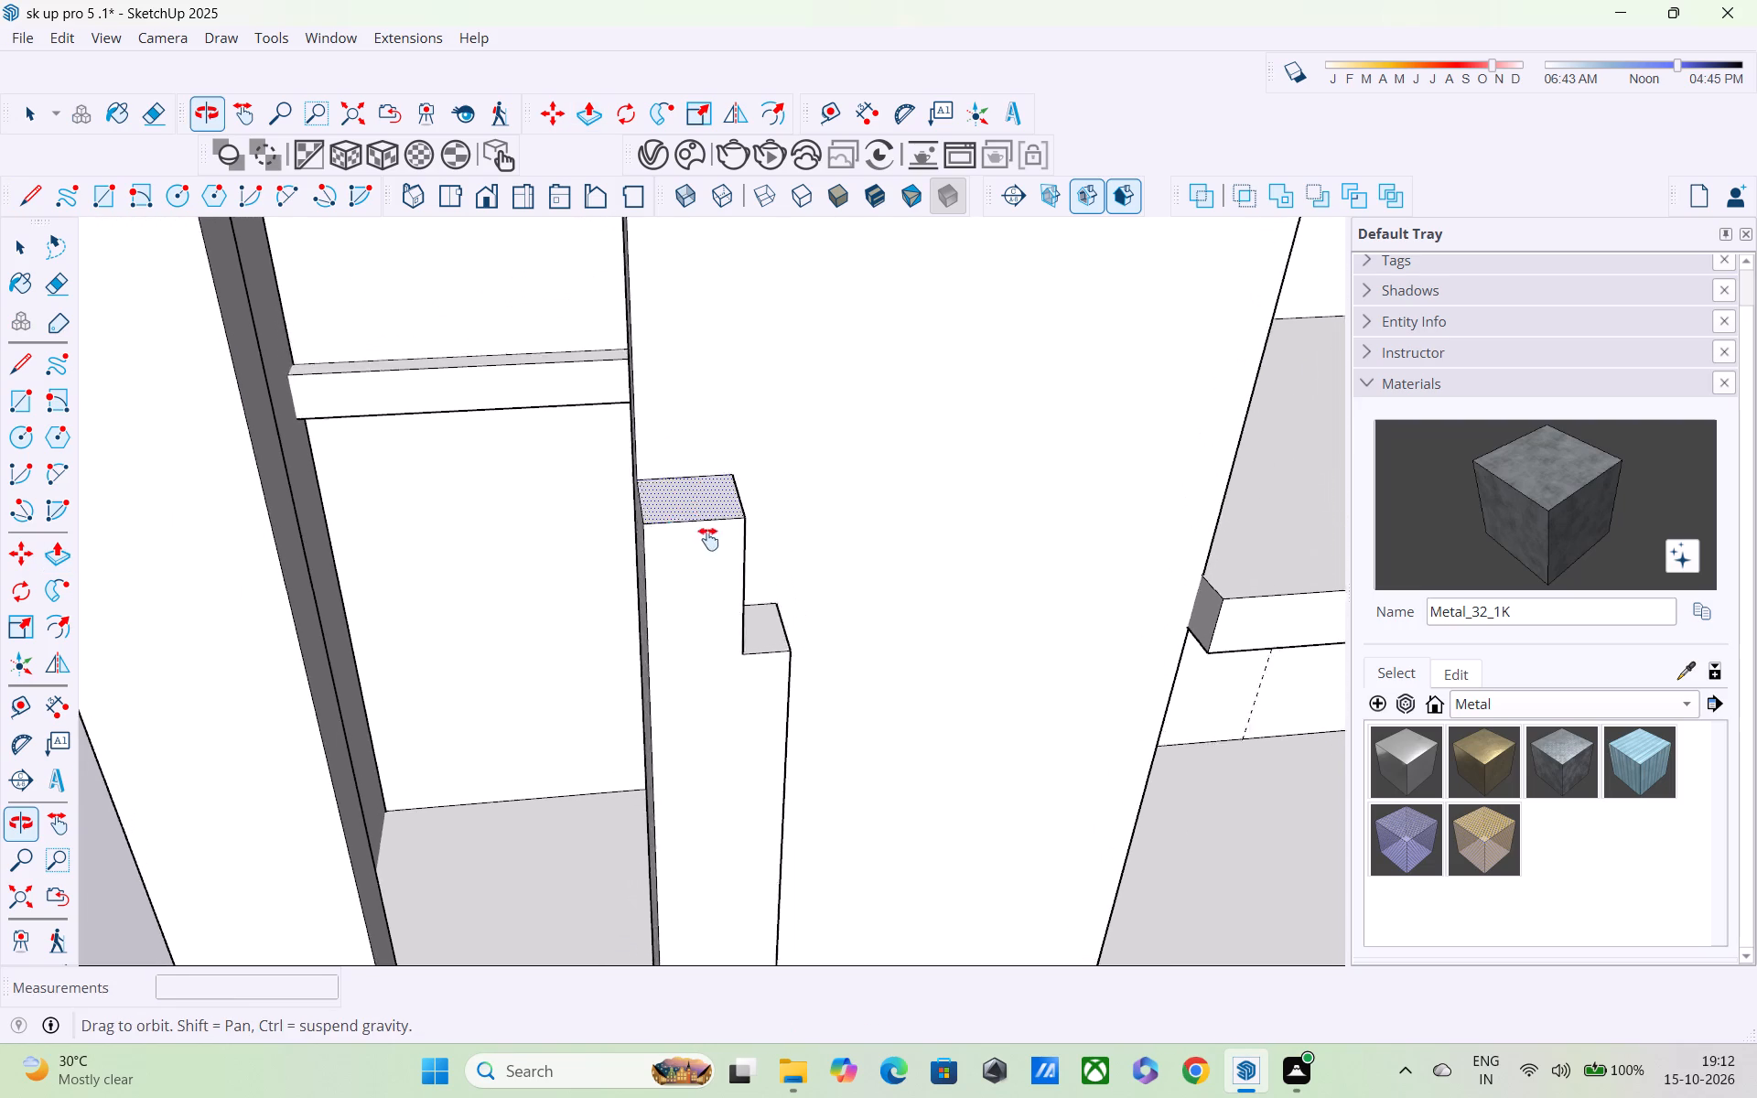
middle_click_drag(708, 539, 835, 921, "shift")
scroll(828, 867, "down", 4)
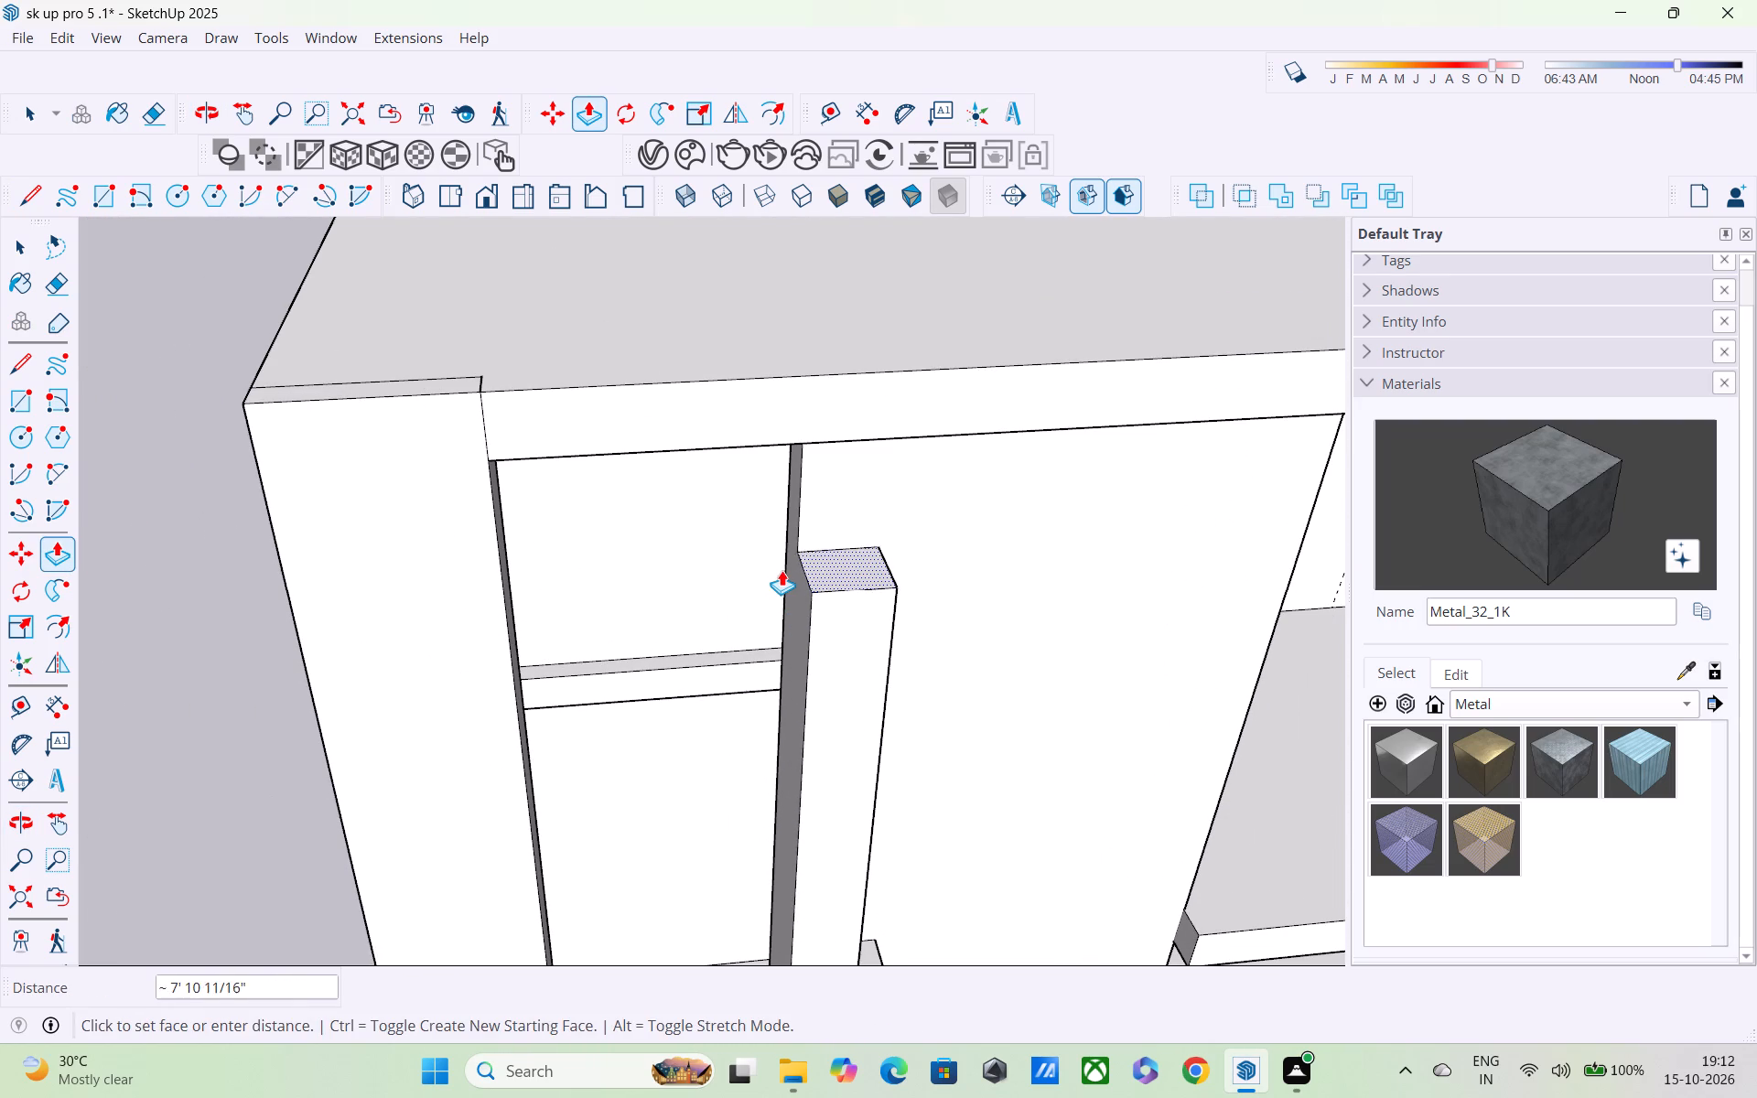
middle_click_drag(781, 570, 719, 451)
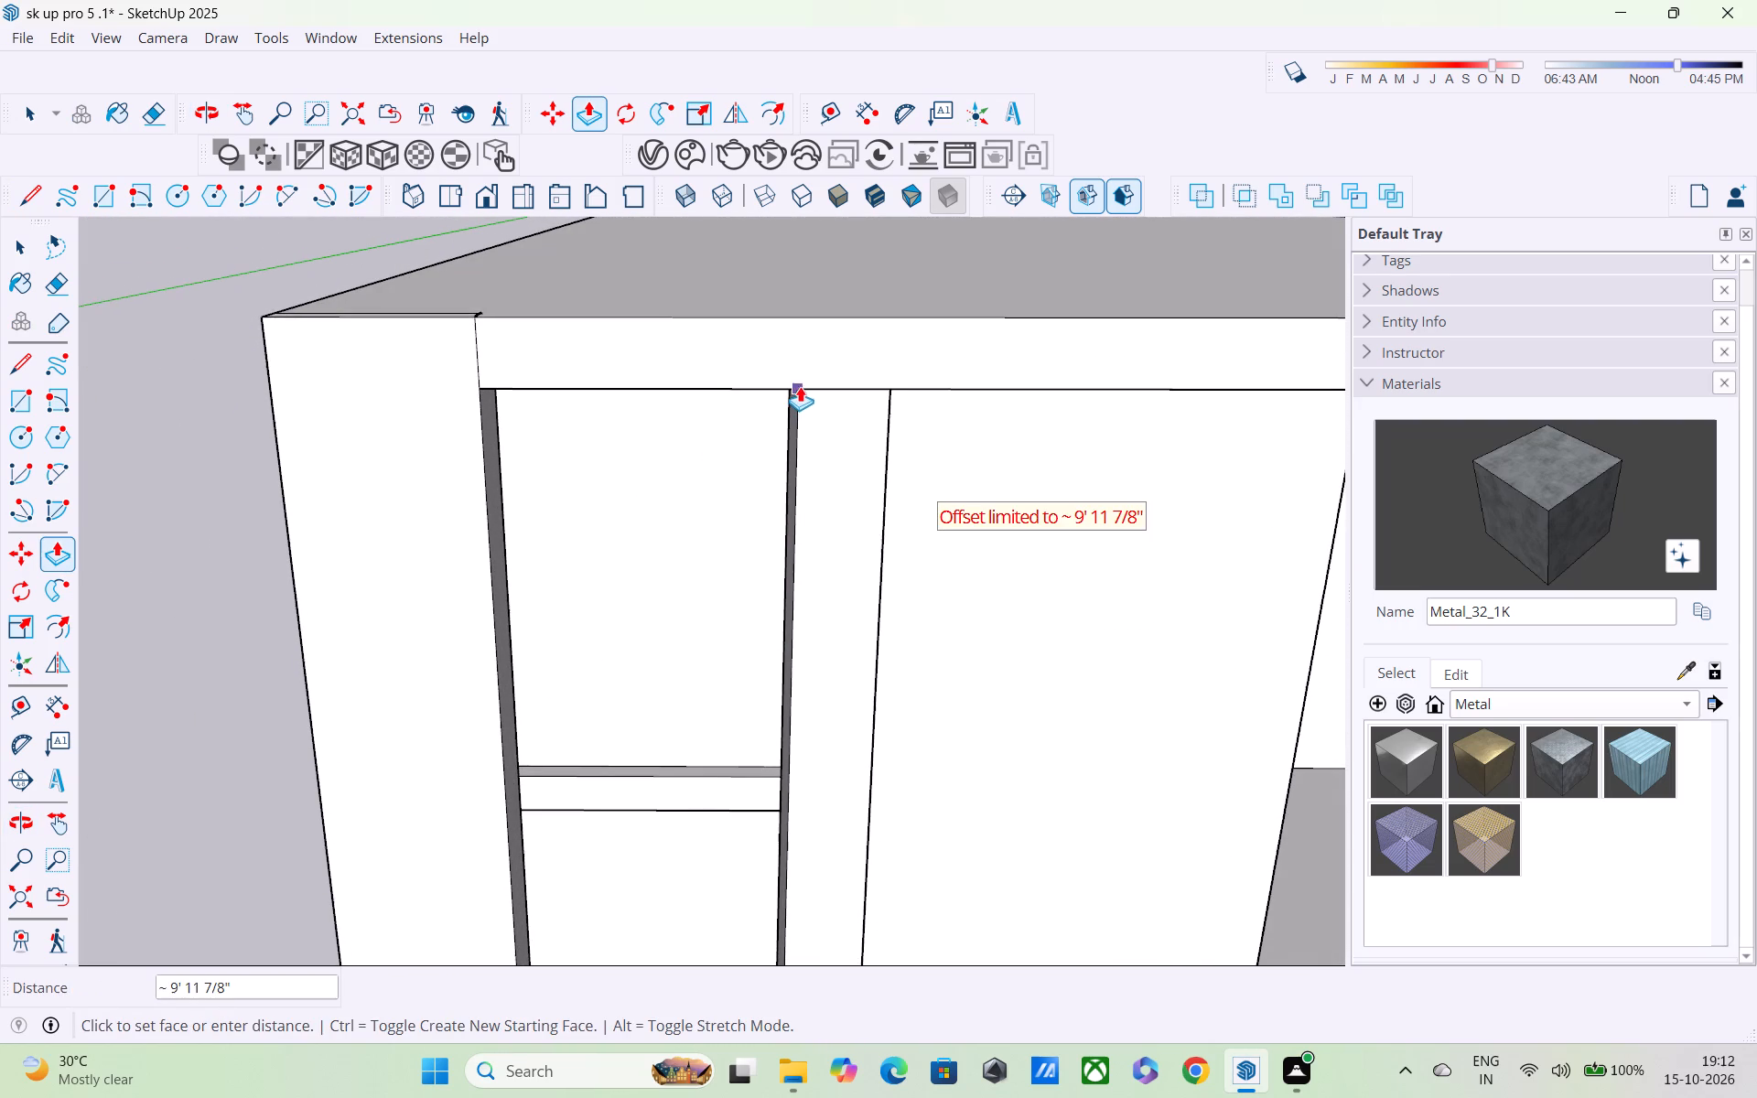
left_click(811, 393)
Examine the raised fin beneath the roof slab from the side, below and in the full facade view.
middle_click_drag(927, 463, 760, 455)
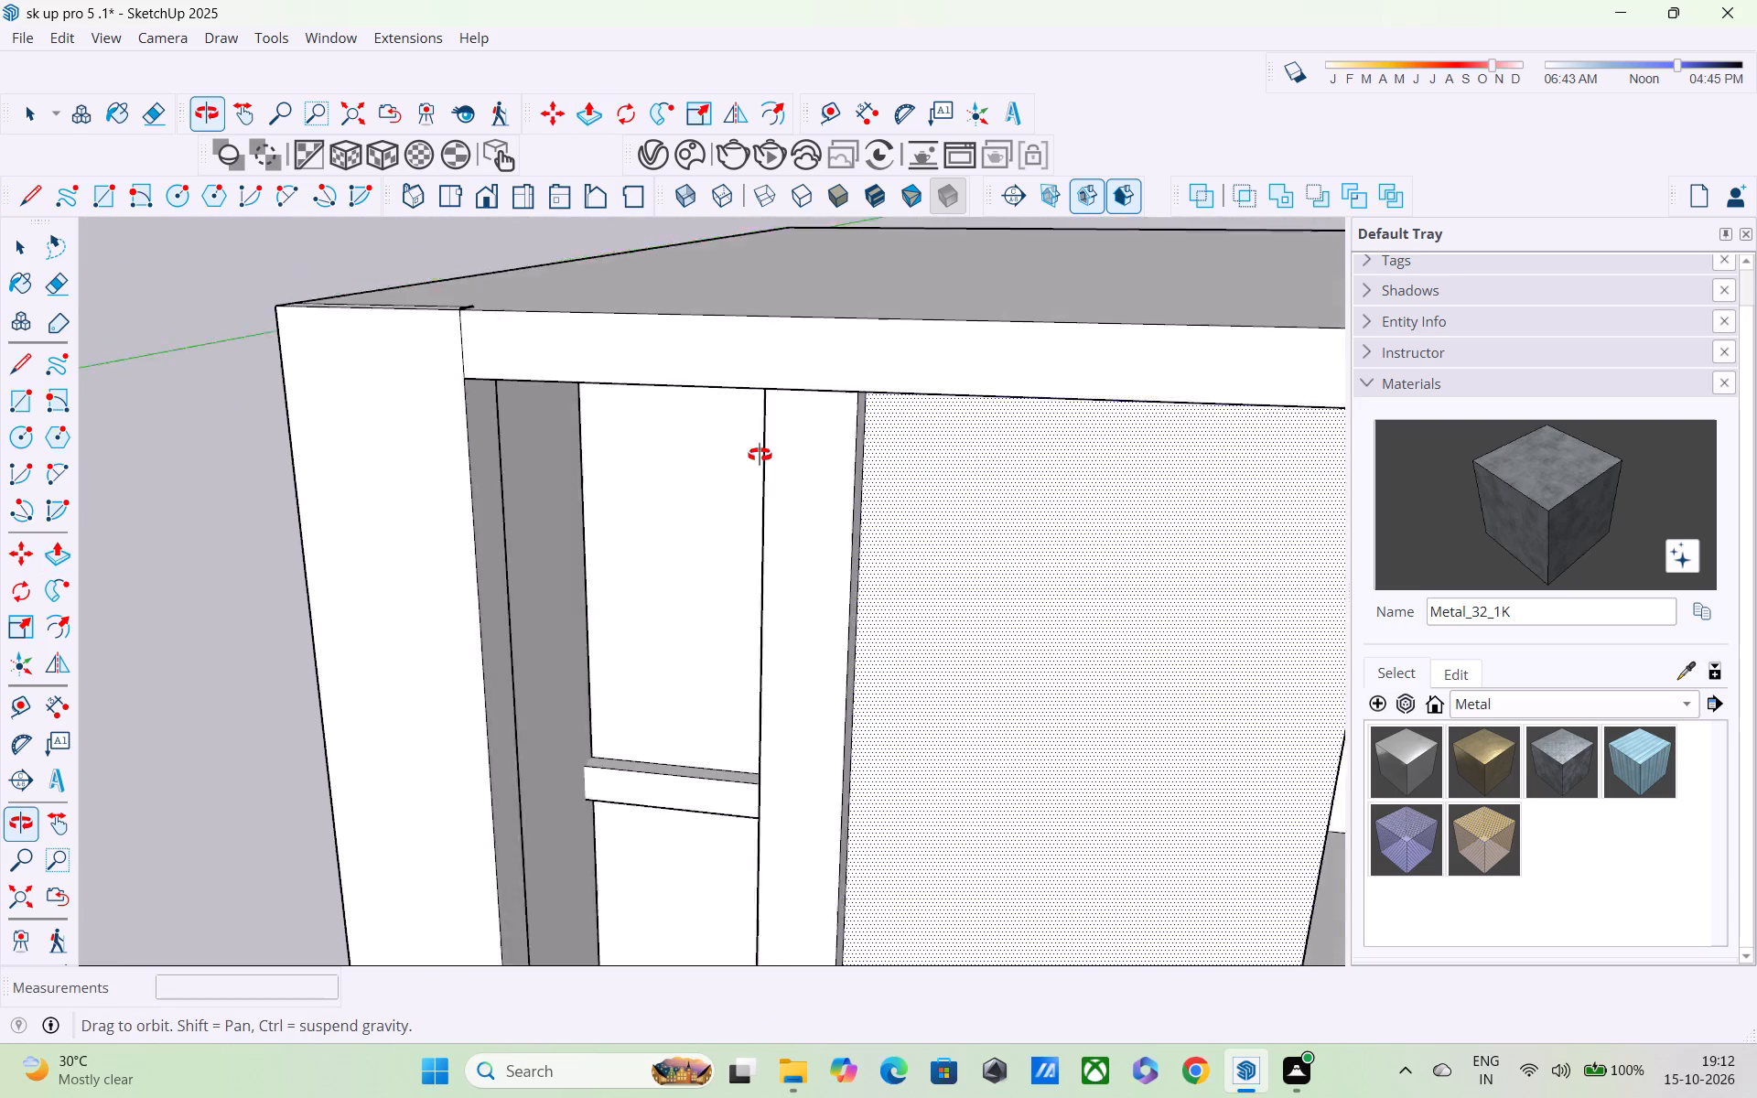
middle_click_drag(760, 455, 575, 403)
scroll(634, 446, "down", 4)
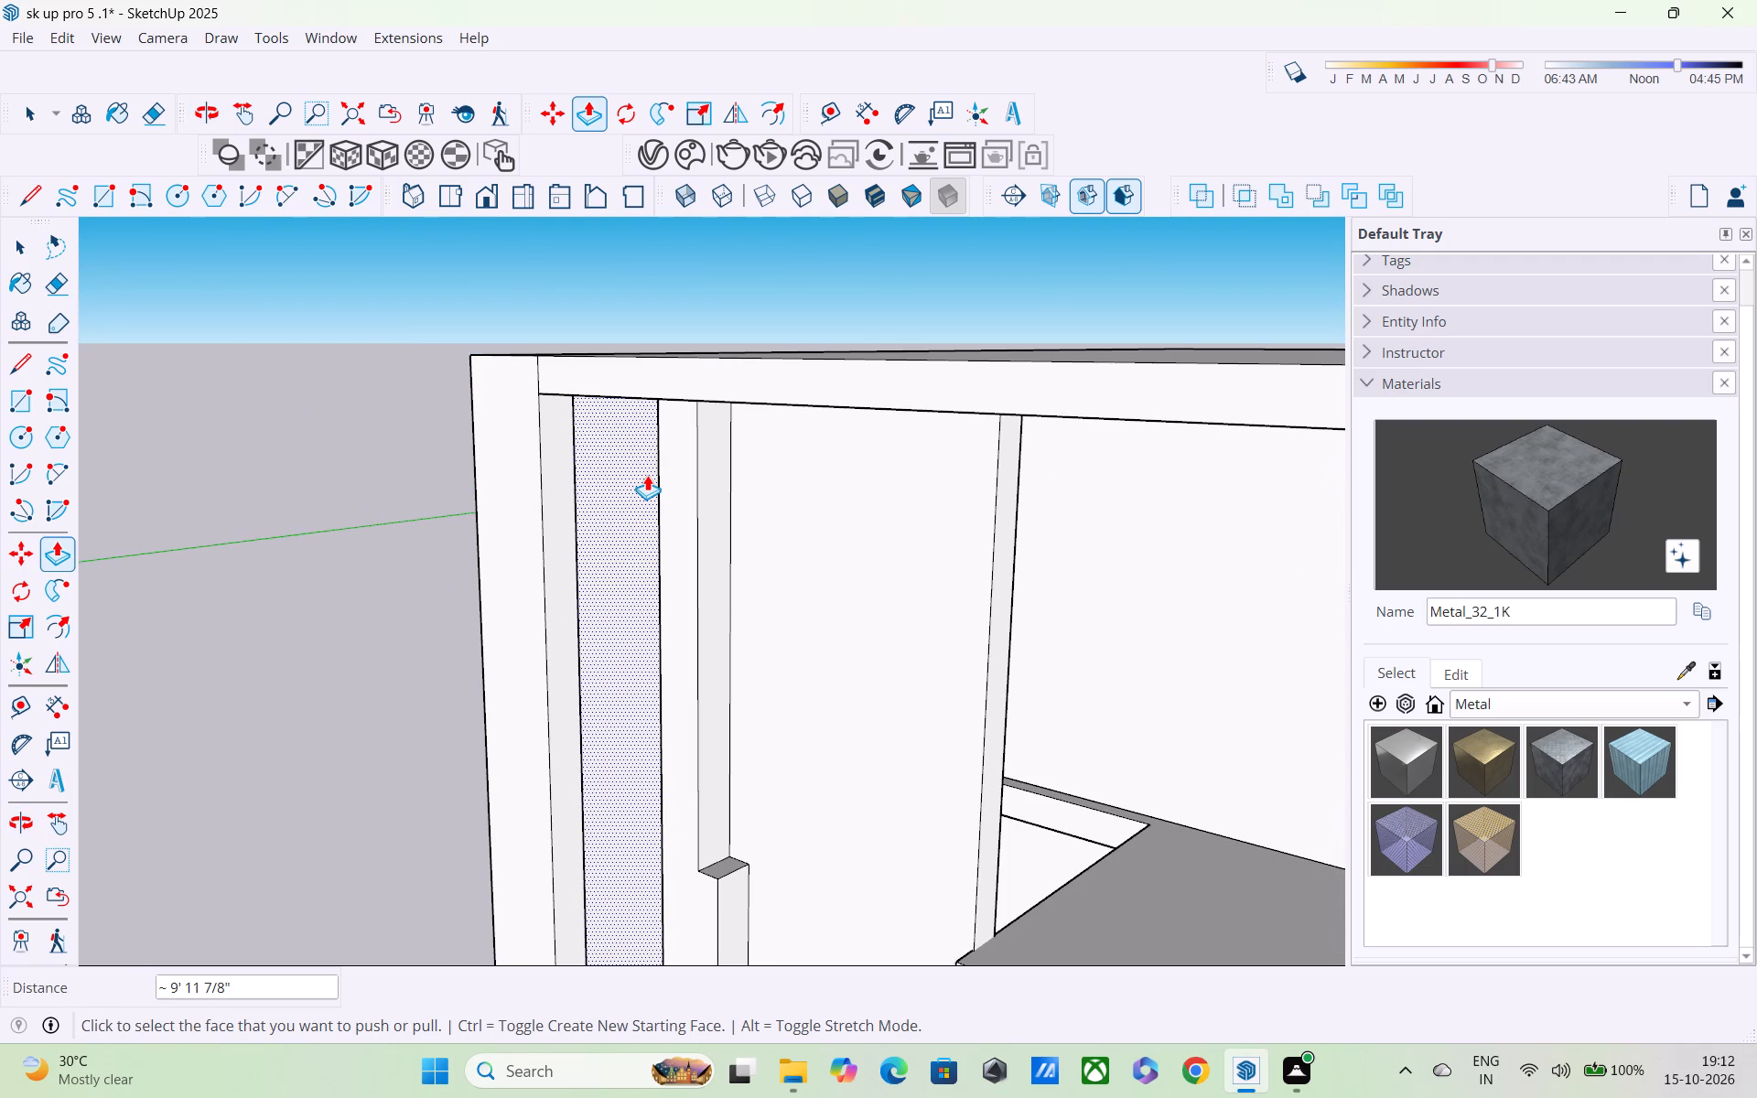
middle_click_drag(647, 475, 491, 414)
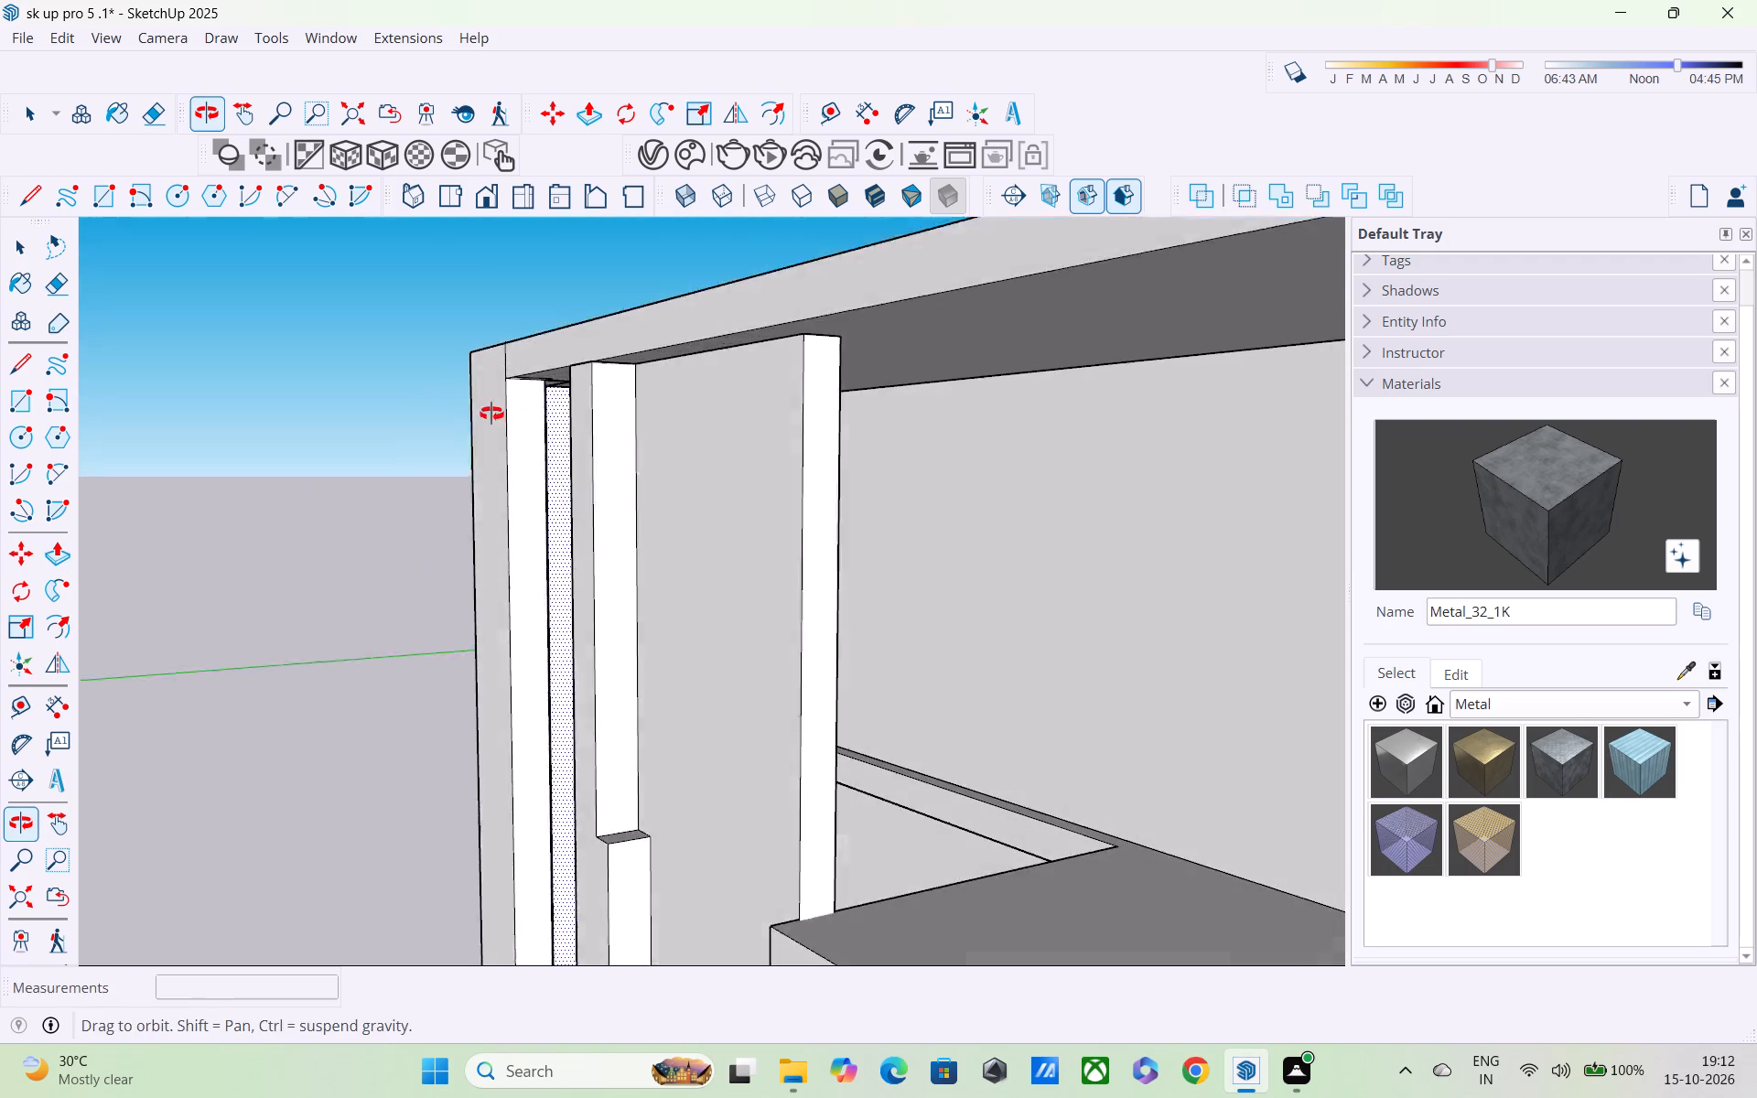
middle_click_drag(491, 414, 483, 408)
scroll(583, 421, "up", 3)
scroll(584, 421, "down", 1)
middle_click_drag(584, 421, 493, 400)
scroll(493, 400, "up", 1)
scroll(492, 400, "down", 3)
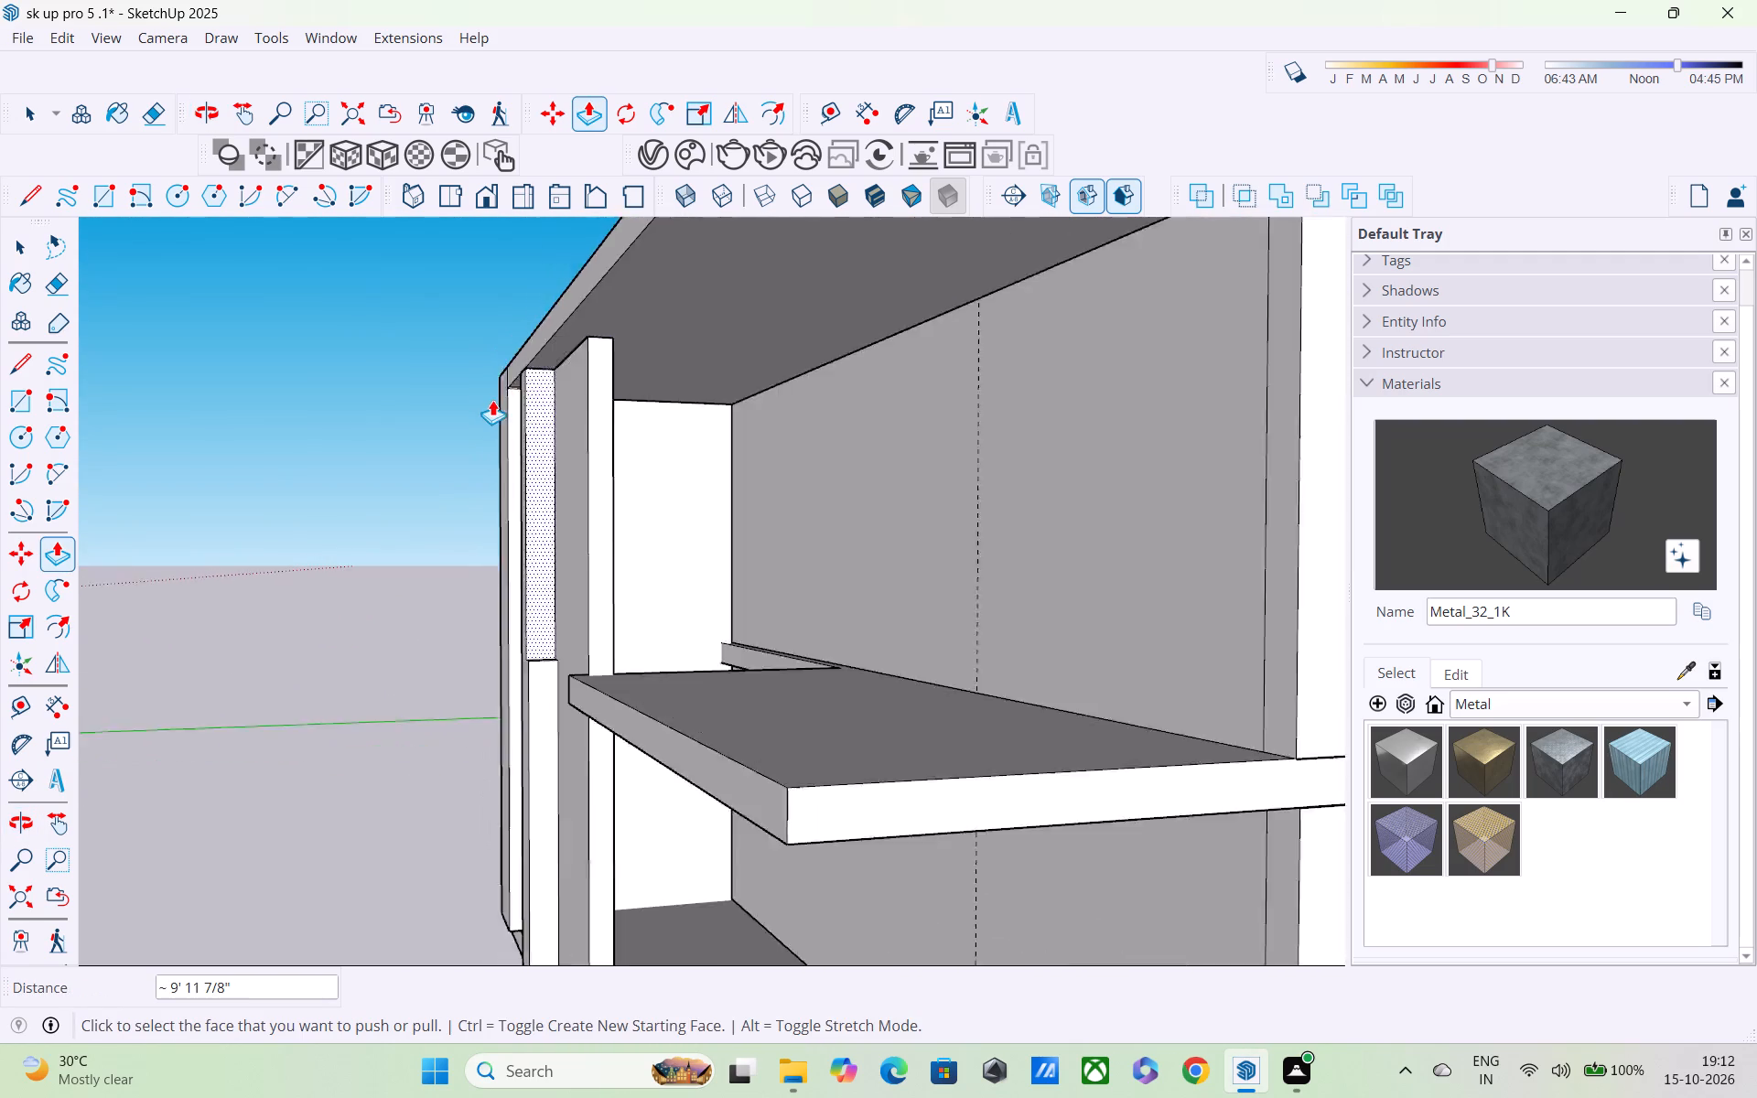
scroll(492, 400, "down", 1)
middle_click_drag(527, 414, 749, 436)
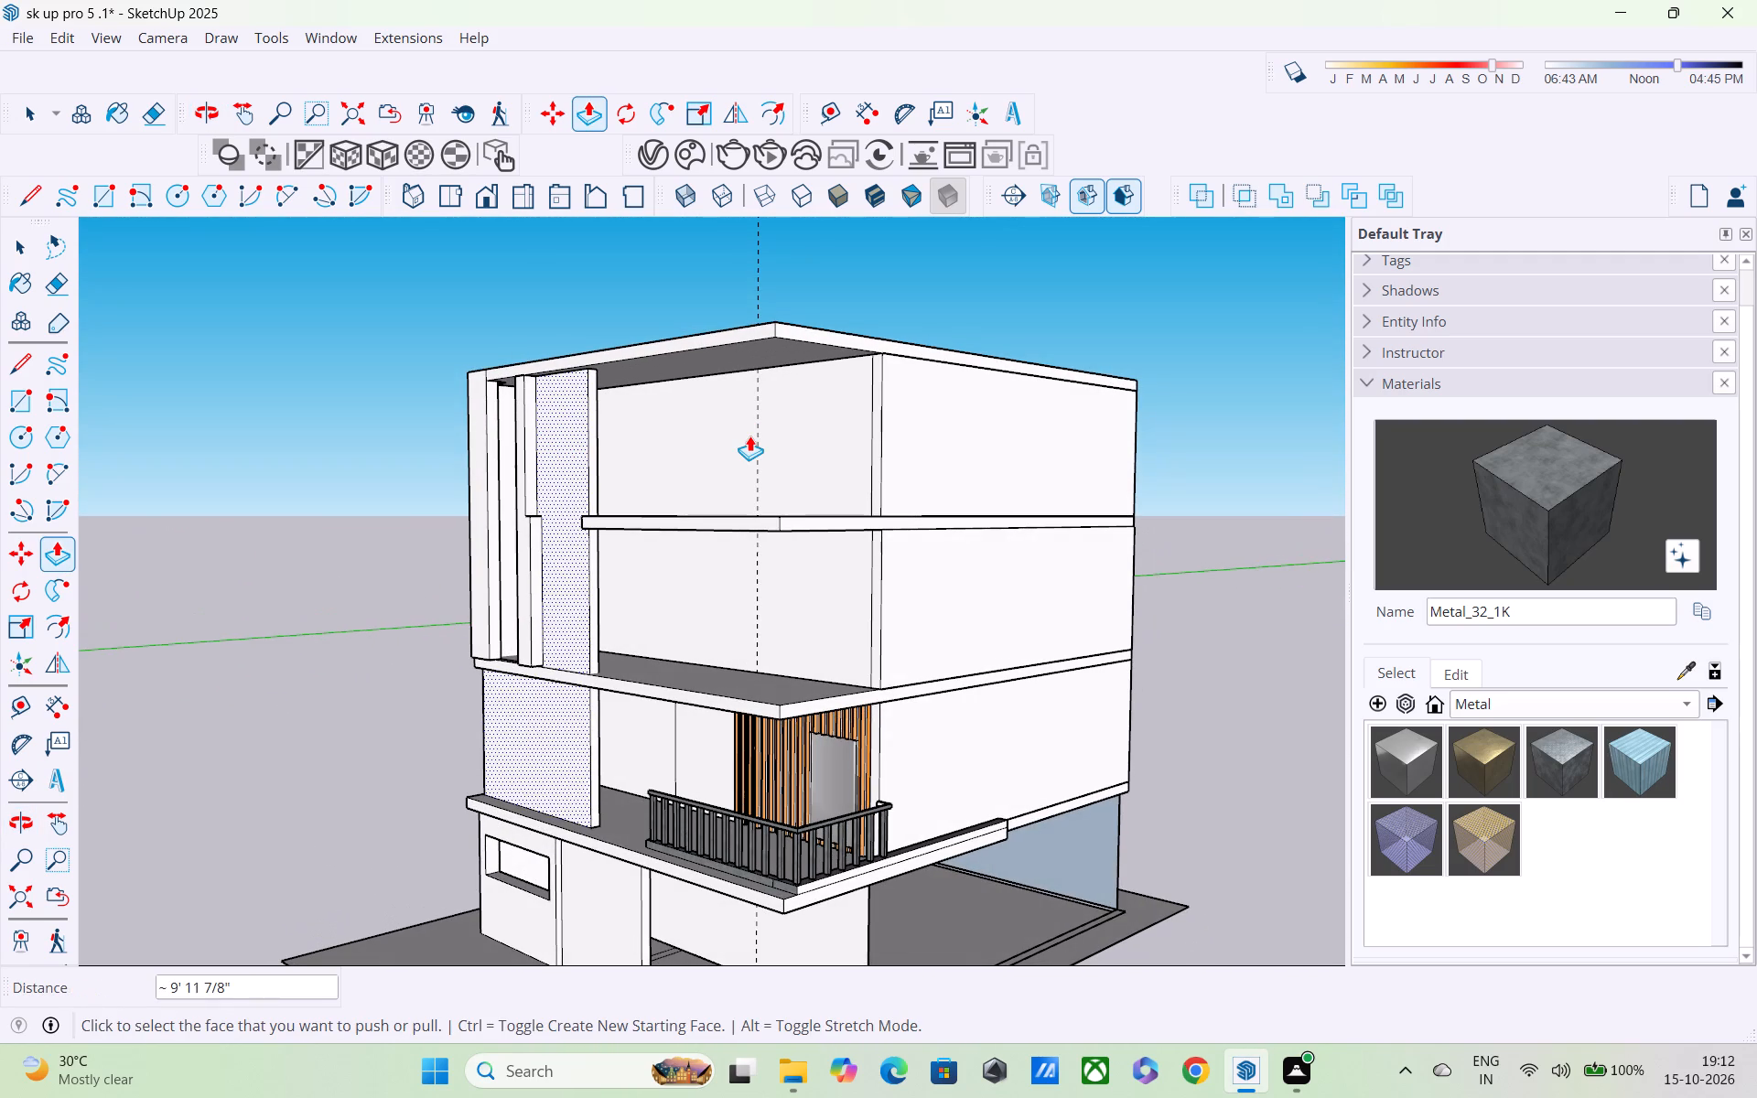
Draw a 1' horizontal line across the raised fin's side face facing away from the opening, just below the roof slab.
key("l")
scroll(301, 481, "up", 3)
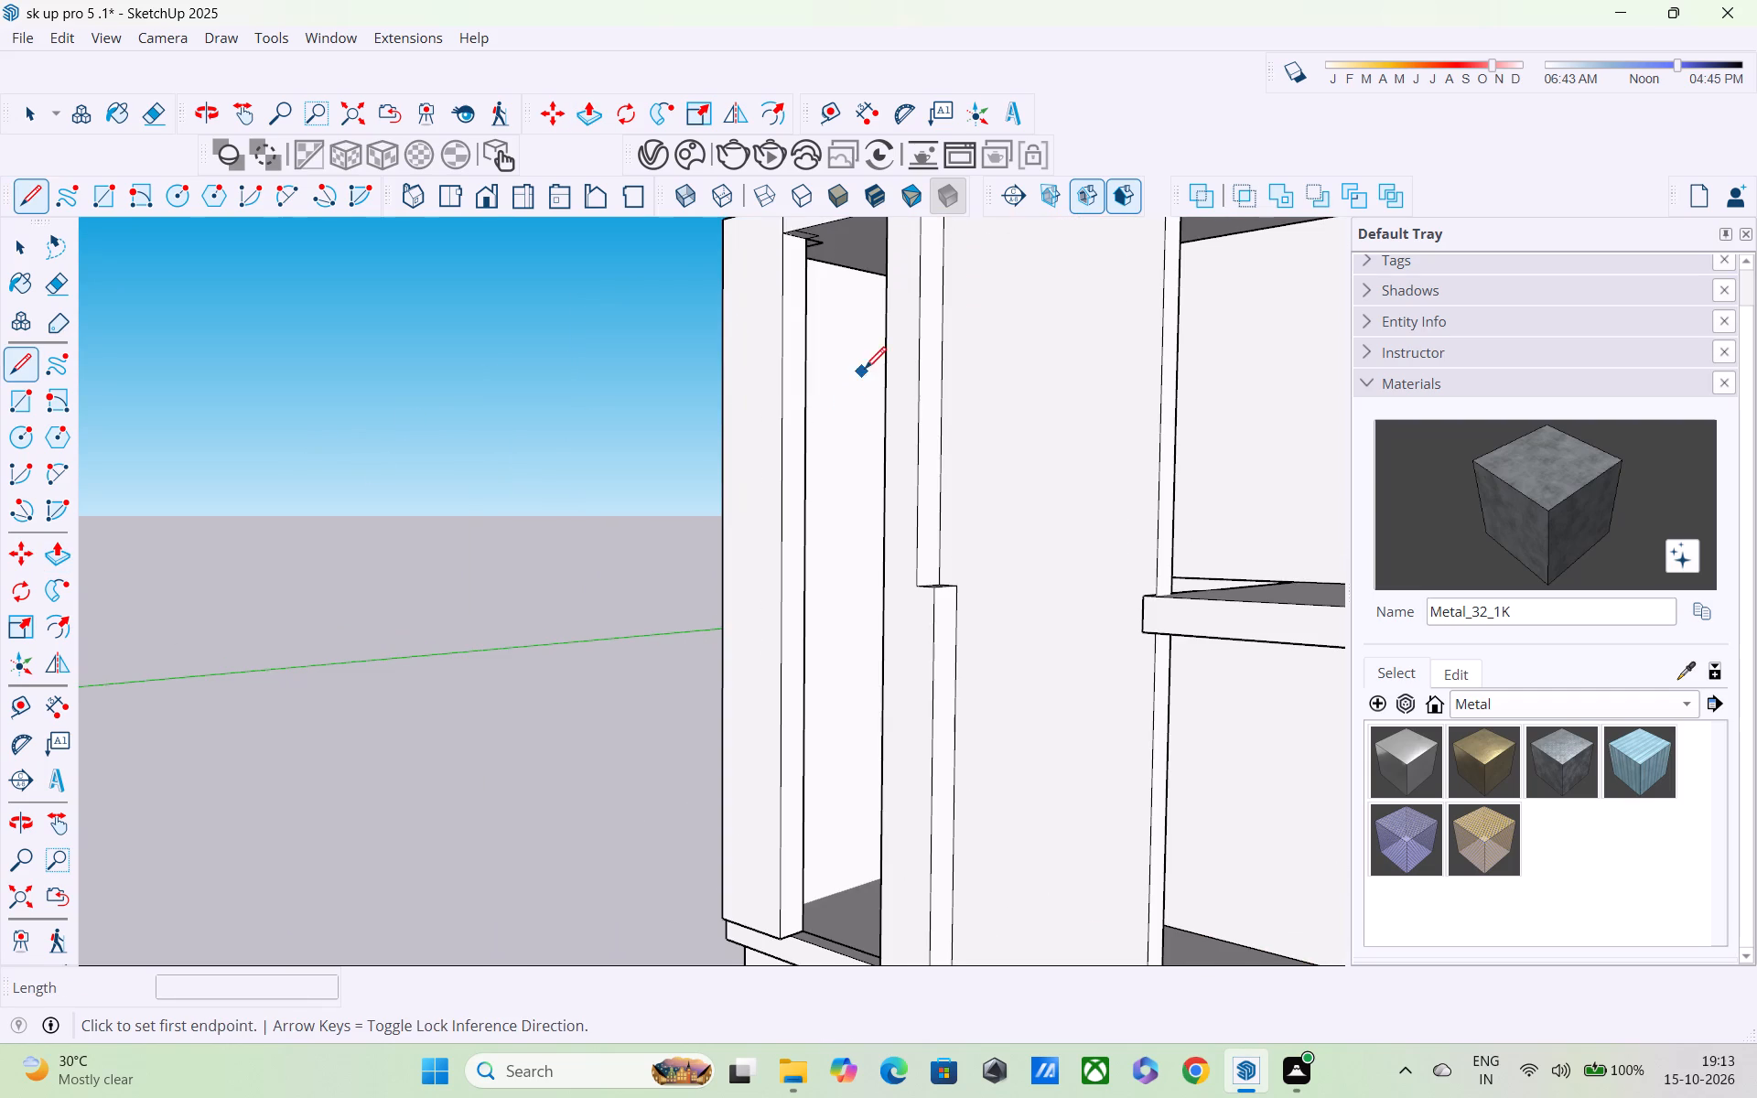
scroll(867, 366, "down", 2)
middle_click_drag(868, 365, 838, 511, "shift")
scroll(868, 457, "up", 4)
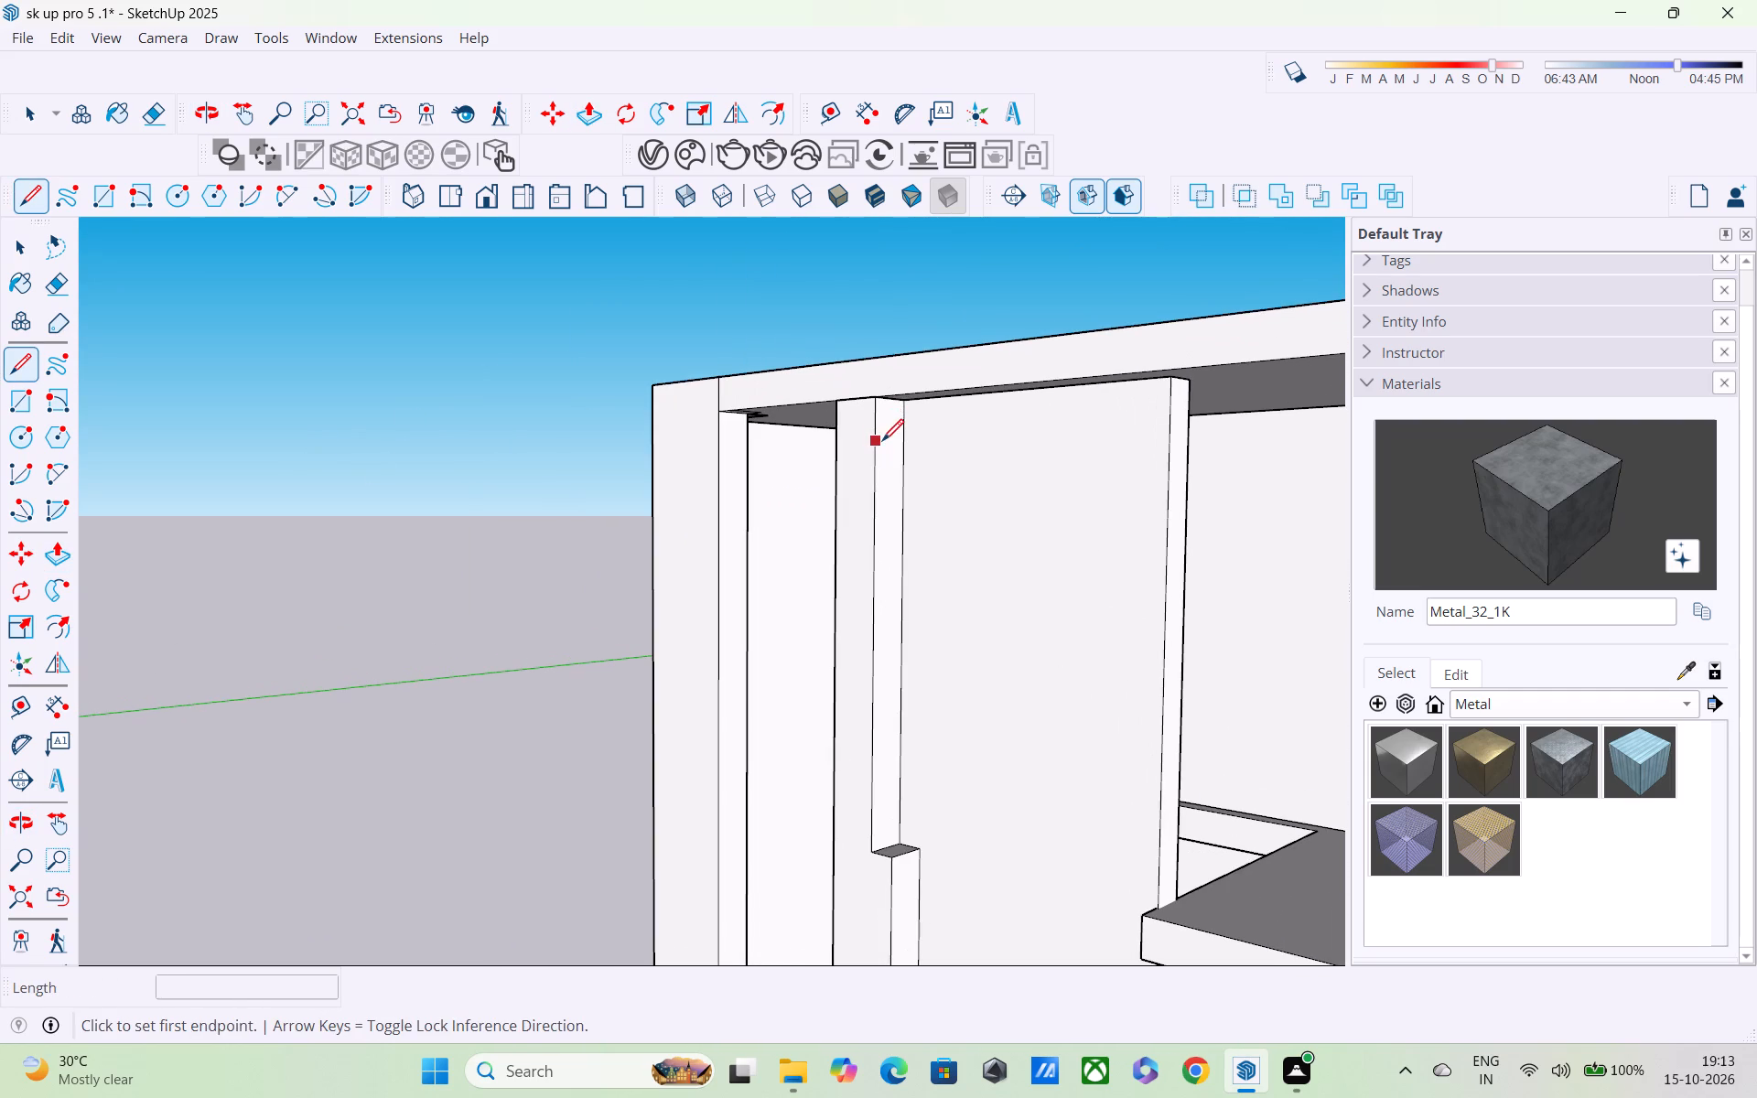
left_click(877, 439)
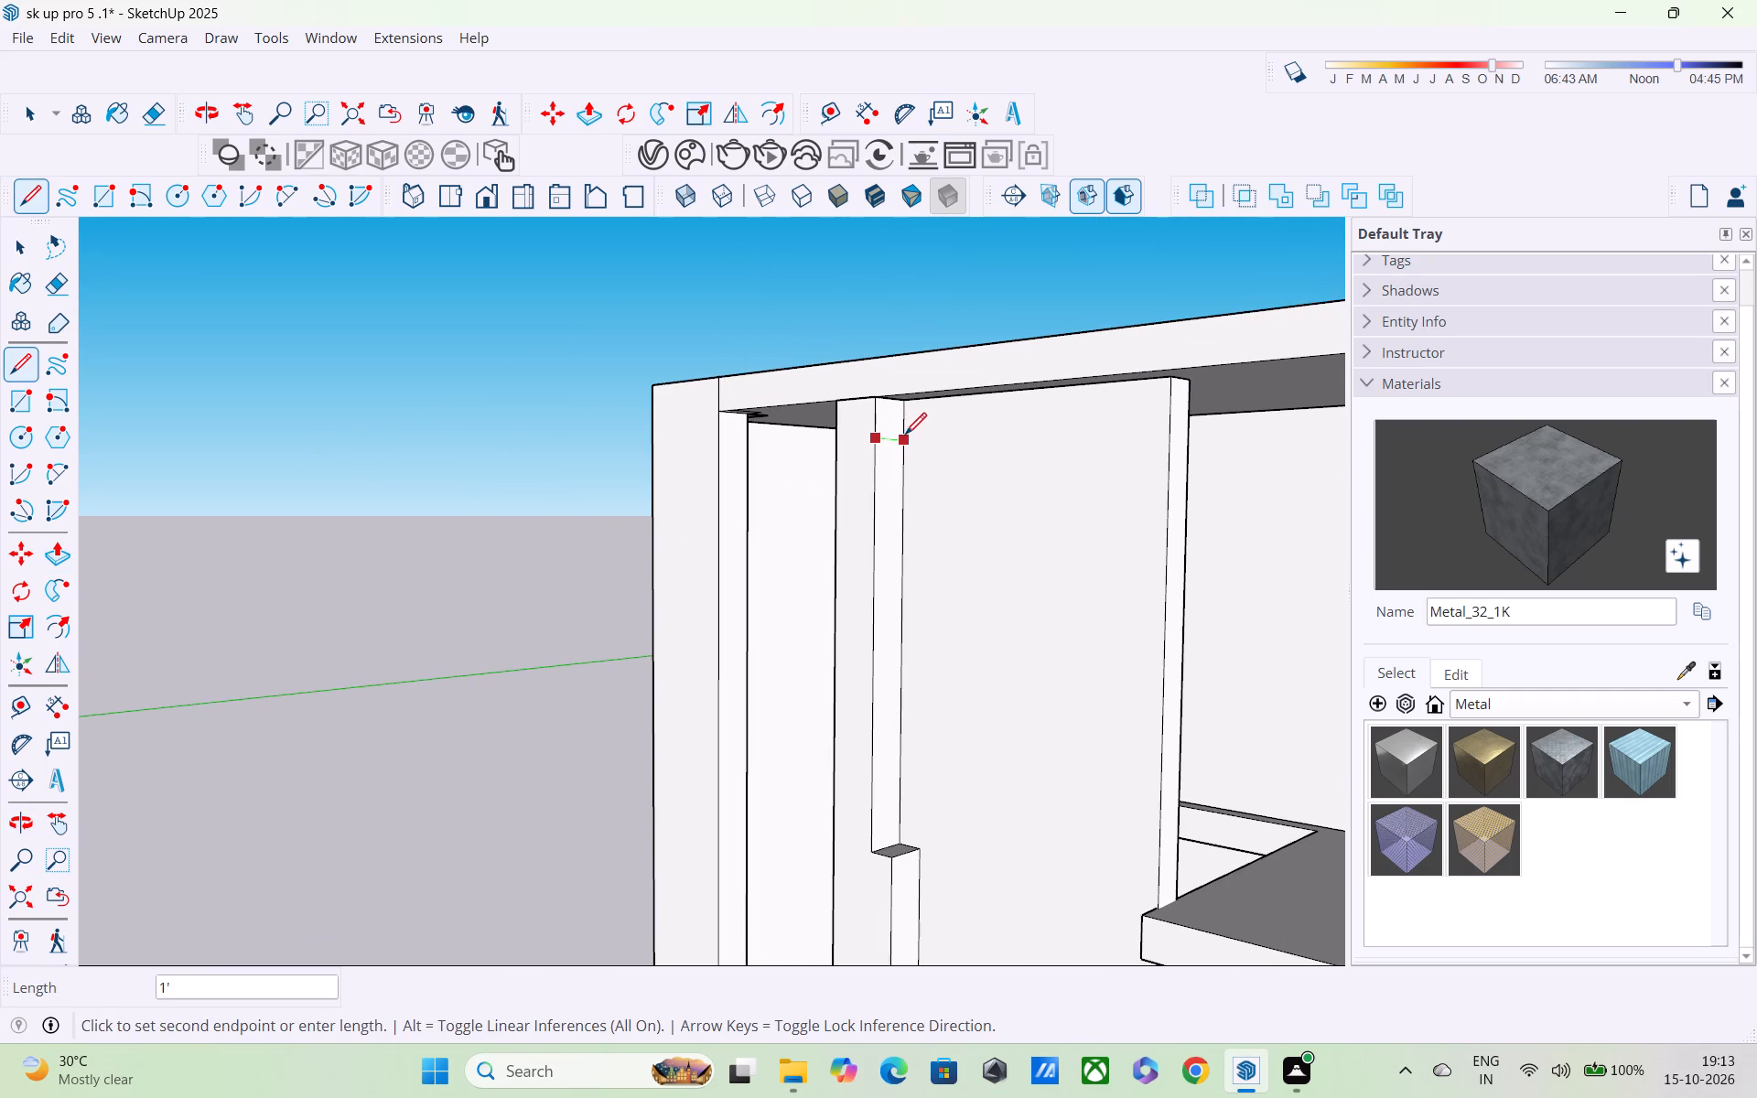
left_click(905, 436)
Push/Pull the small face above the line about 6' 1" along the roof slab to the wall's far edge.
key("p")
left_click(893, 412)
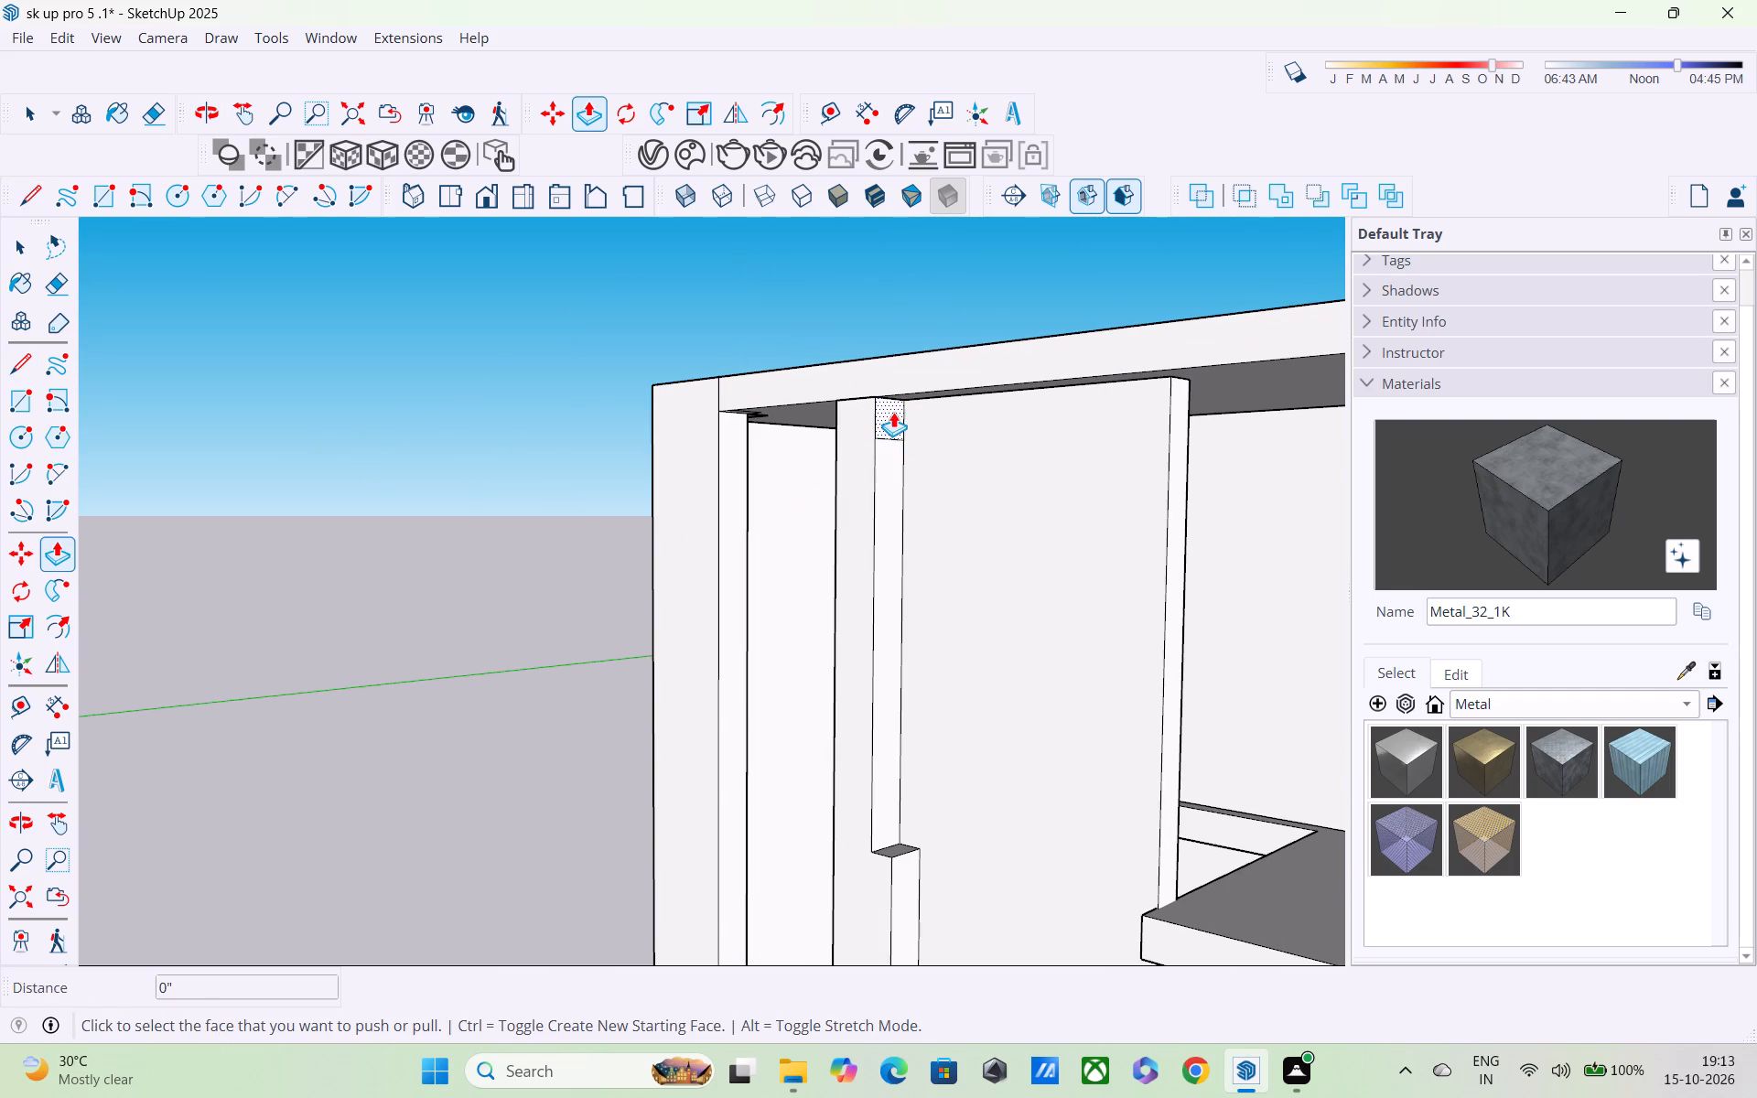
scroll(1170, 477, "down", 4)
middle_click_drag(1207, 461, 1341, 528)
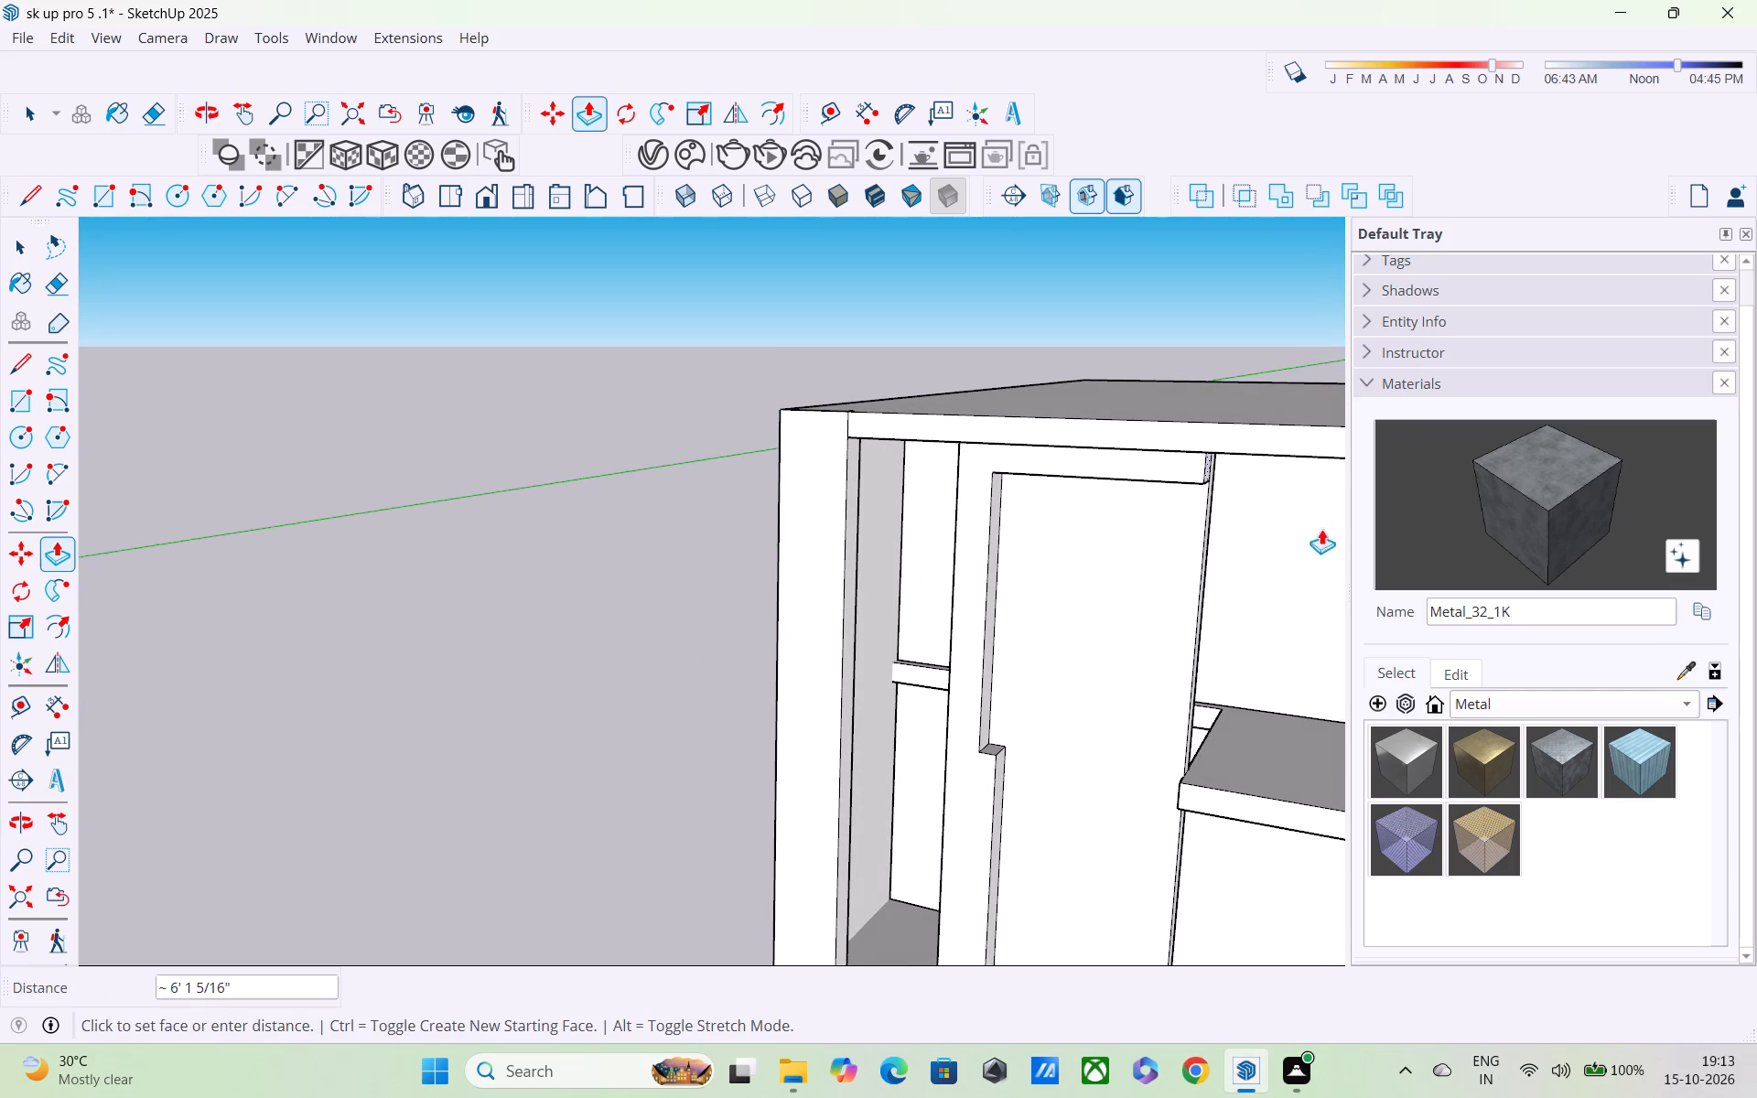
middle_click_drag(1237, 496, 857, 401)
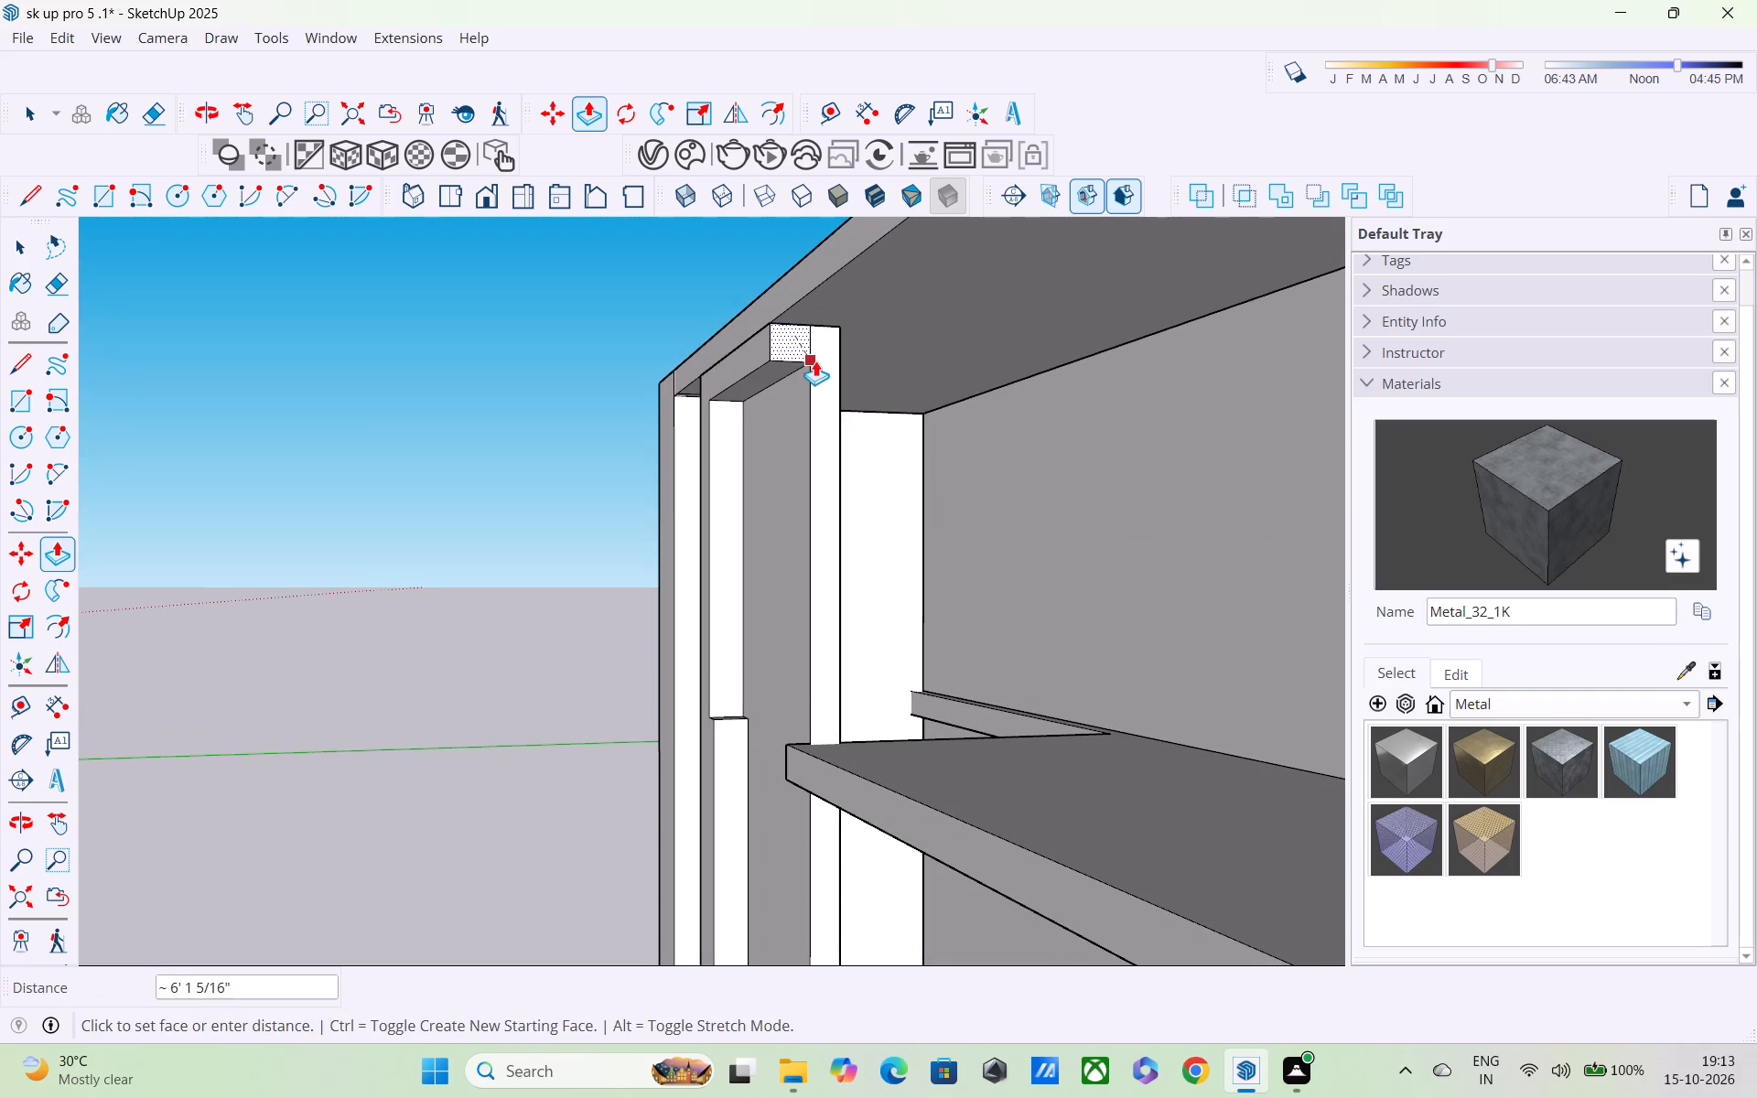
left_click(820, 360)
Push/Pull the end face of the narrow band beneath the roof slab by about 1 3/16" at the wall's far edge.
left_click(793, 328)
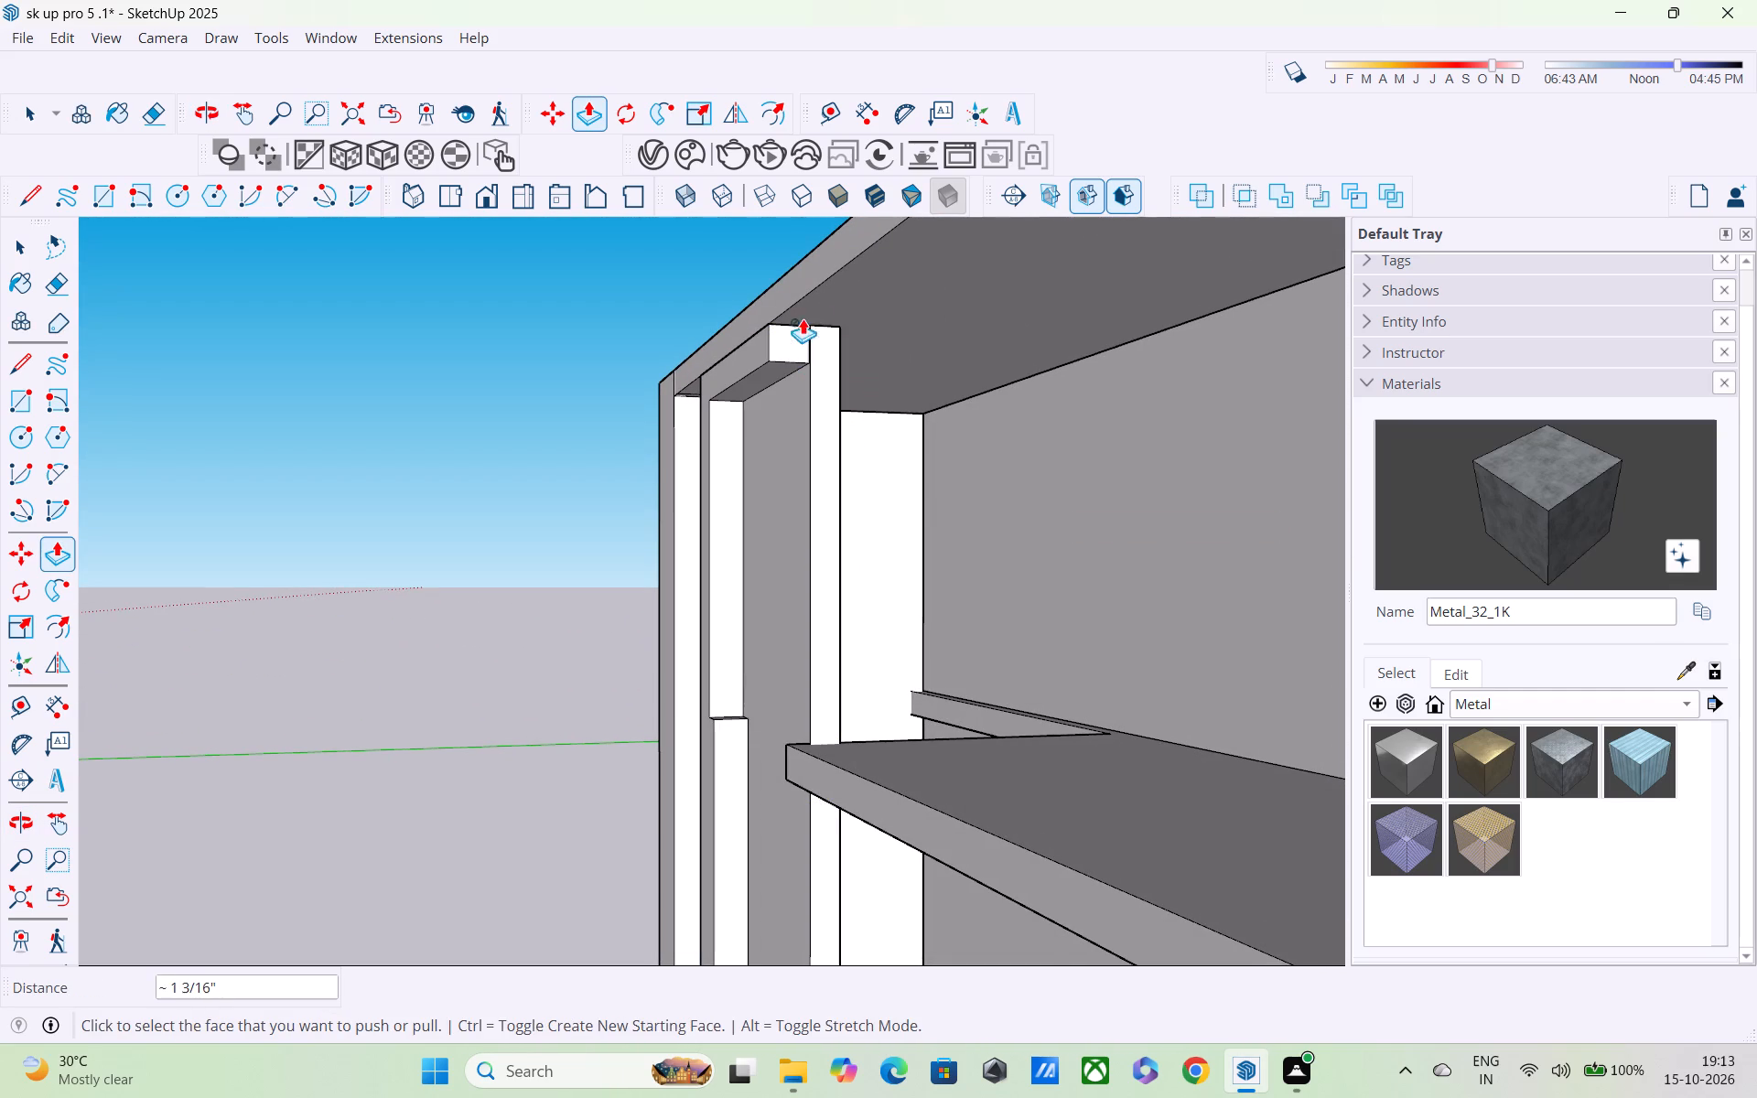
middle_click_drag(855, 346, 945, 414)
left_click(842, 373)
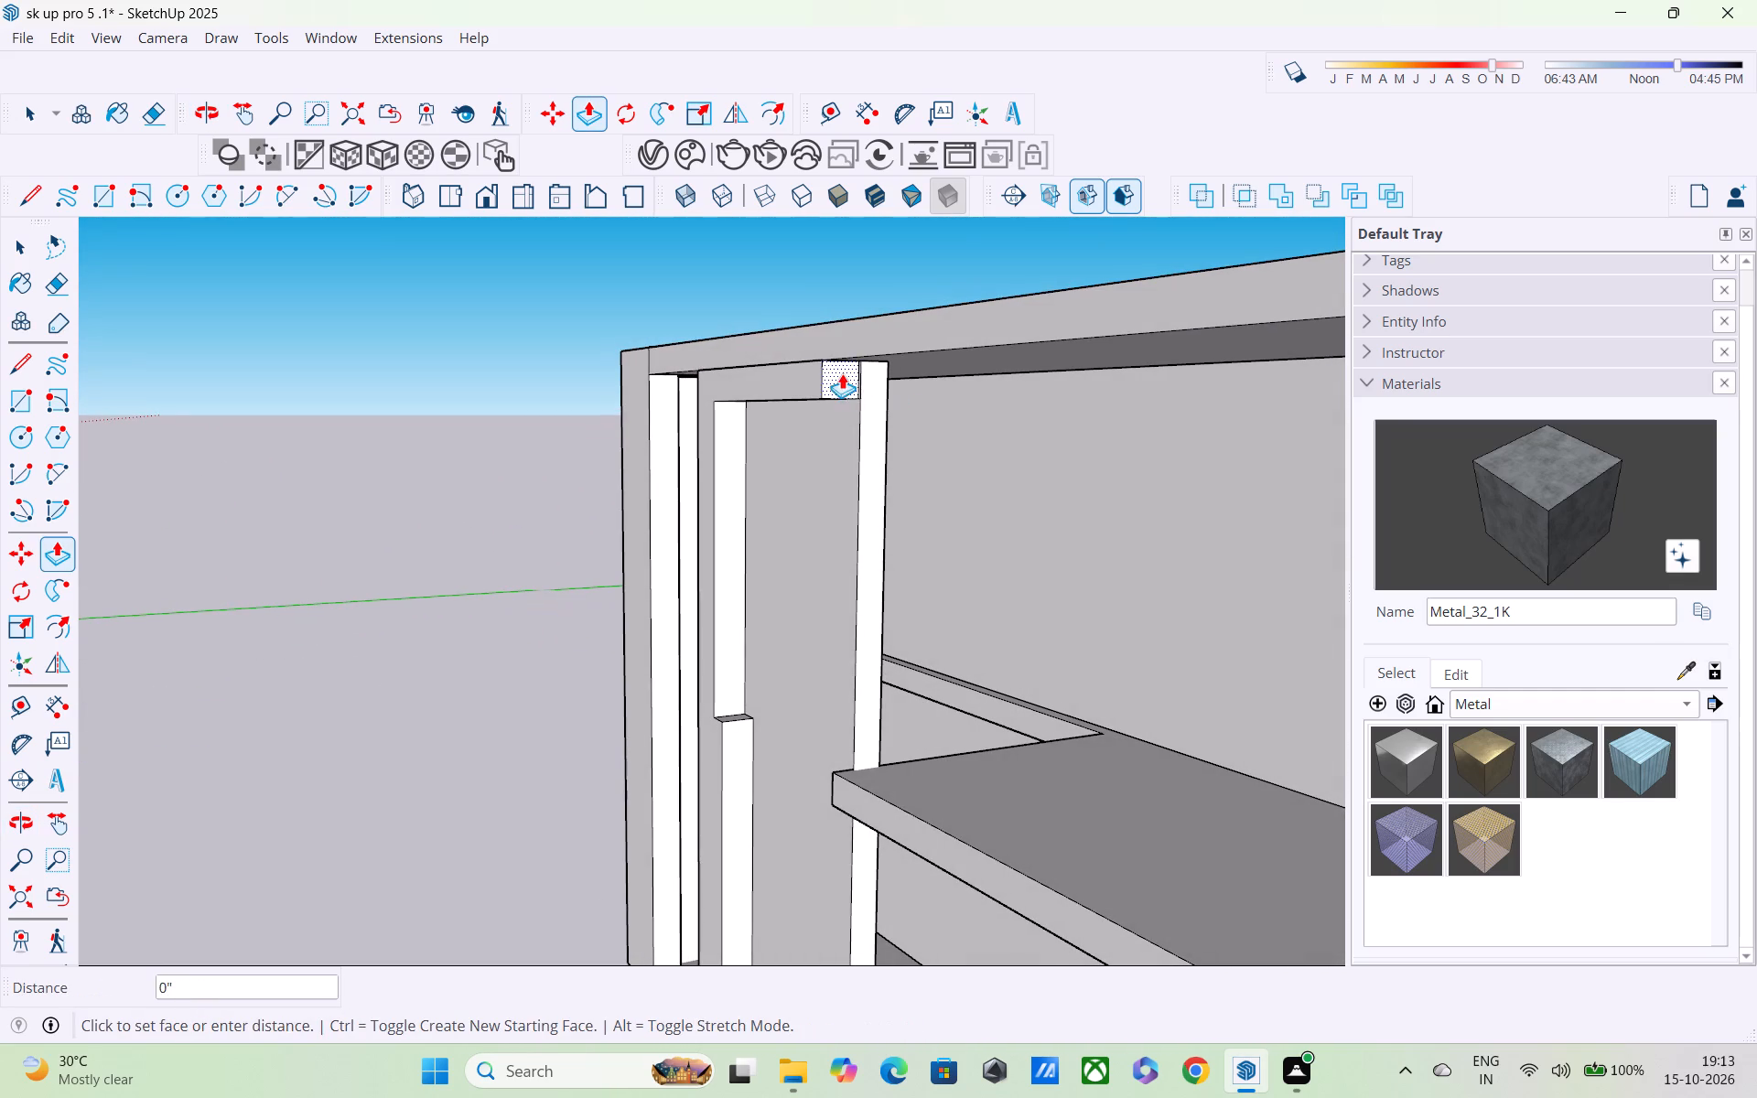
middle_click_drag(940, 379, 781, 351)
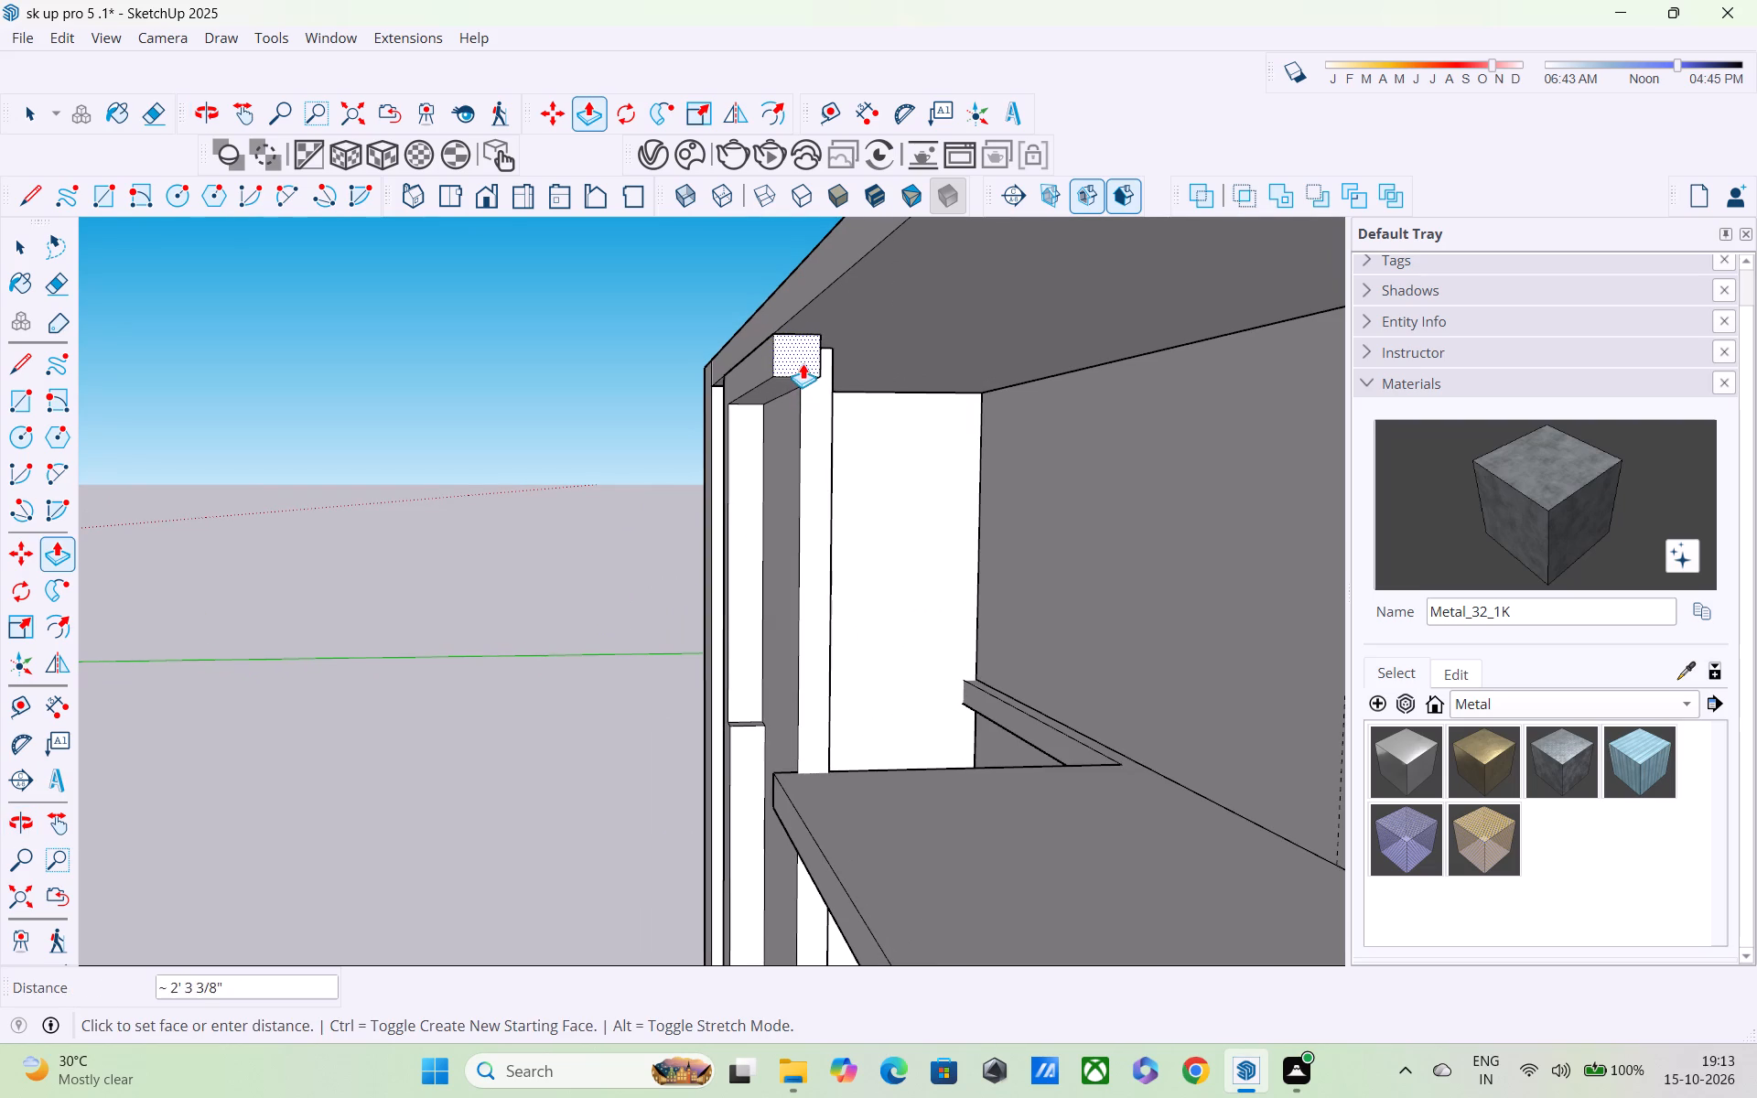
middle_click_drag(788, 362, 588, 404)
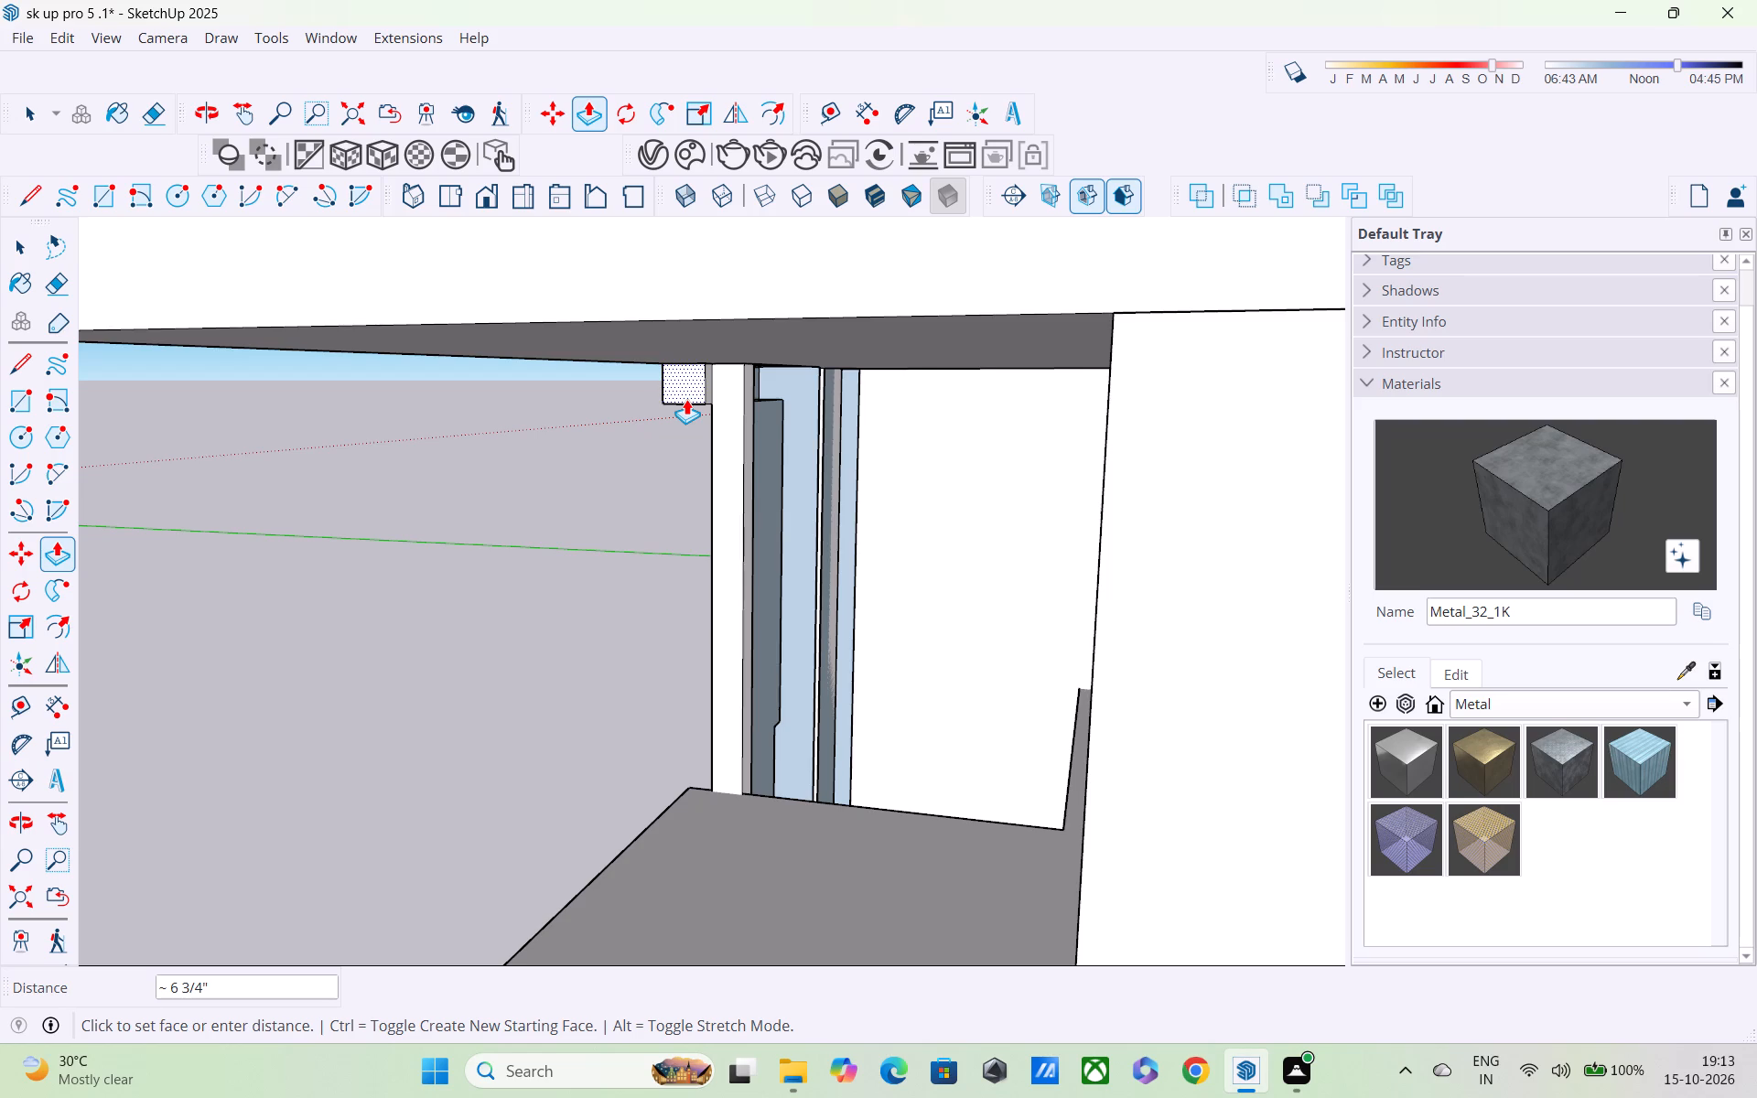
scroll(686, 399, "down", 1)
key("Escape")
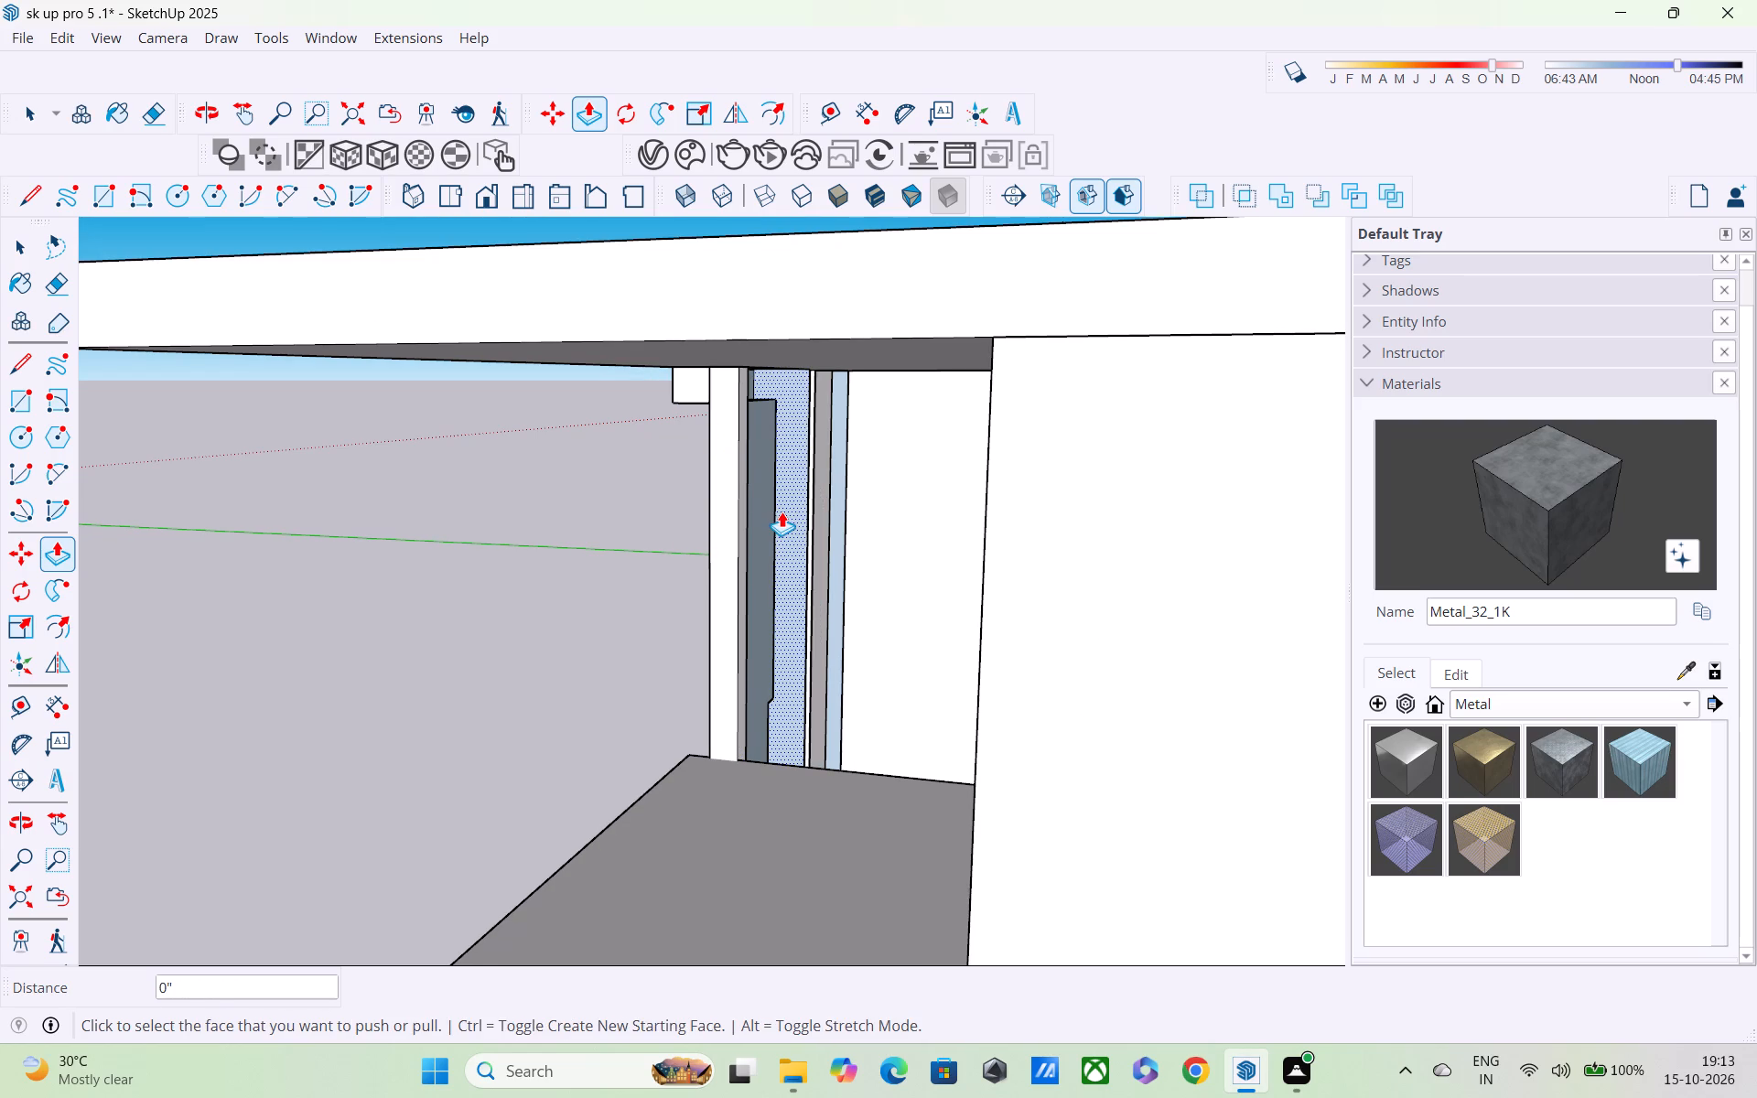
Examine the band beneath the roof slab and the stepped fin from inside, above, below and in the full facade view.
key("space")
key("space")
left_click(585, 508)
middle_click(876, 527)
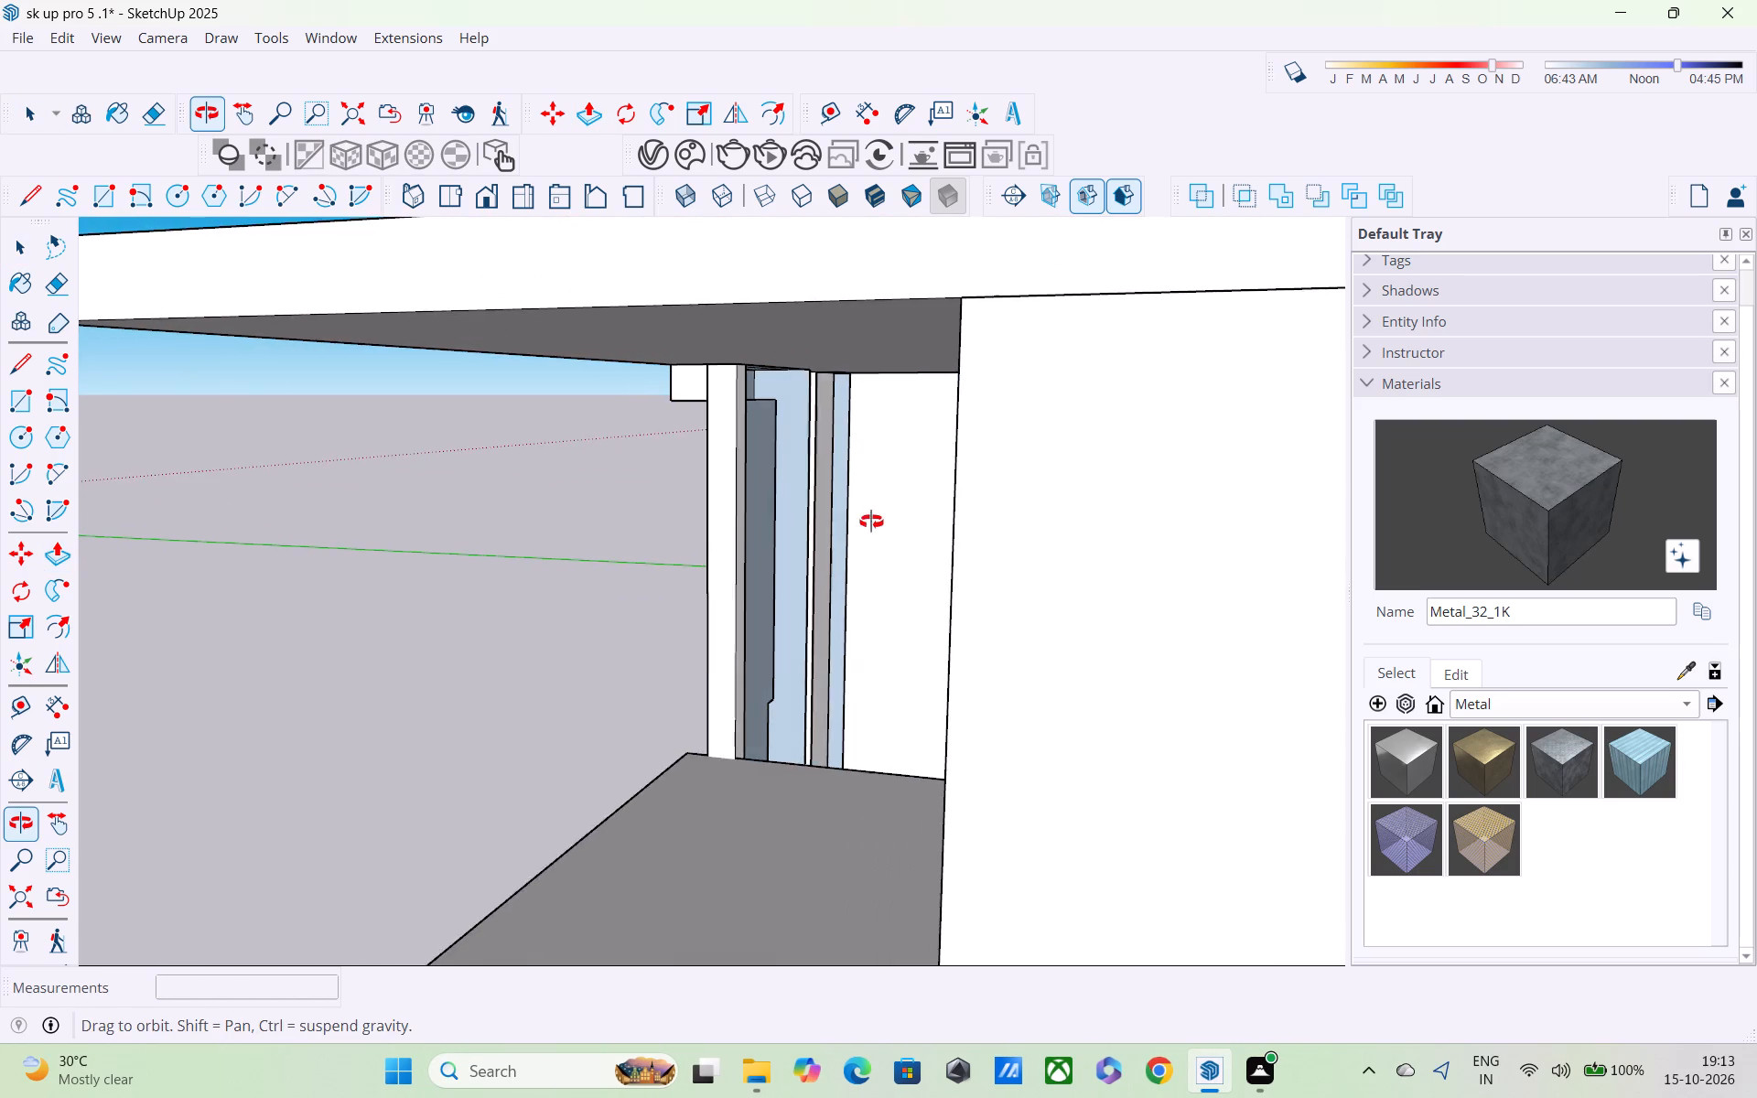
scroll(824, 513, "up", 5)
middle_click_drag(776, 479, 792, 464)
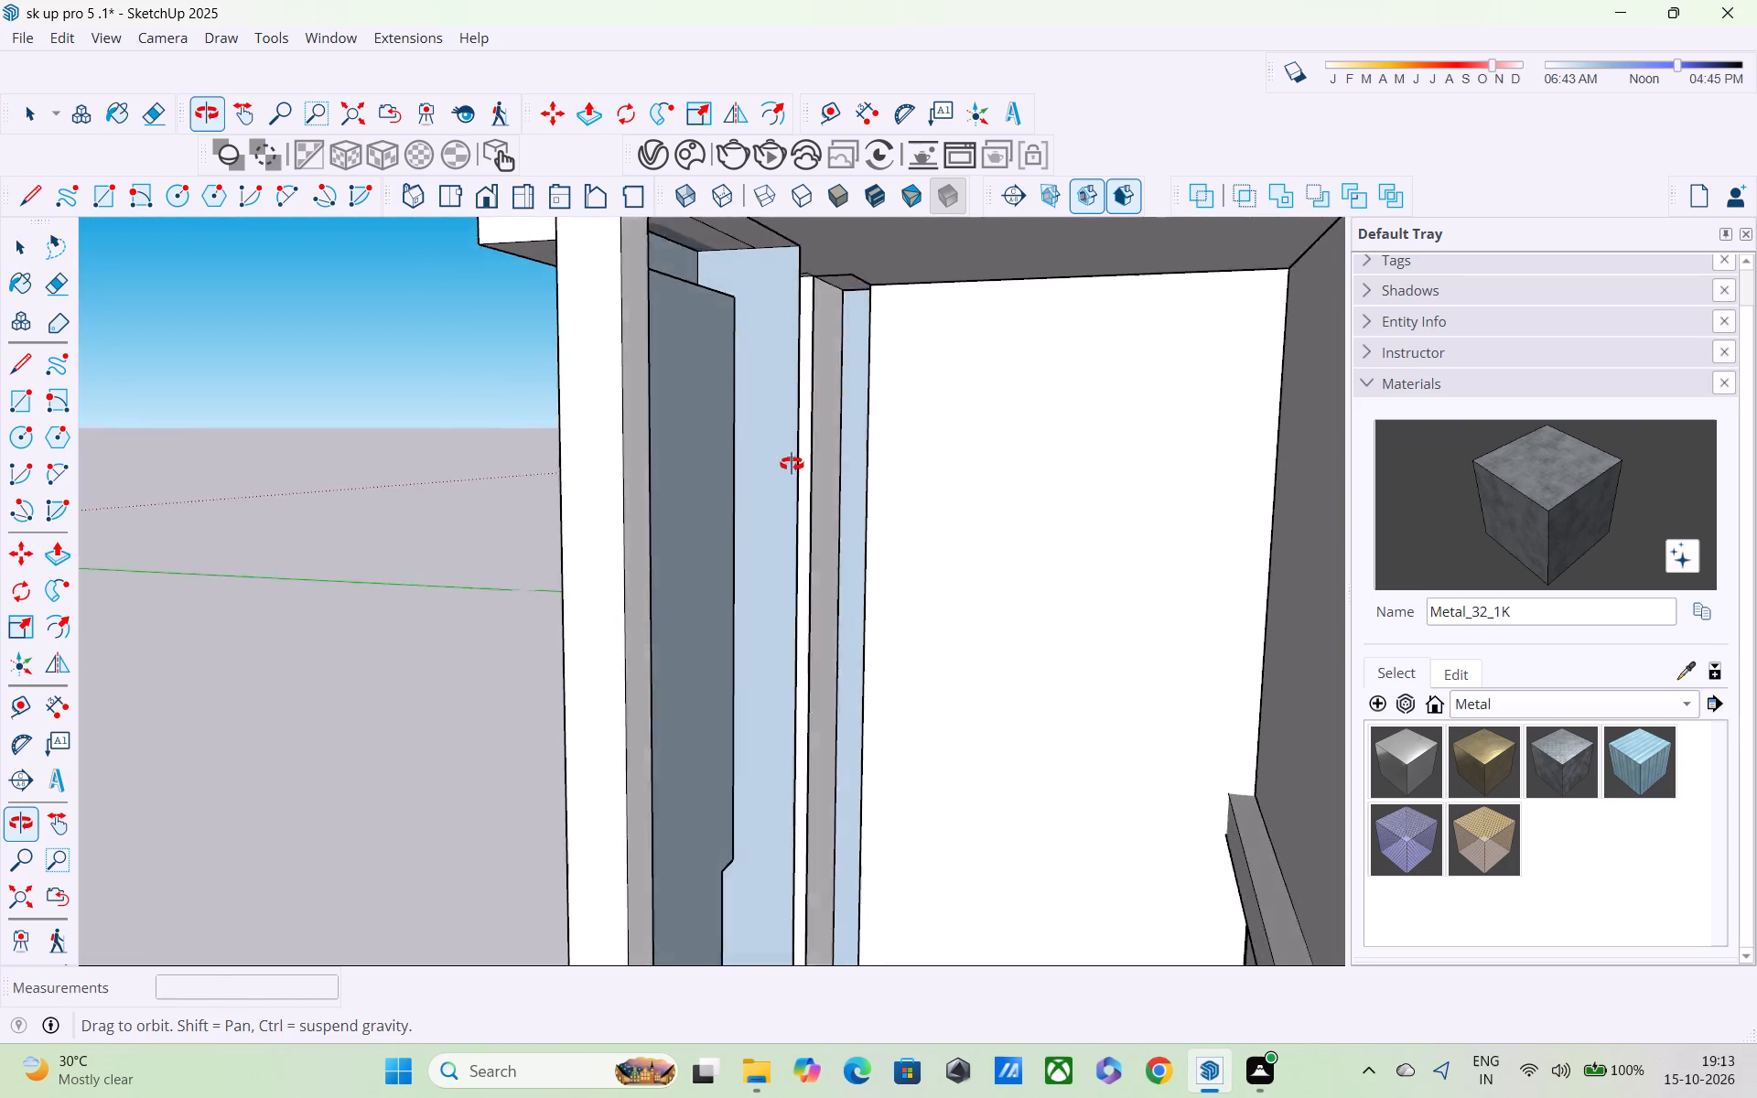
middle_click_drag(792, 464, 822, 457)
scroll(822, 457, "up", 1)
scroll(822, 457, "down", 5)
middle_click_drag(789, 494, 1184, 495)
middle_click_drag(855, 582, 952, 593)
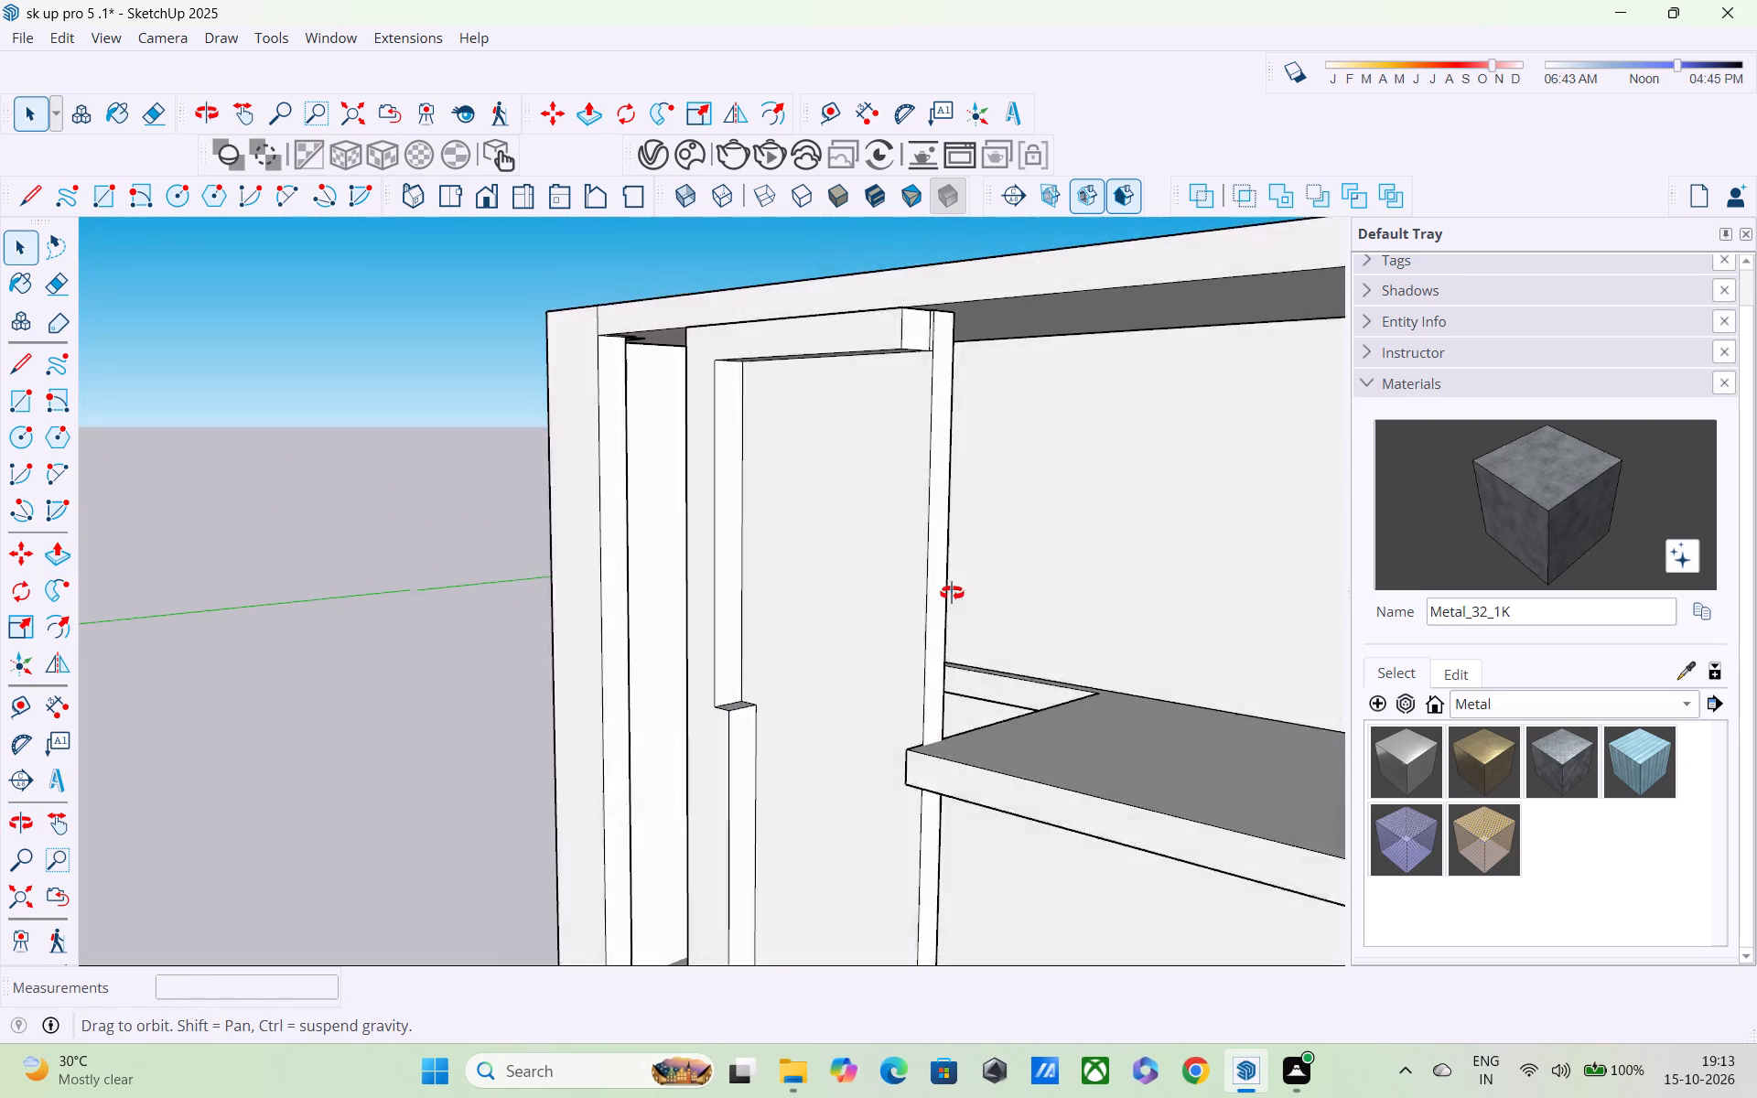
middle_click_drag(952, 593, 1086, 594)
scroll(752, 634, "down", 2)
middle_click_drag(755, 637, 992, 653)
middle_click_drag(954, 631, 641, 612)
middle_click_drag(753, 632, 626, 748)
scroll(643, 741, "up", 2)
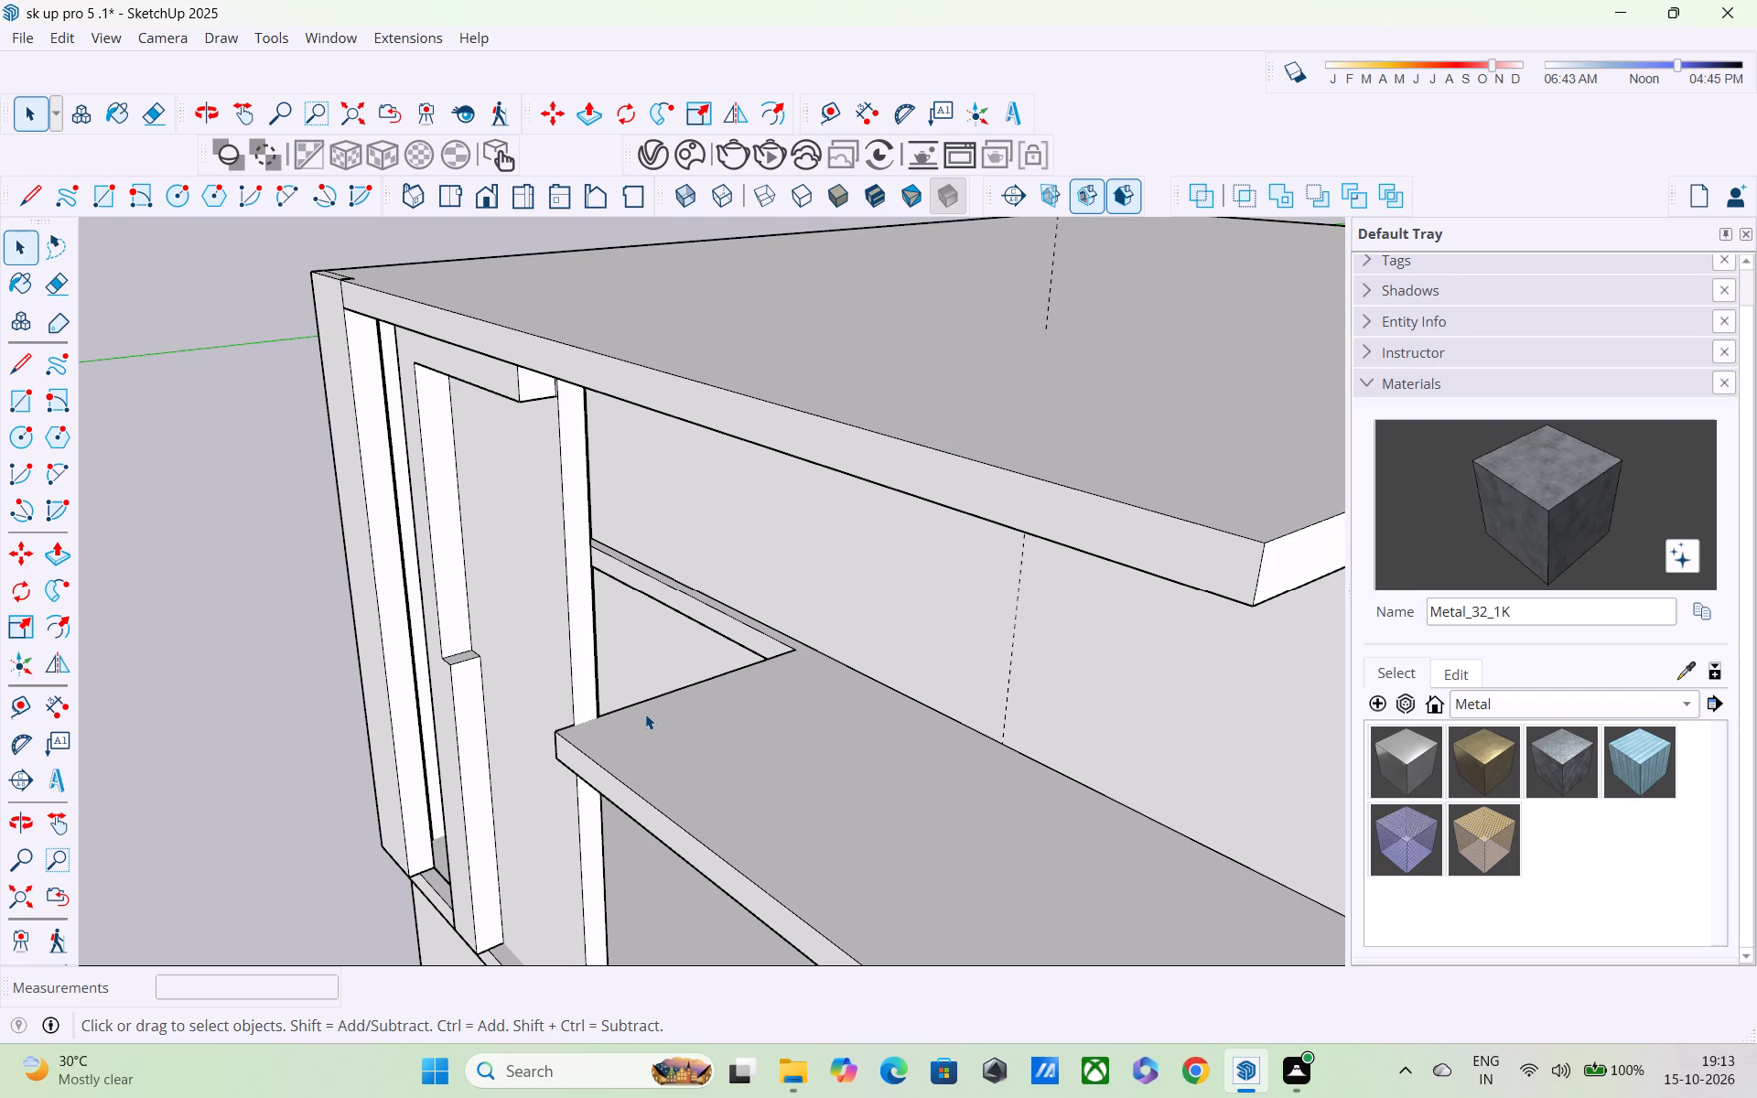
scroll(646, 713, "down", 2)
middle_click_drag(663, 731, 664, 731)
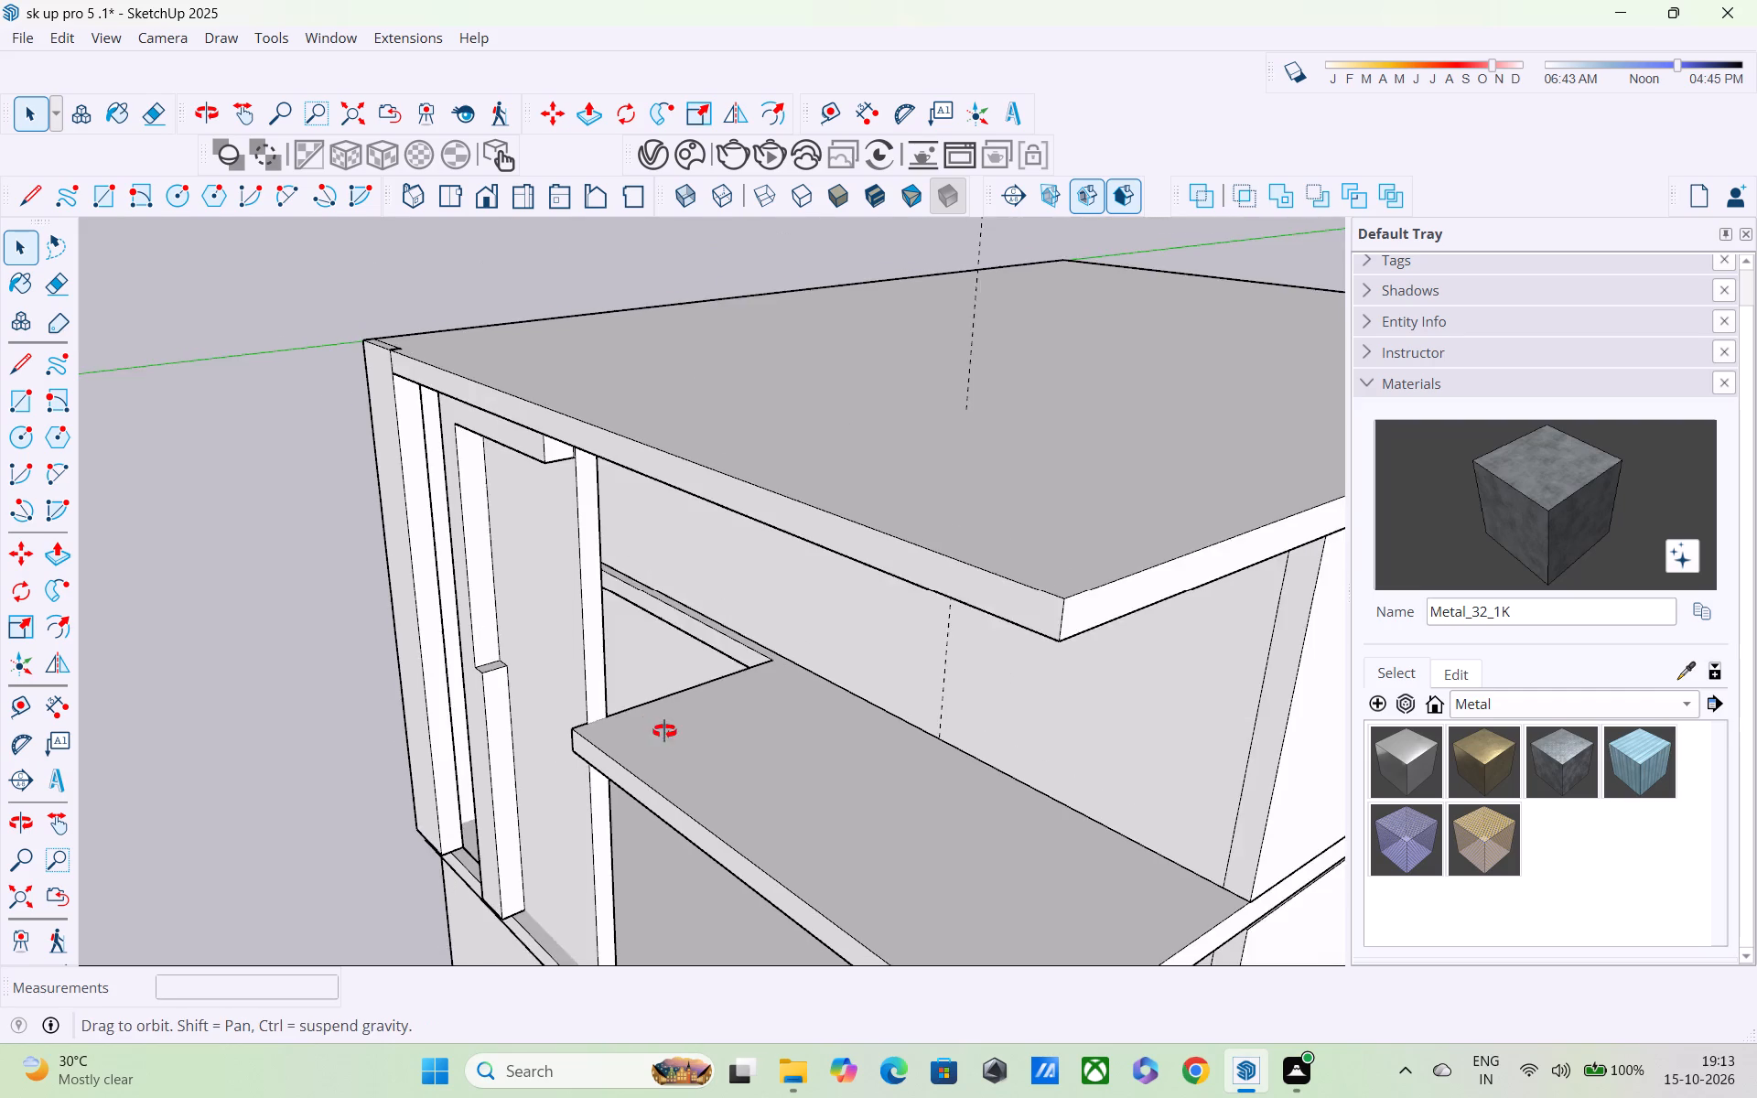
middle_click_drag(664, 731, 1073, 597)
middle_click_drag(798, 688, 812, 656)
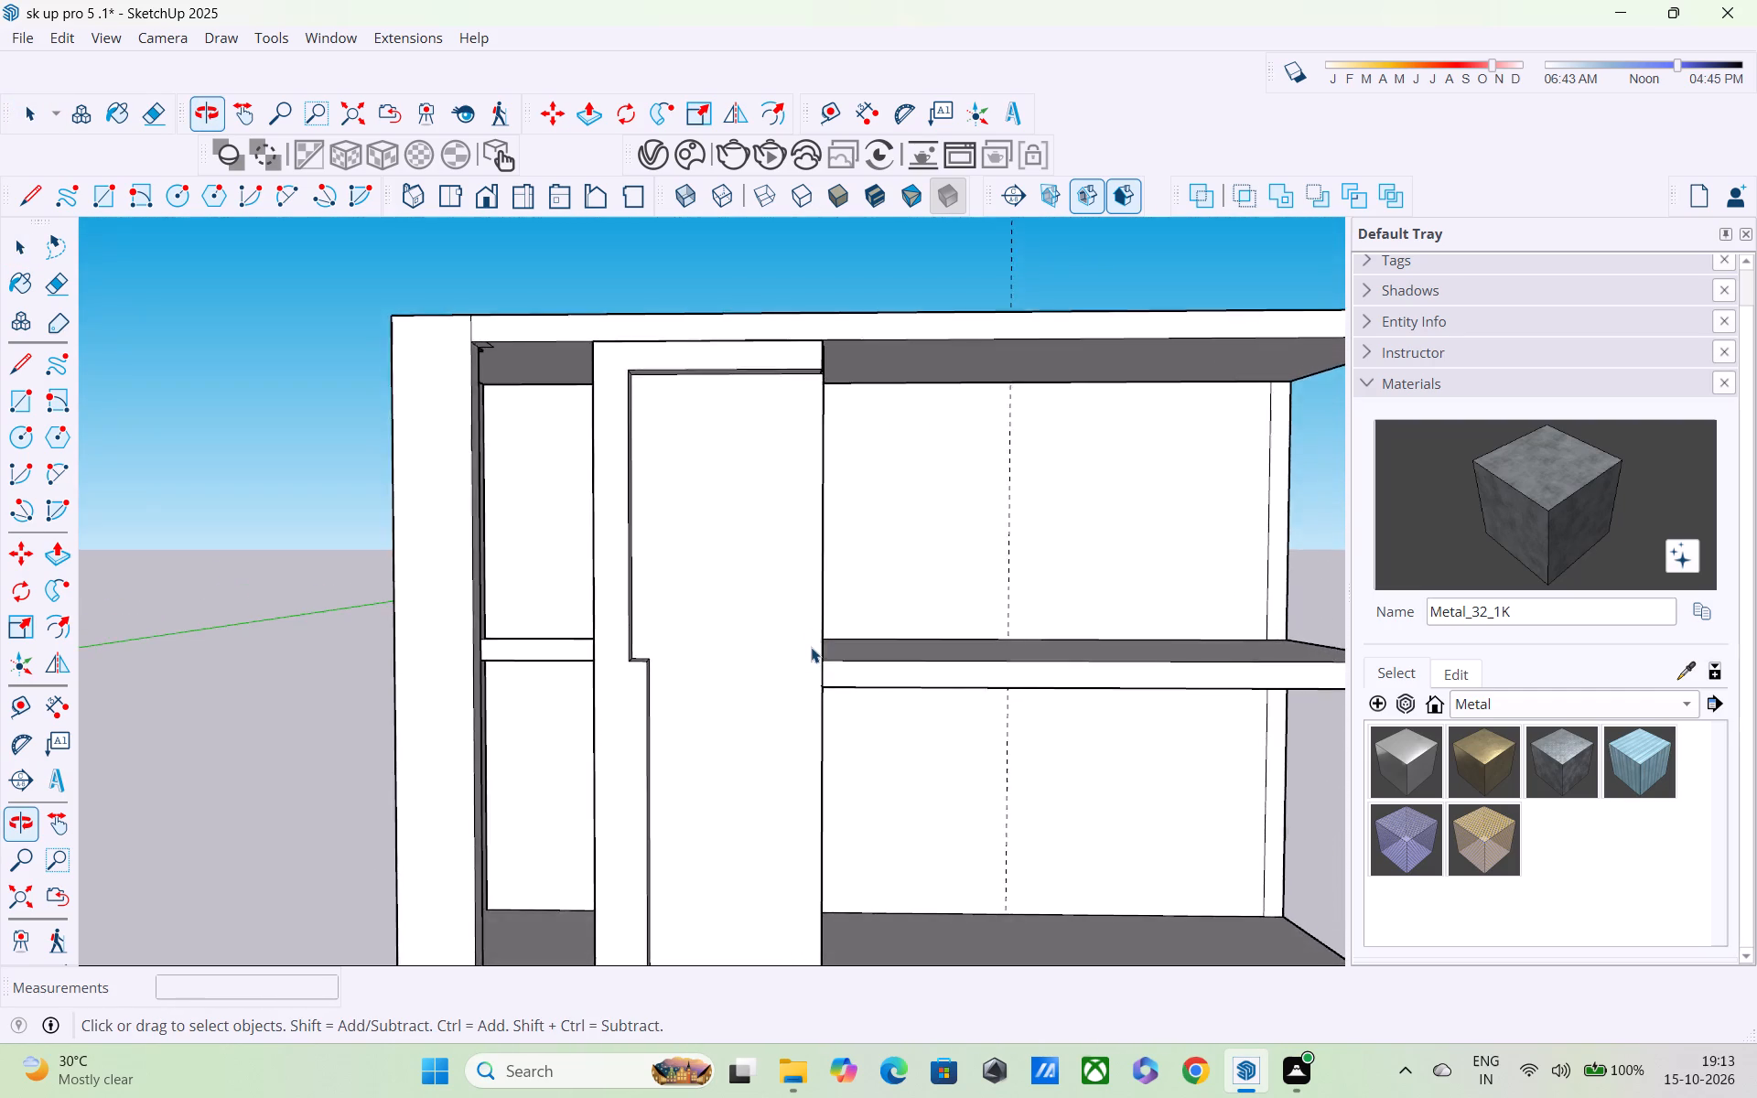
scroll(810, 630, "down", 1)
scroll(810, 630, "up", 1)
scroll(810, 630, "down", 8)
scroll(814, 681, "up", 1)
middle_click_drag(803, 705, 802, 686)
scroll(802, 686, "up", 1)
scroll(803, 684, "down", 5)
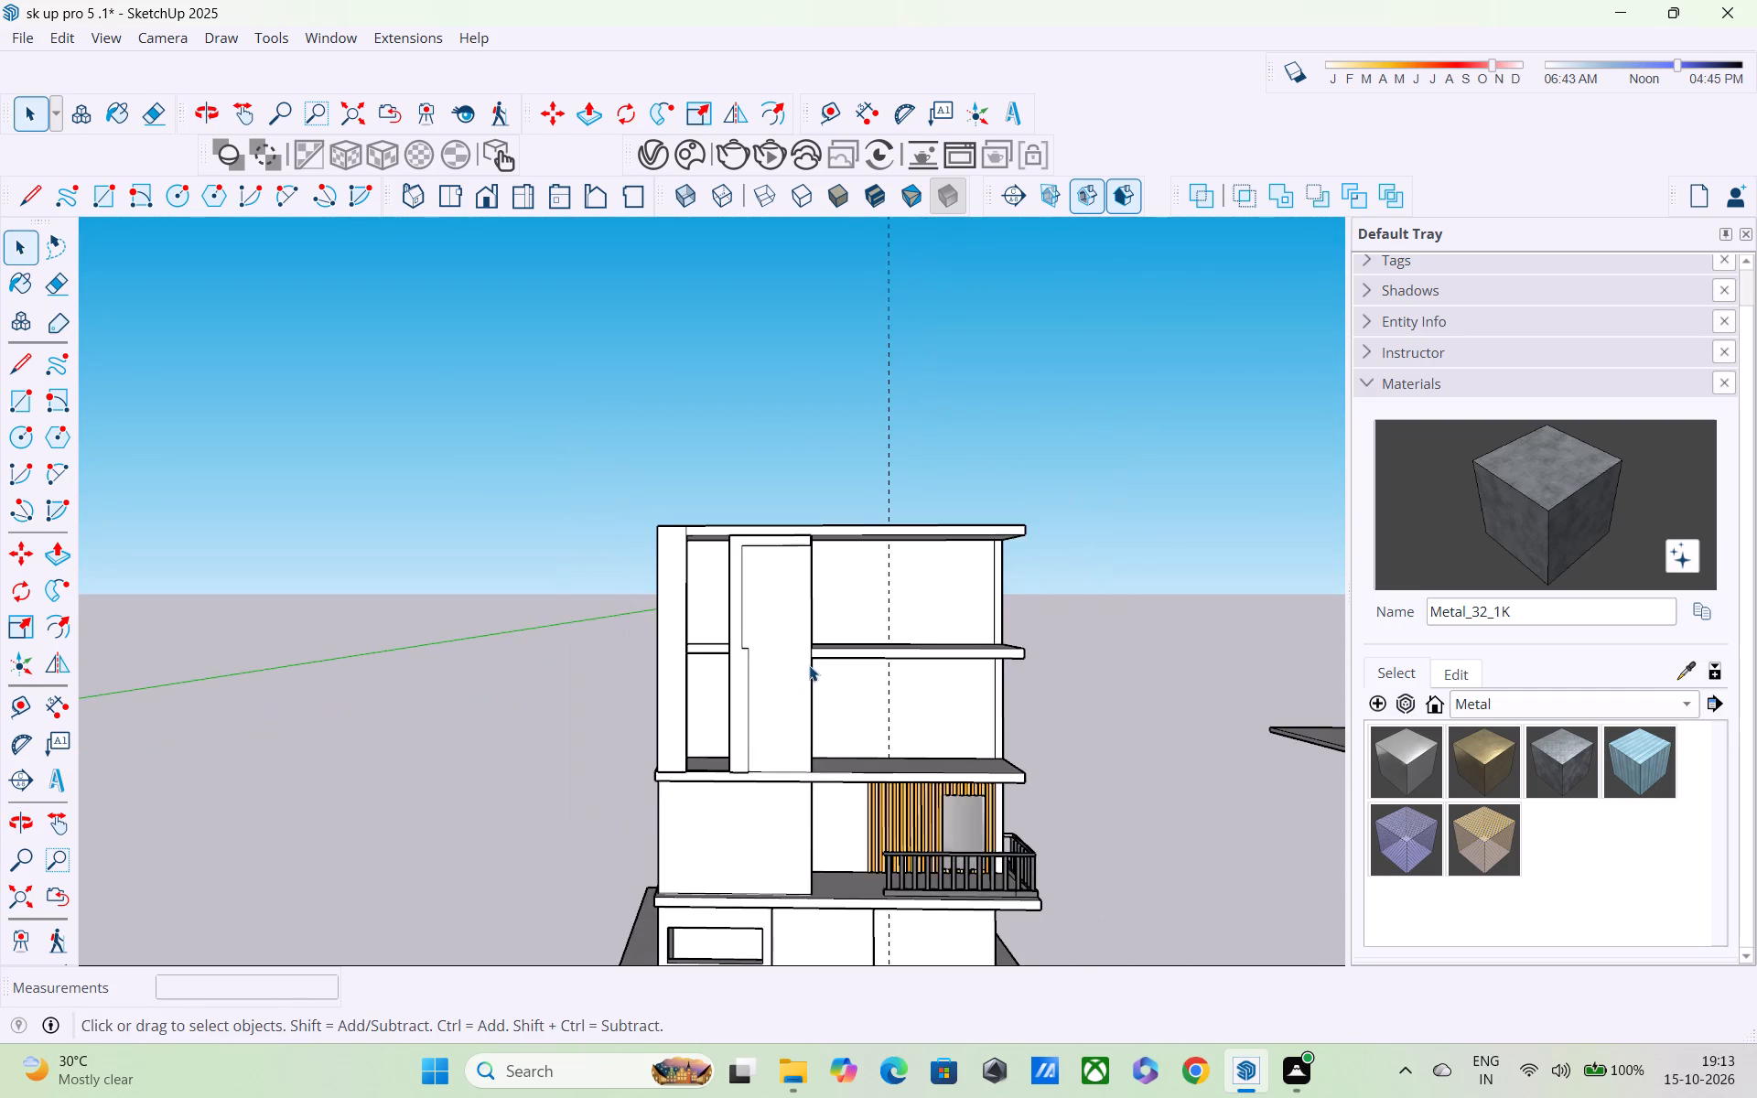
middle_click_drag(808, 667, 737, 701)
scroll(733, 684, "up", 1)
scroll(733, 684, "down", 6)
middle_click_drag(743, 710, 761, 637)
scroll(768, 649, "up", 4)
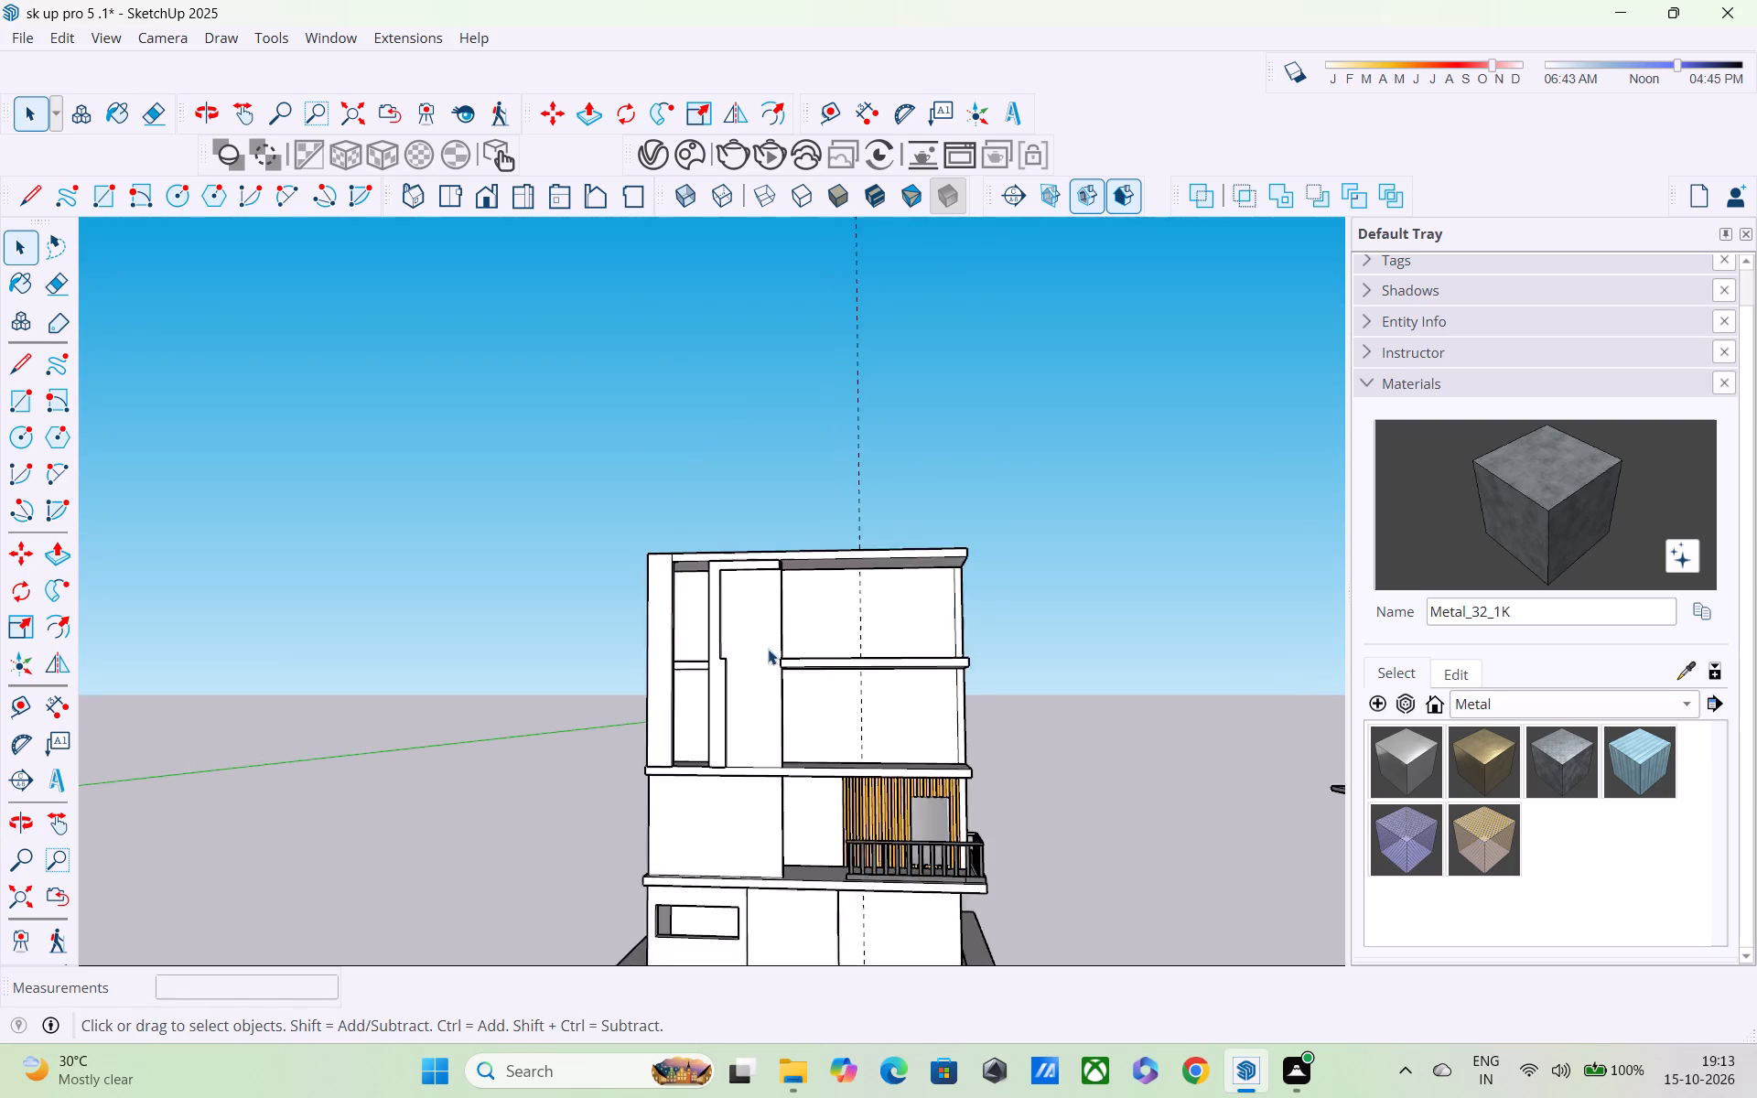
middle_click_drag(772, 640, 577, 669)
scroll(724, 635, "up", 4)
middle_click_drag(756, 632, 682, 642)
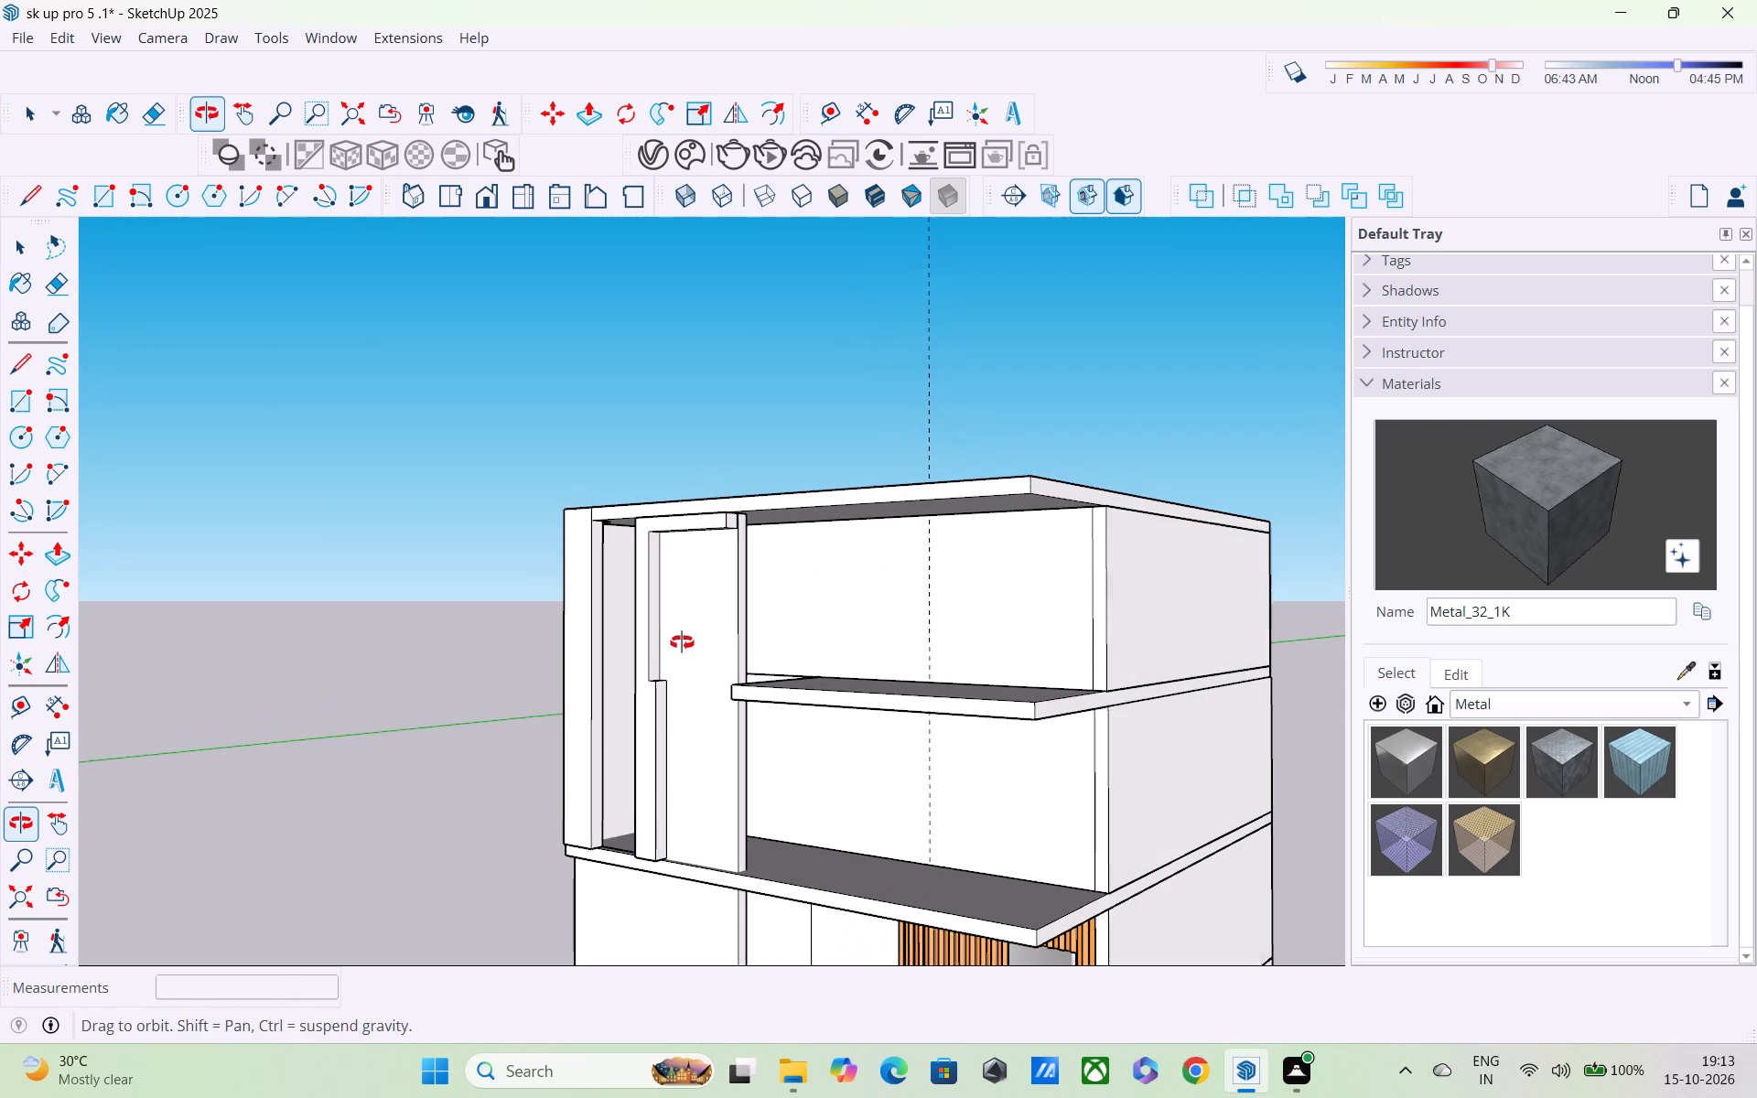
middle_click_drag(682, 642, 681, 642)
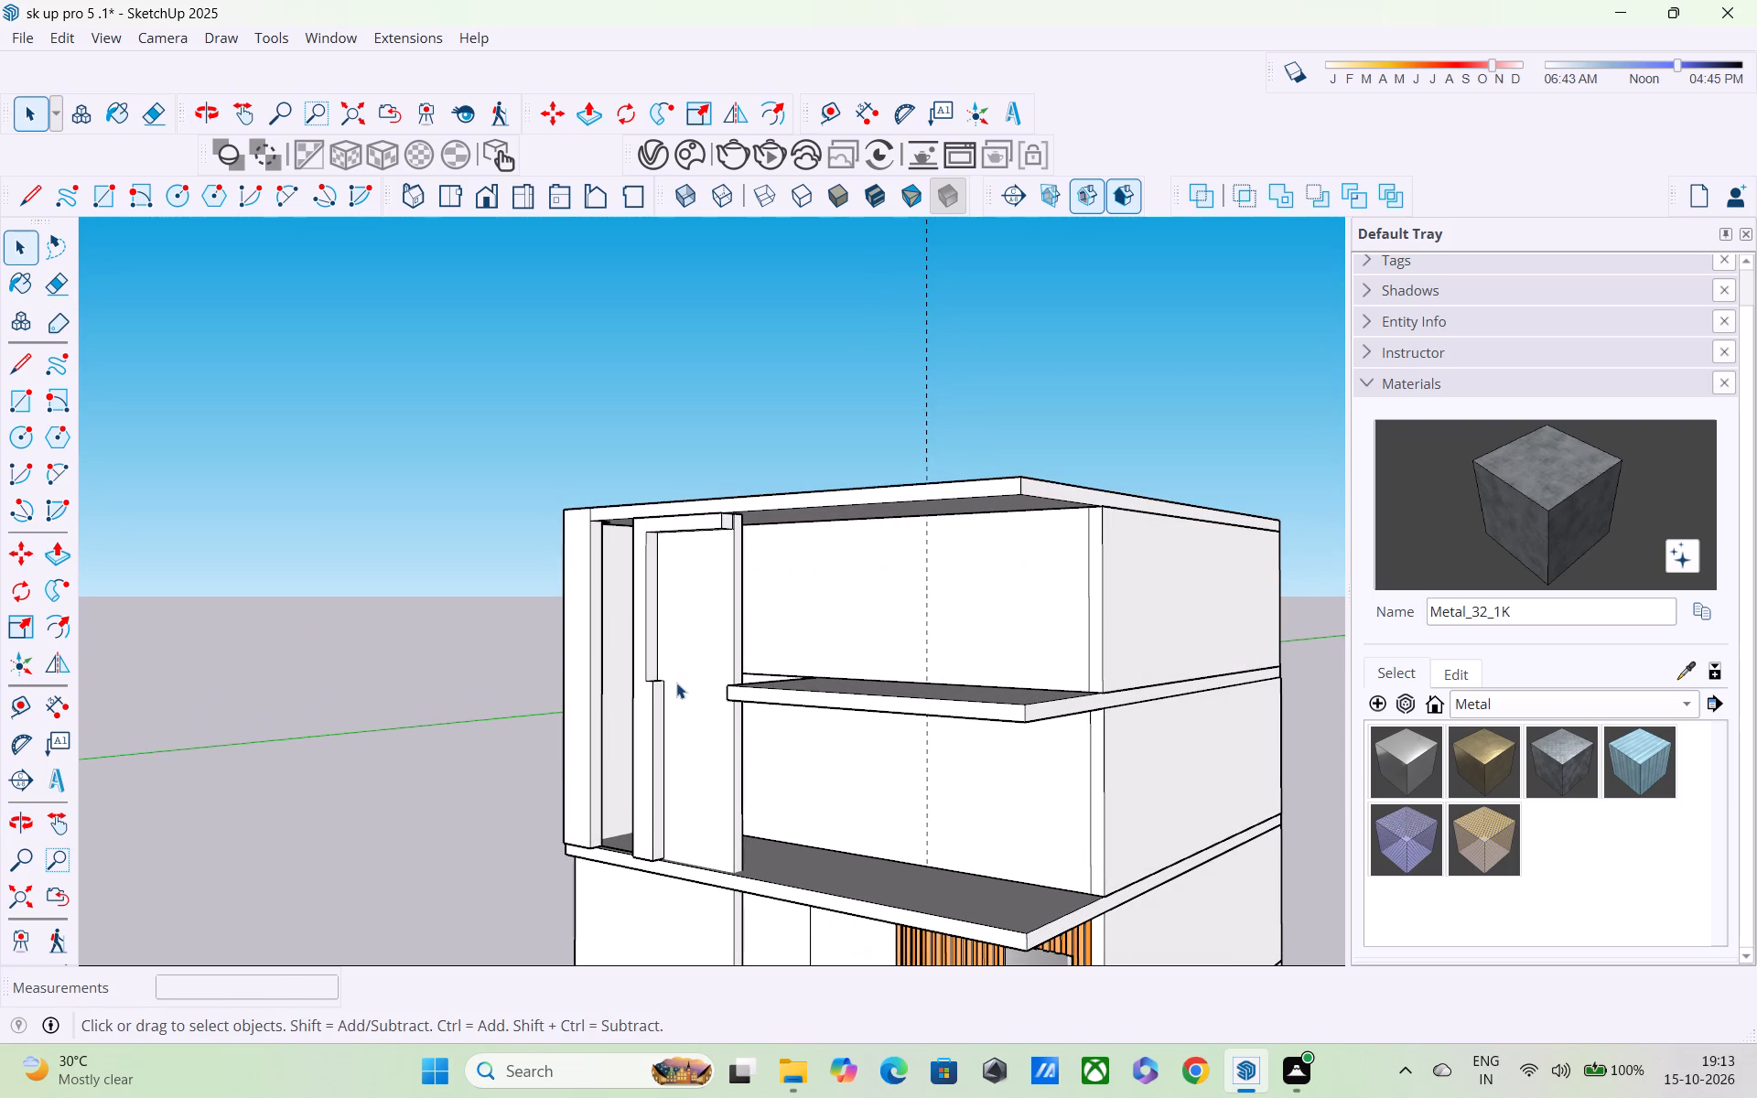
scroll(674, 671, "down", 2)
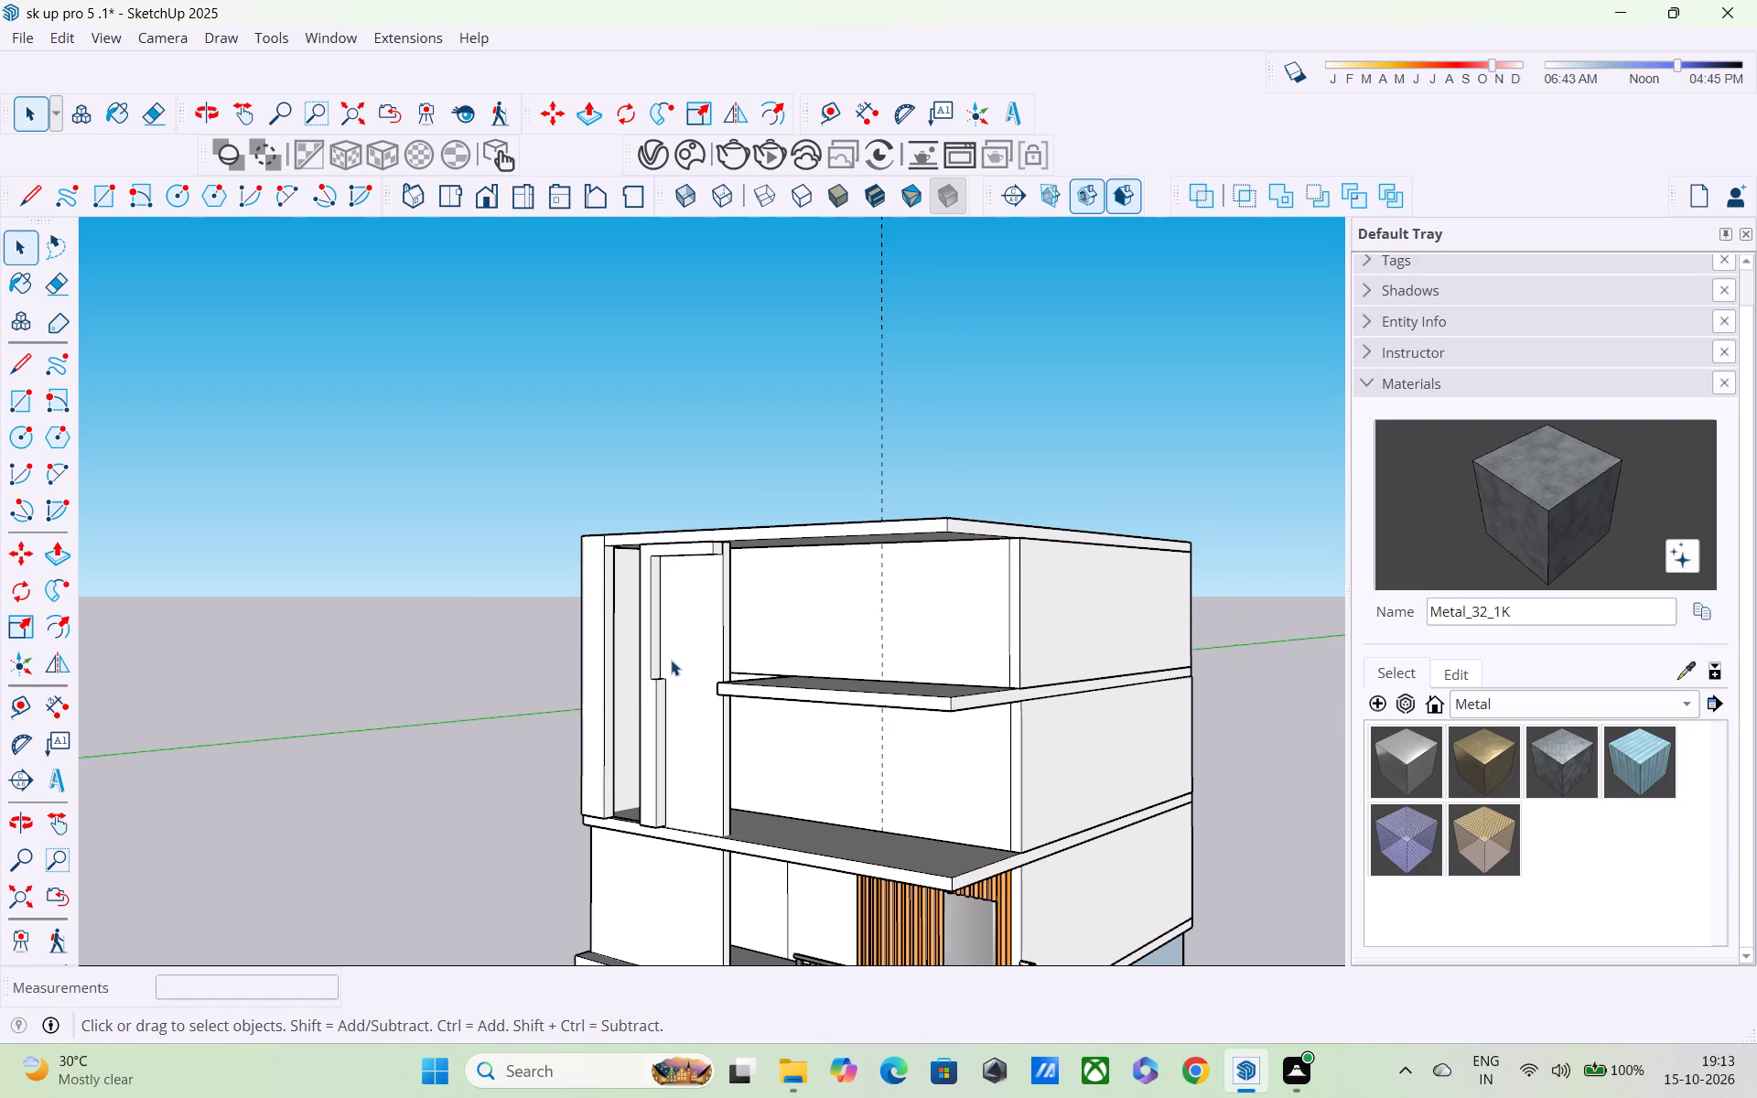
middle_click_drag(671, 660, 572, 703, "shift")
scroll(645, 699, "up", 4)
middle_click_drag(611, 705, 535, 652)
scroll(582, 684, "up", 2)
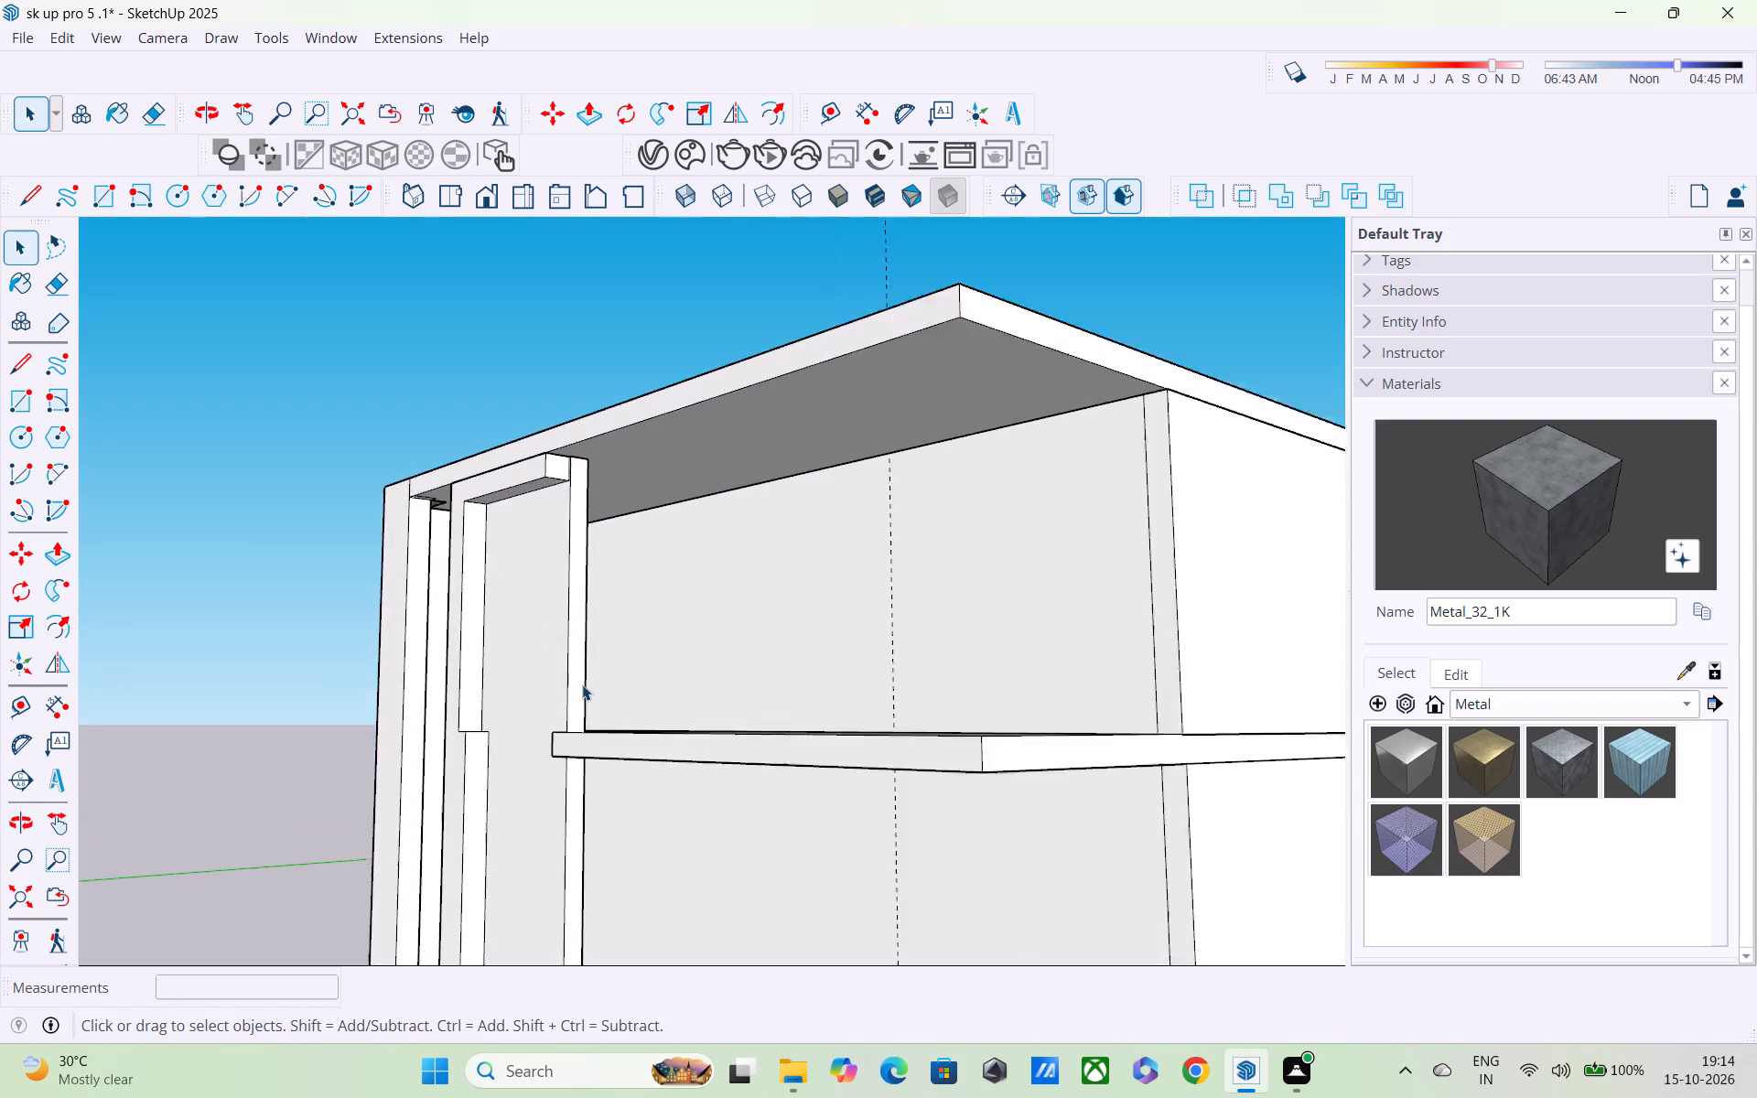
Push/Pull the band's end face about 1' 4 15/16" along the roof slab, past the wall's far edge.
scroll(582, 684, "up", 2)
middle_click_drag(583, 685, 600, 737)
scroll(602, 718, "up", 2)
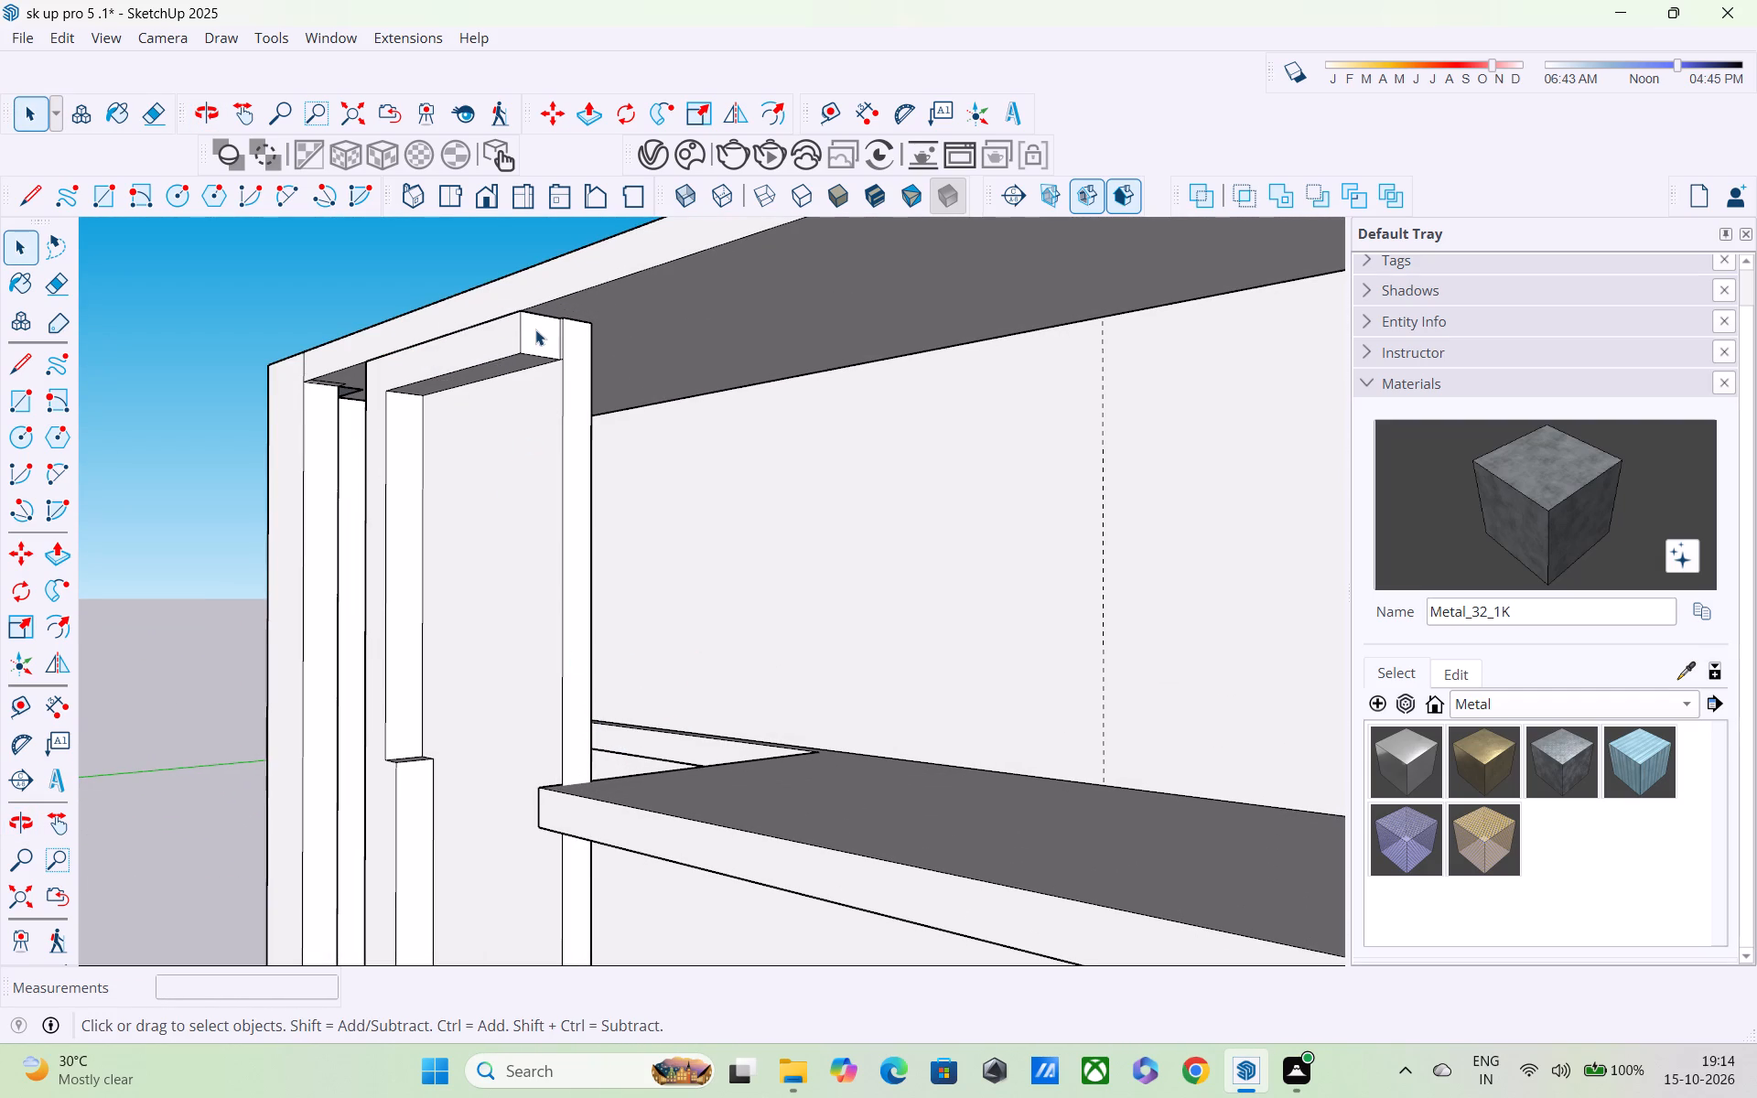
middle_click_drag(540, 339, 591, 397)
scroll(591, 397, "up", 3)
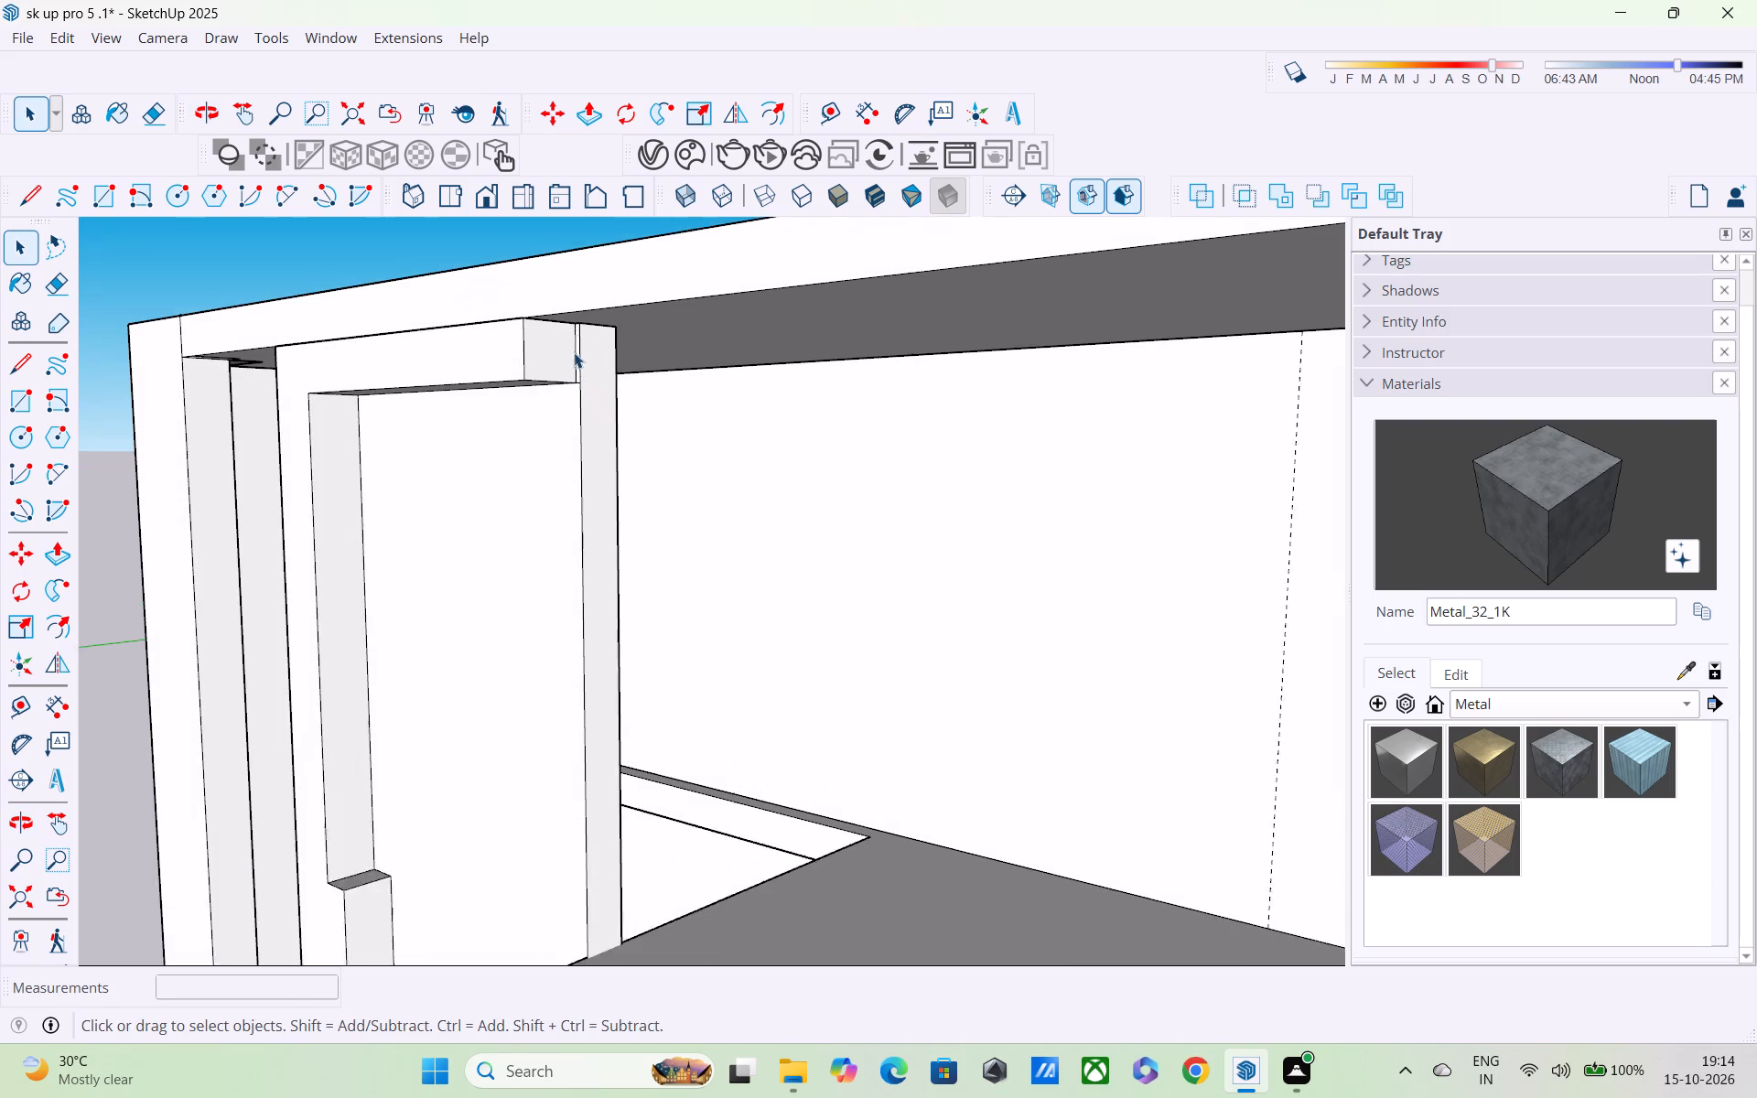
scroll(574, 352, "up", 1)
key("p")
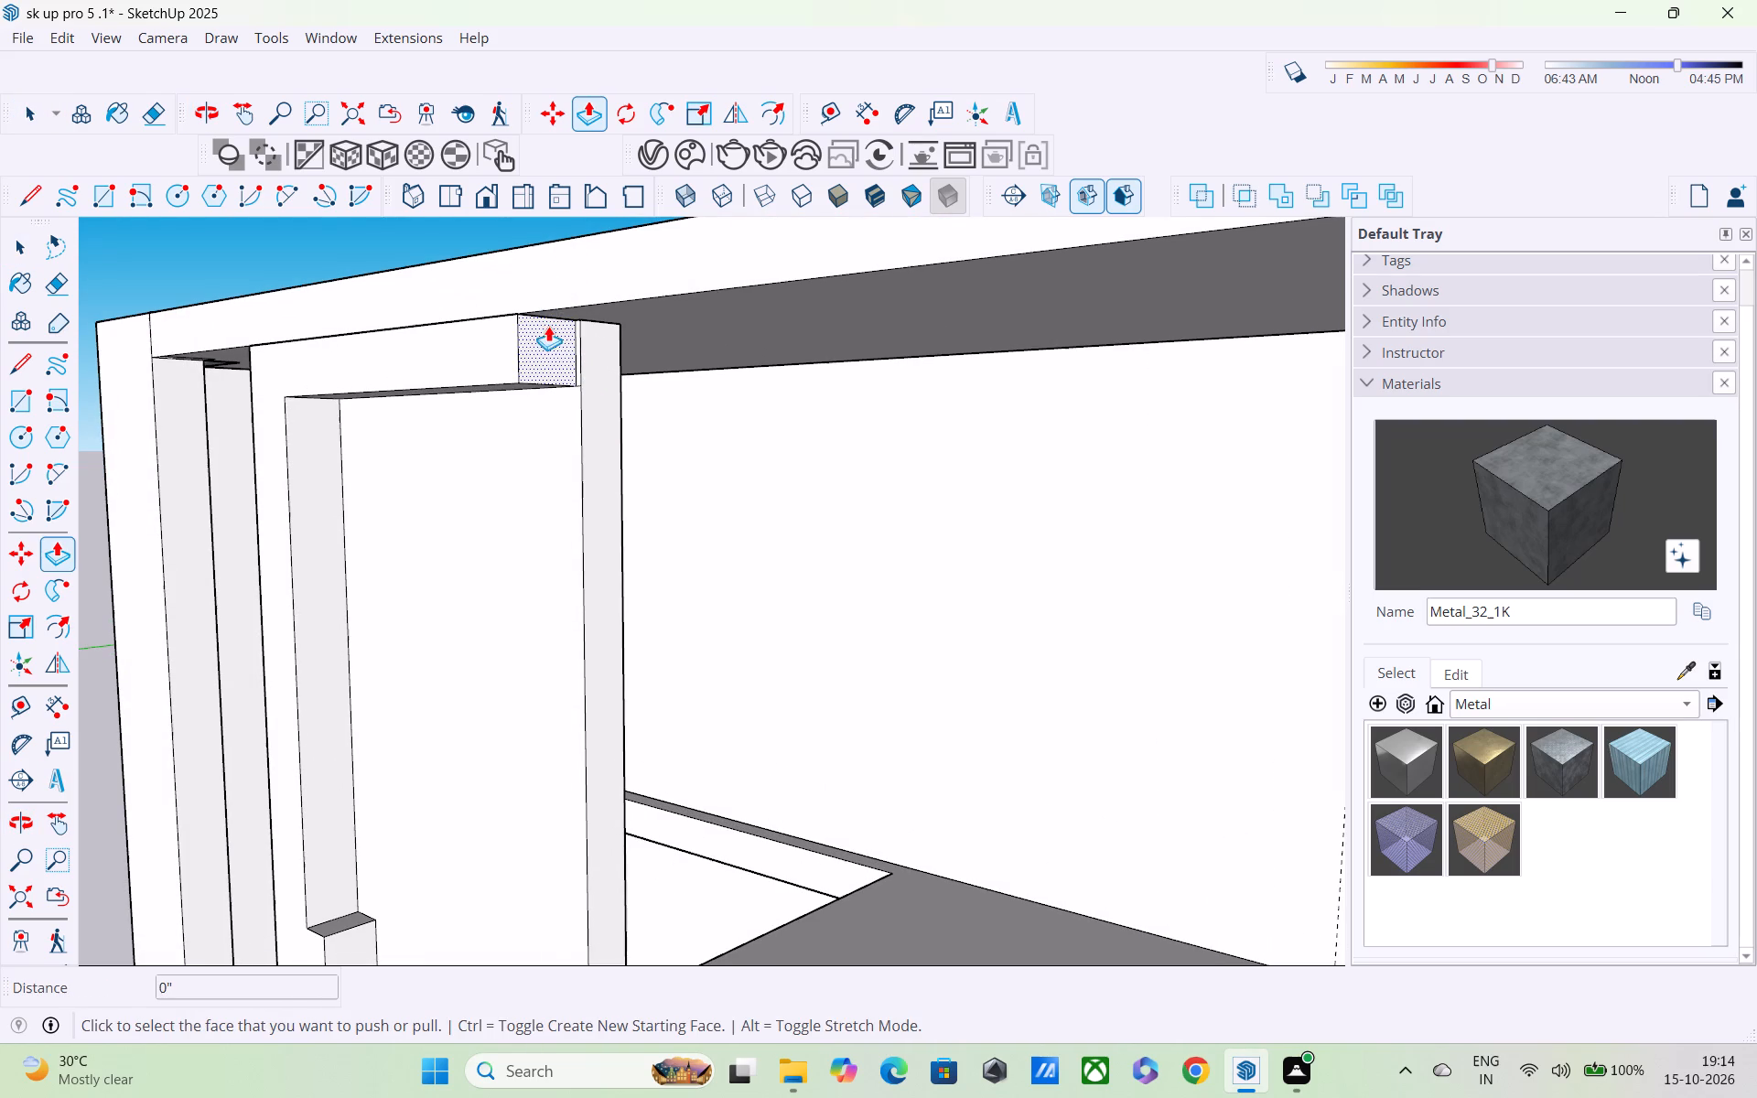
left_click(556, 341)
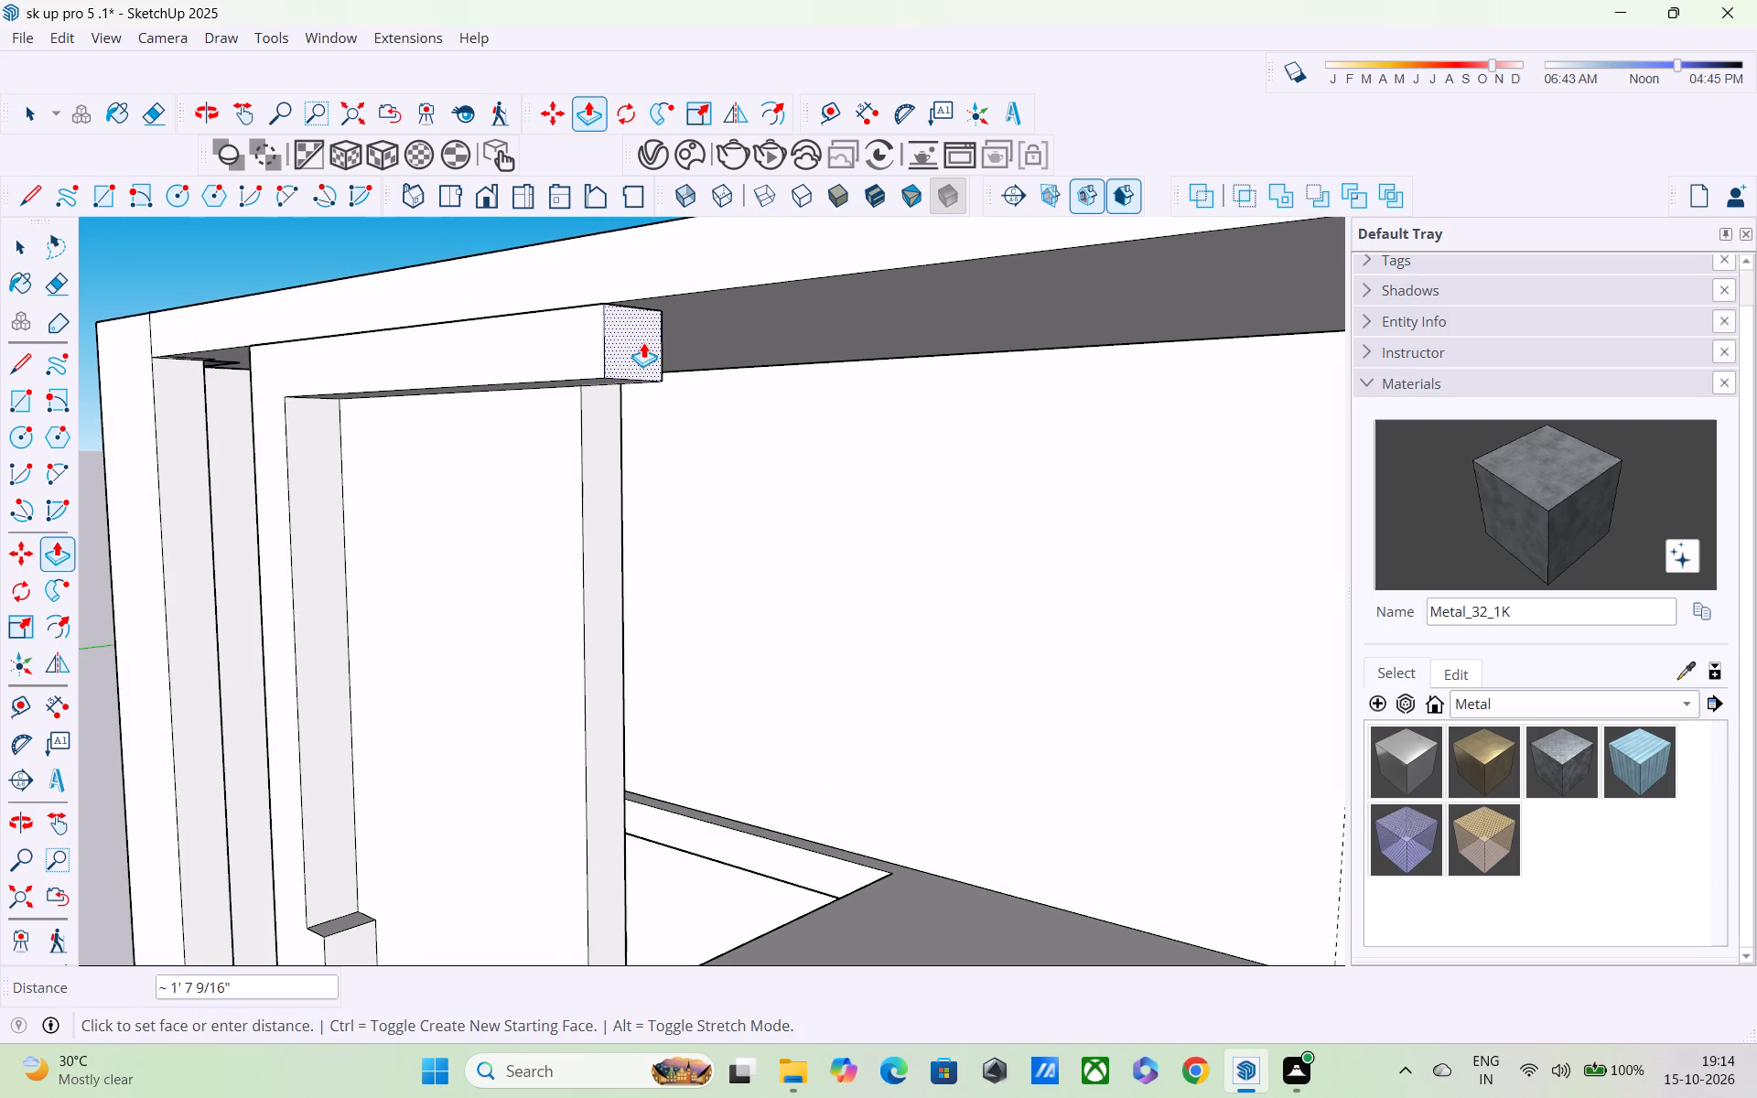
left_click(631, 339)
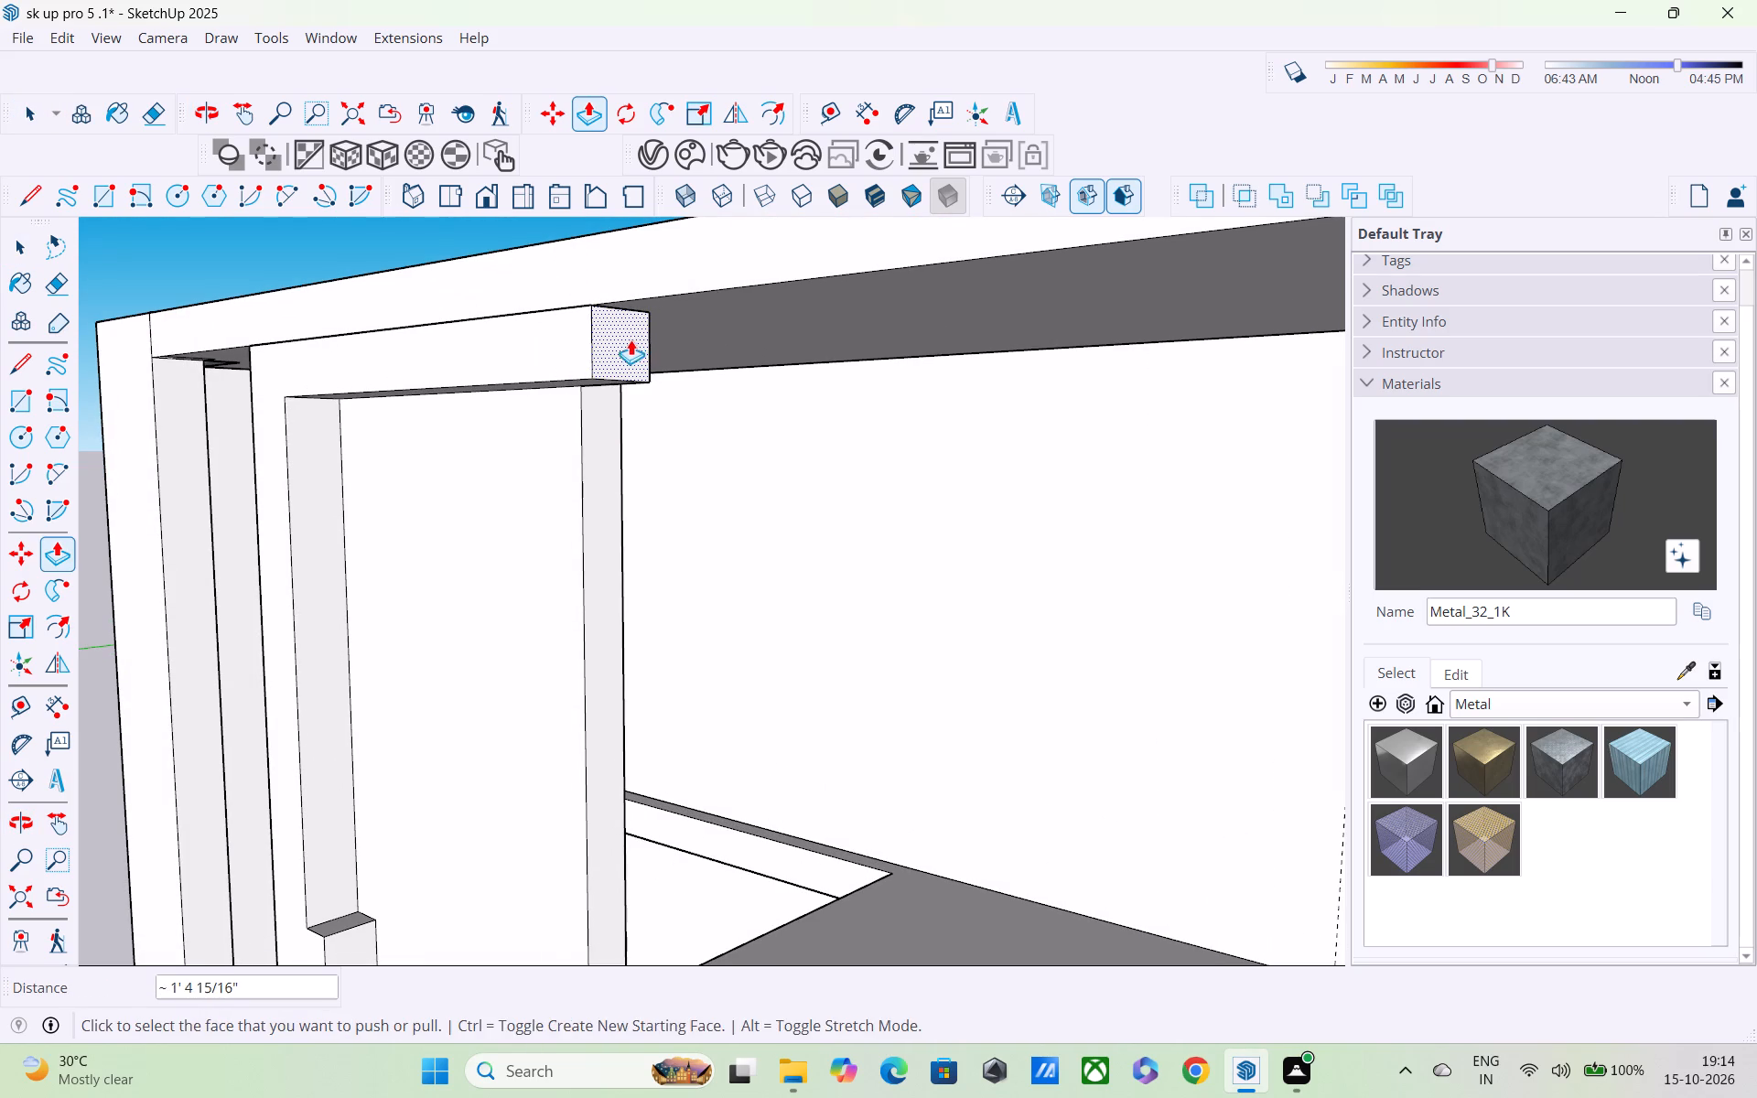
Examine the extended band from behind and within the full building's front facade.
middle_click_drag(645, 354, 264, 357)
scroll(440, 349, "up", 4)
middle_click_drag(553, 349, 549, 349)
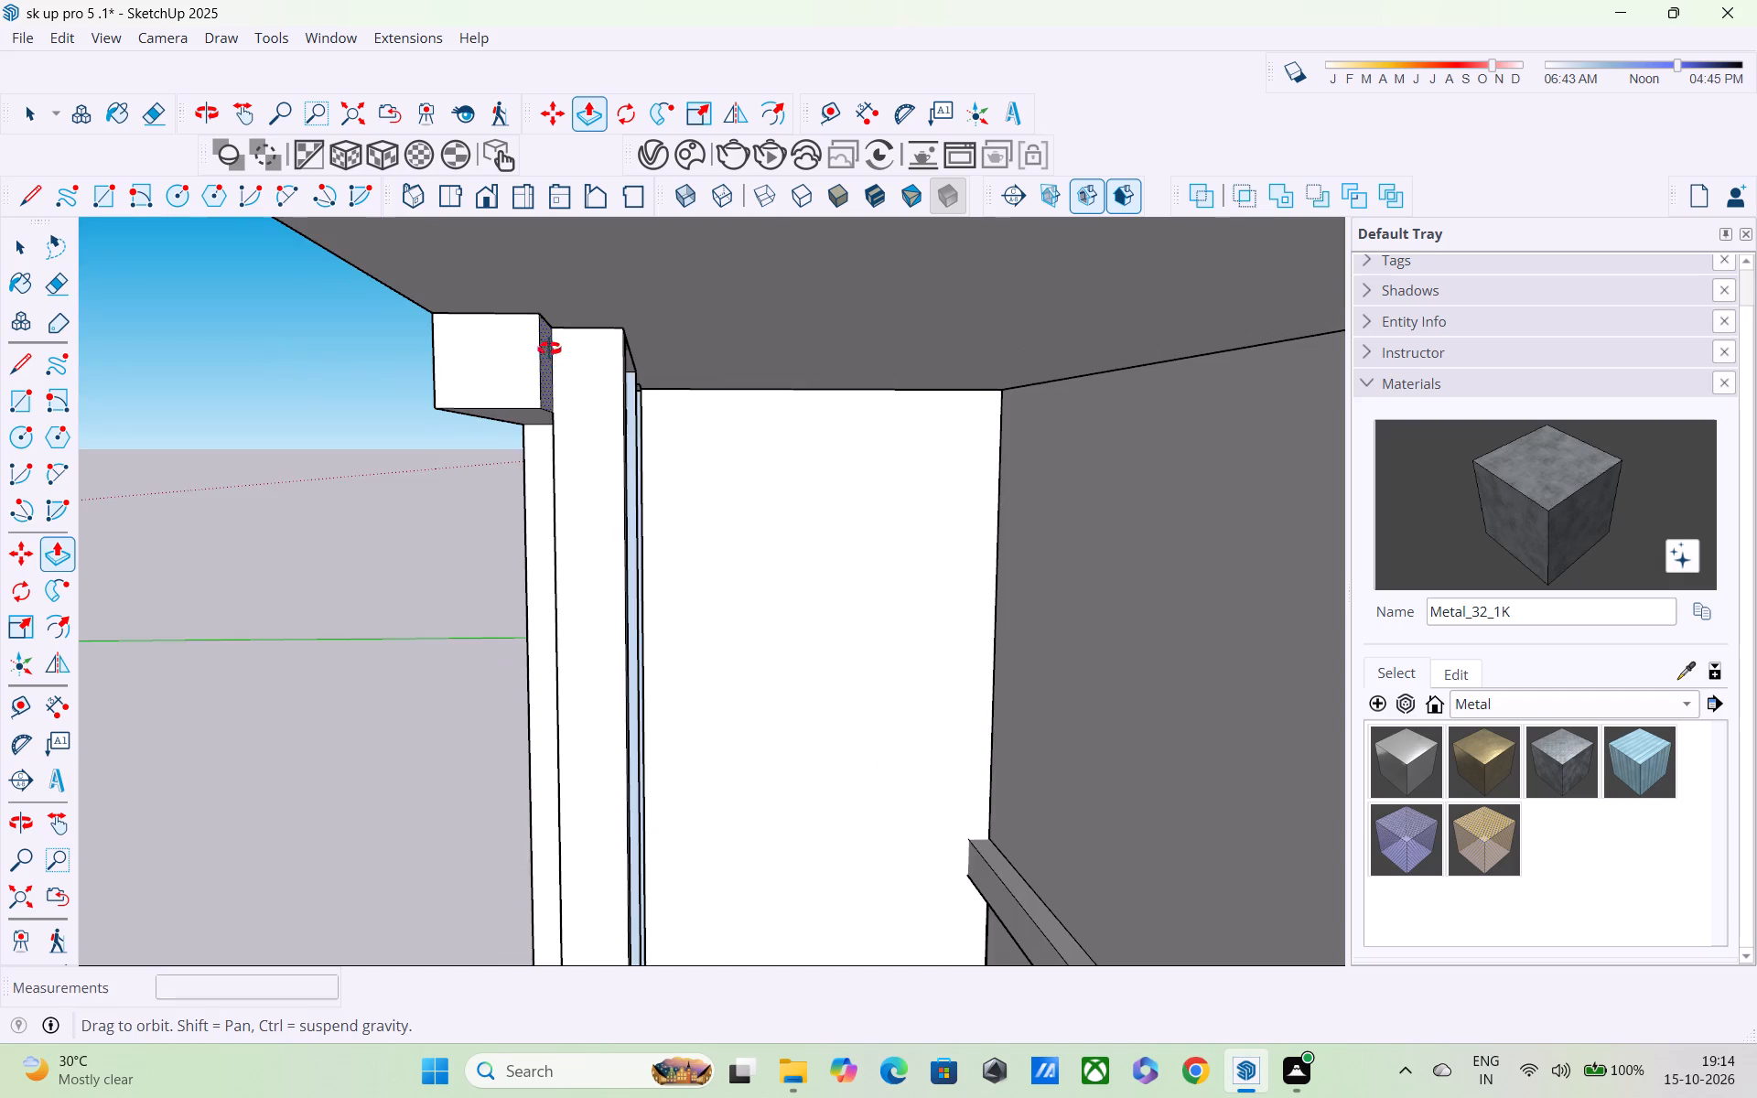
middle_click_drag(549, 349, 290, 396)
scroll(289, 398, "down", 4)
middle_click_drag(375, 397, 436, 377)
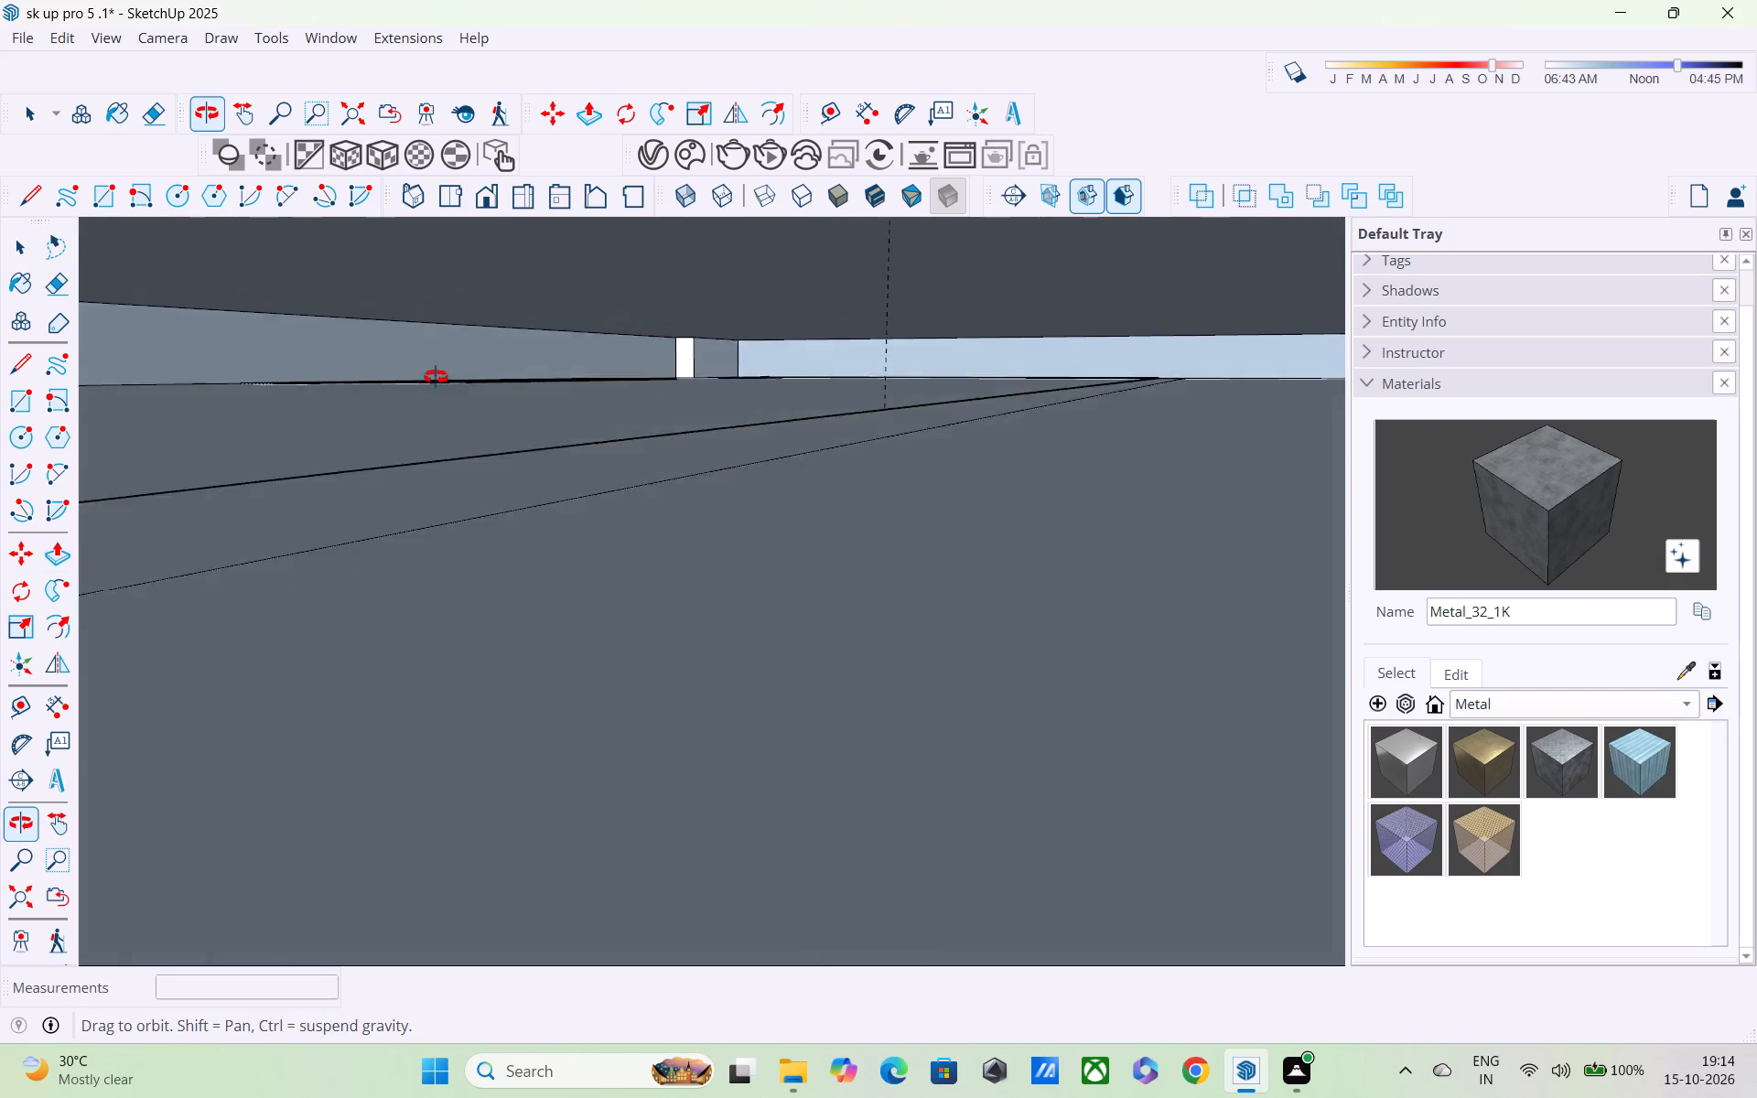
middle_click_drag(436, 377, 497, 361)
scroll(498, 361, "down", 14)
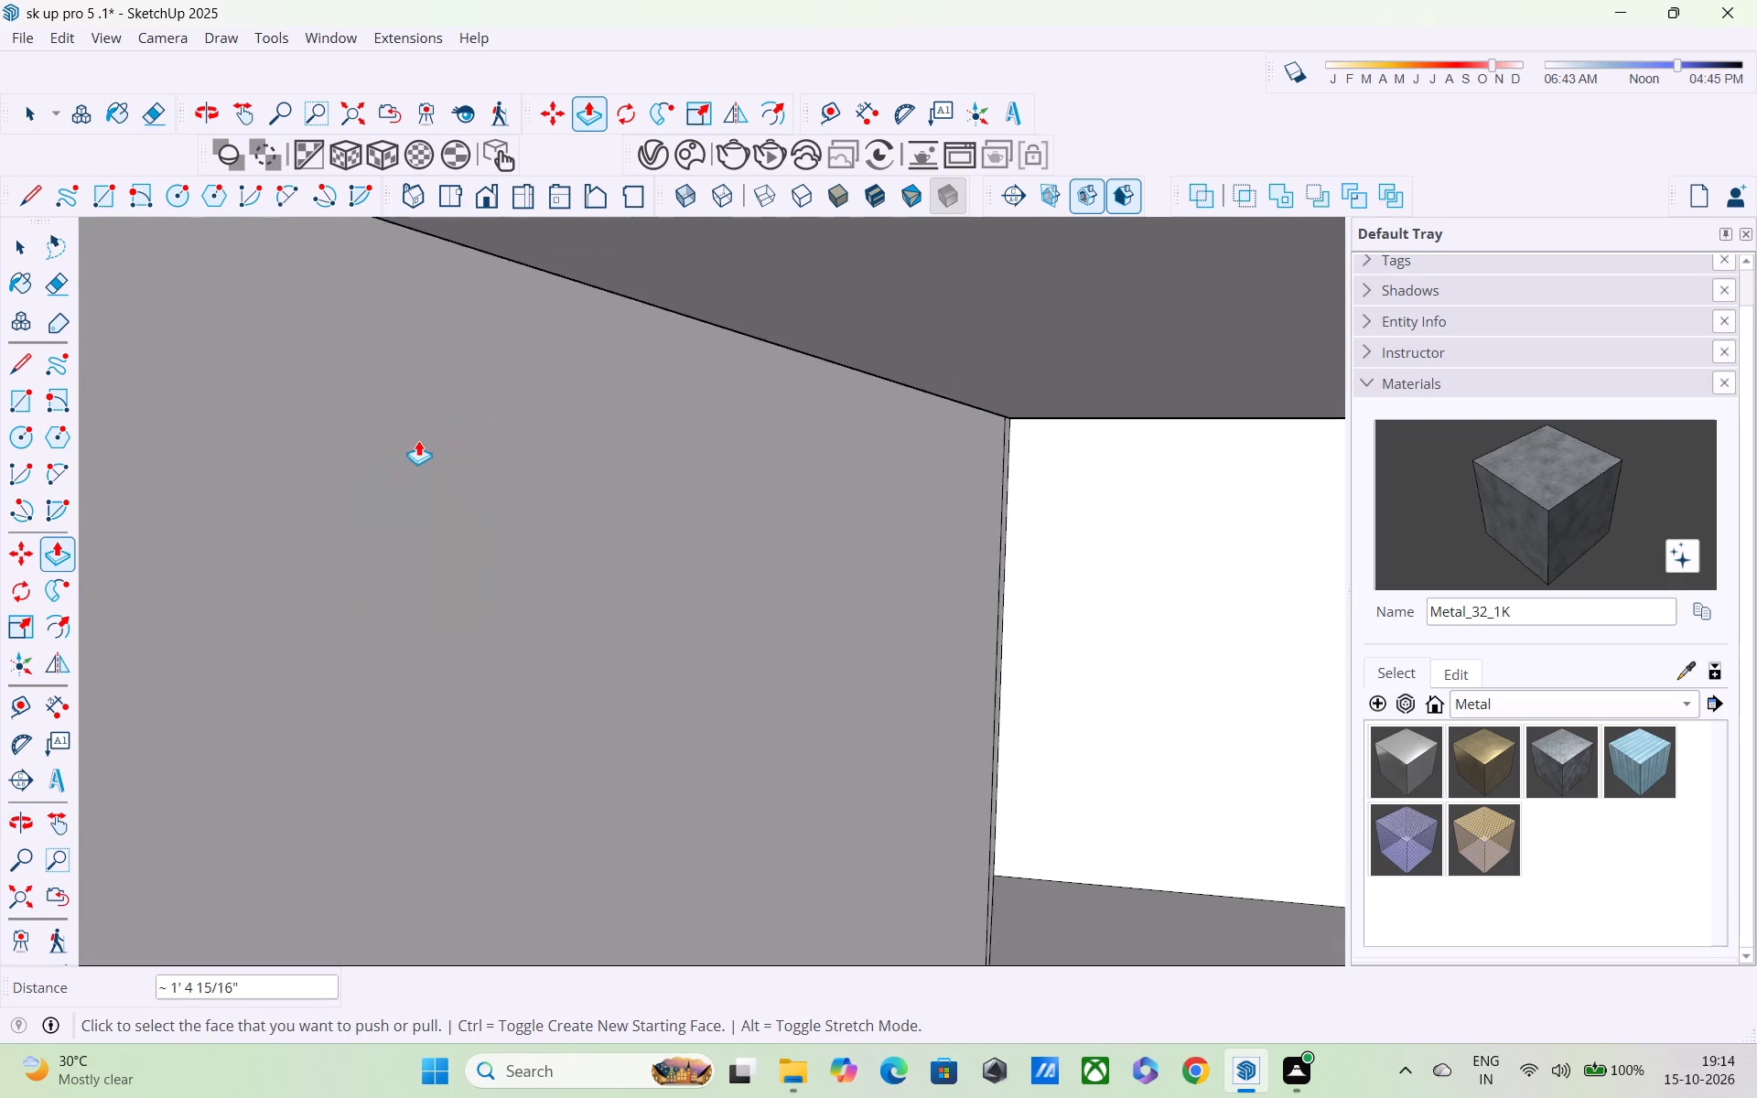
scroll(418, 440, "down", 7)
scroll(340, 522, "down", 2)
key("Escape")
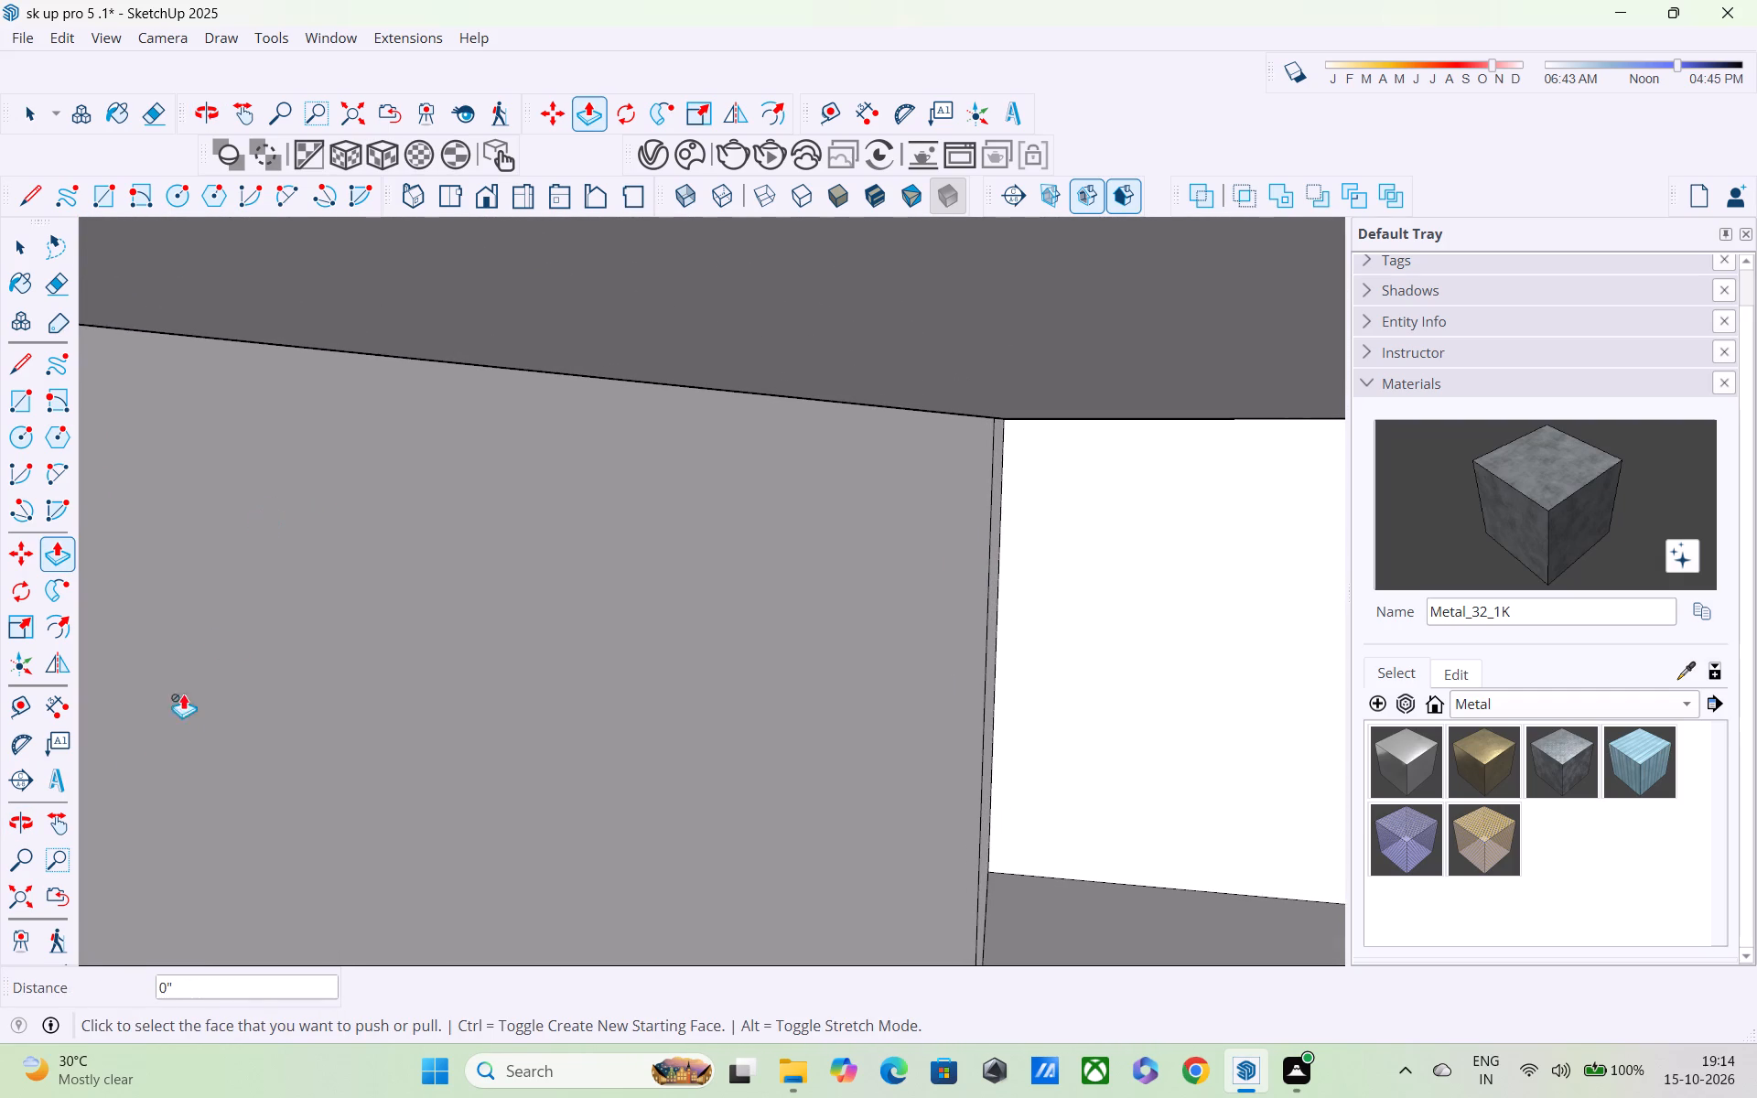
left_click(22, 895)
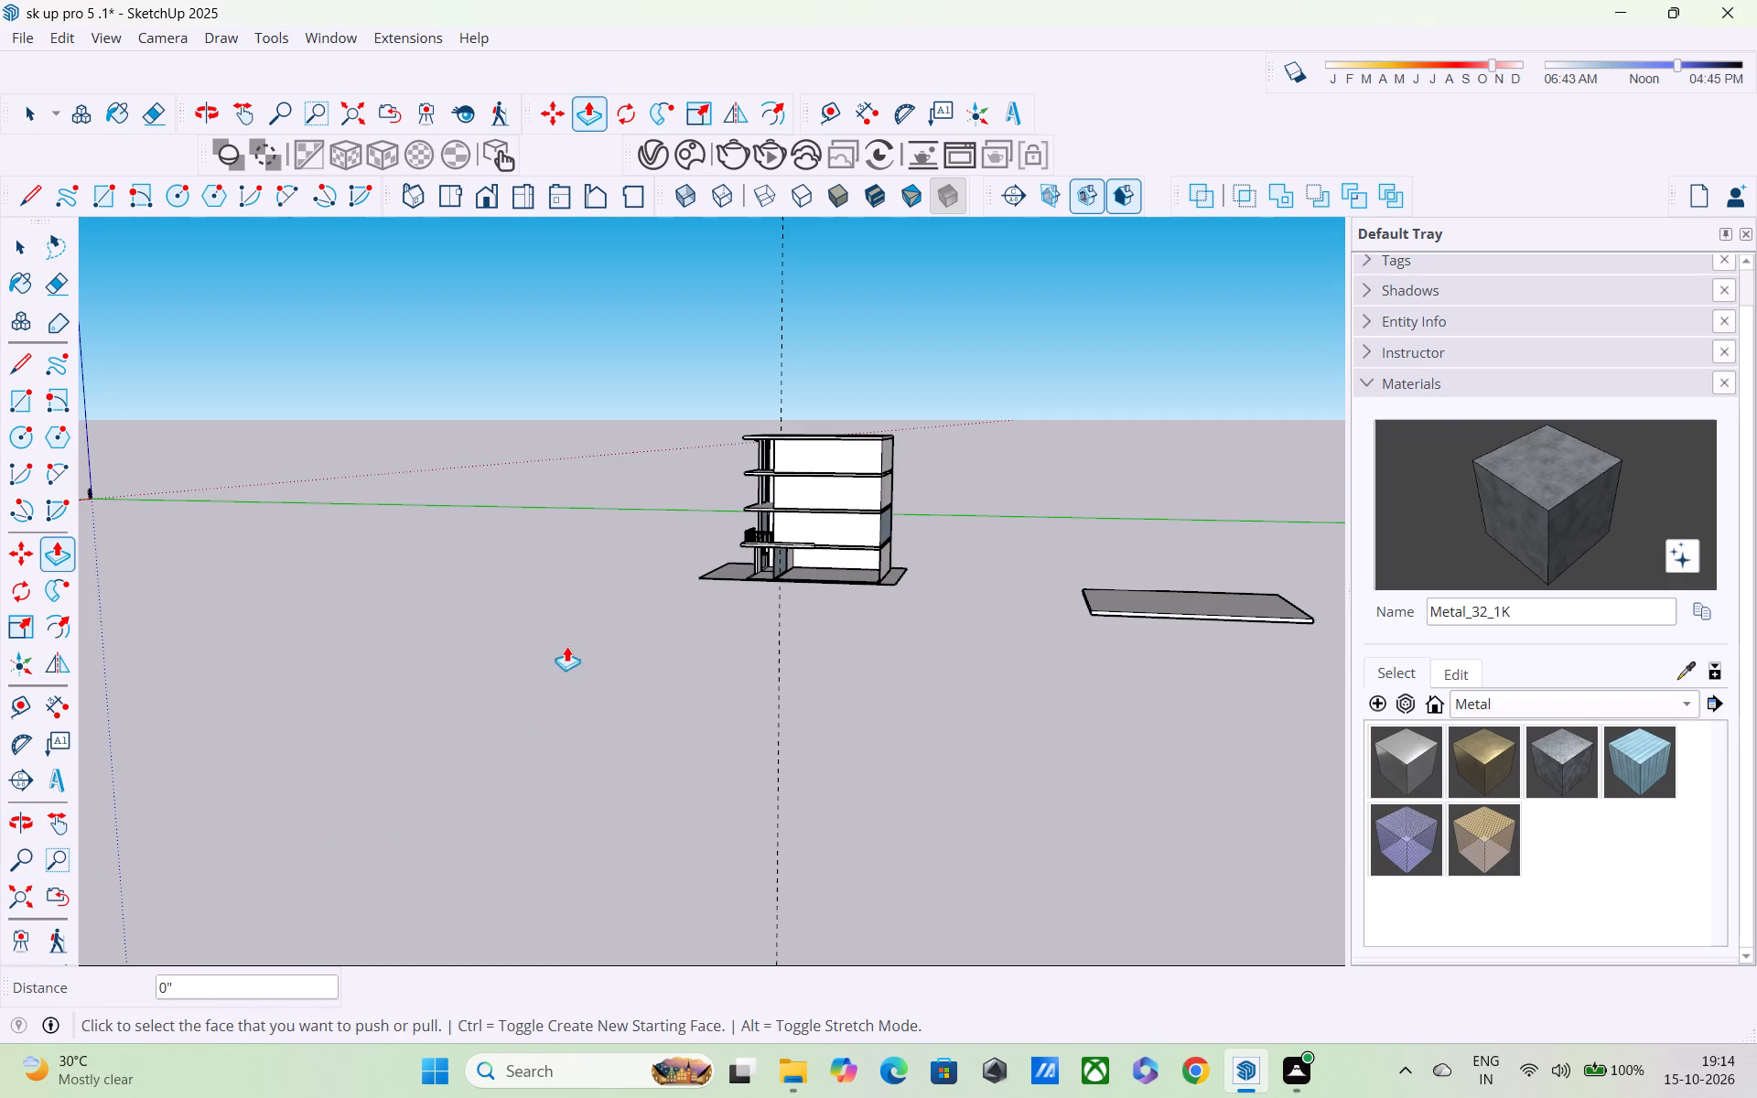
middle_click_drag(573, 611, 990, 586)
scroll(823, 504, "up", 4)
middle_click_drag(750, 447, 955, 578)
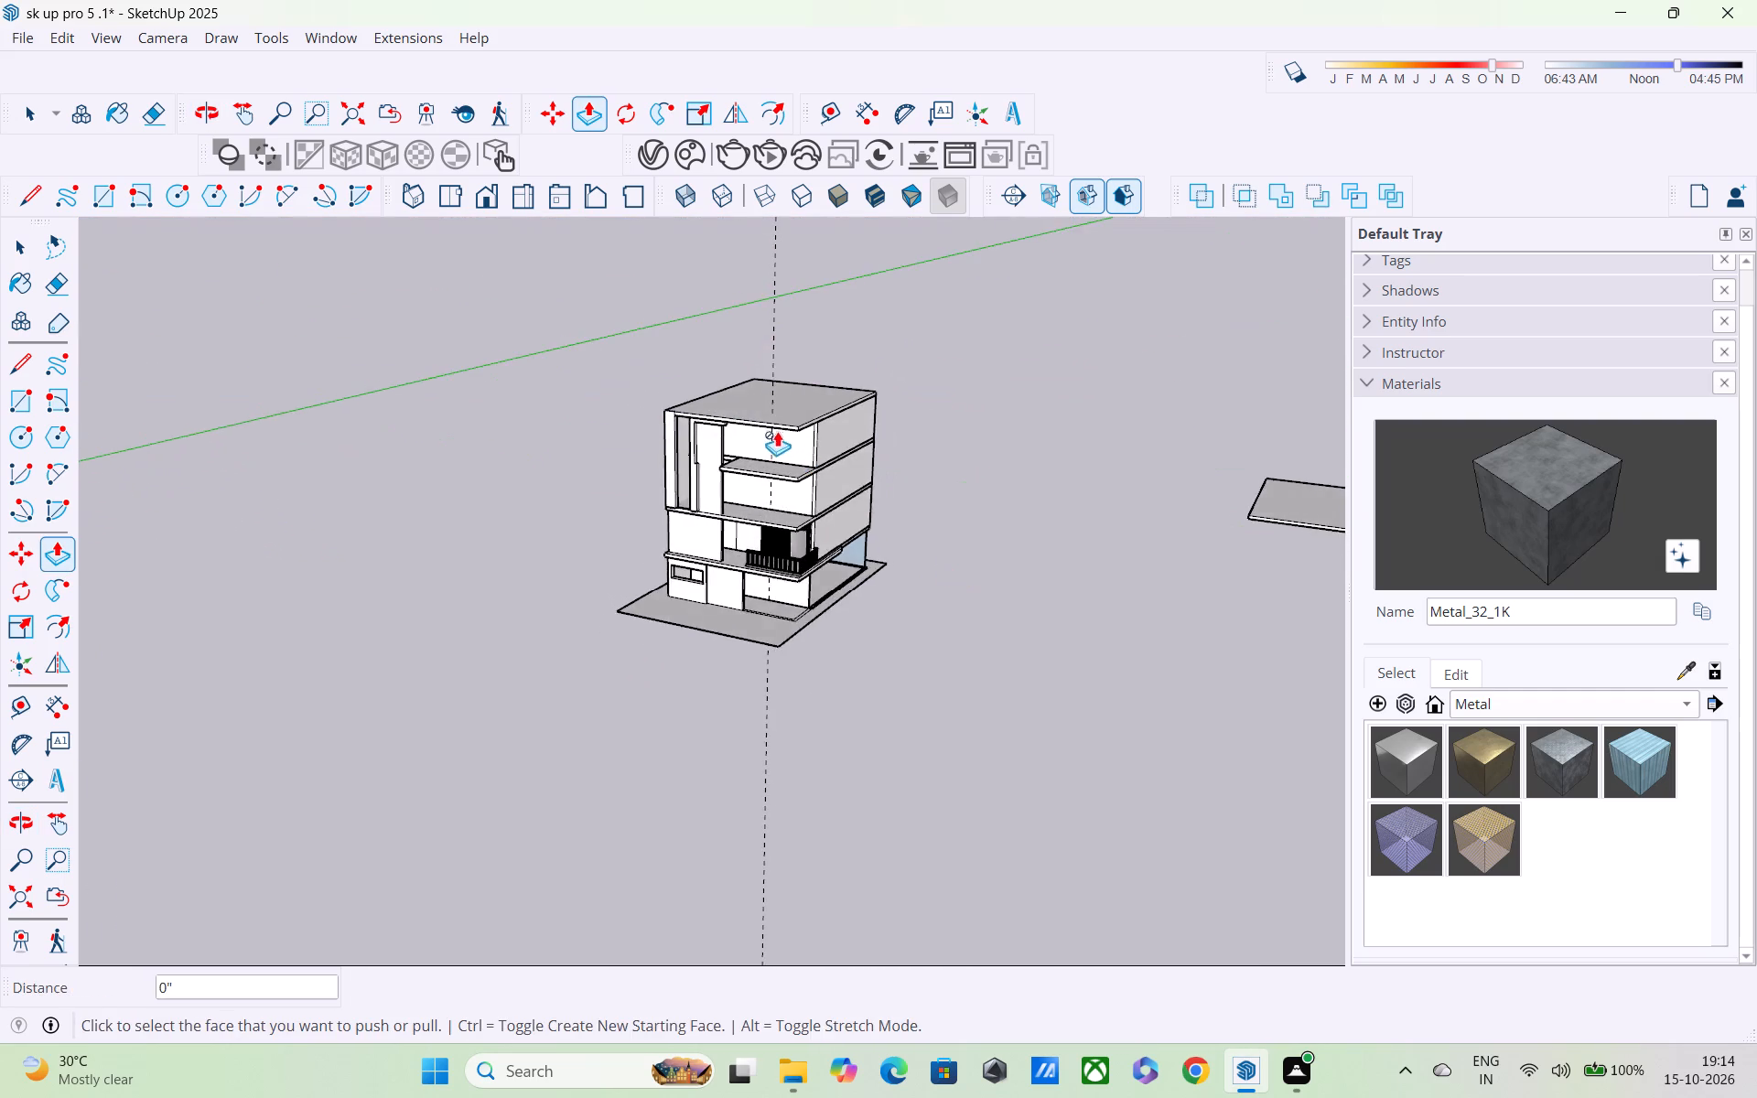
scroll(775, 429, "up", 4)
middle_click_drag(760, 425, 783, 337)
scroll(767, 384, "up", 5)
middle_click_drag(666, 465, 670, 387)
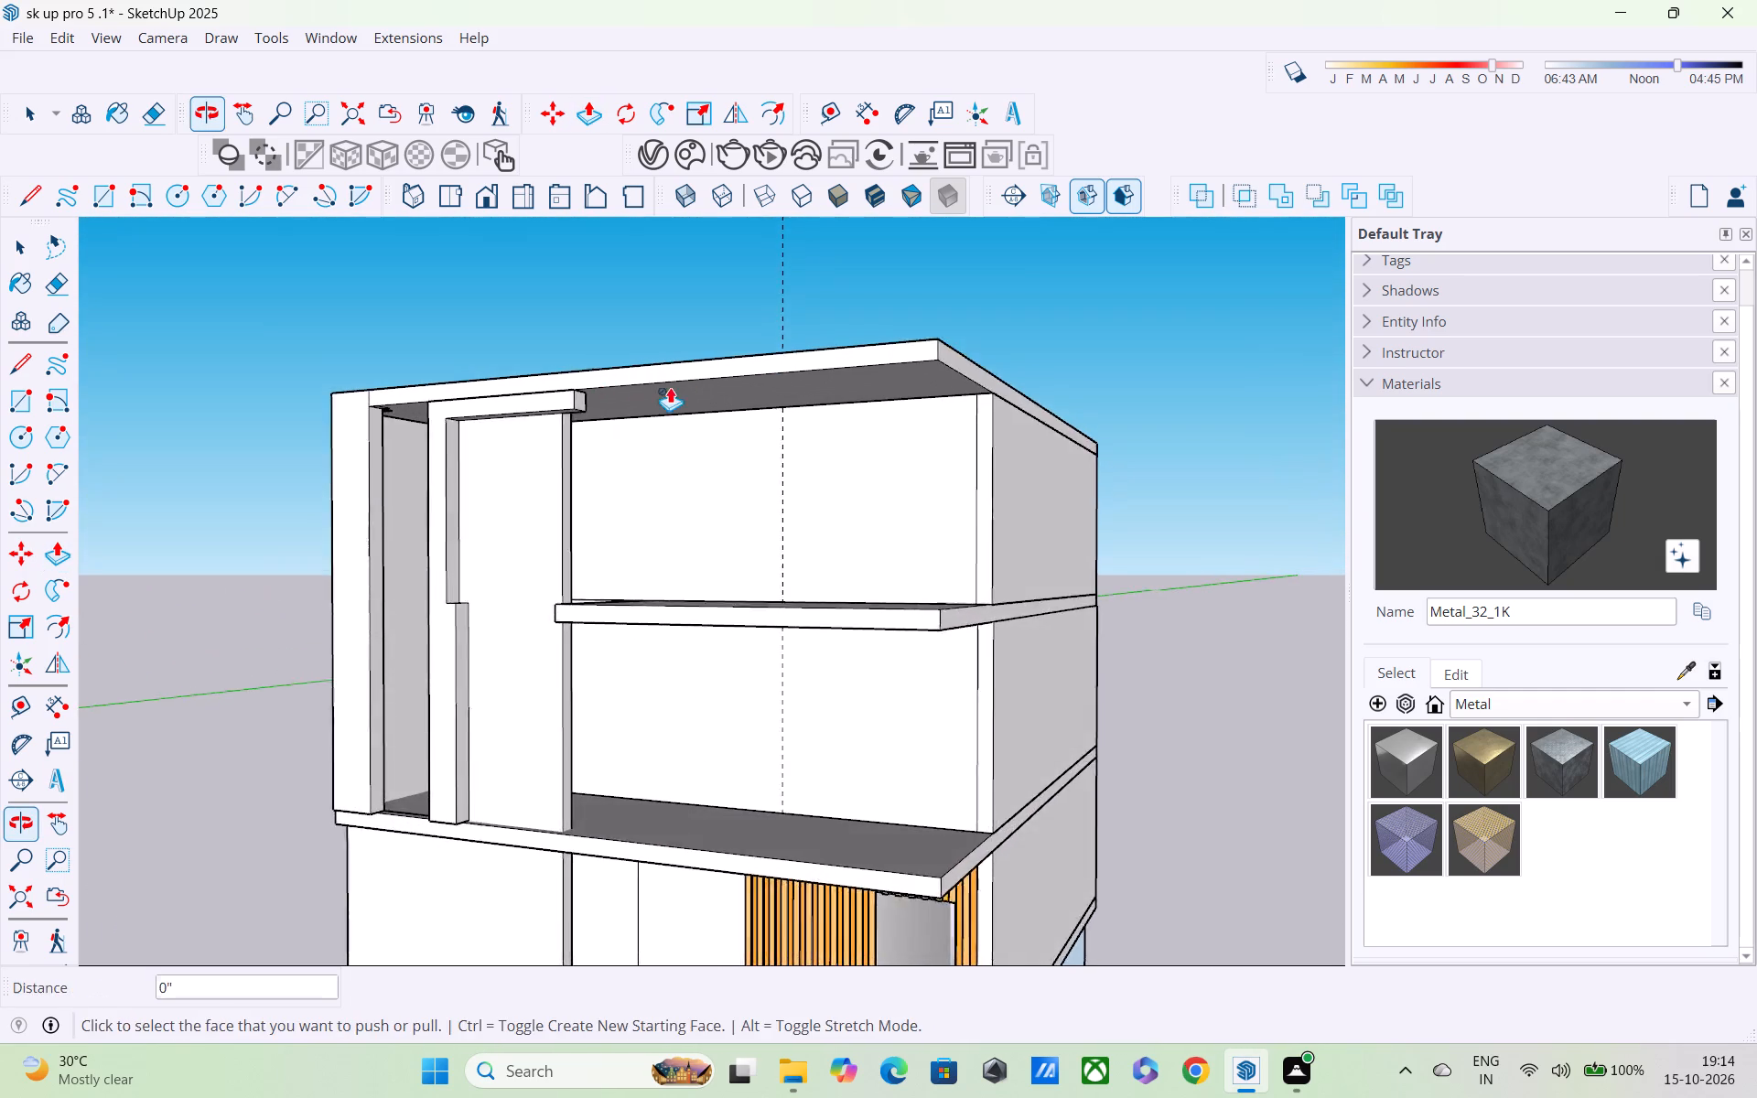
Draw a vertical line about 10 5/8" long where the band's overhang meets the wall edge, from roof slab to band underside.
scroll(670, 387, "up", 3)
middle_click_drag(623, 419, 420, 445)
scroll(421, 445, "down", 1)
scroll(545, 403, "up", 5)
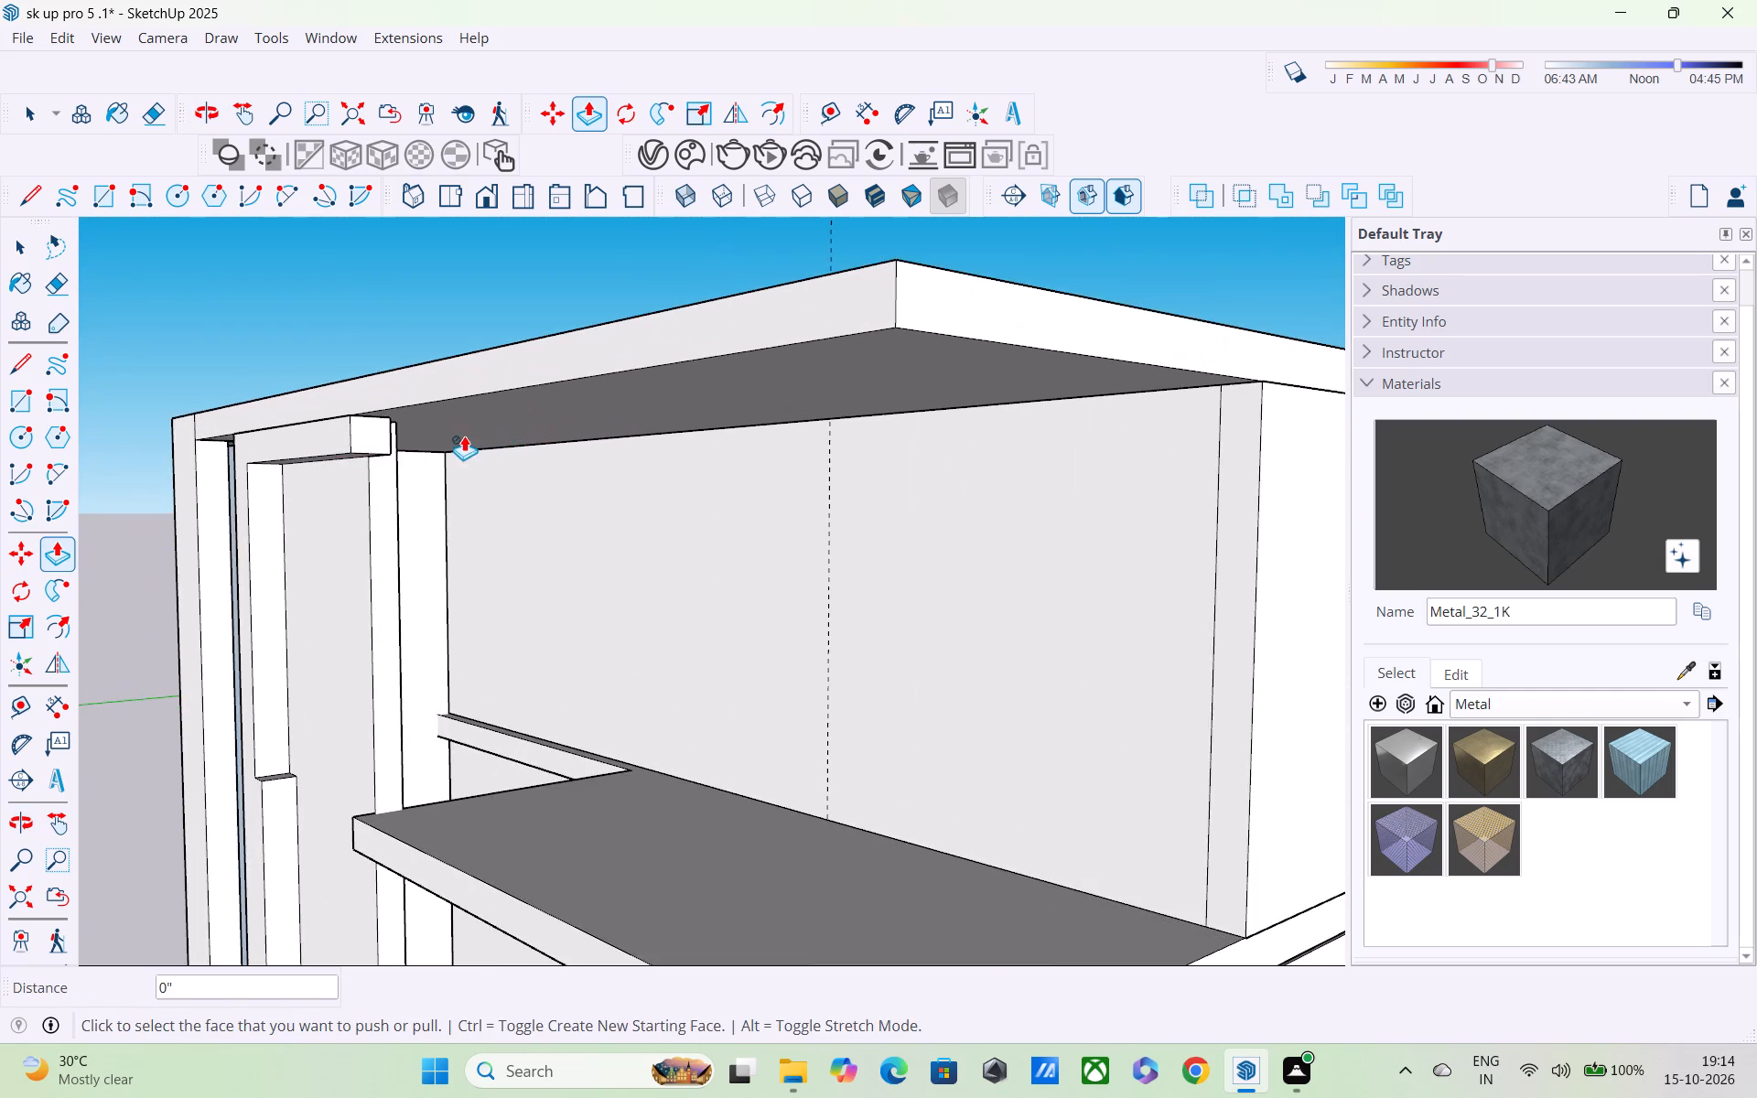
middle_click_drag(459, 436, 296, 433)
scroll(296, 433, "up", 5)
middle_click_drag(318, 439, 244, 460)
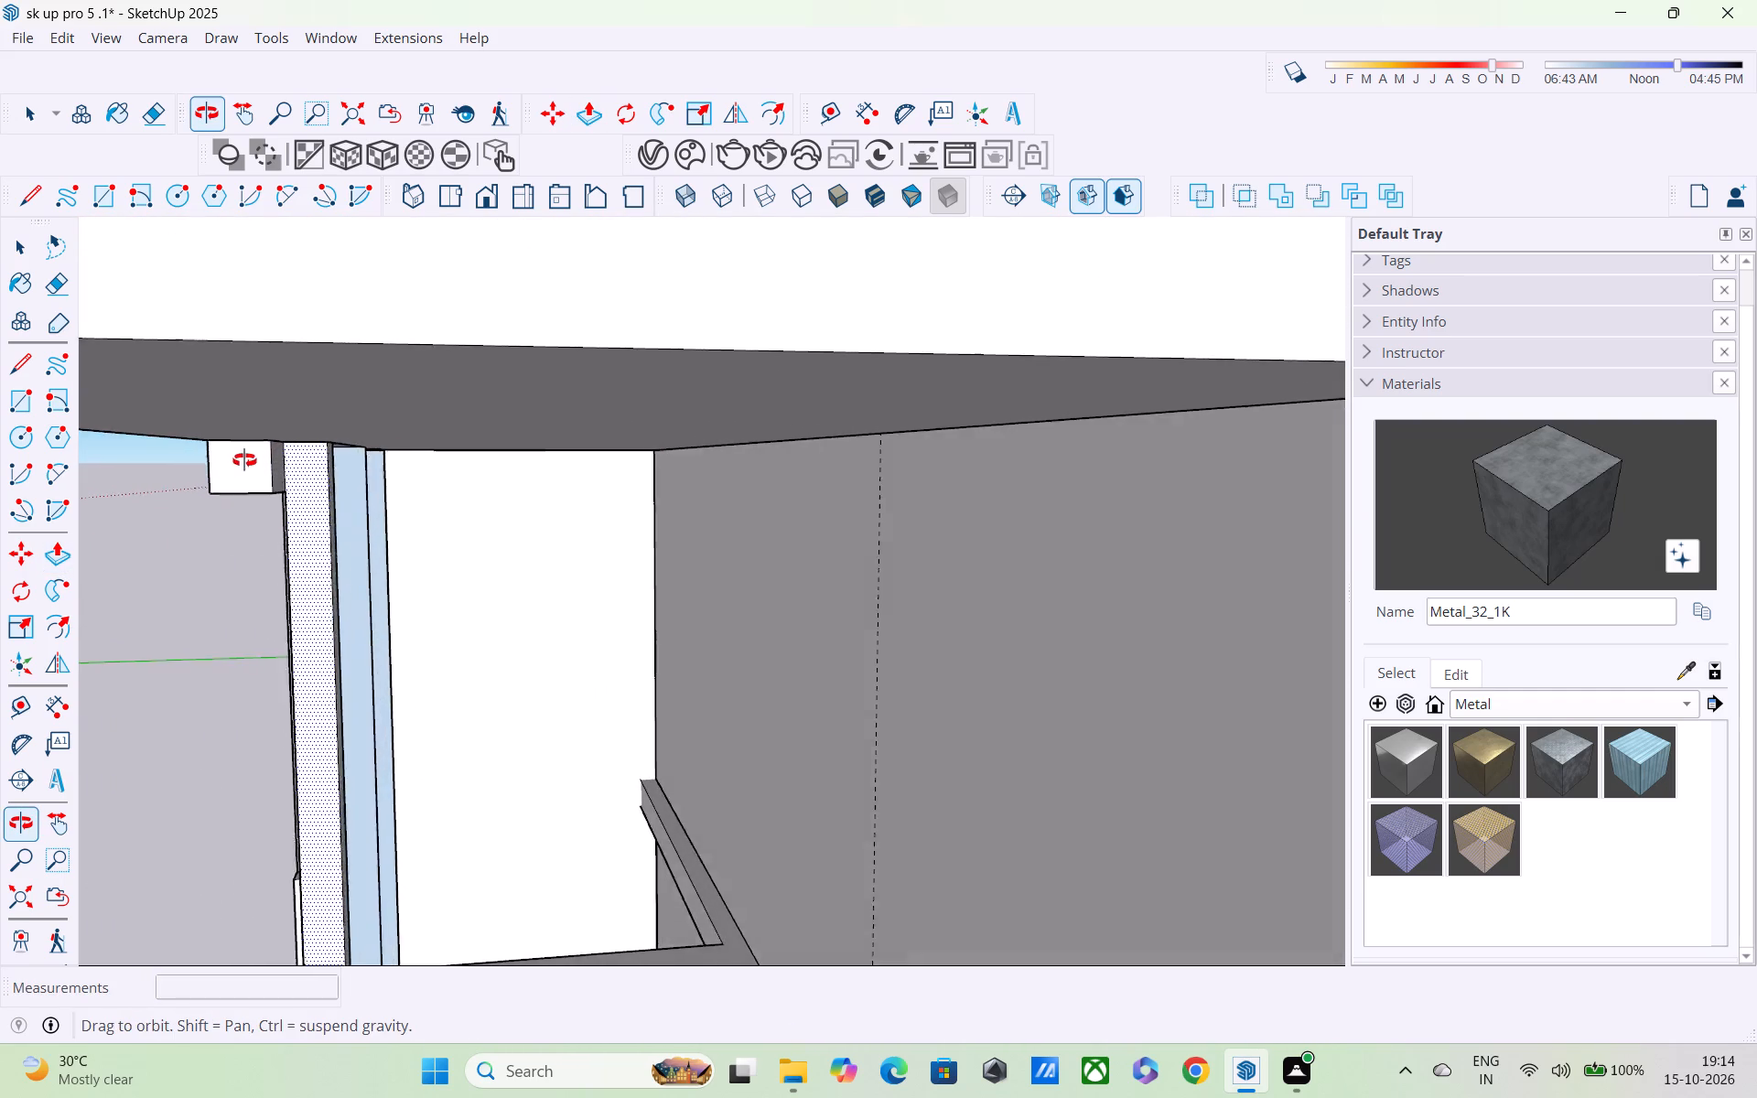
middle_click_drag(244, 460, 195, 459)
scroll(195, 459, "up", 1)
key("l")
scroll(231, 429, "up", 3)
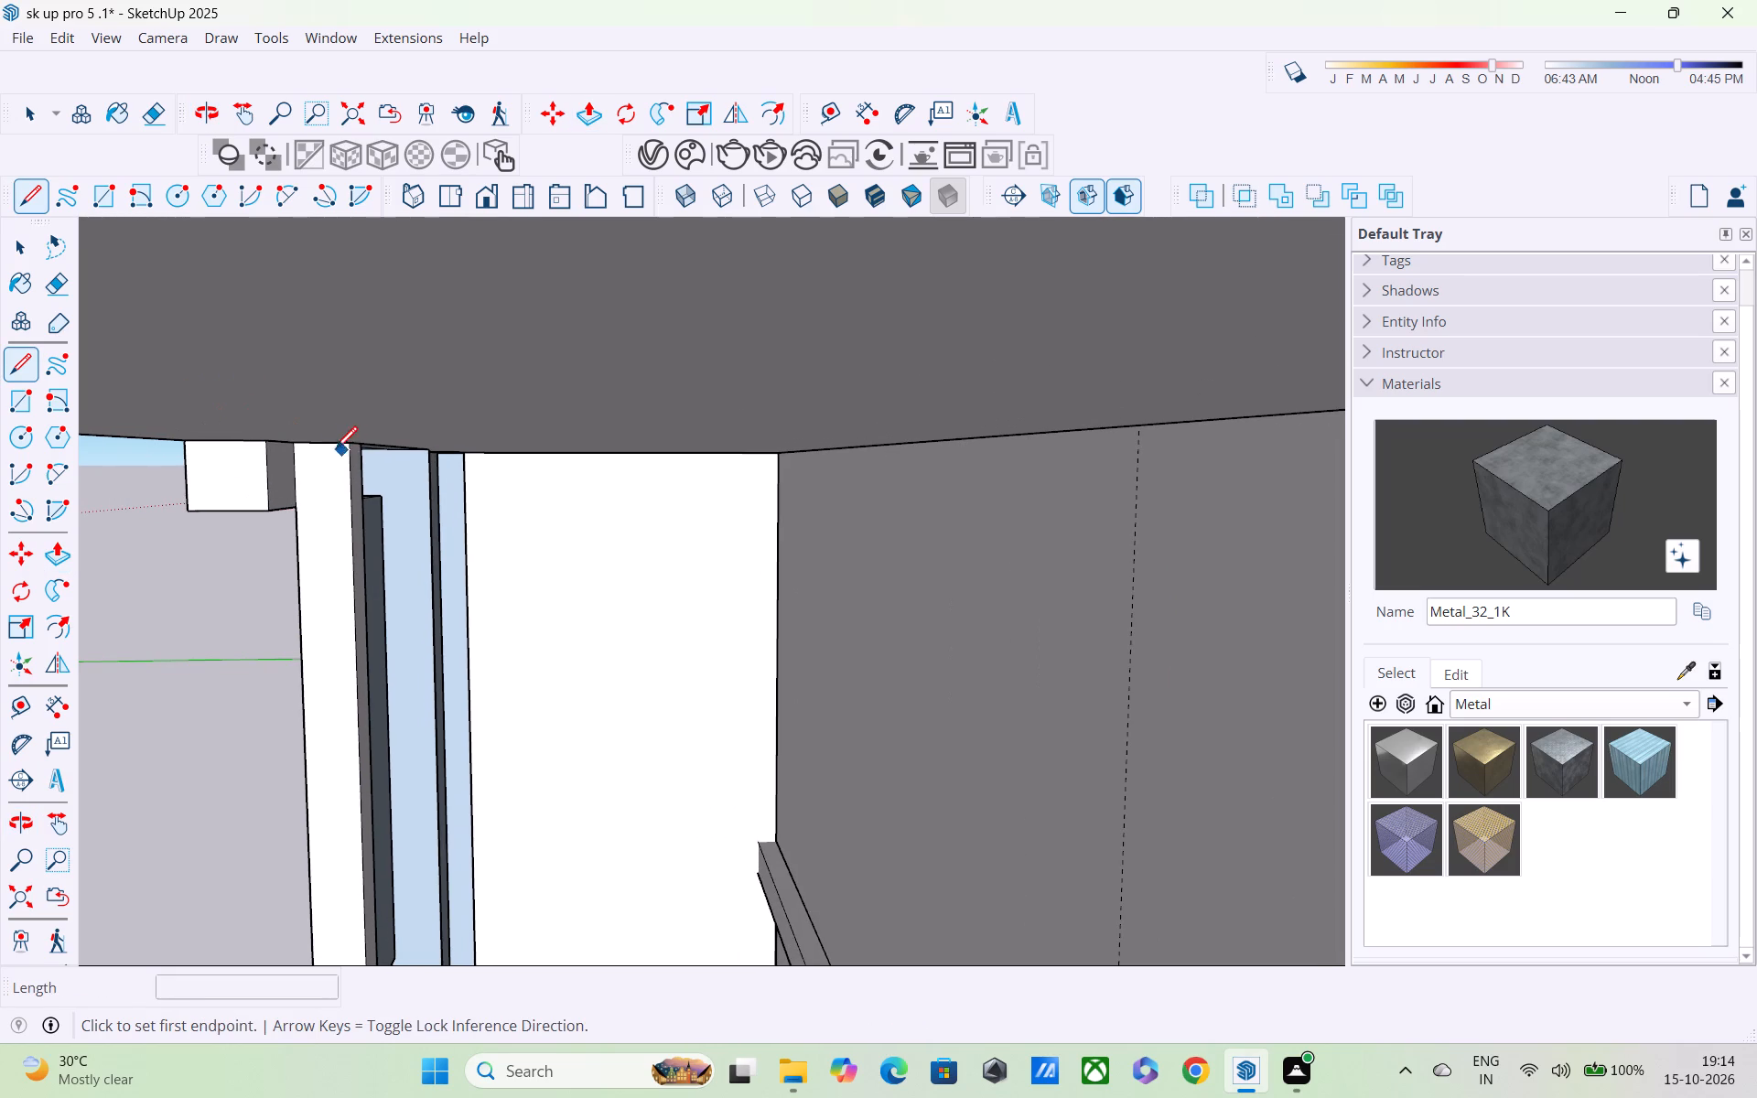
left_click(291, 446)
left_click(296, 502)
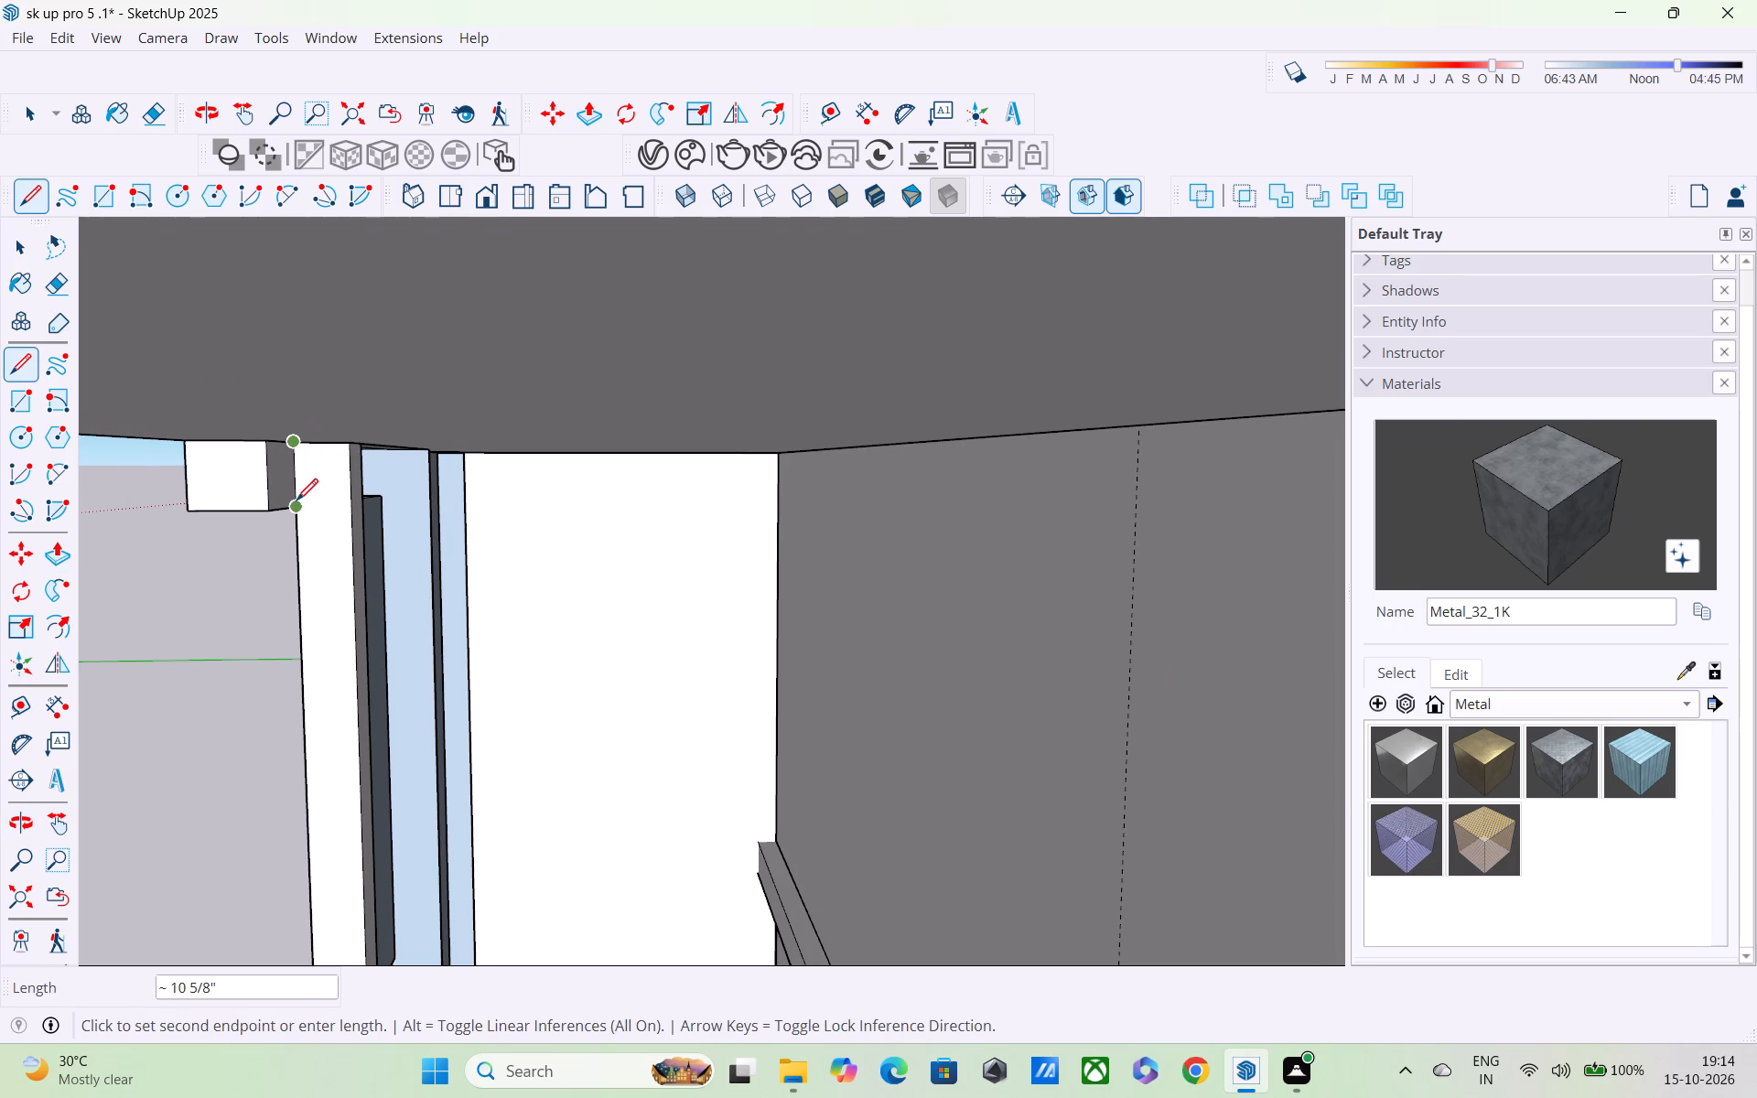
Push/Pull the narrow split face on the band's overhang 9" across the end of the wall.
key("space")
type("P")
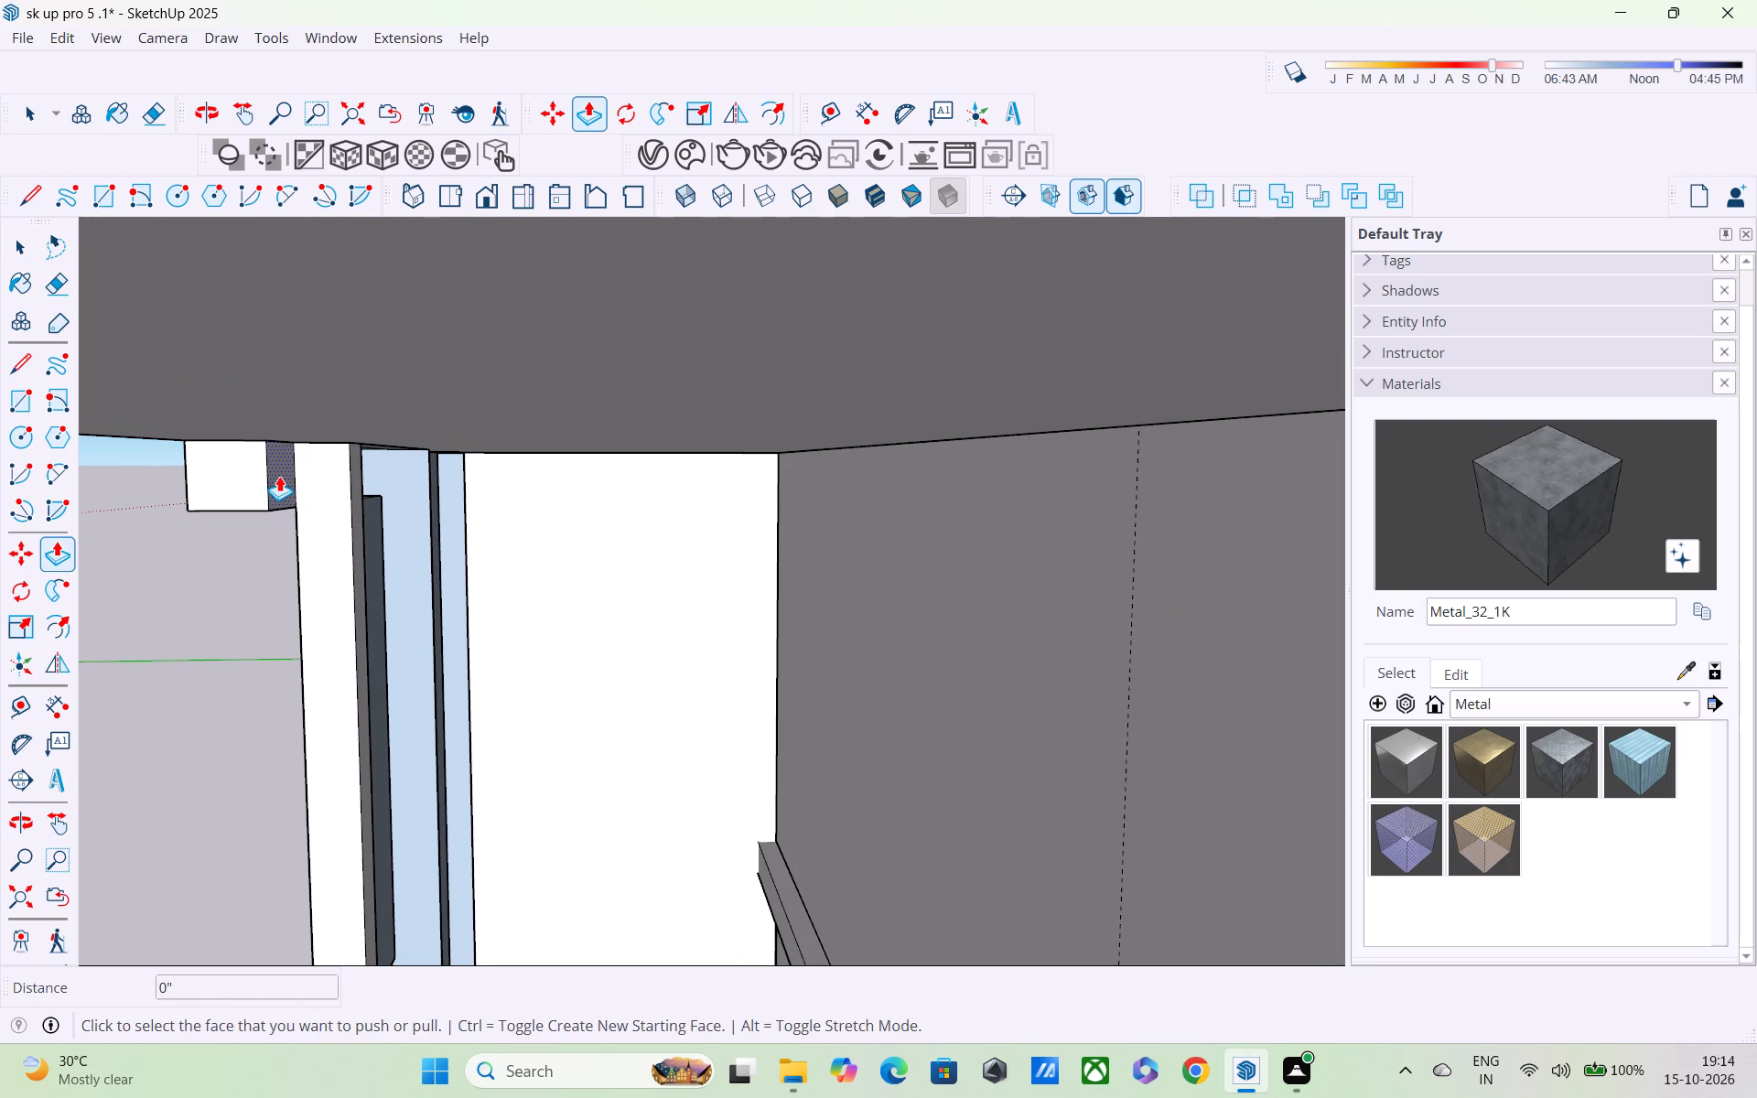
left_click(279, 476)
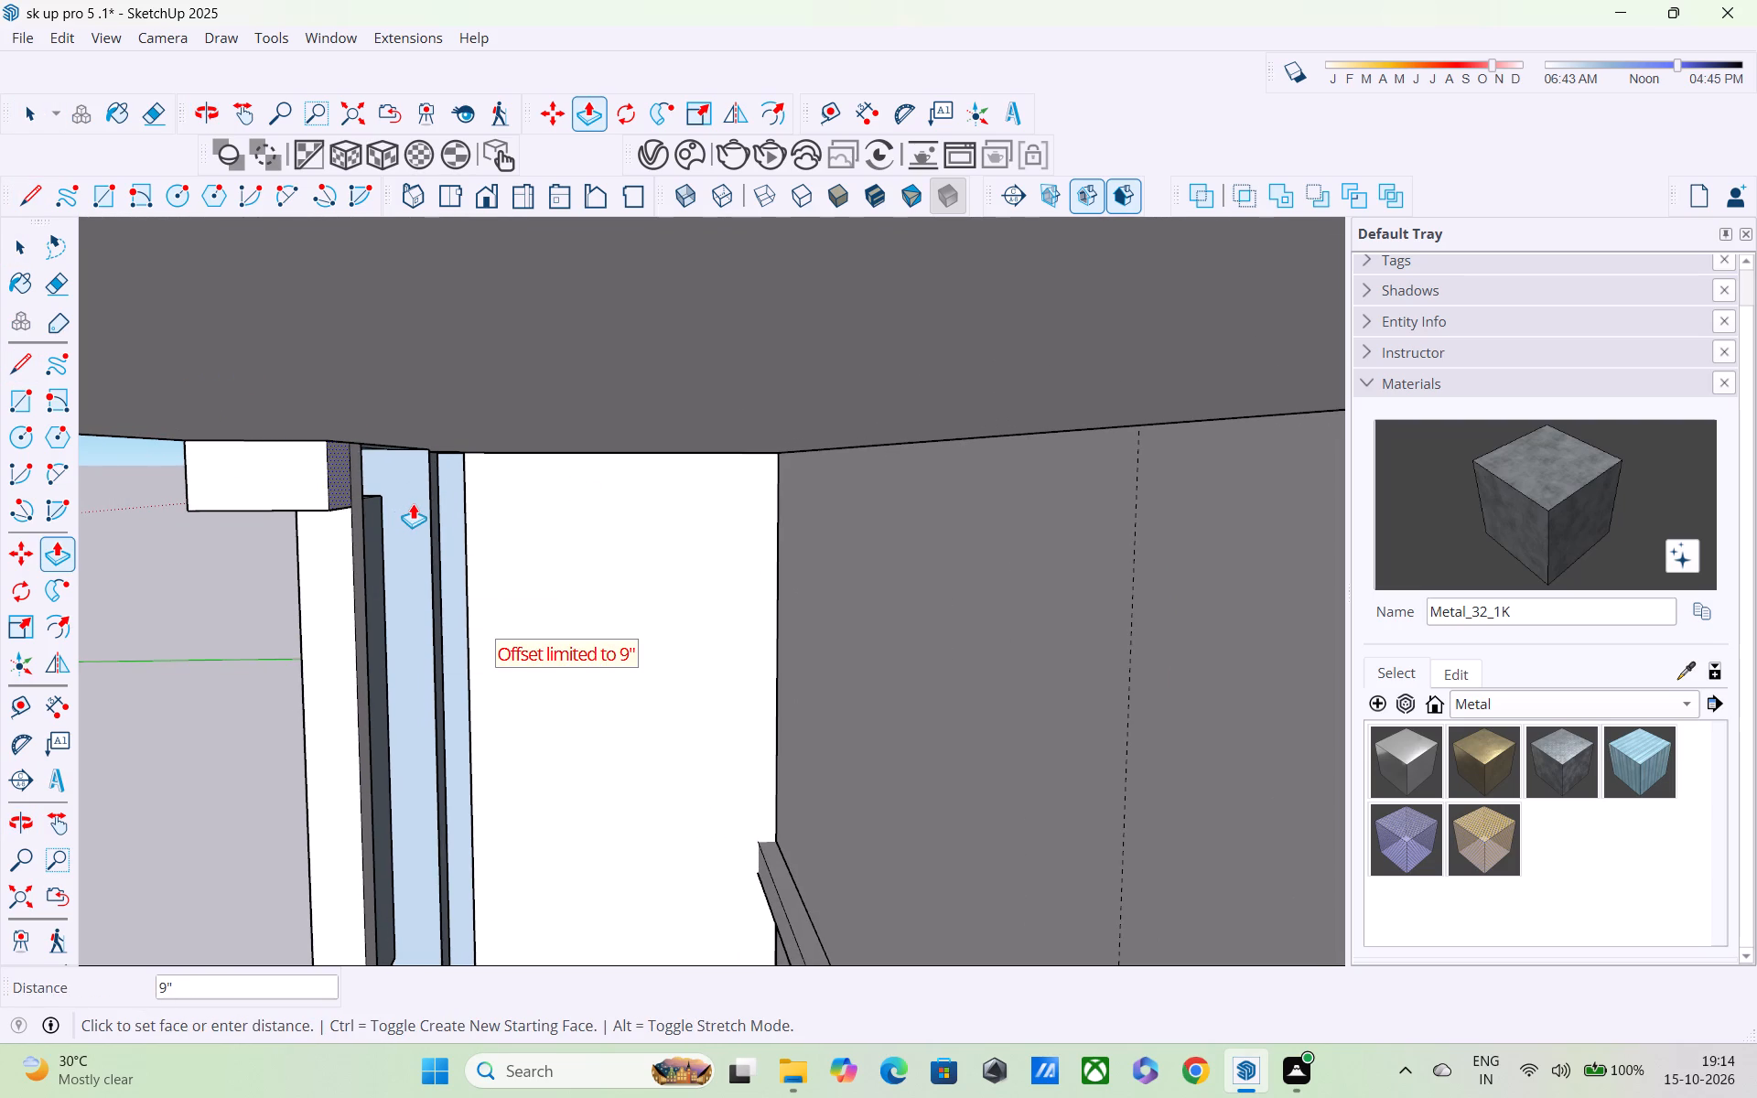
middle_click_drag(415, 519, 429, 604, "shift")
middle_click_drag(426, 595, 426, 584, "shift")
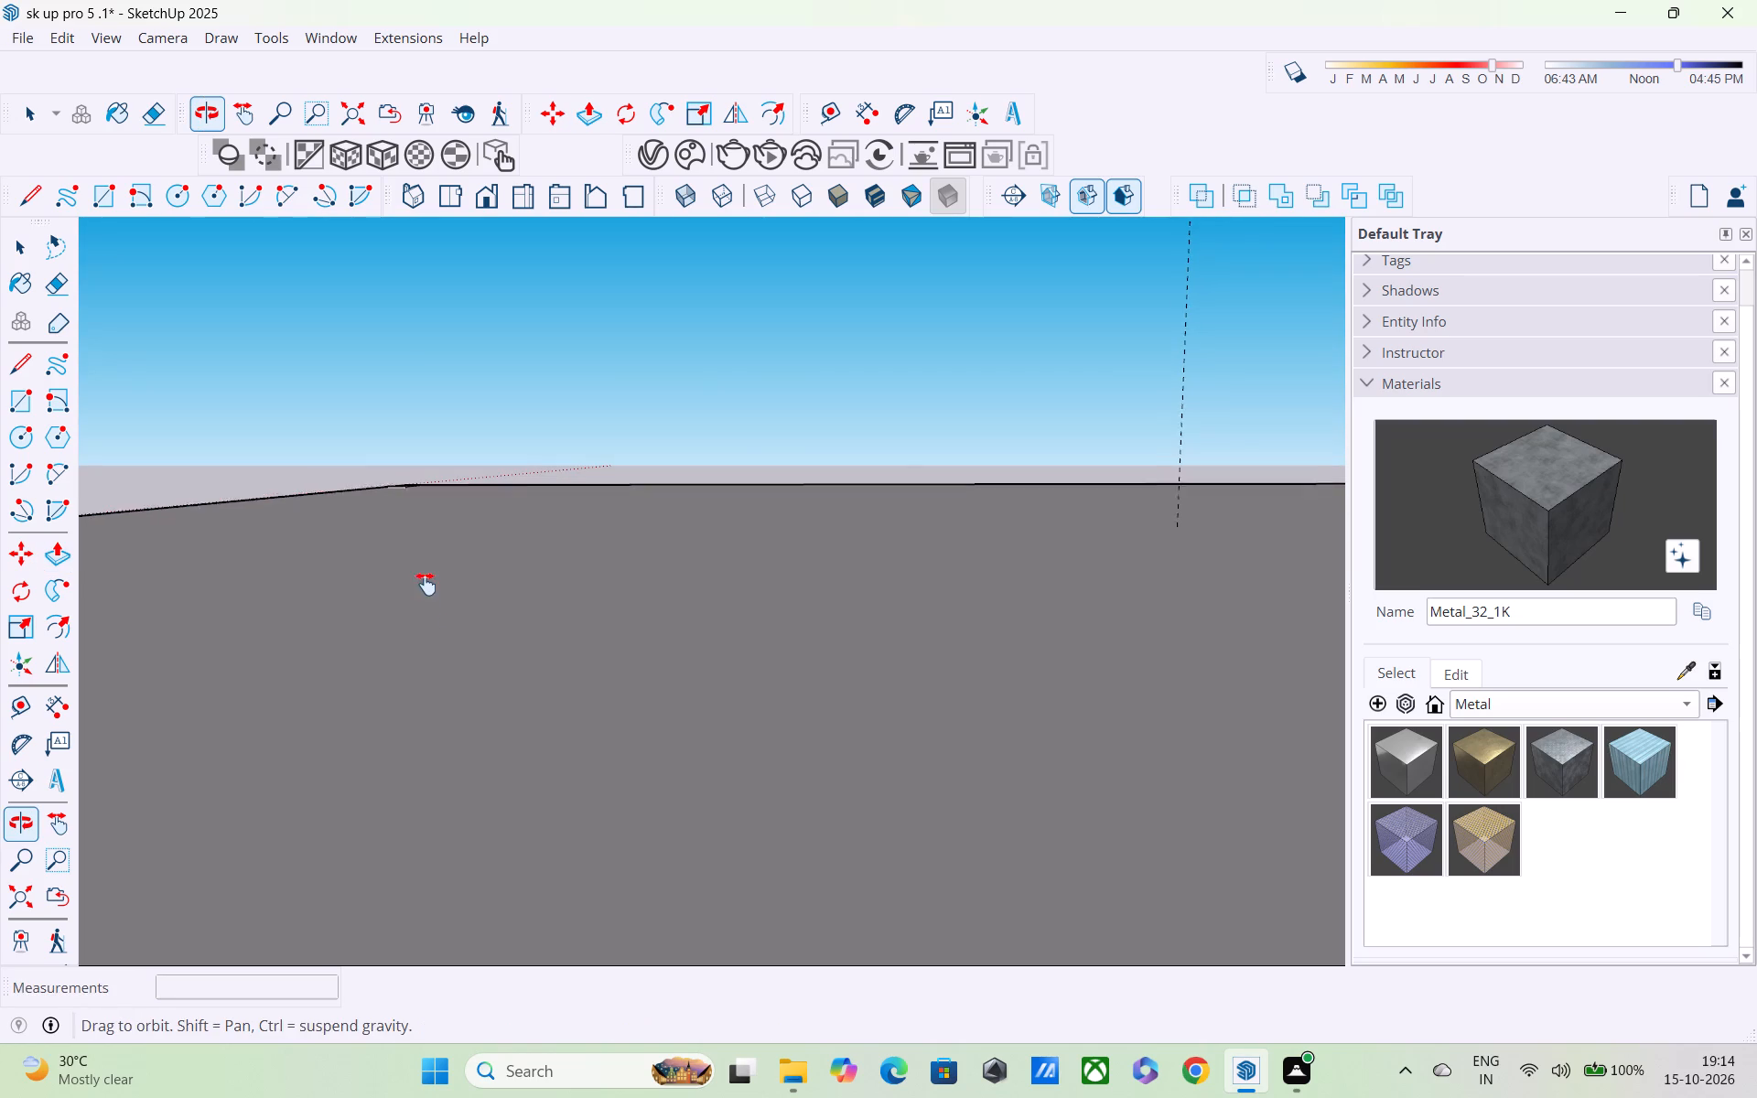
middle_click_drag(426, 584, 458, 482, "shift")
left_click(19, 889)
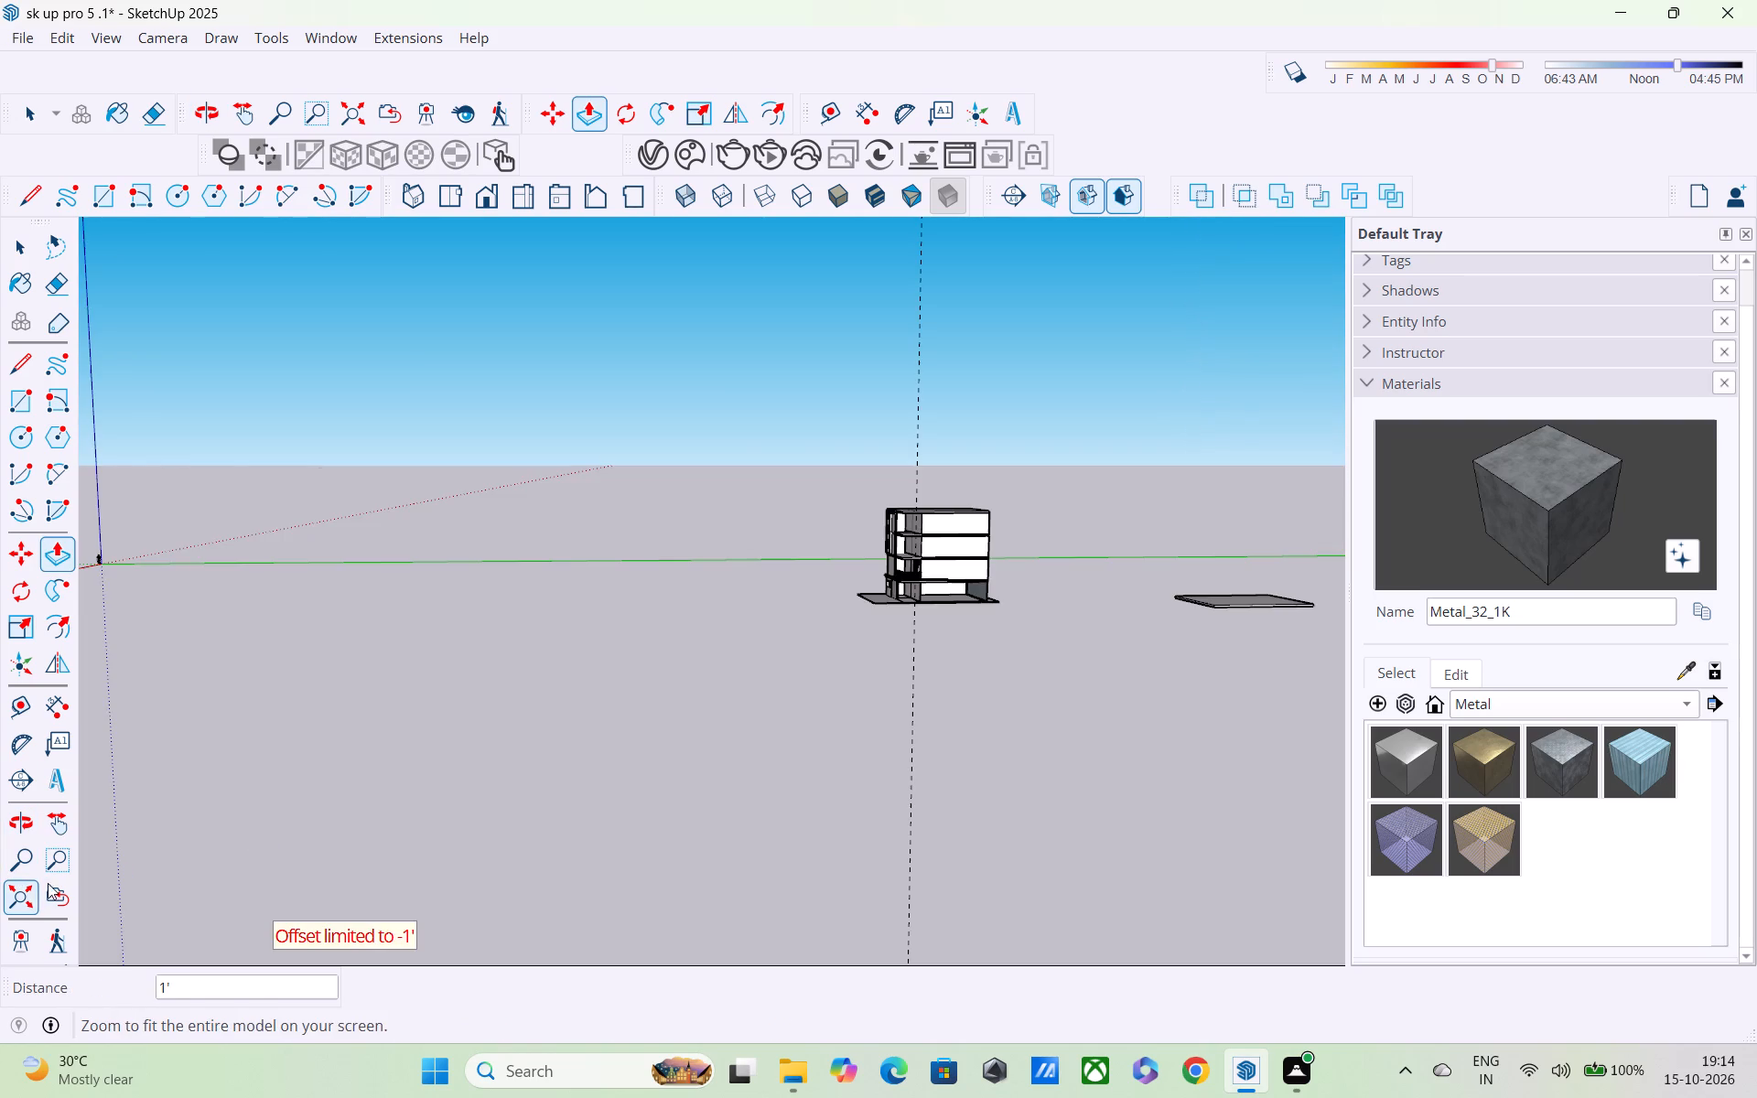
scroll(951, 536, "up", 4)
scroll(879, 496, "up", 5)
middle_click_drag(911, 508, 859, 413)
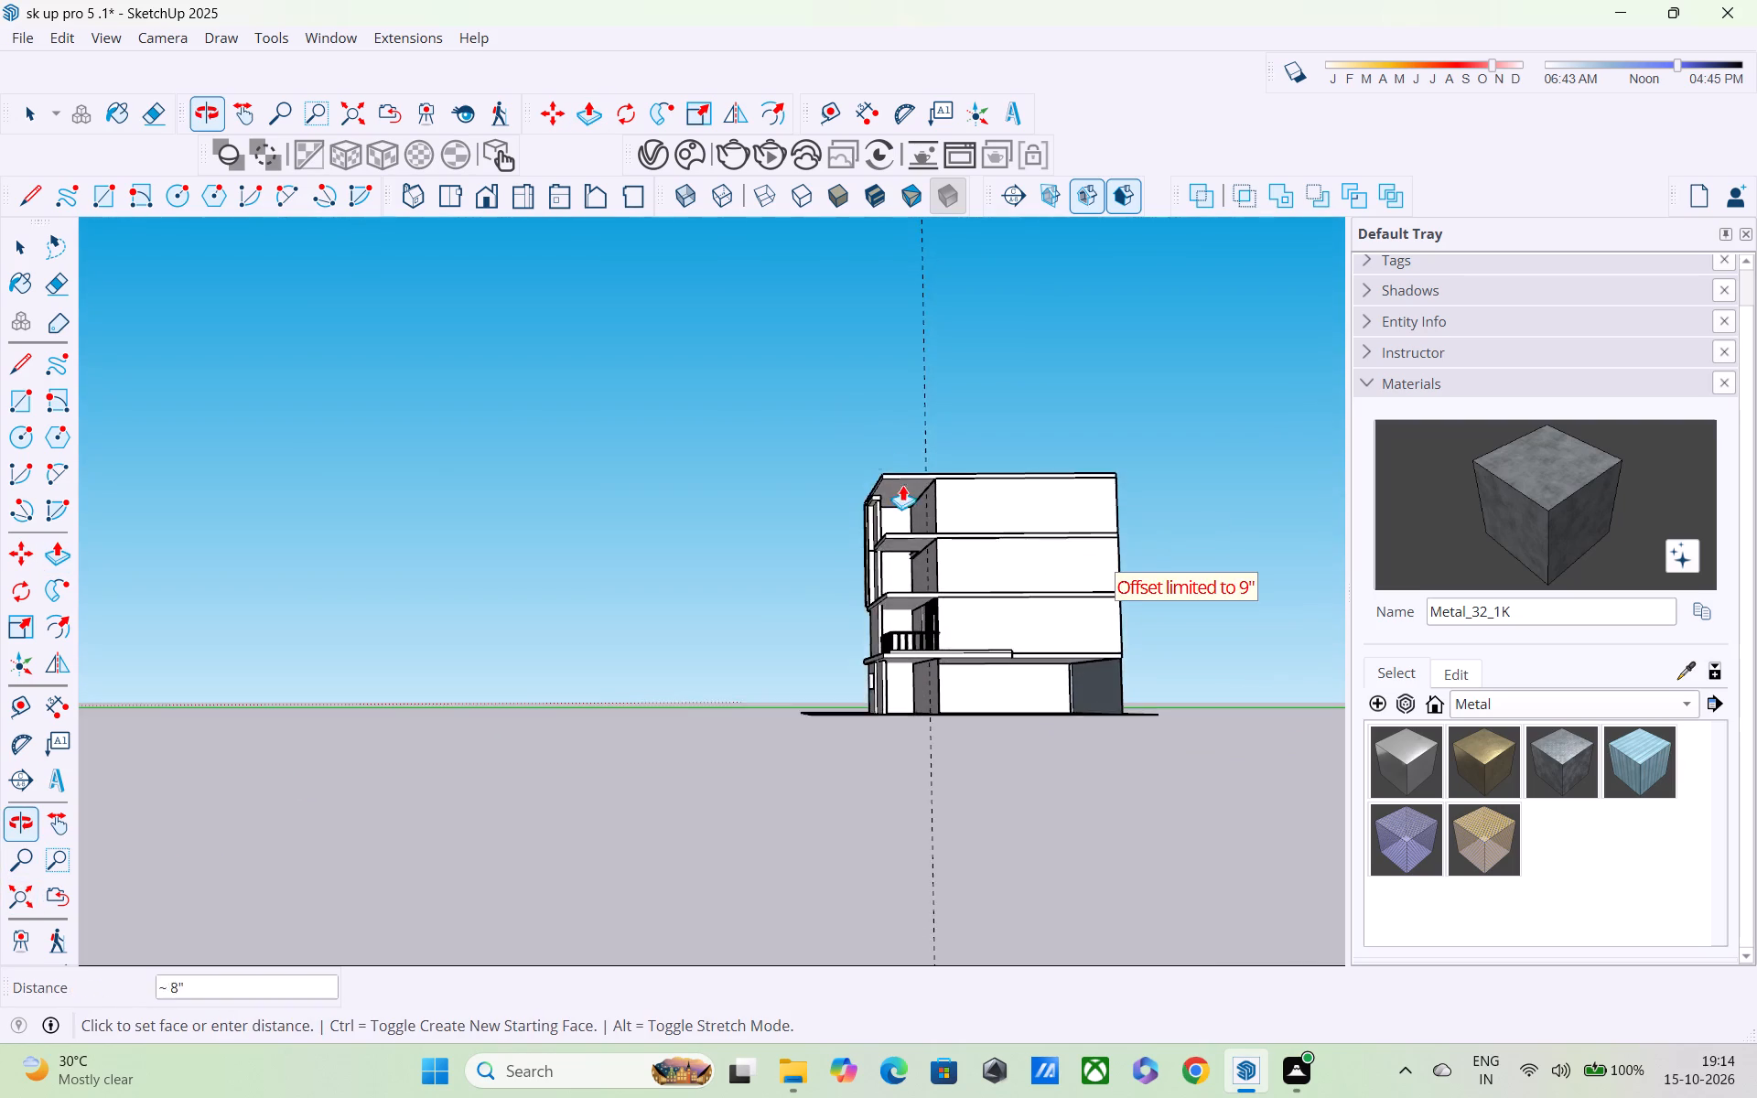
scroll(913, 510, "up", 5)
middle_click_drag(889, 501, 844, 535)
scroll(867, 482, "up", 10)
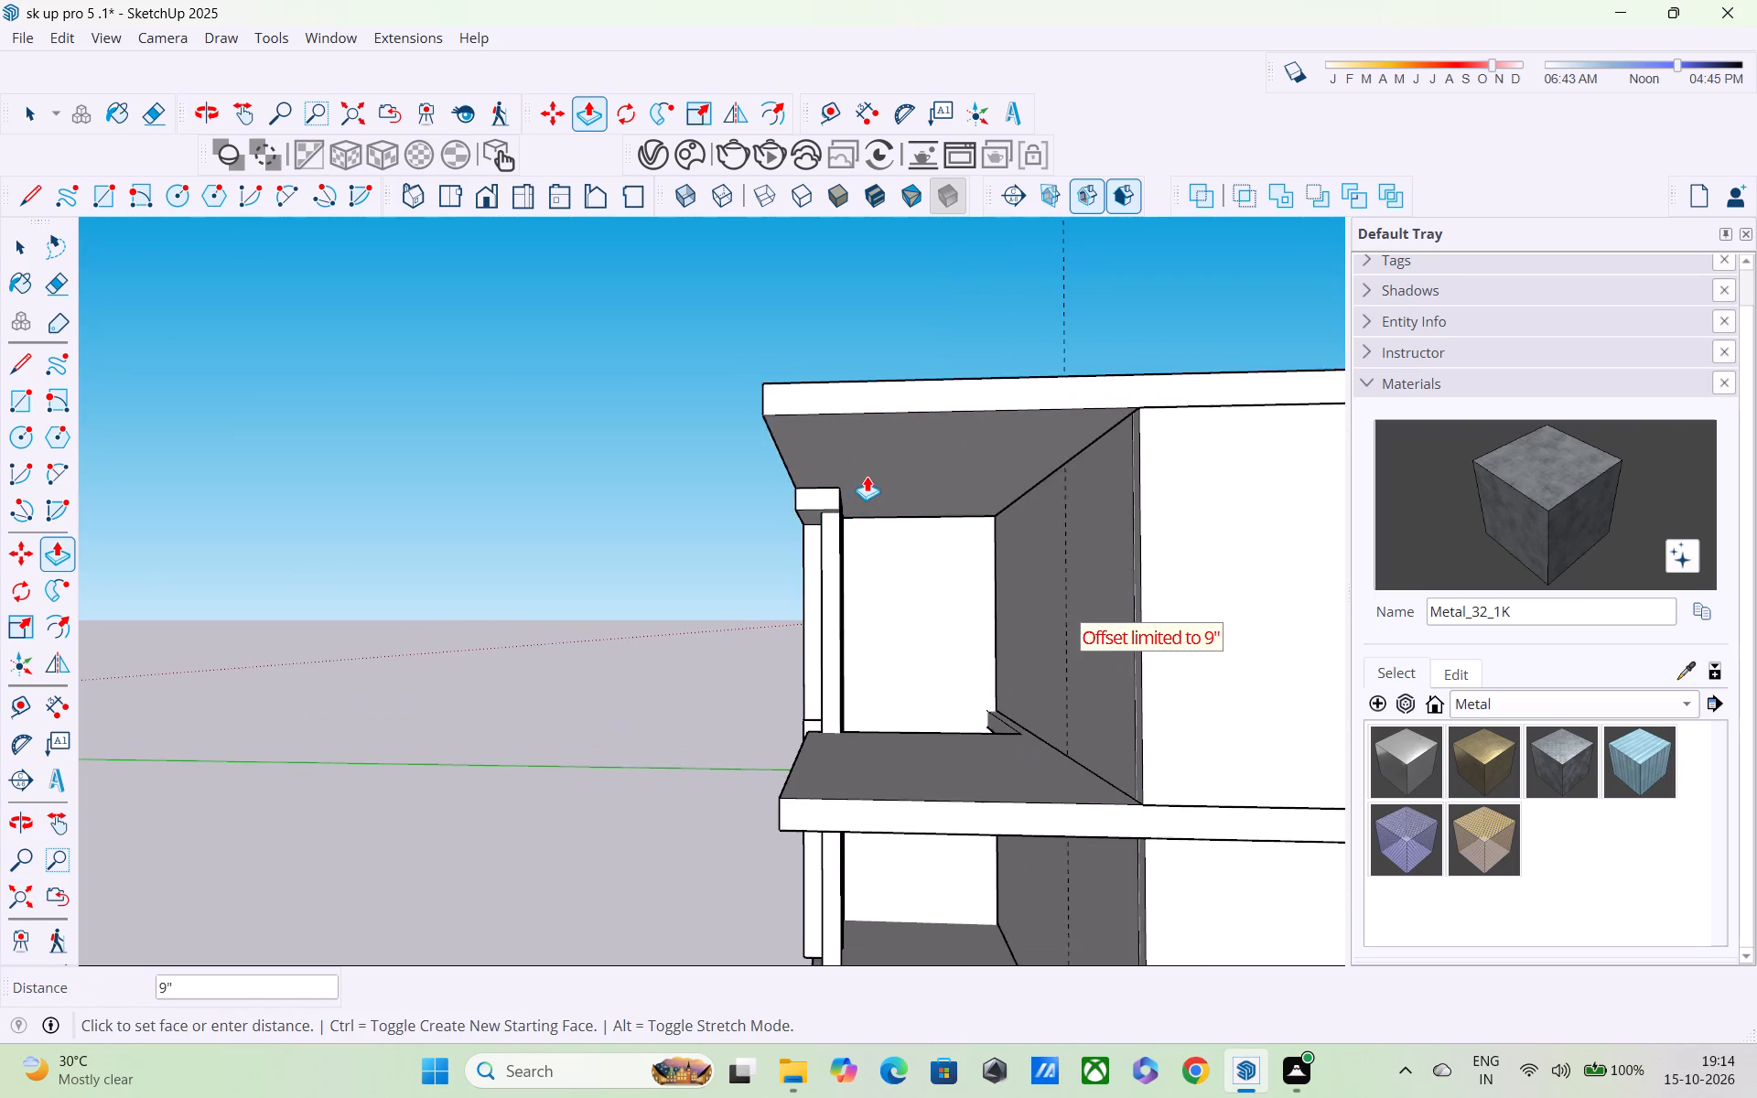
scroll(867, 475, "up", 1)
middle_click_drag(866, 473, 780, 479)
scroll(821, 481, "up", 5)
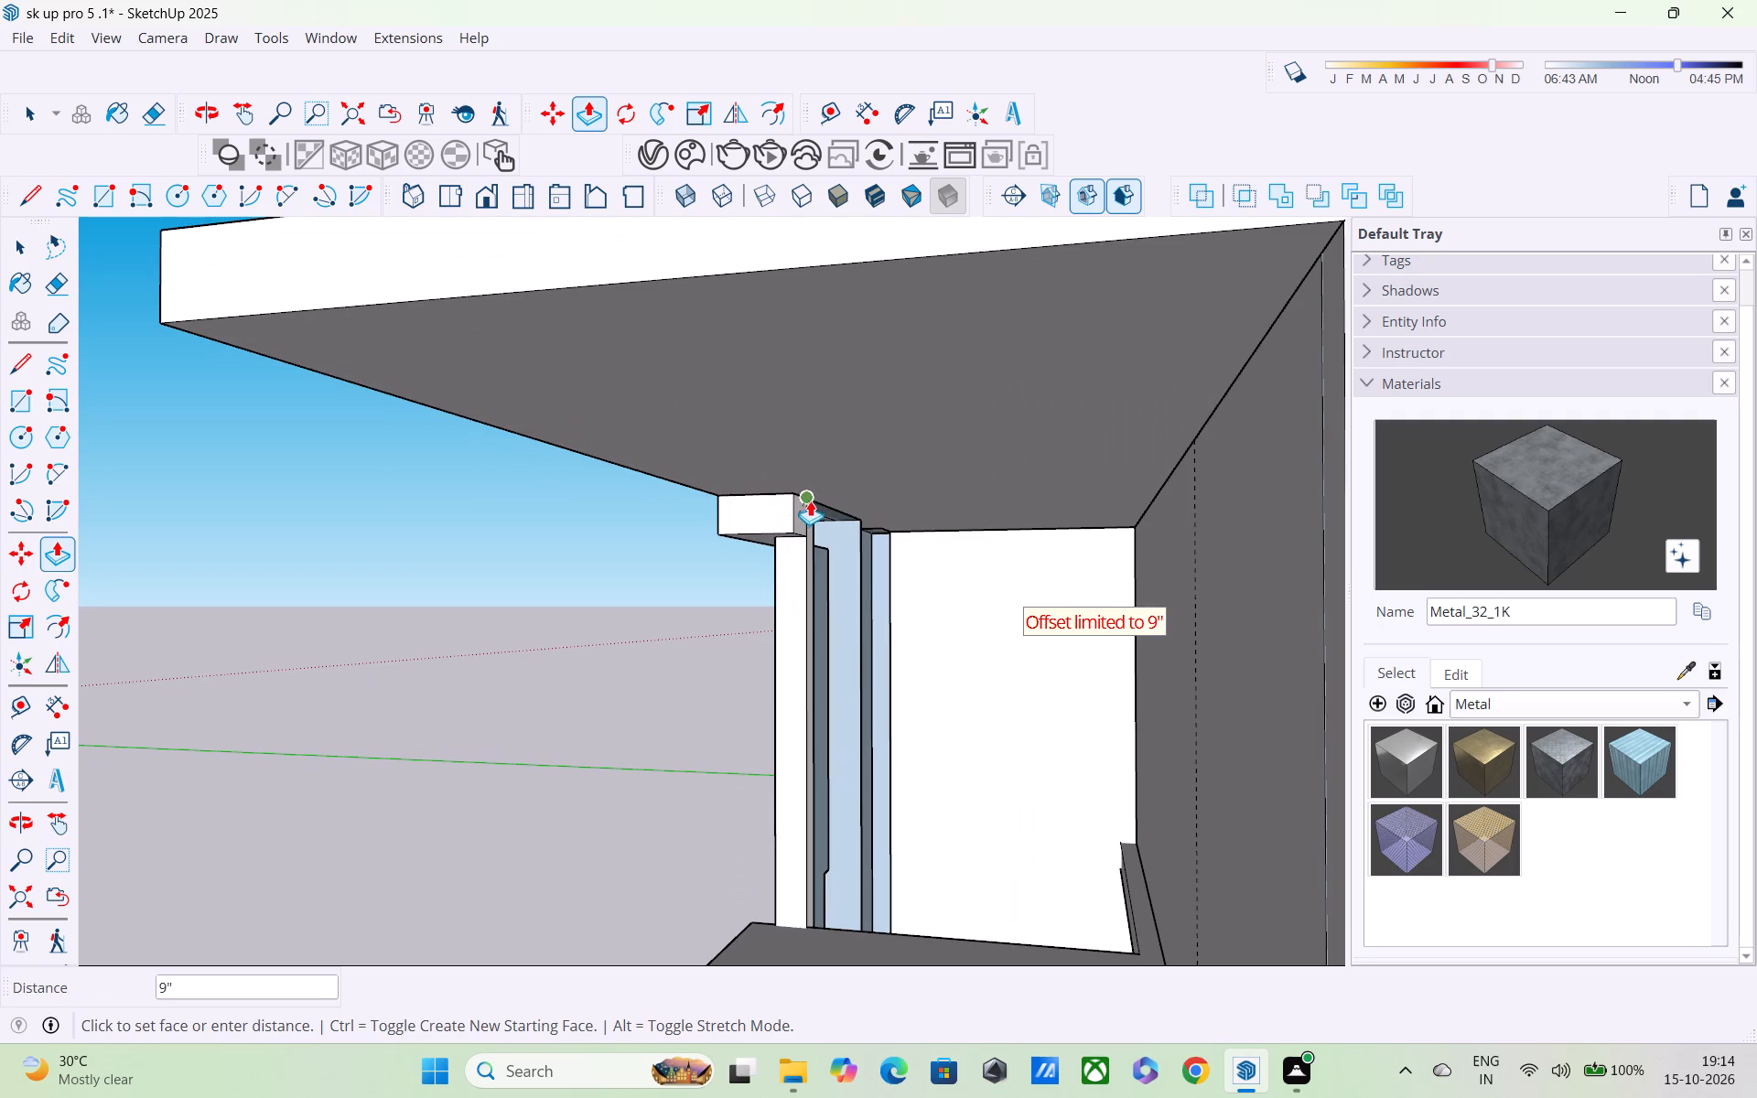
left_click(808, 505)
Push/Pull the band's rear face 7' 9" inward beneath the roof slab, toward the recessed wall.
scroll(810, 511, "up", 4)
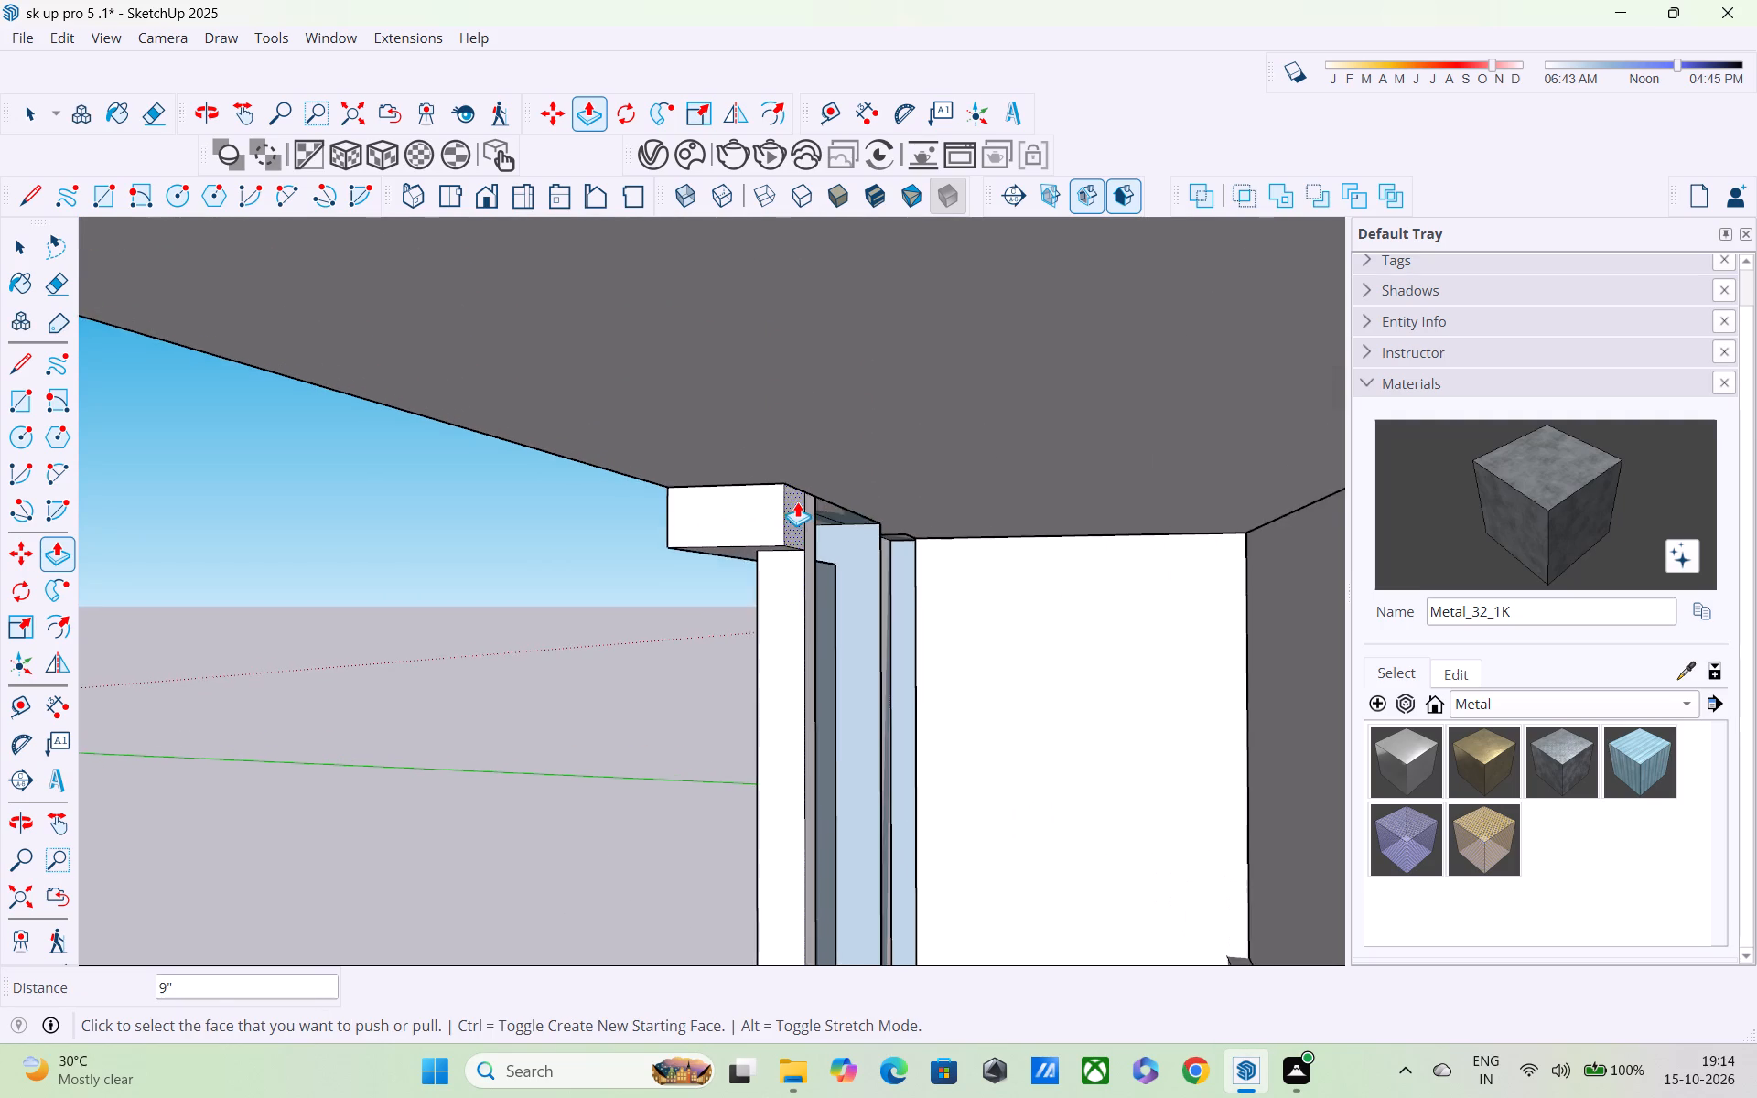
scroll(797, 501, "up", 5)
left_click(796, 501)
scroll(975, 517, "down", 5)
middle_click_drag(985, 537, 1058, 560, "shift")
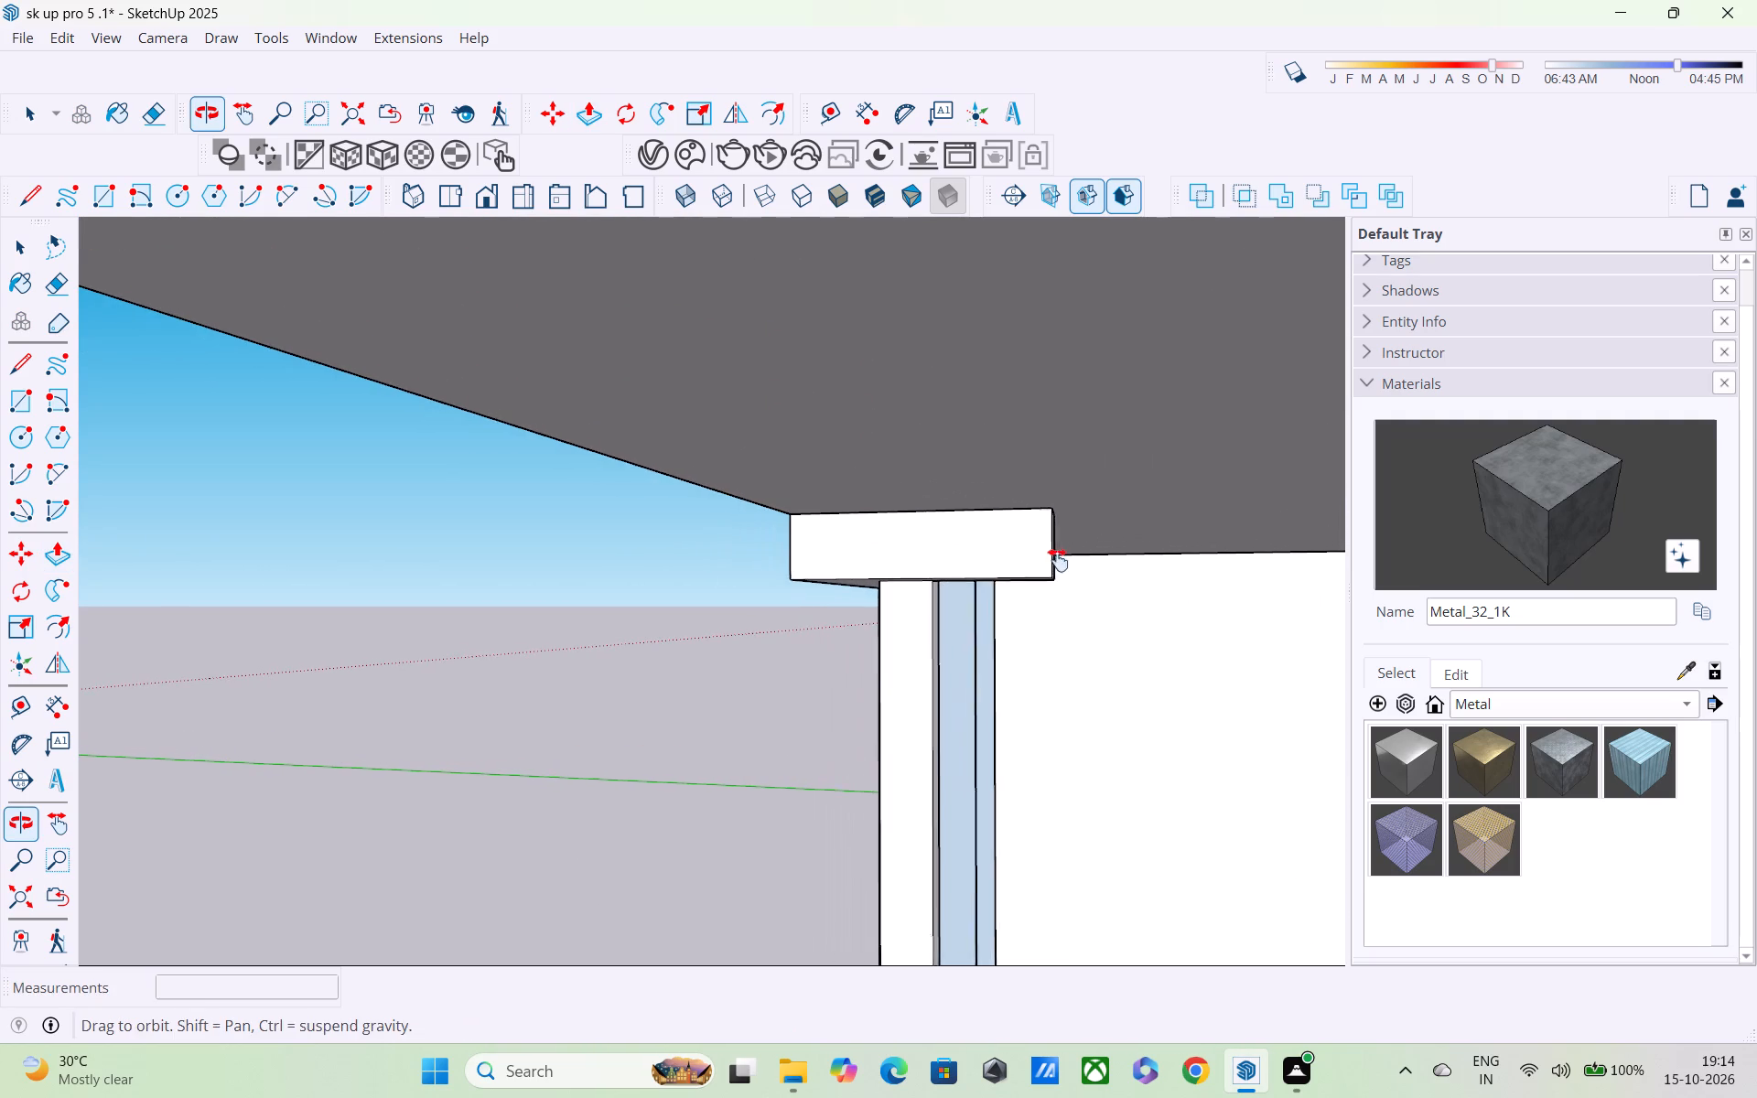
middle_click_drag(1058, 560, 1078, 565, "shift")
scroll(1184, 563, "down", 7)
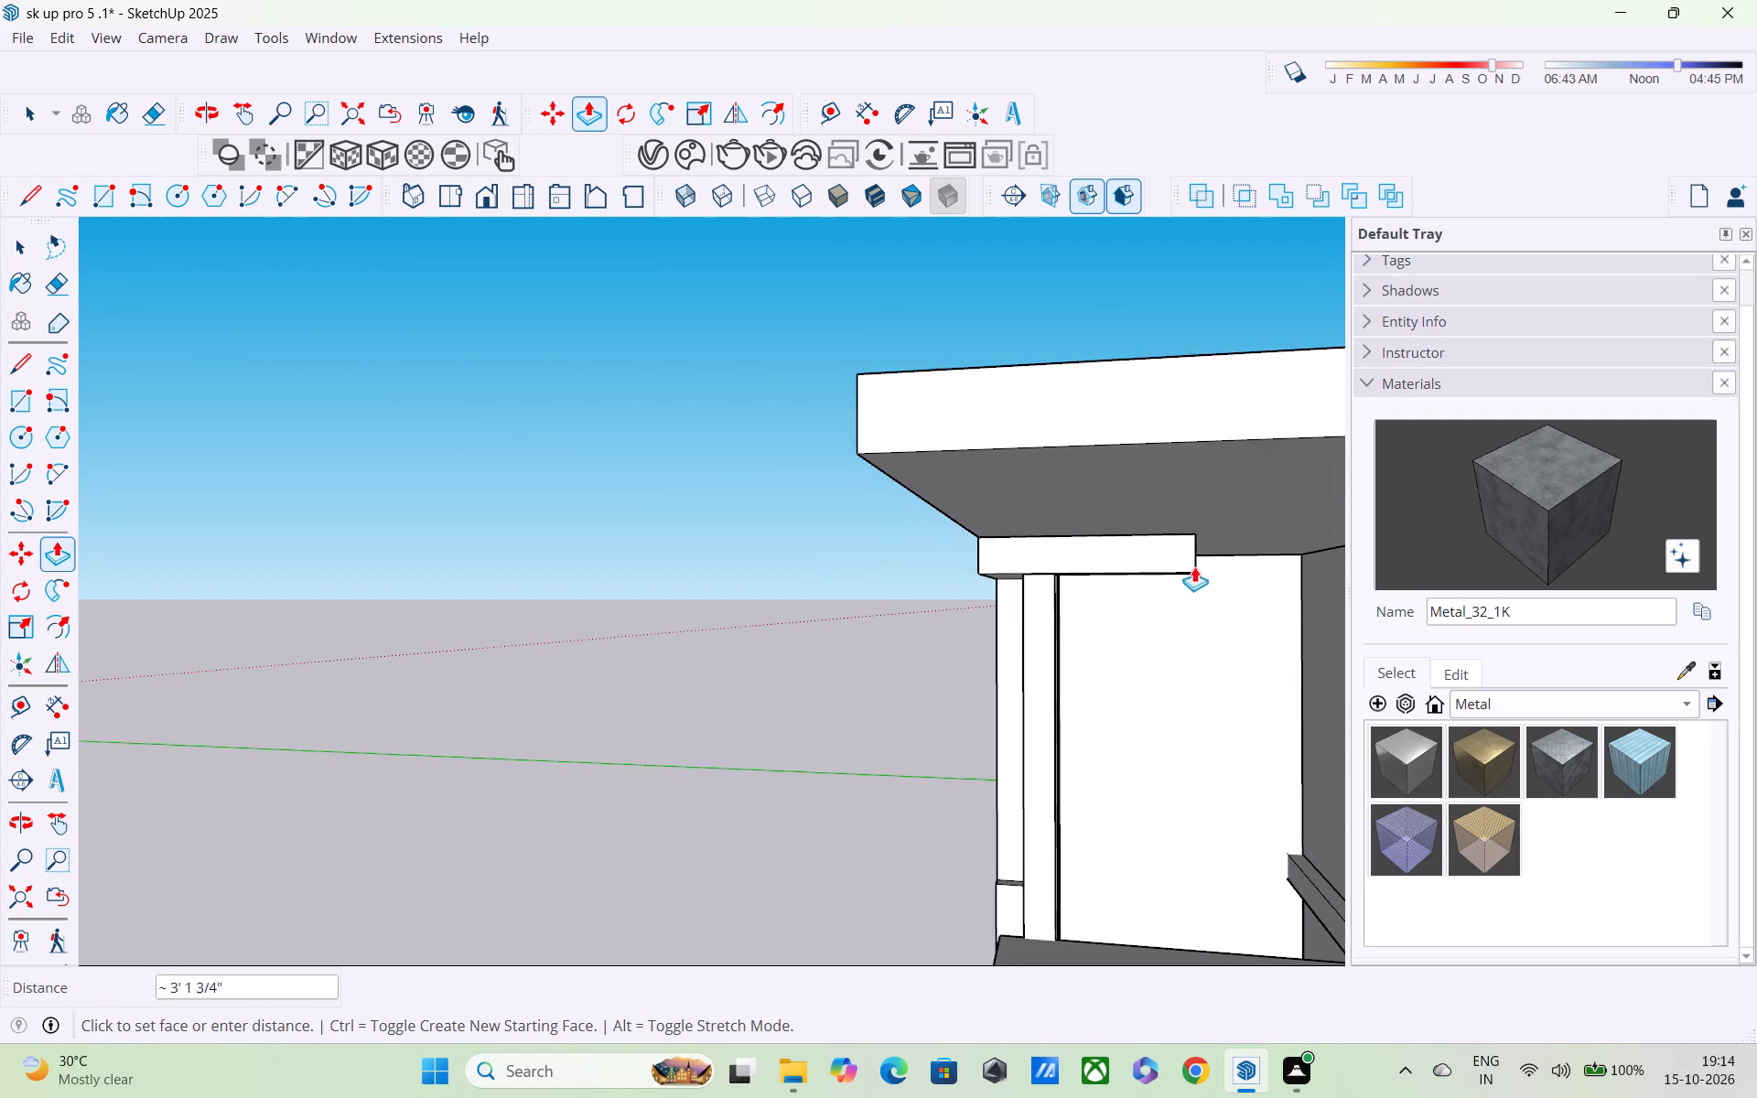
middle_click_drag(1199, 566, 1439, 540)
scroll(1439, 540, "up", 1)
middle_click_drag(1269, 572, 1351, 596)
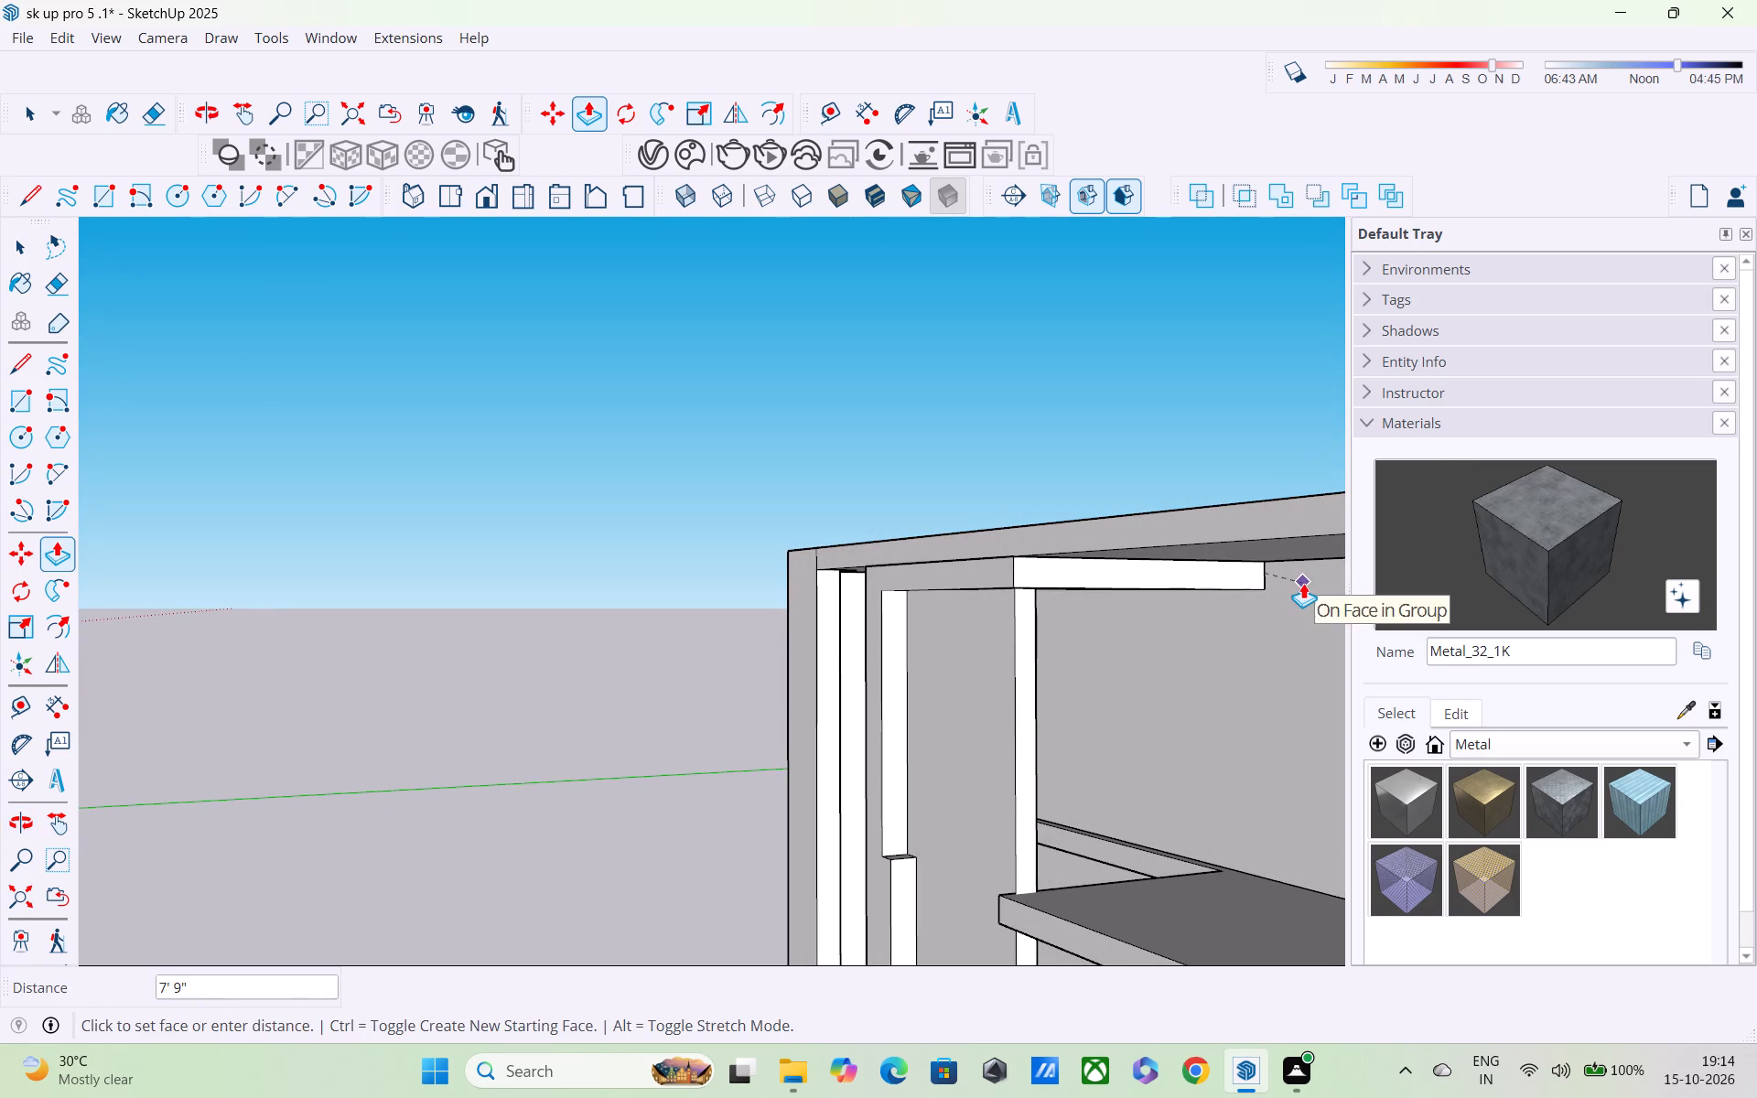
left_click(1303, 583)
Push/Pull the side face of the band's inward return about 3' 5 1/4" along the roof slab.
middle_click_drag(1275, 612, 1364, 606)
left_click(1150, 565)
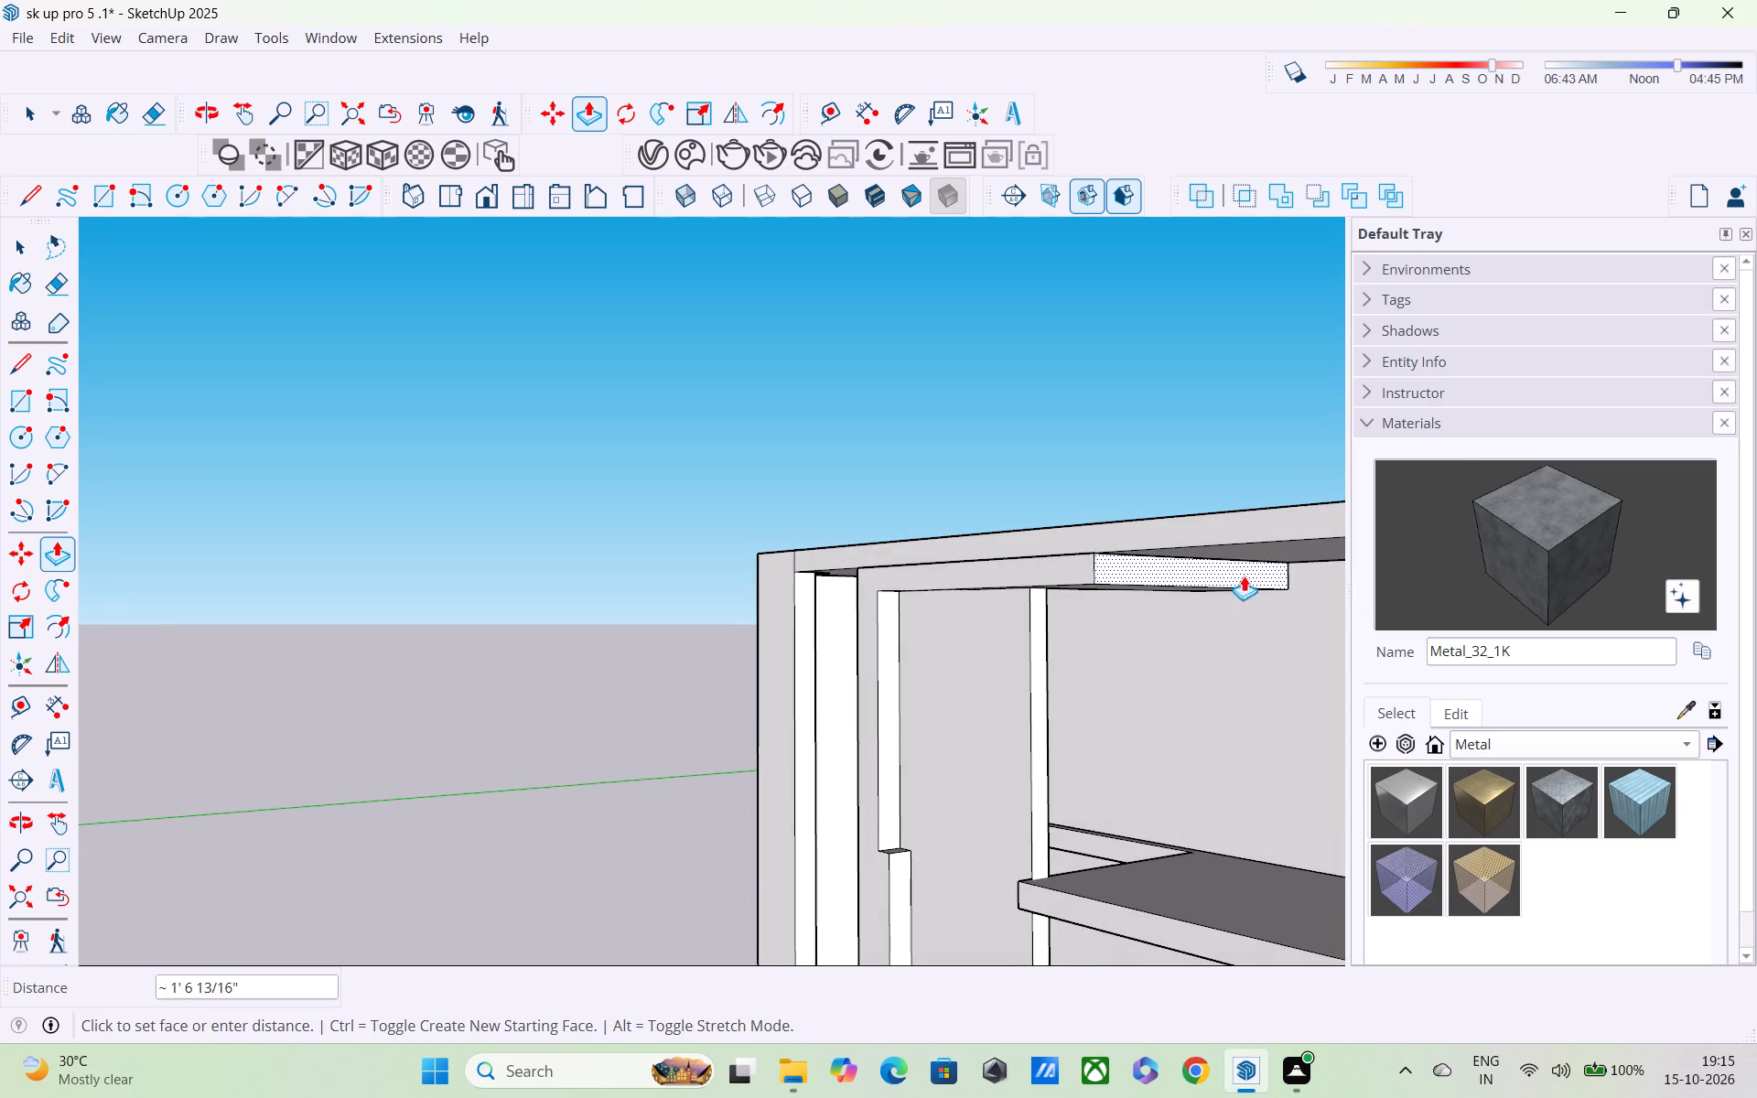
scroll(1269, 578, "down", 2)
middle_click_drag(1237, 610, 1303, 464, "shift")
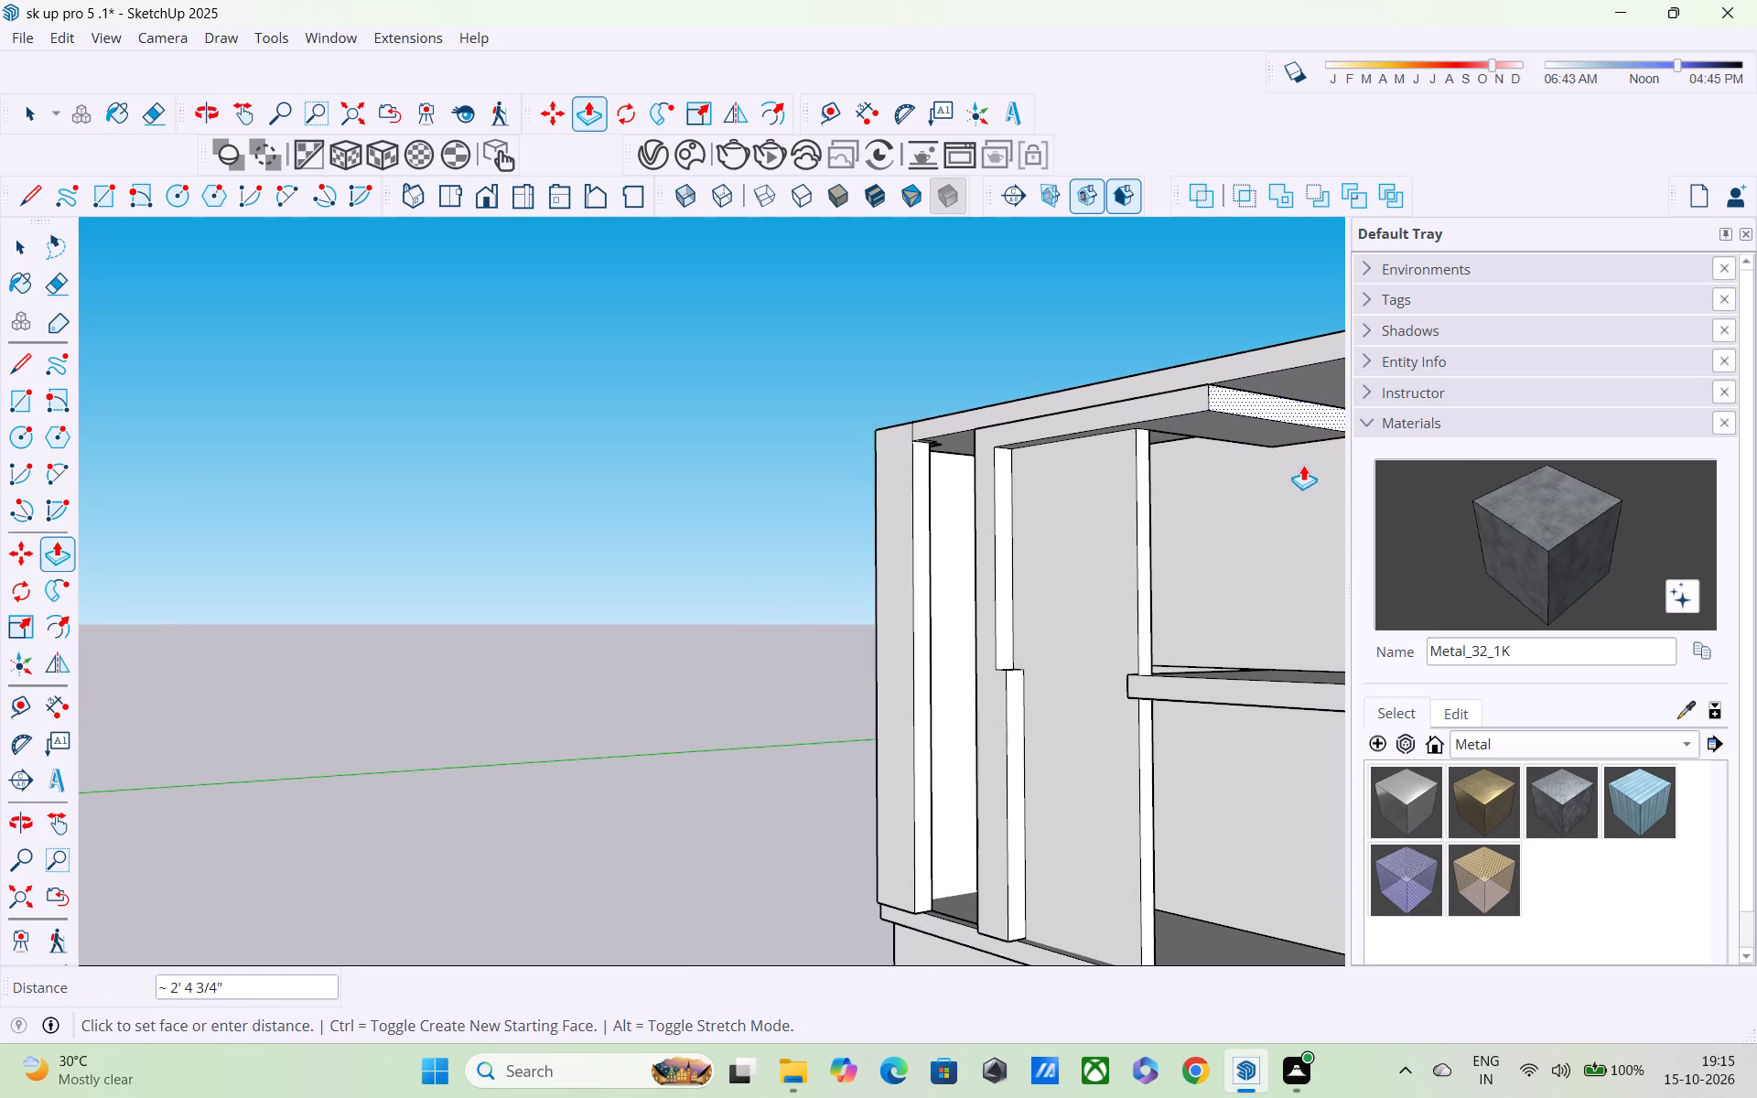
middle_click_drag(1301, 467, 728, 500, "shift")
middle_click_drag(722, 473, 1122, 495)
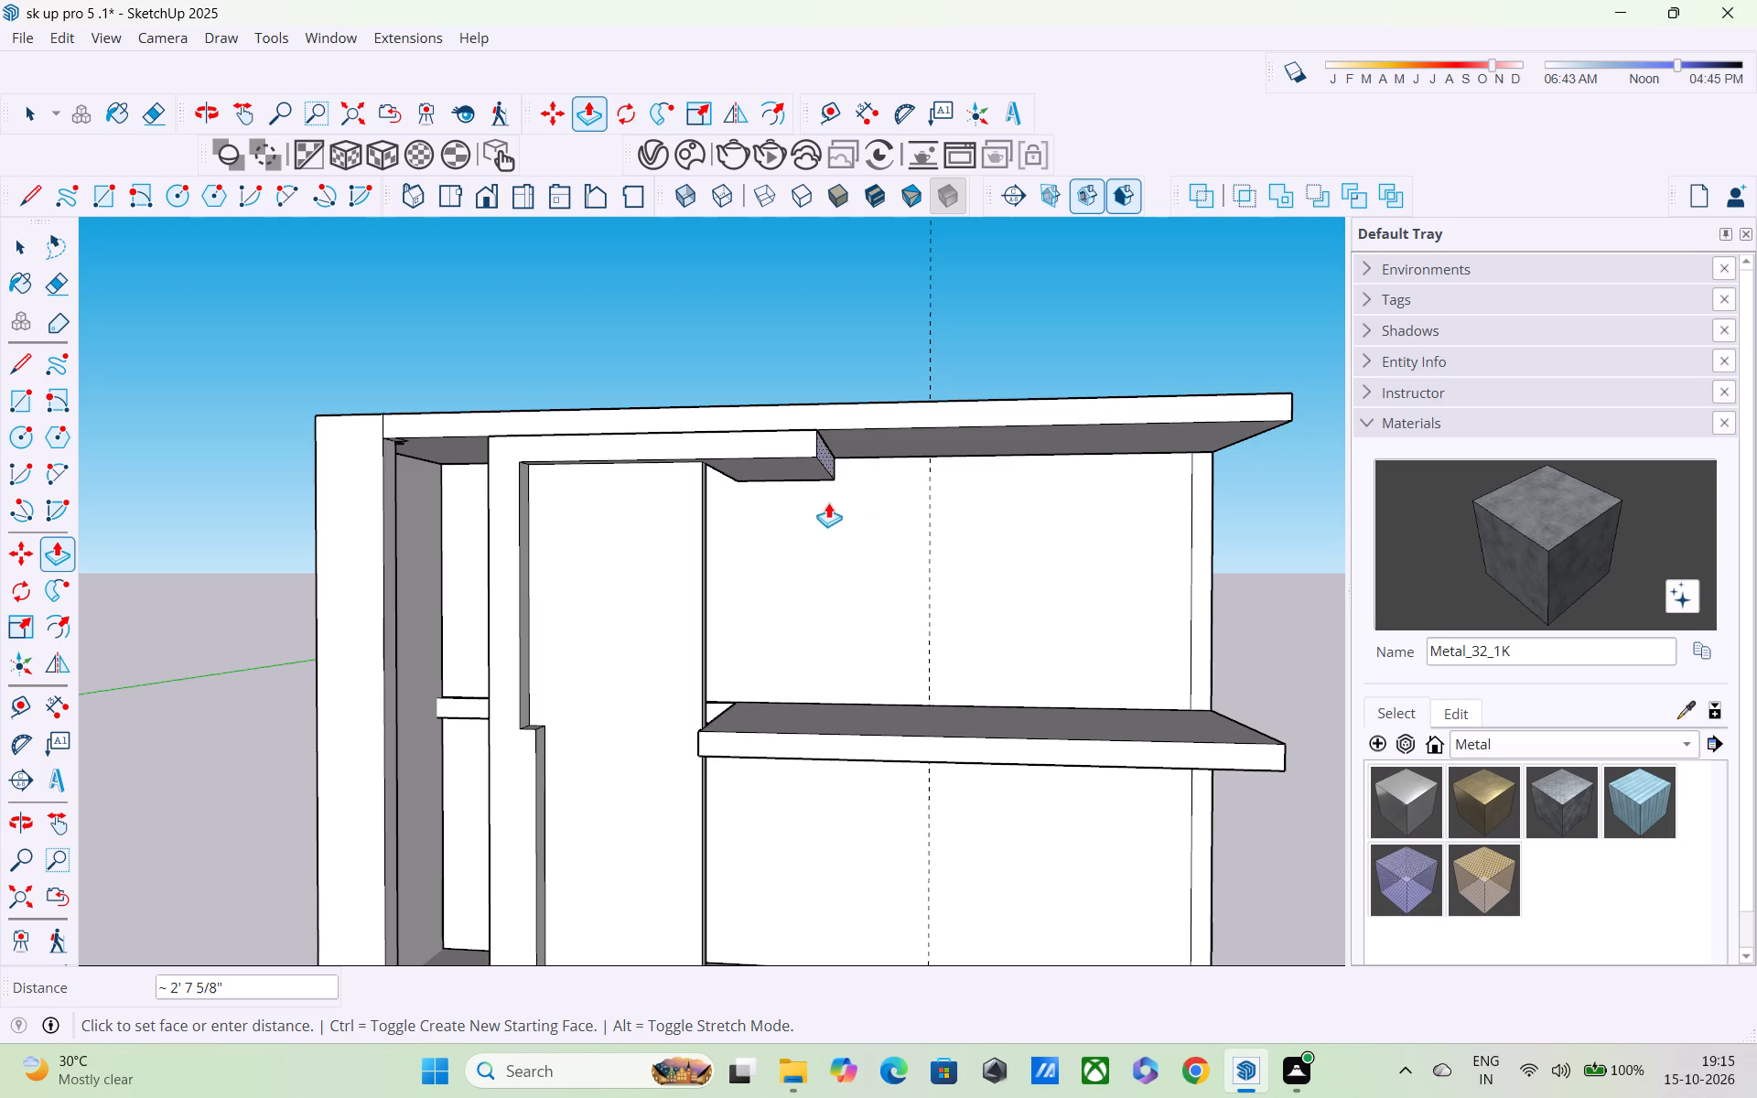
left_click(850, 487)
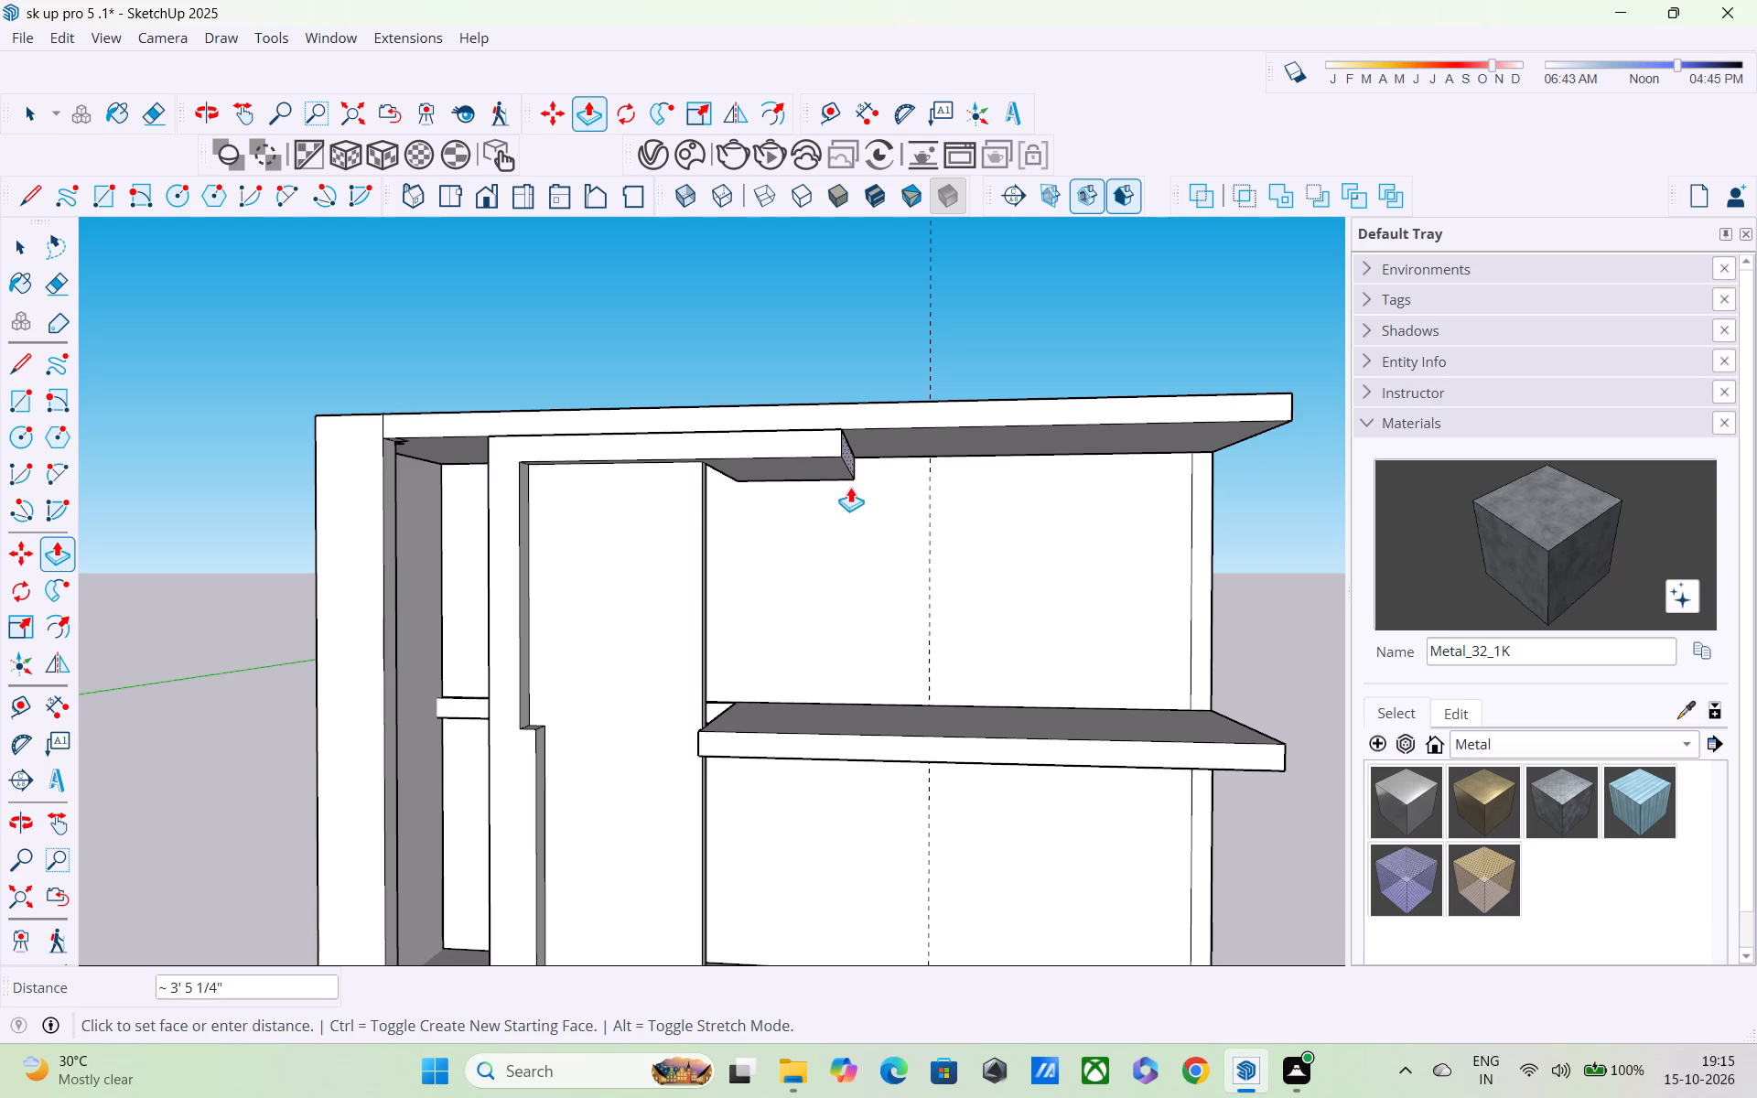
Examine the widened soffit panel and its meeting with the fin wall from below, the side and behind.
middle_click_drag(850, 541, 861, 498)
scroll(815, 516, "up", 3)
middle_click_drag(806, 538, 827, 437)
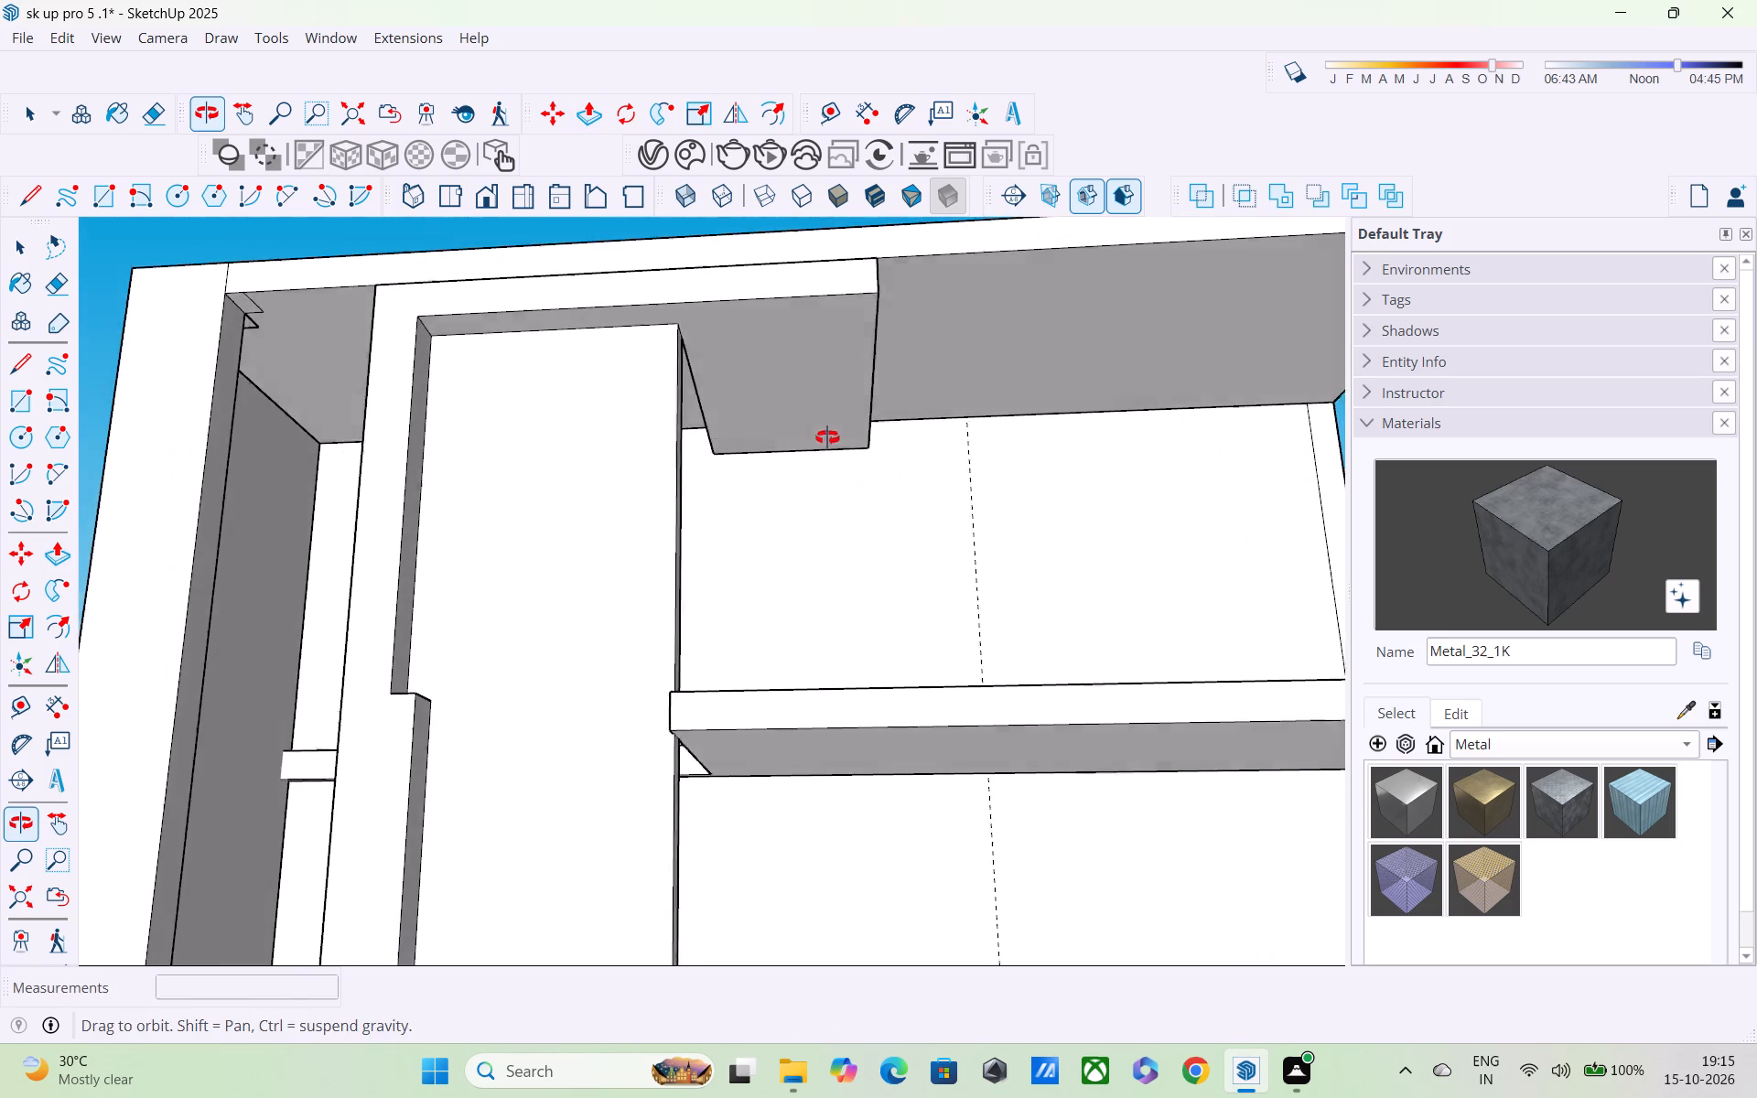
middle_click_drag(827, 437, 829, 432)
scroll(831, 433, "down", 5)
scroll(863, 470, "up", 1)
middle_click_drag(870, 479, 523, 576)
scroll(646, 511, "up", 3)
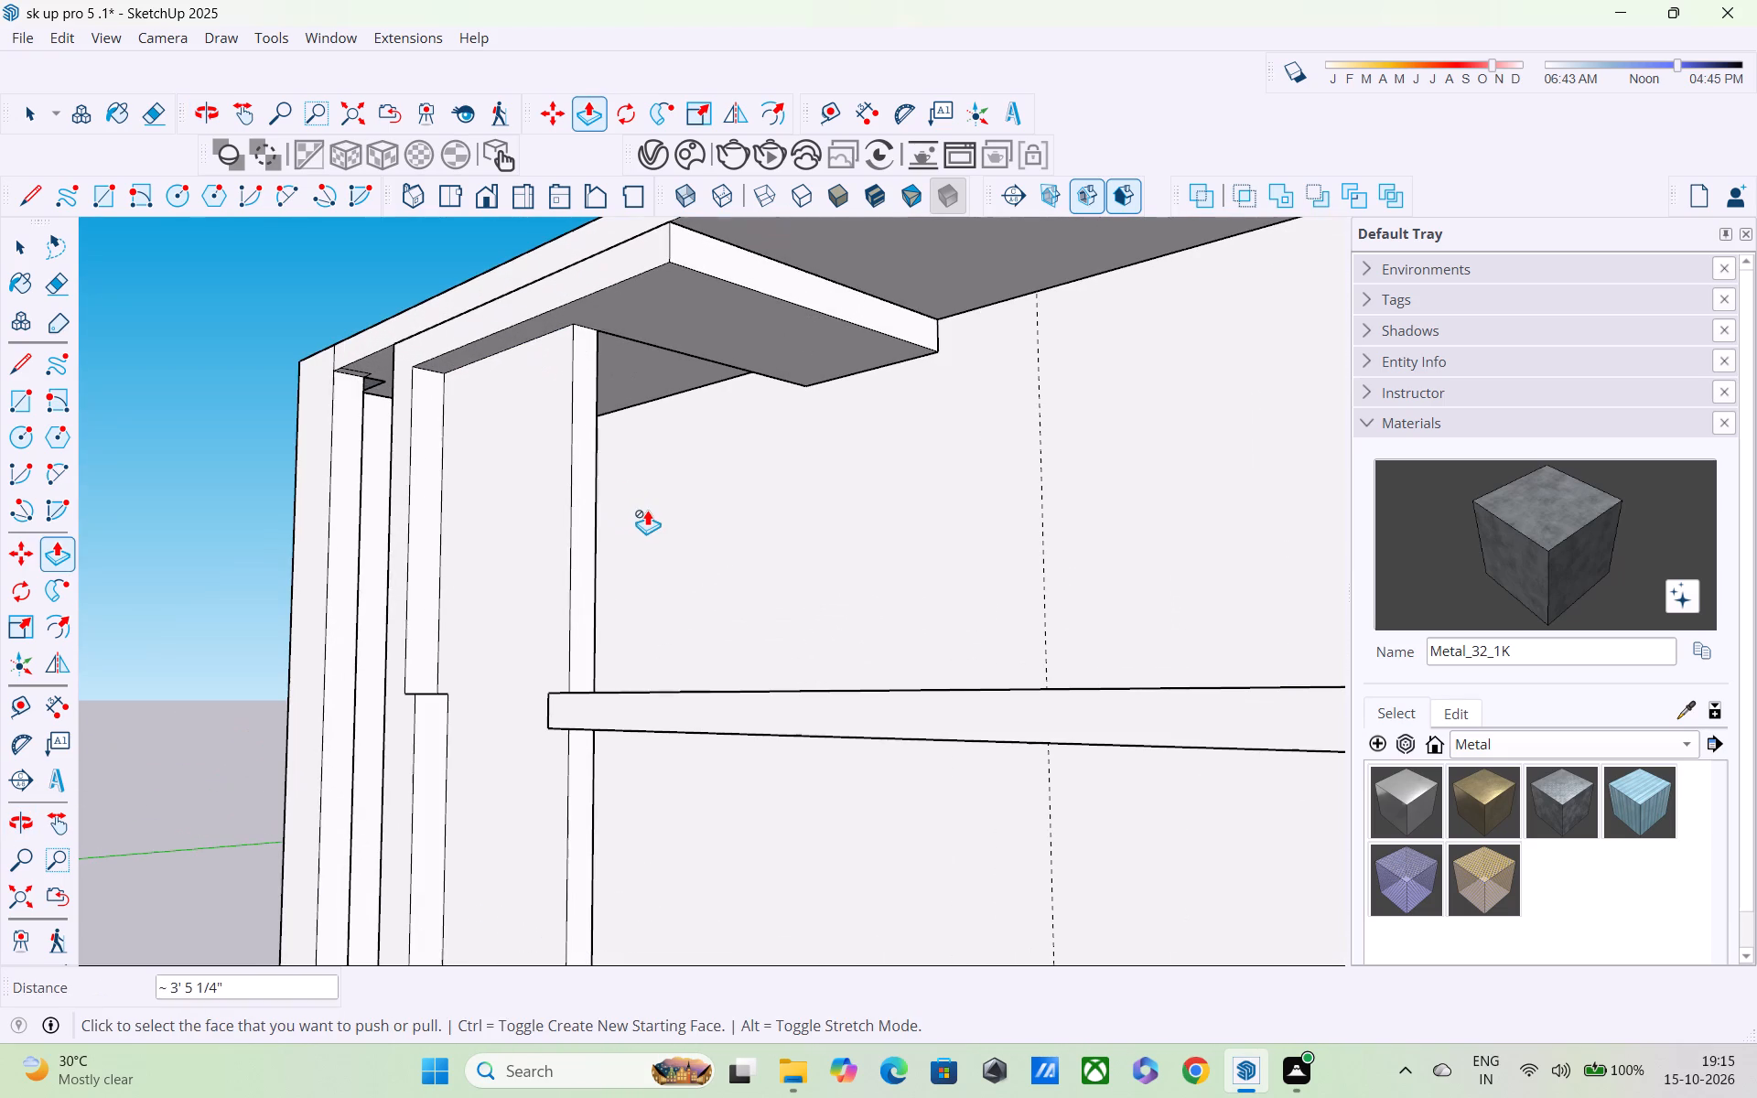
middle_click_drag(671, 501, 683, 421)
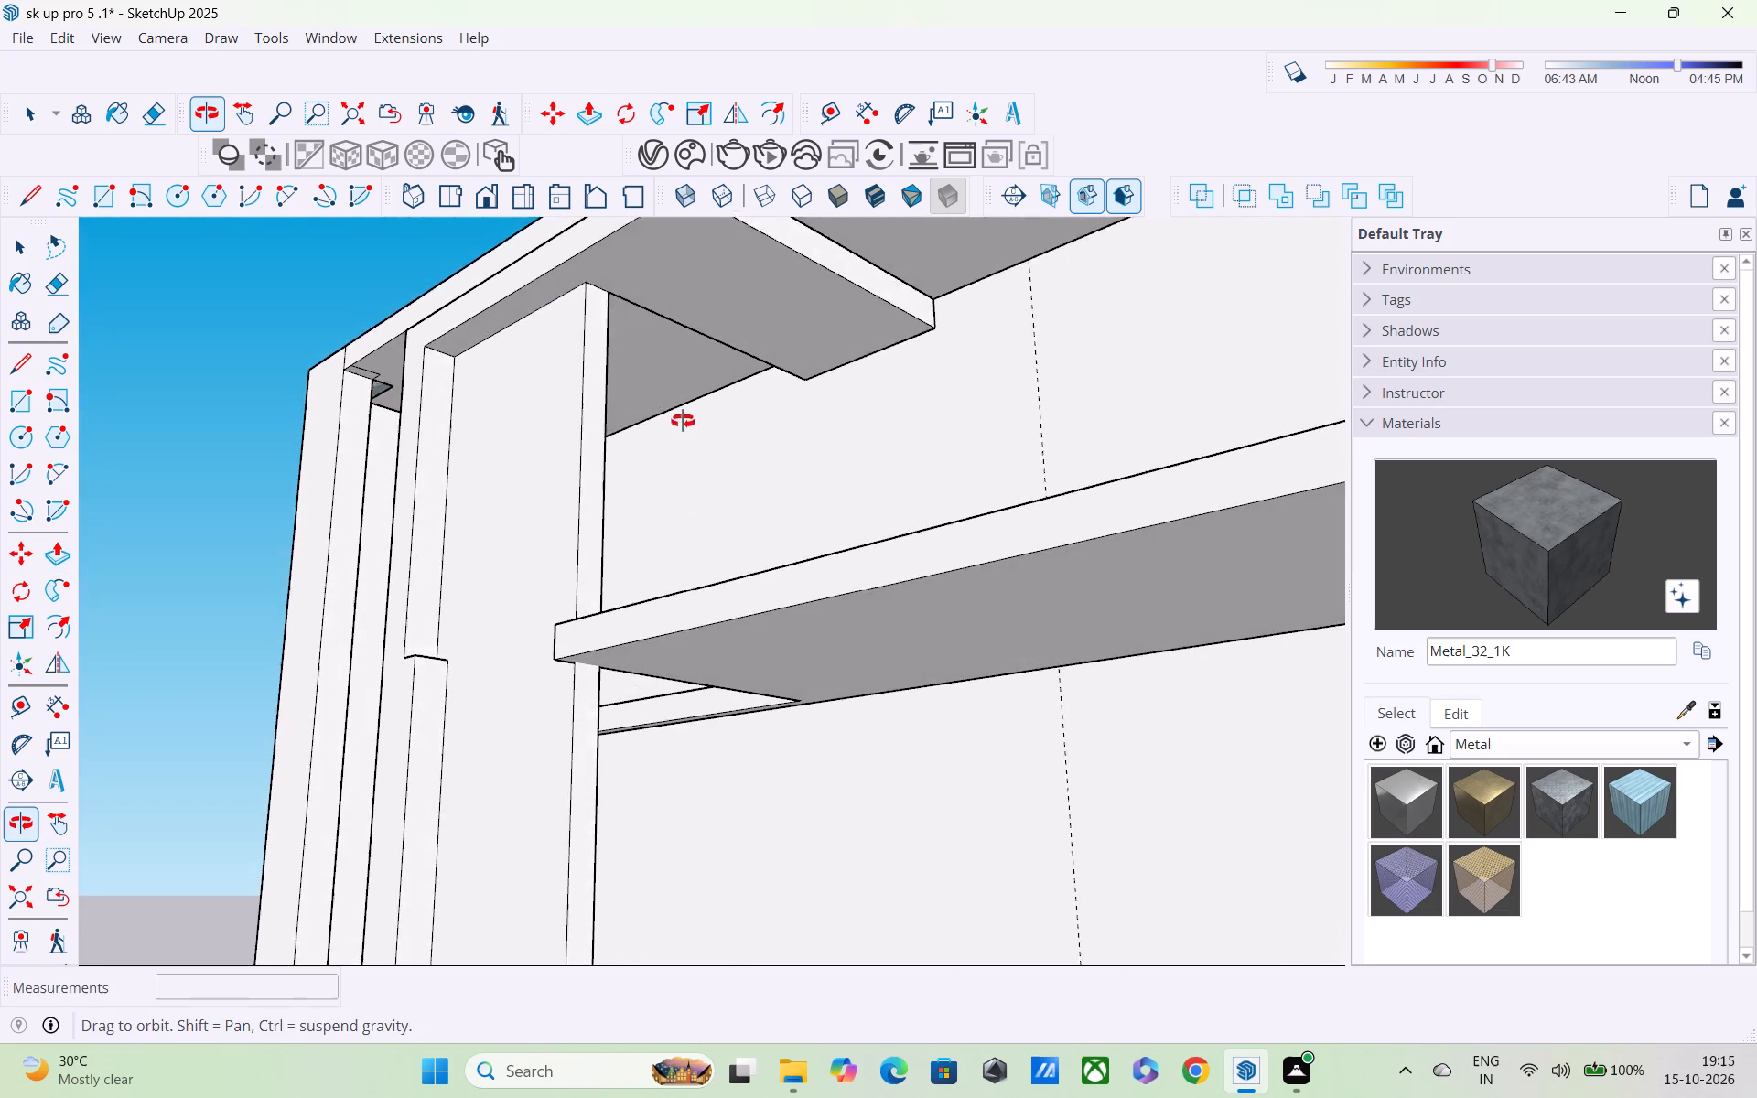
middle_click_drag(683, 421, 684, 412)
scroll(686, 410, "up", 4)
middle_click_drag(690, 414, 749, 490)
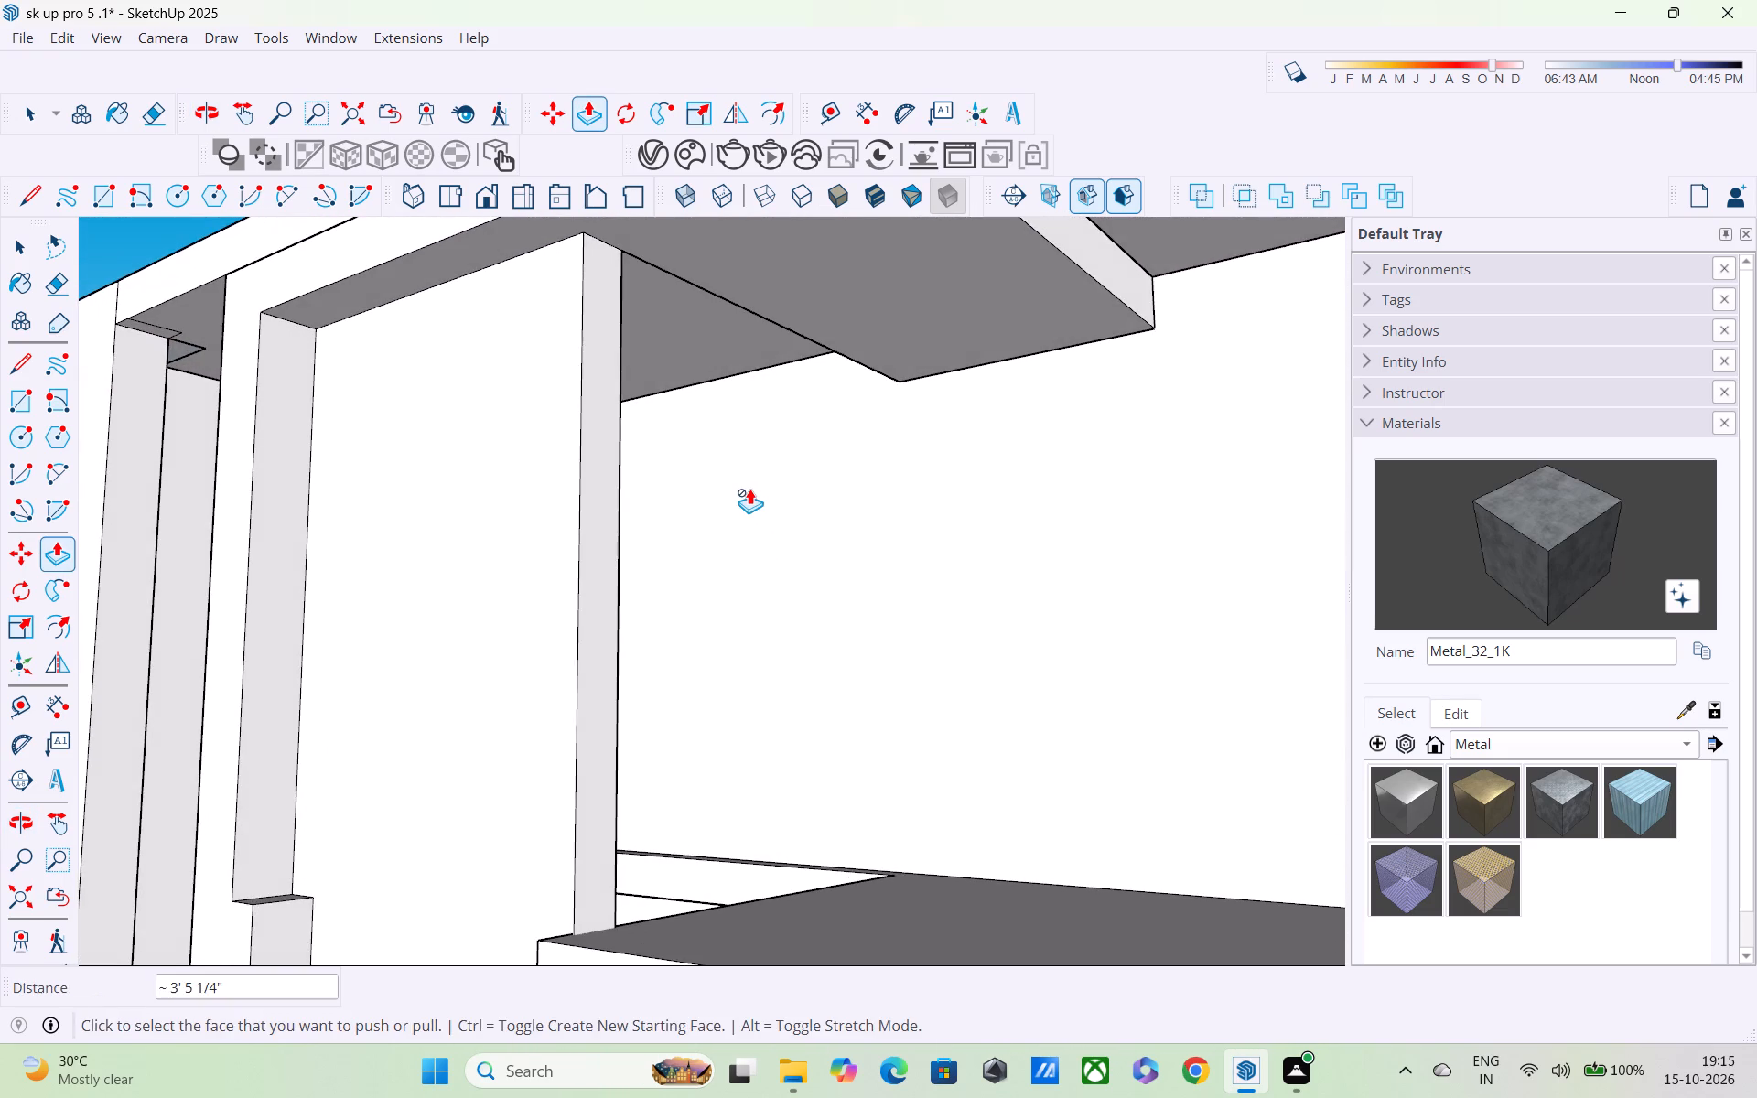
middle_click_drag(749, 489, 660, 565)
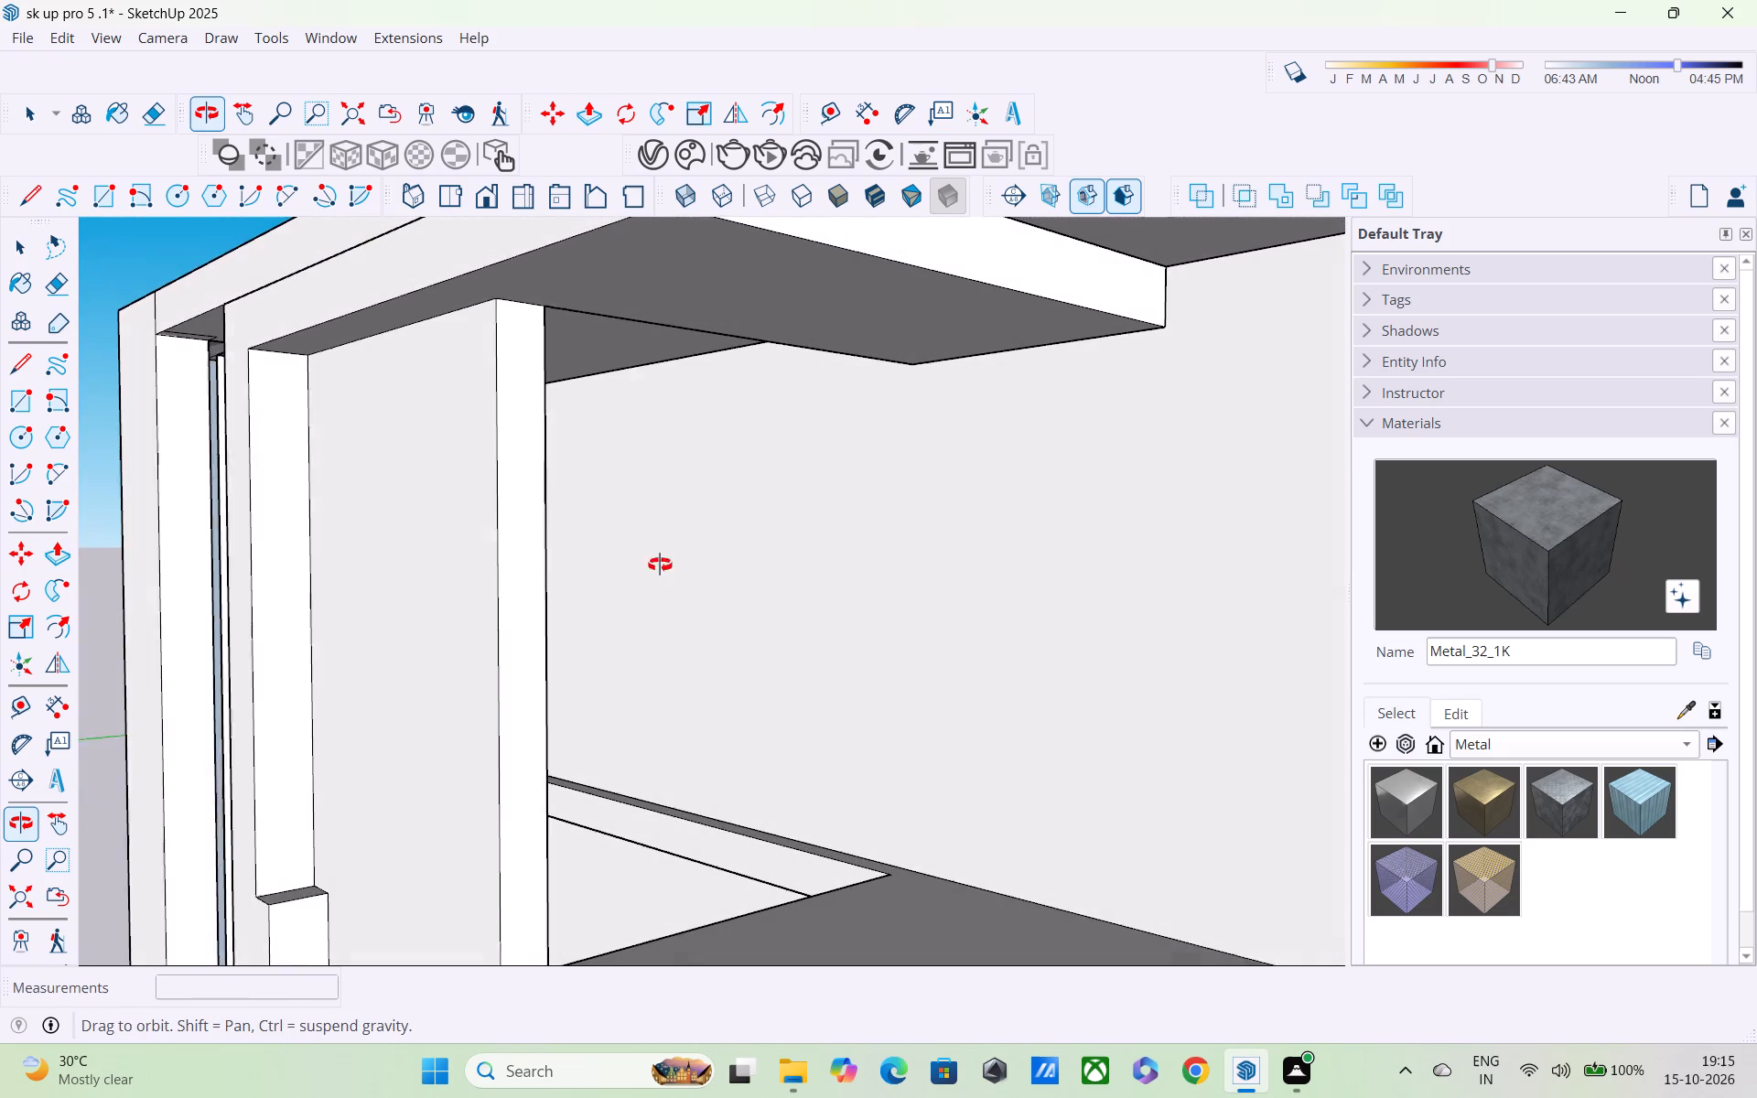
middle_click_drag(660, 565, 654, 569)
middle_click_drag(780, 565, 919, 491)
scroll(814, 425, "up", 3)
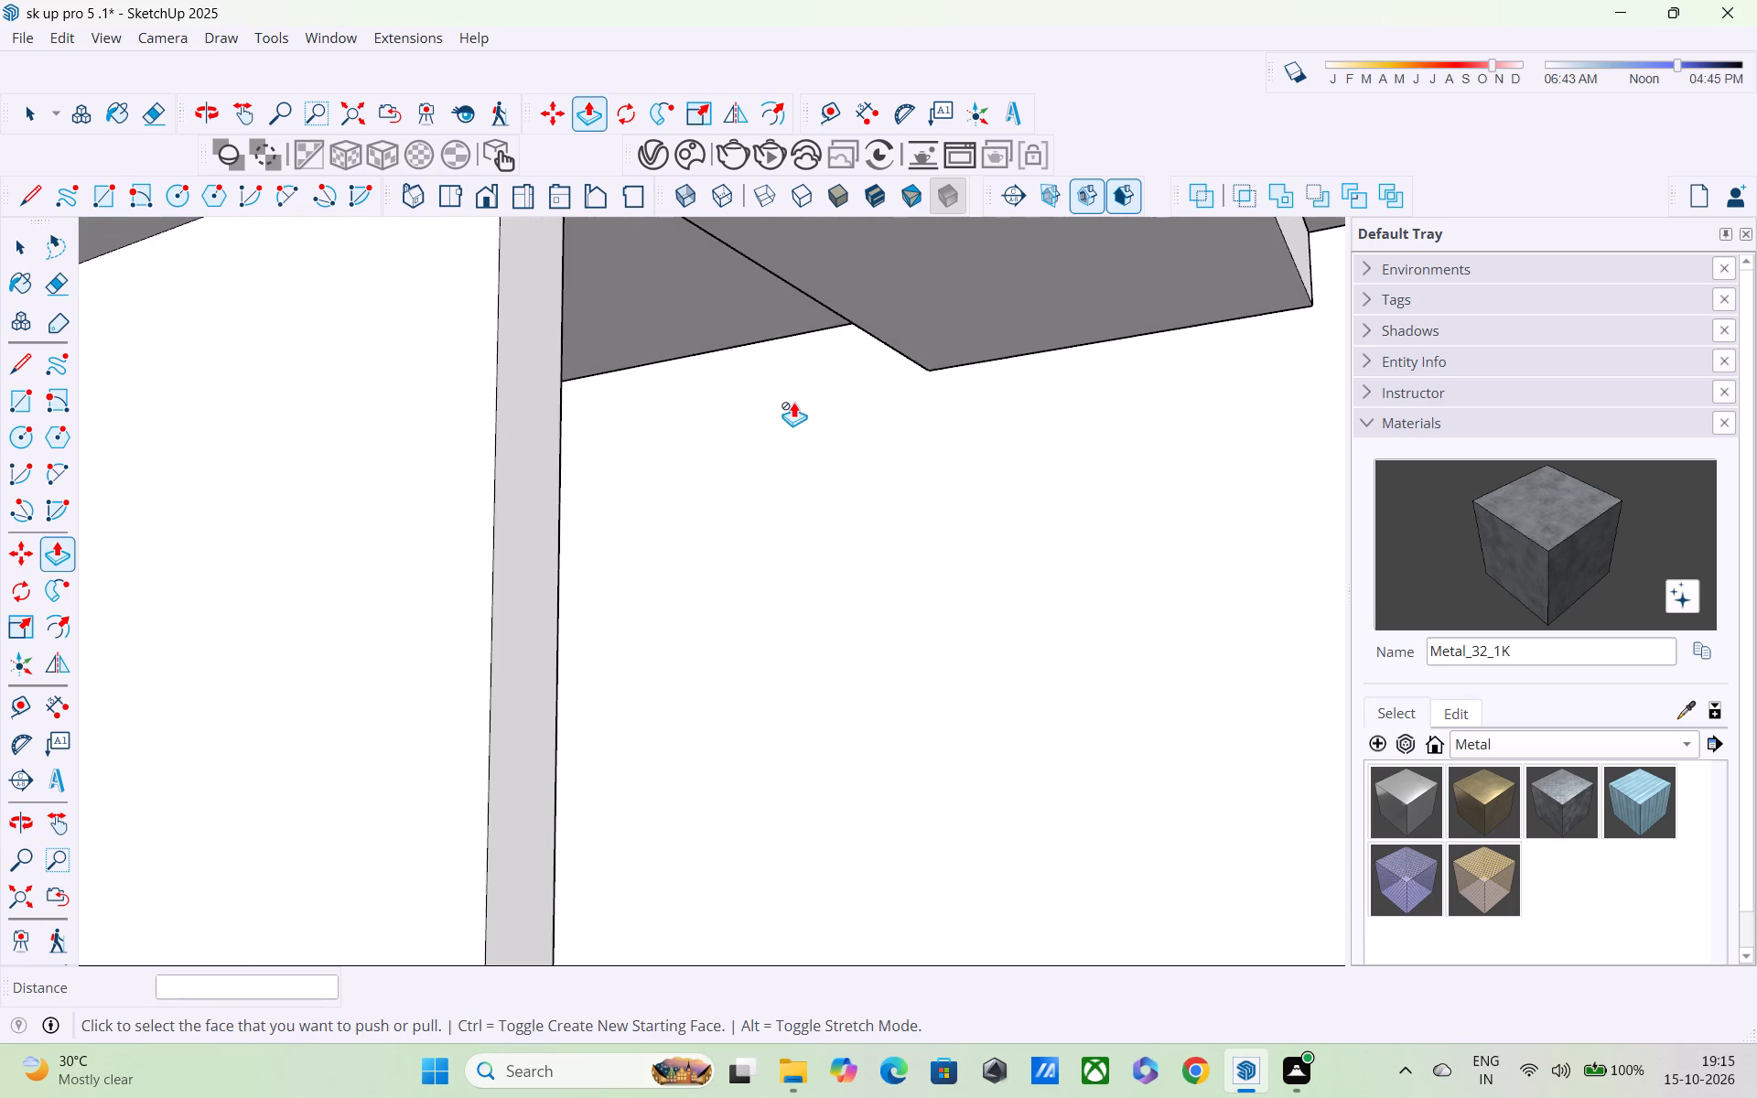
scroll(792, 404, "up", 1)
scroll(809, 450, "down", 5)
scroll(752, 541, "down", 2)
middle_click_drag(793, 585, 1336, 609)
scroll(602, 607, "up", 7)
middle_click_drag(567, 548, 631, 592)
scroll(629, 570, "up", 3)
middle_click_drag(742, 560, 783, 598)
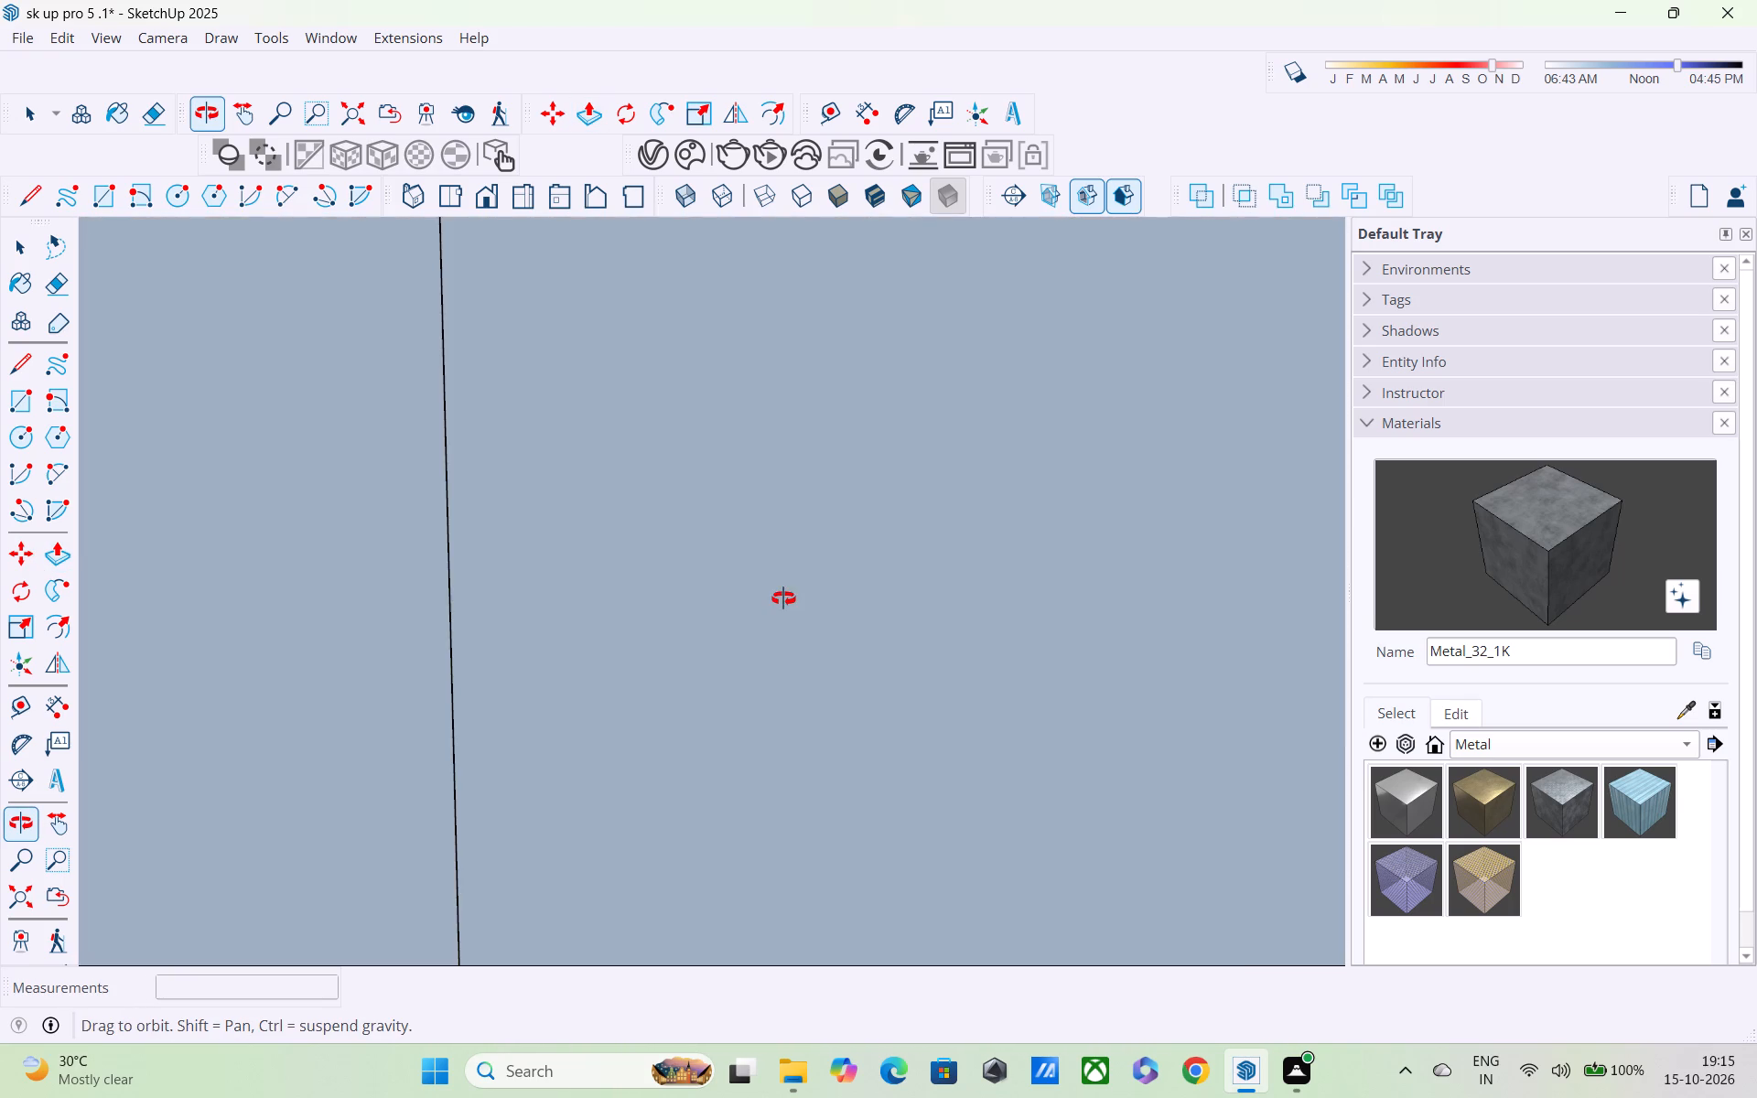
middle_click_drag(783, 598, 728, 585)
scroll(727, 581, "up", 1)
scroll(930, 422, "up", 1)
scroll(931, 425, "down", 1)
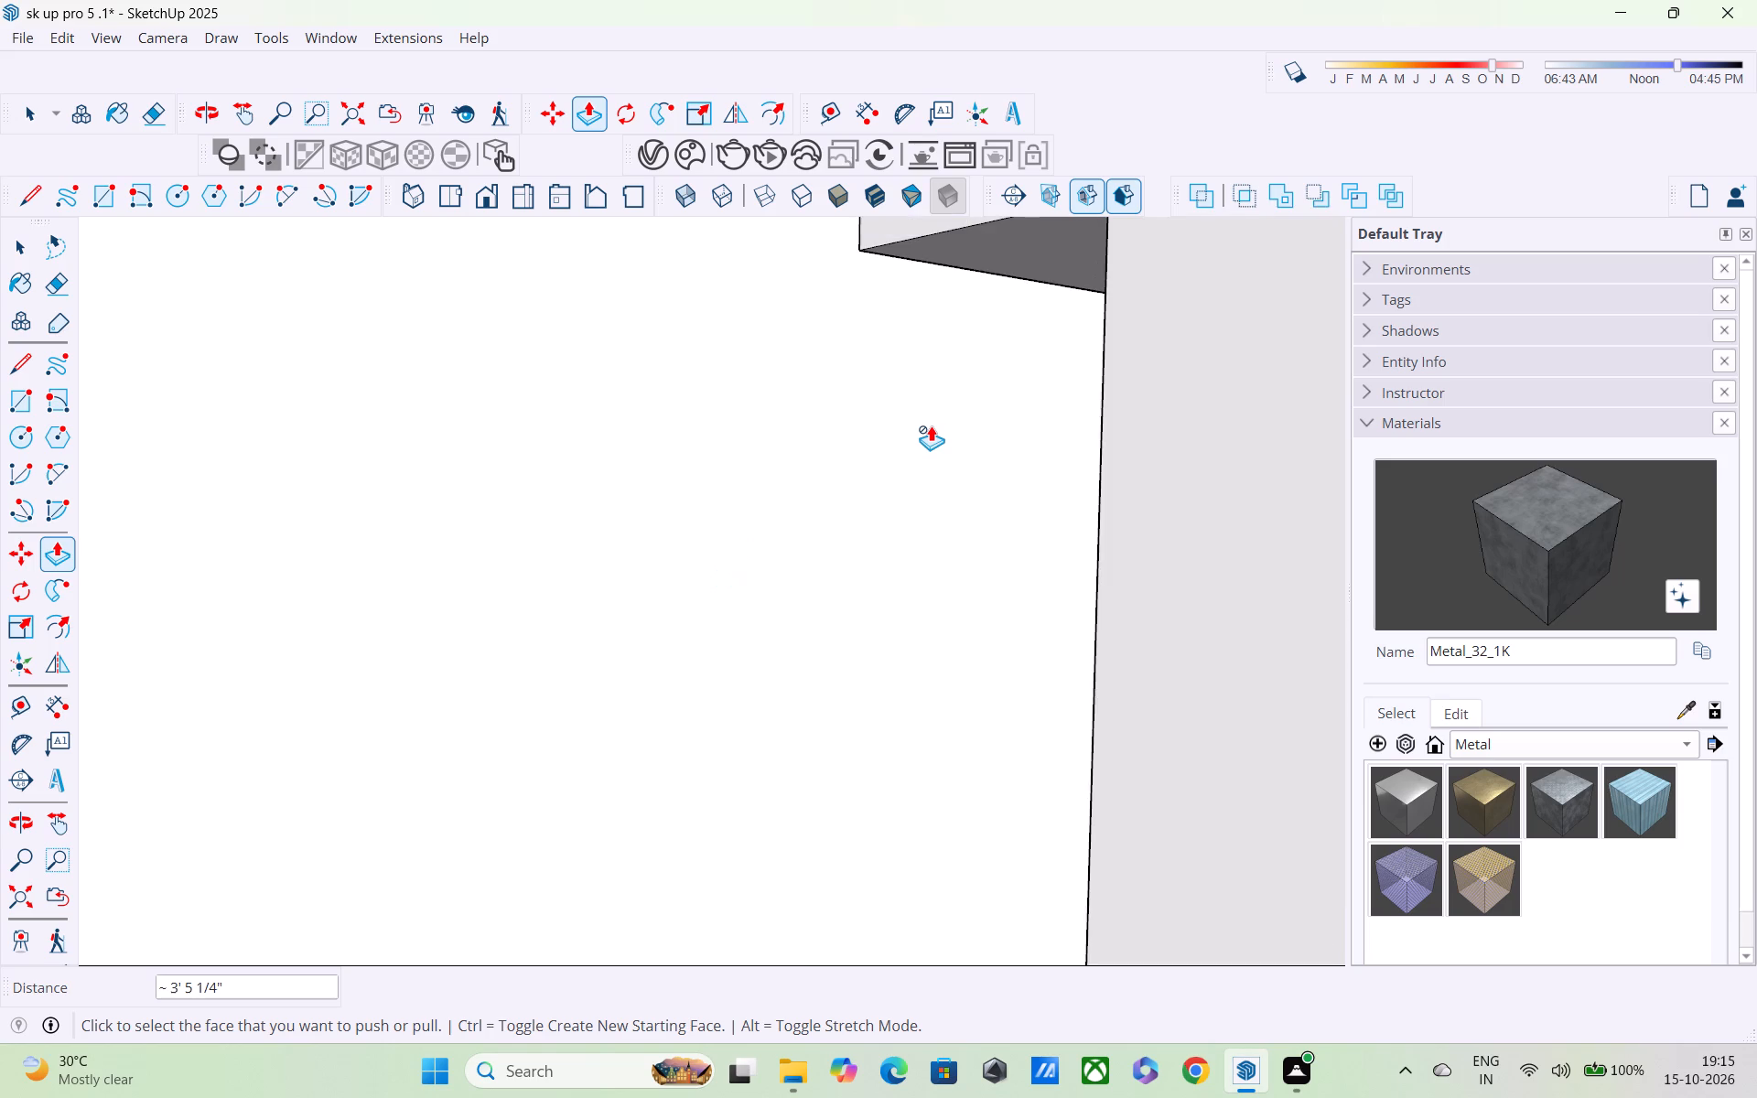
scroll(931, 425, "down", 5)
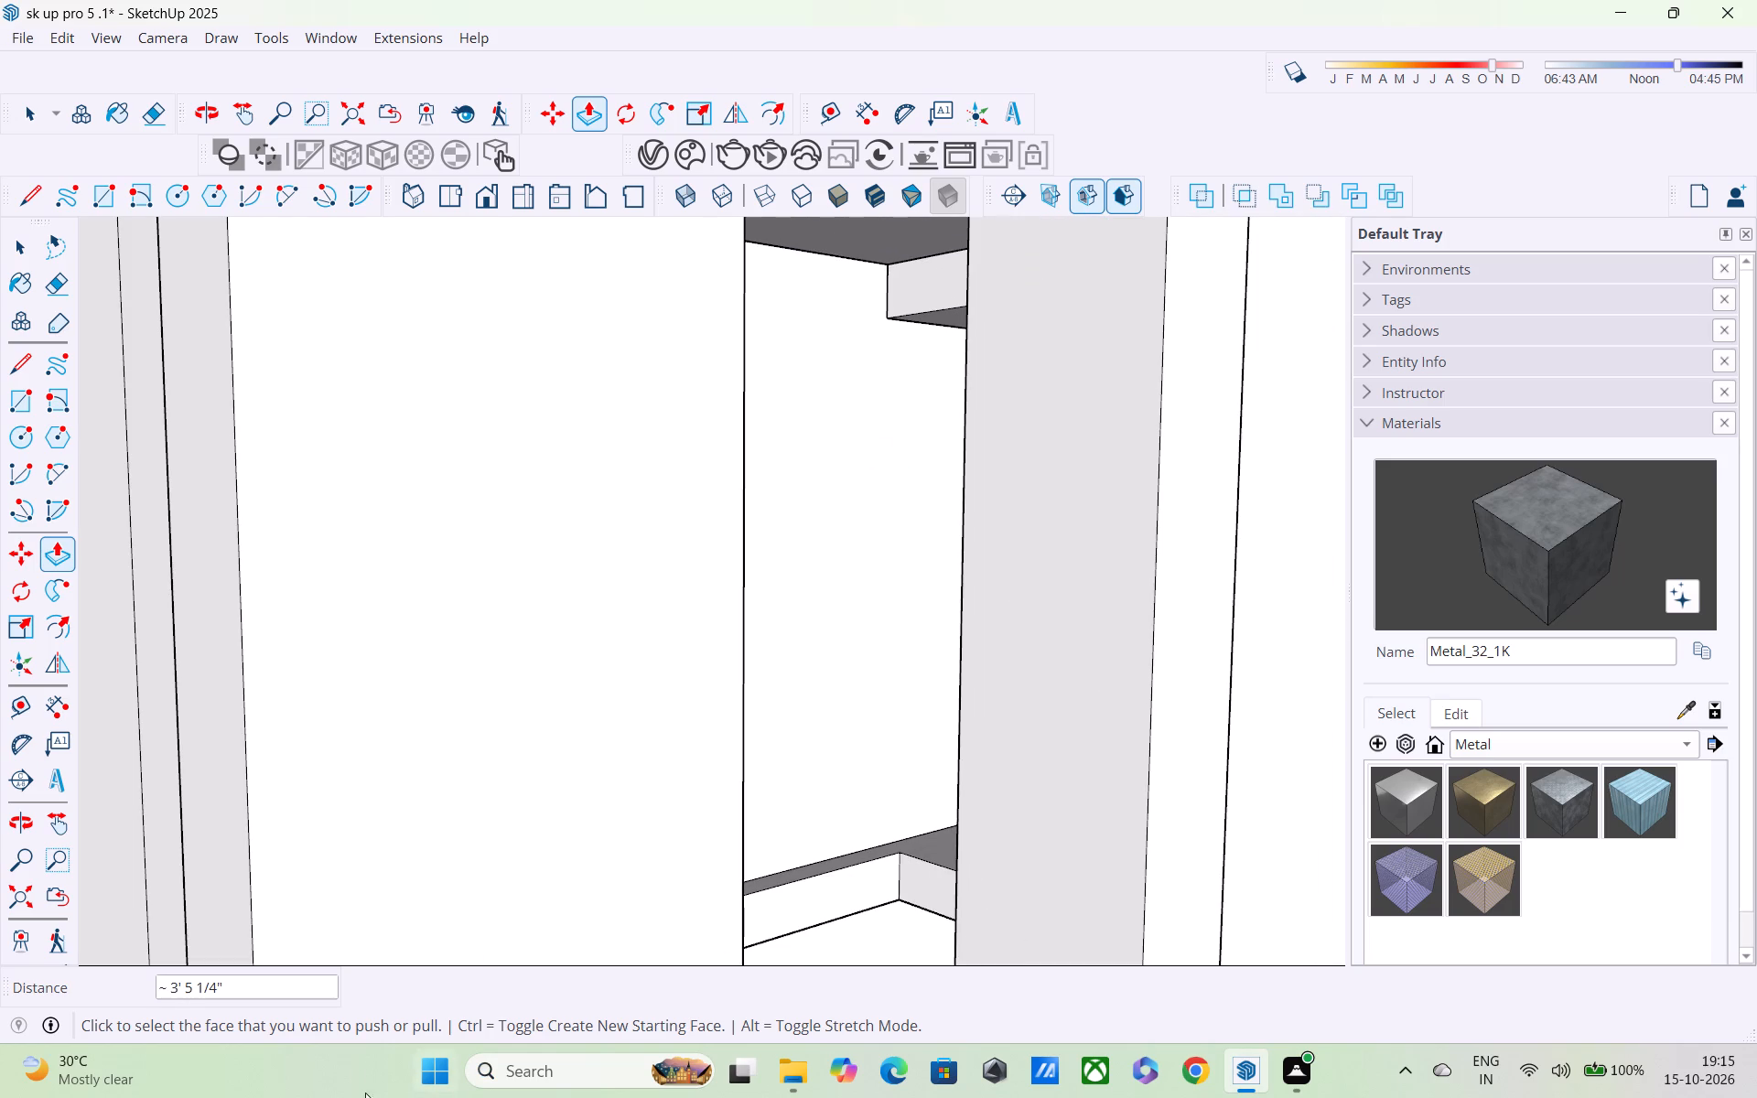
Examine the soffit panel and stepped fin within the full building's front facade.
left_click(21, 899)
scroll(41, 892, "down", 4)
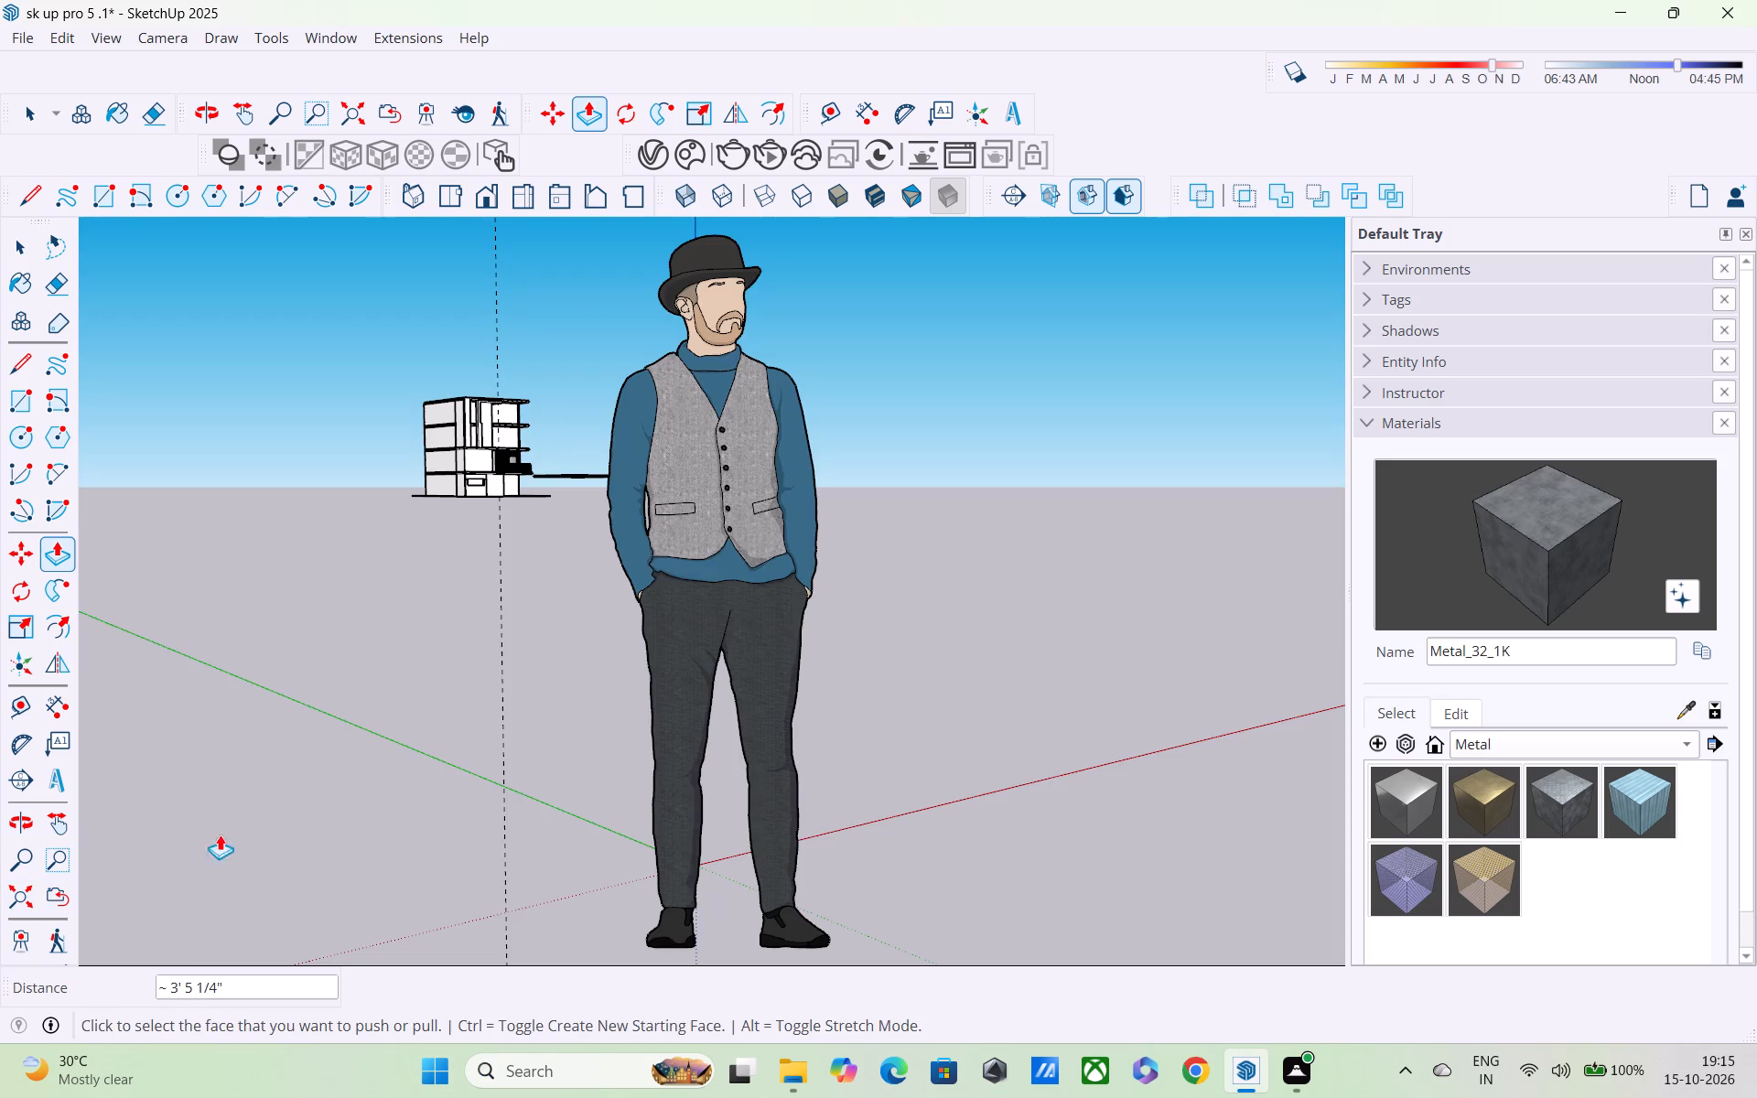
scroll(472, 413, "up", 4)
middle_click_drag(487, 443, 315, 511)
scroll(497, 376, "up", 5)
middle_click_drag(566, 426, 555, 420)
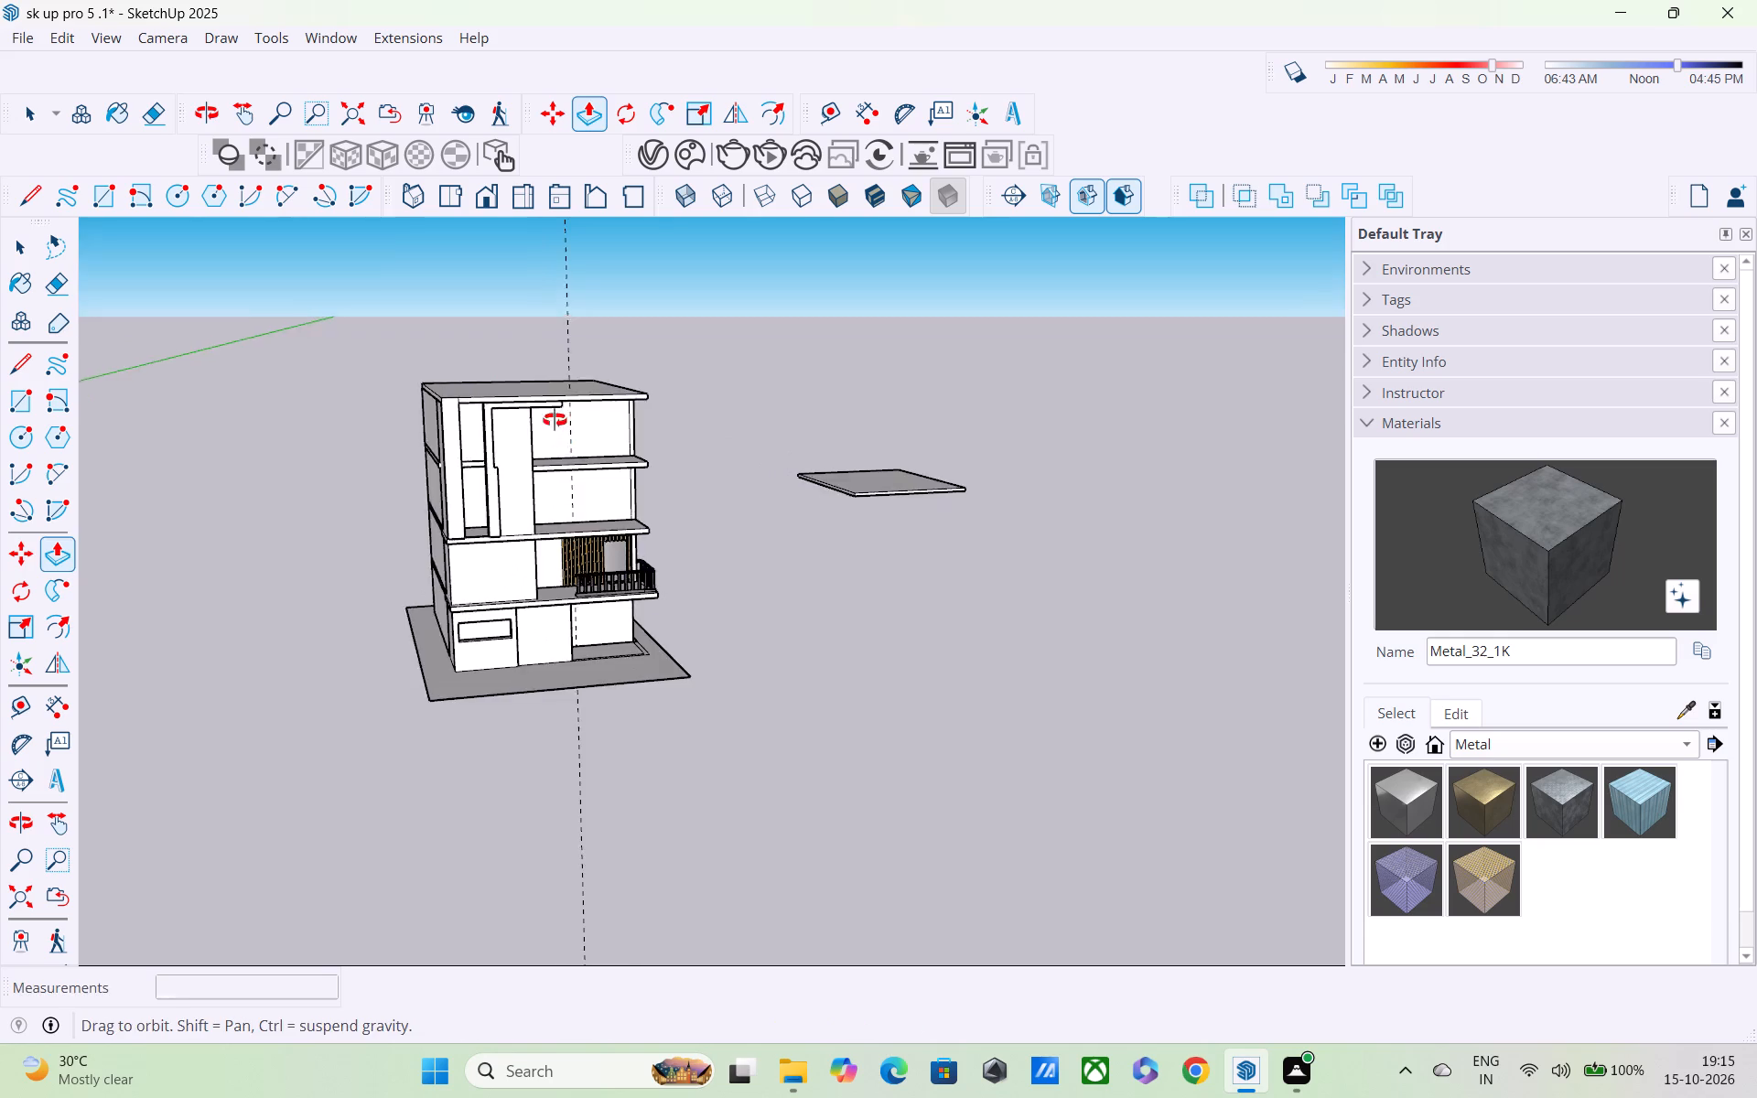
middle_click_drag(555, 420, 378, 383)
scroll(497, 440, "up", 4)
middle_click_drag(562, 413, 567, 314)
scroll(586, 426, "up", 5)
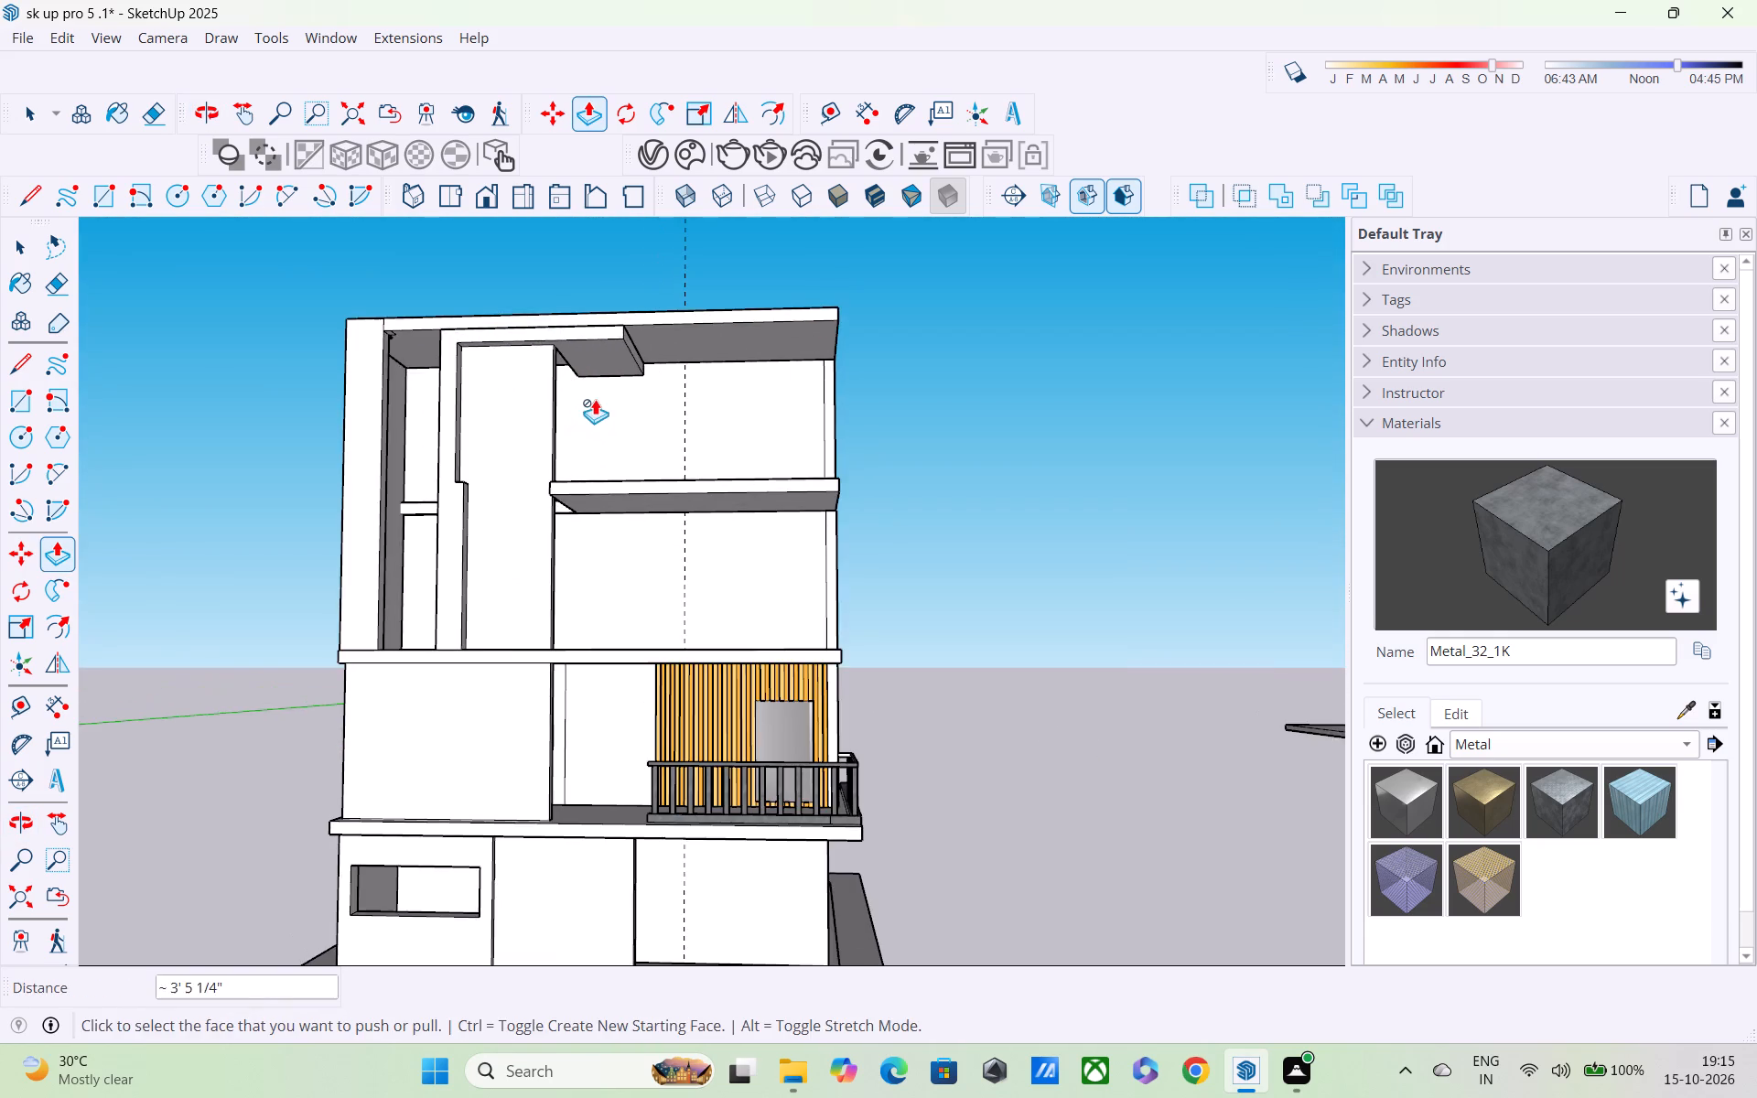
middle_click_drag(596, 379, 602, 328)
middle_click_drag(636, 388, 580, 501)
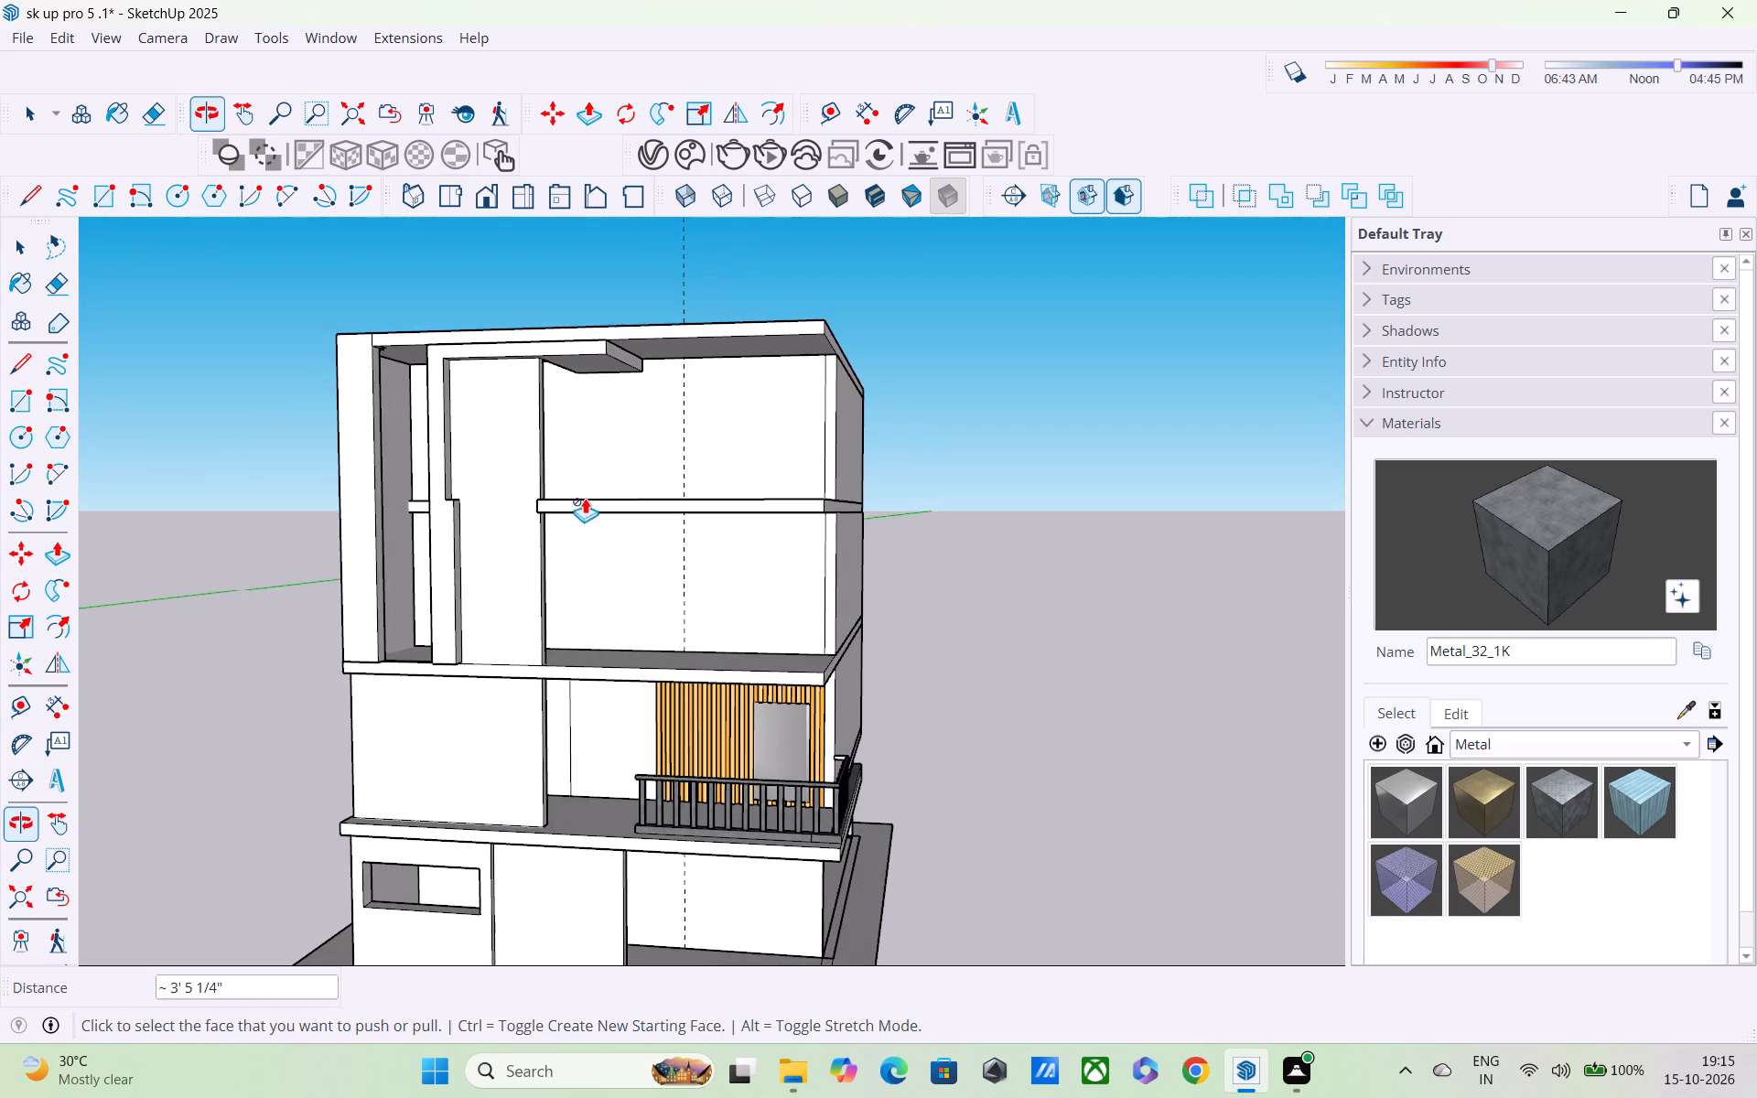
Push/Pull the underside of the soffit panel beneath the roof slab about 1 1/8".
scroll(616, 478, "up", 3)
middle_click_drag(610, 437, 592, 322)
scroll(591, 321, "up", 1)
left_click(573, 285)
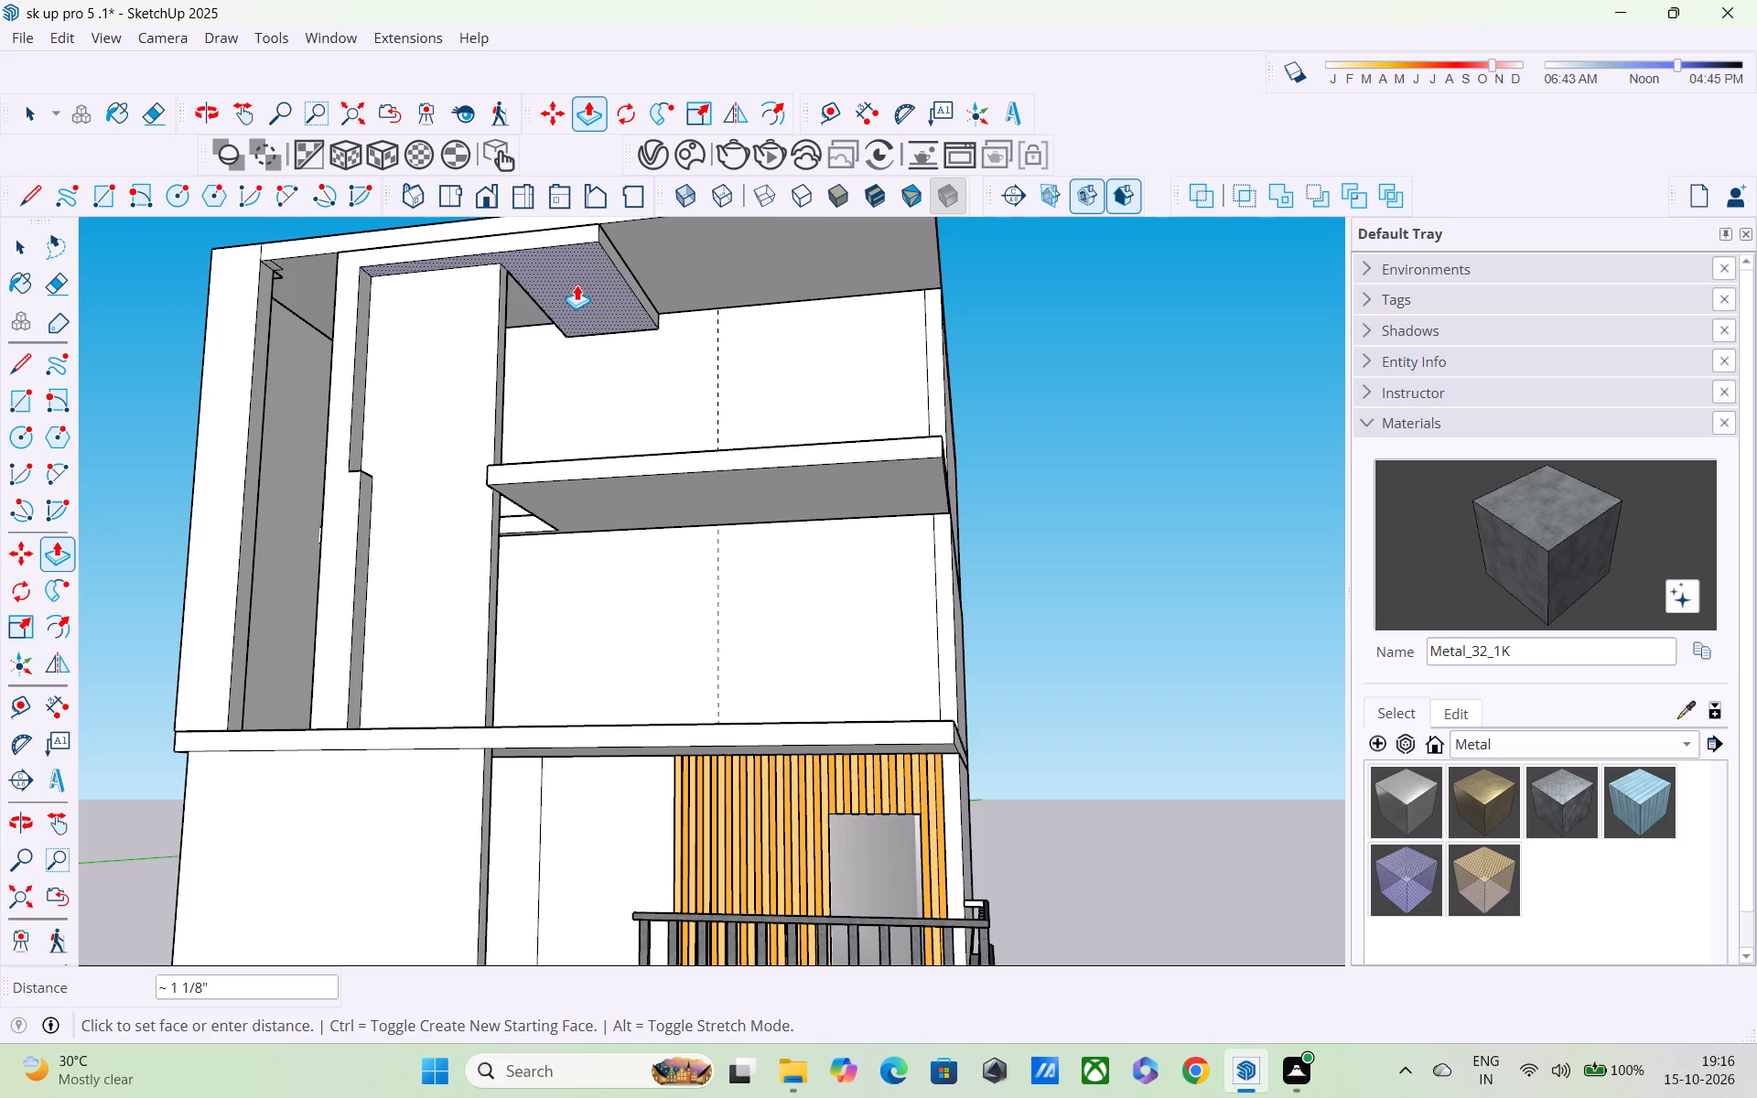
left_click(577, 285)
Examine where the end pier, tall opening and stepped fin meet the floor slab, and how they sit in the full facade.
middle_click_drag(586, 304, 619, 369)
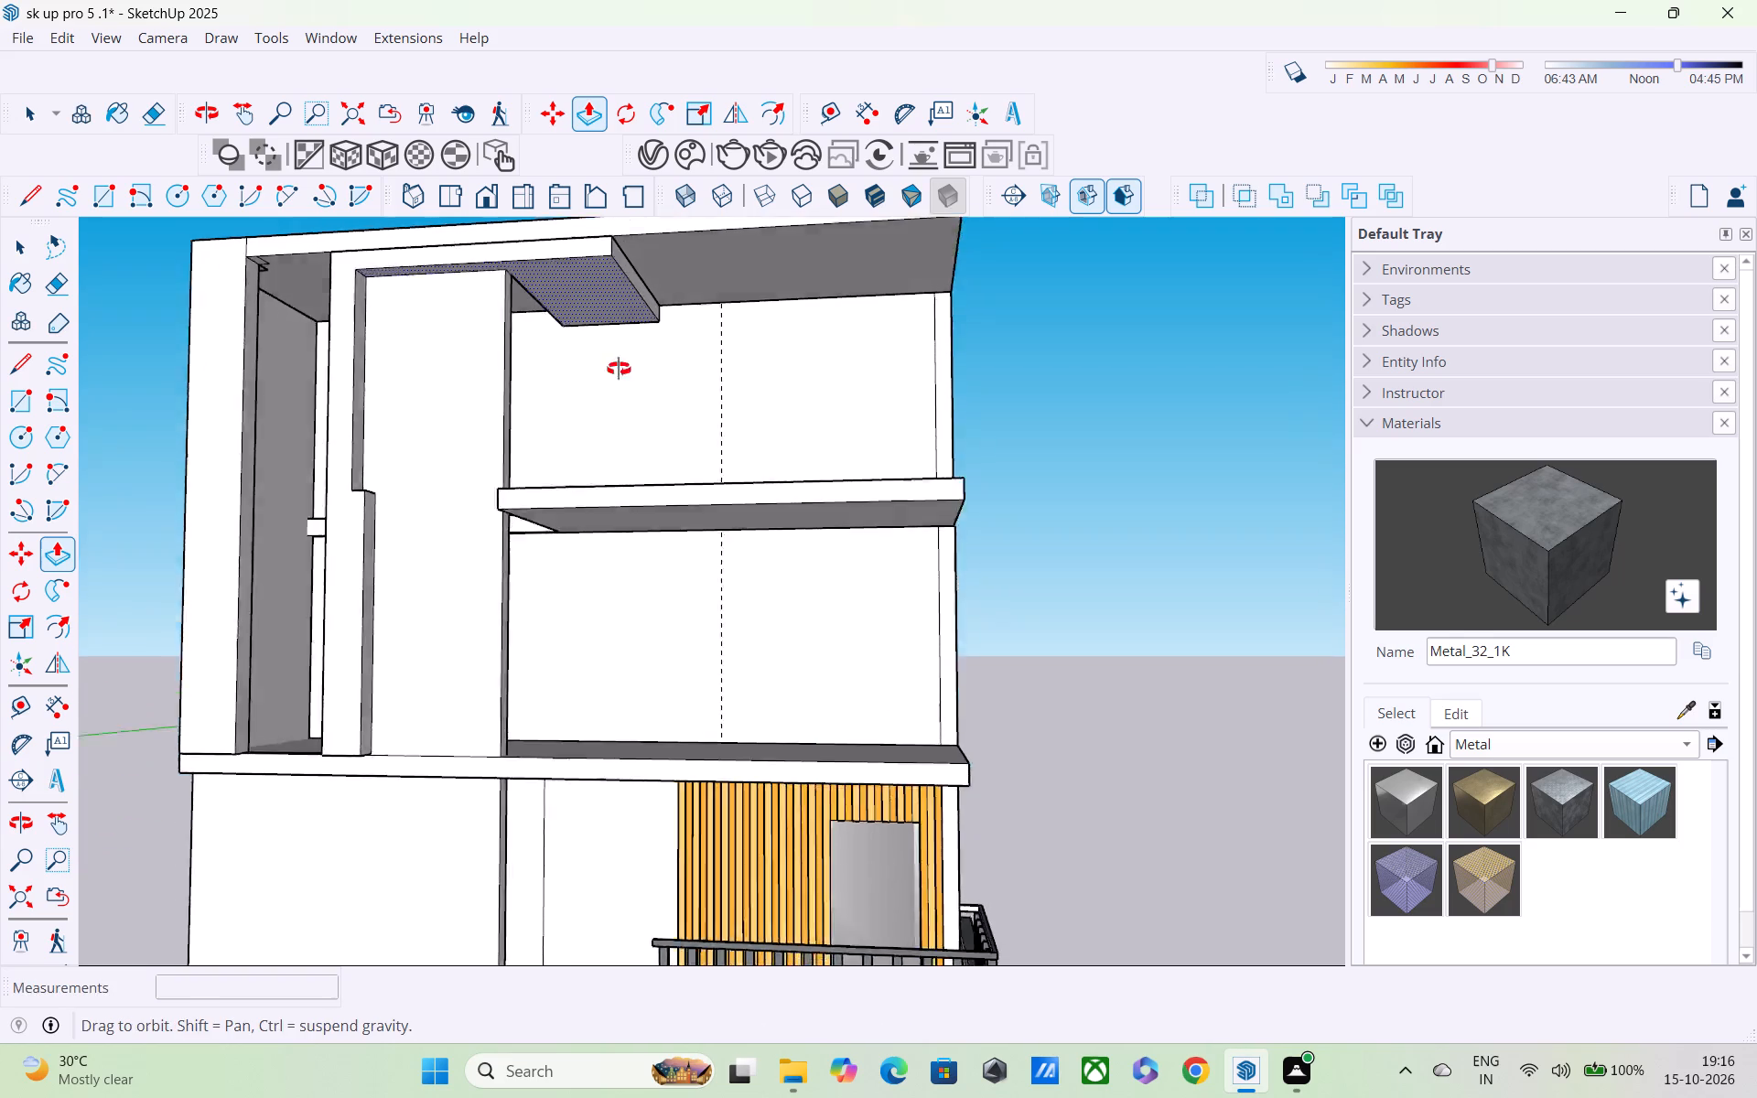
middle_click_drag(619, 369, 663, 440)
scroll(663, 438, "down", 3)
middle_click_drag(633, 532, 743, 631)
scroll(716, 634, "down", 2)
middle_click_drag(696, 648, 677, 531)
scroll(677, 537, "down", 4)
middle_click_drag(583, 711, 577, 754)
scroll(495, 655, "up", 8)
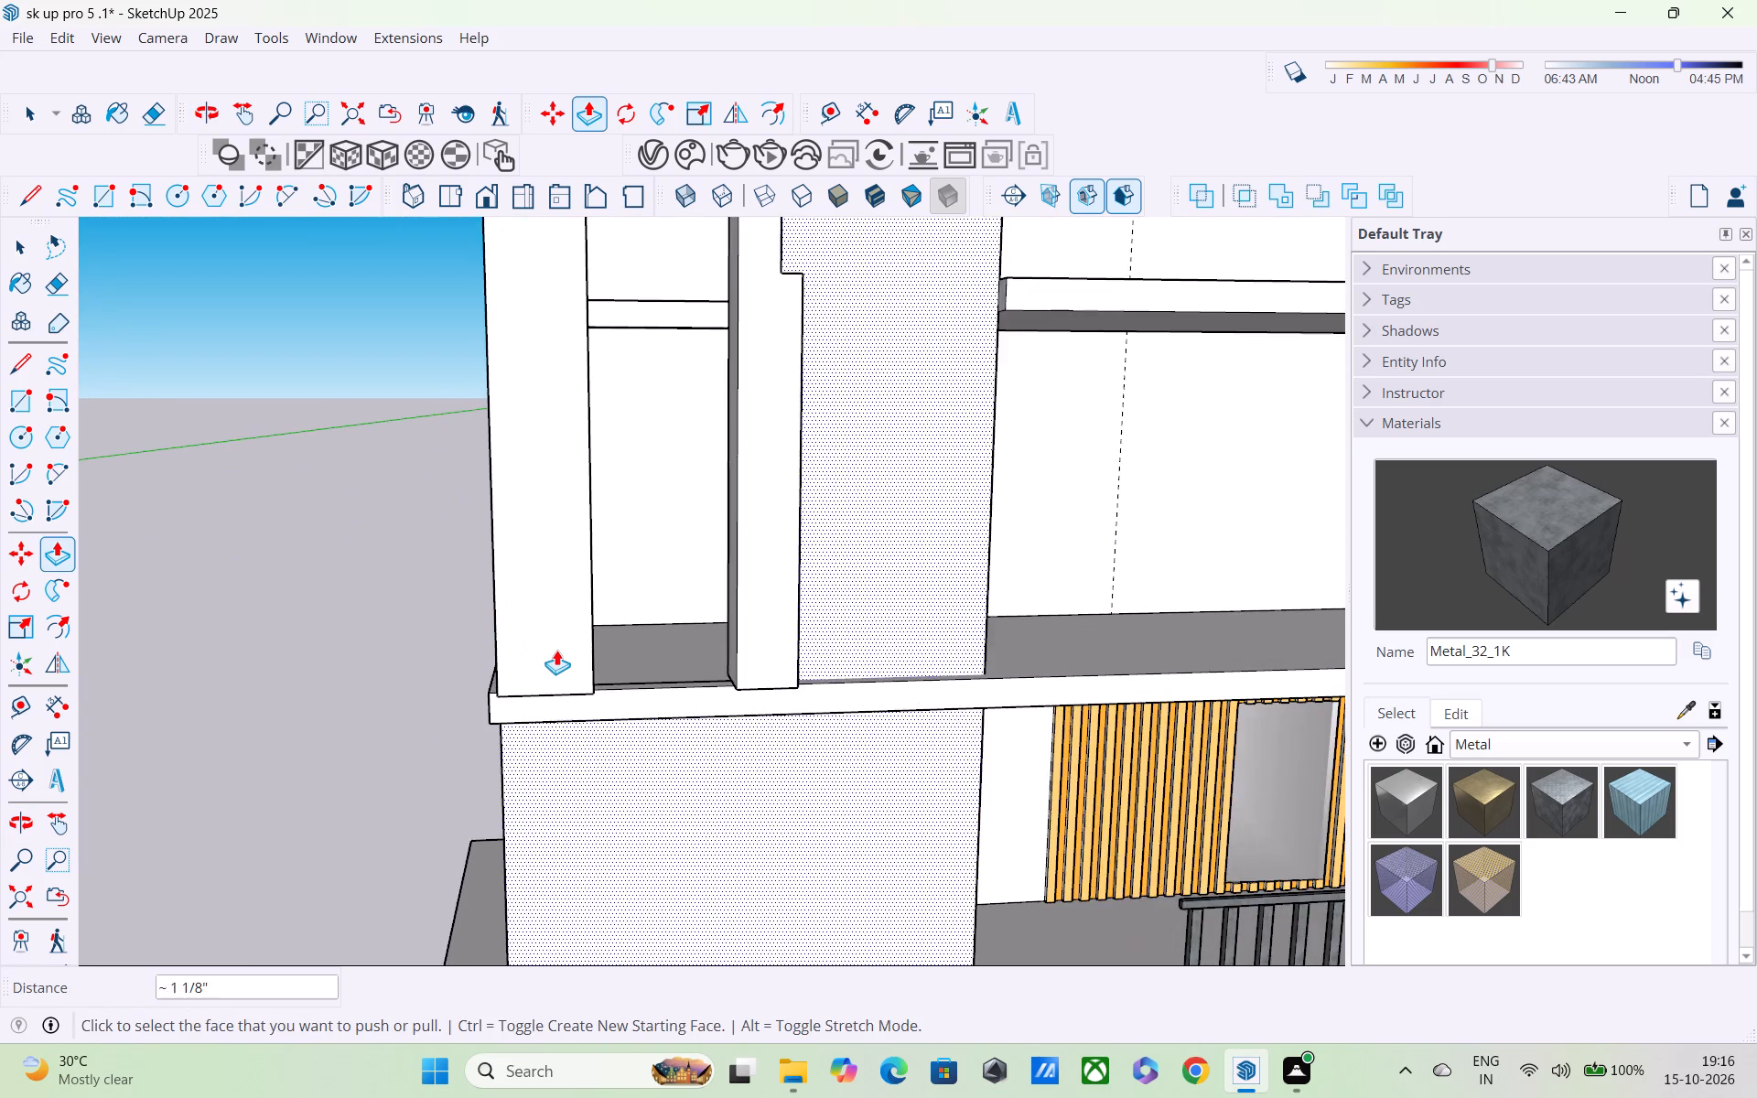
scroll(556, 650, "up", 5)
scroll(557, 650, "down", 1)
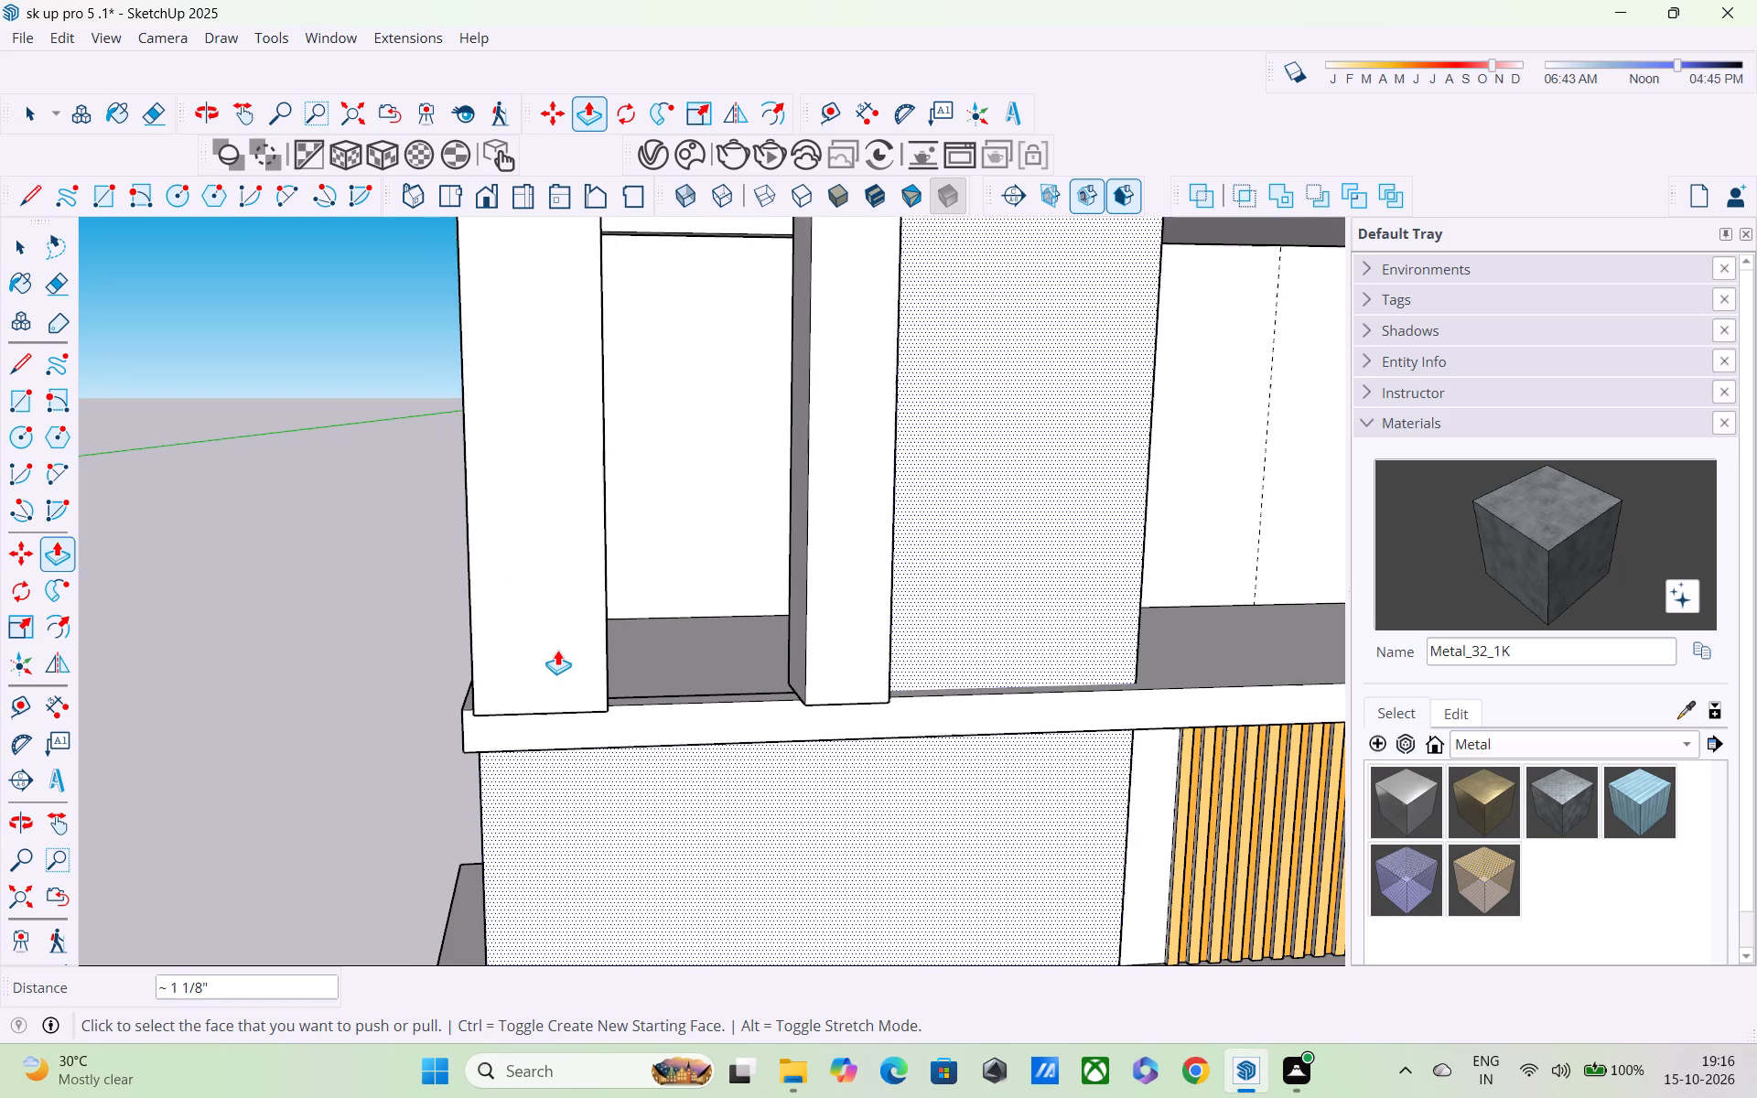
scroll(557, 650, "down", 1)
middle_click_drag(557, 650, 565, 611)
scroll(565, 611, "down", 3)
middle_click_drag(570, 645, 571, 646)
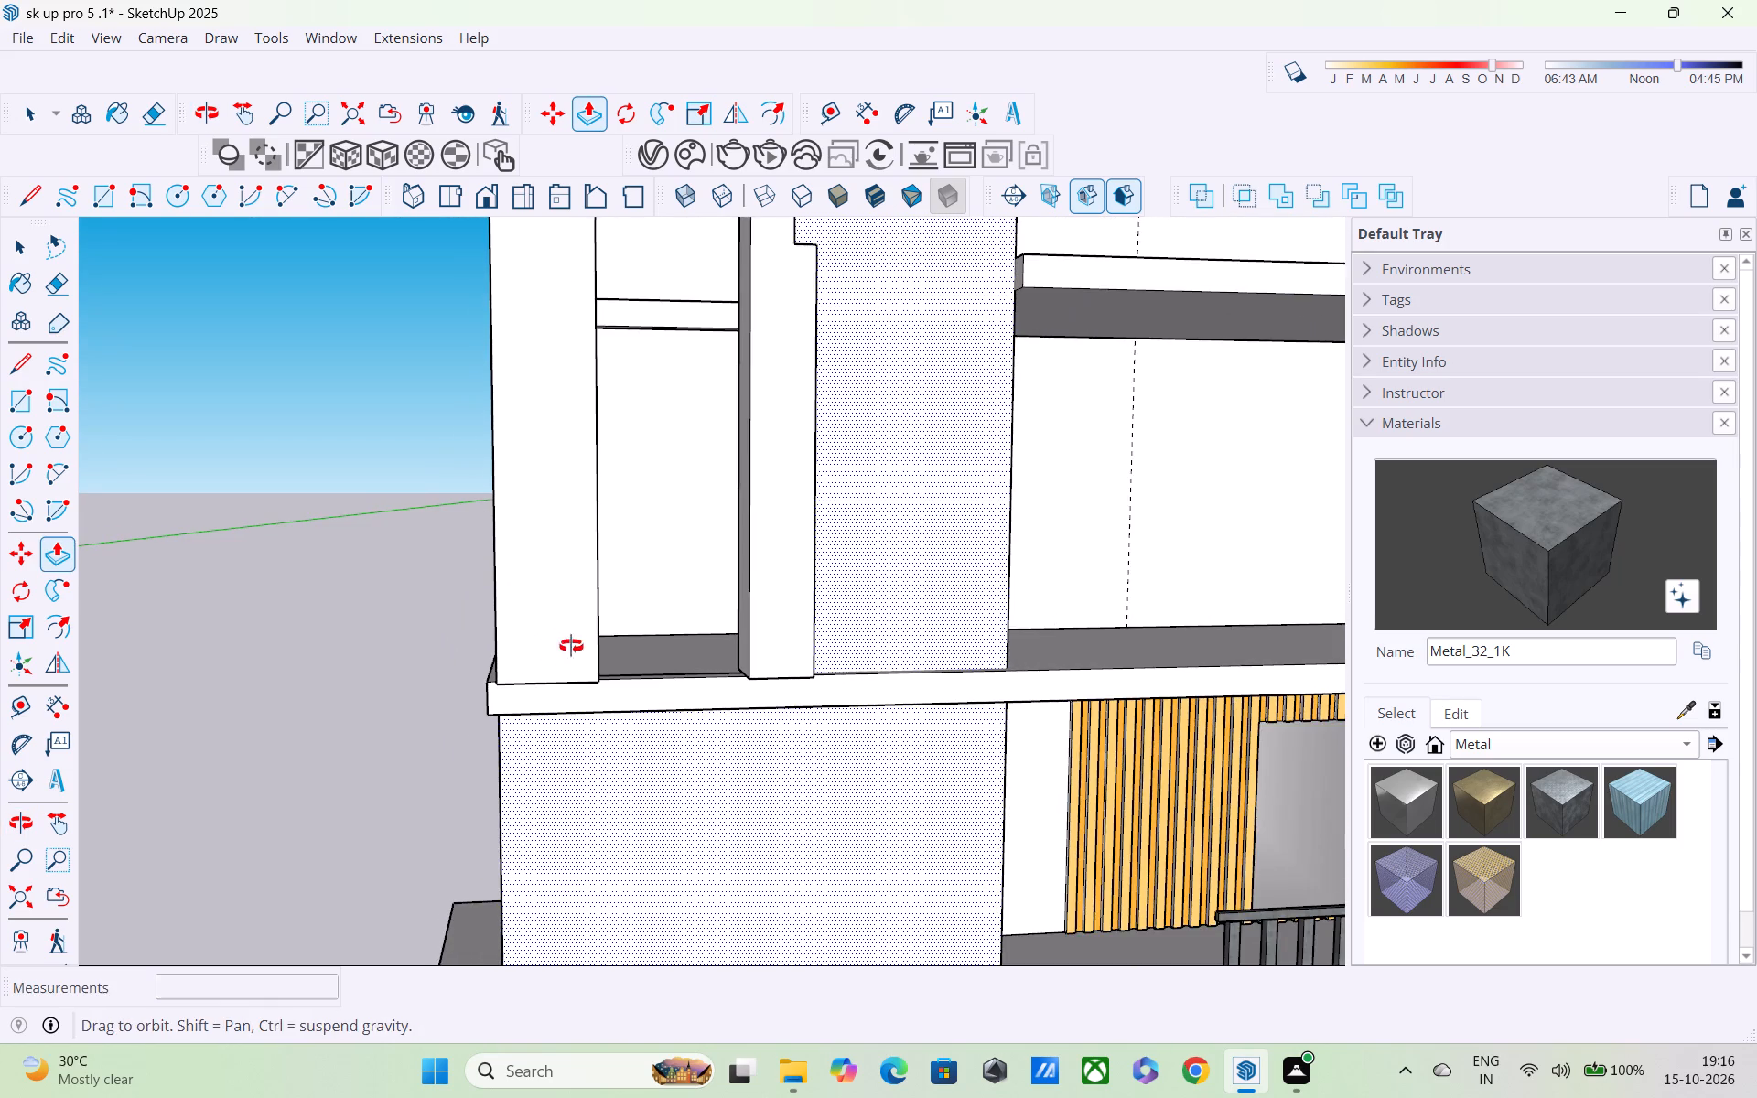
middle_click_drag(571, 646, 632, 686)
scroll(634, 687, "down", 3)
scroll(634, 682, "up", 3)
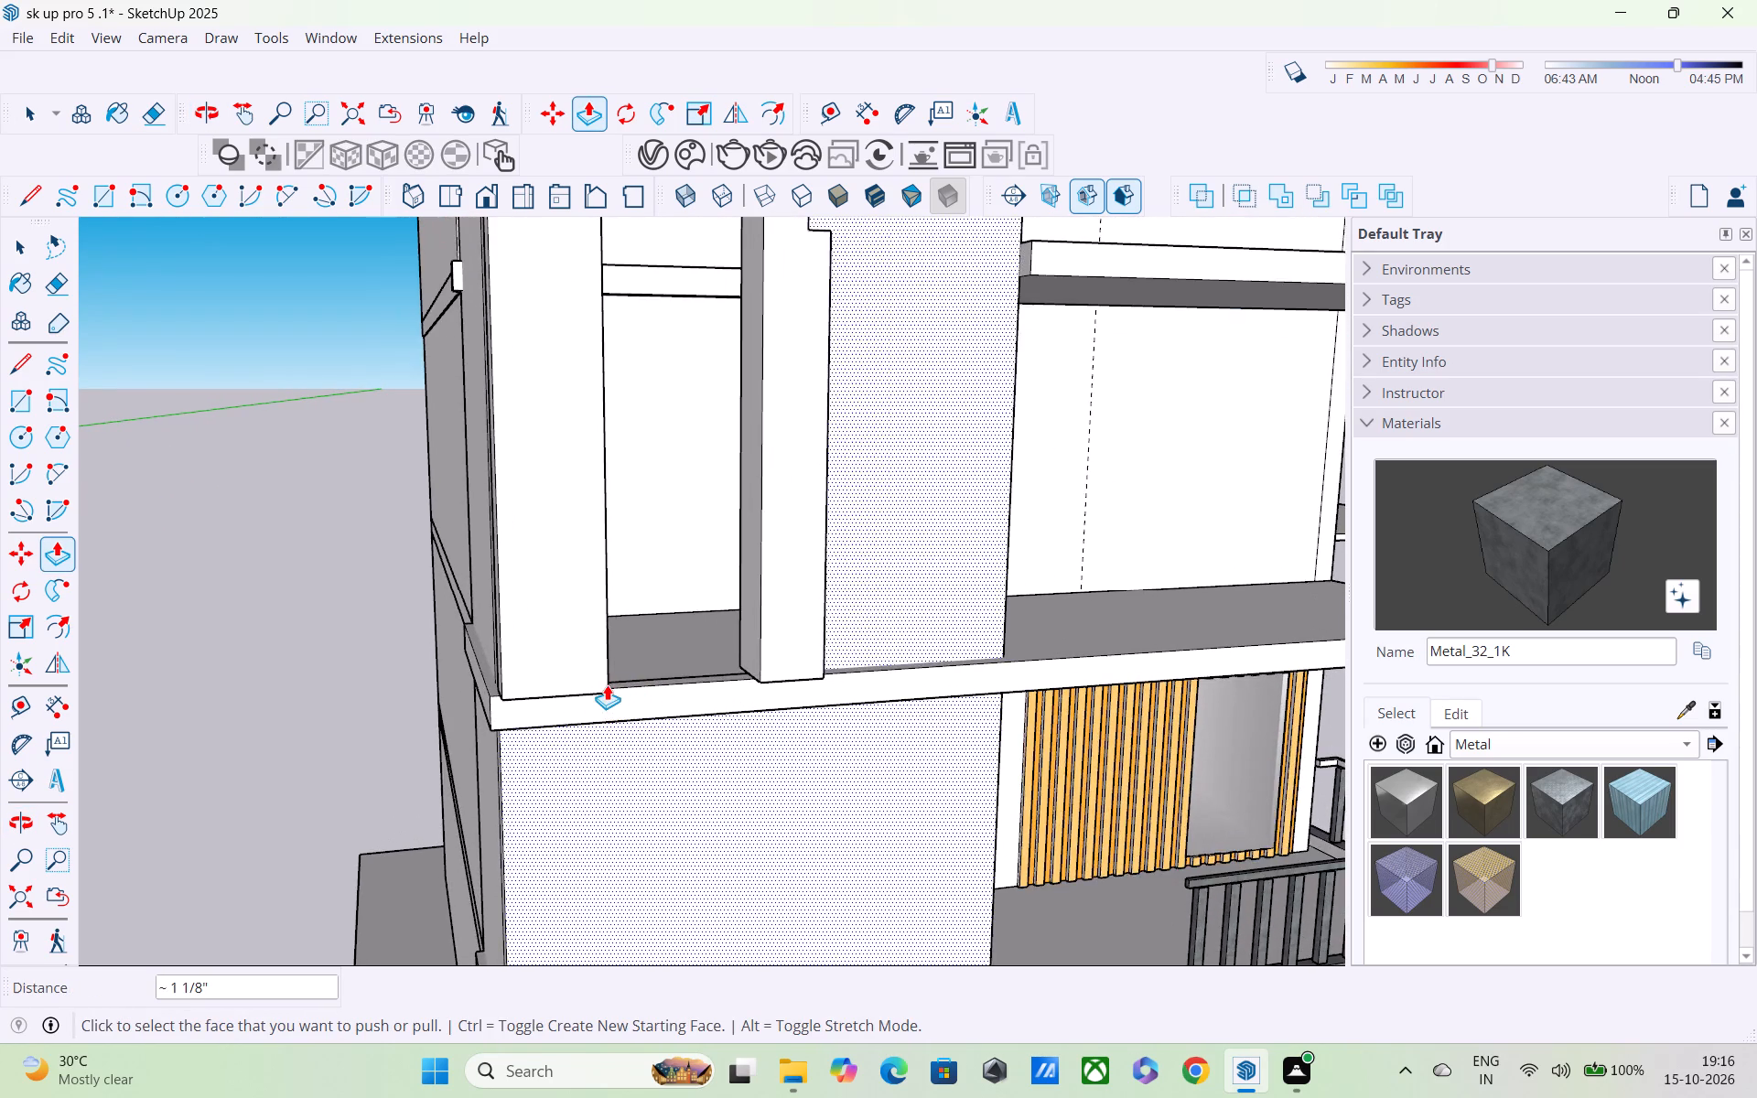
scroll(590, 692, "up", 4)
scroll(585, 693, "down", 4)
middle_click_drag(583, 693, 302, 786)
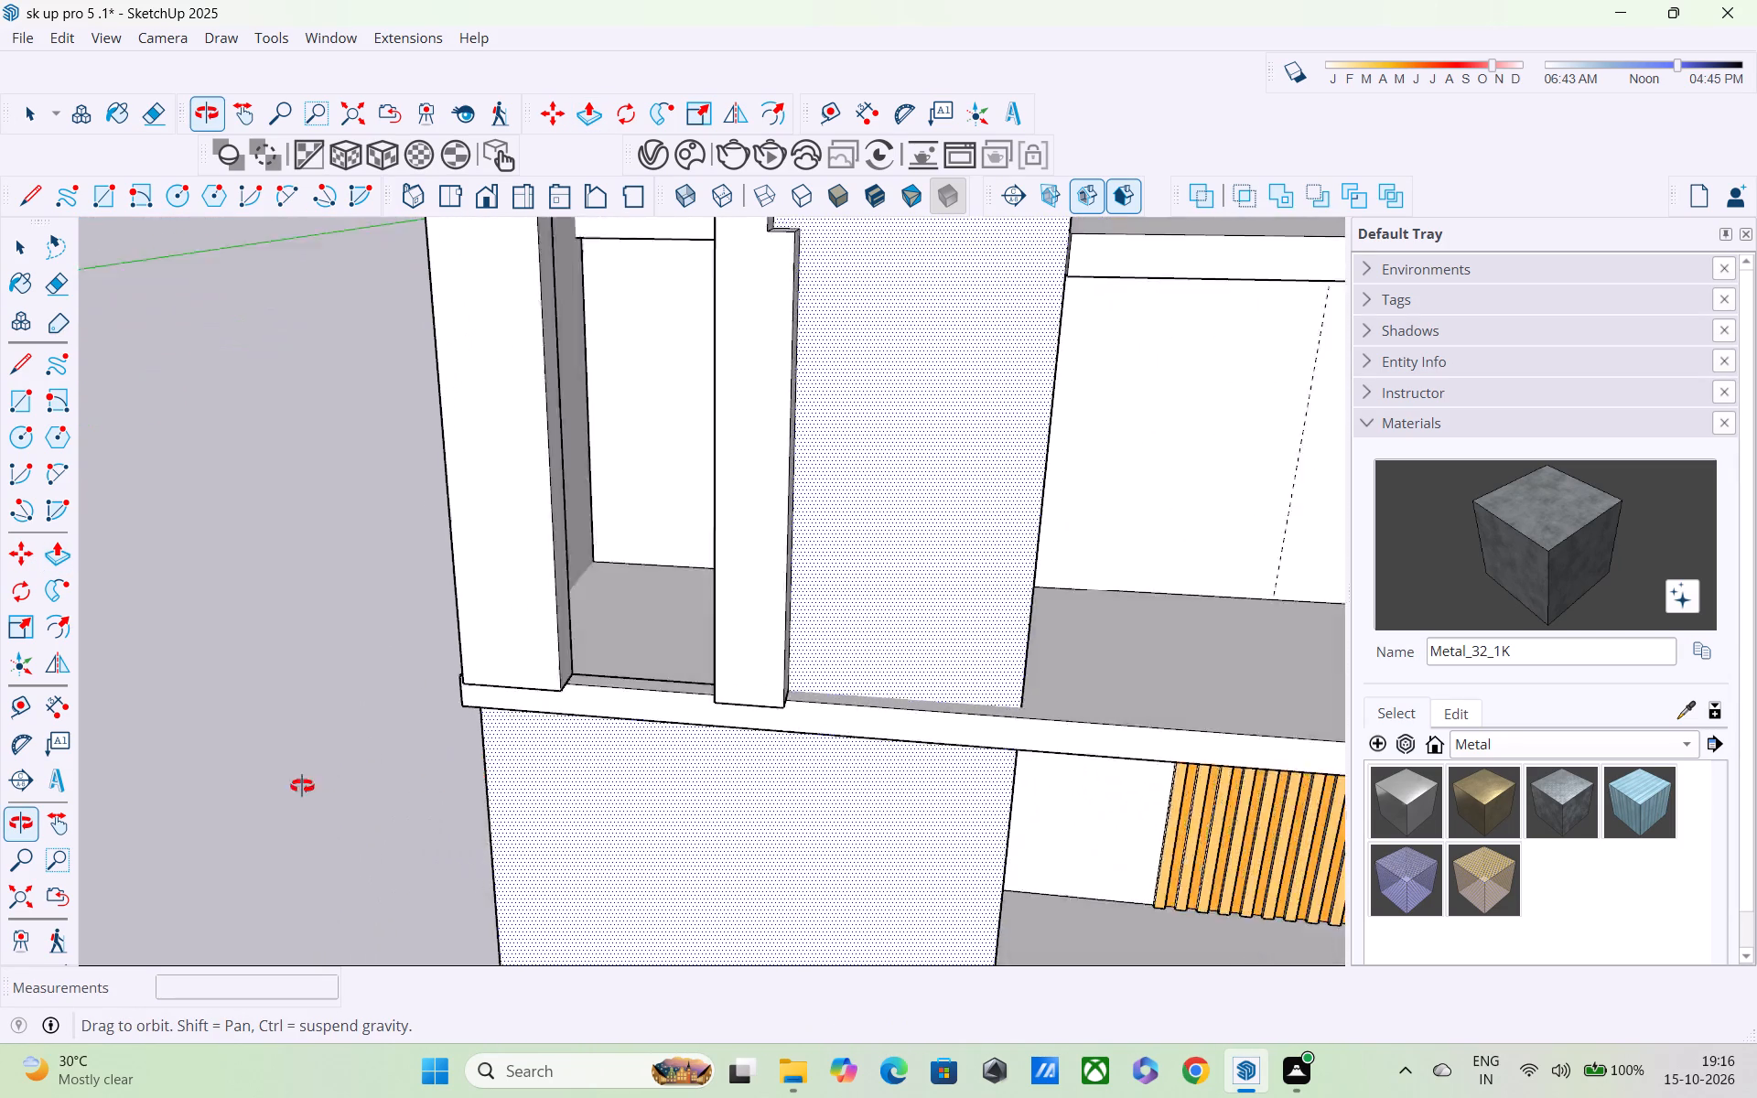
middle_click_drag(302, 786, 1, 780)
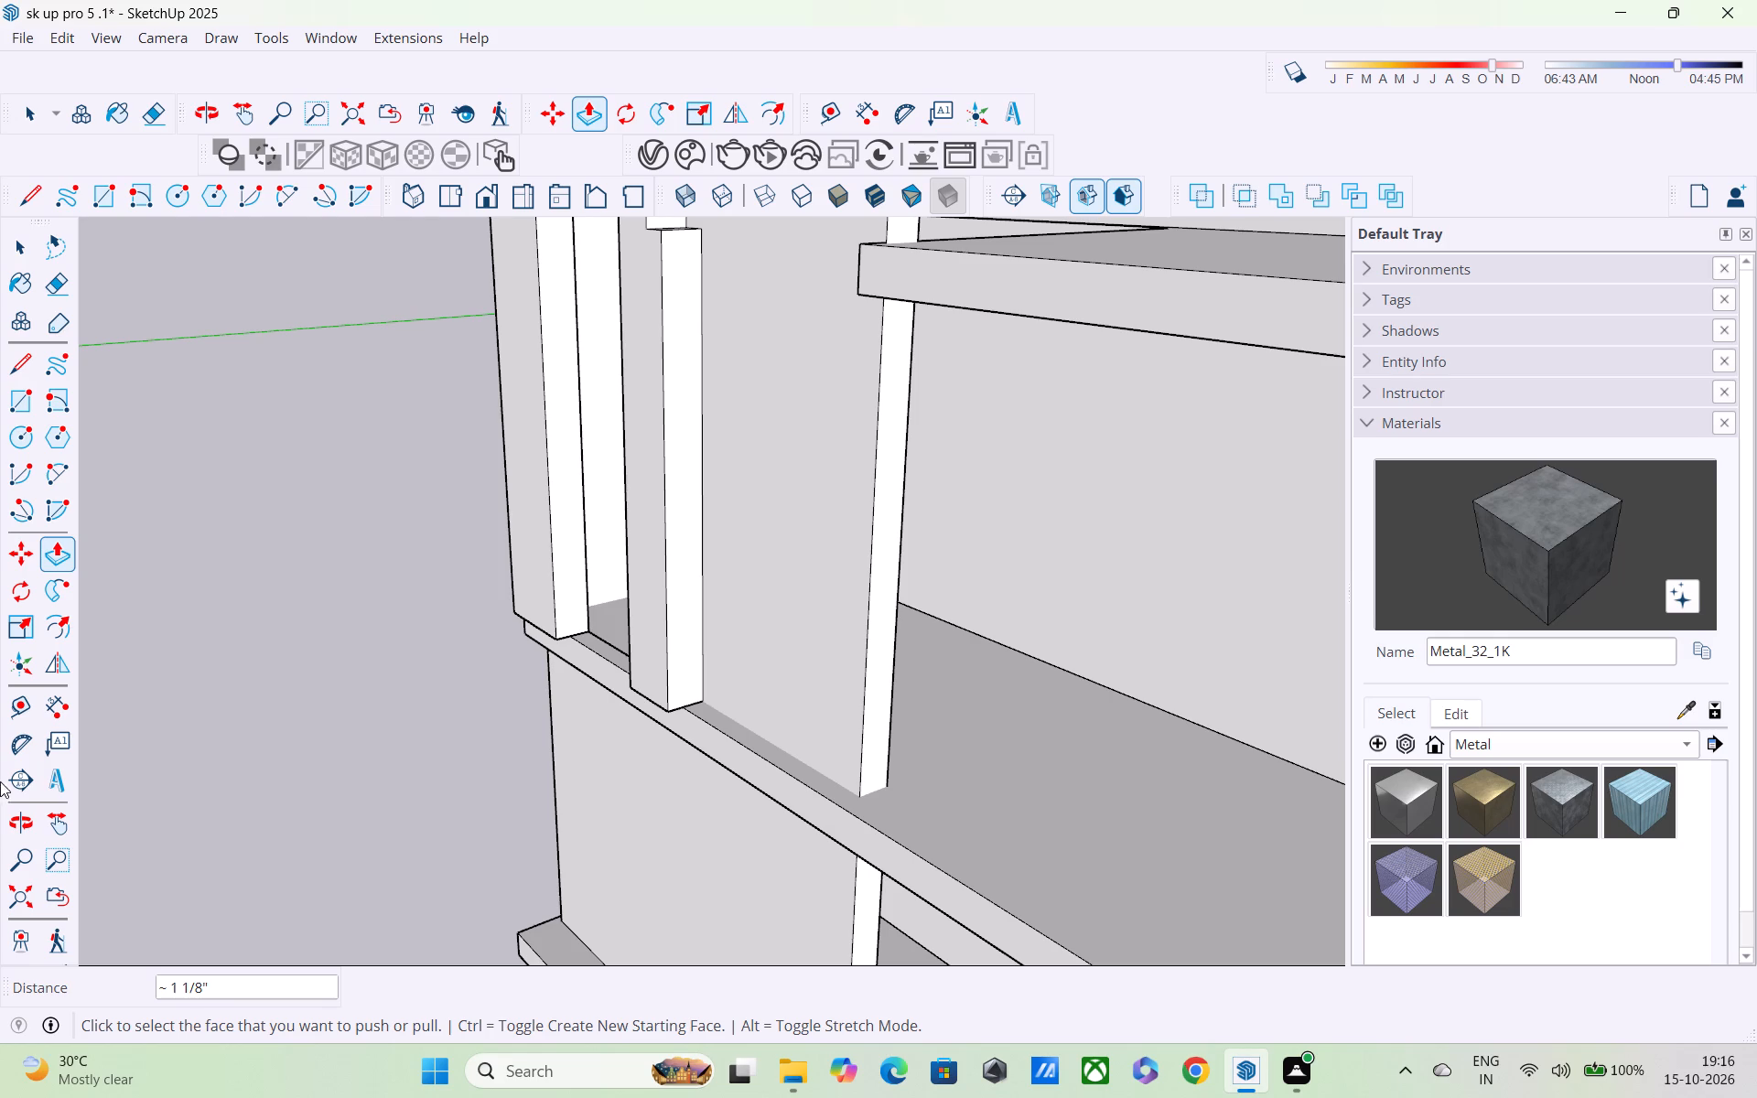
middle_click_drag(517, 678, 859, 706)
scroll(719, 661, "down", 4)
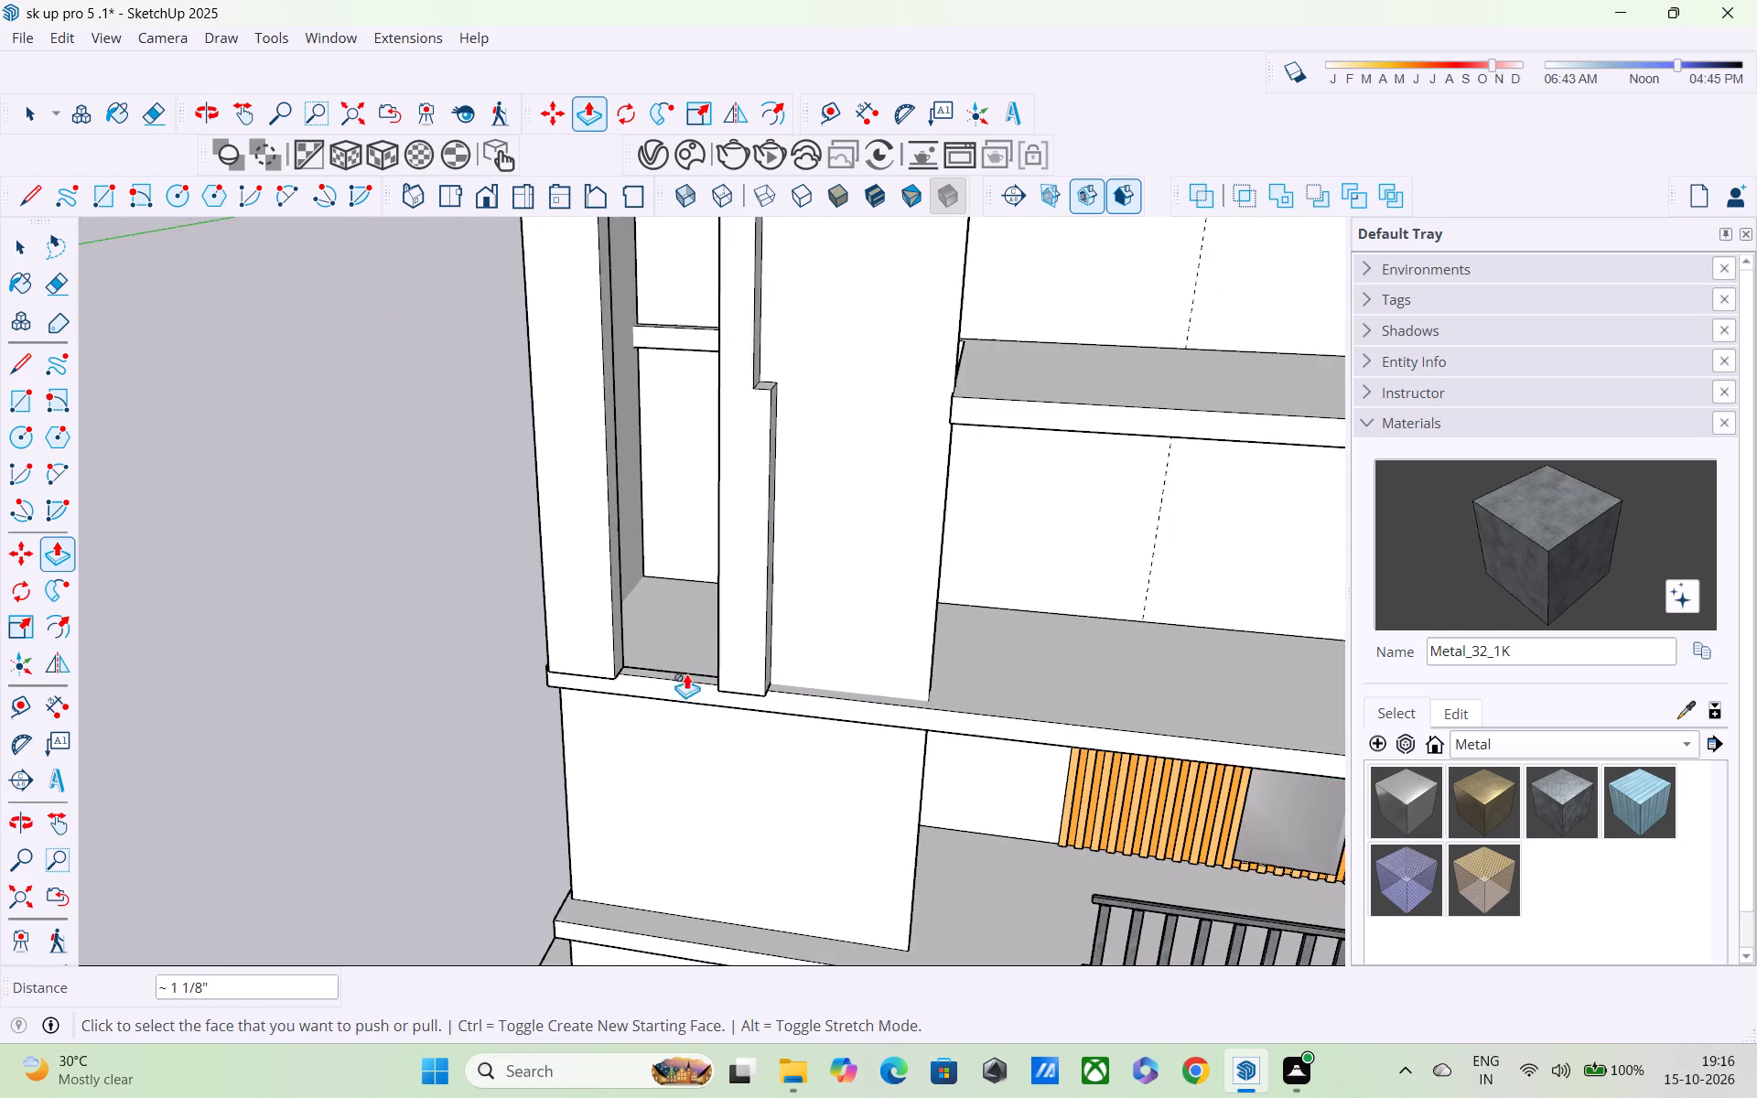
middle_click_drag(622, 675, 701, 619)
scroll(689, 599, "down", 4)
middle_click_drag(675, 635, 679, 570)
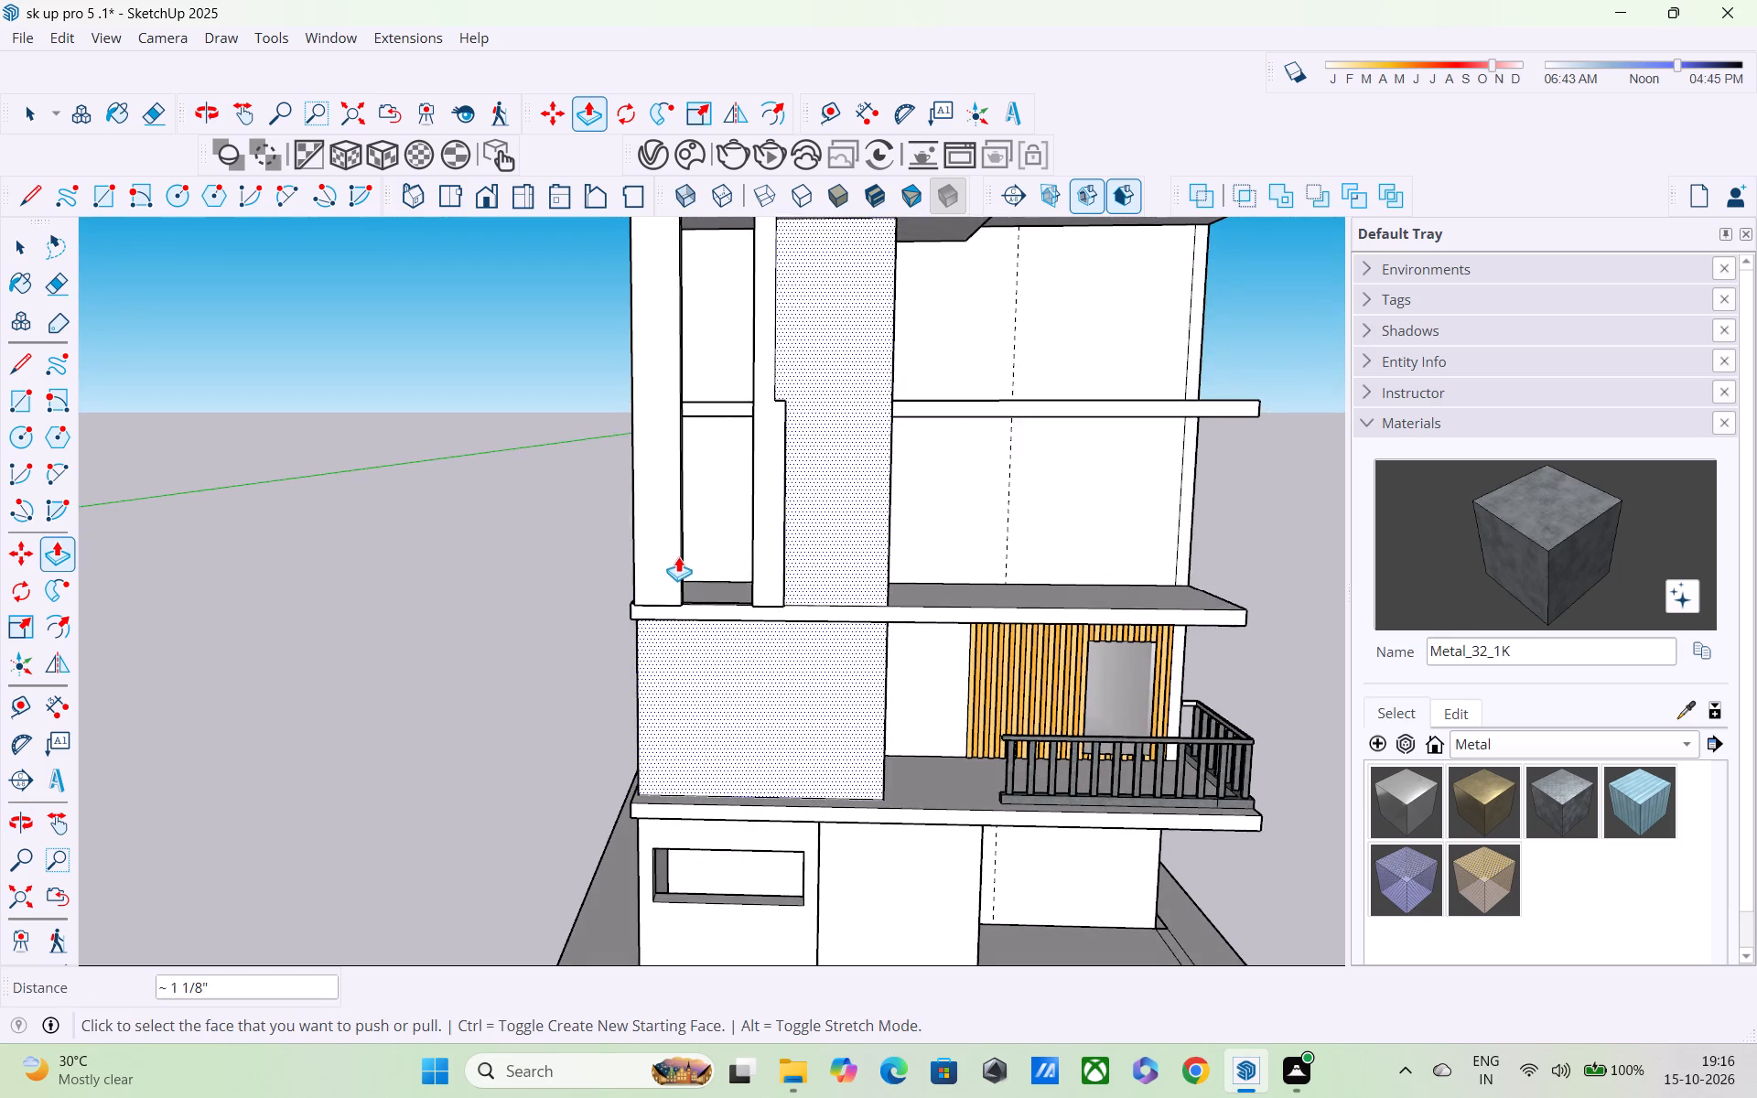
scroll(678, 554, "down", 3)
middle_click_drag(666, 537, 700, 731, "shift")
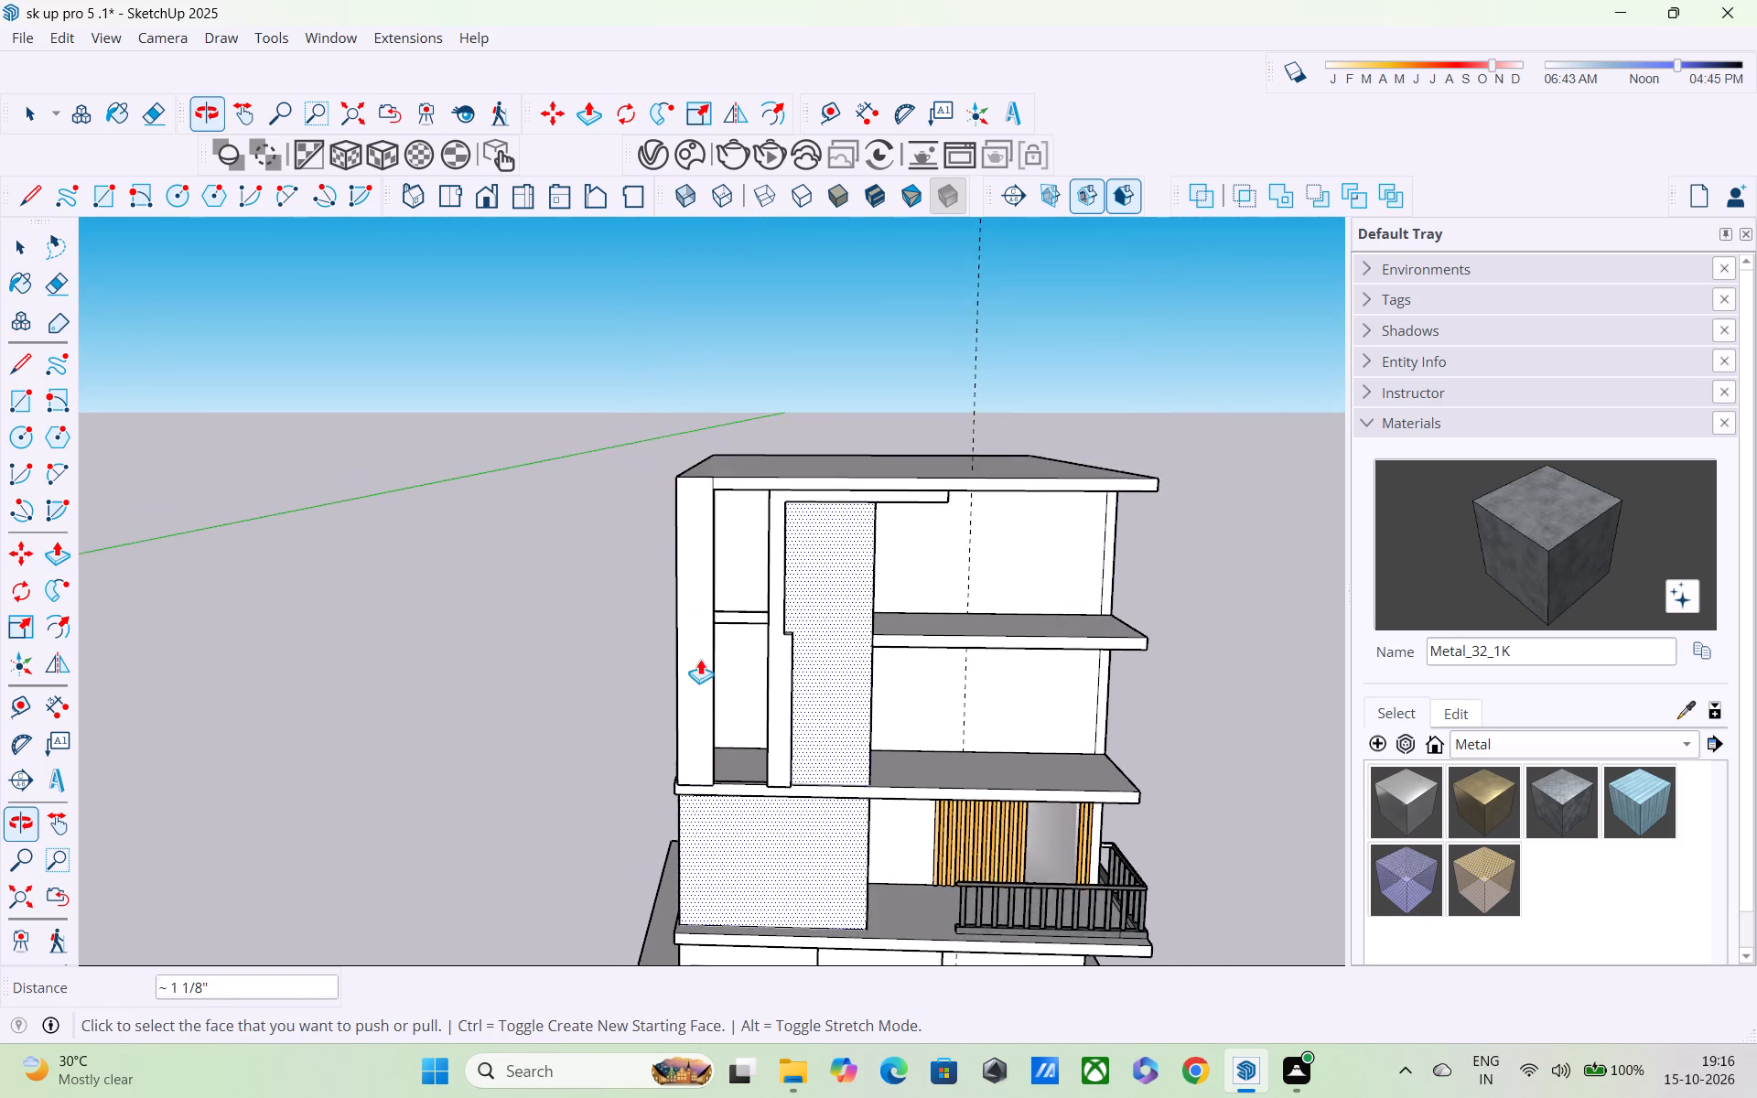
Open the roof slab and end pier for editing and erase the short vertical seam between them on the front face.
scroll(700, 603, "up", 7)
scroll(706, 505, "up", 3)
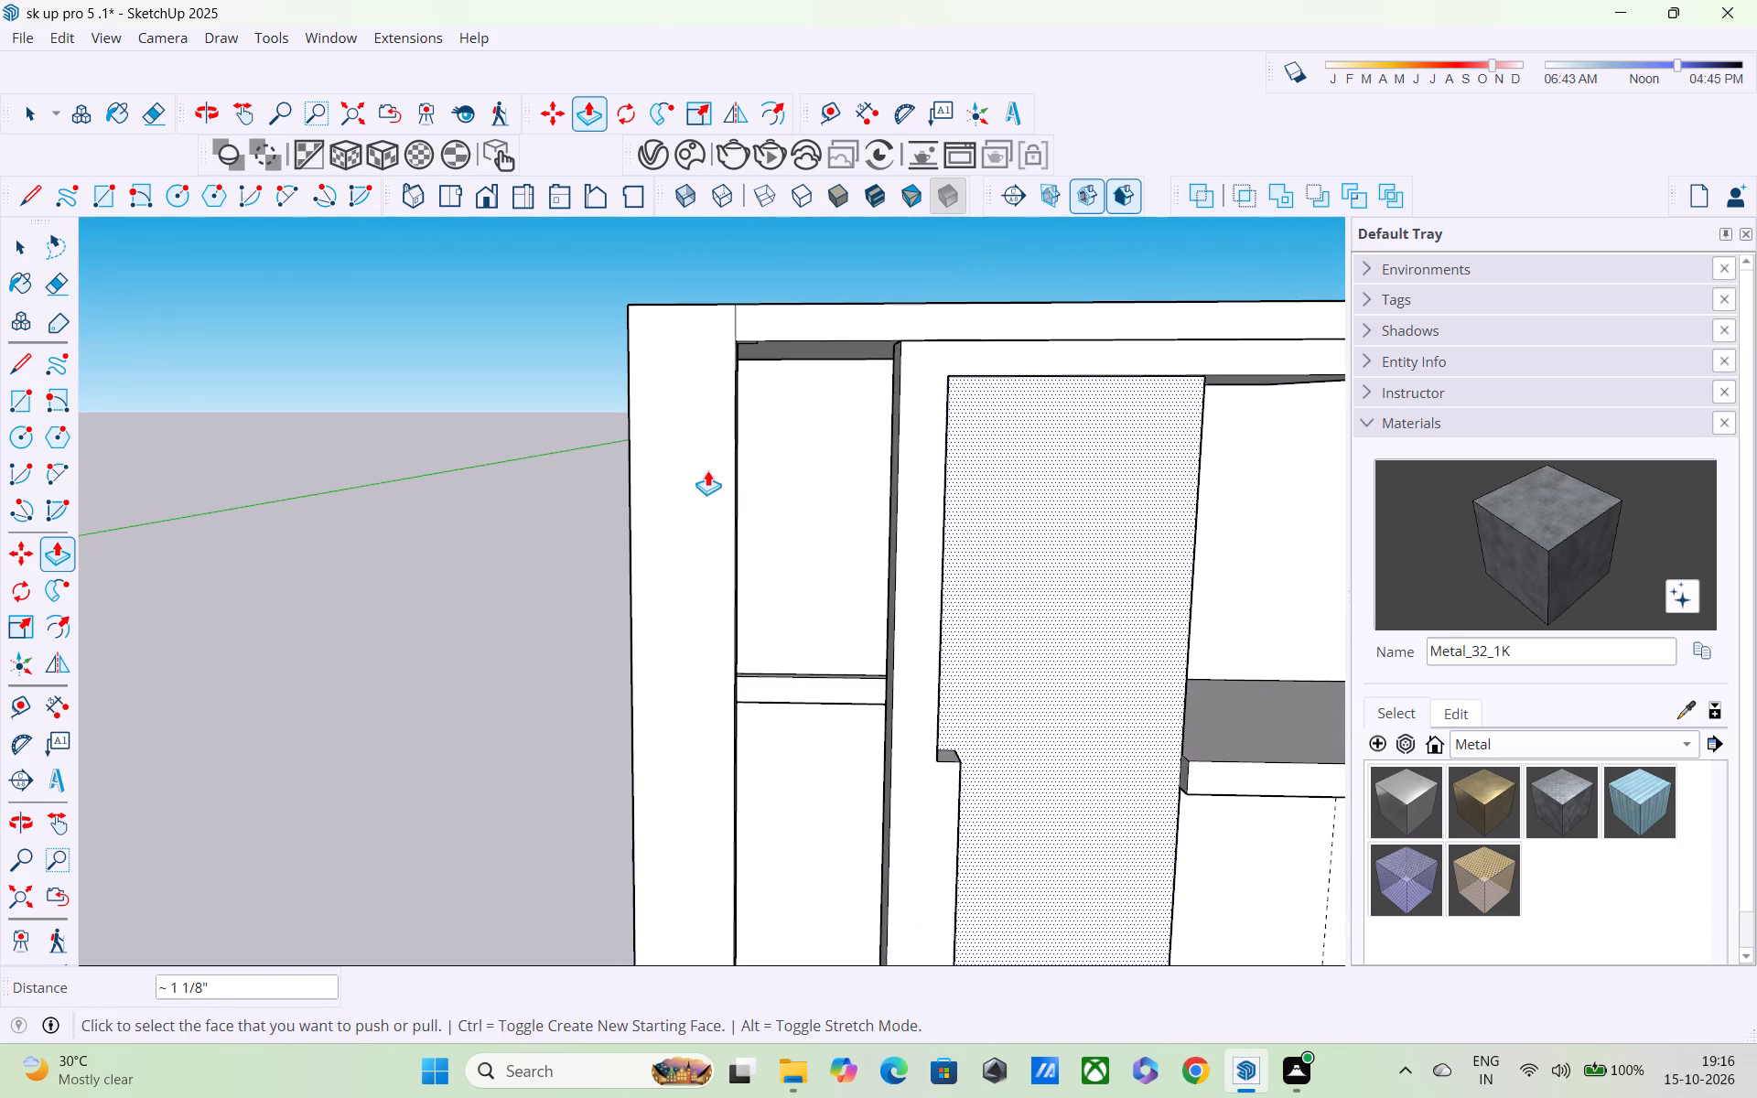
middle_click_drag(721, 434, 746, 522)
scroll(748, 398, "up", 3)
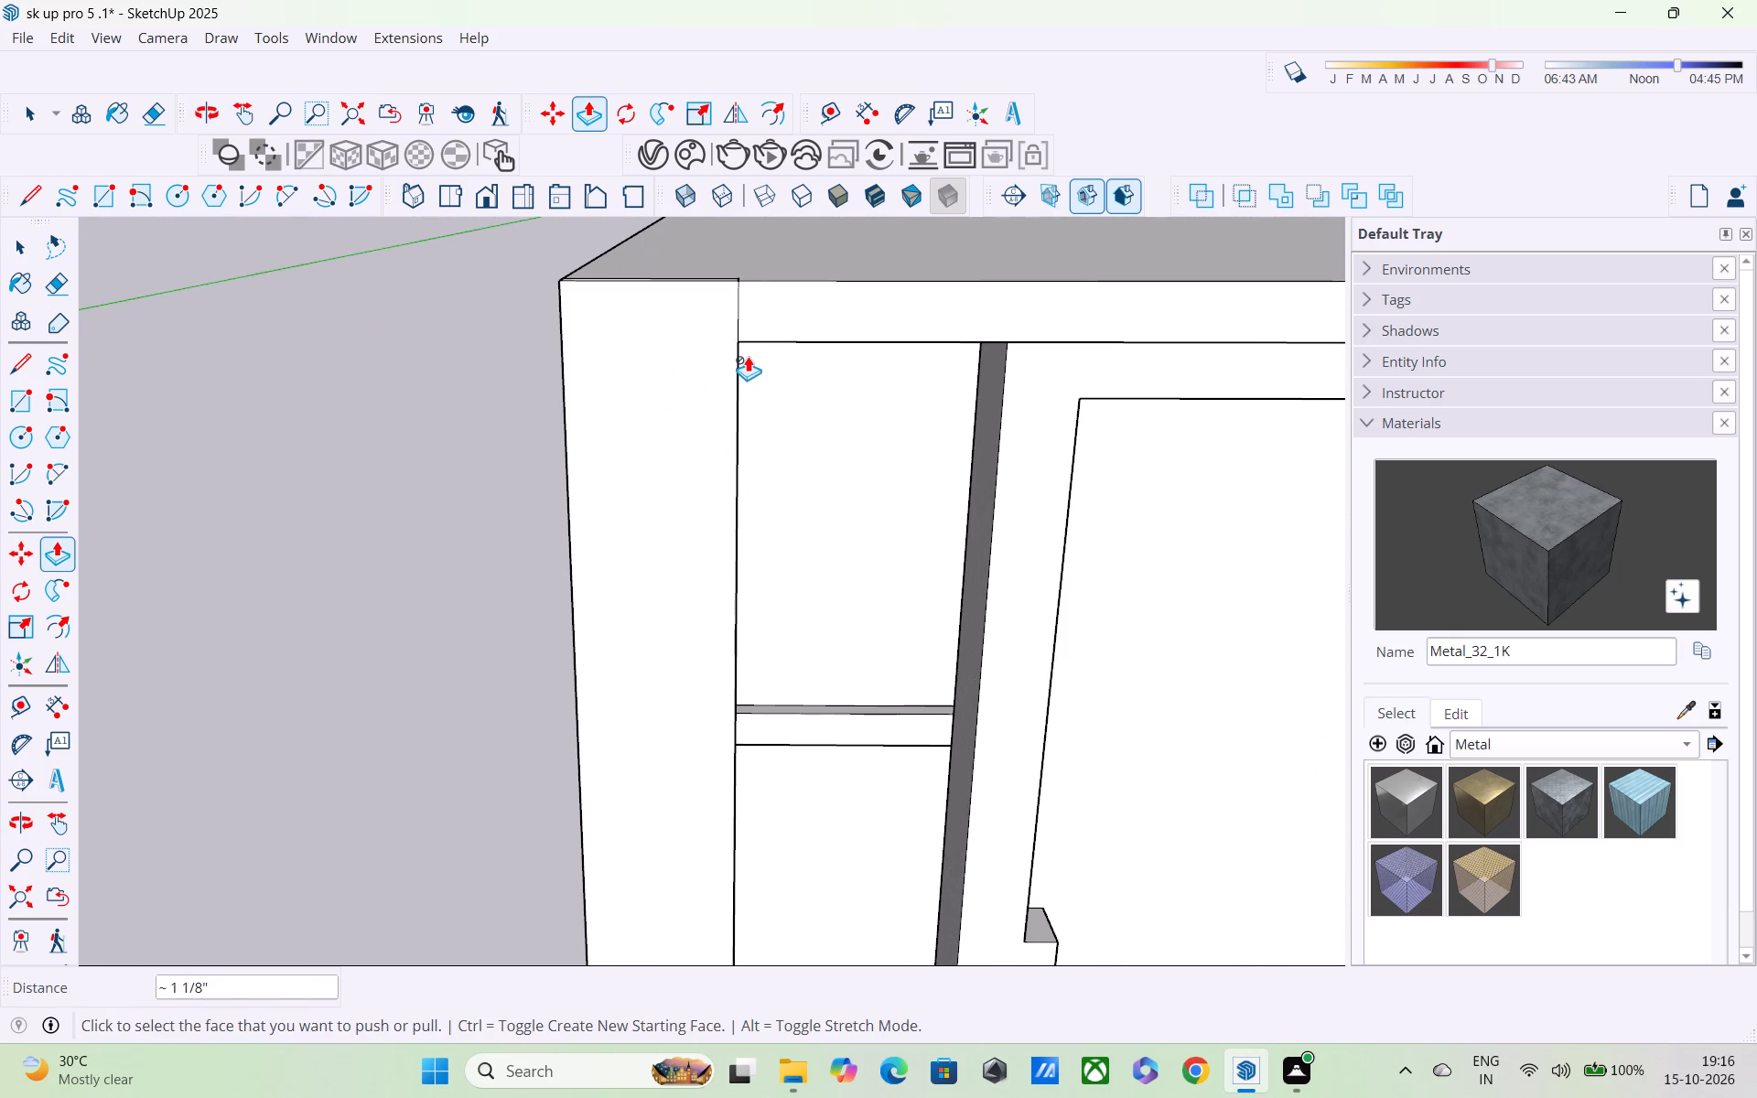
key("space")
double_click(749, 330)
scroll(749, 324, "up", 3)
middle_click_drag(738, 301, 758, 378)
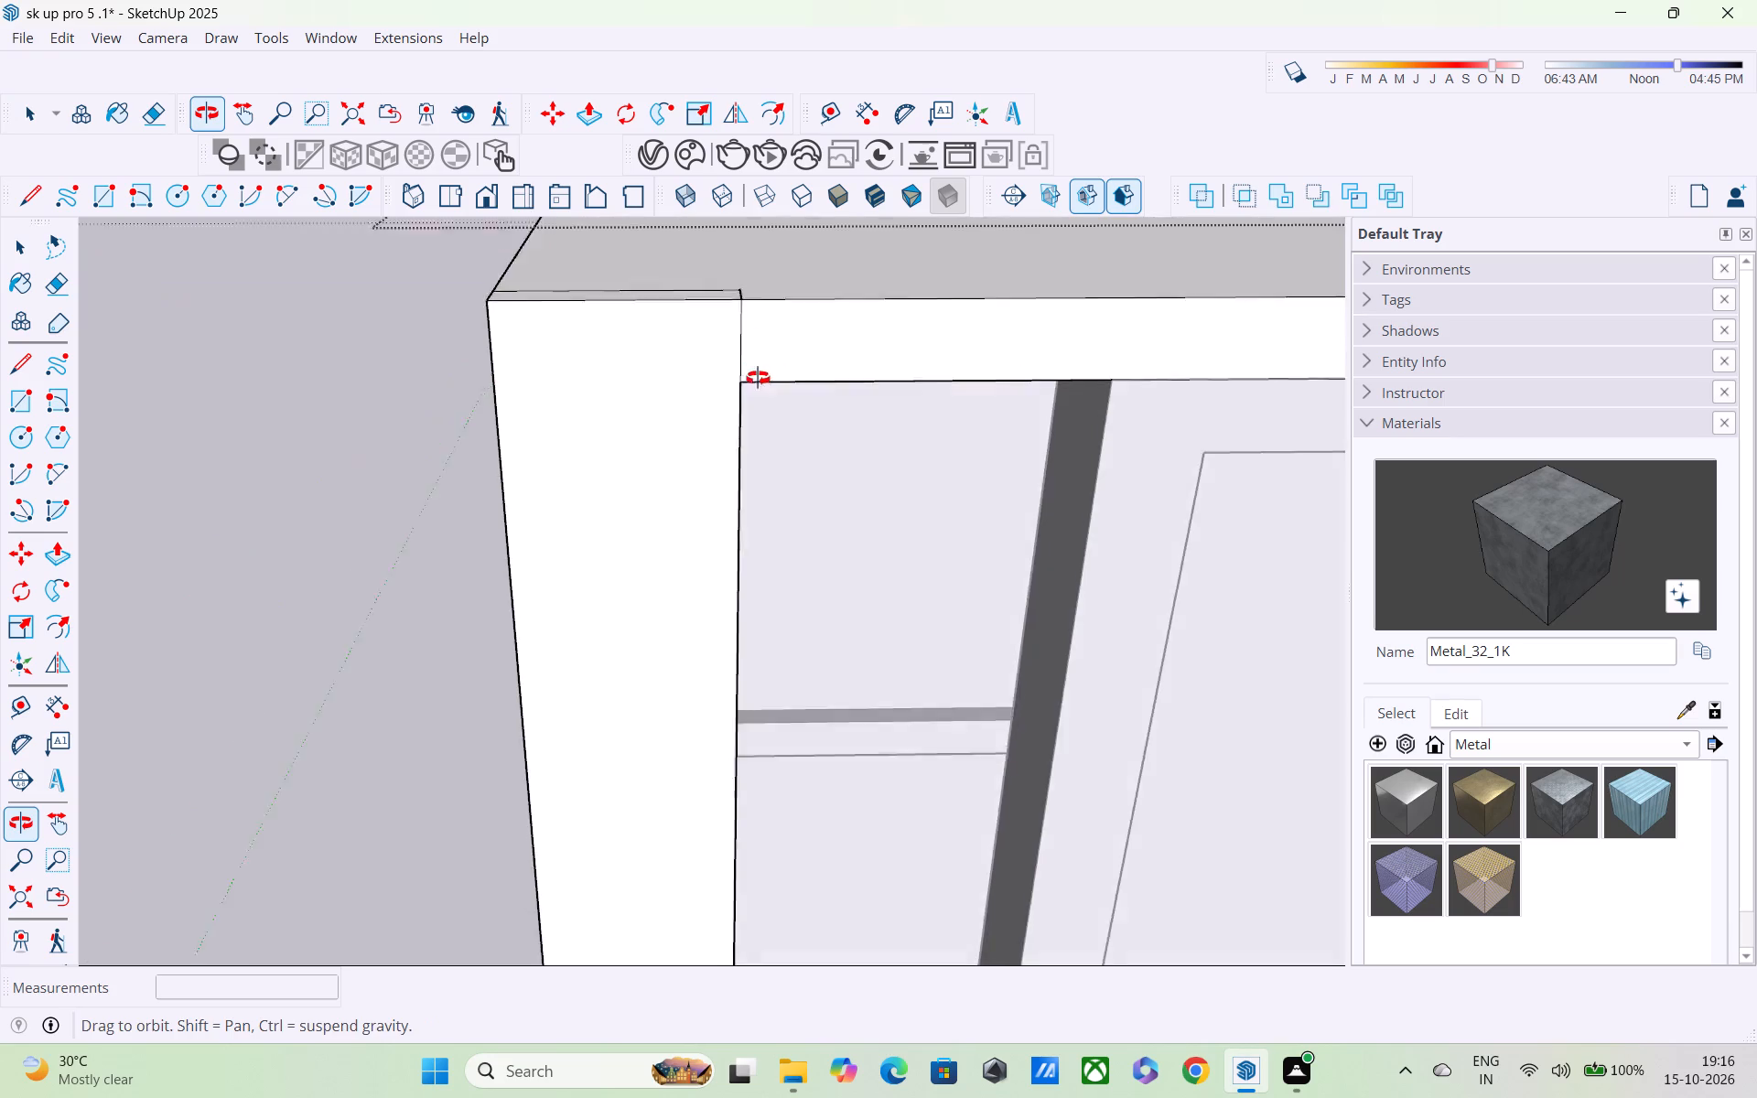
middle_click_drag(758, 378, 770, 441)
scroll(766, 416, "up", 7)
scroll(738, 382, "down", 6)
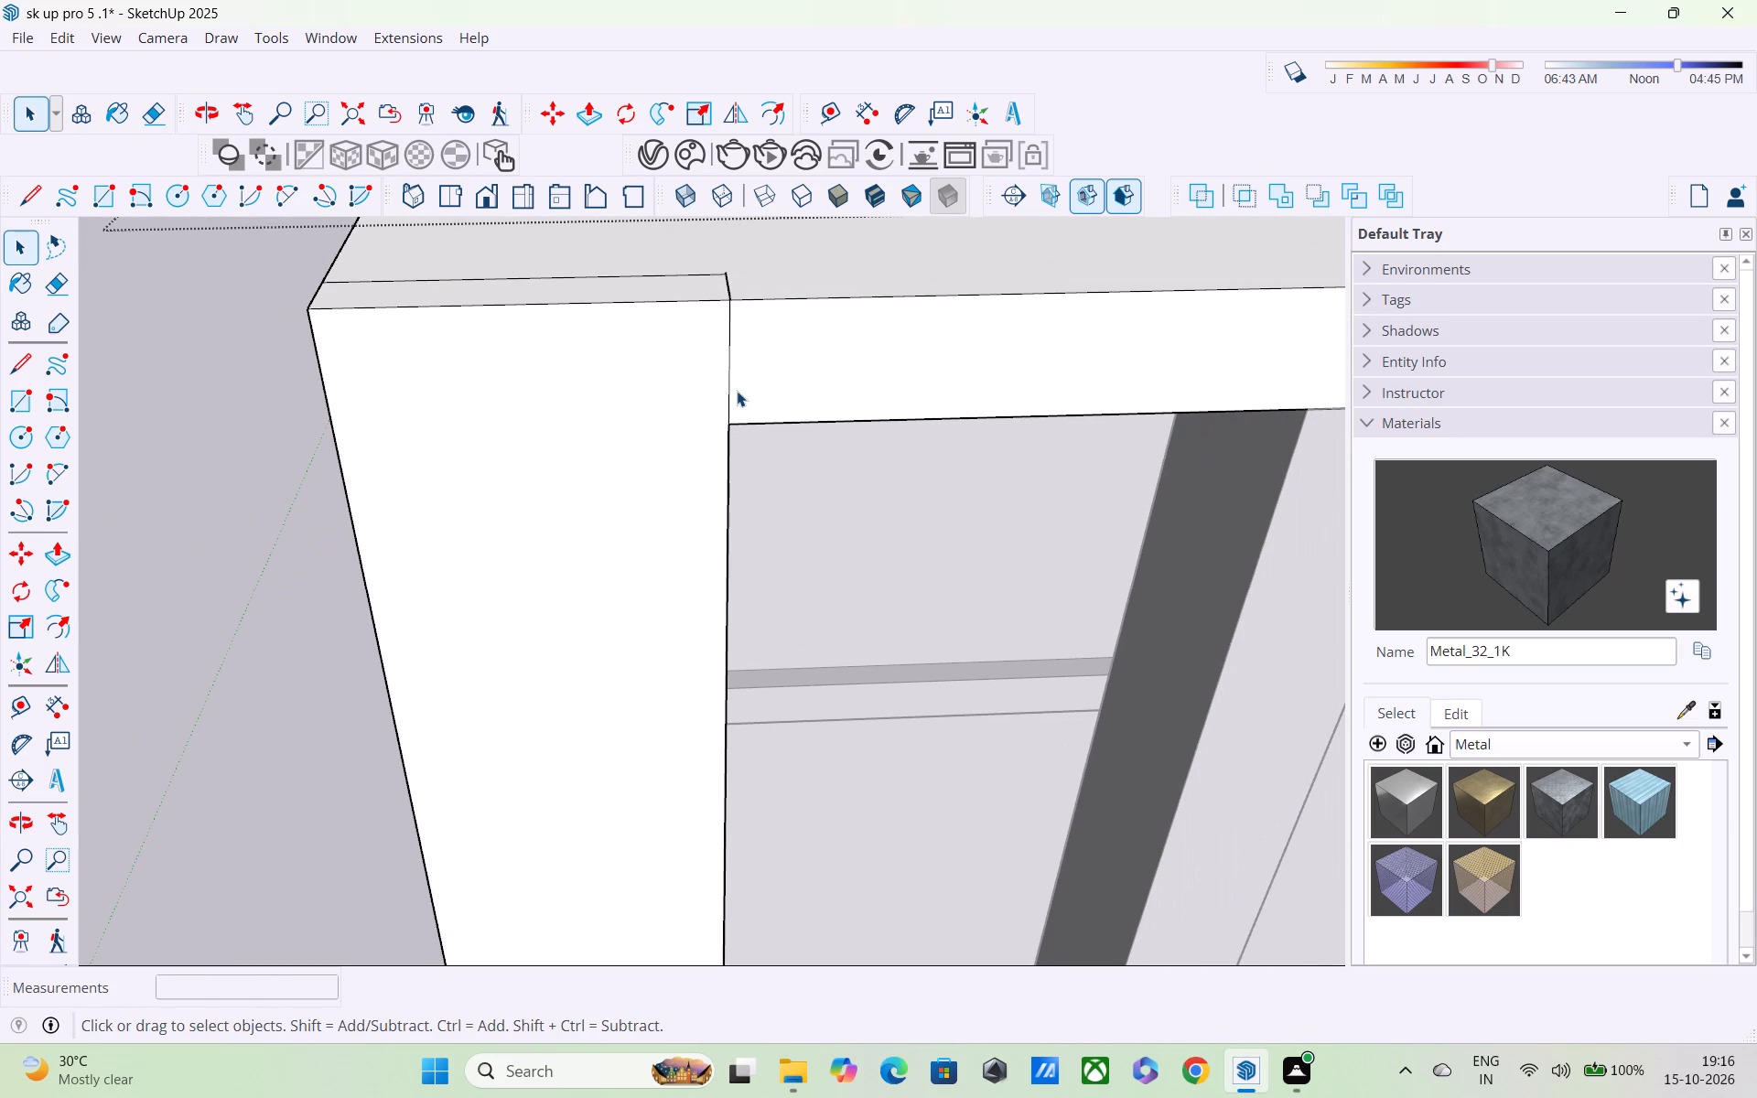
key("e")
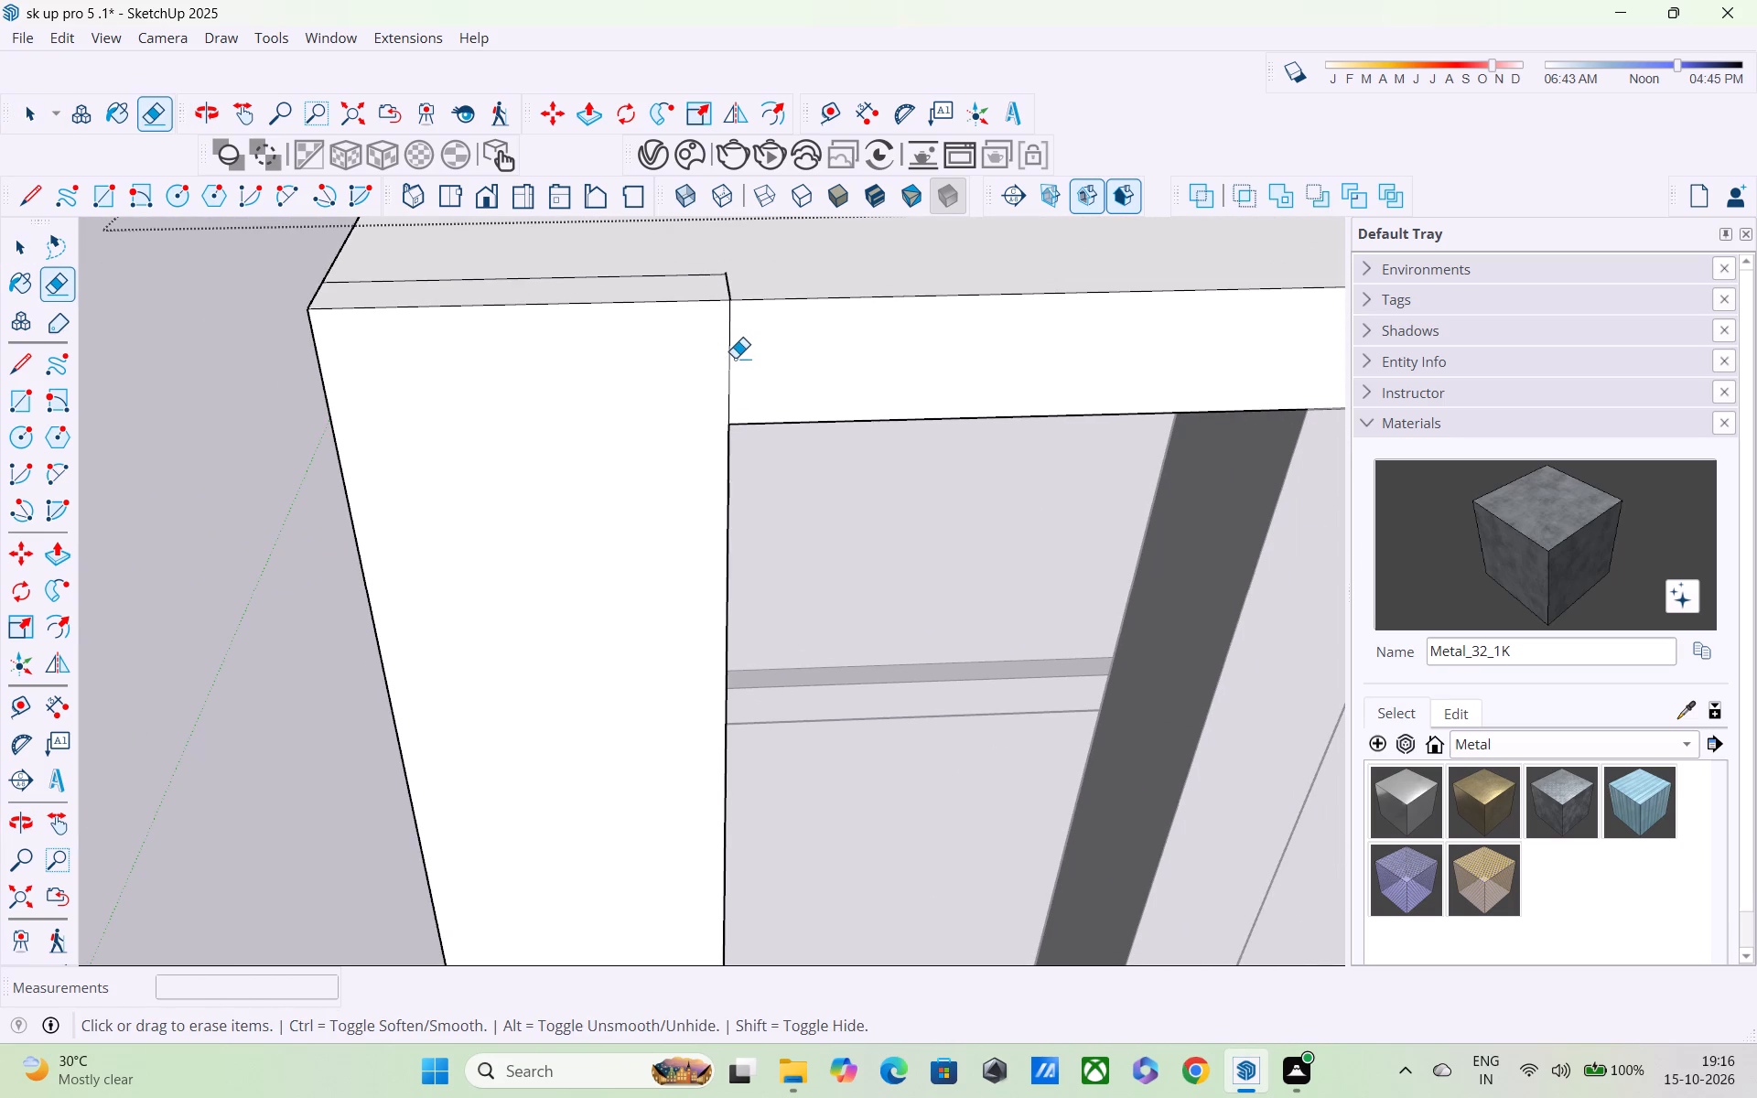
left_click(732, 364)
Erase the leftover edges on the roof slab's top face at the end pier's corner, undoing the last erasure.
middle_click_drag(730, 309, 753, 464)
scroll(731, 375, "up", 4)
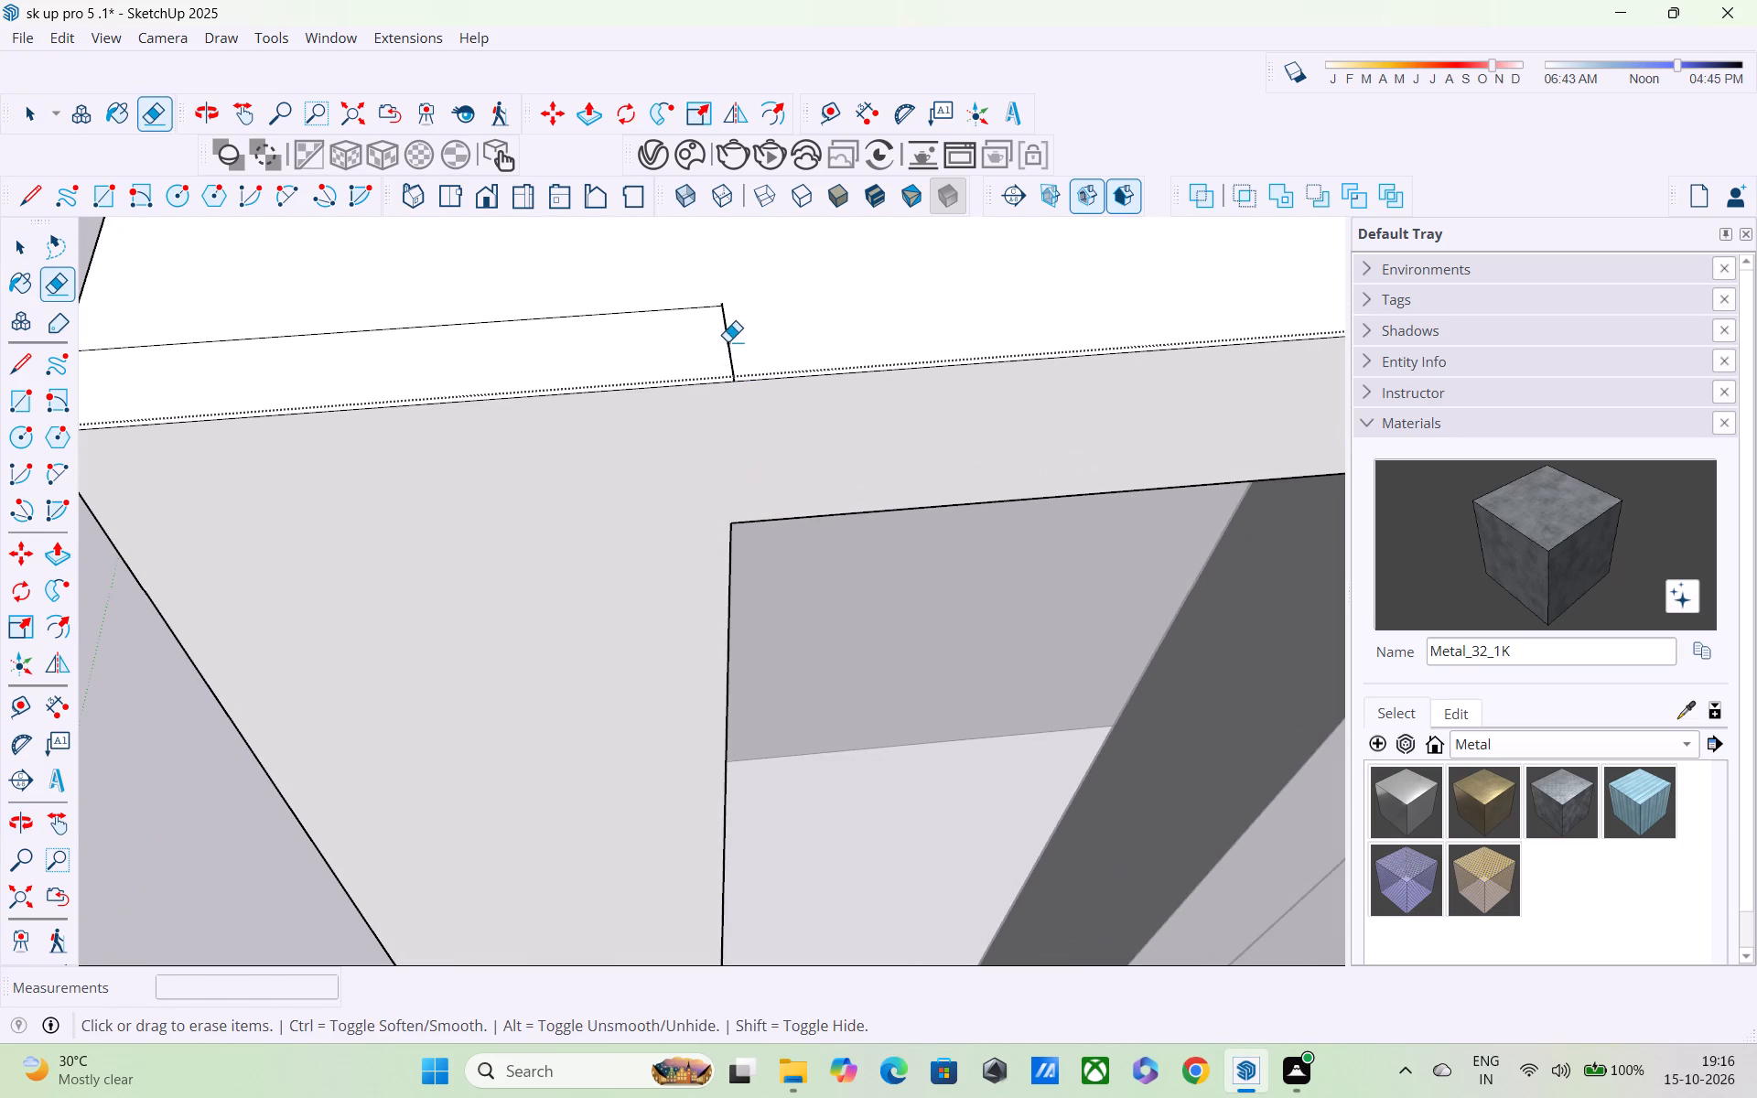
left_click(728, 341)
left_click(709, 309)
scroll(661, 317, "down", 5)
middle_click_drag(600, 348, 637, 322)
scroll(687, 300, "up", 3)
left_click(693, 305)
left_click(707, 363)
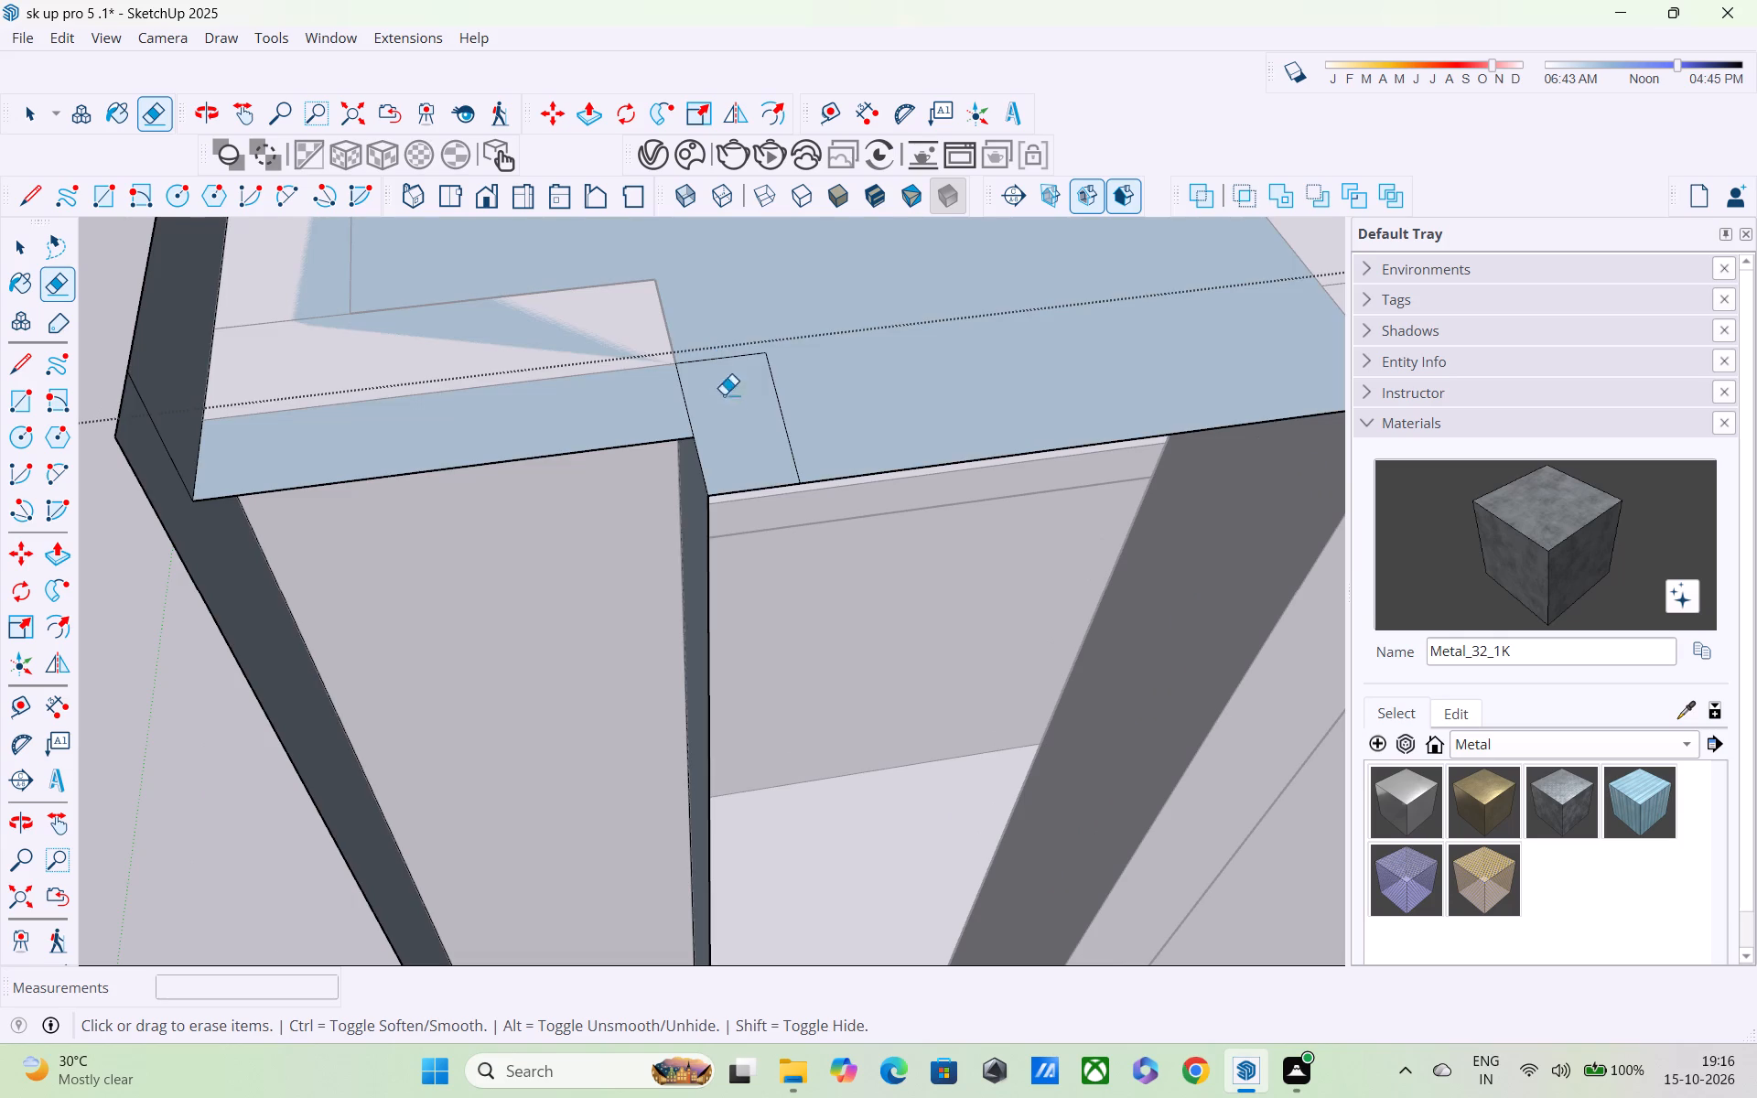
key("z")
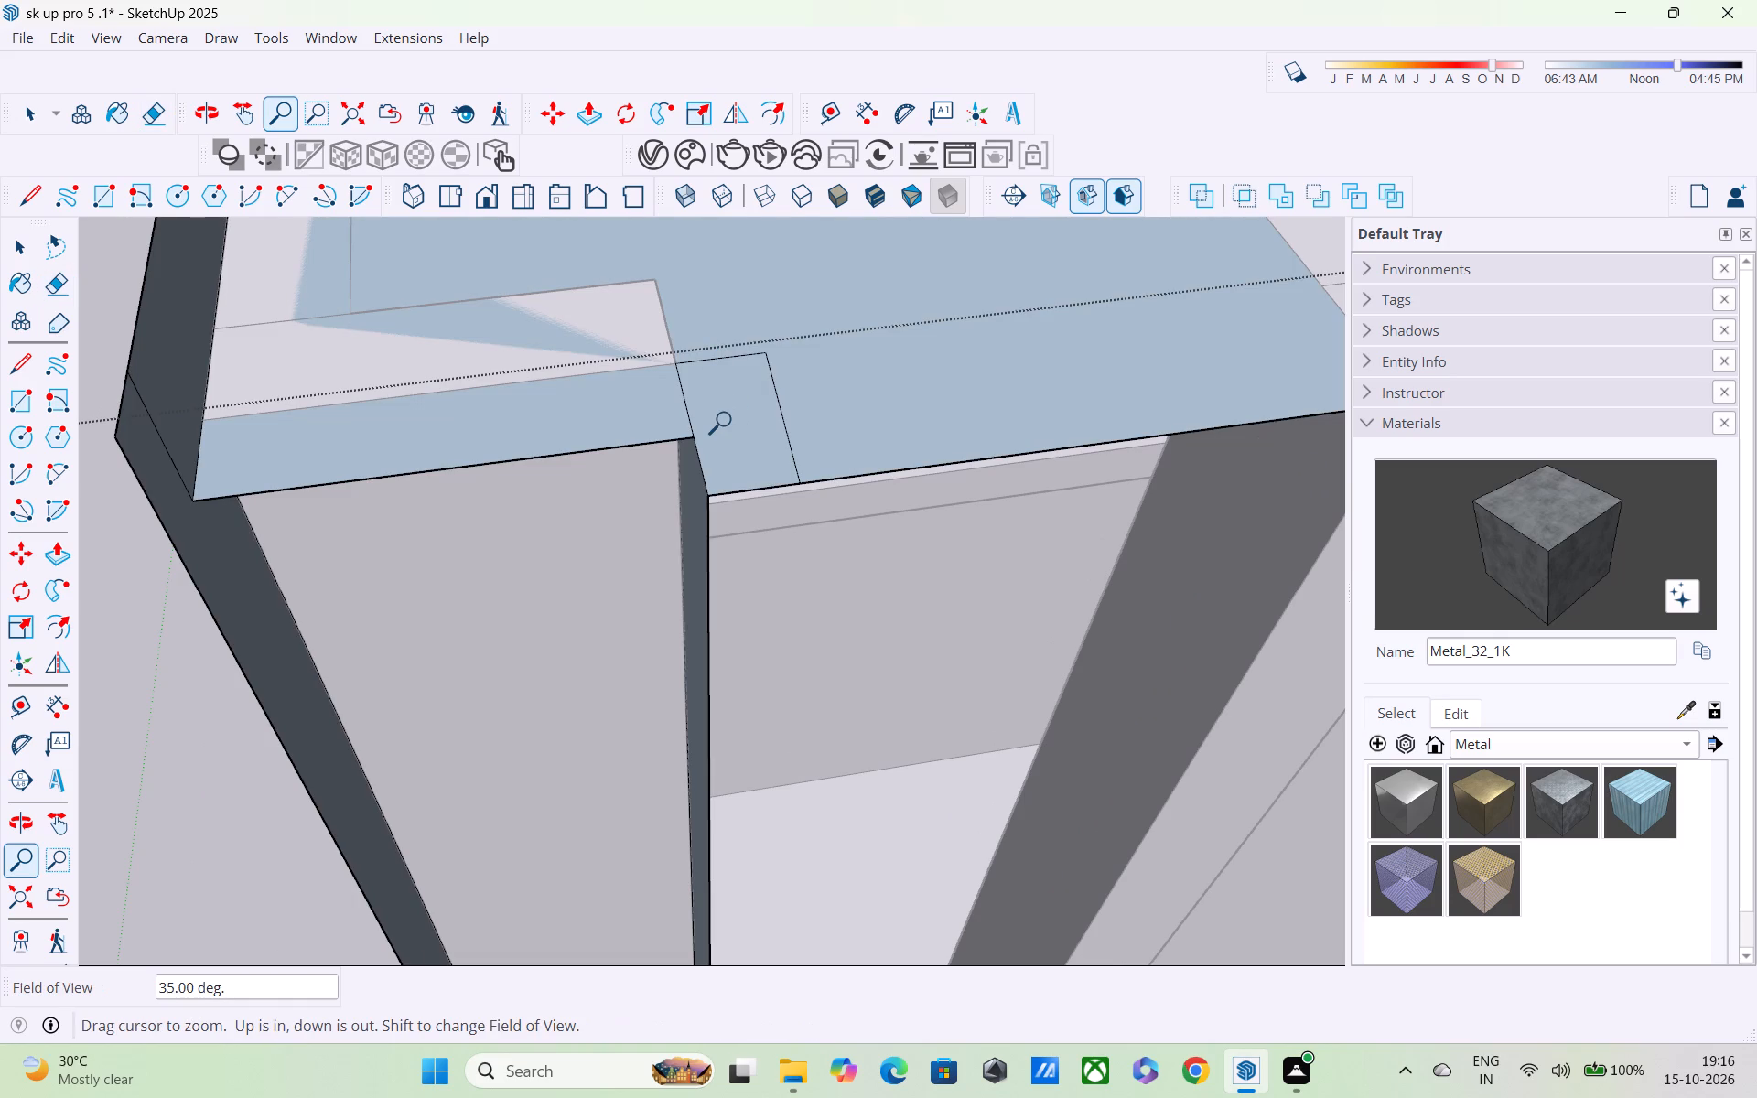
key("ctrl+z")
Examine the tall opening's upper corner and the roof slab's underside for leftover edges, and leave the group.
scroll(733, 447, "down", 1)
middle_click_drag(737, 468, 683, 352)
scroll(717, 490, "down", 1)
middle_click_drag(716, 483, 613, 338)
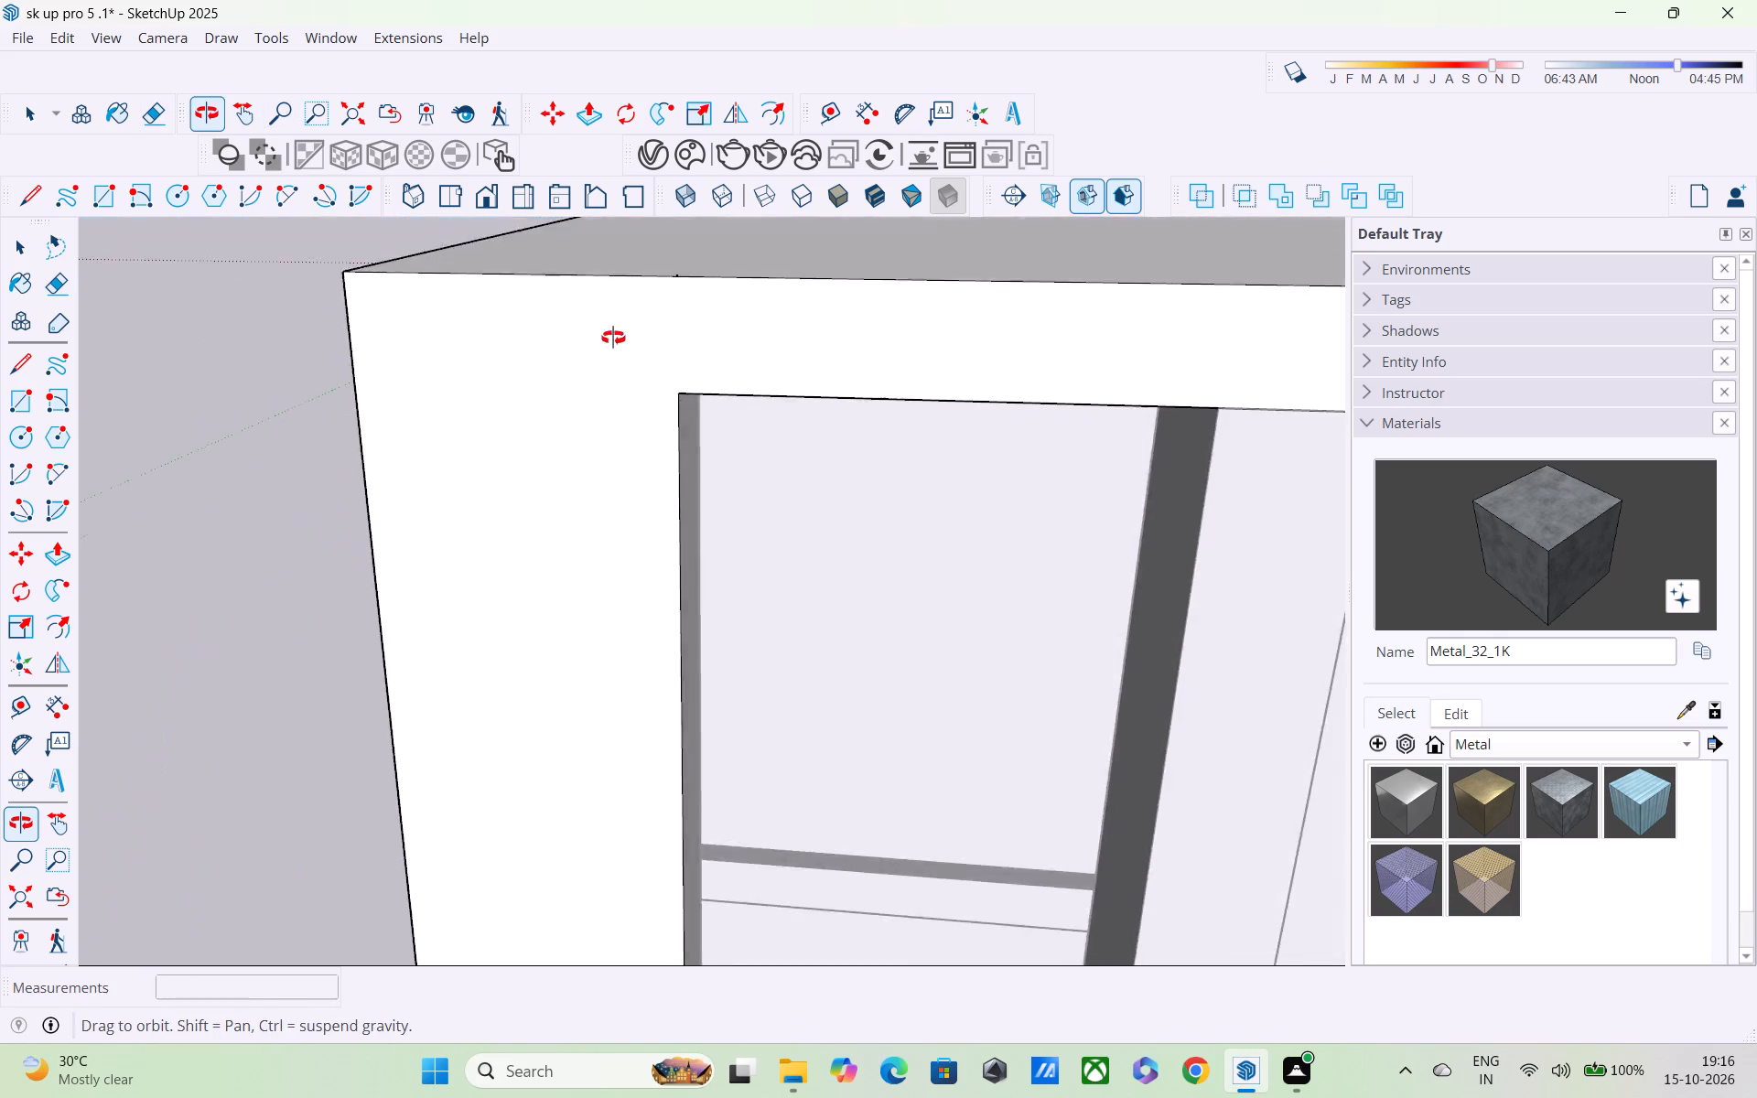
middle_click_drag(613, 338, 562, 274)
scroll(751, 461, "up", 4)
middle_click_drag(717, 338, 688, 316)
scroll(685, 321, "up", 1)
scroll(684, 322, "down", 4)
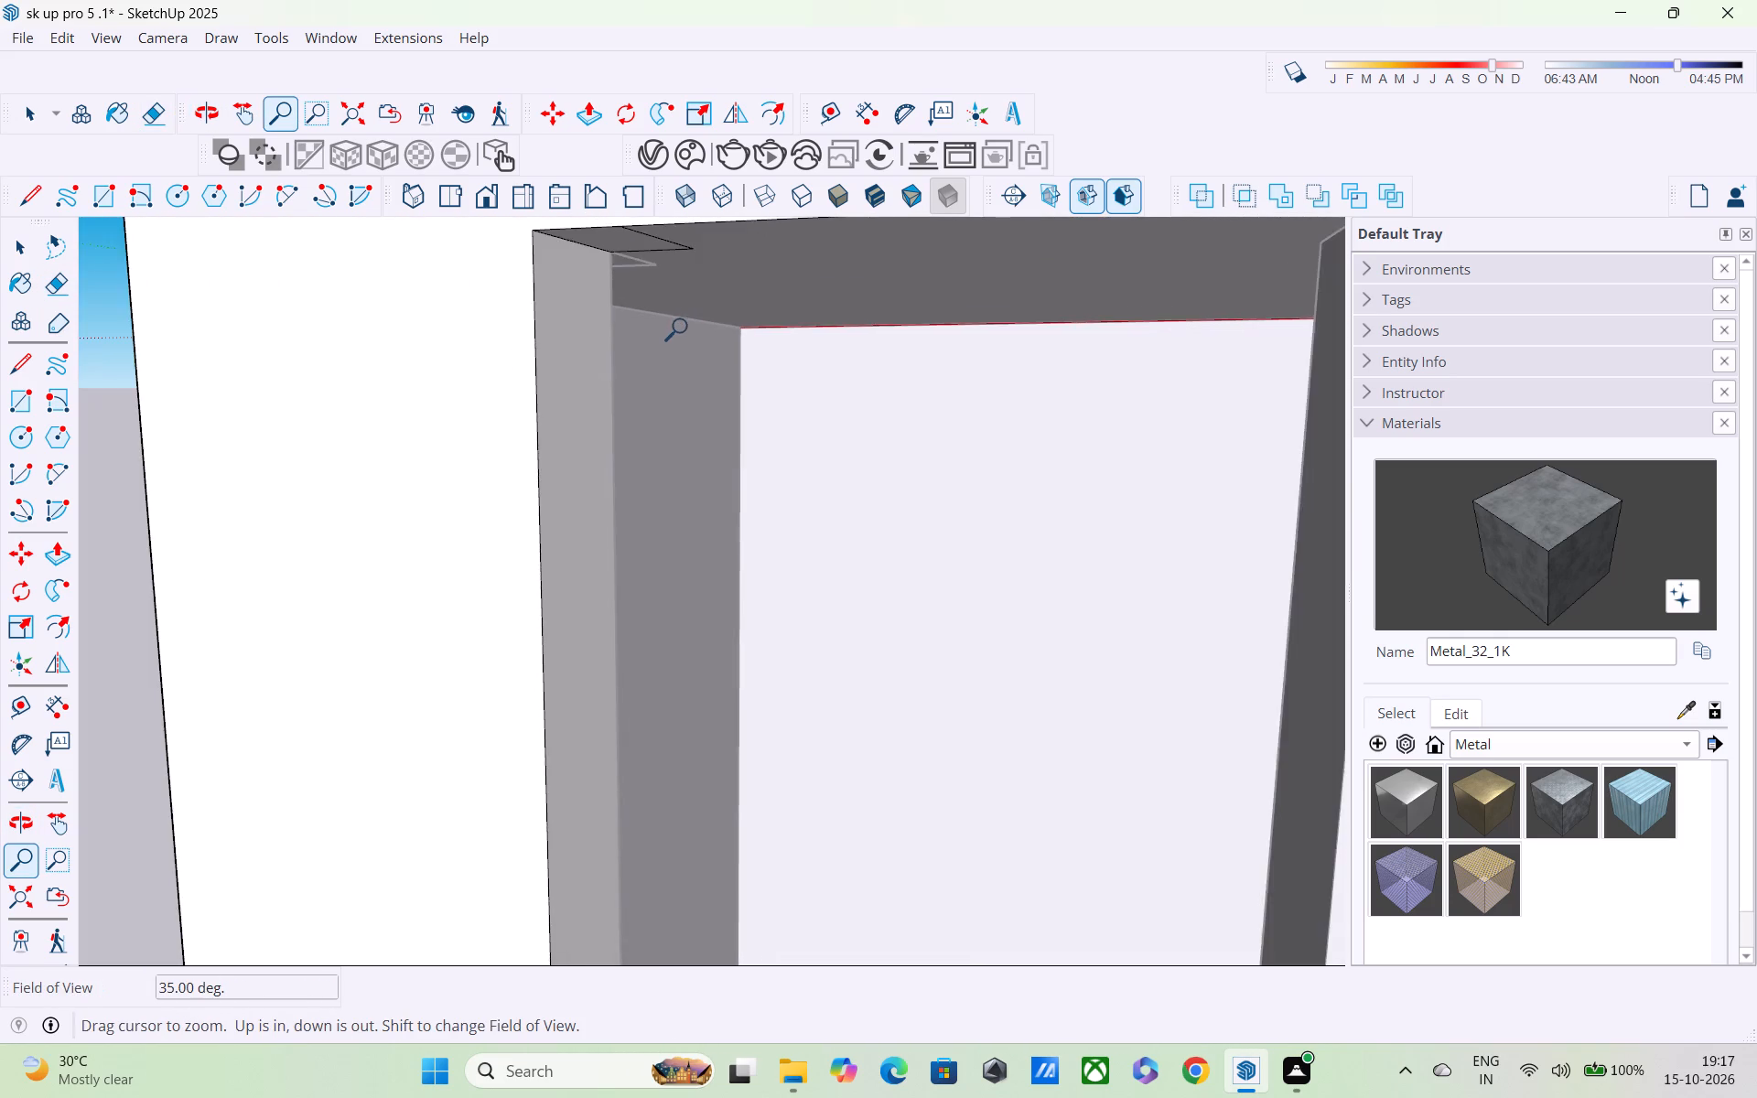
scroll(680, 322, "down", 1)
middle_click_drag(641, 327, 590, 306)
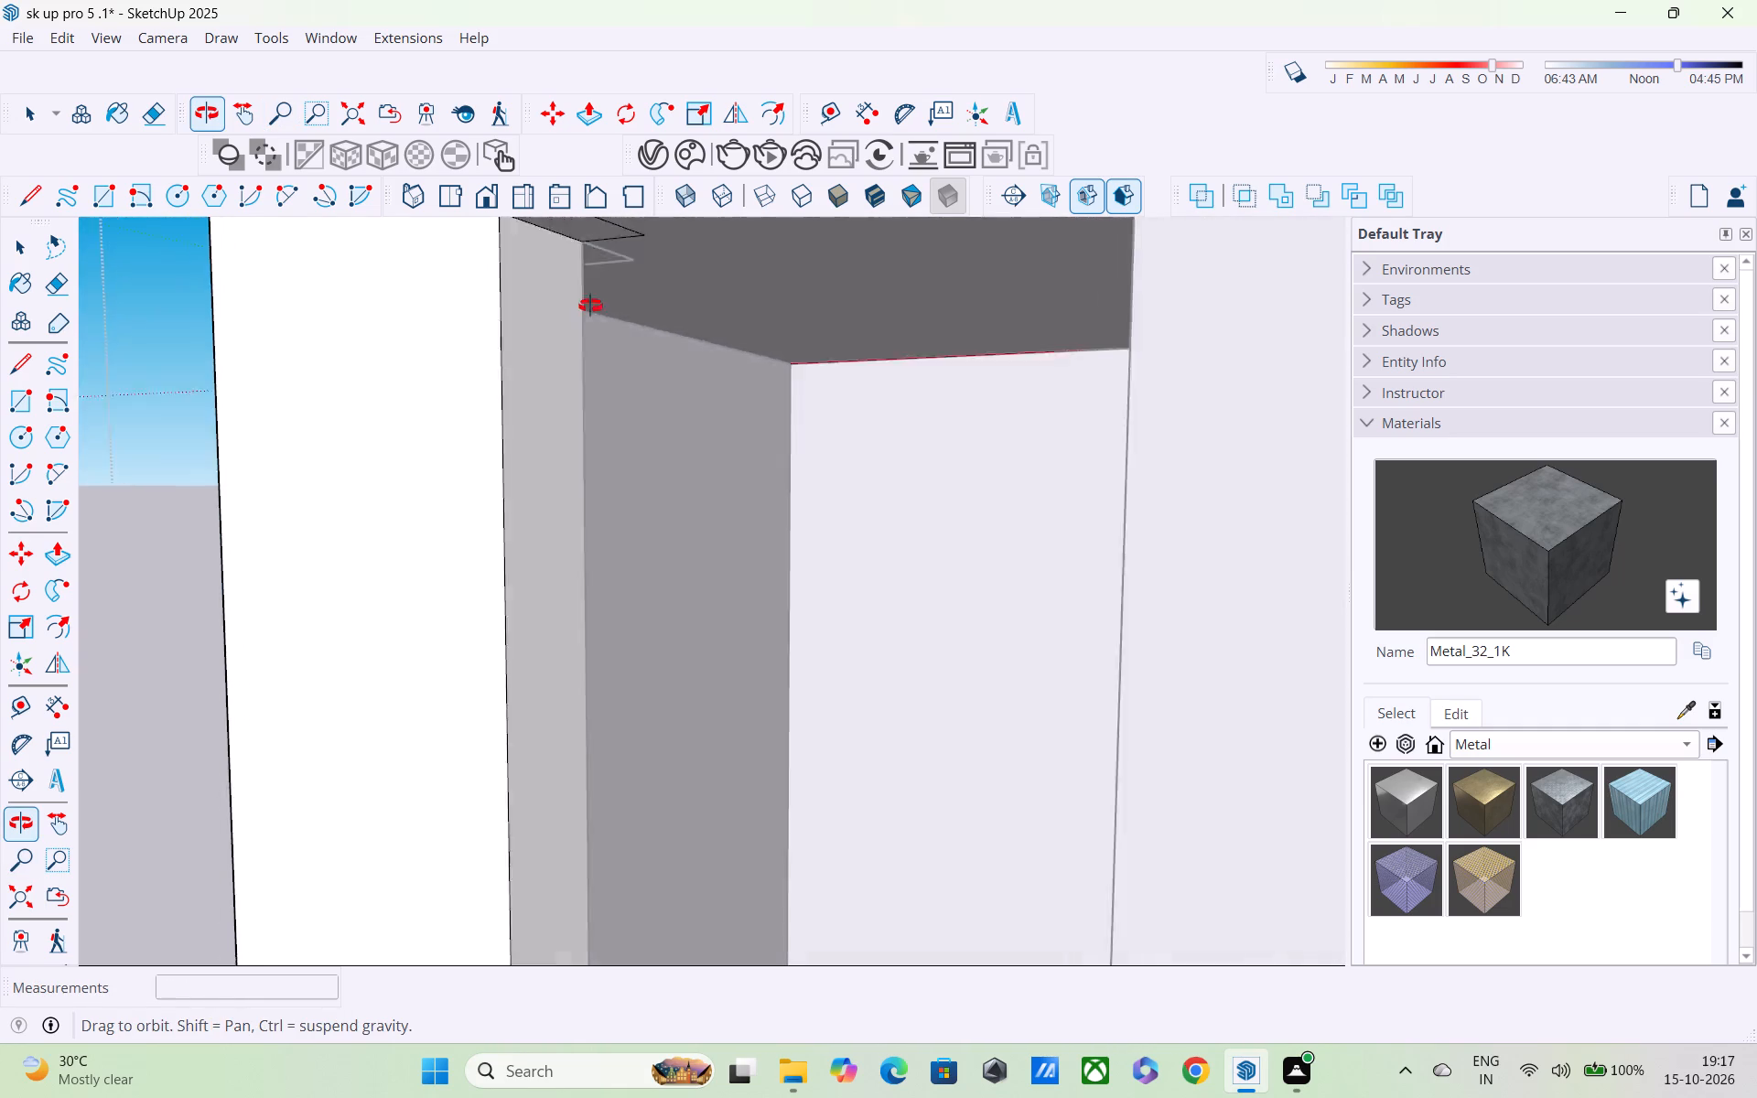
middle_click_drag(590, 306, 599, 328)
scroll(609, 301, "up", 4)
key("space")
left_click(624, 252)
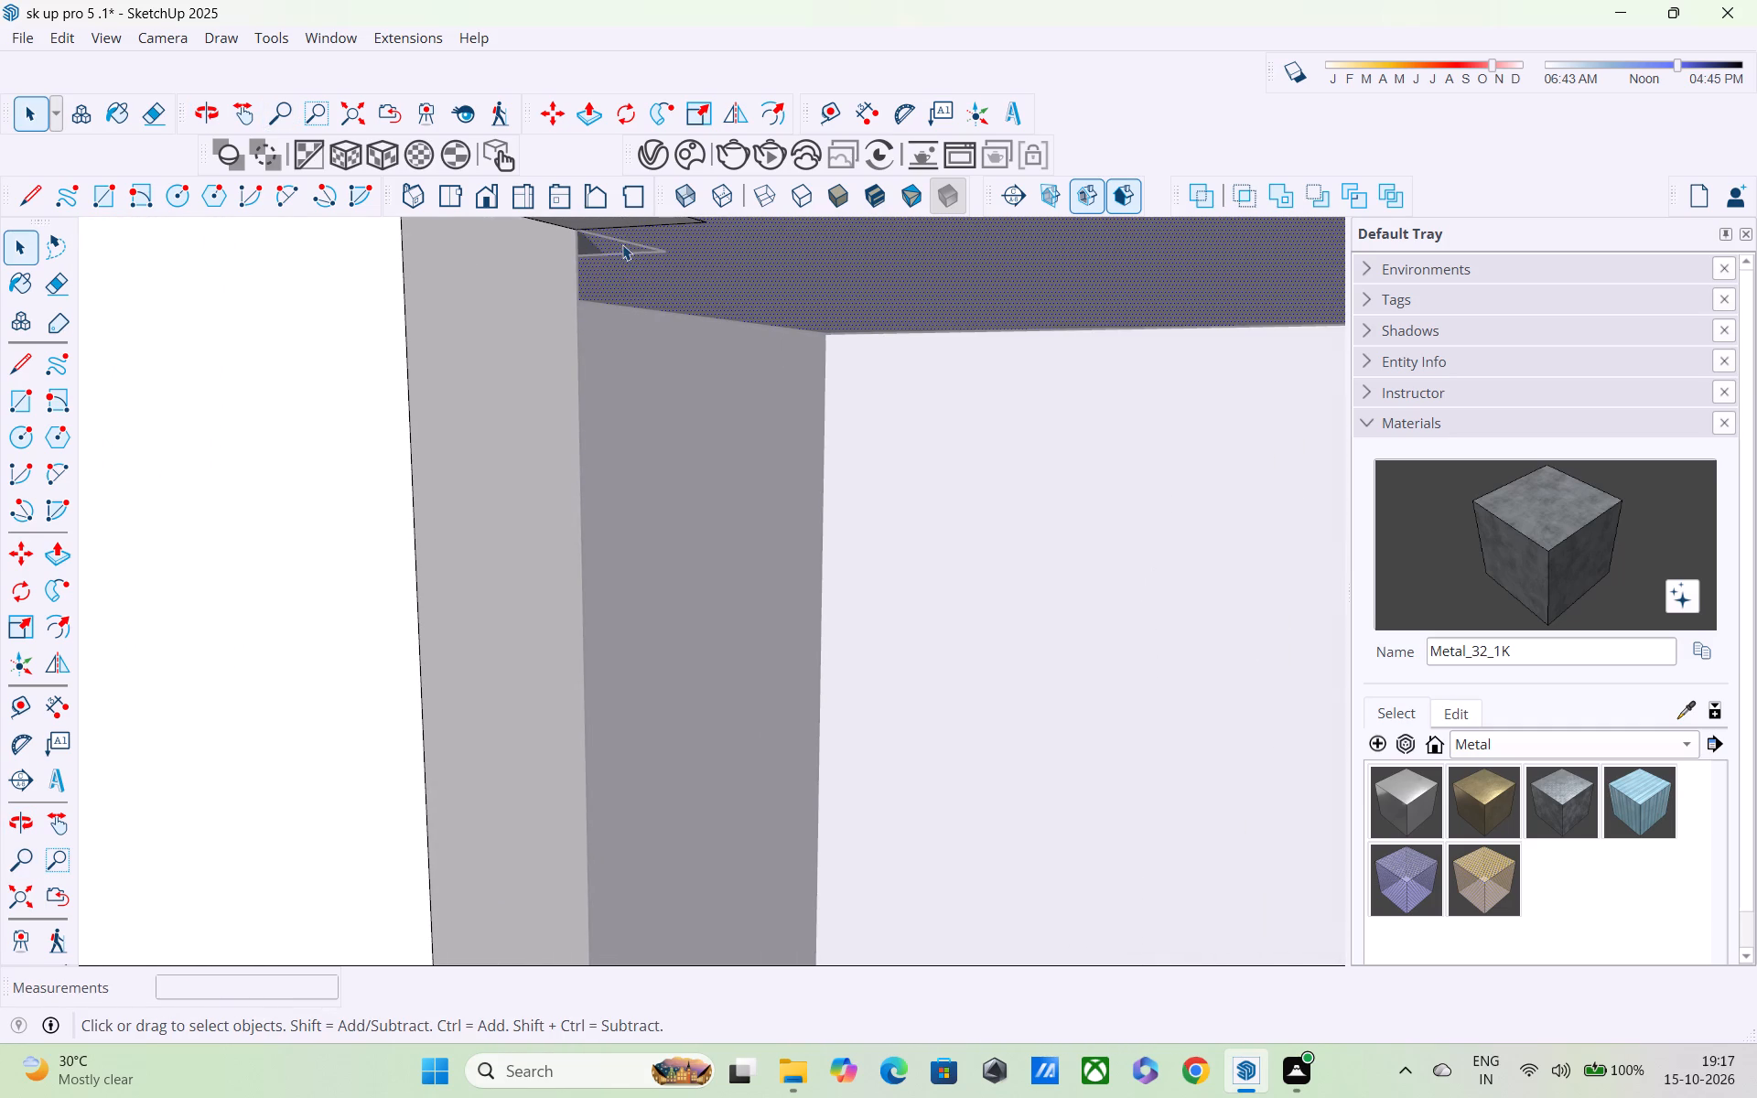
double_click(771, 435)
scroll(765, 423, "down", 6)
middle_click_drag(765, 480, 903, 511)
scroll(901, 512, "down", 1)
scroll(903, 511, "up", 1)
scroll(903, 511, "down", 5)
middle_click_drag(870, 513, 784, 436)
scroll(784, 436, "up", 1)
scroll(783, 436, "down", 3)
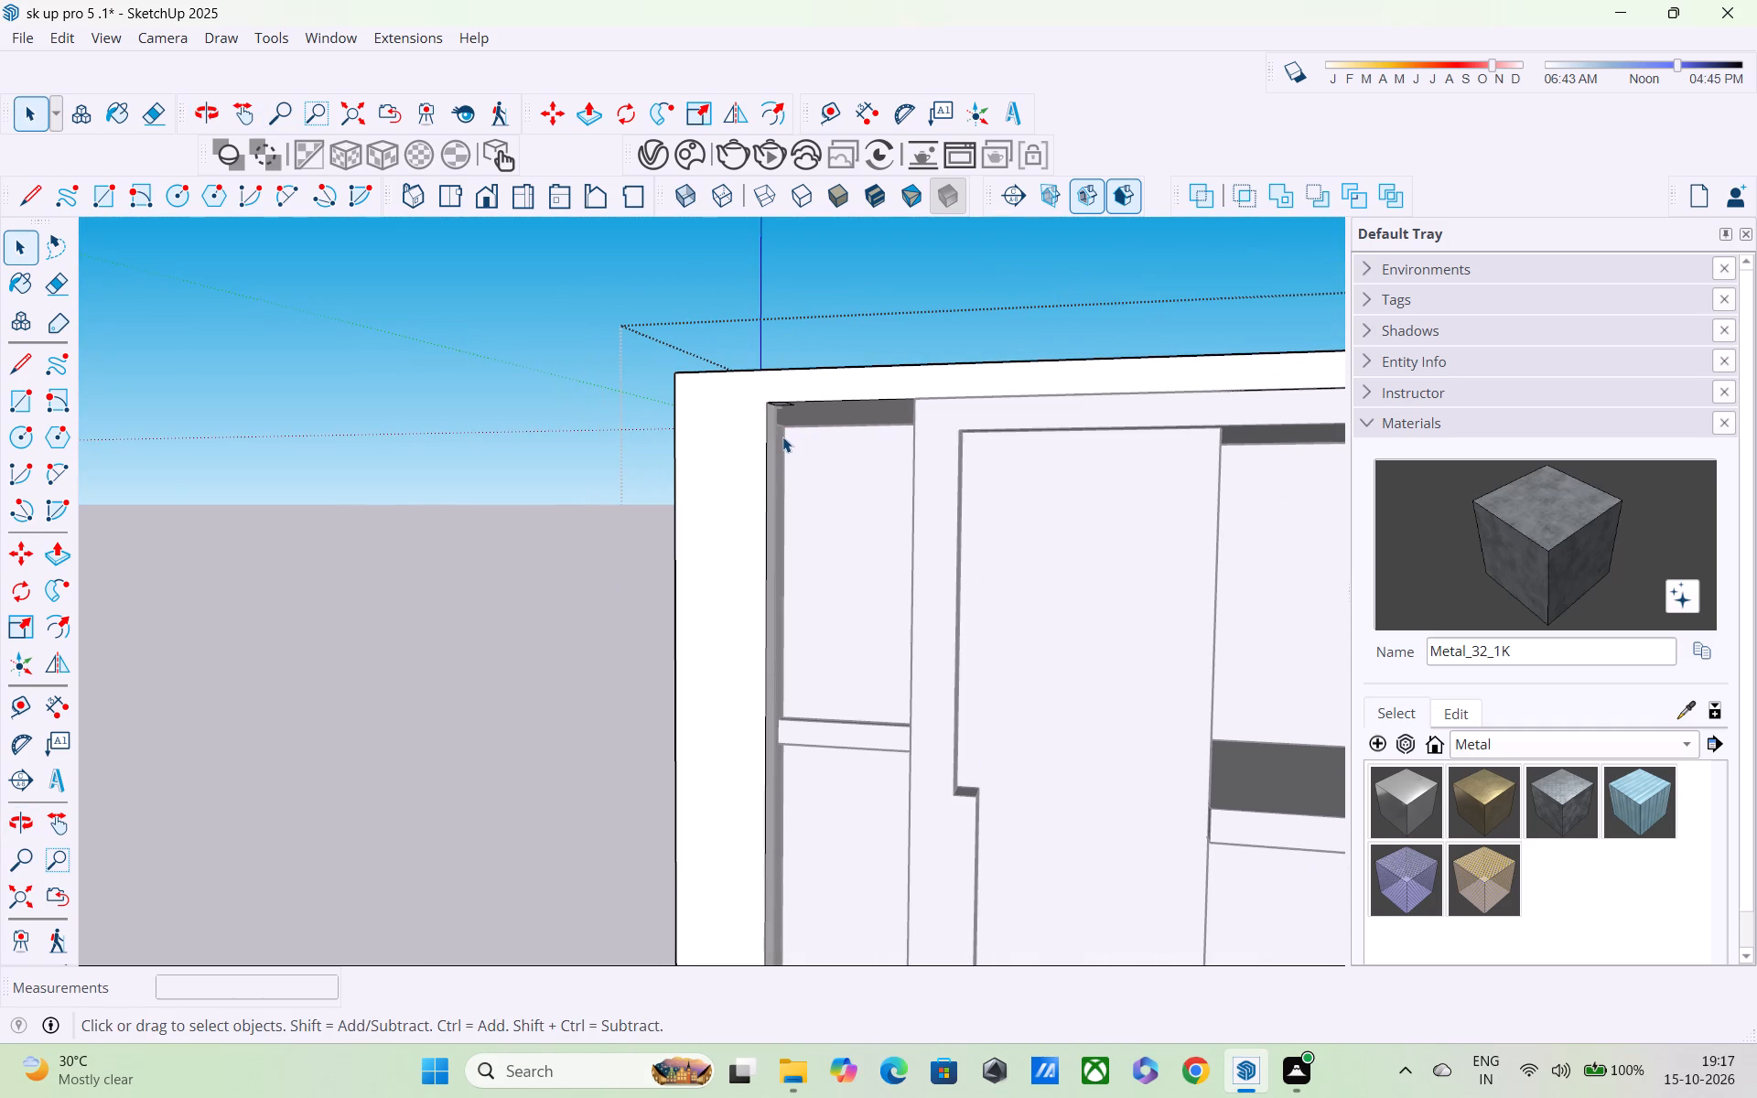
key("p")
key("space")
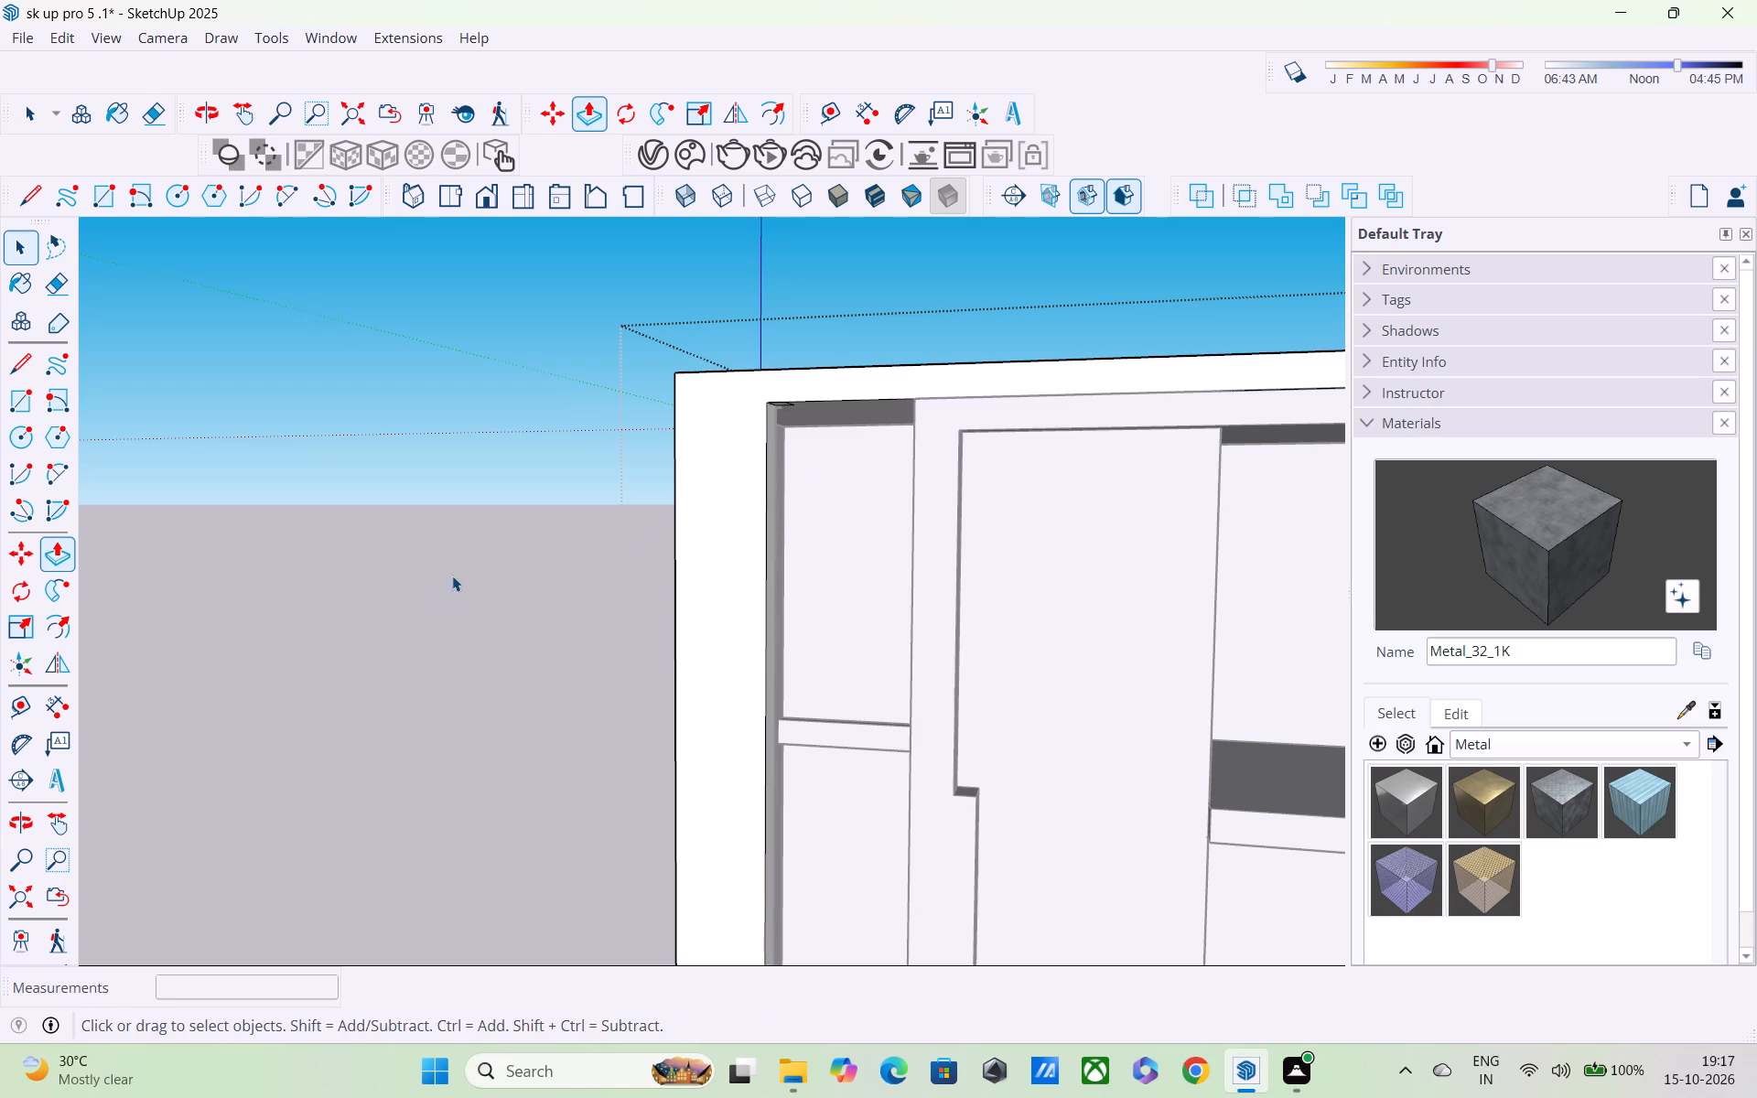
double_click(451, 576)
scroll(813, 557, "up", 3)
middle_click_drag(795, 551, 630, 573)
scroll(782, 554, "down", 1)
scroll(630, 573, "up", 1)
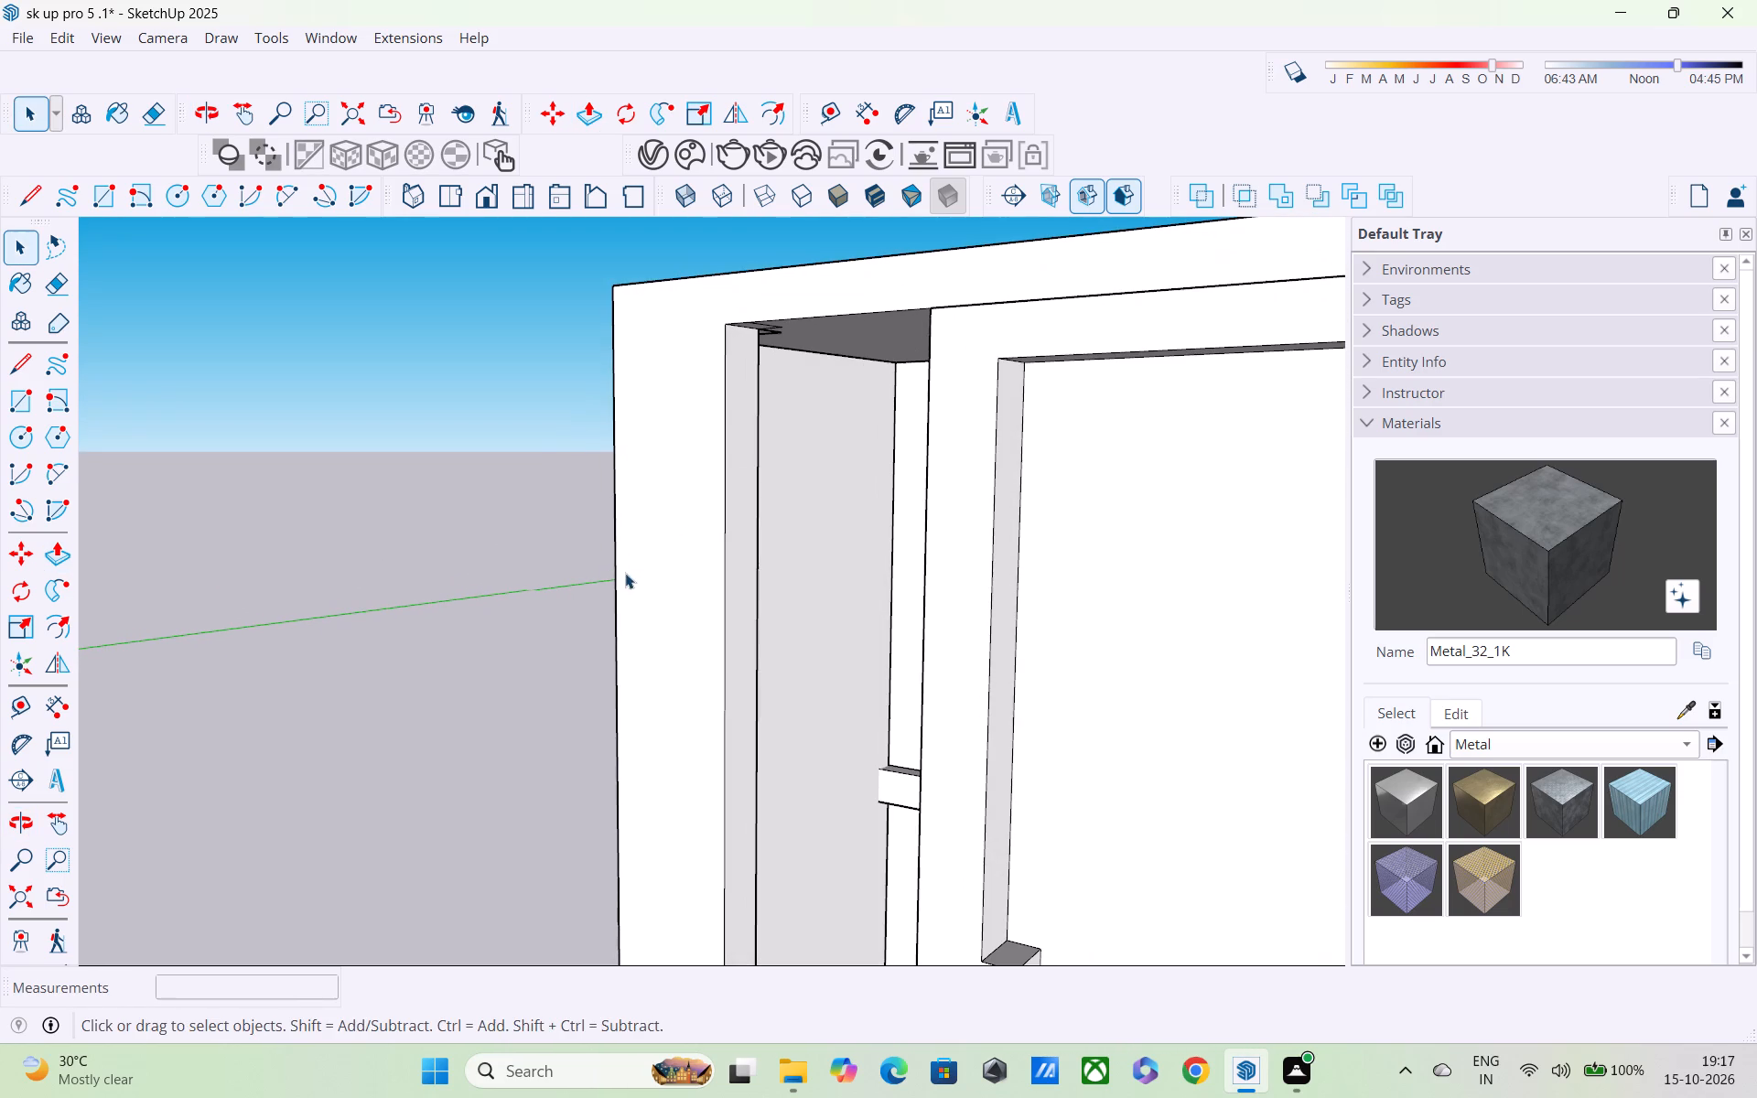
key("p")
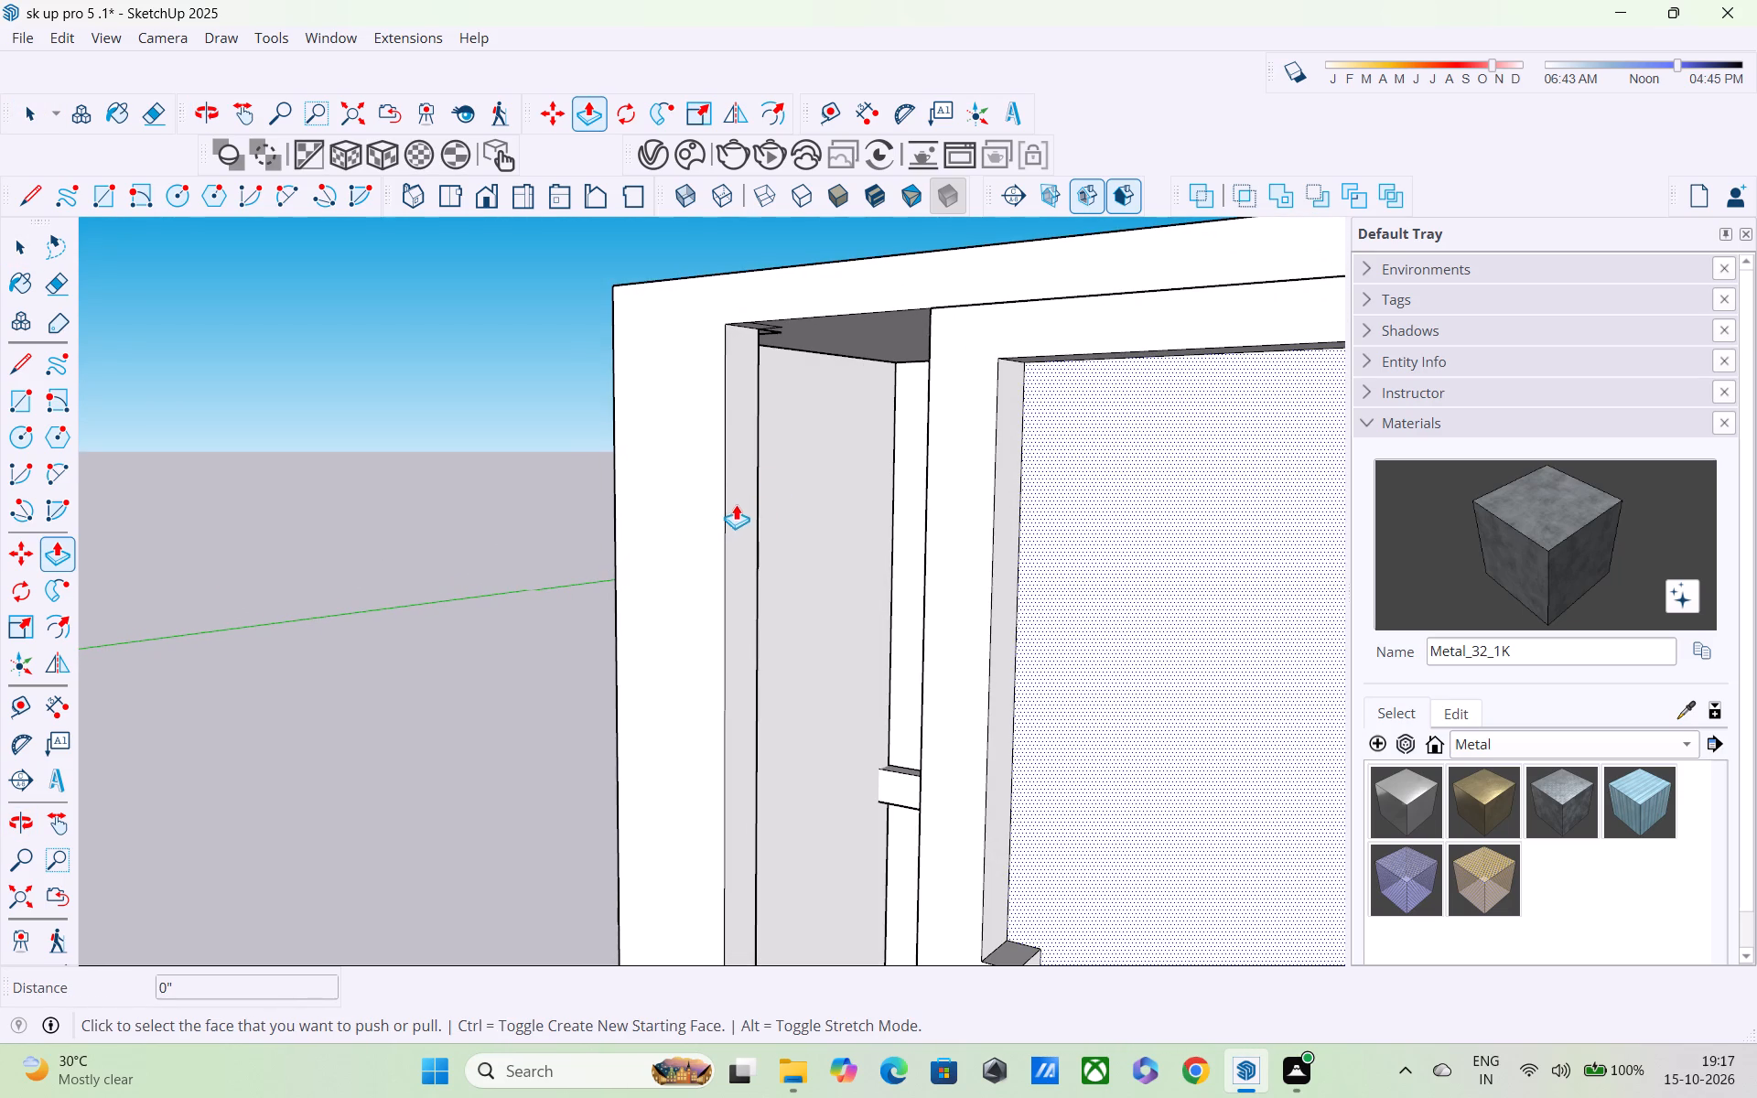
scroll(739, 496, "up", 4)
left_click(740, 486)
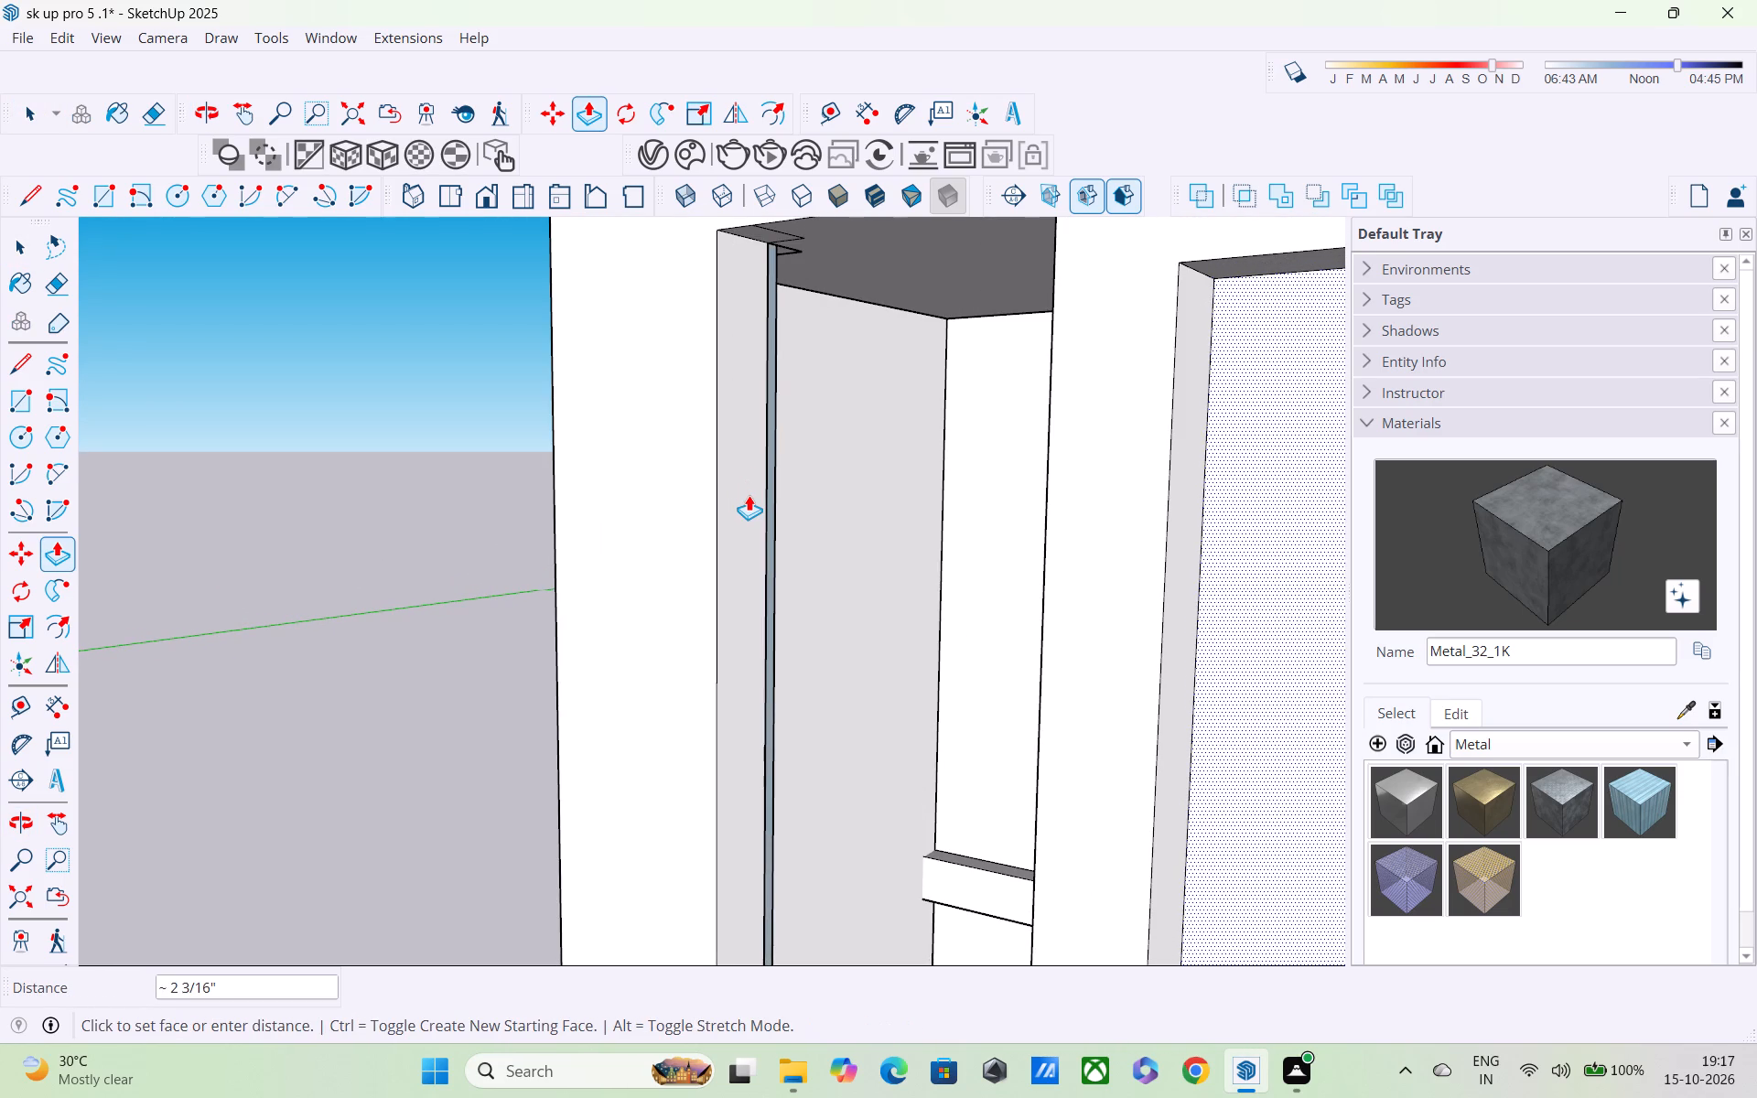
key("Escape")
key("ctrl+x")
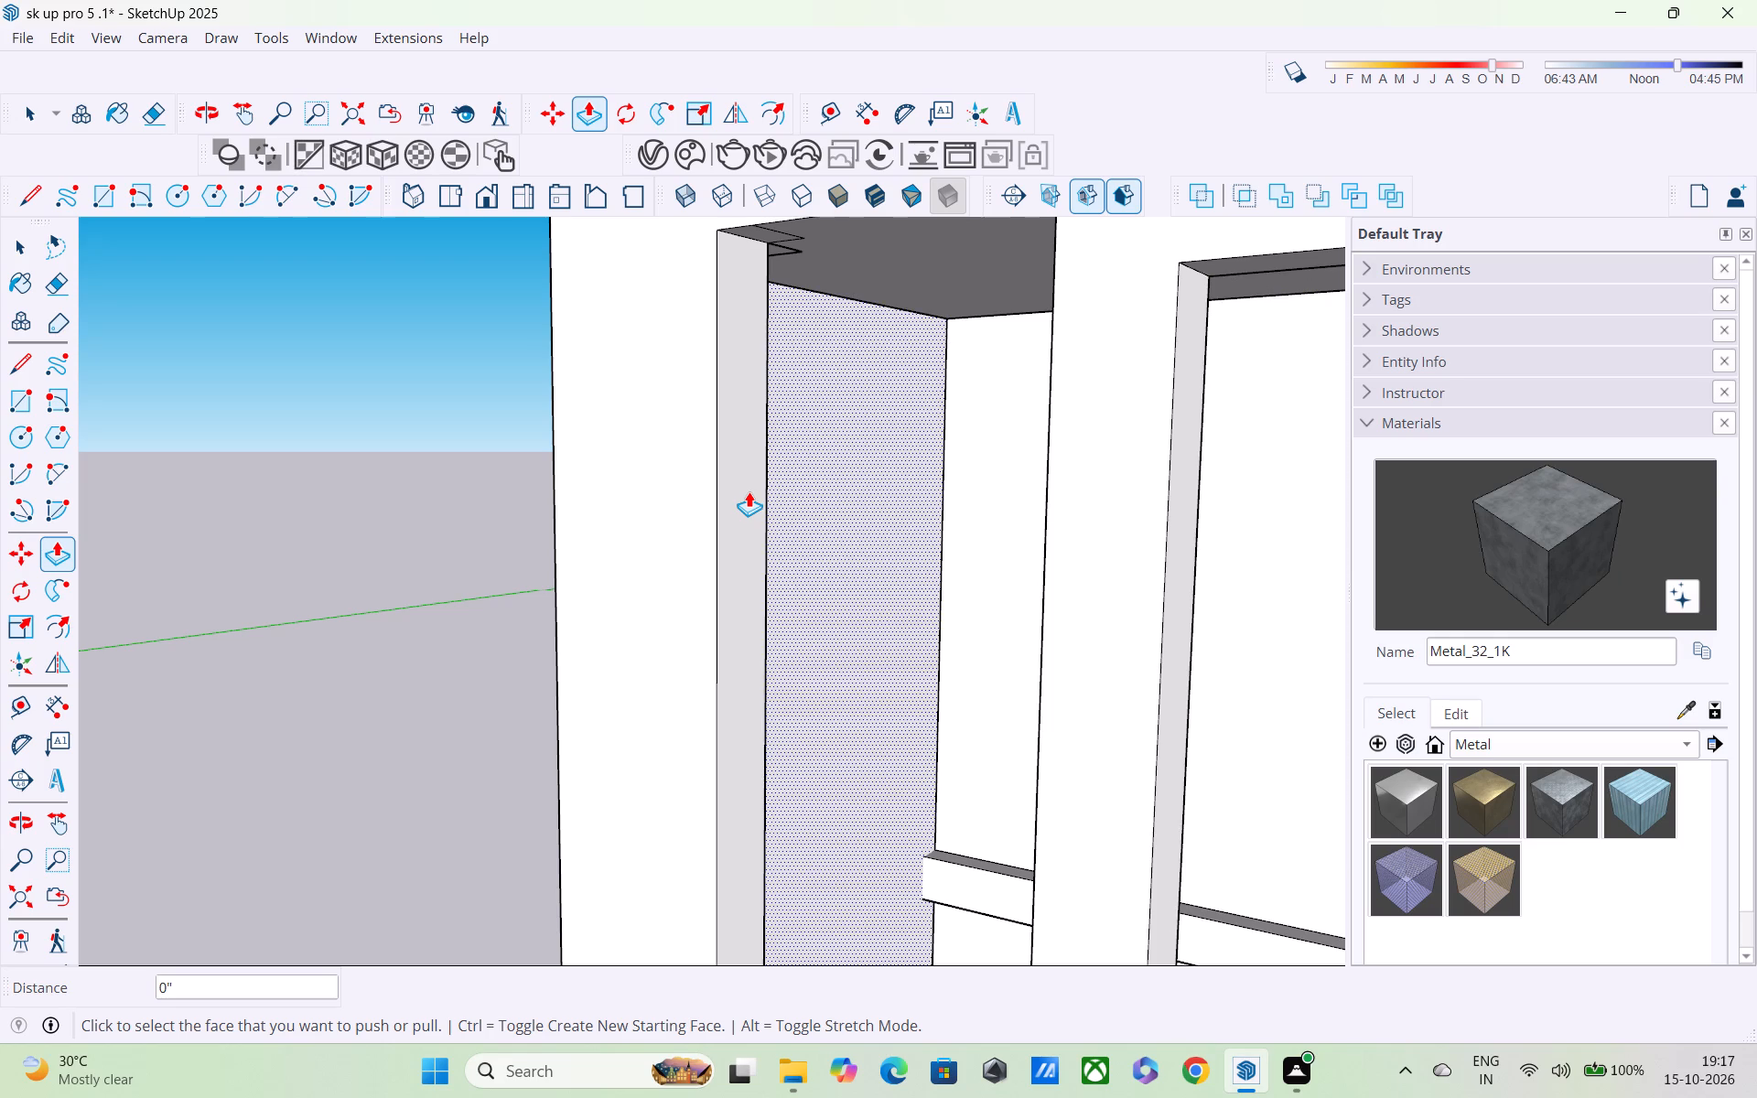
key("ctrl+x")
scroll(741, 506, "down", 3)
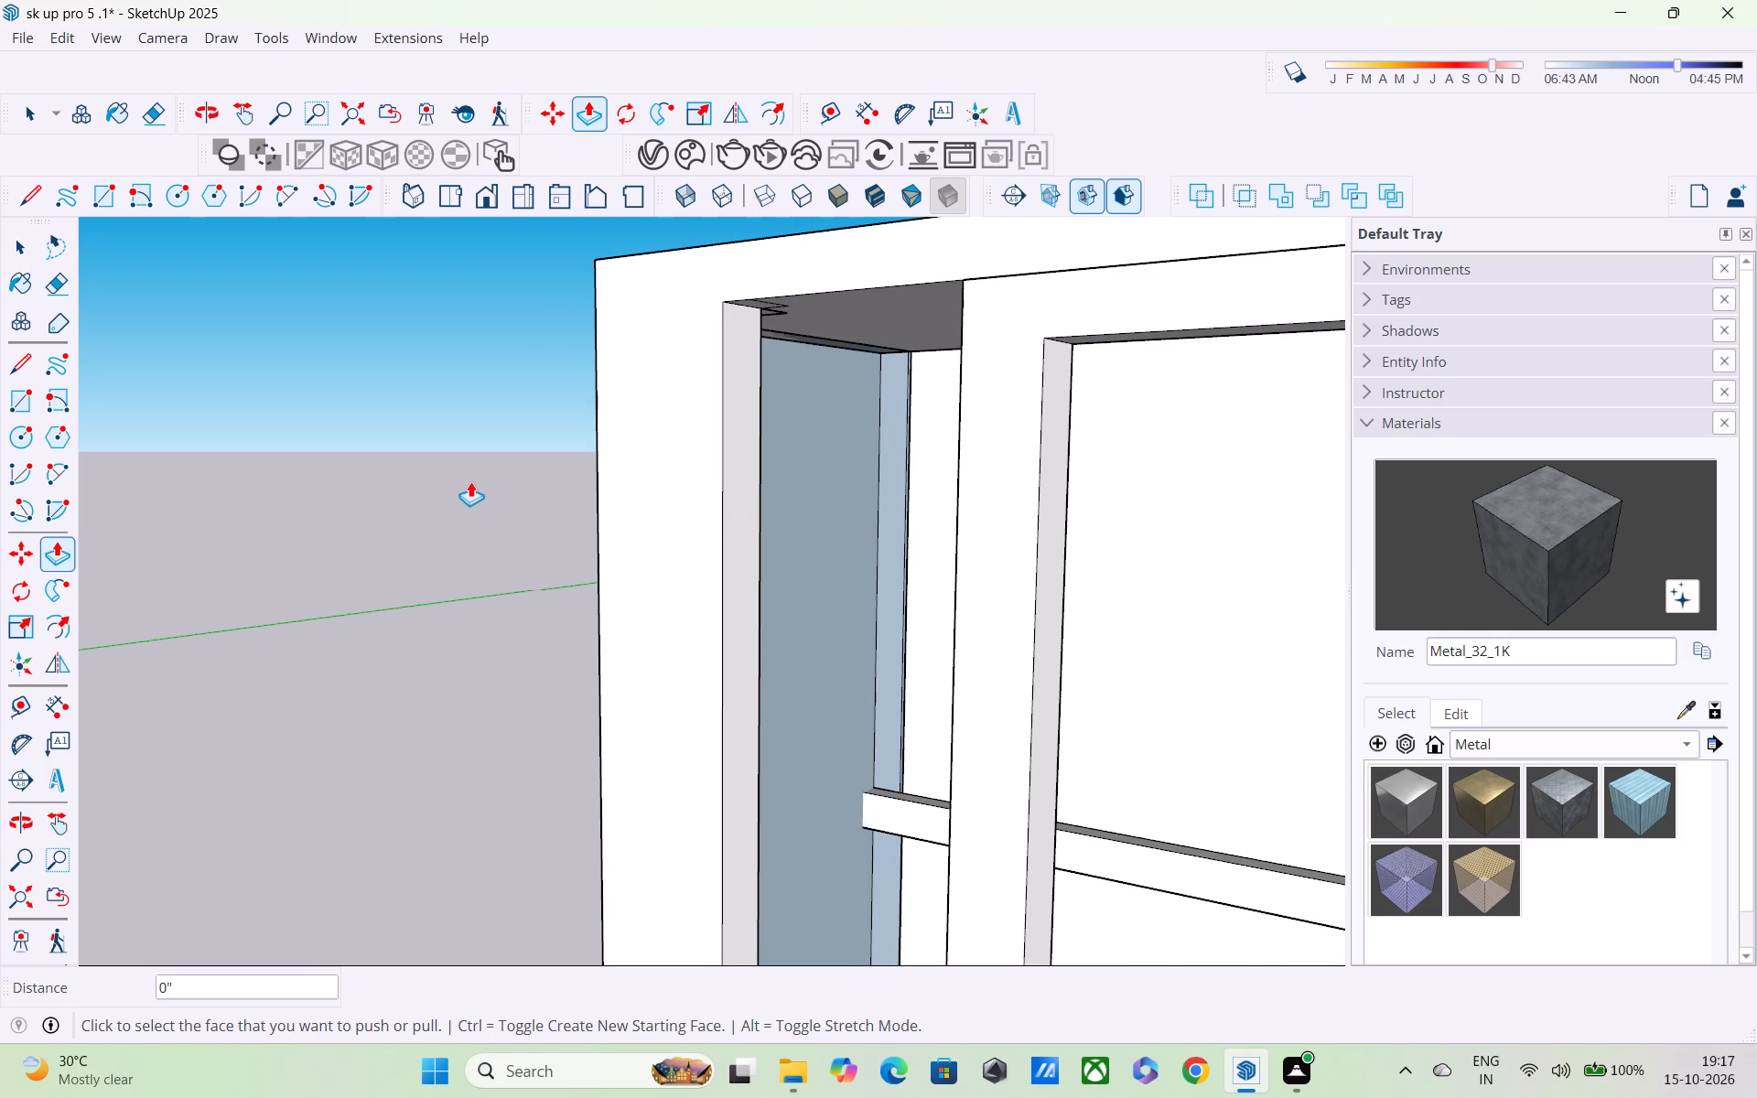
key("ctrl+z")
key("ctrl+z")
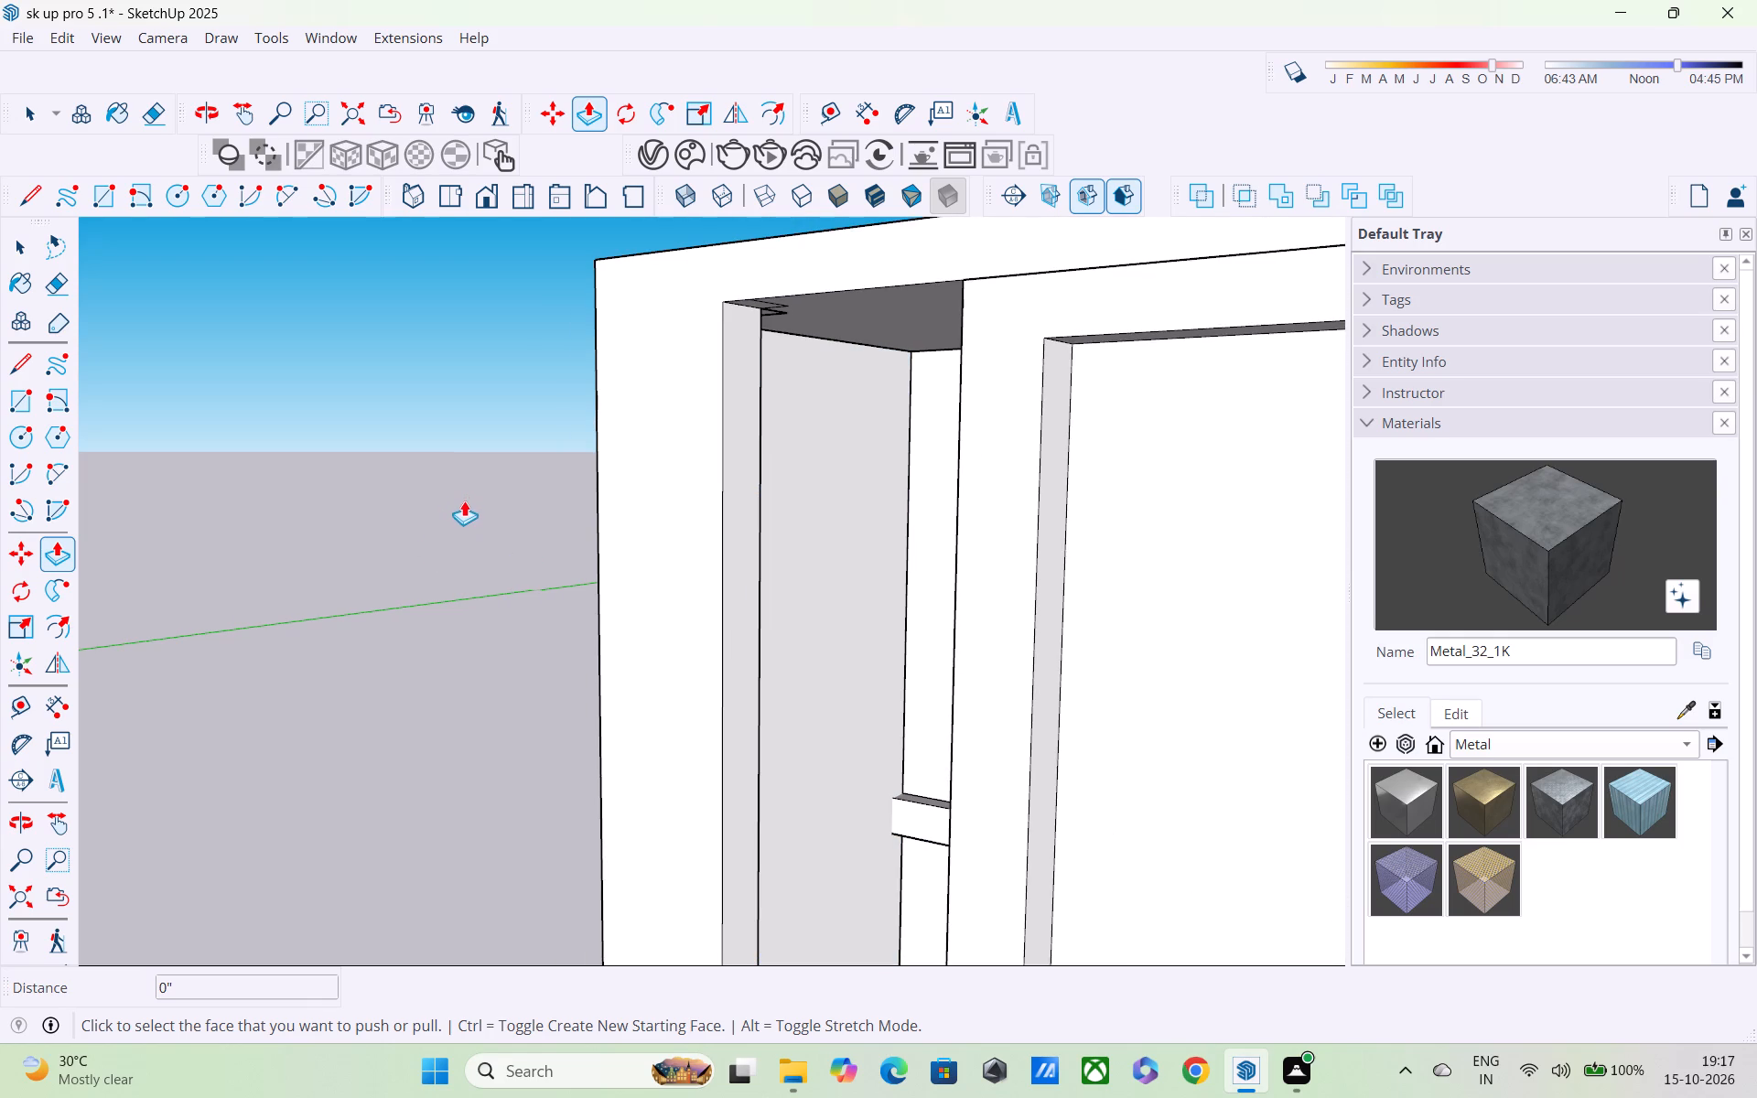
Examine the upper front facade from several heights, around the roof slab, end pier, tall opening and stepped fin.
scroll(464, 504, "down", 5)
middle_click_drag(513, 544, 675, 556)
scroll(681, 553, "up", 1)
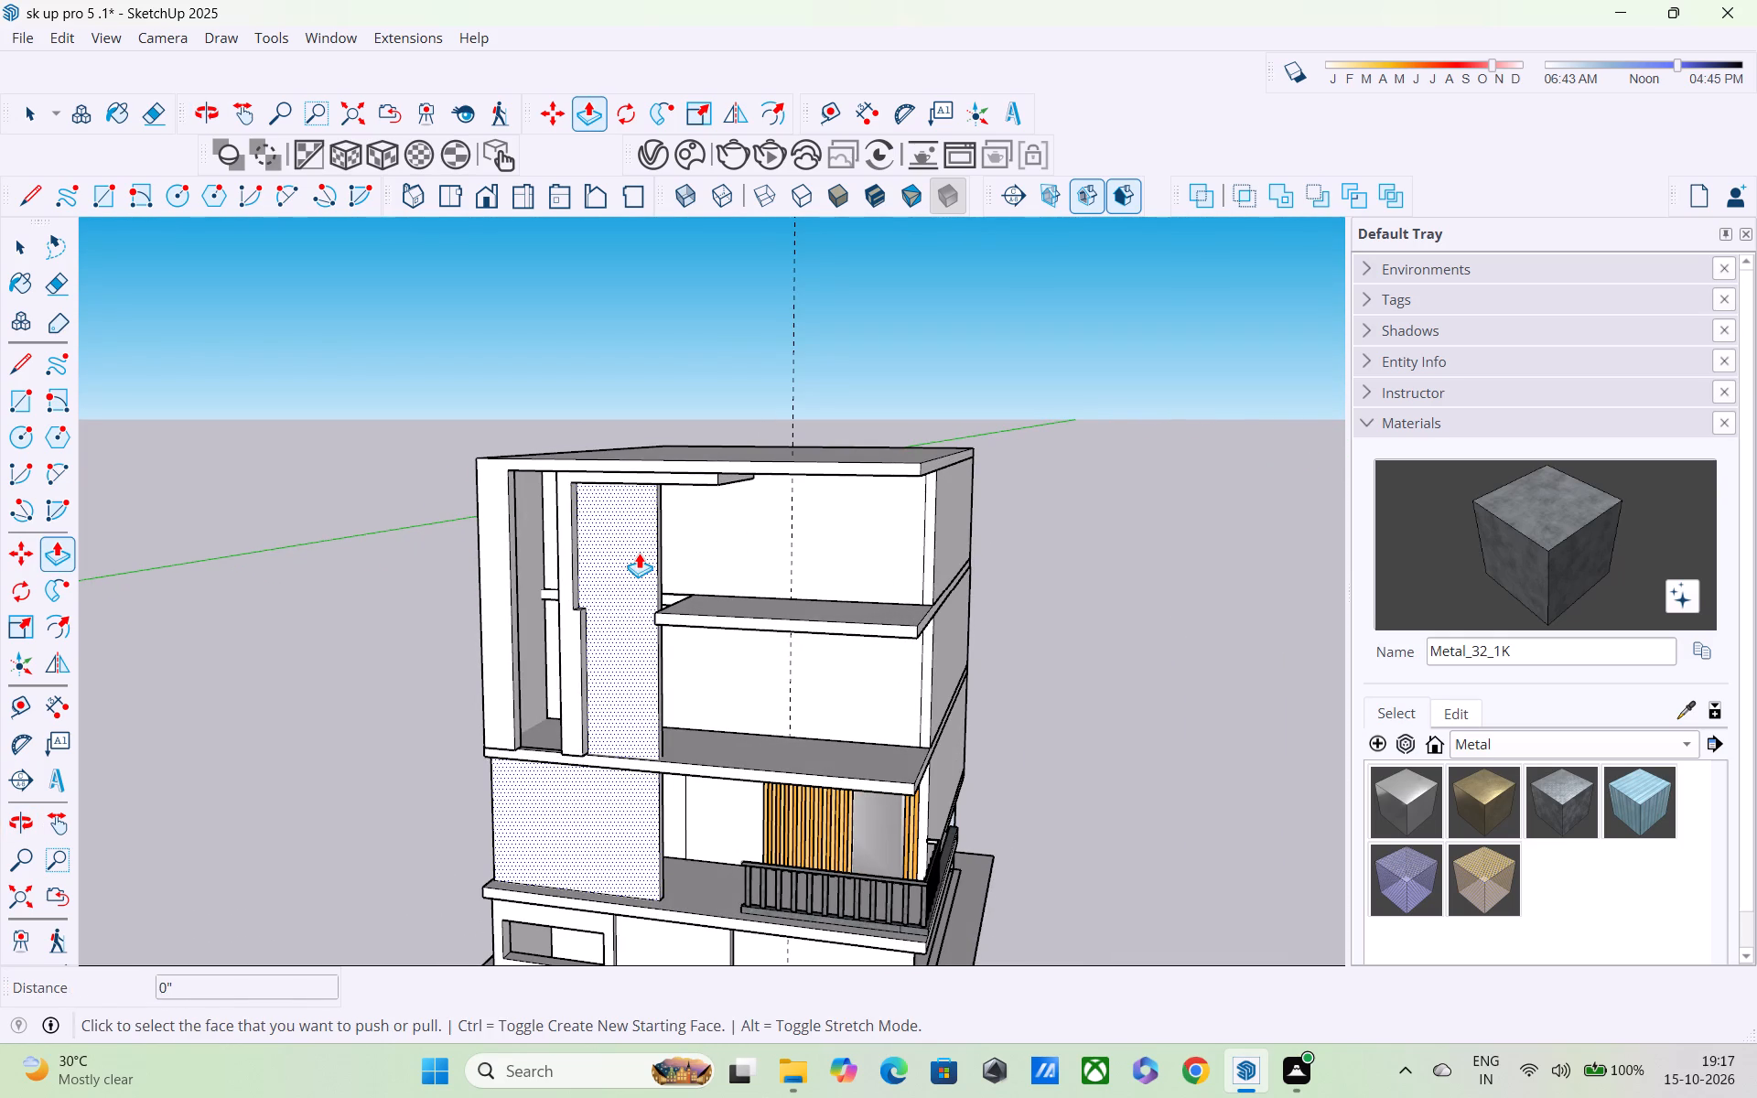
scroll(579, 549, "up", 2)
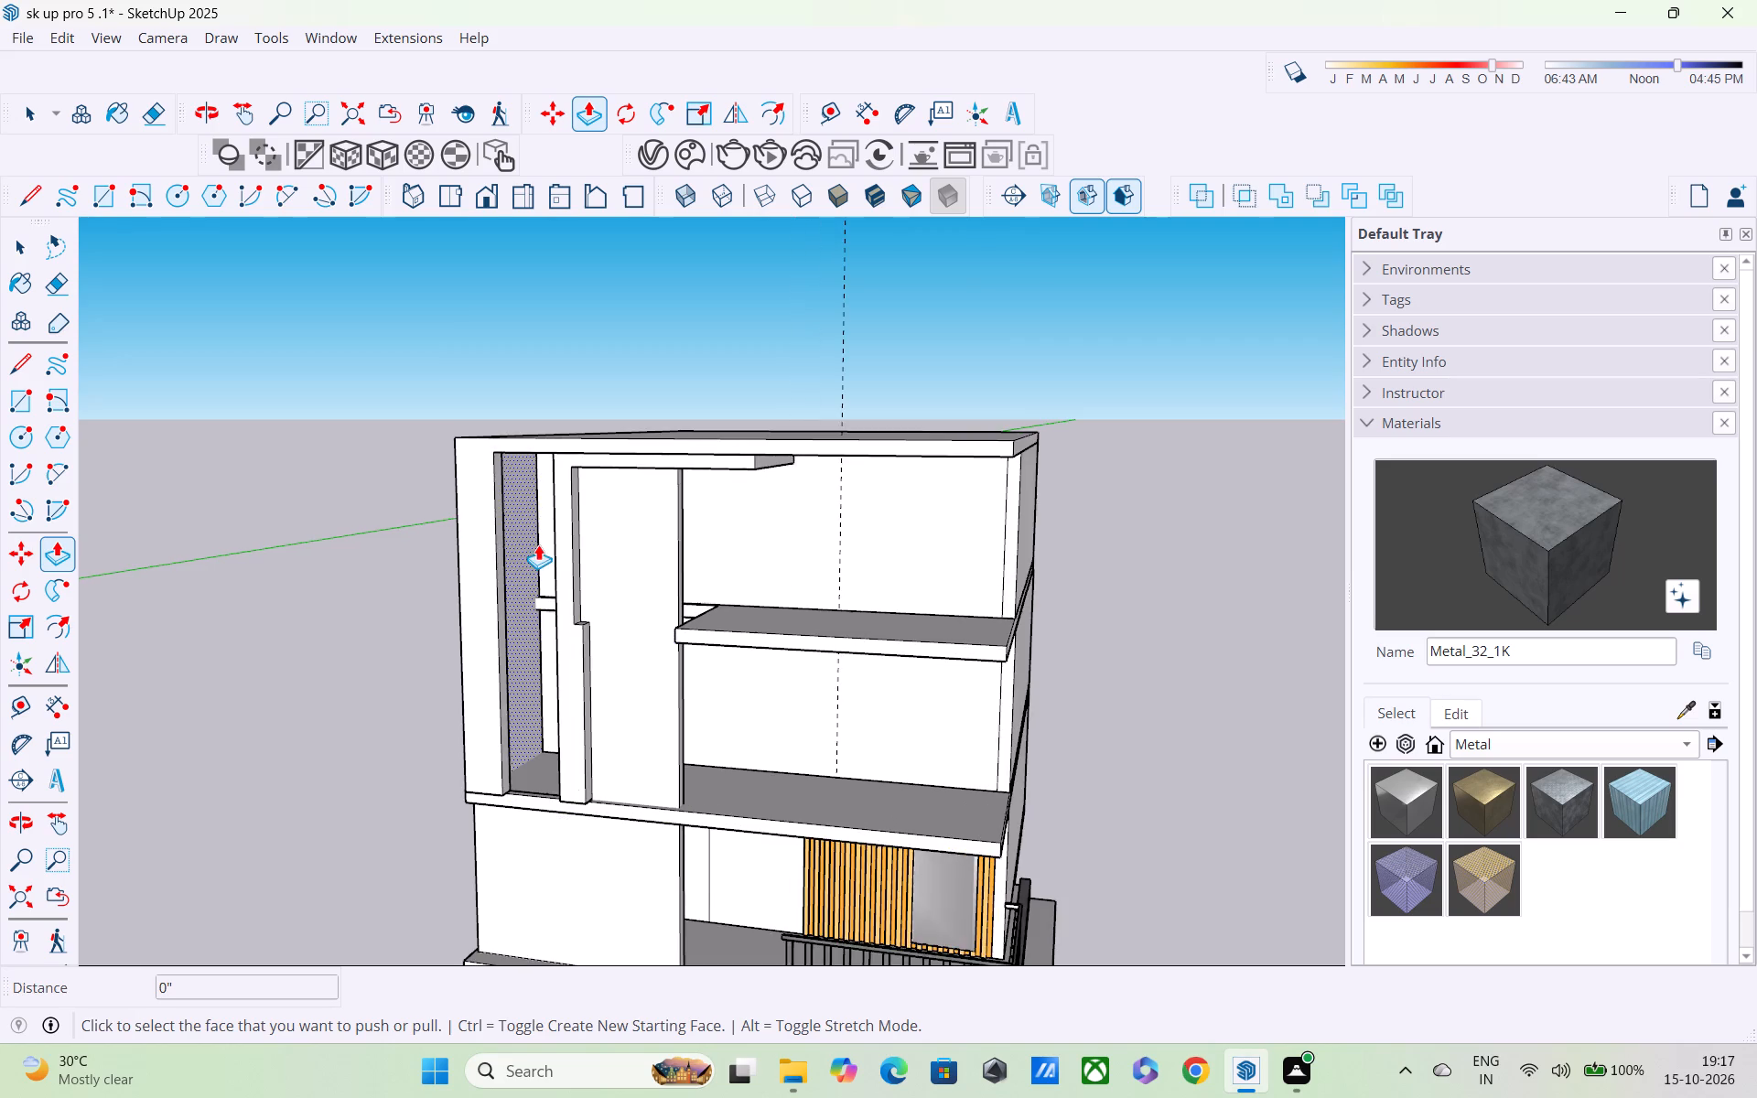
middle_click_drag(506, 535, 388, 425)
scroll(387, 425, "down", 1)
scroll(437, 454, "up", 4)
middle_click_drag(502, 472, 728, 775)
scroll(622, 705, "up", 3)
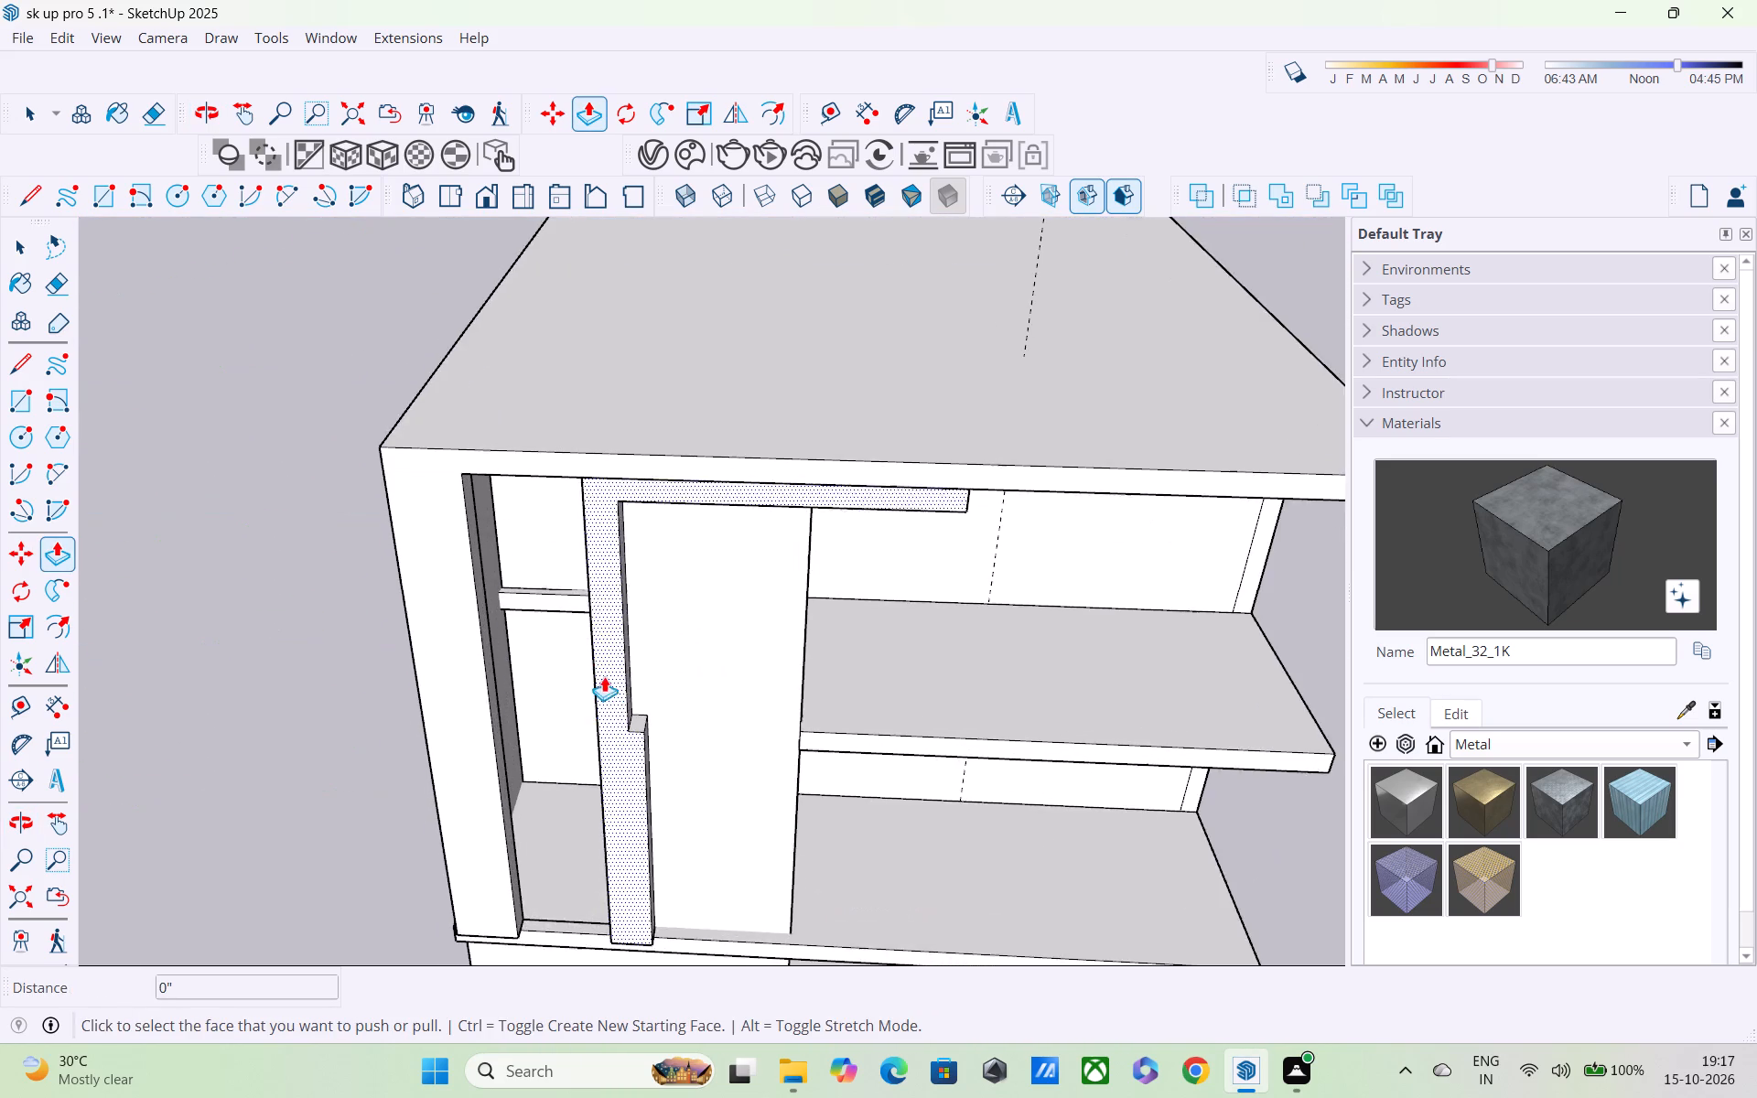
scroll(507, 592, "up", 3)
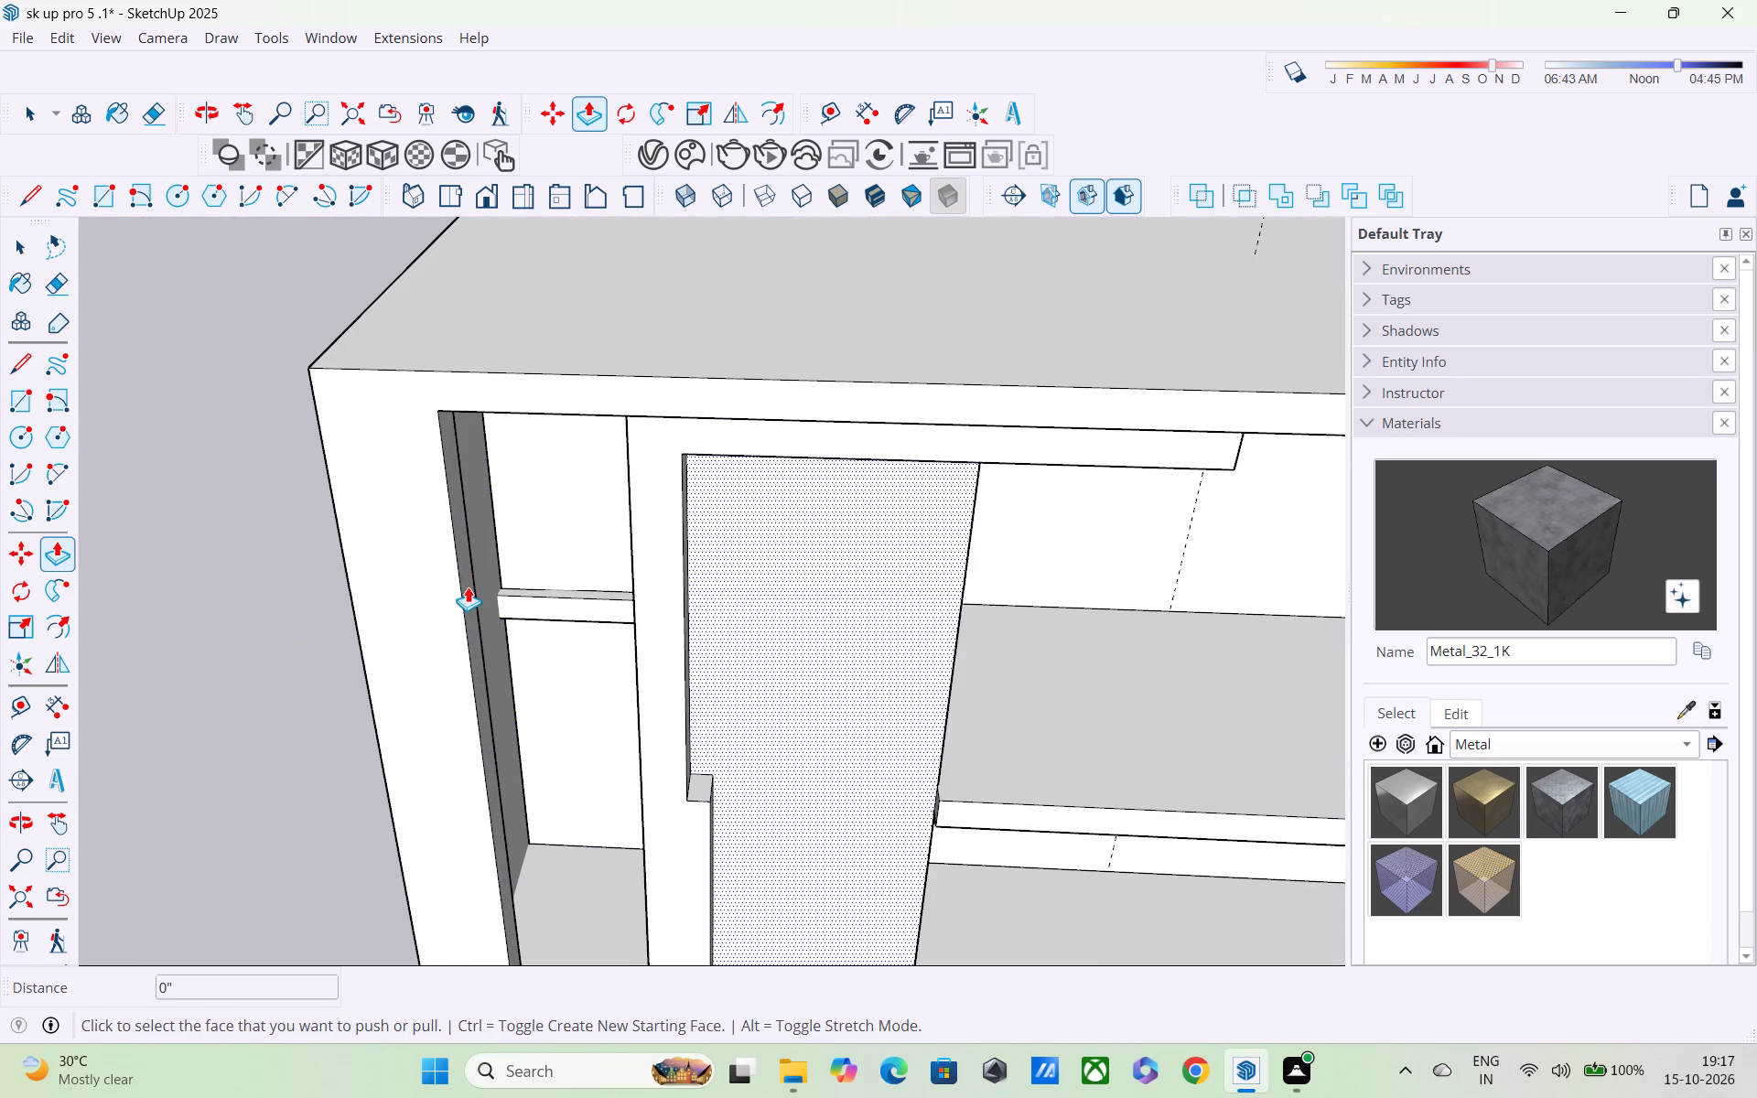
Reopen the roof slab and end pier group and pull the pier's inner face about 1' 5 9/16" into the tall opening.
middle_click_drag(466, 586, 188, 492)
scroll(418, 594, "up", 2)
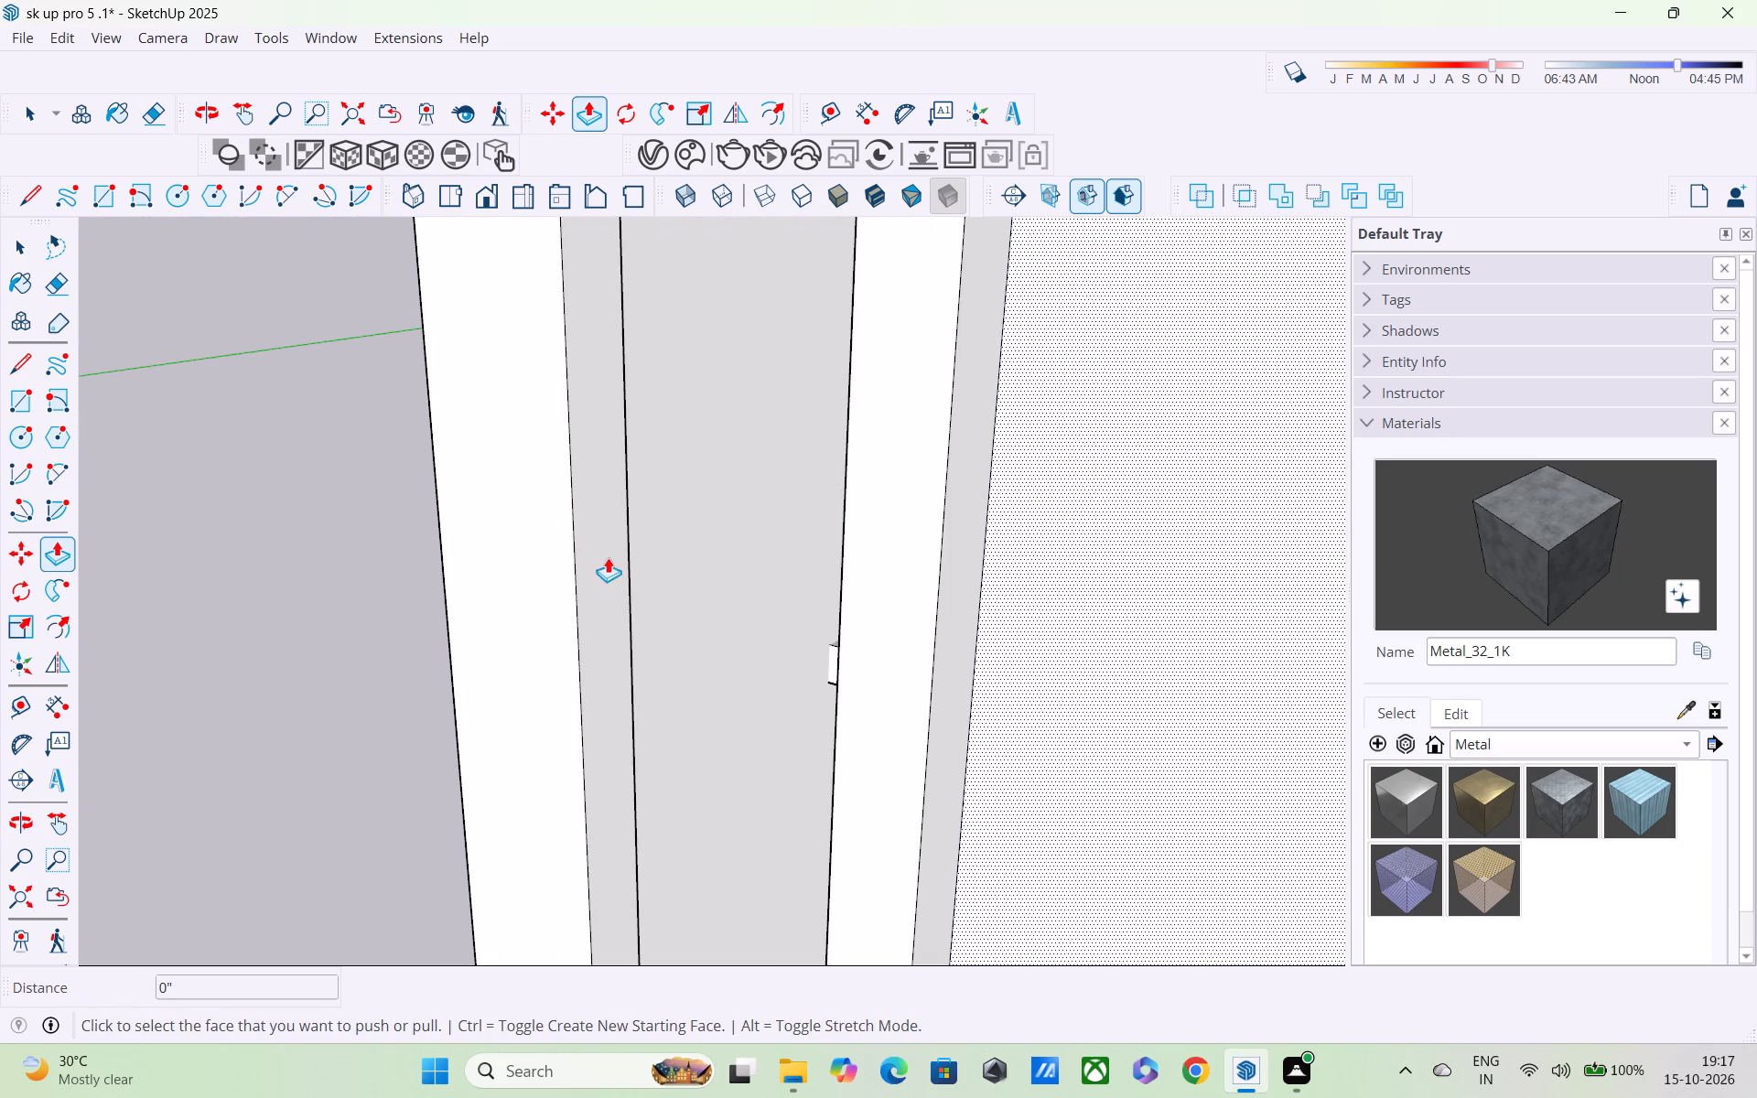
left_click(588, 573)
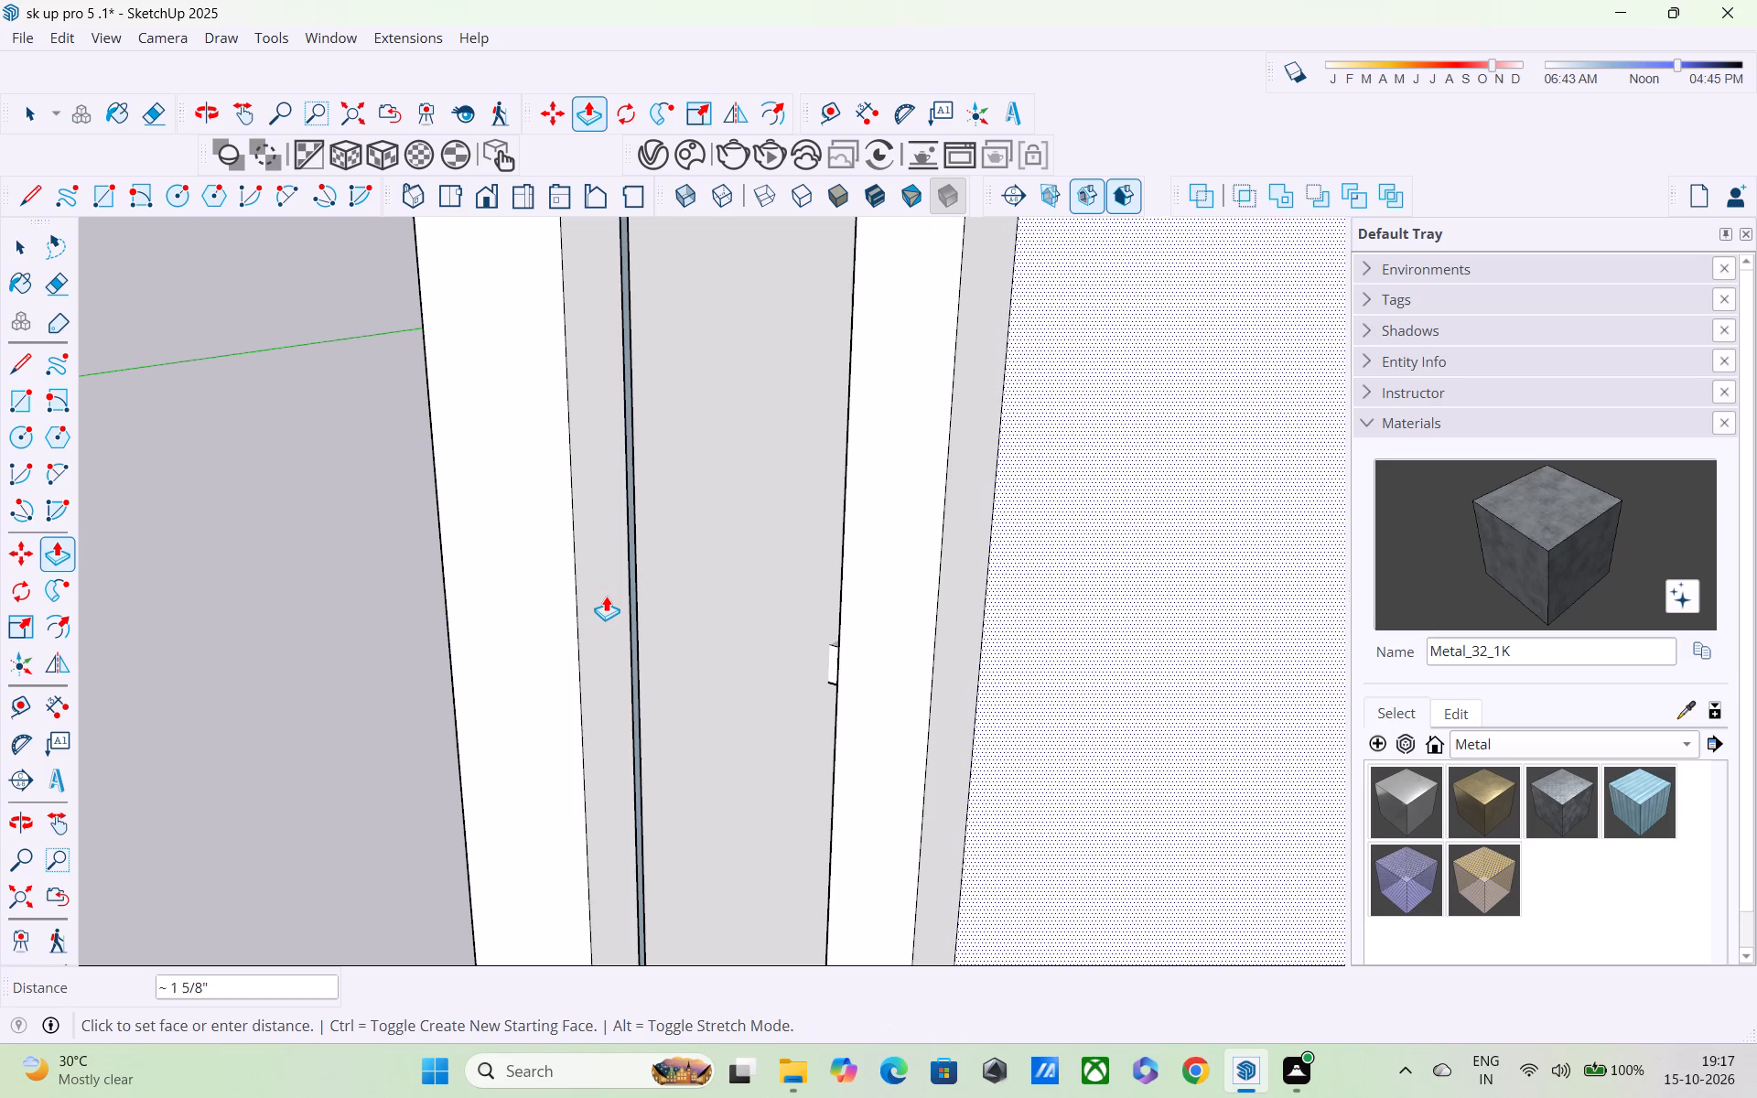
key("Escape")
key("ctrl+z")
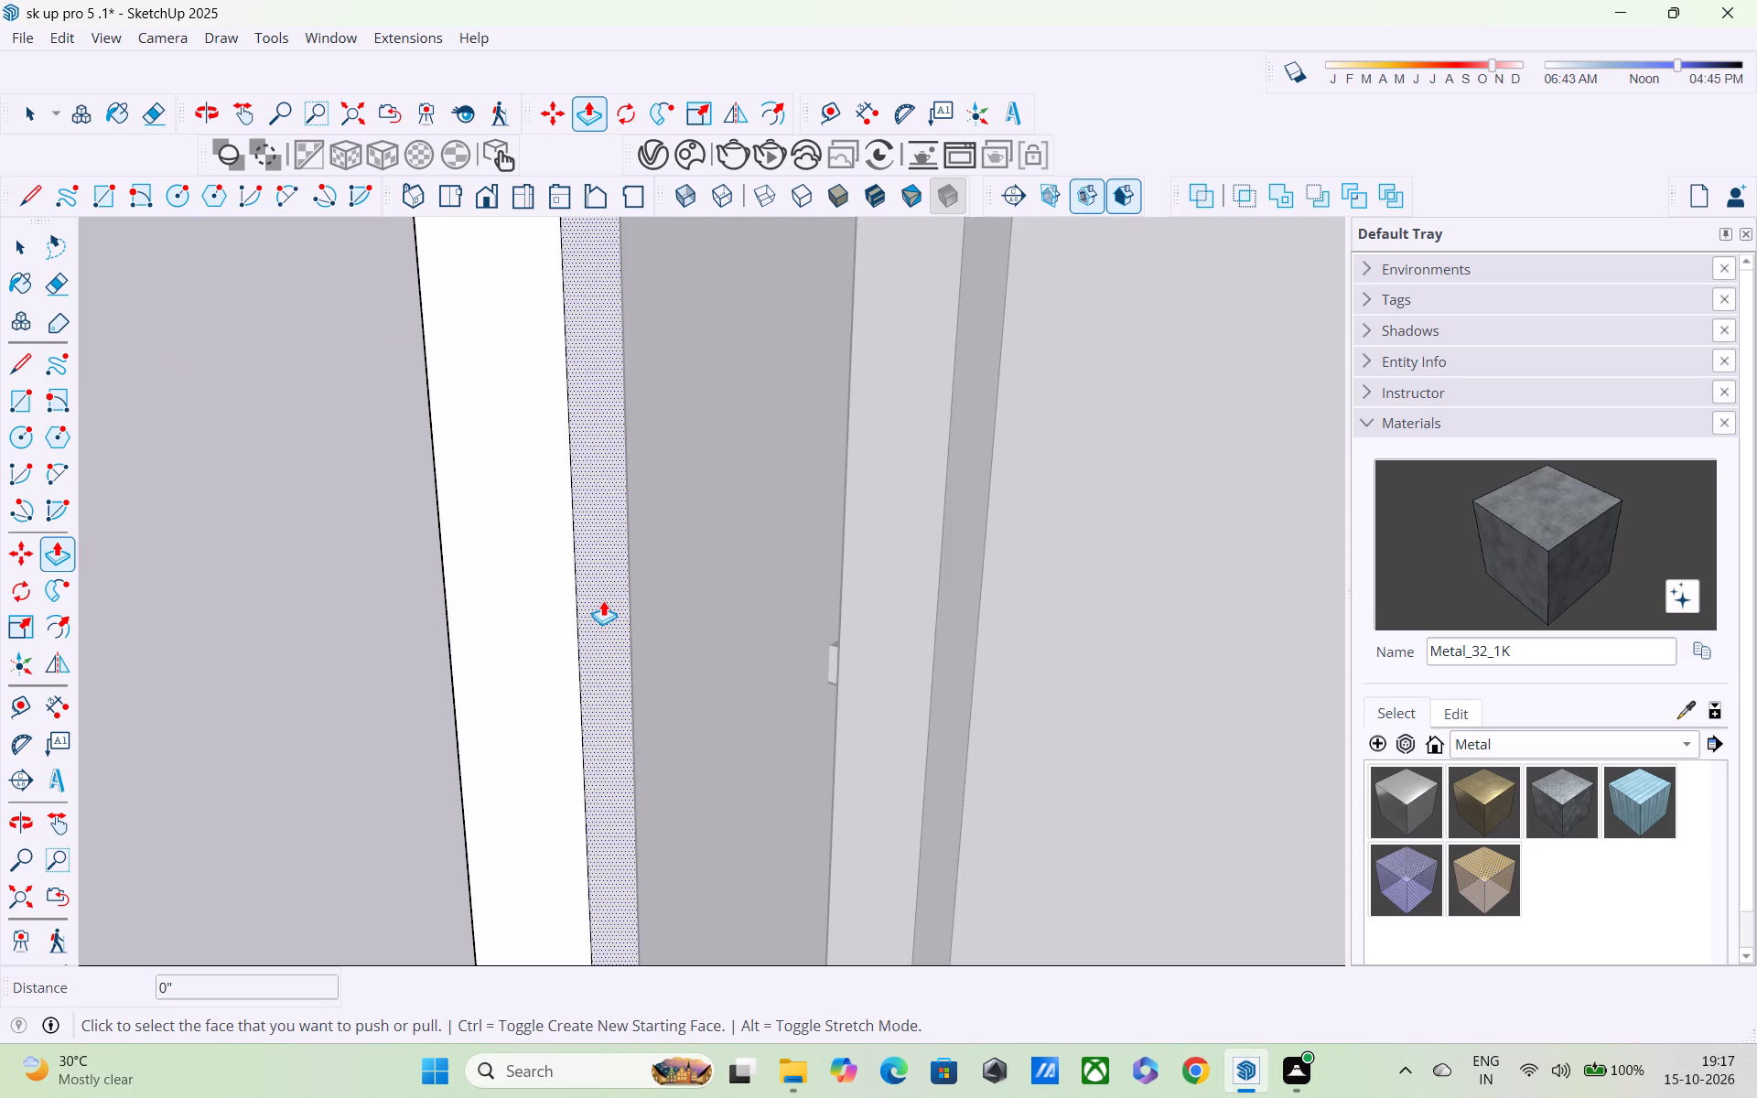
left_click(602, 606)
scroll(654, 637, "down", 4)
middle_click_drag(658, 639, 748, 638)
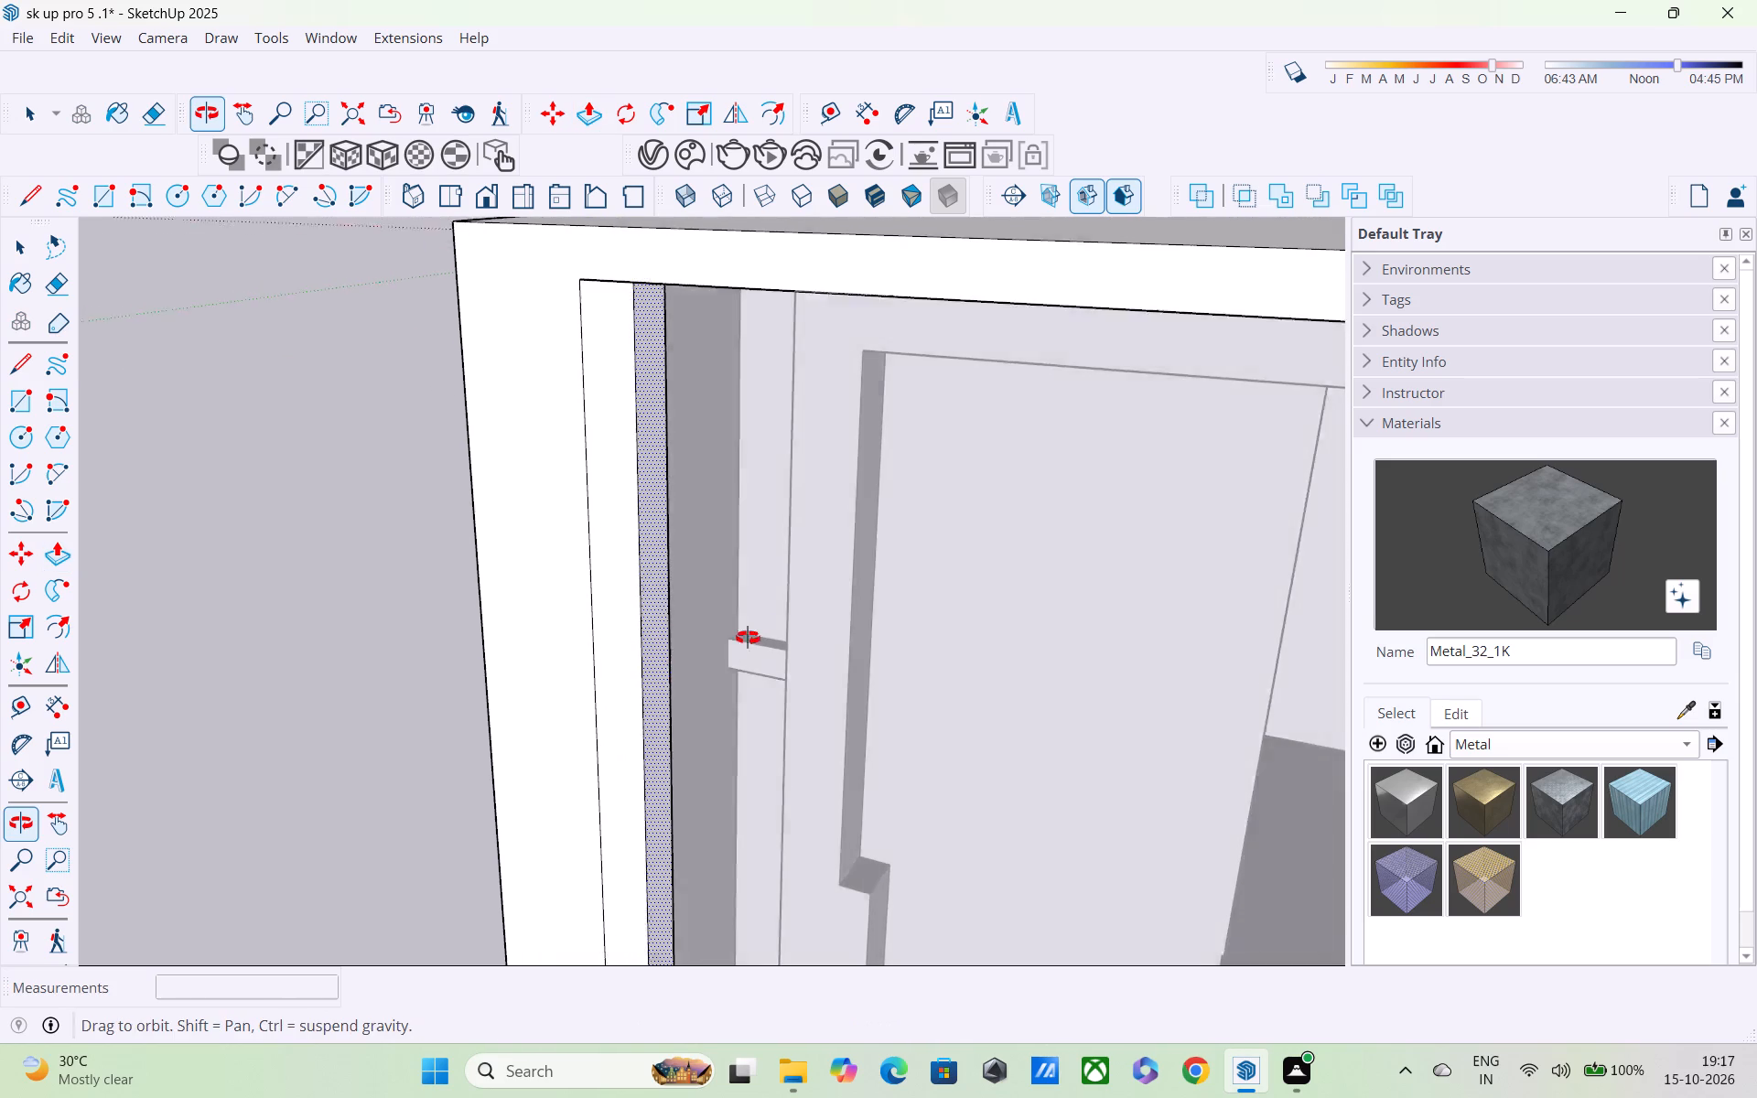
middle_click_drag(748, 638, 854, 587)
middle_click_drag(752, 610, 831, 533)
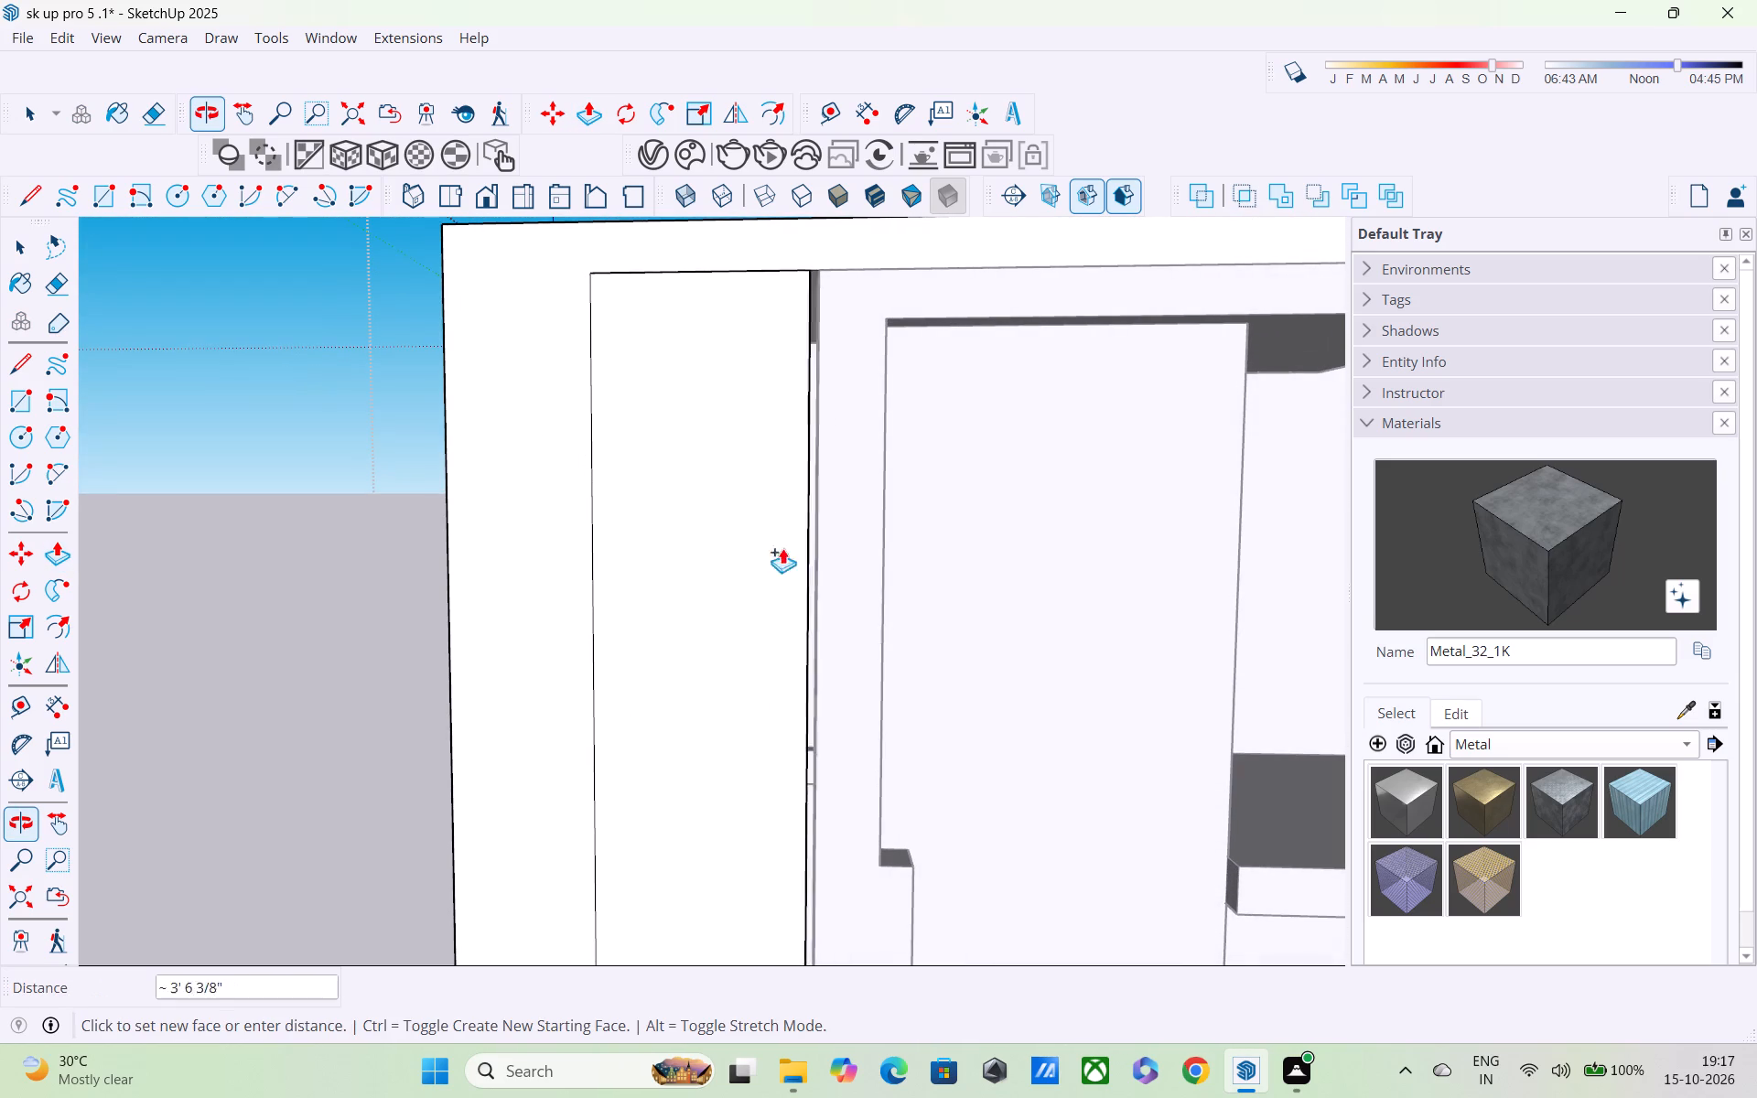
scroll(652, 583, "down", 1)
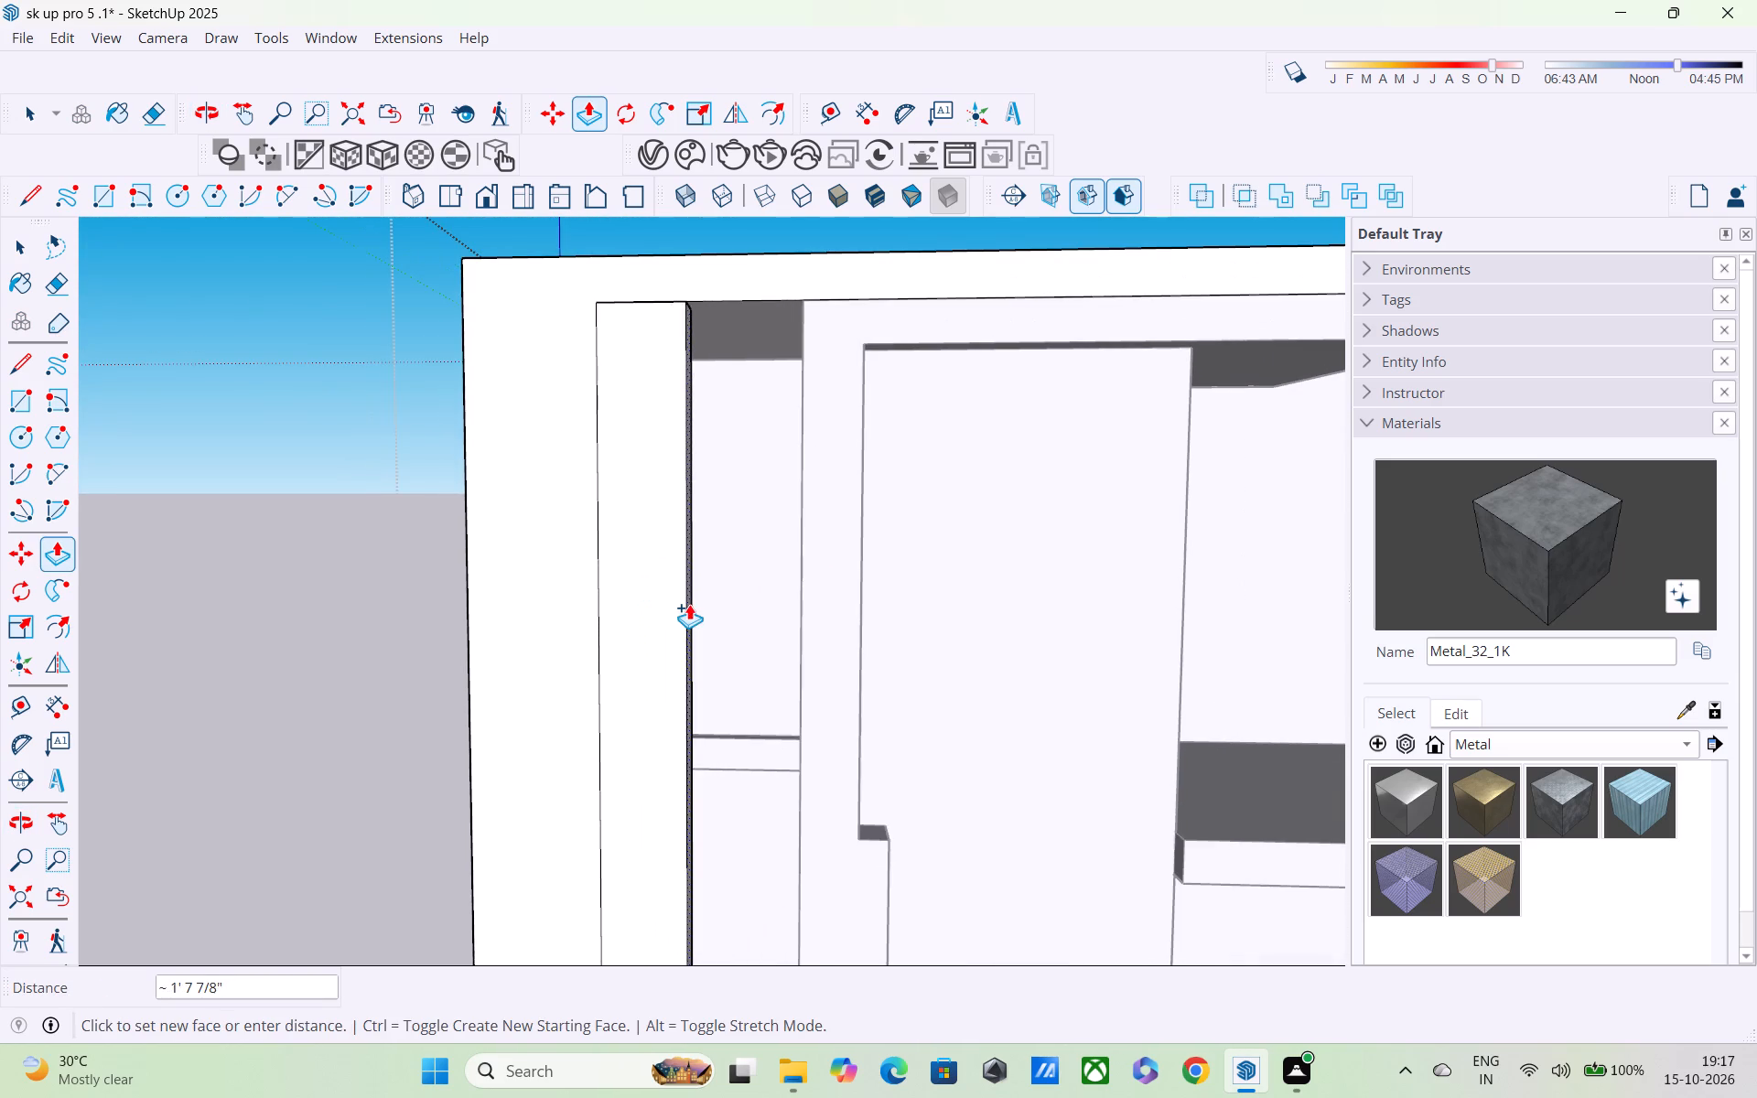
scroll(689, 604, "down", 1)
middle_click_drag(690, 605, 691, 350, "shift")
scroll(691, 350, "down", 3)
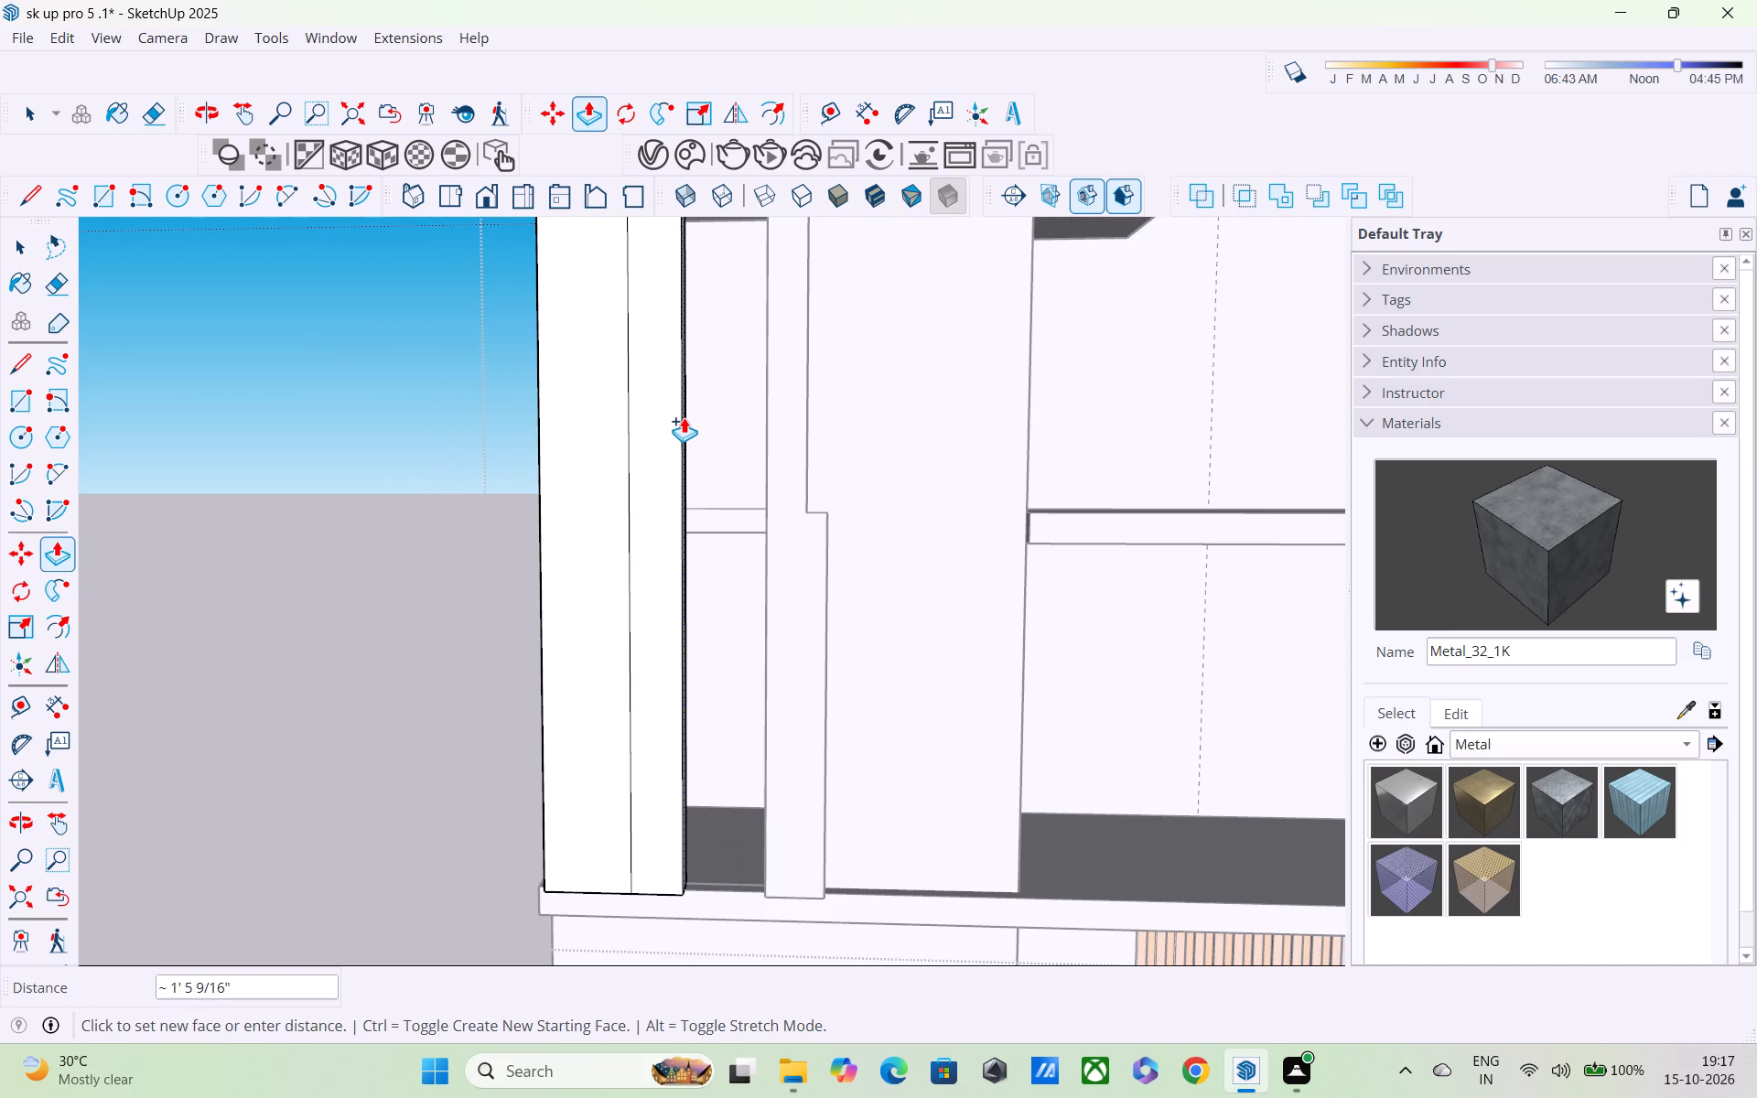
left_click(684, 417)
Erase the vertical seam and the short top edge on the widened end pier's front face.
middle_click_drag(673, 509, 735, 645)
scroll(674, 539, "down", 3)
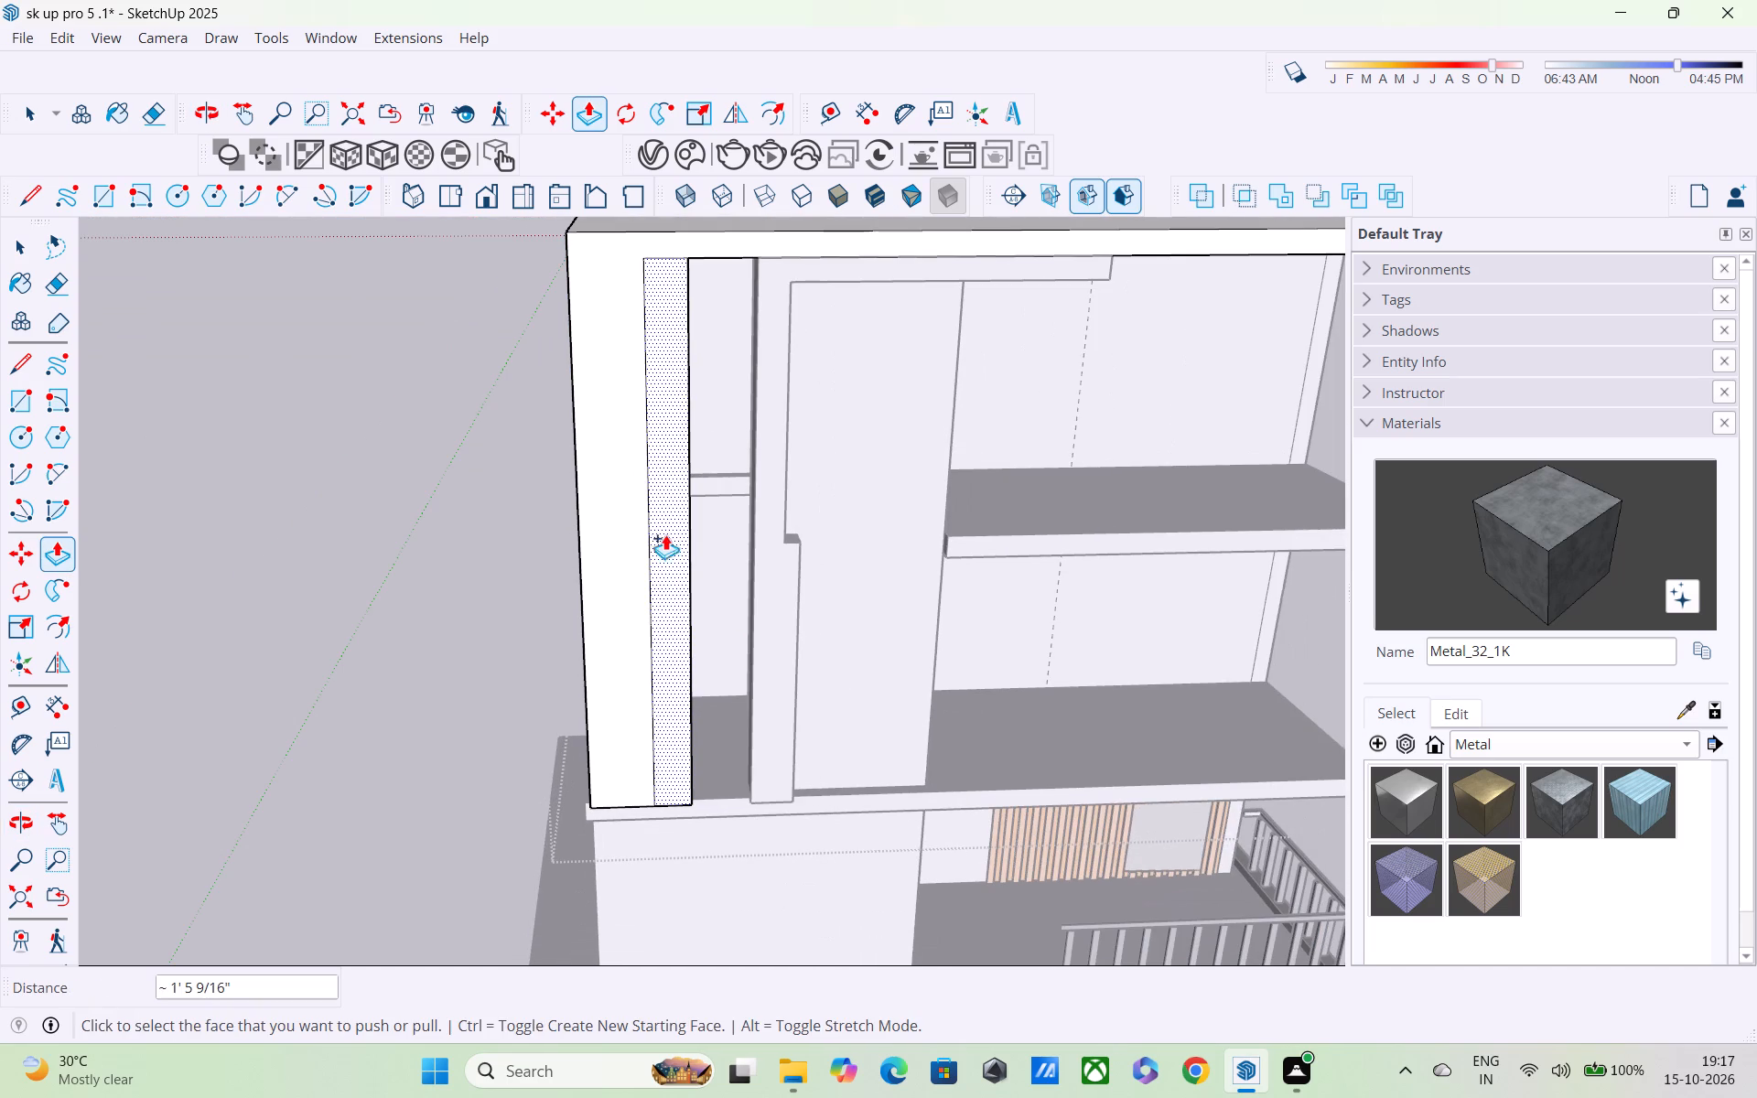
key("space")
key("e")
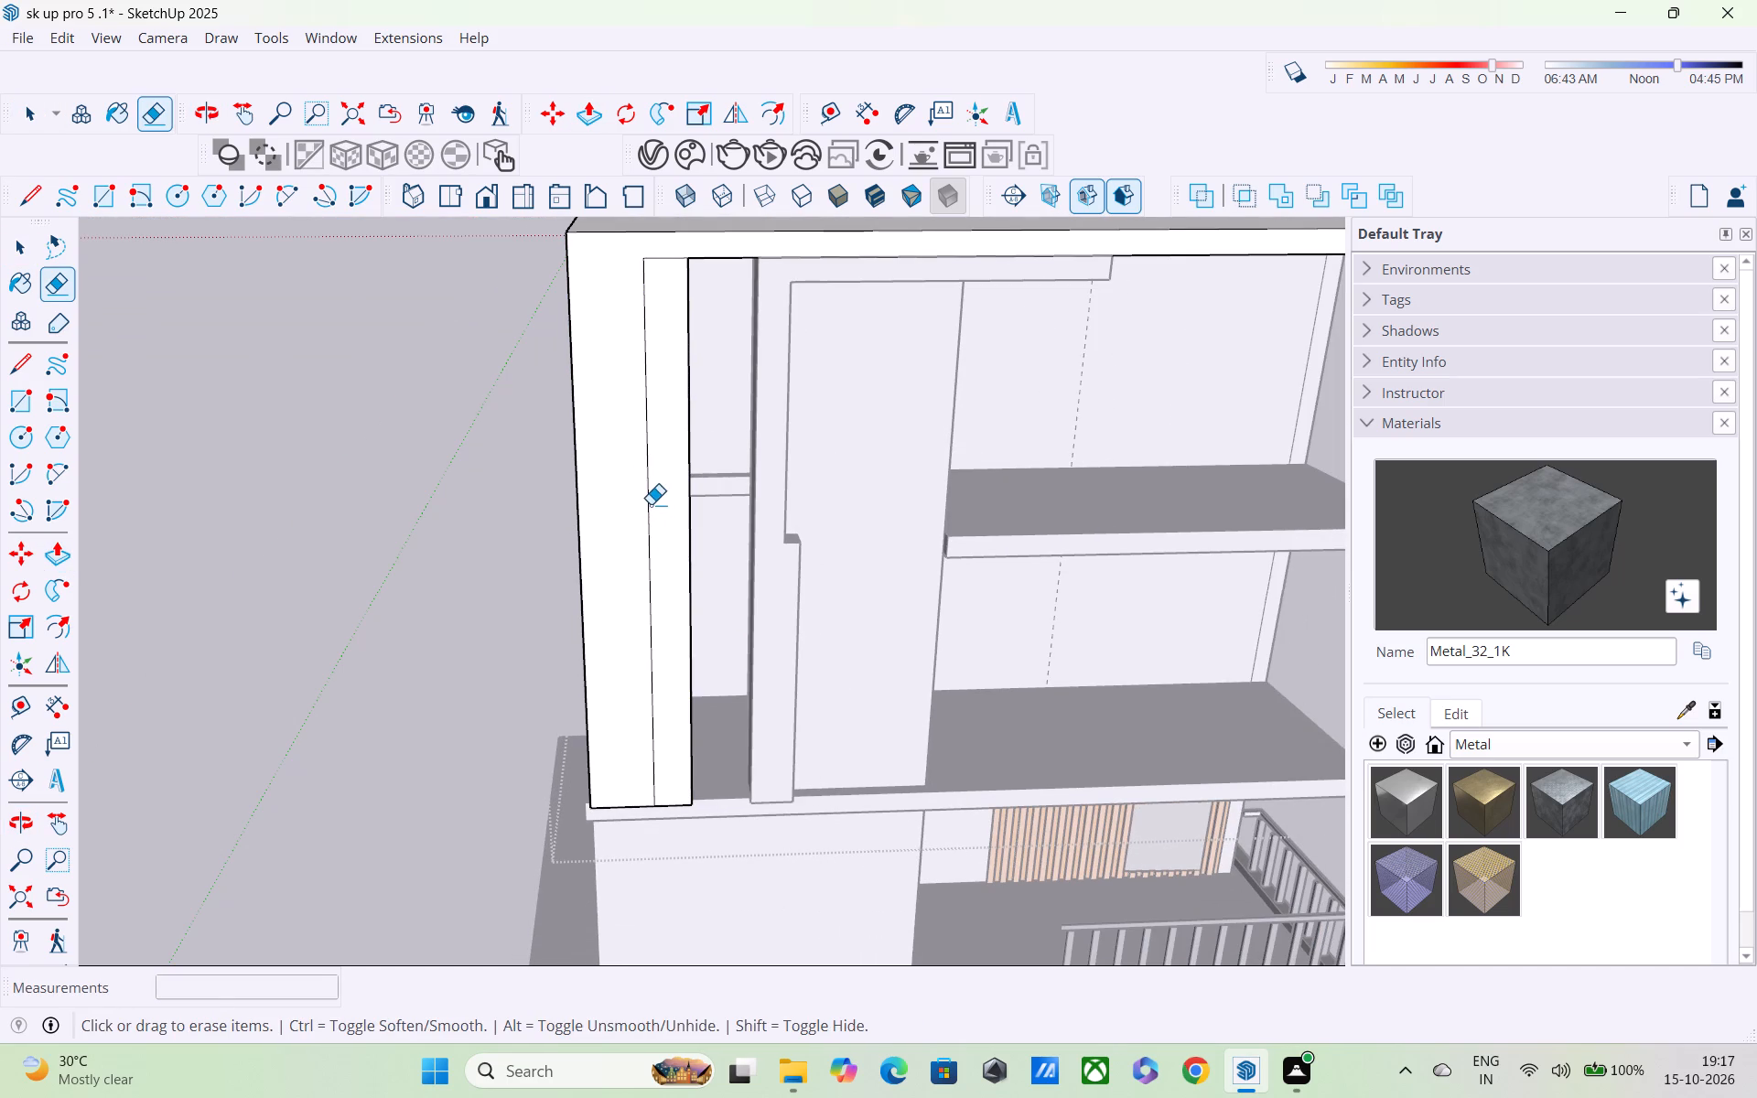
left_click(651, 504)
left_click(661, 262)
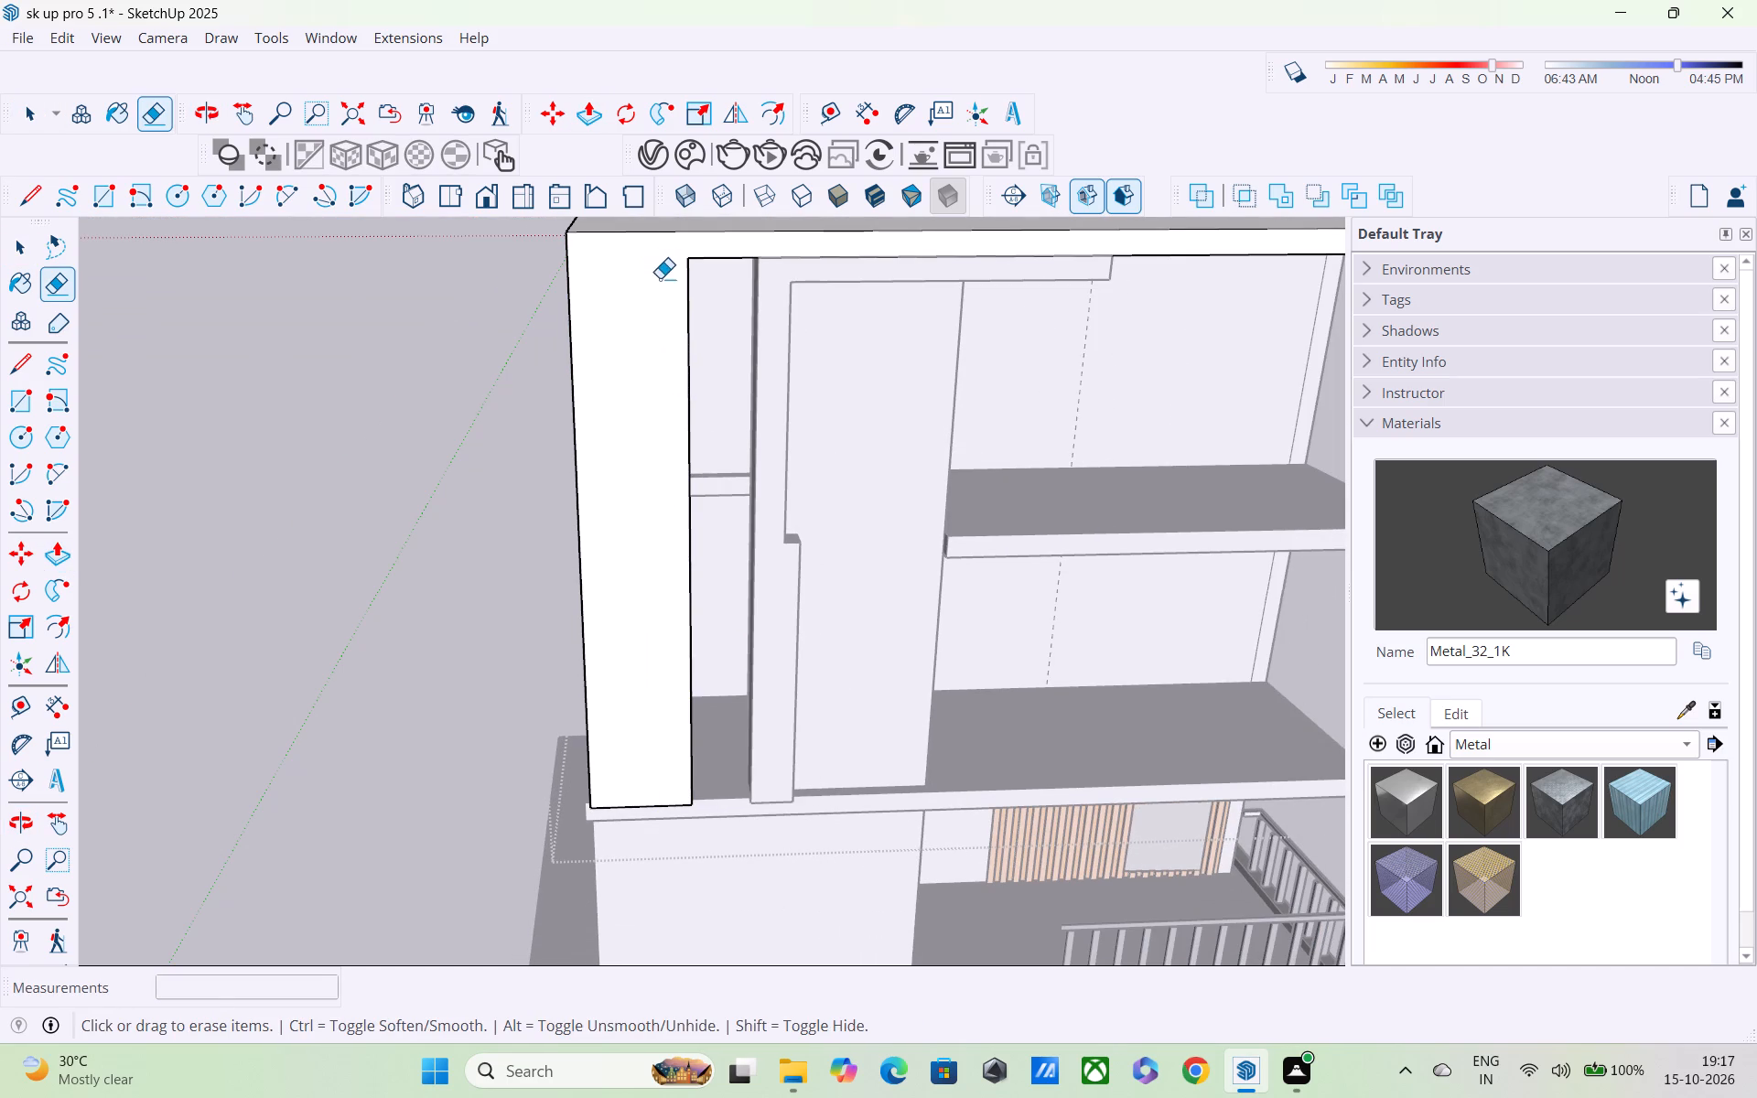
Push the widened end pier's front face back behind the roof slab's front edge.
scroll(663, 288, "down", 2)
middle_click_drag(675, 382, 793, 326)
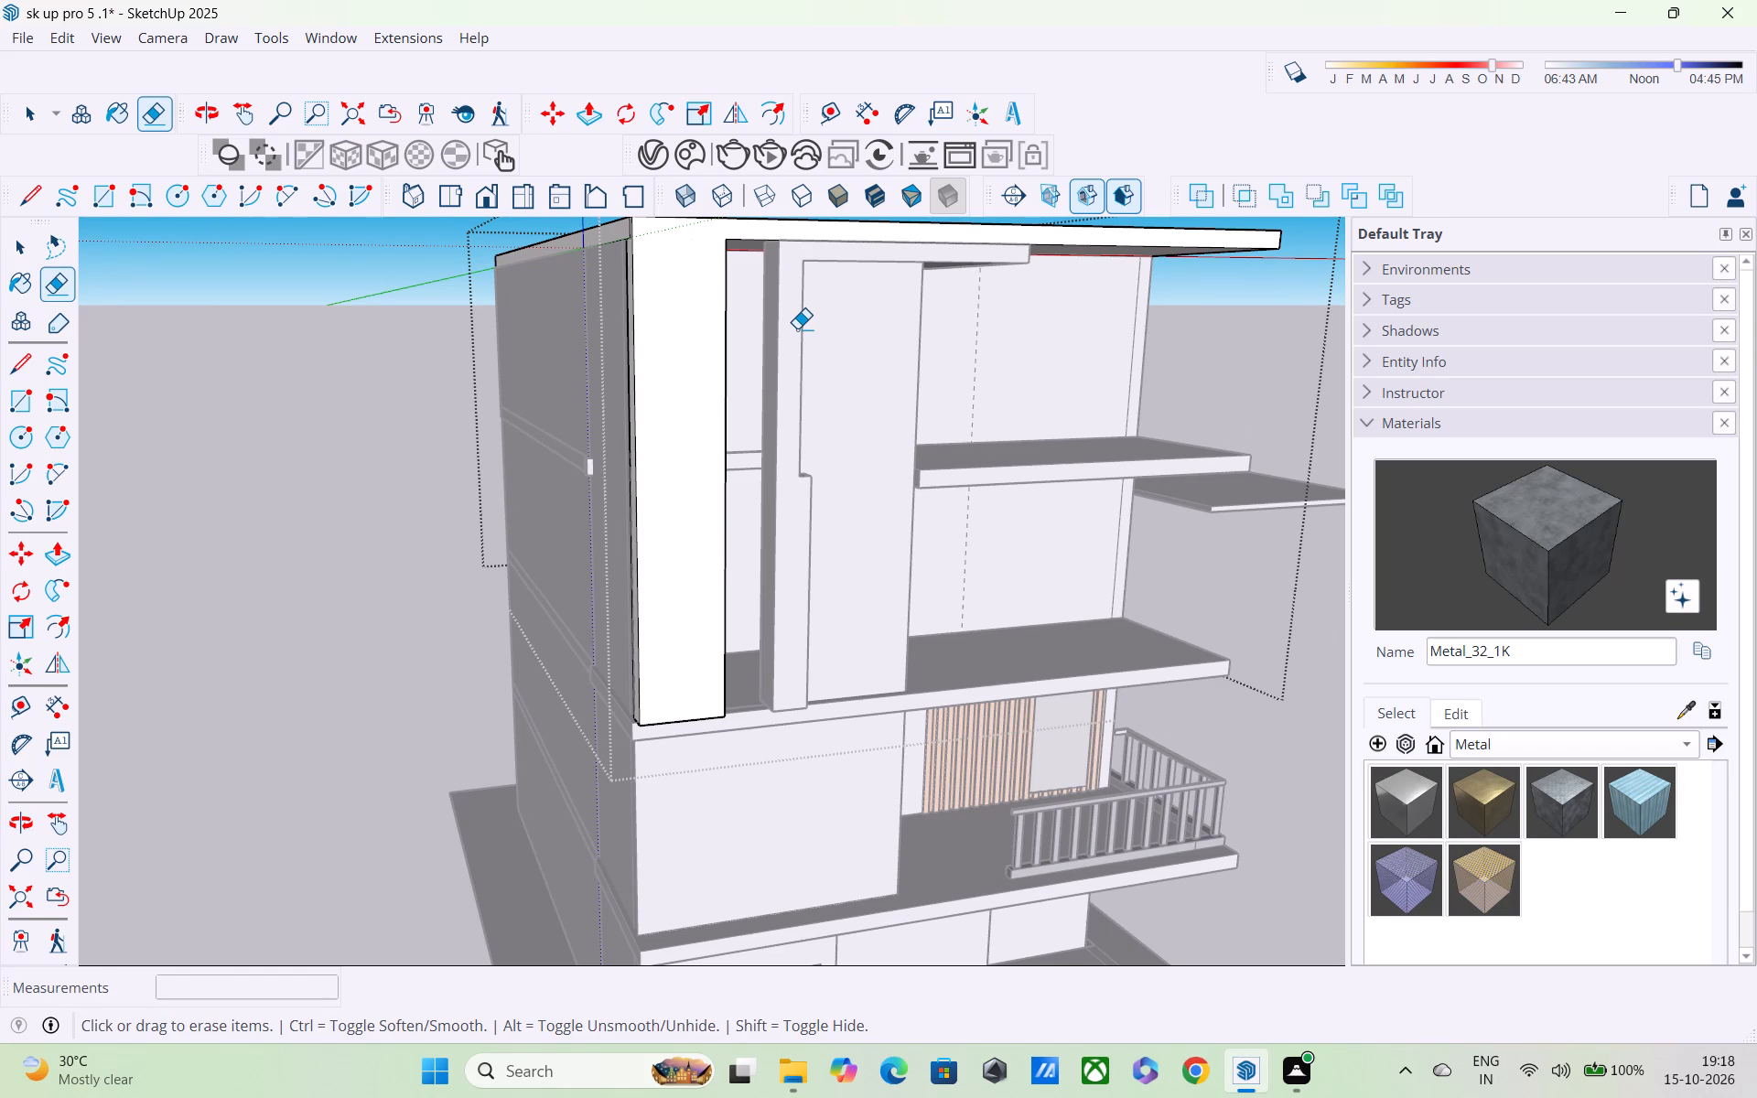
middle_click_drag(685, 752, 497, 619)
scroll(563, 643, "up", 2)
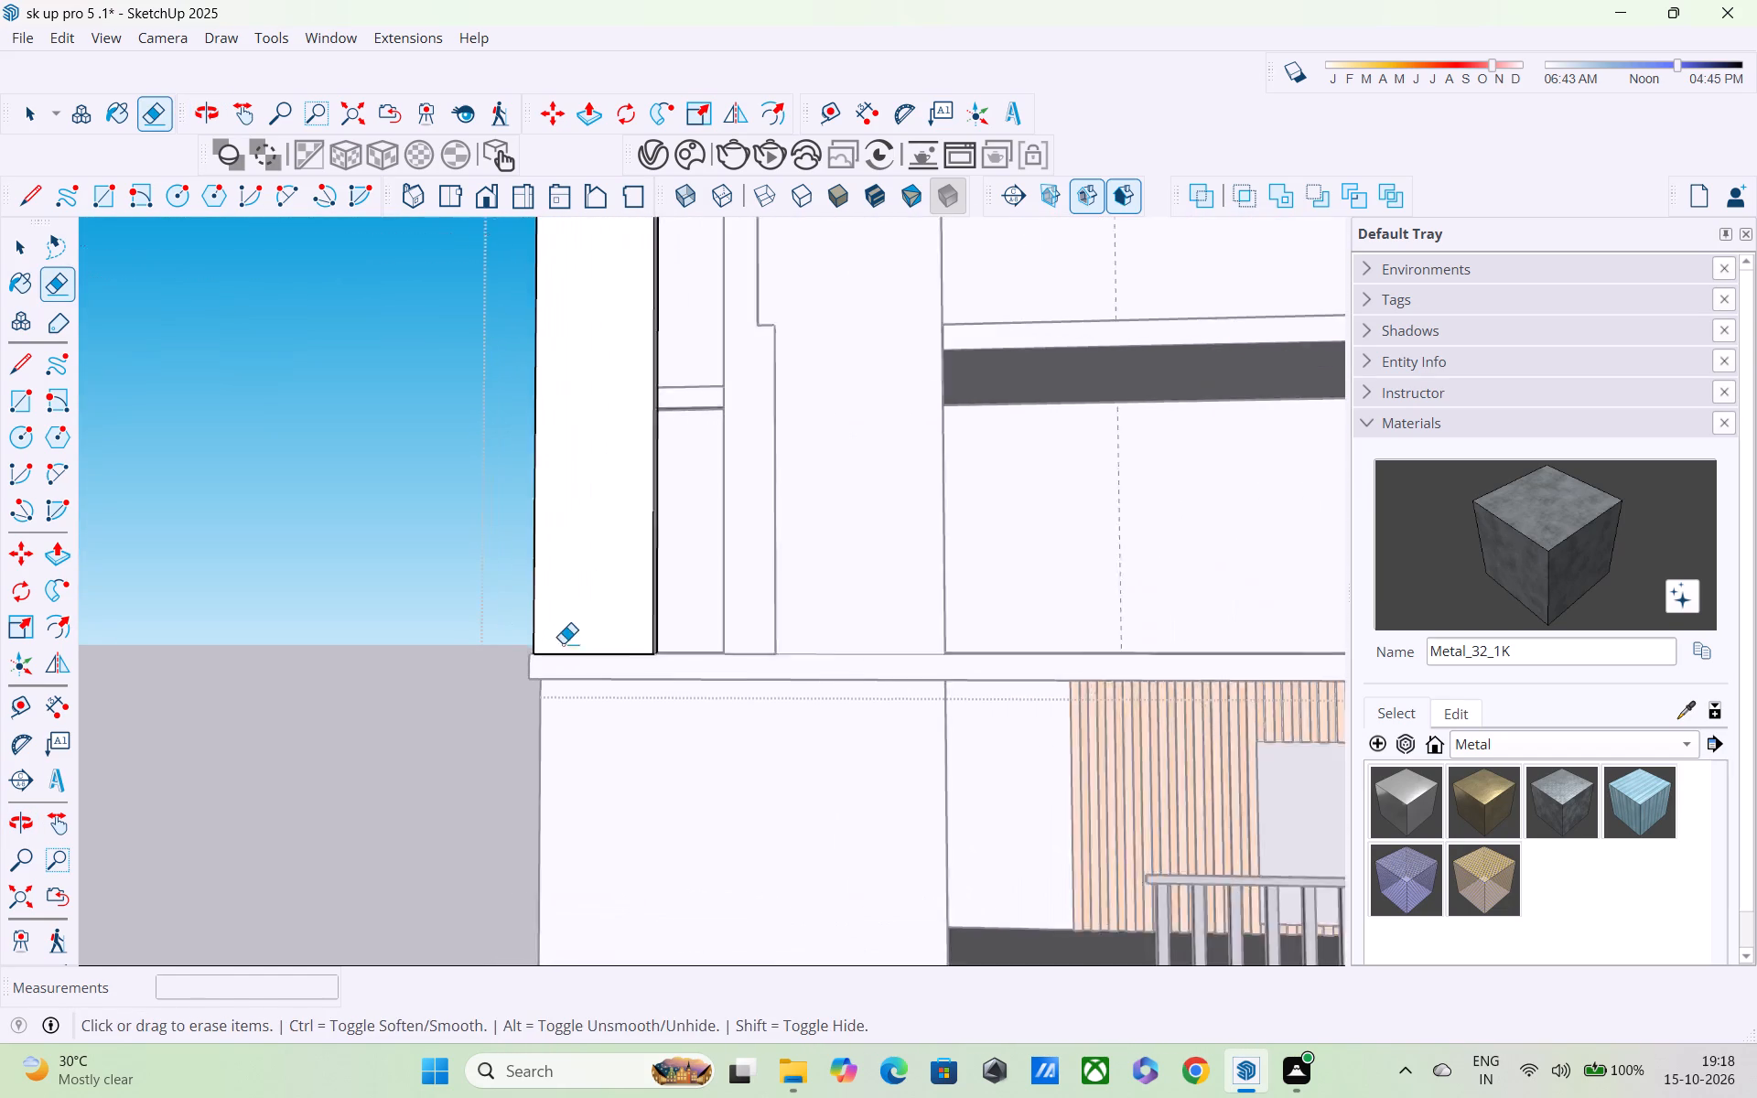
scroll(563, 643, "up", 3)
middle_click_drag(584, 630, 534, 485)
scroll(580, 624, "up", 1)
scroll(577, 534, "up", 3)
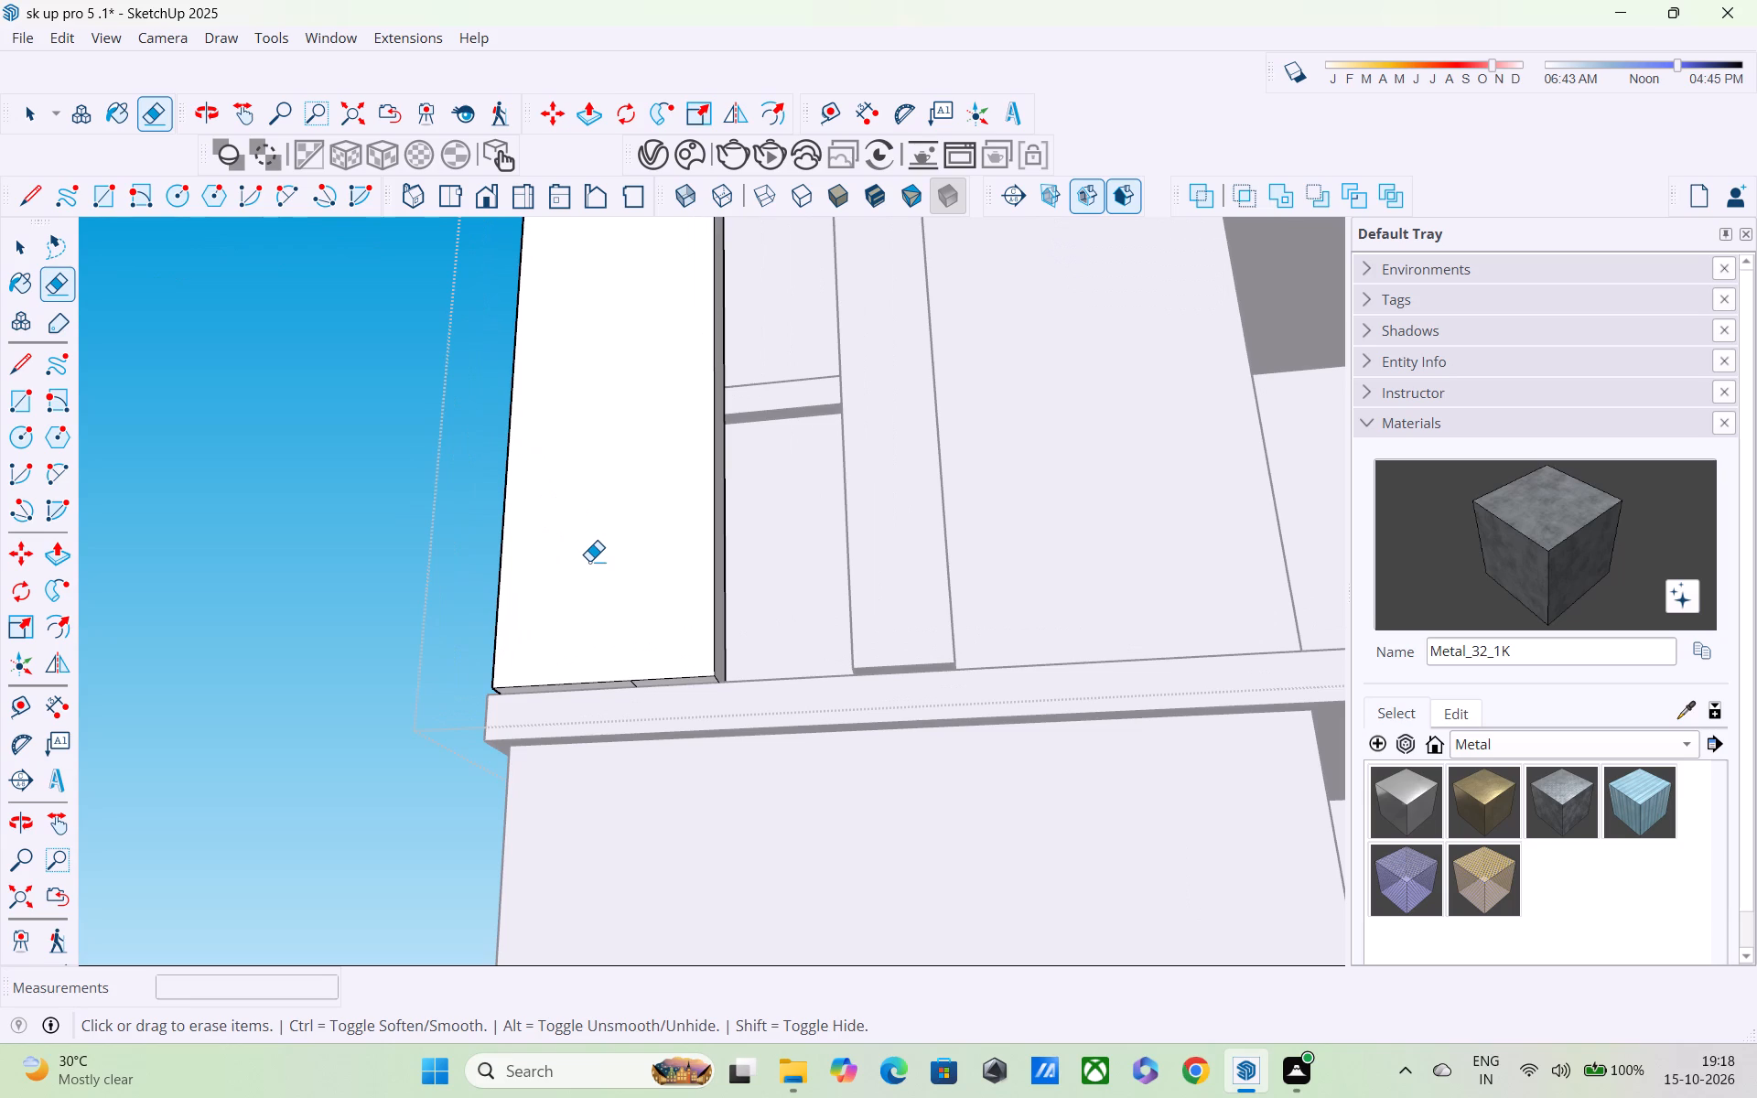
key("p")
key("p")
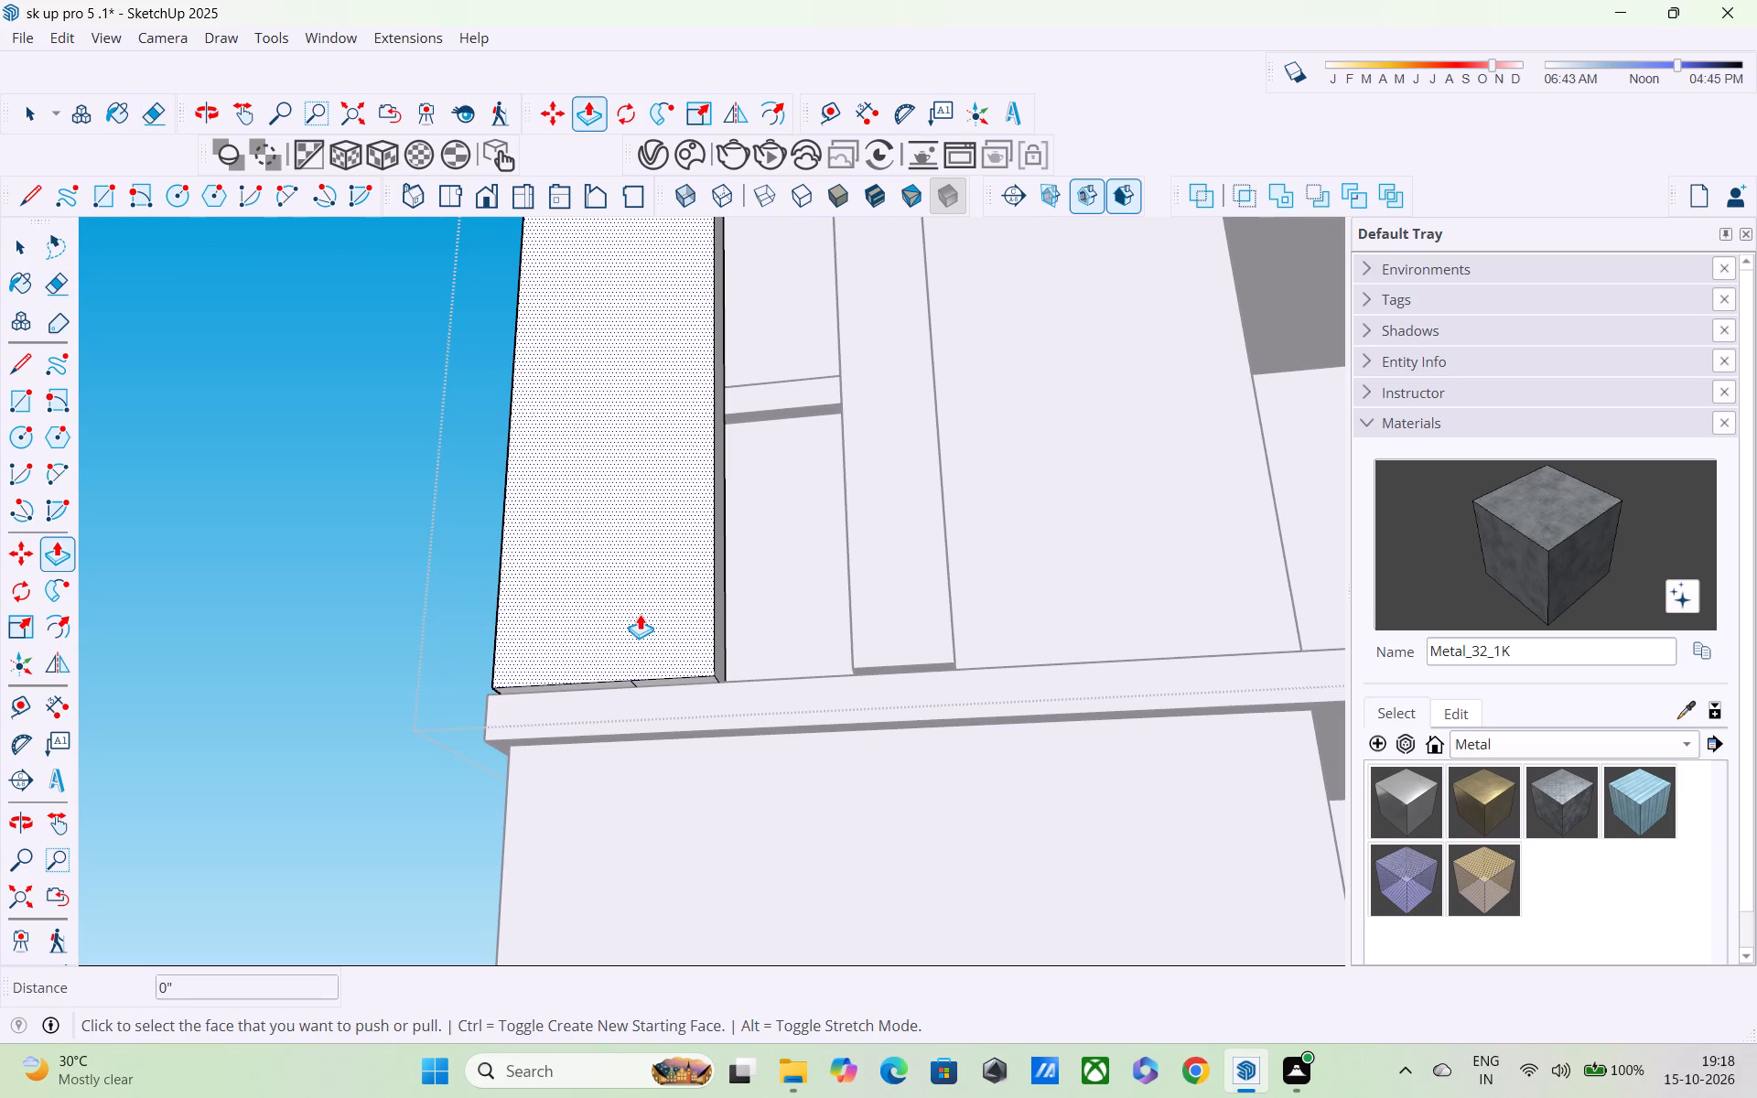
left_click(640, 614)
left_click(679, 669)
Draw a vertical line down the end pier's front face to its base, 9" in from the outer edge.
middle_click_drag(701, 700, 756, 917)
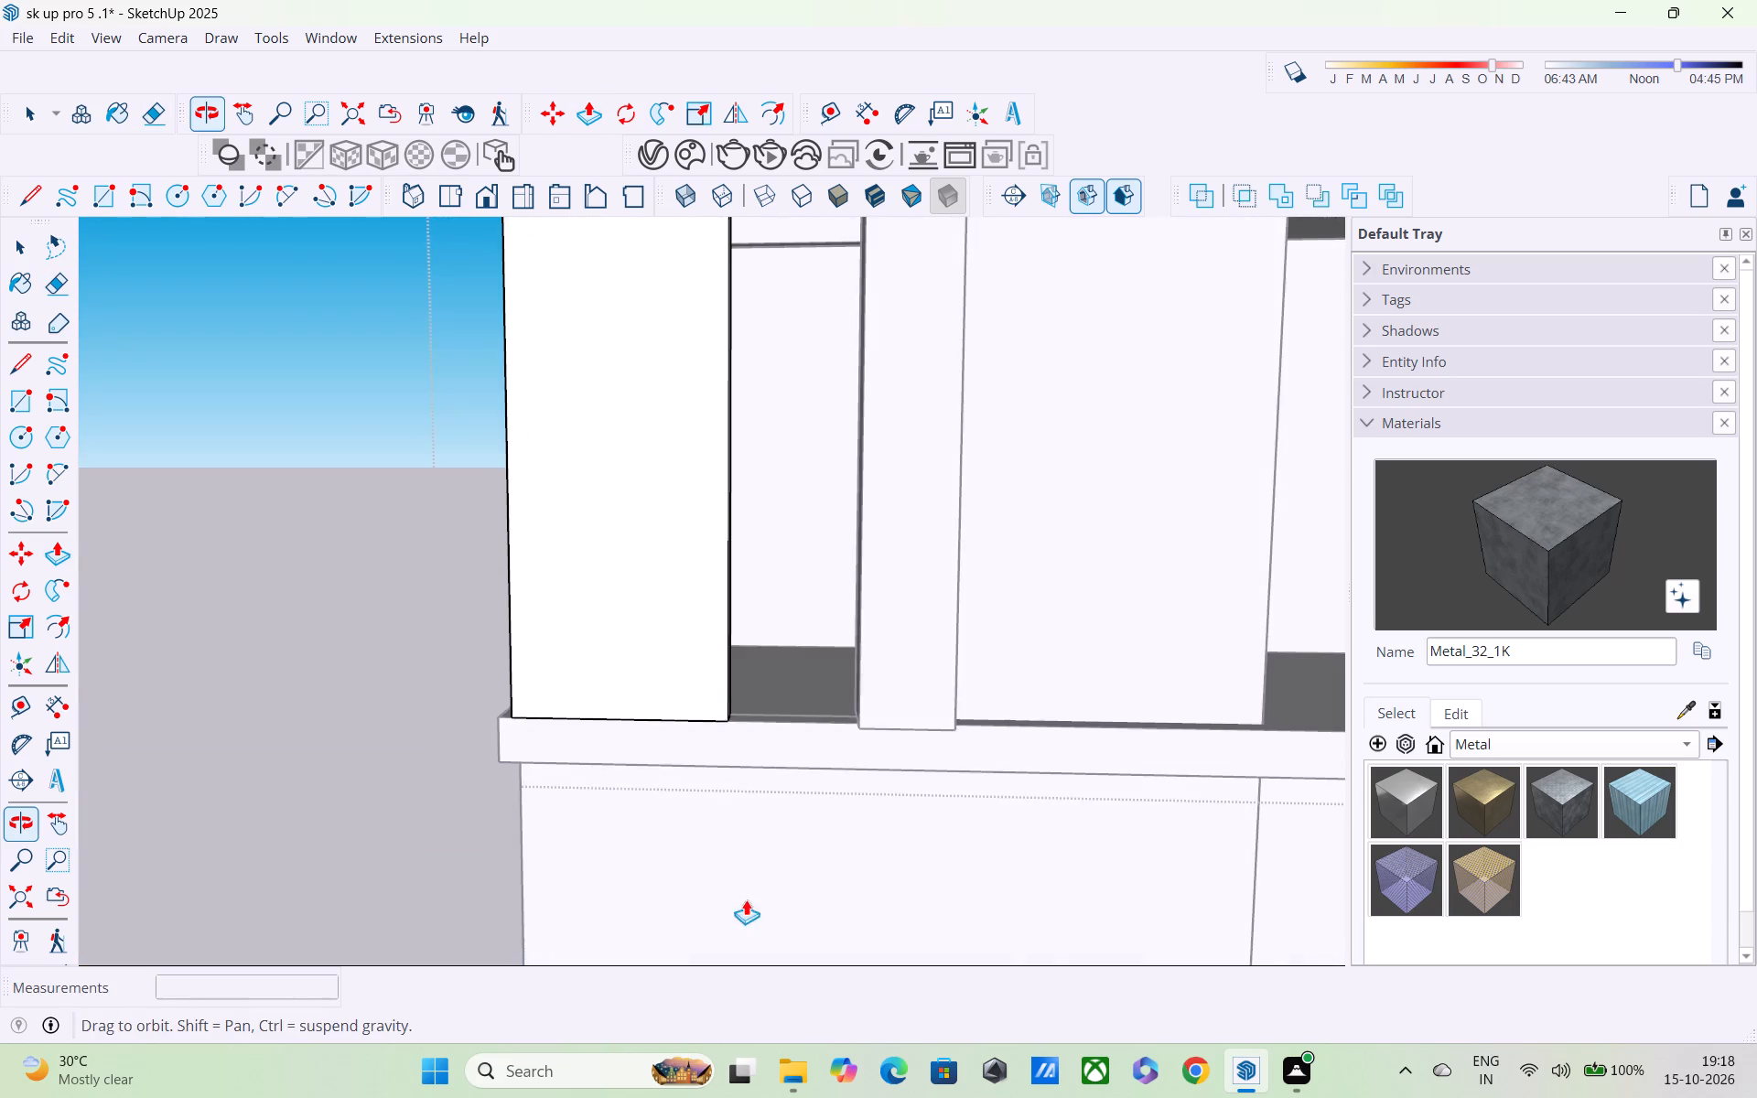
scroll(619, 751, "down", 5)
middle_click_drag(602, 727, 636, 884)
scroll(551, 569, "down", 4)
middle_click_drag(553, 564, 598, 719, "shift")
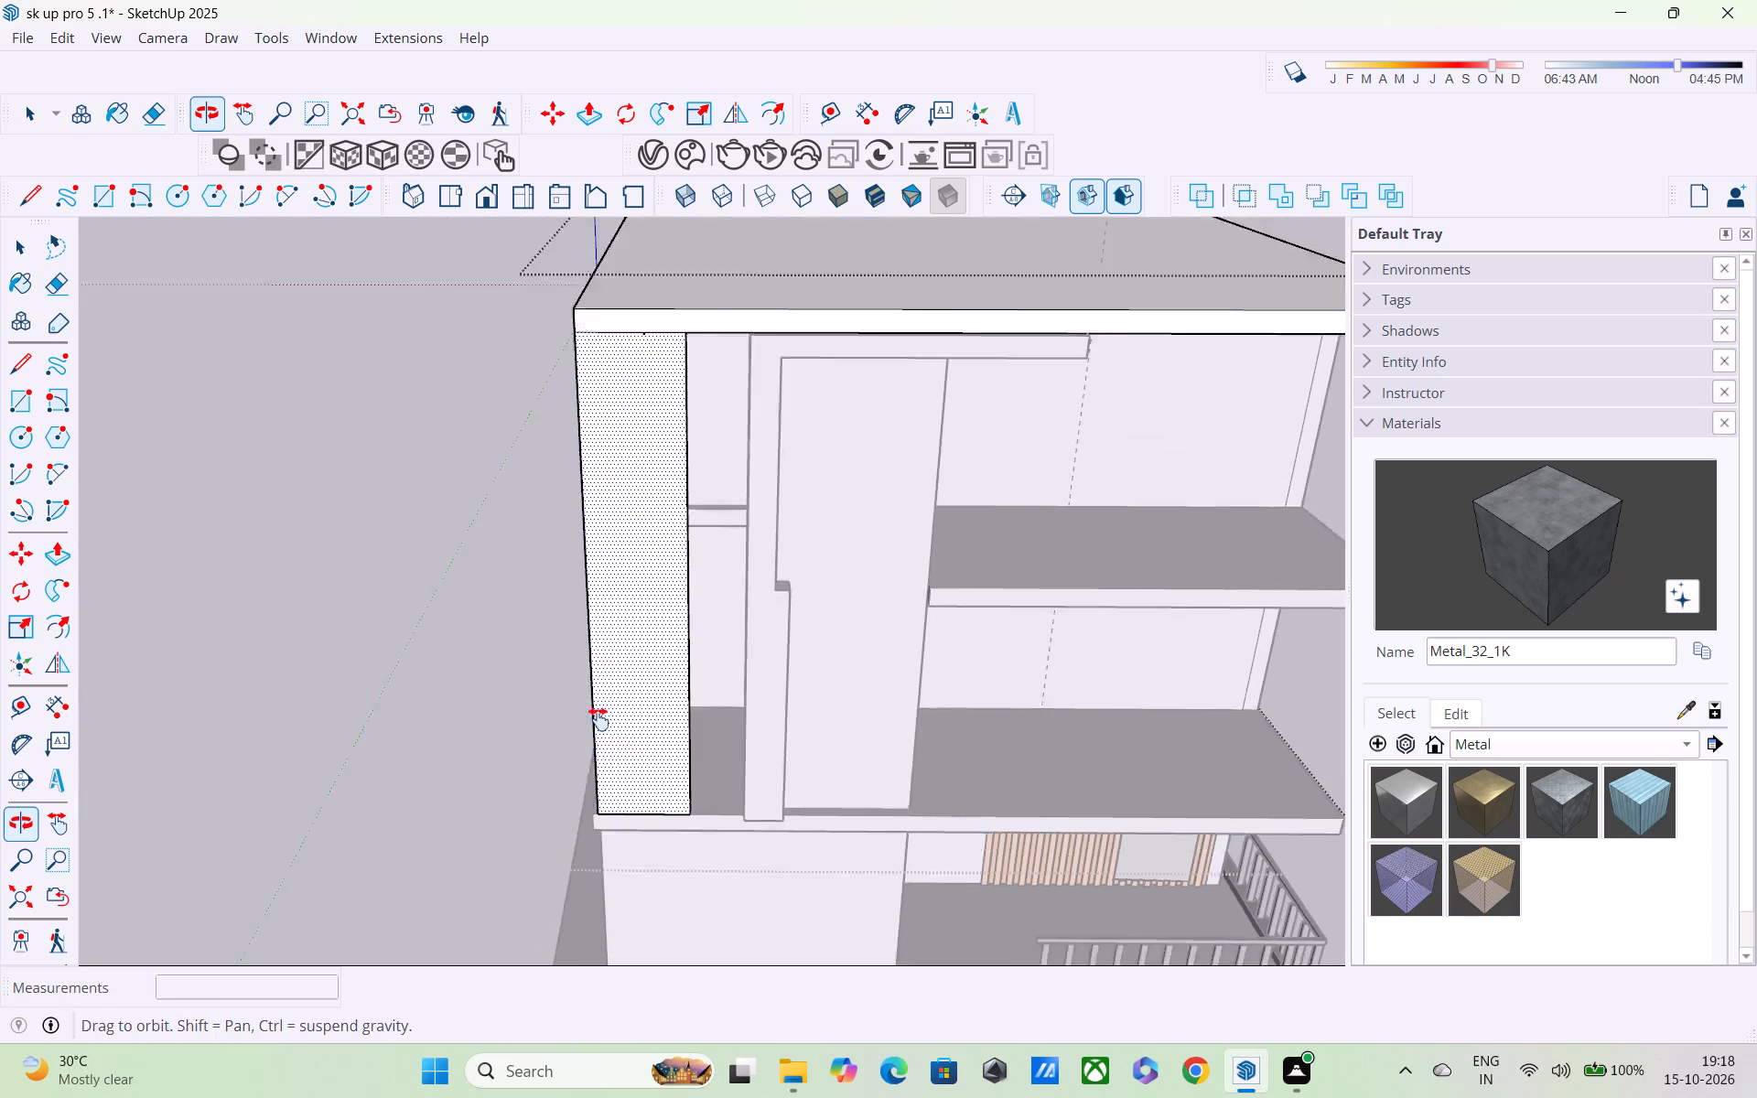
middle_click_drag(598, 719, 631, 796, "shift")
scroll(640, 604, "up", 3)
key("l")
scroll(632, 554, "up", 3)
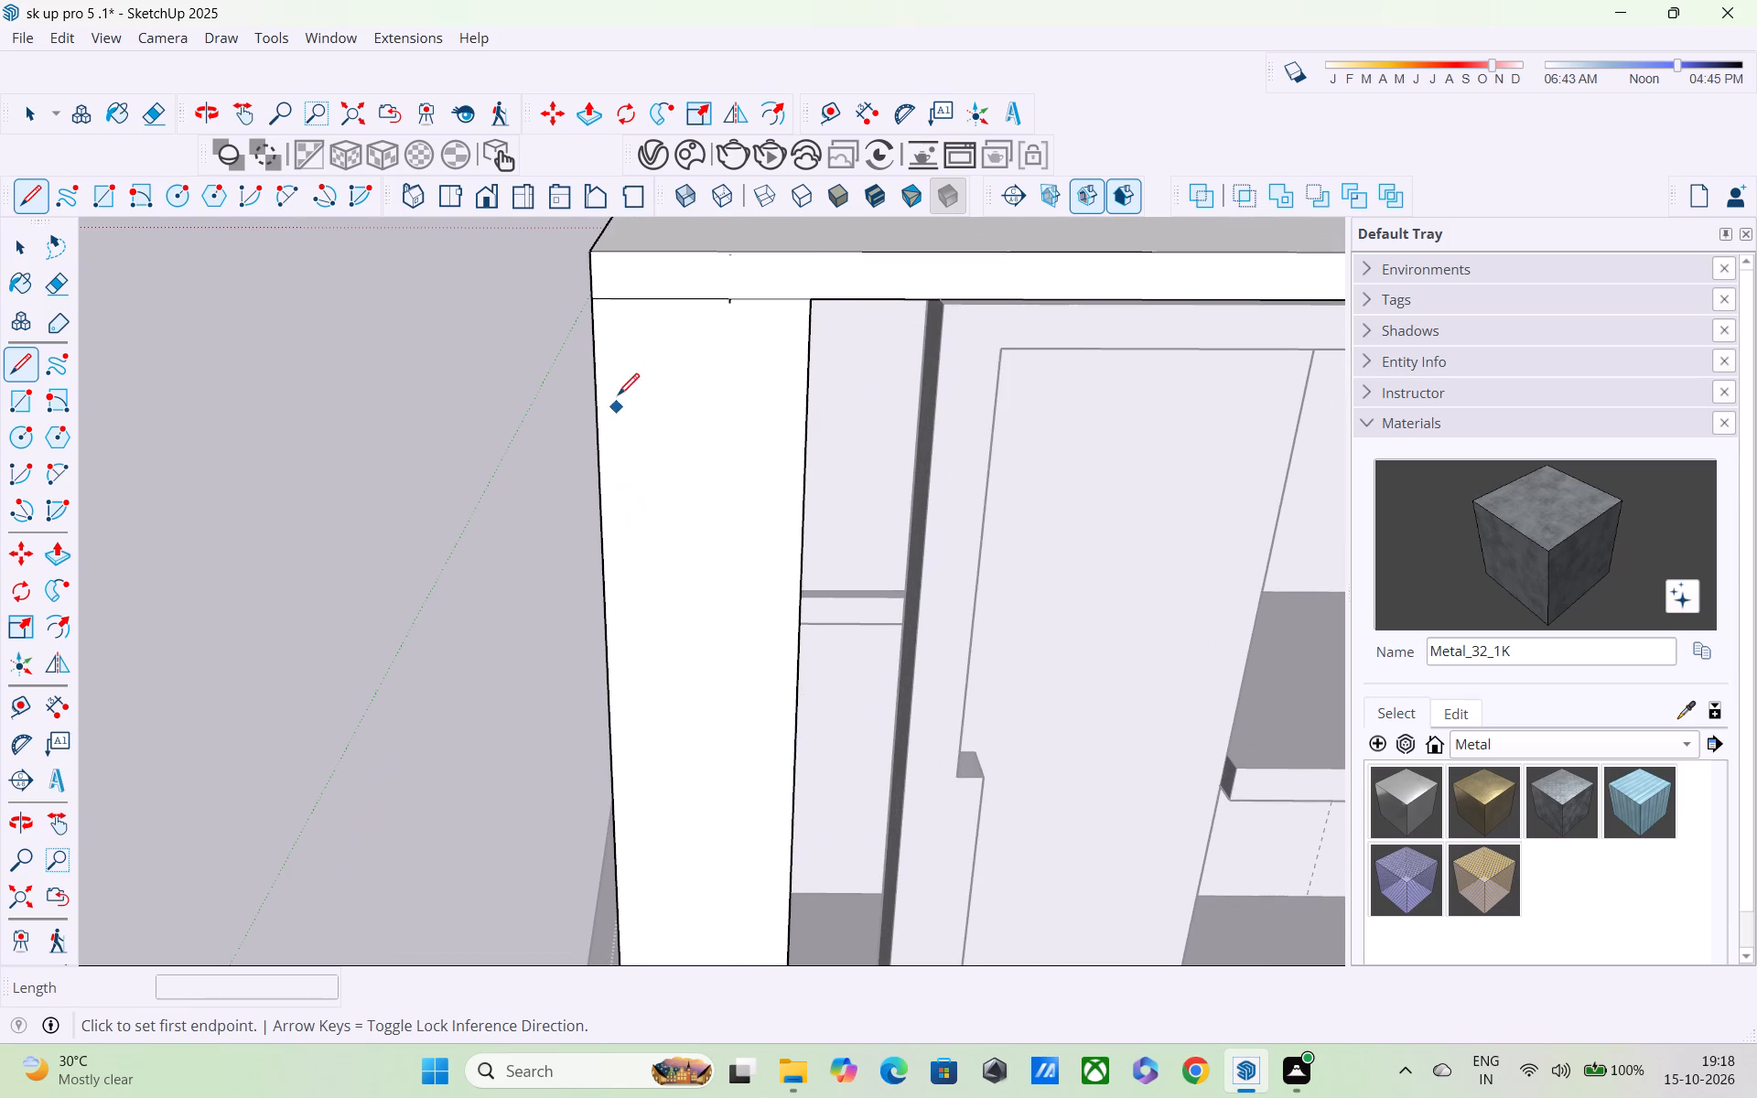
left_click(598, 304)
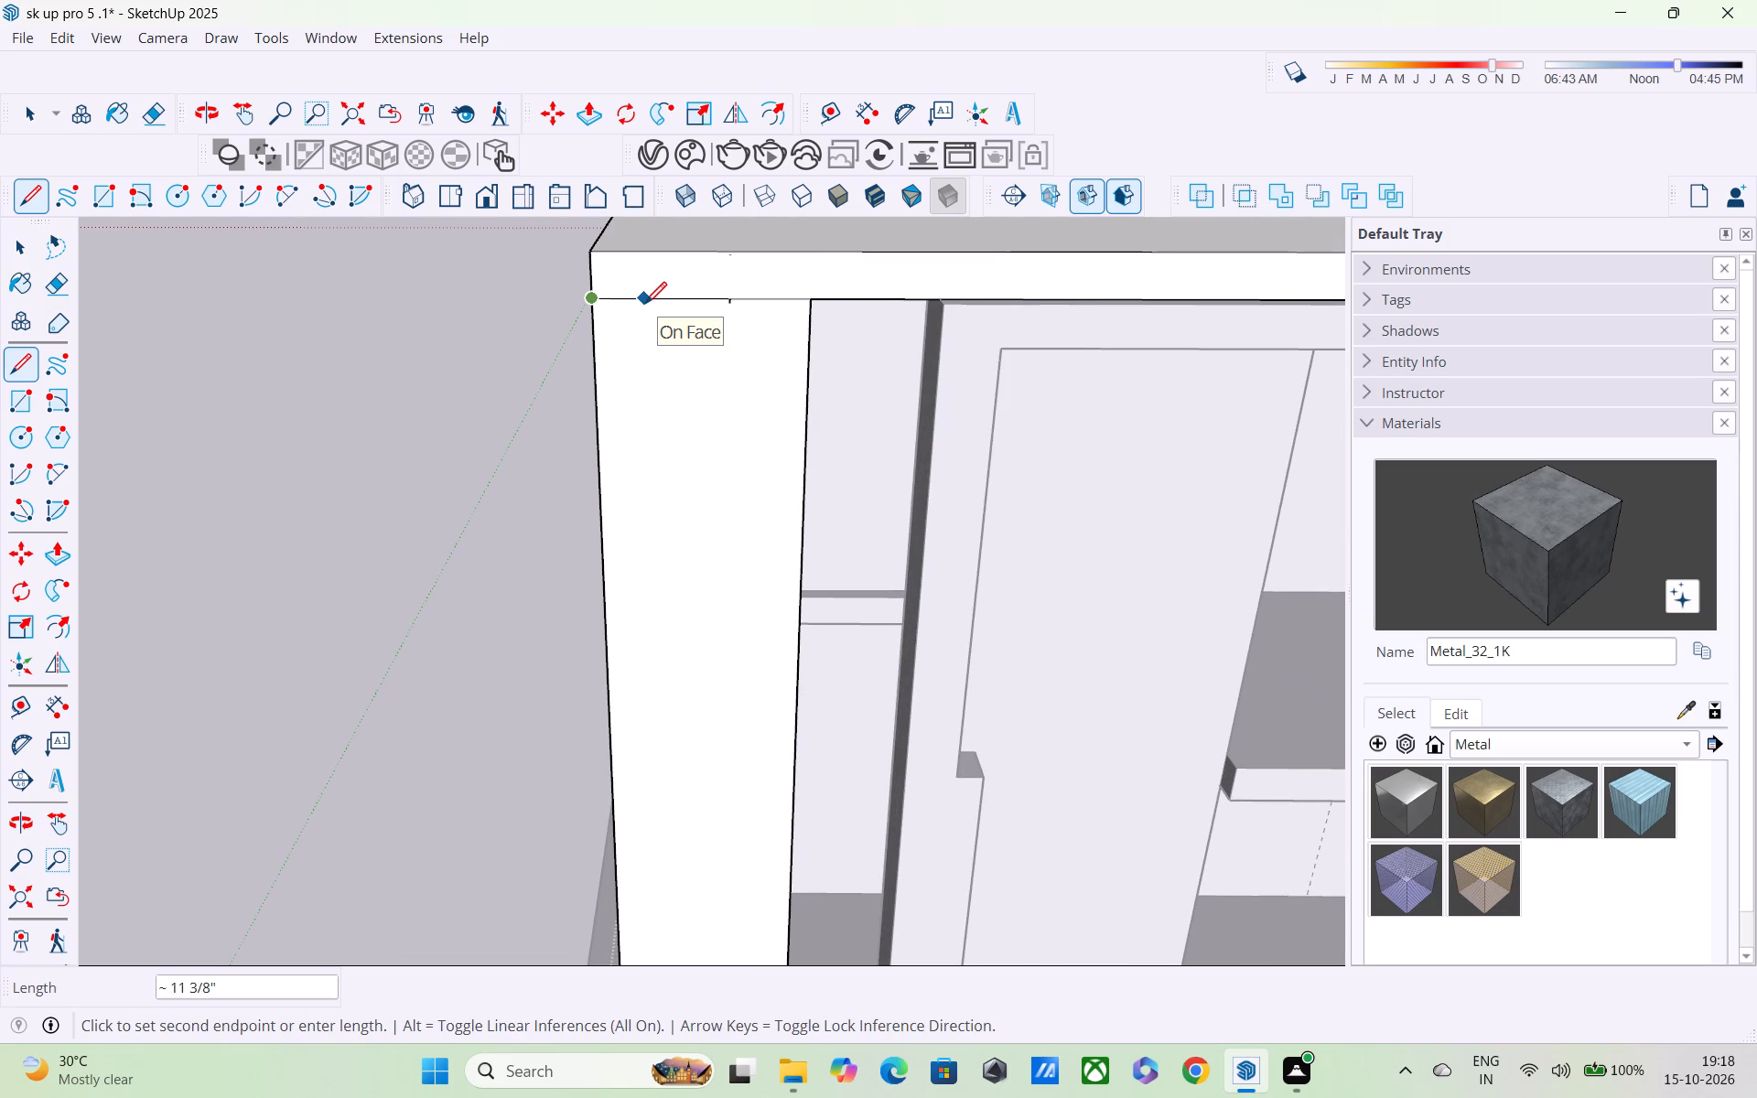
type("9\"")
key("Return")
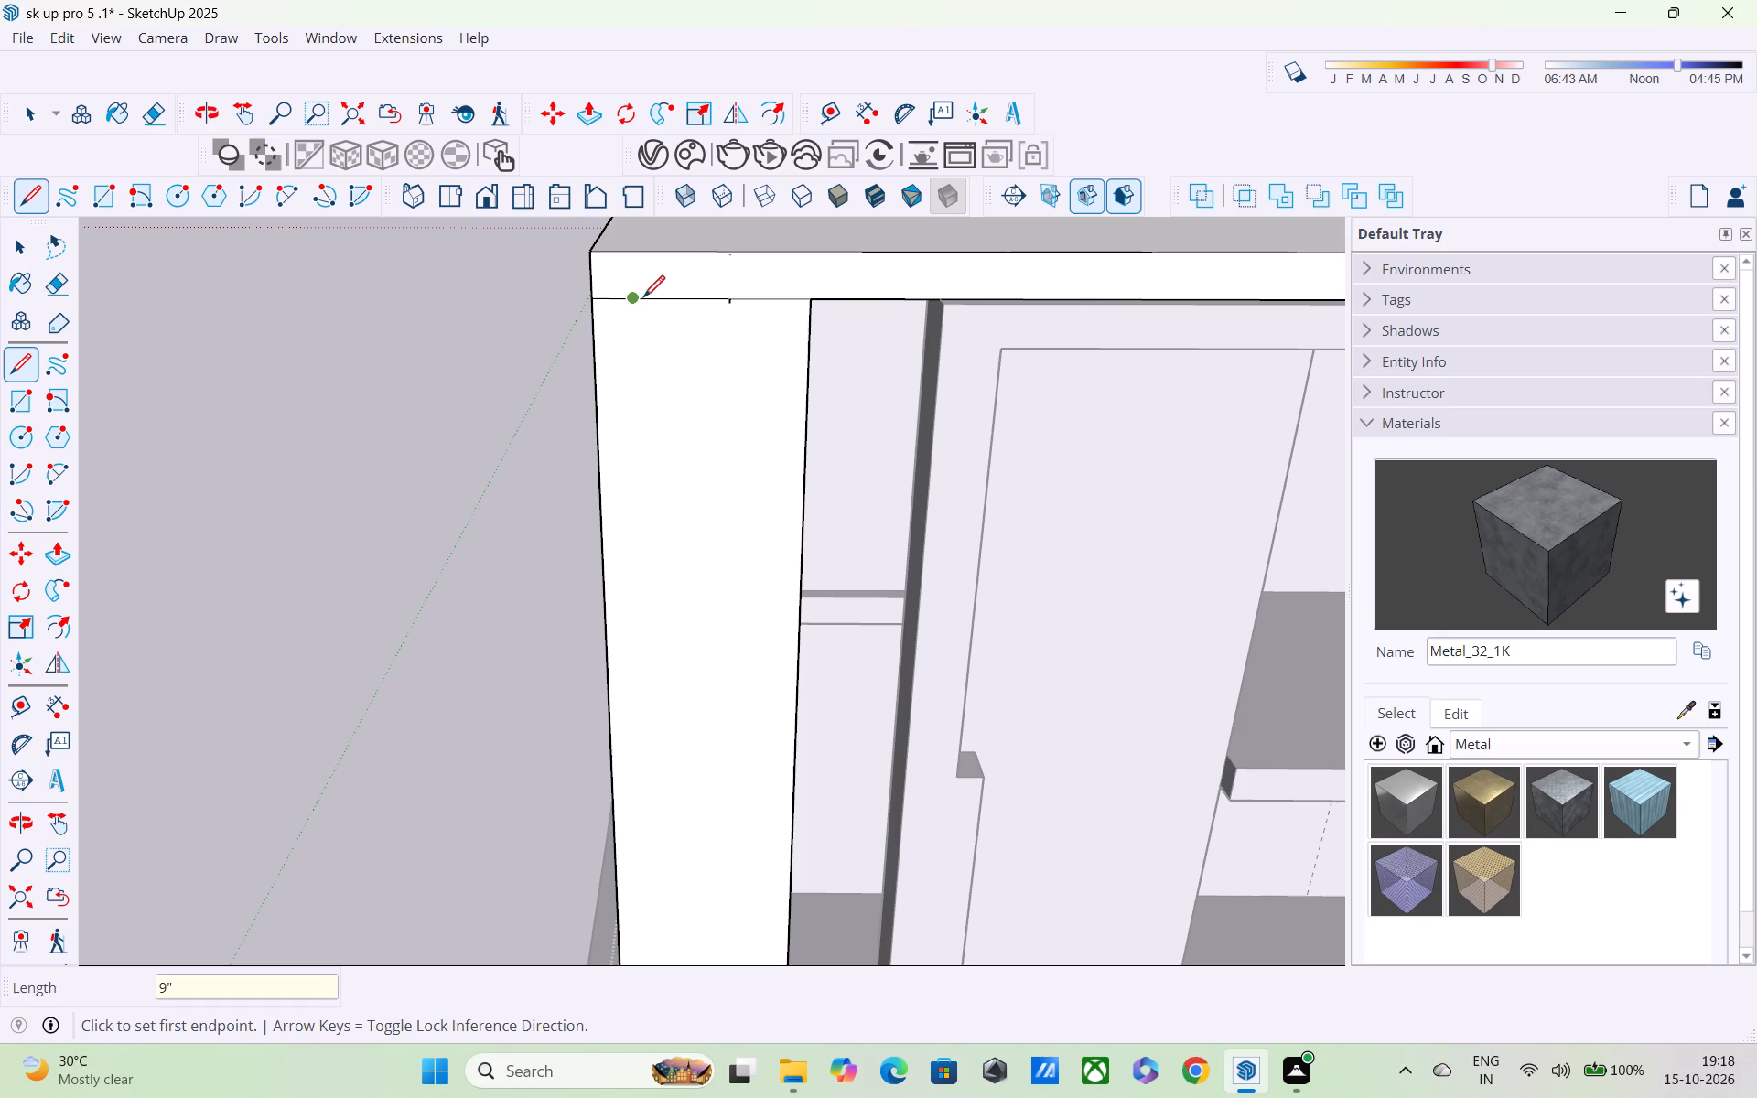
left_click(633, 298)
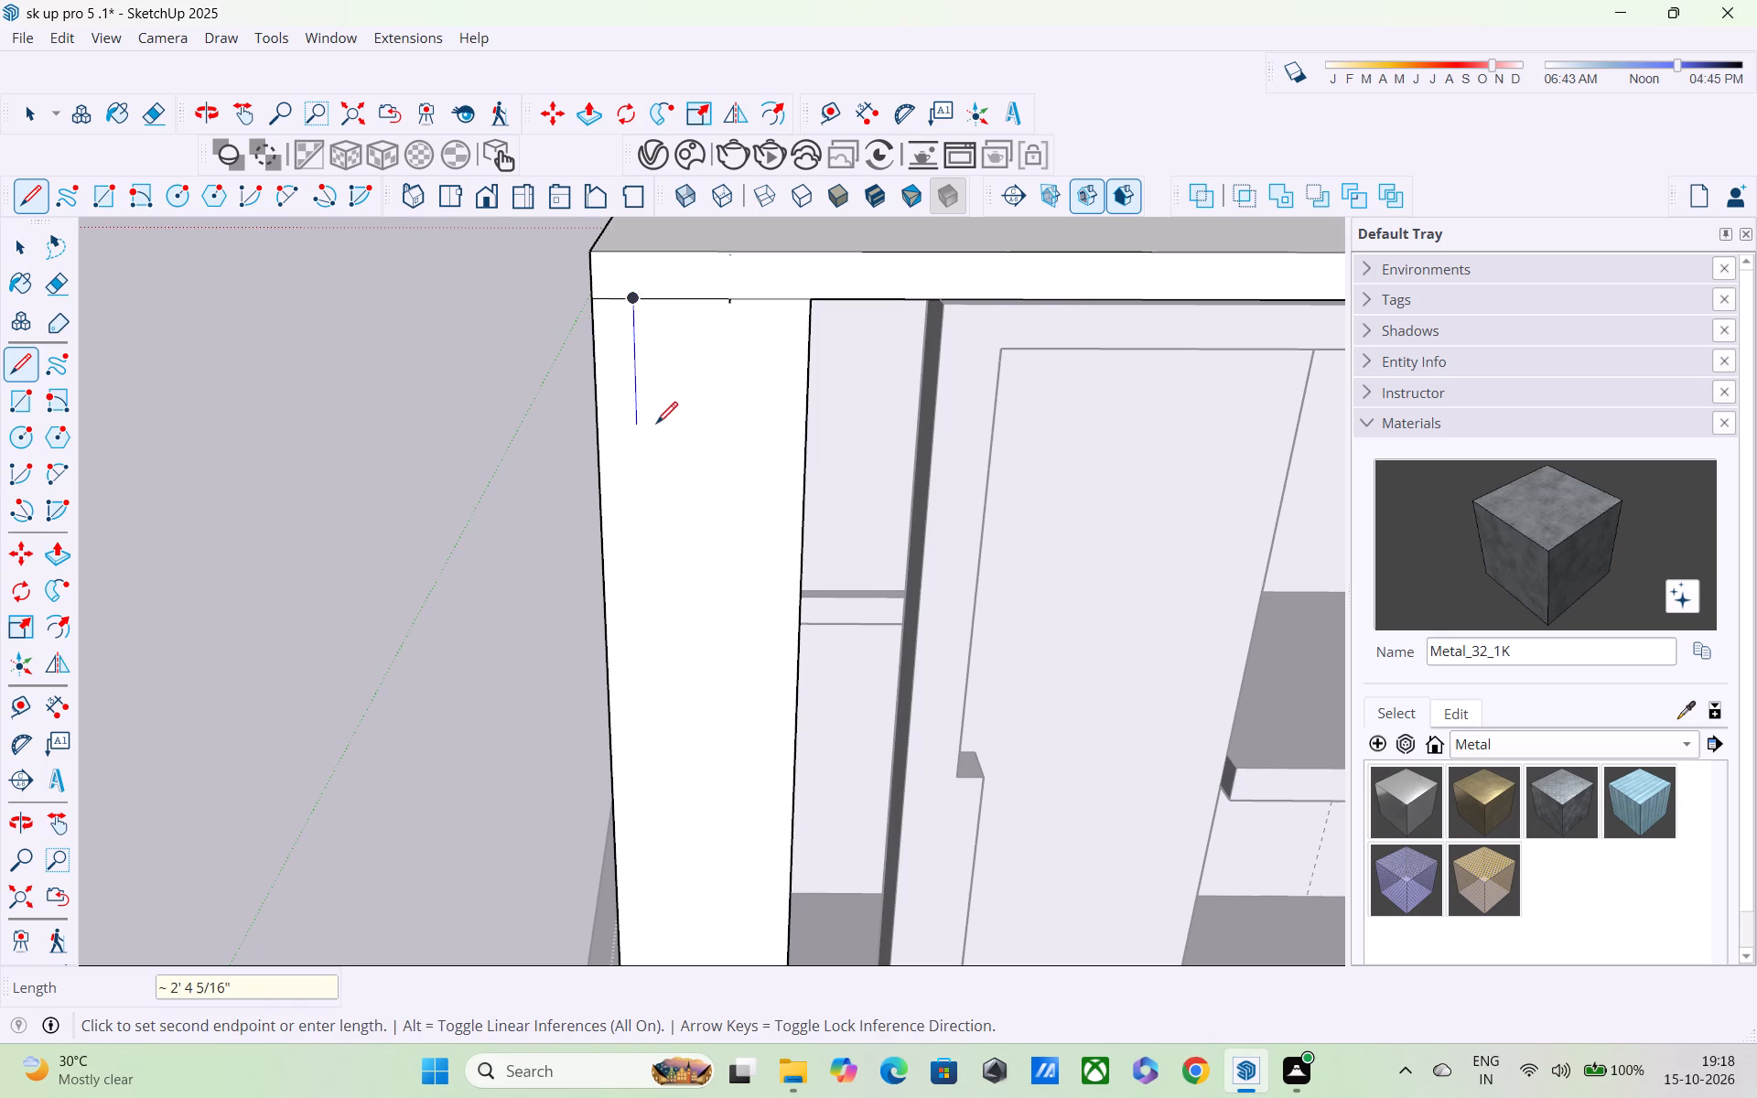
middle_click_drag(656, 425, 656, 54, "shift")
scroll(691, 366, "down", 3)
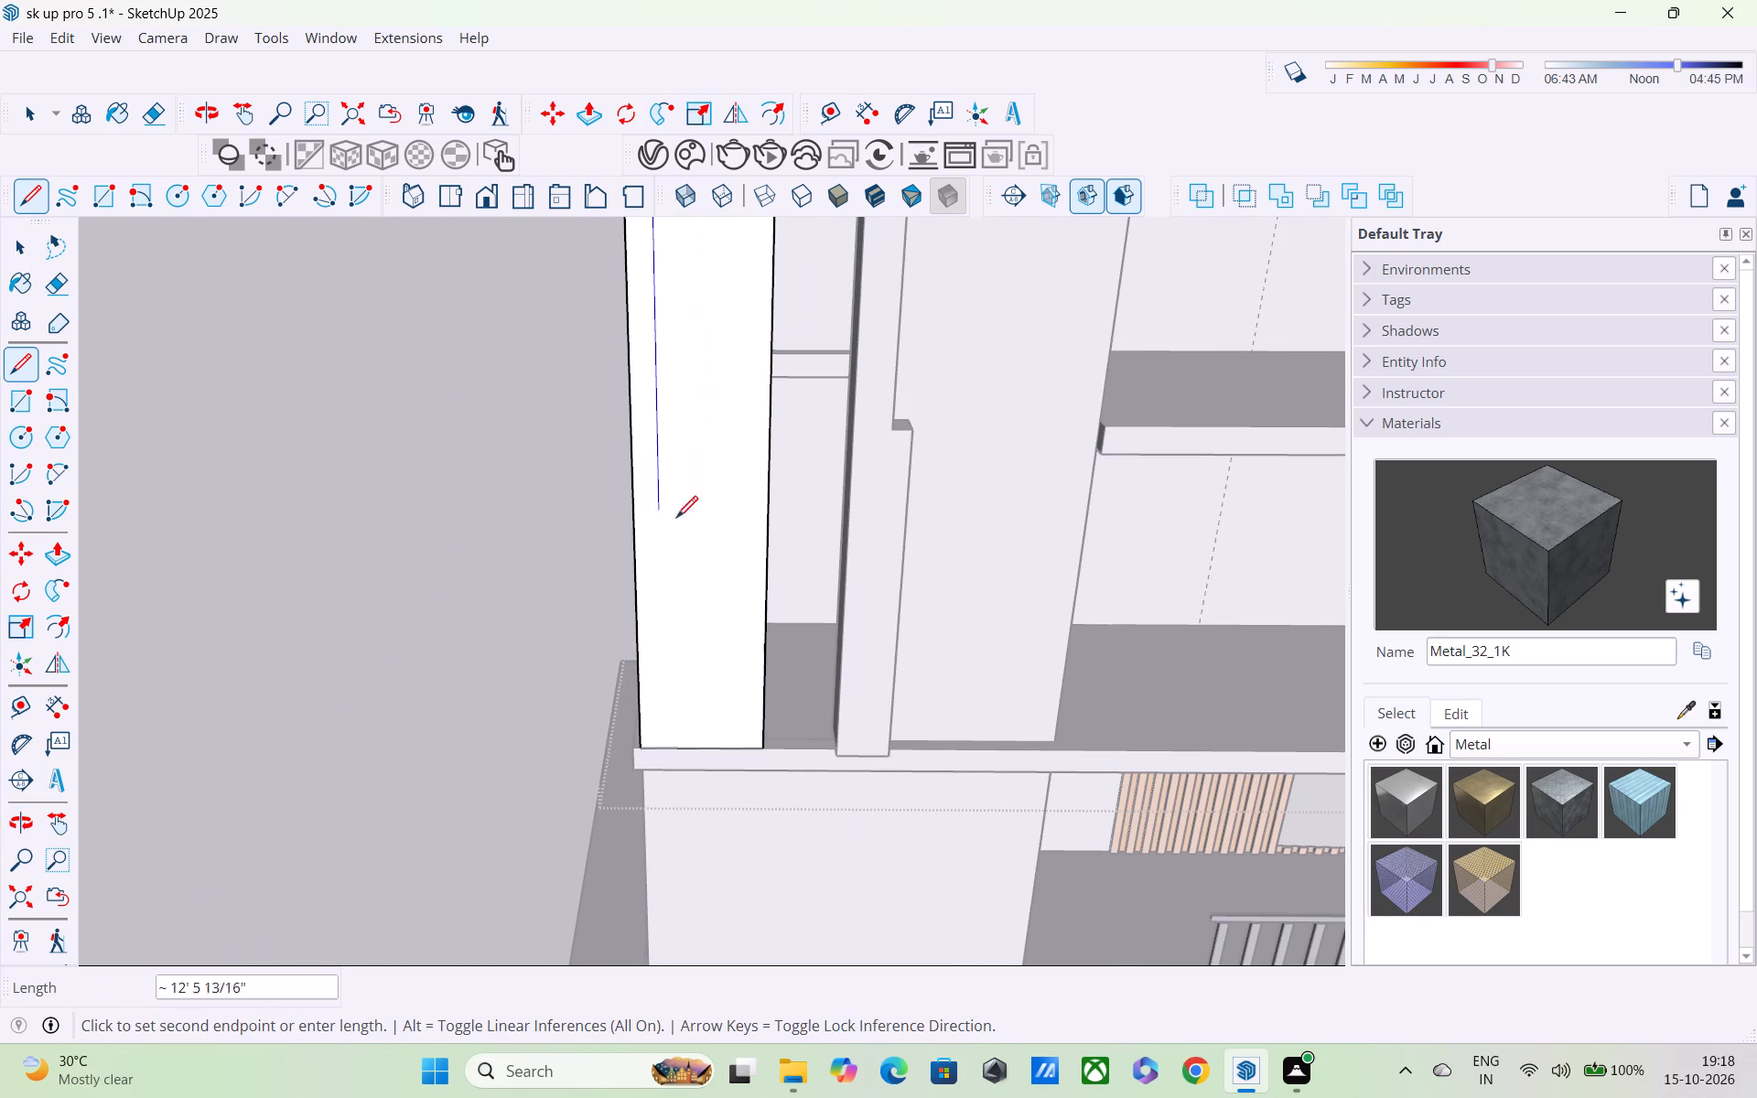
scroll(677, 735, "up", 3)
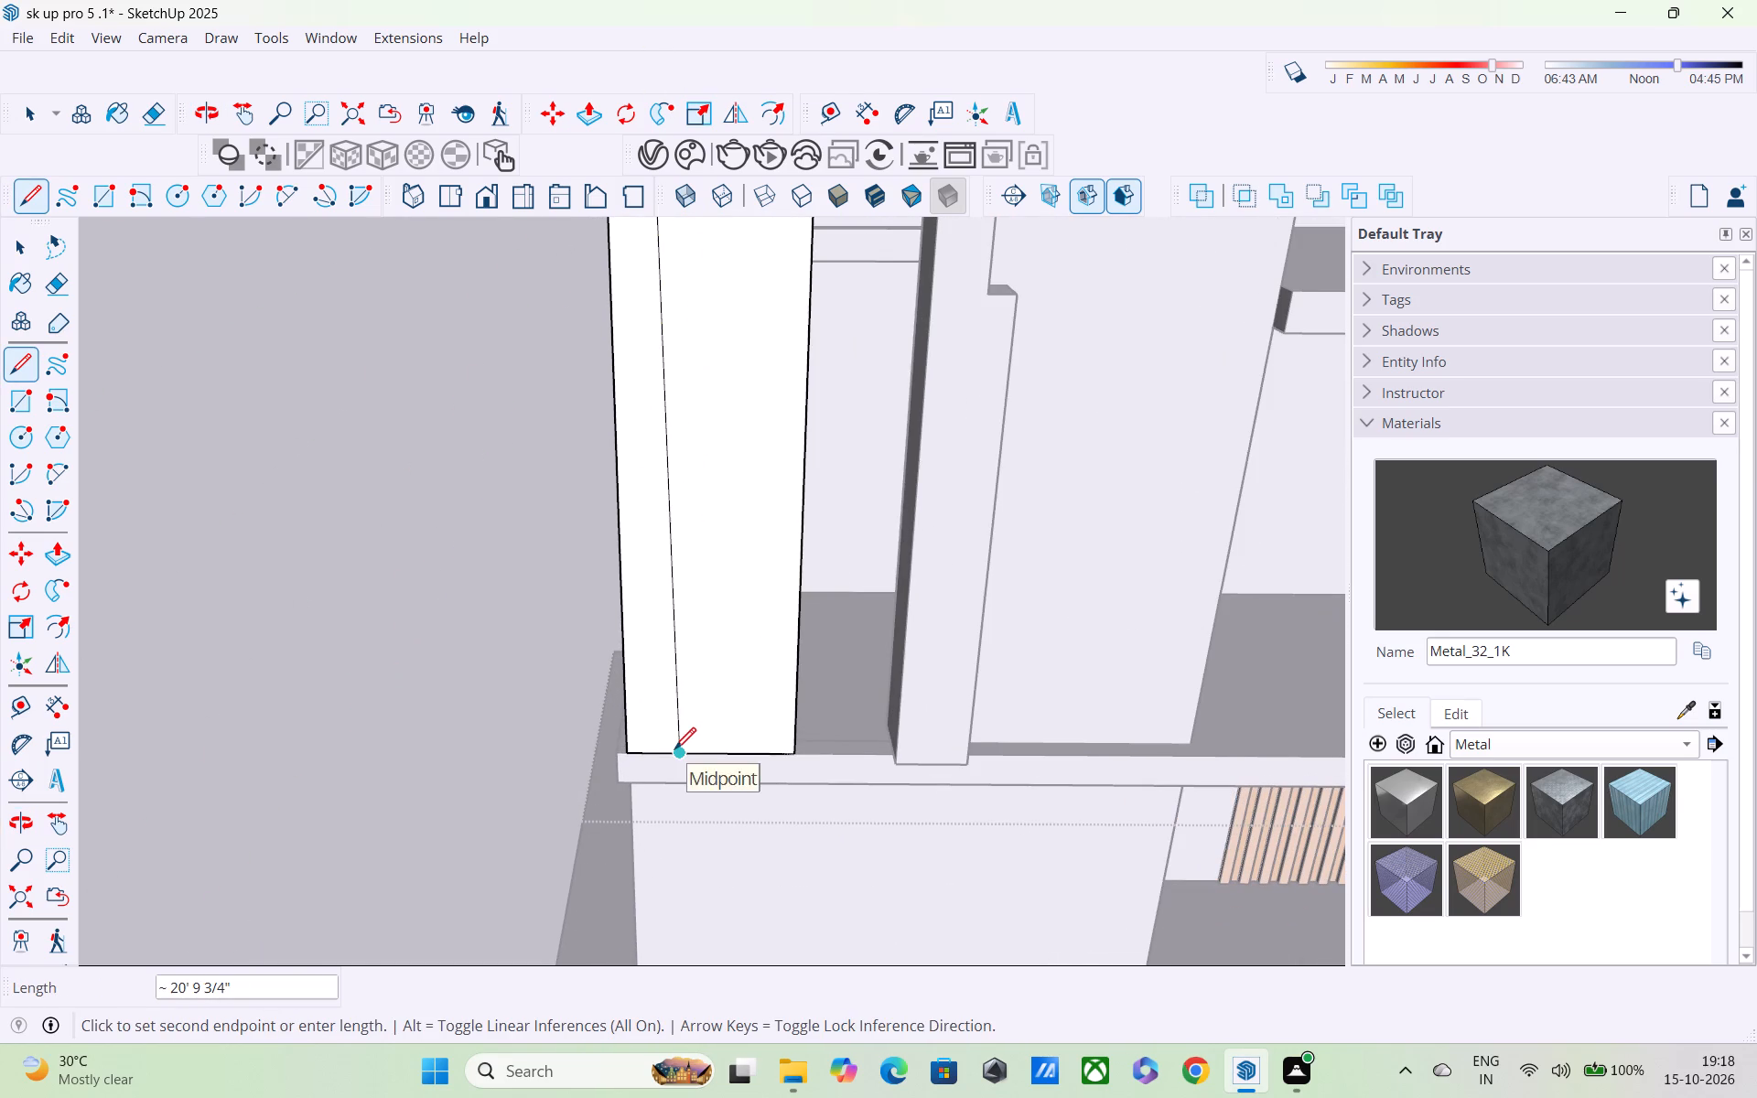
left_click(670, 755)
key("space")
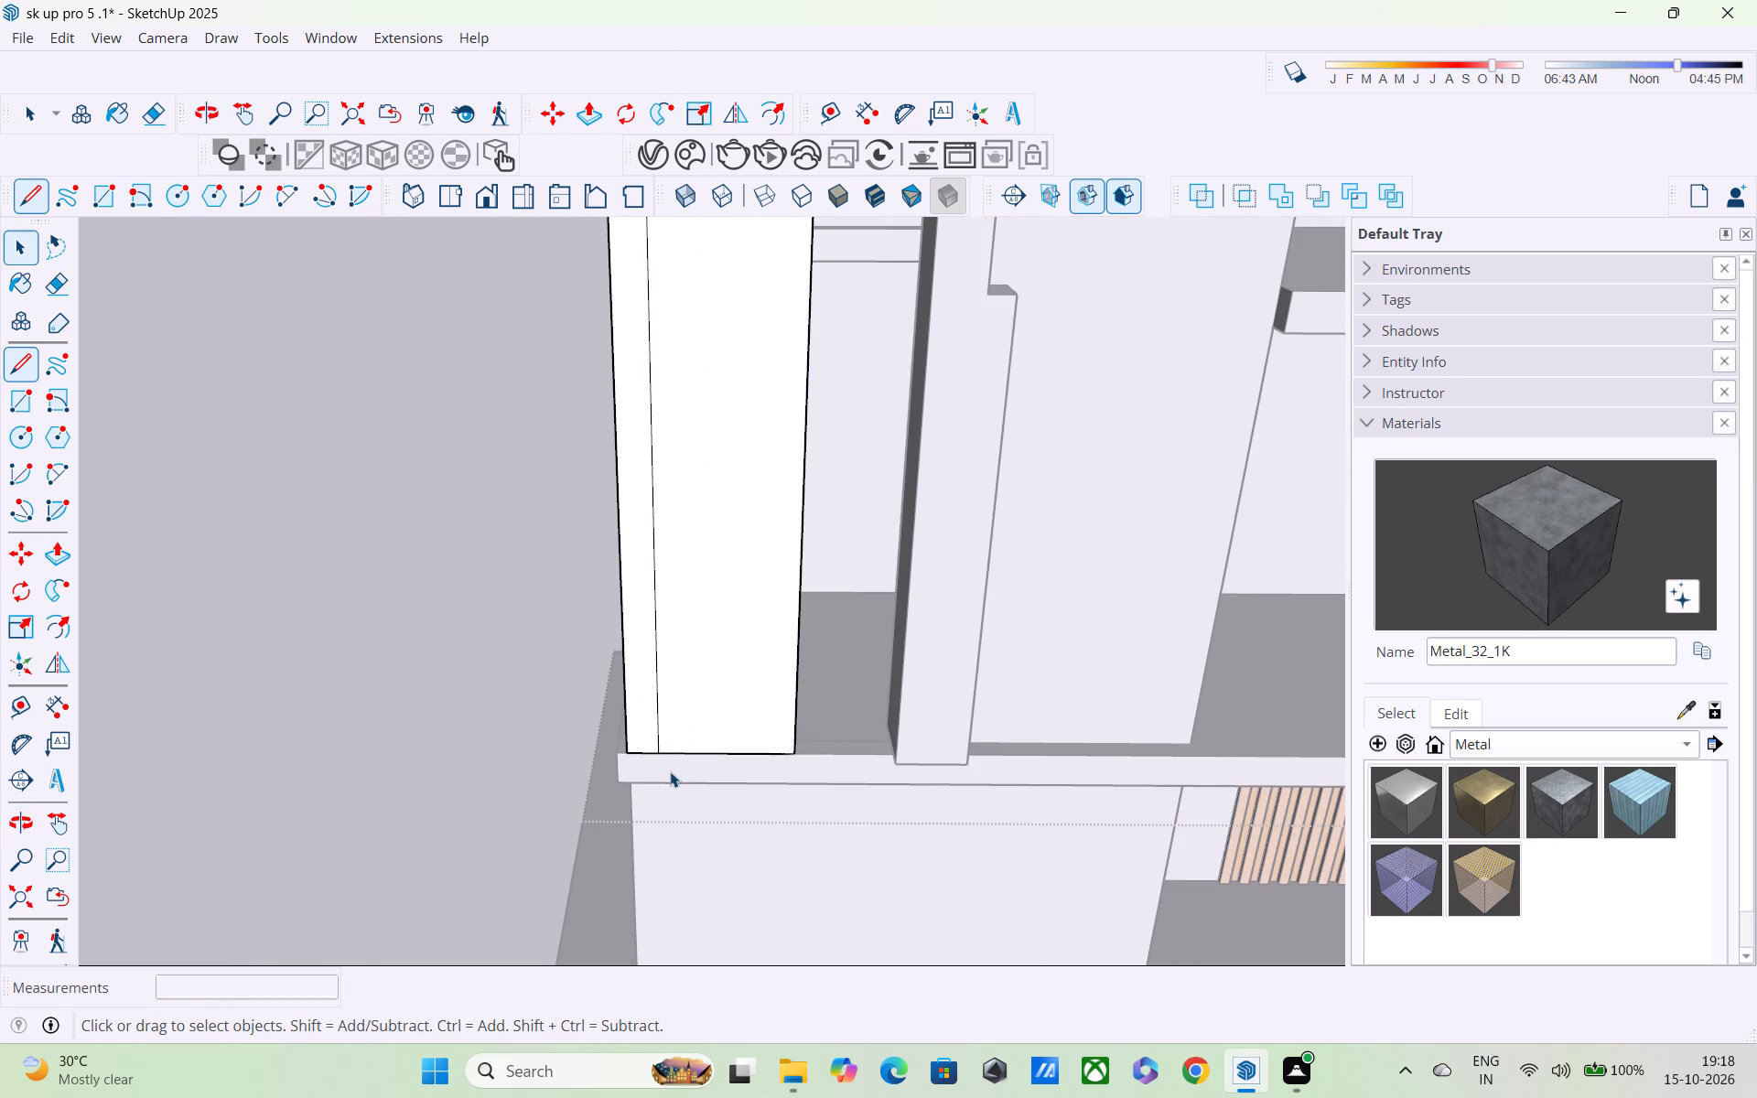
Pull the 9" outer strip of the end pier's front face forward 1'.
key("p")
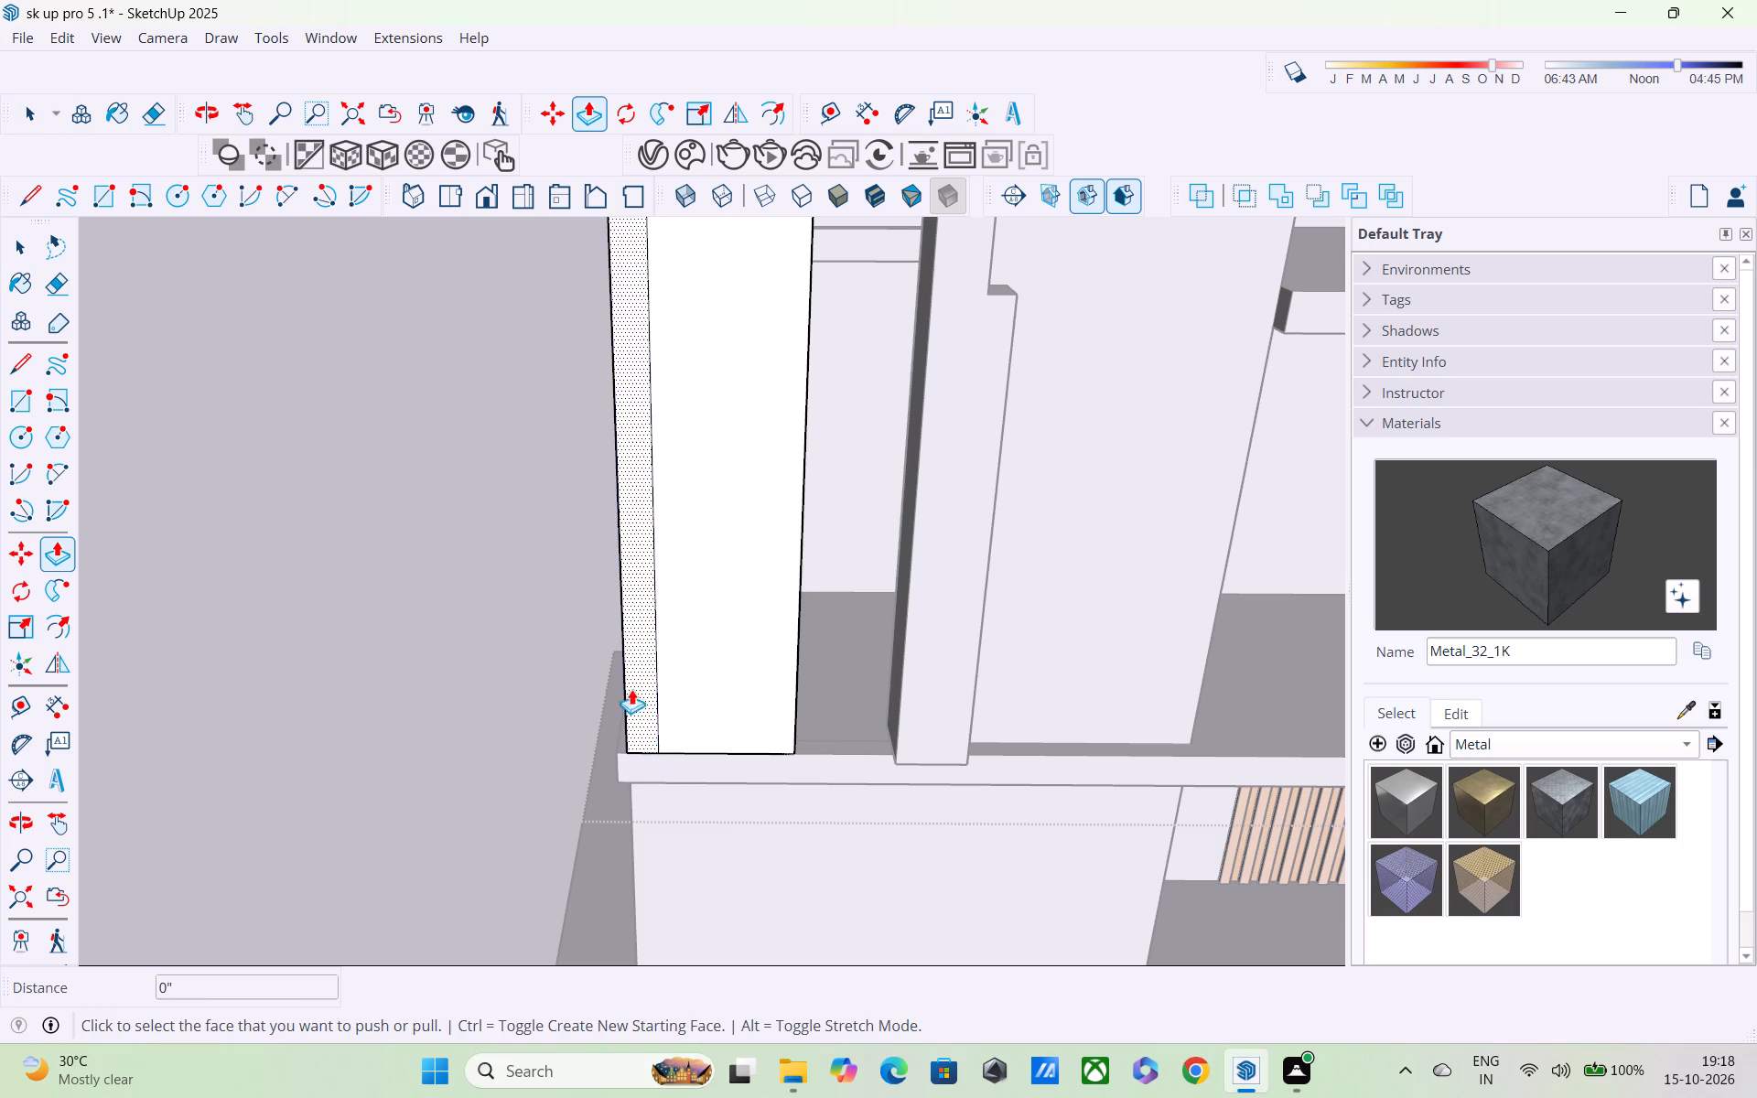
left_click(649, 720)
middle_click_drag(651, 740, 624, 725)
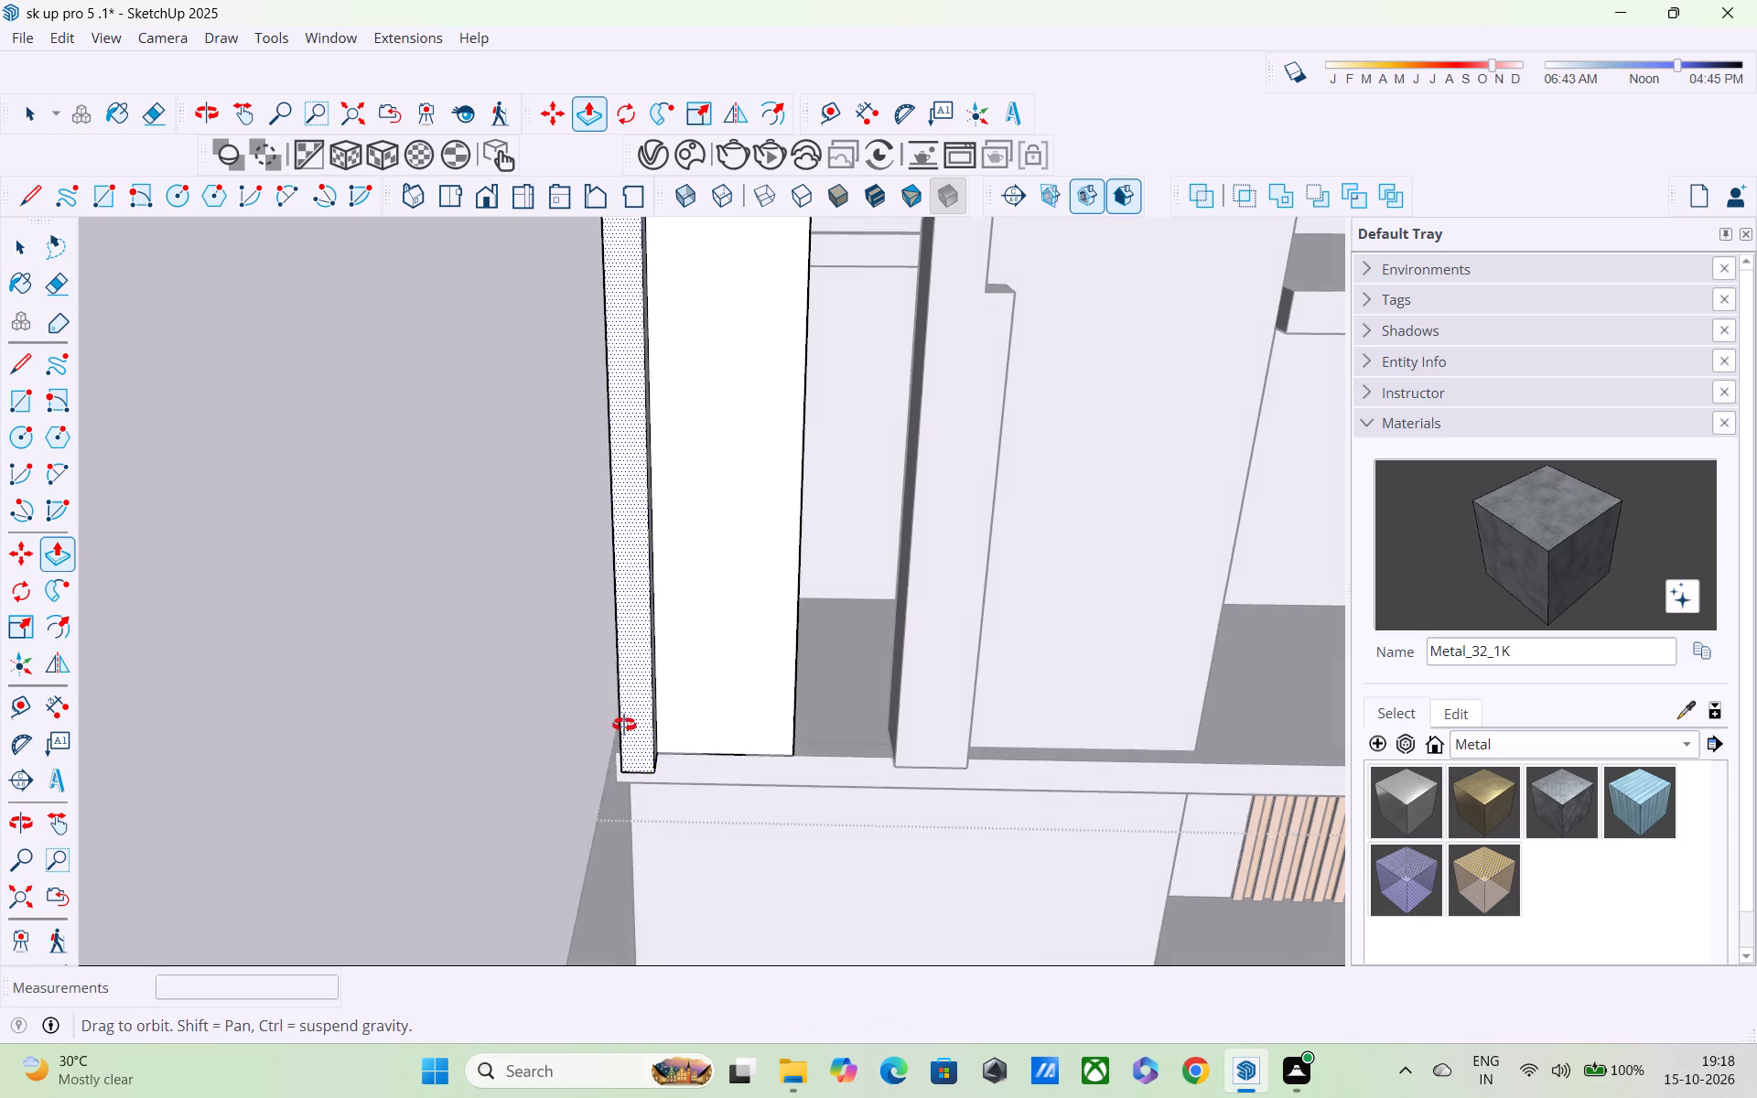
middle_click_drag(624, 725, 379, 694)
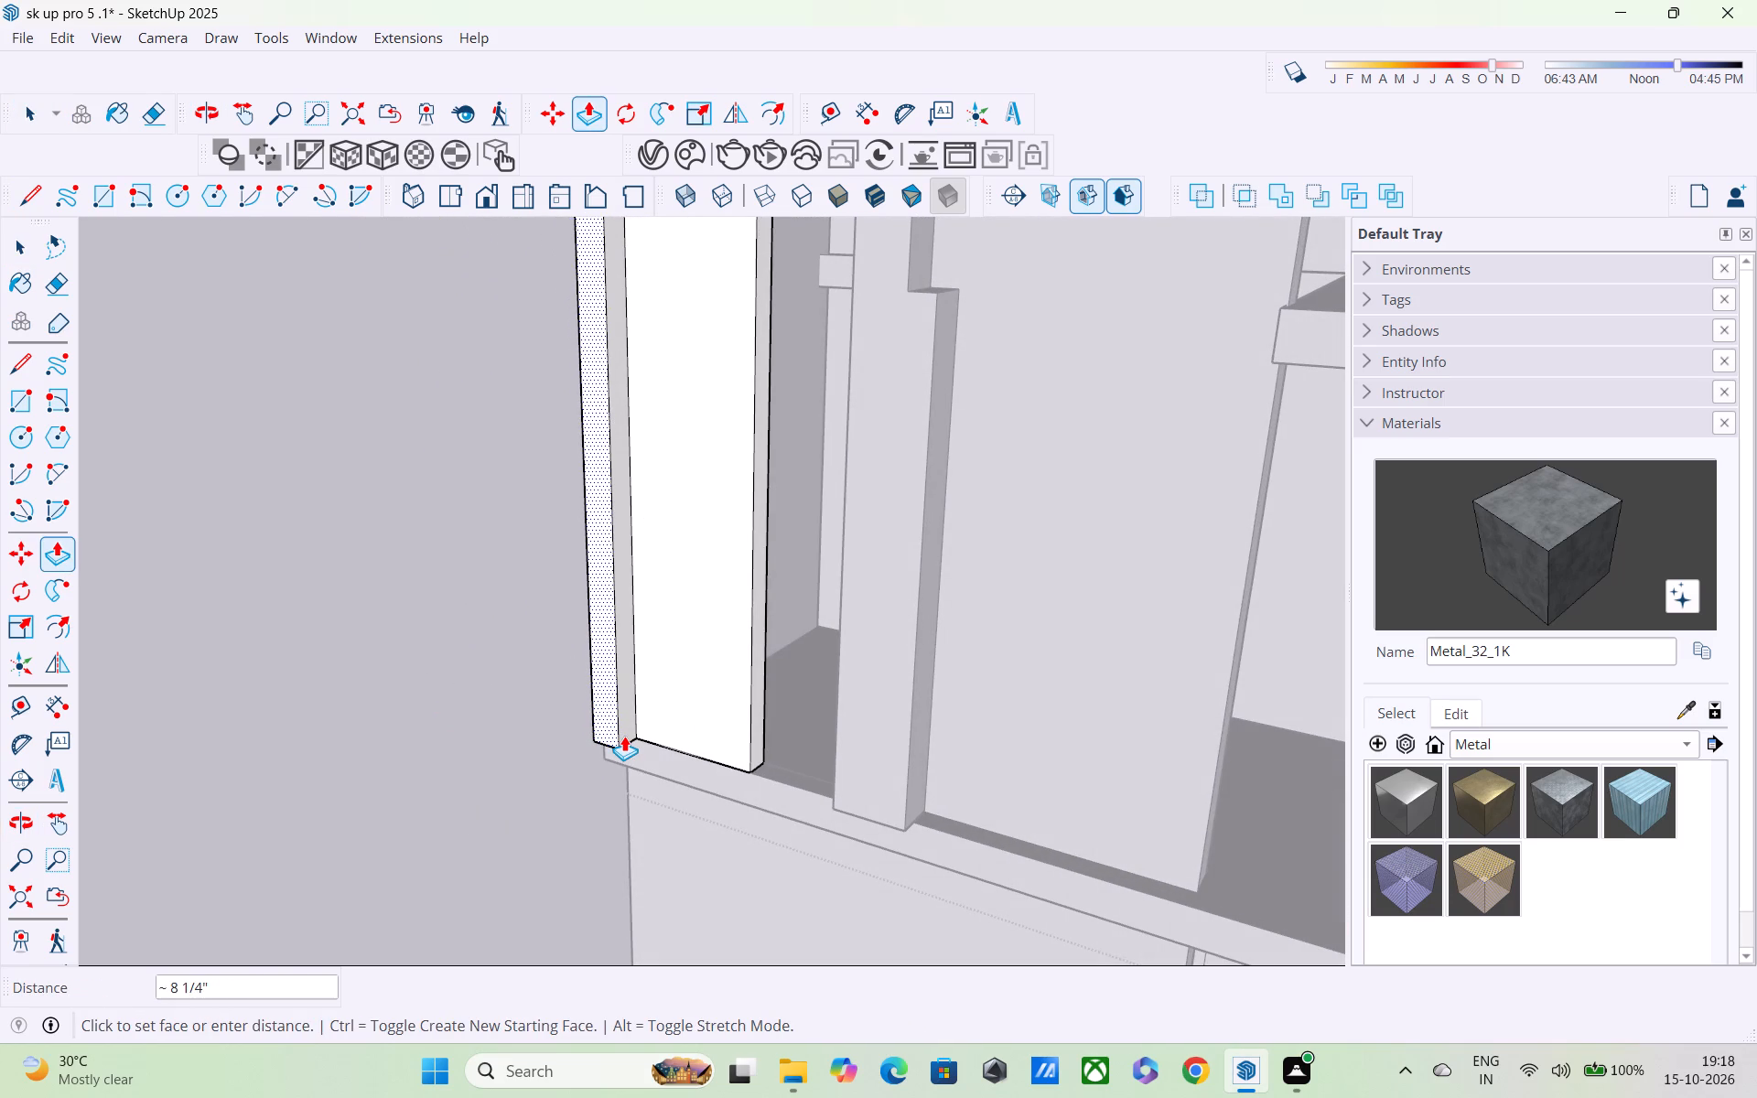
type("1'")
key("Return")
Set the outer strip's projection from the end pier to 10".
scroll(646, 668, "down", 3)
middle_click_drag(627, 715, 670, 470)
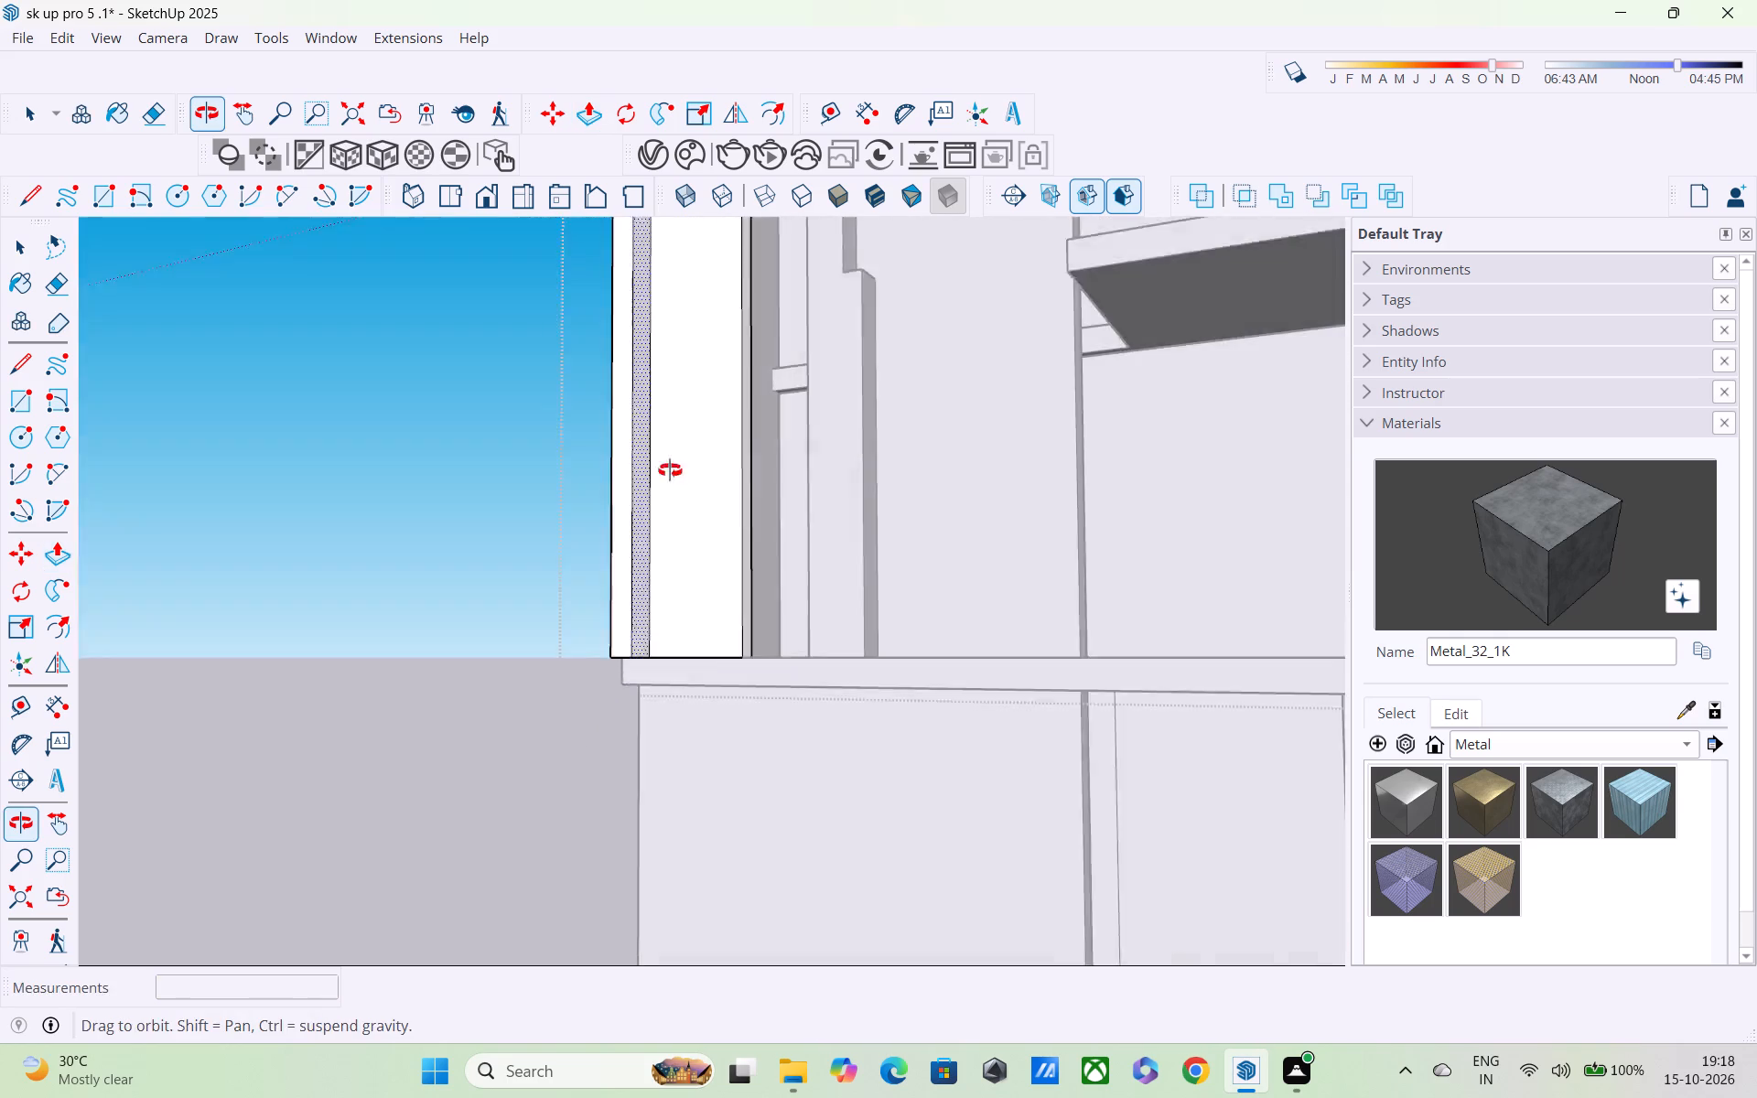
middle_click_drag(670, 470, 680, 404)
scroll(679, 405, "up", 1)
middle_click_drag(675, 662, 784, 647)
scroll(769, 642, "up", 3)
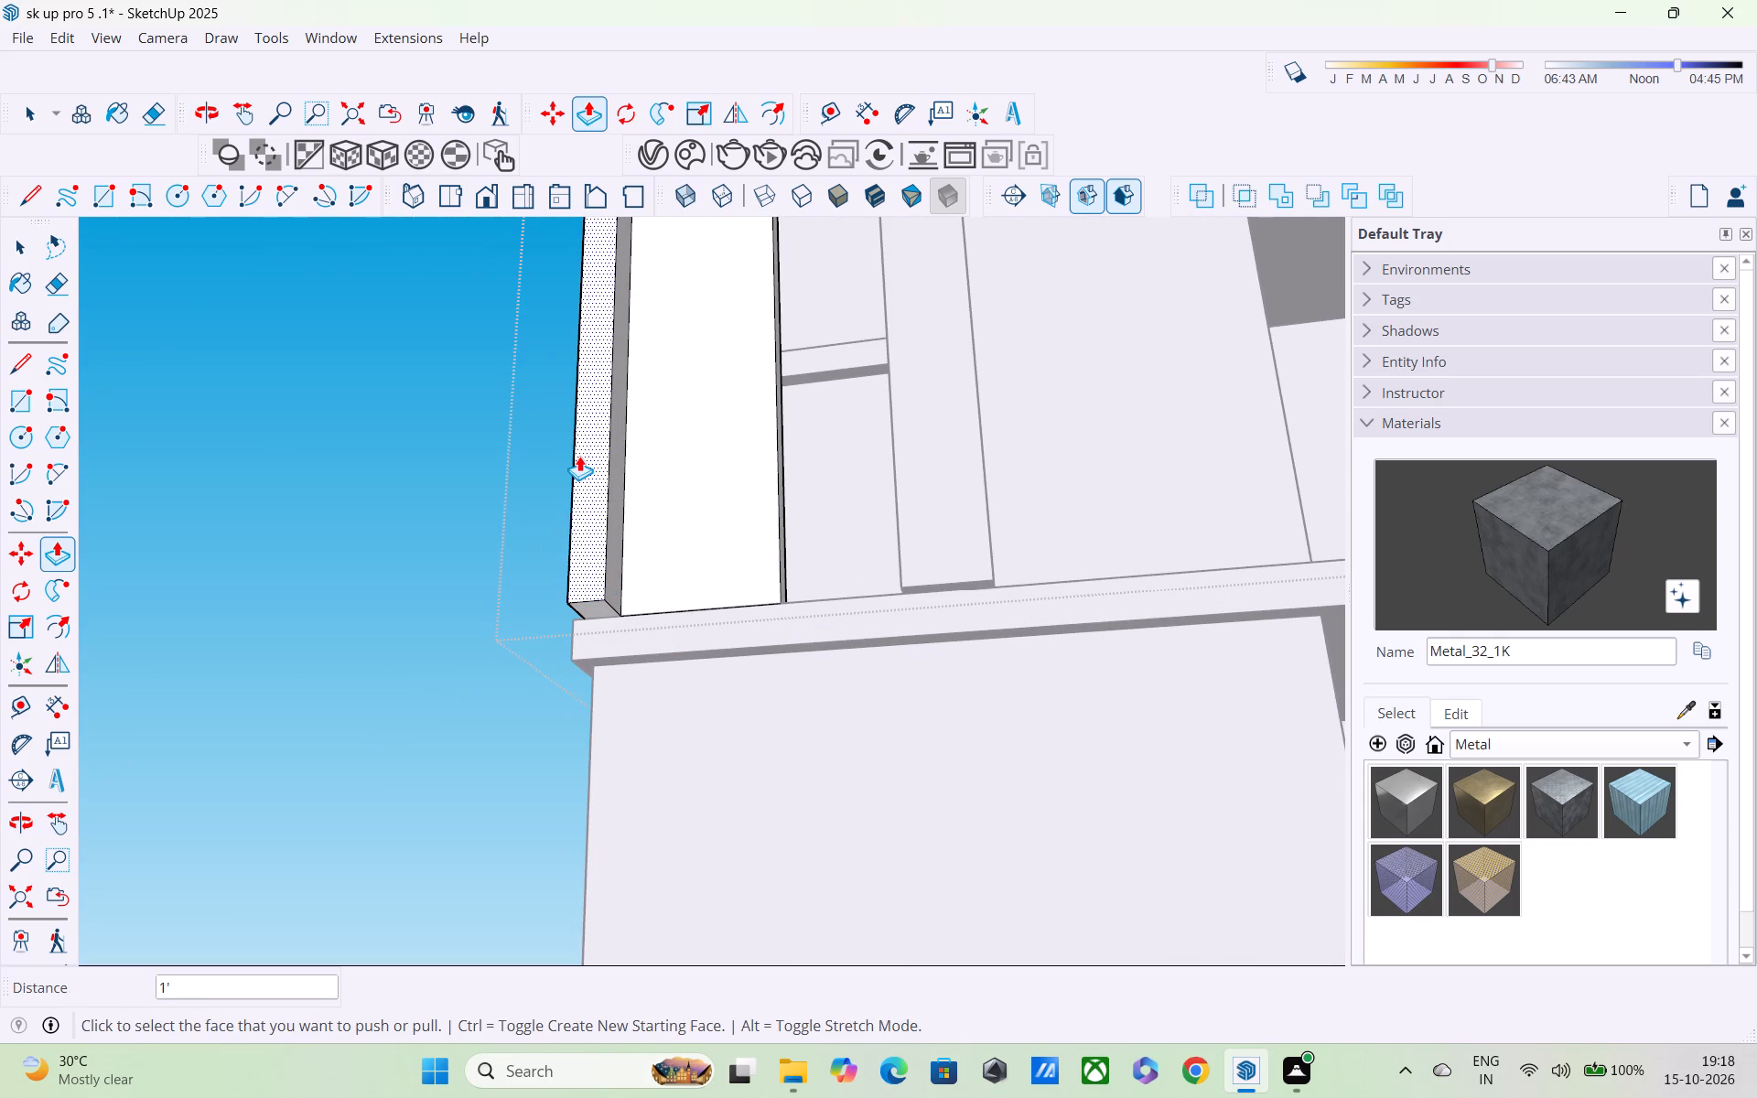
key("8")
key("BackSpace")
type("10\"")
key("Return")
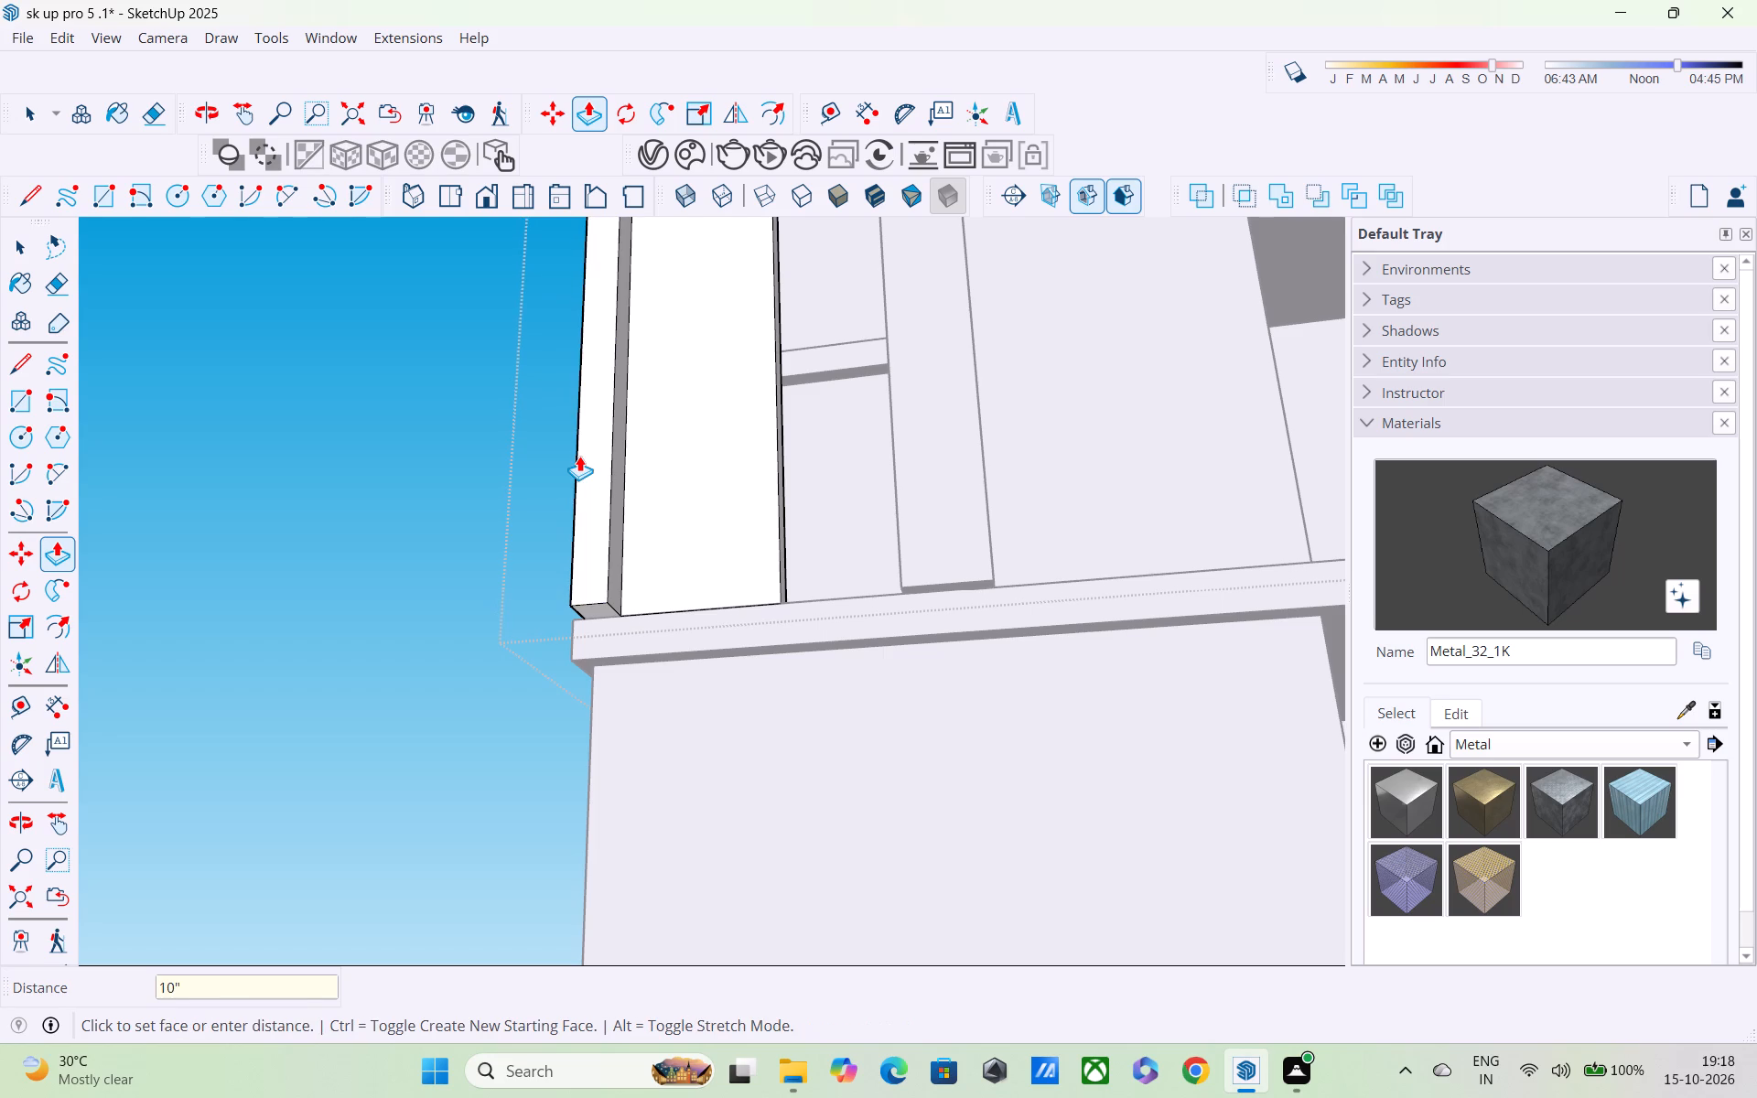
scroll(596, 595, "up", 5)
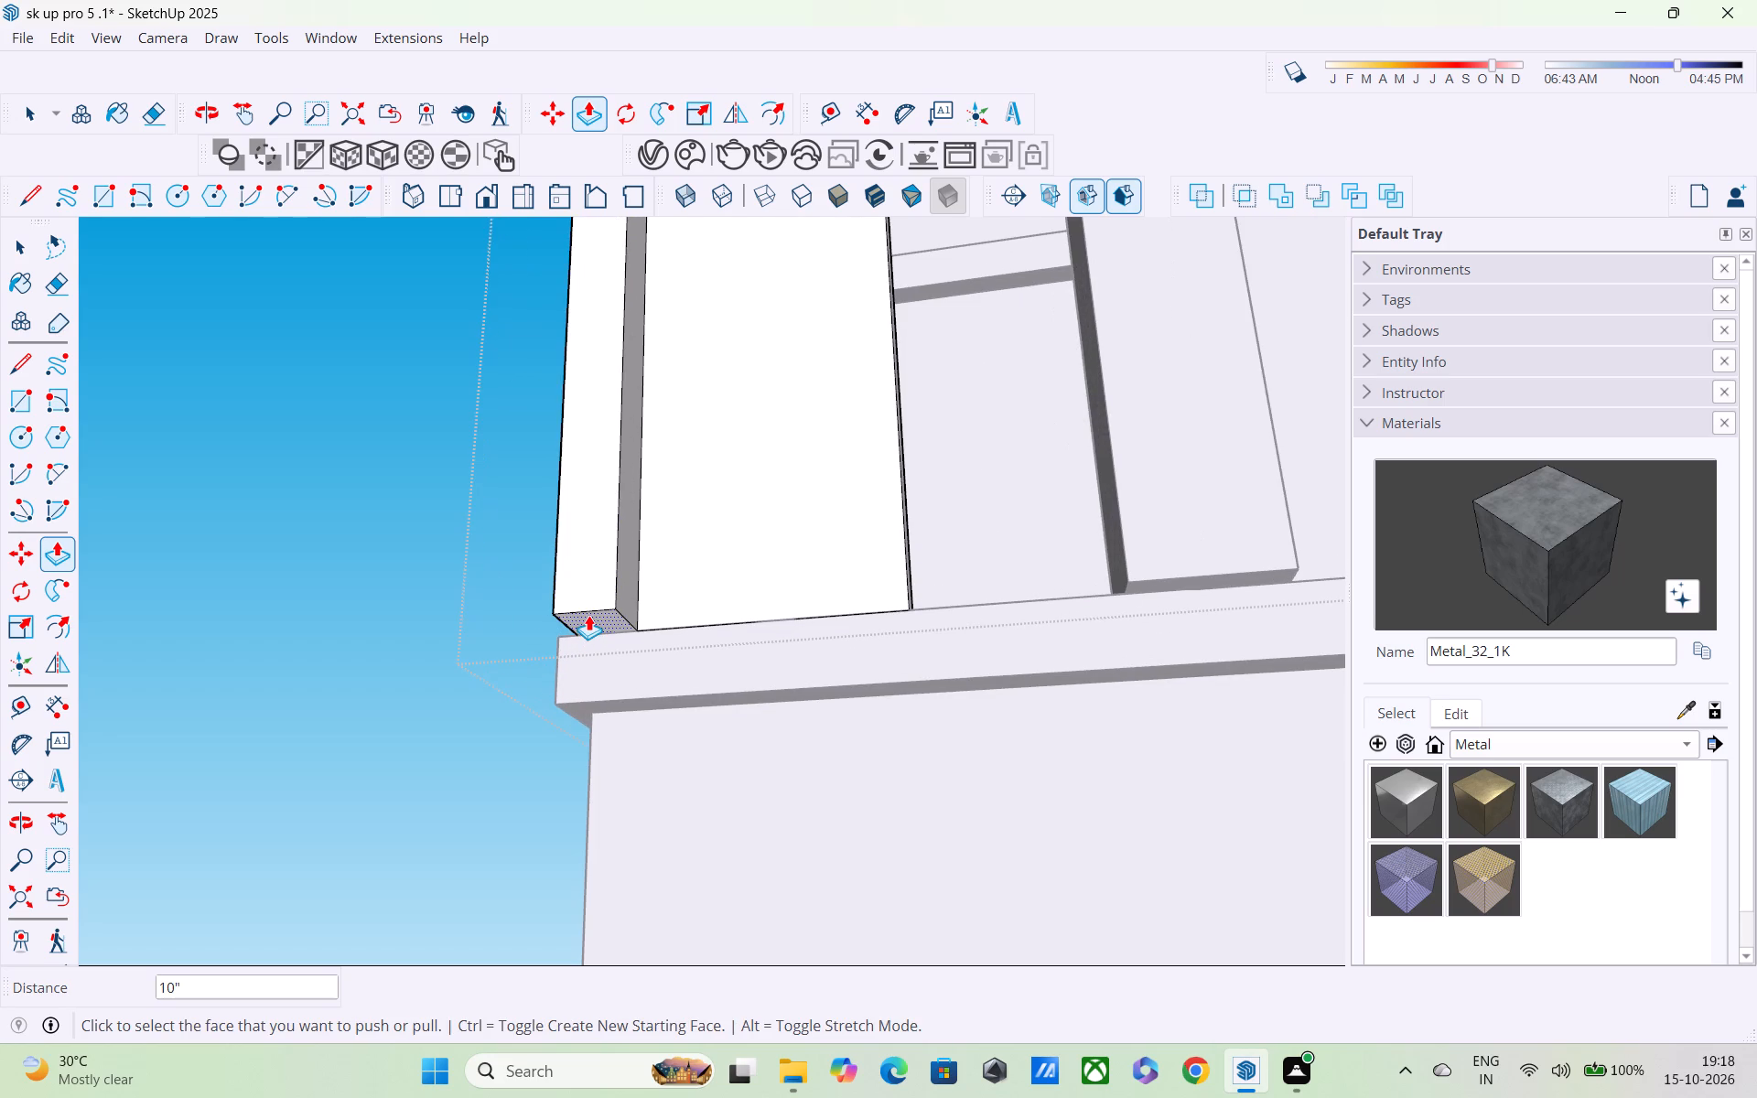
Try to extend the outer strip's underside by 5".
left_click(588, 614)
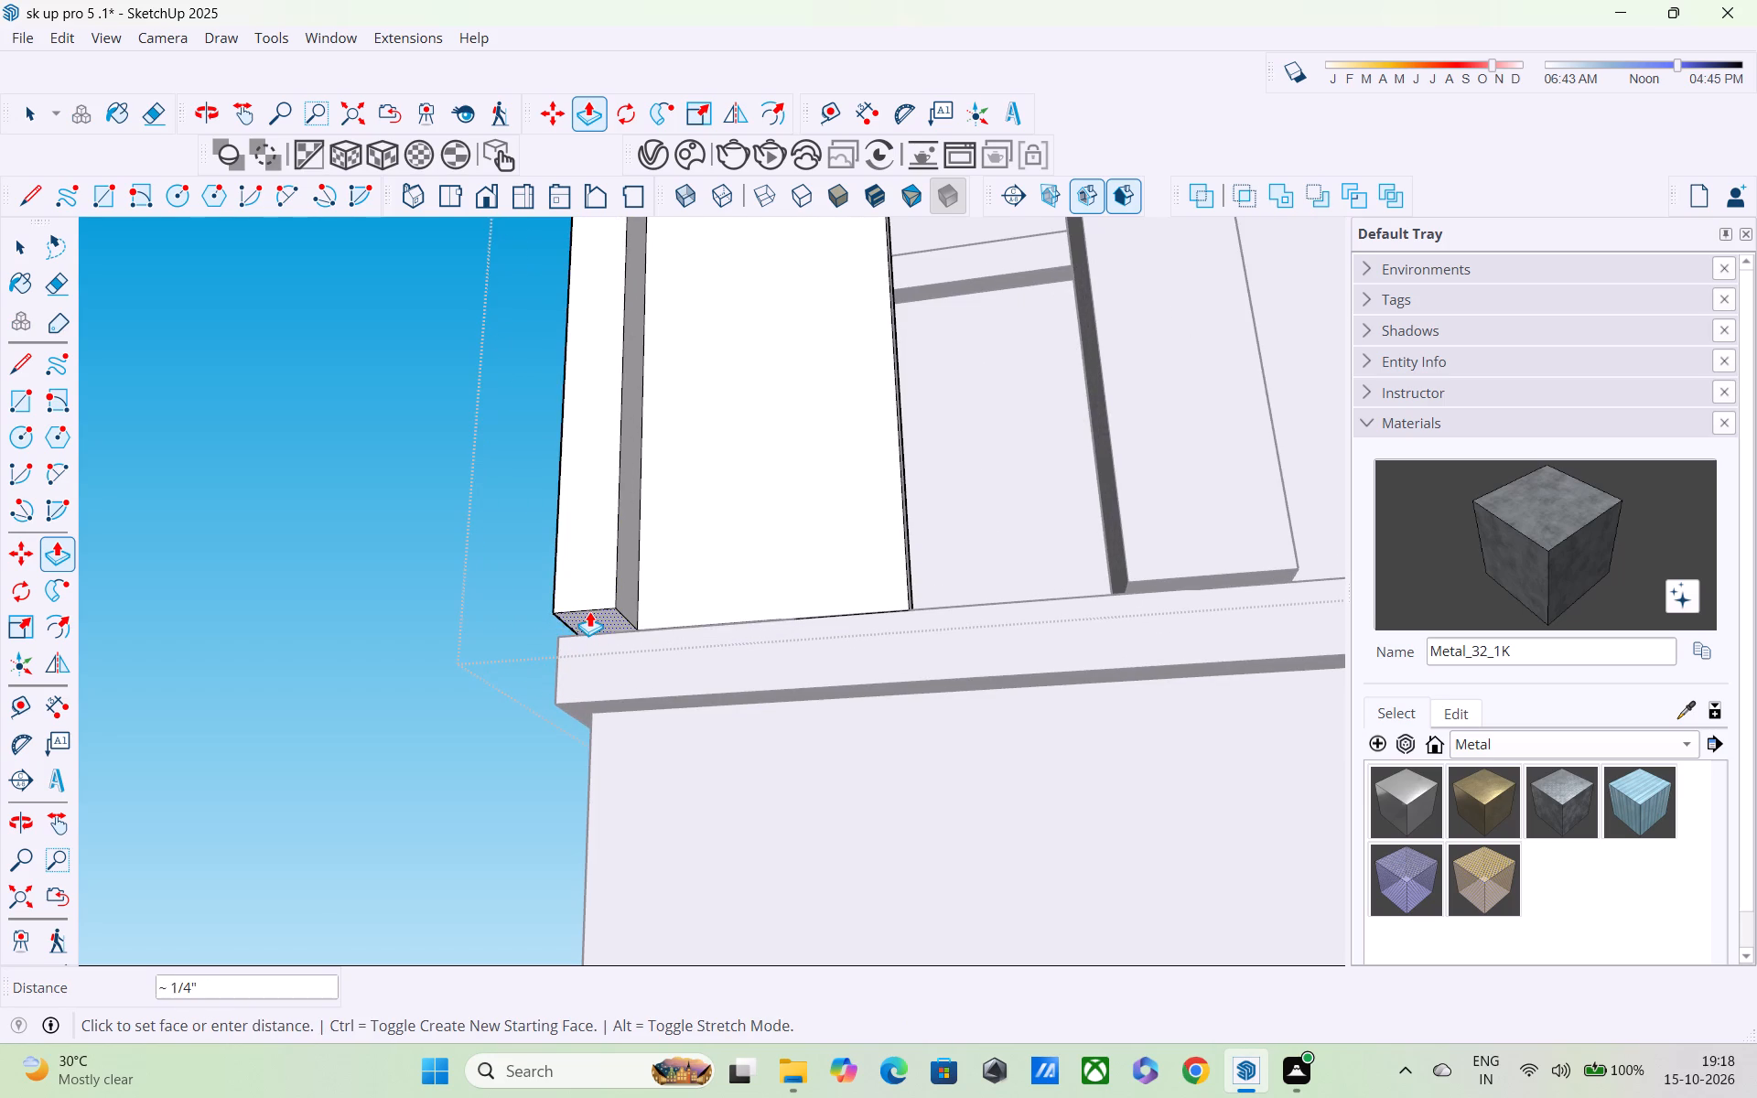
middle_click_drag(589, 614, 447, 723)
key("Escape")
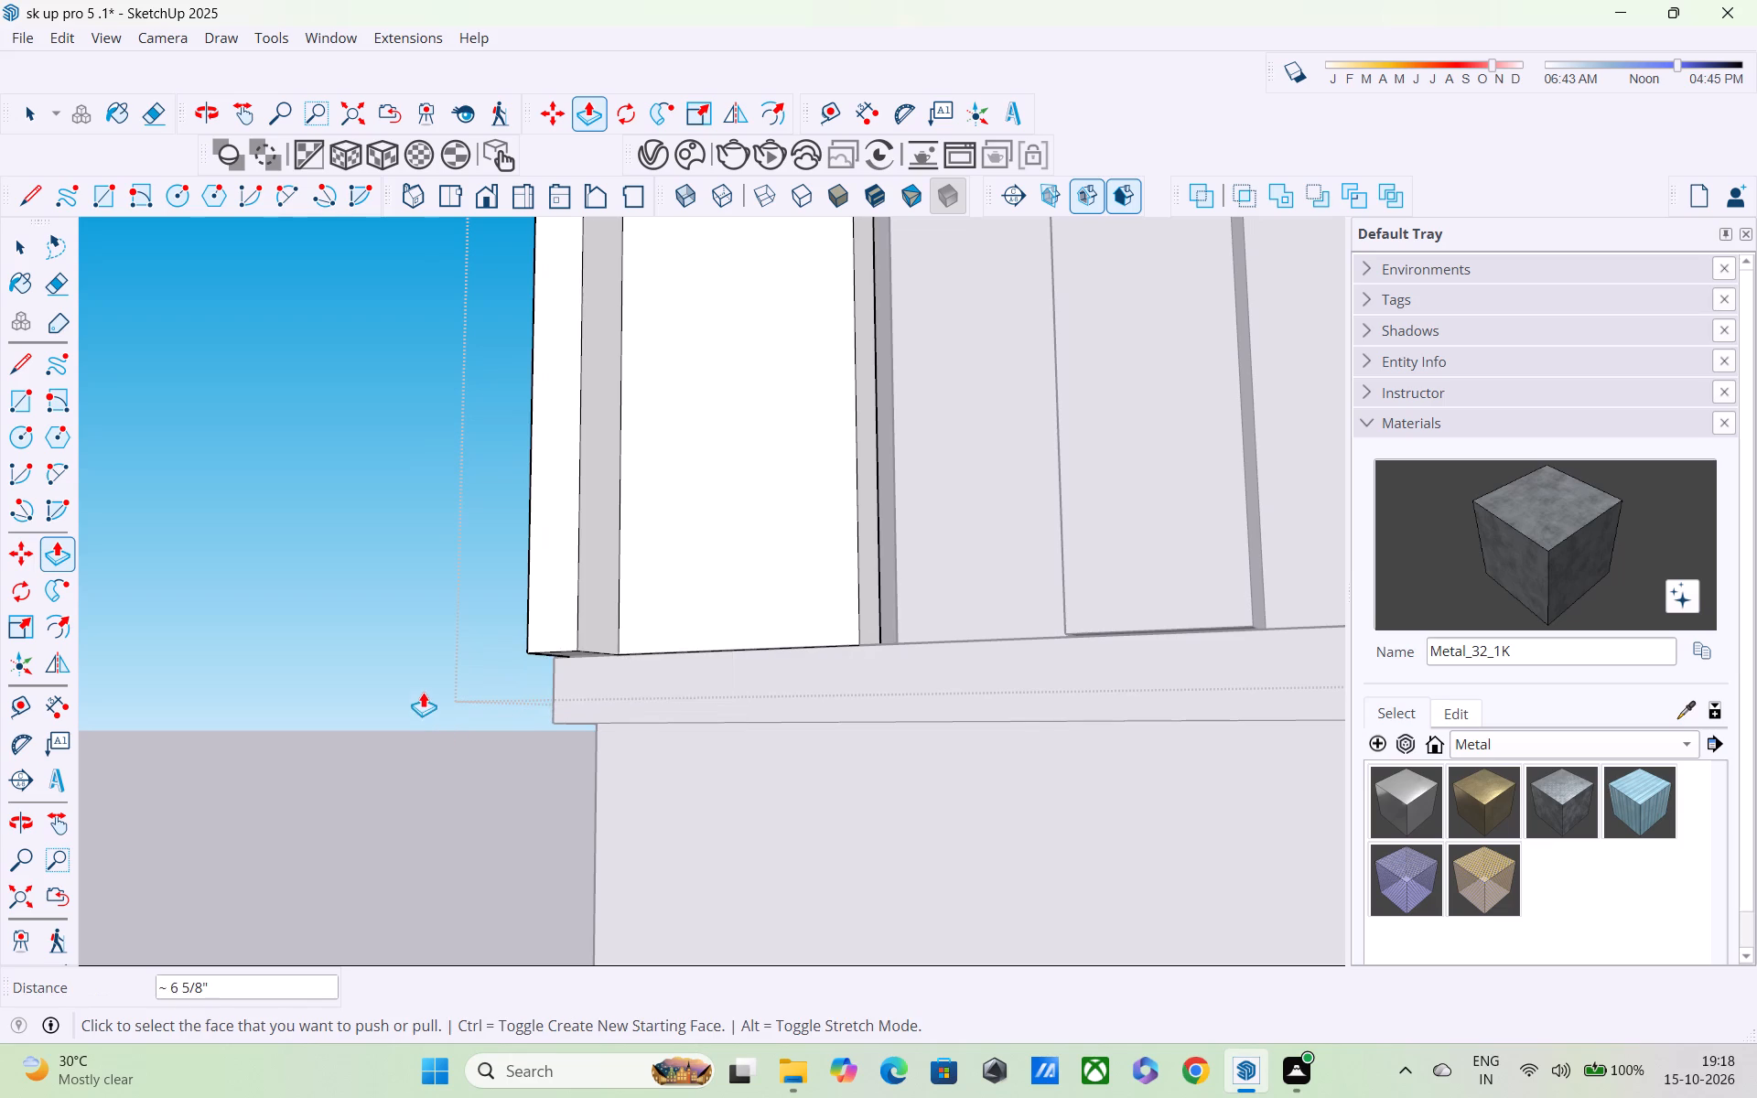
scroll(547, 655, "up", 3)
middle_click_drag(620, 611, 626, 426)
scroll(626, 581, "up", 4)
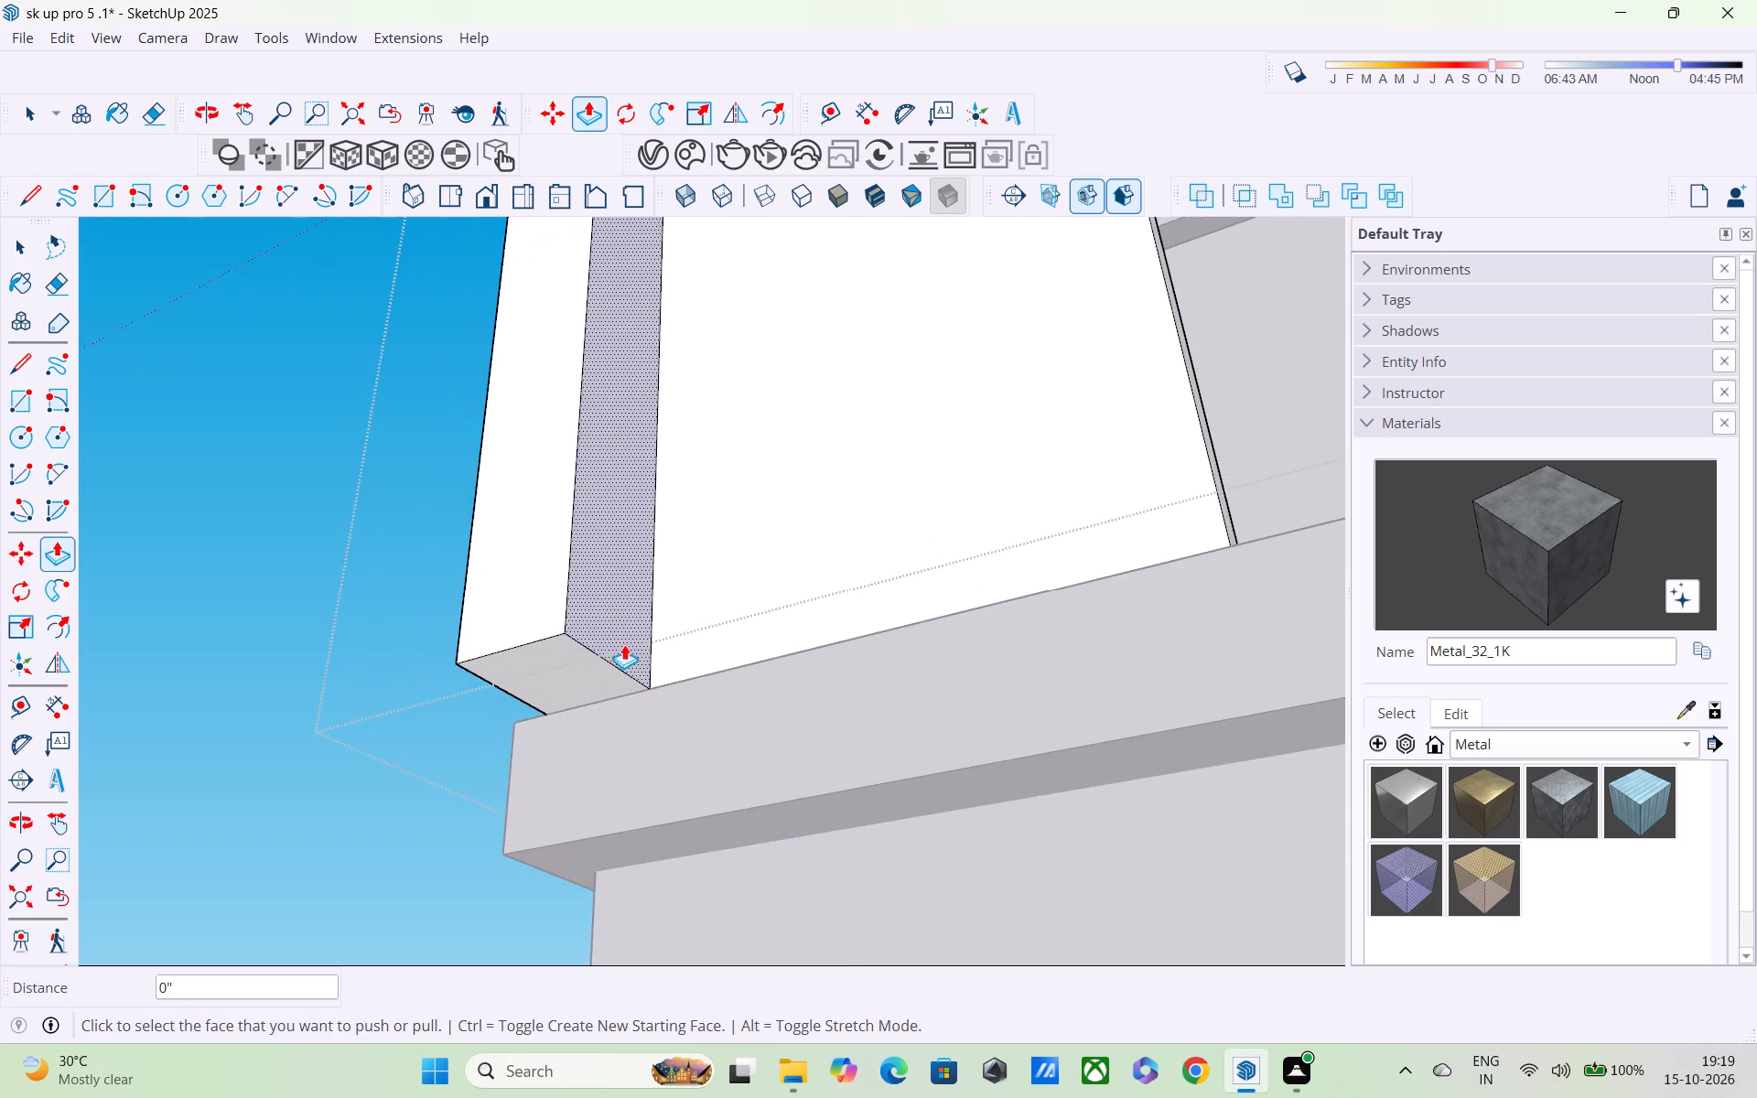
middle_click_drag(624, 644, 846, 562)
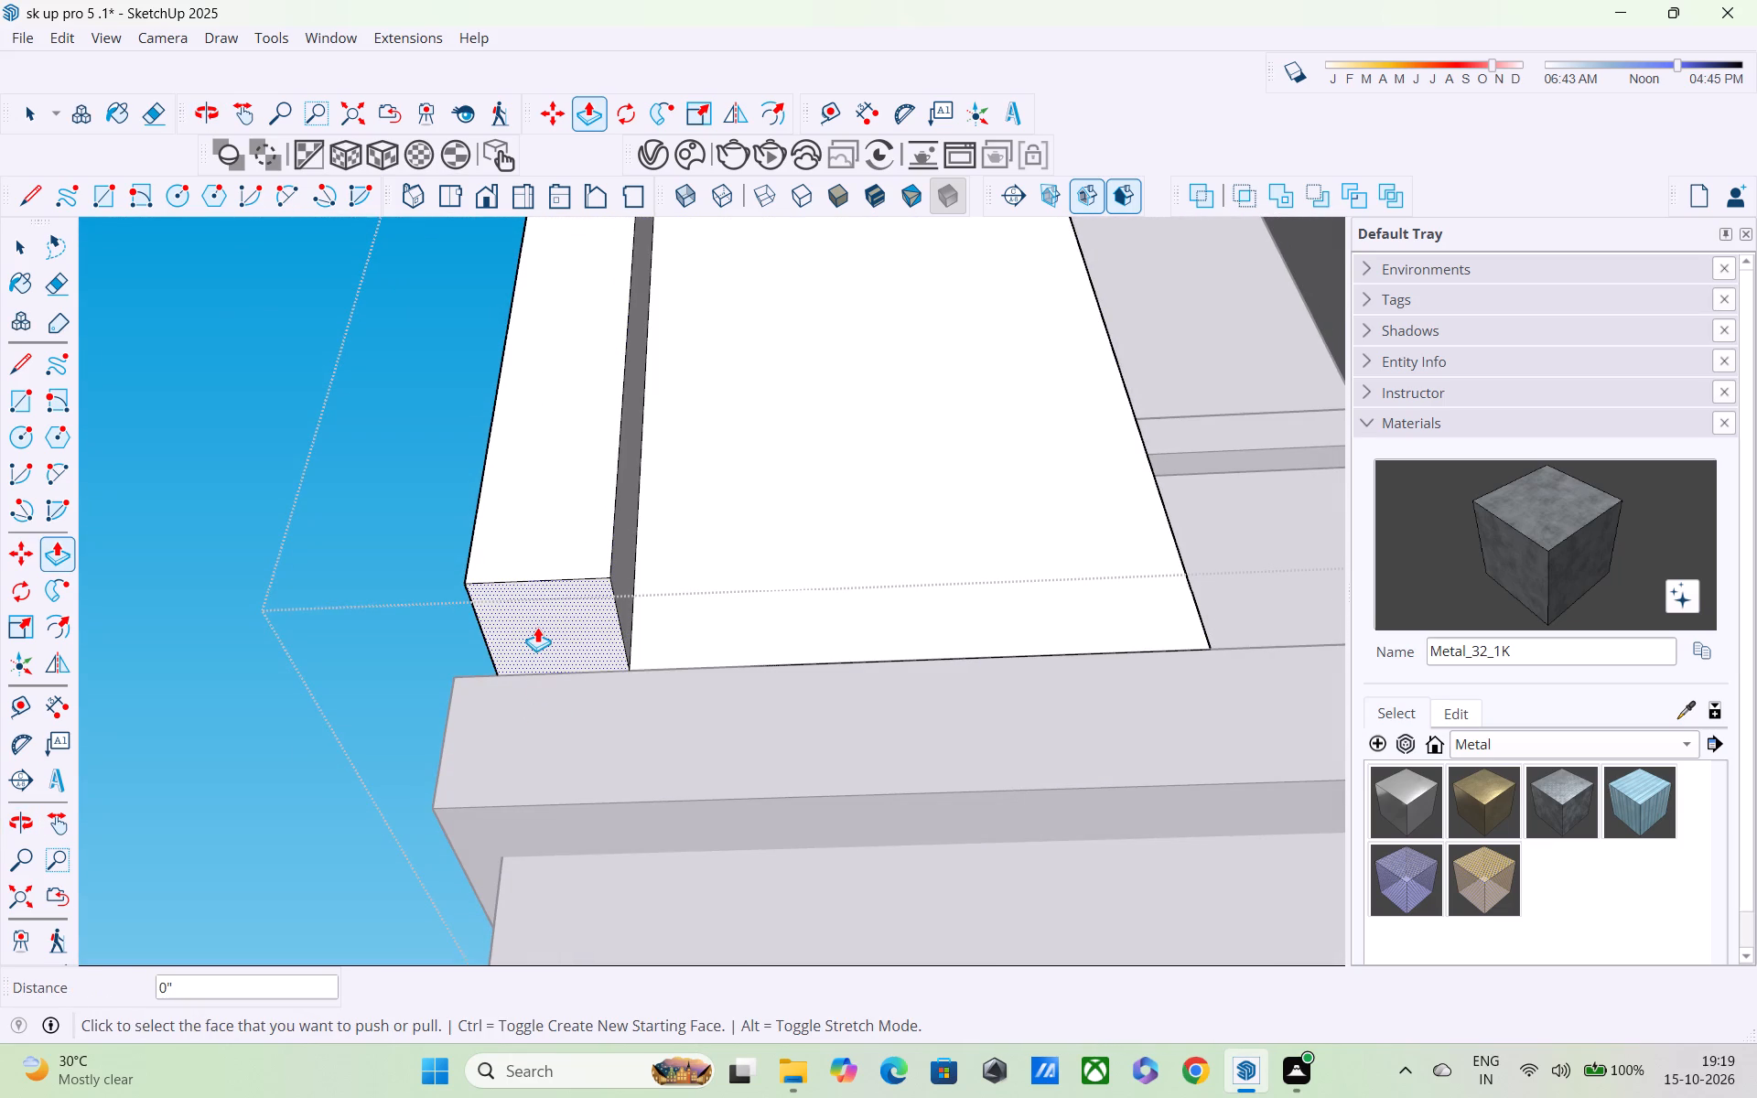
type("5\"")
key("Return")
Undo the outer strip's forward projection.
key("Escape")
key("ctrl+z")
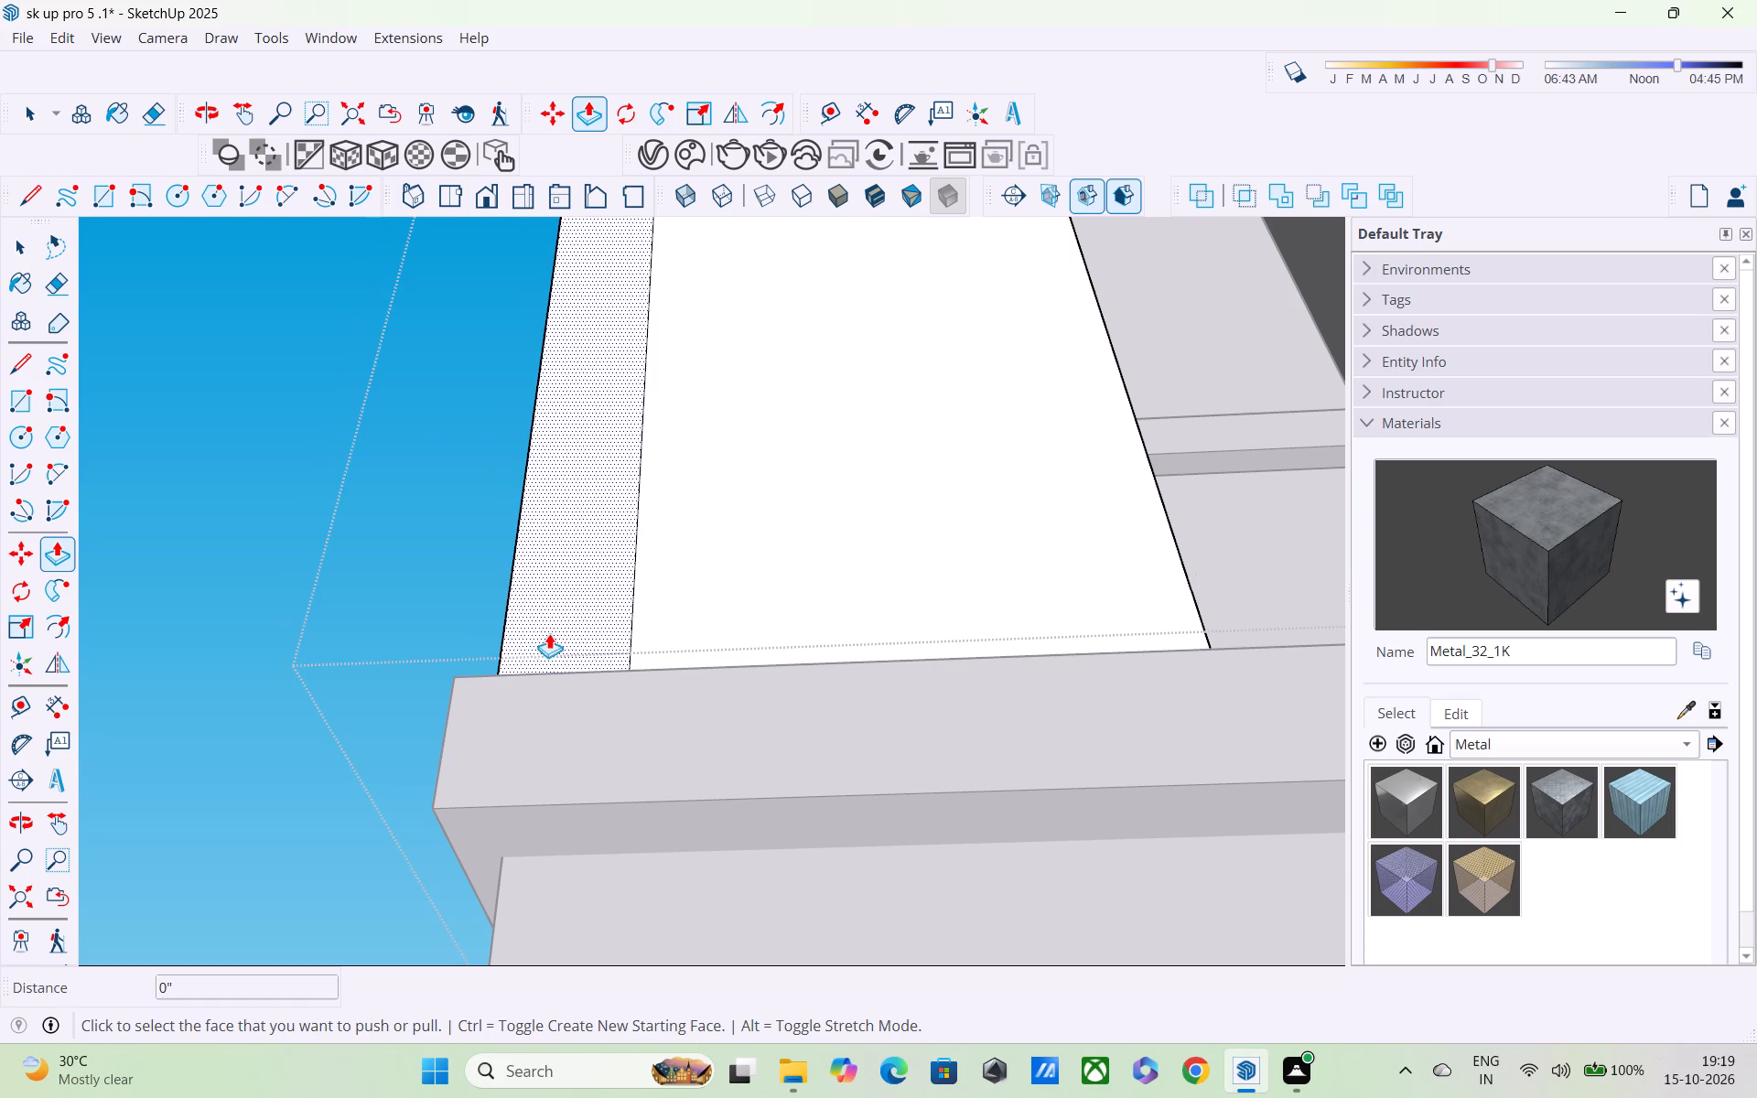
Pull the 9" outer strip of the end pier's front face forward 10".
middle_click_drag(595, 619, 624, 730)
left_click(574, 558)
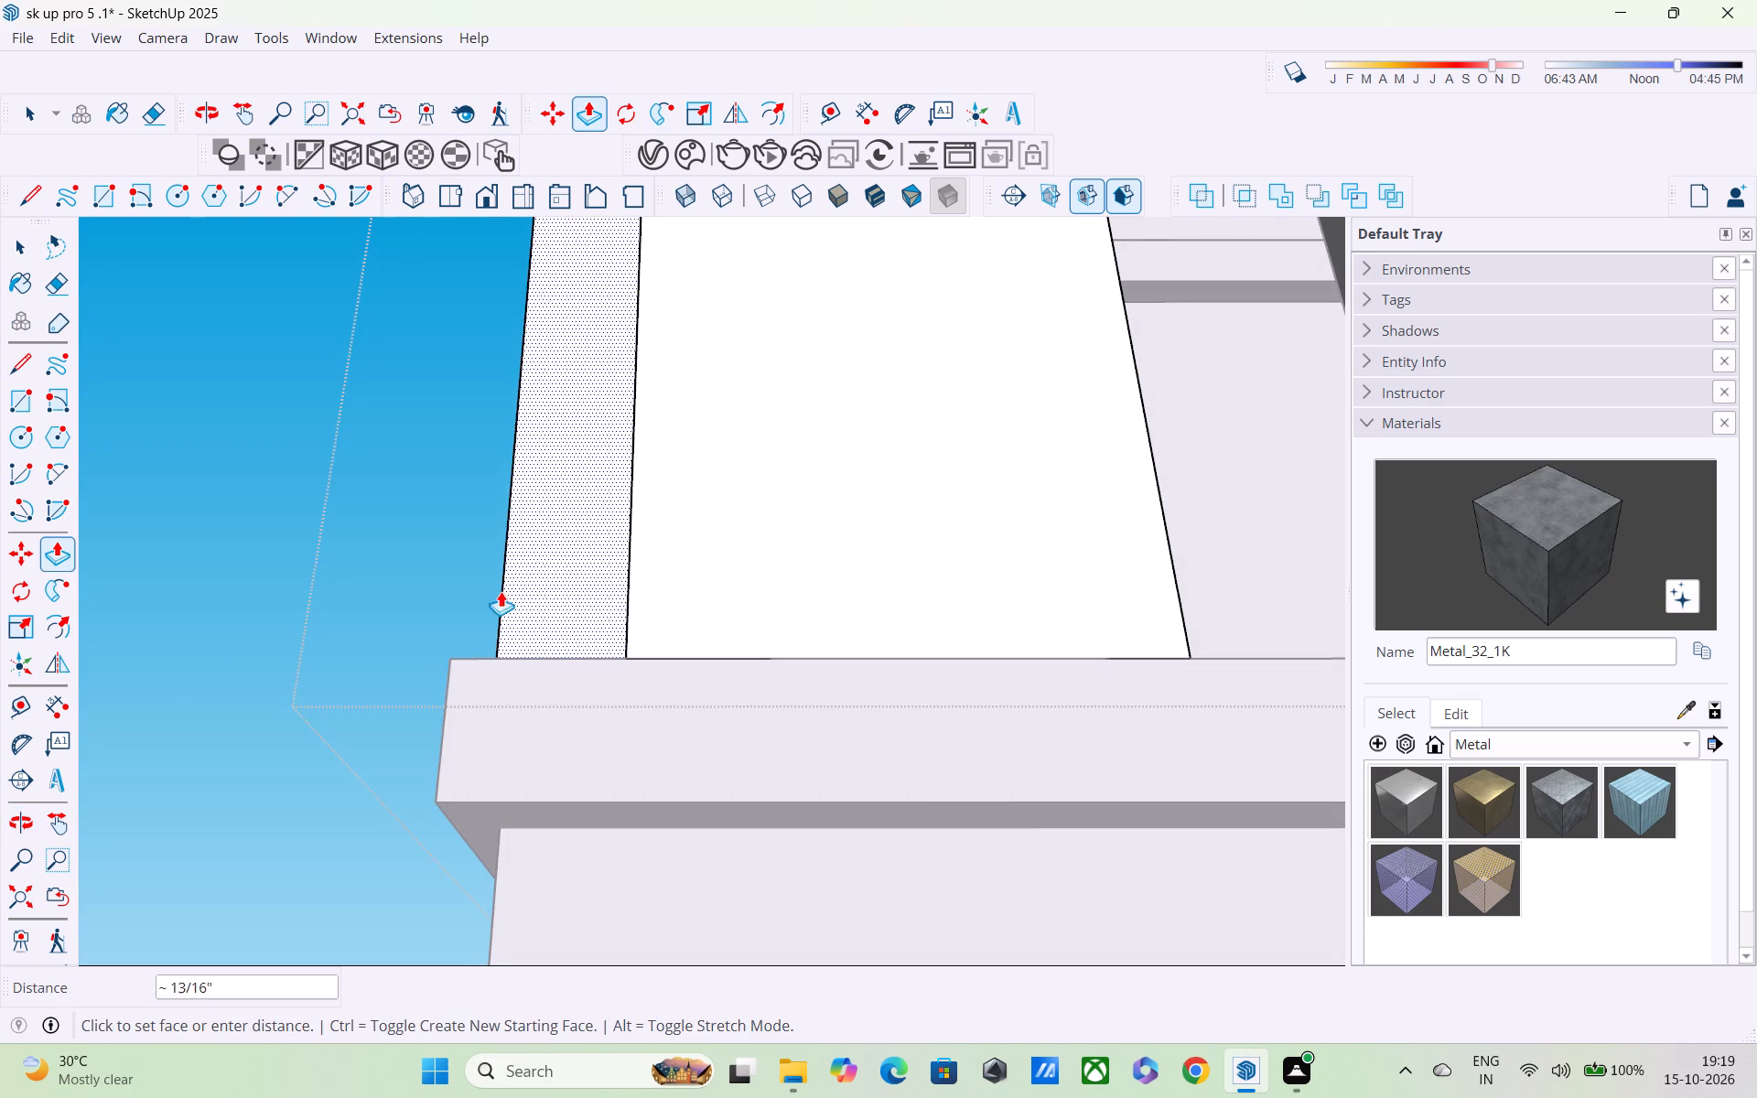
key("Escape")
left_click(569, 592)
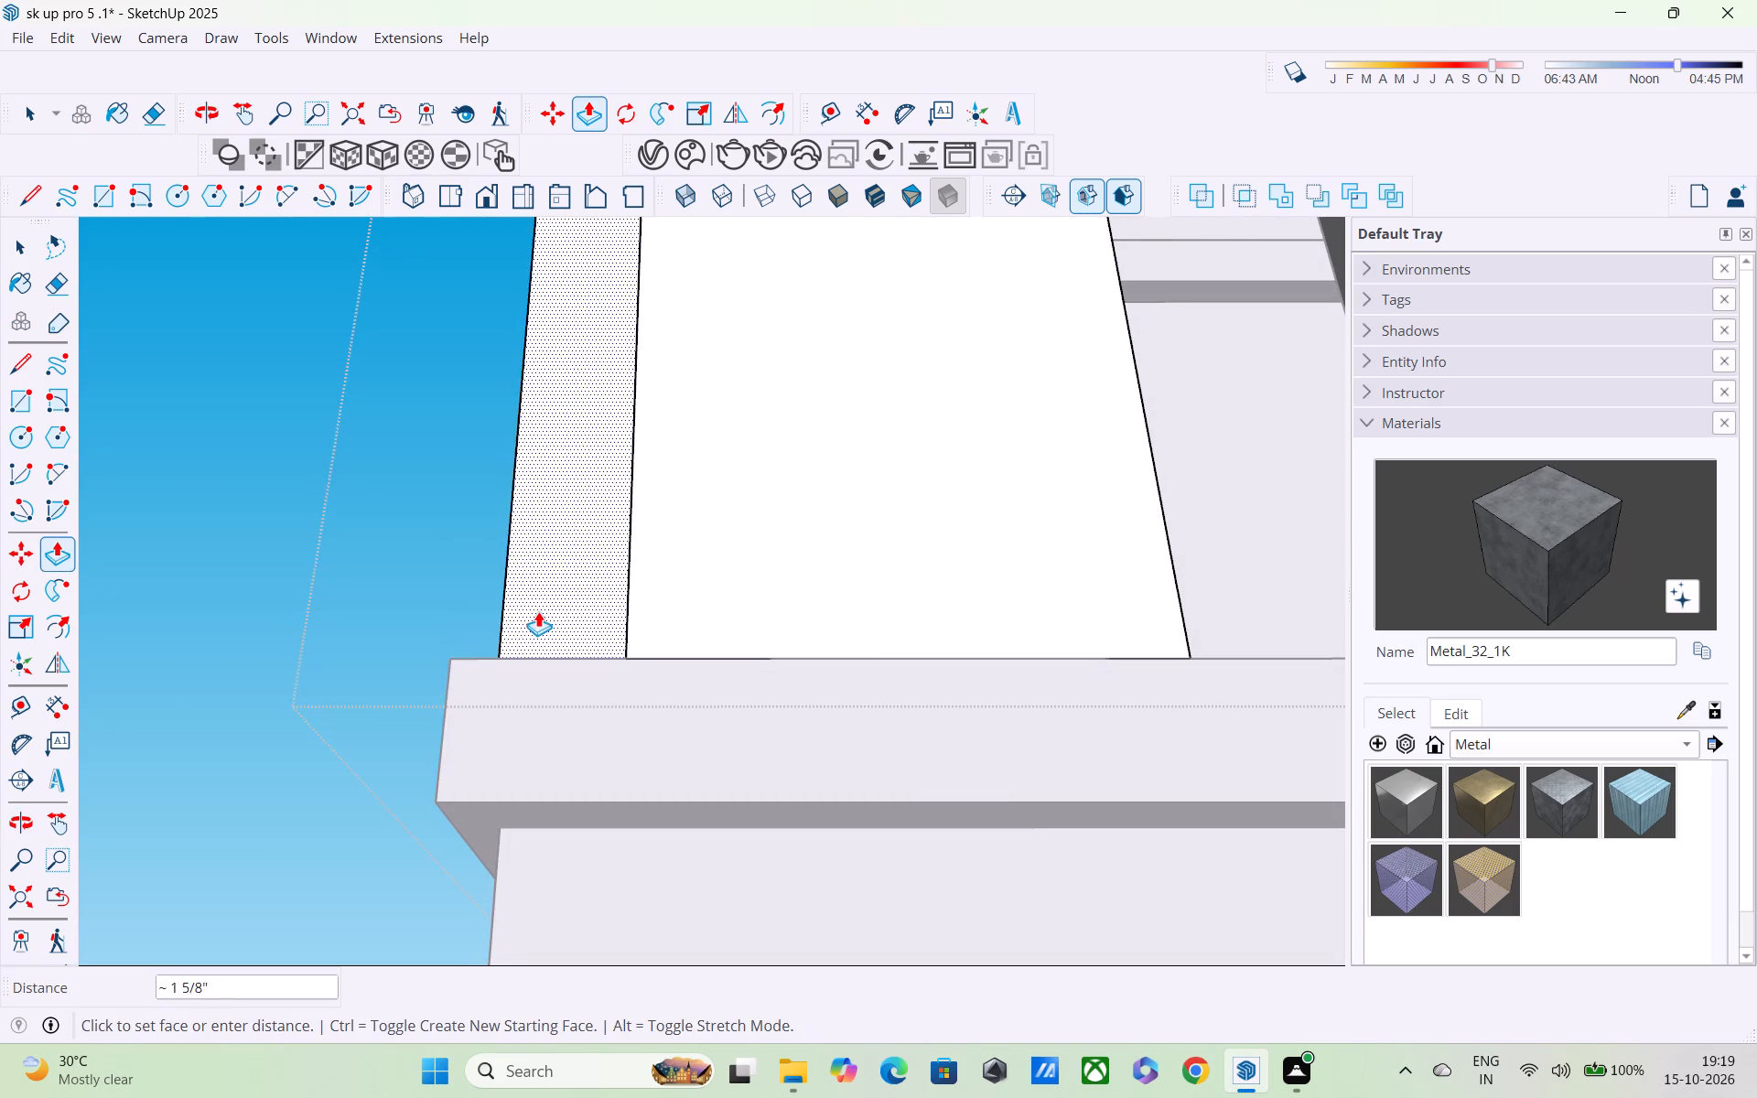
middle_click_drag(601, 604, 1203, 801)
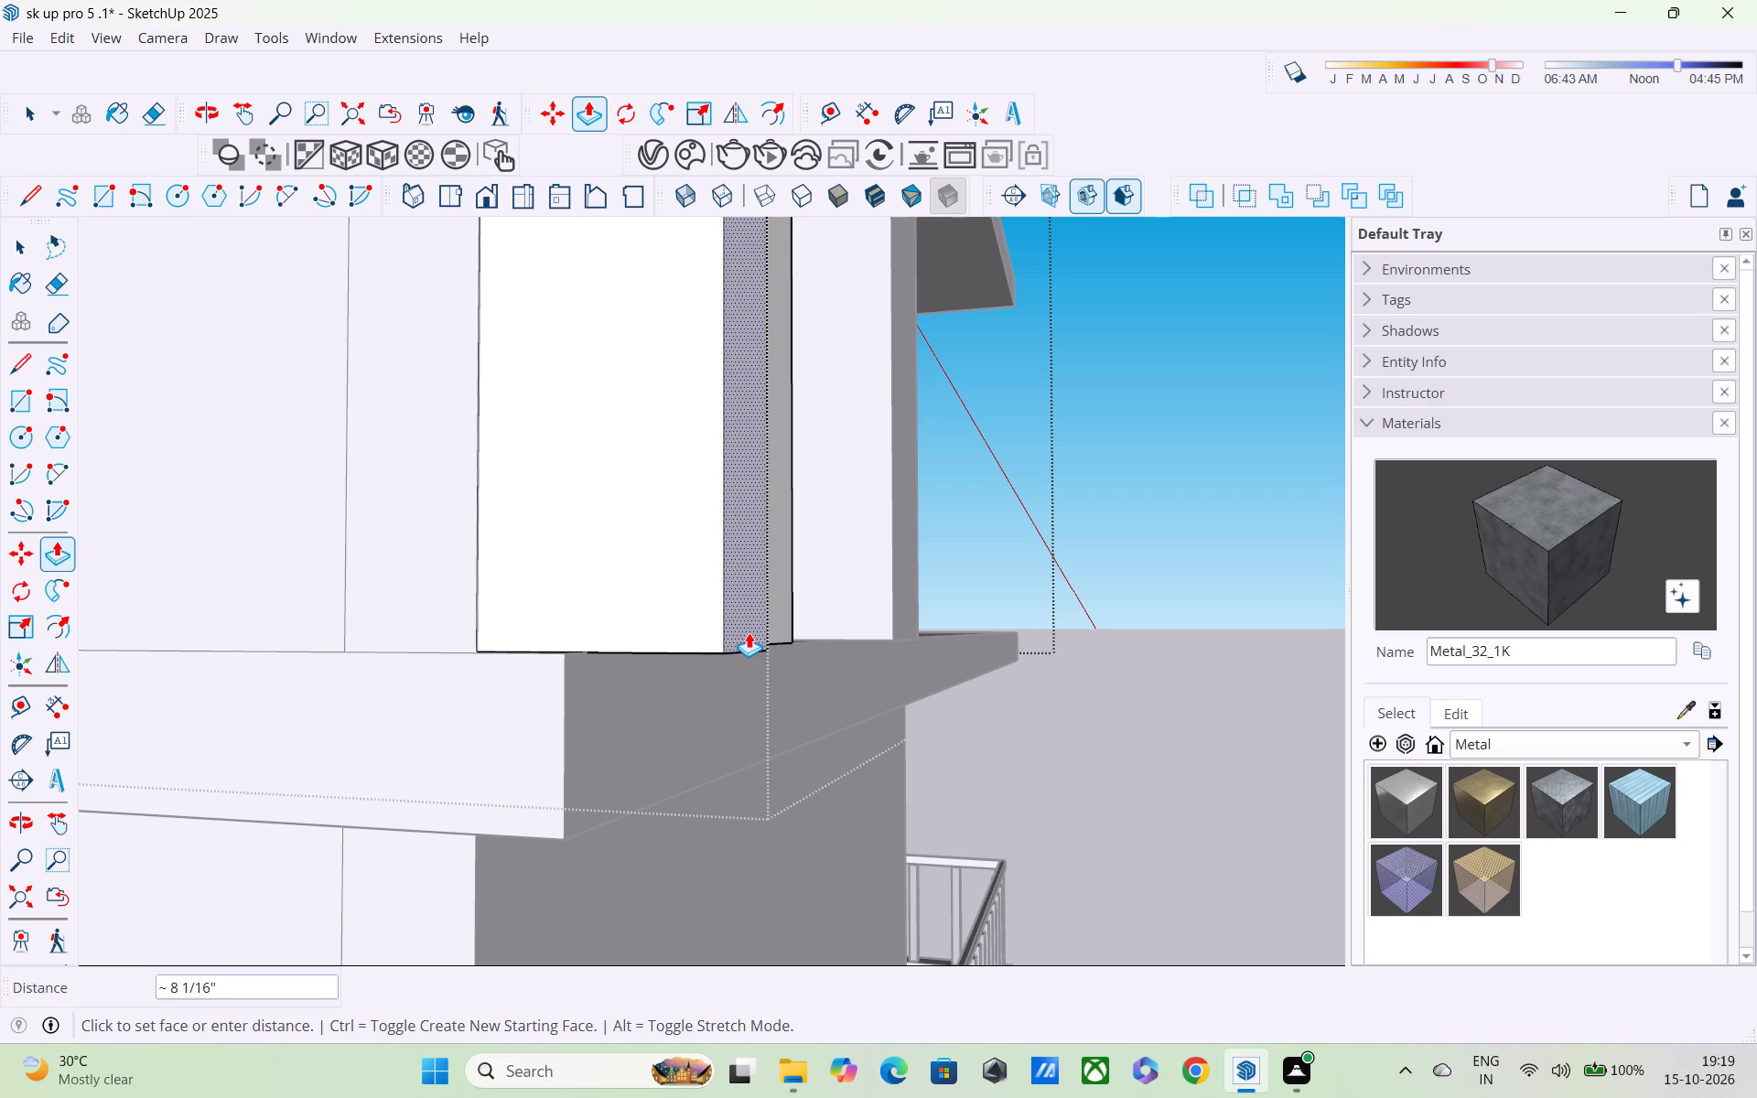
type("10\"")
key("Return")
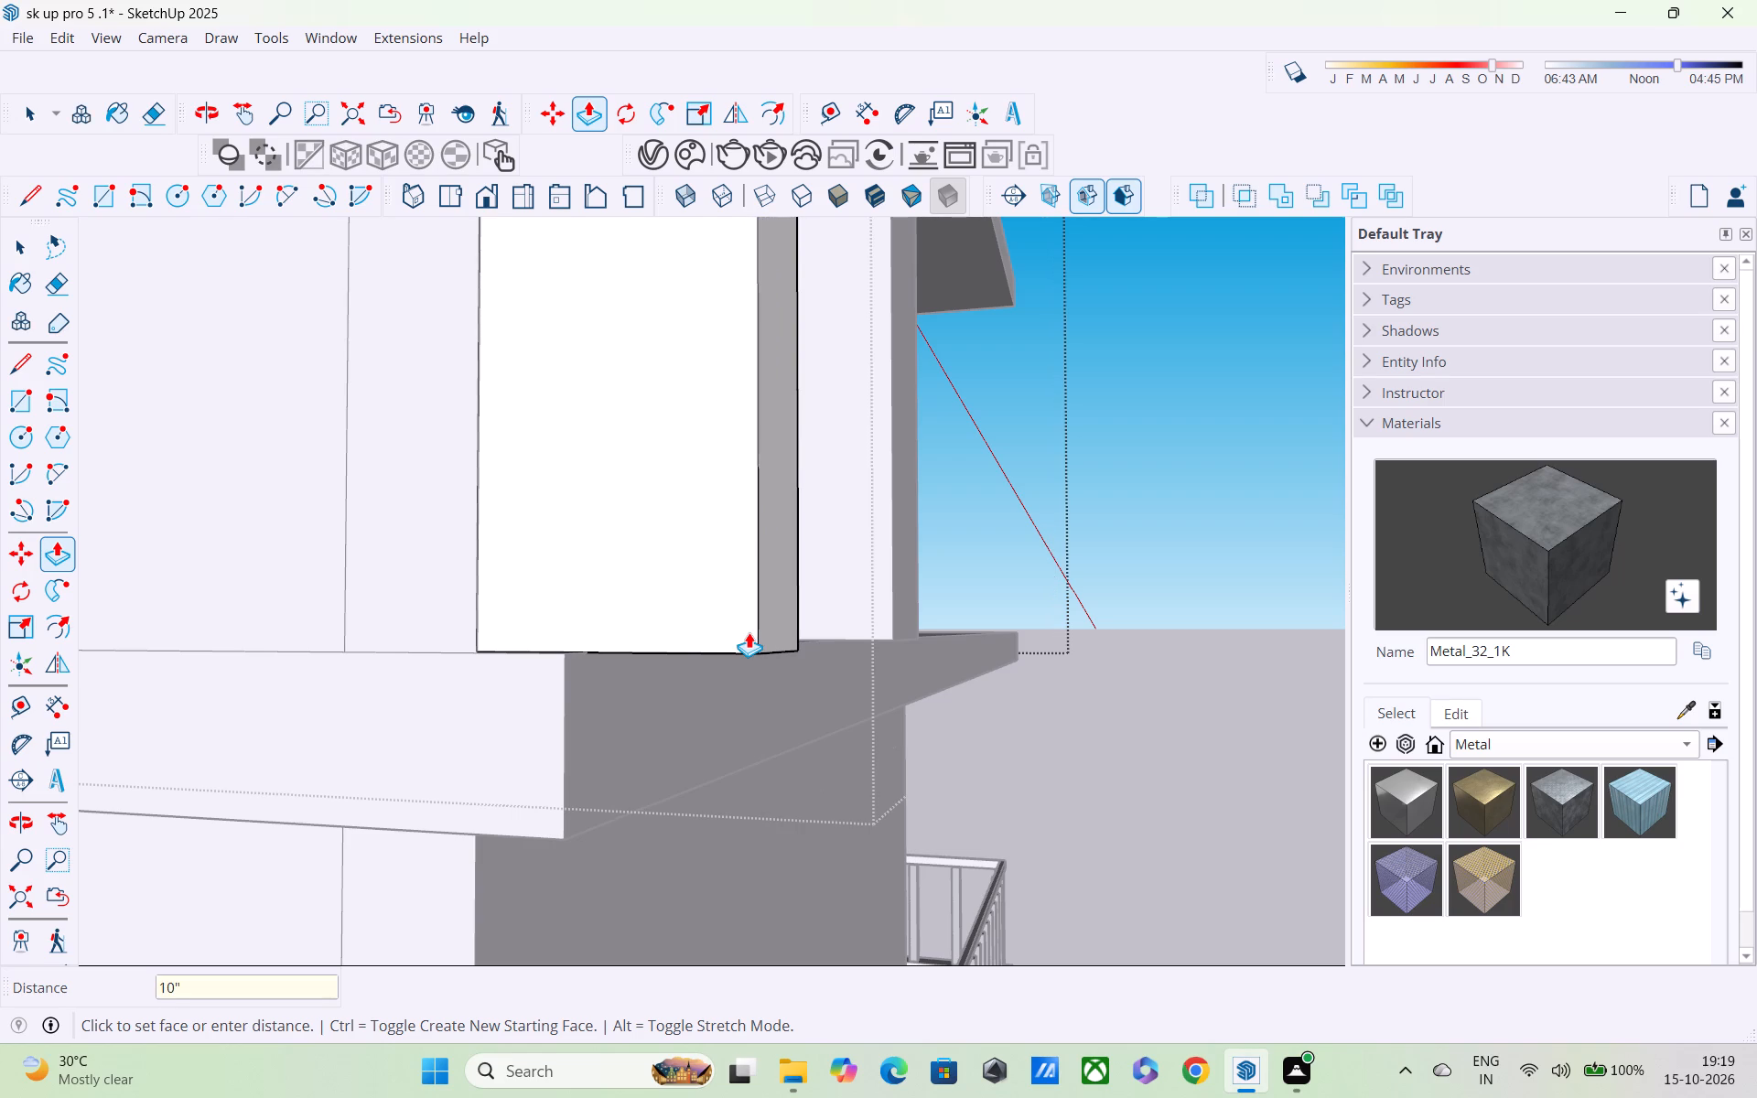
Draw a 9" line along the back edge of the outer strip's underside, where it meets the slab.
scroll(768, 607, "down", 1)
middle_click_drag(760, 606, 206, 681)
scroll(349, 650, "down", 3)
middle_click_drag(492, 655, 463, 496)
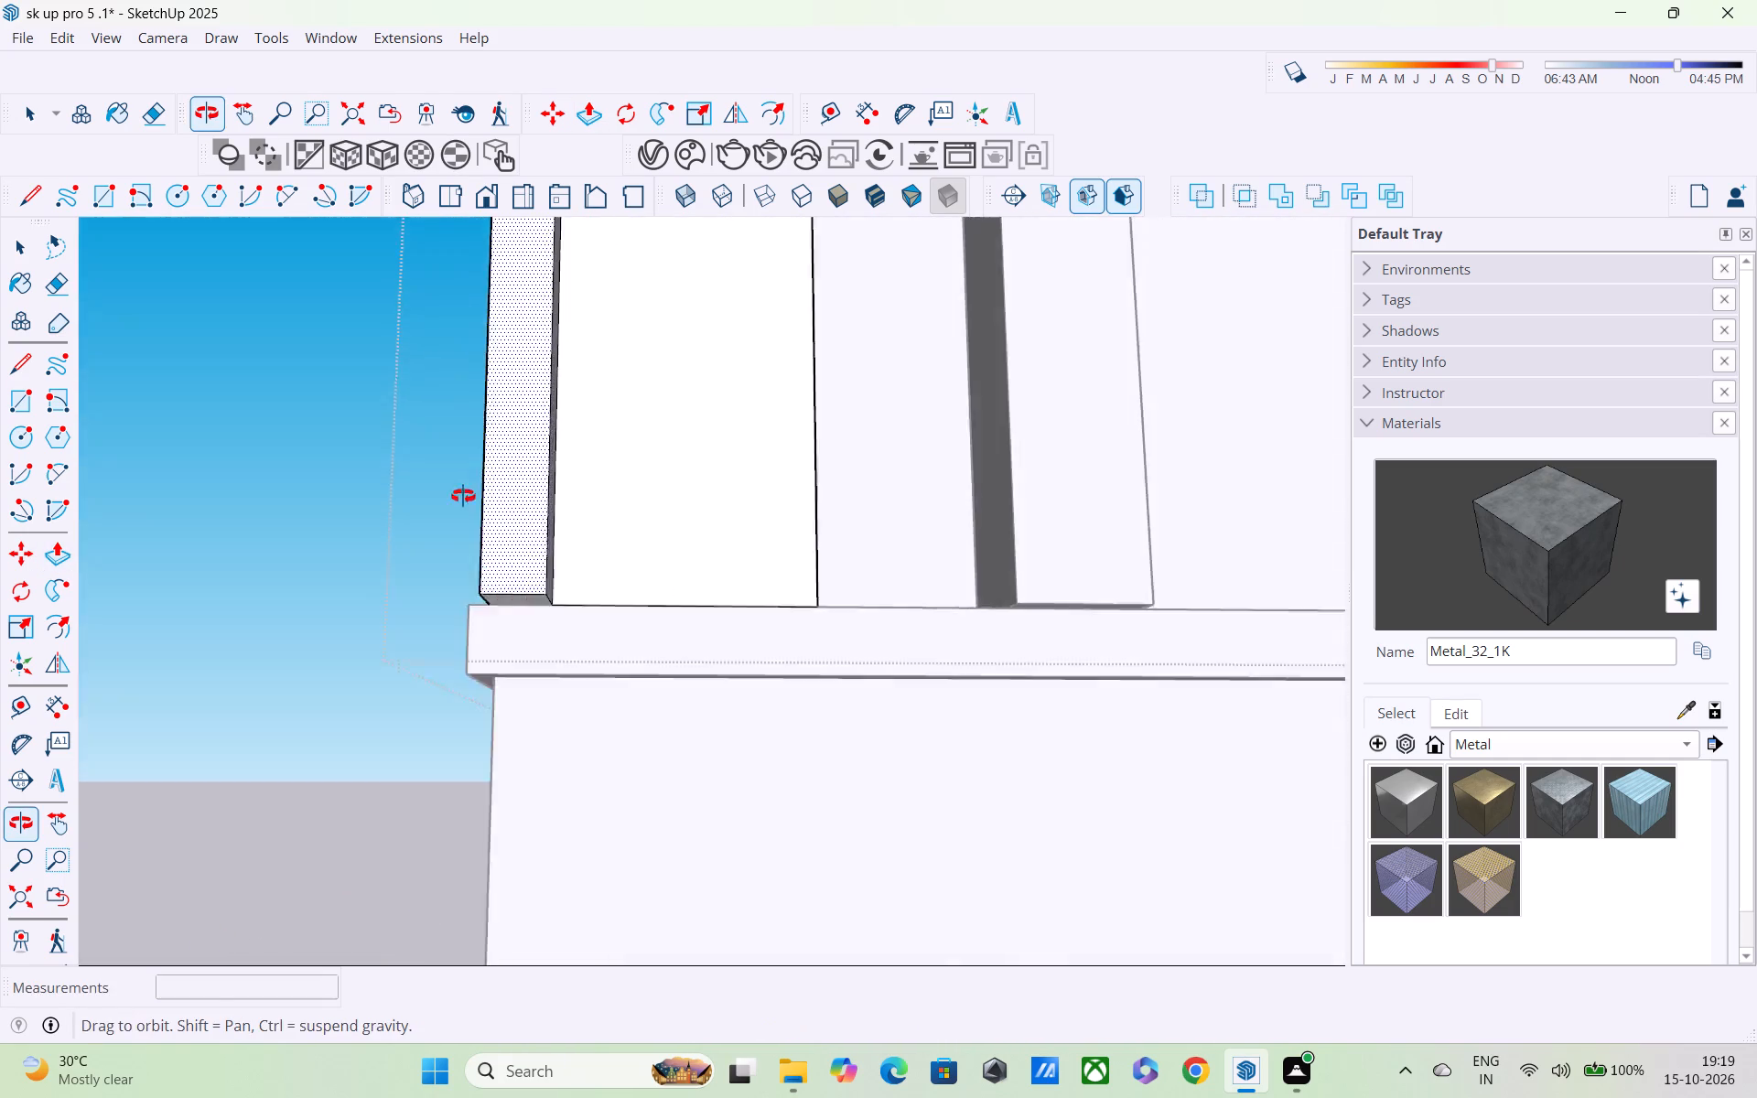
middle_click_drag(463, 496, 449, 428)
scroll(516, 506, "up", 4)
middle_click_drag(530, 577, 523, 532)
key("l")
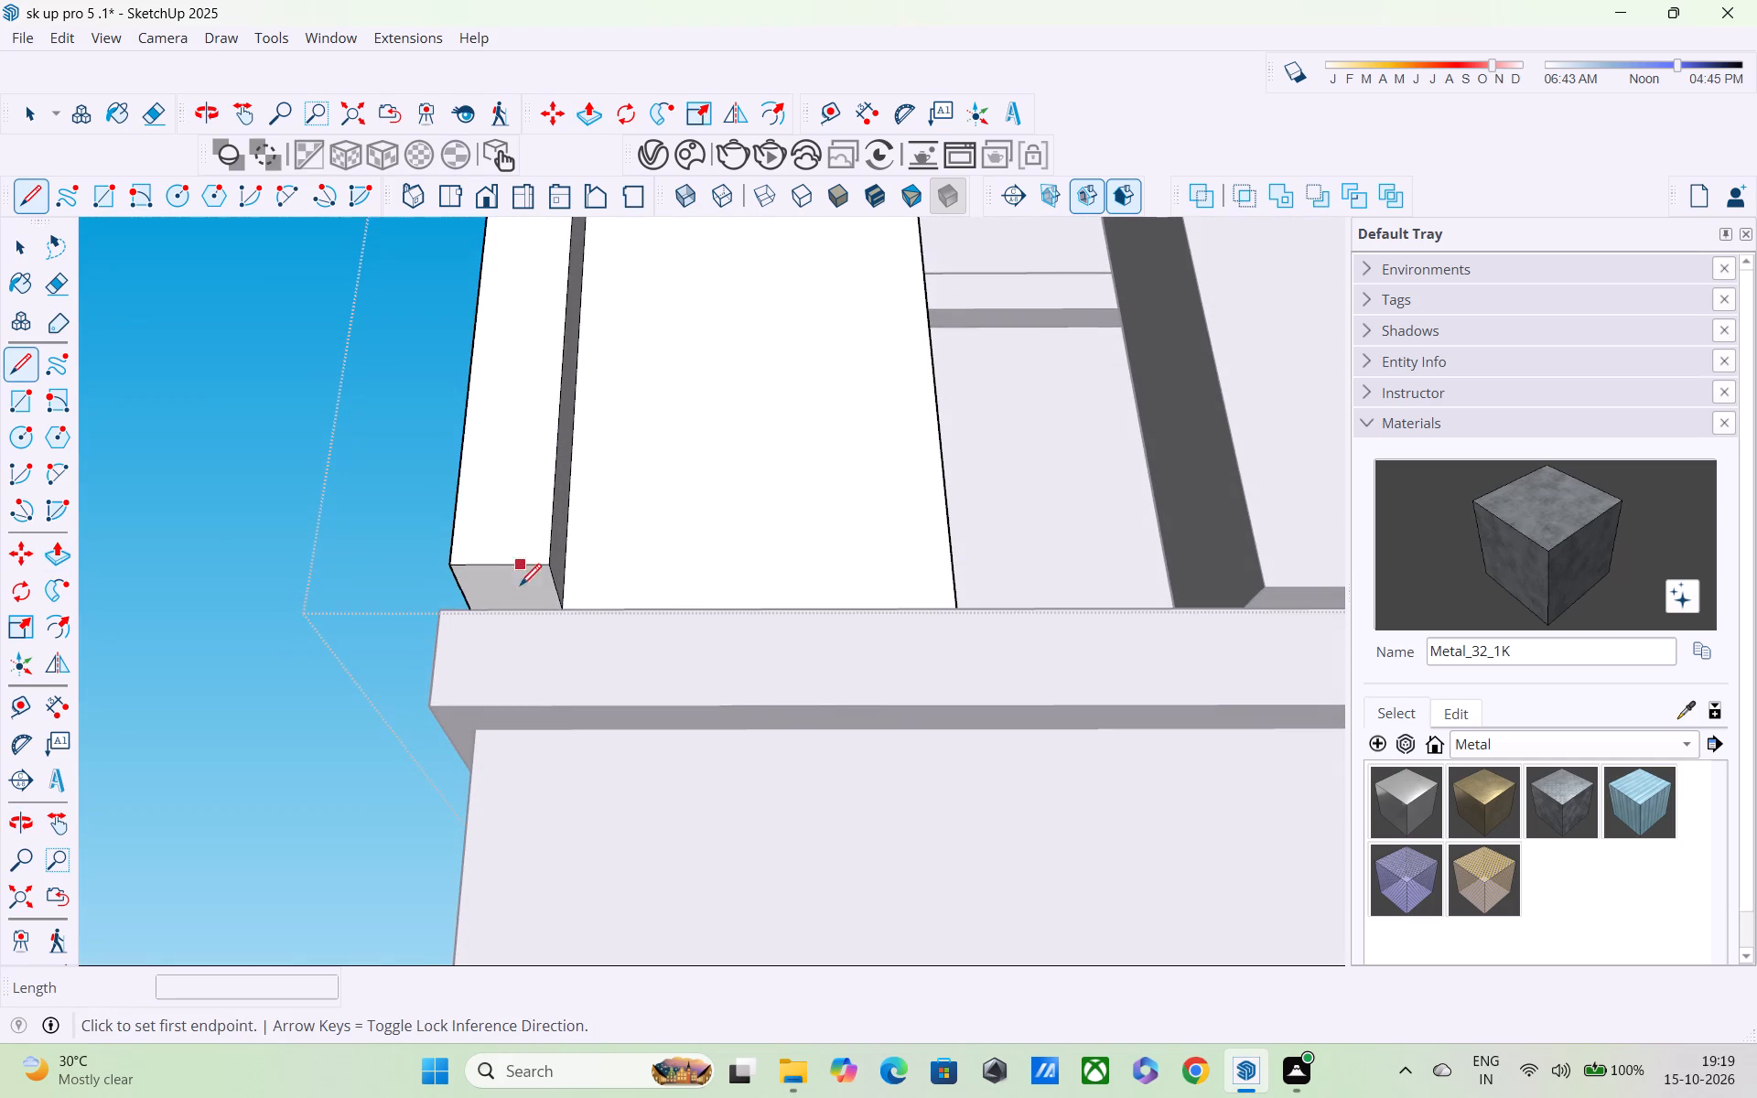
scroll(514, 659, "up", 4)
scroll(456, 594, "up", 10)
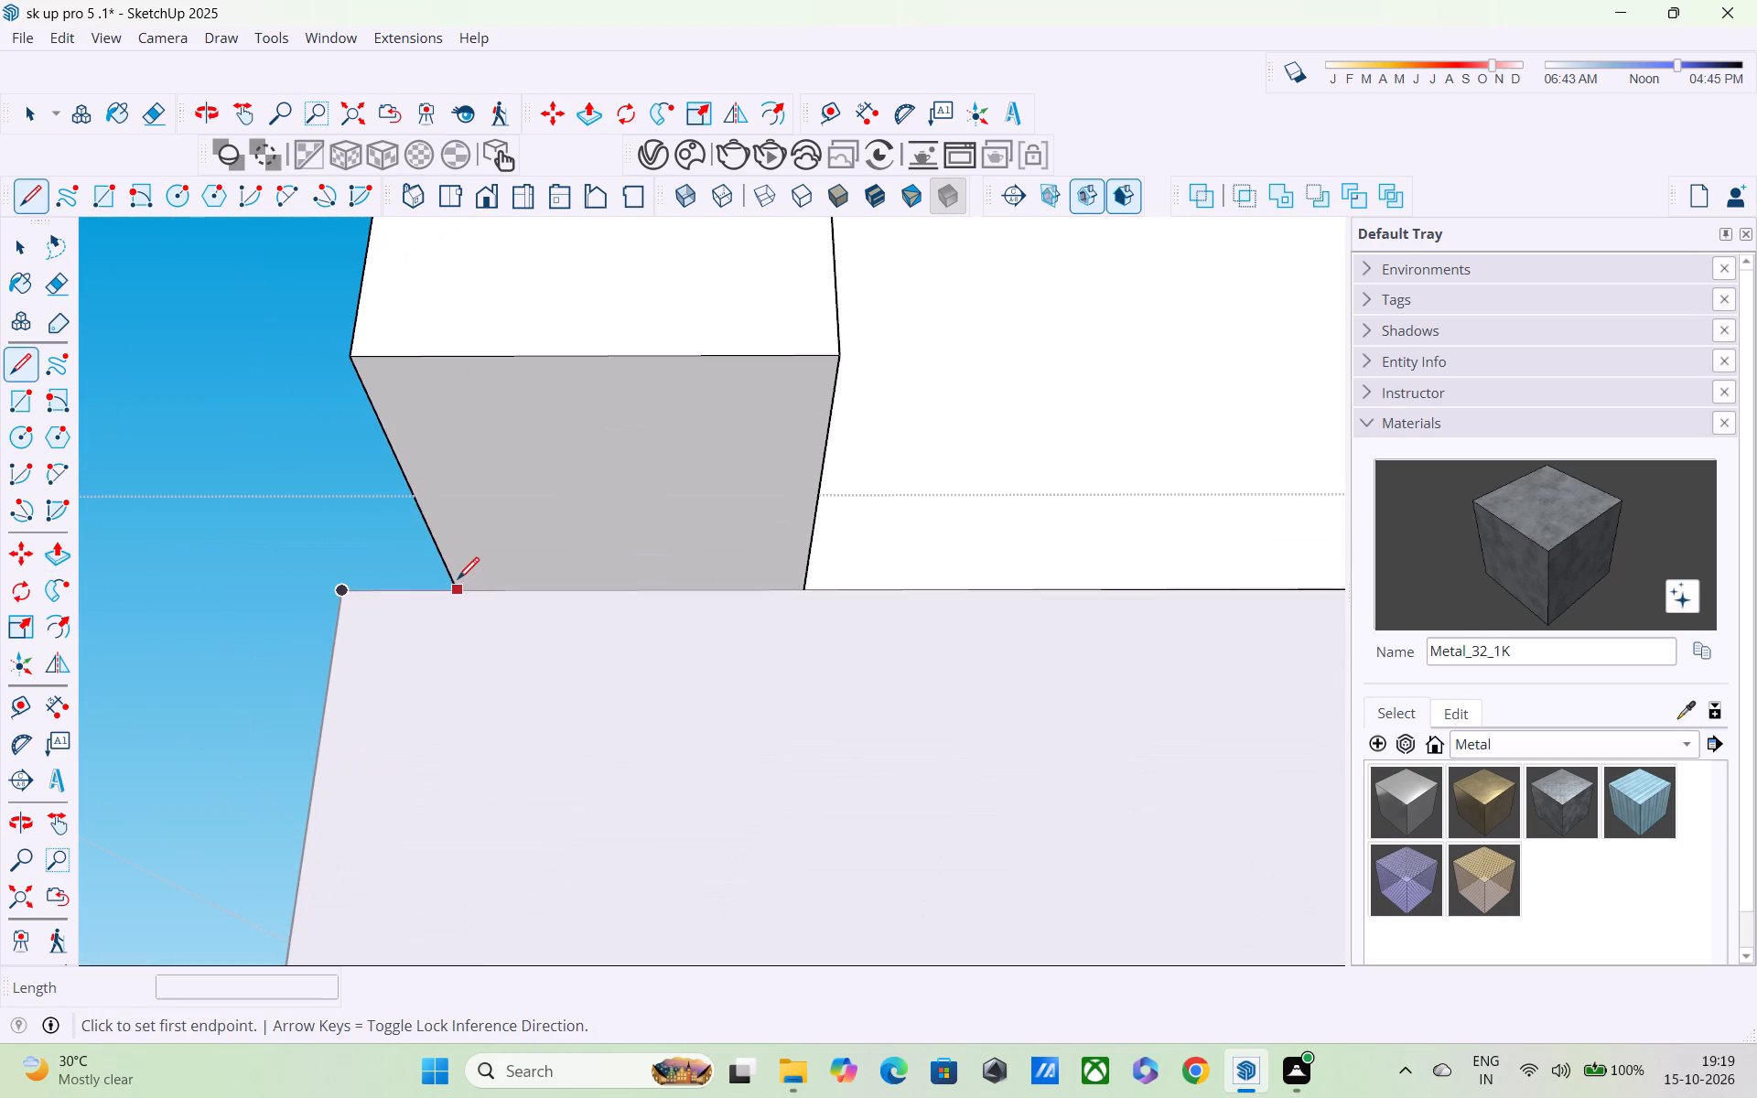
scroll(460, 585, "up", 3)
left_click(463, 587)
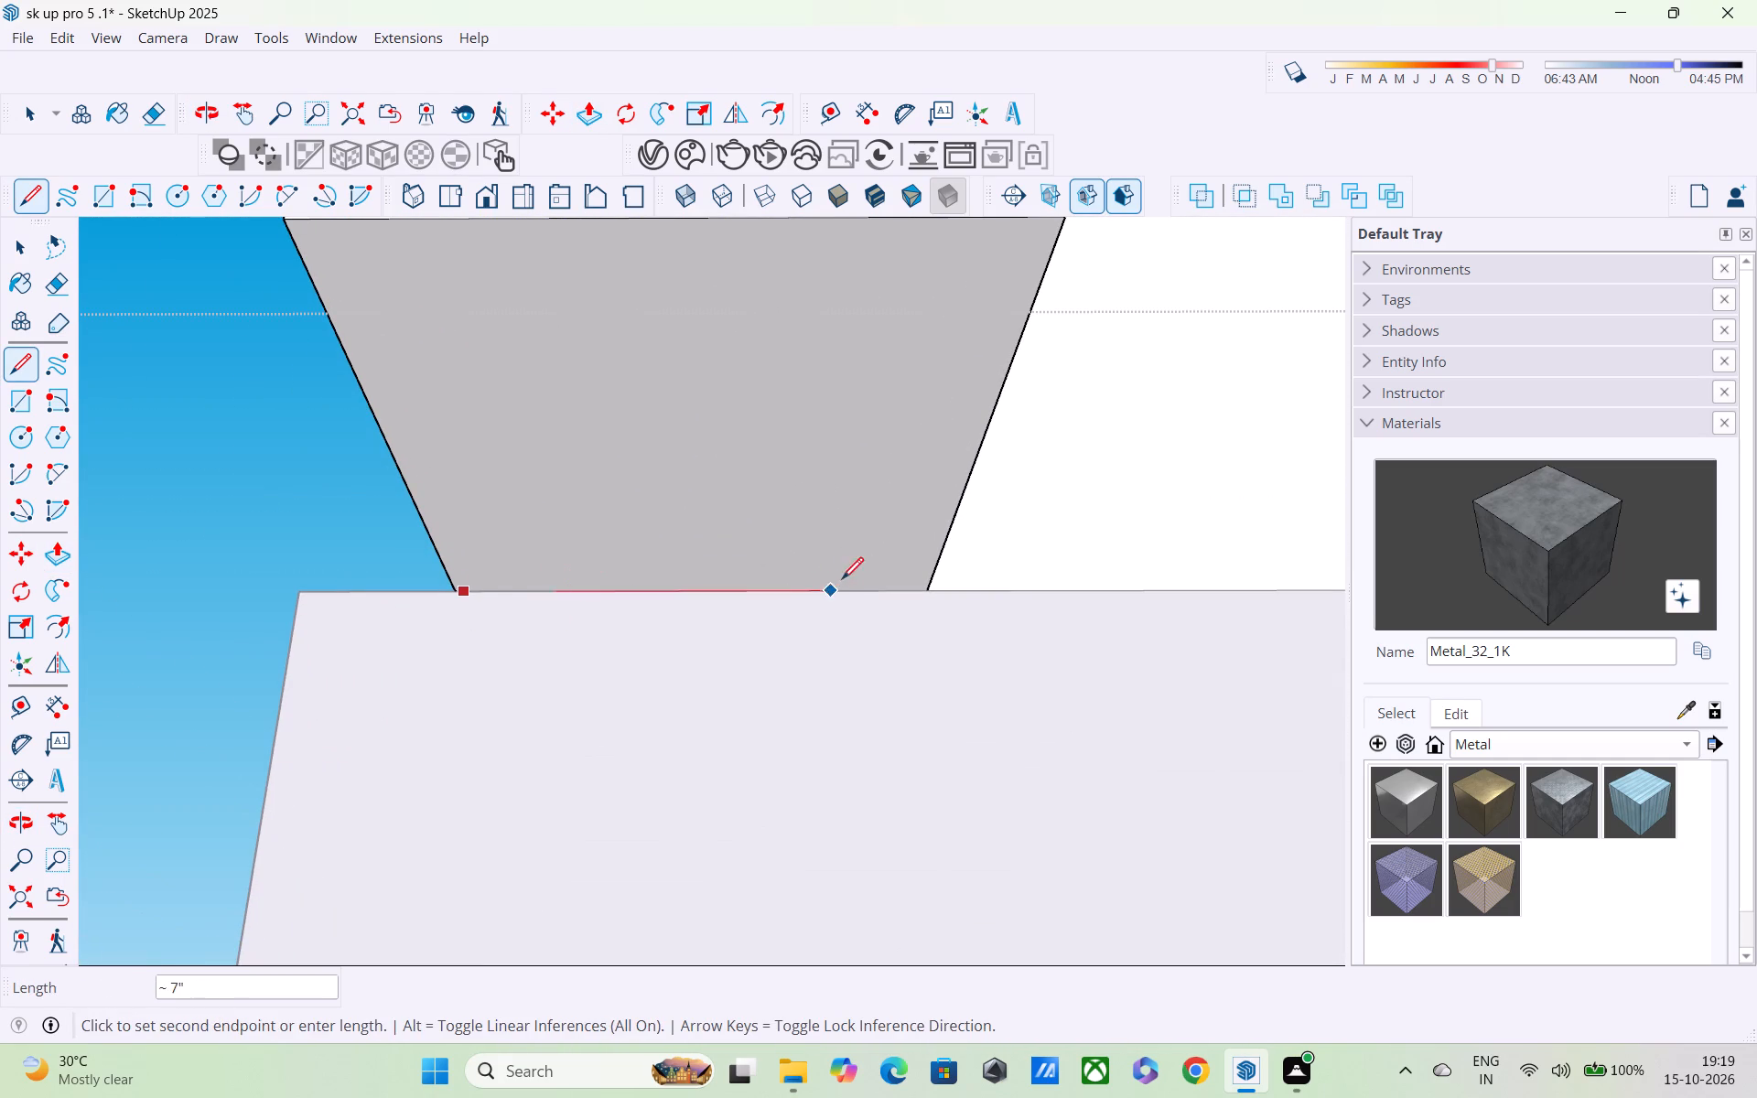
key("Escape")
scroll(445, 570, "up", 5)
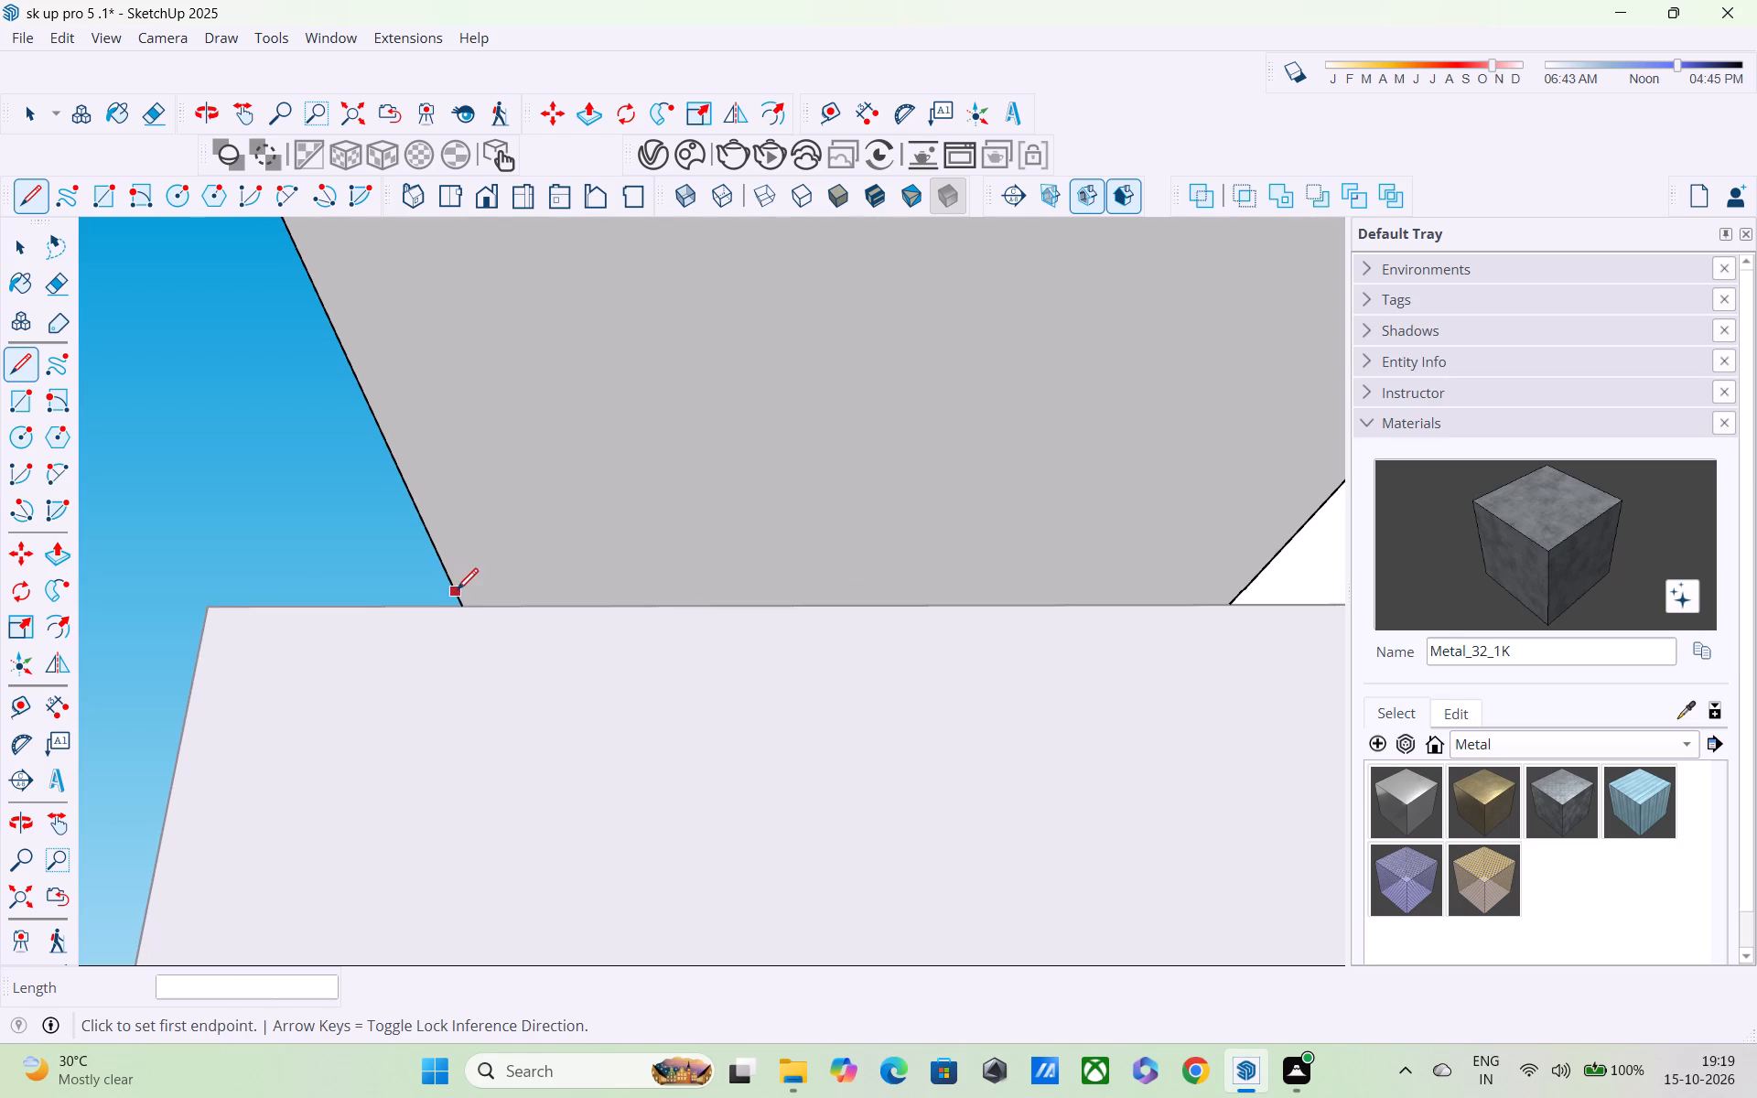
left_click(460, 606)
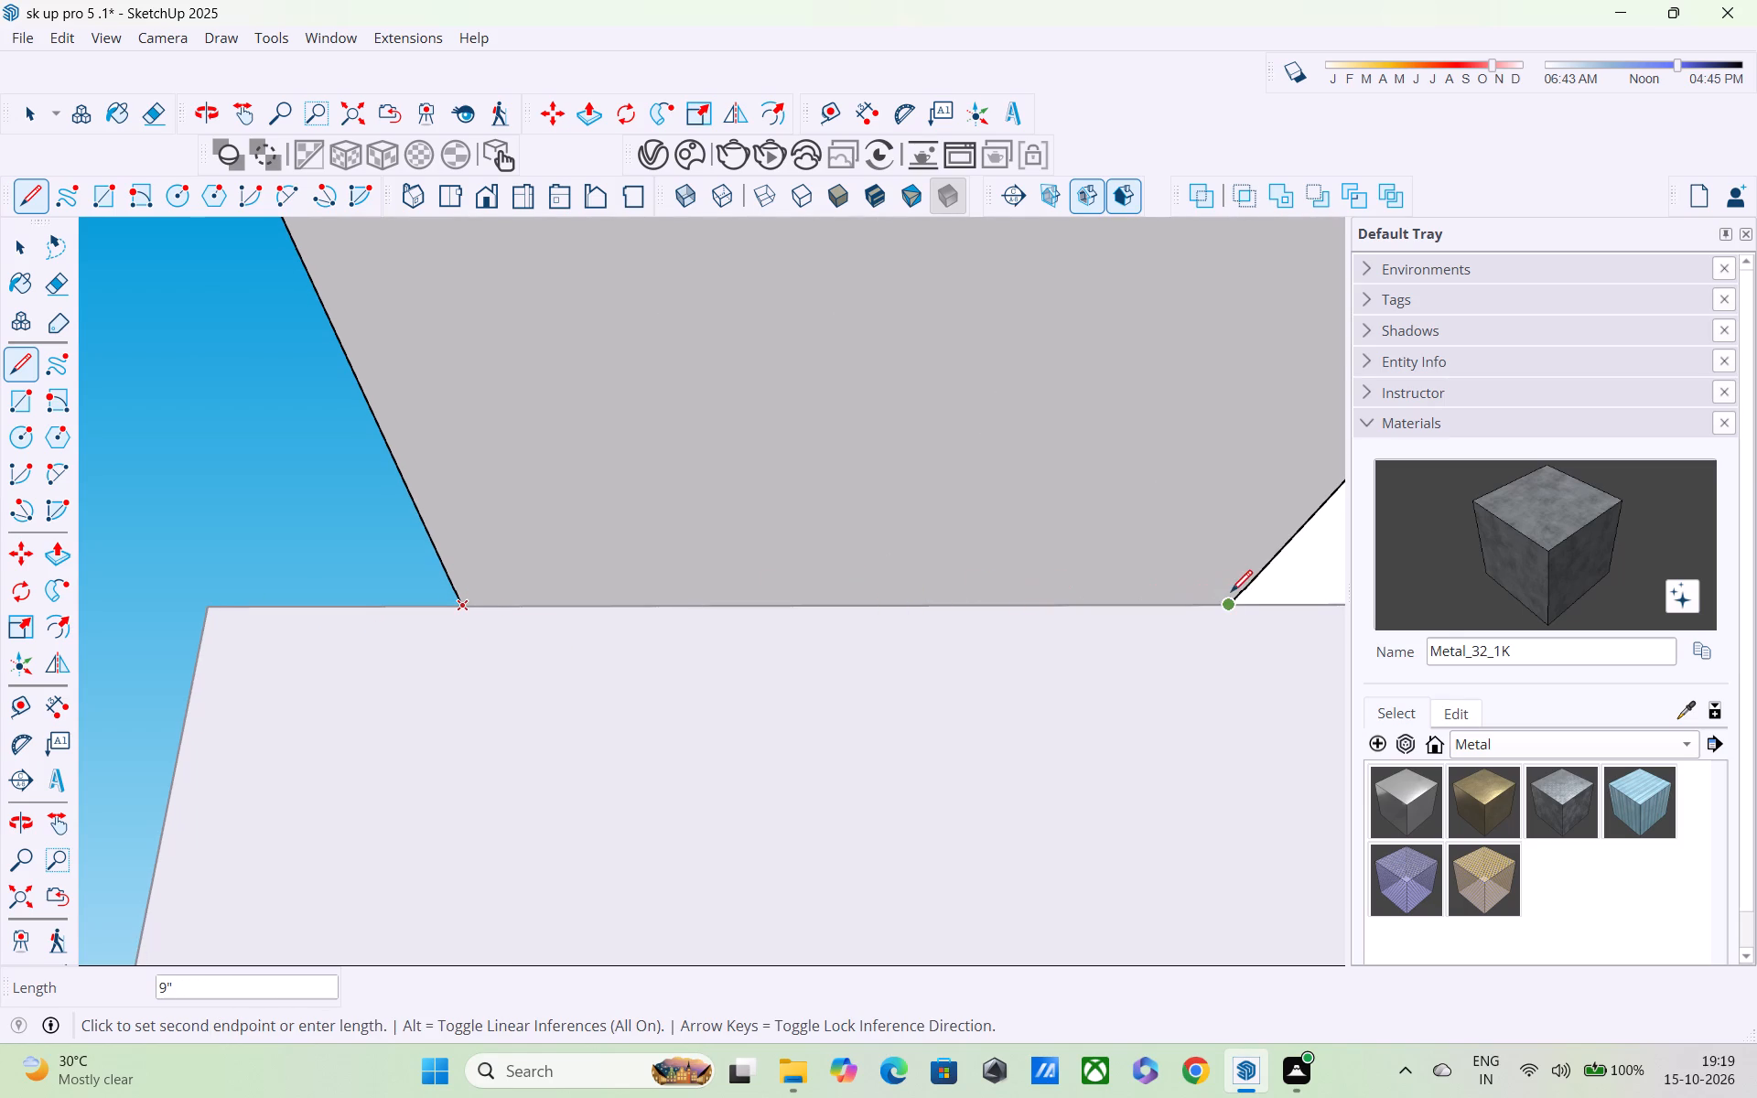
left_click(1233, 599)
left_click(1233, 602)
left_click(460, 608)
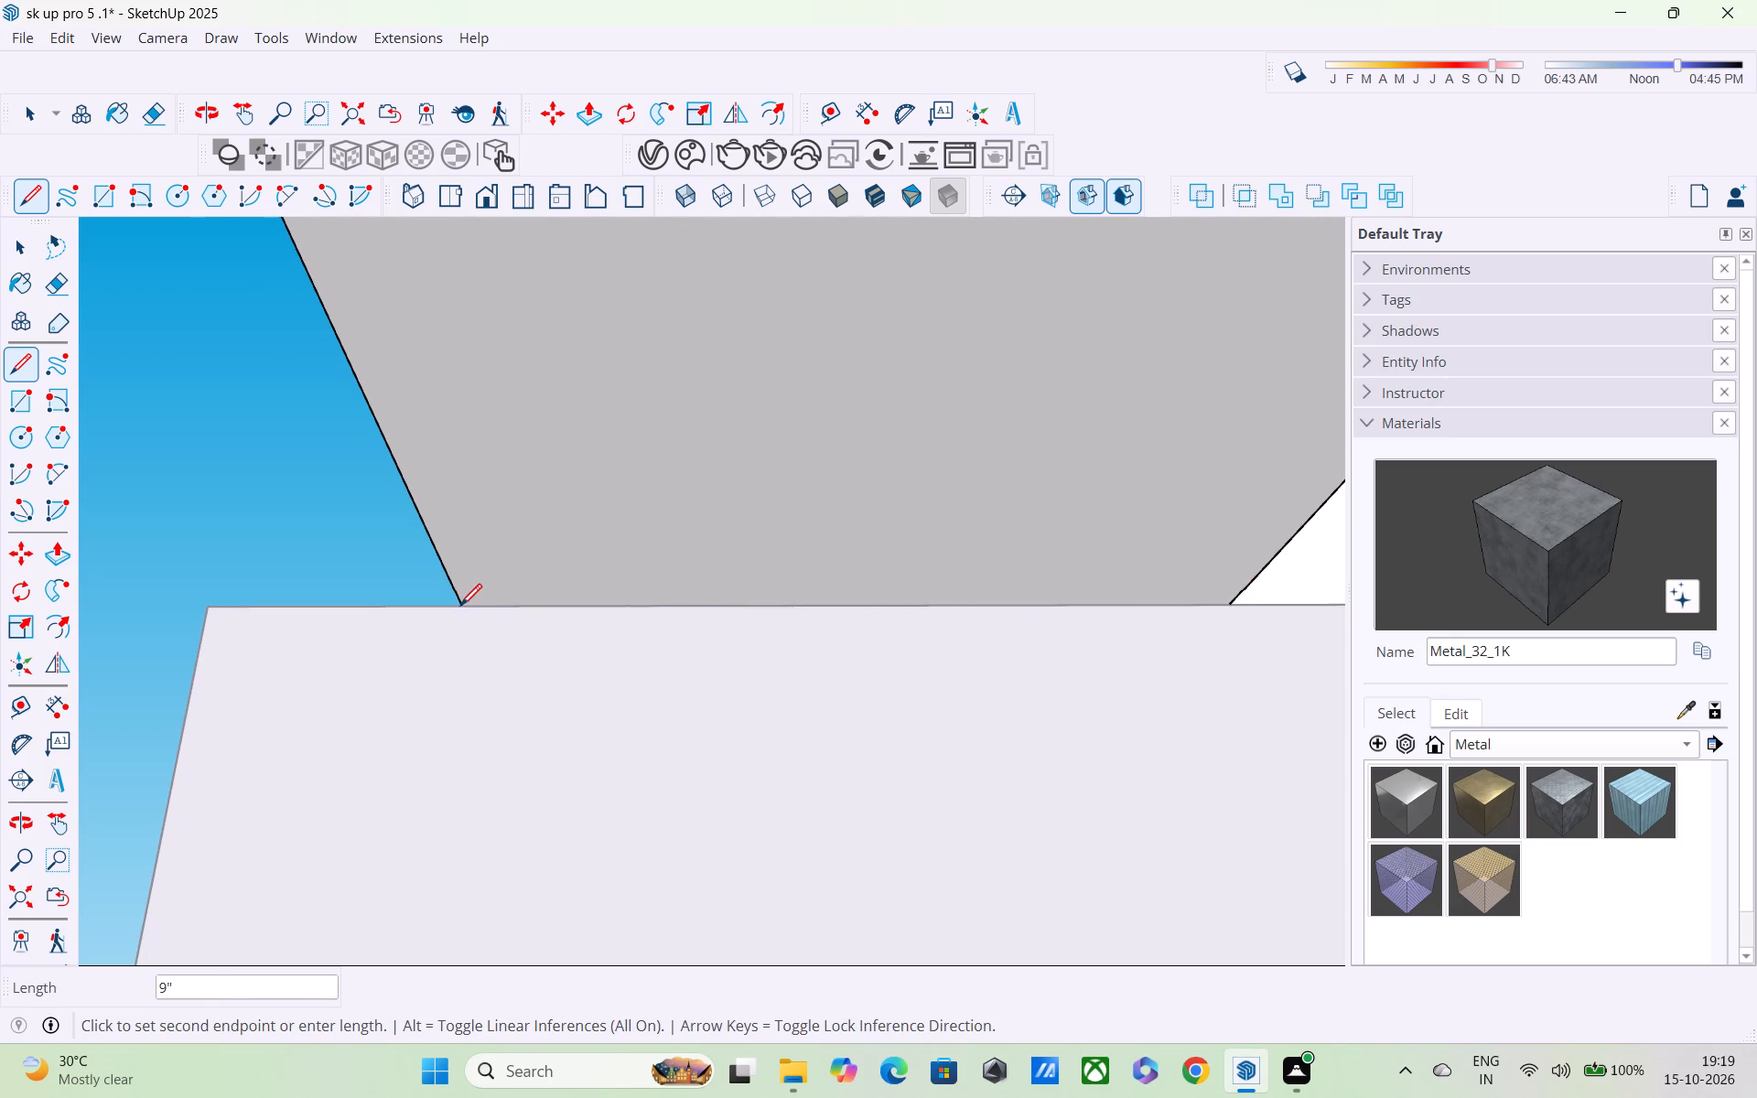
Extend the outer strip's underside about 3 1/2" down past the end pier's base.
scroll(498, 624, "down", 7)
scroll(518, 647, "up", 1)
key("p")
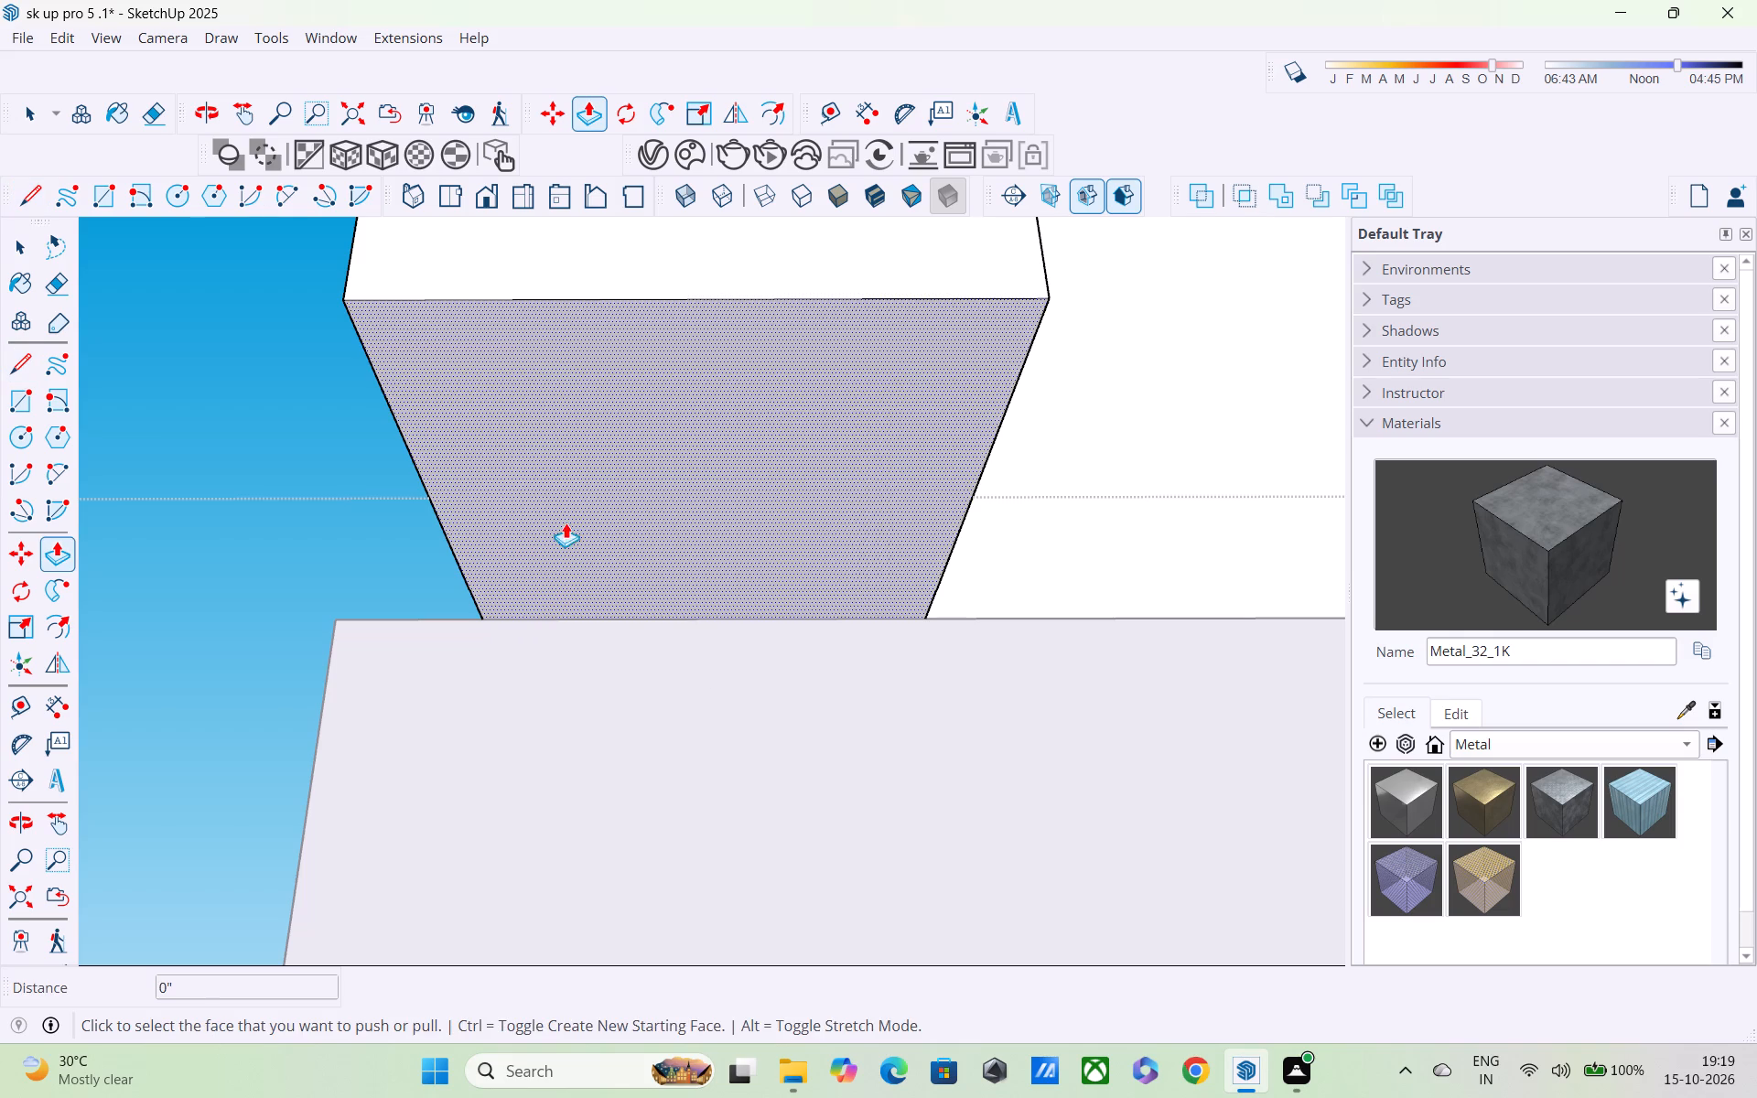
left_click(567, 522)
scroll(584, 635, "down", 4)
middle_click_drag(615, 656, 240, 800)
scroll(453, 732, "down", 4)
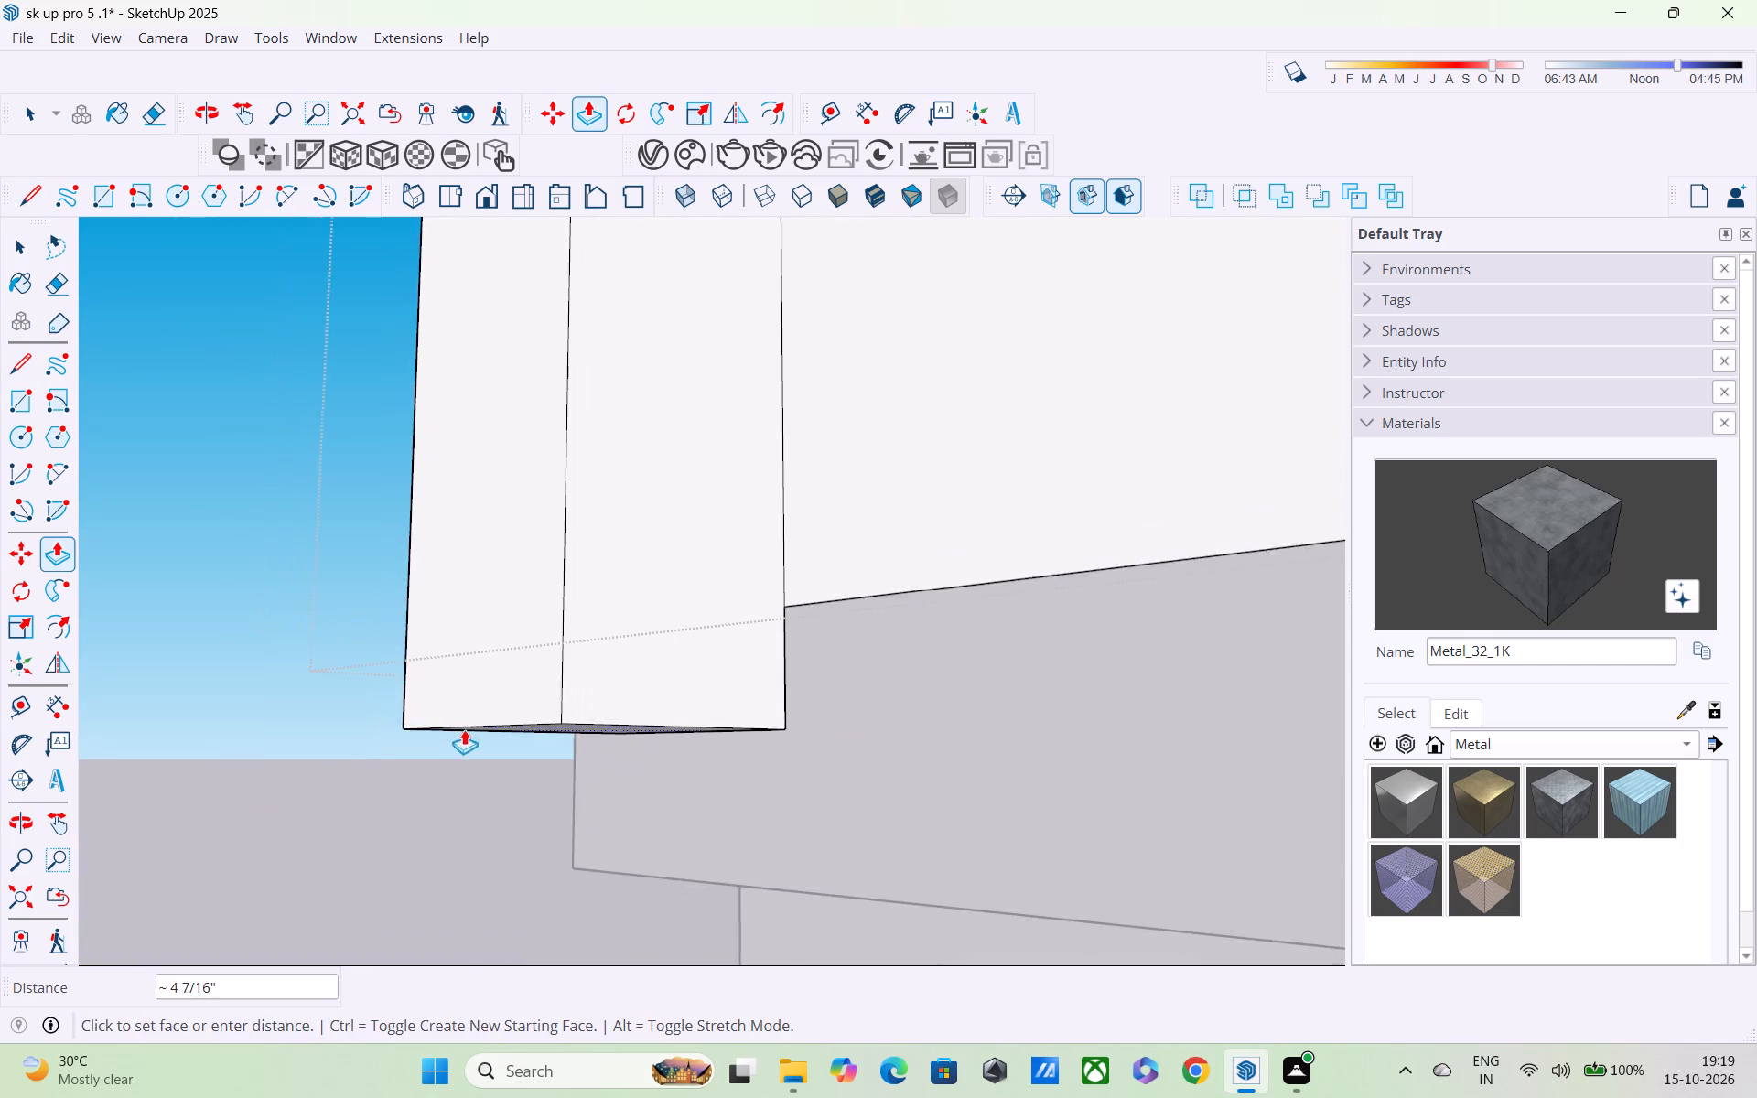
scroll(602, 685, "down", 2)
middle_click_drag(609, 693, 639, 751)
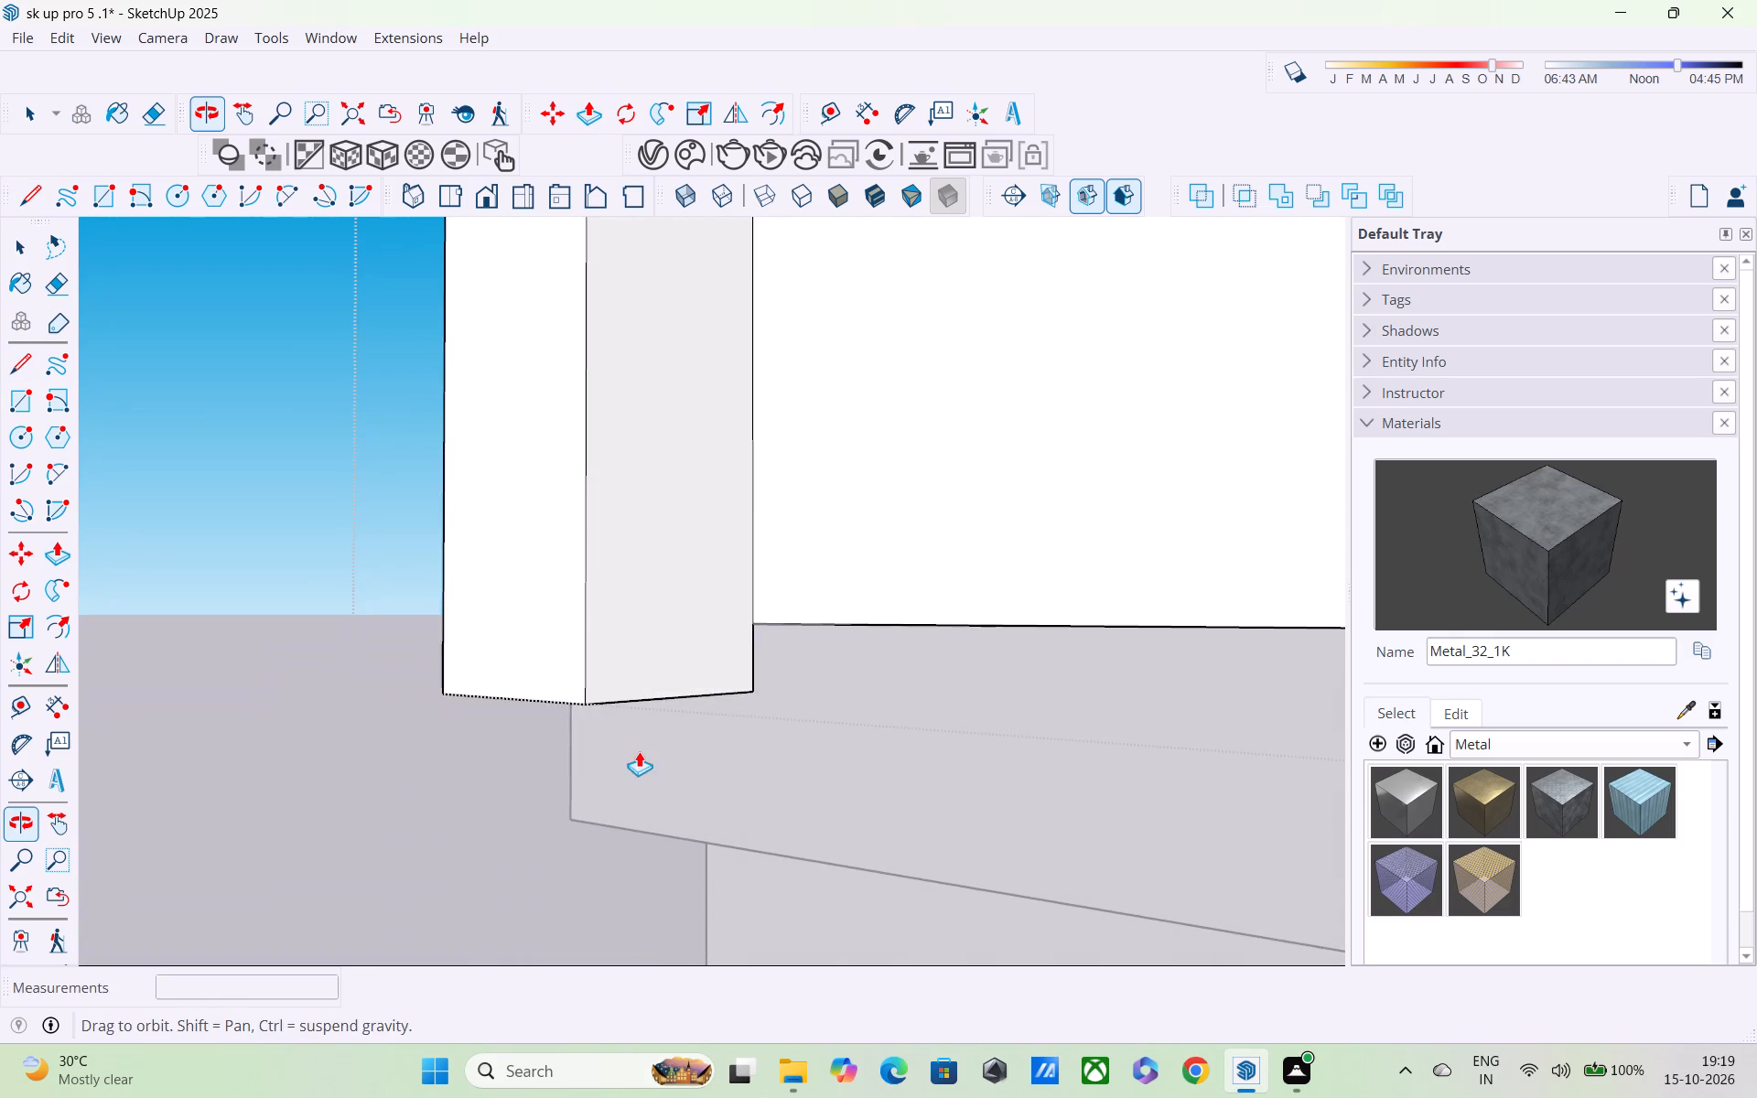
scroll(639, 745, "down", 4)
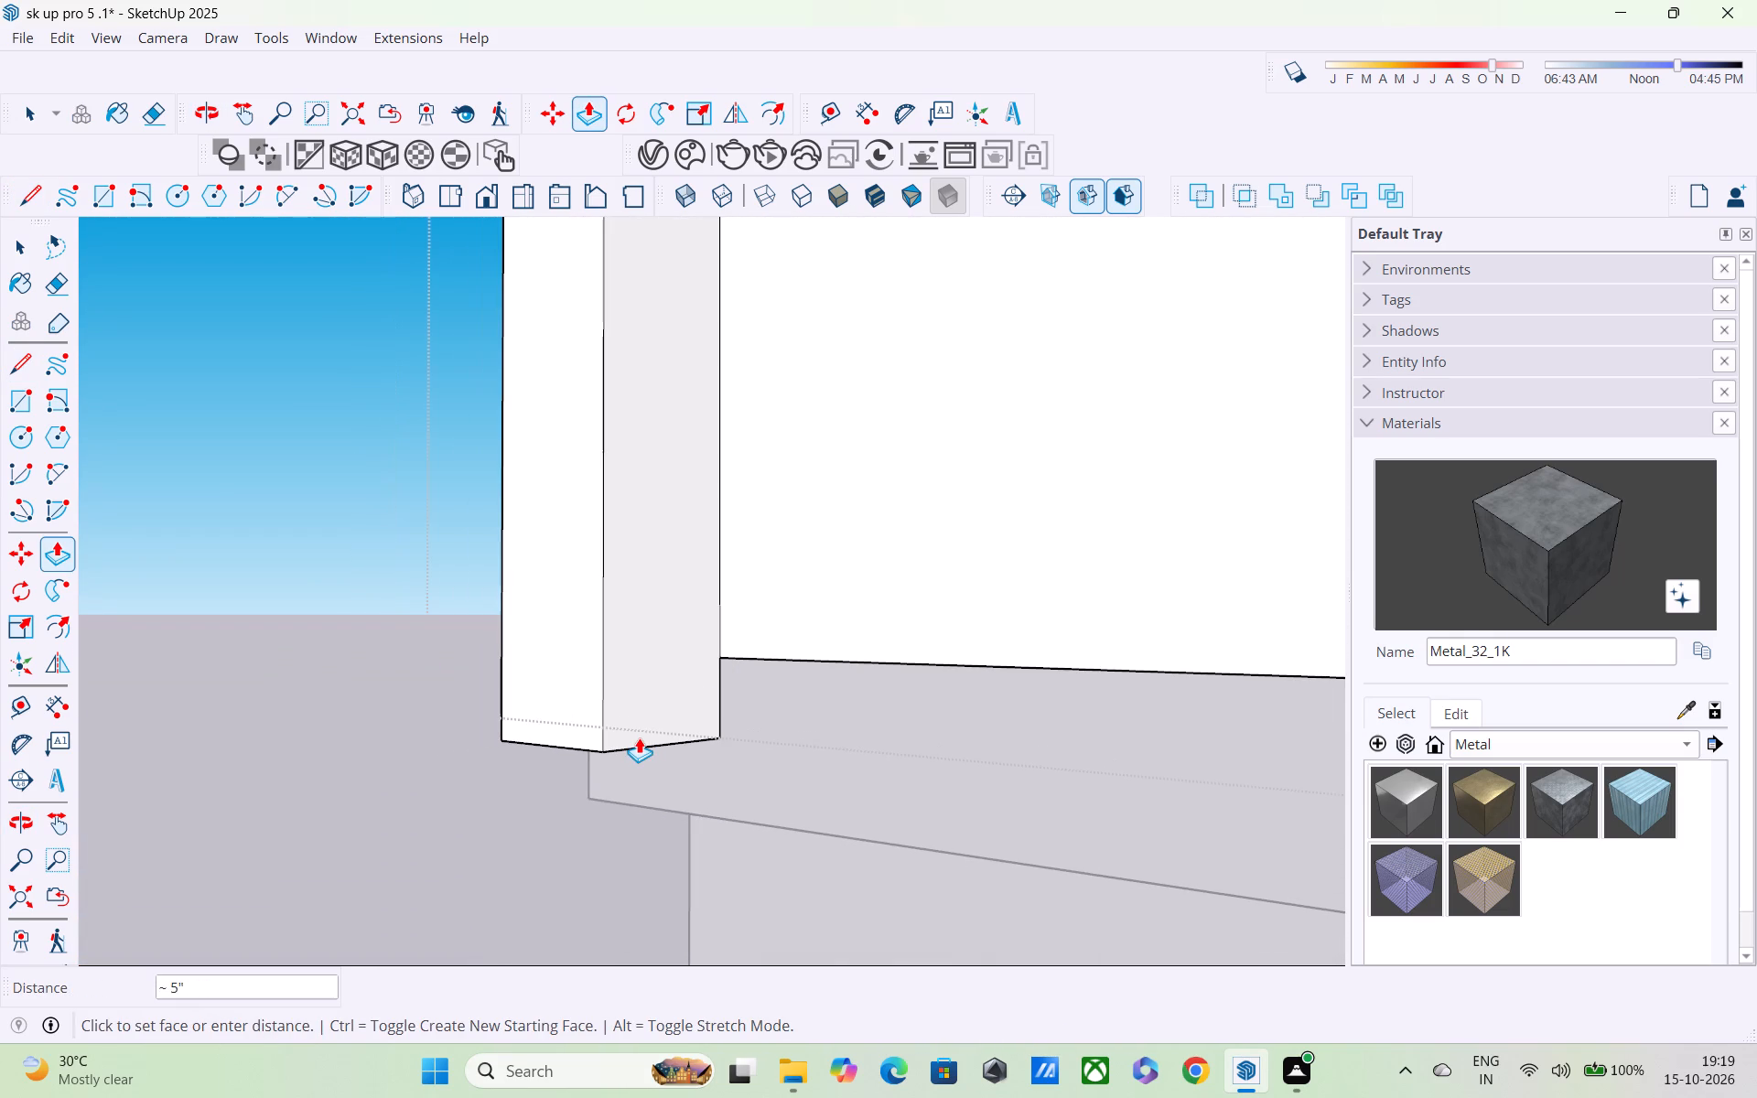
scroll(639, 737, "down", 1)
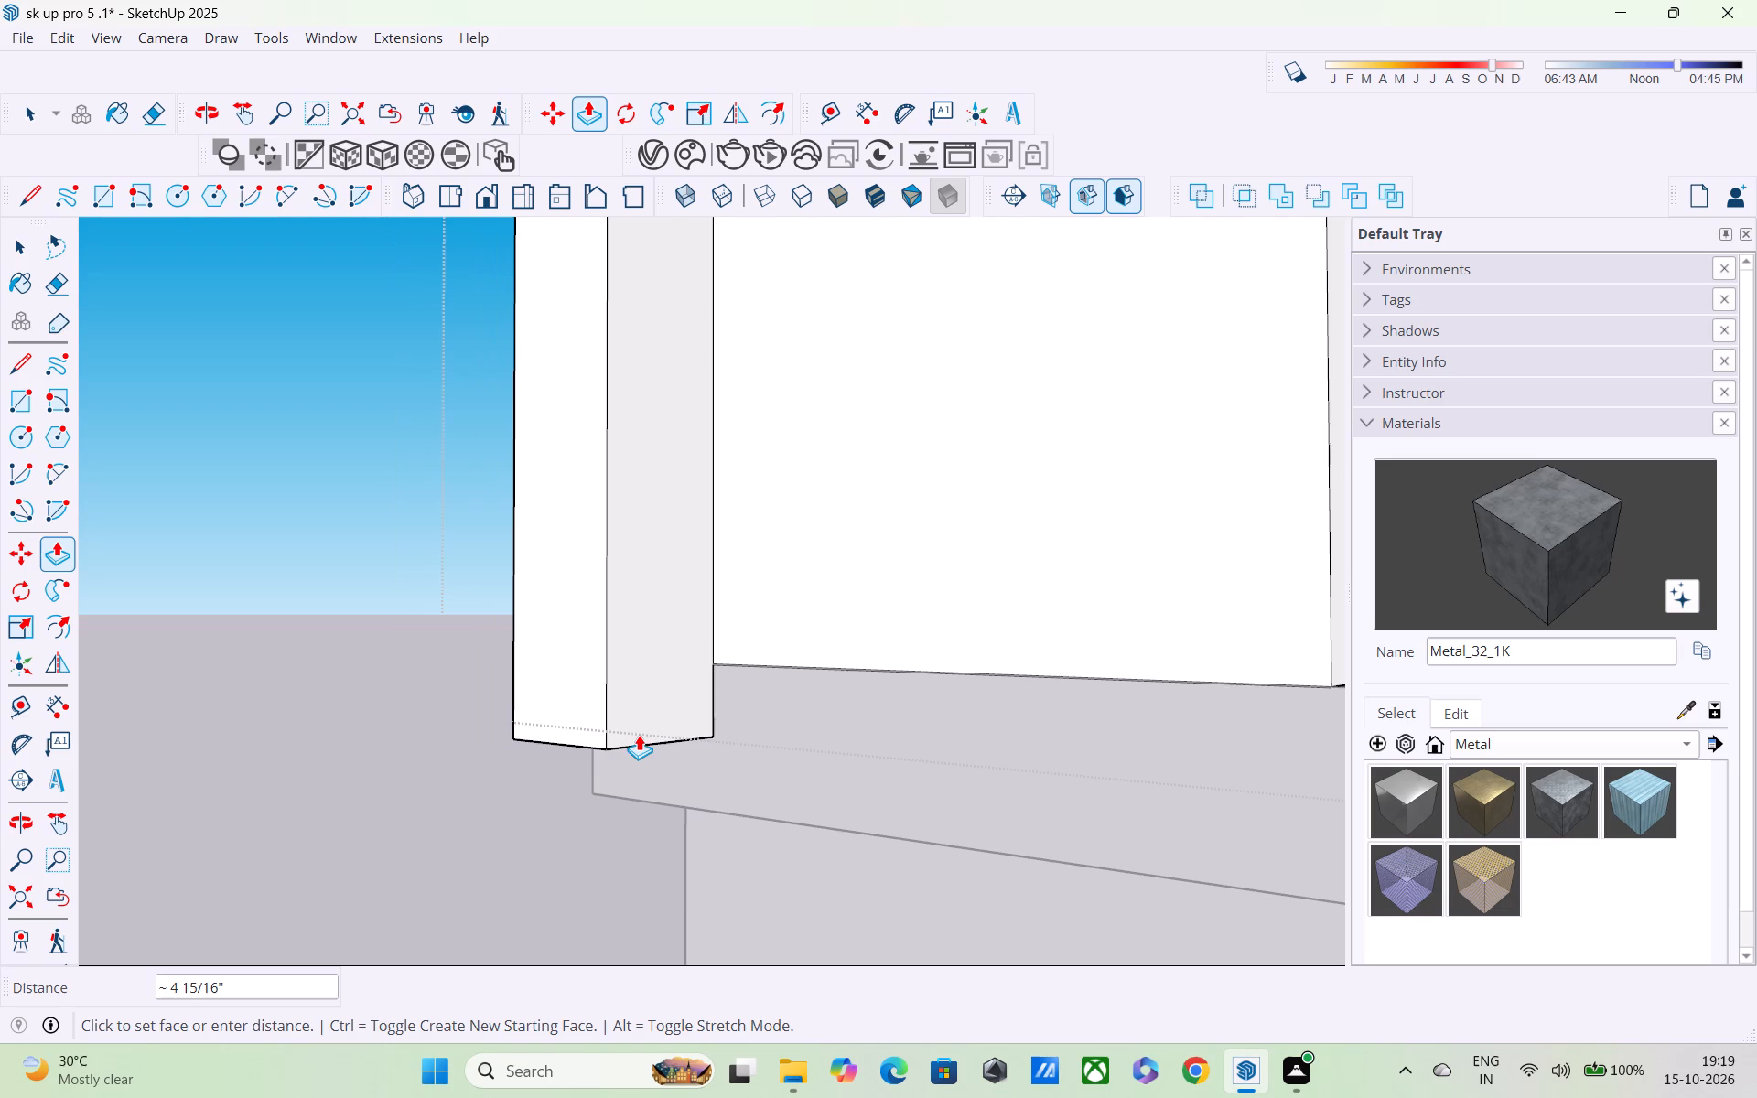
scroll(639, 727, "down", 1)
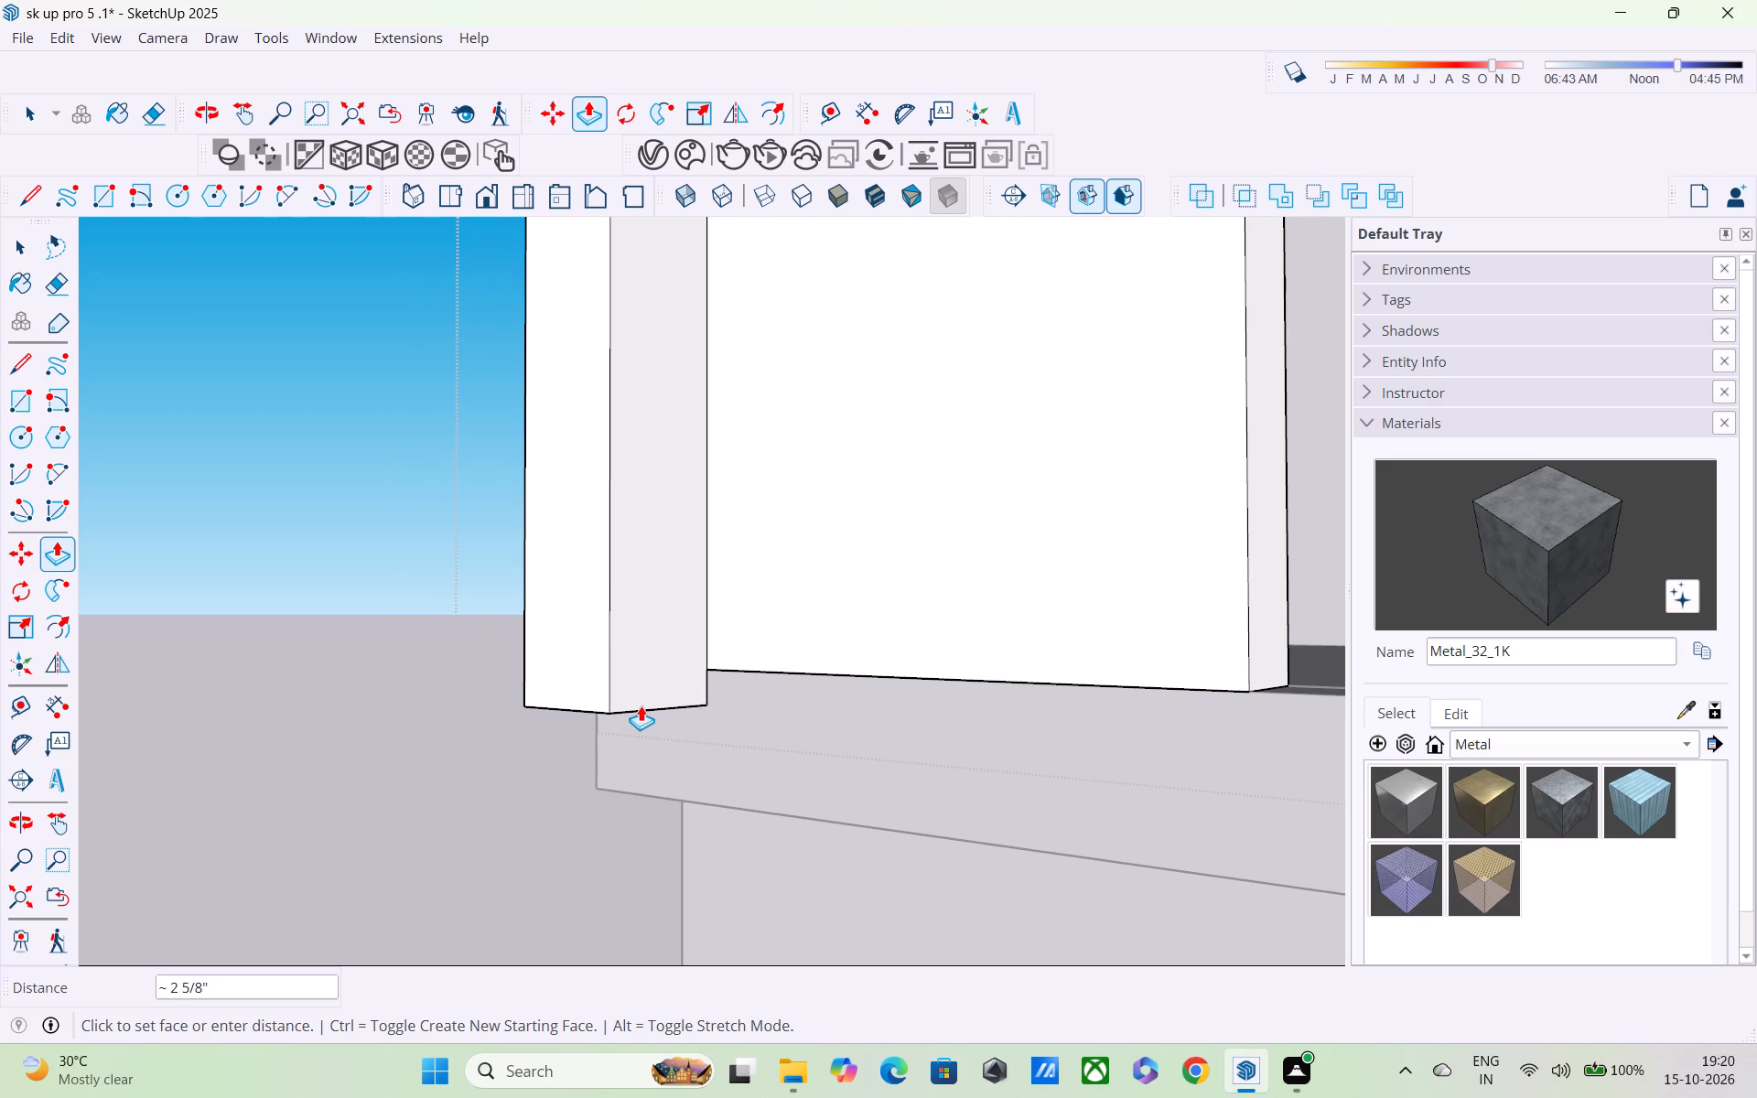
scroll(658, 705, "down", 3)
middle_click_drag(681, 691, 864, 654, "shift")
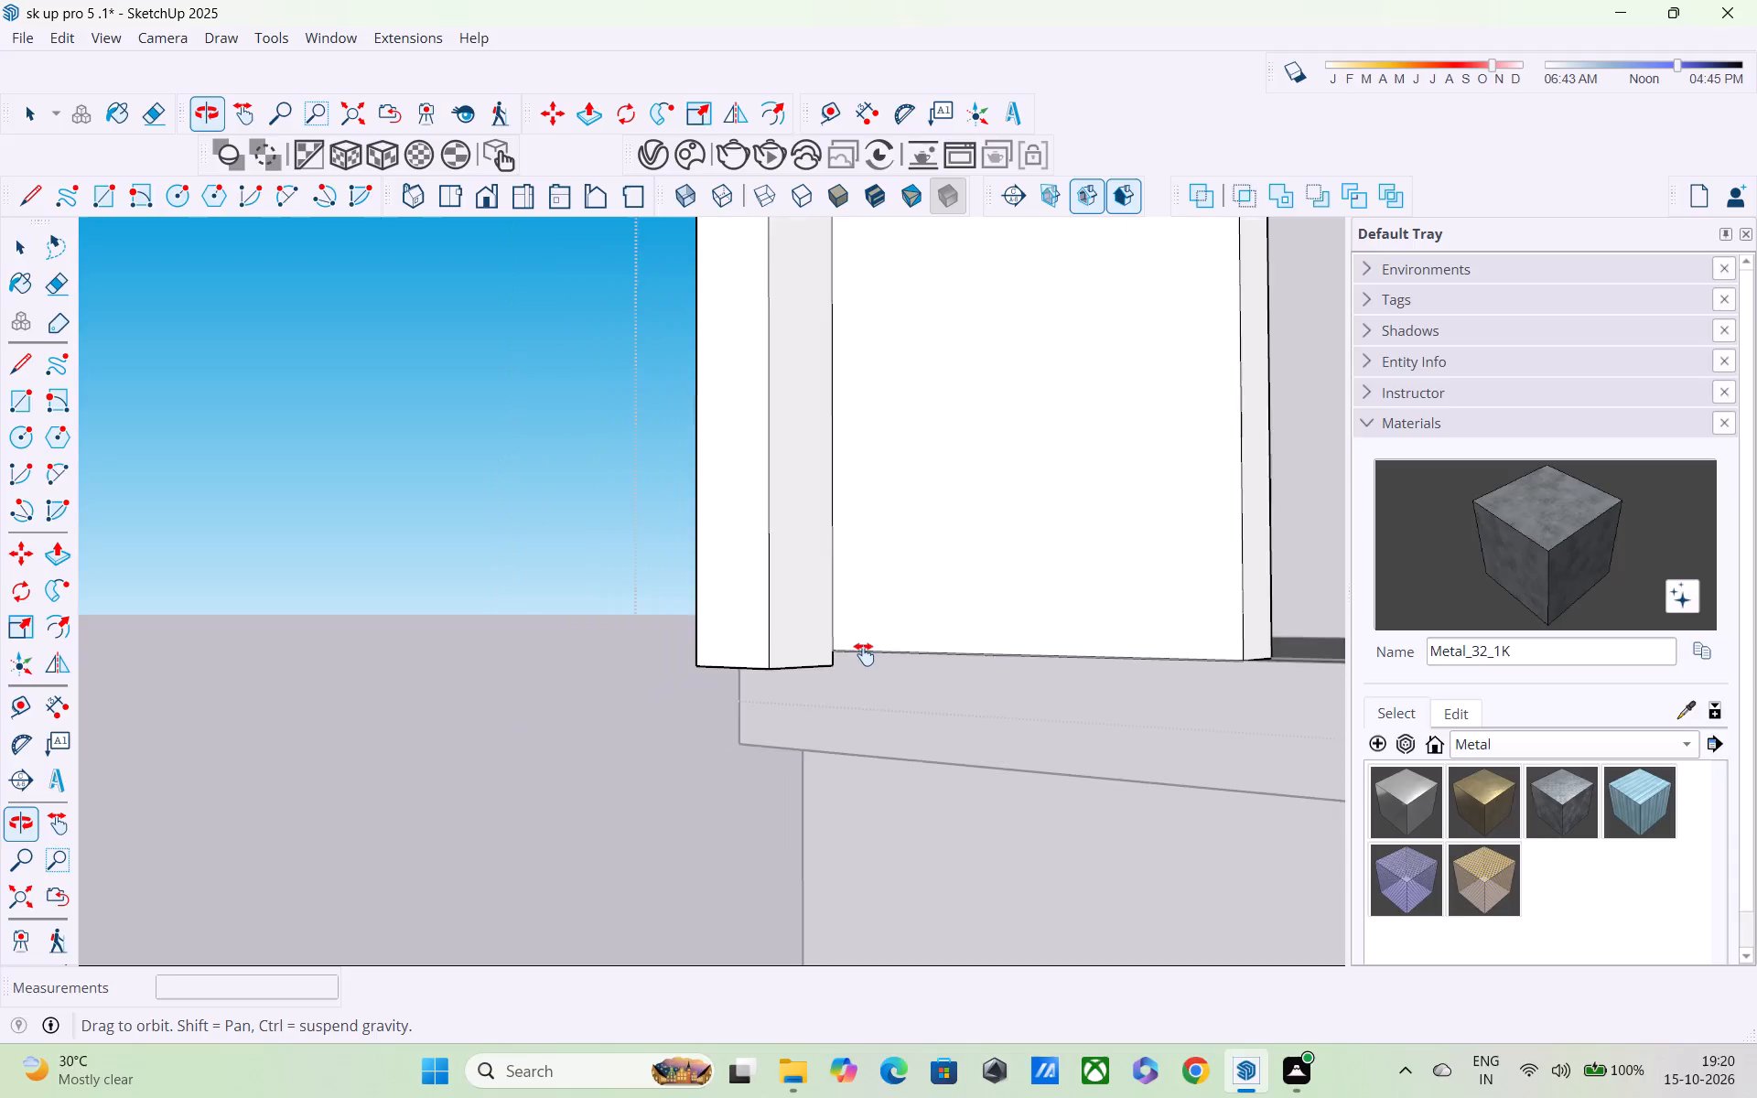
middle_click_drag(864, 654, 906, 640, "shift")
scroll(906, 640, "down", 3)
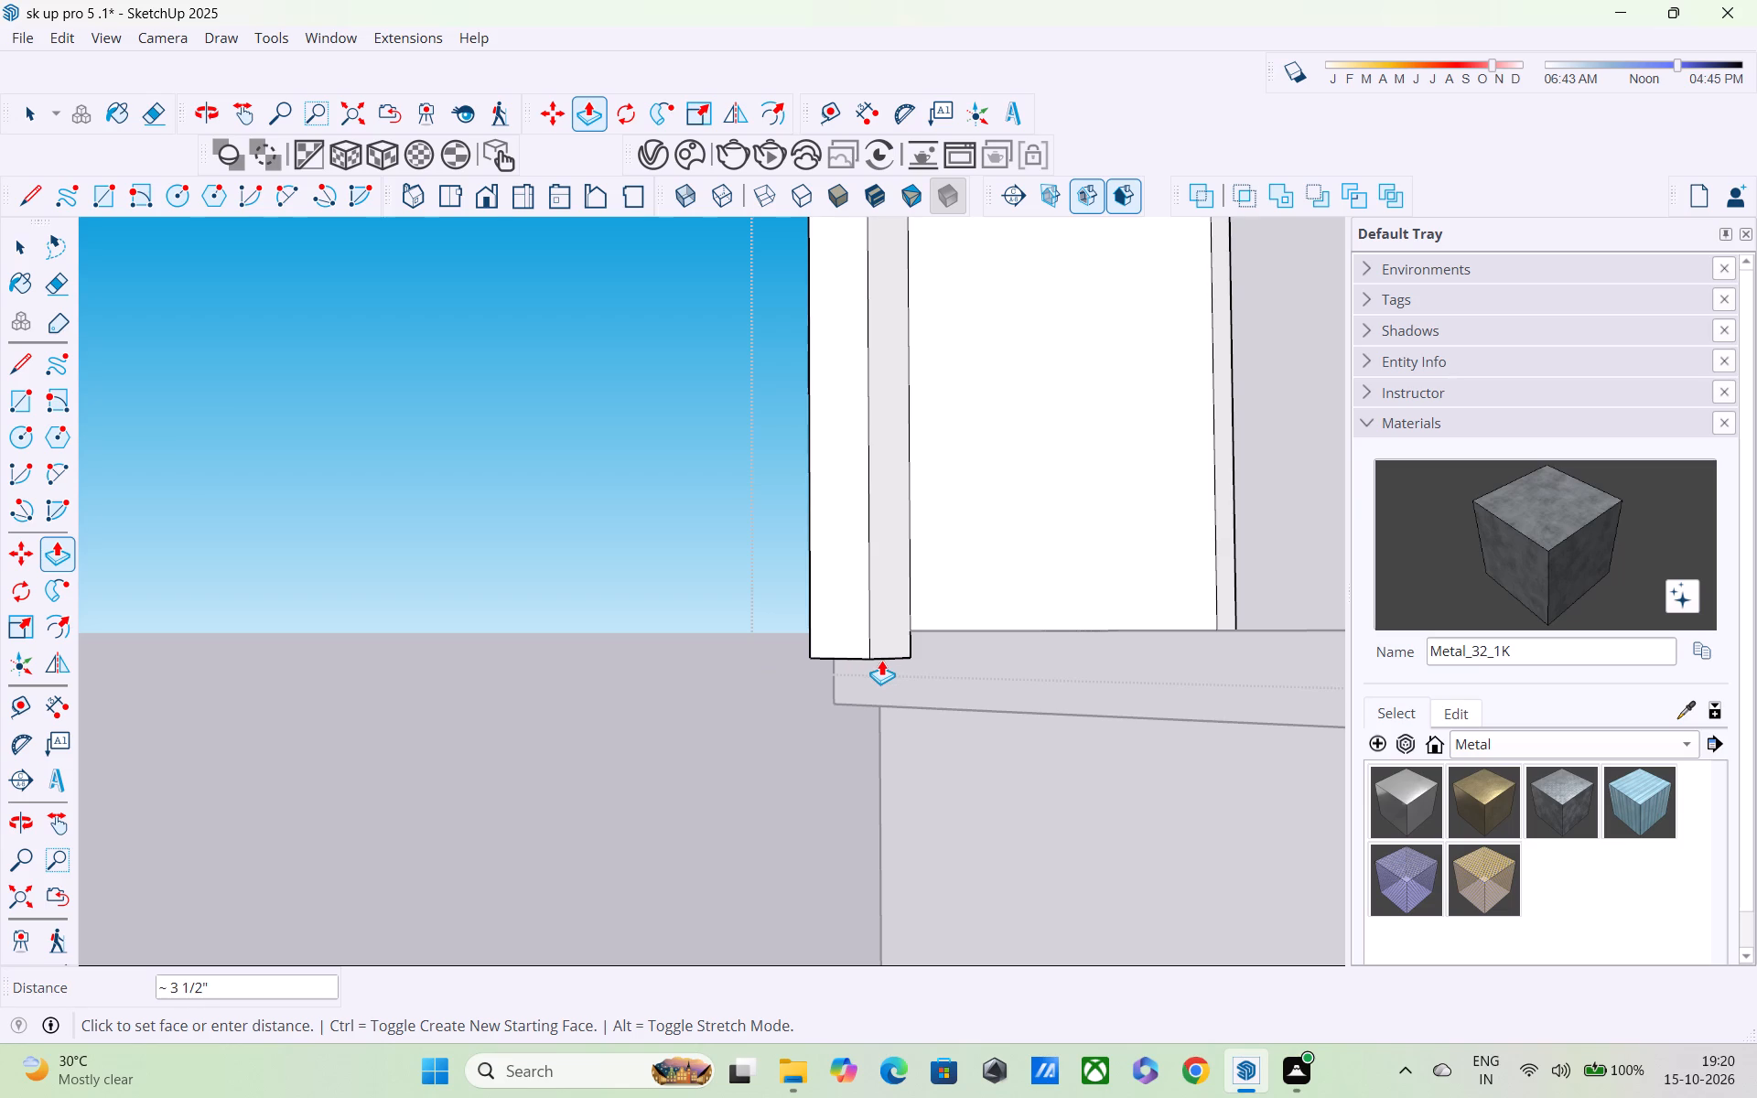
left_click(880, 662)
Pull the end pier's main front face forward 10", flush with the outer strip's front.
left_click(970, 539)
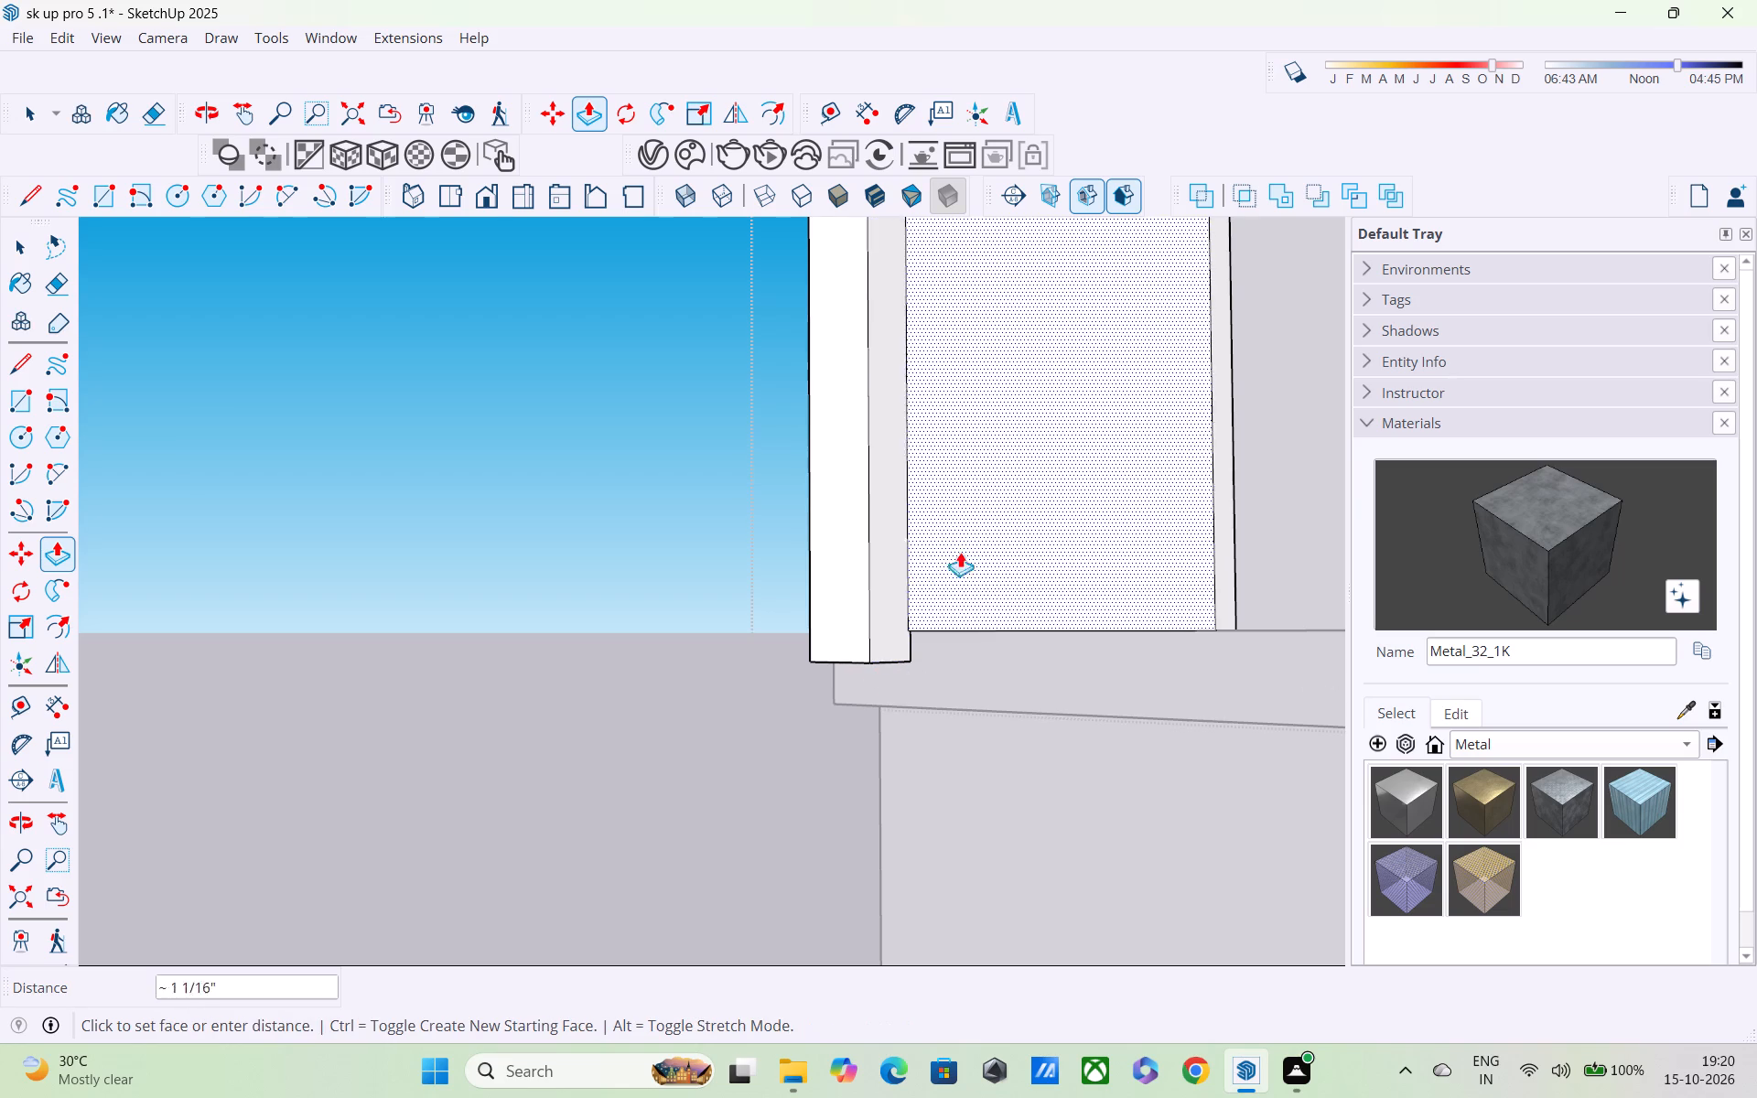
left_click(920, 565)
Lower the outer strip's underside by about another 15/16".
scroll(919, 565, "down", 3)
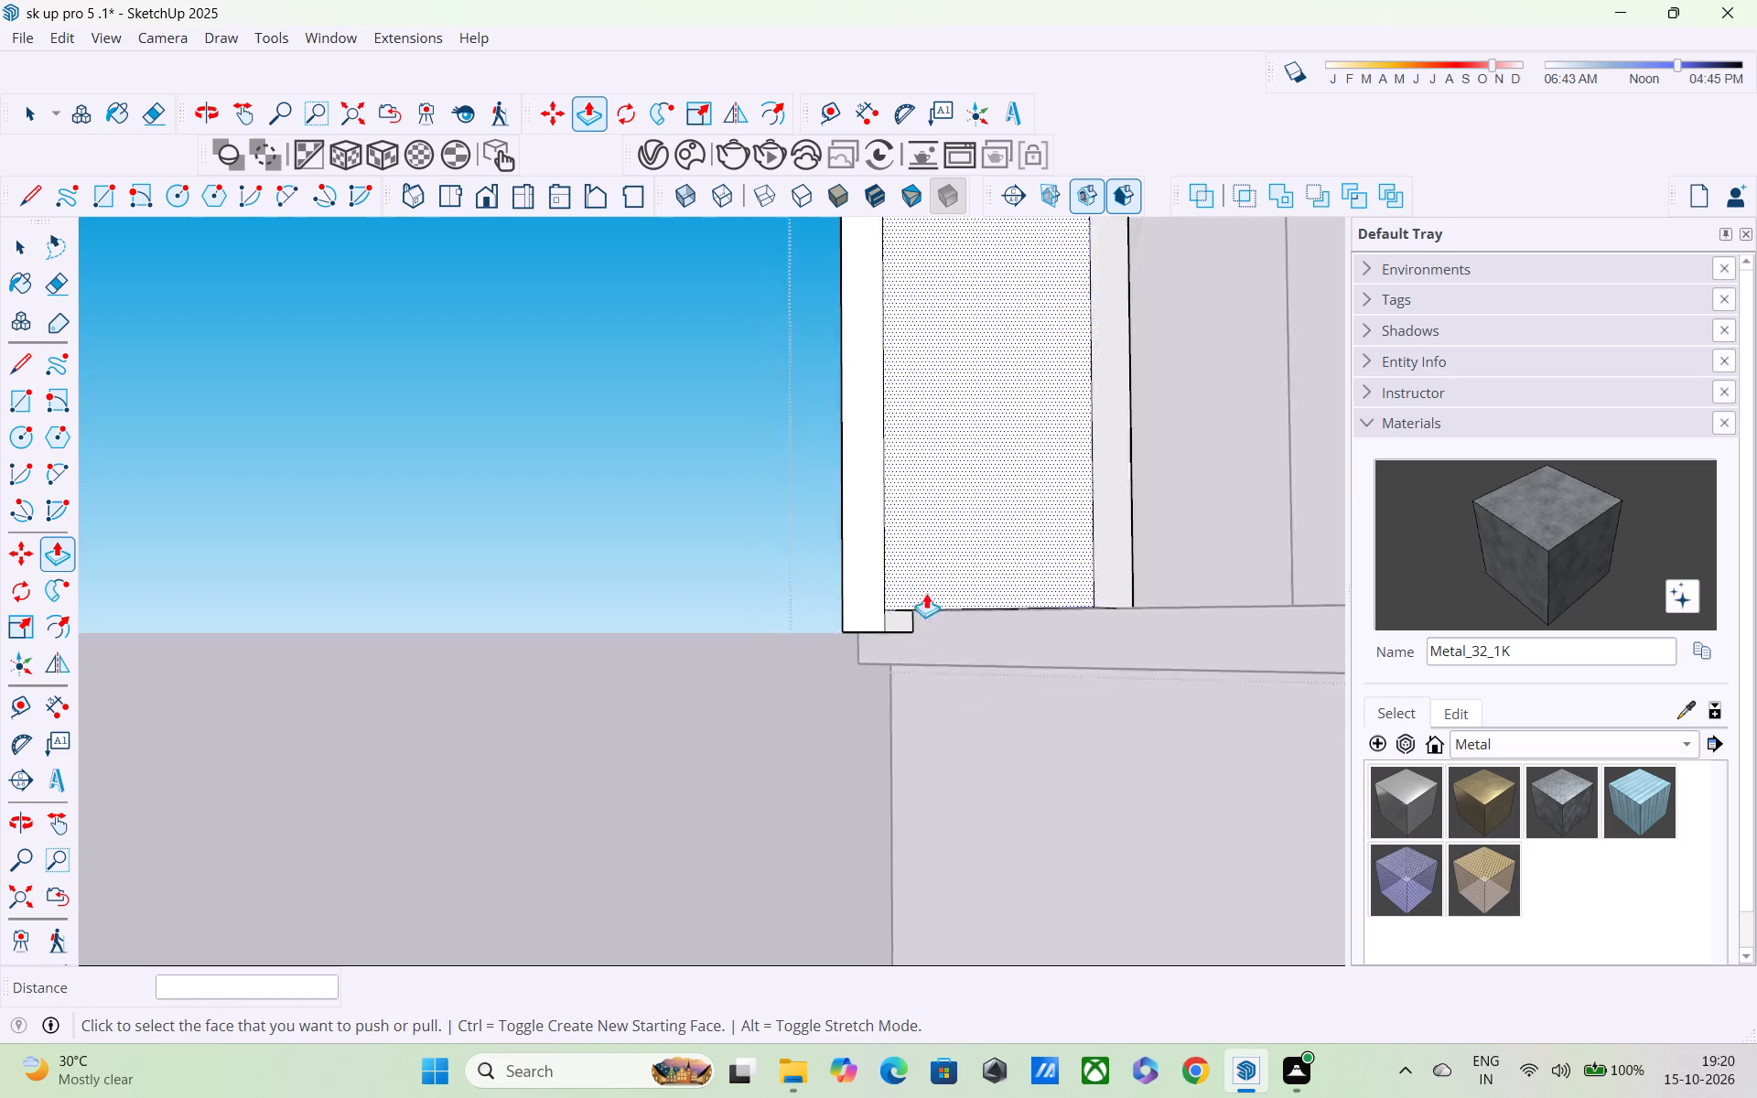
scroll(926, 593, "down", 3)
middle_click_drag(965, 651, 1213, 745)
scroll(1216, 740, "down", 5)
middle_click_drag(1060, 712, 1016, 534)
scroll(1014, 623, "up", 3)
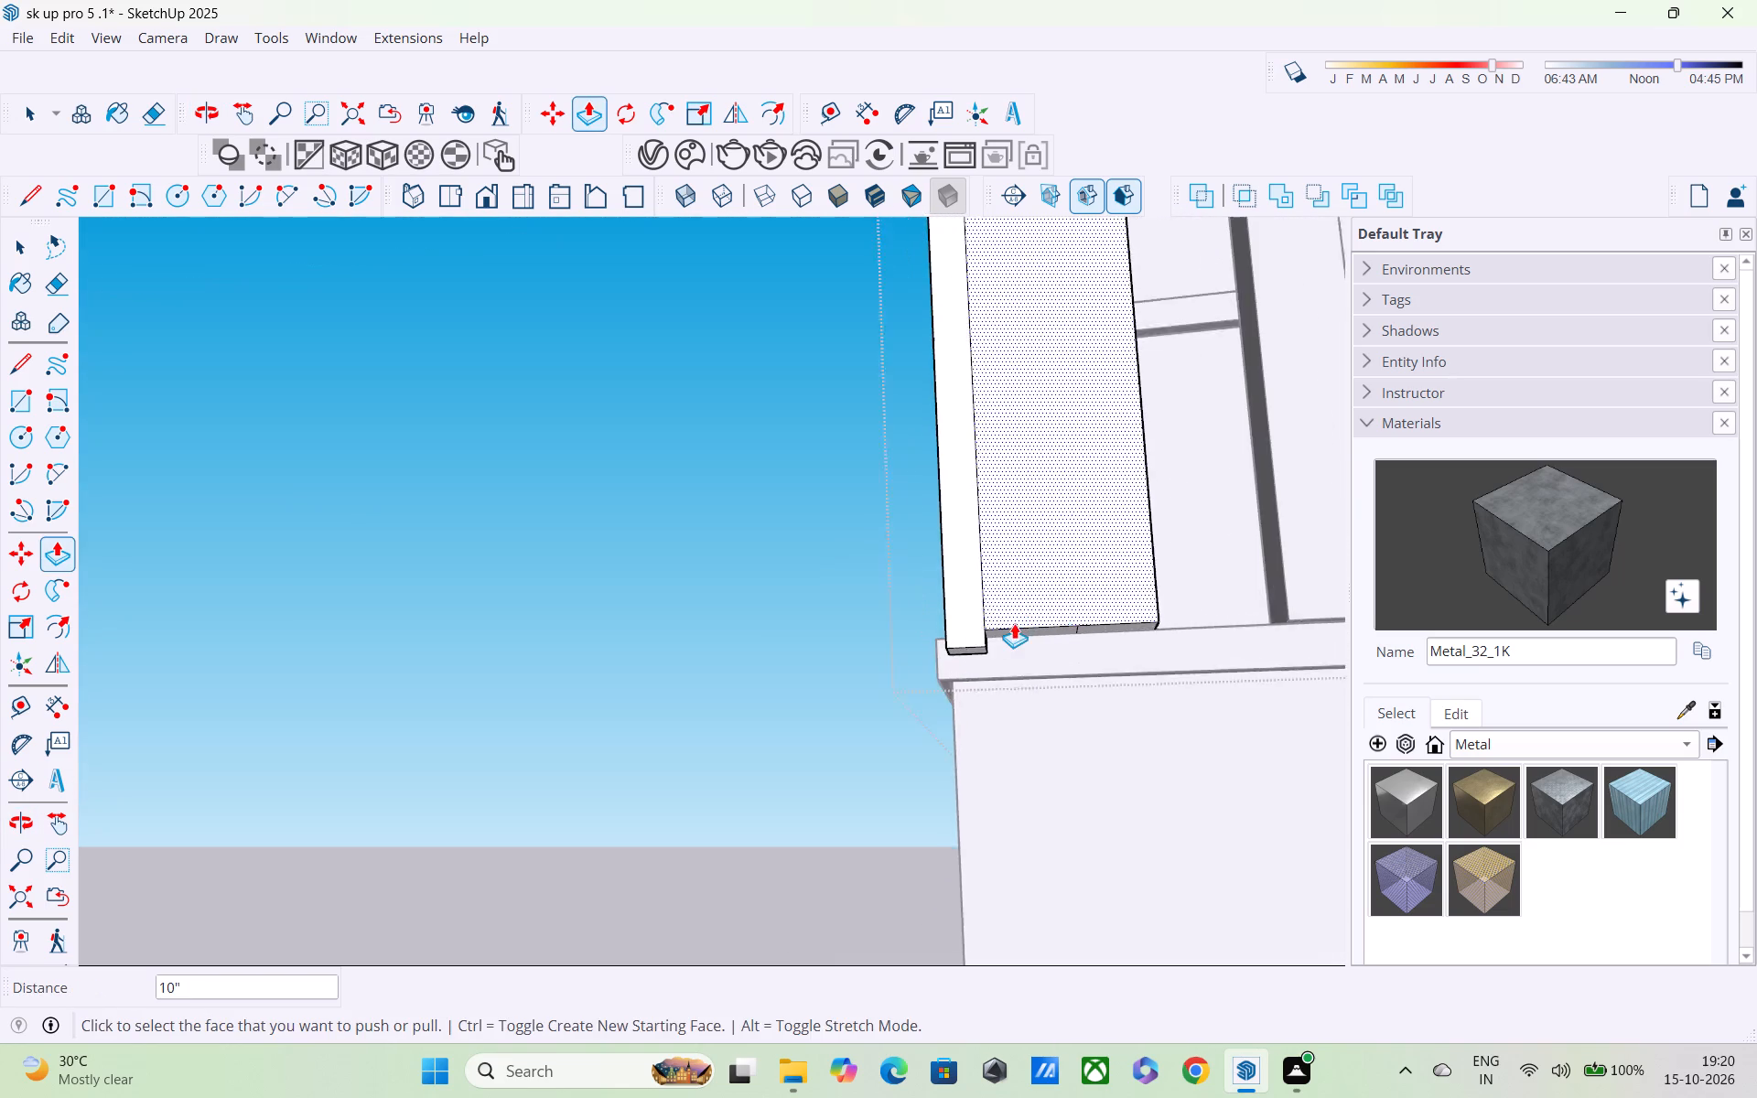
scroll(1014, 623, "up", 2)
middle_click_drag(1014, 576, 1013, 466)
scroll(987, 602, "up", 4)
left_click(975, 619)
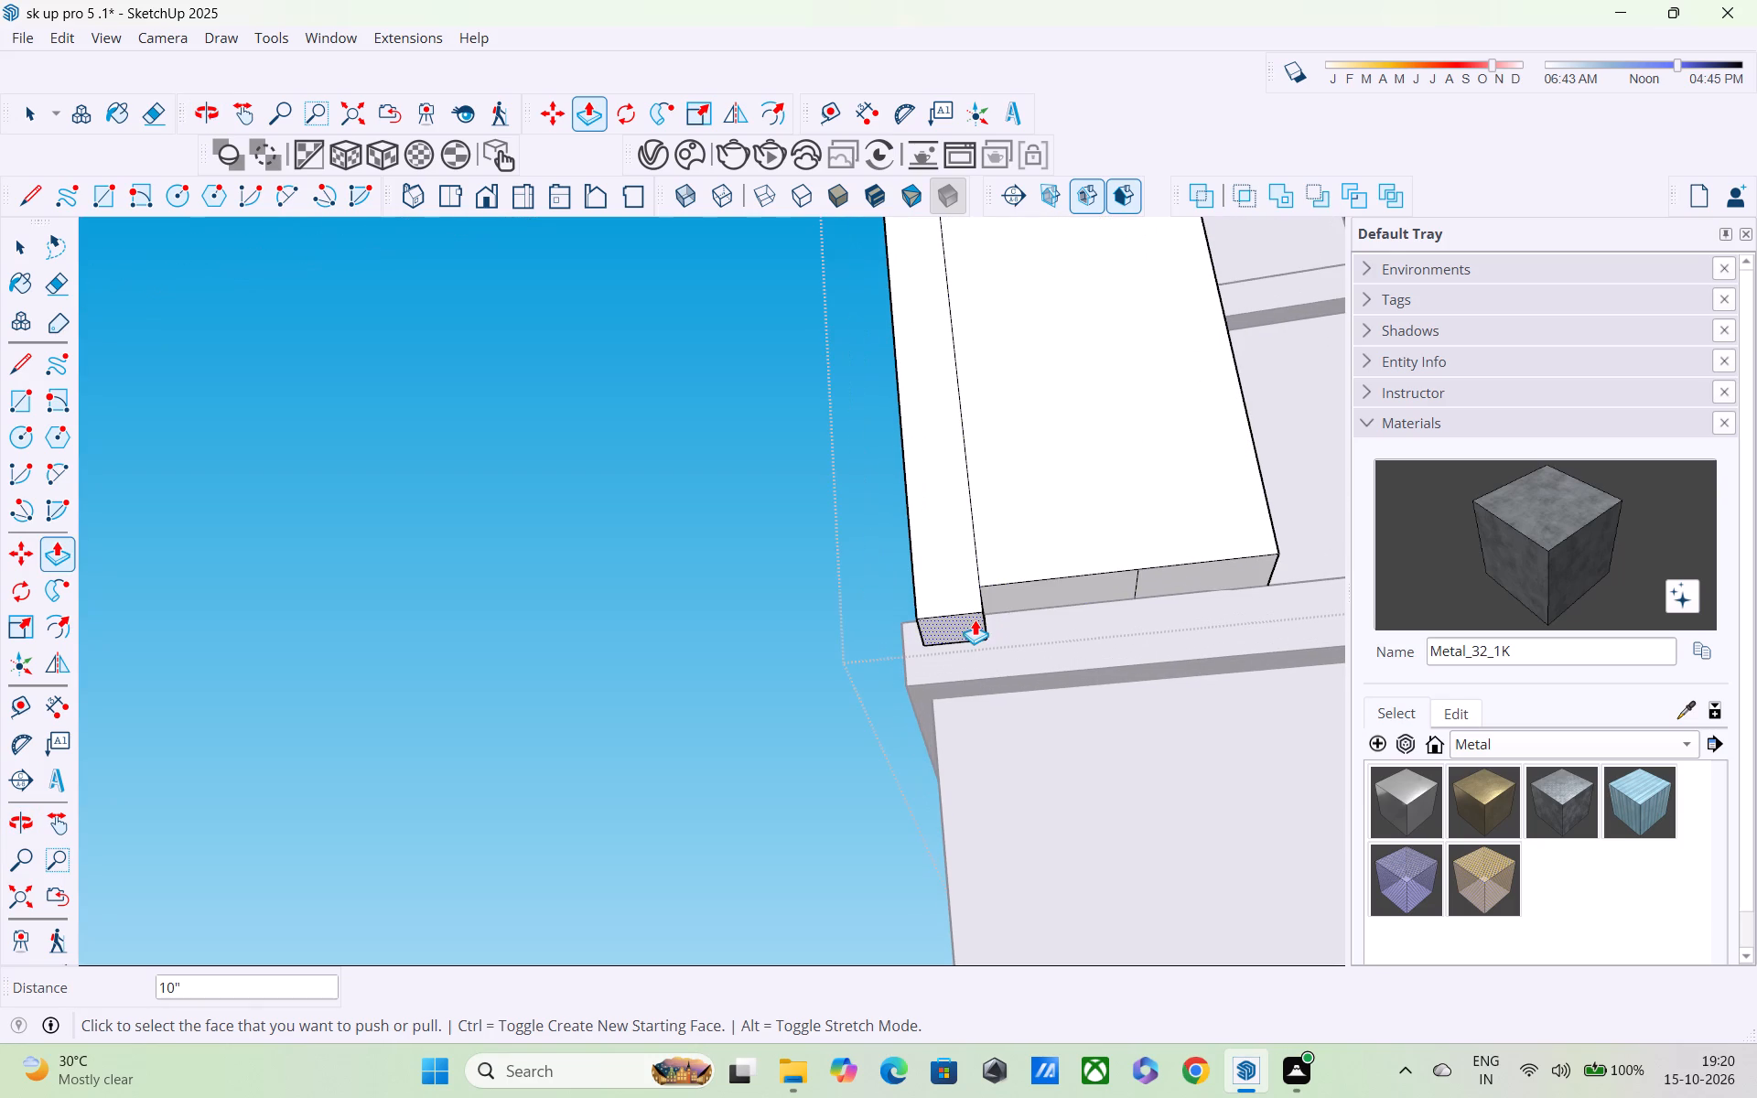
left_click(974, 626)
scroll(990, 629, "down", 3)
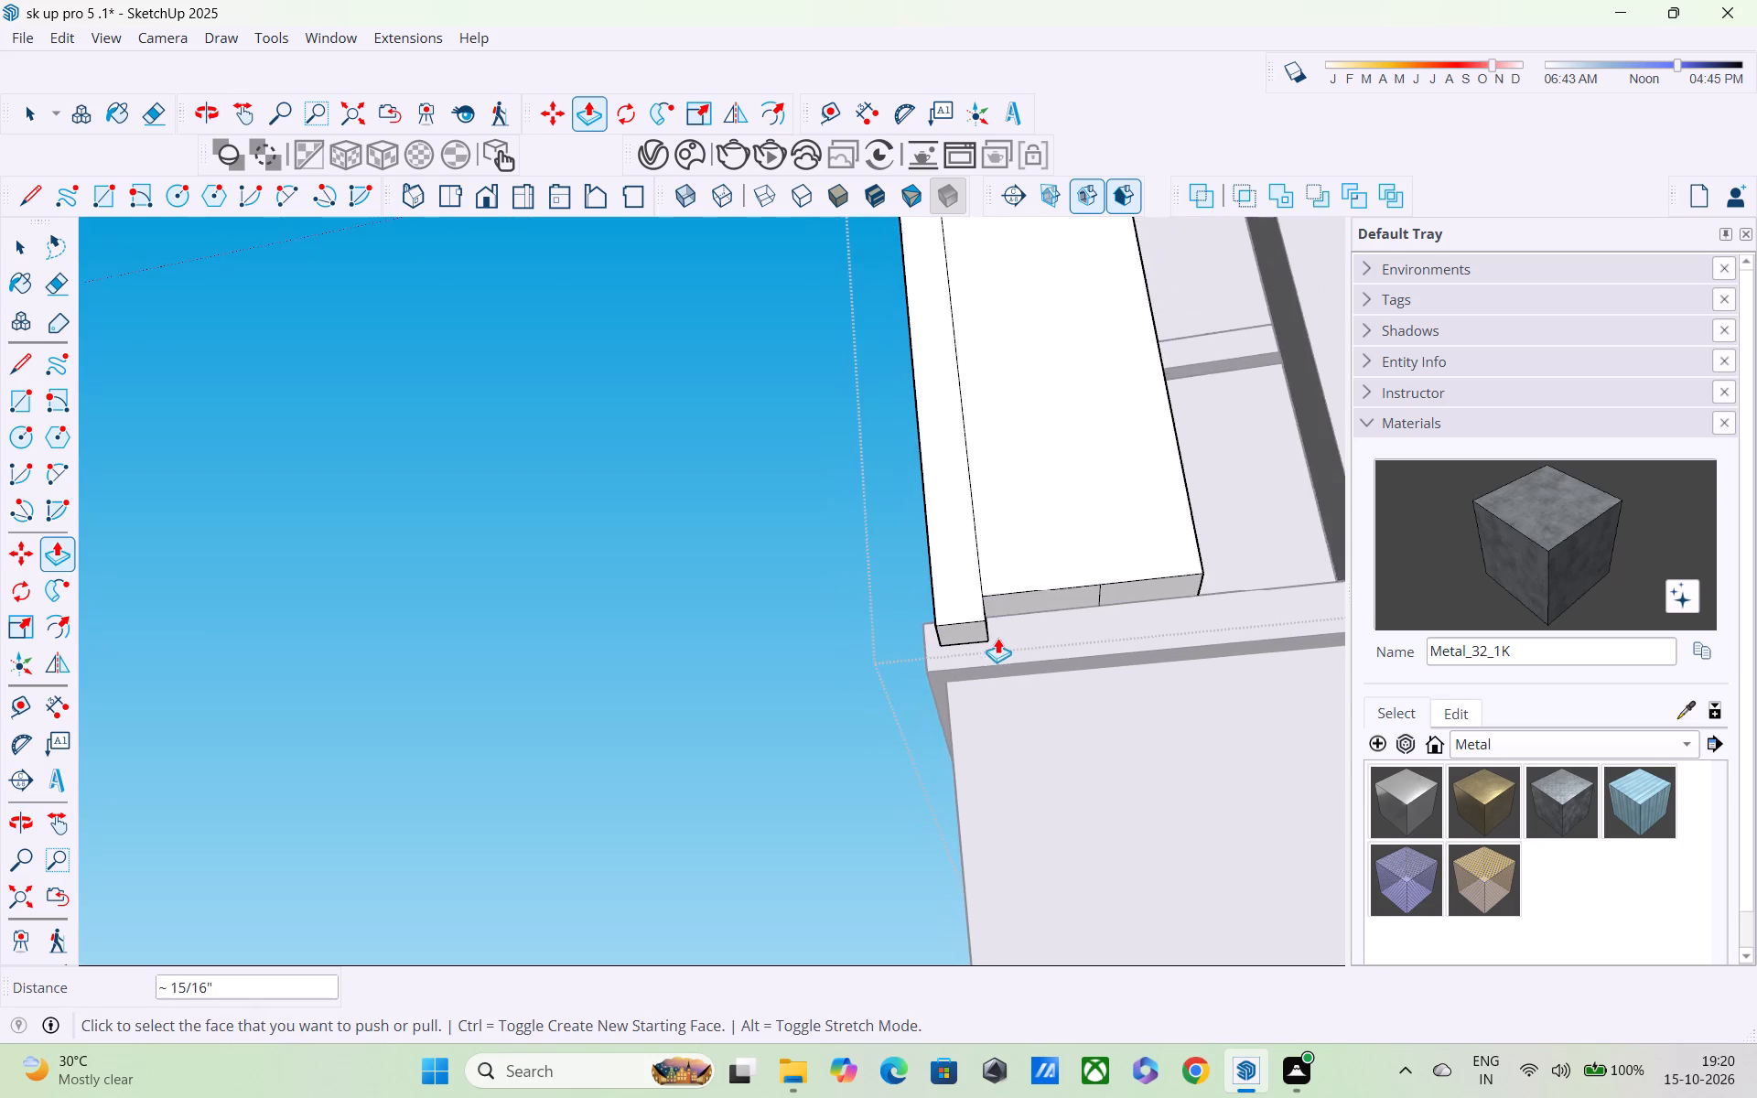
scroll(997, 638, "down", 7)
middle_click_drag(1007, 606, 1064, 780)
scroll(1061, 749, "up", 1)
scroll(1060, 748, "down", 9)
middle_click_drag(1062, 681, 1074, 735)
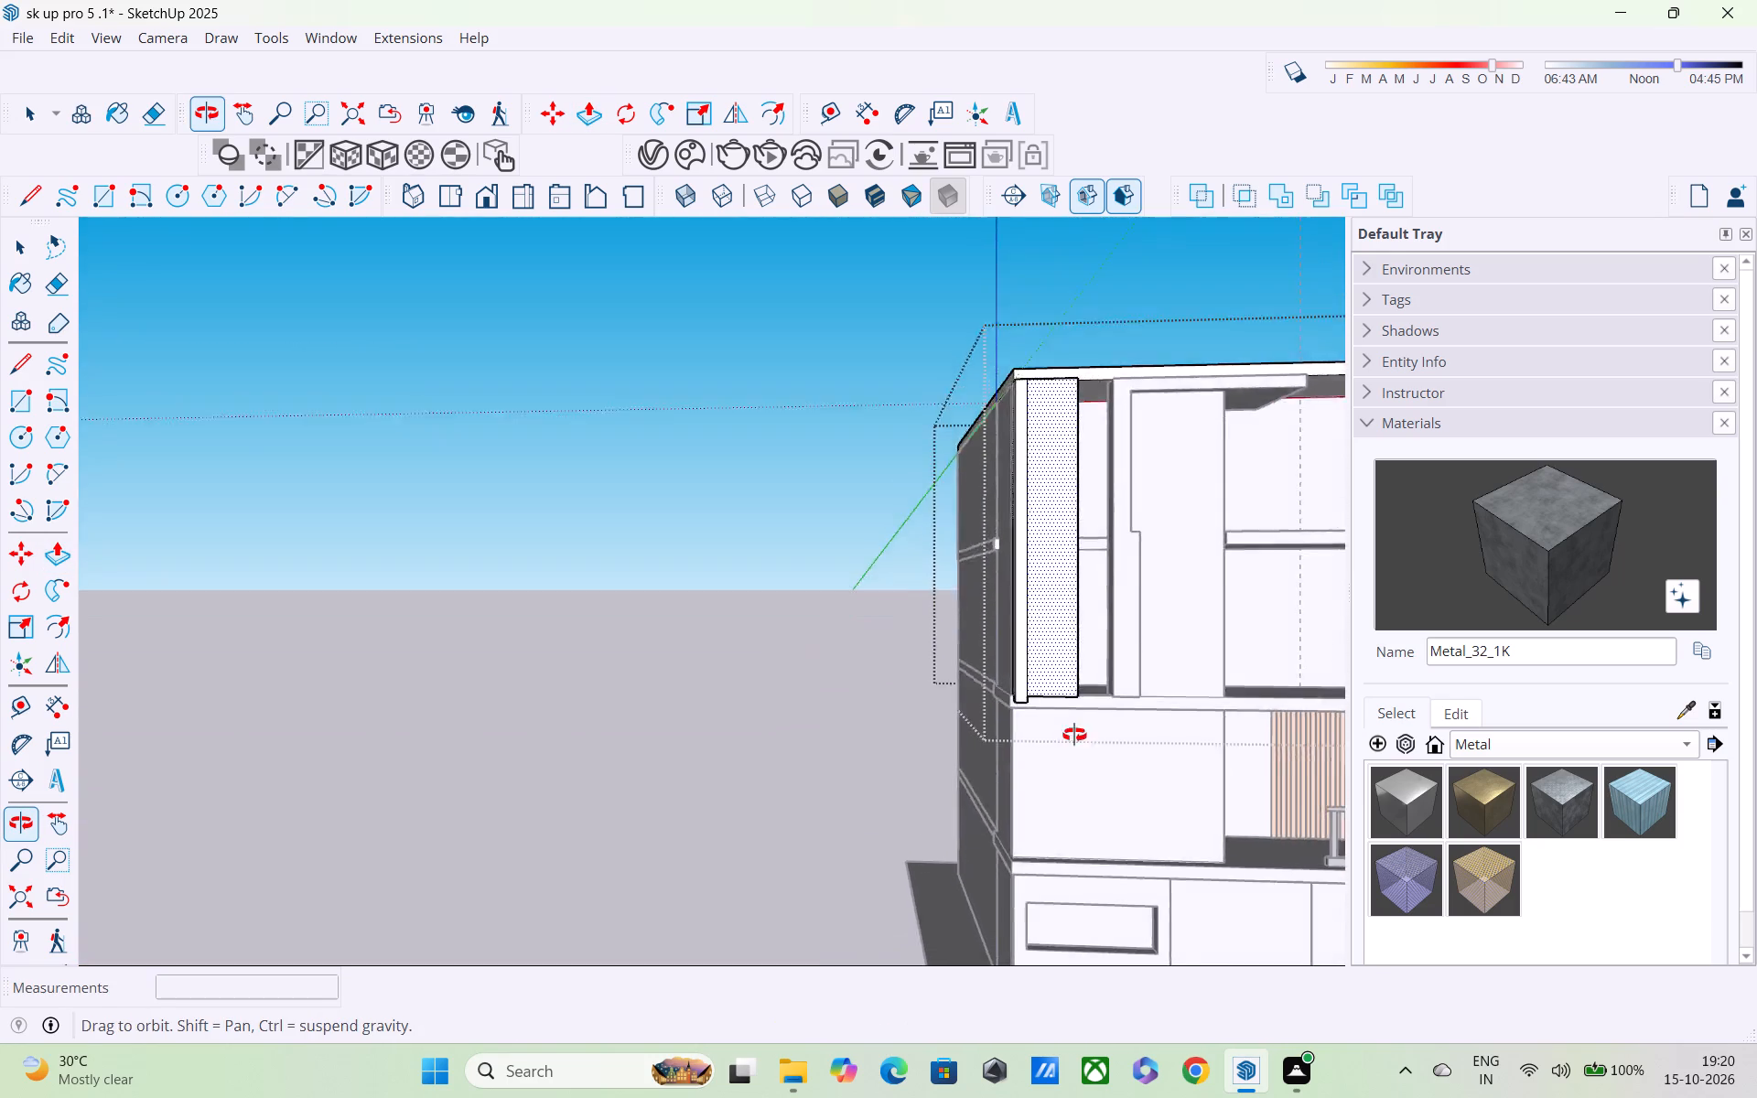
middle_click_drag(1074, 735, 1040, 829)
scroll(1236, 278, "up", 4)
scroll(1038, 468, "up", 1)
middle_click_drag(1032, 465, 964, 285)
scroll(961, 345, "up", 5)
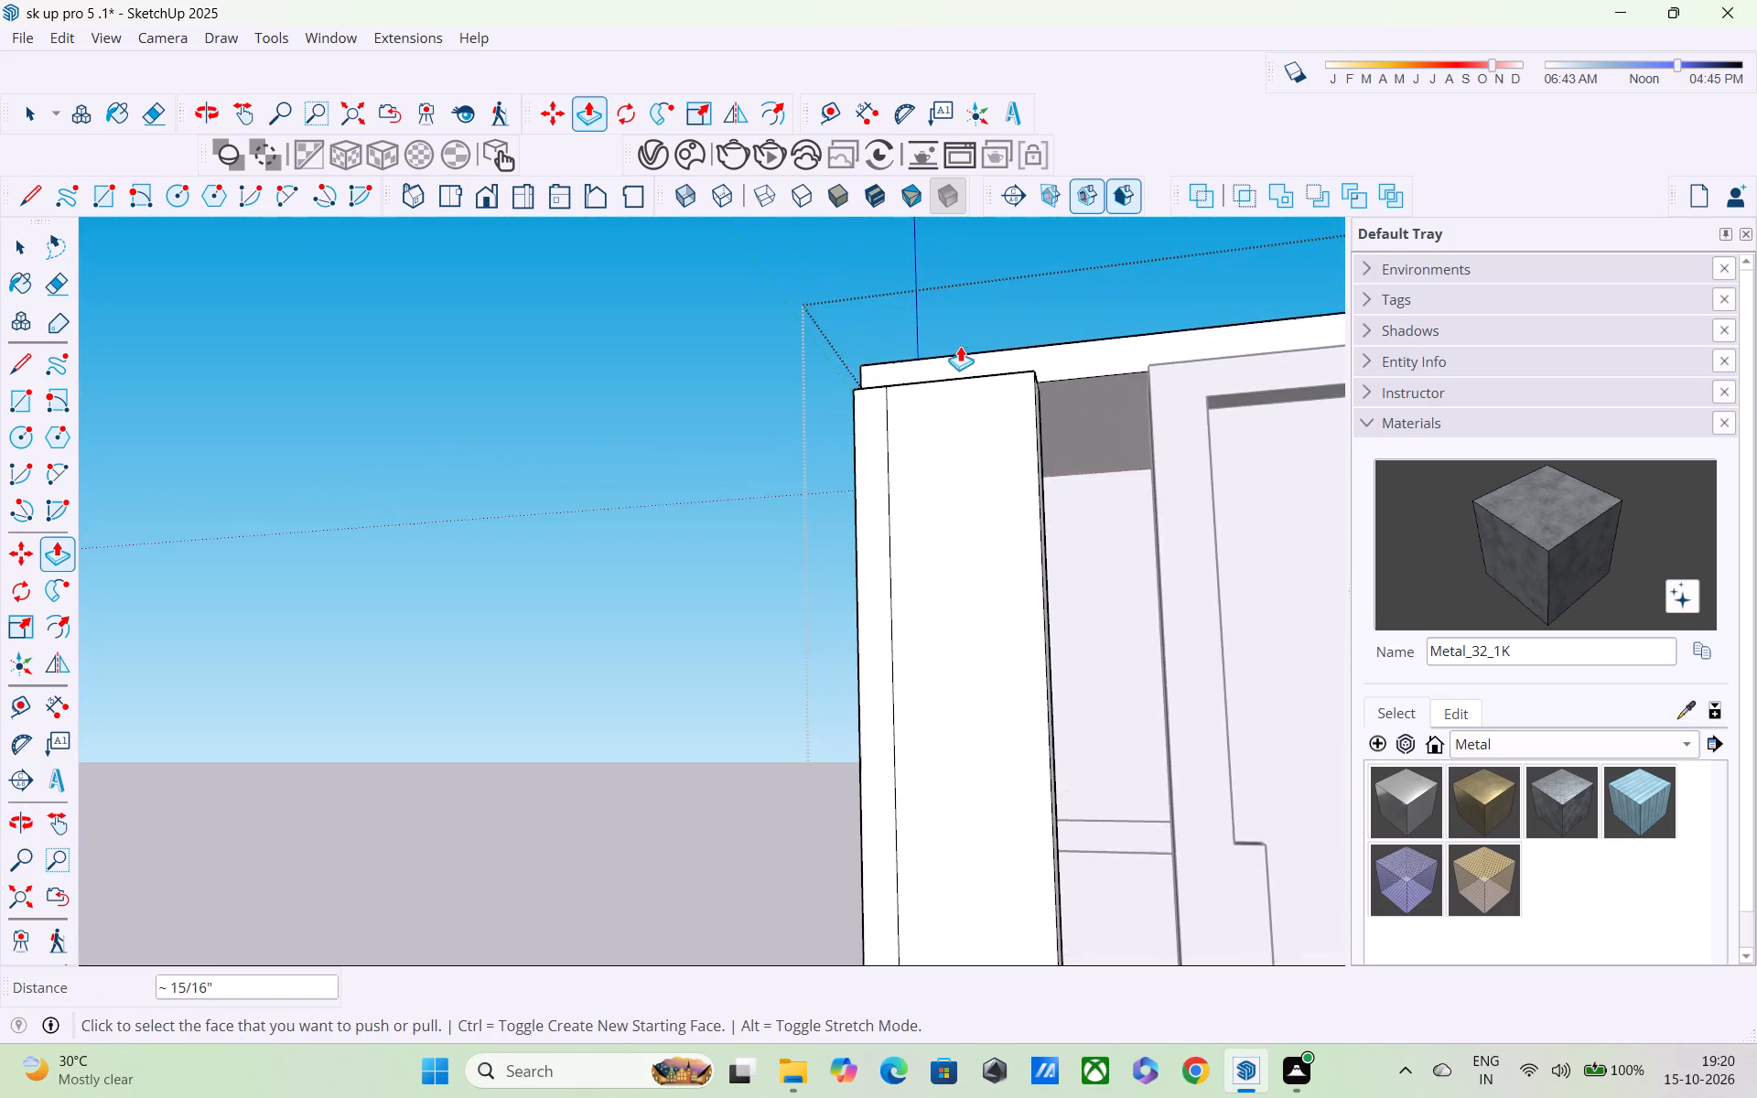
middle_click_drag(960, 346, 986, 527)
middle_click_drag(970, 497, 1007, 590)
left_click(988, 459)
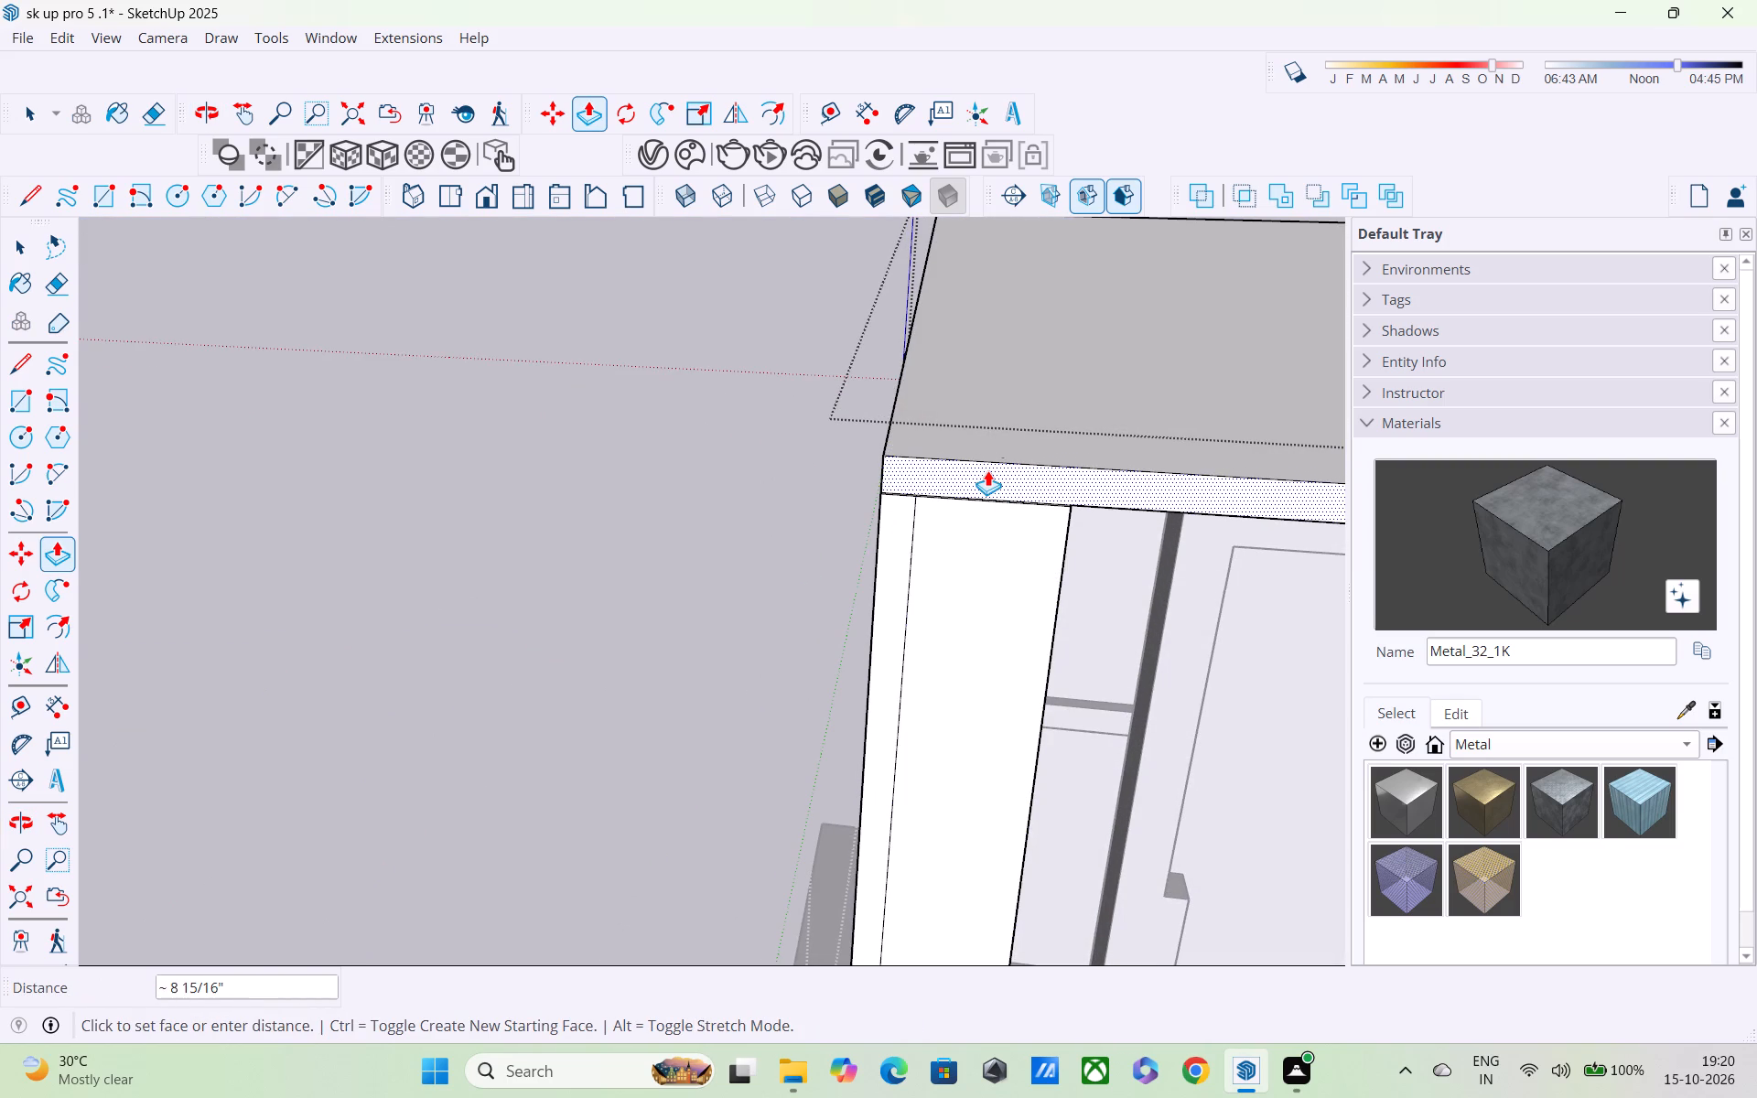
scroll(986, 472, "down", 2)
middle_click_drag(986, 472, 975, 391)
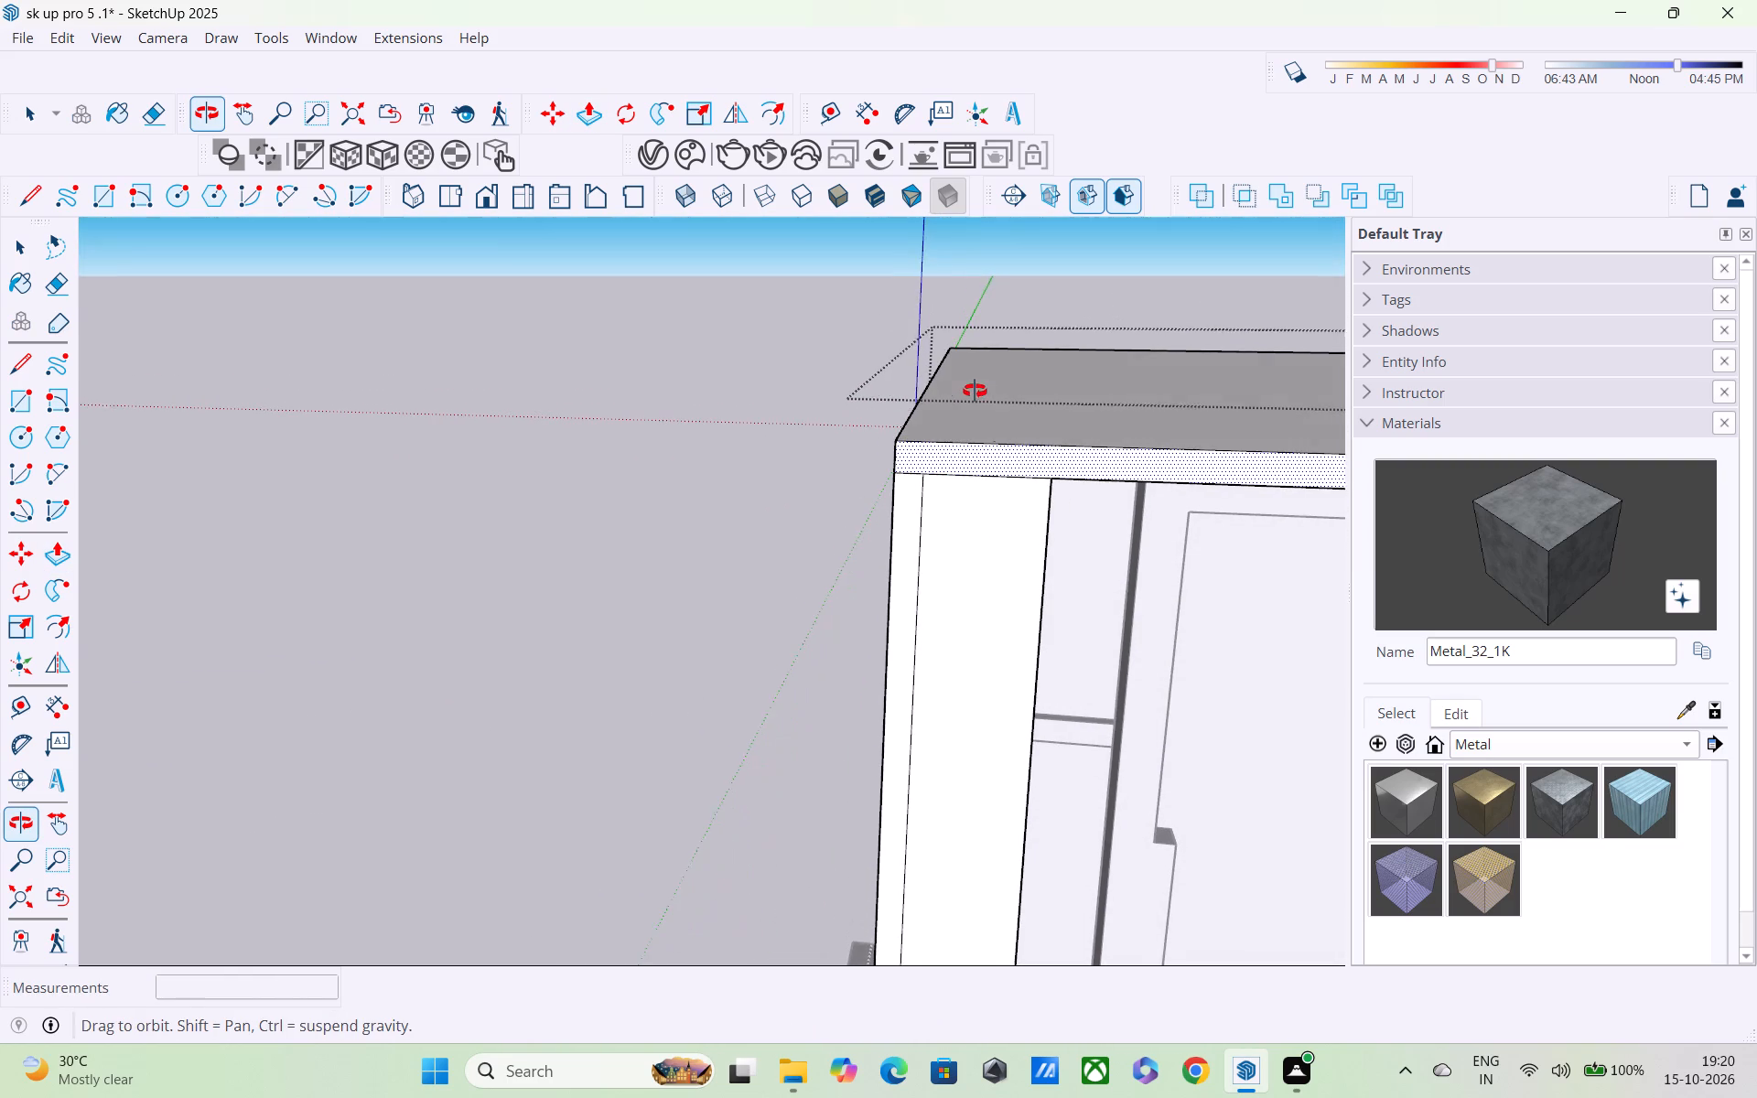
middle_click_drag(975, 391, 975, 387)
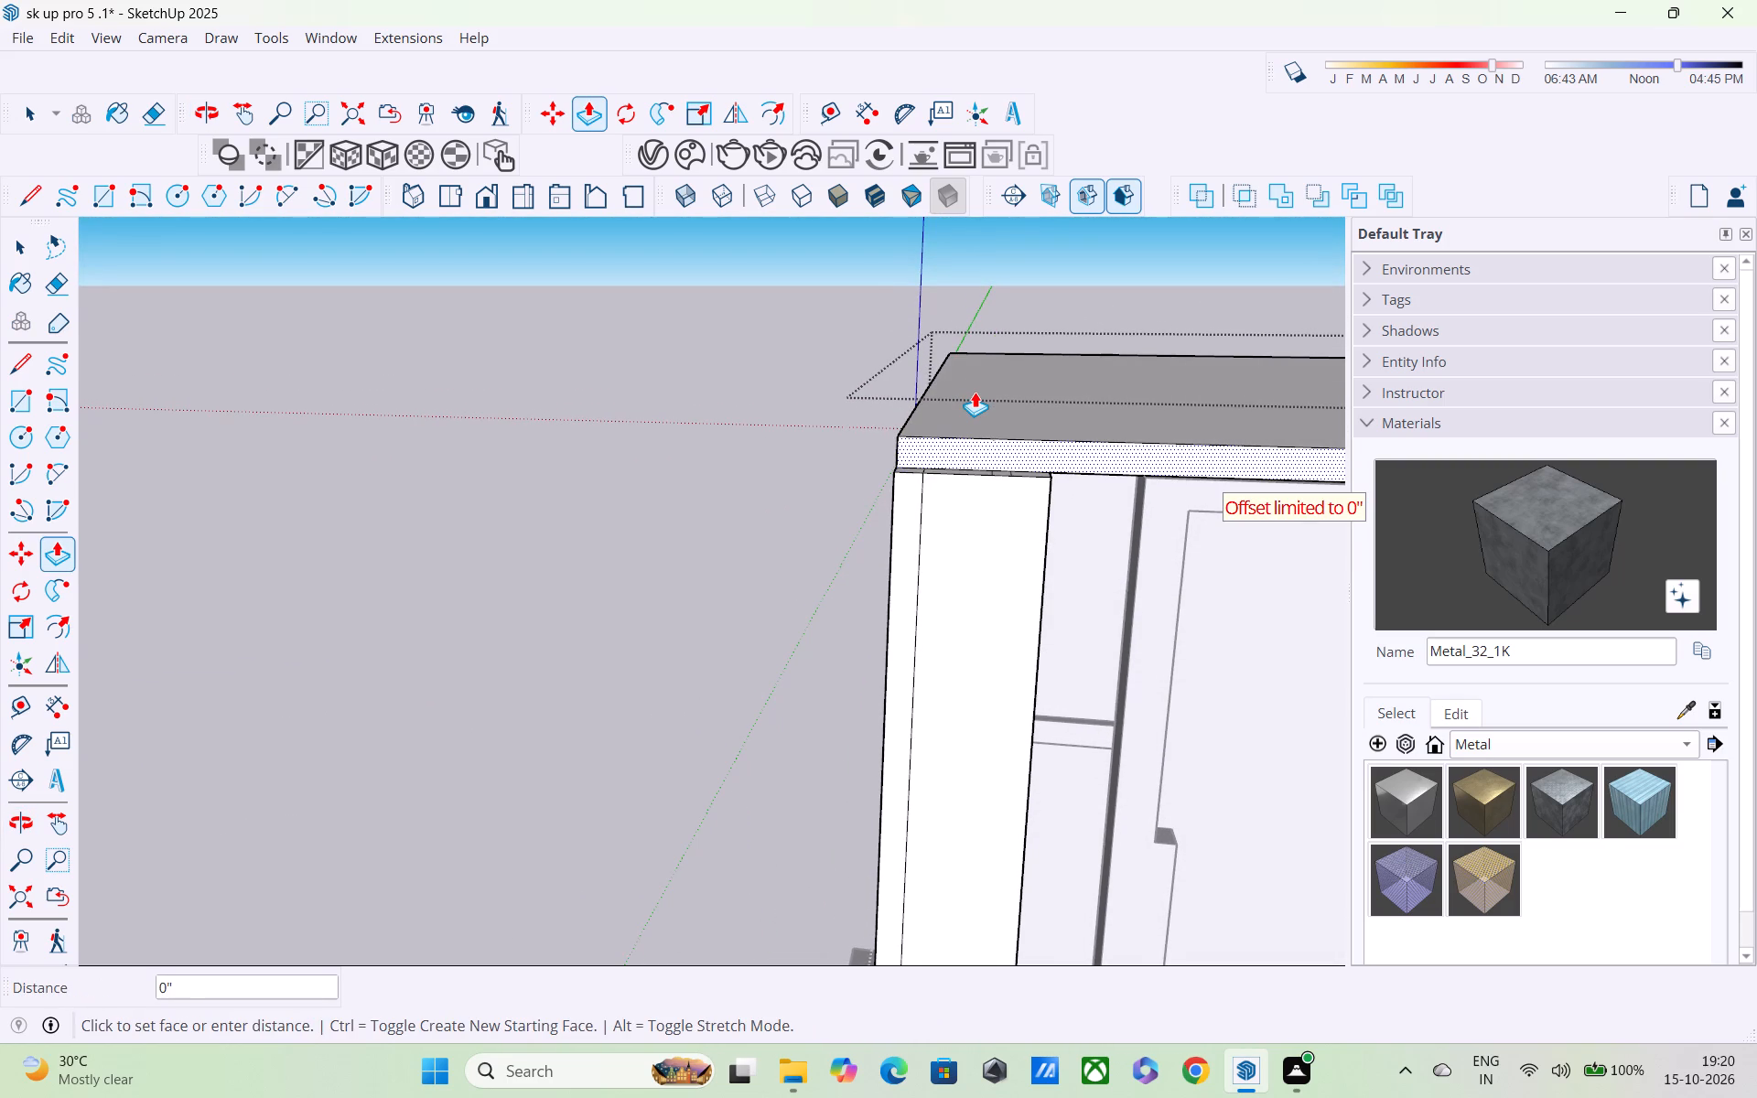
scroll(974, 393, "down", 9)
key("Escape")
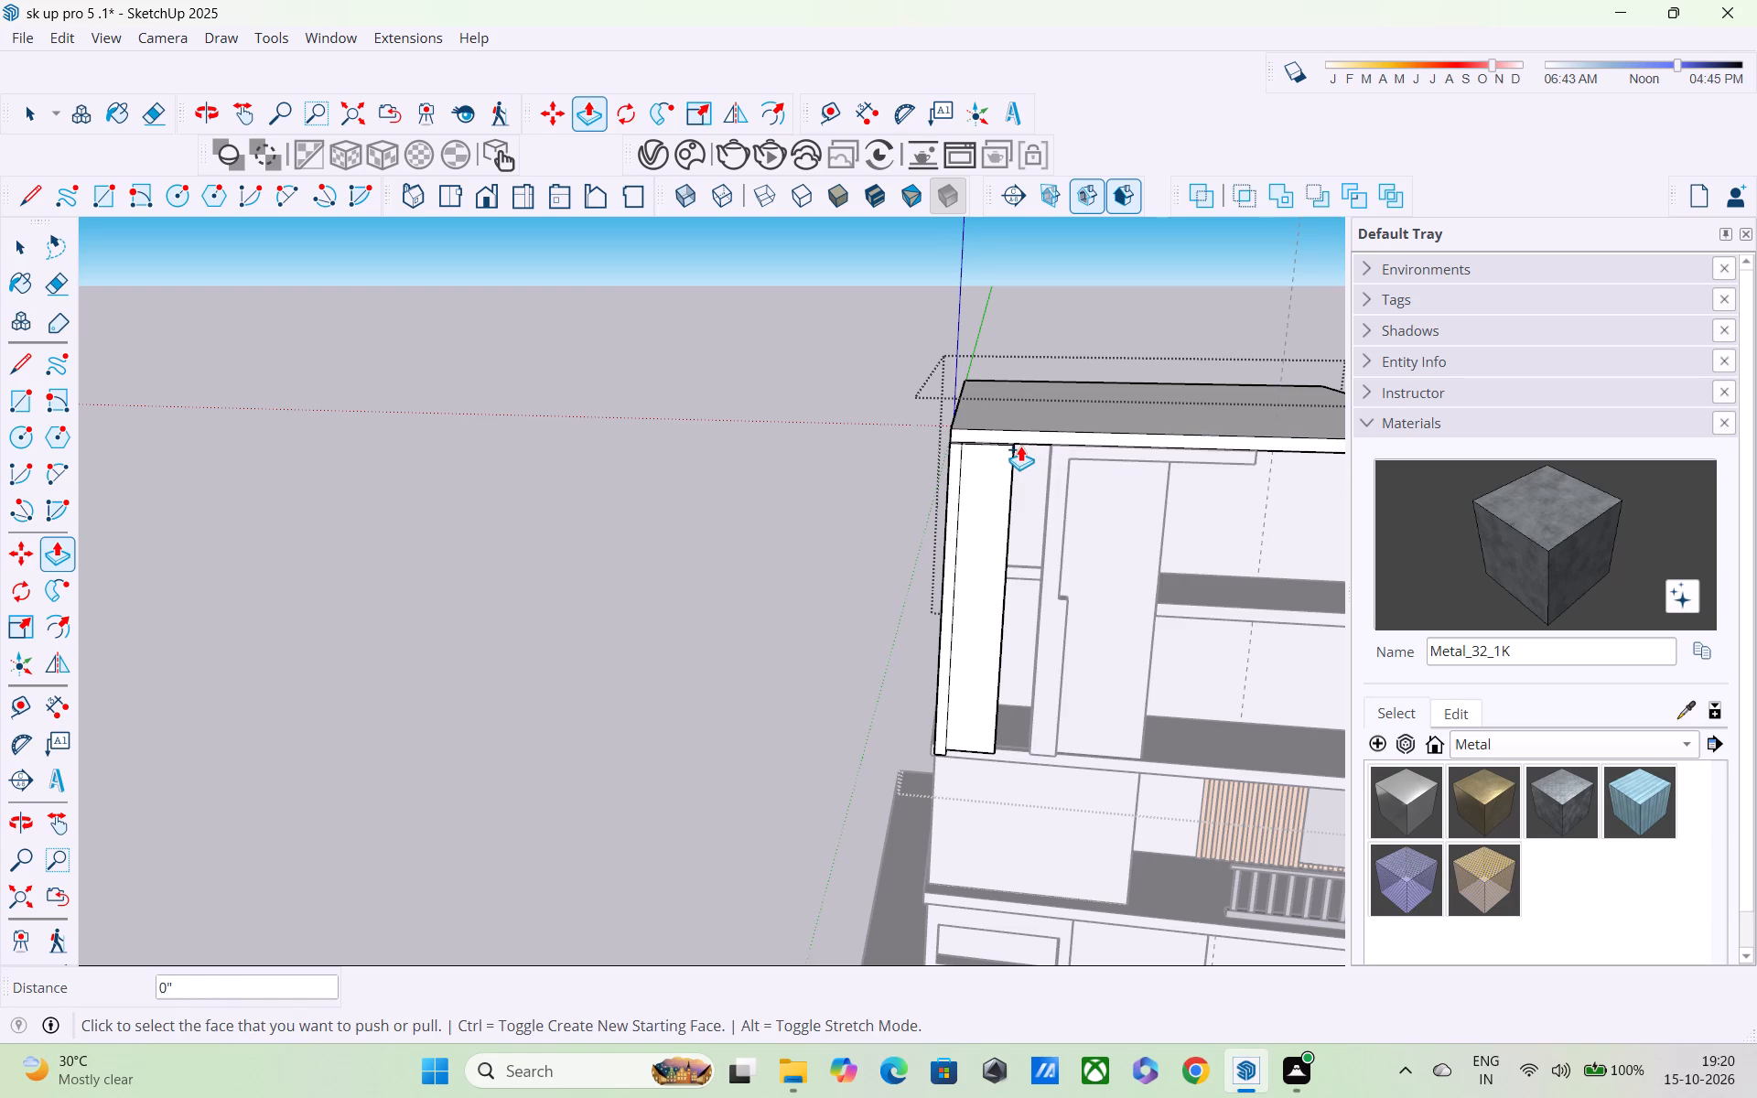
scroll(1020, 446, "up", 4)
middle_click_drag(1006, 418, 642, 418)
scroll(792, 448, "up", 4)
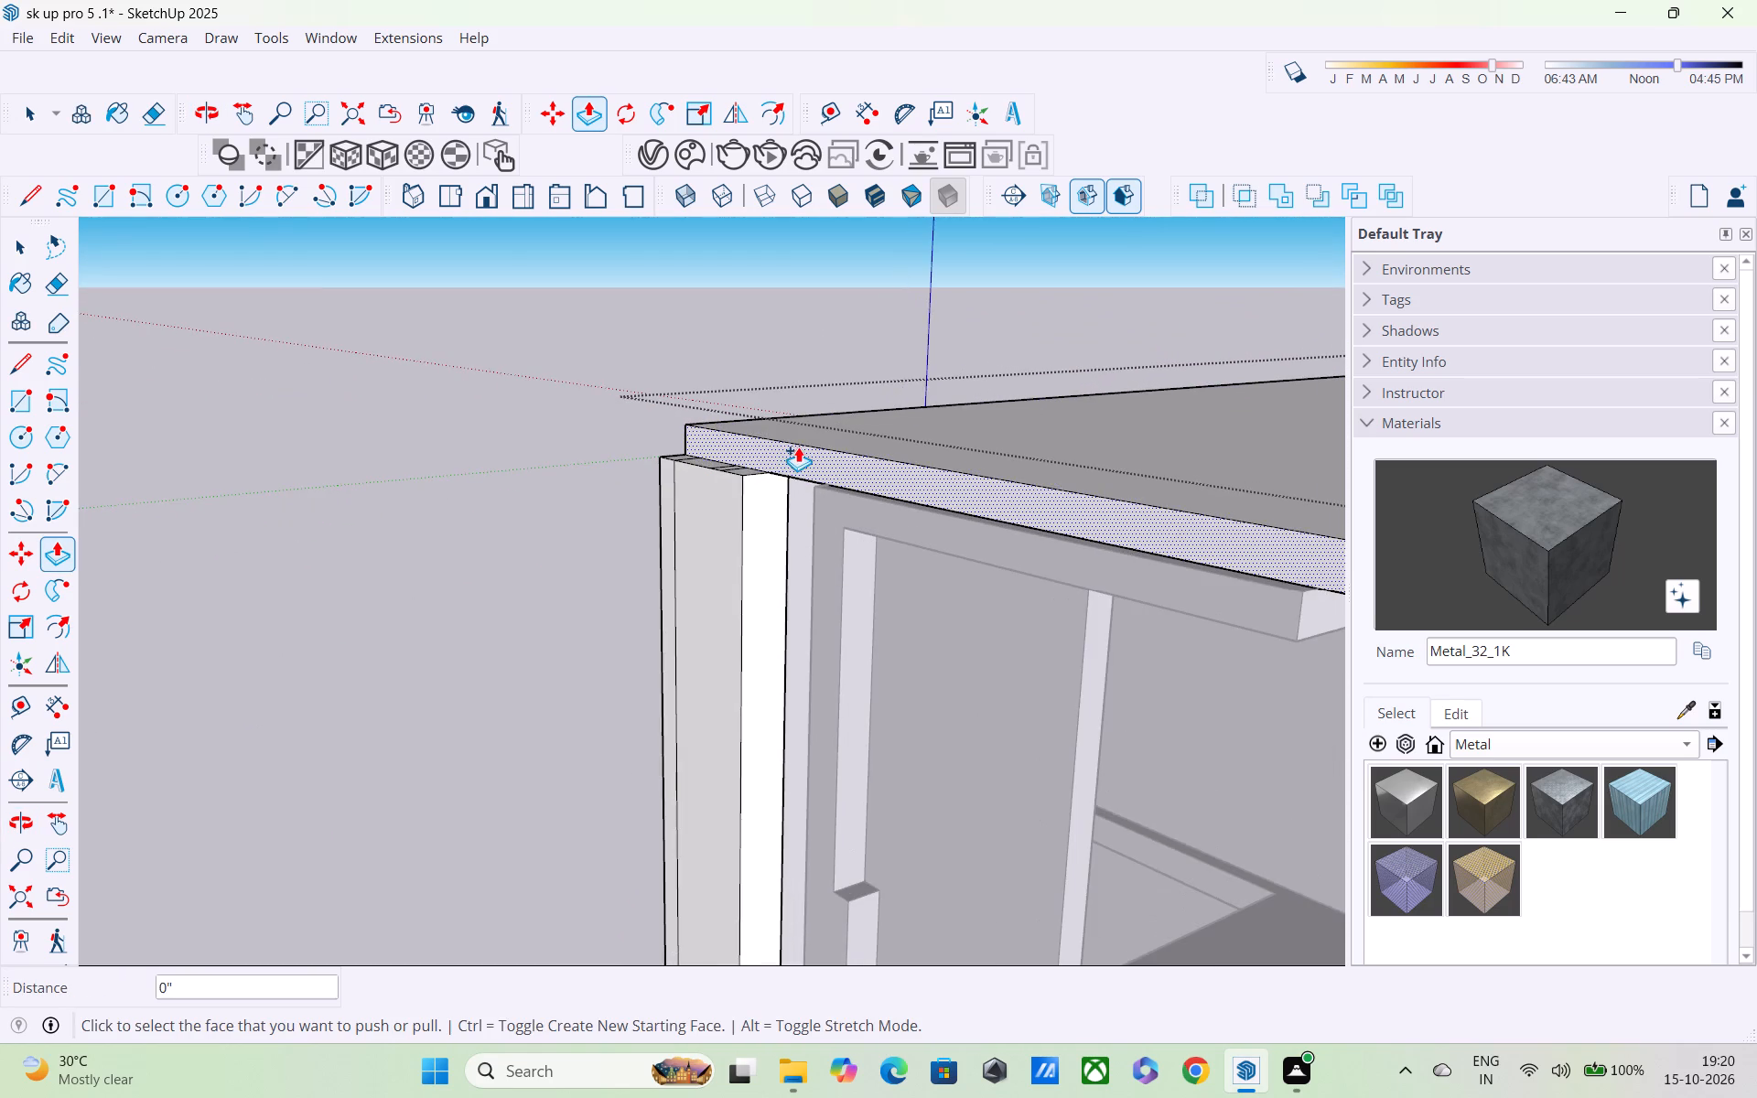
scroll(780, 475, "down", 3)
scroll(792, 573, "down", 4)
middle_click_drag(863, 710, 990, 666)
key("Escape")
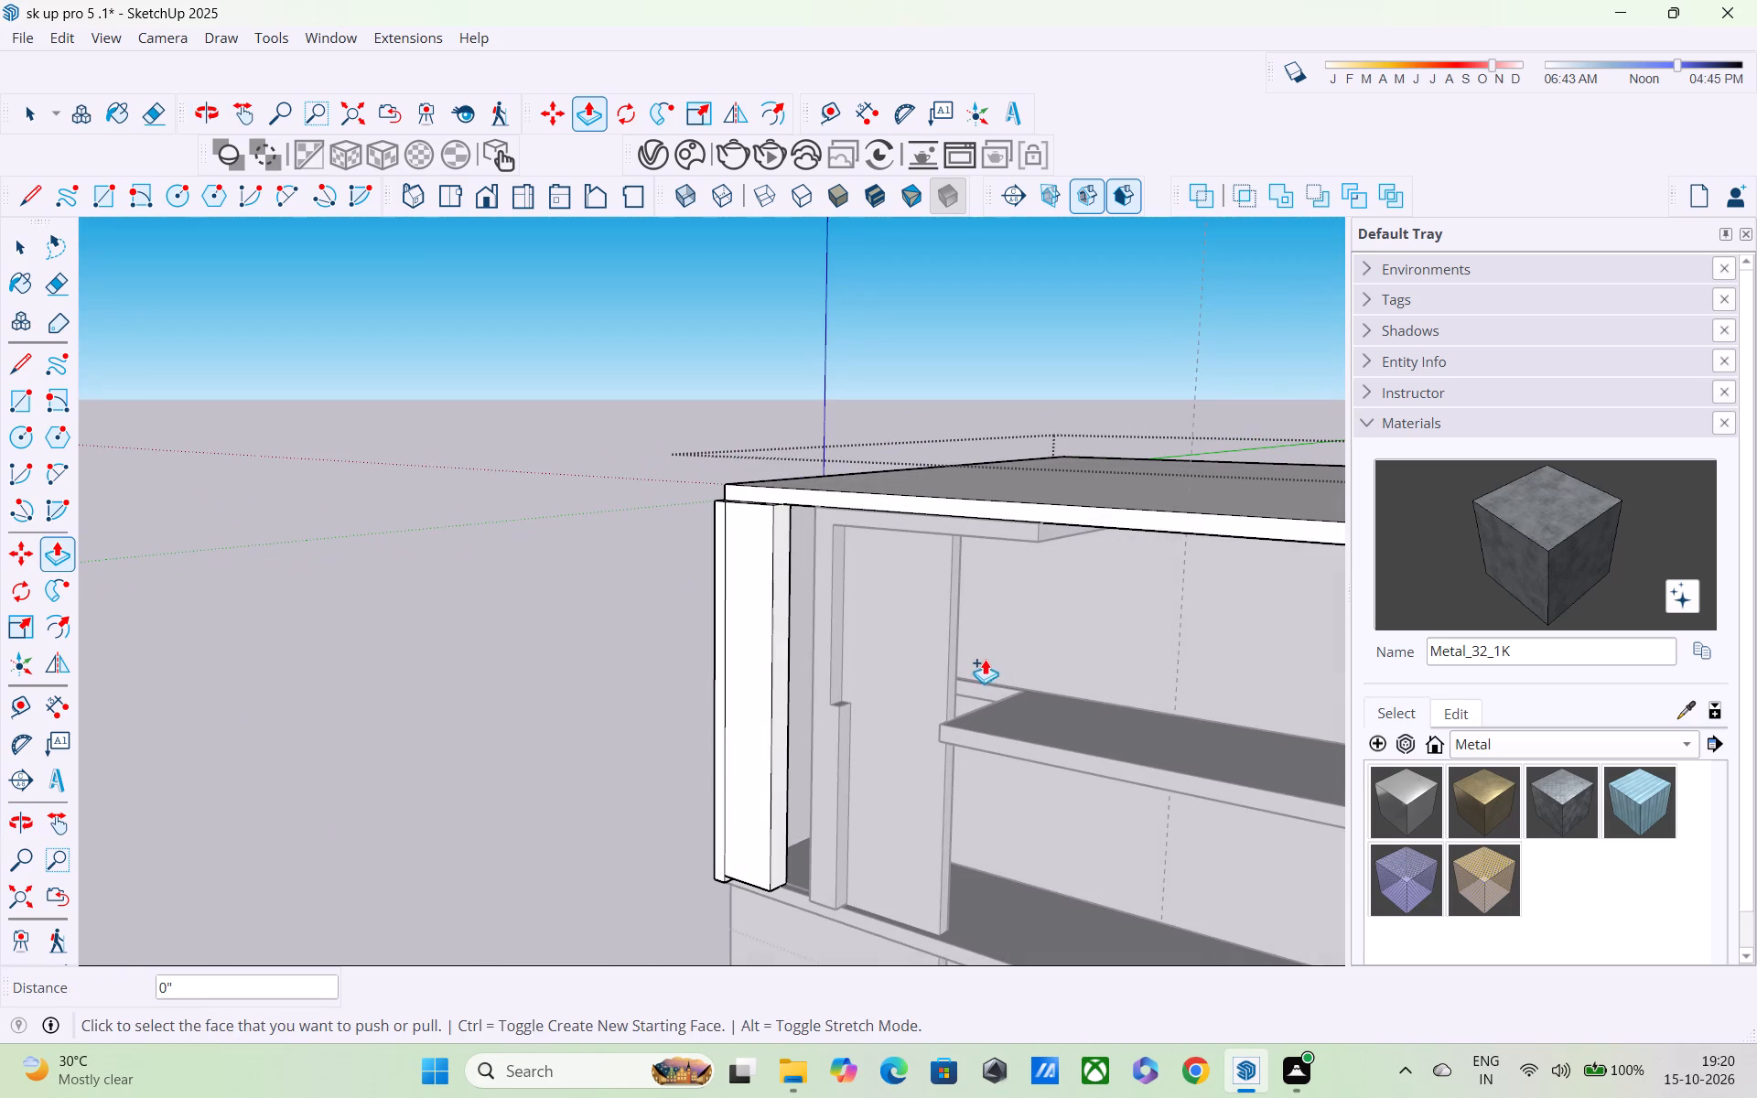
Finish editing the upper floor's group and return to the overall model.
key("space")
left_click(636, 431)
Examine the whole house from the front and balcony side to review the upper facade.
scroll(747, 576, "down", 1)
middle_click_drag(795, 668, 1043, 591)
scroll(1044, 591, "down", 4)
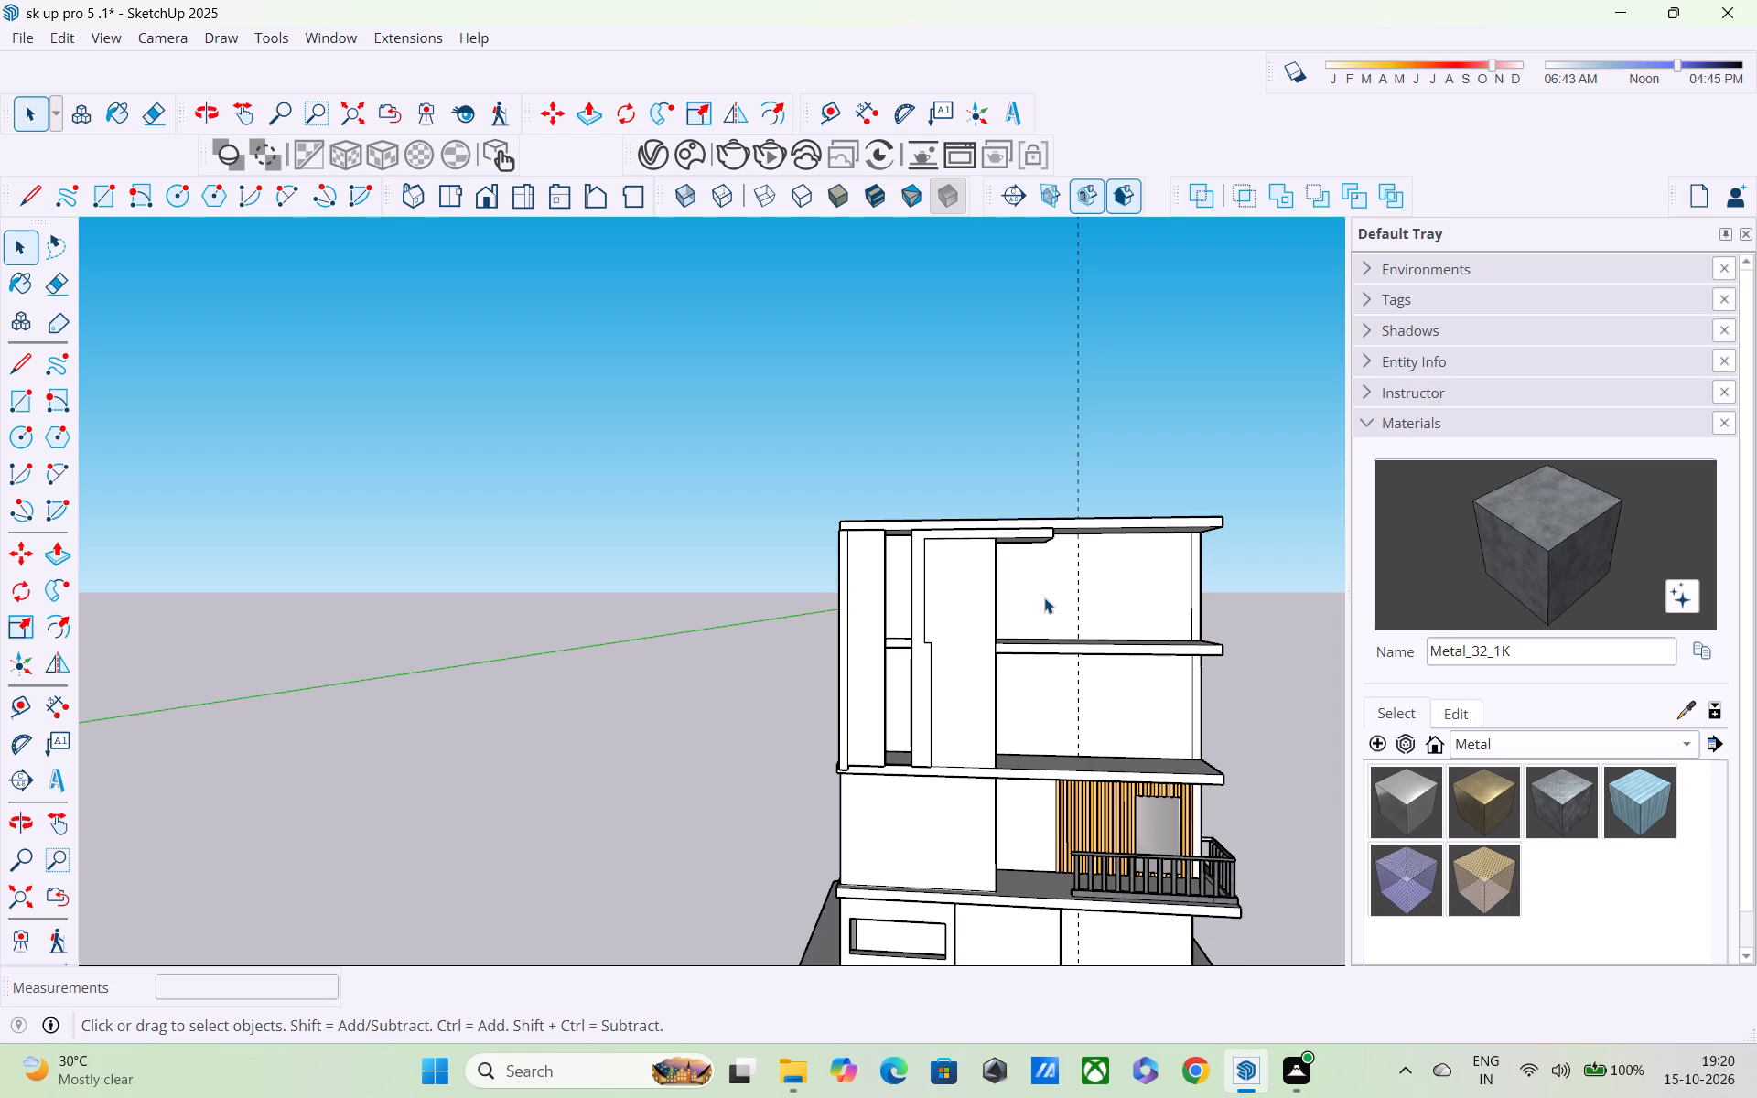
middle_click_drag(1044, 597, 1007, 580)
scroll(997, 546, "down", 4)
middle_click_drag(1006, 702, 773, 749)
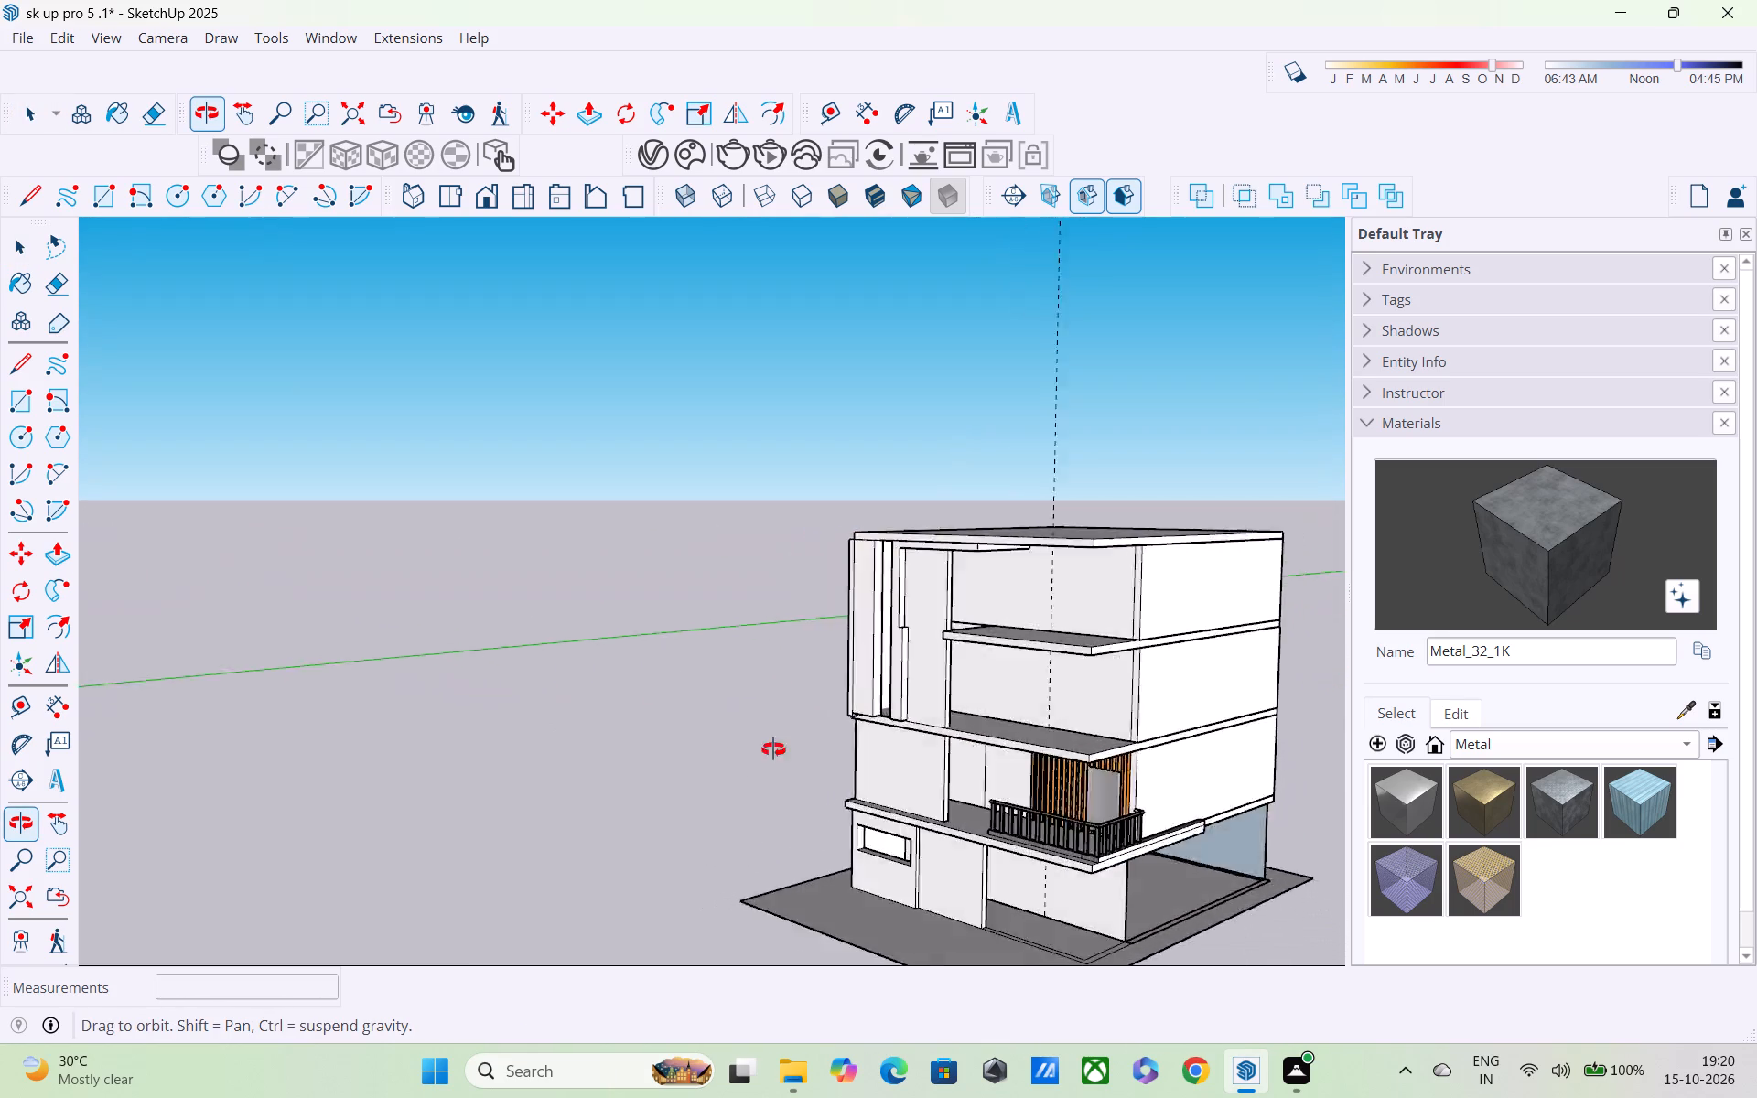
middle_click_drag(773, 749, 1091, 703)
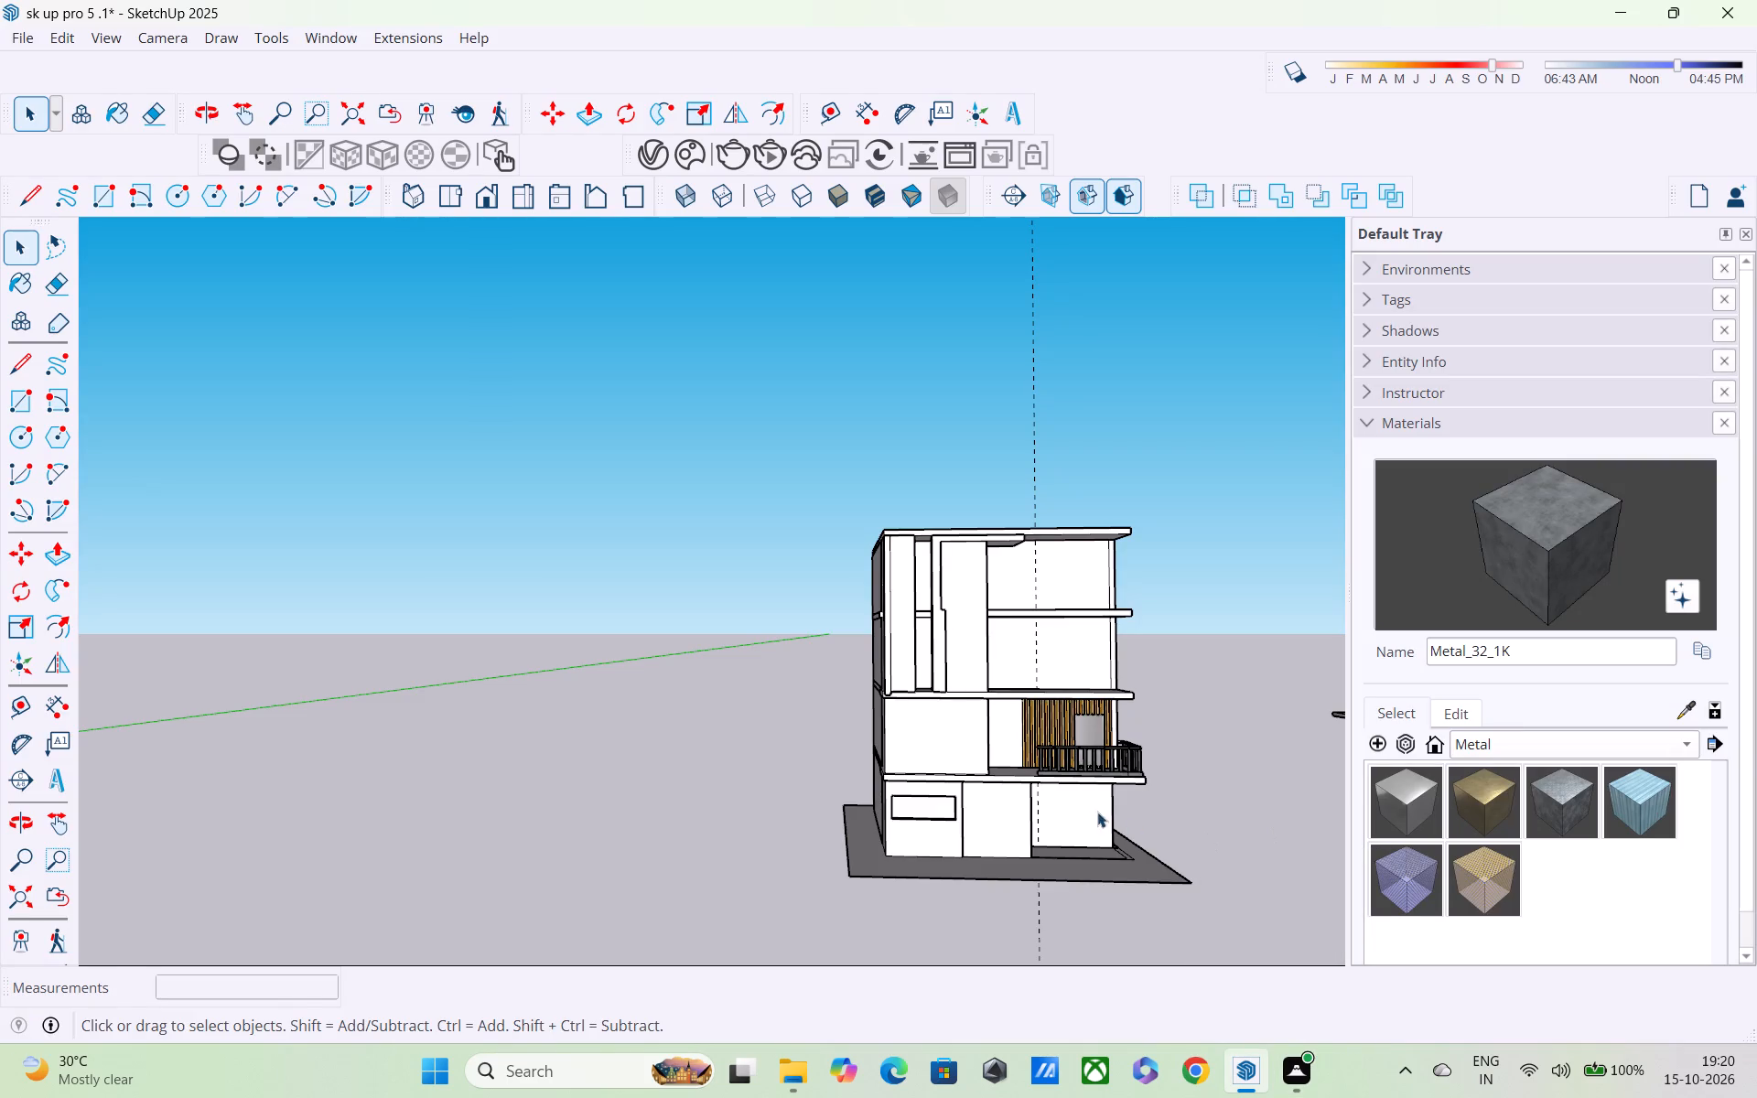
middle_click_drag(1096, 812, 851, 859)
scroll(988, 708, "up", 4)
middle_click_drag(979, 742, 740, 731)
scroll(814, 728, "up", 4)
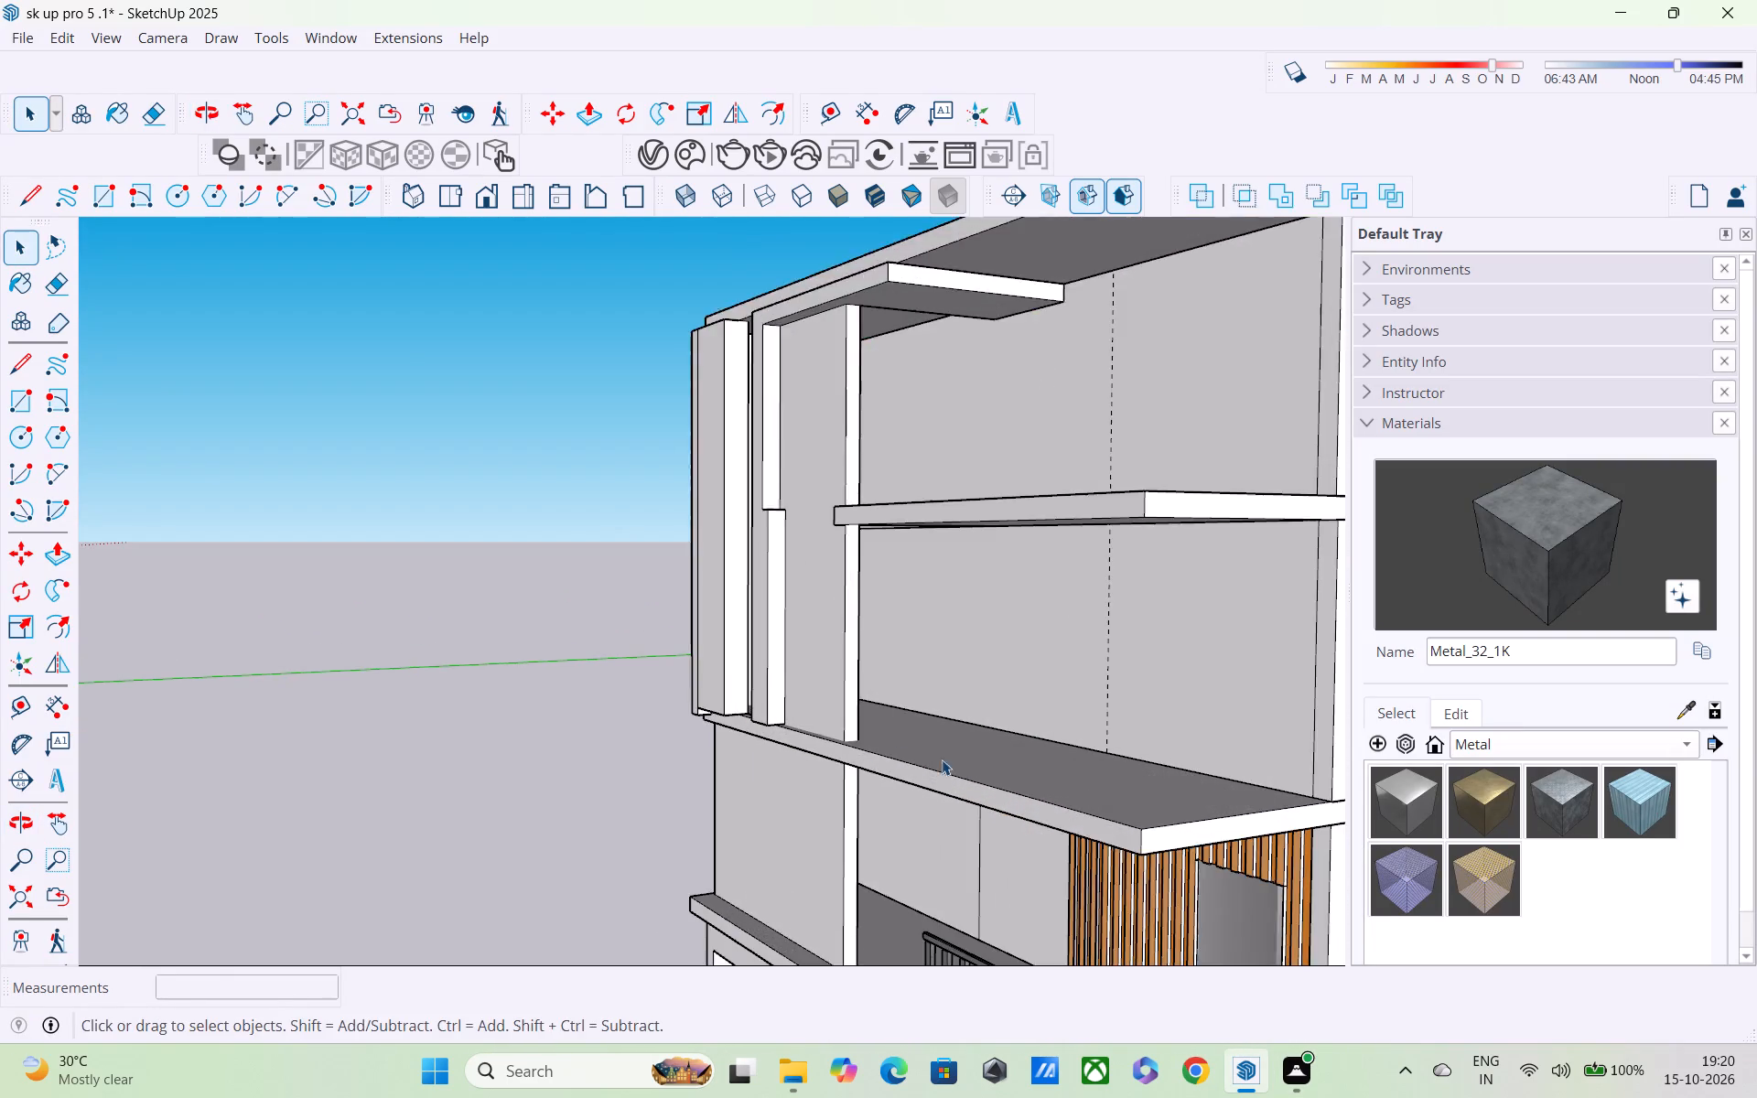
scroll(943, 760, "down", 1)
middle_click_drag(976, 780, 1197, 788)
middle_click_drag(1167, 778, 652, 791, "shift")
scroll(652, 791, "down", 3)
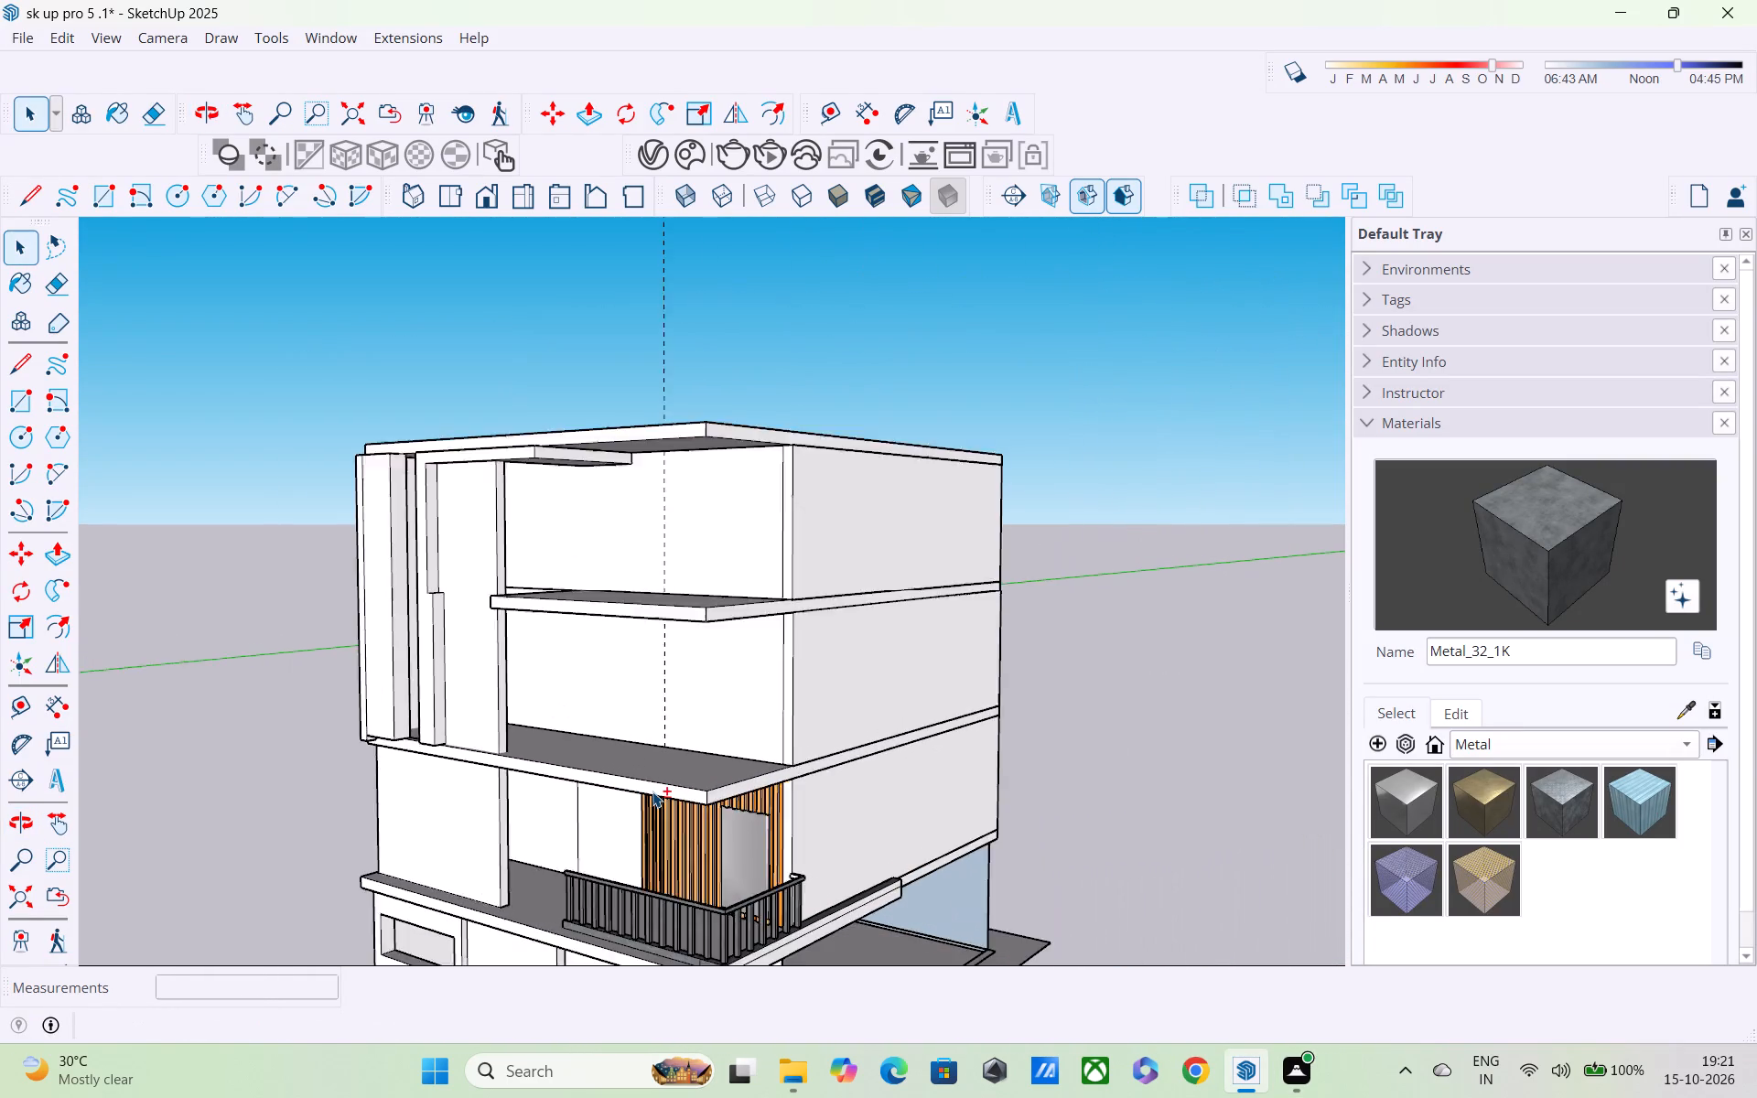
scroll(652, 791, "down", 1)
middle_click_drag(652, 791, 840, 748)
Delete the vertical dashed guide line in front of the two upper floors.
scroll(681, 704, "up", 4)
left_click_drag(738, 674, 706, 692)
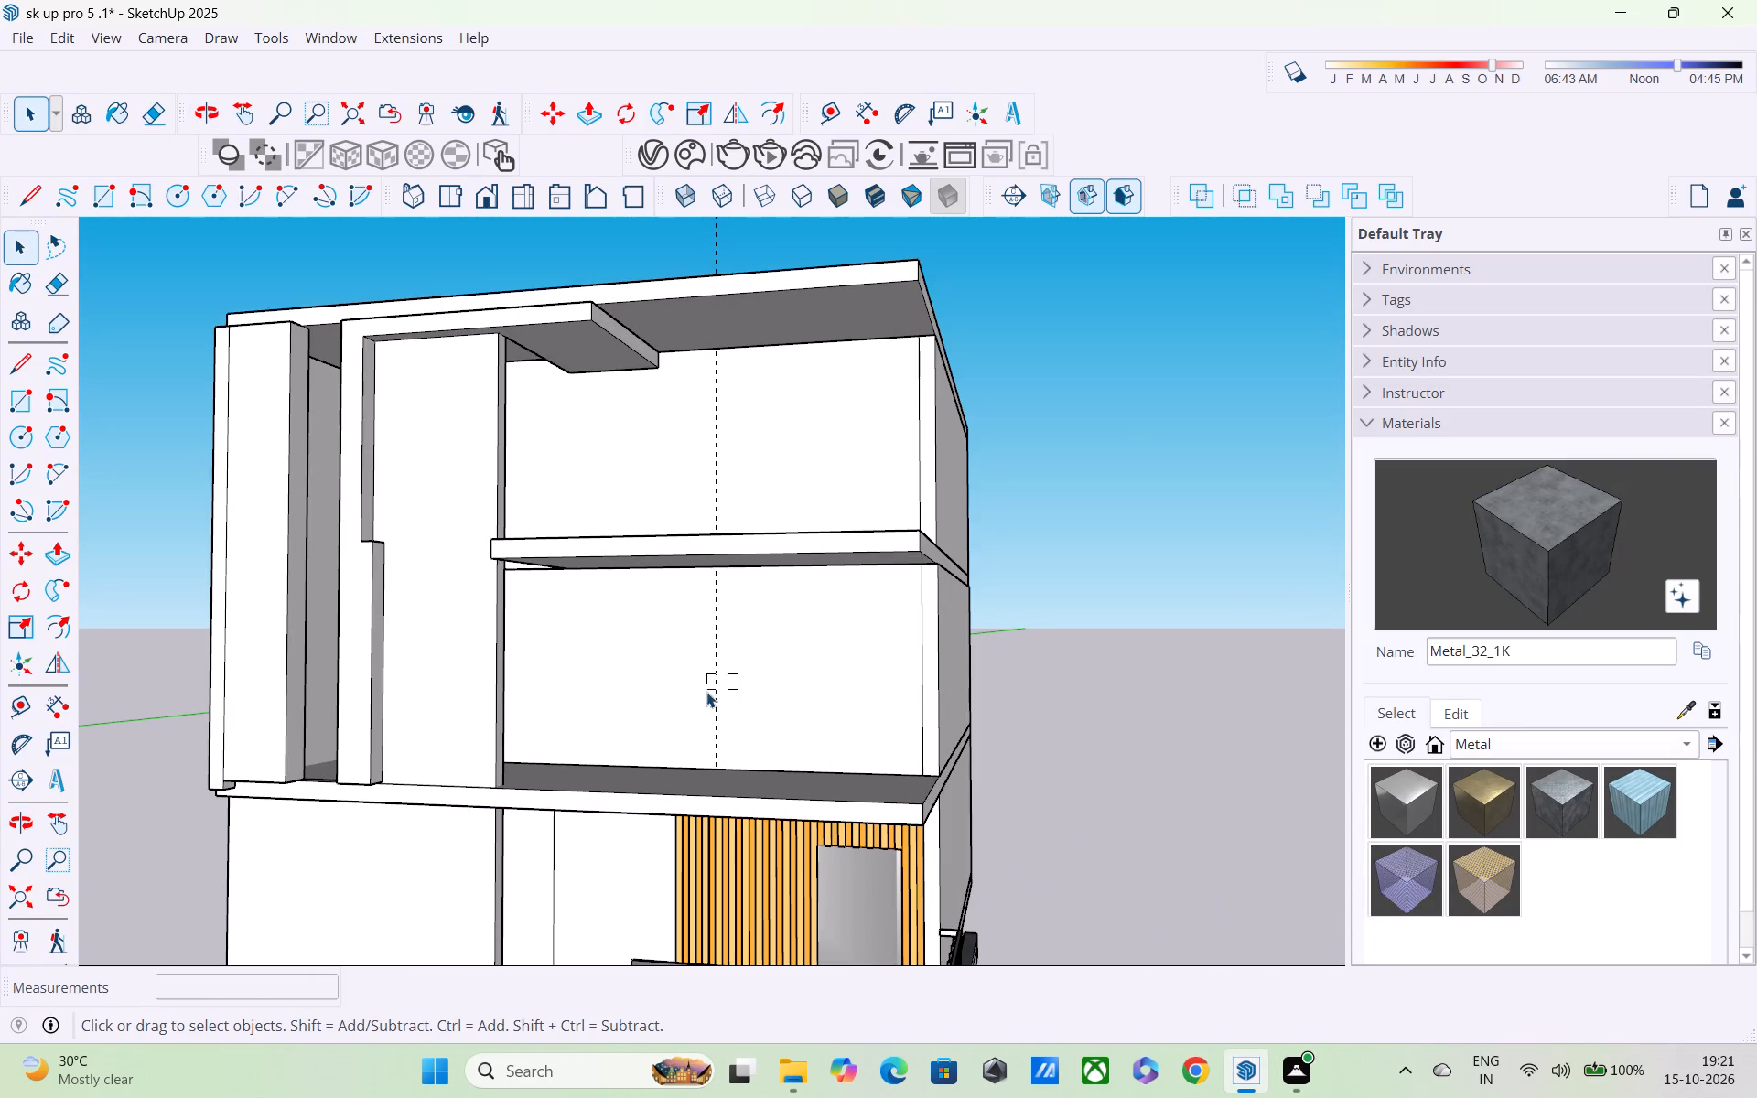
left_click_drag(706, 692, 701, 698)
left_click(776, 686)
left_click(713, 656)
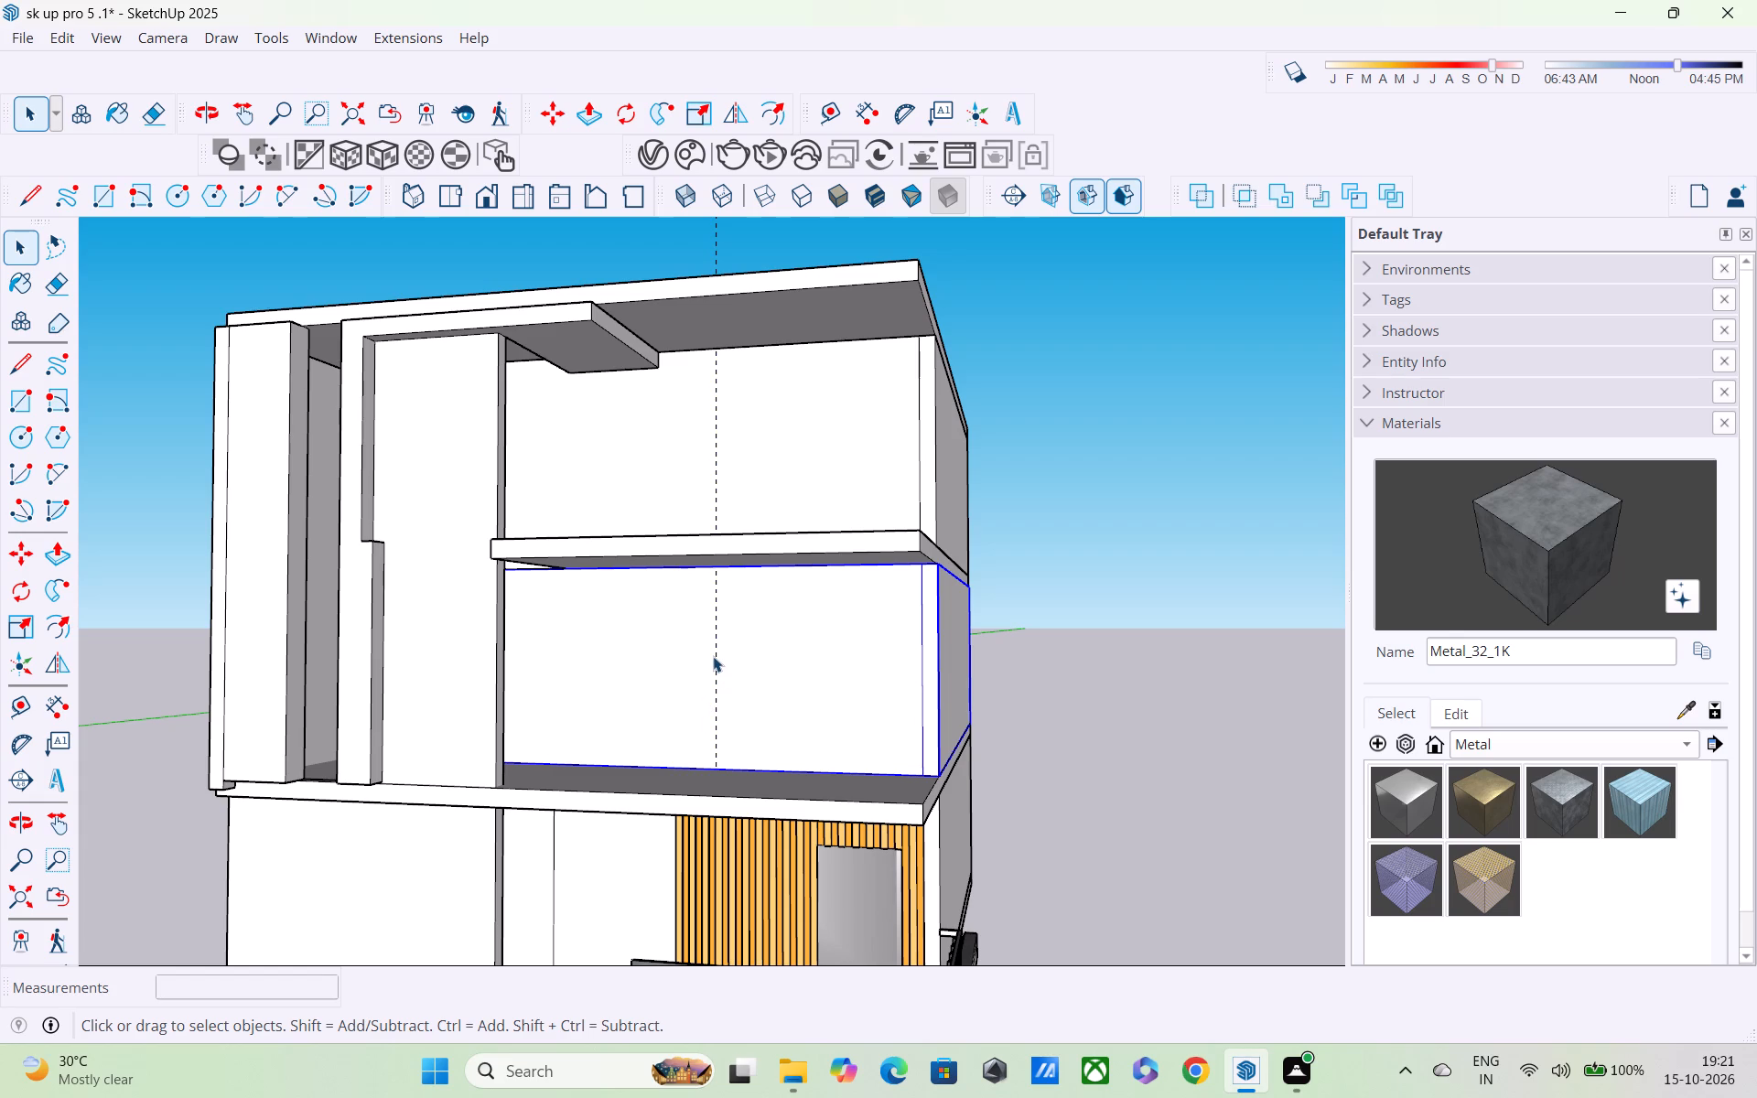
left_click(1125, 604)
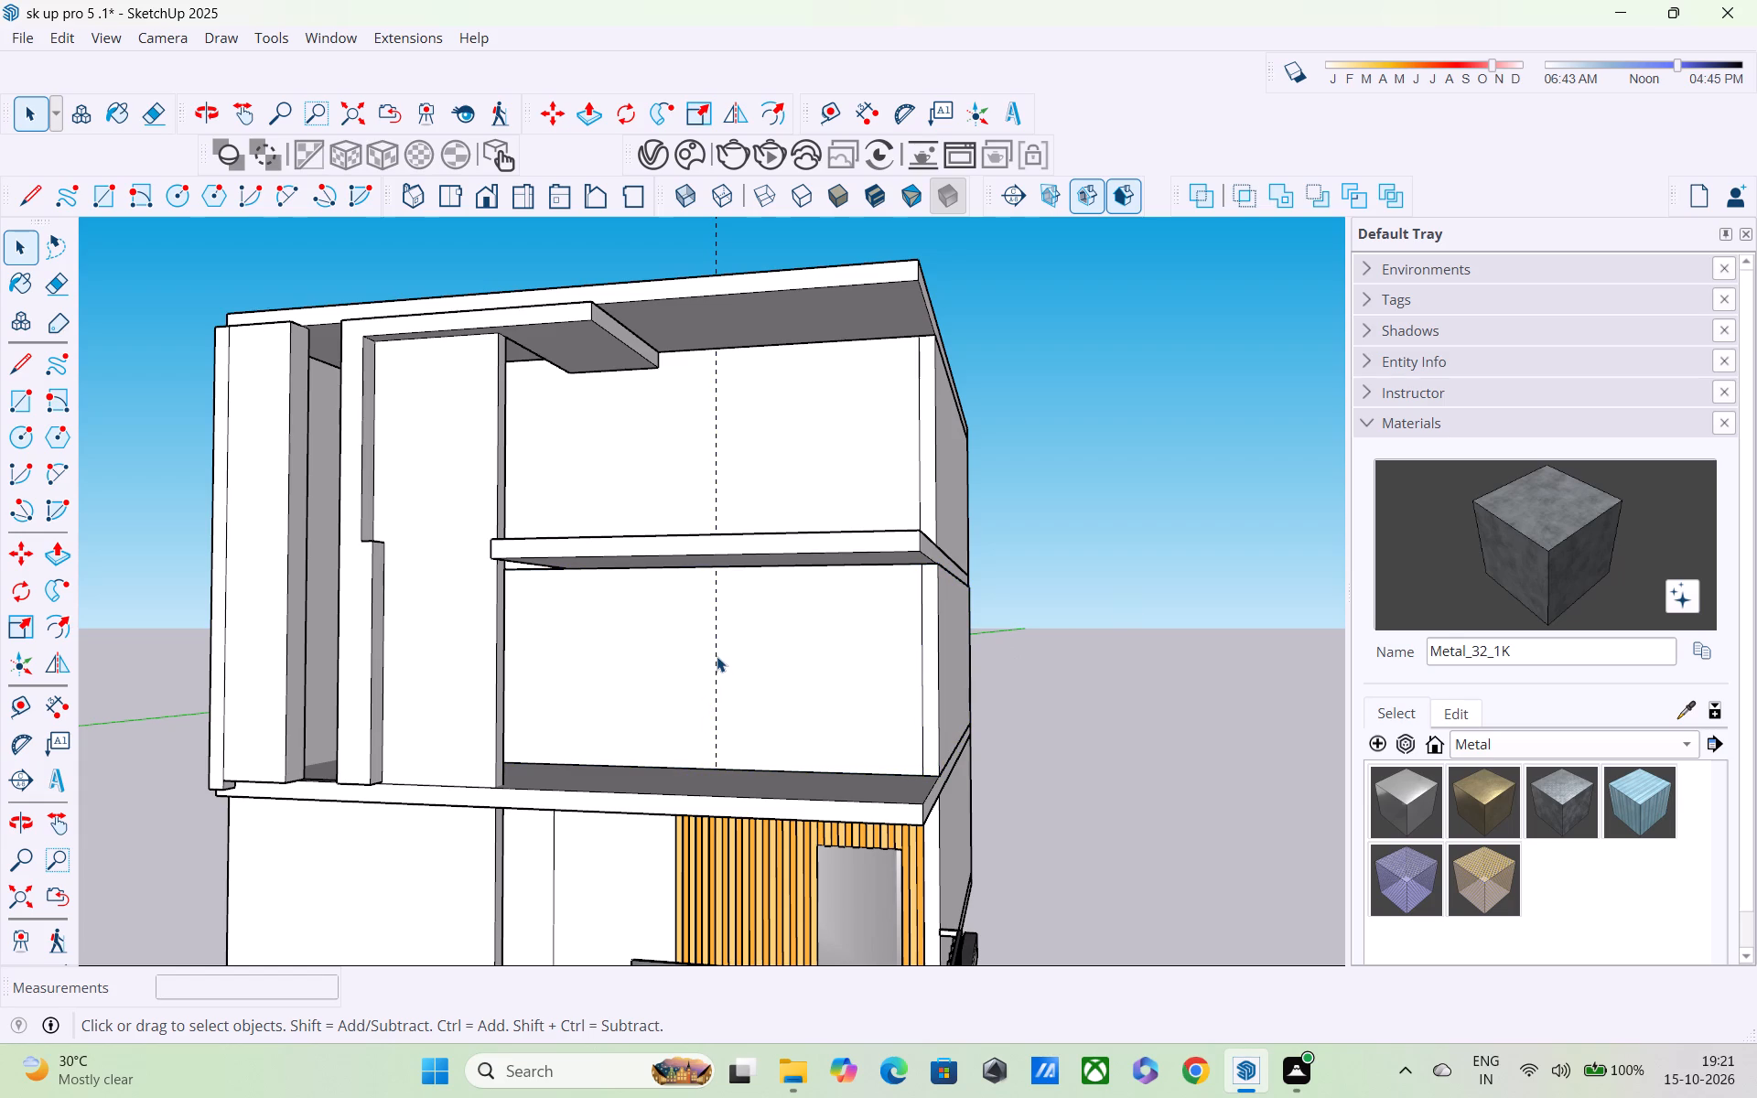
left_click(716, 654)
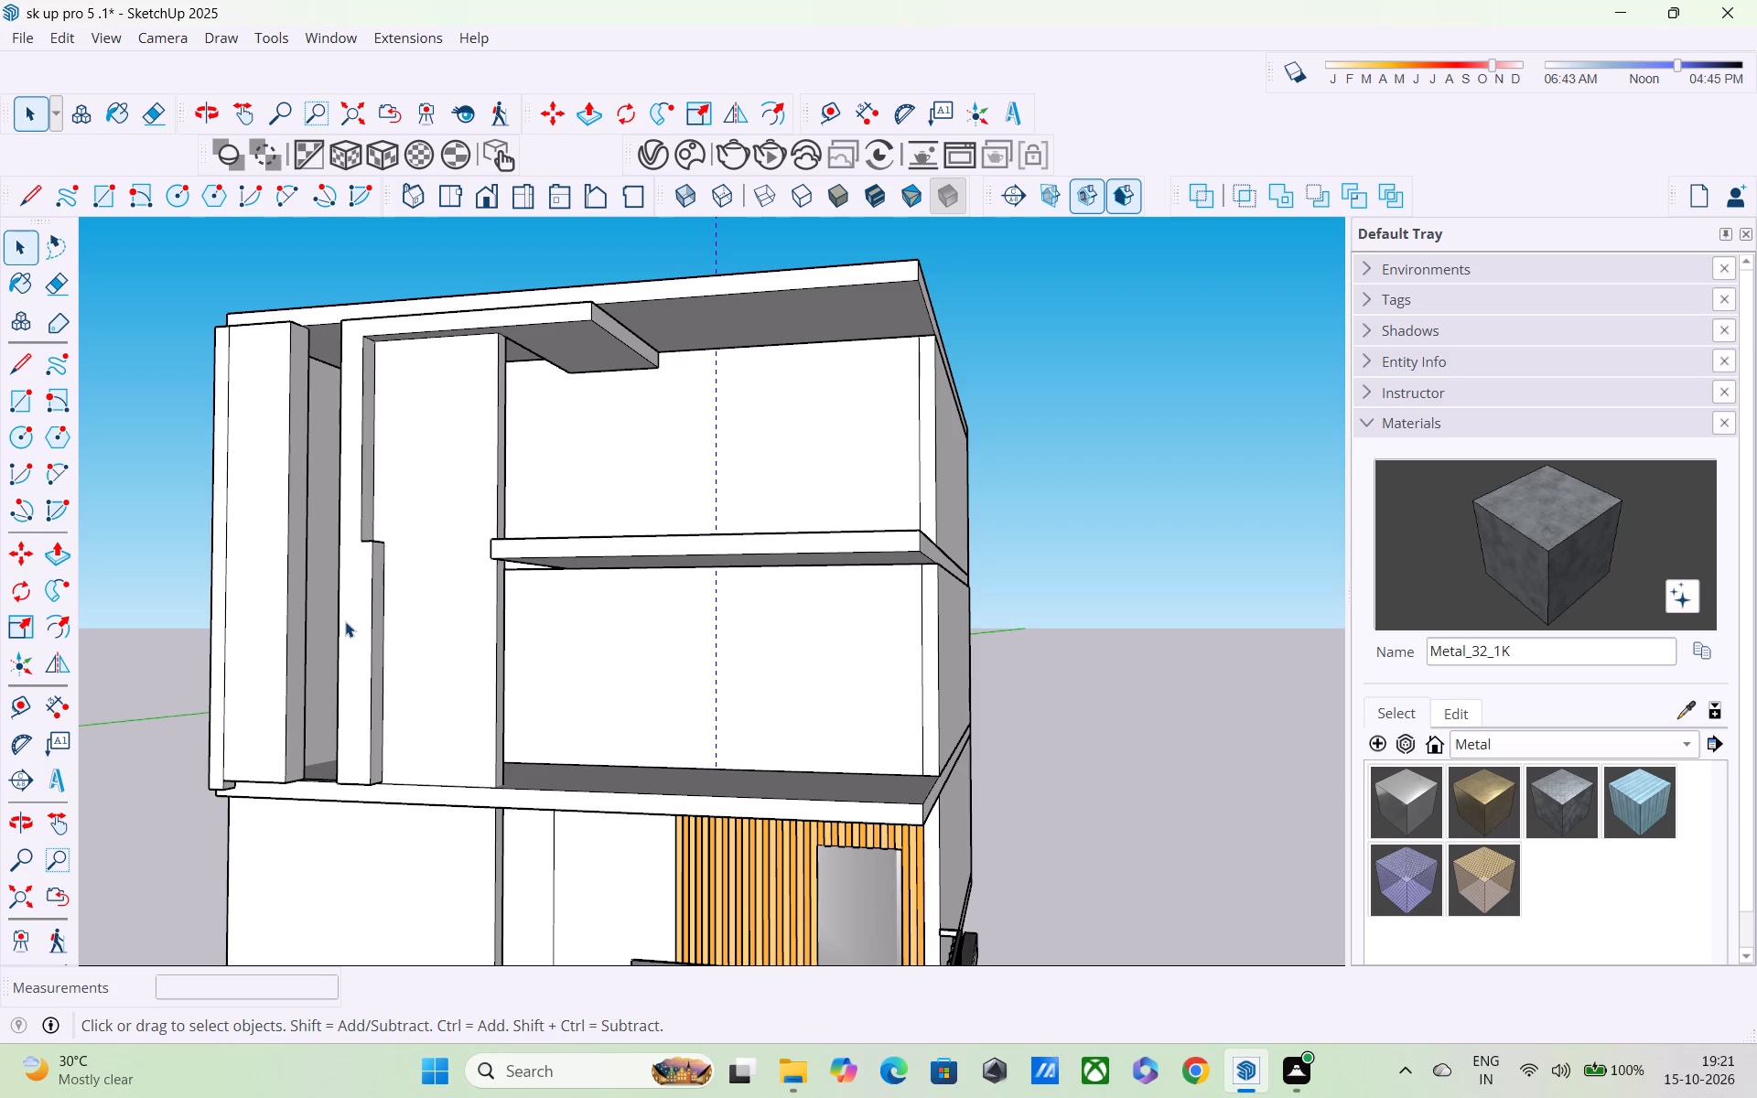
key("Delete")
Examine the roof slab, upper balcony slabs and the open gap behind the stepped front wall panel.
middle_click(342, 597)
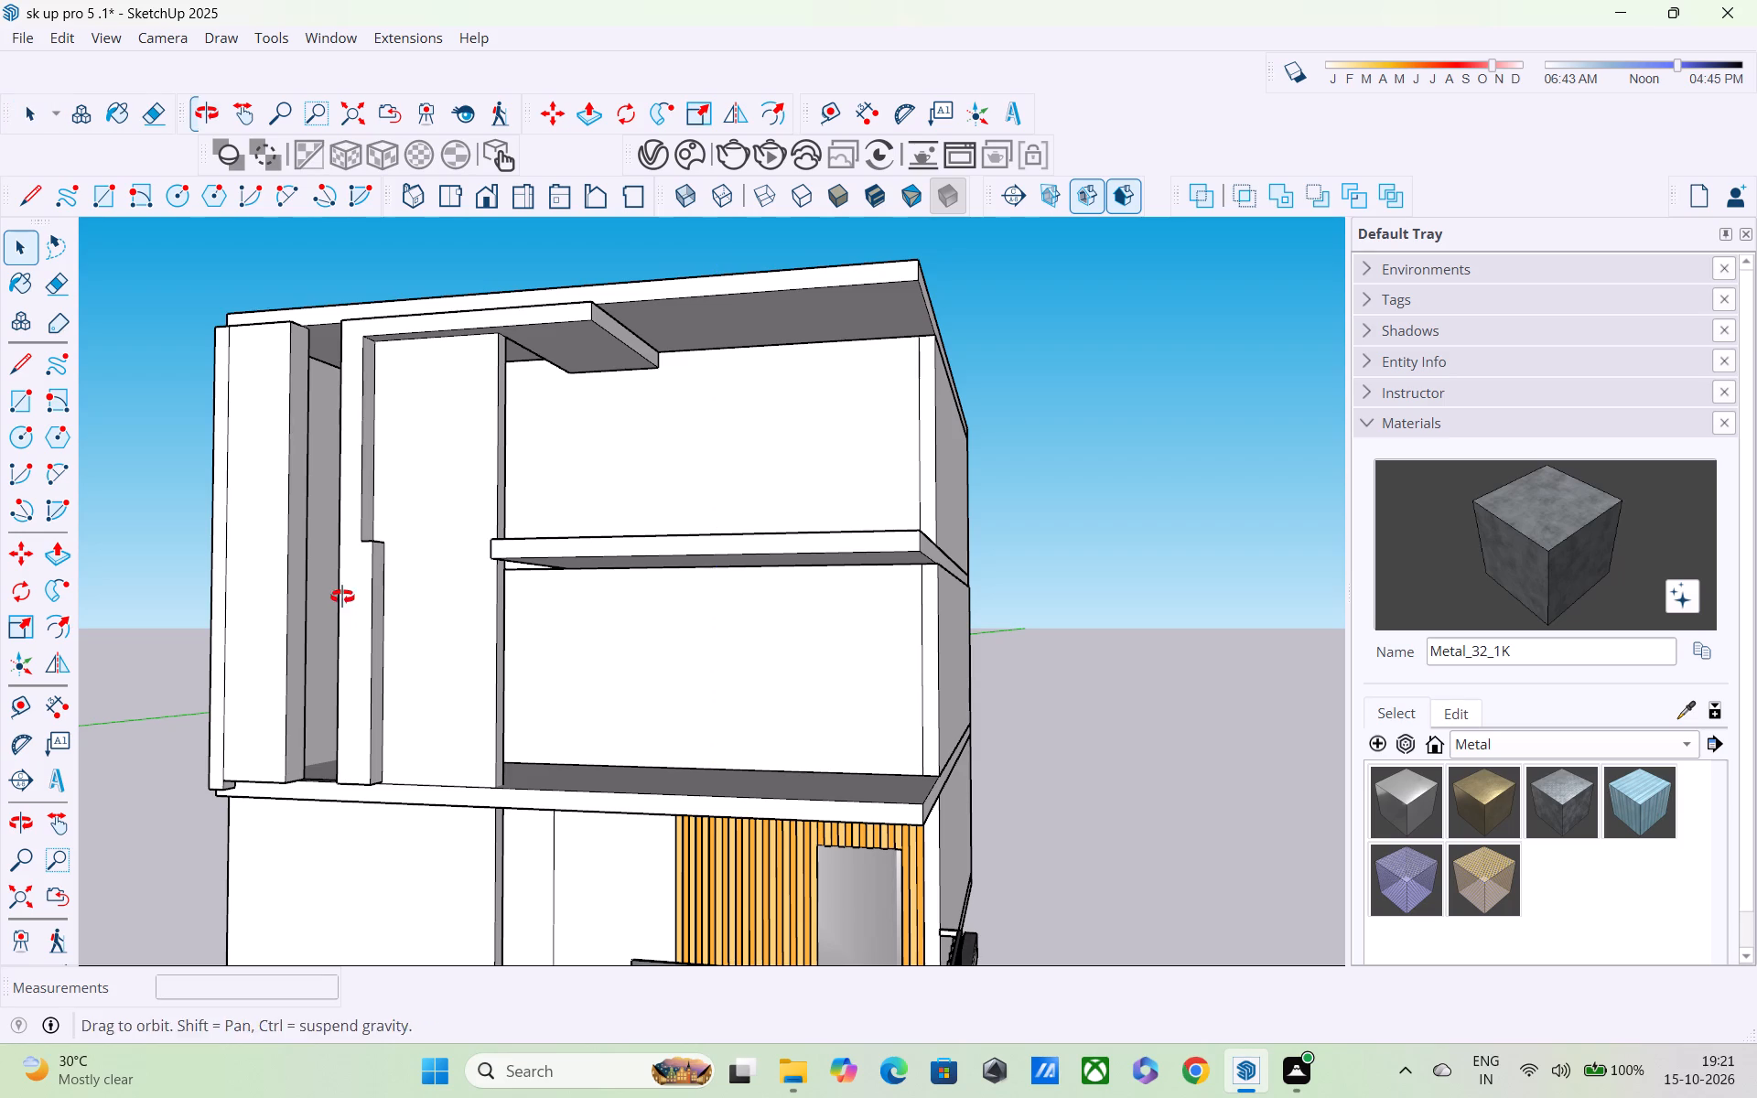
scroll(342, 593, "down", 2)
middle_click_drag(371, 641, 447, 712)
scroll(464, 664, "down", 2)
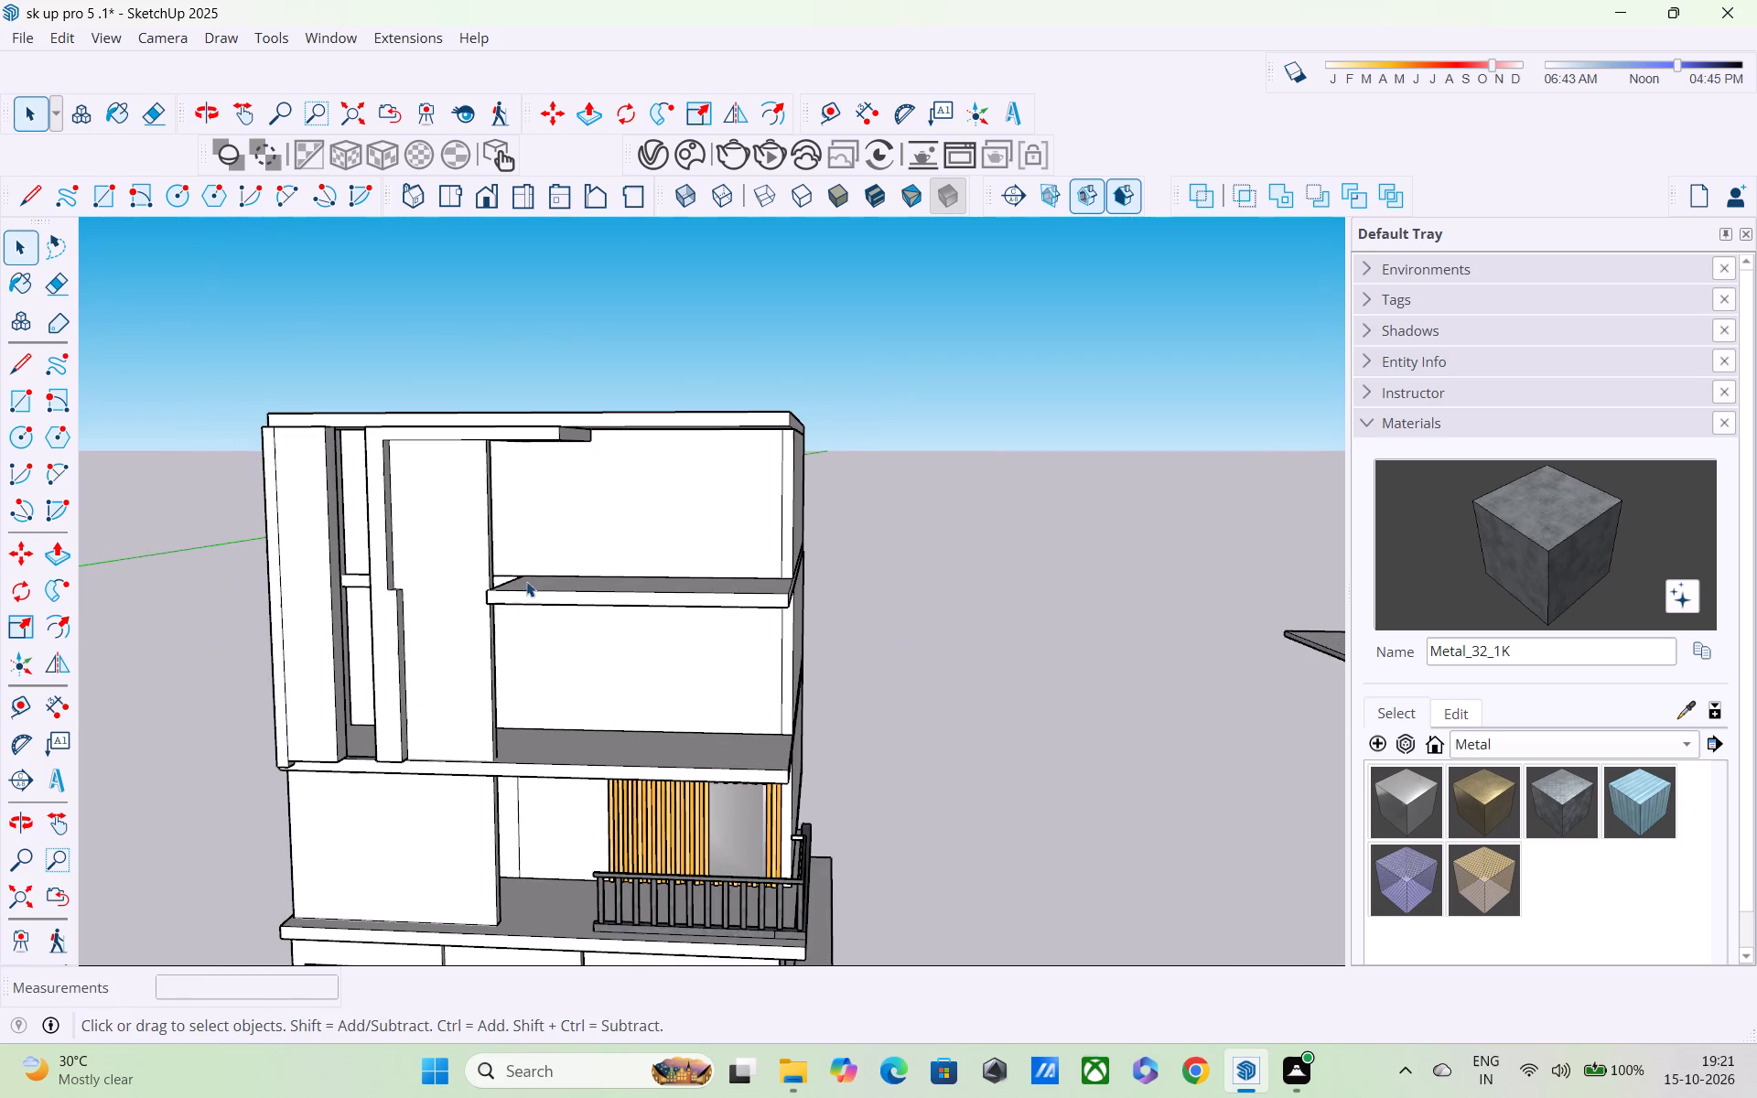
middle_click_drag(580, 569, 586, 616)
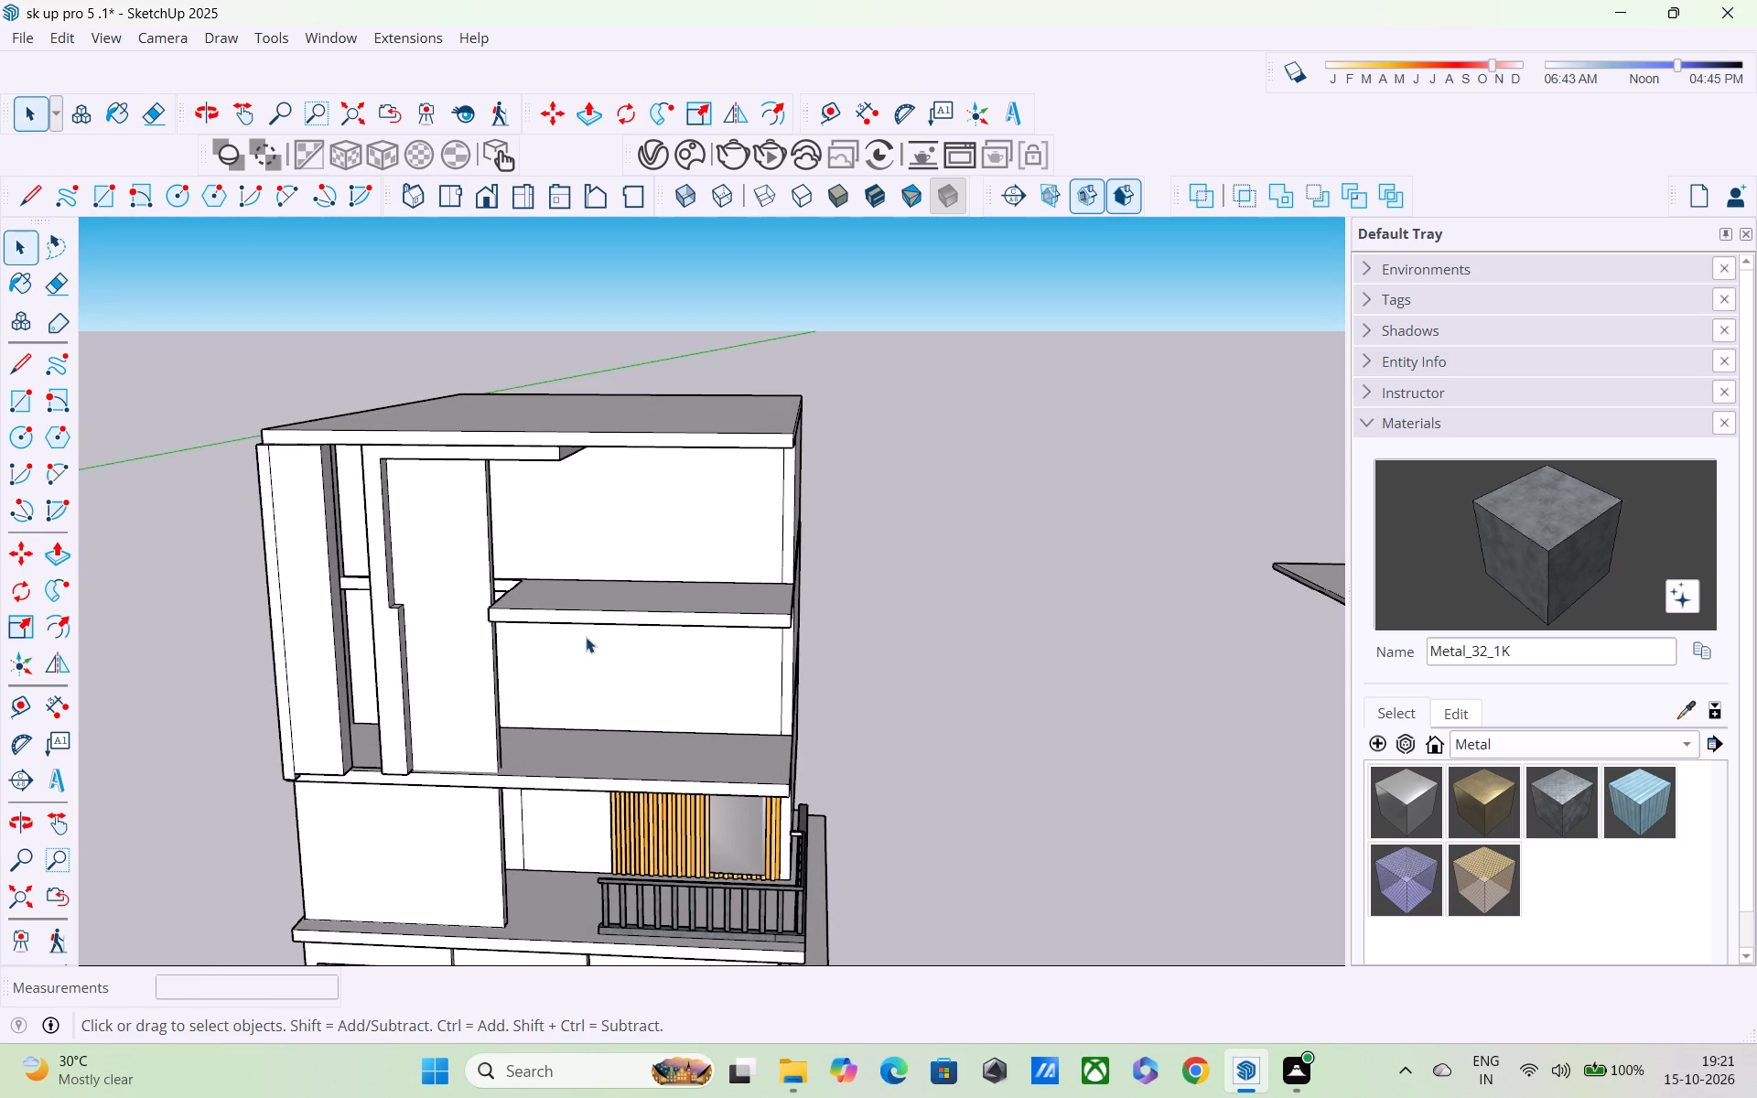
middle_click_drag(534, 692, 426, 755)
scroll(423, 754, "down", 3)
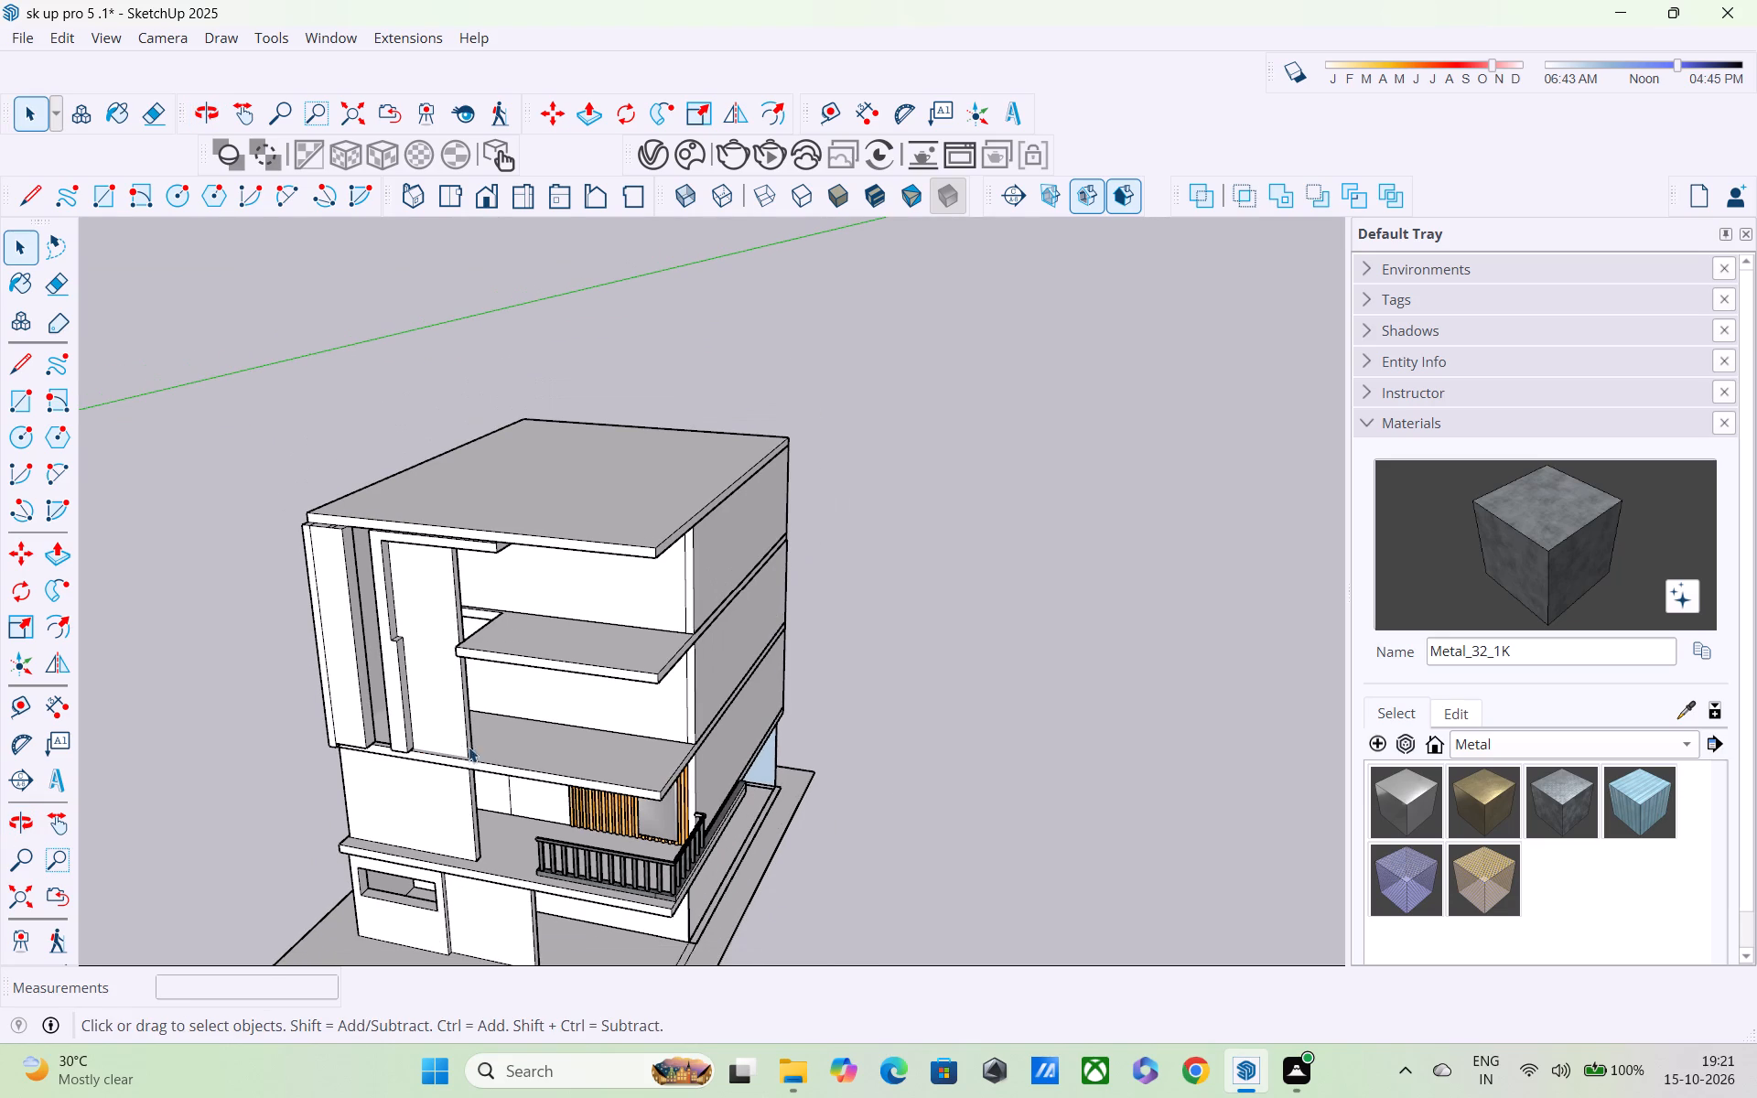
scroll(488, 752, "down", 2)
scroll(500, 670, "up", 2)
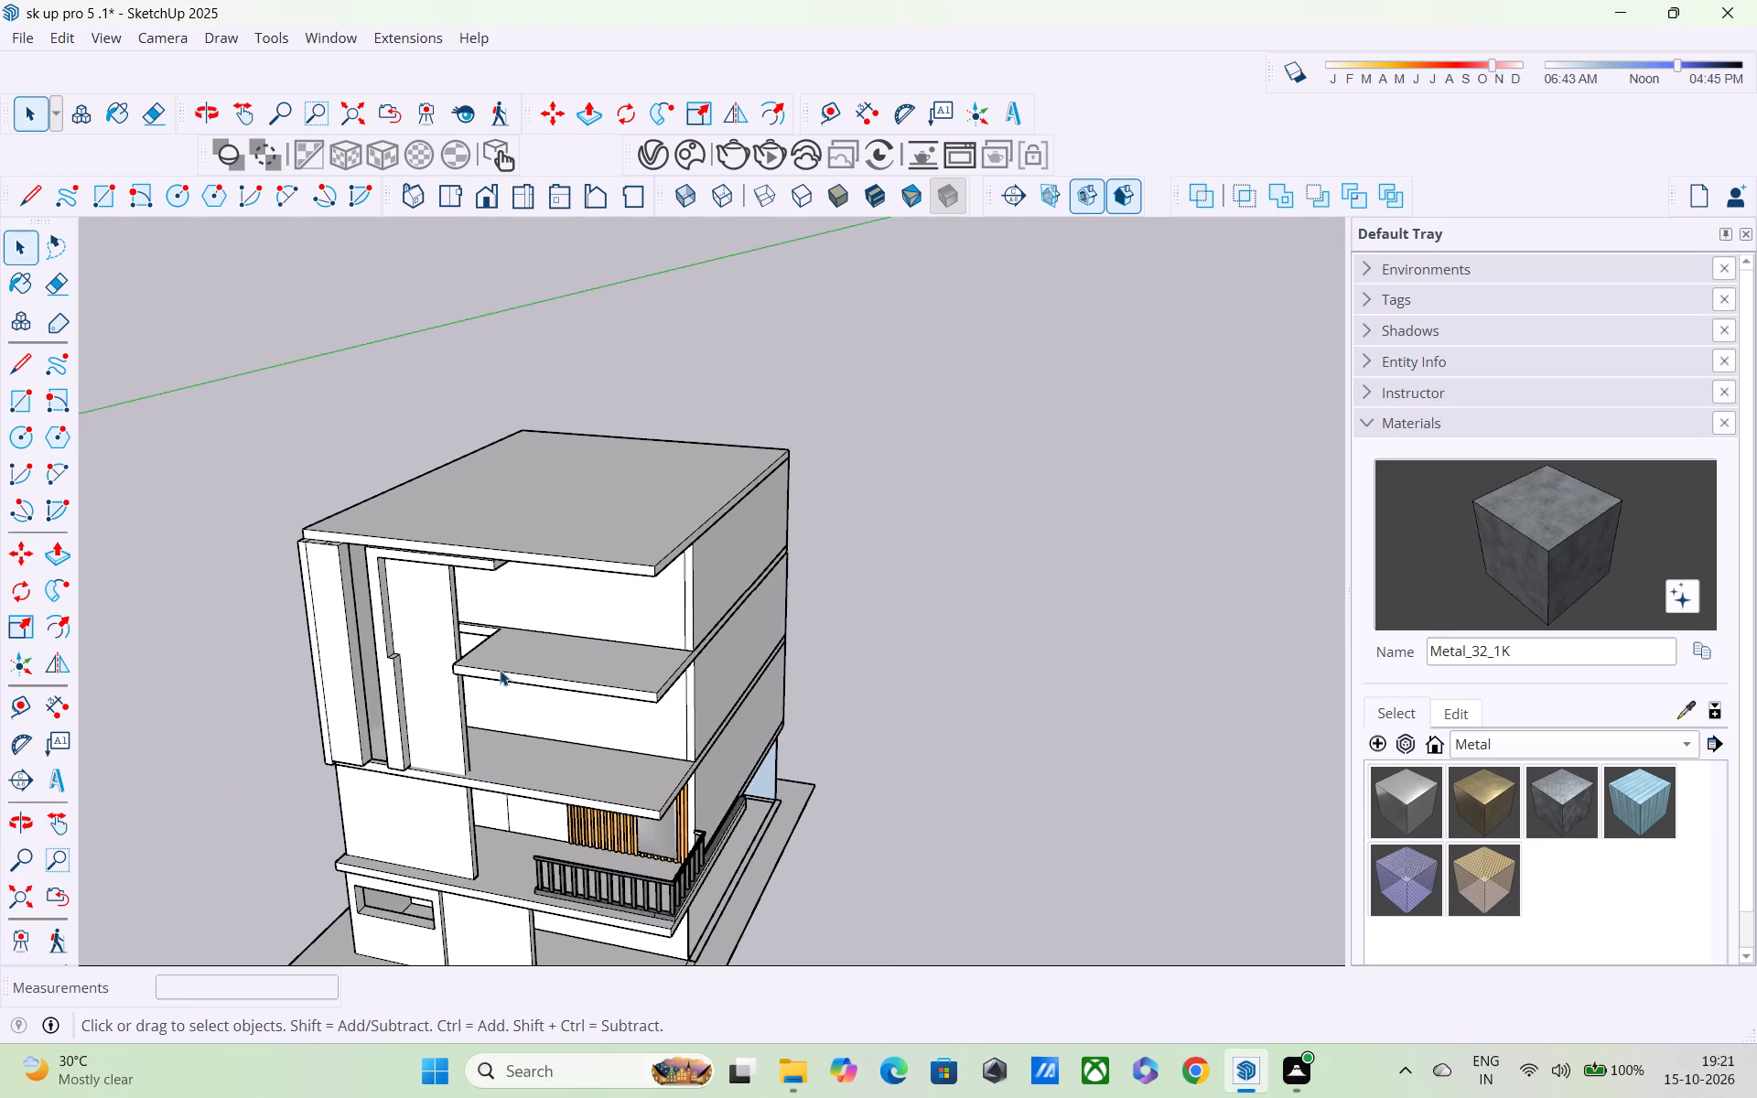
middle_click_drag(498, 669, 489, 590)
scroll(489, 590, "up", 4)
middle_click_drag(487, 593, 240, 644)
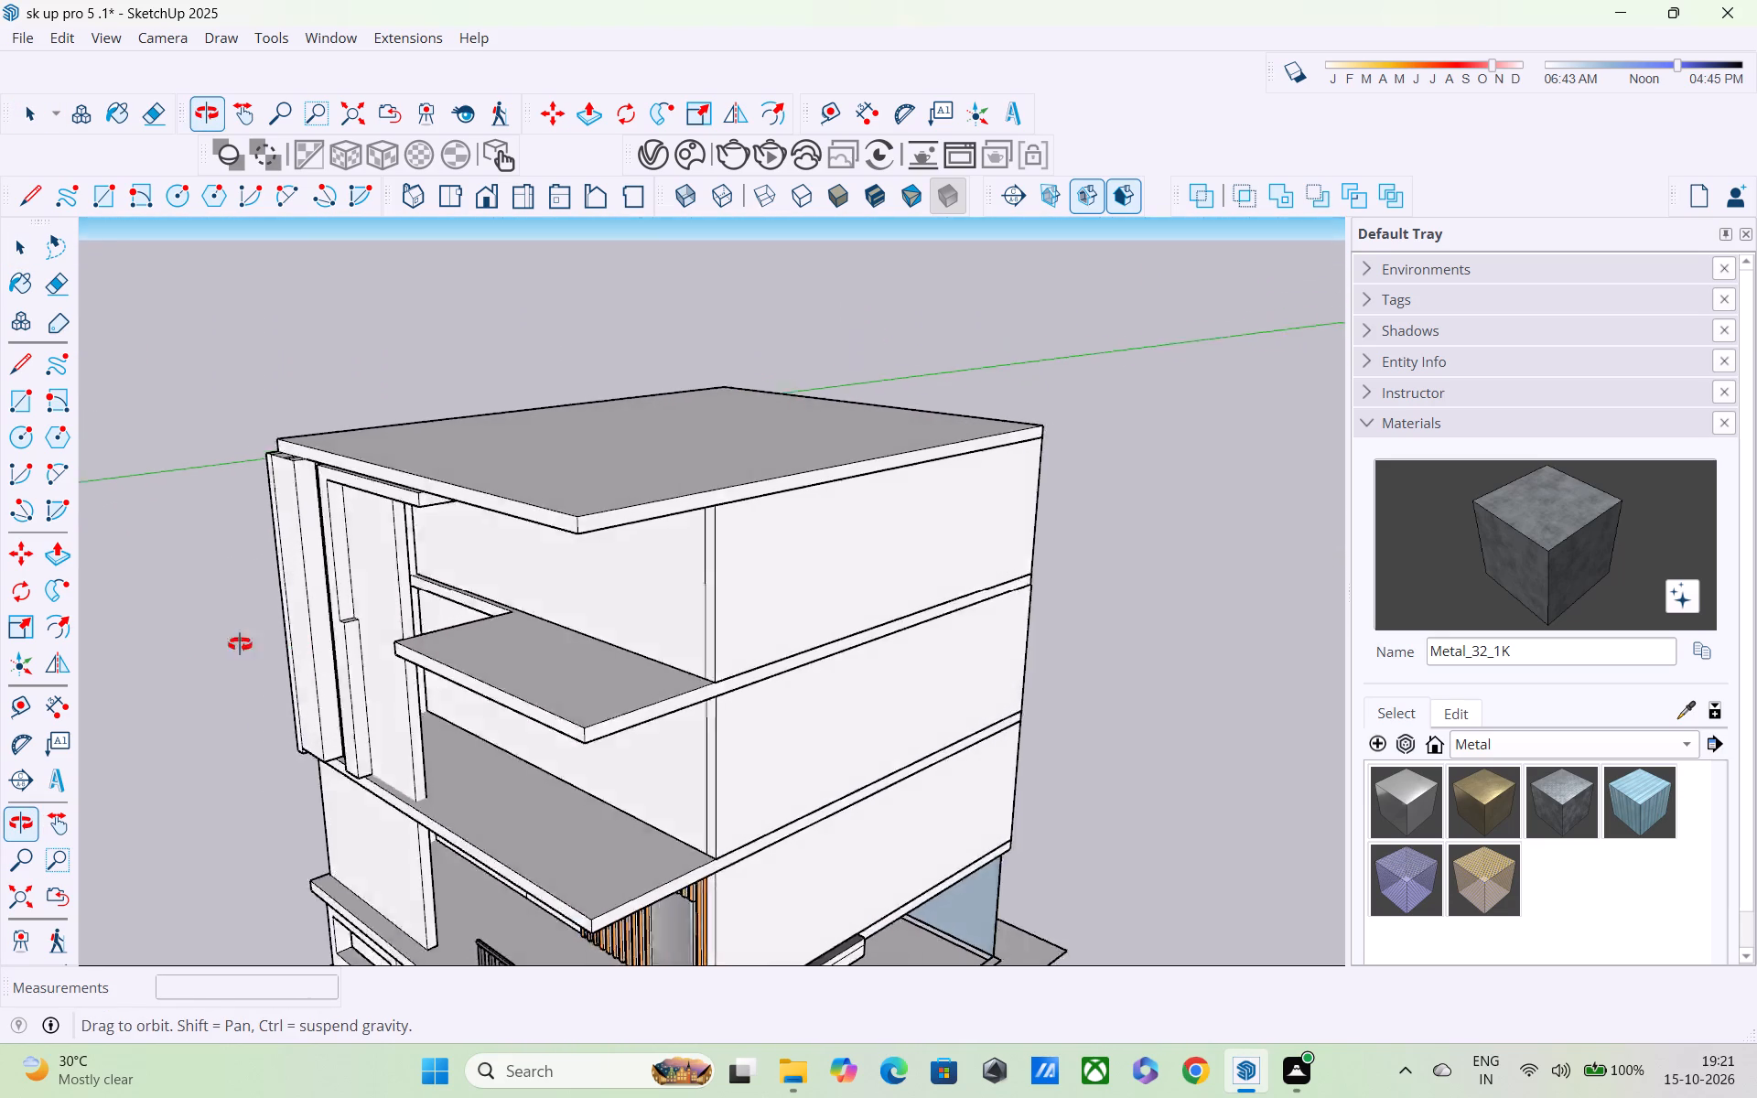
middle_click_drag(240, 644, 185, 651)
scroll(432, 662, "up", 3)
scroll(432, 659, "down", 1)
middle_click_drag(432, 657, 294, 726)
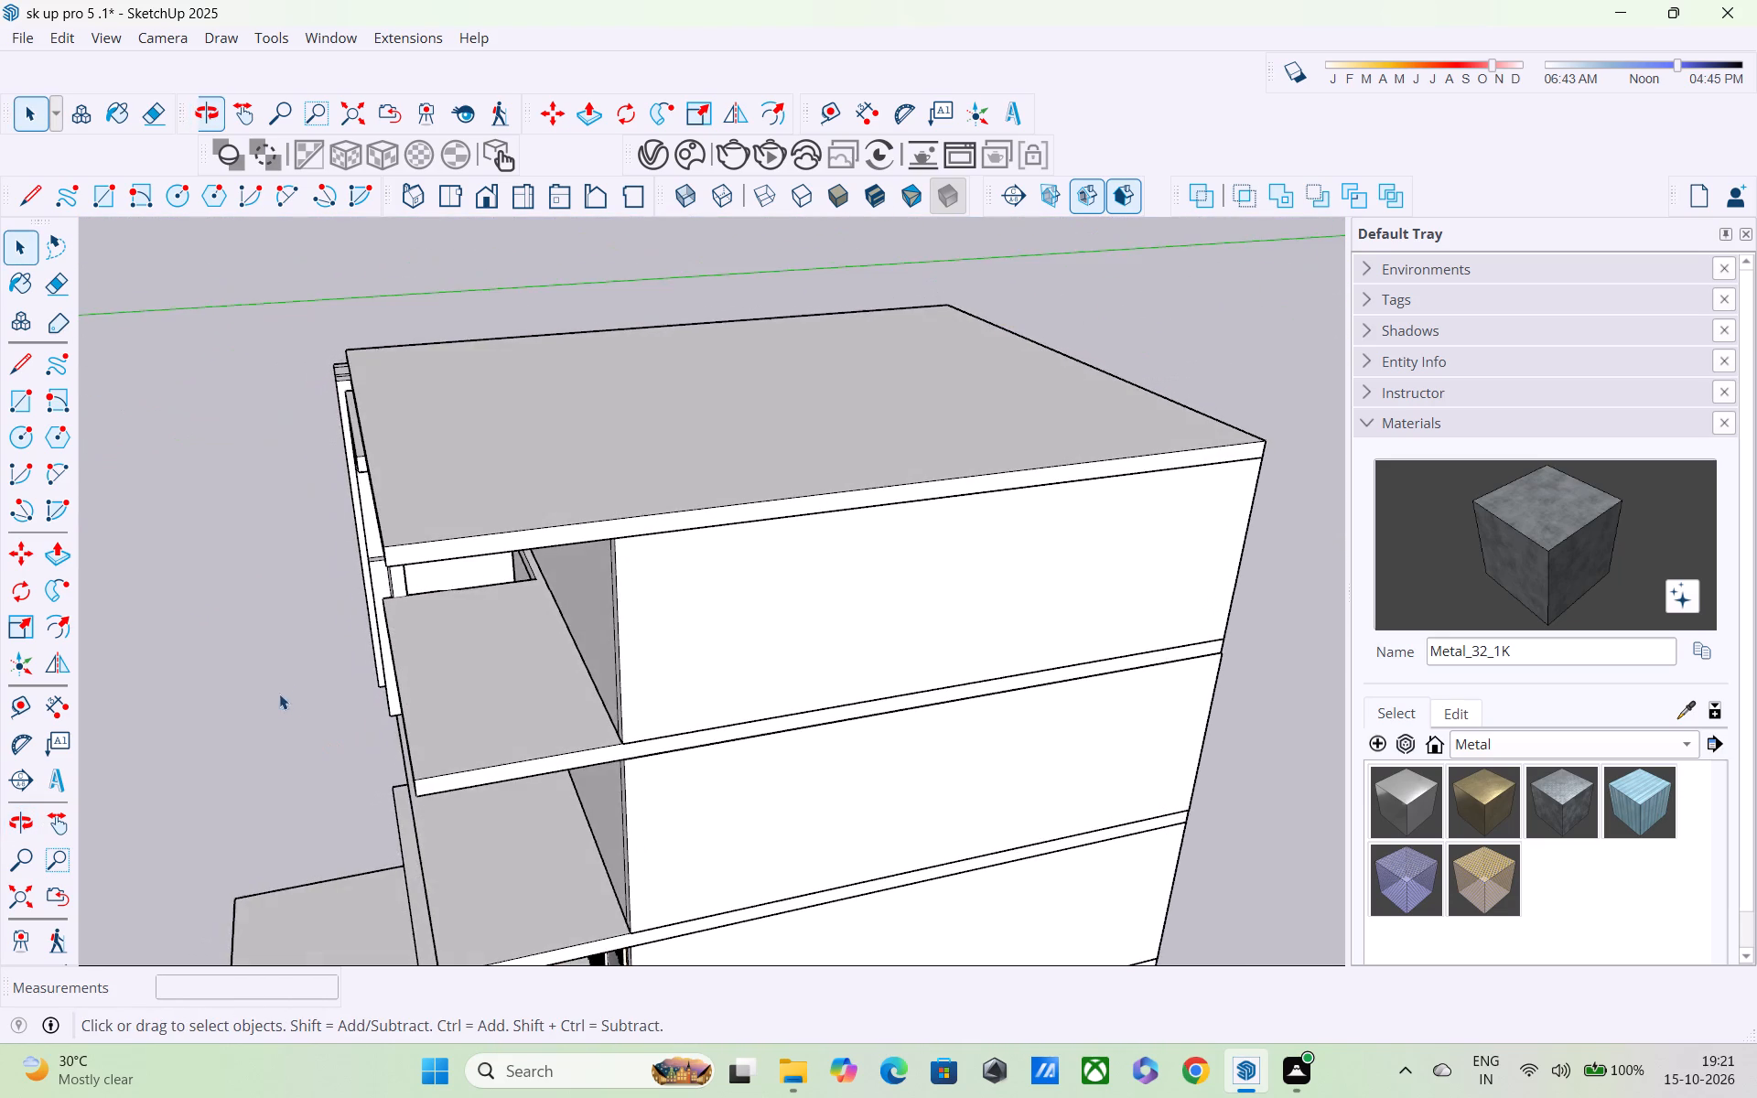
Extend the back face of the tall stepped front wall panel about 7' 8 7/8" inward to the recessed balcony wall.
scroll(373, 655, "up", 2)
middle_click_drag(411, 590, 370, 476)
scroll(442, 445, "up", 3)
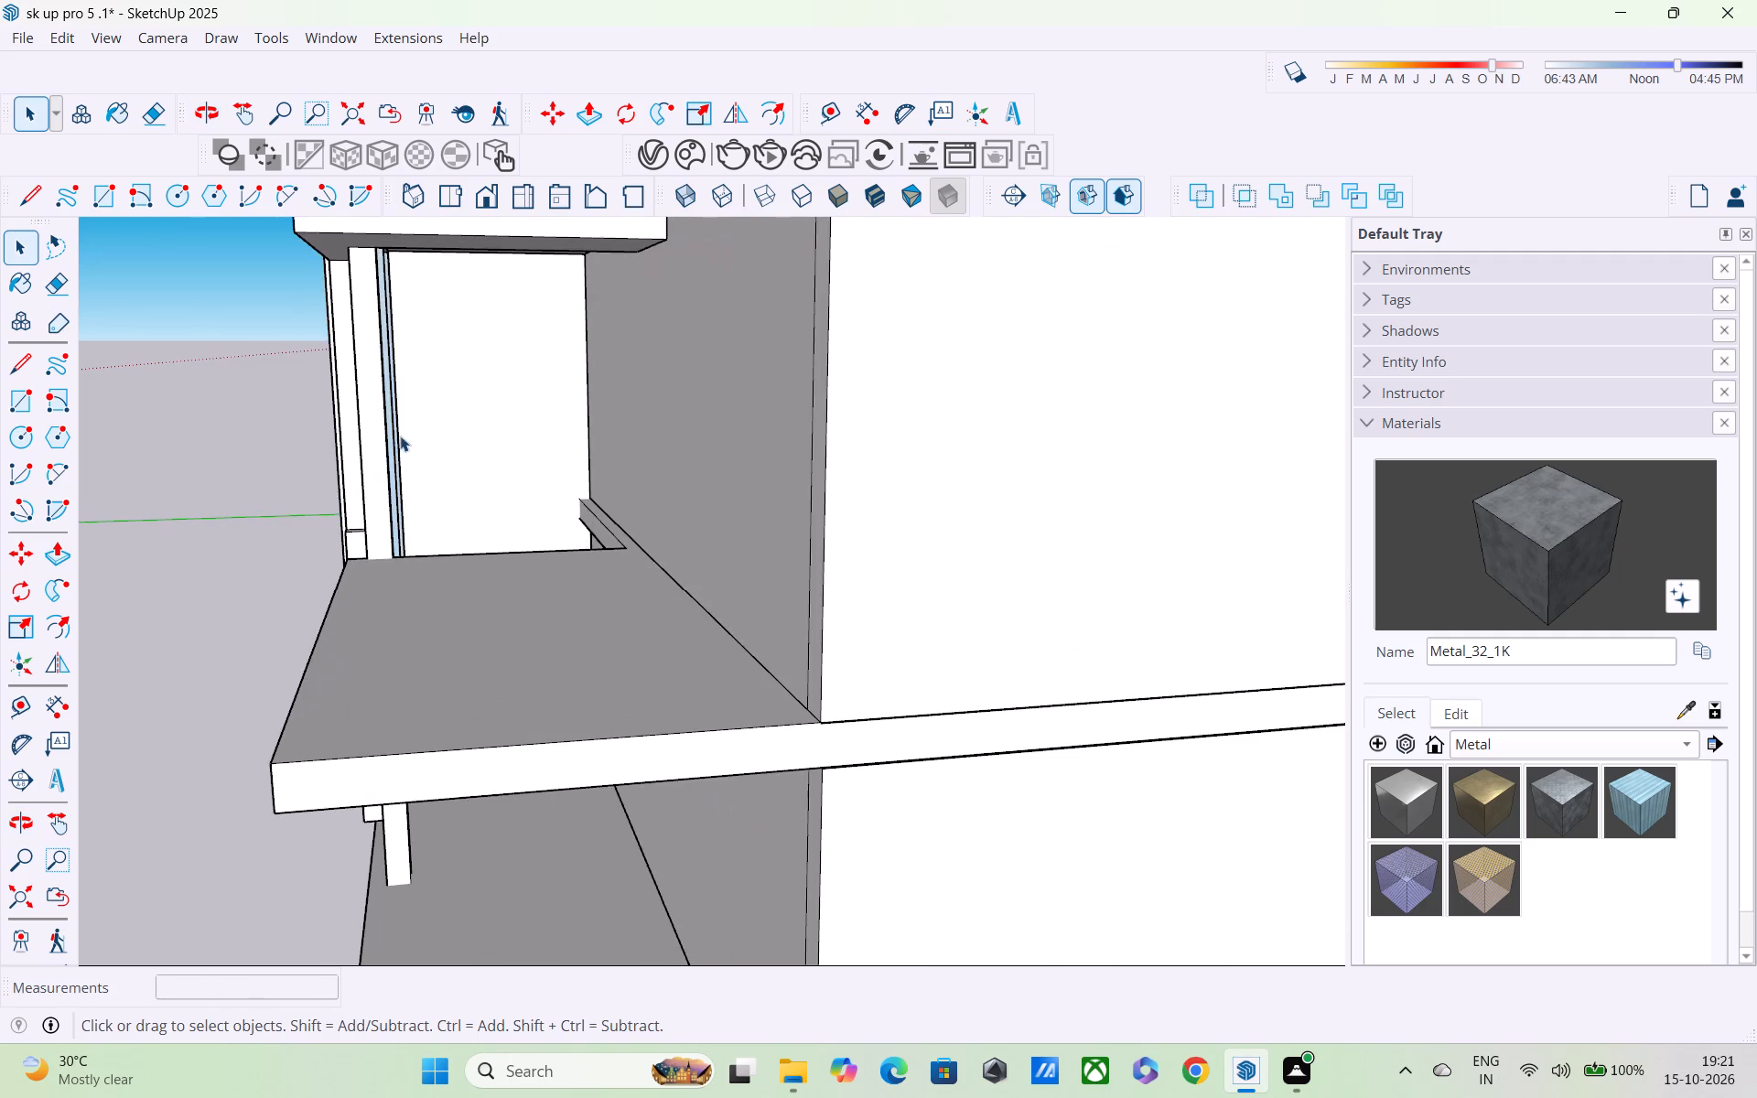
middle_click_drag(390, 434, 313, 462)
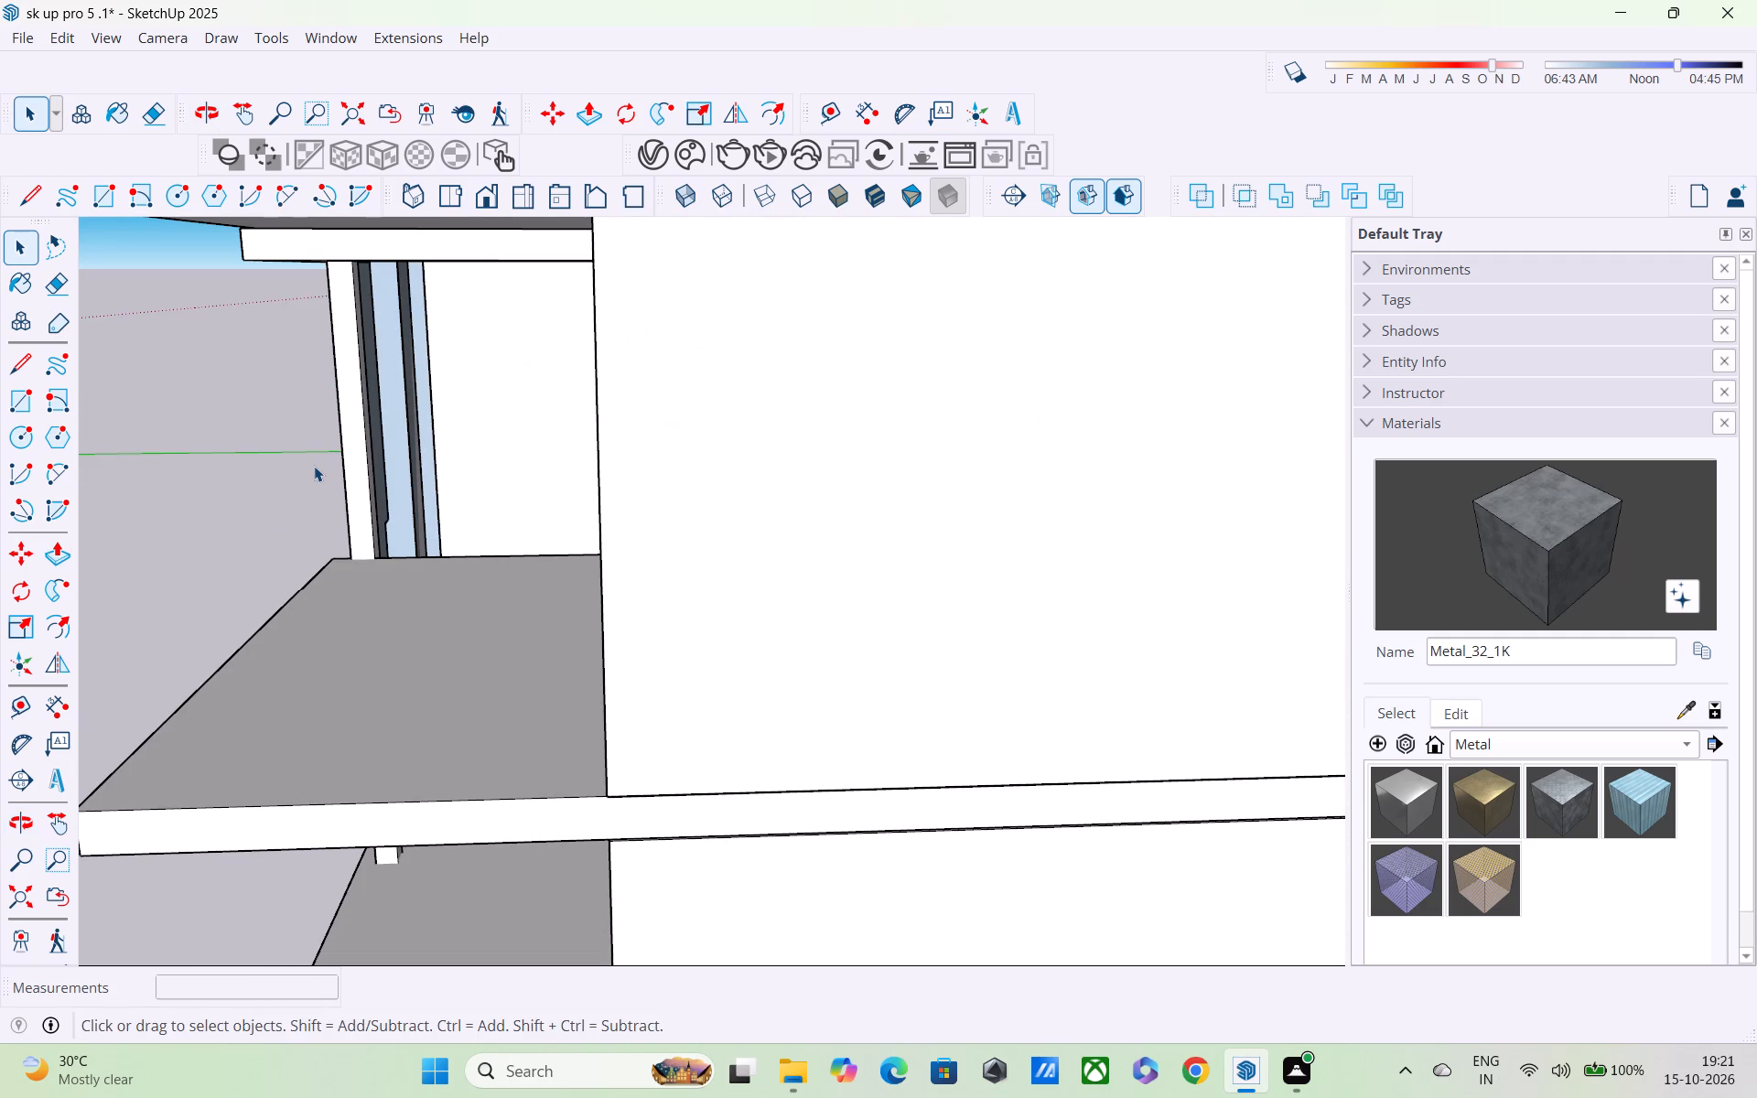
key("p")
scroll(427, 399, "up", 3)
middle_click_drag(342, 436, 299, 429)
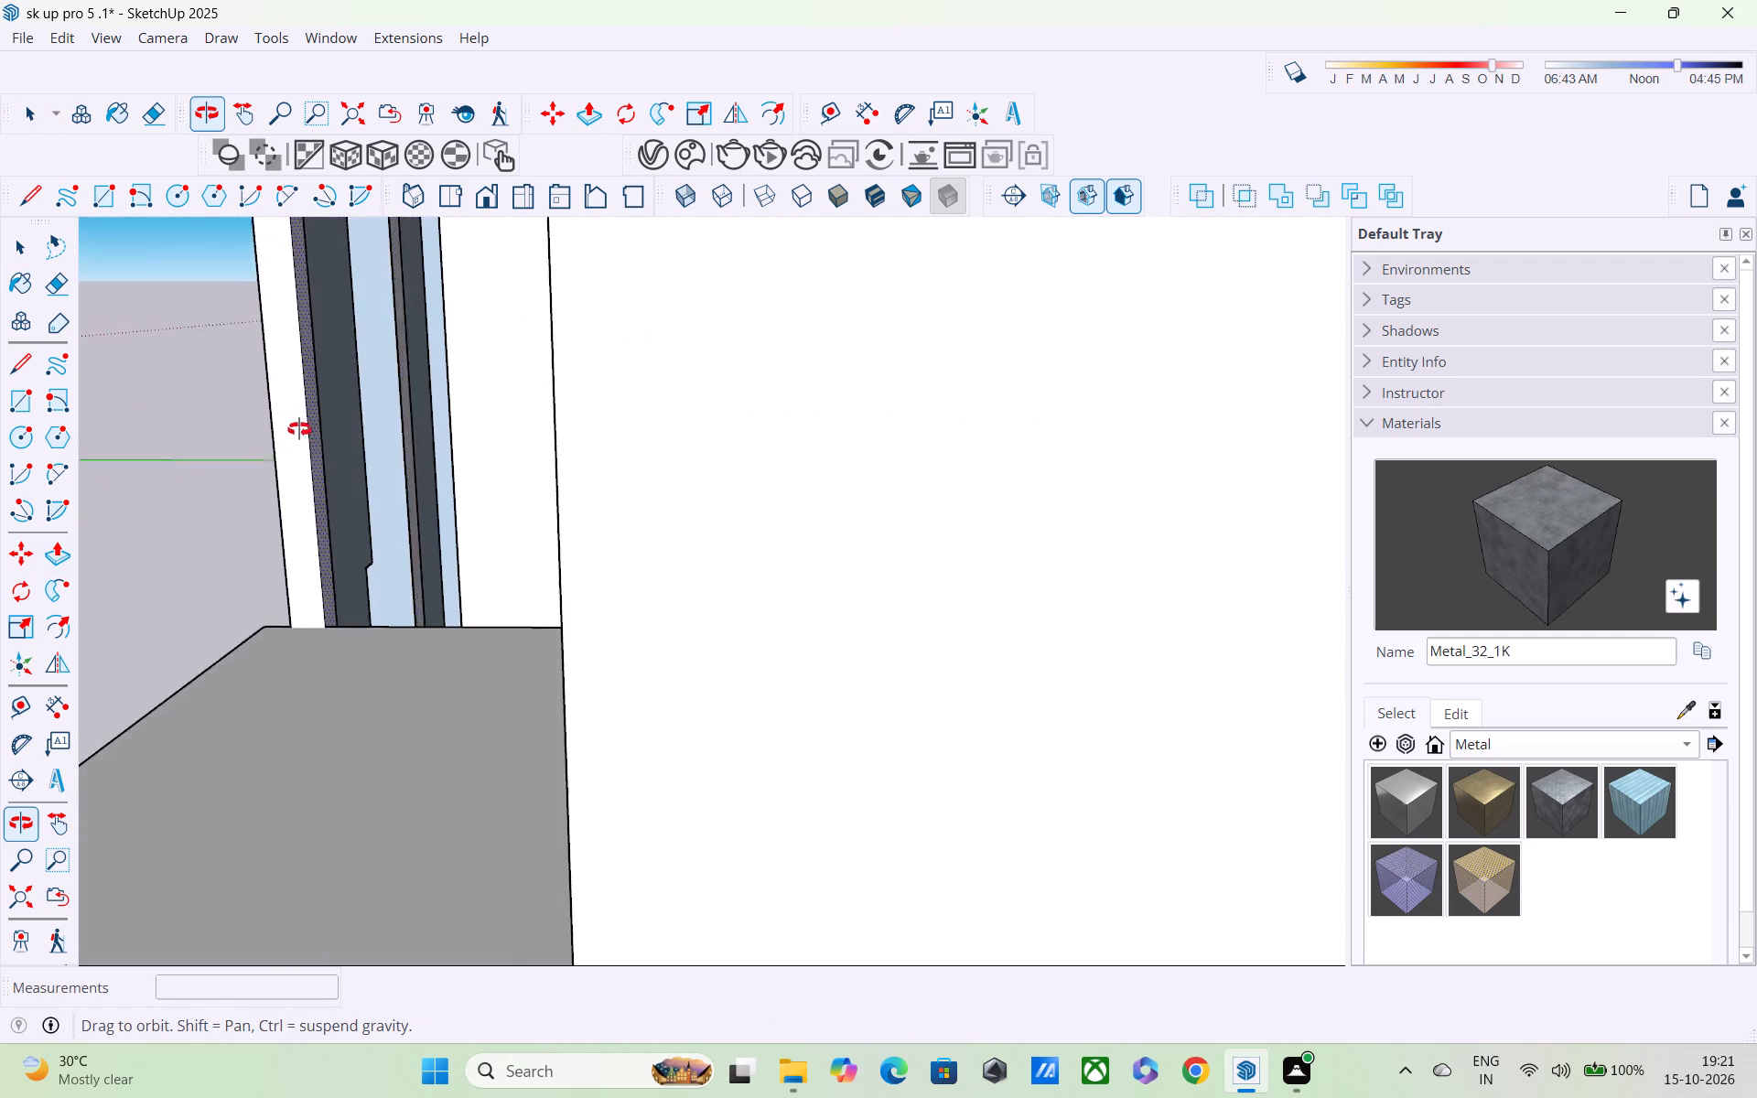
middle_click_drag(299, 429, 282, 425)
scroll(285, 426, "up", 3)
left_click(309, 429)
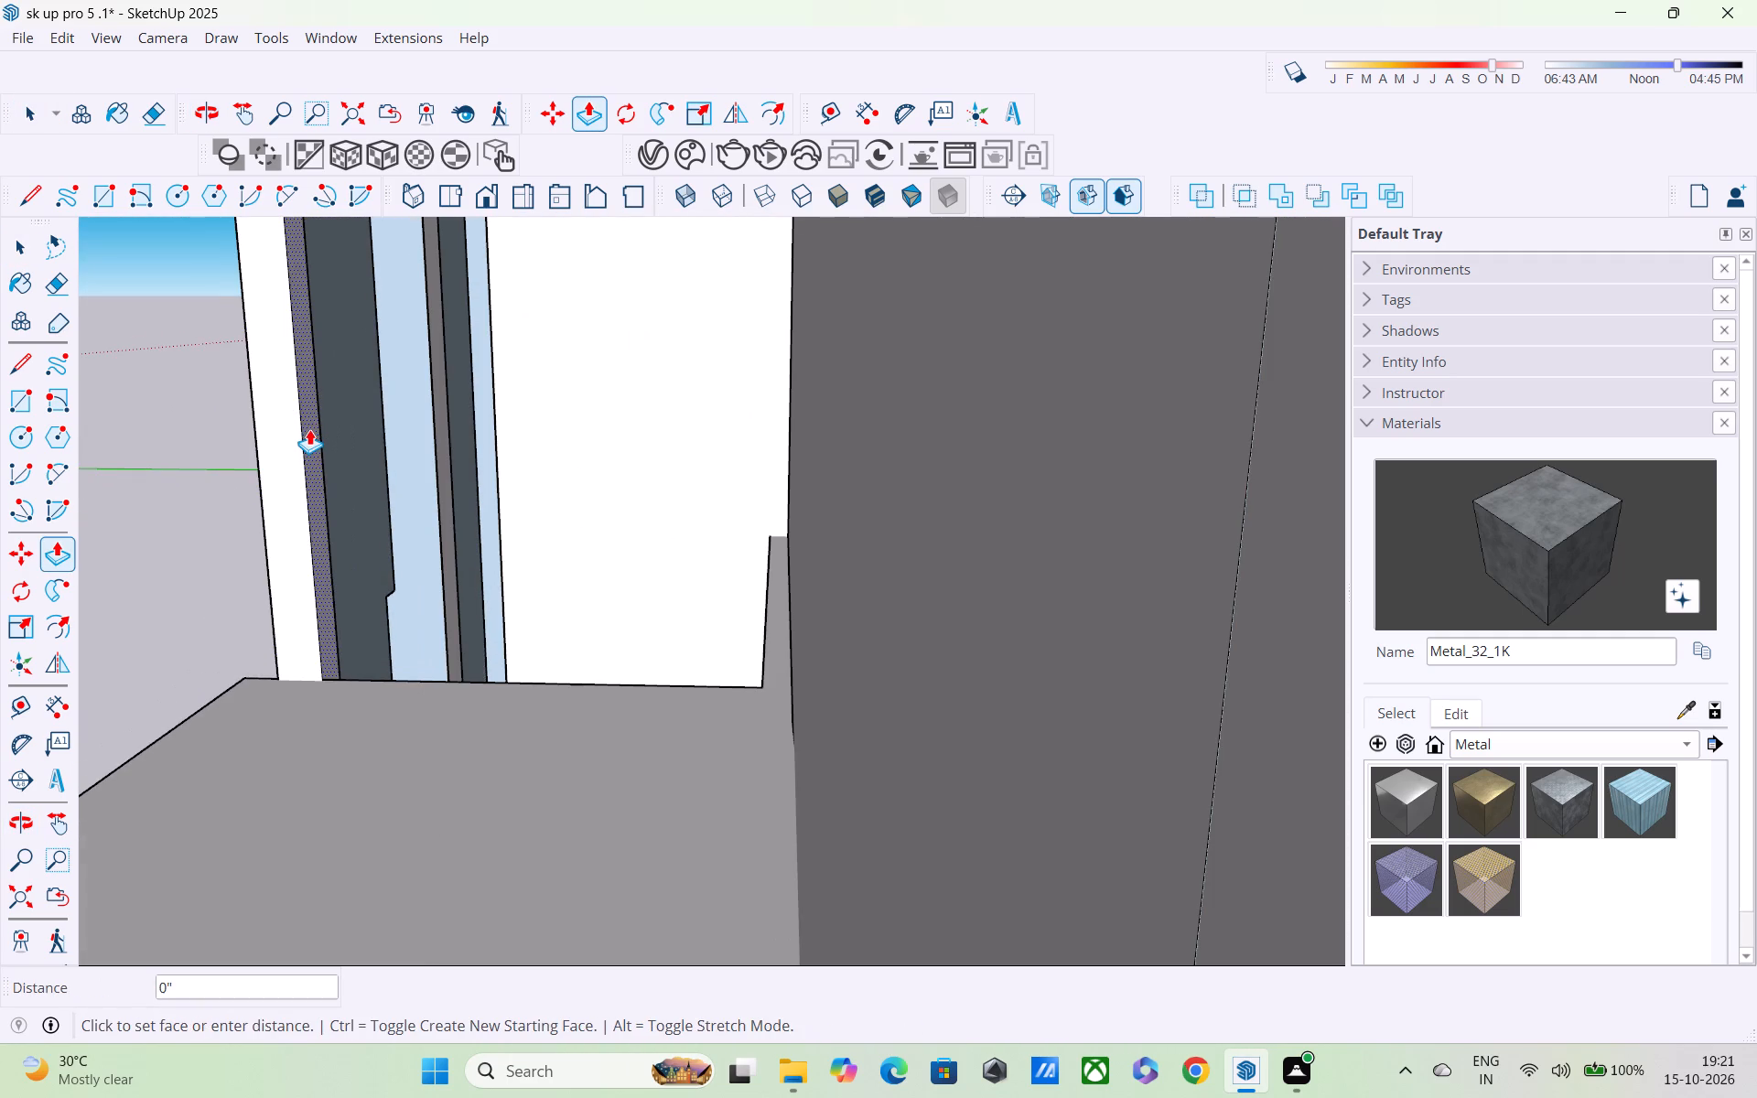
scroll(469, 487, "down", 3)
middle_click_drag(583, 511, 615, 516)
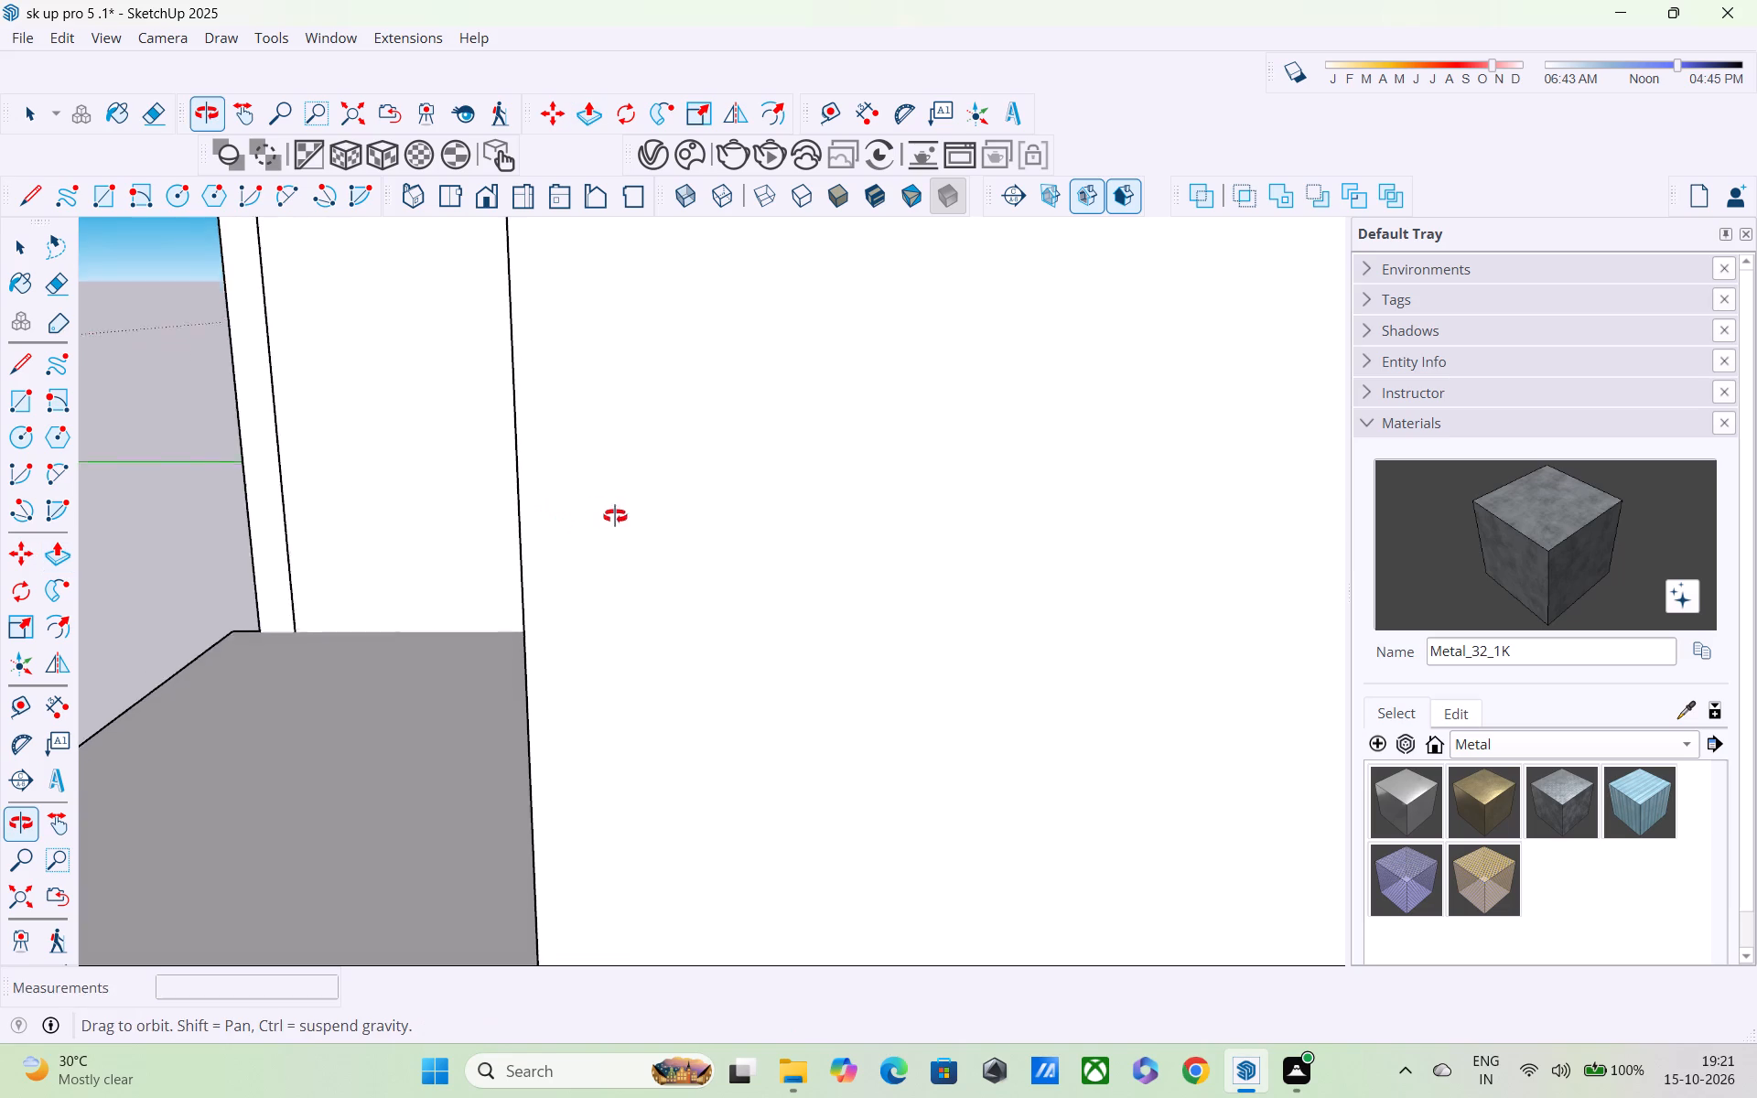
middle_click_drag(615, 516, 709, 505)
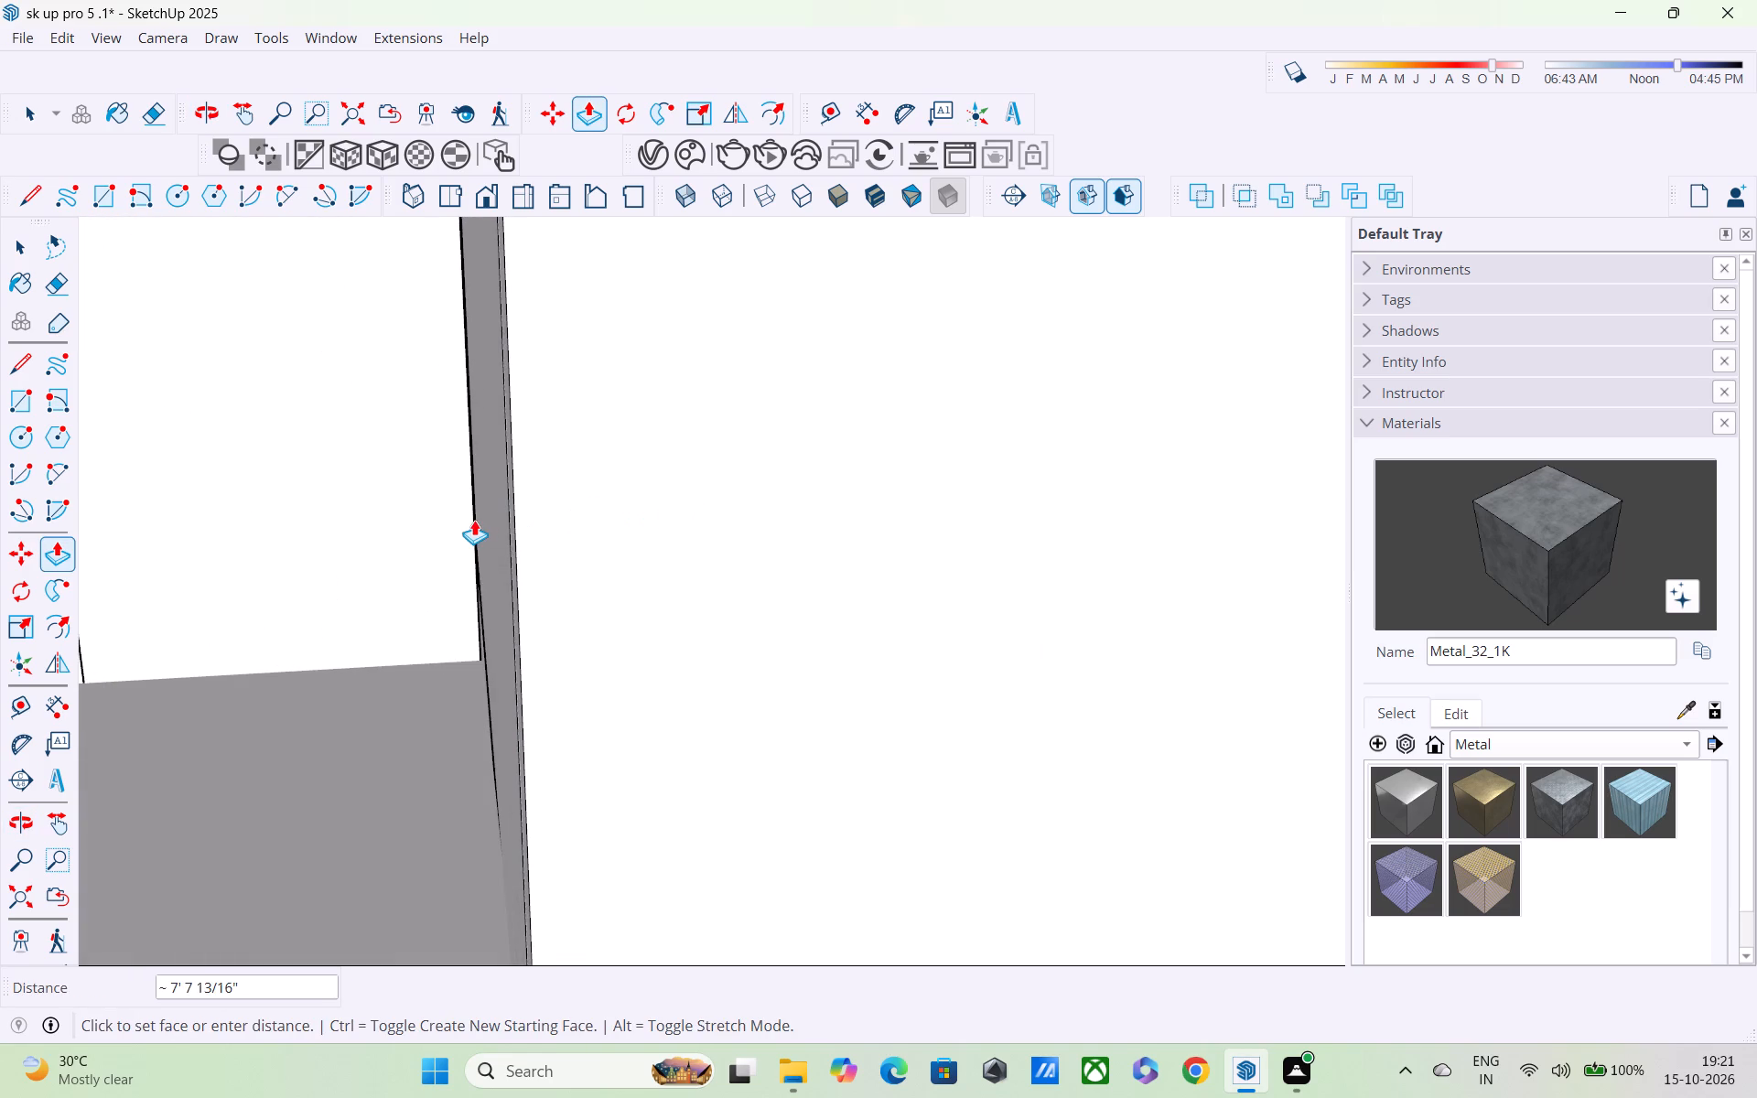
left_click(479, 522)
Erase the vertical seam on the front panel's balcony-side face where the extension meets its original thickness.
scroll(405, 576, "down", 1)
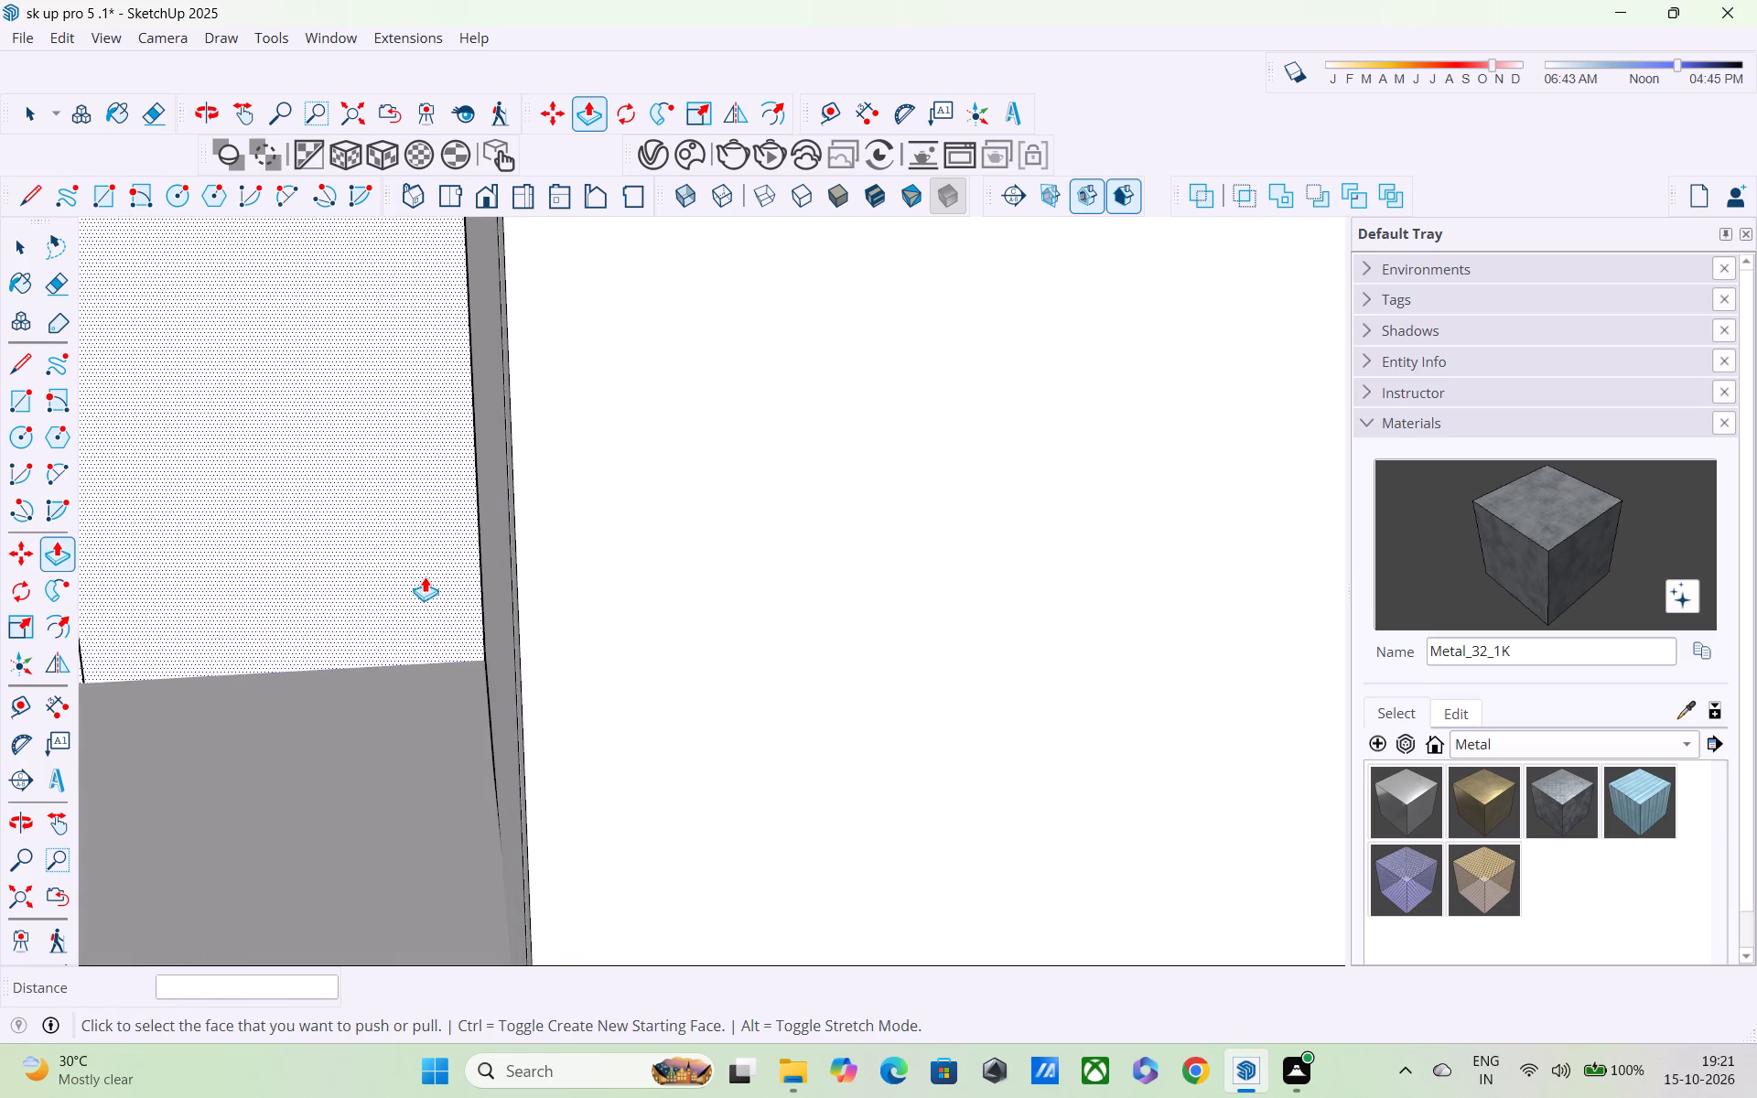
middle_click_drag(607, 577, 769, 548)
scroll(393, 616, "down", 5)
middle_click_drag(345, 705, 802, 609, "shift")
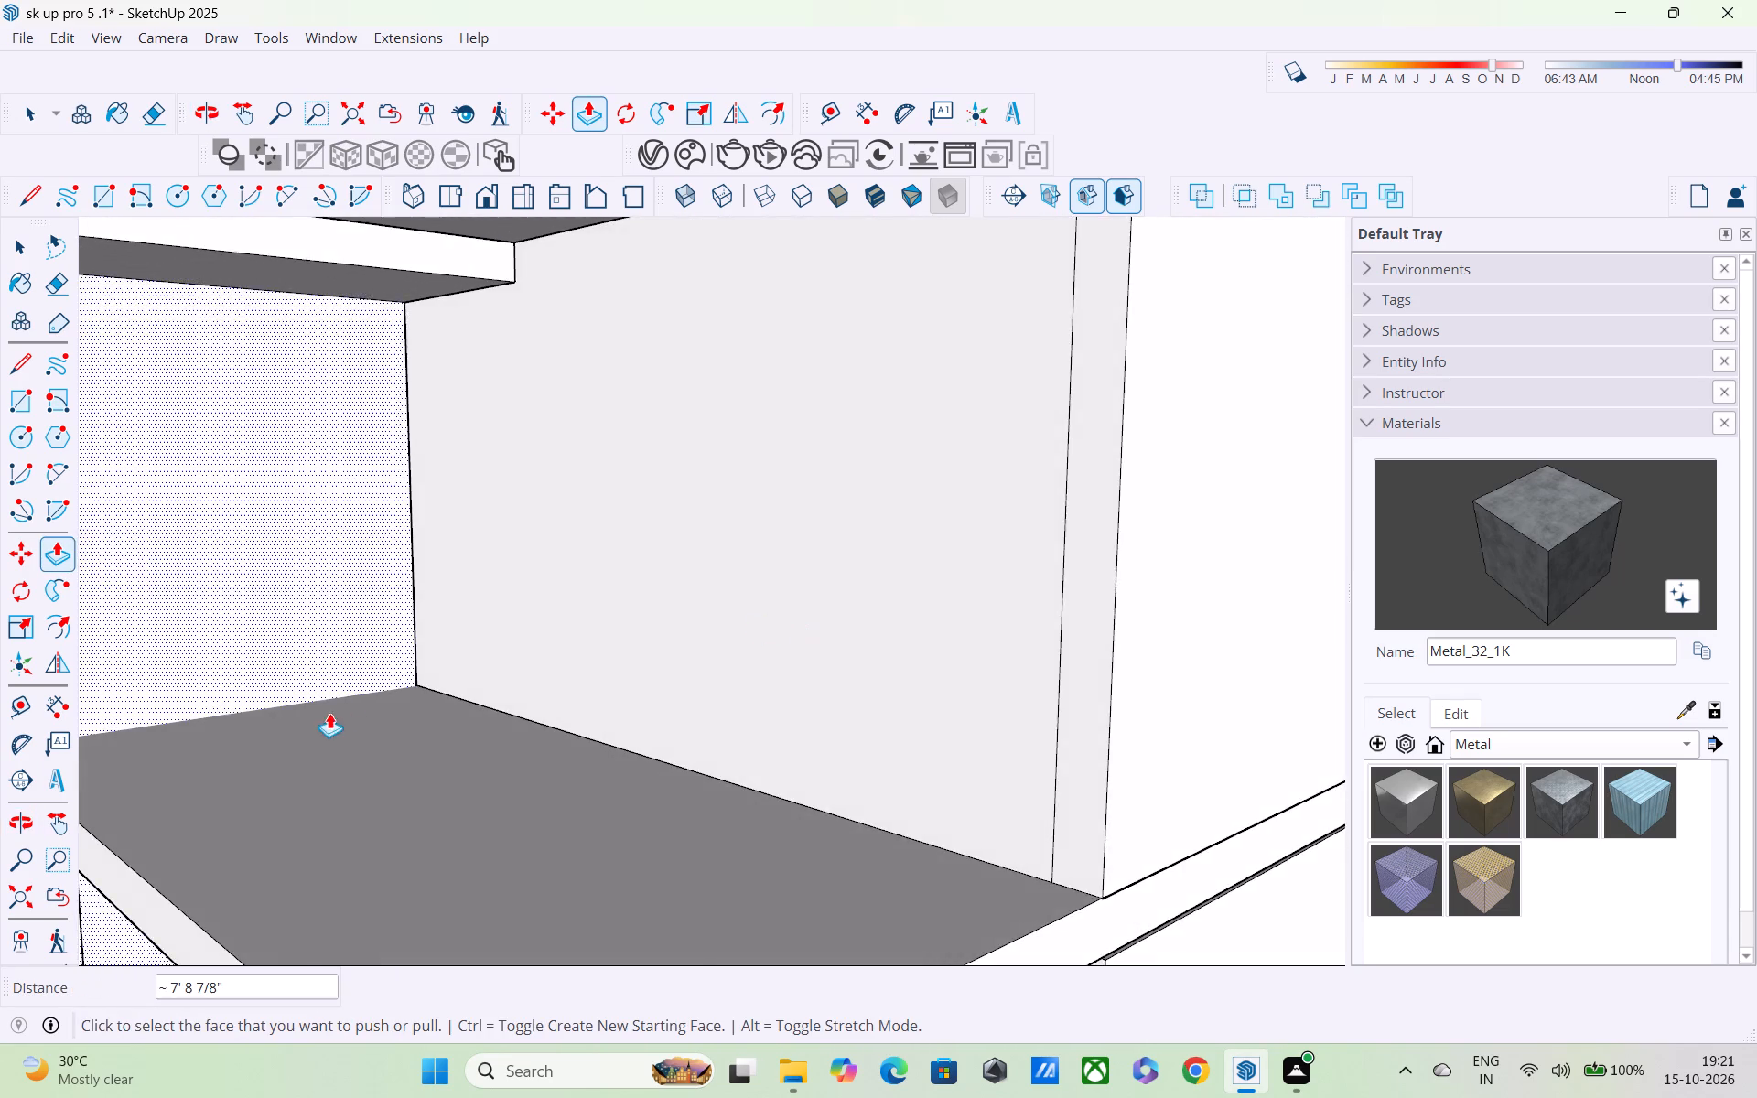
scroll(358, 713, "down", 4)
middle_click_drag(231, 723, 637, 673)
scroll(637, 673, "up", 1)
scroll(602, 682, "down", 6)
middle_click_drag(332, 772, 431, 759)
scroll(467, 728, "down", 3)
middle_click_drag(499, 741, 263, 738)
scroll(512, 673, "up", 4)
middle_click_drag(512, 673, 334, 688)
scroll(334, 688, "up", 1)
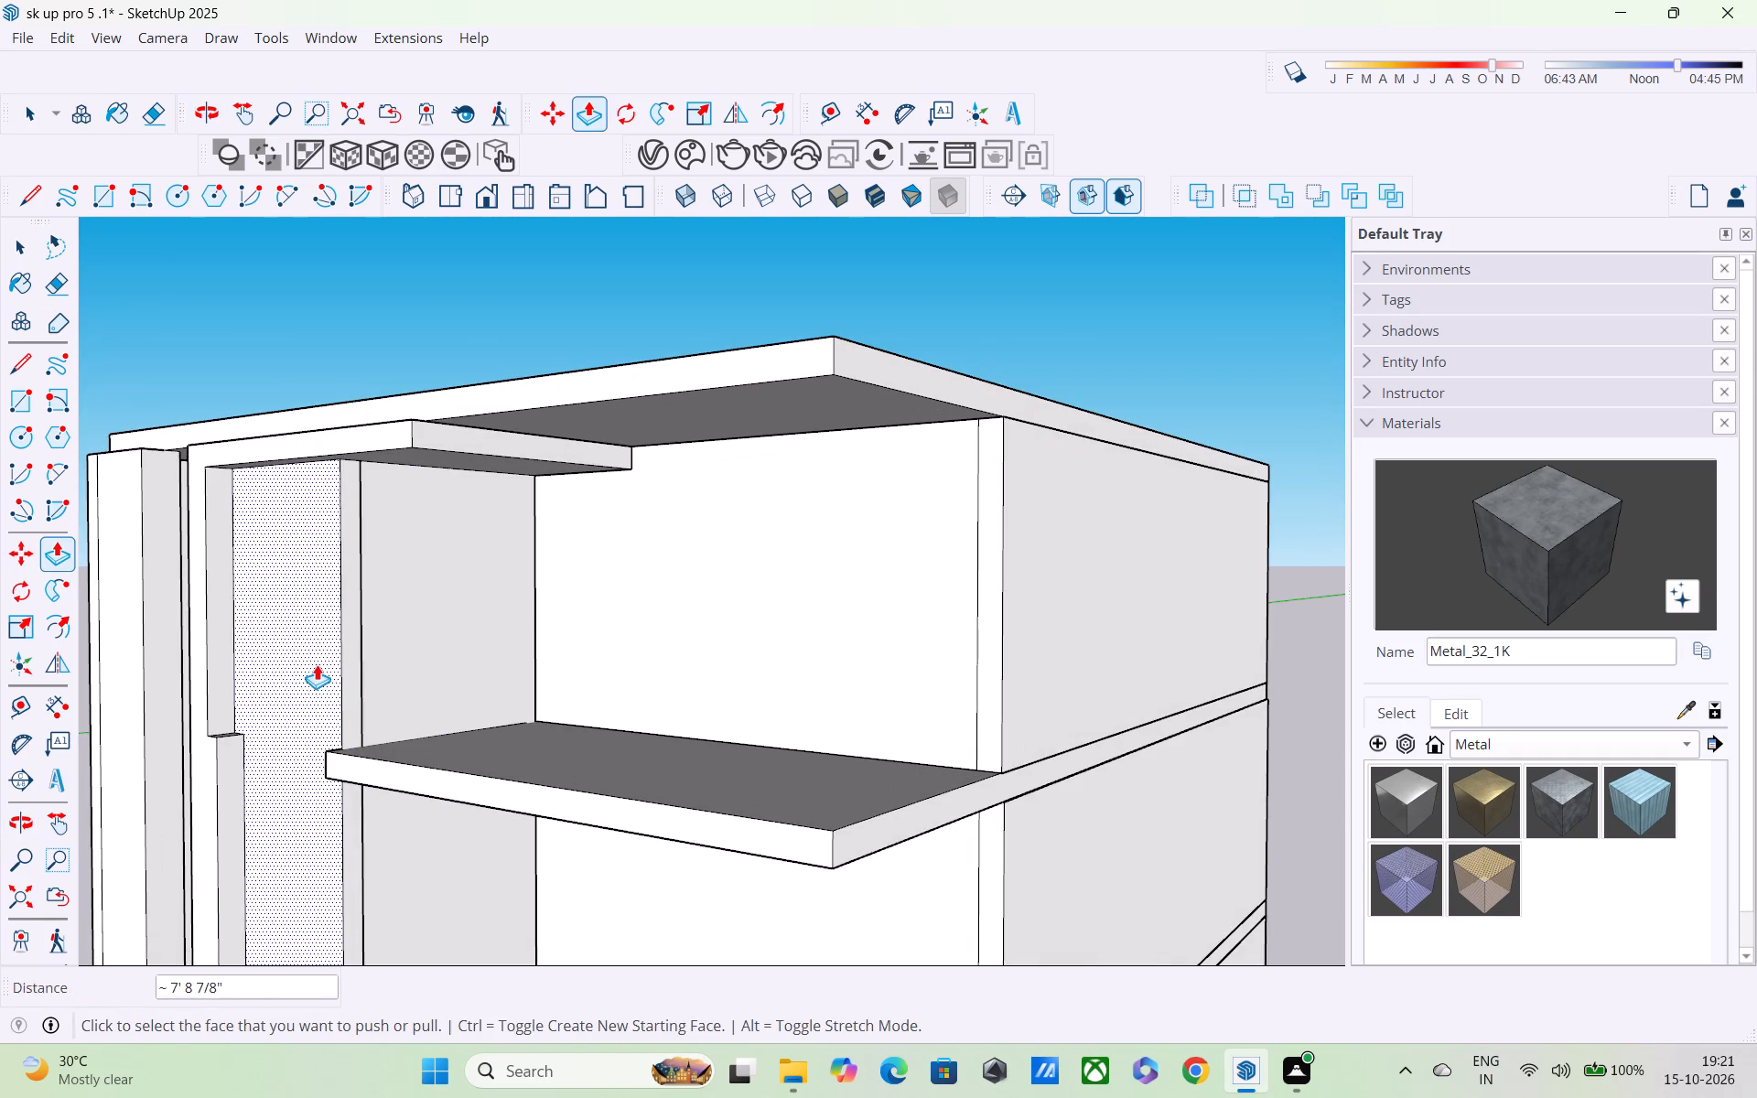
key("e")
left_click(362, 583)
scroll(379, 619, "down", 6)
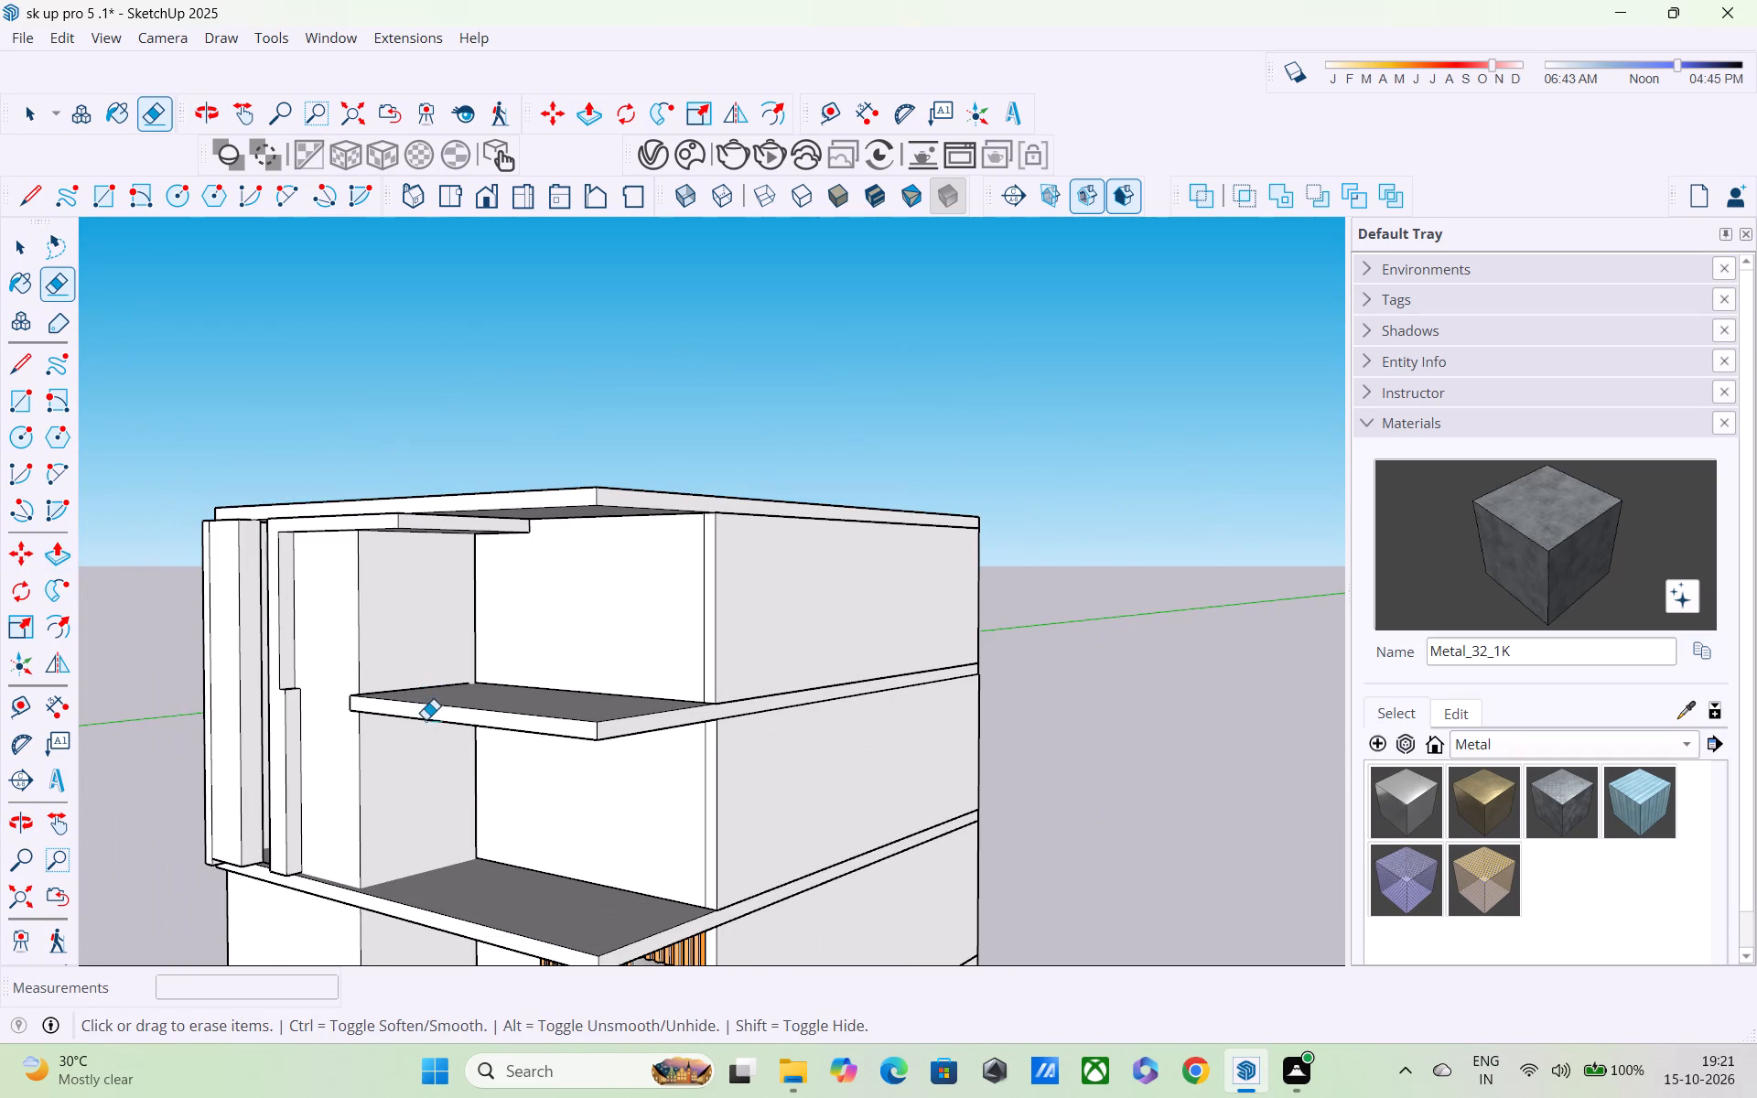
Examine the roof slab, the upper balcony slab and its open edges from the front and the side.
scroll(463, 803, "down", 2)
middle_click_drag(465, 805, 482, 835)
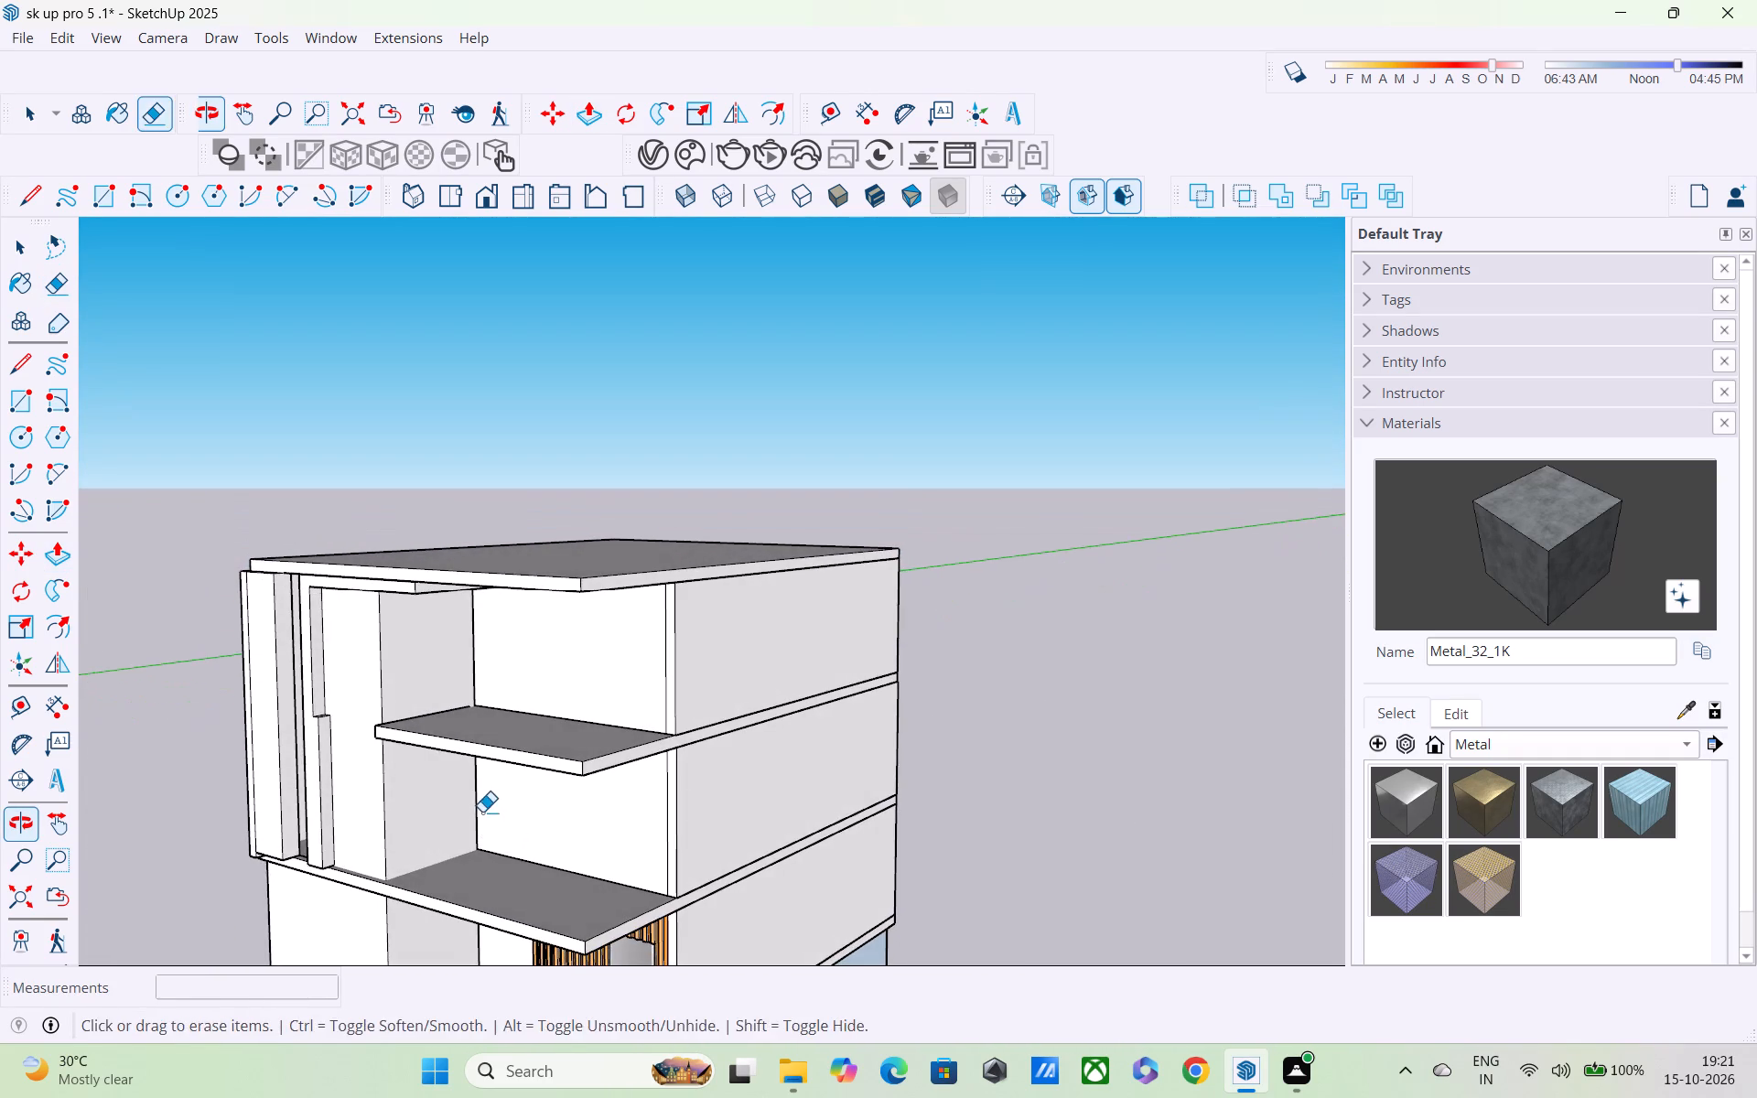
middle_click_drag(482, 811, 531, 750)
middle_click_drag(544, 756, 688, 818)
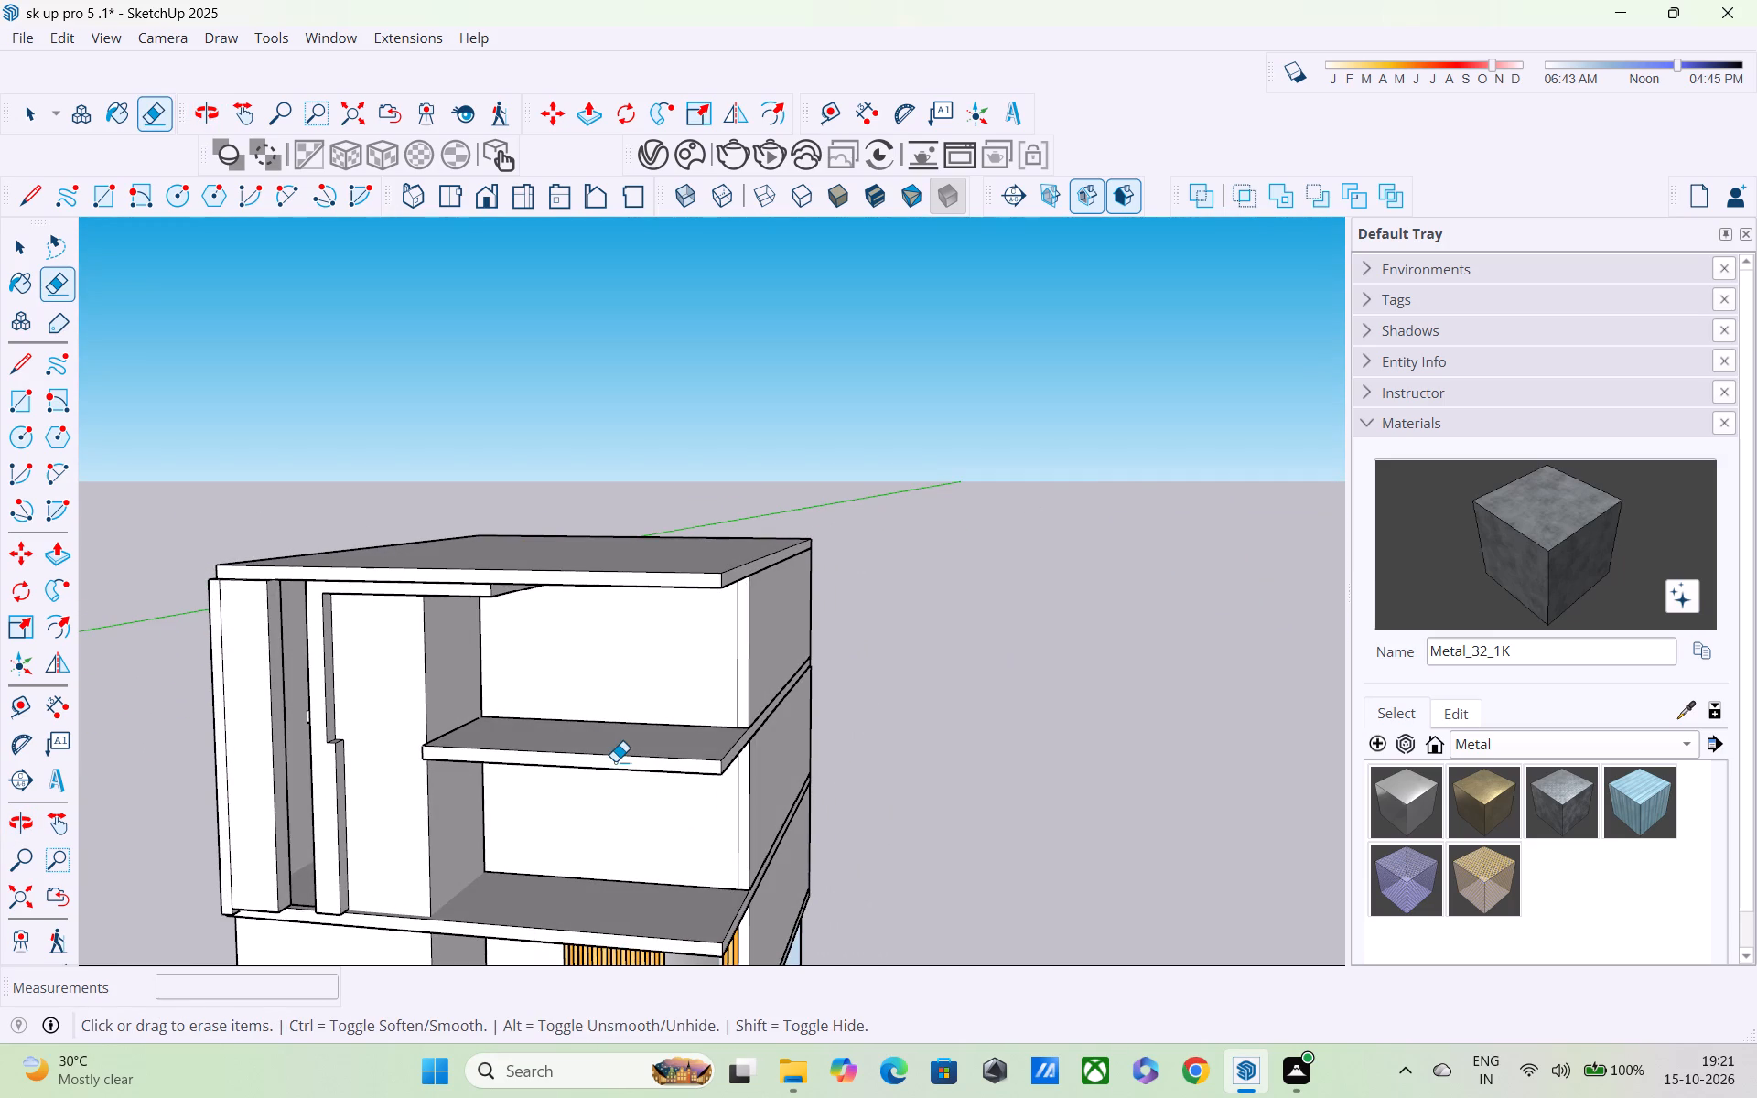
middle_click_drag(583, 755, 611, 815)
scroll(572, 795, "up", 5)
key("space")
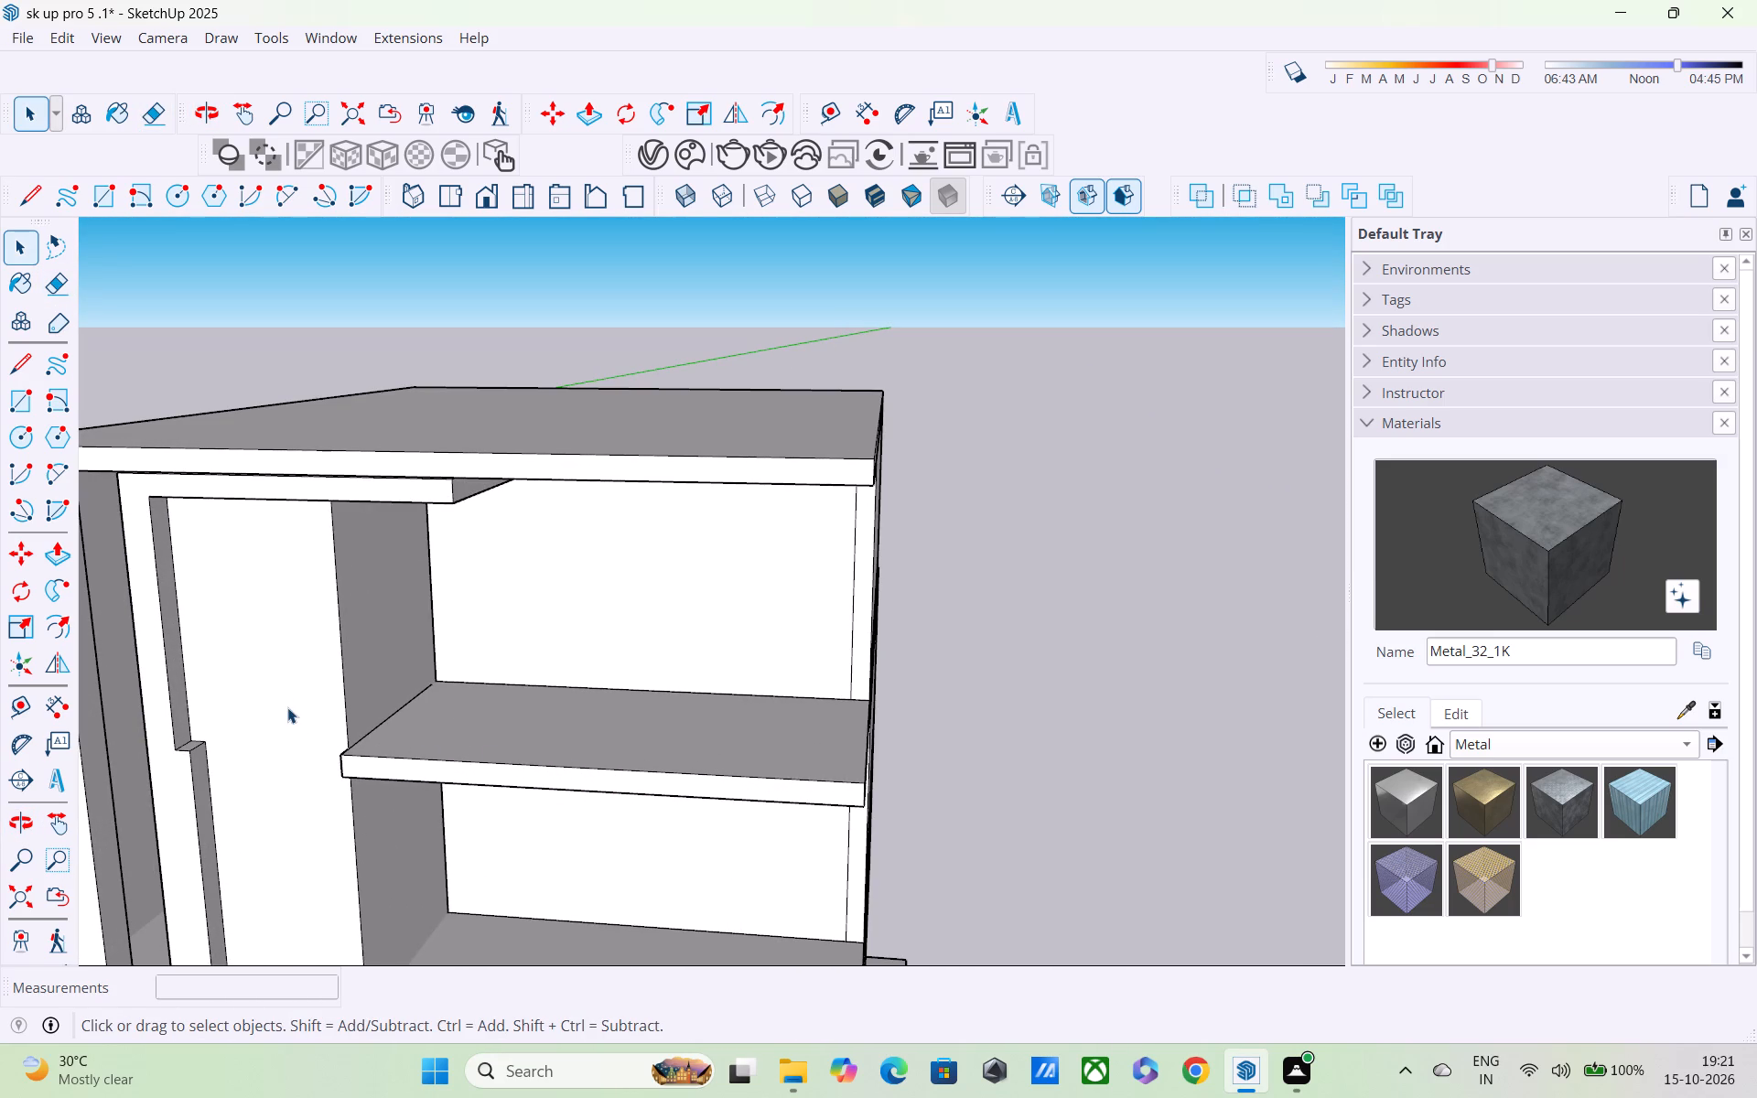
scroll(288, 709, "down", 1)
middle_click_drag(286, 700, 6, 752)
scroll(86, 780, "down", 1)
middle_click_drag(259, 767, 166, 821)
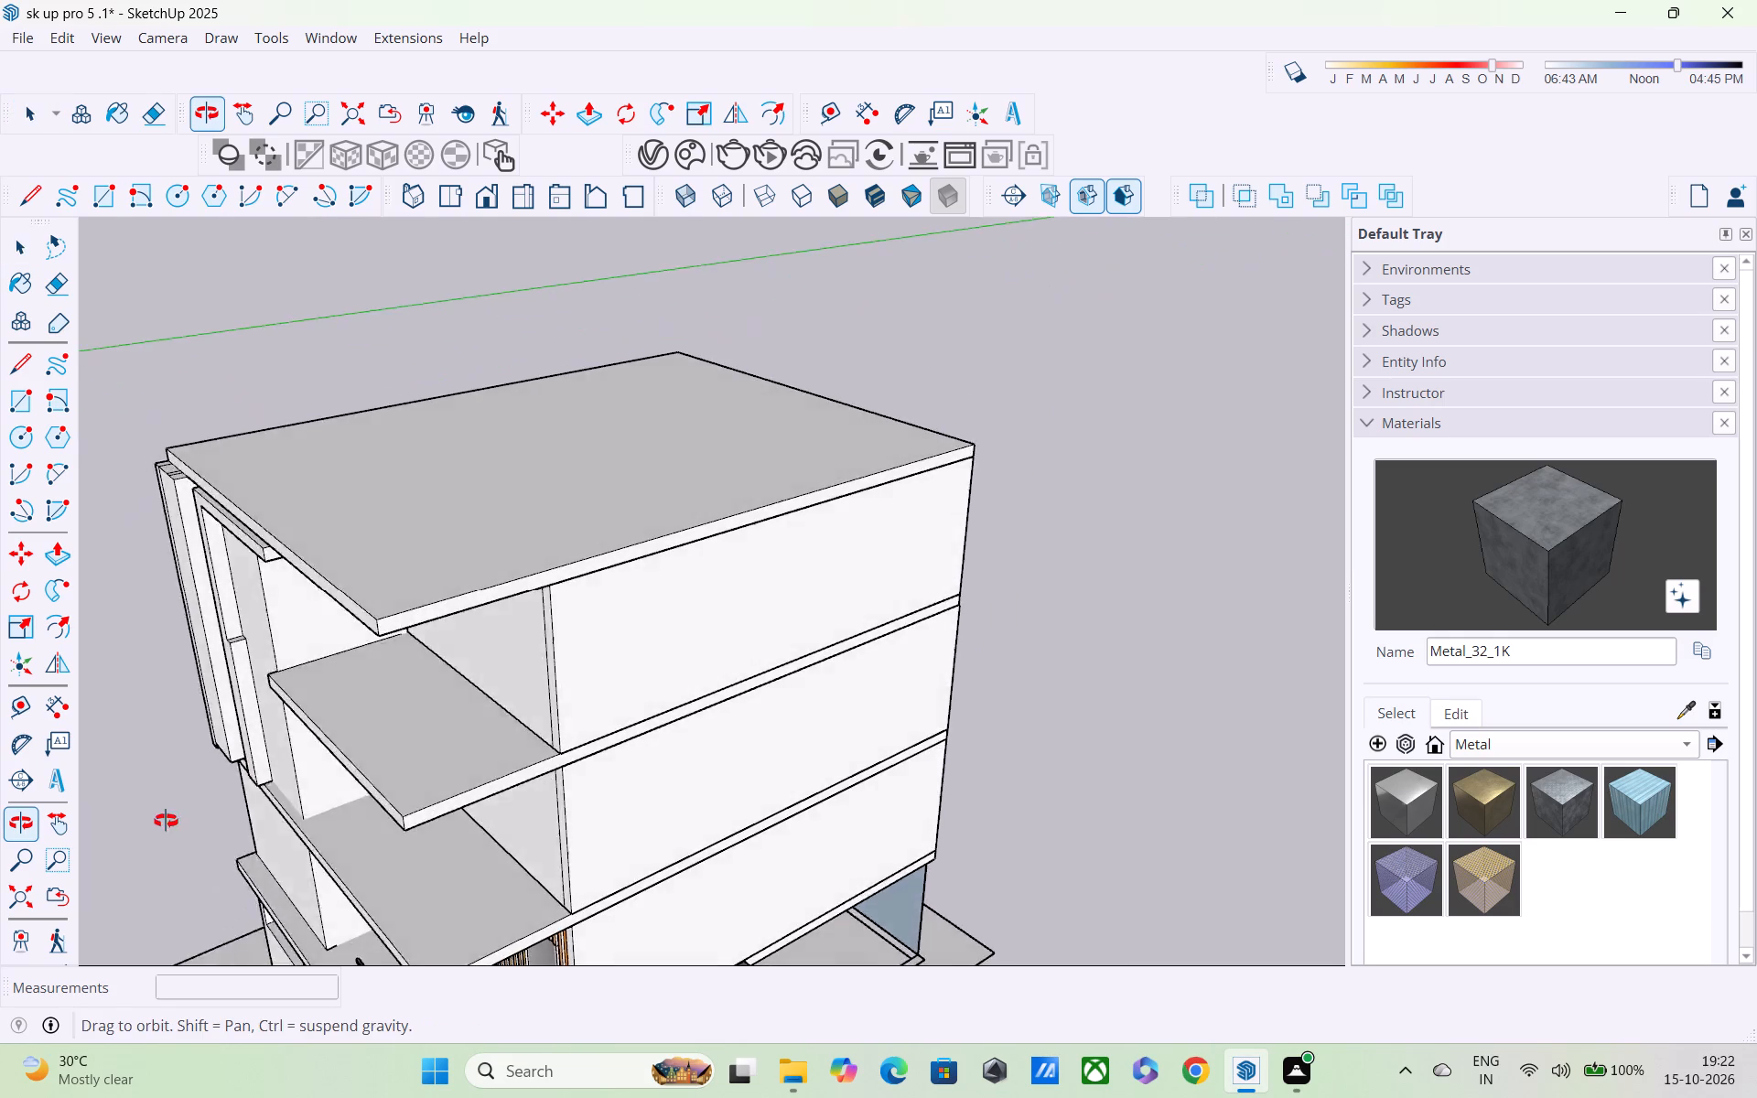
middle_click_drag(166, 821, 69, 841)
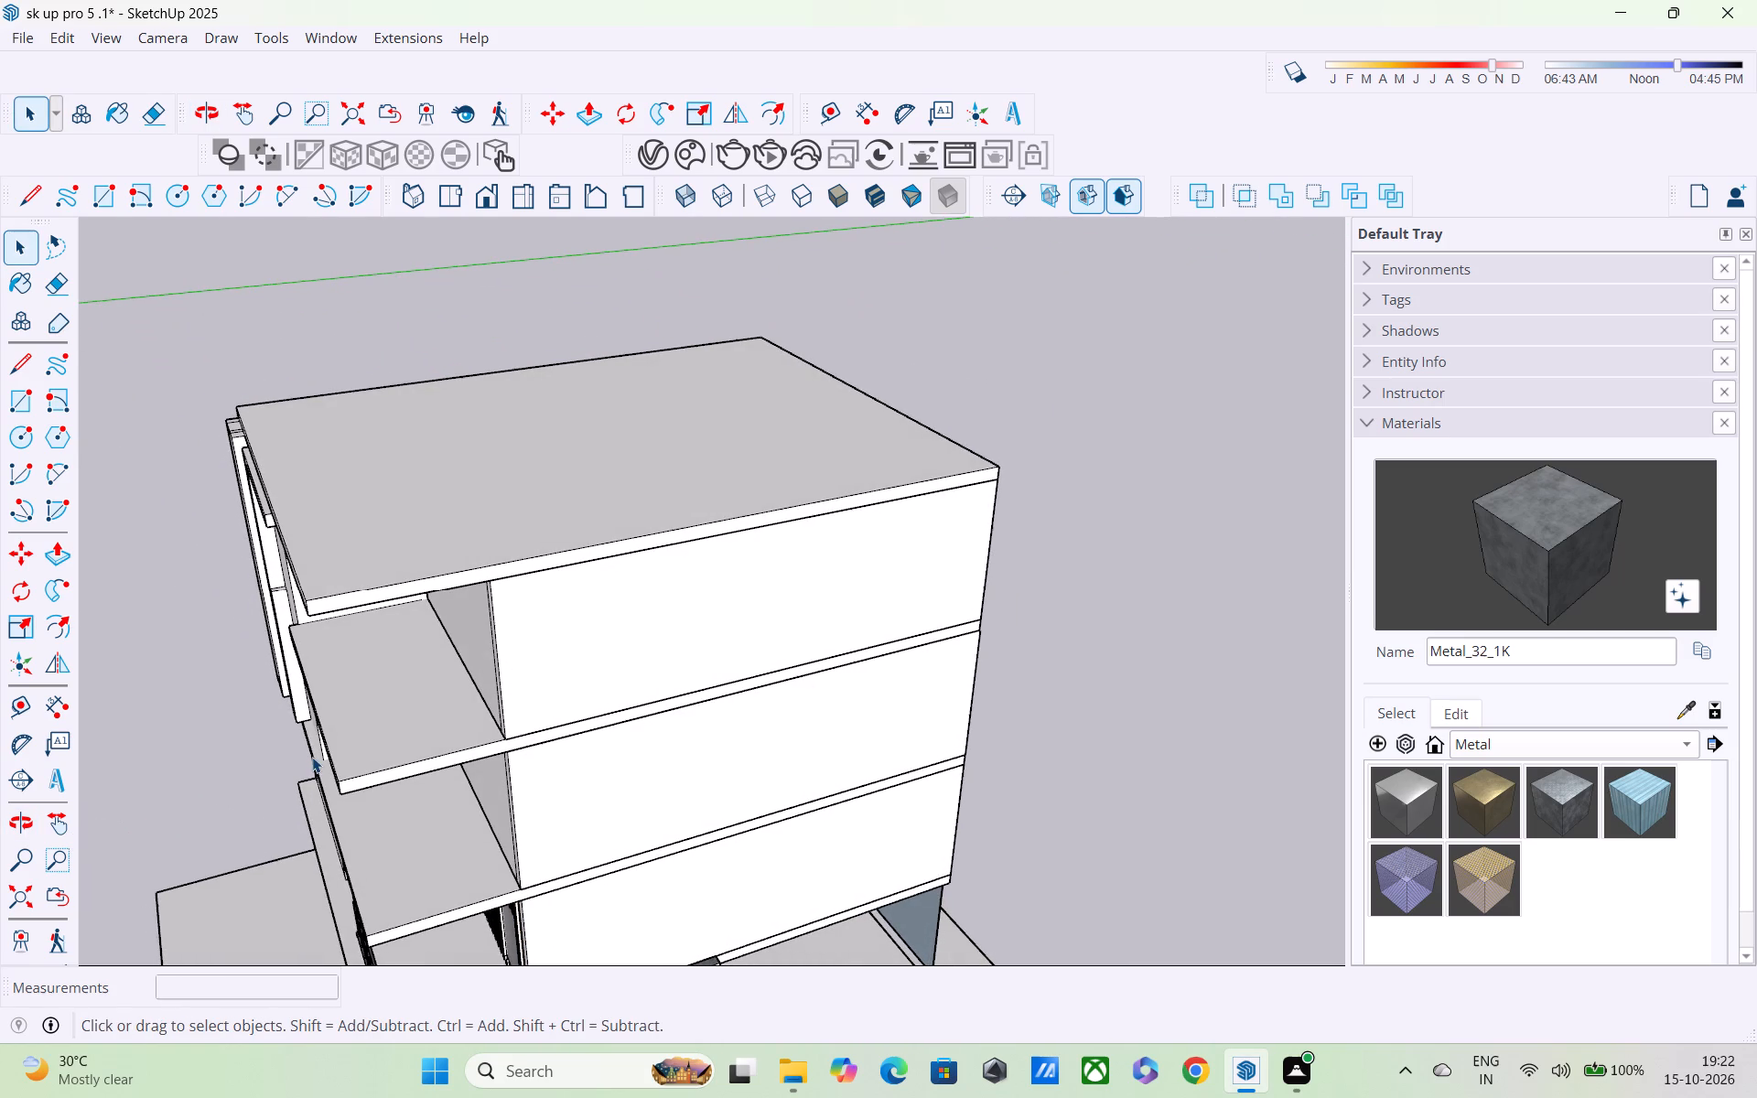
scroll(319, 751, "up", 5)
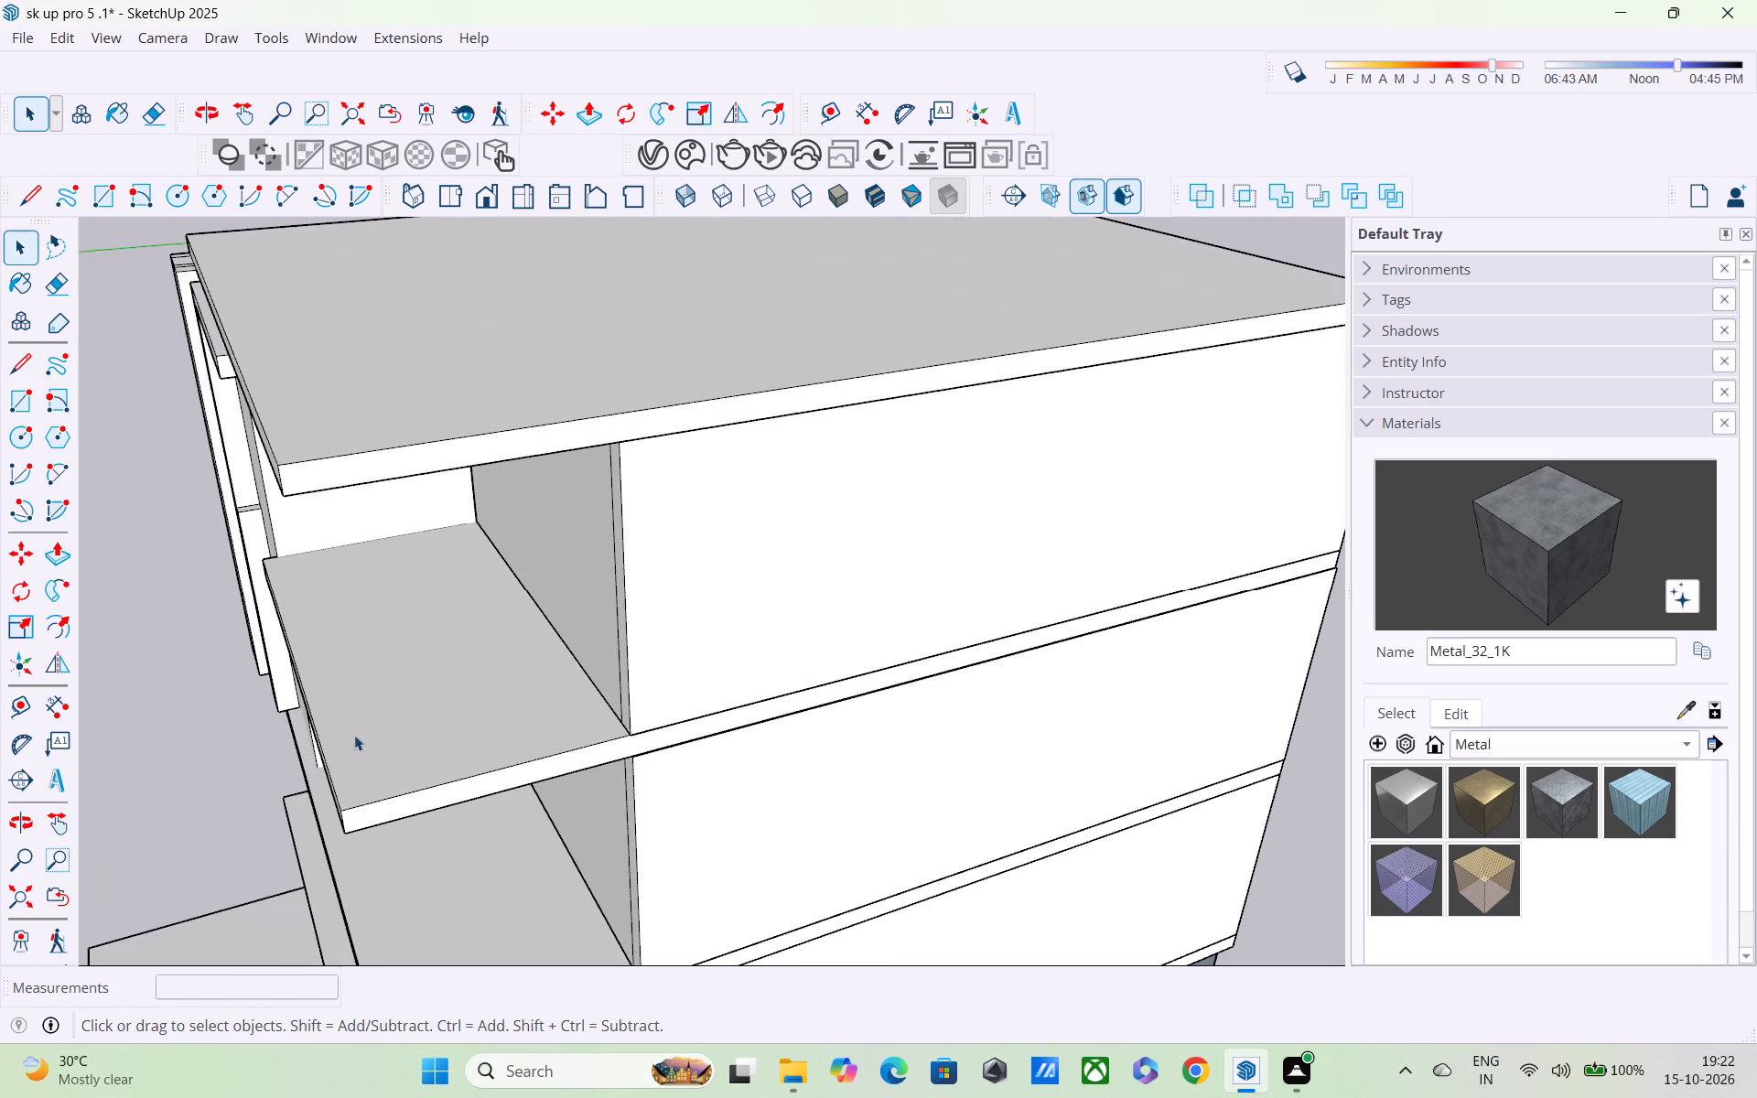
middle_click_drag(341, 699, 328, 622)
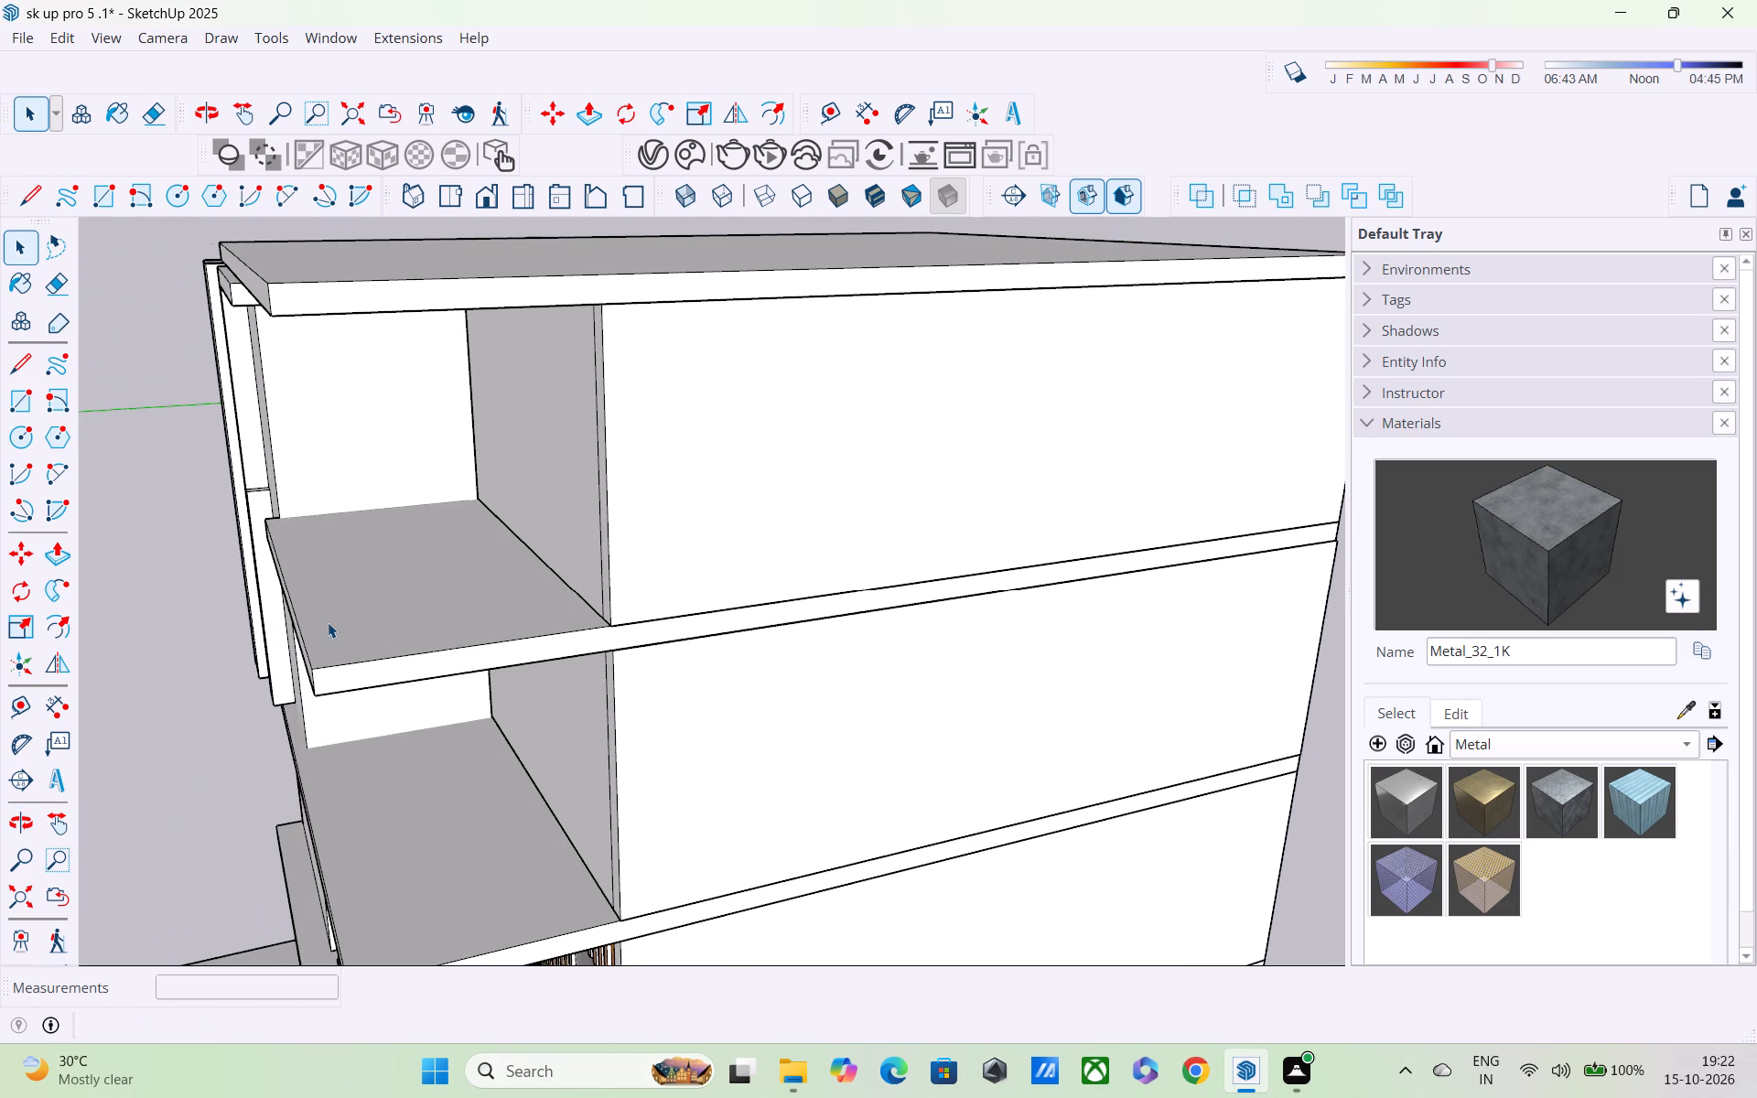
Draw a narrow rectangle about 6 13/16" by 18' 5 1/2" along the front edge of the upper balcony slab.
type("ER")
scroll(296, 582, "up", 8)
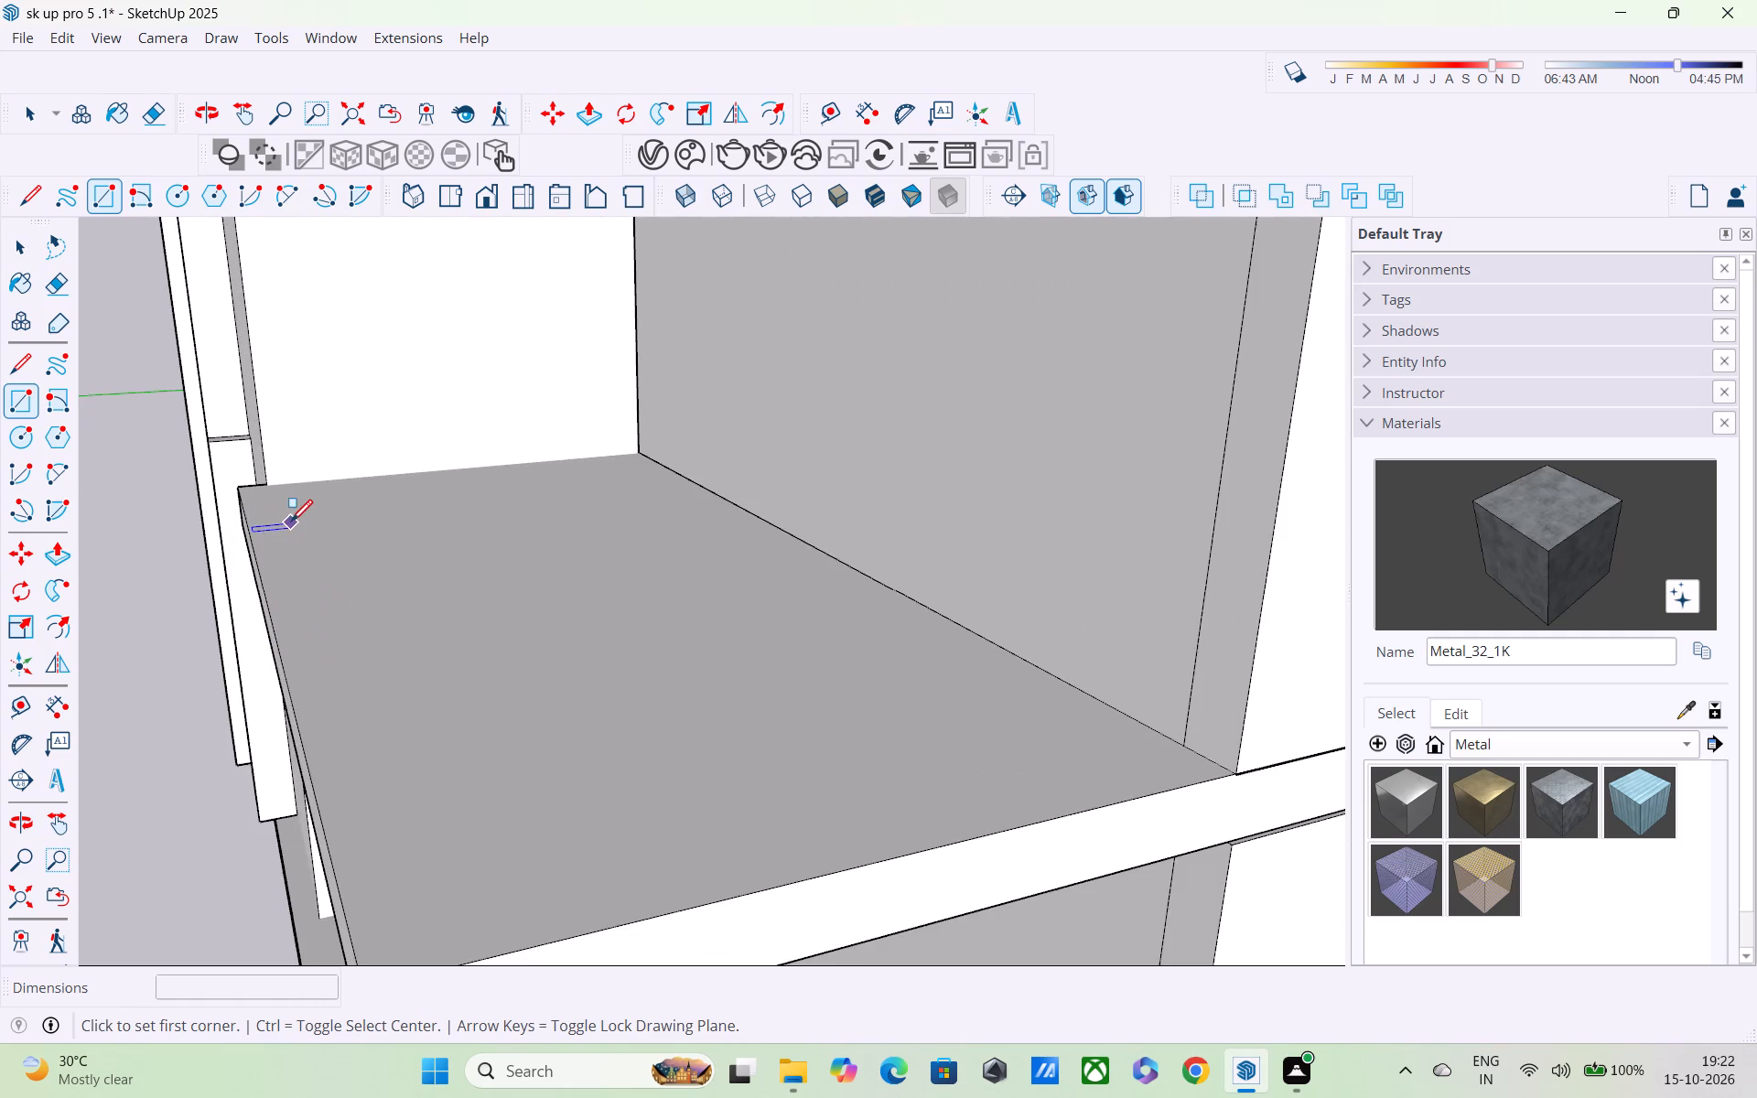
middle_click_drag(277, 505, 309, 564)
scroll(266, 533, "up", 5)
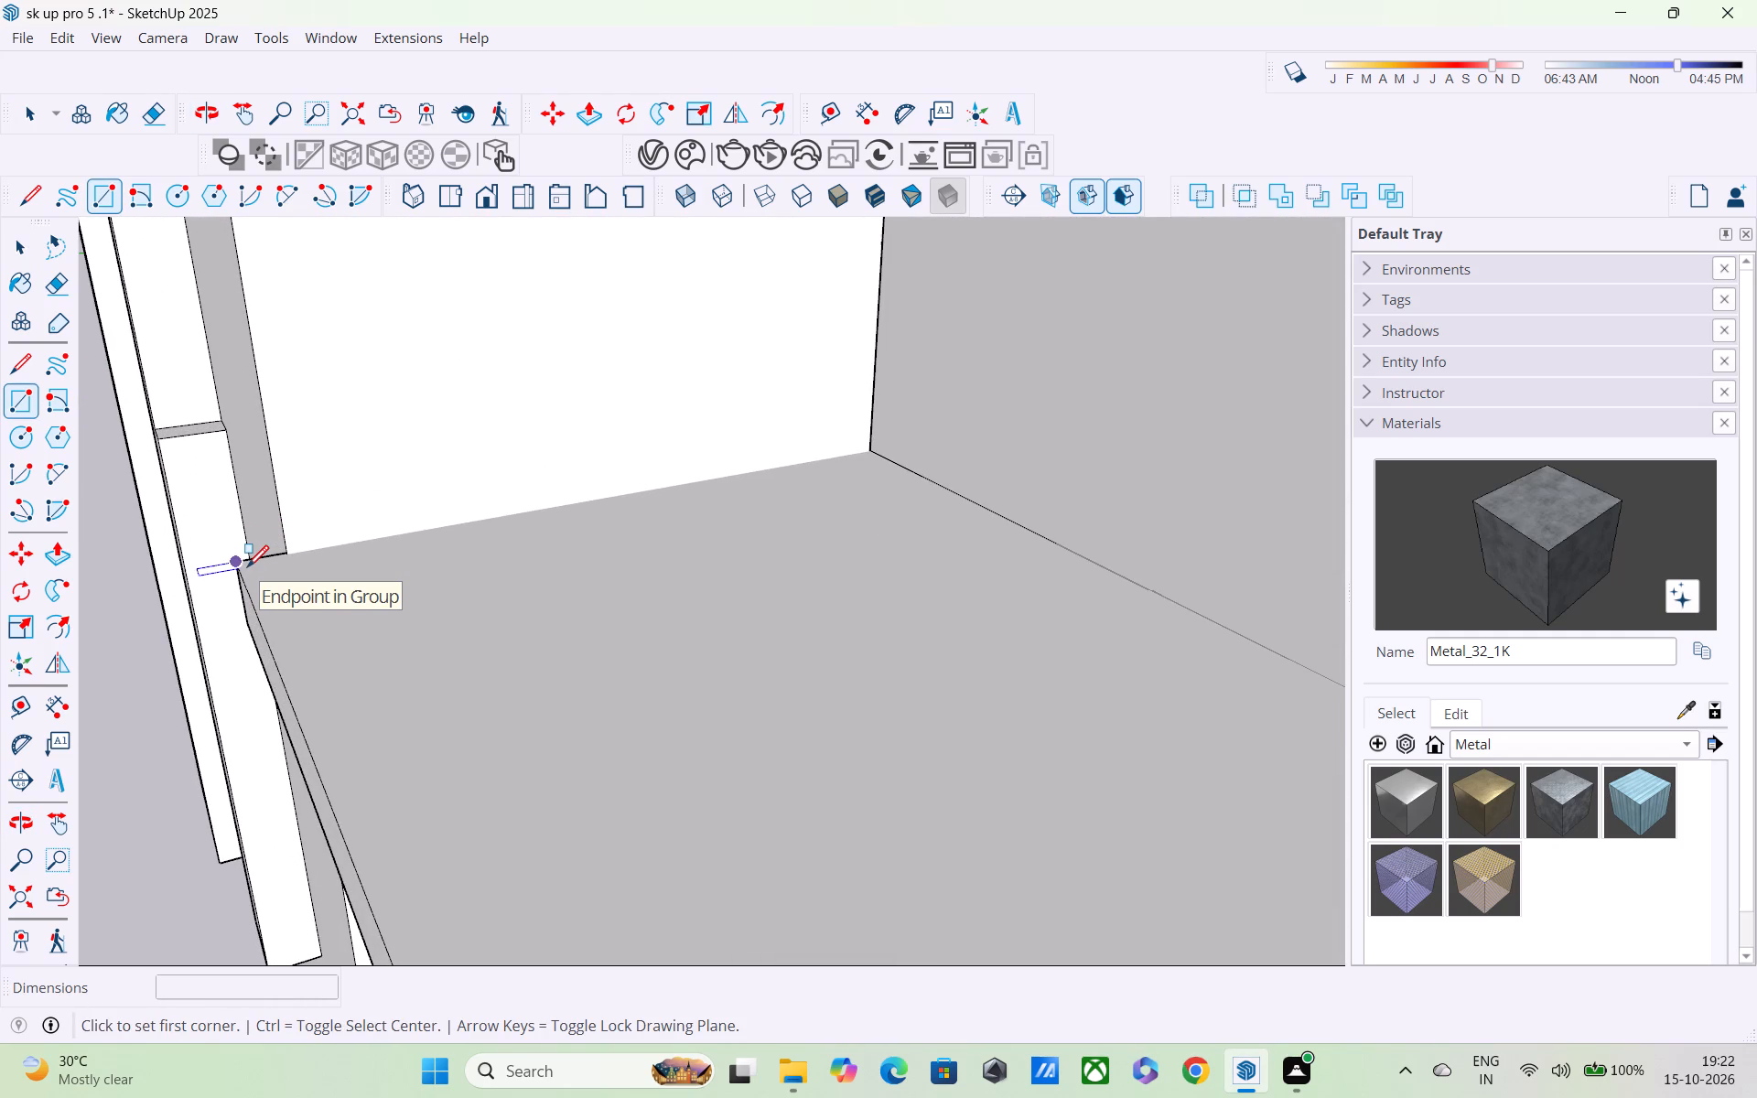
left_click(246, 569)
scroll(365, 721, "down", 3)
scroll(424, 789, "down", 1)
middle_click_drag(425, 793, 293, 627)
scroll(293, 627, "up", 1)
scroll(293, 626, "down", 10)
middle_click_drag(361, 786, 248, 538, "shift")
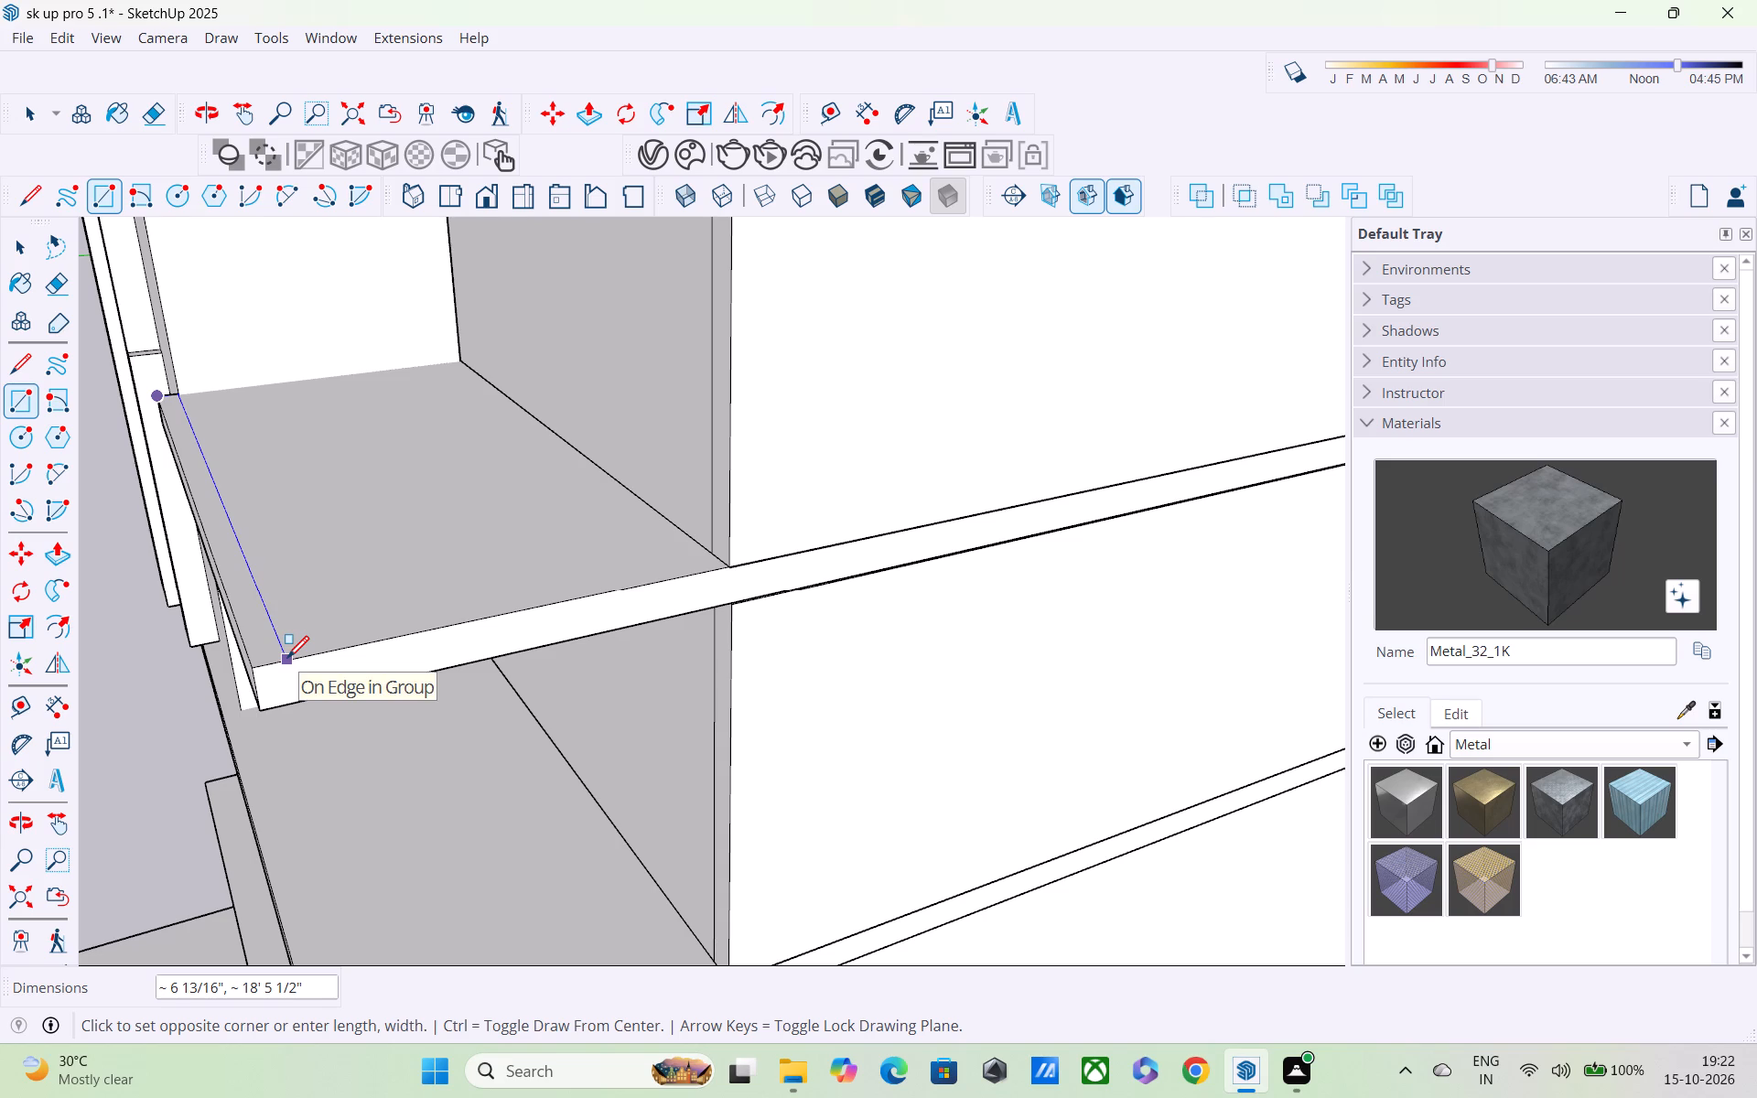
left_click(287, 660)
Draw a 9" by 9' 1" rectangle along the open side edge of the upper balcony slab, out to its front corner.
middle_click_drag(287, 660, 620, 694)
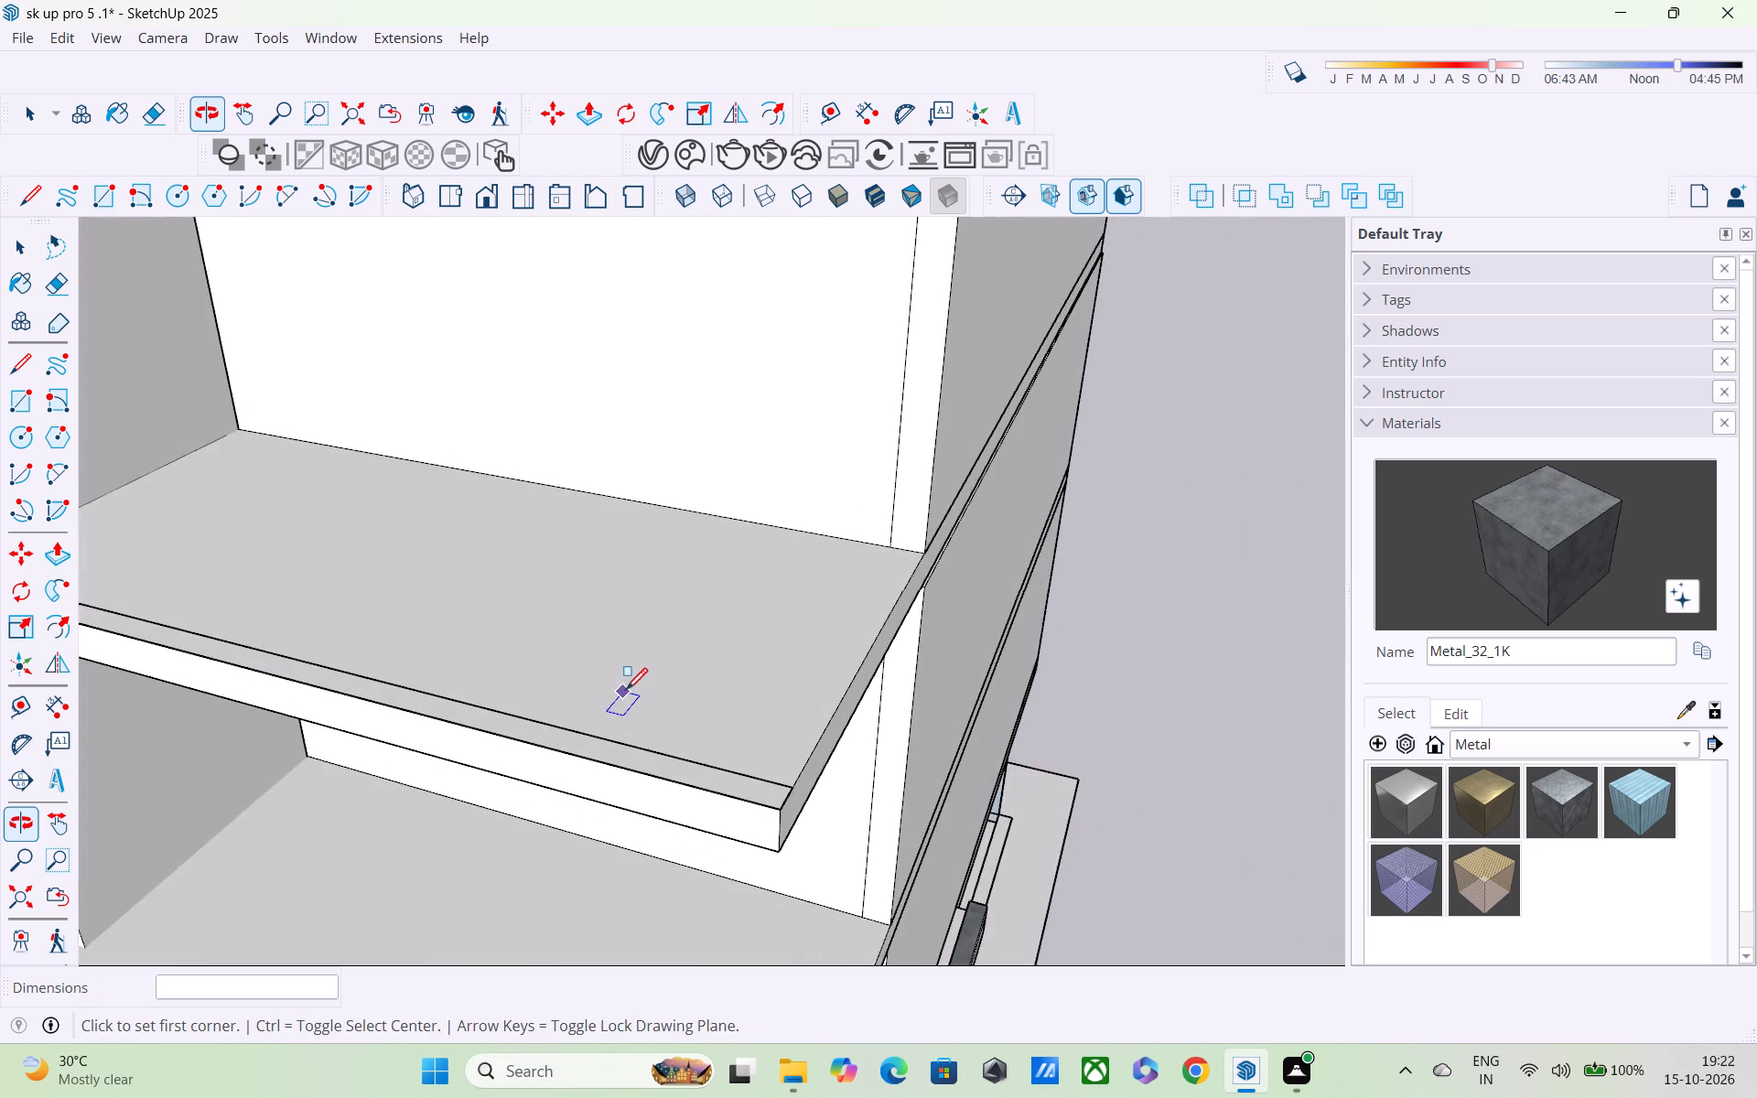
scroll(626, 692, "down", 2)
middle_click_drag(790, 695, 901, 718)
scroll(790, 548, "up", 4)
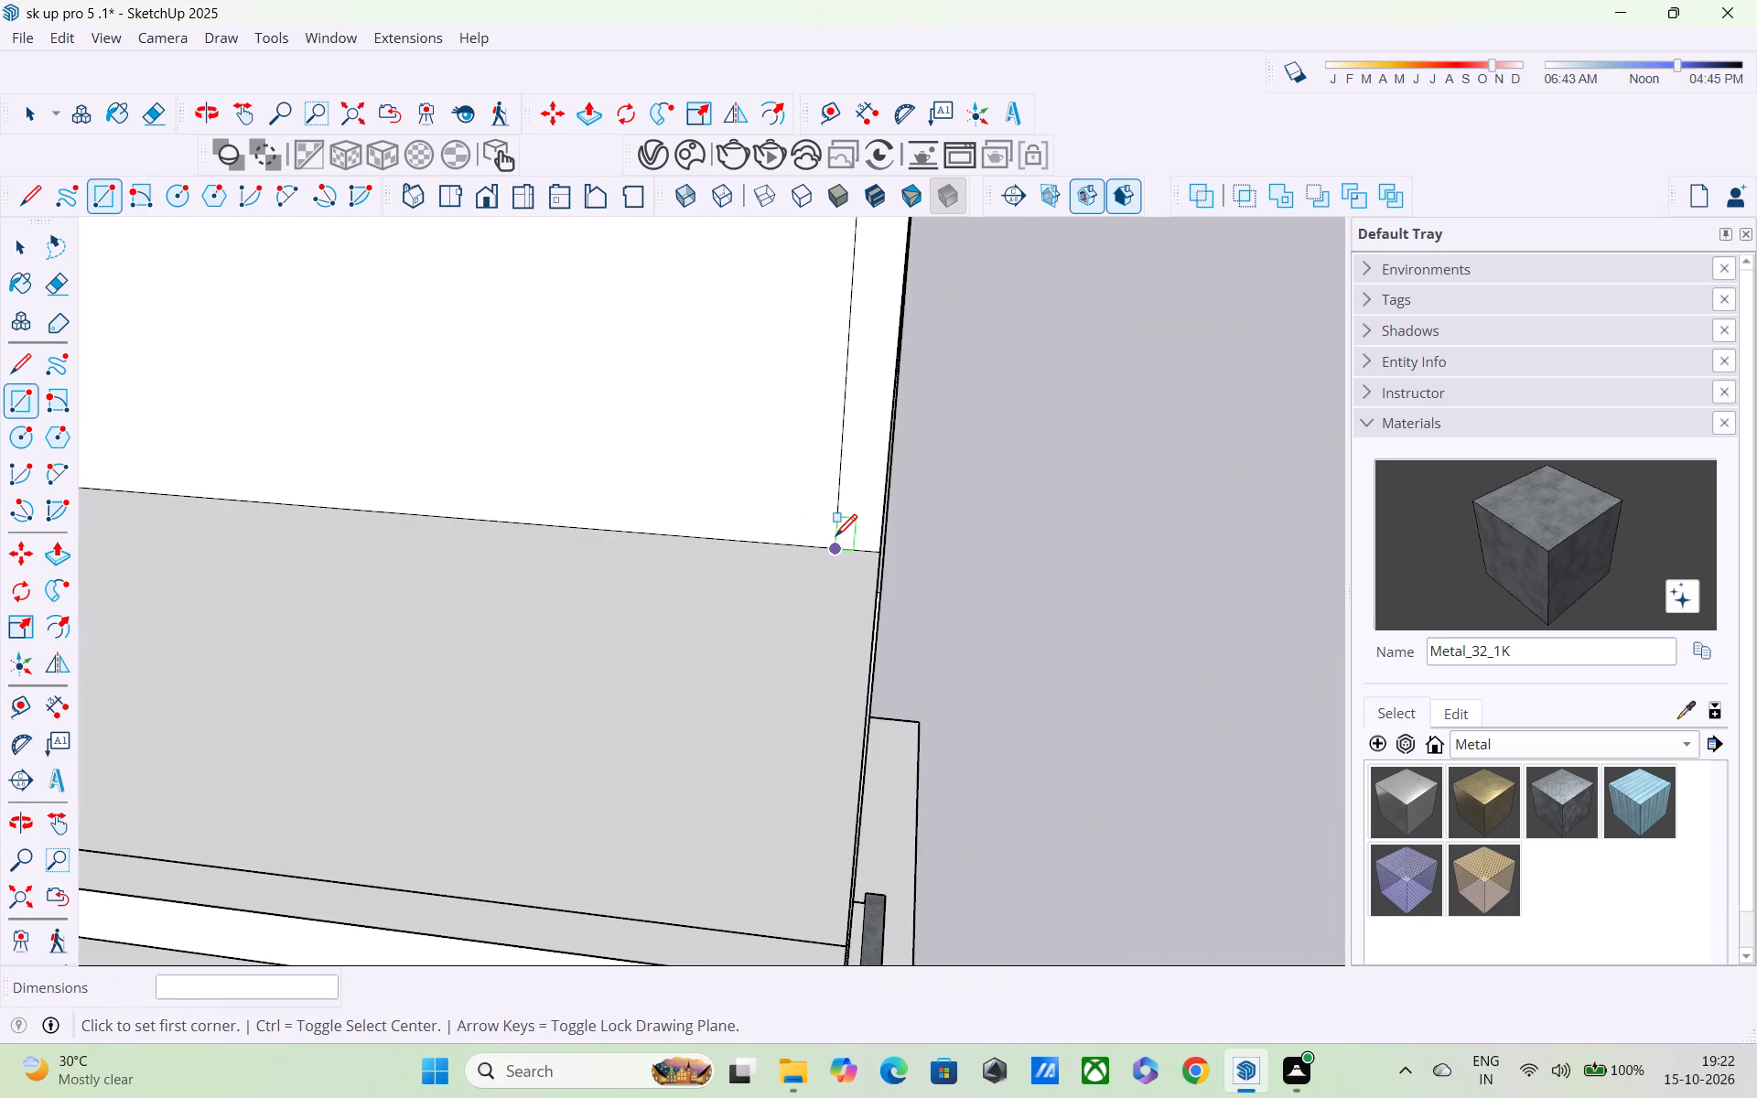
left_click(833, 541)
scroll(845, 837, "down", 1)
key("Escape")
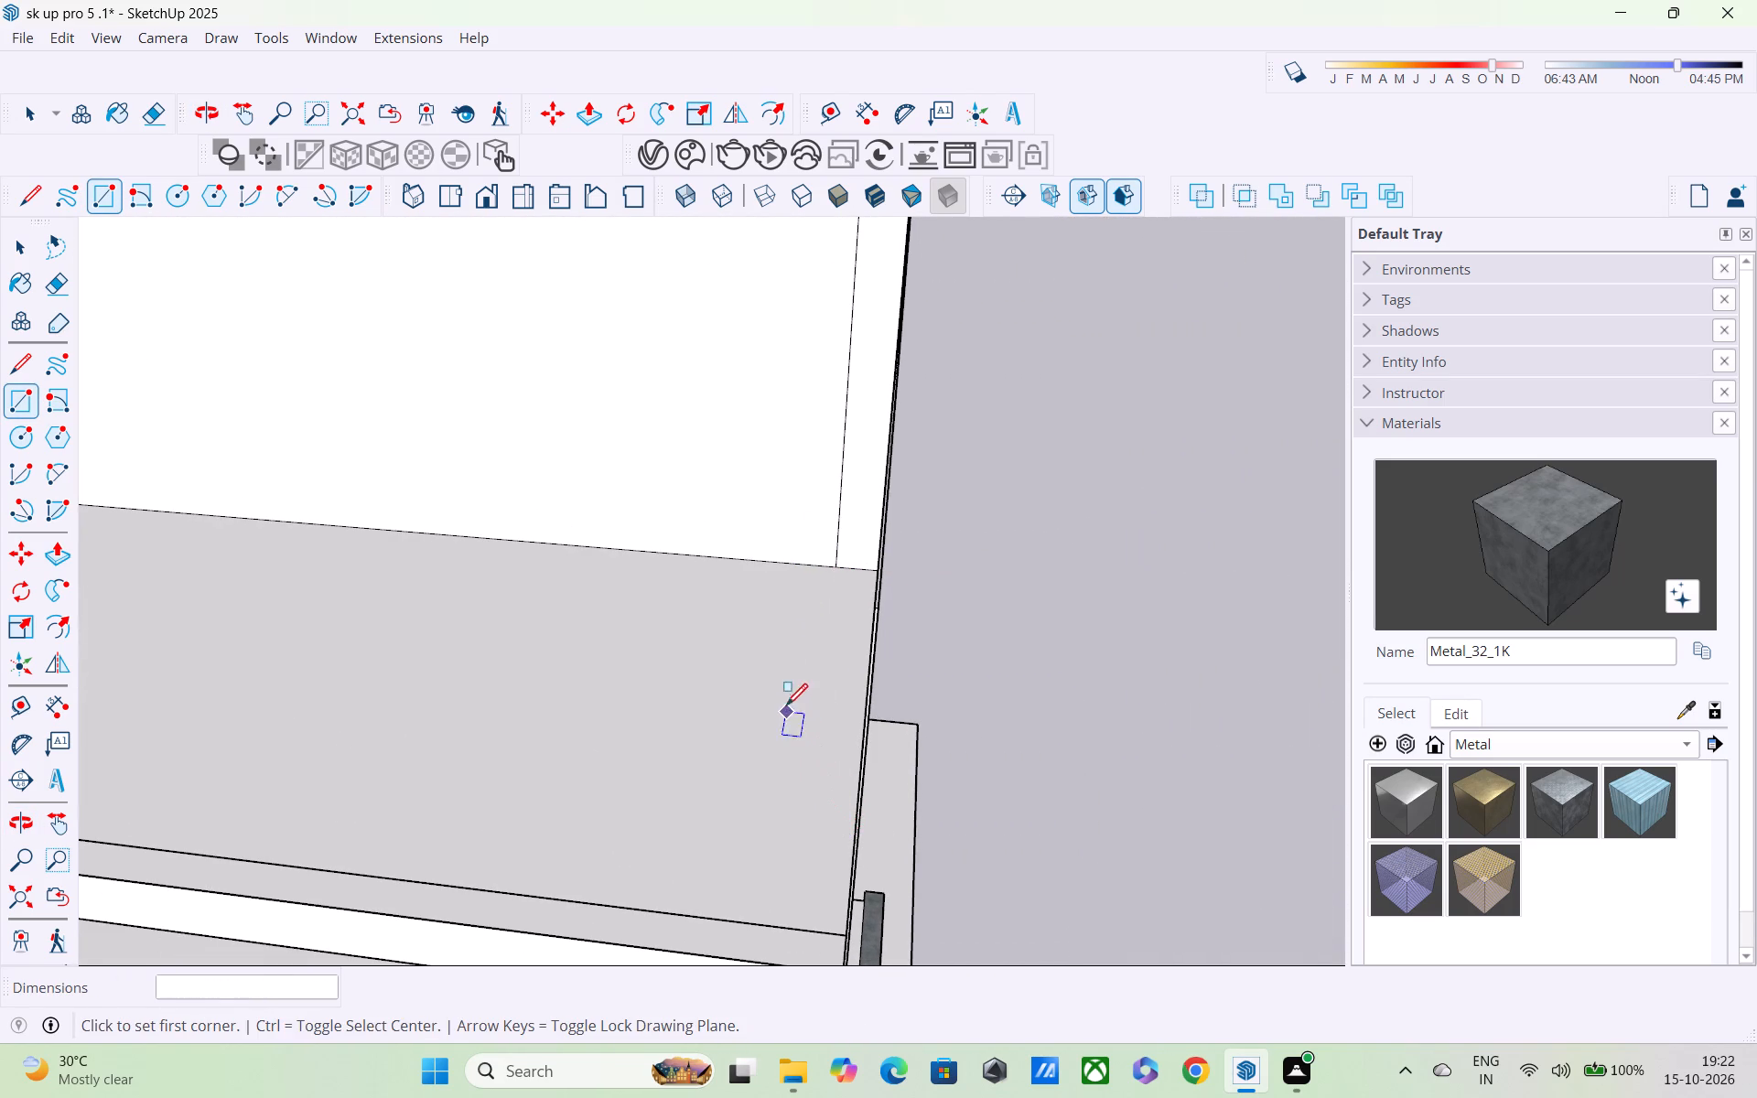
left_click(833, 565)
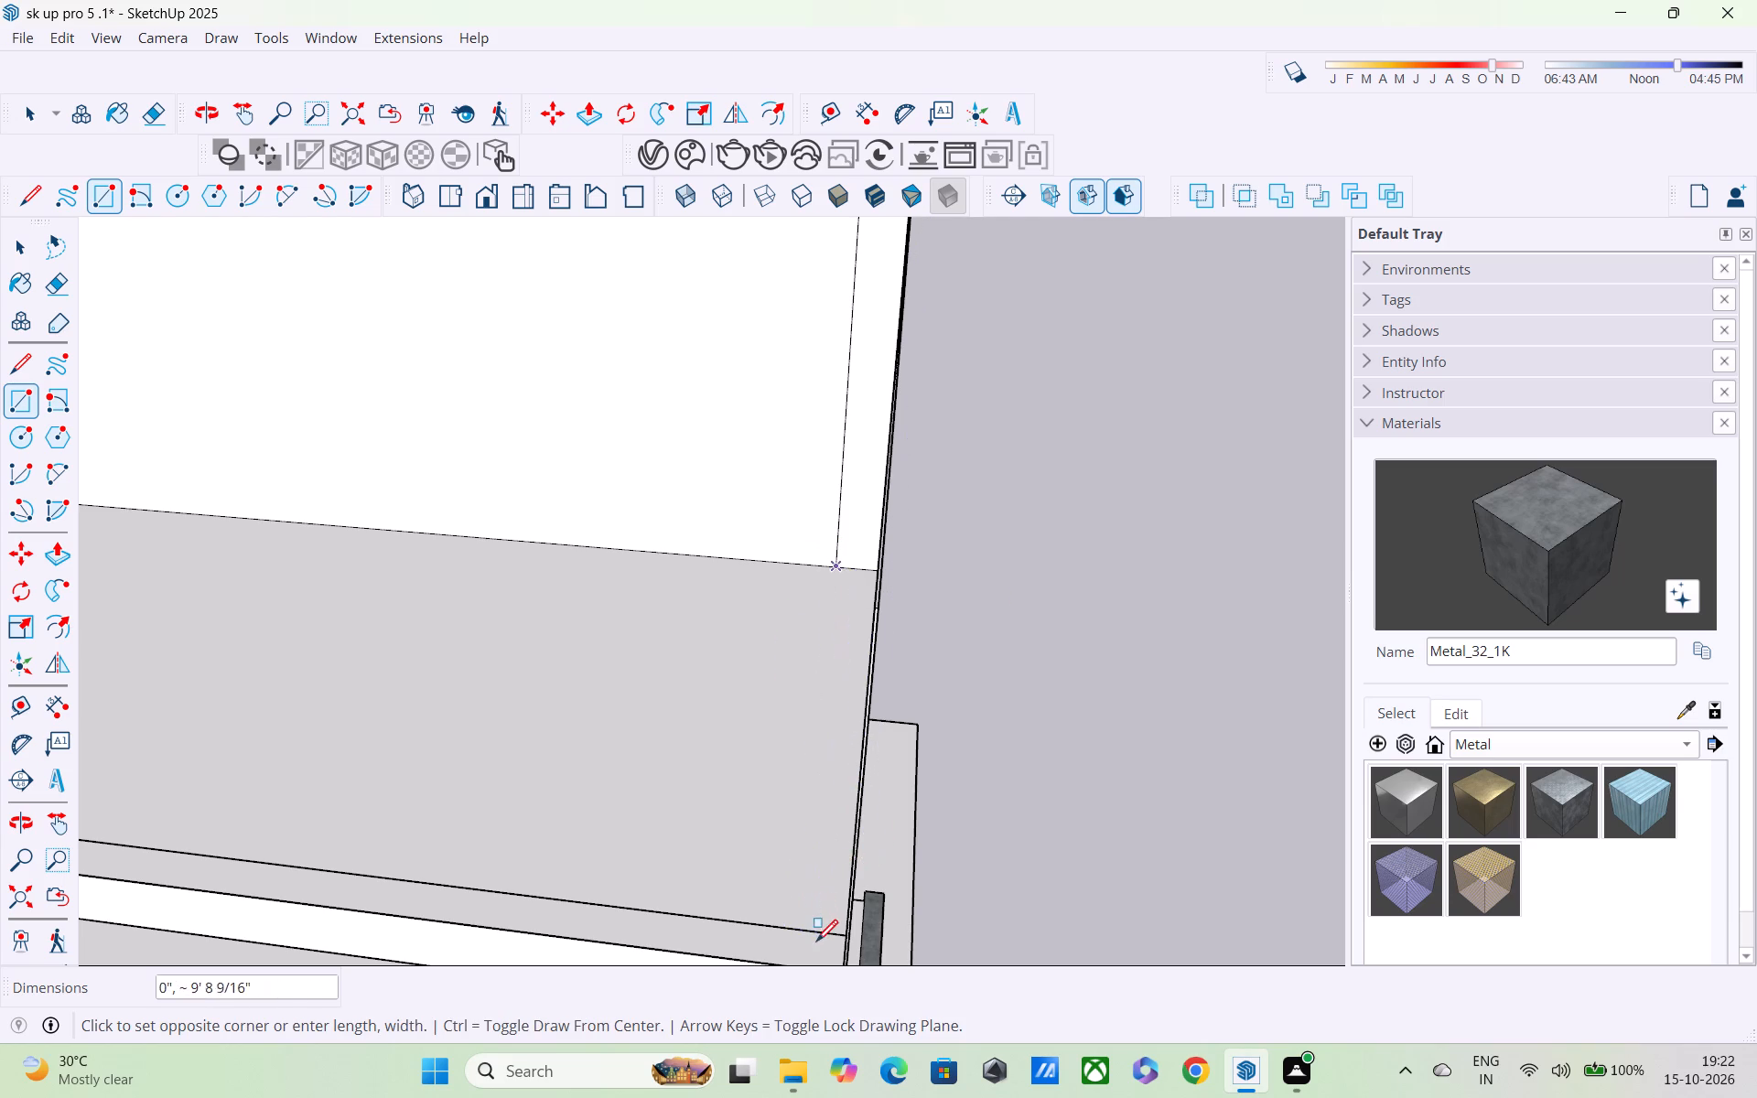
middle_click_drag(812, 916, 749, 603, "shift")
scroll(764, 648, "up", 3)
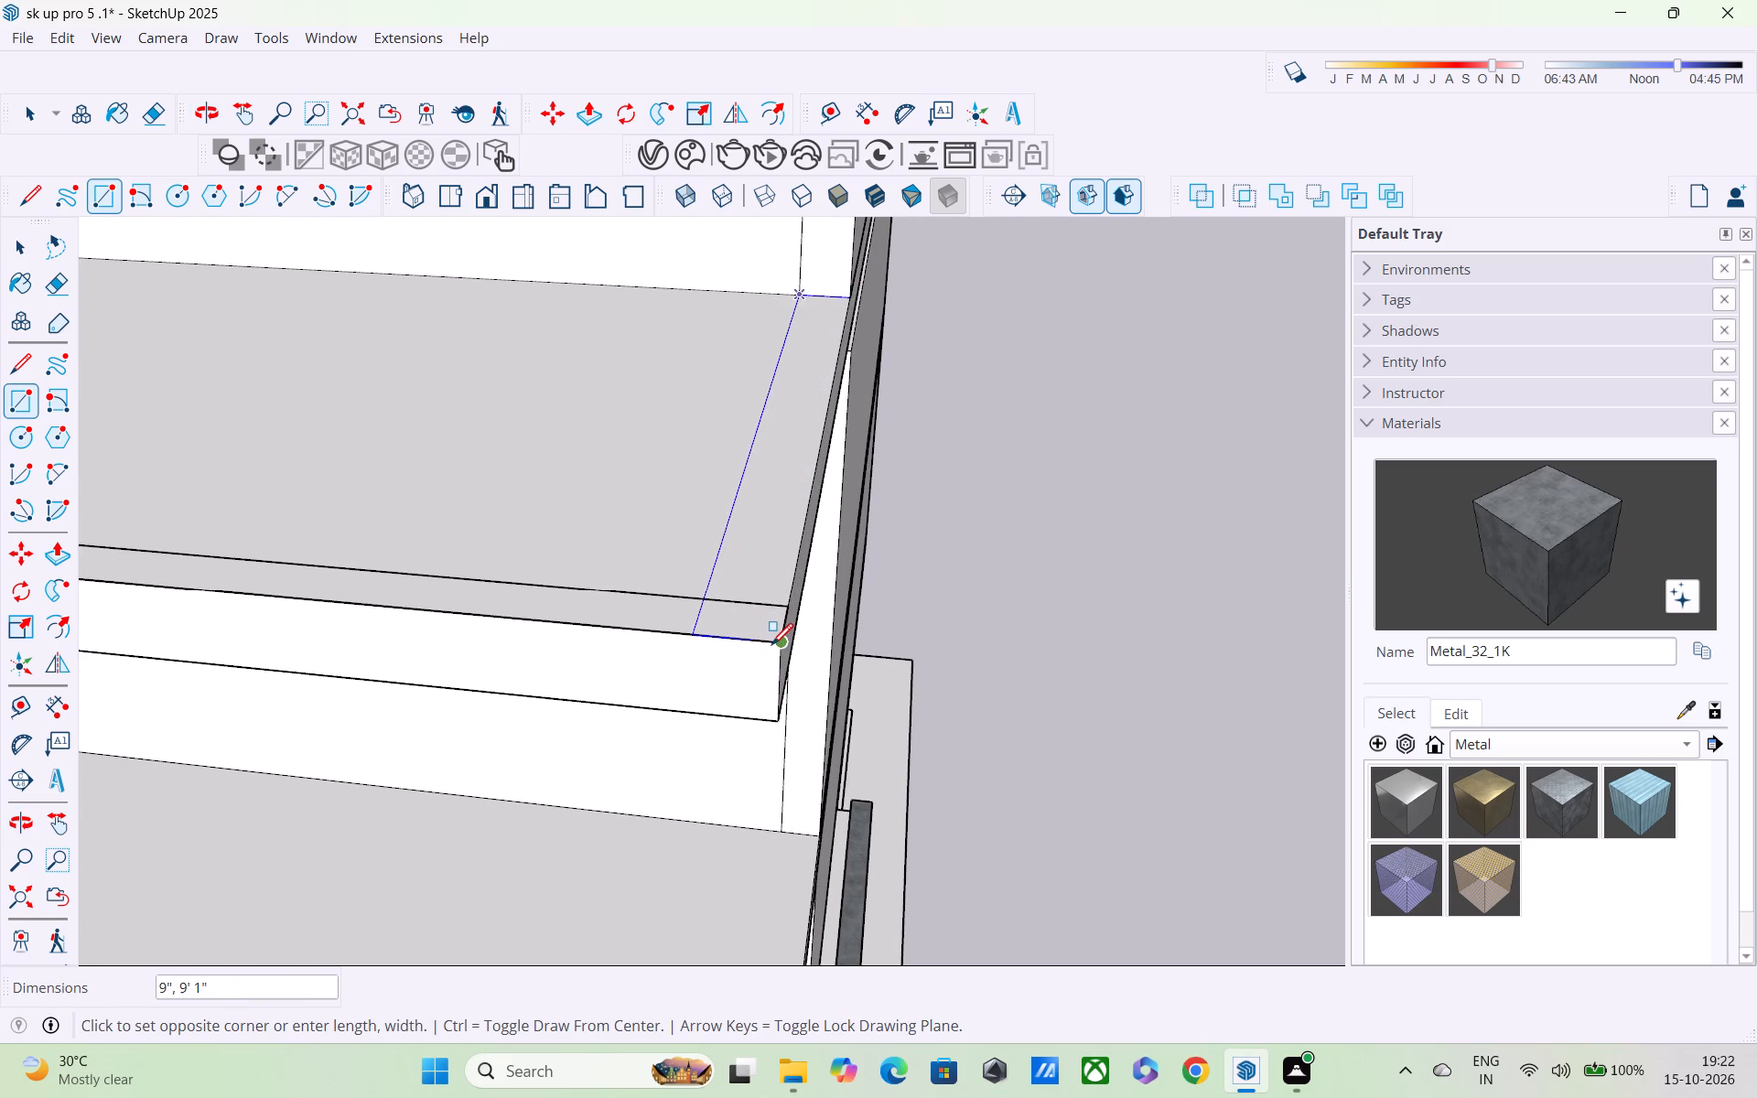
left_click(771, 646)
Erase the overlapping lines at the slab's outer corner to merge both strips into one L-shaped border.
middle_click_drag(756, 634, 803, 734)
scroll(784, 698, "down", 5)
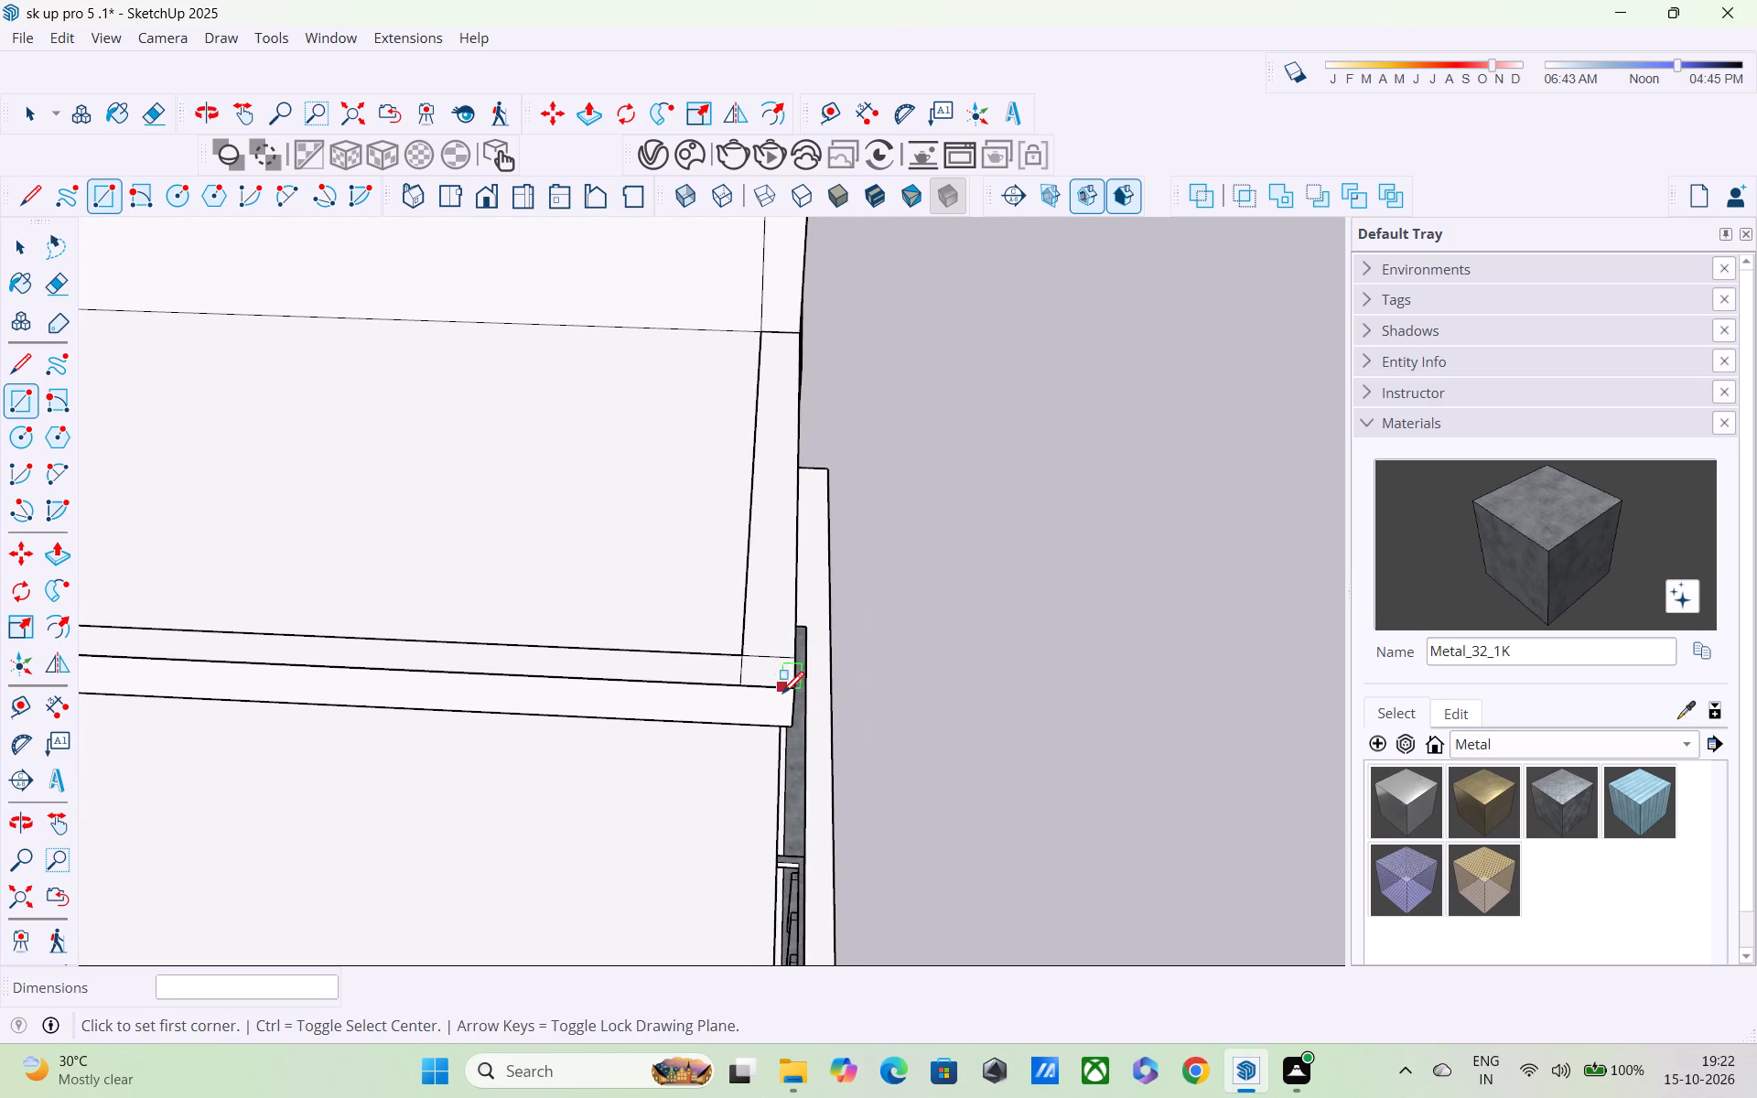
key("e")
left_click(771, 655)
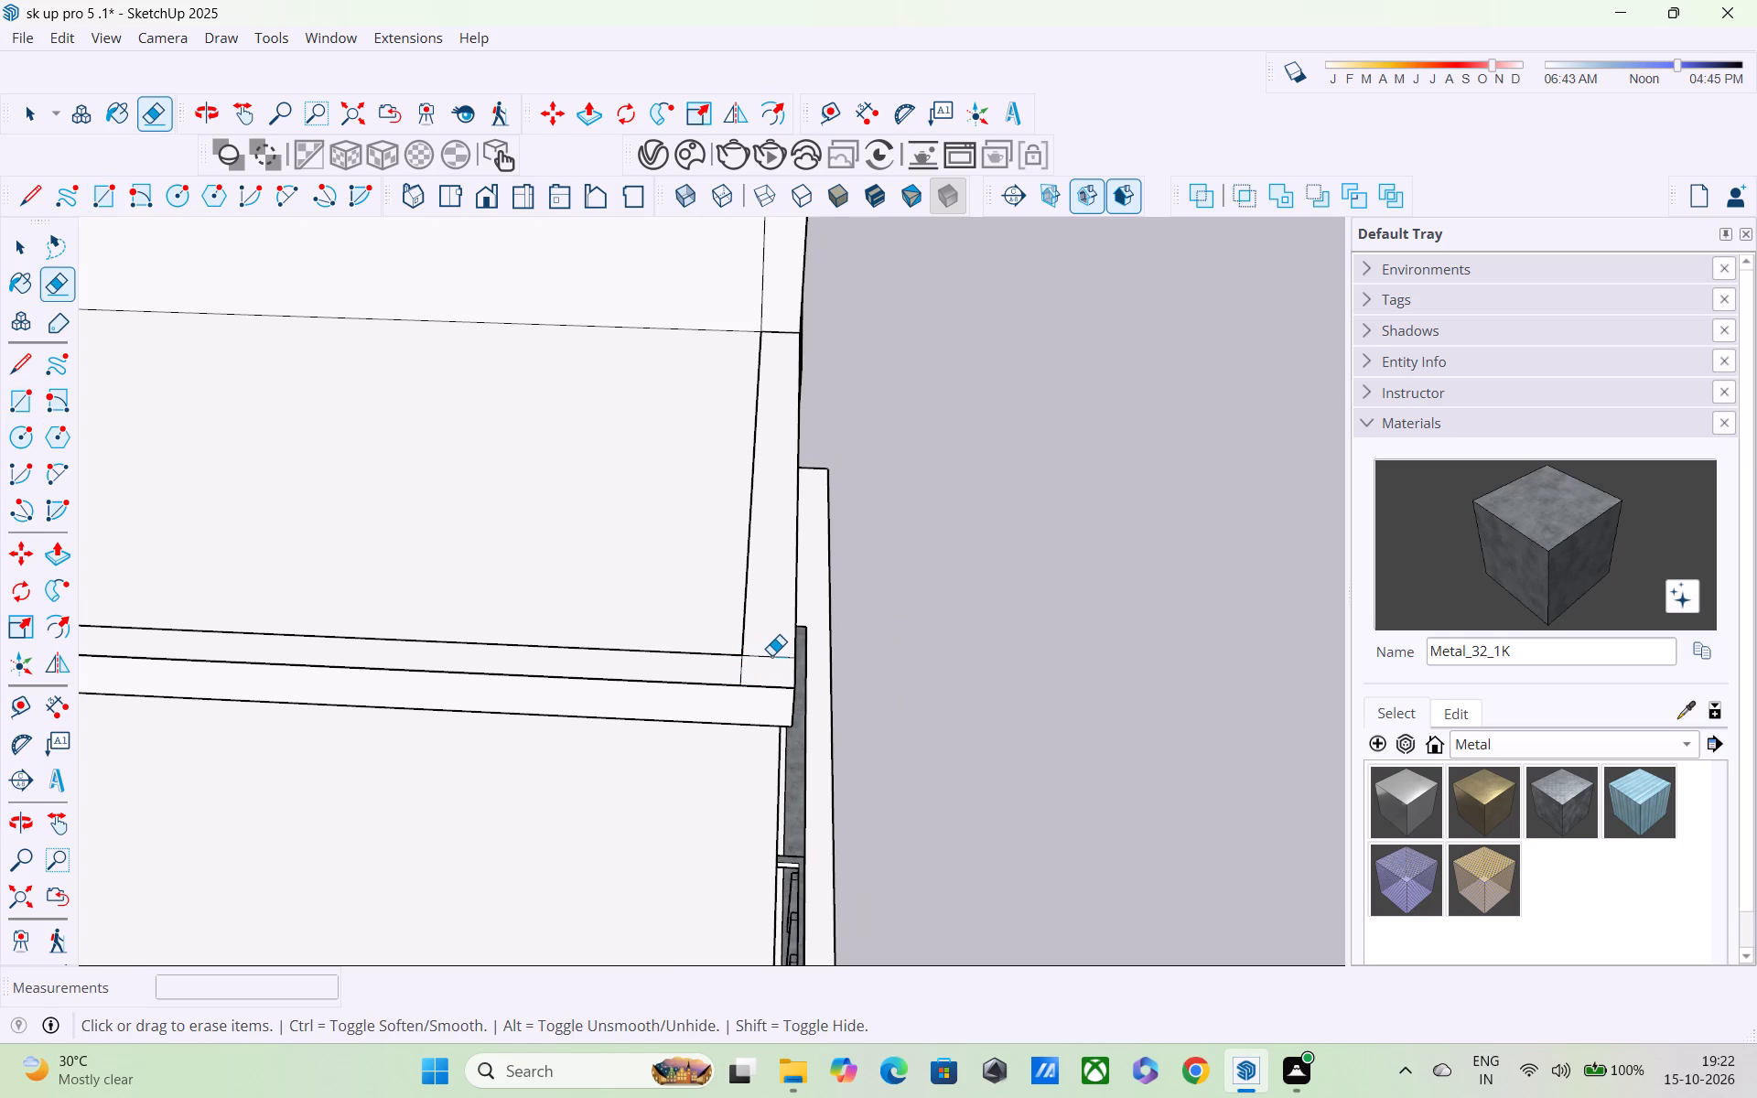
left_click(769, 658)
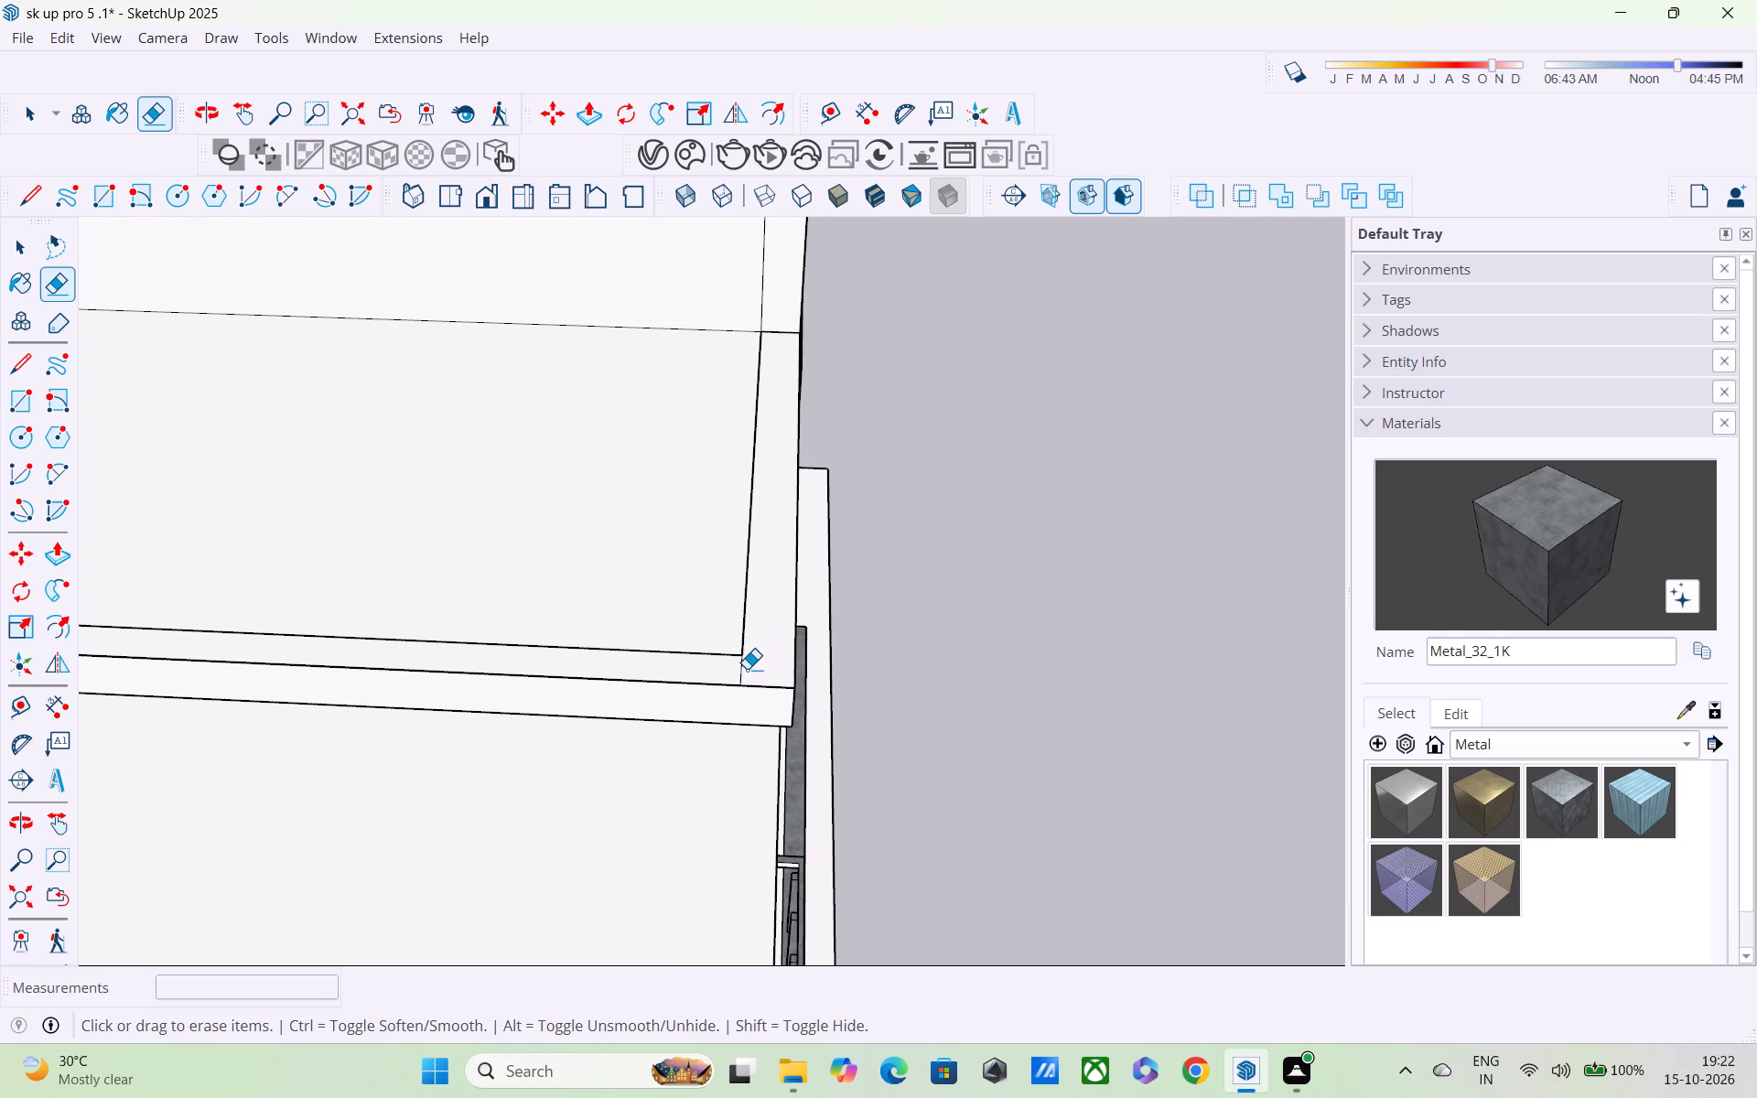
left_click(743, 666)
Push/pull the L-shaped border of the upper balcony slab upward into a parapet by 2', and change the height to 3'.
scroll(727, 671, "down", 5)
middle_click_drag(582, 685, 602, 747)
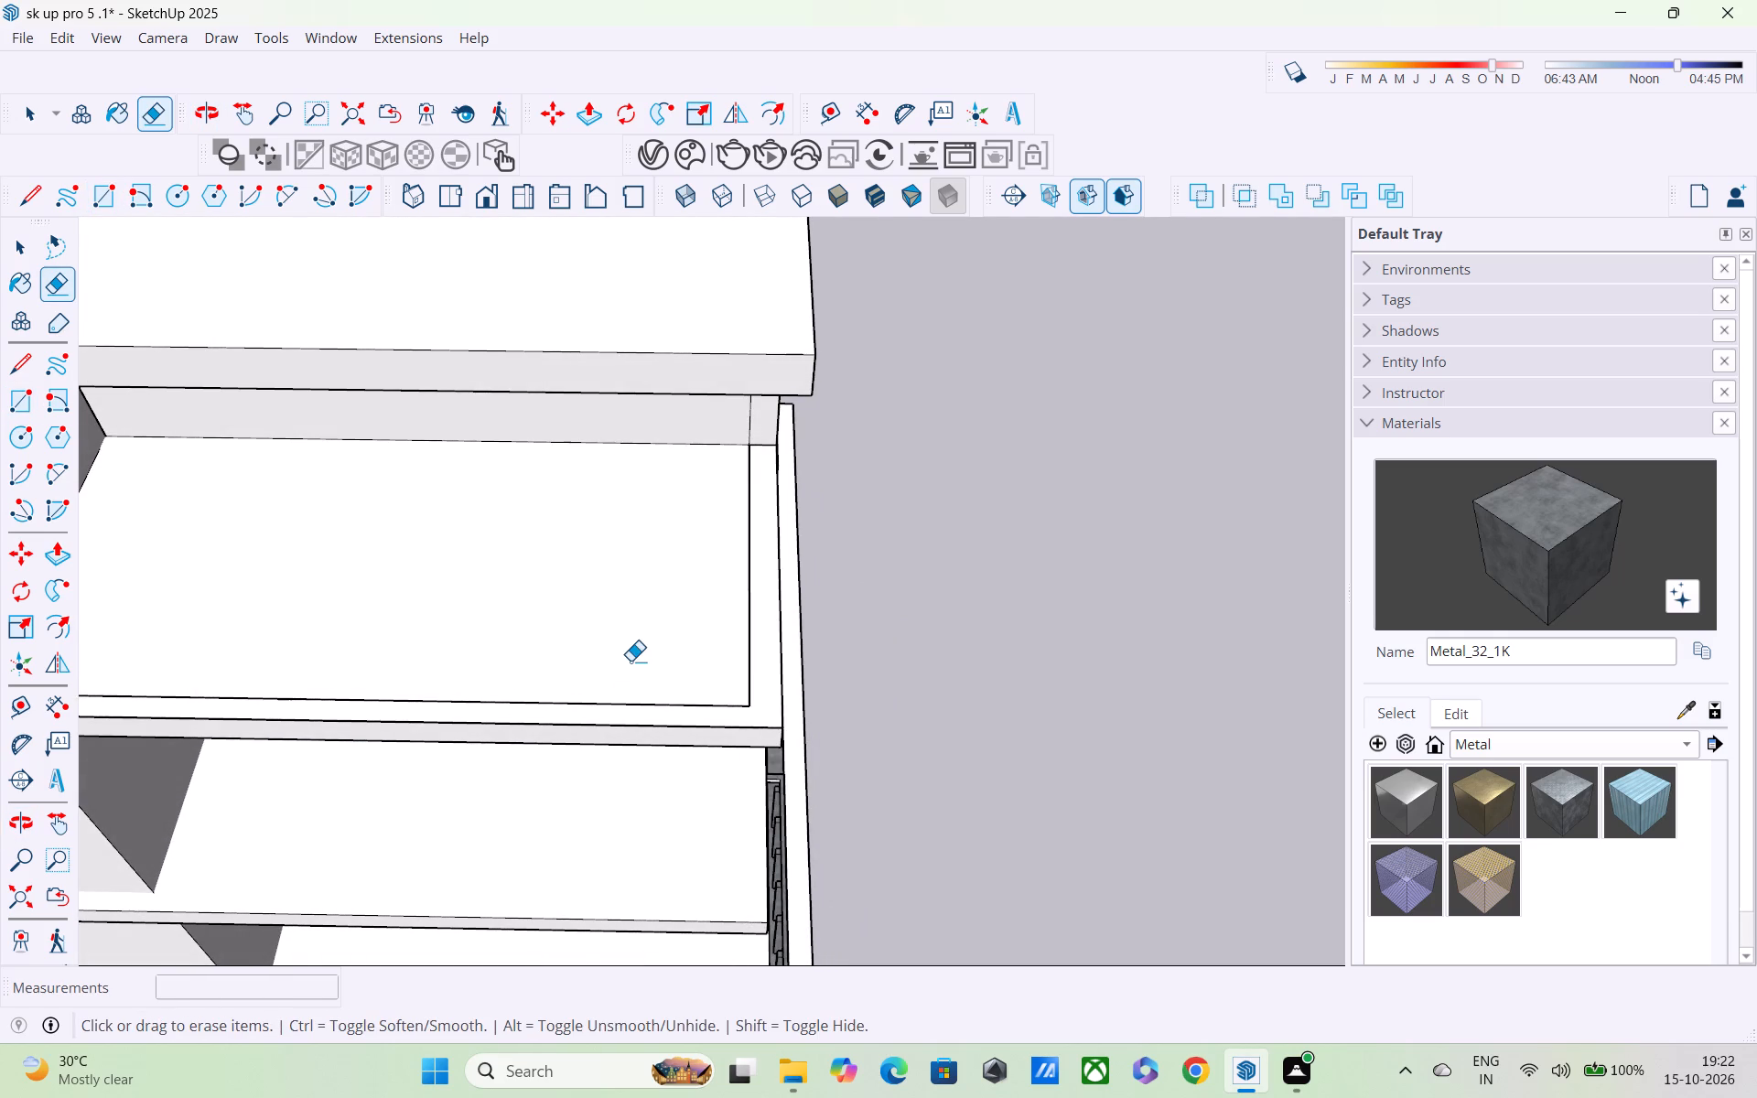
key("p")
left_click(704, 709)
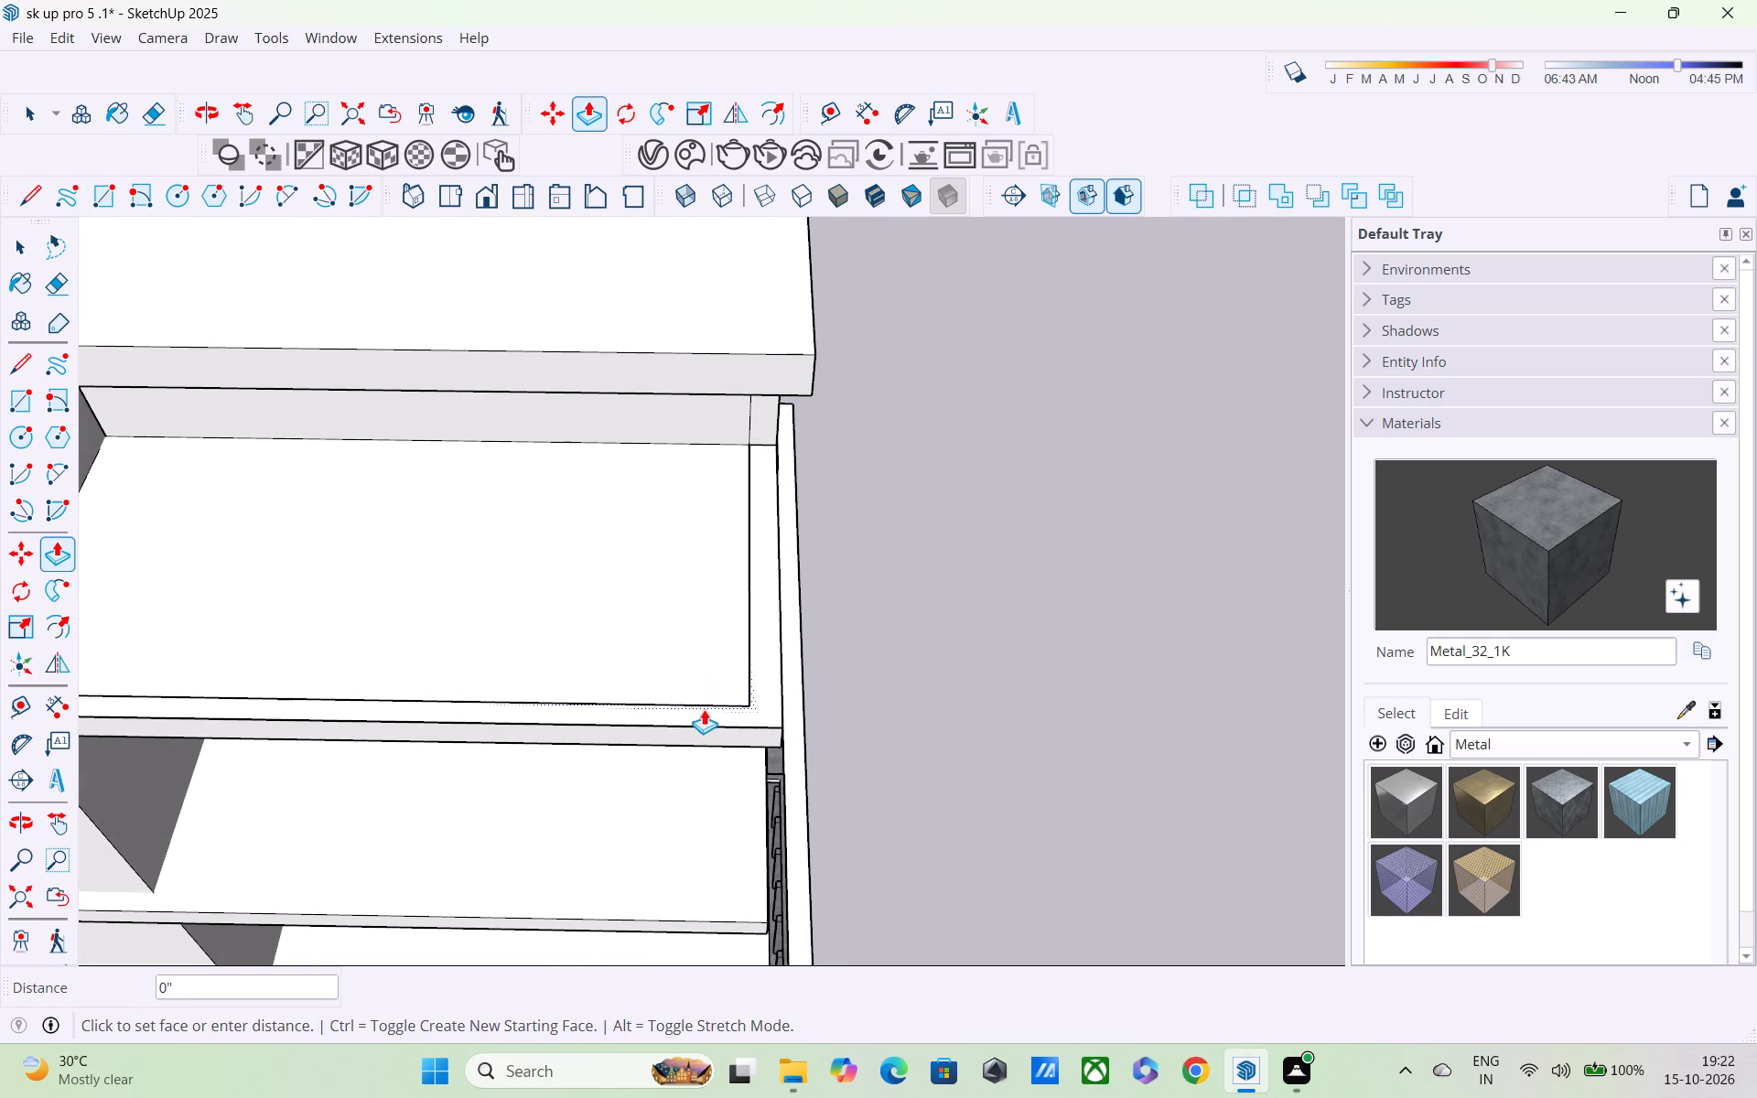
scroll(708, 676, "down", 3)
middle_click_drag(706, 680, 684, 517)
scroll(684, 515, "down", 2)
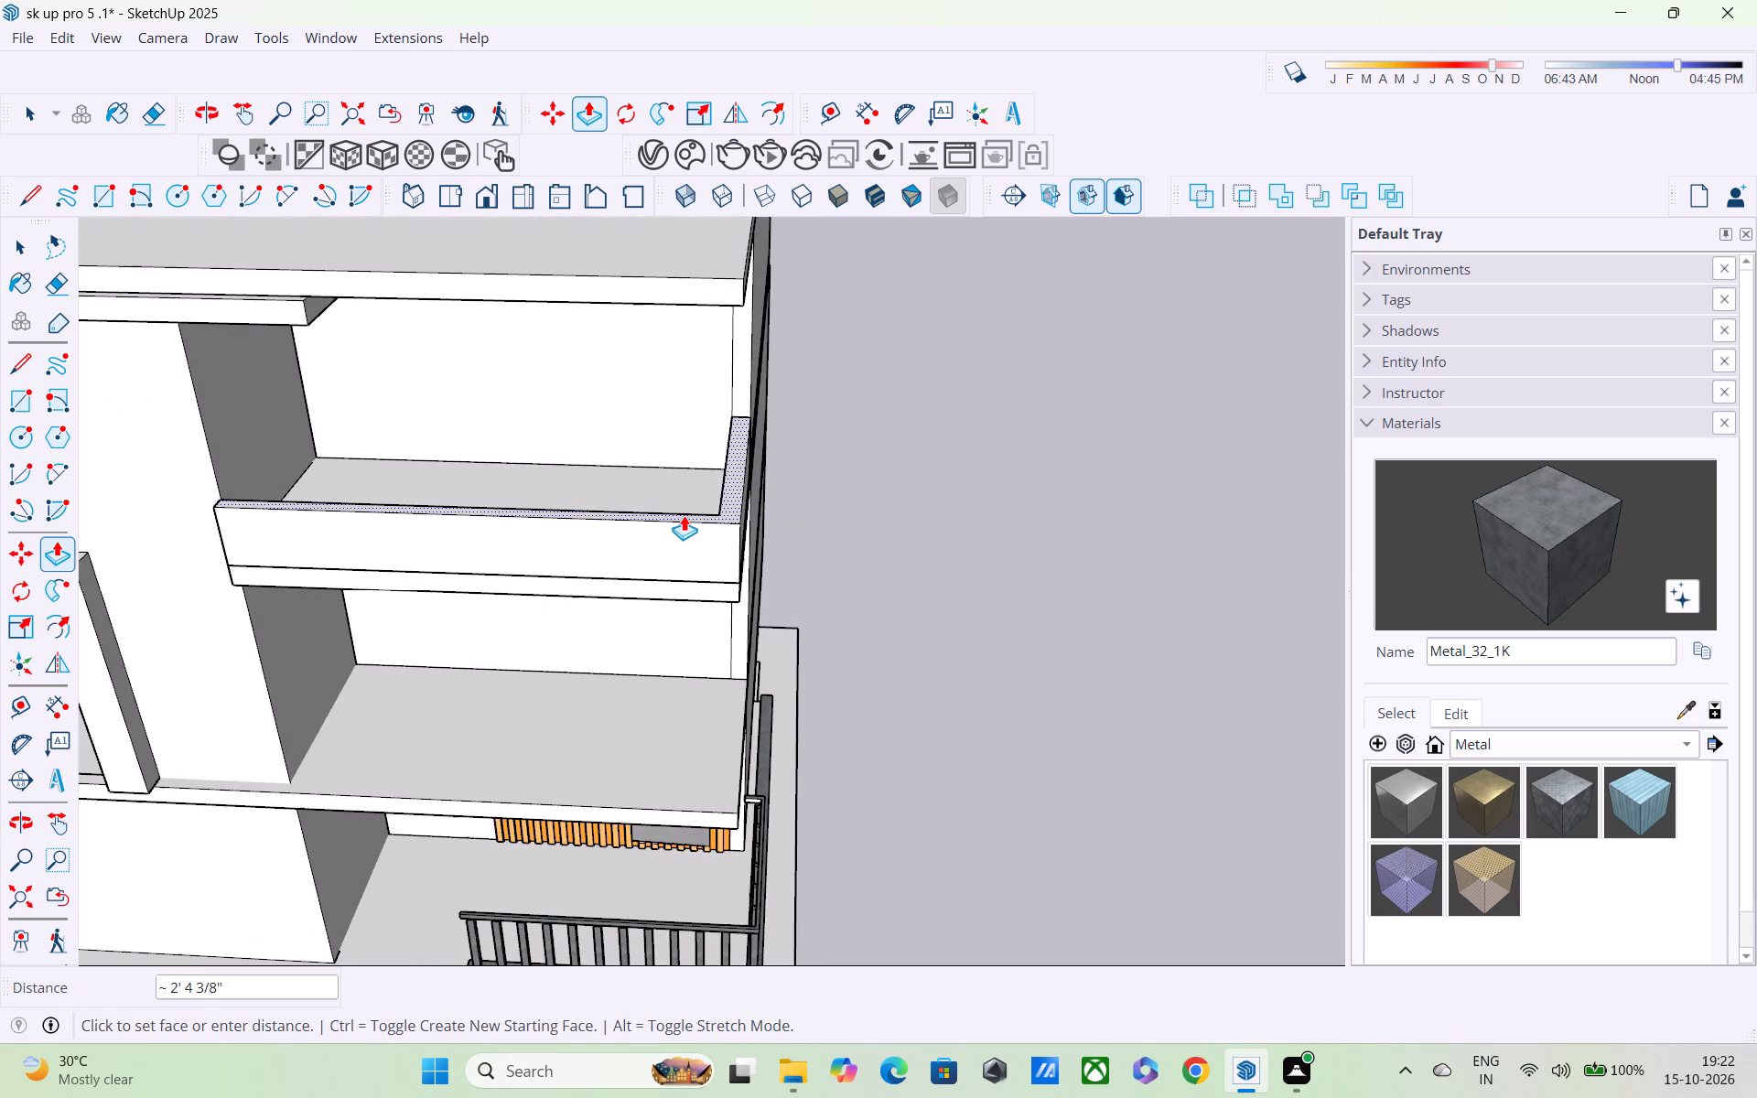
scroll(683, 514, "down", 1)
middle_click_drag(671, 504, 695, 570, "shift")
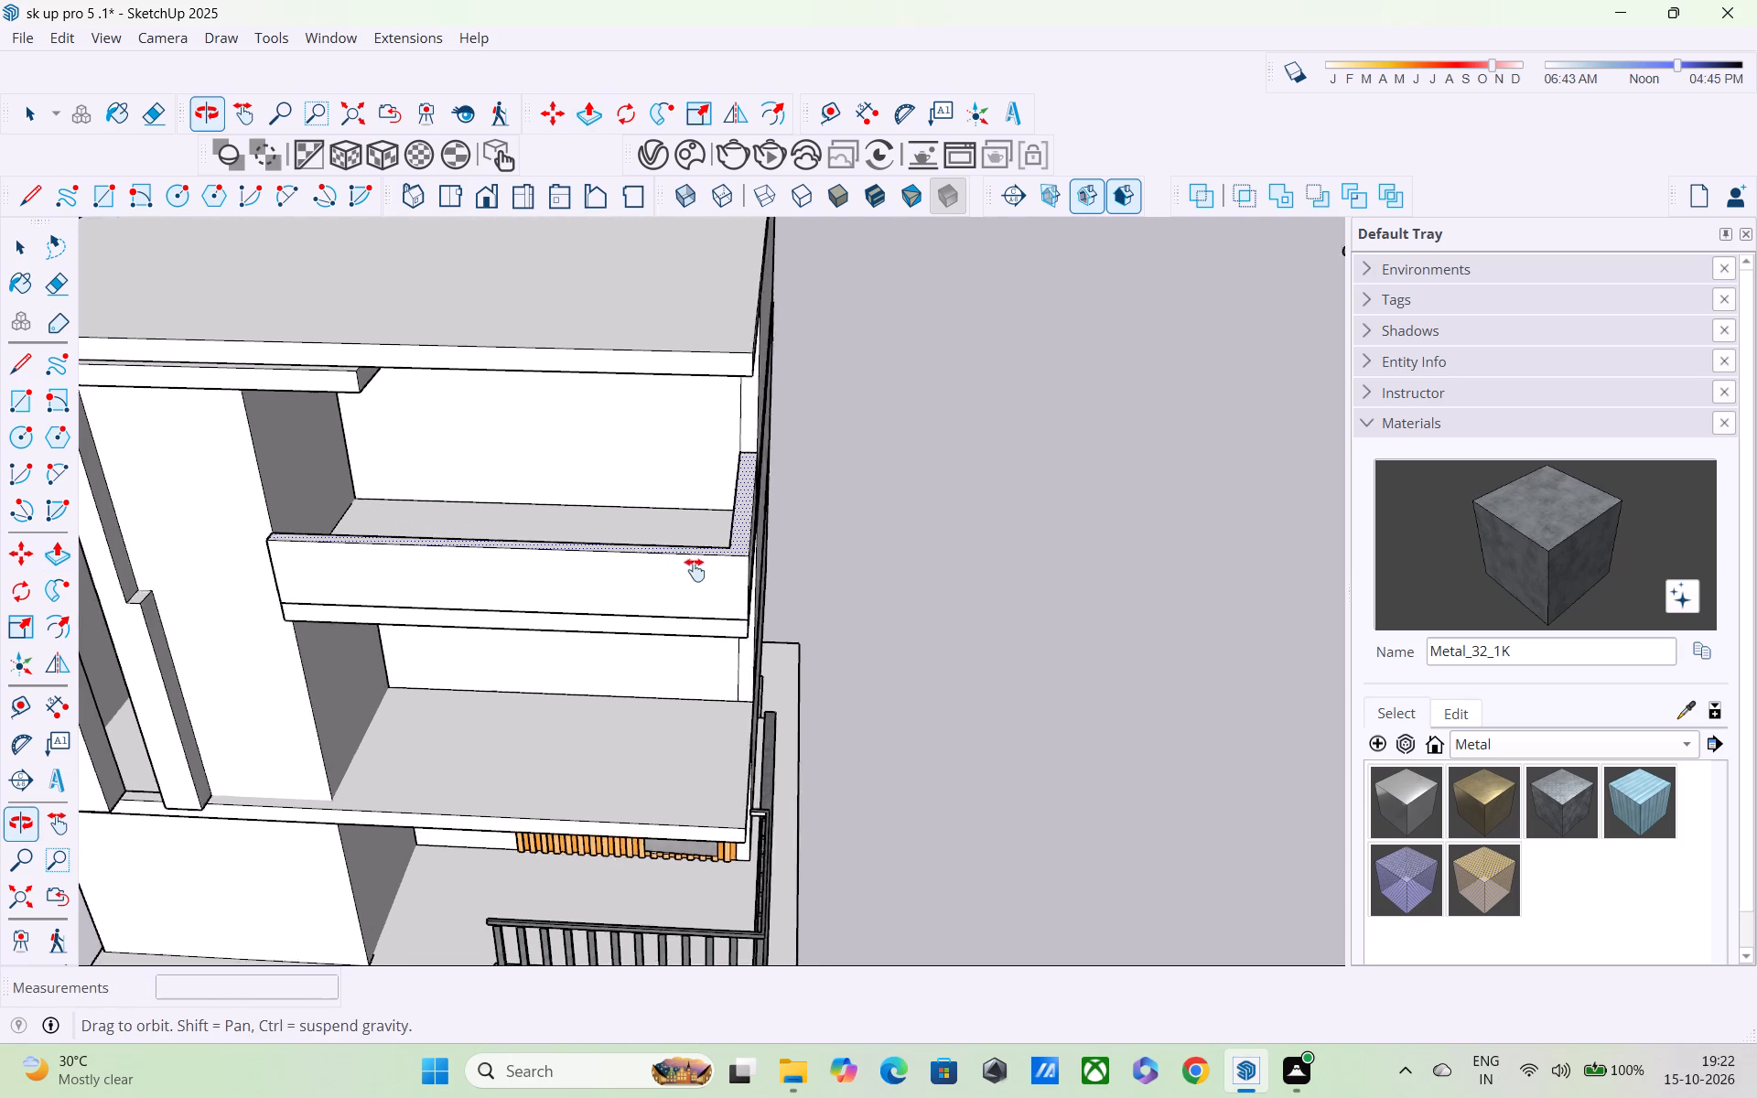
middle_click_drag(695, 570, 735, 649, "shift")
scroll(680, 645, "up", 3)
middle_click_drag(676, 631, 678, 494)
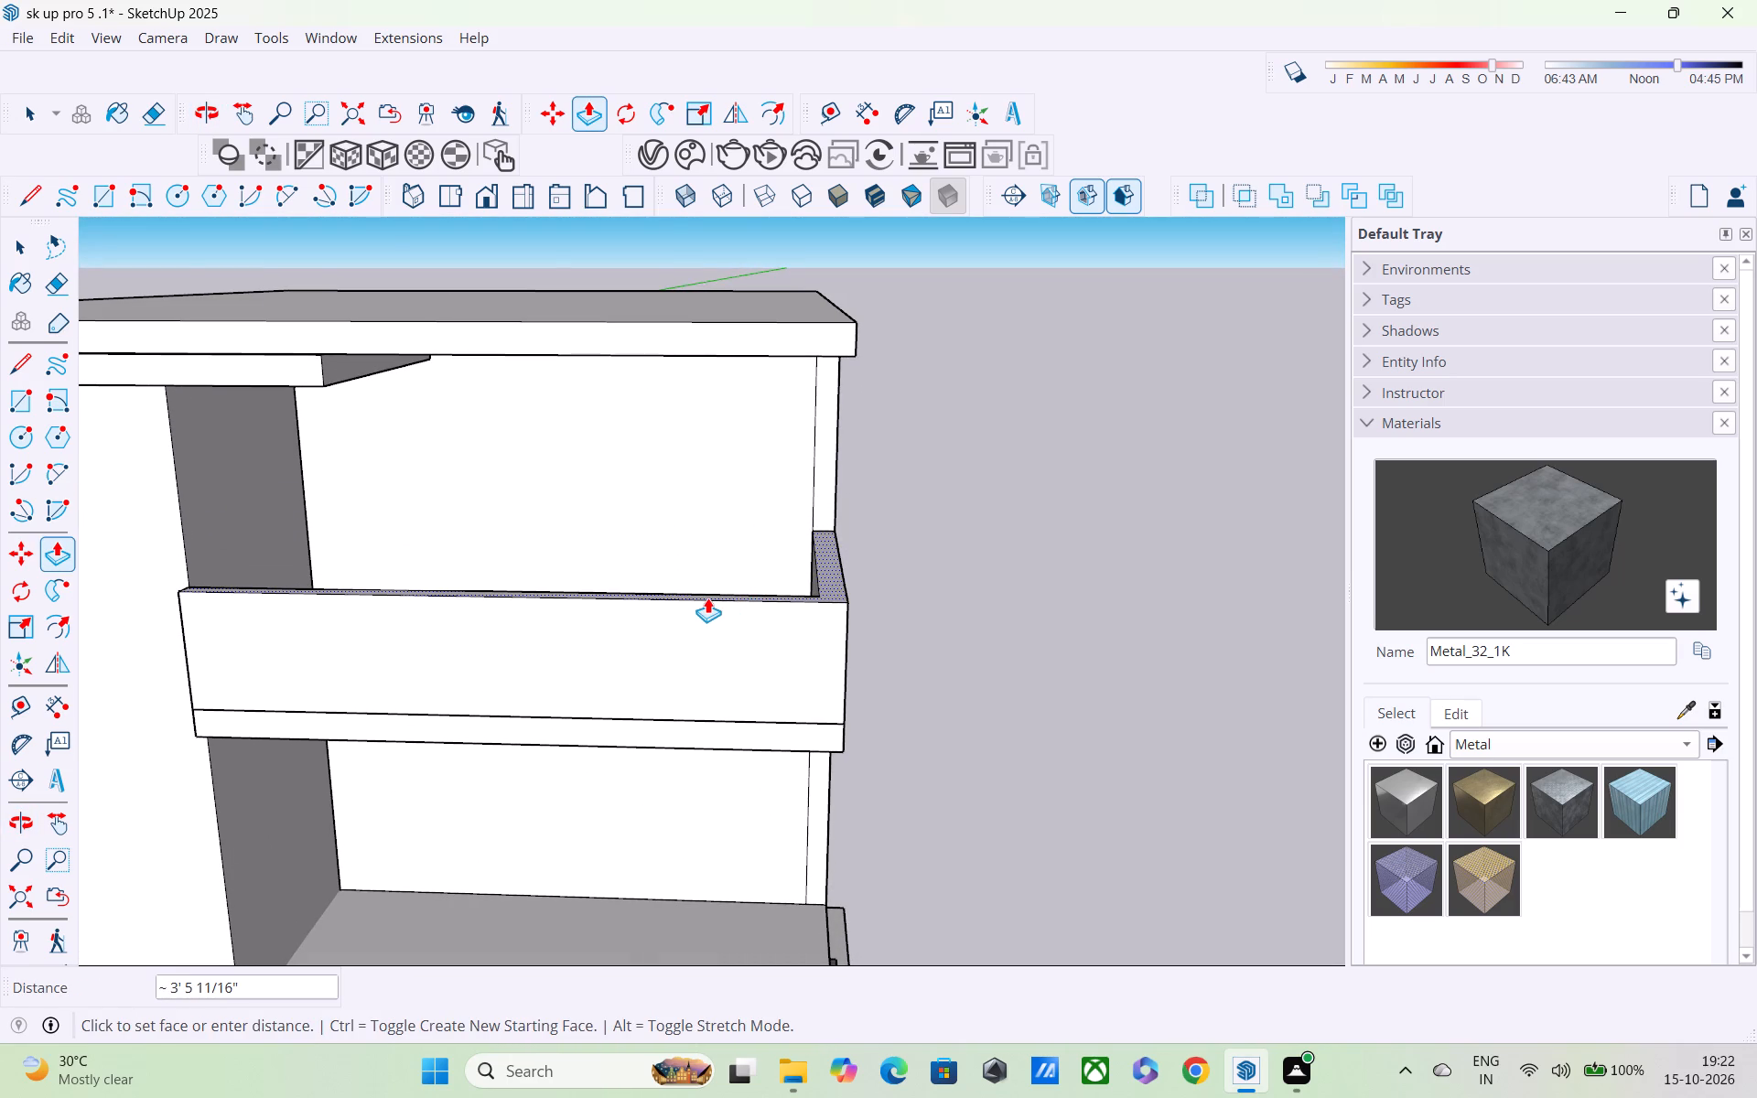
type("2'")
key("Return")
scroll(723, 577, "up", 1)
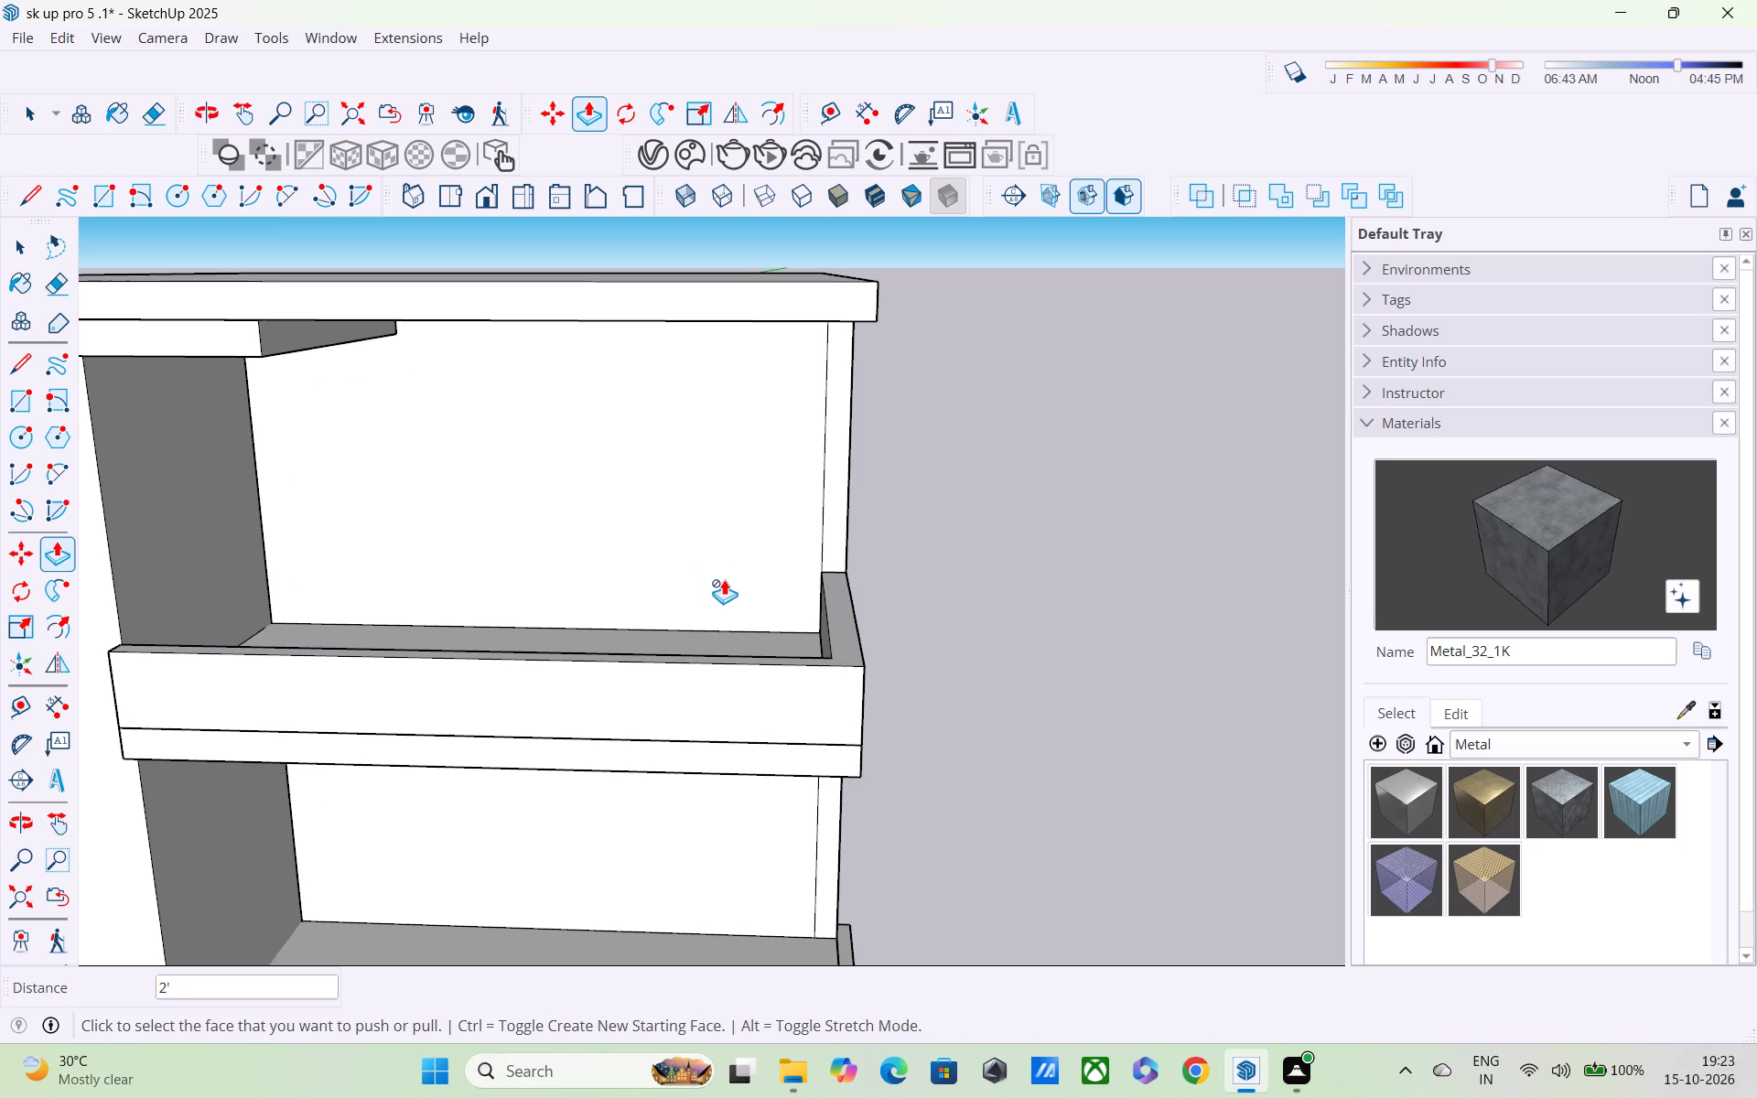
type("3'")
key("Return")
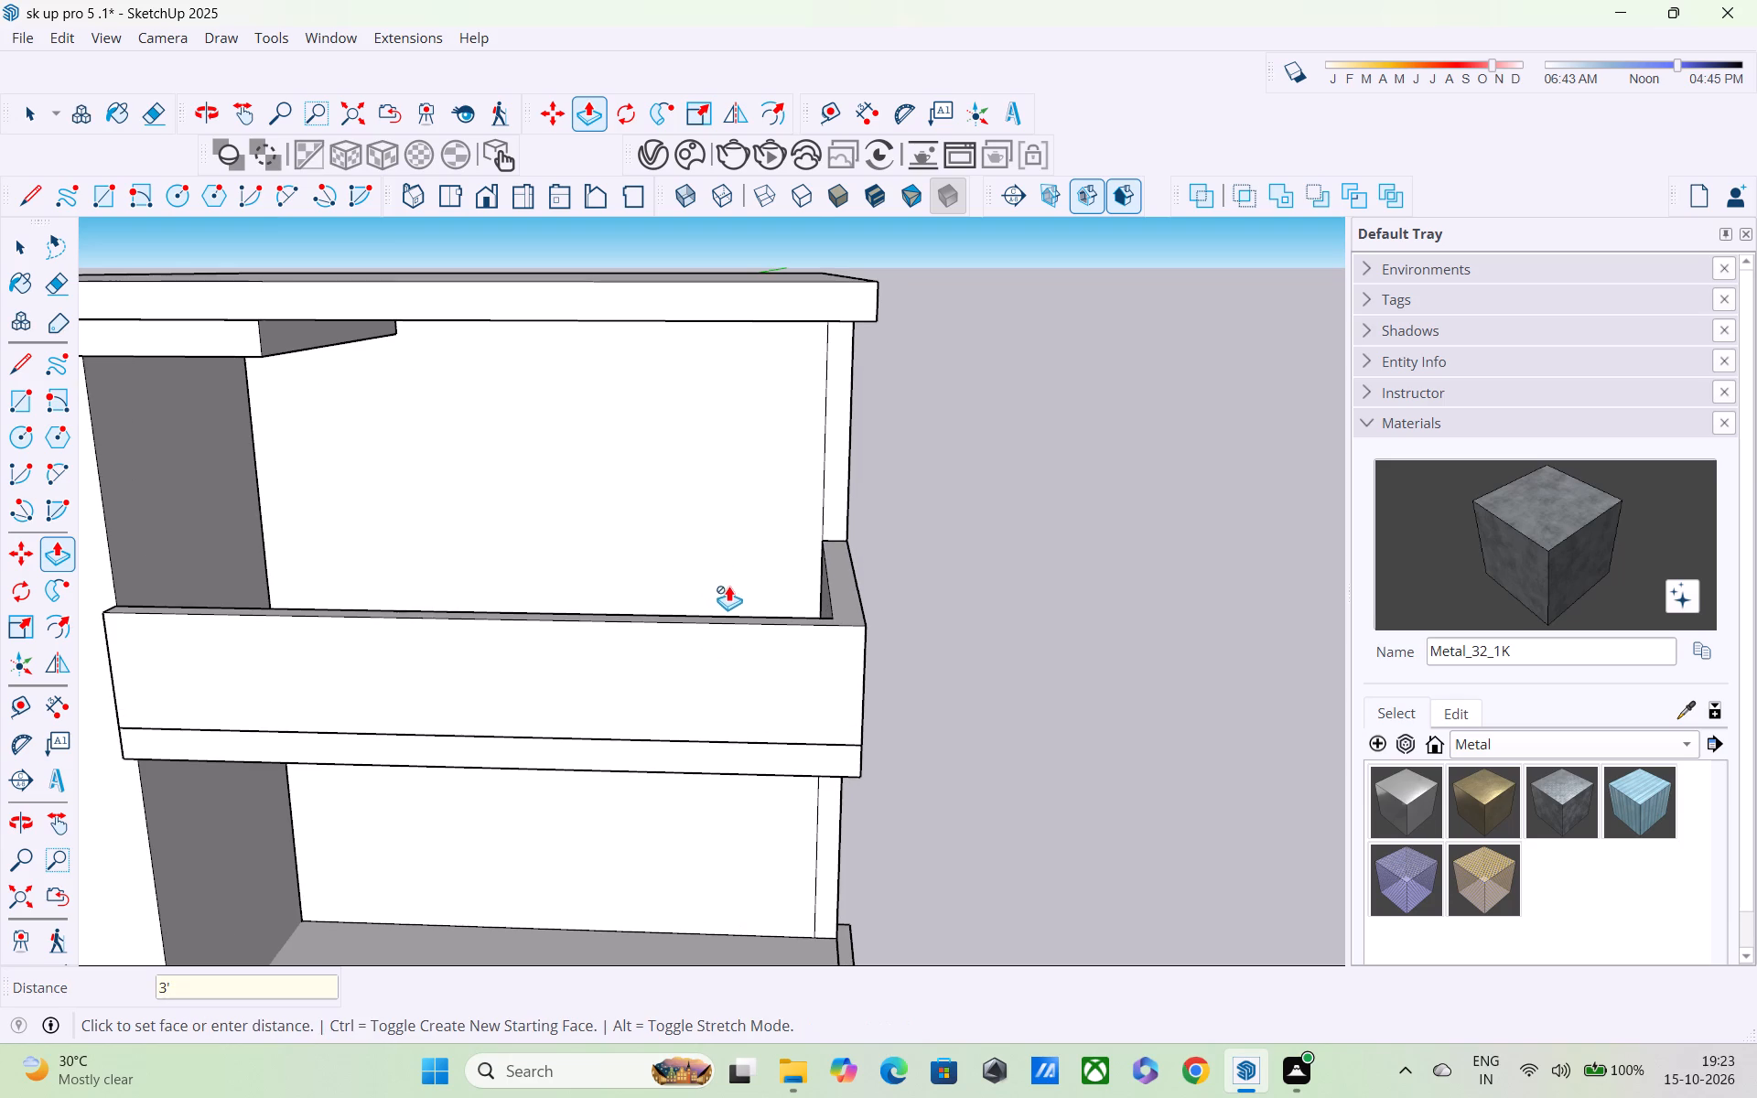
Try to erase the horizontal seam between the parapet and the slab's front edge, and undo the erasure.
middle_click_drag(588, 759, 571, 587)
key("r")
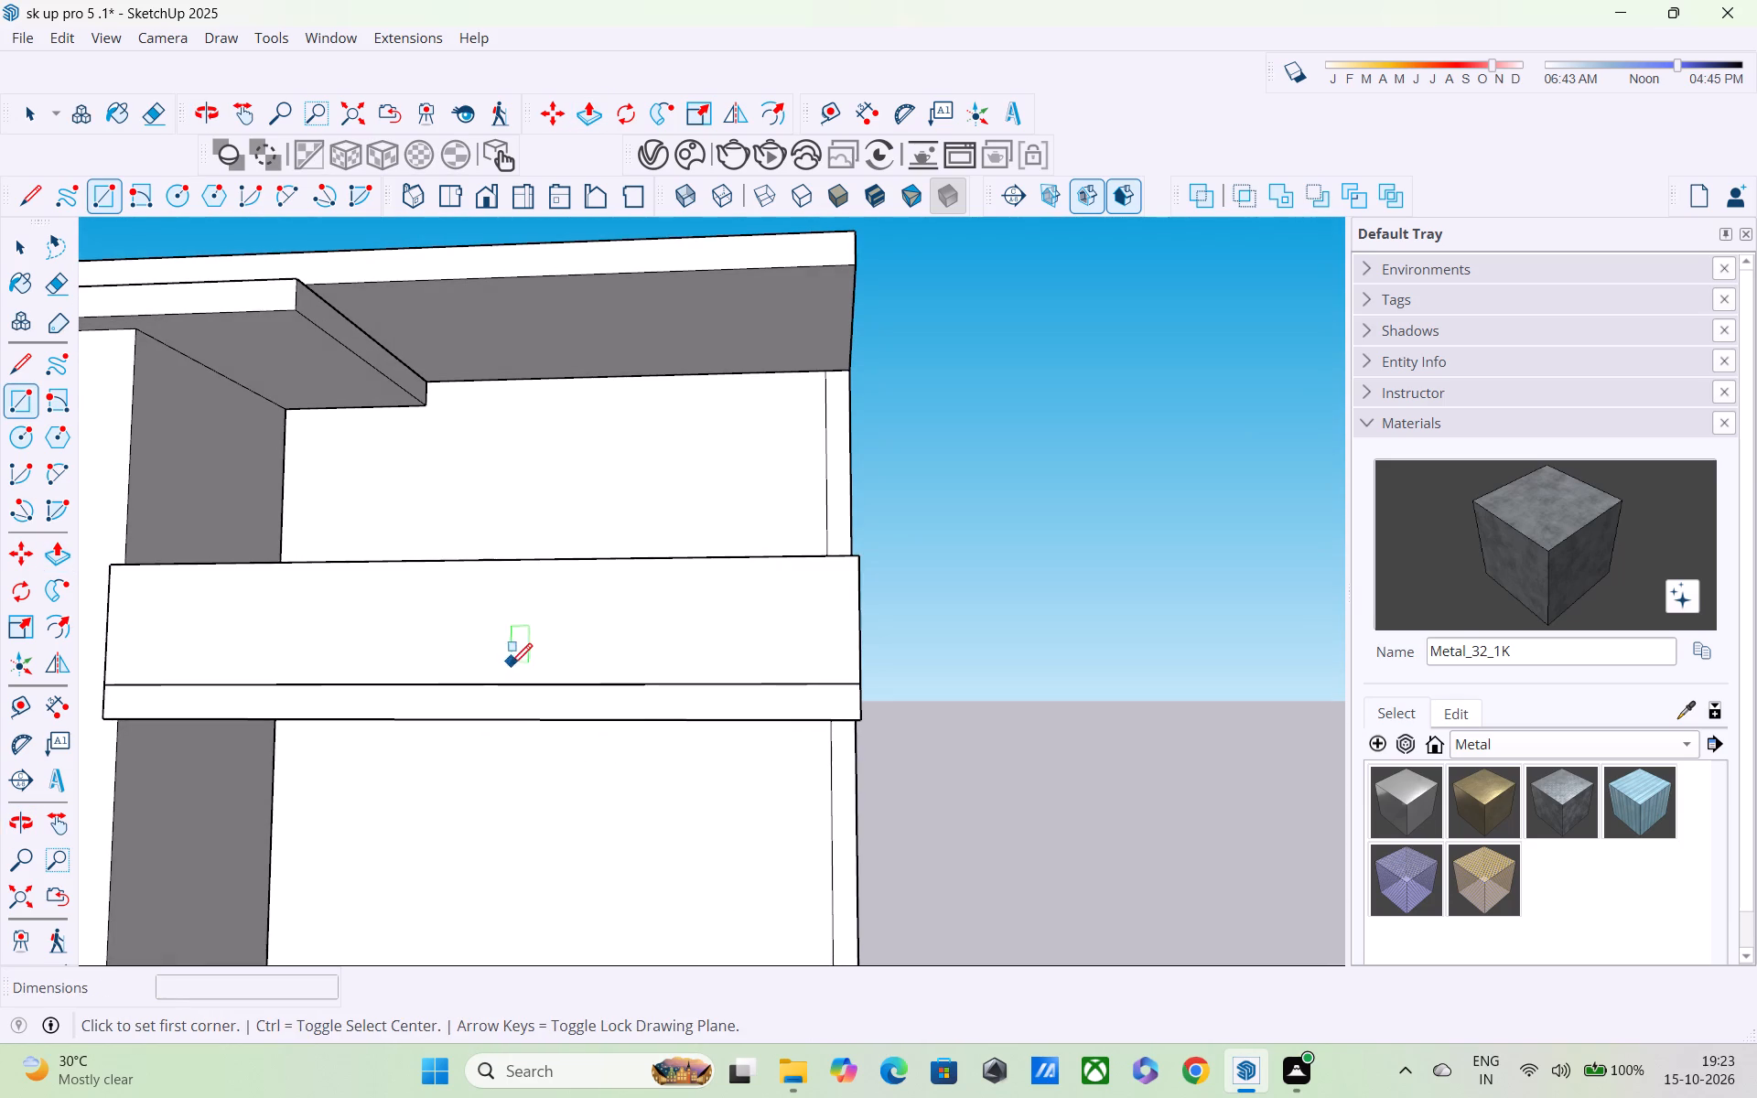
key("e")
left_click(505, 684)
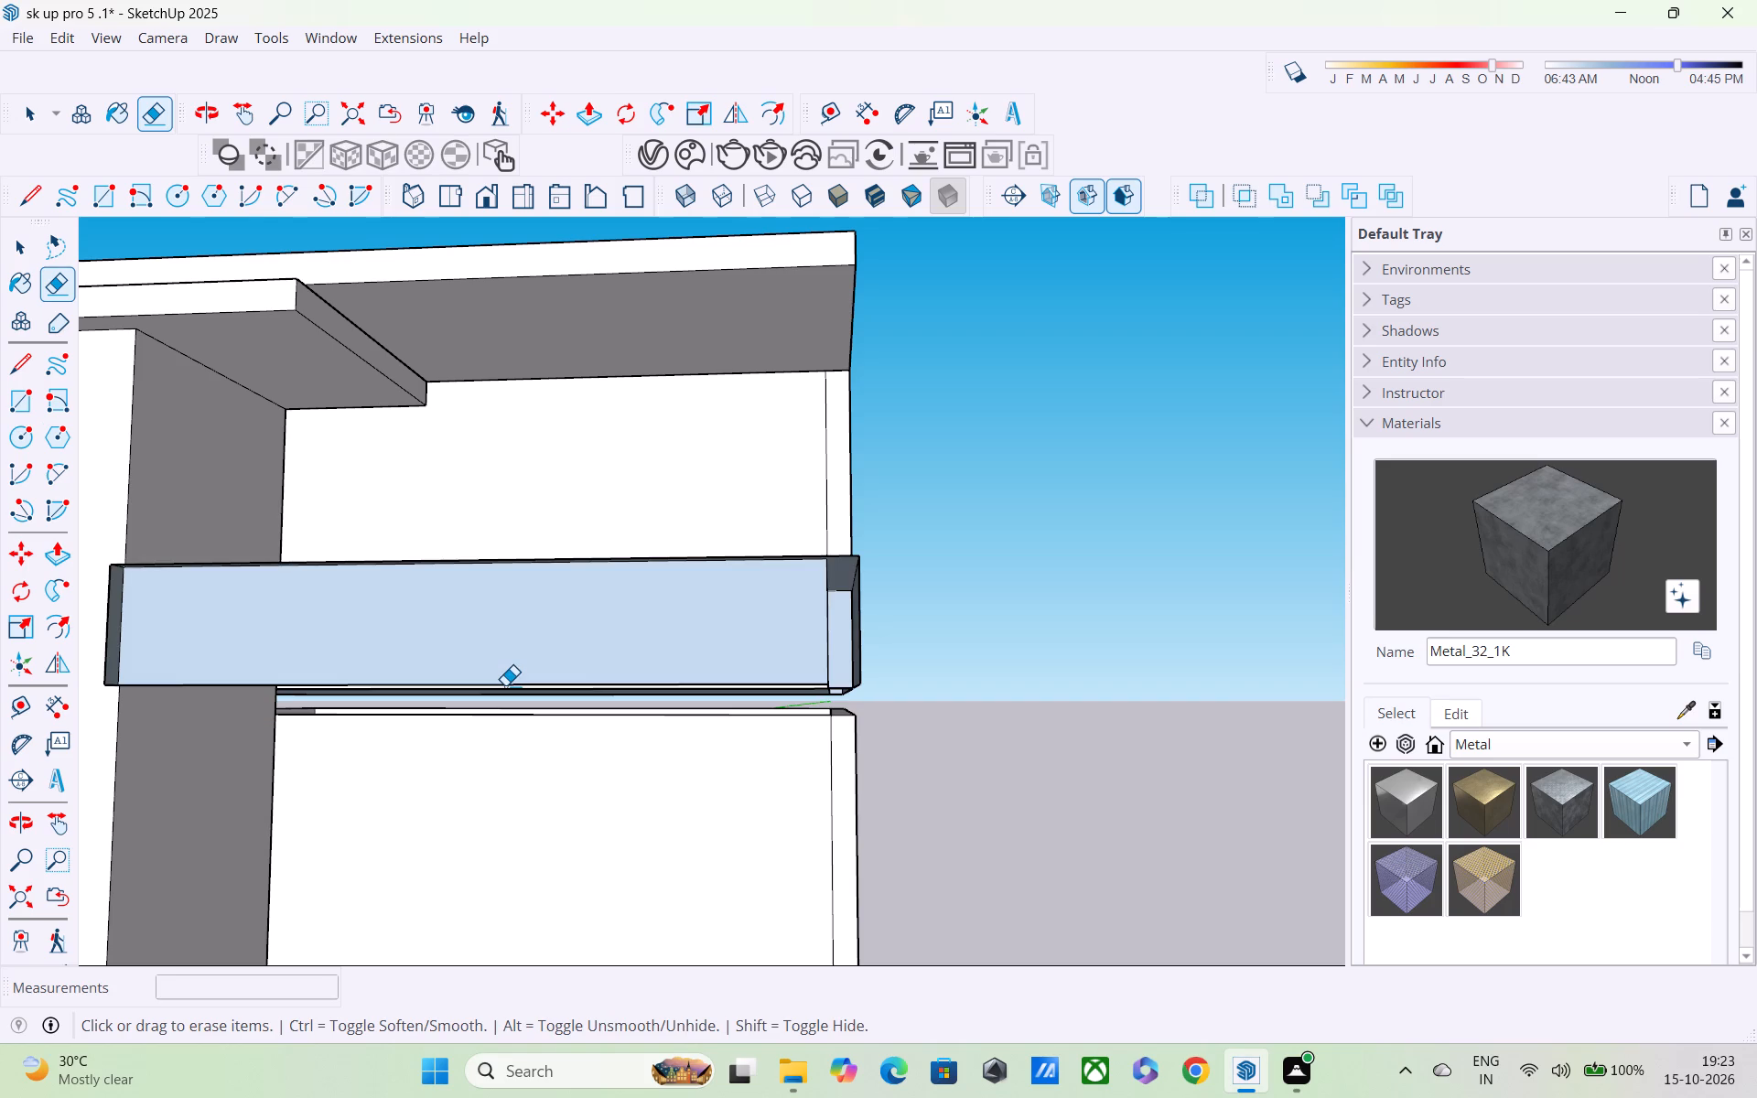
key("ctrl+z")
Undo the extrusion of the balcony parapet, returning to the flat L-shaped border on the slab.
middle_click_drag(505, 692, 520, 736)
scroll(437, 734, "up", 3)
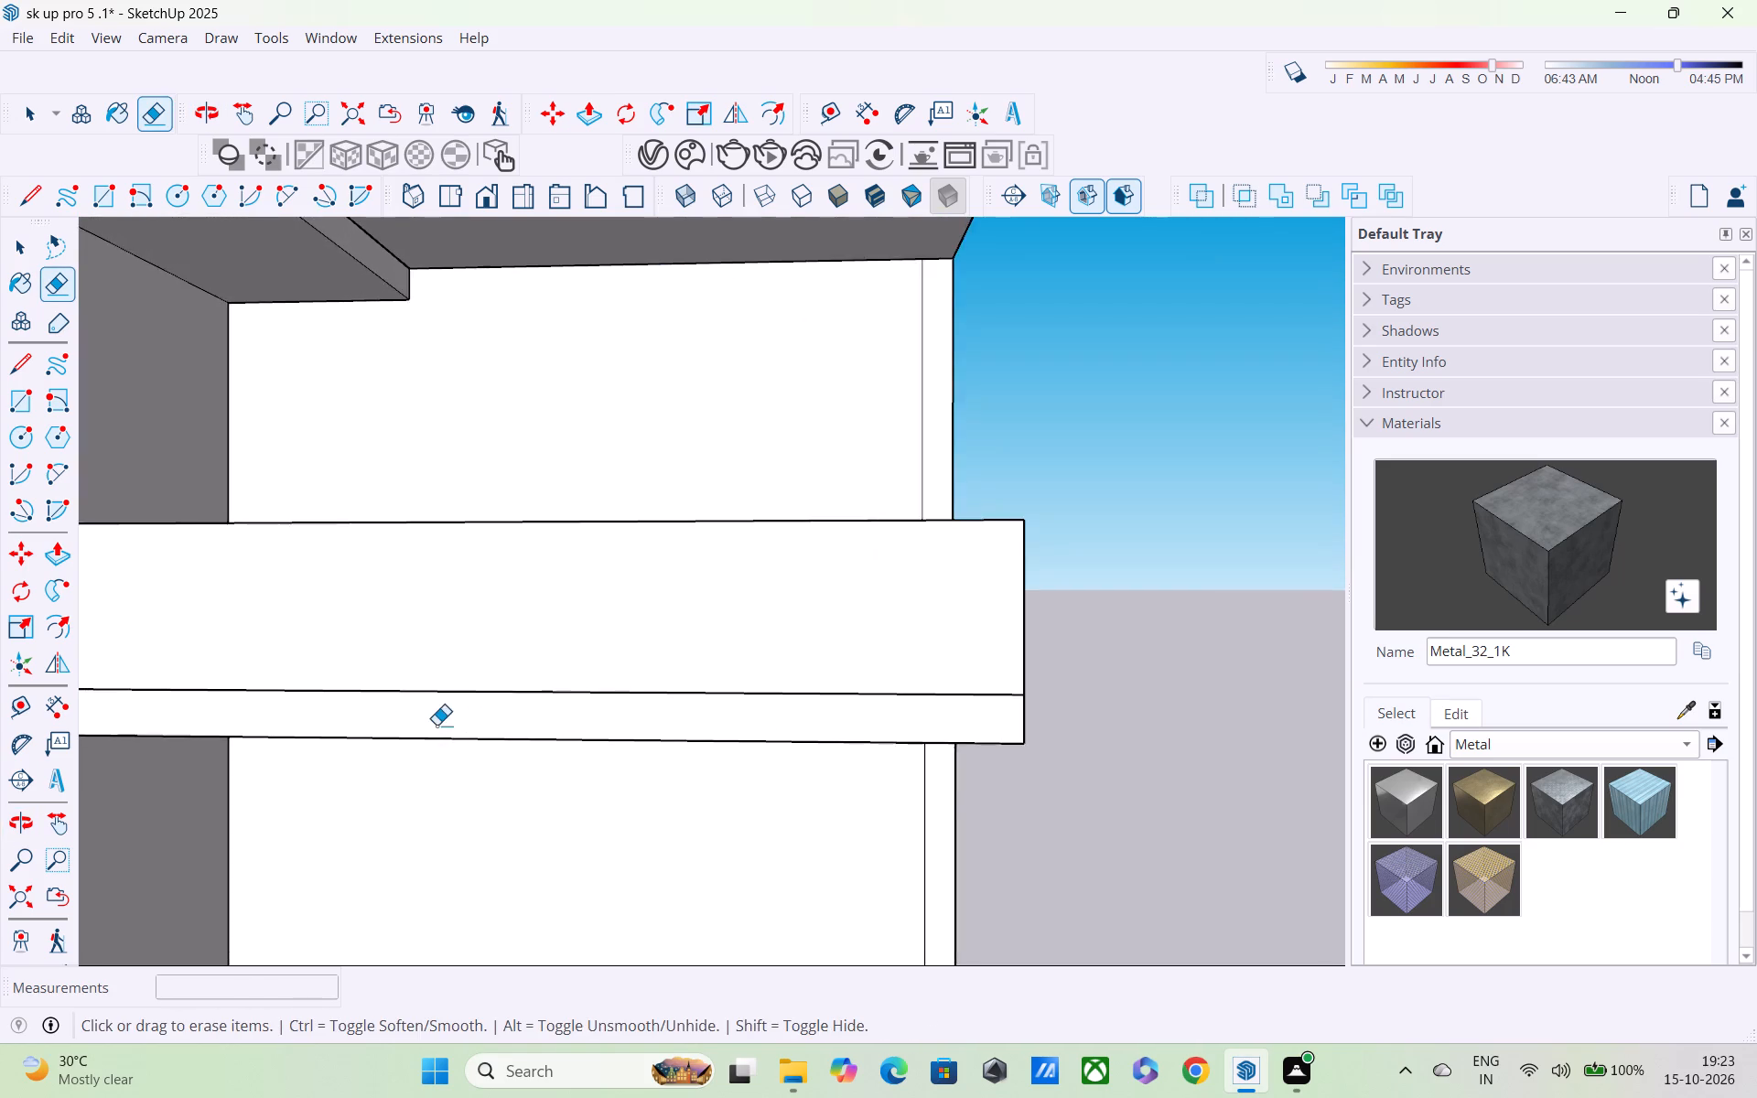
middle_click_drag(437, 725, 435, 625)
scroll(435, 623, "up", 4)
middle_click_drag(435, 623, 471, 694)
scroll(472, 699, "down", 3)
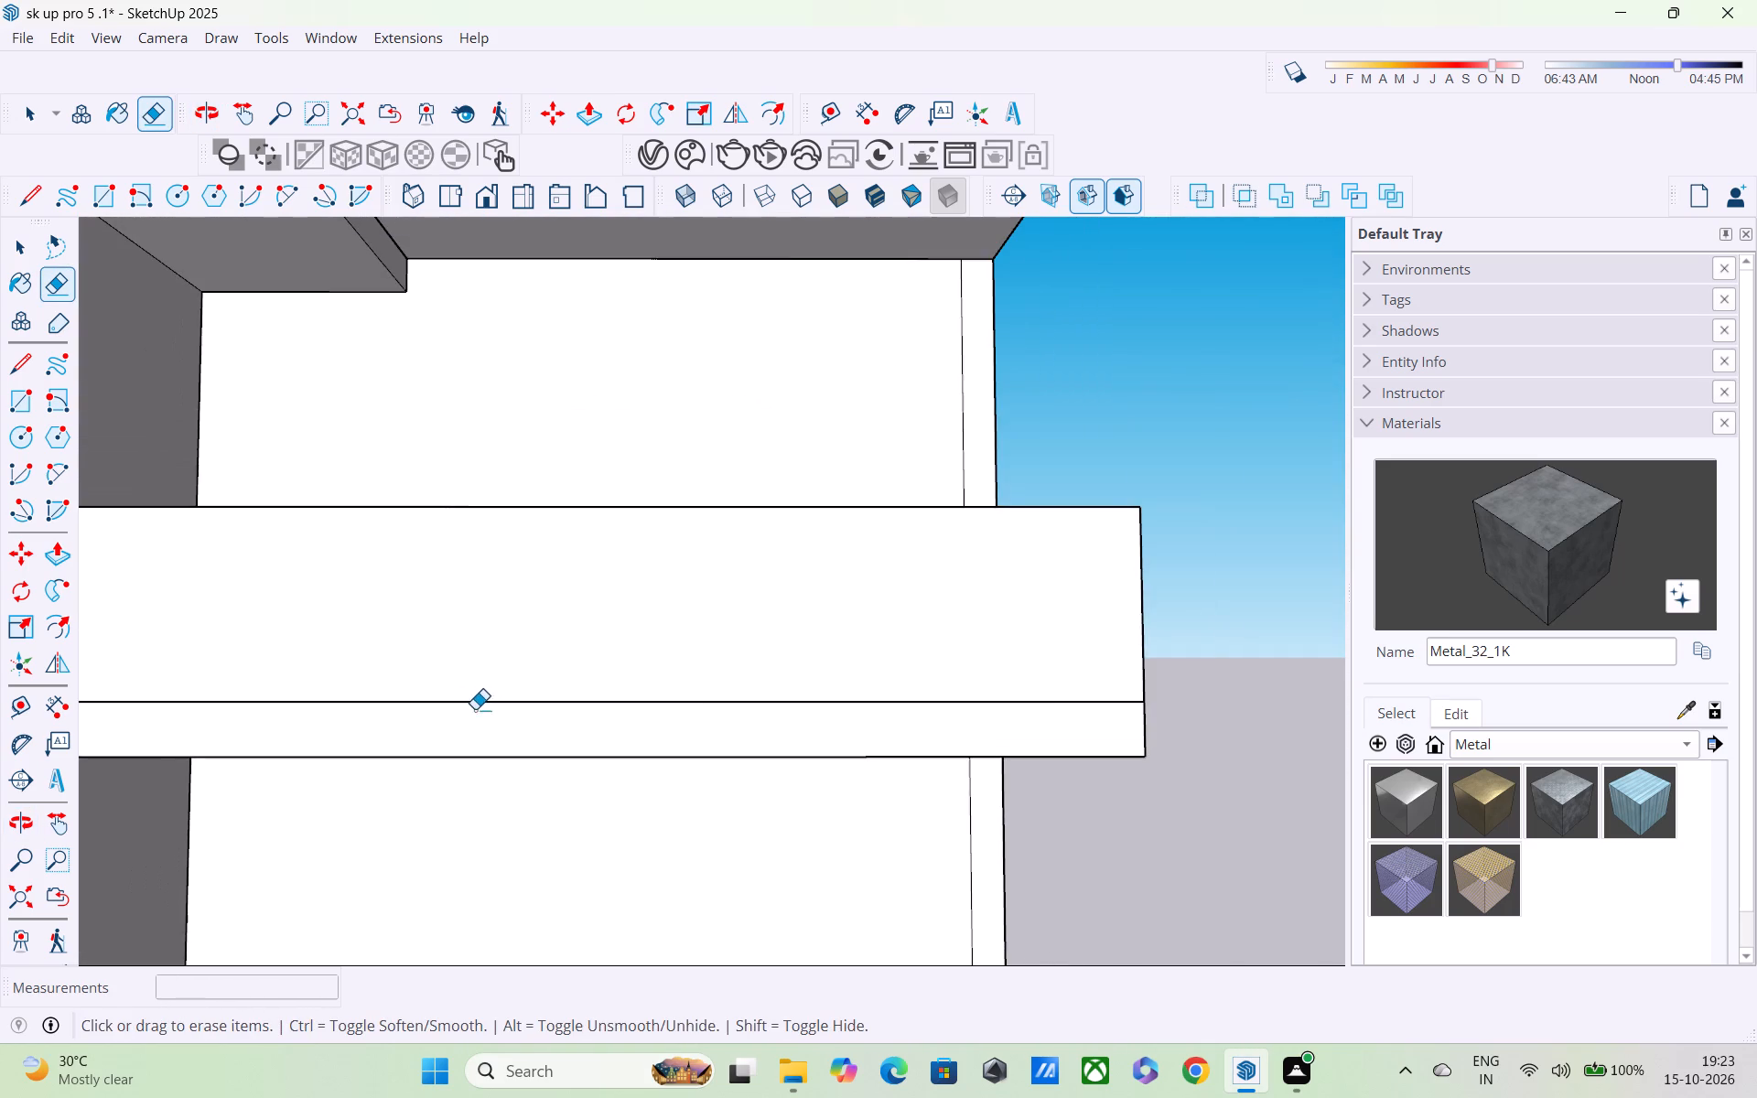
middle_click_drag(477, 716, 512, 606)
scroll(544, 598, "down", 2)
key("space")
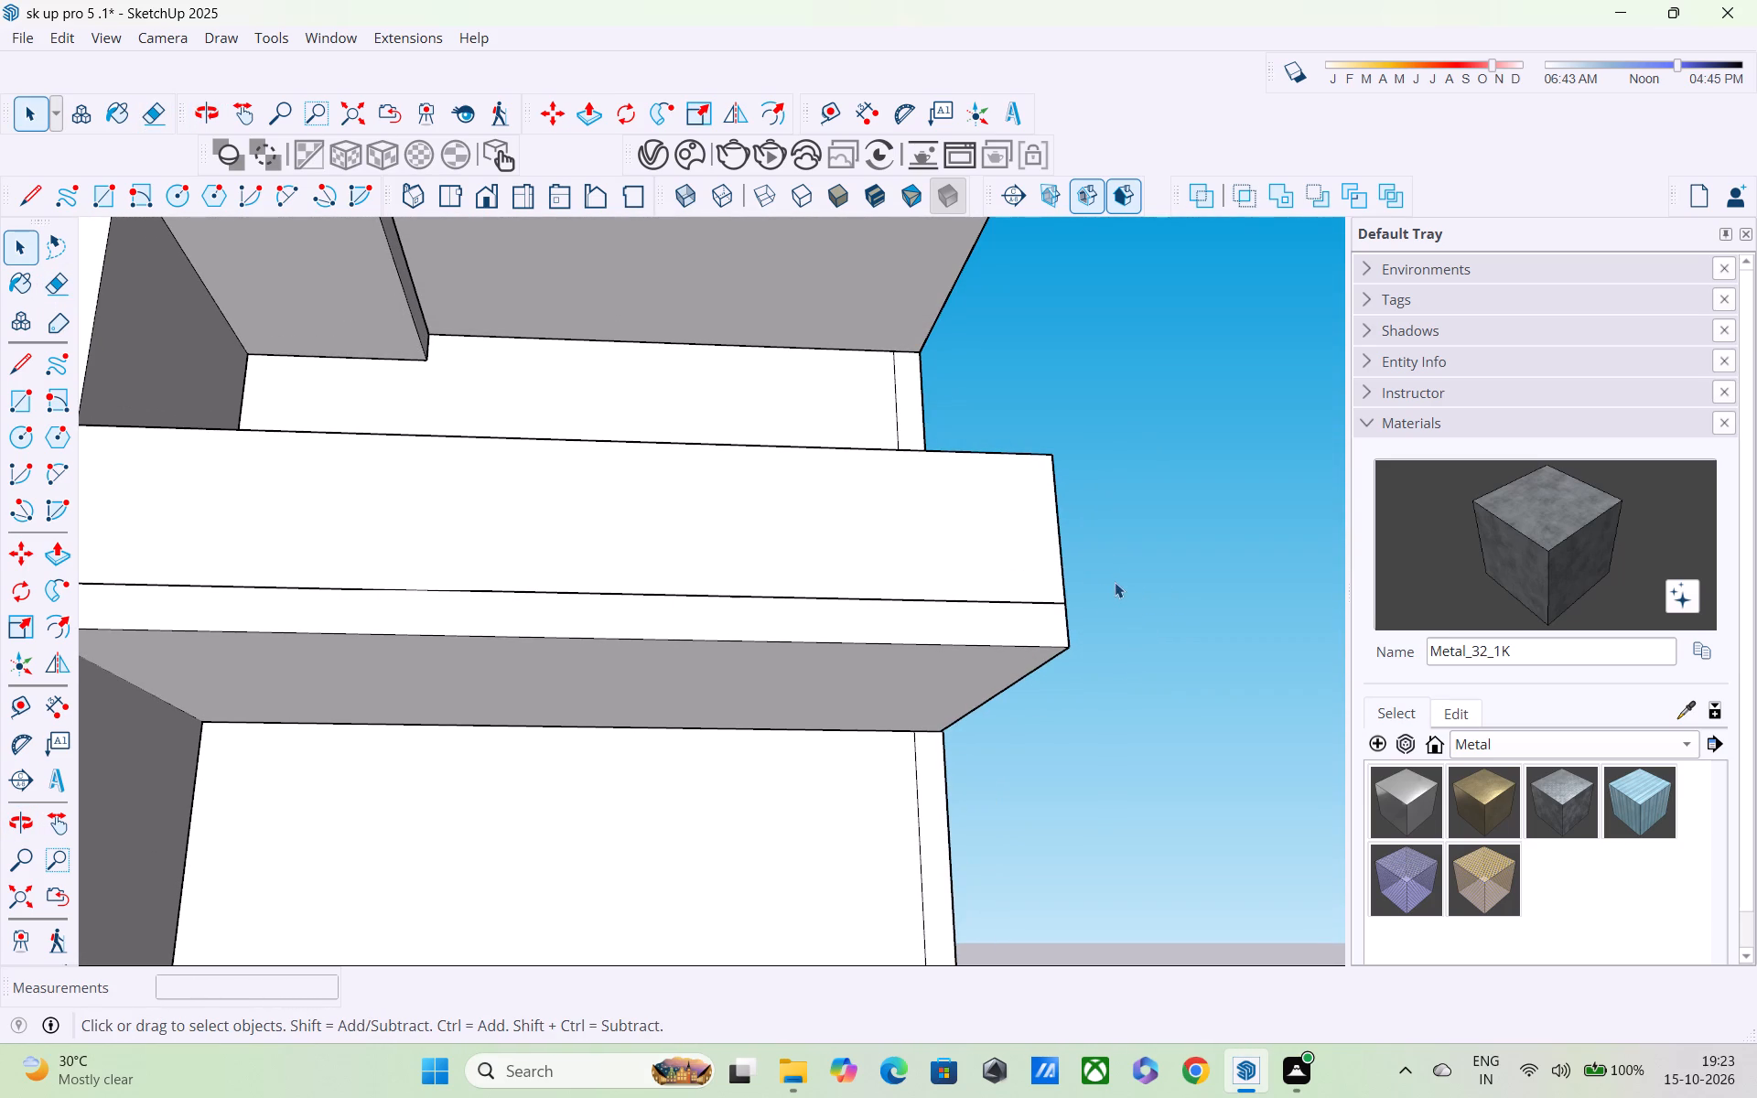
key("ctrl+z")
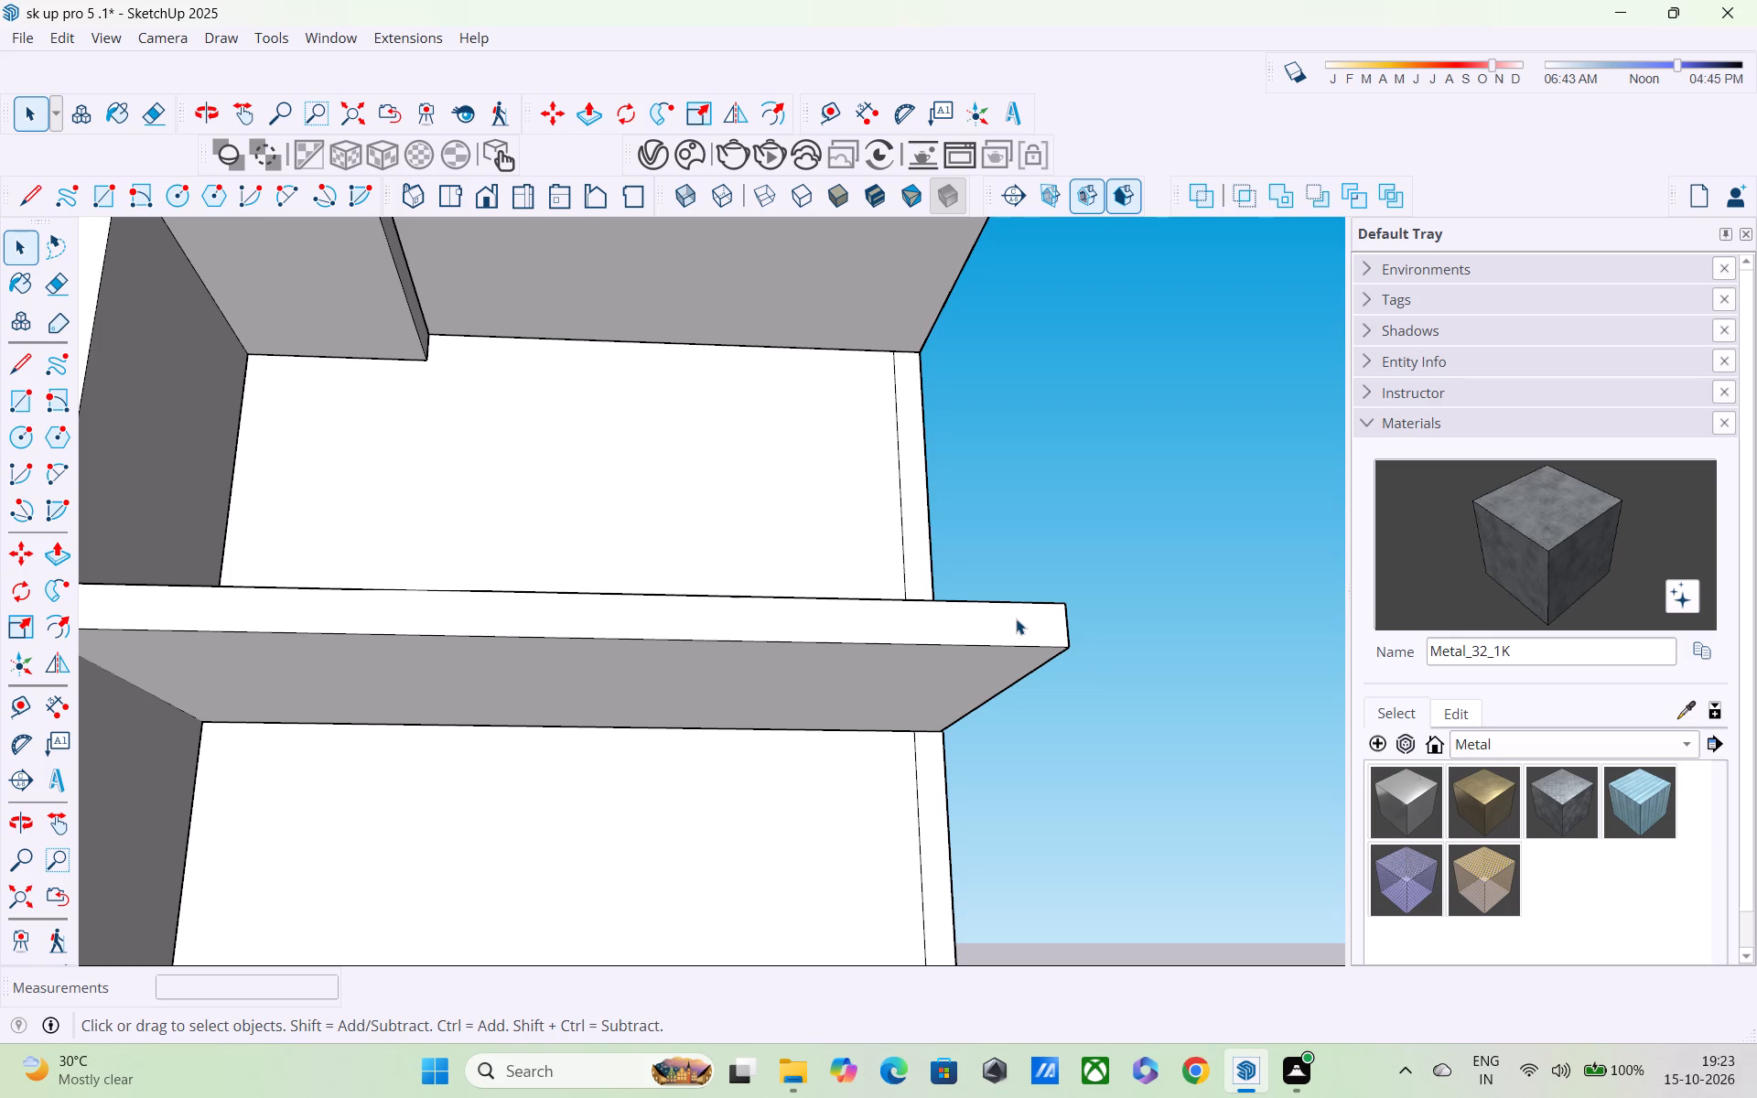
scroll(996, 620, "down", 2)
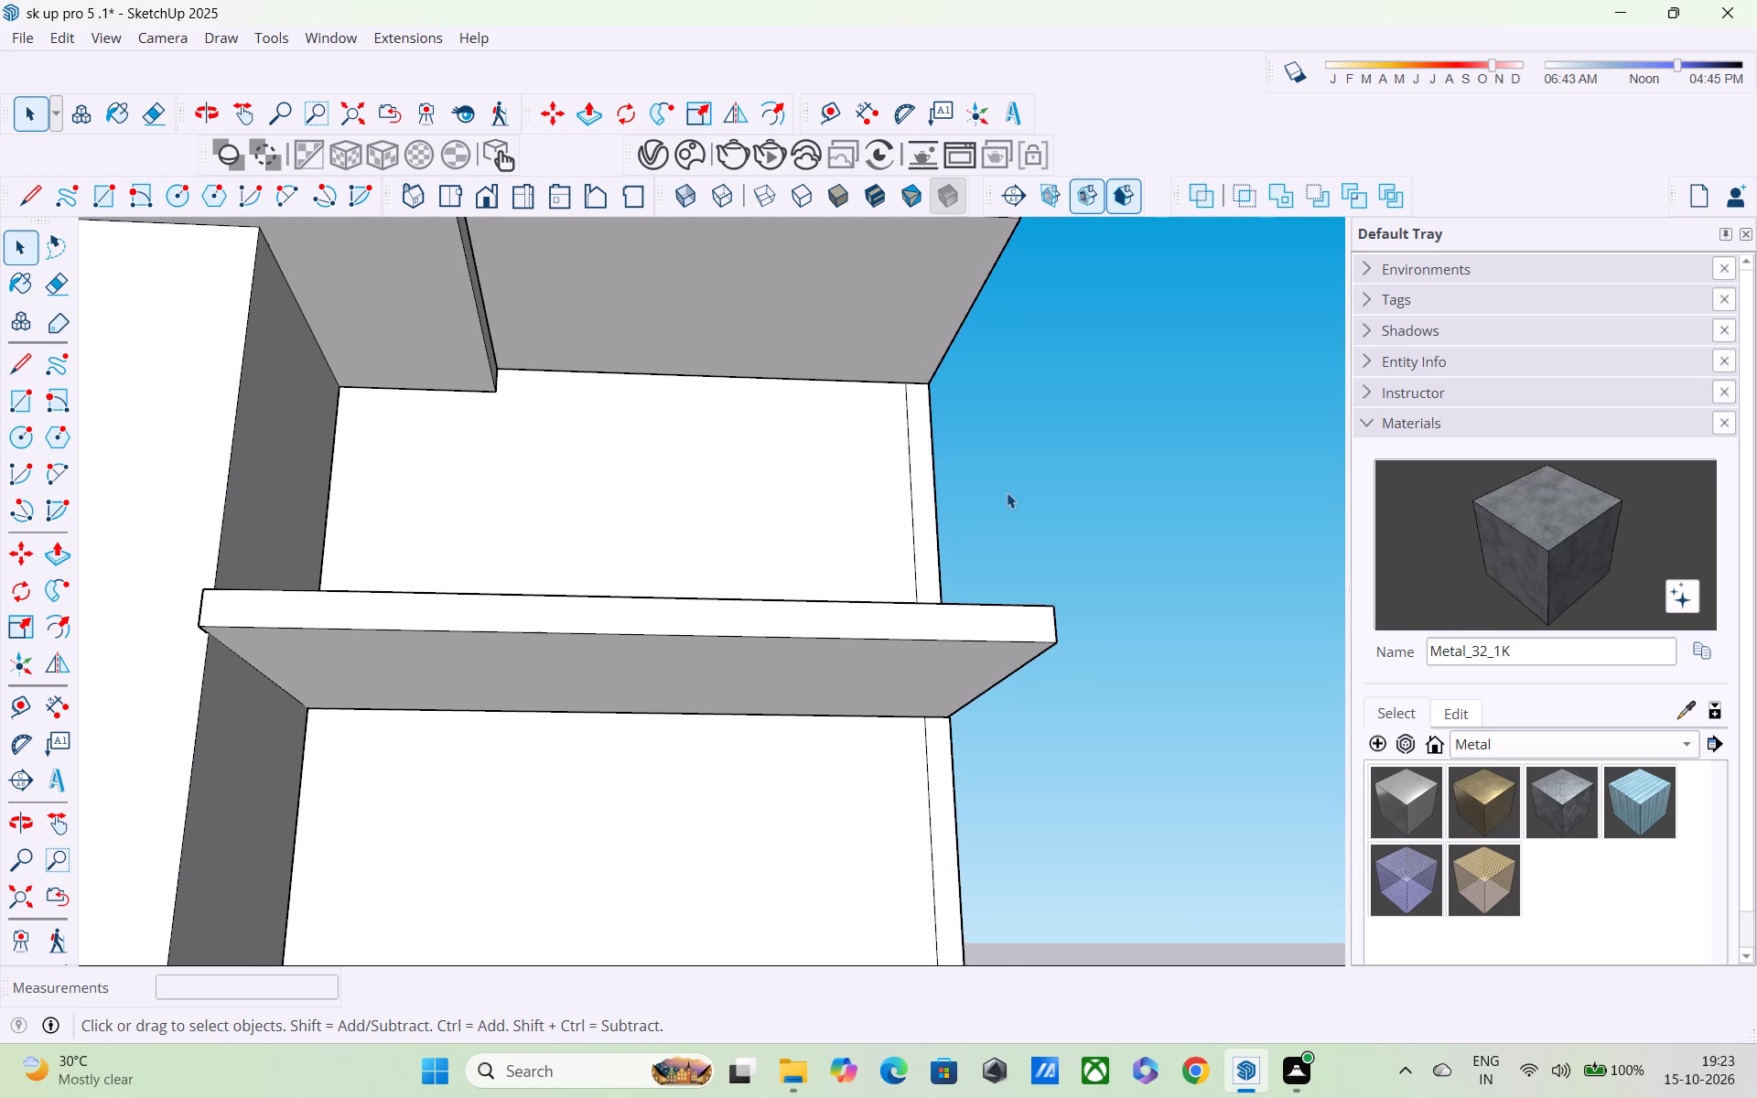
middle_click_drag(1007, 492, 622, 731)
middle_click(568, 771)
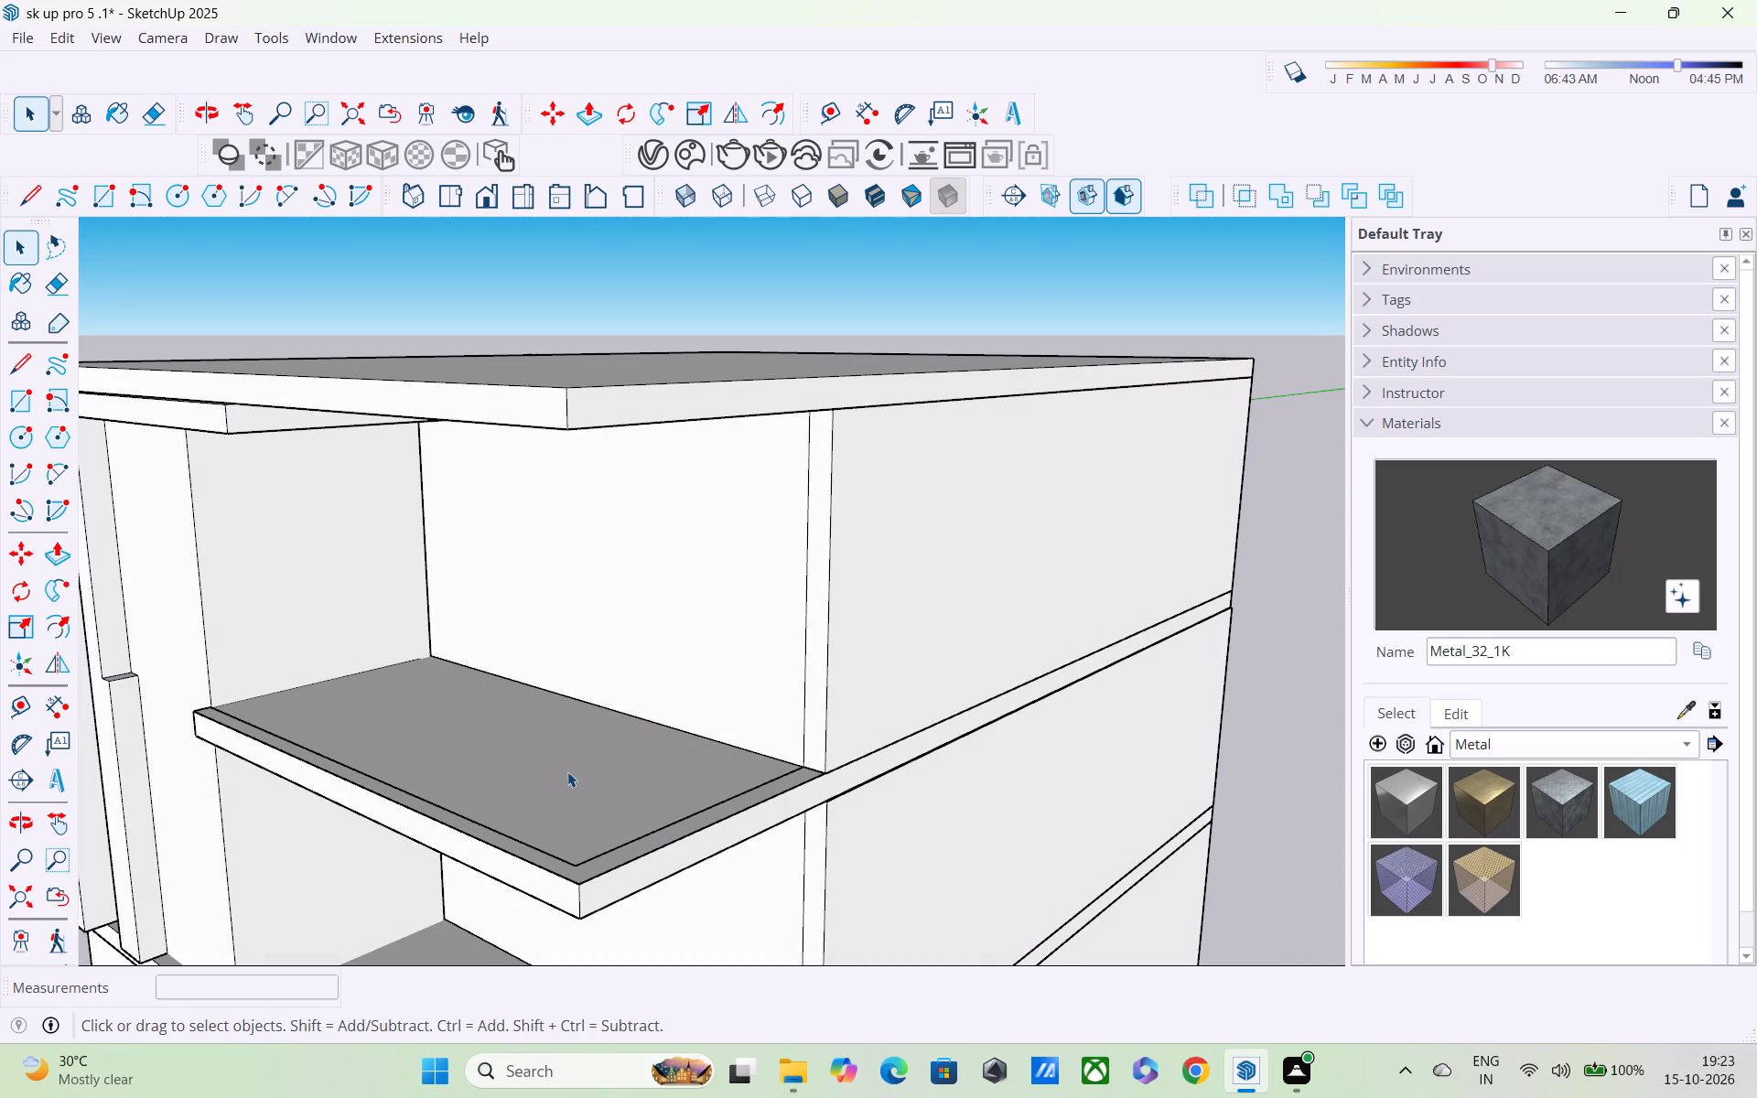
Undo the L-shaped border drawn on the upper balcony slab, back to the plain slab top.
key("ctrl+z")
key("ctrl+z")
key("ctrl+z")
key("ctrl+z")
Open the top-storey wall group and delete the outer and inner faces of its long side wall.
scroll(563, 791, "down", 1)
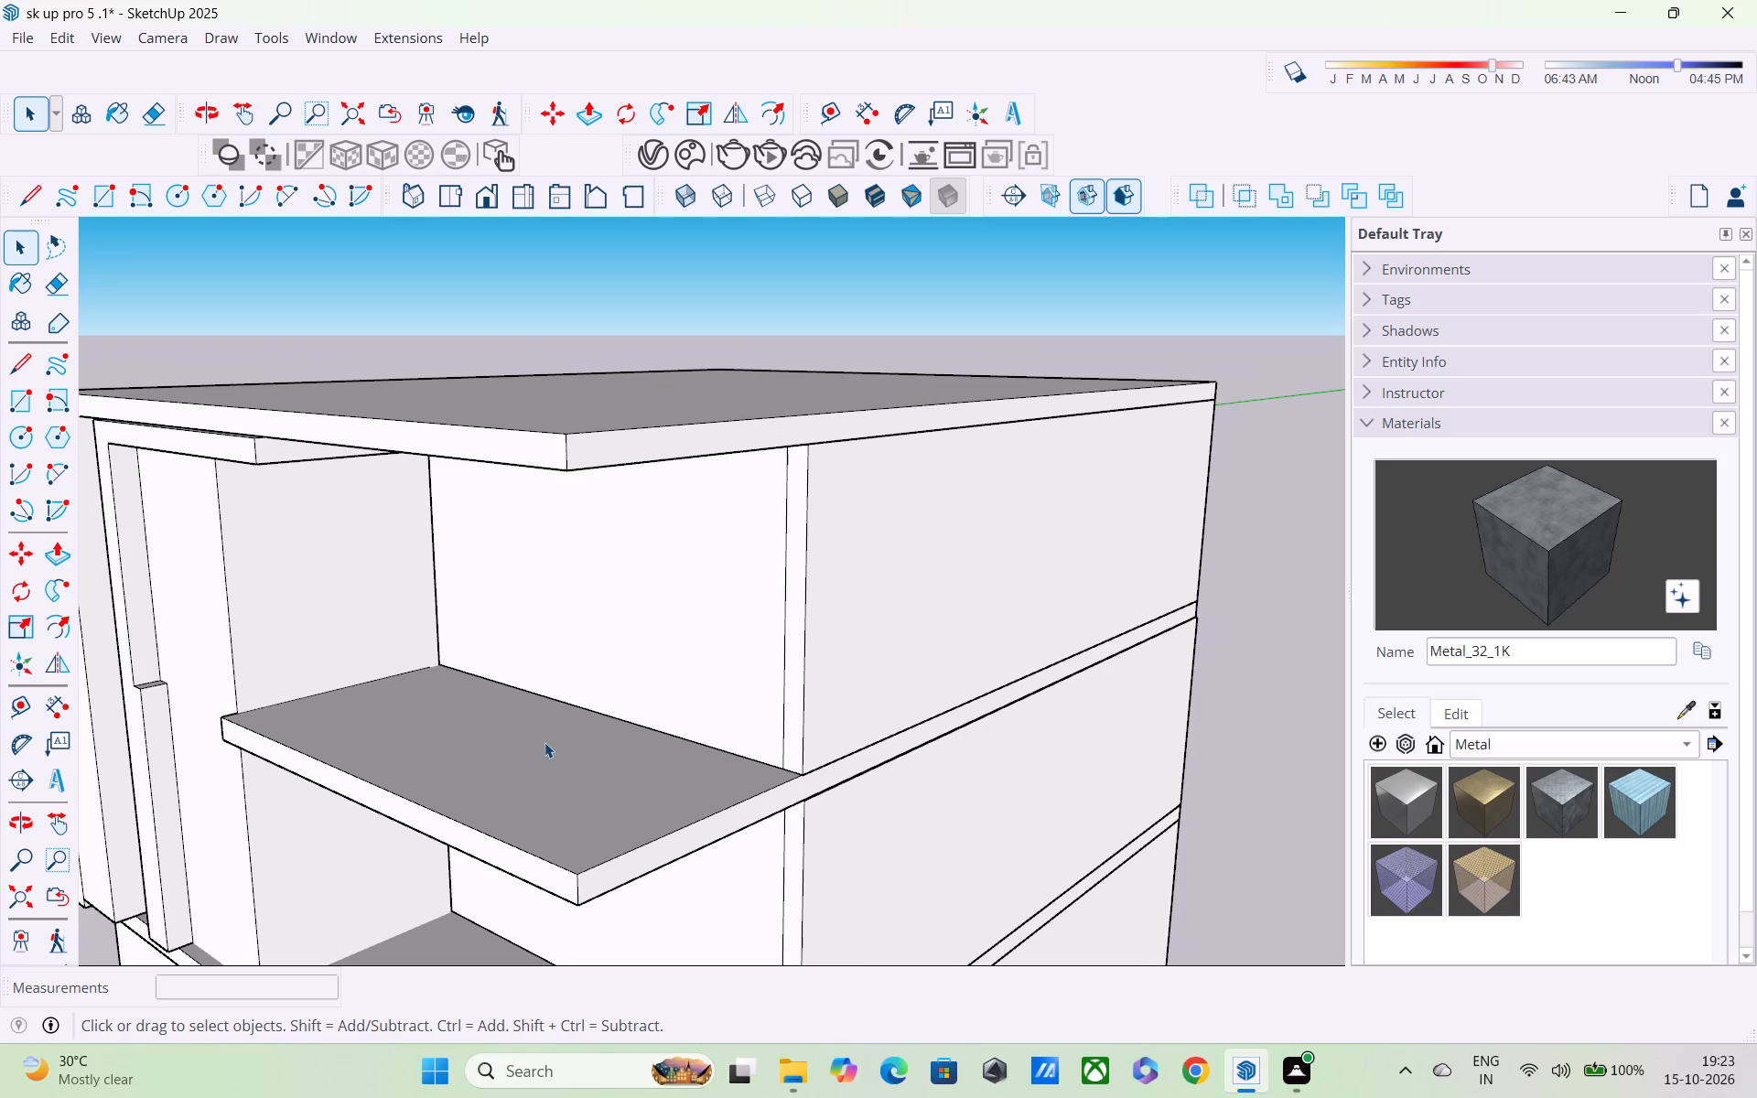
scroll(522, 733, "down", 2)
middle_click_drag(547, 761, 433, 699)
scroll(433, 699, "up", 1)
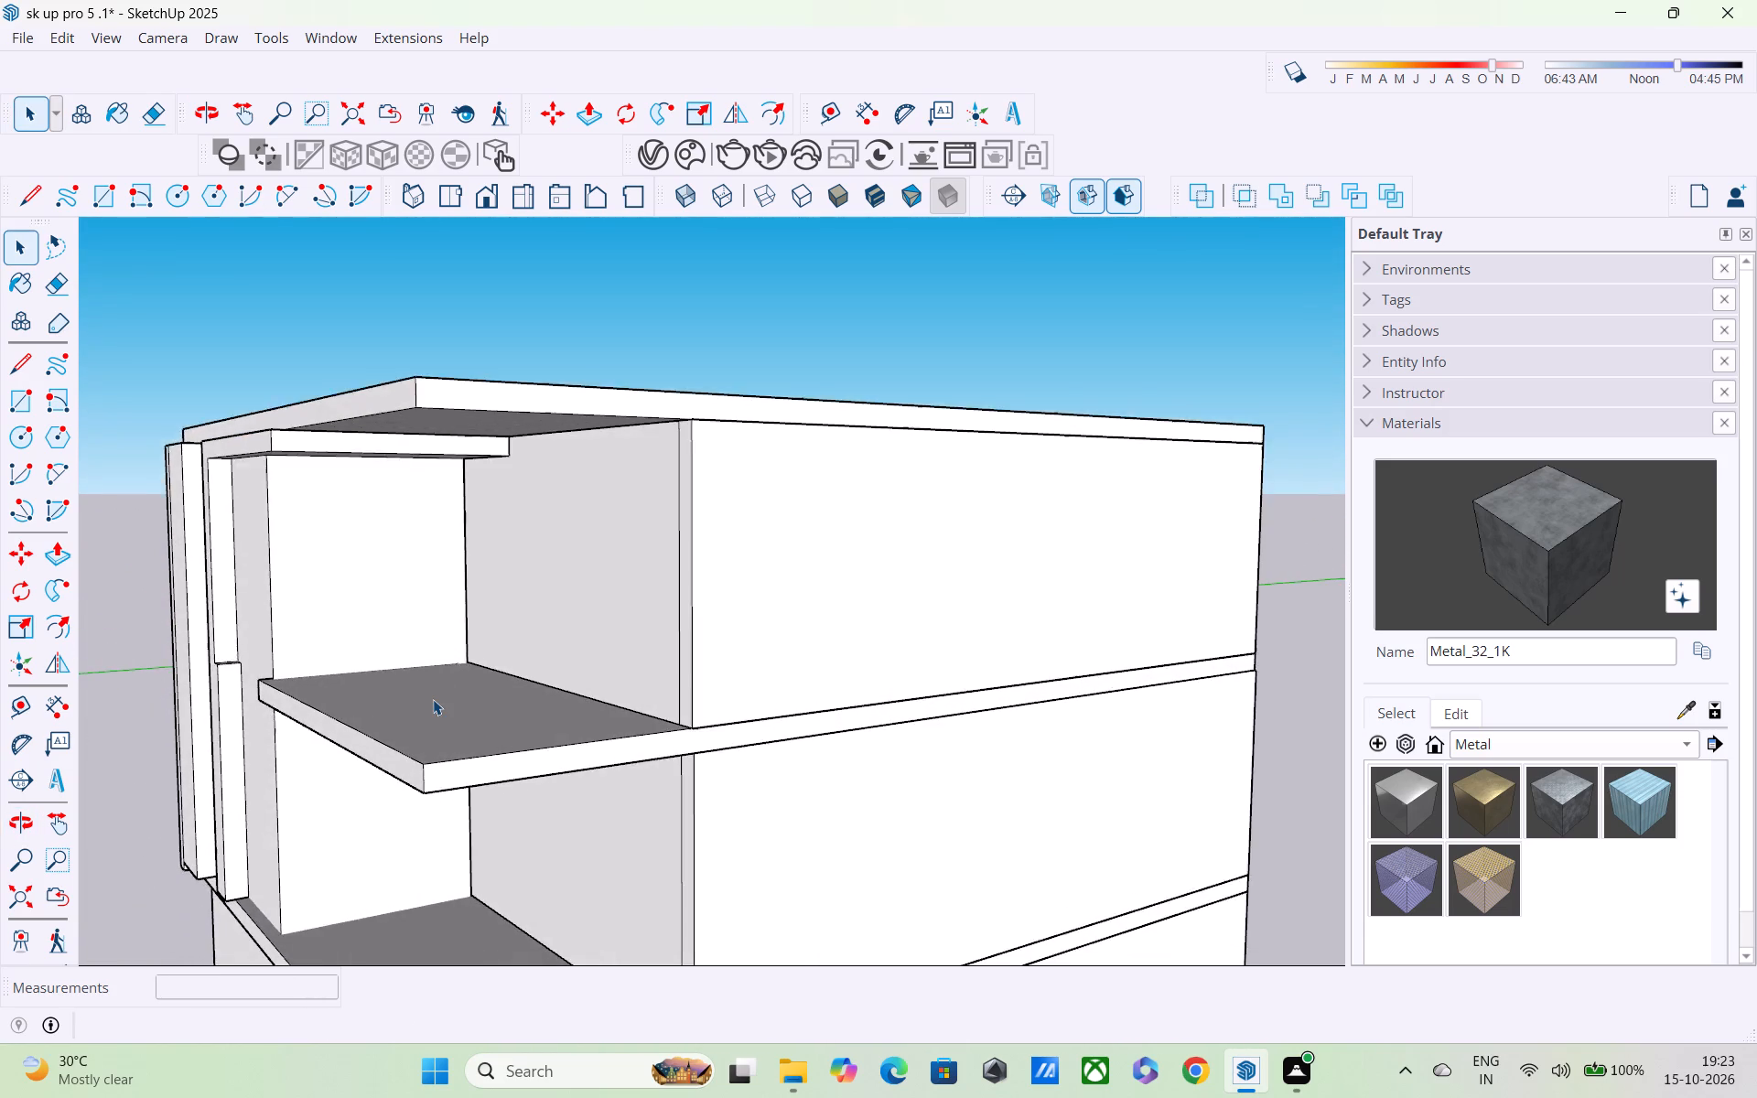
scroll(430, 694, "down", 7)
middle_click_drag(444, 697, 495, 752)
scroll(555, 747, "up", 2)
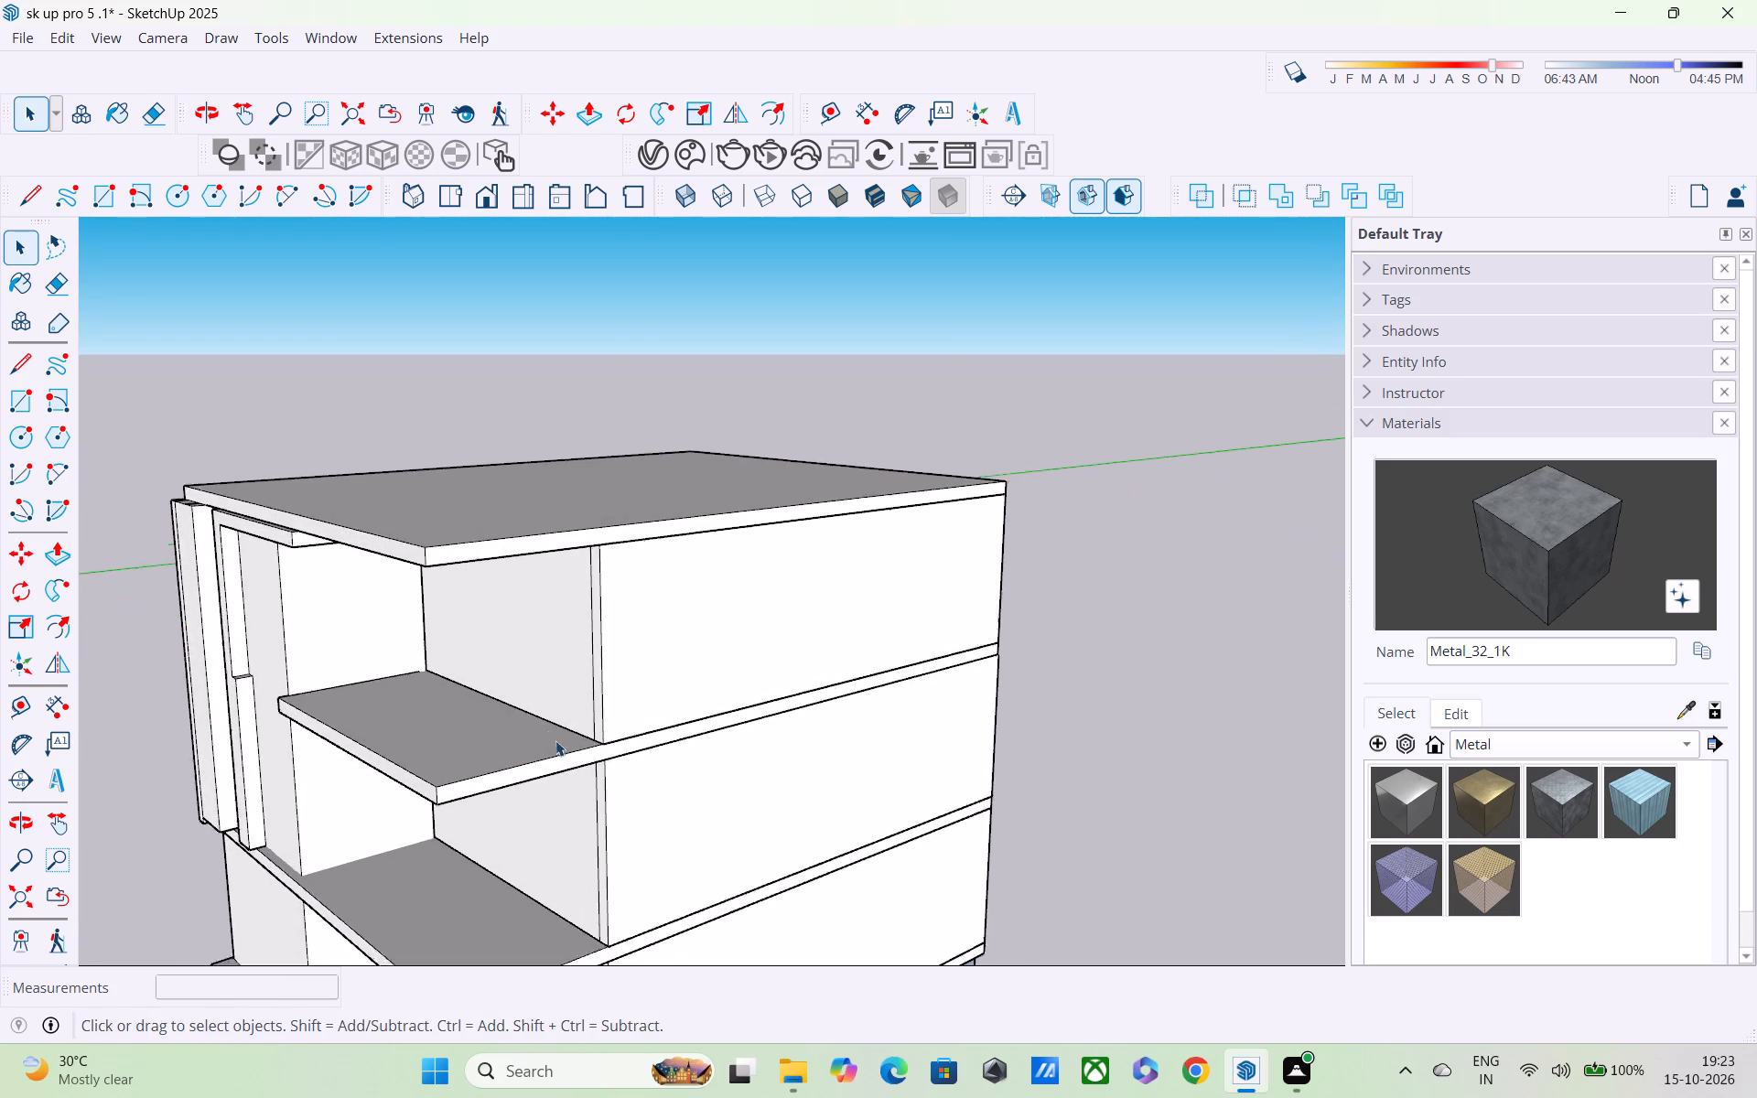
scroll(555, 740, "up", 2)
middle_click_drag(571, 686, 465, 619)
scroll(464, 619, "down", 2)
middle_click_drag(464, 619, 523, 713)
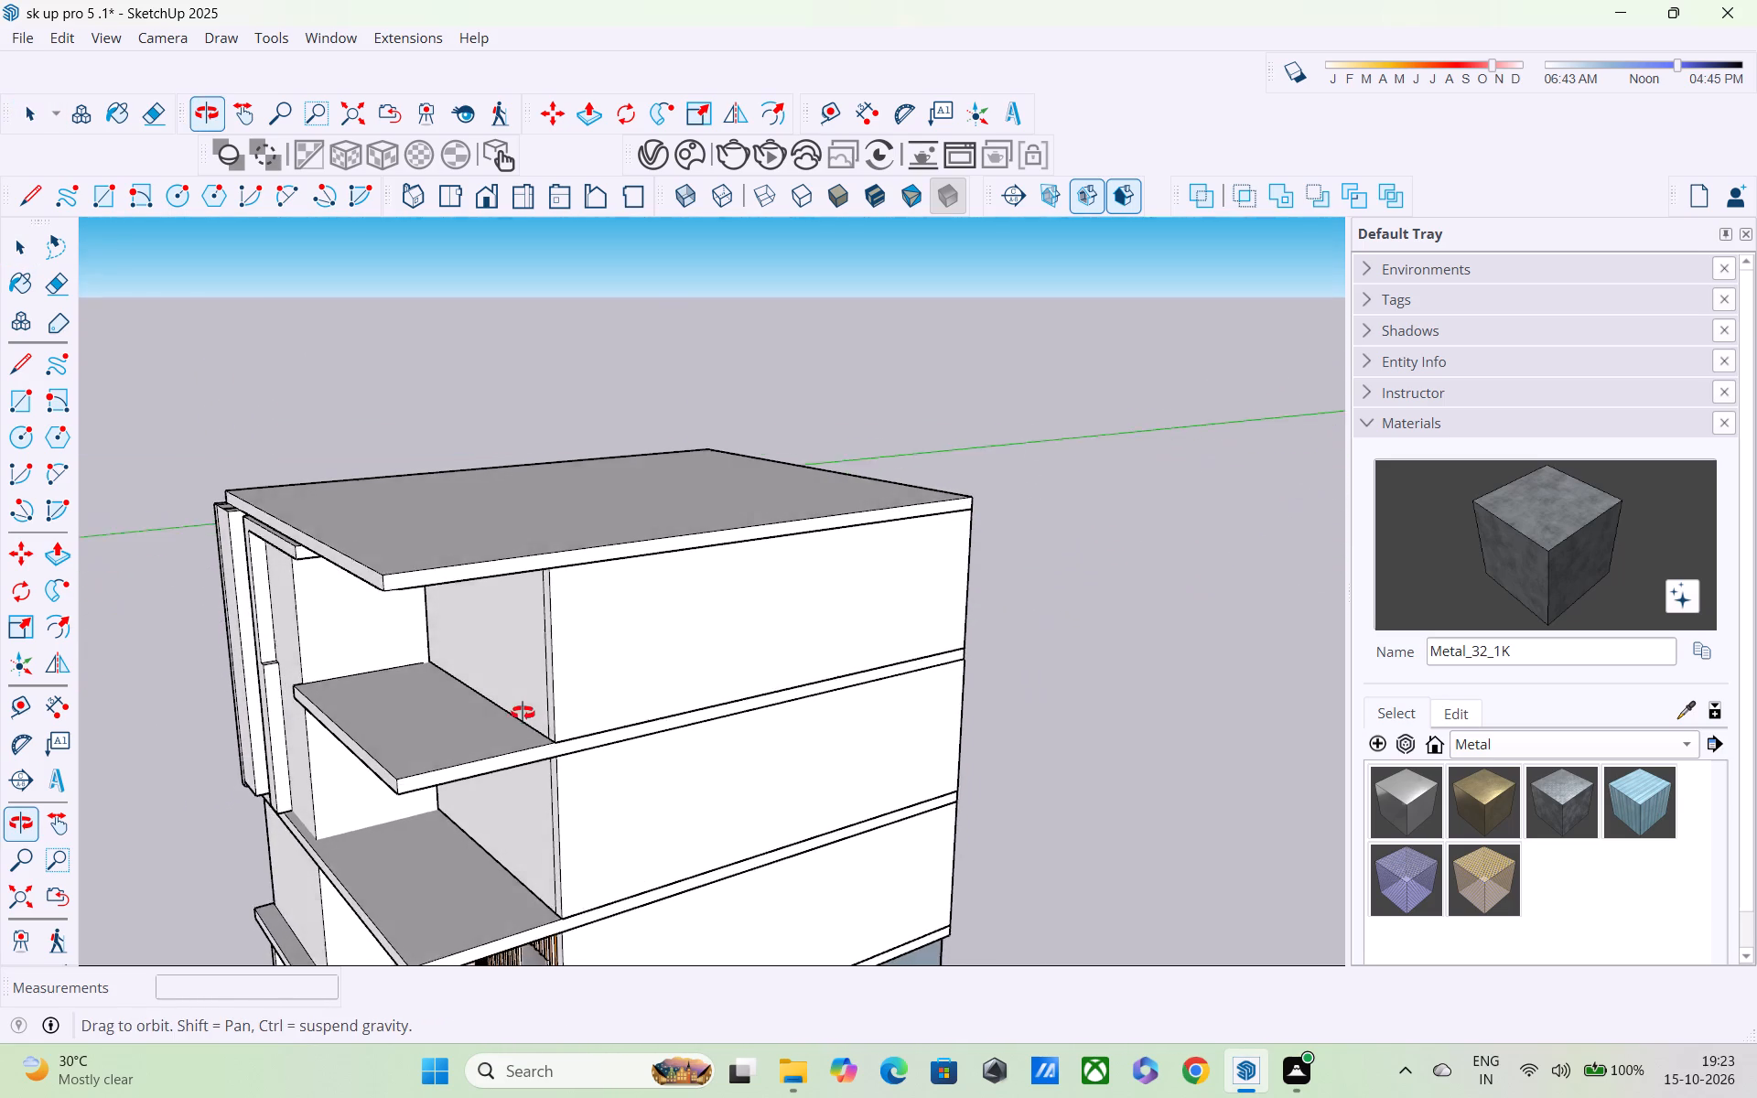
middle_click_drag(523, 713, 524, 715)
scroll(604, 655, "up", 3)
left_click(611, 653)
double_click(611, 653)
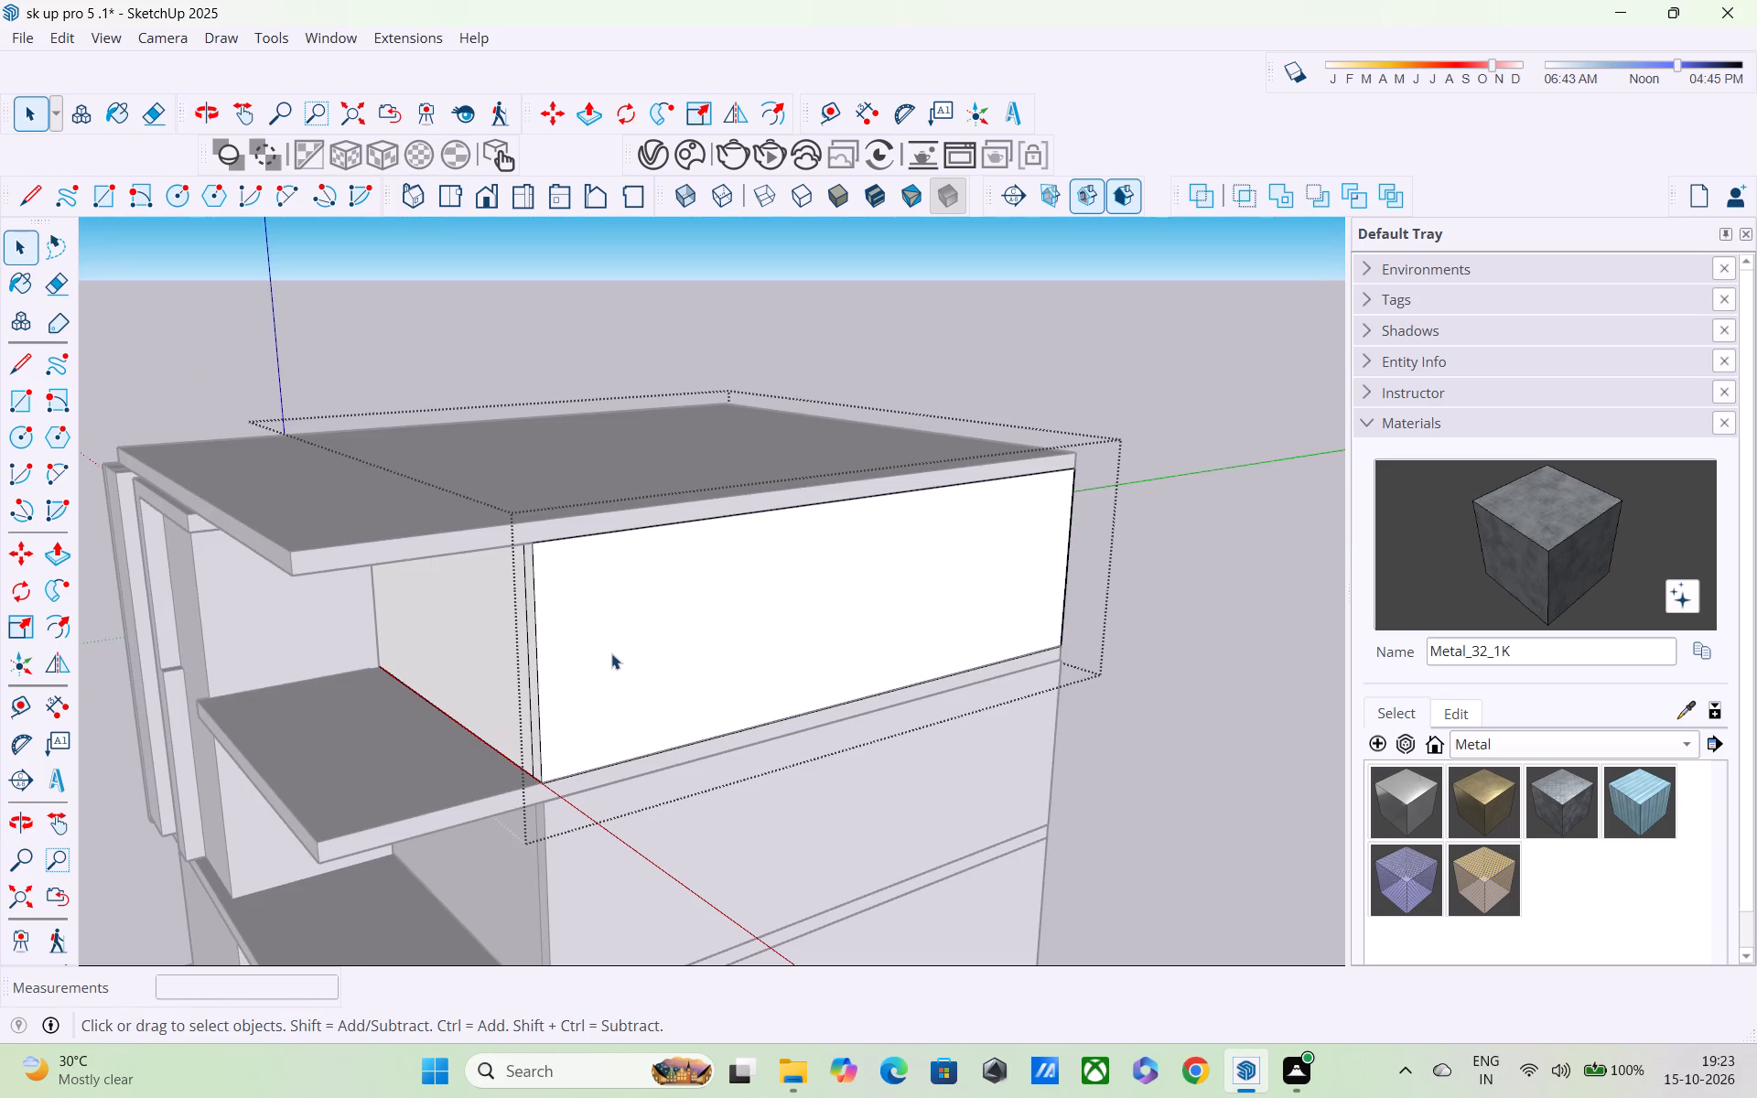
double_click(611, 653)
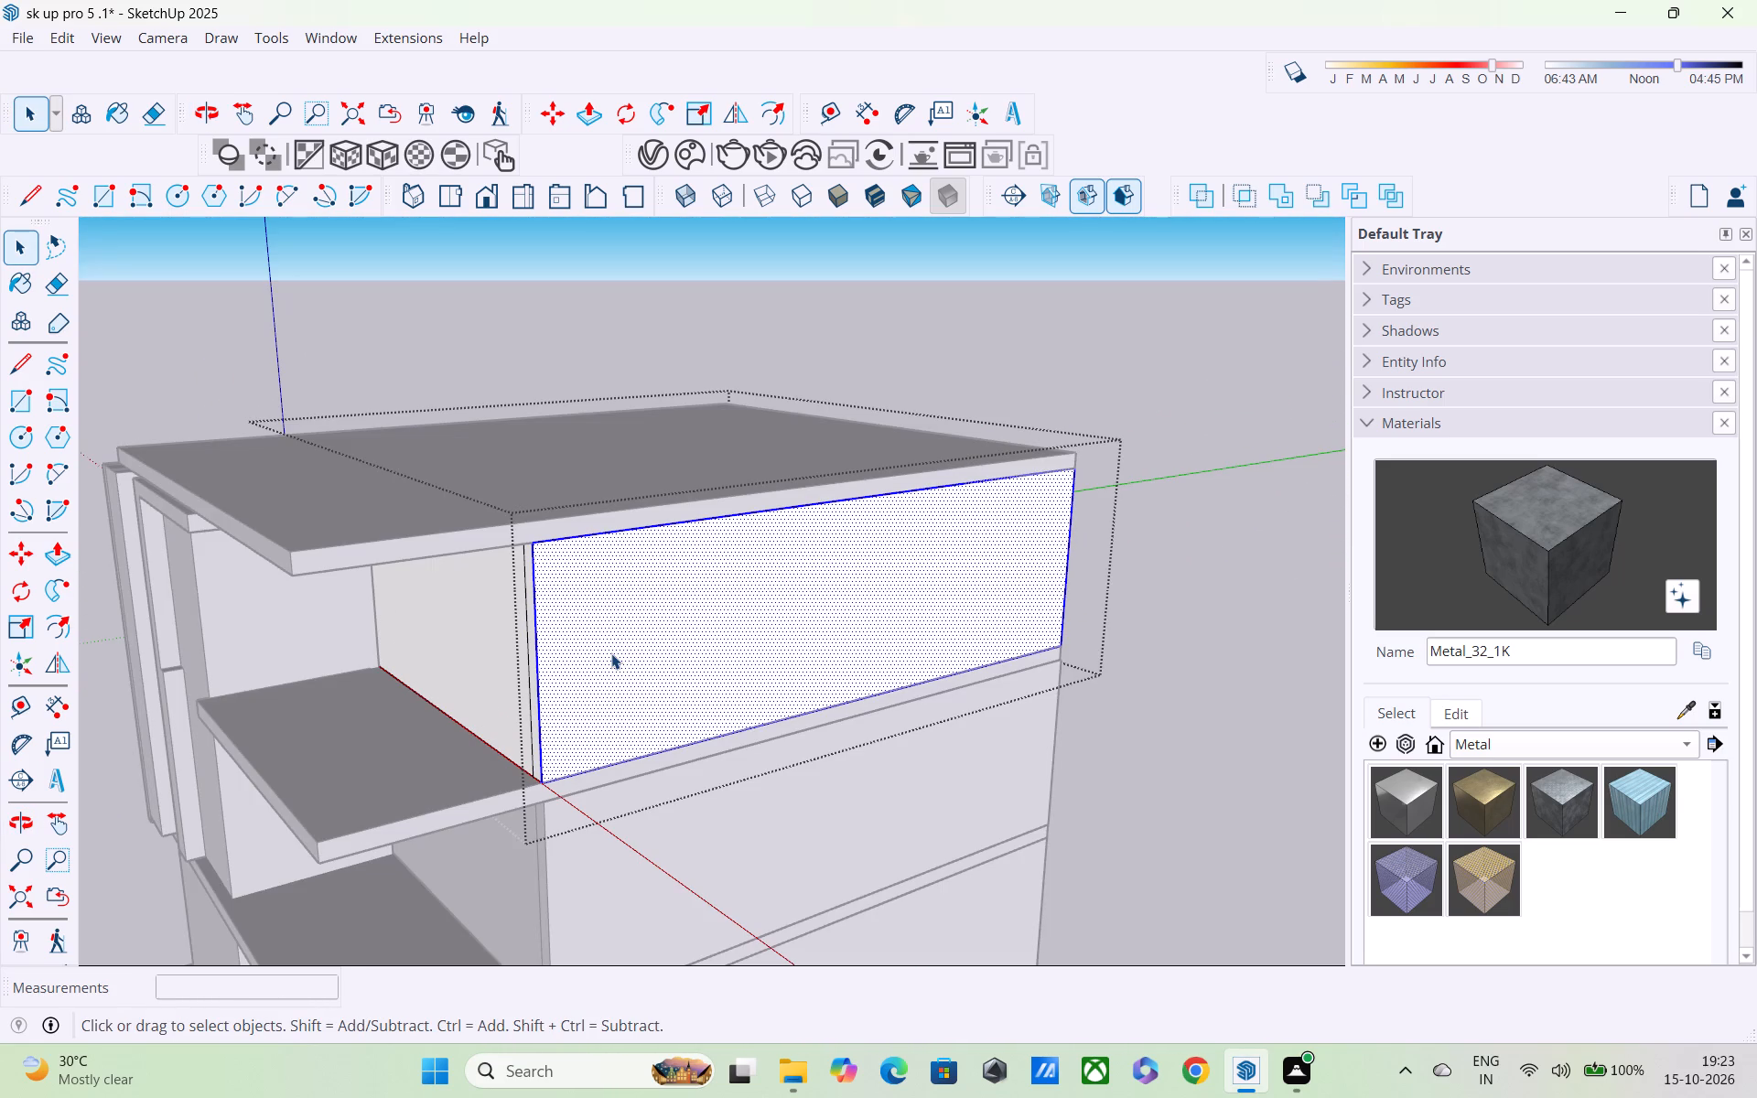
key("Delete")
left_click(613, 649)
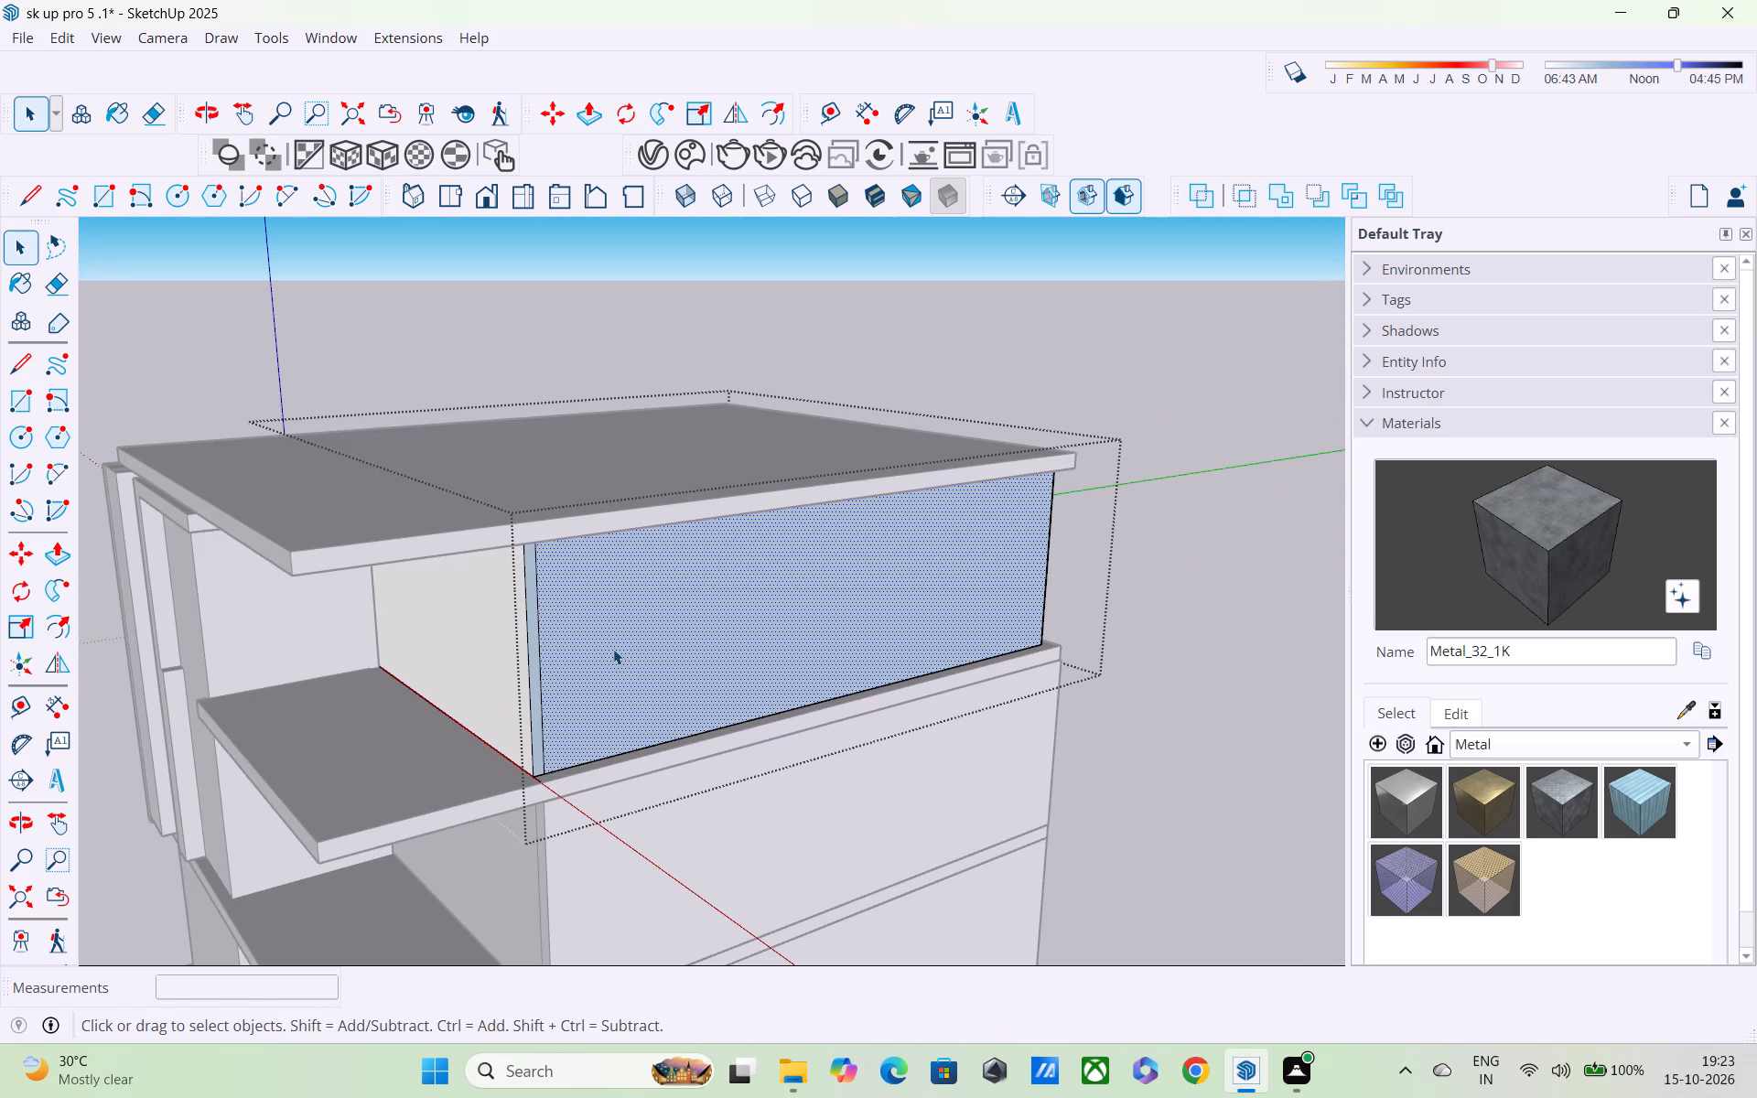
key("Delete")
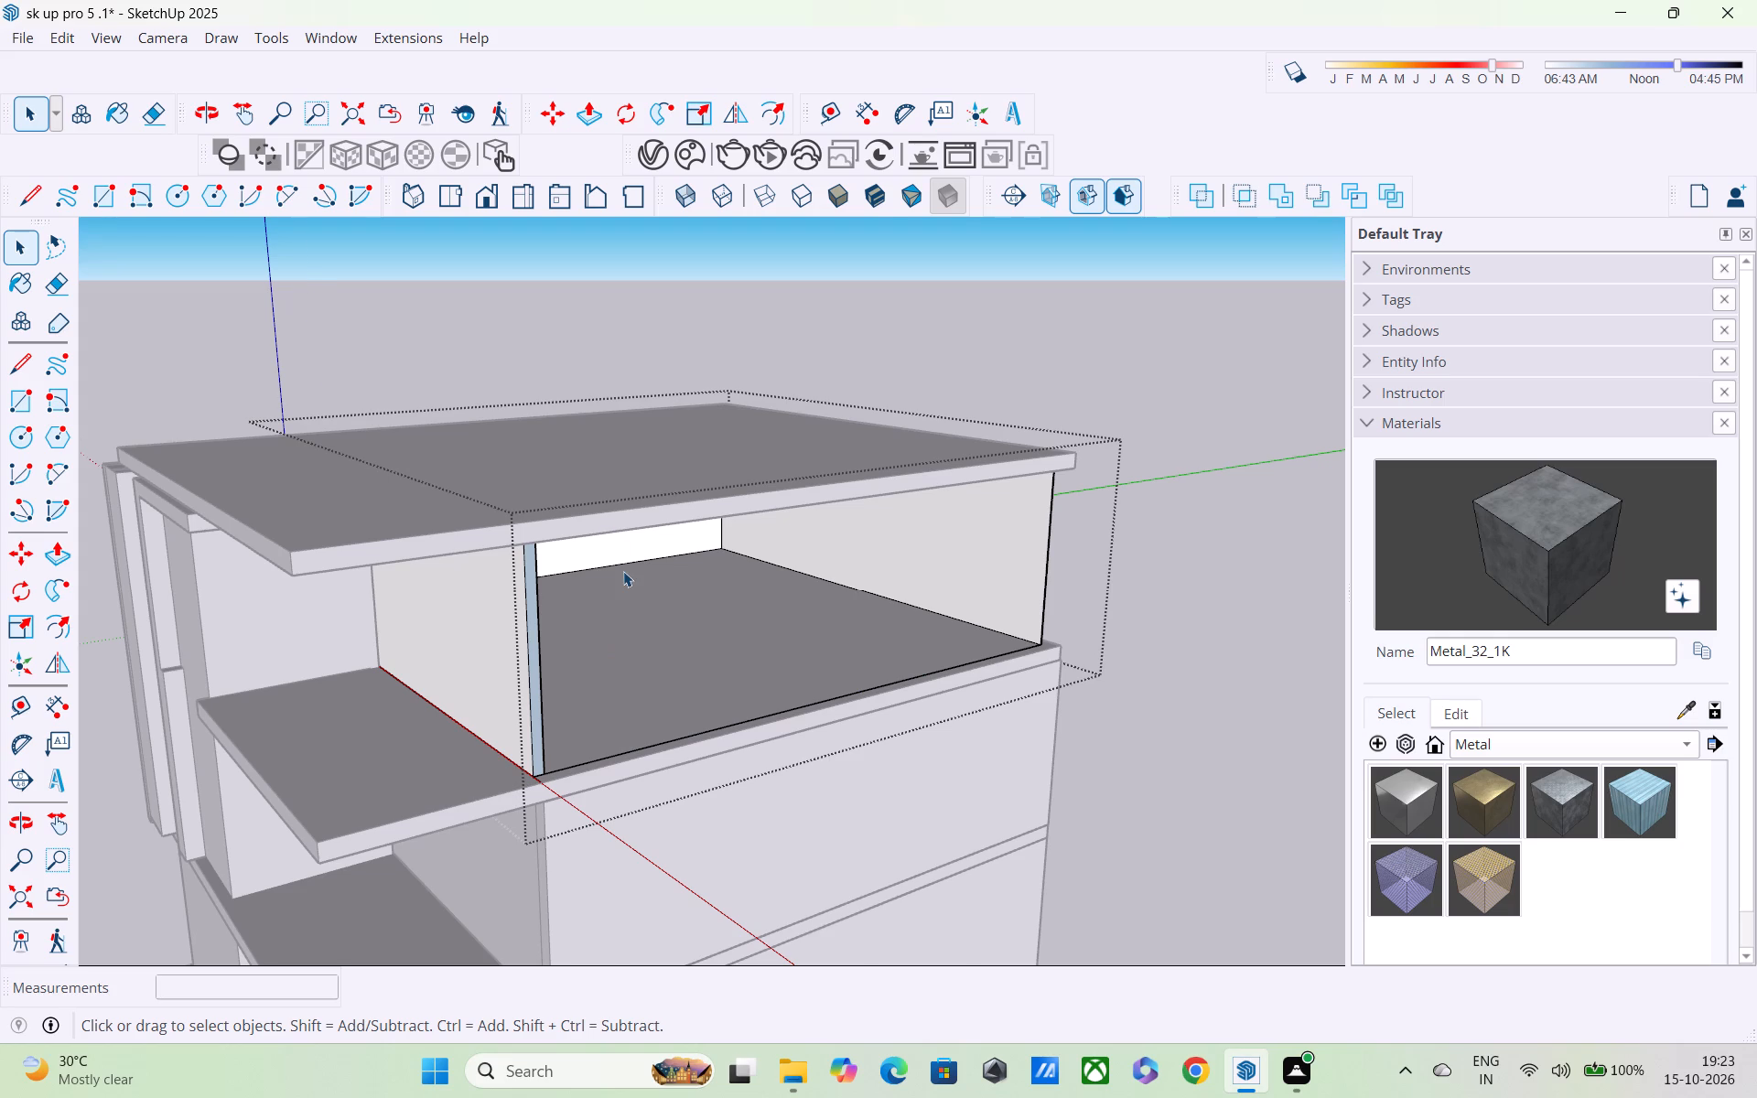
Delete the outer and inner faces of the top-storey wall facing the upper balcony.
scroll(623, 571, "down", 2)
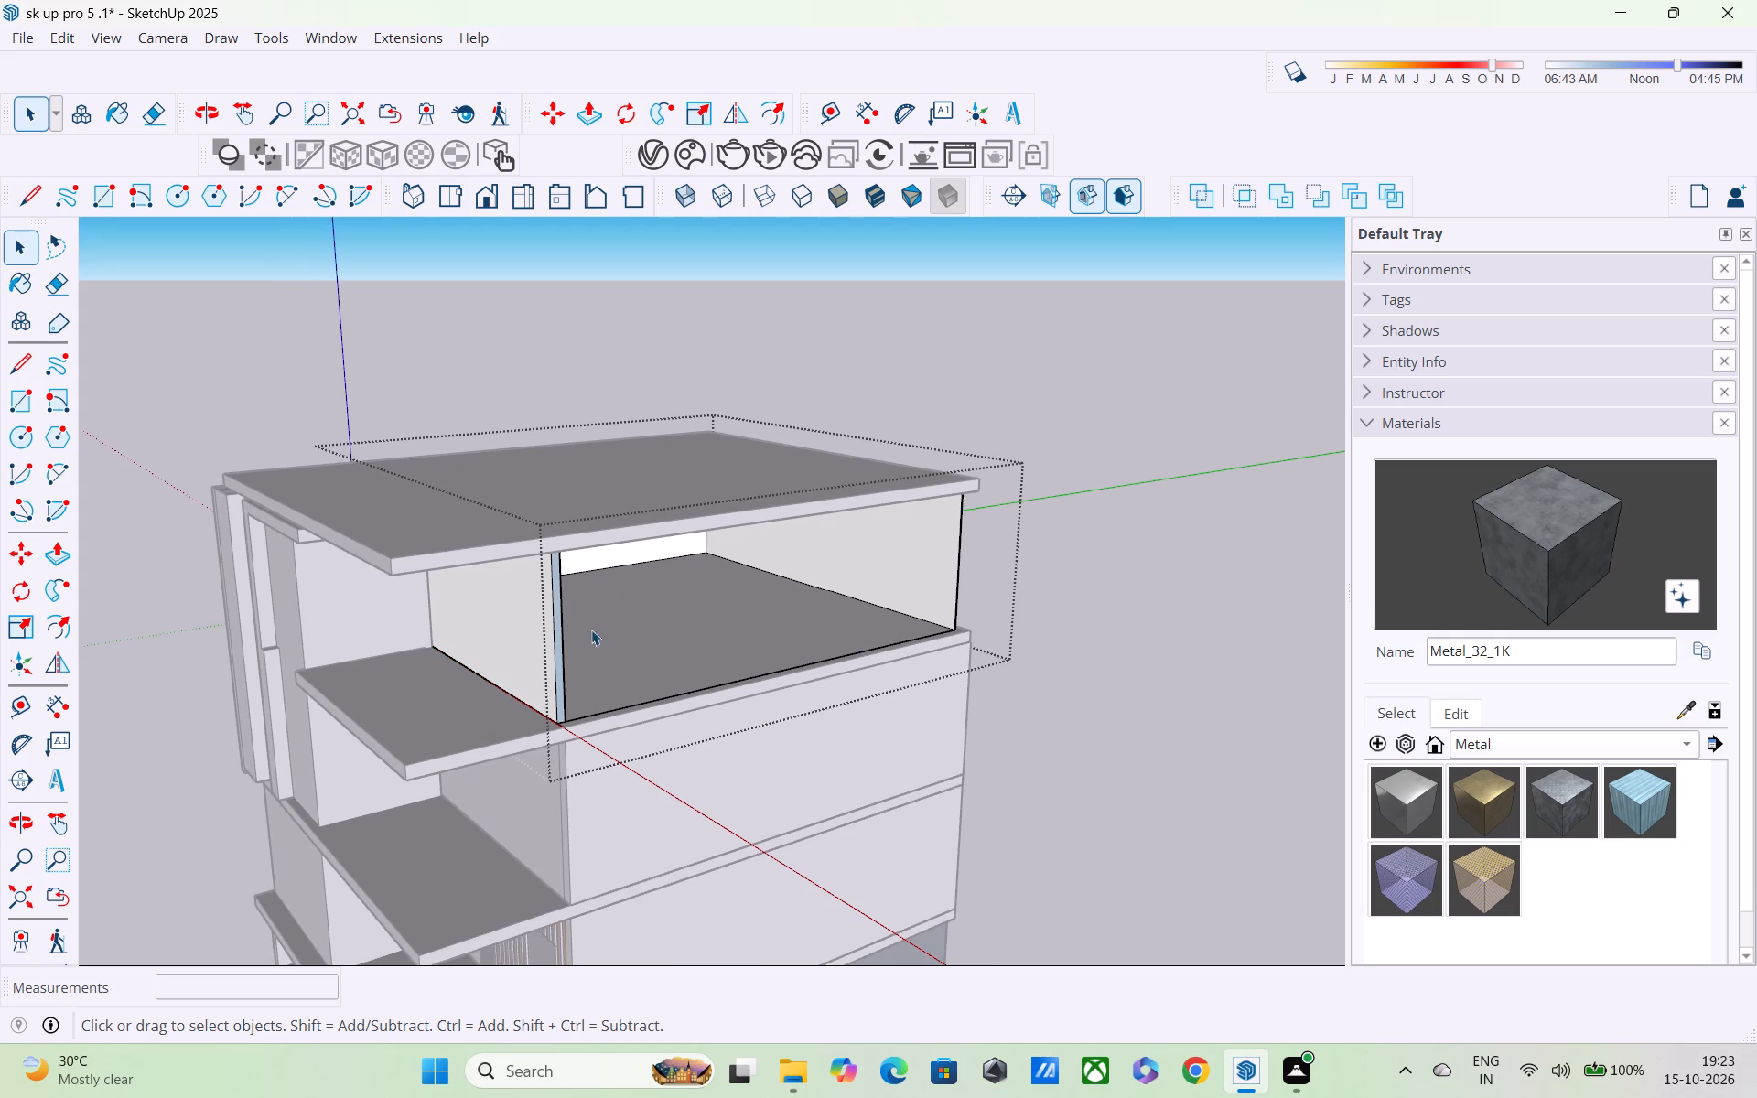
double_click(541, 653)
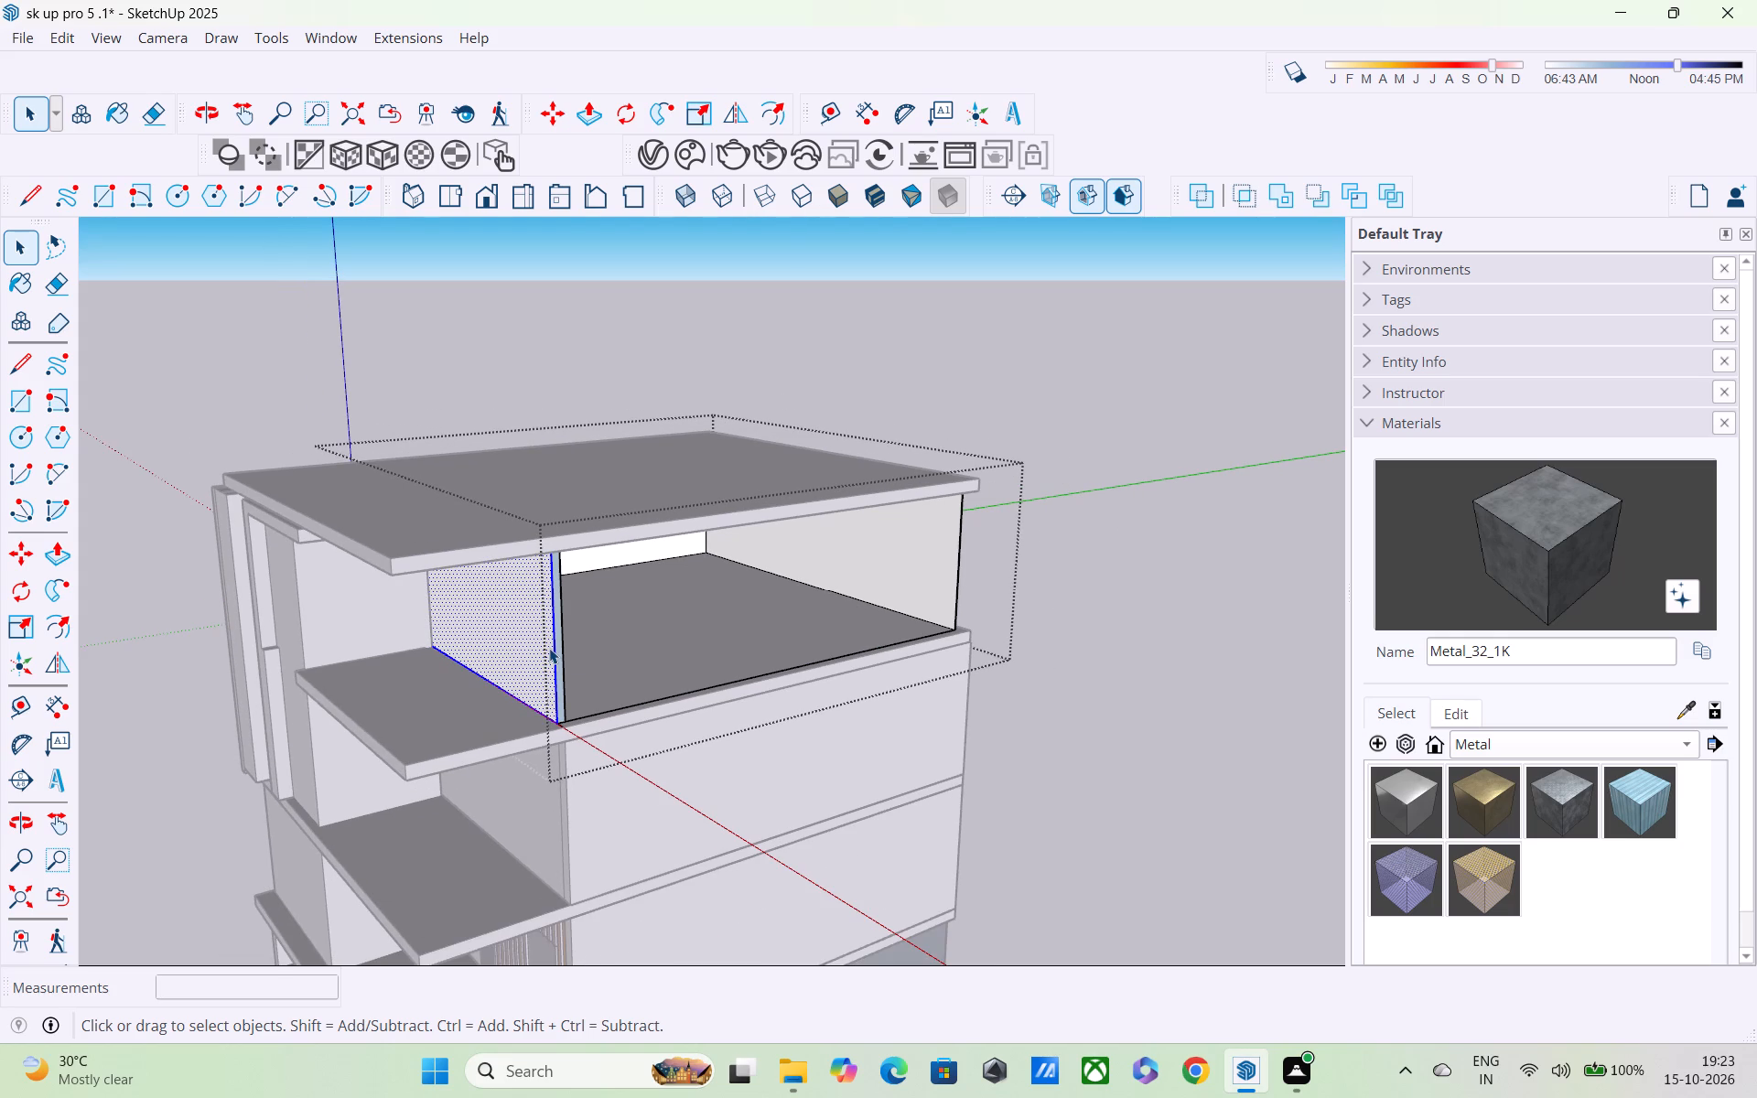
key("Delete")
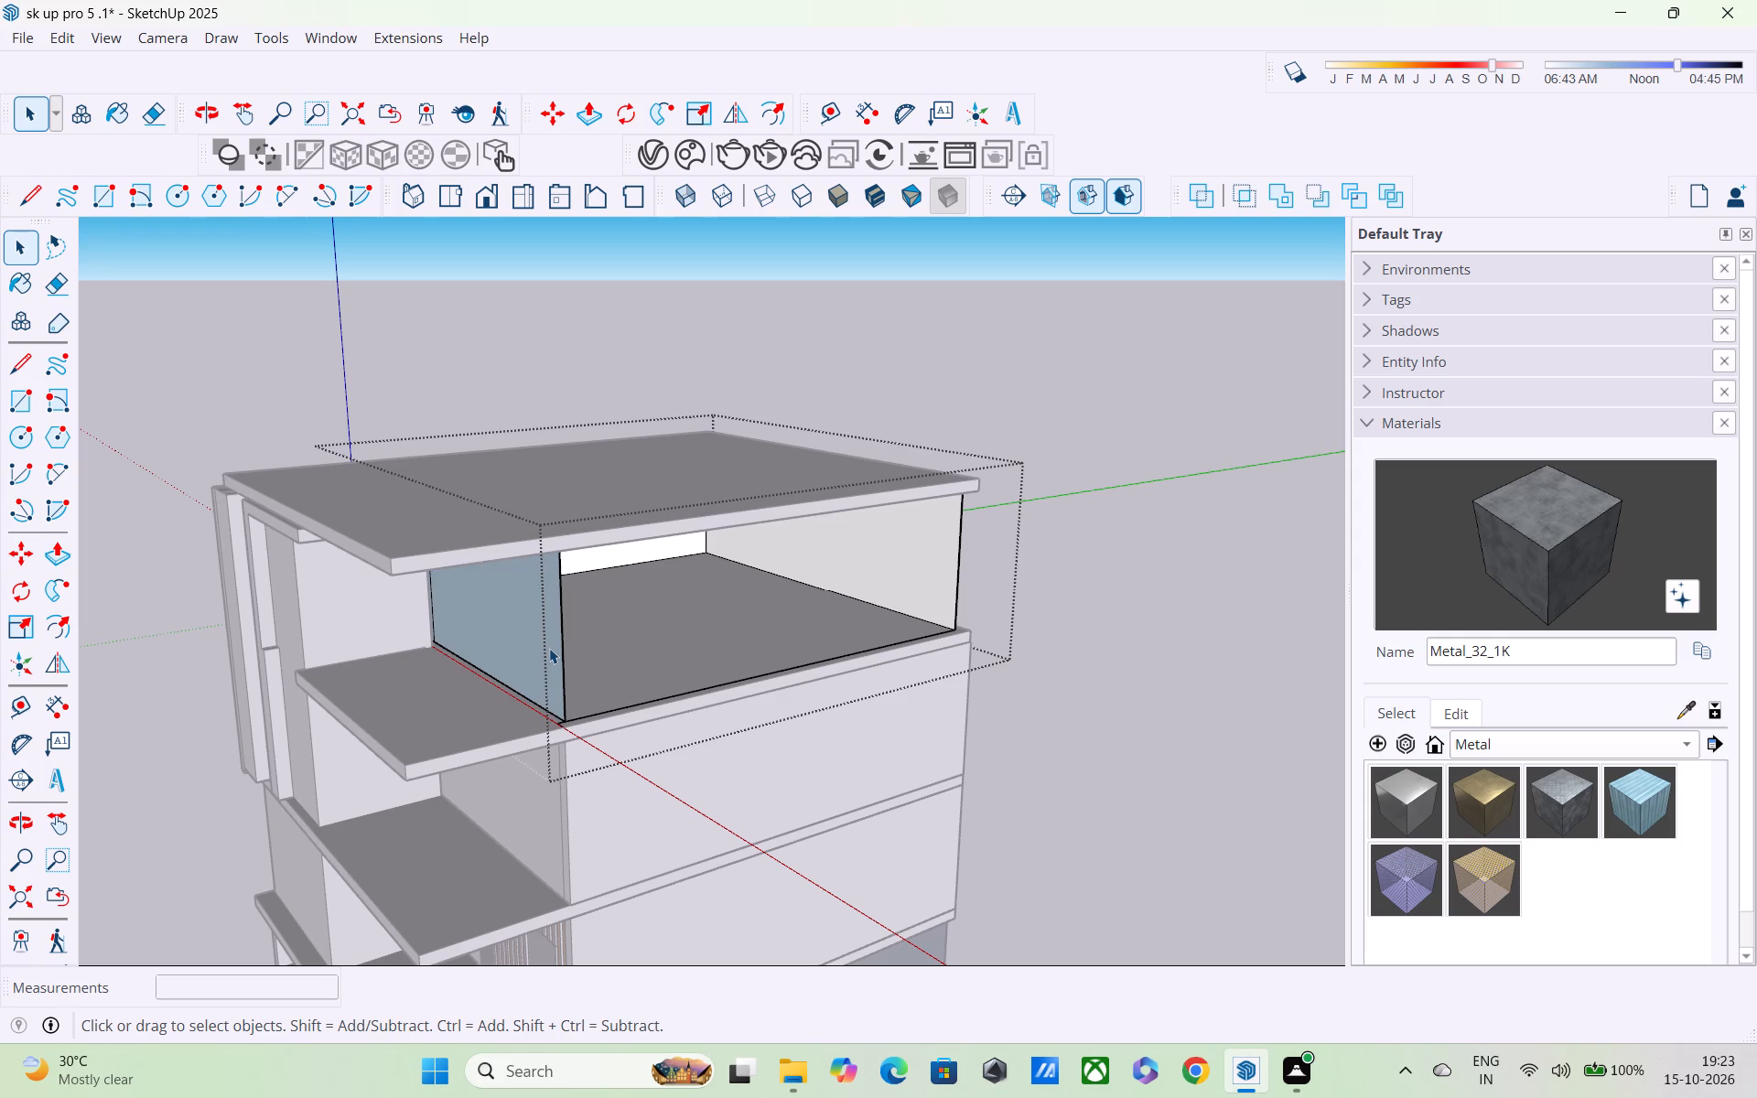
left_click(549, 648)
key("Delete")
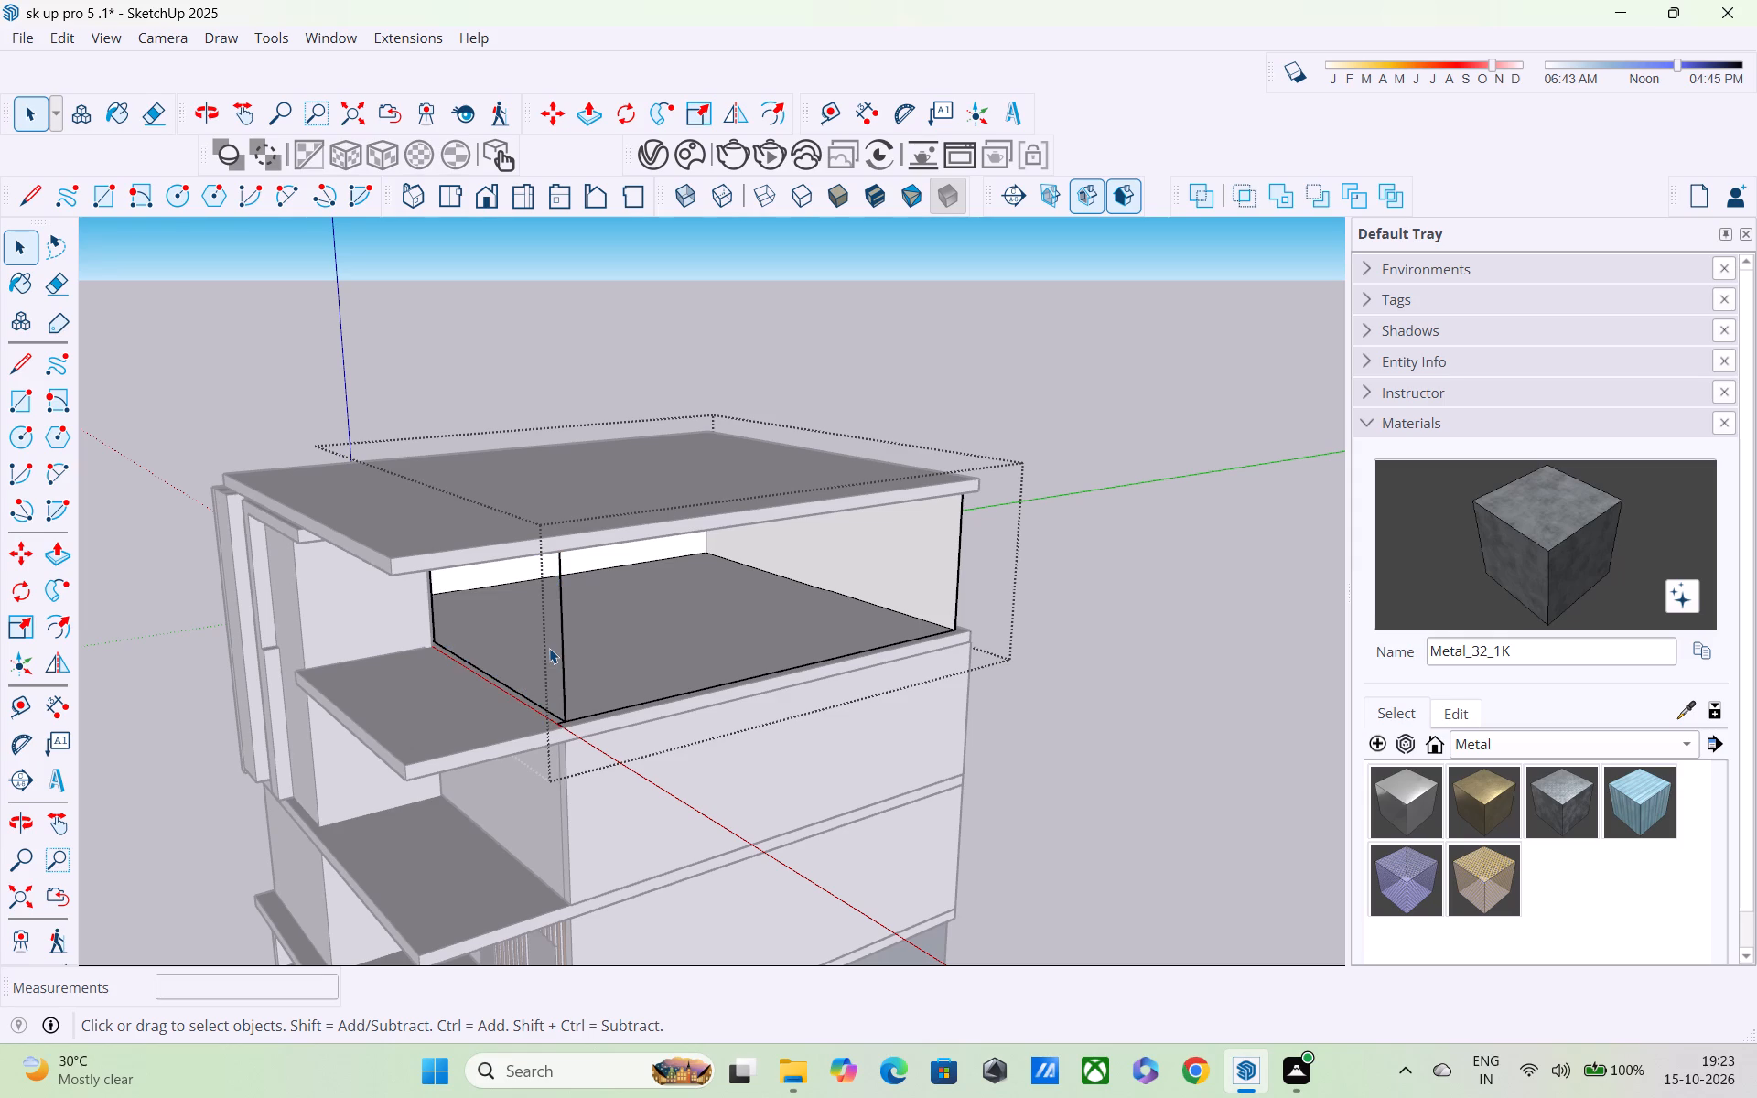
Delete the leftover vertical corner edge and the long ceiling edges of the removed walls under the roof slab.
middle_click_drag(531, 628, 759, 435)
scroll(759, 435, "up", 2)
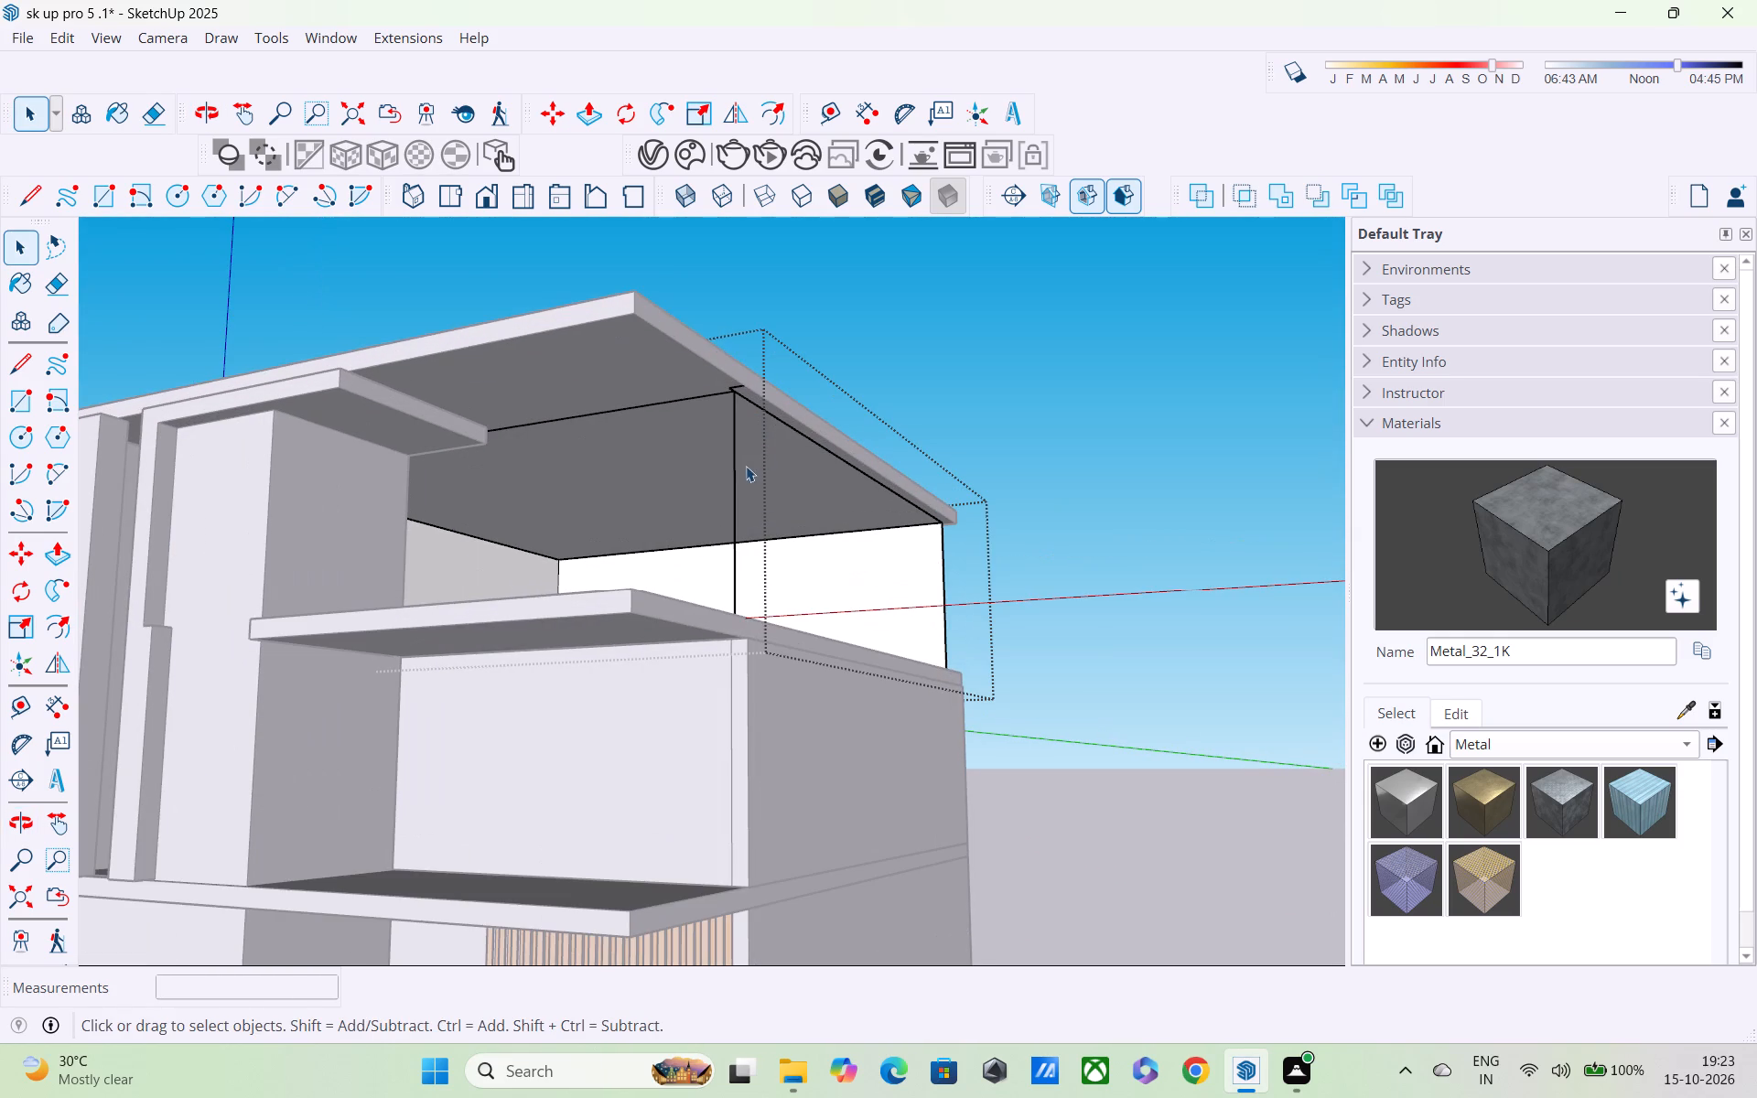
middle_click_drag(736, 458, 781, 492)
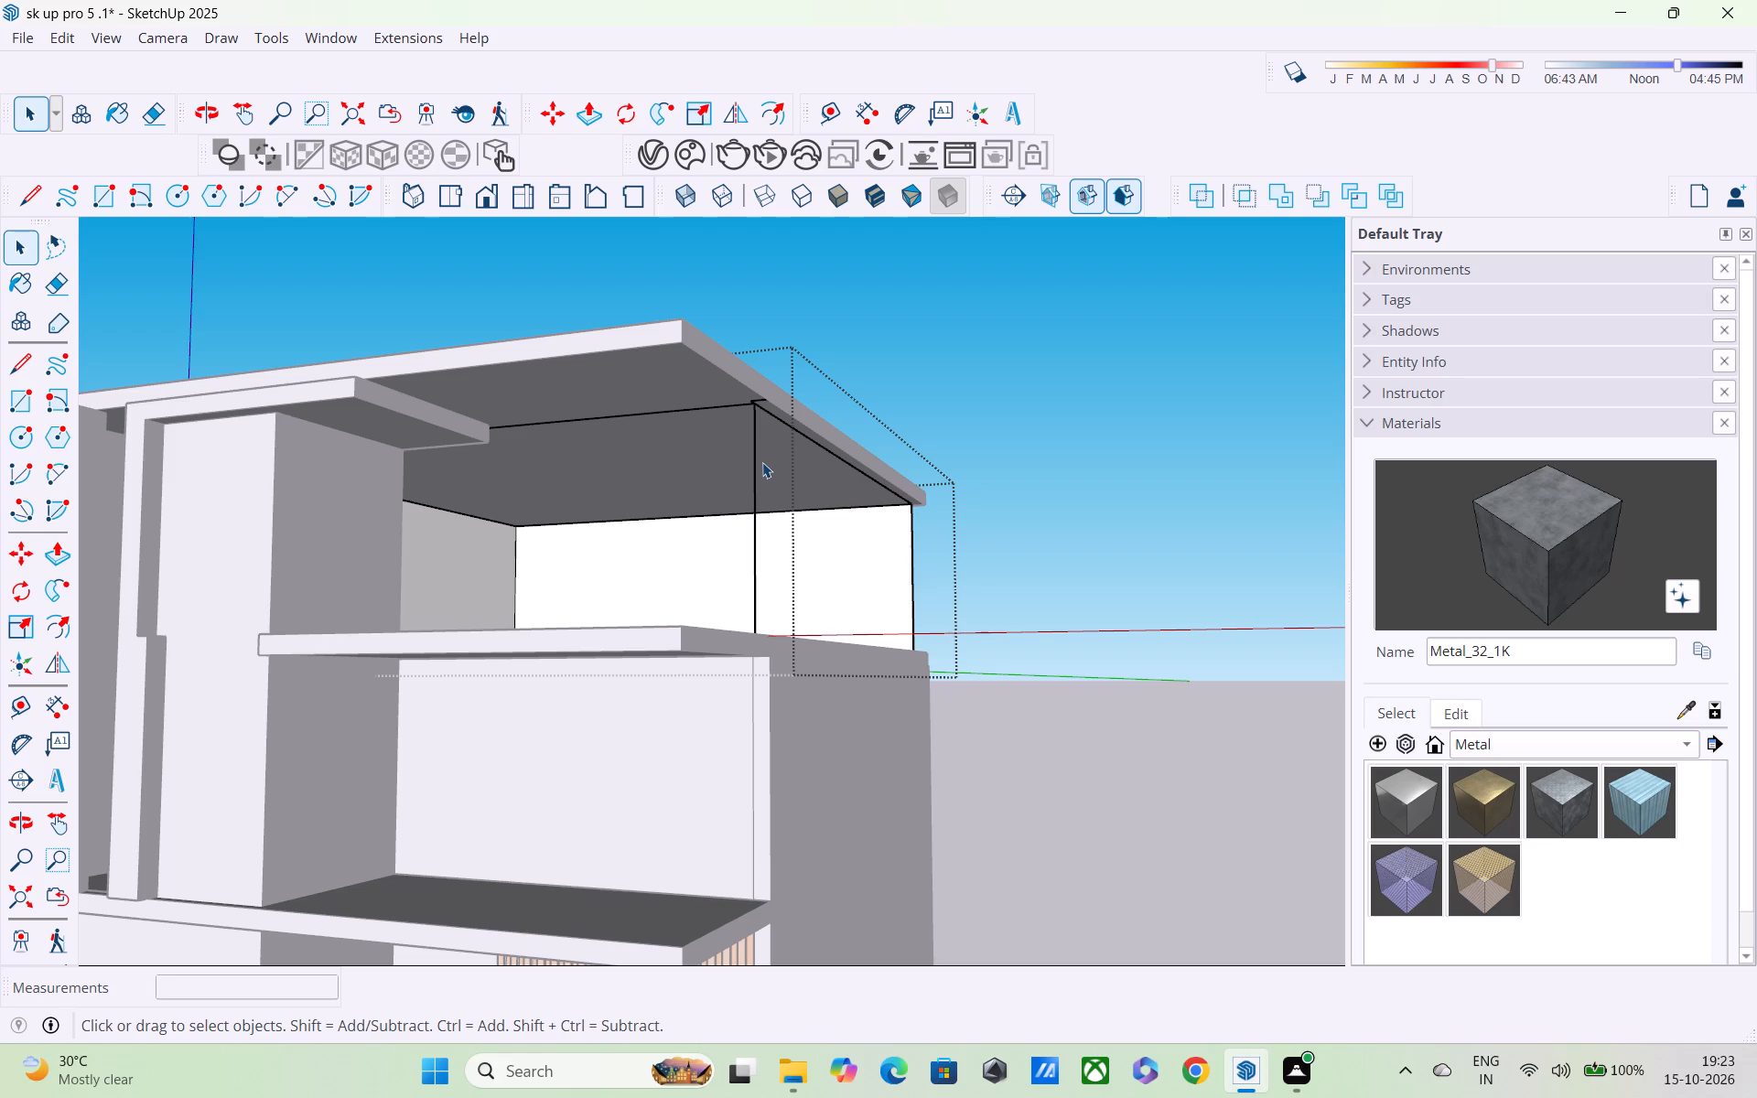
left_click(755, 498)
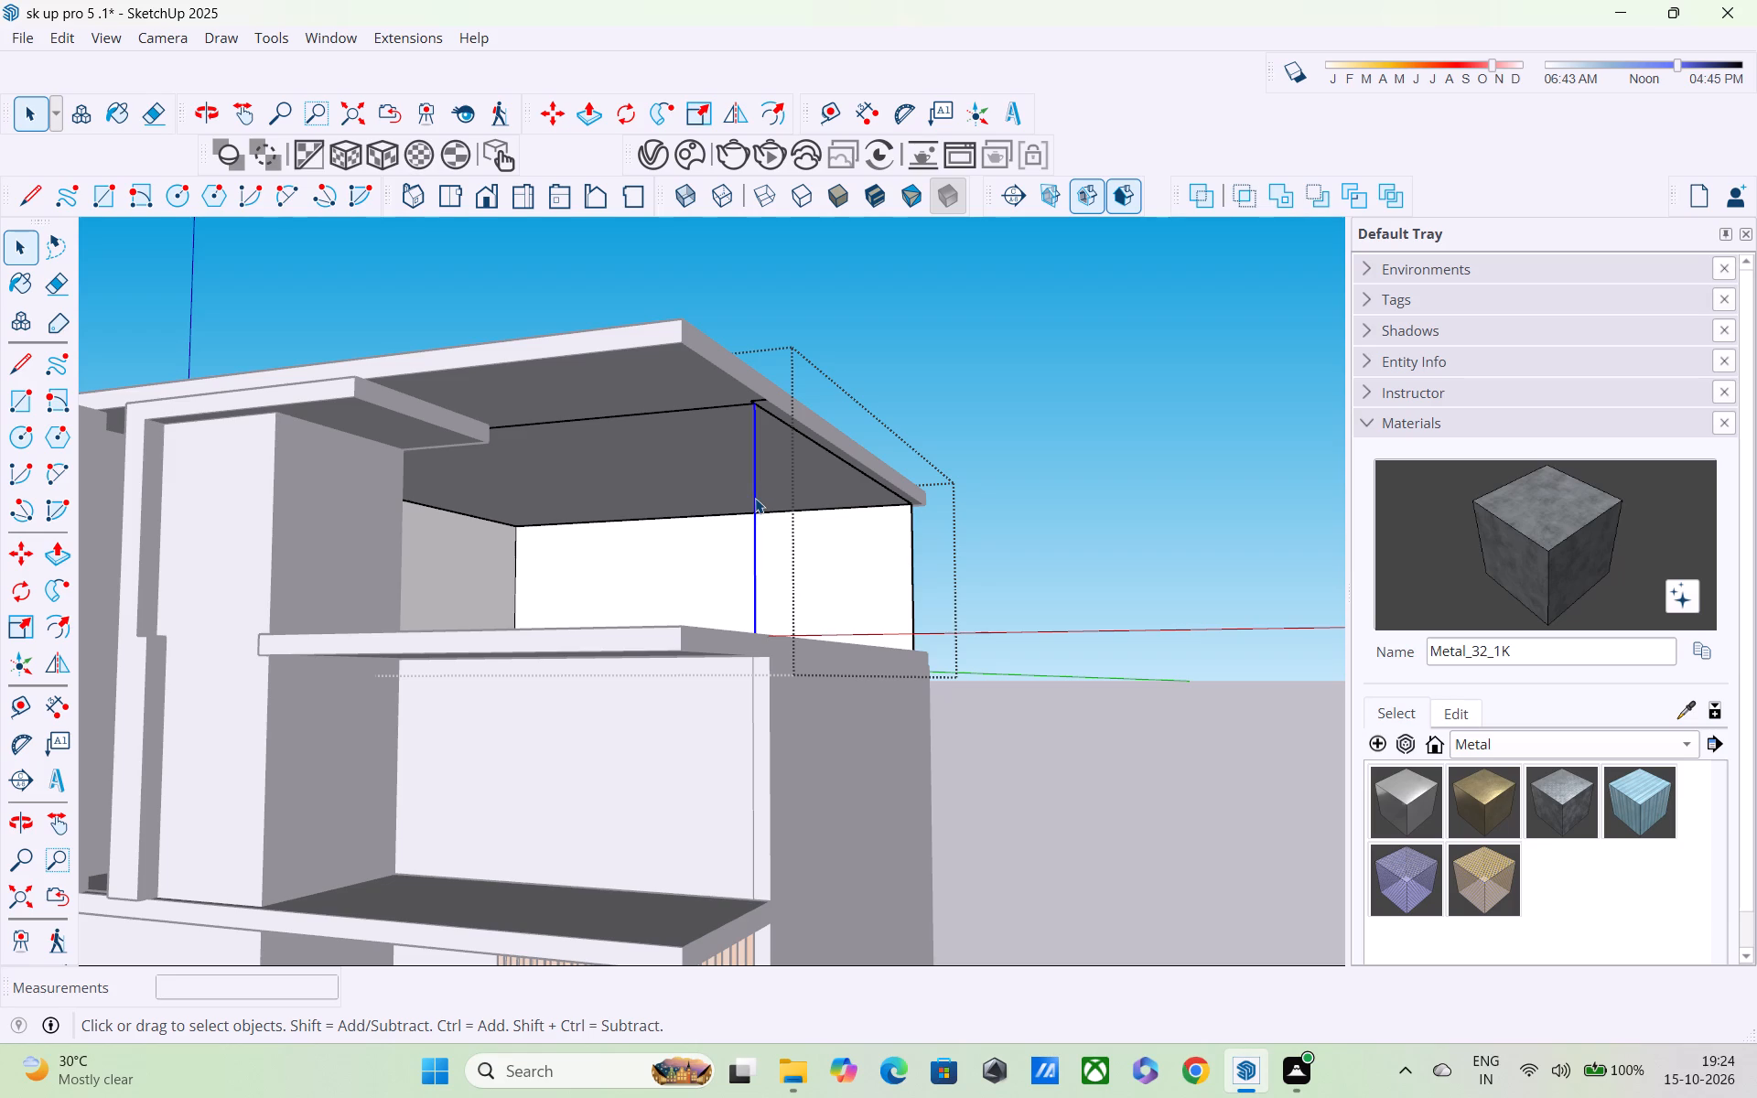
key("Delete")
key("e")
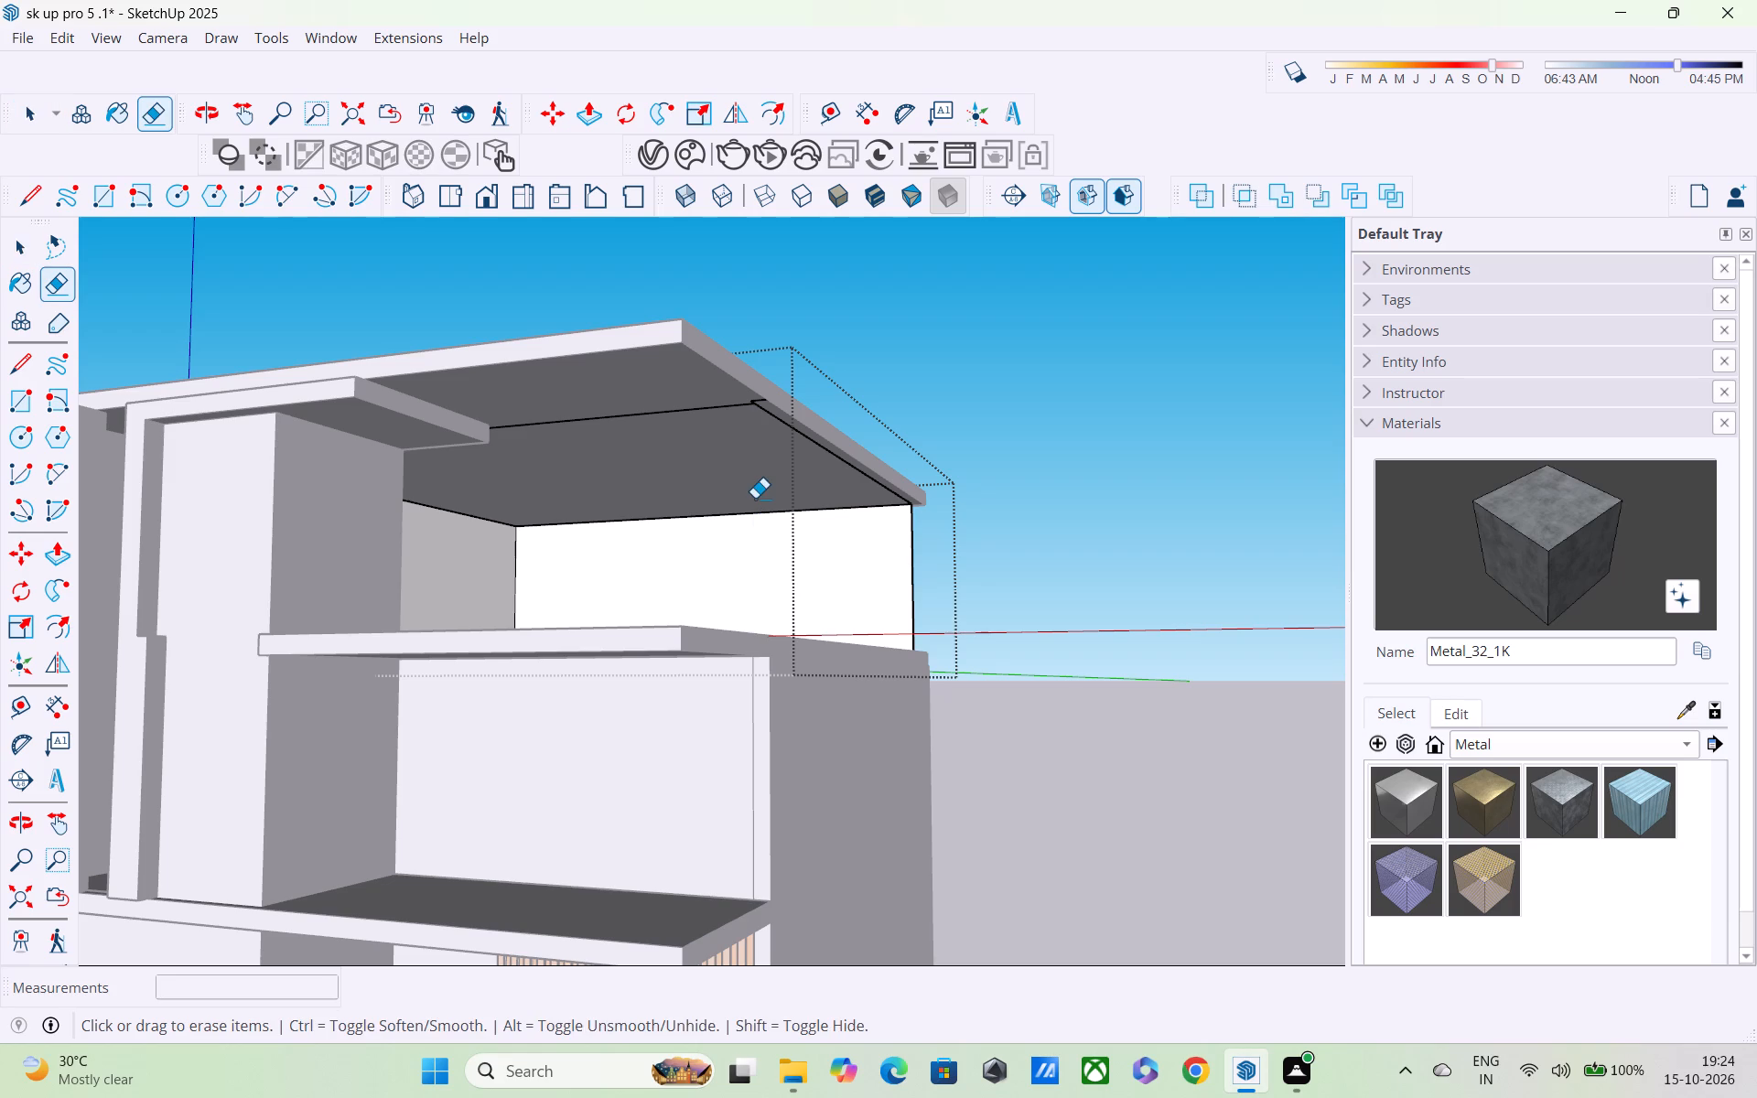
scroll(755, 492, "up", 4)
middle_click_drag(751, 442, 775, 388)
scroll(779, 341, "up", 3)
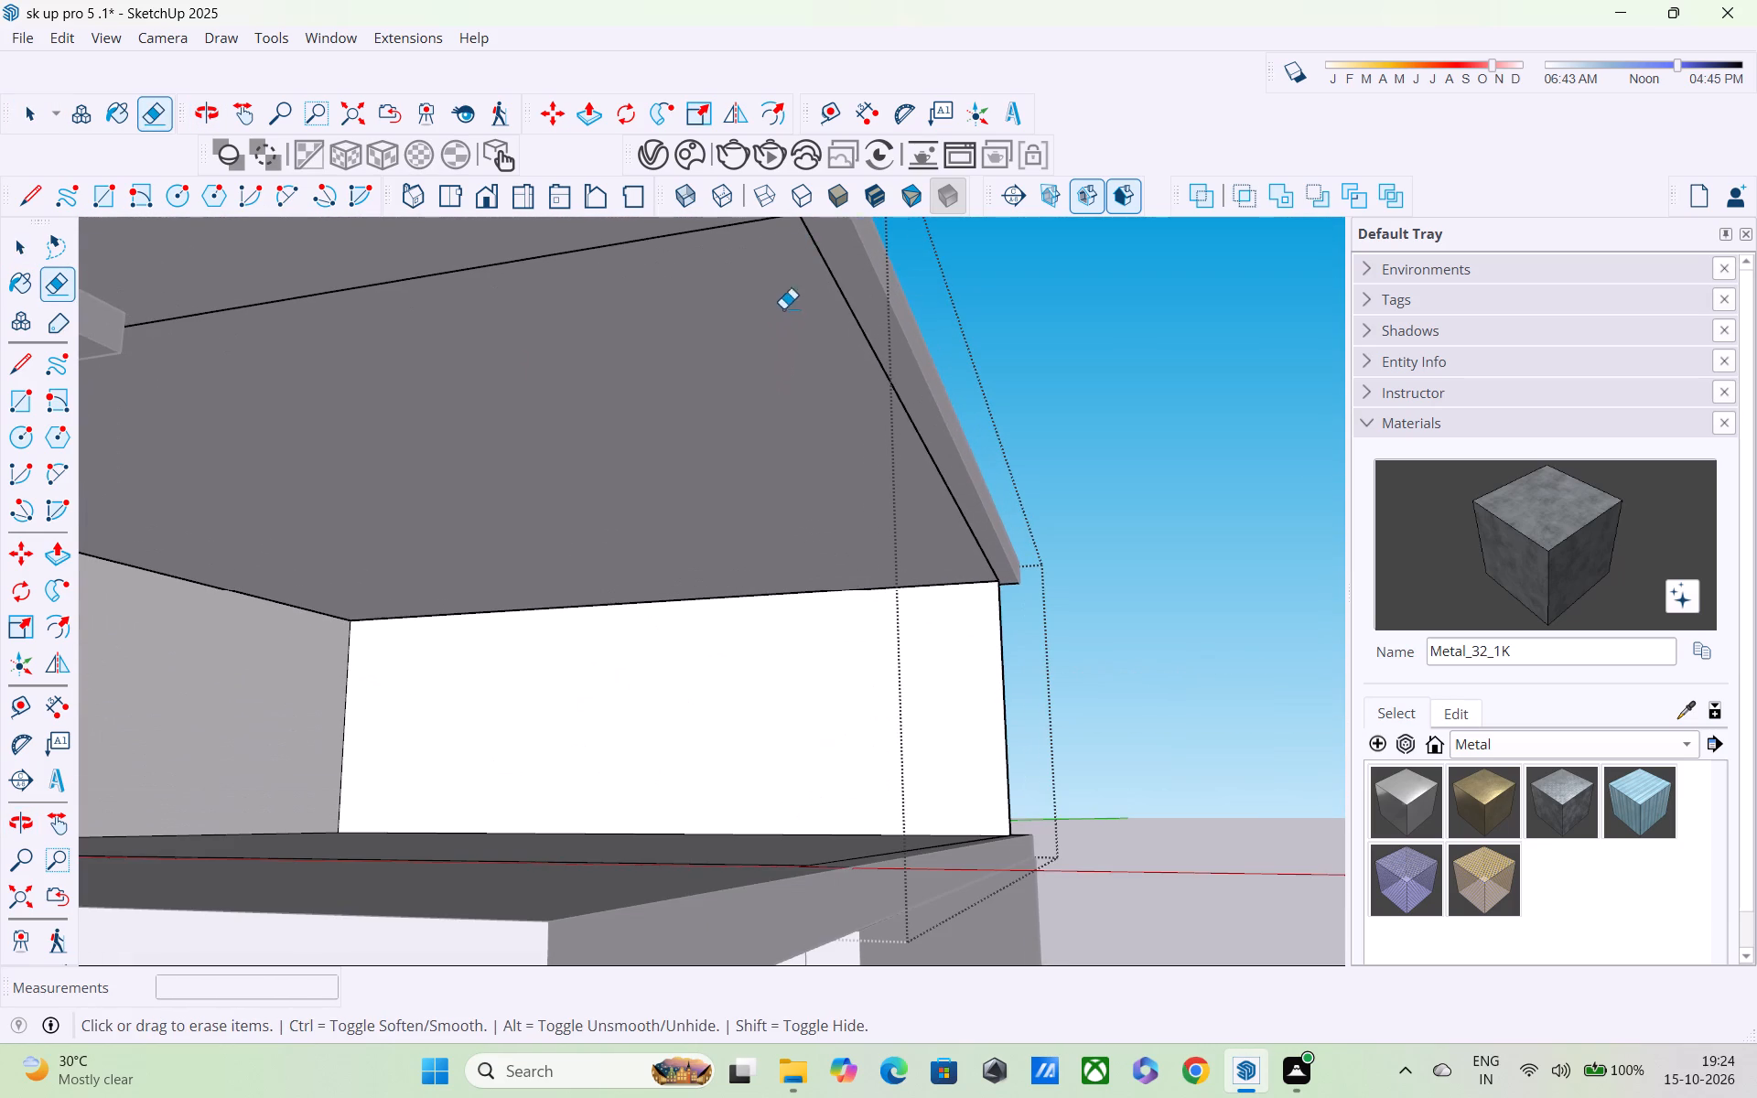
left_click(810, 237)
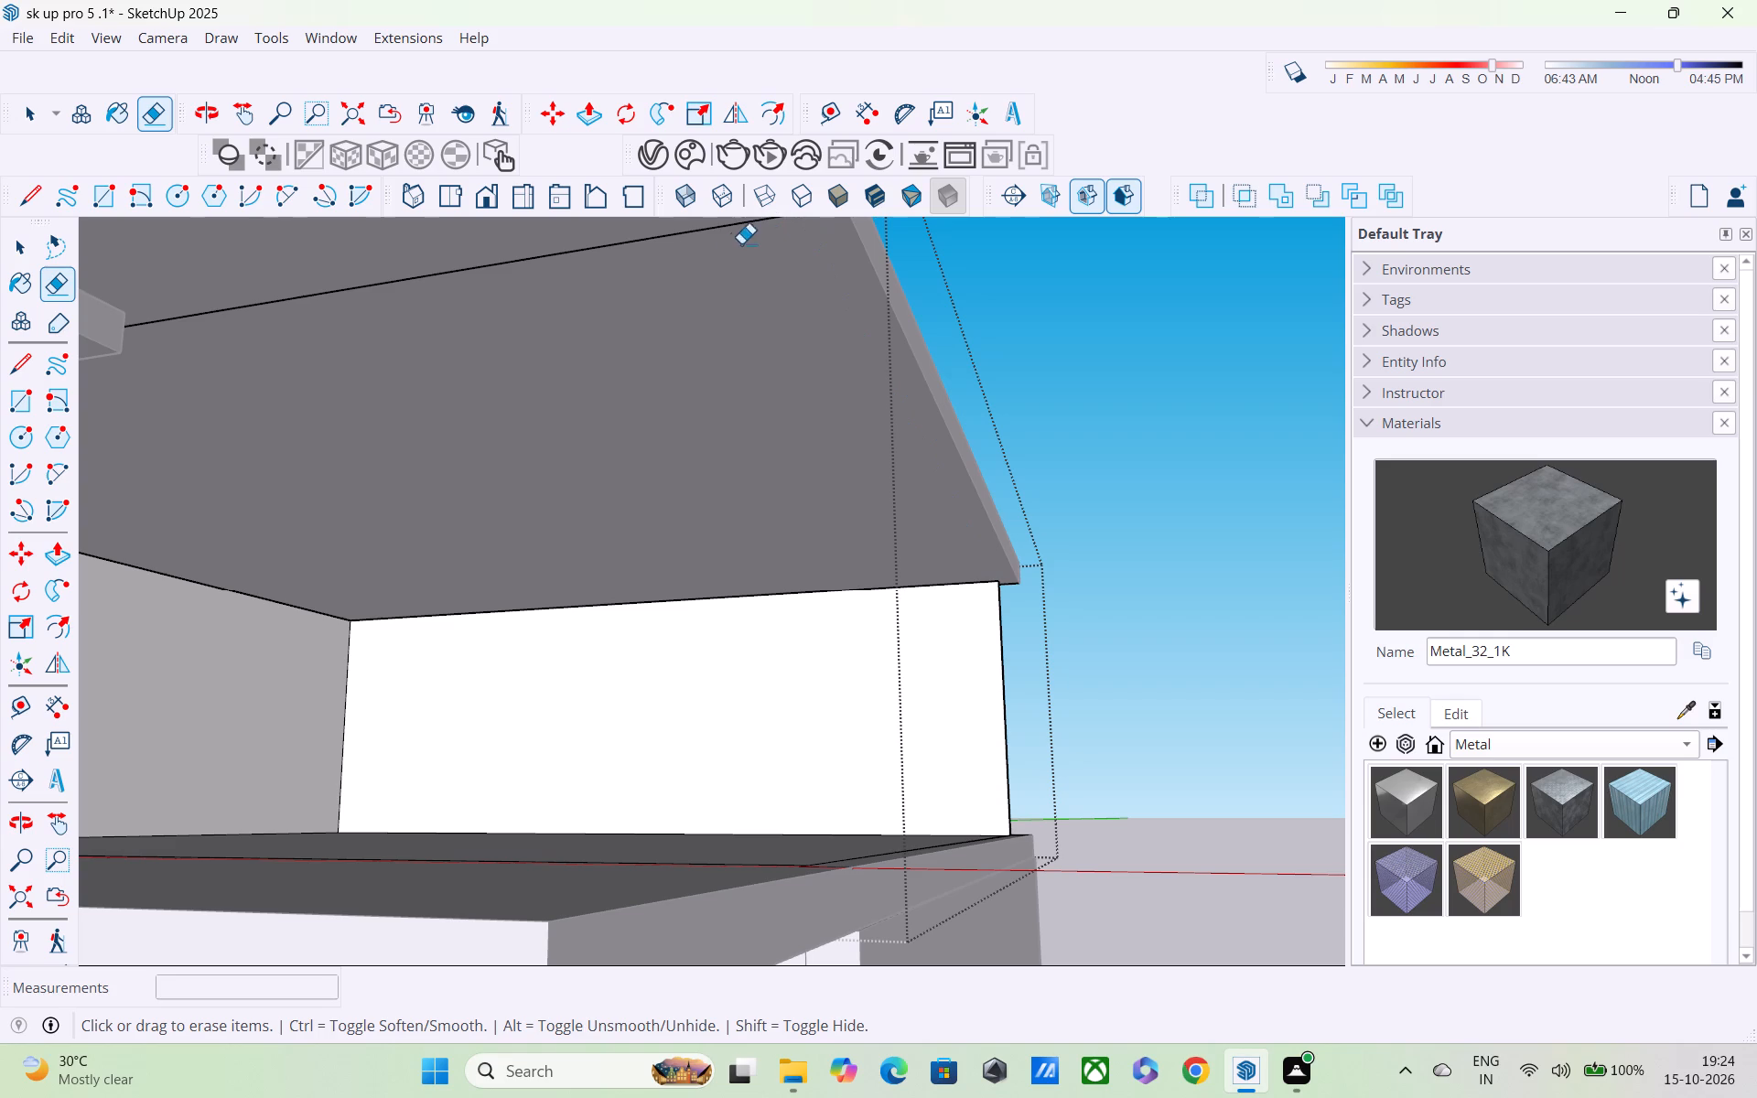
left_click(688, 237)
left_click(678, 236)
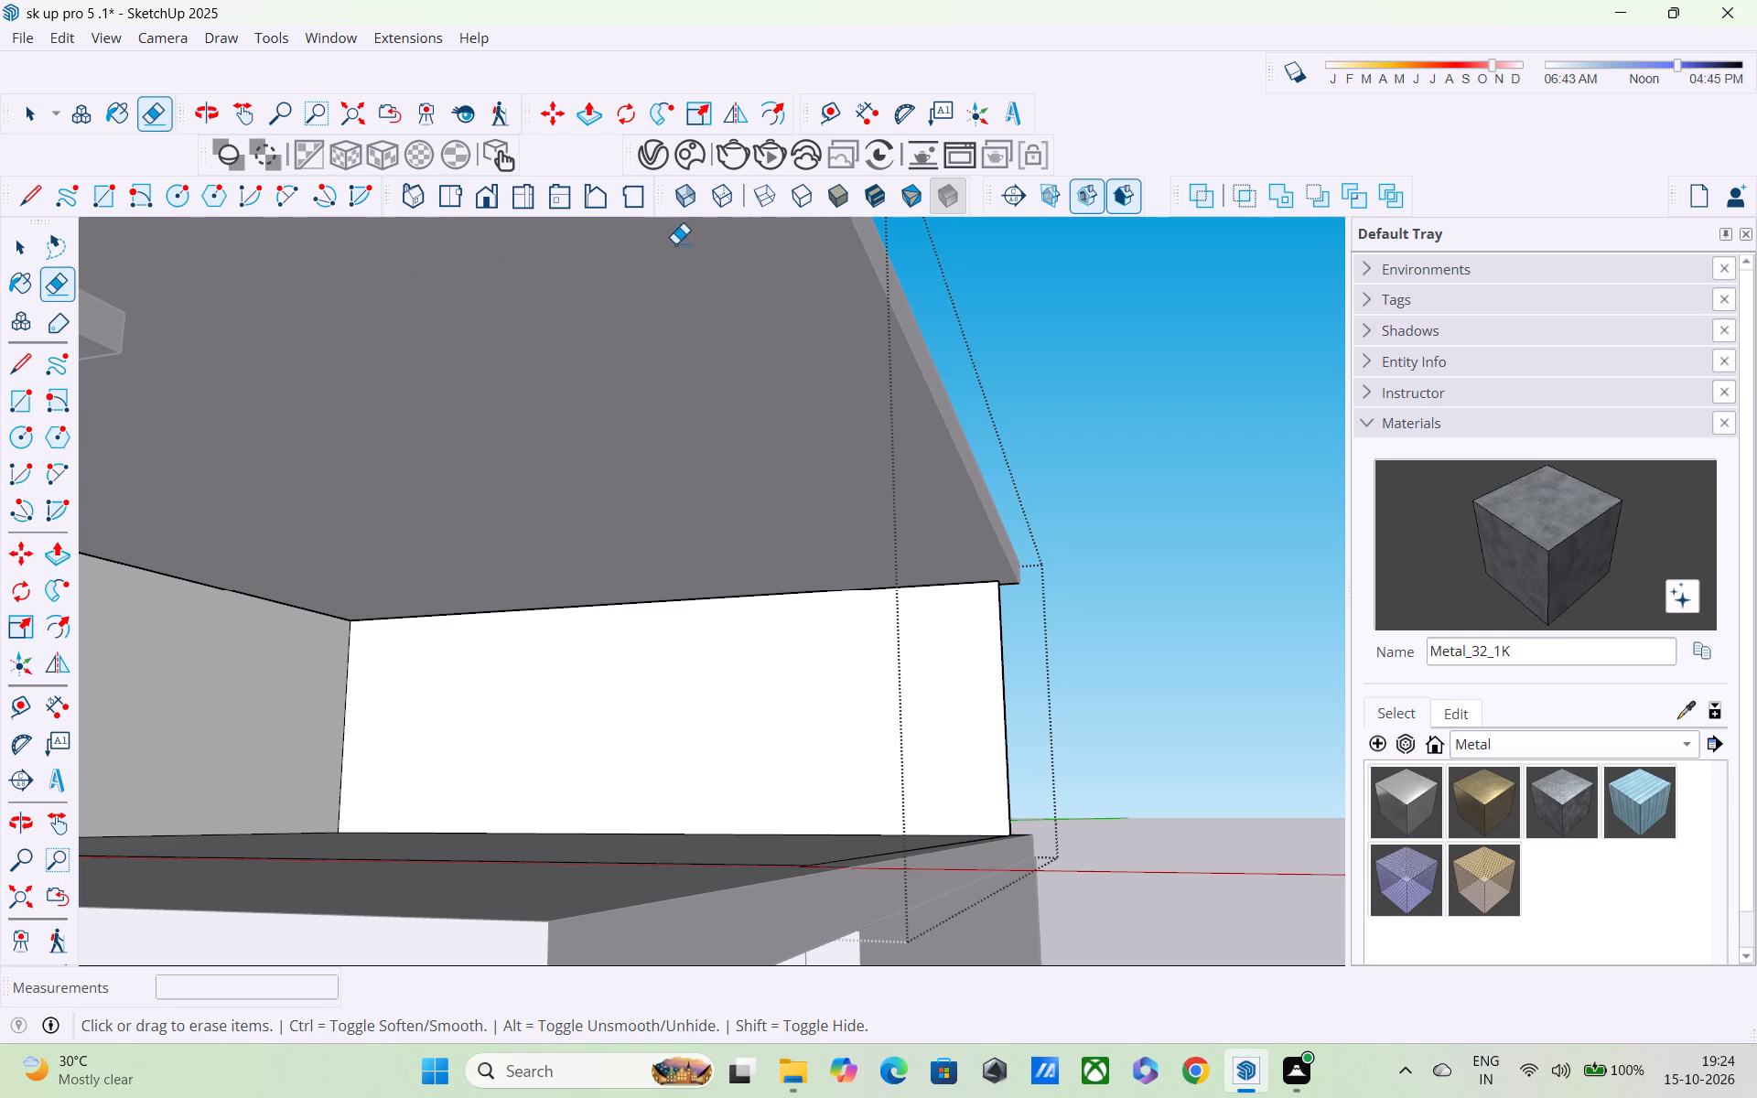
Erase the short leftover edge stubs beneath the roof slab at the removed wall corner.
scroll(673, 258, "down", 2)
middle_click_drag(700, 347, 555, 541)
scroll(619, 482, "up", 3)
middle_click_drag(563, 454, 616, 322)
scroll(544, 545, "down", 1)
middle_click_drag(519, 531, 620, 460)
scroll(556, 520, "up", 4)
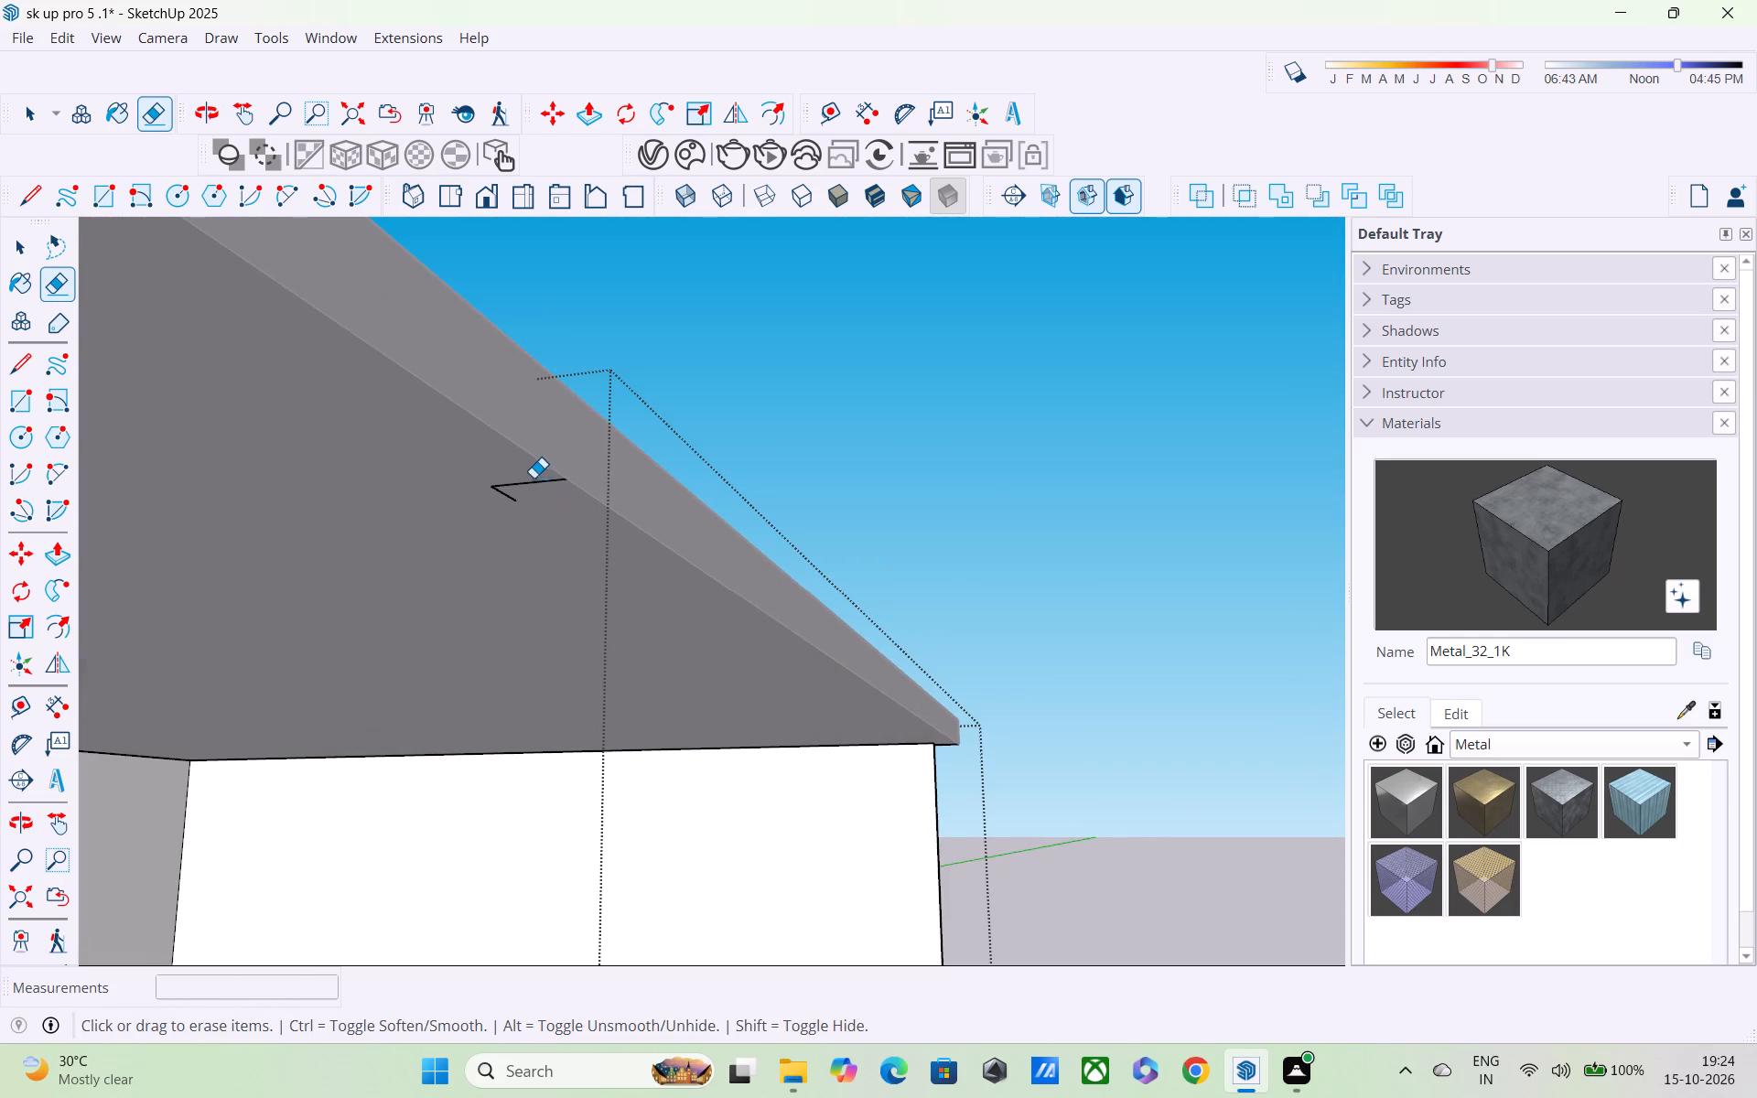
left_click(533, 483)
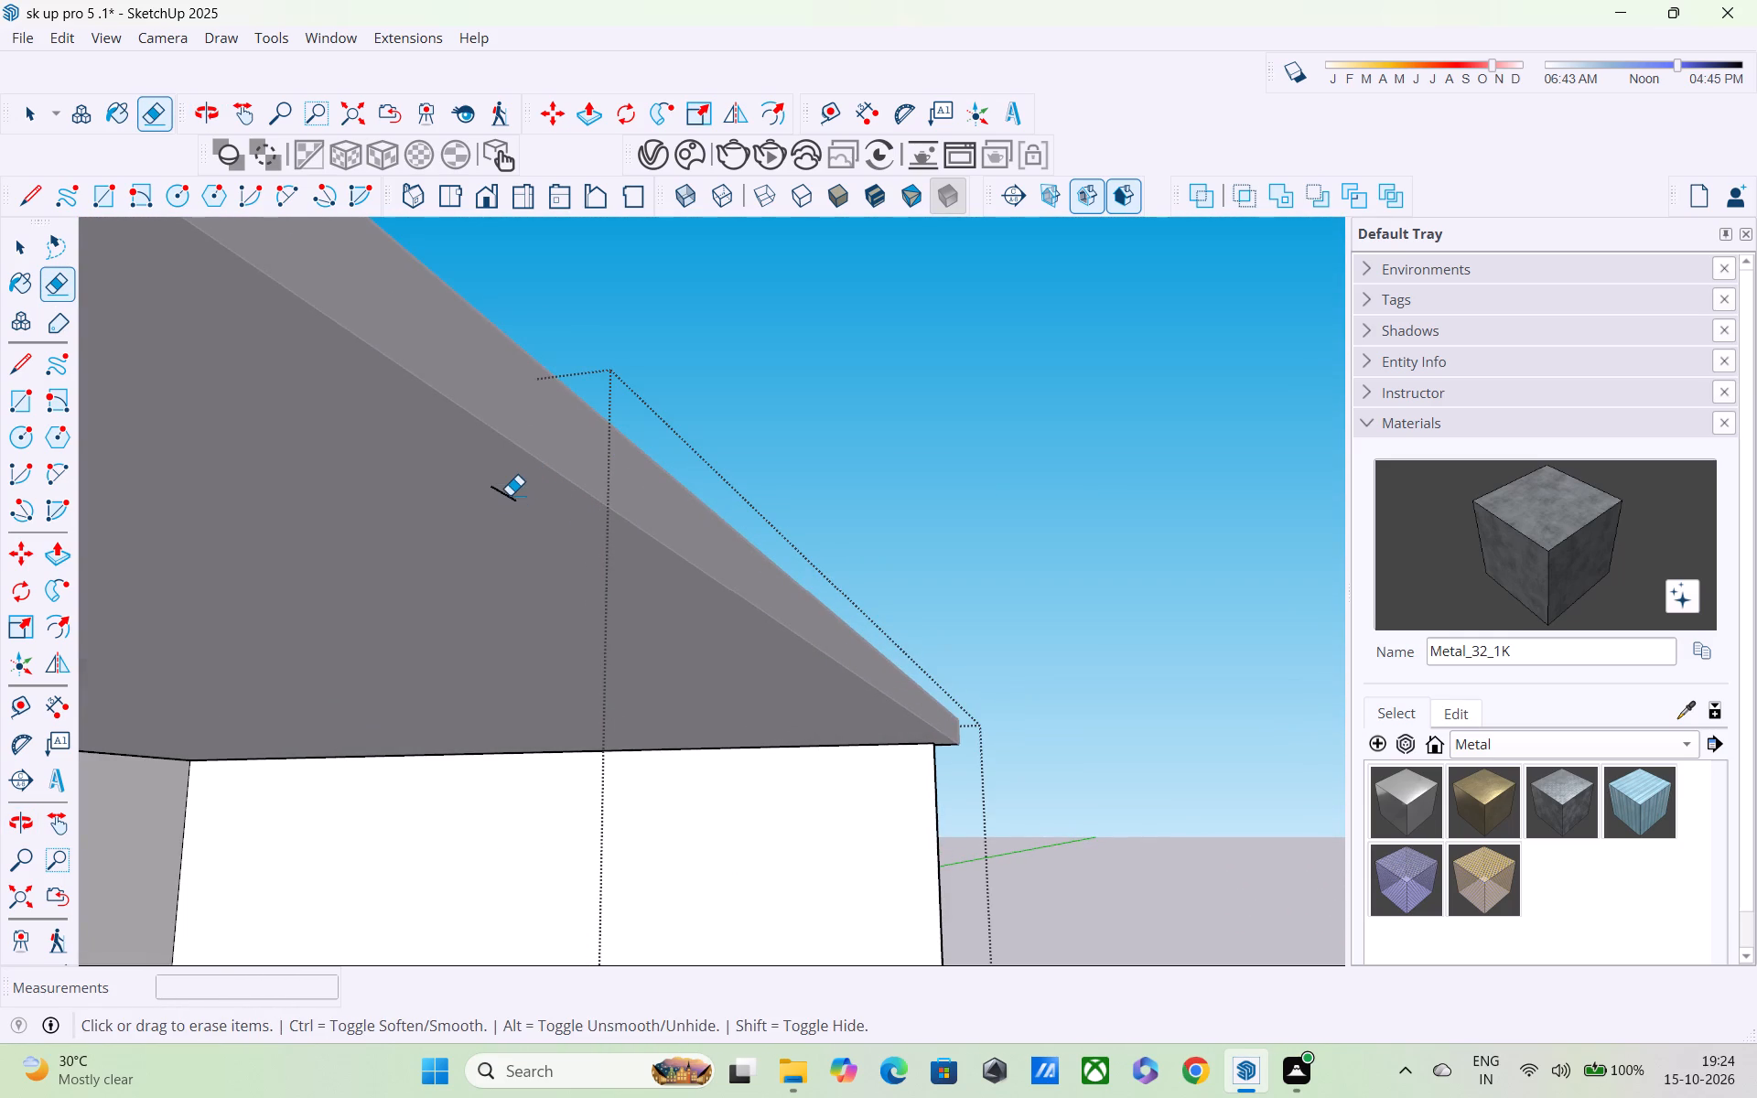
left_click(510, 498)
Examine the opened-up top storey, the balcony slab and the facade from several angles.
scroll(507, 501, "down", 4)
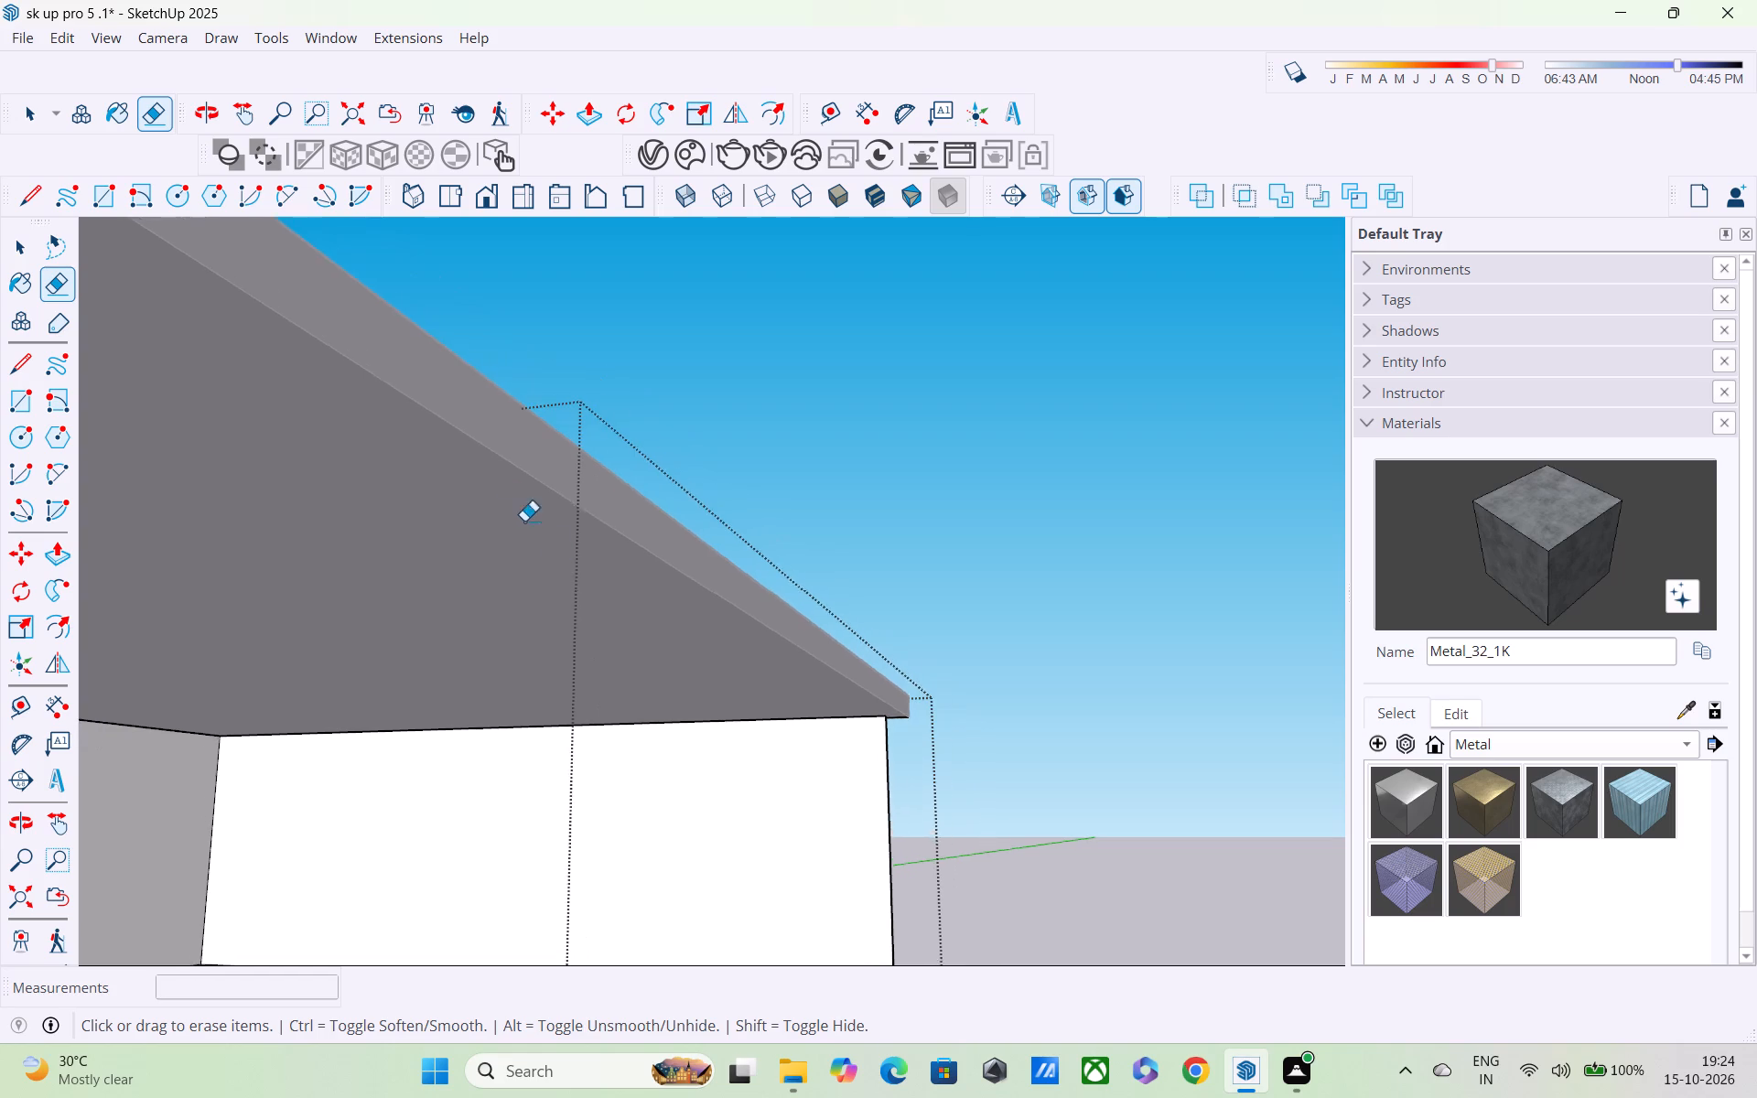
middle_click_drag(552, 557, 699, 674)
scroll(652, 636, "down", 7)
middle_click_drag(599, 693, 592, 647)
scroll(592, 647, "down", 4)
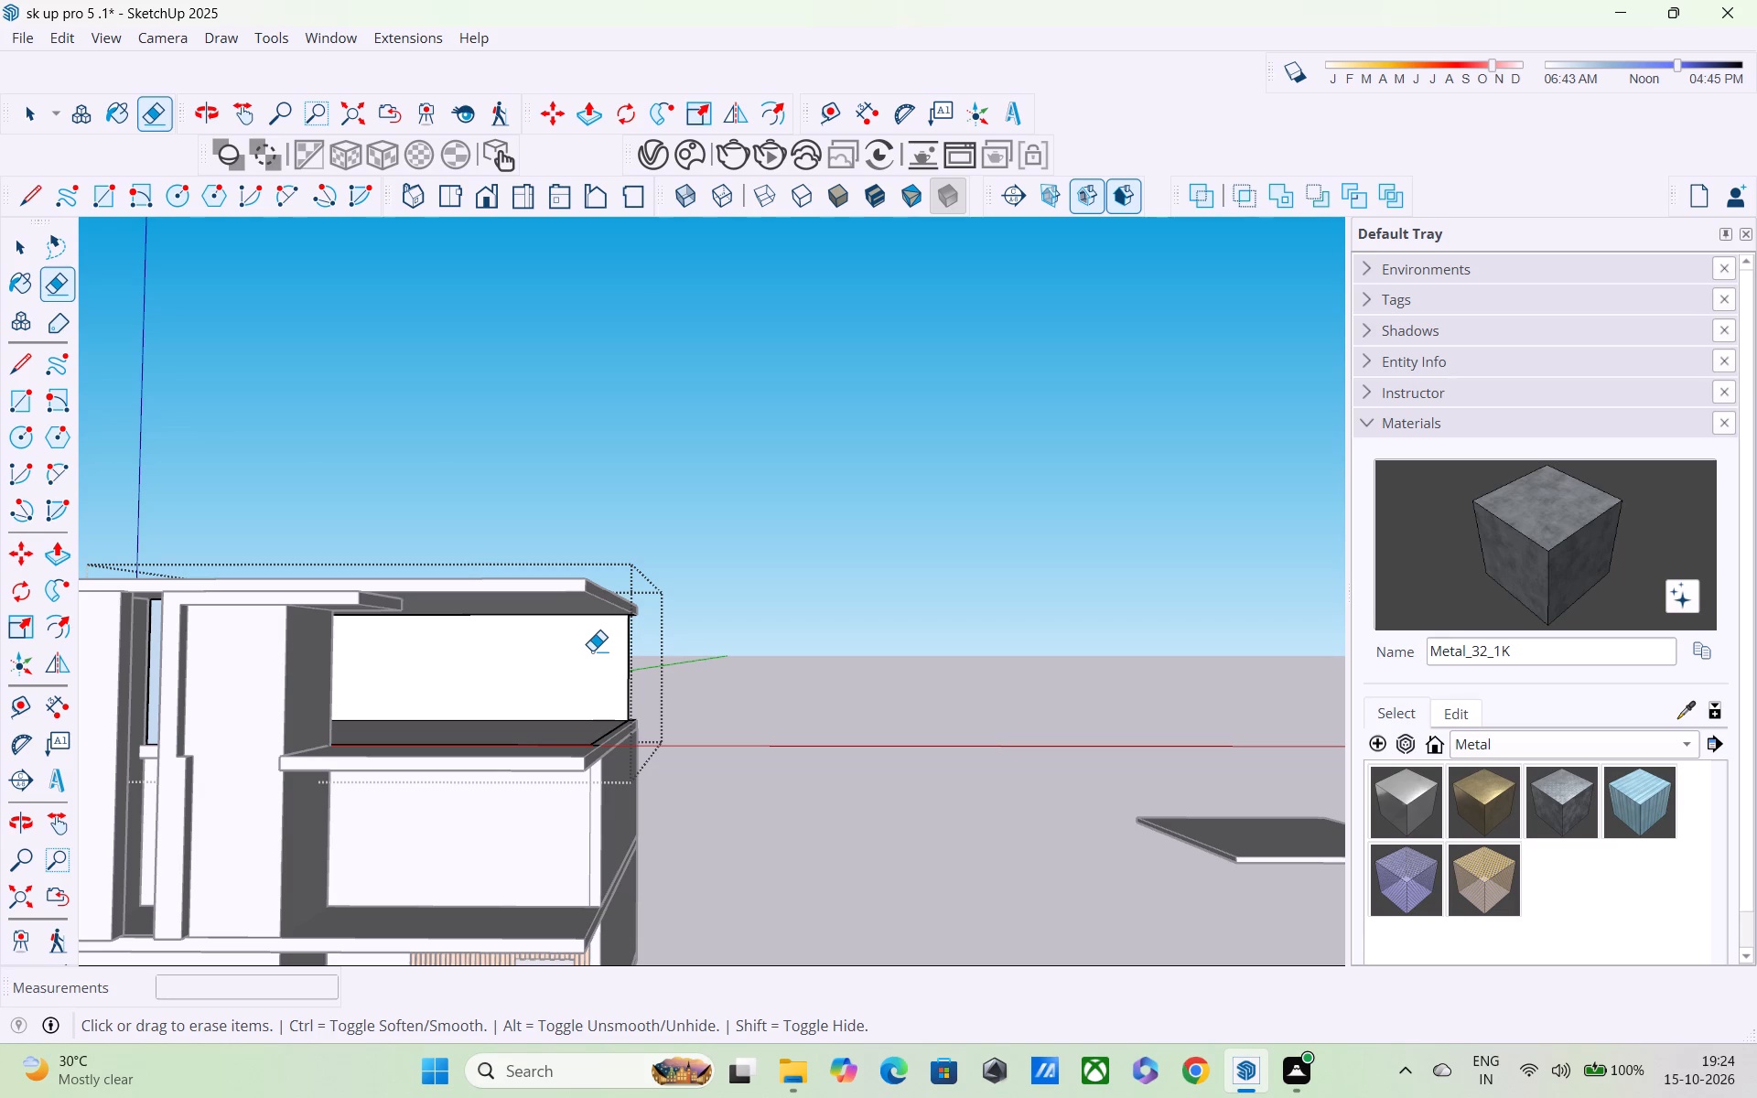
scroll(566, 670, "down", 2)
middle_click_drag(570, 694, 408, 759)
scroll(567, 712, "down", 1)
middle_click_drag(401, 761, 300, 873)
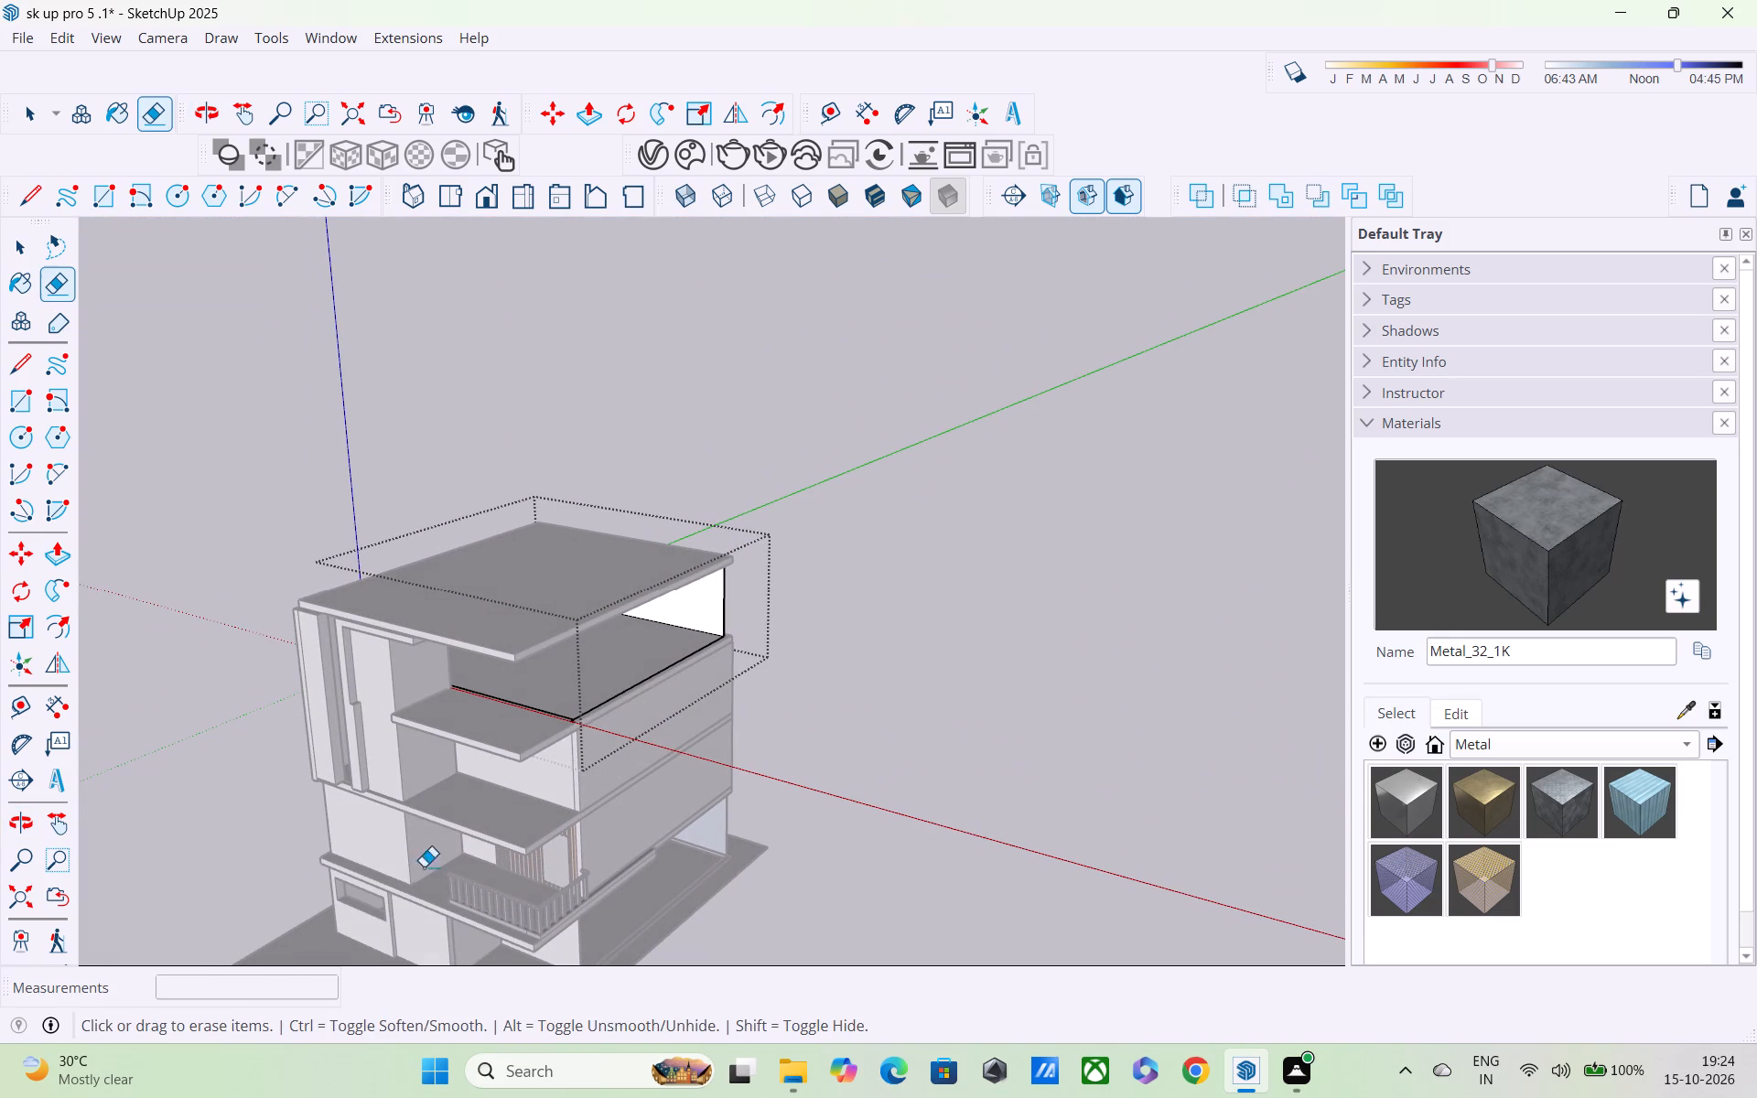
middle_click_drag(433, 845, 395, 771)
scroll(394, 770, "up", 3)
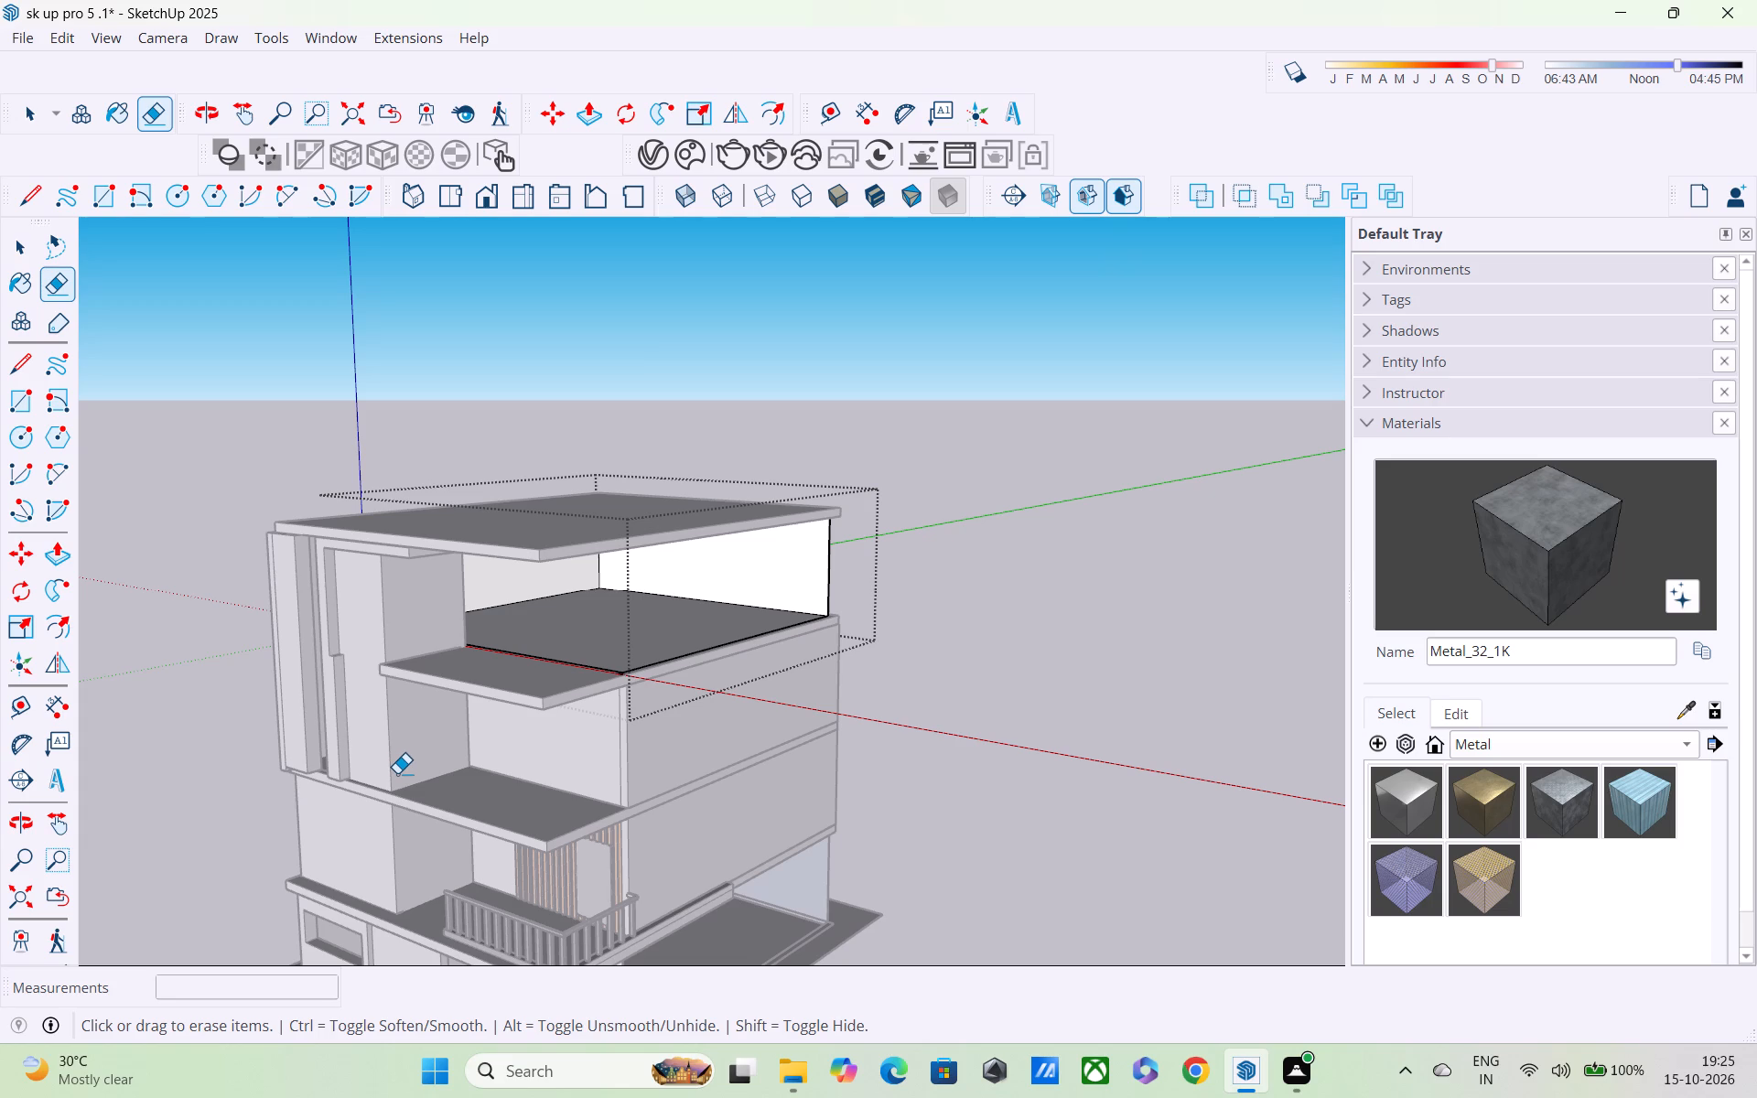
middle_click_drag(408, 801, 512, 846)
scroll(368, 830, "up", 4)
middle_click_drag(369, 814, 352, 760)
scroll(448, 645, "up", 1)
middle_click_drag(451, 640, 396, 757)
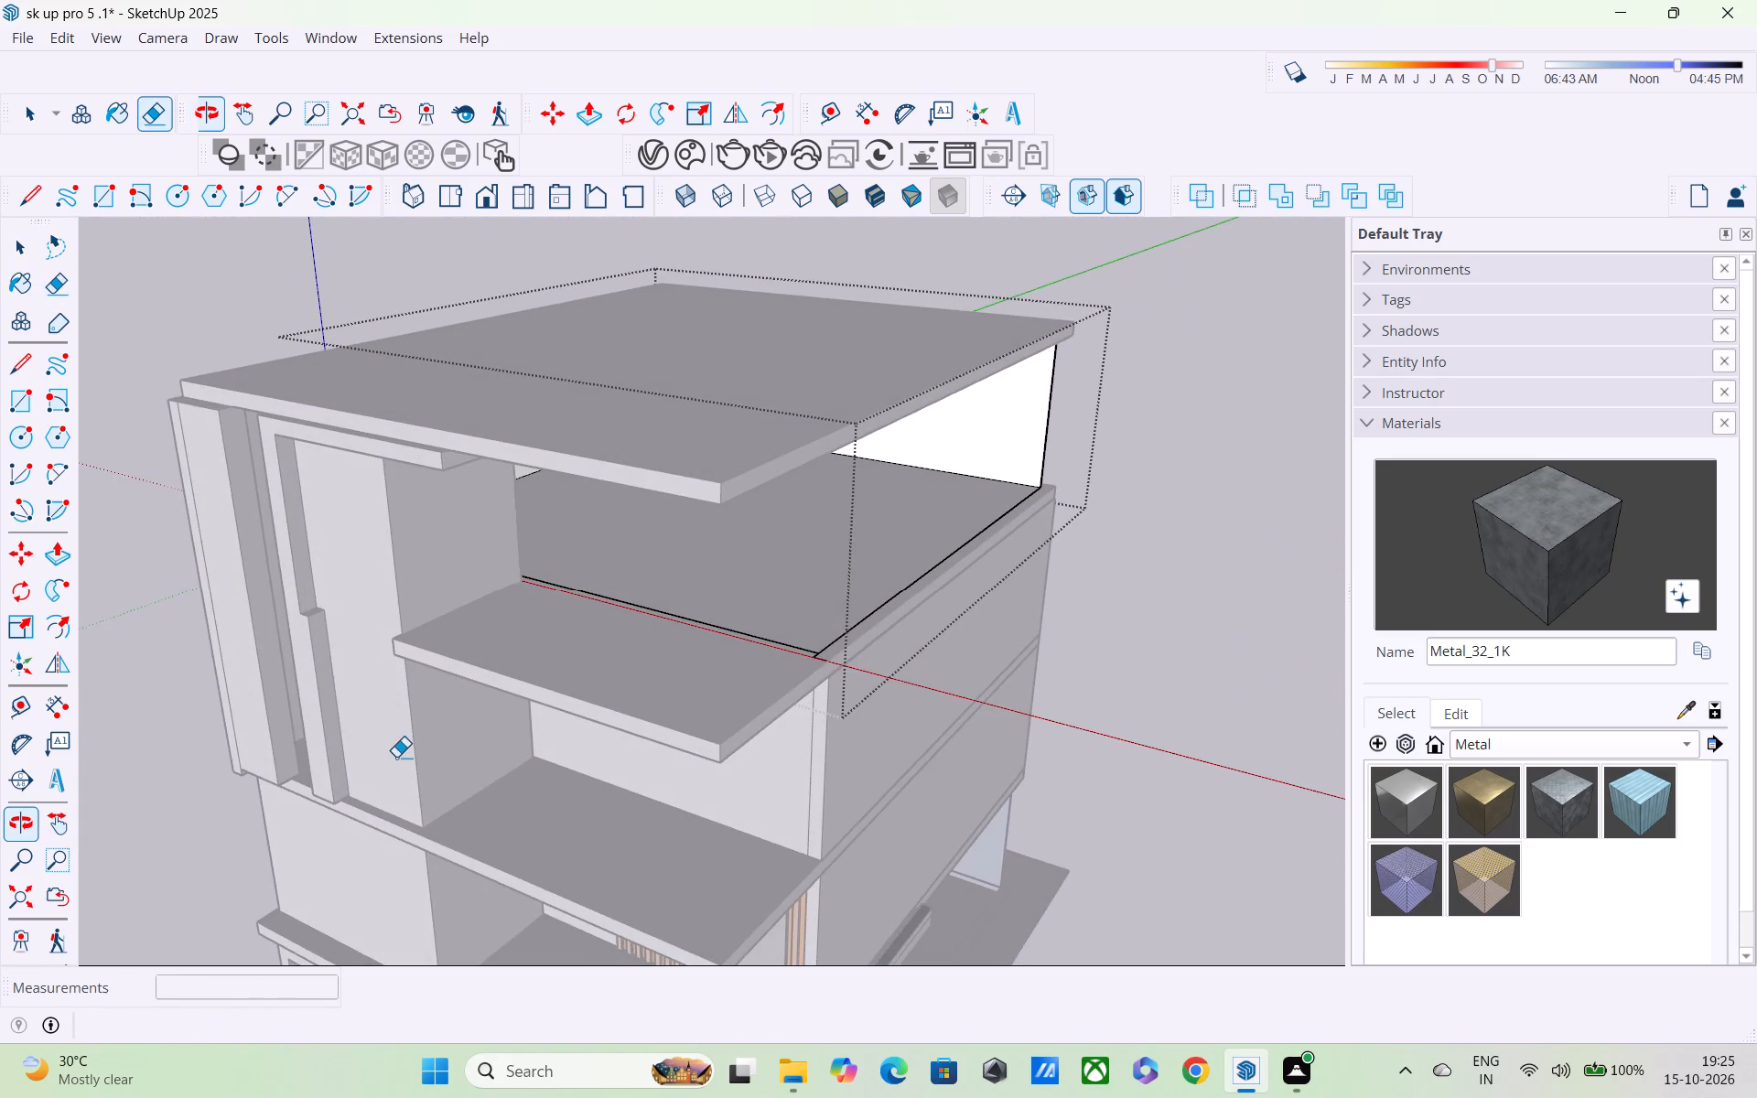
scroll(395, 758, "down", 7)
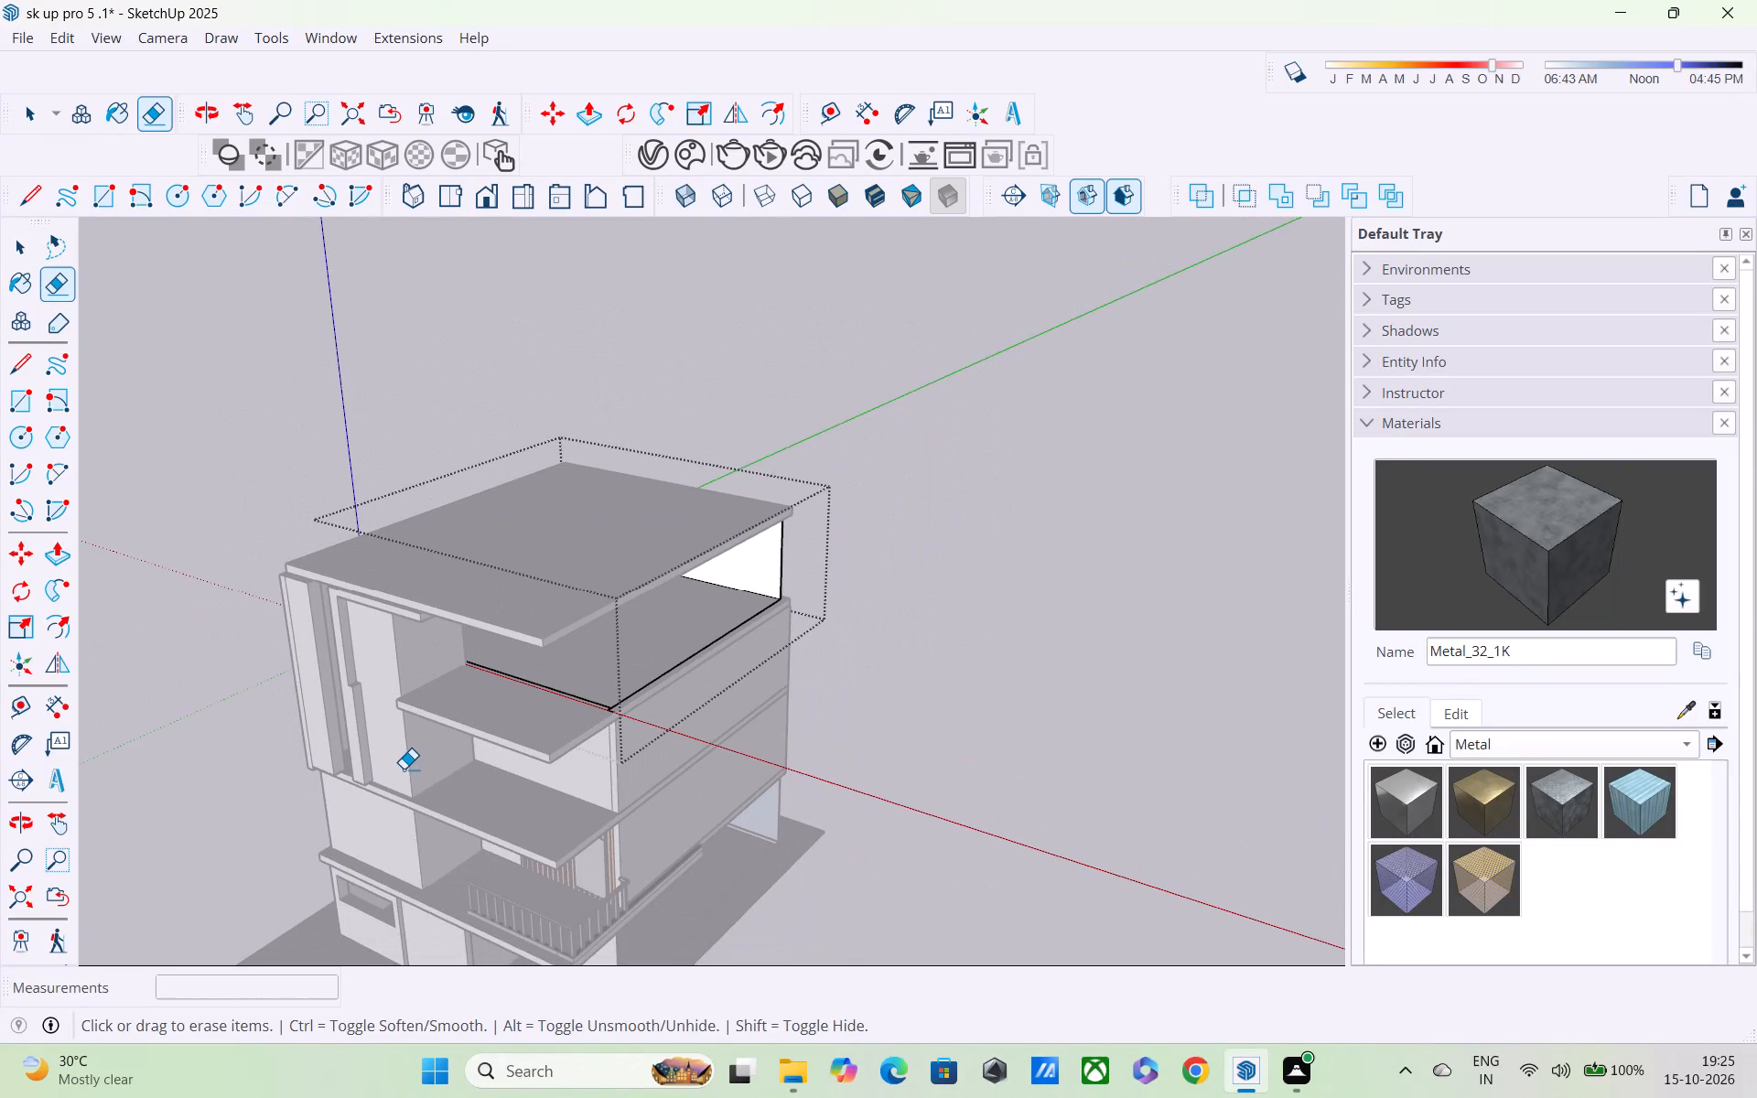
middle_click_drag(449, 772, 485, 813)
scroll(467, 760, "up", 4)
middle_click_drag(467, 760, 468, 706)
scroll(469, 705, "up", 8)
middle_click_drag(477, 708, 302, 708)
scroll(303, 712, "up", 1)
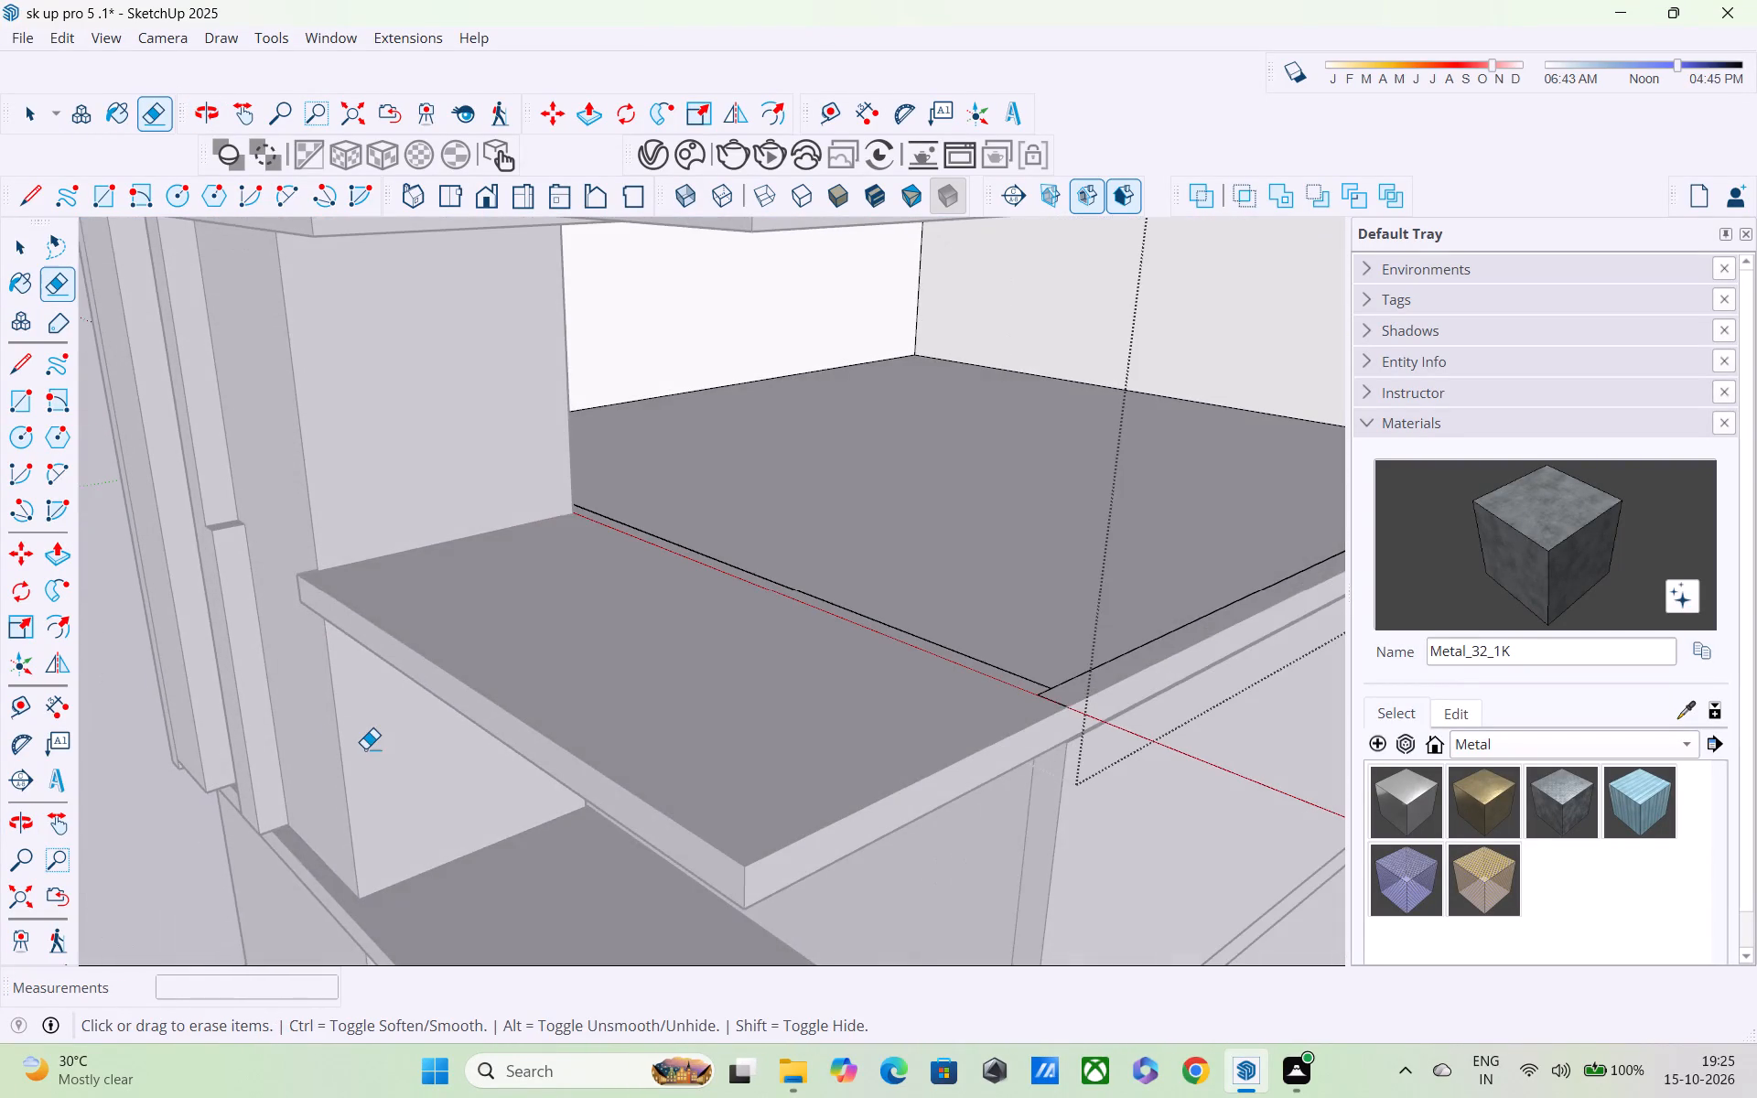
scroll(376, 717, "down", 4)
Open the upper balcony slab for editing and draw a strip about 9 1/4" by 18' 5 1/2" along its front edge.
key("space")
scroll(461, 723, "up", 3)
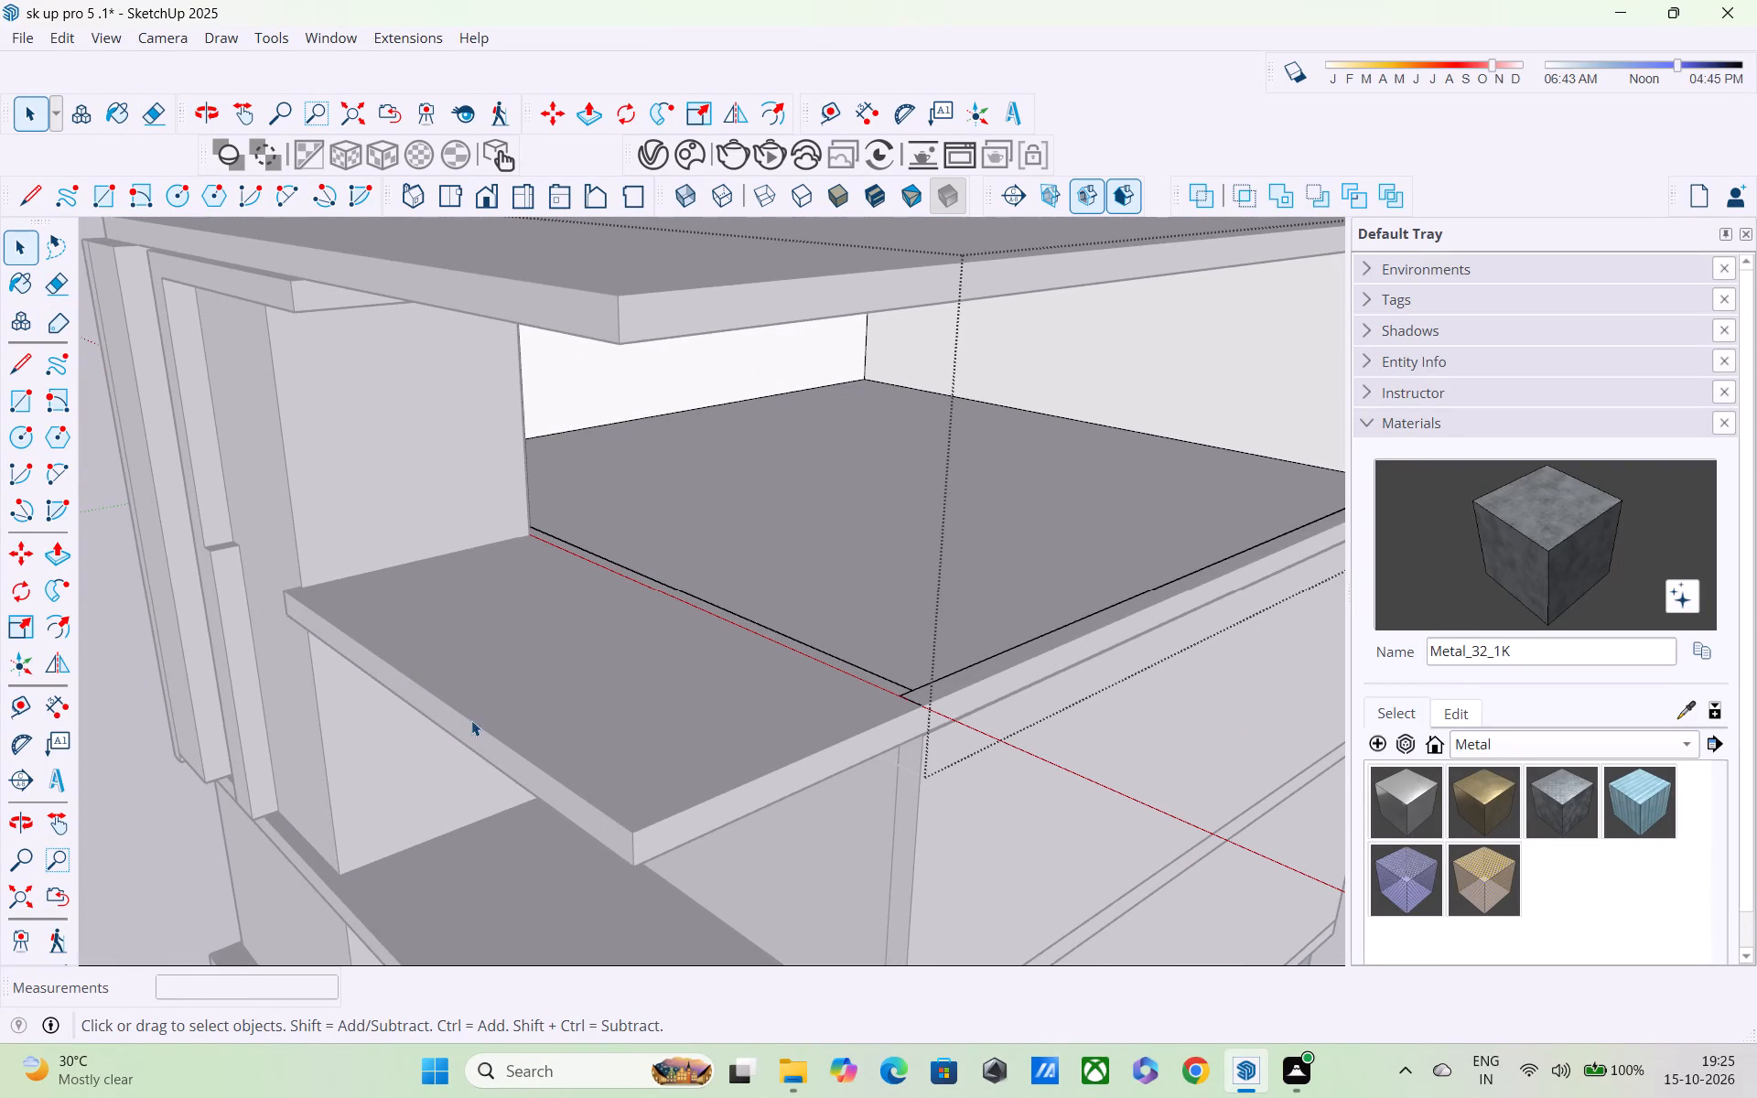
key("space")
scroll(424, 773, "down", 5)
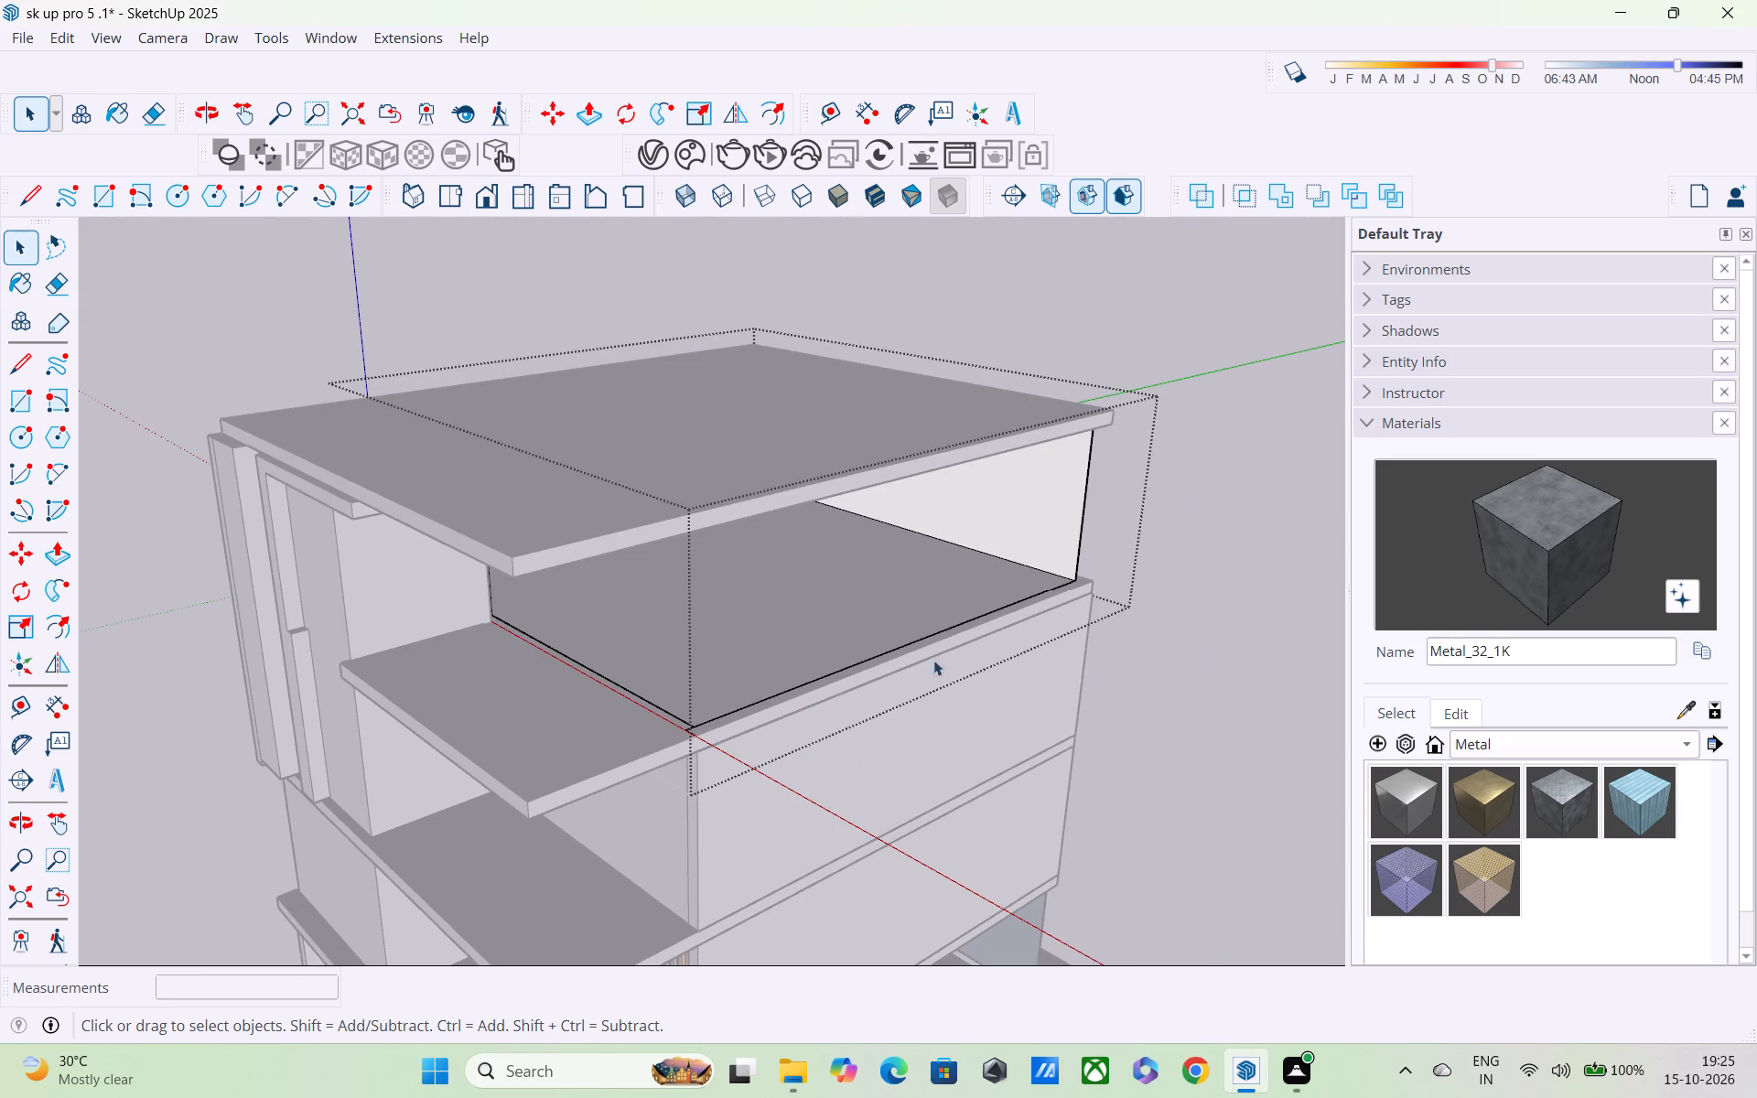
left_click(1173, 623)
double_click(470, 773)
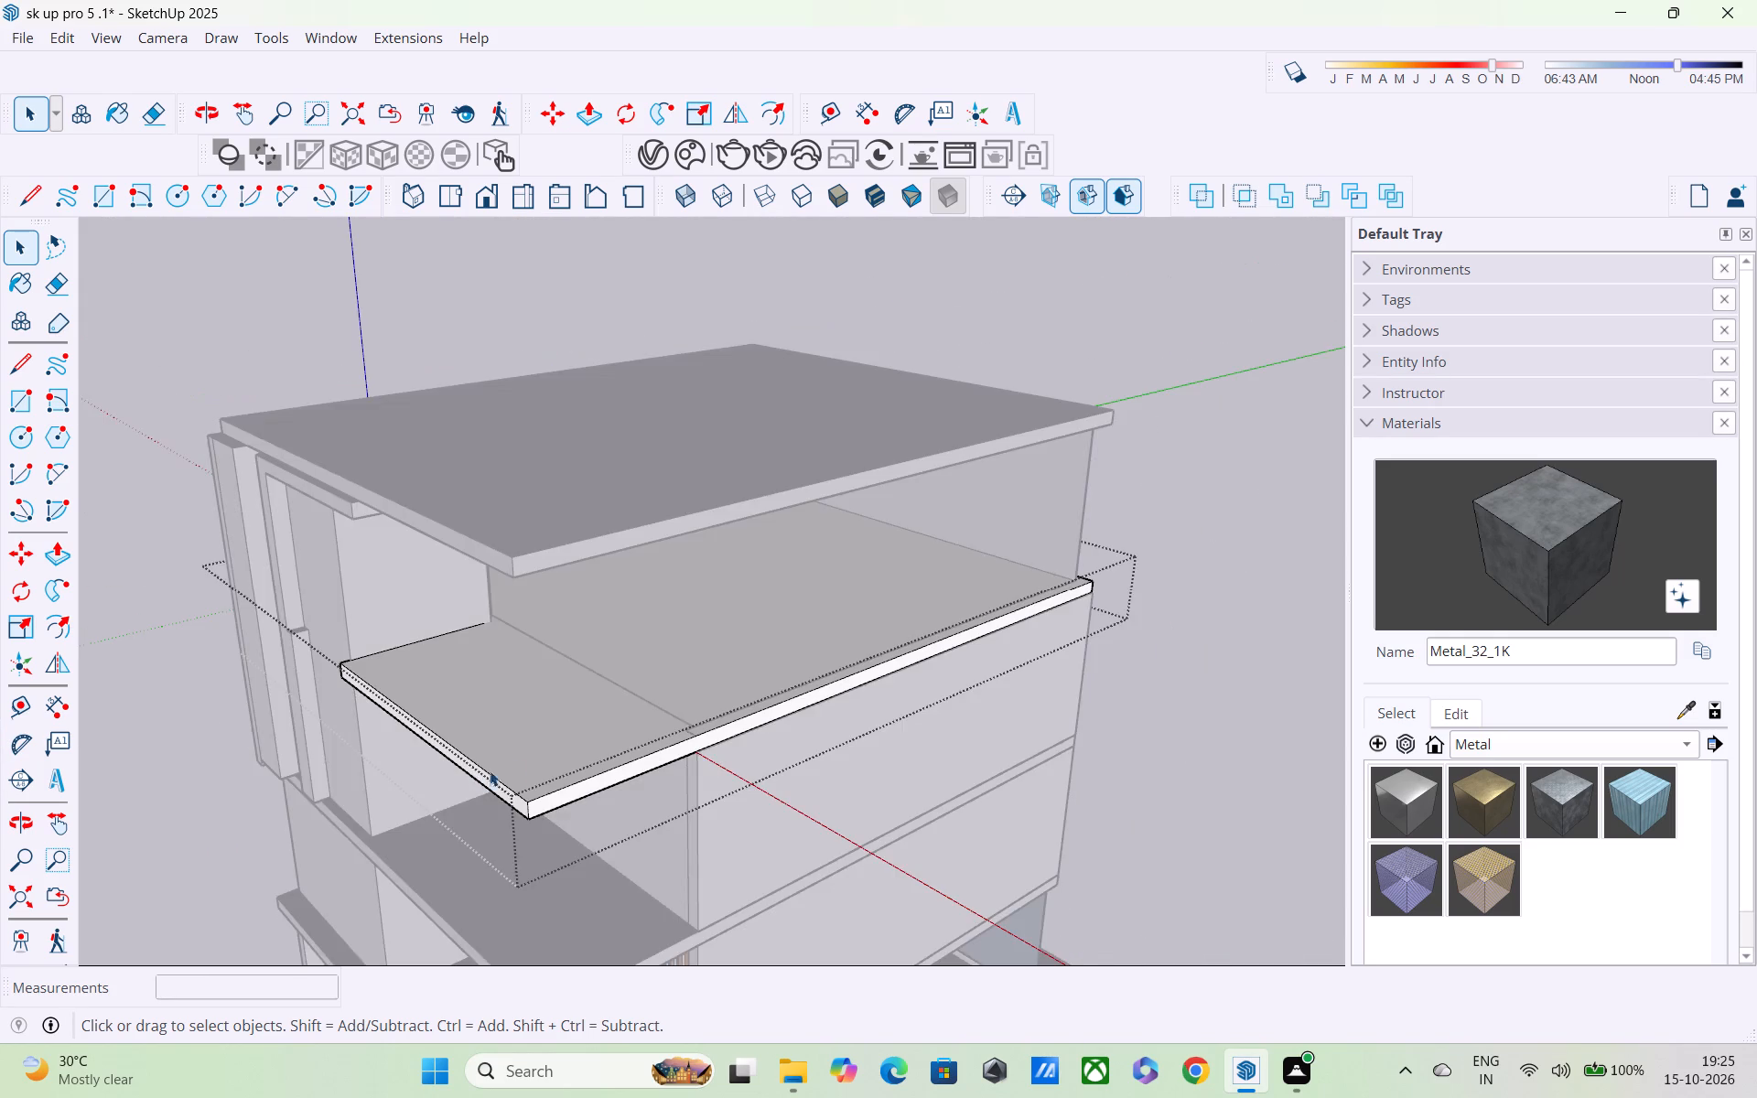
middle_click_drag(518, 770, 361, 861)
key("r")
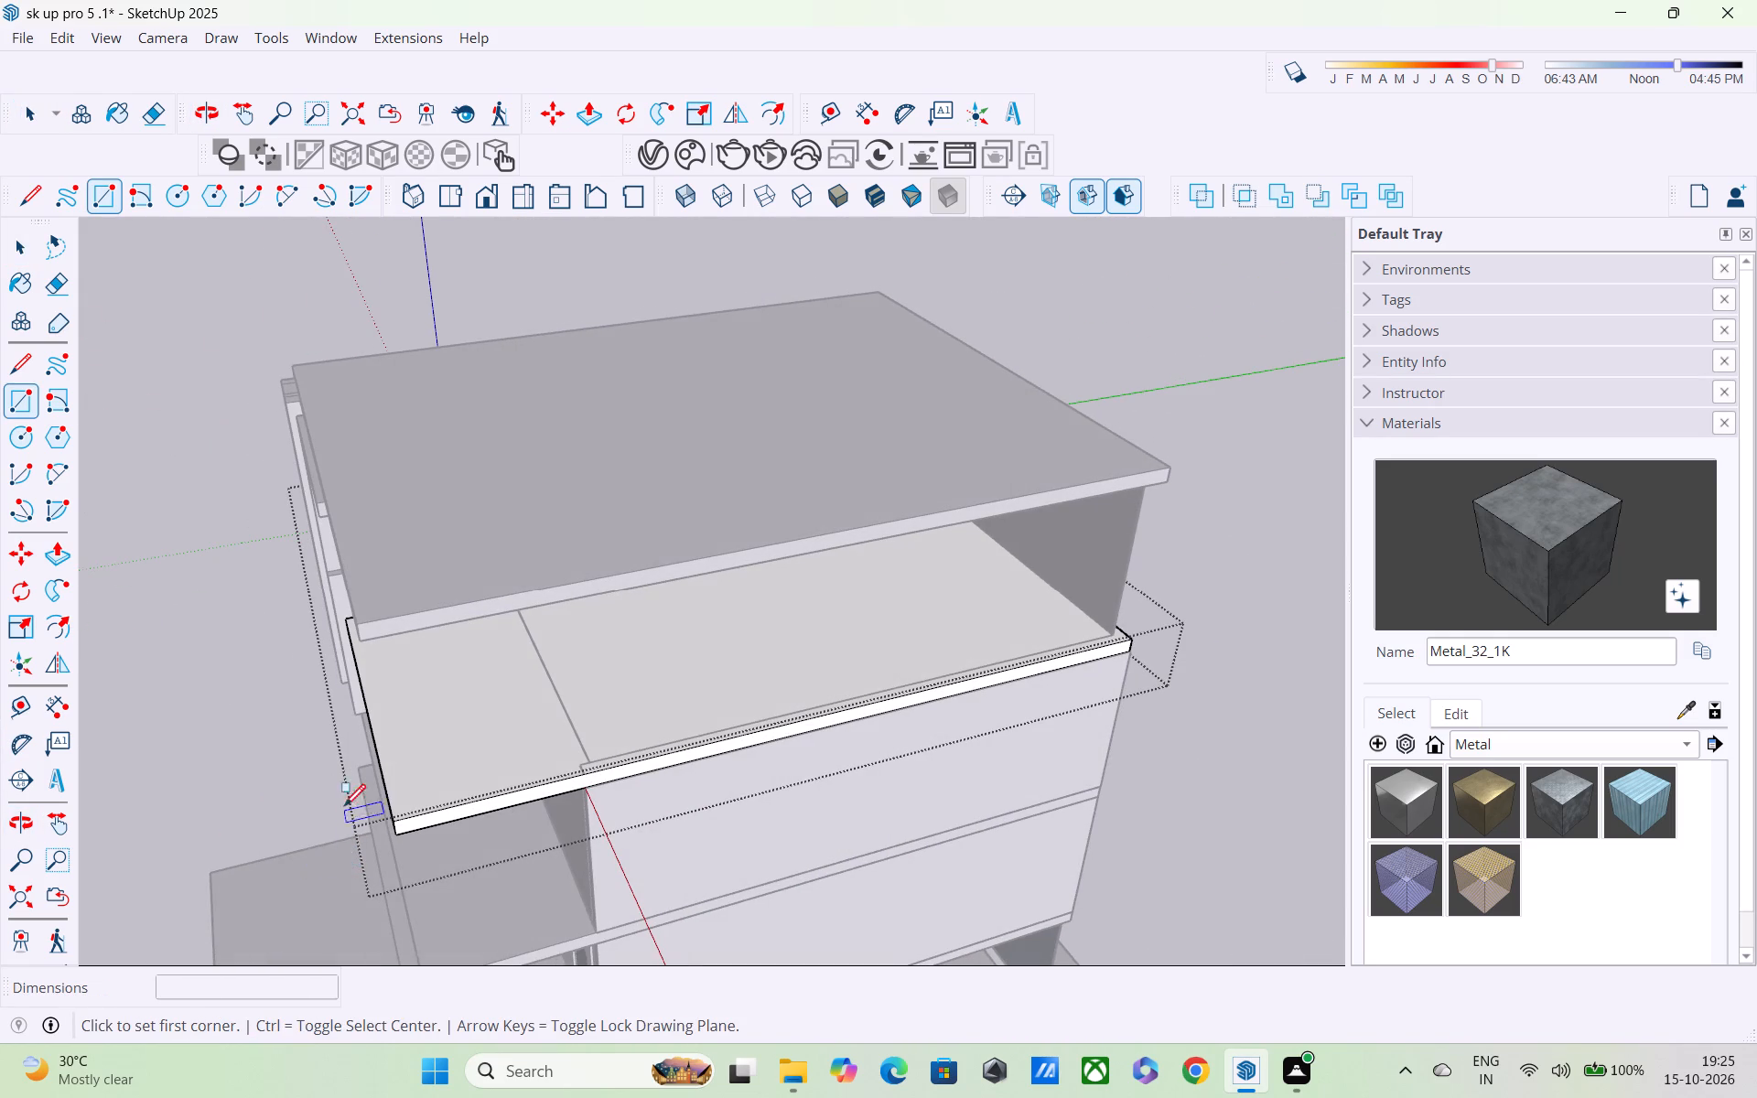
scroll(370, 732, "up", 2)
middle_click_drag(370, 688, 398, 605)
scroll(354, 576, "up", 4)
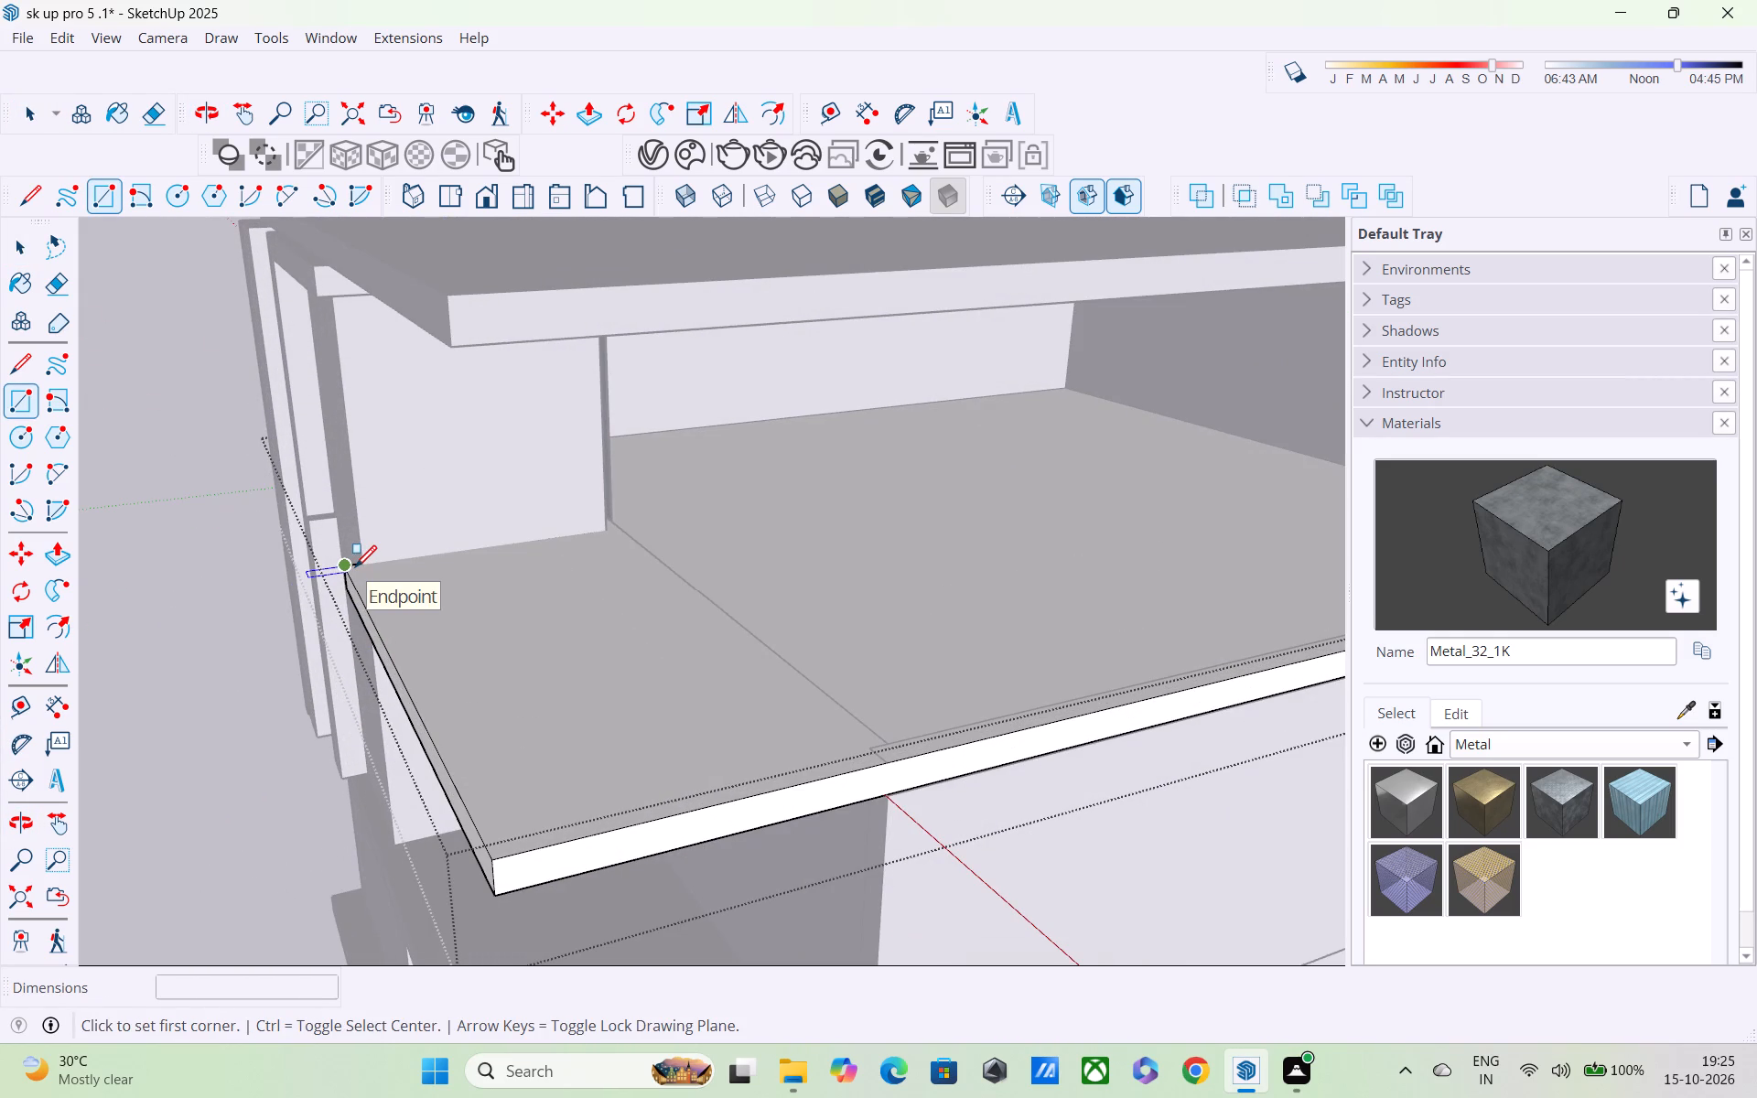
left_click(354, 567)
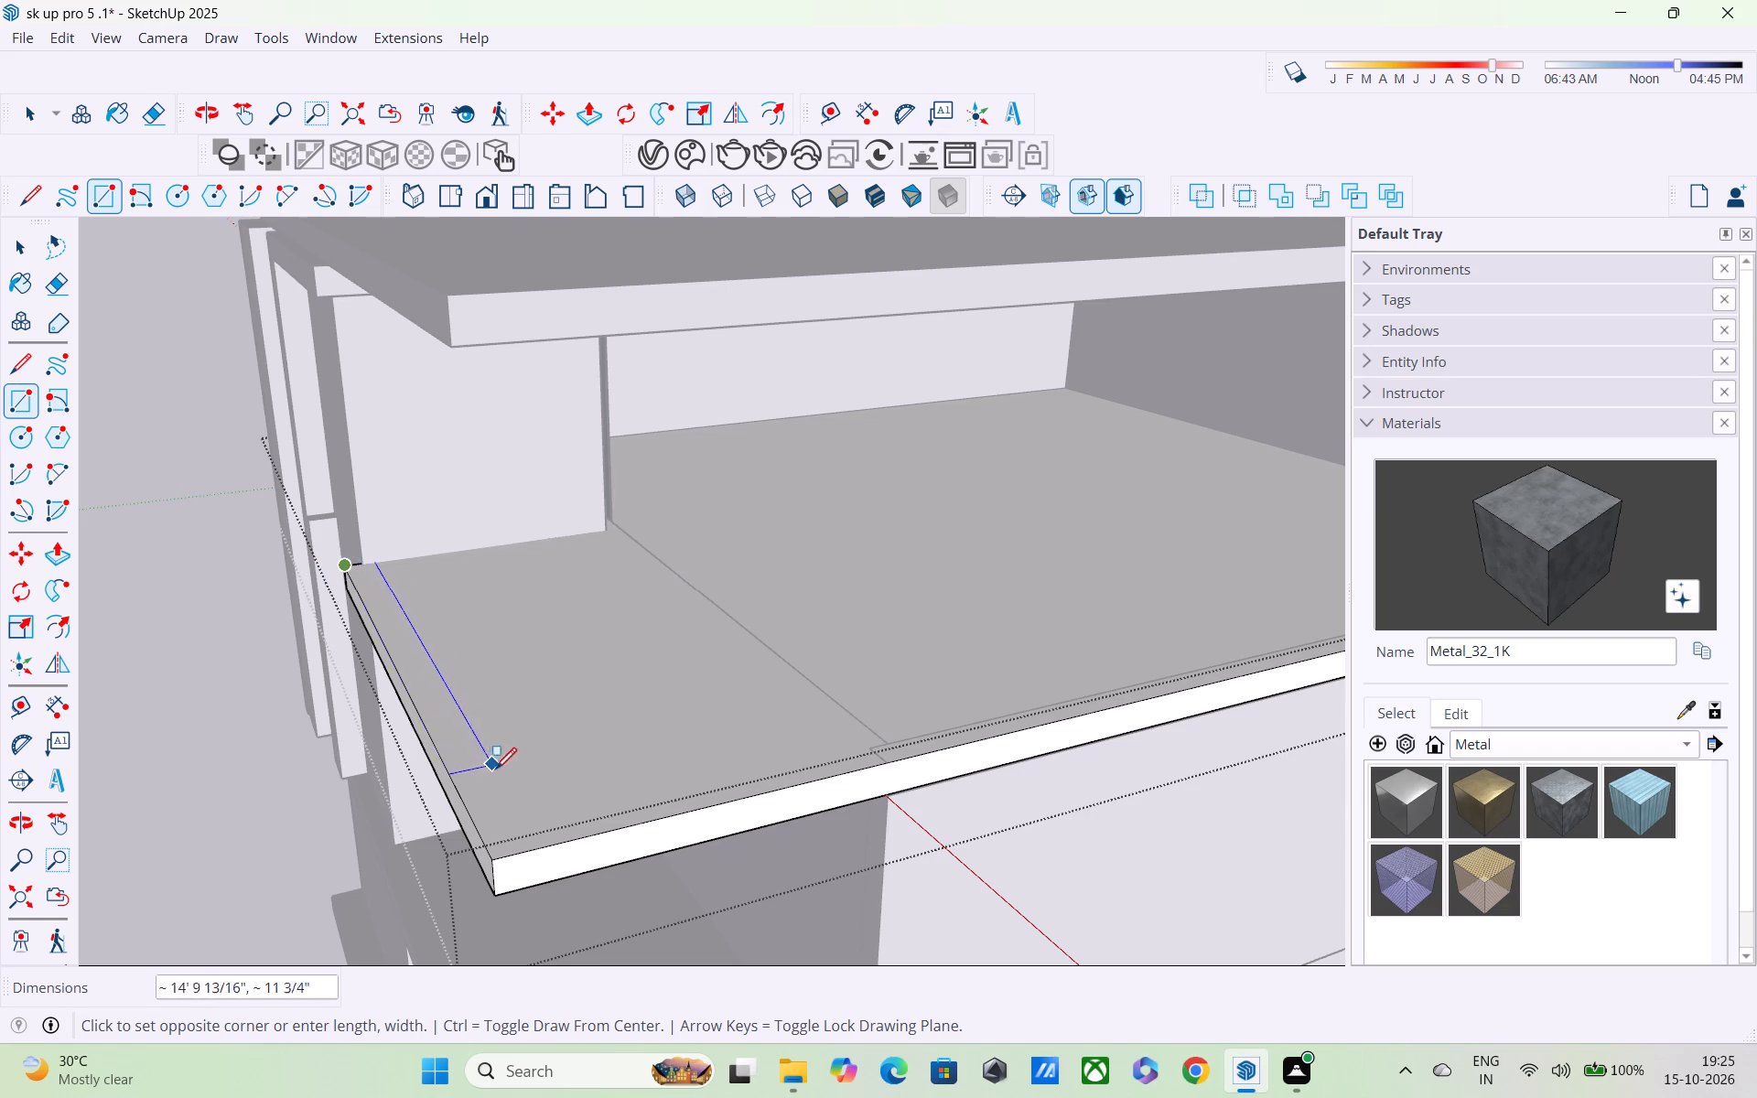
left_click(531, 850)
Push/Pull the edge strip up 3' to form the balcony parapet.
scroll(532, 819, "up", 1)
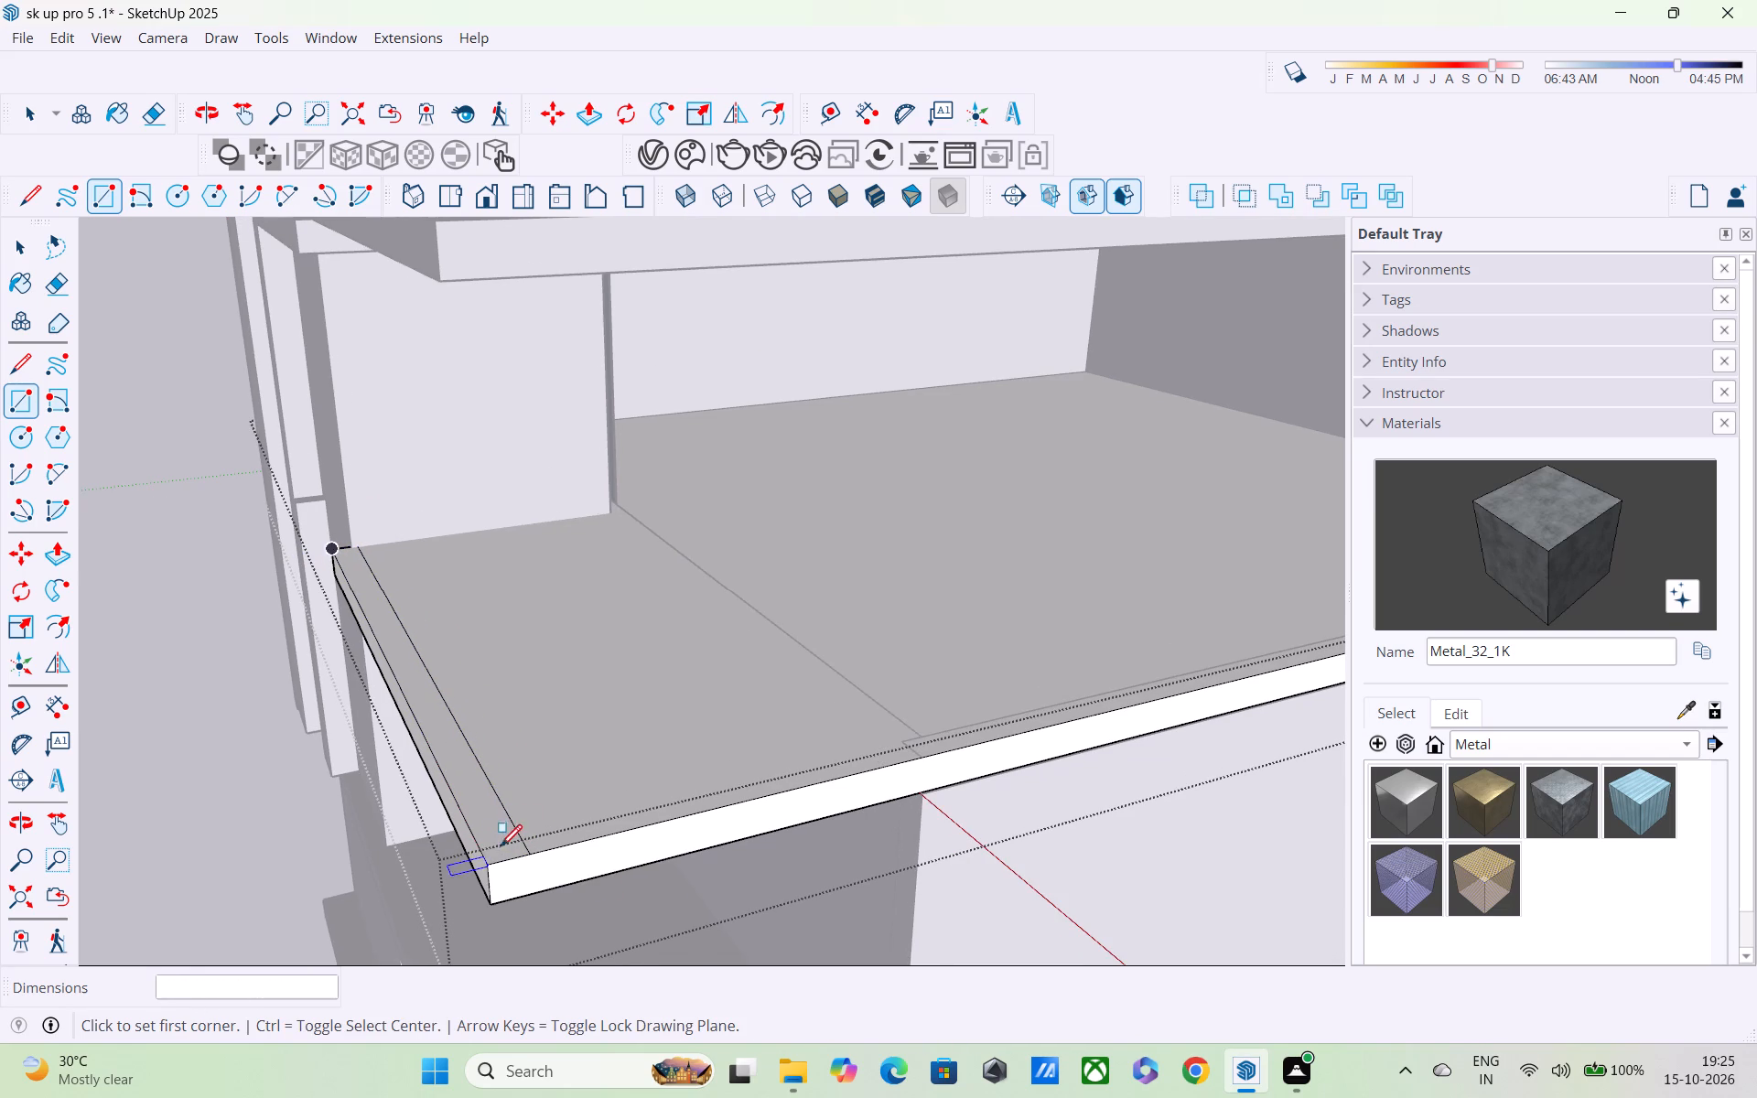
key("p")
left_click(483, 822)
scroll(483, 741, "down", 3)
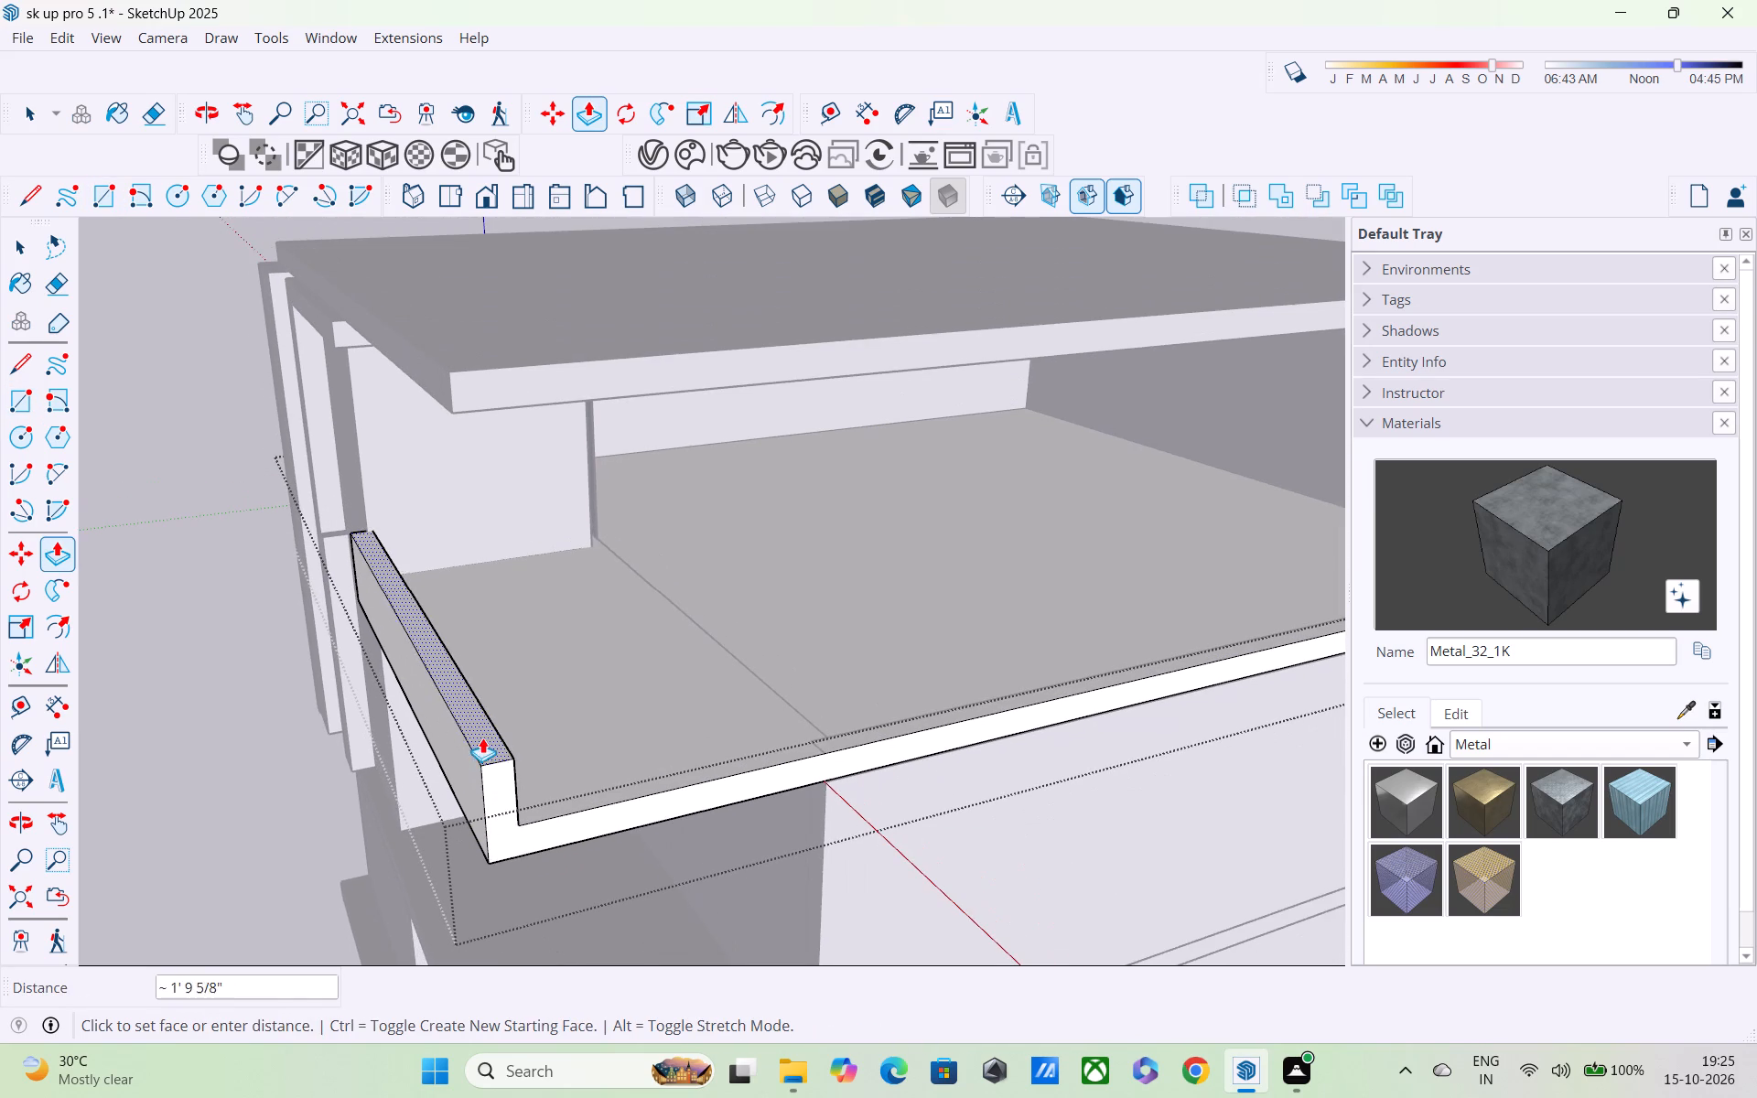
type("3'")
key("Return")
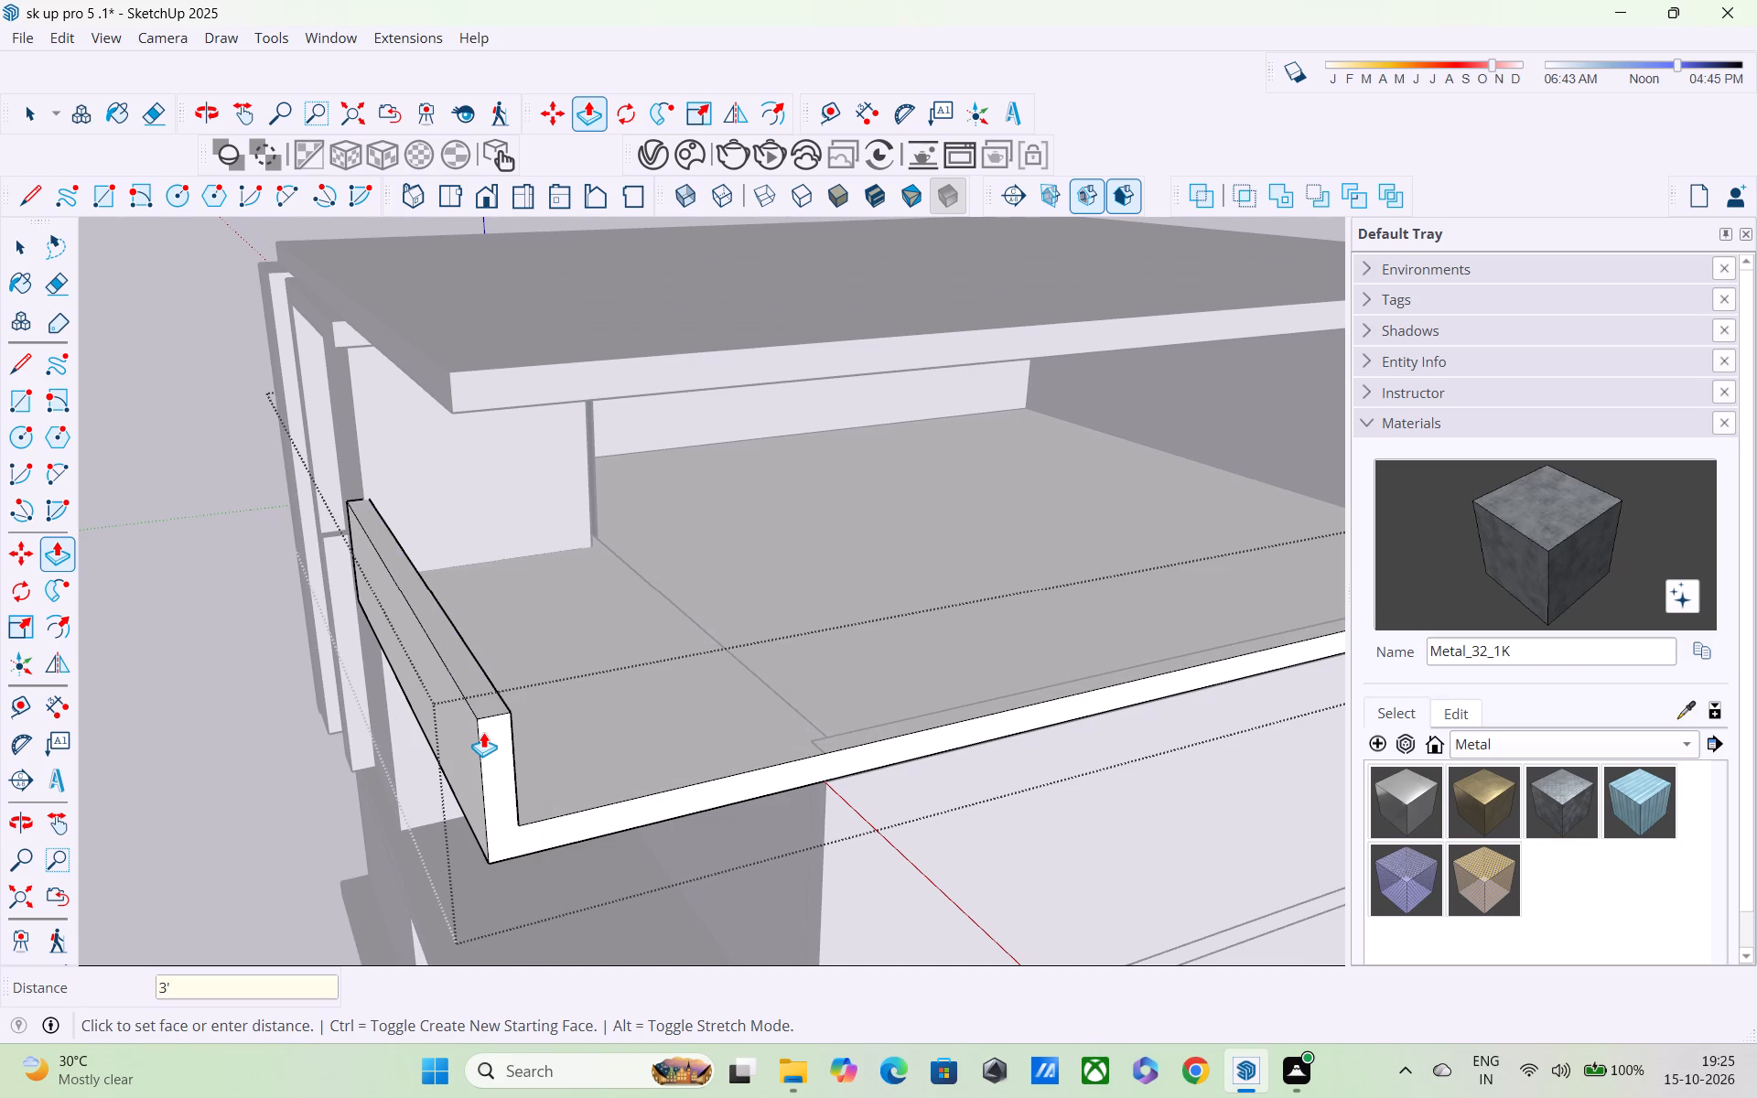
Examine the new parapet from above and below, including its end face at the slab corner.
scroll(483, 731, "up", 1)
scroll(485, 739, "down", 2)
middle_click_drag(485, 739, 181, 746)
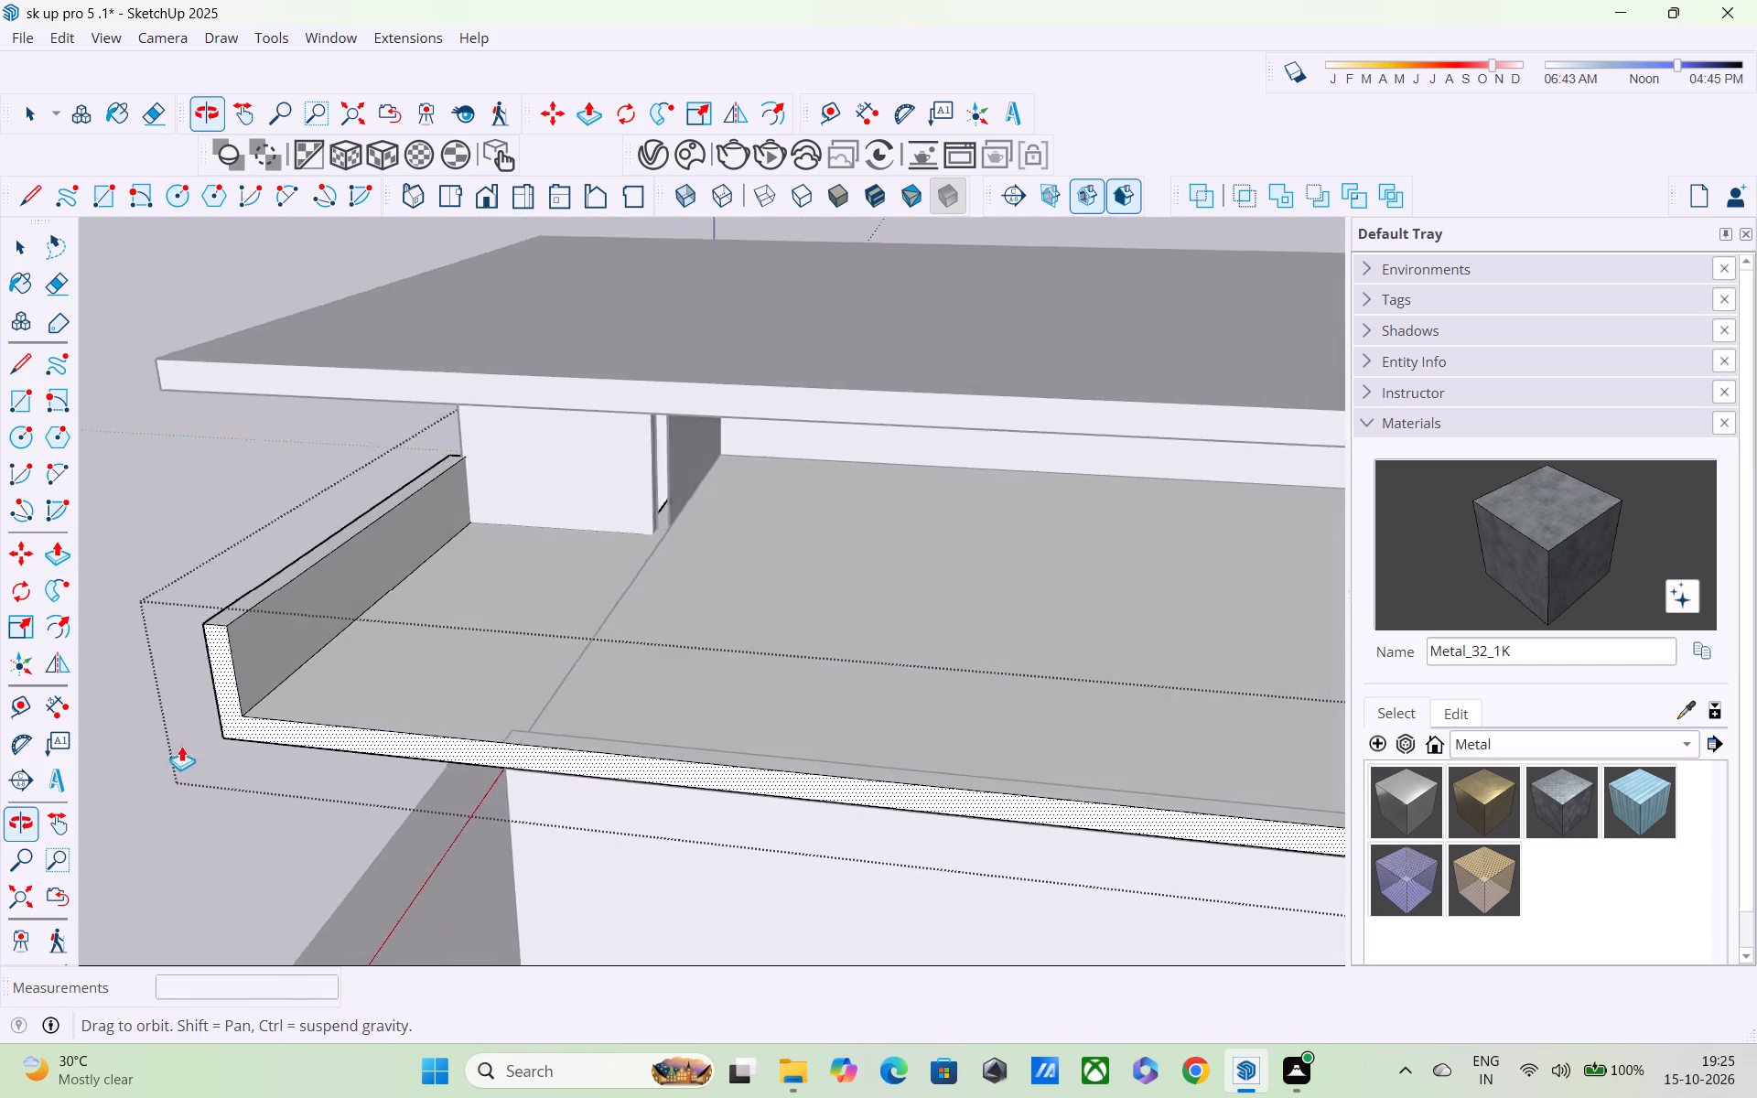
scroll(179, 745, "up", 1)
middle_click_drag(181, 746, 183, 748)
scroll(187, 716, "down", 4)
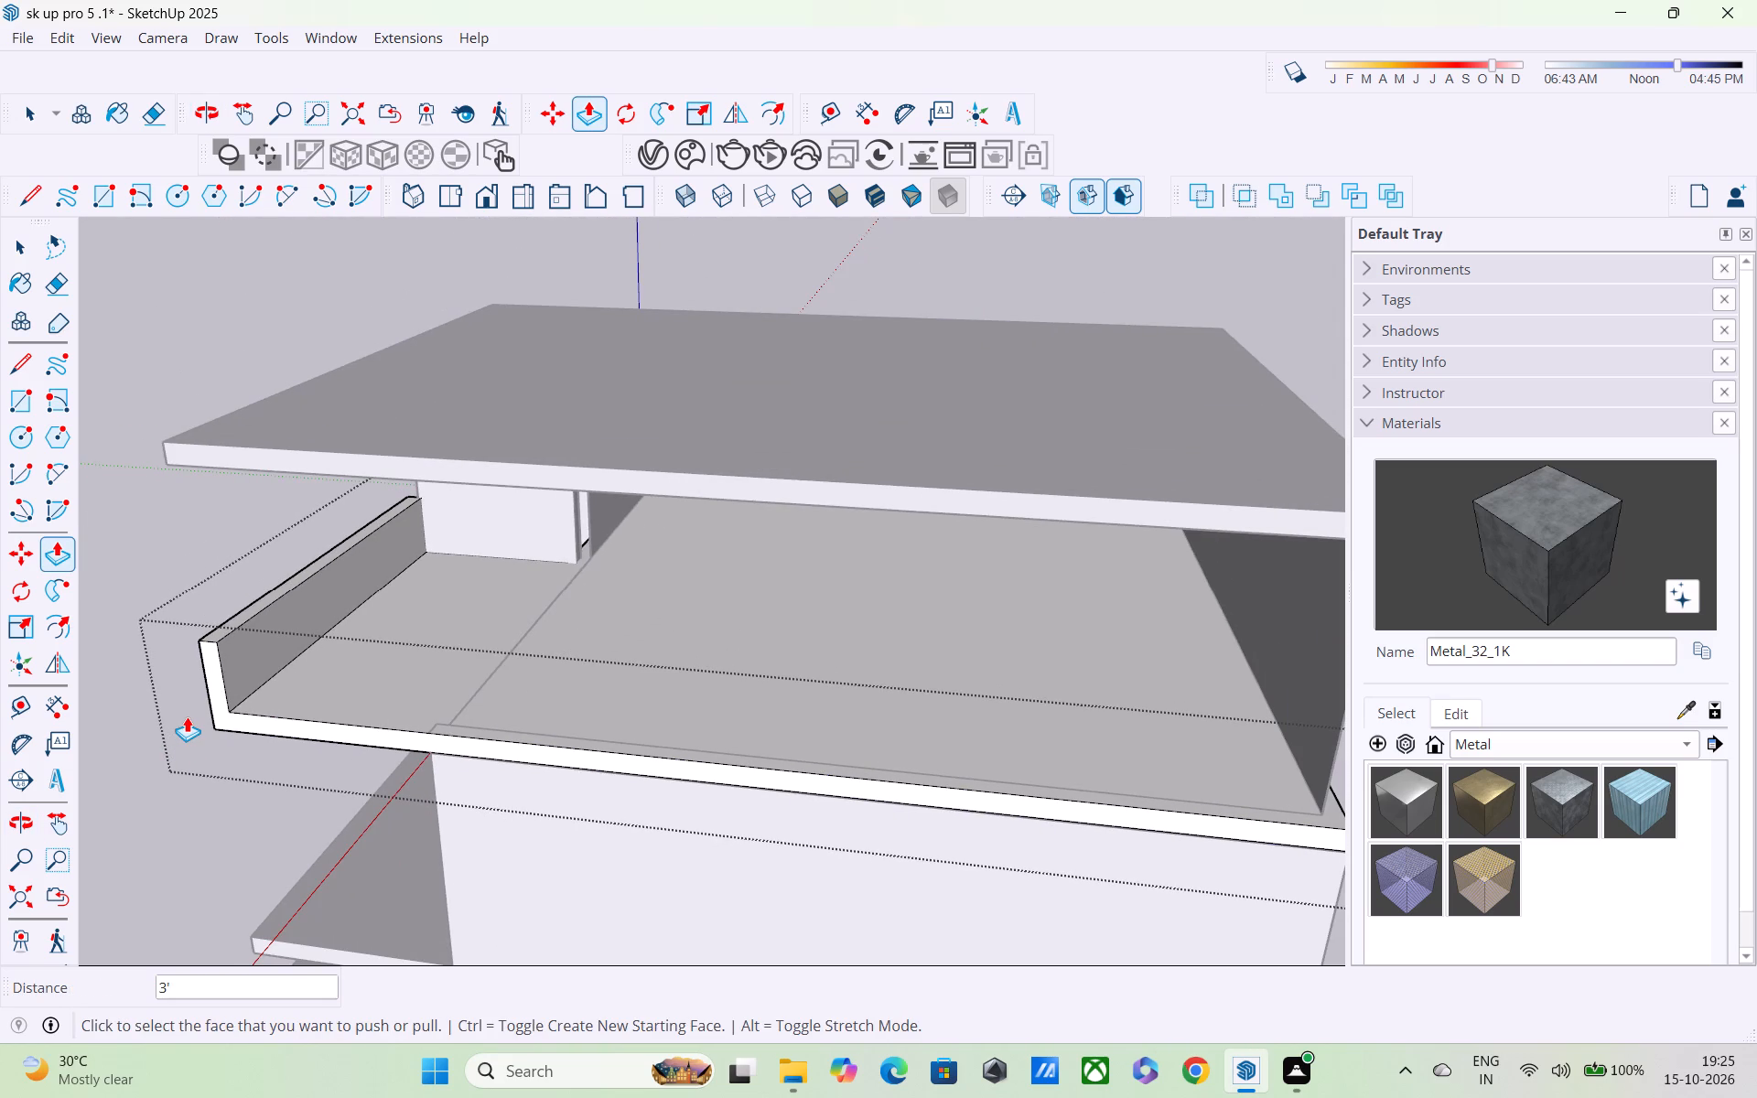
middle_click_drag(267, 641, 537, 435)
scroll(540, 479, "up", 3)
middle_click_drag(545, 469, 528, 382)
middle_click_drag(534, 387, 570, 453)
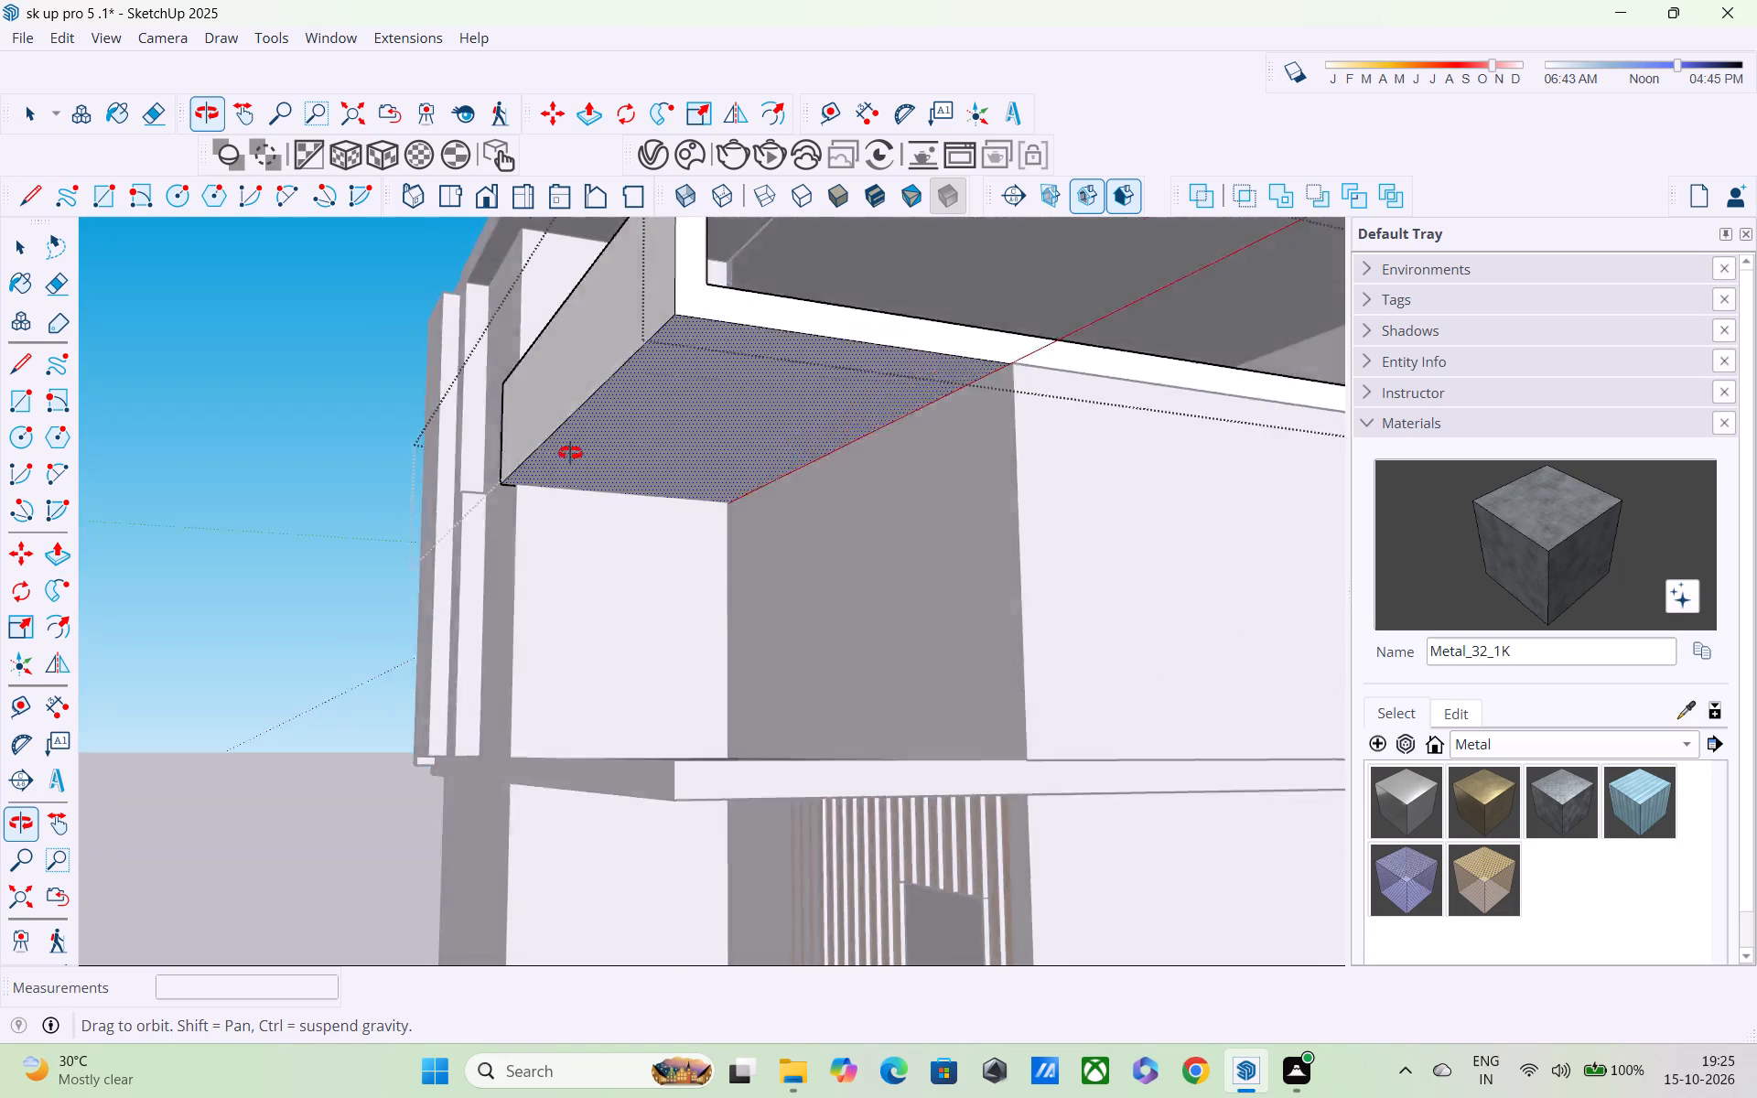
middle_click_drag(570, 453, 583, 526)
scroll(582, 525, "down", 3)
middle_click_drag(582, 515, 604, 575)
scroll(607, 573, "down", 3)
middle_click_drag(671, 582, 605, 571)
middle_click_drag(731, 561, 663, 628)
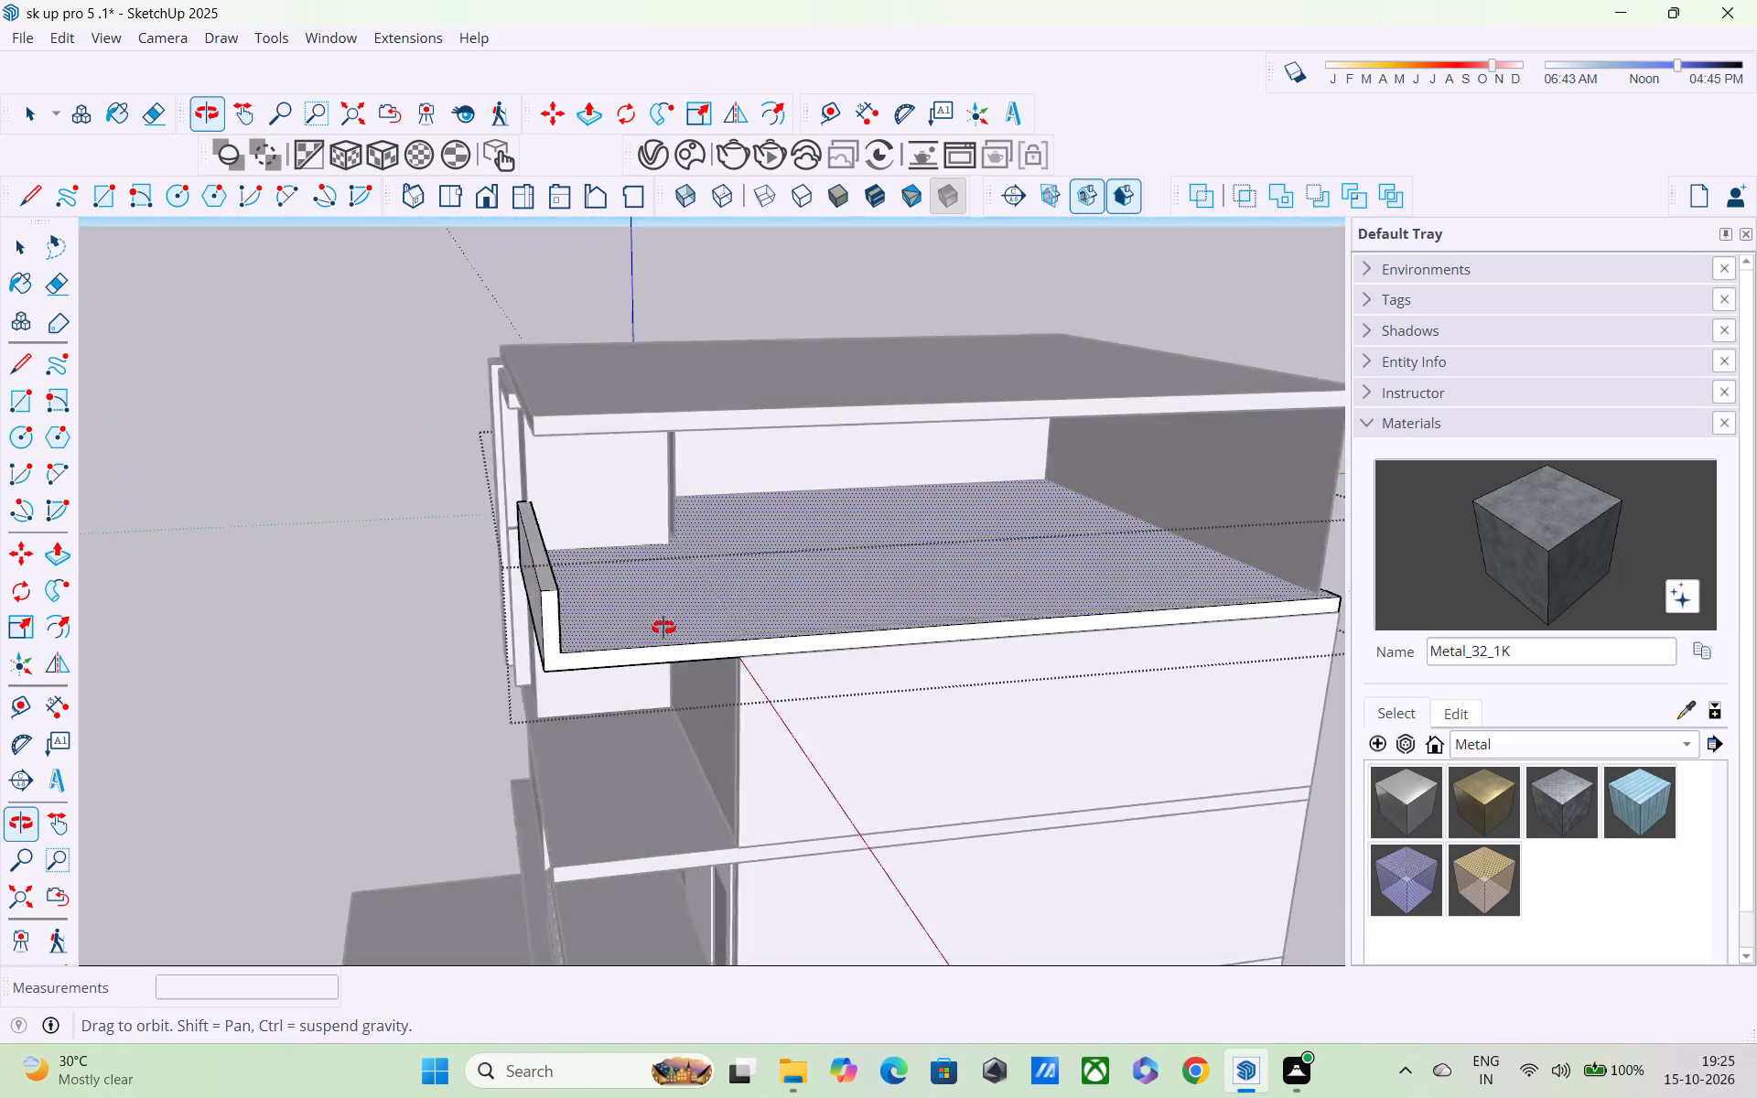
middle_click_drag(663, 628, 565, 635)
scroll(515, 642, "up", 2)
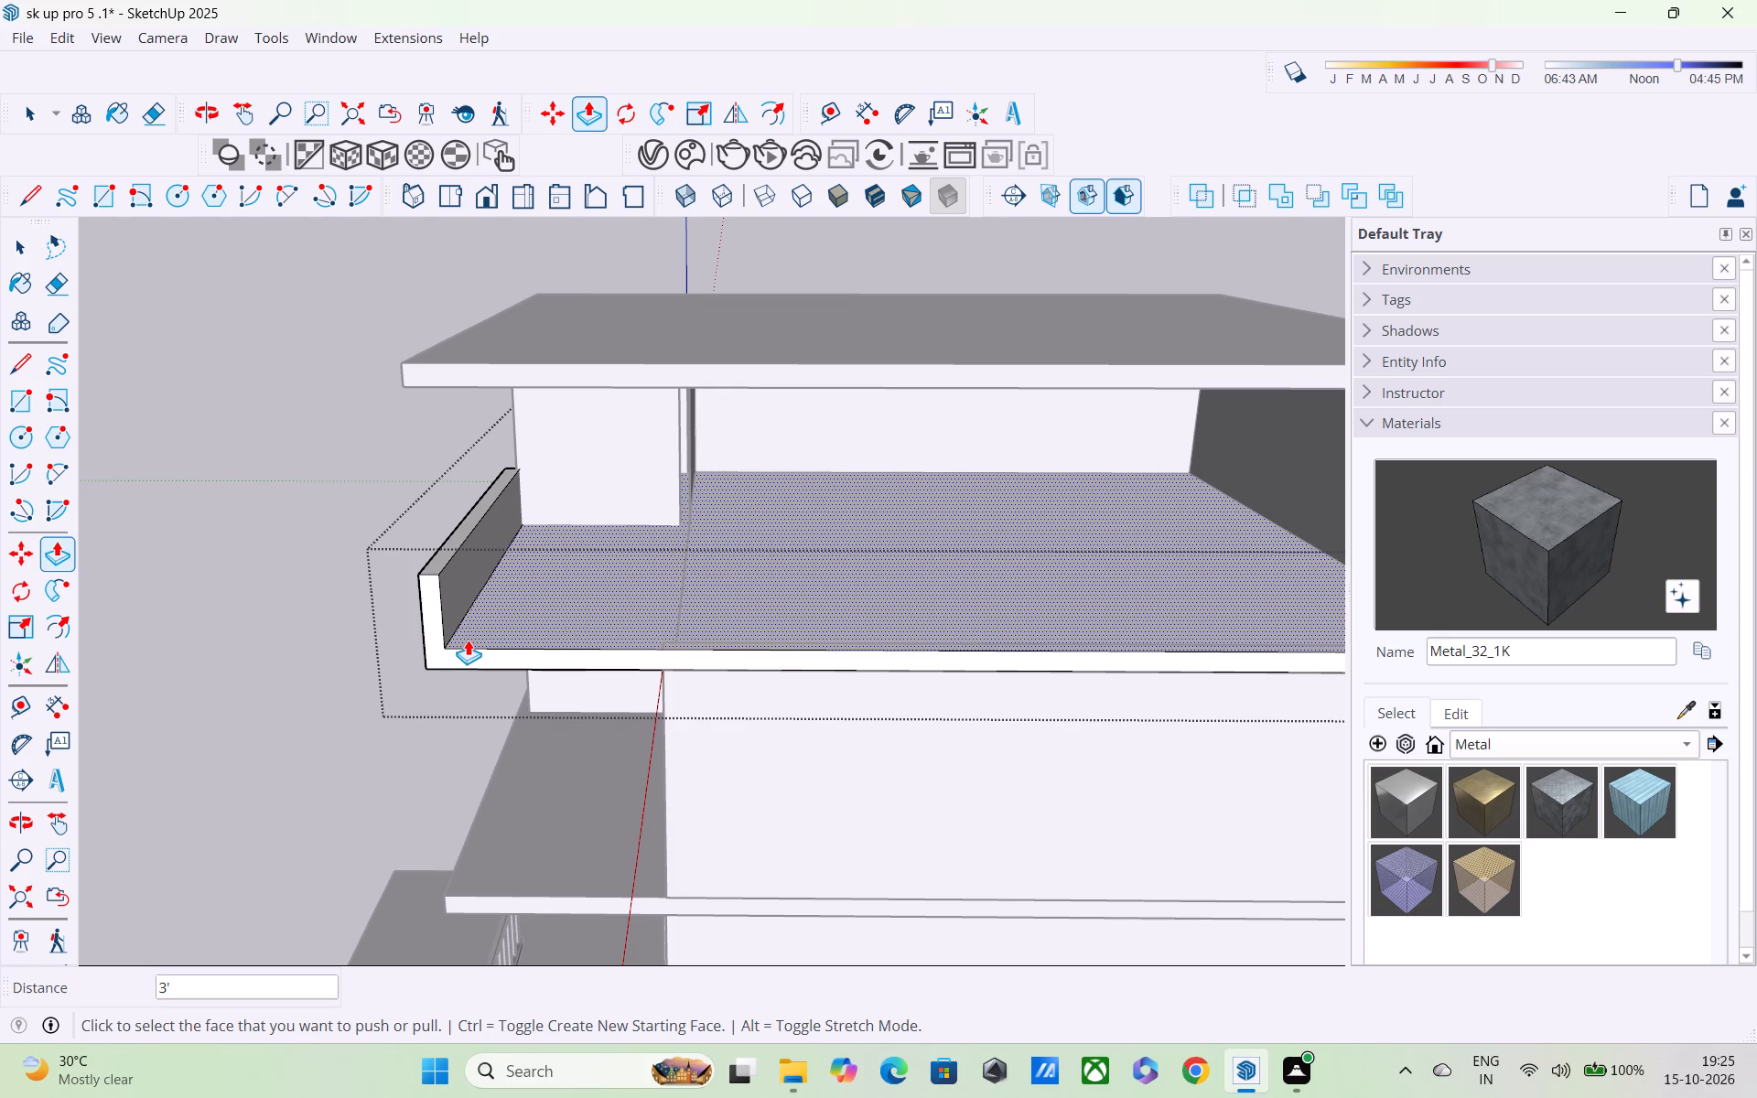
middle_click_drag(462, 654, 472, 587)
scroll(472, 587, "up", 2)
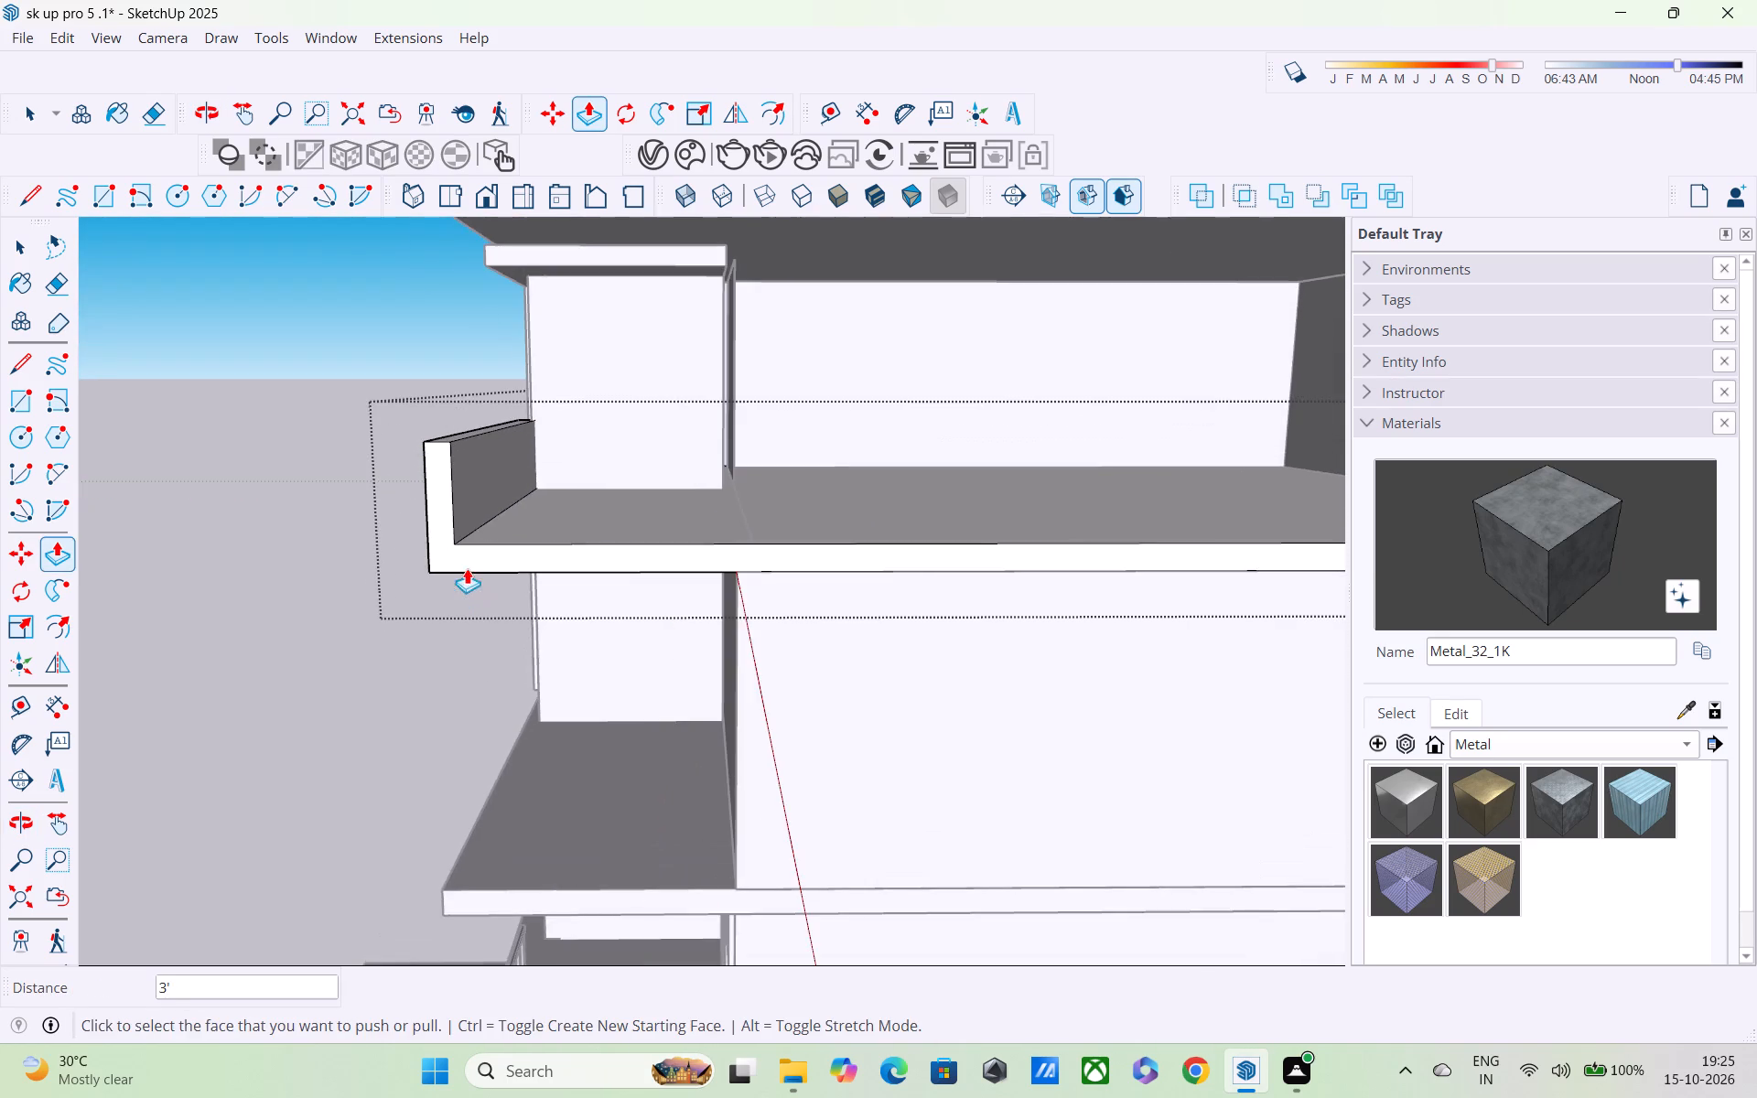
middle_click_drag(466, 562, 177, 643)
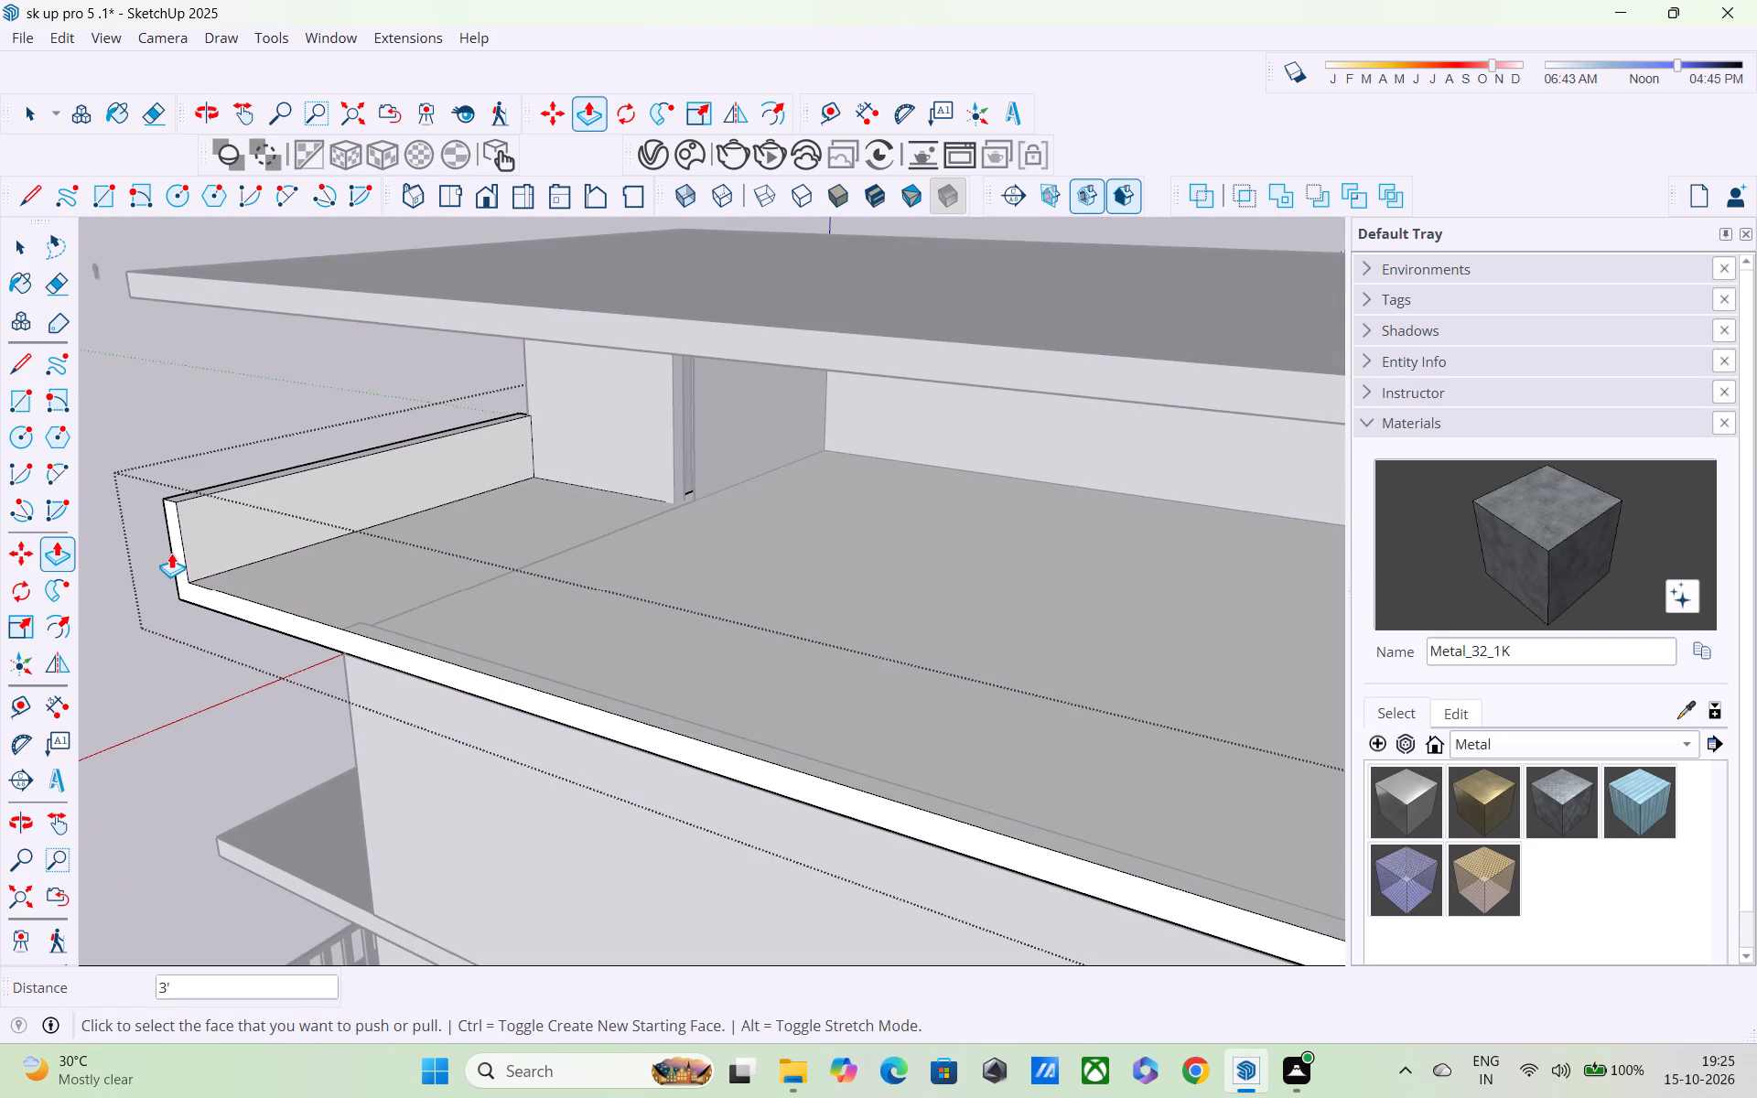
scroll(200, 538, "up", 3)
middle_click_drag(201, 537, 110, 565)
scroll(110, 565, "up", 1)
scroll(109, 566, "down", 3)
middle_click_drag(160, 609, 340, 543)
scroll(346, 566, "up", 3)
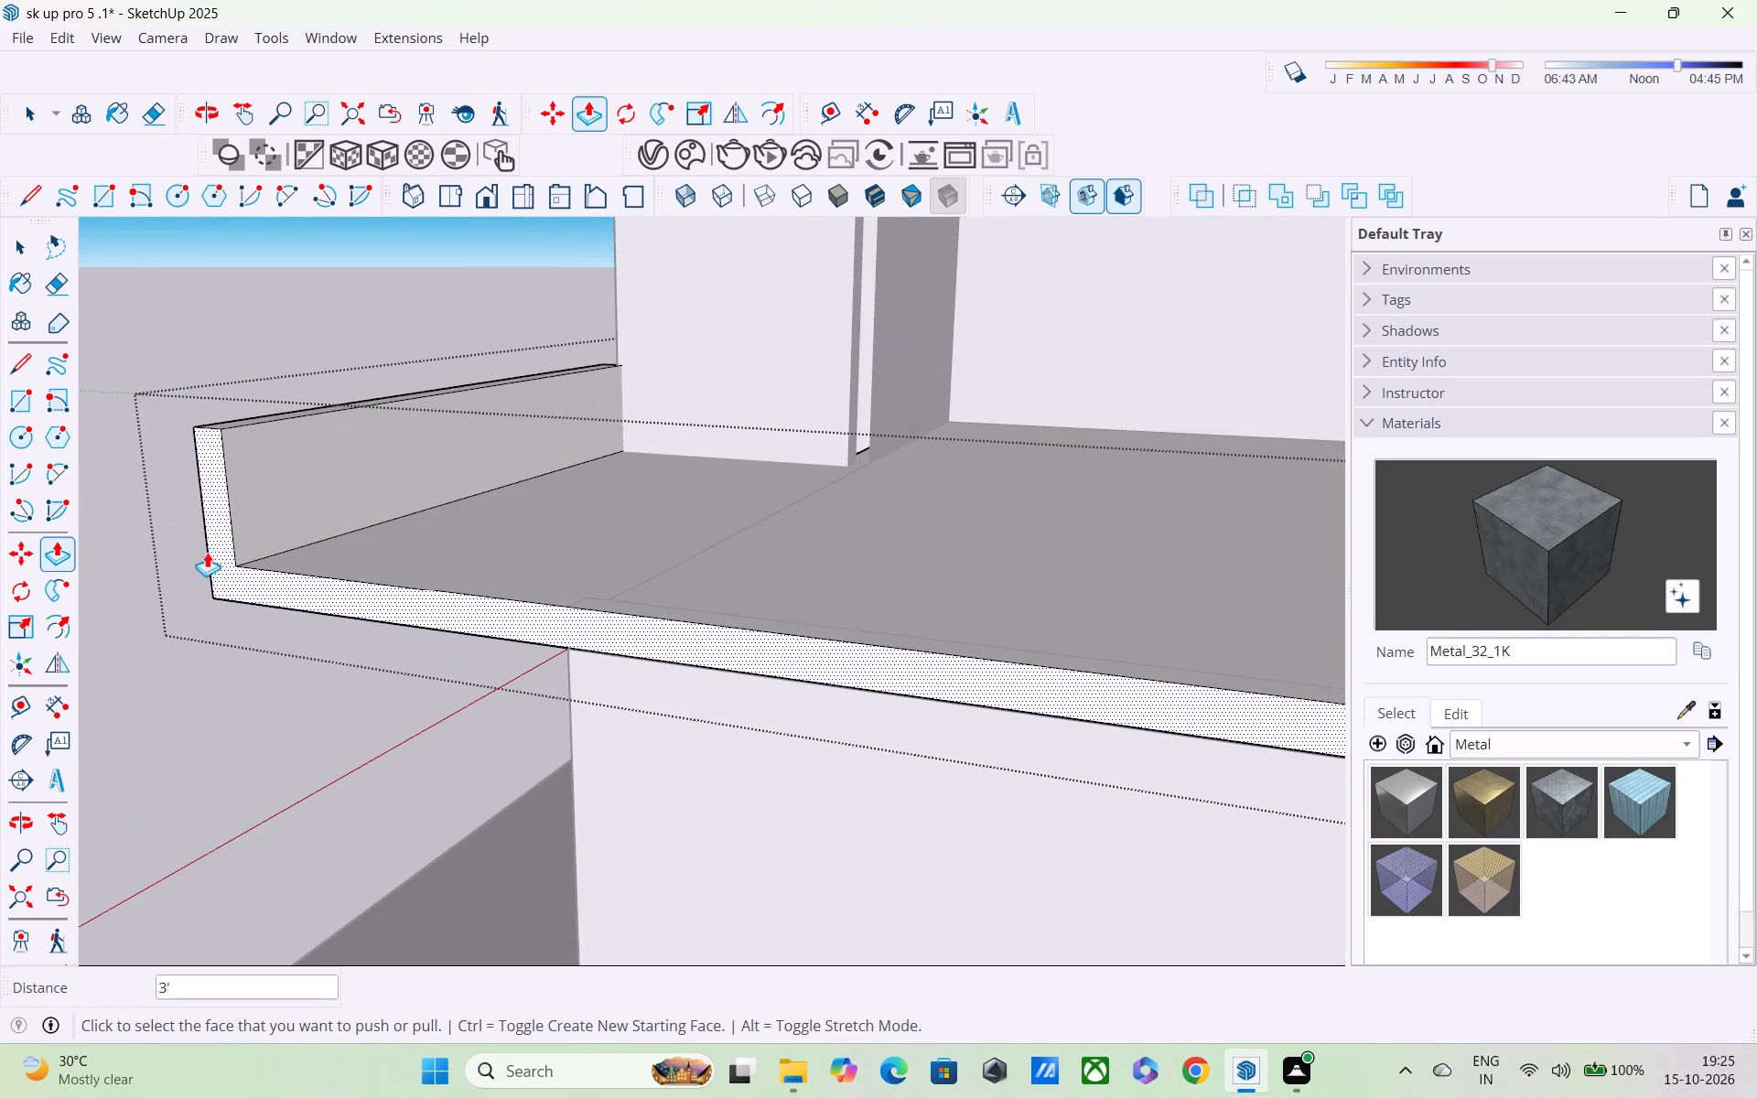
left_click(210, 510)
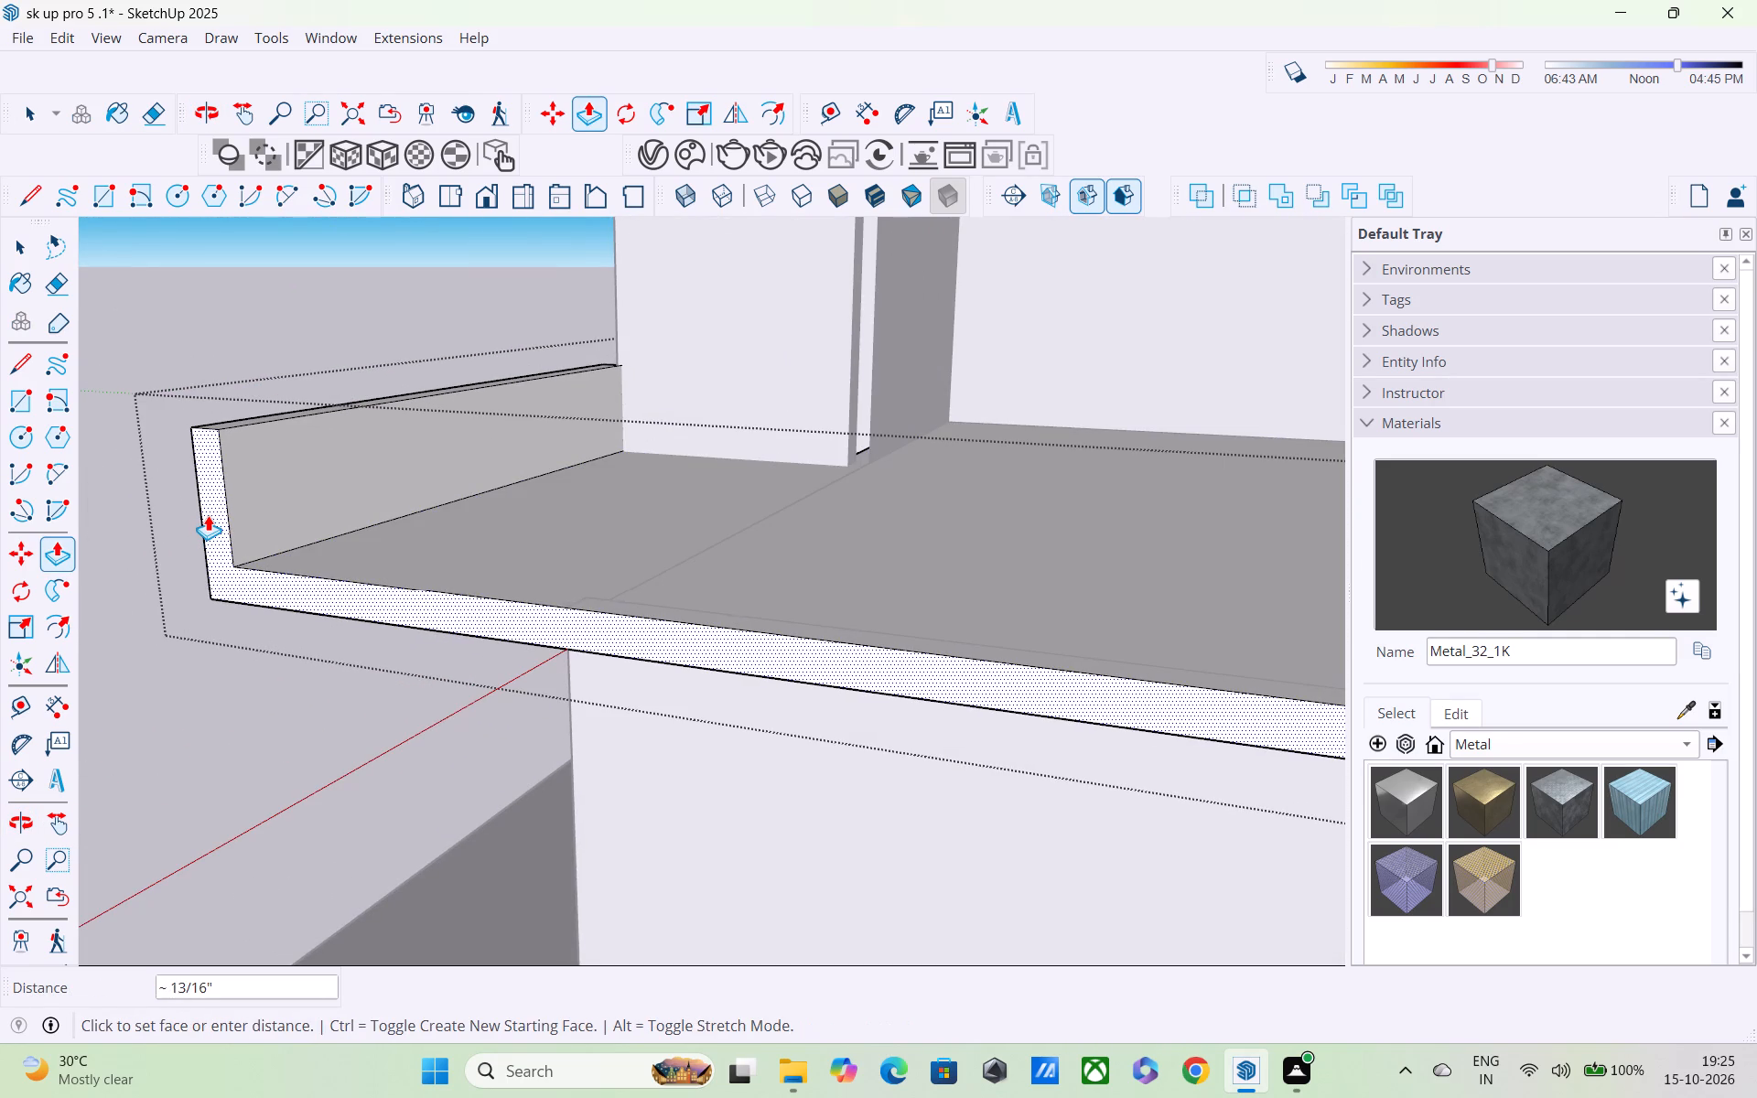
key("Escape")
scroll(251, 589, "up", 1)
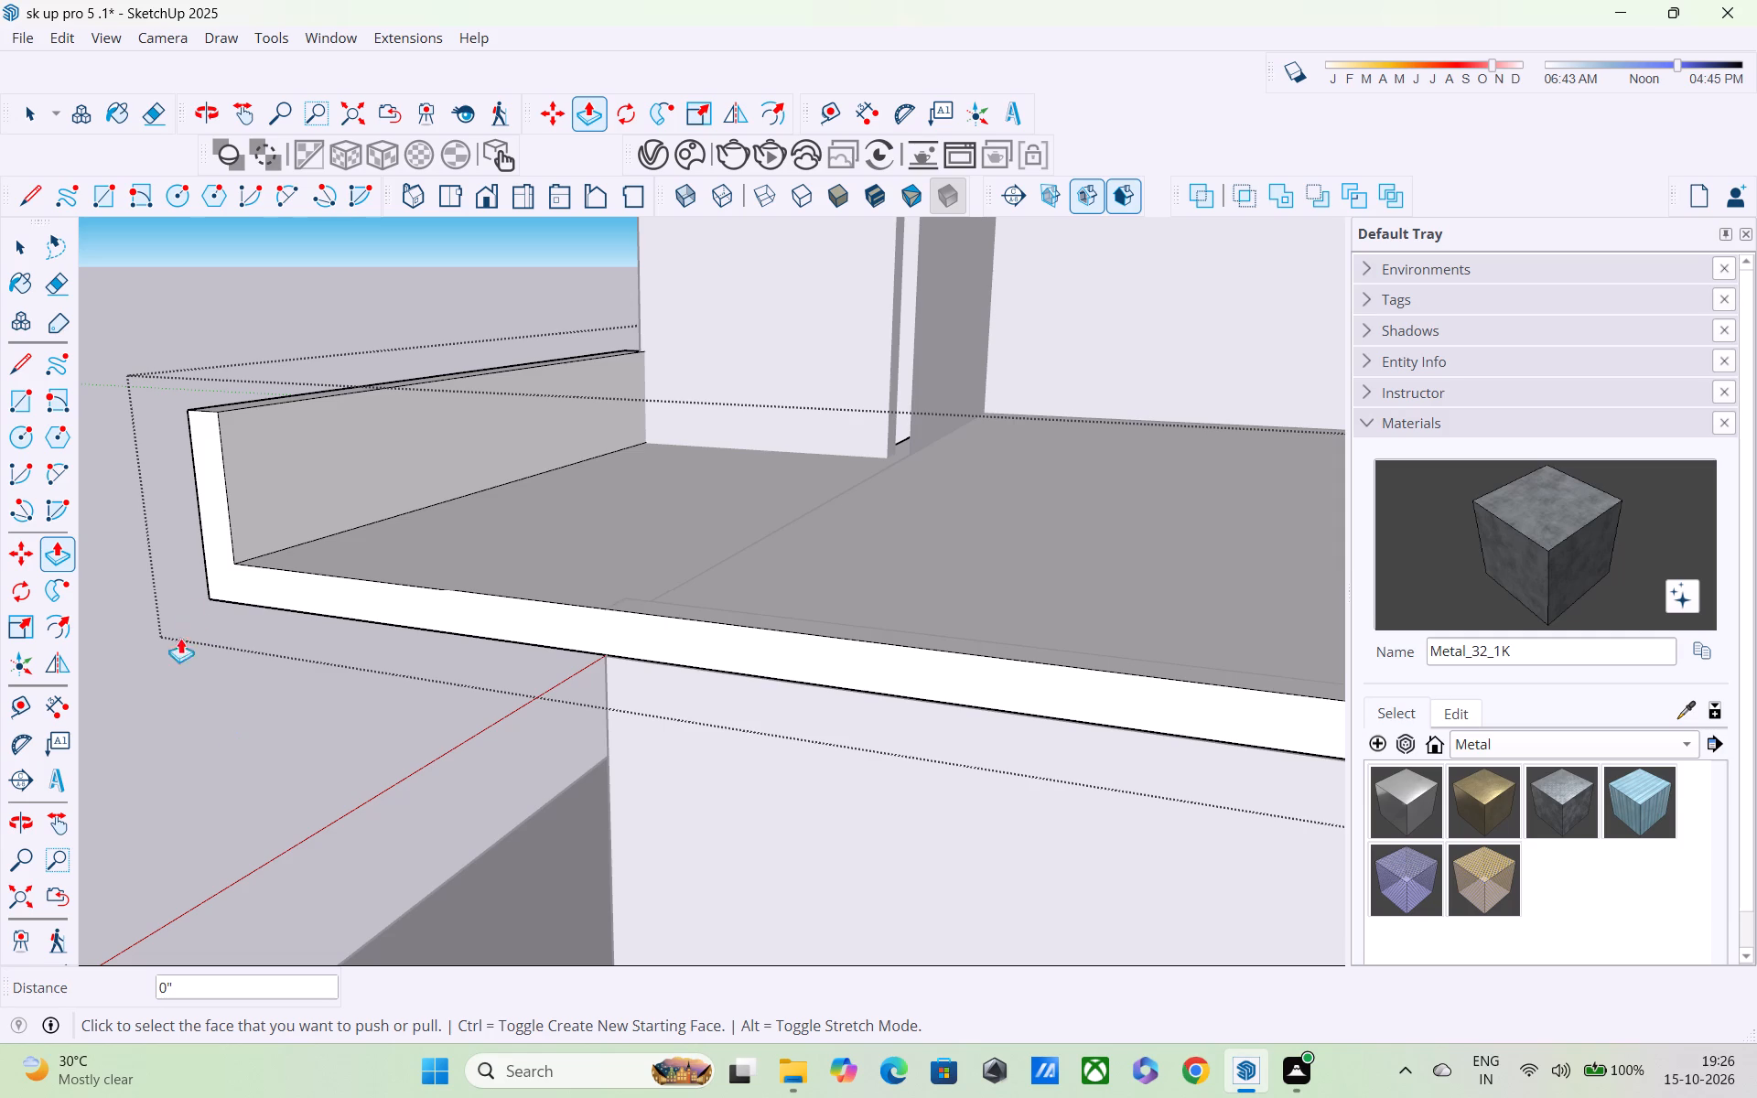
scroll(331, 743, "down", 2)
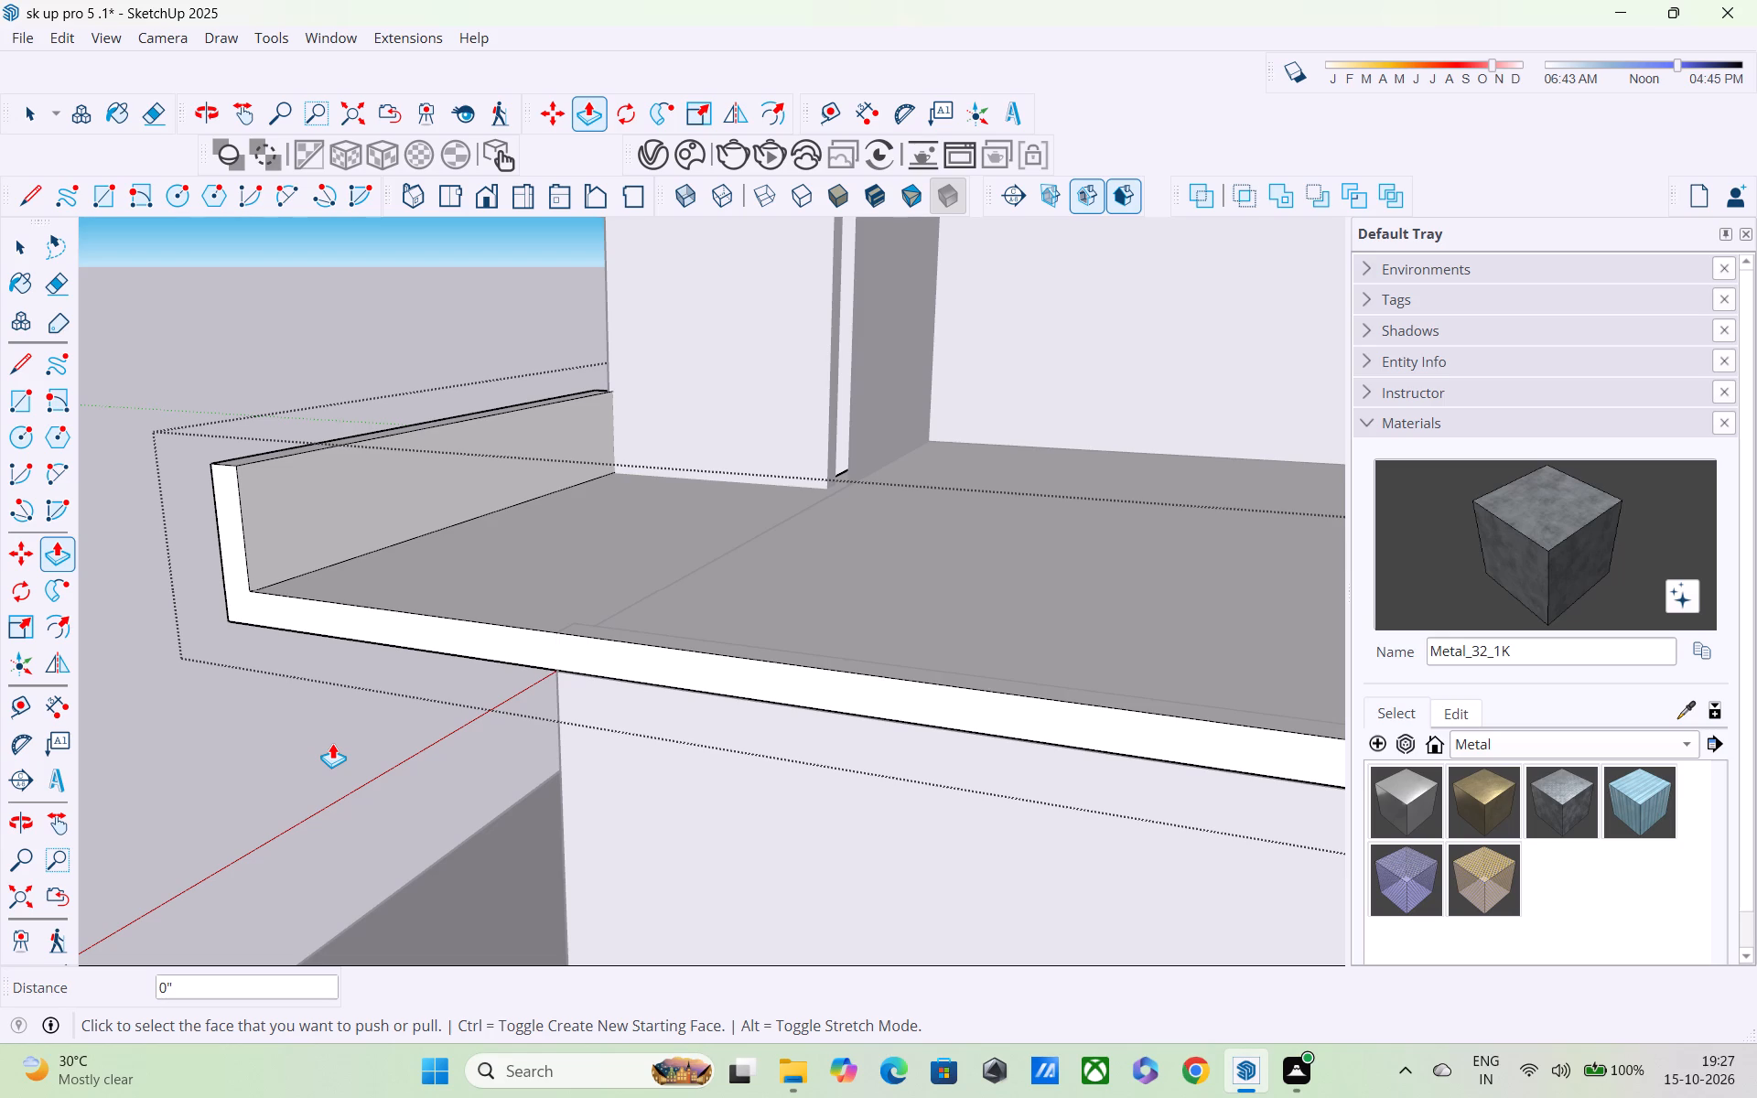
Examine the front facade with the new balcony parapet from several angles.
scroll(318, 729, "down", 3)
middle_click_drag(258, 649, 773, 565)
scroll(769, 556, "down", 3)
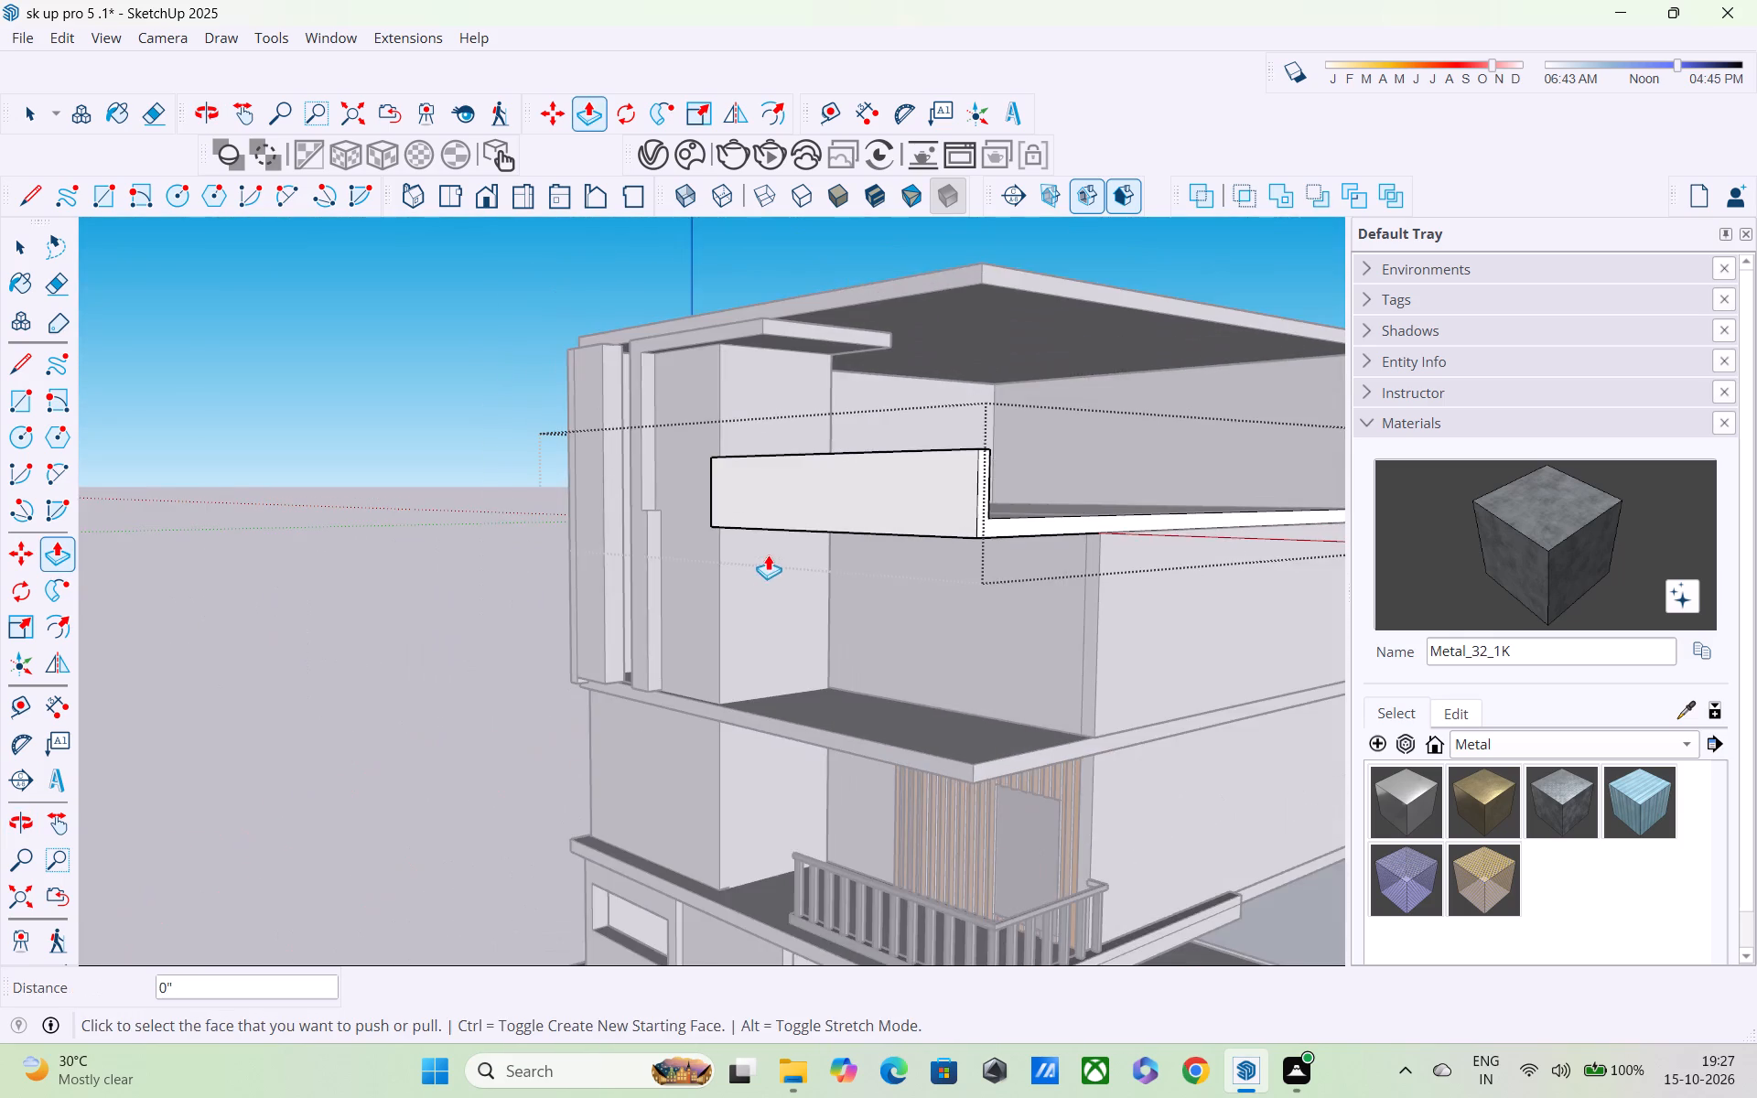
middle_click_drag(773, 557, 951, 640)
scroll(809, 532, "down", 2)
middle_click_drag(825, 547, 836, 557)
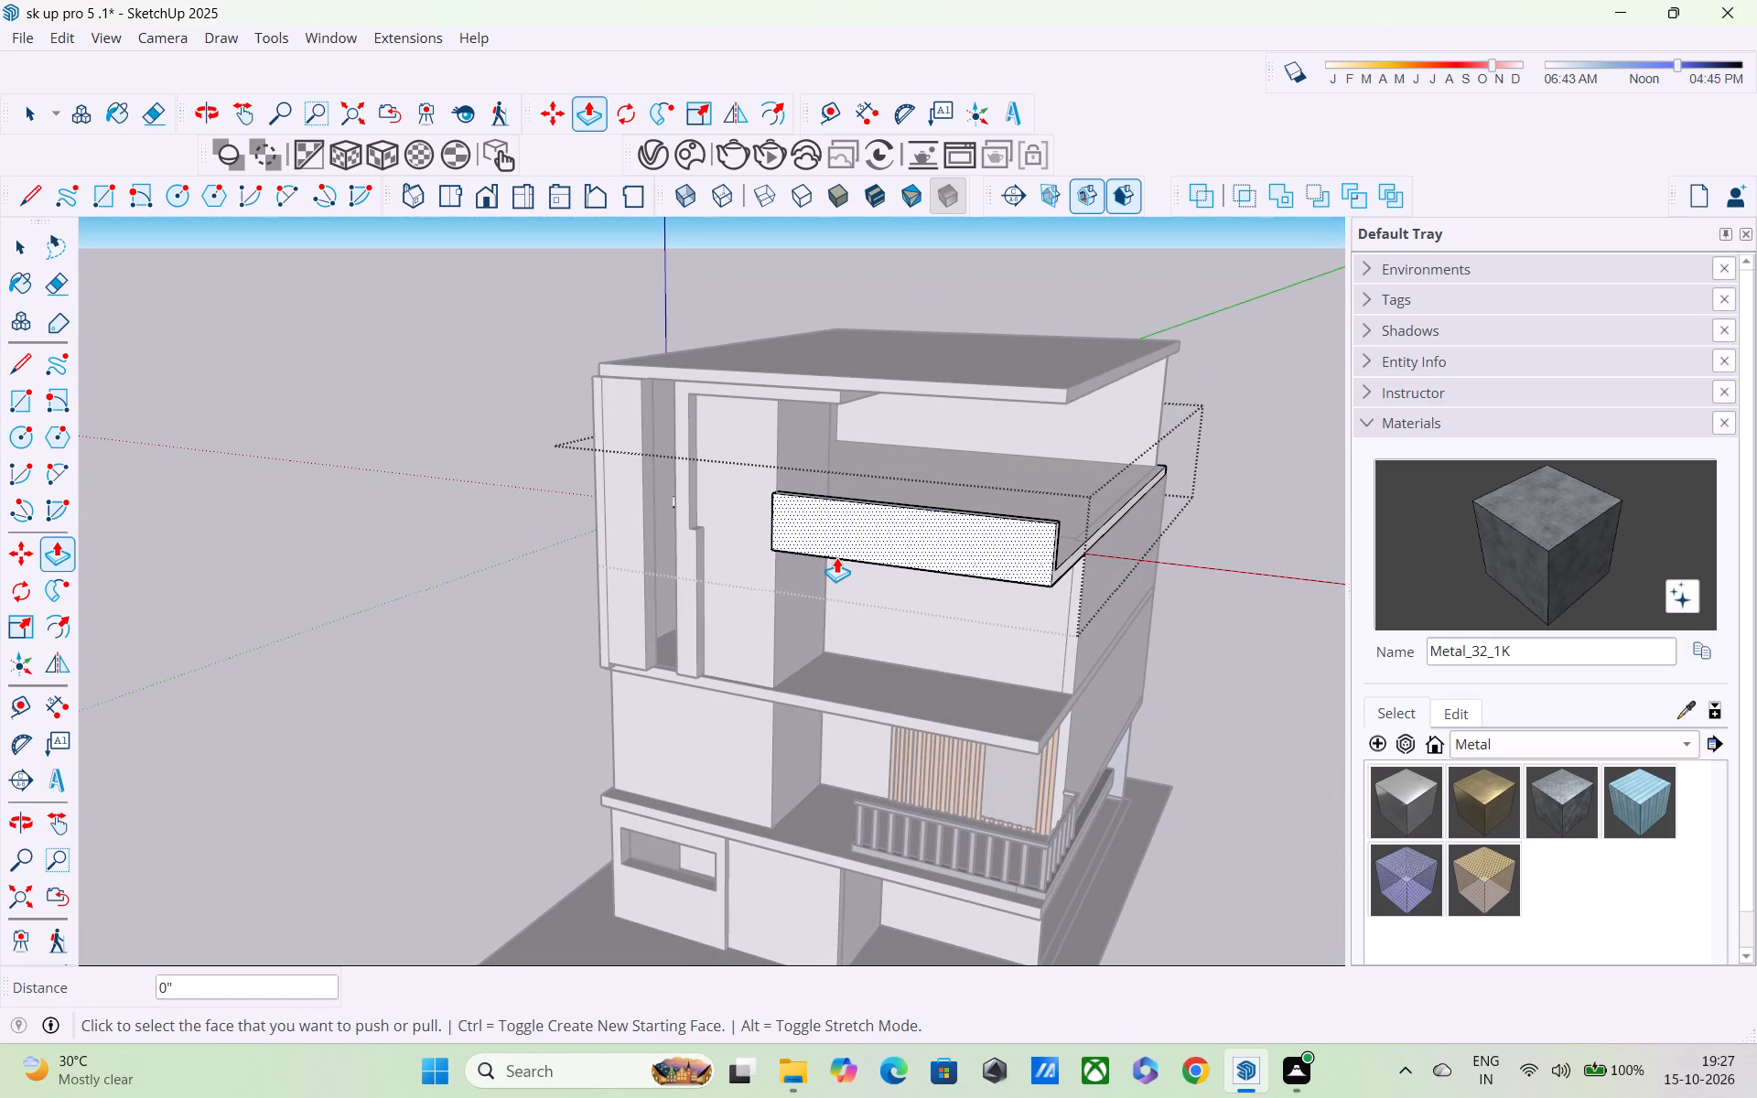
scroll(928, 572, "down", 2)
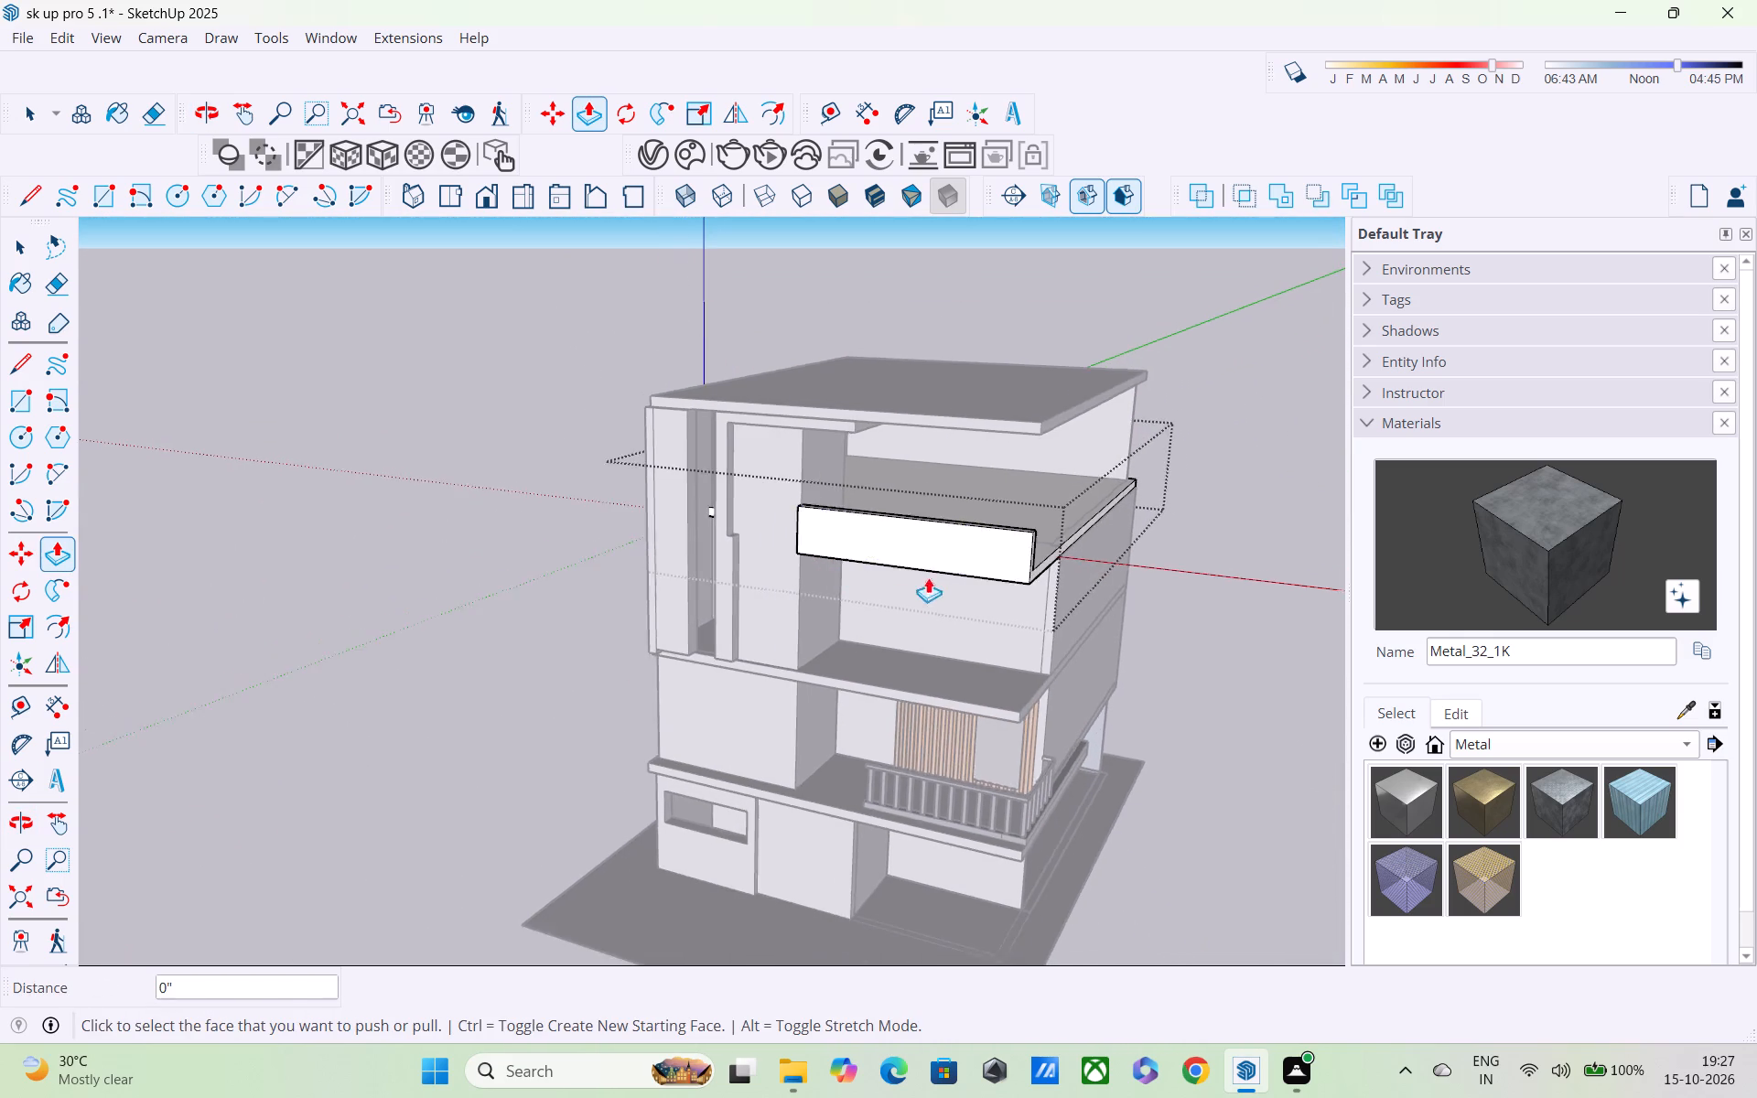
middle_click_drag(944, 583, 1088, 556)
scroll(987, 573, "up", 3)
middle_click_drag(851, 662, 814, 592)
middle_click_drag(851, 567, 847, 522)
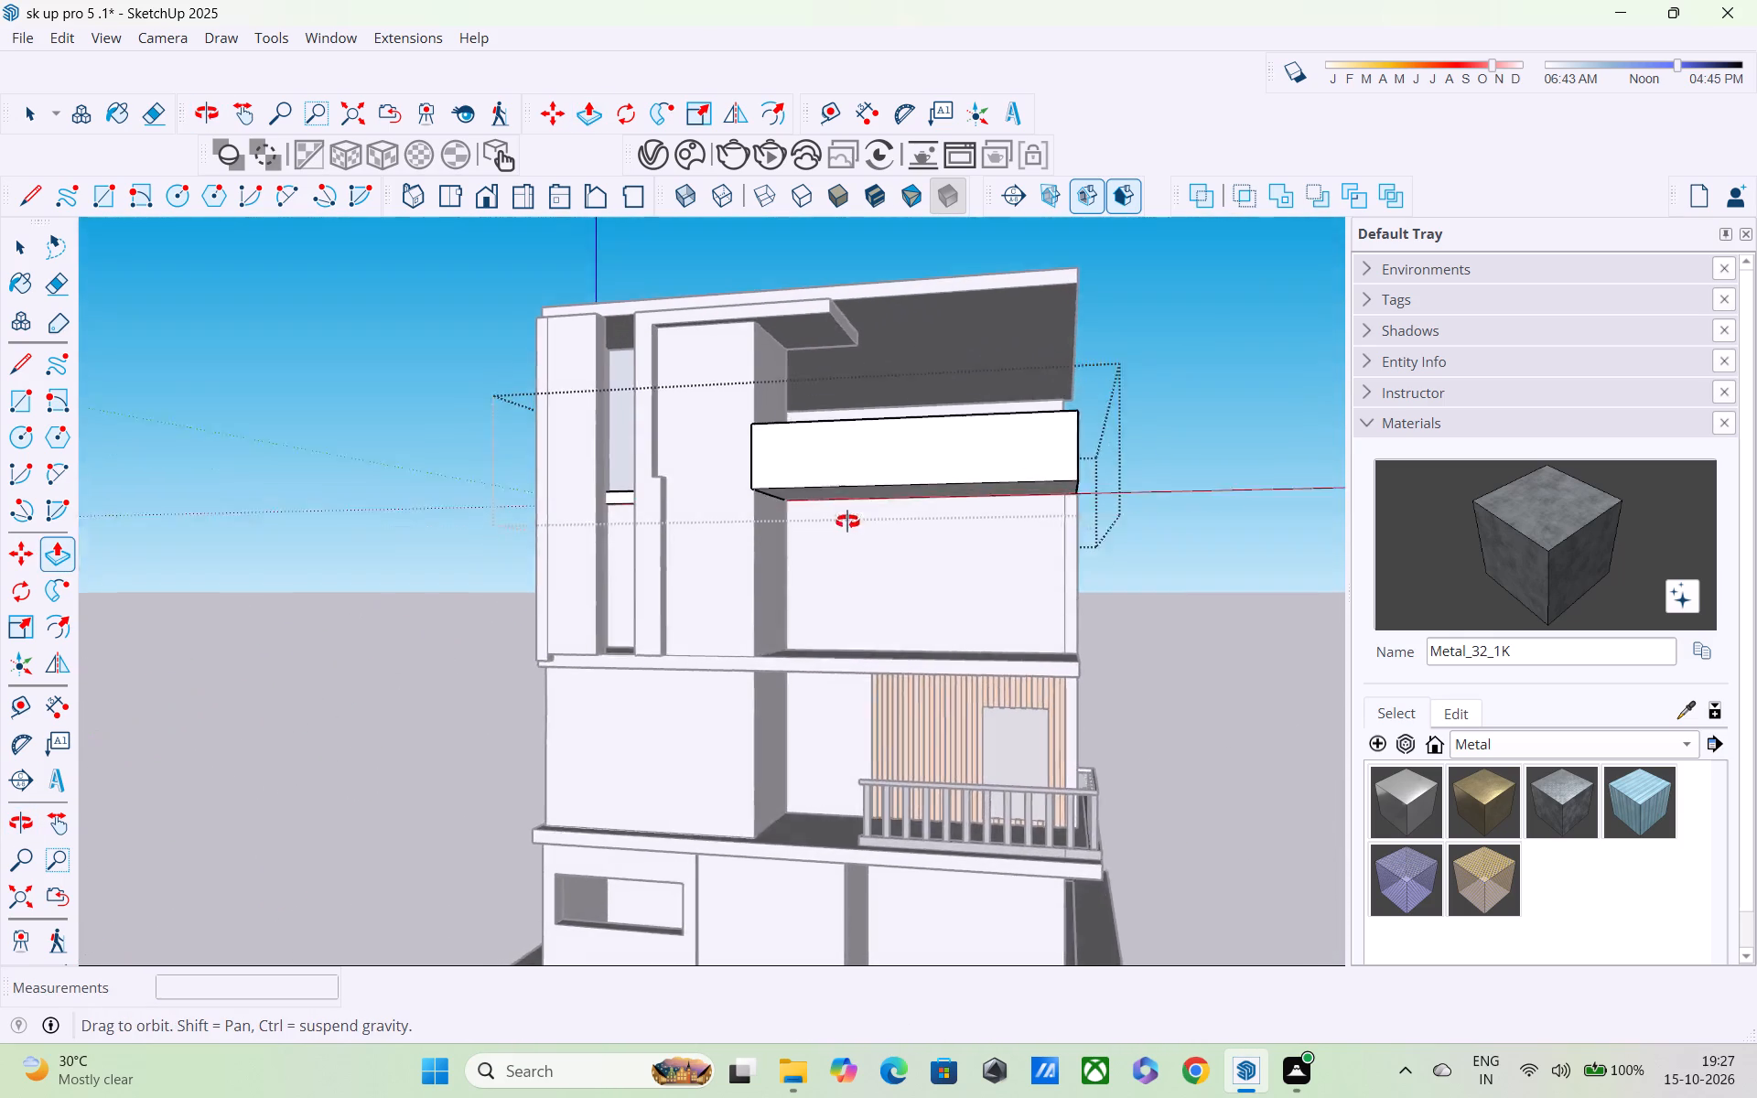
middle_click_drag(847, 522, 881, 576)
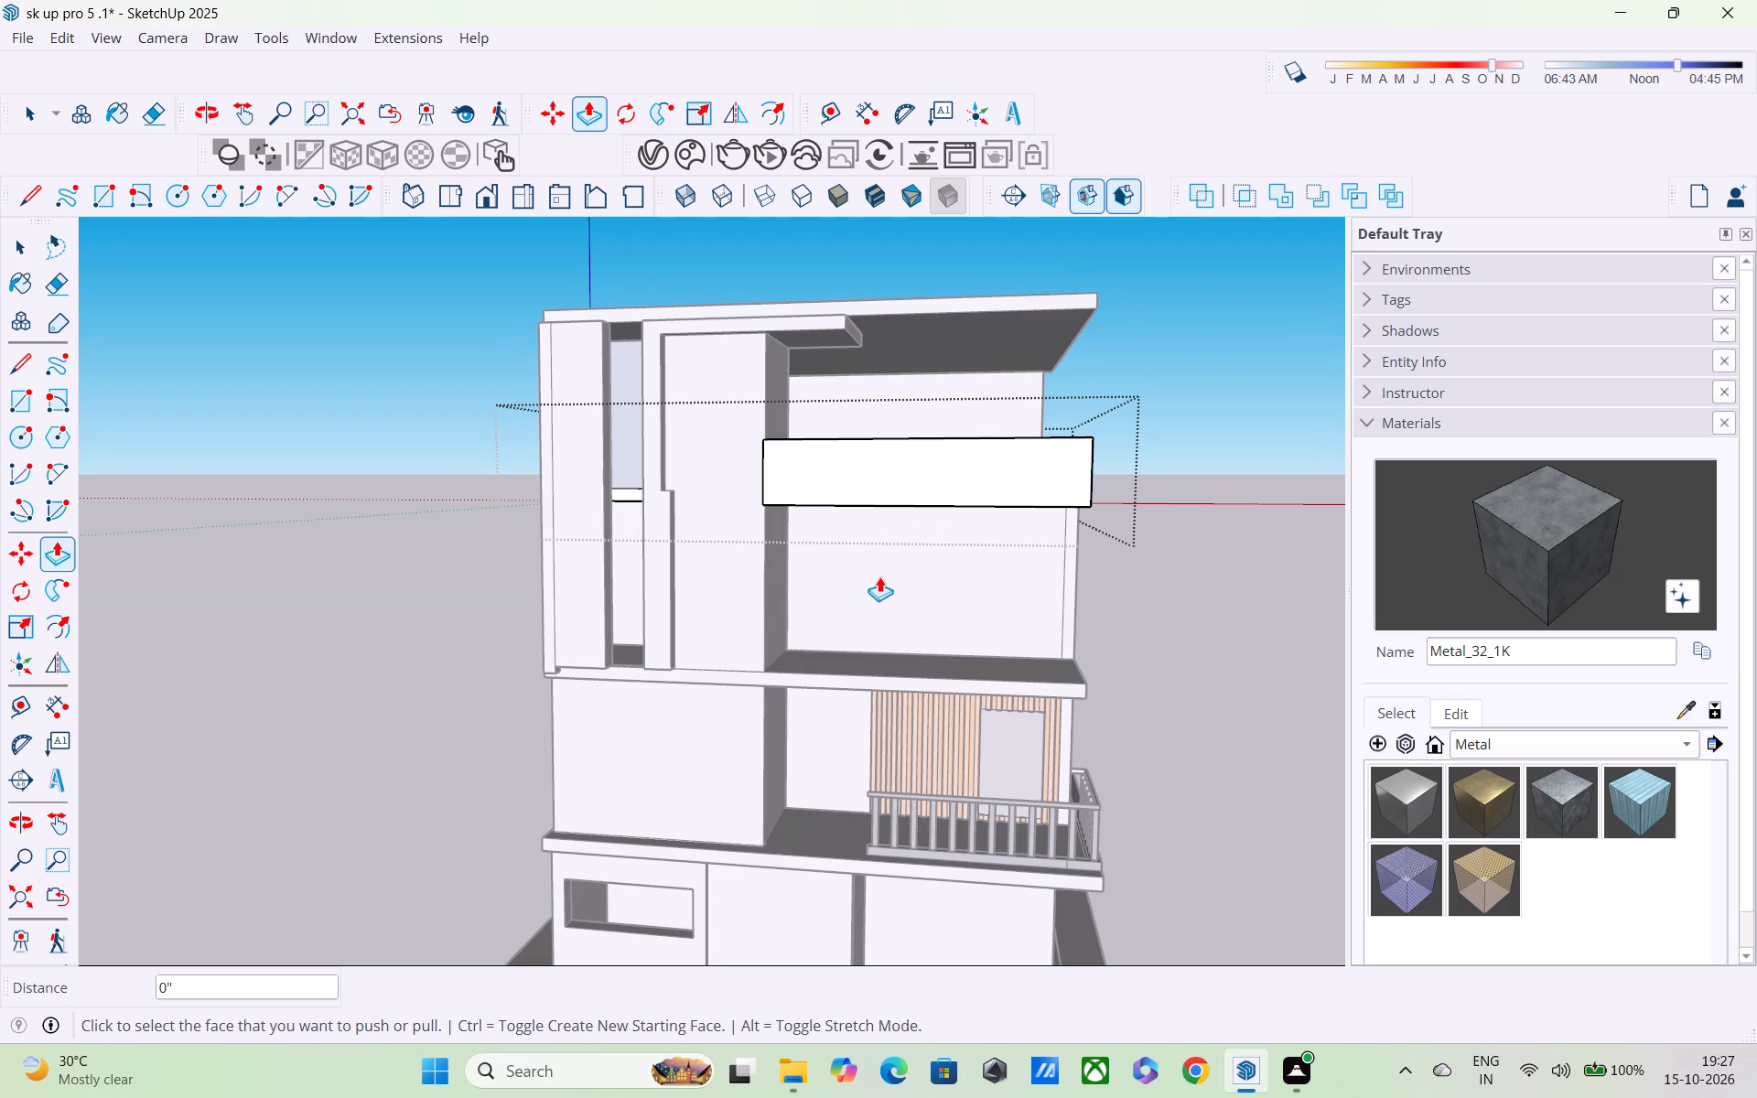
scroll(879, 535, "up", 2)
middle_click_drag(878, 527, 823, 633)
scroll(778, 576, "up", 2)
key("space")
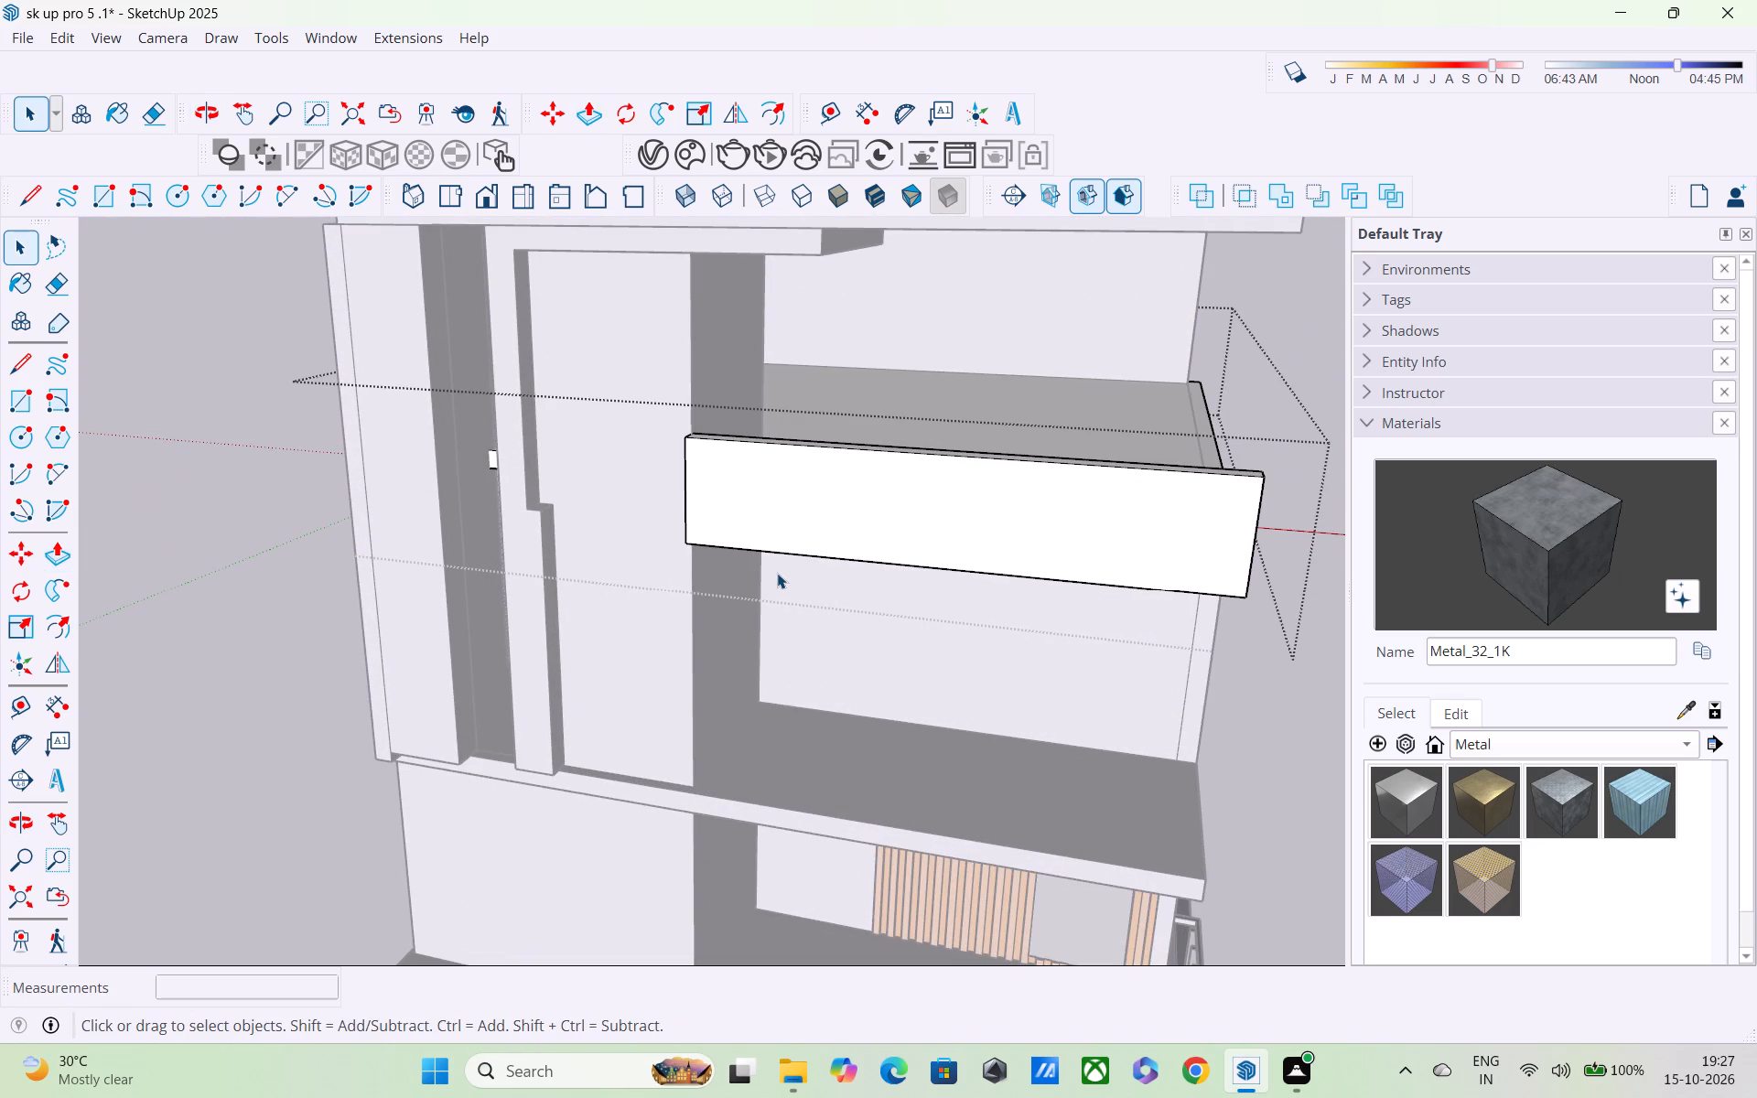
scroll(753, 562, "down", 1)
middle_click_drag(753, 562, 794, 560)
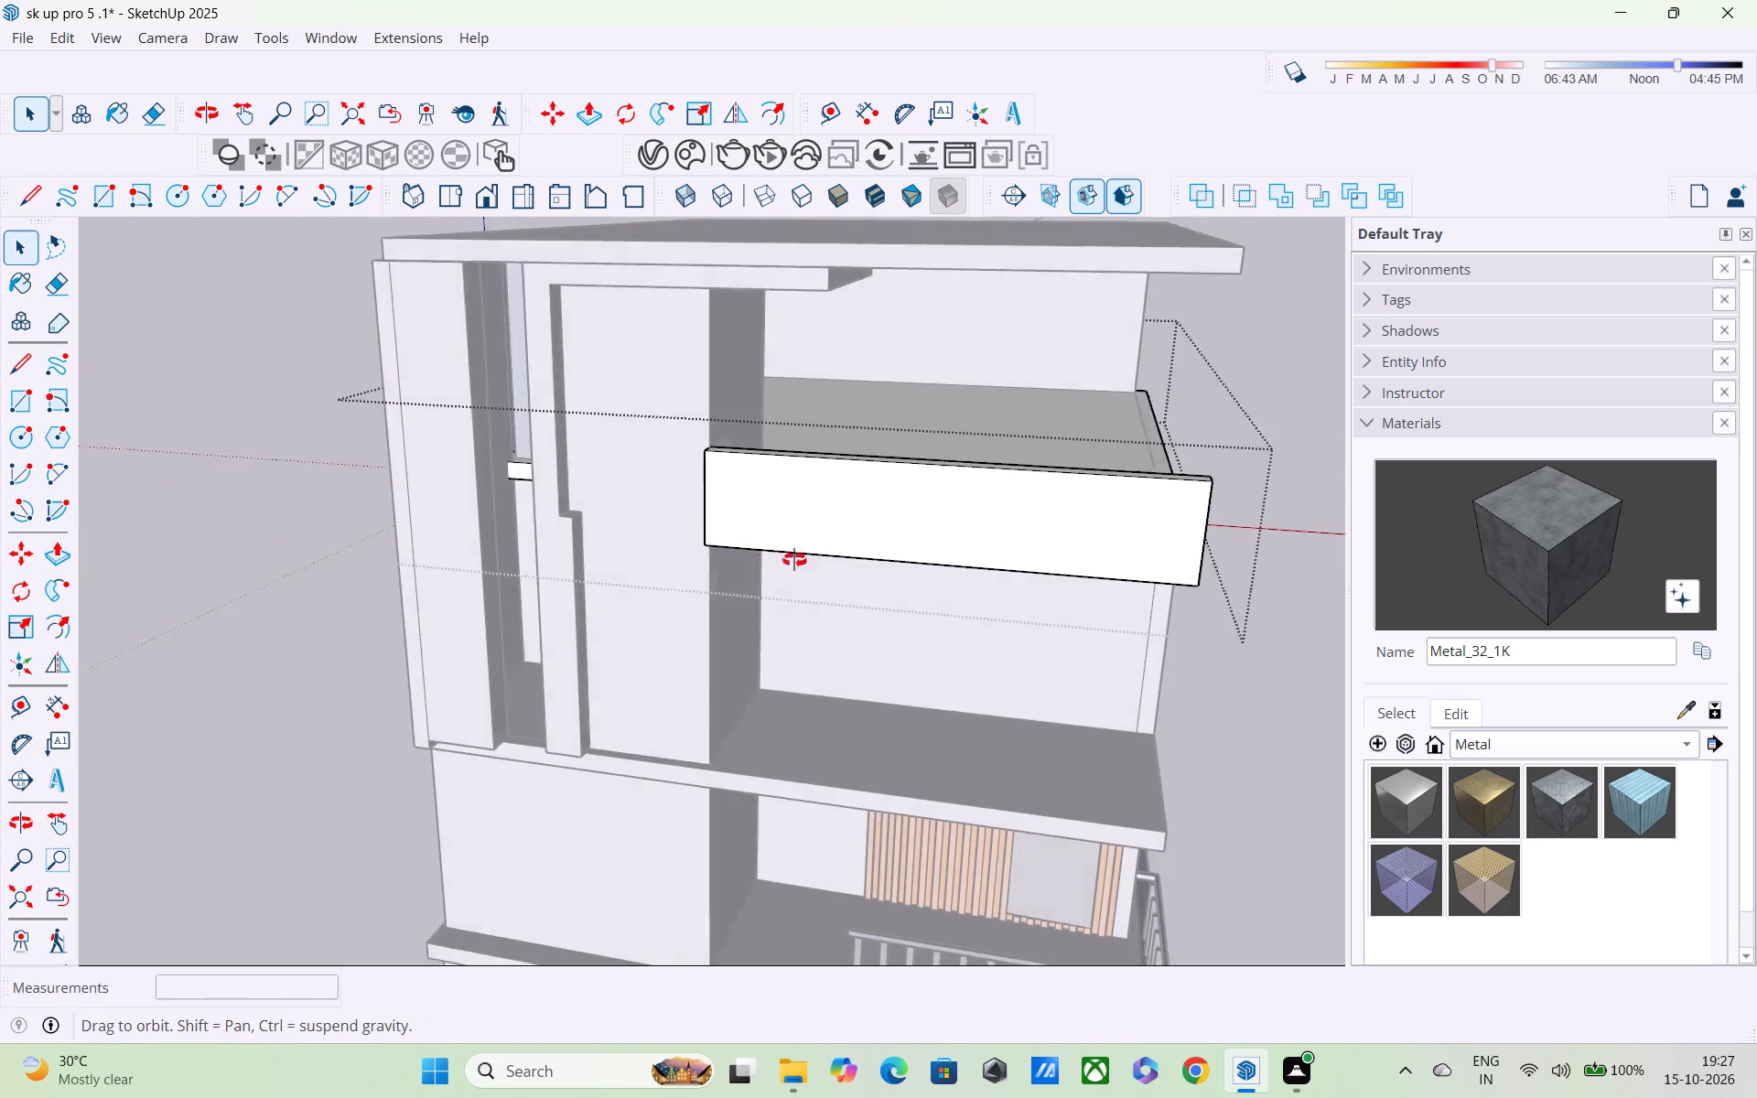
middle_click_drag(794, 560, 838, 525)
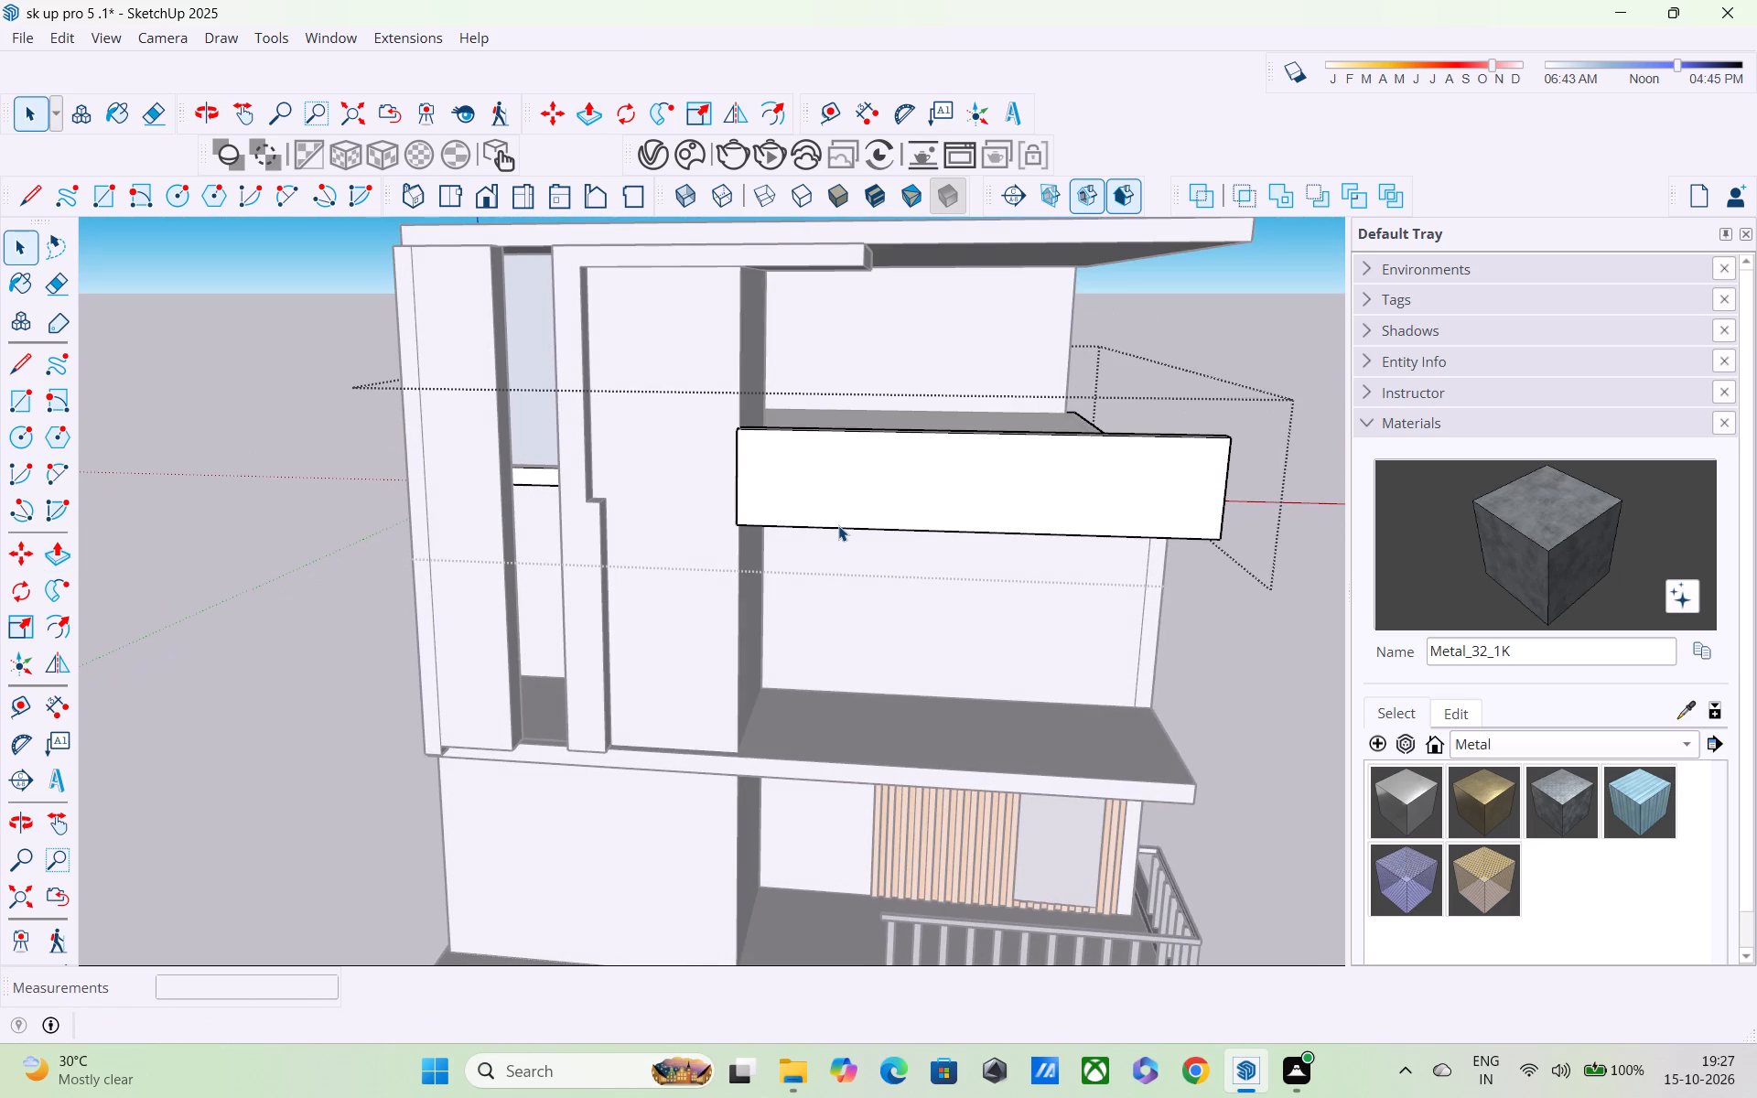
middle_click_drag(836, 485, 814, 482)
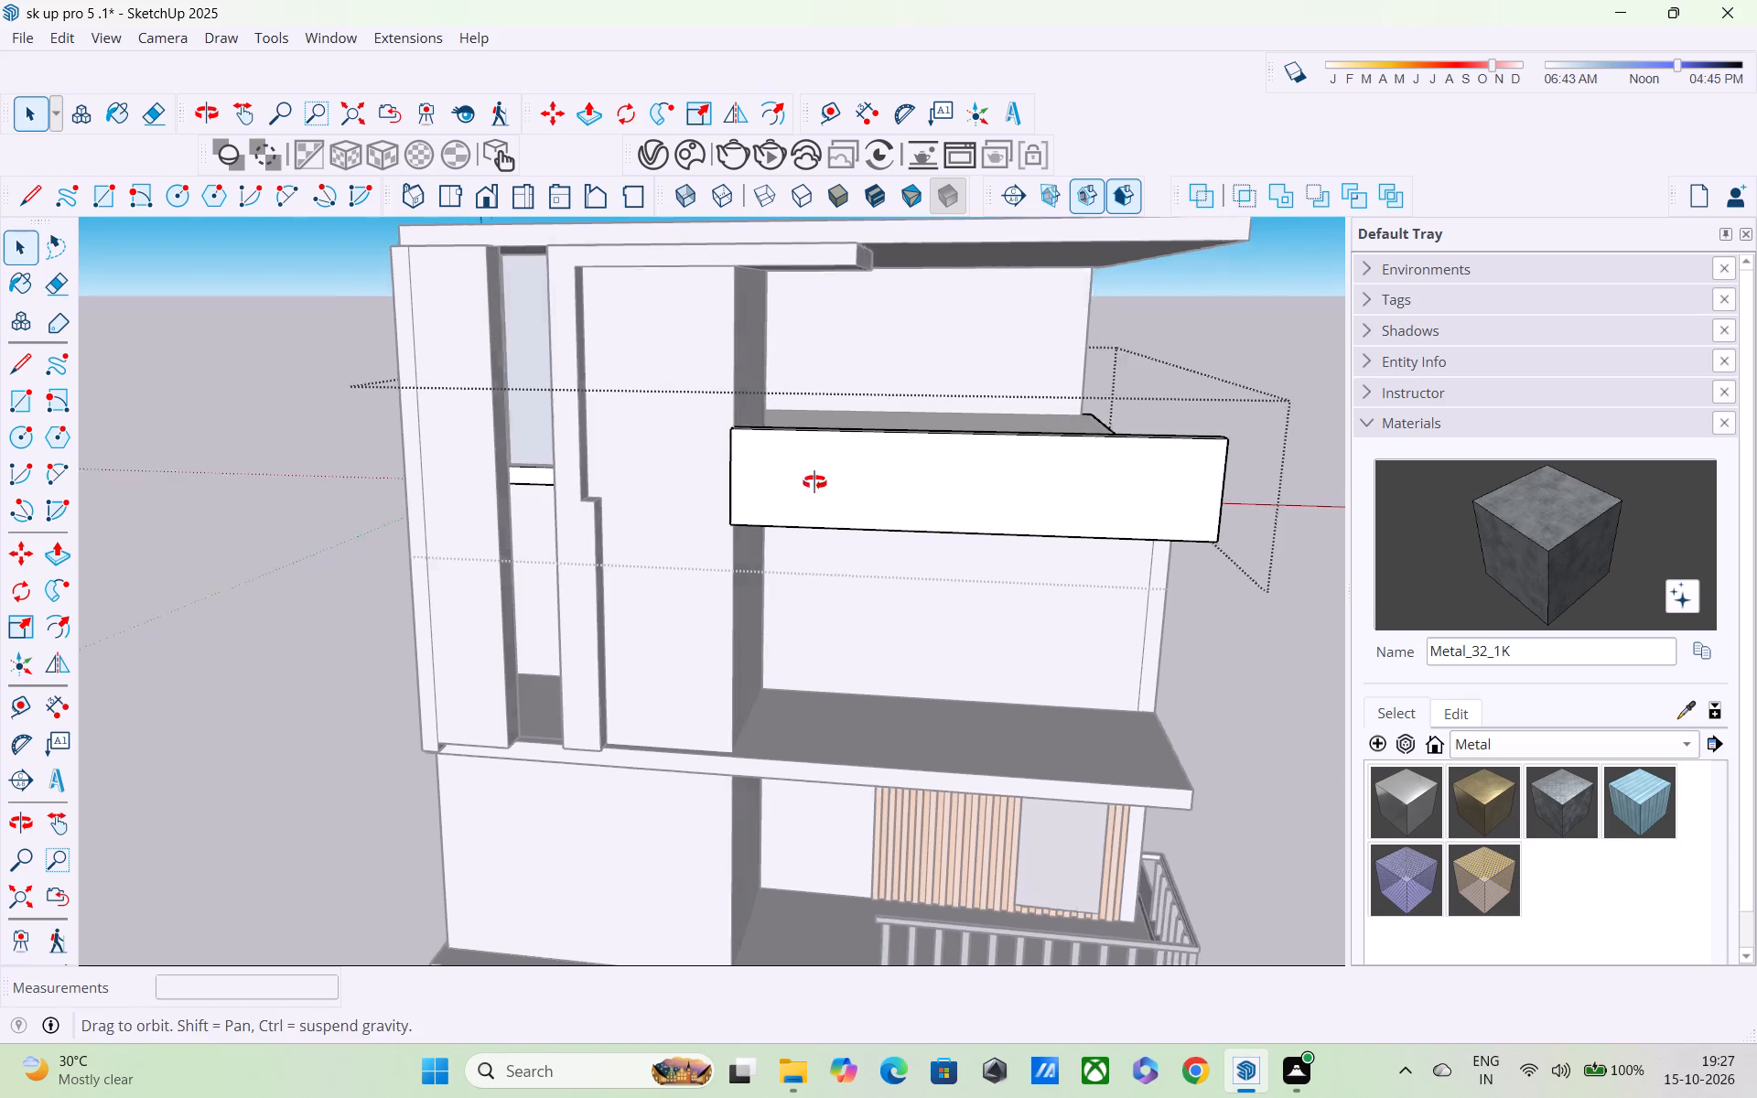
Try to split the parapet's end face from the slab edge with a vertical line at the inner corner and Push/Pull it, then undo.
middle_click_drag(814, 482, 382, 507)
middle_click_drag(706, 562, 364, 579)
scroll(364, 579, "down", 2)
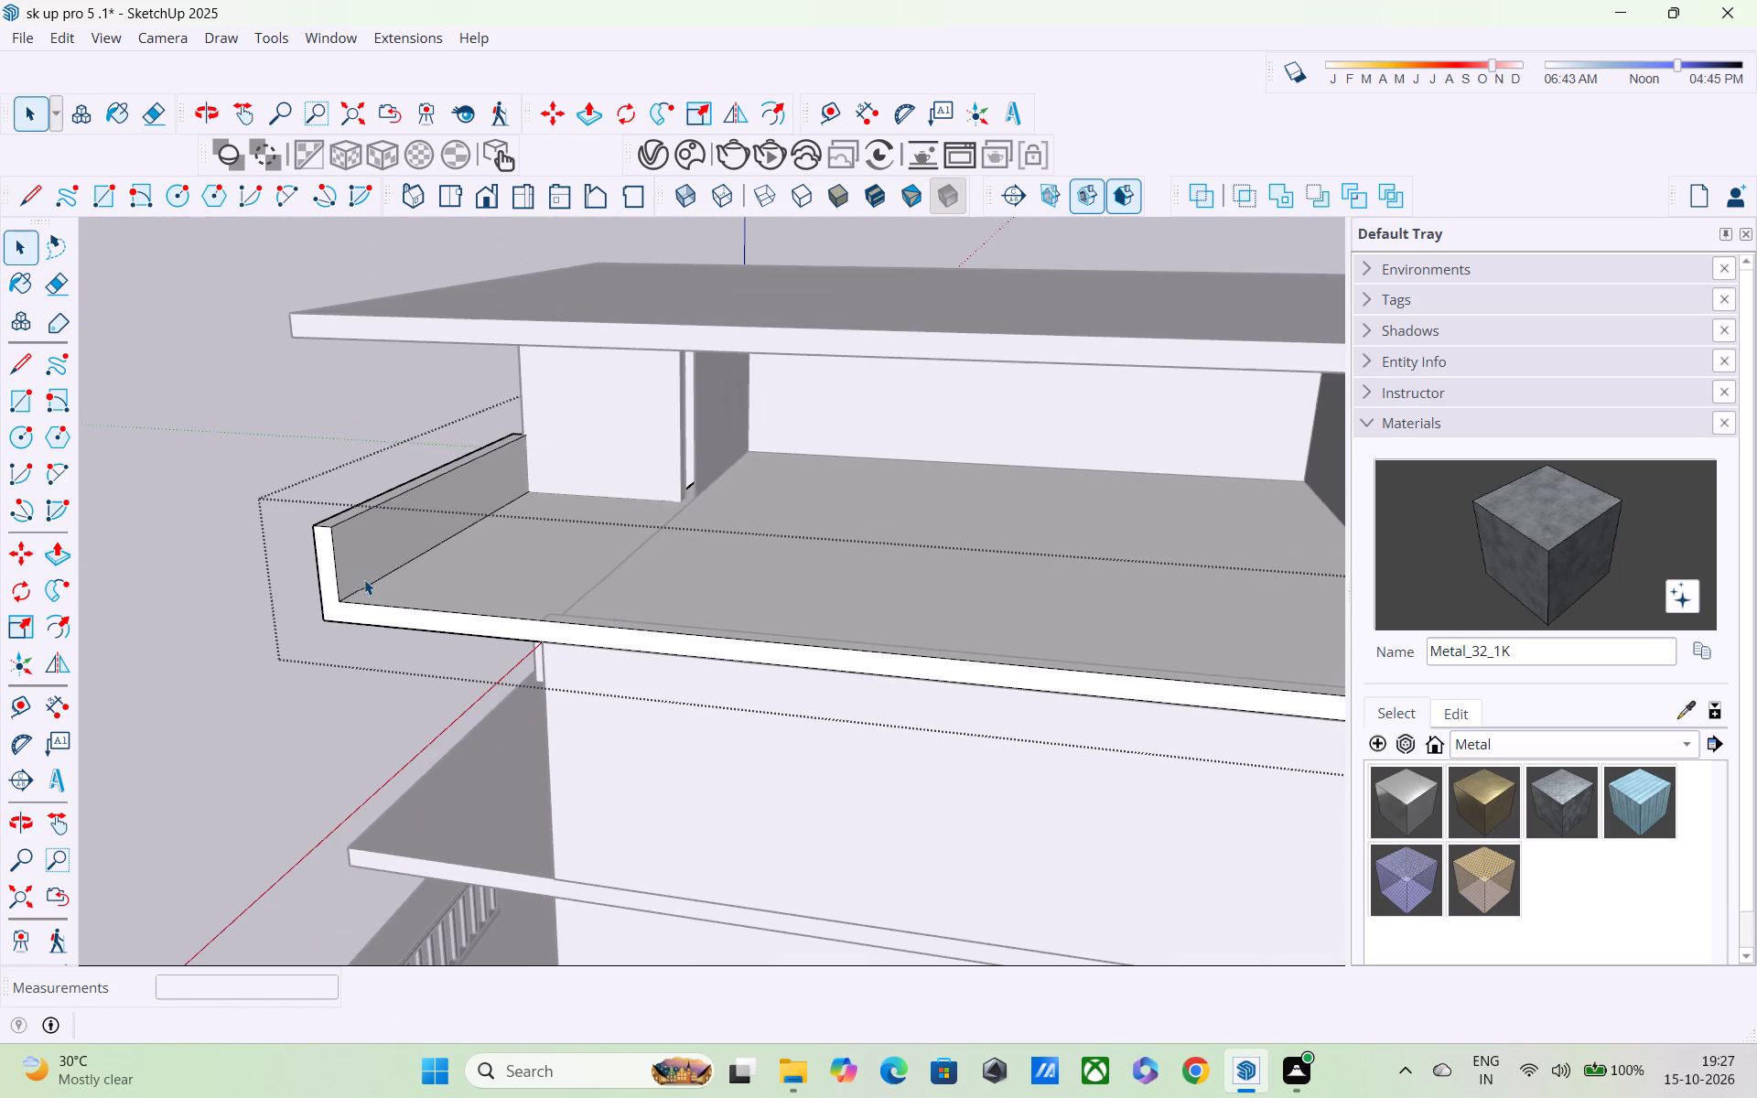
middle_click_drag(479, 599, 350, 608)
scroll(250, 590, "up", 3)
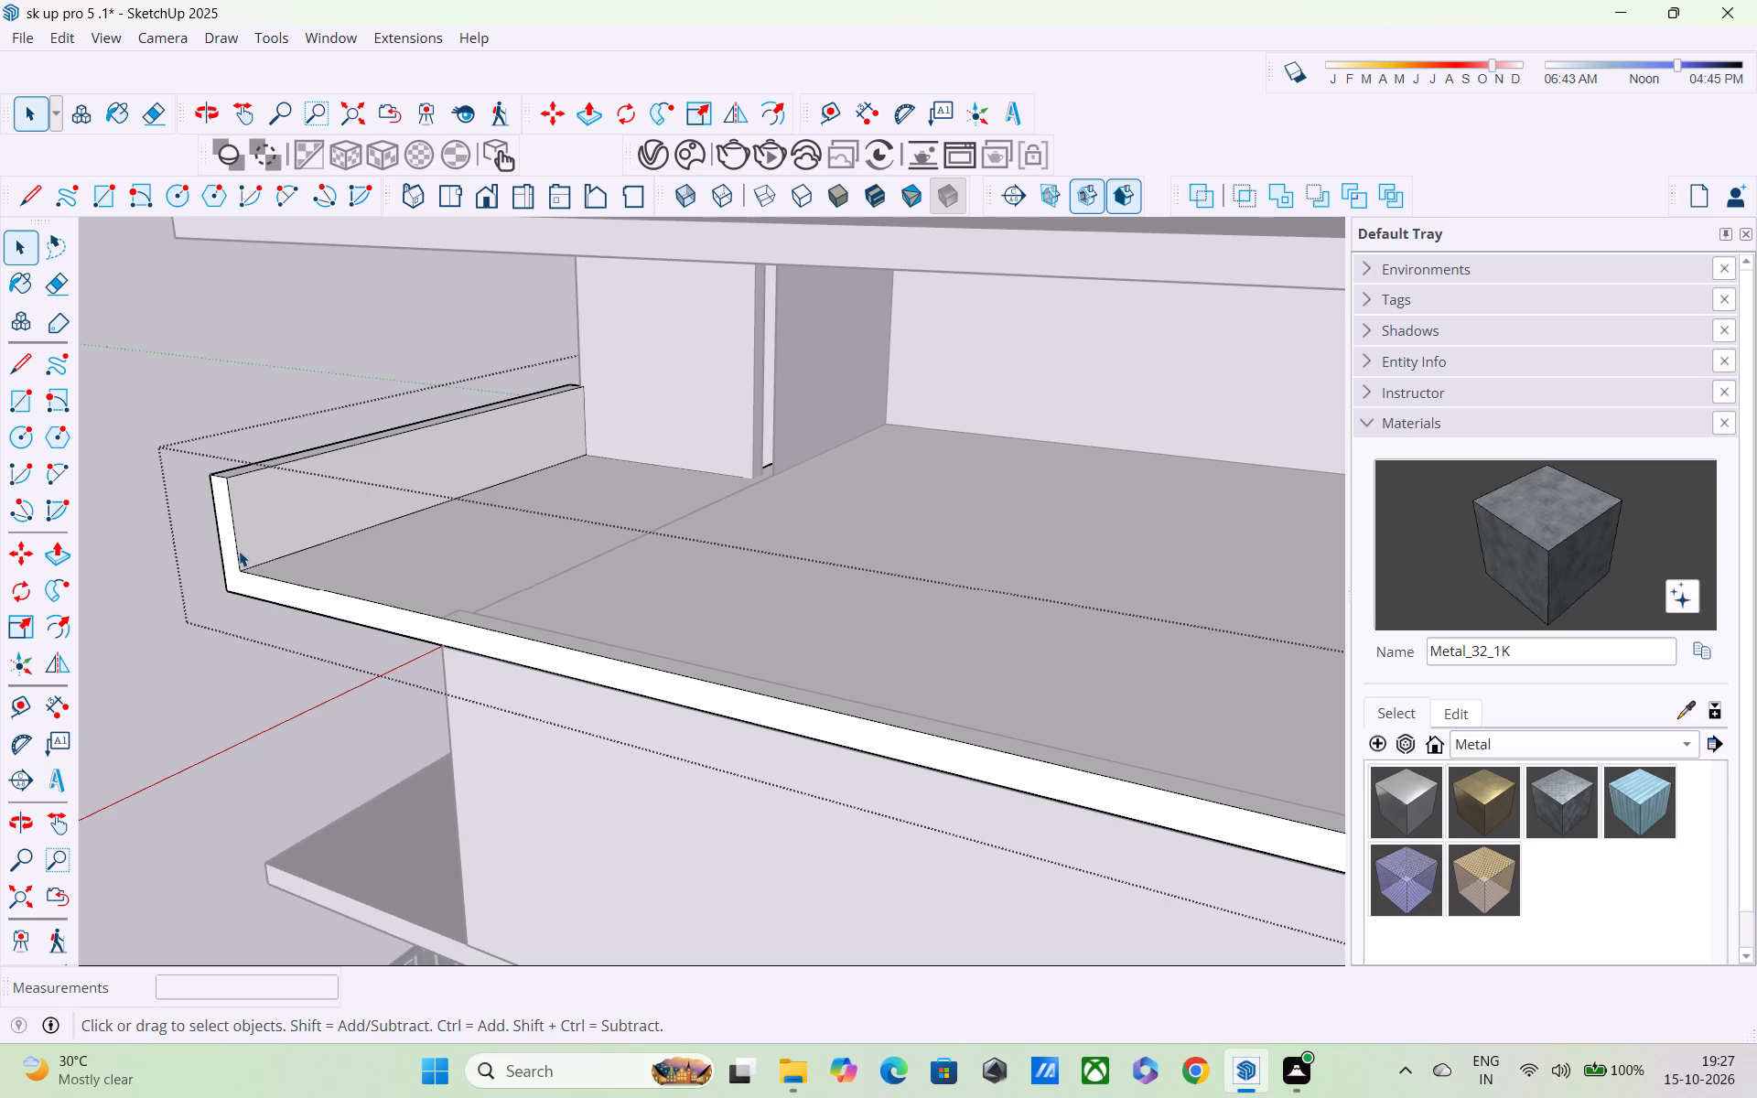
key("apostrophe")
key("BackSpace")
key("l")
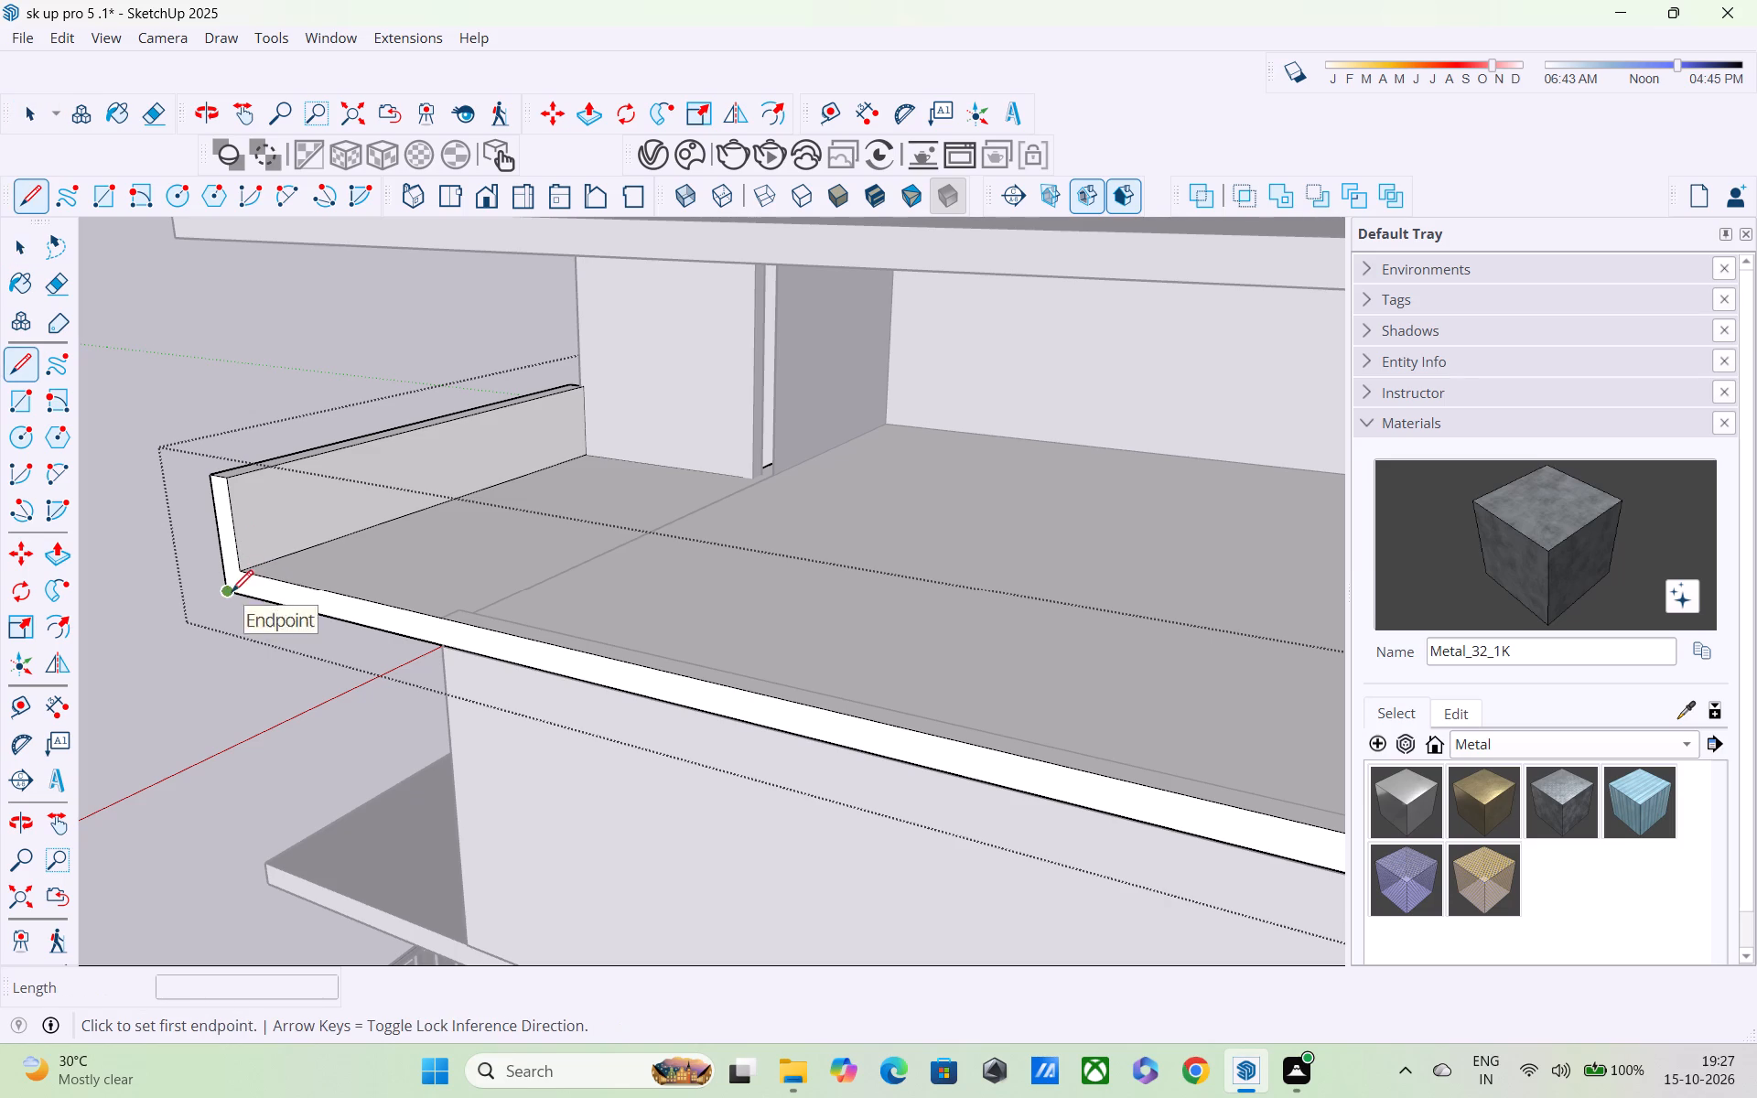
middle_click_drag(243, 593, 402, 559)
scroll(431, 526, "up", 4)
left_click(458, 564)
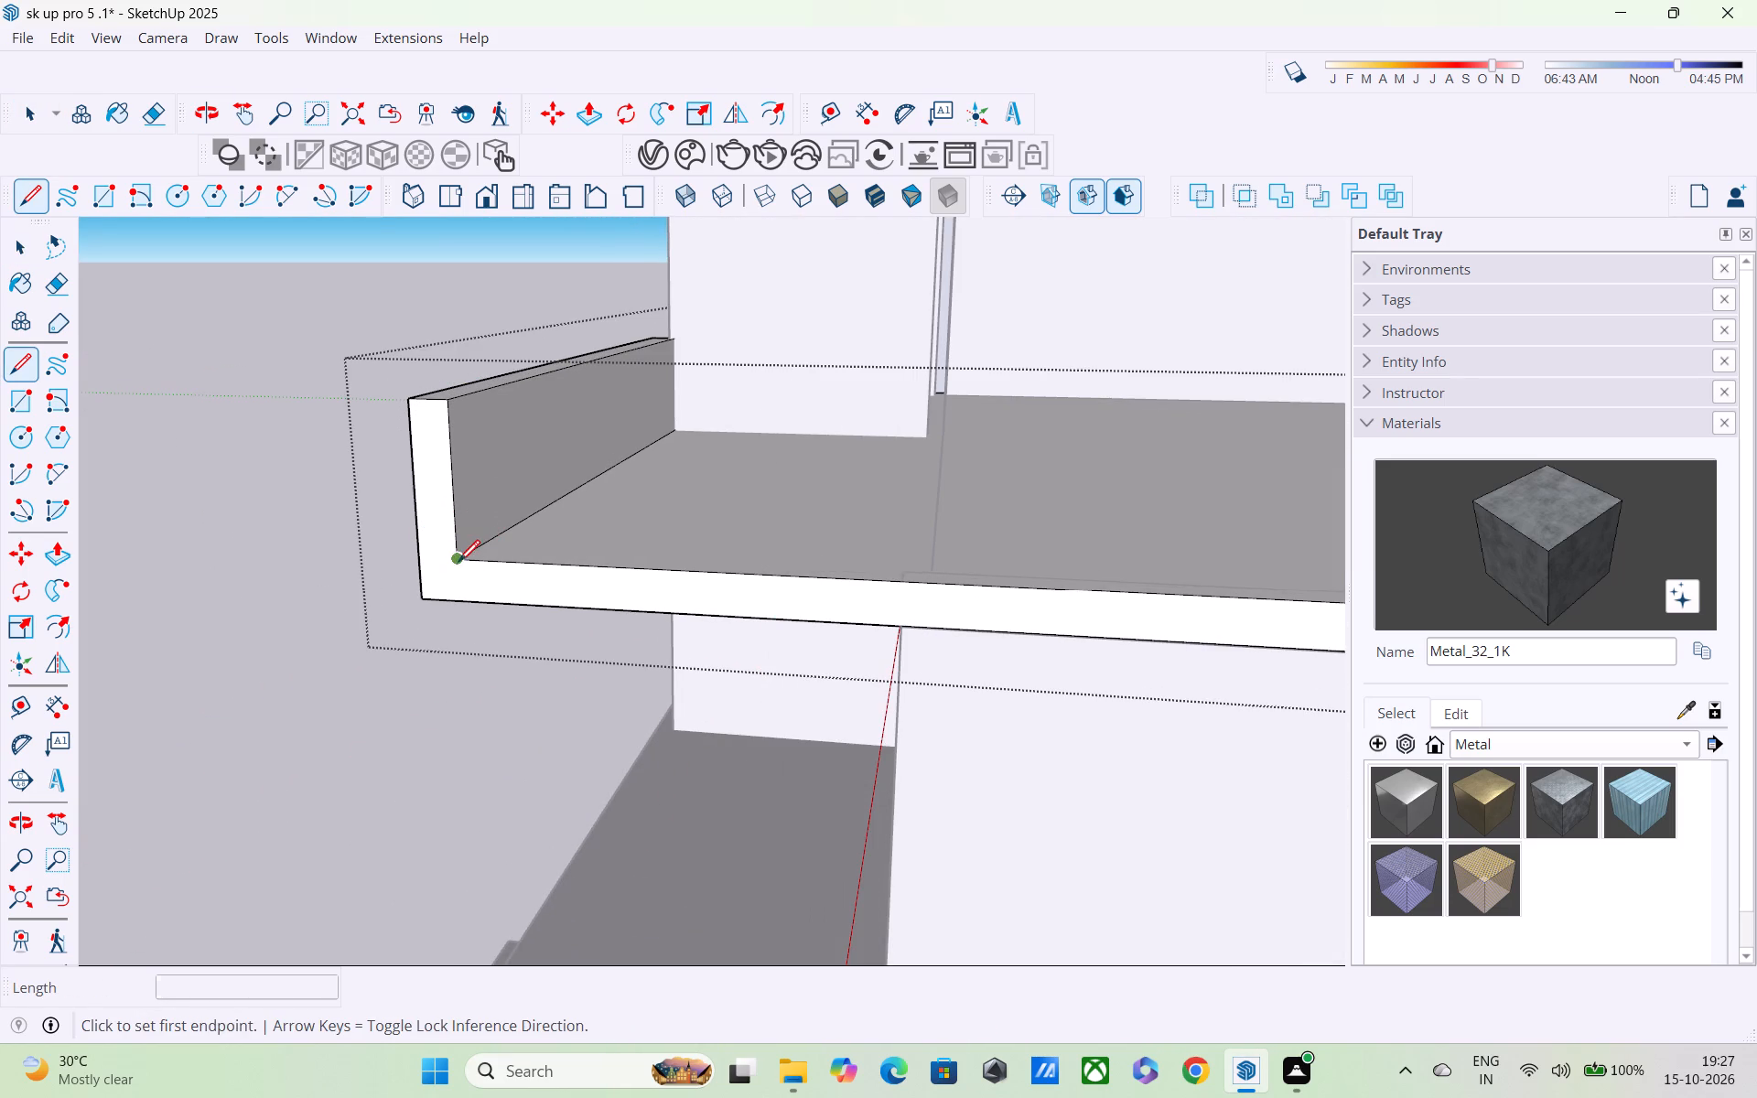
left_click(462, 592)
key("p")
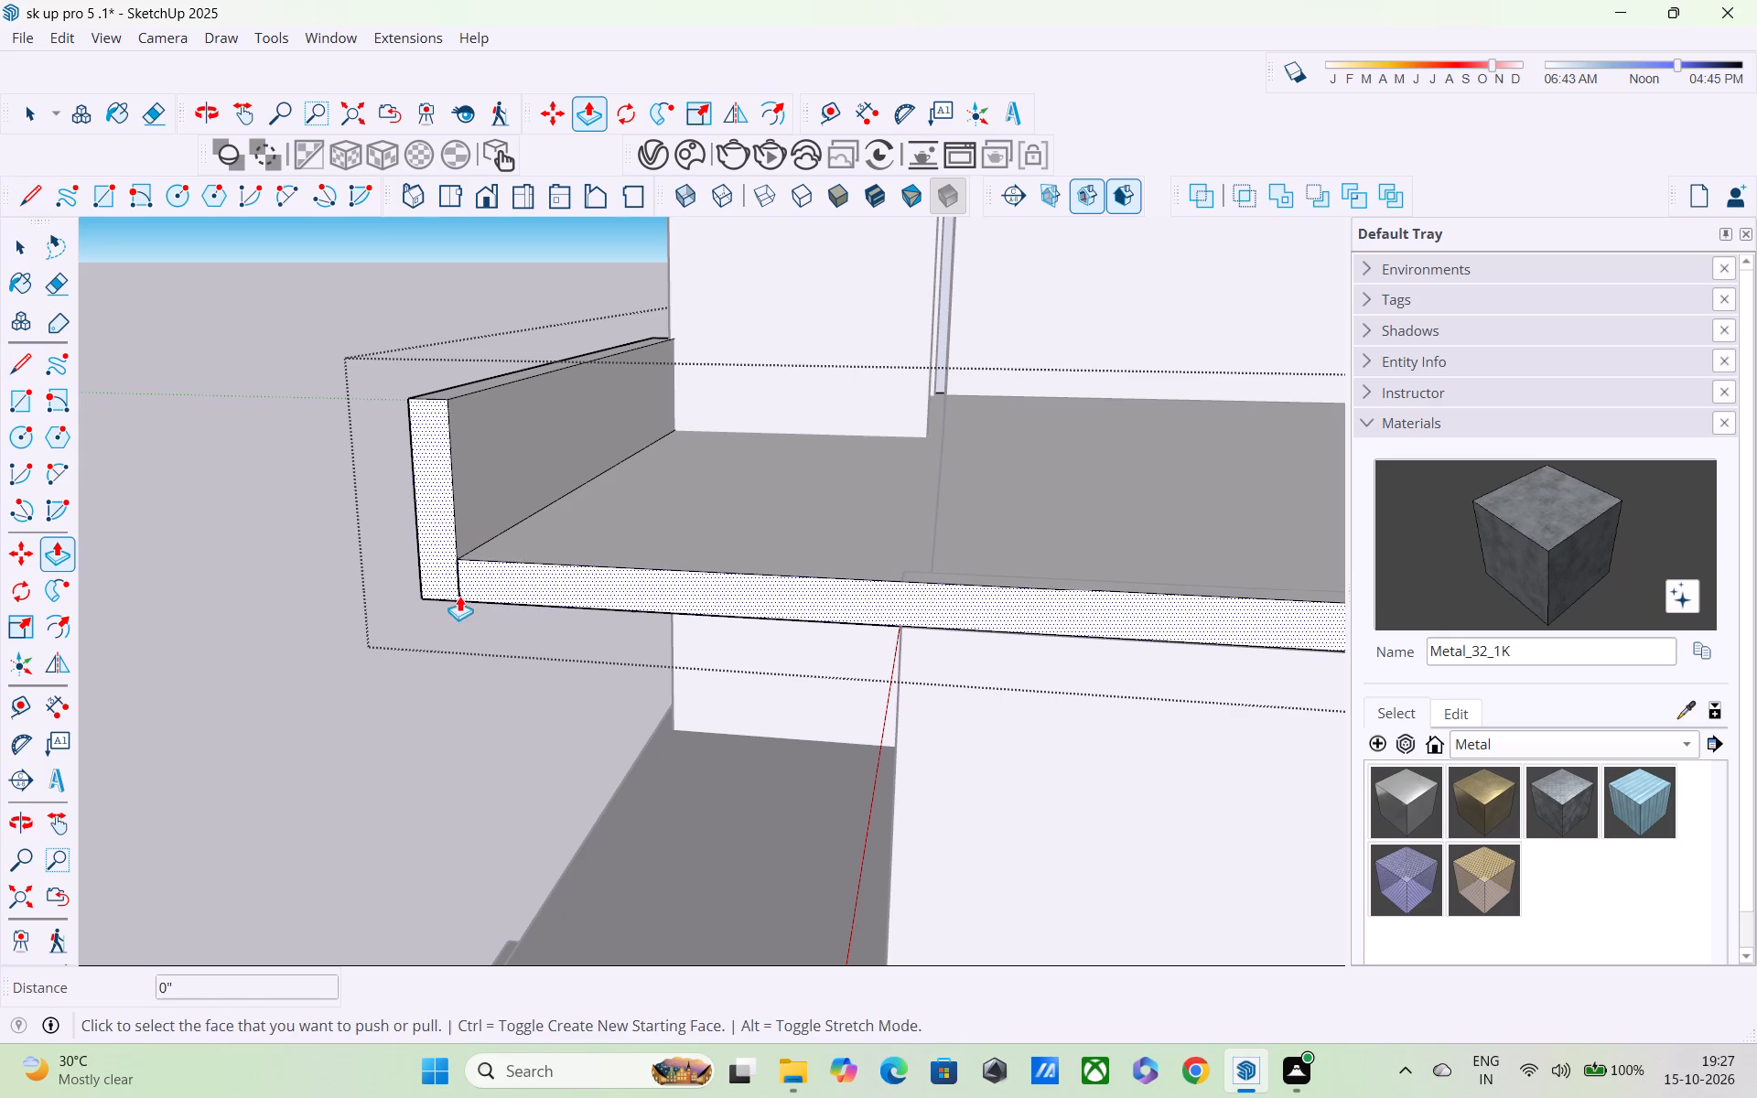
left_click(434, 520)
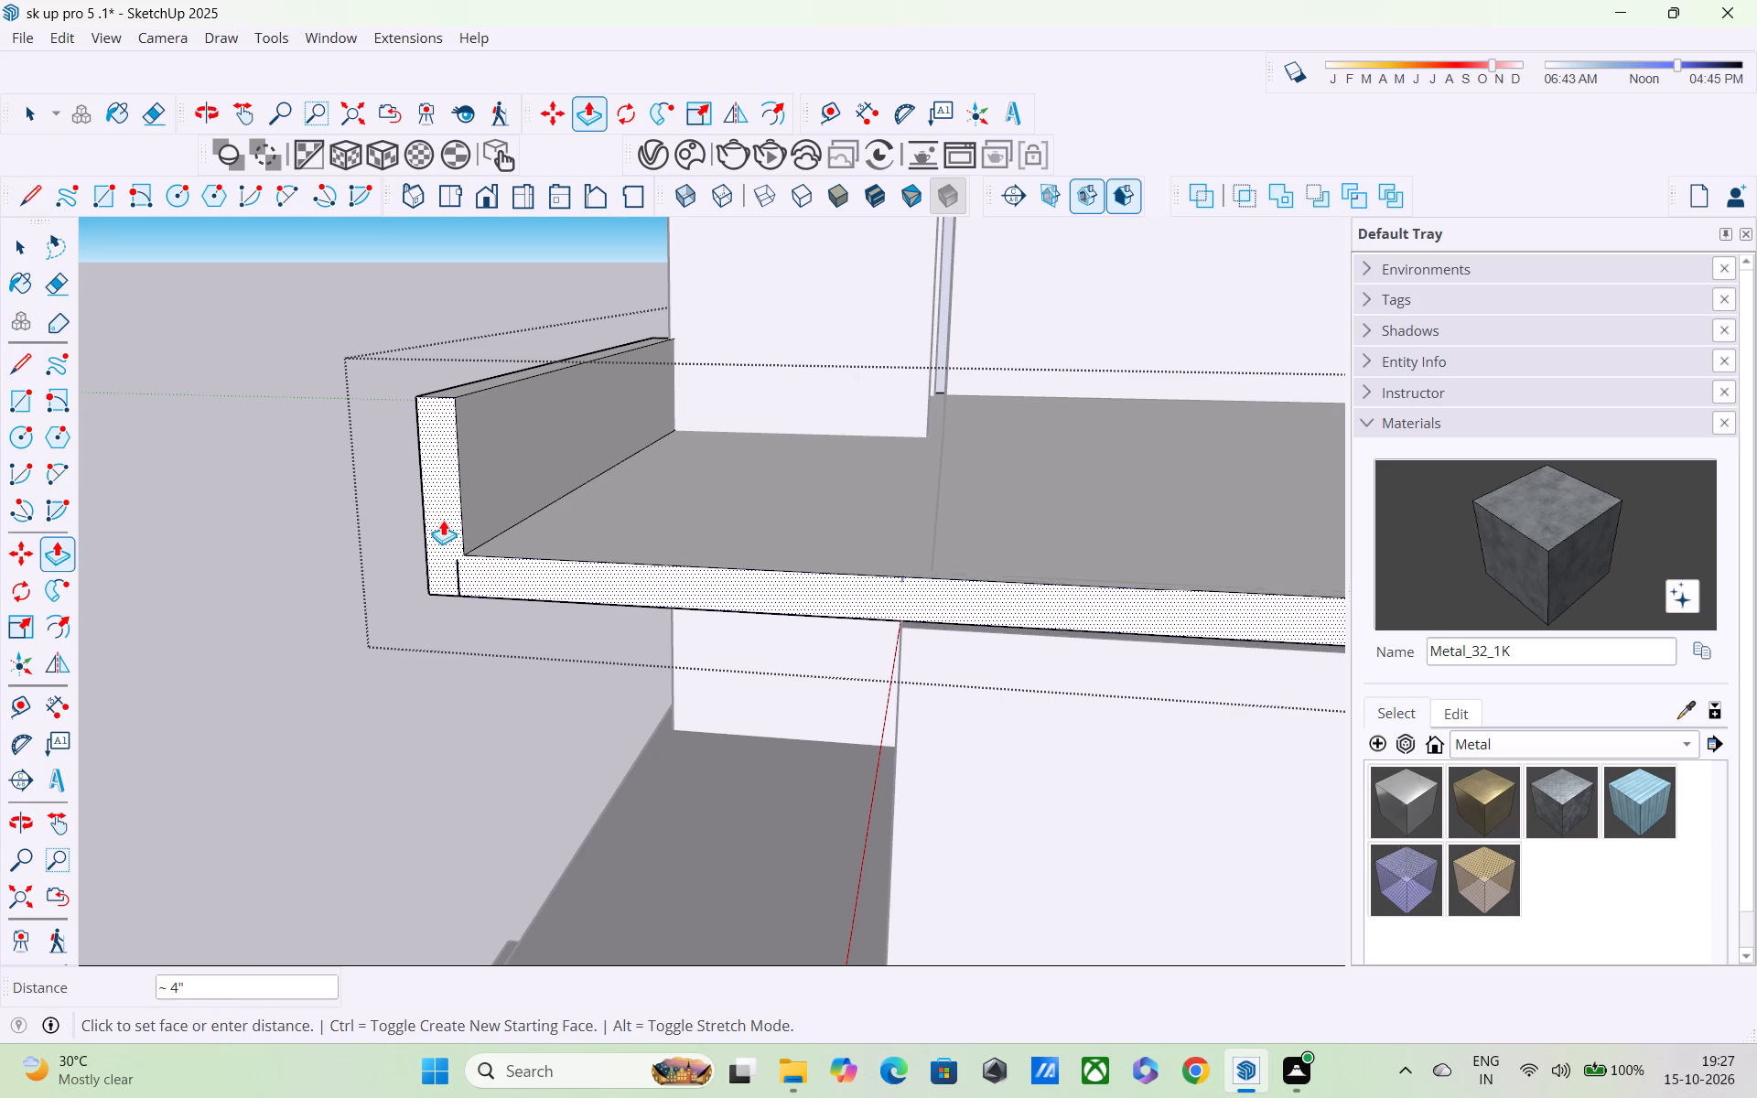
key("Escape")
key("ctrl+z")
Split the parapet's end face from the slab edge with a vertical line at the inner corner and Push/Pull it out about 3 7/16".
scroll(463, 582, "up", 4)
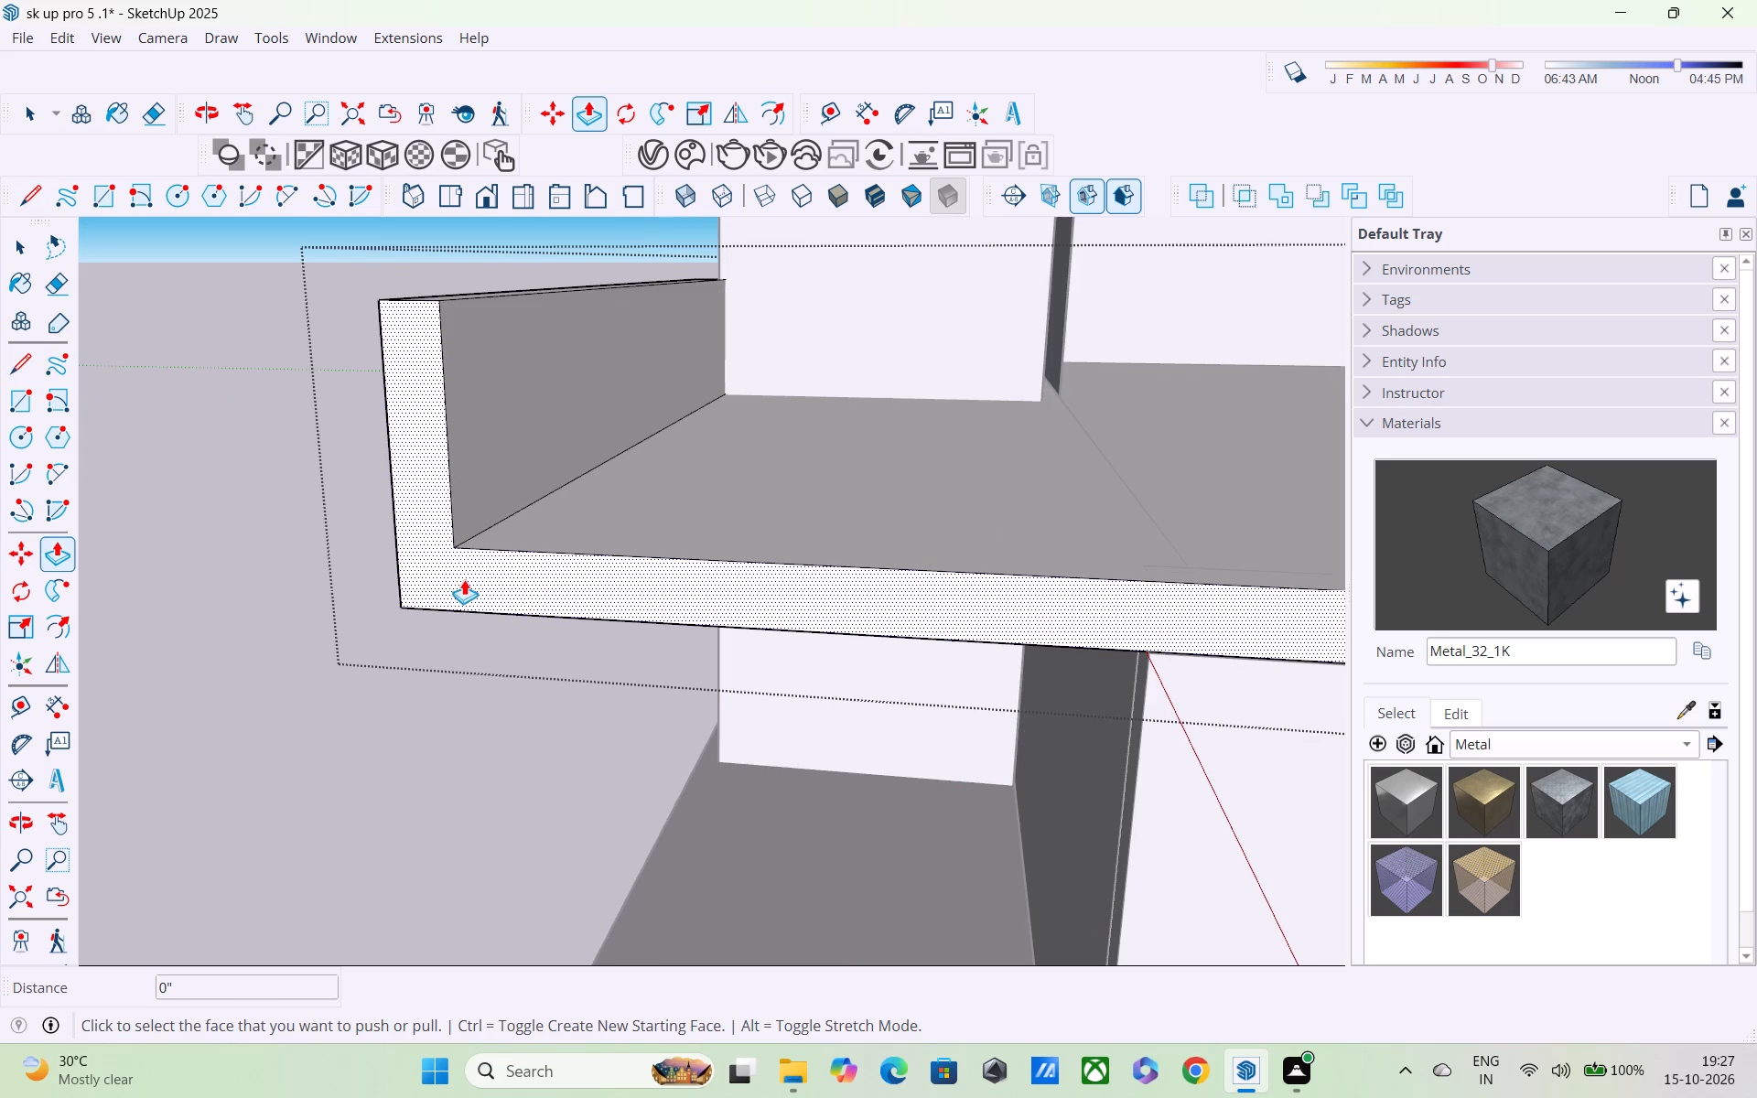
key("l")
scroll(459, 575, "up", 4)
left_click(454, 533)
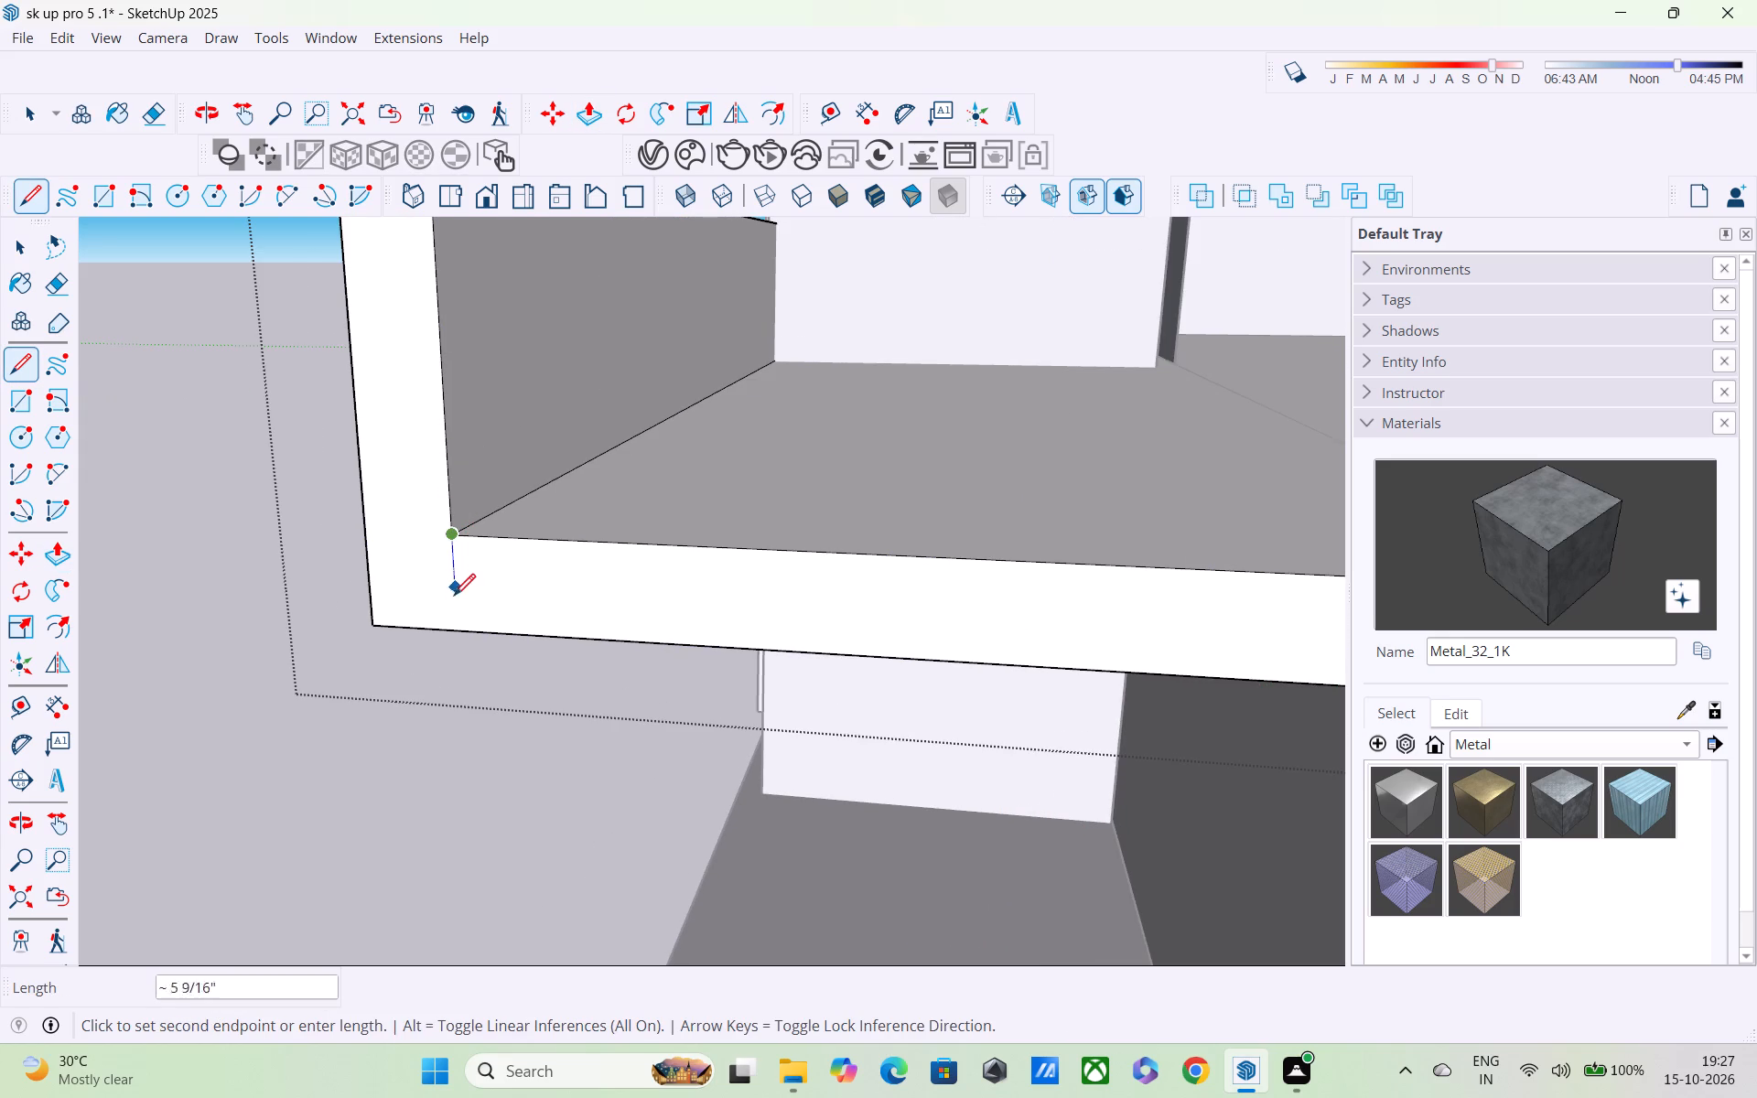
left_click(454, 637)
key("p")
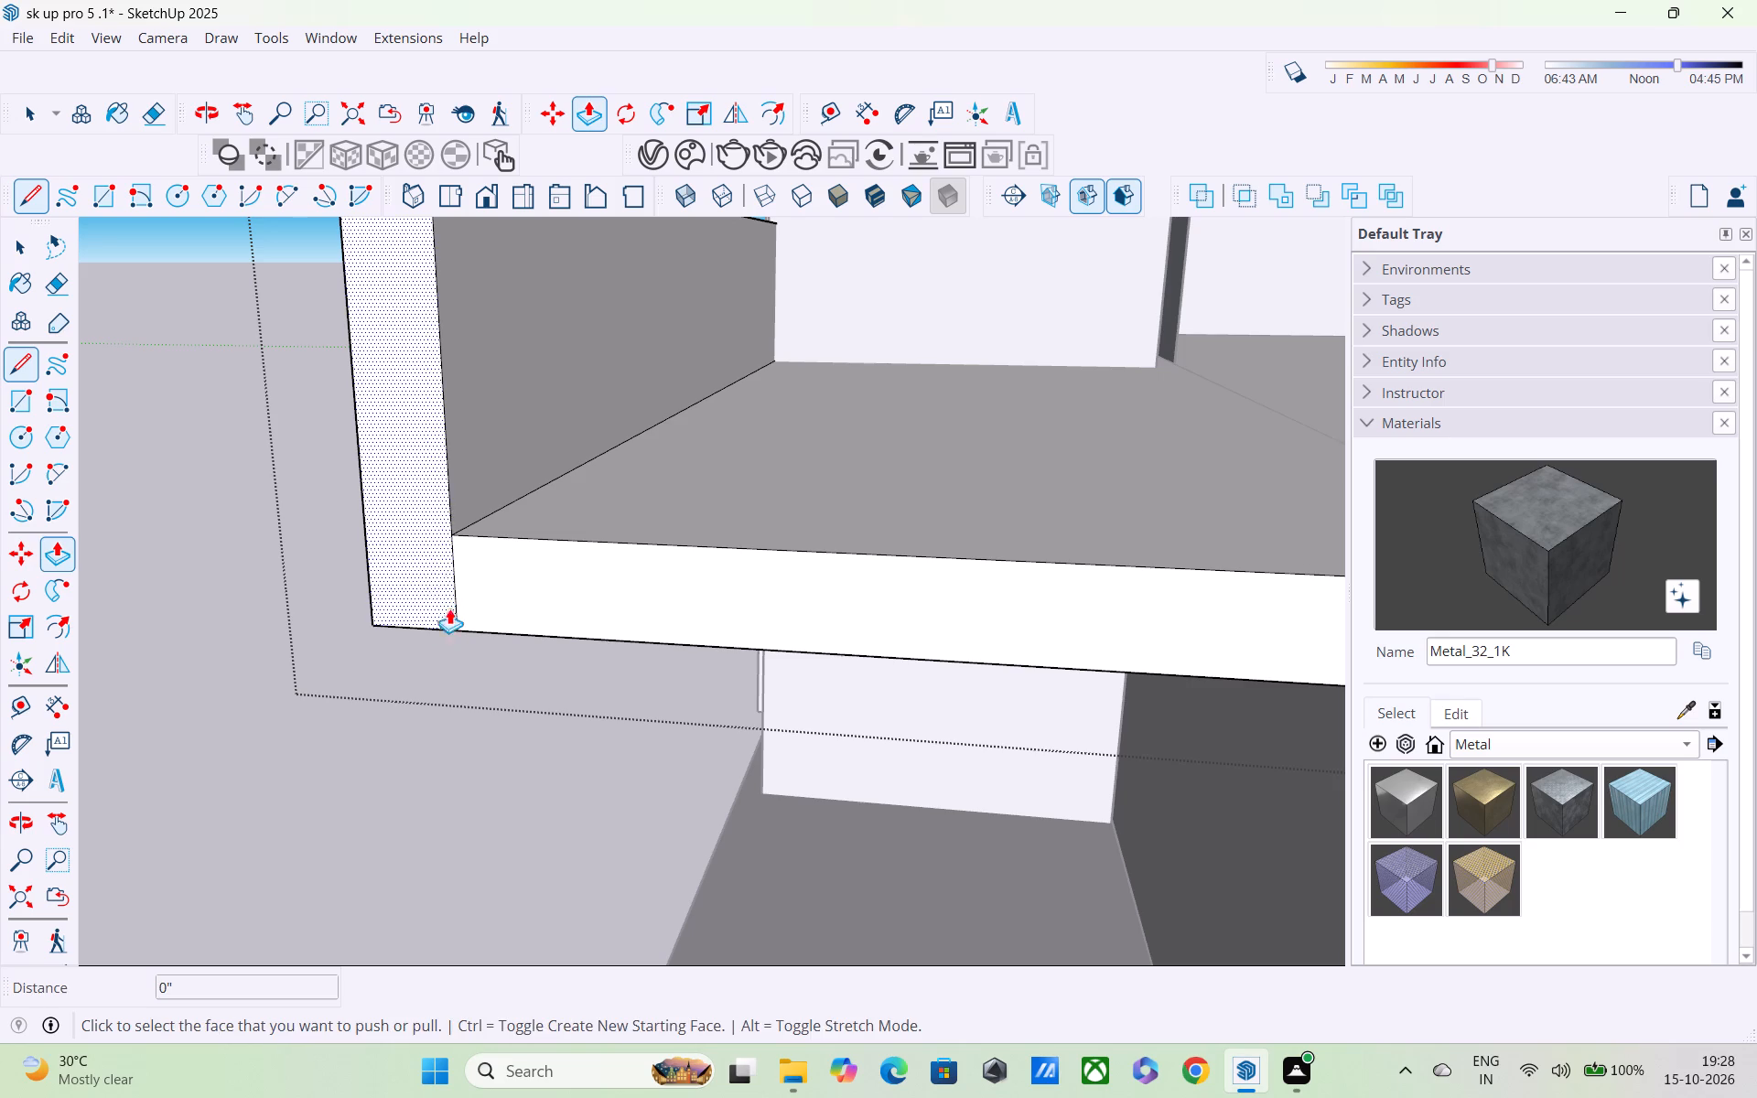
left_click(427, 549)
scroll(434, 590, "down", 2)
middle_click_drag(434, 589, 270, 675)
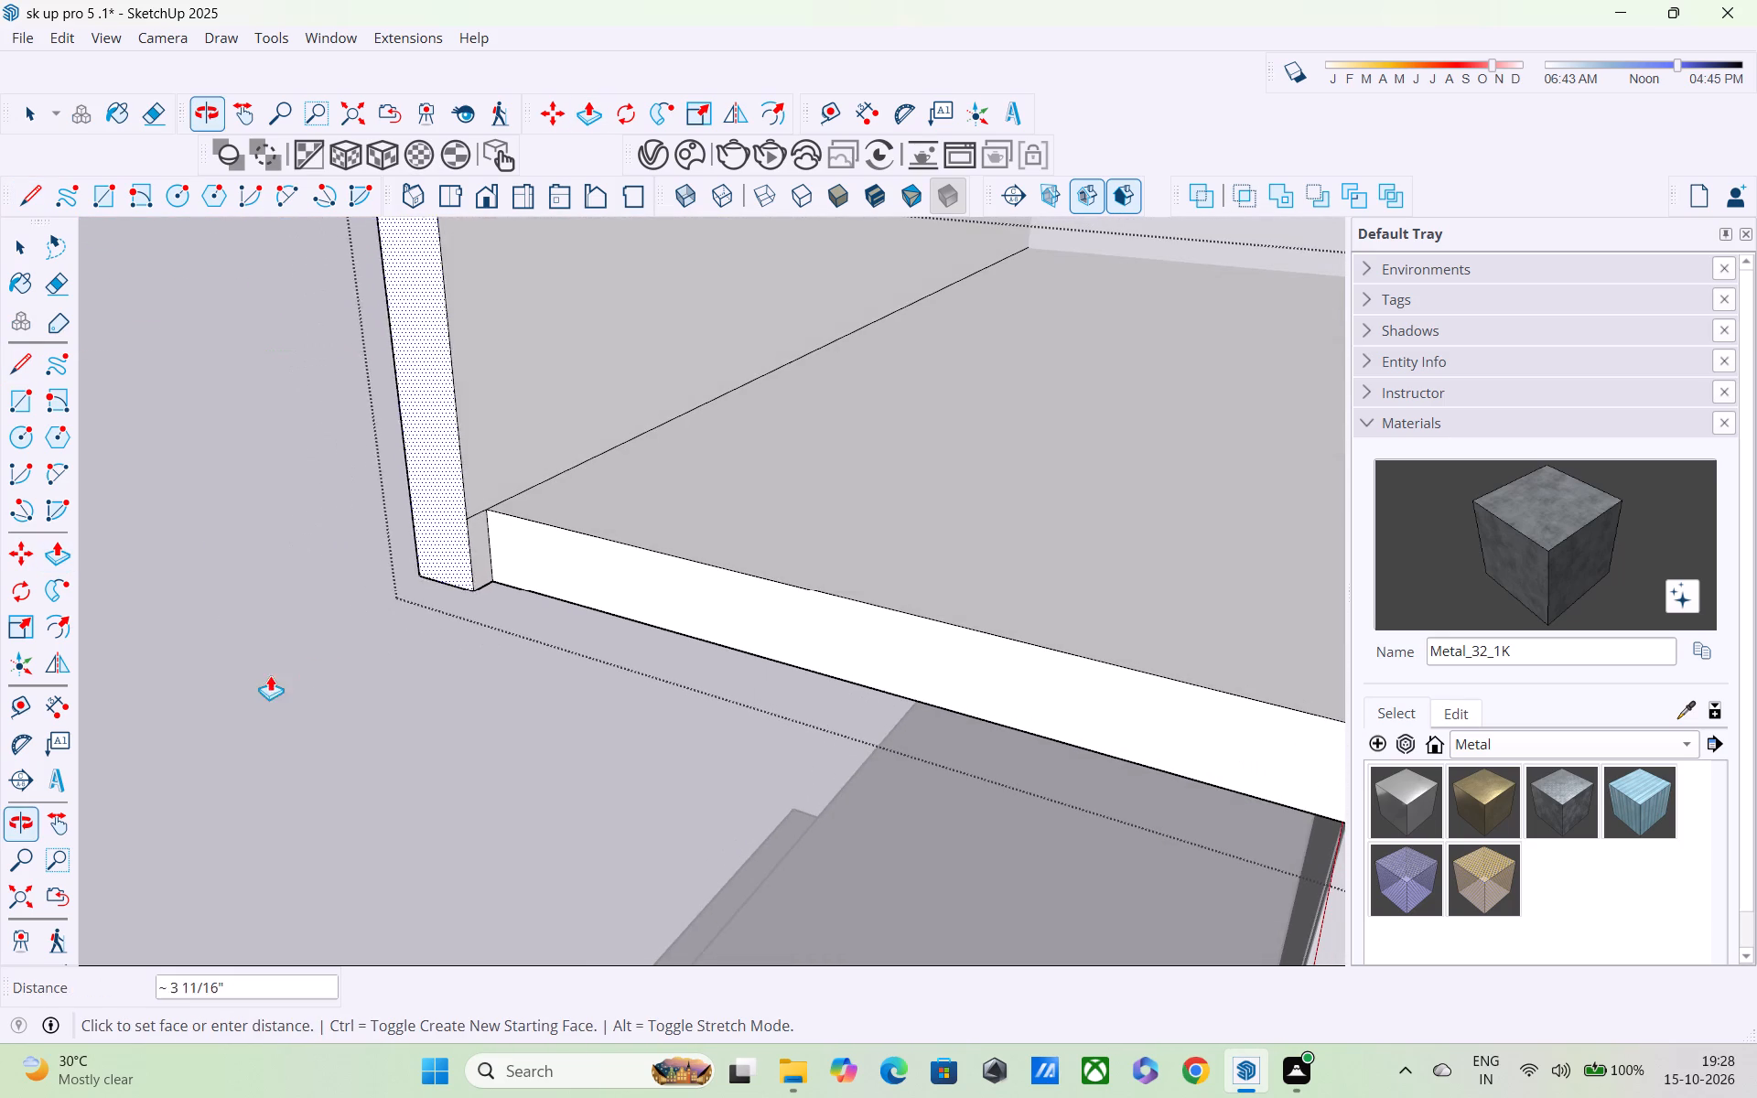
left_click(469, 554)
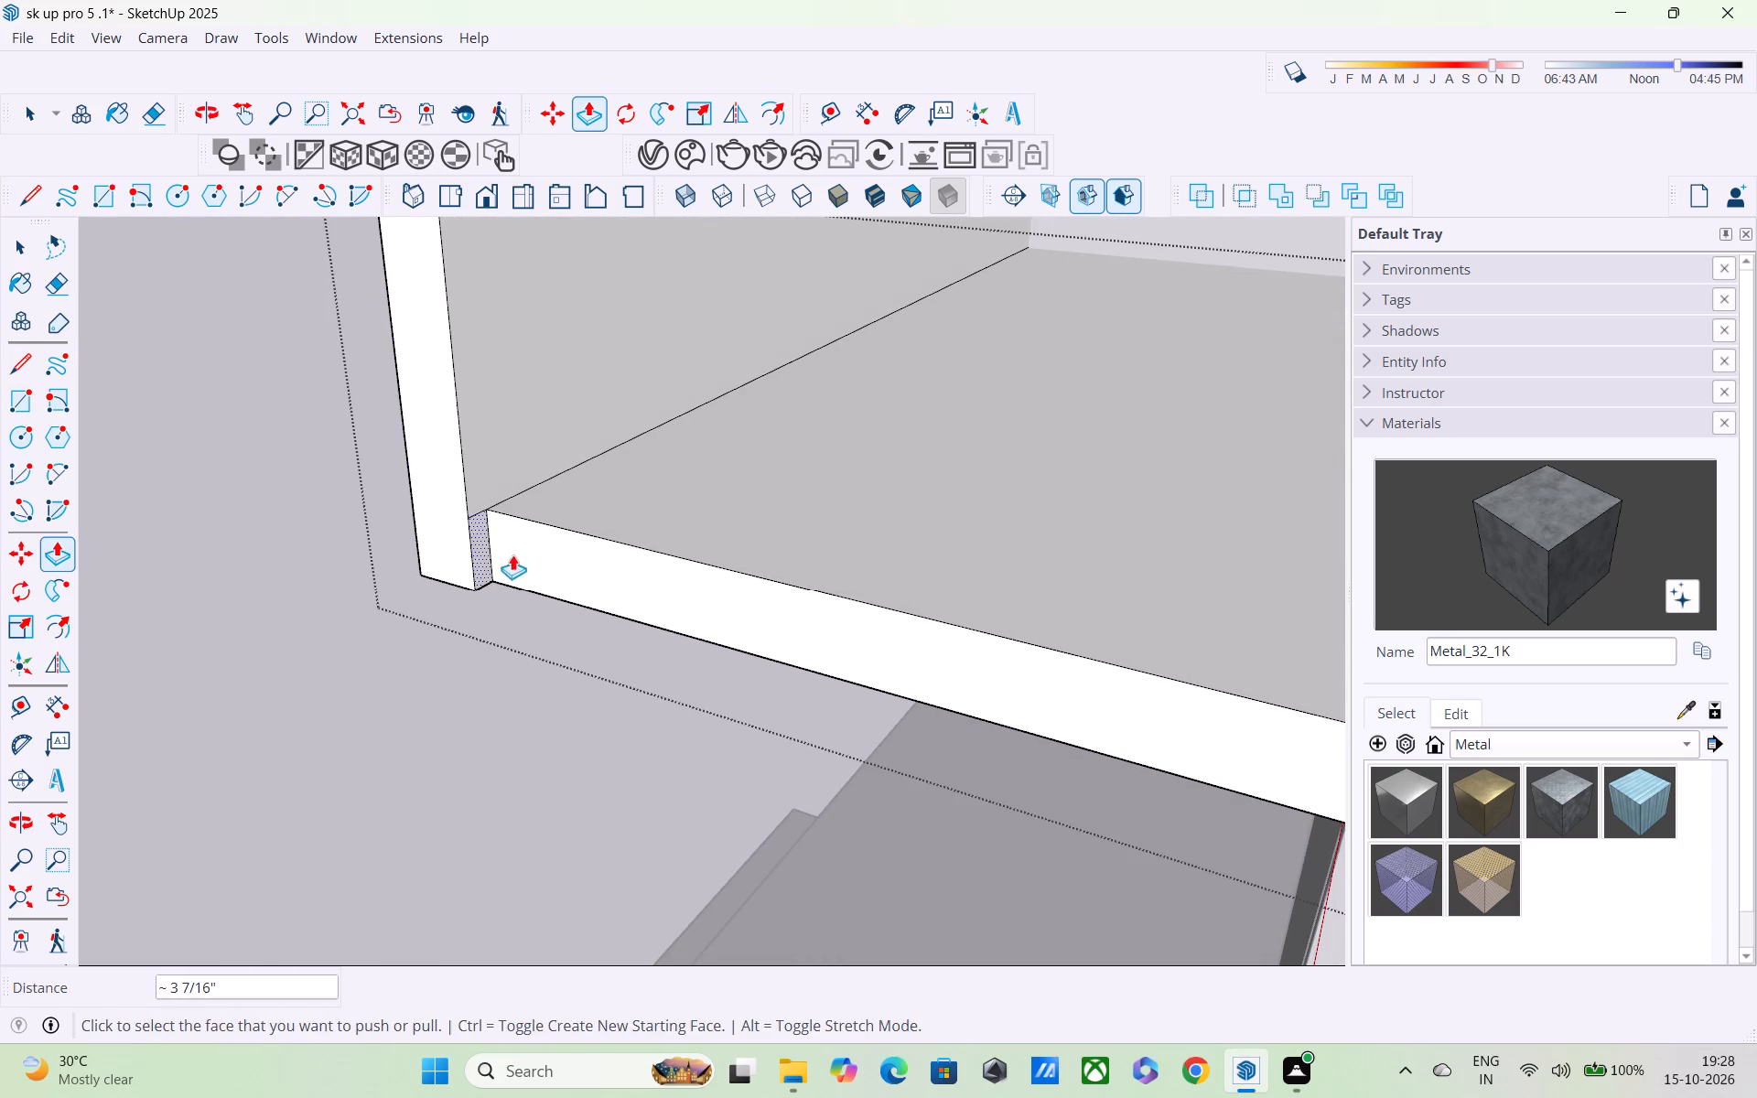
Draw a 3' vertical line on the parapet's inner face from the slab corner up to the parapet's top edge.
middle_click_drag(512, 554, 328, 568)
scroll(333, 556, "down", 4)
middle_click_drag(457, 576, 432, 498)
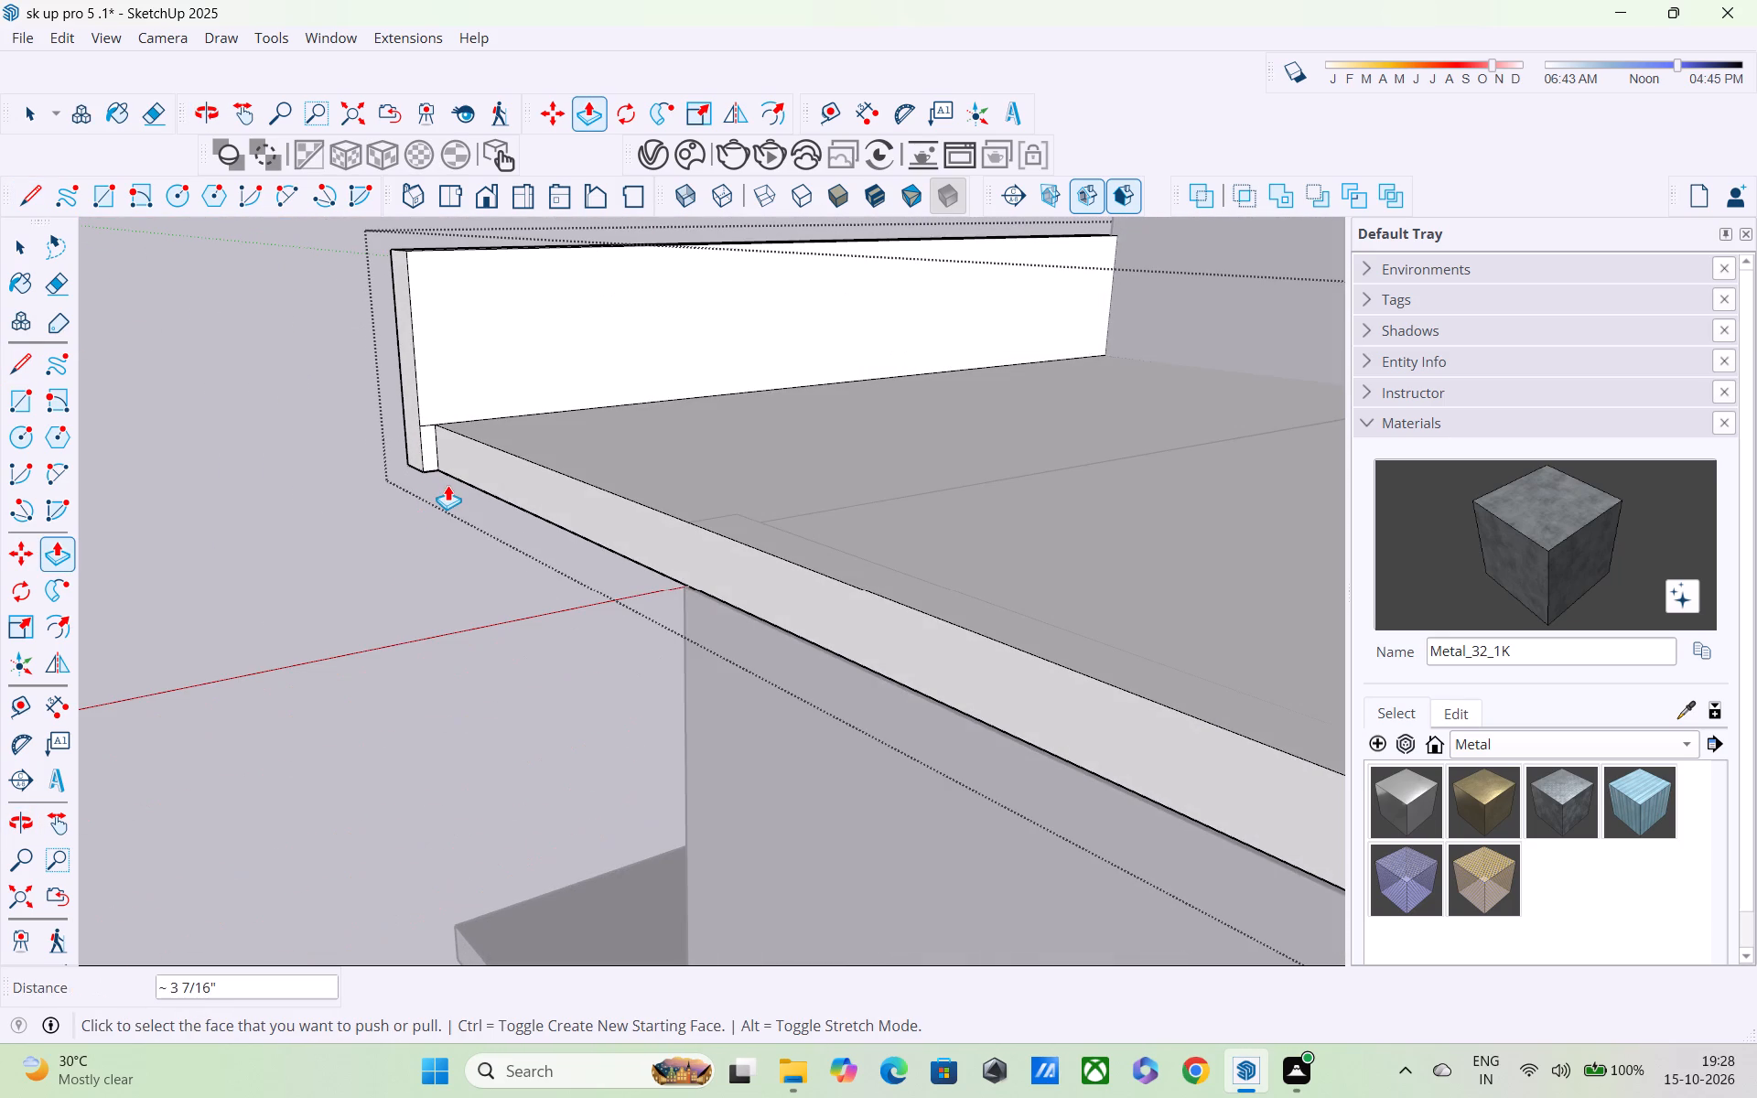
key("l")
scroll(461, 428, "up", 3)
left_click(431, 425)
scroll(417, 305, "down", 2)
middle_click_drag(417, 305, 499, 503)
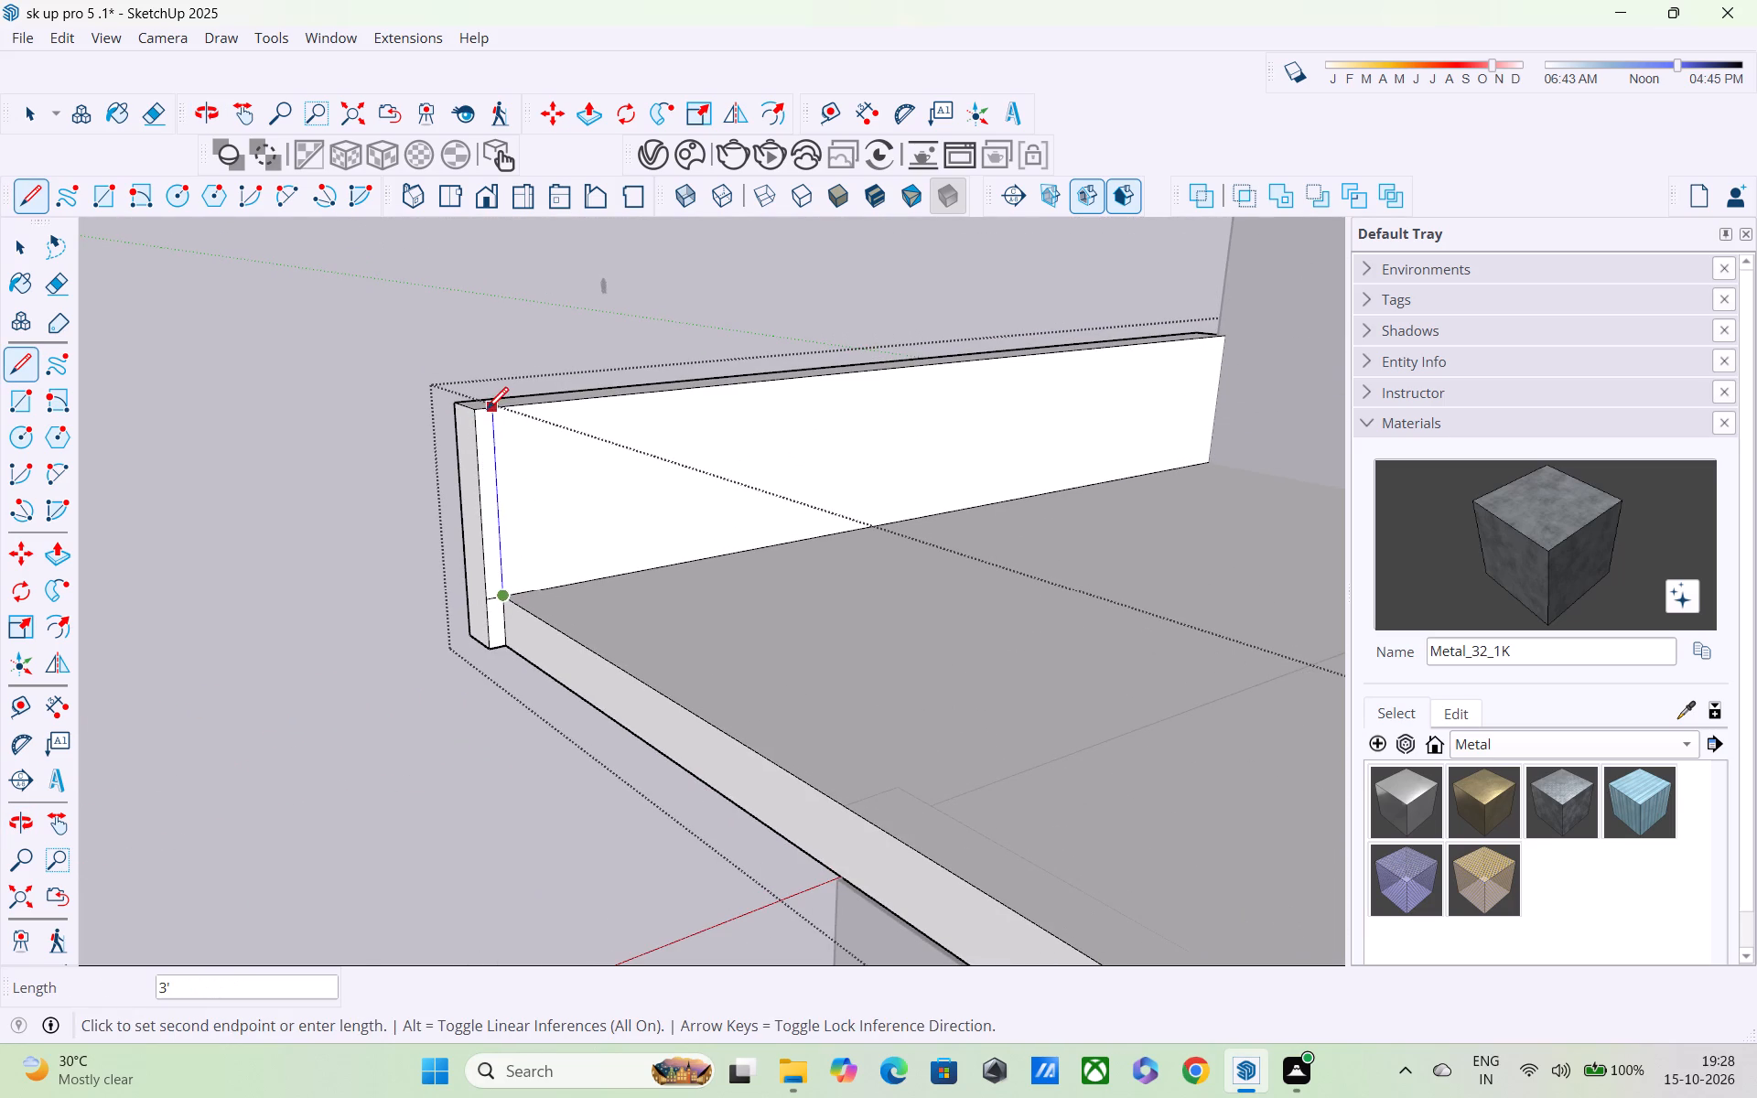
left_click(487, 411)
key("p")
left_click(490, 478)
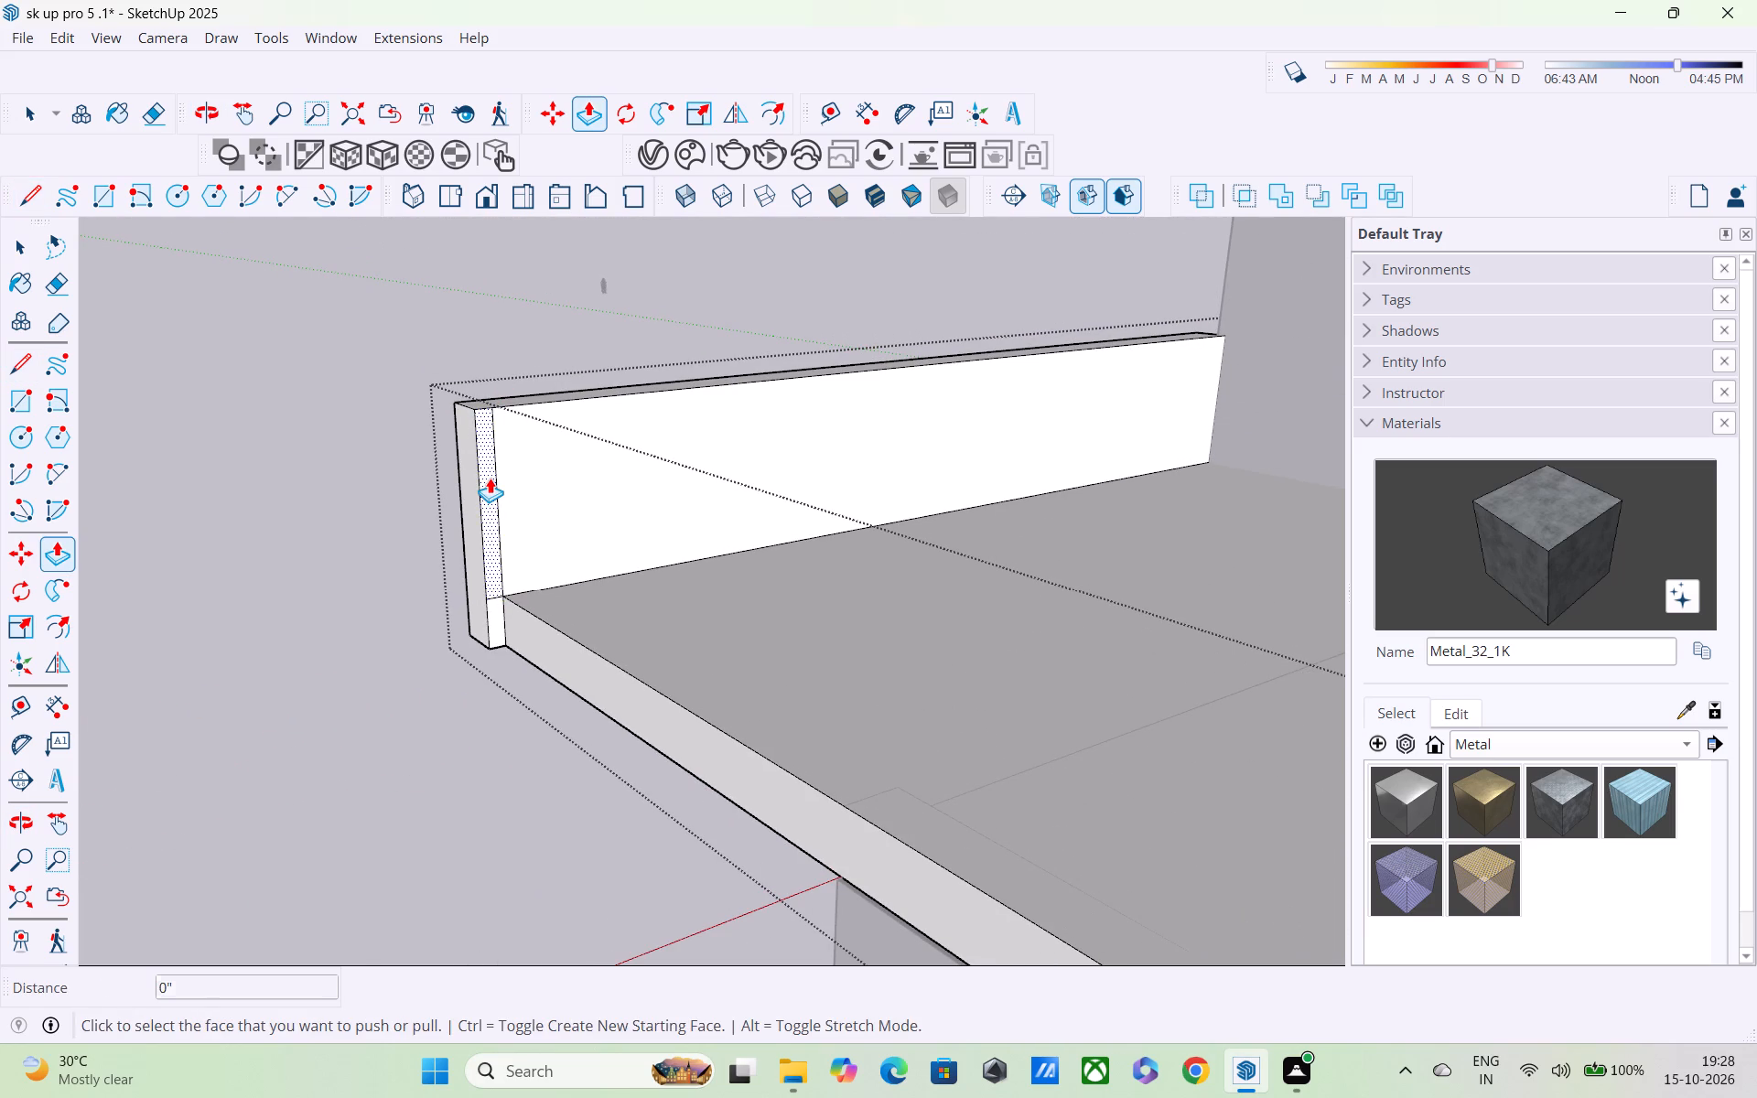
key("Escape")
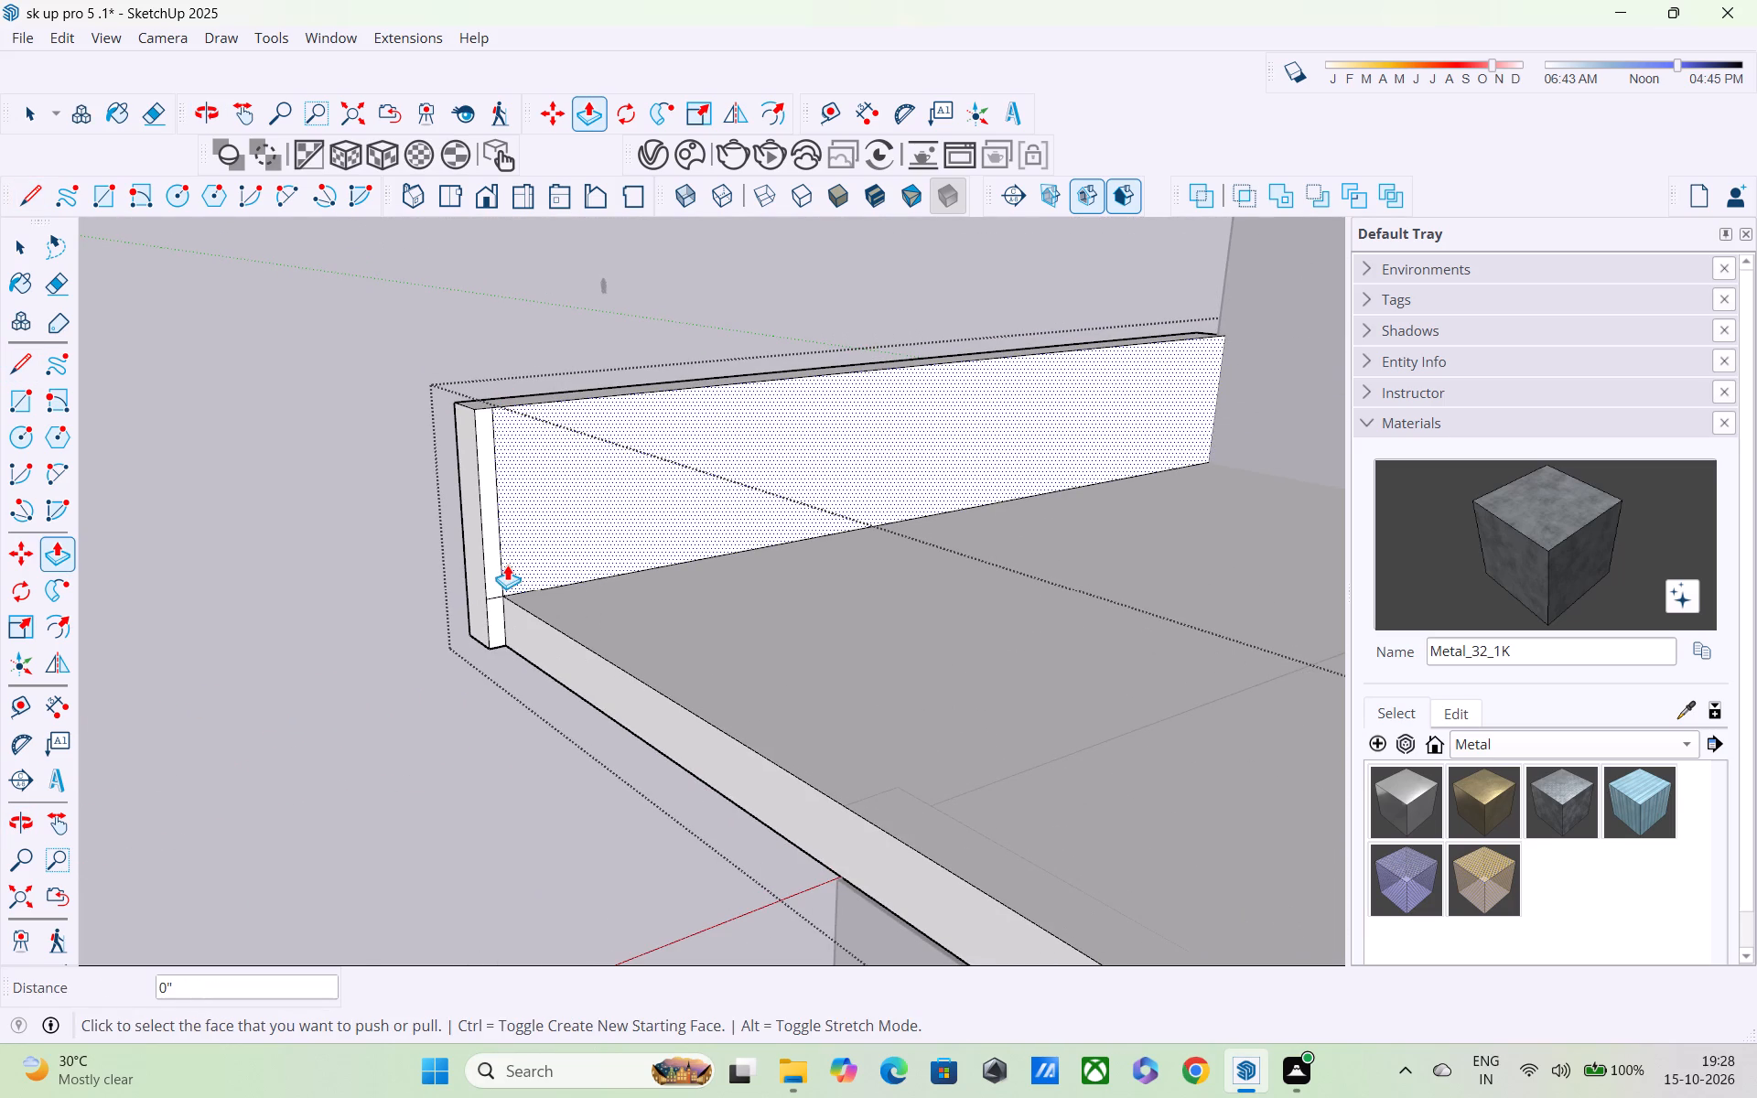
Erase the short edge at slab level so the narrow strip at the parapet's end becomes one full-height face.
key("e")
scroll(493, 586, "up", 3)
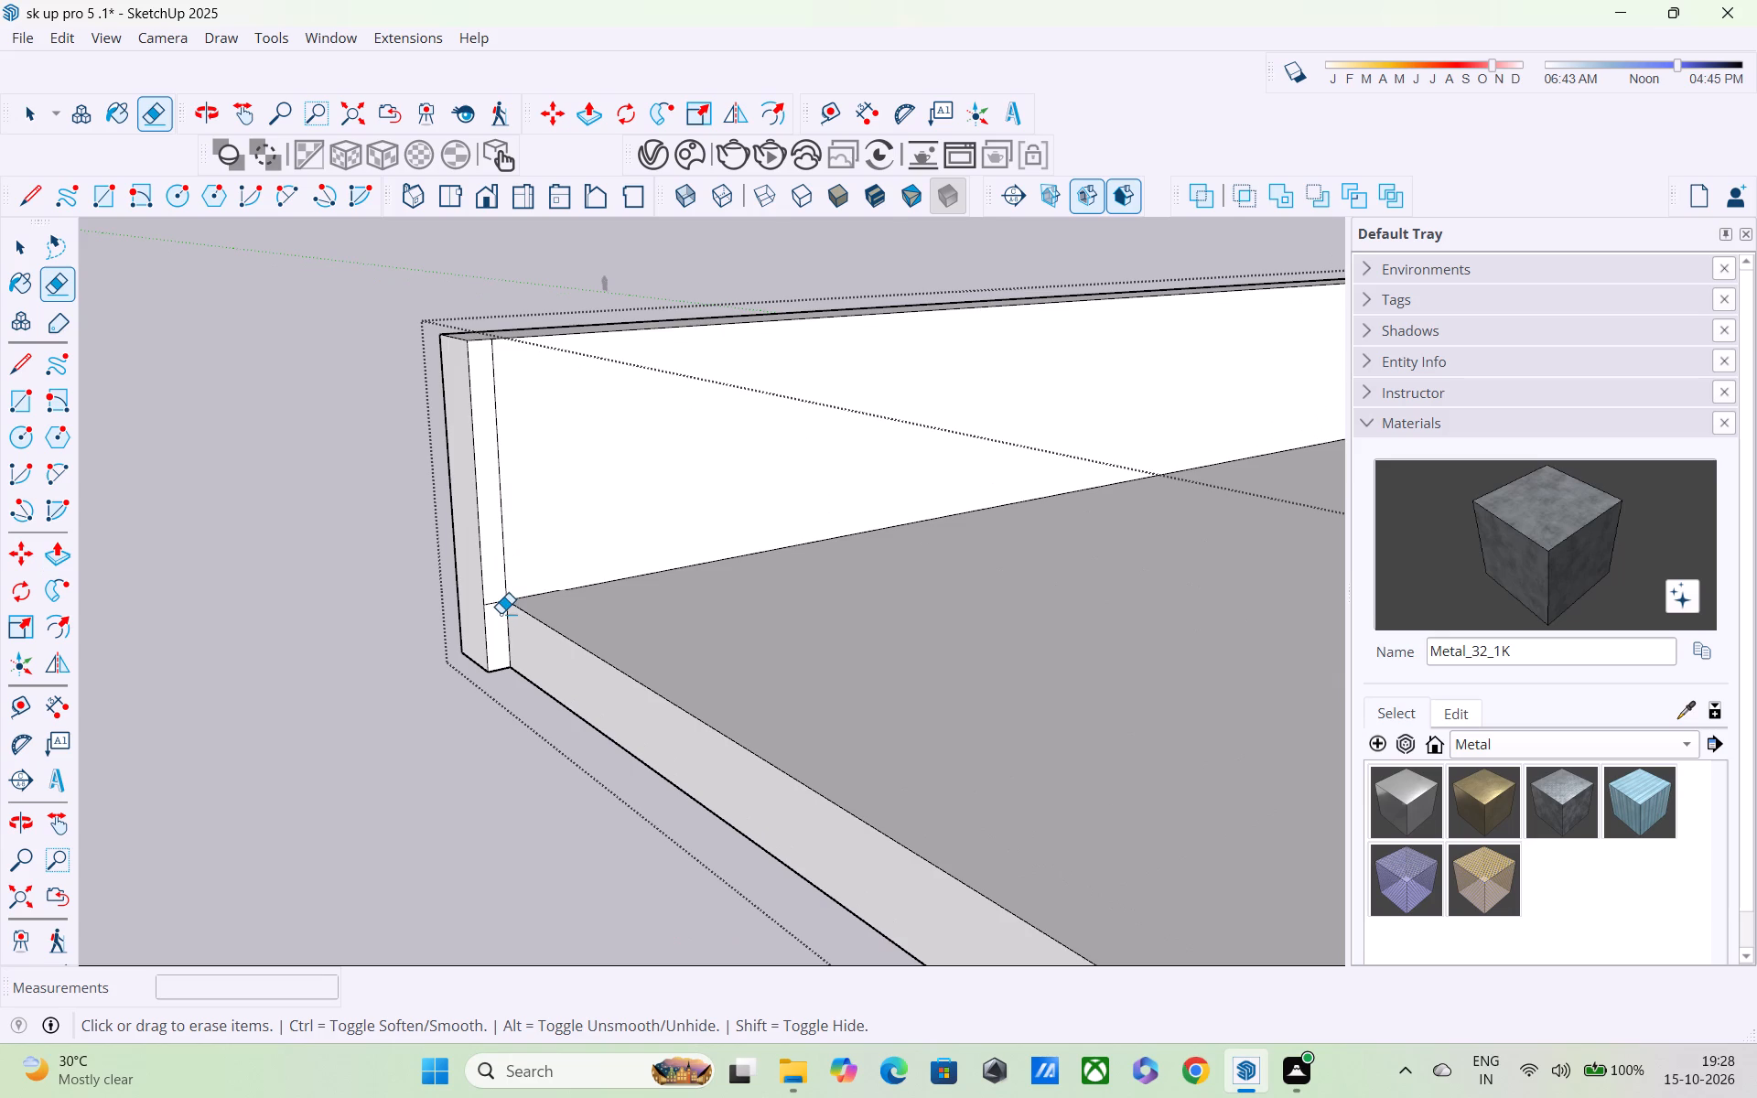
left_click(497, 605)
Push/Pull the full-height strip about 21' 3/16" along the slab's side edge, aligned with the endpoint on the lower slab, to form the side parapet.
key("p")
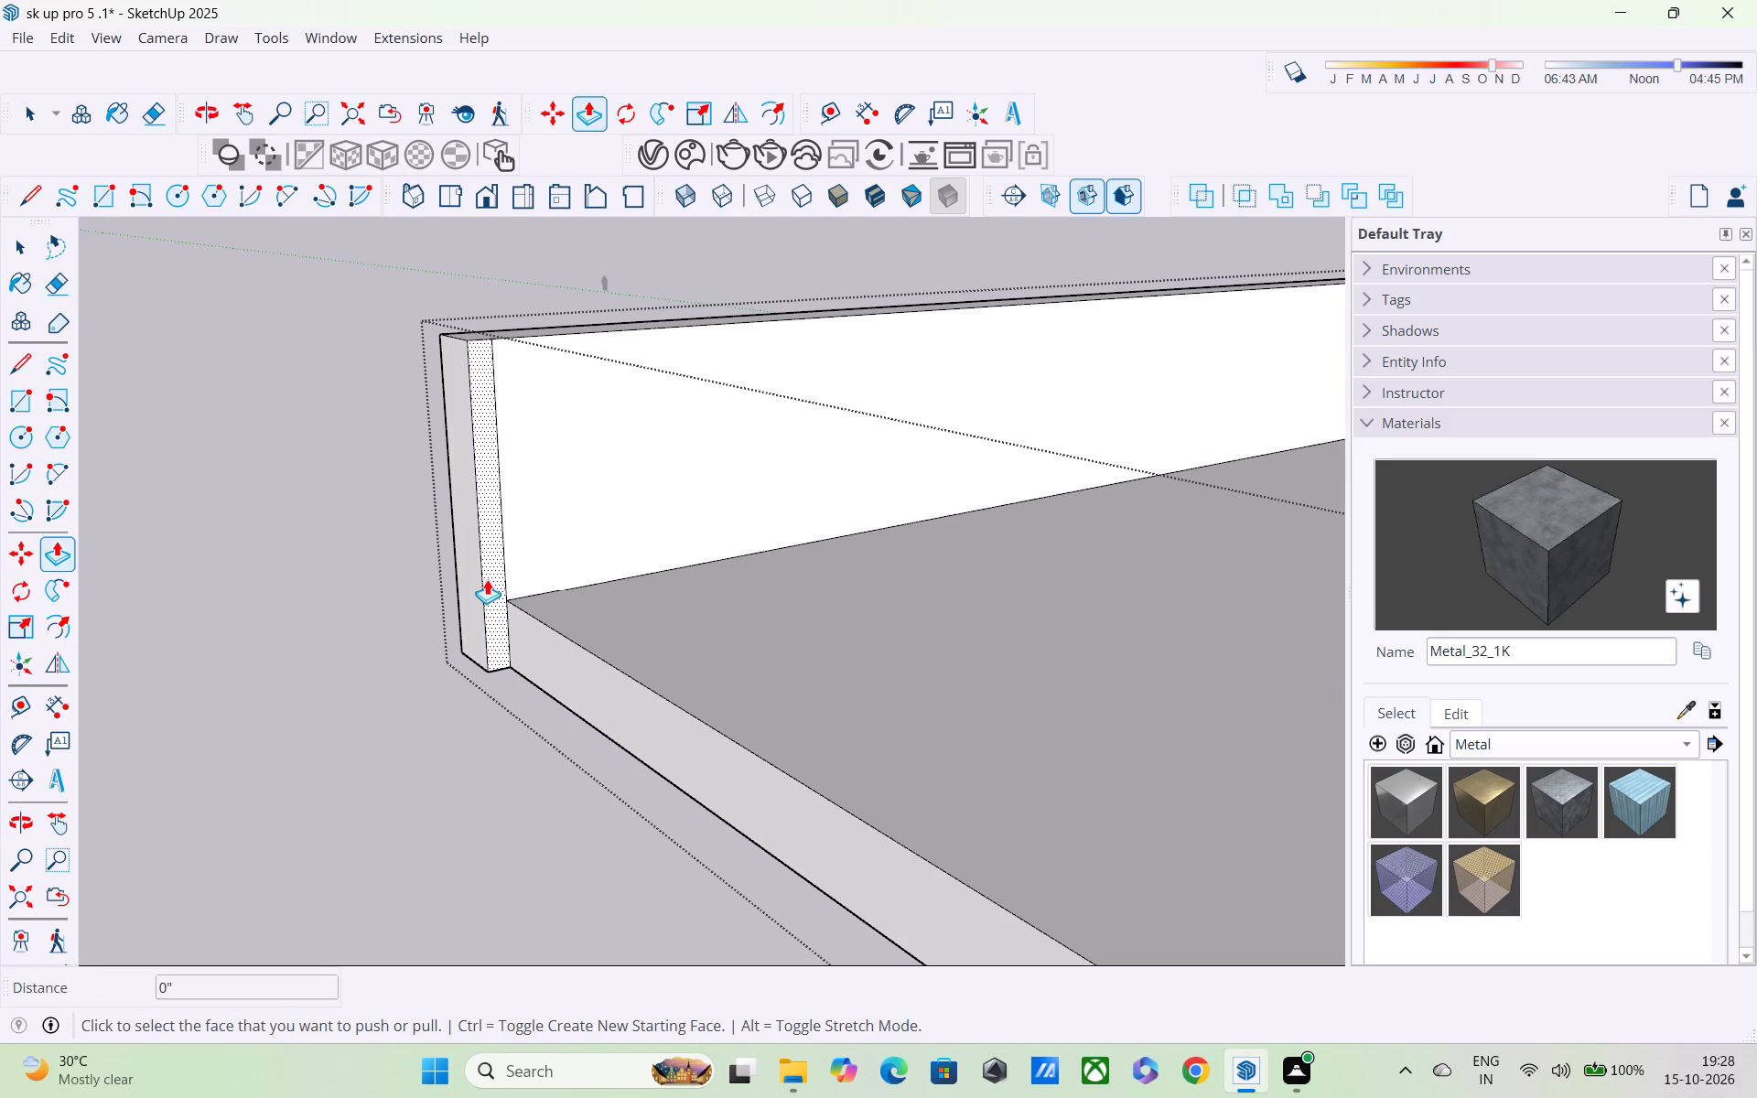
left_click(491, 574)
scroll(522, 616, "down", 9)
middle_click_drag(620, 698, 815, 756)
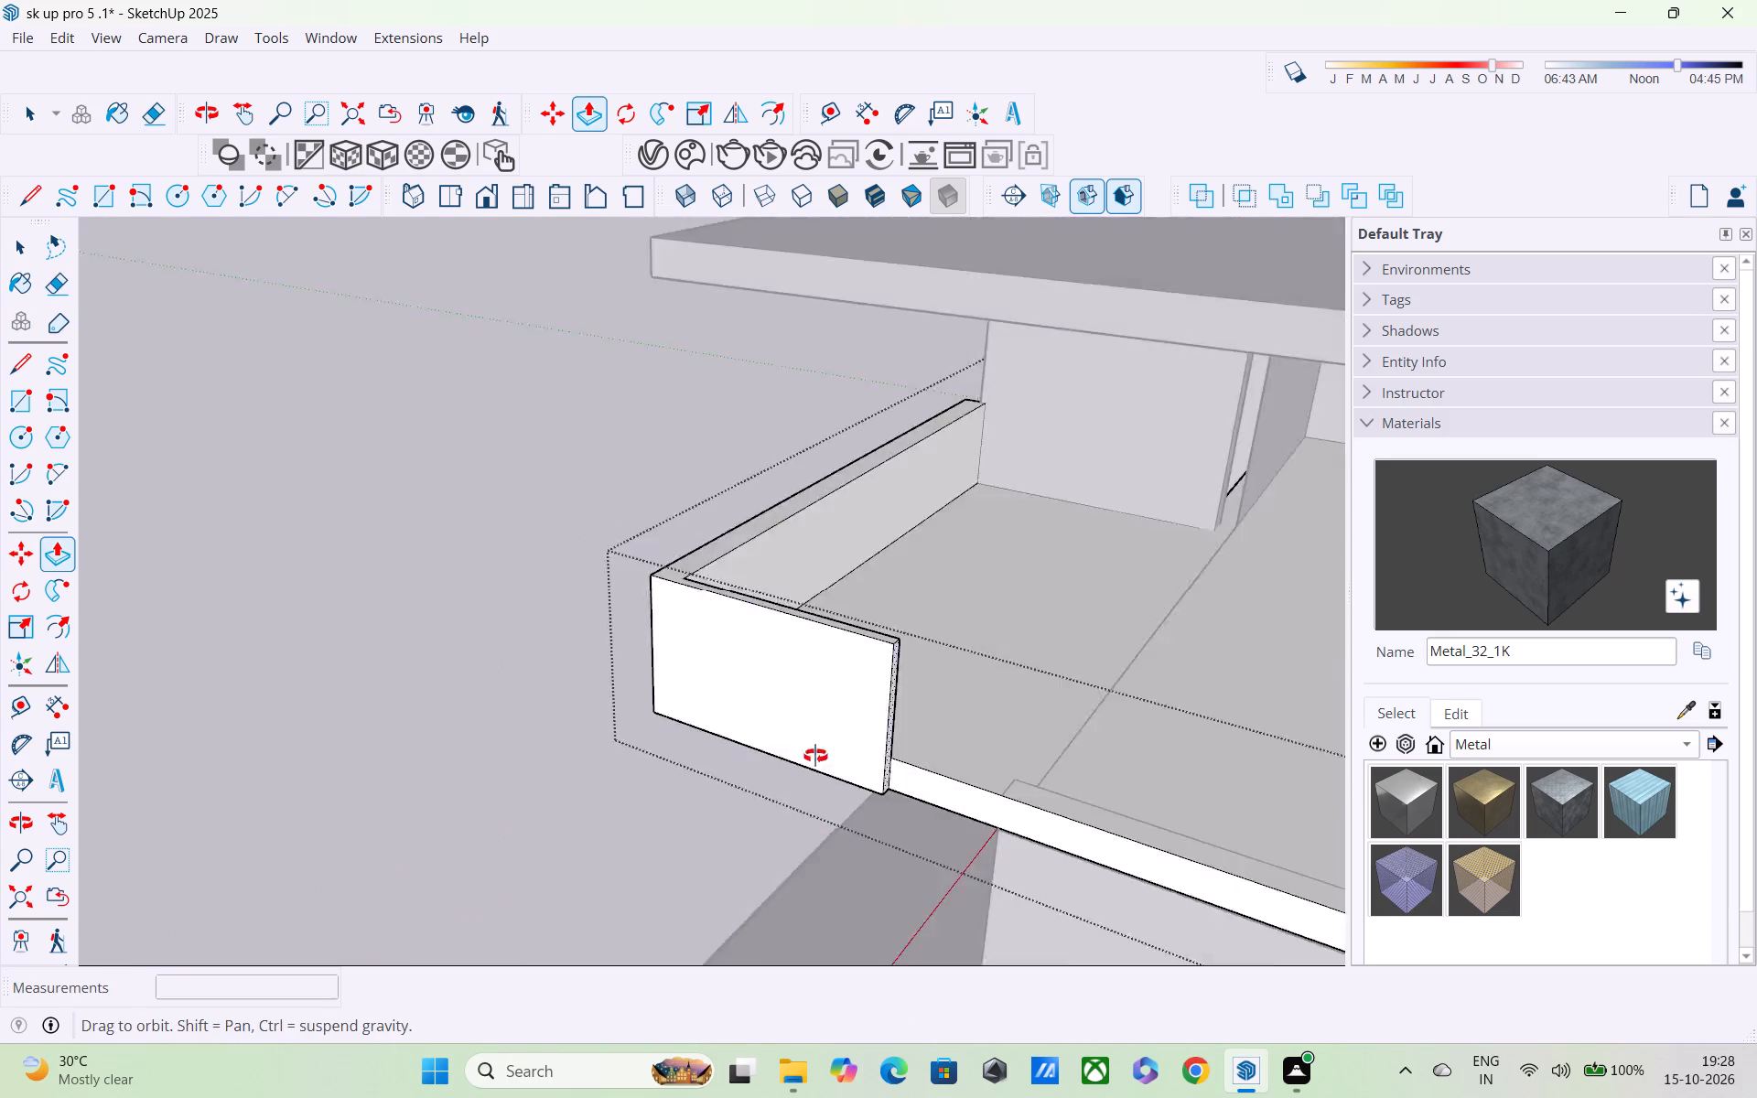
middle_click_drag(815, 756, 1120, 717)
scroll(1124, 715, "up", 1)
scroll(1134, 692, "down", 5)
middle_click_drag(1138, 687, 1181, 542, "shift")
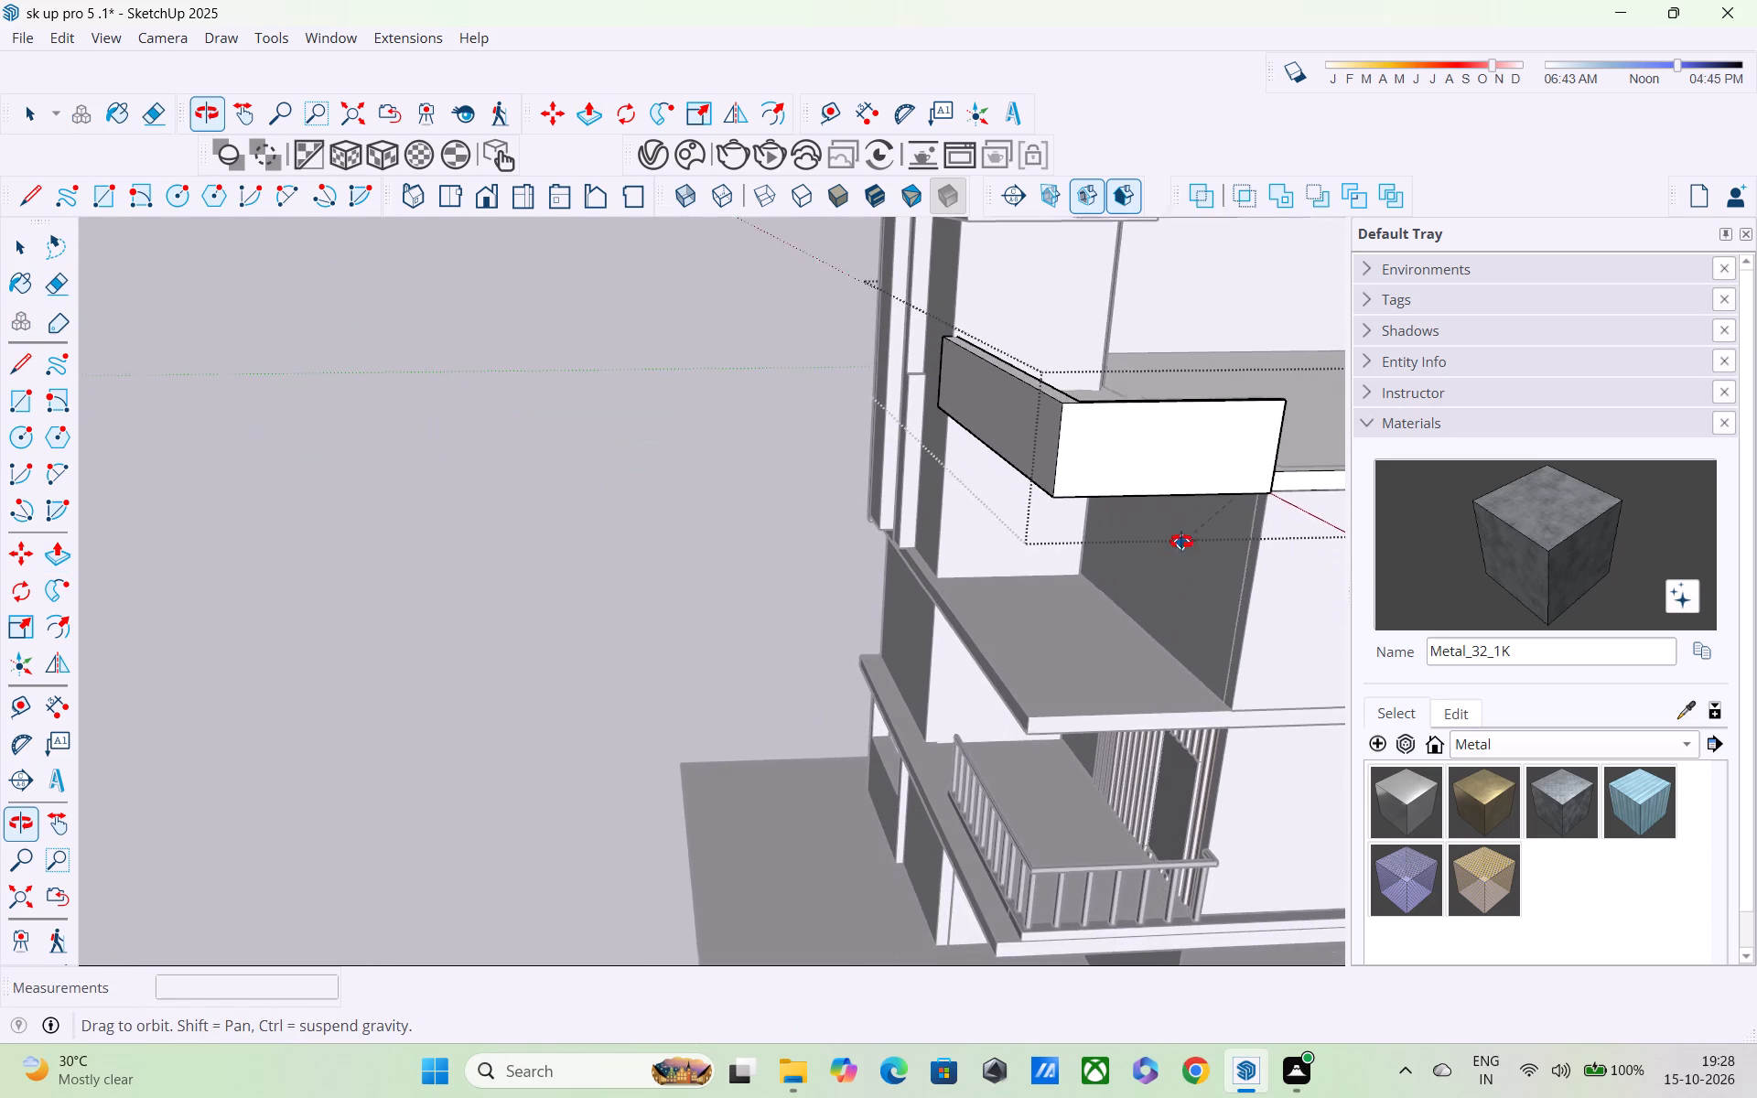
middle_click_drag(1181, 542, 1180, 541, "shift")
scroll(1180, 541, "down", 4)
middle_click_drag(1250, 493, 1180, 509)
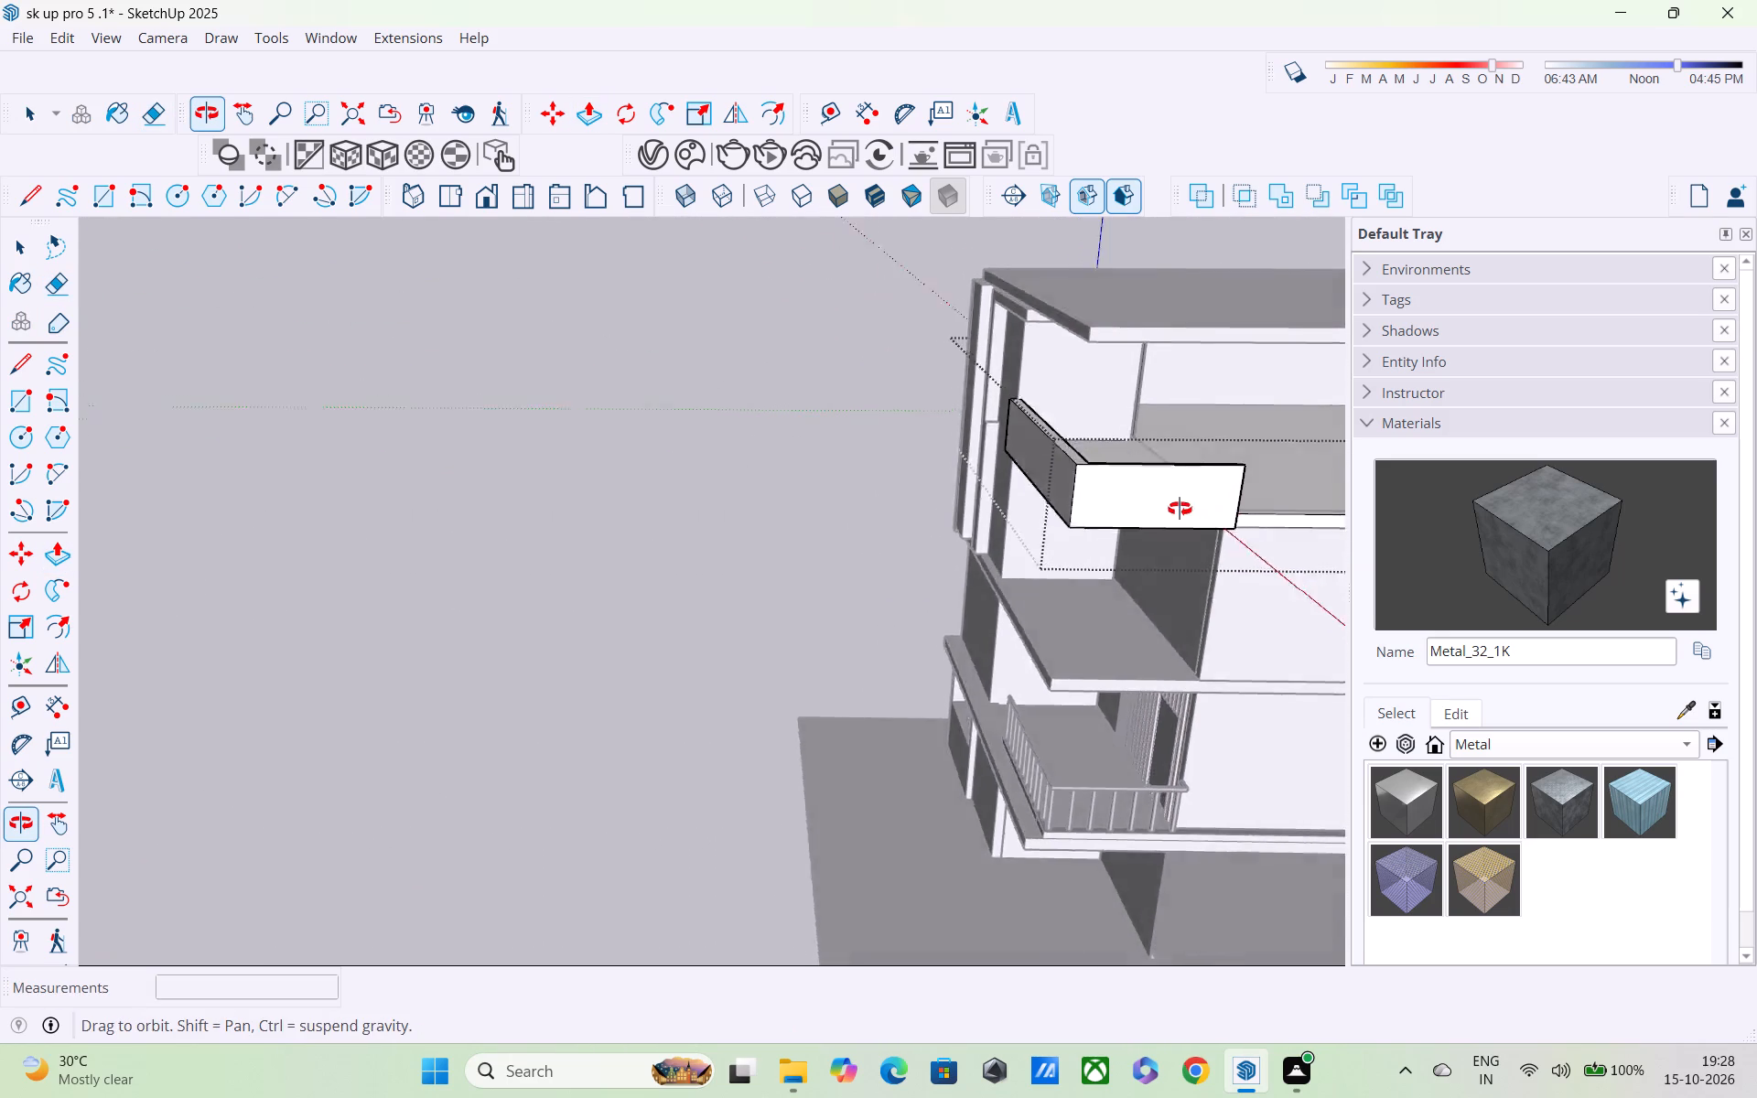
middle_click_drag(1180, 509, 857, 554)
scroll(857, 554, "down", 4)
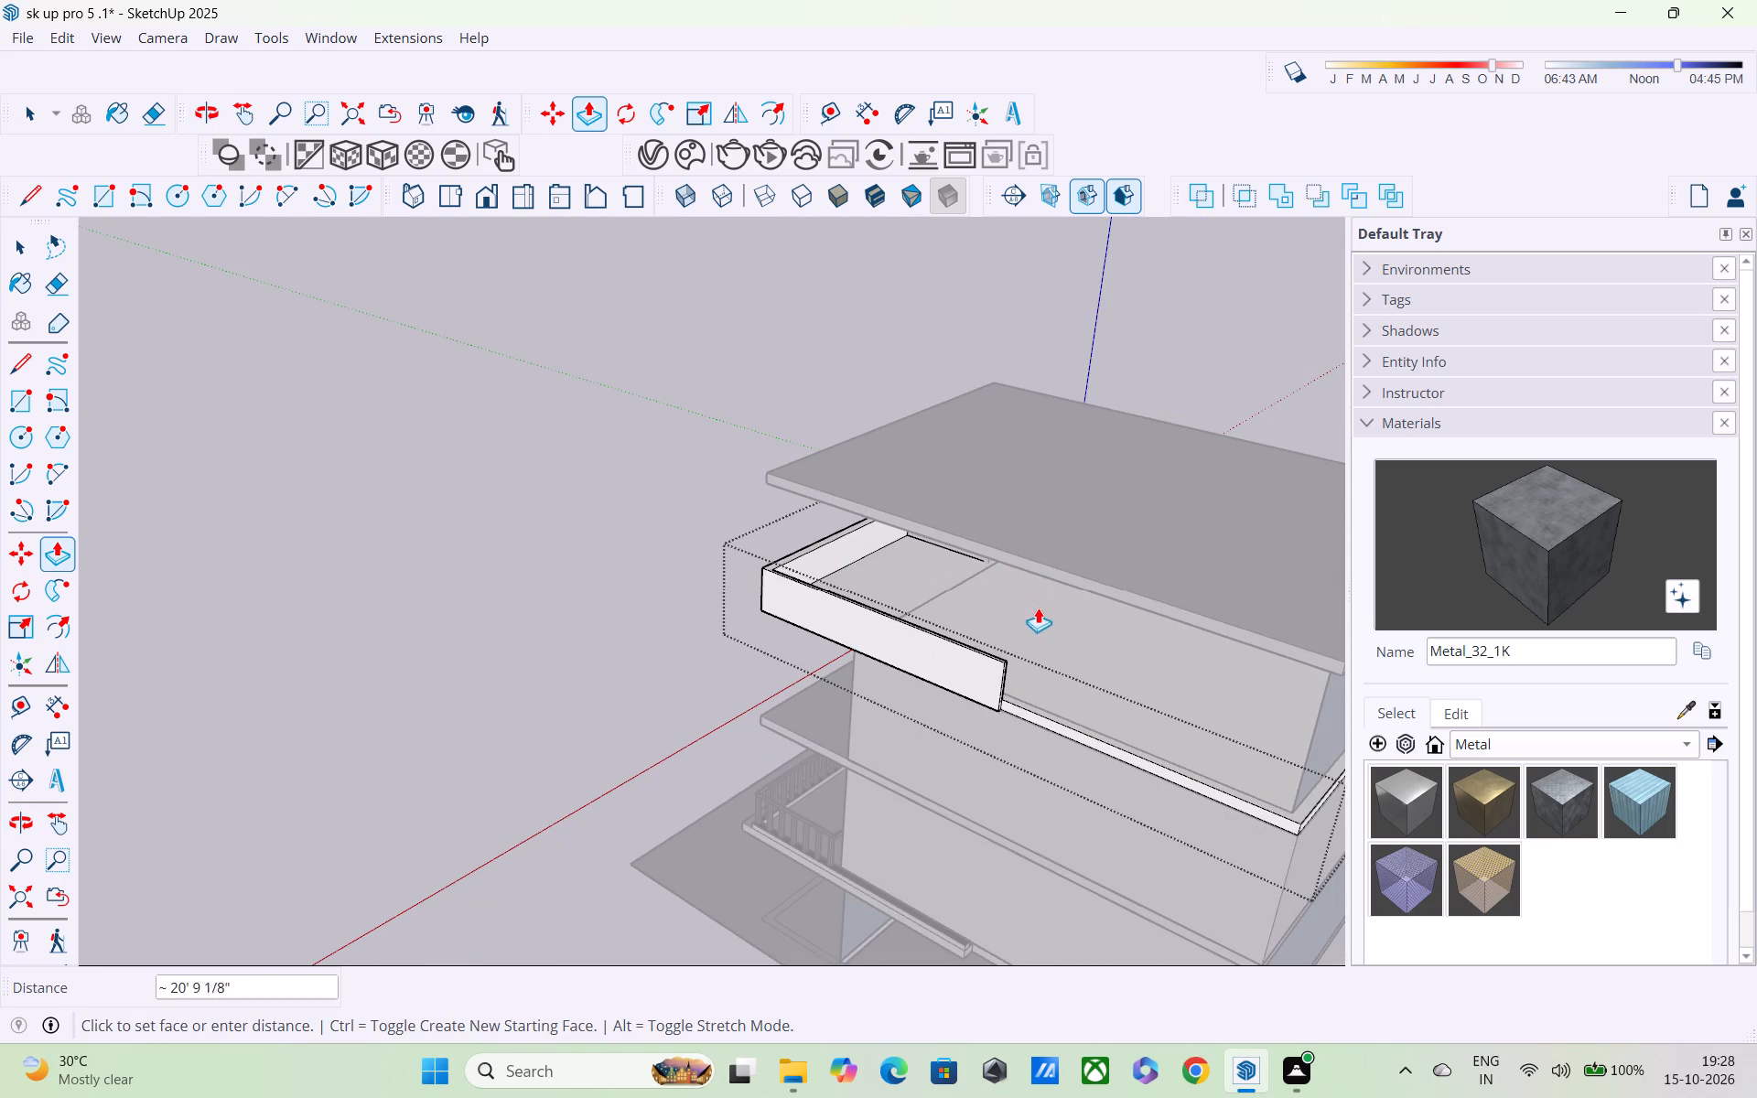
middle_click_drag(1016, 652, 1062, 494)
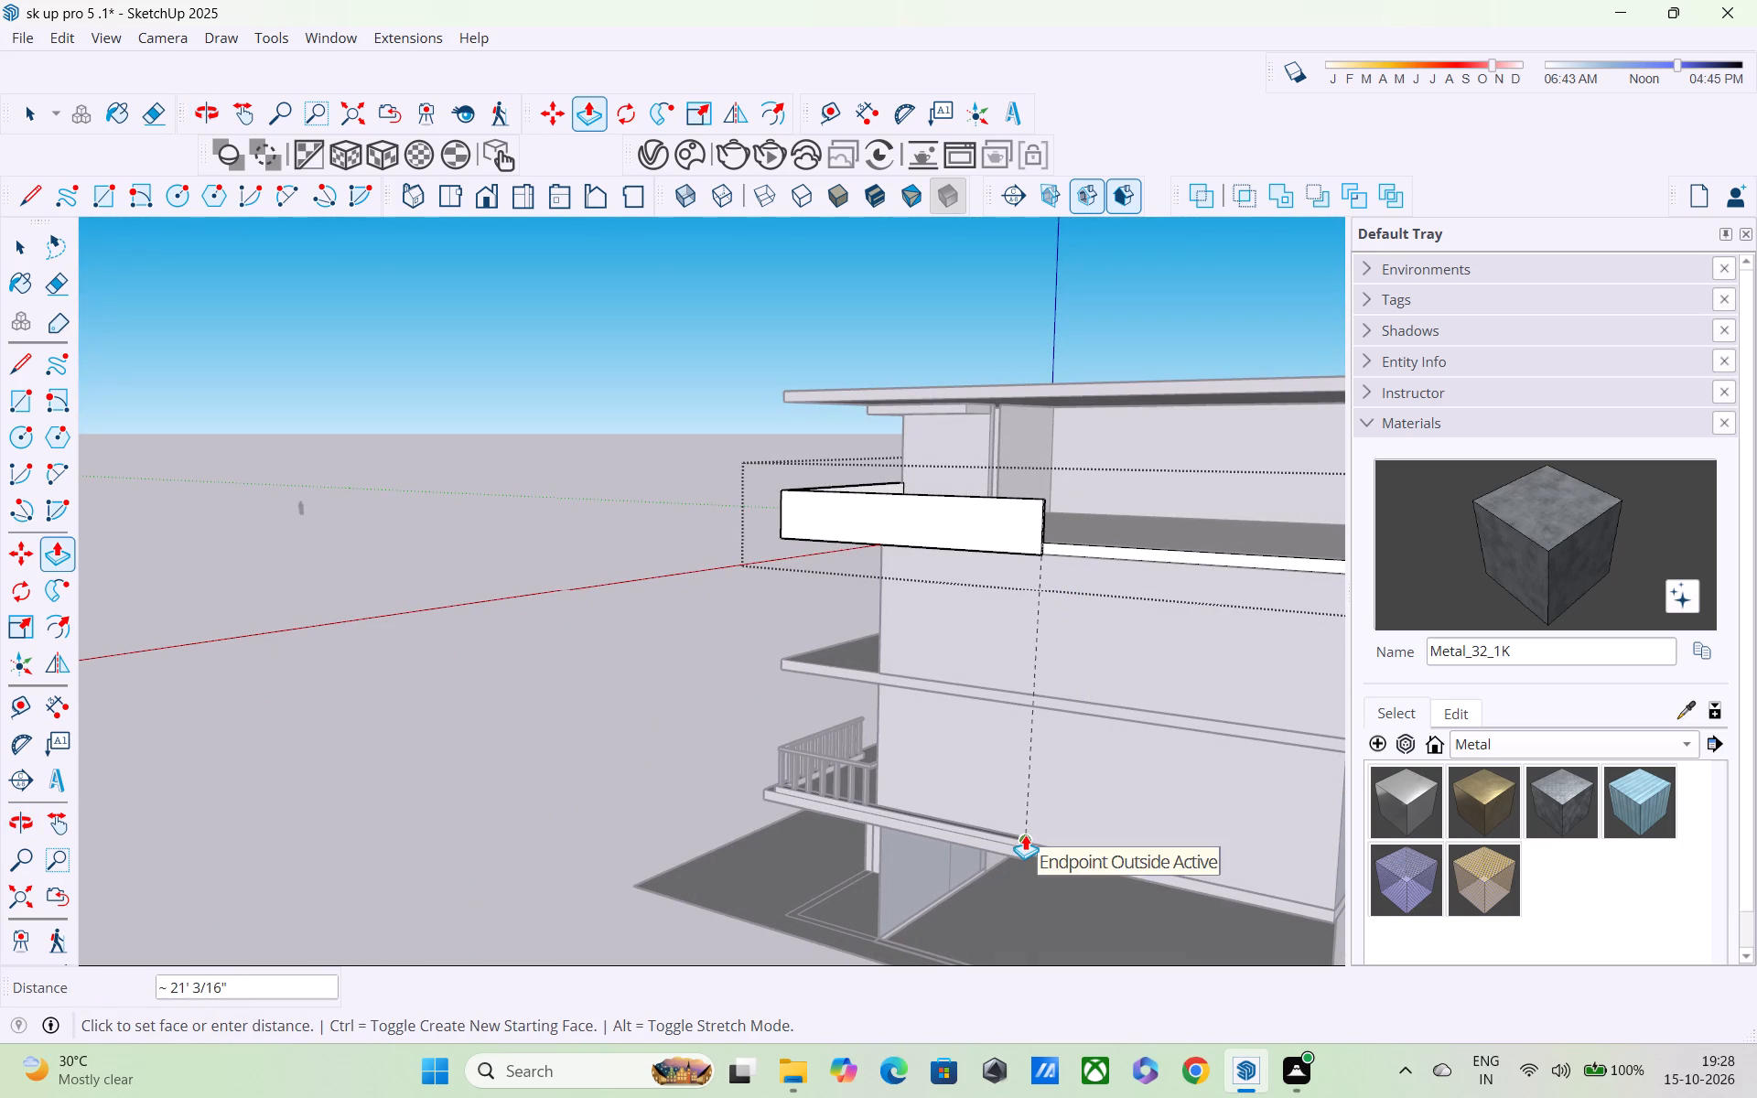
left_click(1019, 842)
Examine the L-shaped balcony parapet on the whole house from the side, above and front.
middle_click_drag(1010, 832, 1425, 795)
scroll(992, 671, "down", 2)
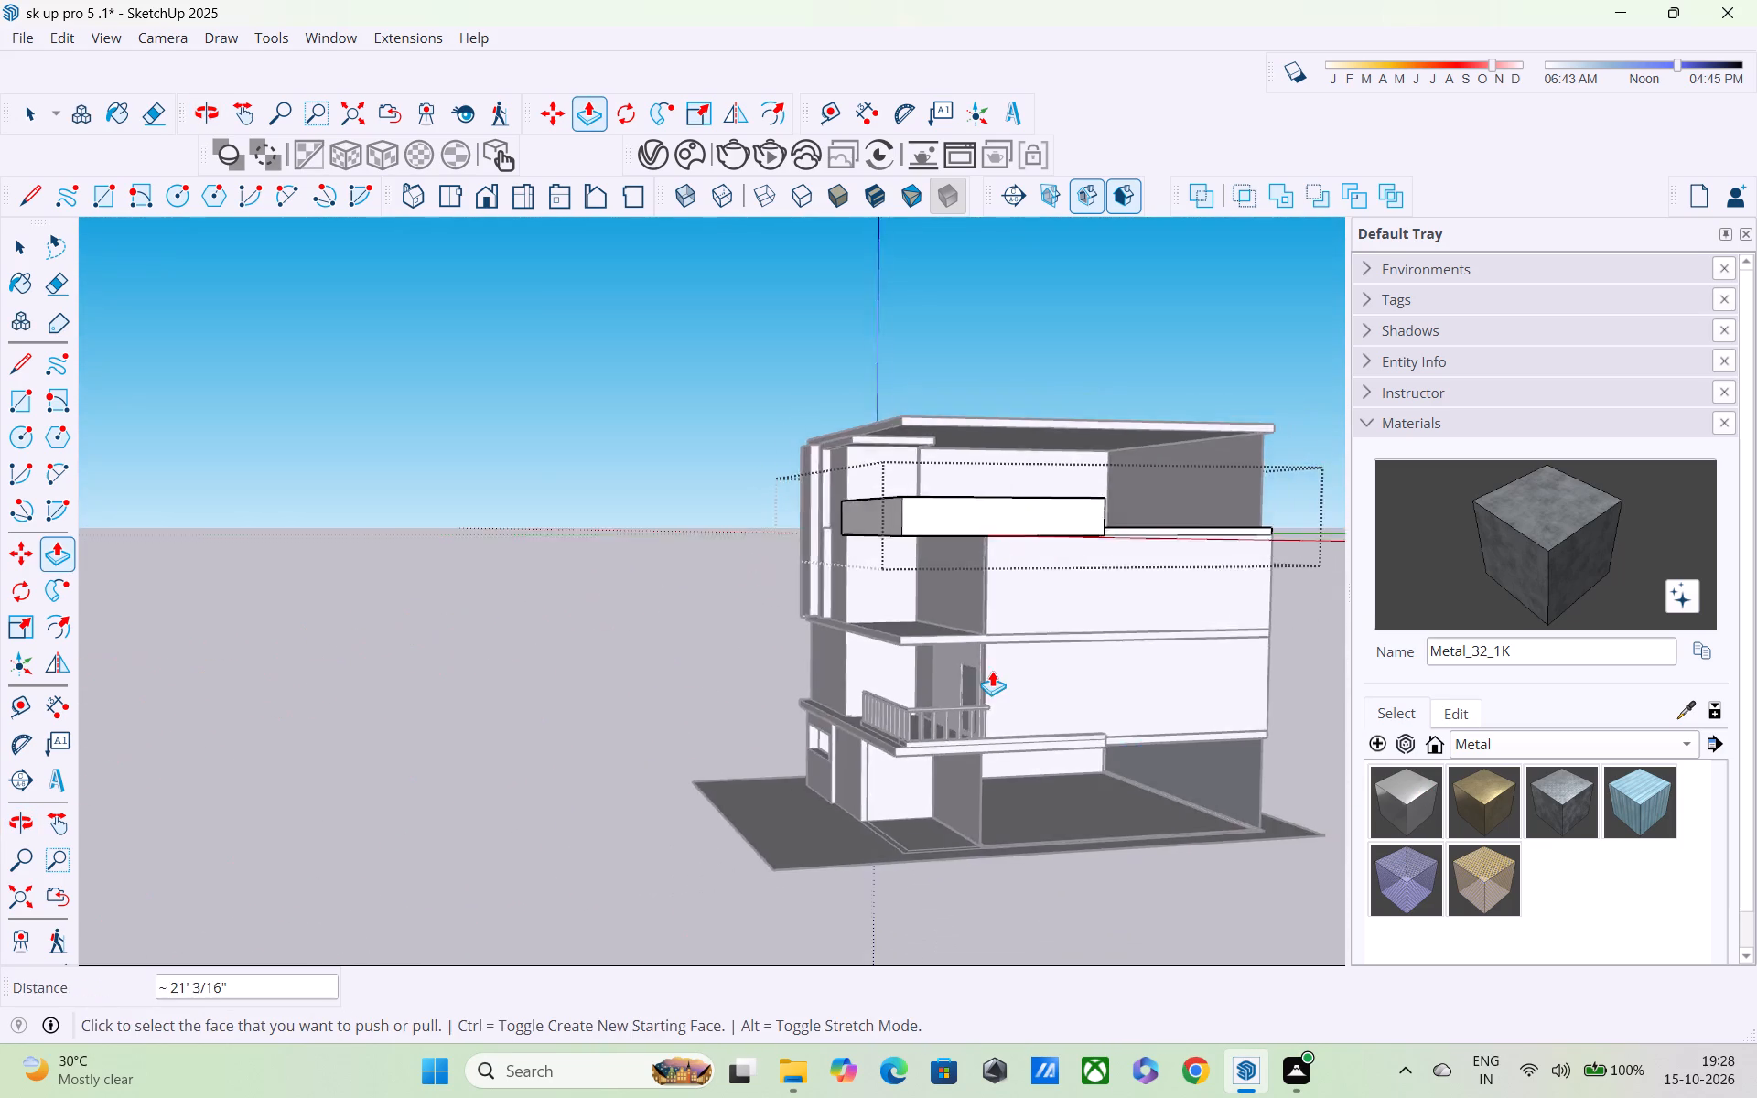
scroll(992, 671, "down", 2)
middle_click_drag(974, 674, 1236, 758)
scroll(1079, 736, "down", 3)
middle_click_drag(1051, 727, 1138, 811)
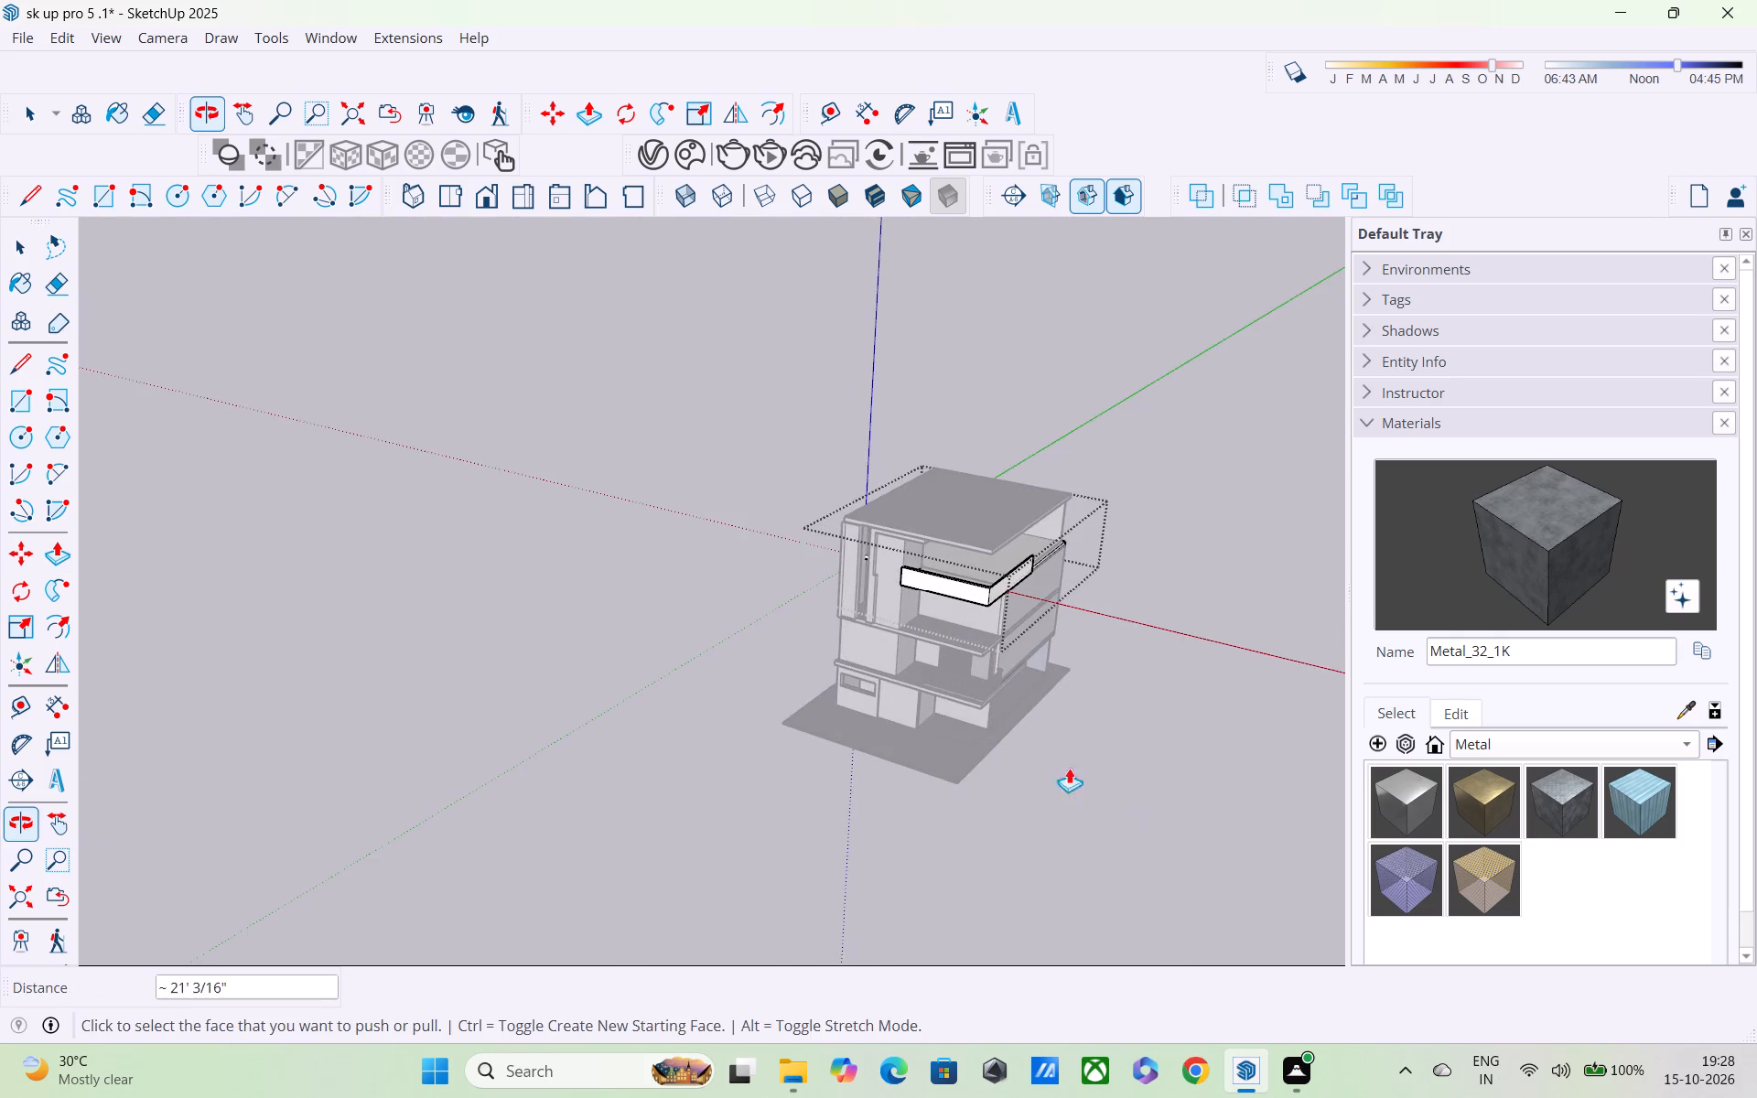
scroll(1047, 749, "down", 3)
middle_click_drag(1005, 703, 940, 582)
scroll(980, 621, "up", 13)
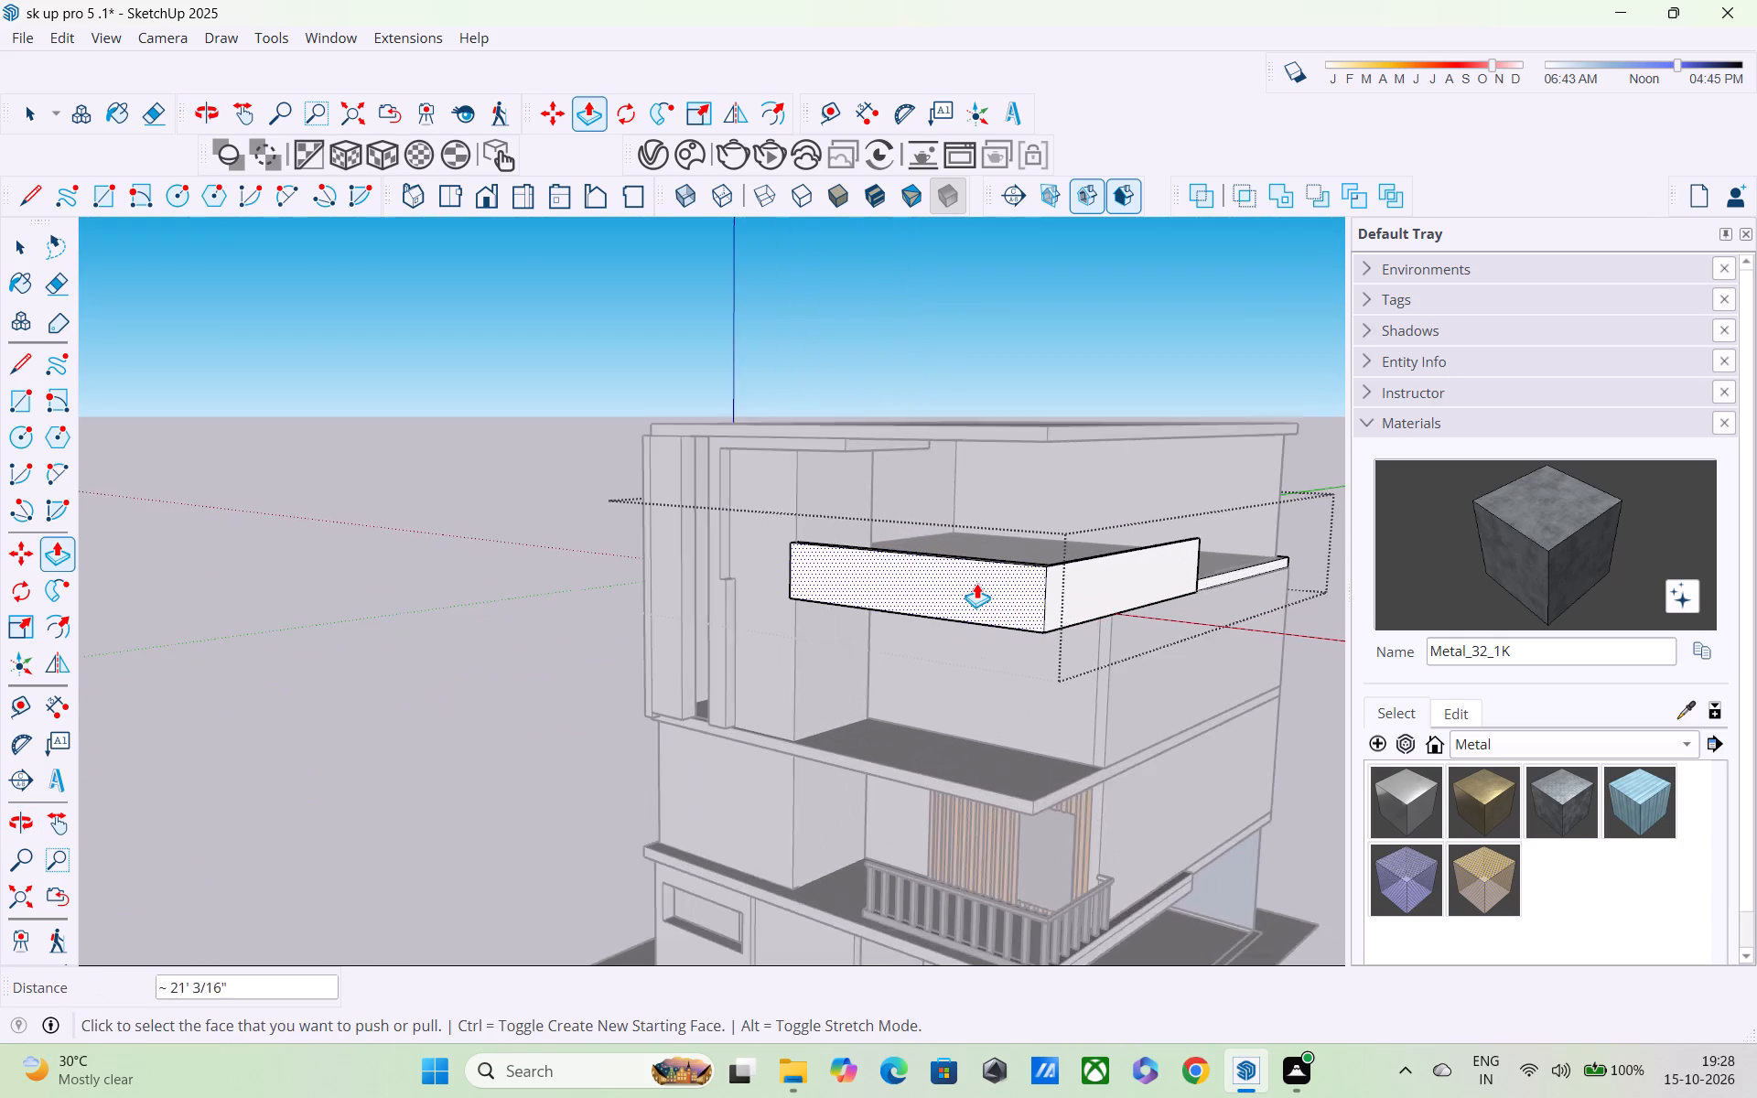
scroll(976, 583, "up", 4)
Copy the vertical end edge of the parapet's front face to its opposite corner and divide the span into 50 equal strips.
key("space")
middle_click_drag(870, 578, 911, 593)
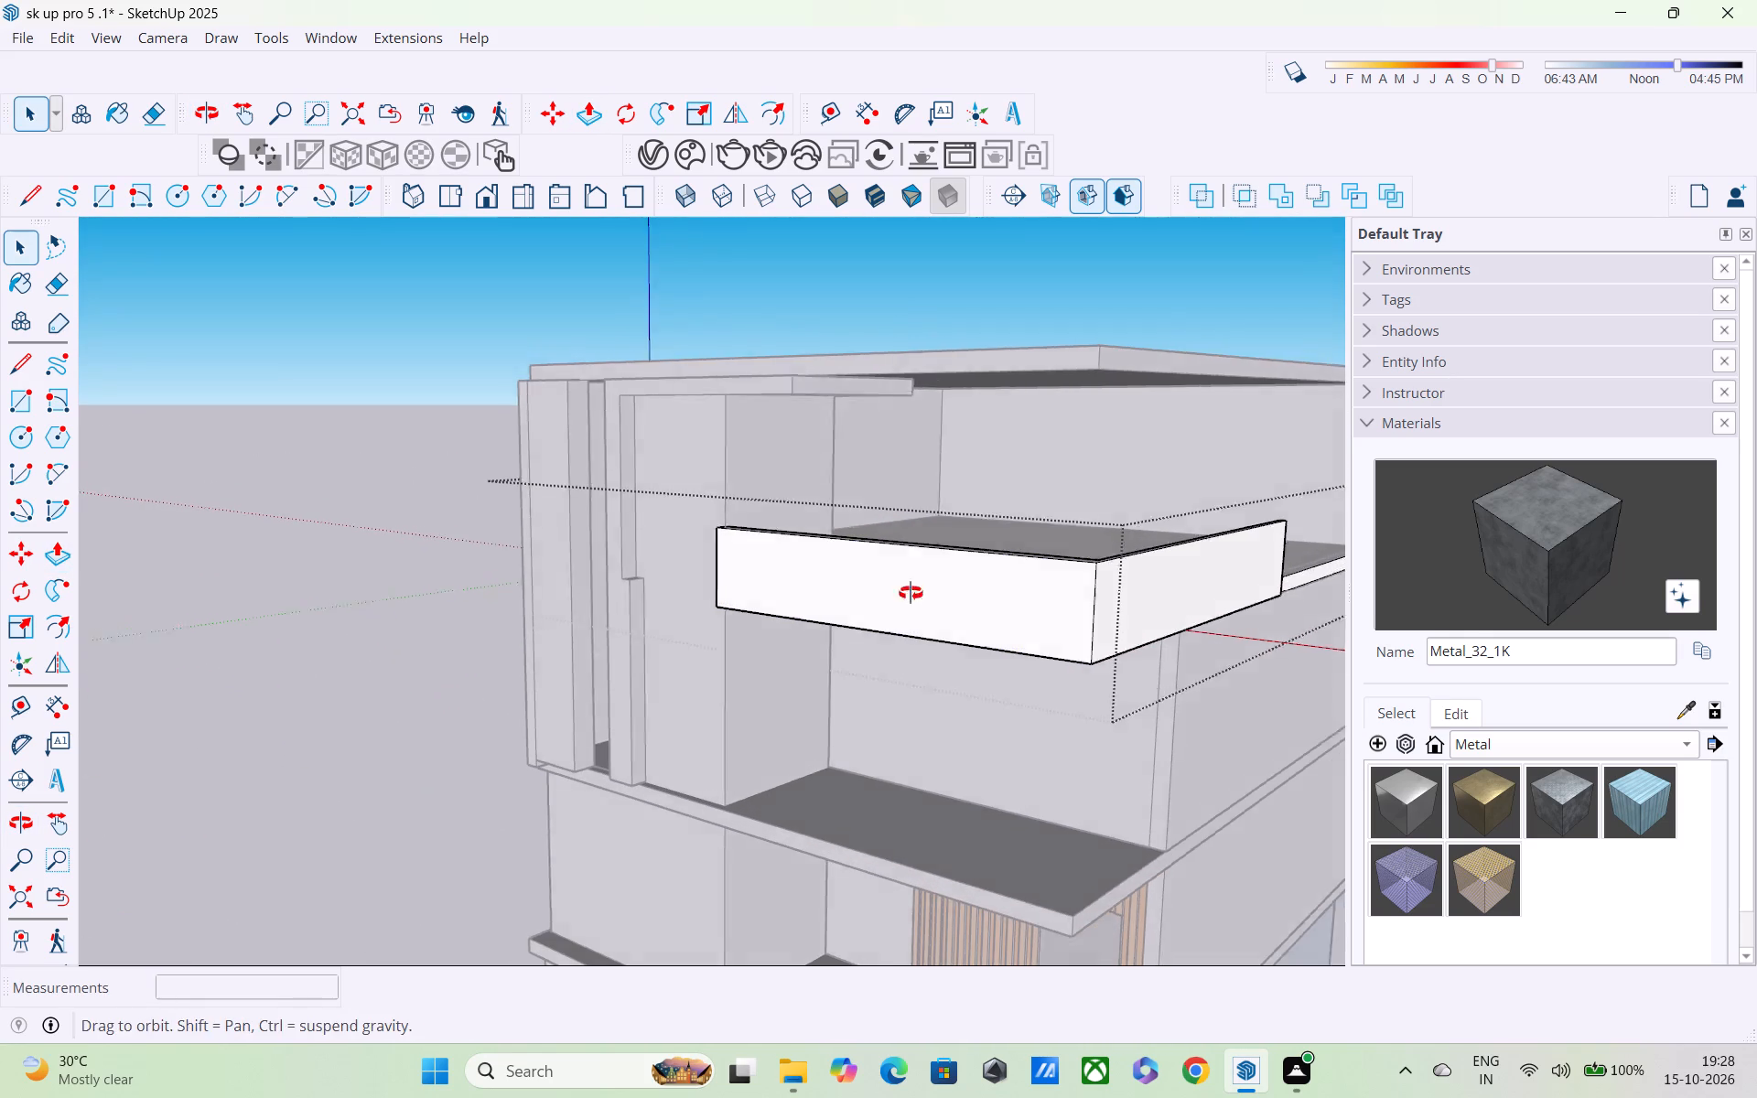
middle_click_drag(911, 593, 1104, 579)
scroll(811, 607, "up", 3)
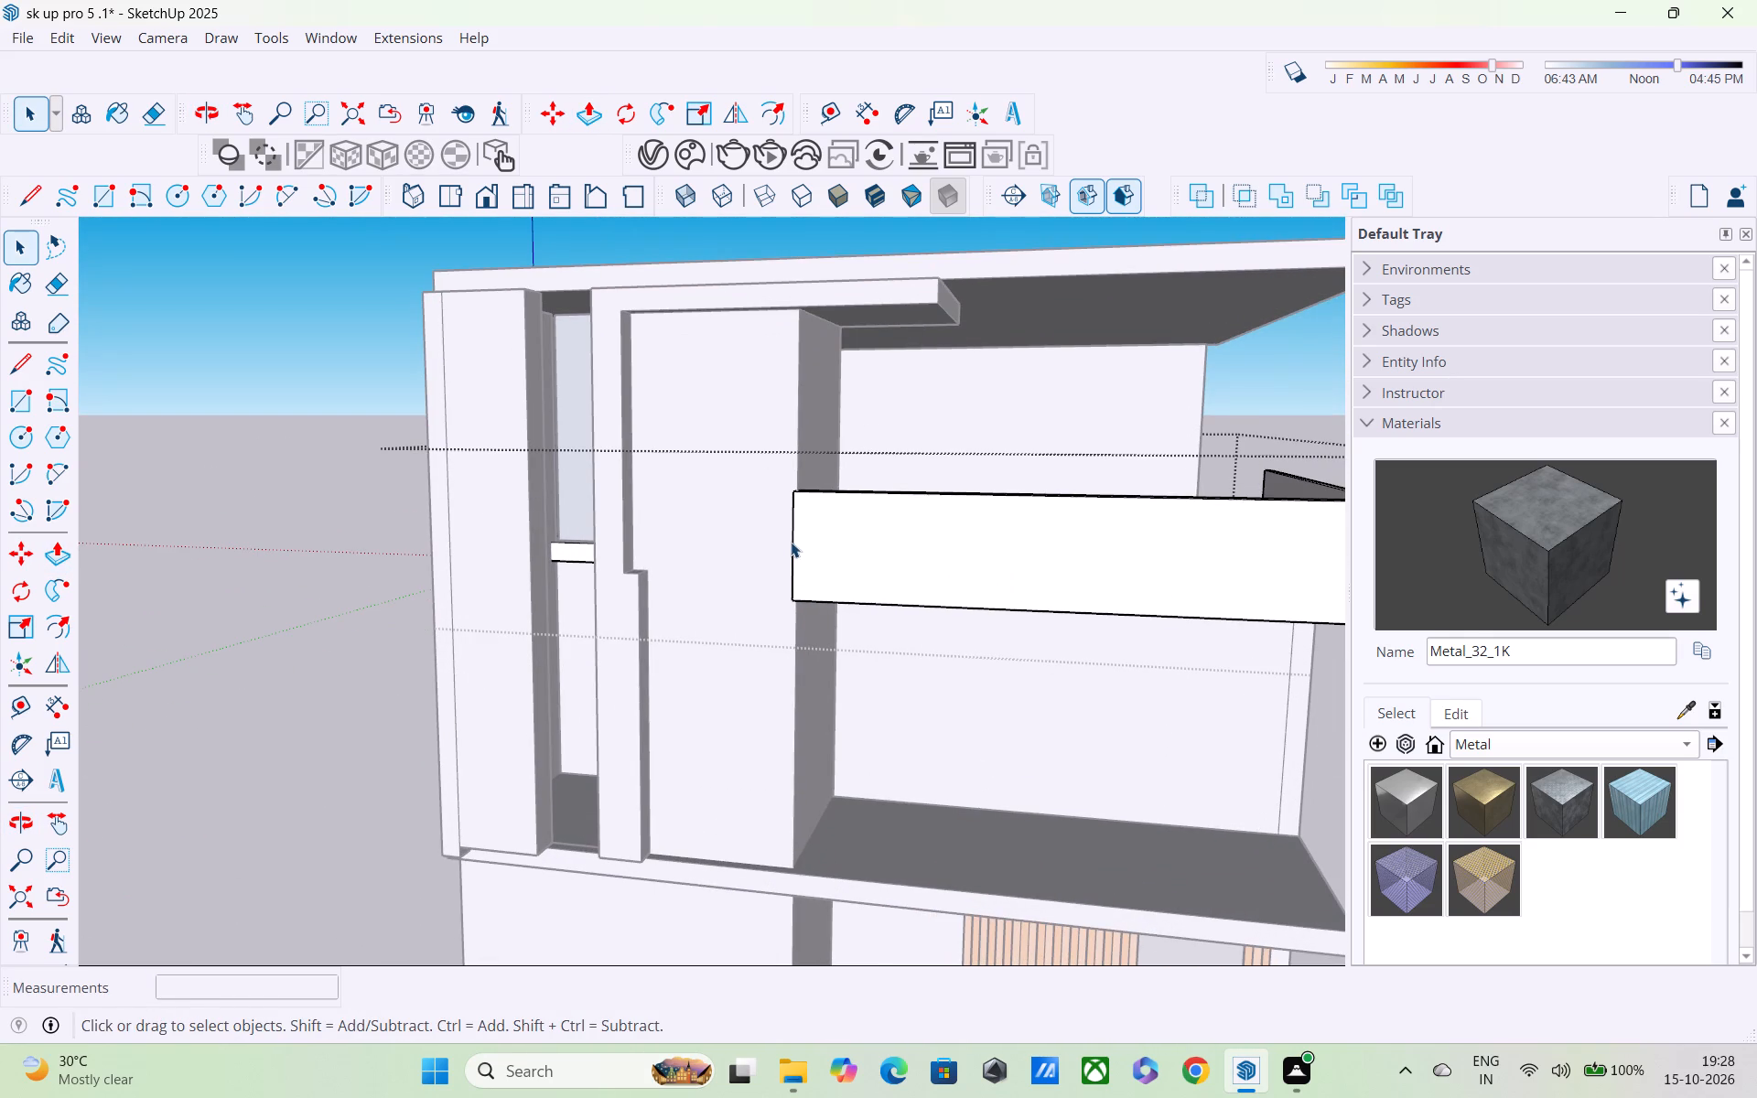
left_click(791, 542)
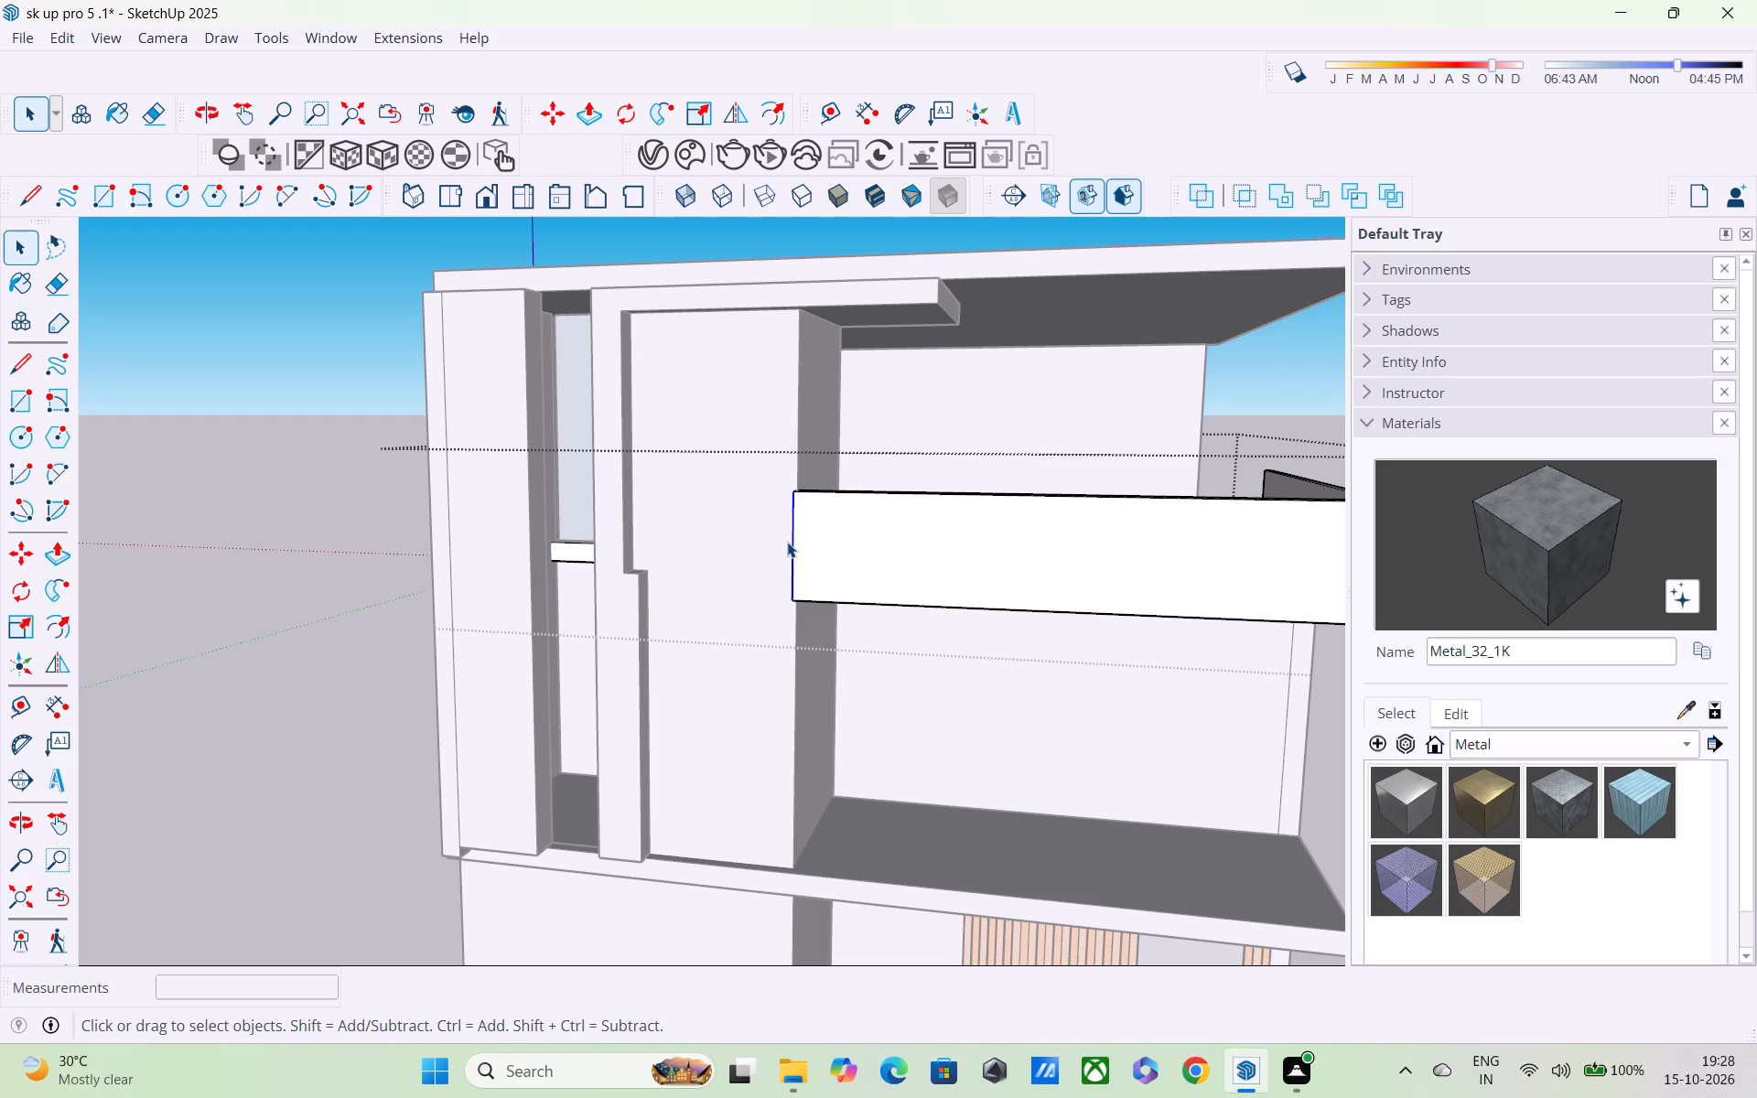
key("m")
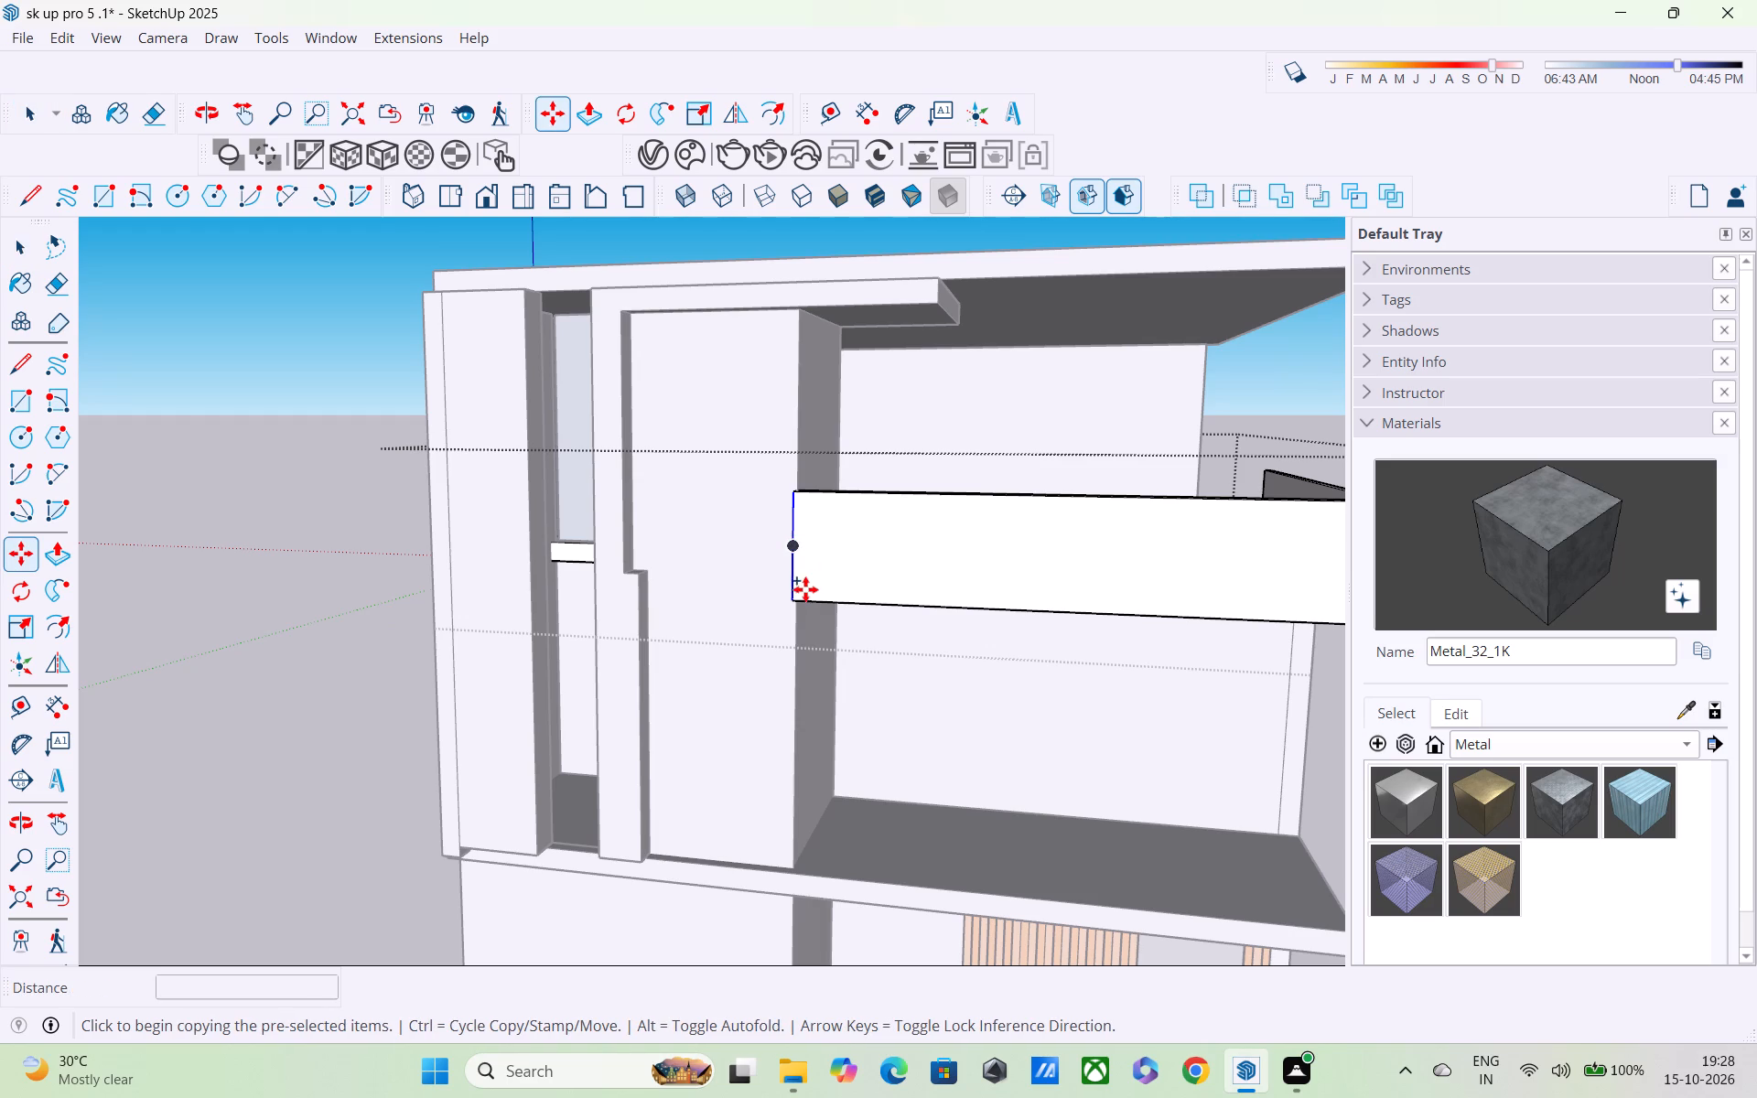
left_click(794, 600)
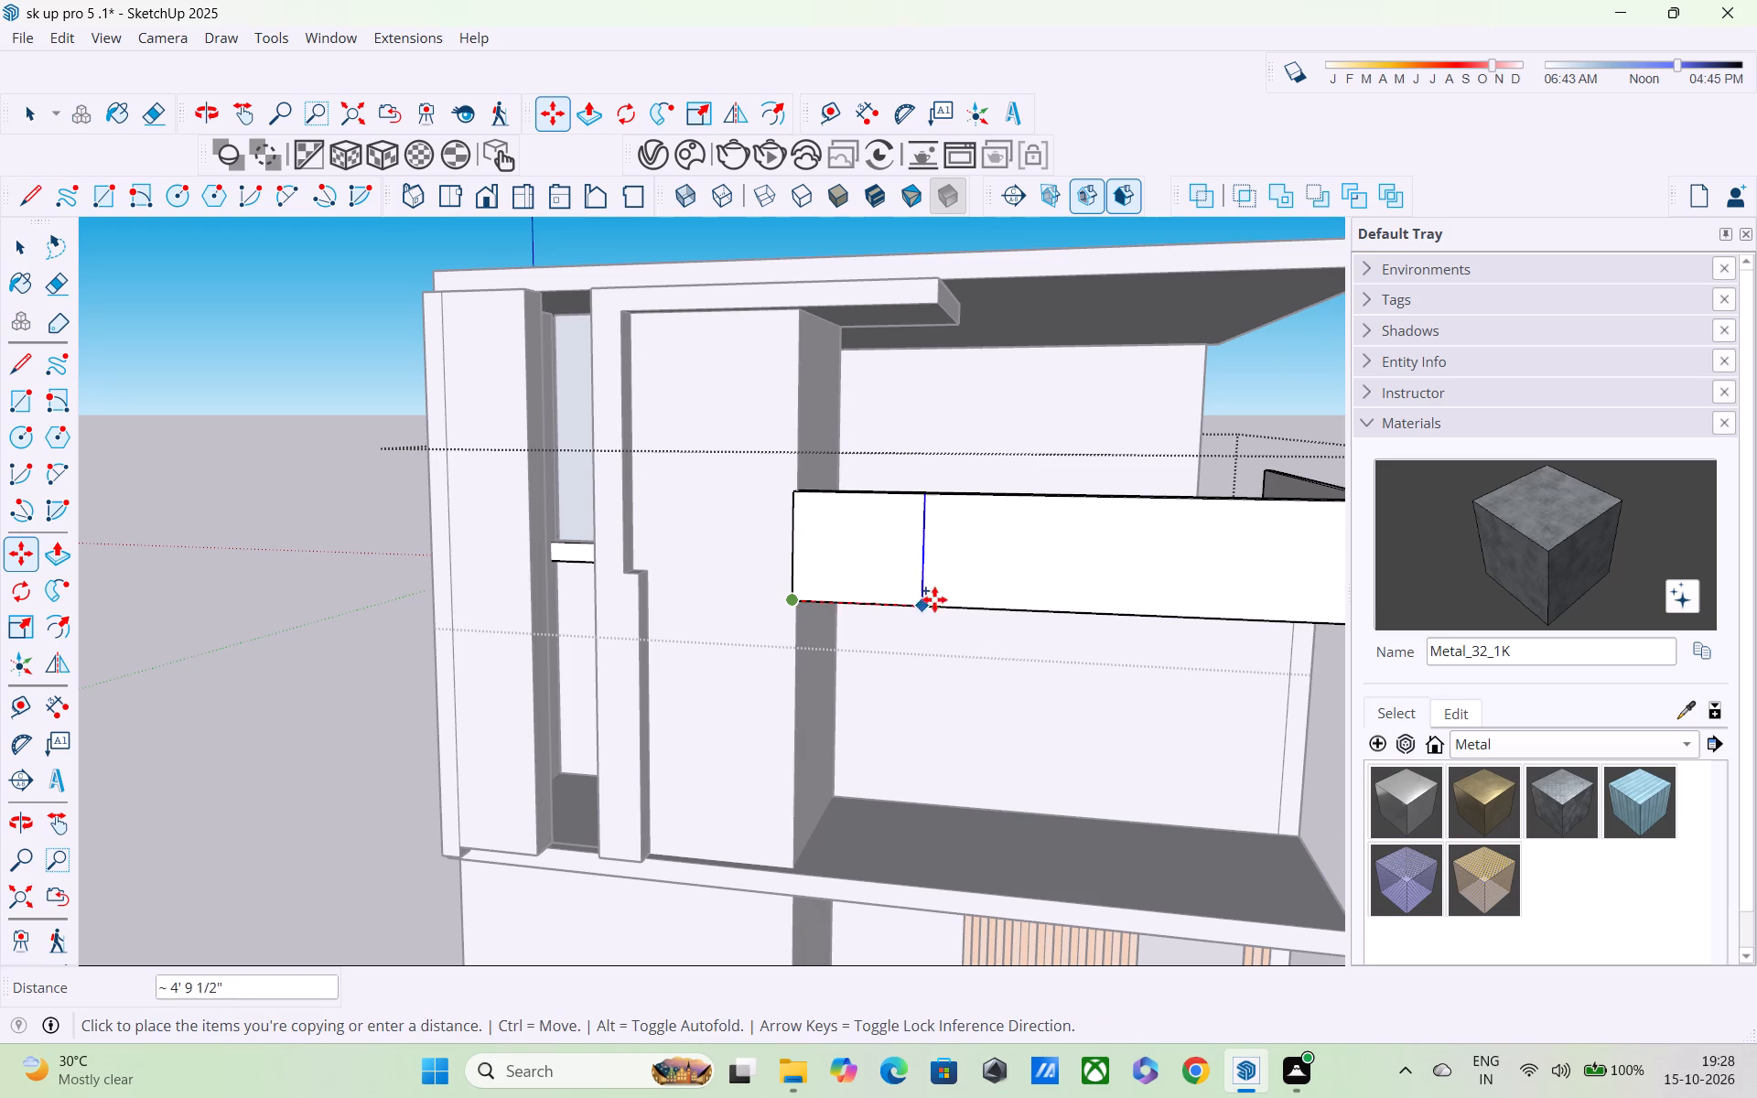
scroll(1005, 599, "down", 1)
middle_click_drag(1007, 598, 529, 597, "shift")
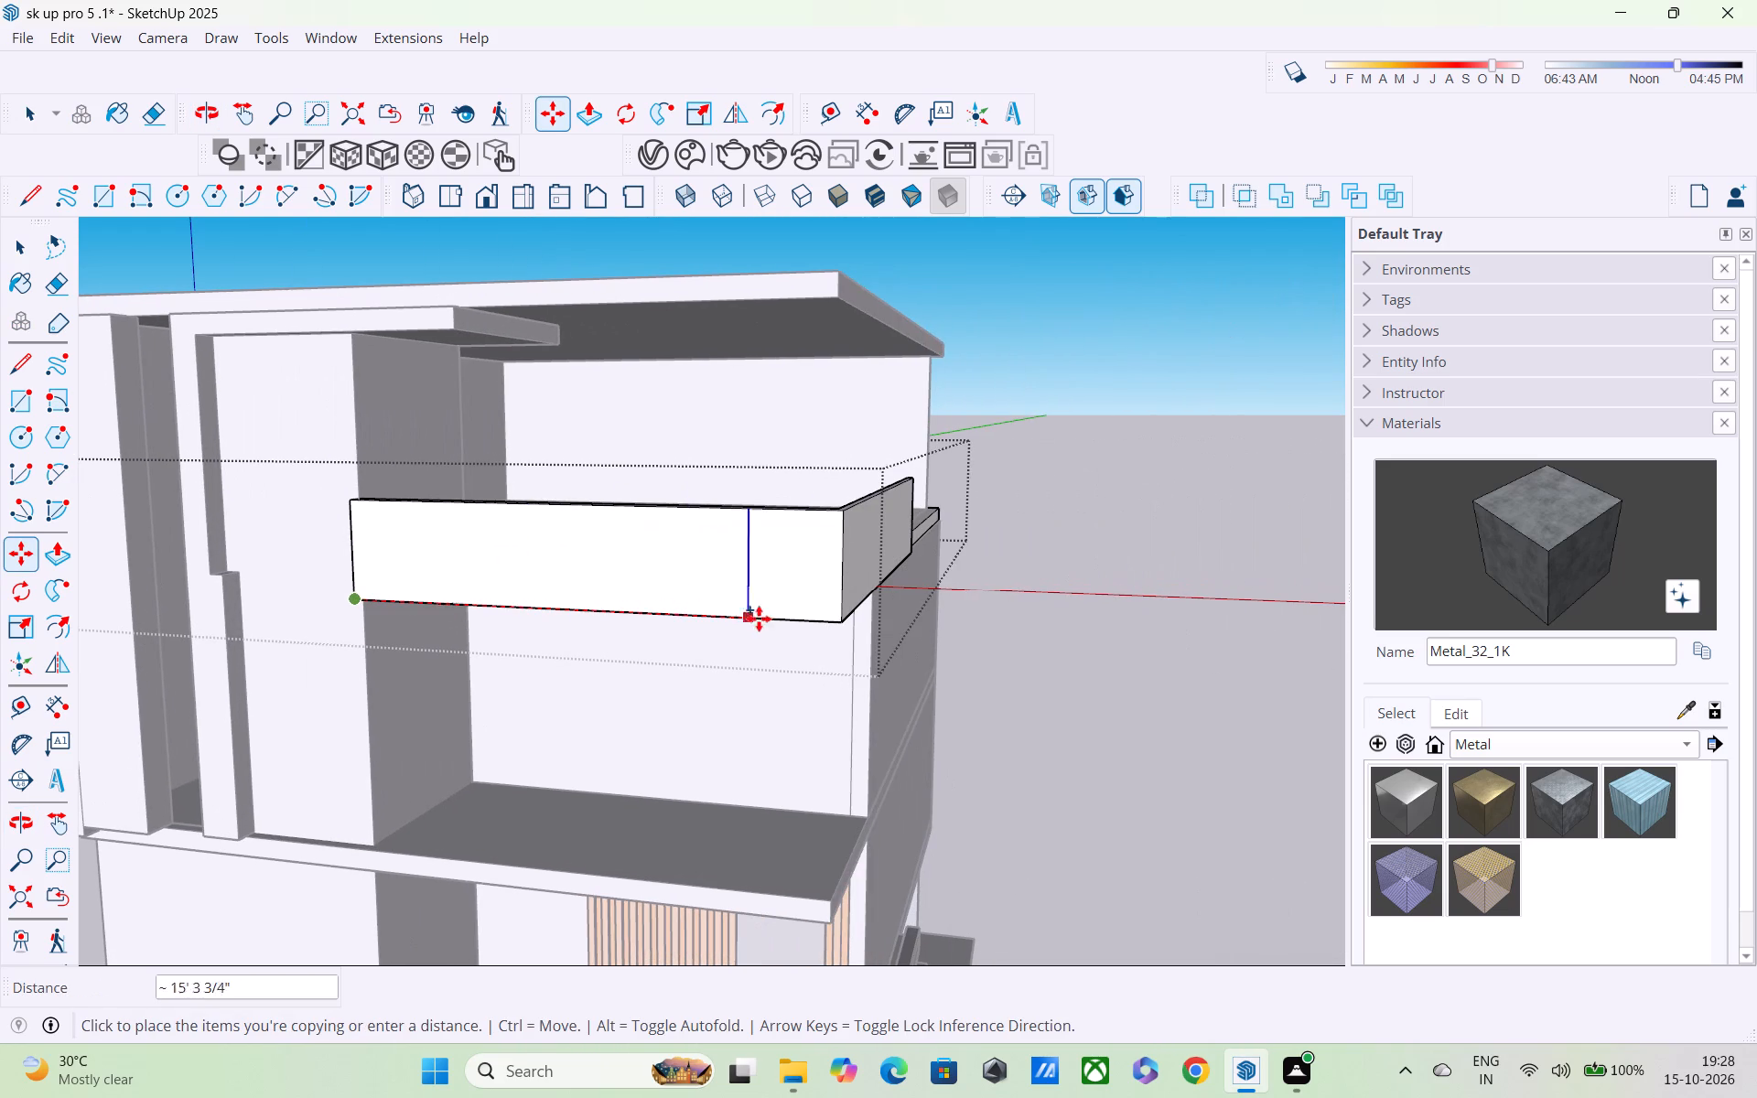
left_click(834, 623)
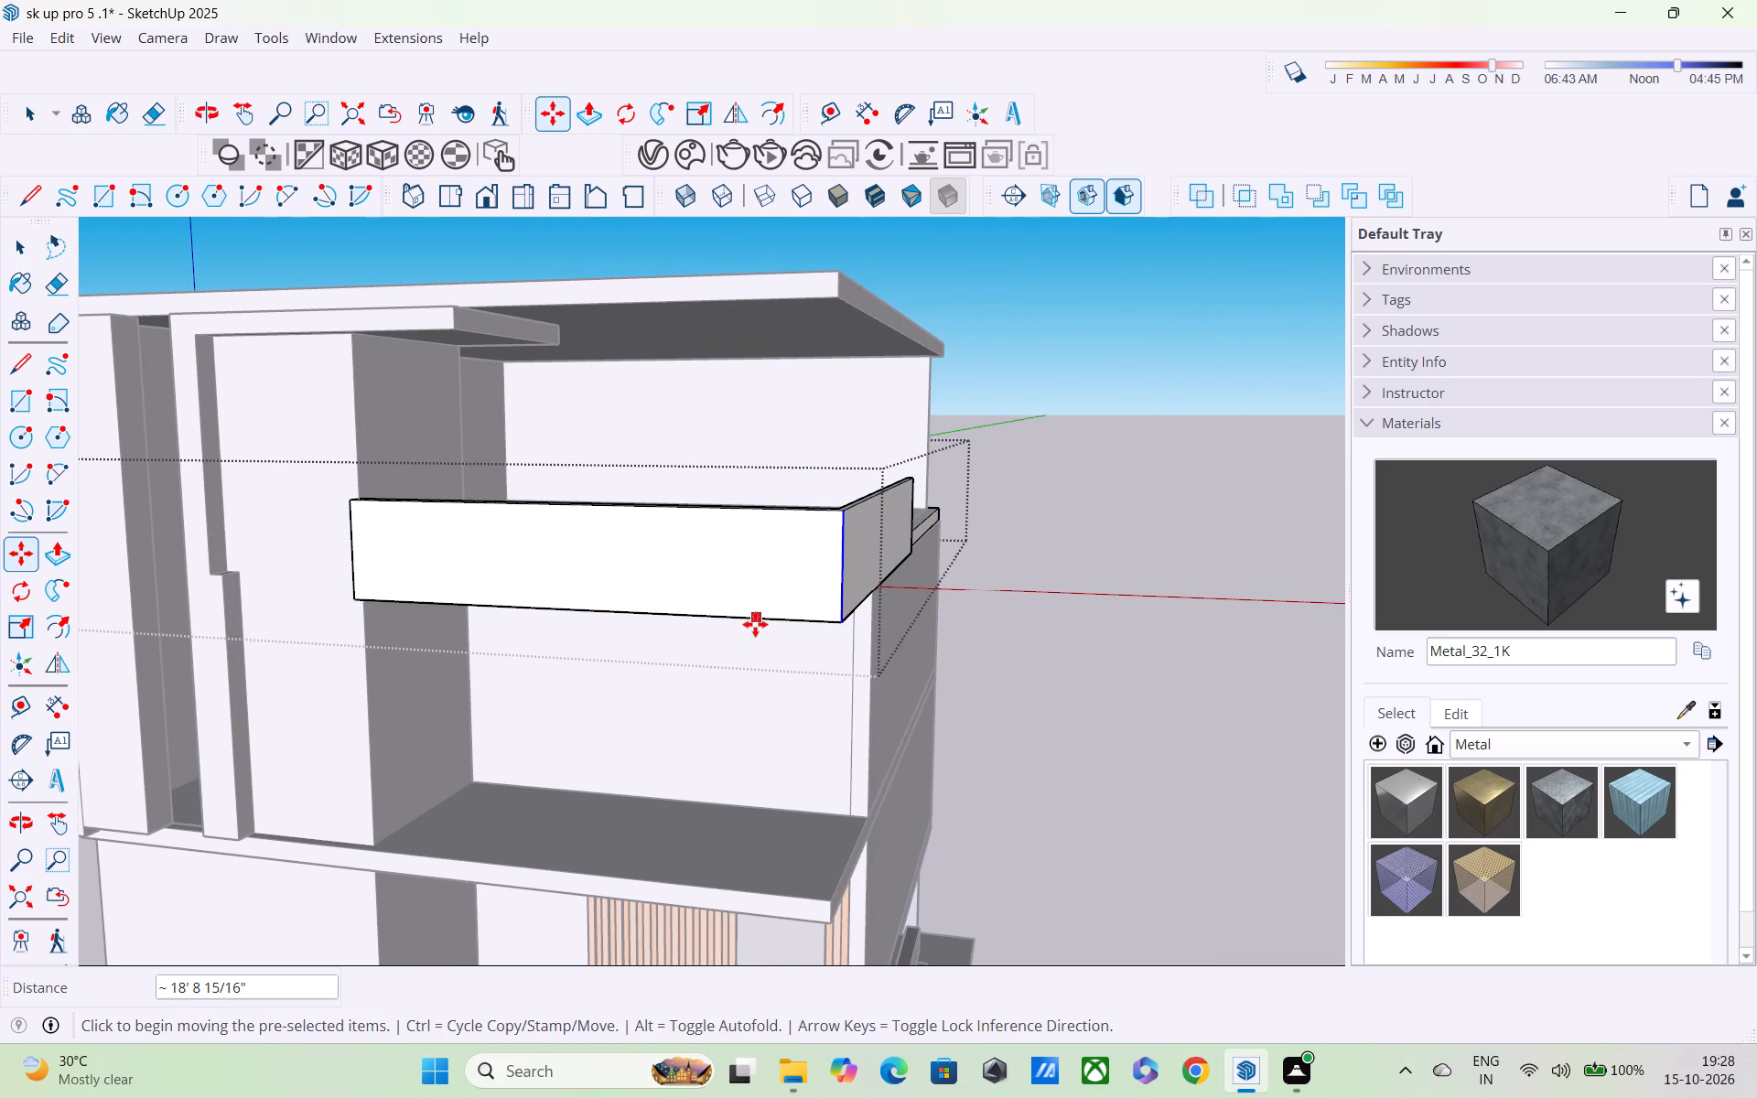
key("slash")
type("50")
key("Return")
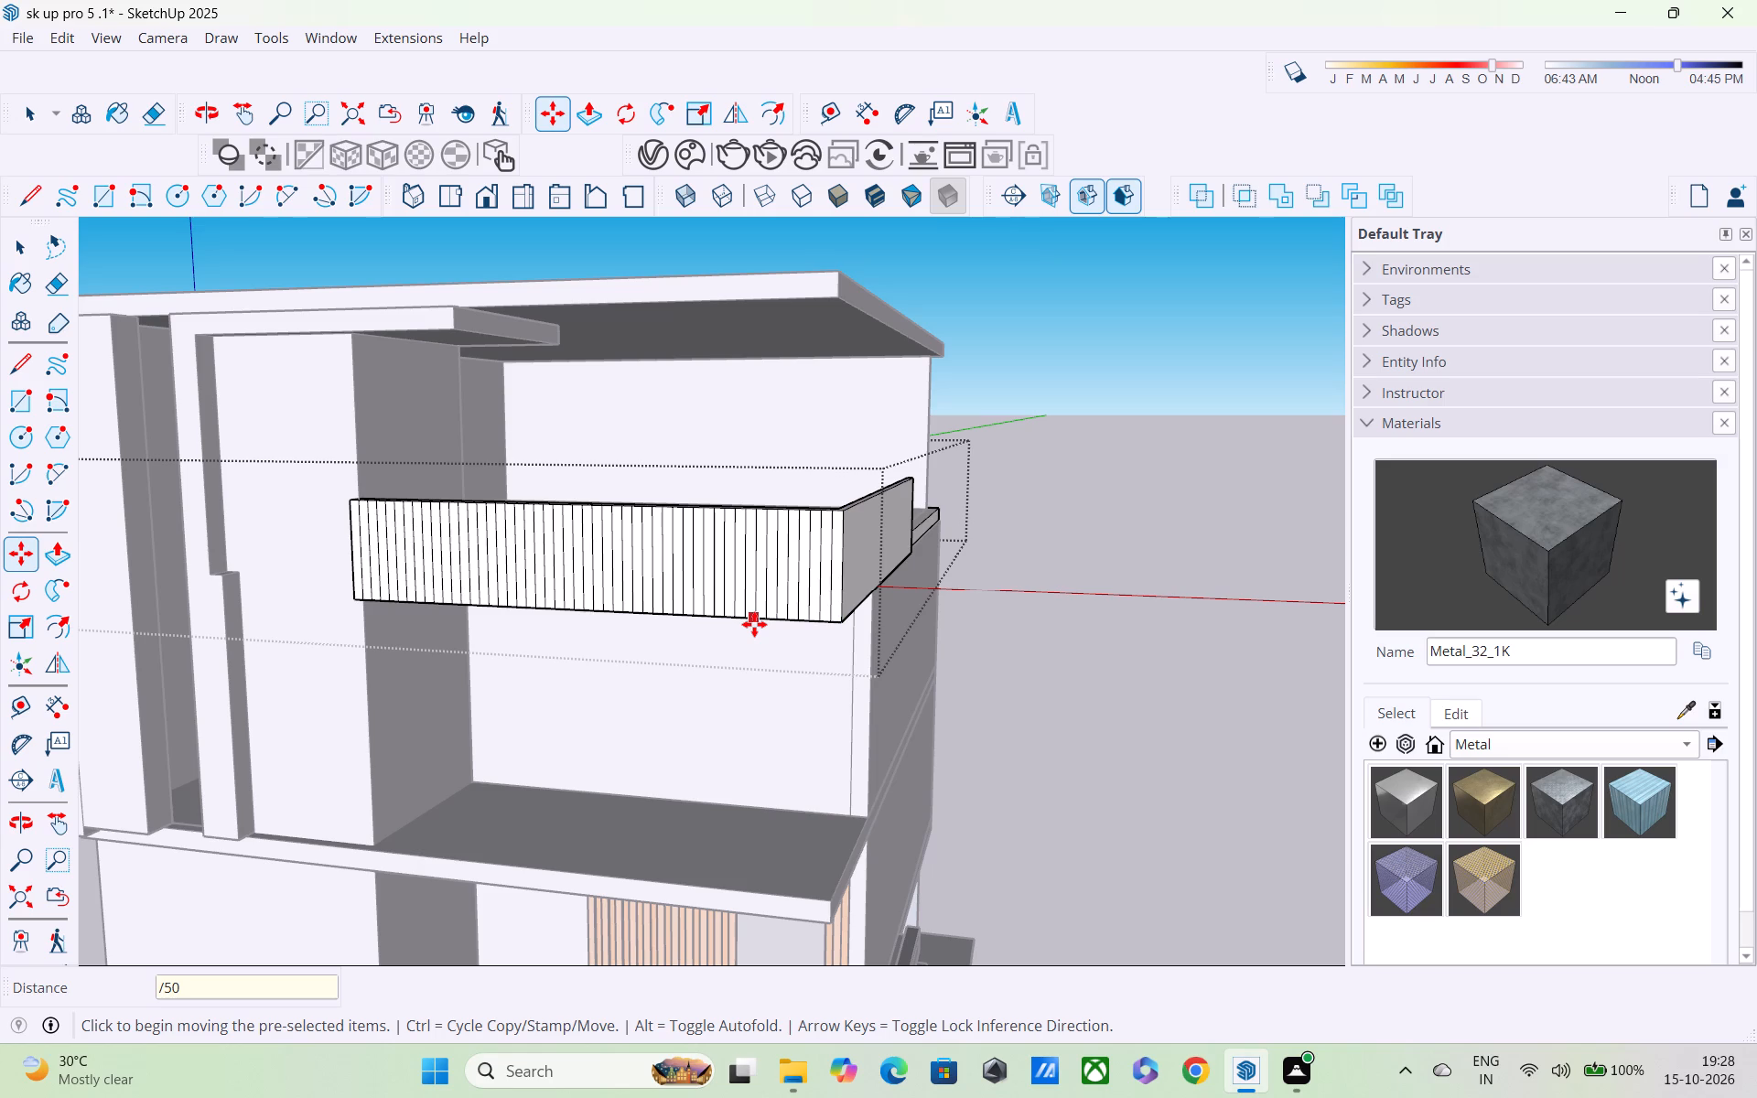
Push/Pull the first narrow strip at the wall end of the front parapet outward 6" to form a slat.
scroll(754, 617, "down", 3)
middle_click_drag(608, 635, 843, 526)
scroll(741, 479, "up", 4)
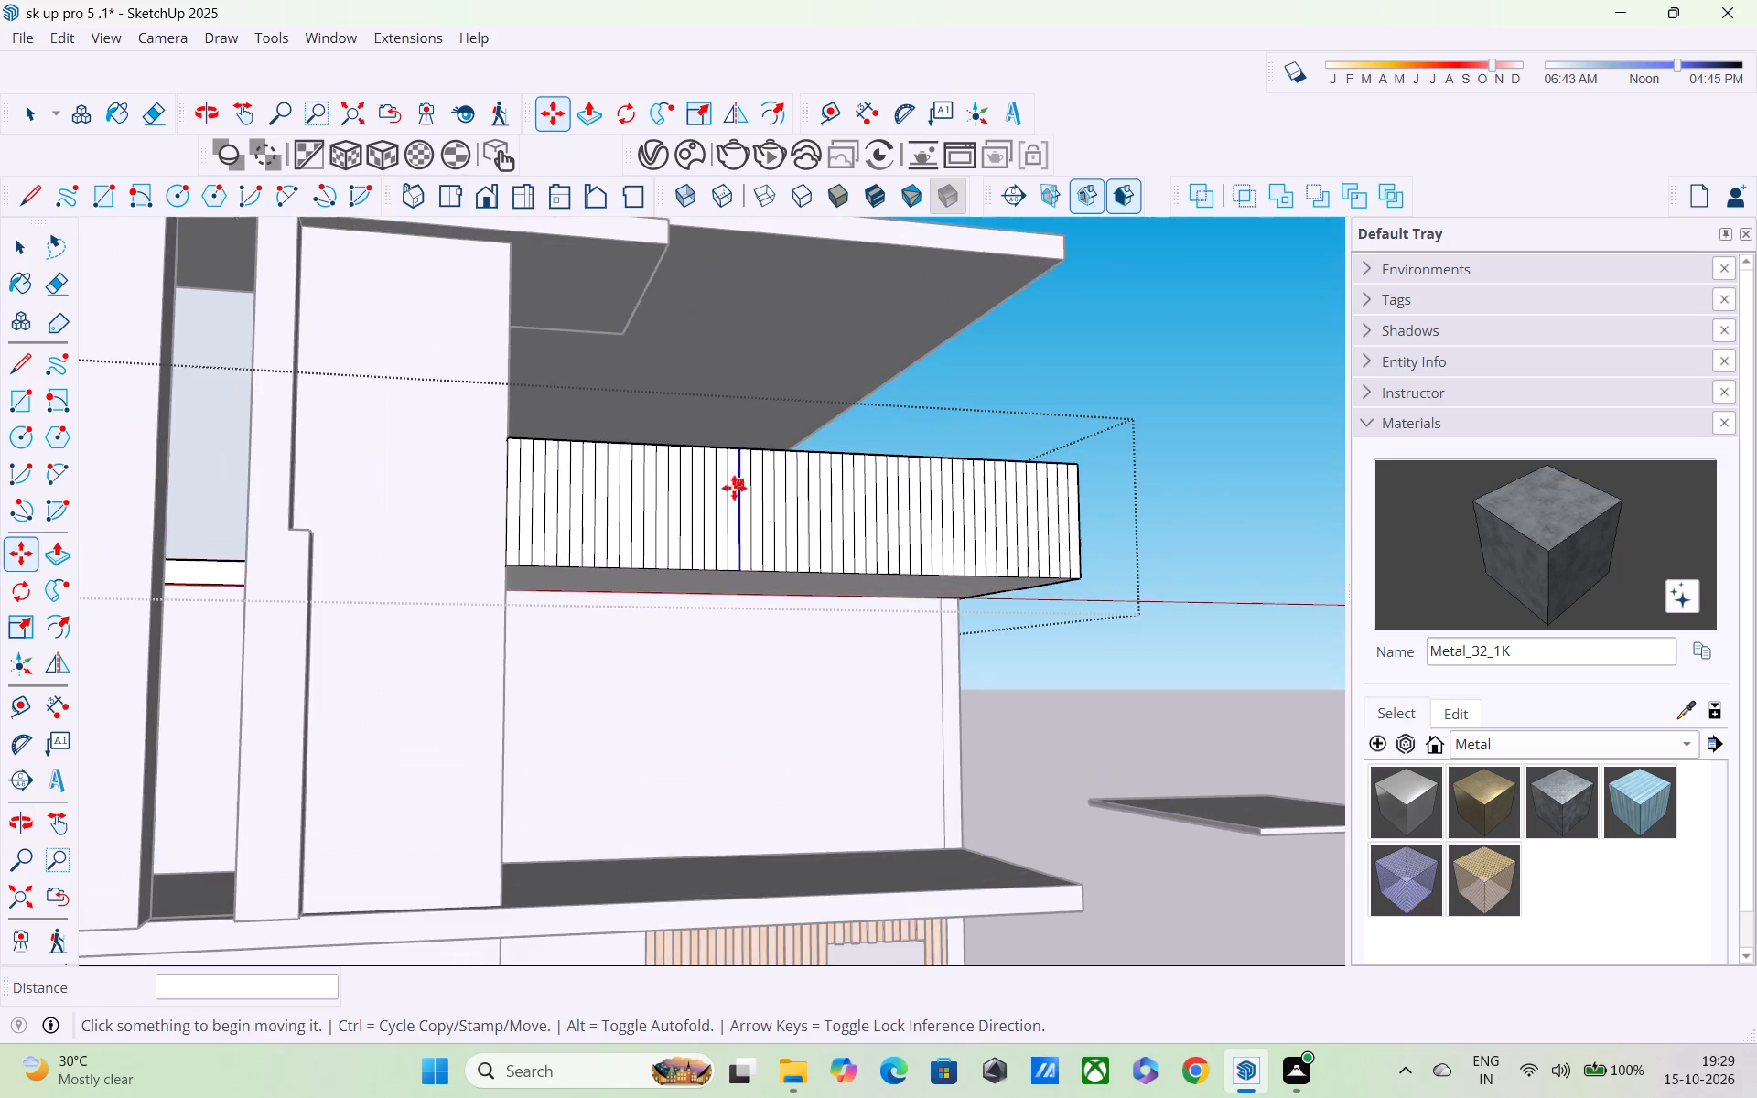
middle_click_drag(652, 561, 670, 669)
scroll(477, 515, "up", 5)
scroll(529, 533, "down", 1)
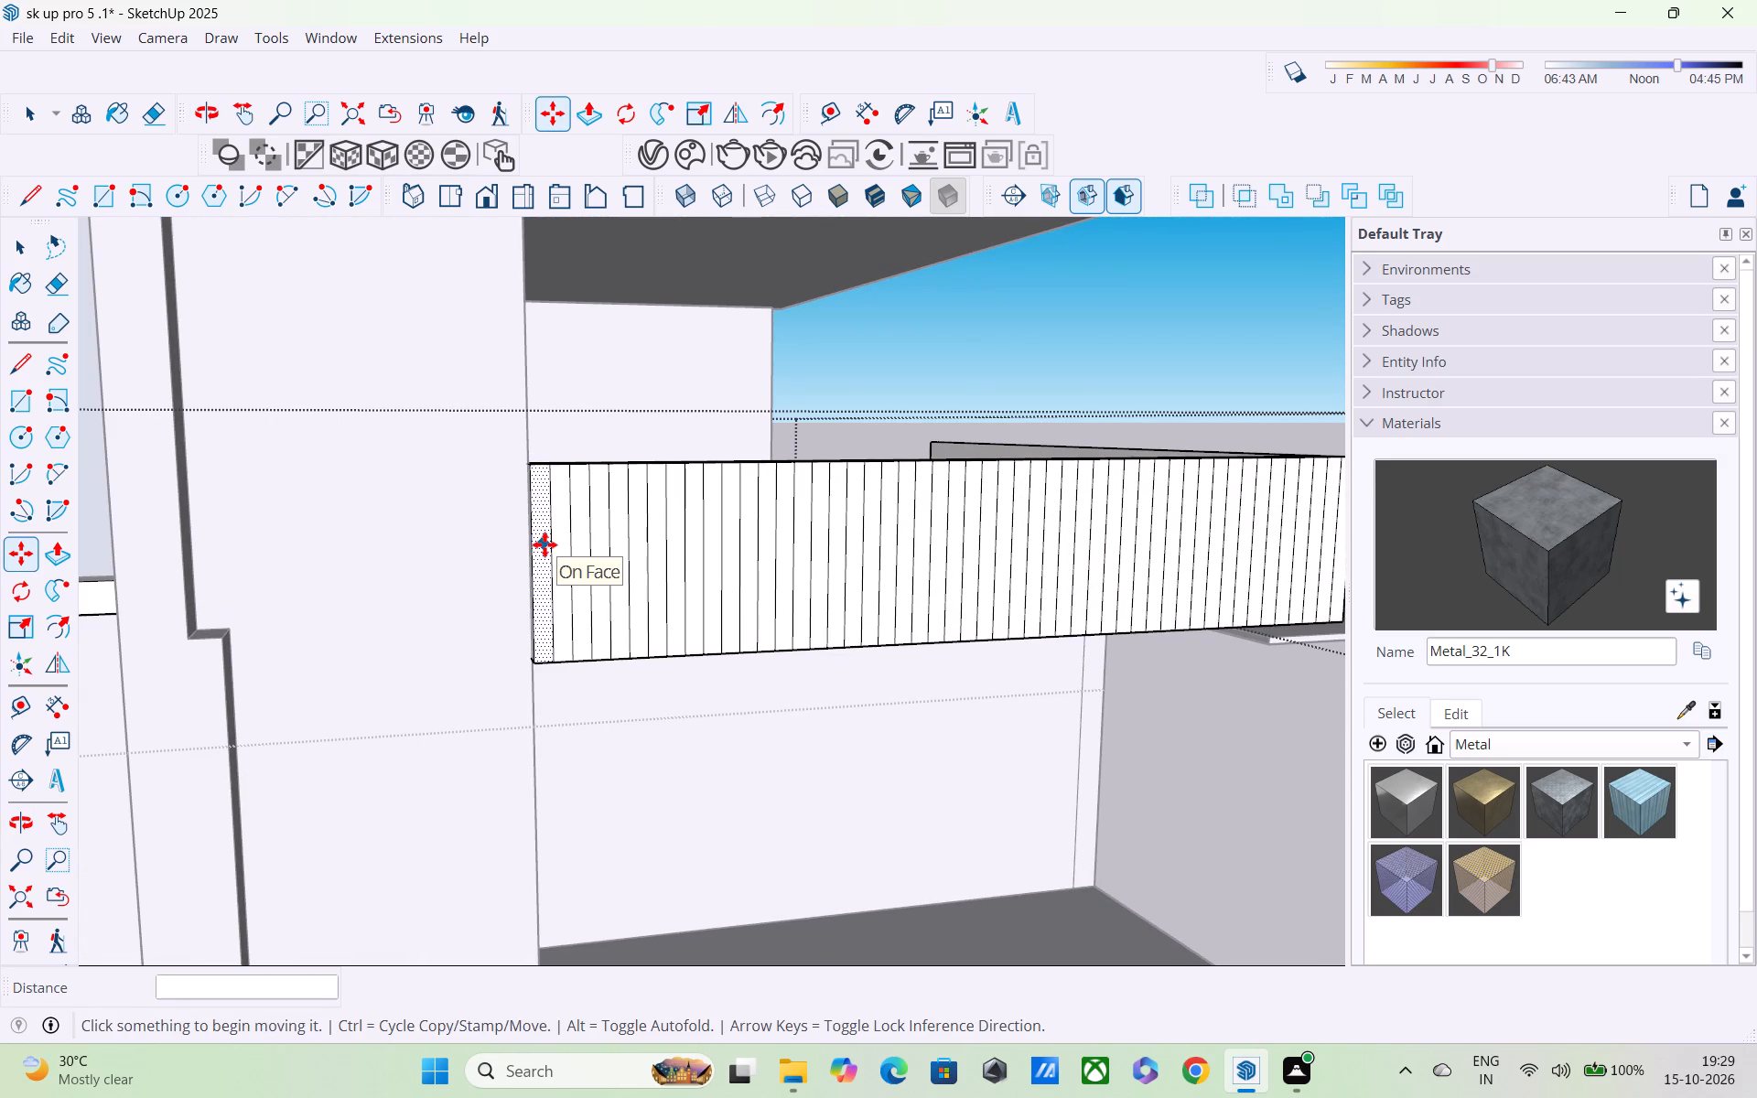
key("p")
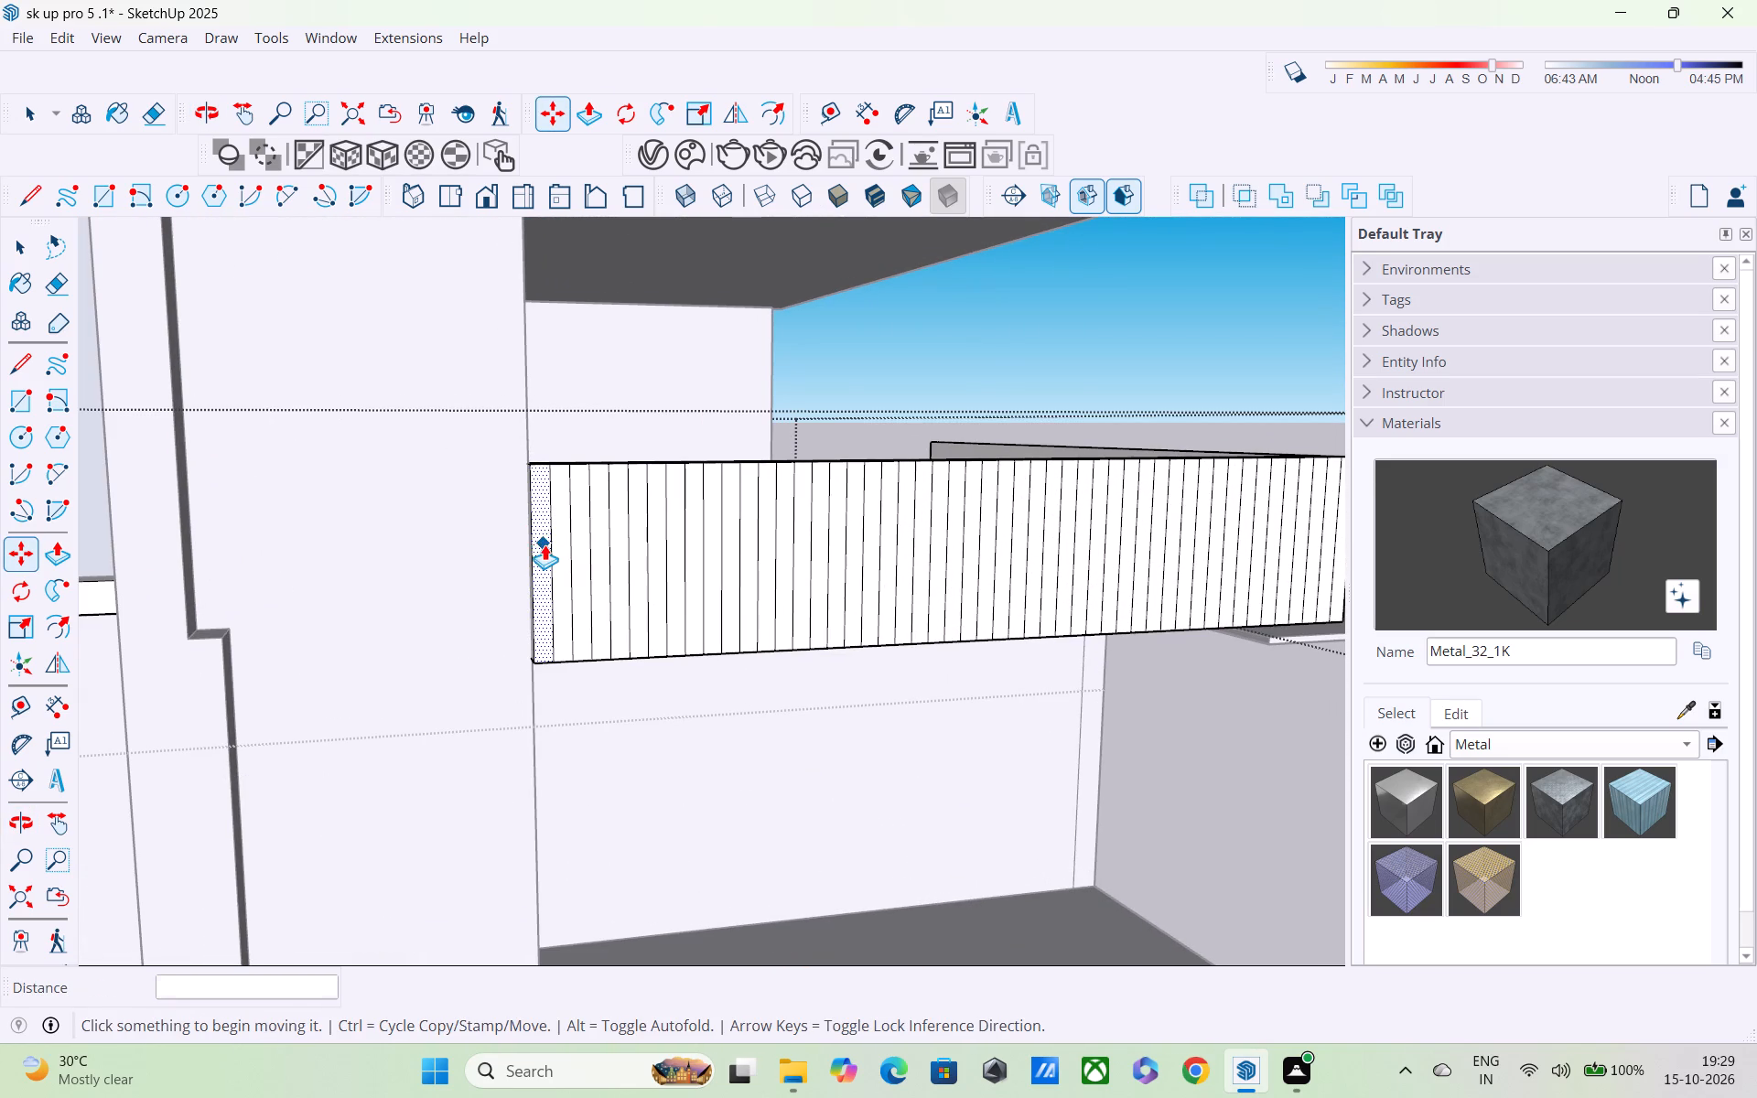
scroll(544, 544, "up", 3)
left_click(542, 544)
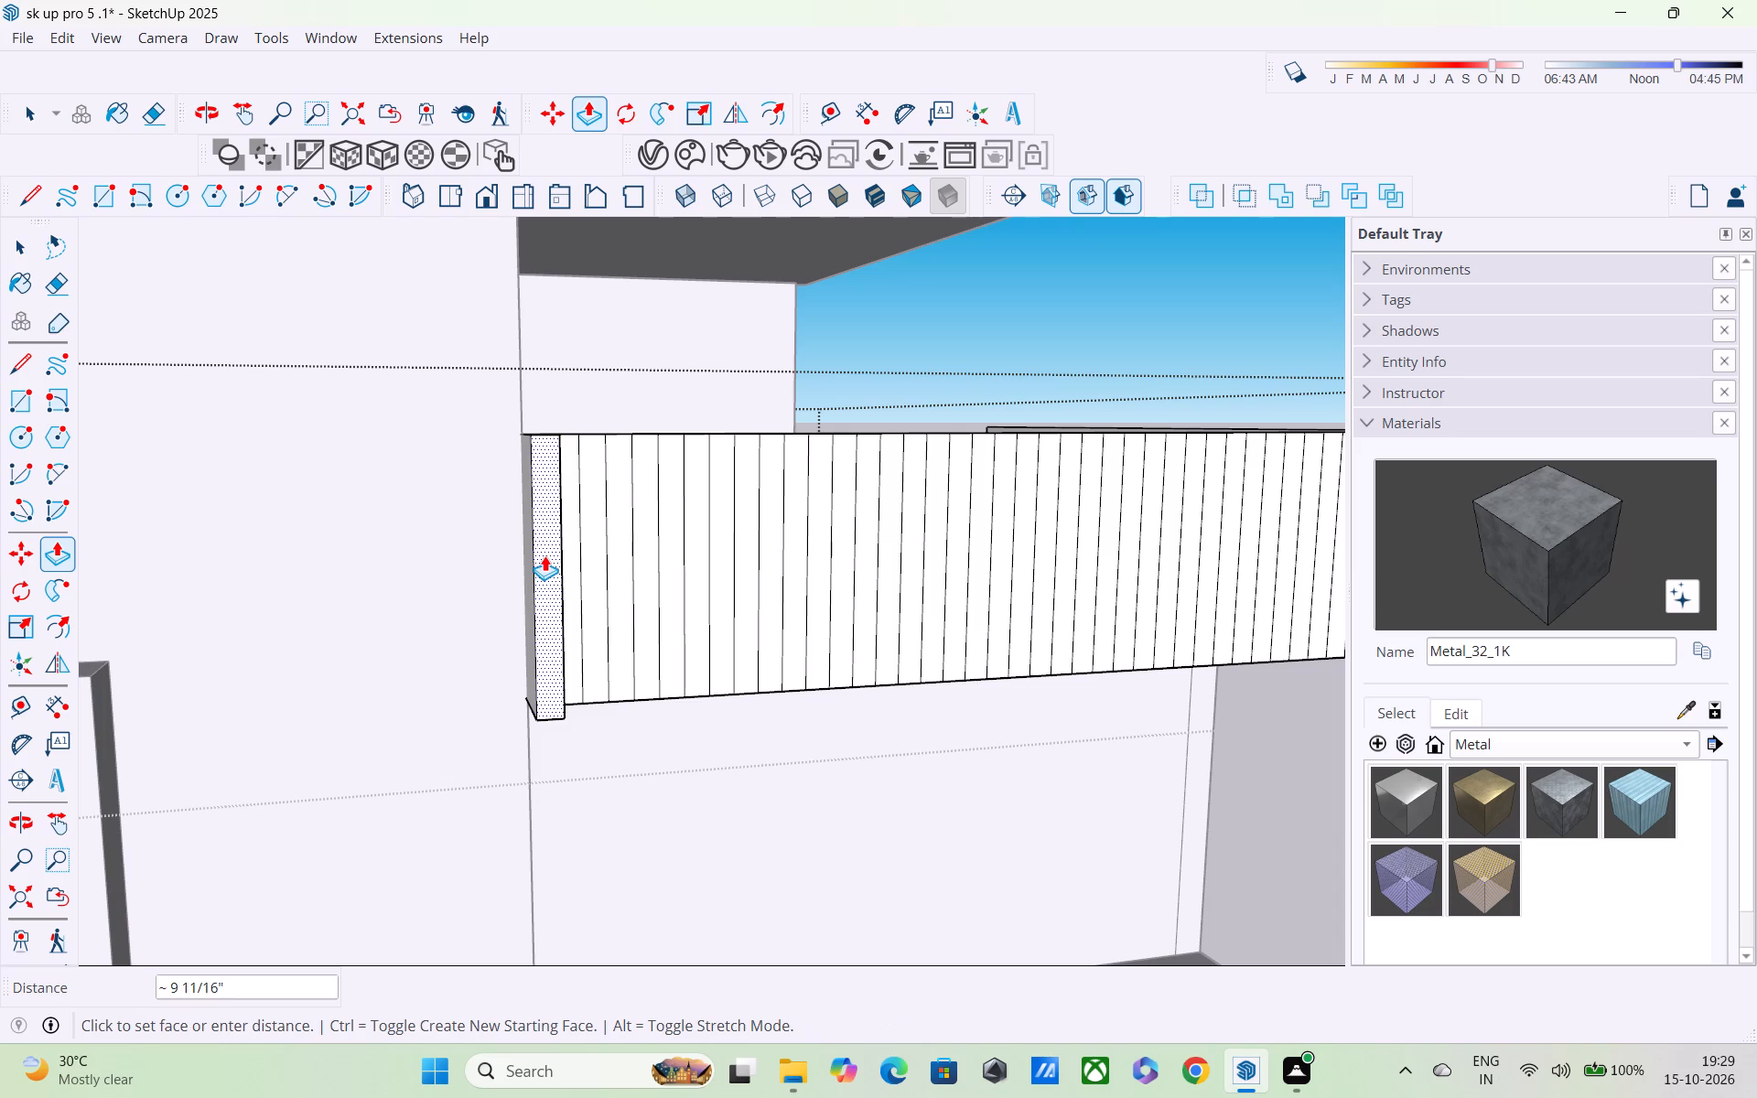
type("3\"")
key("Return")
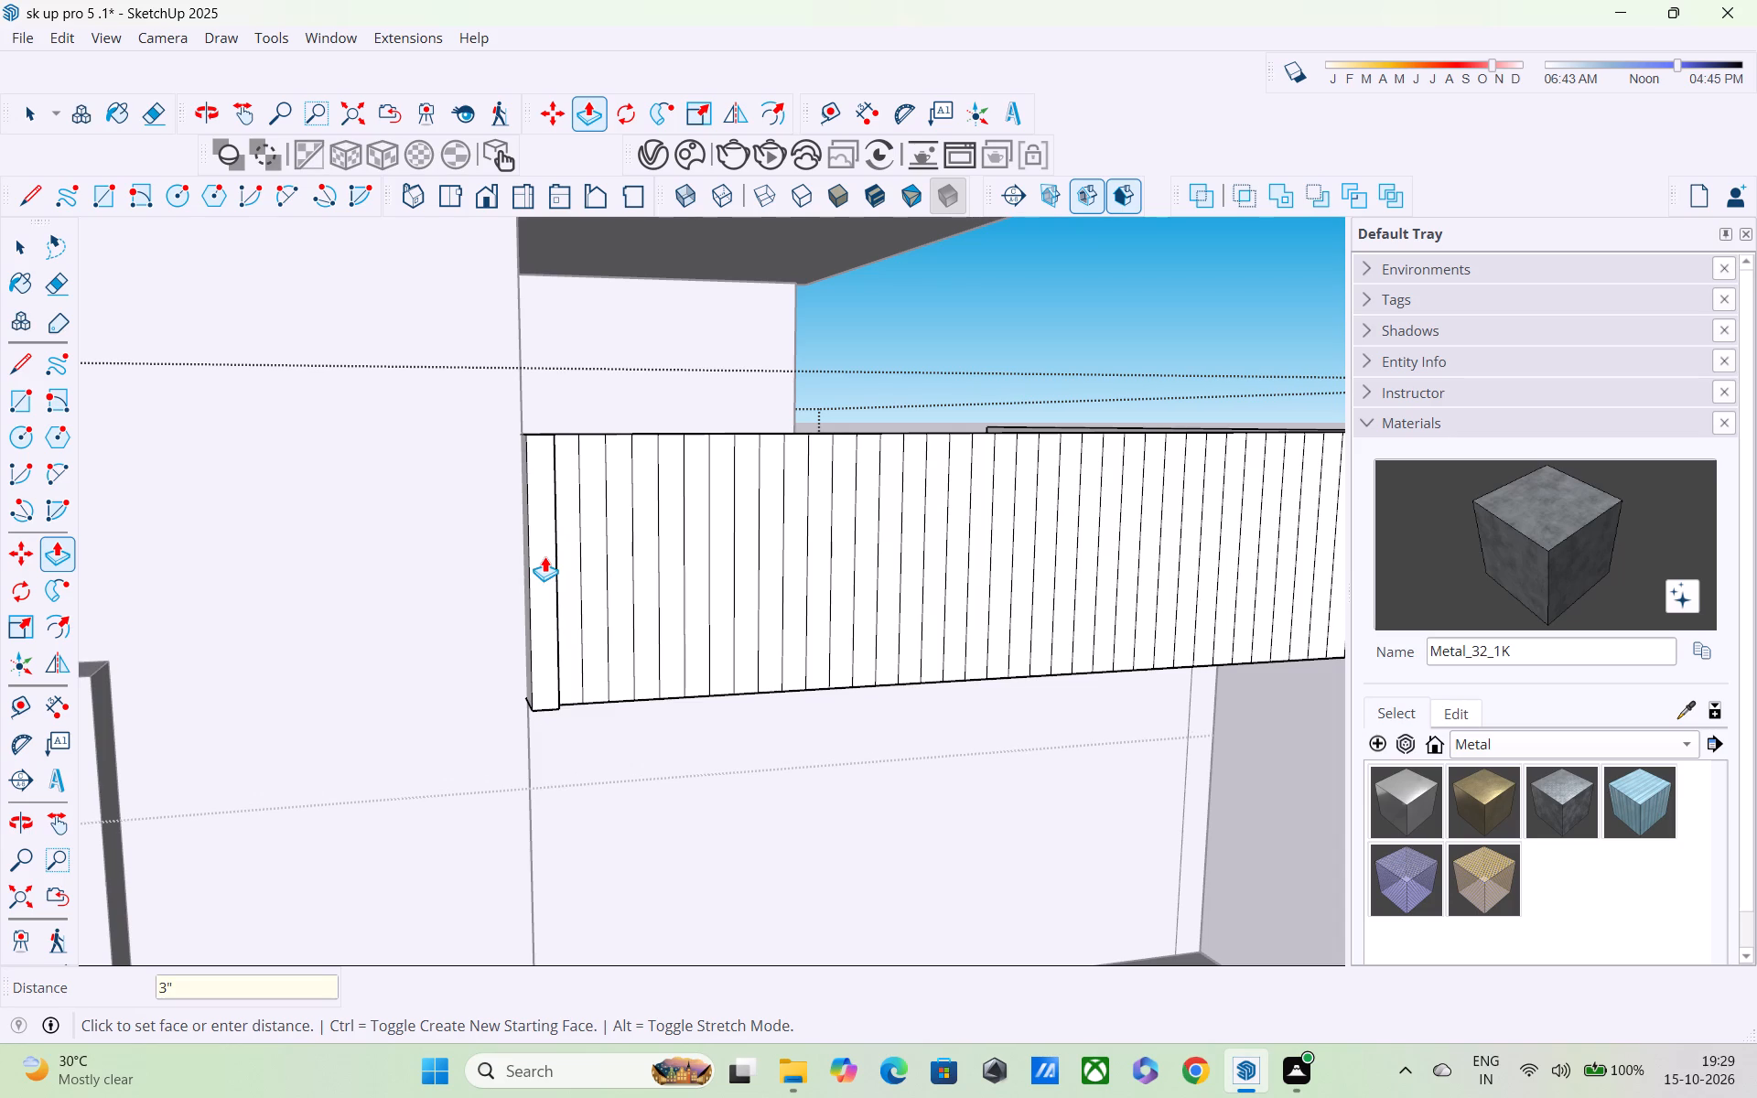
key("6")
key("shift+quotedbl")
key("Return")
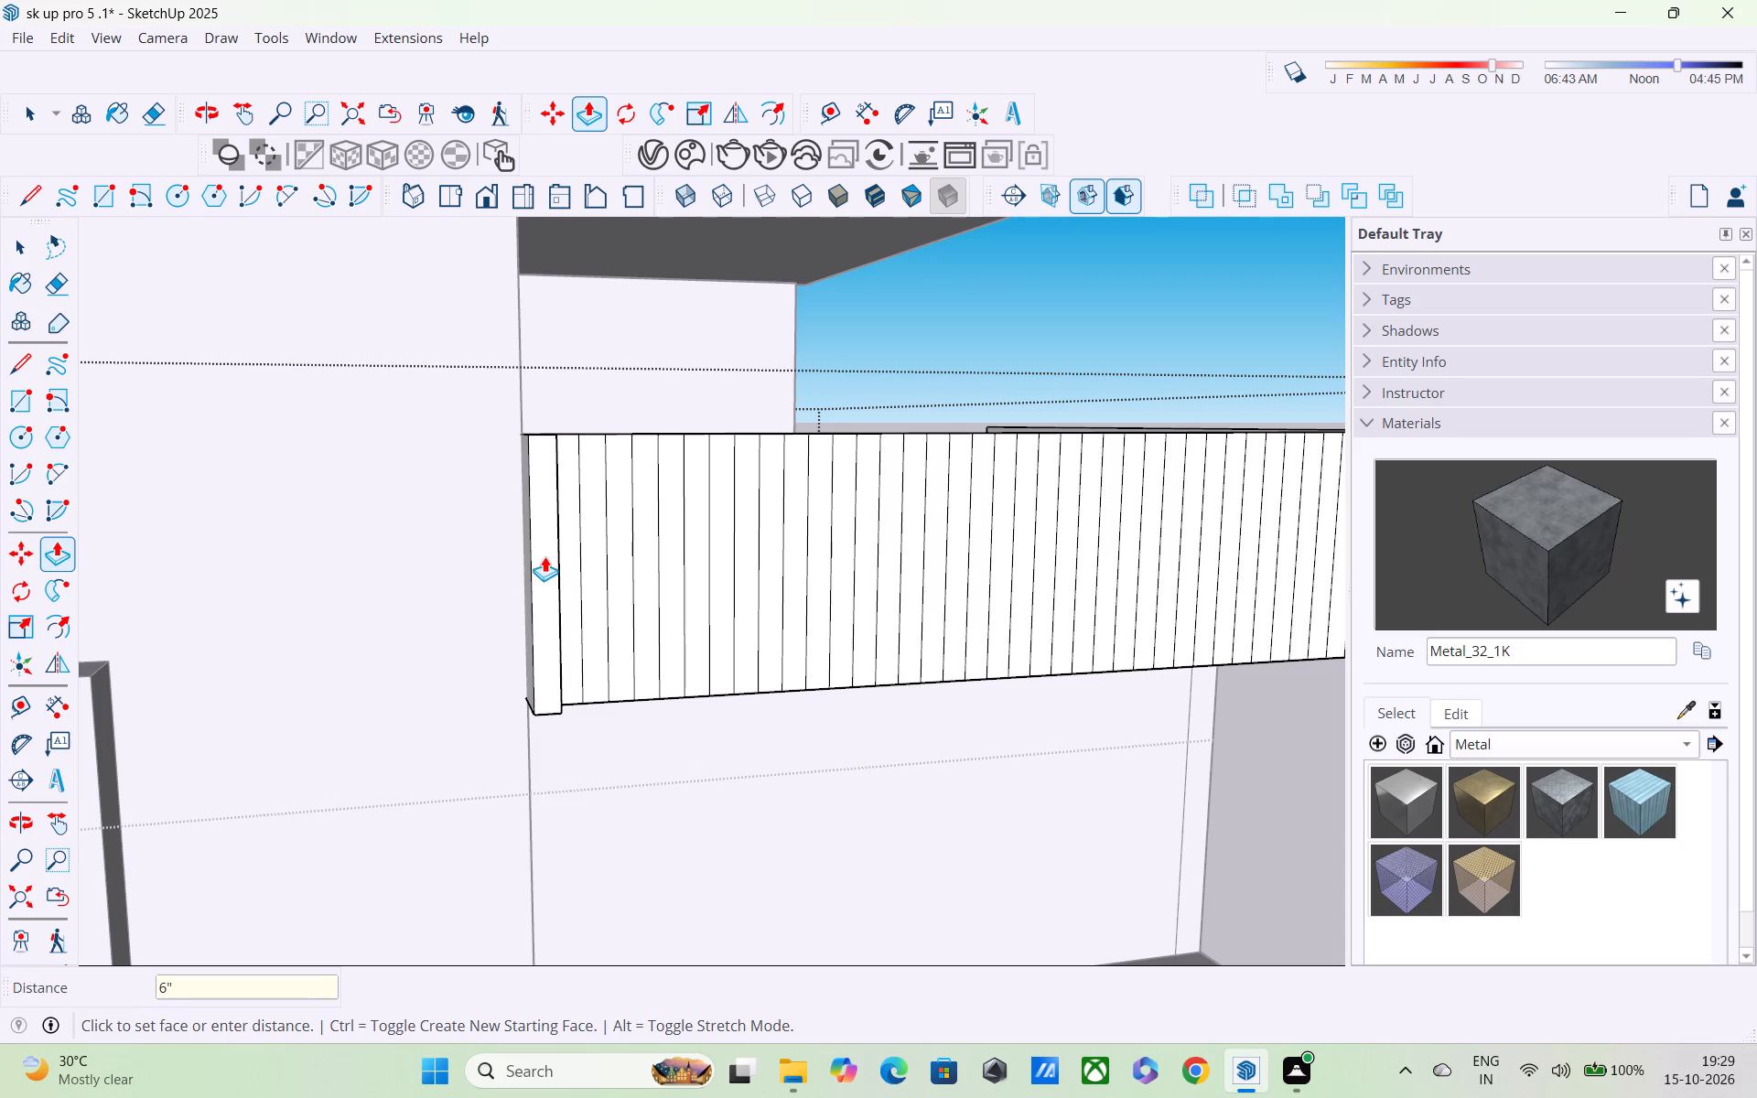
Push/Pull the third and fifth strips outward as slats, aligning the fifth with the first slat's face at 6".
left_click(595, 528)
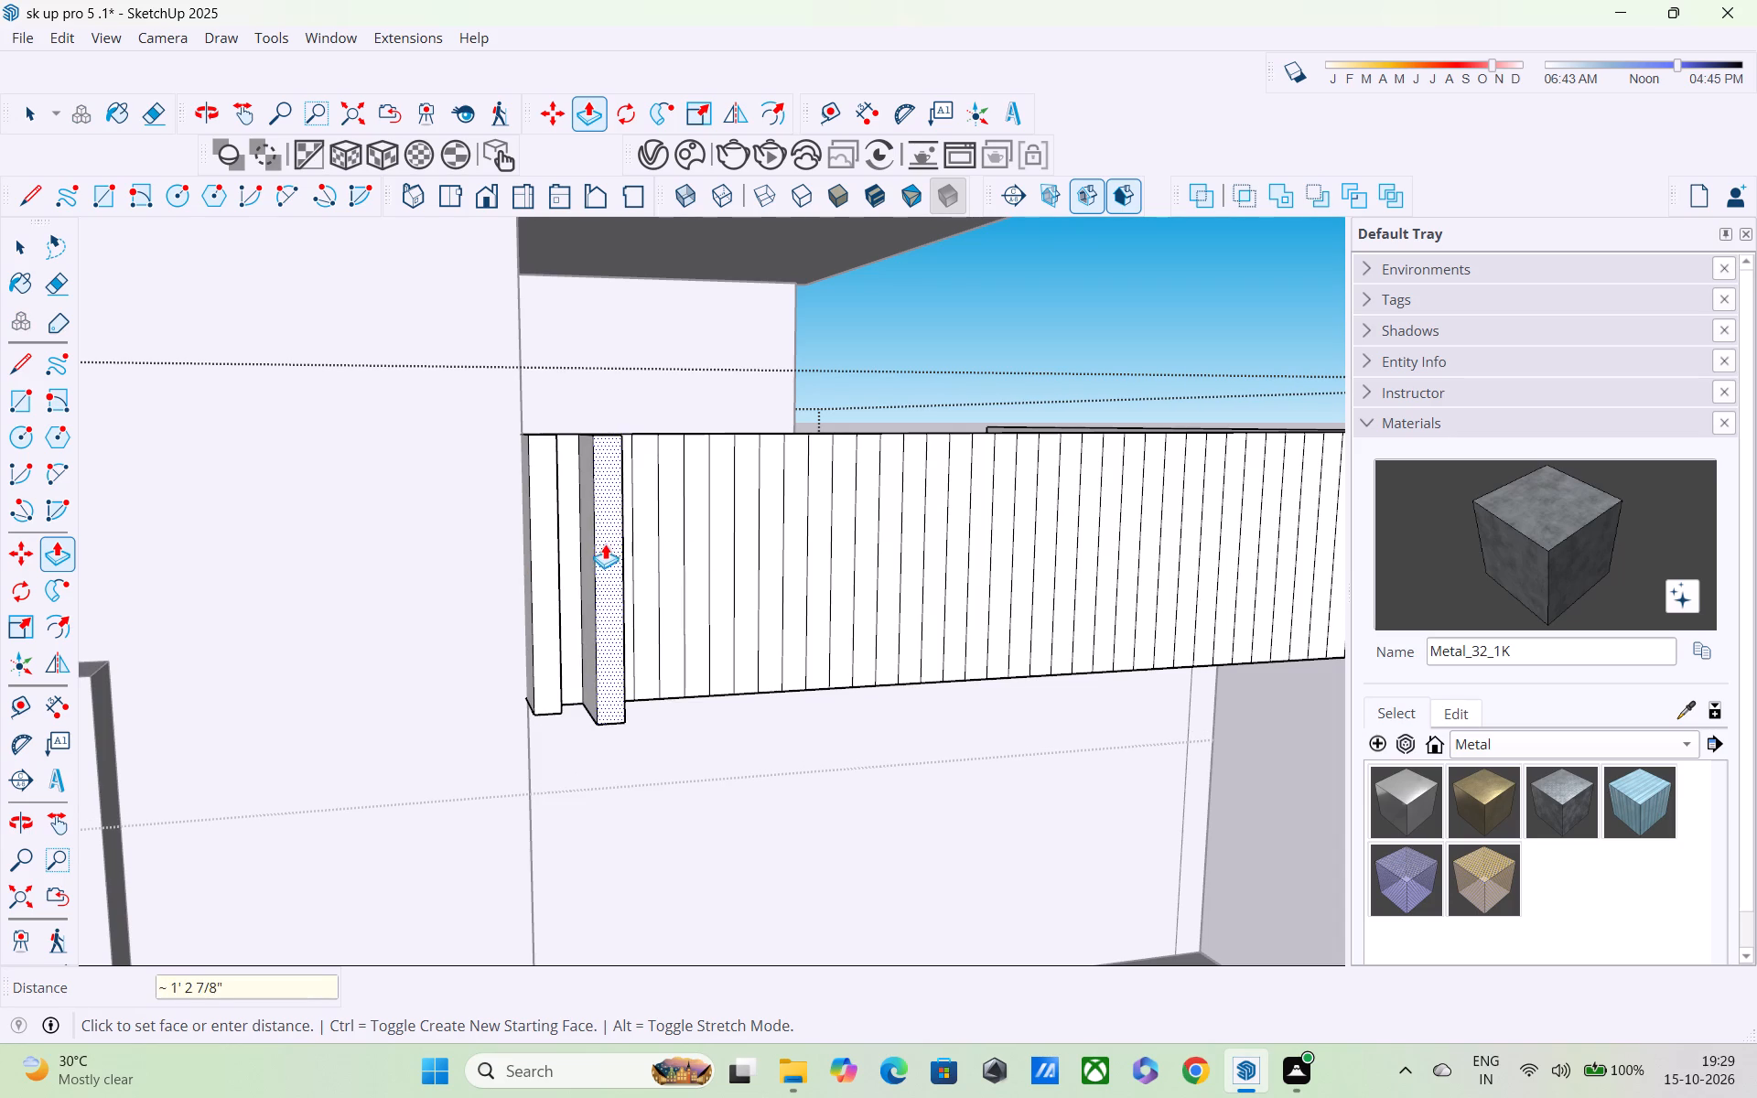
key("Escape")
double_click(589, 523)
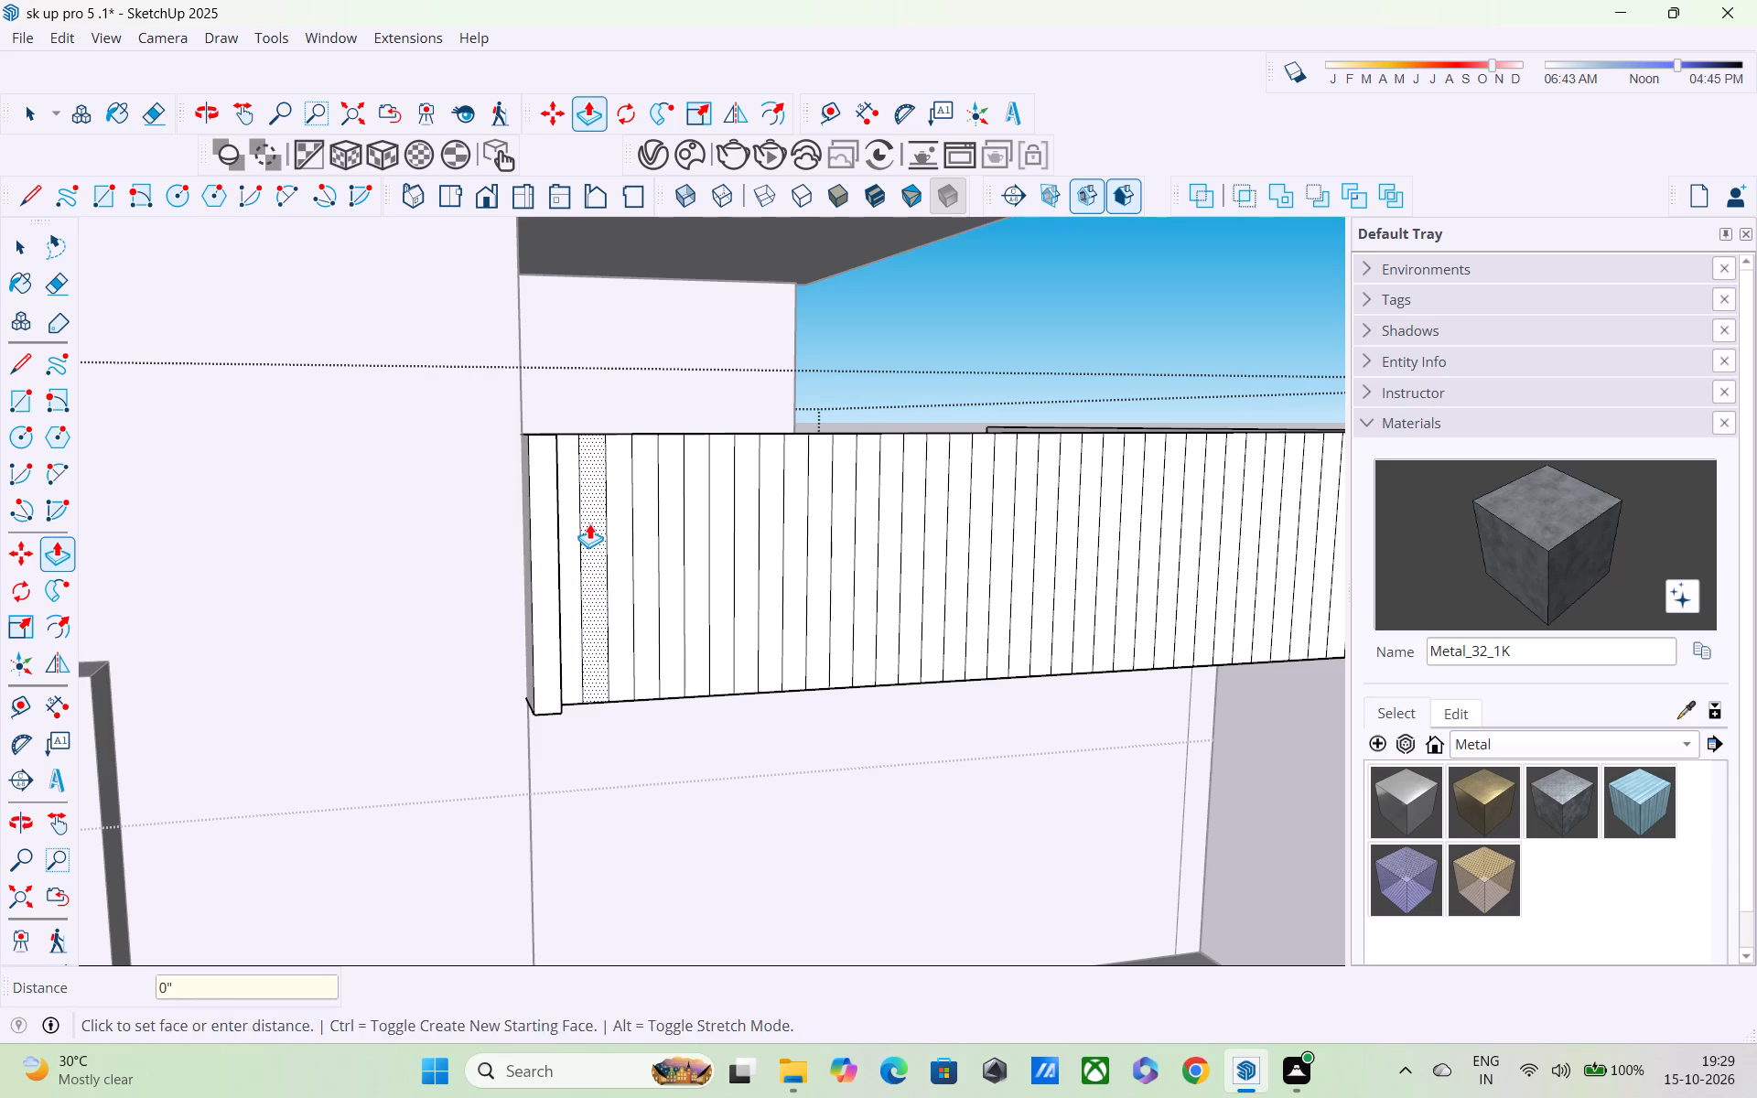
left_click_drag(655, 511, 665, 503)
left_click(667, 506)
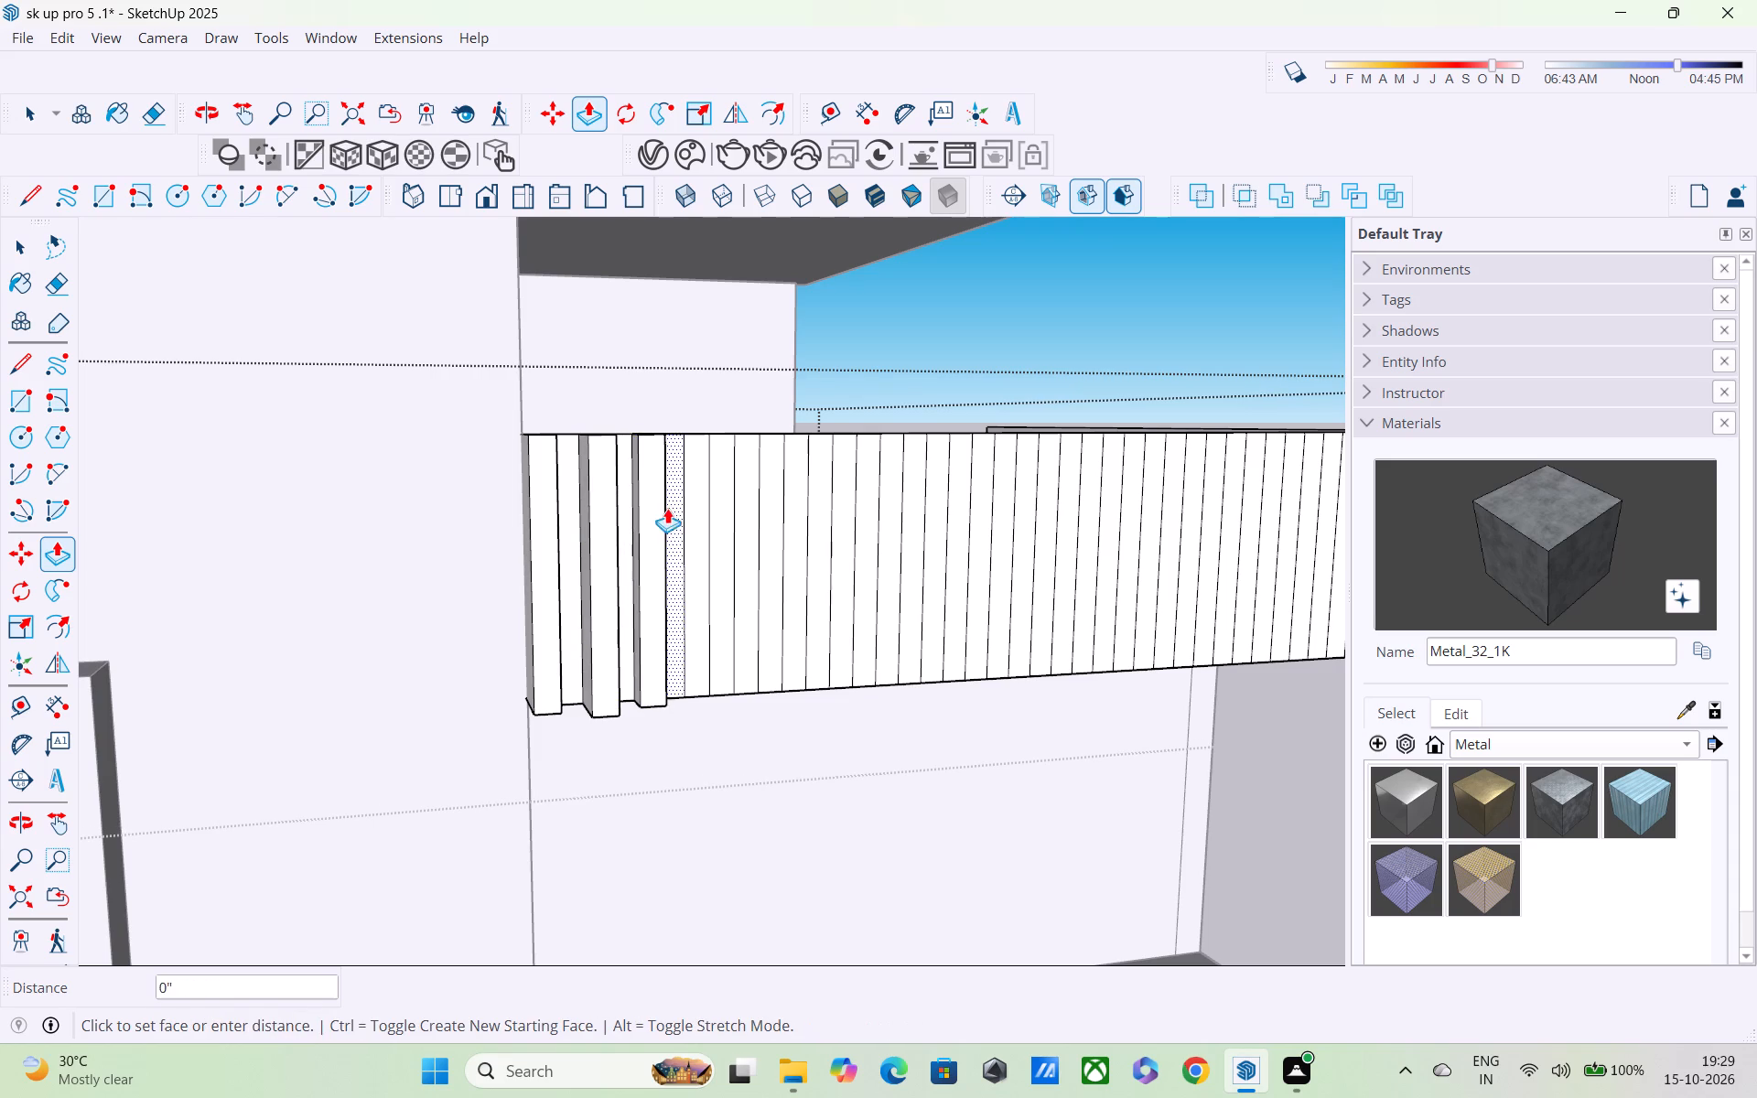
middle_click_drag(707, 557, 445, 497)
key("ctrl+z")
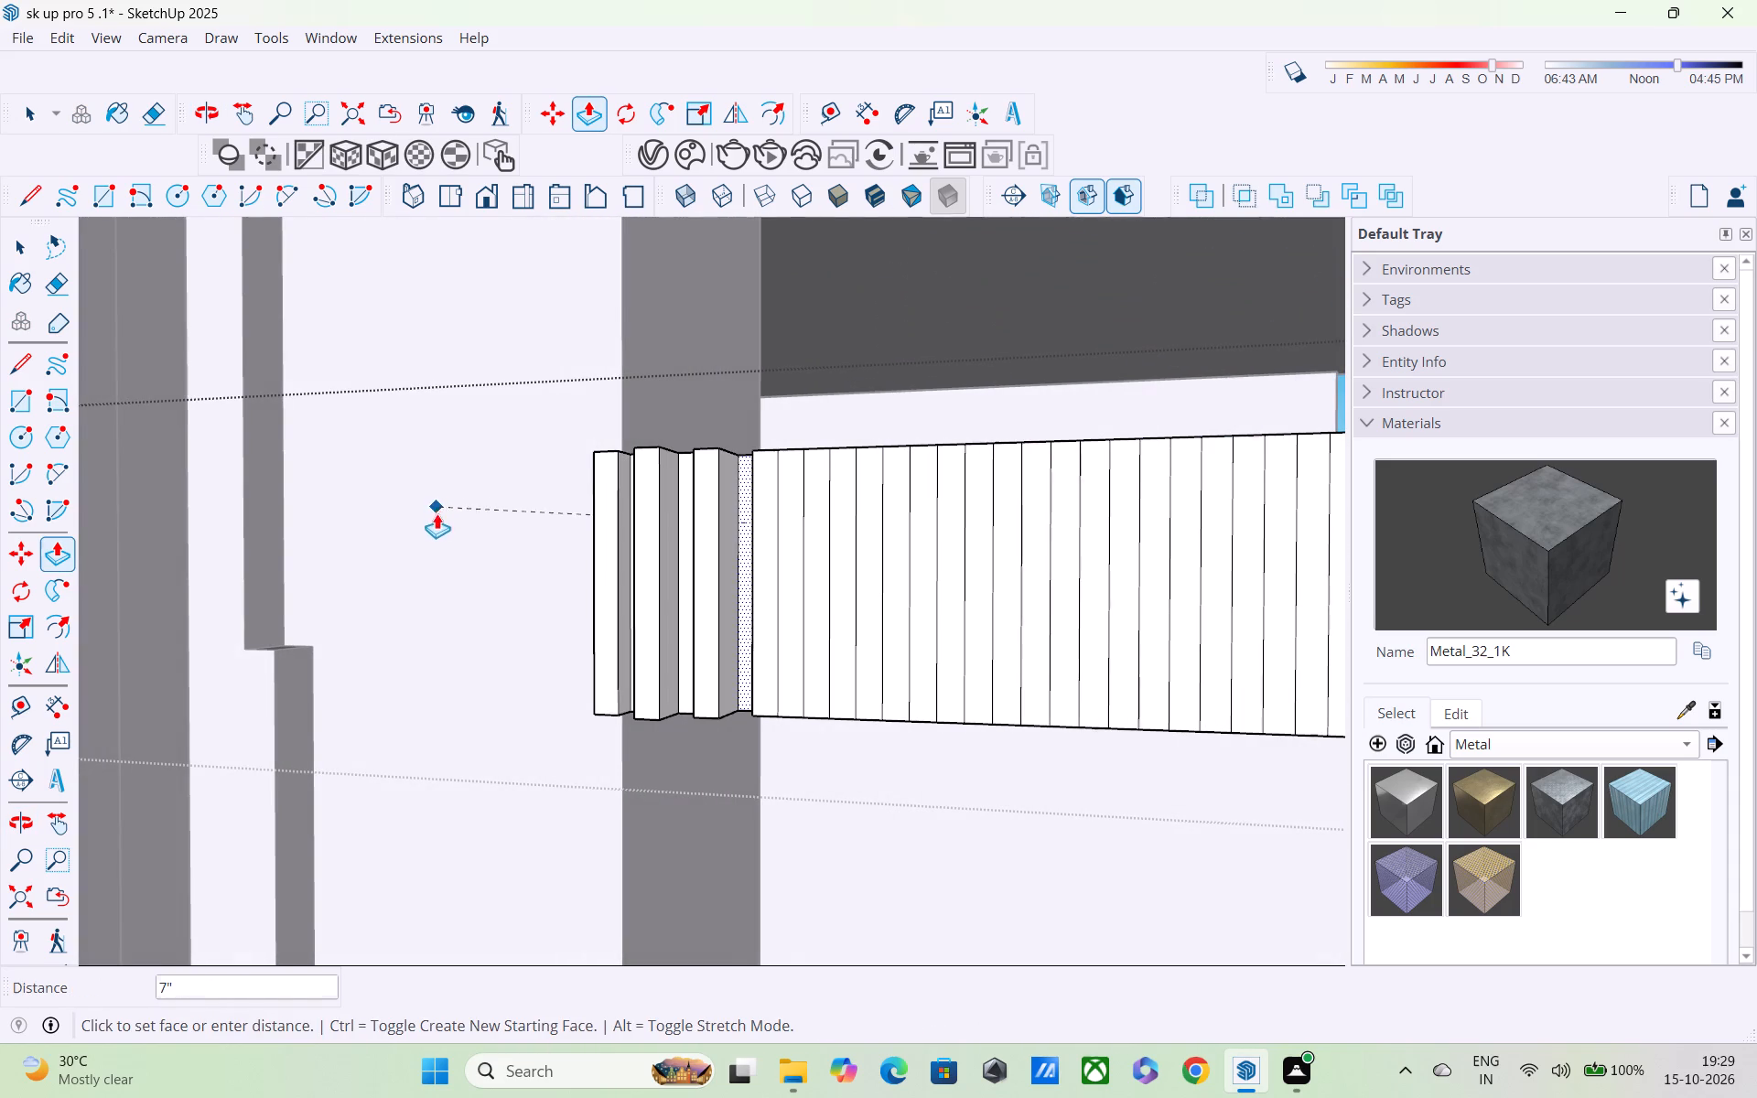
left_click(709, 637)
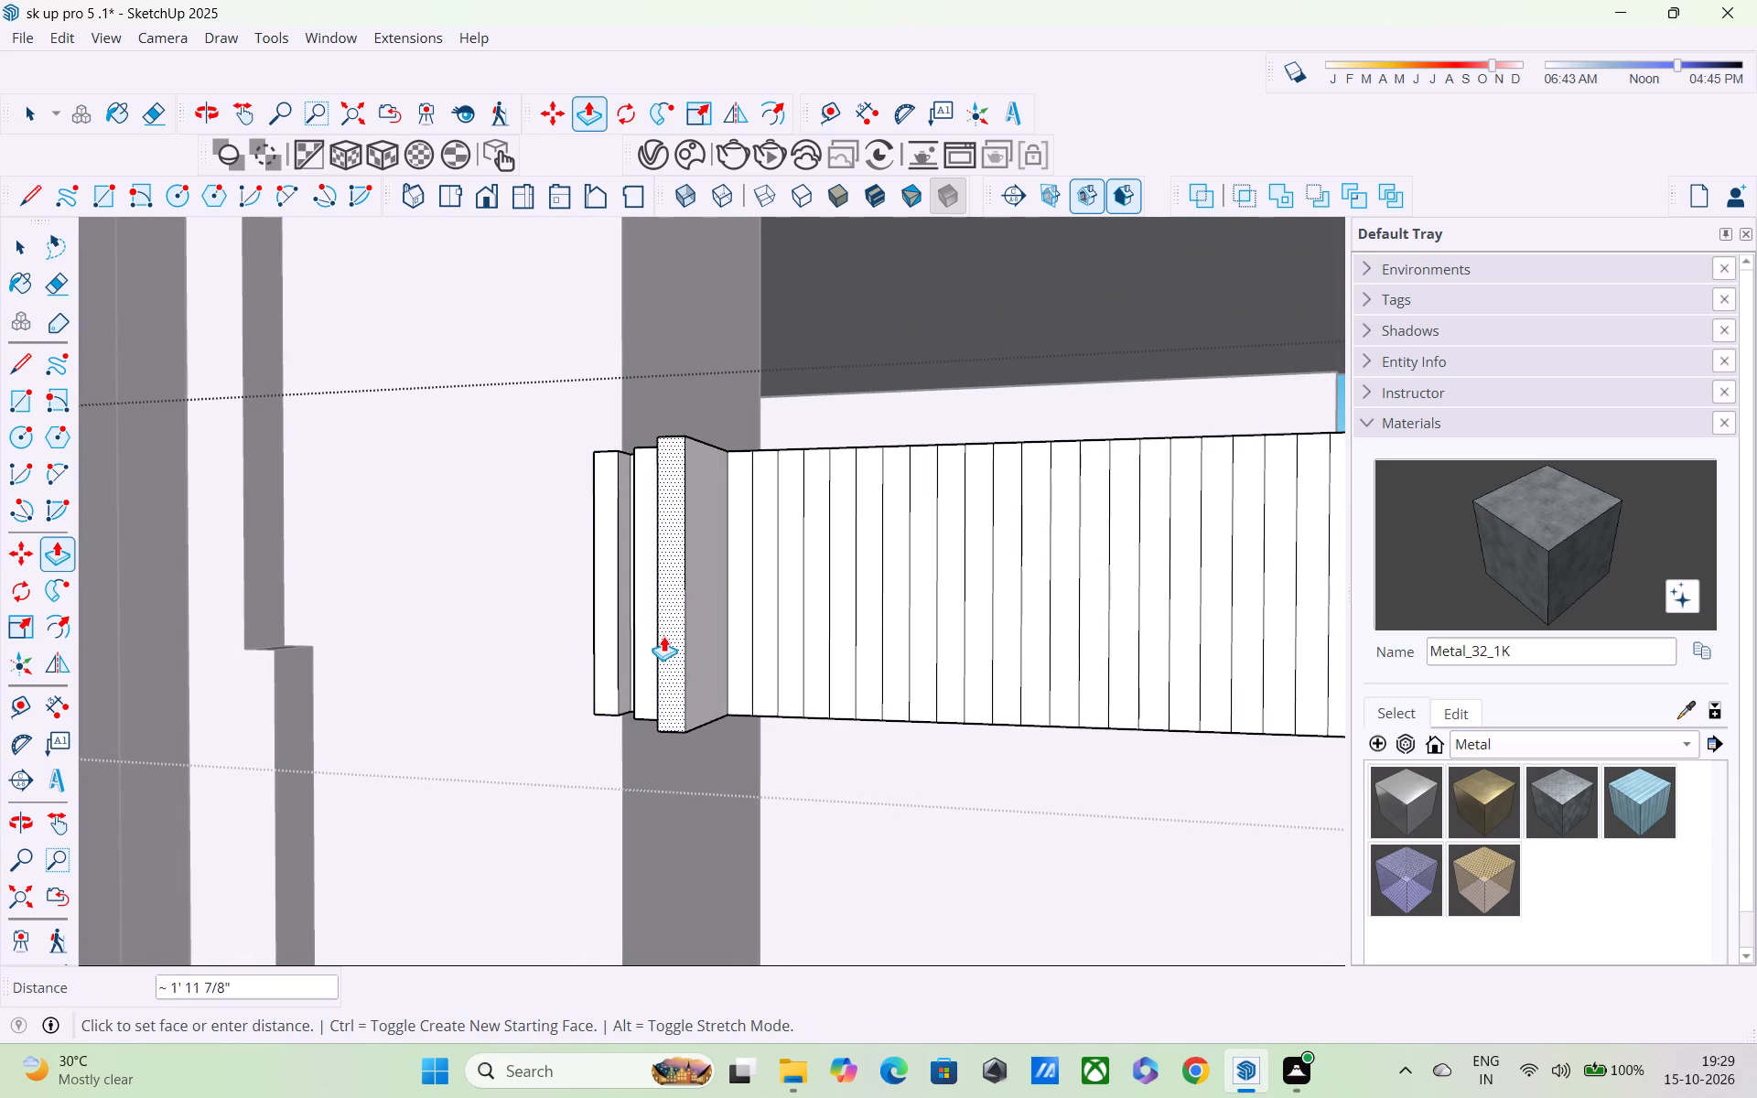
middle_click_drag(598, 569, 809, 596)
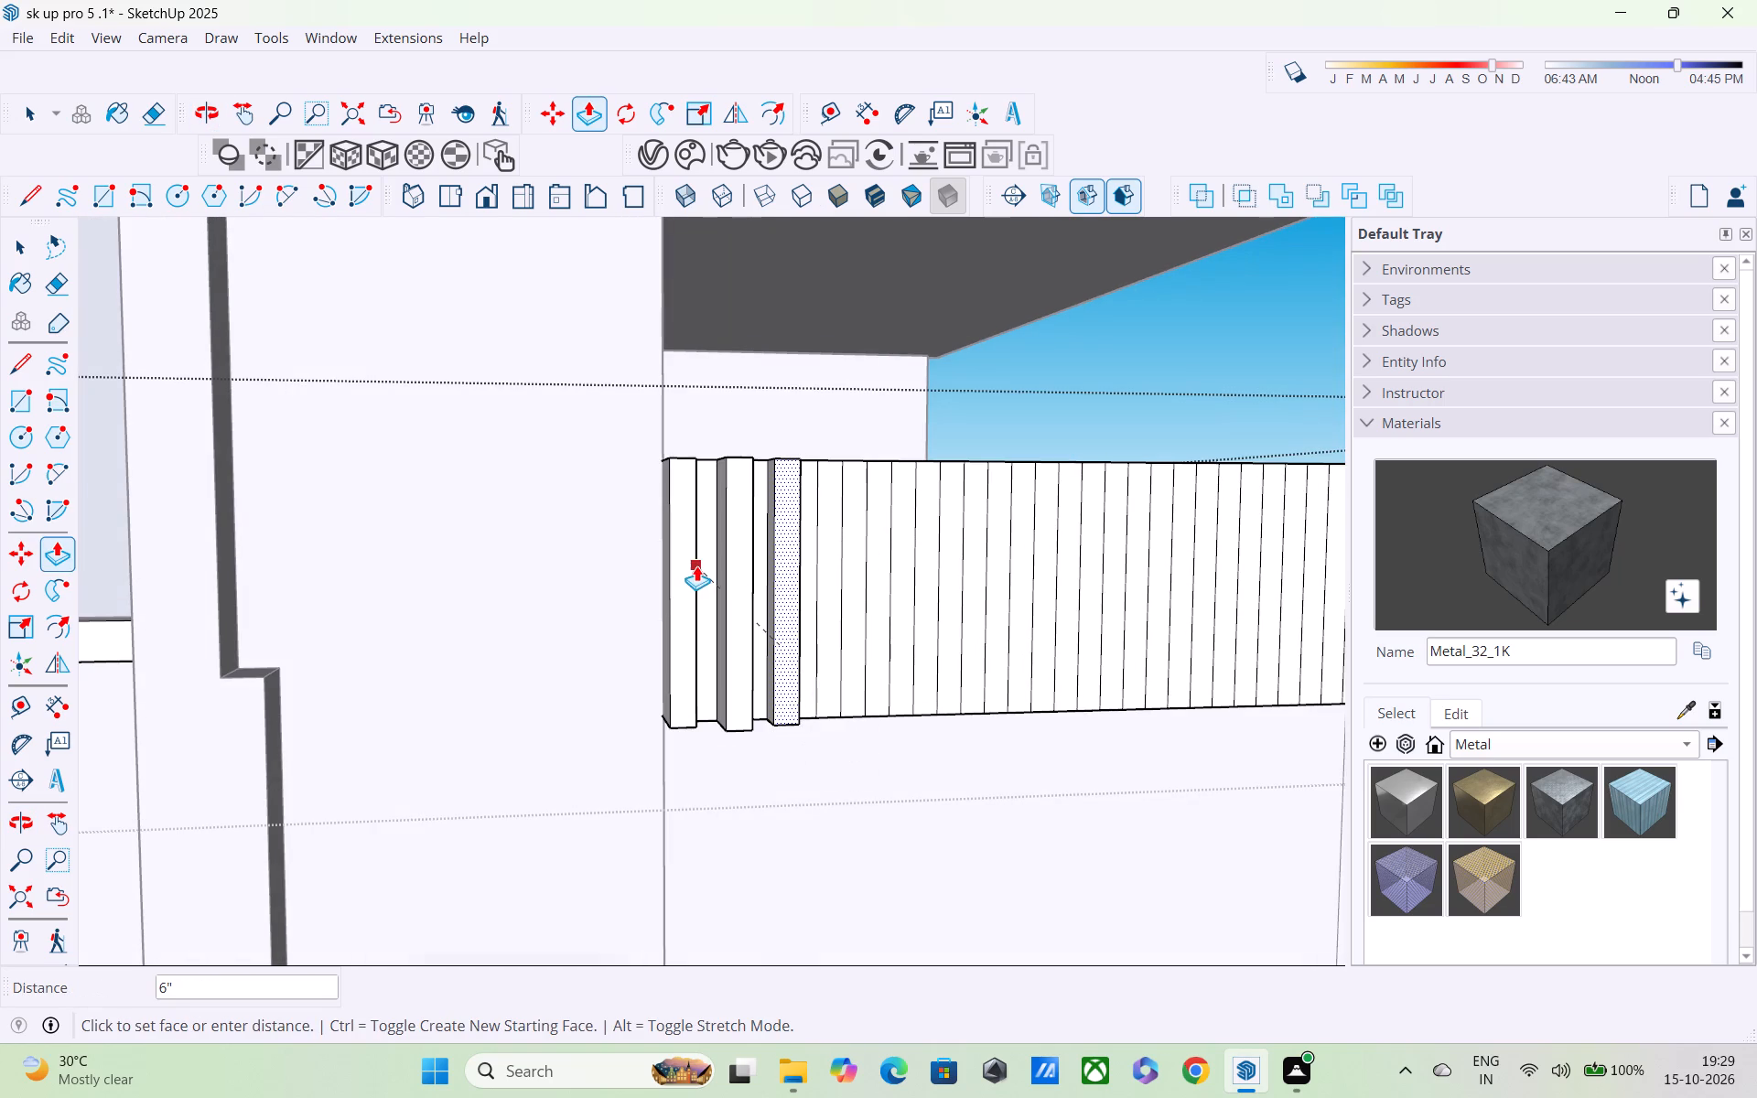
left_click(694, 566)
Repeat the 6" Push/Pull on the next seven alternate strips along the front parapet, leaving a flat strip between slats.
middle_click_drag(798, 611, 682, 594)
scroll(807, 673, "up", 3)
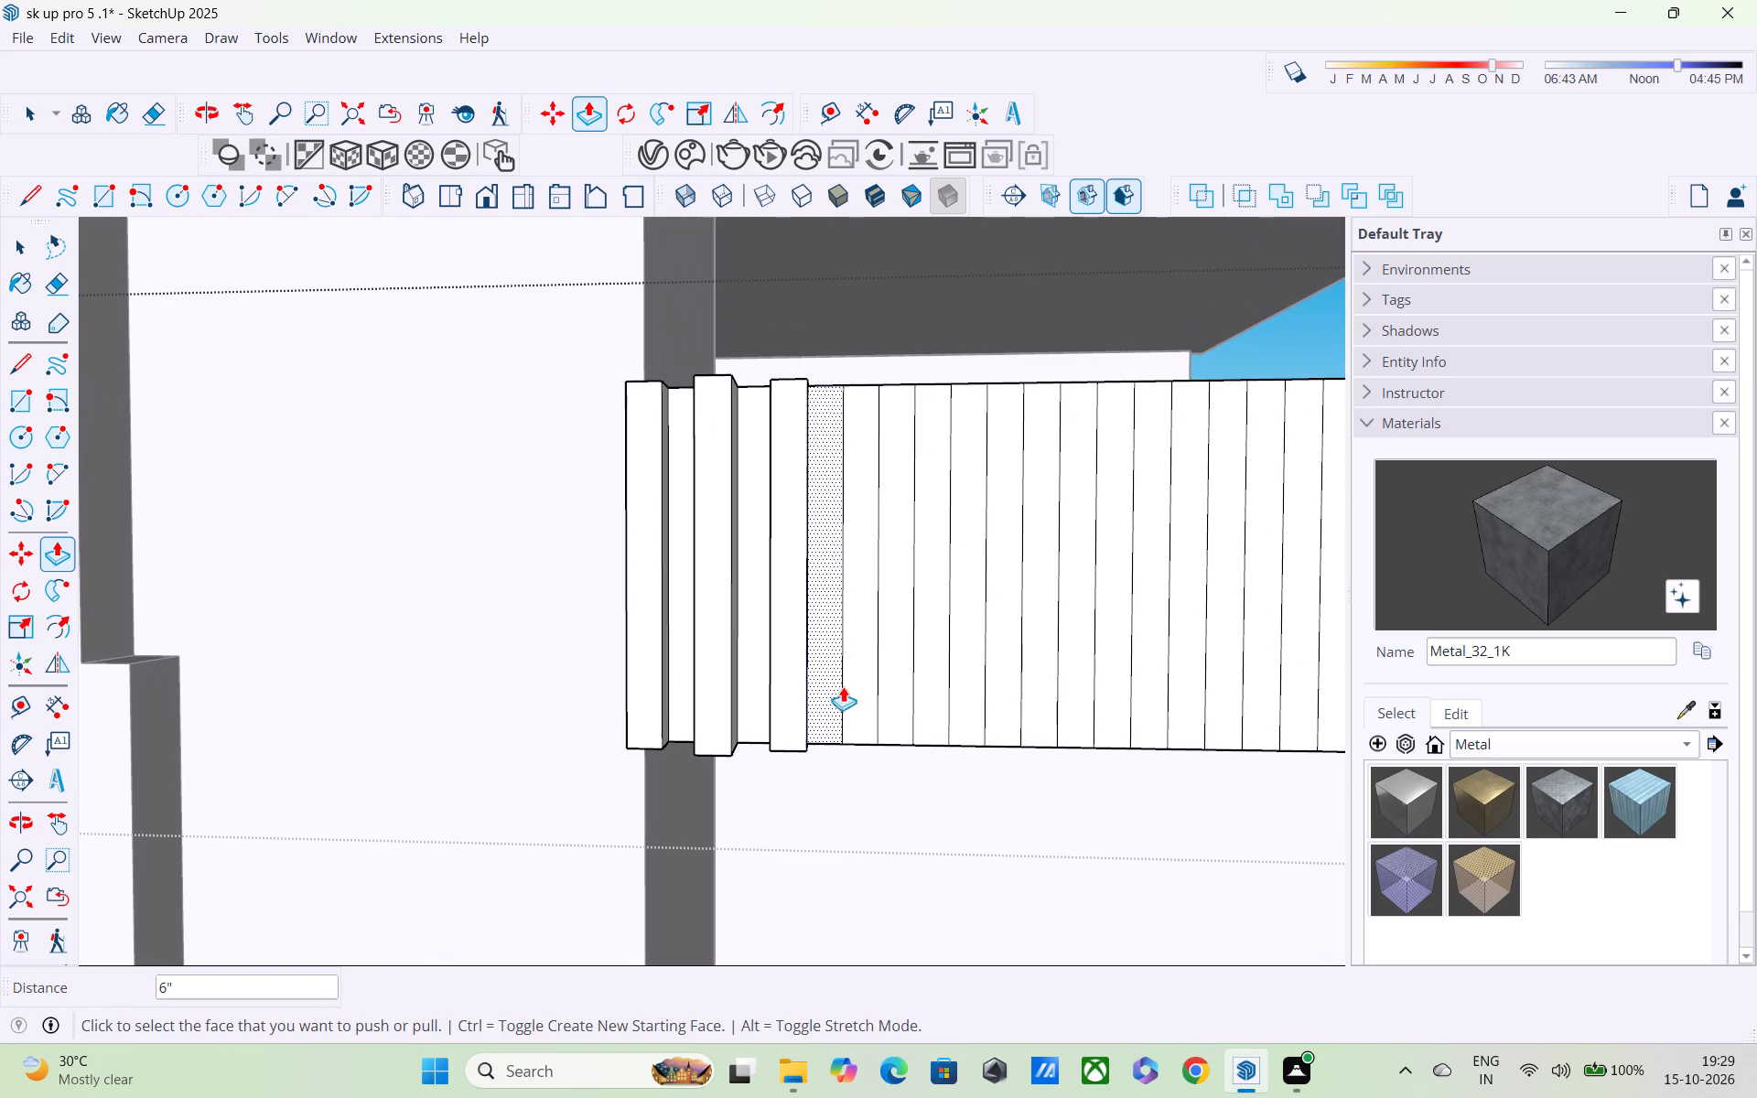
double_click(859, 690)
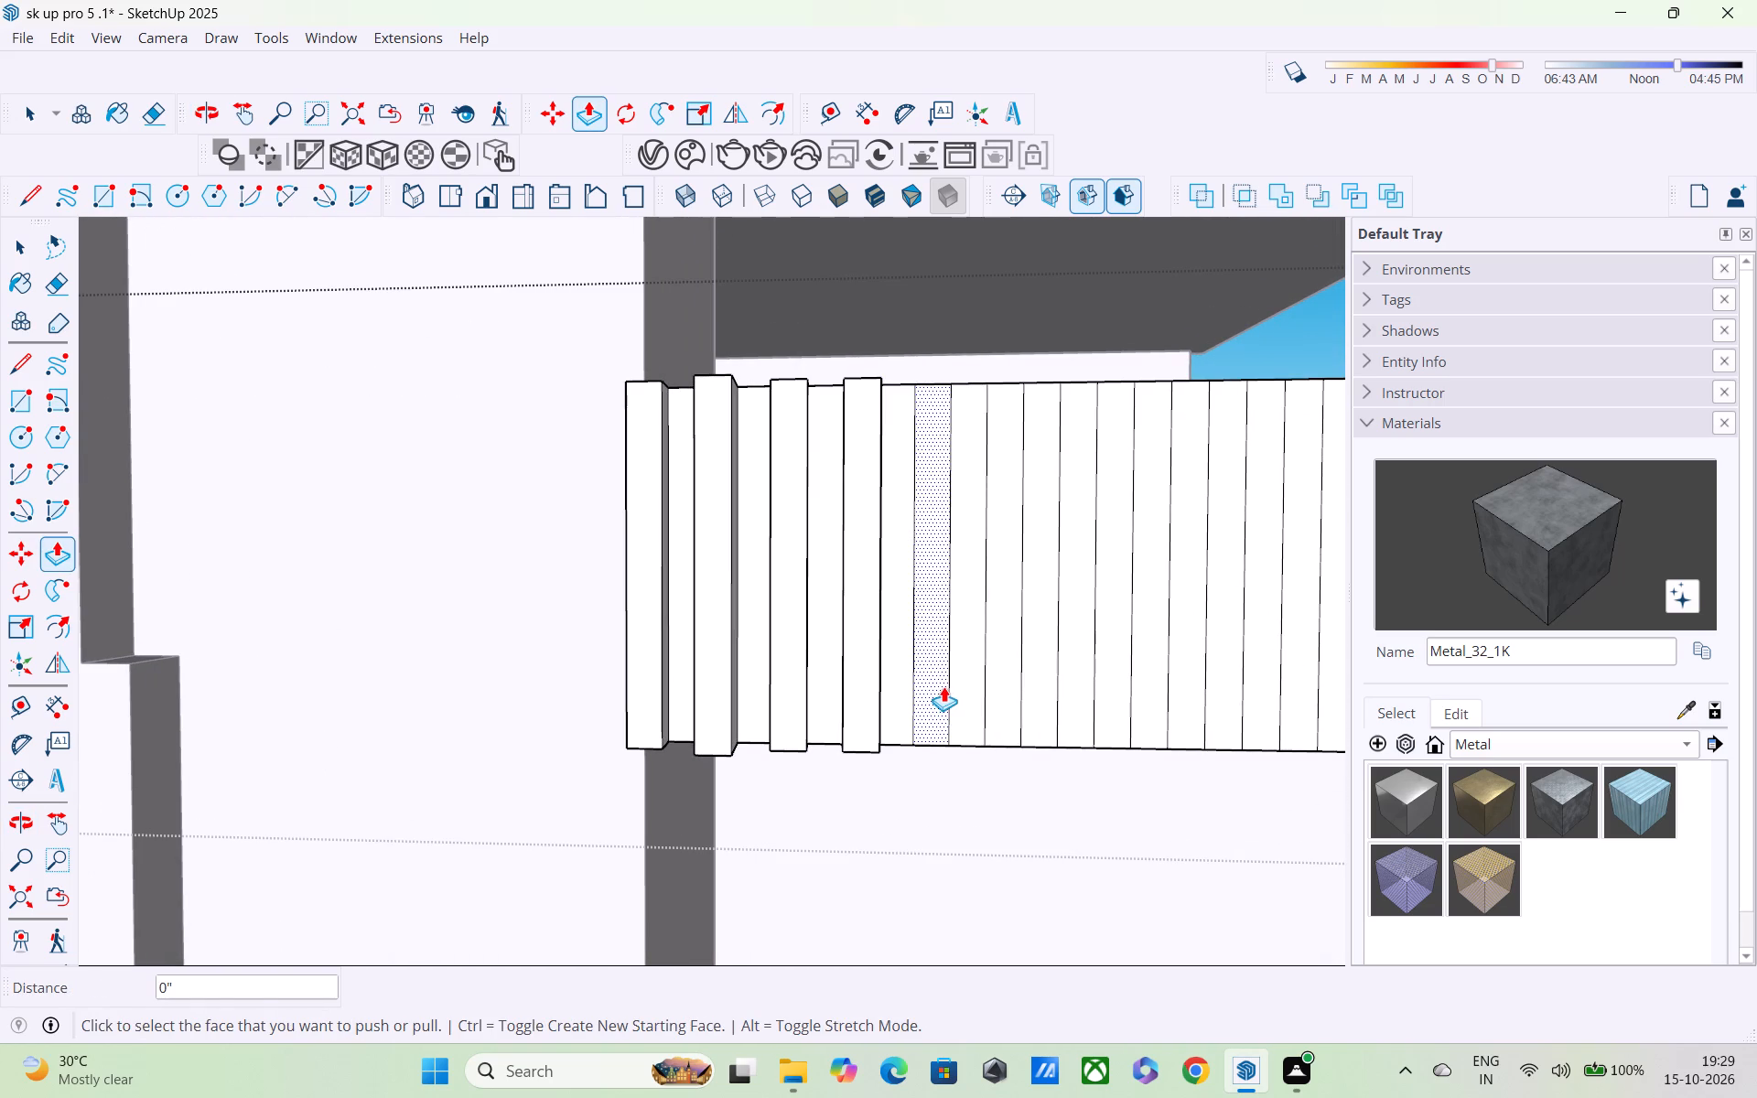
double_click(937, 703)
double_click(993, 694)
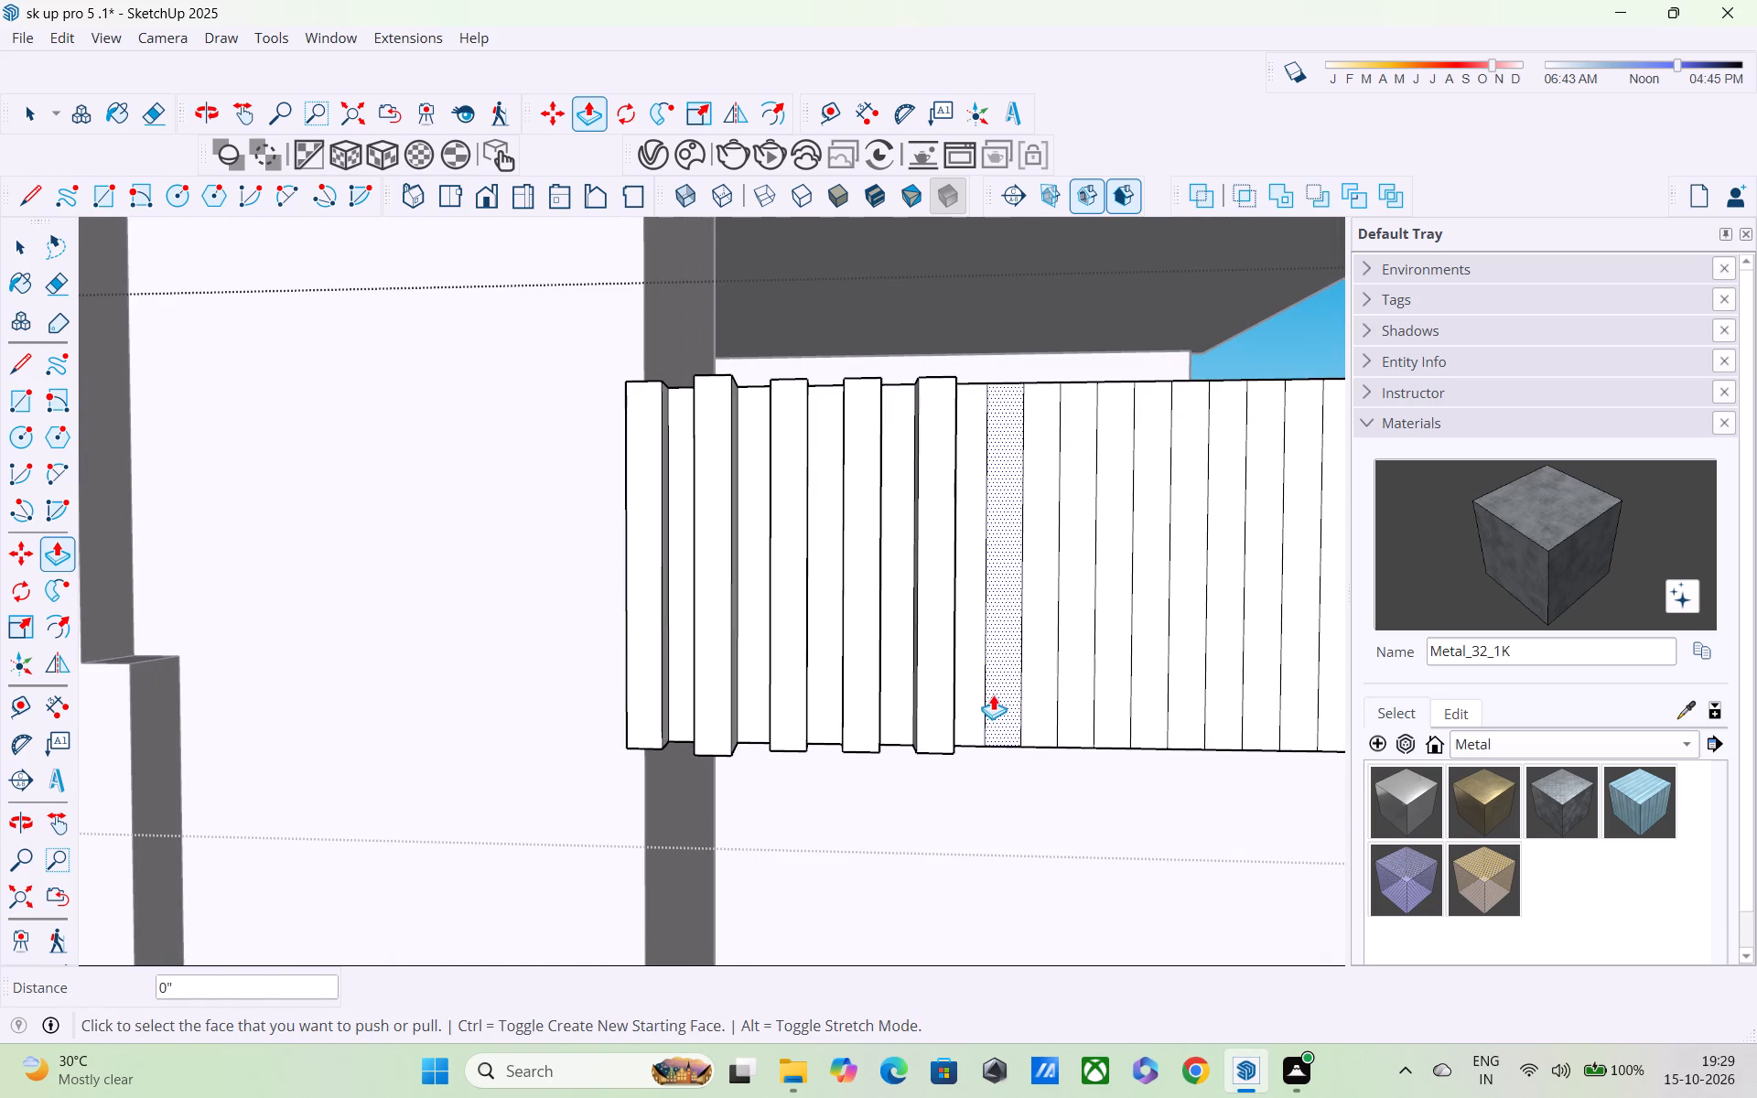
middle_click_drag(941, 729, 372, 731, "shift")
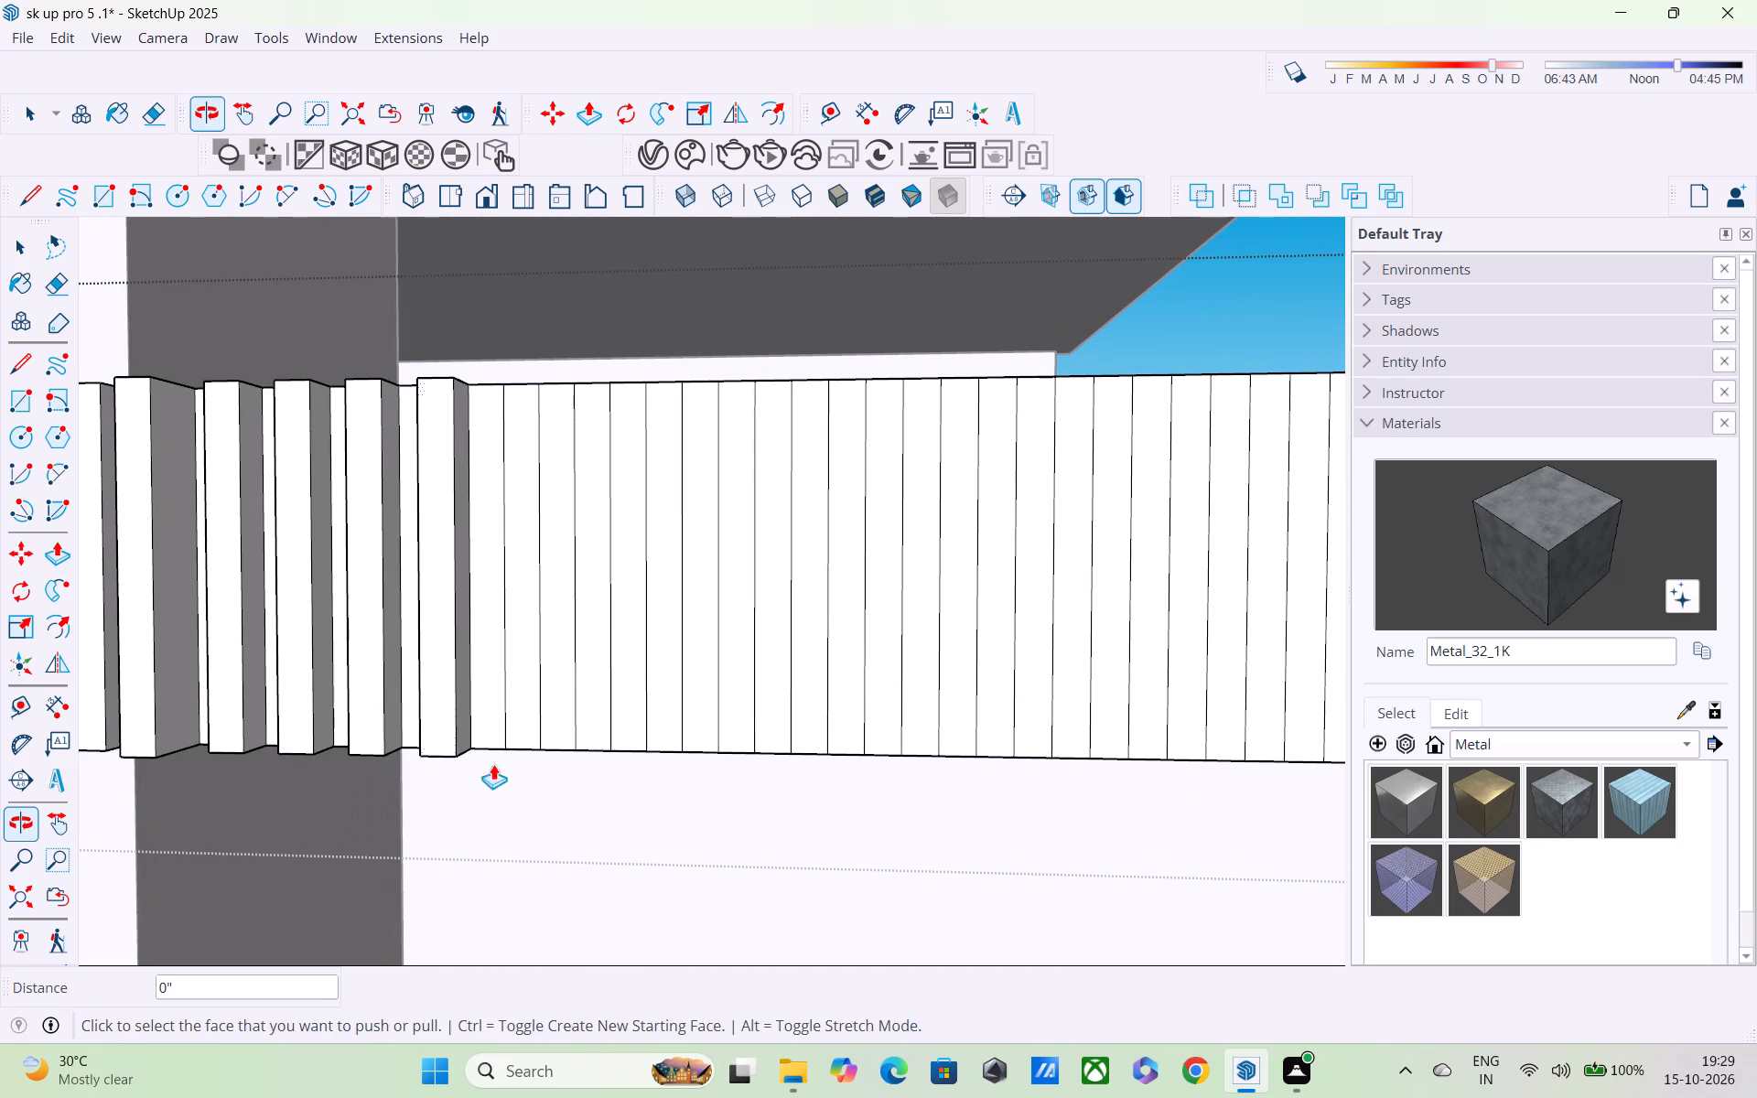
double_click(522, 594)
double_click(597, 597)
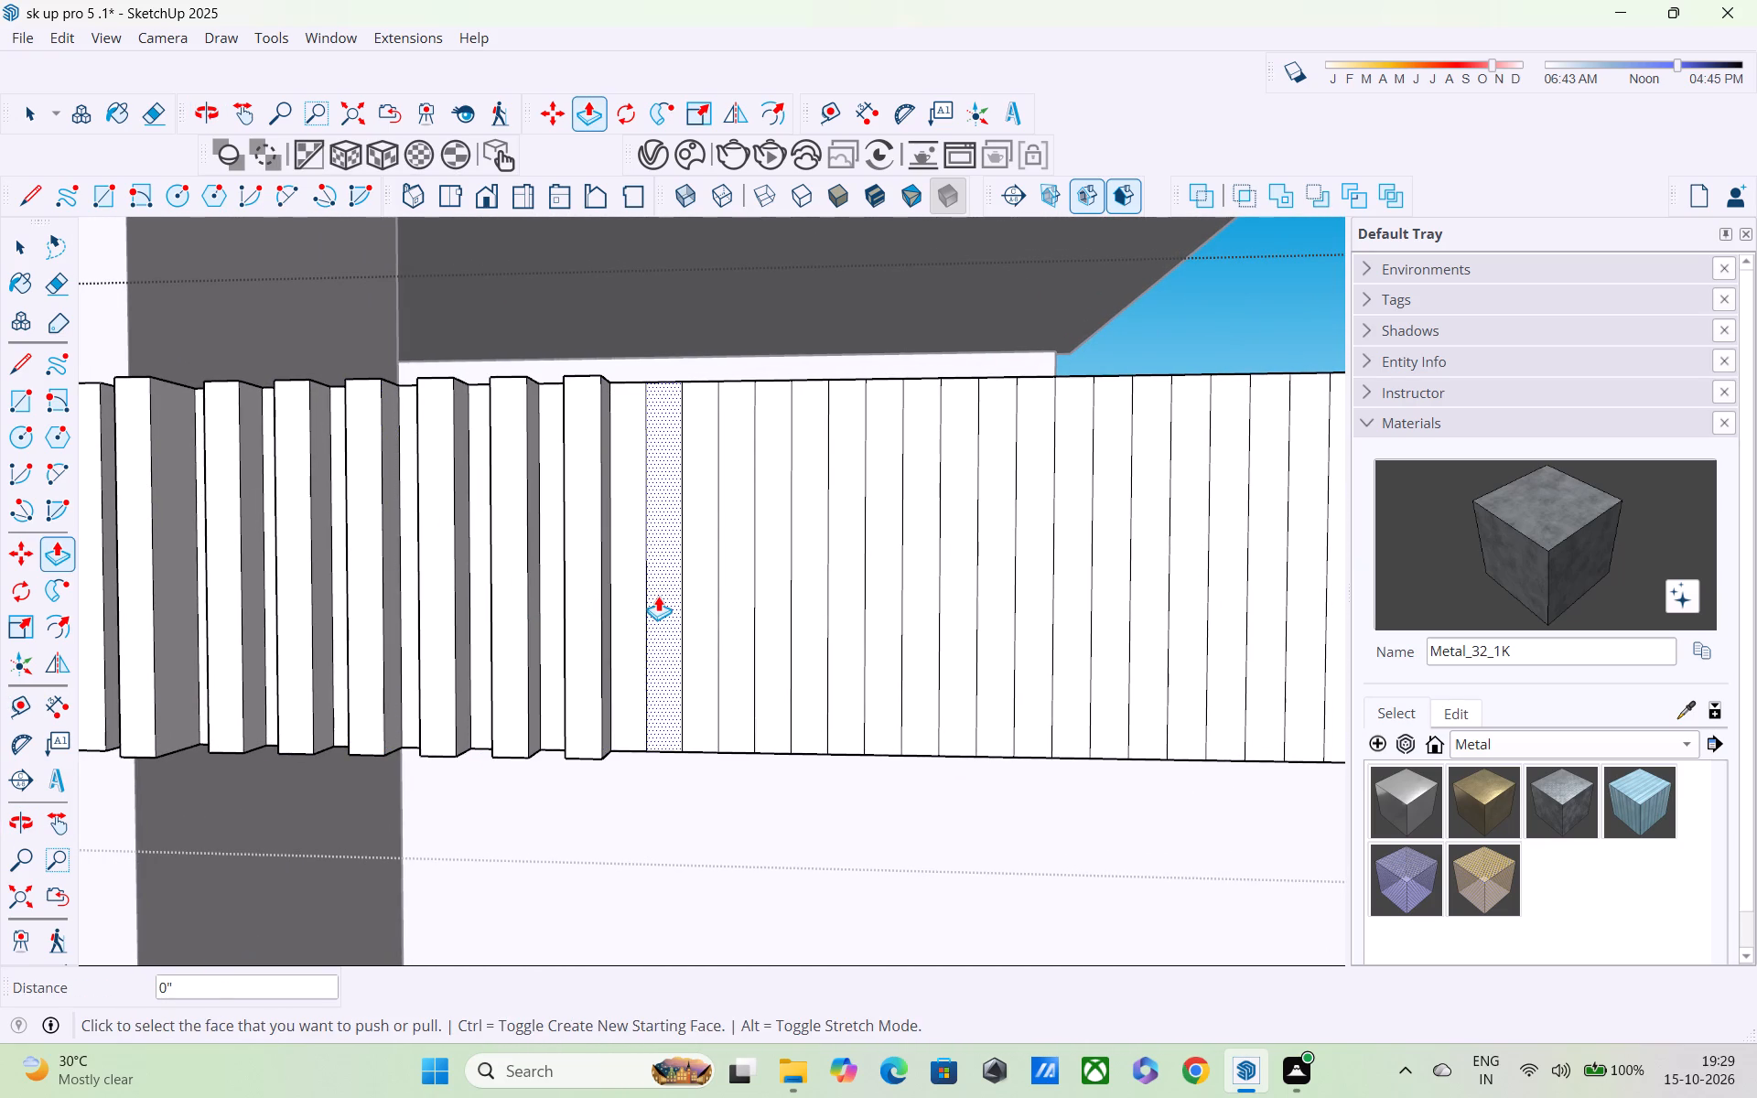
double_click(658, 596)
double_click(741, 614)
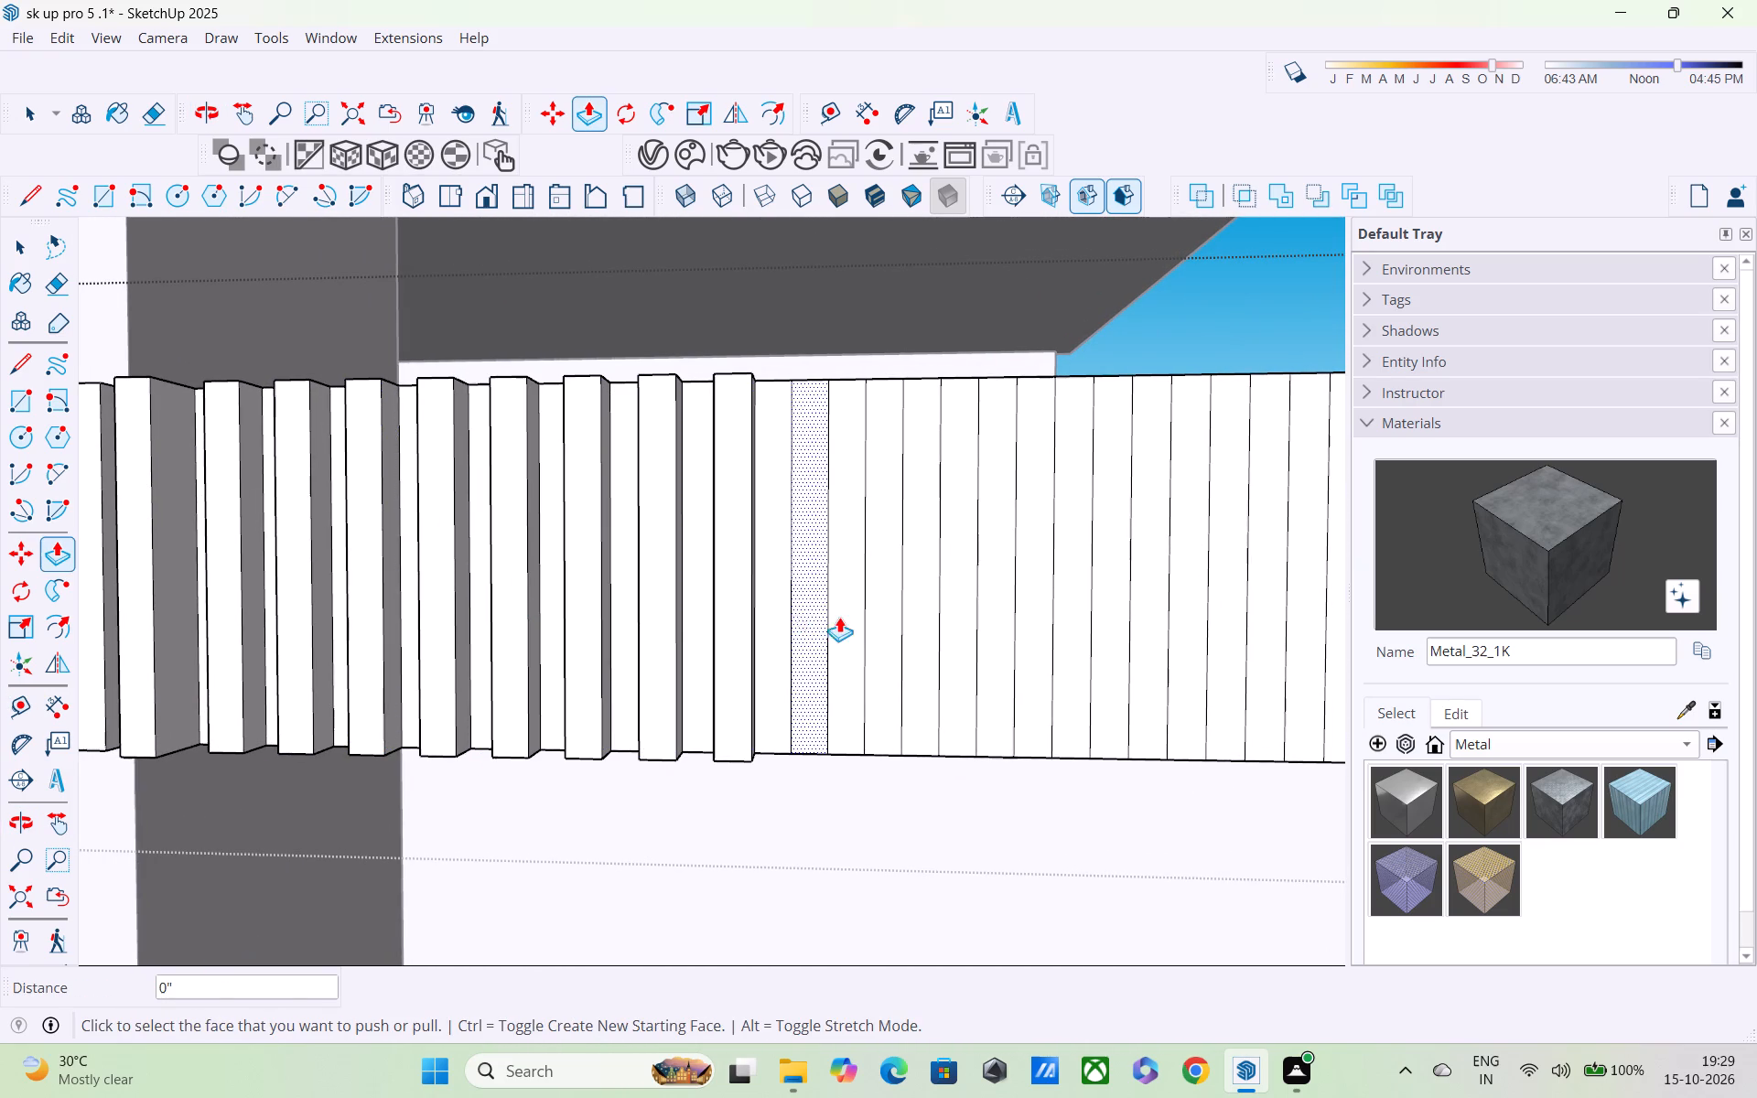
Push/Pull the next alternate strip outward 6", flush with the face of the neighbouring slat.
double_click(814, 615)
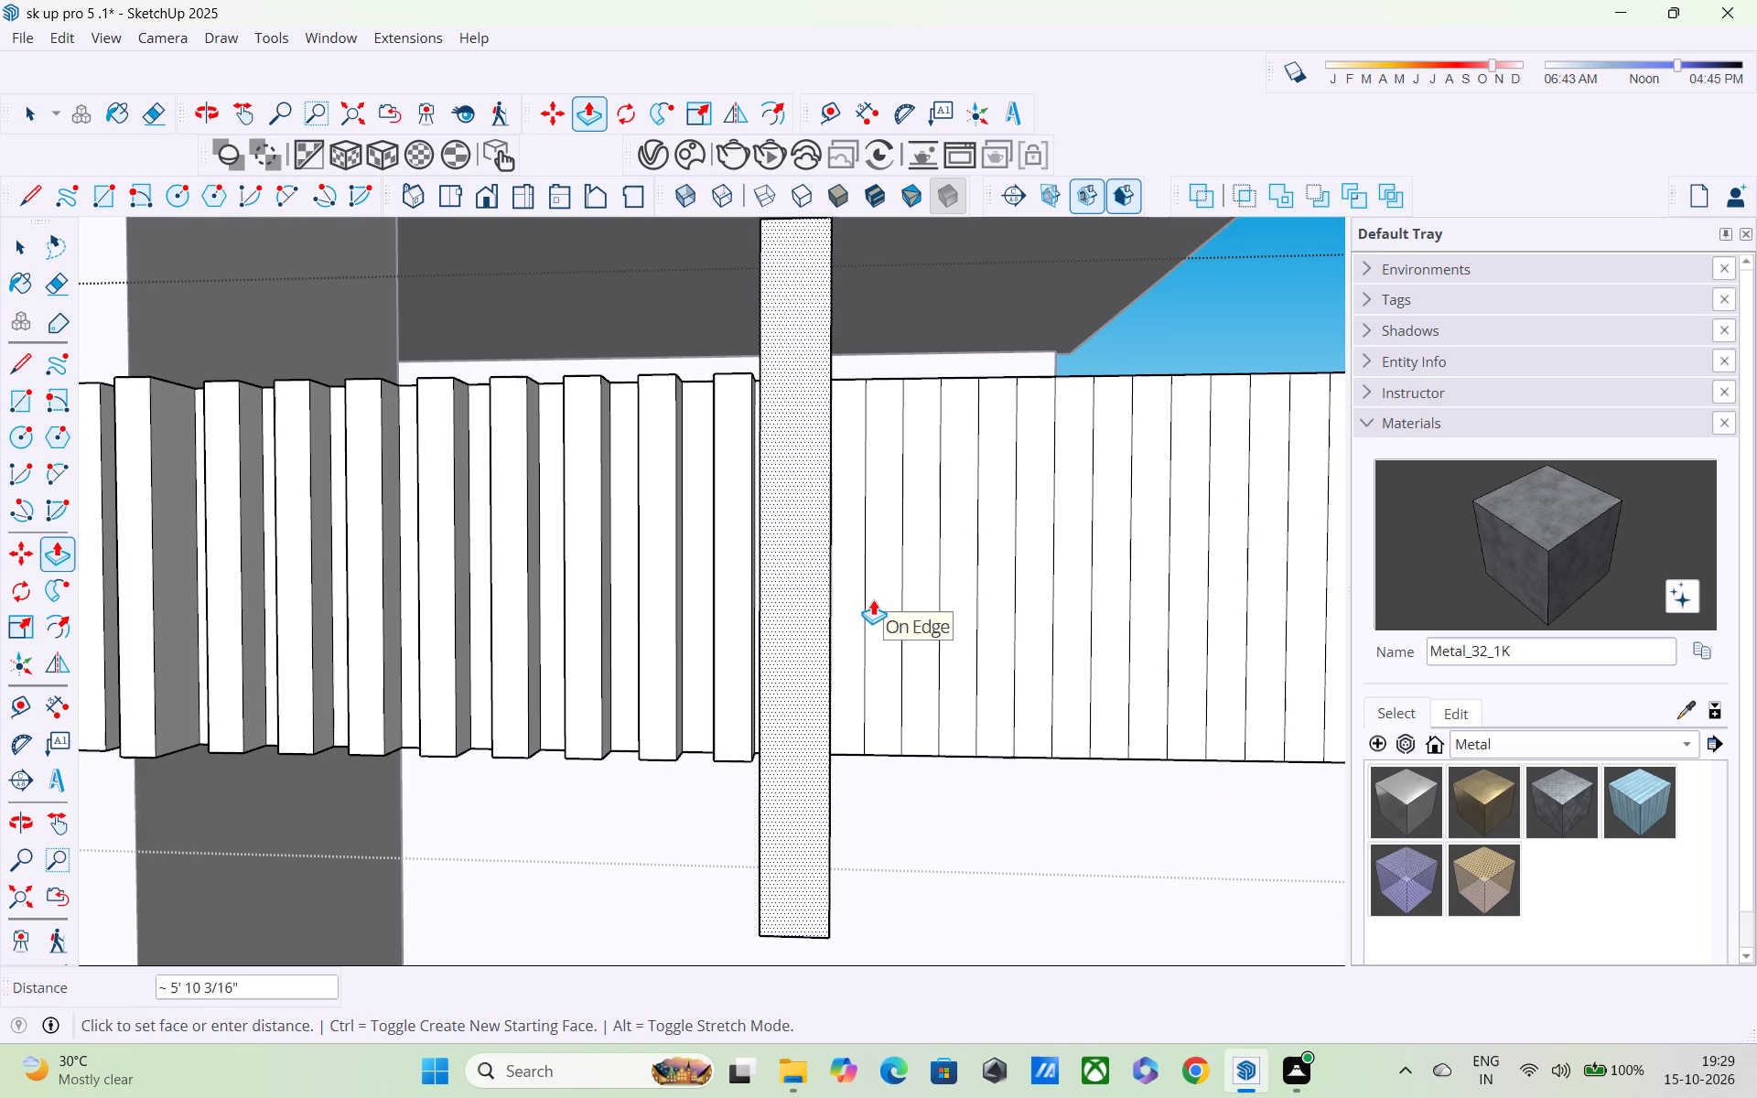
key("Escape")
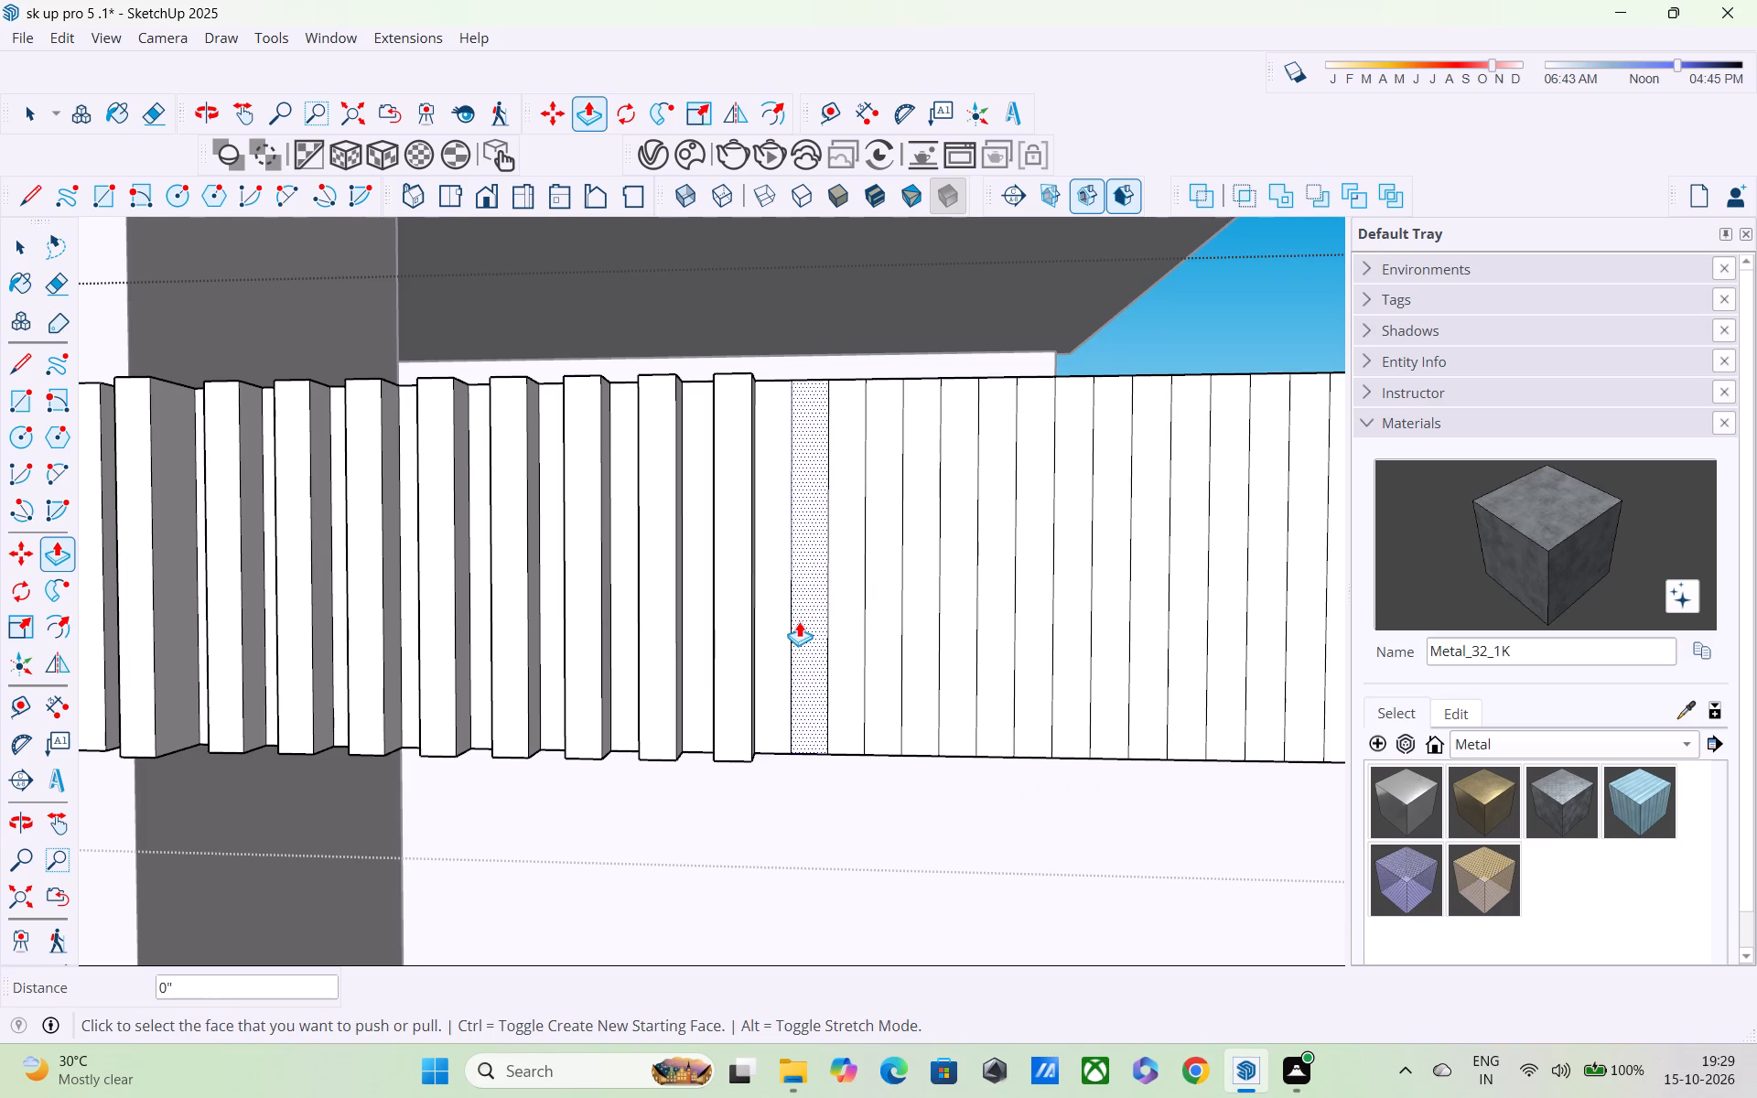
left_click(802, 620)
left_click(749, 617)
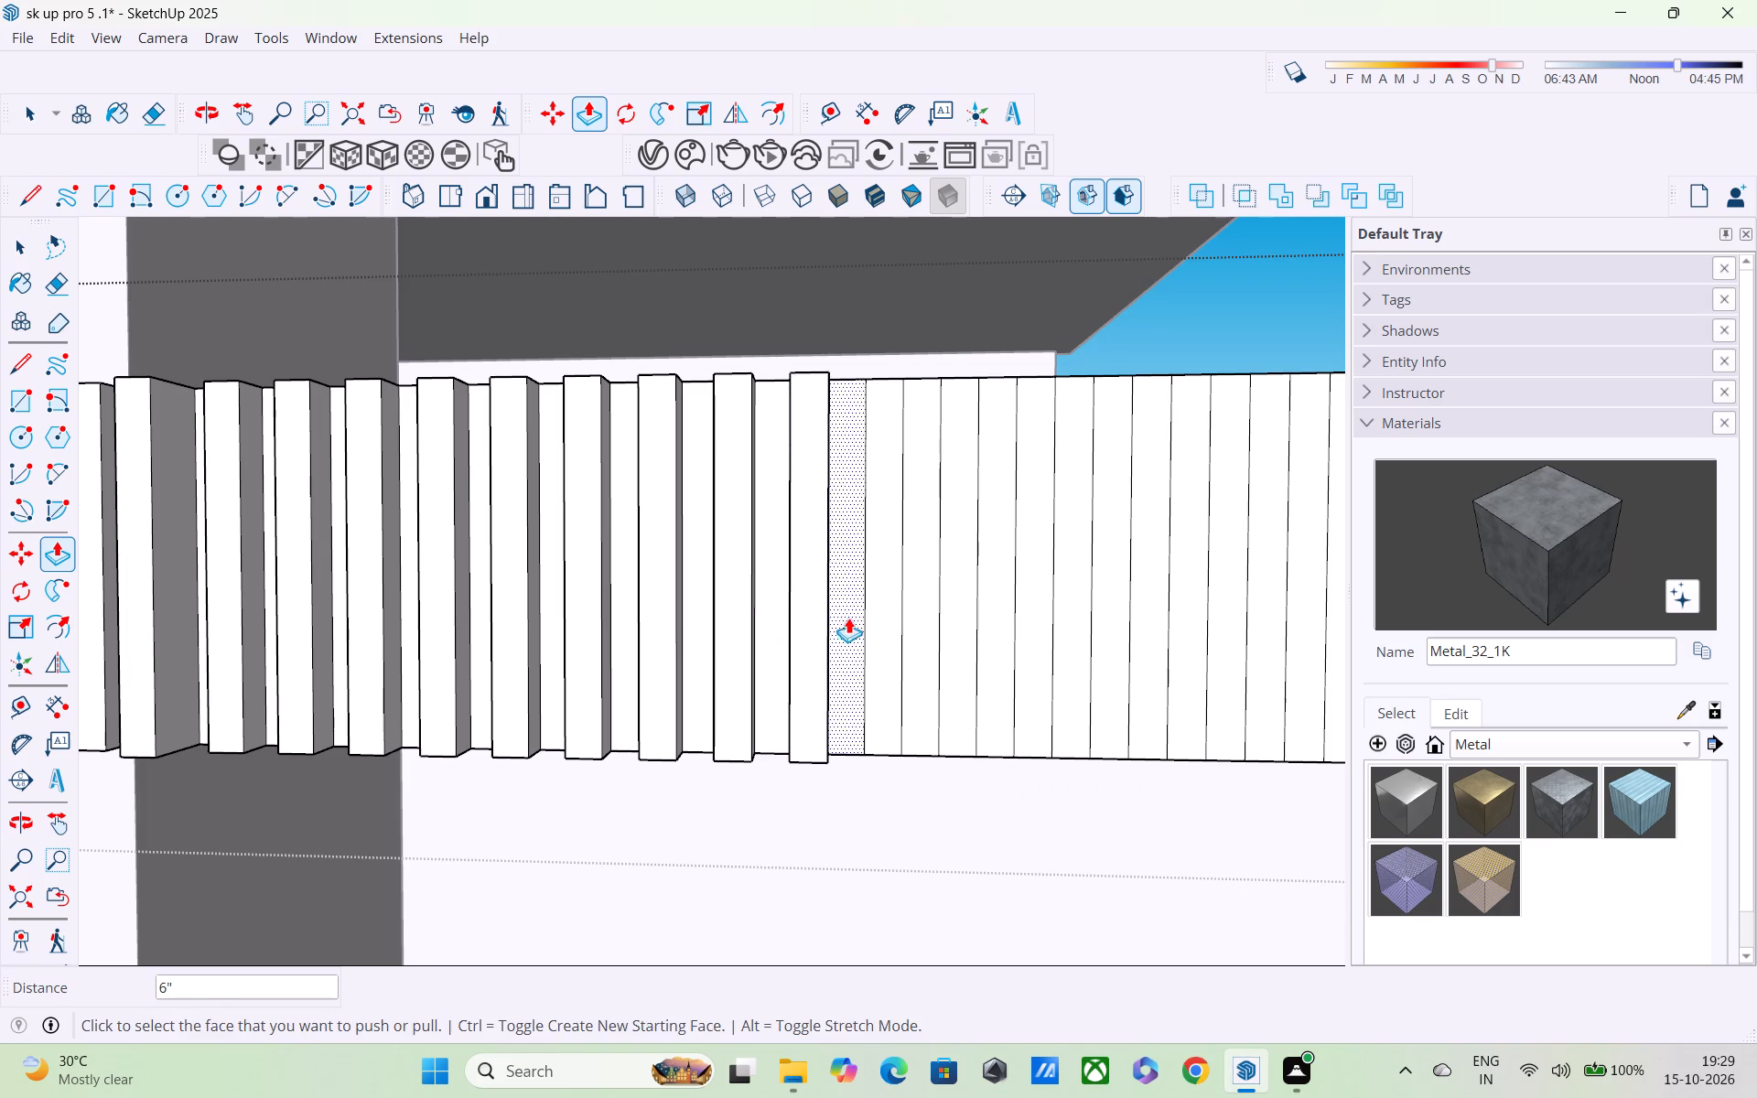
Repeat the 6" Push/Pull on the next six alternate strips along the front parapet, leaving a flat strip between slats.
double_click(875, 615)
double_click(961, 619)
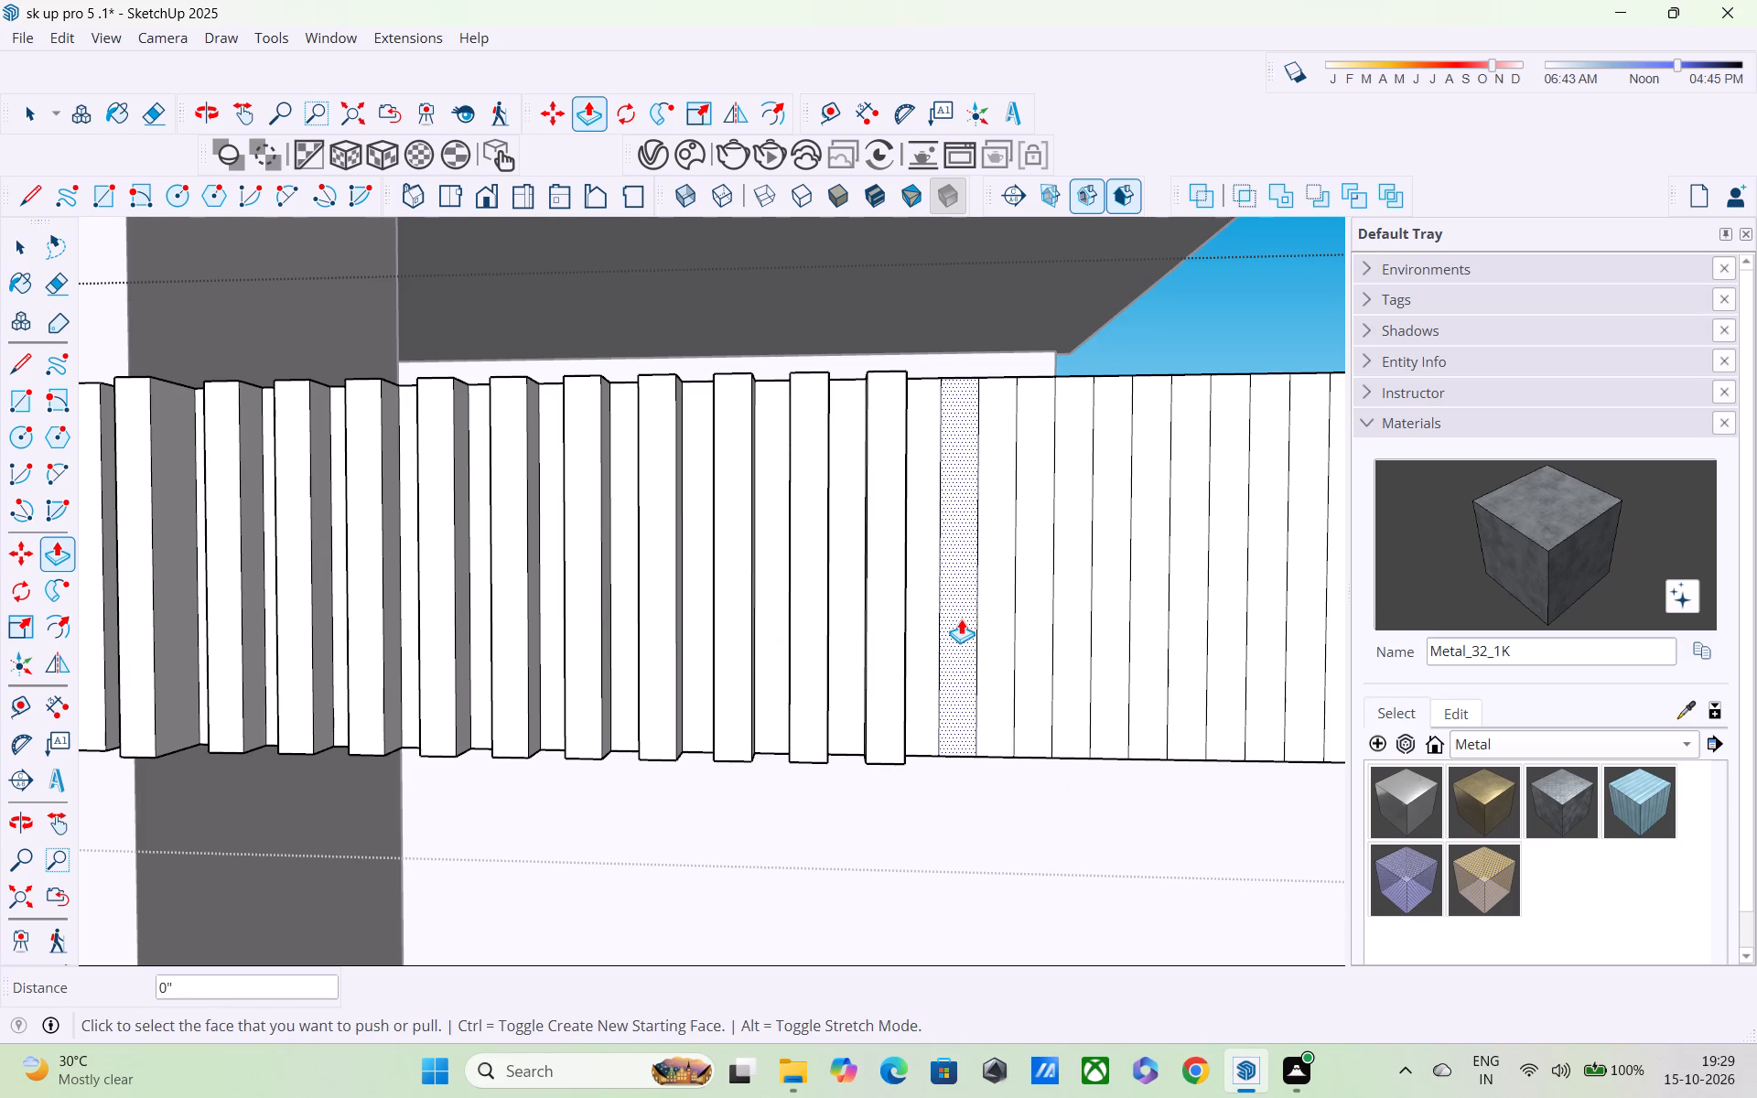
middle_click_drag(952, 618, 679, 651, "shift")
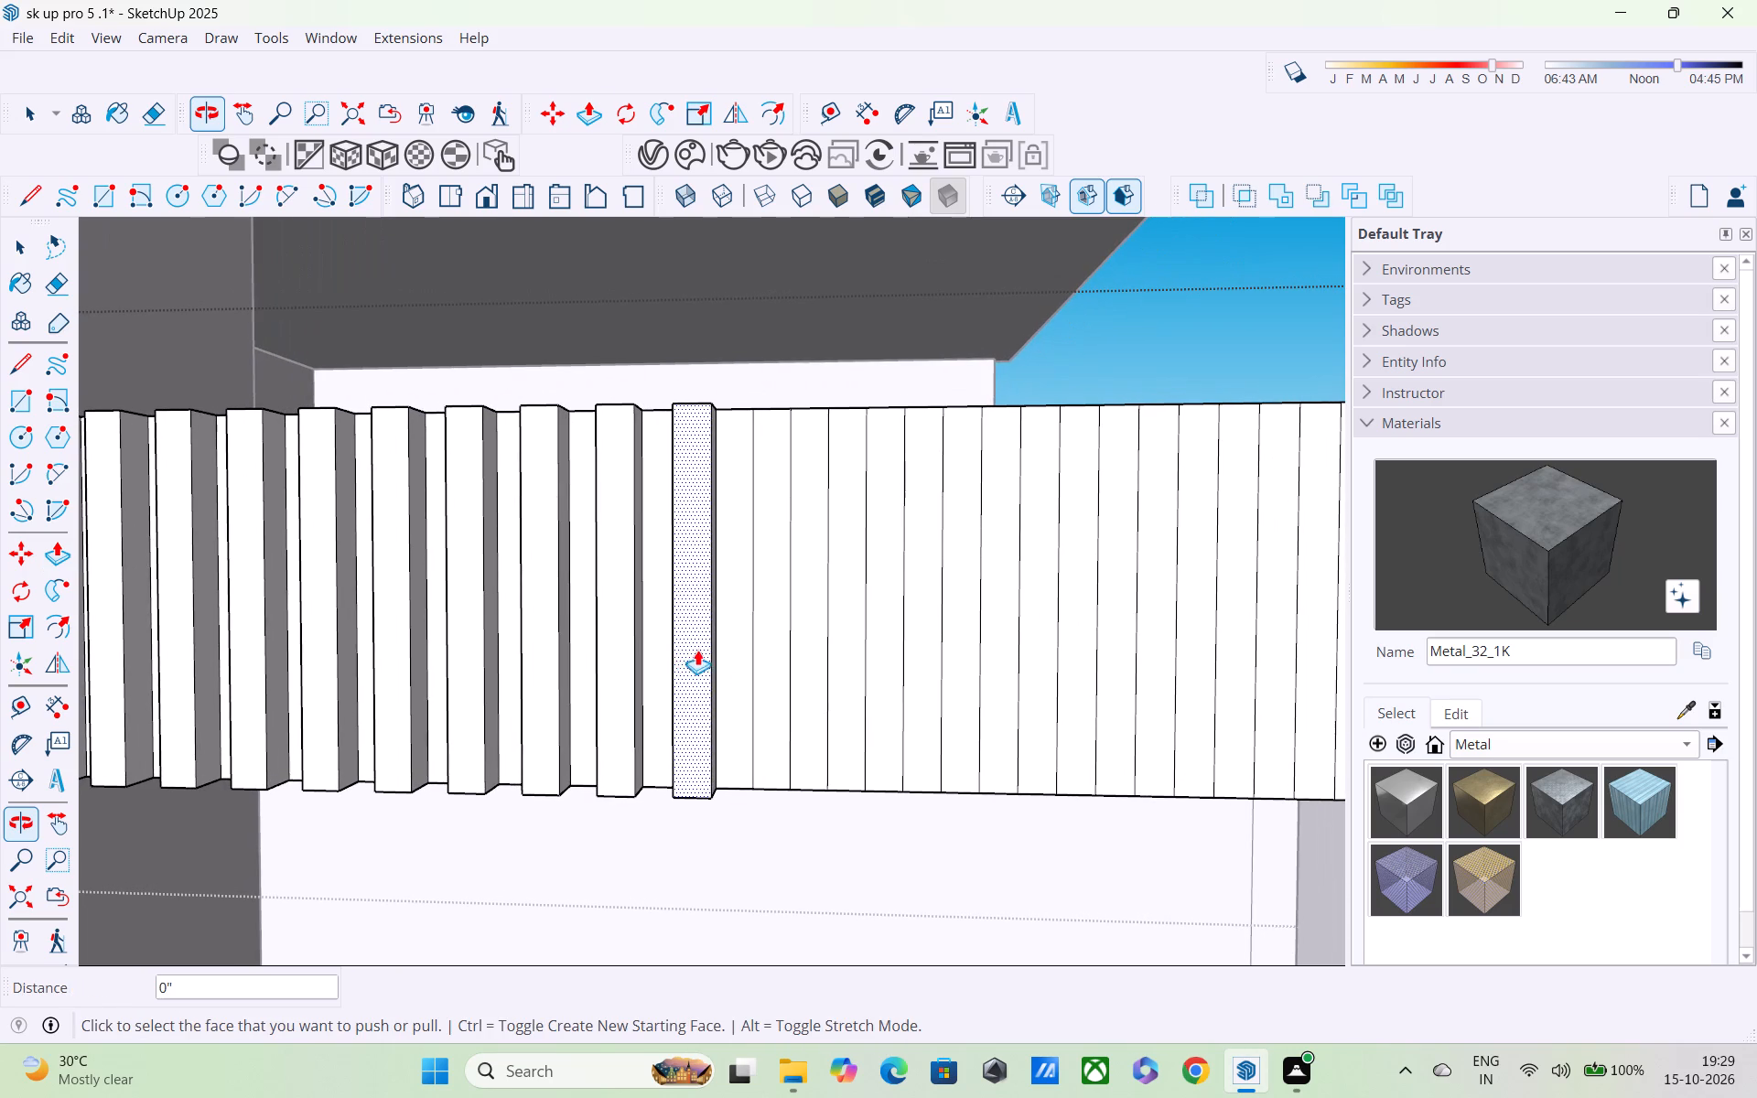
double_click(763, 664)
double_click(842, 666)
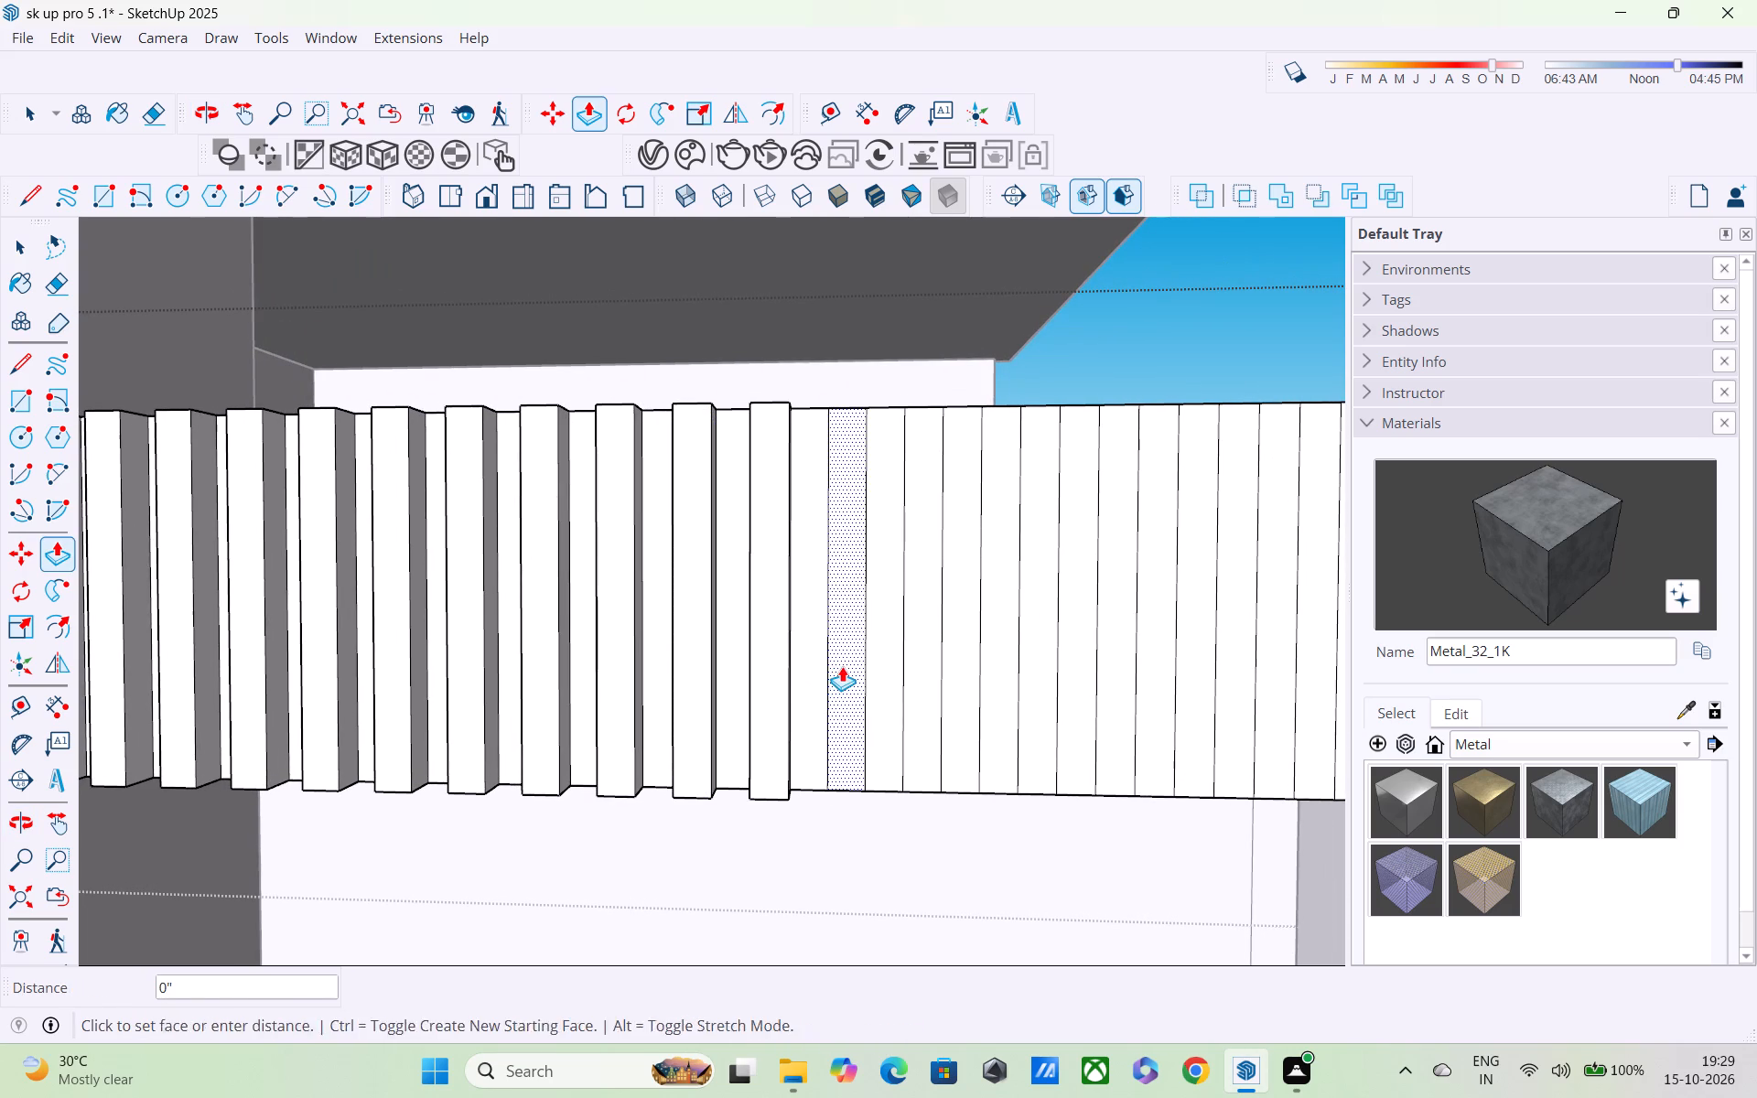
middle_click_drag(792, 672, 628, 691, "shift")
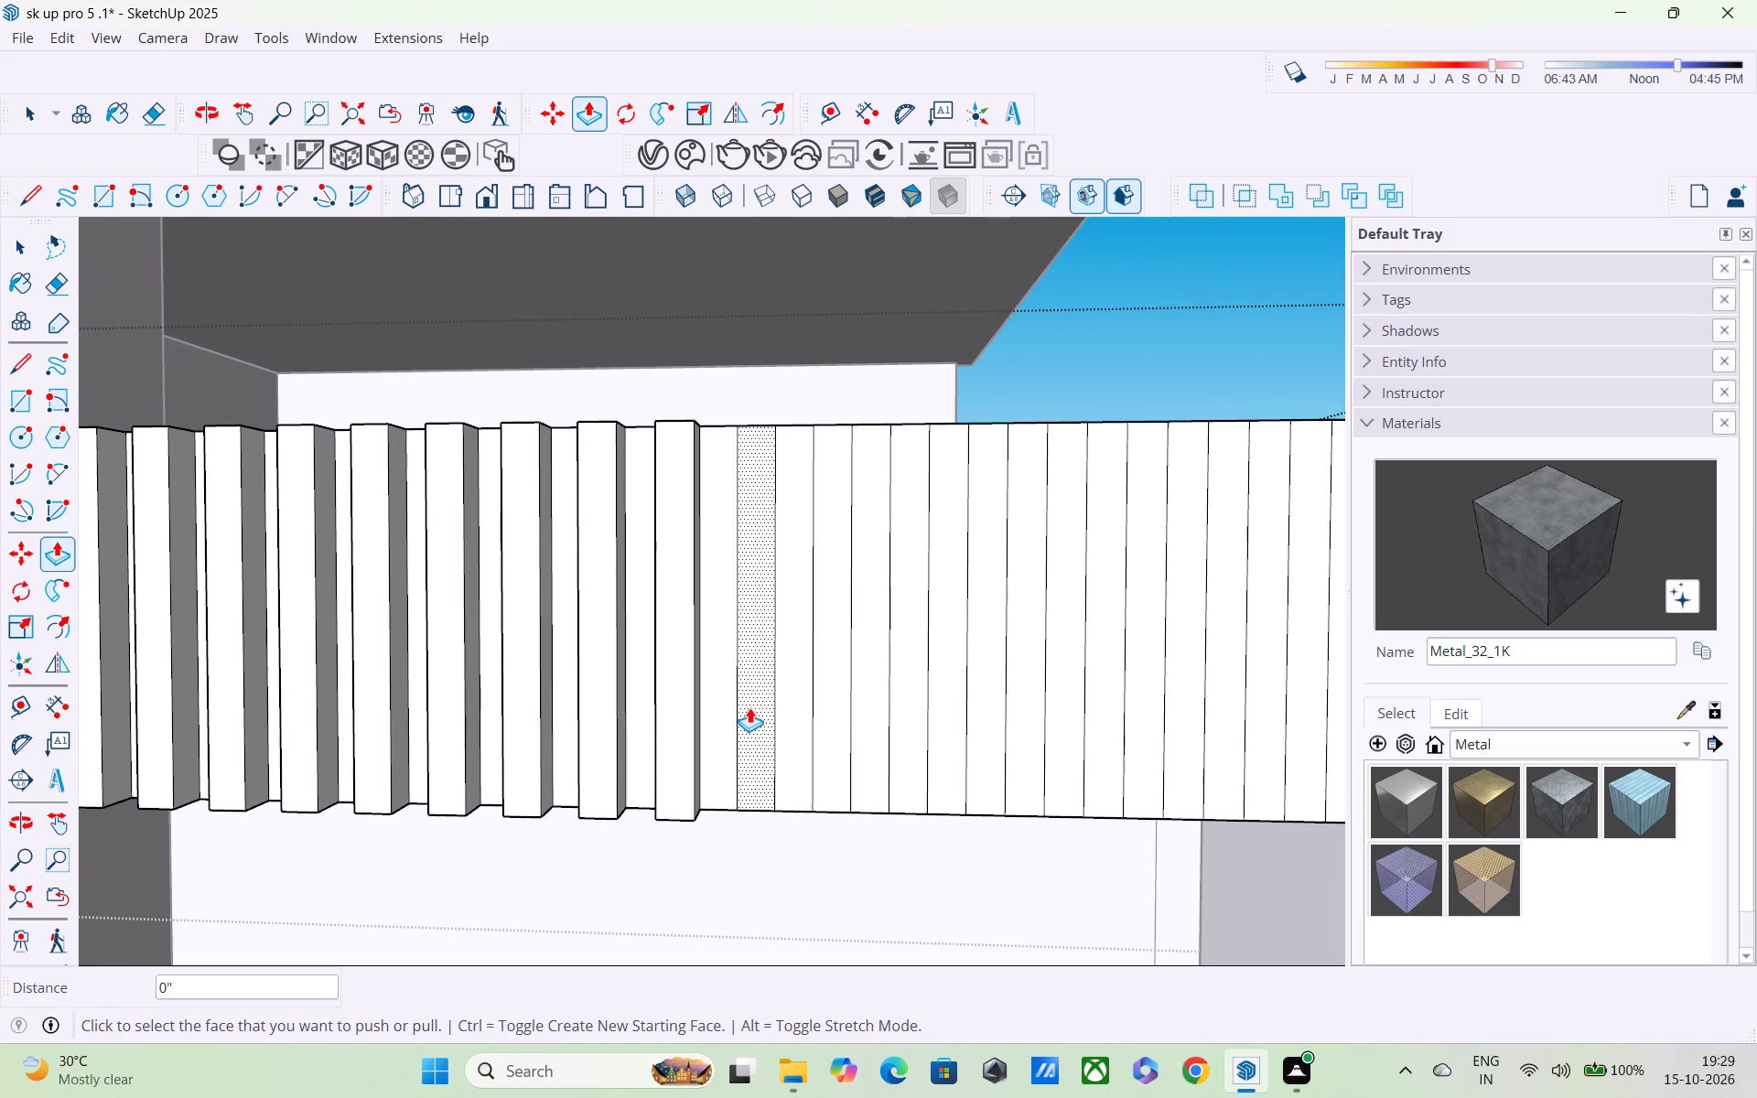
double_click(749, 707)
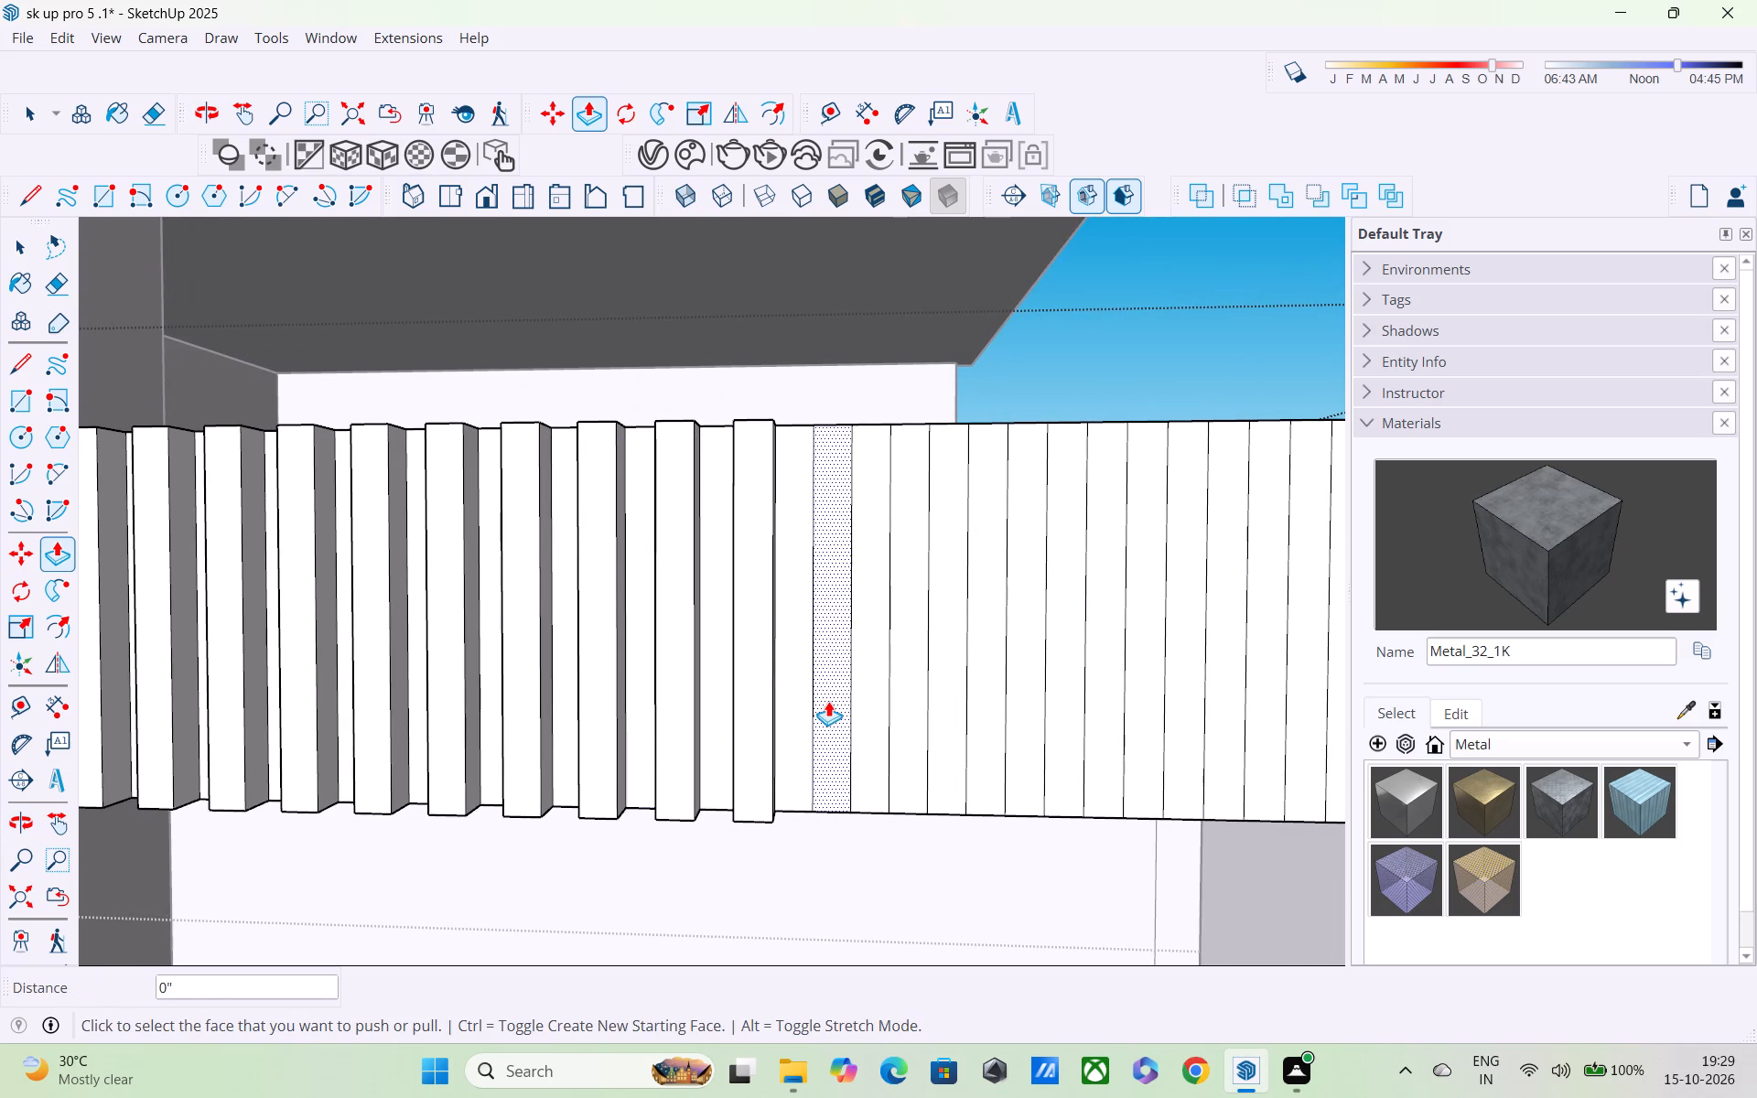
double_click(828, 701)
Repeat the 6" Push/Pull on the remaining eight alternate strips up to the front parapet's outer corner.
scroll(823, 692, "down", 1, "shift")
middle_click_drag(823, 692, 578, 705, "shift")
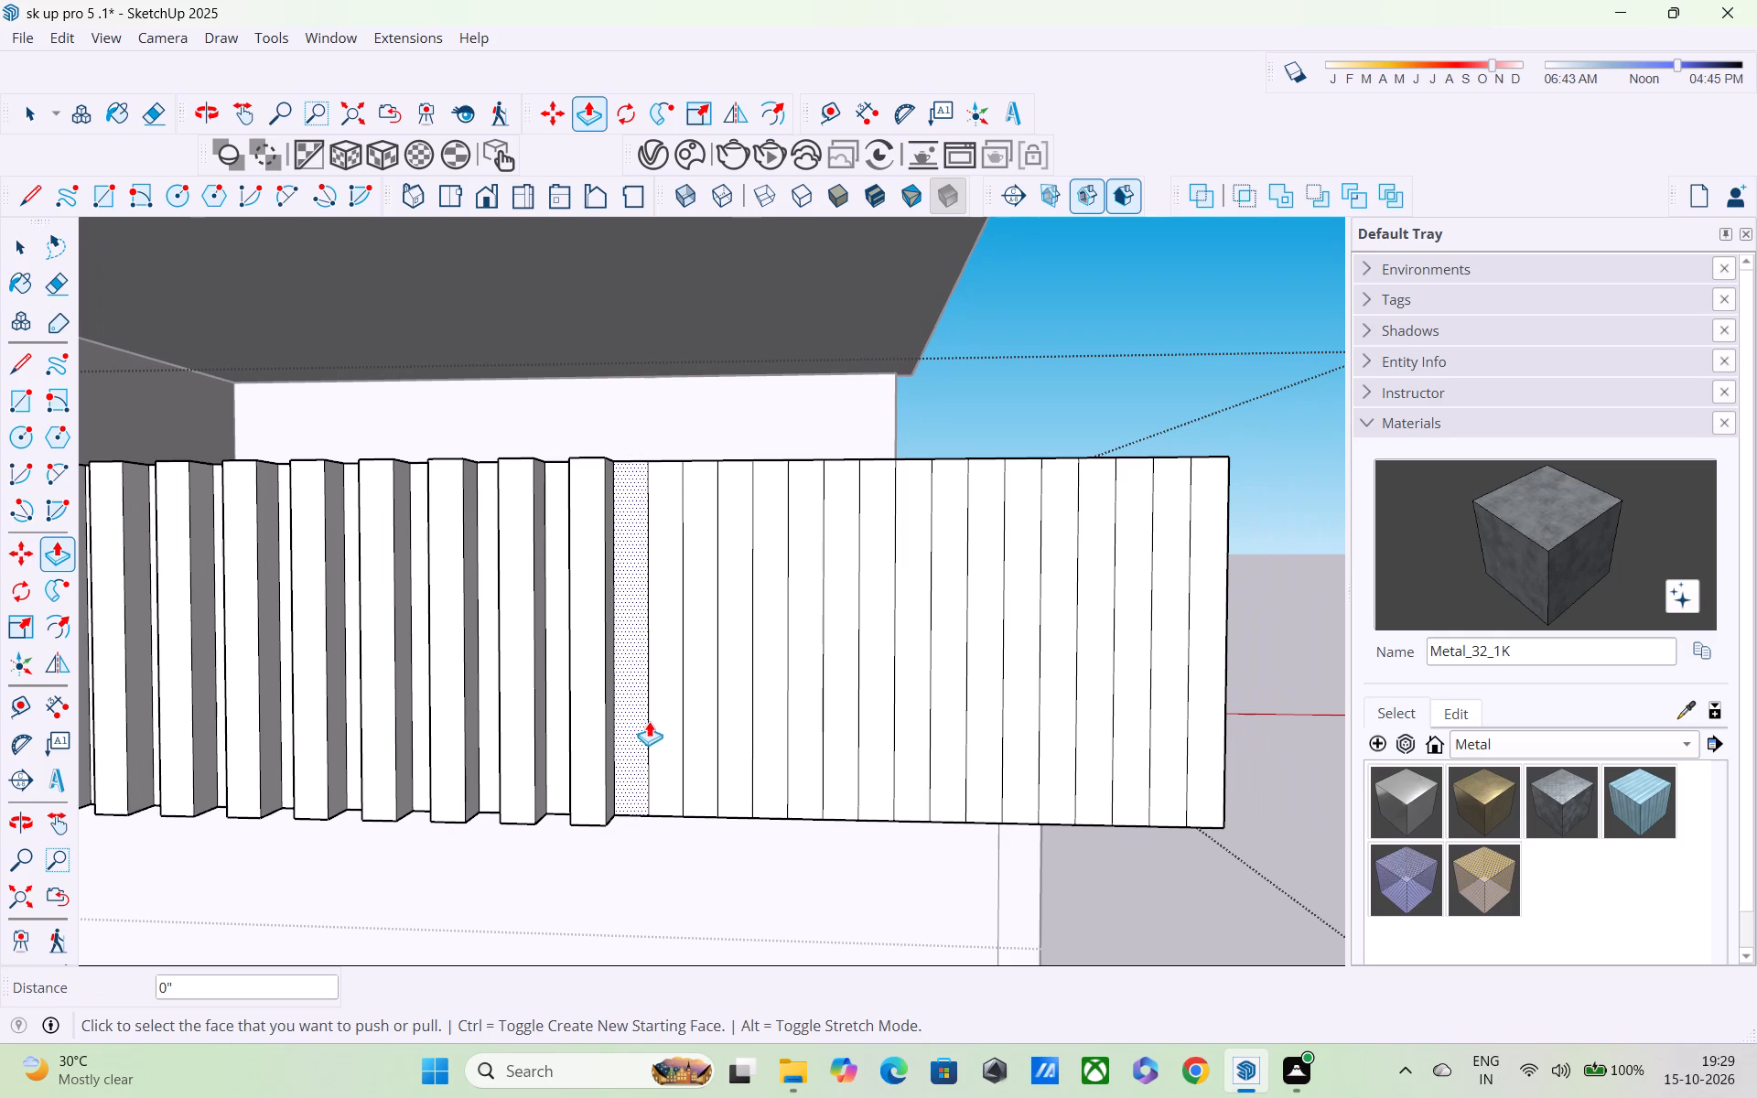
double_click(670, 726, "shift")
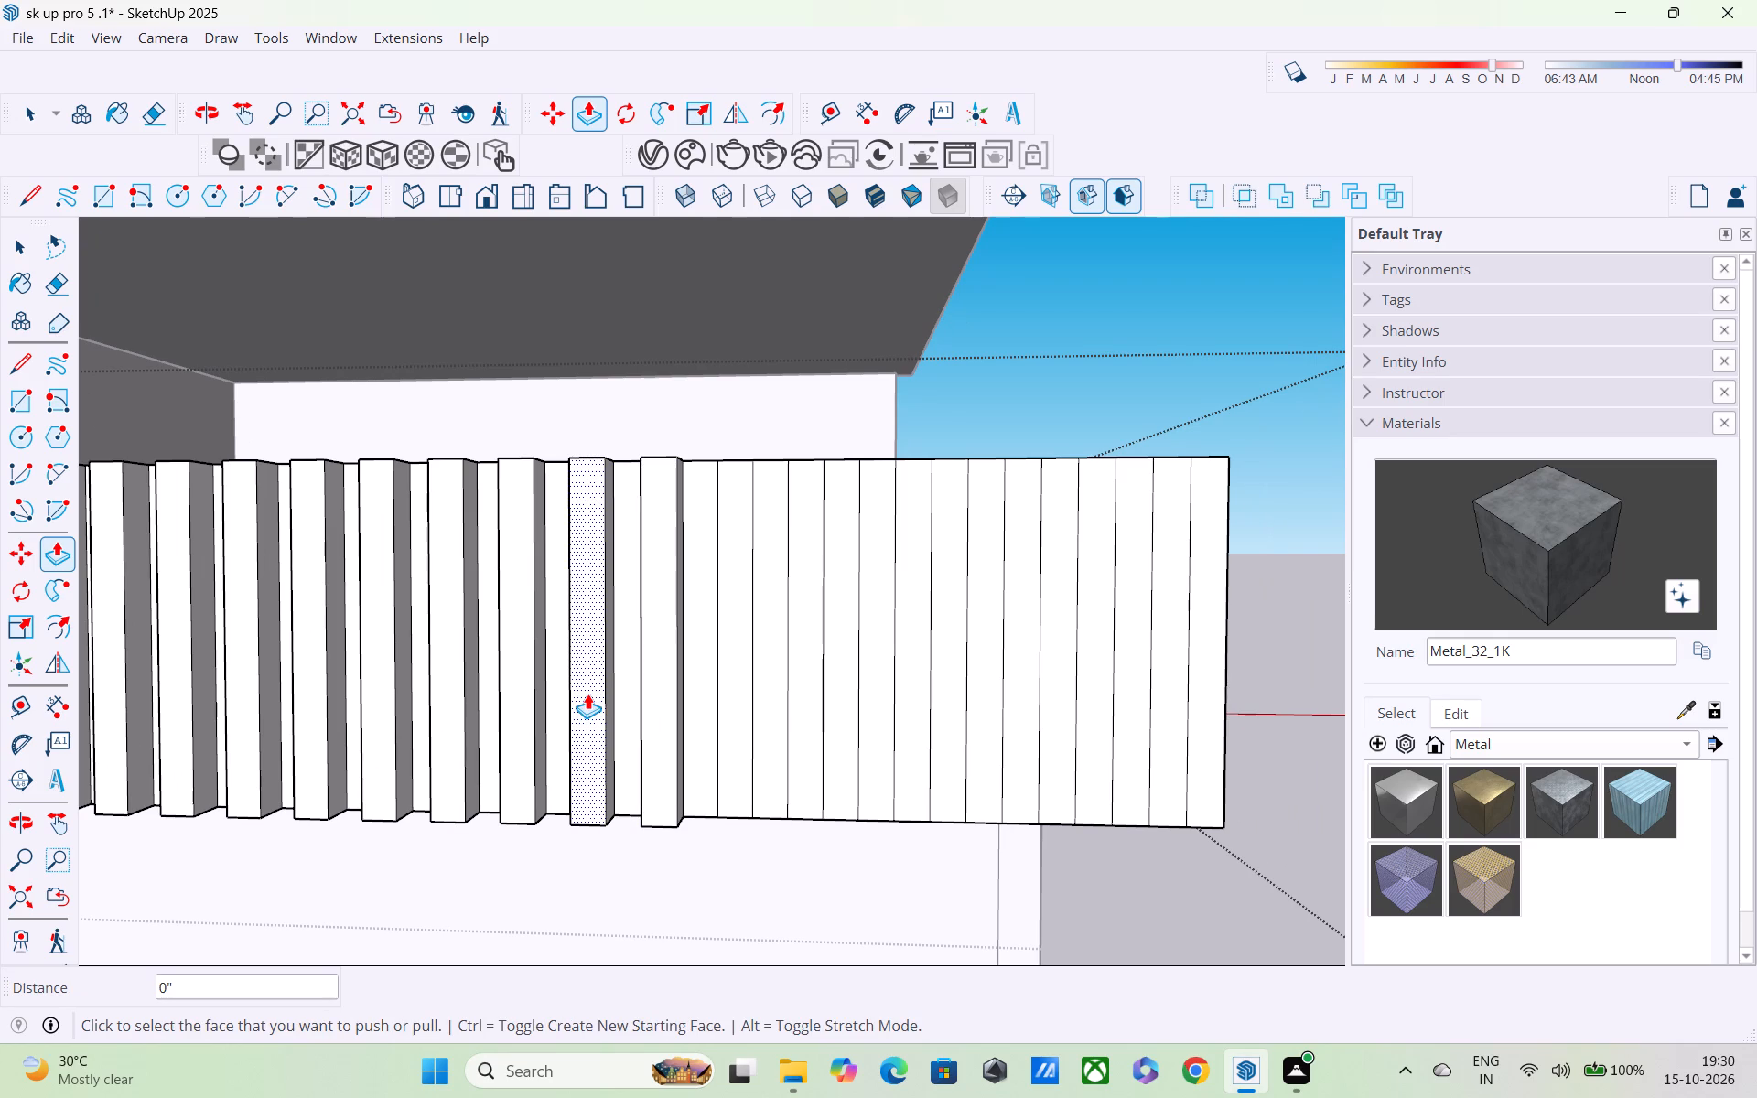
double_click(734, 734)
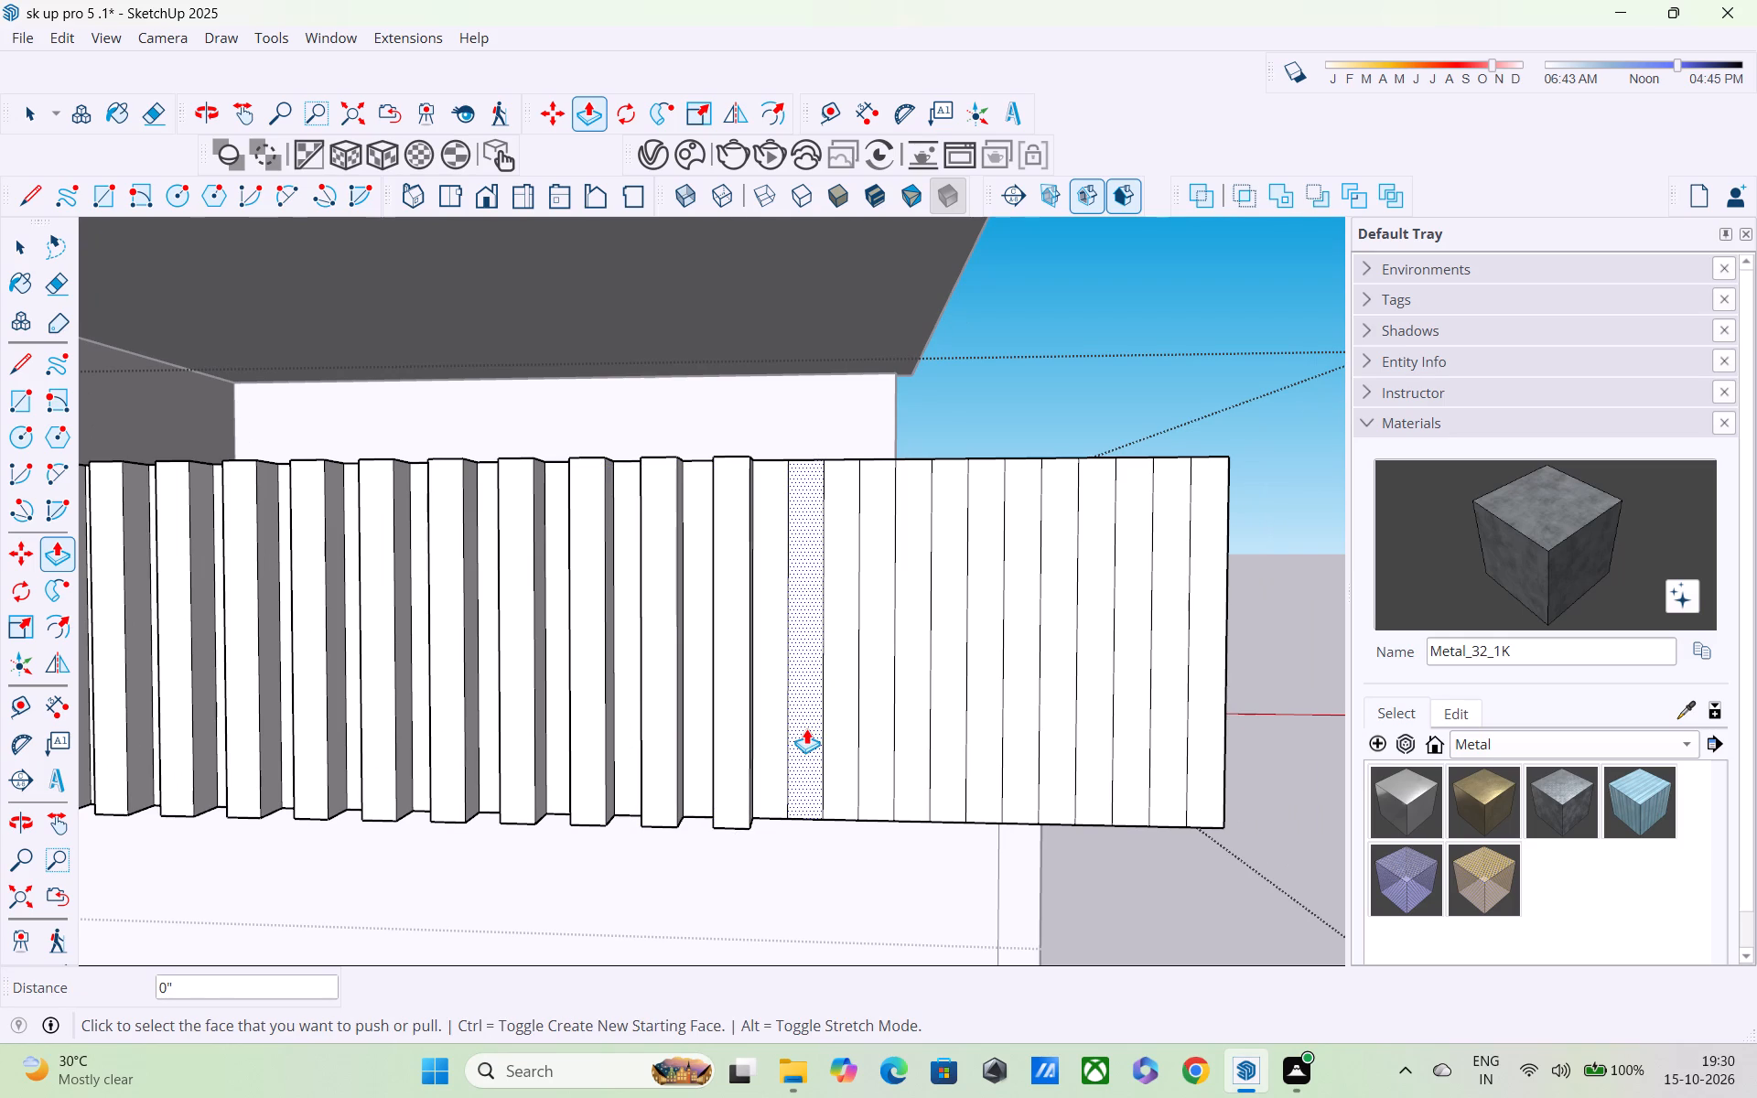
double_click(806, 728)
double_click(868, 742)
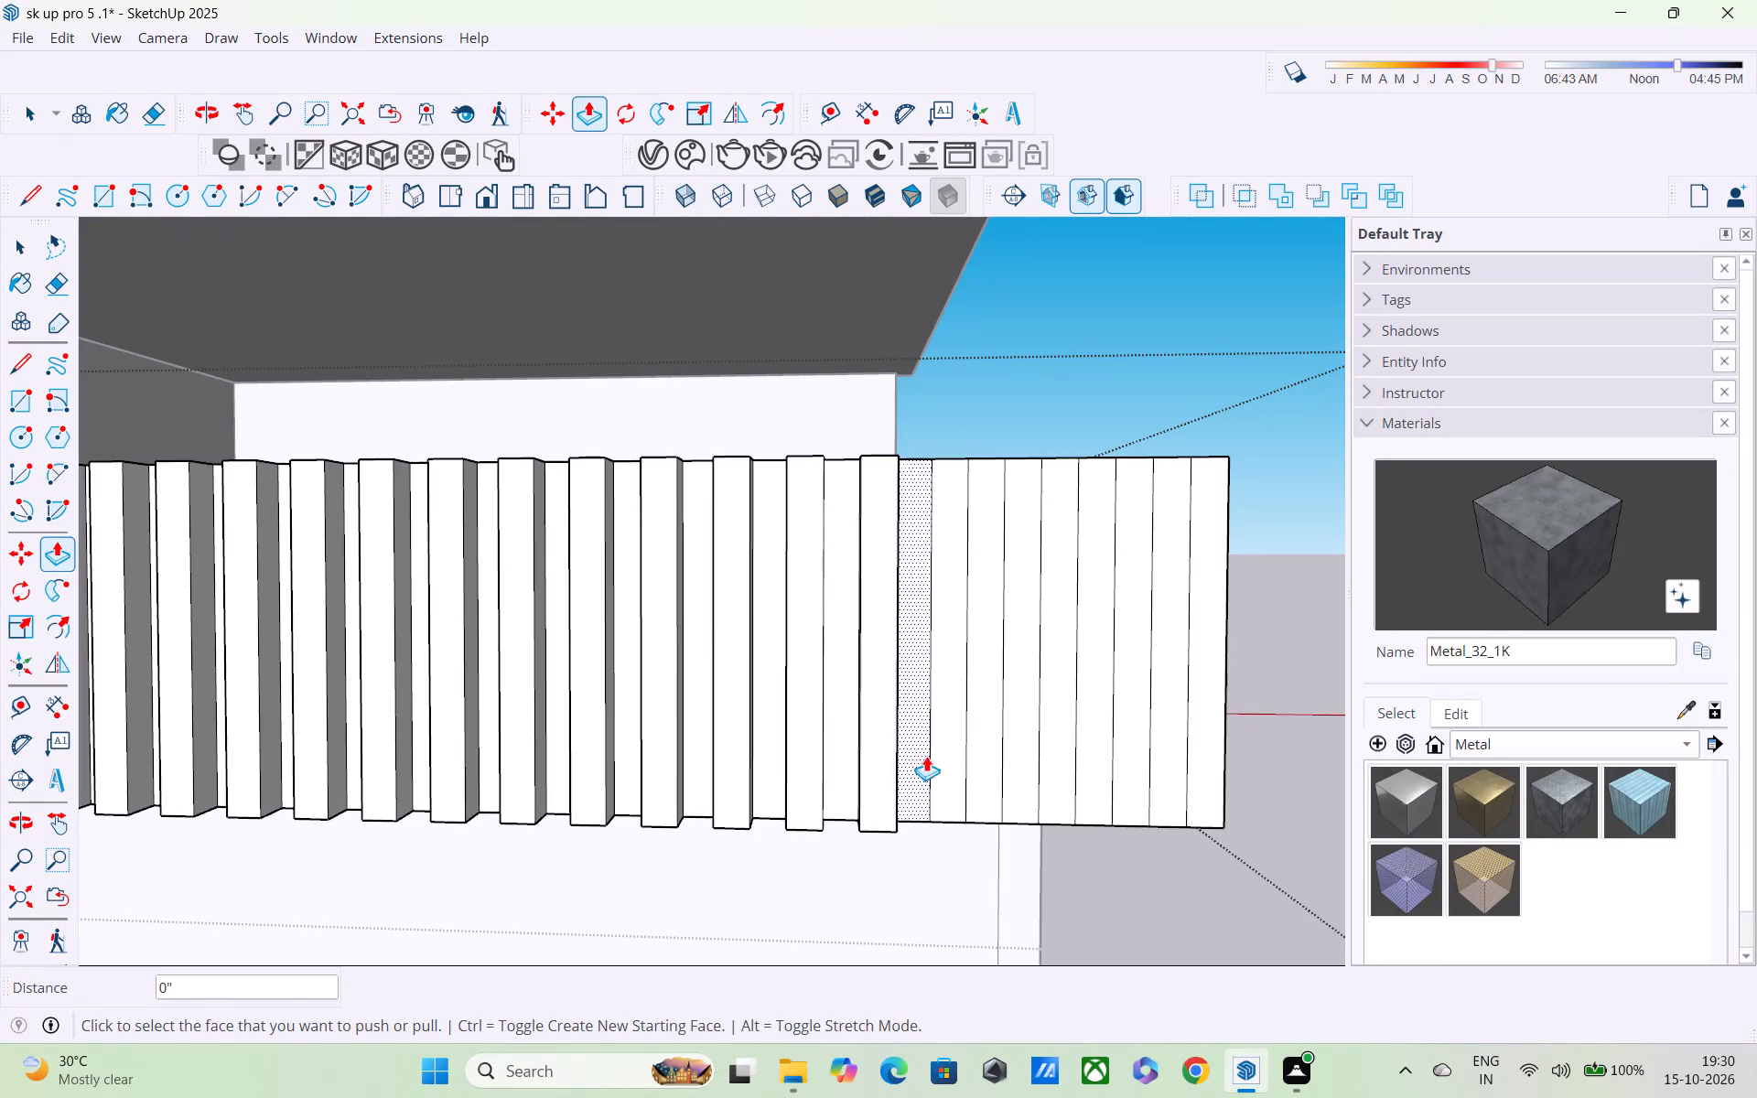
double_click(947, 752)
double_click(1011, 744)
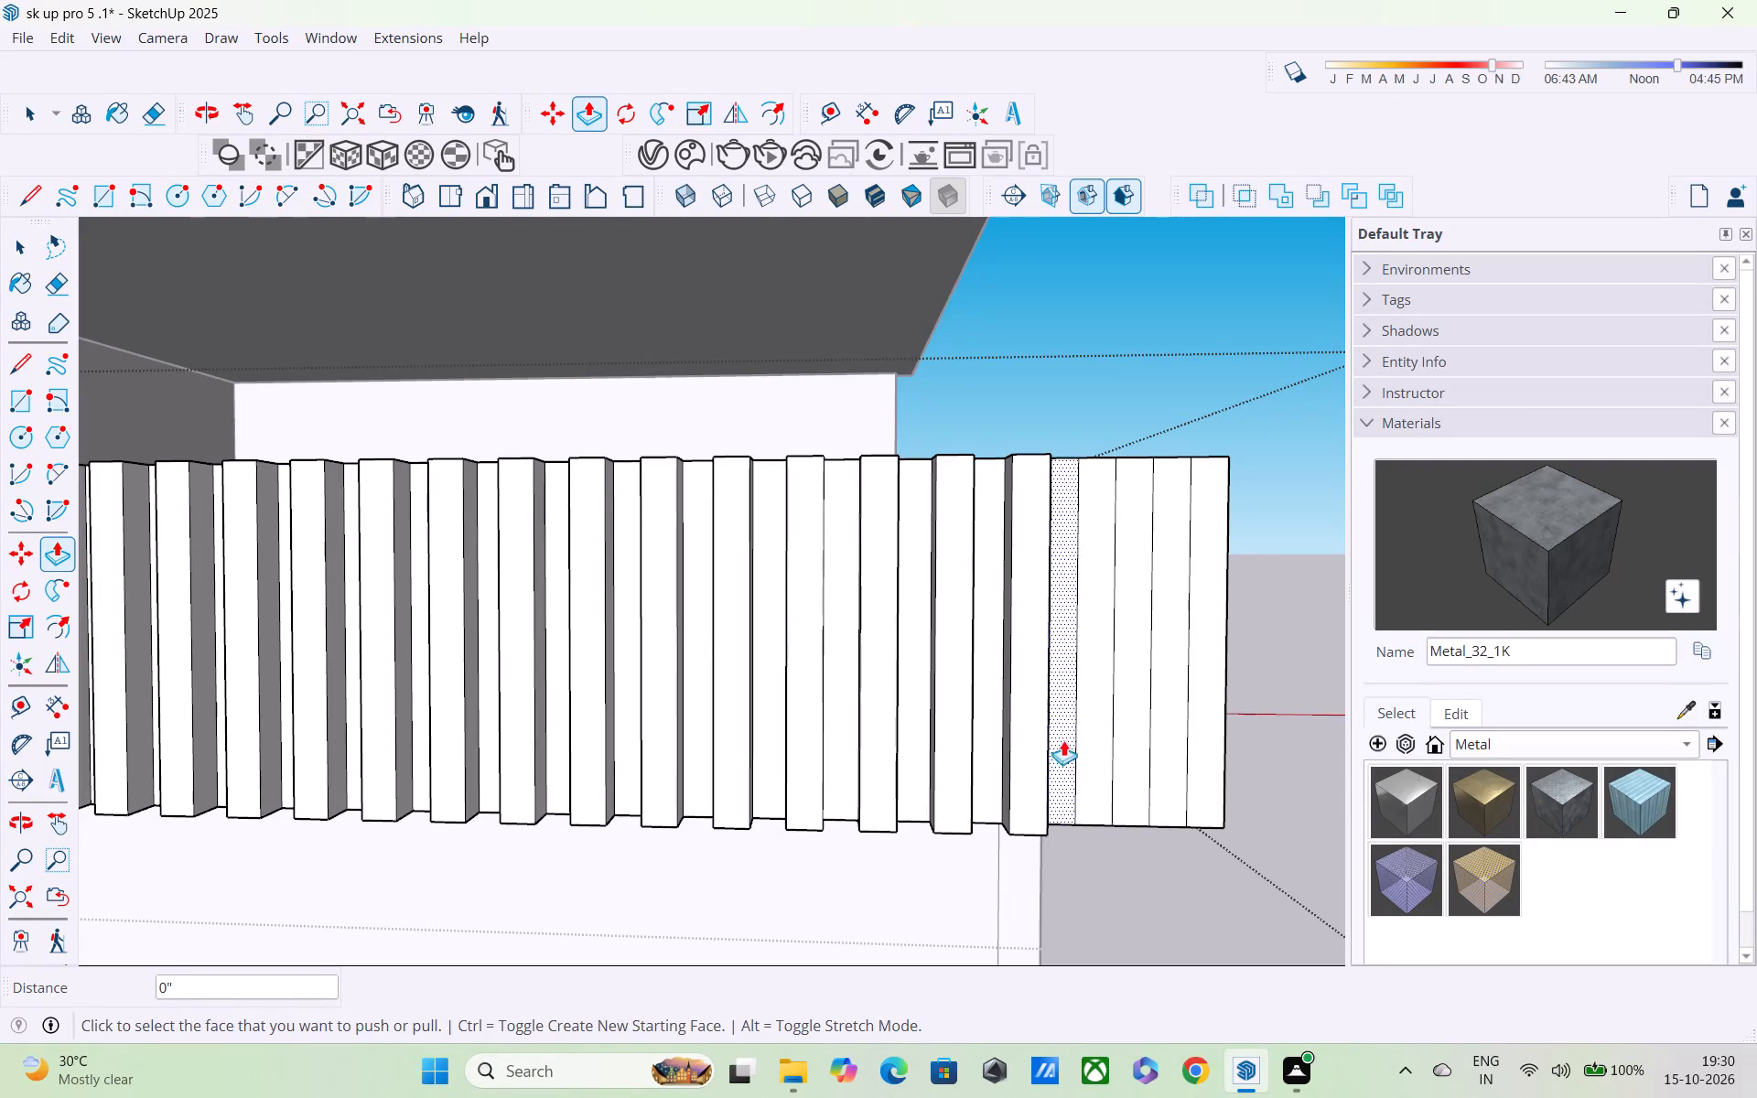
double_click(1104, 746)
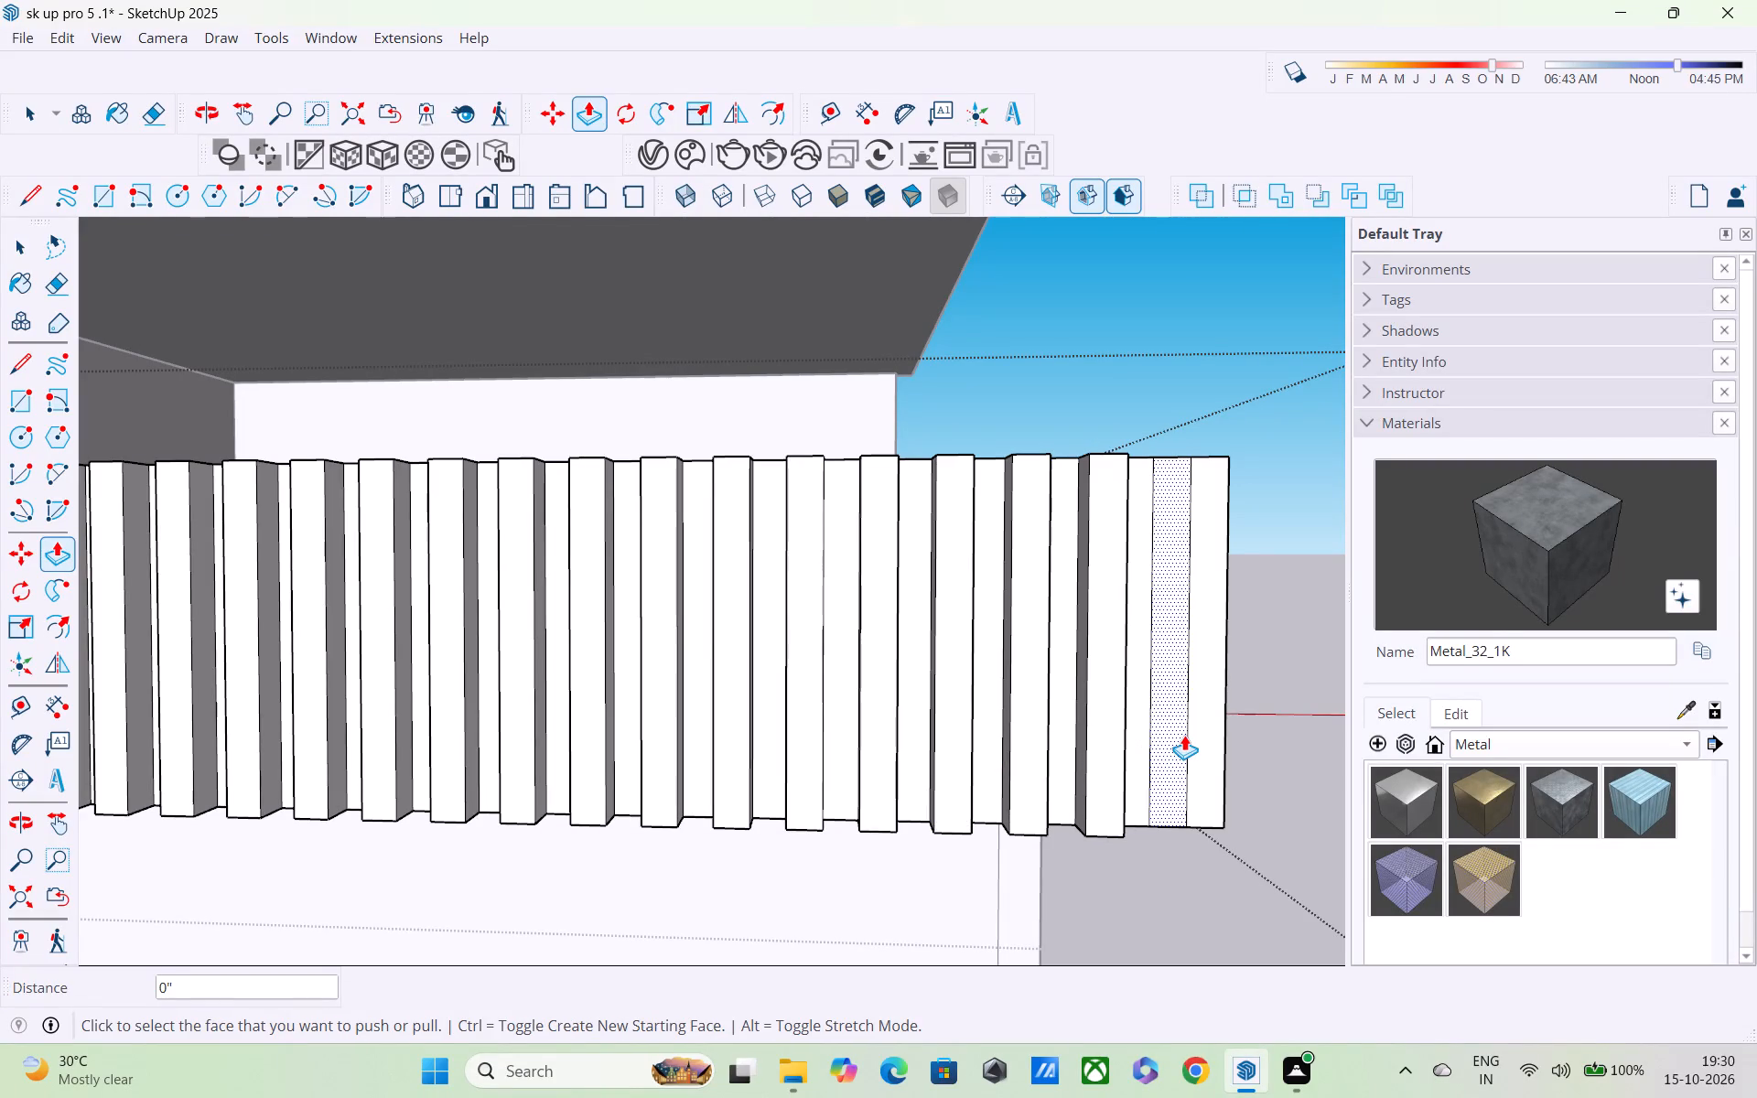
double_click(1176, 742)
Examine the slatted front parapet from both ends and the plain side parapet where they meet at the corner.
scroll(1171, 737, "down", 1)
middle_click_drag(1170, 737, 904, 775)
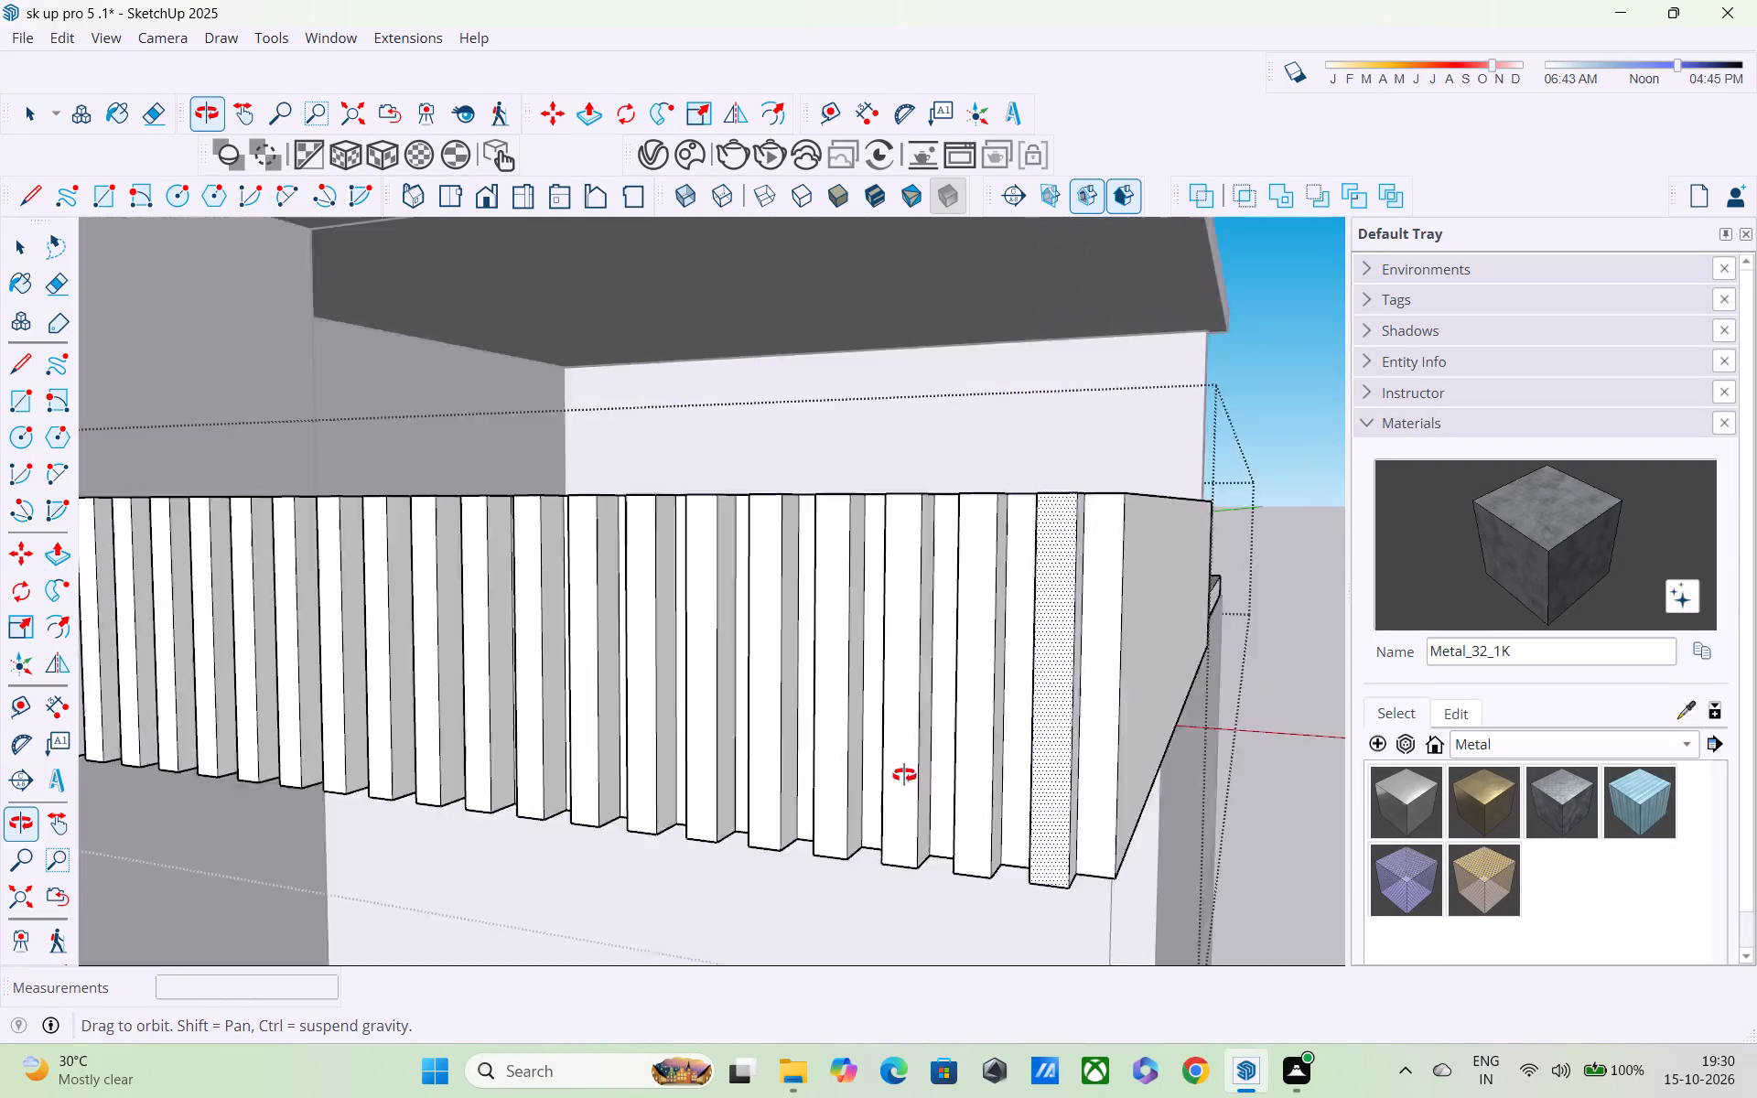
middle_click_drag(904, 775, 720, 797)
scroll(717, 782, "down", 5)
middle_click_drag(709, 782, 522, 794)
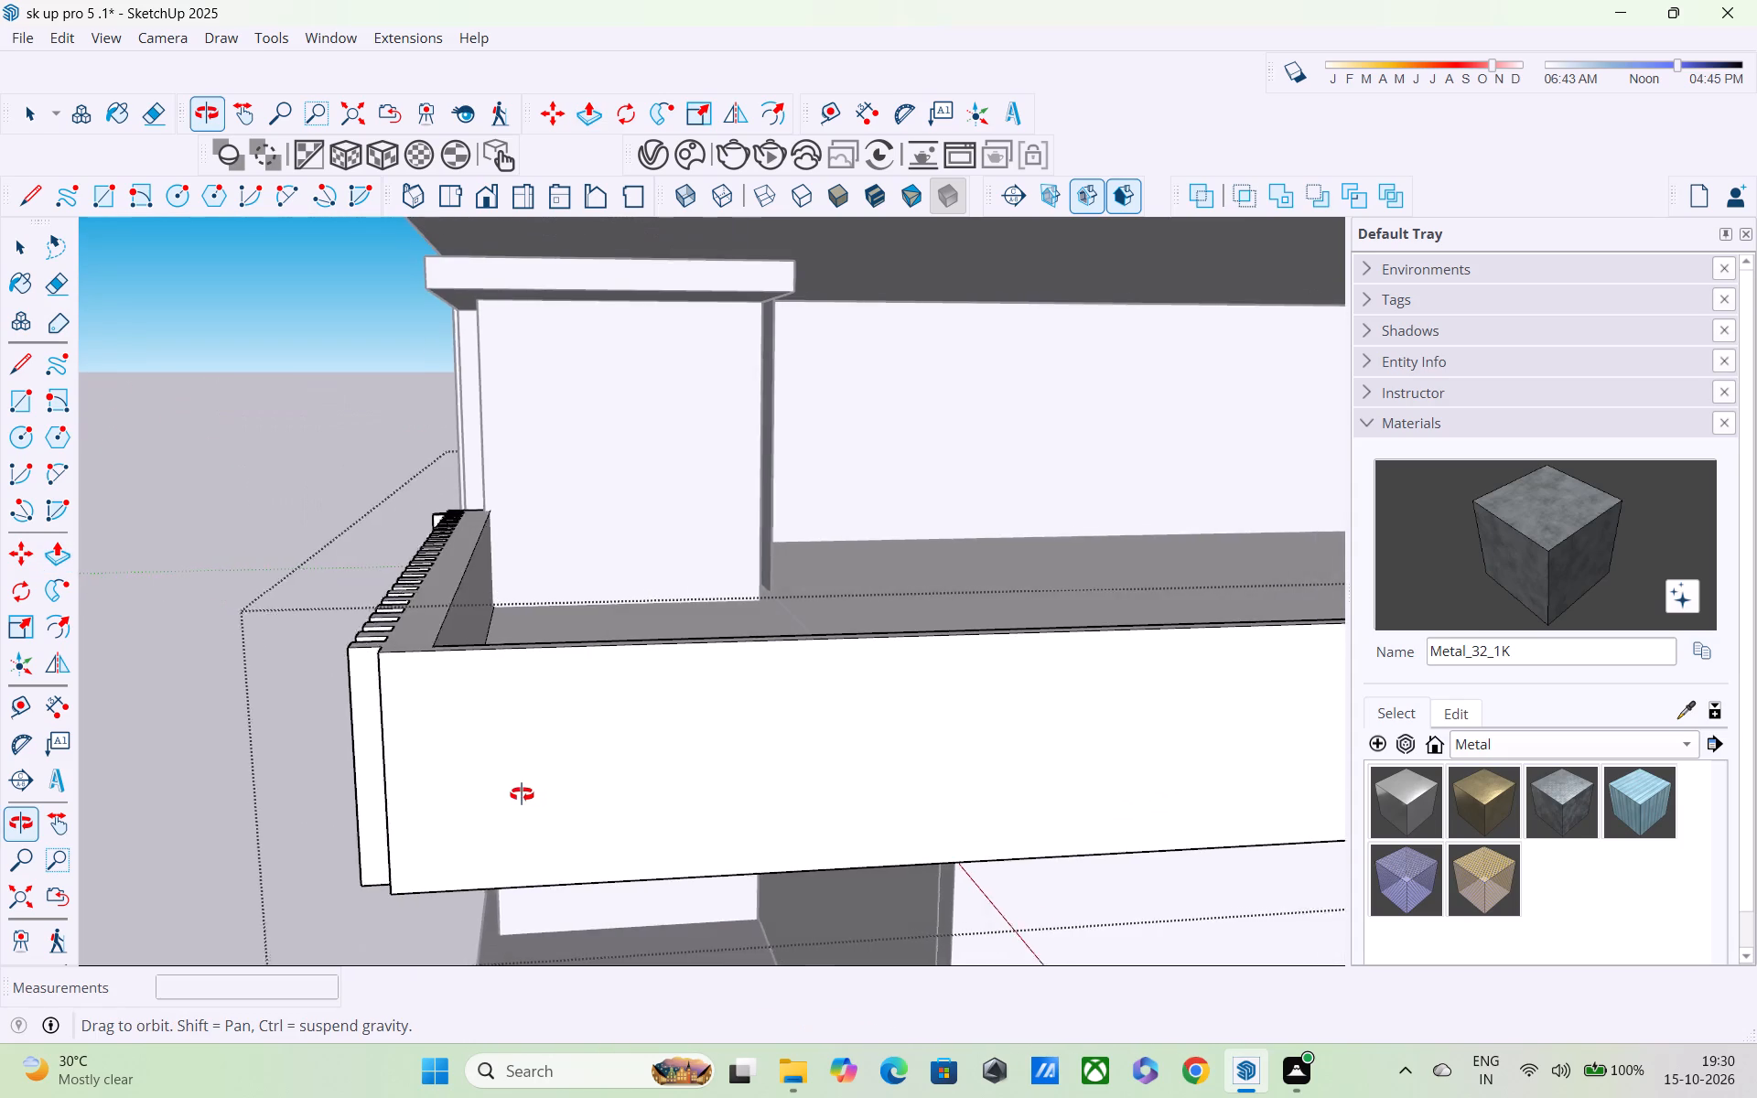
middle_click_drag(522, 794, 713, 797)
middle_click_drag(732, 789, 741, 783)
middle_click_drag(766, 769, 816, 737)
scroll(690, 667, "down", 1)
middle_click_drag(689, 666, 695, 675)
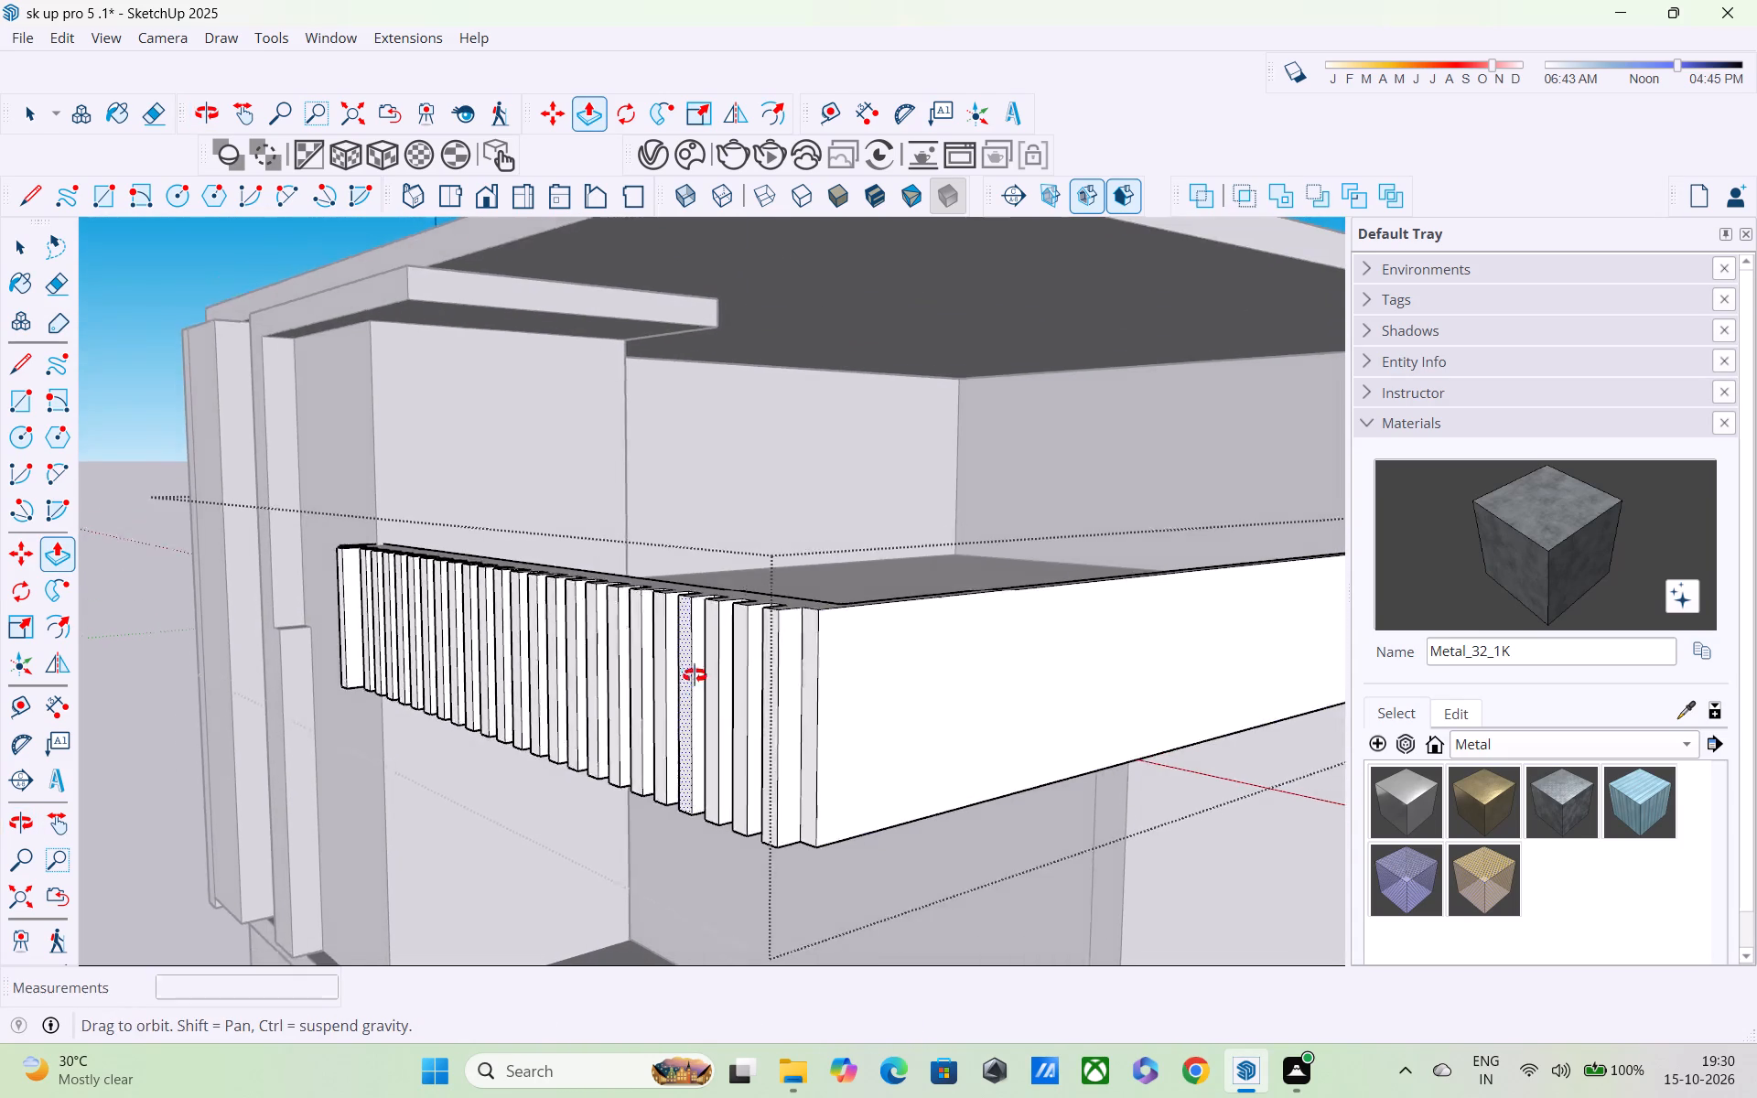
middle_click_drag(695, 675, 874, 679)
scroll(854, 669, "down", 4)
middle_click_drag(693, 687, 876, 629)
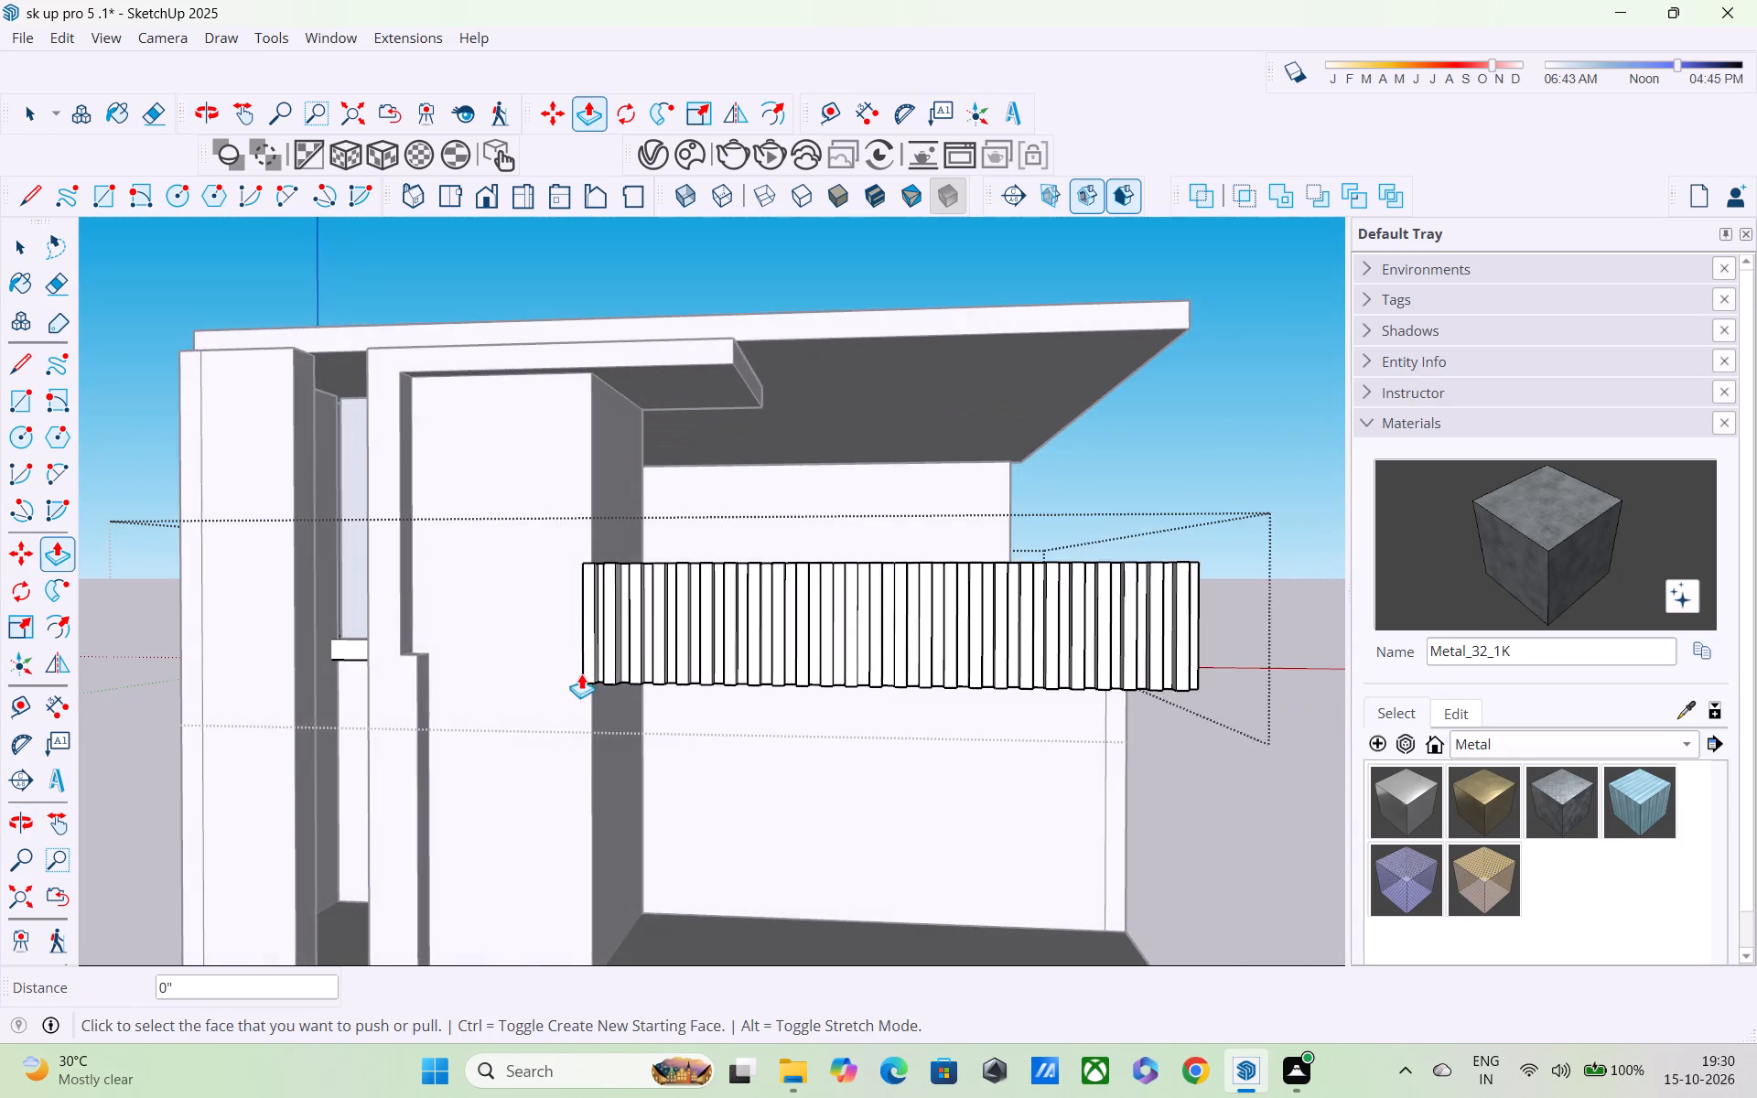
scroll(583, 672, "up", 3)
middle_click_drag(609, 661, 668, 720)
scroll(620, 651, "up", 3)
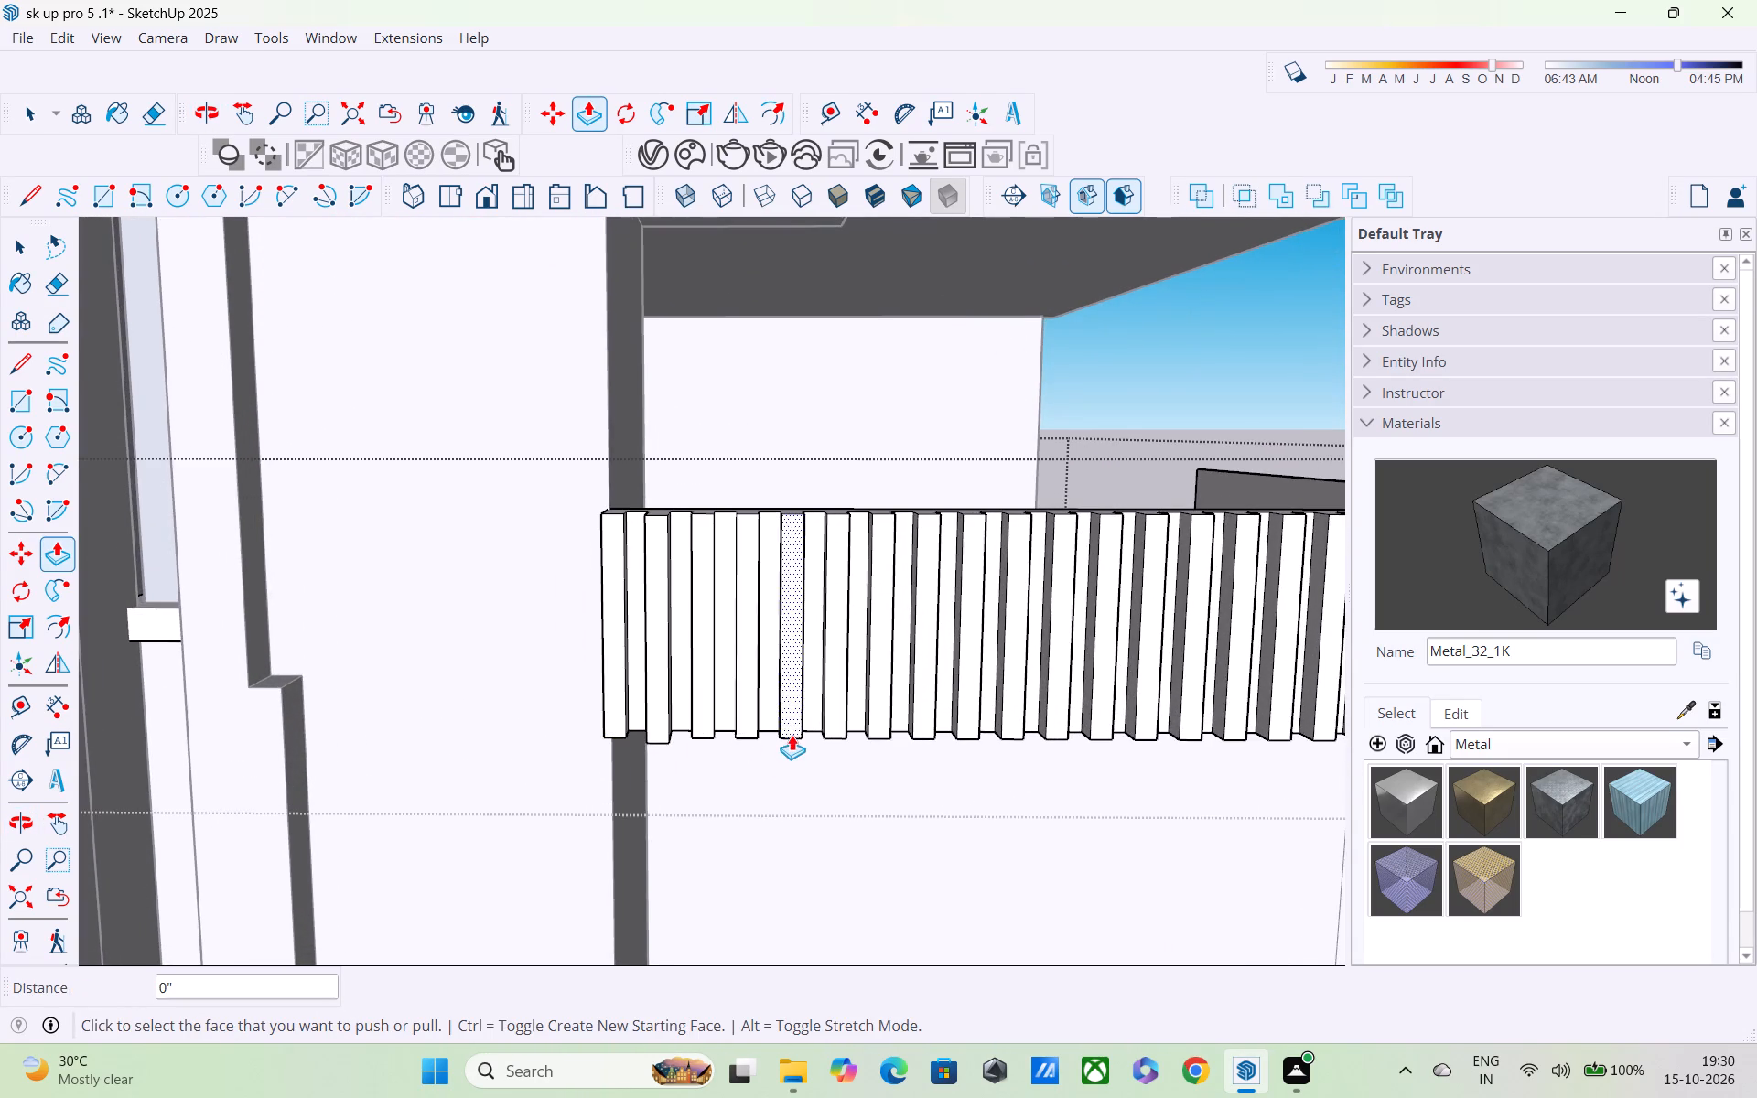
scroll(792, 735, "down", 2)
middle_click_drag(787, 722, 122, 741)
scroll(125, 733, "down", 3)
scroll(336, 752, "down", 4)
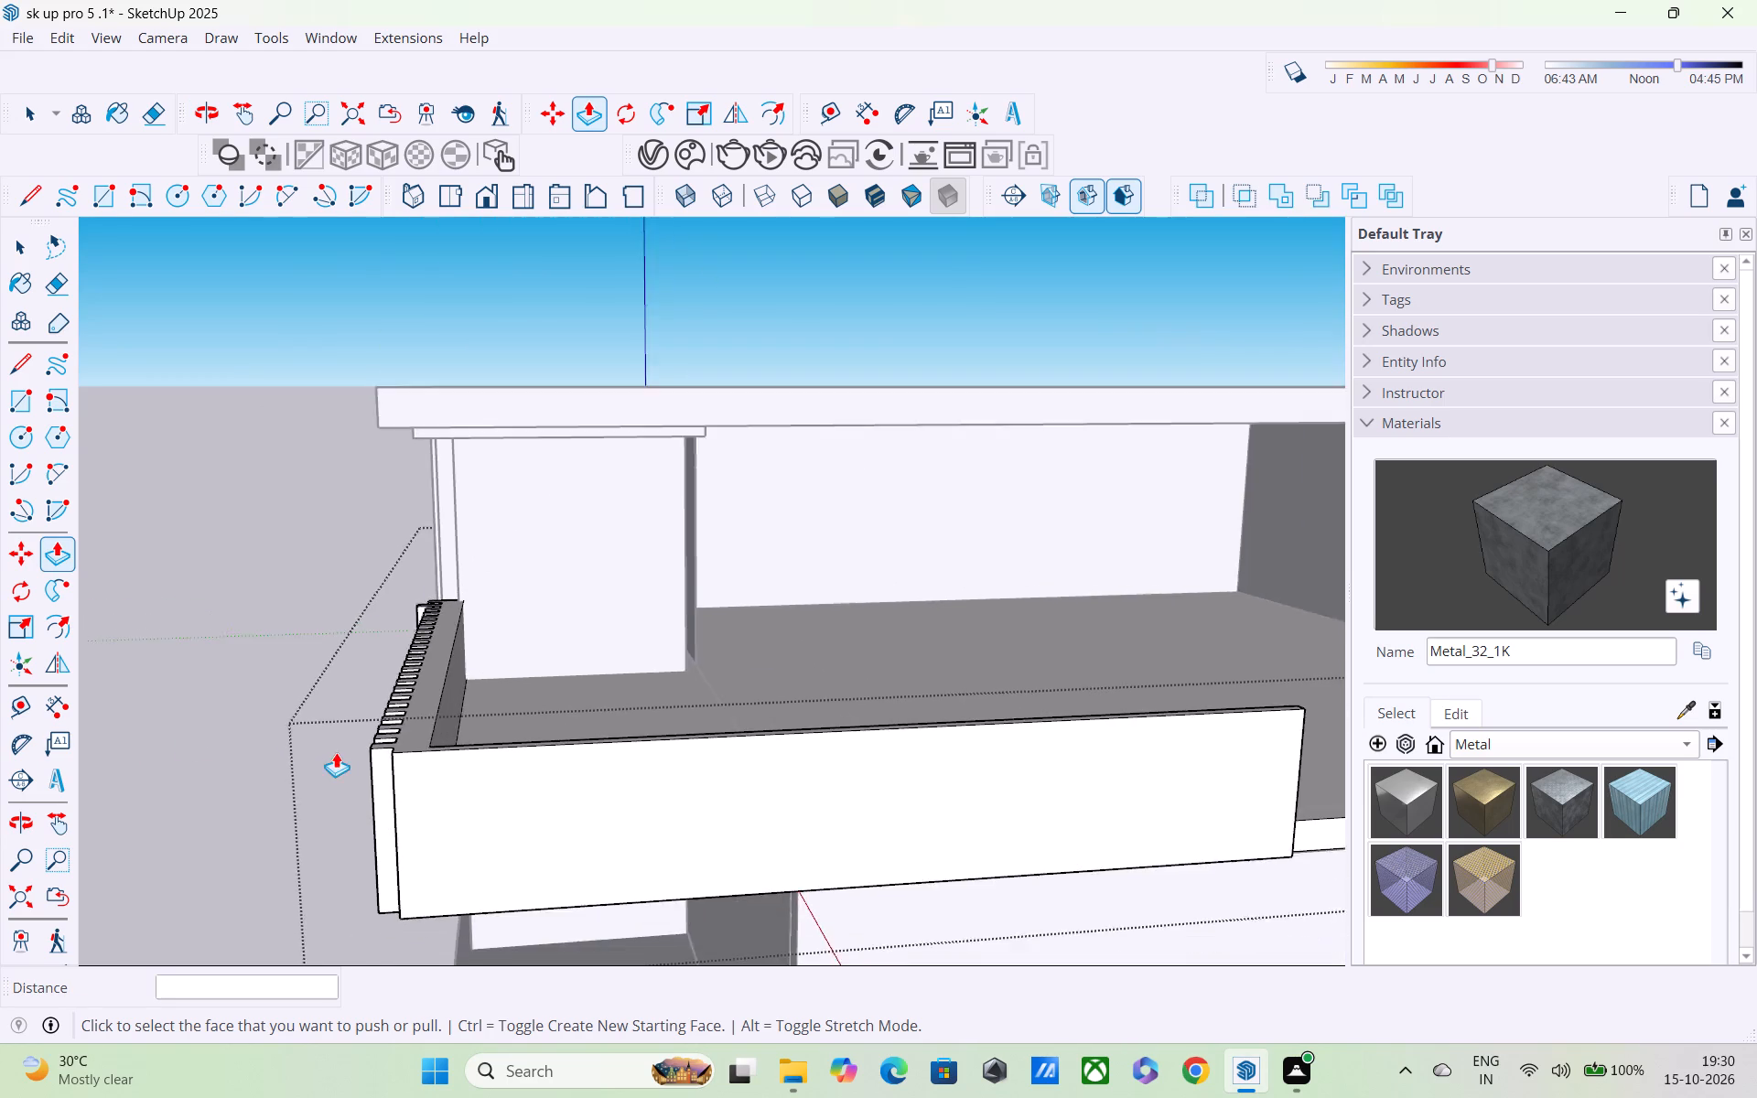
middle_click_drag(378, 770, 379, 705)
scroll(380, 705, "up", 4)
middle_click_drag(392, 715, 439, 769)
scroll(479, 768, "up", 4)
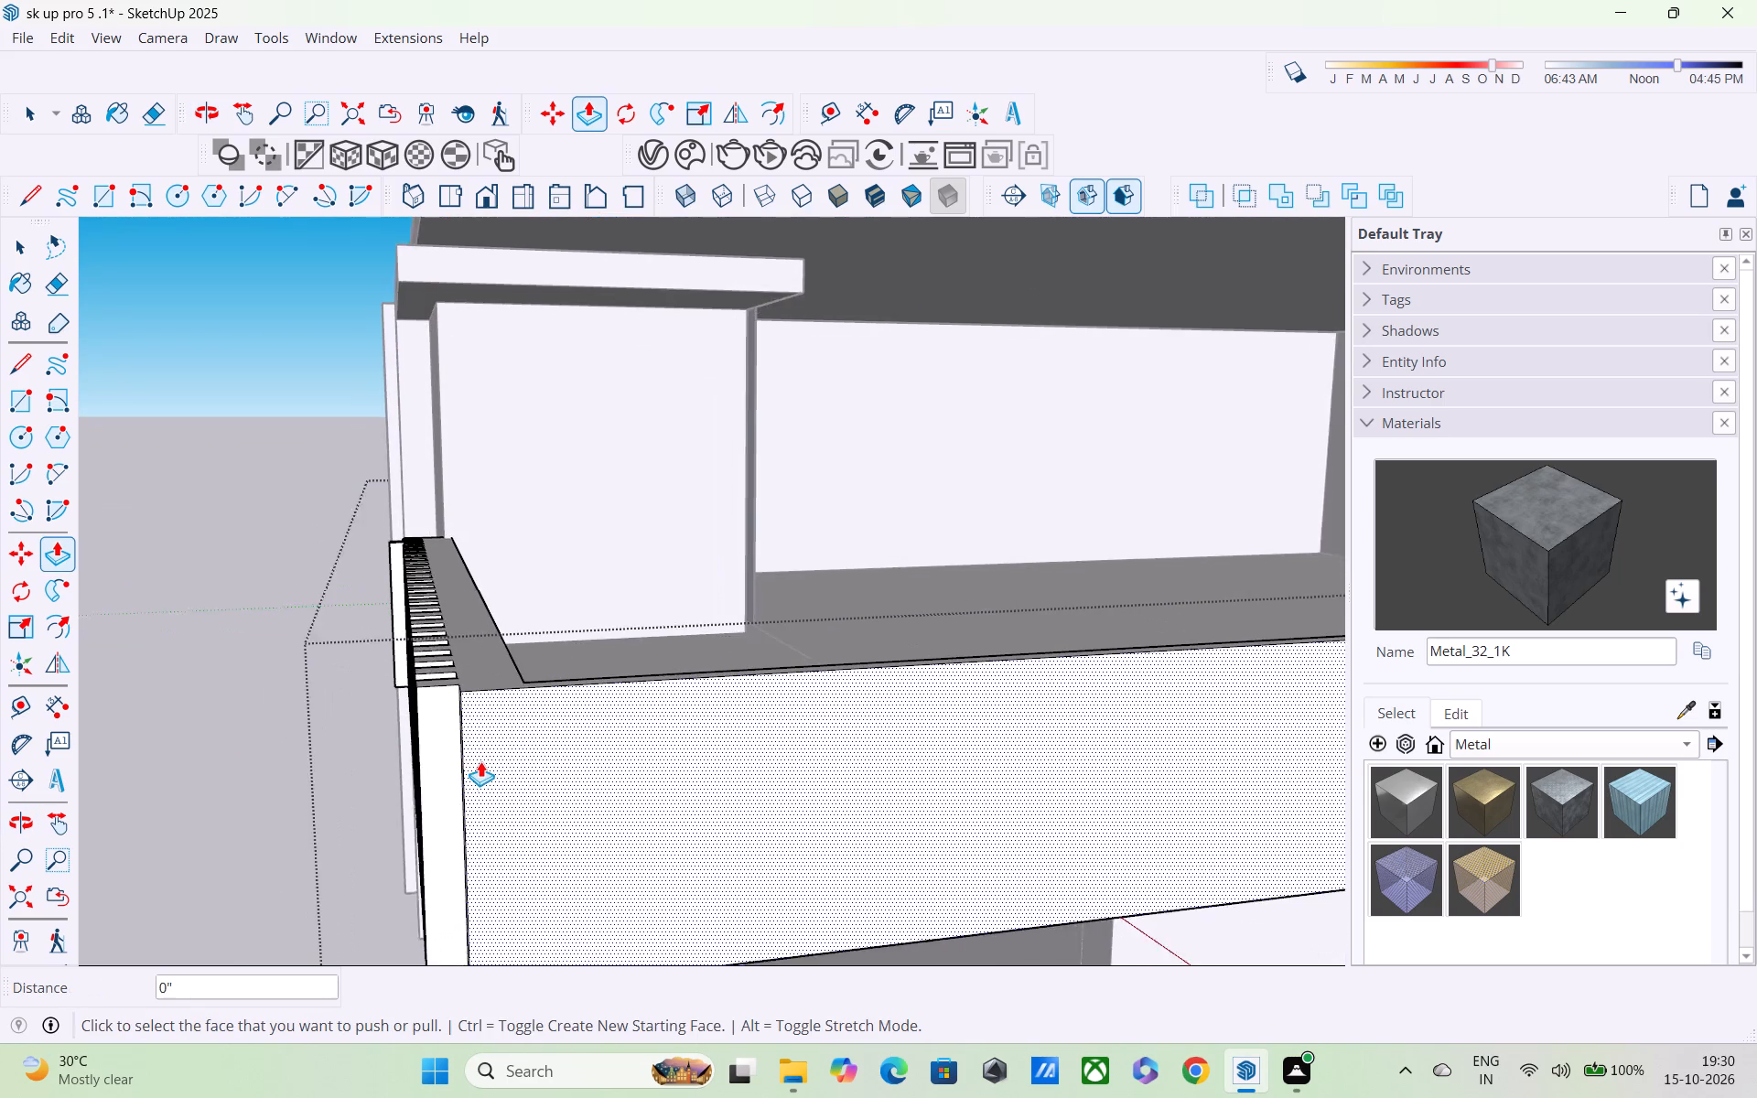
scroll(480, 759, "down", 4)
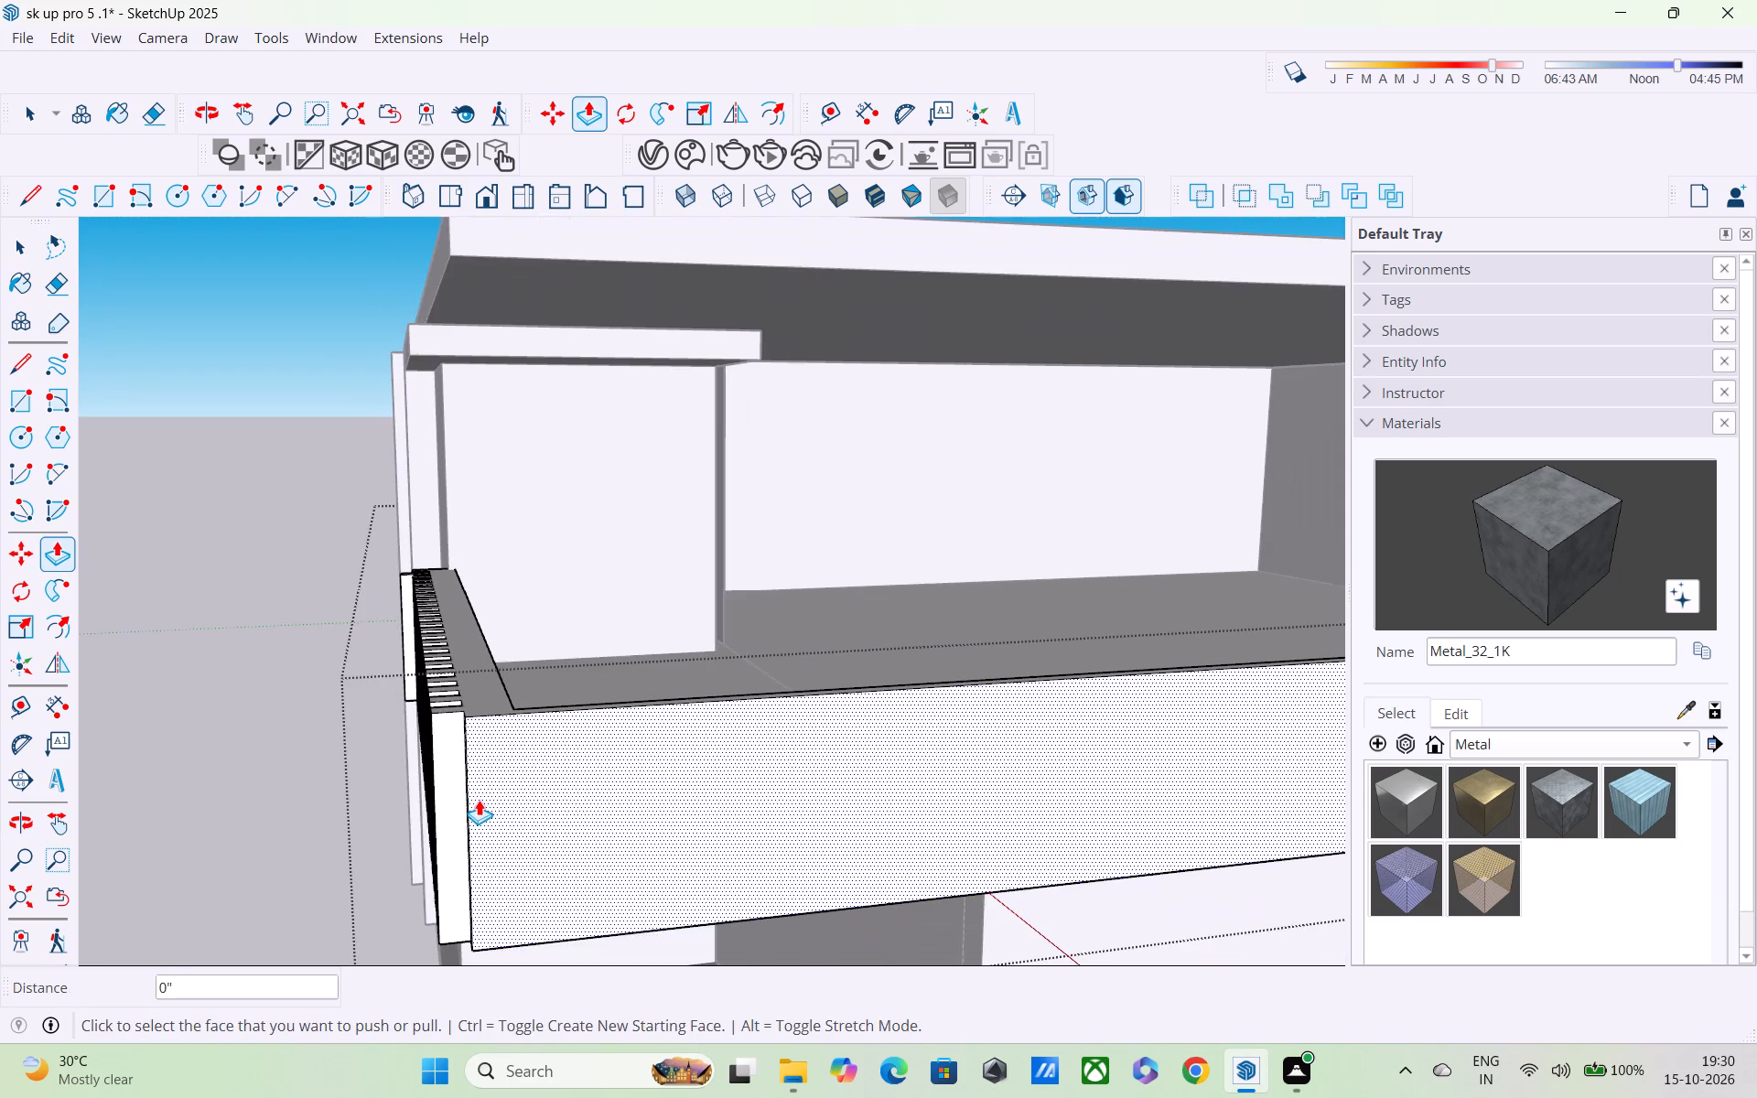
Copy the side parapet's vertical edge at the slatted corner to its far end, about 21' 9", and divide the span into 60 strips.
middle_click_drag(479, 798, 413, 717)
scroll(413, 717, "down", 4)
key("l")
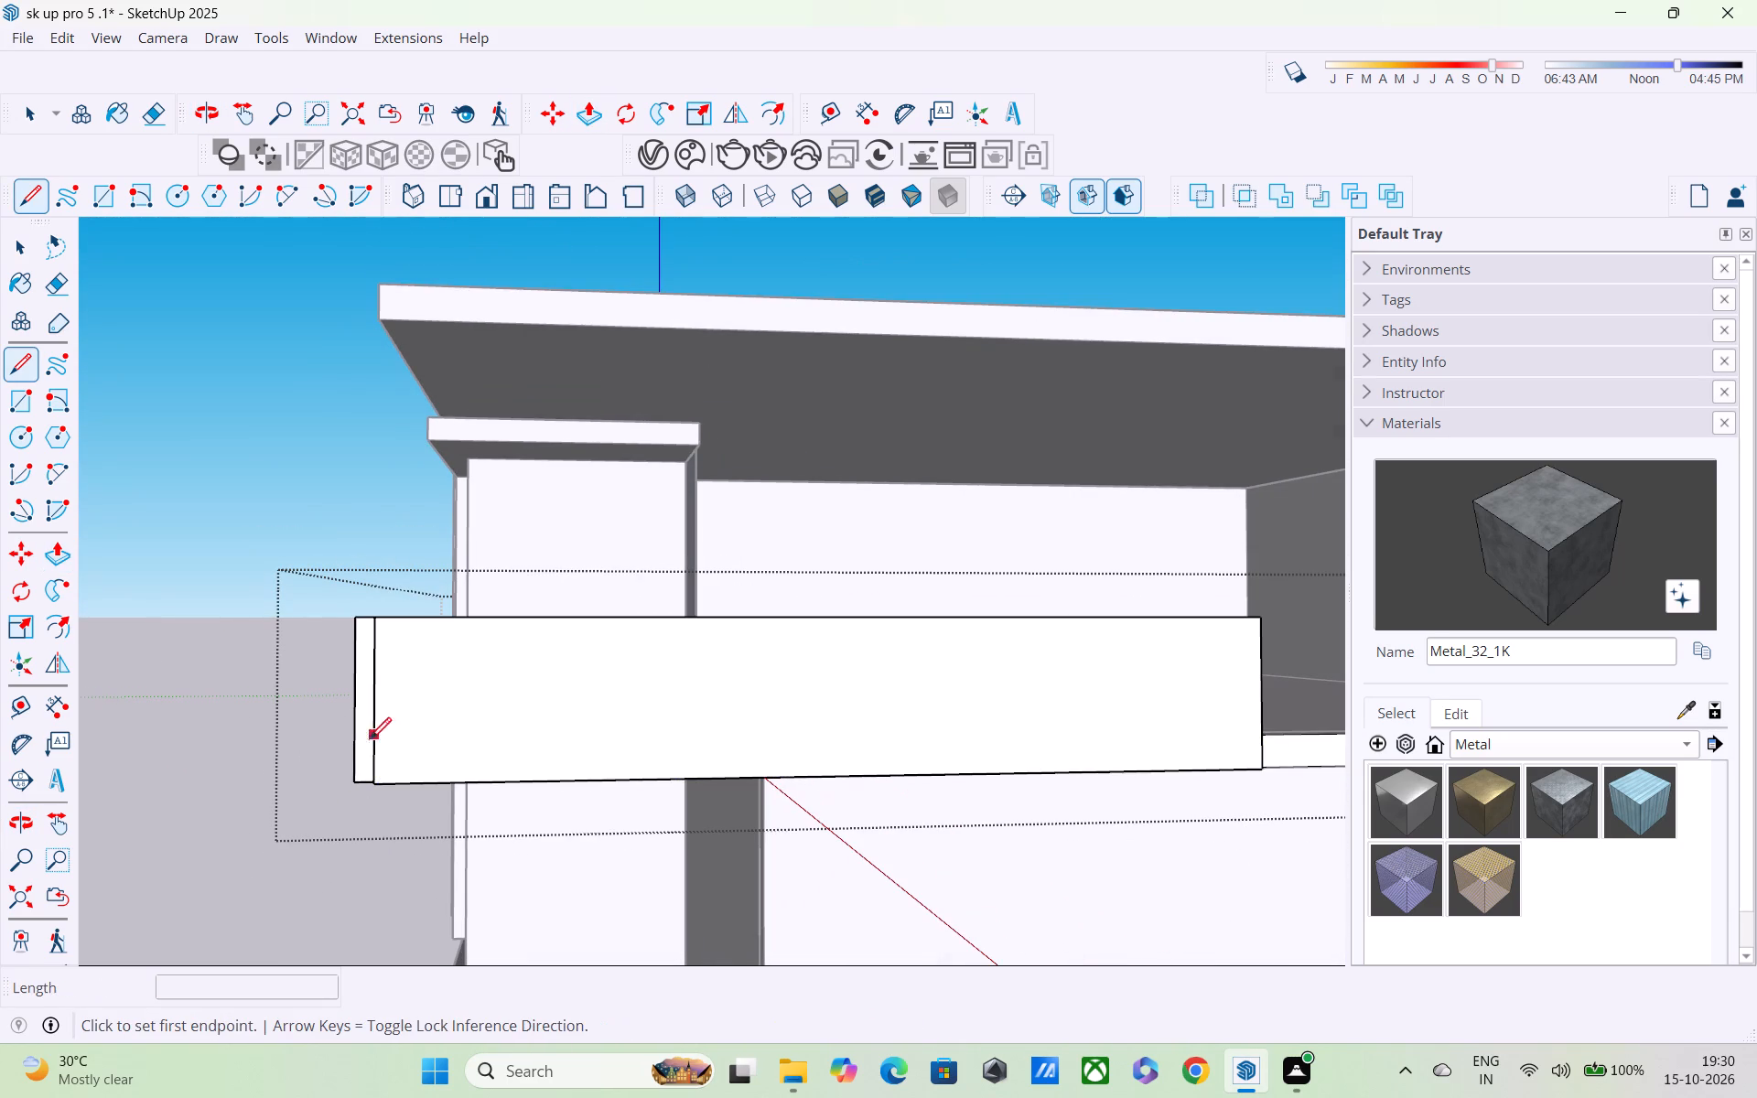
key("space")
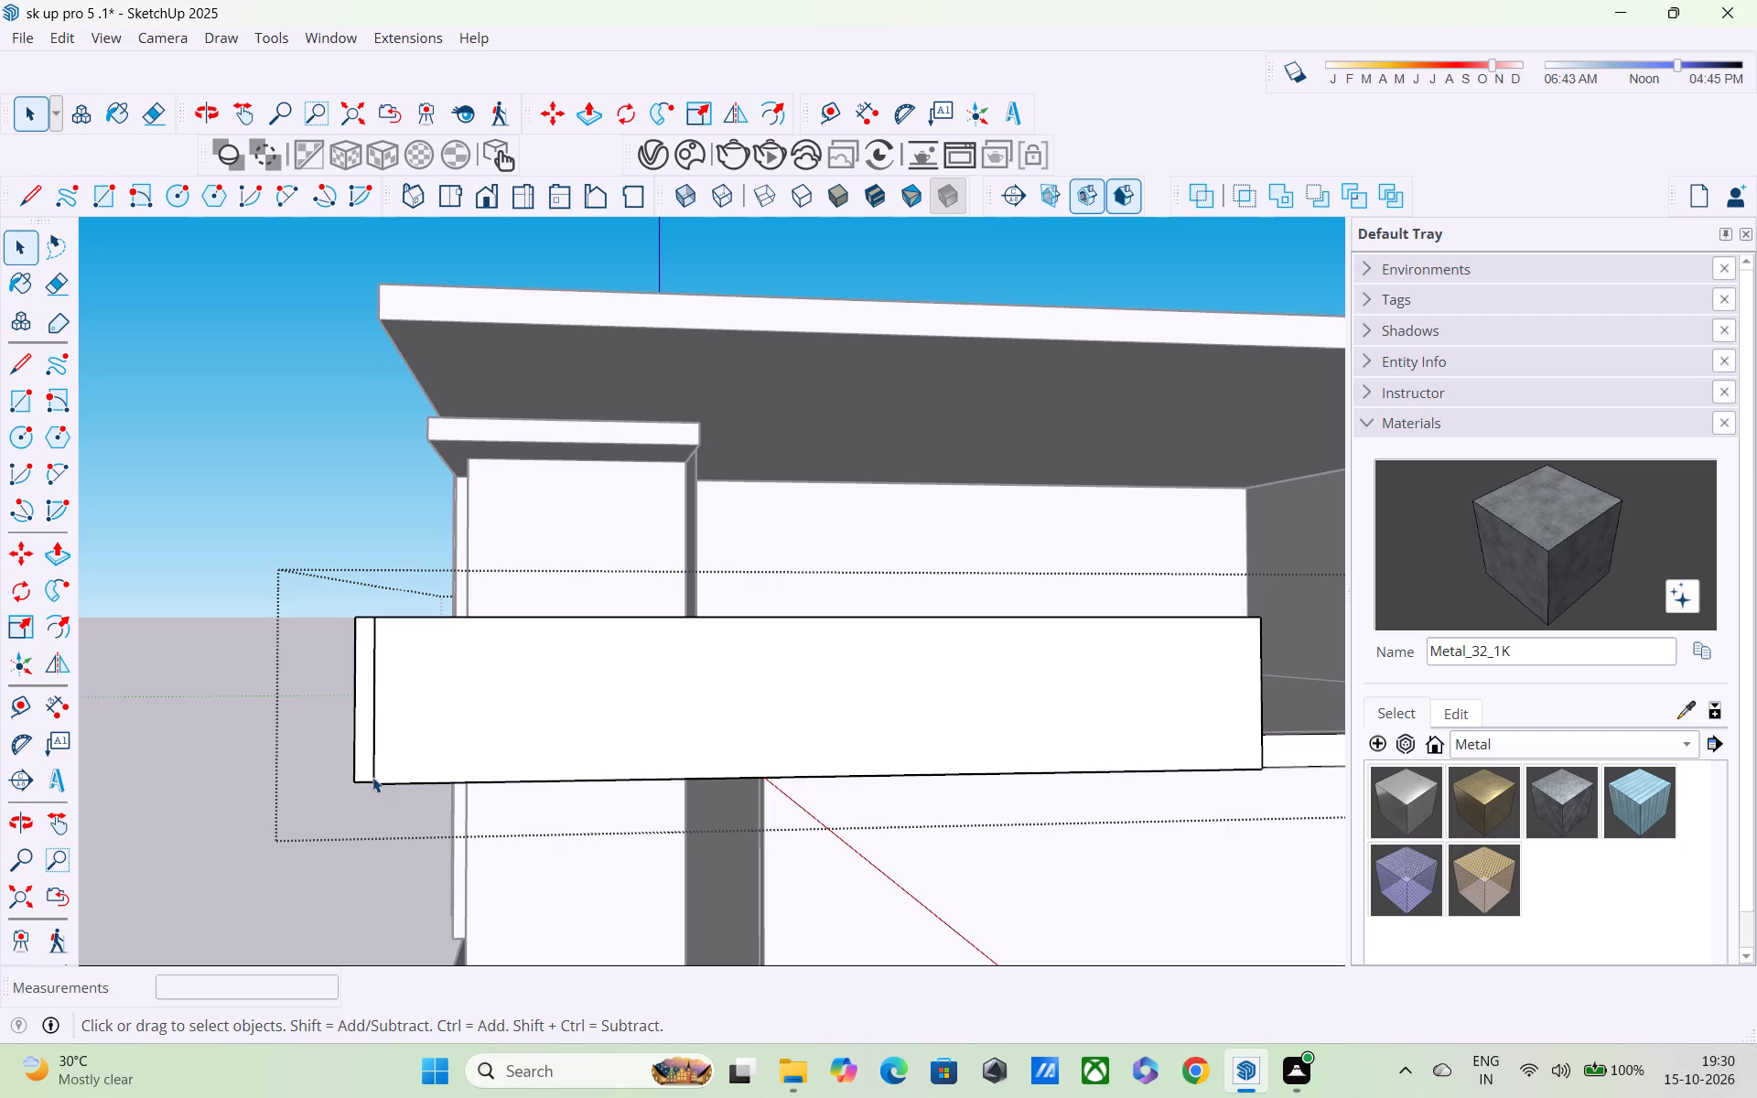
left_click(372, 721)
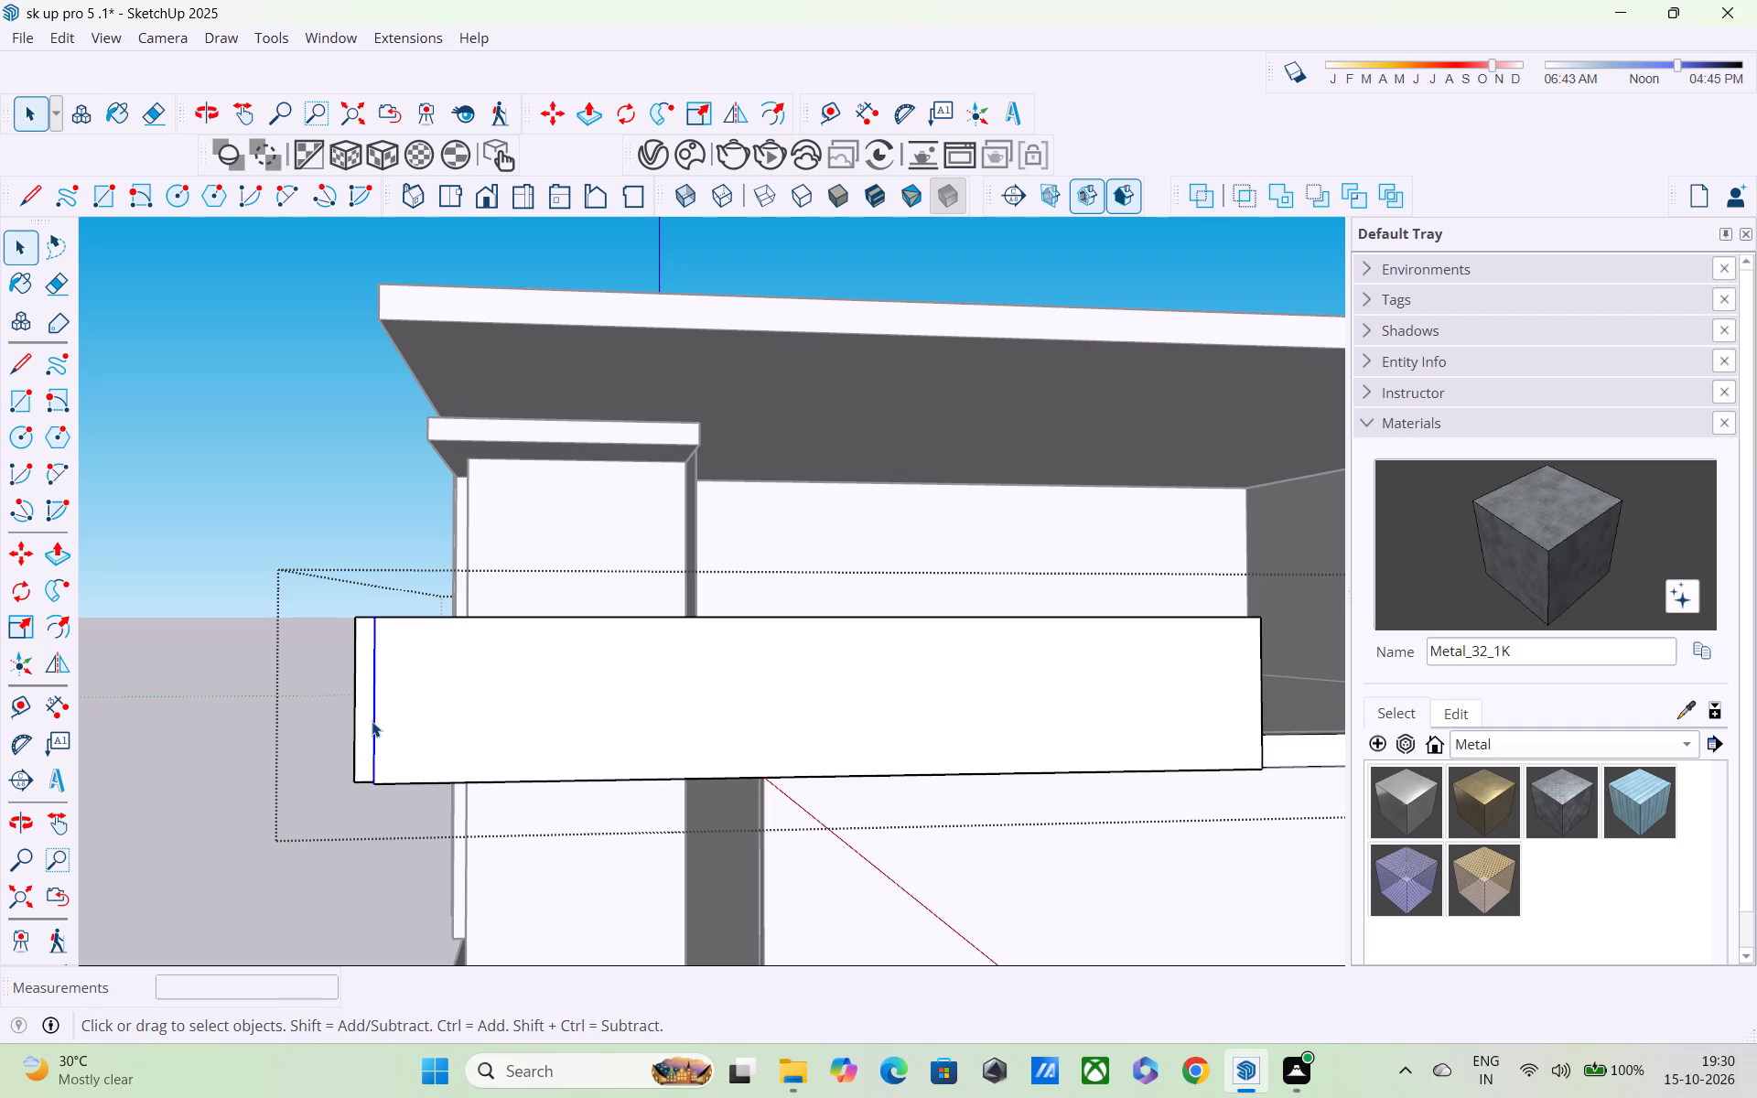
key("m")
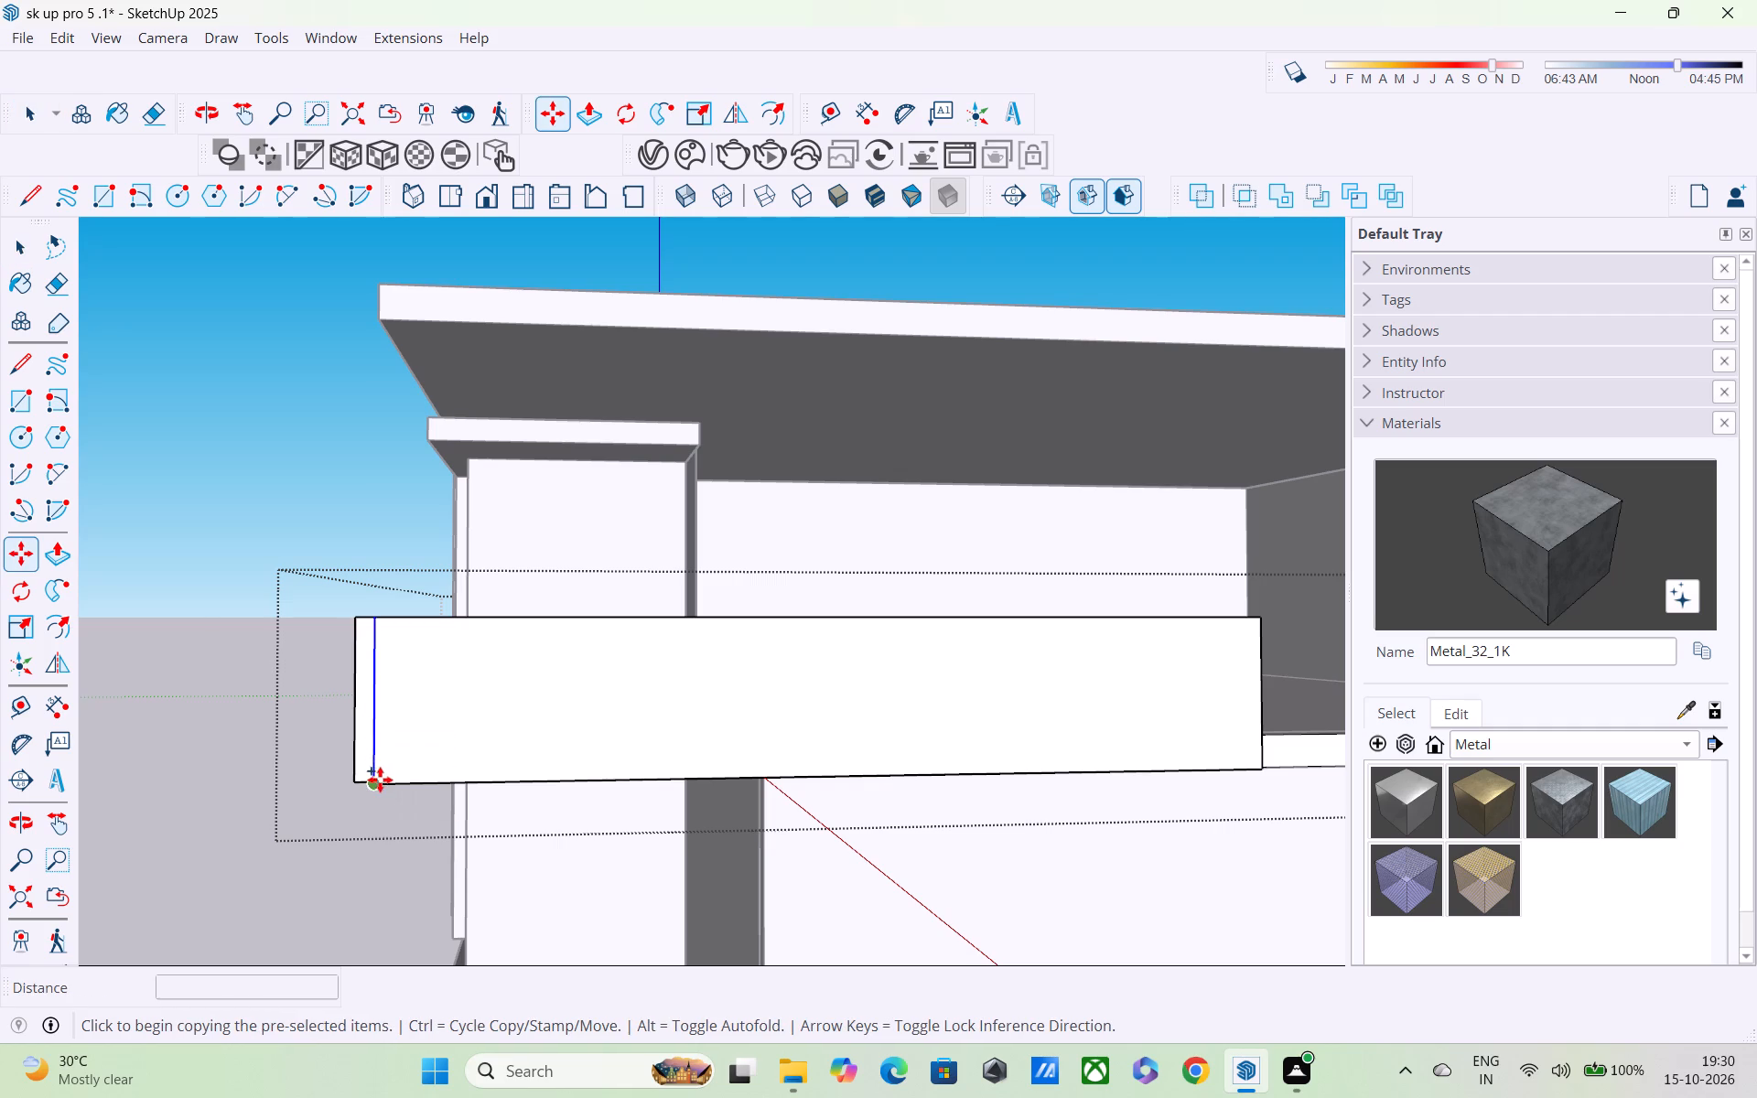
left_click(375, 785)
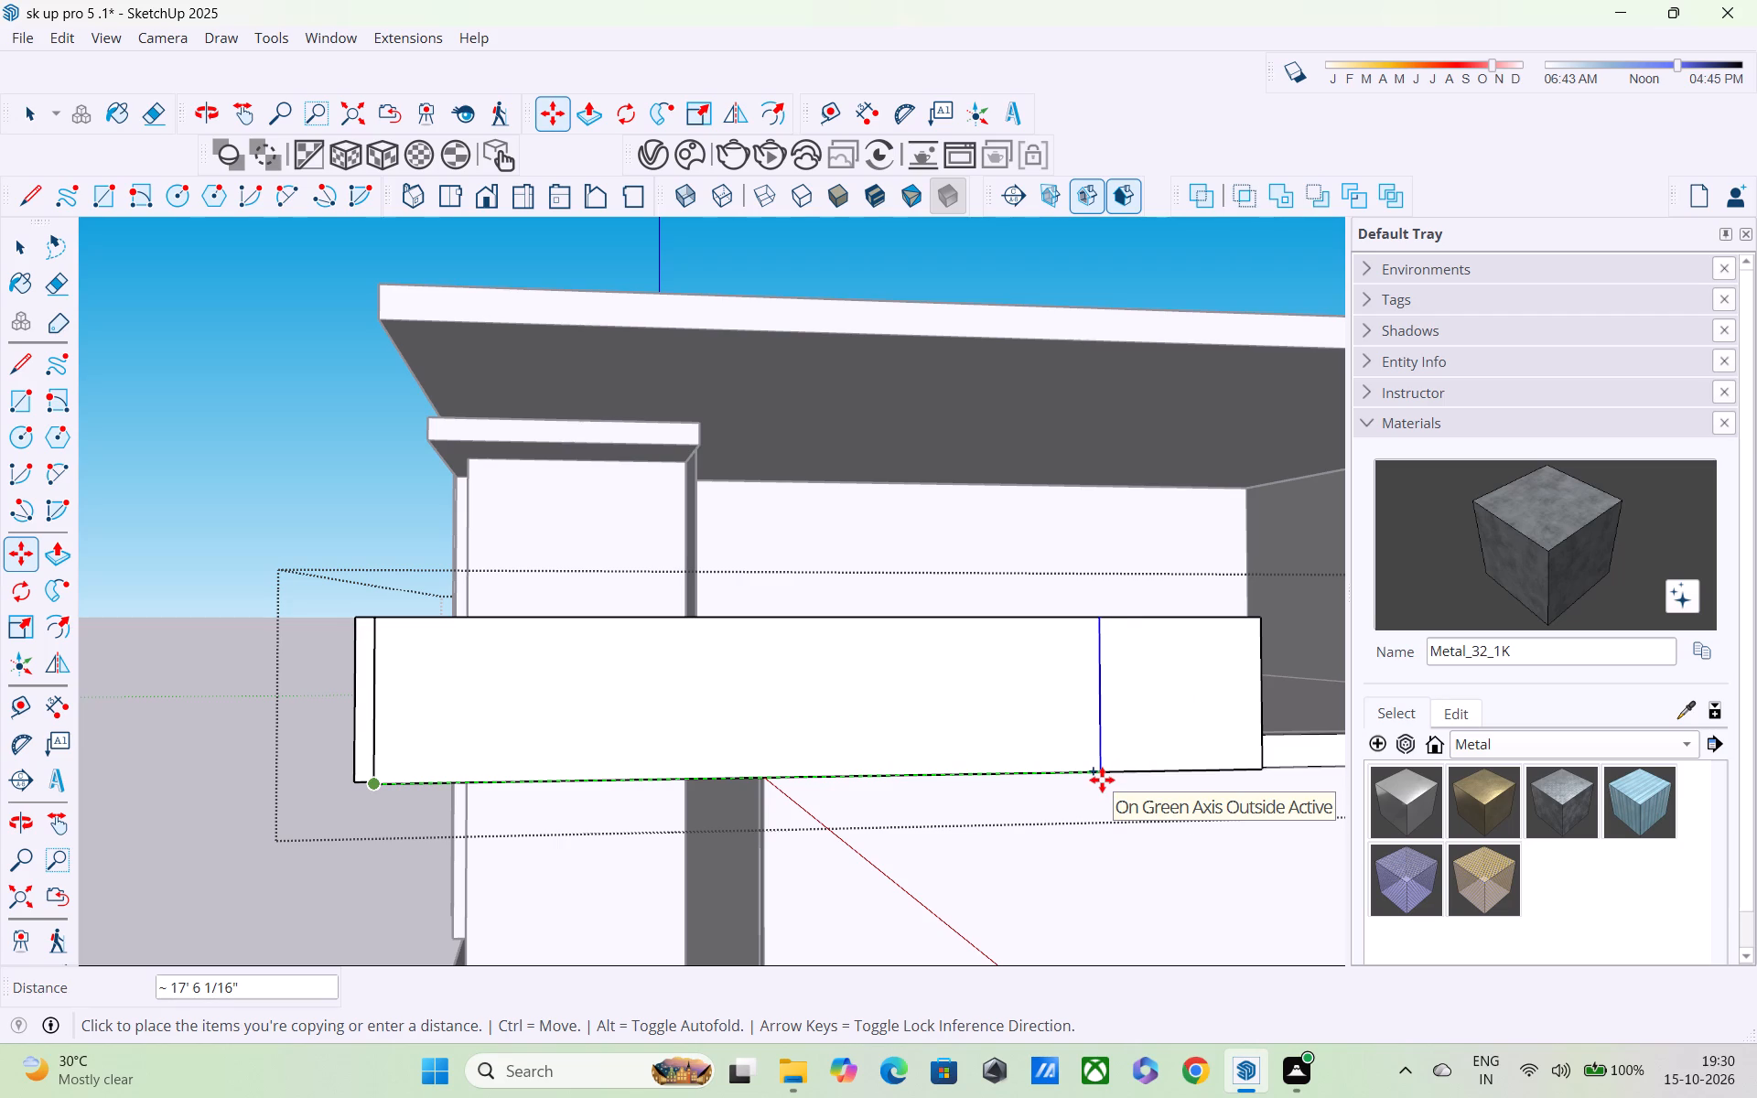
left_click(1261, 761)
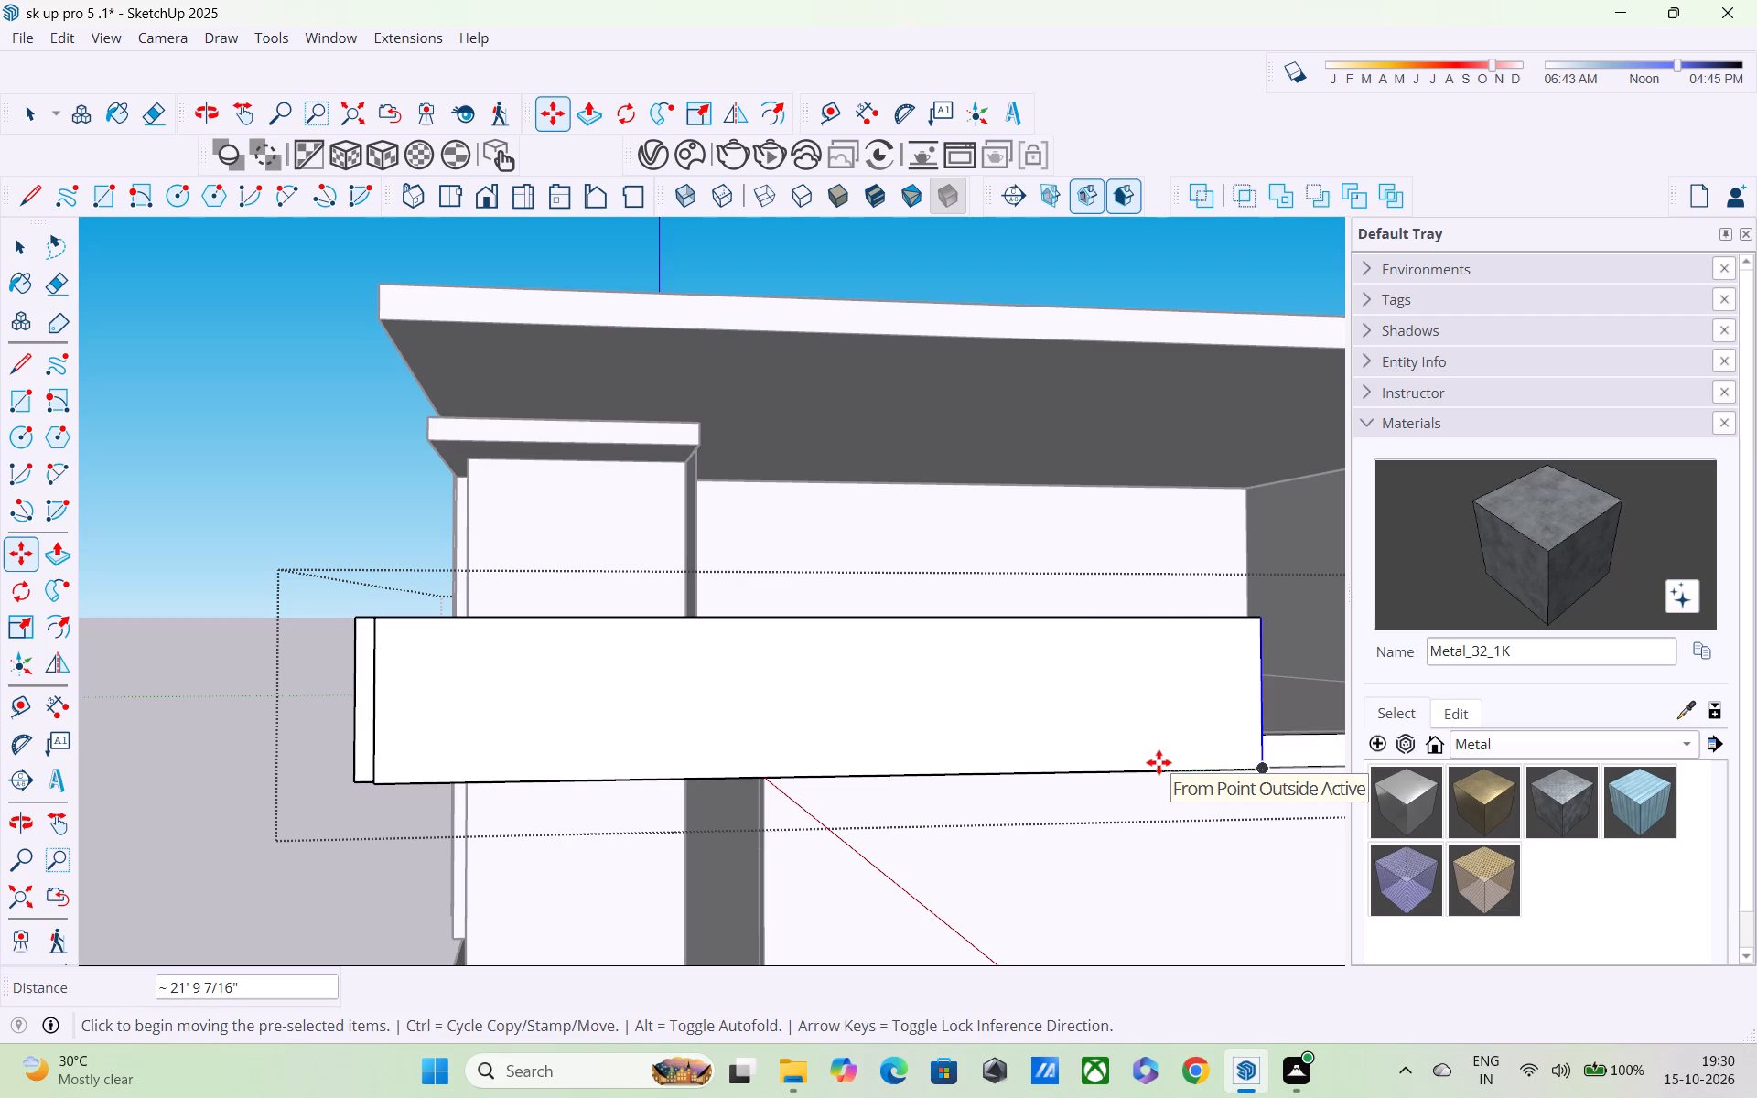
key("slash")
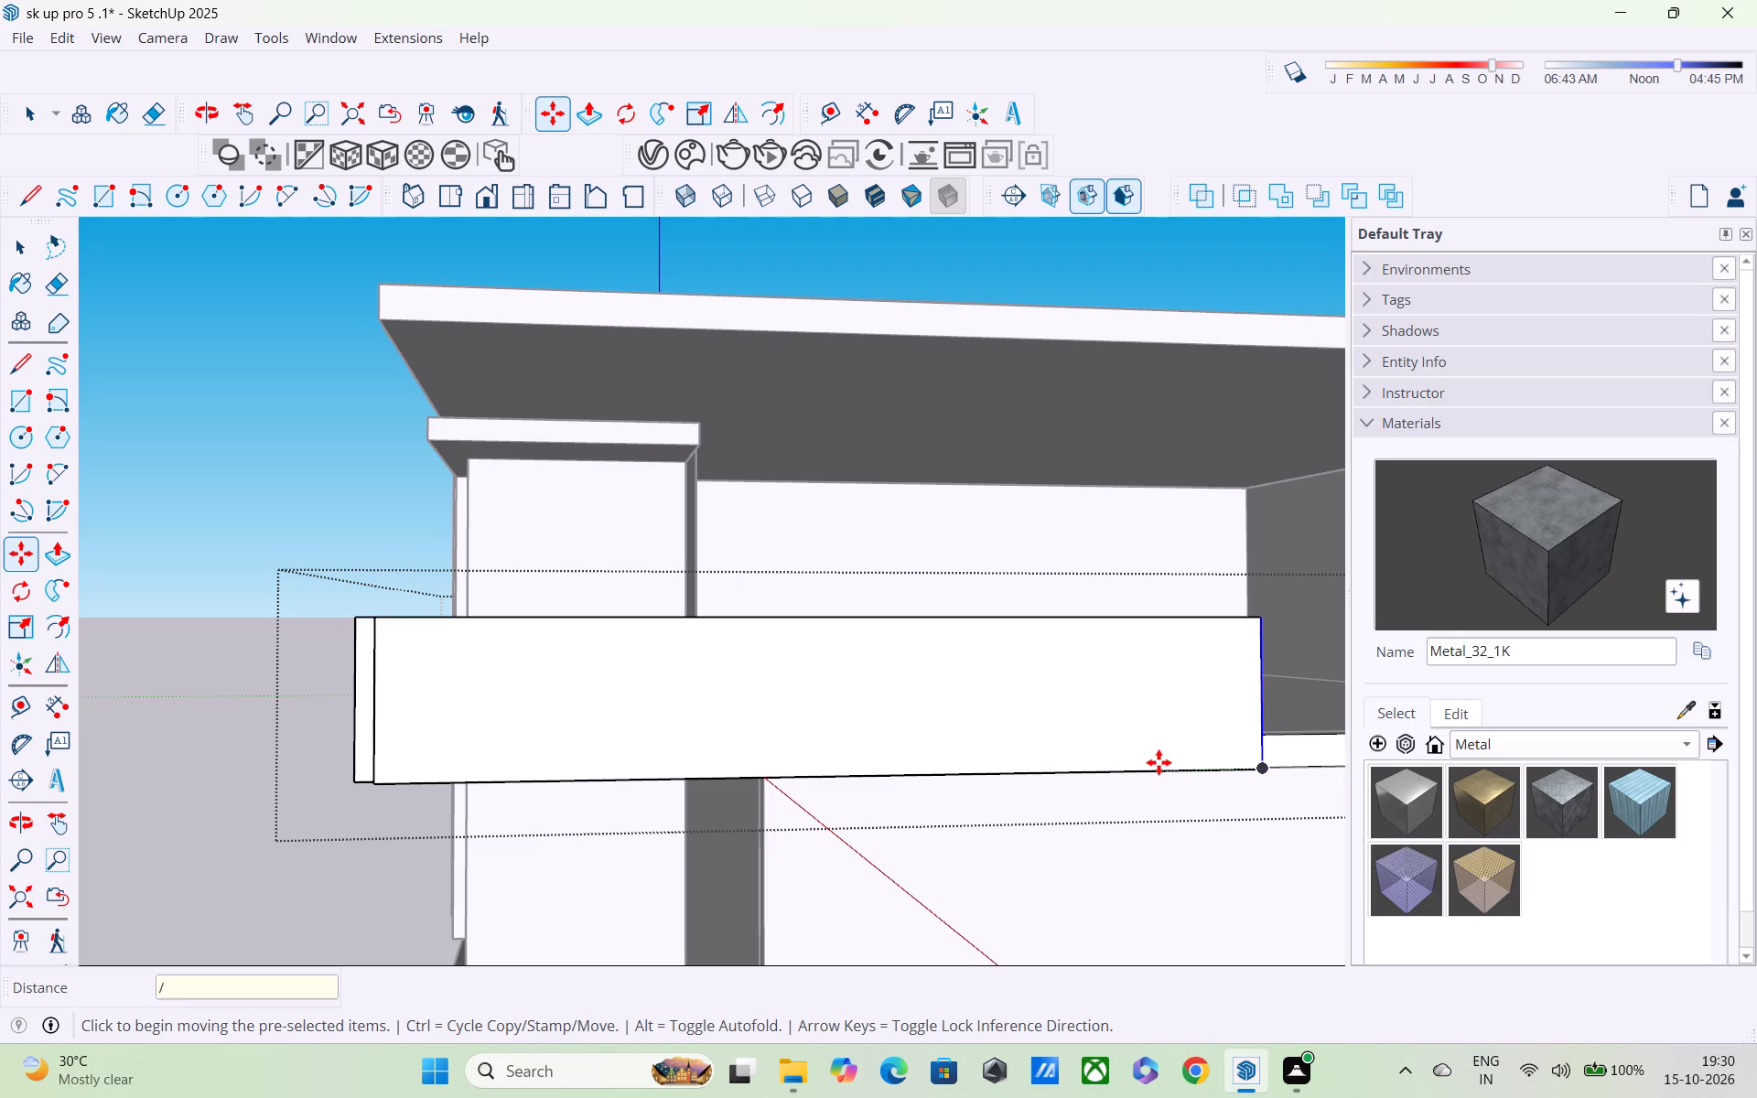
type("60")
key("Return")
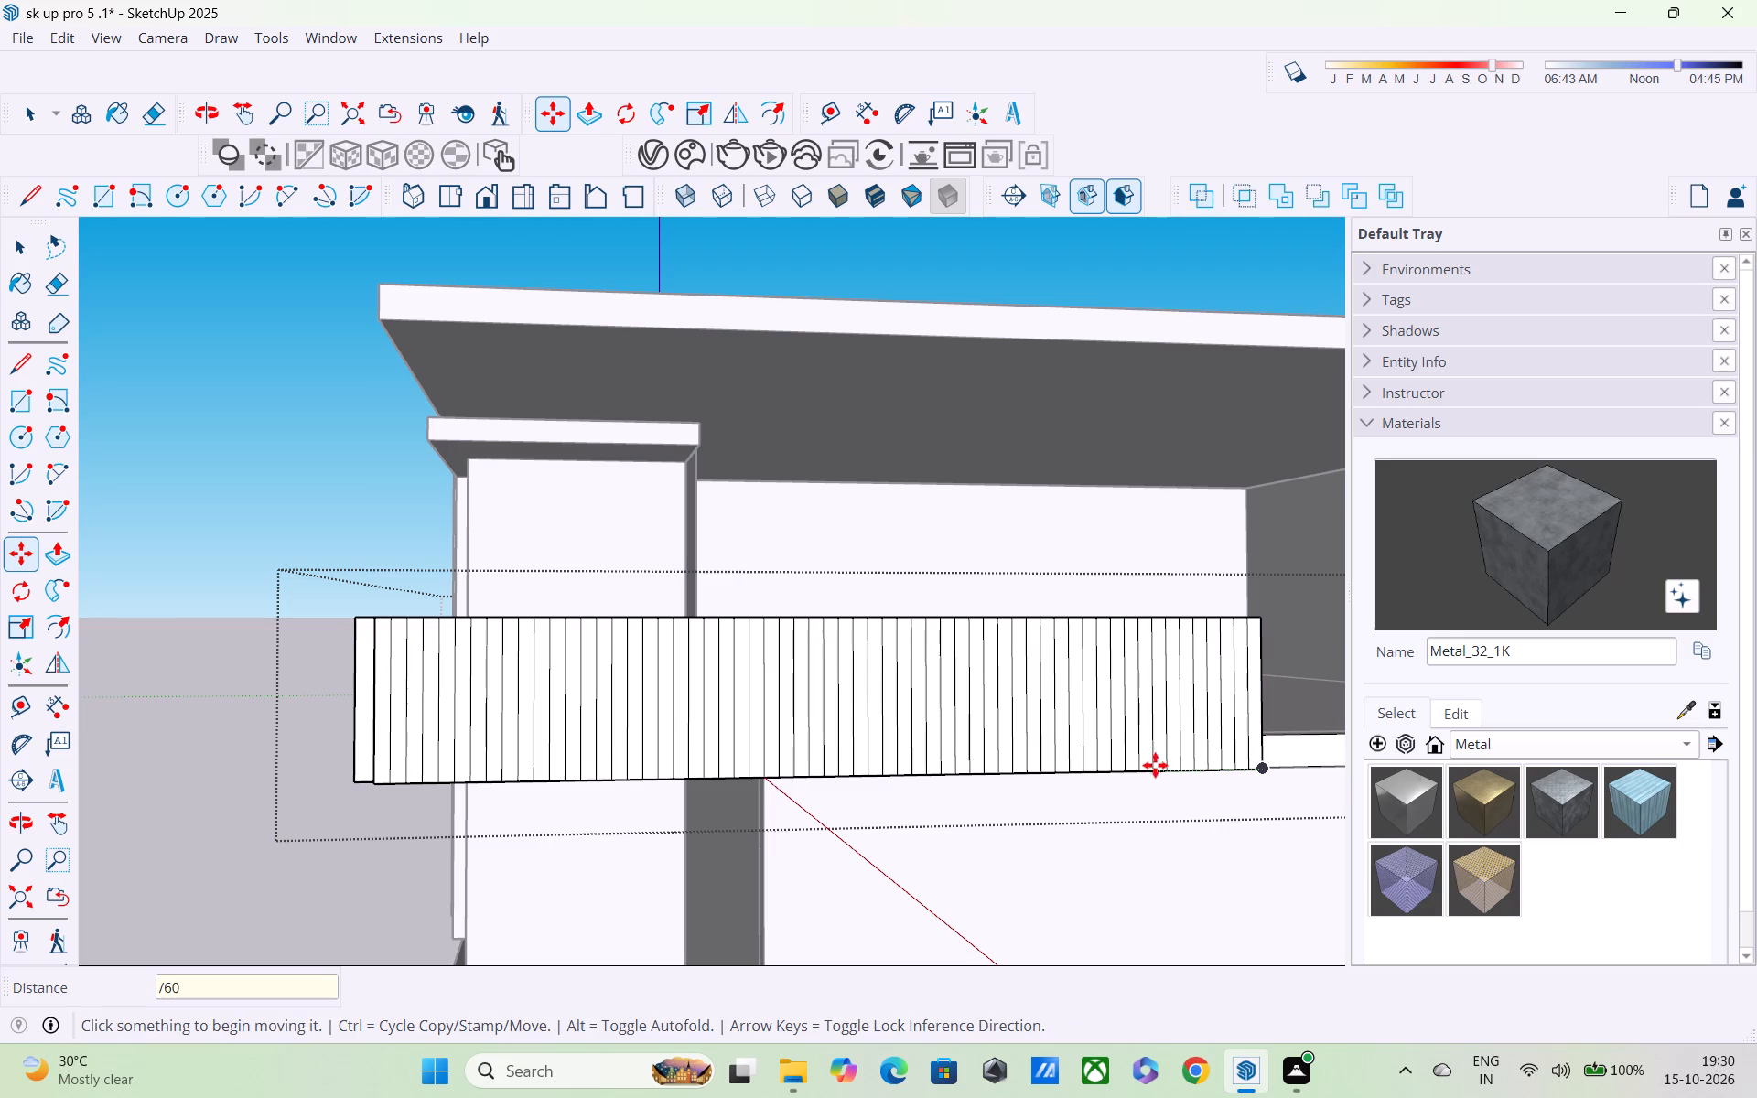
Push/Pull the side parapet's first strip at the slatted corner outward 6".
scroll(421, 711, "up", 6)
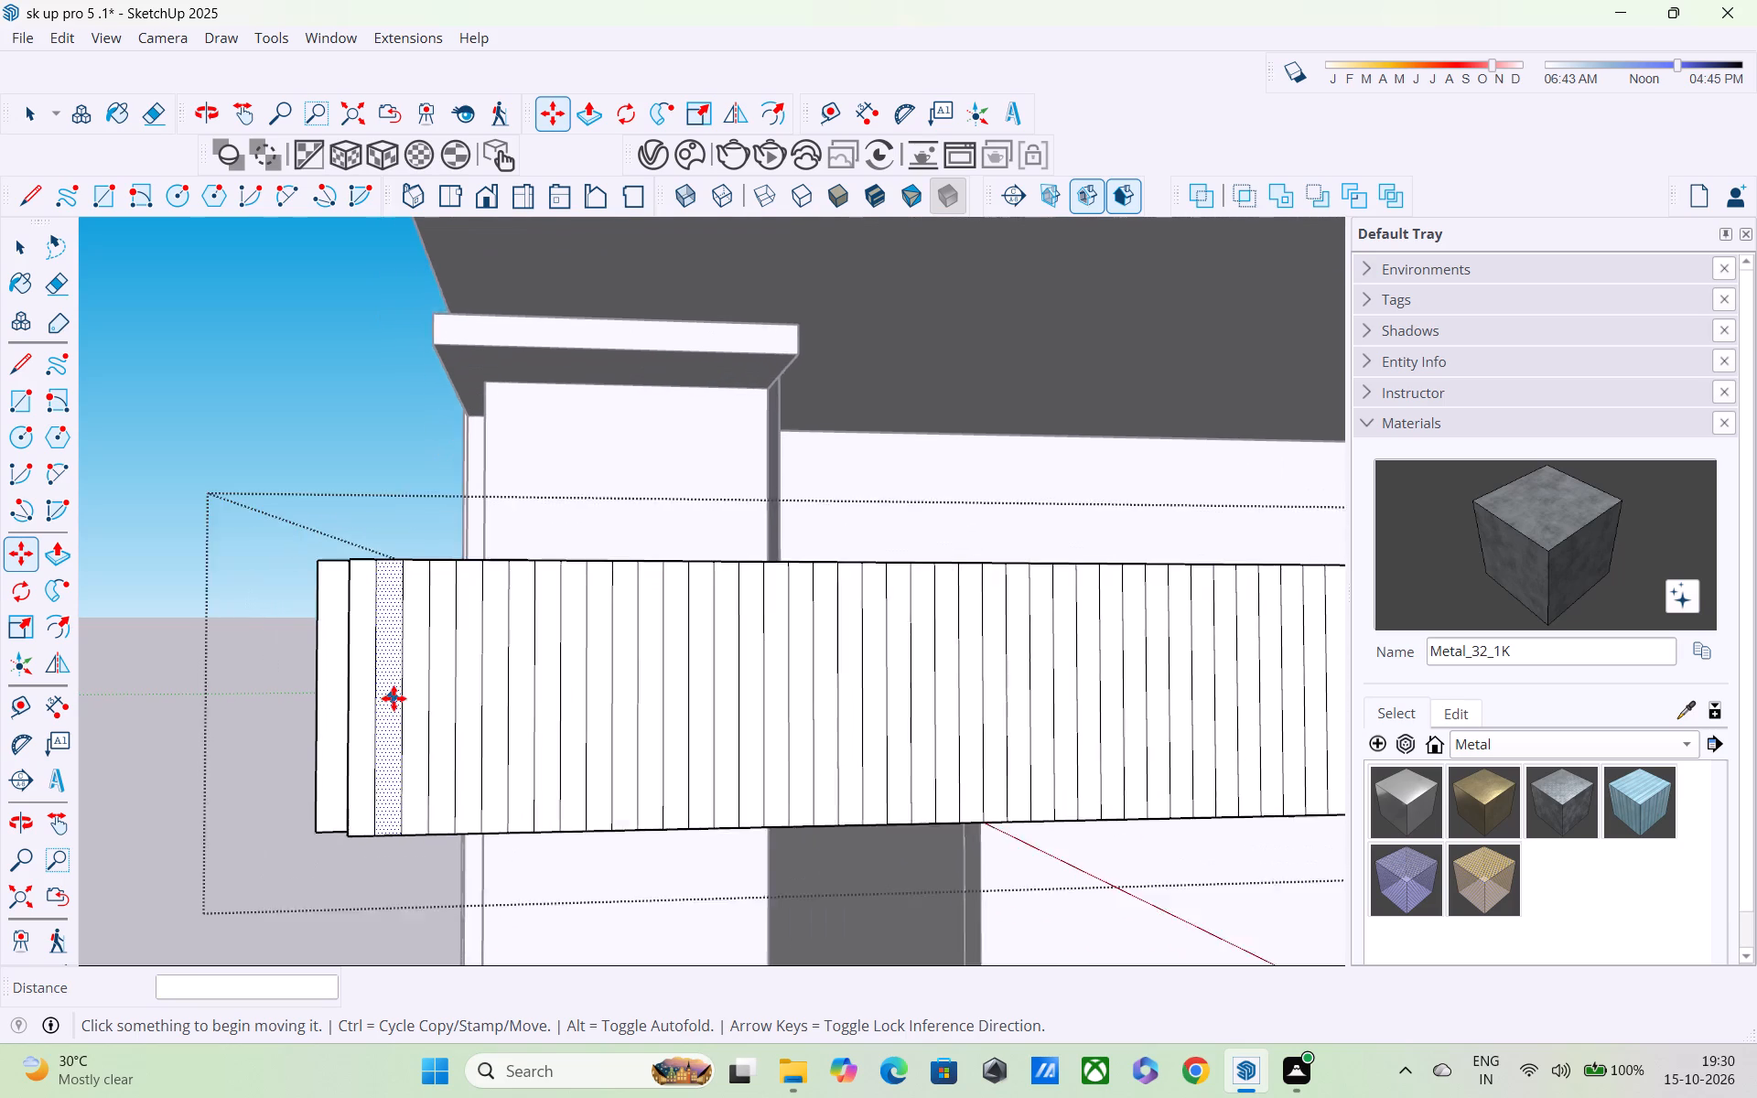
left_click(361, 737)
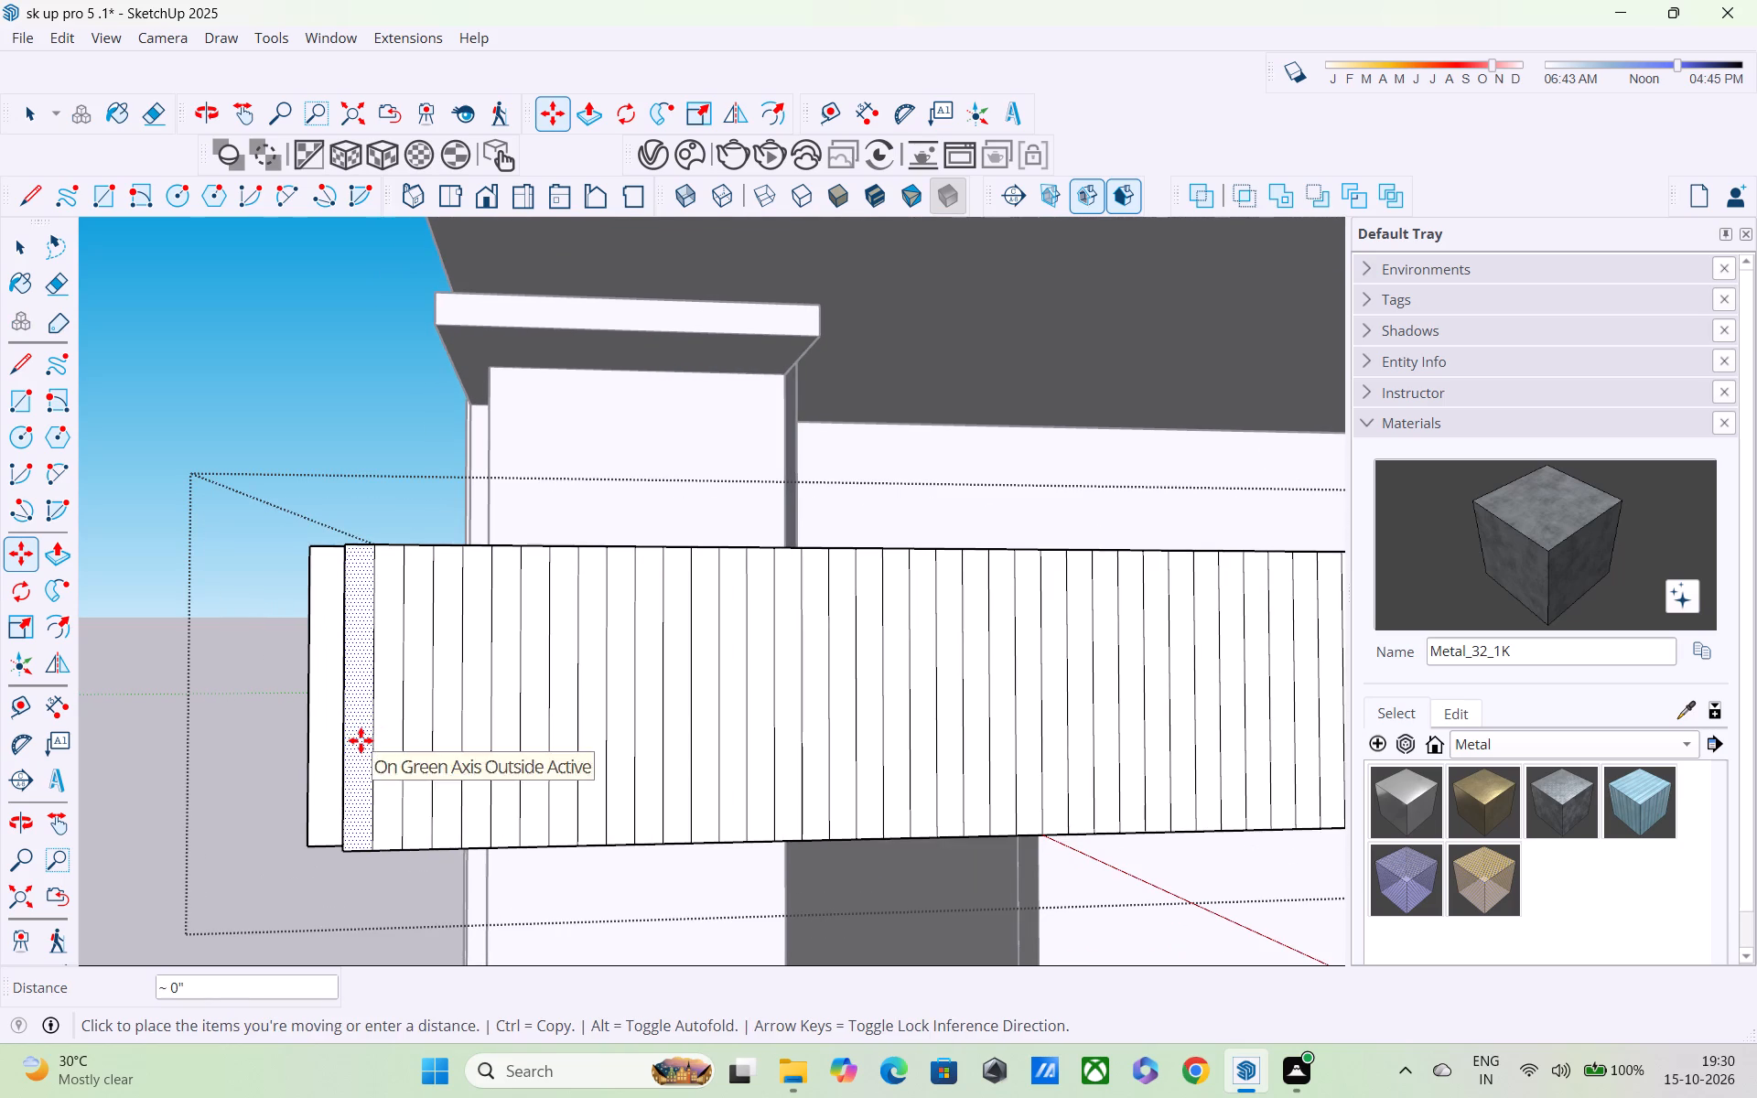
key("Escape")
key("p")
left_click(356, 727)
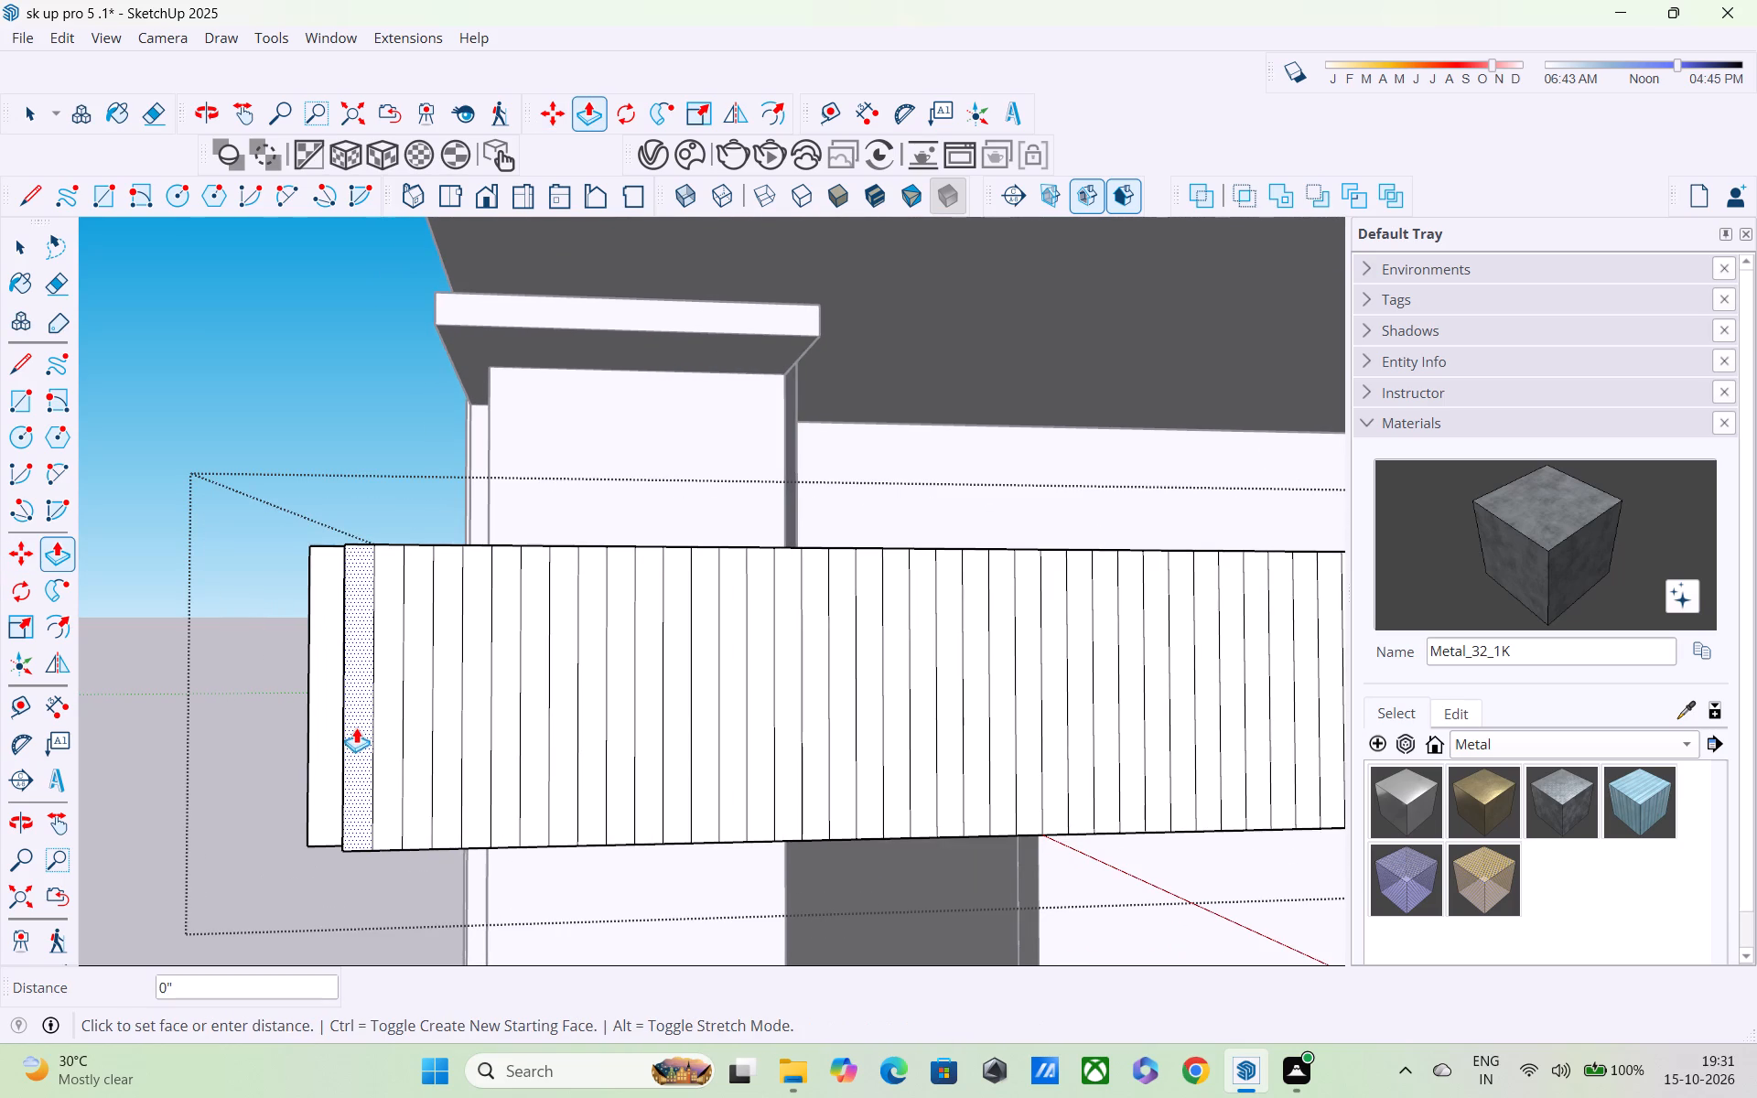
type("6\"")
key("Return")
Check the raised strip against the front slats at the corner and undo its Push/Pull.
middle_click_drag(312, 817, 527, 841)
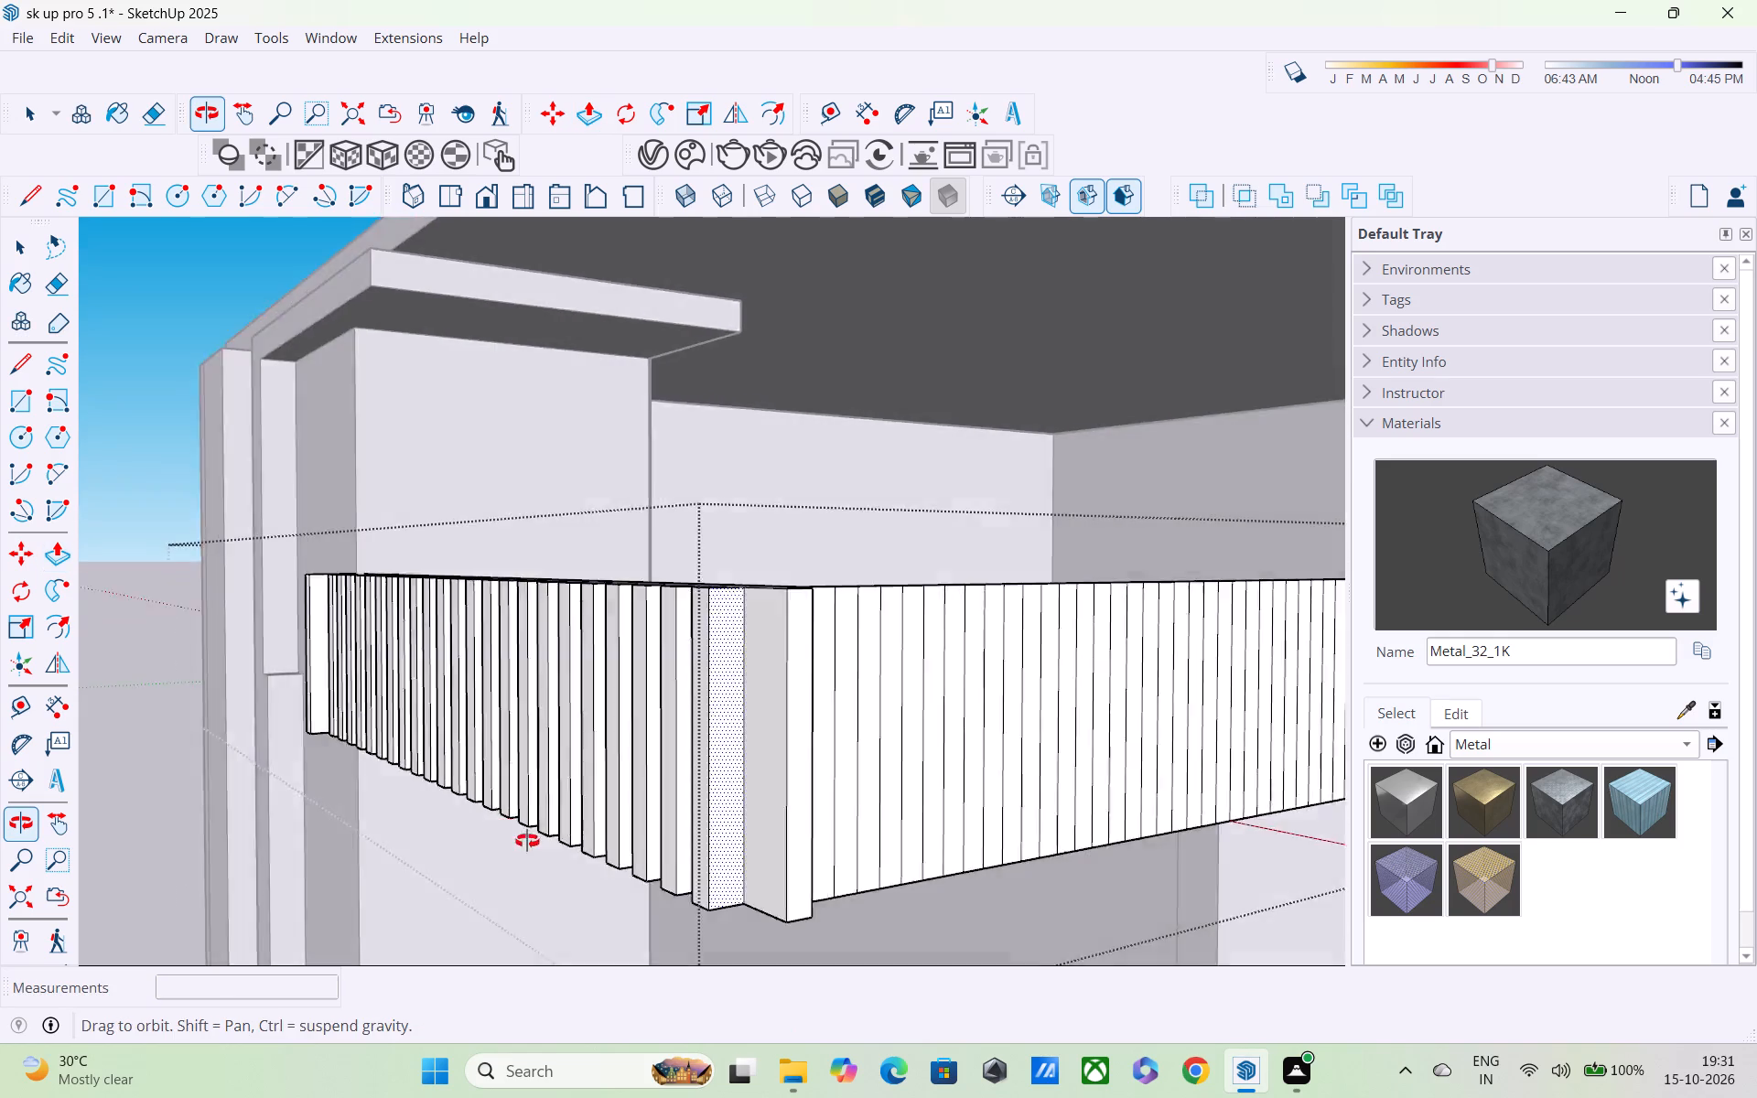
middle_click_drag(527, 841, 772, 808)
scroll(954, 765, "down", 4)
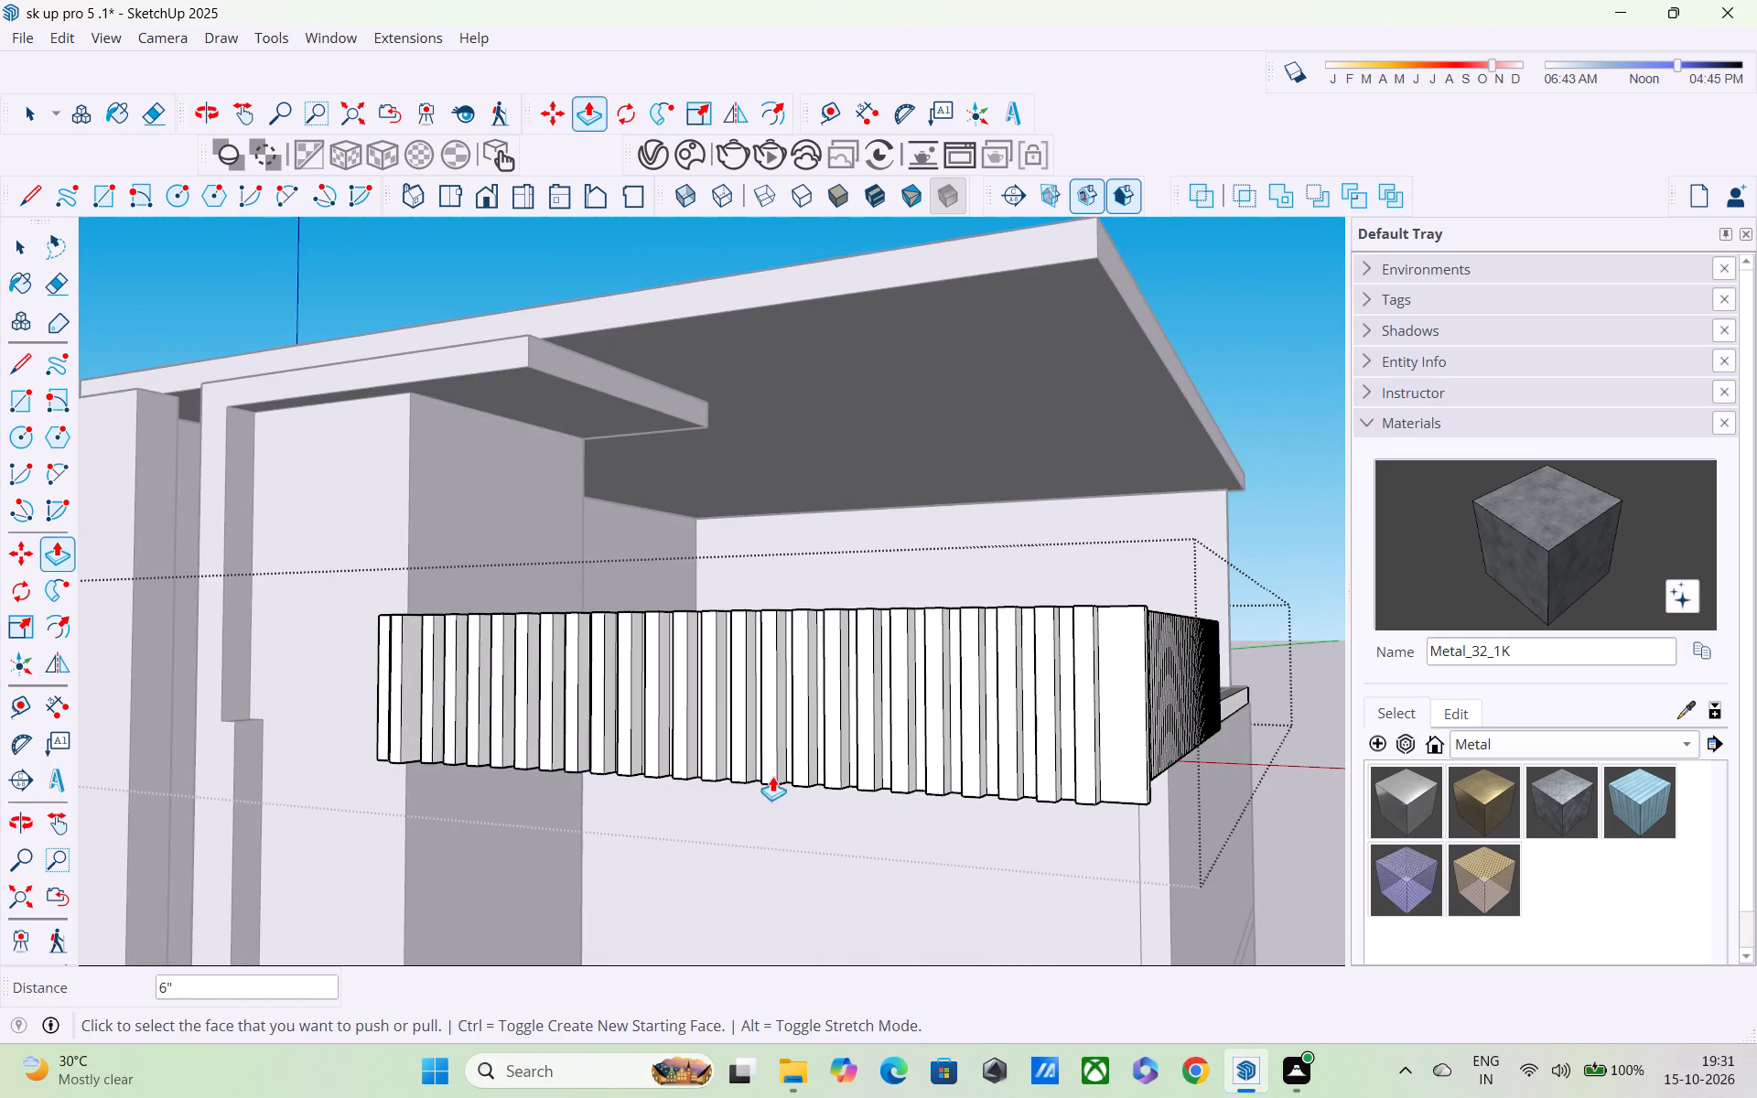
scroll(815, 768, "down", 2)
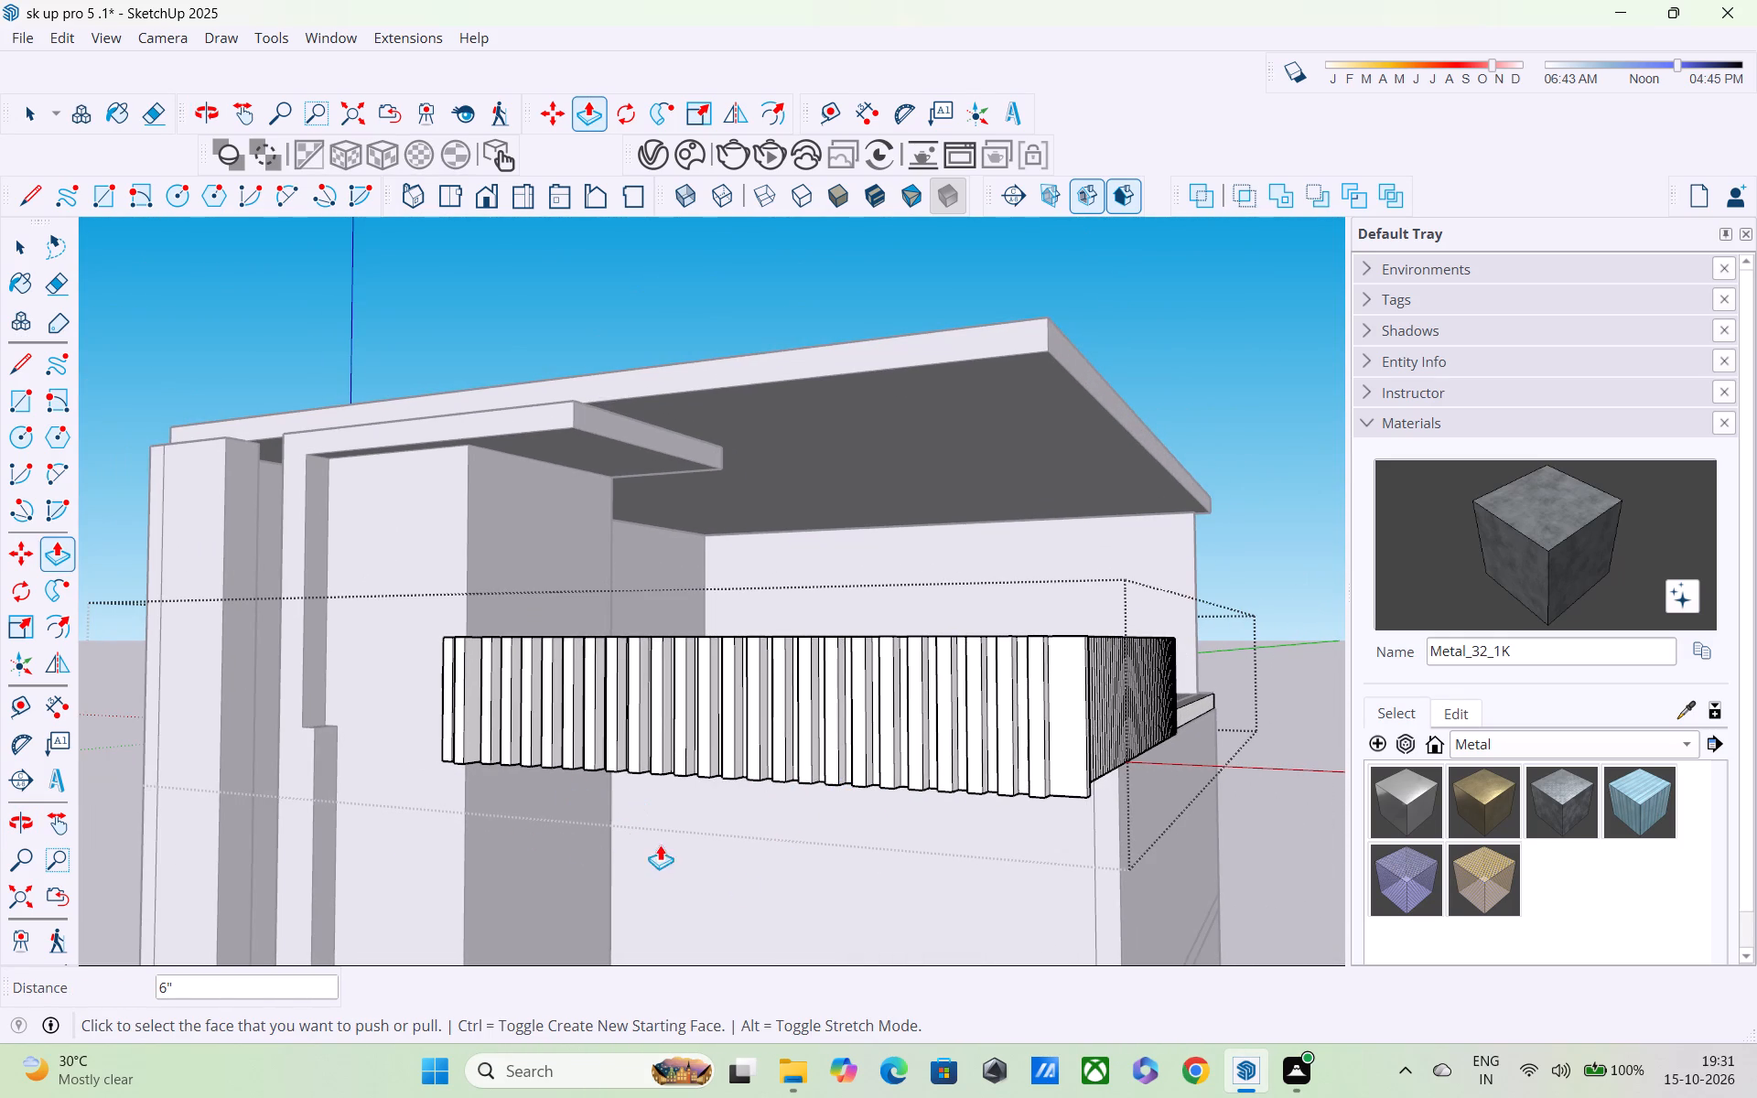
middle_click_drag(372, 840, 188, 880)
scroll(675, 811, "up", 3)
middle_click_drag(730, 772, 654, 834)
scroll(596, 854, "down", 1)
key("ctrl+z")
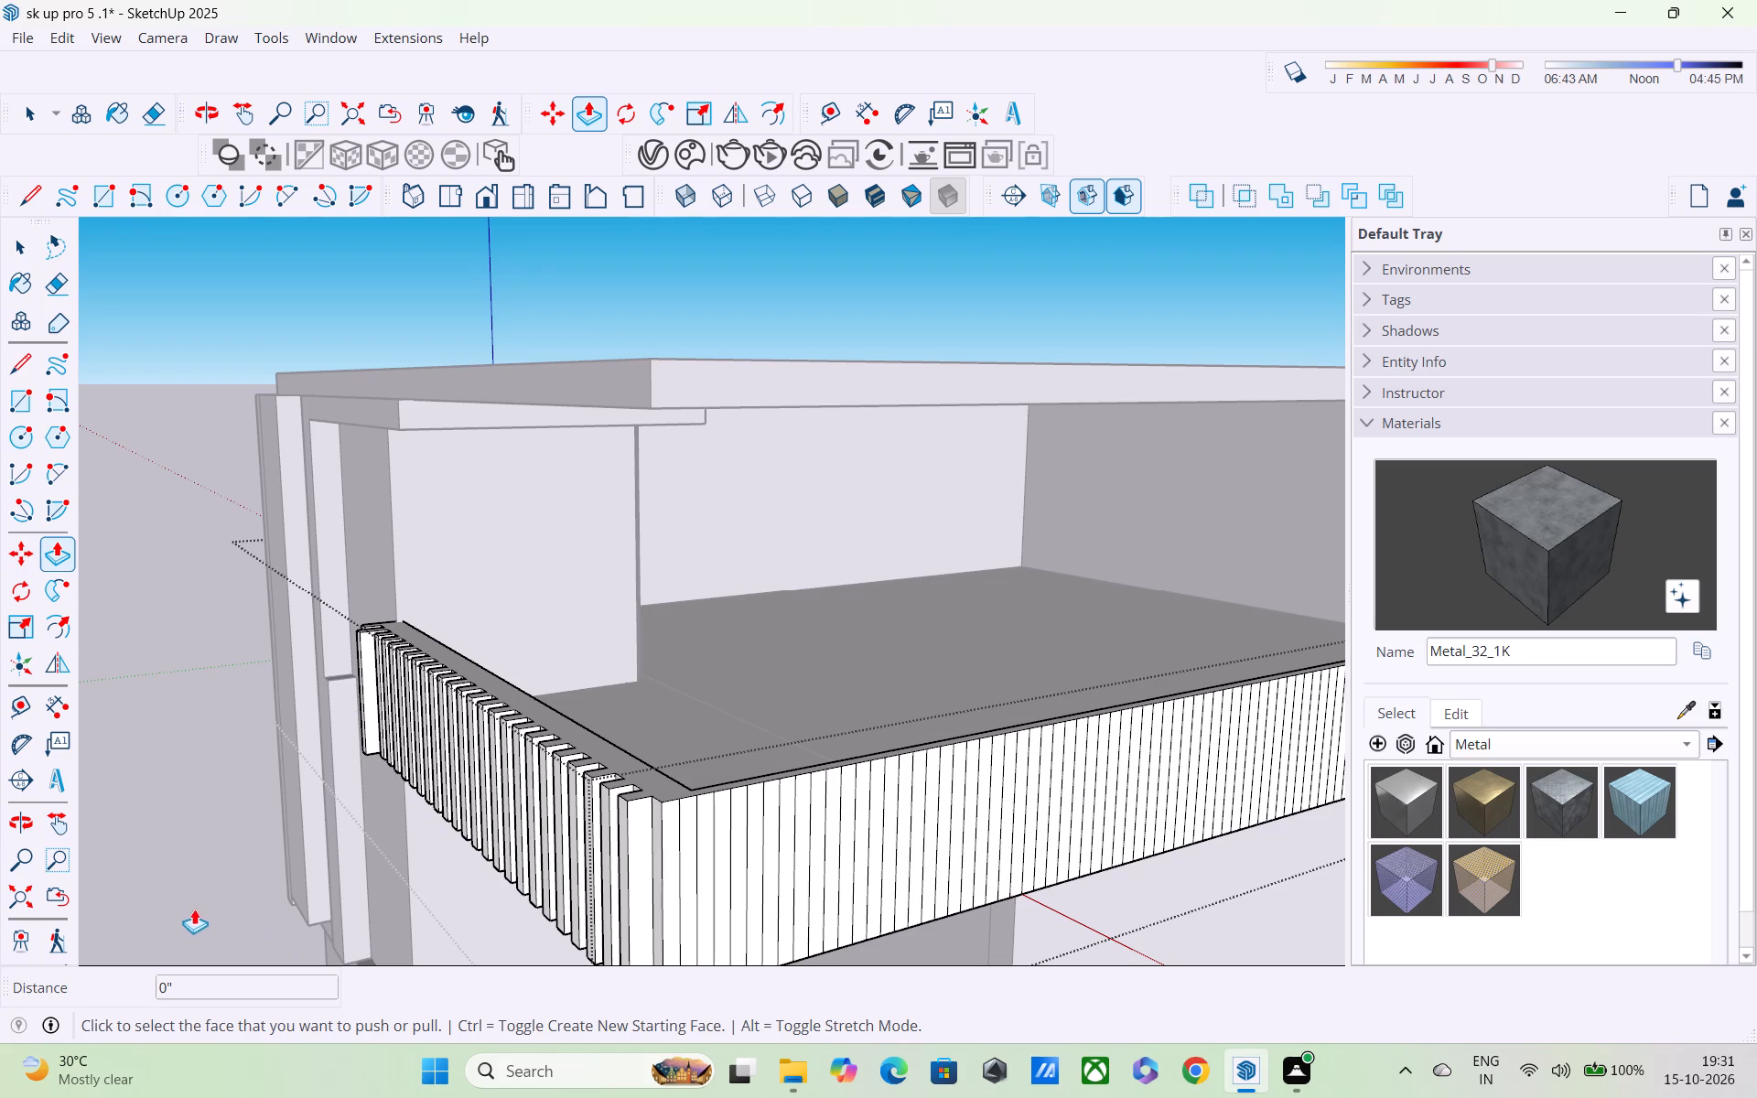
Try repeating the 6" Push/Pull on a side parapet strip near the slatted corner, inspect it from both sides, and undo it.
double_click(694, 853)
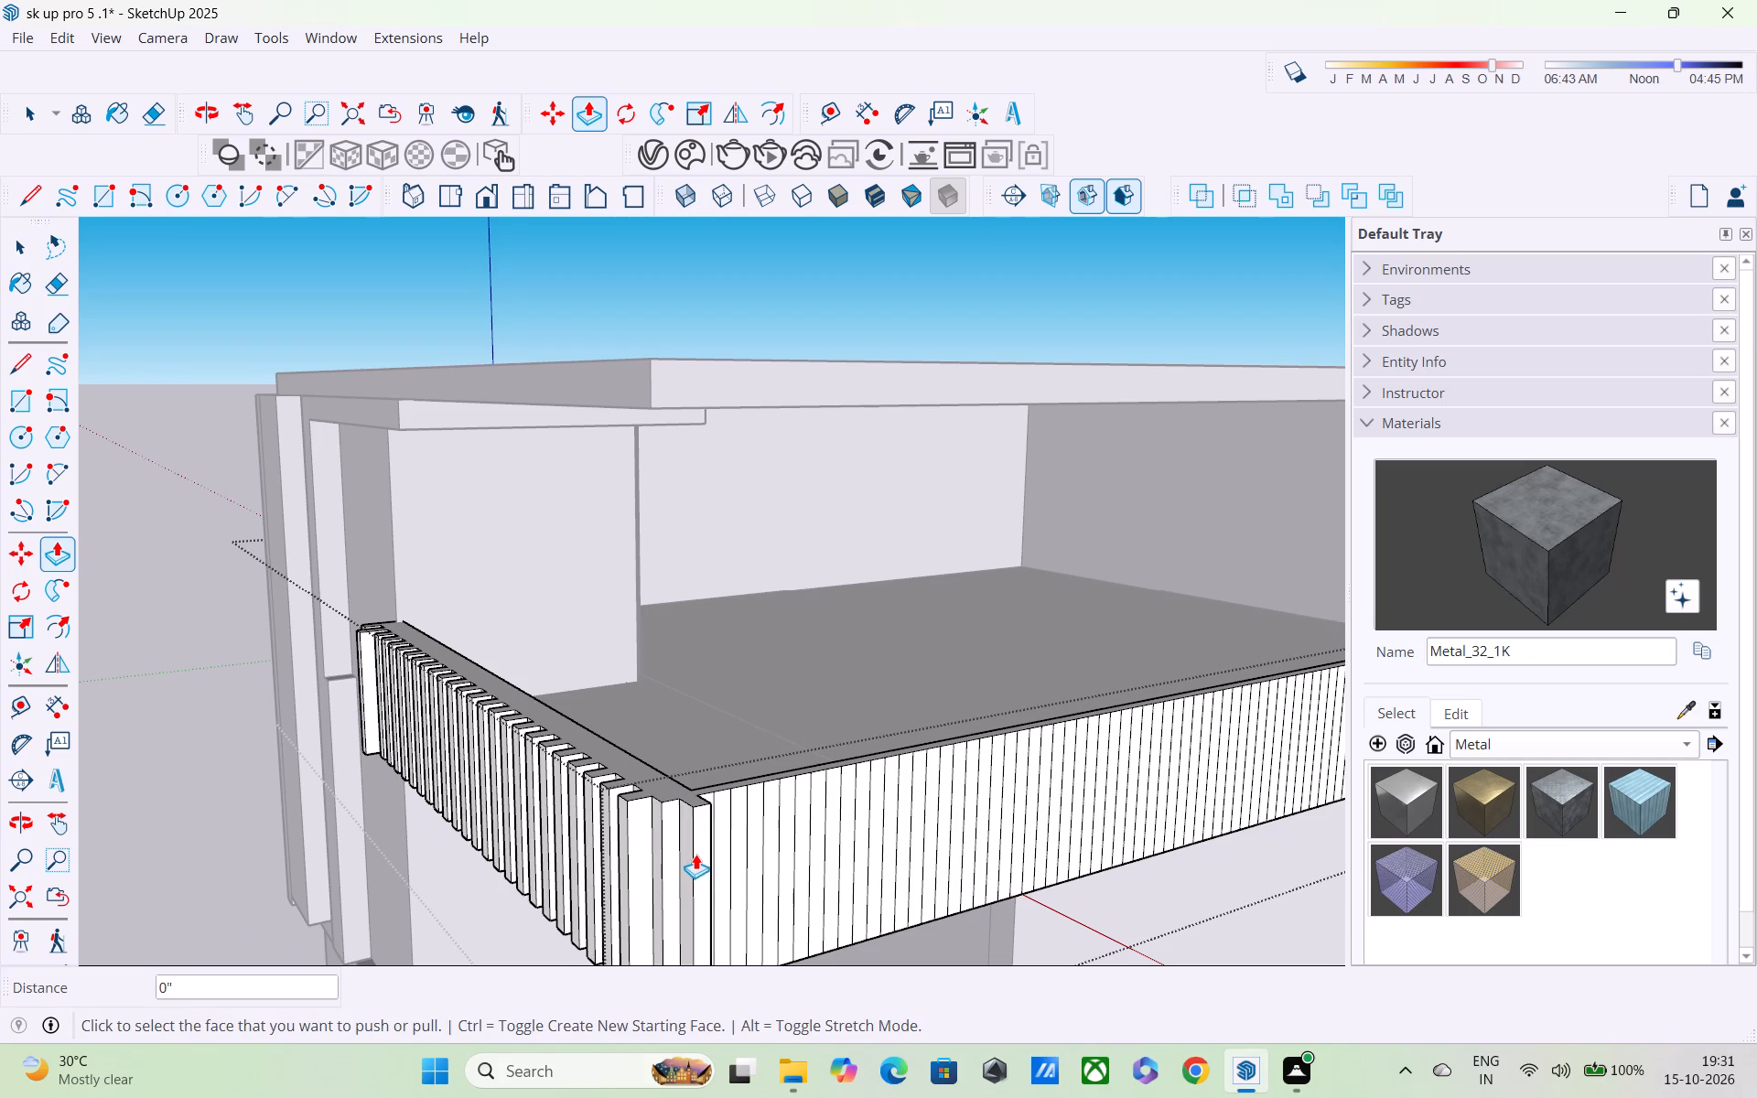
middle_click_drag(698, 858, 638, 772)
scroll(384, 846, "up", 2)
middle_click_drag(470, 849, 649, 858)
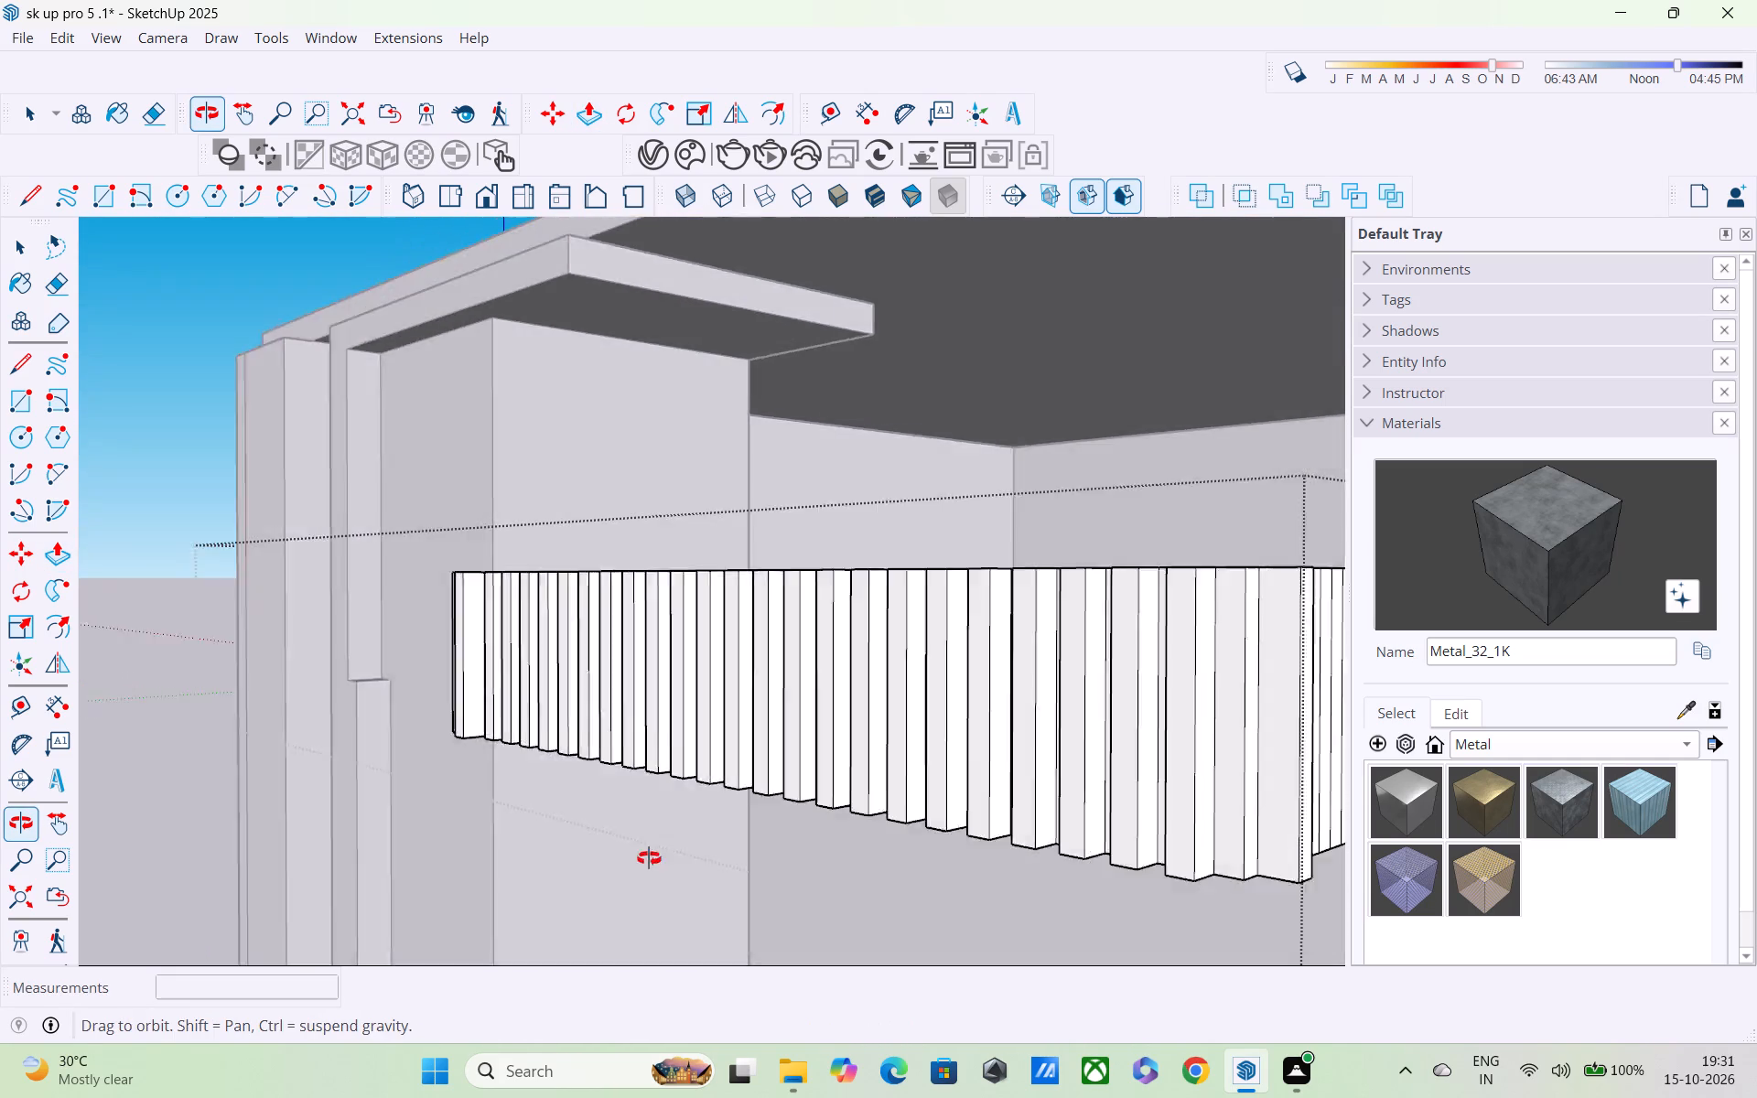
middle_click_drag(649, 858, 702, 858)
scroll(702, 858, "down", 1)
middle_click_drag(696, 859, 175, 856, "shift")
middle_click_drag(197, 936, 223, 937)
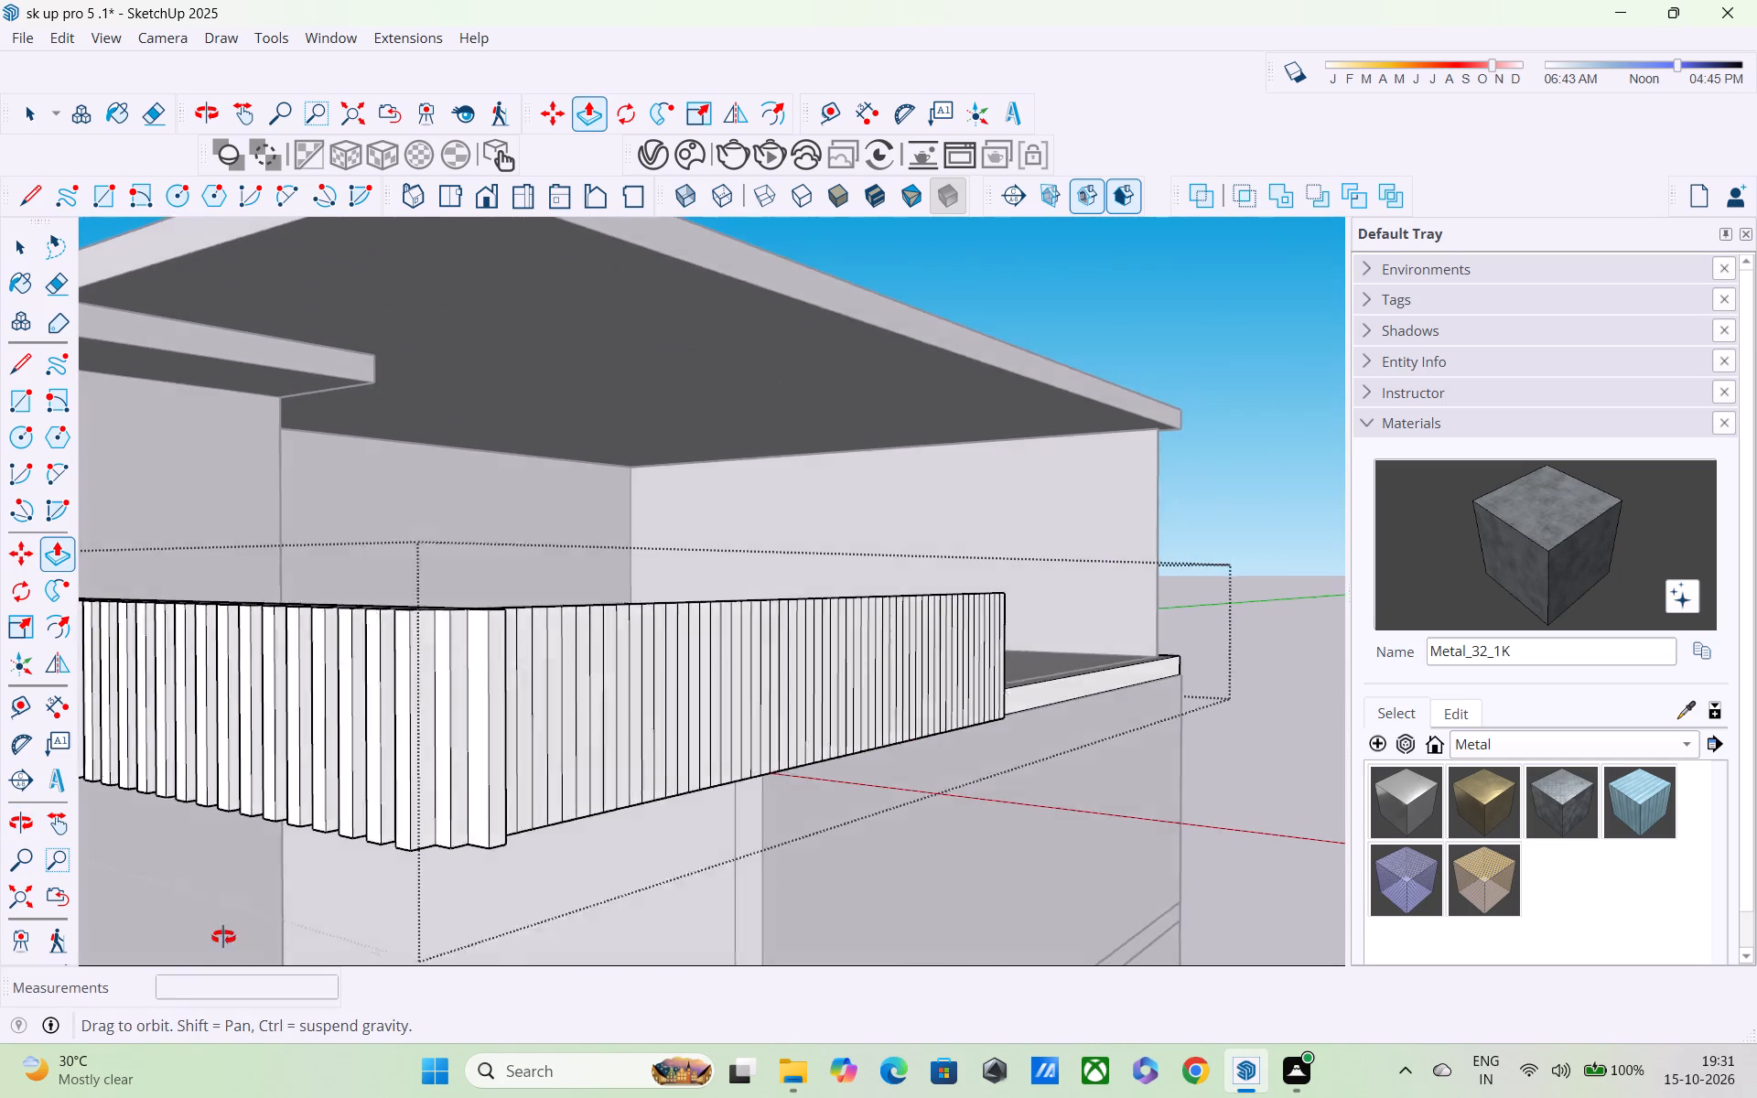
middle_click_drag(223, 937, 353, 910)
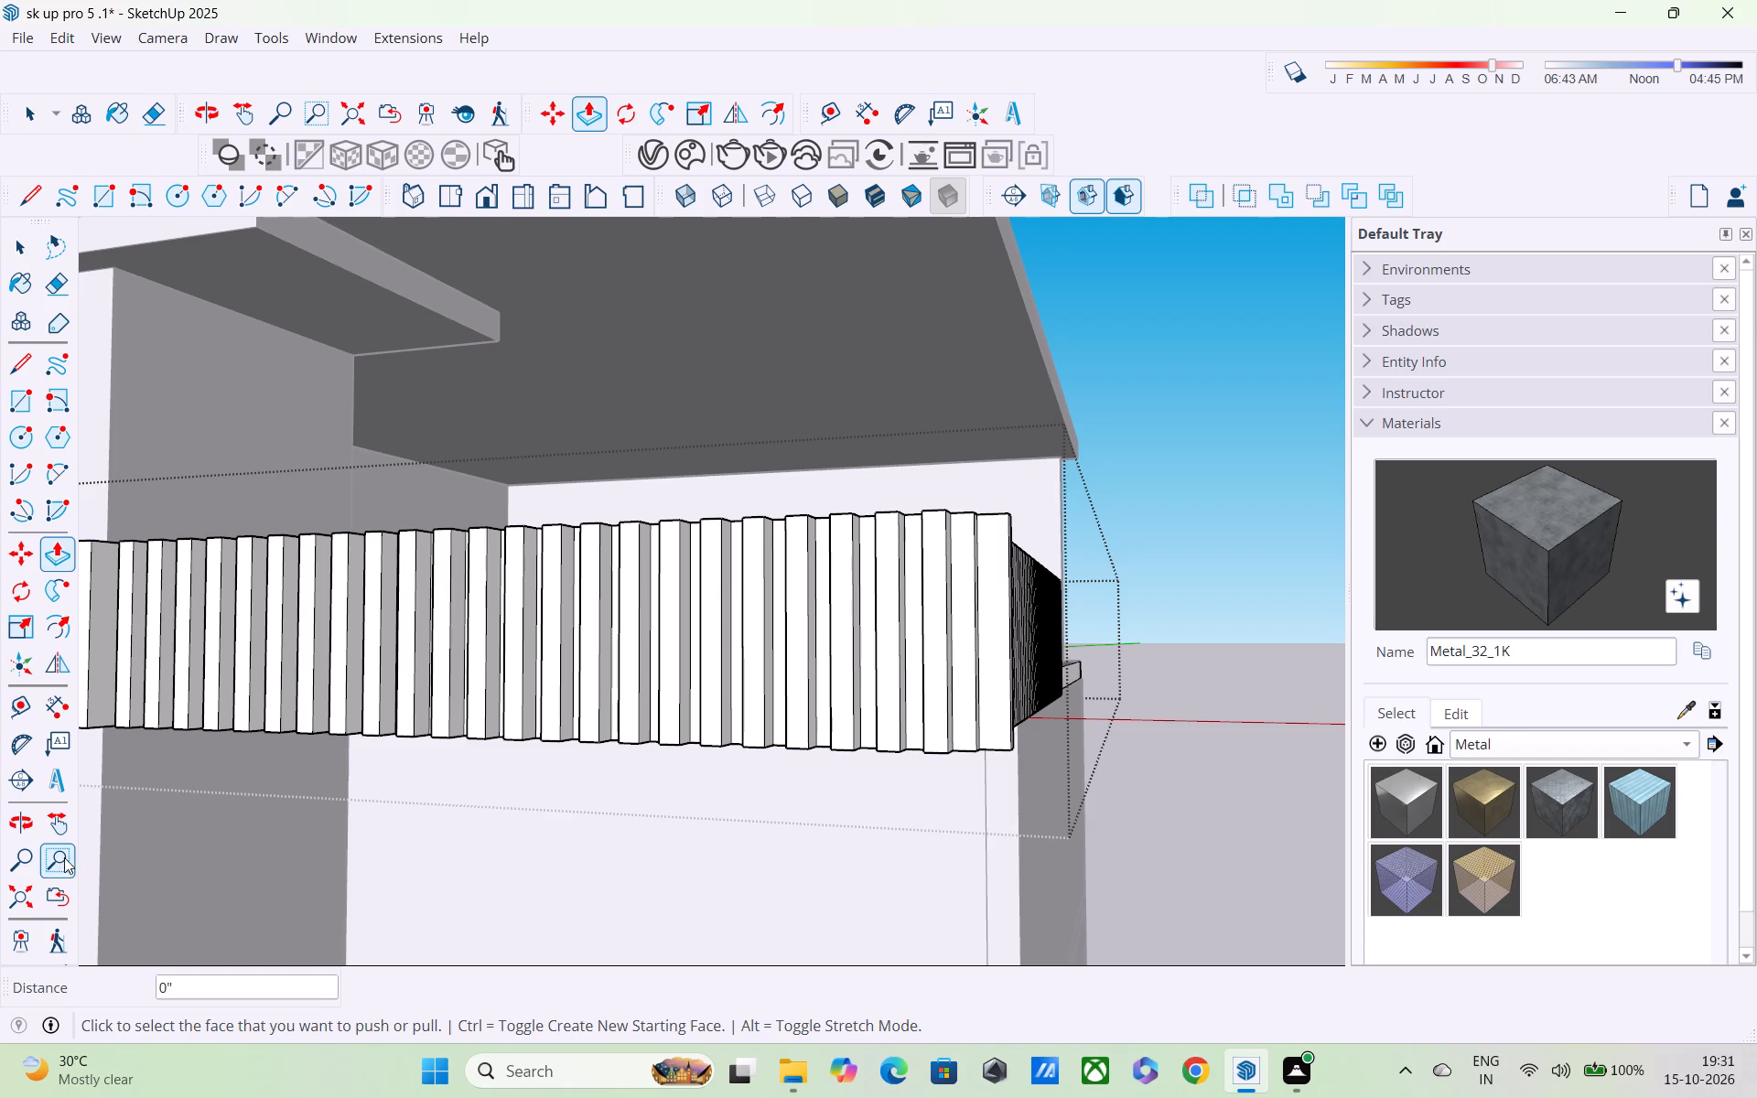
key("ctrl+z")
Push/Pull the same side parapet strip near the slatted corner outward 3".
middle_click_drag(104, 811, 0, 866)
scroll(445, 849, "down", 3)
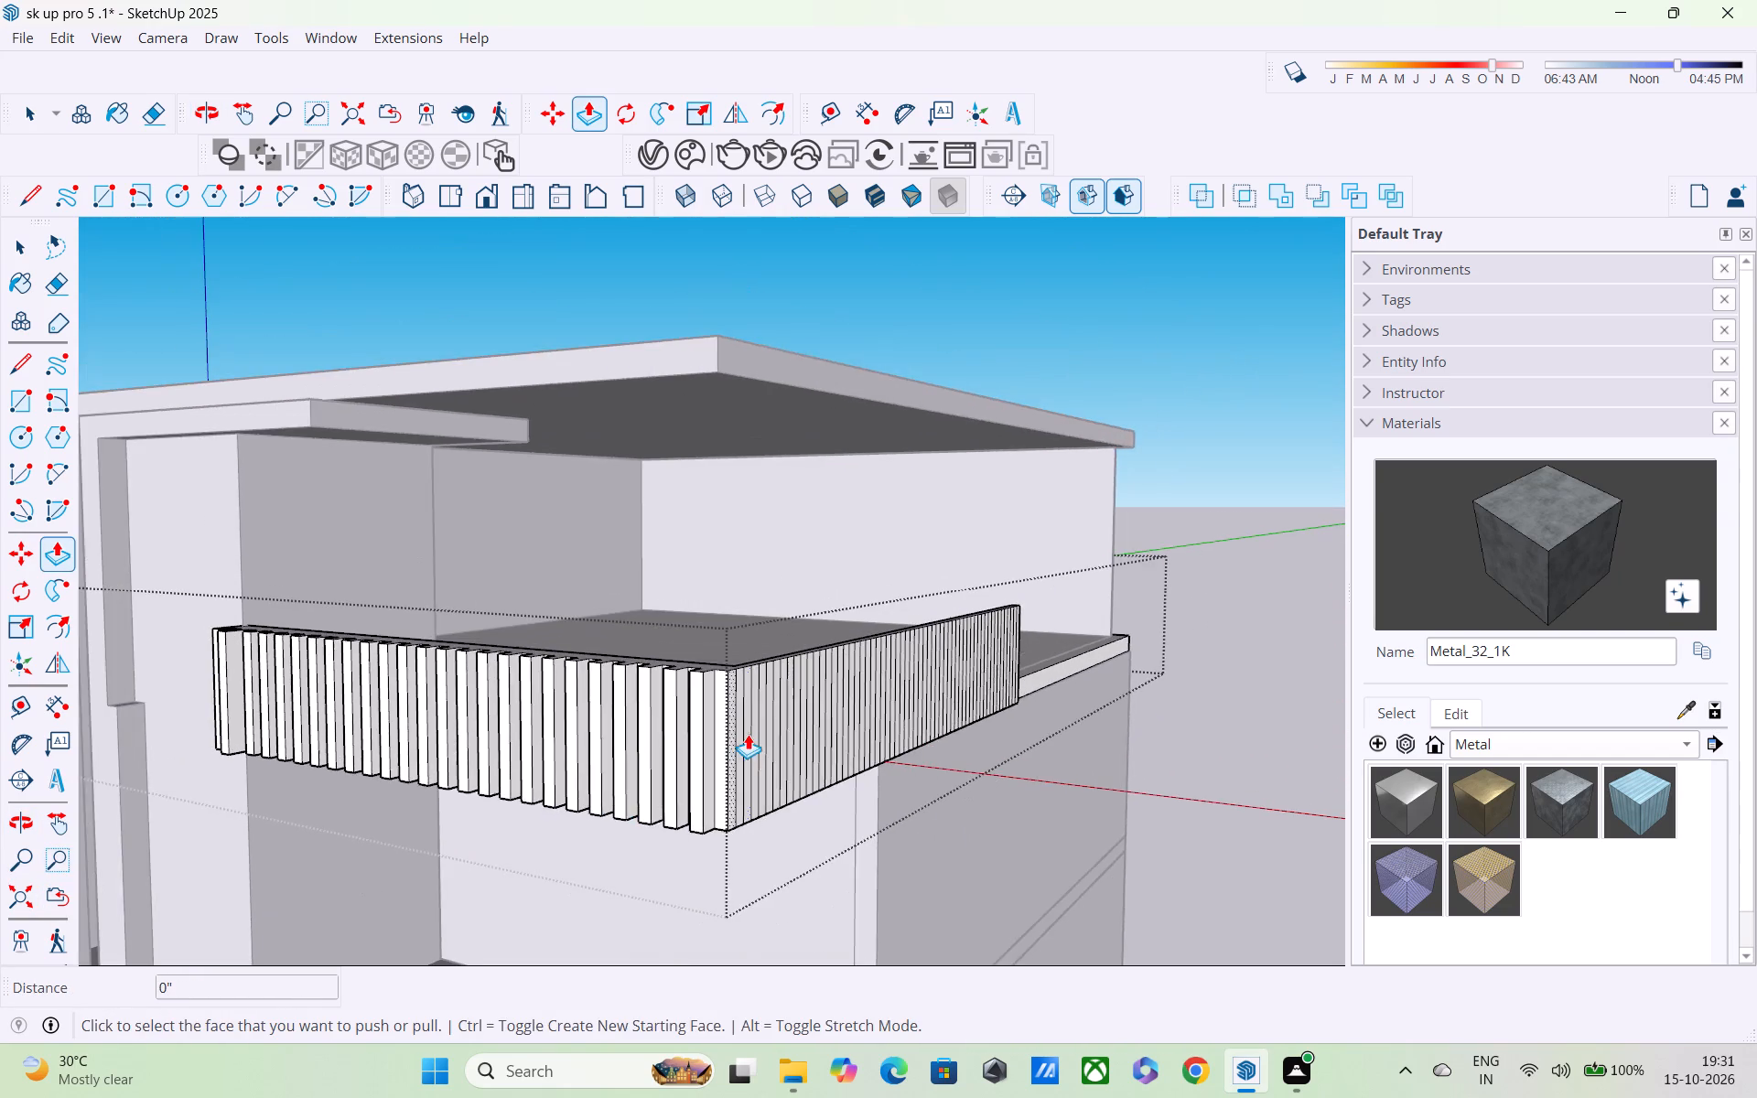
scroll(749, 734, "up", 3)
middle_click_drag(734, 718, 503, 728)
scroll(381, 753, "up", 3)
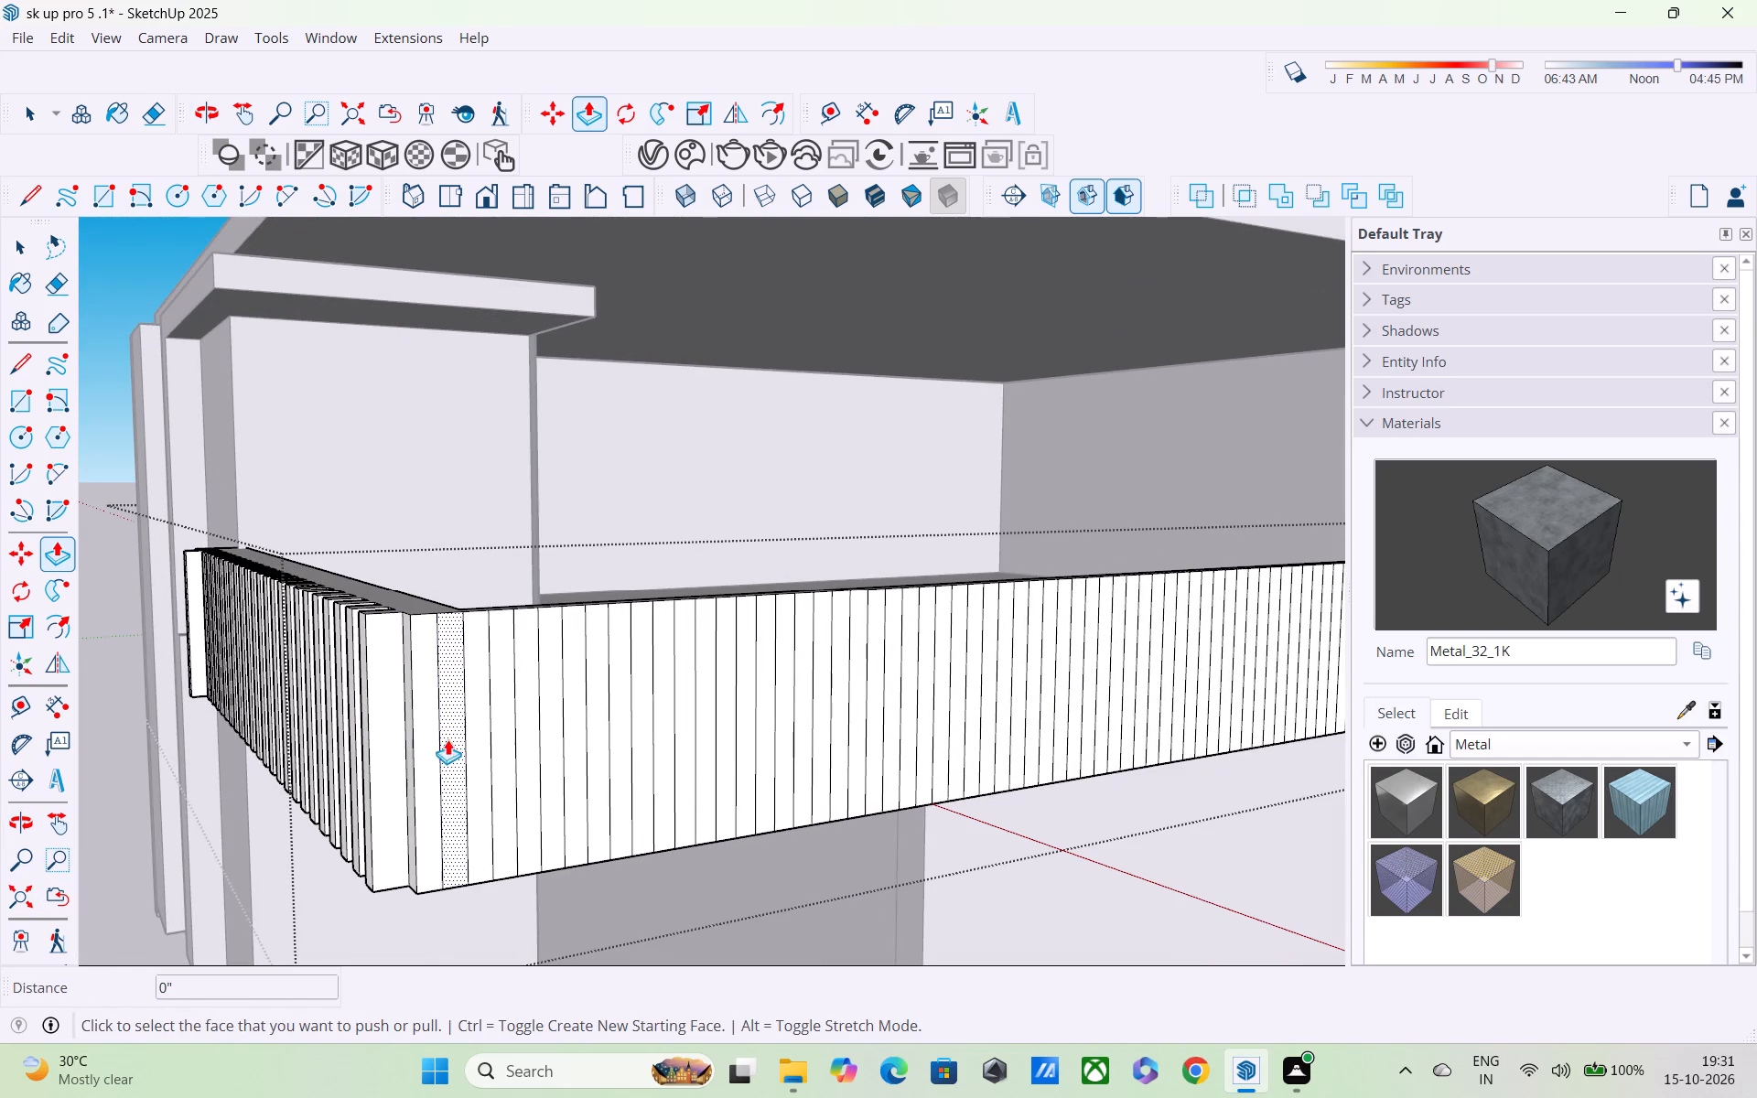
left_click(453, 736)
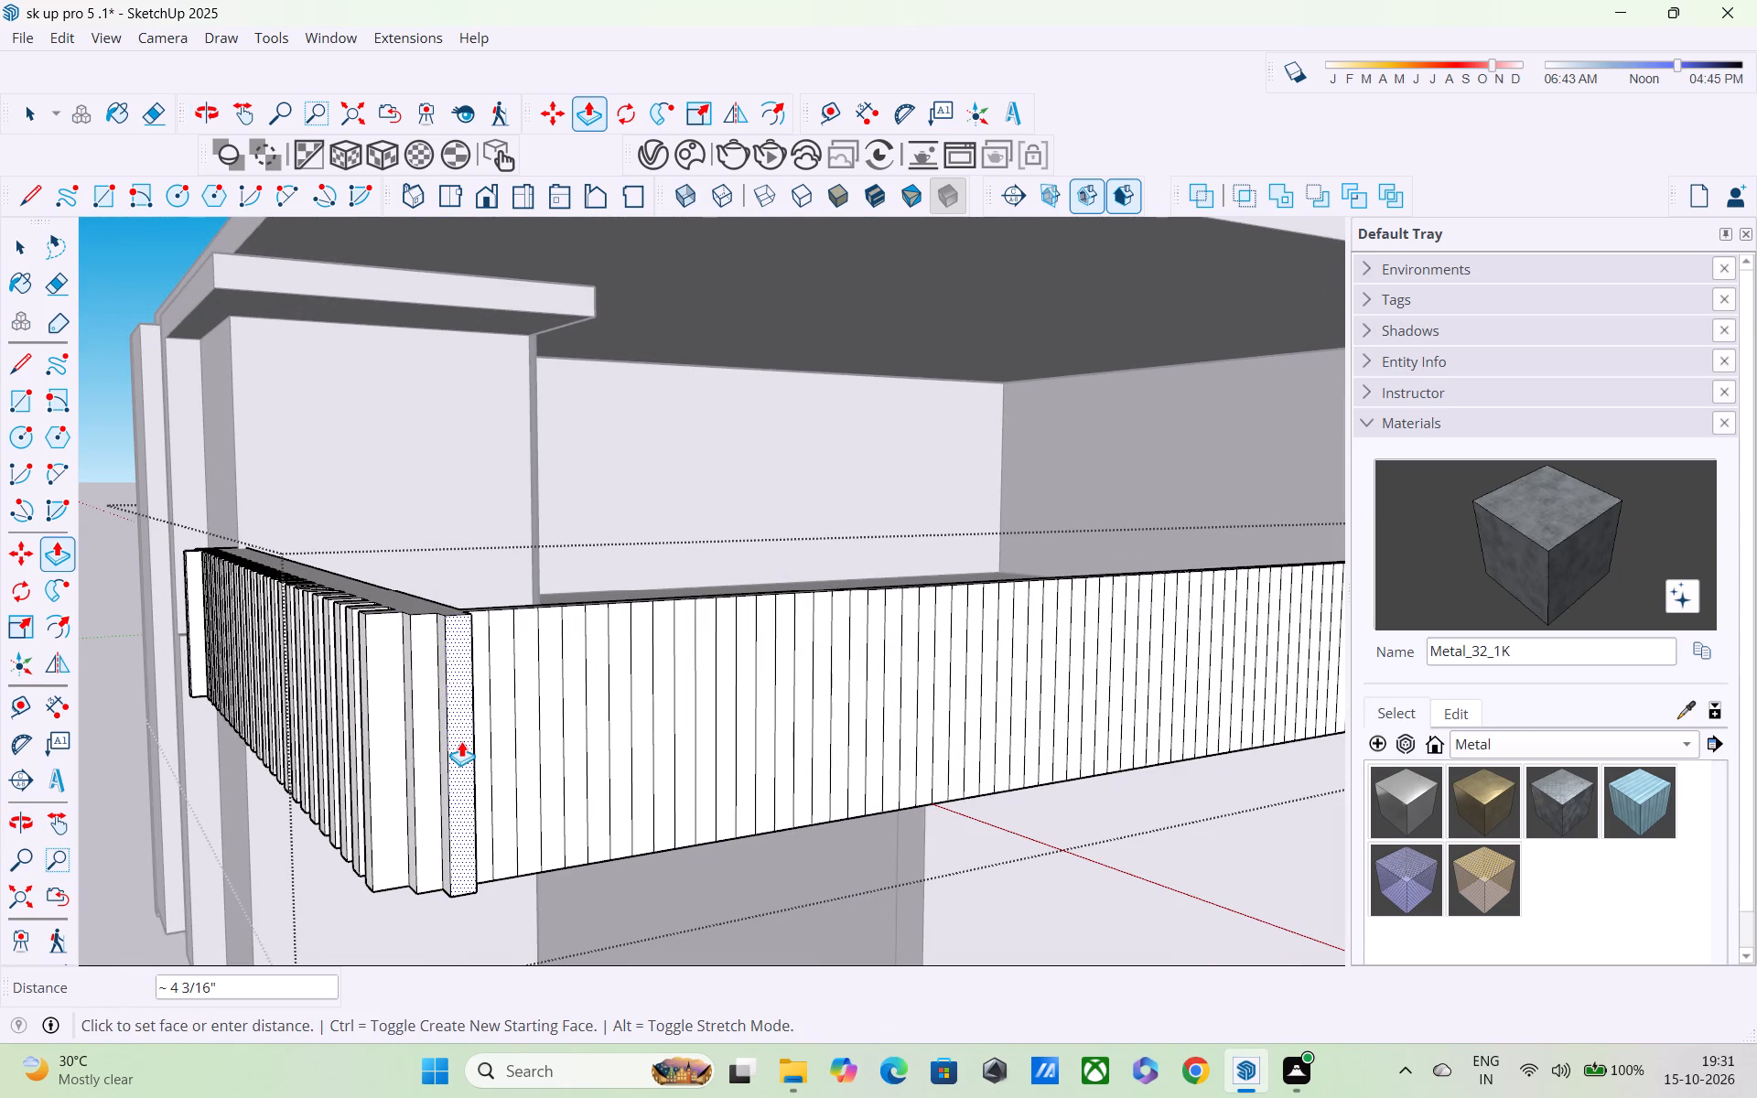
type("3\"")
key("Return")
Check the raised strip at the corner and repeat the 3" Push/Pull on the next four alternate side parapet strips.
middle_click_drag(335, 943, 532, 916)
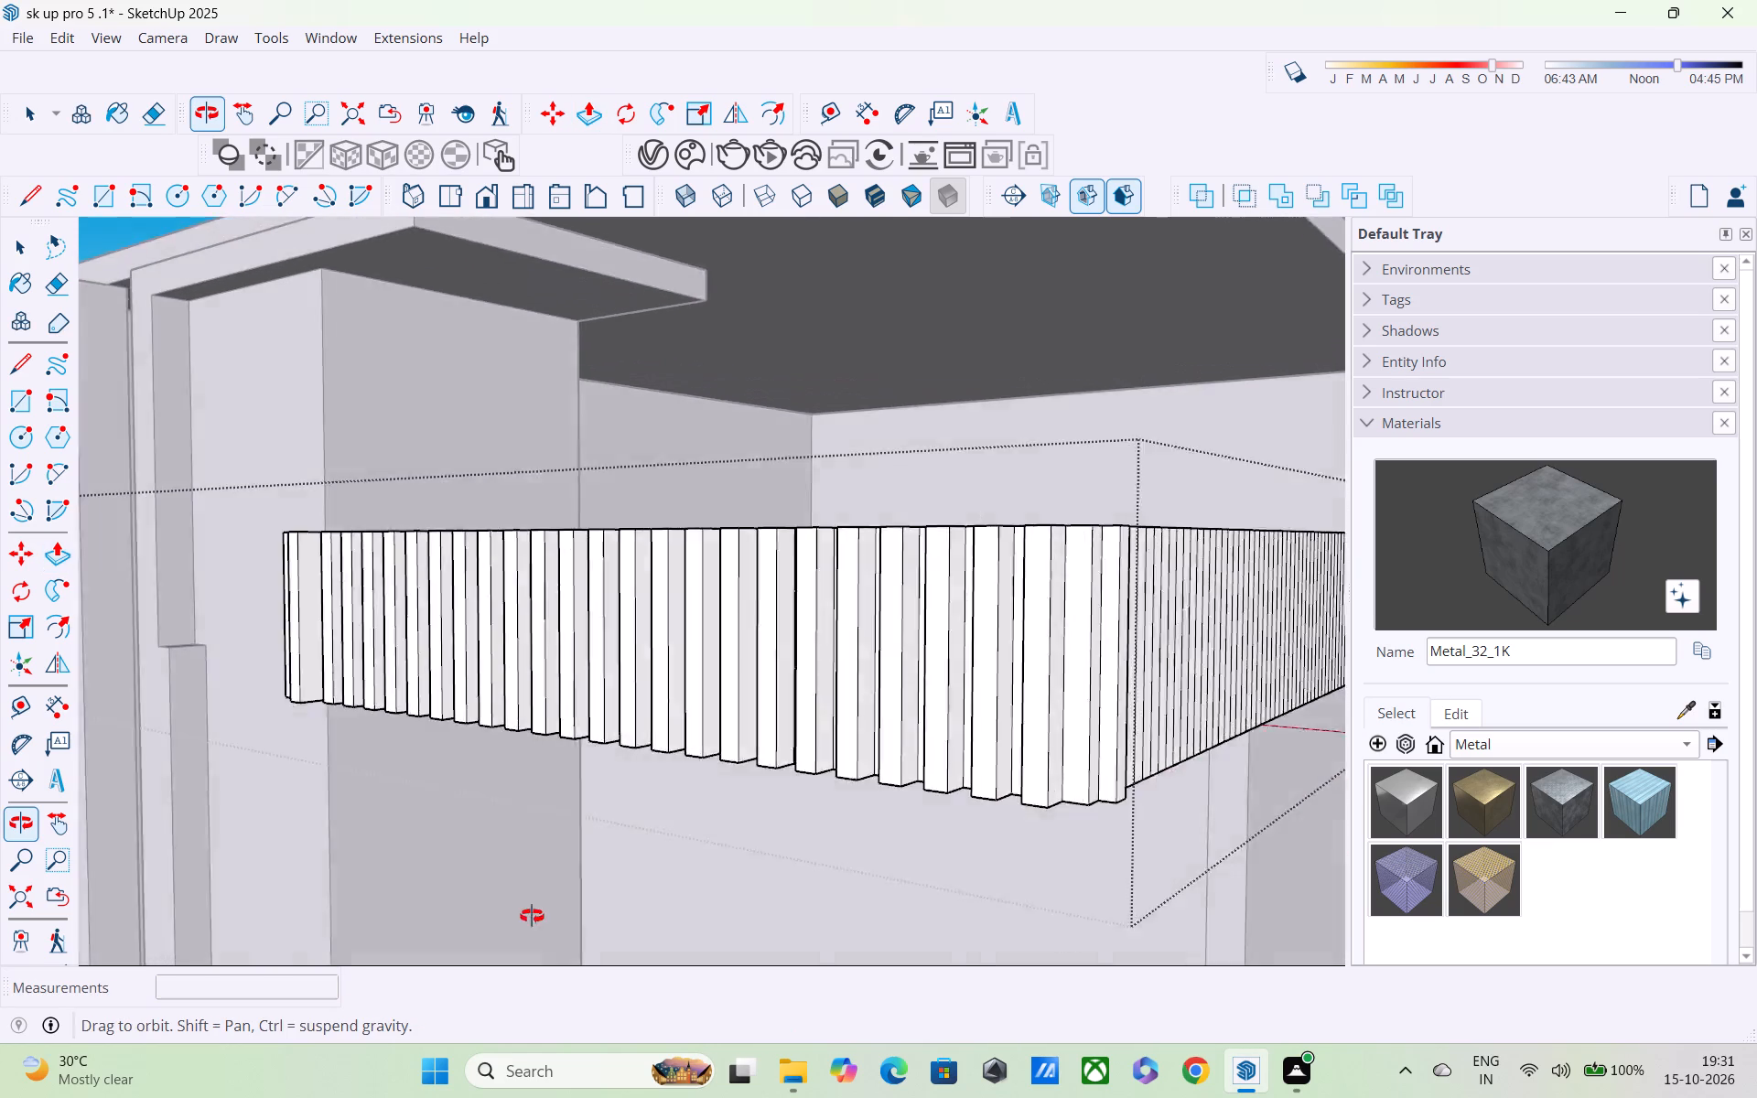
middle_click_drag(532, 916, 555, 910)
scroll(555, 911, "down", 2)
middle_click_drag(548, 959, 311, 950)
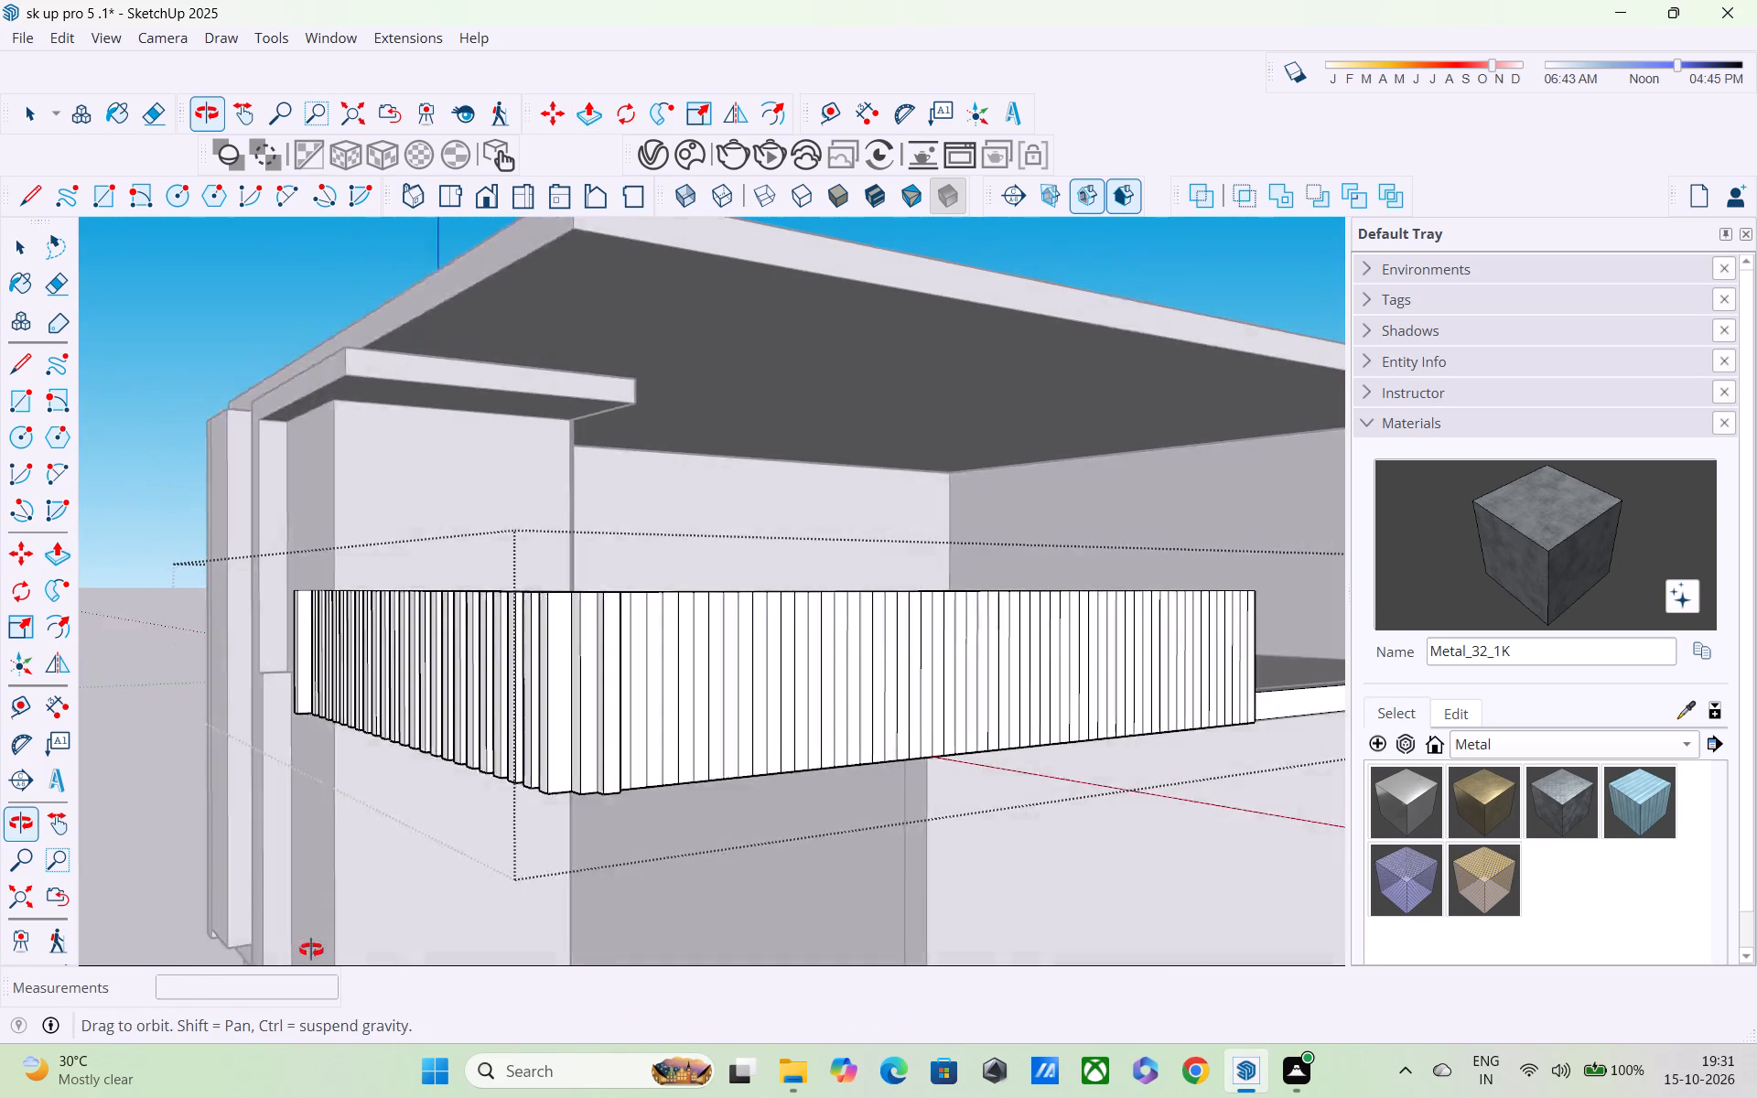
middle_click_drag(311, 950, 304, 950)
scroll(467, 772, "up", 3)
middle_click_drag(548, 758, 320, 790)
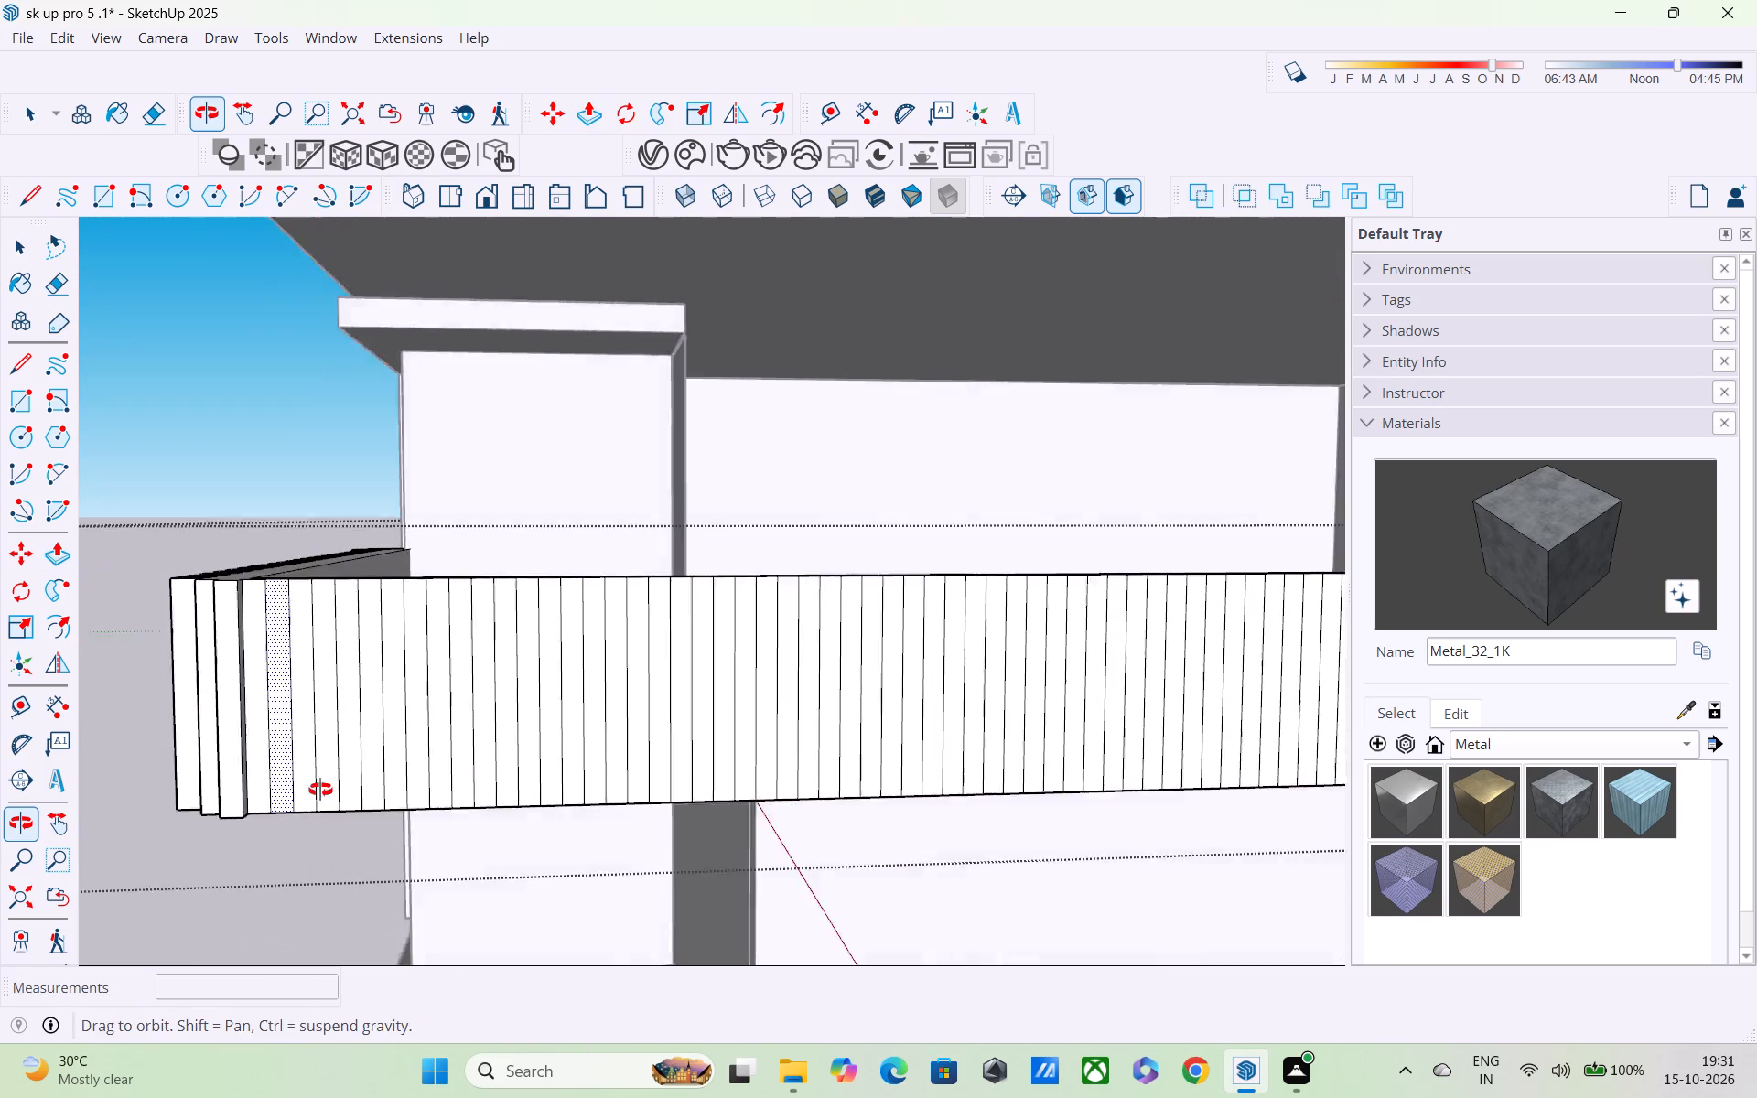
middle_click_drag(320, 790, 308, 791)
double_click(221, 789)
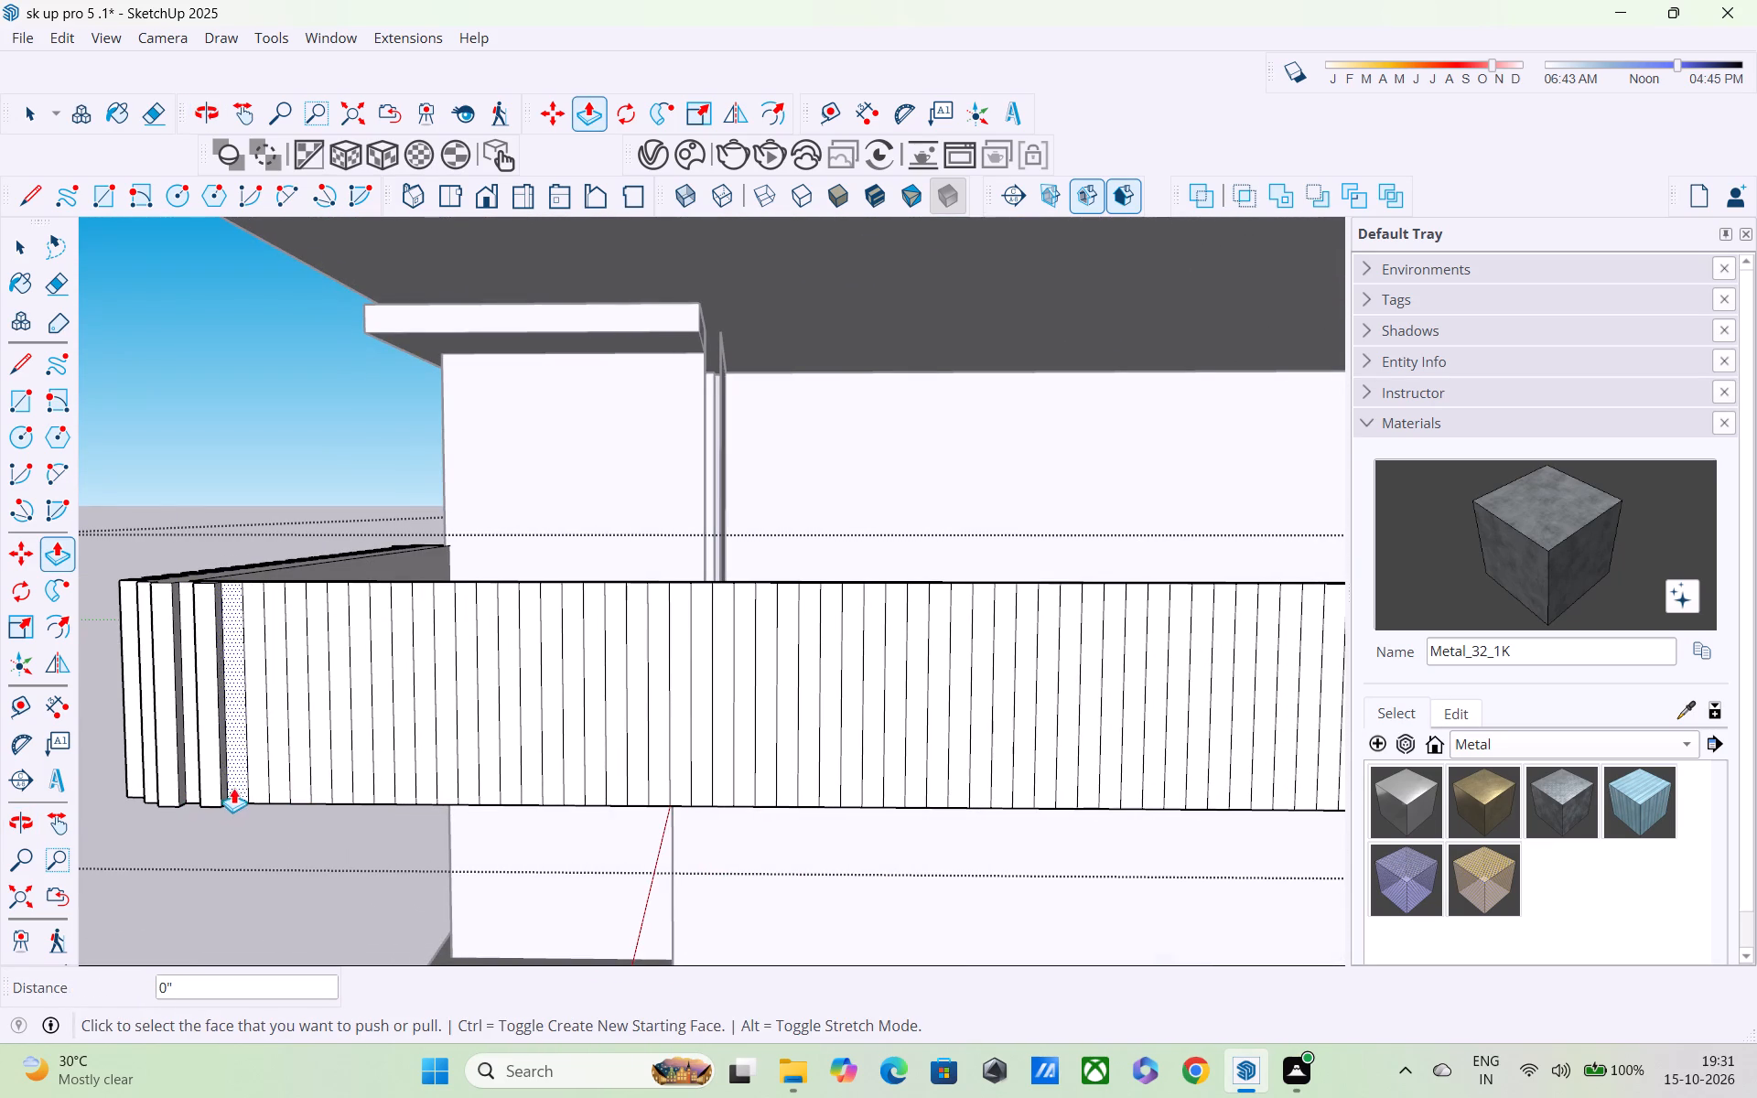
double_click(253, 784)
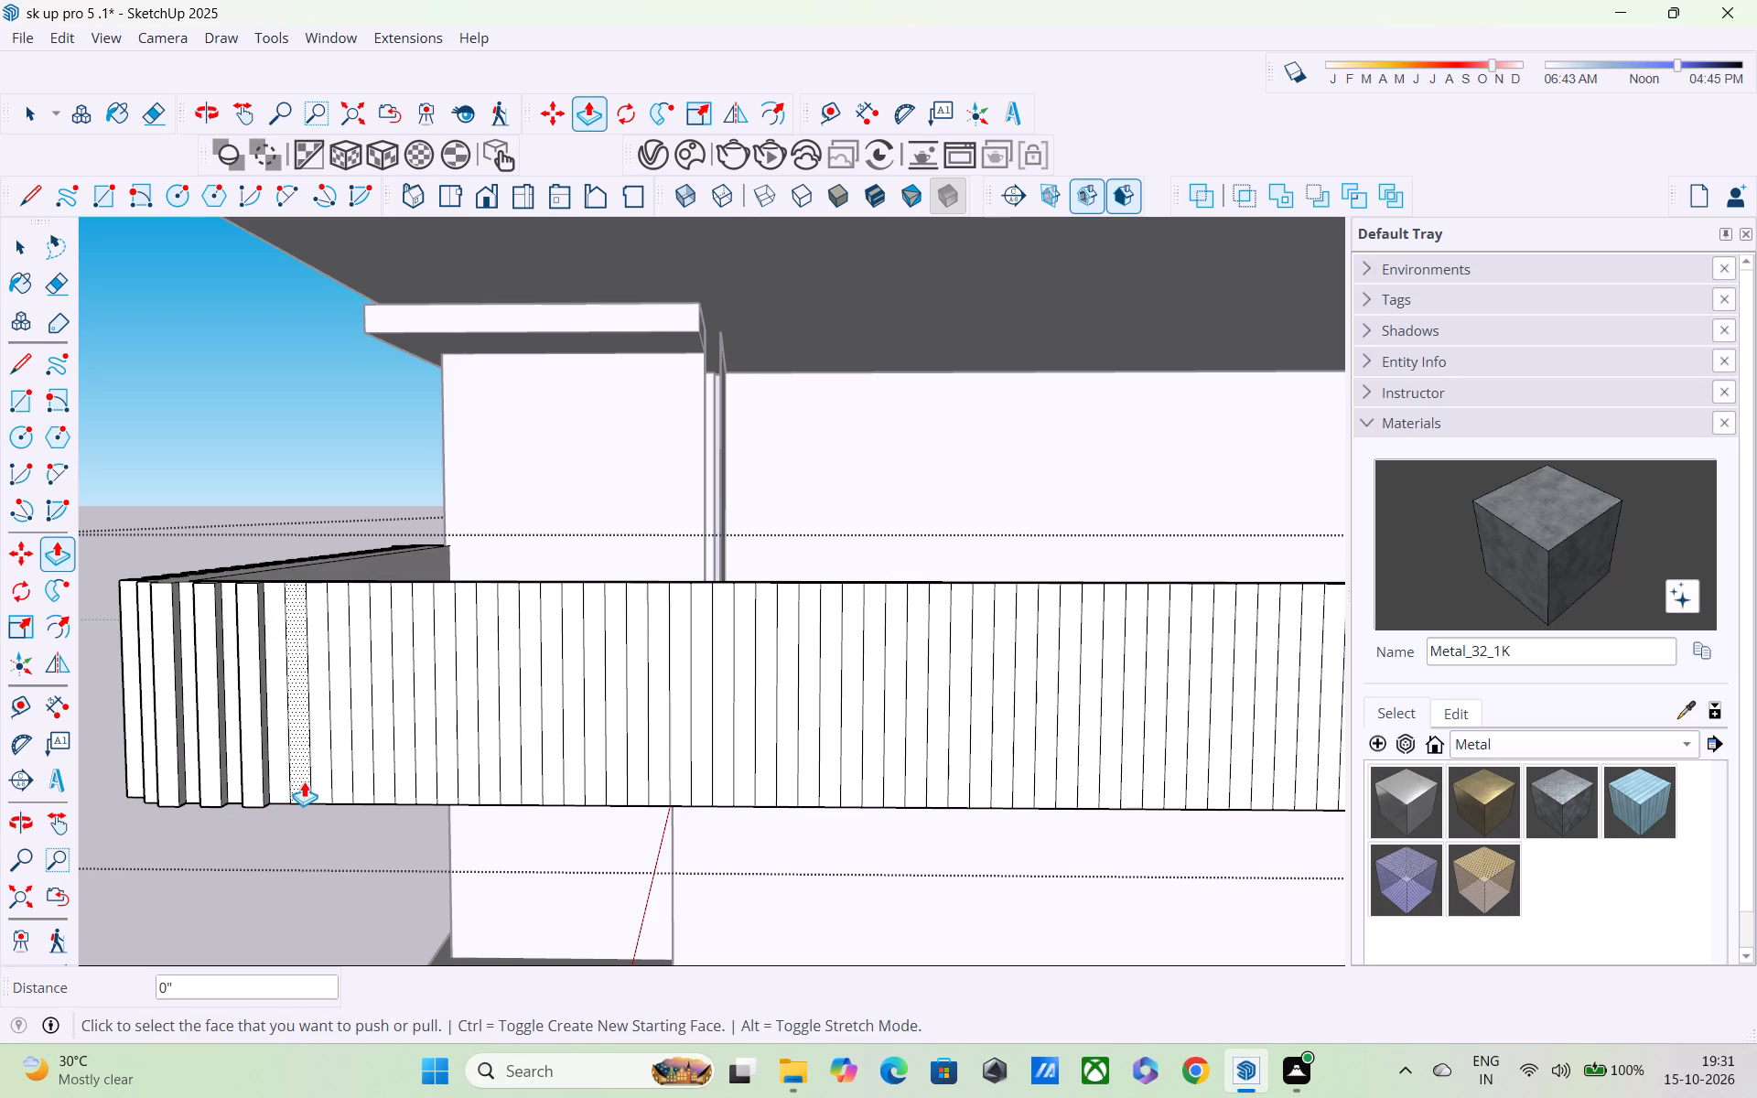
double_click(304, 781)
double_click(338, 780)
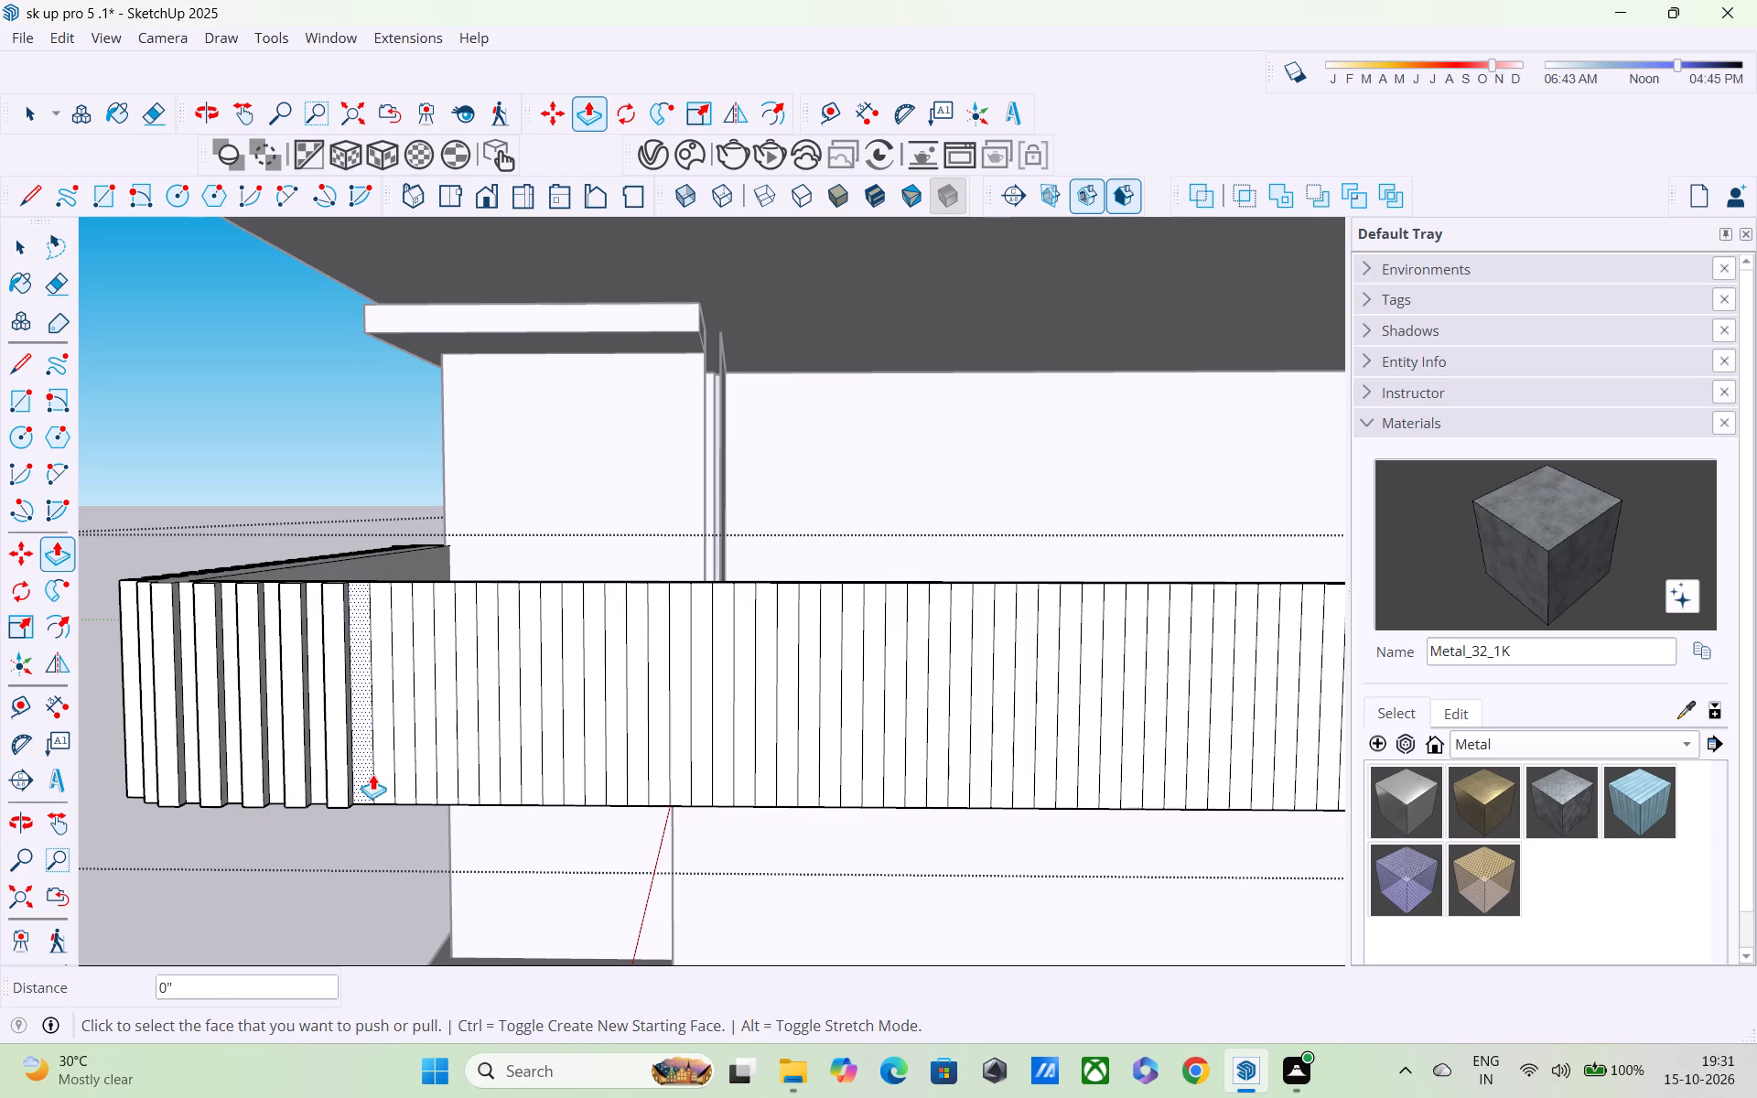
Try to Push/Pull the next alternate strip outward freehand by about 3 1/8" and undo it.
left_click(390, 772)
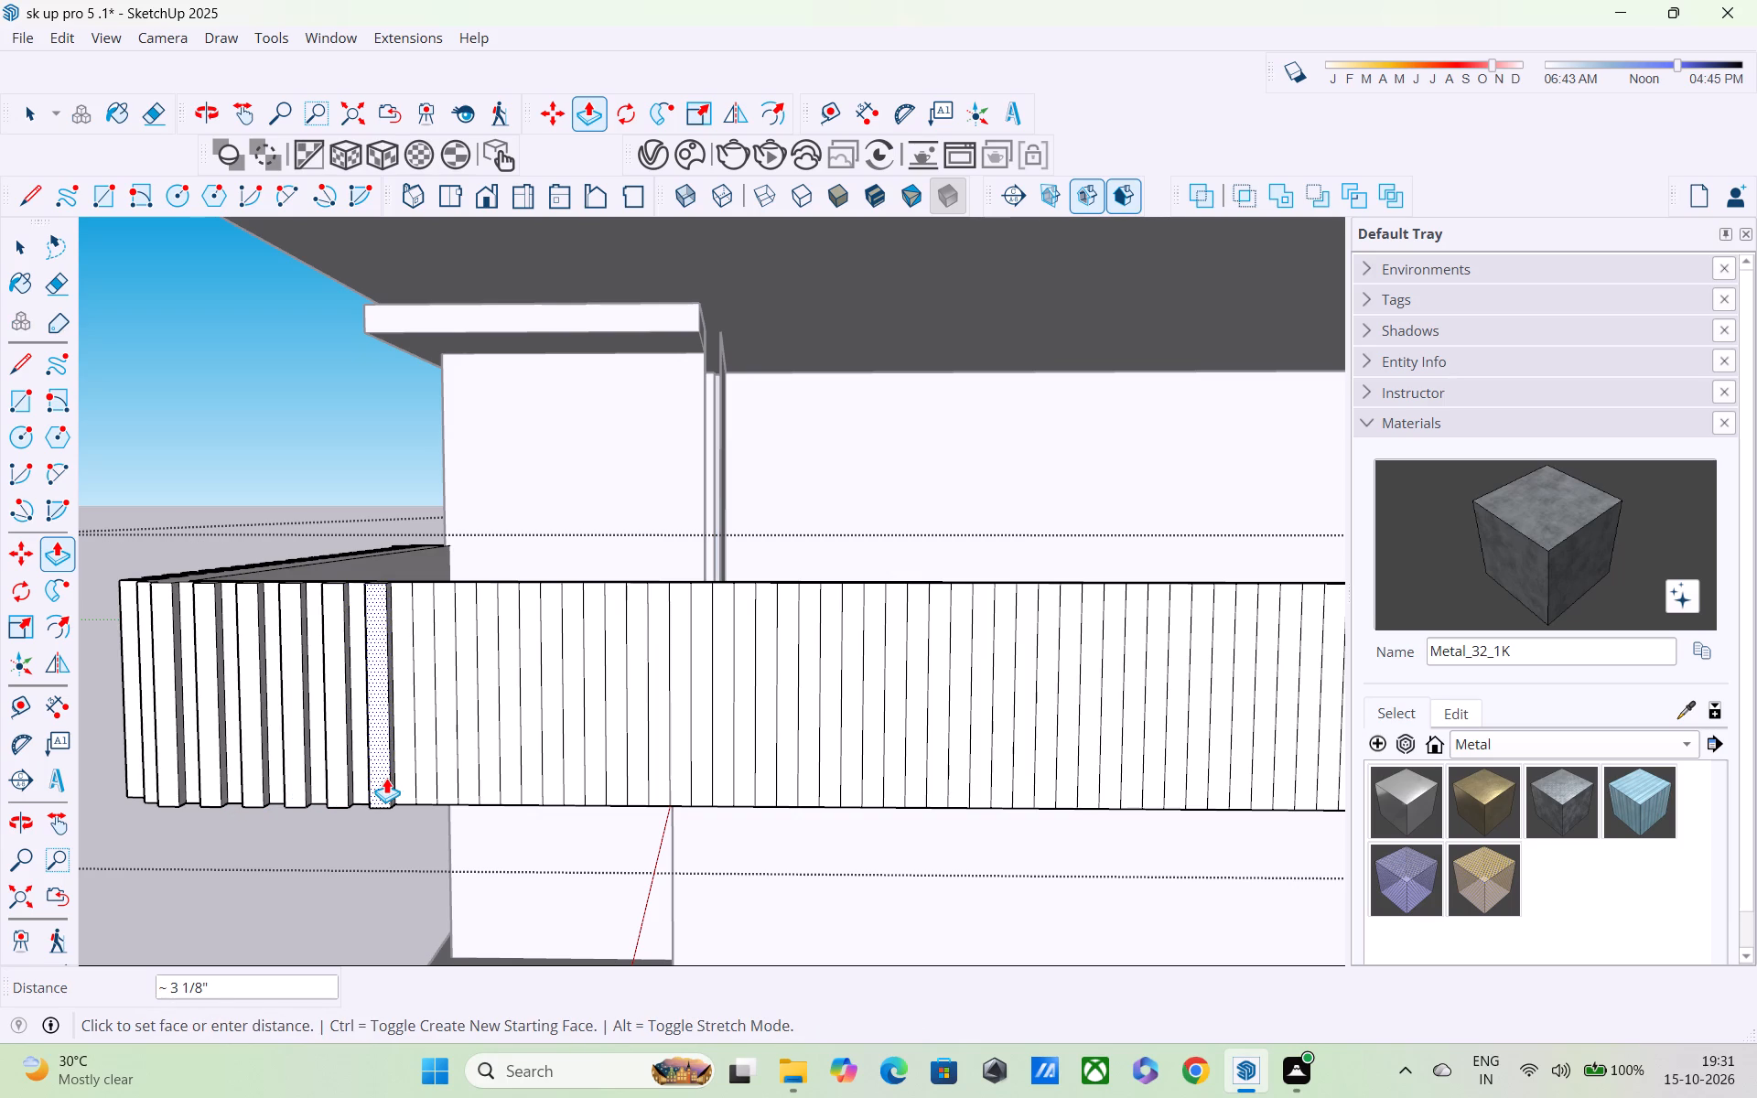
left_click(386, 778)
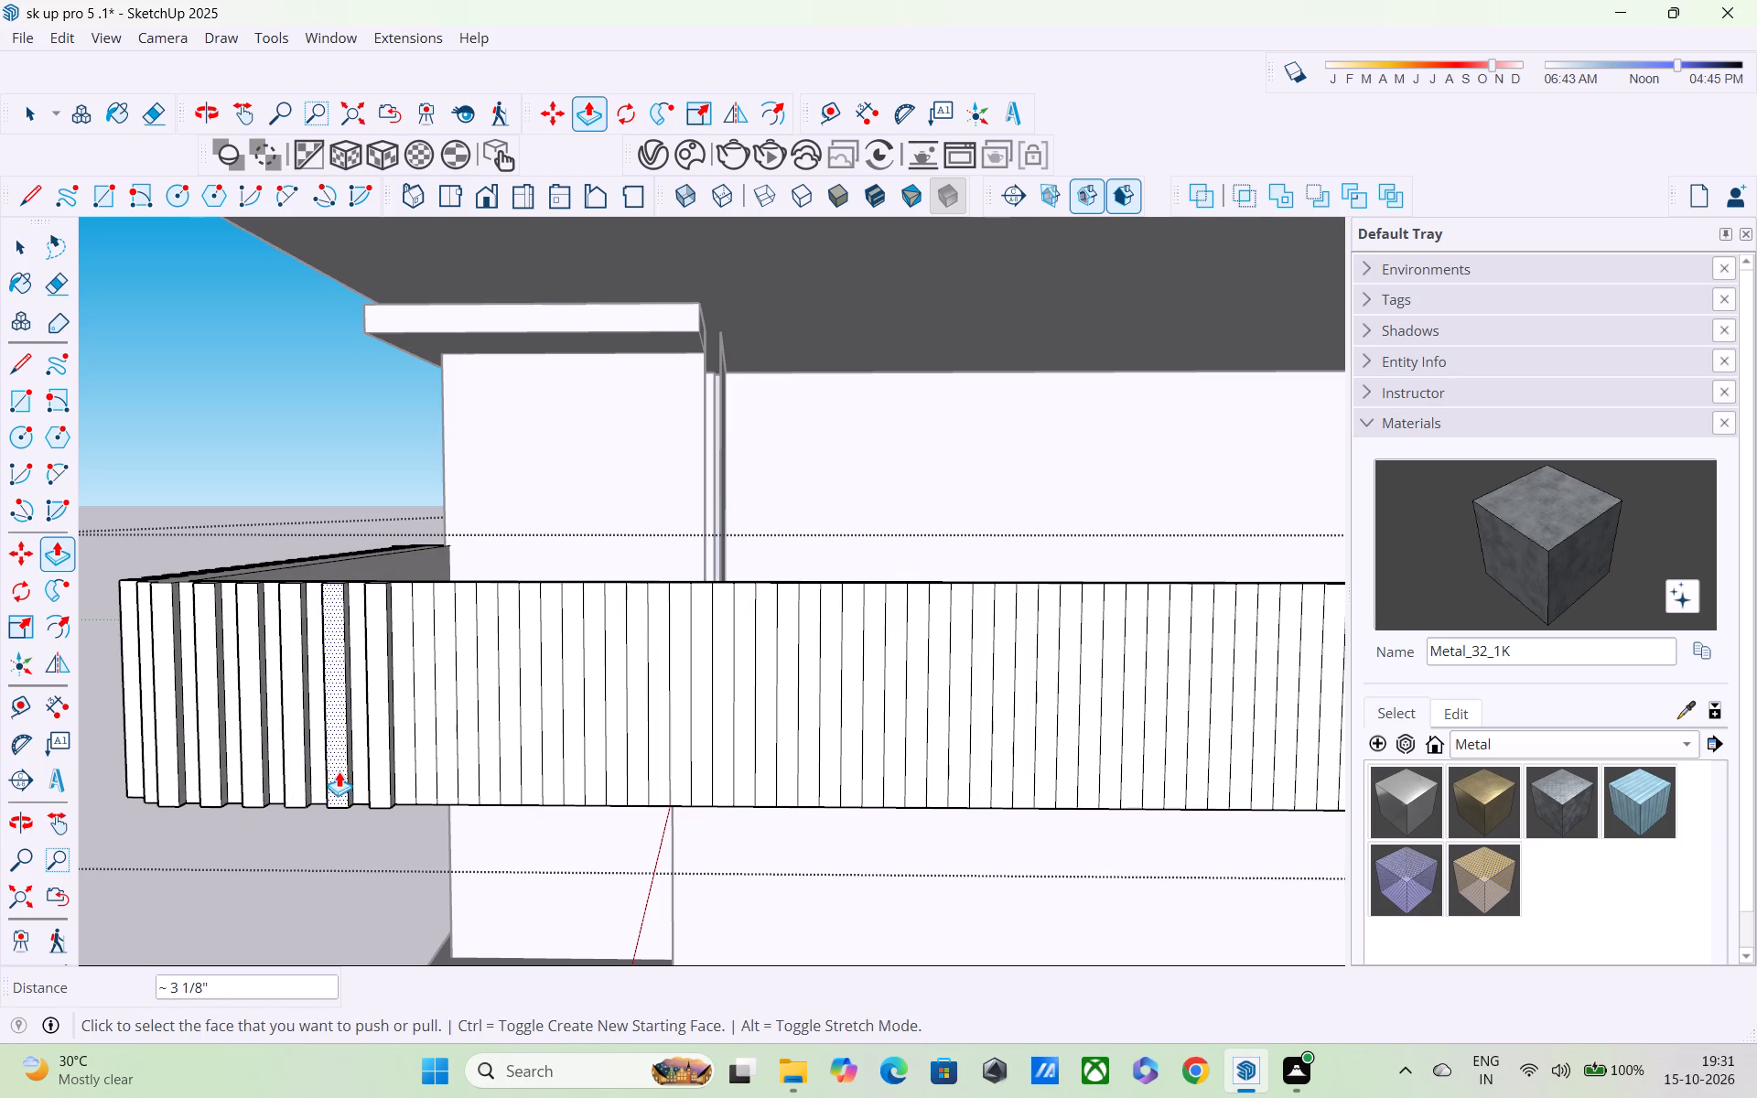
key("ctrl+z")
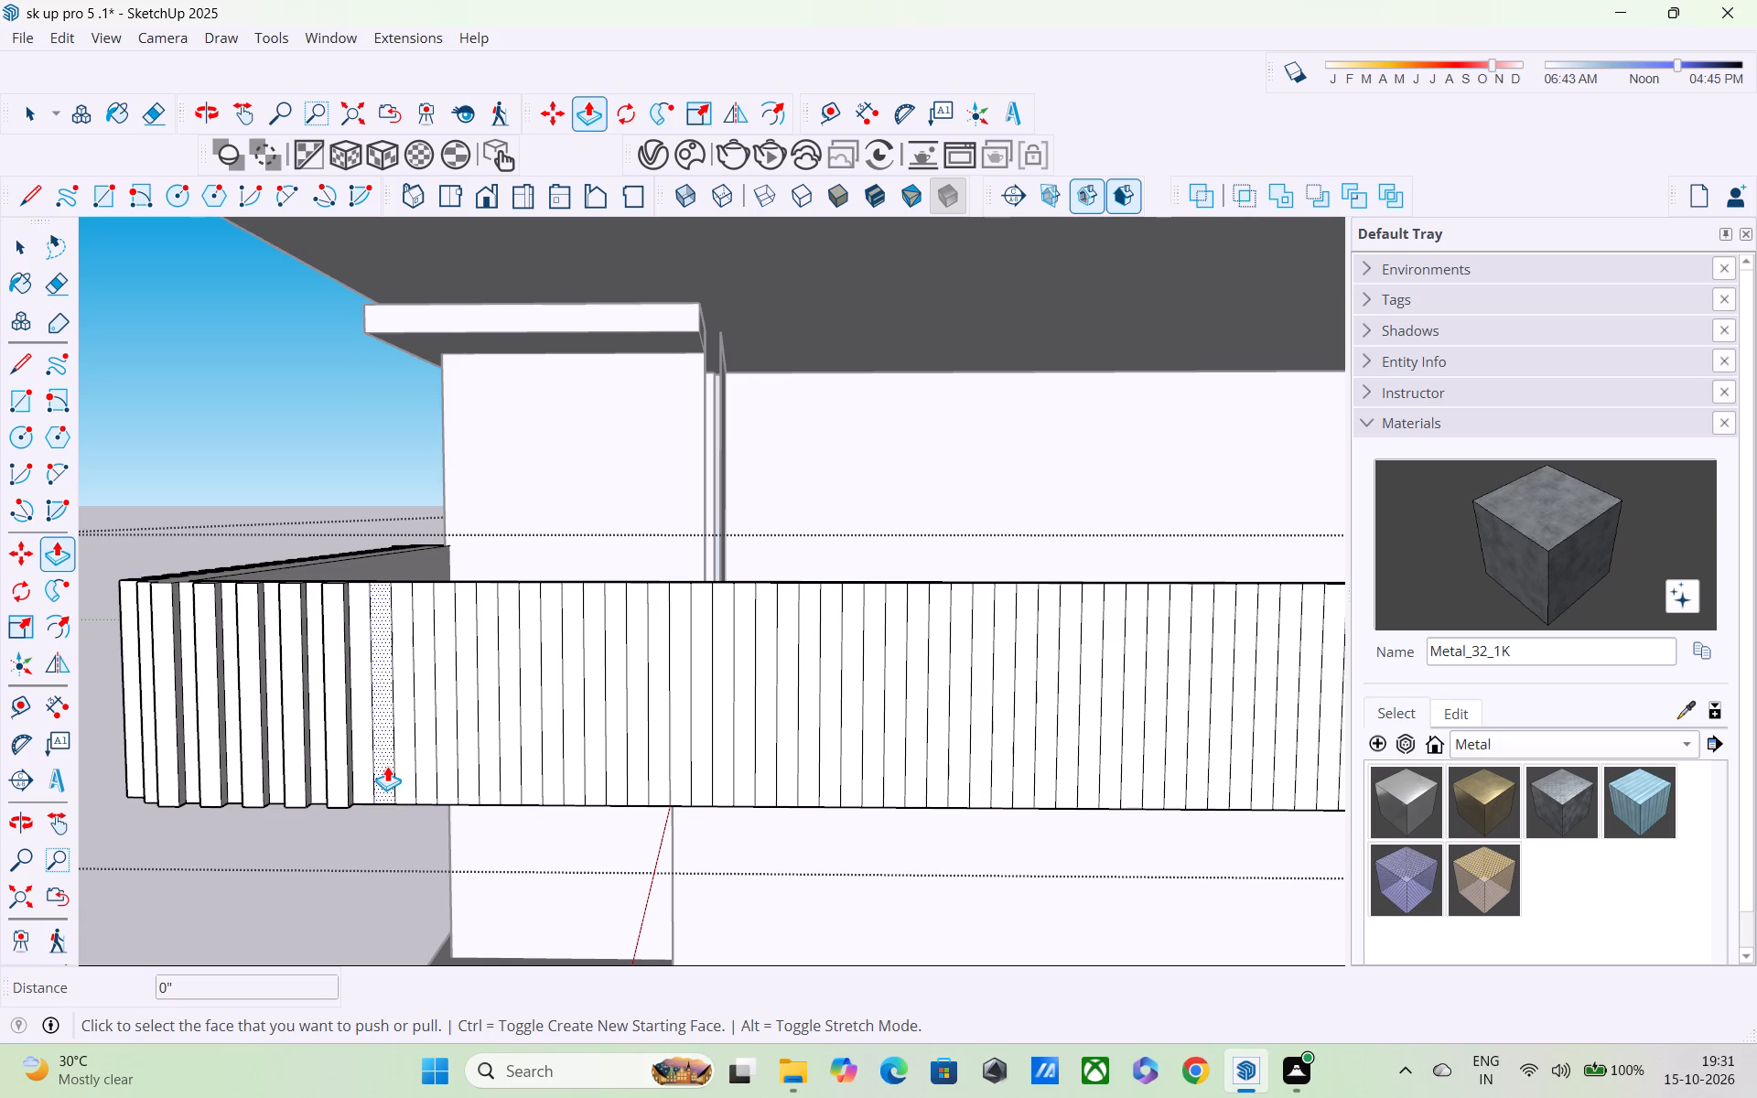
Push/Pull the next alternate strip 3", flush with the neighbouring slat, and repeat on the following six alternate side parapet strips.
left_click(386, 765)
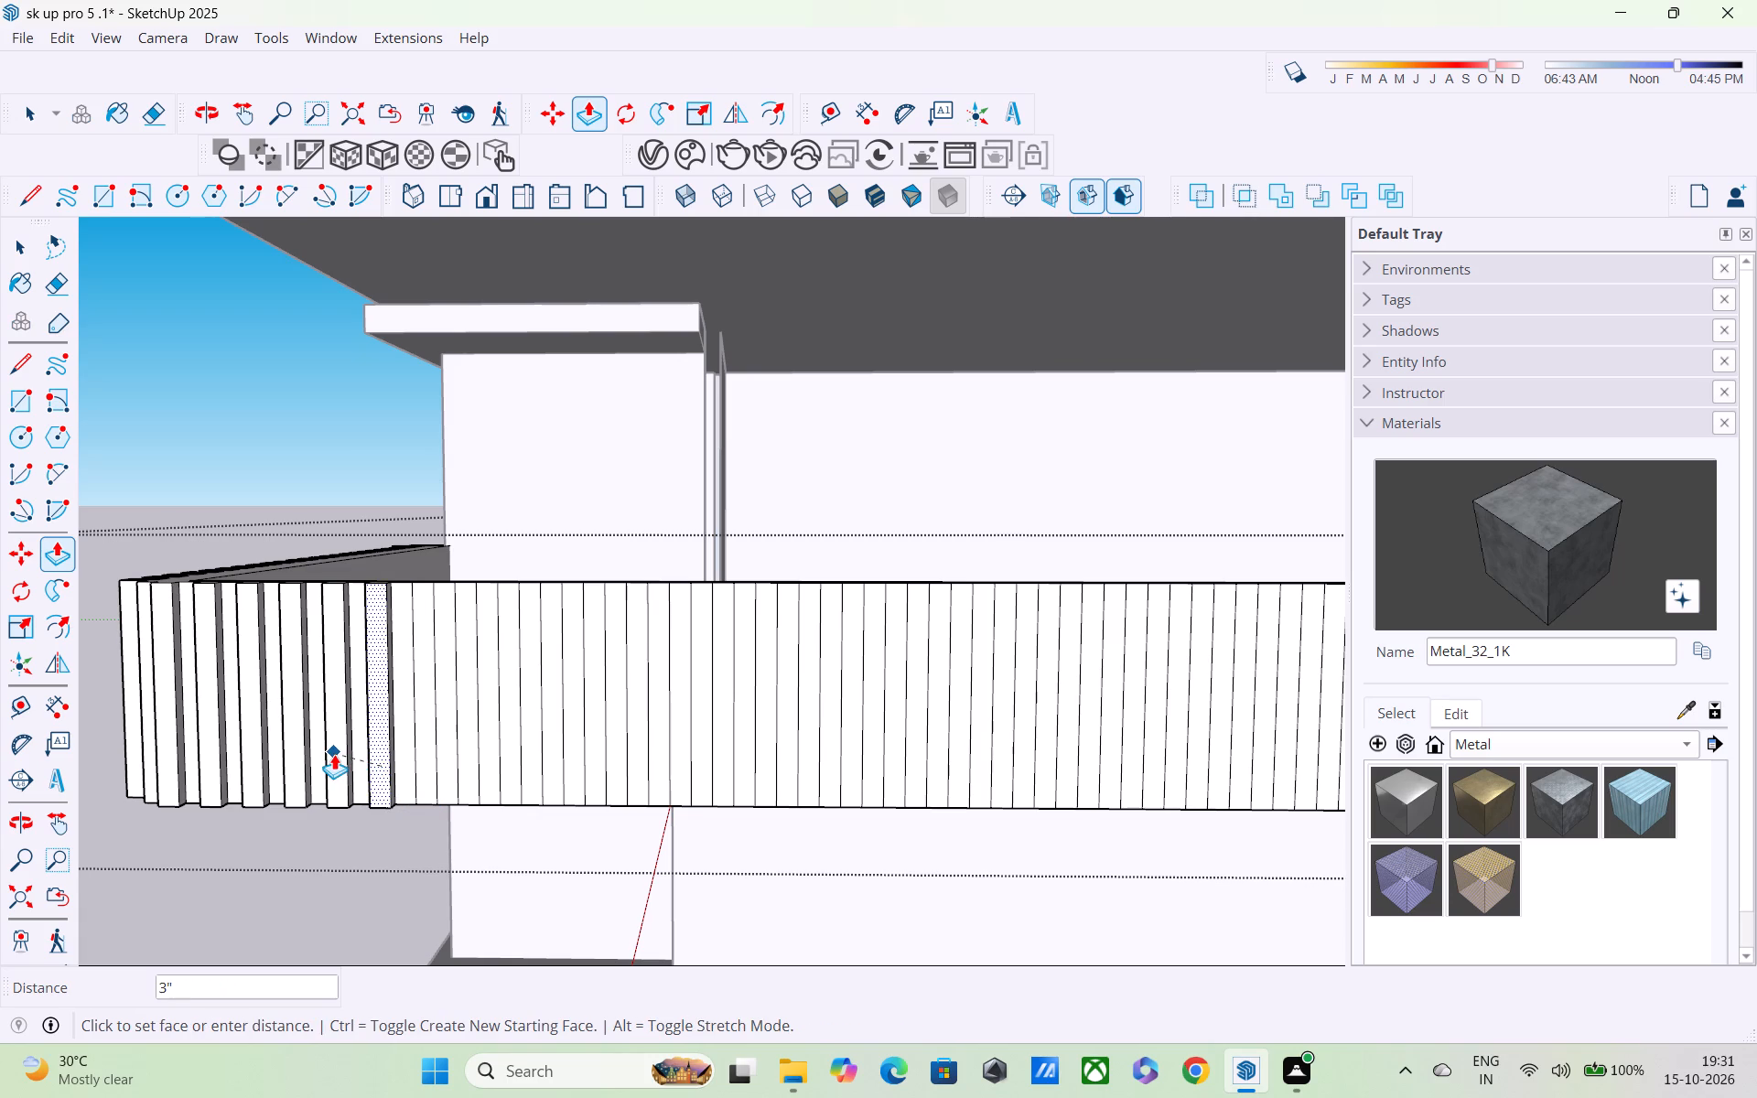
left_click(334, 754)
double_click(426, 770)
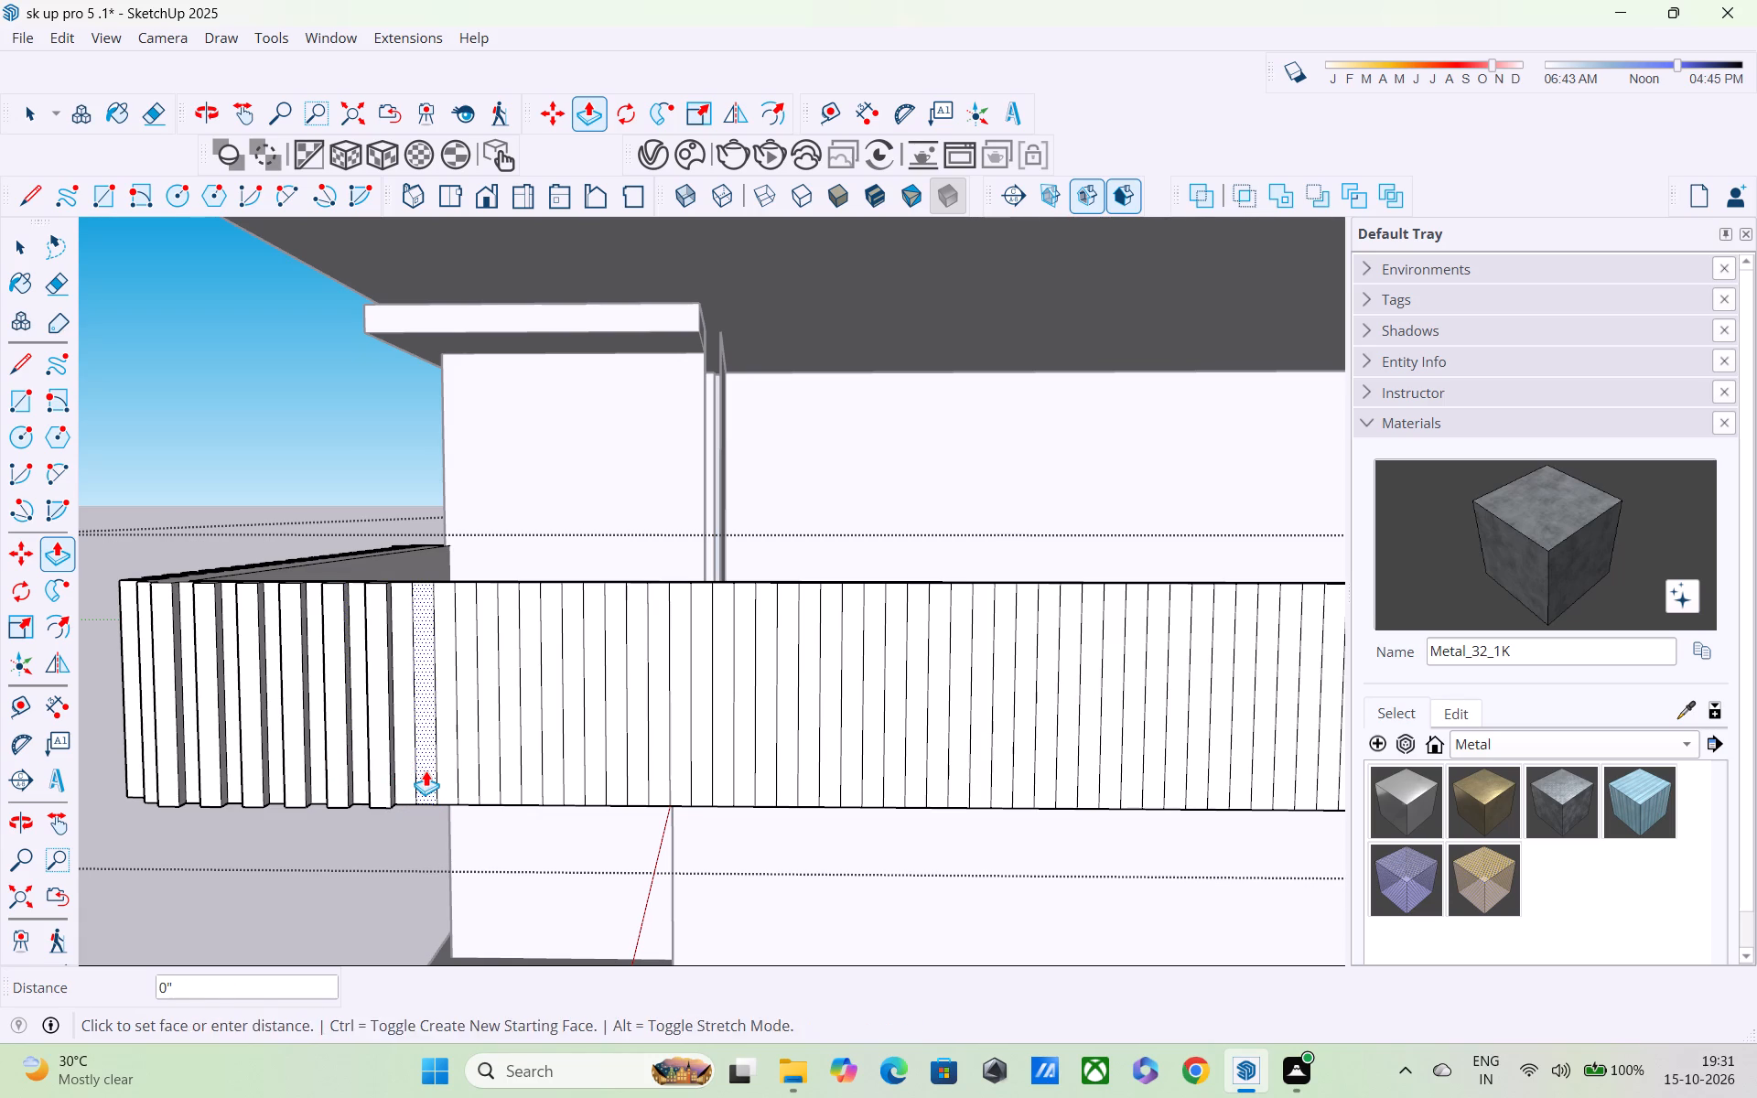
double_click(462, 773)
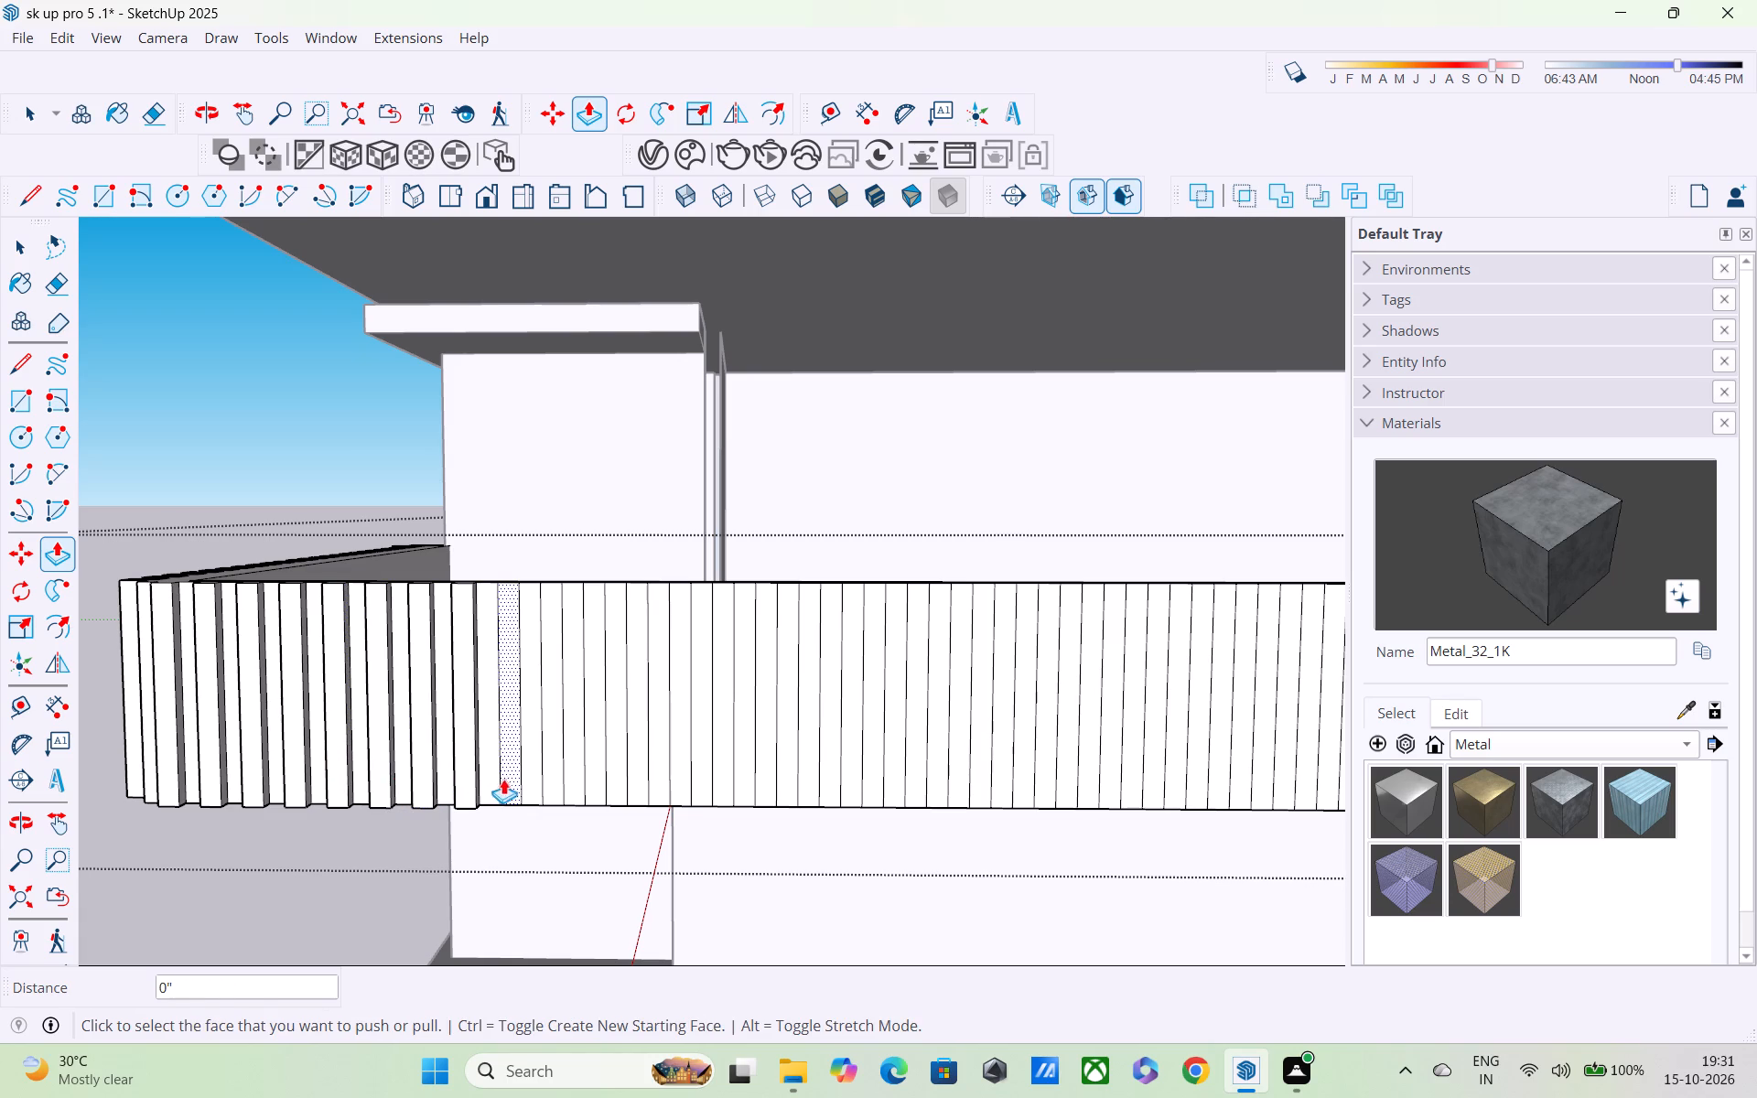
double_click(509, 780)
double_click(552, 780)
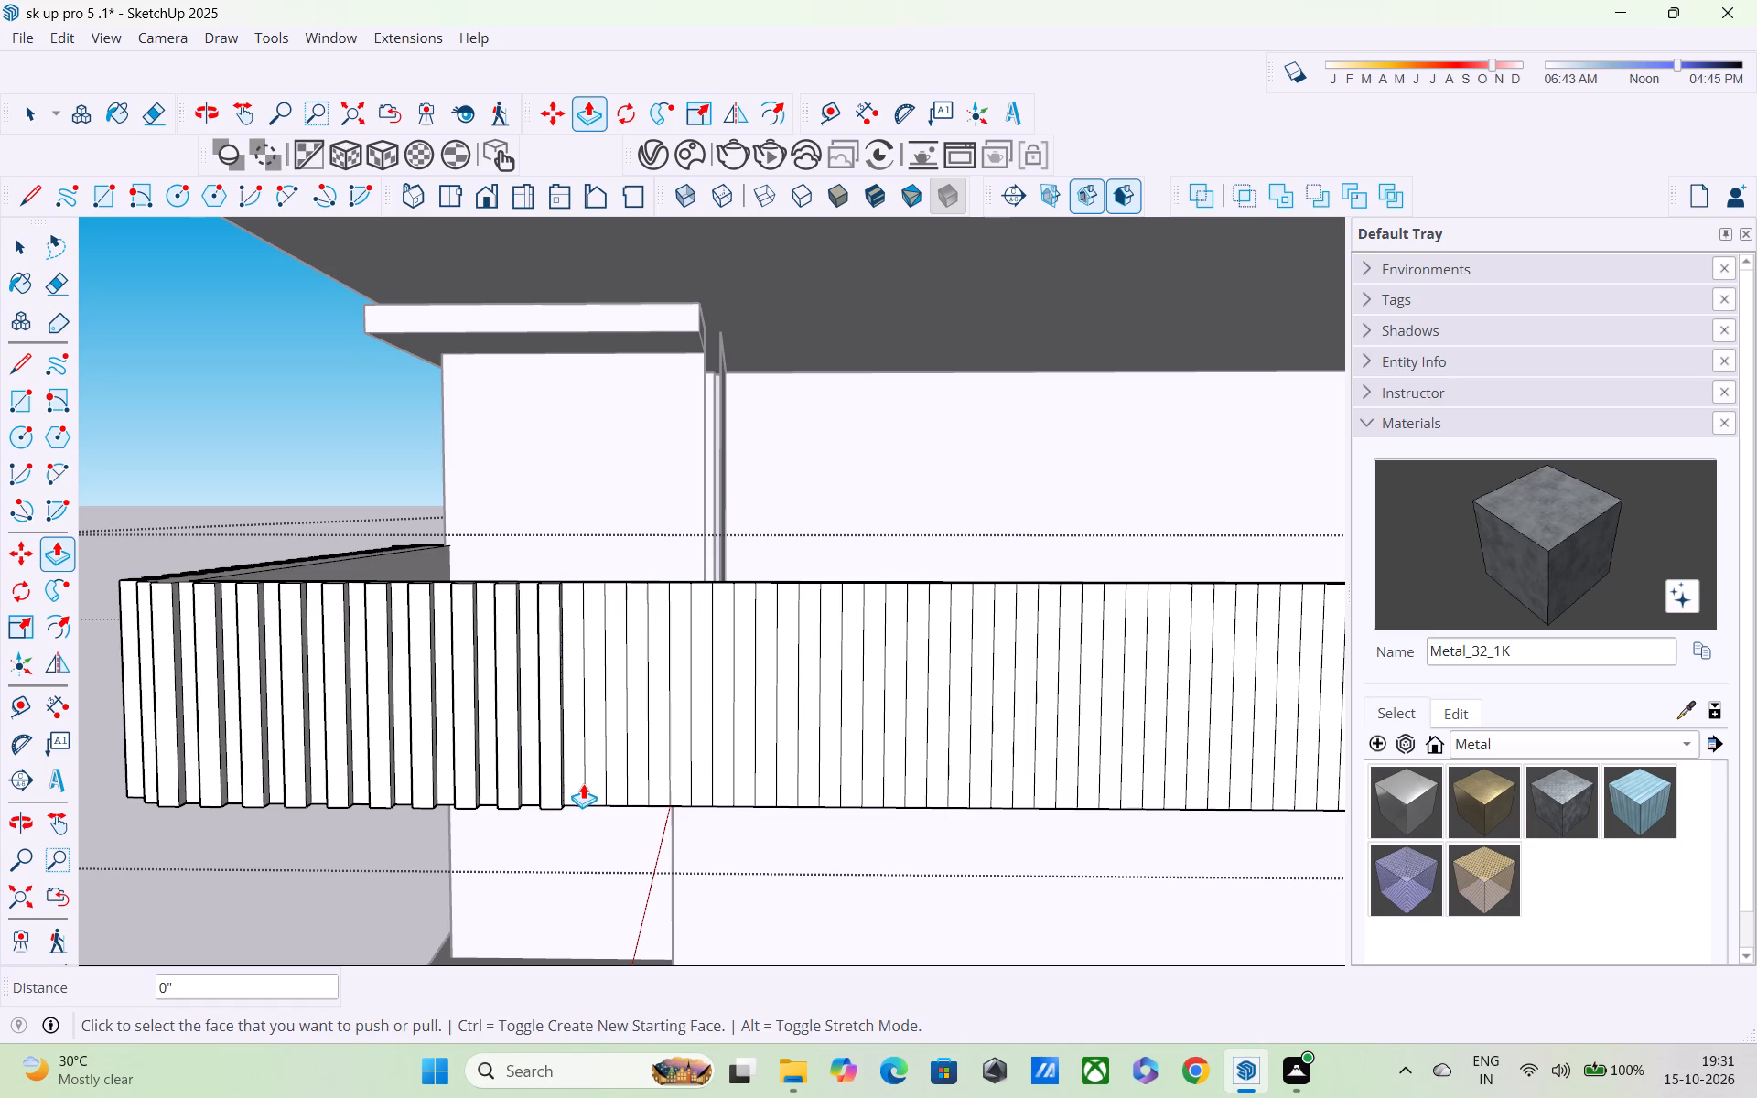
double_click(588, 783)
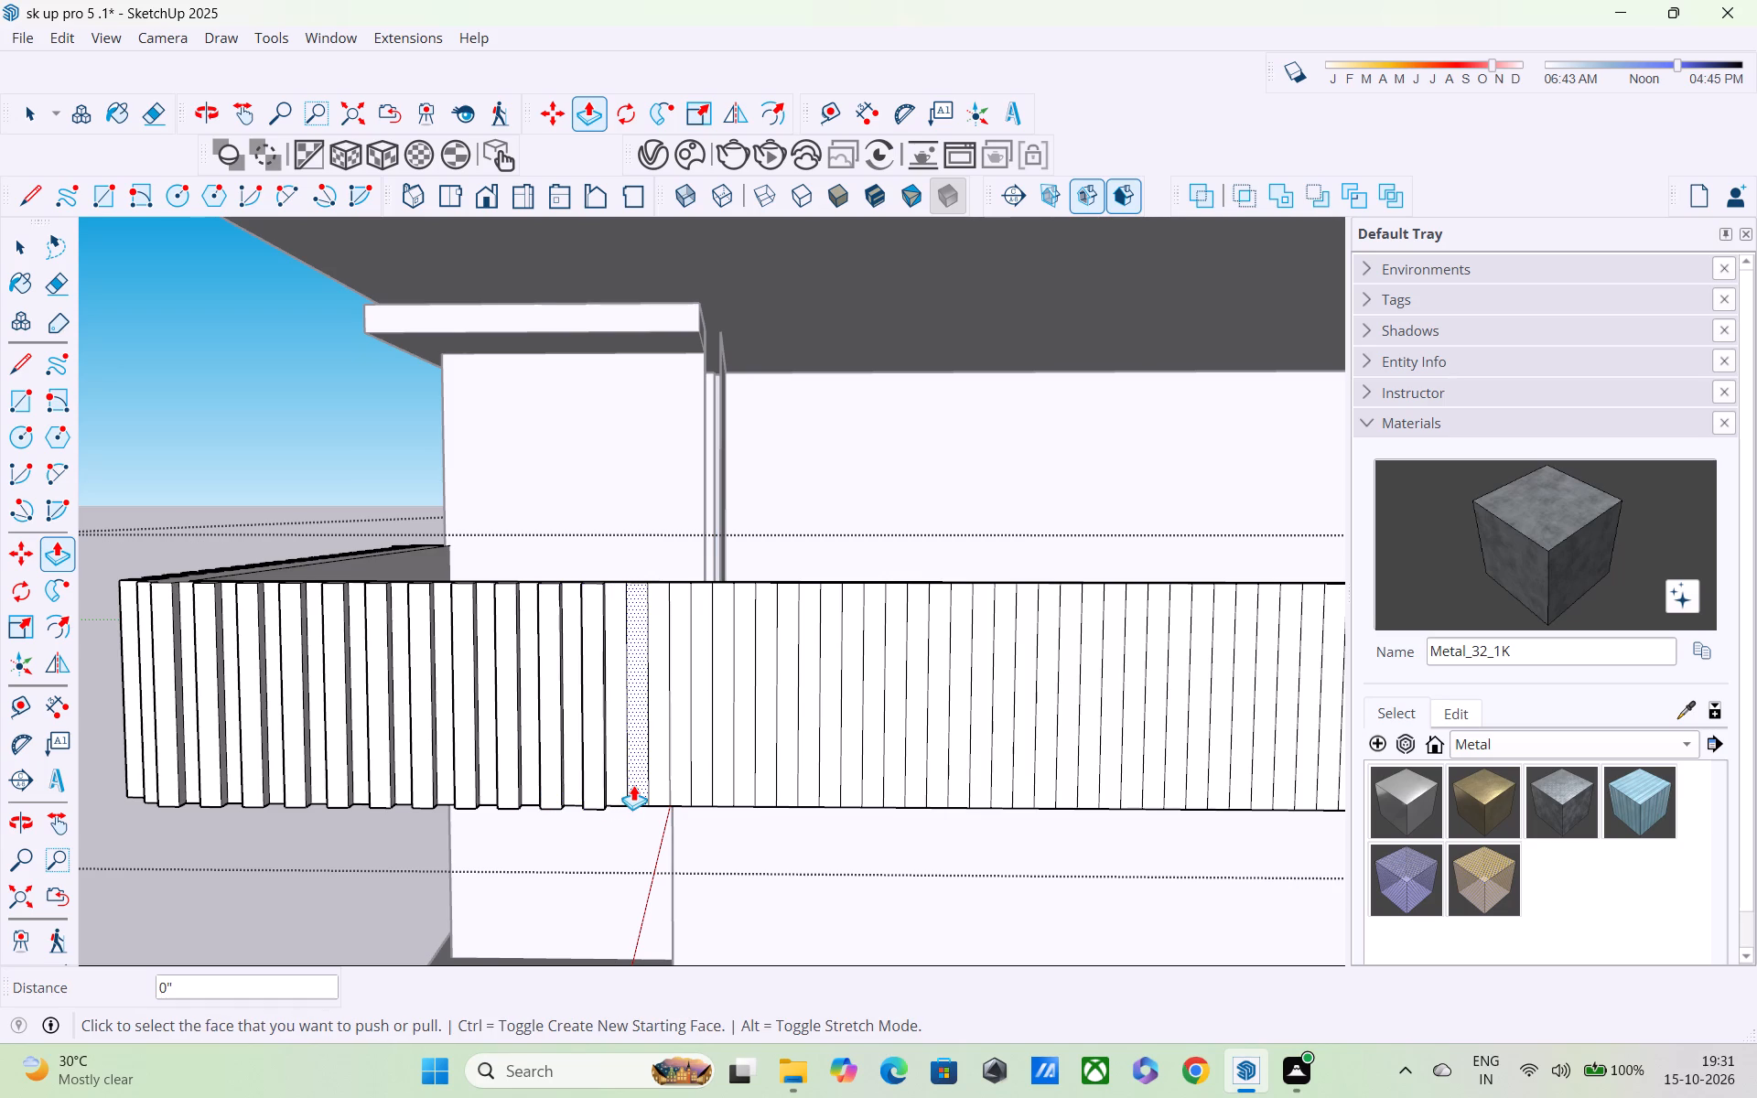
double_click(633, 785)
Repeat the 3" Push/Pull on the next nine alternate strips, continuing along the side parapet away from the slatted corner.
scroll(615, 793, "down", 1)
scroll(81, 869, "down", 2)
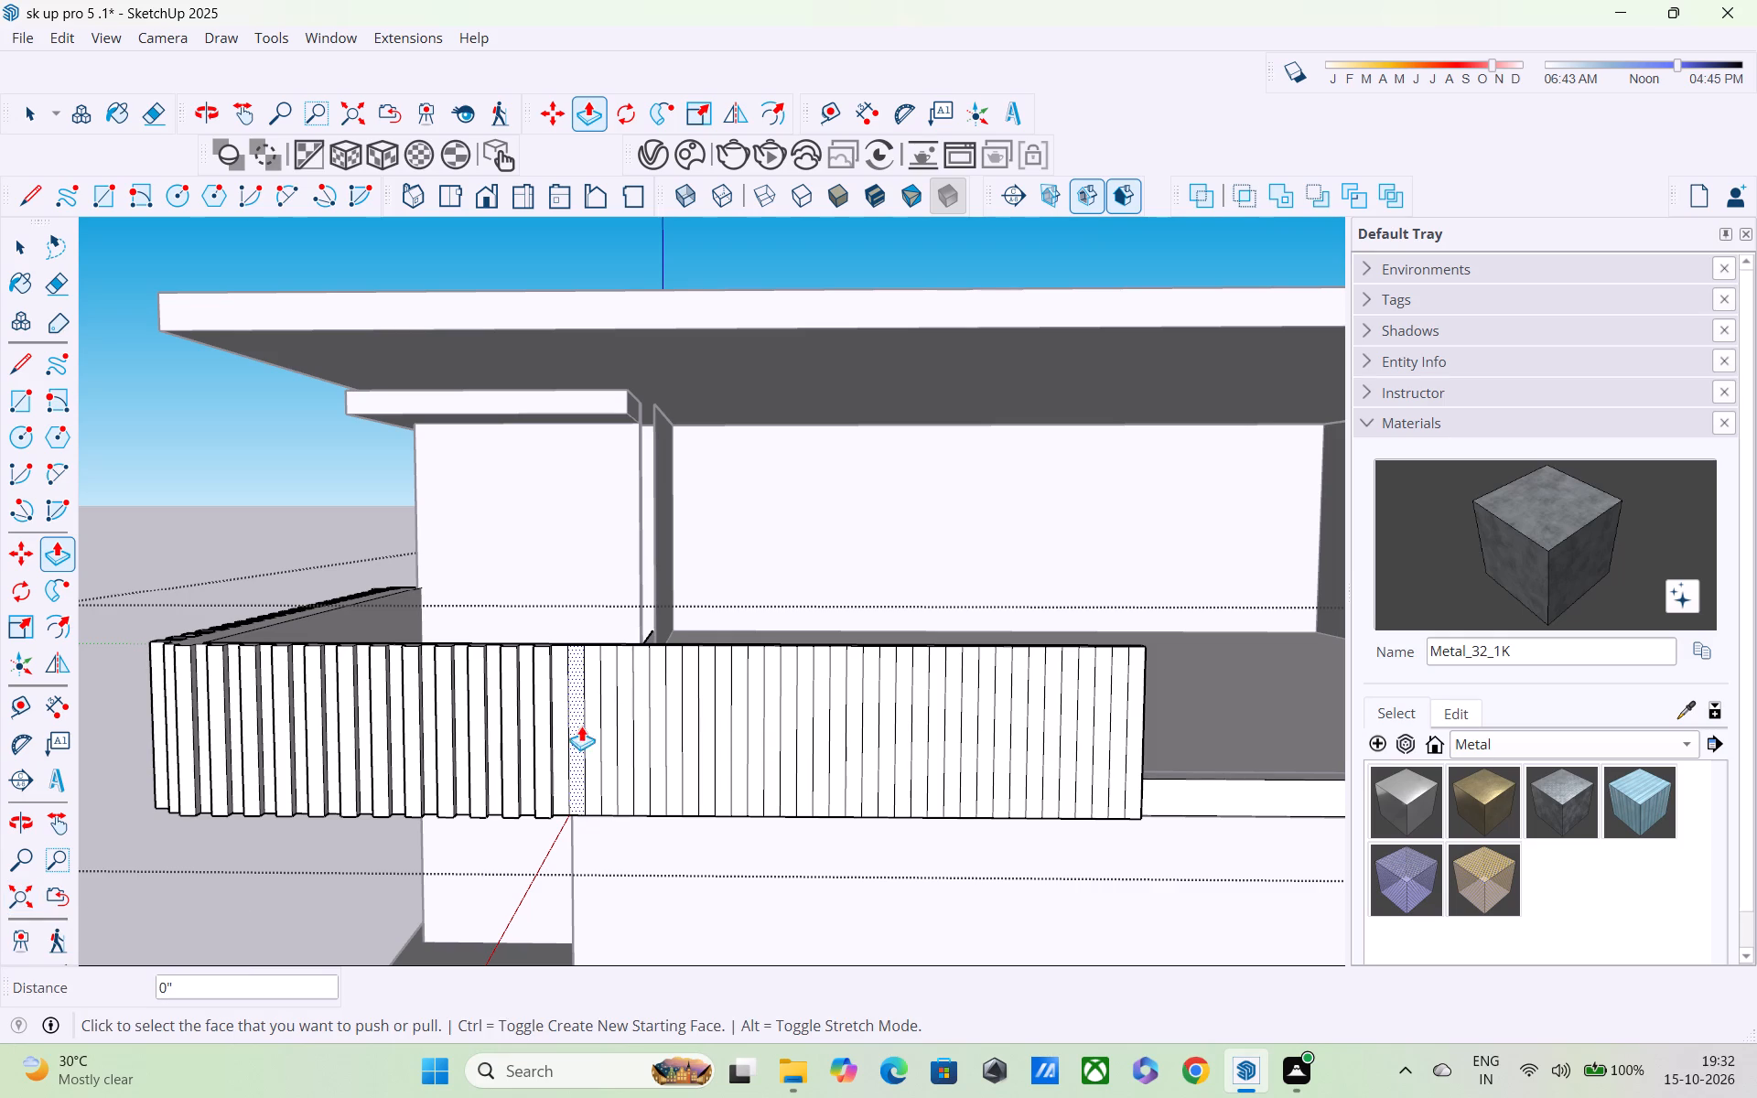
scroll(571, 759, "up", 4)
double_click(583, 785)
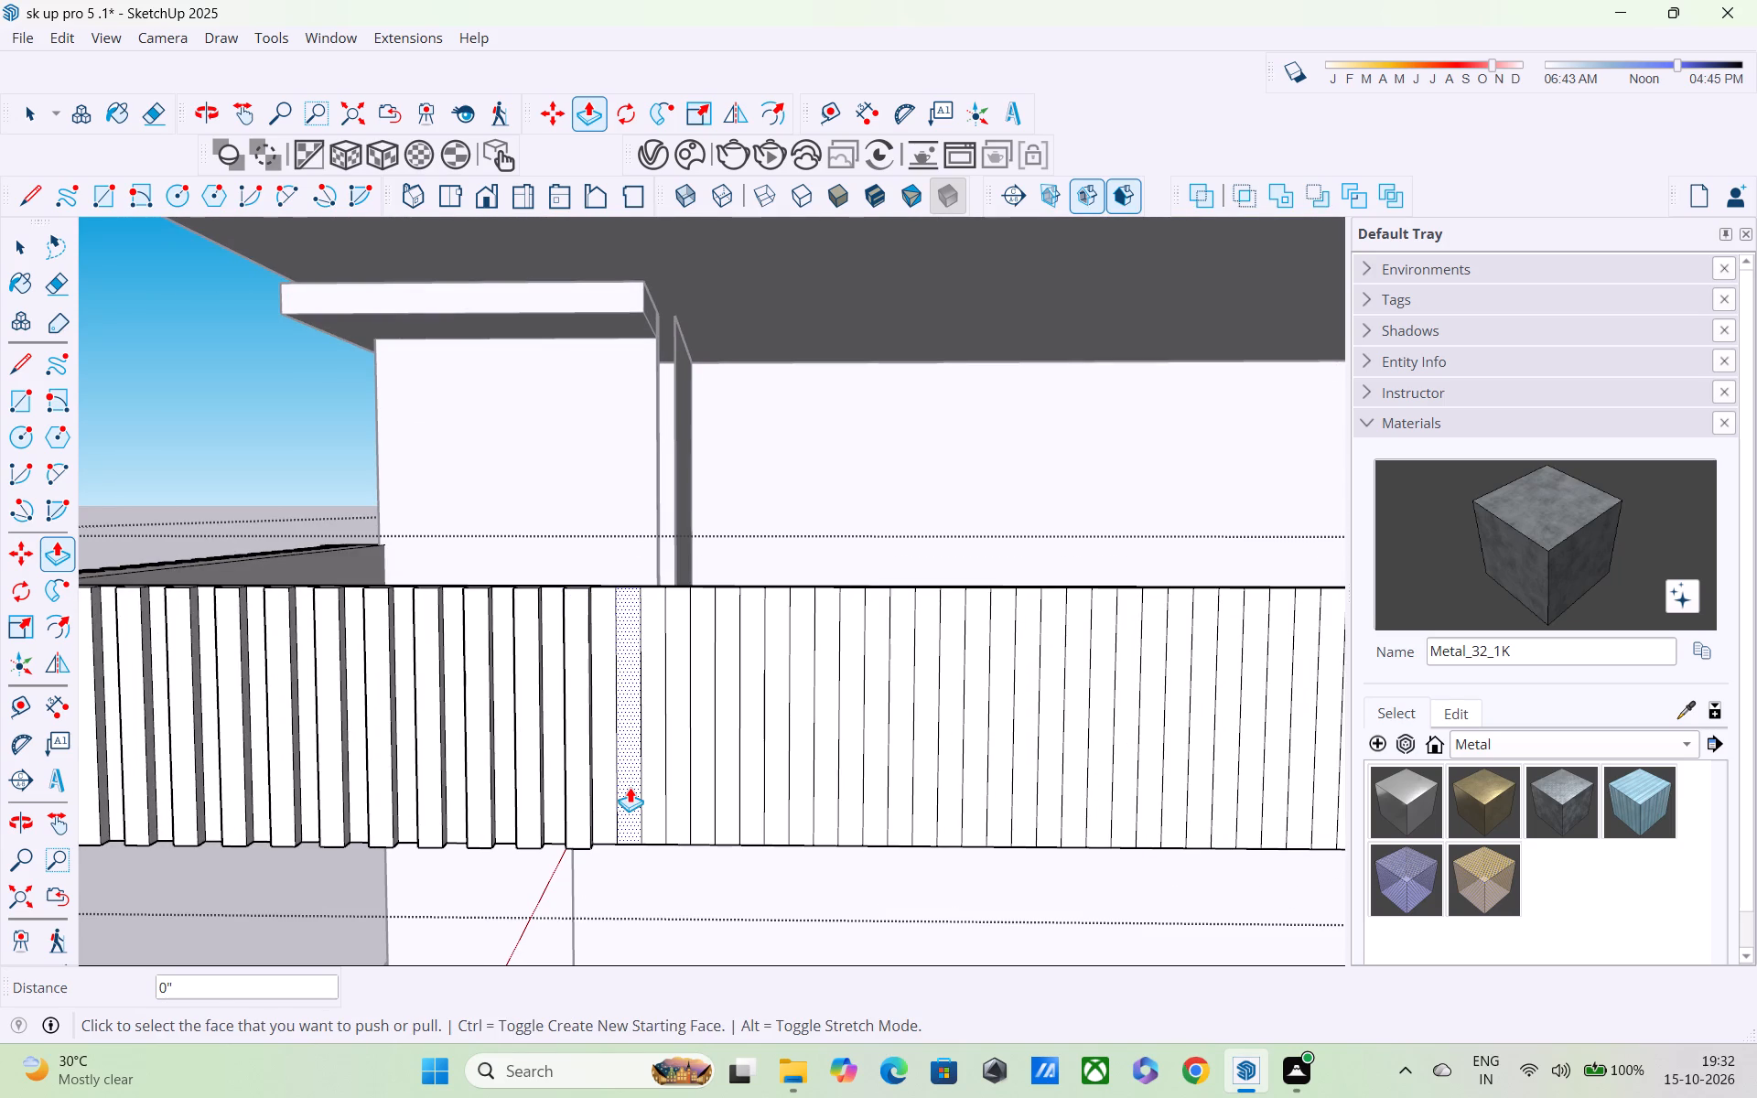
double_click(630, 787)
double_click(680, 796)
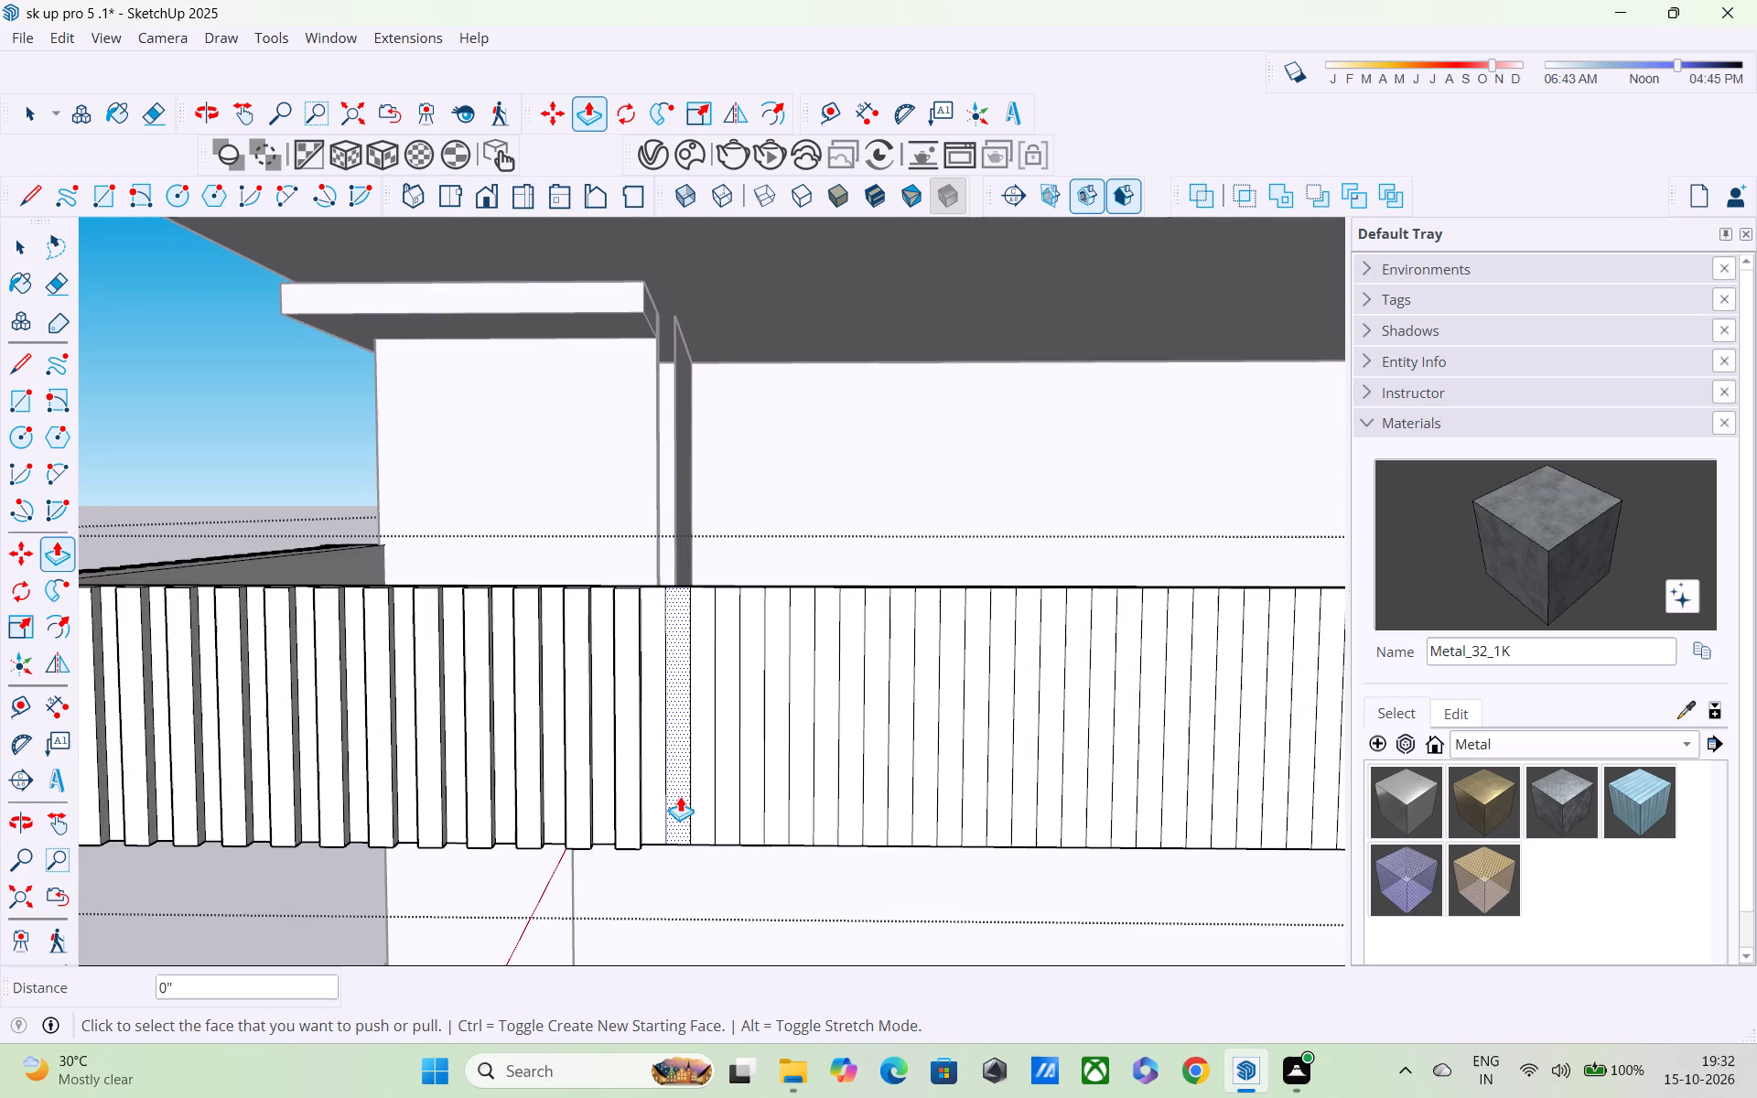
double_click(723, 778)
double_click(768, 802)
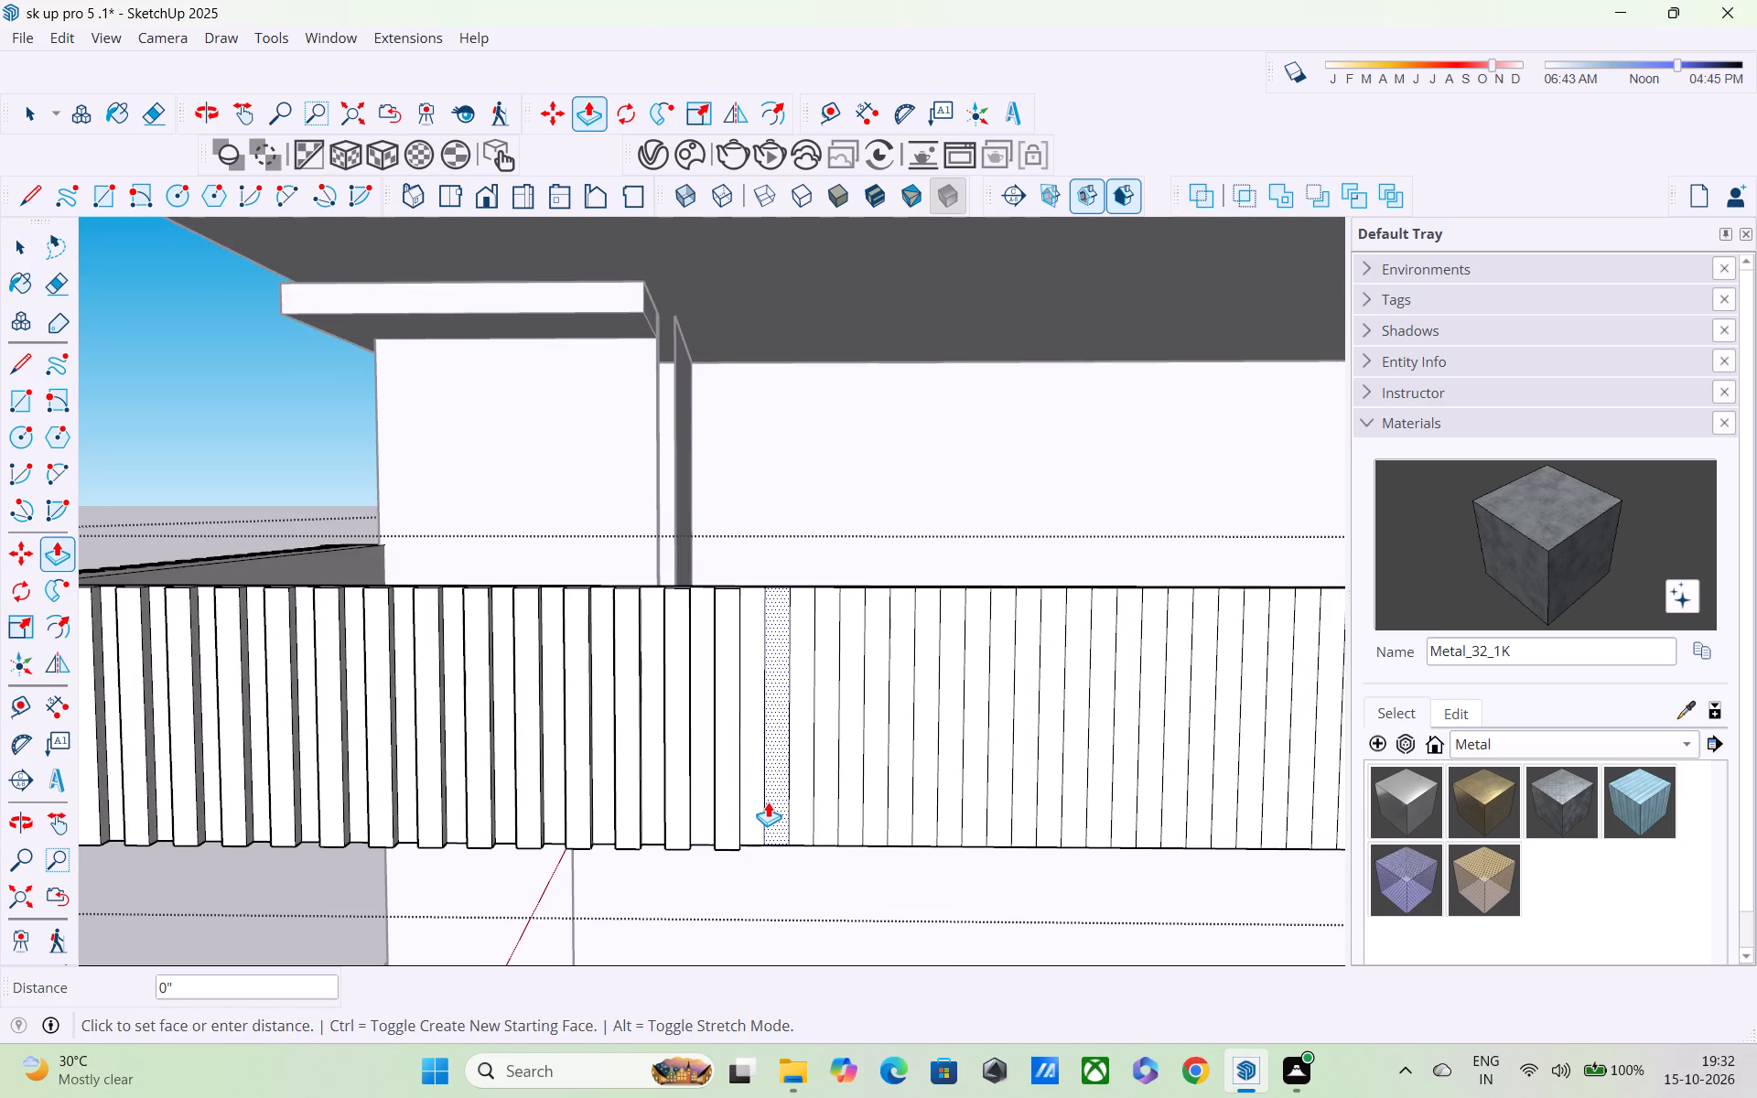
left_click(817, 813)
left_click(818, 813)
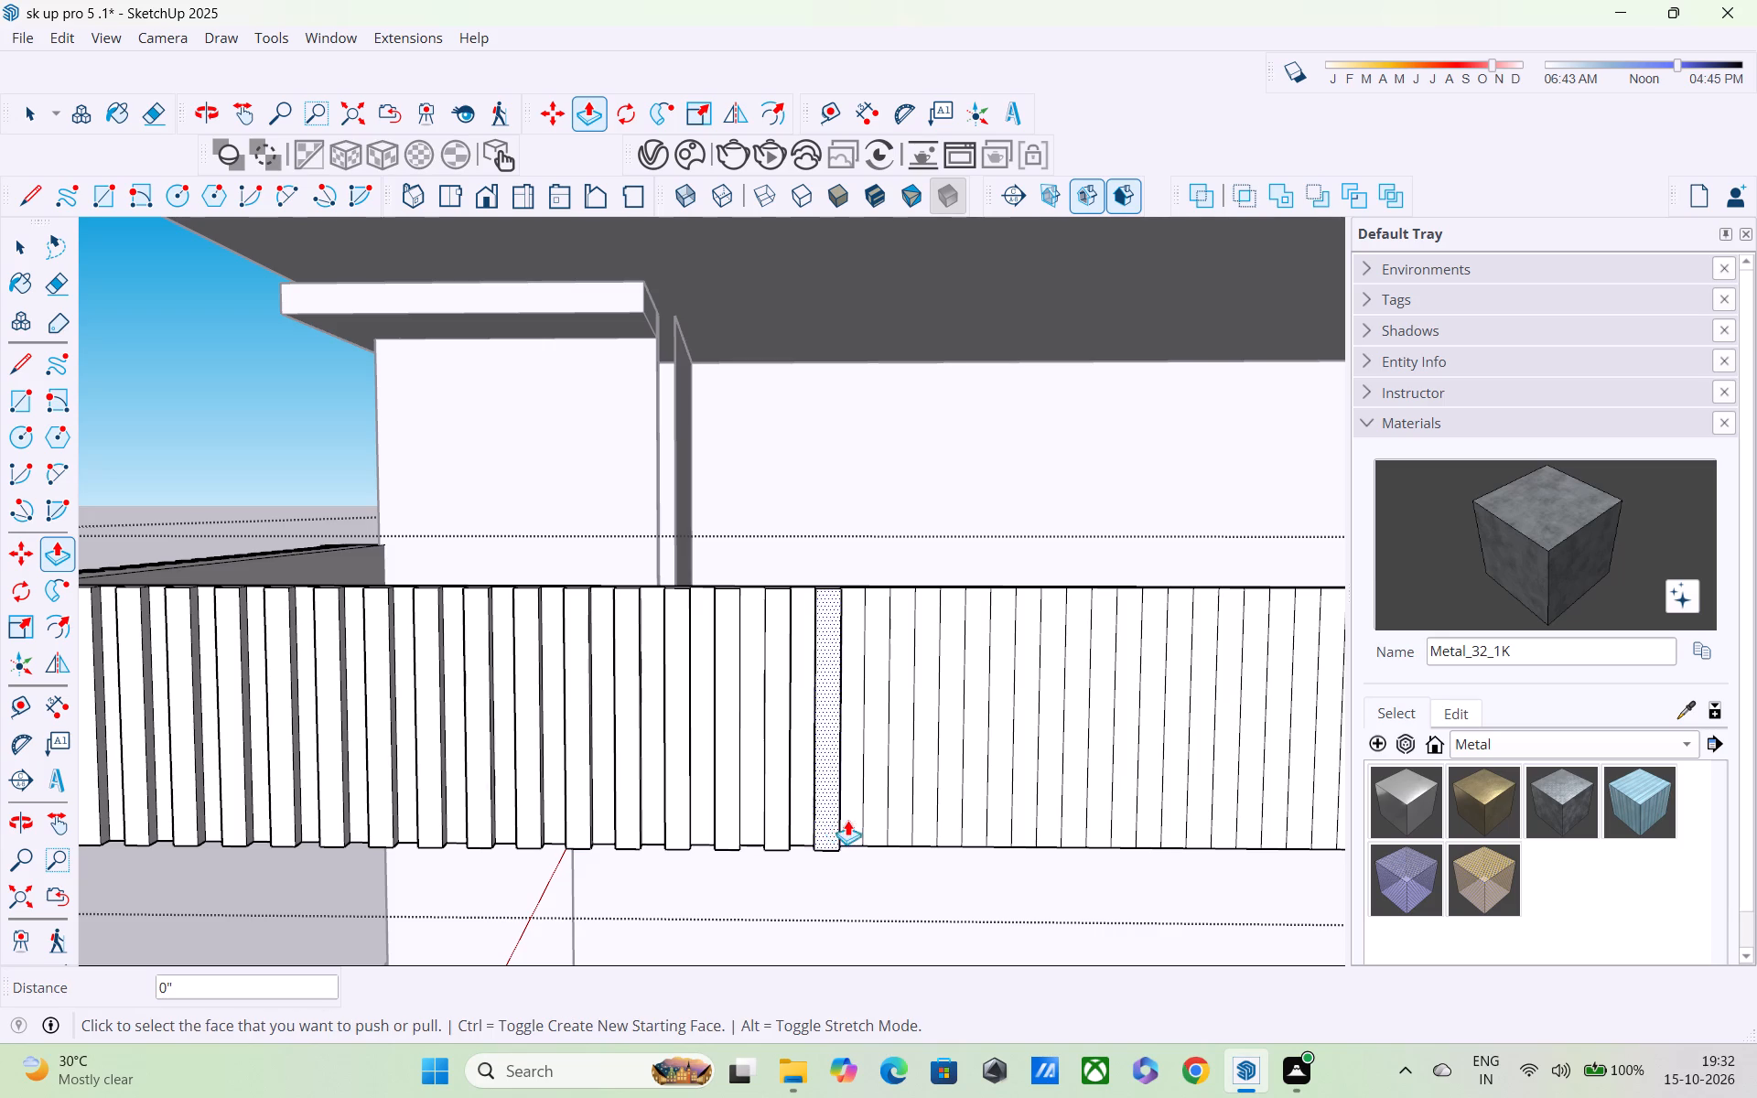
double_click(880, 813)
scroll(812, 929, "down", 1)
scroll(863, 819, "up", 1)
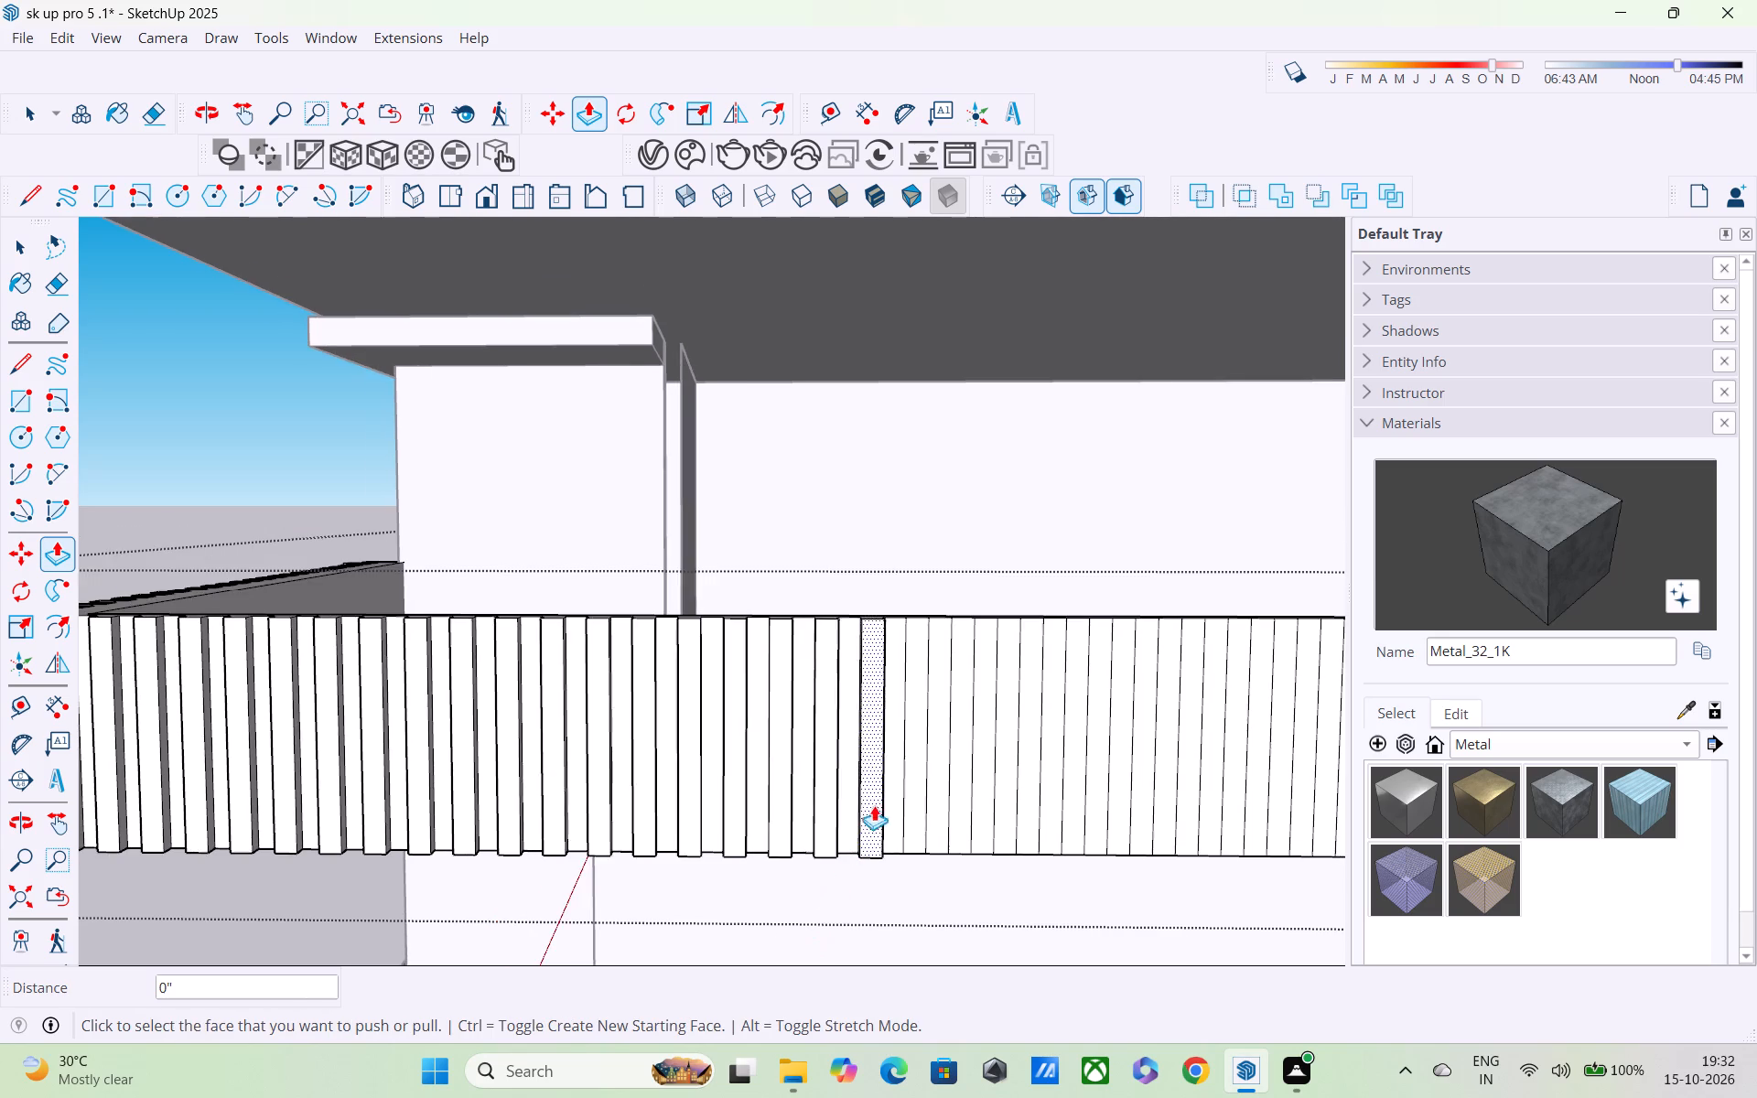
scroll(874, 805, "up", 2)
double_click(933, 830)
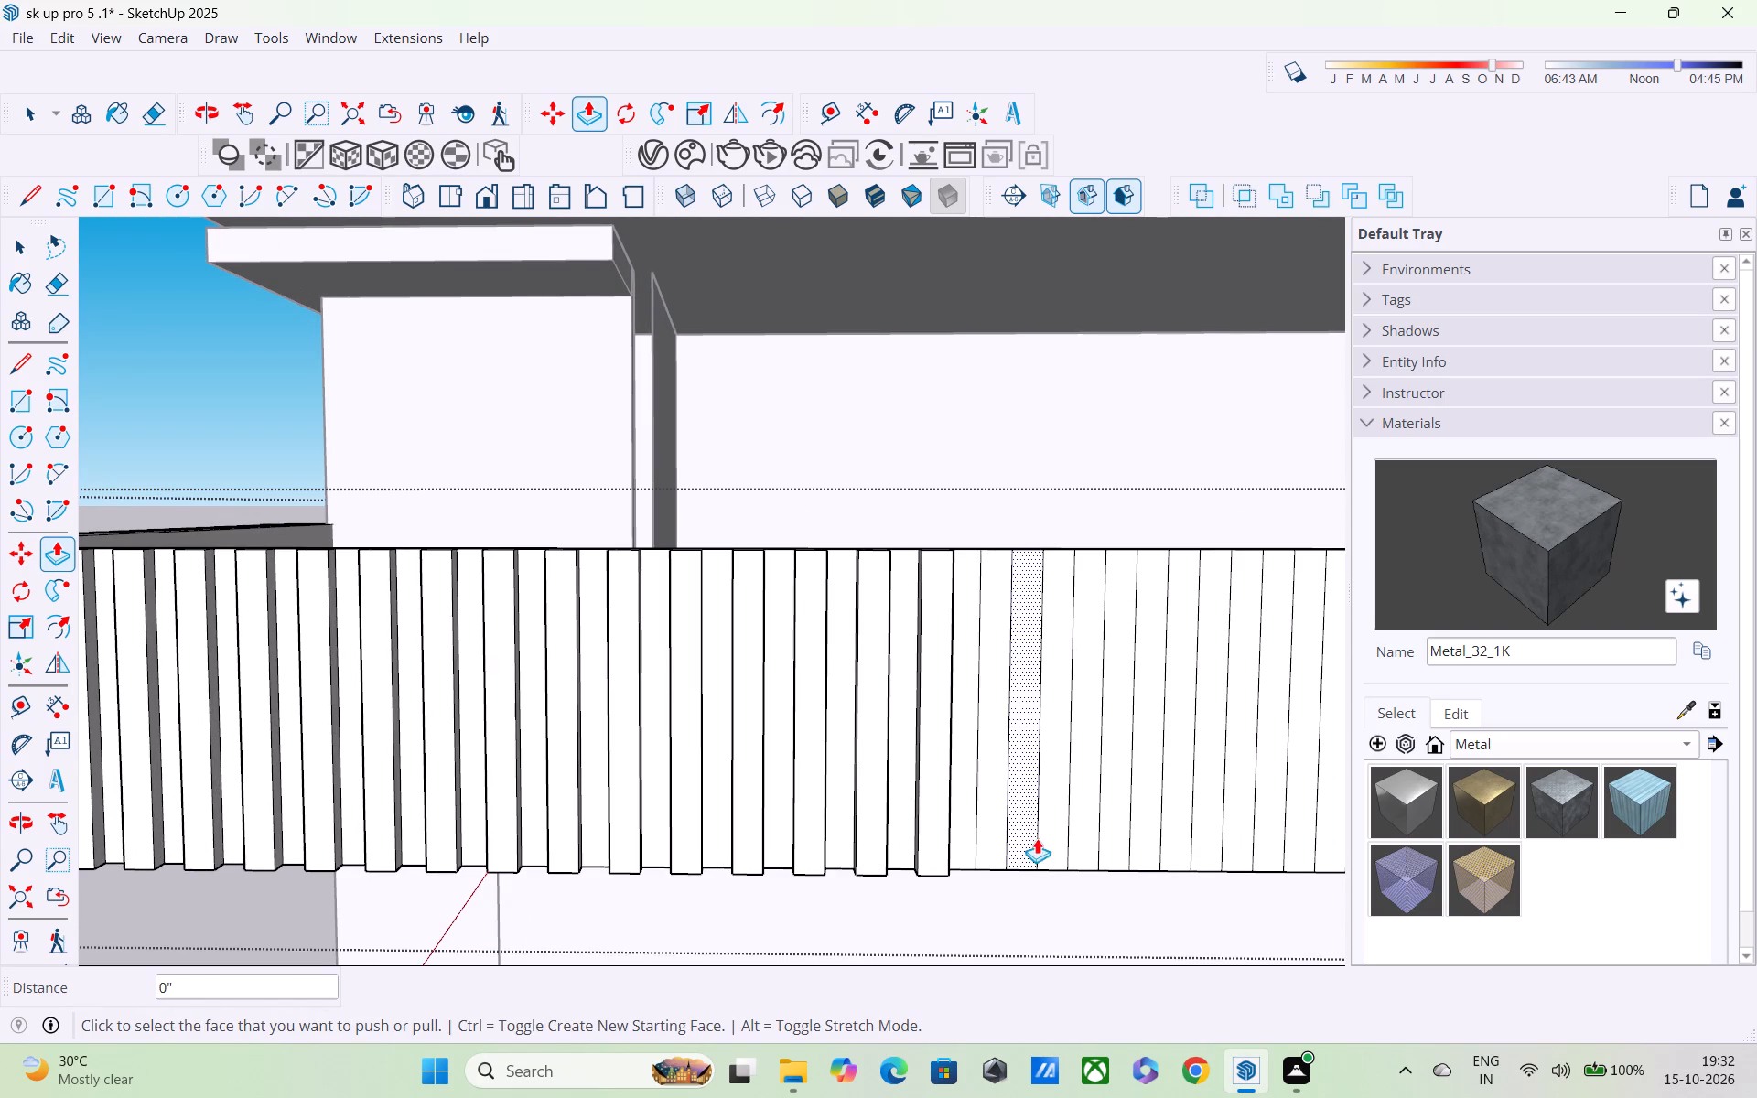
double_click(986, 832)
Push/Pull the next six alternate side parapet strips outward 3", matching them to the slats already raised.
scroll(991, 832, "down", 3)
middle_click_drag(992, 830, 937, 822)
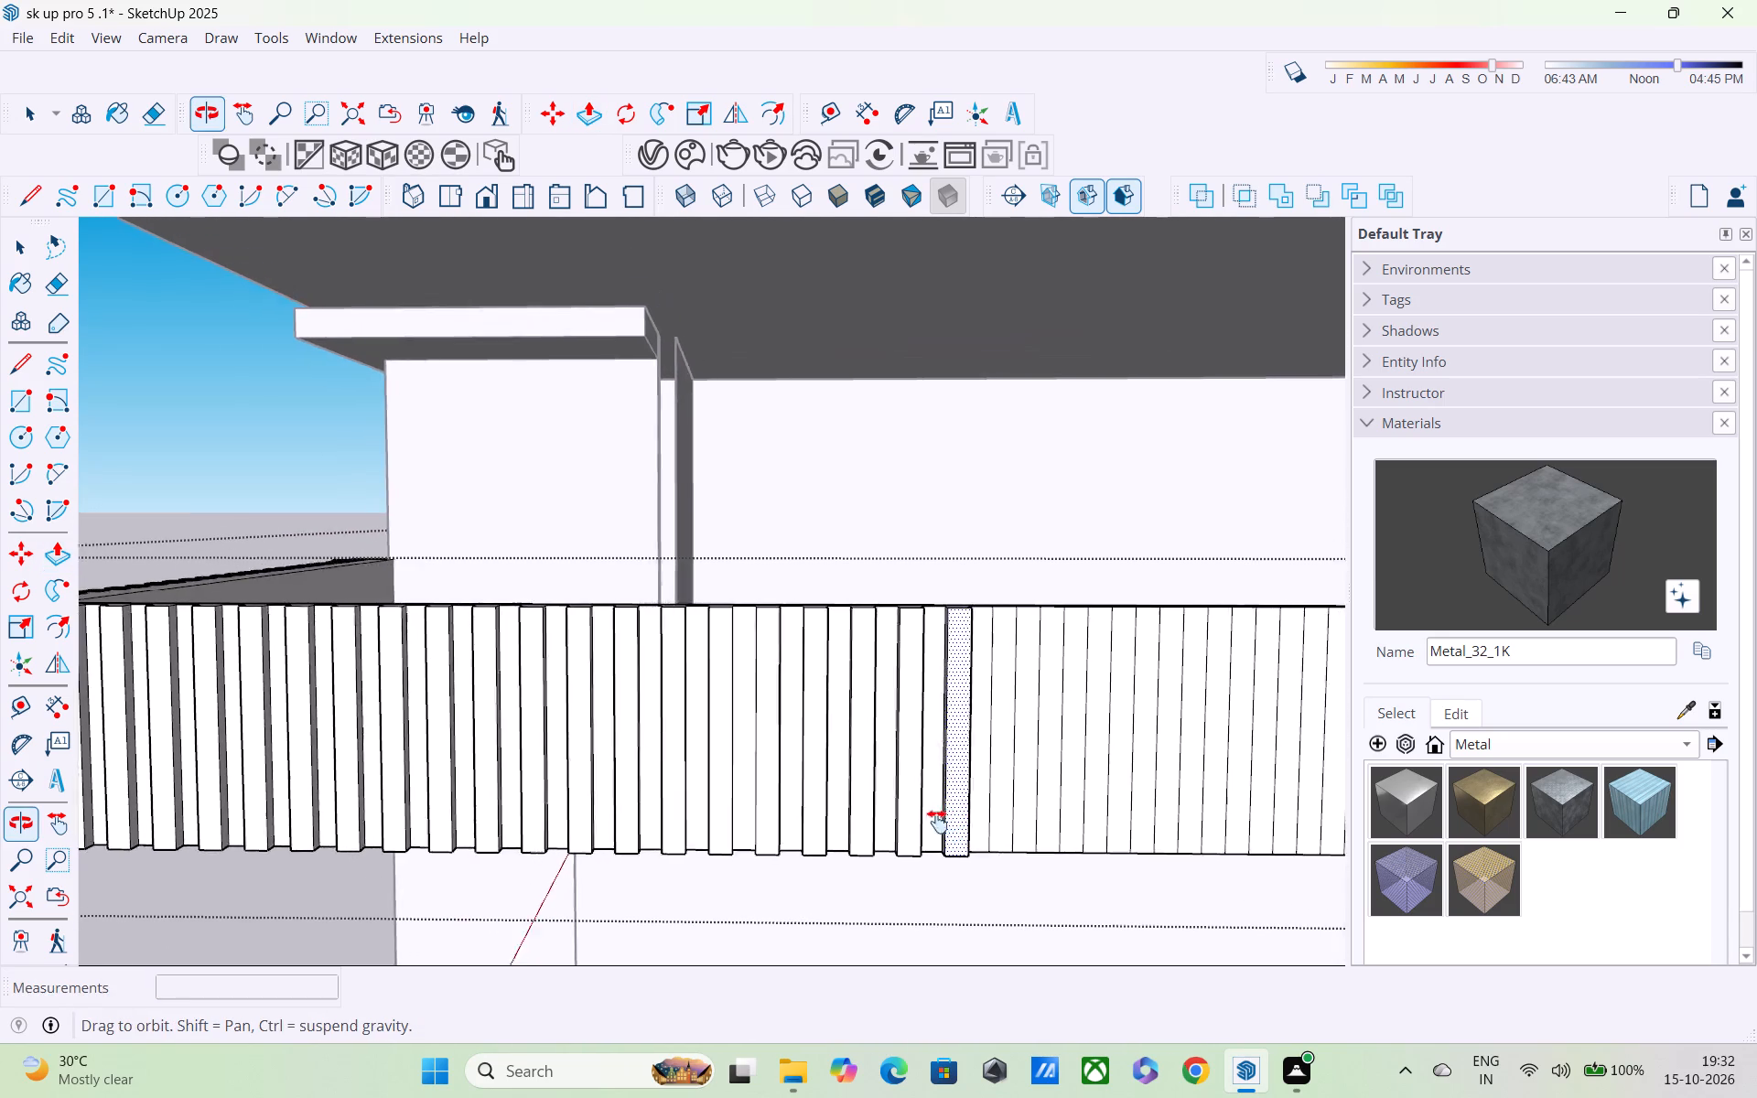
middle_click_drag(937, 822, 691, 835)
scroll(706, 837, "up", 4)
double_click(765, 855)
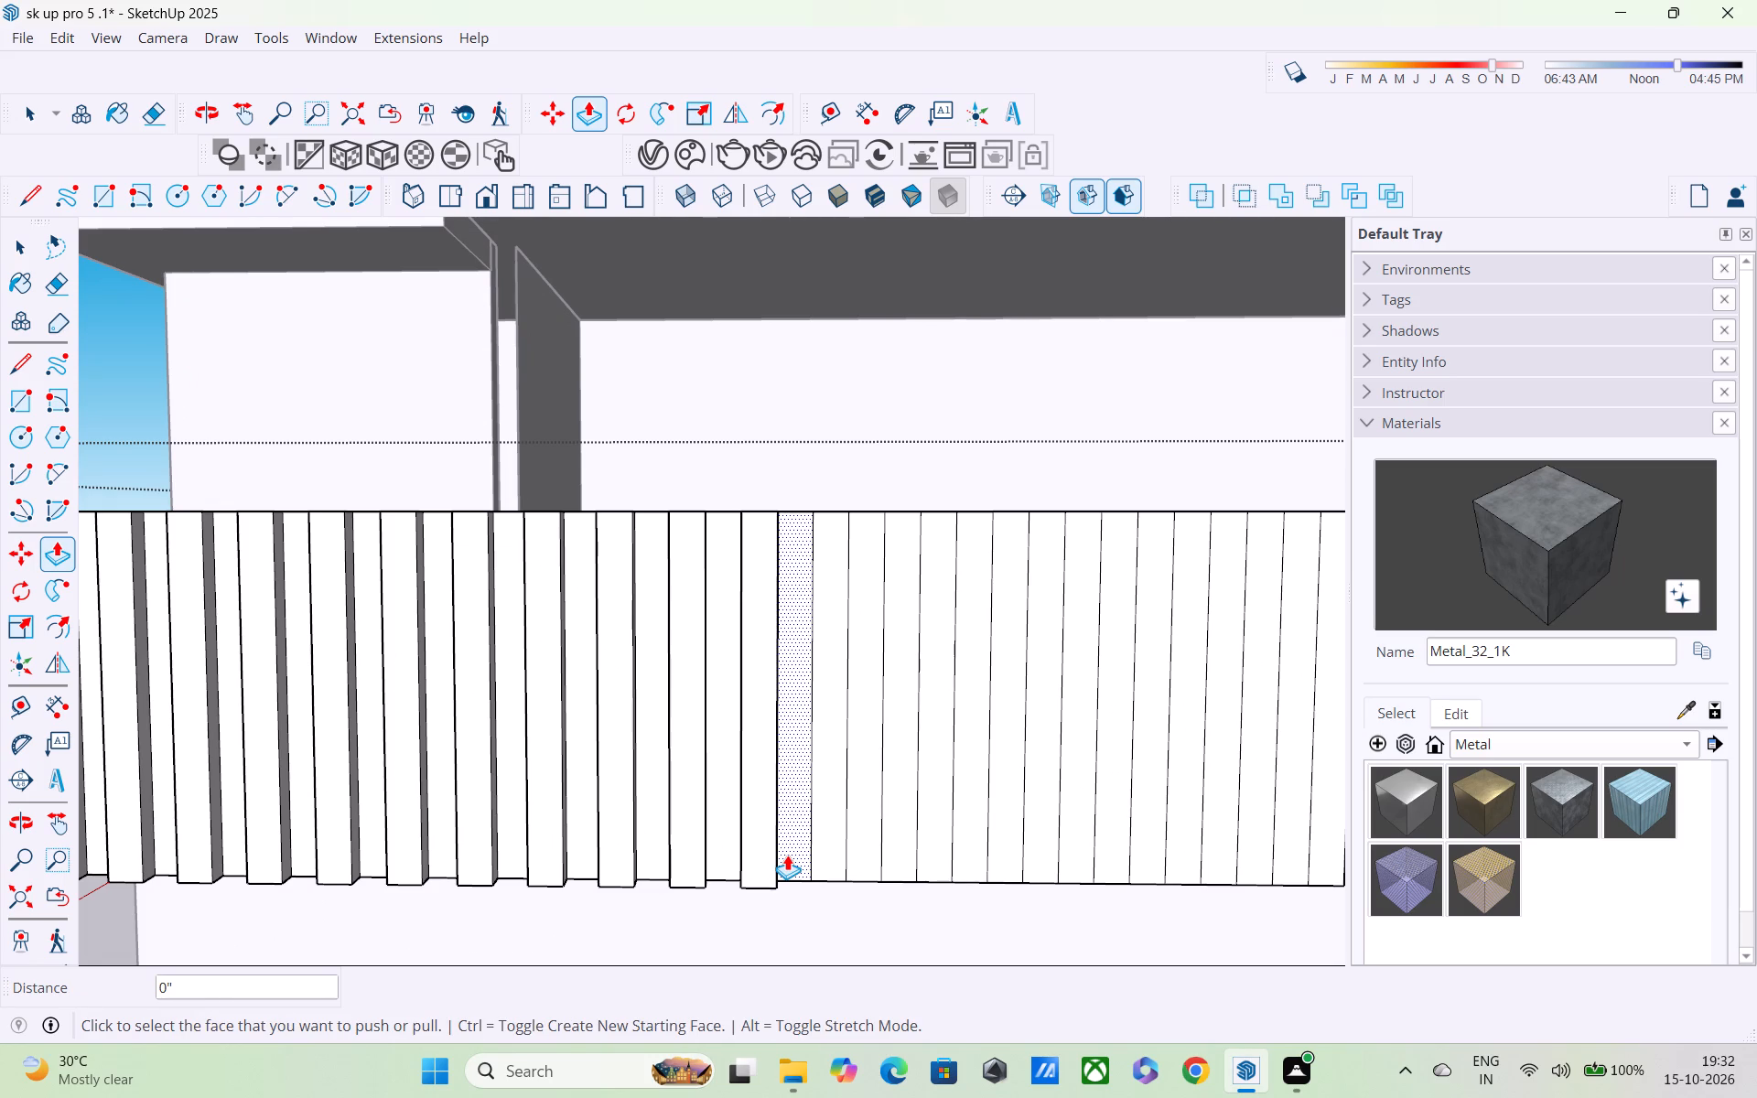
double_click(826, 861)
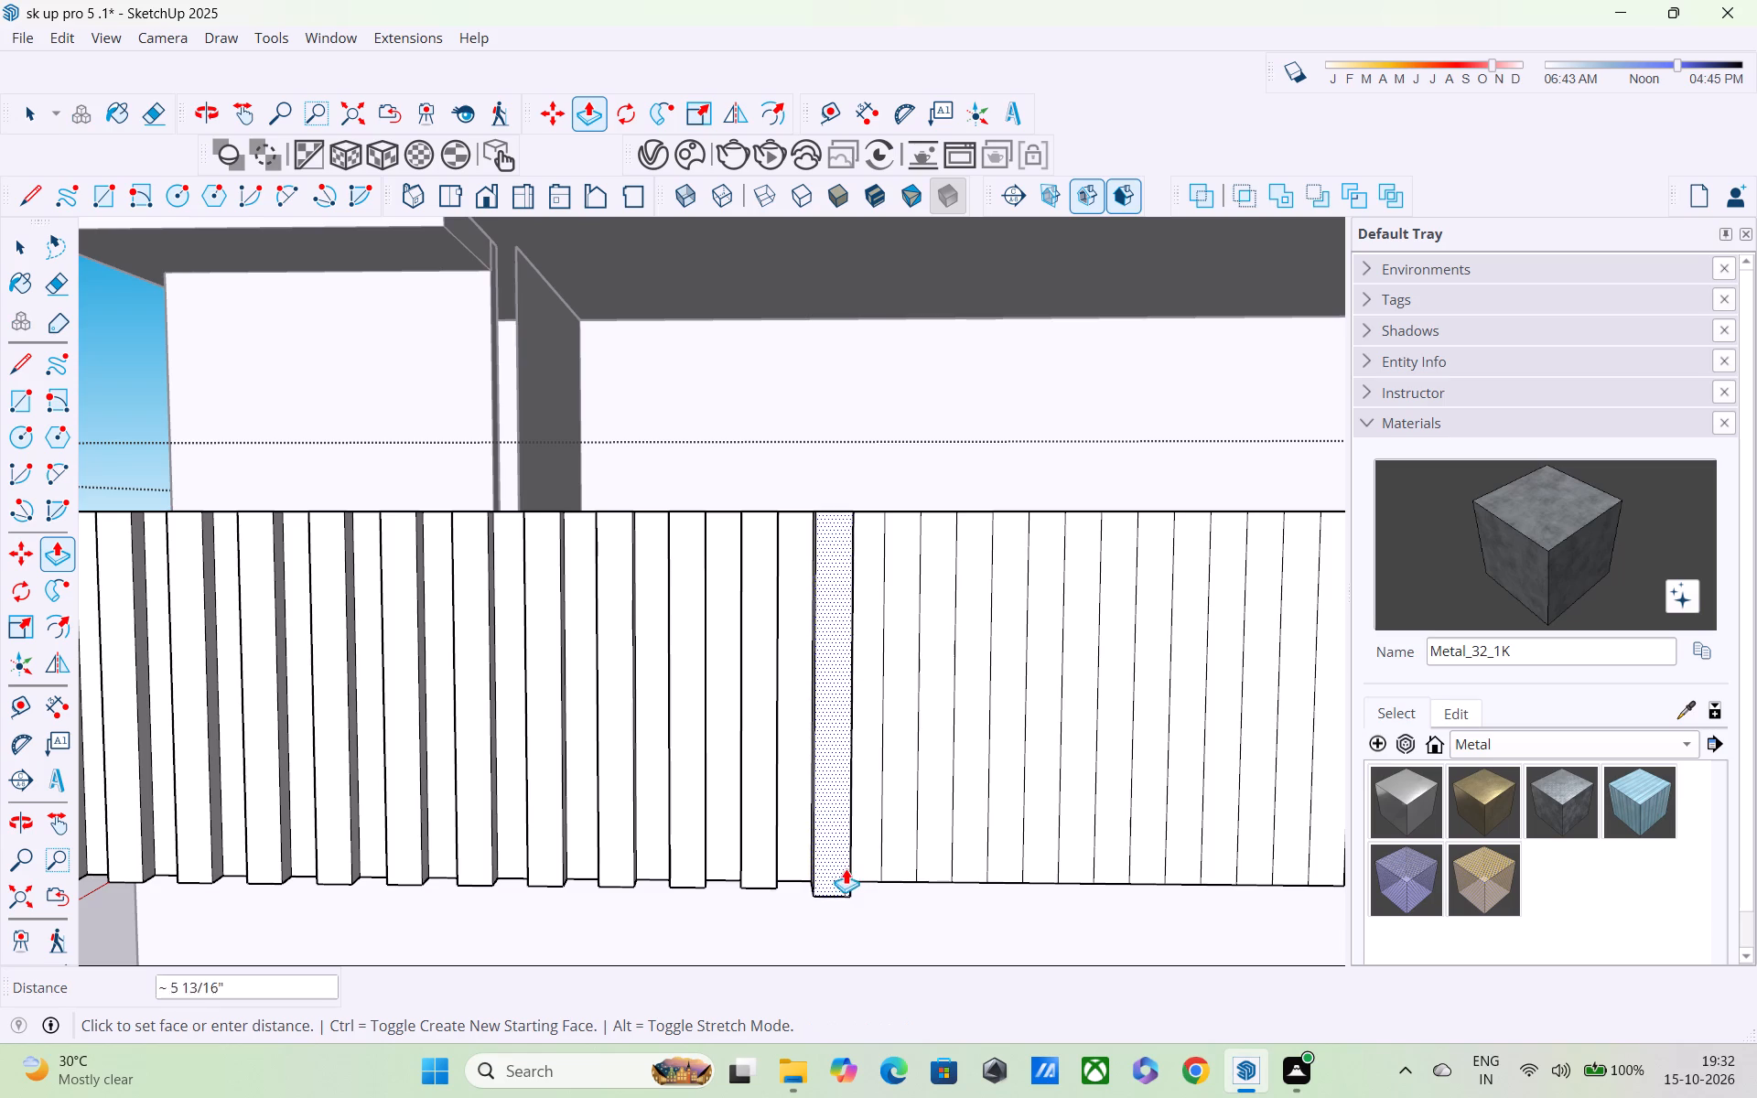
left_click(767, 861)
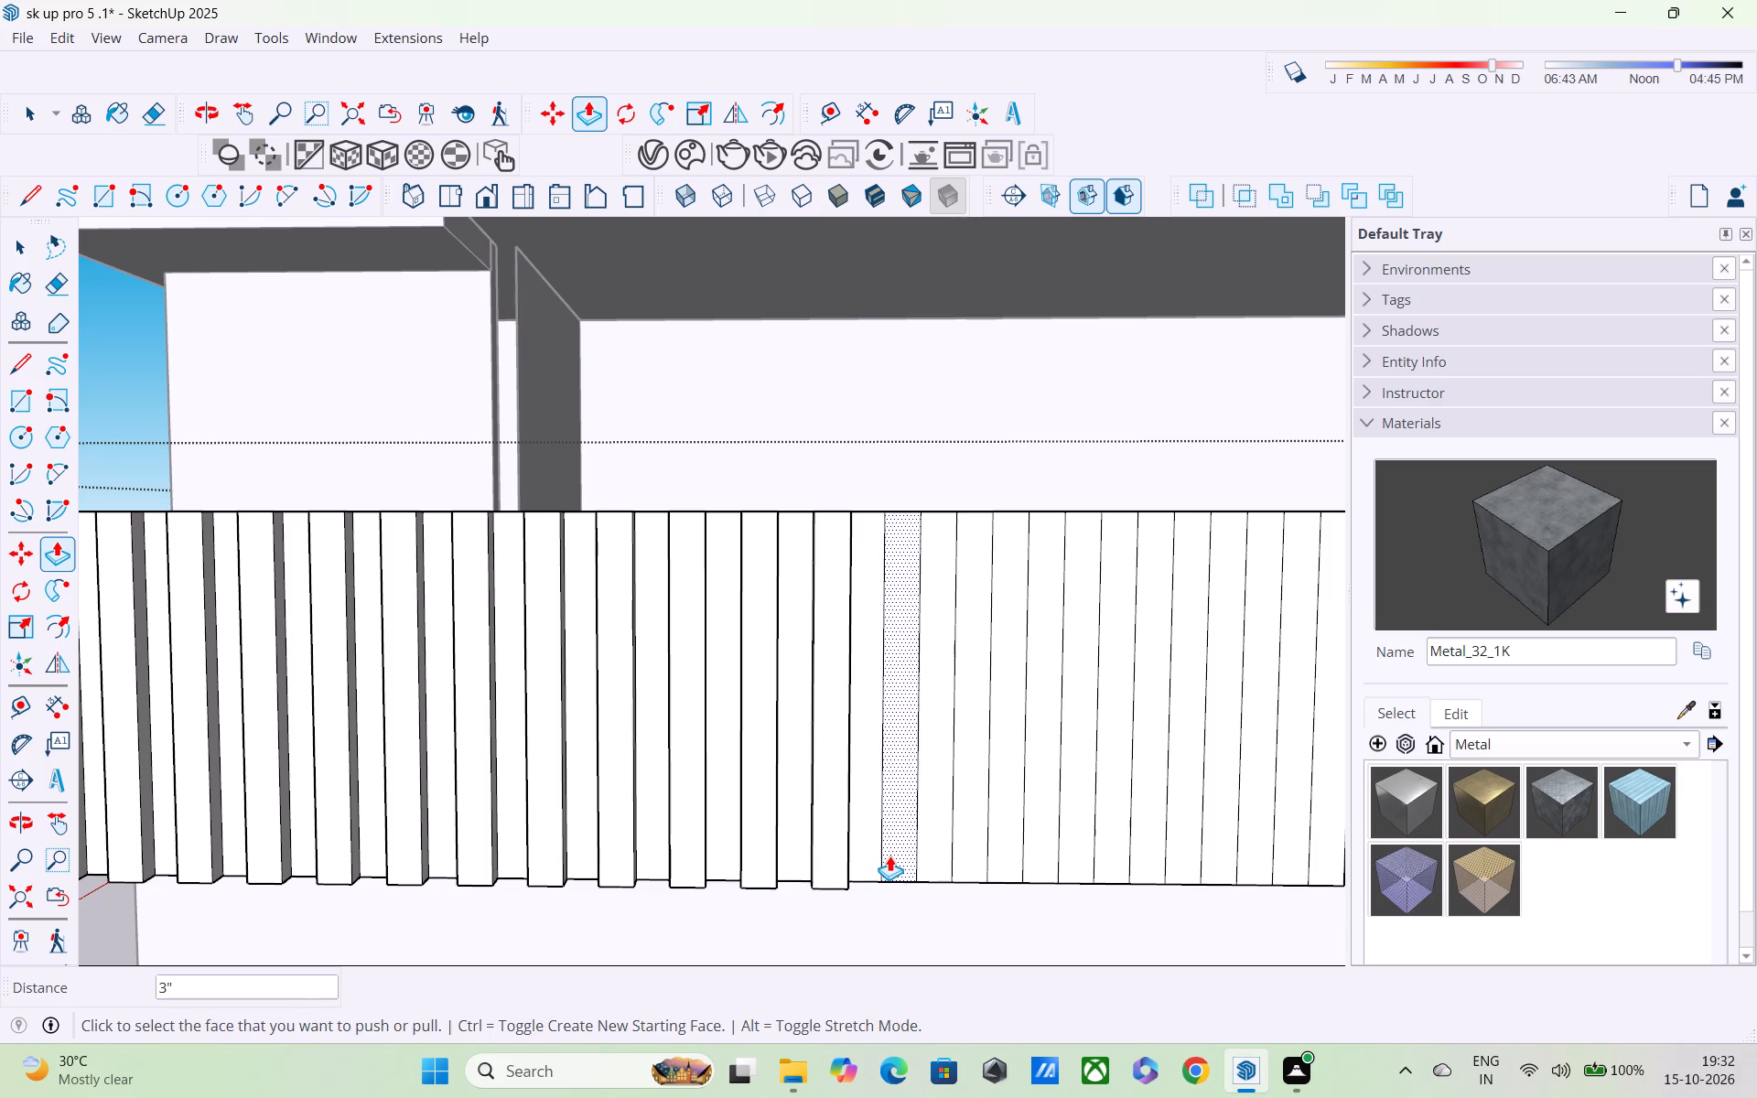
double_click(889, 856)
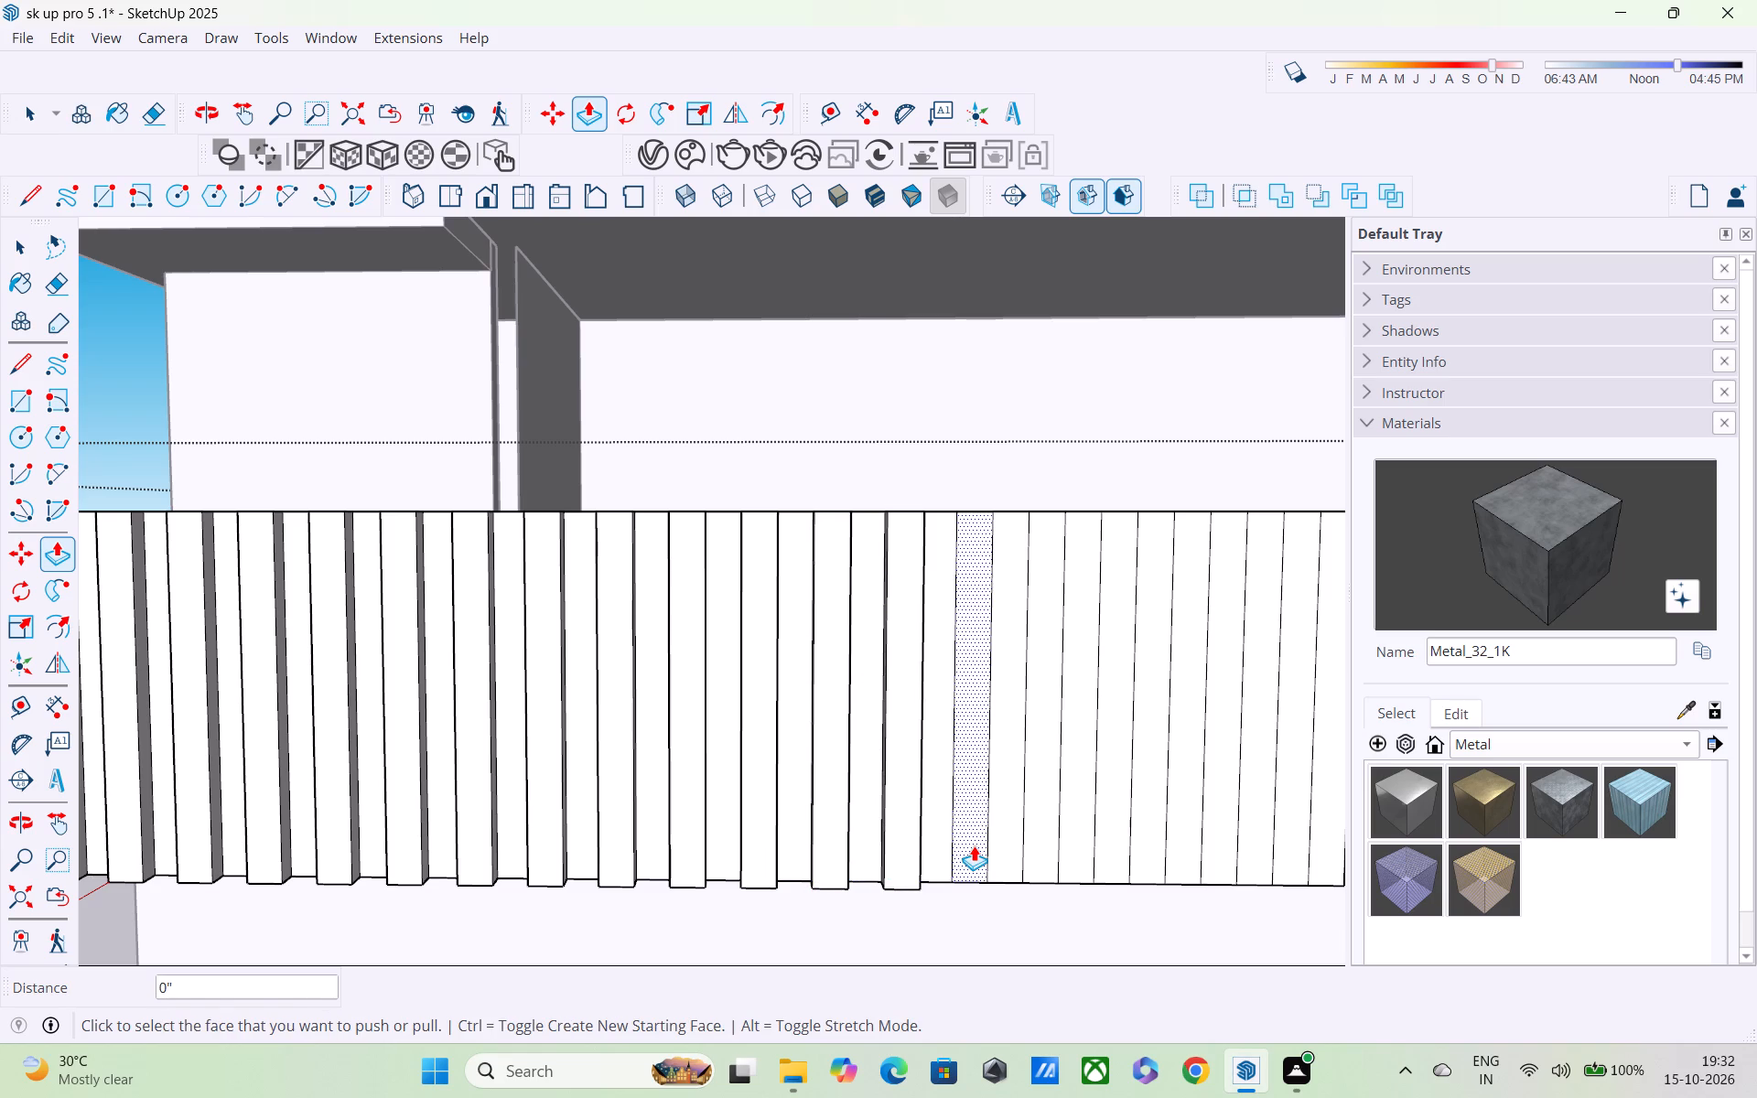
double_click(975, 845)
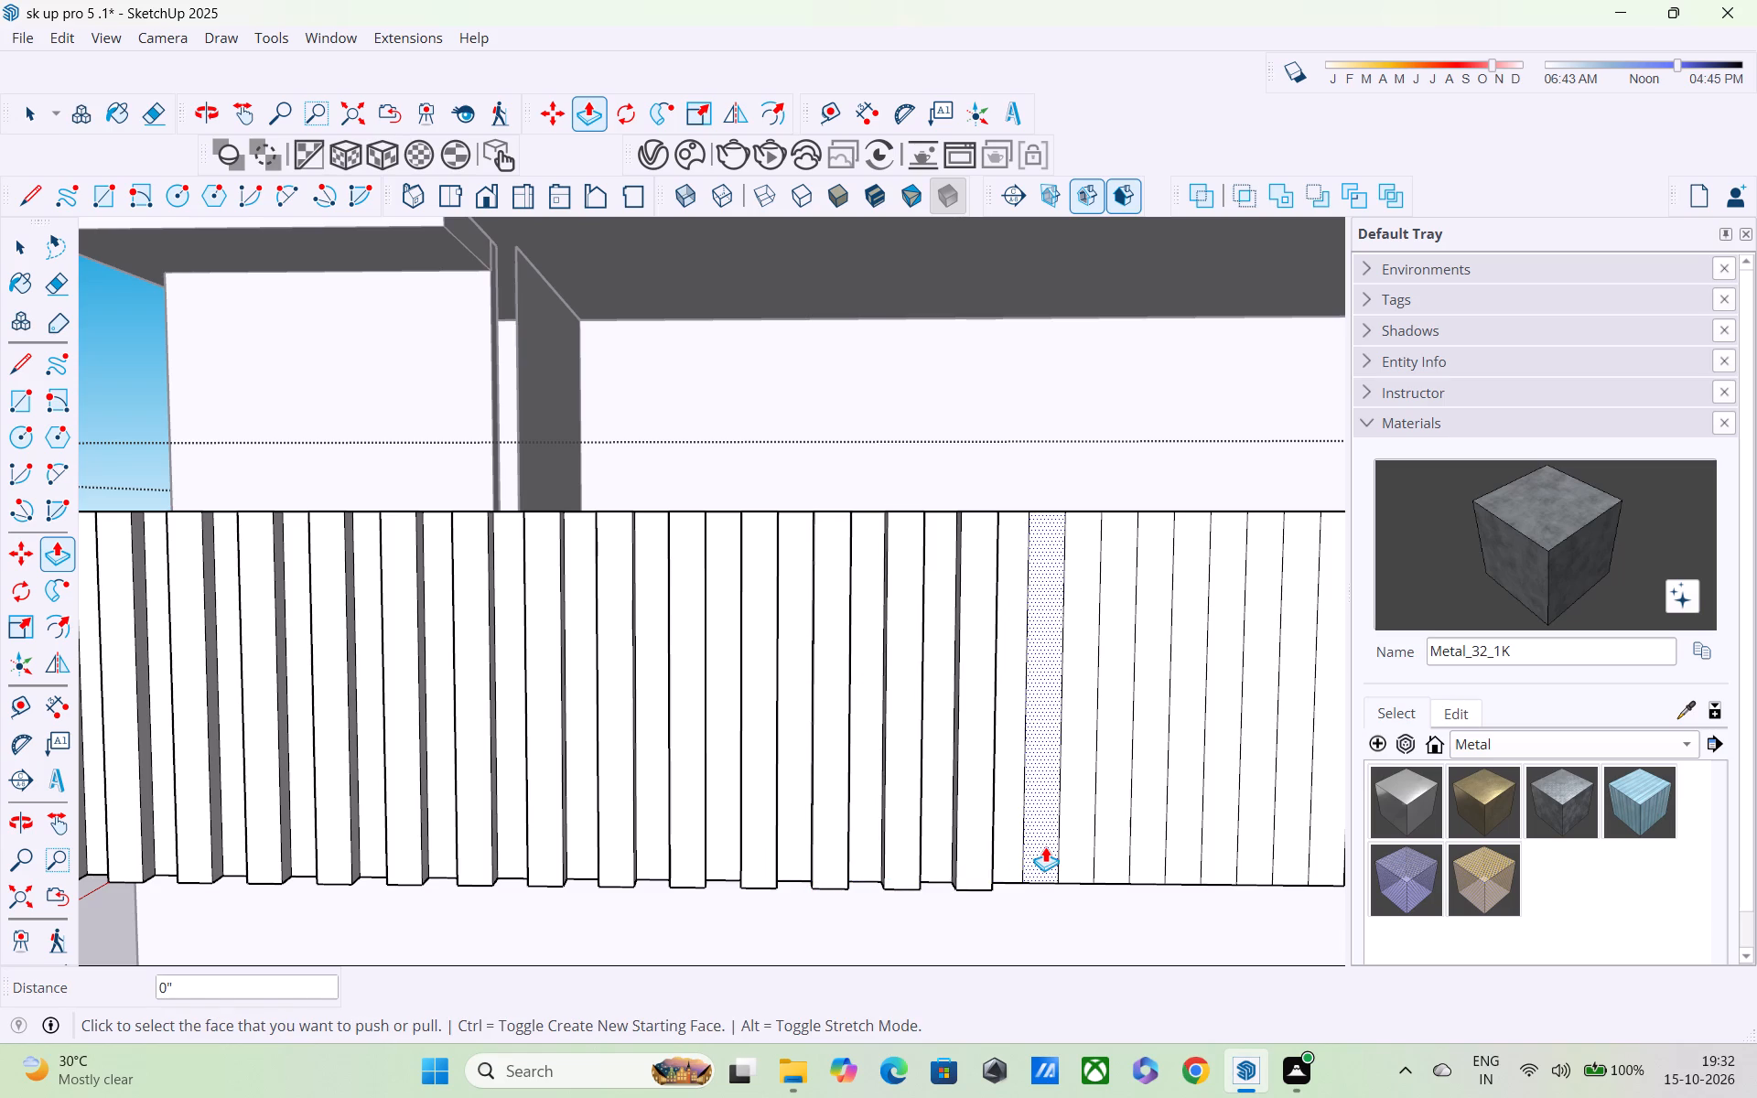
double_click(1046, 845)
double_click(1107, 849)
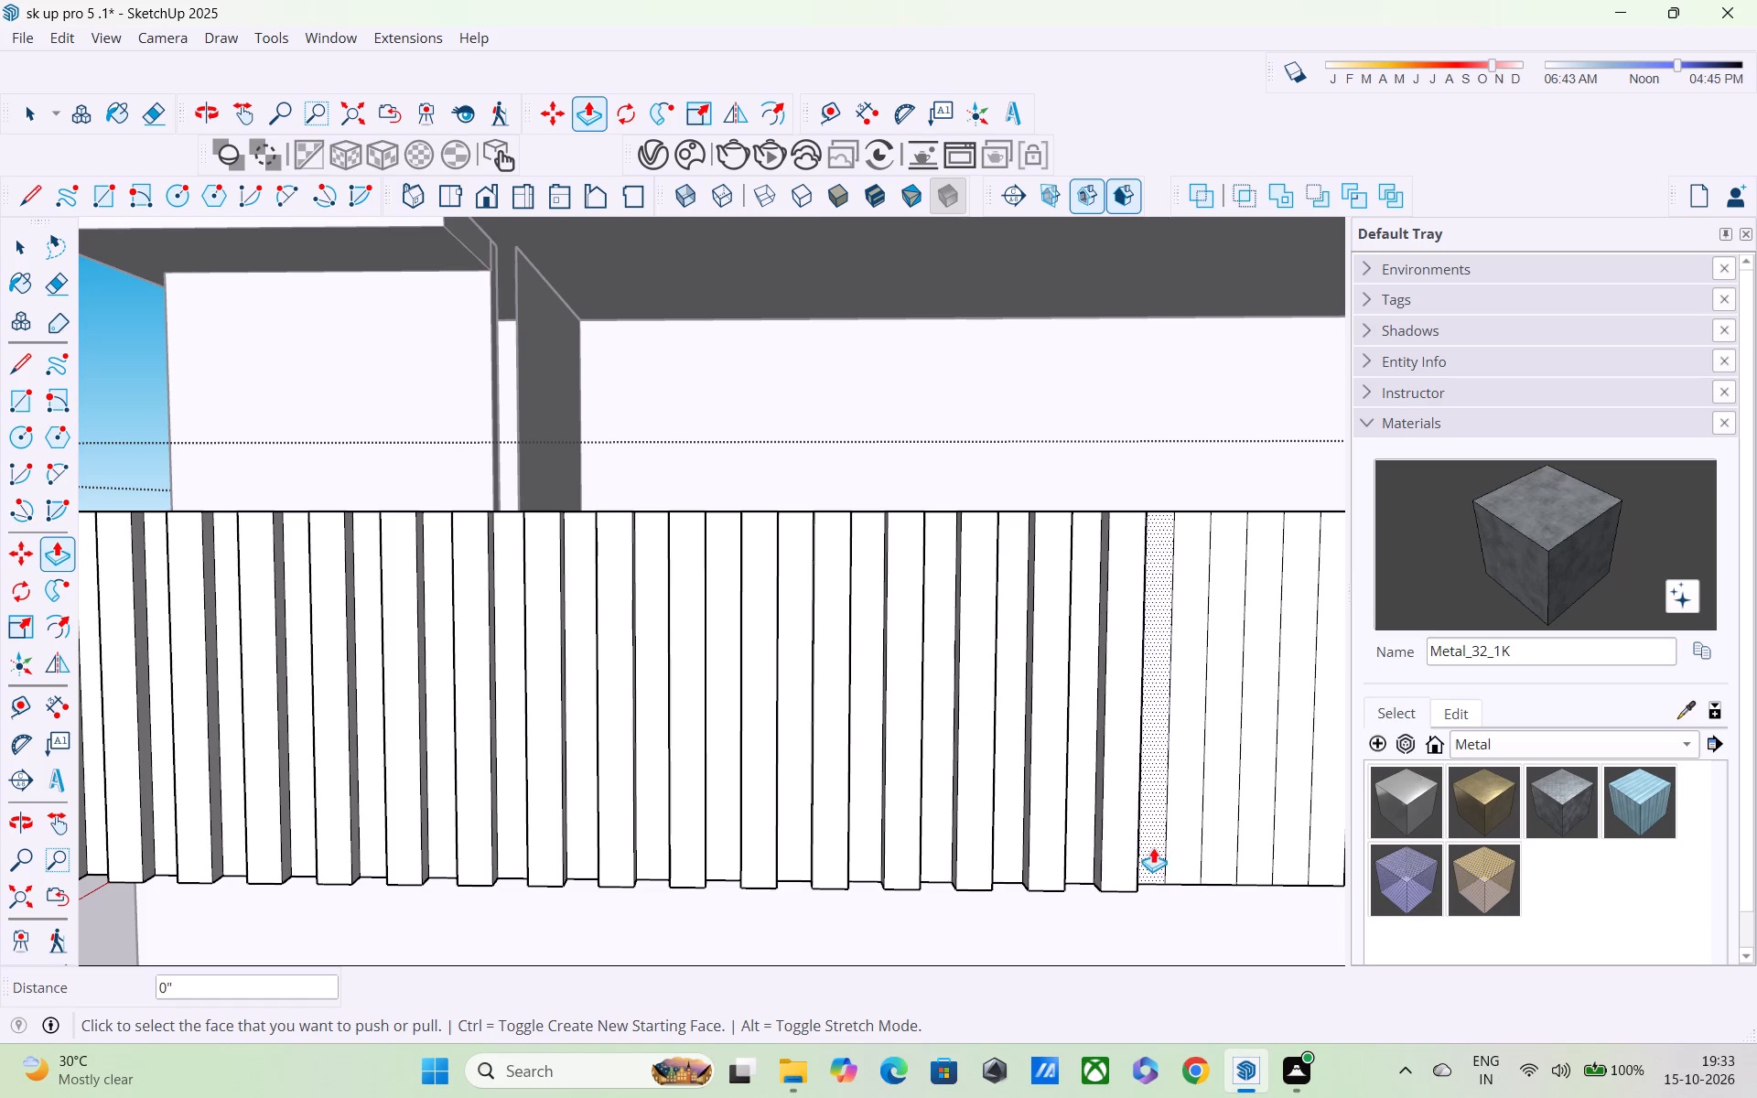
Push/Pull the last three alternate strips at the far end of the side parapet outward 3".
double_click(1170, 847)
scroll(1152, 847, "down", 1)
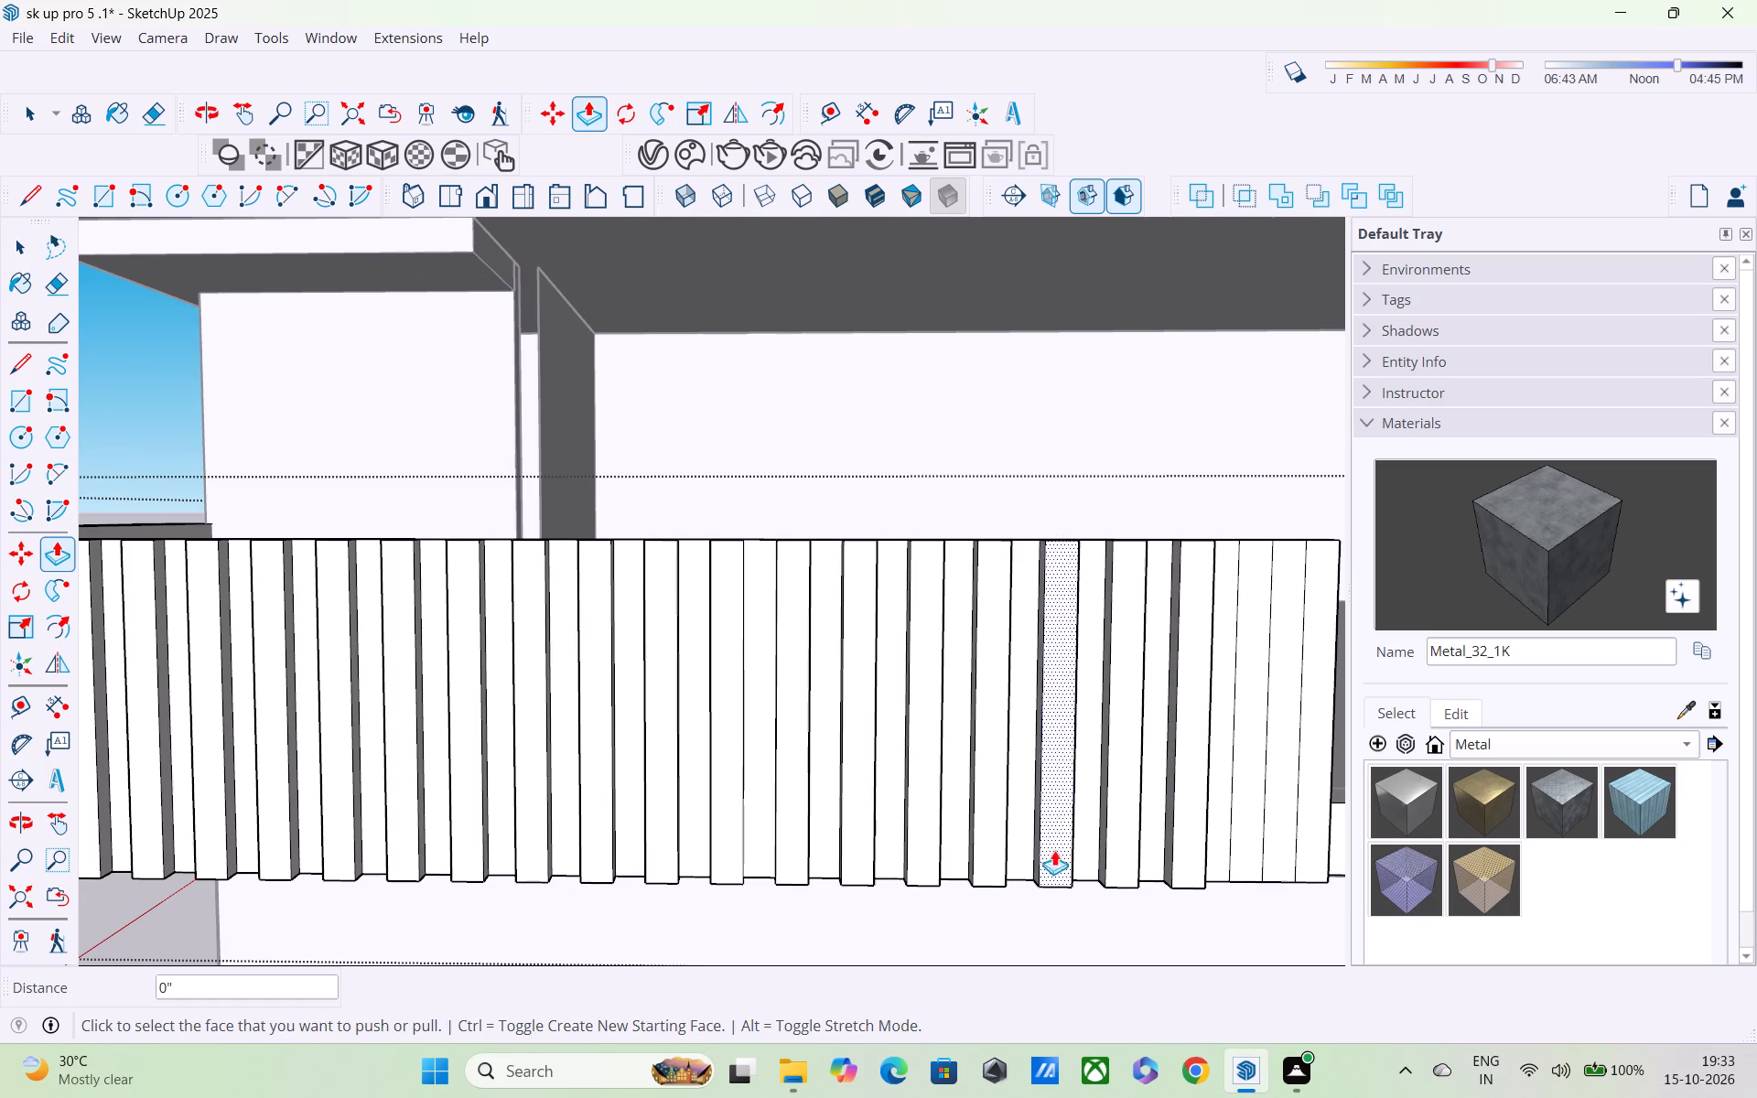
scroll(1037, 850, "down", 3)
scroll(674, 949, "down", 2)
middle_click_drag(617, 963, 338, 940)
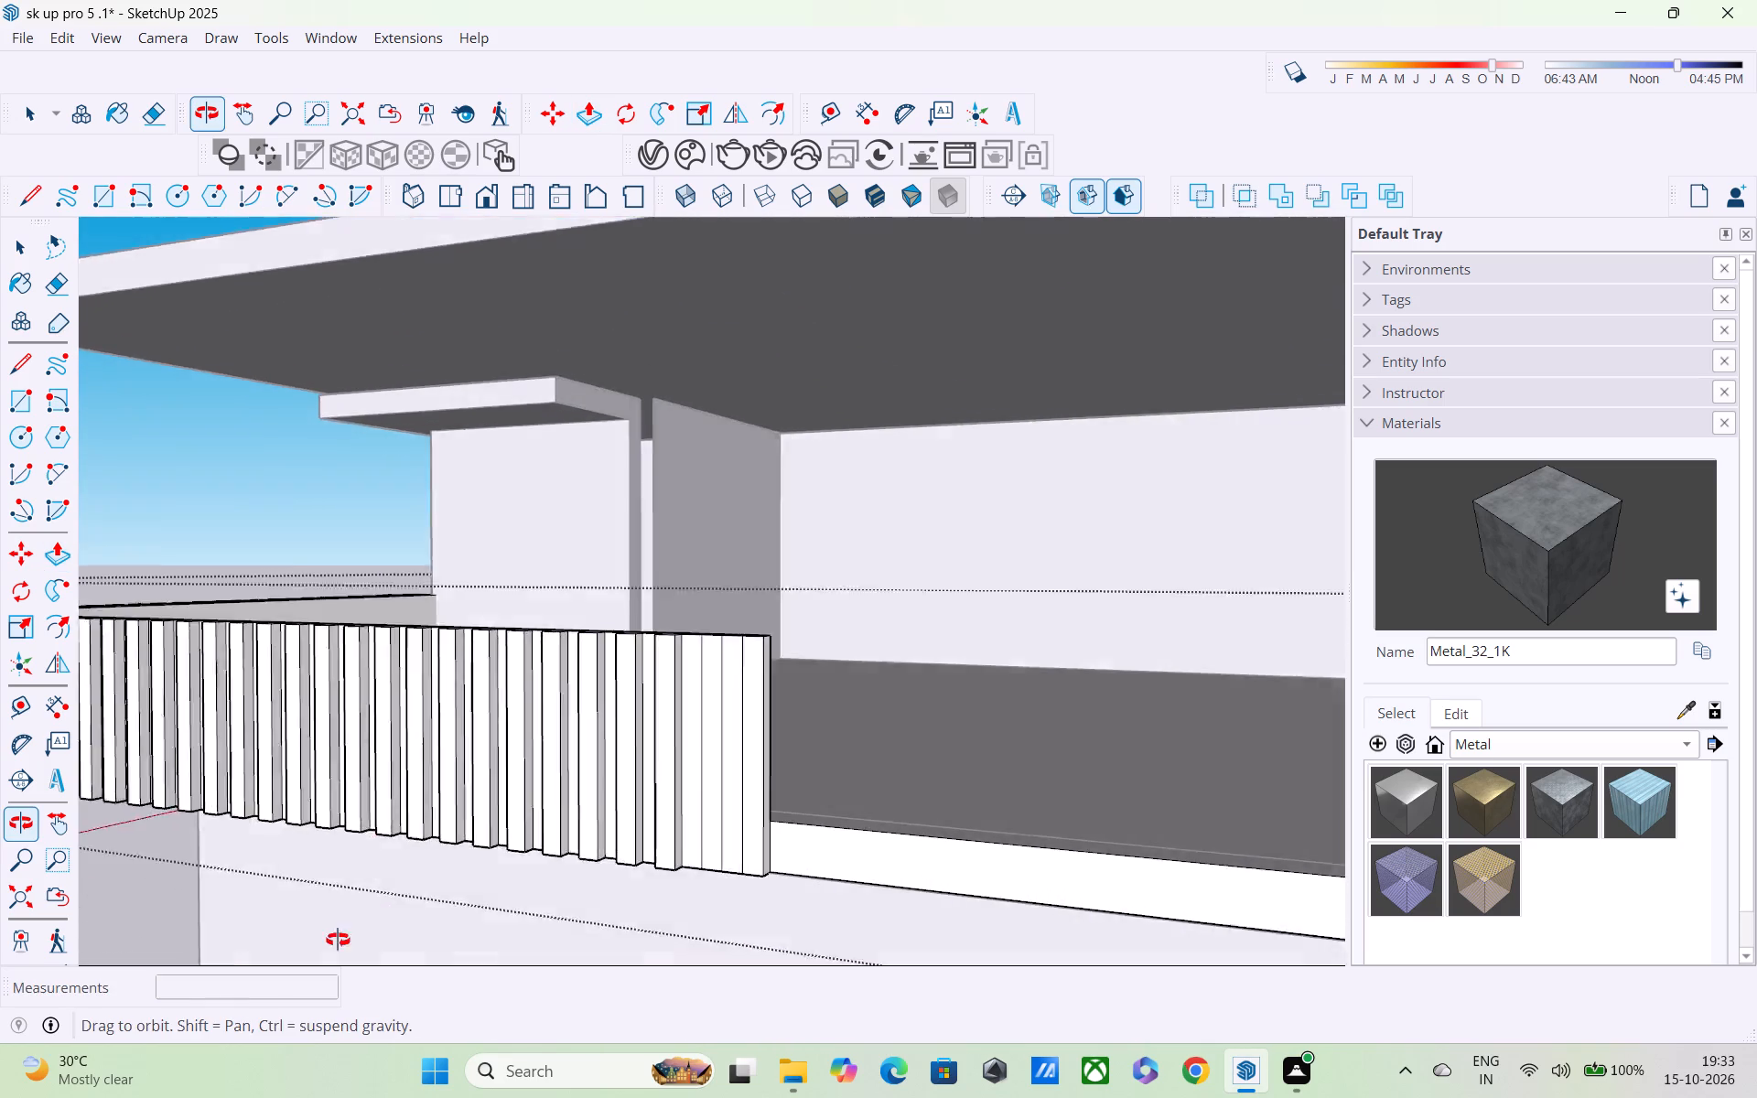
middle_click_drag(338, 940, 318, 934)
scroll(439, 861, "up", 3)
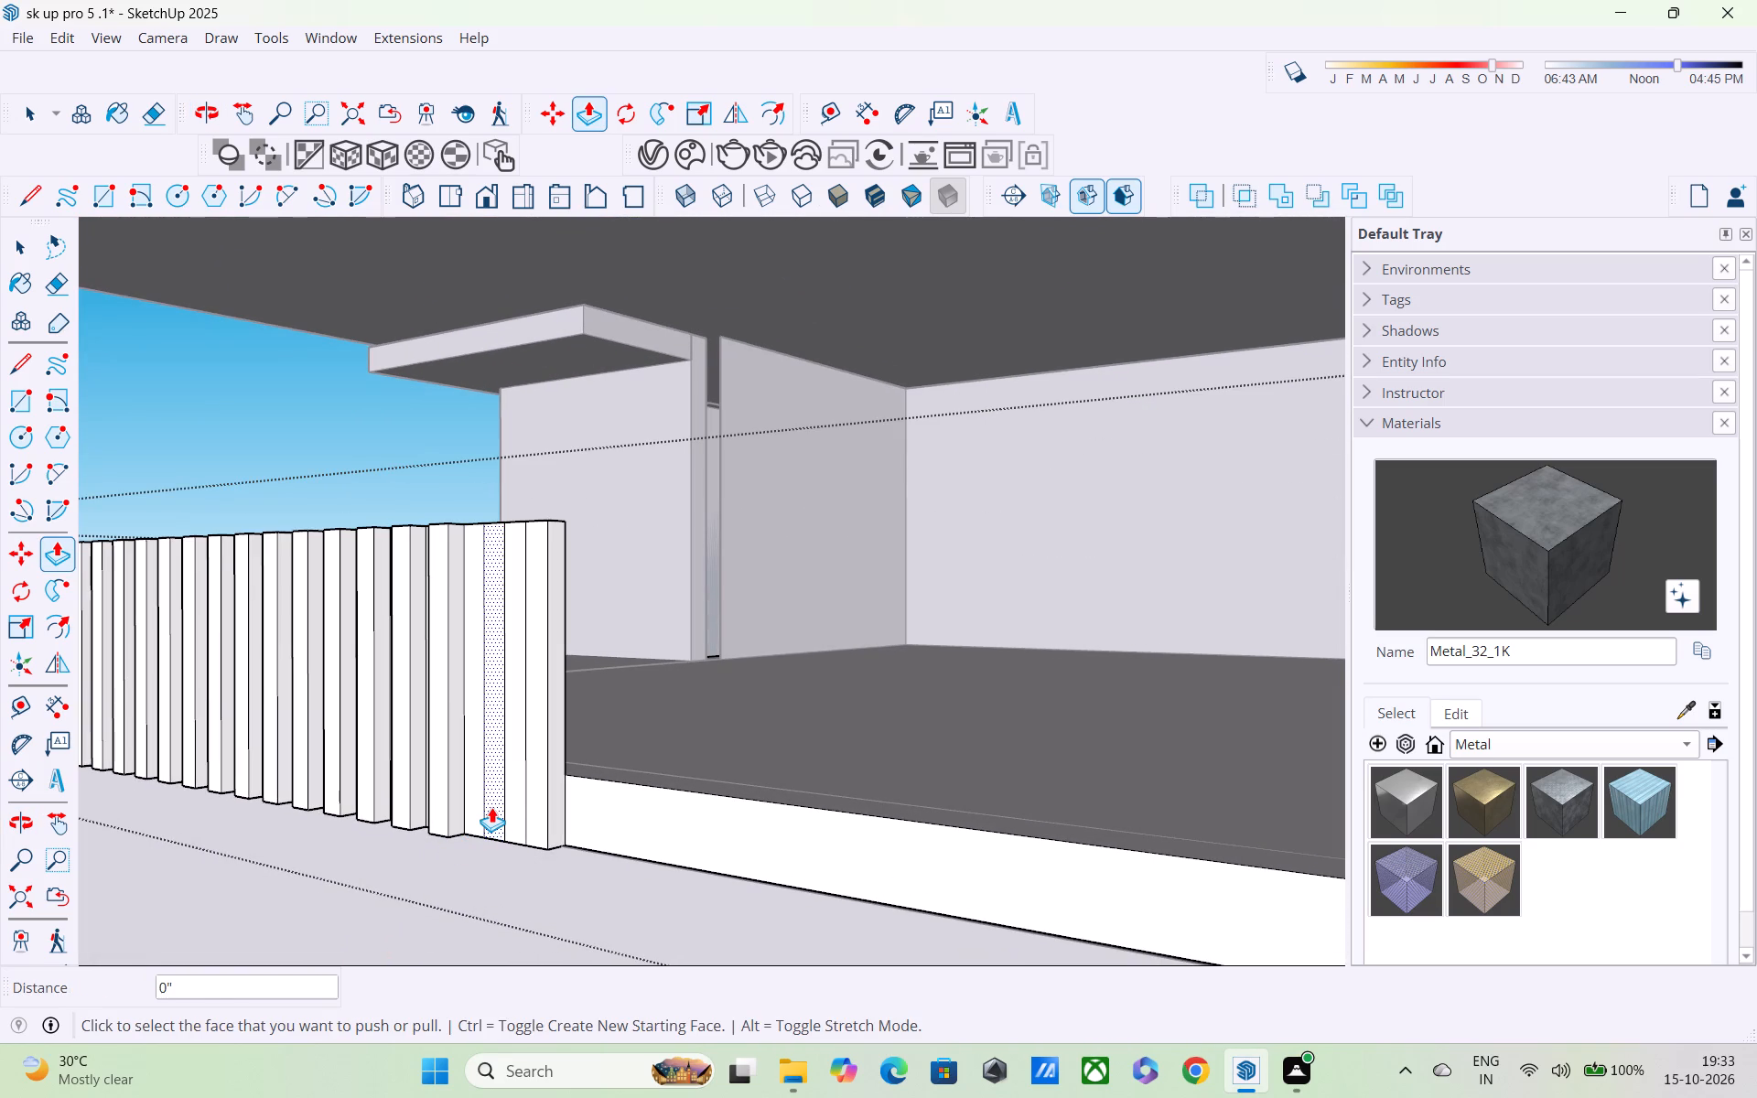
double_click(491, 807)
double_click(534, 813)
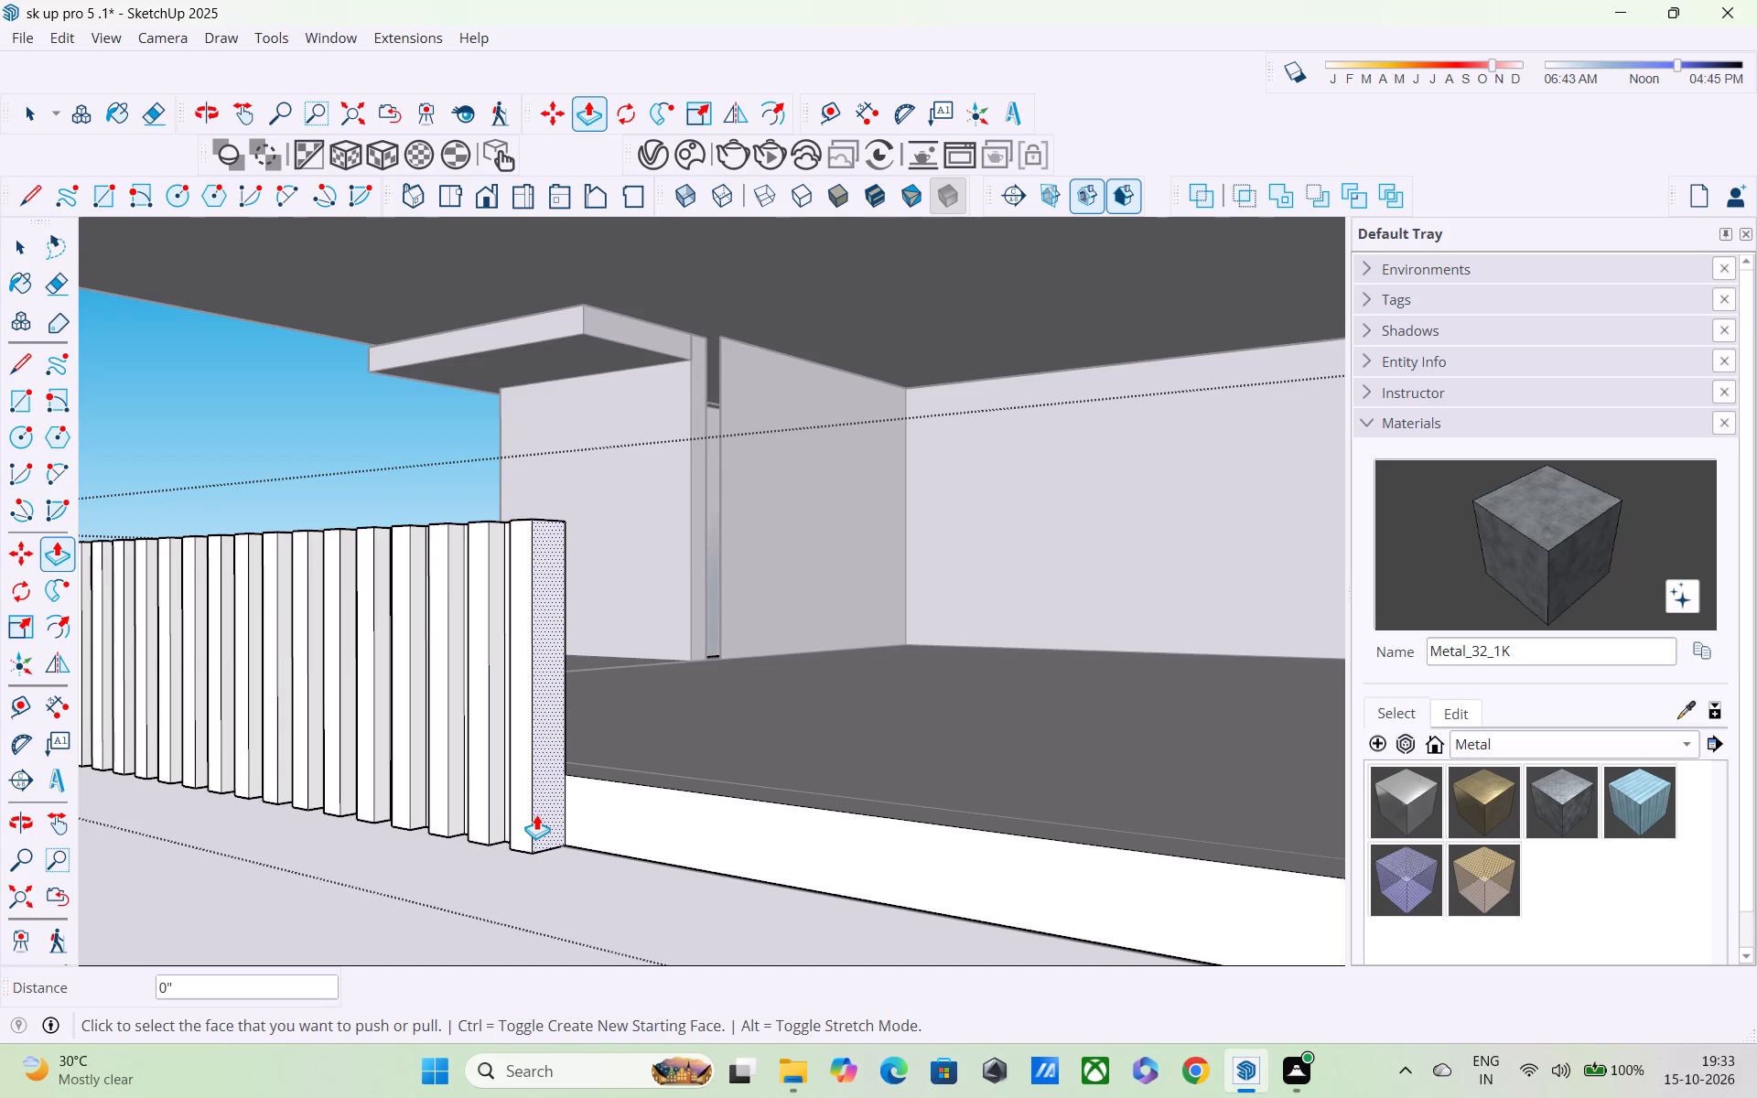
Push/Pull the front parapet's end slat beside the wall by -3".
scroll(536, 814, "down", 3)
middle_click_drag(559, 834, 829, 988)
scroll(829, 988, "up", 1)
scroll(738, 945, "down", 6)
middle_click_drag(637, 955, 746, 897)
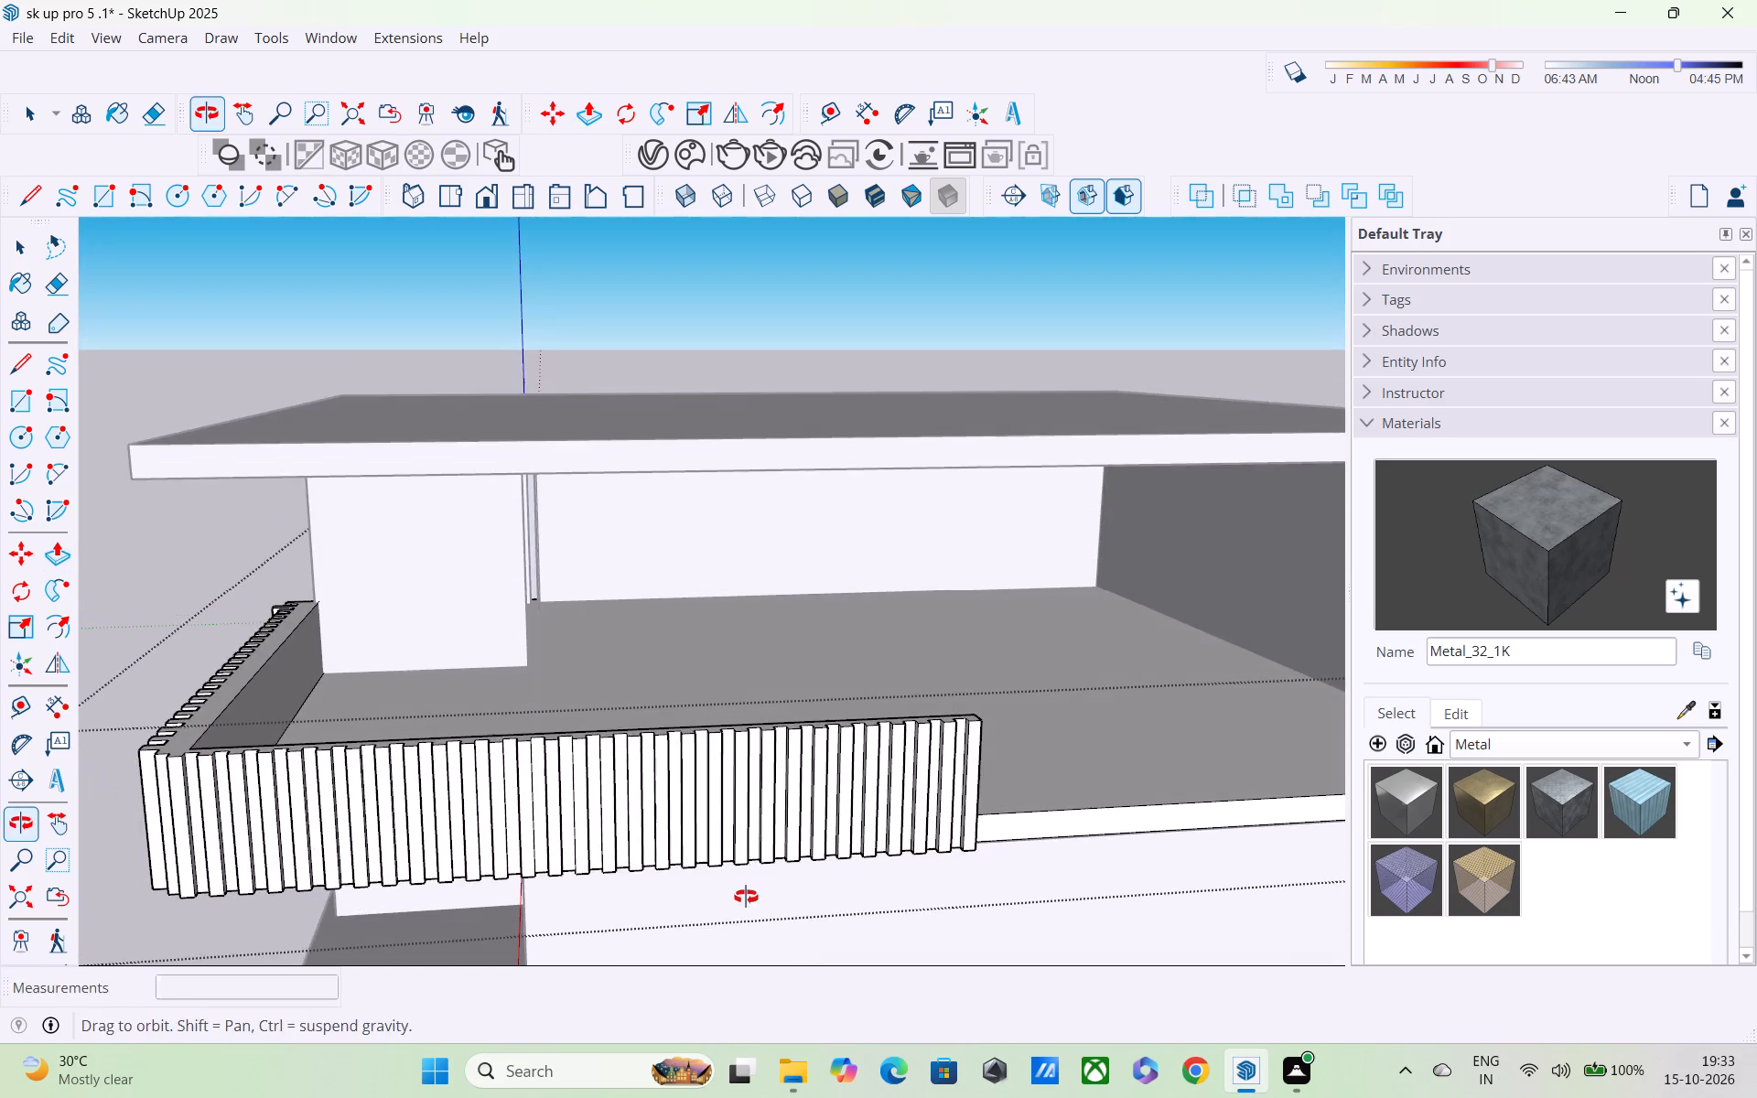
middle_click_drag(746, 897, 746, 896)
scroll(456, 867, "down", 2)
middle_click_drag(458, 868, 944, 853)
scroll(916, 800, "down", 4)
middle_click_drag(891, 856, 988, 792)
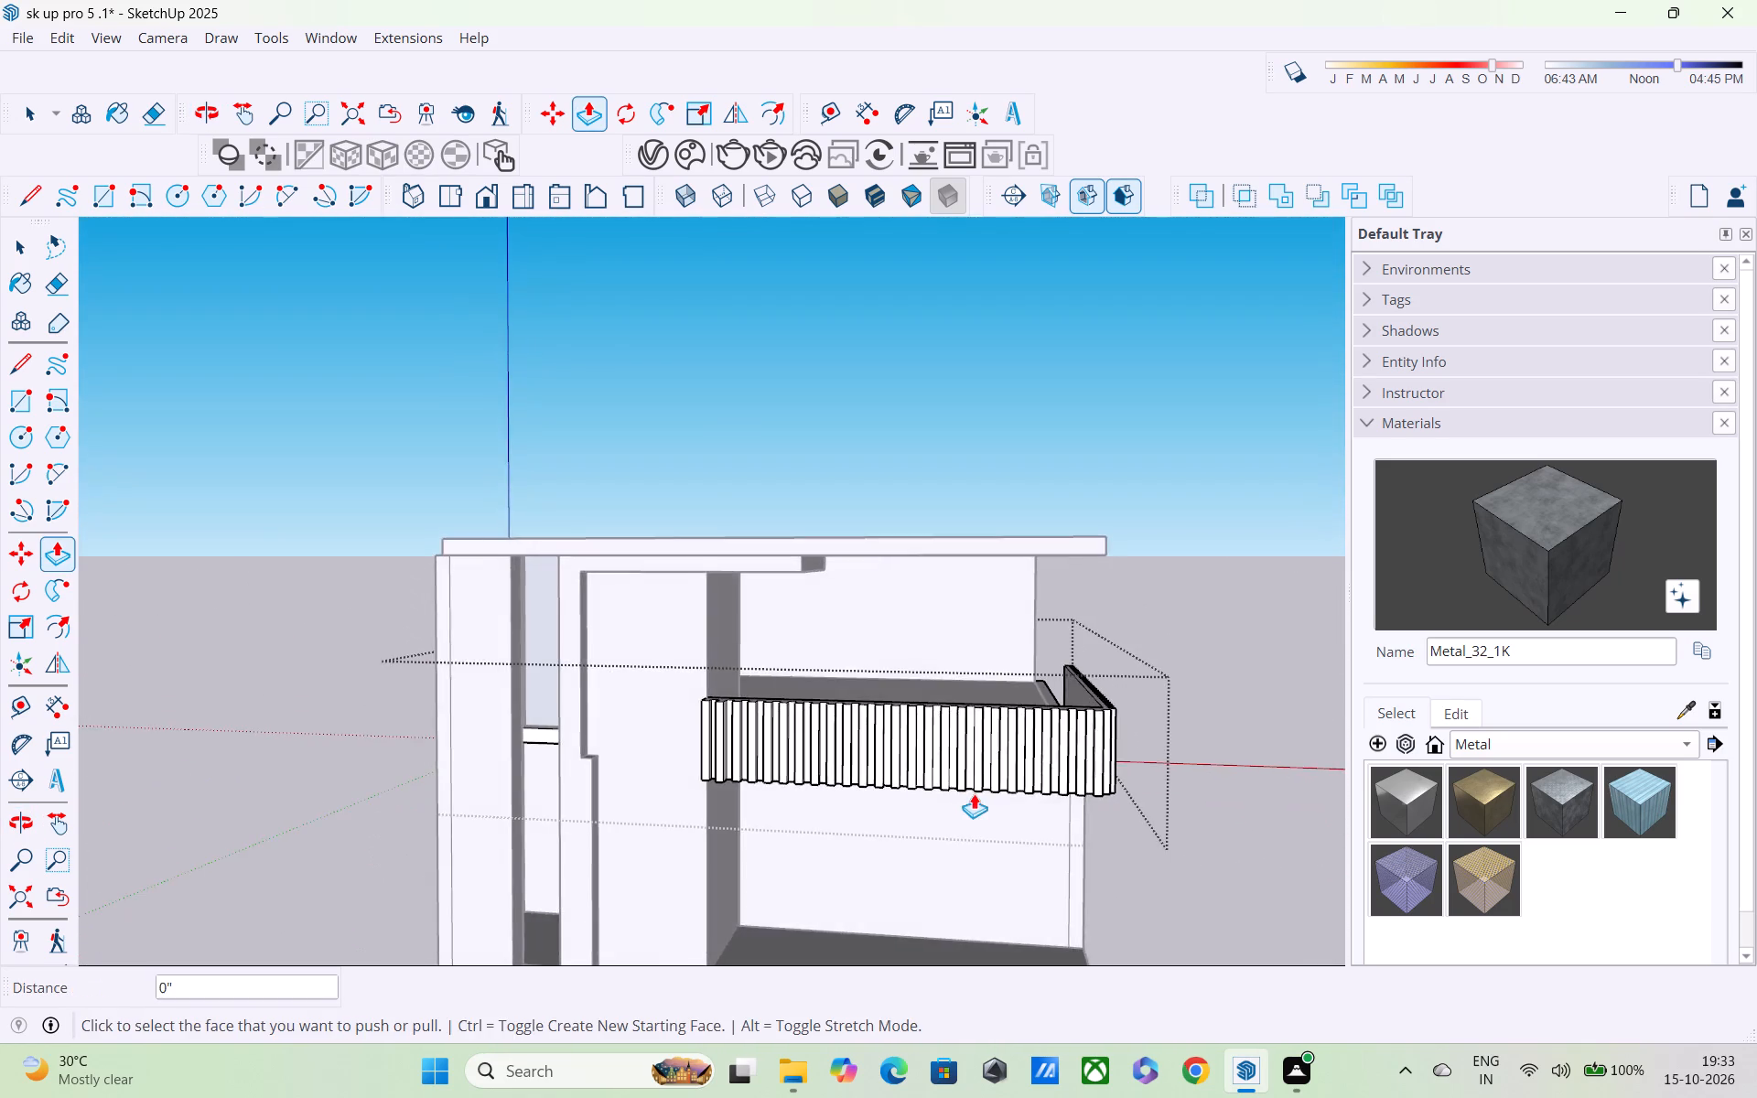
scroll(901, 797, "up", 3)
scroll(853, 803, "down", 1)
middle_click_drag(775, 812, 752, 737)
scroll(590, 727, "up", 3)
middle_click_drag(604, 735, 736, 857)
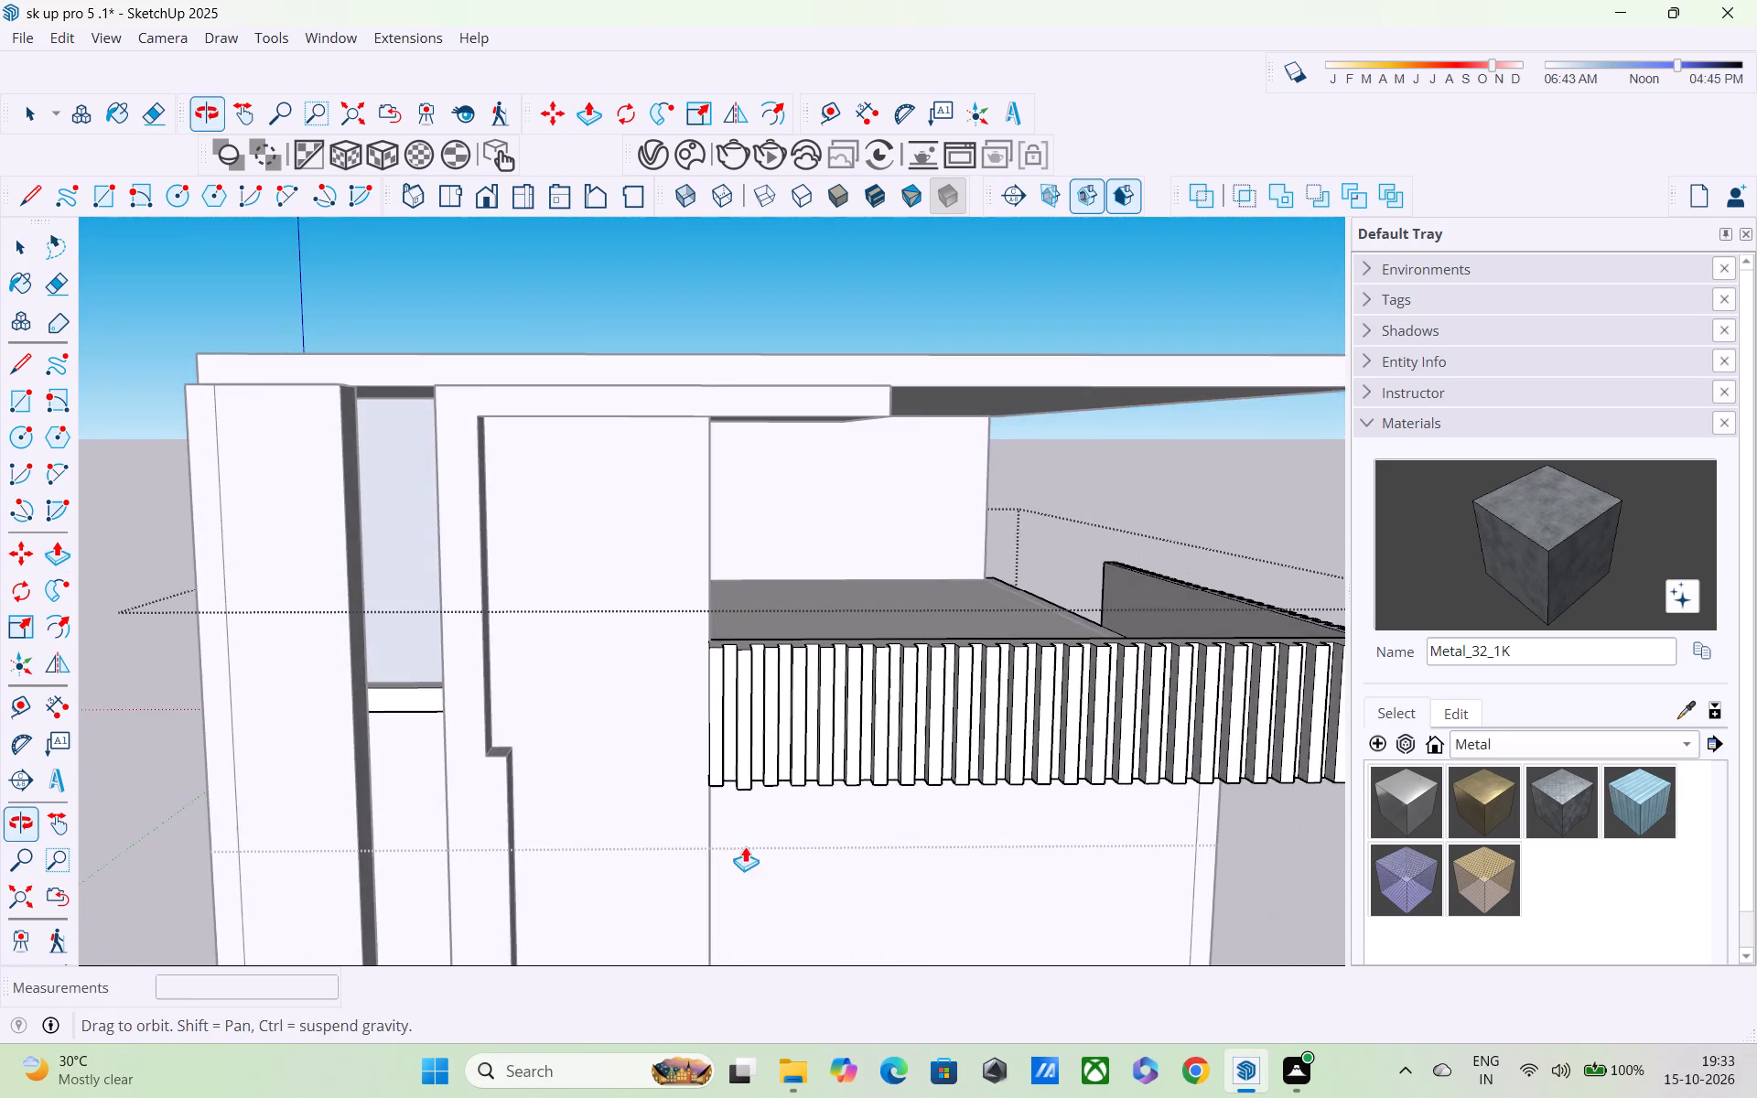
scroll(728, 753, "up", 2)
left_click(719, 727)
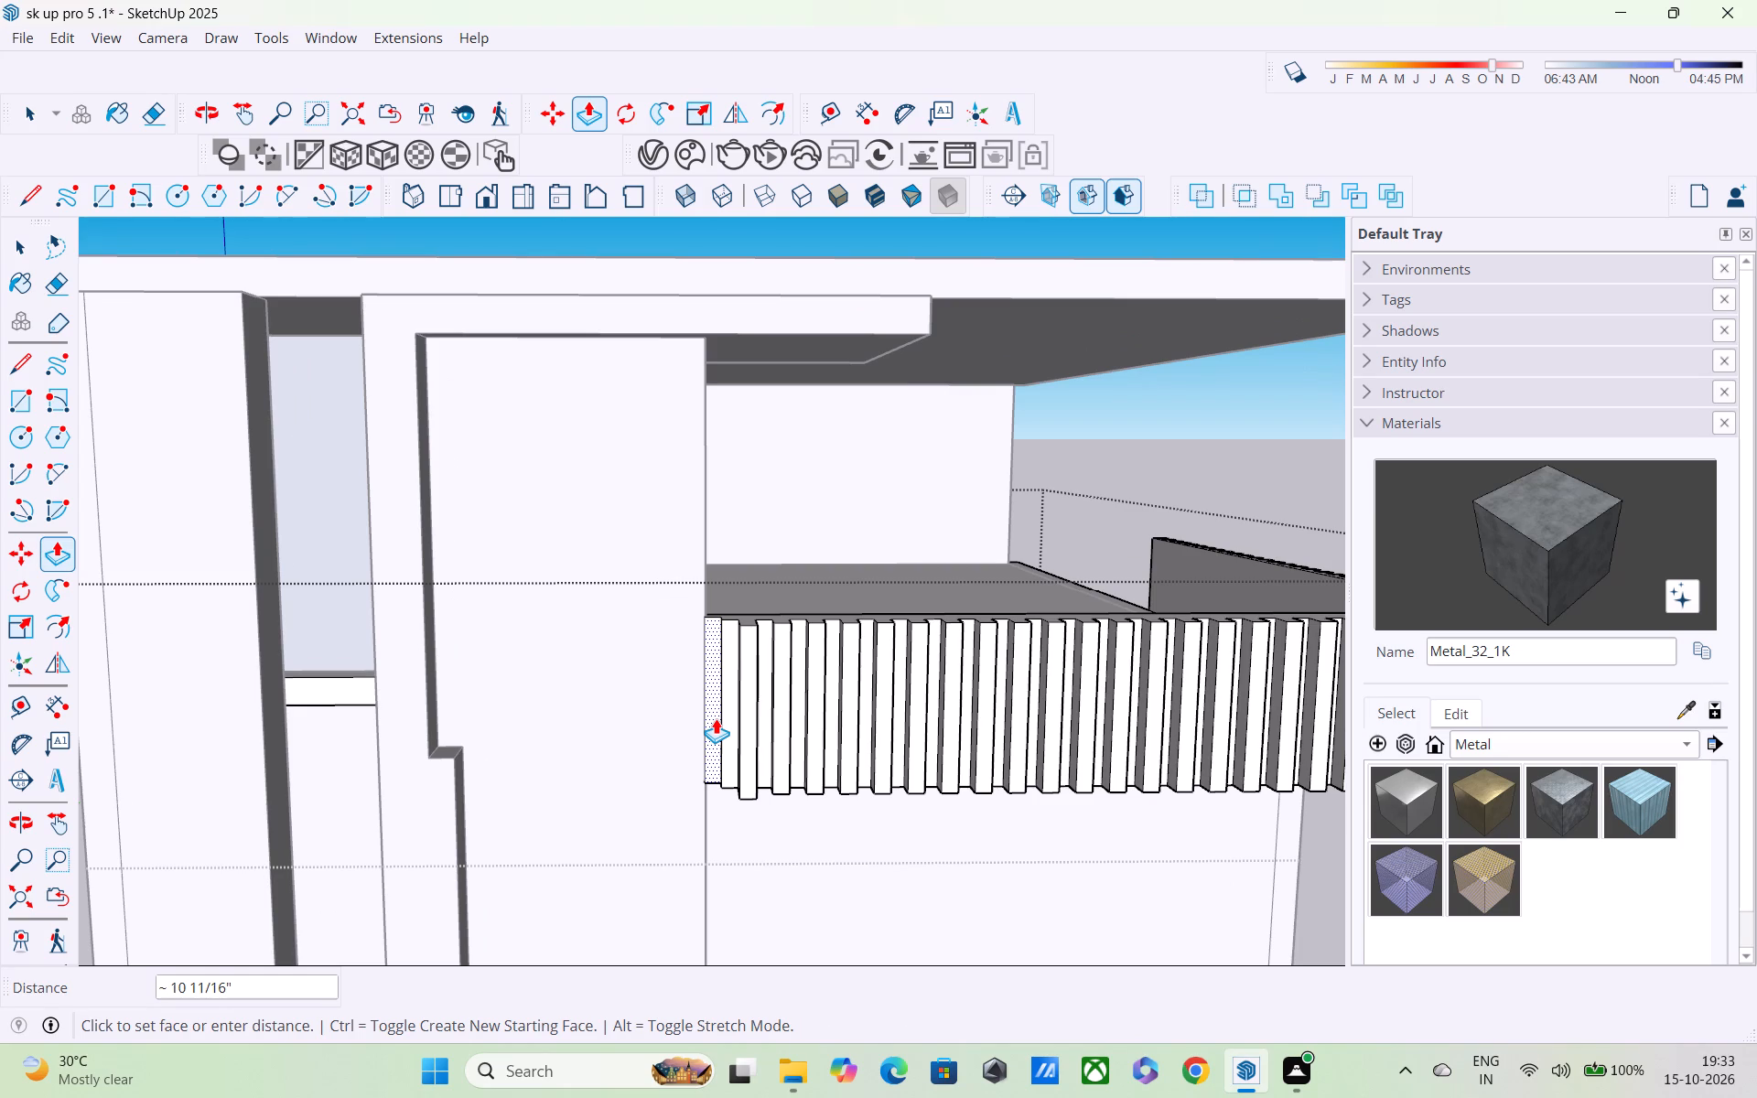
type("-3\"")
key("Return")
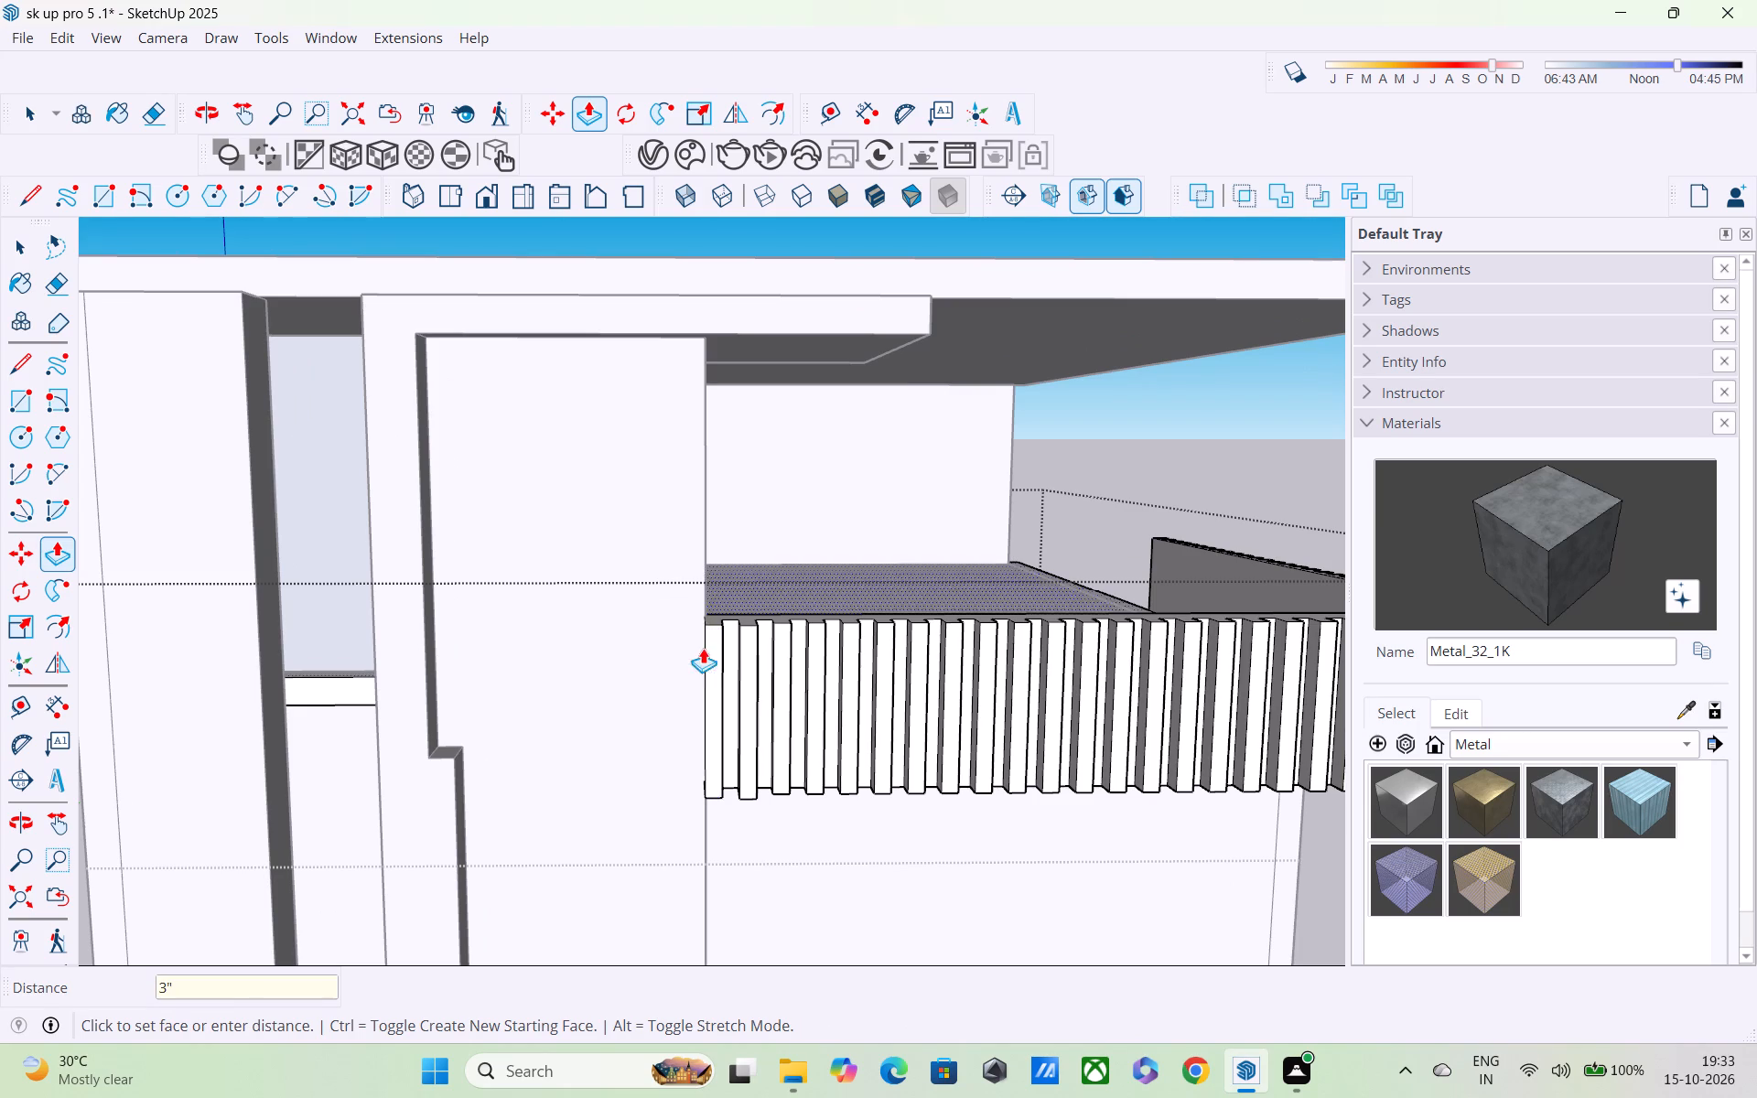
Push/Pull the second slat from the wall on the front parapet inward 3".
middle_click_drag(720, 662, 830, 781)
scroll(772, 609, "up", 2)
middle_click_drag(772, 636, 818, 746)
scroll(790, 673, "up", 1)
scroll(814, 753, "up", 3)
left_click(814, 746)
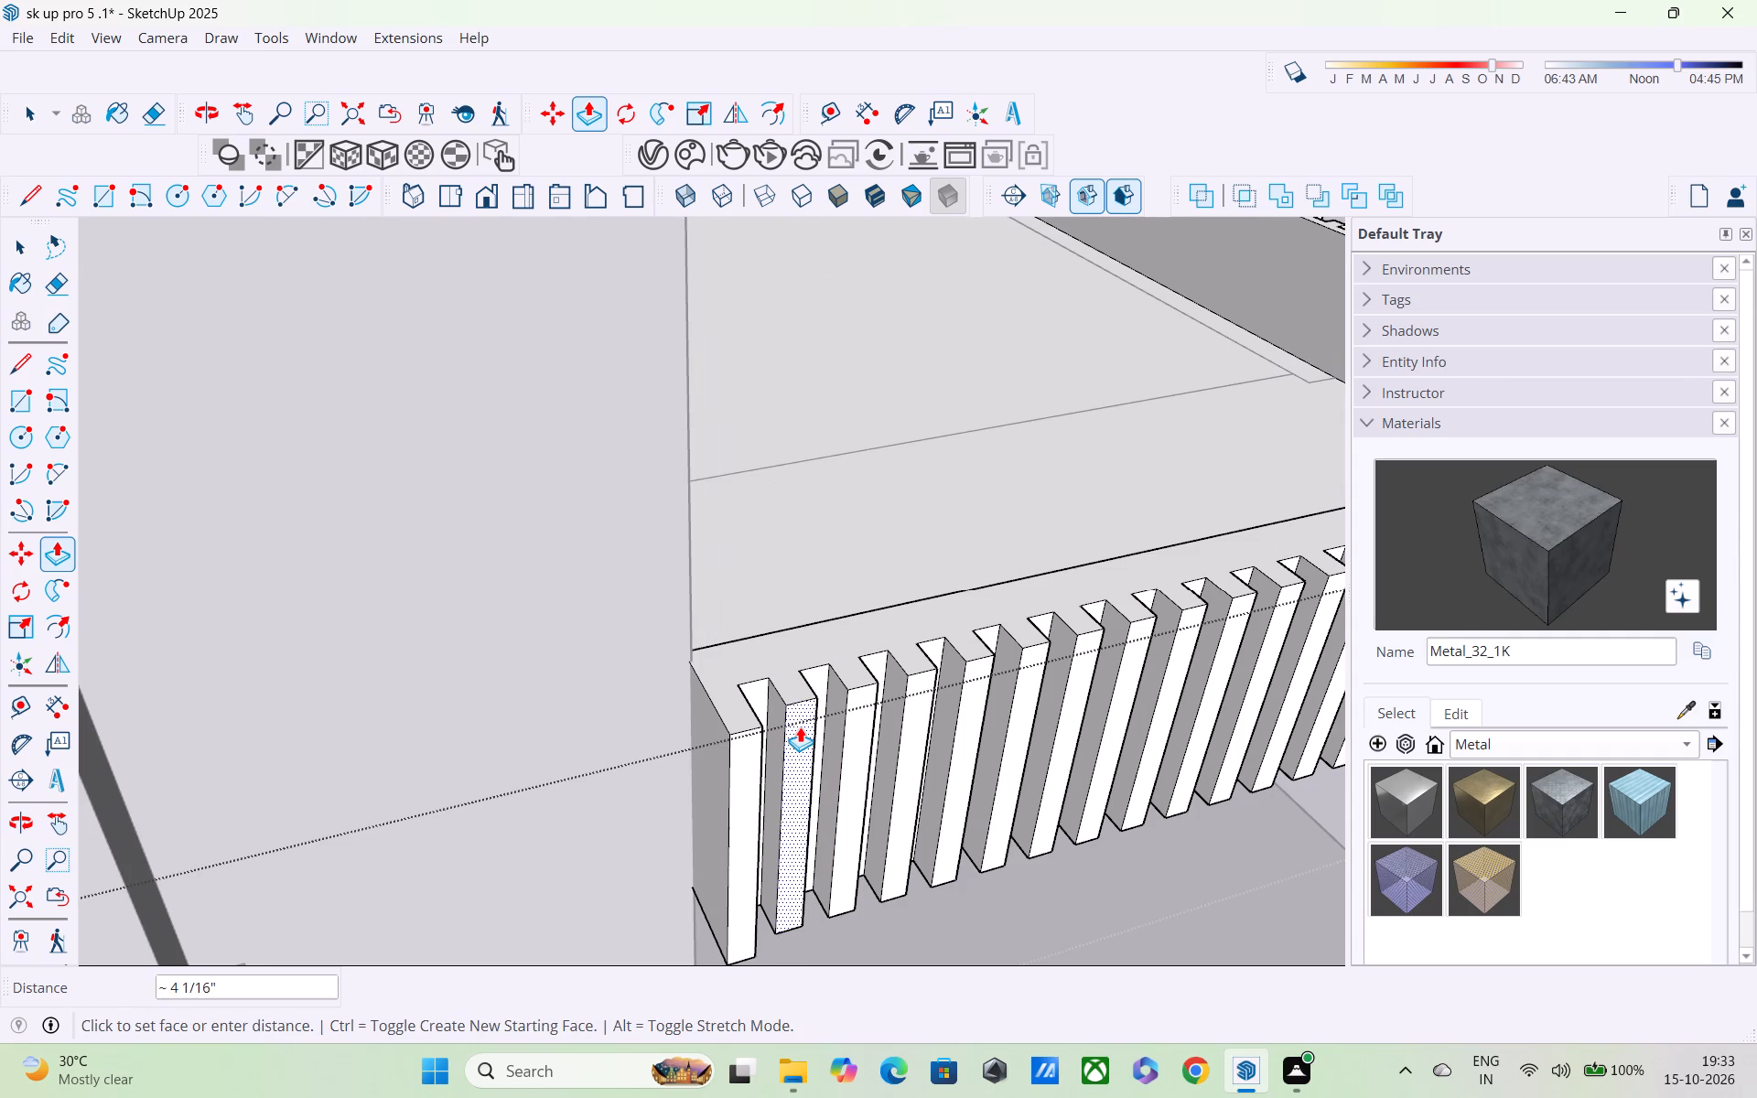
key("3")
key("shift+quotedbl")
key("Return")
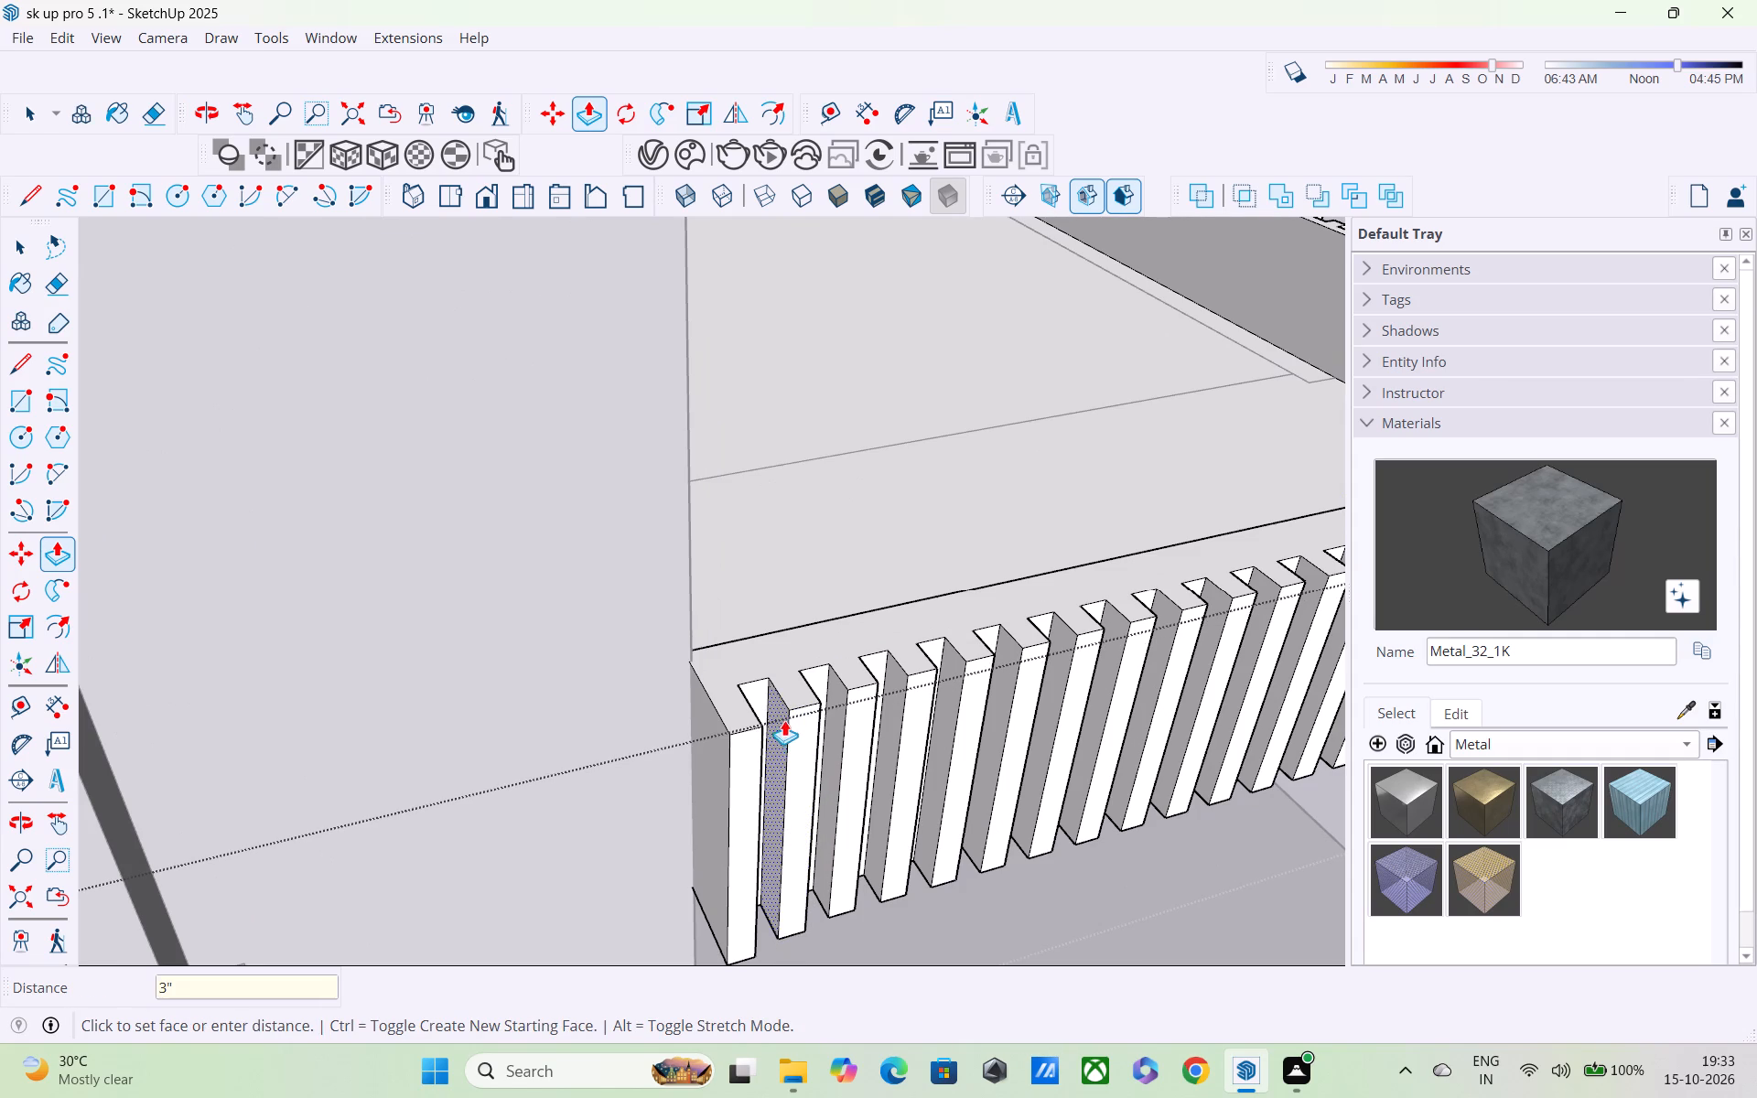
Push/Pull the second front slat from the wall a further 3" inward, entering the distance as -3".
middle_click_drag(784, 720, 825, 845)
scroll(812, 791, "up", 4)
left_click(801, 692)
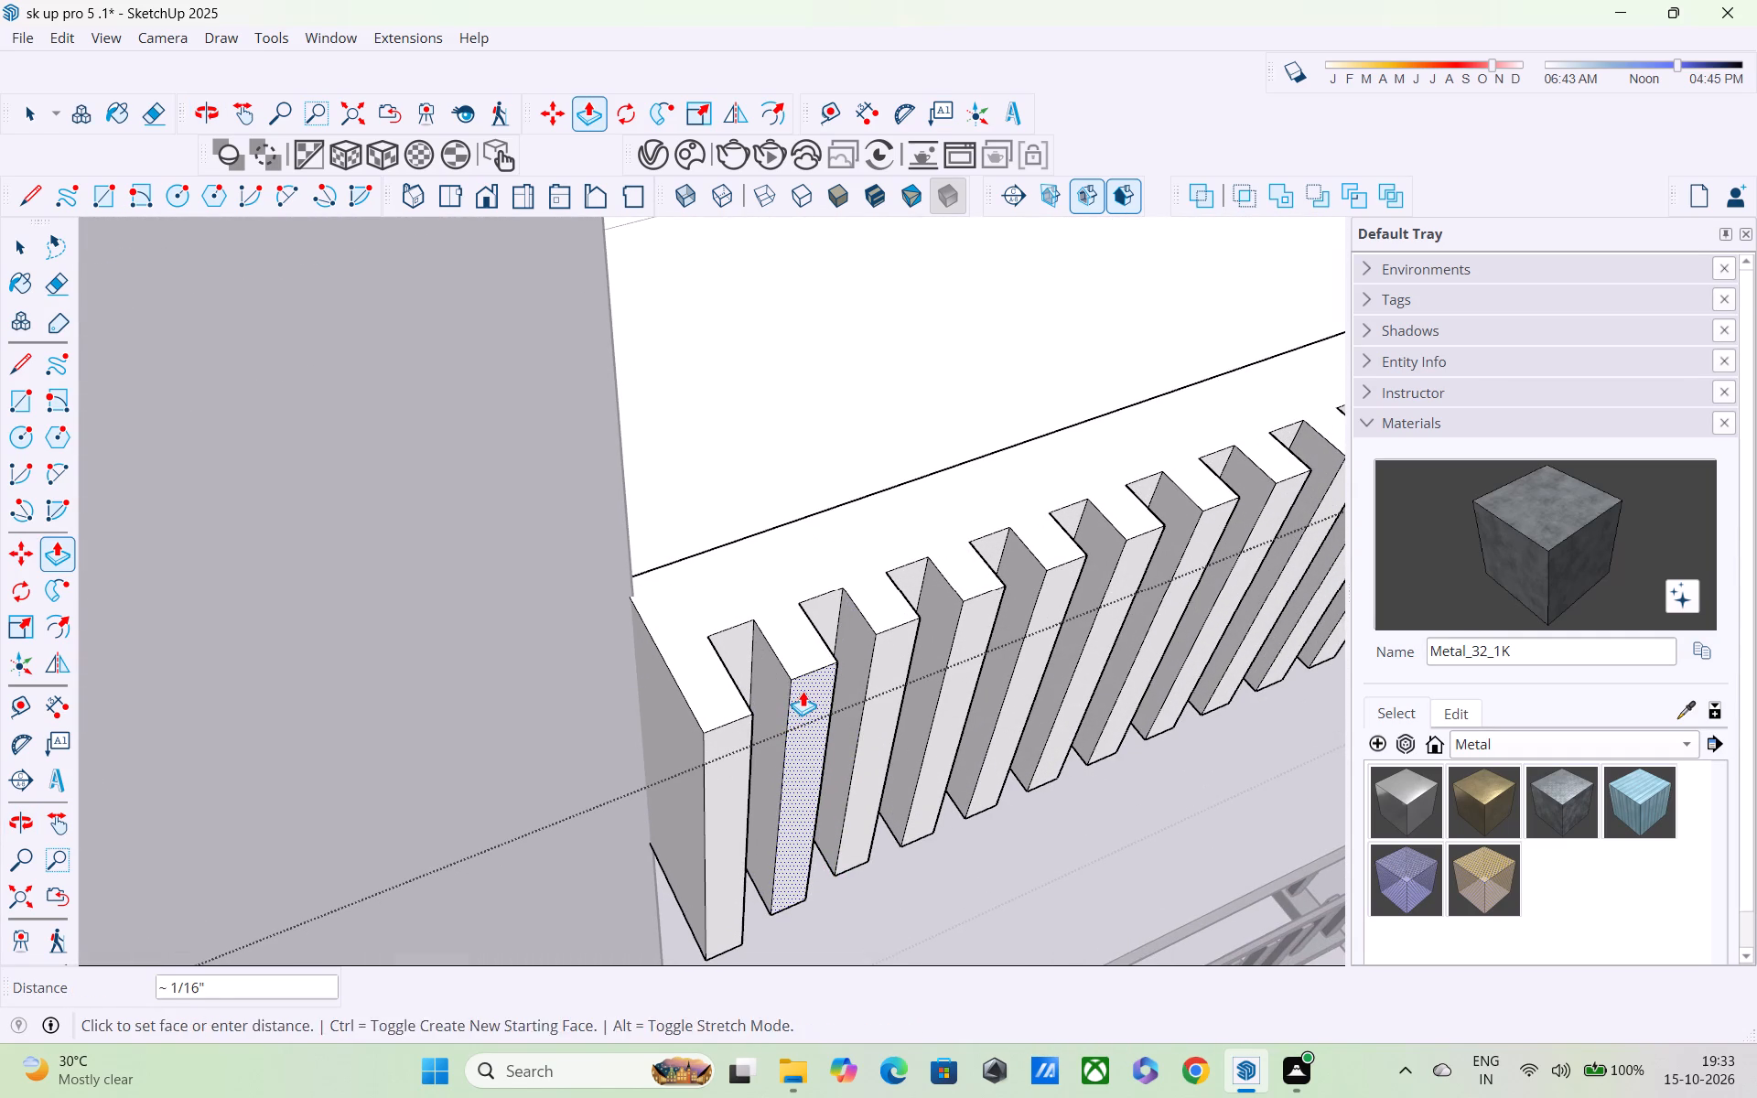
left_click(814, 713)
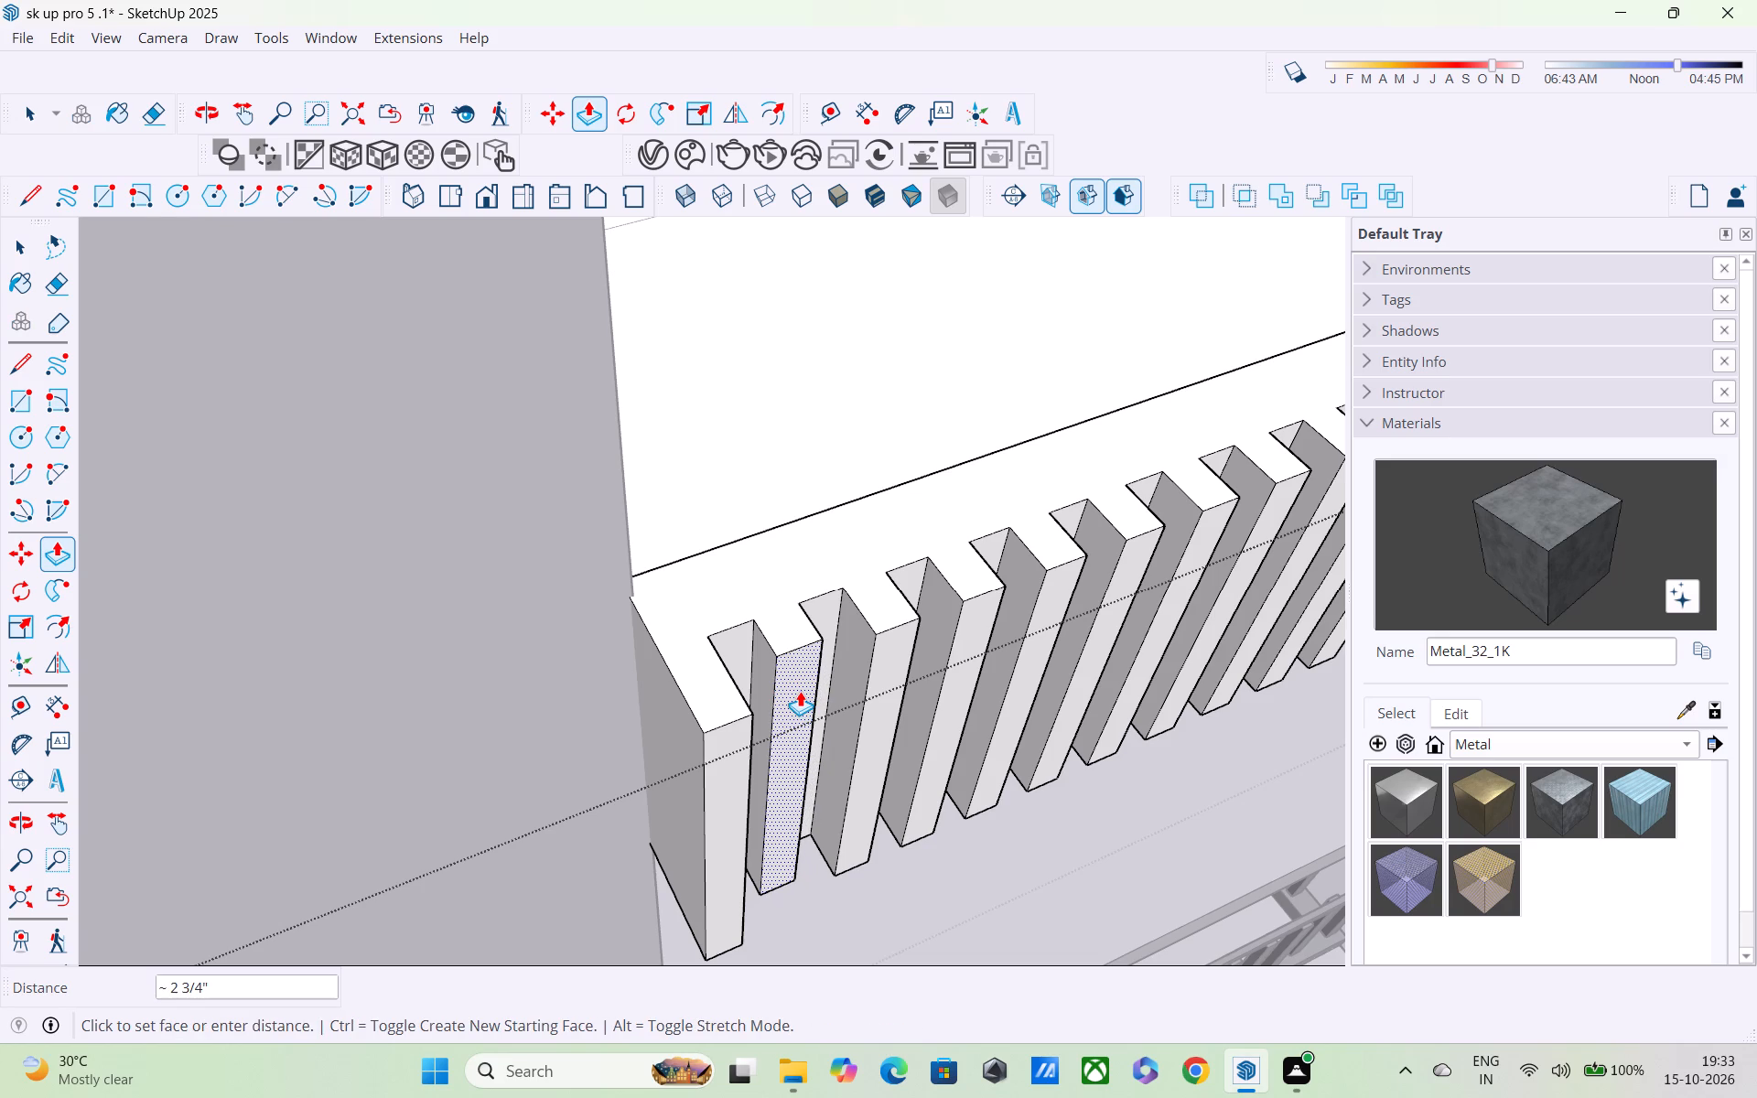
type("-3")
key("shift+Return")
key("shift+quotedbl")
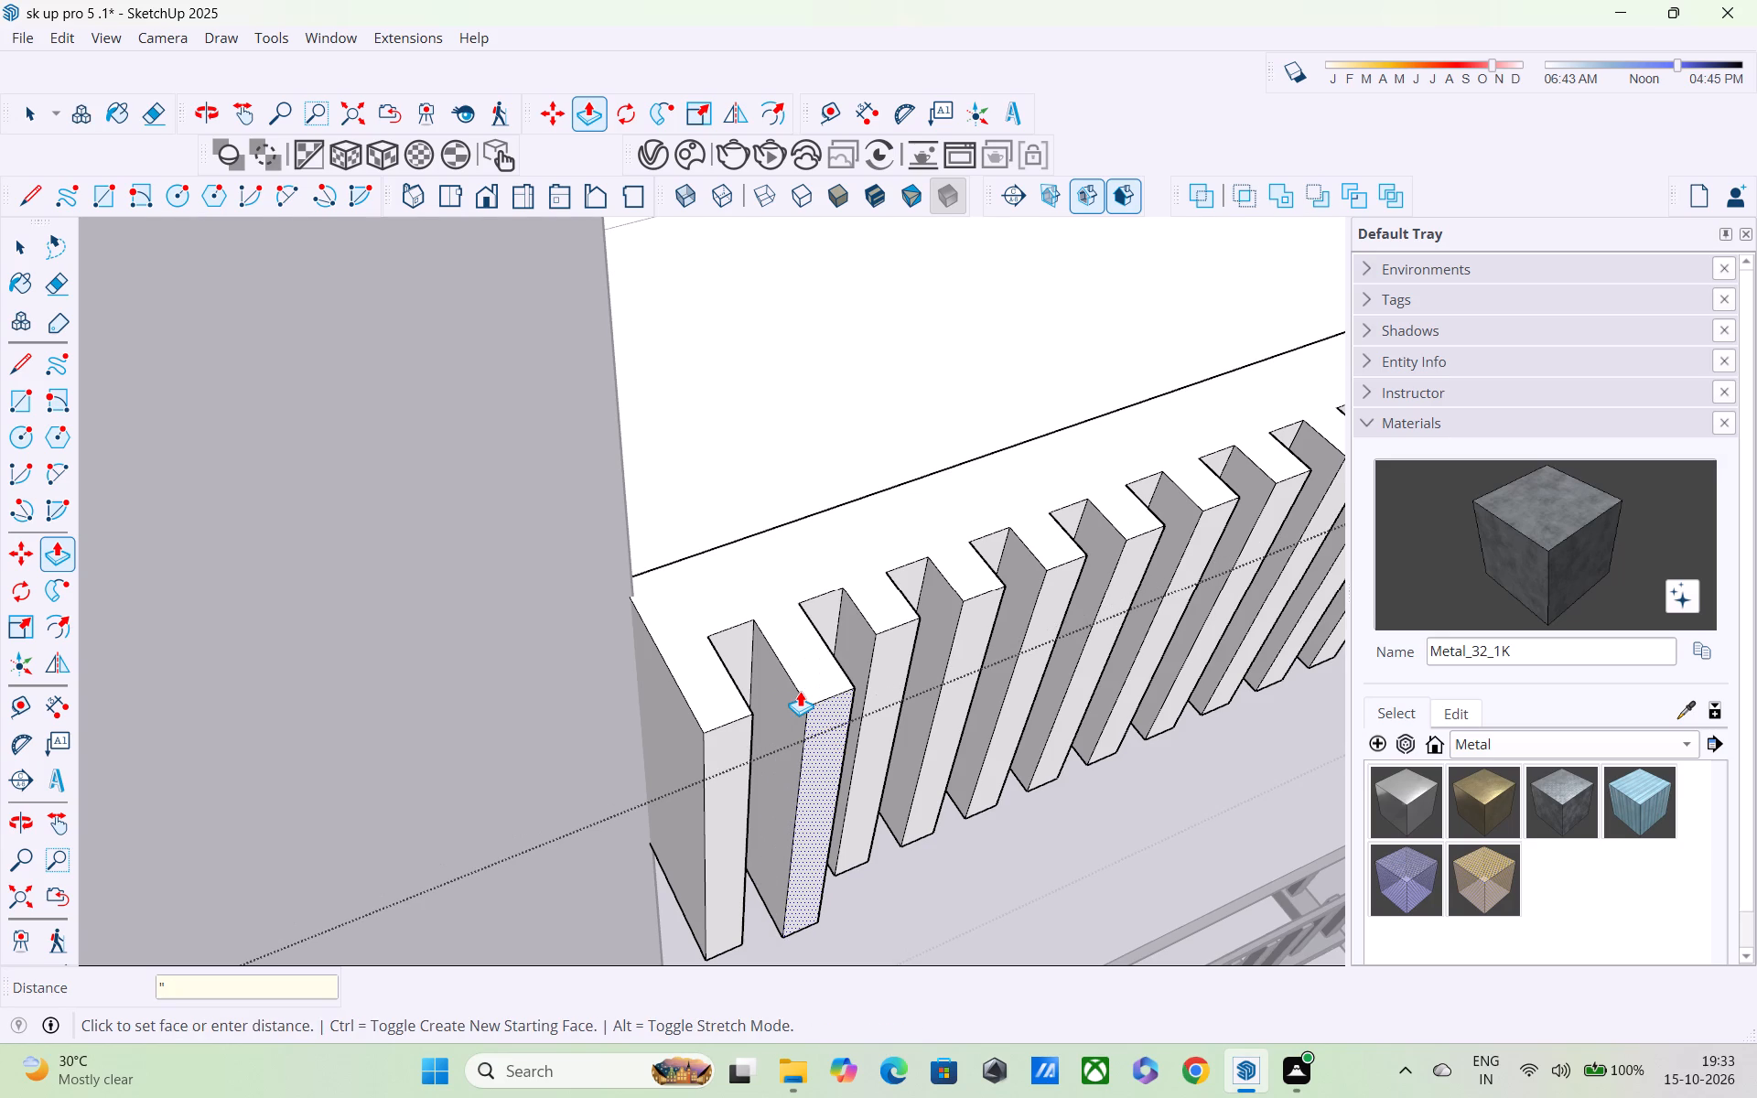
key("BackSpace")
key("minus")
key("3")
key("shift+quotedbl")
key("Return")
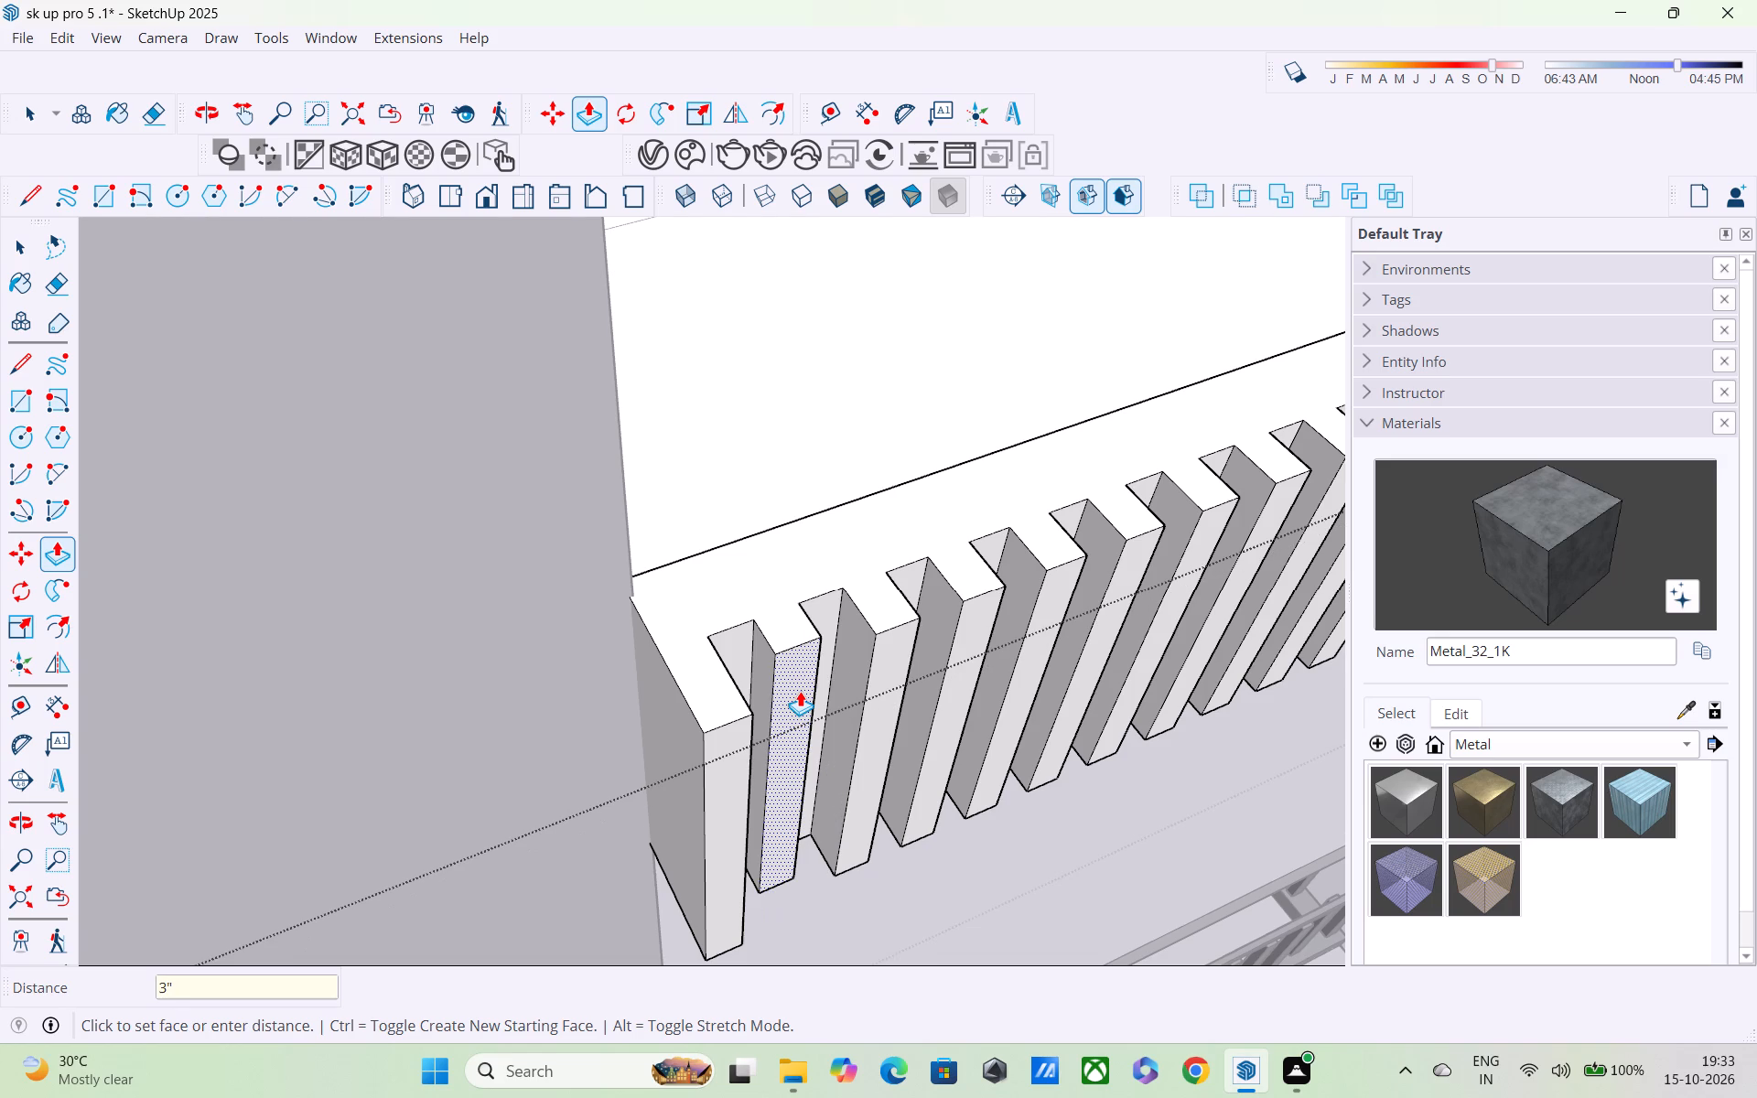
Repeat the 3" inward Push/Pull on the end slat beside the wall and on the third to ninth front slats.
double_click(733, 815)
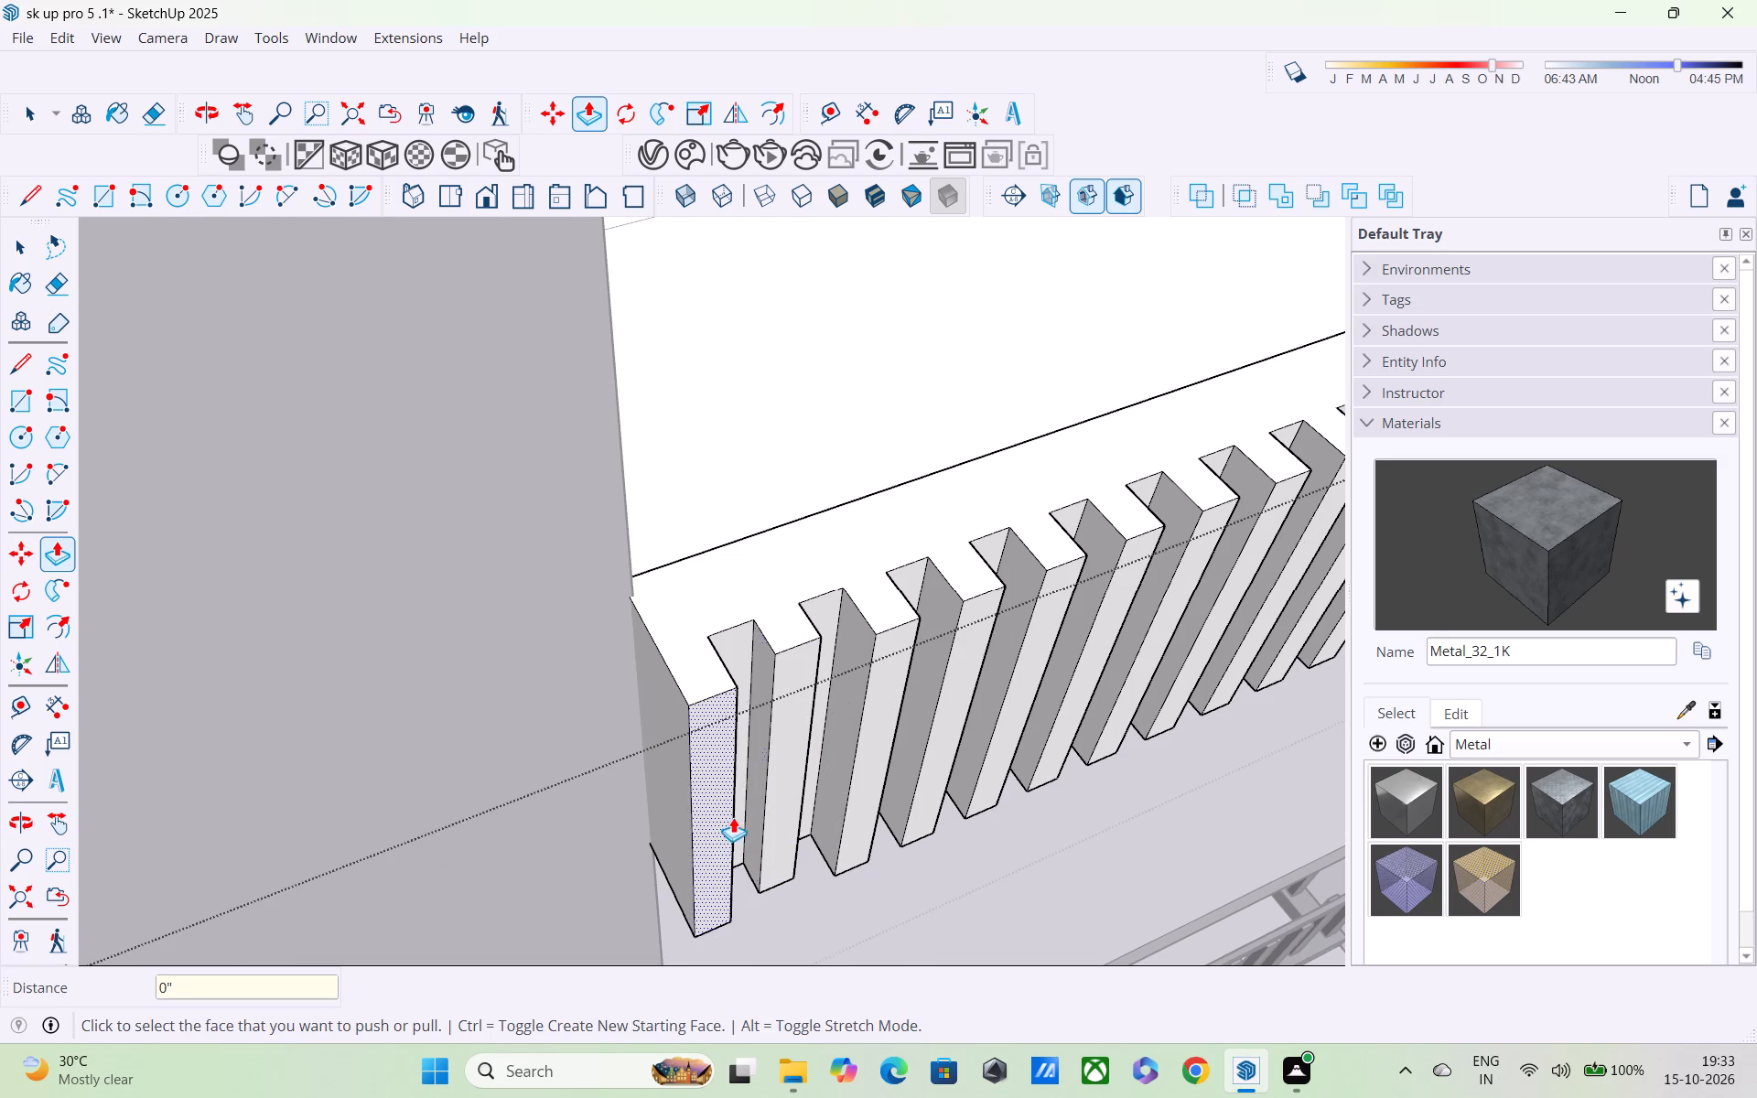
double_click(887, 722)
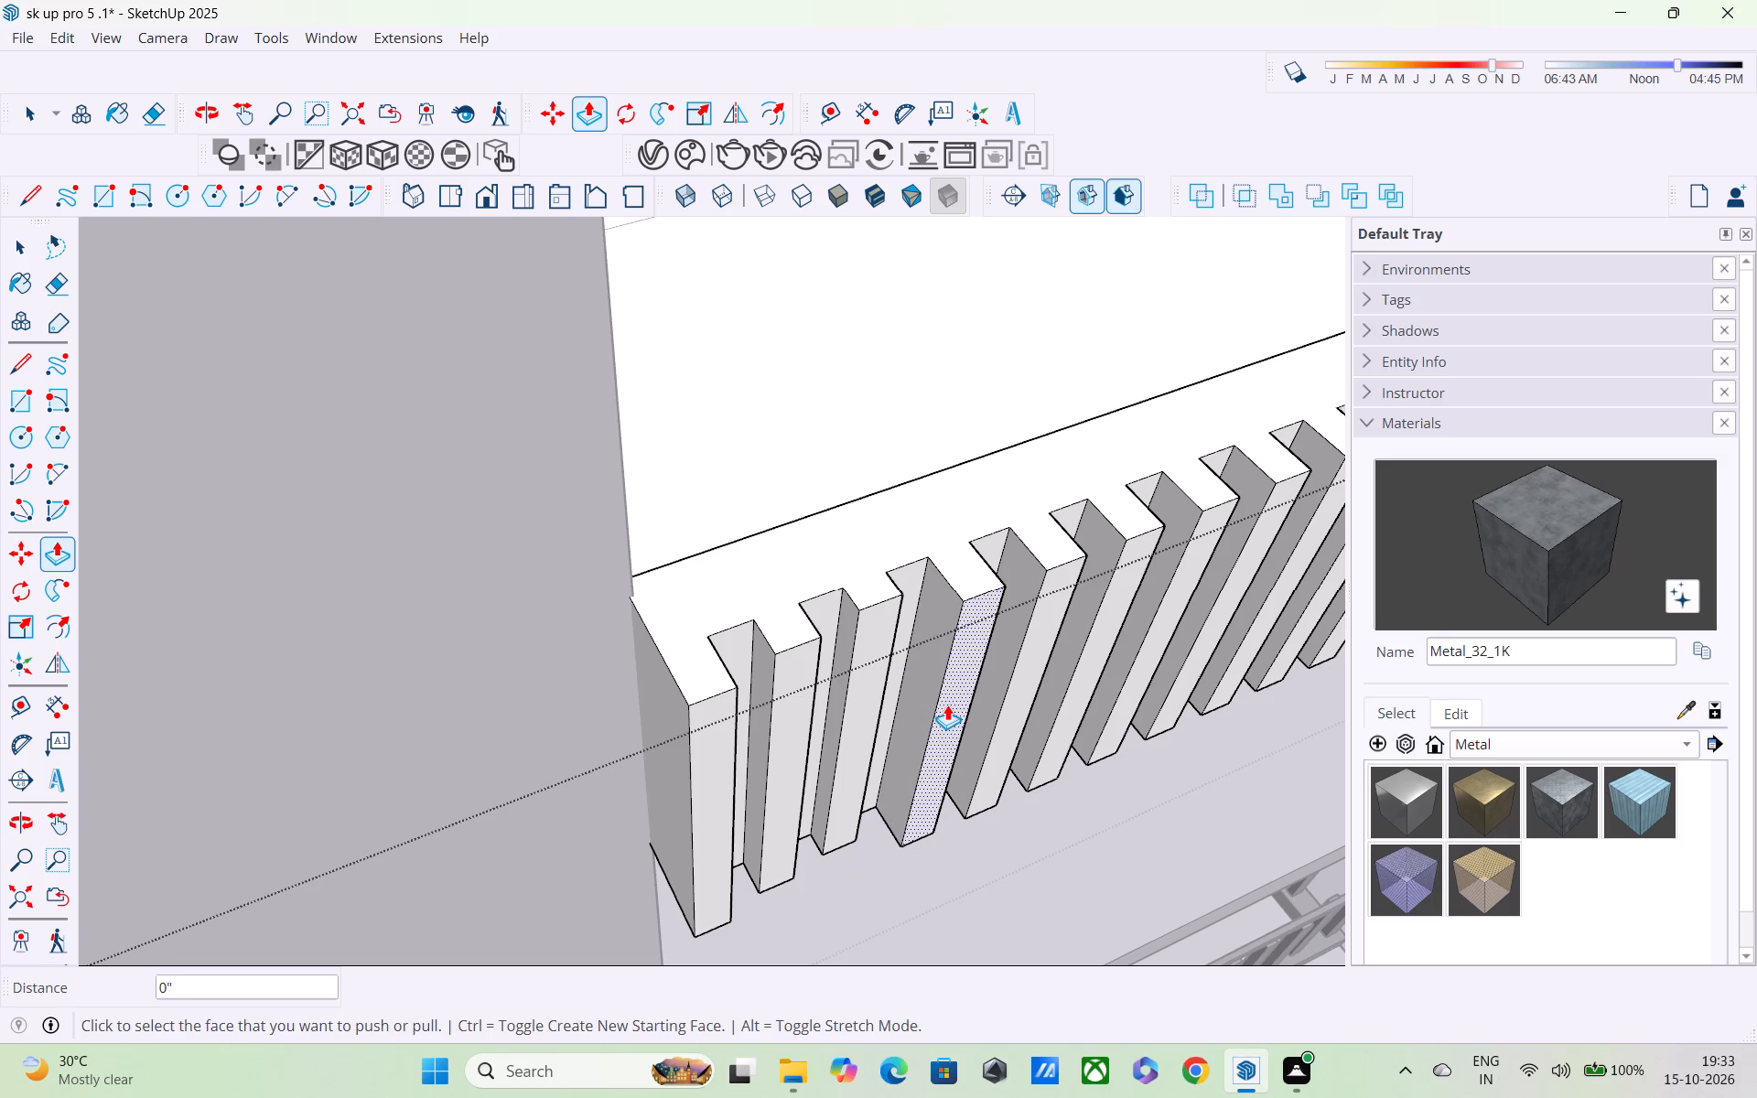
double_click(947, 705)
double_click(1041, 675)
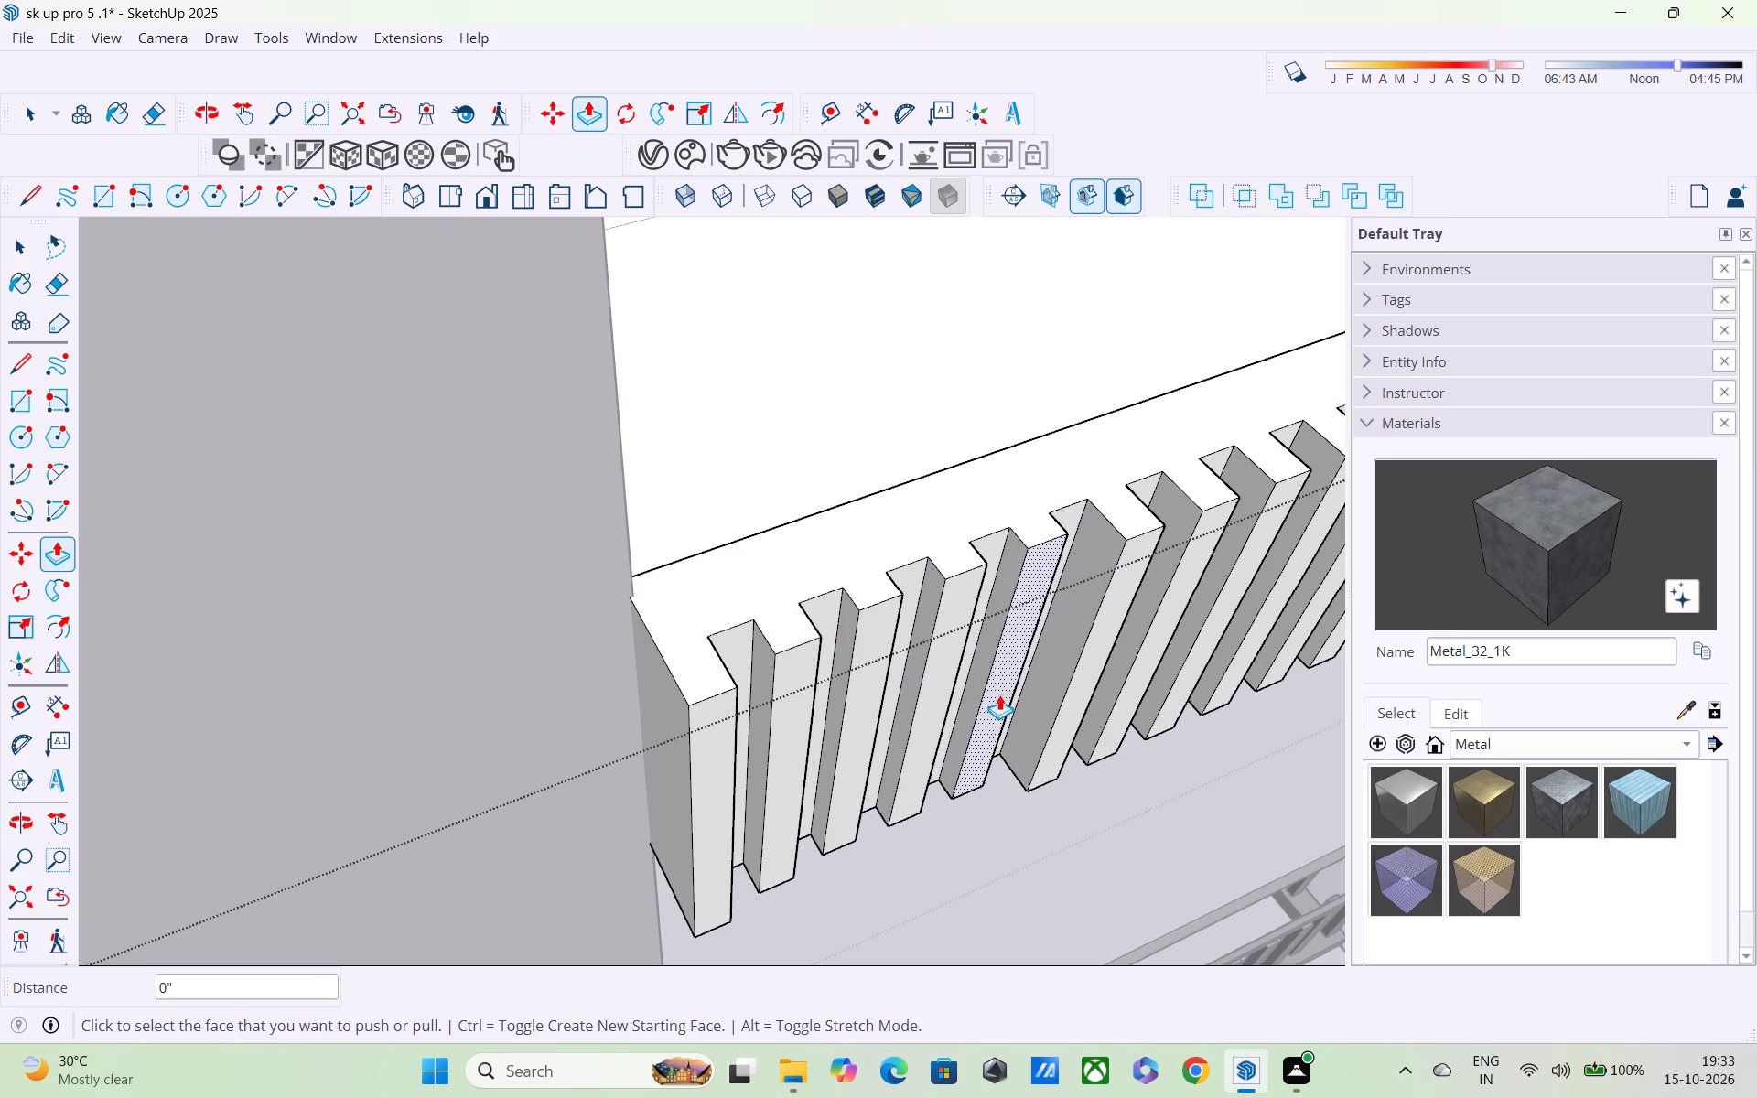
middle_click_drag(641, 802, 272, 804, "shift")
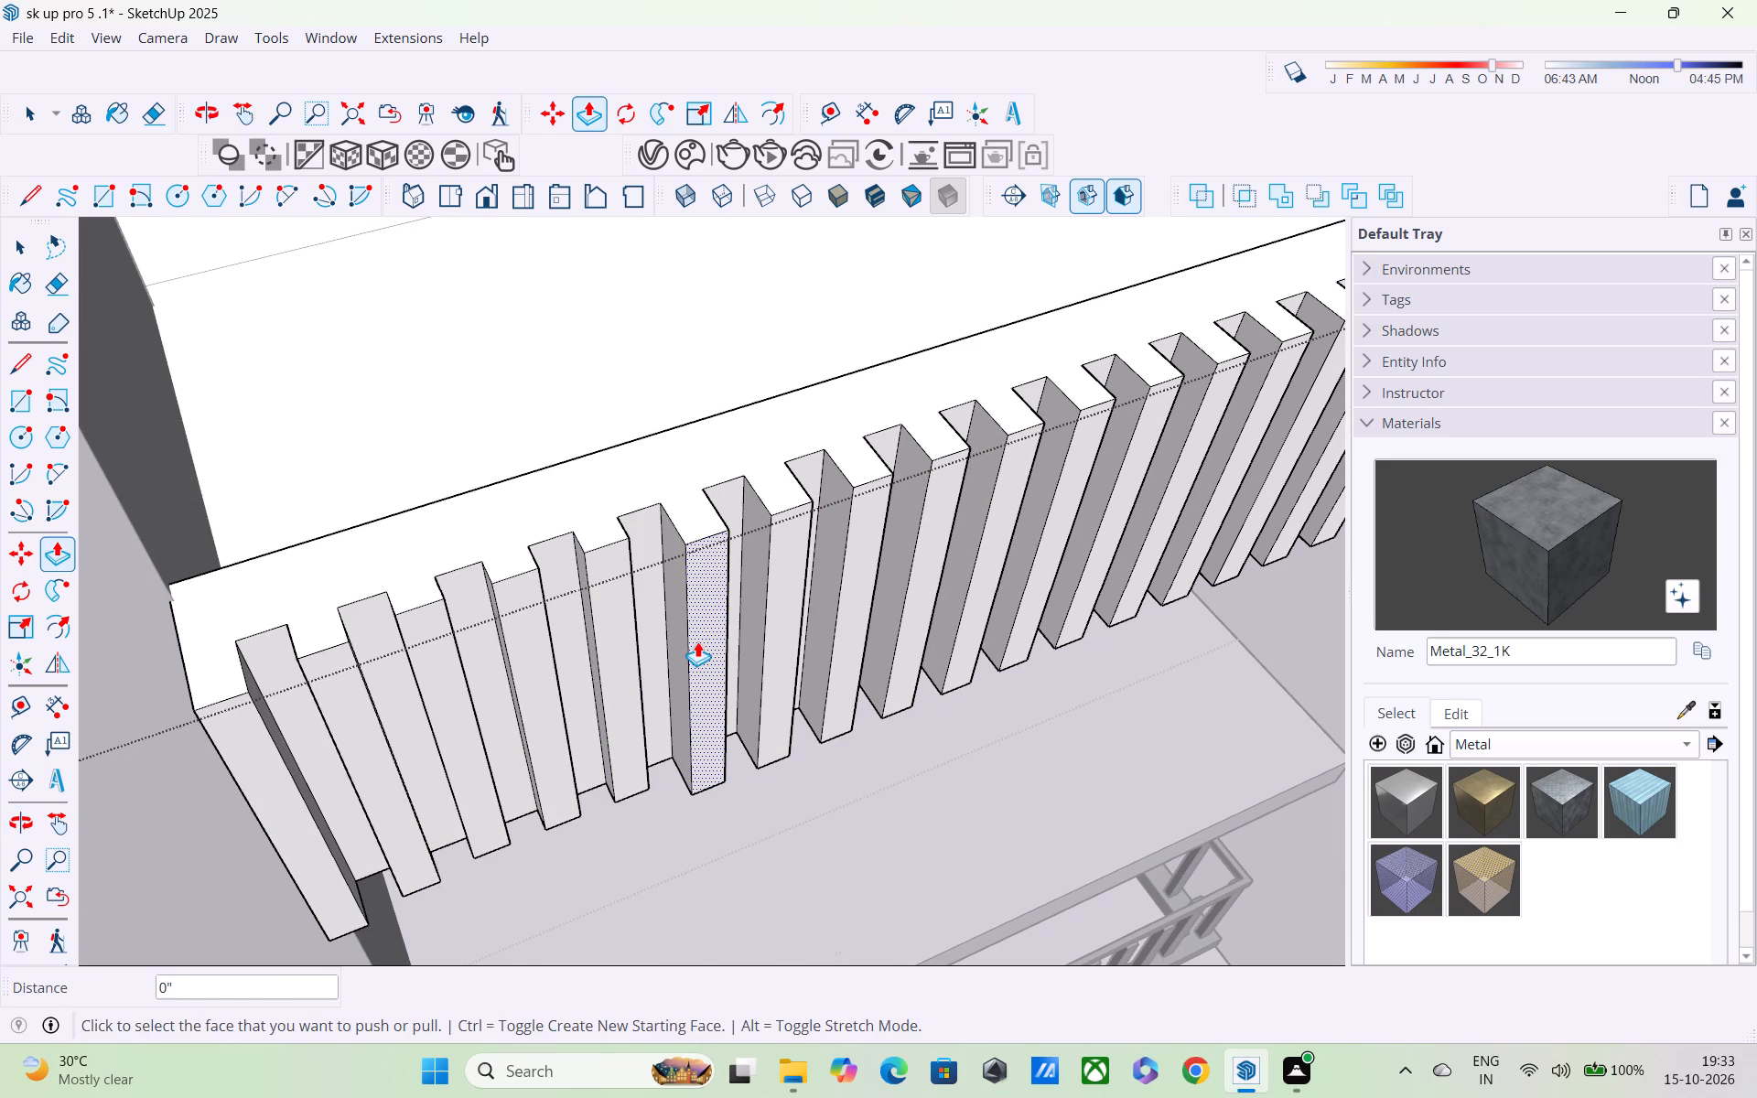
double_click(697, 641)
double_click(784, 611)
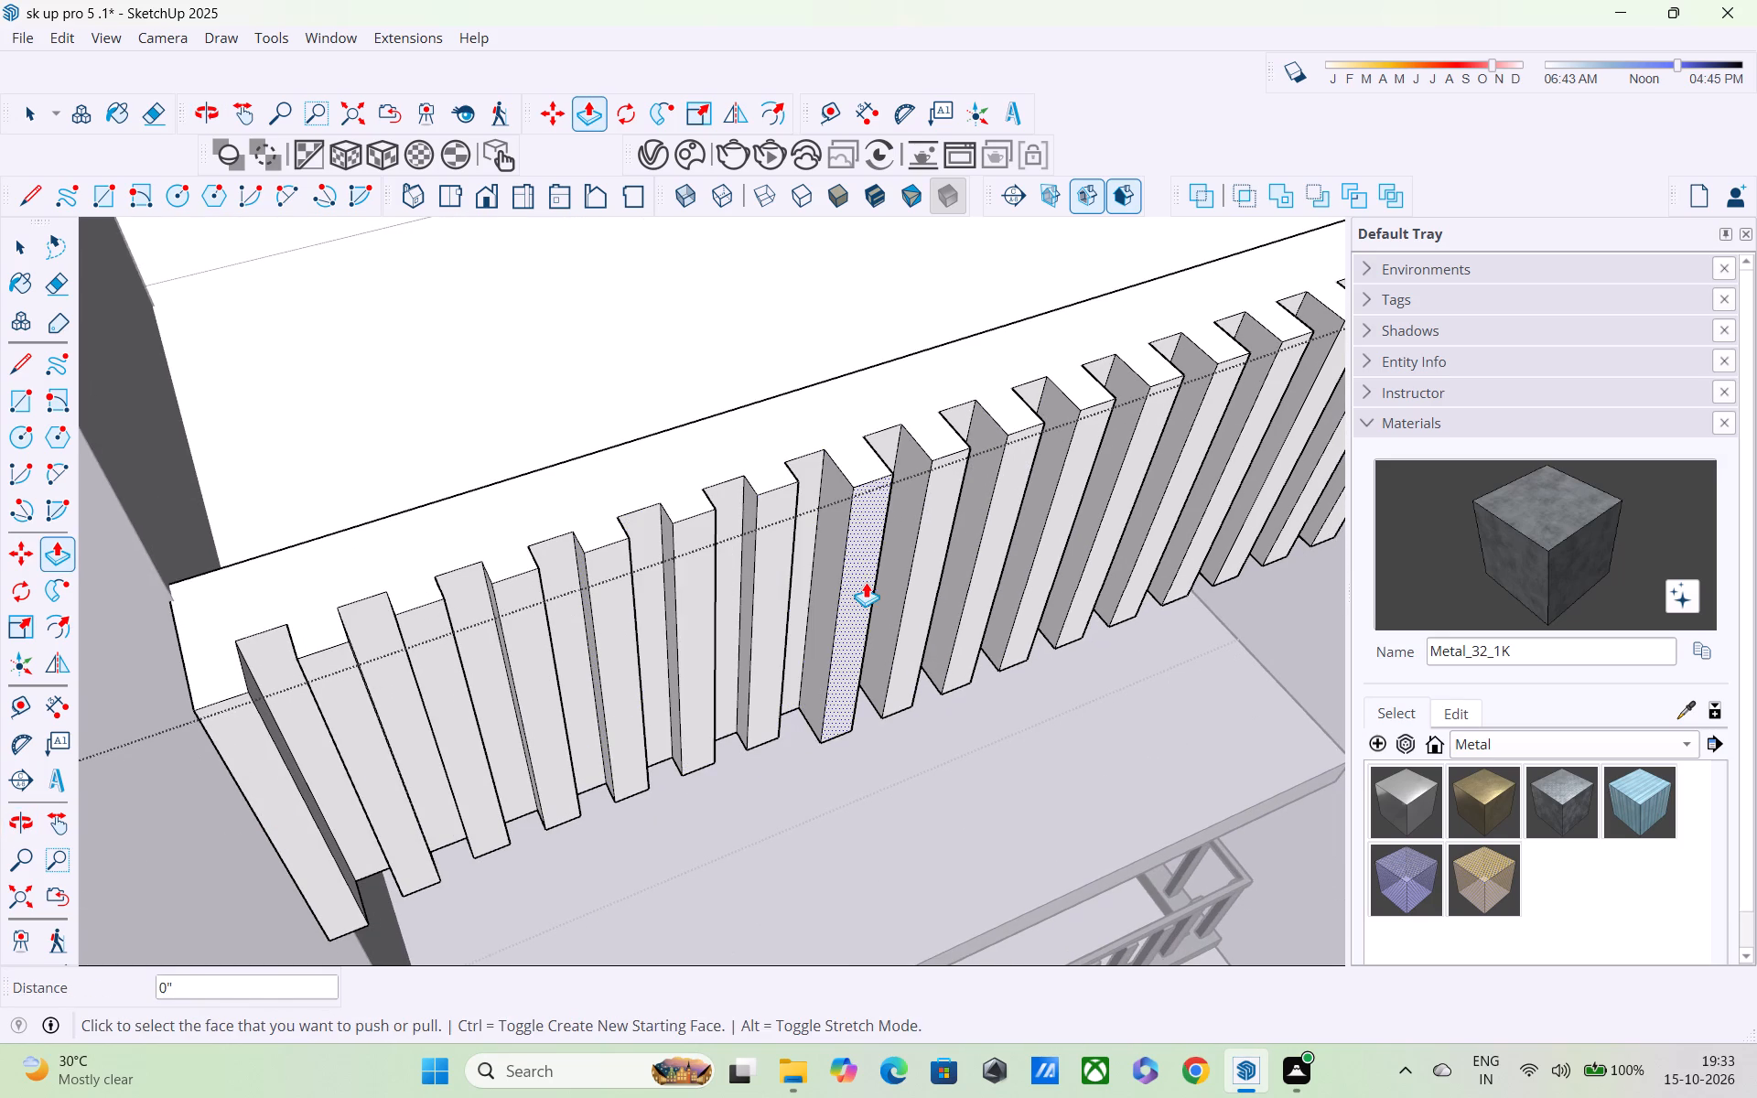
double_click(861, 585)
double_click(932, 560)
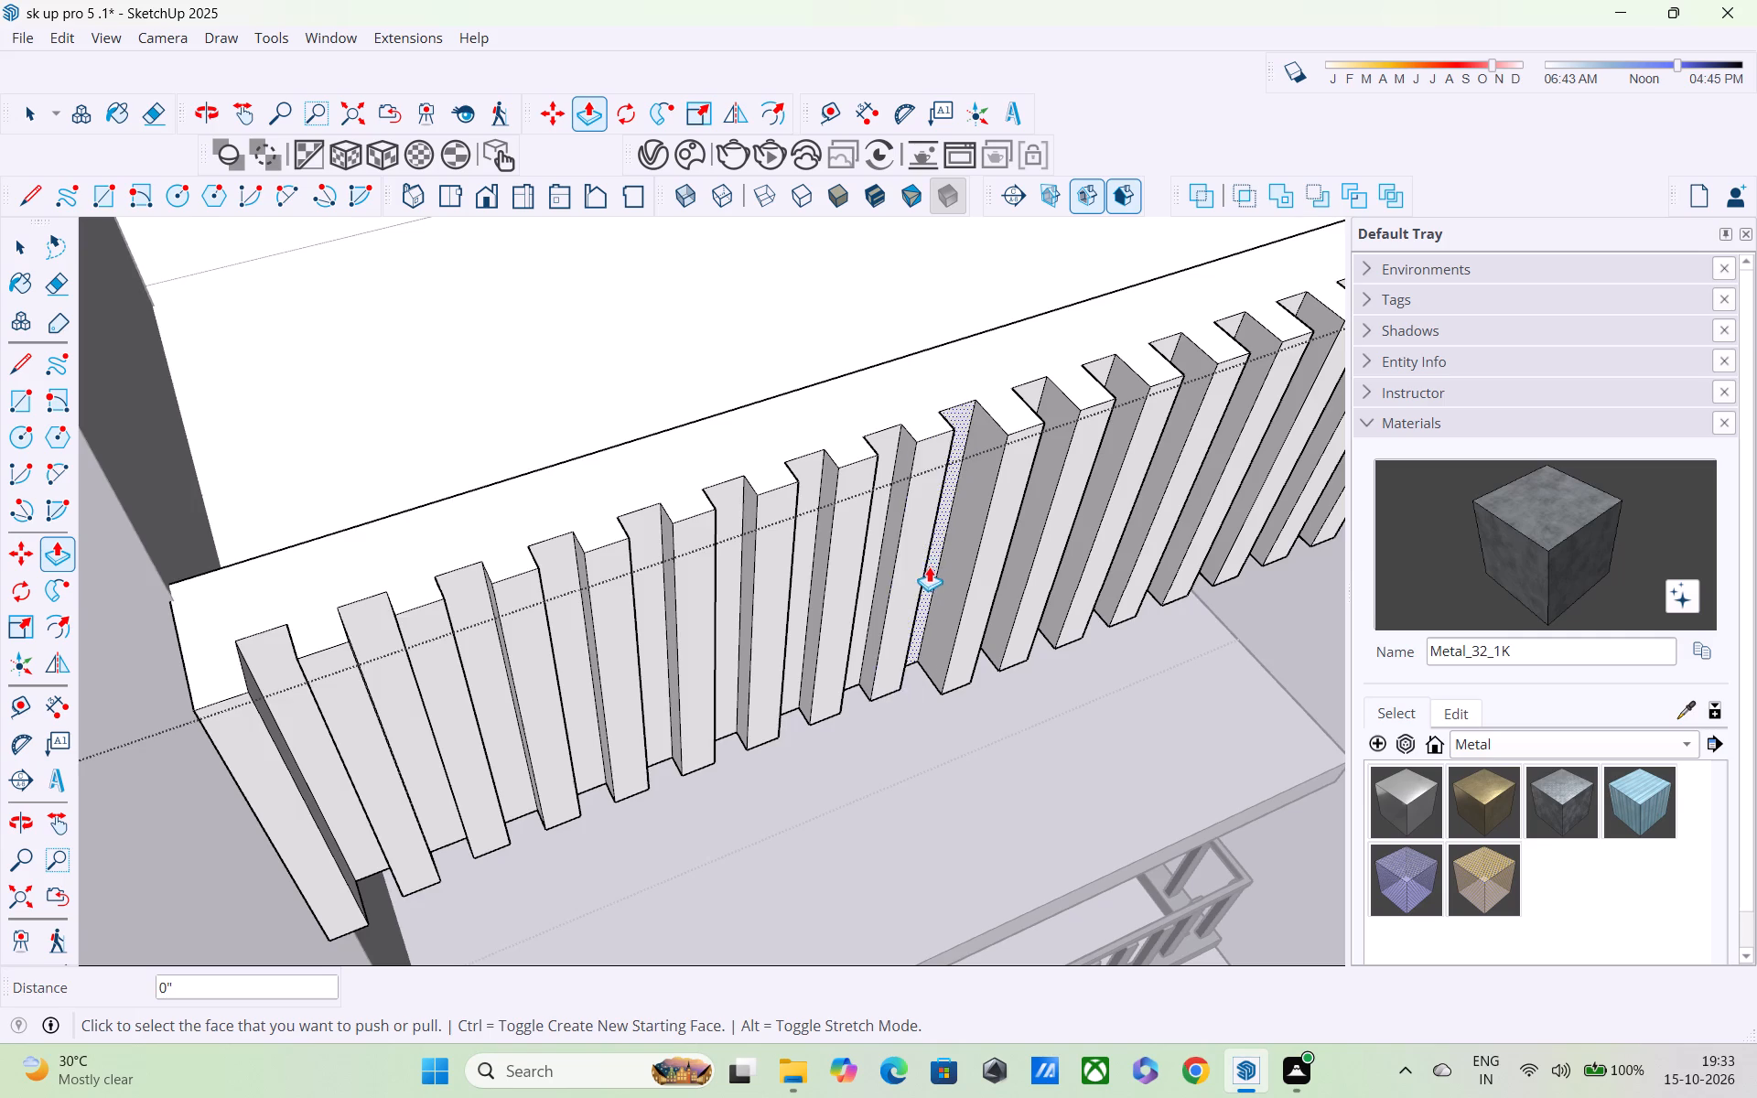
Push/Pull the next eight front parapet slats inward 3", continuing away from the wall toward the corner.
scroll(922, 568, "down", 1)
middle_click_drag(777, 571, 728, 571, "shift")
scroll(441, 698, "down", 2)
middle_click_drag(435, 700, 159, 716)
scroll(731, 653, "down", 3)
double_click(867, 633)
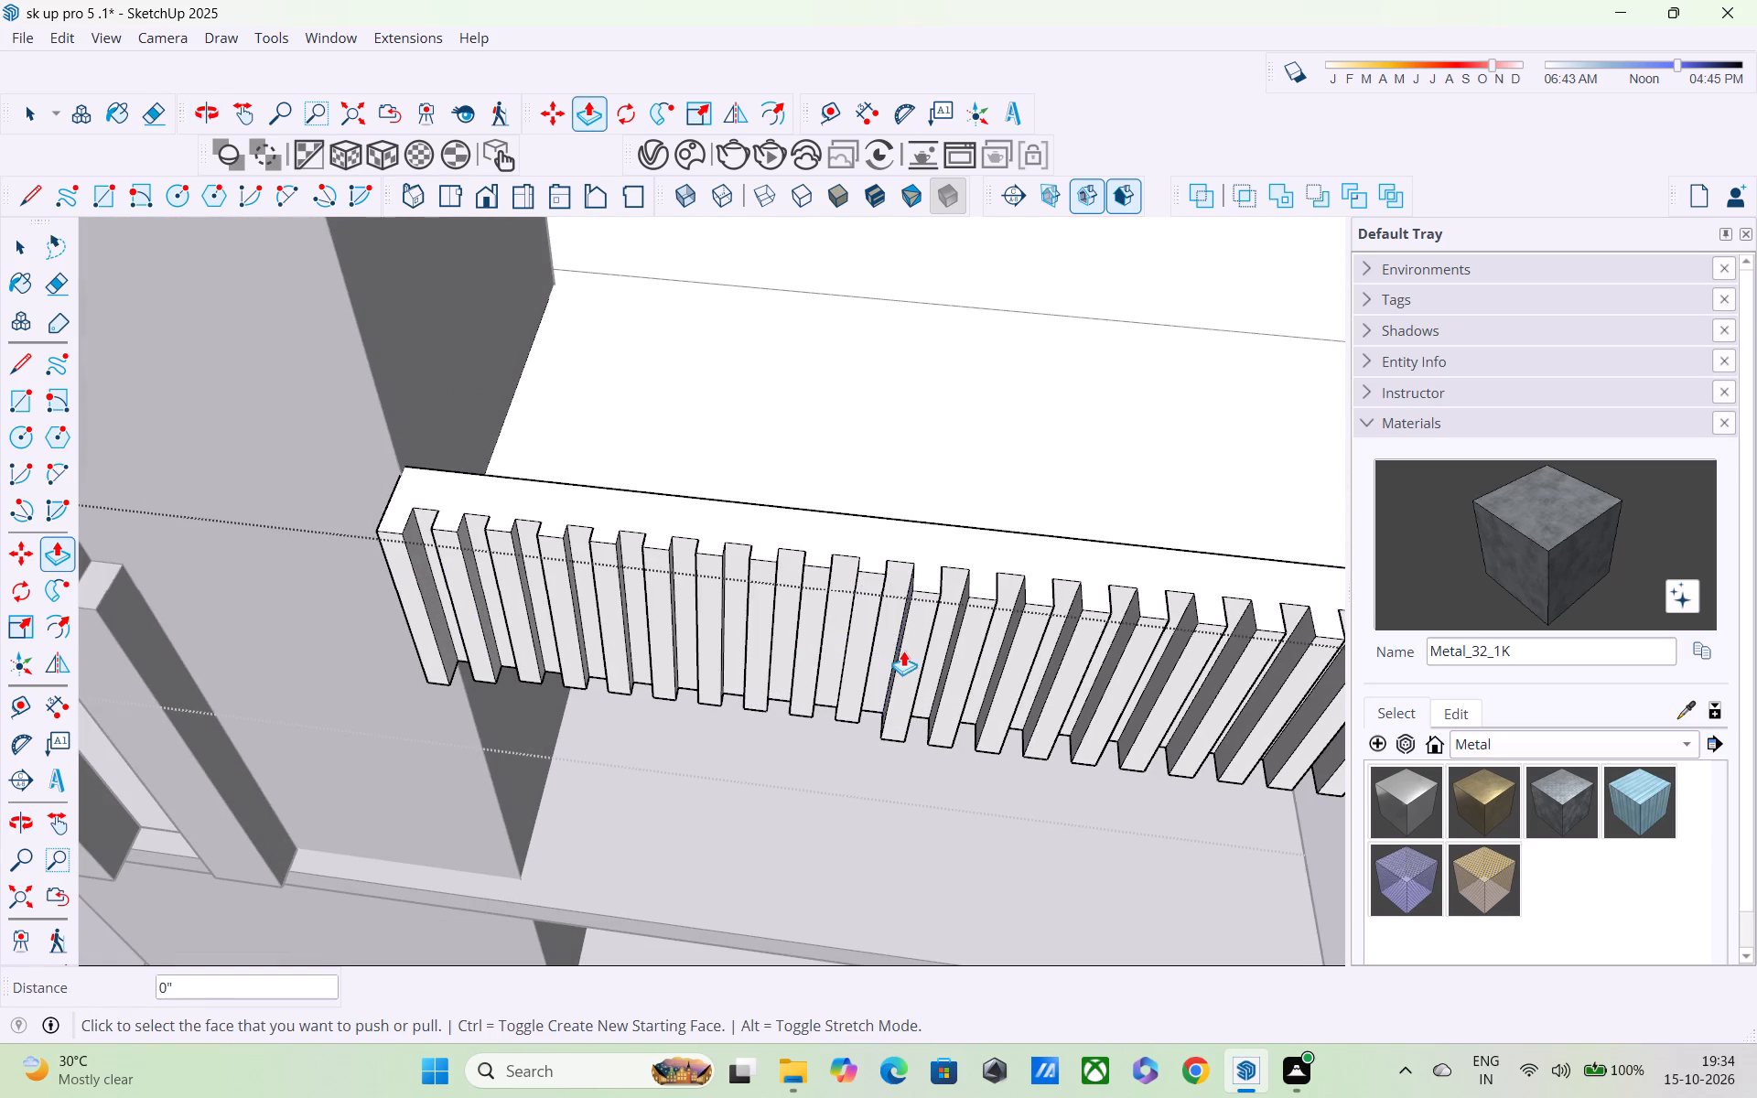
double_click(906, 652)
scroll(583, 771, "down", 1)
middle_click_drag(548, 772, 265, 771, "shift")
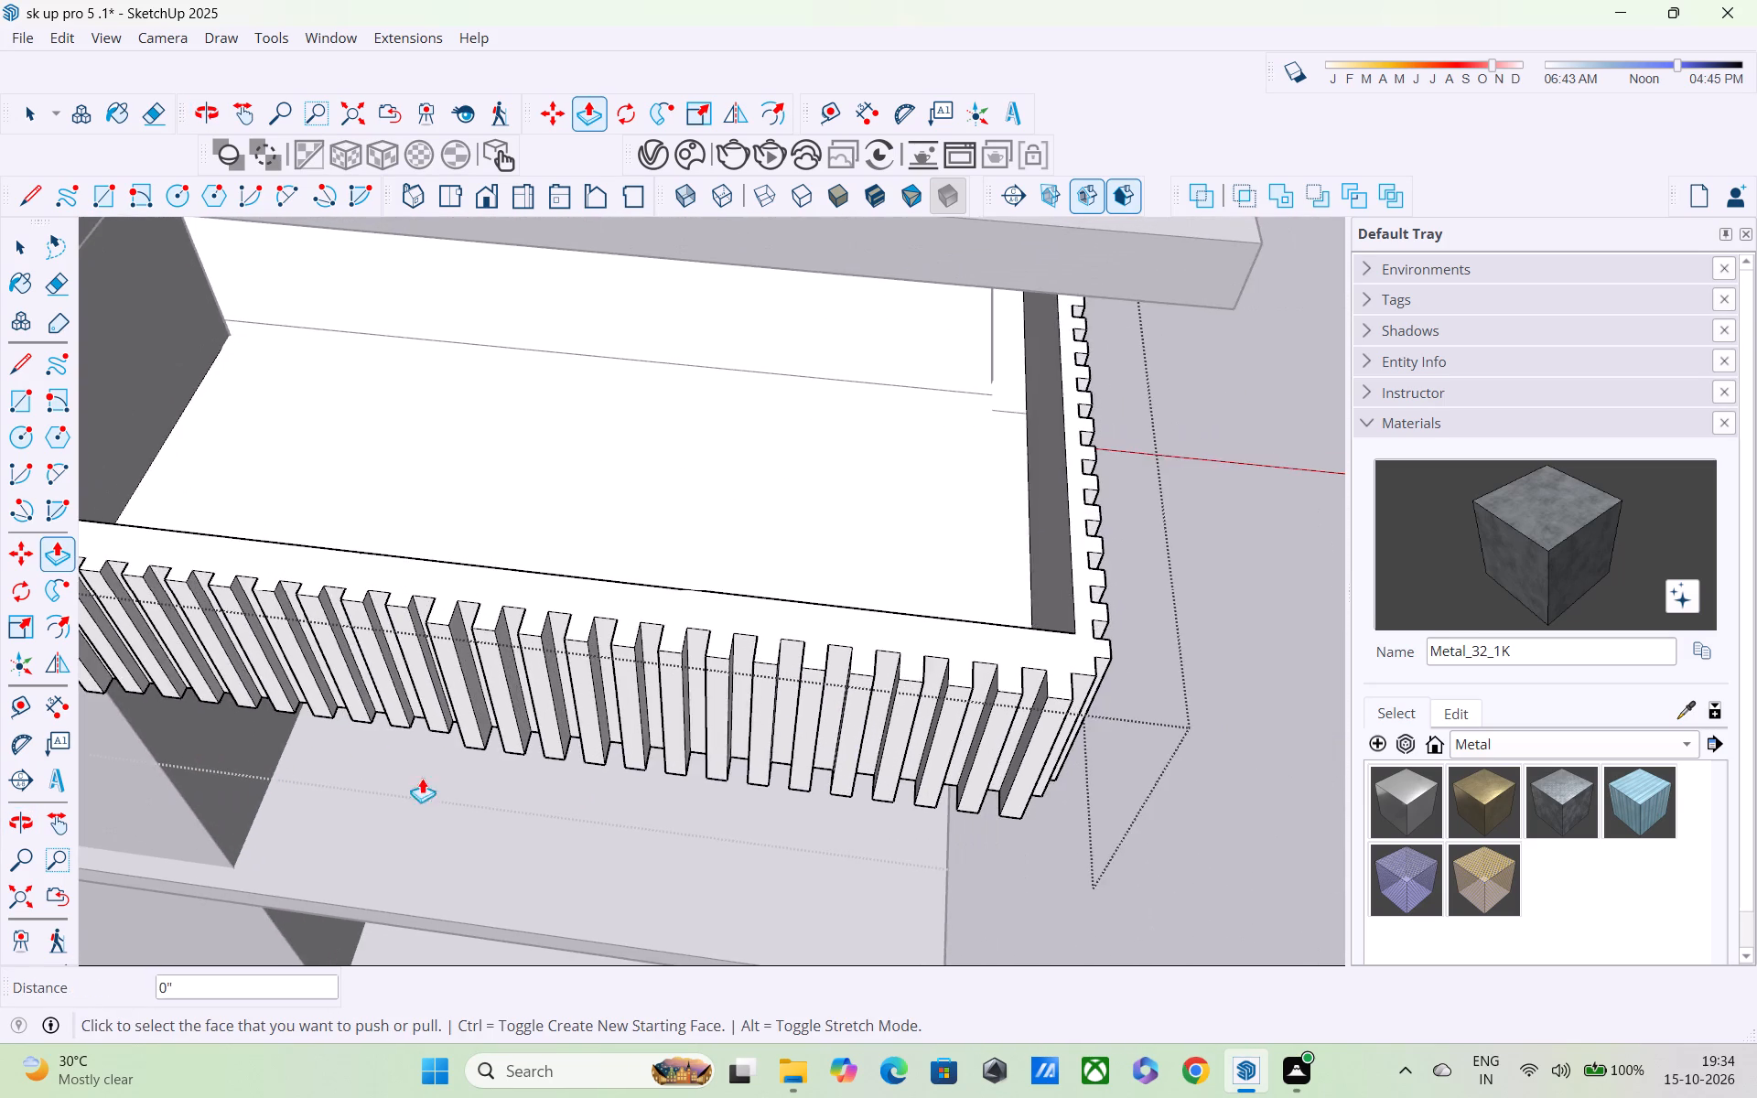
scroll(489, 772, "up", 3, "shift")
double_click(445, 696, "shift")
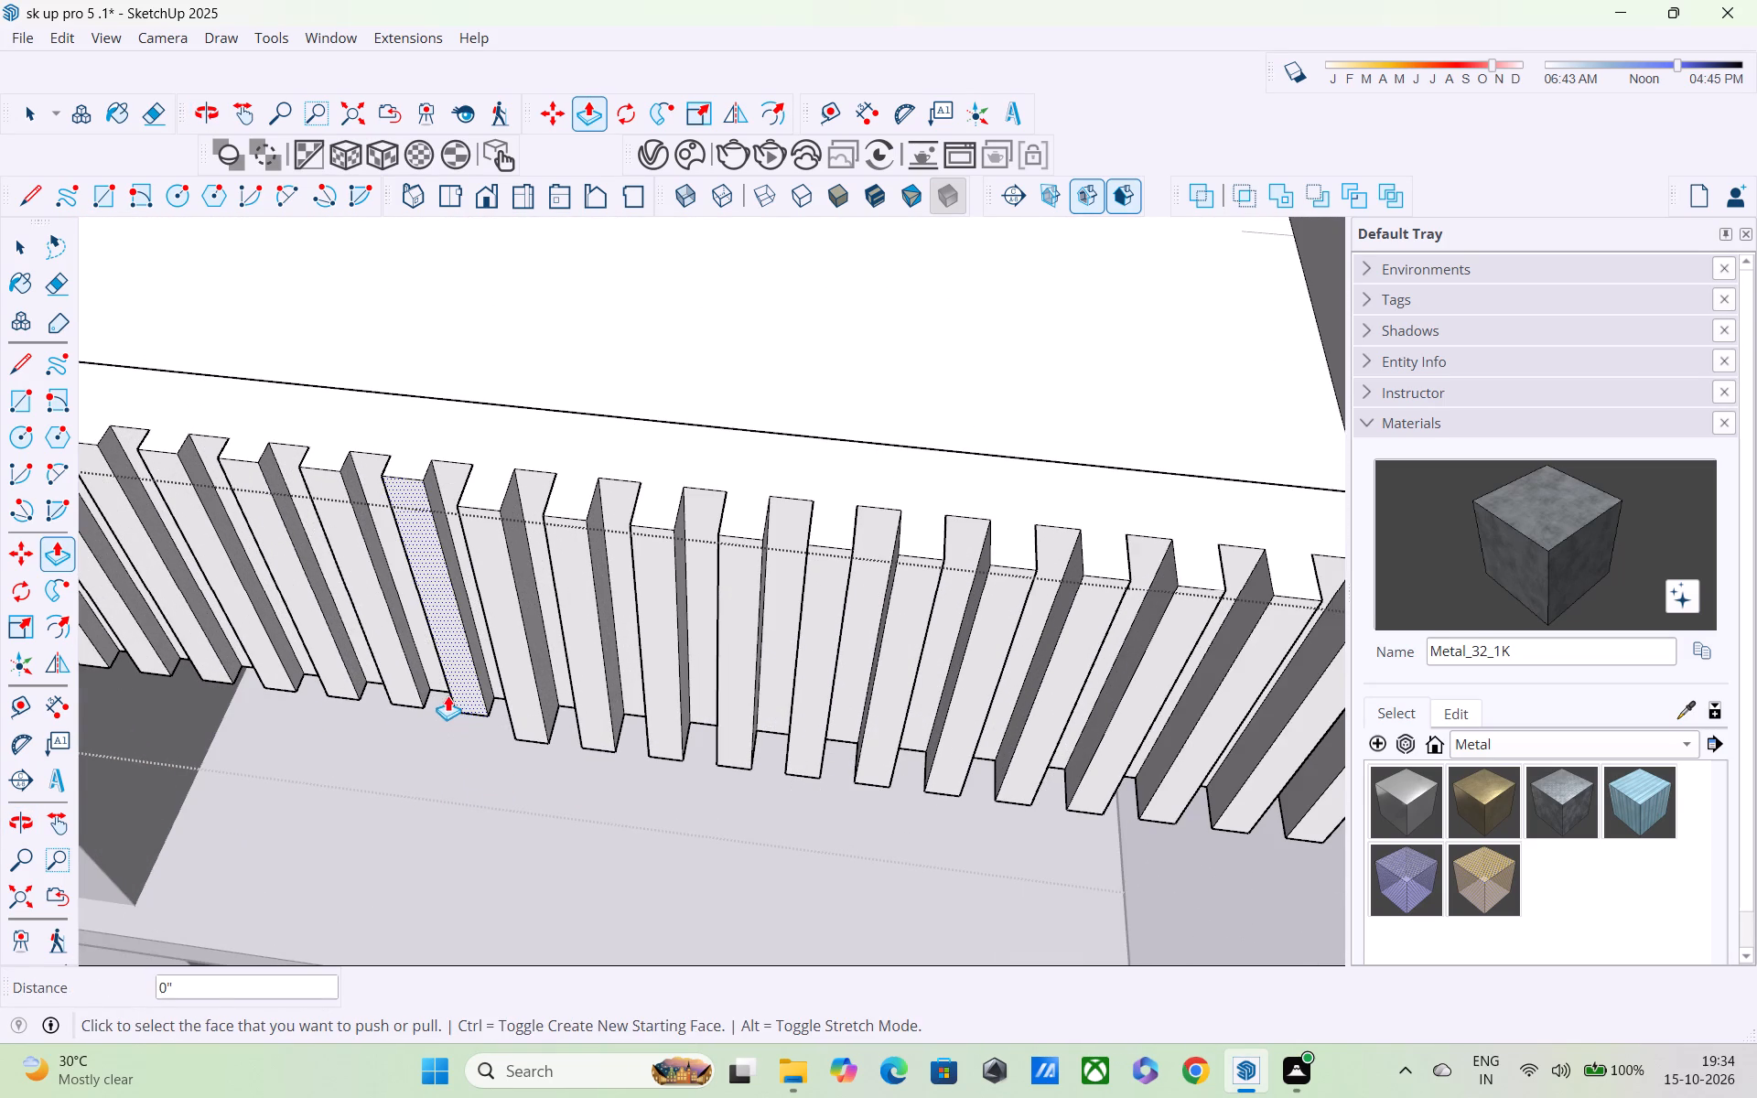
double_click(510, 675, "shift")
double_click(591, 678, "shift")
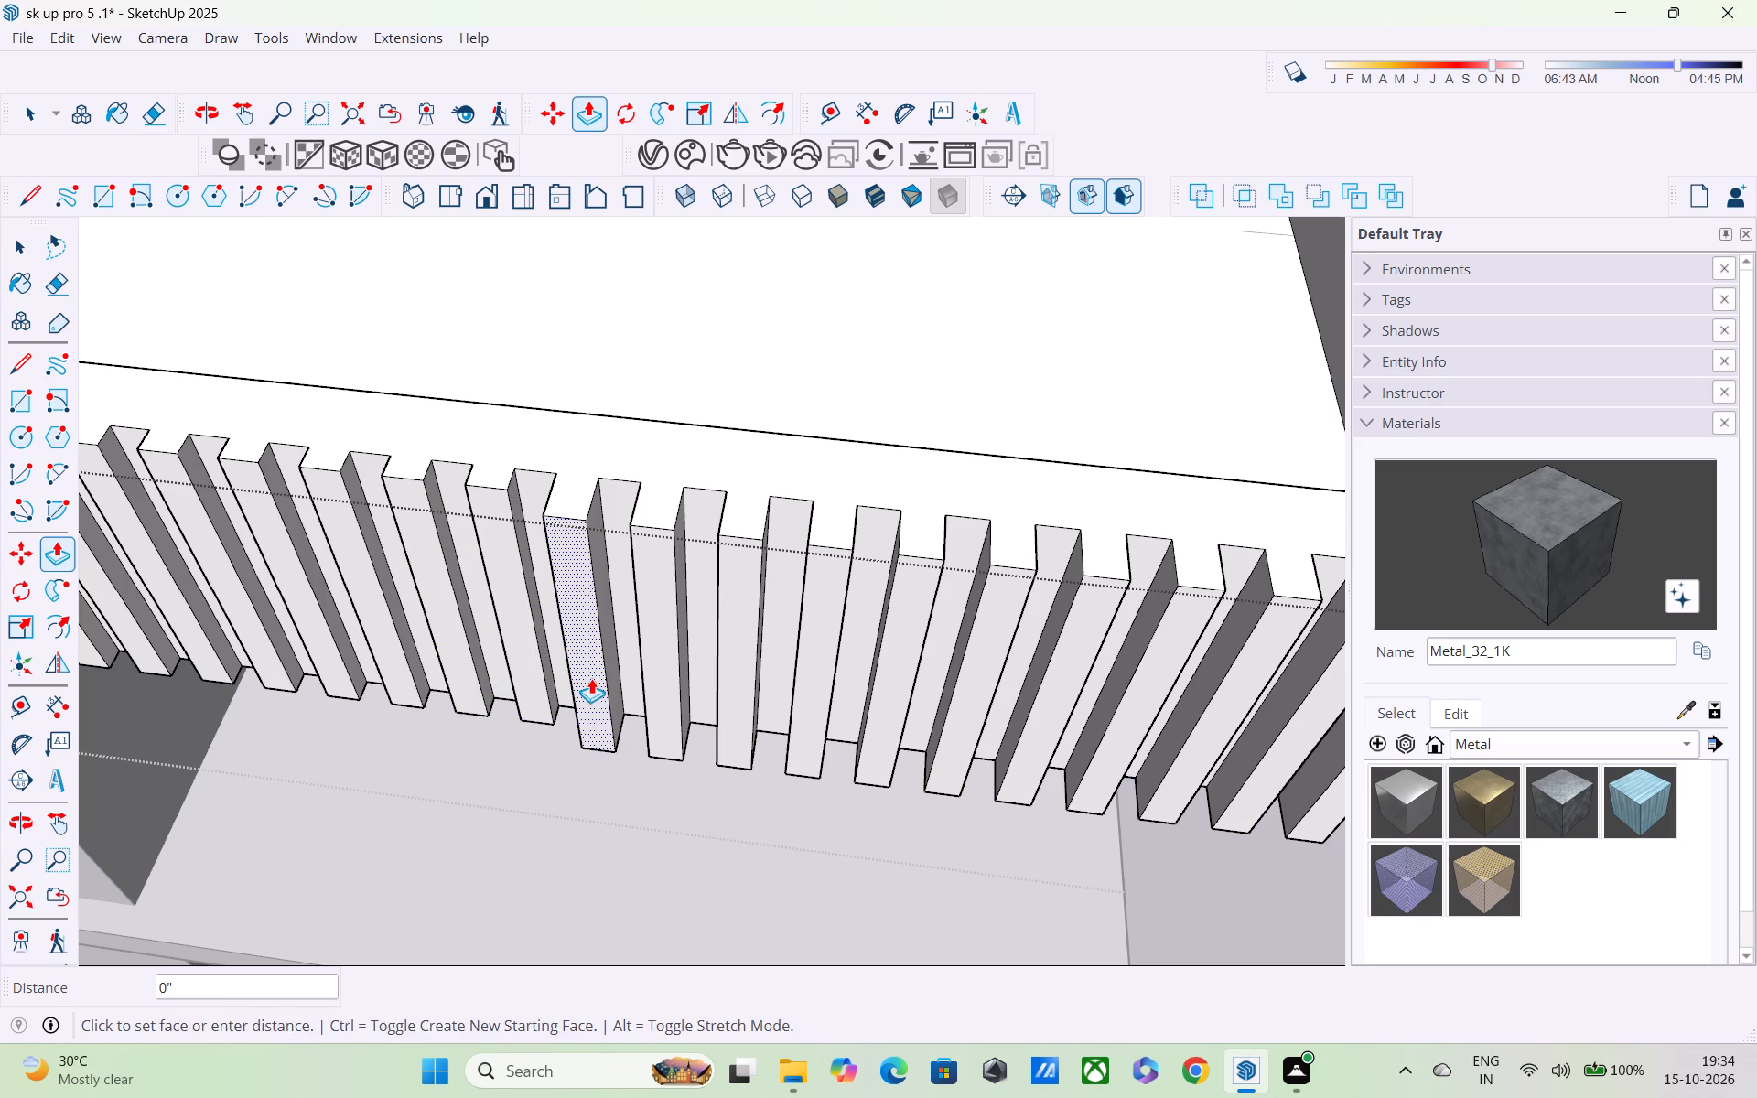
double_click(662, 690, "shift")
double_click(722, 713, "shift")
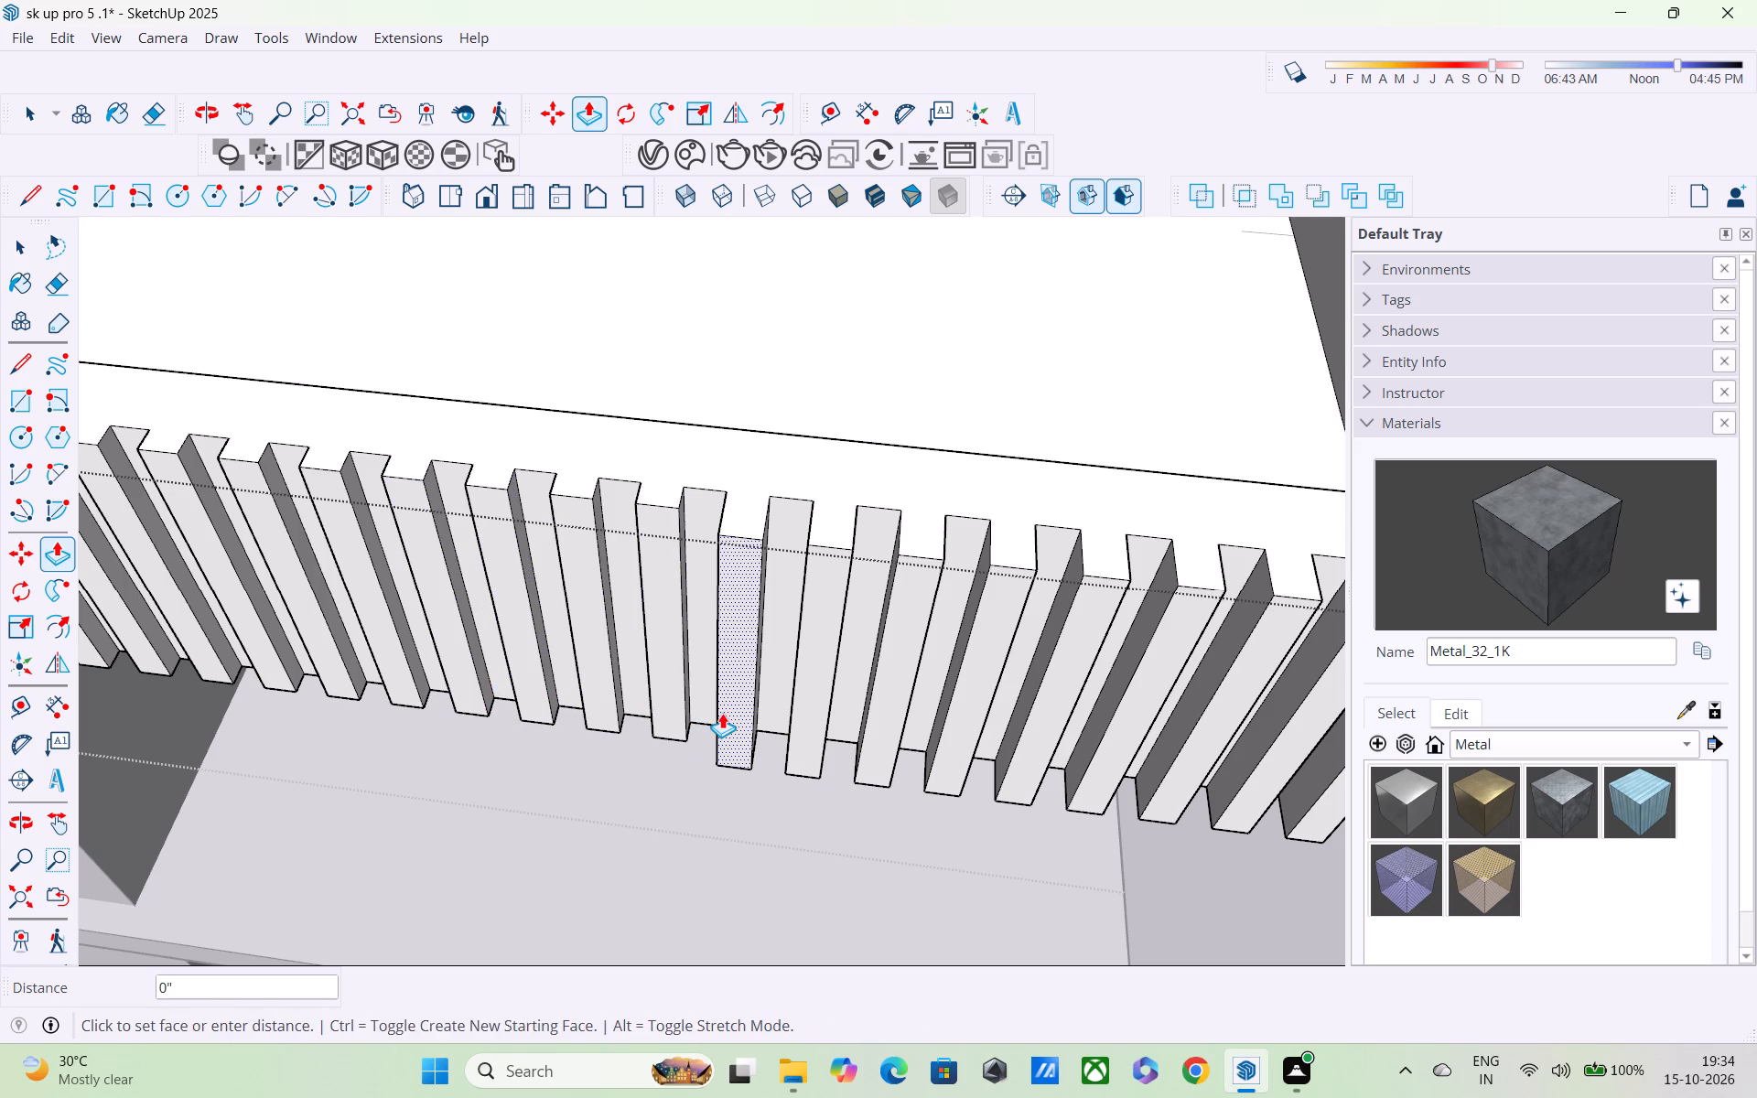
double_click(808, 706, "shift")
Repeat the 3" inward Push/Pull on the remaining eight front parapet slats up to the corner.
scroll(804, 706, "down", 2, "shift")
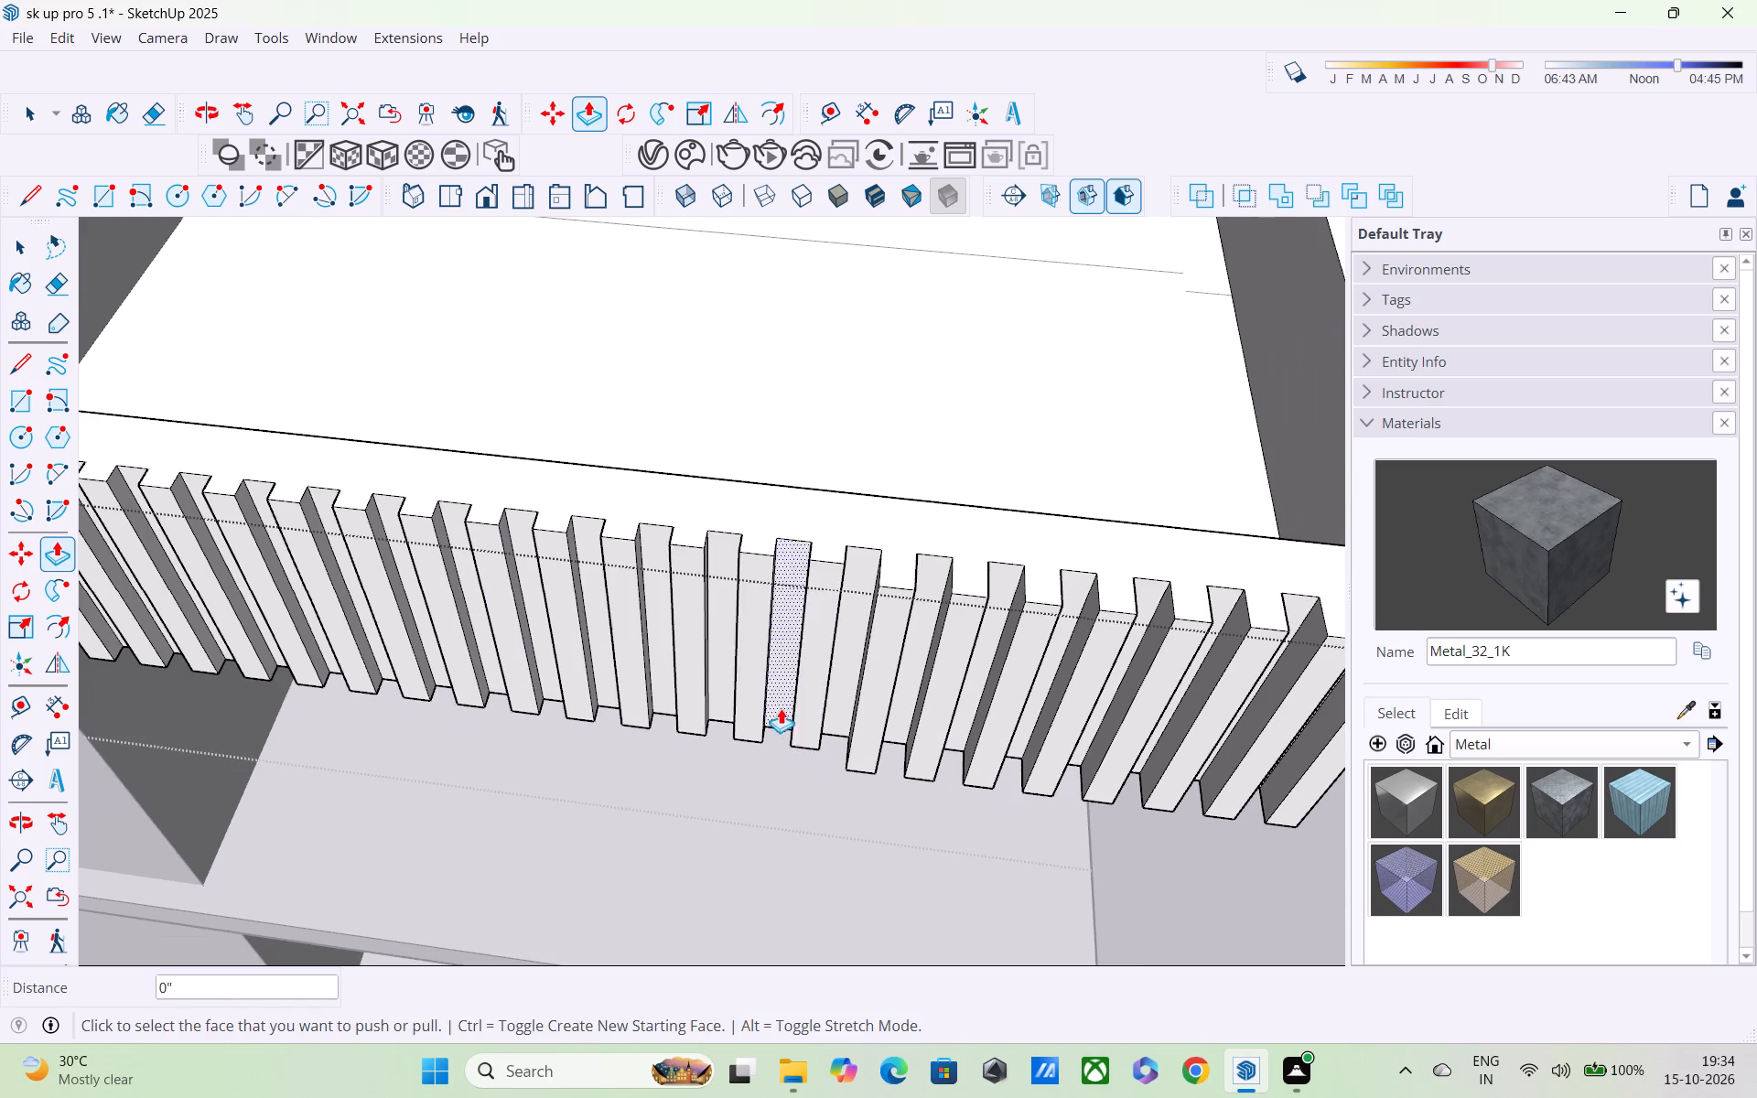
middle_click_drag(767, 704, 653, 688, "shift")
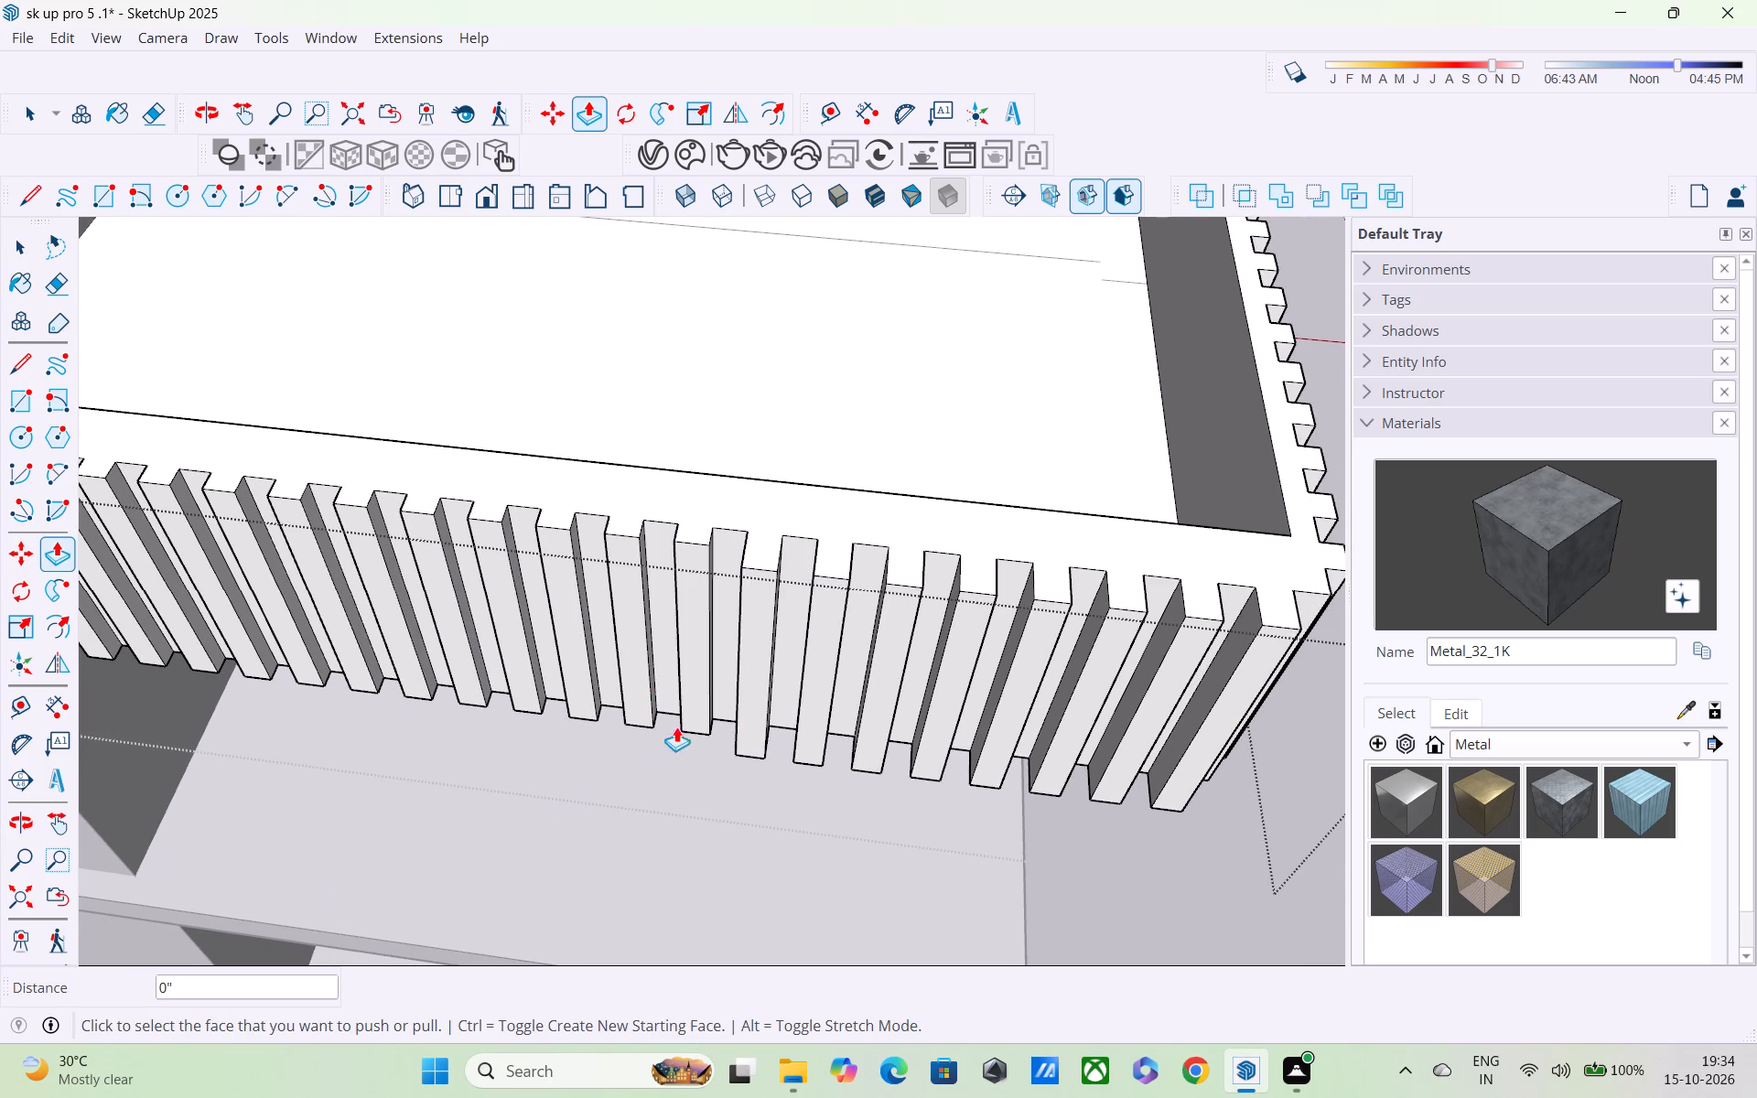
double_click(752, 701, "shift")
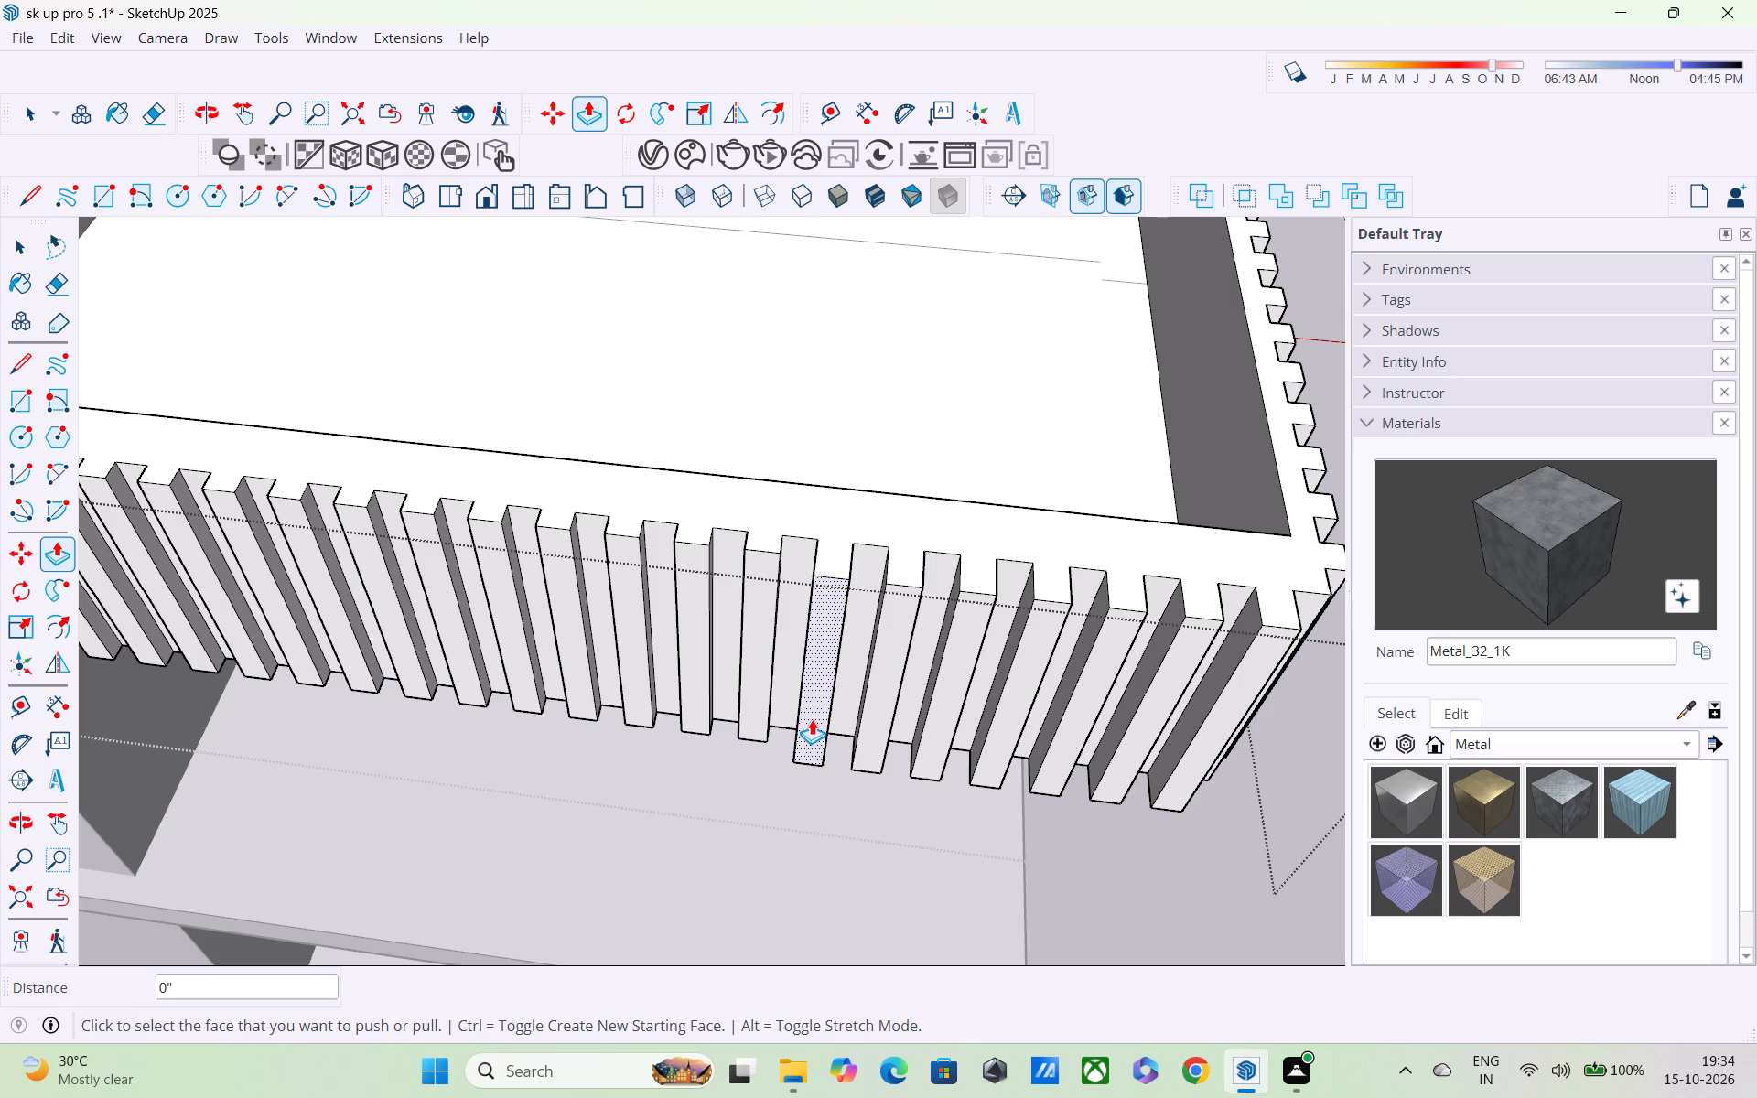
double_click(812, 719, "shift")
double_click(869, 722, "shift")
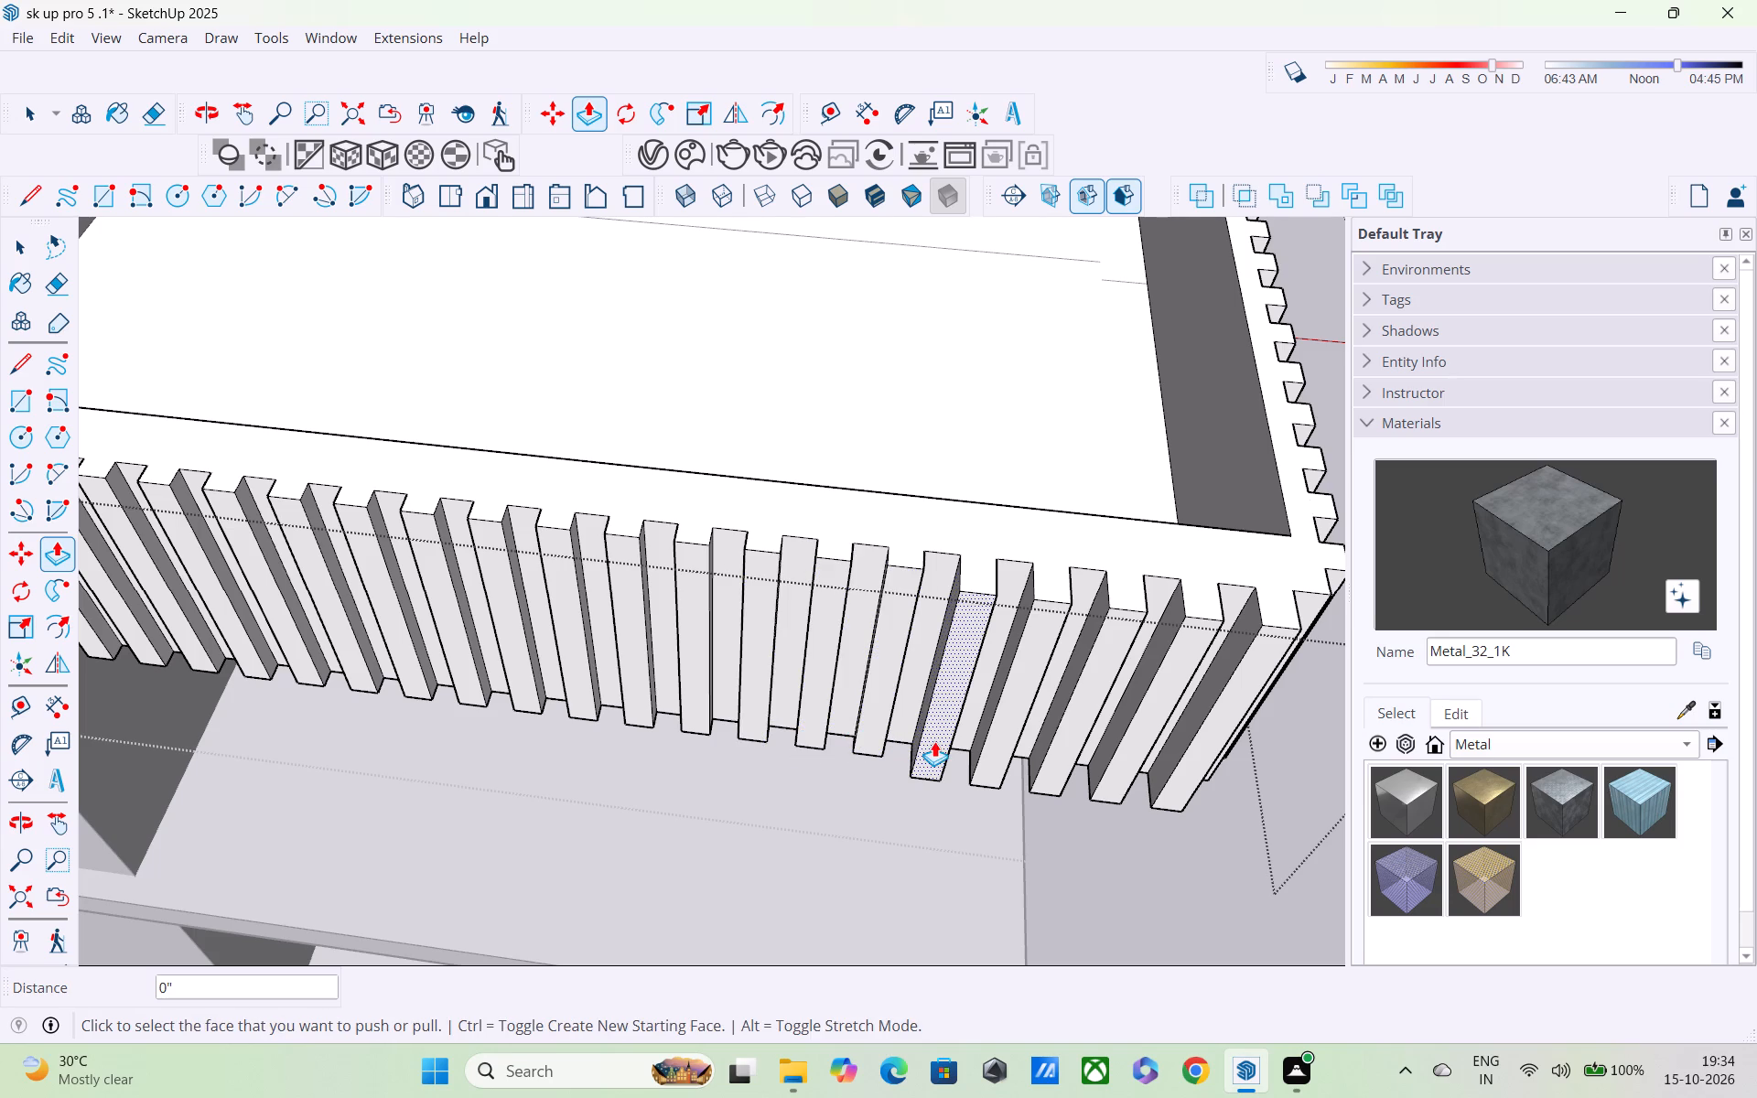
double_click(934, 741, "shift")
double_click(1009, 726, "shift")
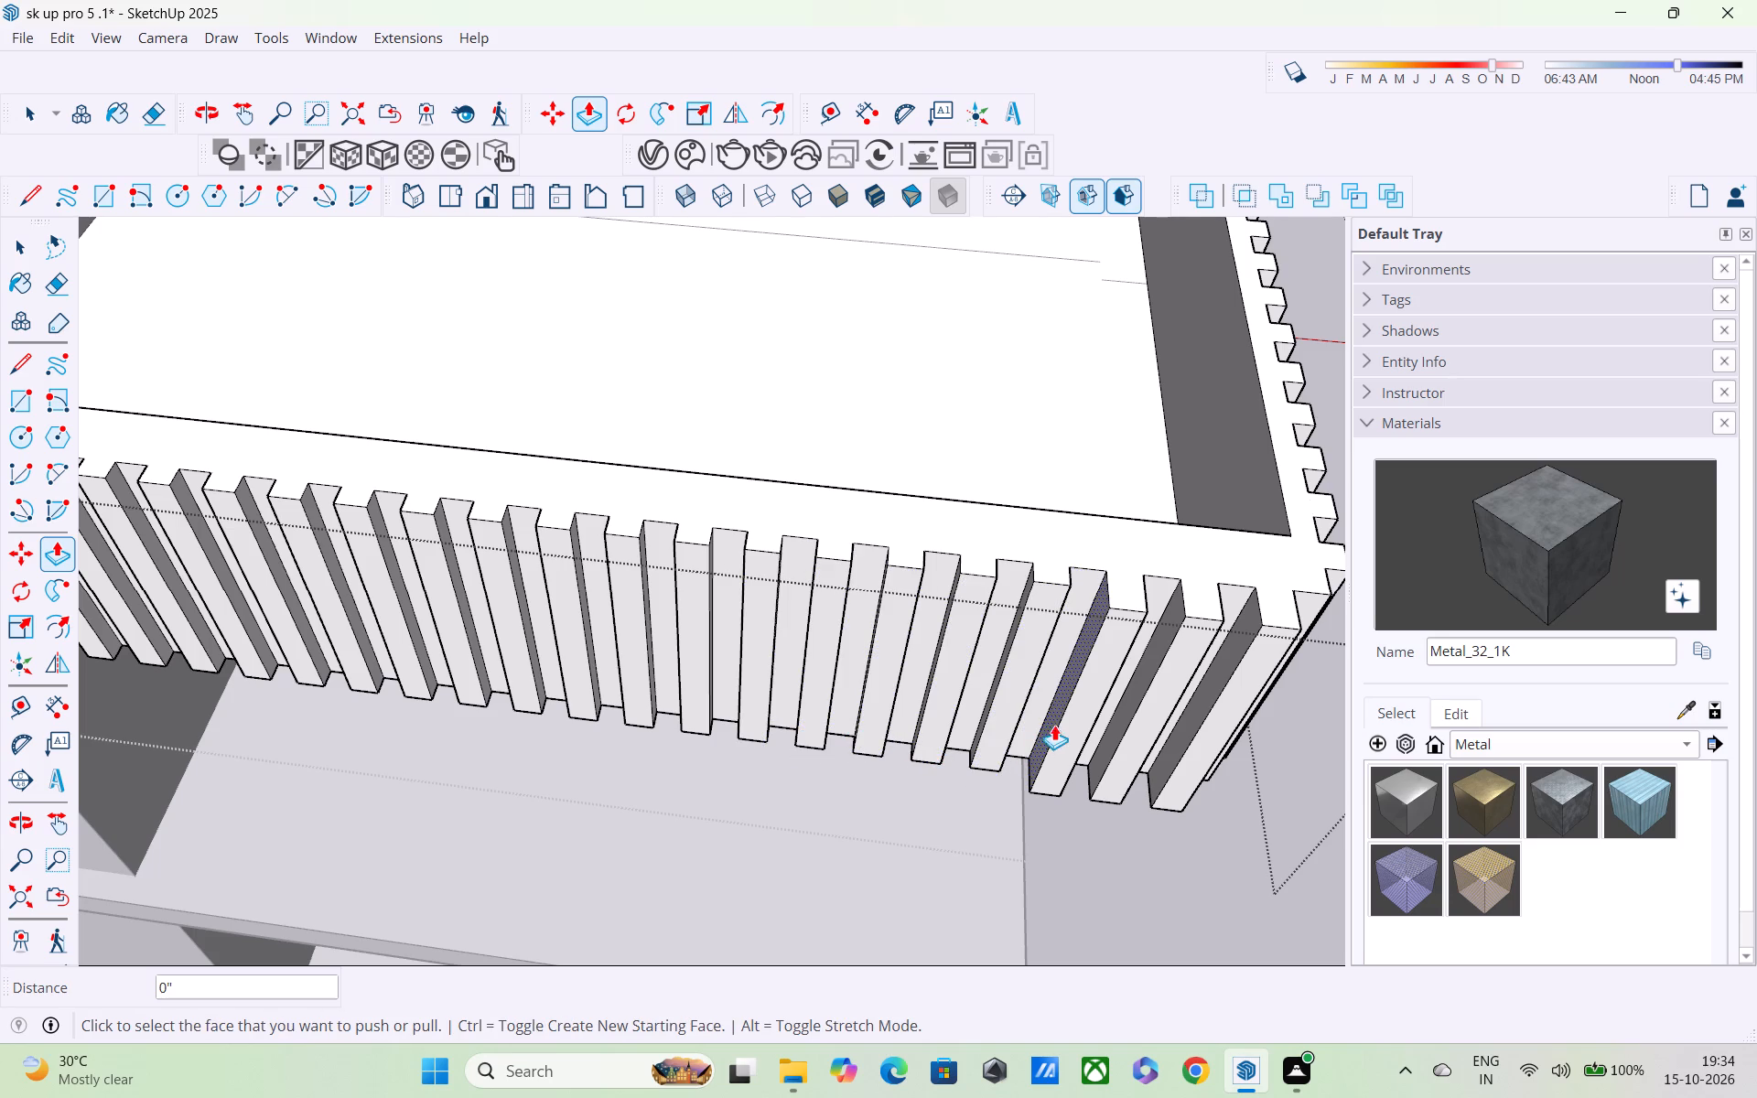
double_click(1062, 735, "shift")
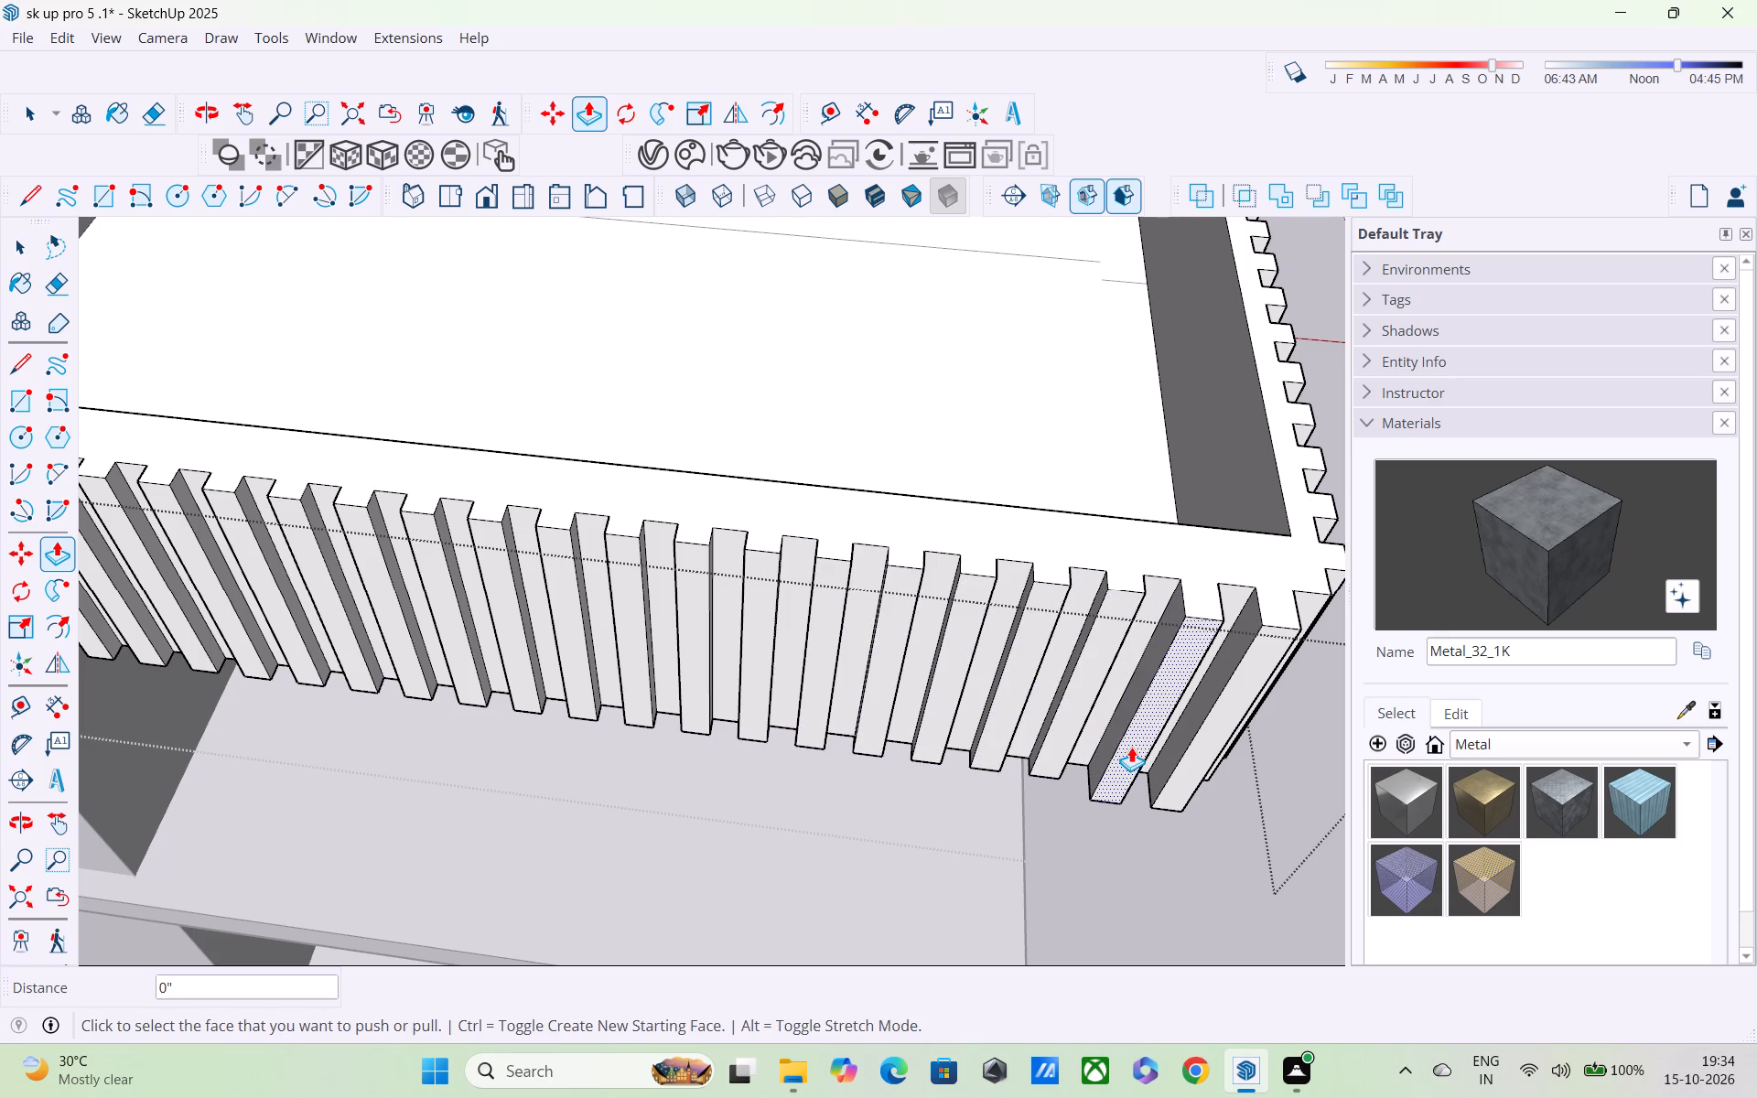
double_click(1131, 747, "shift")
left_click(1218, 739, "shift")
left_click(1218, 739, "shift")
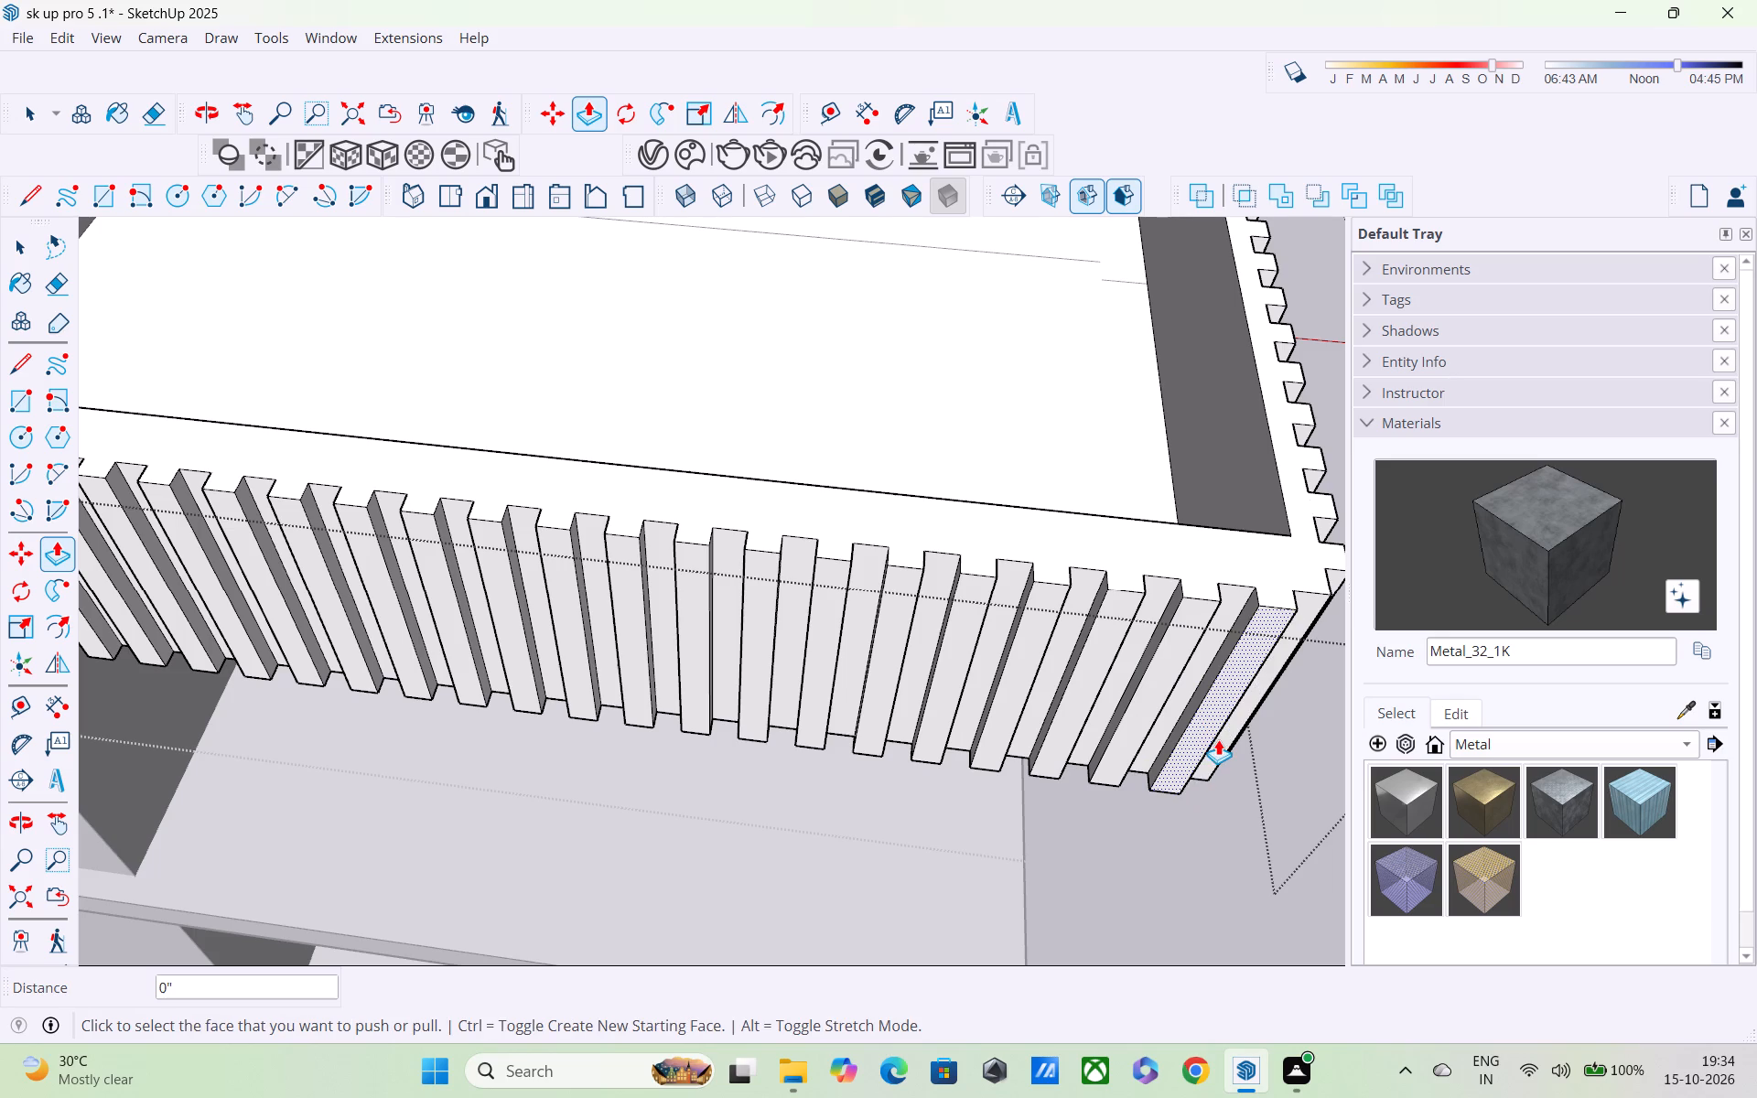
Repeat the 3" inward Push/Pull on the front parapet's end slat beside the wall.
scroll(1202, 748, "down", 4, "shift")
scroll(725, 885, "down", 2)
middle_click_drag(684, 899, 679, 732, "shift")
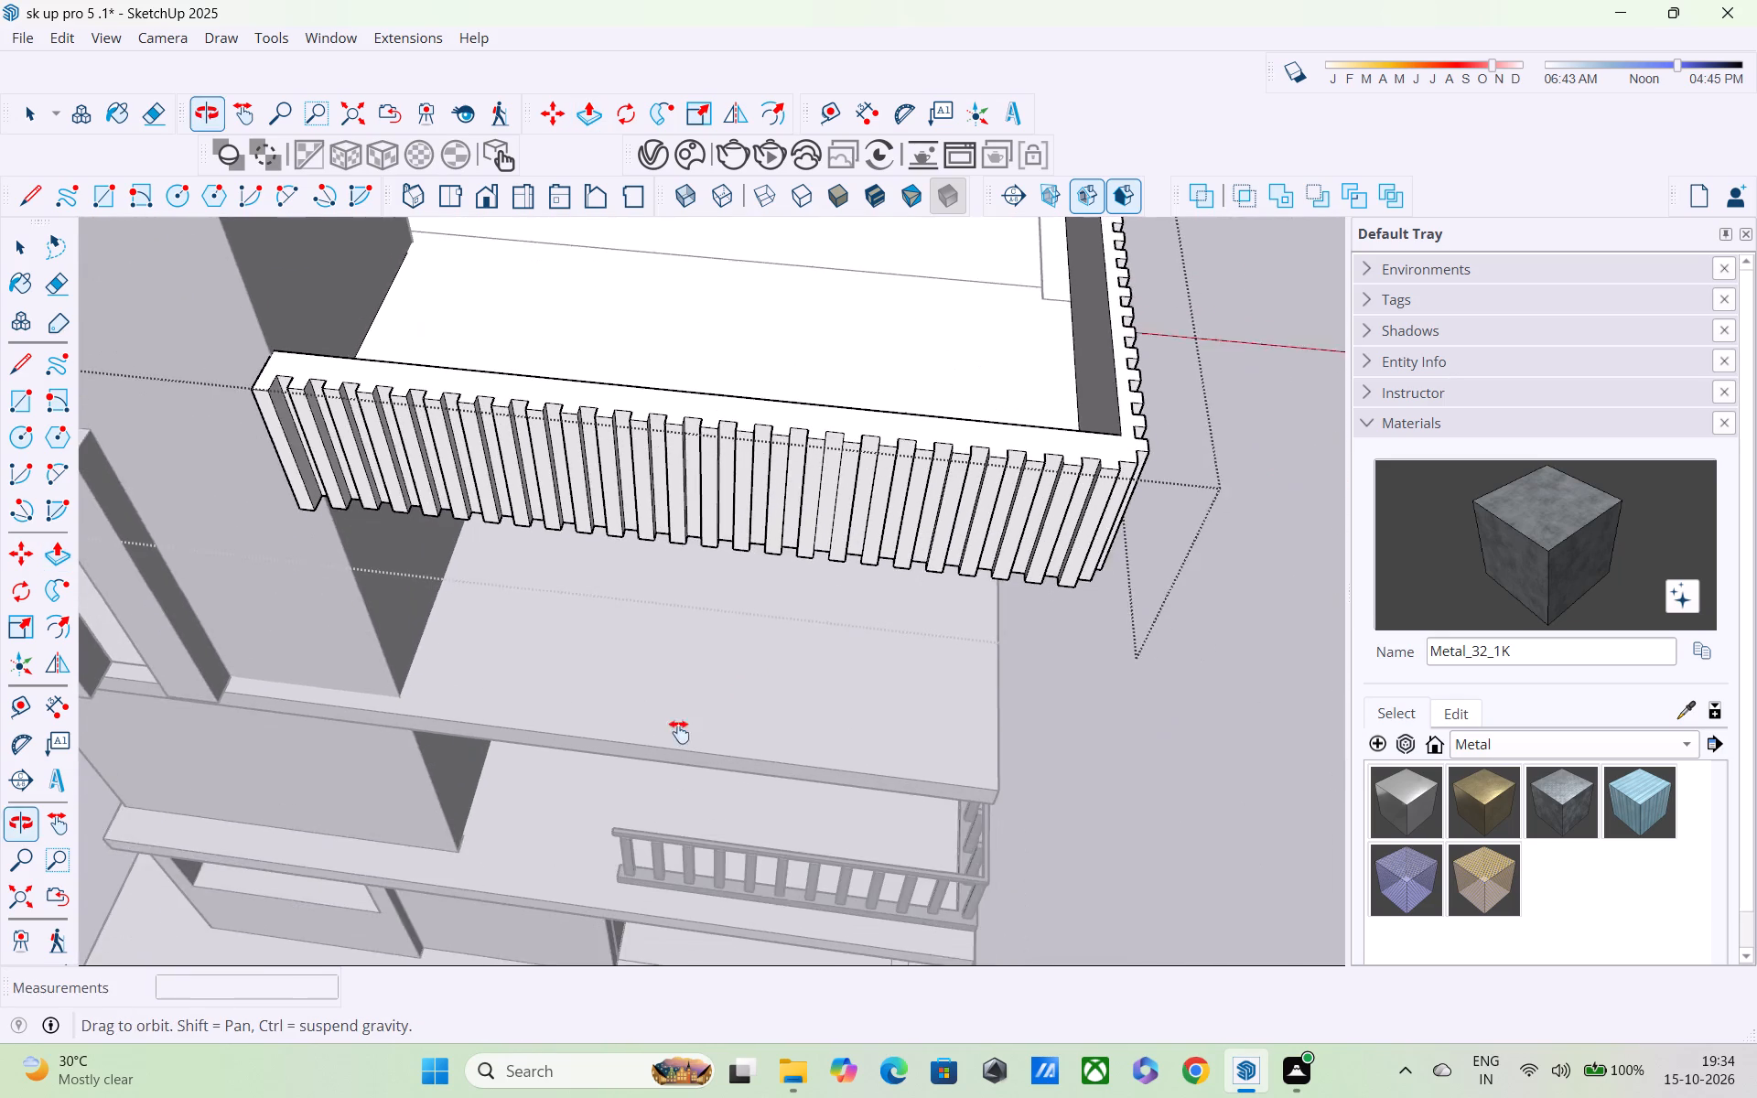
middle_click_drag(679, 732, 679, 729, "shift")
scroll(667, 723, "down", 4)
middle_click_drag(607, 772, 603, 667)
scroll(422, 460, "up", 3)
middle_click_drag(427, 445, 501, 576)
scroll(509, 592, "up", 4)
double_click(471, 633)
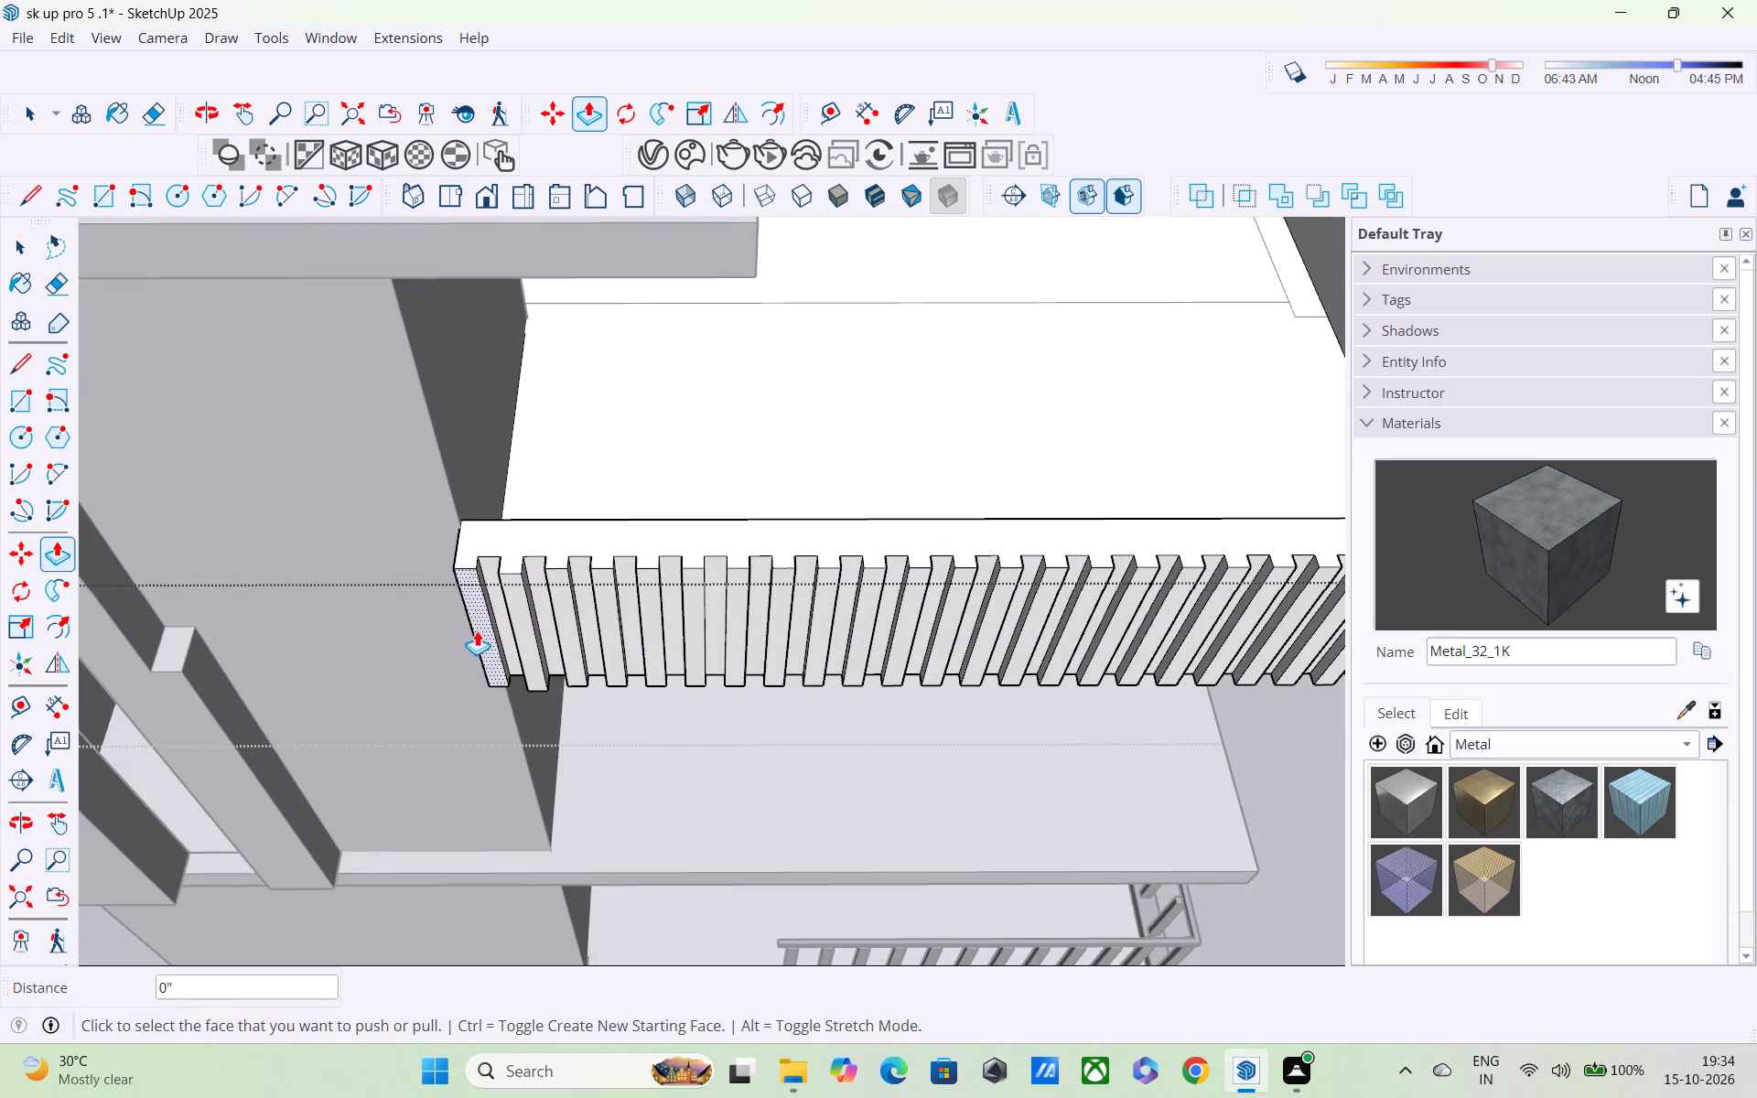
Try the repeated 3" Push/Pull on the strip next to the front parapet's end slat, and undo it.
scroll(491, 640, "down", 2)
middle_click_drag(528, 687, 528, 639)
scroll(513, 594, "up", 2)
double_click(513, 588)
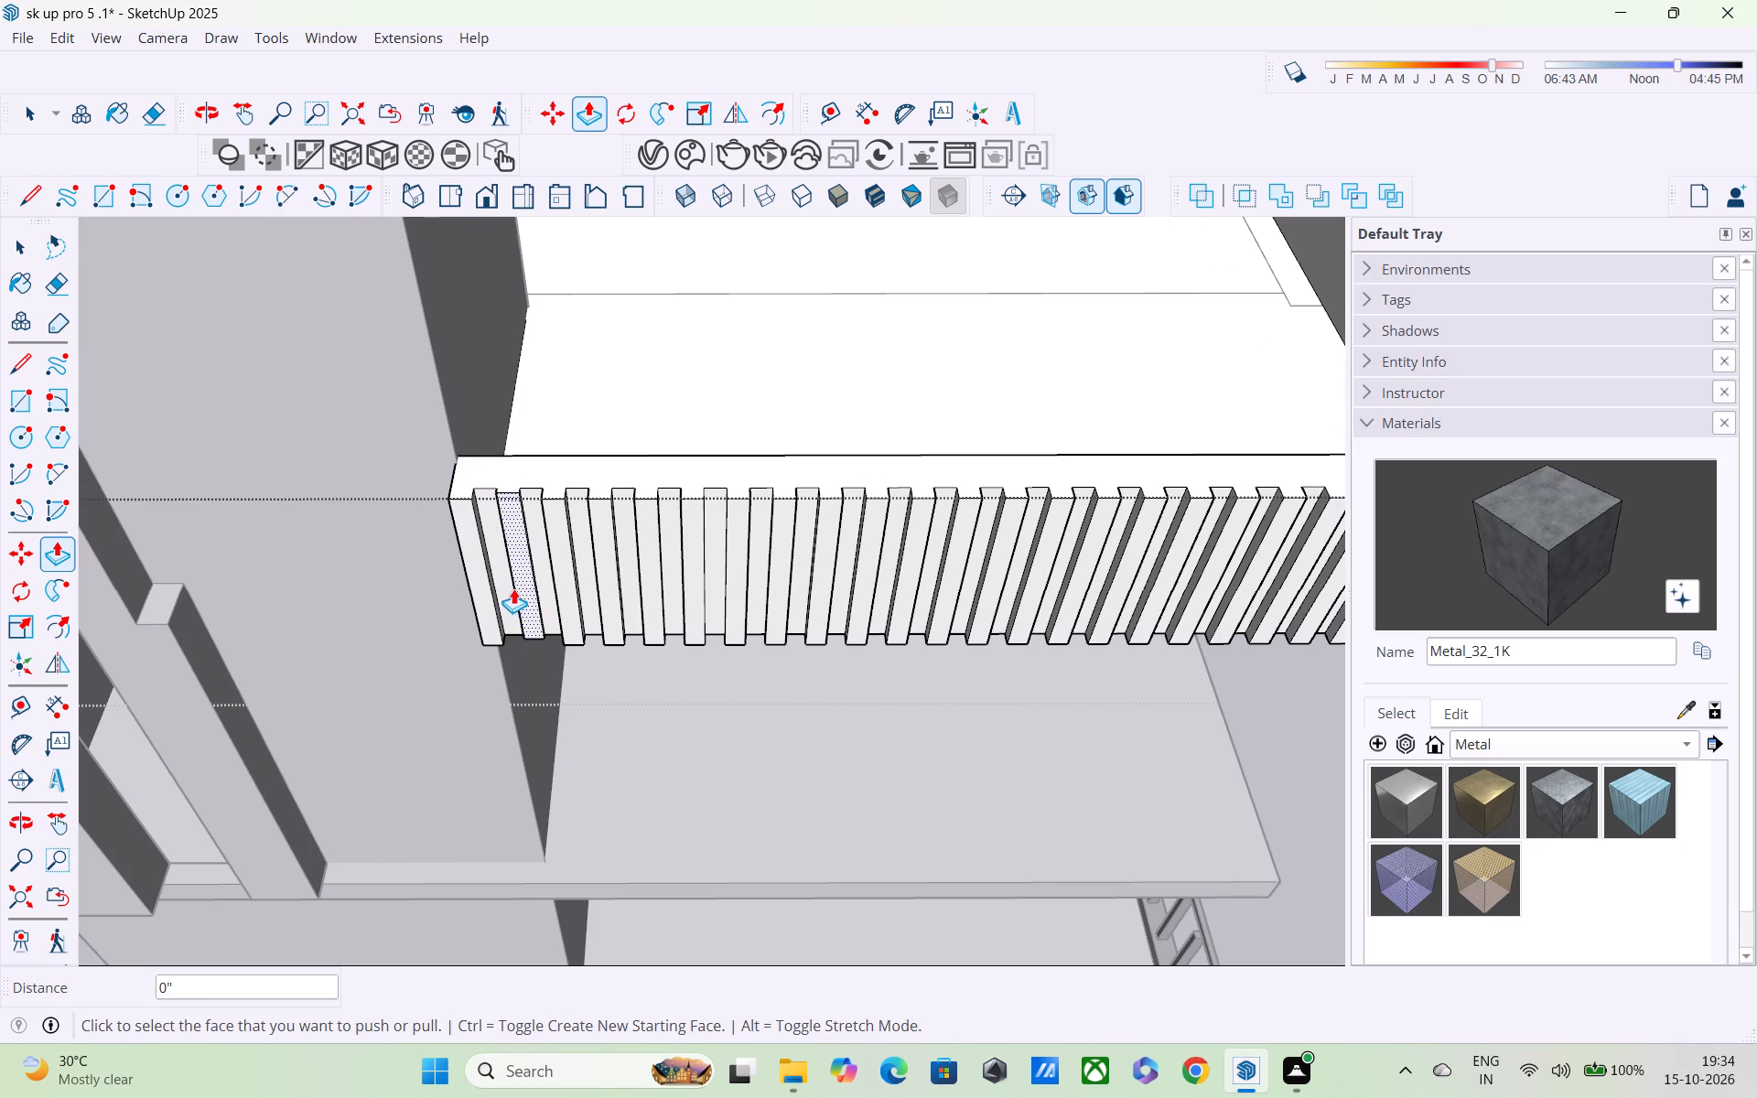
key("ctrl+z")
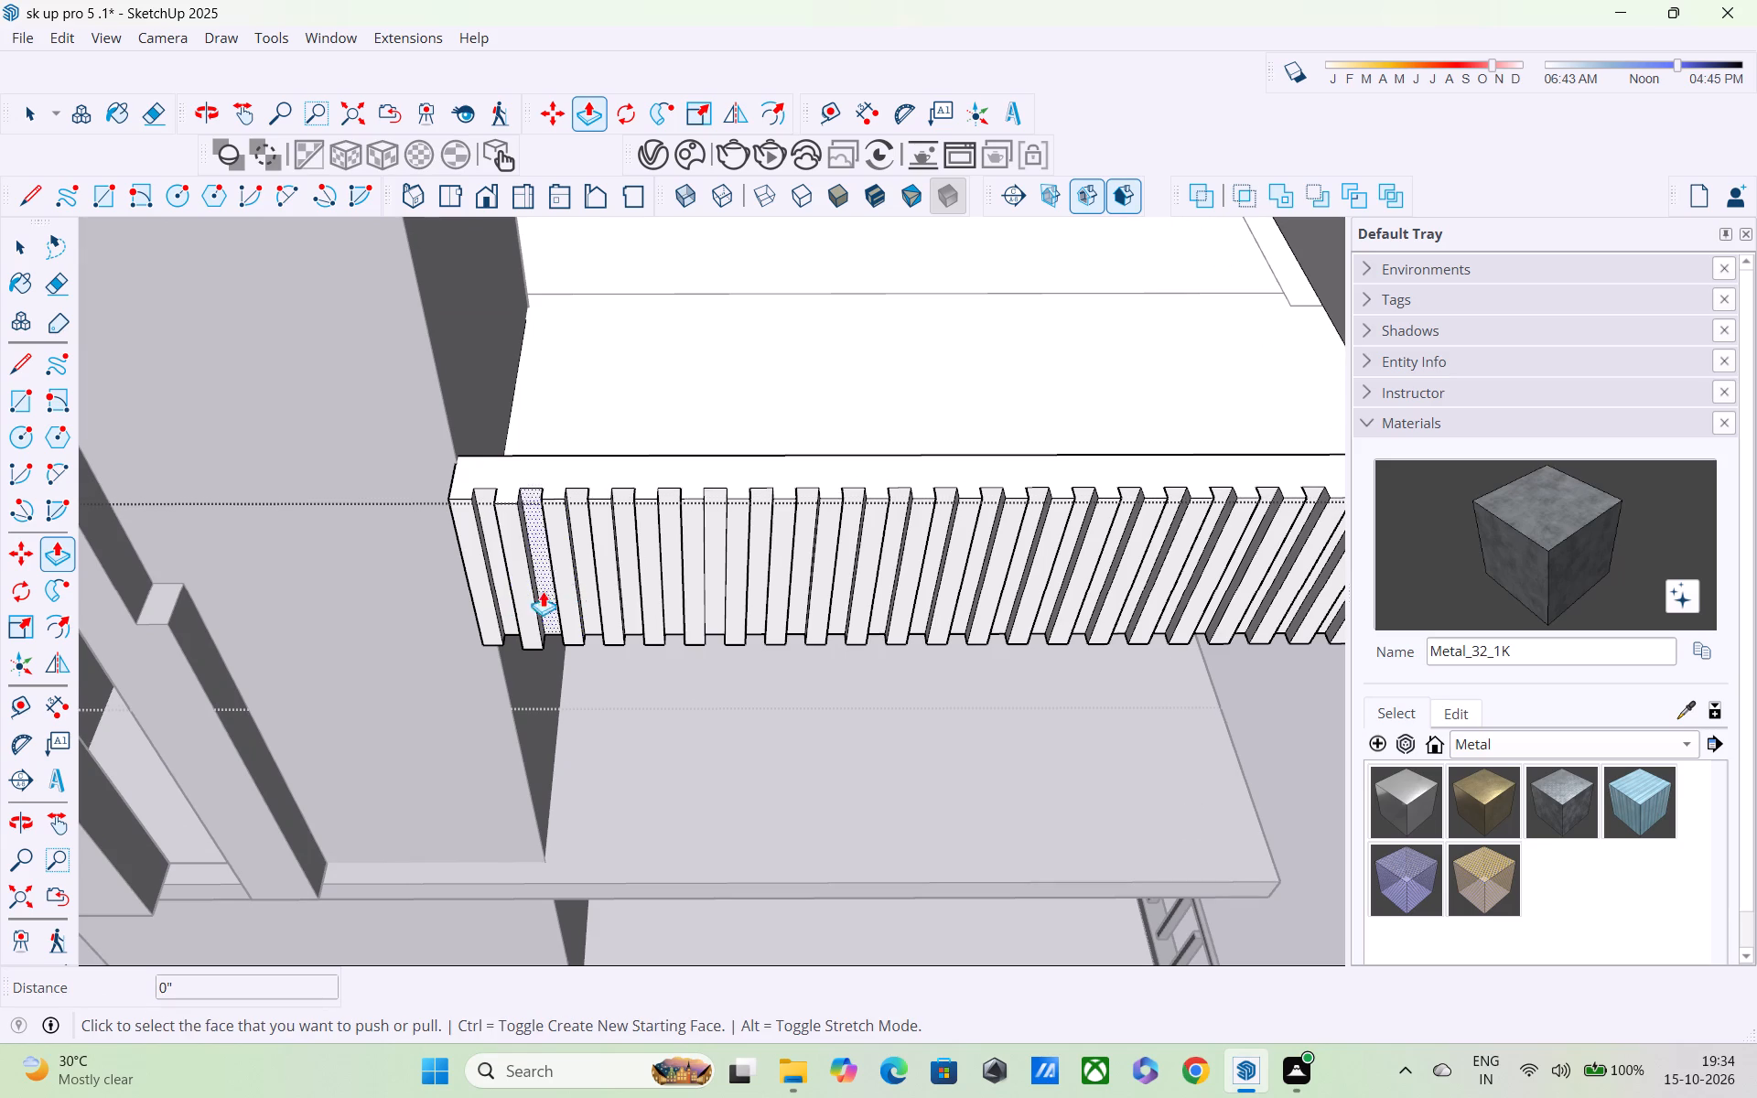
Push/Pull the end slat beside the wall by about 1 1/4", using the neighbouring slat as the reference.
middle_click_drag(494, 607, 590, 759)
scroll(564, 703, "up", 8)
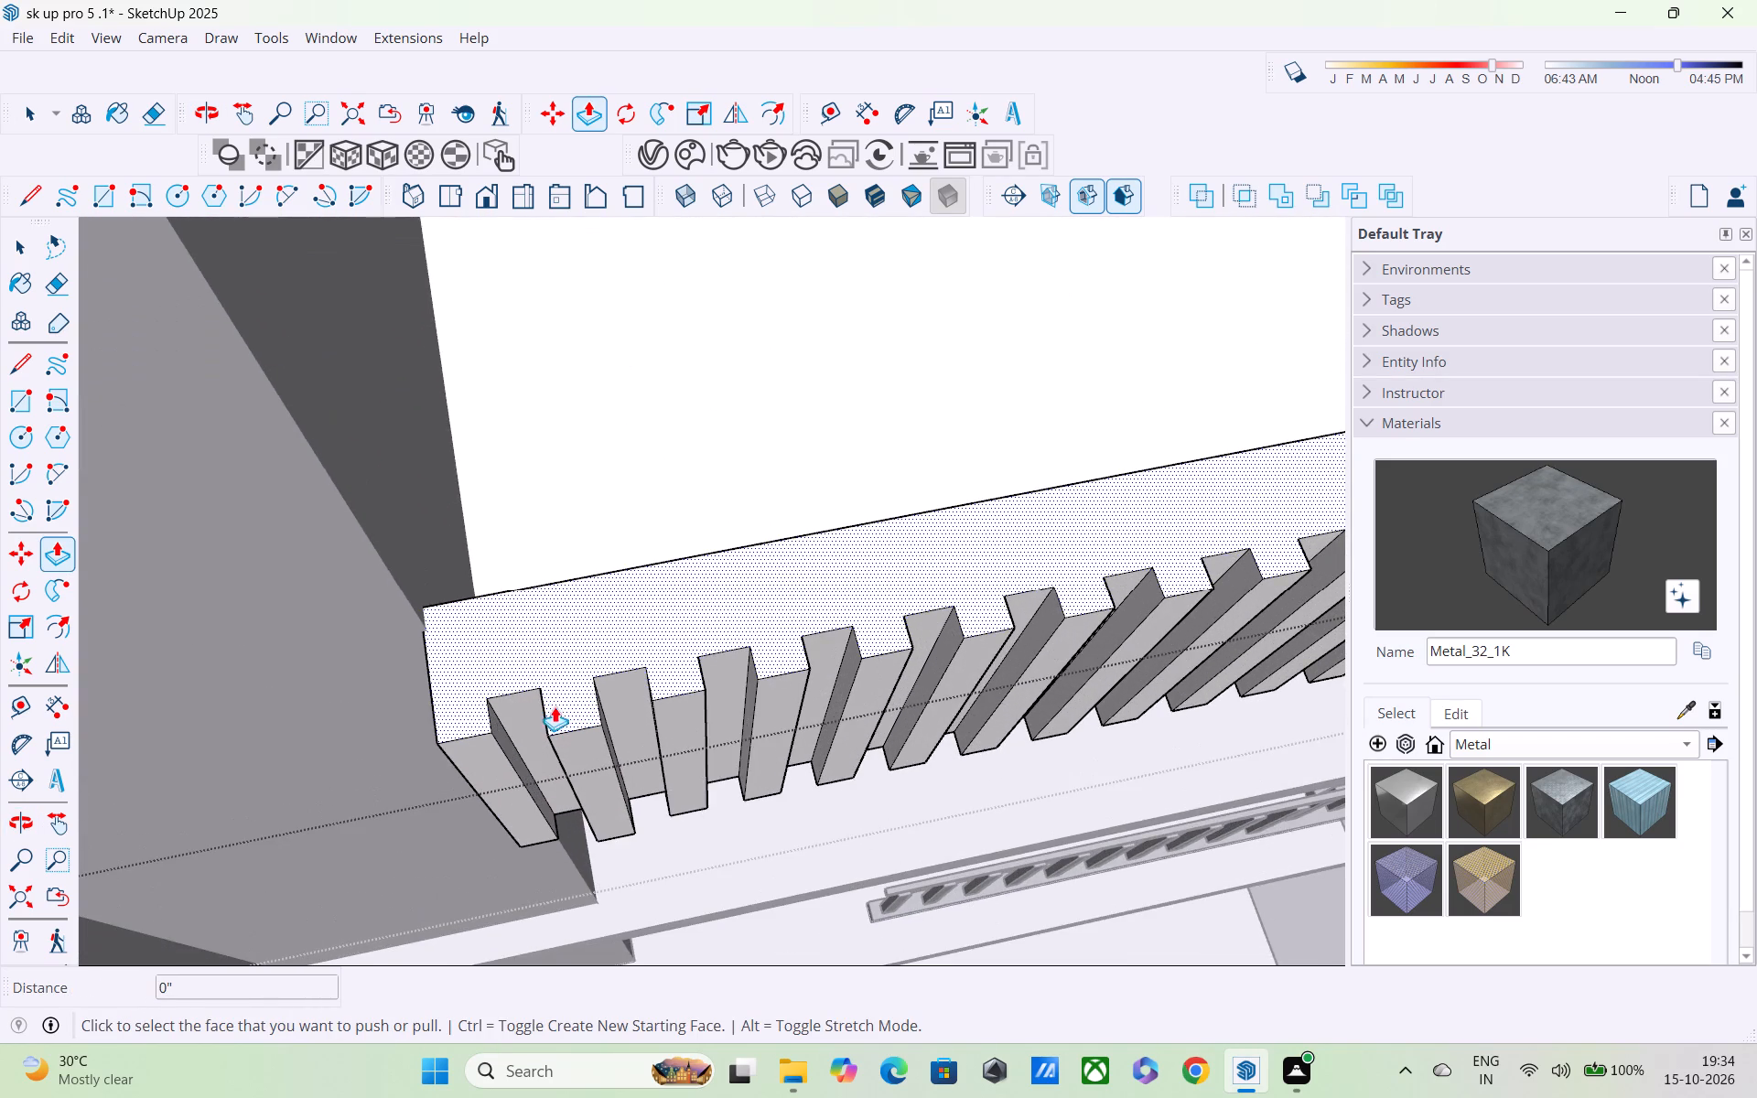
middle_click_drag(557, 719, 636, 795)
scroll(617, 772, "up", 3)
left_click(454, 790)
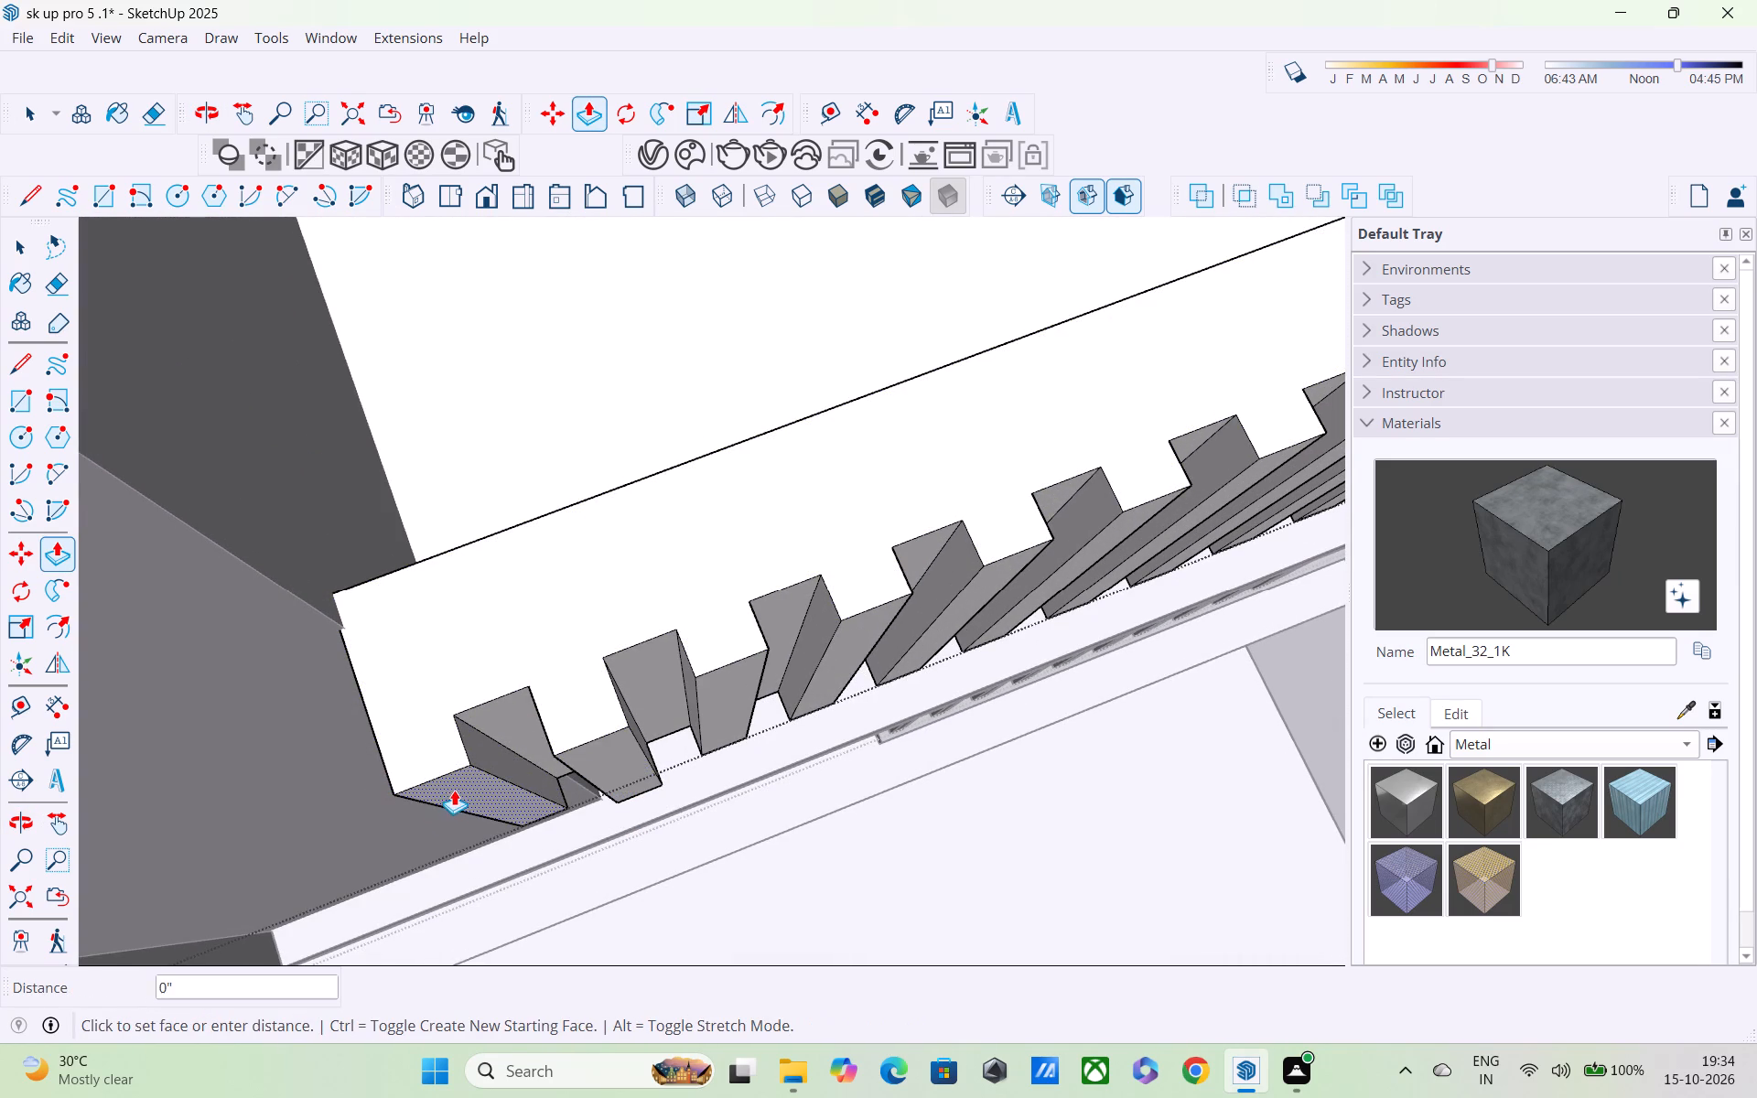
left_click(566, 767)
Examine the slatted balcony parapet from the front and around the outer corner.
scroll(562, 769, "down", 6)
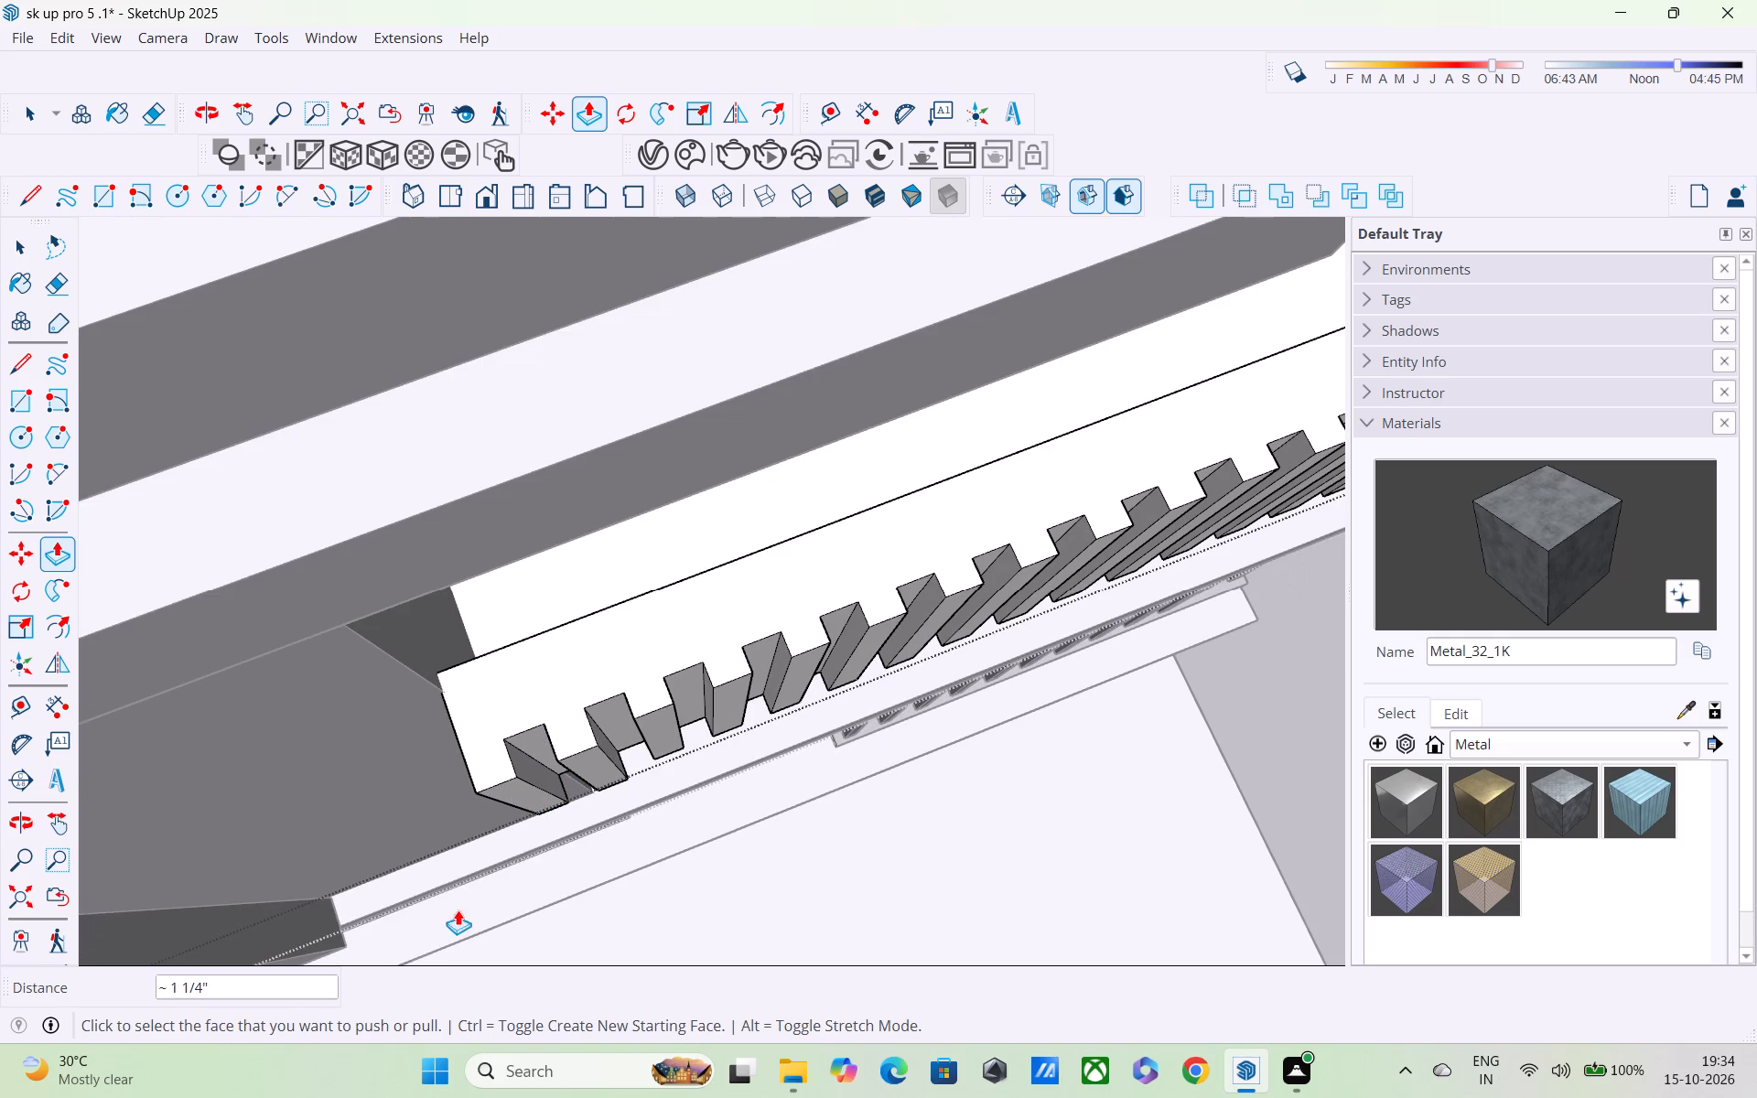
scroll(285, 991, "down", 2)
scroll(0, 1006, "down", 3)
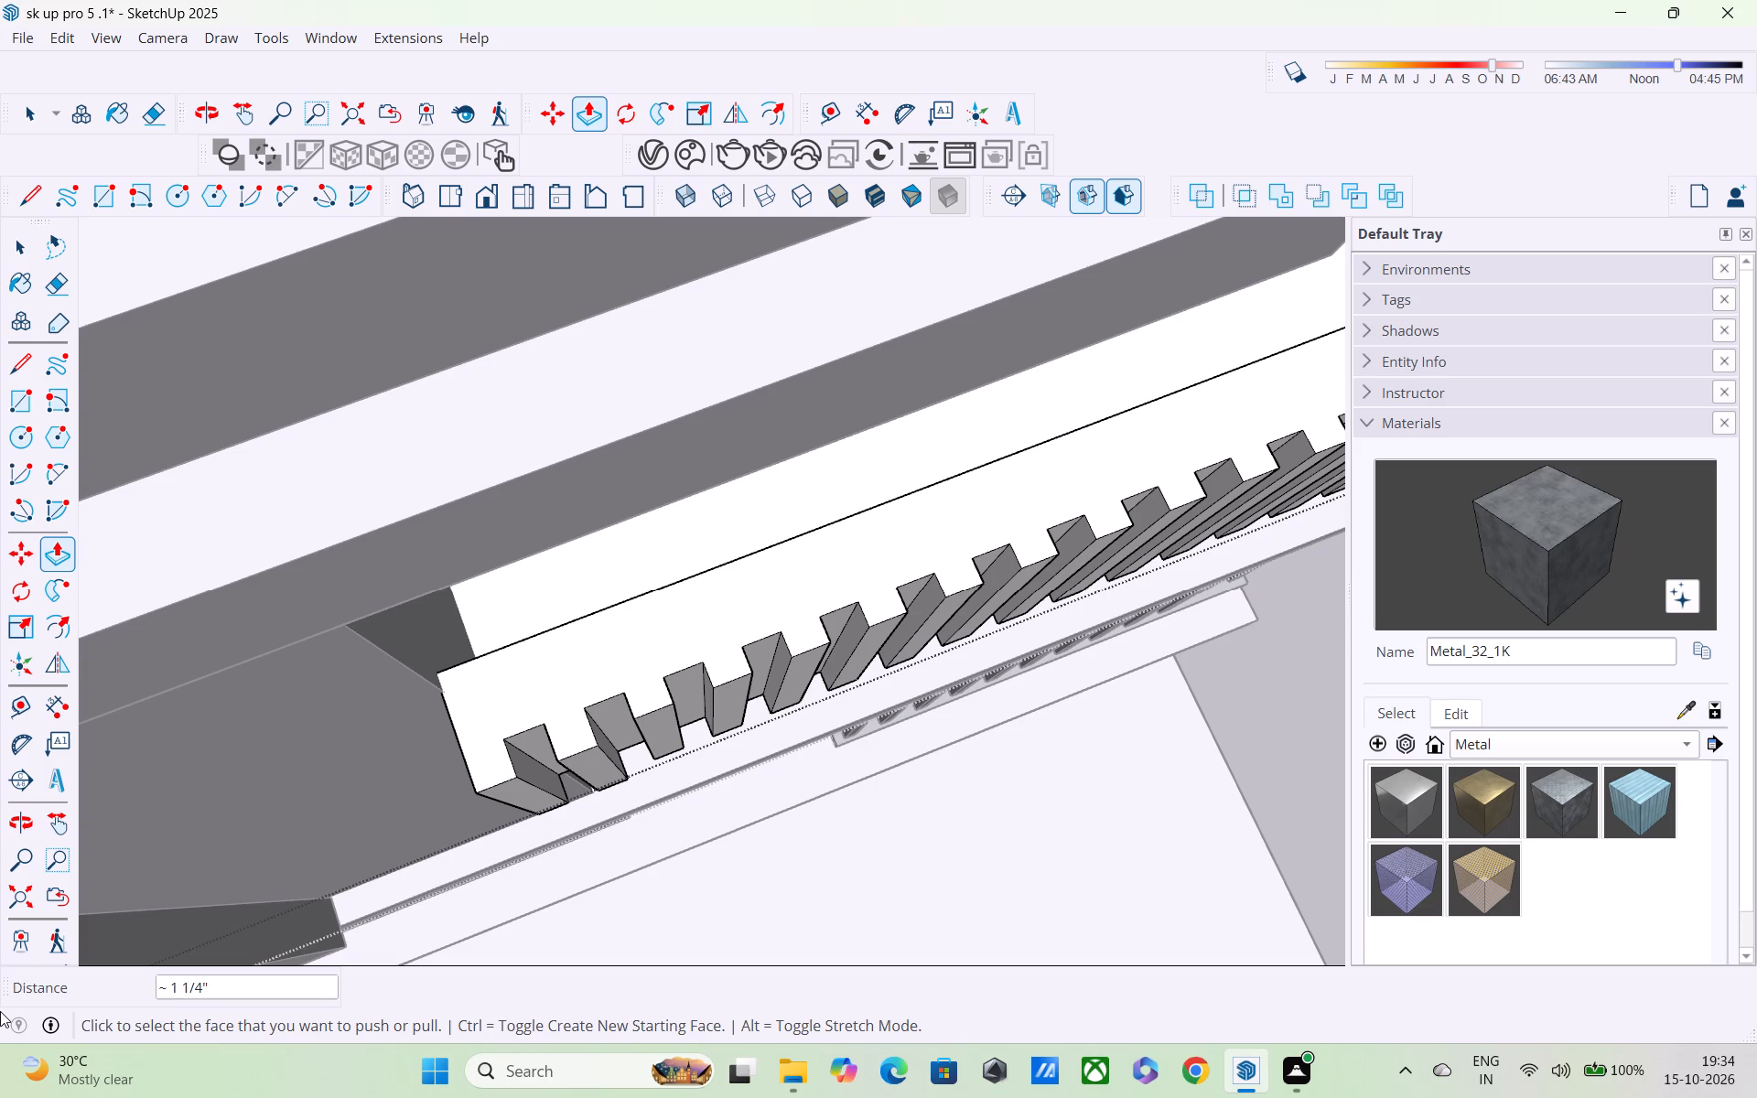
scroll(0, 1018, "down", 3)
scroll(0, 1097, "down", 1)
scroll(651, 919, "down", 2)
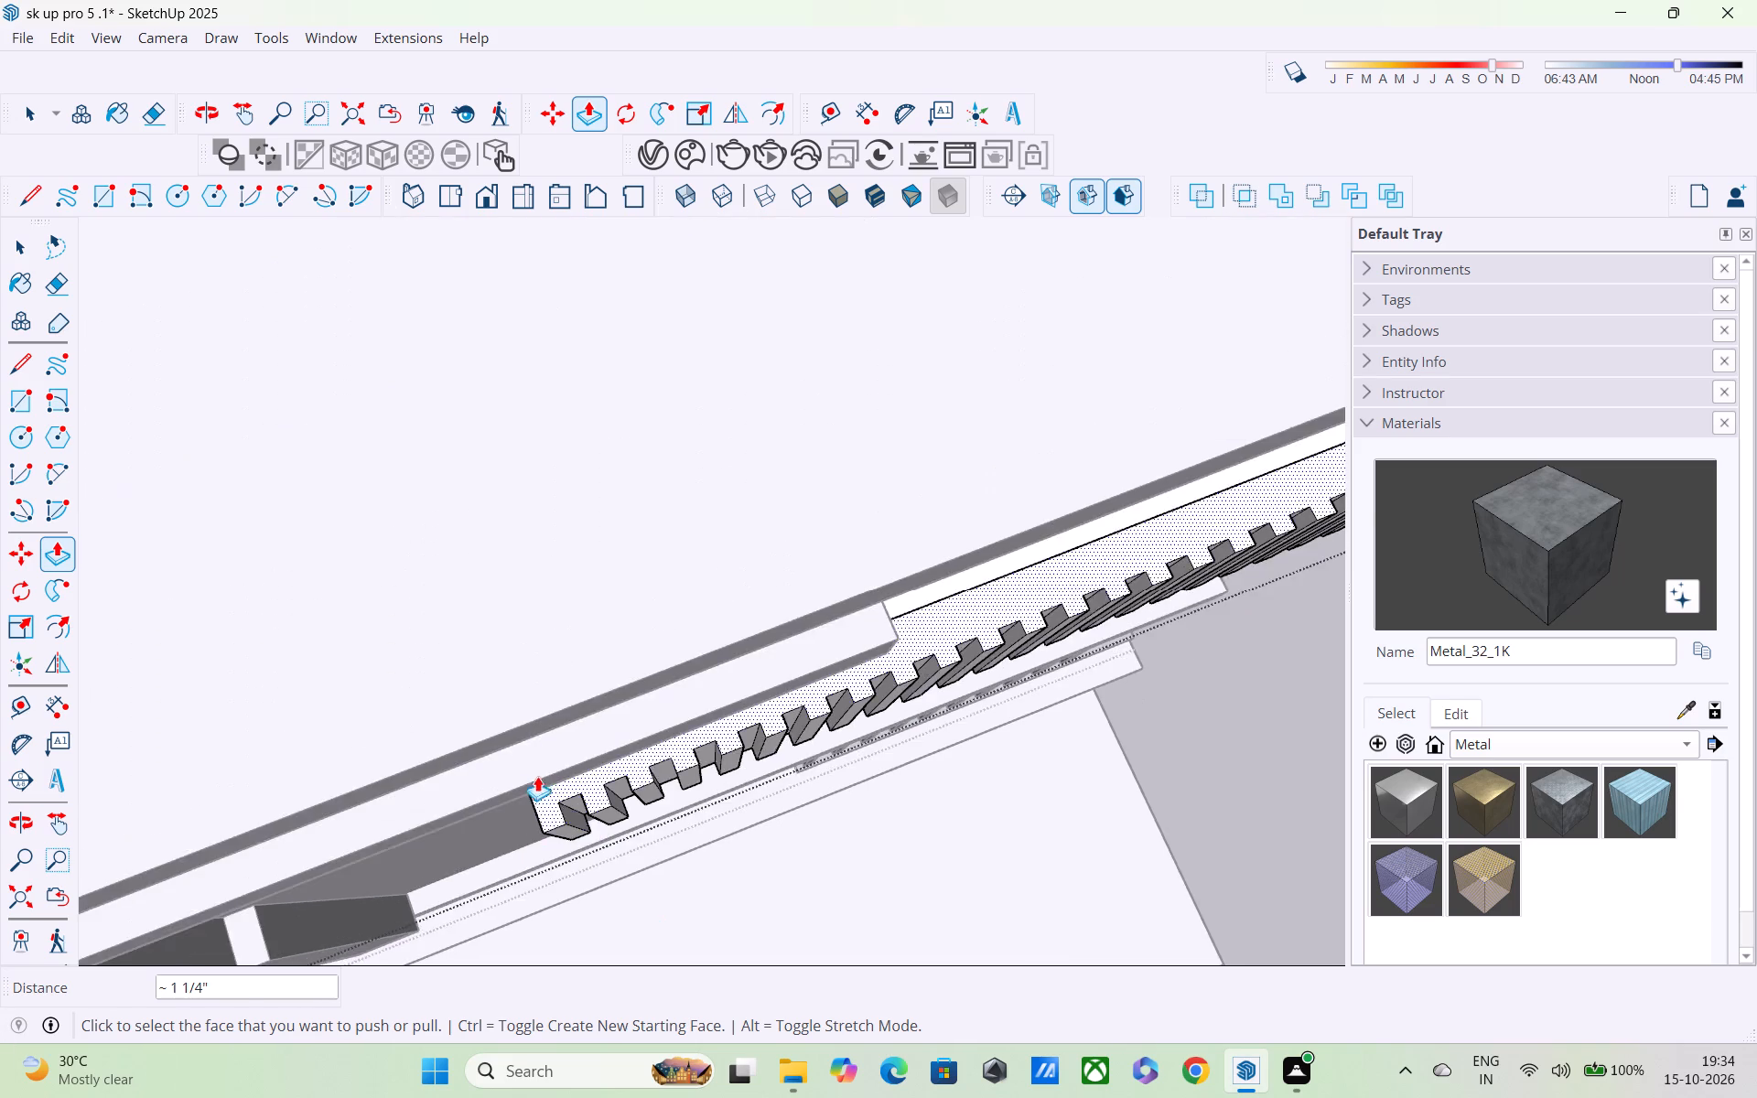
scroll(537, 776, "down", 2)
scroll(531, 790, "up", 1)
middle_click_drag(510, 795, 302, 483)
scroll(323, 512, "down", 6)
middle_click_drag(377, 640, 358, 524)
scroll(359, 553, "down", 6)
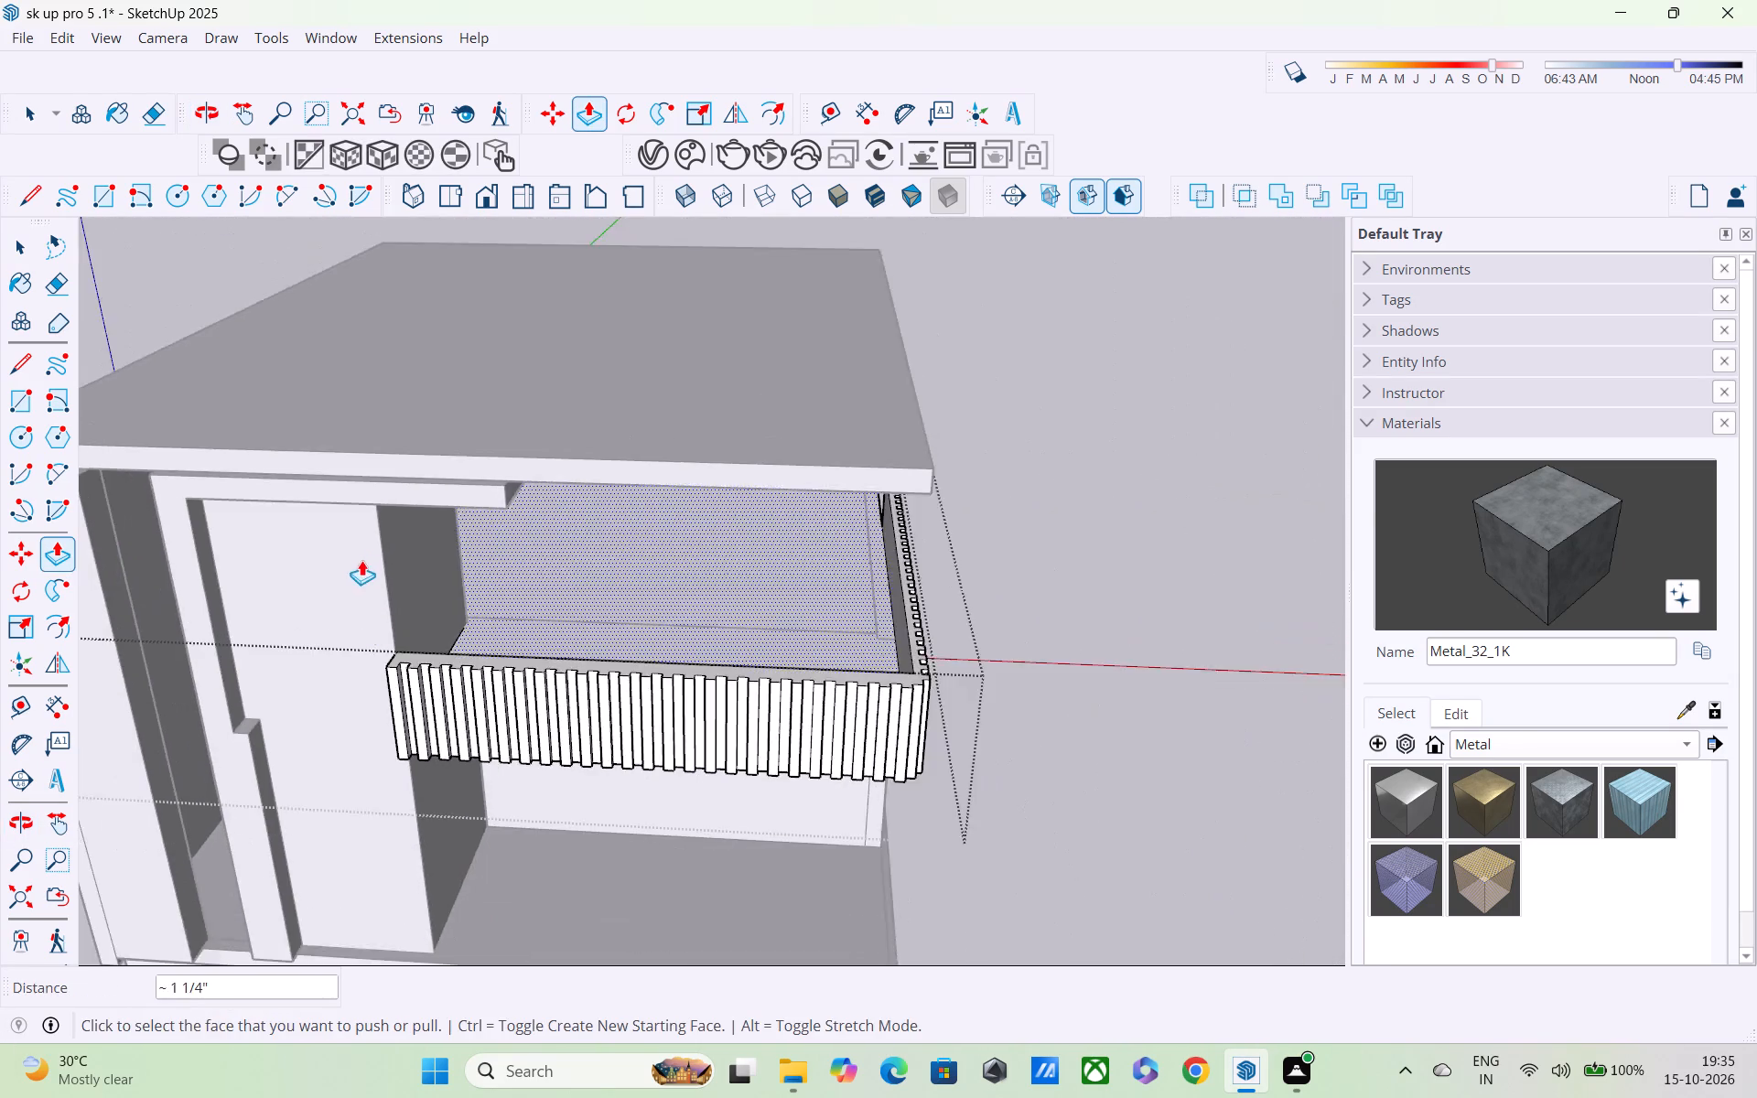
middle_click_drag(370, 686, 370, 513)
scroll(404, 582, "down", 1)
middle_click_drag(404, 582, 113, 599)
scroll(113, 599, "up", 1)
scroll(304, 641, "down", 1)
scroll(348, 659, "up", 2)
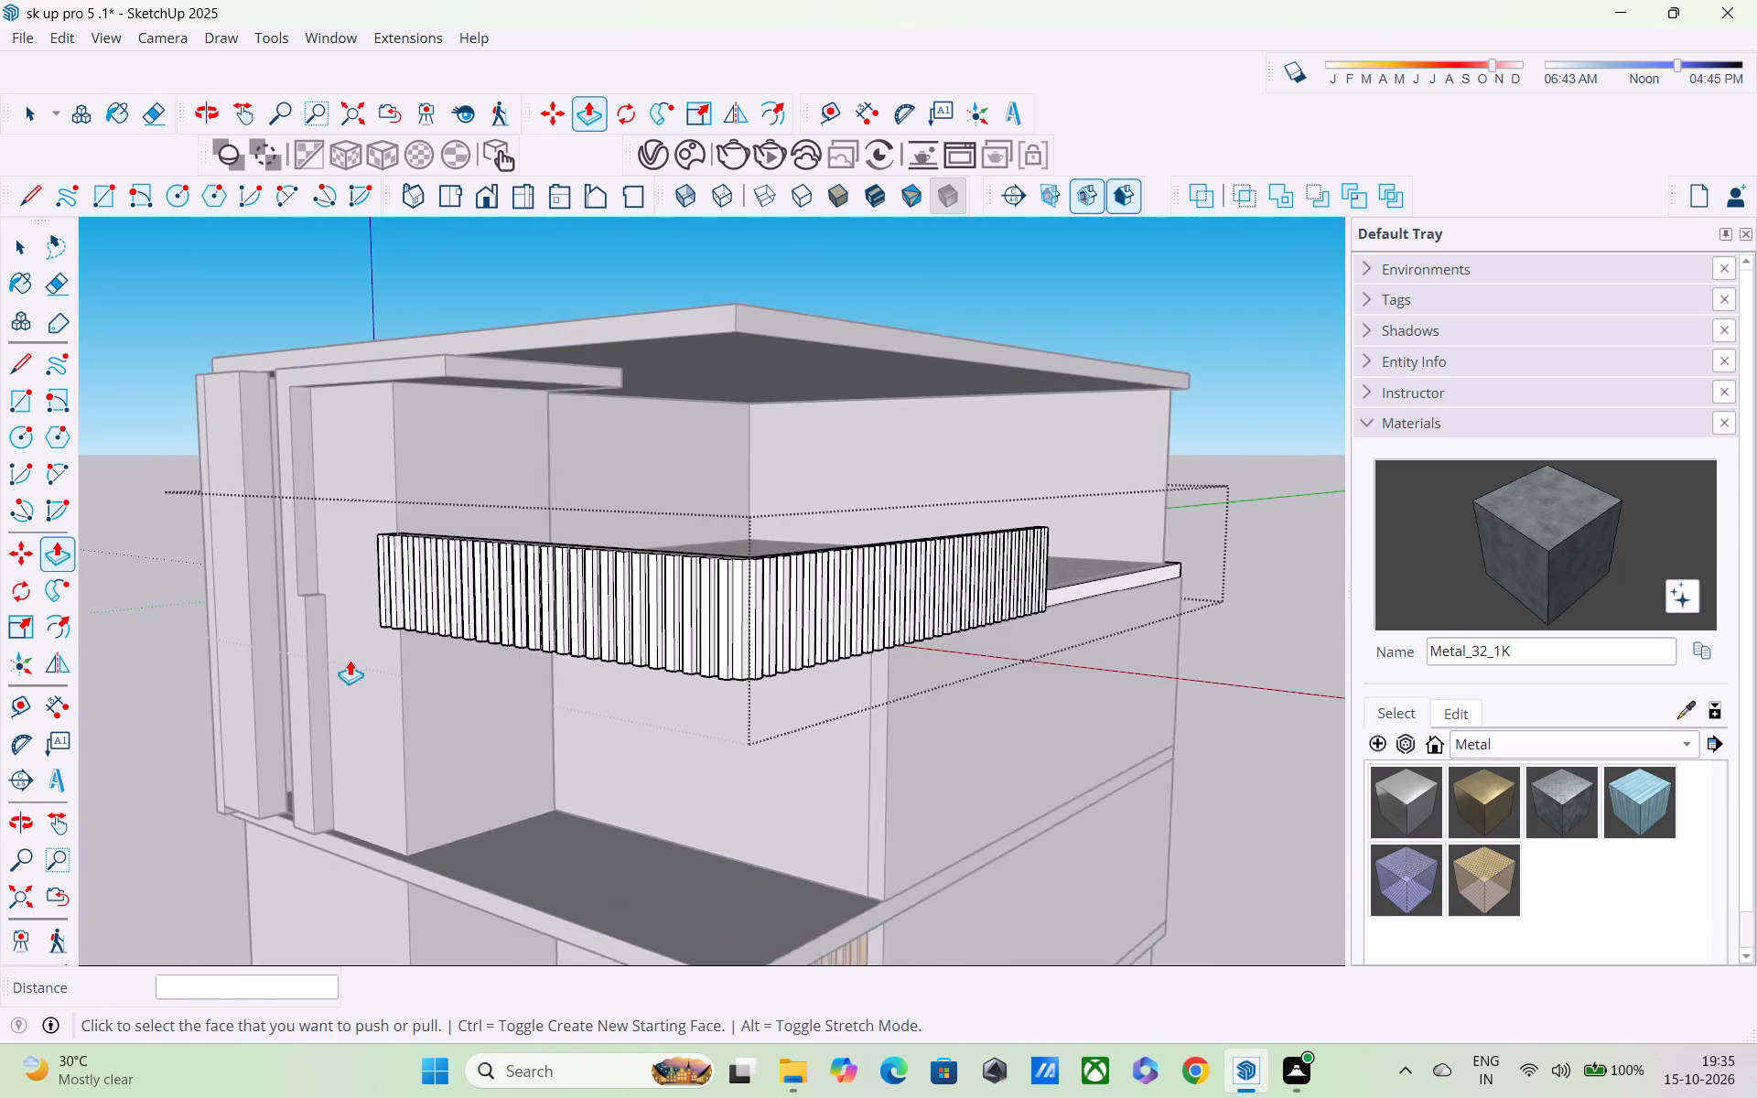
scroll(350, 660, "up", 1)
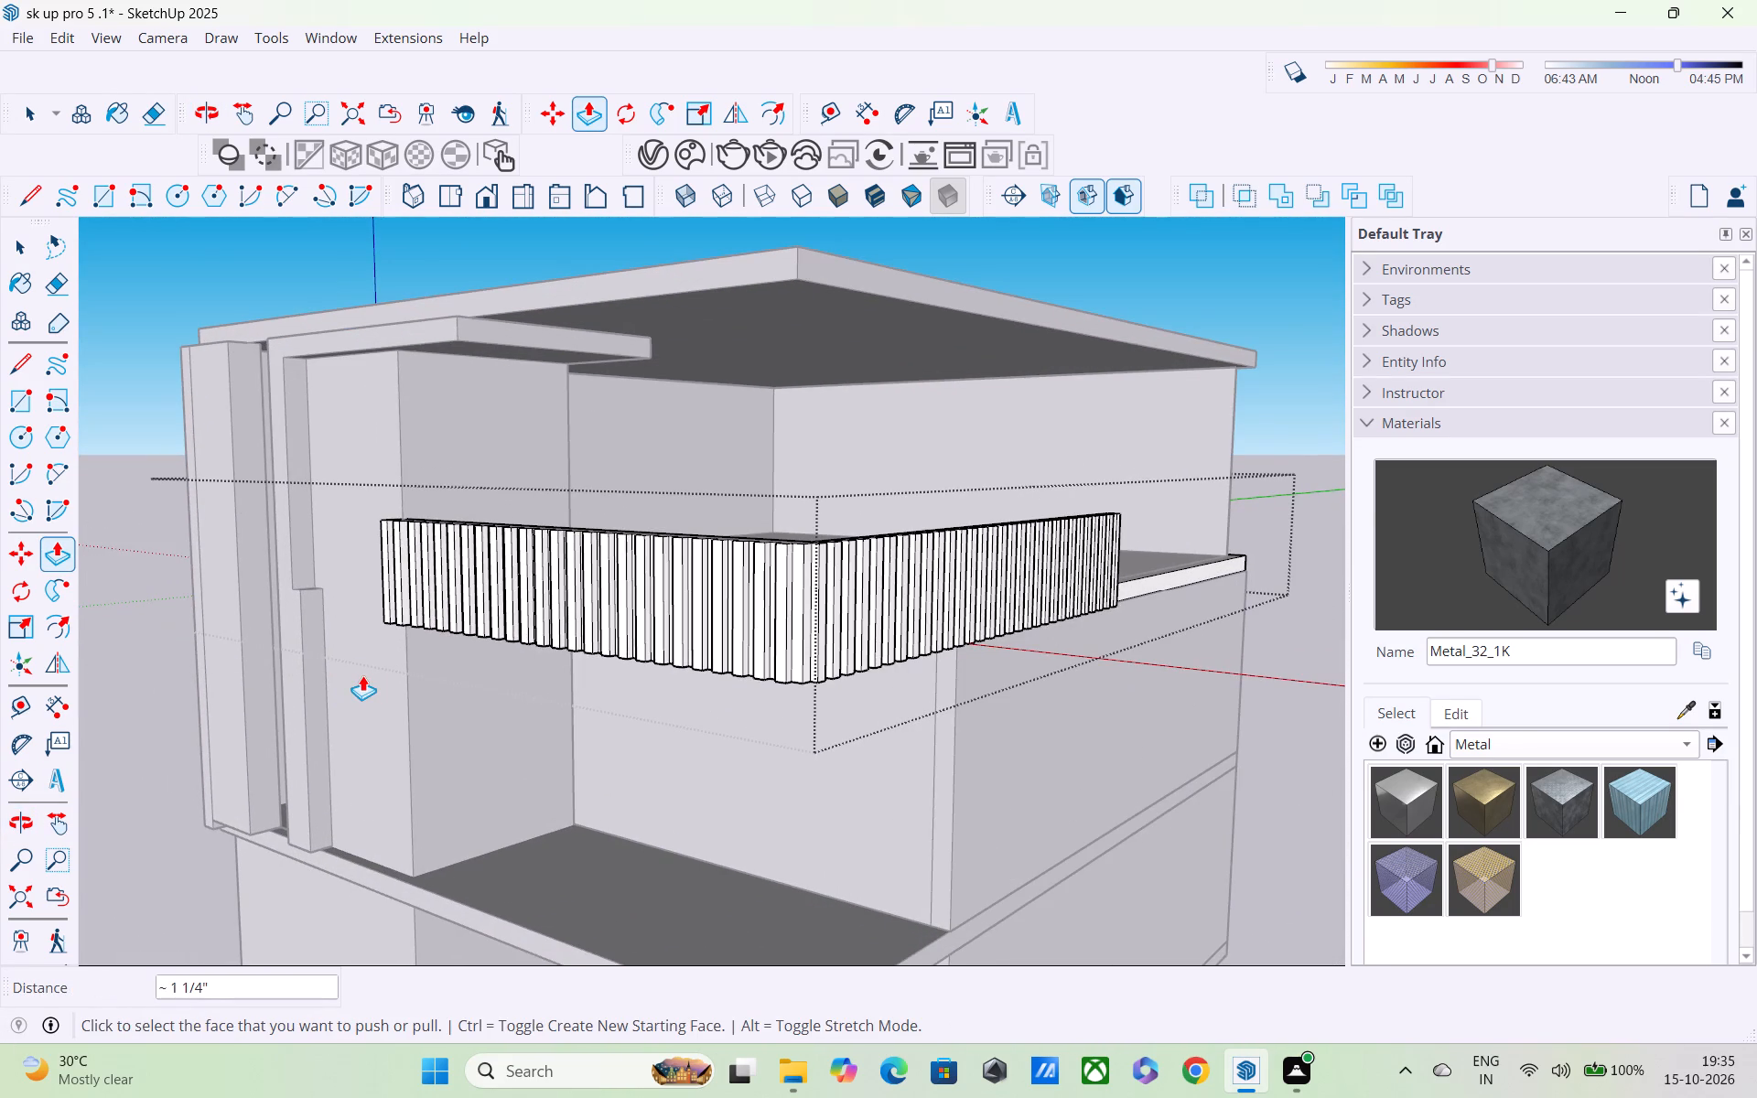
scroll(350, 663, "down", 2)
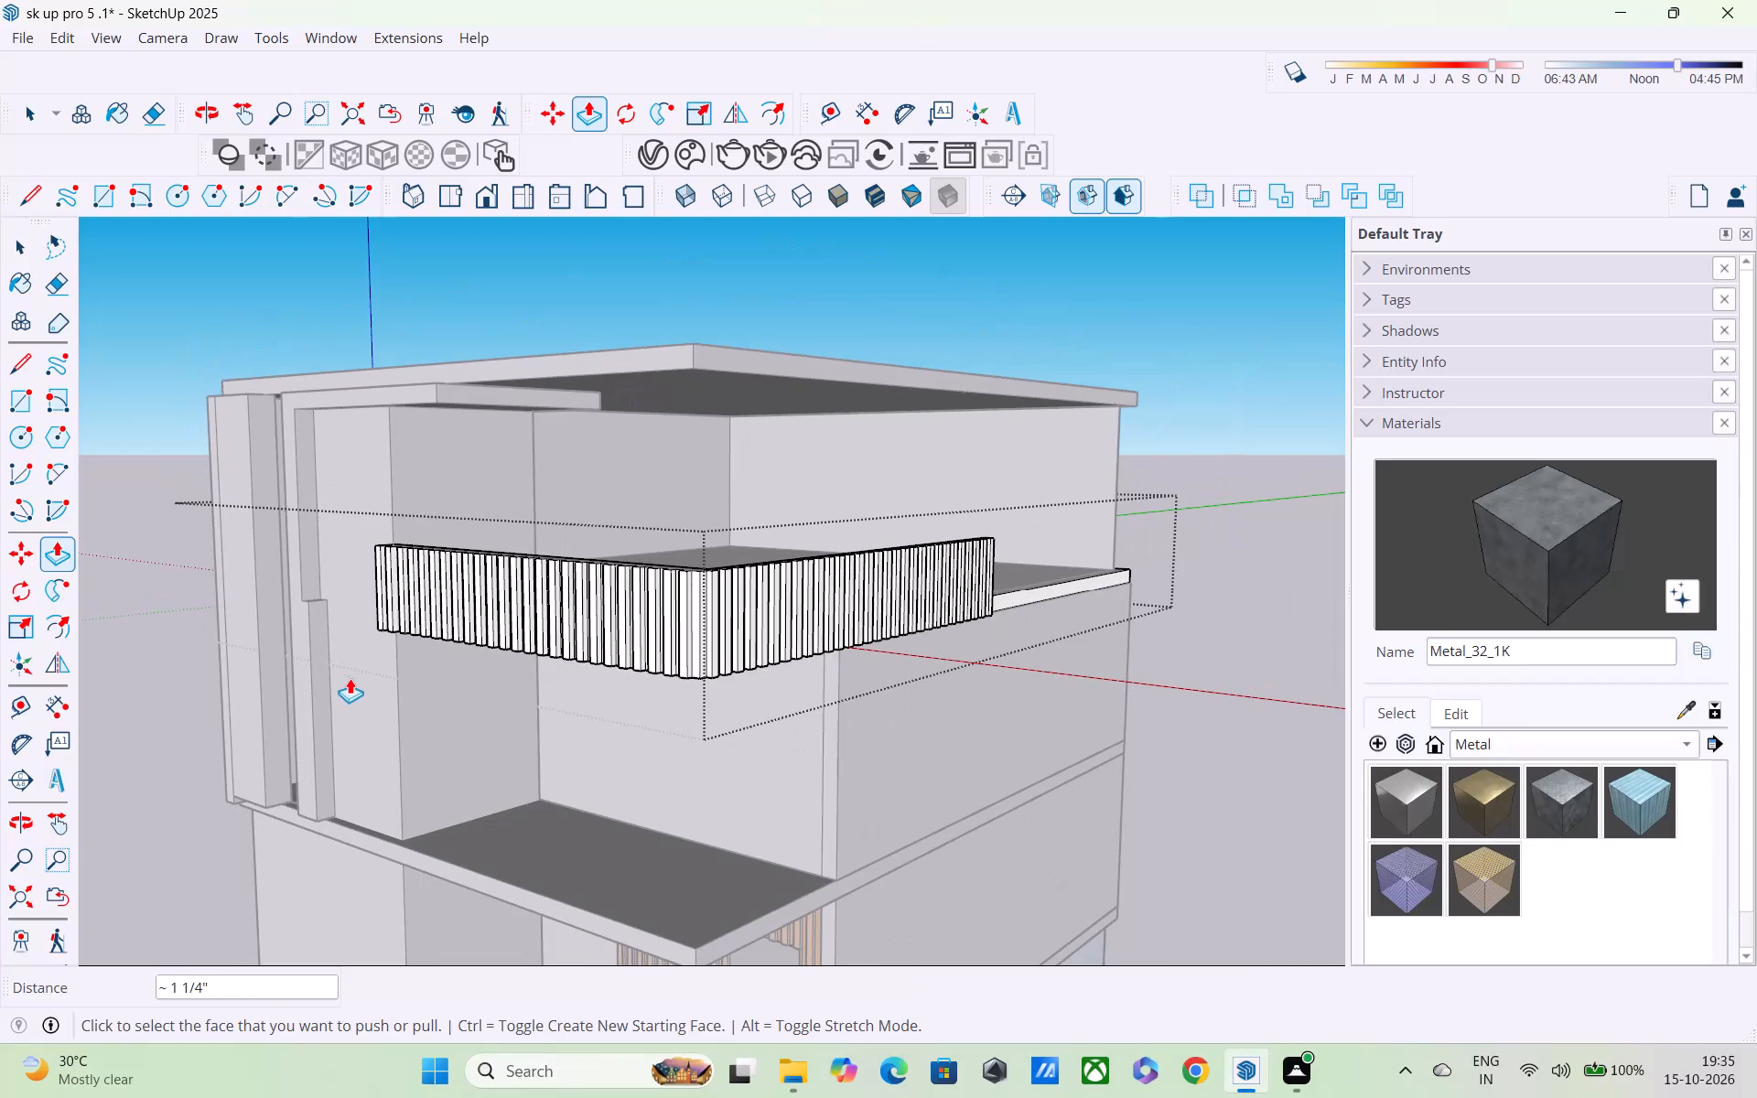
middle_click_drag(282, 791, 143, 856, "shift")
scroll(230, 824, "up", 4)
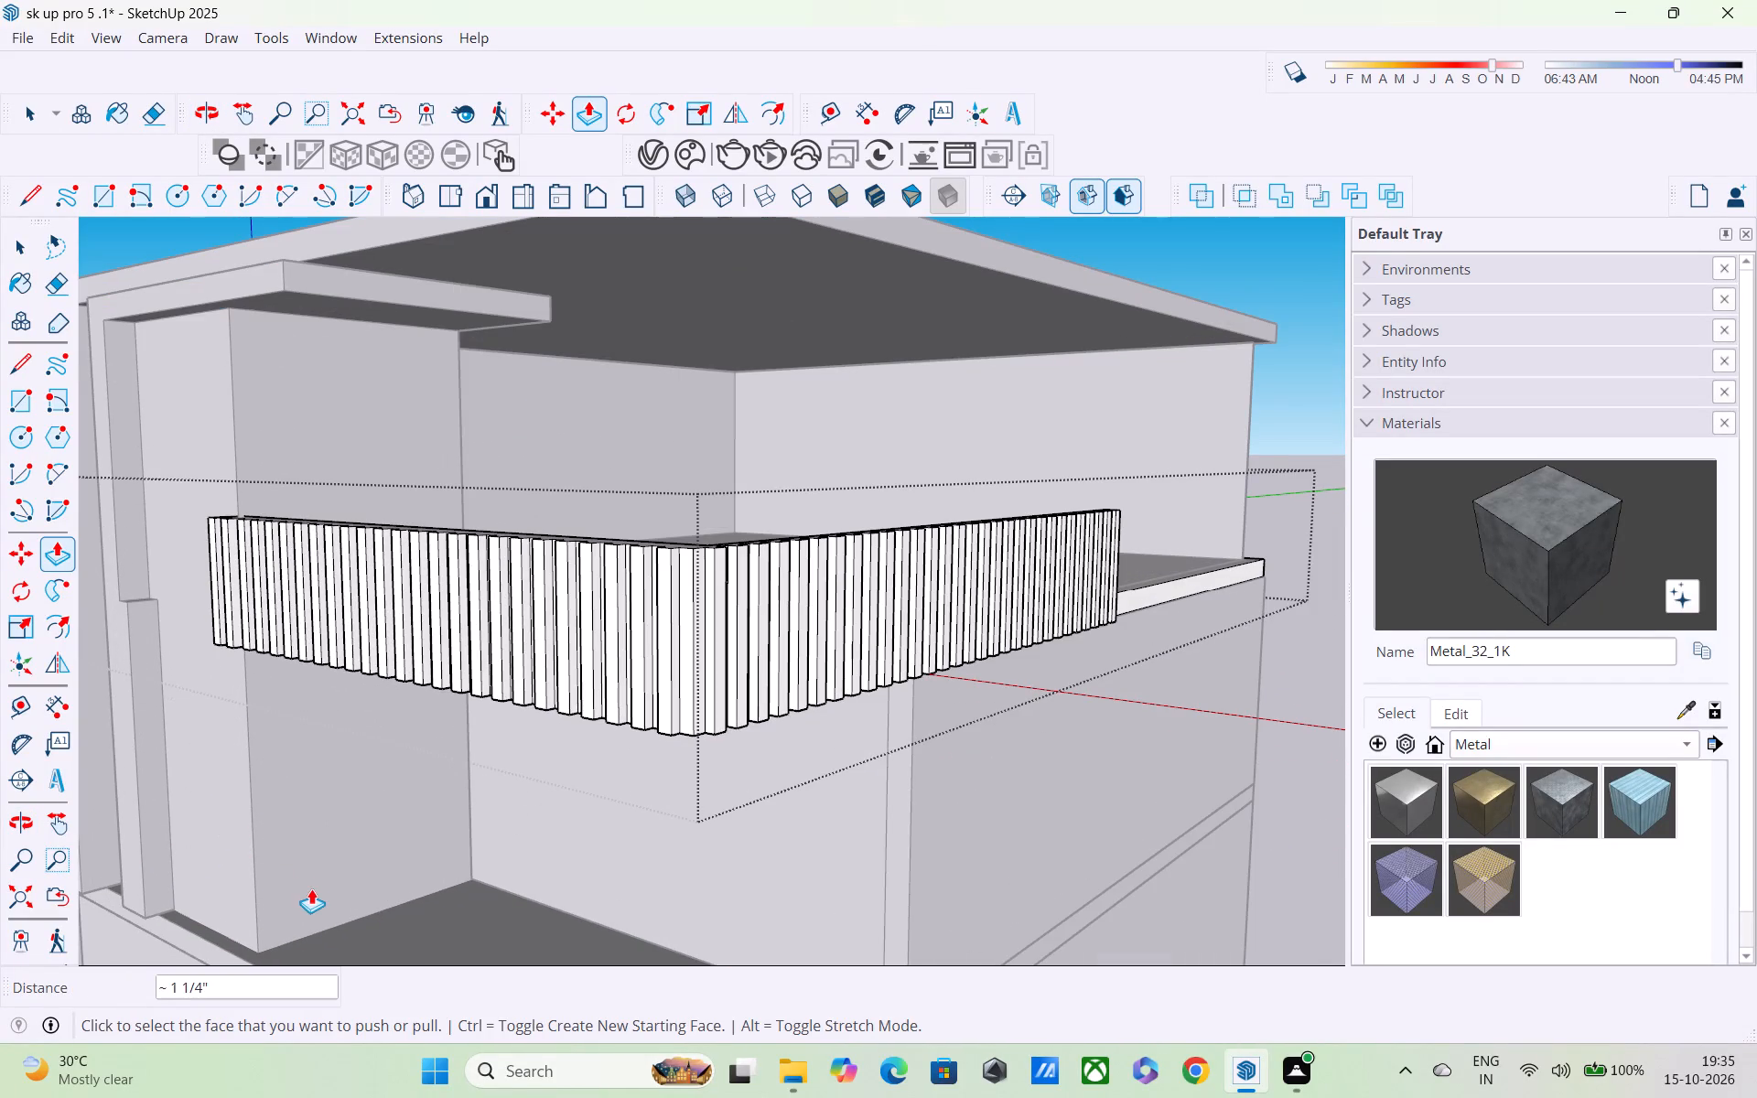
Paint the end slat beside the wall, the adjoining recess and the second front slat with the Wood material Wood_Veneer_15_1K.
left_click(1562, 748)
left_click(1542, 891)
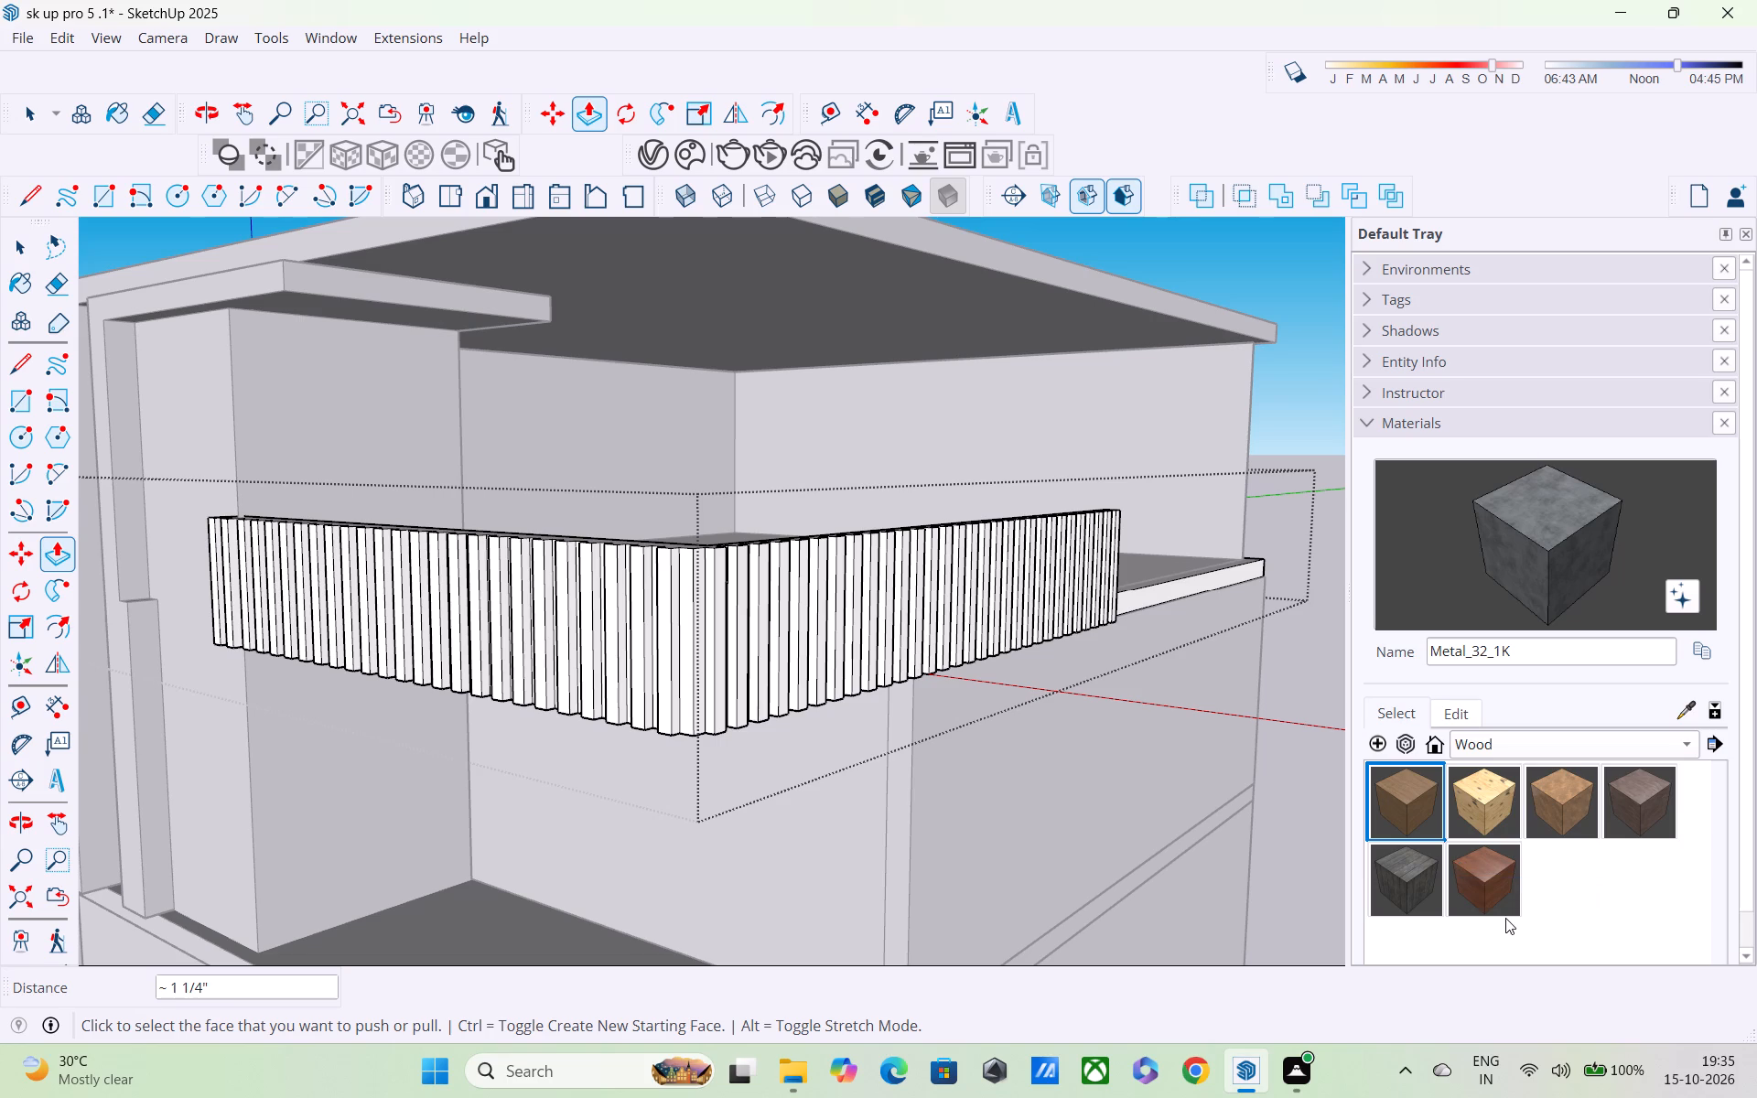
left_click(1485, 891)
middle_click_drag(553, 844, 917, 860)
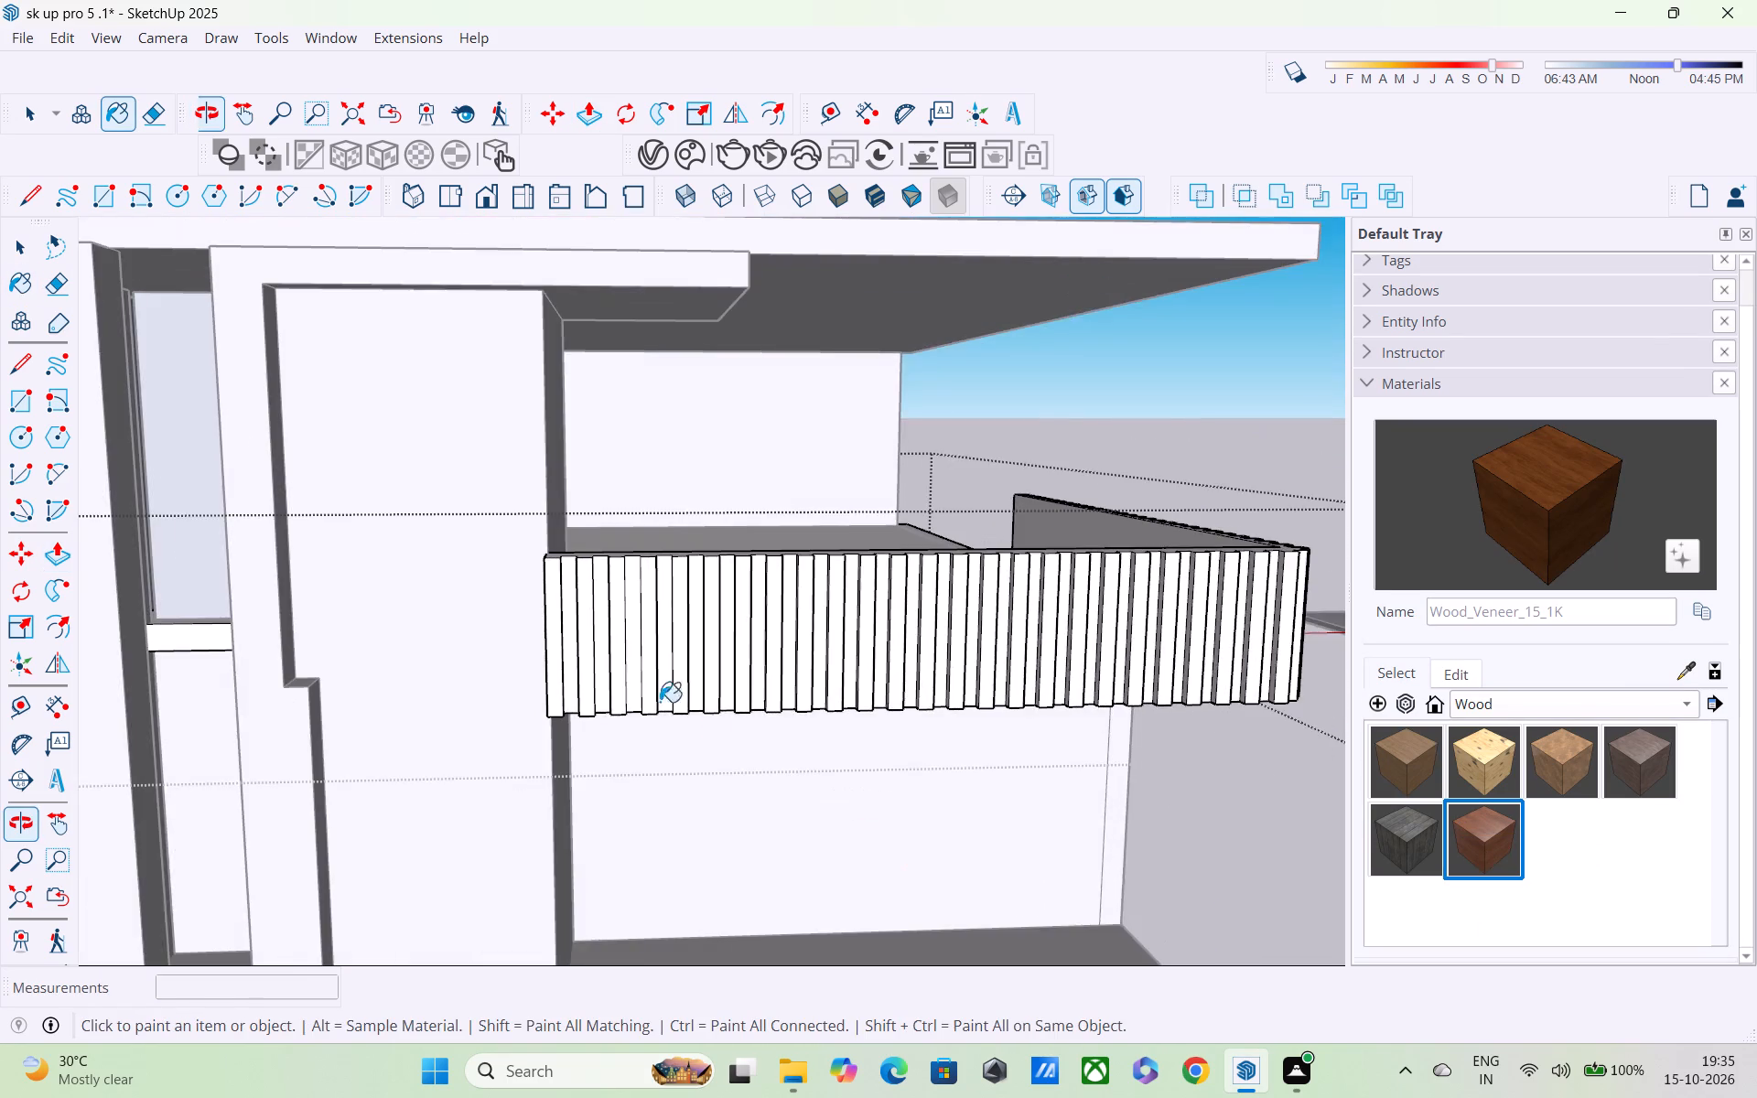
scroll(625, 682, "up", 3)
left_click(532, 635)
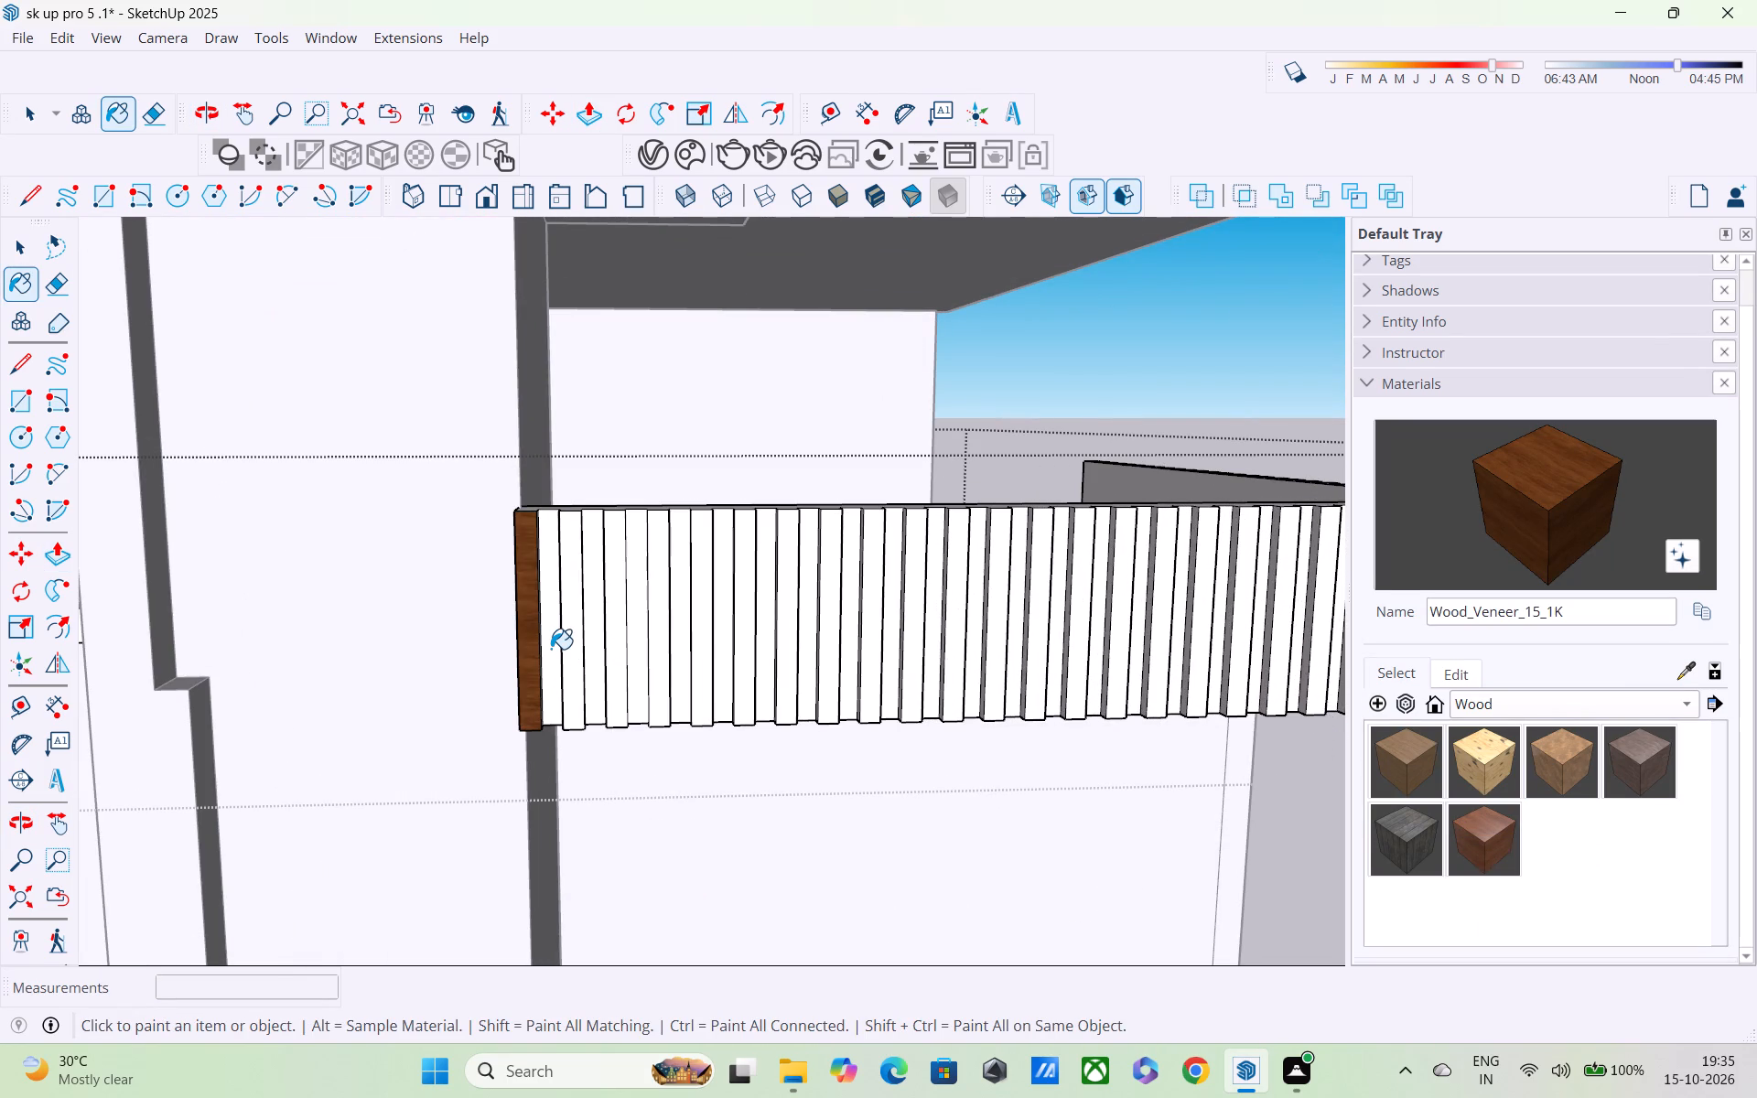
middle_click_drag(576, 665, 624, 701)
scroll(620, 682, "up", 4)
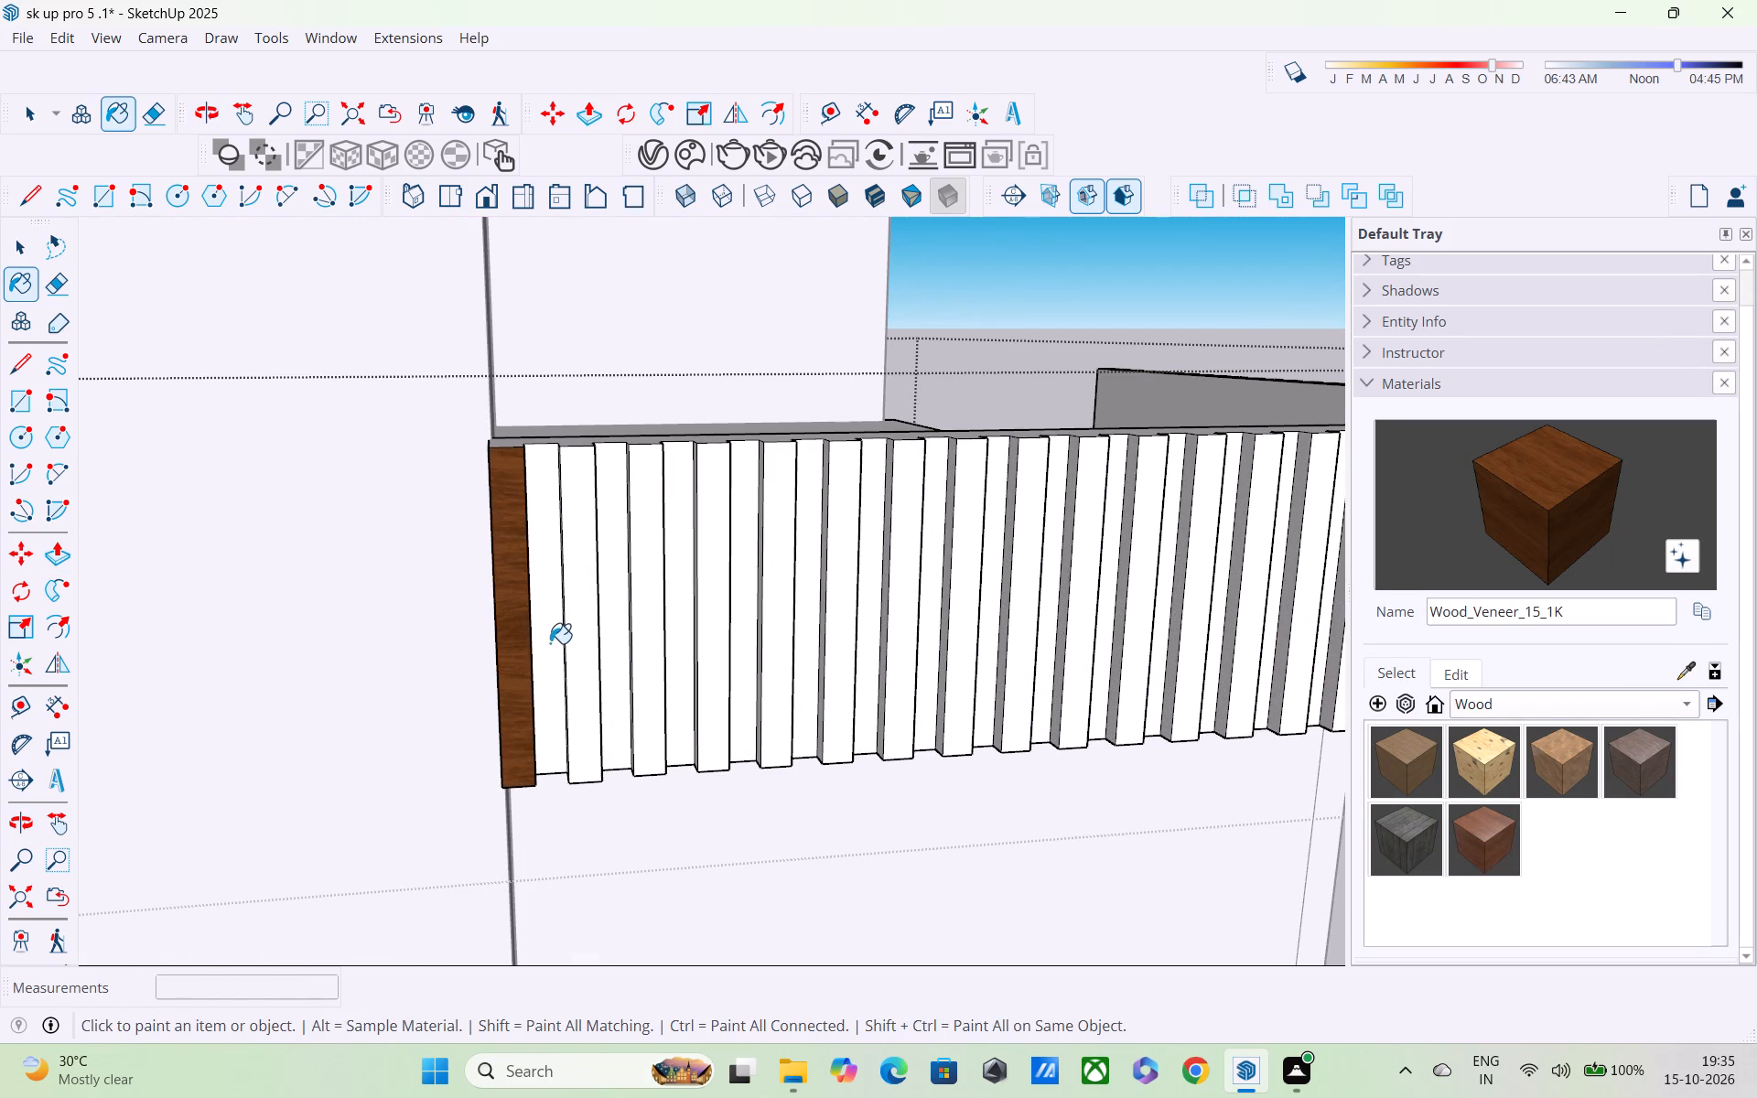
left_click(549, 642)
left_click(573, 656)
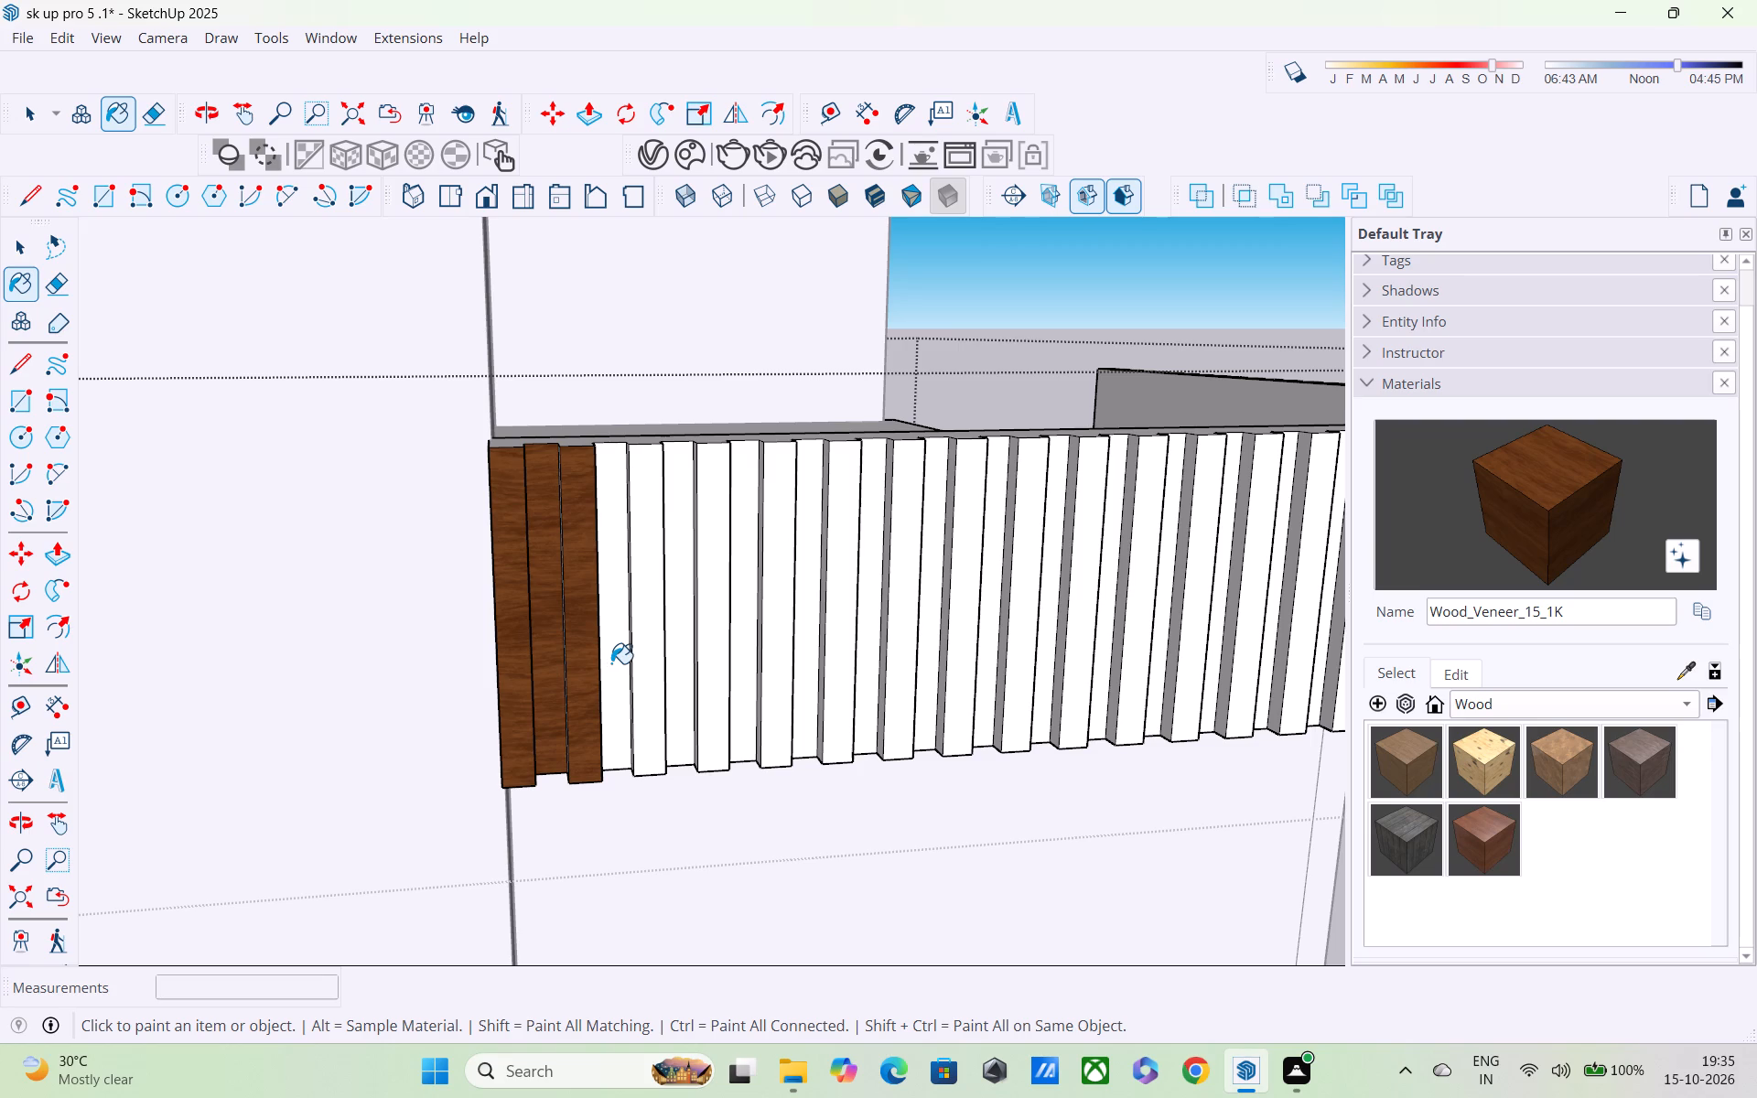
Repaint the recess between the first two front slats with Wood_Floor_01_1K.
left_click(1556, 750)
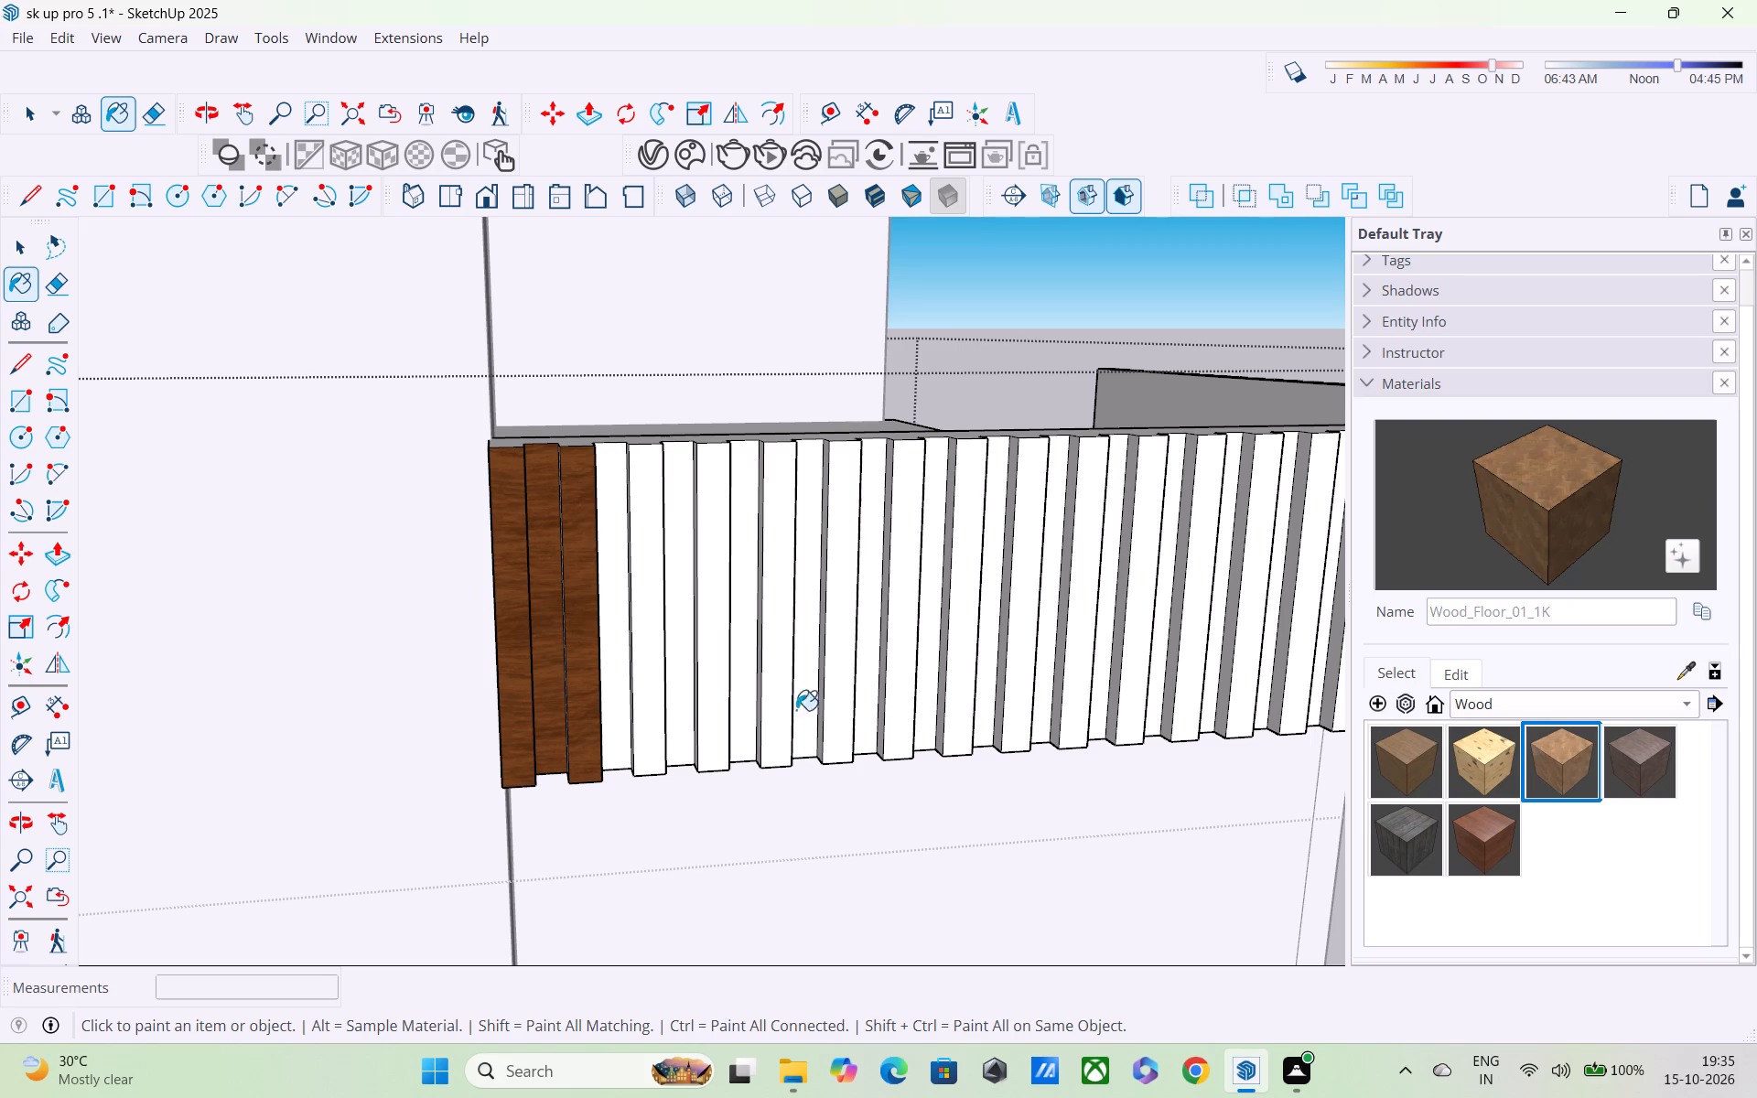
left_click(551, 619)
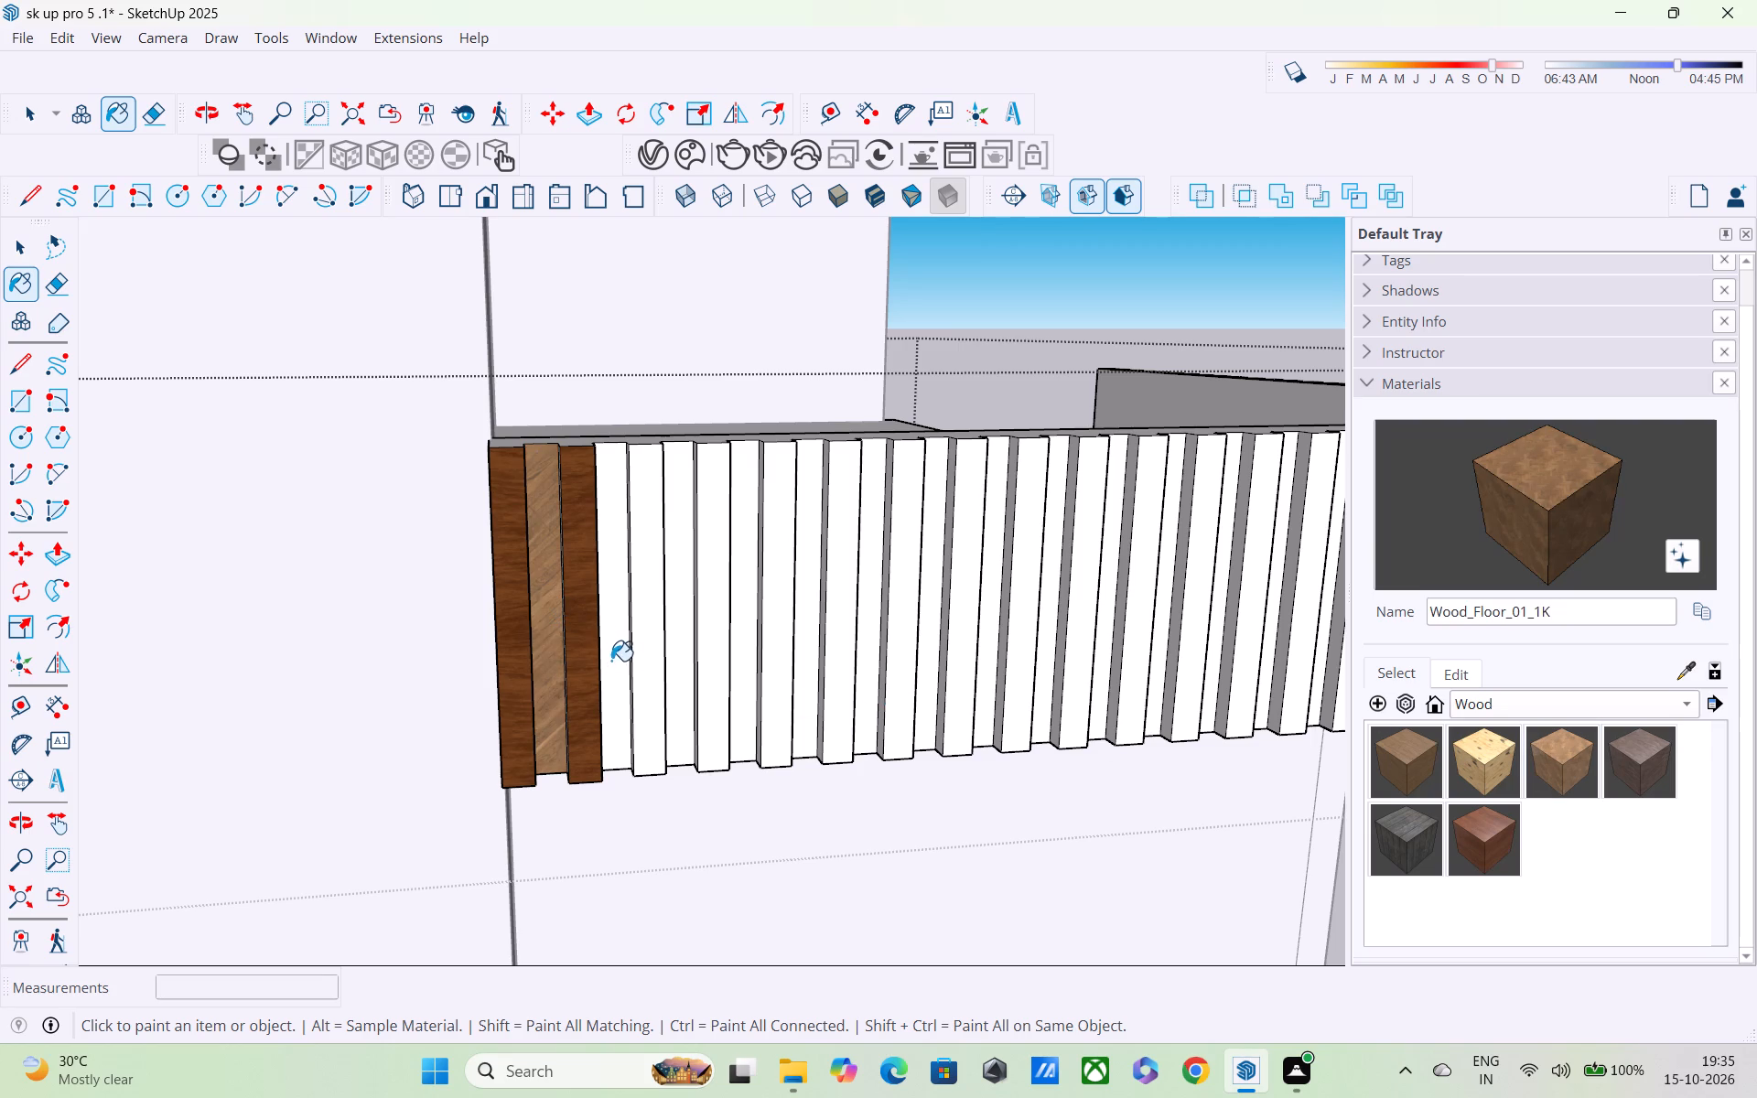
scroll(613, 667, "down", 2)
scroll(616, 667, "up", 3)
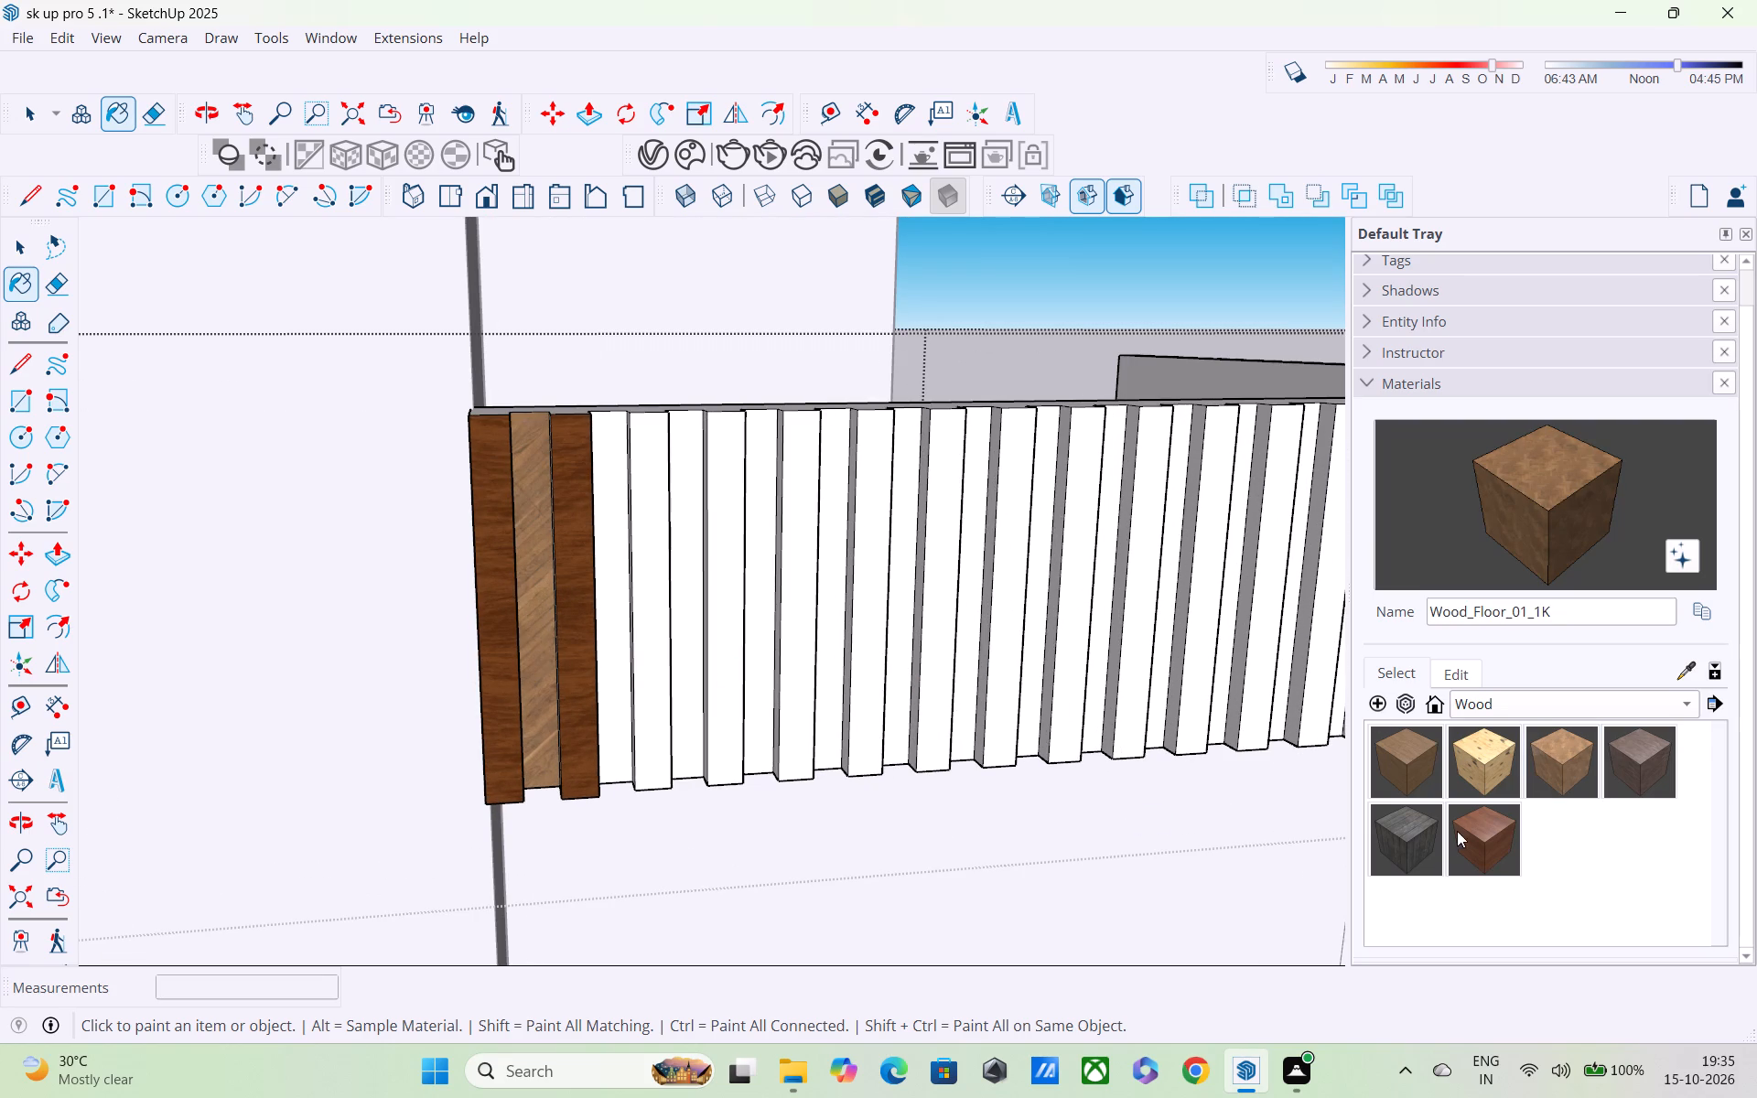
Paint the third to seventh front slats, counted from the wall, with Wood_Veneer_15_1K, leaving the recesses between them unpainted.
left_click(1475, 832)
left_click(653, 709)
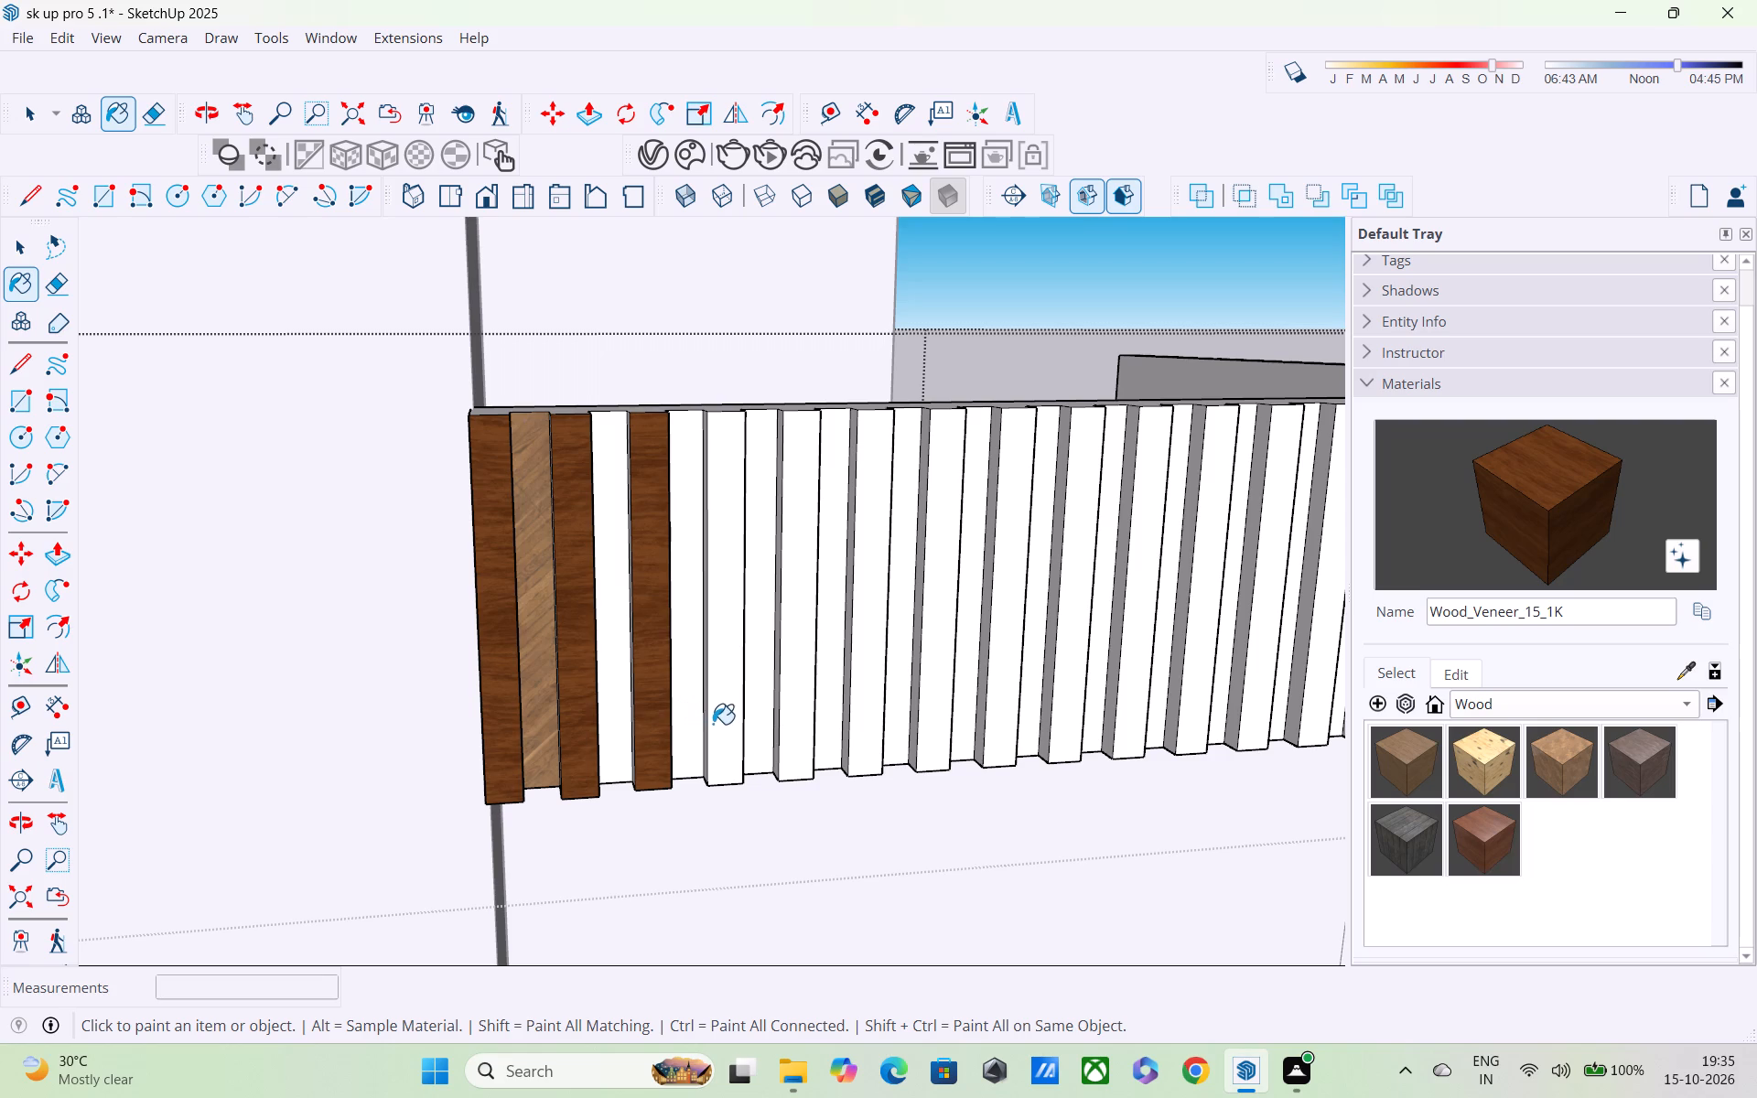
left_click(716, 721)
left_click(783, 718)
scroll(778, 719, "down", 2)
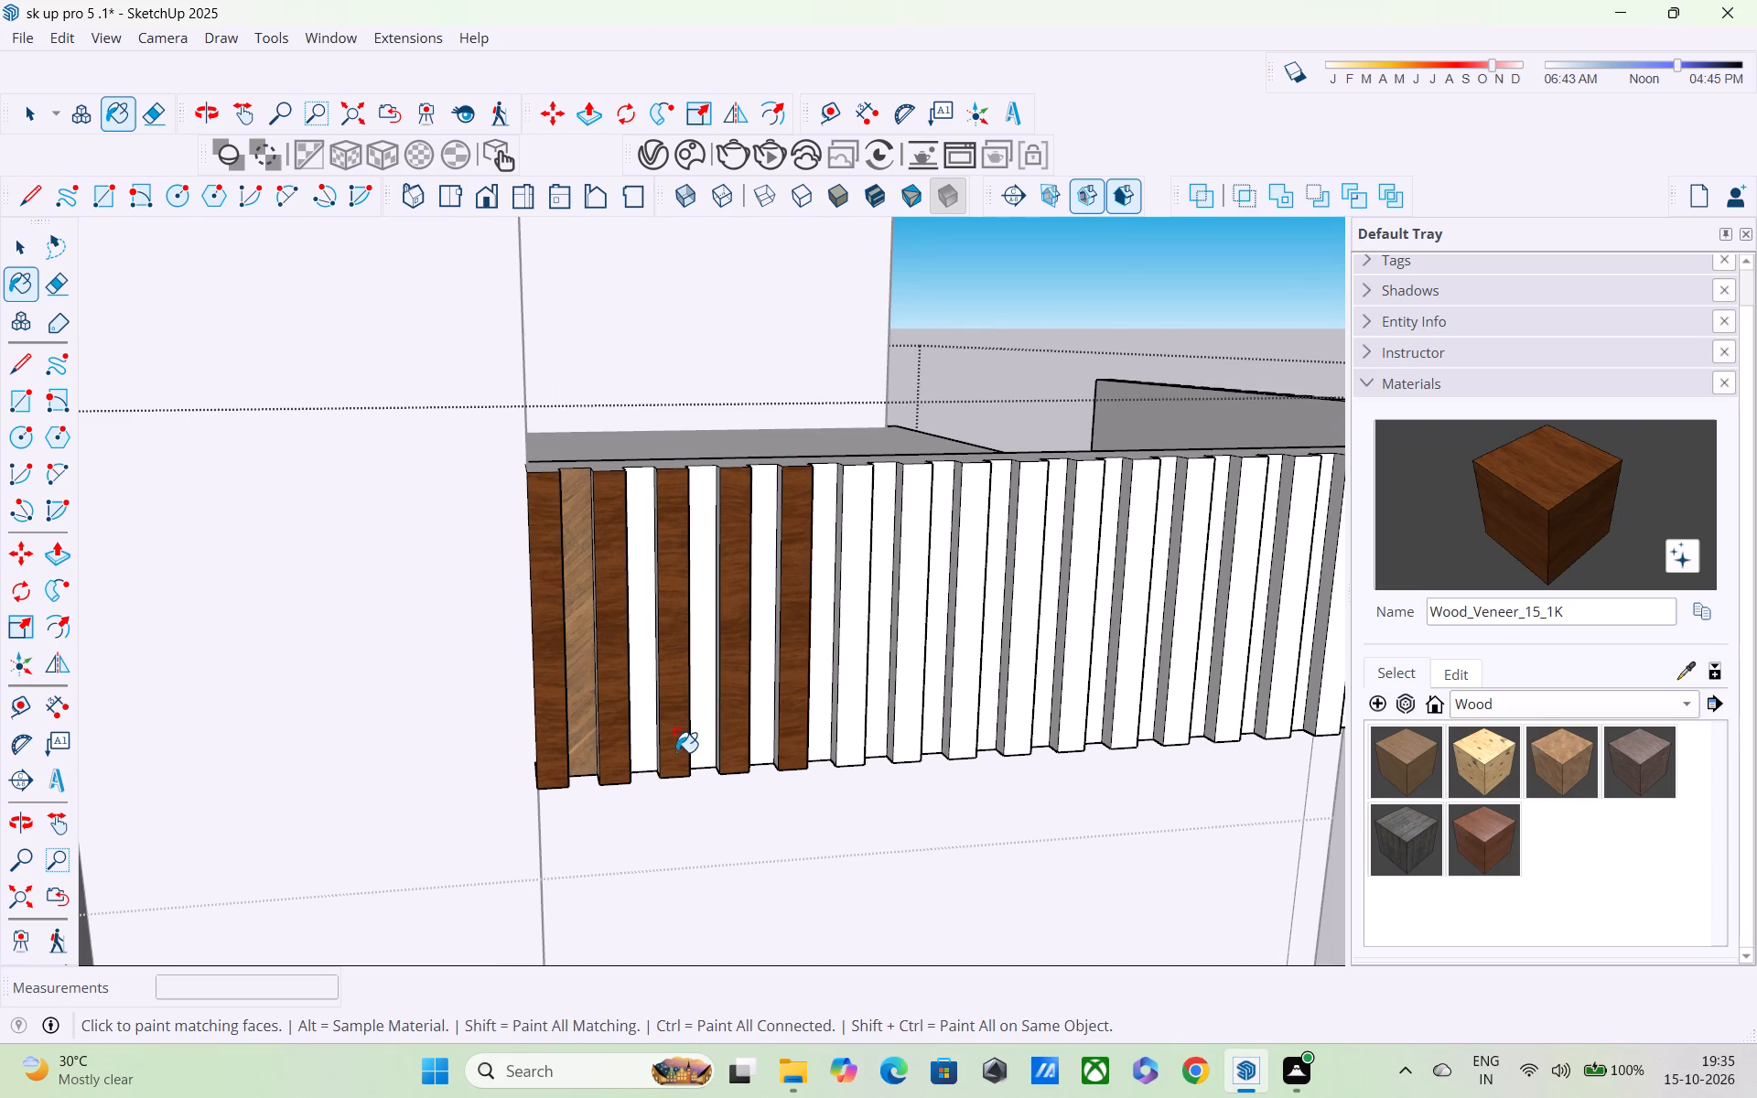
middle_click_drag(650, 752, 264, 740, "shift")
scroll(380, 726, "up", 3)
left_click(502, 736)
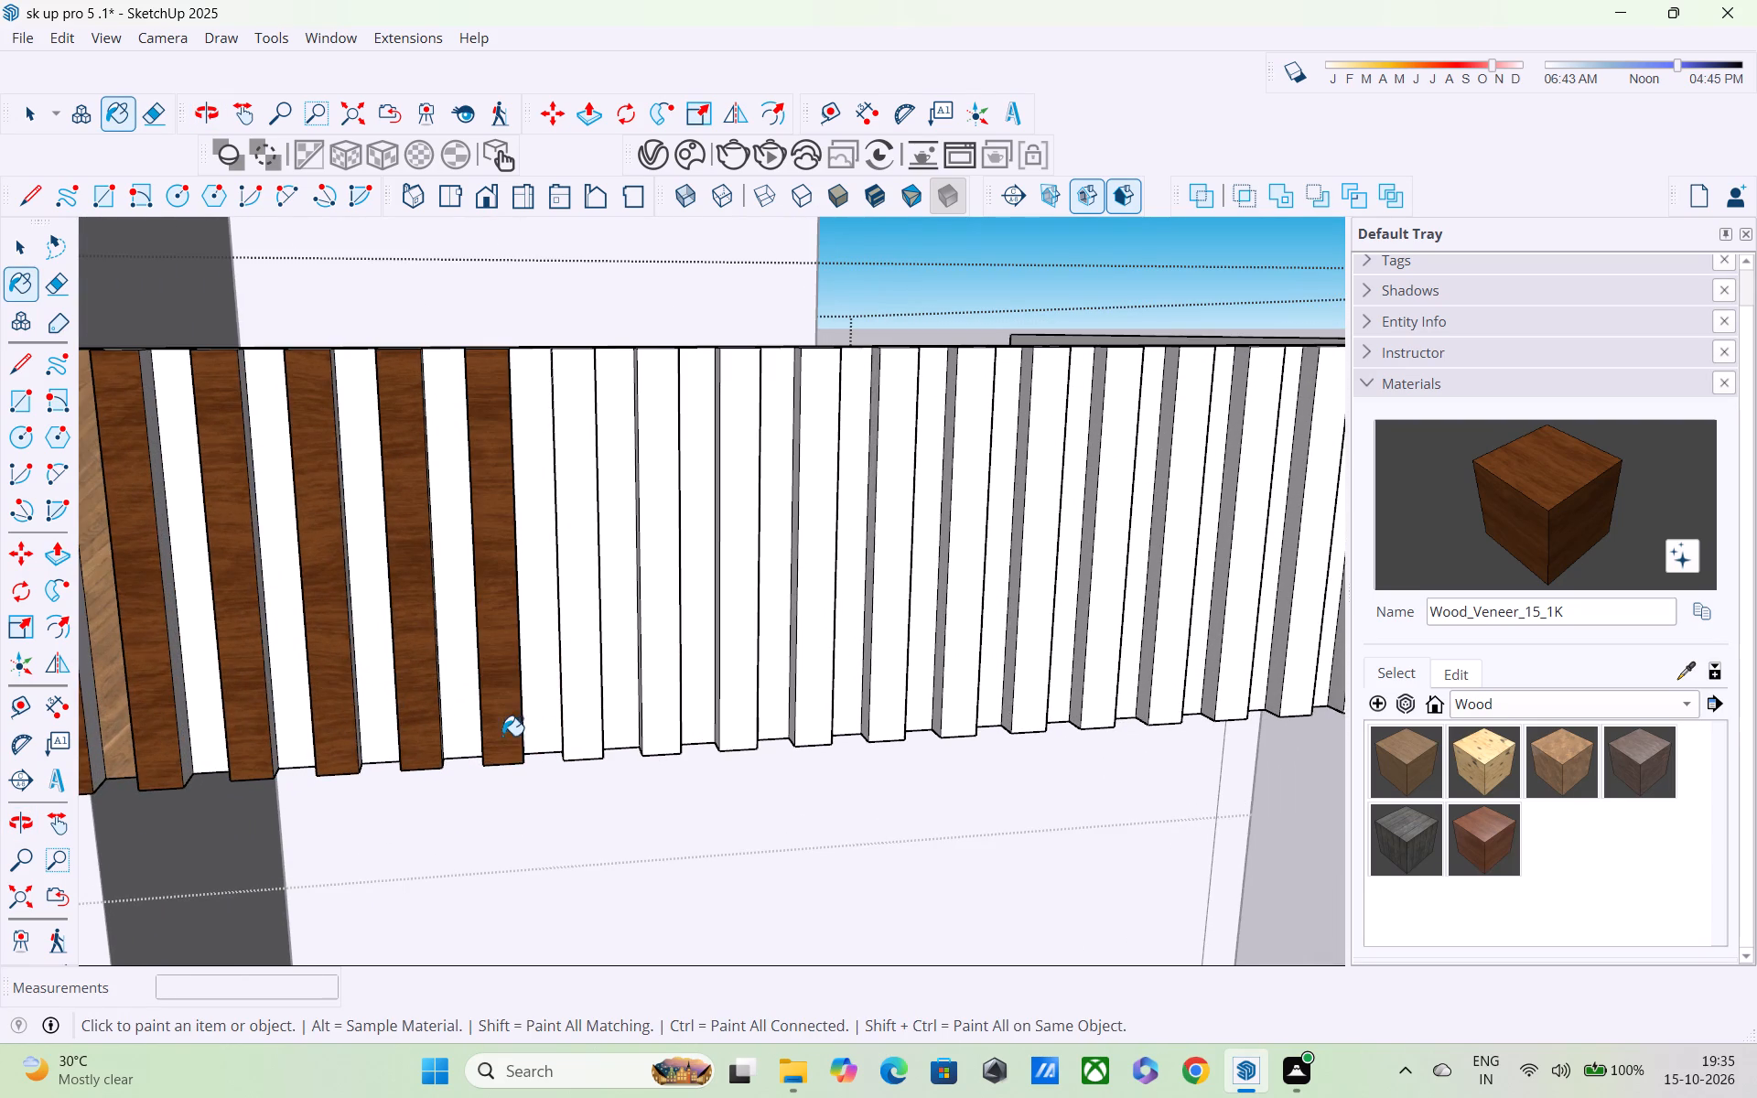
left_click(575, 727)
Paint the front slats along the middle of the parapet with Wood_Veneer_15_1K, skipping the recesses.
scroll(574, 729, "down", 1, "shift")
scroll(266, 744, "down", 4)
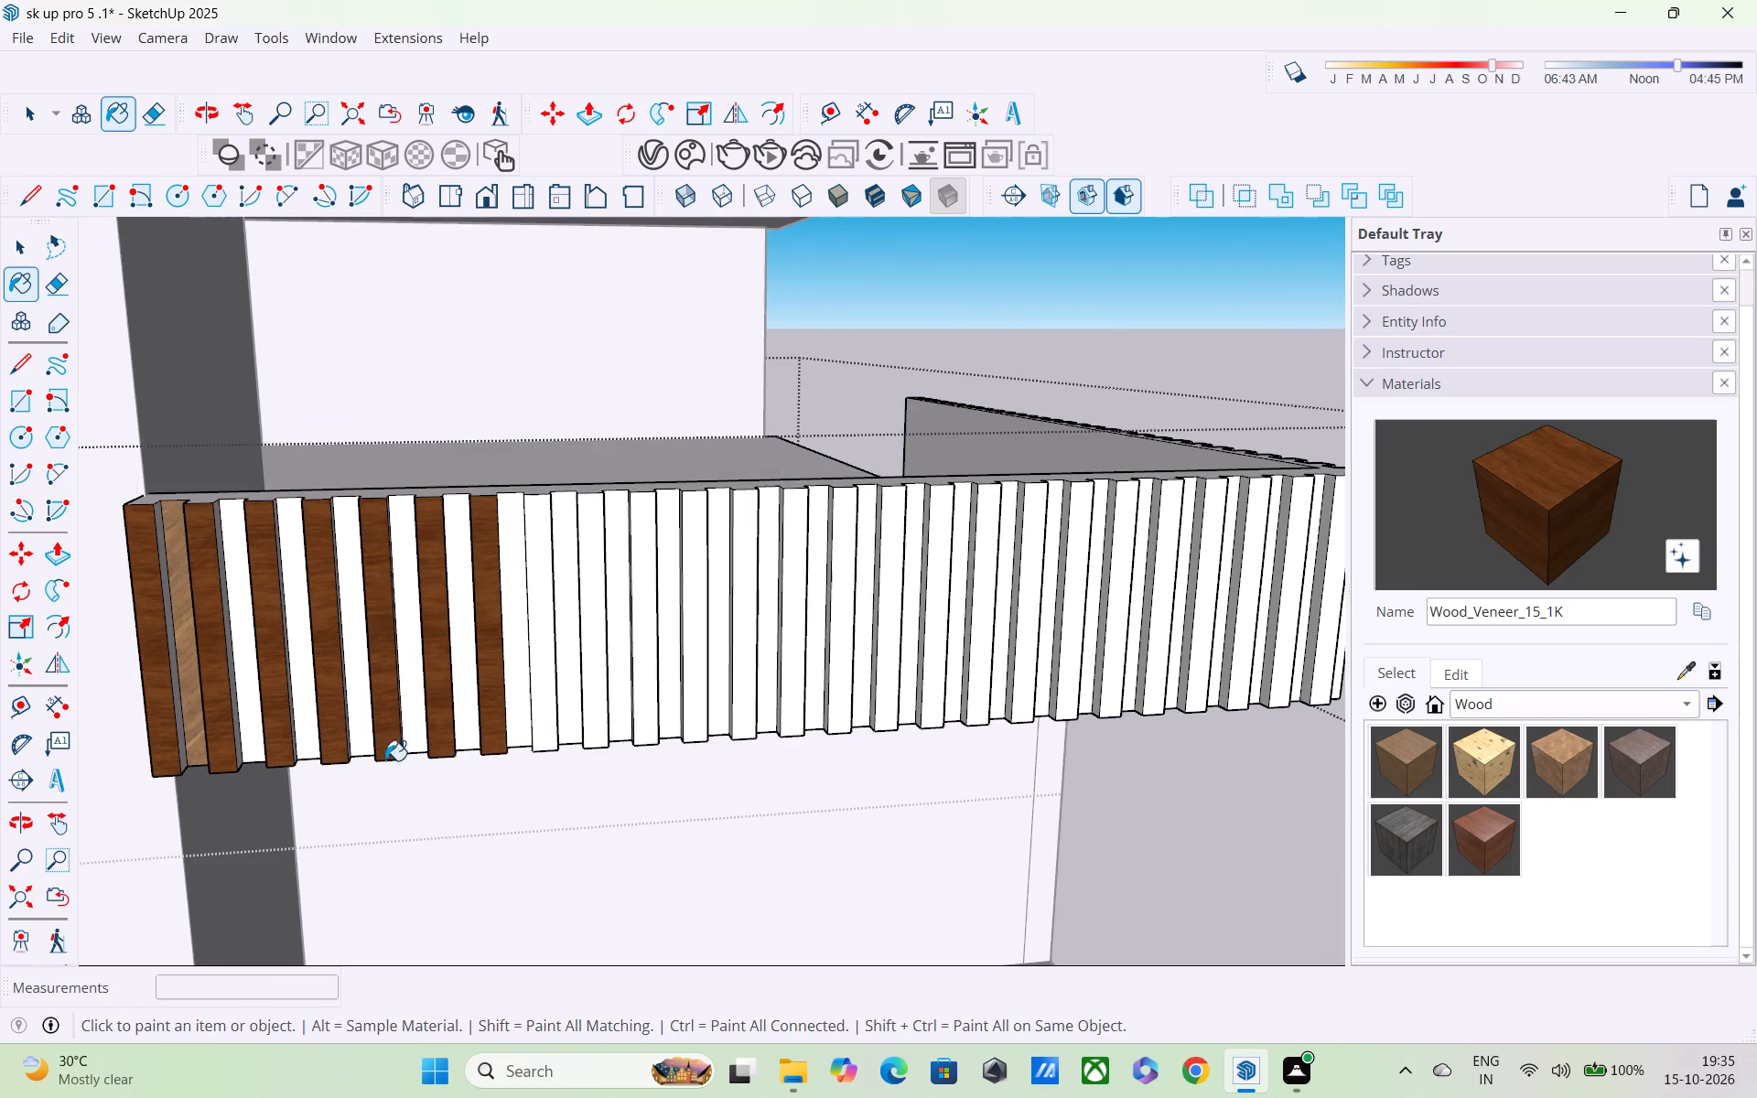
middle_click_drag(400, 750, 241, 726, "shift")
left_click(389, 694)
left_click(438, 691)
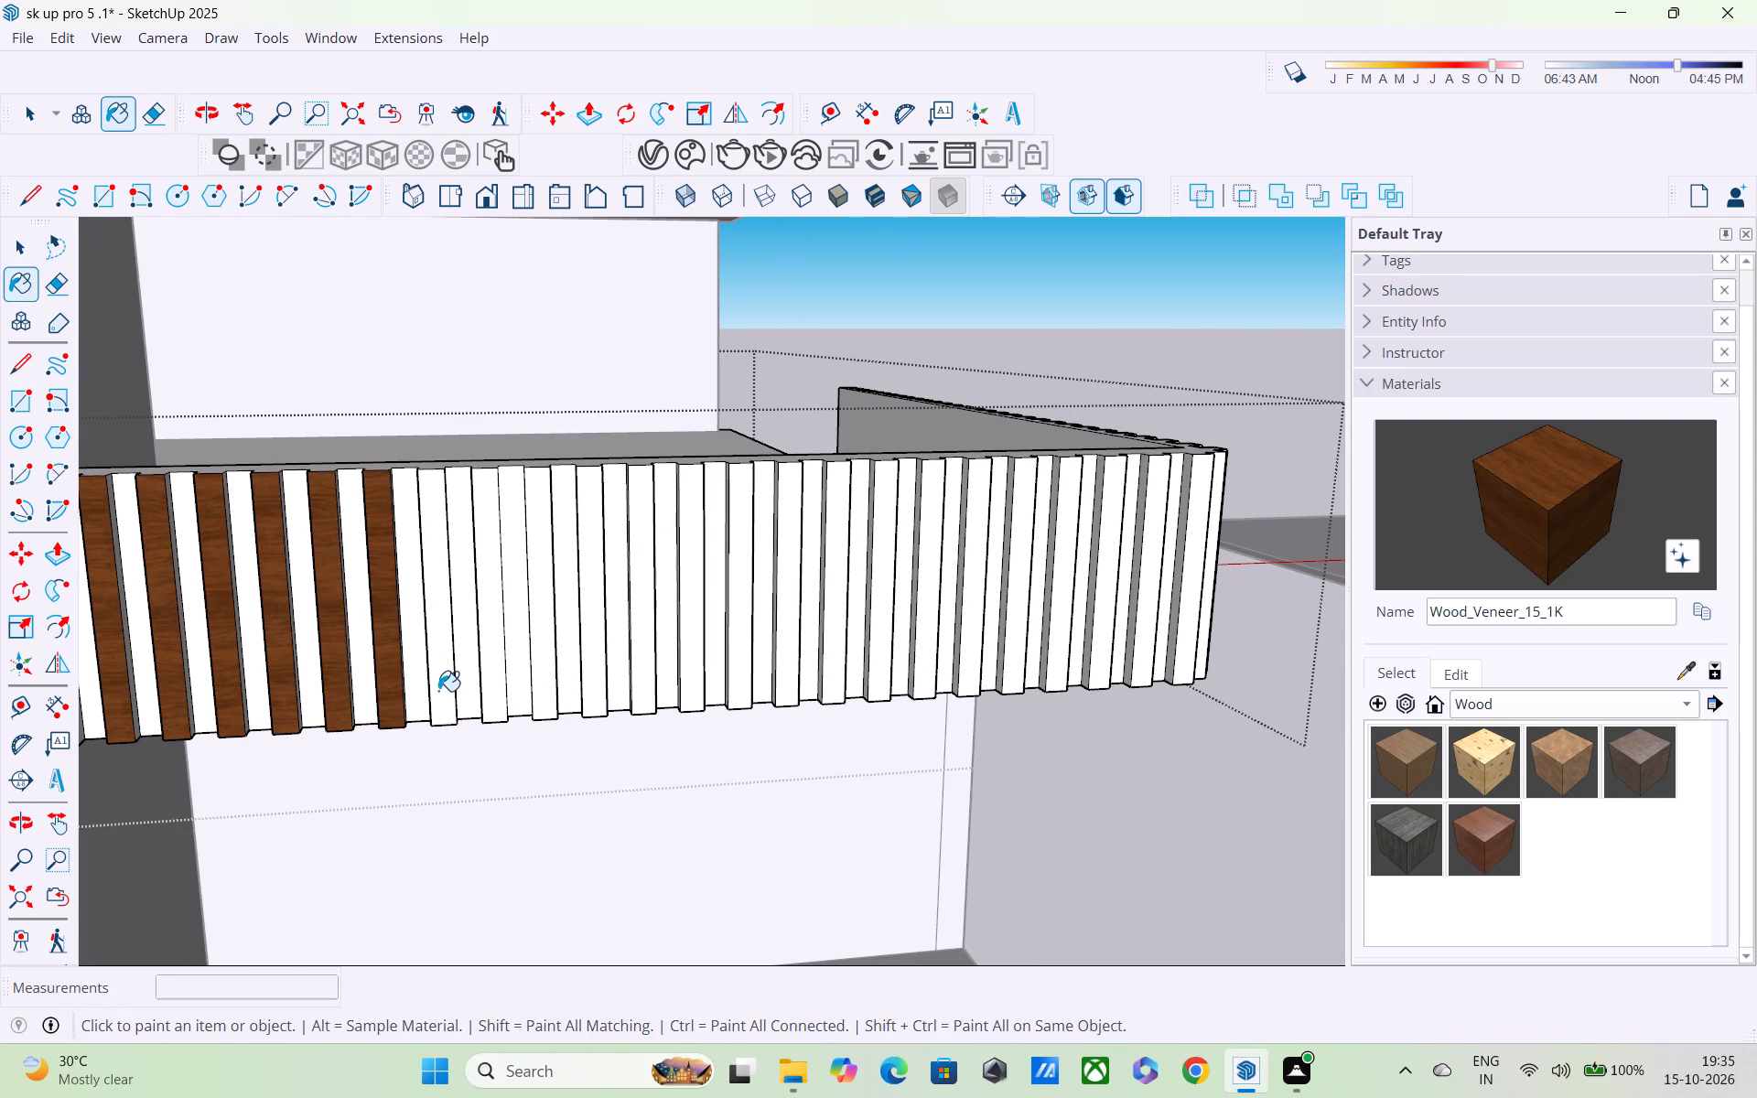
left_click(497, 681)
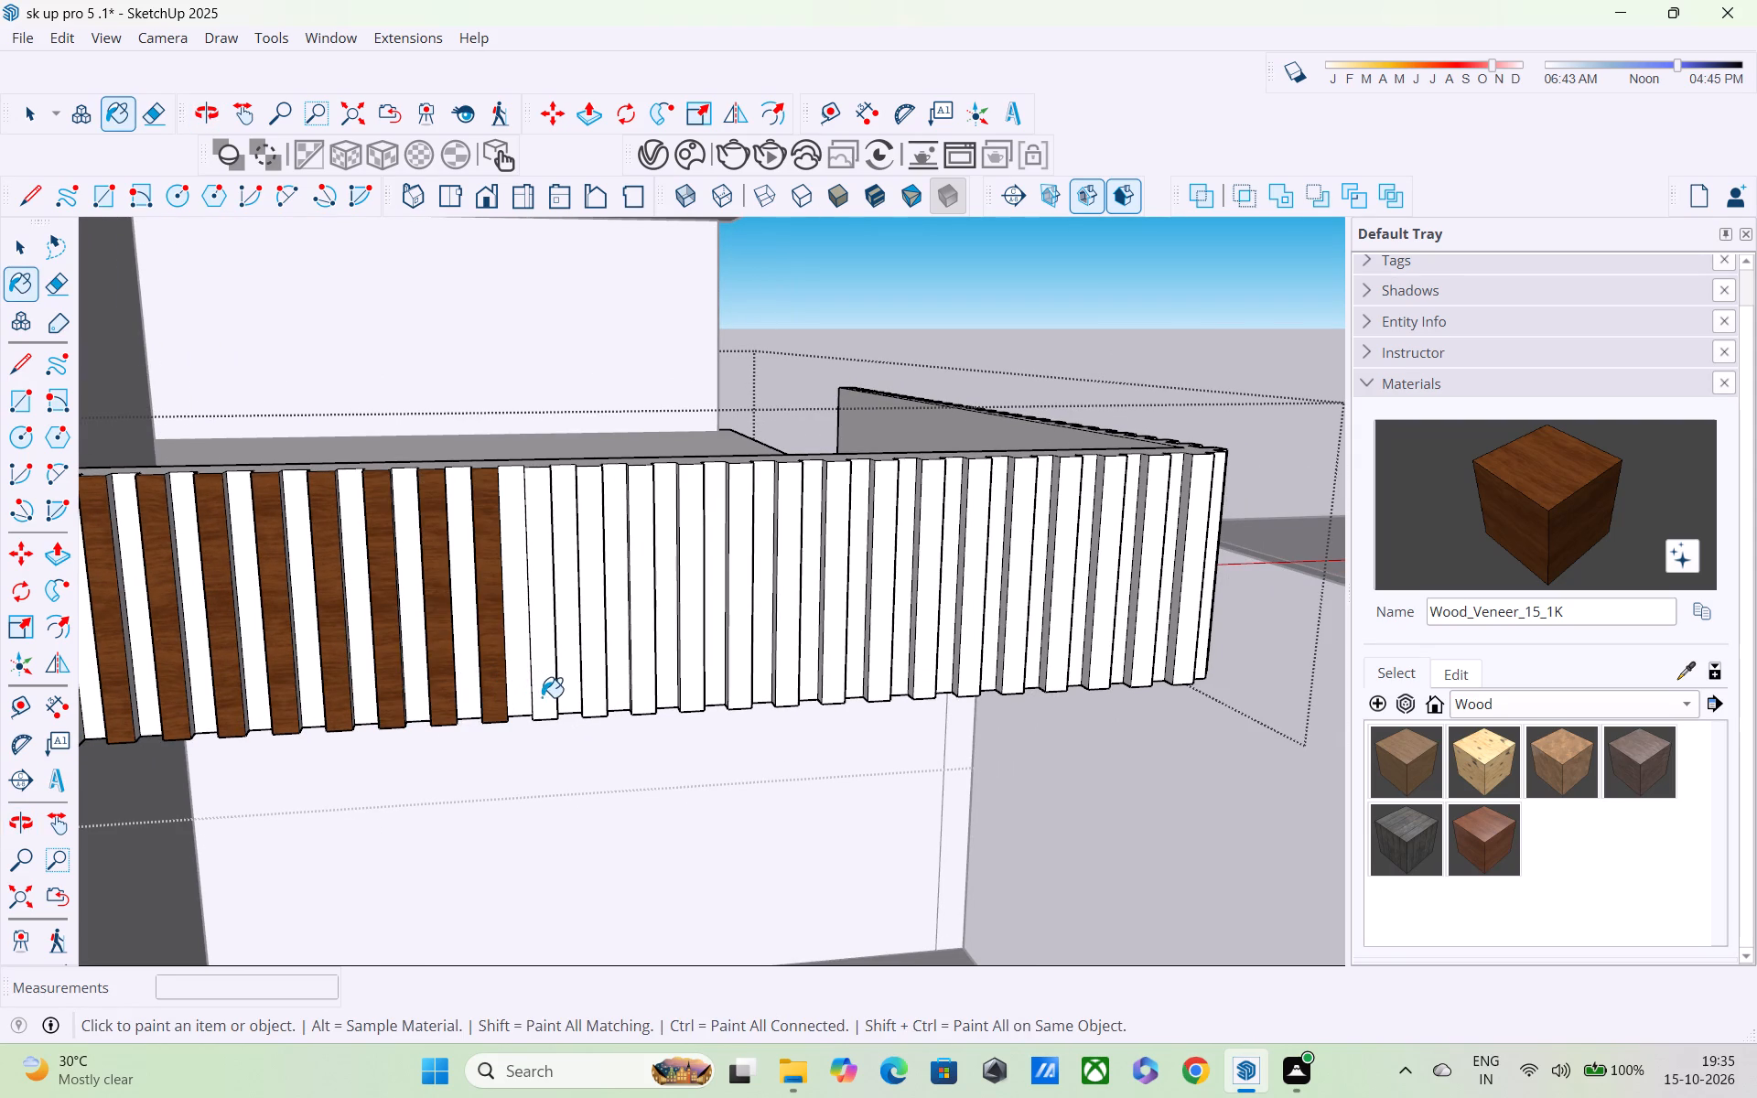
left_click(542, 697)
left_click(593, 694)
left_click(644, 677)
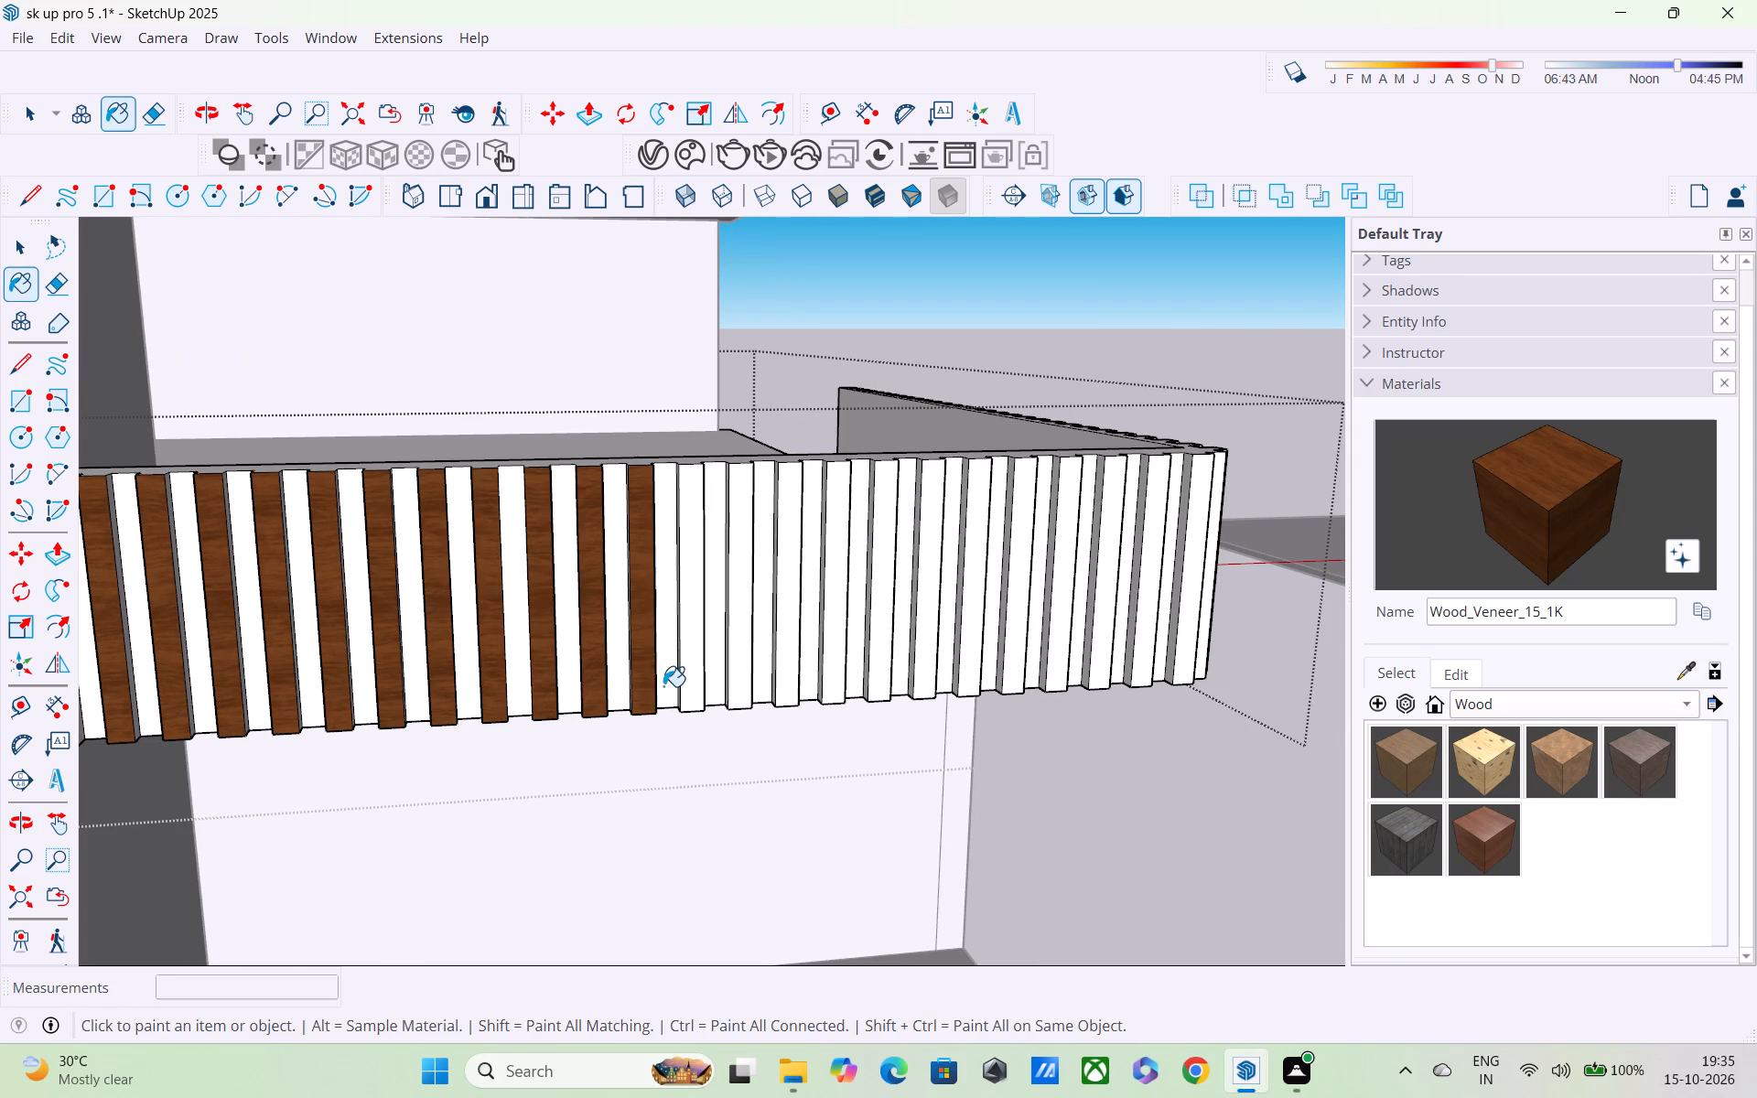
left_click(685, 693)
Paint the remaining front slats up to the parapet's outer corner with Wood_Veneer_15_1K.
middle_click_drag(520, 706, 199, 718, "shift")
left_click(429, 677)
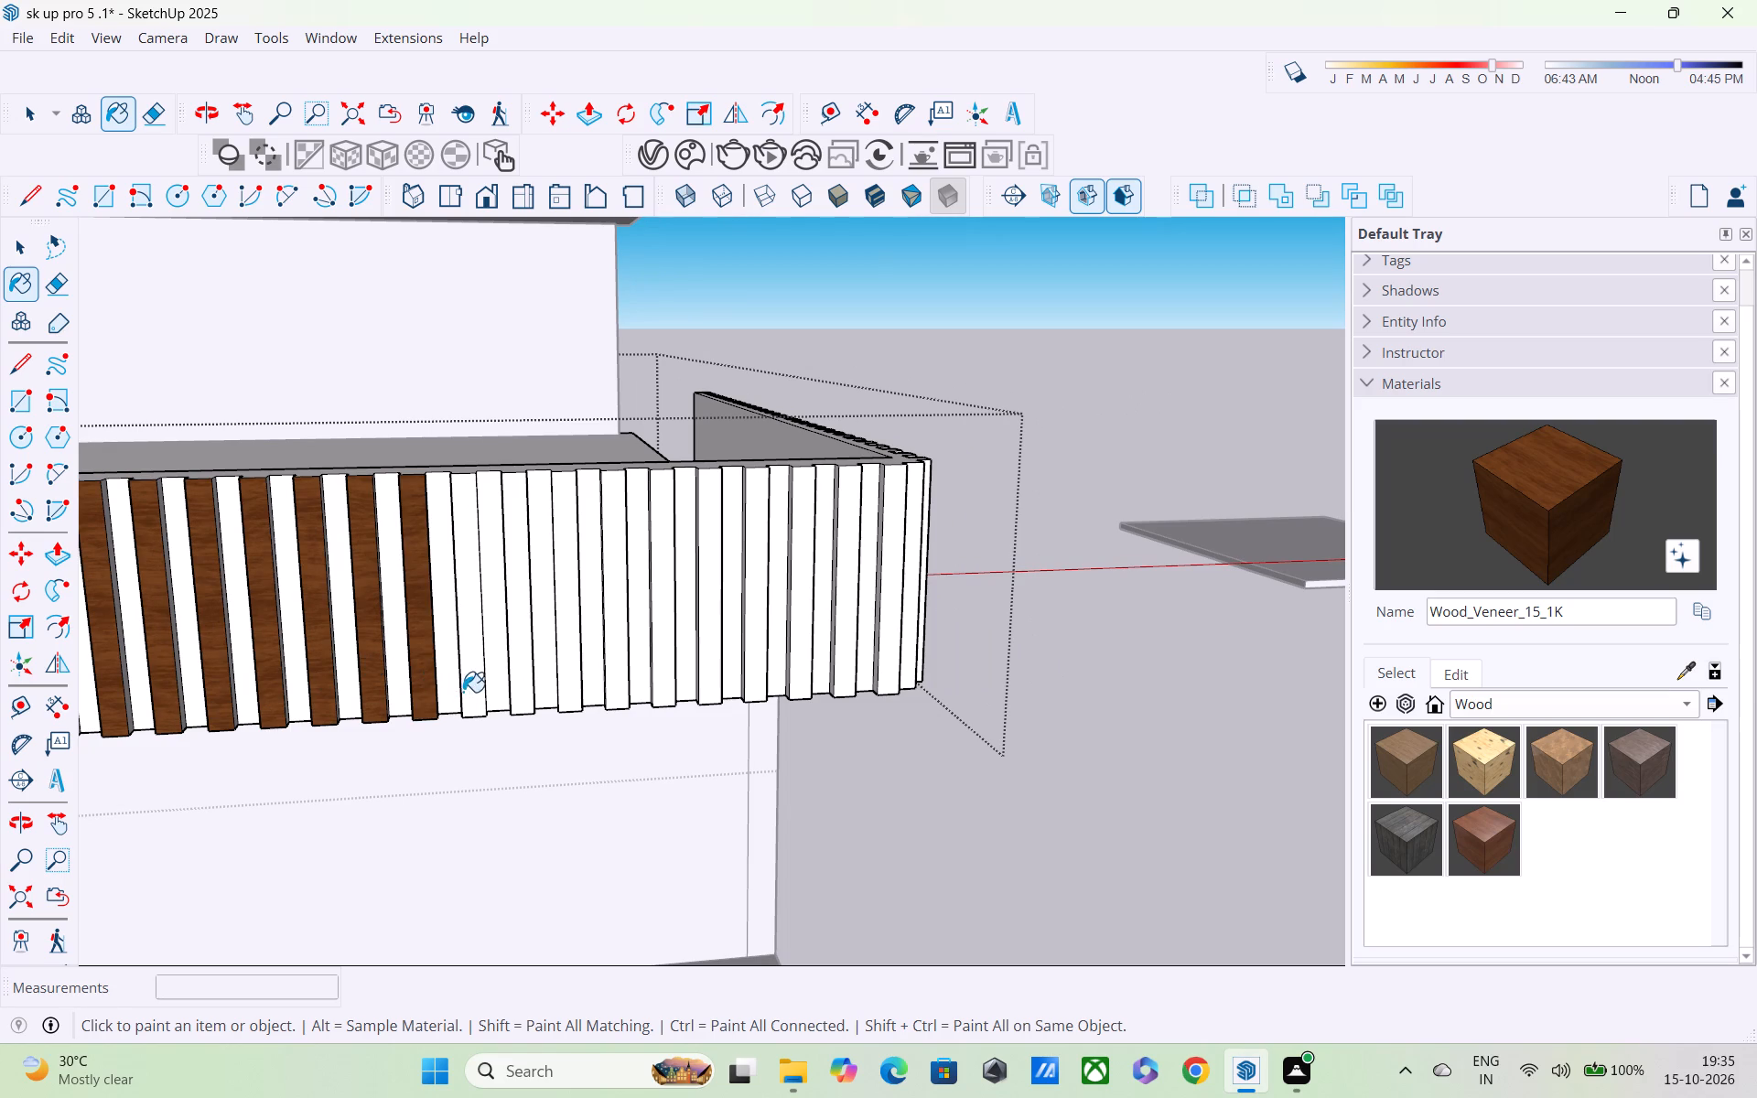
left_click(468, 670)
left_click(521, 675)
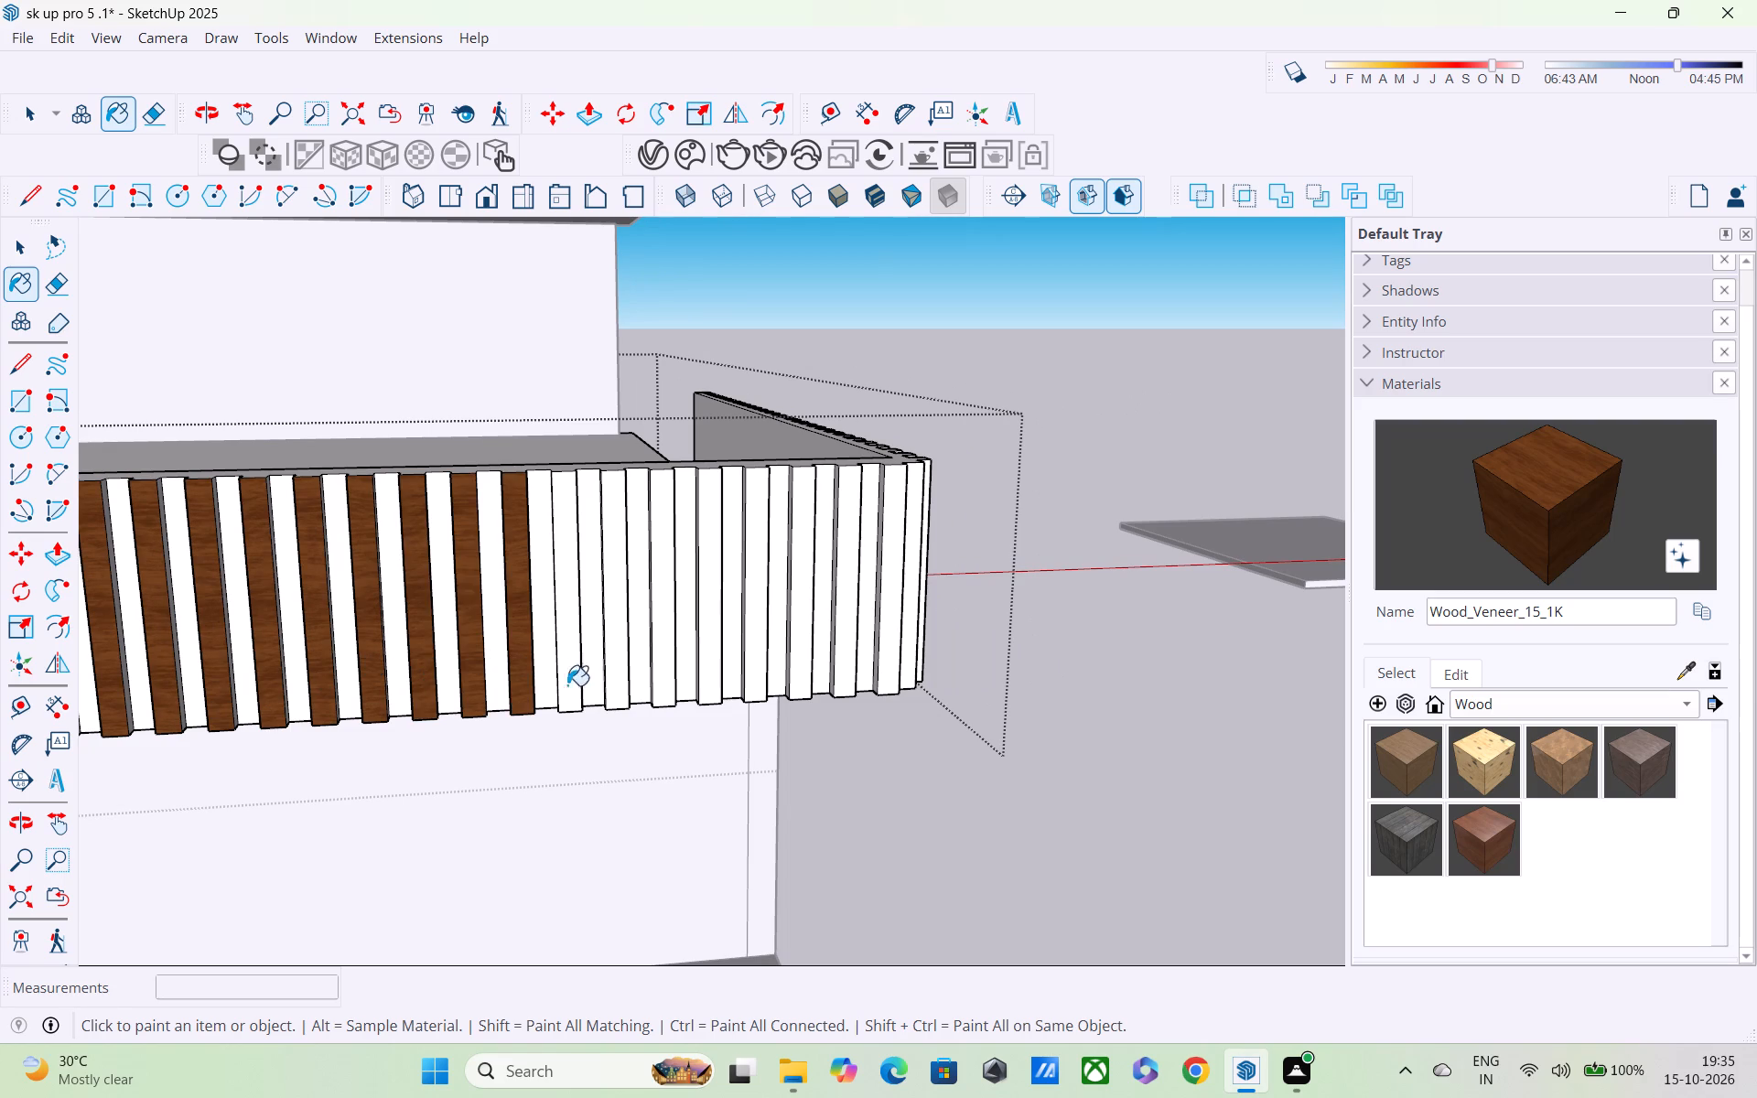
left_click(576, 681)
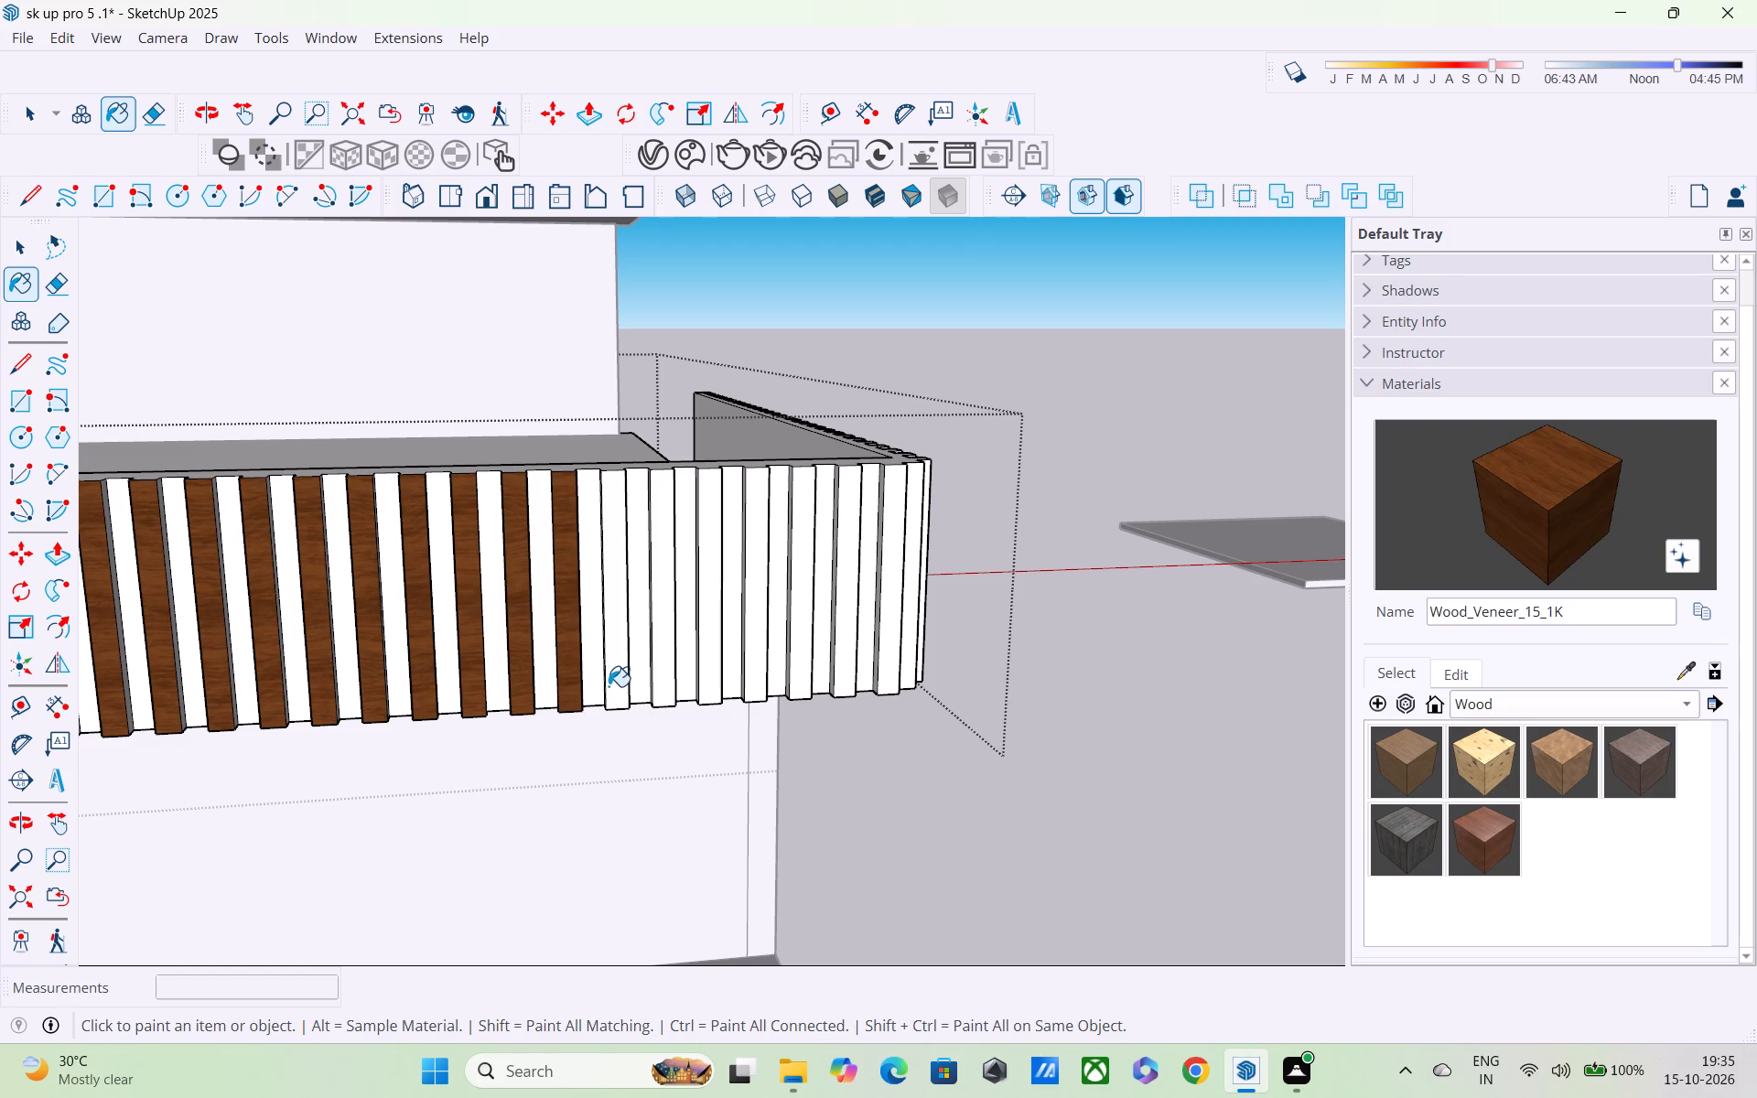
left_click(616, 691)
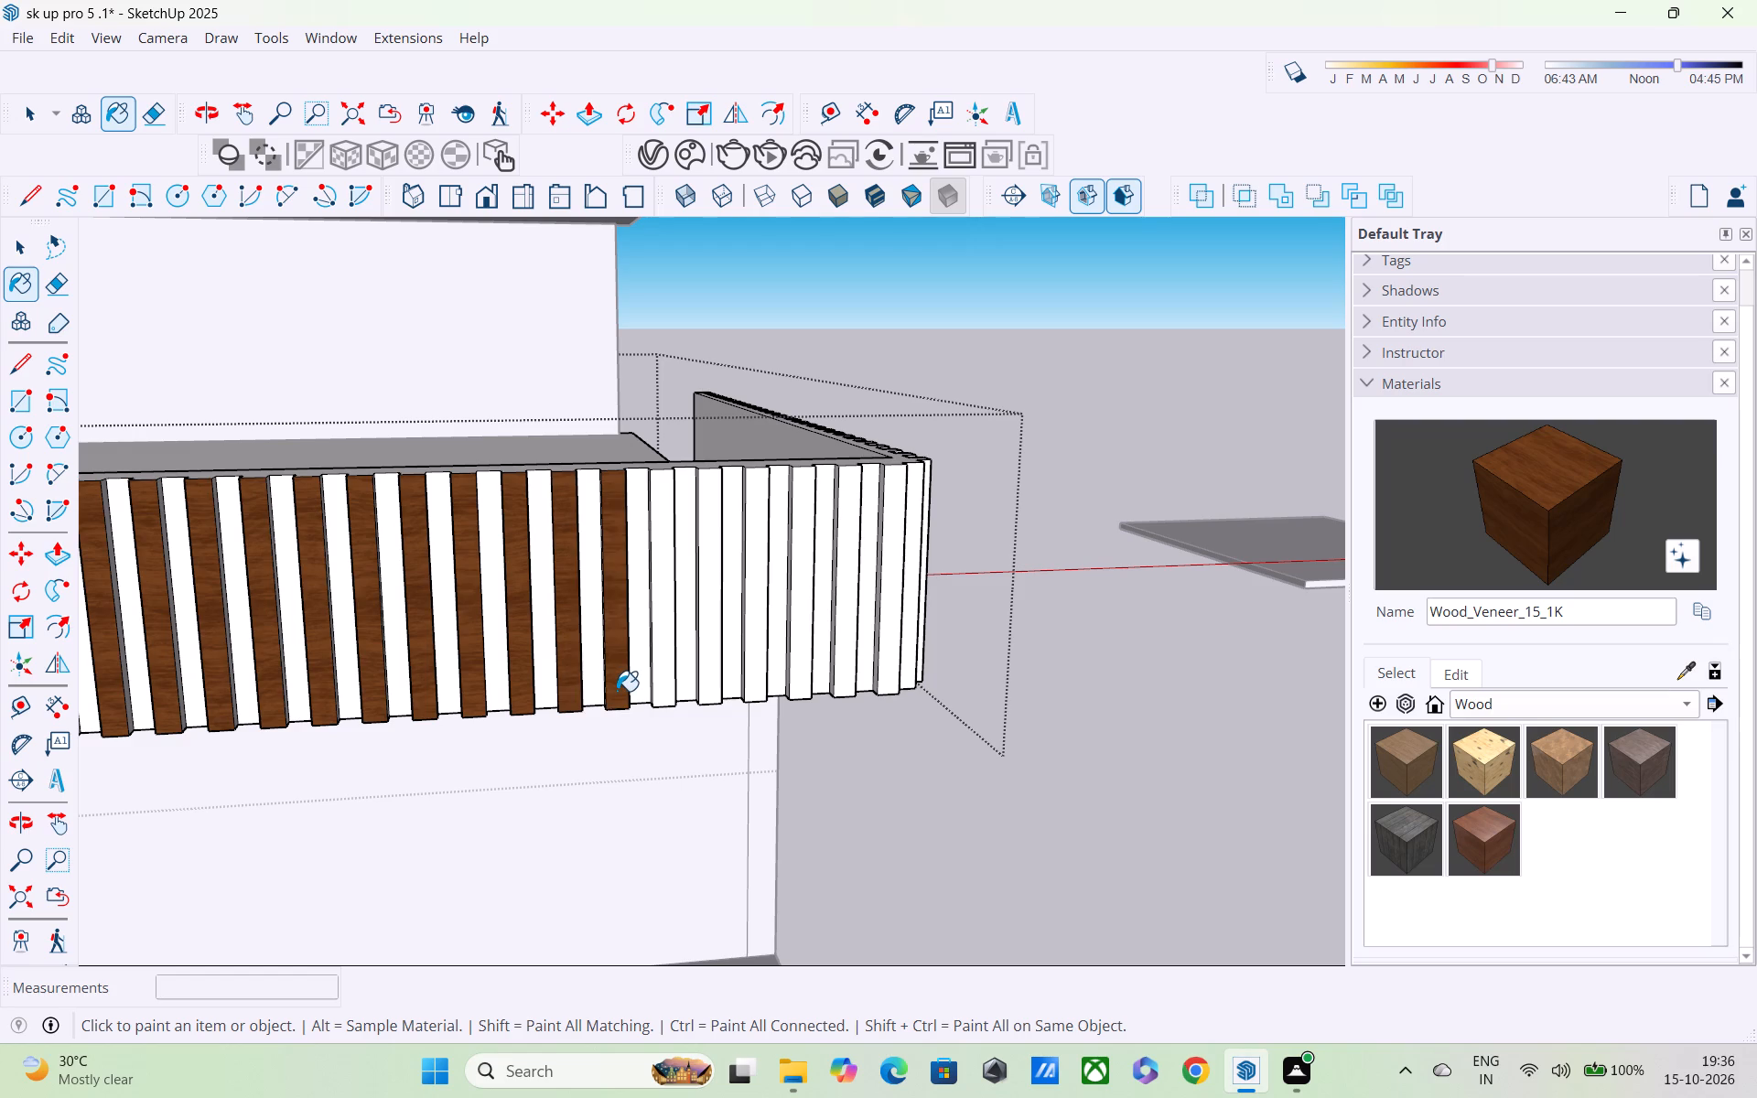
left_click(663, 689)
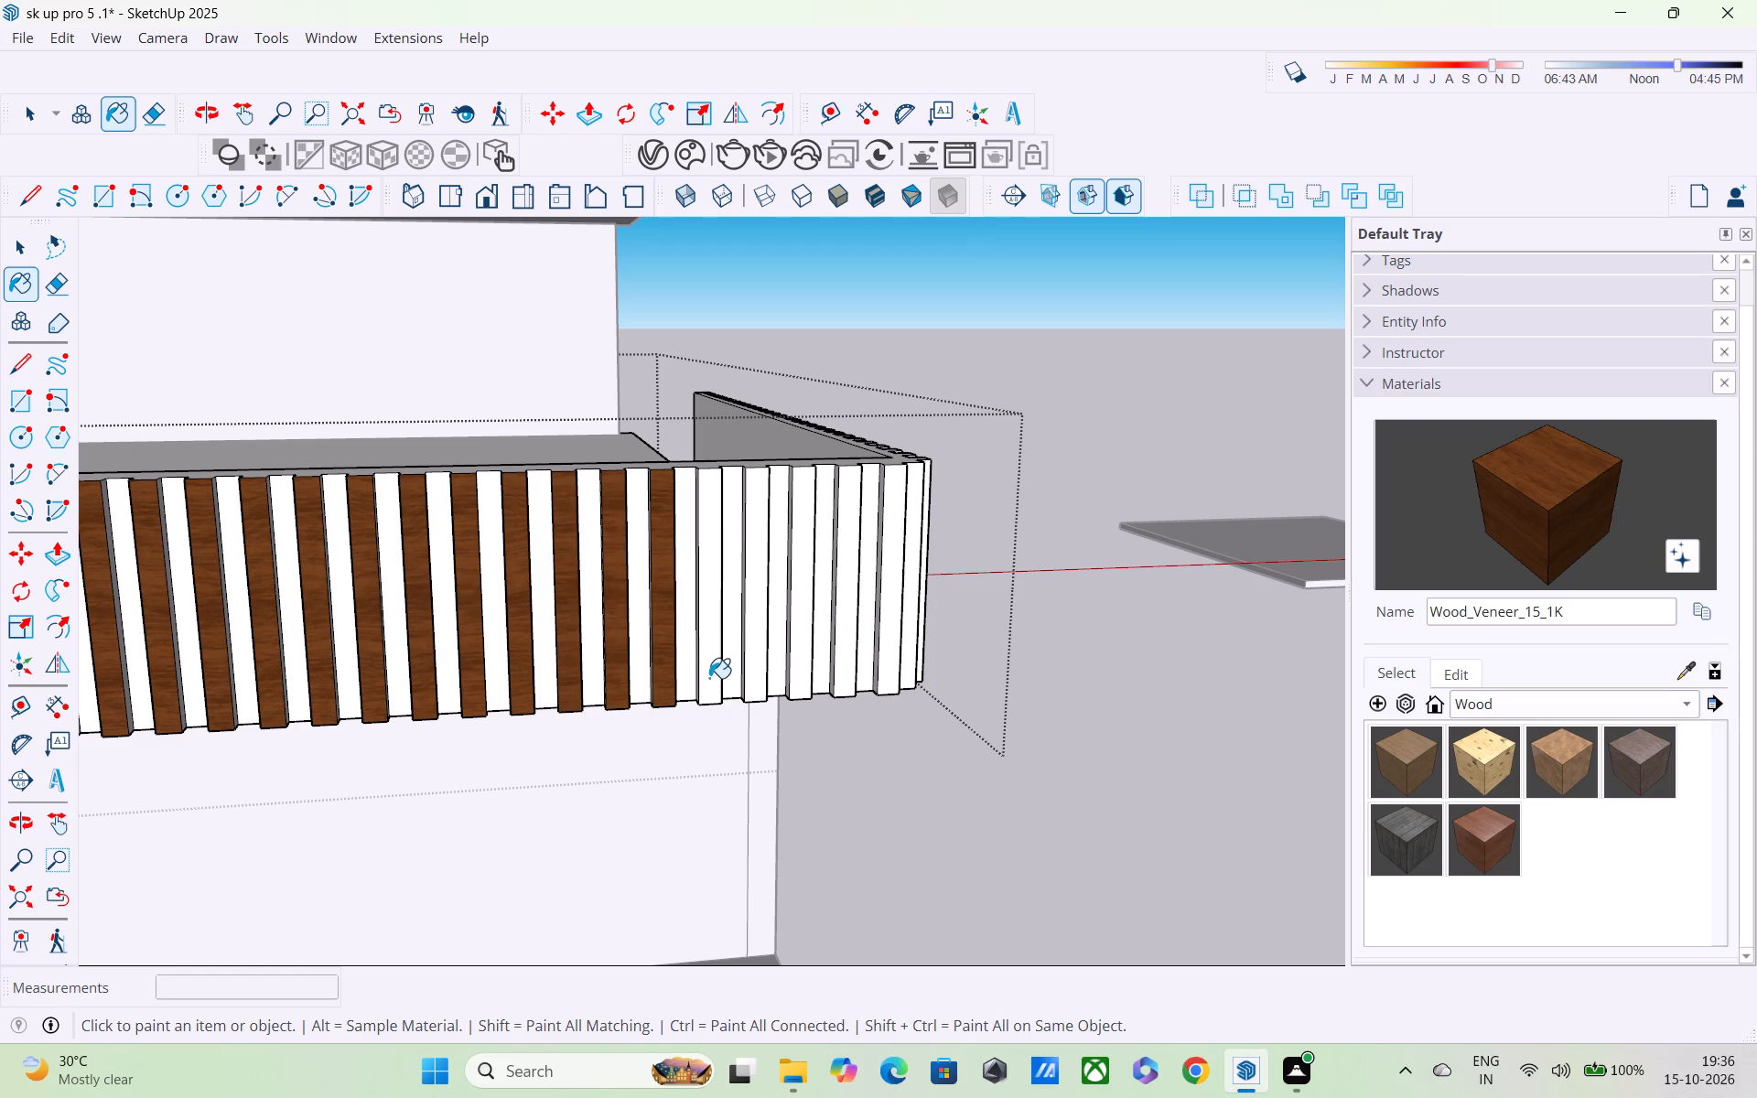
left_click(709, 678)
left_click(754, 686)
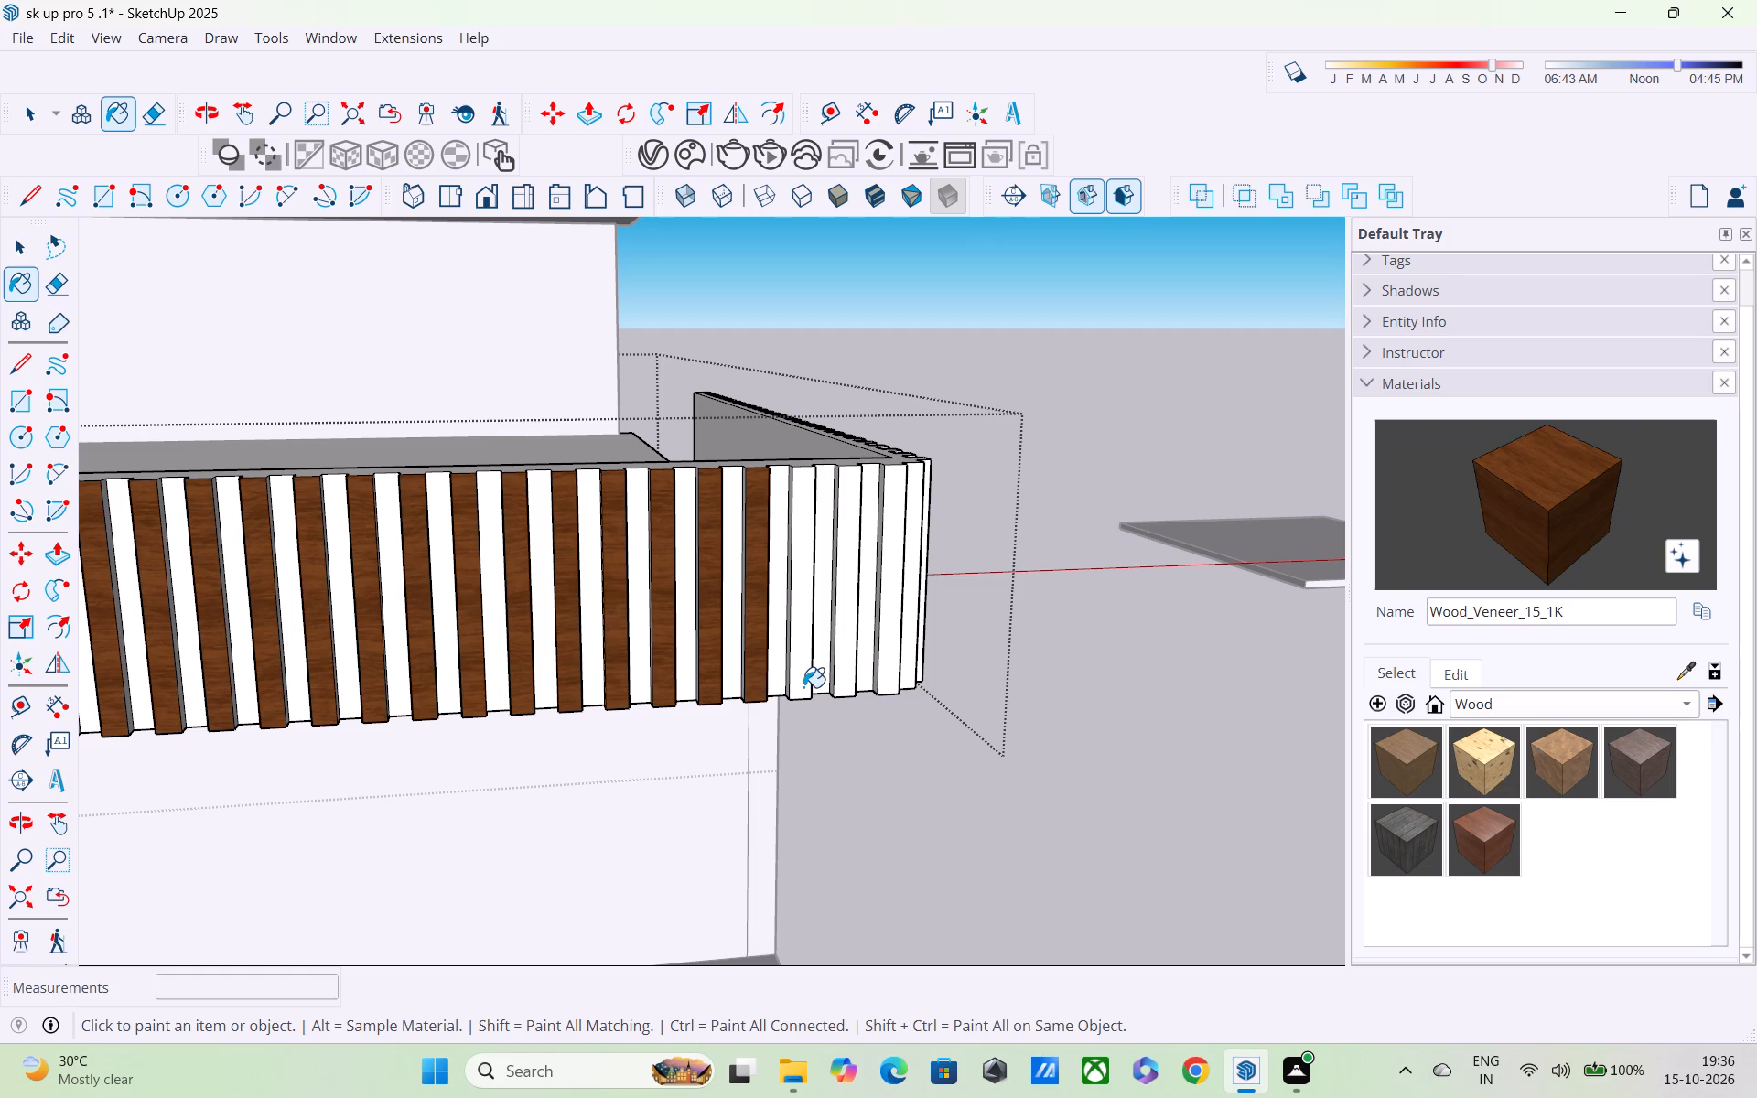
left_click(803, 687)
left_click(845, 668)
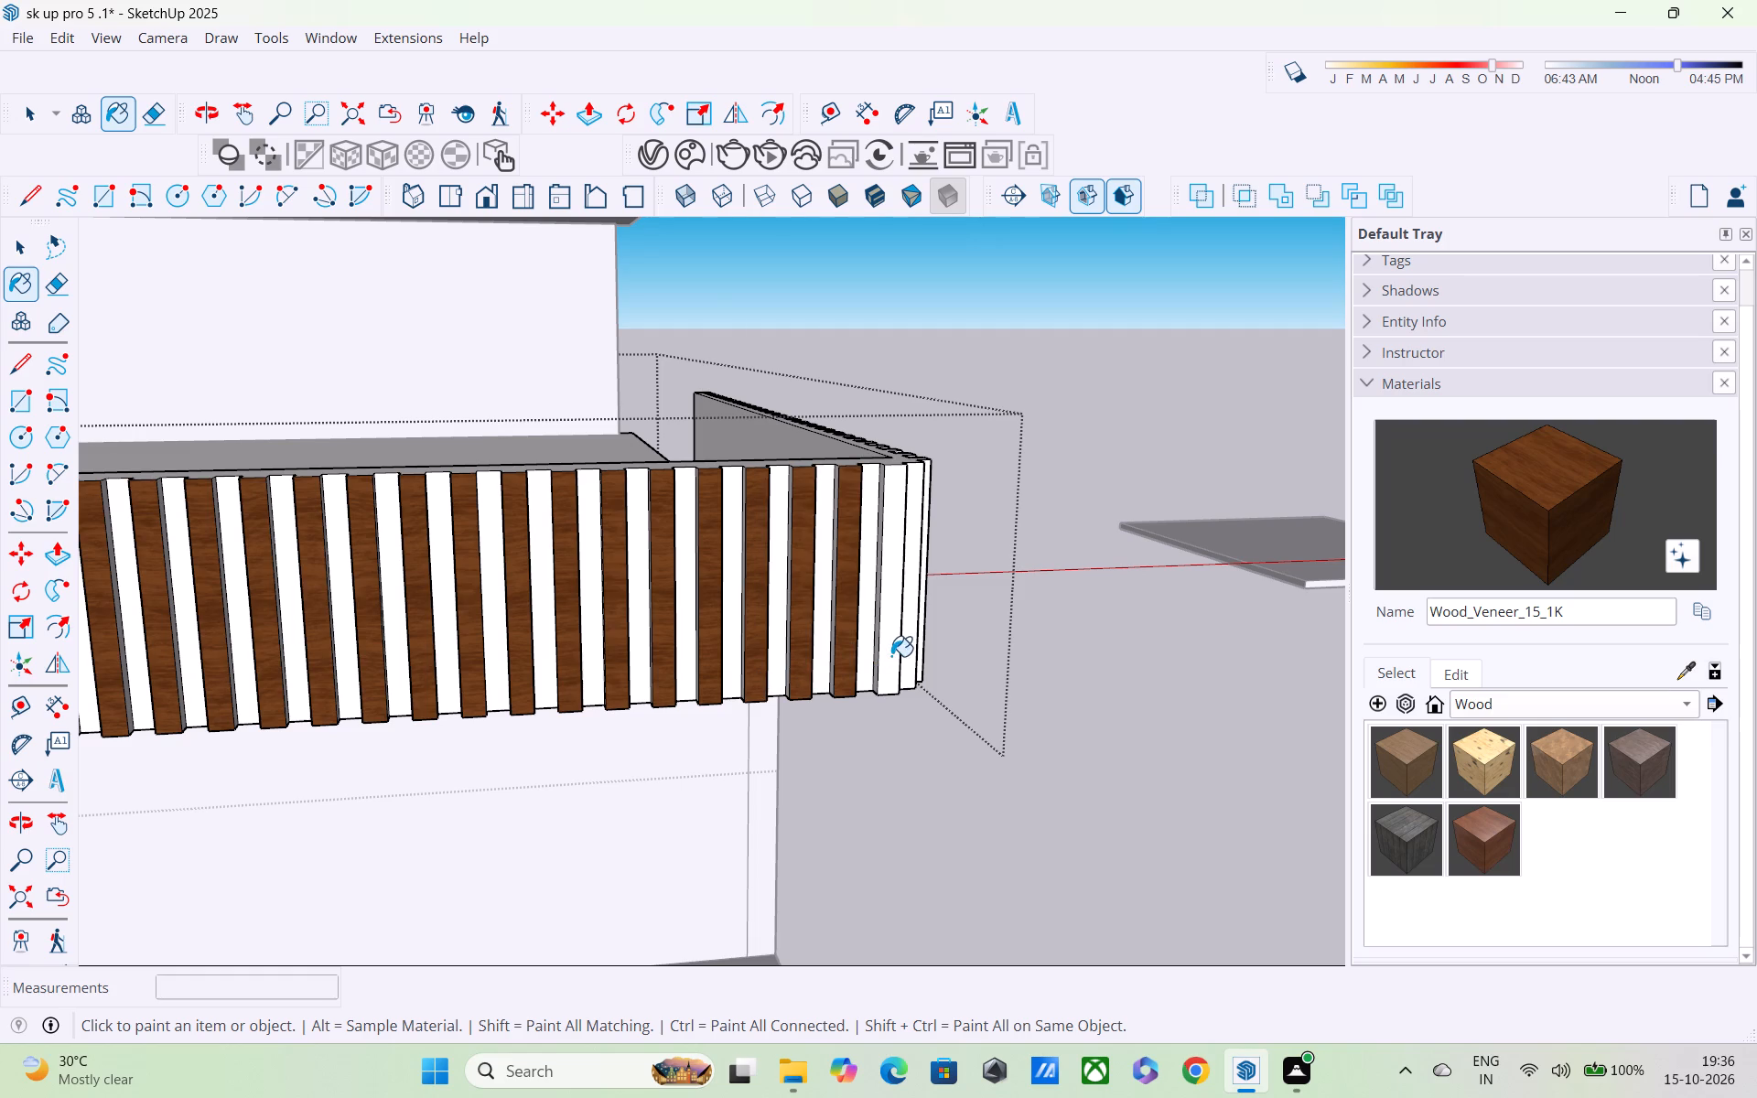
left_click(891, 656)
Examine the painted front of the balcony parapet and its outer corner from several angles.
scroll(801, 665, "down", 2)
scroll(617, 670, "down", 3)
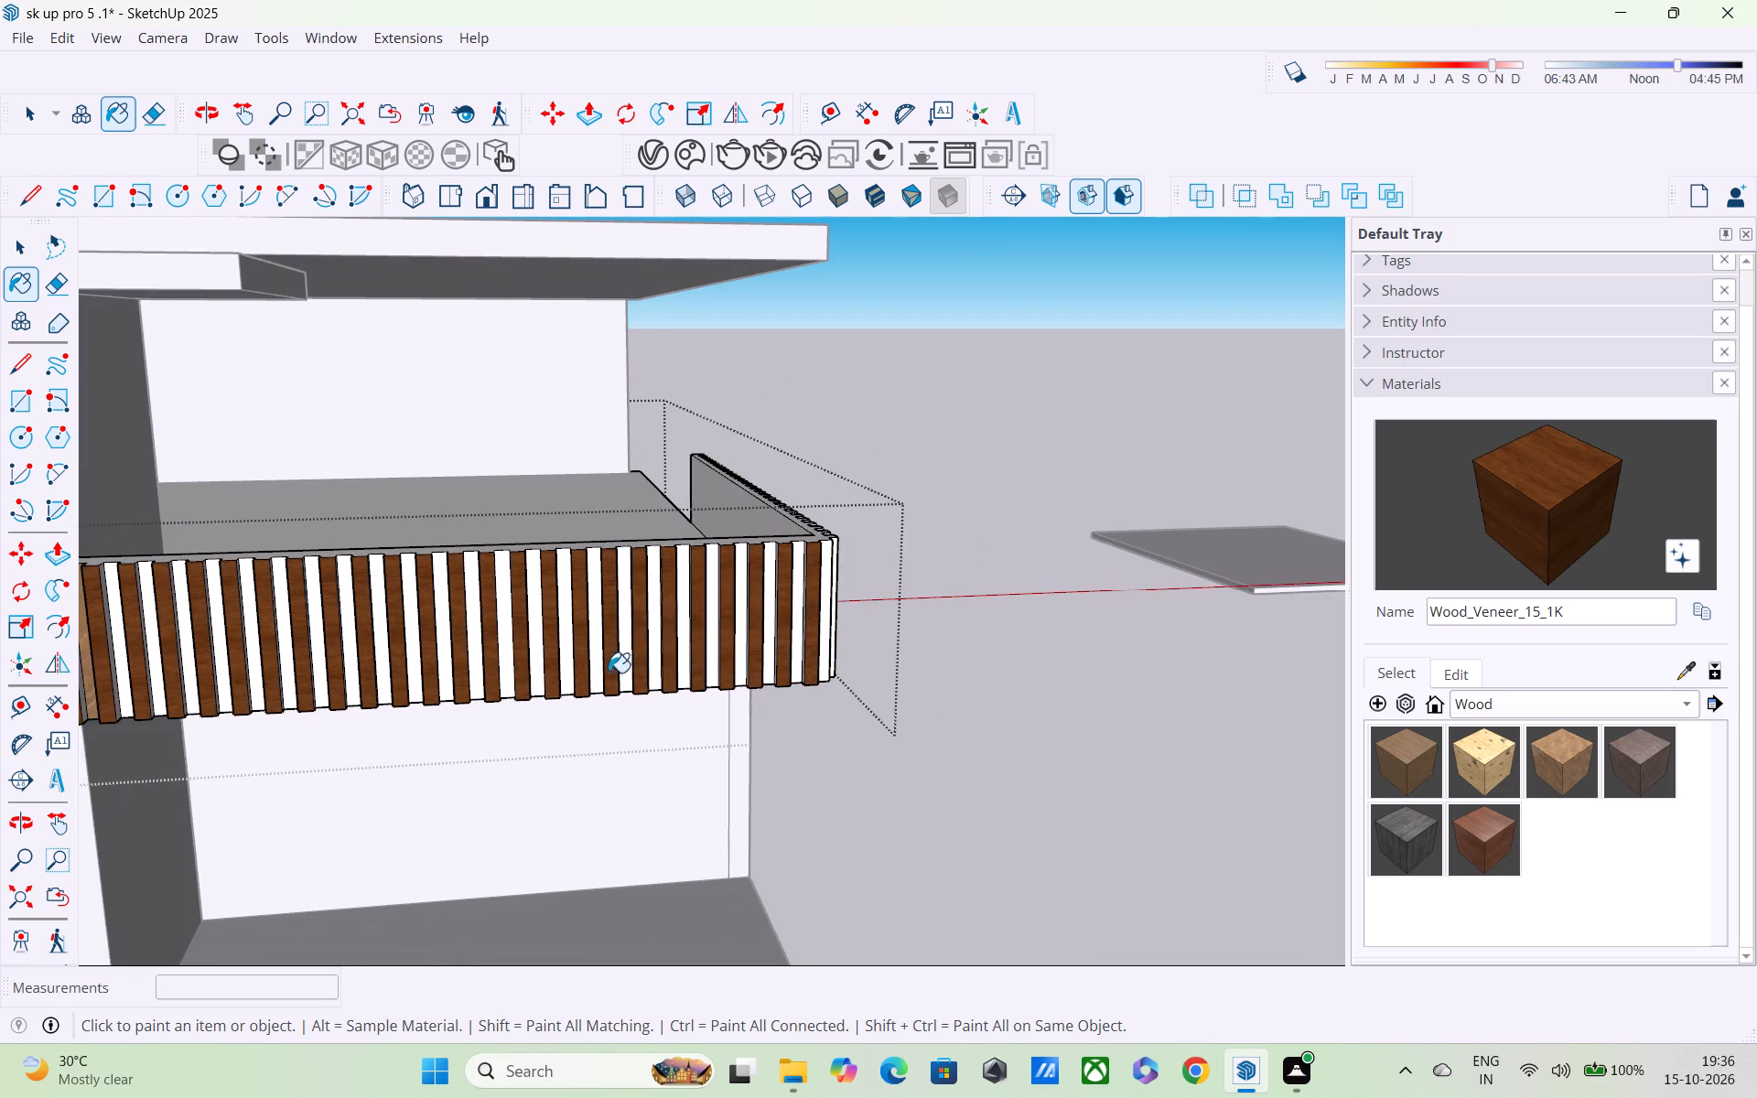
middle_click_drag(597, 673, 269, 712)
scroll(92, 864, "down", 4)
middle_click_drag(252, 772, 0, 718)
scroll(186, 683, "up", 3)
middle_click_drag(240, 647, 577, 657)
scroll(624, 675, "up", 3)
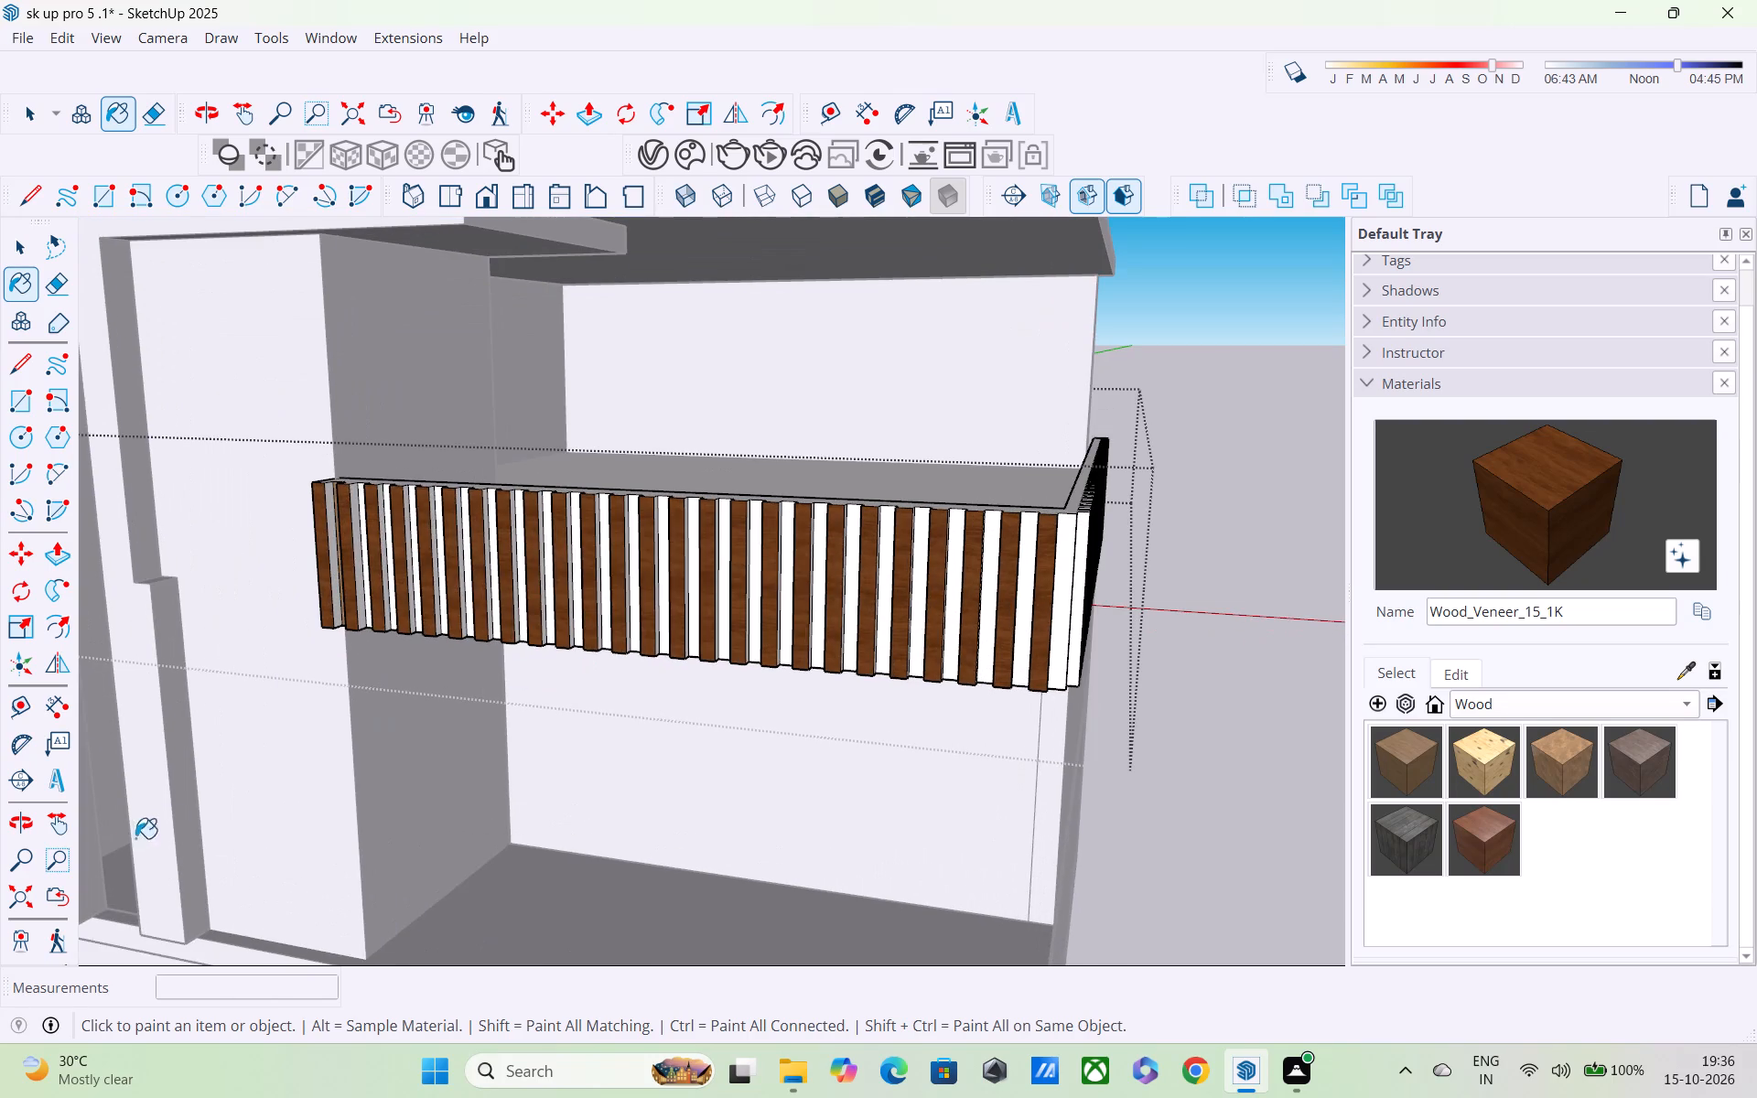
scroll(92, 835, "down", 3)
middle_click(0, 871, "shift")
scroll(22, 953, "down", 2)
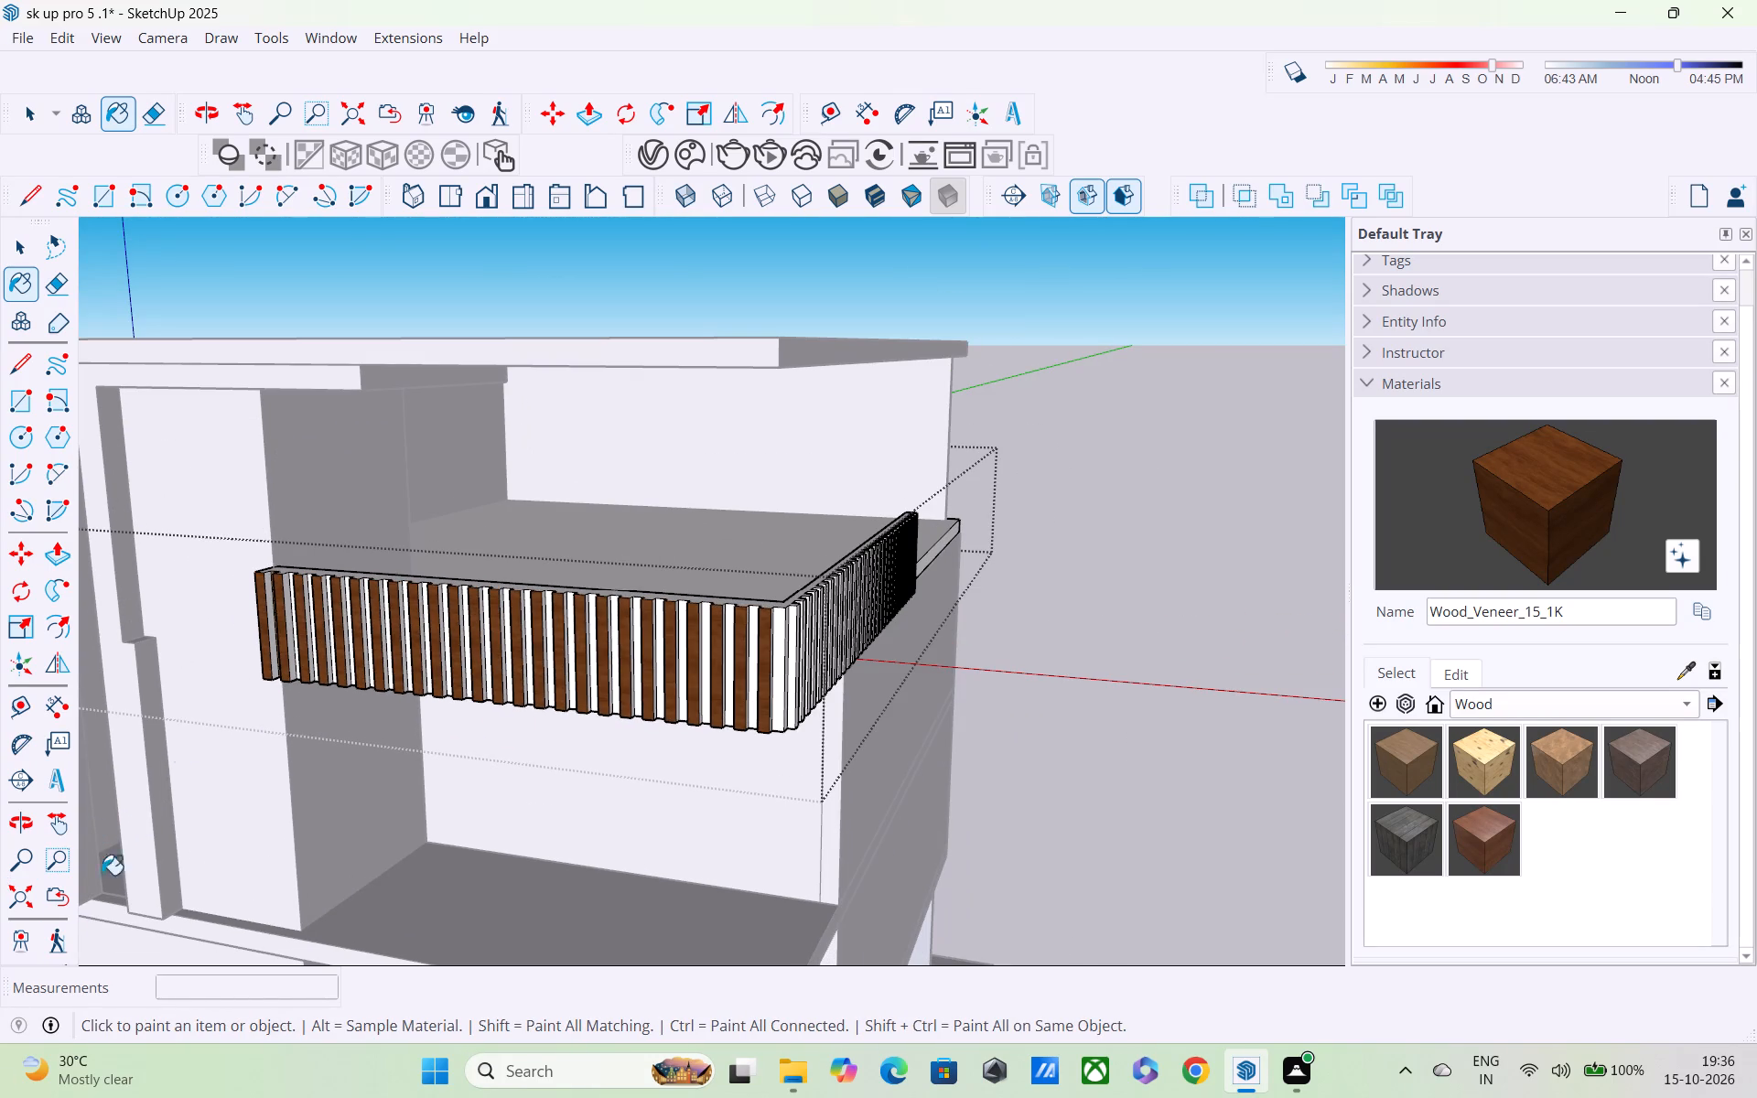
scroll(716, 583, "down", 1)
Paint the outer face of the first full slat around the corner on the side parapet with Wood_Veneer_15_1K.
middle_click_drag(507, 609, 319, 597)
scroll(583, 612, "up", 4)
middle_click_drag(706, 647, 617, 593)
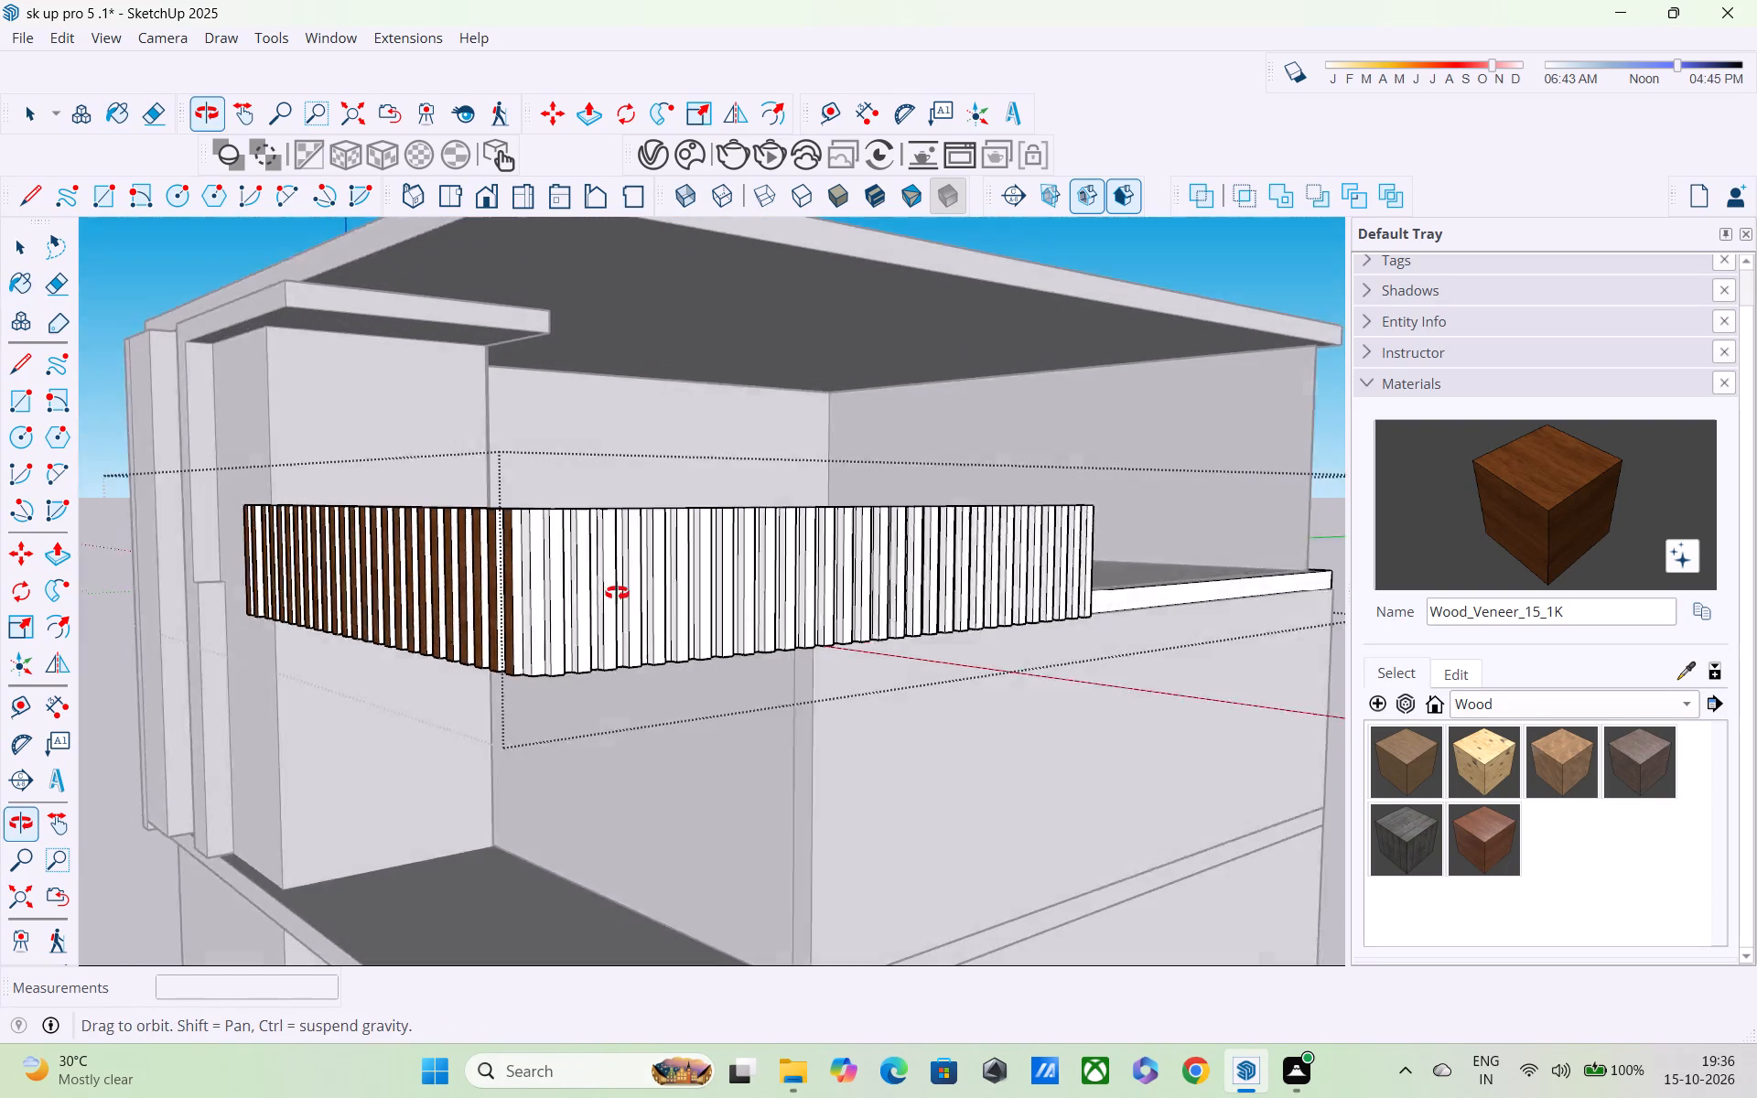
middle_click_drag(617, 593, 611, 590)
scroll(581, 590, "up", 7)
middle_click_drag(512, 593, 568, 654)
scroll(555, 622, "up", 3)
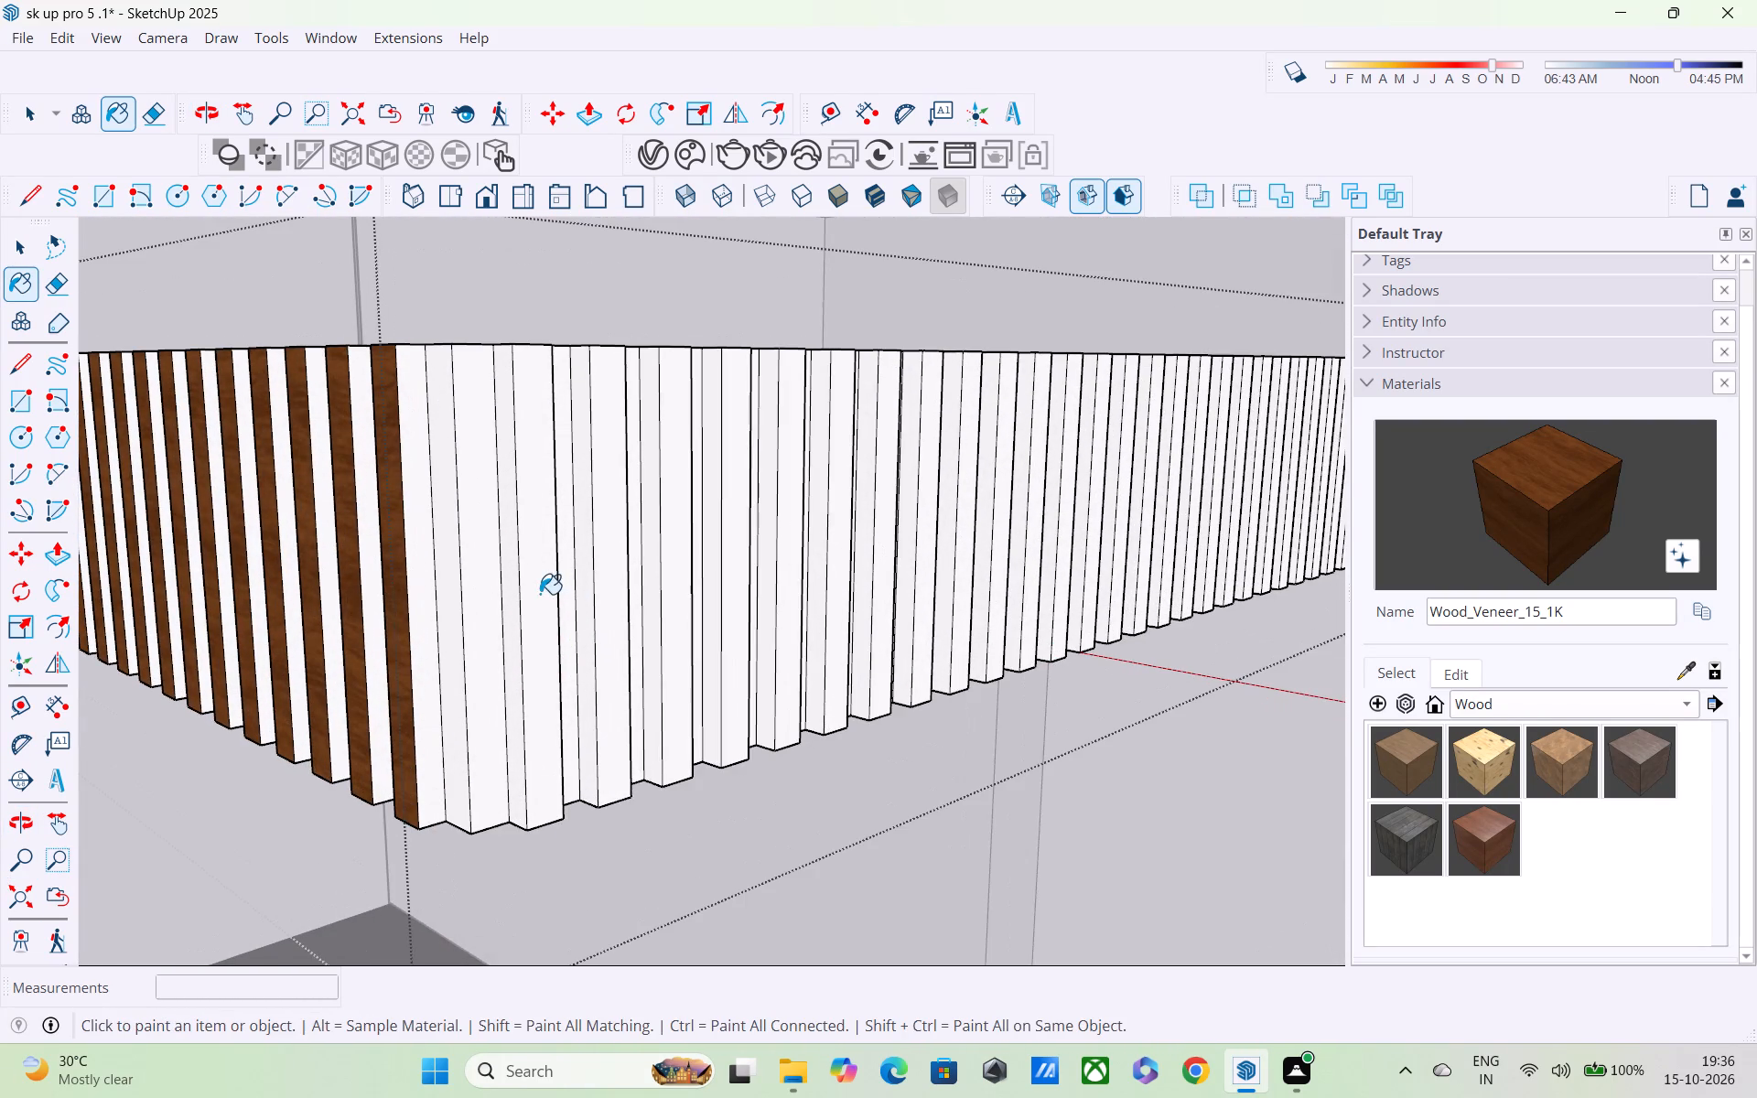
left_click(538, 586)
Paint both flanks of that first side-parapet slat with Wood_Veneer_15_1K.
middle_click_drag(596, 604, 490, 608)
middle_click_drag(447, 661, 522, 676)
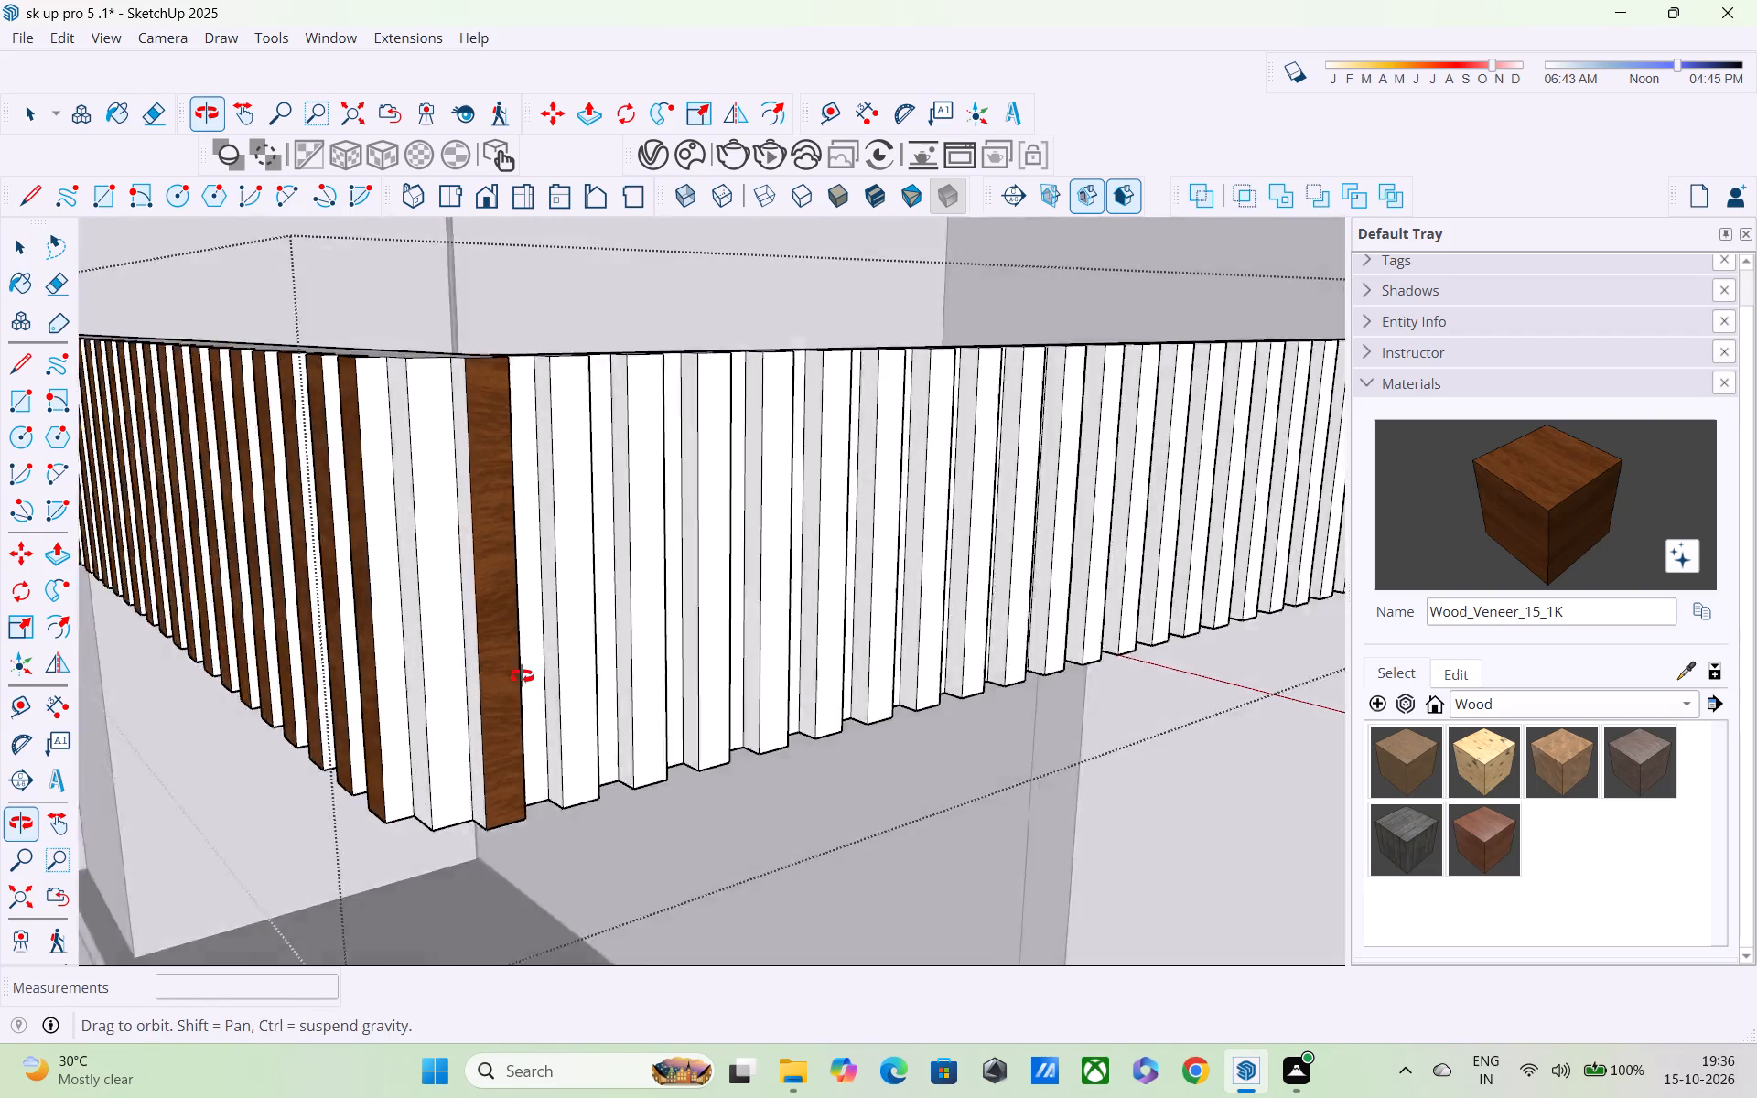
middle_click_drag(522, 676, 646, 673)
middle_click_drag(568, 597, 712, 624)
scroll(697, 574, "up", 2)
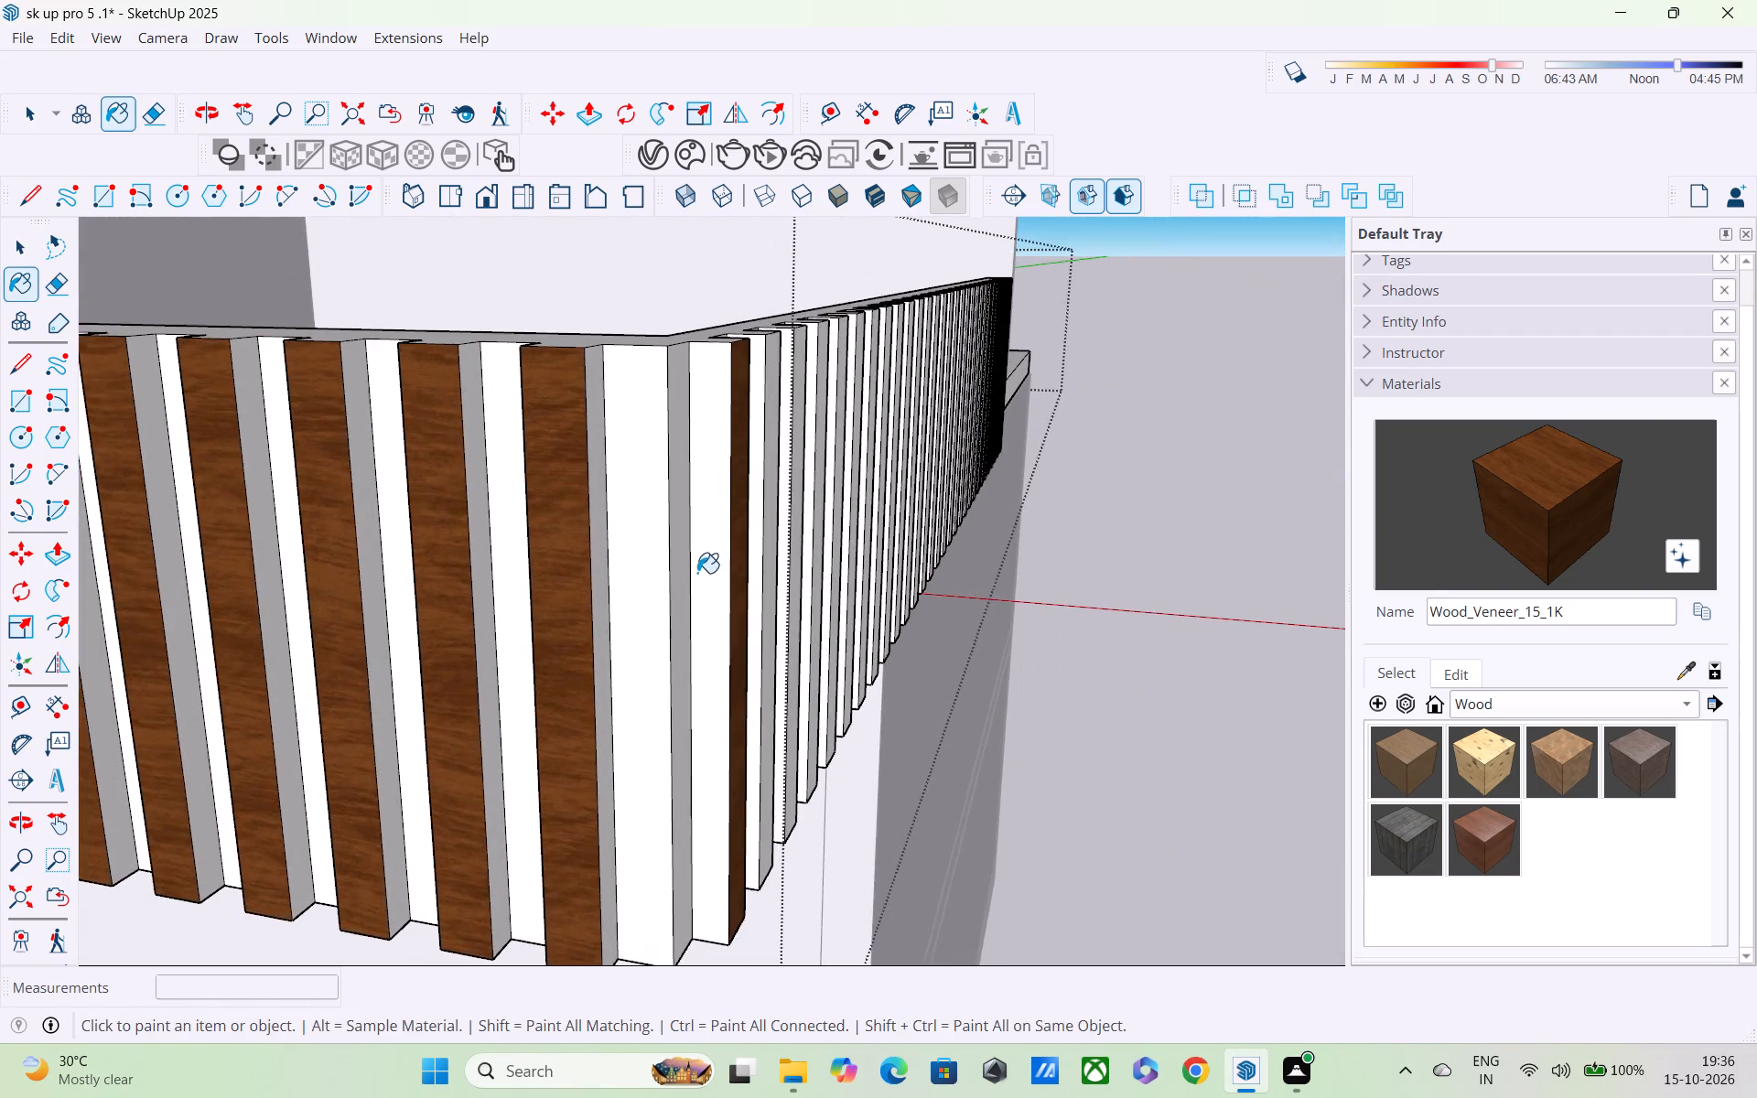
middle_click_drag(697, 573, 762, 614)
scroll(763, 614, "up", 1)
left_click(665, 515)
scroll(675, 516, "down", 1)
middle_click_drag(675, 516, 428, 631)
scroll(427, 630, "up", 1)
scroll(464, 596, "down", 5)
middle_click_drag(568, 630, 282, 624)
scroll(530, 565, "up", 4)
middle_click_drag(533, 564, 333, 552)
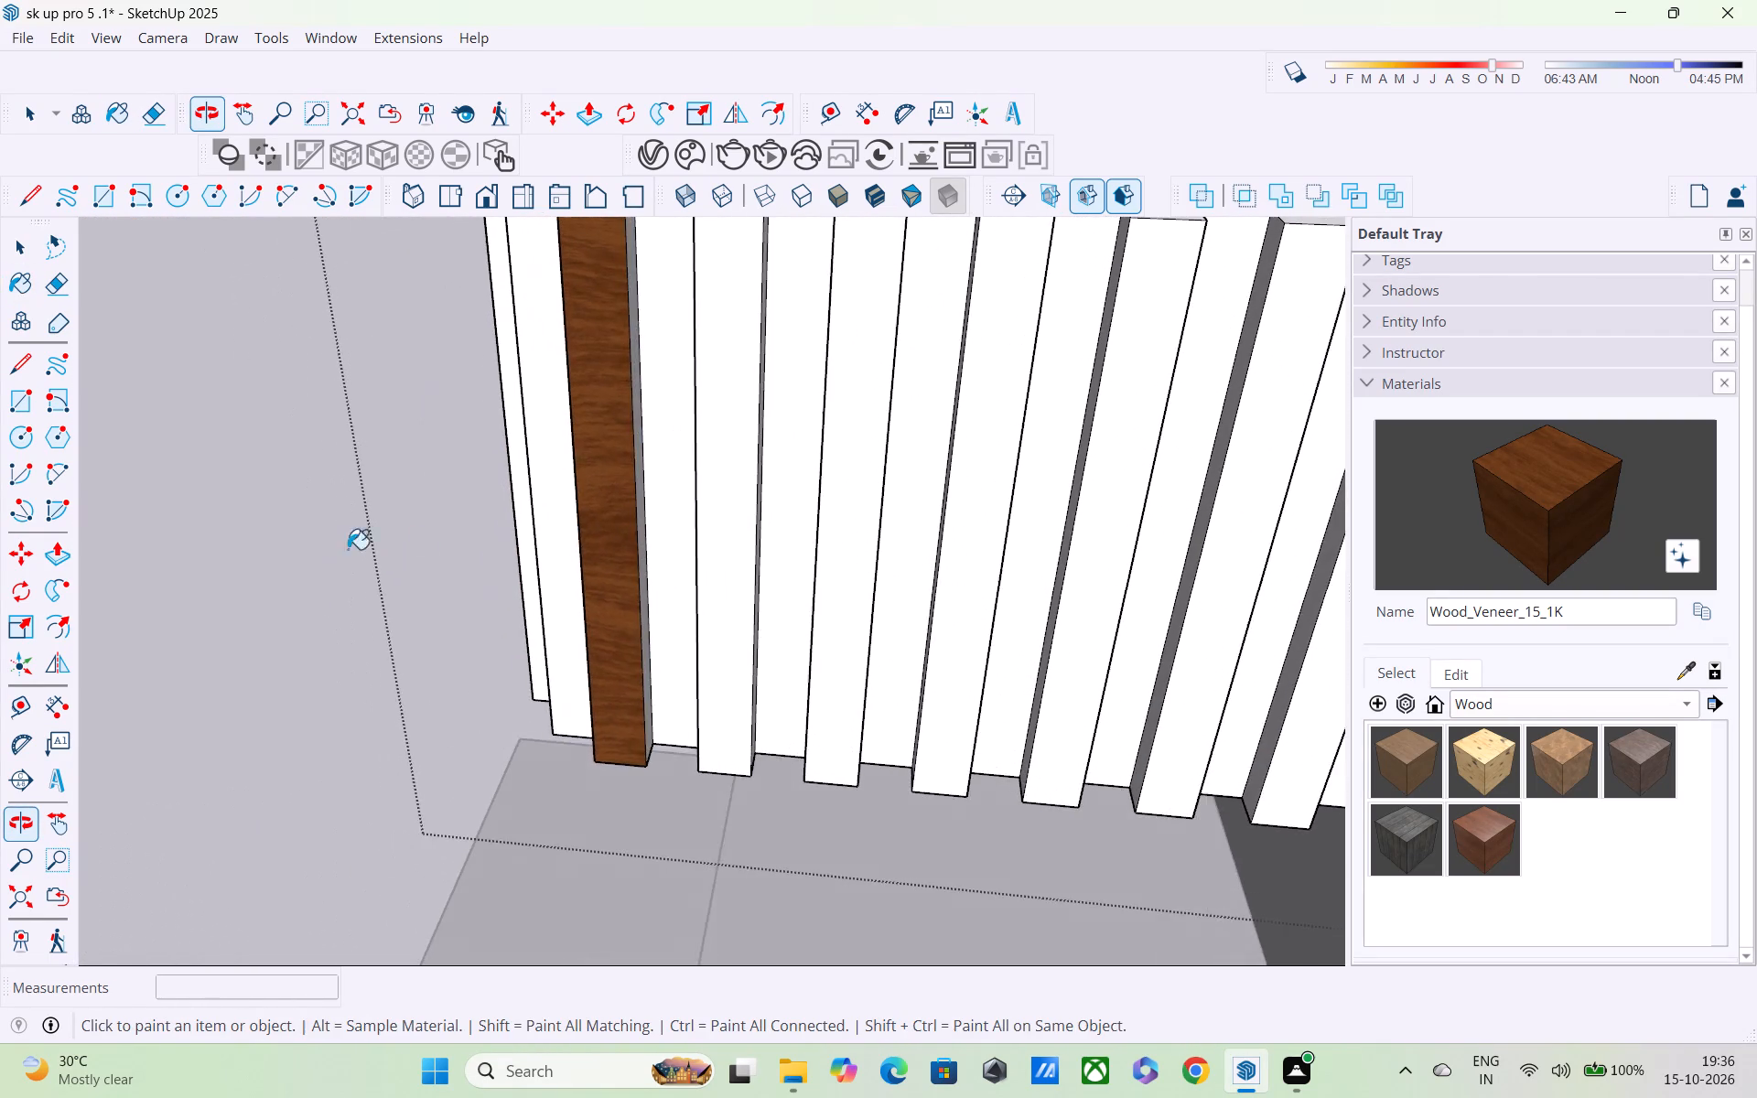
scroll(636, 549, "up", 3)
left_click(648, 534)
left_click(644, 529)
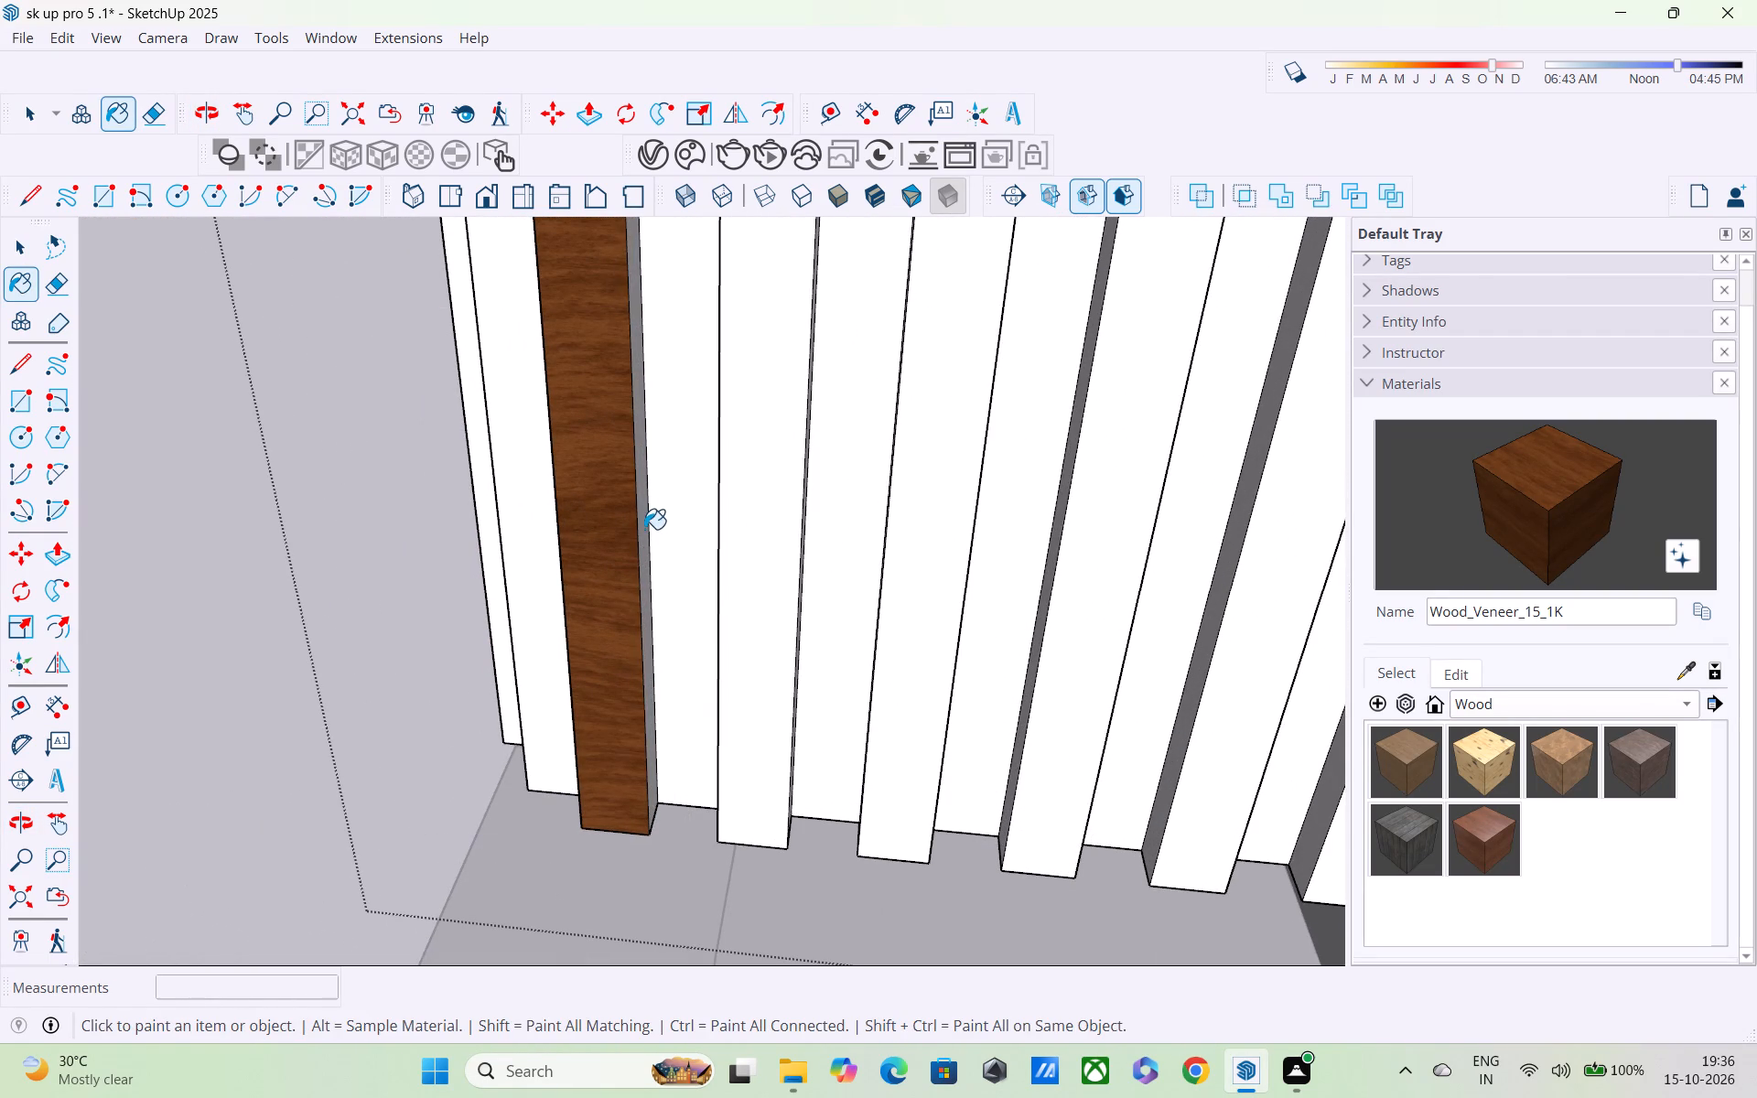
Paint the outer face and both flanks of the second side-parapet slat with Wood_Veneer_15_1K.
double_click(762, 543)
middle_click_drag(776, 542, 1022, 502)
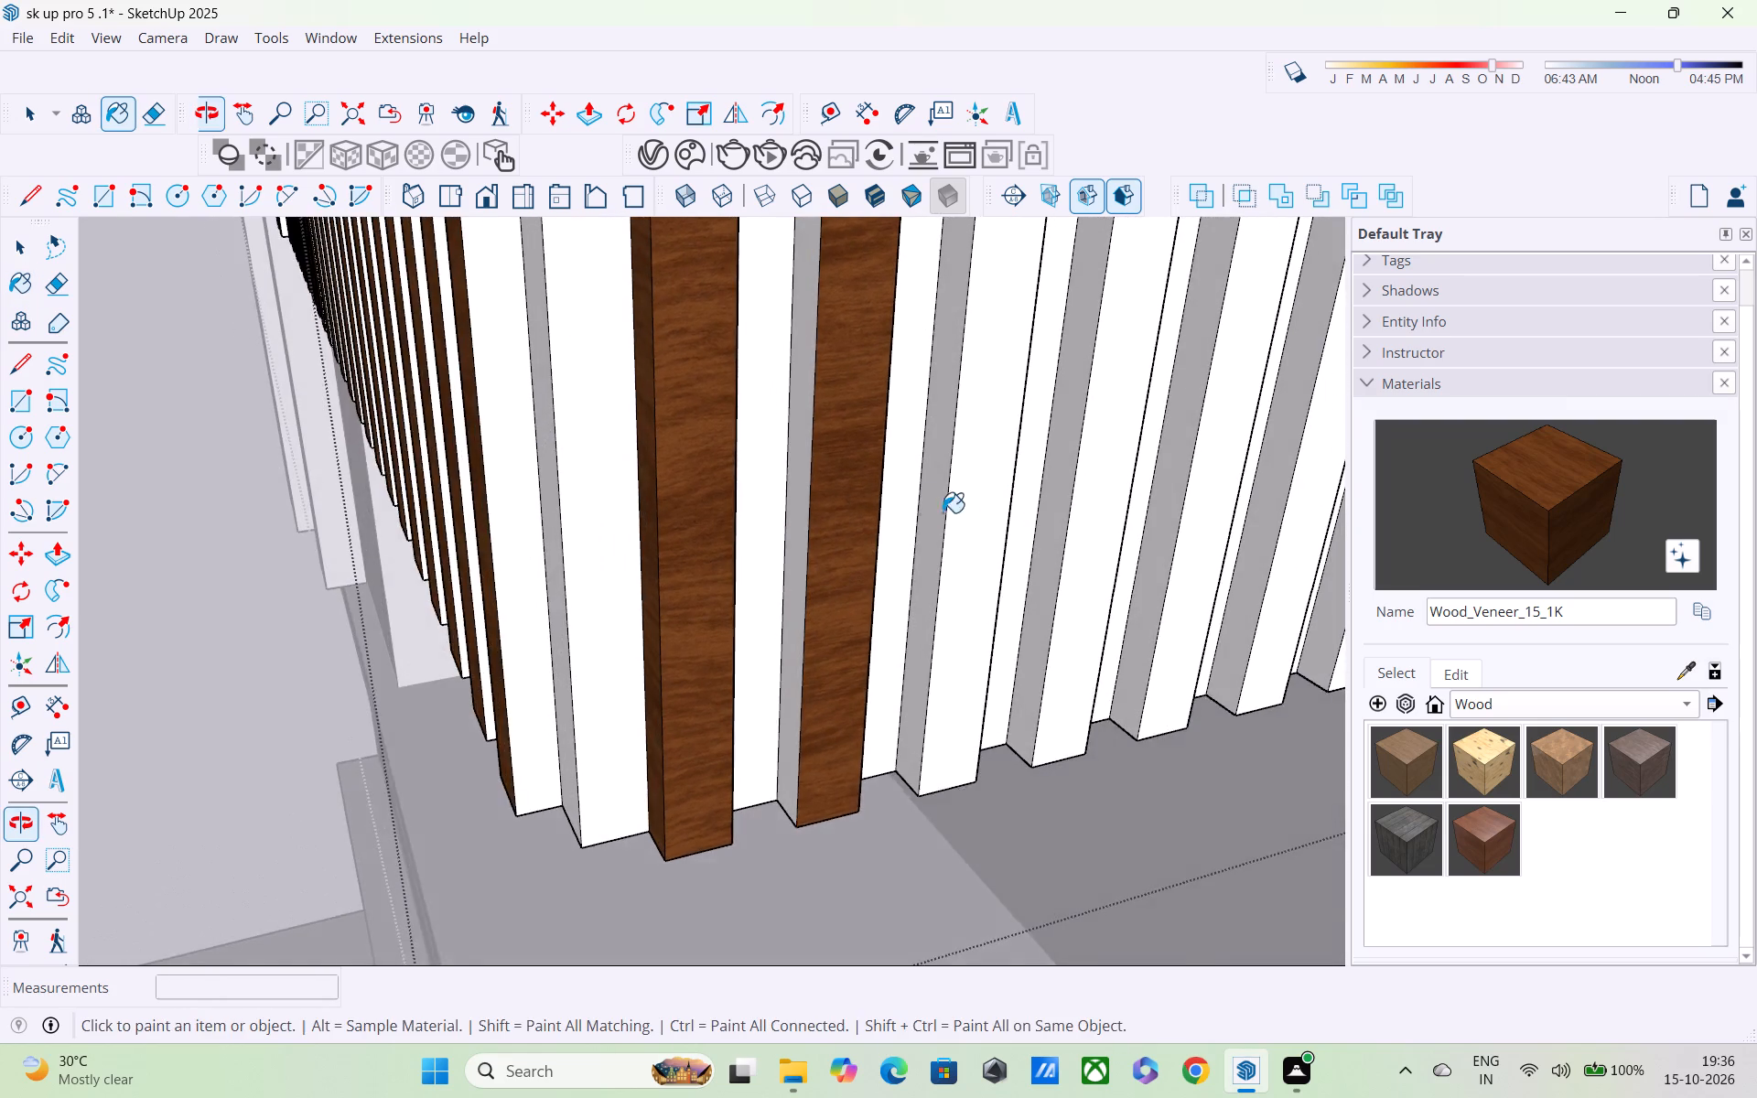
scroll(874, 516, "up", 2)
middle_click_drag(862, 516, 963, 528)
left_click(780, 546)
scroll(807, 549, "down", 1)
middle_click_drag(819, 562, 480, 562)
scroll(519, 587, "down", 5)
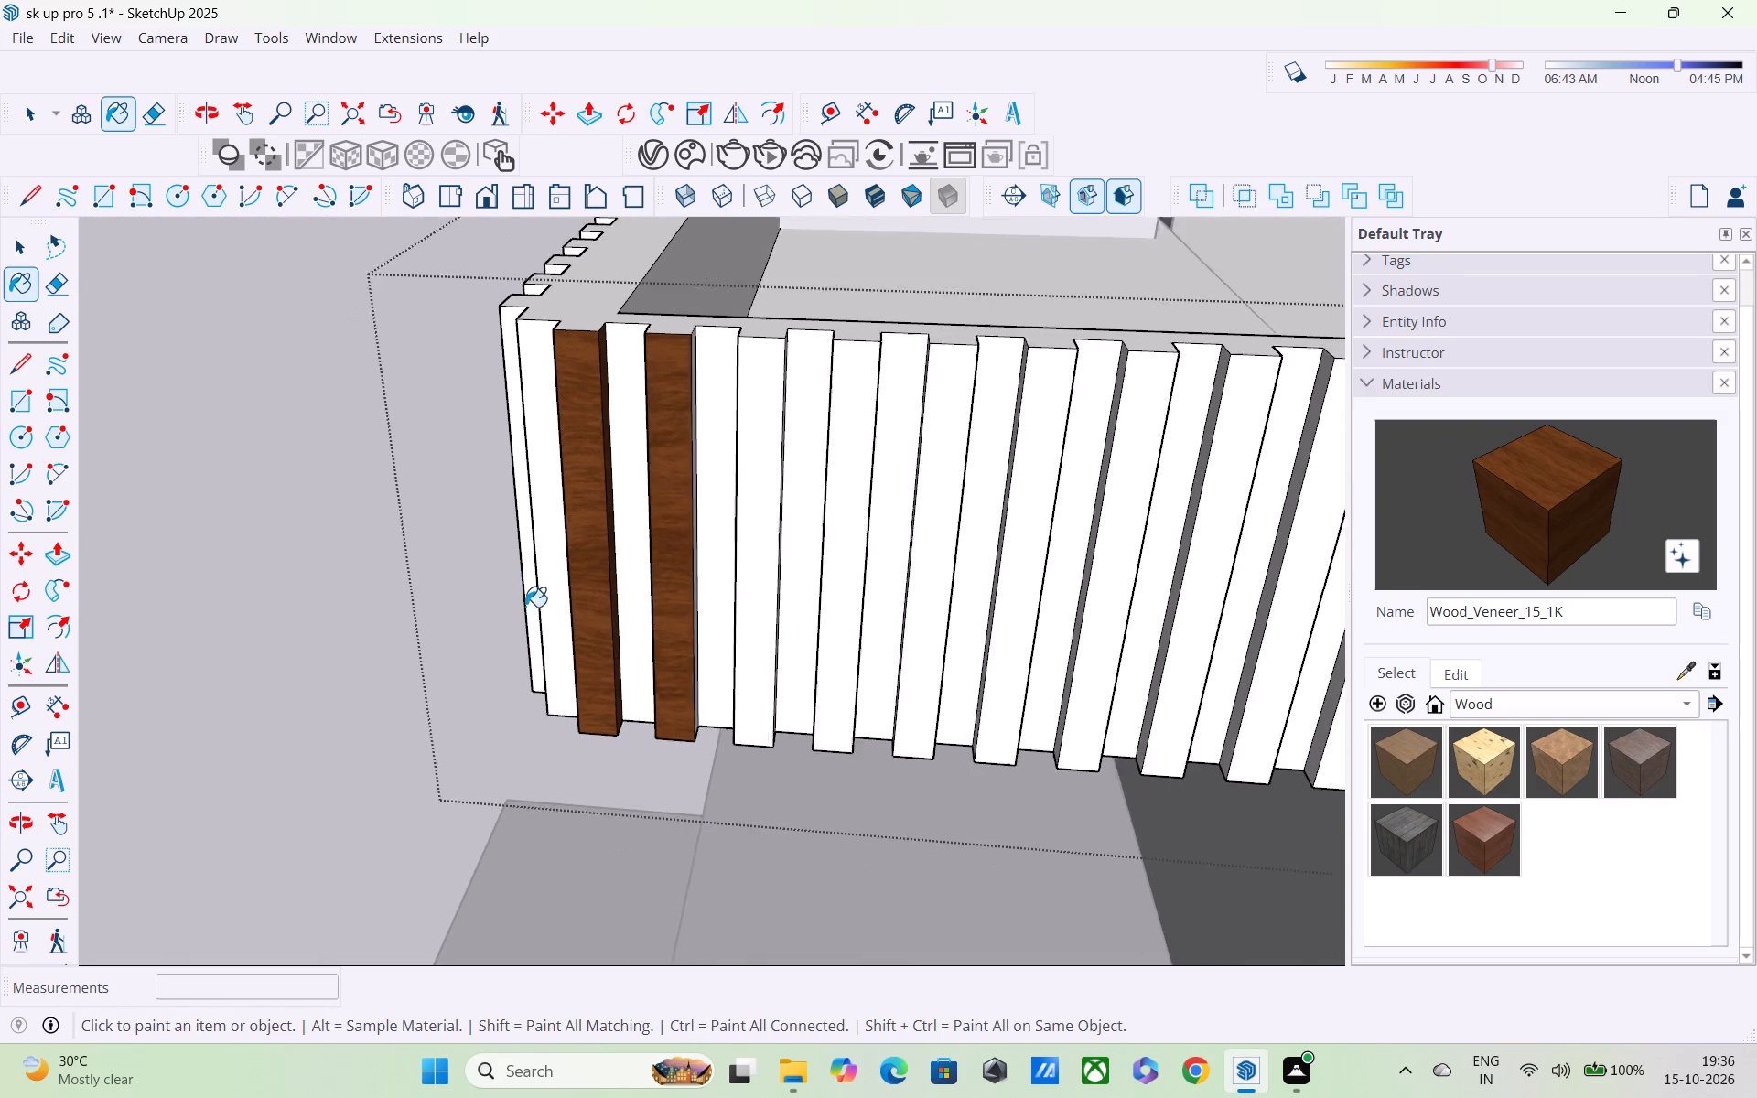
scroll(525, 607, "down", 1)
middle_click_drag(510, 581, 360, 539)
scroll(631, 543, "up", 3)
left_click(706, 527)
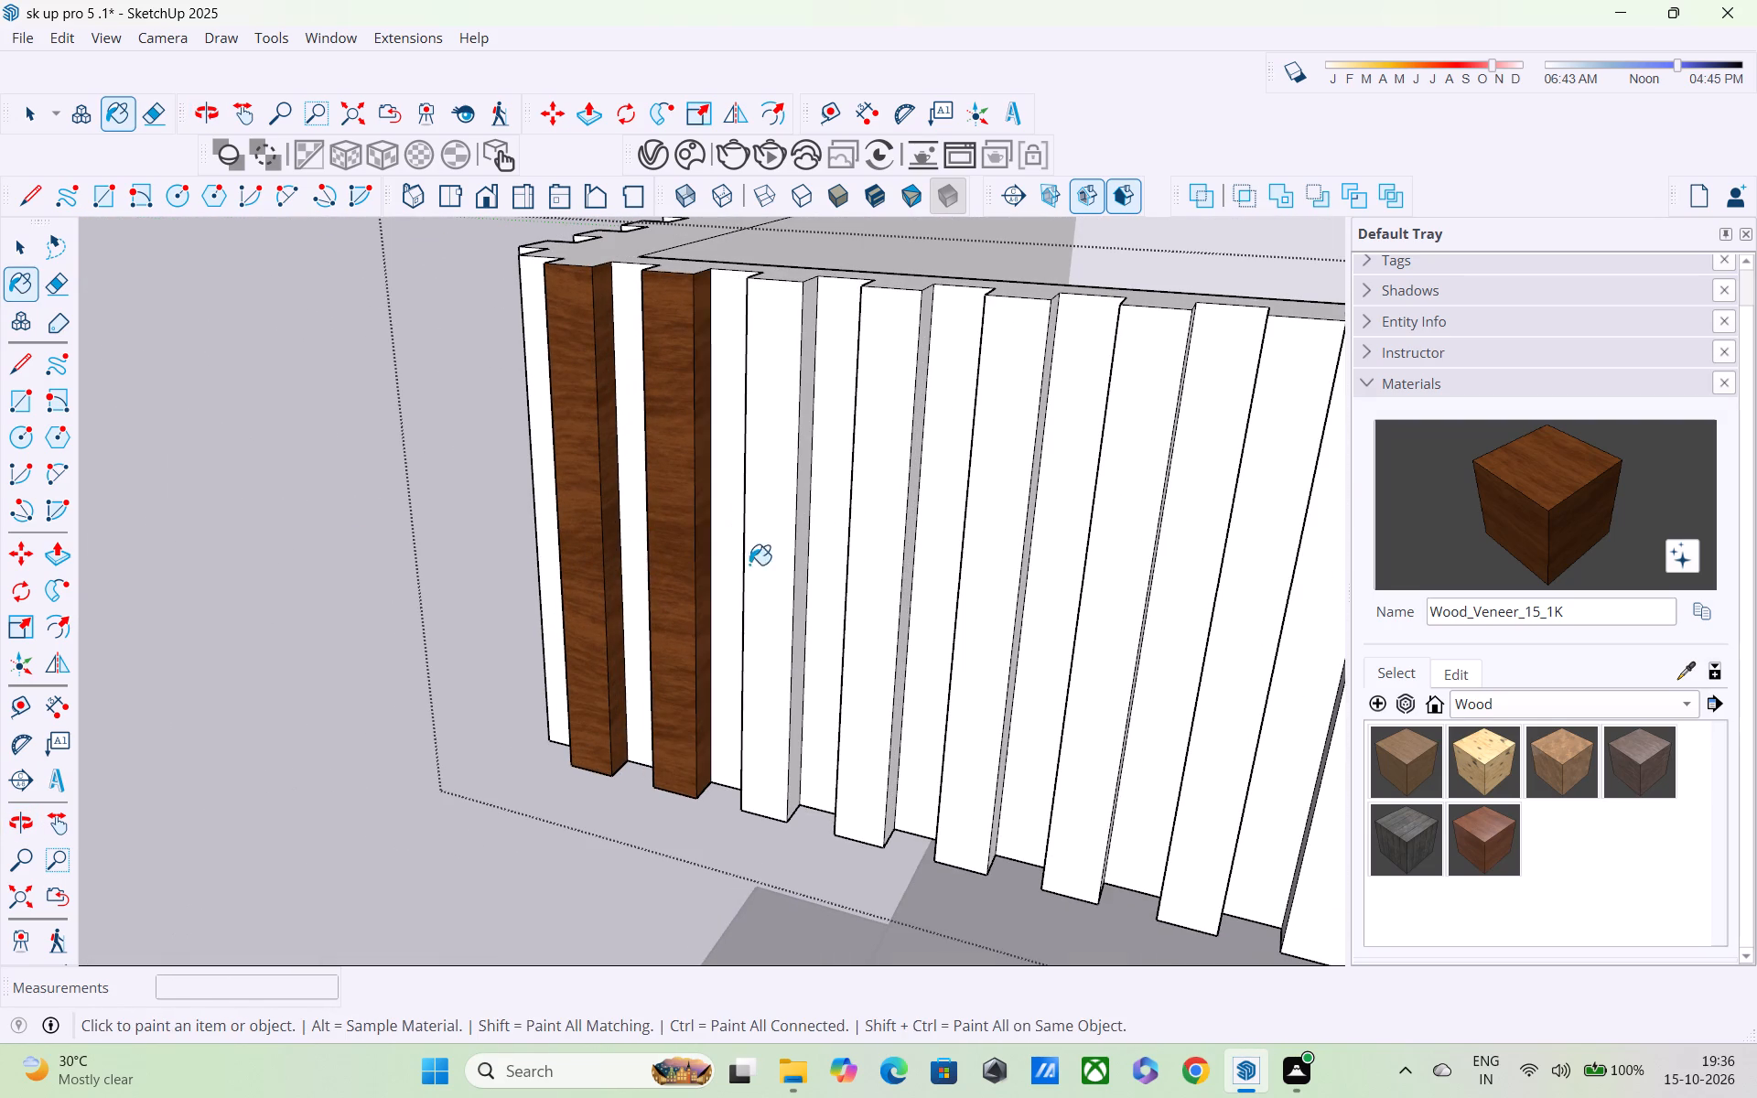
Paint the outer face and both flanks of the third side-parapet slat with Wood_Veneer_15_1K.
double_click(762, 570)
middle_click_drag(781, 578, 1078, 630)
scroll(846, 558, "up", 3)
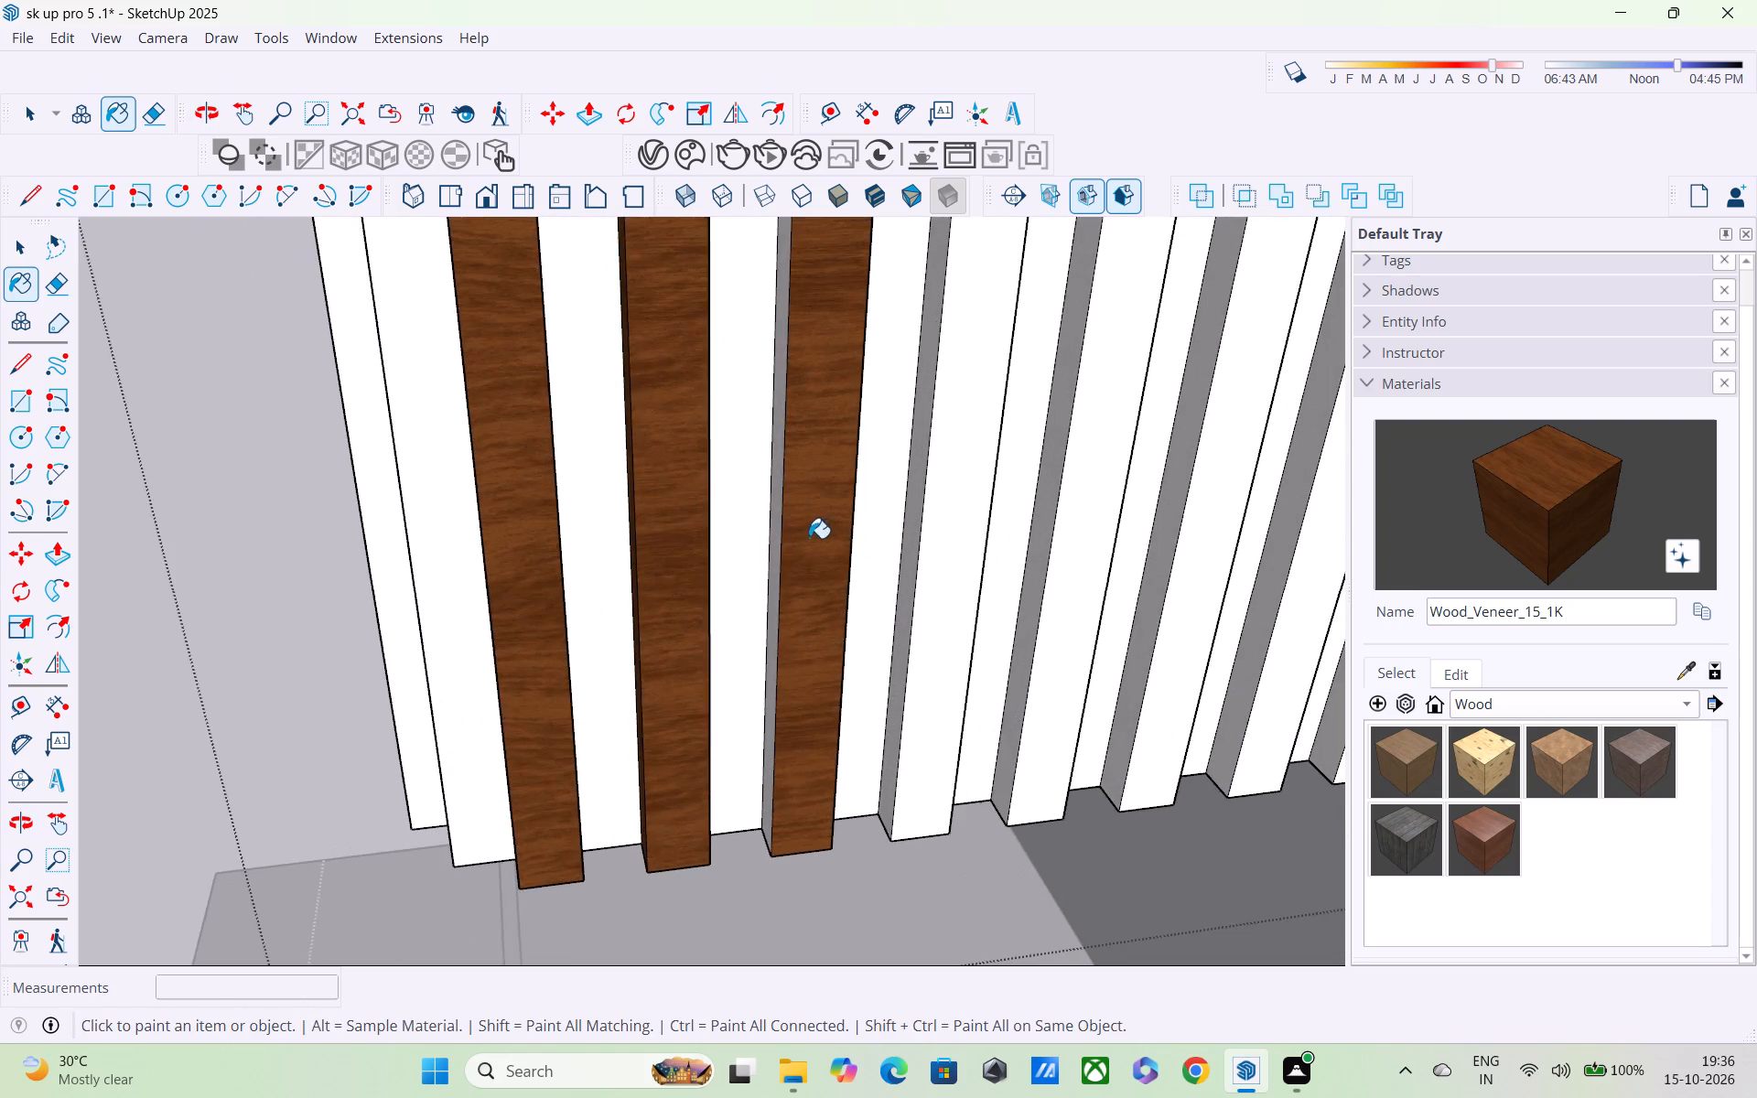
middle_click_drag(808, 537, 973, 606)
left_click(806, 474)
middle_click_drag(857, 495, 604, 495)
scroll(795, 607, "down", 5)
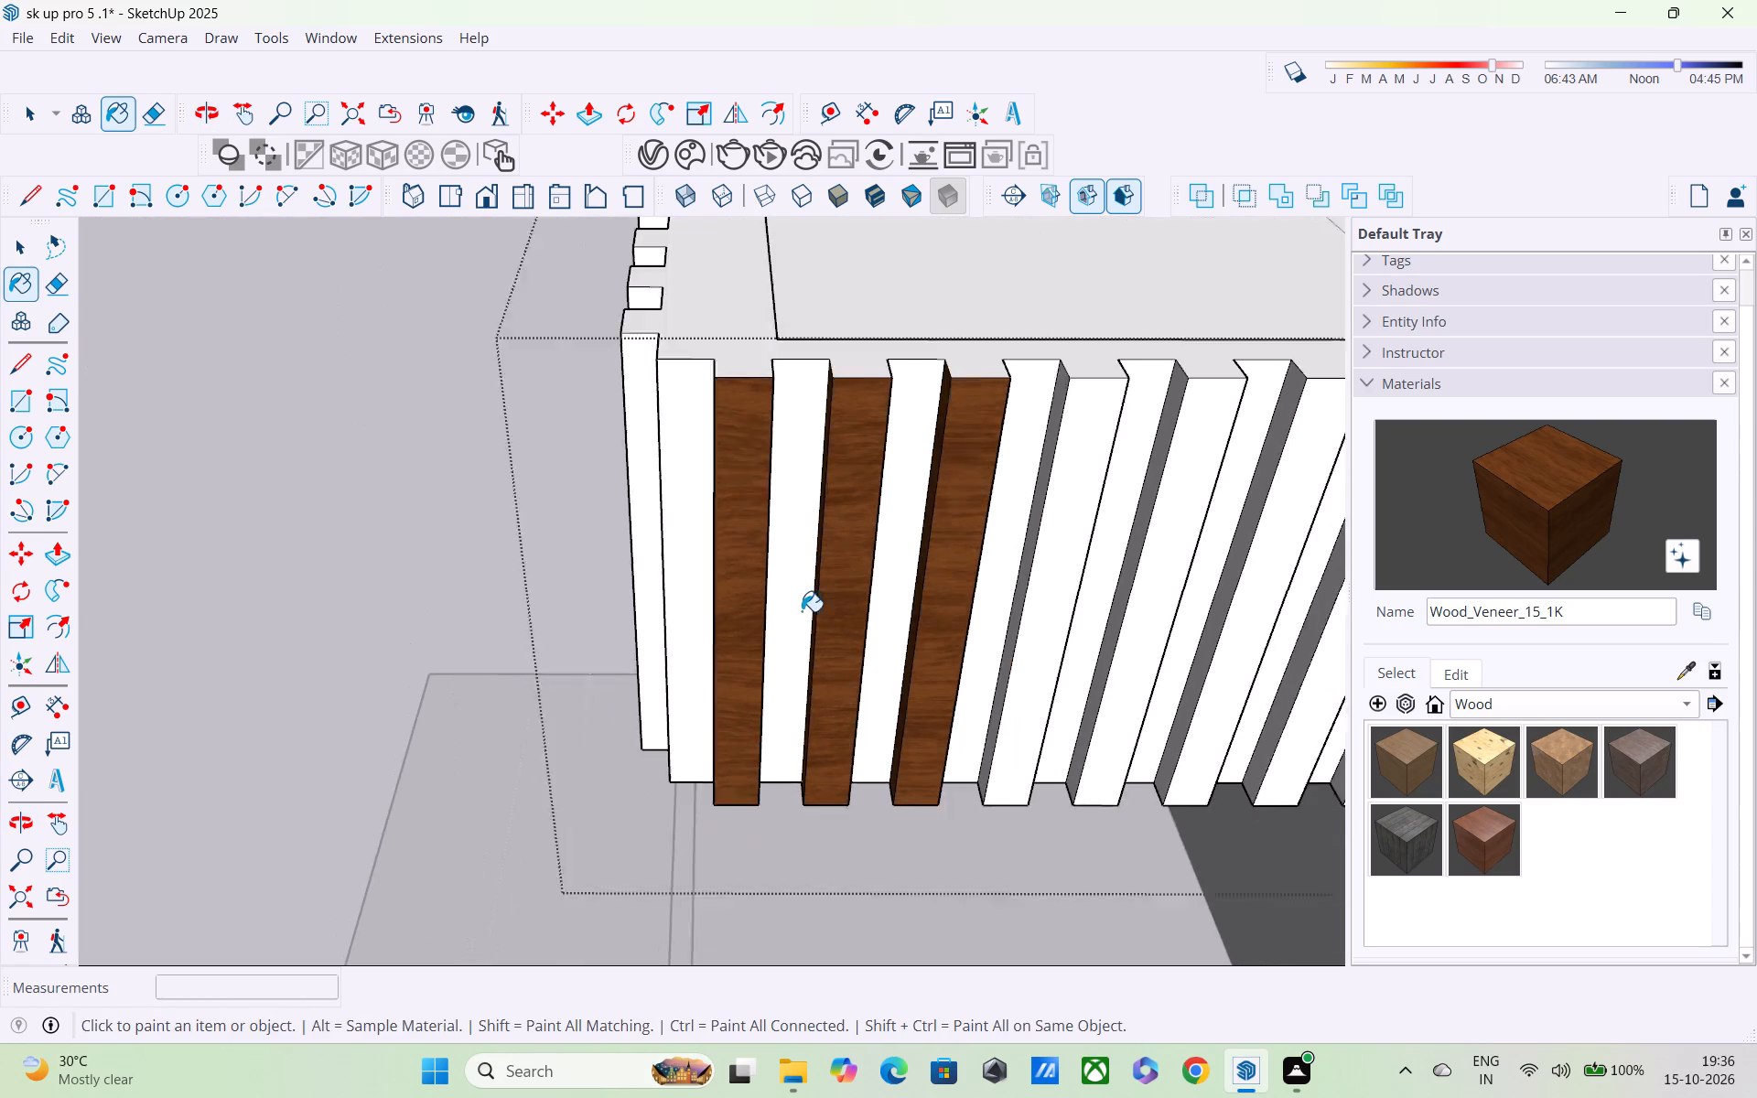
middle_click_drag(810, 620, 554, 590, "shift")
scroll(554, 590, "down", 1, "shift")
scroll(681, 562, "up", 4)
middle_click_drag(671, 553, 515, 502)
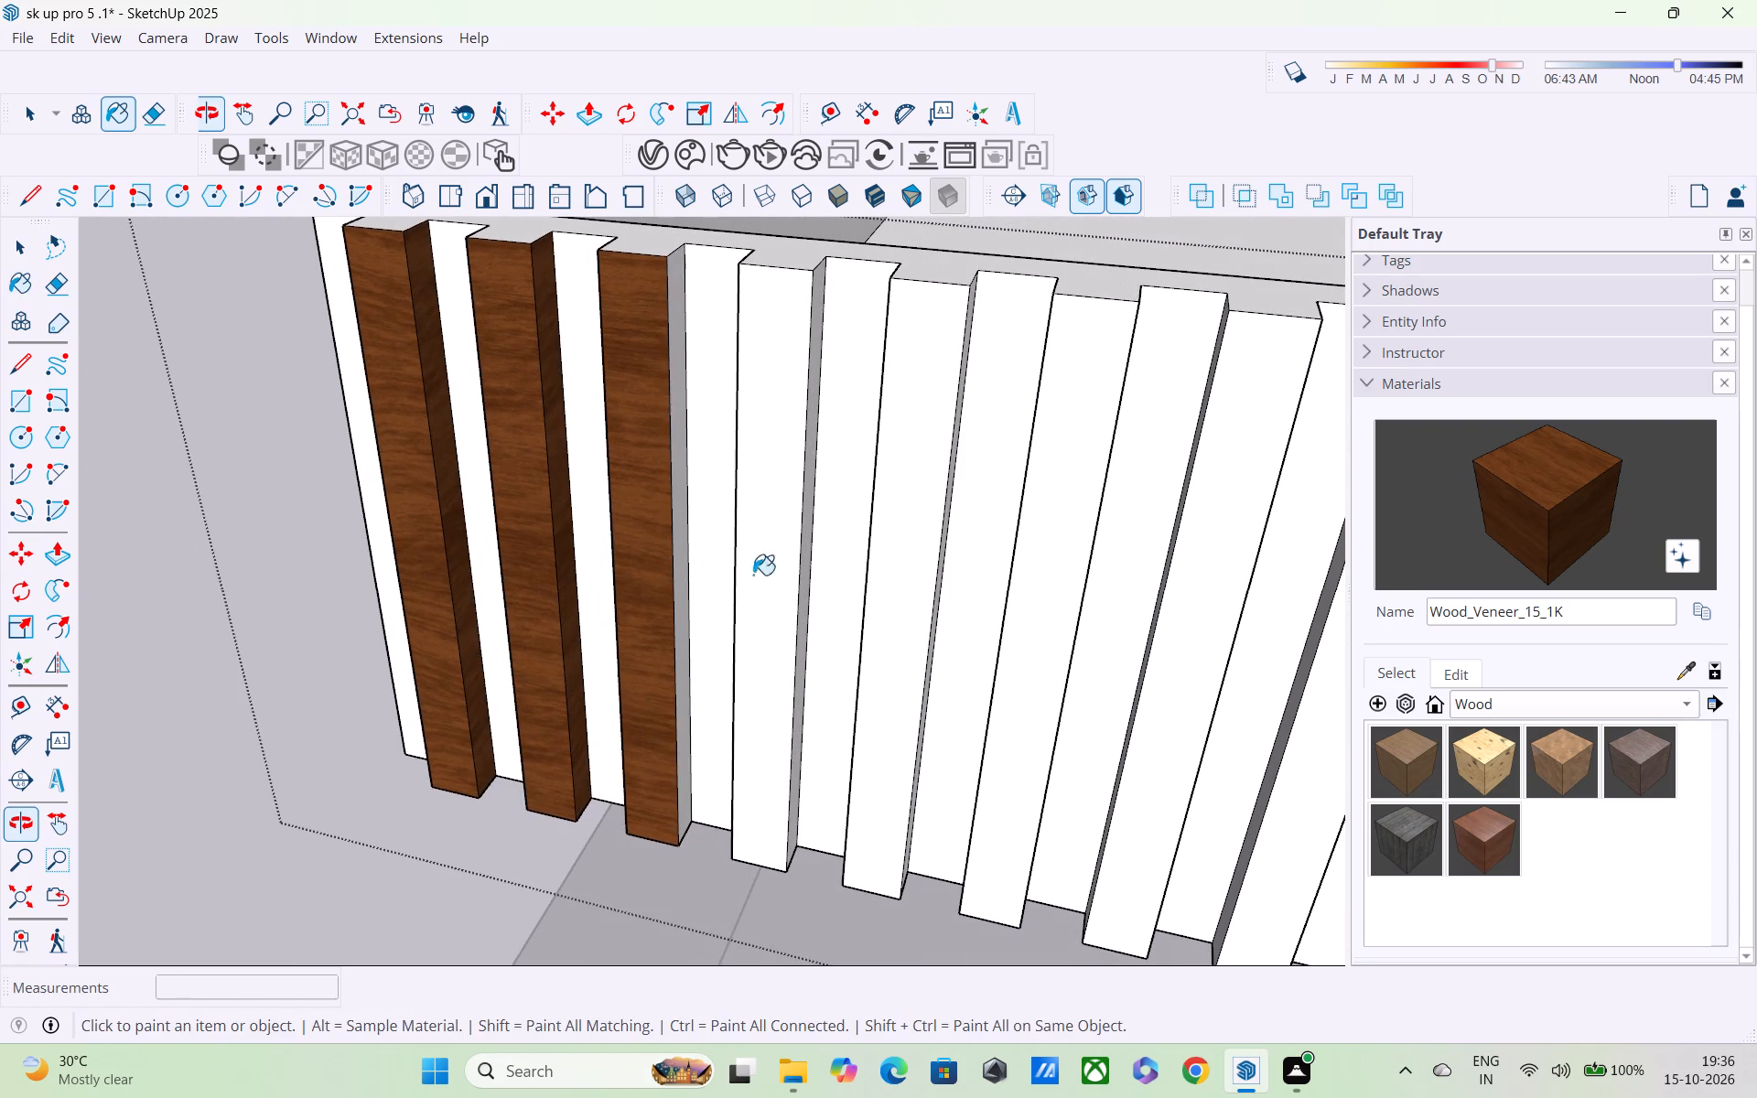
double_click(684, 520)
Paint the outer face and both flanks of the fourth side-parapet slat with Wood_Veneer_15_1K, keeping the adjoining recess unpainted.
left_click_drag(775, 557, 814, 593)
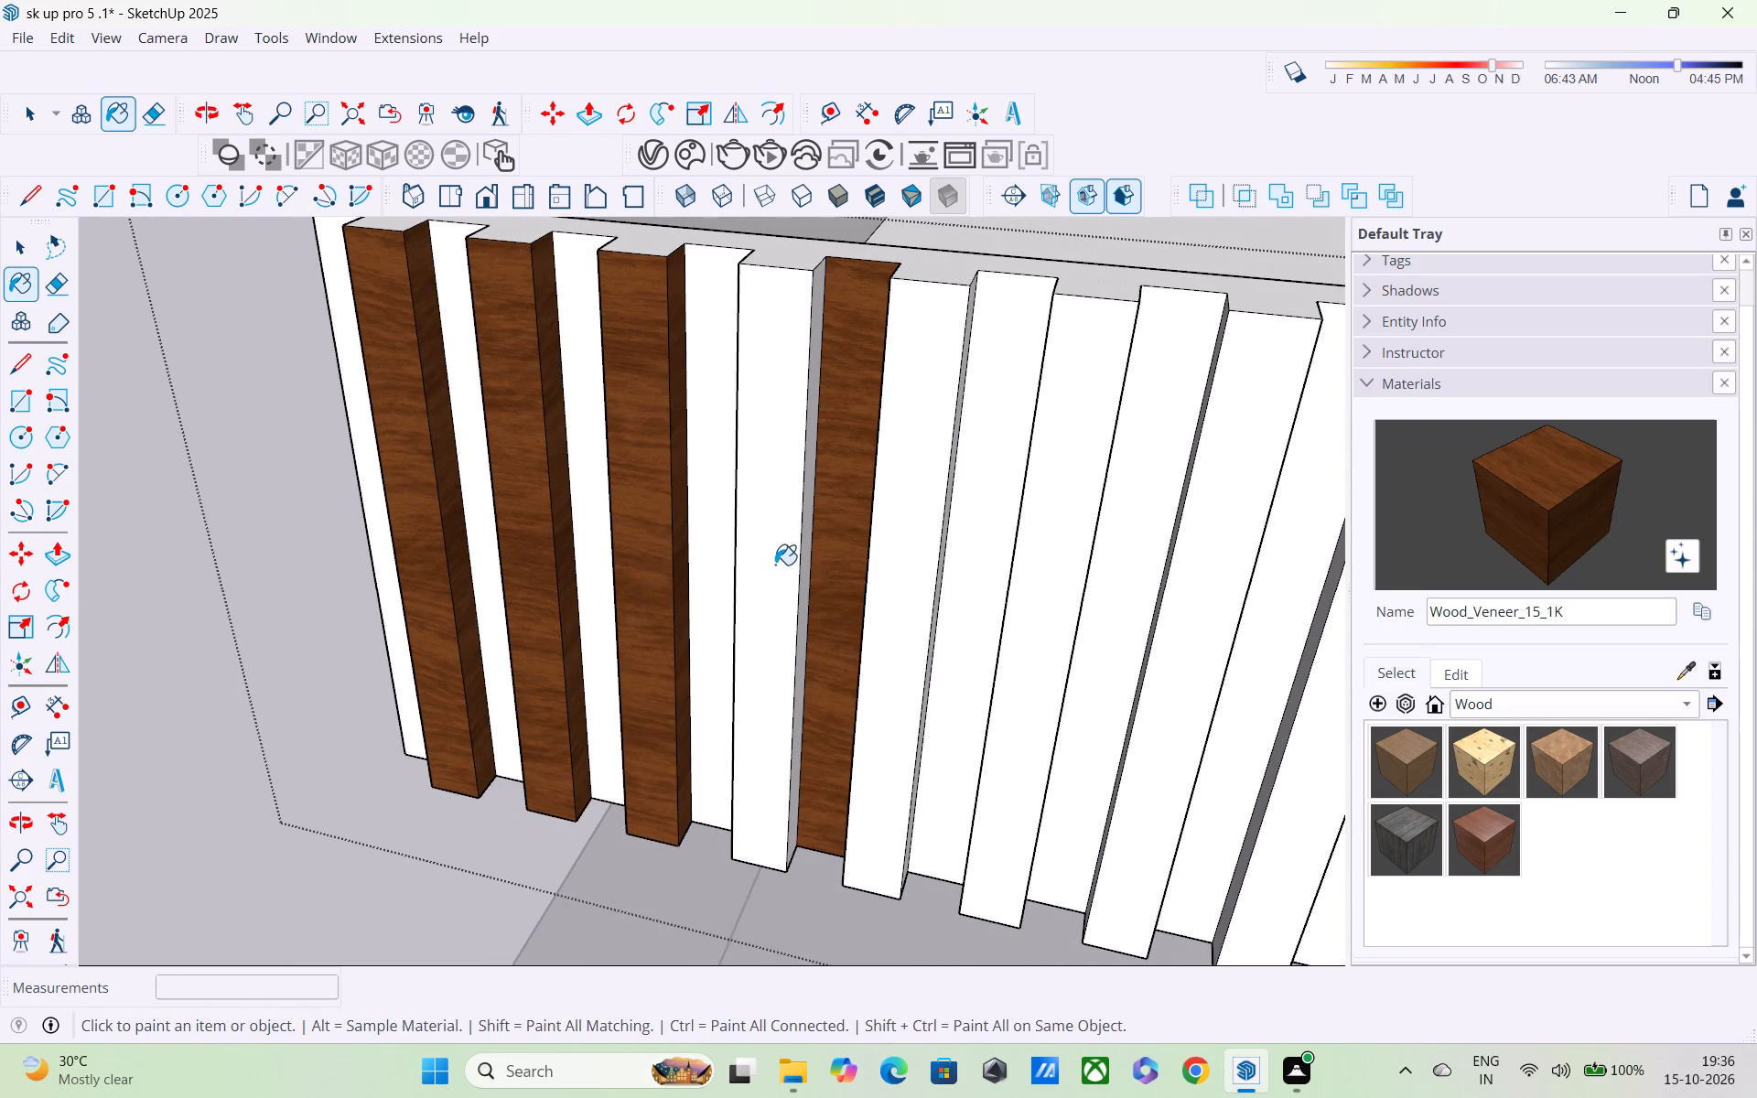
key("ctrl+z")
double_click(768, 535)
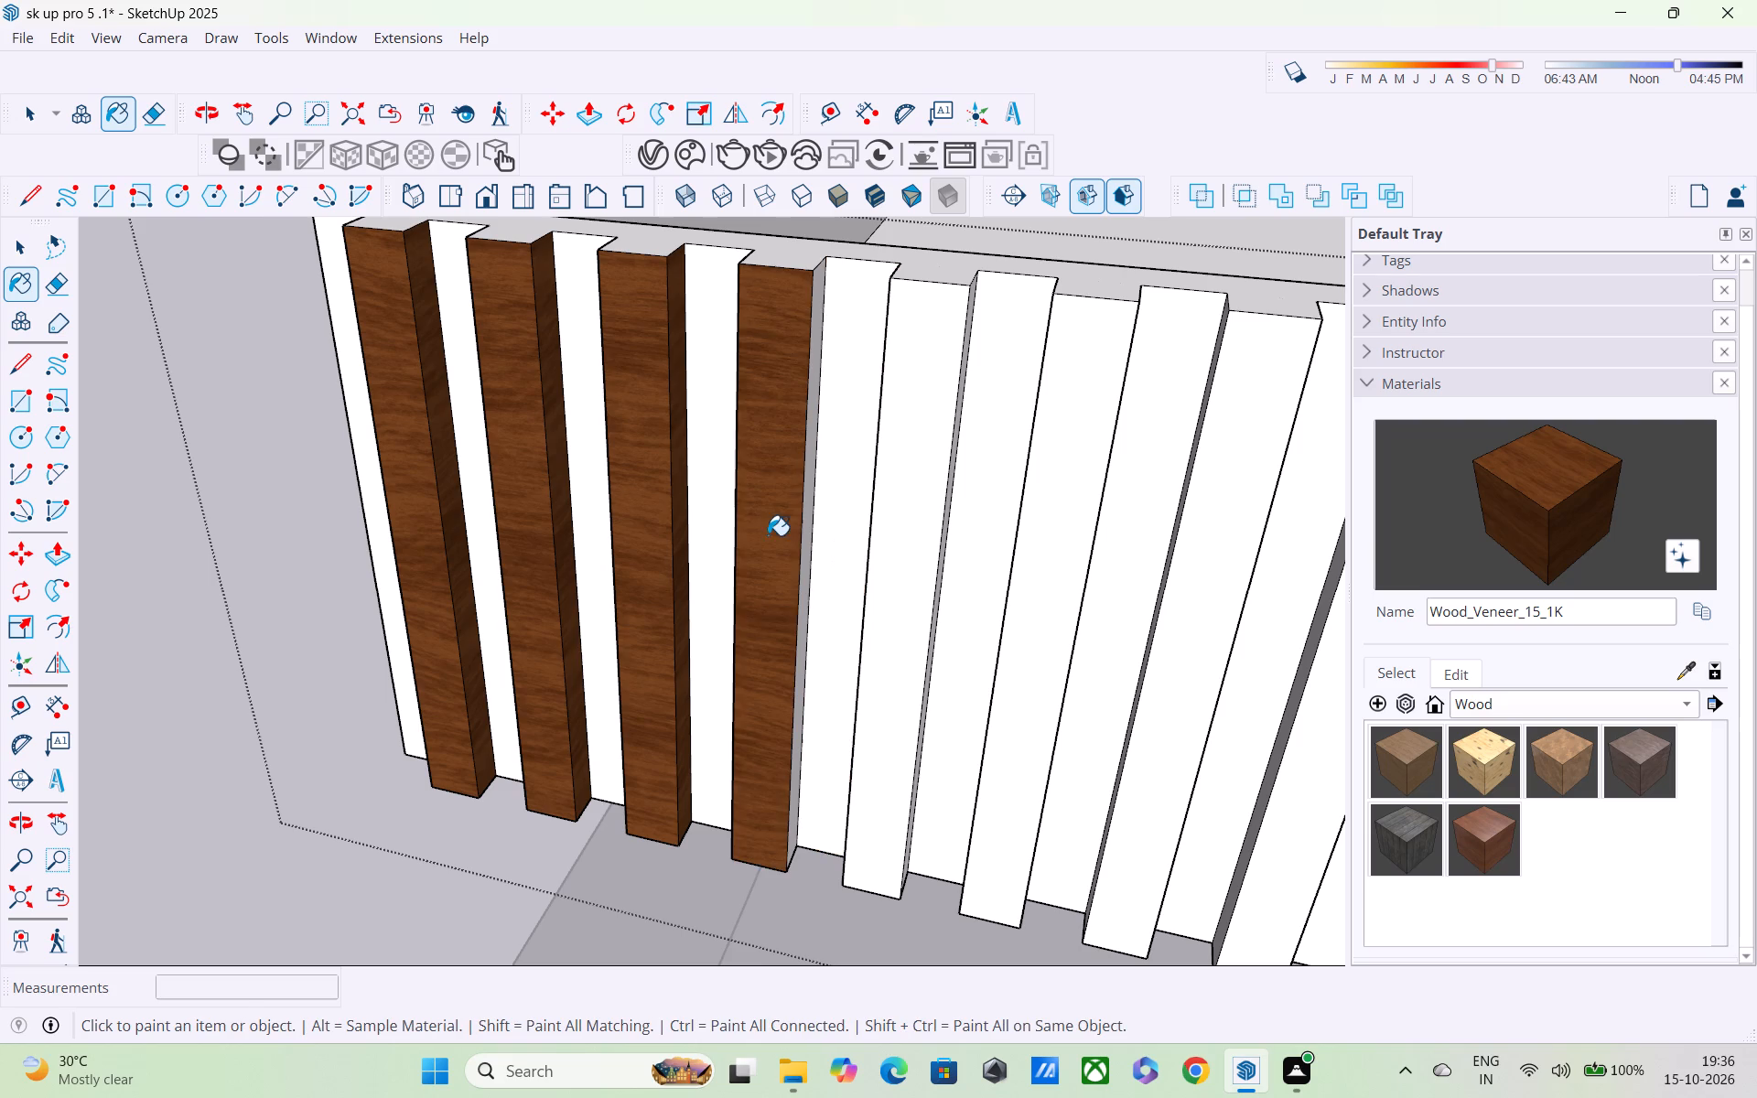
left_click(803, 549)
middle_click_drag(803, 549, 1087, 626)
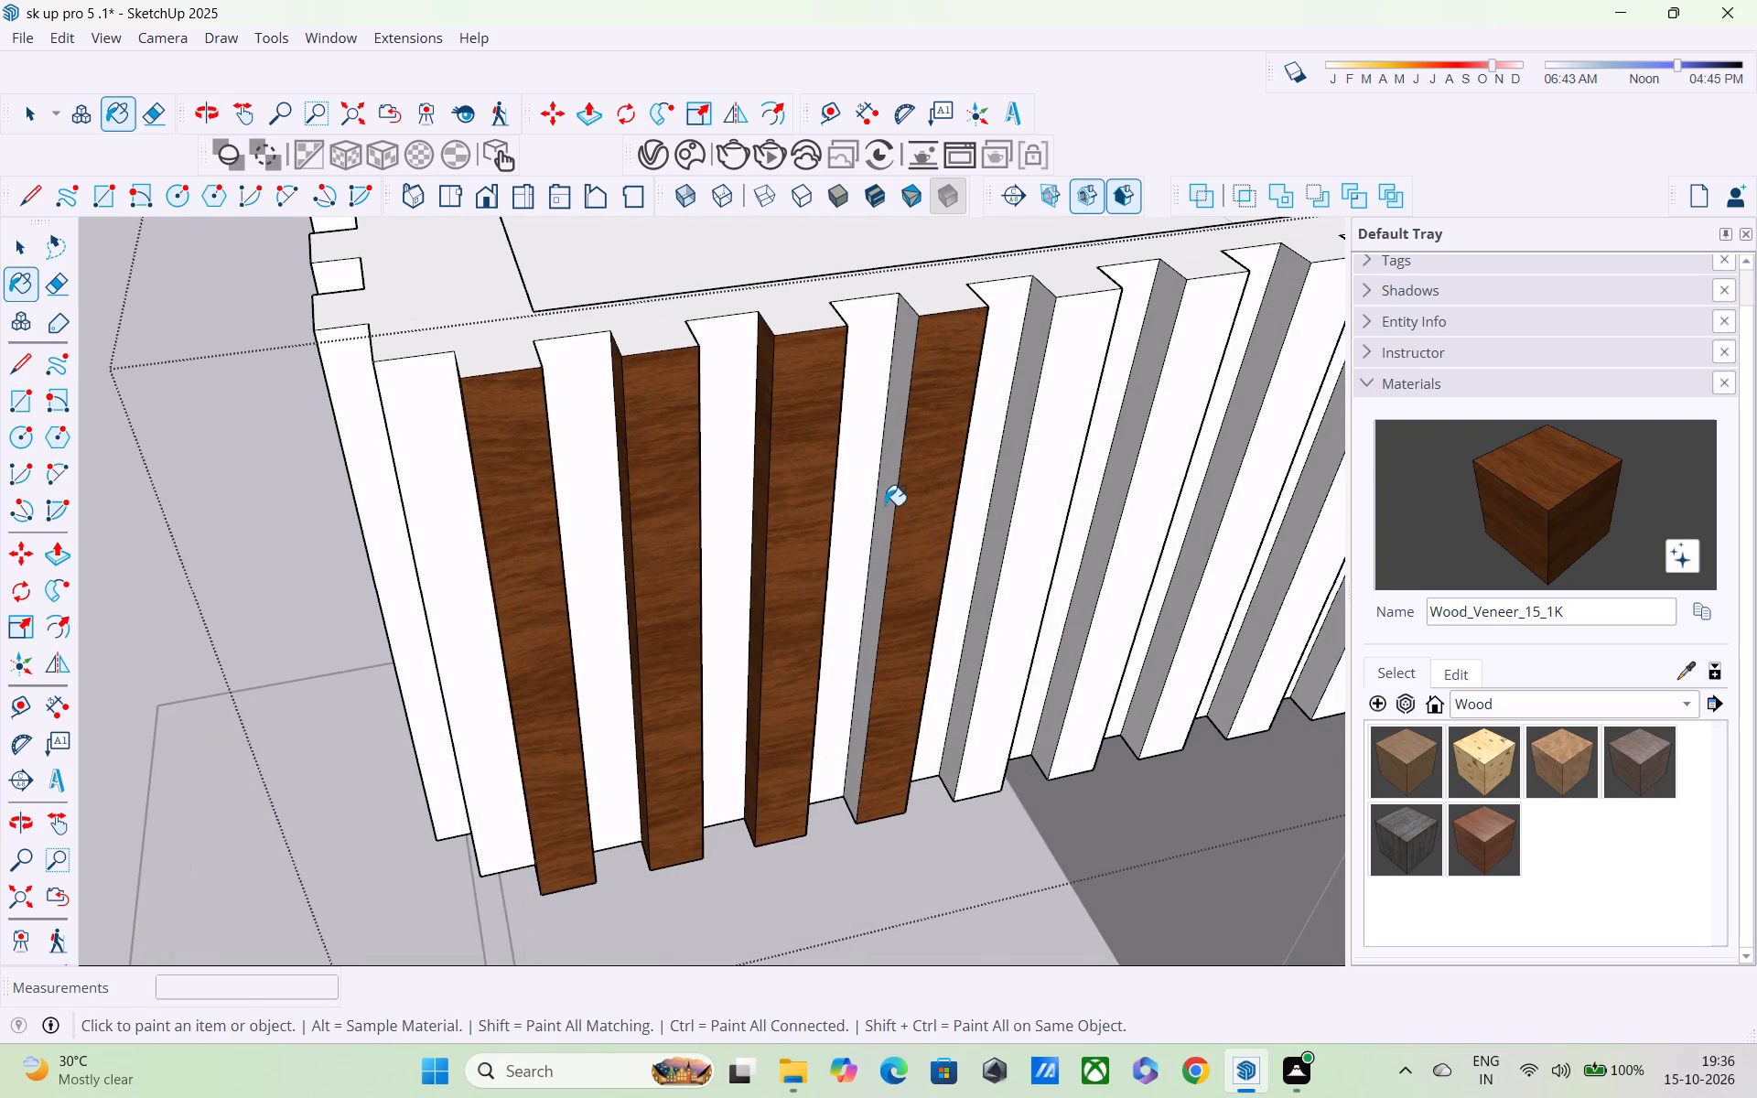
left_click(885, 505)
Paint the outer face and both flanks of the fifth side-parapet slat with Wood_Veneer_15_1K.
left_click(1000, 526)
left_click(1023, 538)
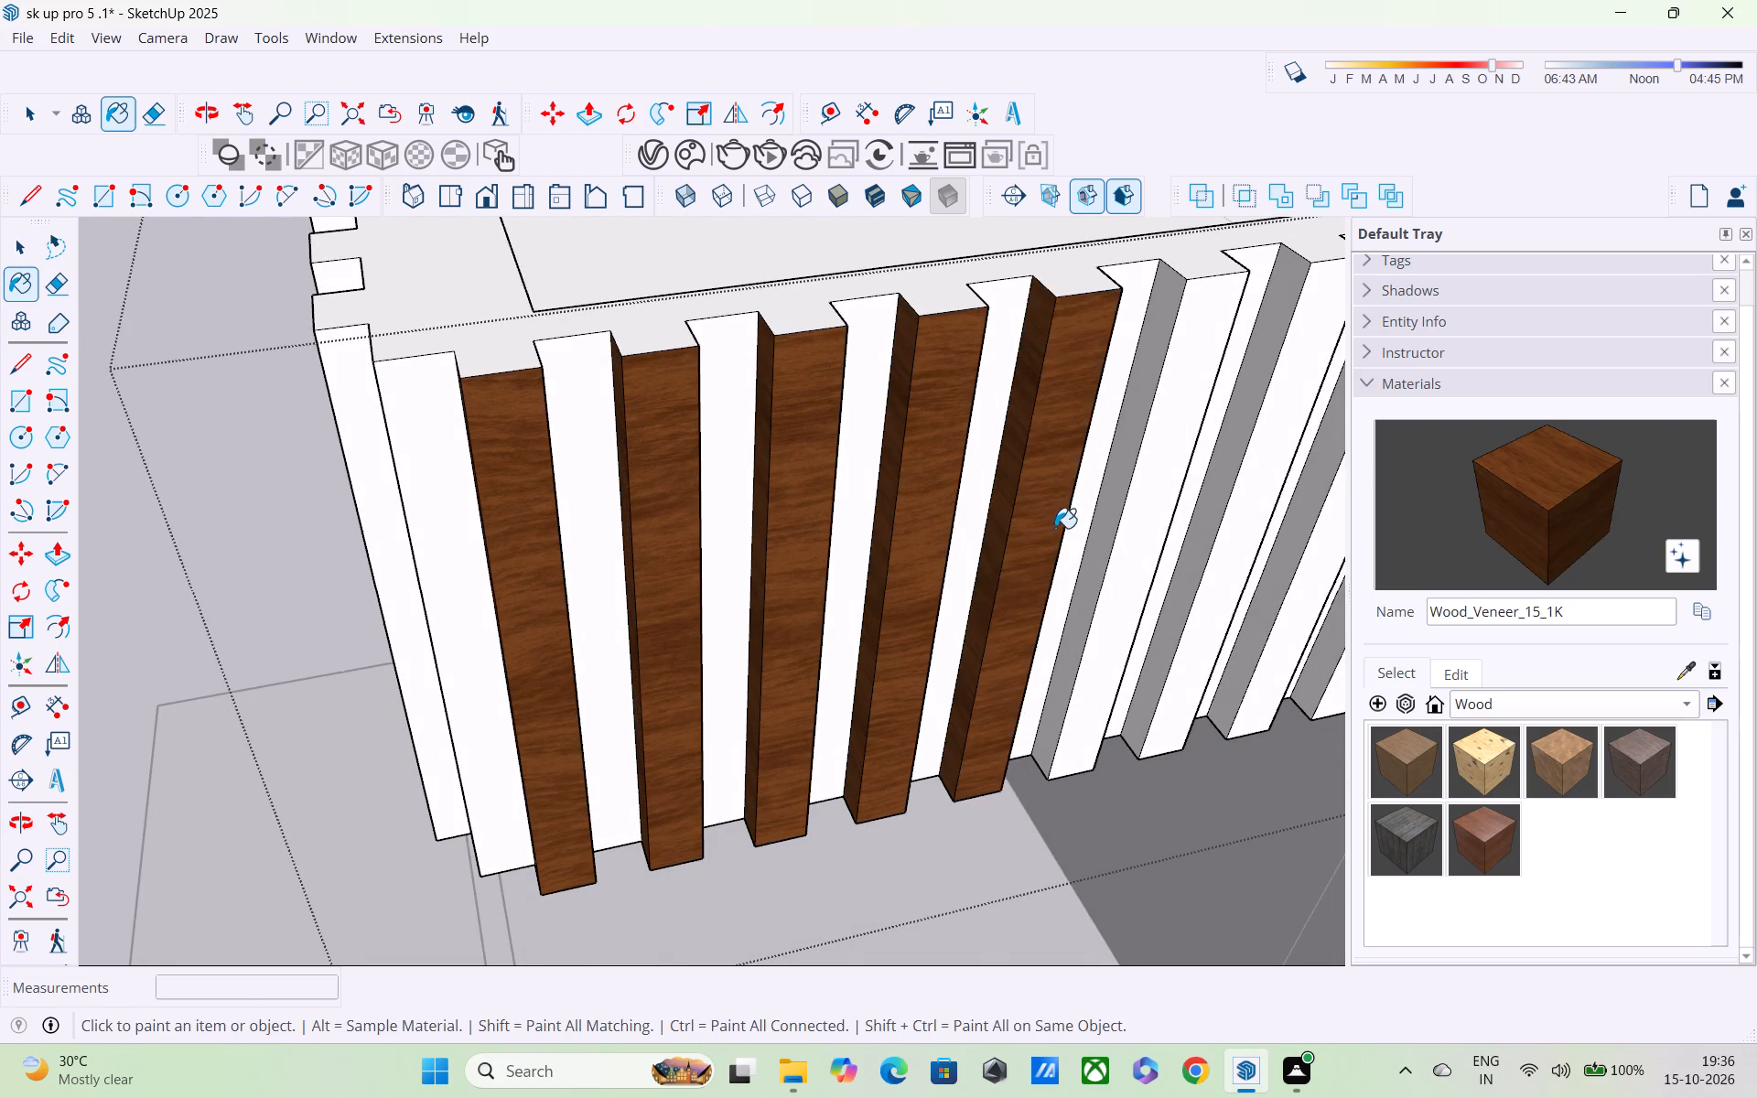
middle_click_drag(1055, 527, 709, 522)
scroll(986, 627, "down", 2)
middle_click_drag(1109, 676, 870, 492)
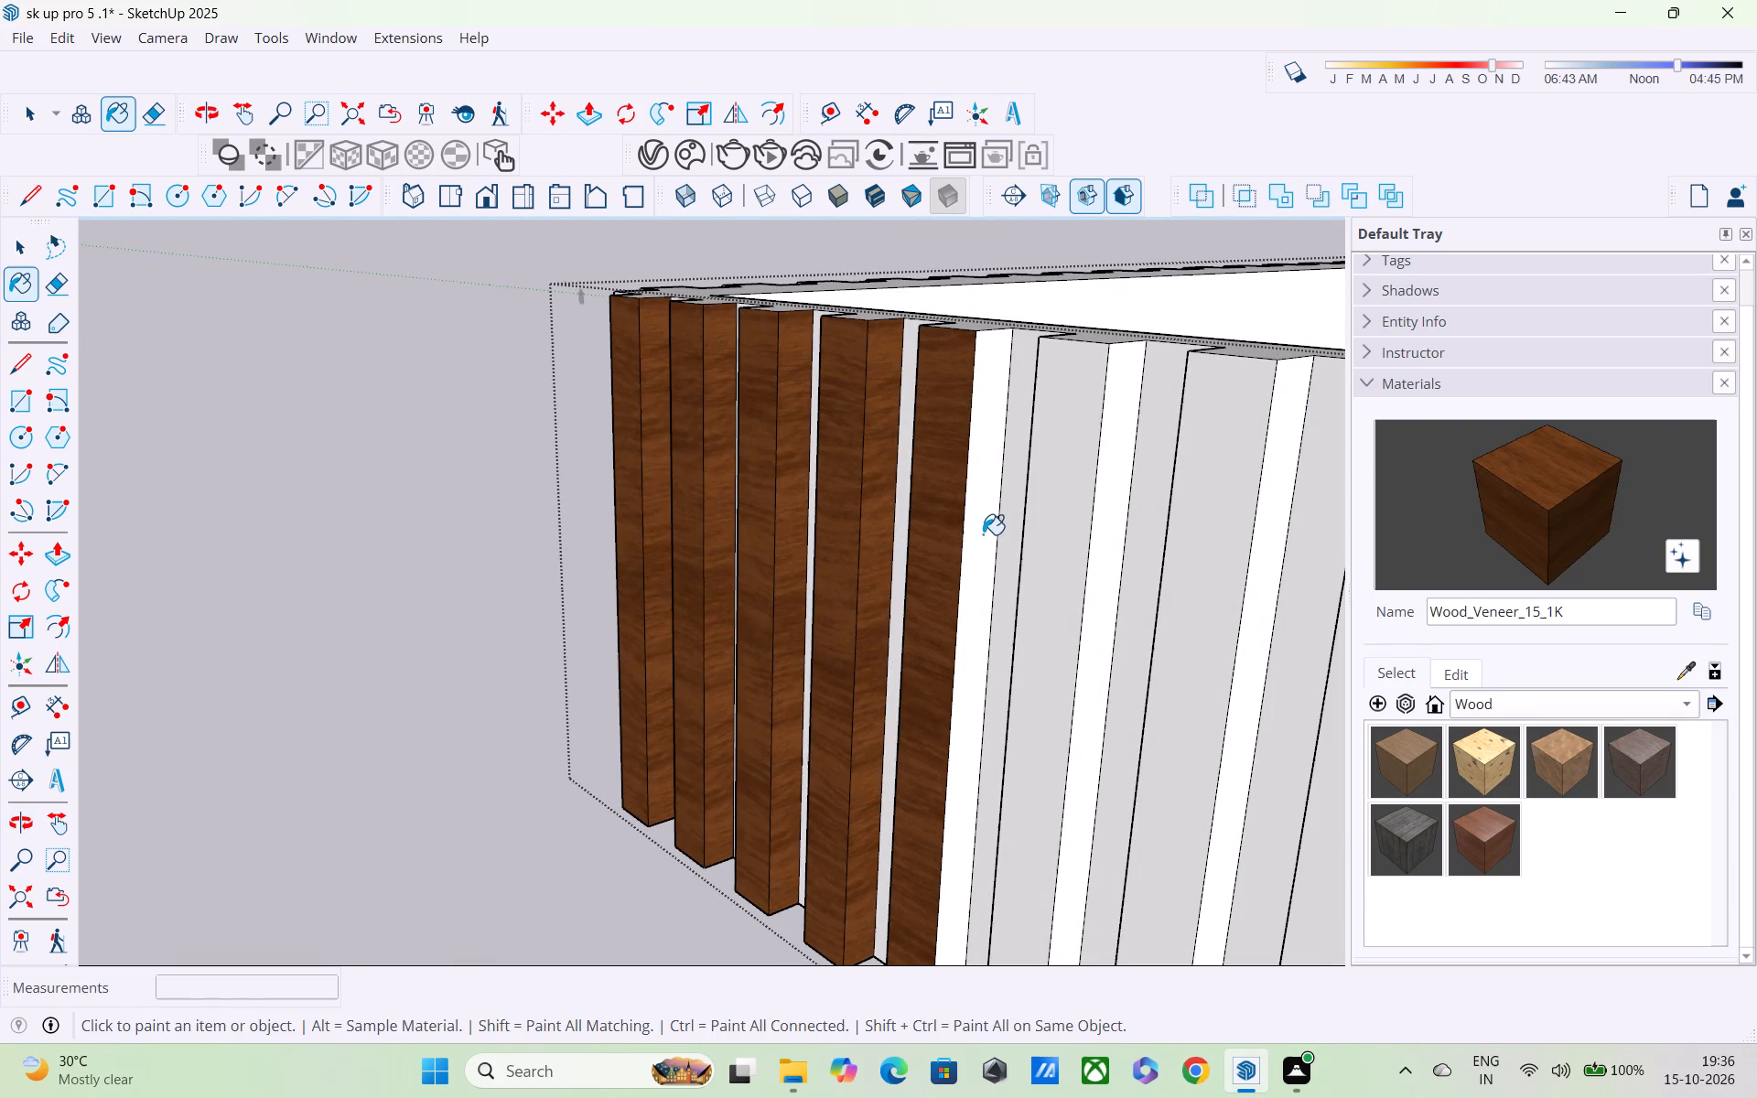
middle_click_drag(985, 505, 964, 576)
left_click(964, 576)
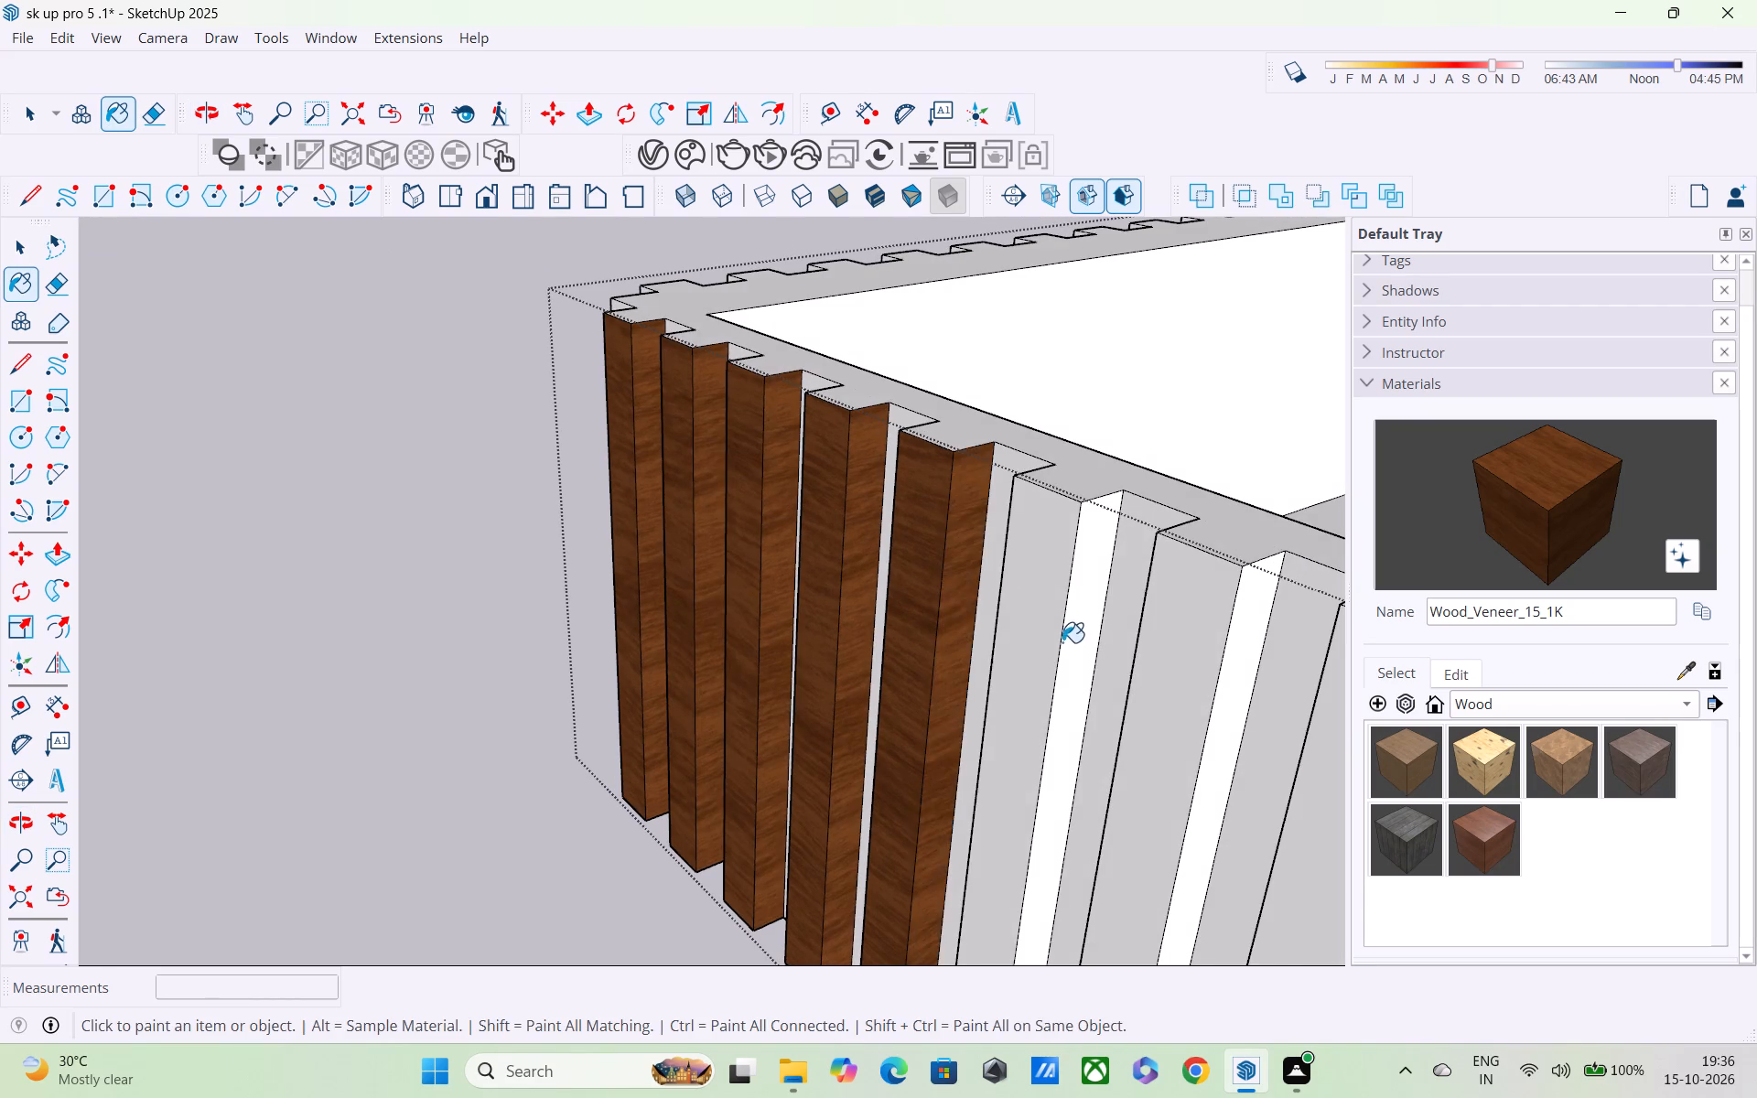
Paint the outer face of the sixth side-parapet slat with Wood_Veneer_15_1K.
scroll(1062, 647, "down", 3)
middle_click_drag(926, 793, 1027, 769)
scroll(1023, 765, "down", 3)
middle_click_drag(984, 780, 1086, 704)
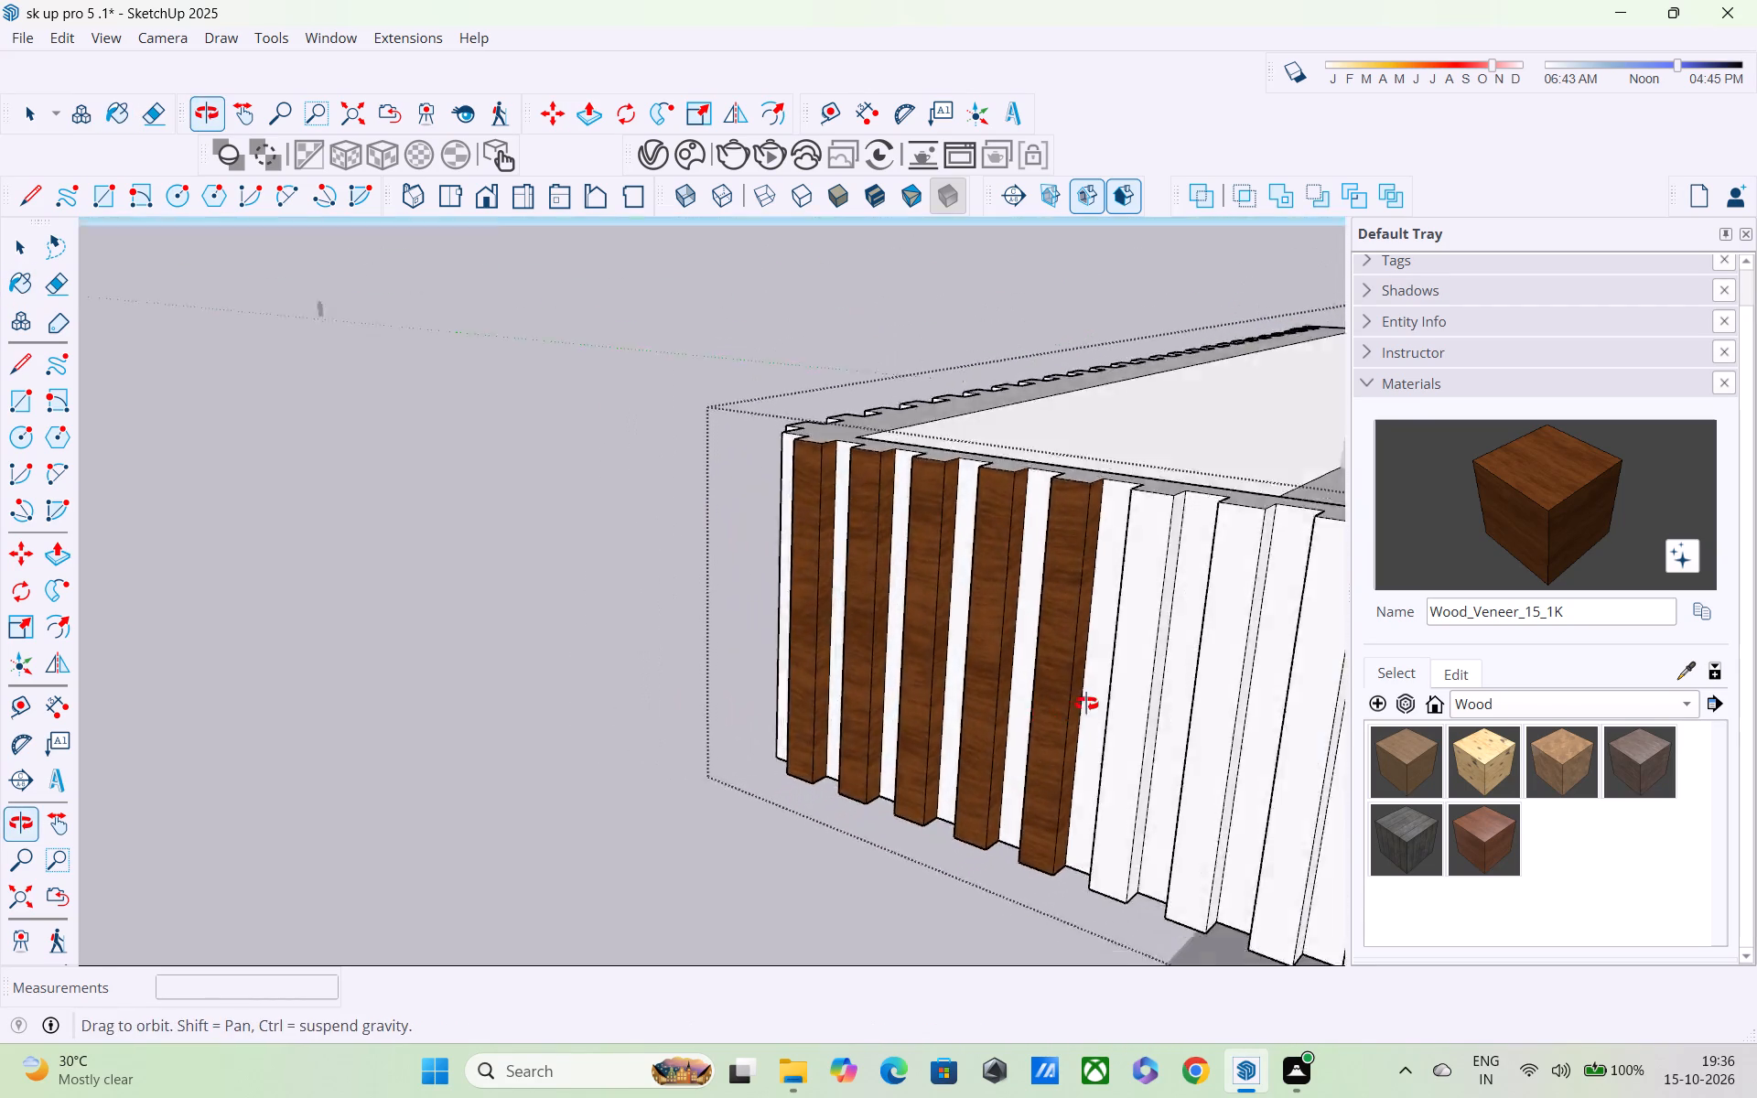
middle_click_drag(1086, 704, 1164, 664)
scroll(1164, 664, "down", 2)
left_click(1165, 656)
Paint the seventh side-parapet slat's outer face and its flank facing the sixth slat with Wood_Veneer_15_1K.
middle_click_drag(1223, 703, 1307, 757)
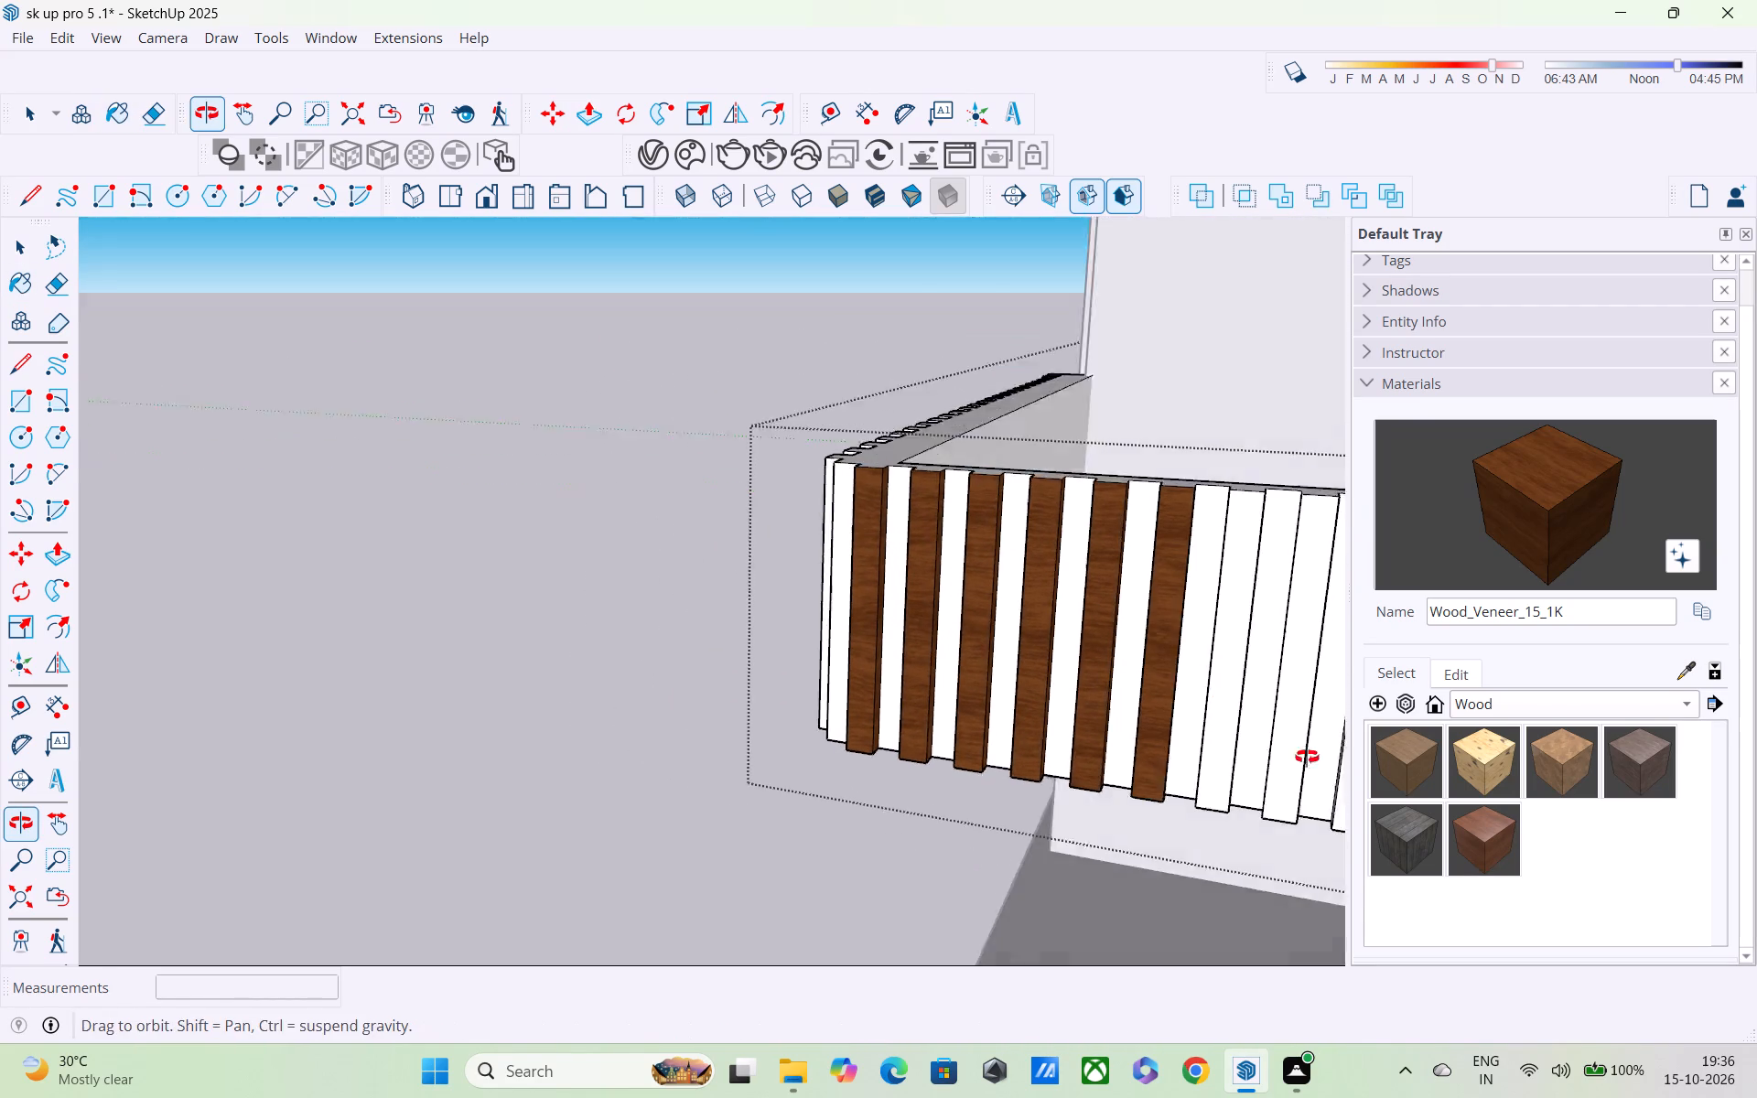
middle_click_drag(1307, 757, 1339, 764)
middle_click_drag(1166, 676, 1286, 738)
scroll(1171, 619, "up", 2)
middle_click_drag(1151, 597, 1206, 632)
scroll(1161, 571, "up", 4)
left_click(1148, 527)
middle_click(1169, 570)
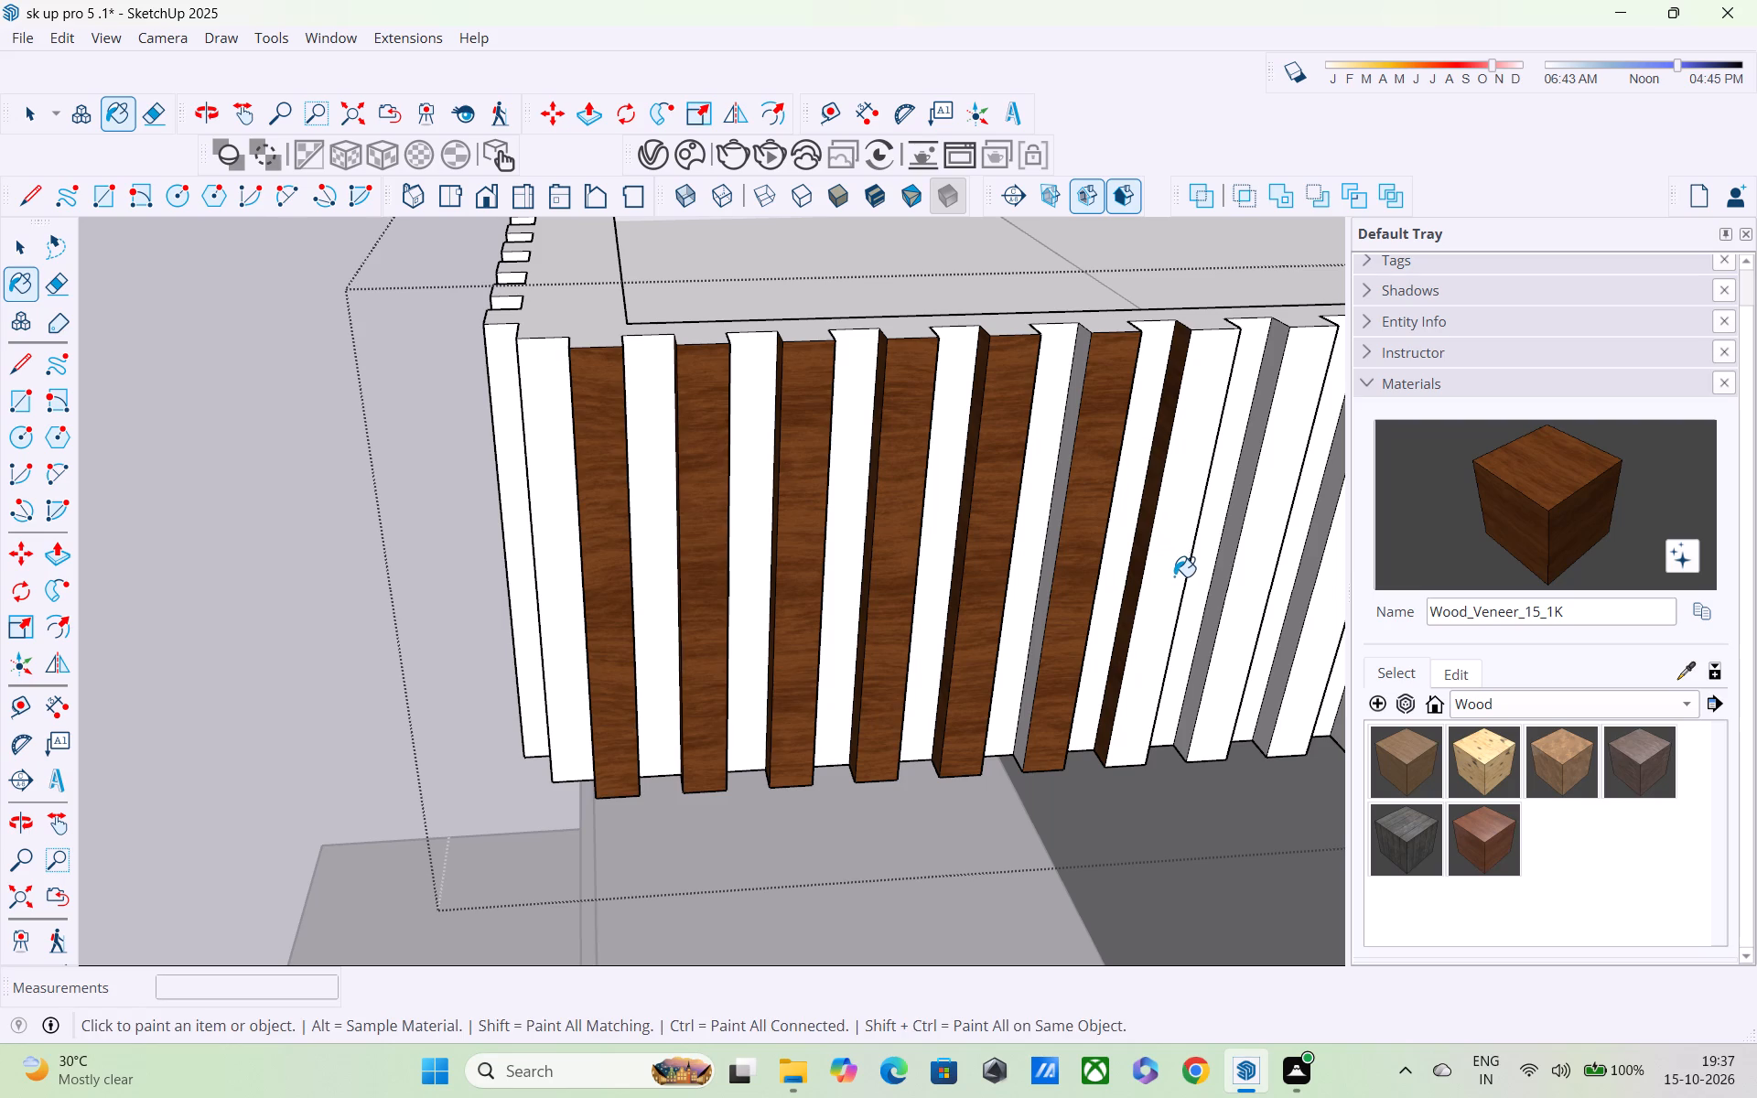
left_click(1174, 576)
Paint the eighth and ninth side-parapet slats with Wood_Veneer_15_1K on their outer faces and the flanks facing the preceding slats.
middle_click_drag(1171, 614, 977, 552)
scroll(984, 554, "down", 1)
scroll(977, 555, "up", 1)
scroll(980, 575, "down", 5)
middle_click_drag(986, 616, 835, 554, "shift")
scroll(1042, 581, "up", 4)
left_click(1044, 570)
middle_click_drag(1040, 570, 1192, 621)
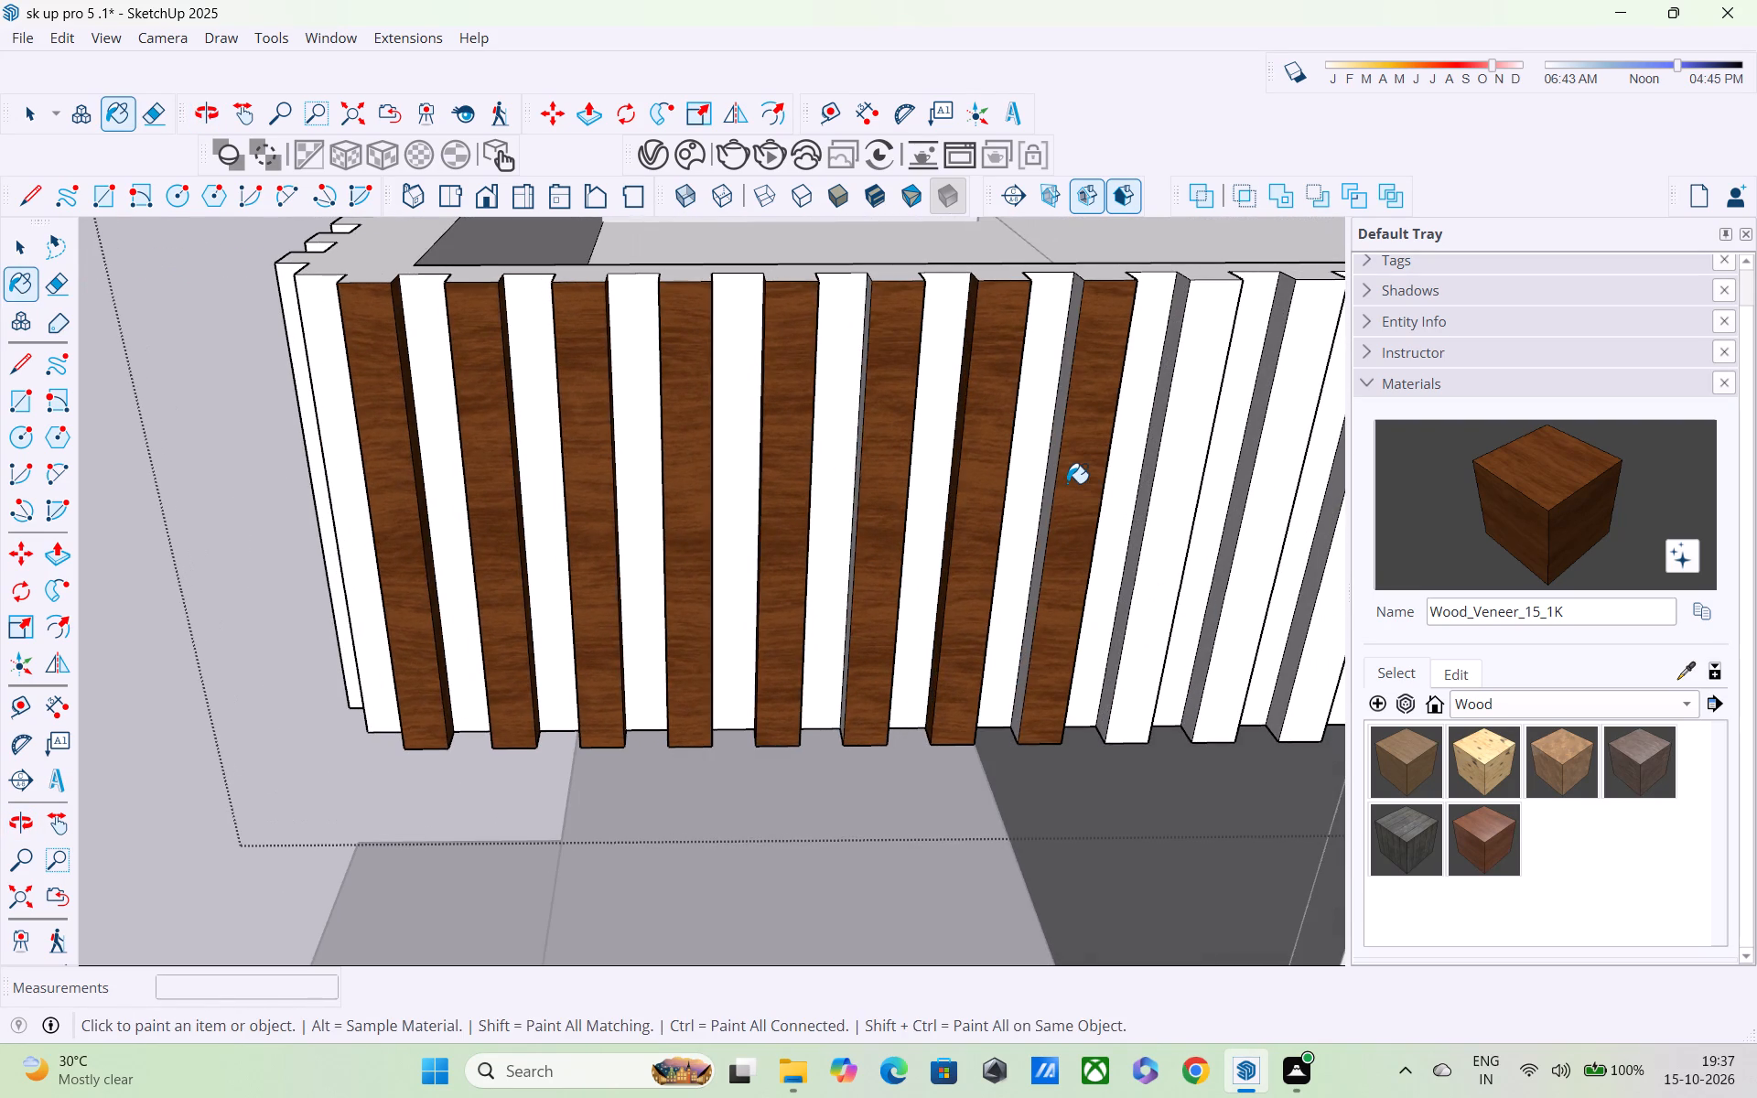
left_click(1053, 462)
left_click(1148, 479)
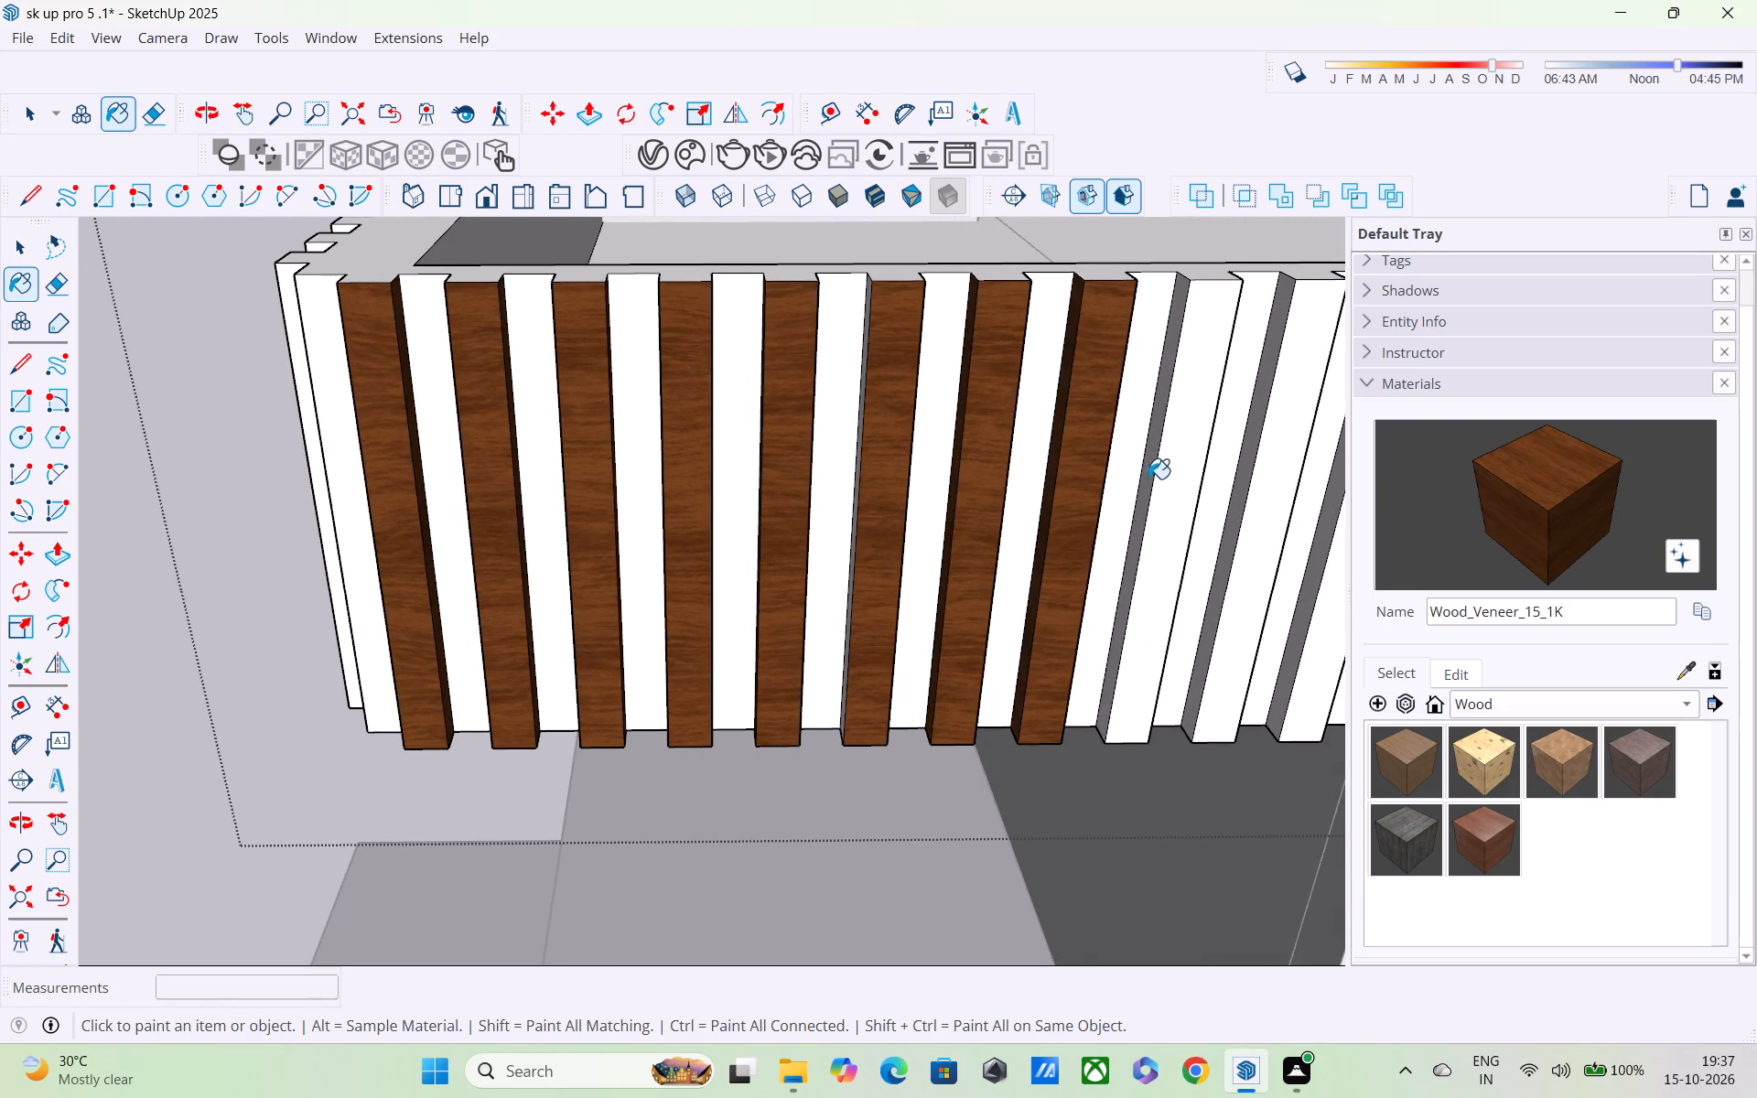
left_click(1165, 497)
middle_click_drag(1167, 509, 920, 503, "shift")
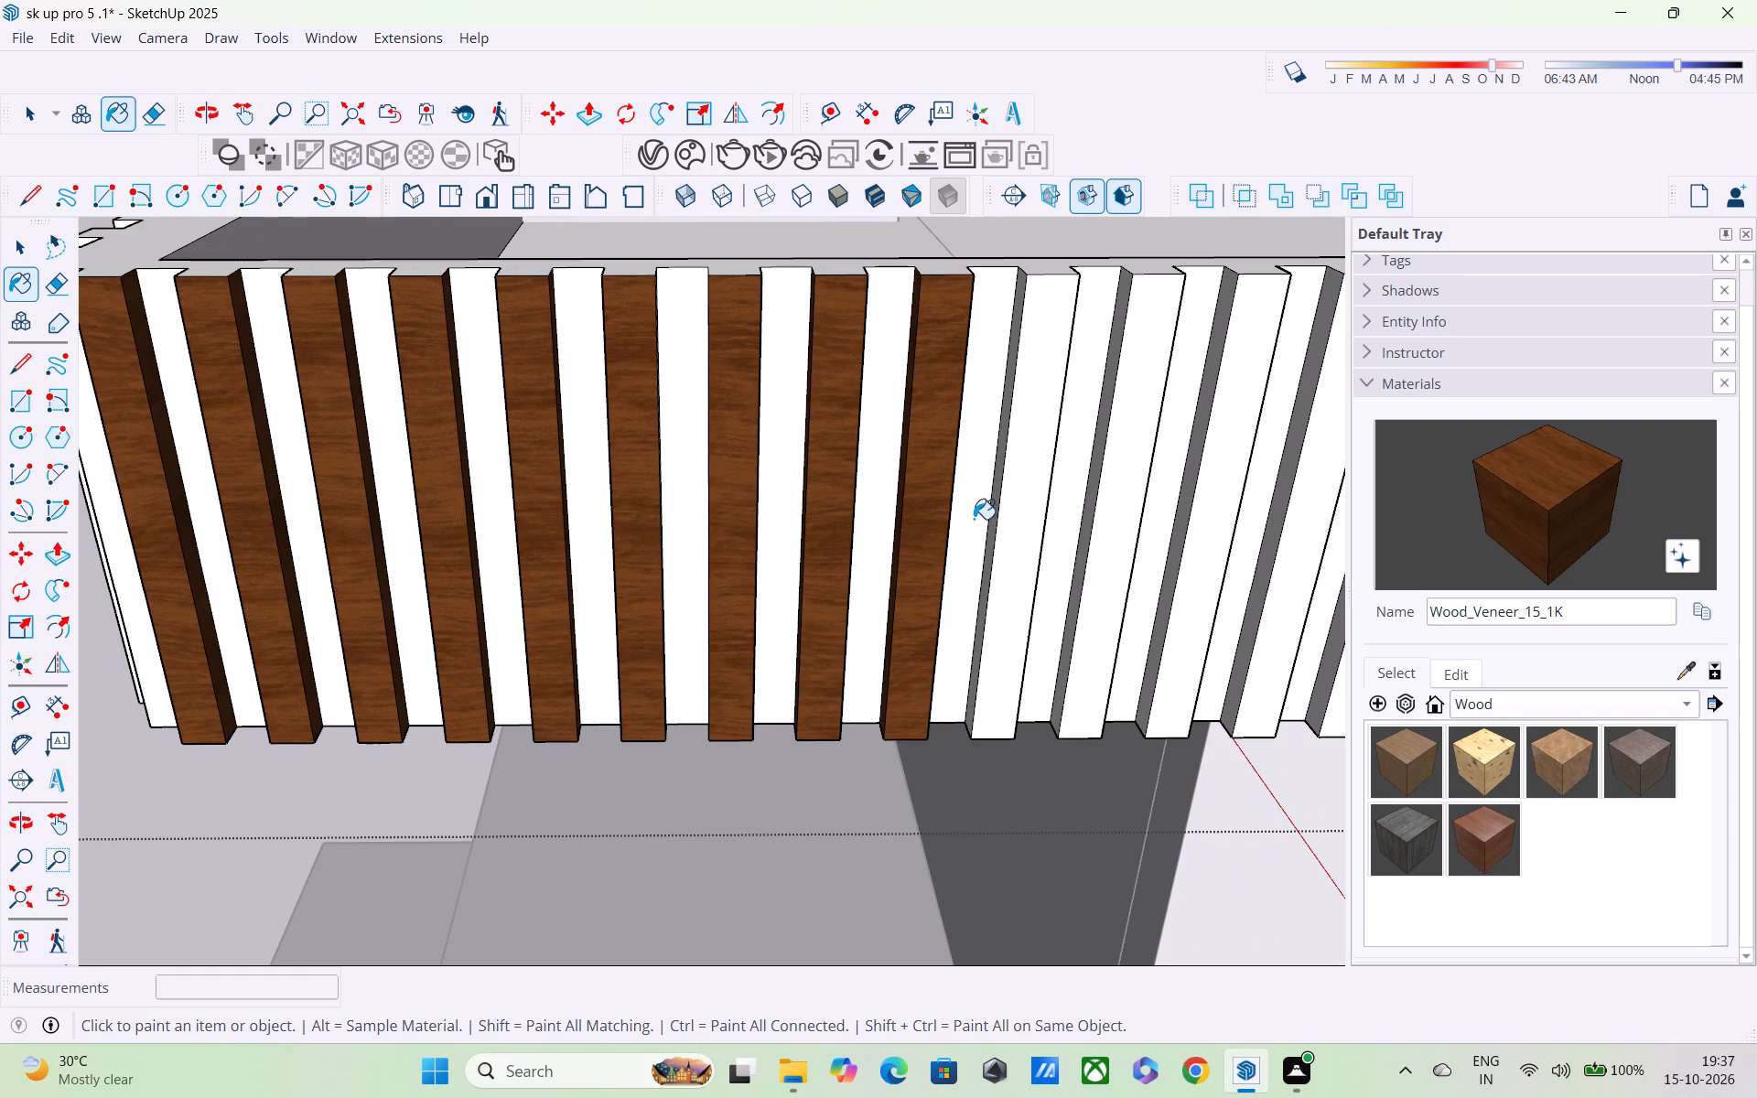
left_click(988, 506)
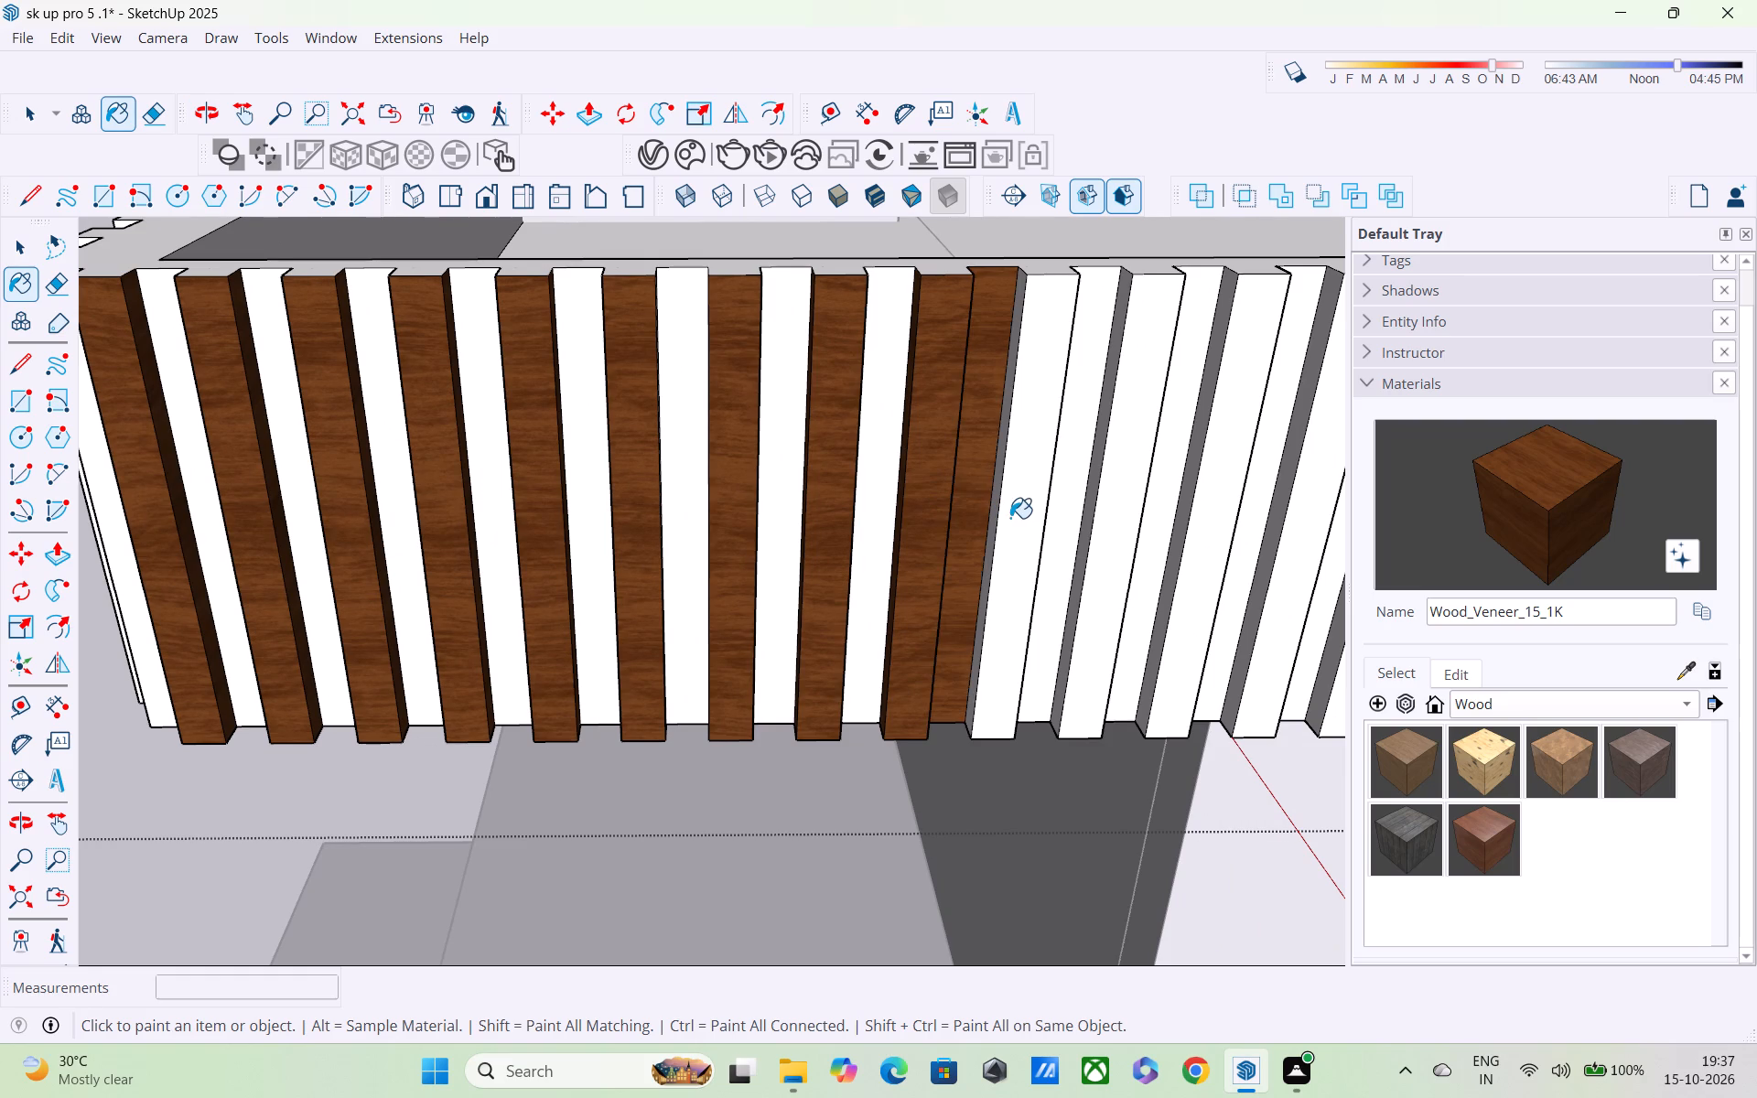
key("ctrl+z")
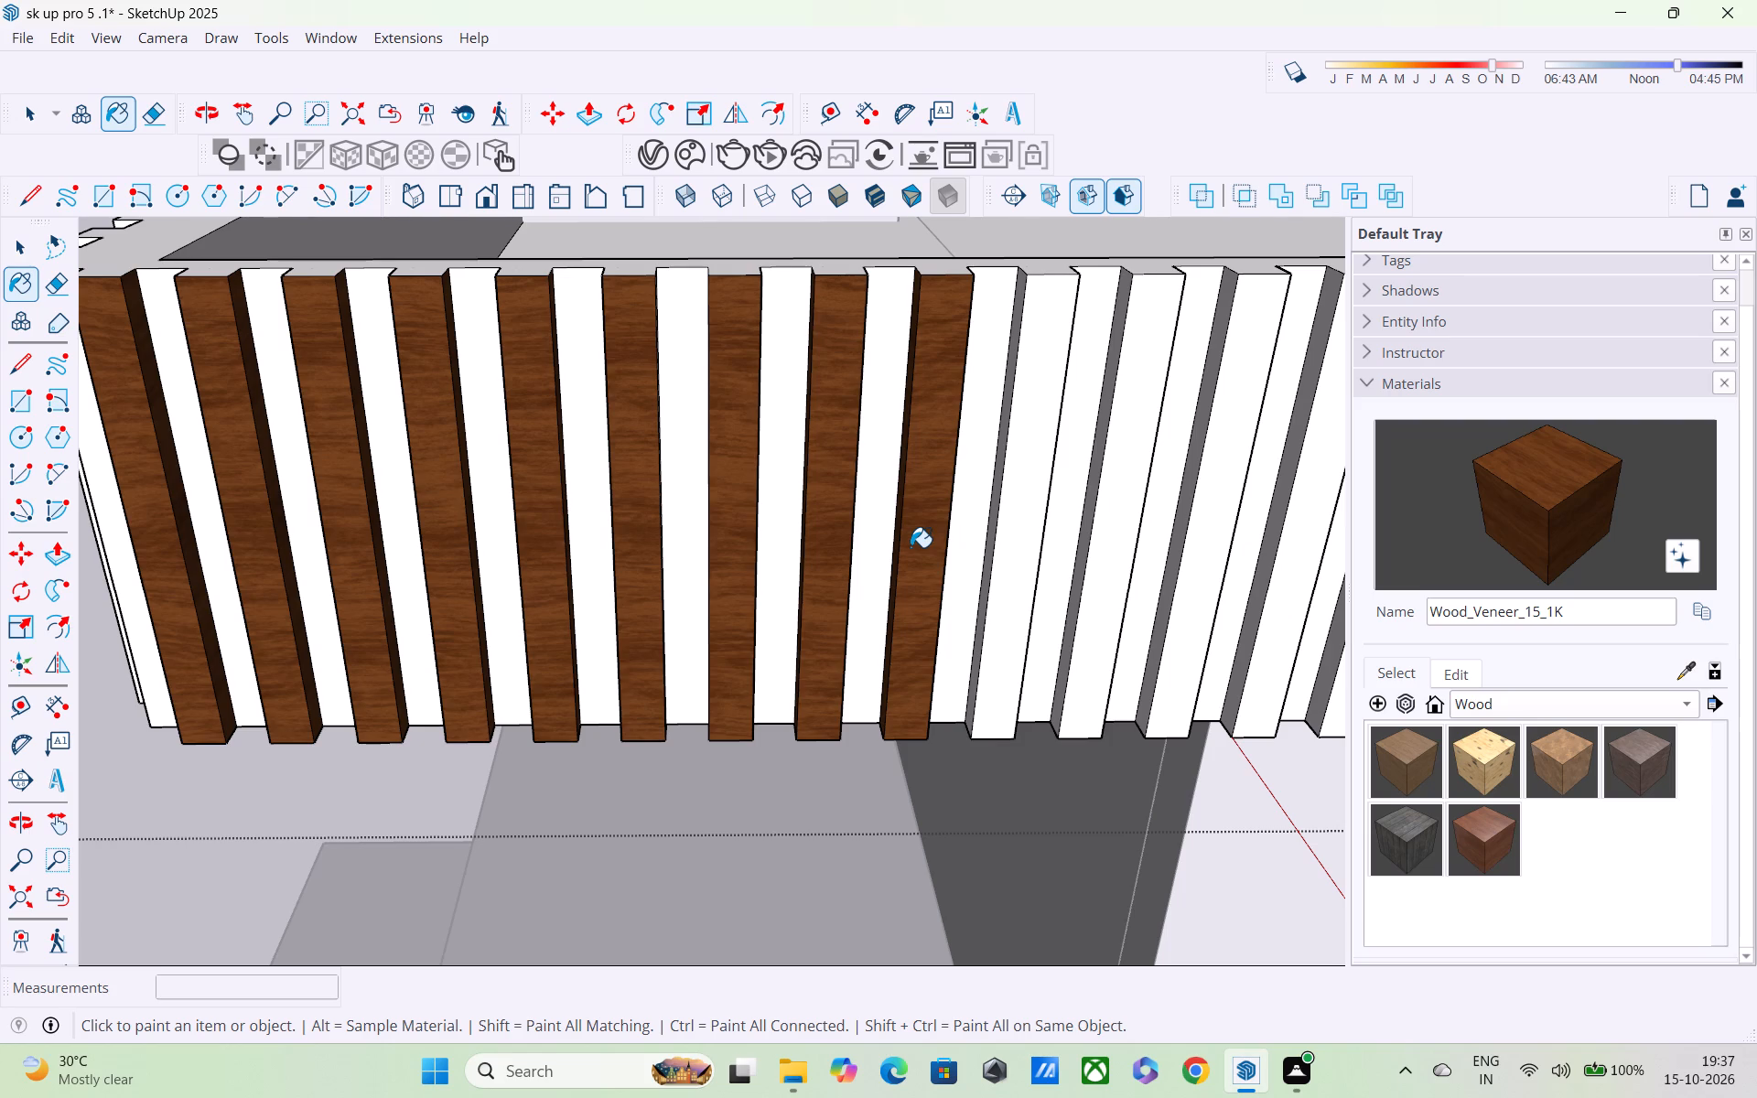
Paint the tenth and eleventh side-parapet slats with Wood_Veneer_15_1K on their outer faces and the flanks facing the preceding slats.
scroll(906, 550, "down", 1)
middle_click_drag(889, 551, 801, 545)
scroll(920, 589, "down", 1)
middle_click_drag(870, 670, 650, 634, "shift")
scroll(730, 615, "up", 3)
left_click(738, 556)
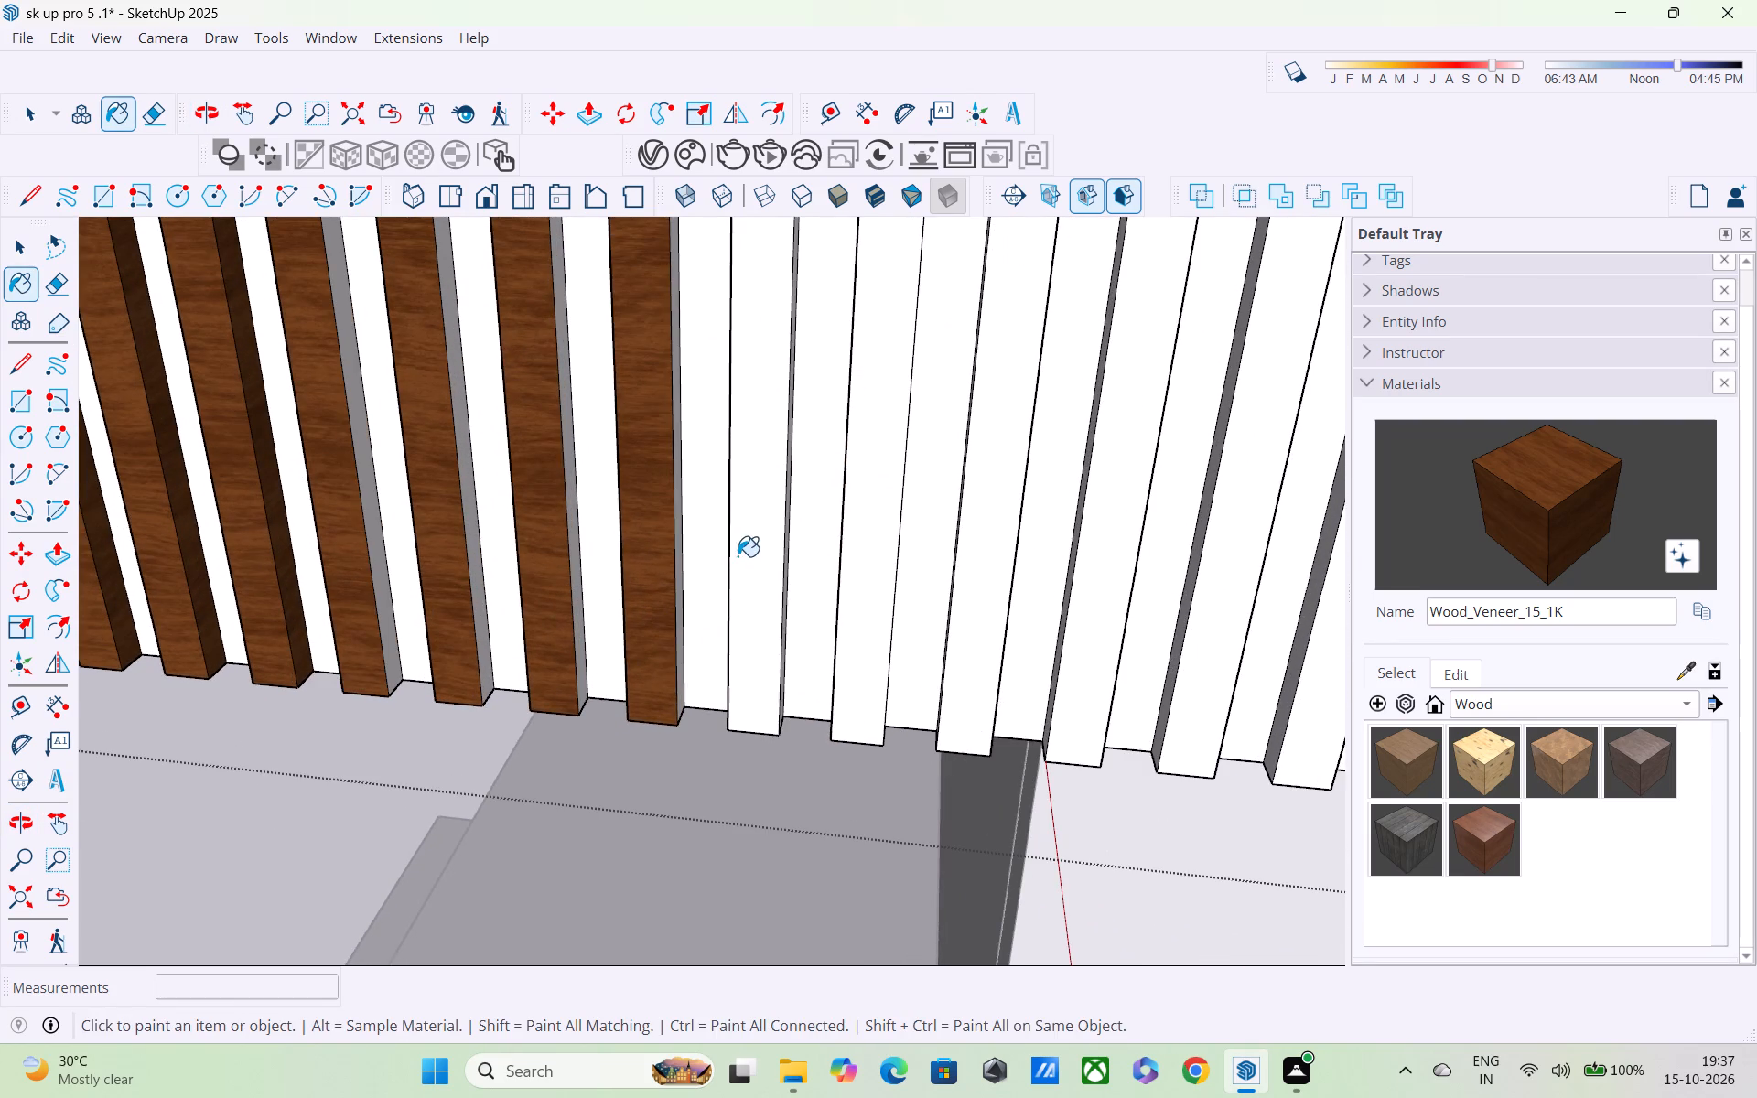
middle_click_drag(748, 583, 1028, 566)
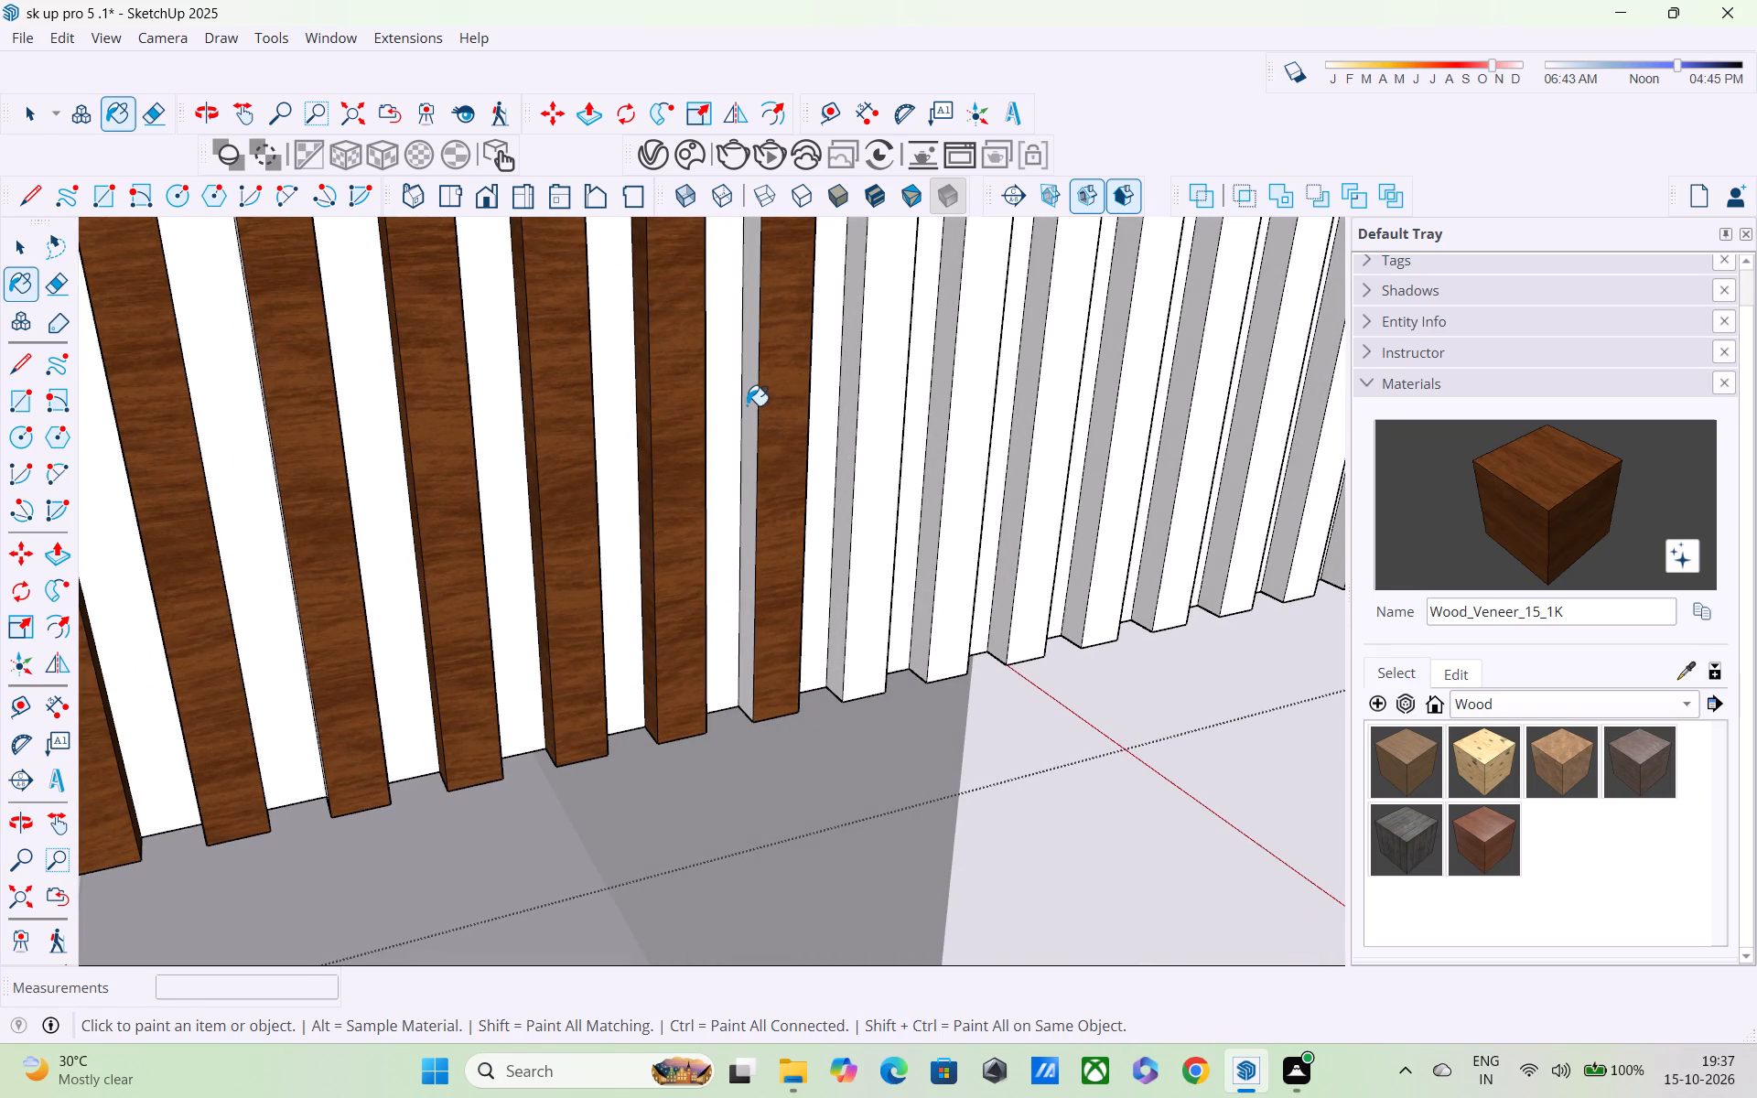
left_click(747, 405)
left_click(843, 457)
left_click(870, 477)
Paint the outer faces and near flanks of the next three unpainted side-parapet slats with Wood_Veneer_15_1K, leaving the recesses white.
middle_click_drag(866, 484, 688, 509, "shift")
scroll(783, 517, "up", 3)
left_click(747, 488)
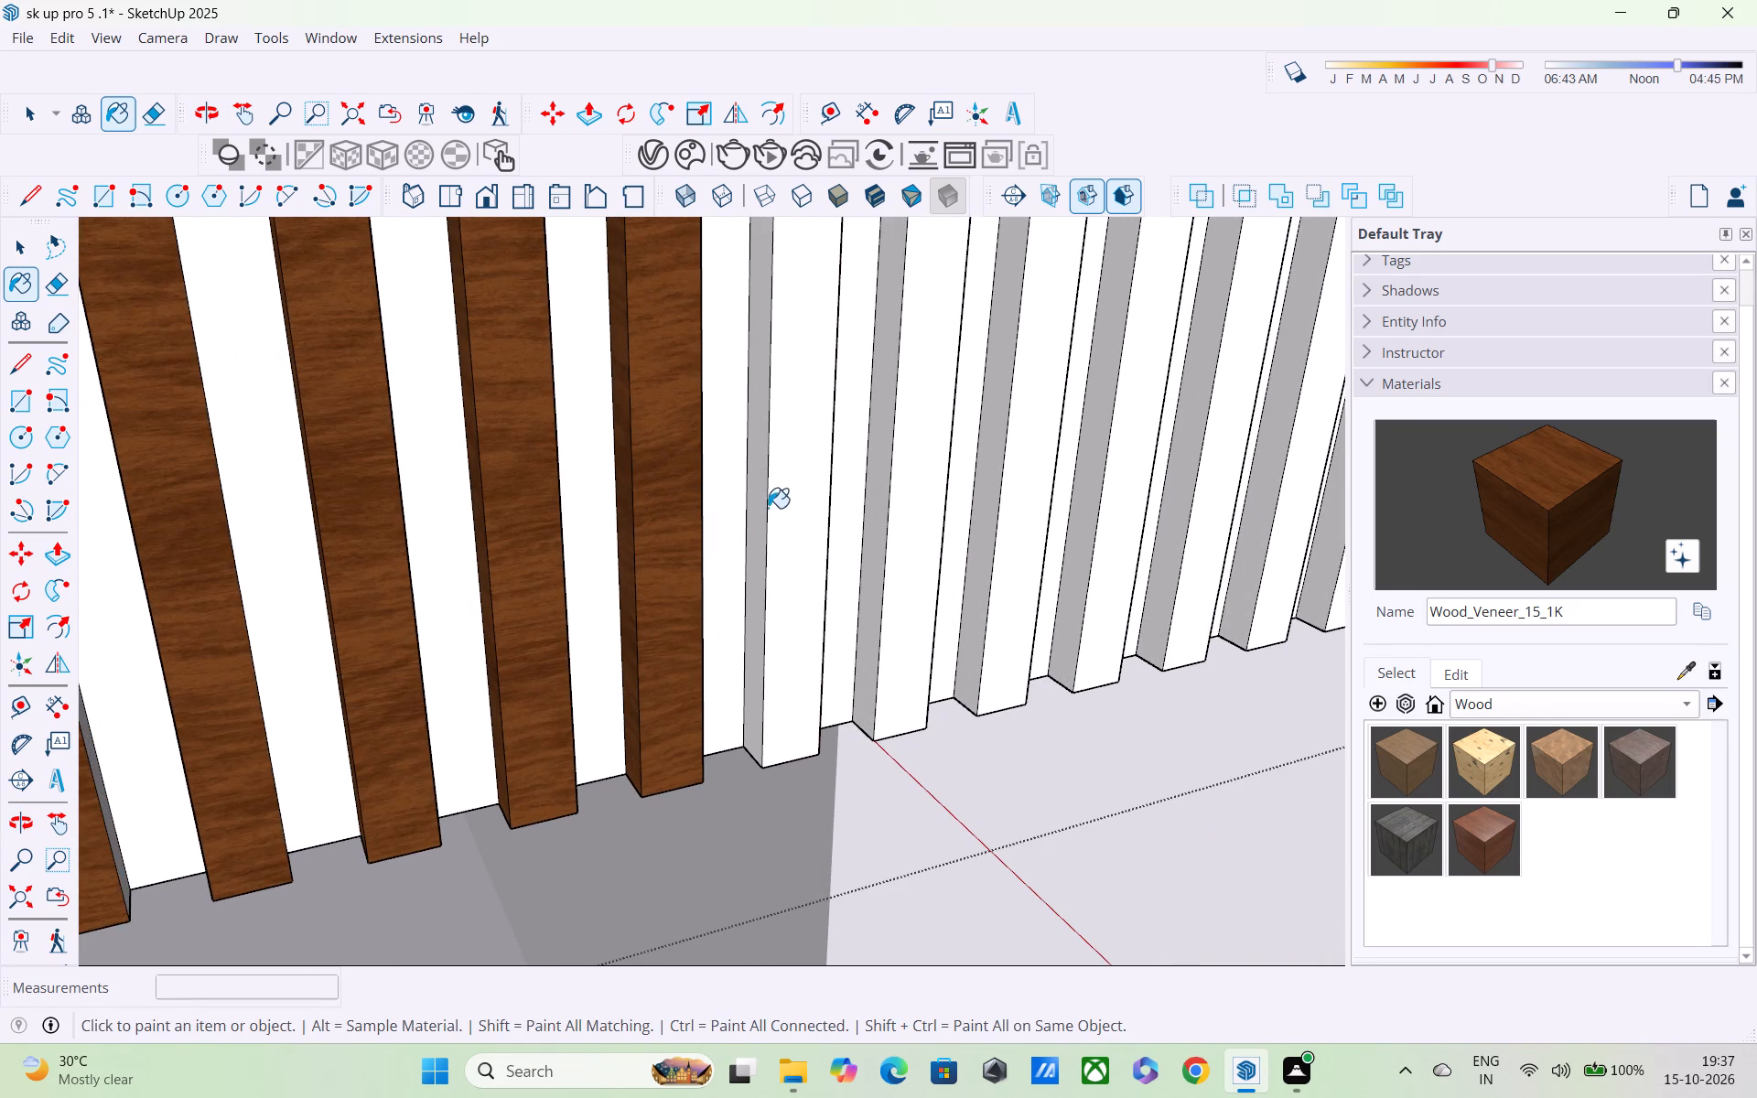
left_click(757, 497)
left_click(788, 521)
middle_click_drag(805, 533, 493, 537)
scroll(618, 556, "up", 3)
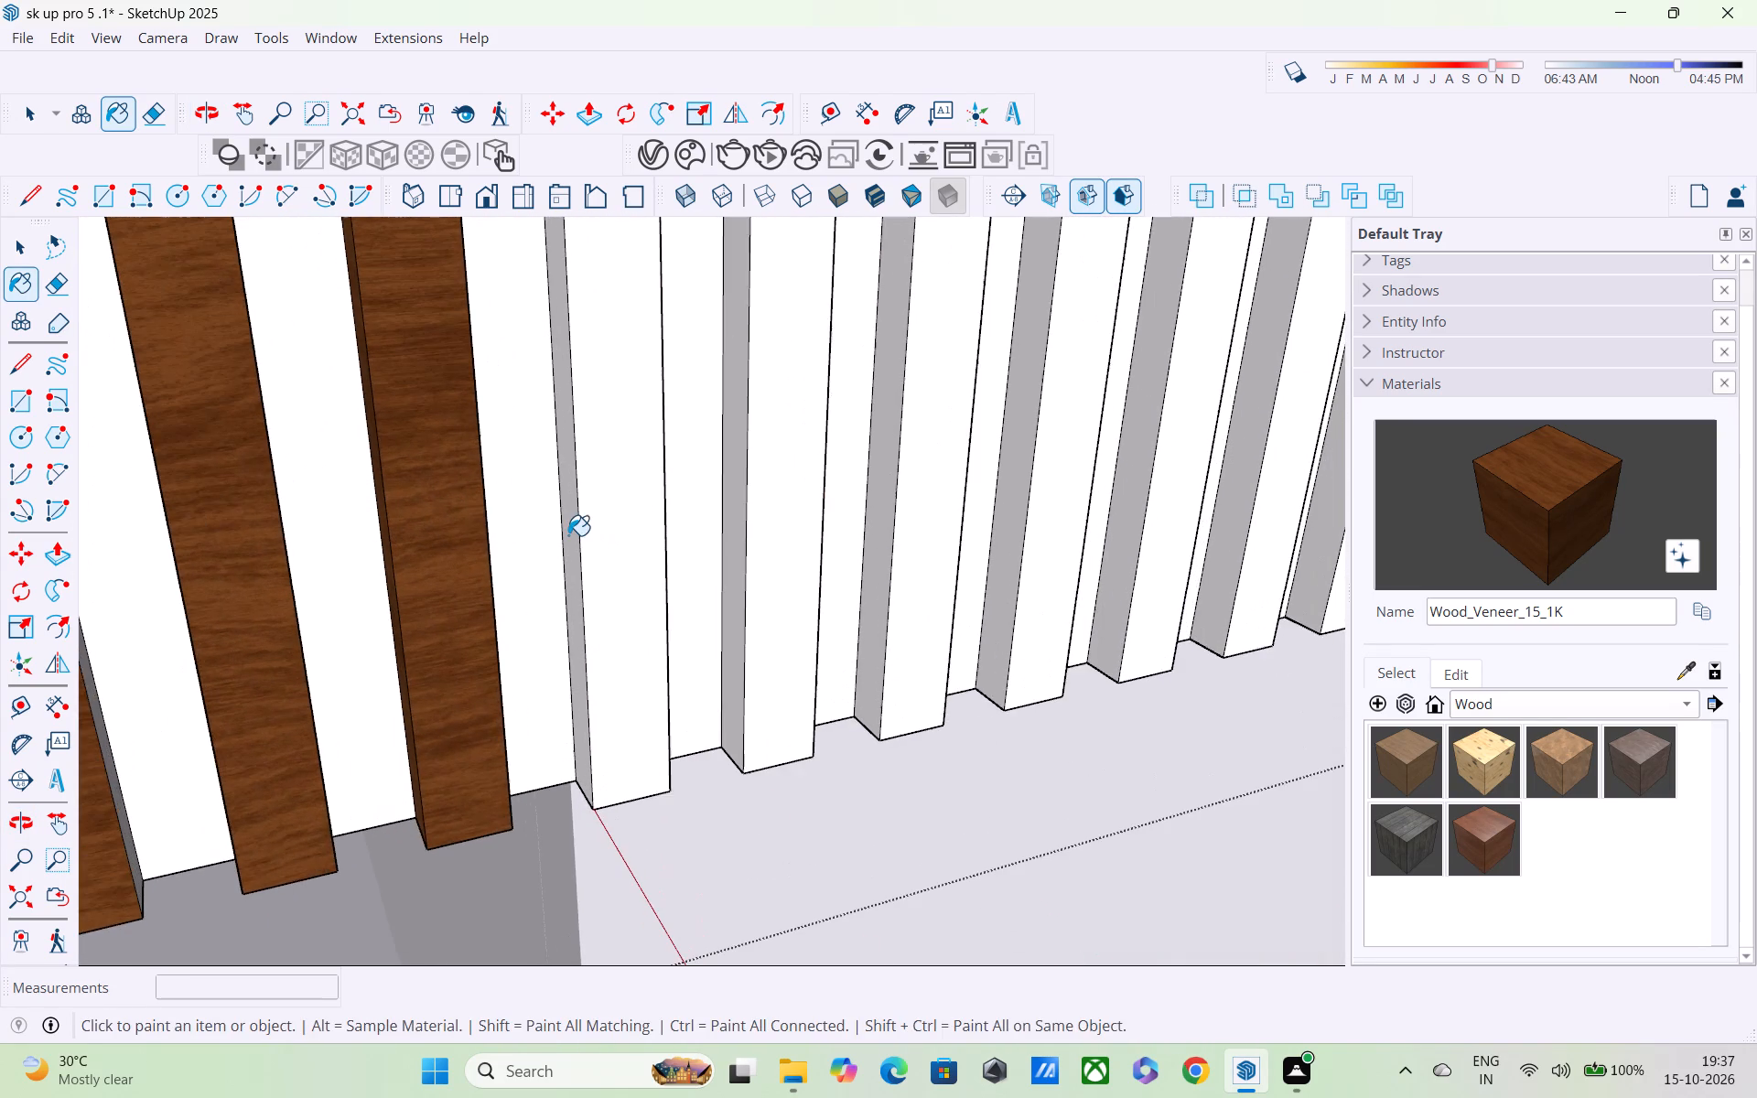
middle_click_drag(567, 534, 654, 566)
left_click(610, 509)
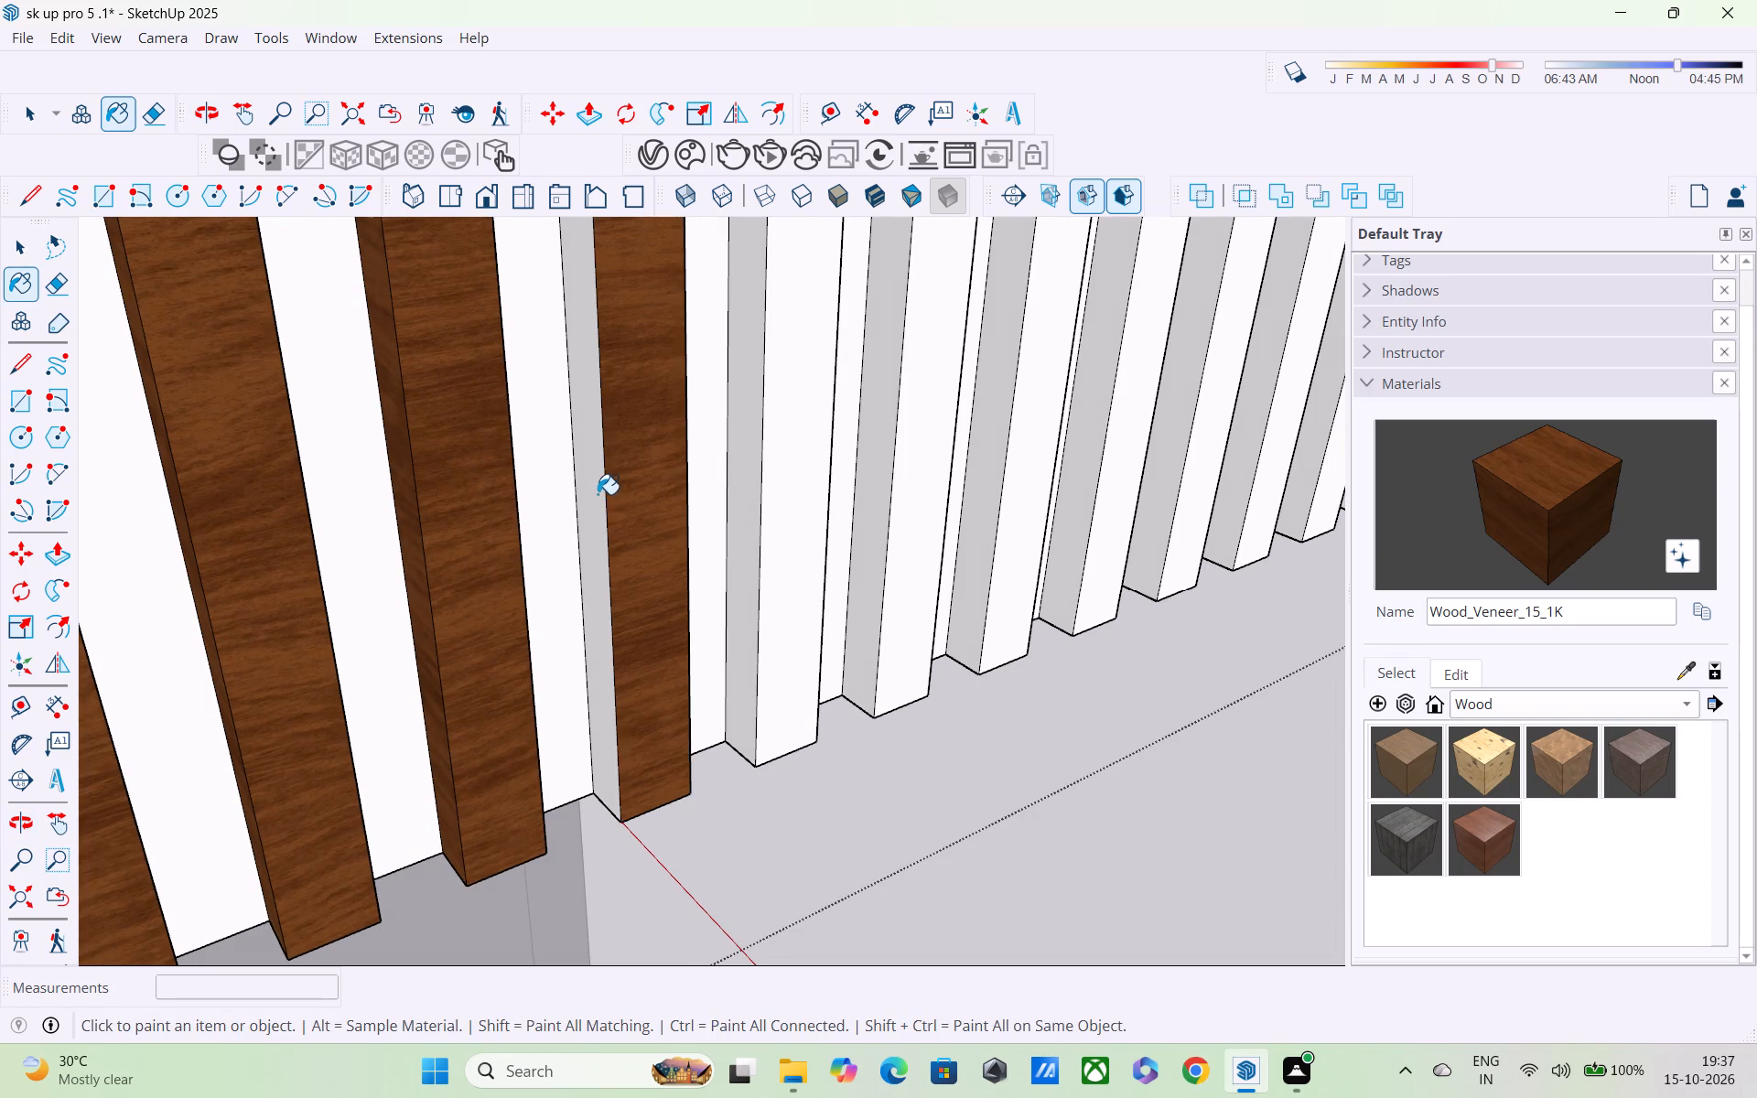
left_click(598, 494)
left_click(755, 520)
left_click(781, 527)
Paint the outer faces and near flanks of the next two unpainted side-parapet slats with Wood_Veneer_15_1K.
scroll(782, 529, "down", 1)
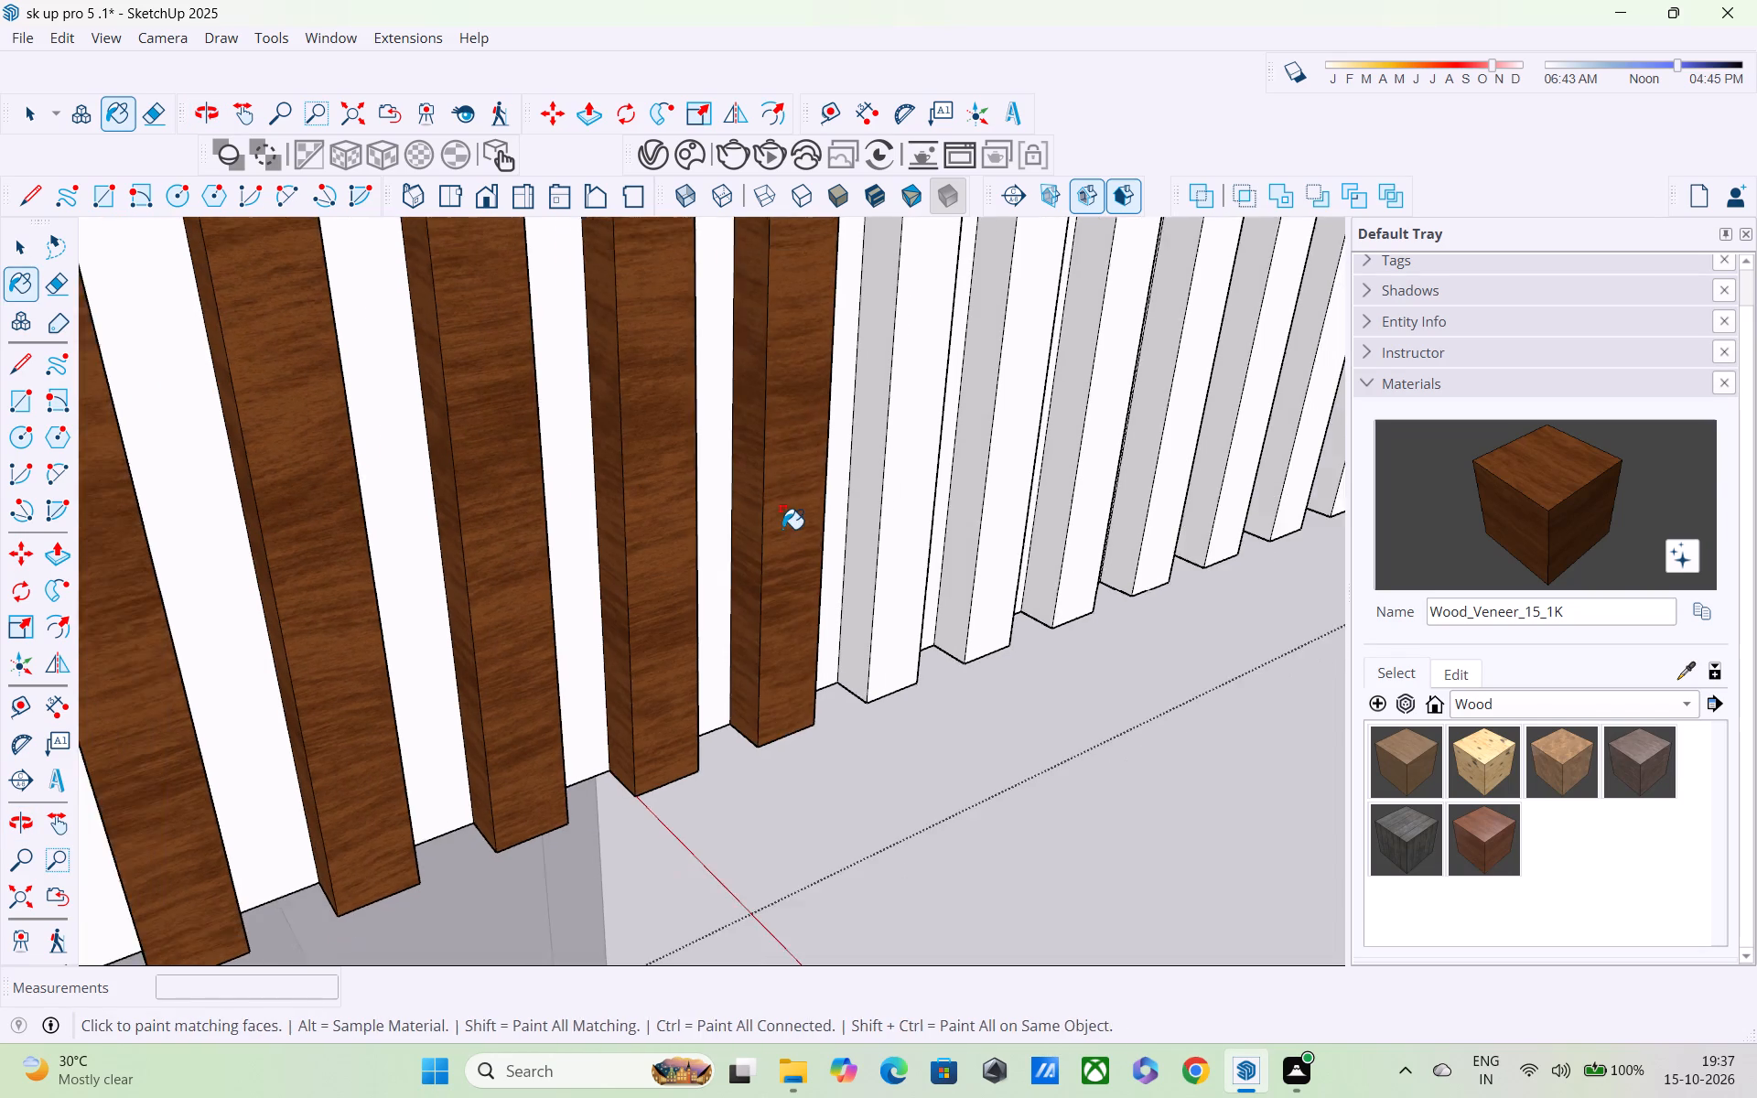
middle_click_drag(781, 530, 564, 538, "shift")
scroll(689, 565, "up", 3)
left_click(658, 515)
left_click(700, 551)
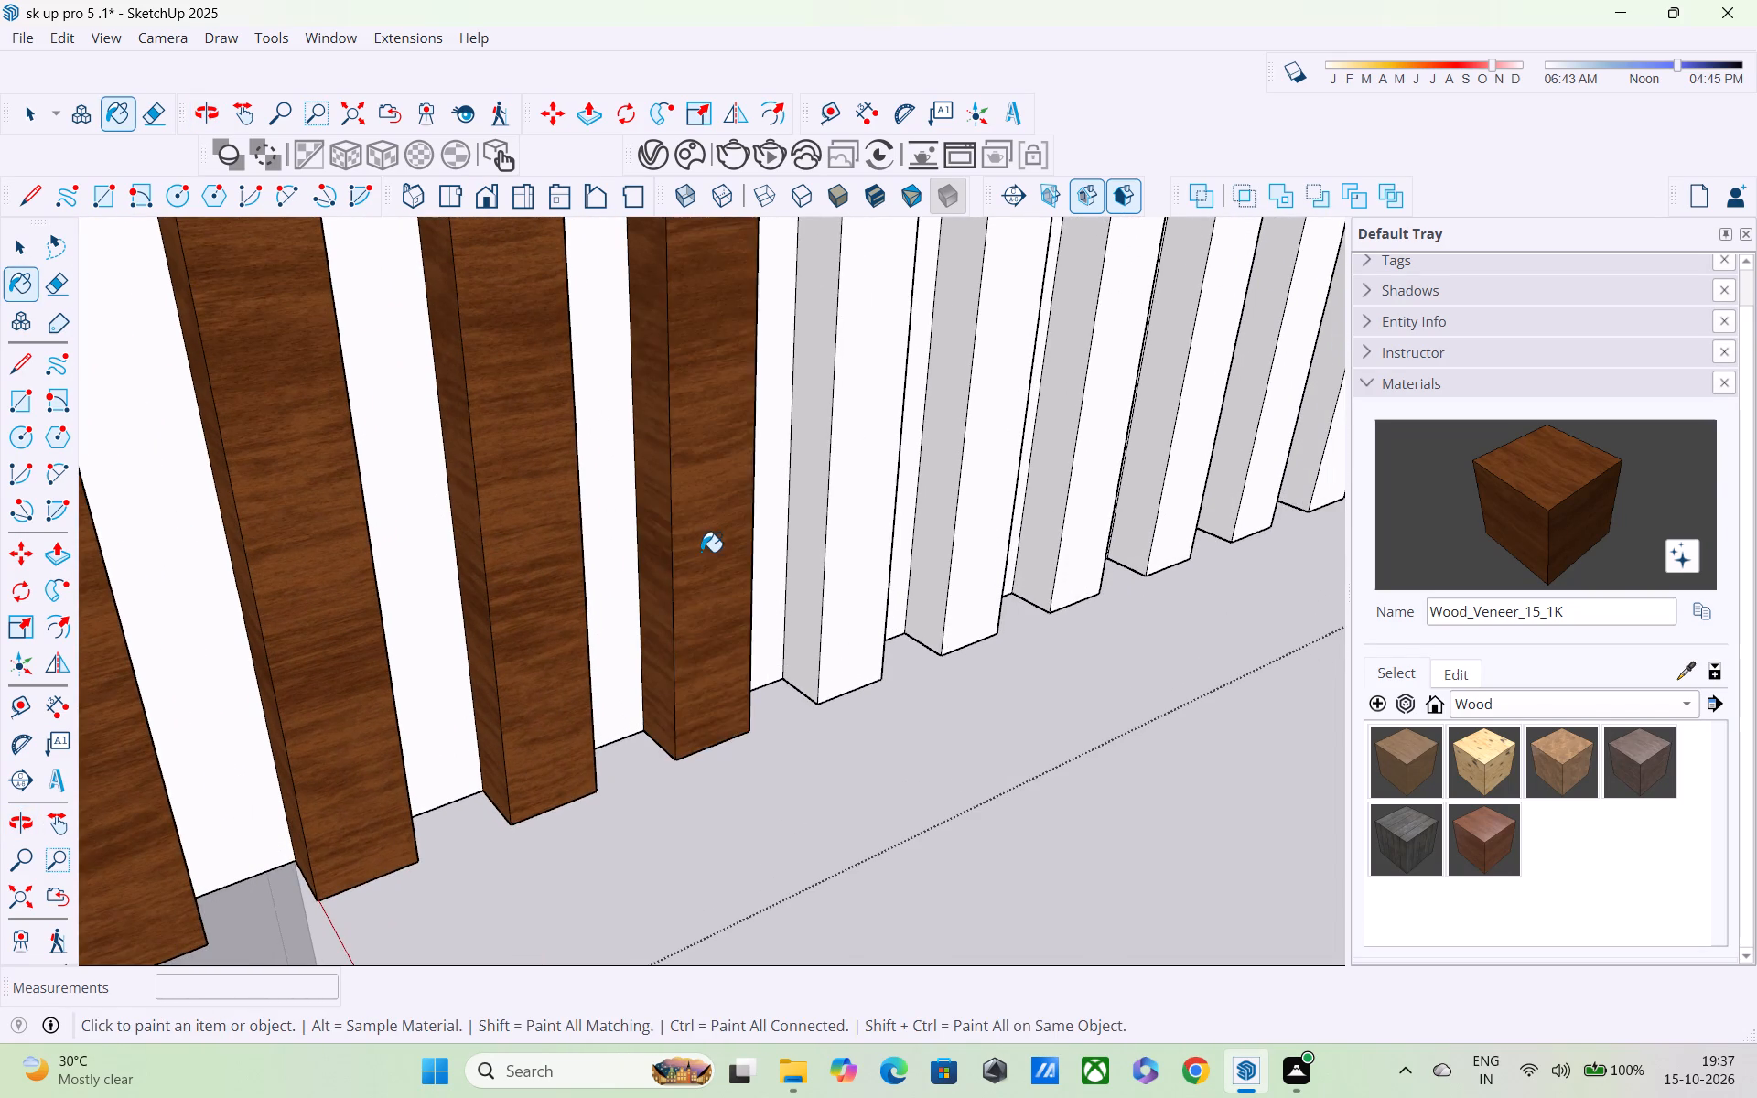
middle_click_drag(701, 552, 414, 571, "shift")
scroll(538, 571, "up", 3)
left_click(547, 559)
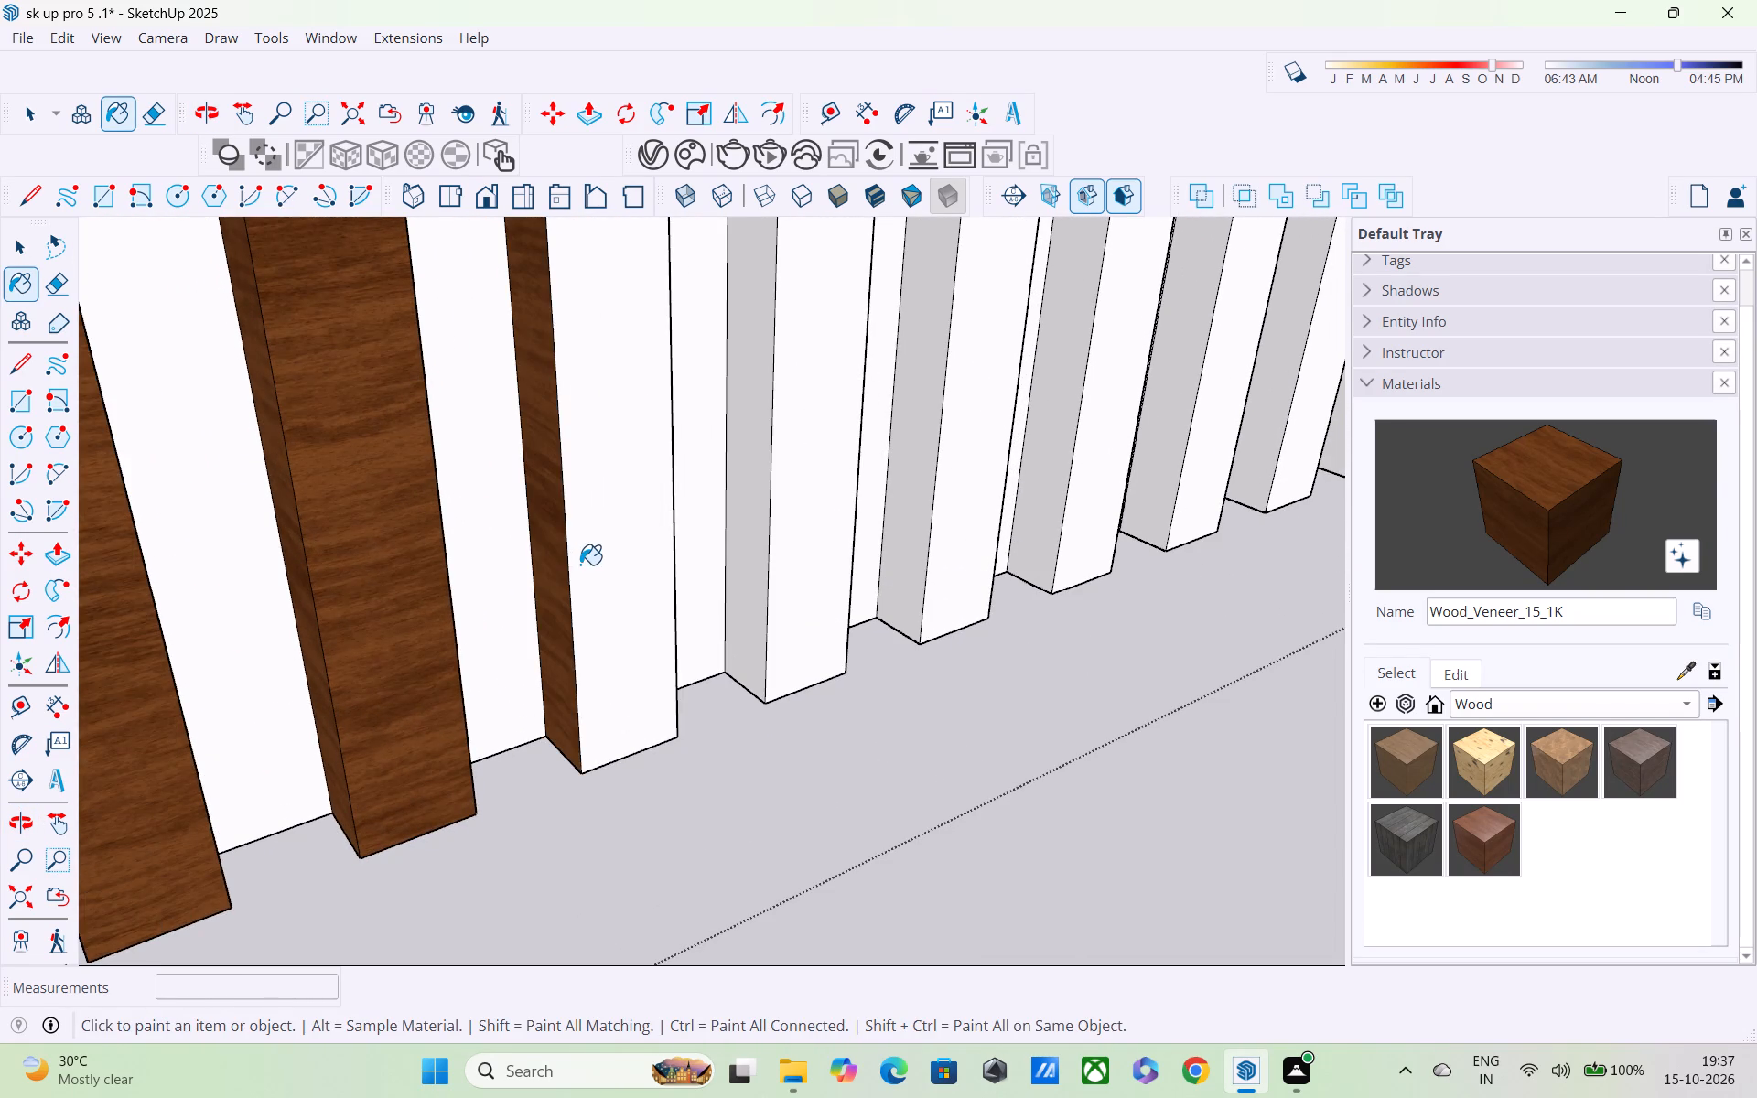
left_click(580, 565)
Continue along the side parapet, painting the outer face and near flank of two more slats with Wood_Veneer_15_1K.
middle_click_drag(585, 562, 430, 555, "shift")
scroll(549, 549, "up", 4)
left_click(654, 544)
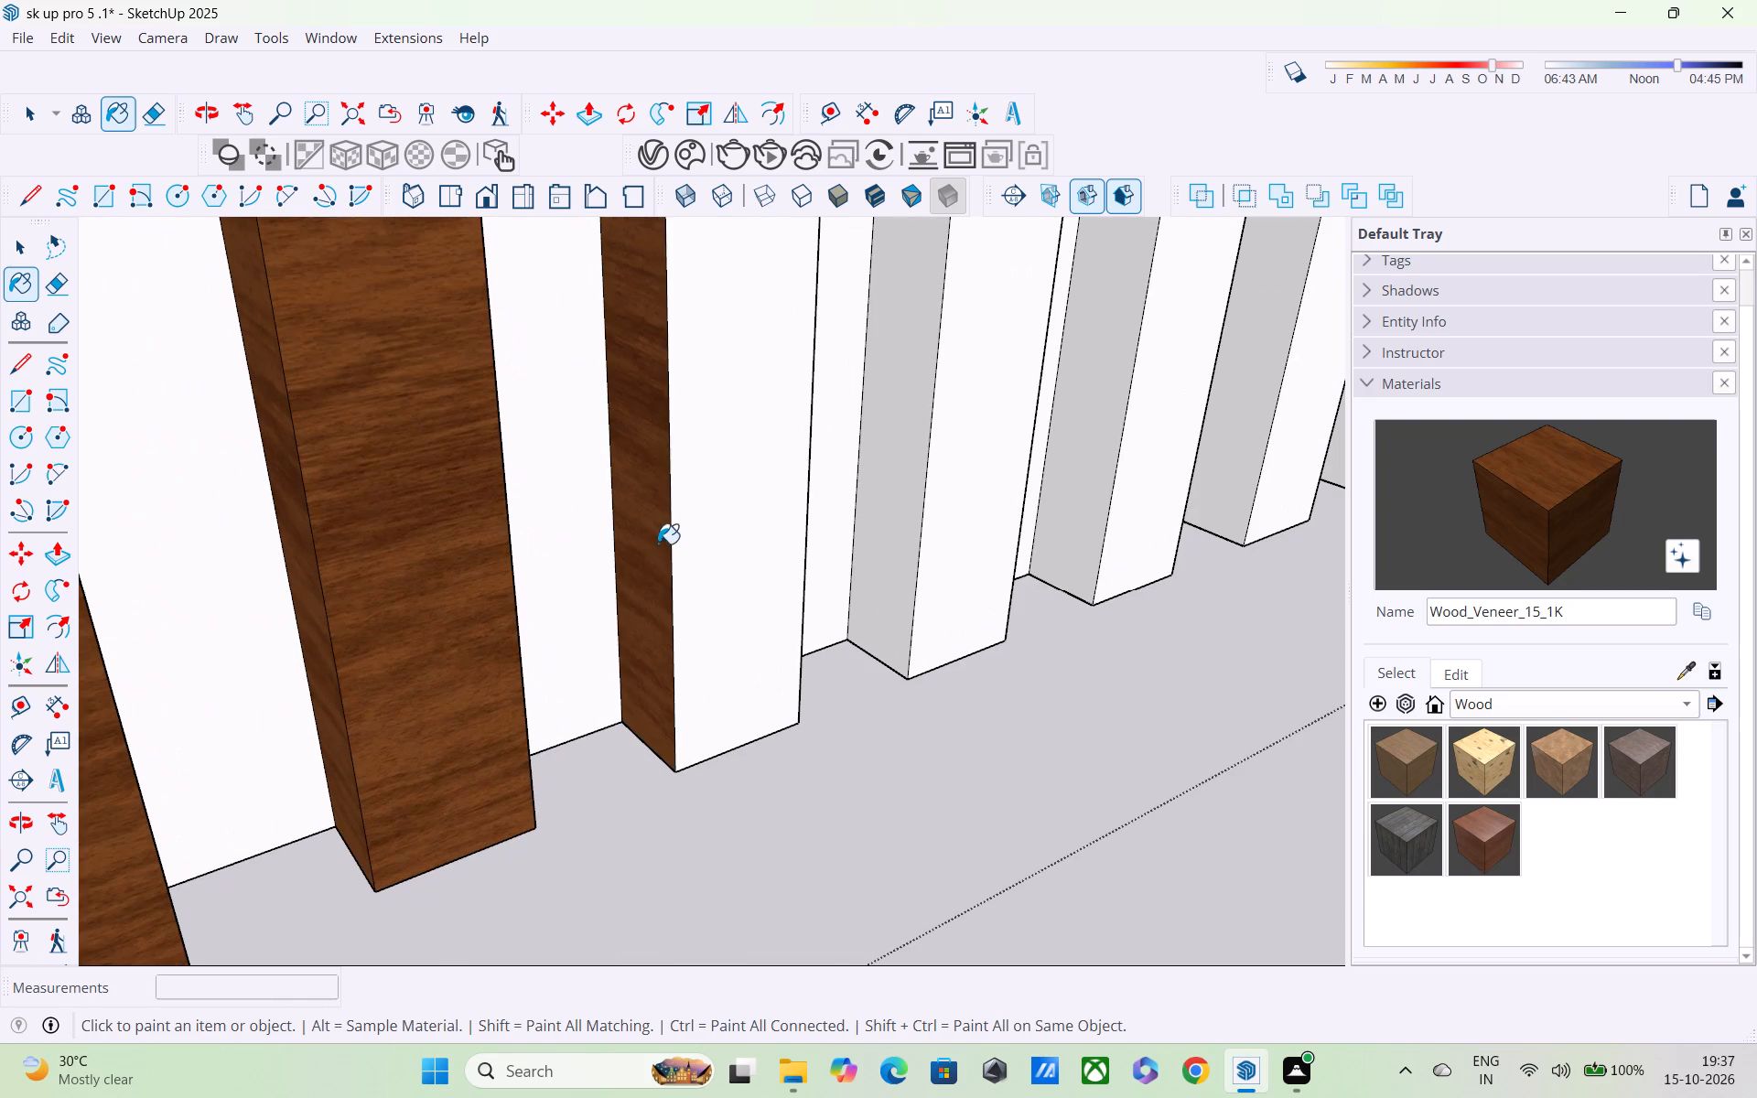
left_click(717, 544)
middle_click_drag(704, 540, 321, 606, "shift")
left_click(584, 523)
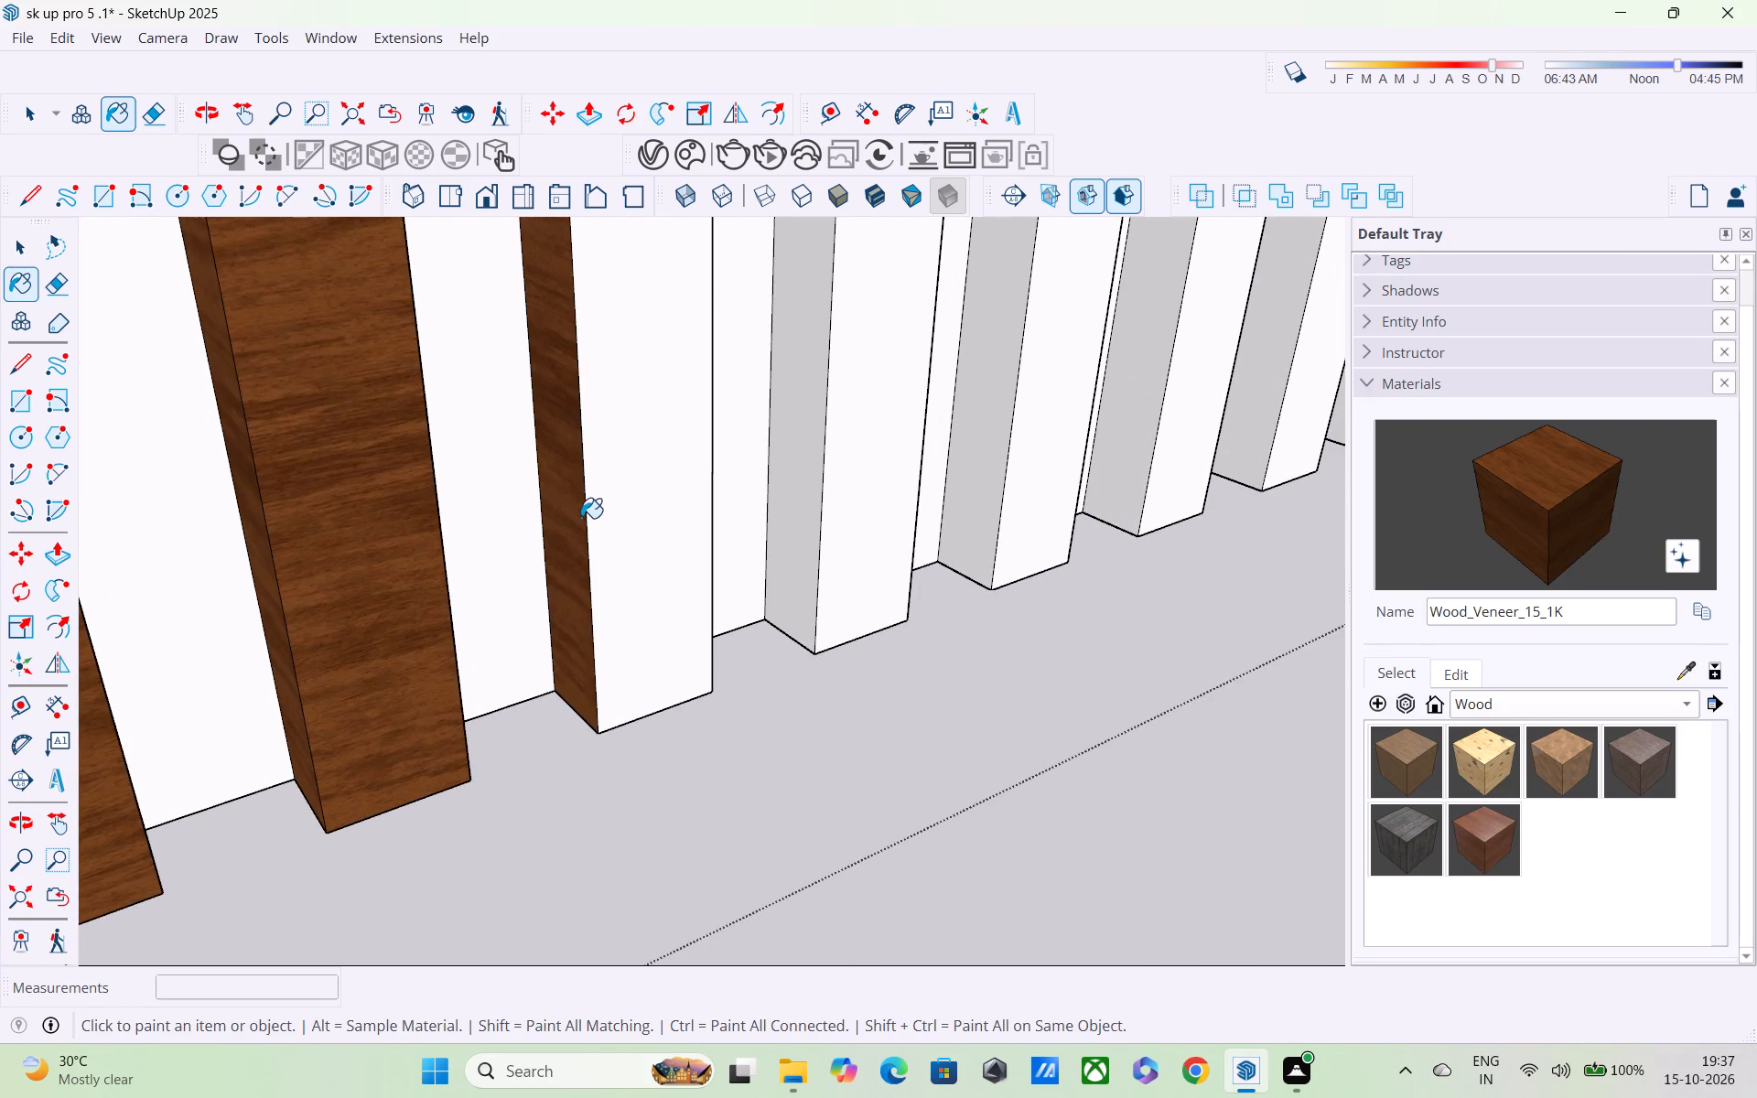
left_click(624, 522)
Paint the following two side-parapet slats with Wood_Veneer_15_1K on their near flanks and outer faces.
scroll(620, 525, "down", 1, "shift")
middle_click_drag(518, 592, 333, 636, "shift")
left_click(600, 517)
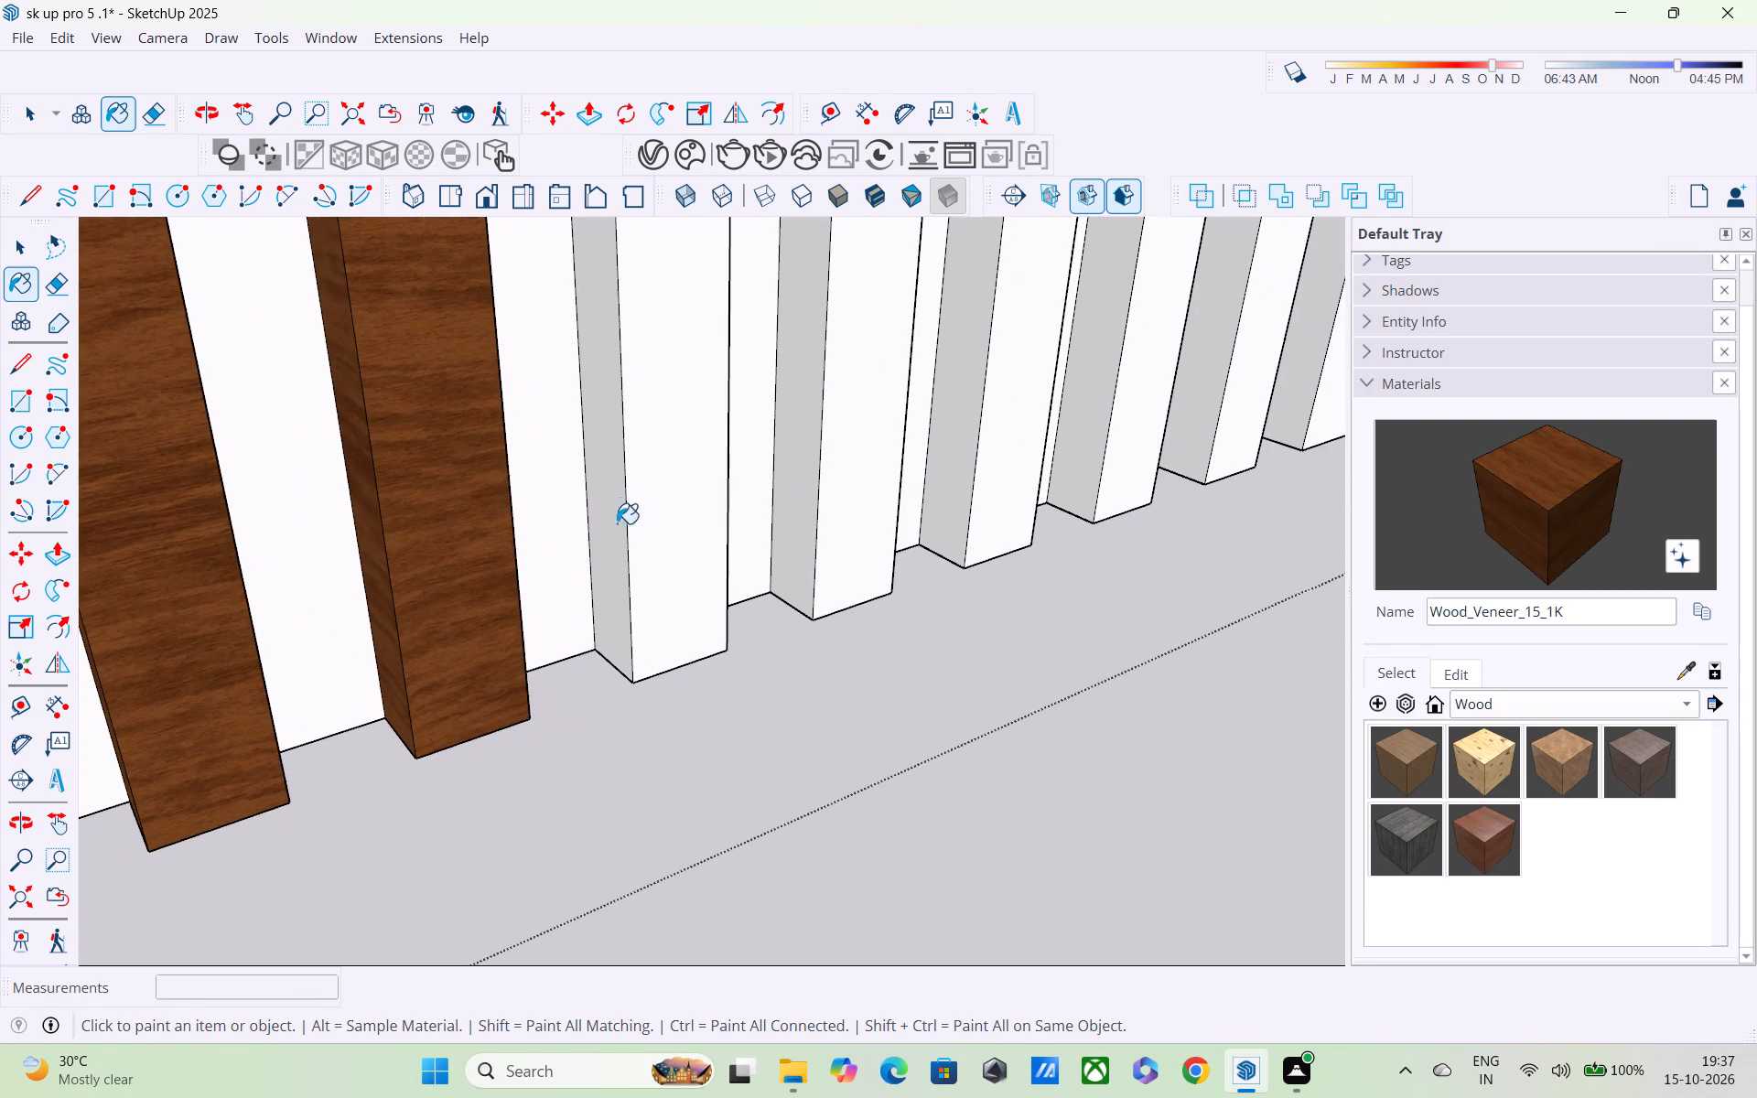
left_click(631, 534)
middle_click_drag(631, 542, 221, 629, "shift")
scroll(404, 565, "up", 2)
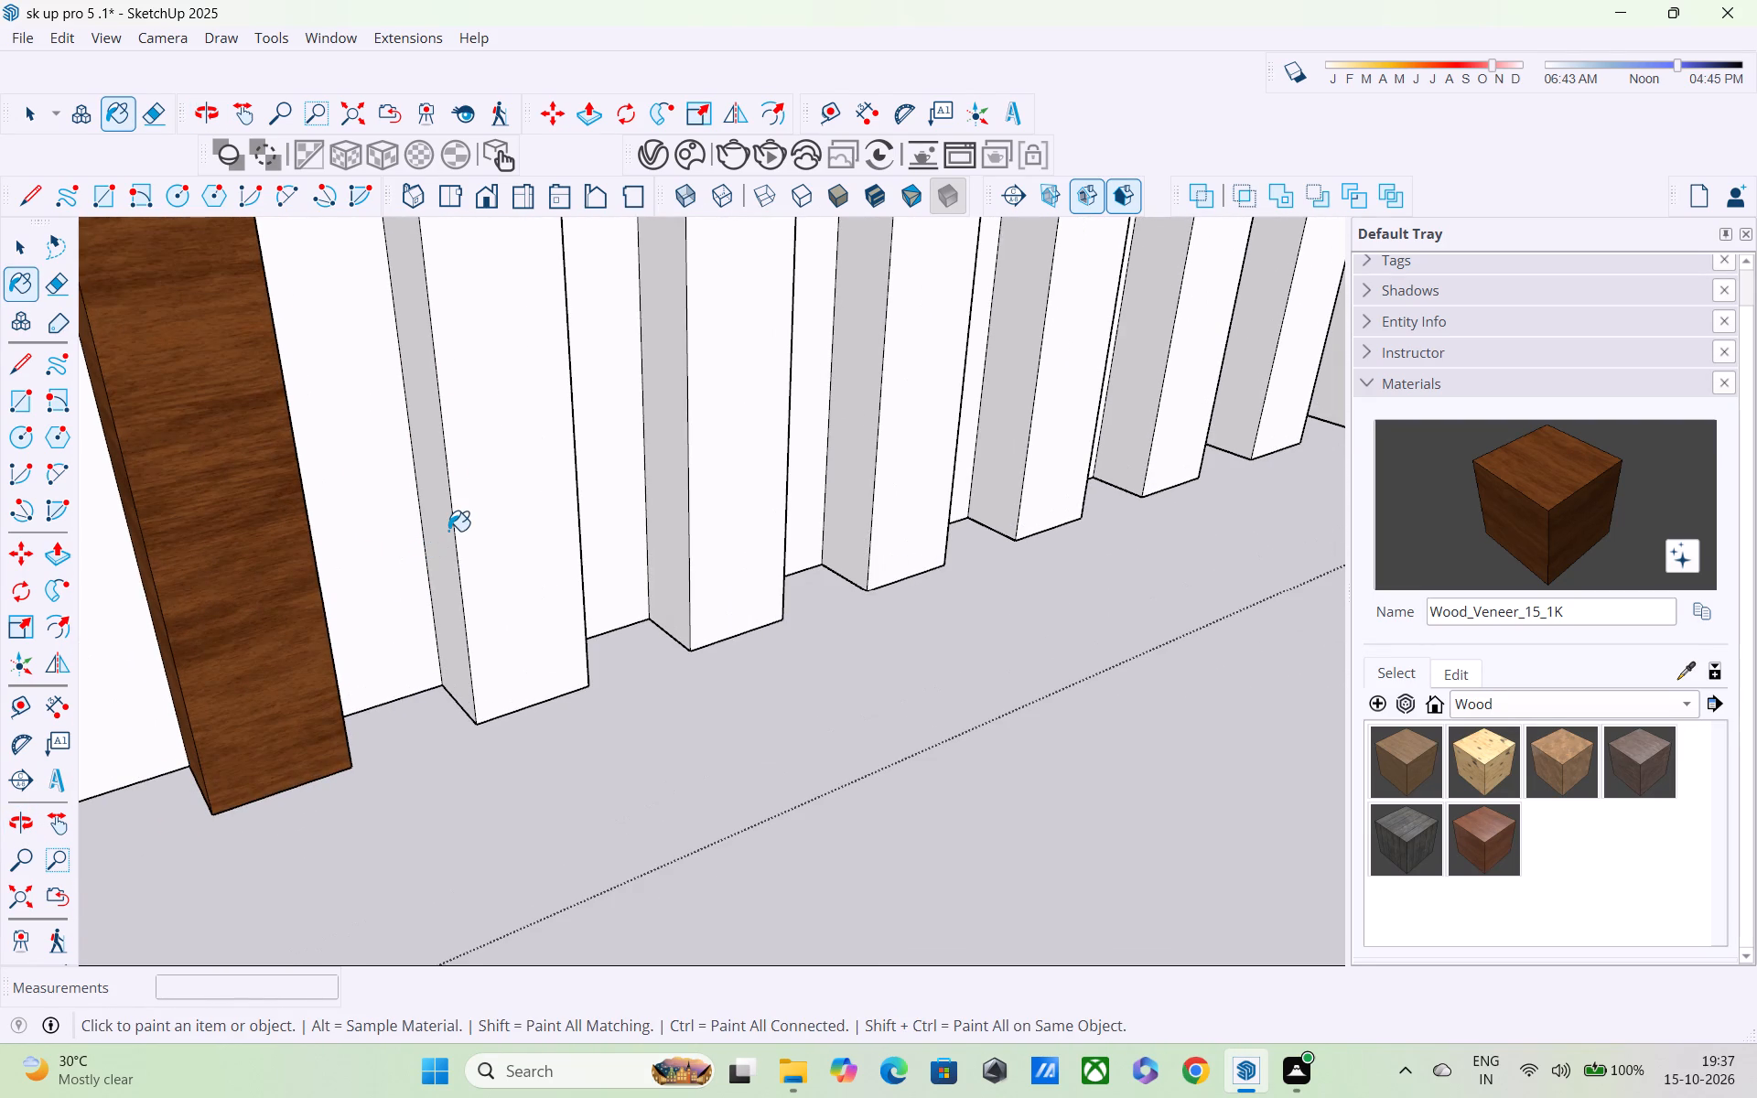
left_click(448, 528)
left_click(481, 541)
Apply Wood_Veneer_15_1K to the near flank and outer face of the next two unpainted side-parapet slats.
middle_click_drag(476, 559, 254, 608, "shift")
scroll(409, 572, "up", 3)
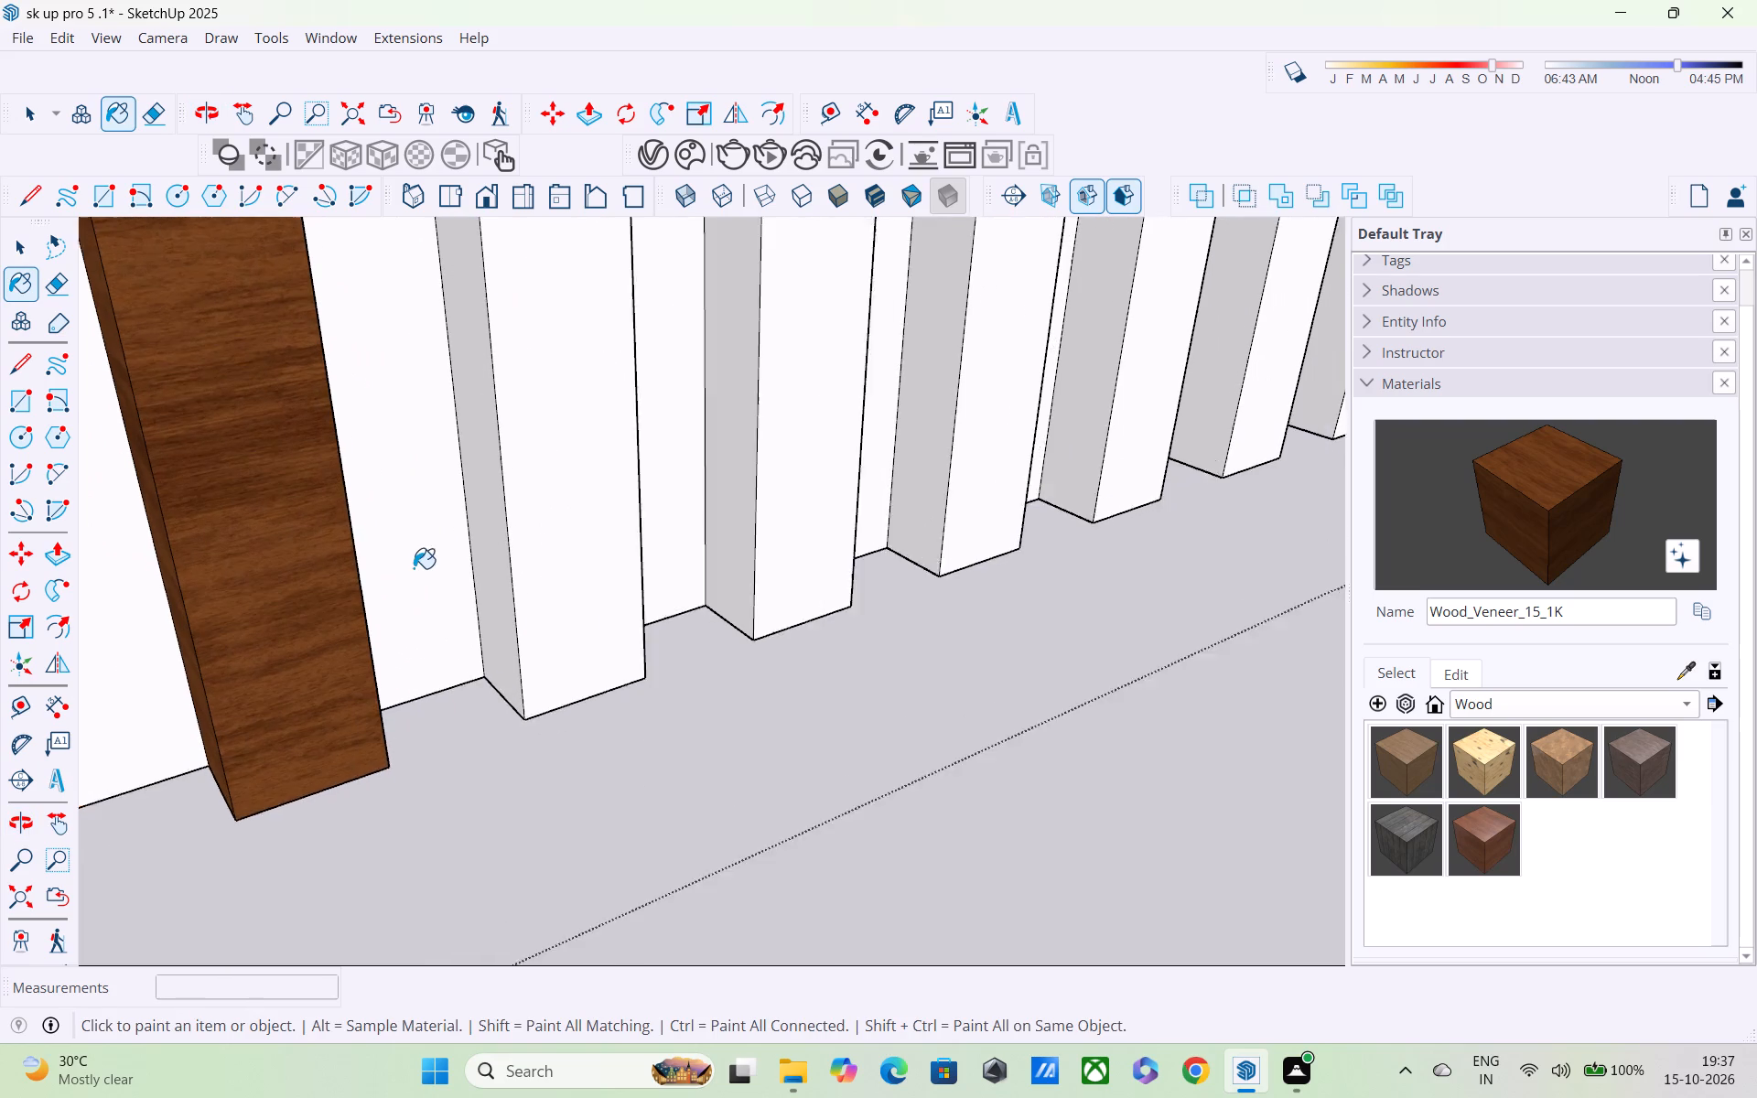
left_click(507, 559)
left_click(555, 565)
scroll(521, 569, "down", 1)
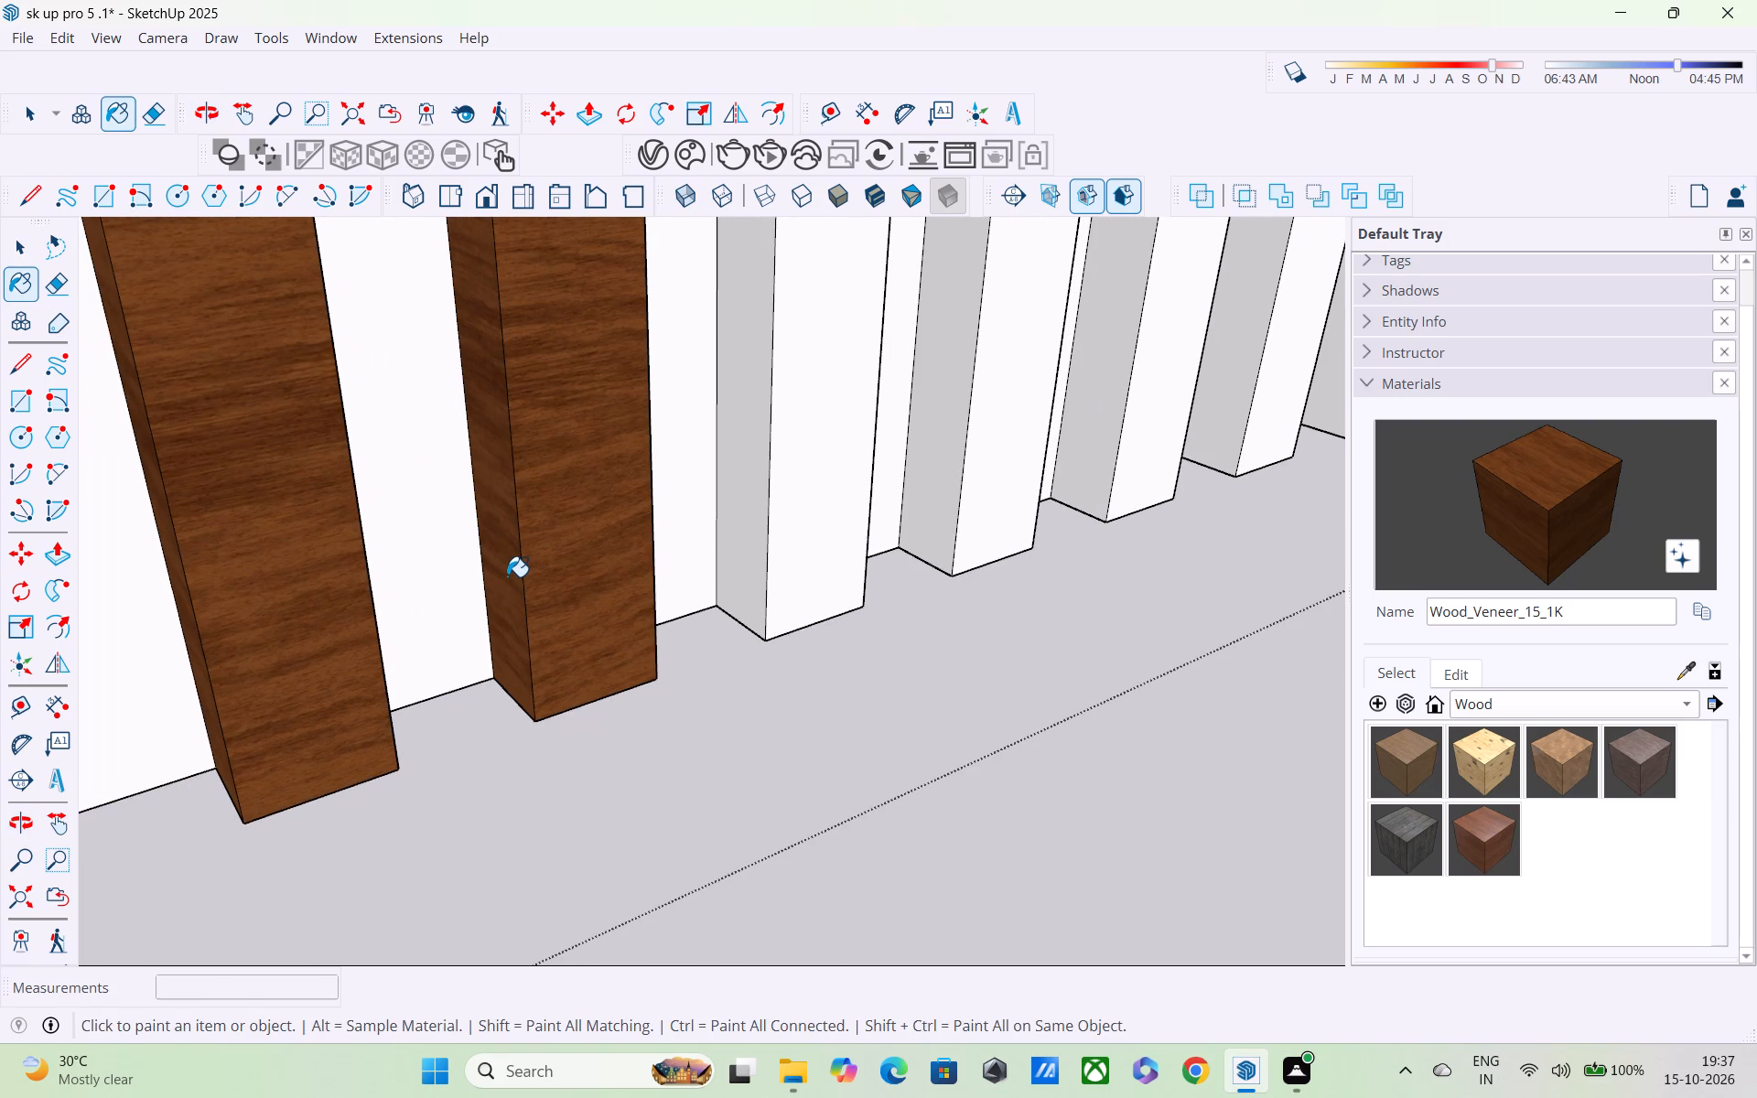
scroll(507, 576, "down", 2)
middle_click_drag(505, 582, 318, 597, "shift")
scroll(490, 572, "up", 3, "shift")
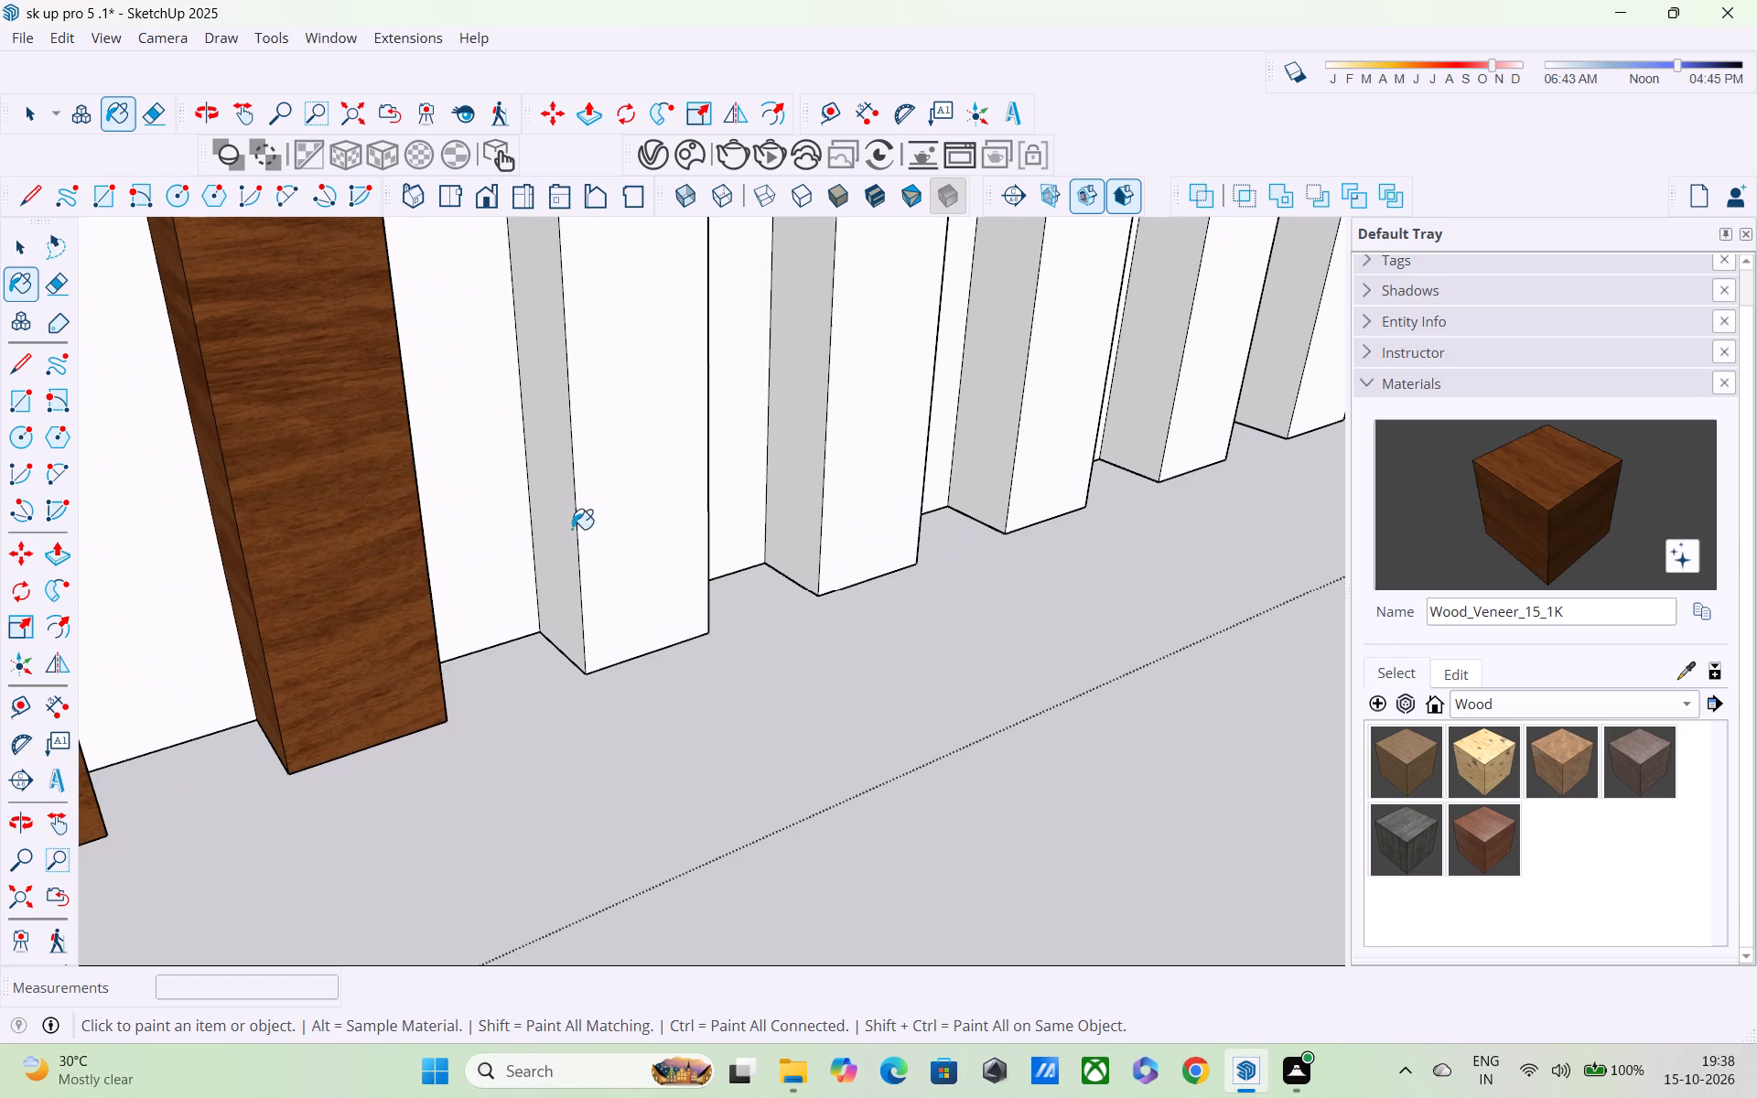
left_click(559, 514)
left_click(587, 523)
Paint another two side-parapet slats with Wood_Veneer_15_1K, covering each slat's near flank and outer face.
scroll(595, 538, "down", 1)
middle_click_drag(560, 545, 307, 575, "shift")
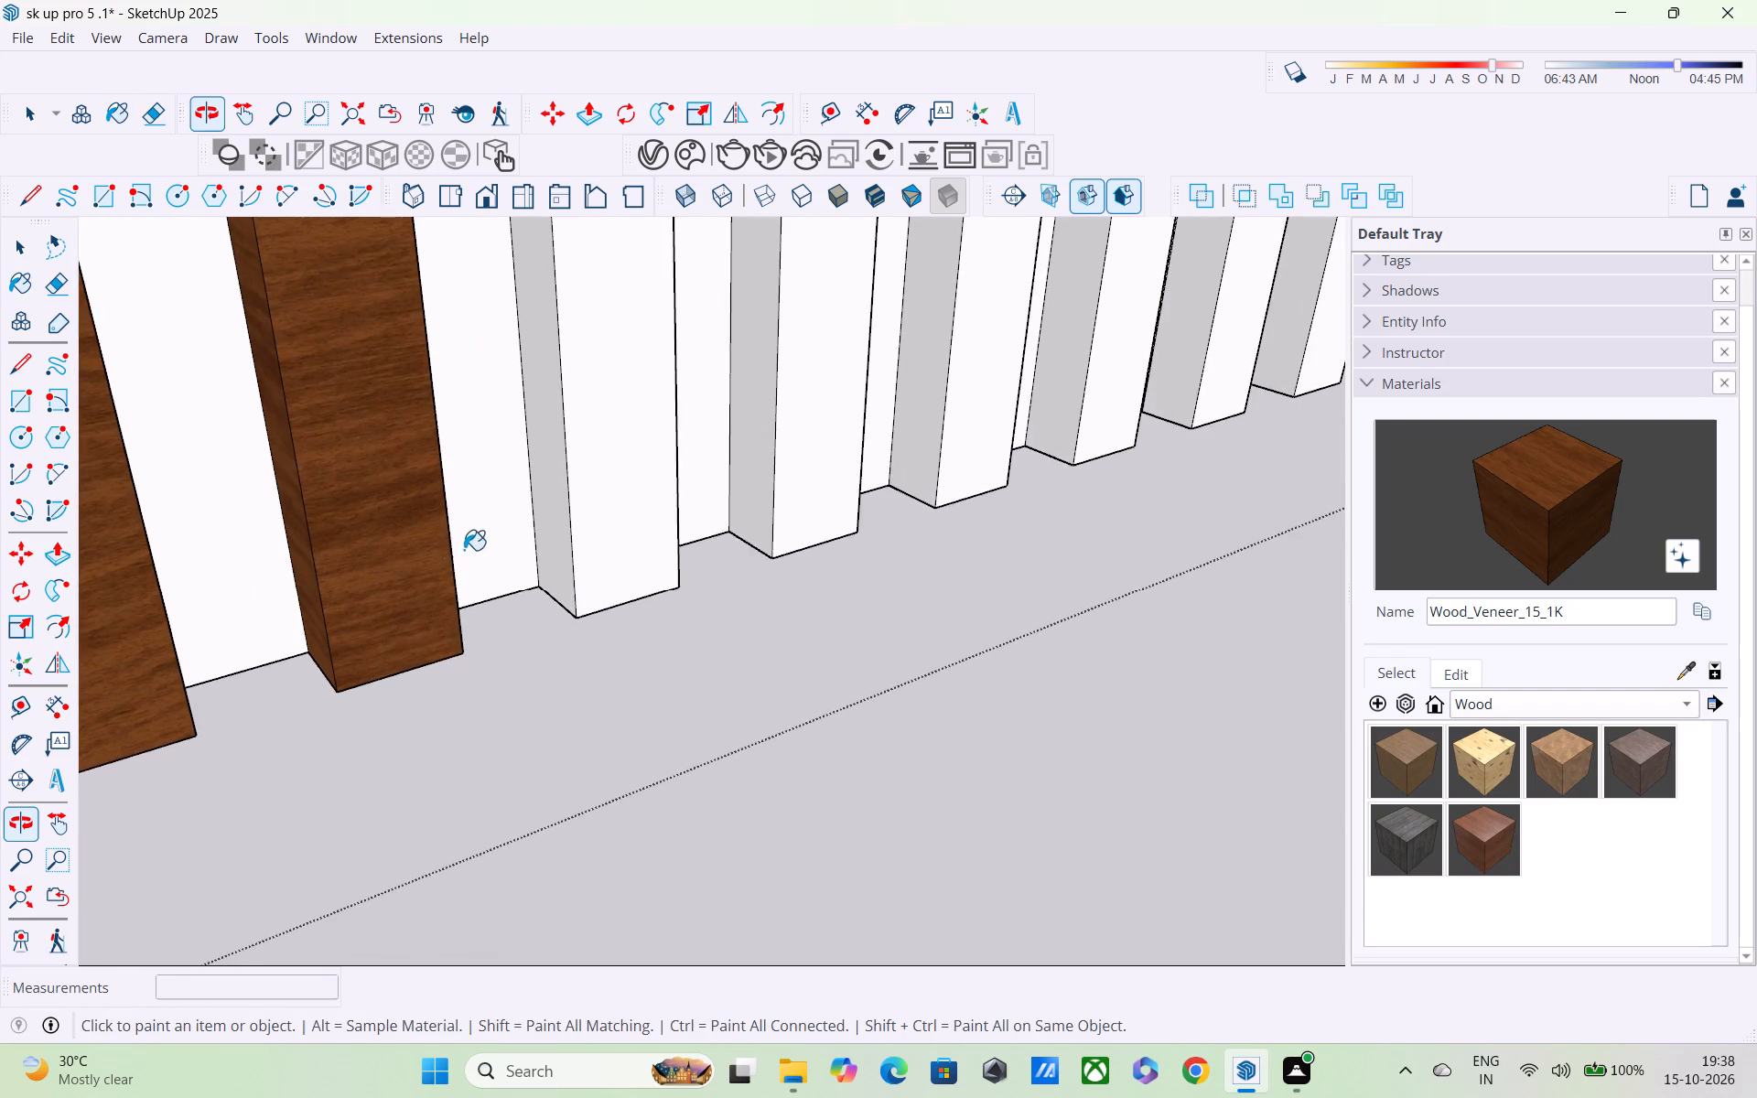
scroll(490, 531, "up", 3)
left_click(586, 528)
left_click(633, 526)
scroll(633, 526, "down", 1)
middle_click_drag(633, 526, 443, 584, "shift")
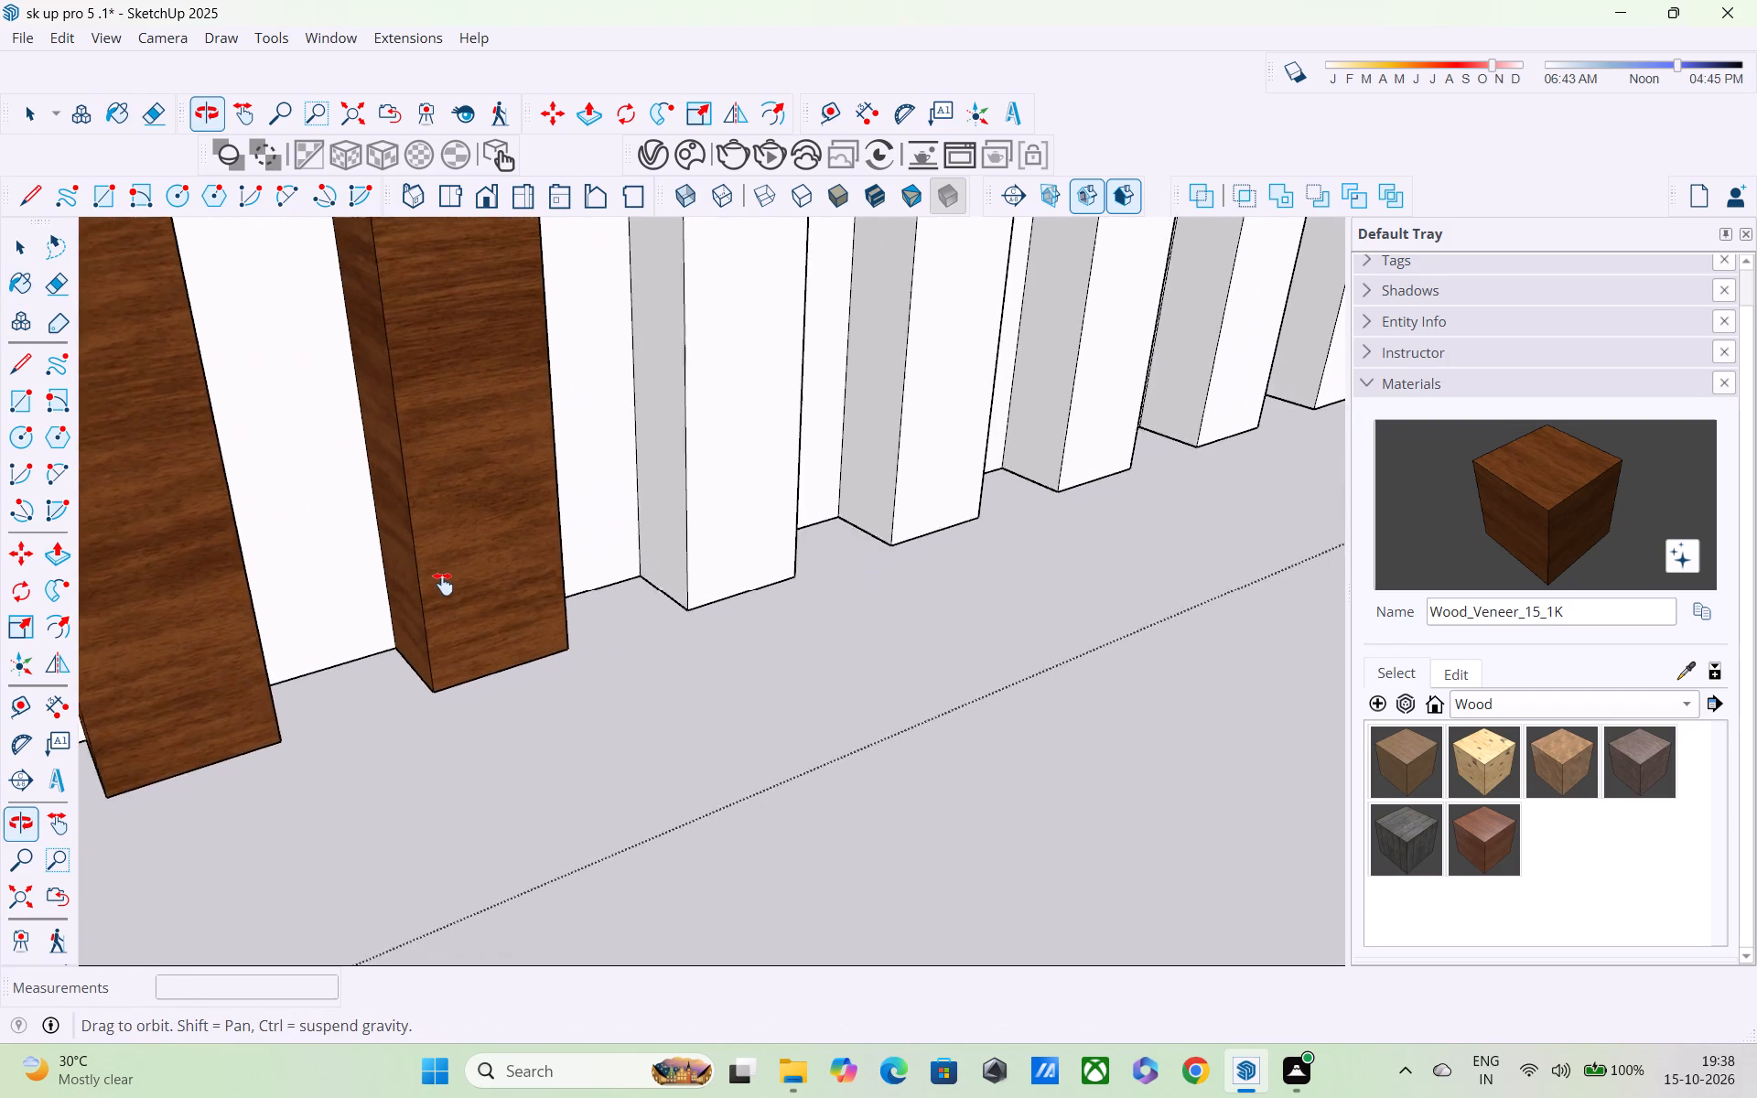
middle_click_drag(443, 584, 440, 586, "shift")
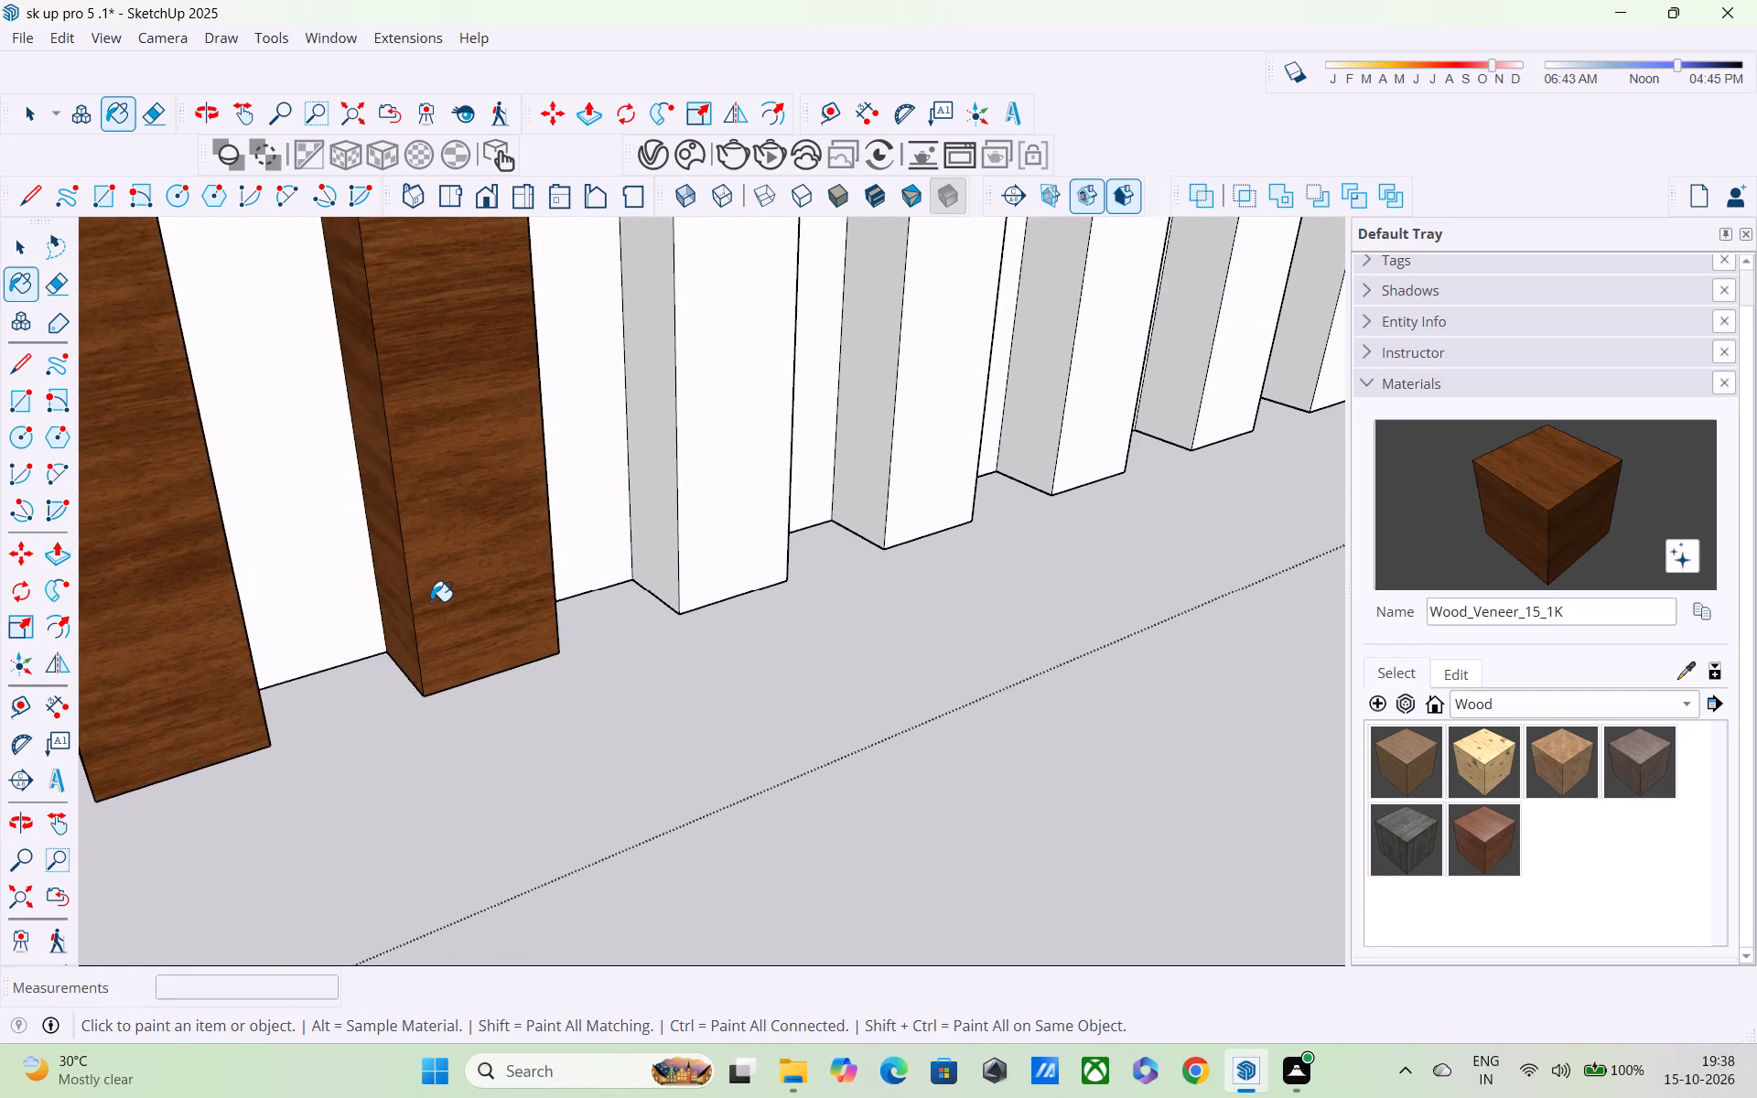
left_click(652, 517)
left_click(686, 522)
Paint the near flank and outer face of the next unpainted side-parapet slat with Wood_Veneer_15_1K.
middle_click_drag(678, 536, 229, 743)
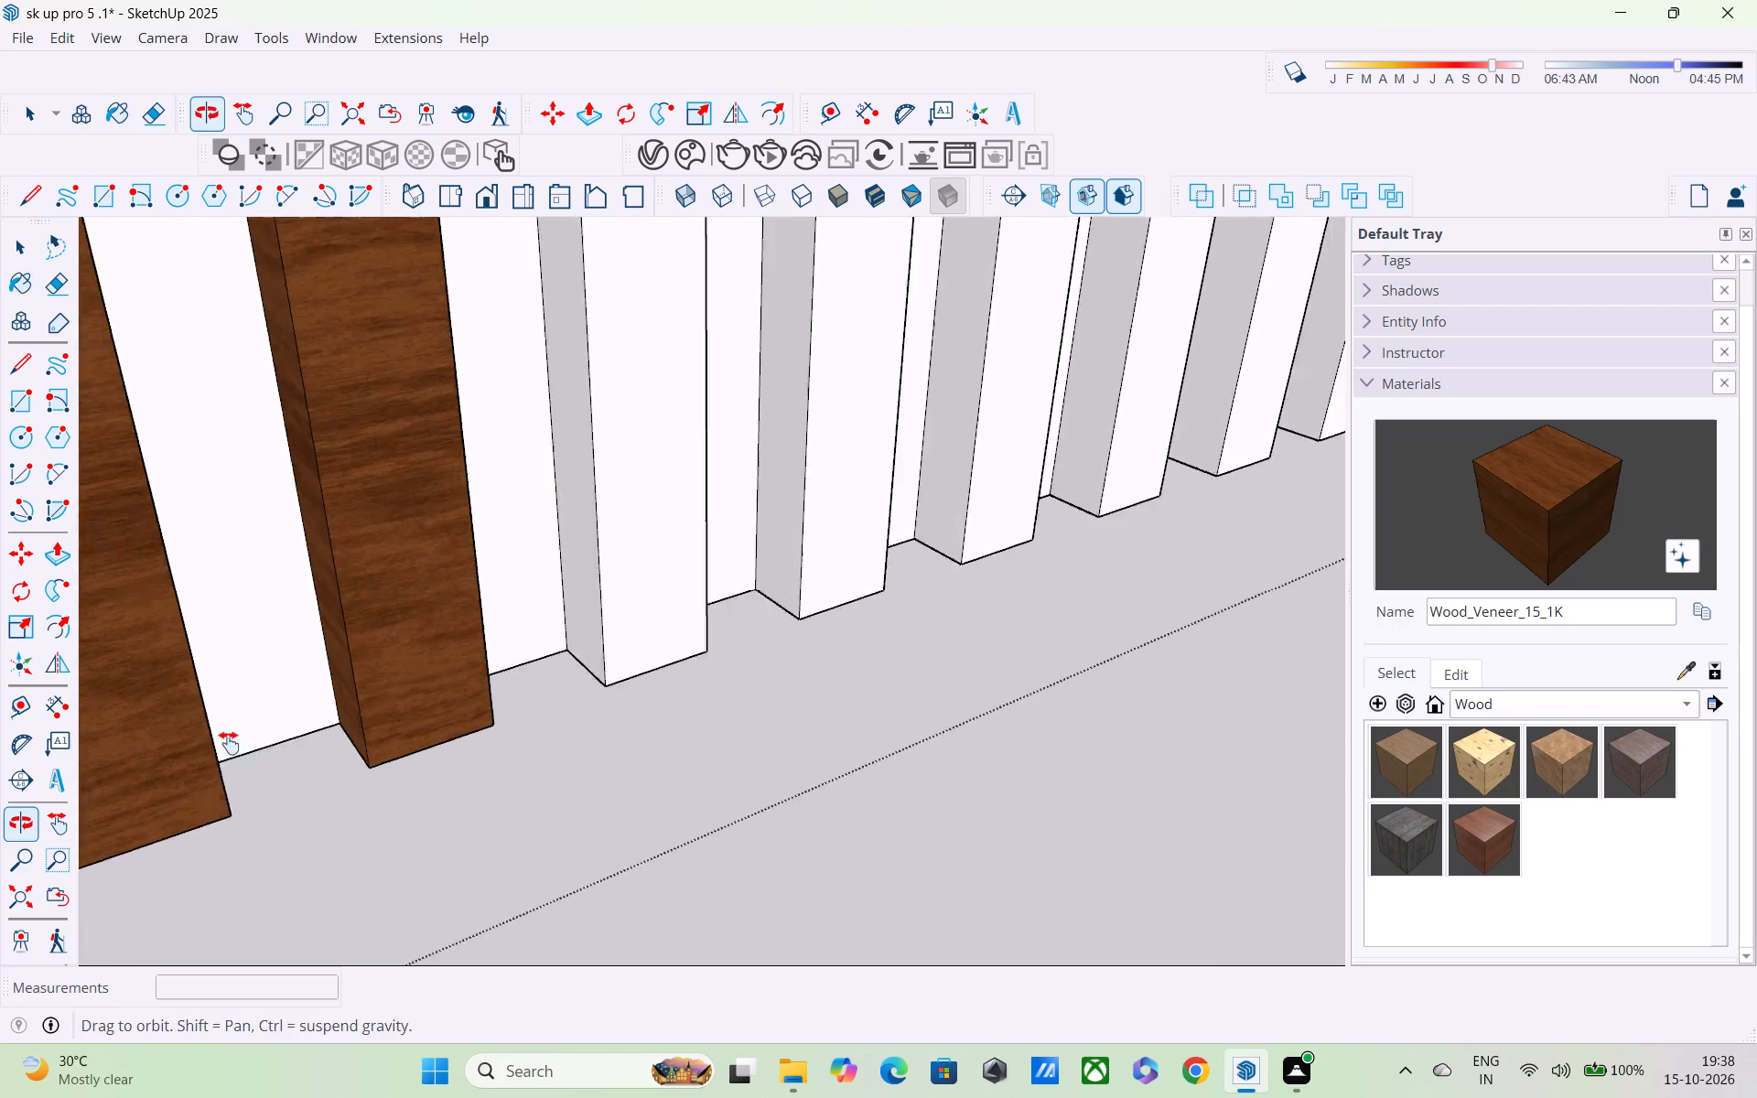
middle_click_drag(229, 743, 0, 807)
scroll(119, 773, "up", 2)
scroll(125, 771, "down", 2)
middle_click_drag(134, 770, 300, 727)
left_click(256, 698)
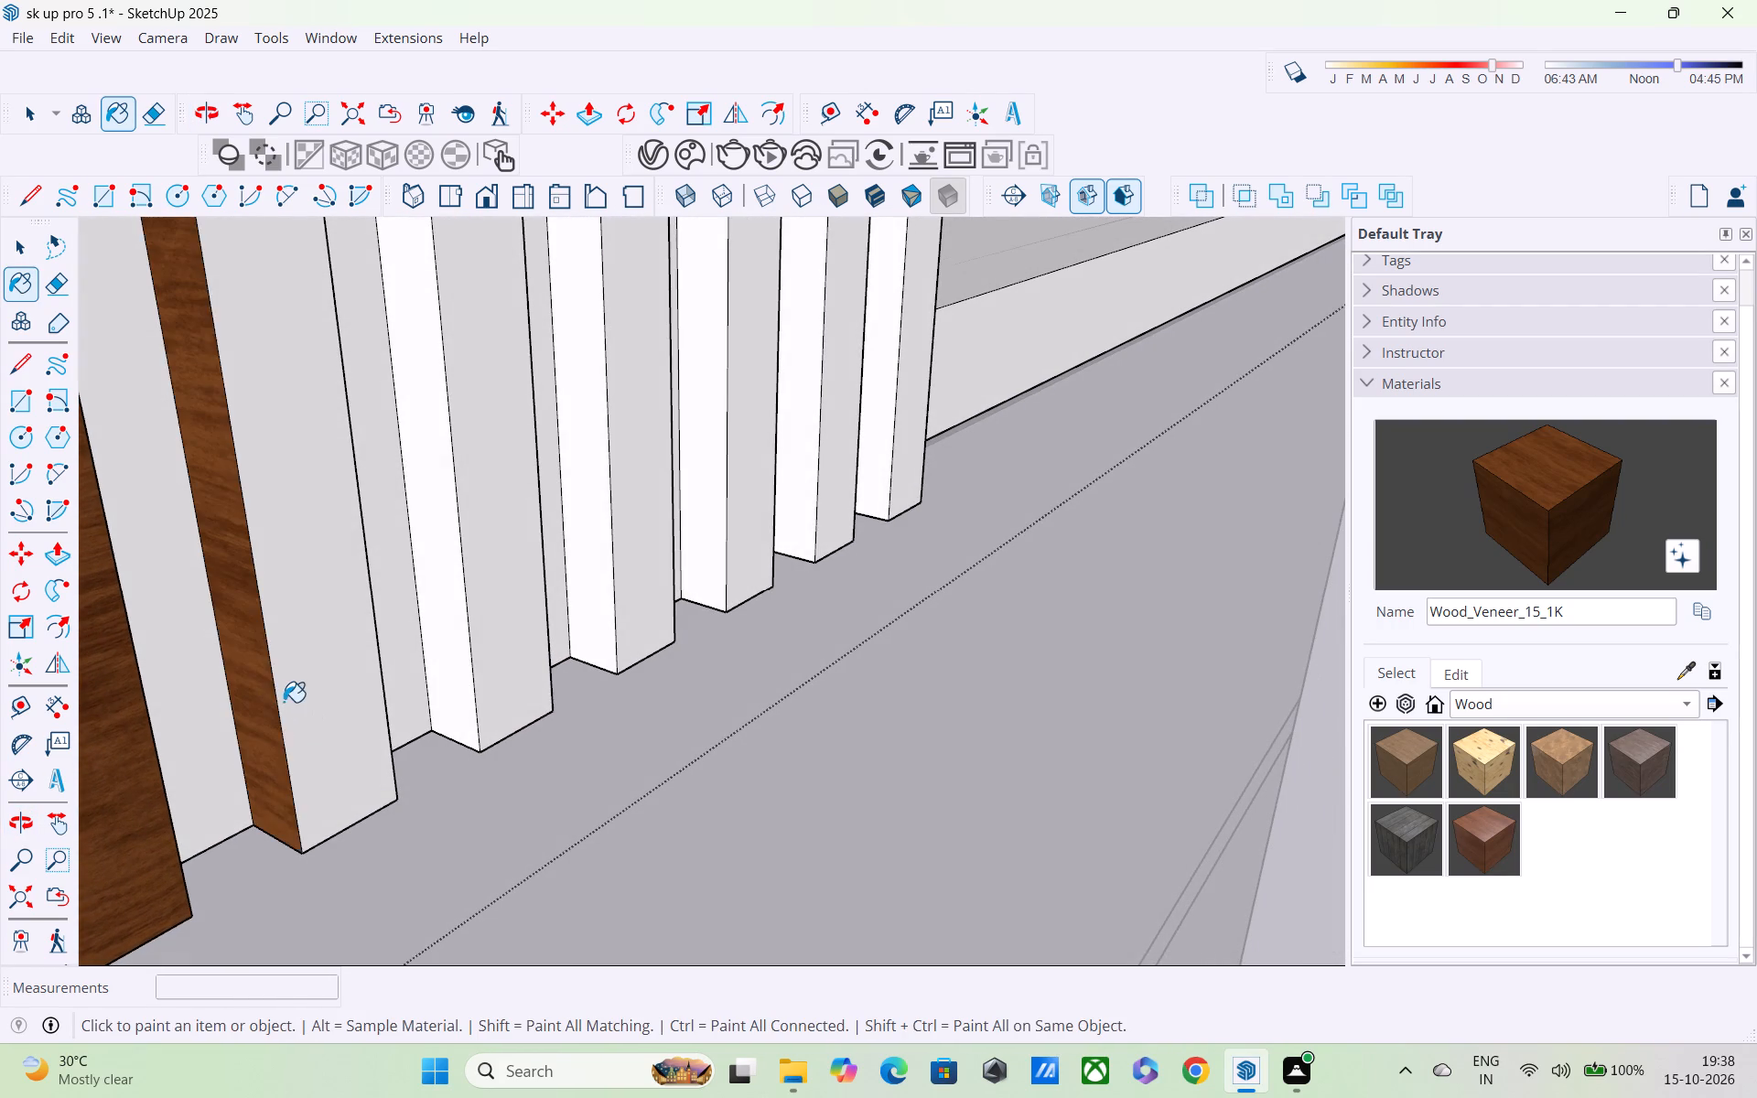
left_click(285, 702)
Paint the near flanks and outer faces of the last five side-parapet slats with Wood_Veneer_15_1K.
middle_click_drag(307, 713, 109, 786)
scroll(553, 560, "up", 1)
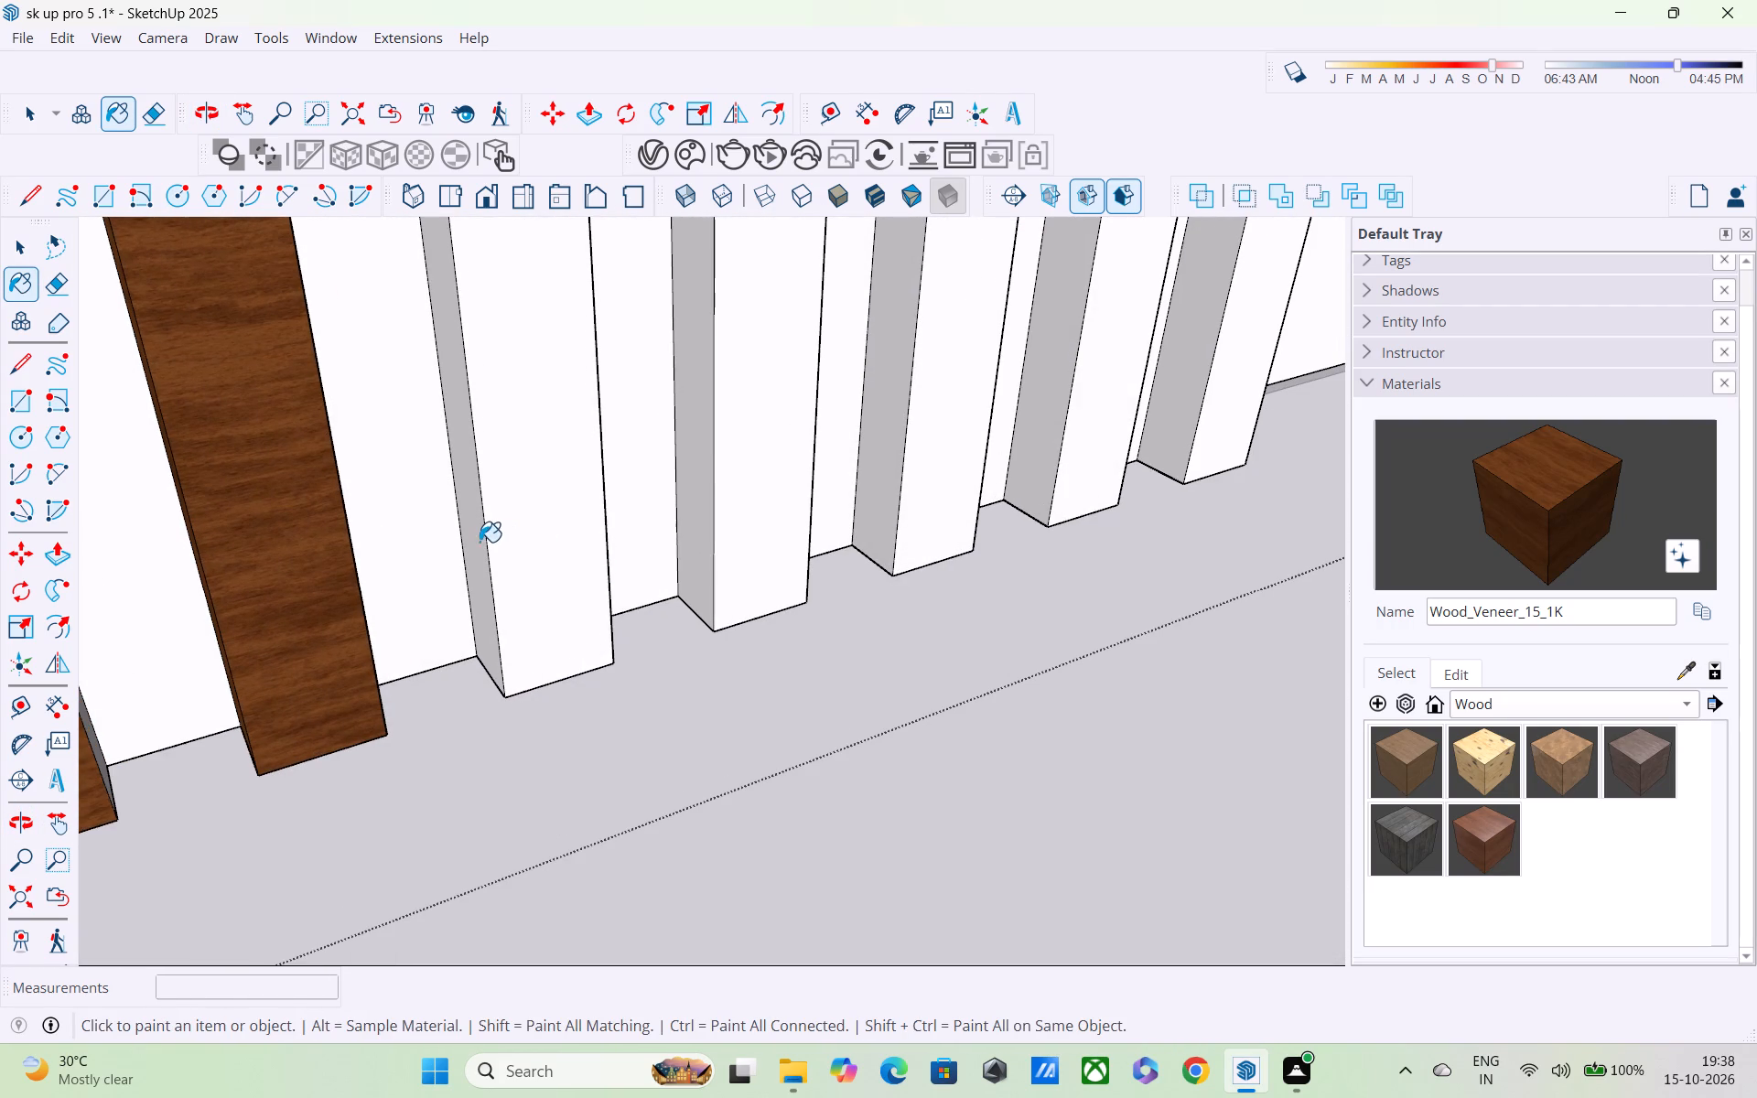
left_click(472, 533)
left_click(514, 533)
left_click(699, 498)
left_click(728, 500)
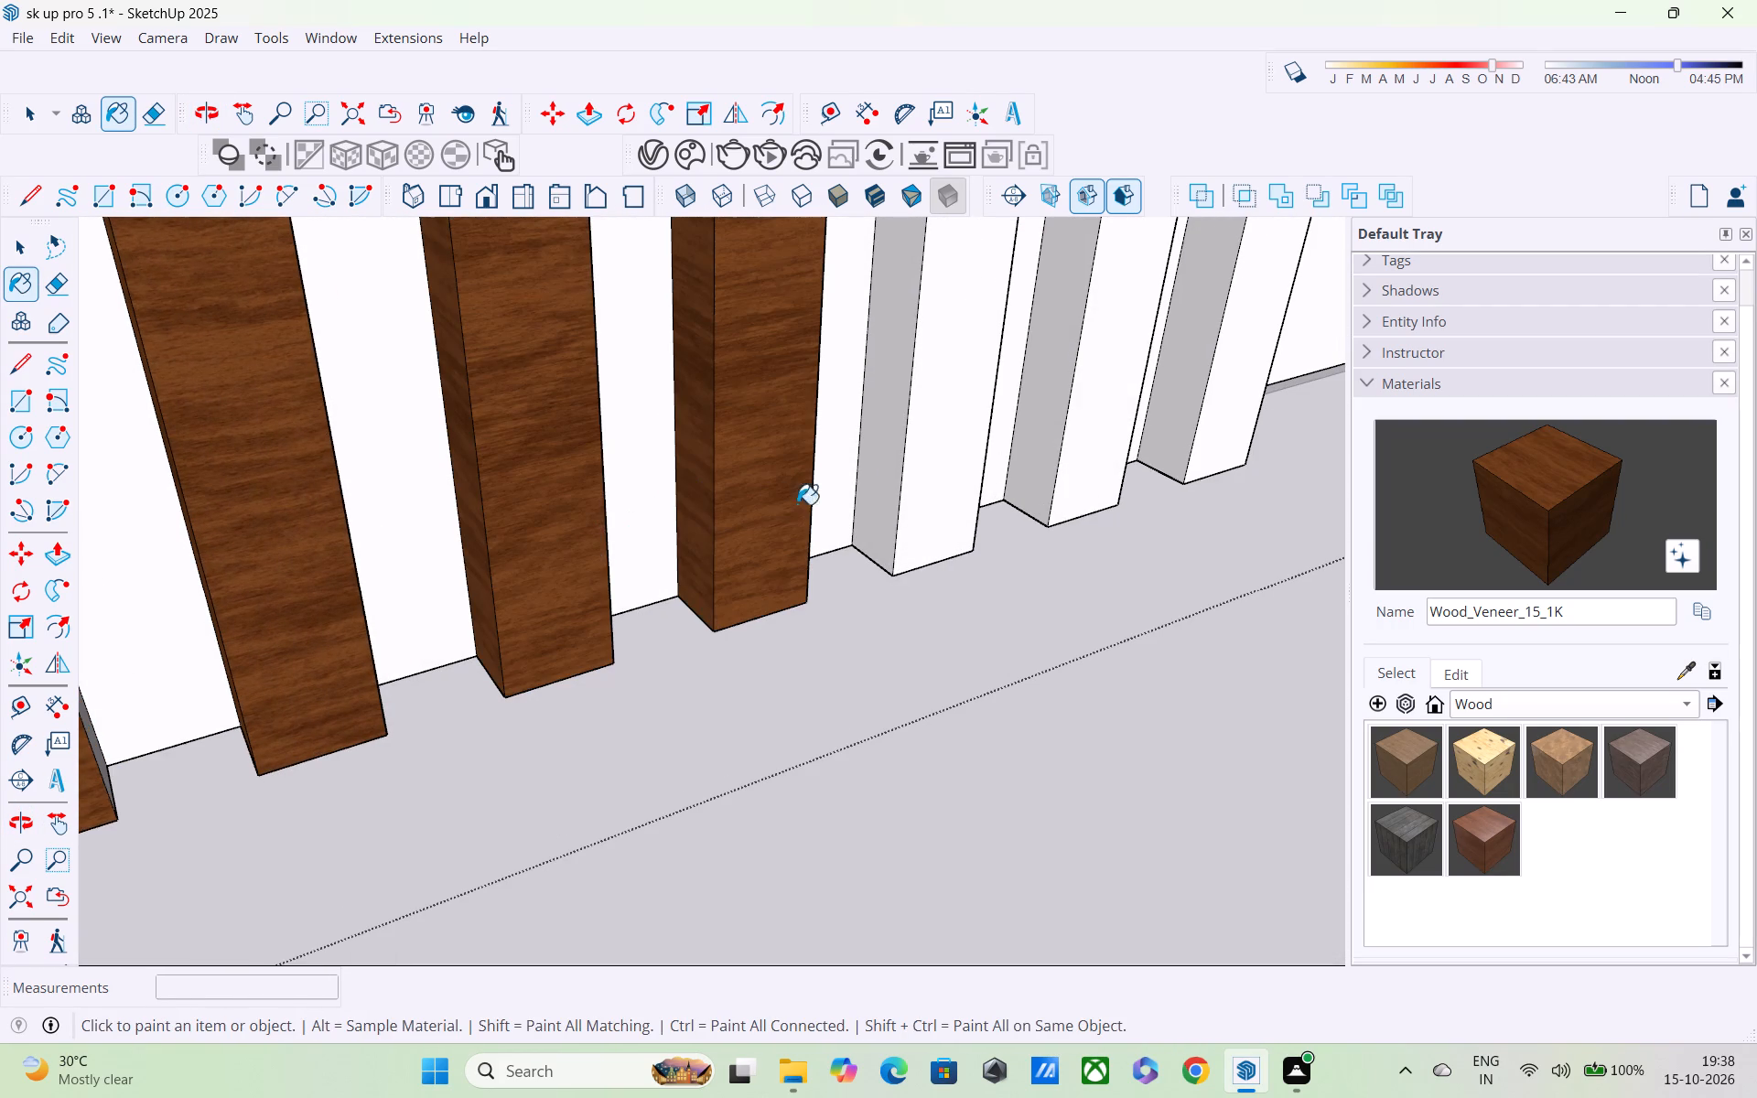
left_click(886, 441)
left_click(914, 454)
left_click(1048, 411)
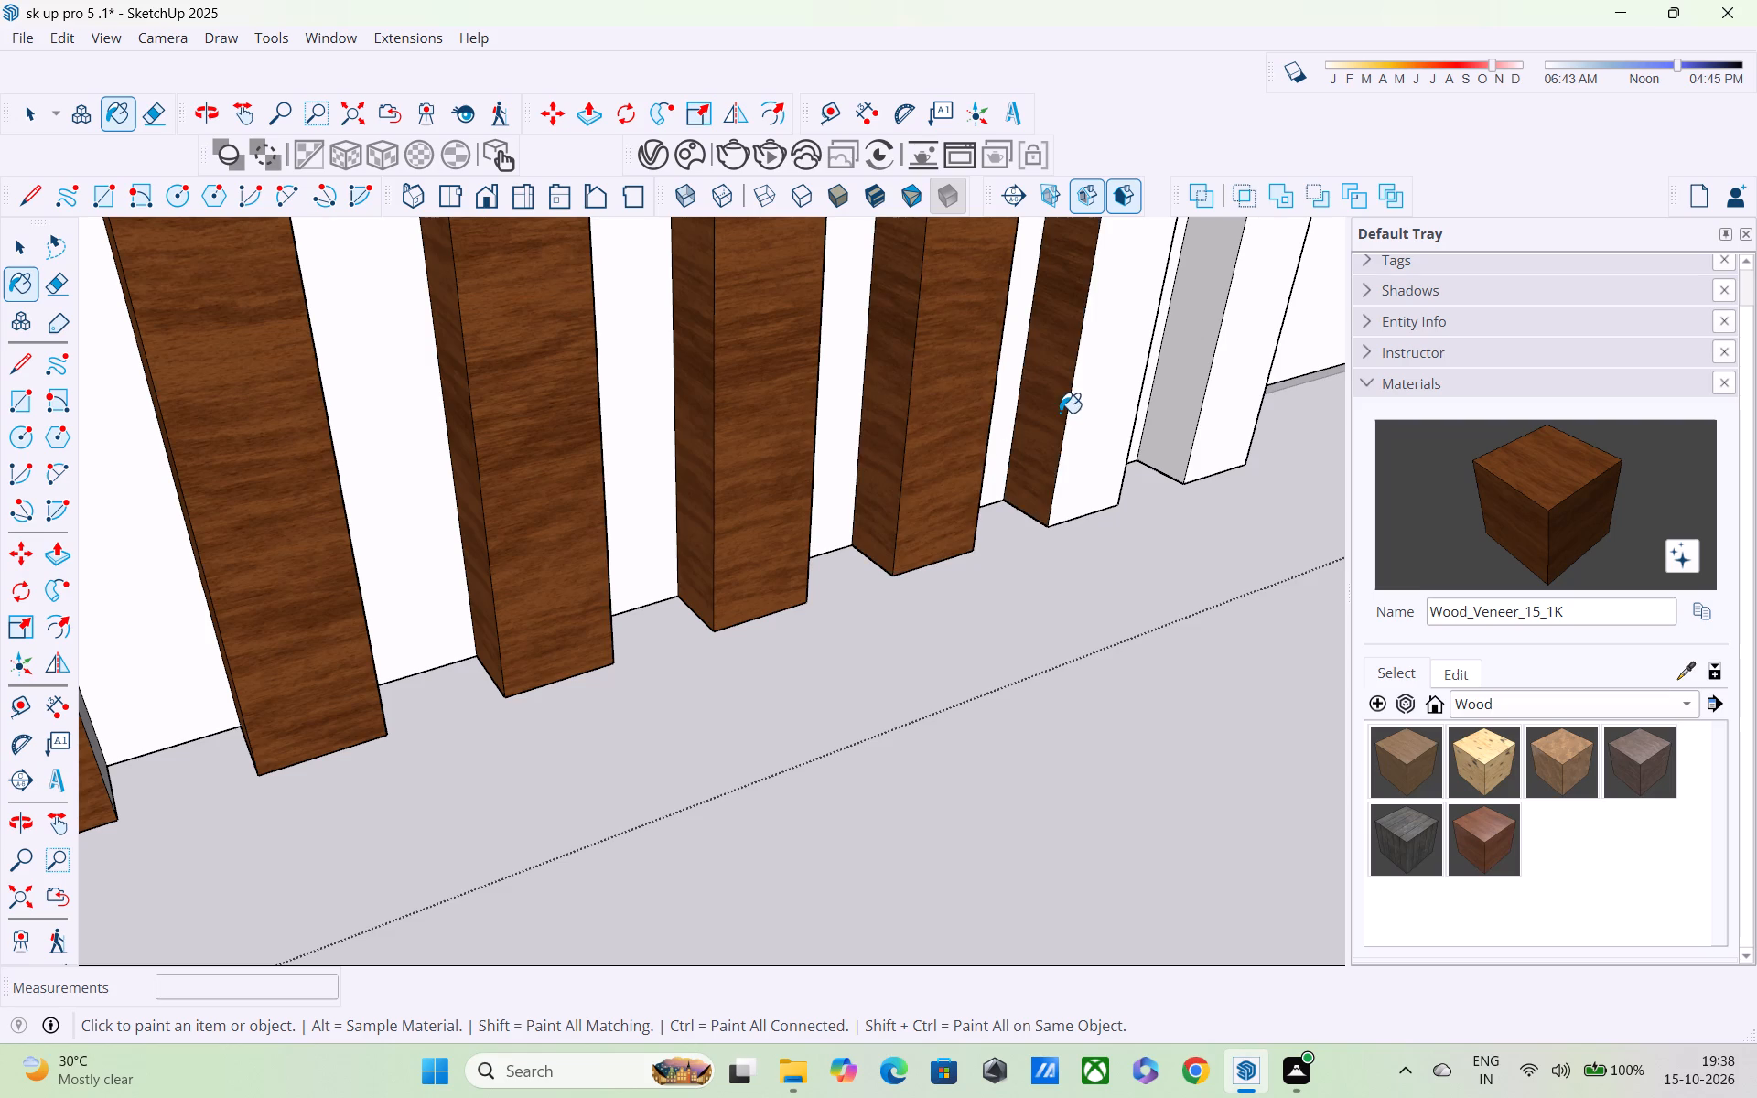
left_click(1083, 414)
left_click(1164, 393)
left_click(1216, 392)
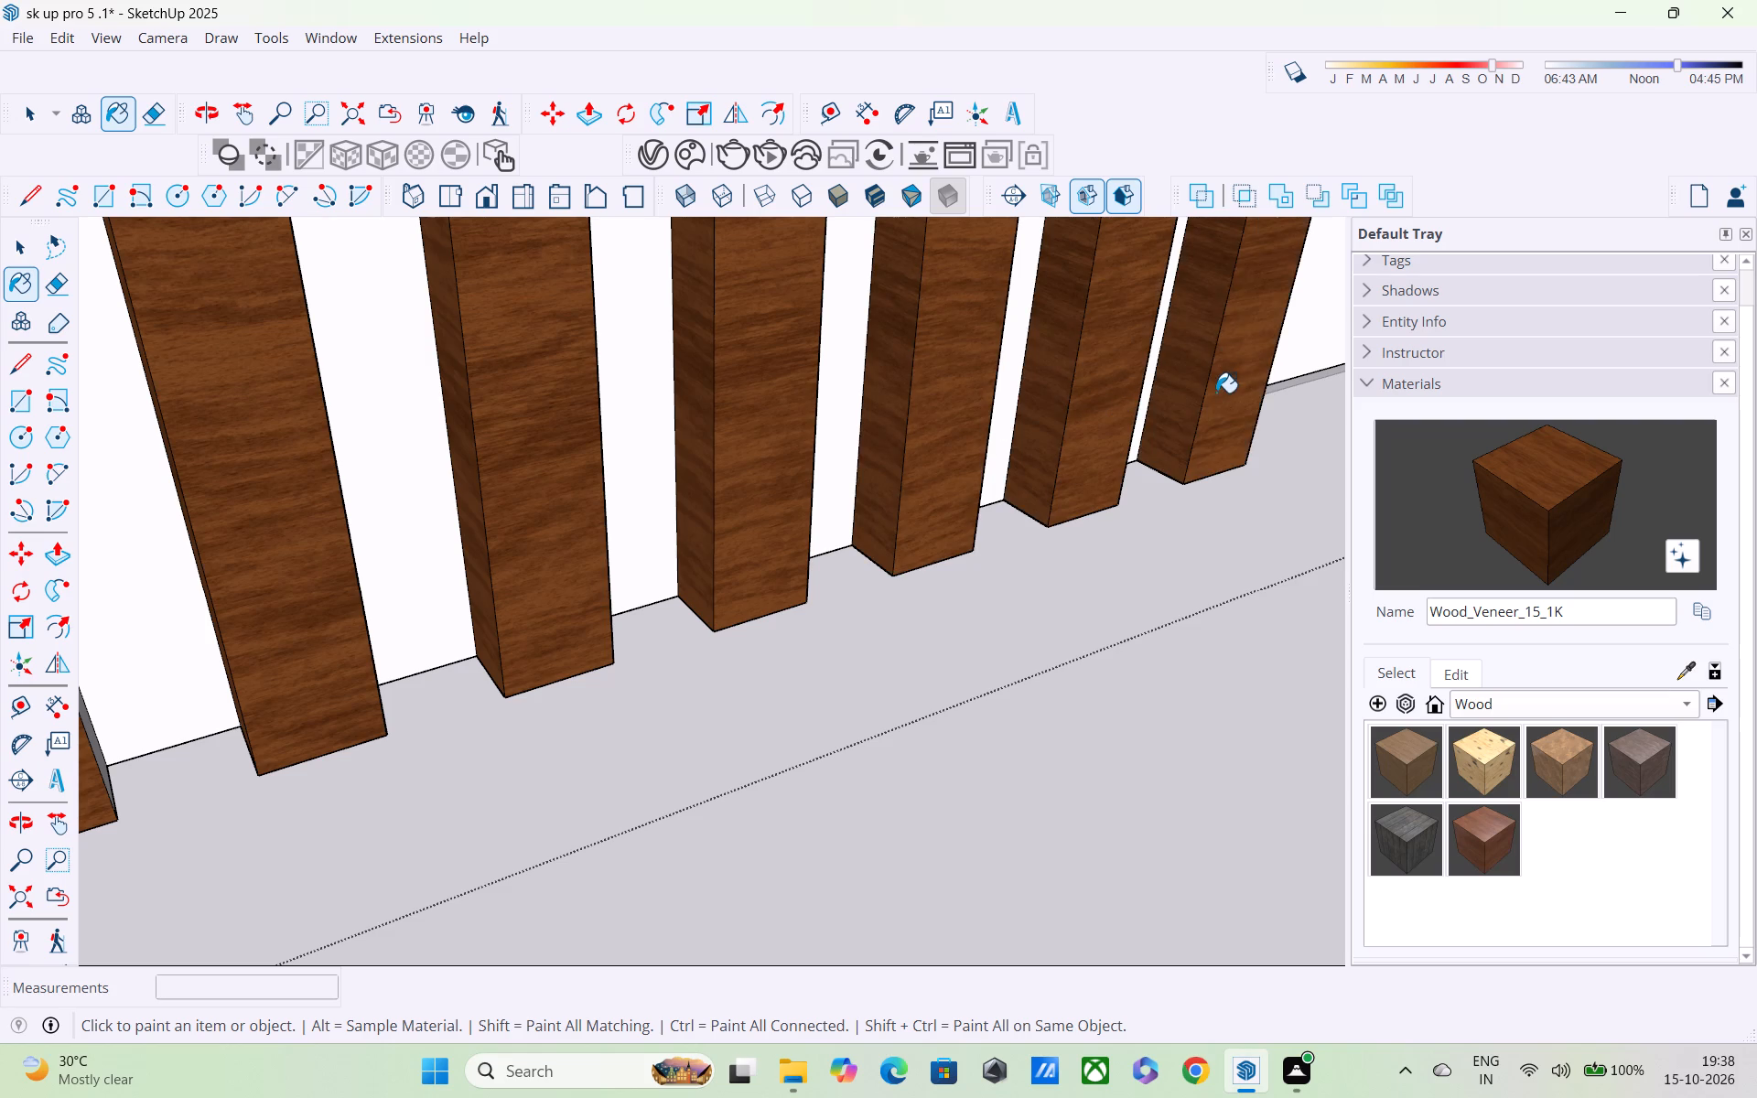
Paint the end face of the side parapet, beside its last slat, with Wood_Veneer_15_1K.
scroll(1216, 393, "down", 3)
middle_click_drag(1116, 423, 687, 537)
scroll(693, 574, "down", 6)
scroll(560, 785, "down", 1)
middle_click_drag(502, 774, 318, 740)
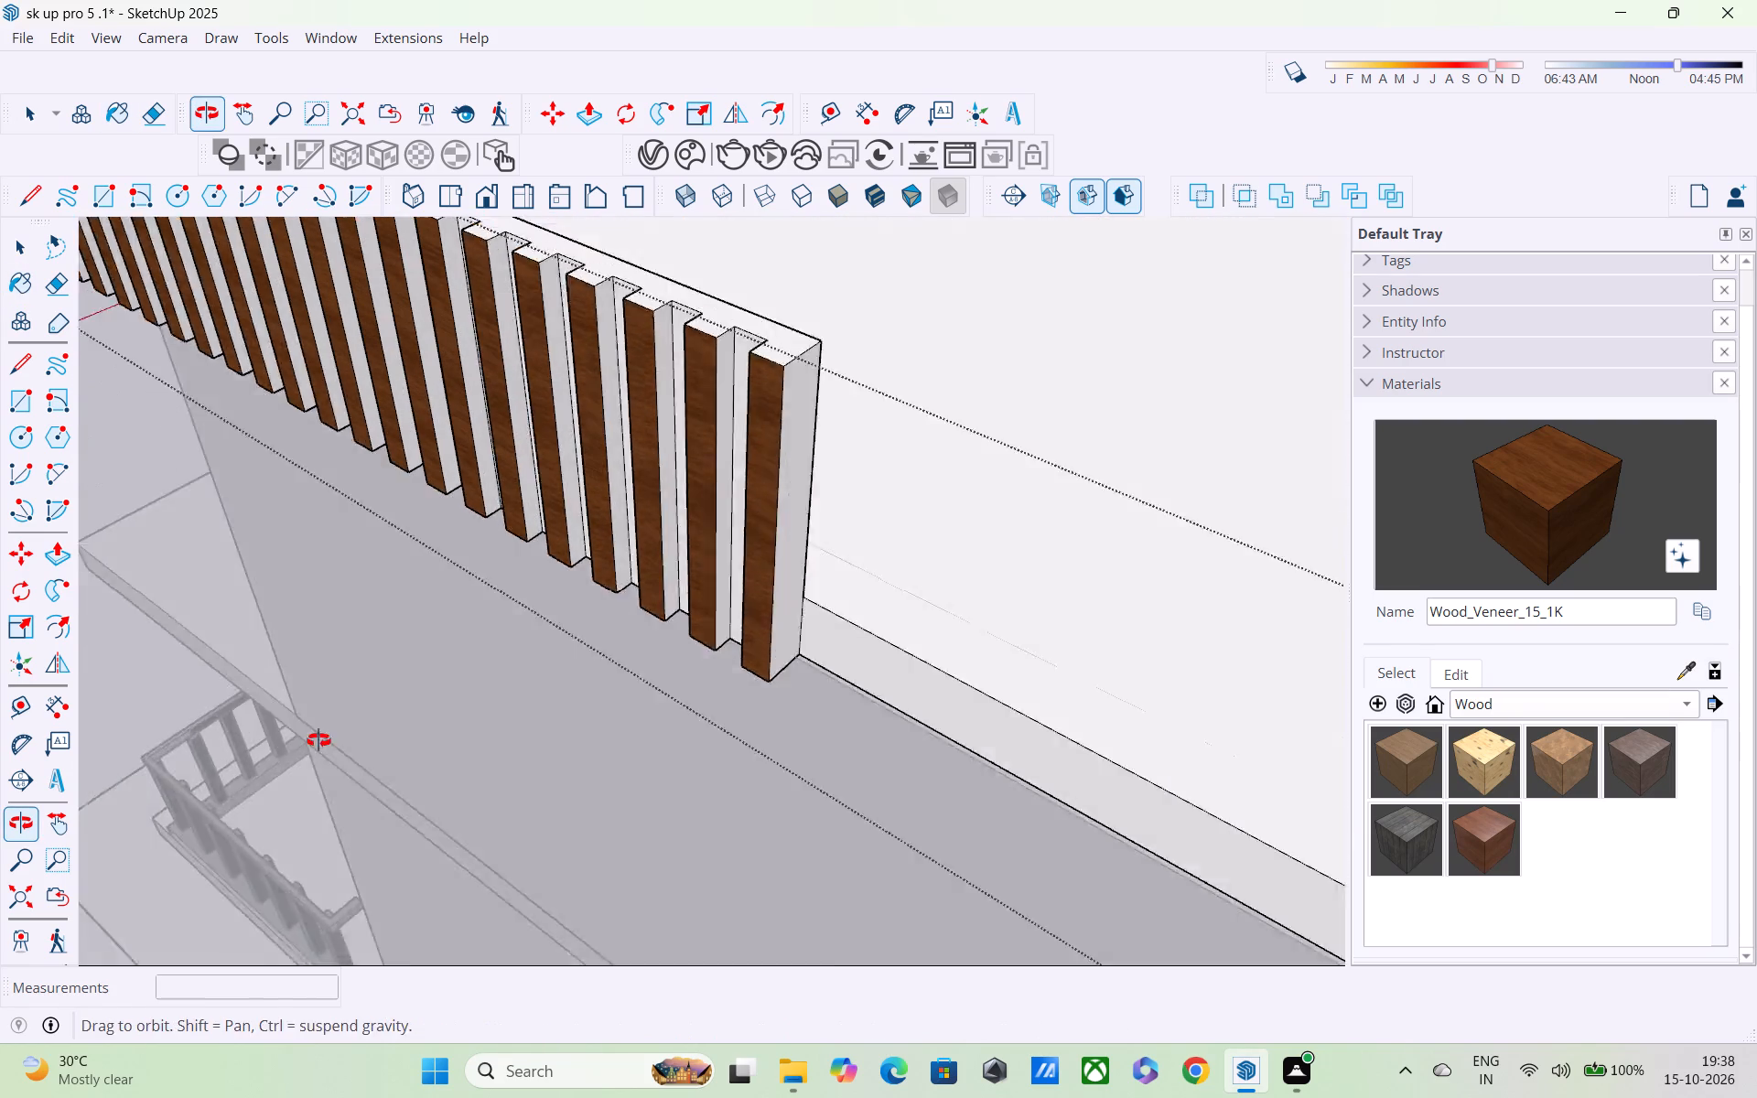
middle_click_drag(318, 740, 256, 734)
left_click(618, 522)
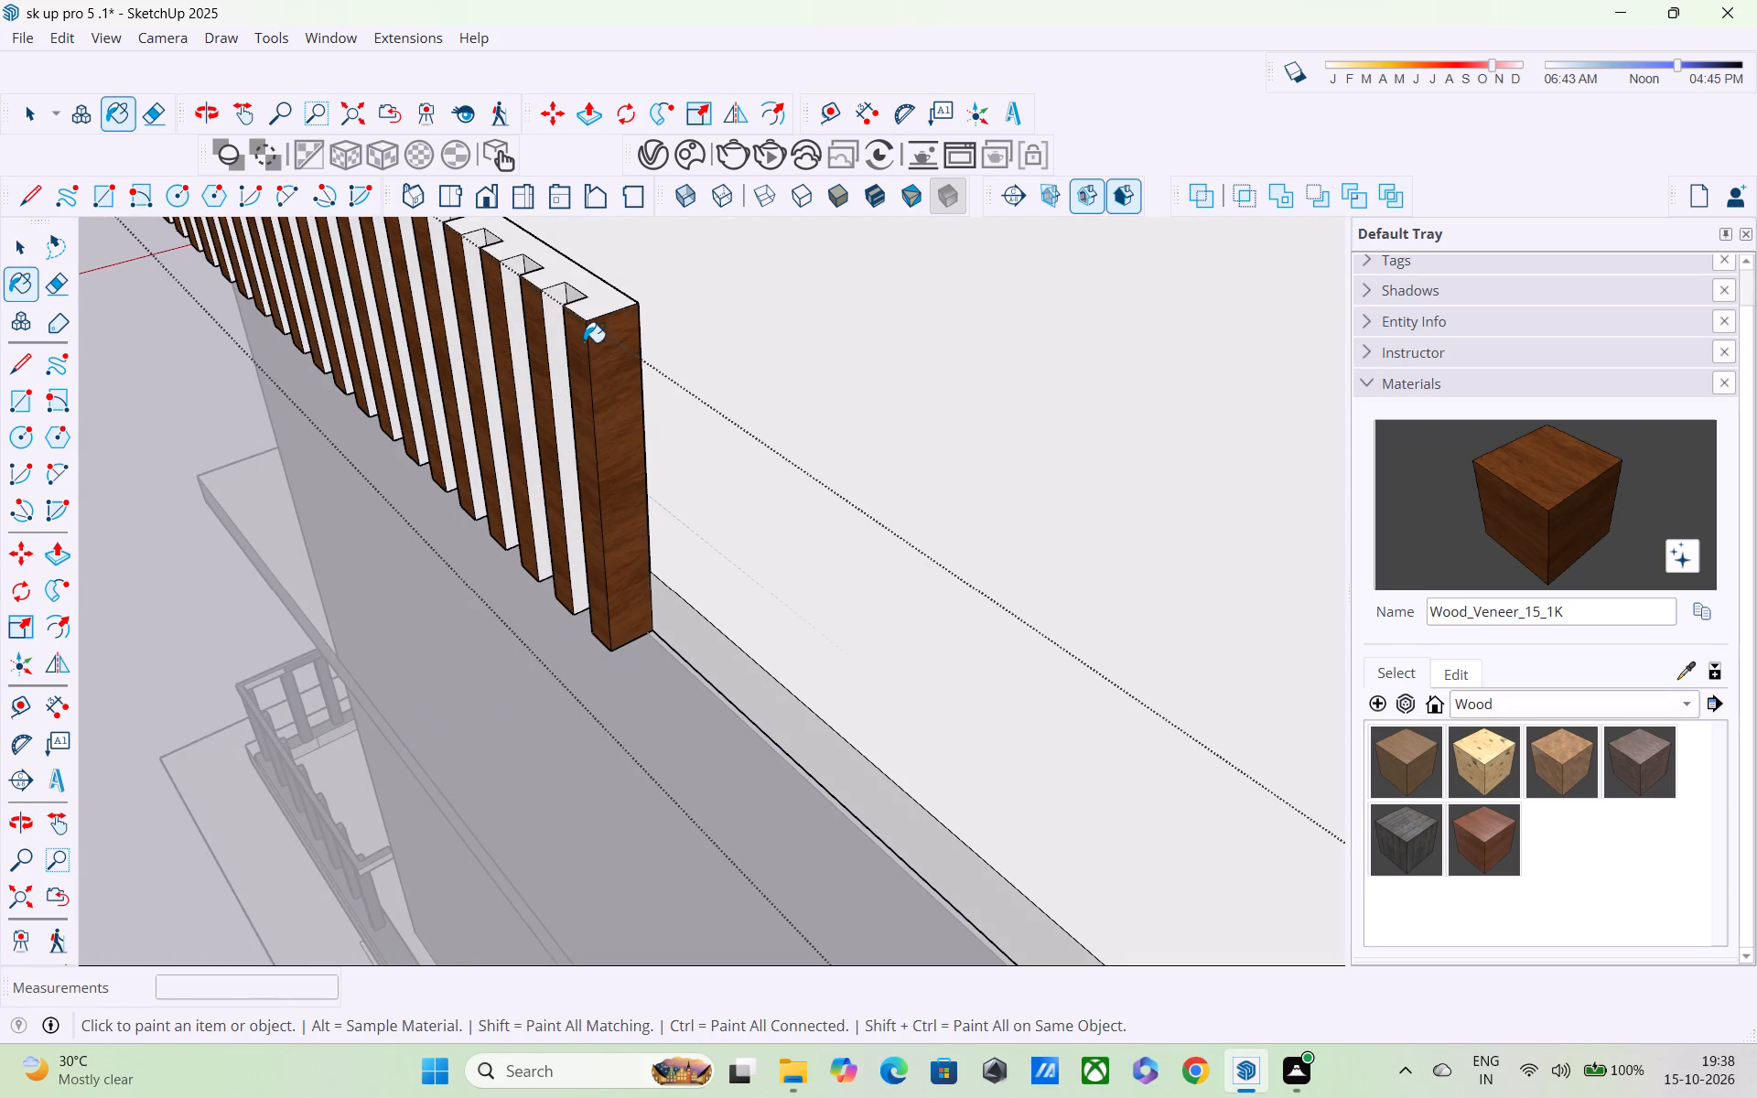
middle_click_drag(609, 395, 690, 464)
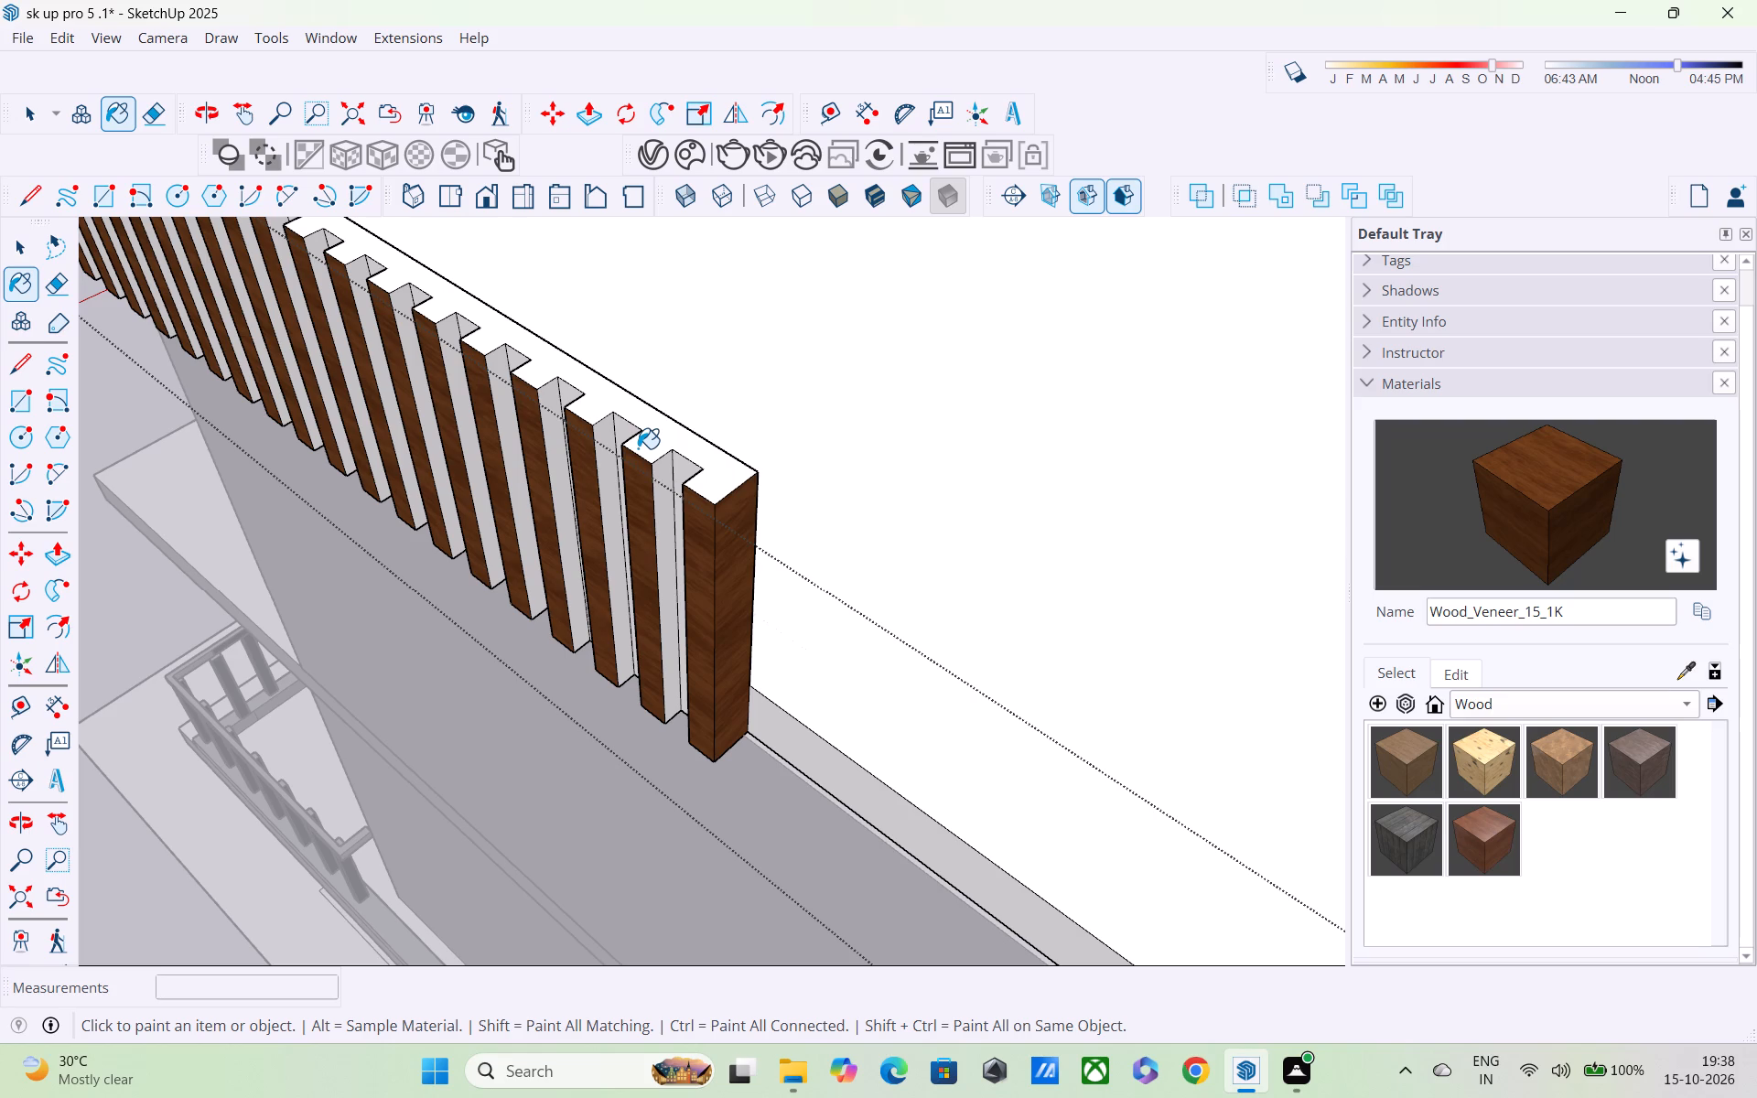
Draw a line about 21' 5" long across the side parapet's top, along the slats' back edges, separating the slat tops from the parapet.
middle_click_drag(413, 572, 495, 697)
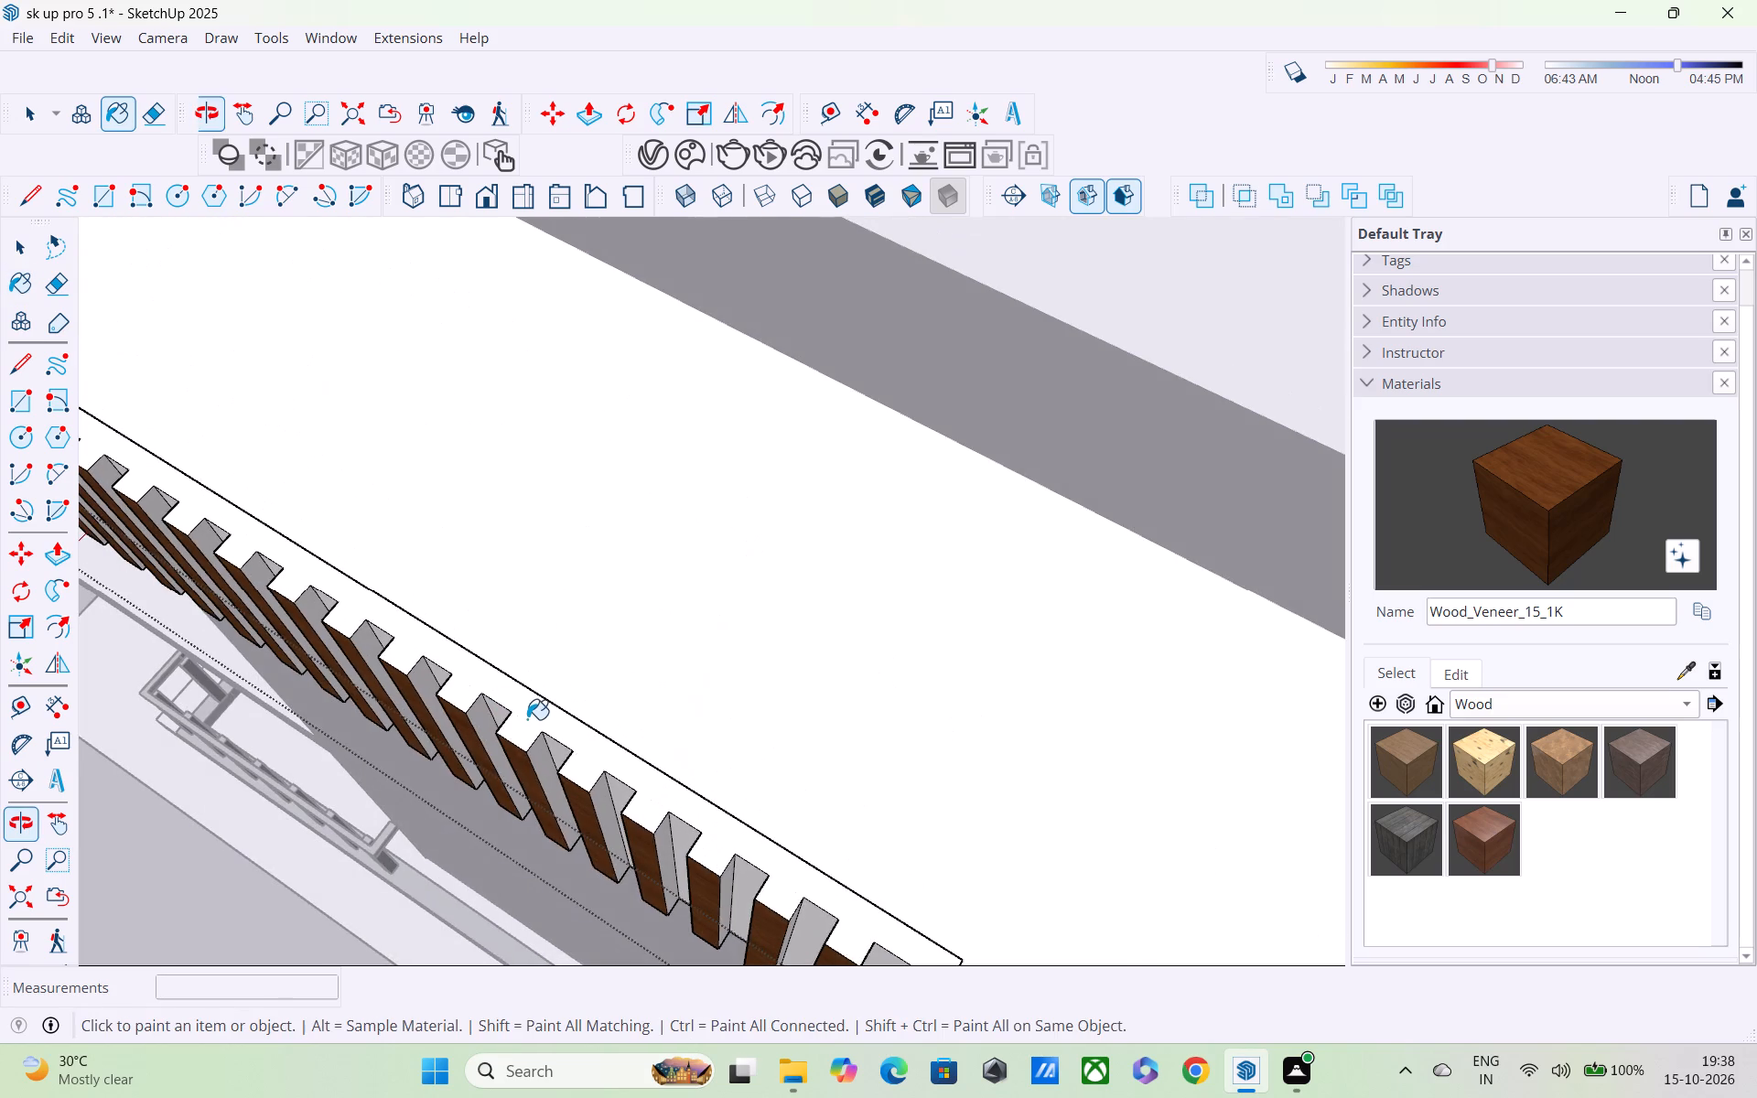
scroll(527, 719, "down", 3)
middle_click_drag(530, 747, 608, 805)
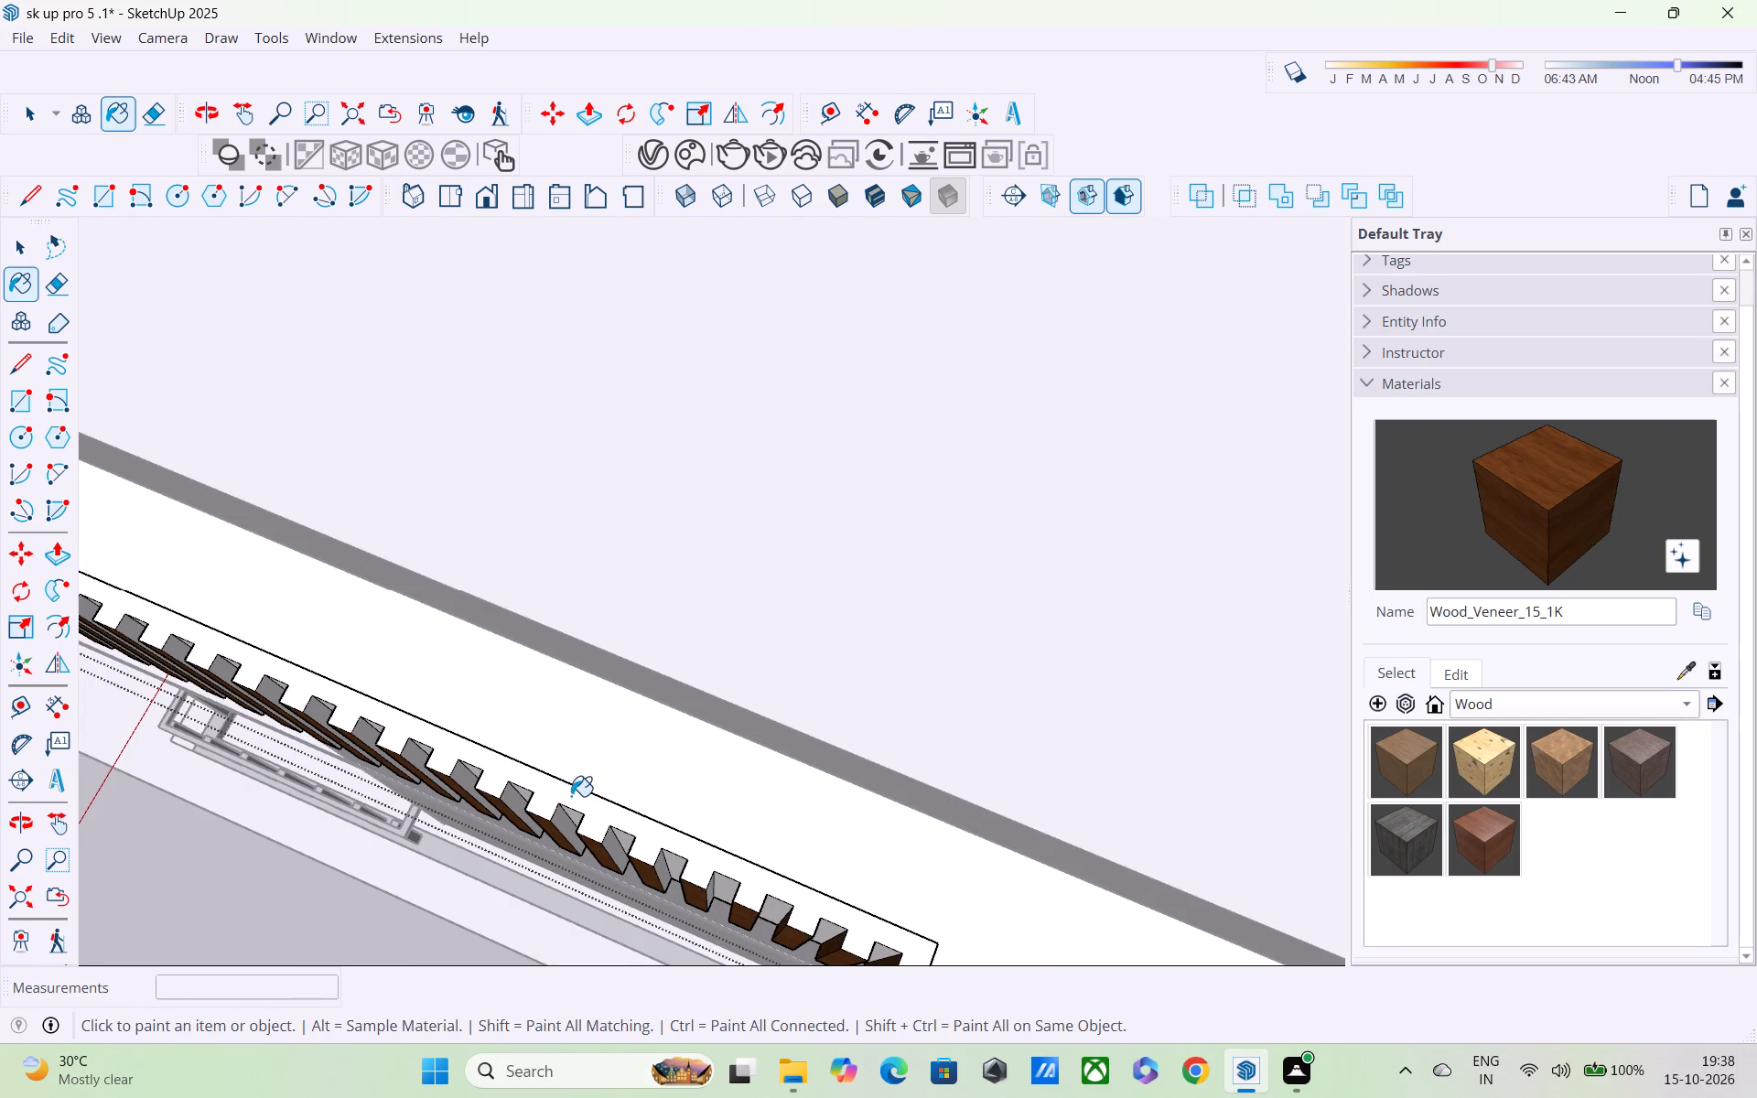
key("l")
scroll(390, 817, "down", 1)
middle_click_drag(328, 834, 754, 863, "shift")
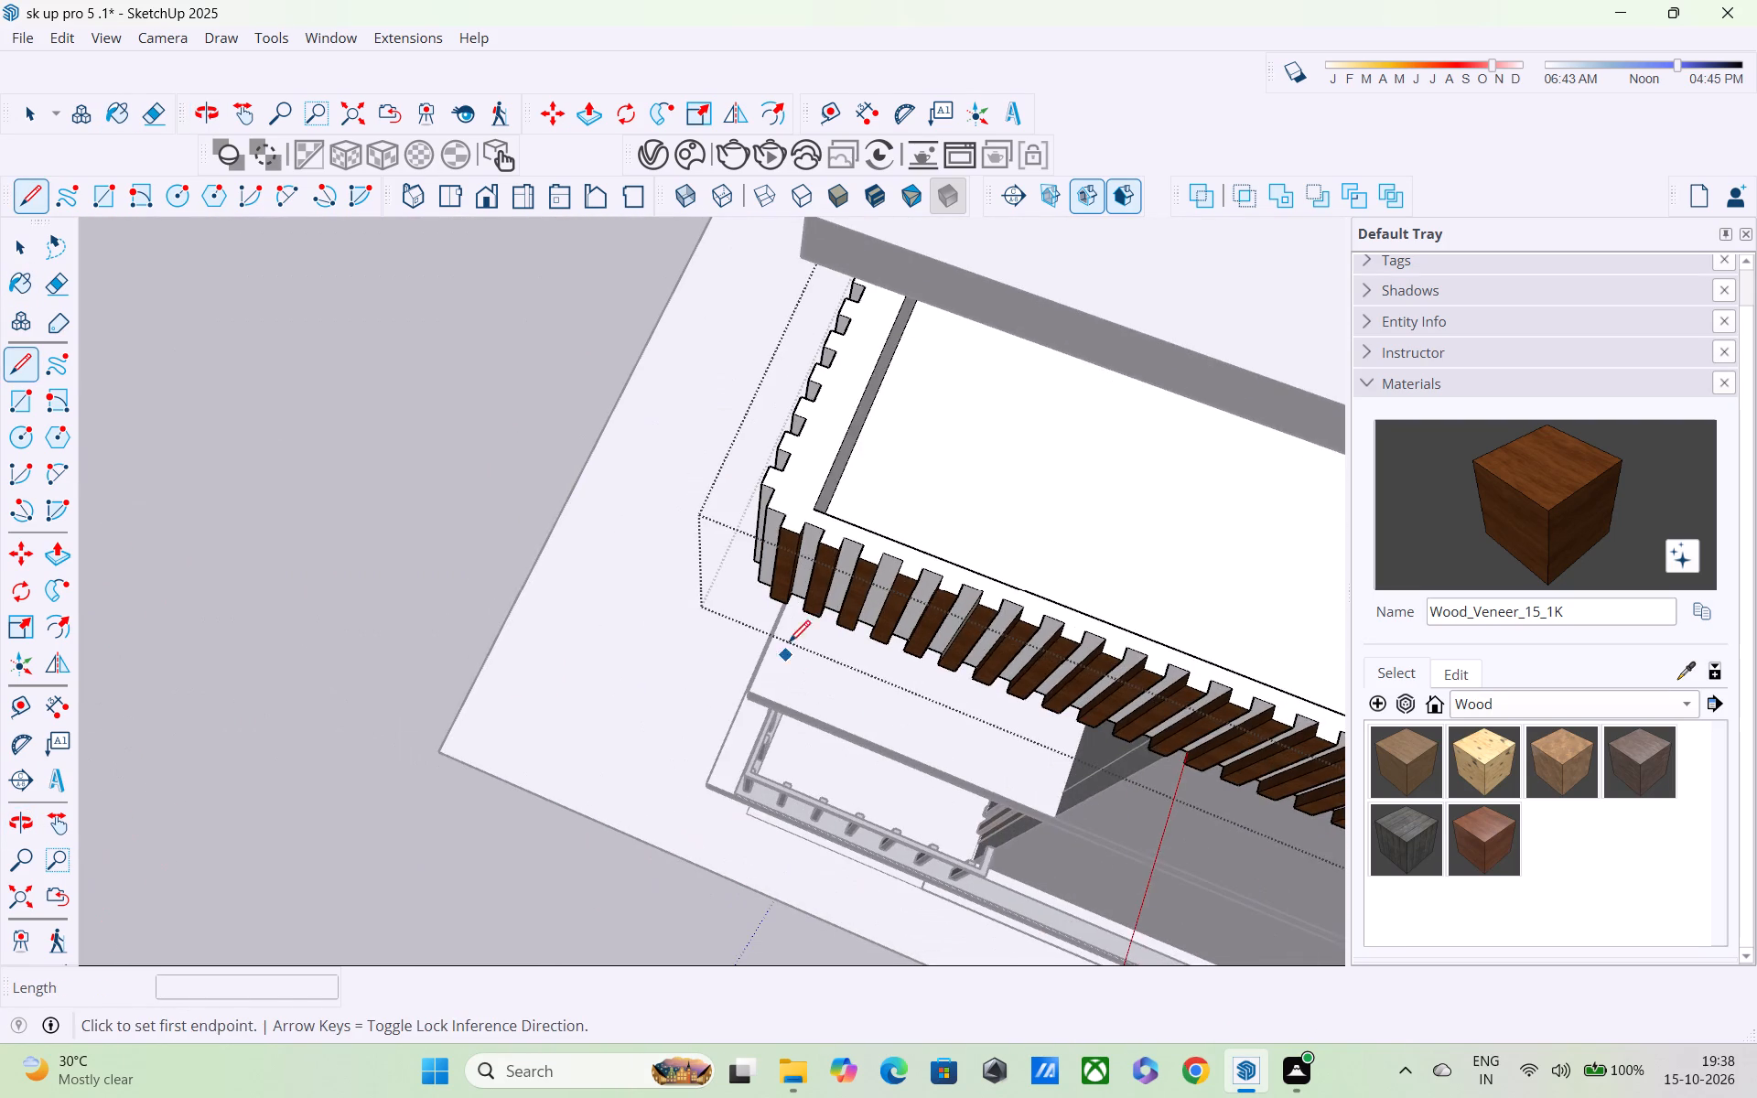
scroll(796, 585, "up", 3)
left_click(784, 494)
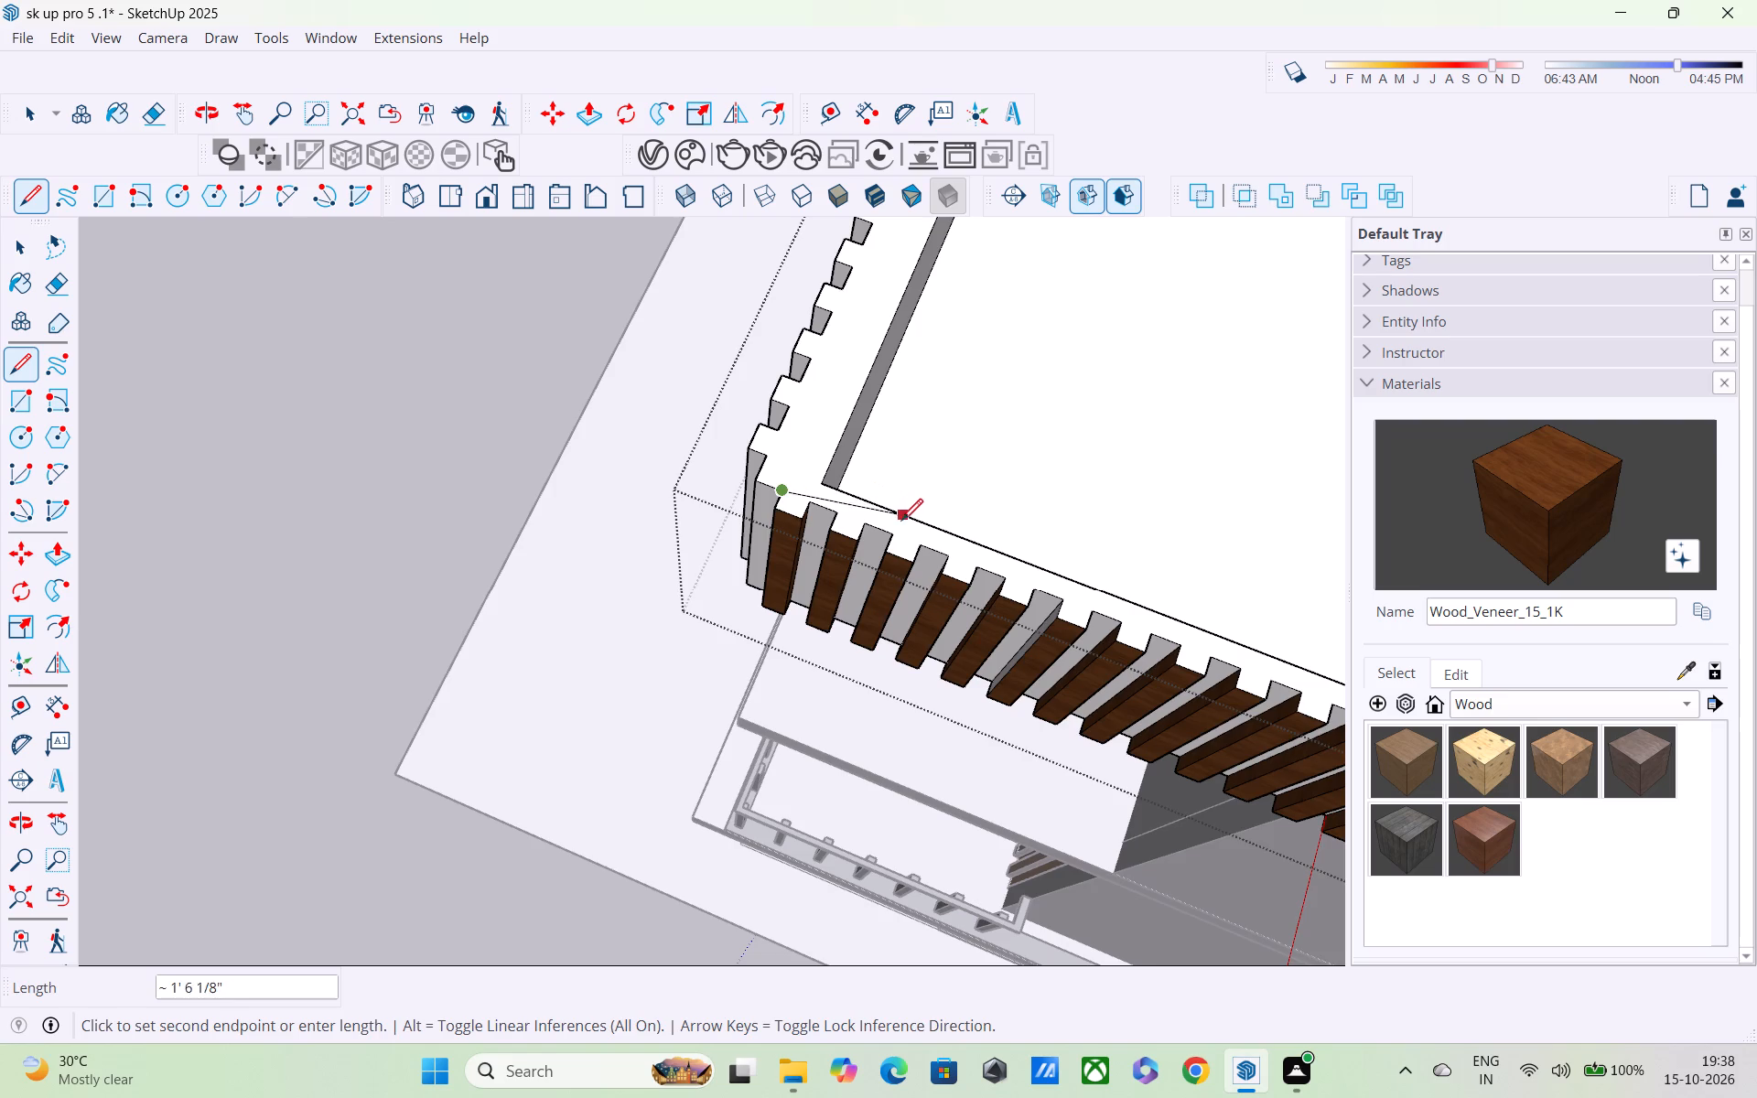
scroll(901, 524, "down", 1)
middle_click_drag(891, 525, 26, 426)
scroll(30, 433, "down", 3)
scroll(358, 597, "down", 1)
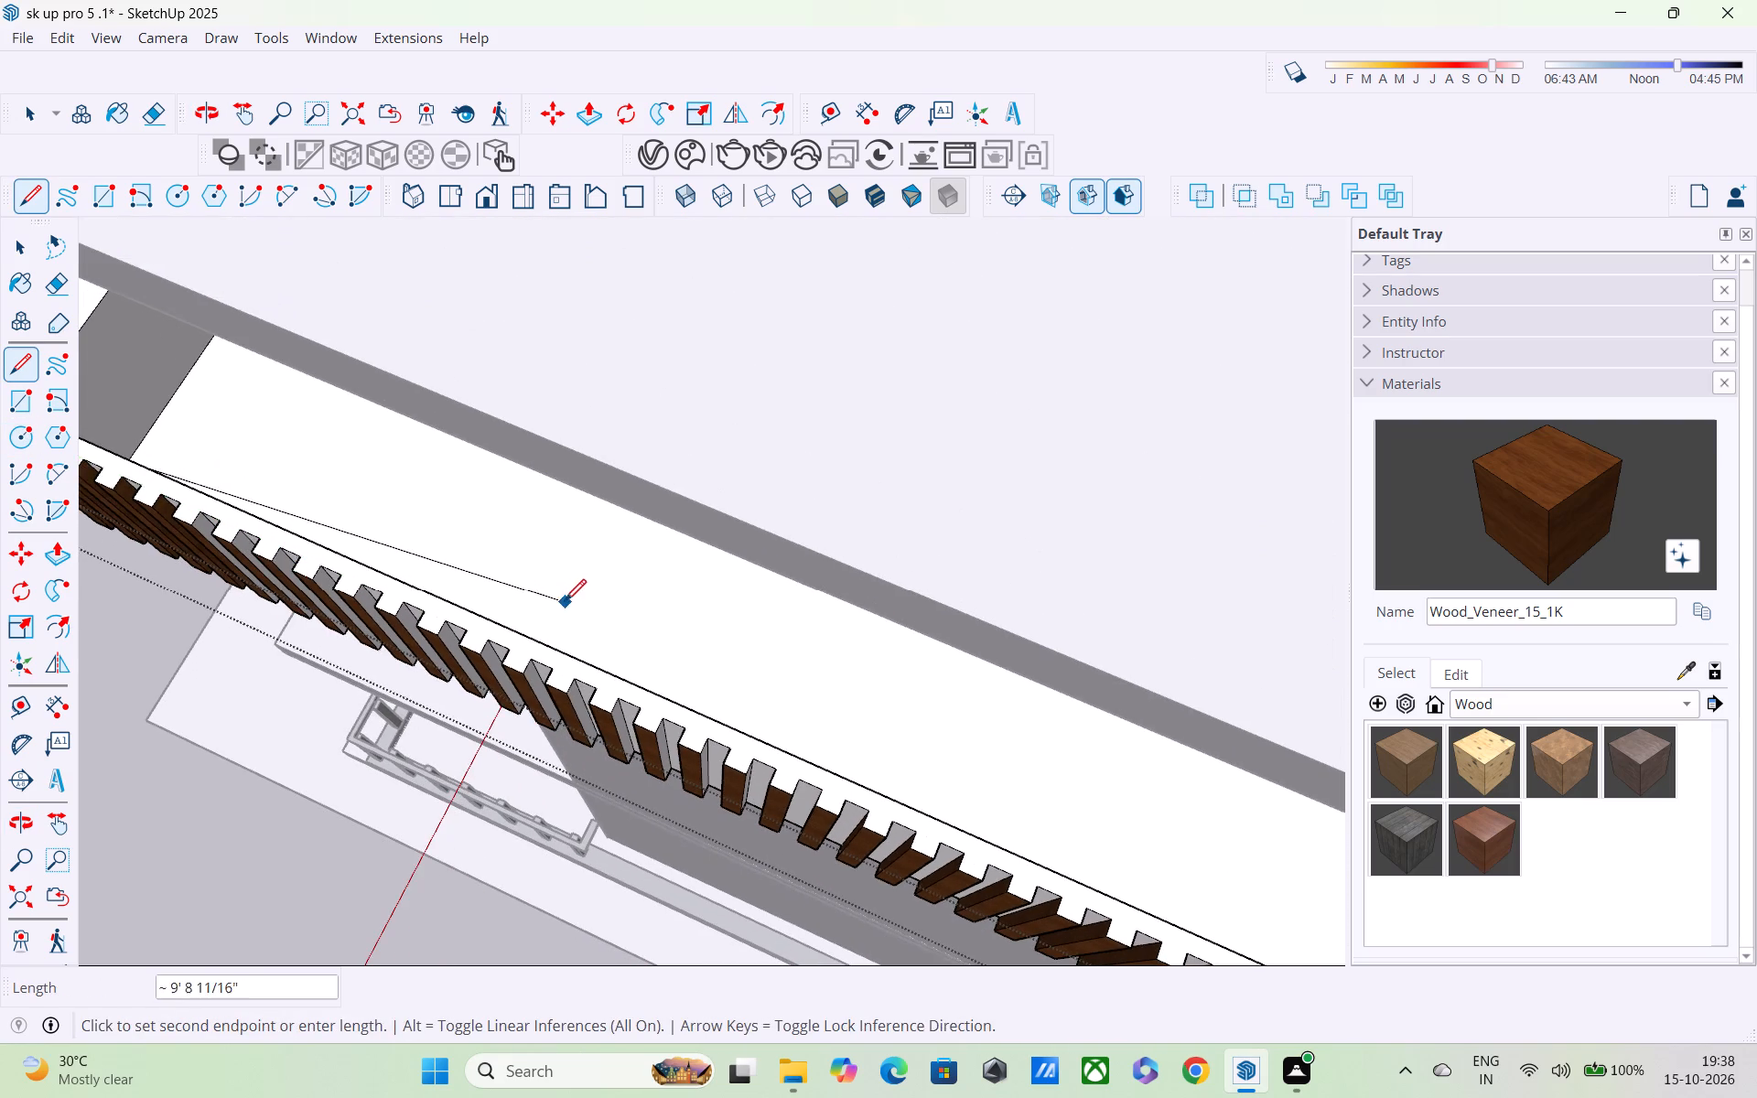
middle_click_drag(560, 604, 210, 407)
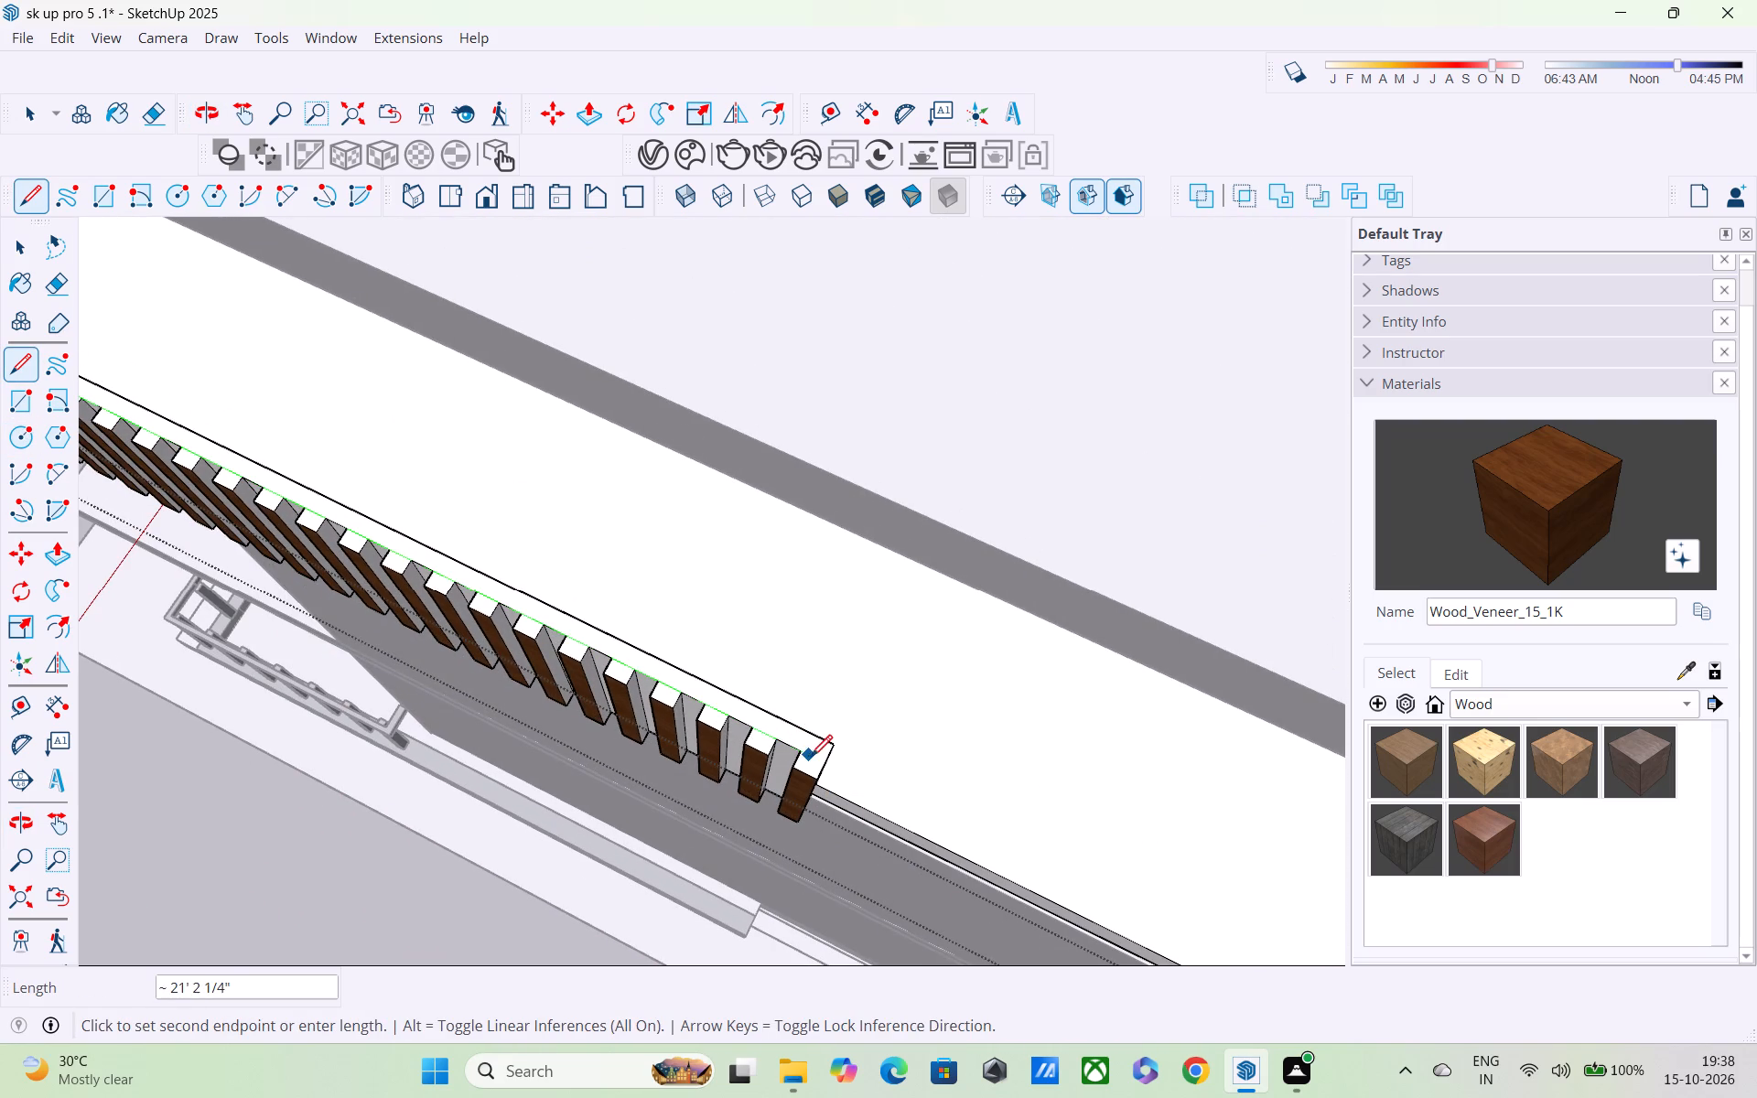
left_click(830, 763)
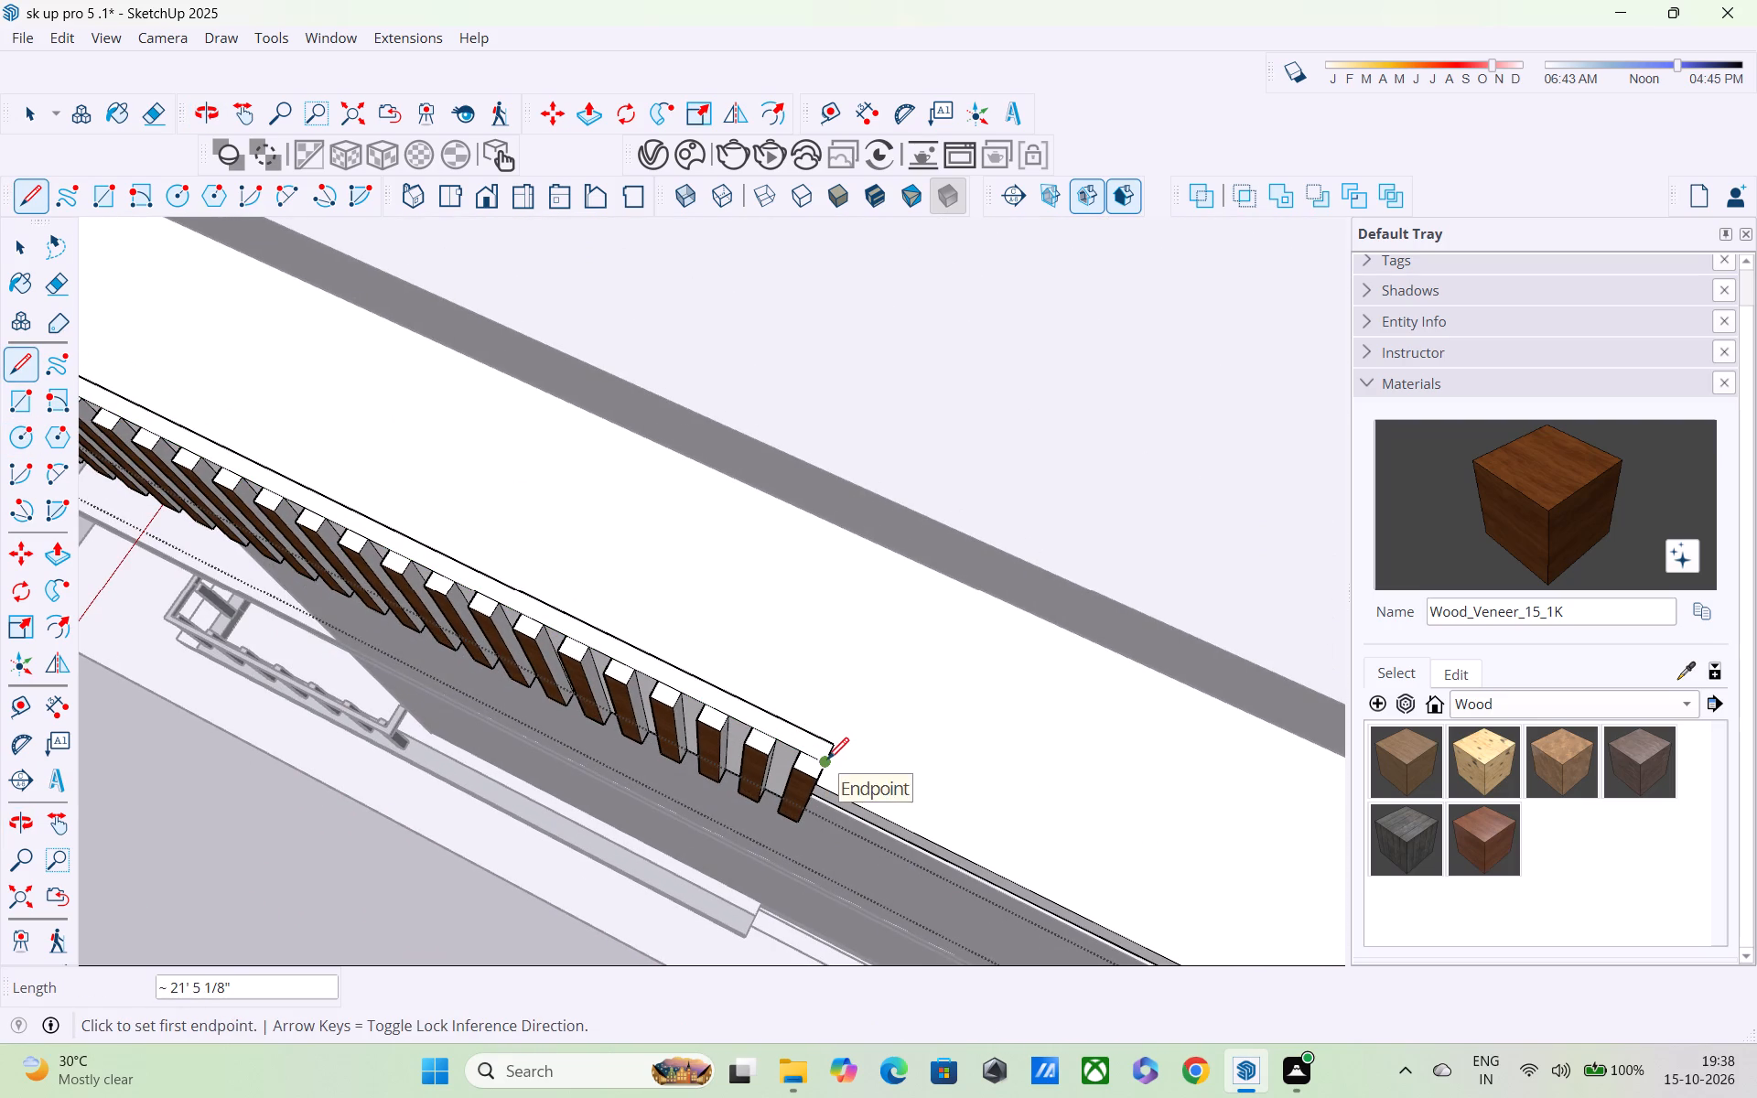
Paint the top faces of the side parapet's last four slats at its free end with Wood_Veneer_15_1K.
left_click(1485, 474)
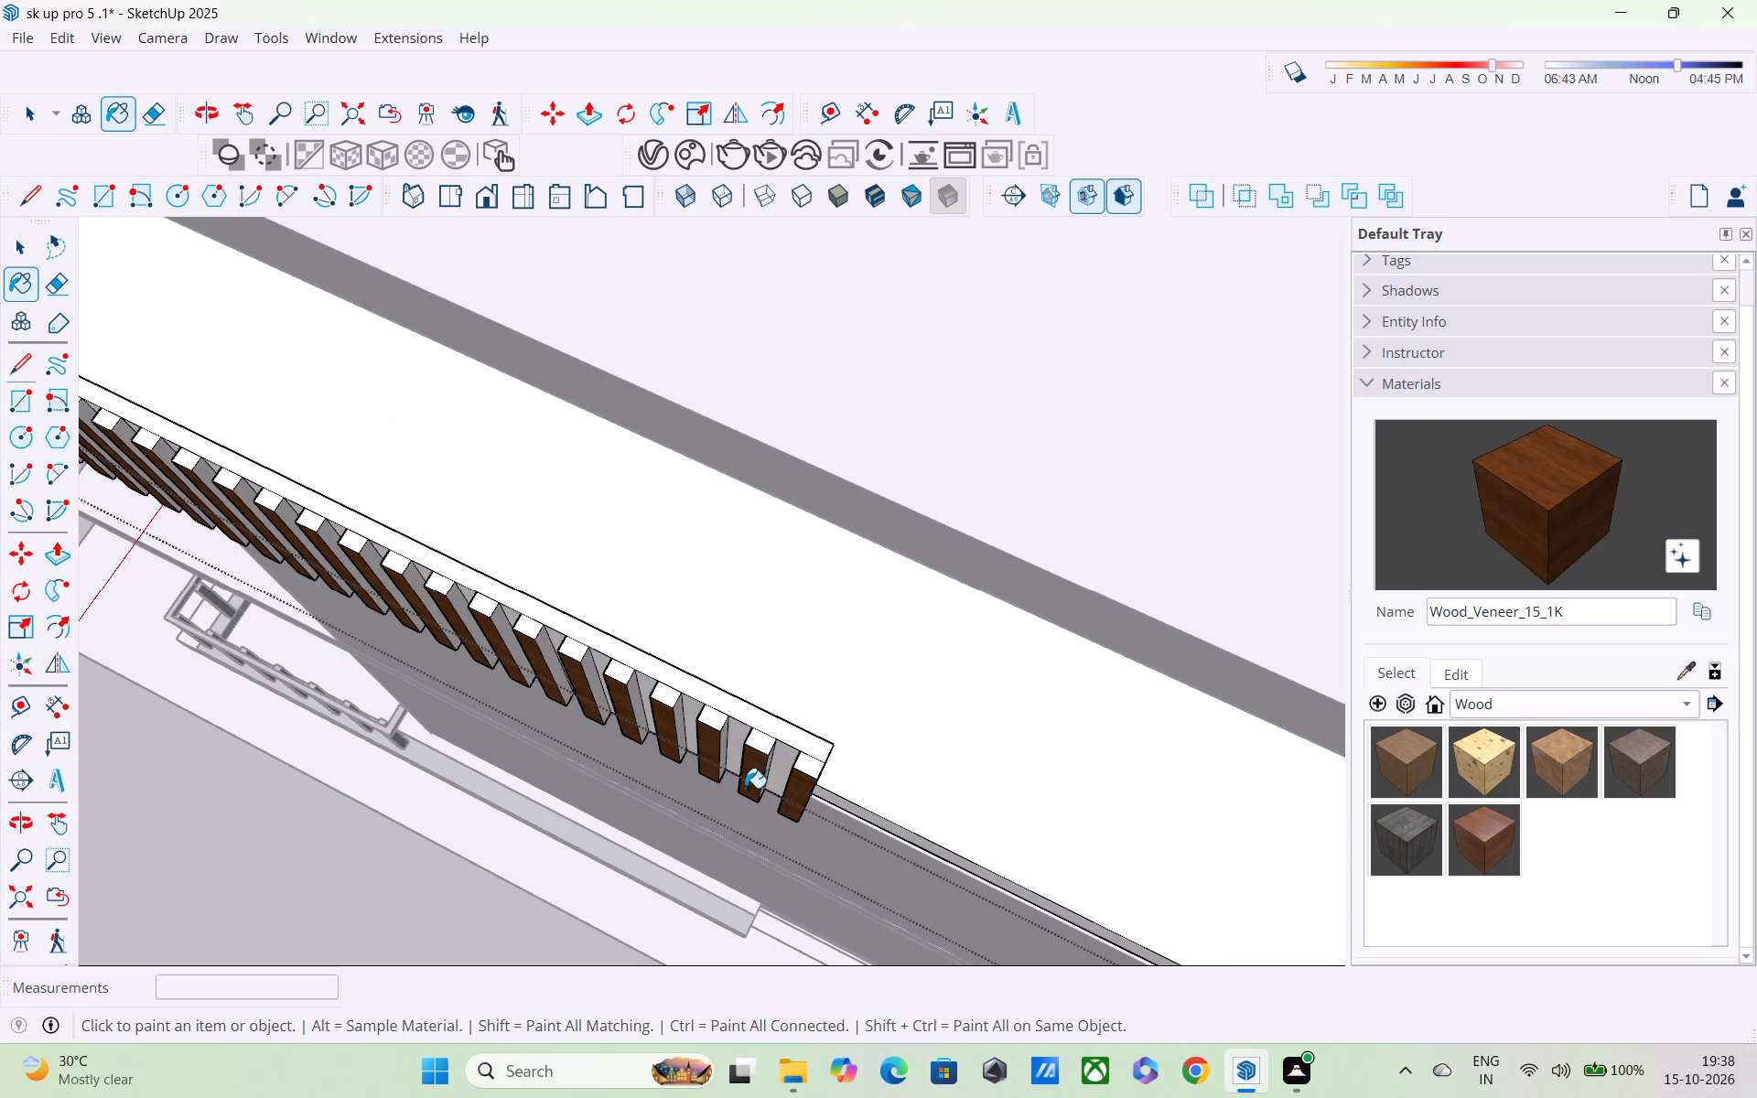
left_click(809, 775)
left_click(759, 748)
left_click(816, 765)
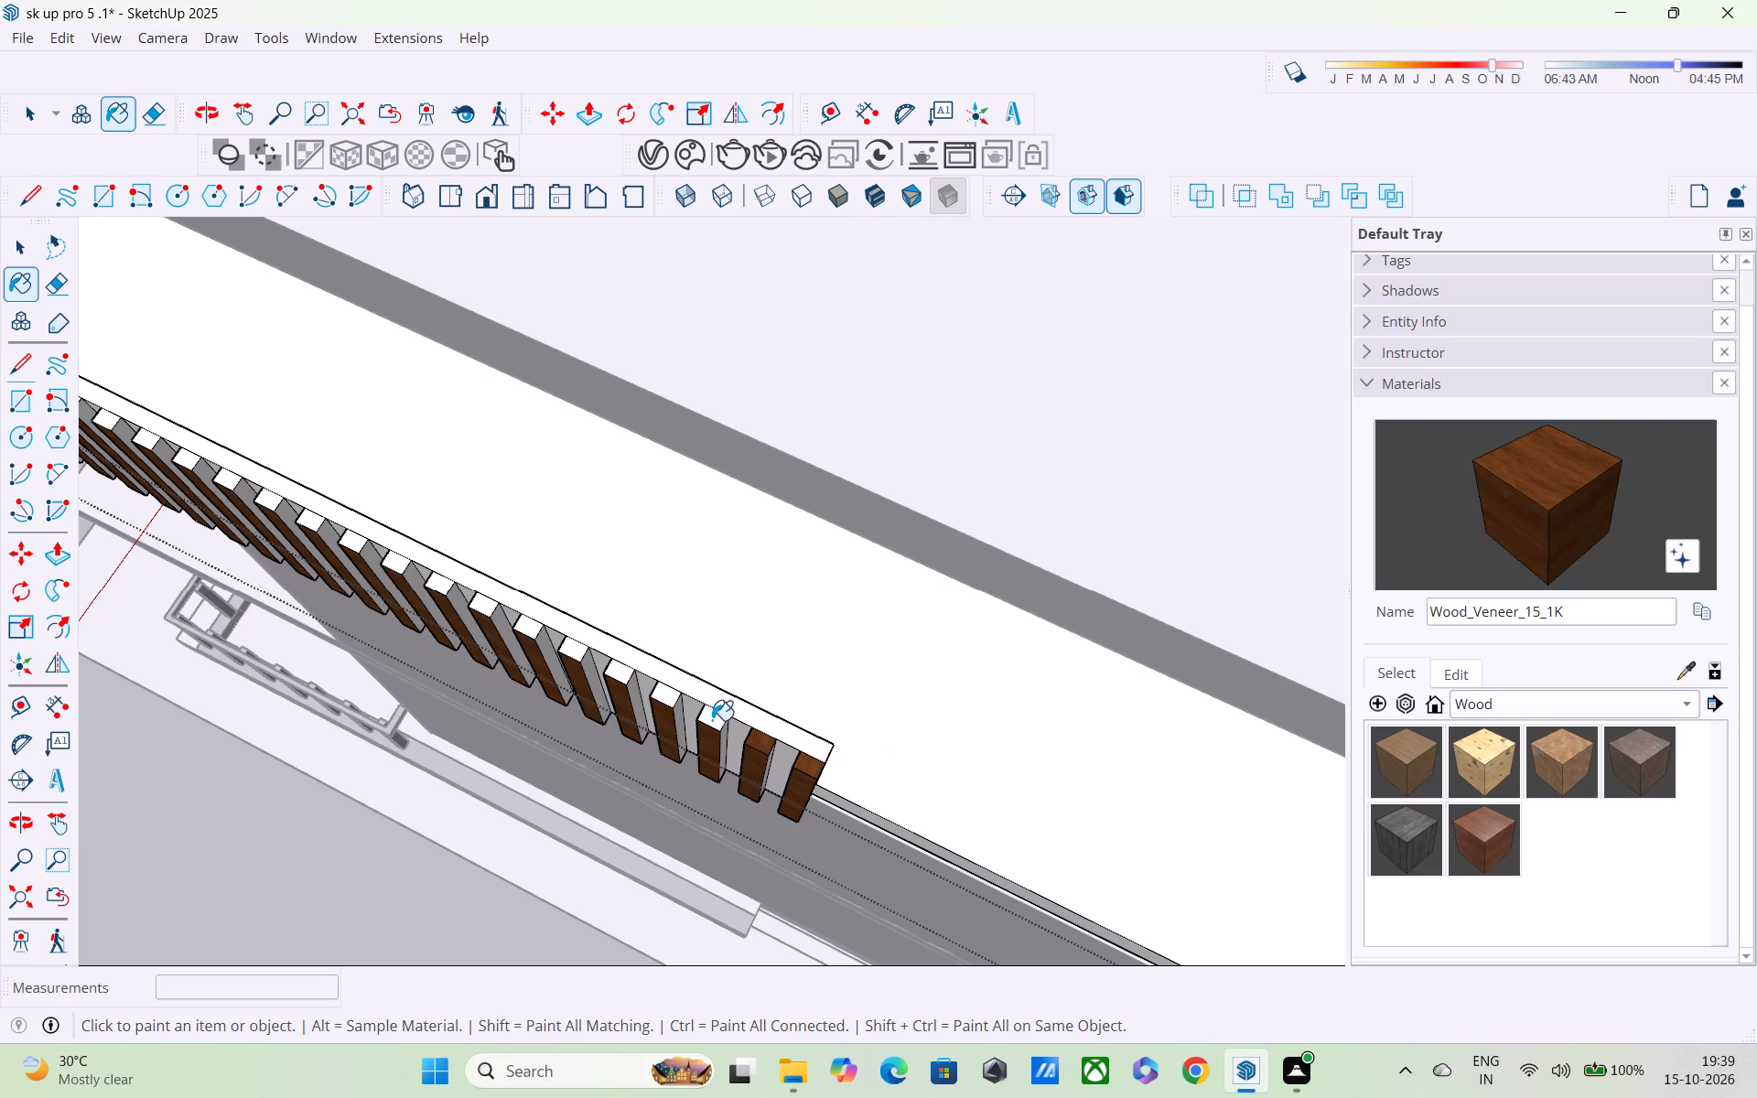
left_click(712, 720)
left_click(657, 696)
left_click(631, 682)
Paint the unpainted flanks of the six side-parapet slats preceding the end slat with Wood_Veneer_15_1K.
left_click(675, 724)
left_click(678, 721)
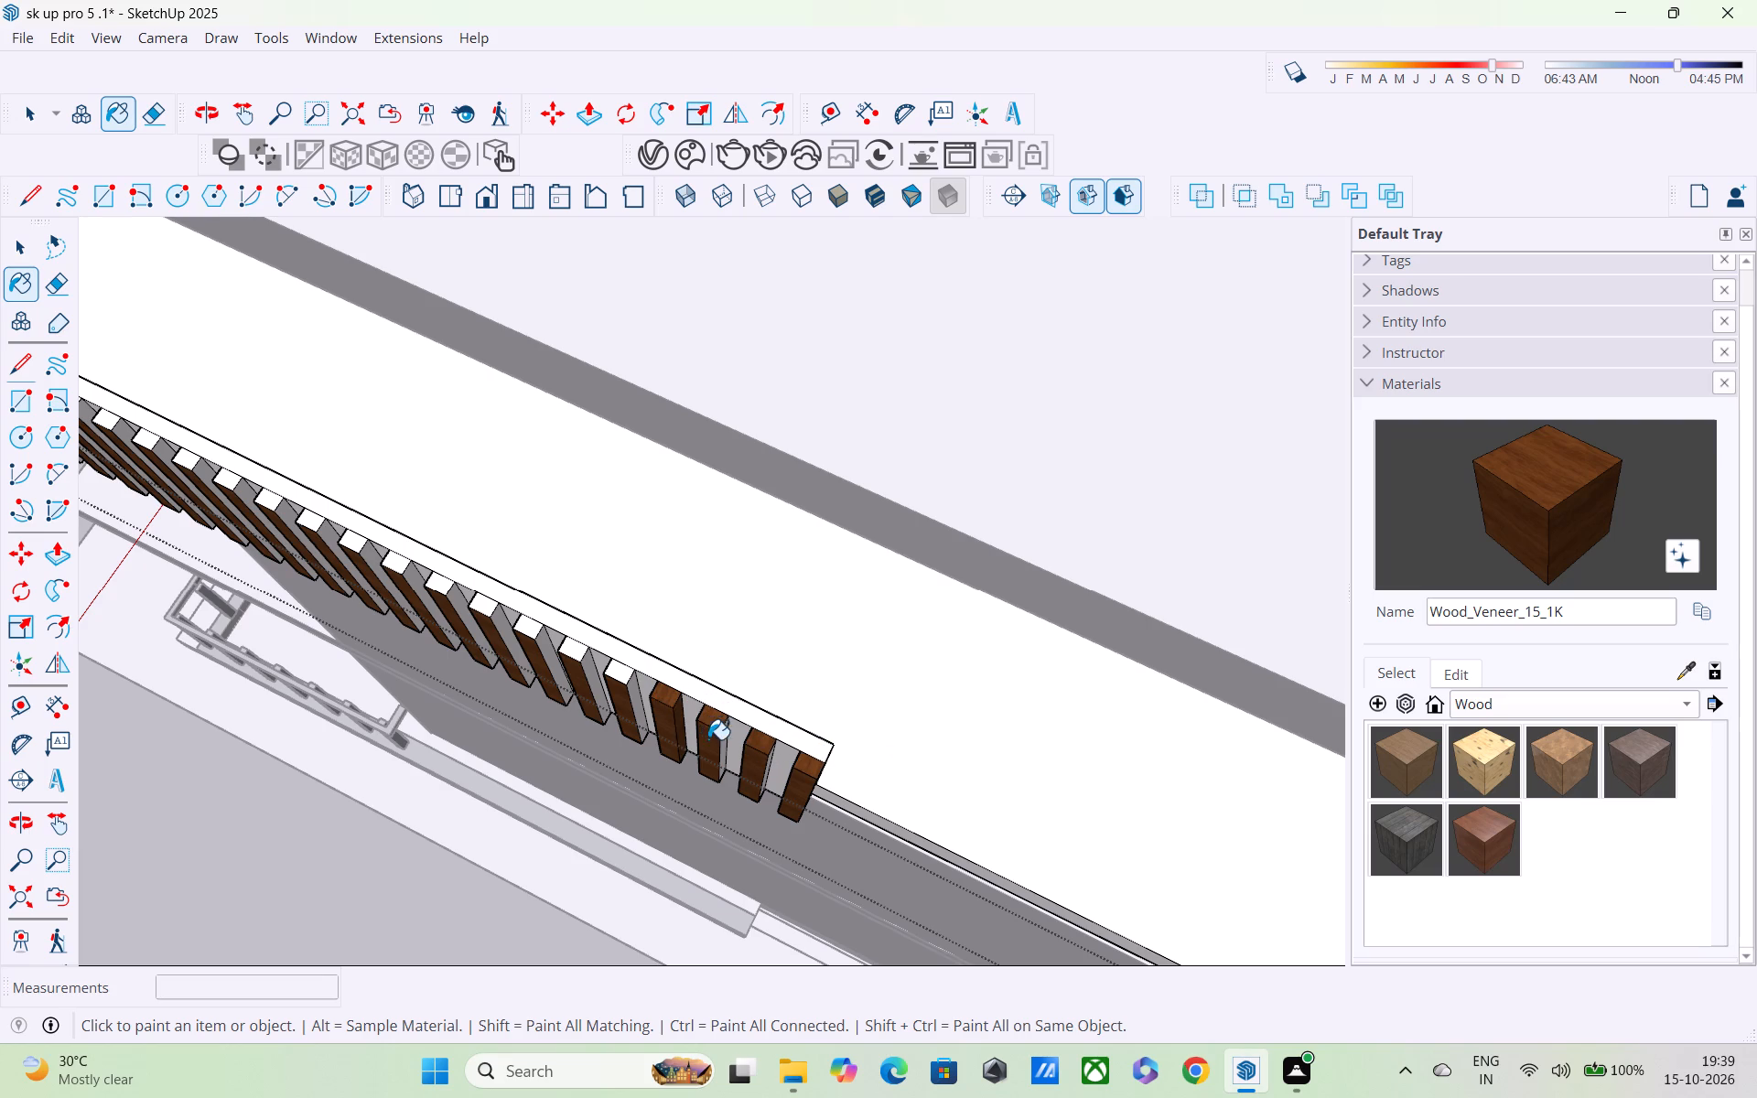
left_click(723, 744)
left_click(769, 775)
scroll(760, 764, "up", 4)
middle_click_drag(740, 789, 567, 572)
middle_click_drag(585, 590, 699, 684)
scroll(758, 595, "up", 3)
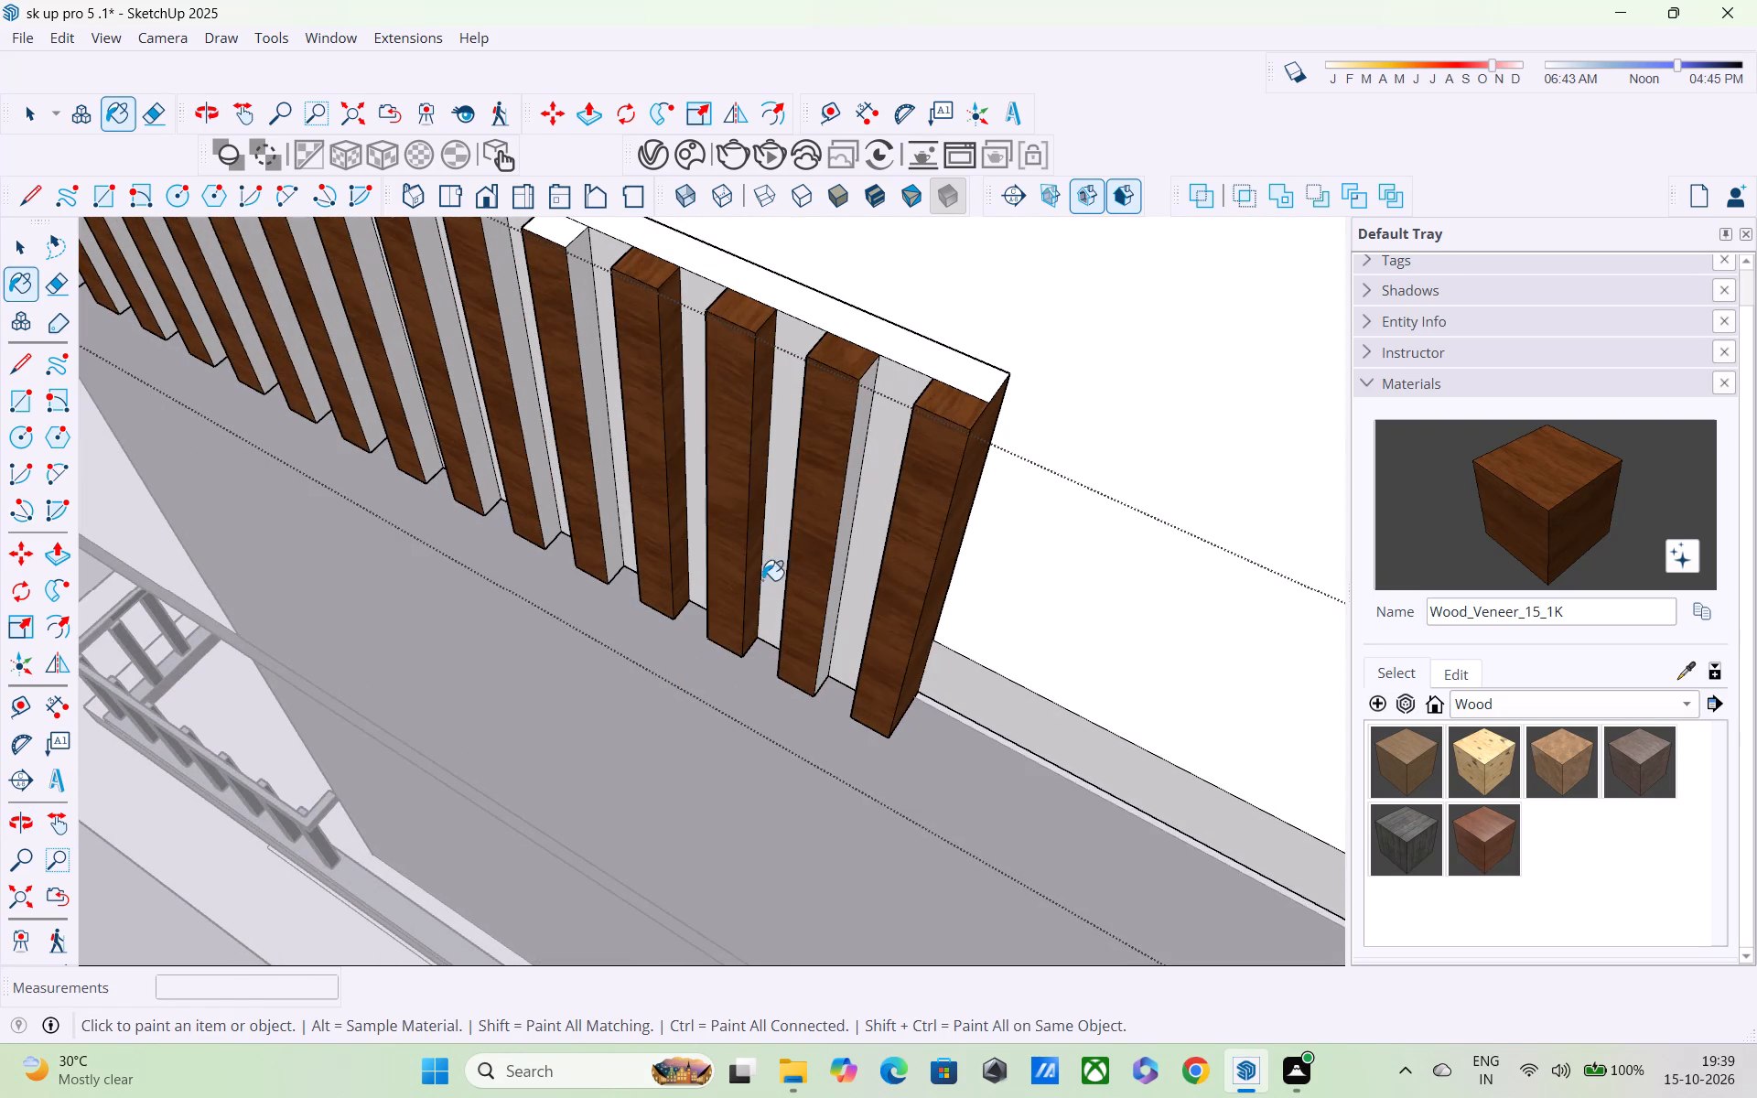
left_click(839, 568)
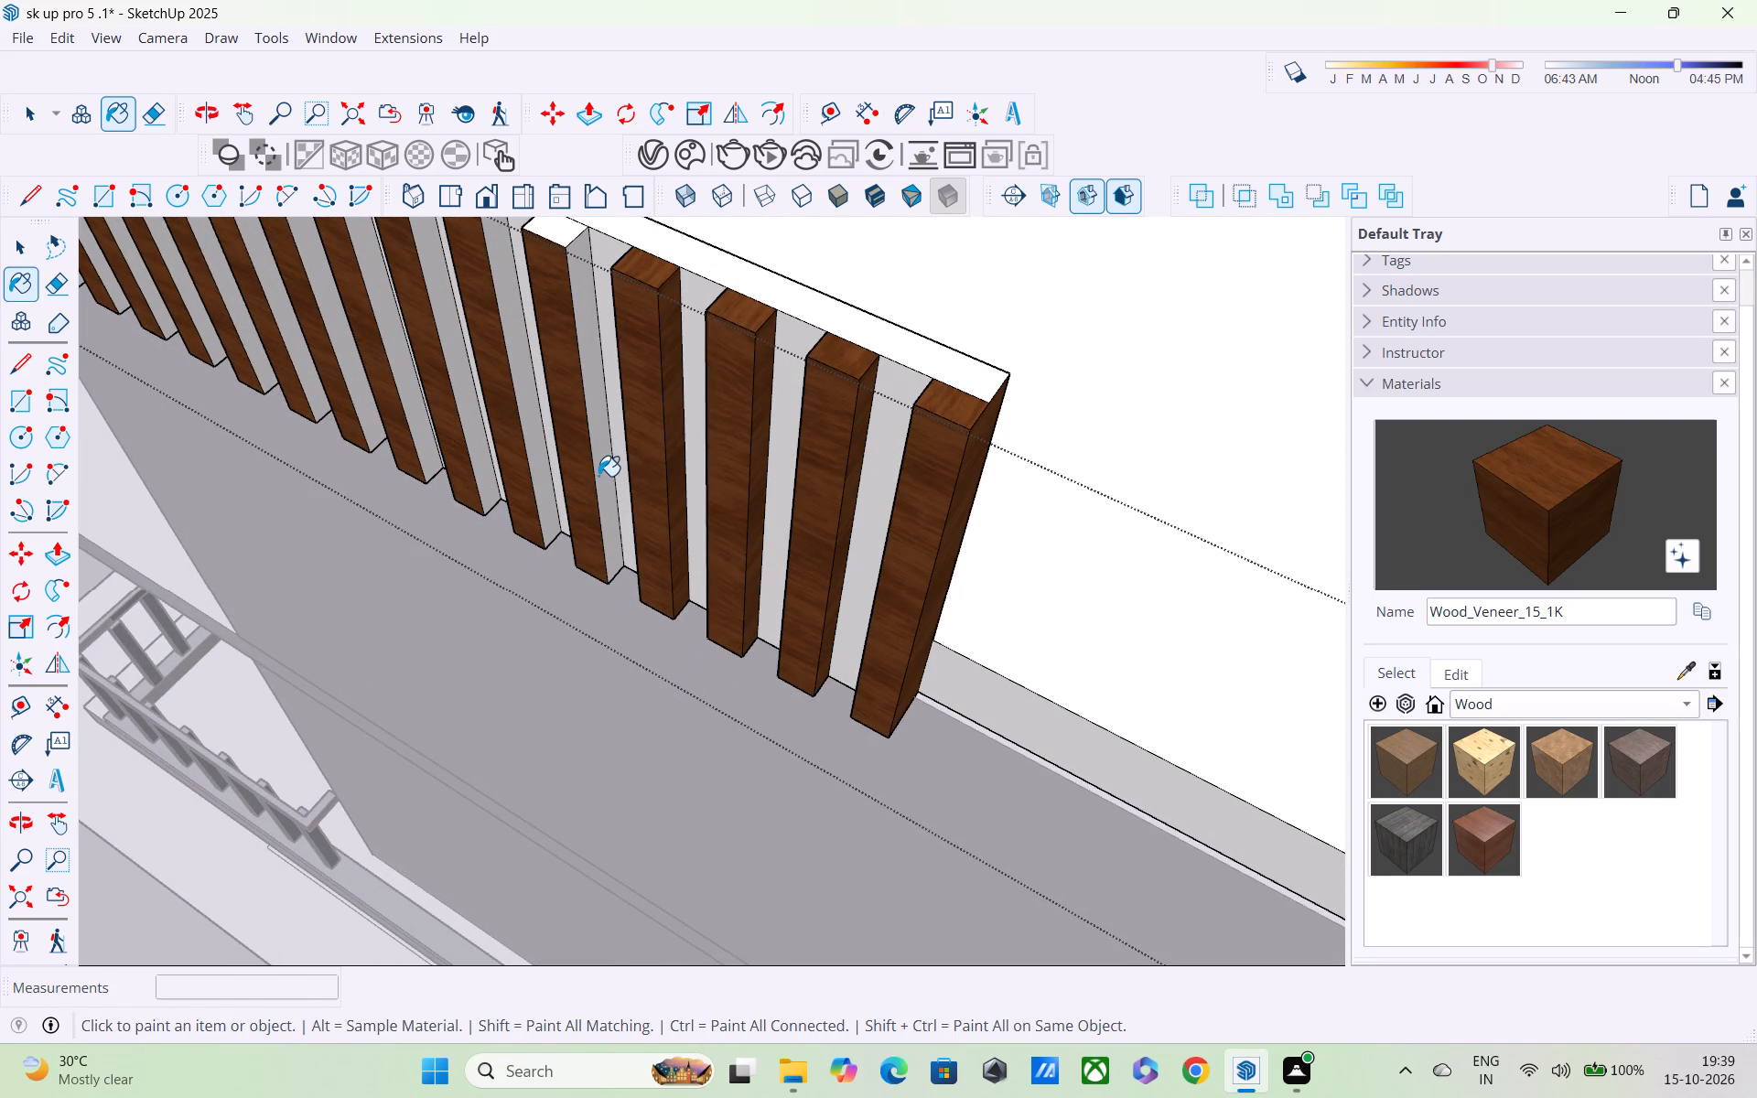
left_click(598, 476)
left_click(527, 407)
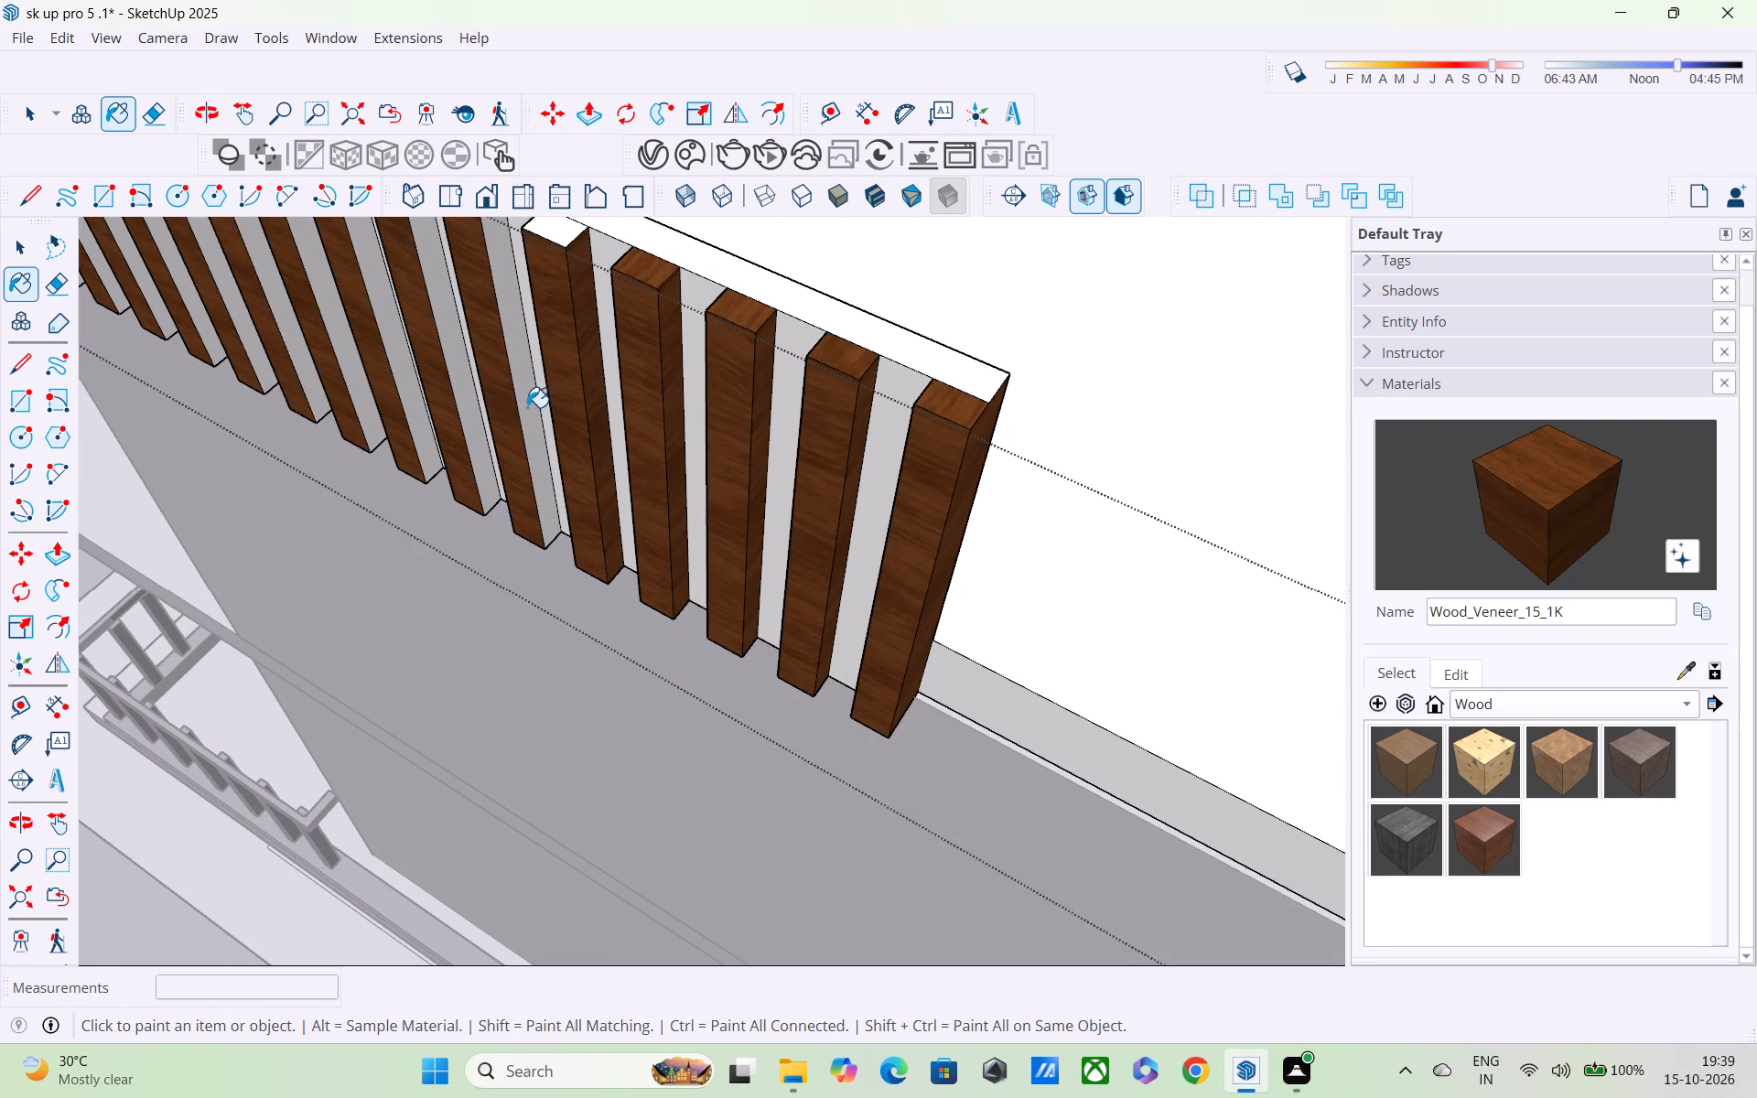
left_click(462, 417)
Paint the top faces of the next three side-parapet slats with Wood_Veneer_15_1K.
middle_click_drag(437, 414, 529, 542)
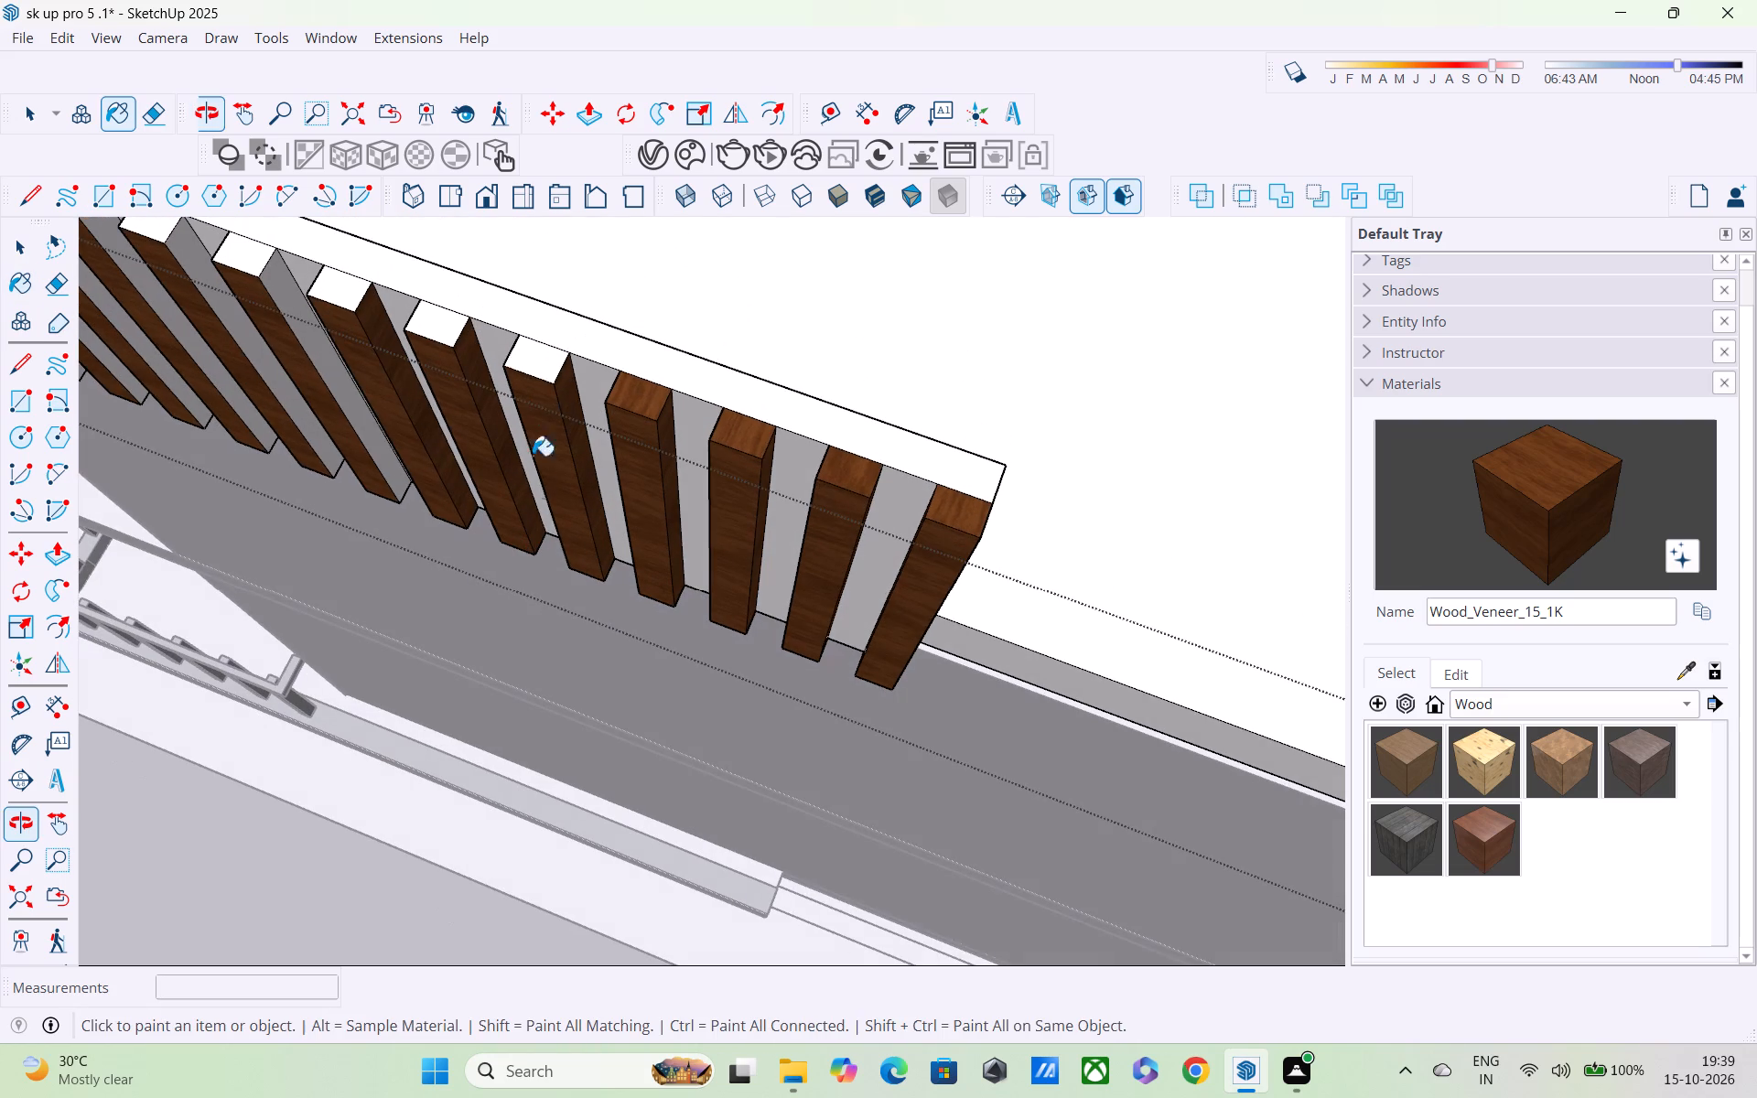
left_click(537, 370)
left_click(443, 329)
left_click(338, 304)
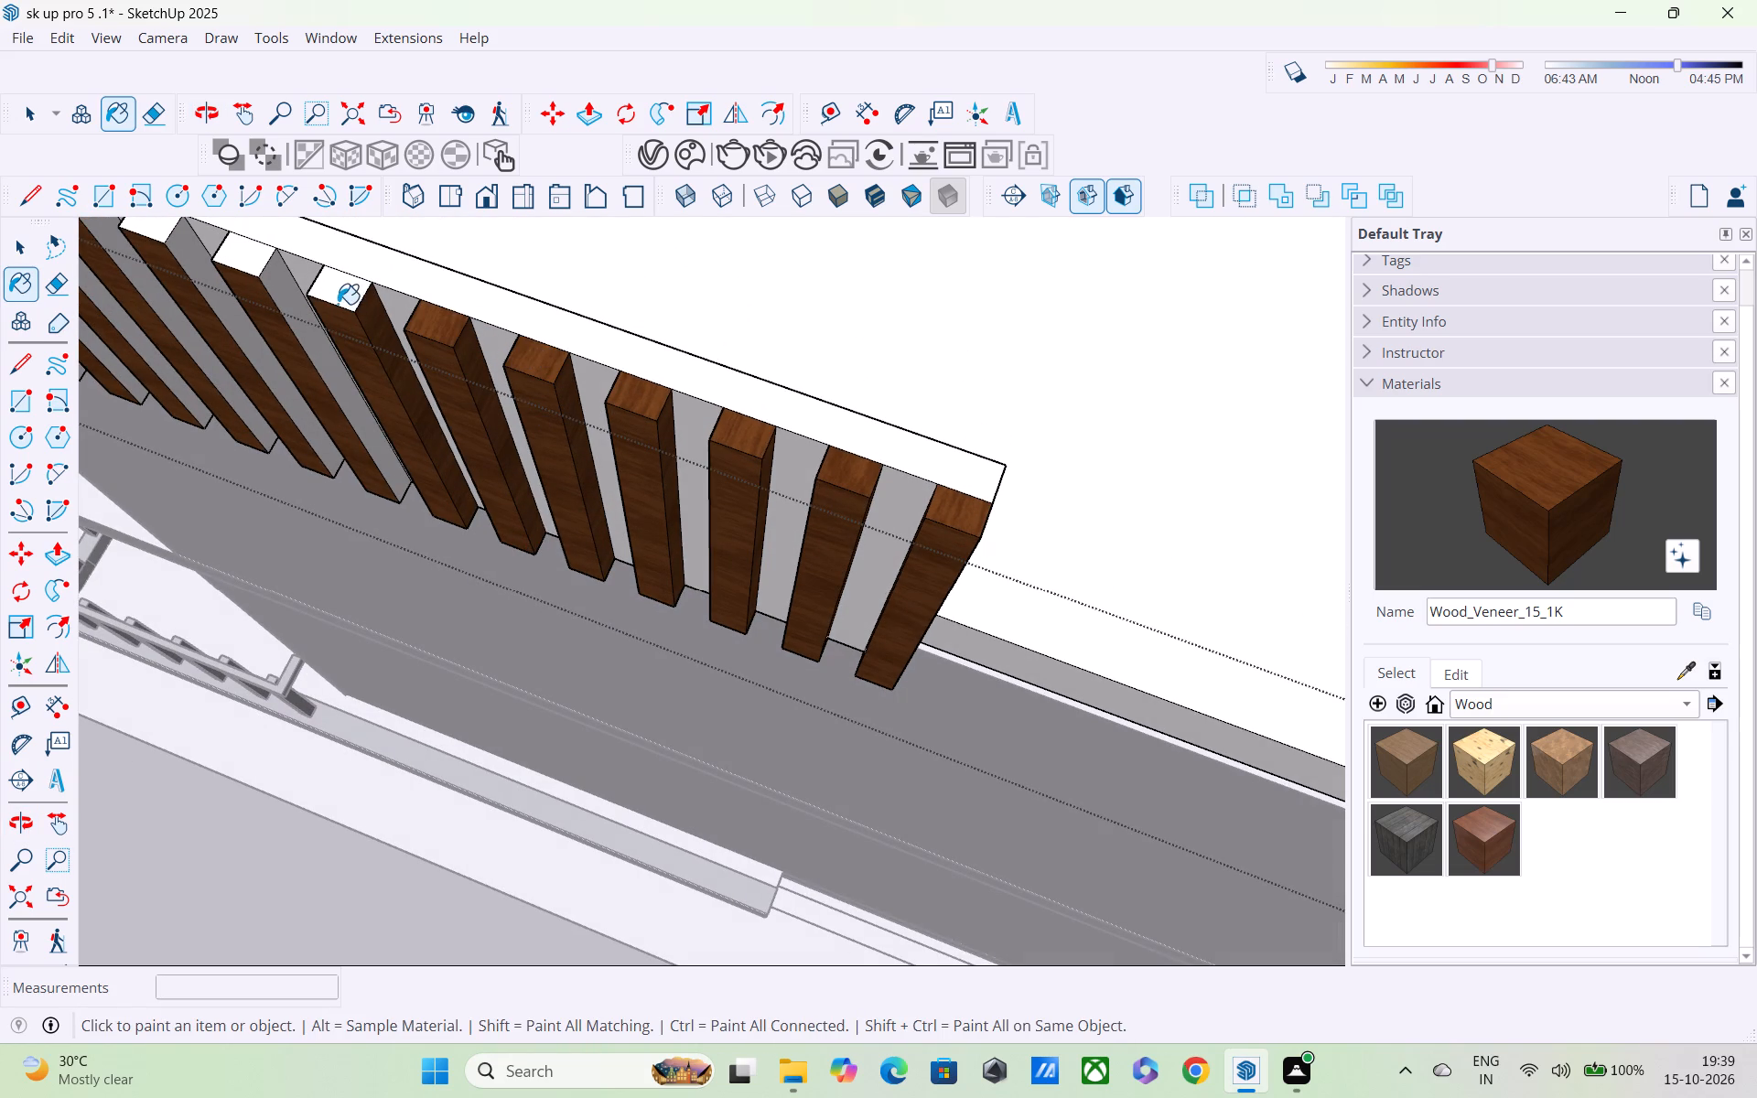
left_click(341, 295)
Paint the top face and remaining flank of the next four side-parapet slats with Wood_Veneer_15_1K.
middle_click_drag(342, 292, 473, 427, "shift")
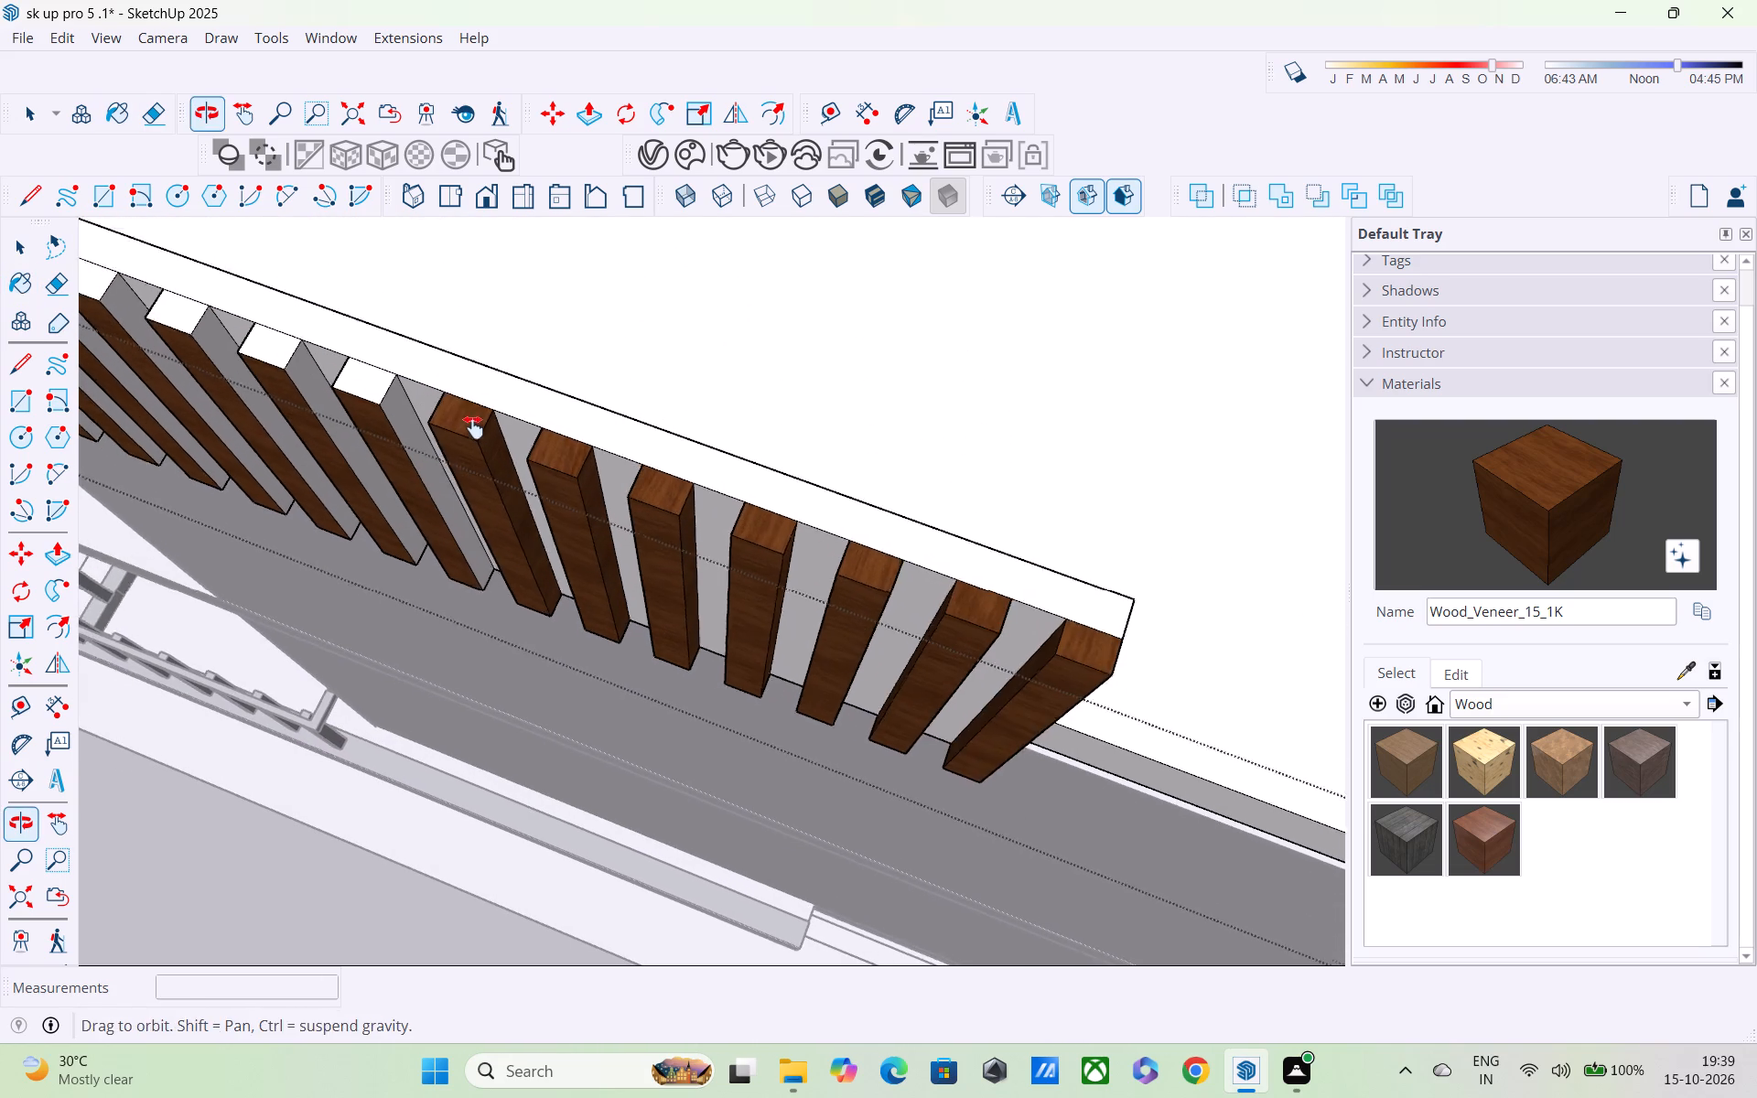
middle_click_drag(473, 427, 477, 432, "shift")
scroll(412, 373, "up", 2)
left_click(370, 399)
left_click(415, 454)
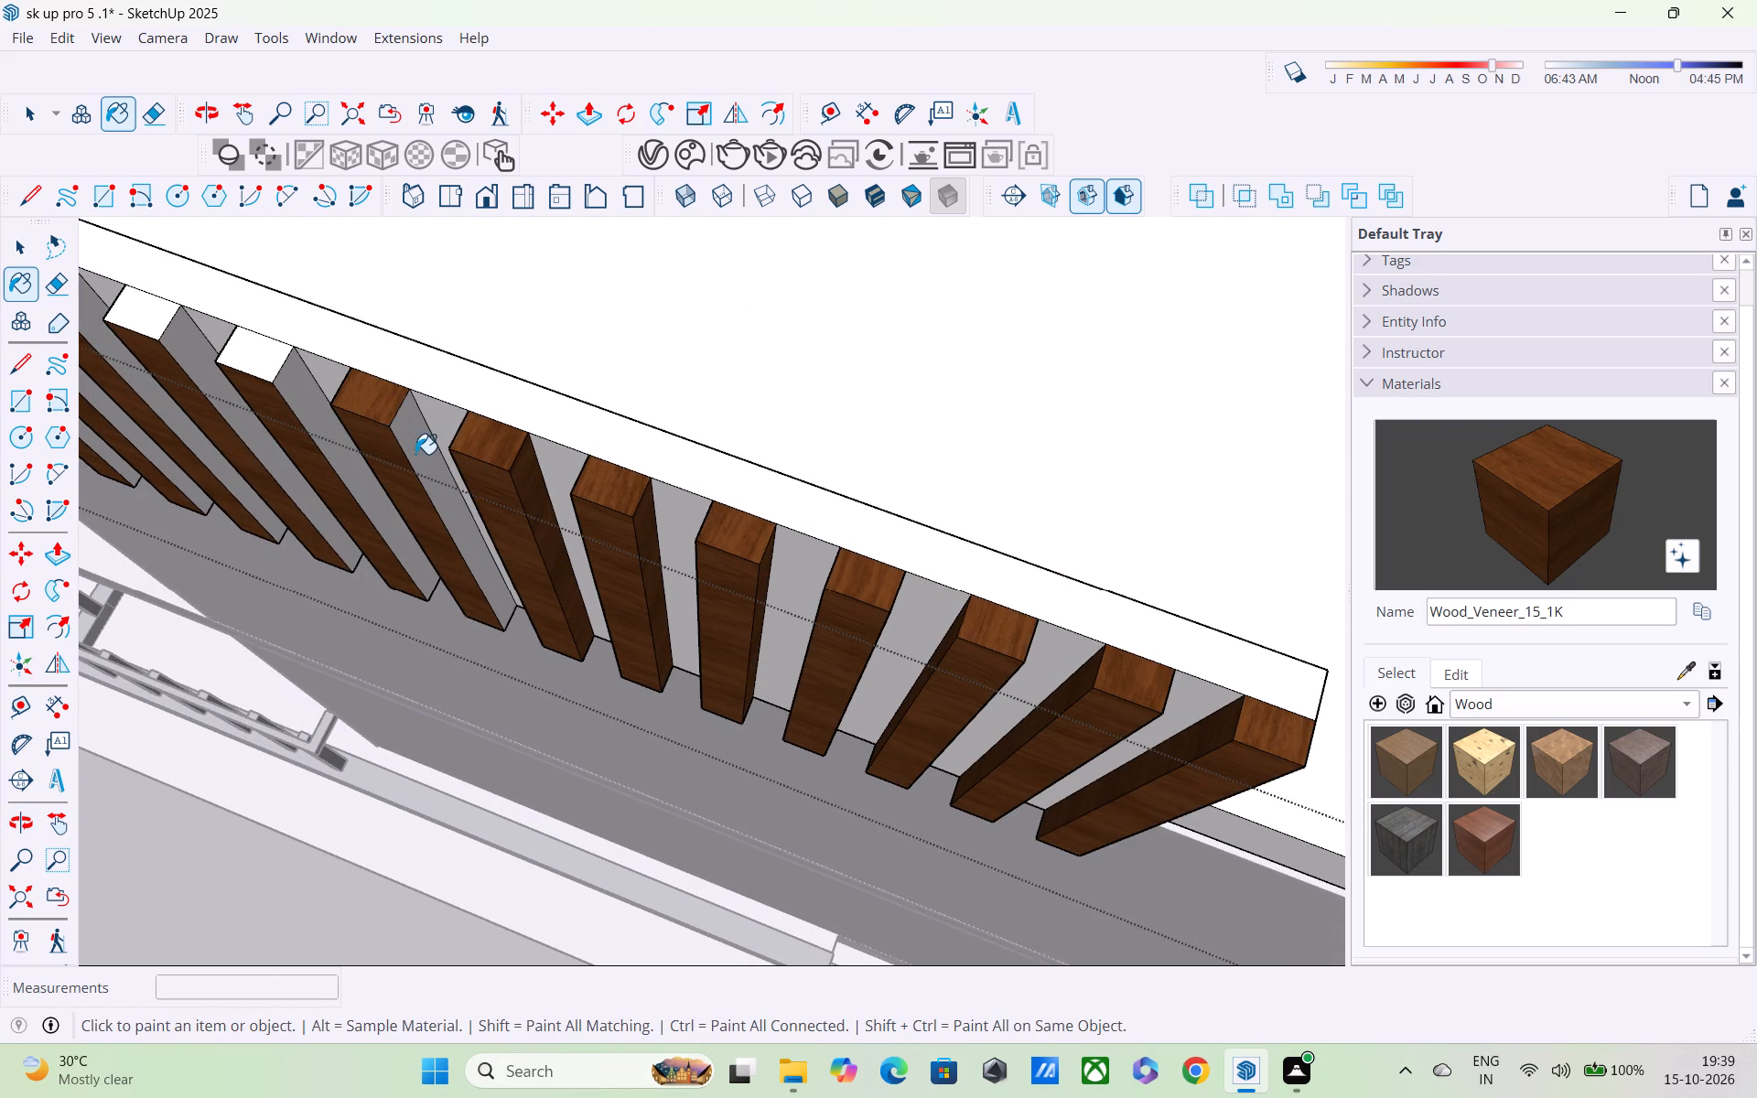
left_click(263, 354)
left_click(313, 403)
middle_click_drag(333, 425, 615, 605, "shift")
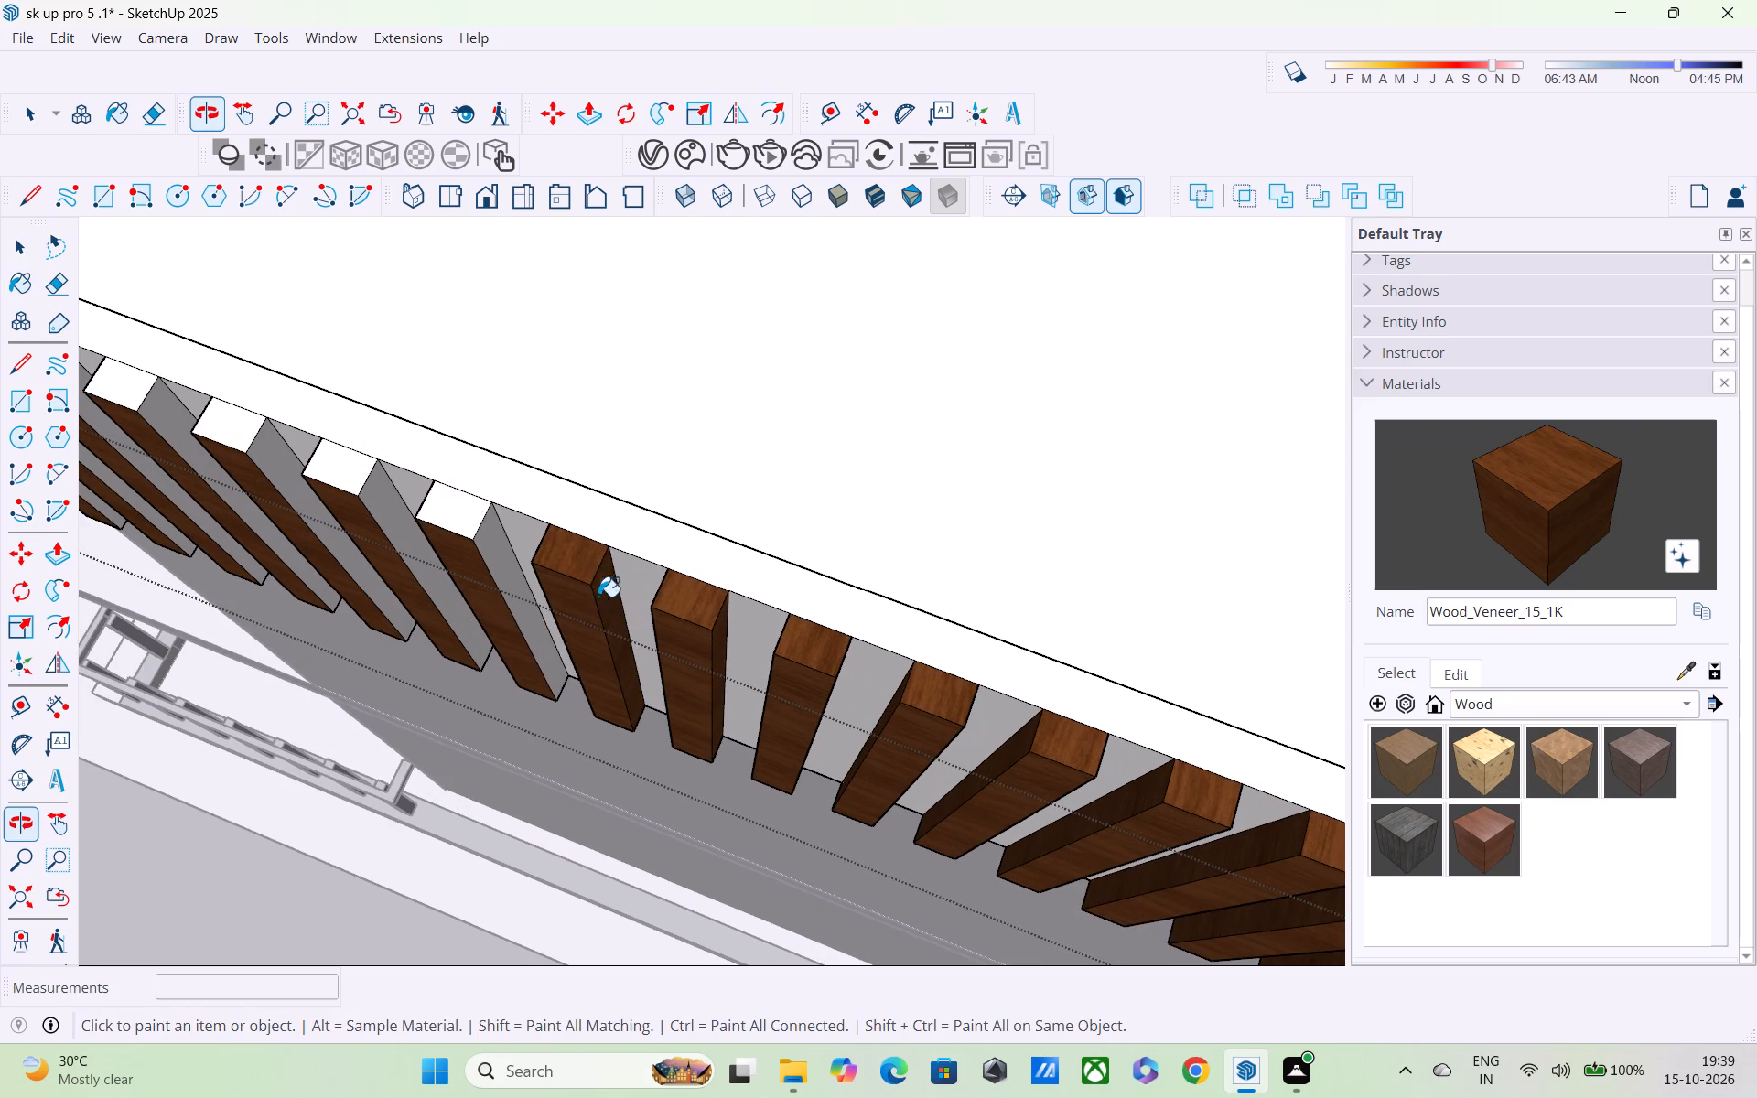
left_click(463, 512)
left_click(503, 562)
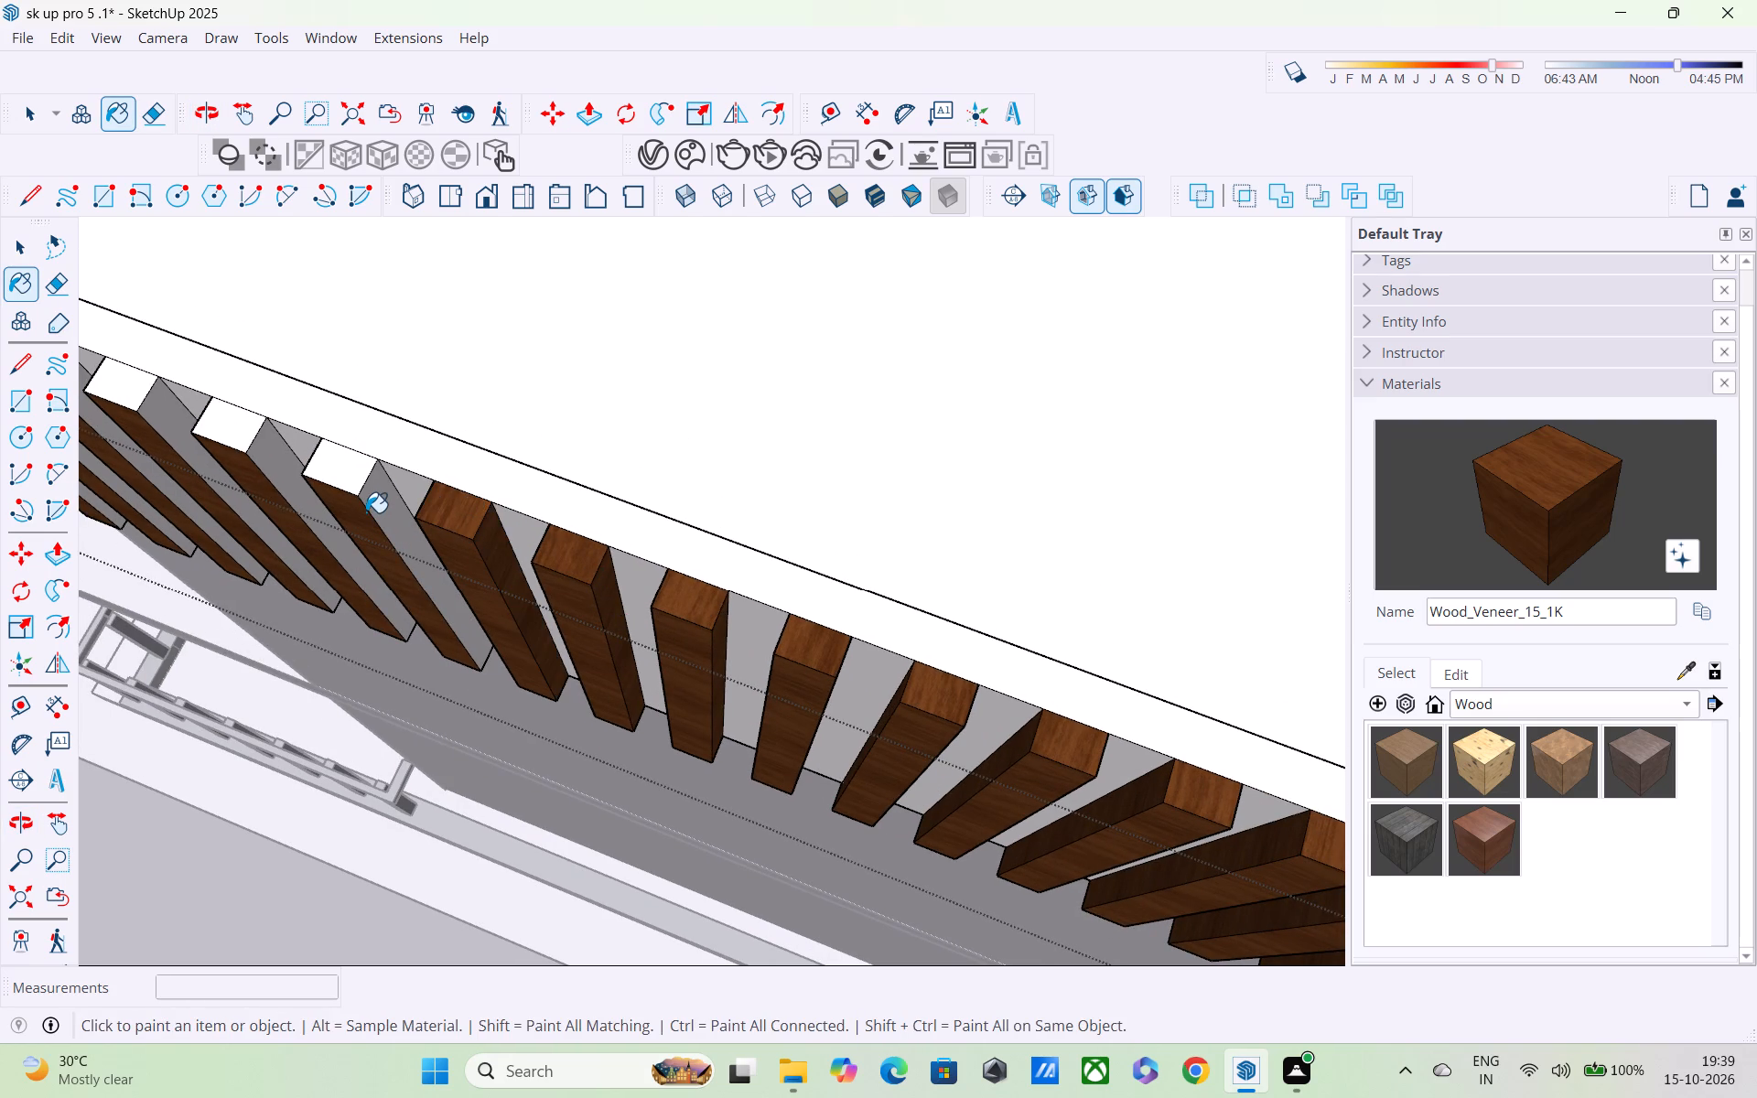
left_click(380, 504)
left_click(343, 470)
Paint the top face and remaining flank of another three side-parapet slats with Wood_Veneer_15_1K, continuing toward the parapet corner.
middle_click_drag(404, 520, 635, 621)
scroll(618, 608, "down", 3)
middle_click_drag(618, 608, 654, 433, "shift")
left_click(360, 501)
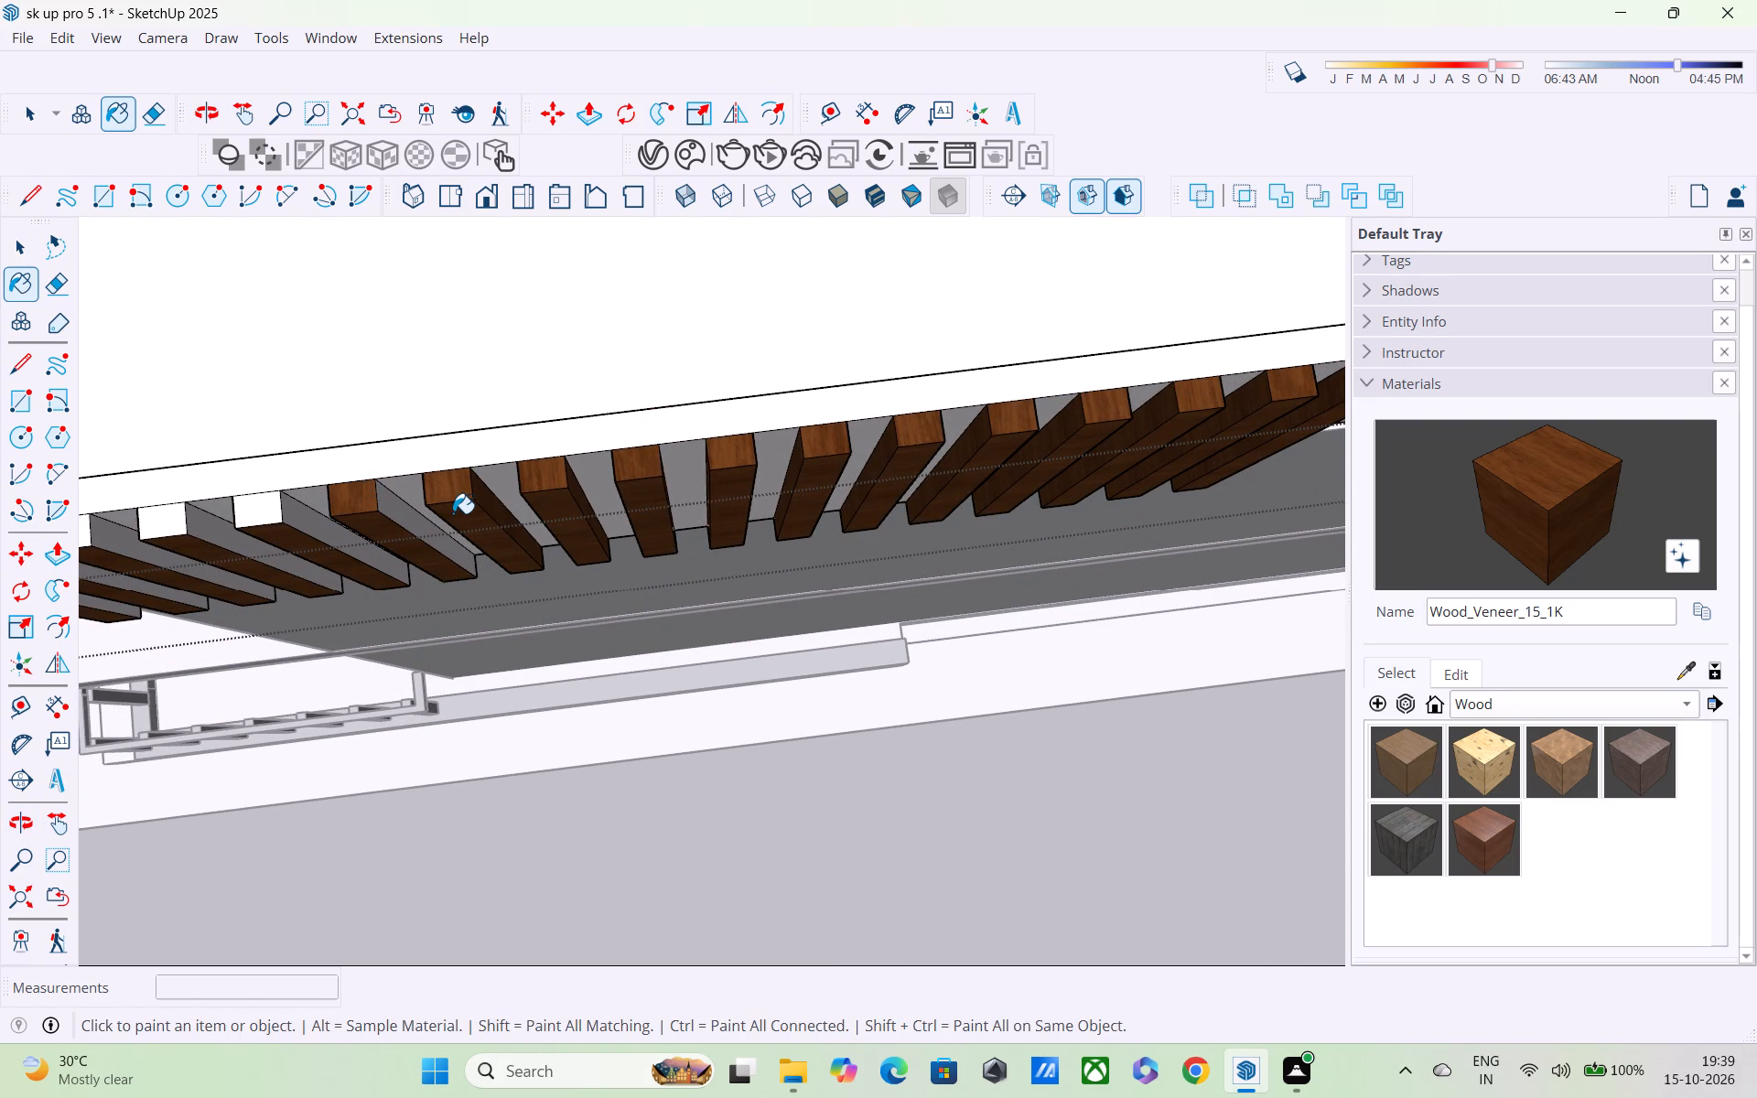
left_click(402, 513)
middle_click_drag(431, 519, 683, 466, "shift")
scroll(538, 453, "up", 2, "shift")
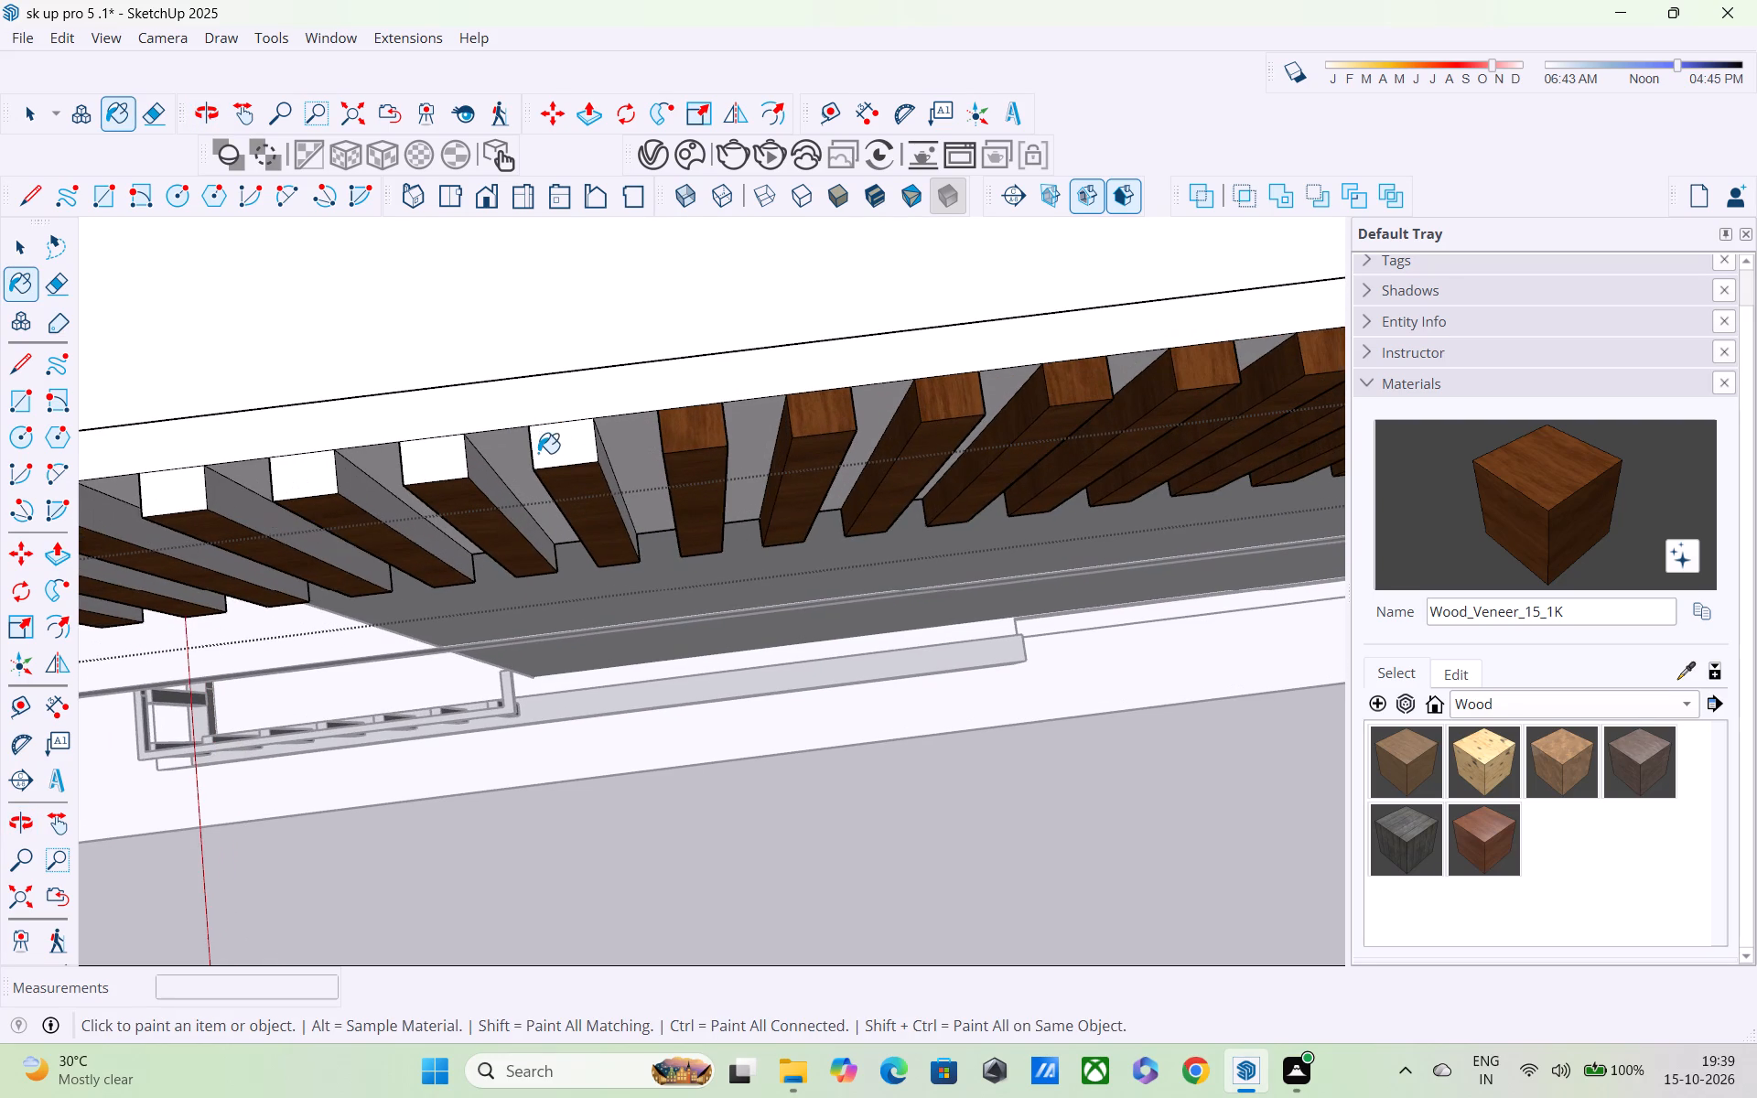
scroll(538, 453, "up", 1, "shift")
left_click(538, 453, "shift")
left_click(607, 471, "shift")
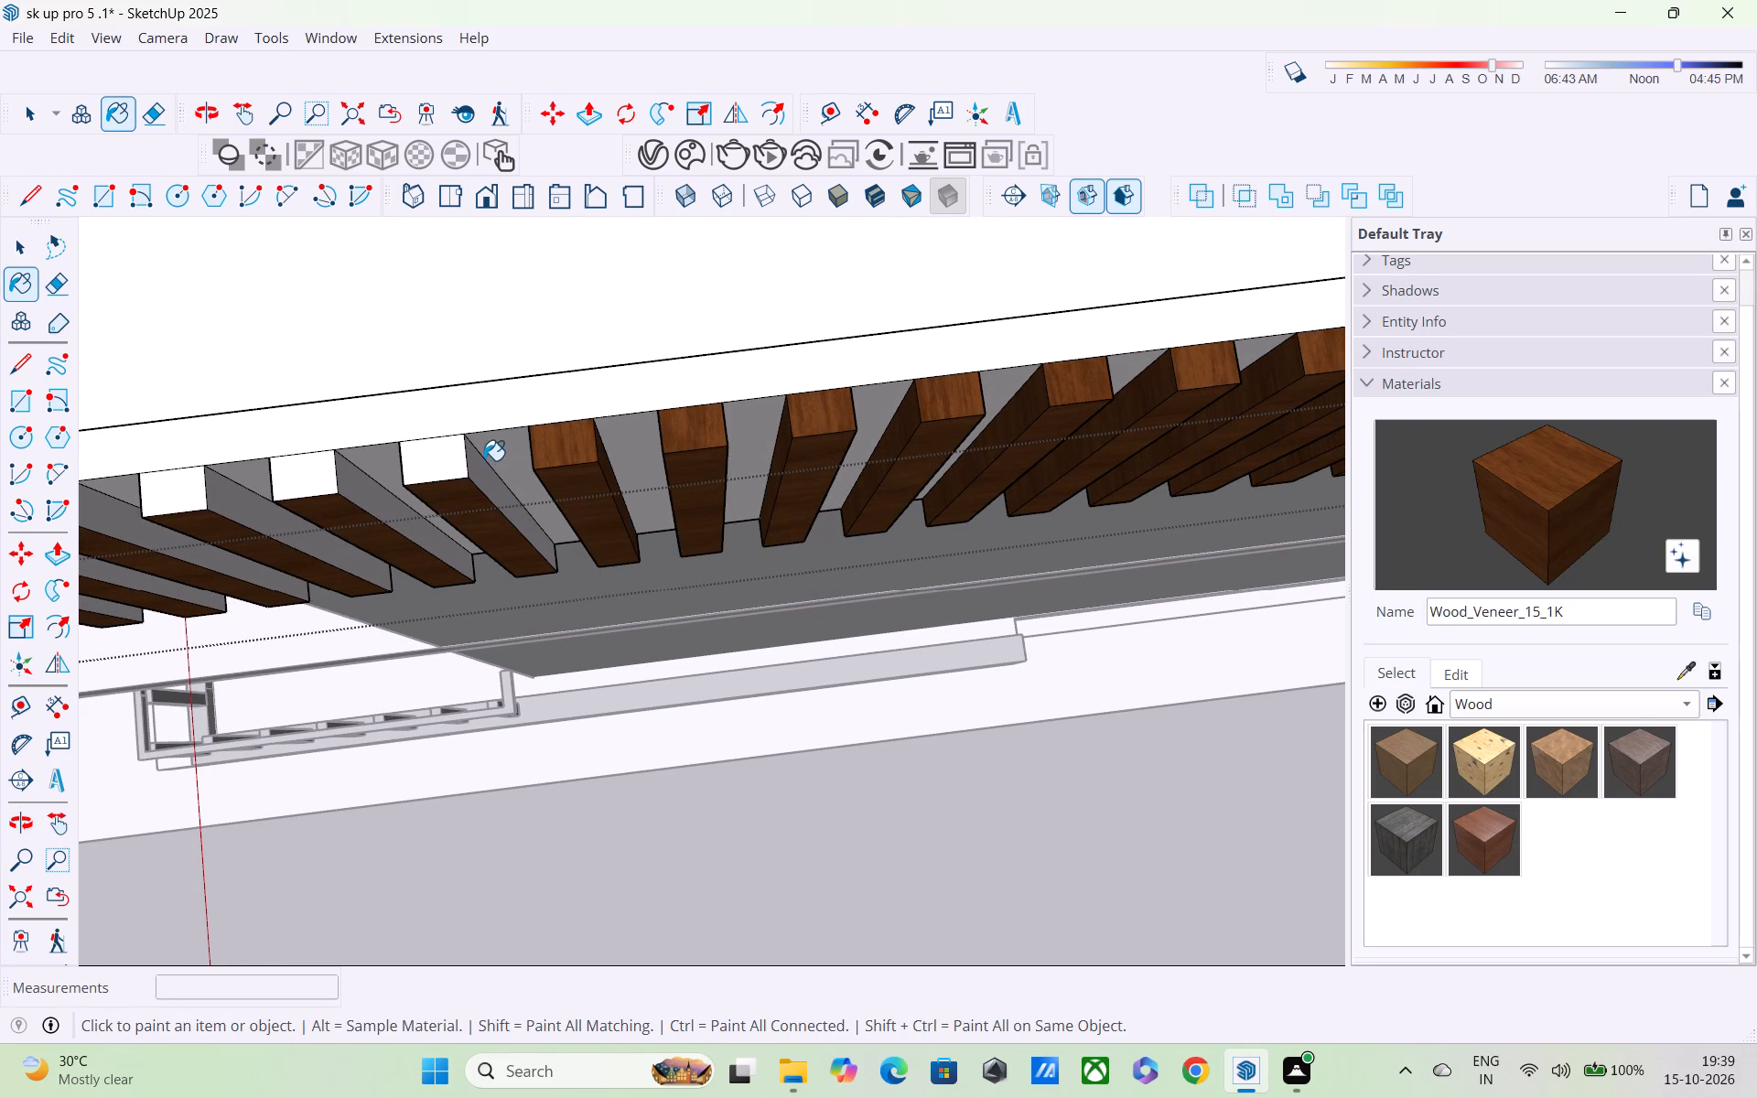
left_click(453, 459, "shift")
left_click(484, 487, "shift")
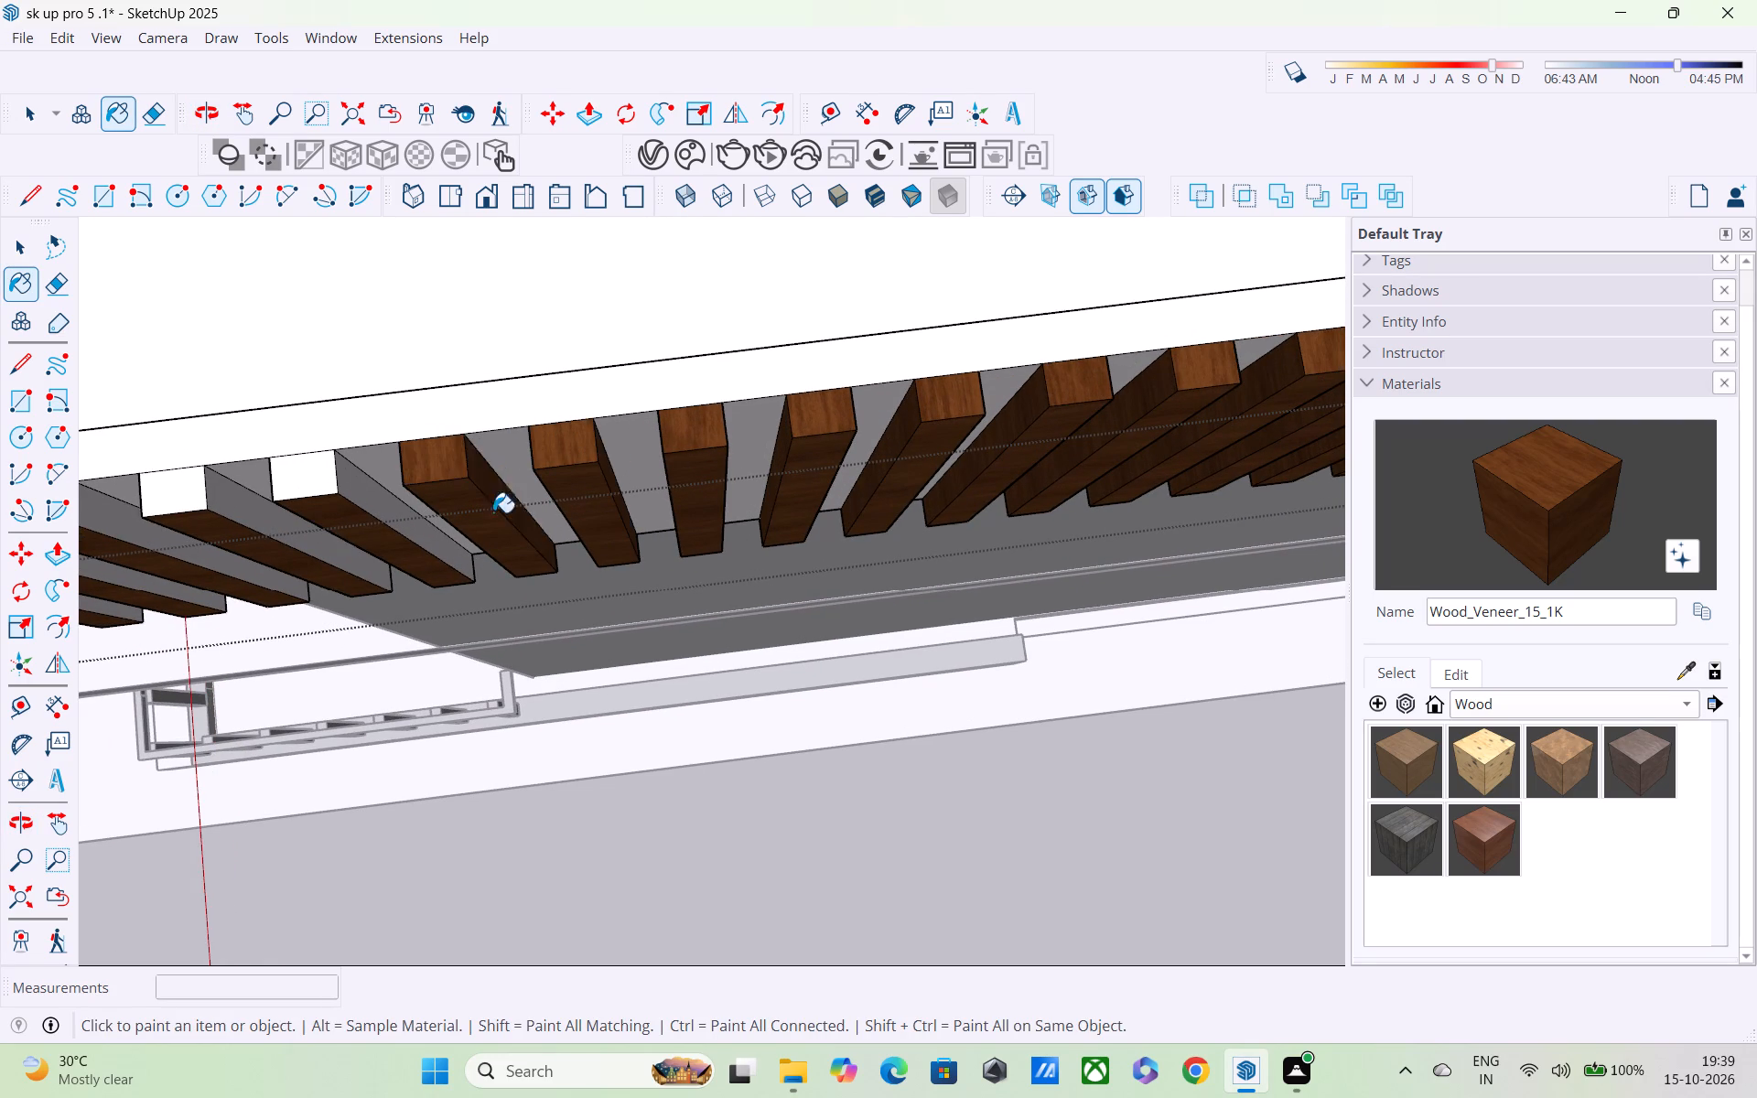
Cover the tops and remaining flanks of the following three side-parapet slats with Wood_Veneer_15_1K.
scroll(490, 537, "down", 3, "shift")
middle_click_drag(351, 586, 511, 515, "shift")
scroll(588, 406, "up", 3, "shift")
left_click(588, 406, "shift")
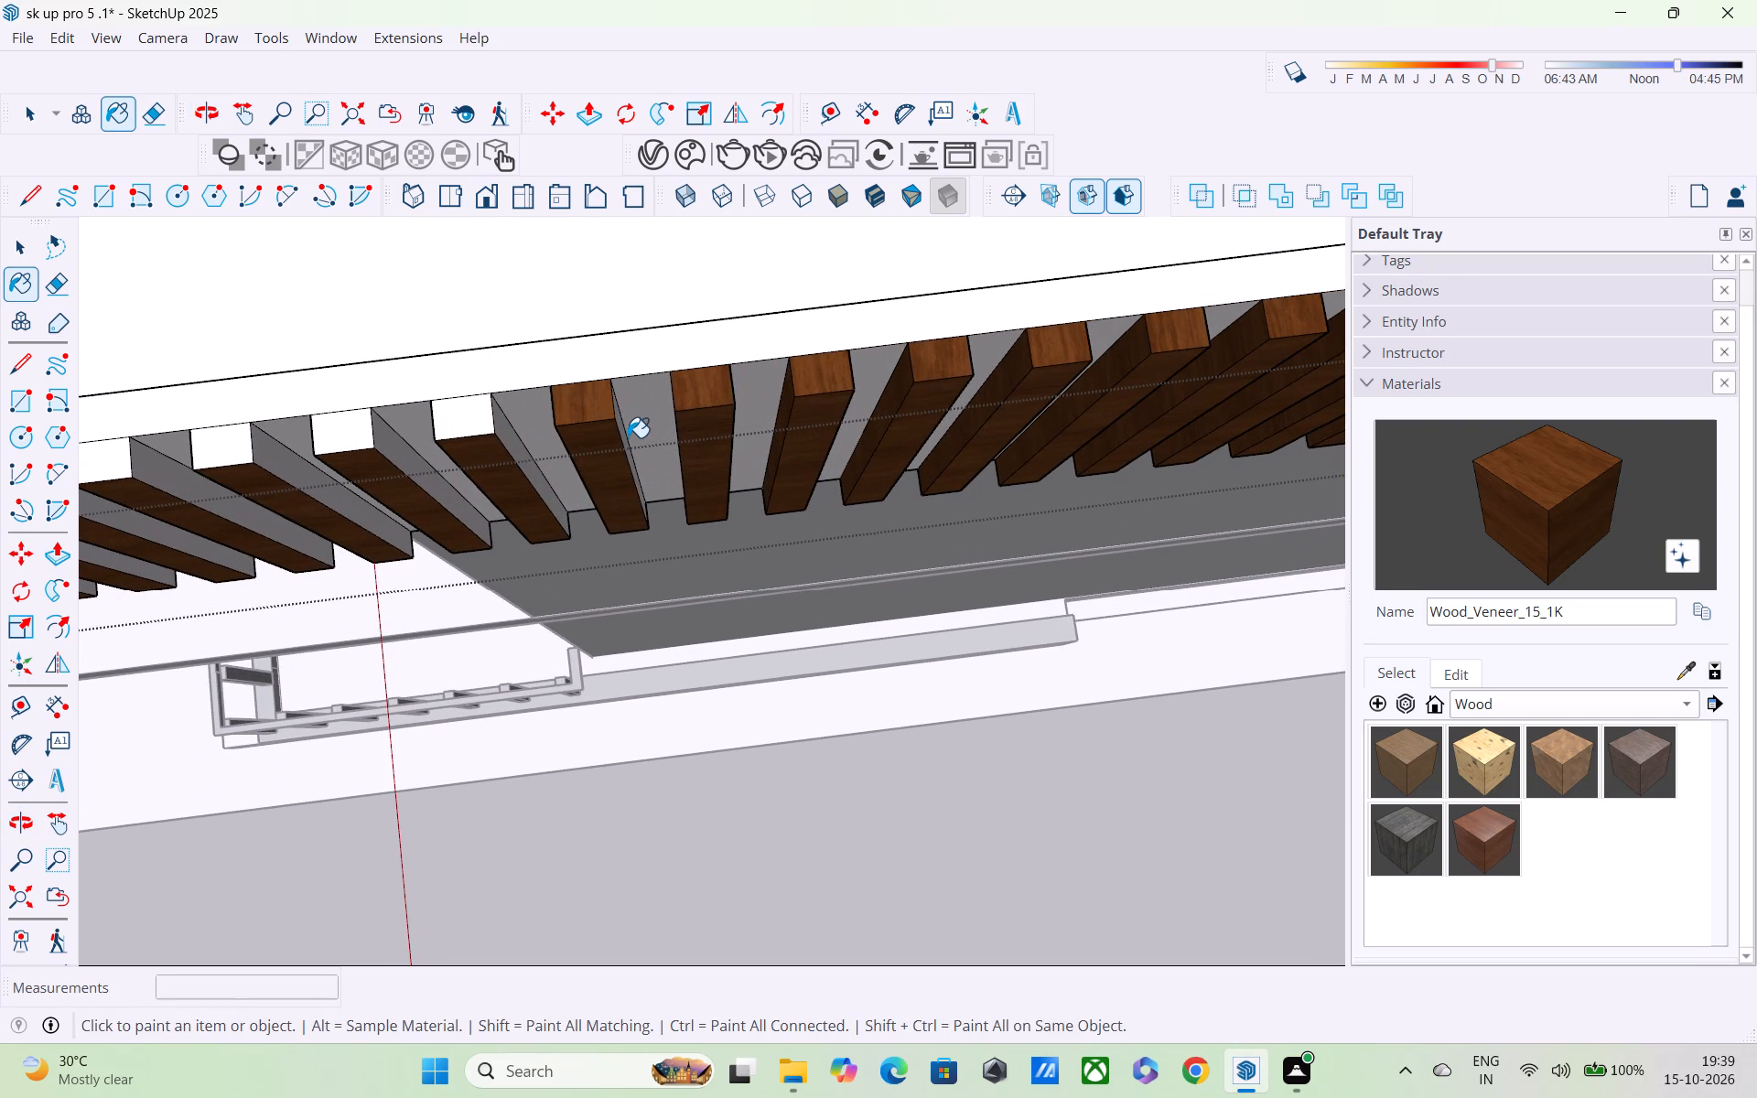
left_click(628, 437, "shift")
left_click(625, 440)
left_click(460, 426)
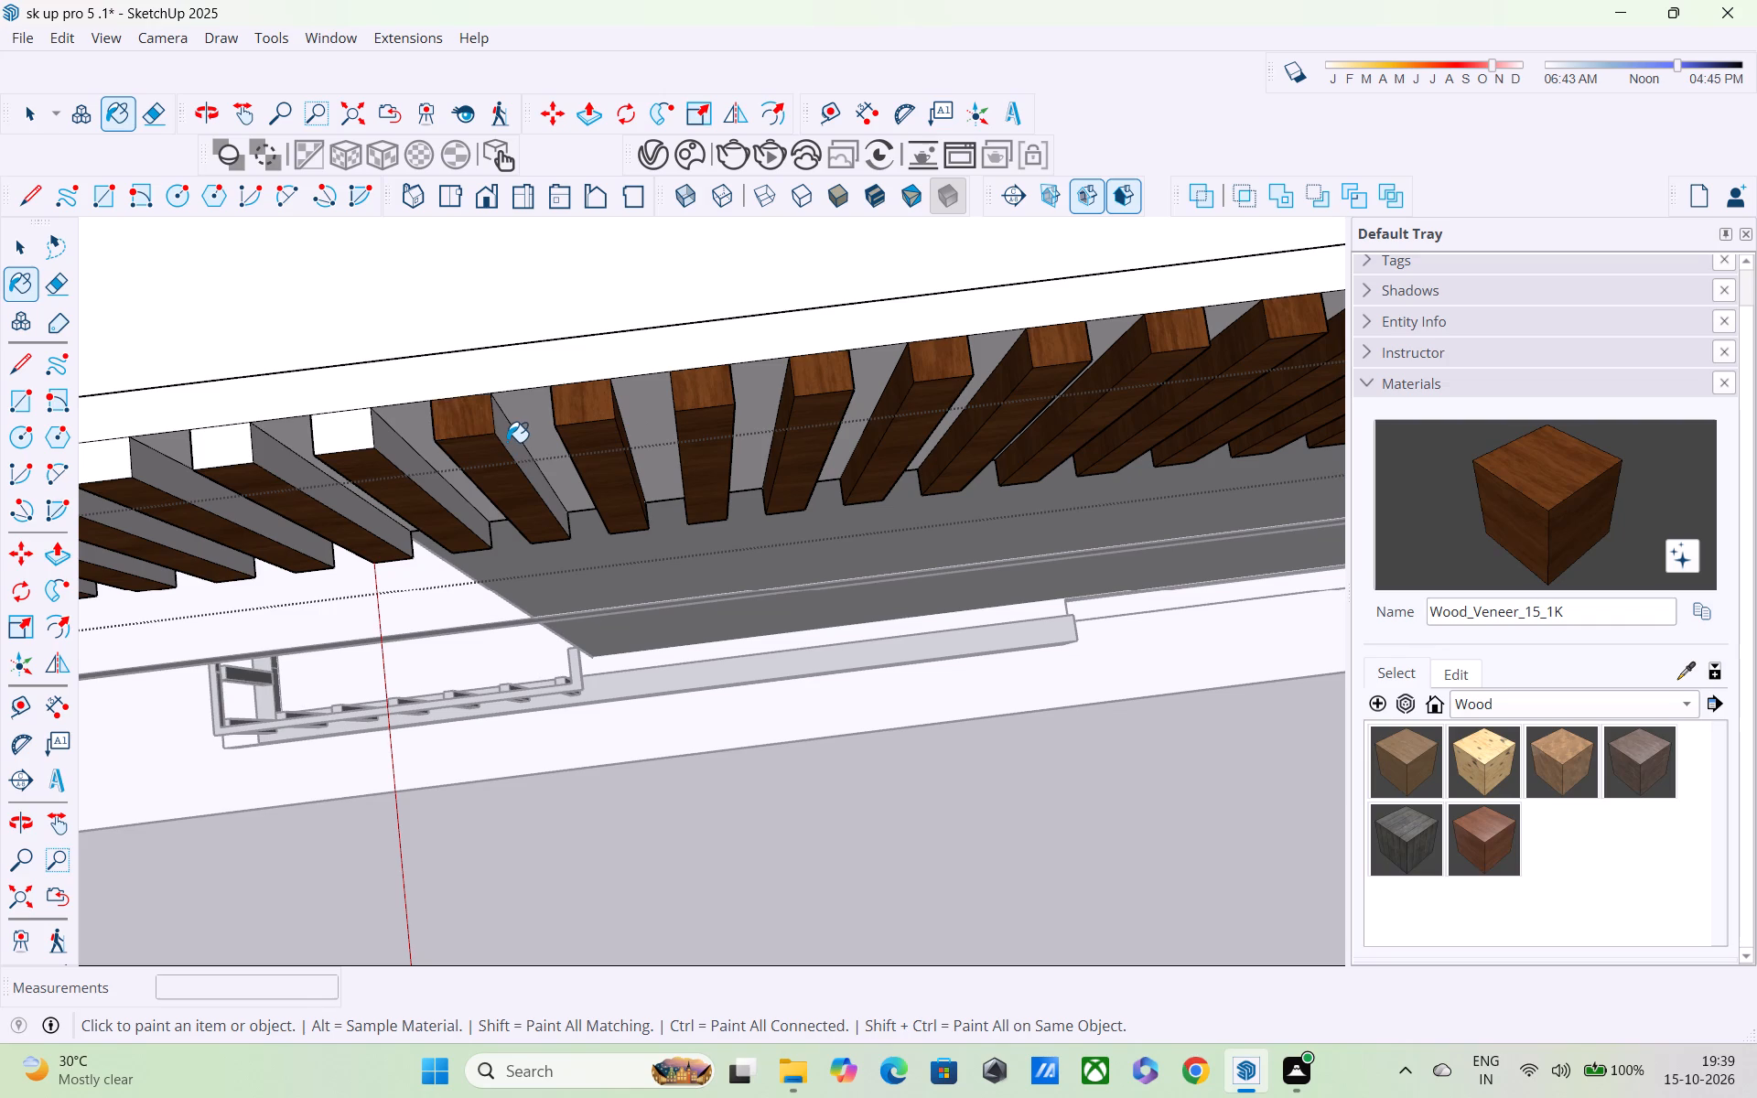
left_click(507, 442)
left_click(340, 446)
left_click(418, 457)
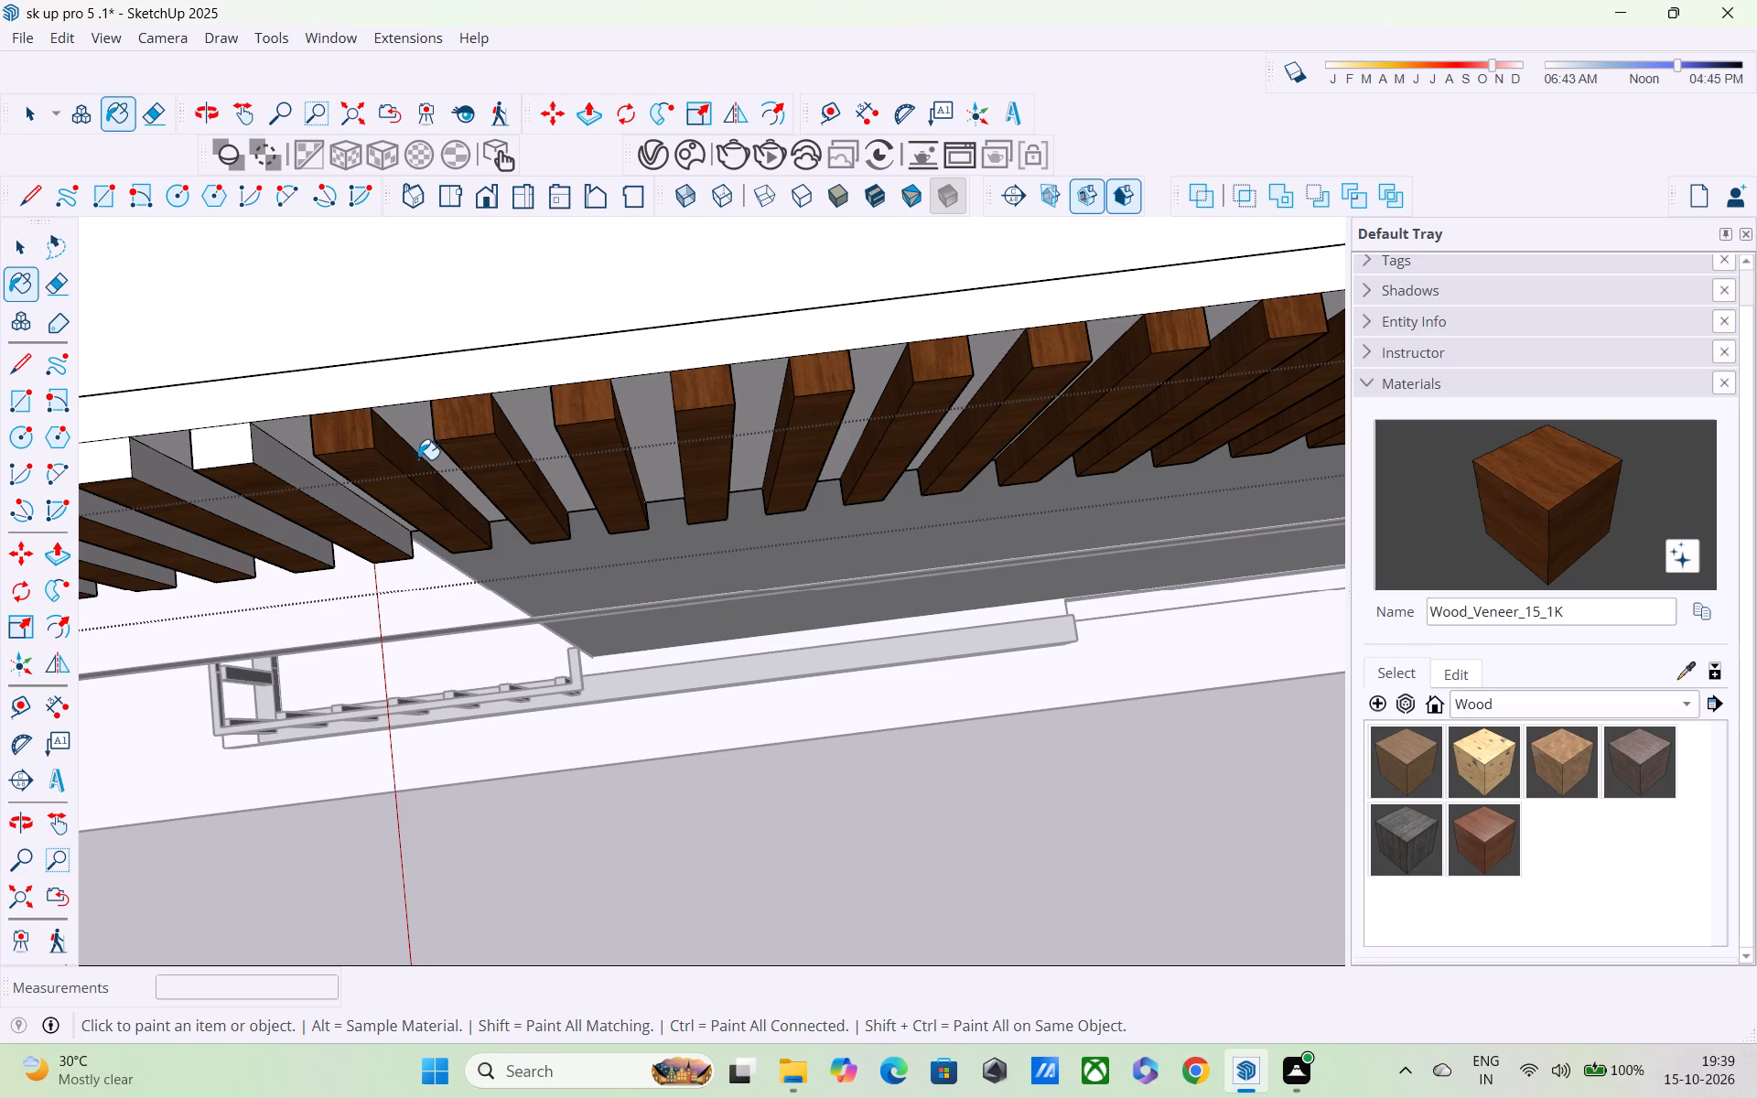
Paint the top face and bare flank of three more side-parapet slats with Wood_Veneer_15_1K.
middle_click_drag(411, 477, 663, 479, "shift")
left_click(501, 455)
left_click(544, 472)
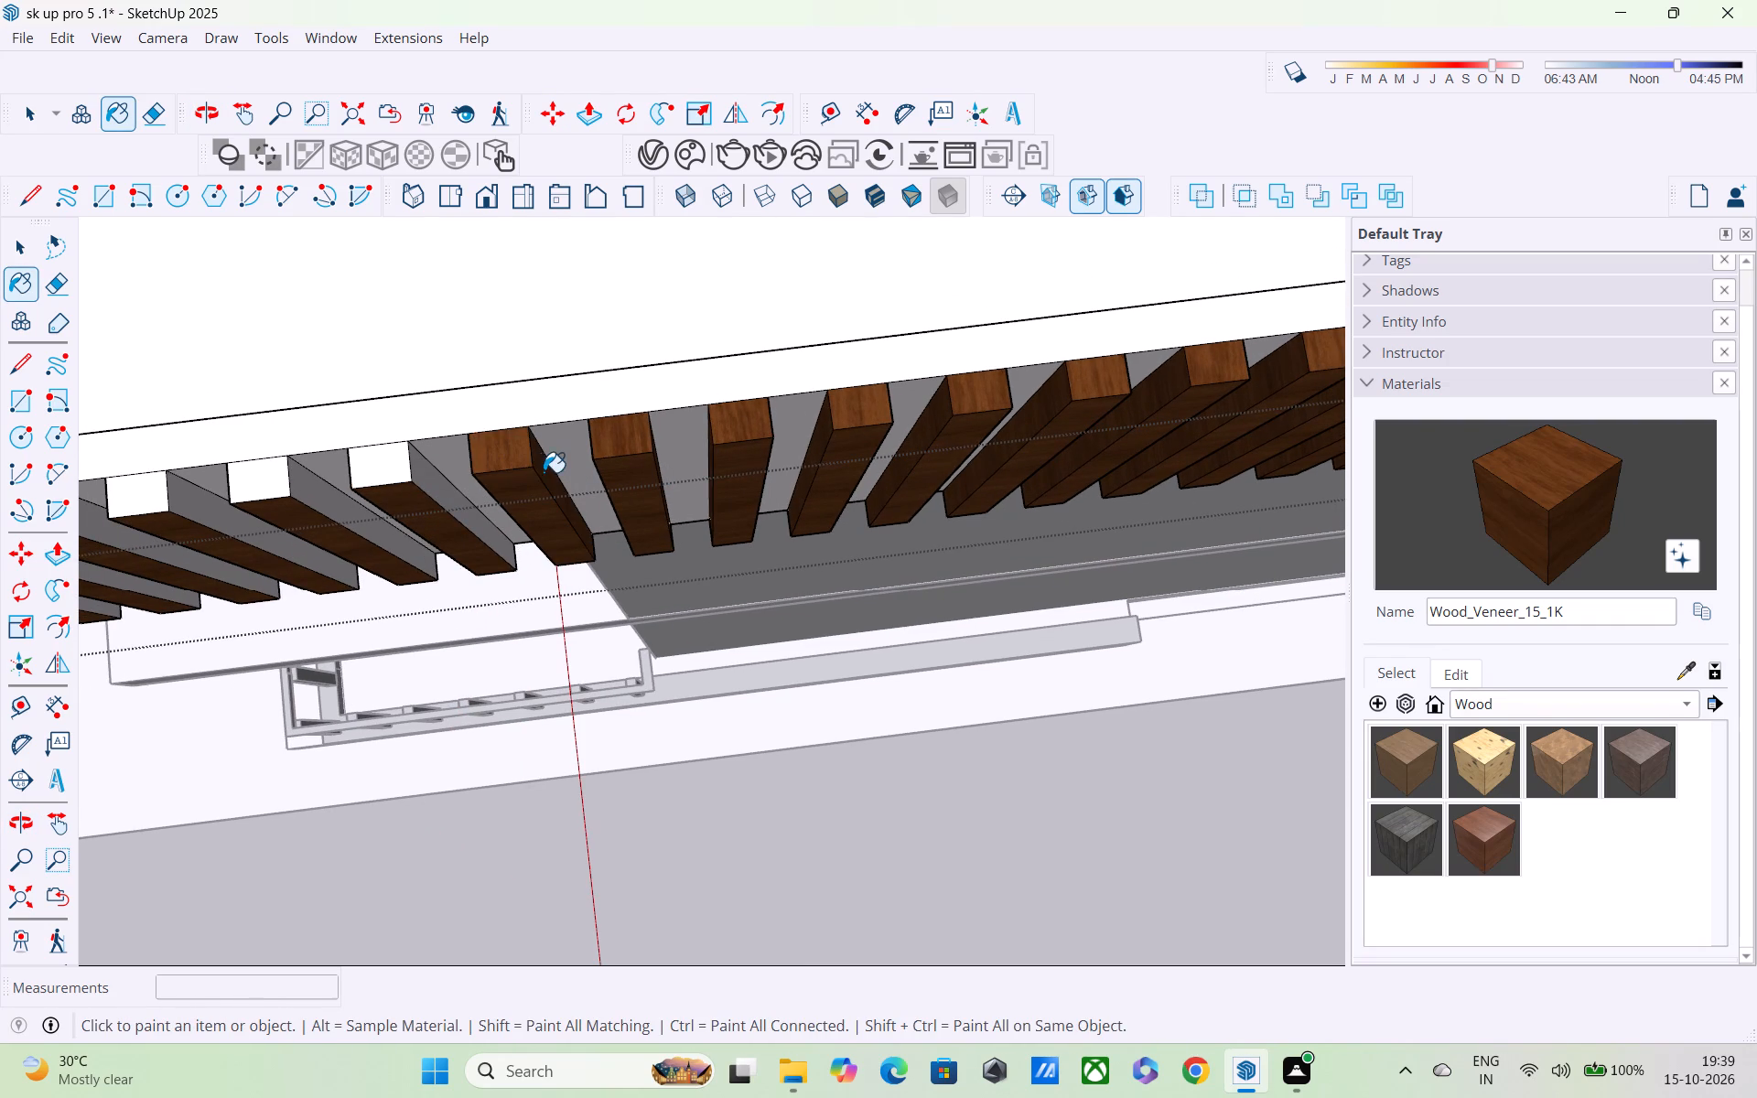
left_click(361, 467)
left_click(439, 483)
middle_click_drag(453, 496, 706, 497)
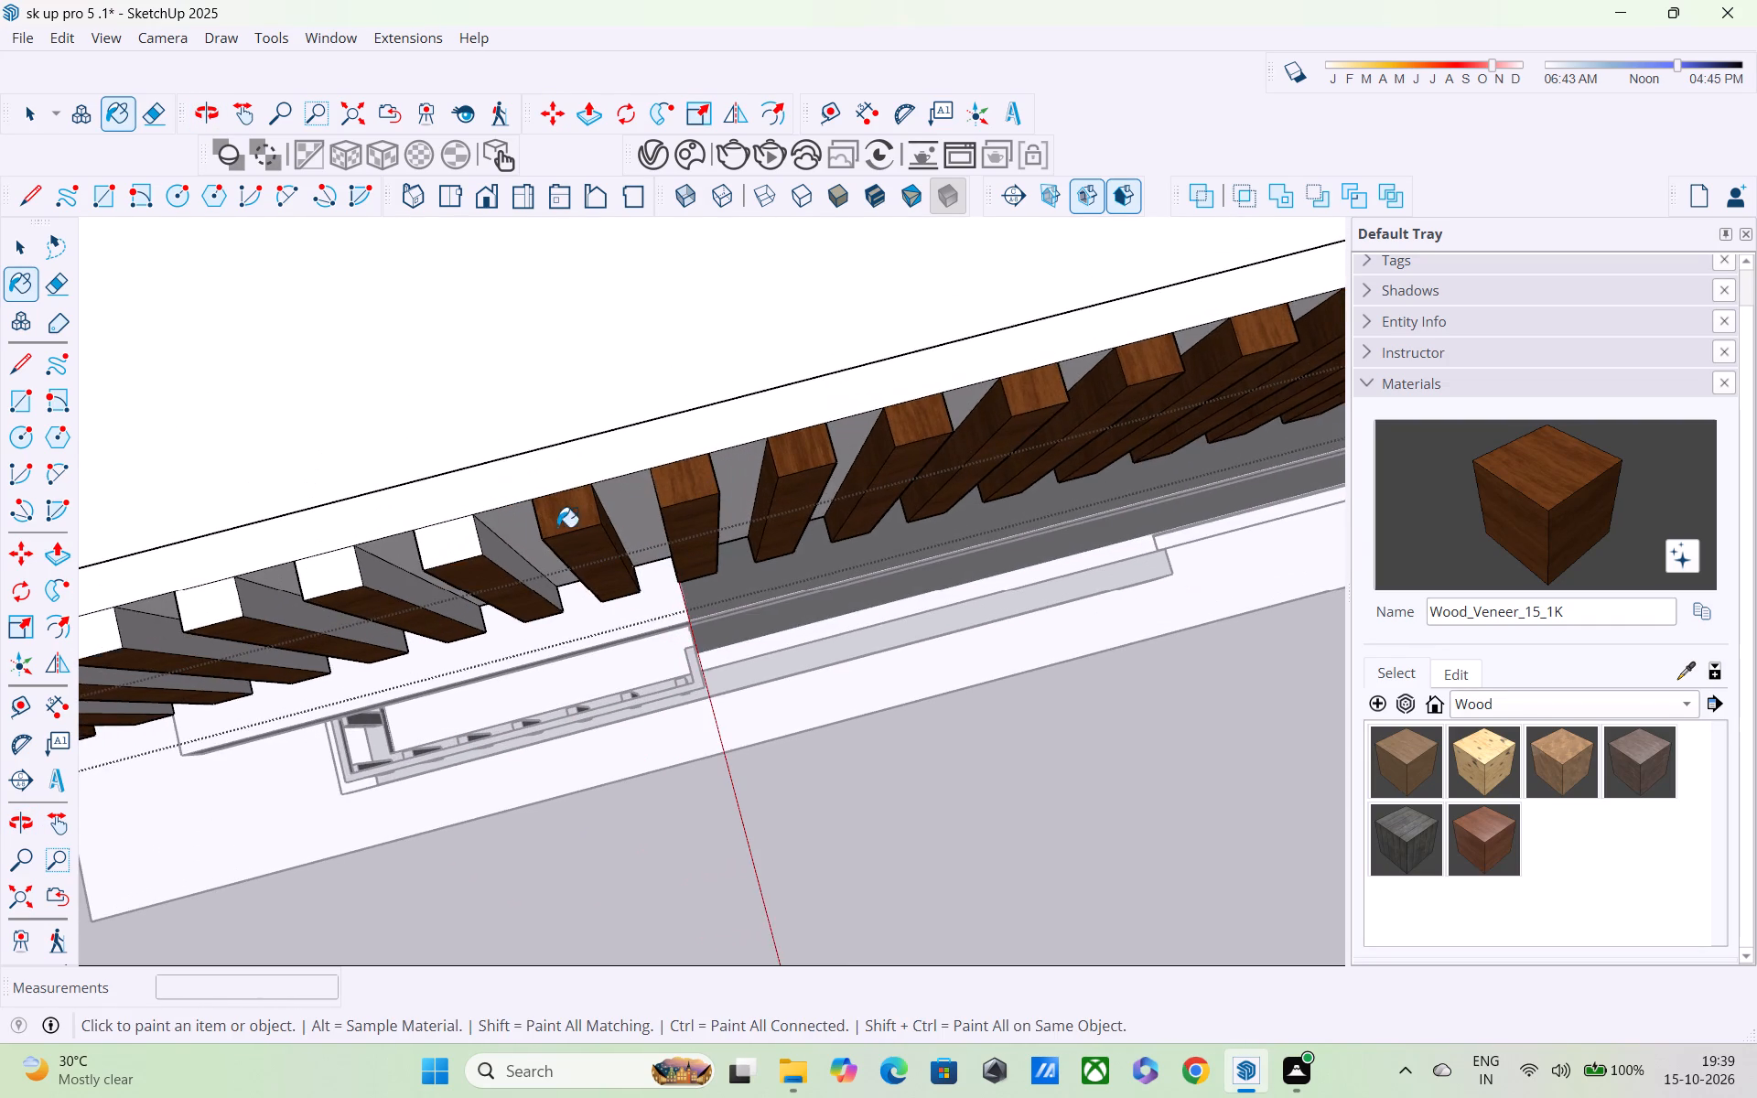
scroll(452, 544, "up", 3)
left_click(451, 545)
left_click(495, 556)
left_click(498, 548)
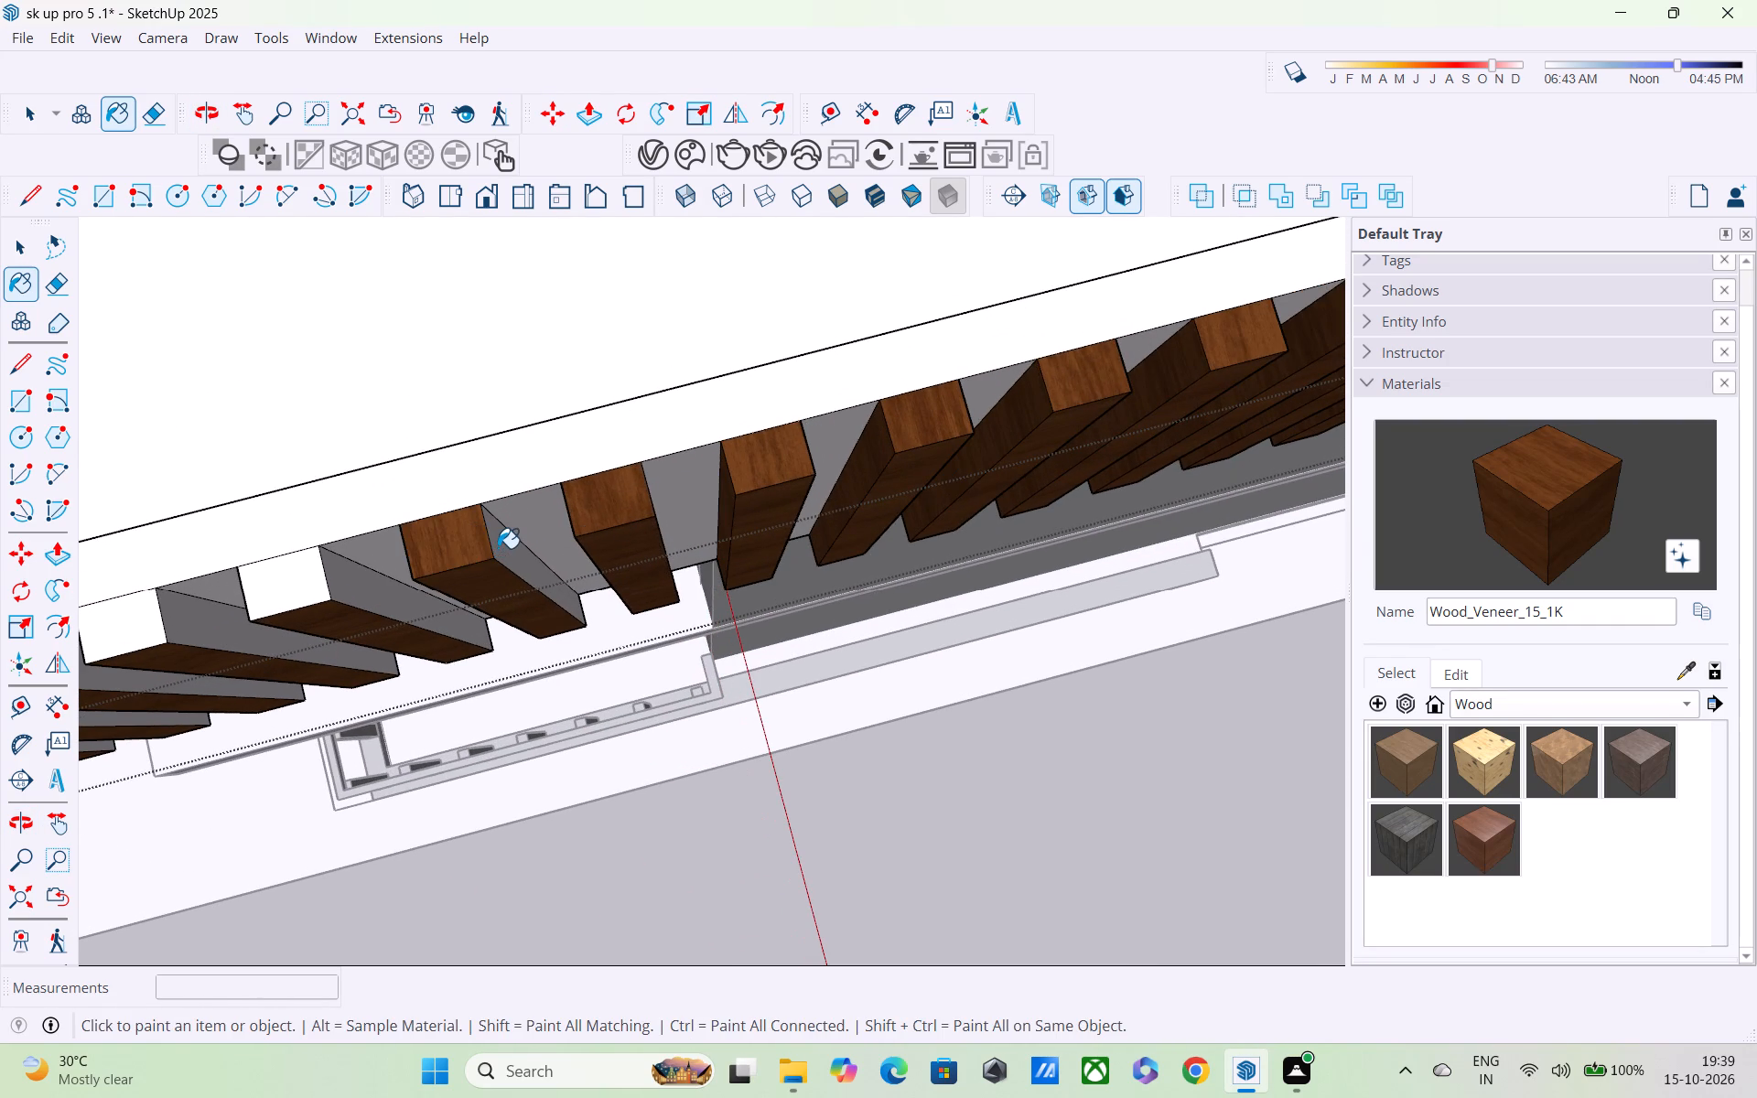
Paint the top face and bare flank of the next two side-parapet slats near the corner with Wood_Veneer_15_1K.
middle_click_drag(501, 553, 695, 490, "shift")
left_click(471, 528)
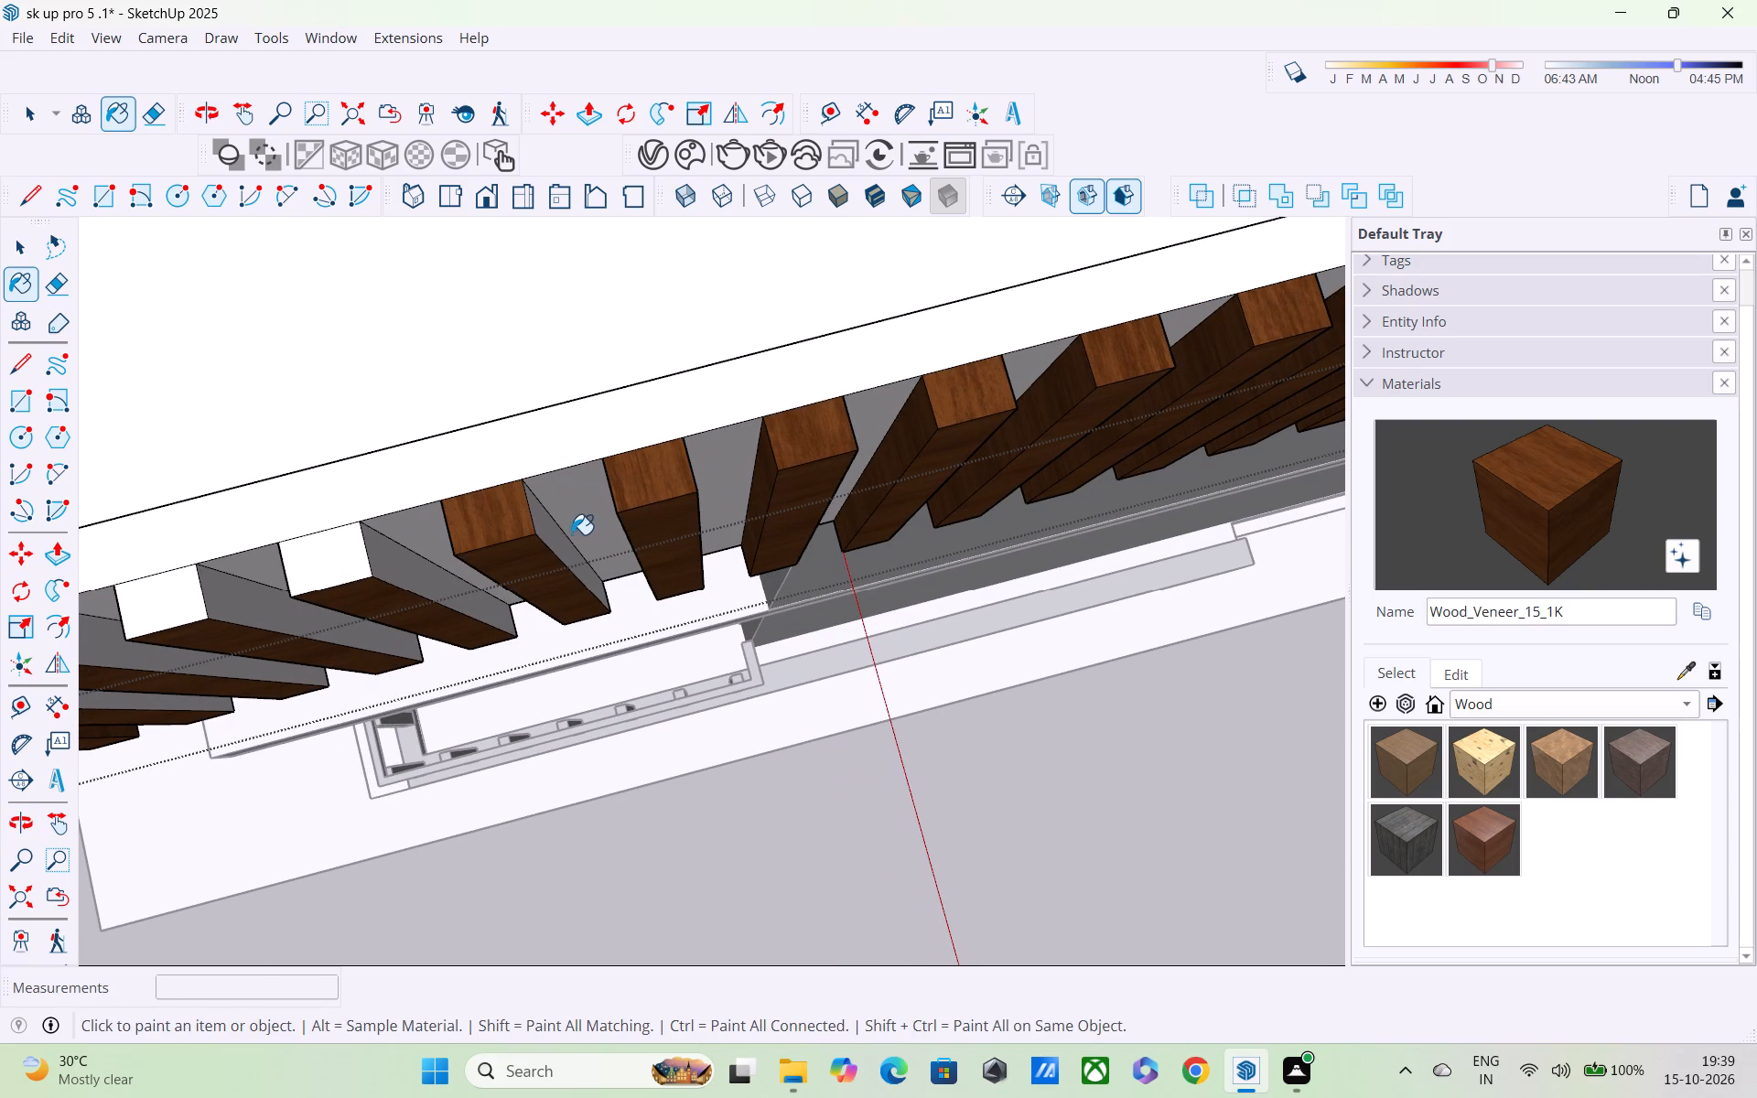
left_click(551, 528)
left_click(342, 561)
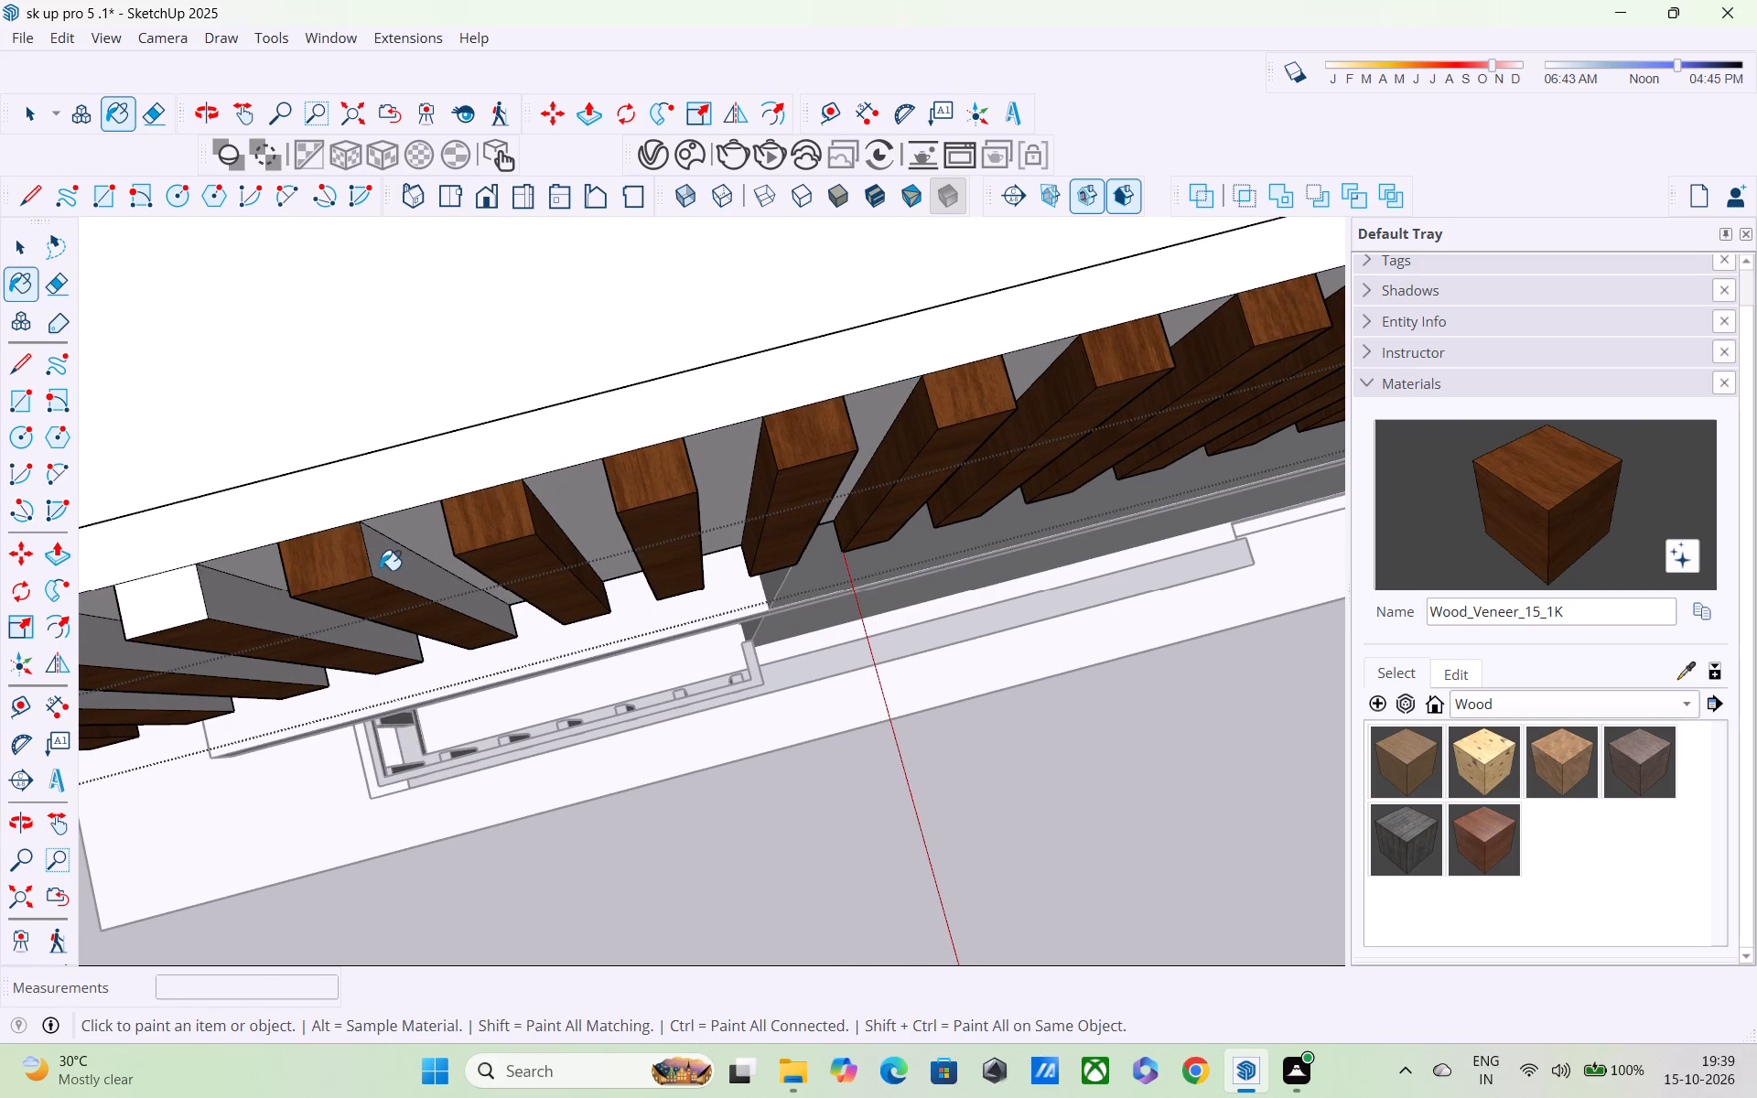
left_click(380, 570)
scroll(383, 574, "down", 1)
scroll(249, 740, "down", 3)
middle_click_drag(253, 735, 372, 638)
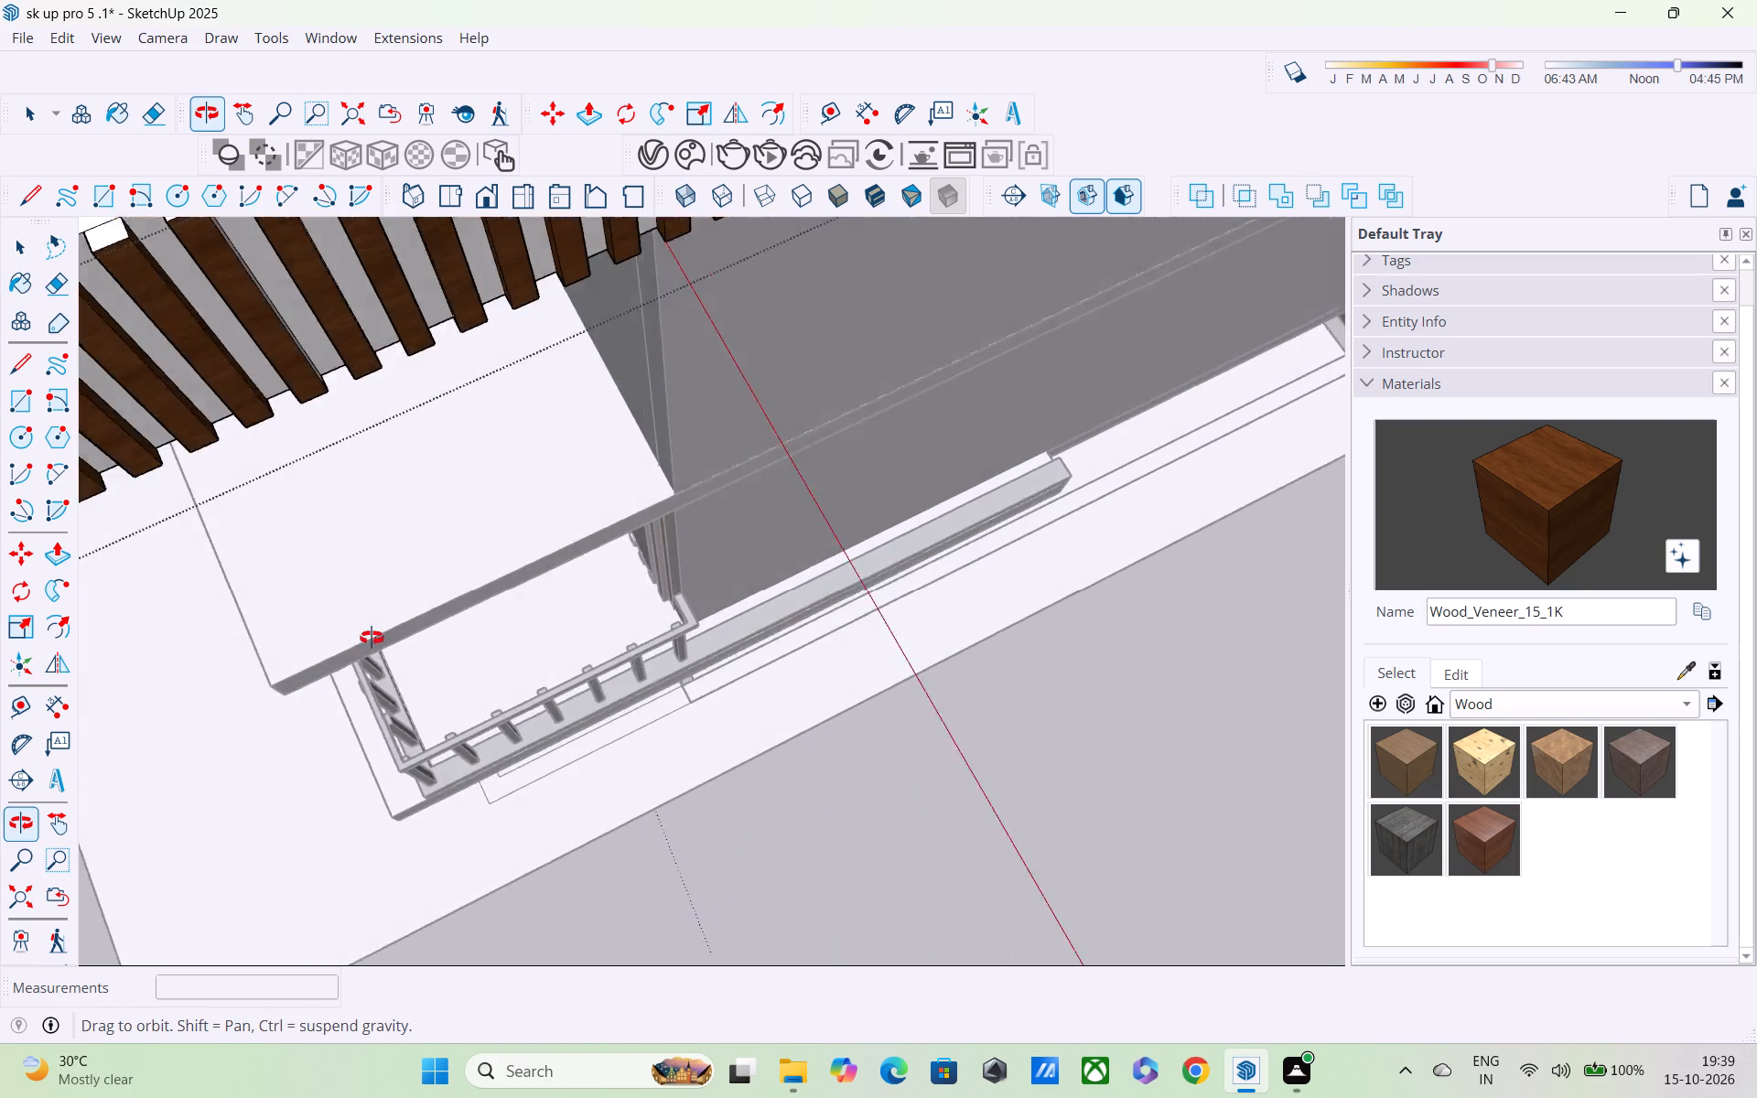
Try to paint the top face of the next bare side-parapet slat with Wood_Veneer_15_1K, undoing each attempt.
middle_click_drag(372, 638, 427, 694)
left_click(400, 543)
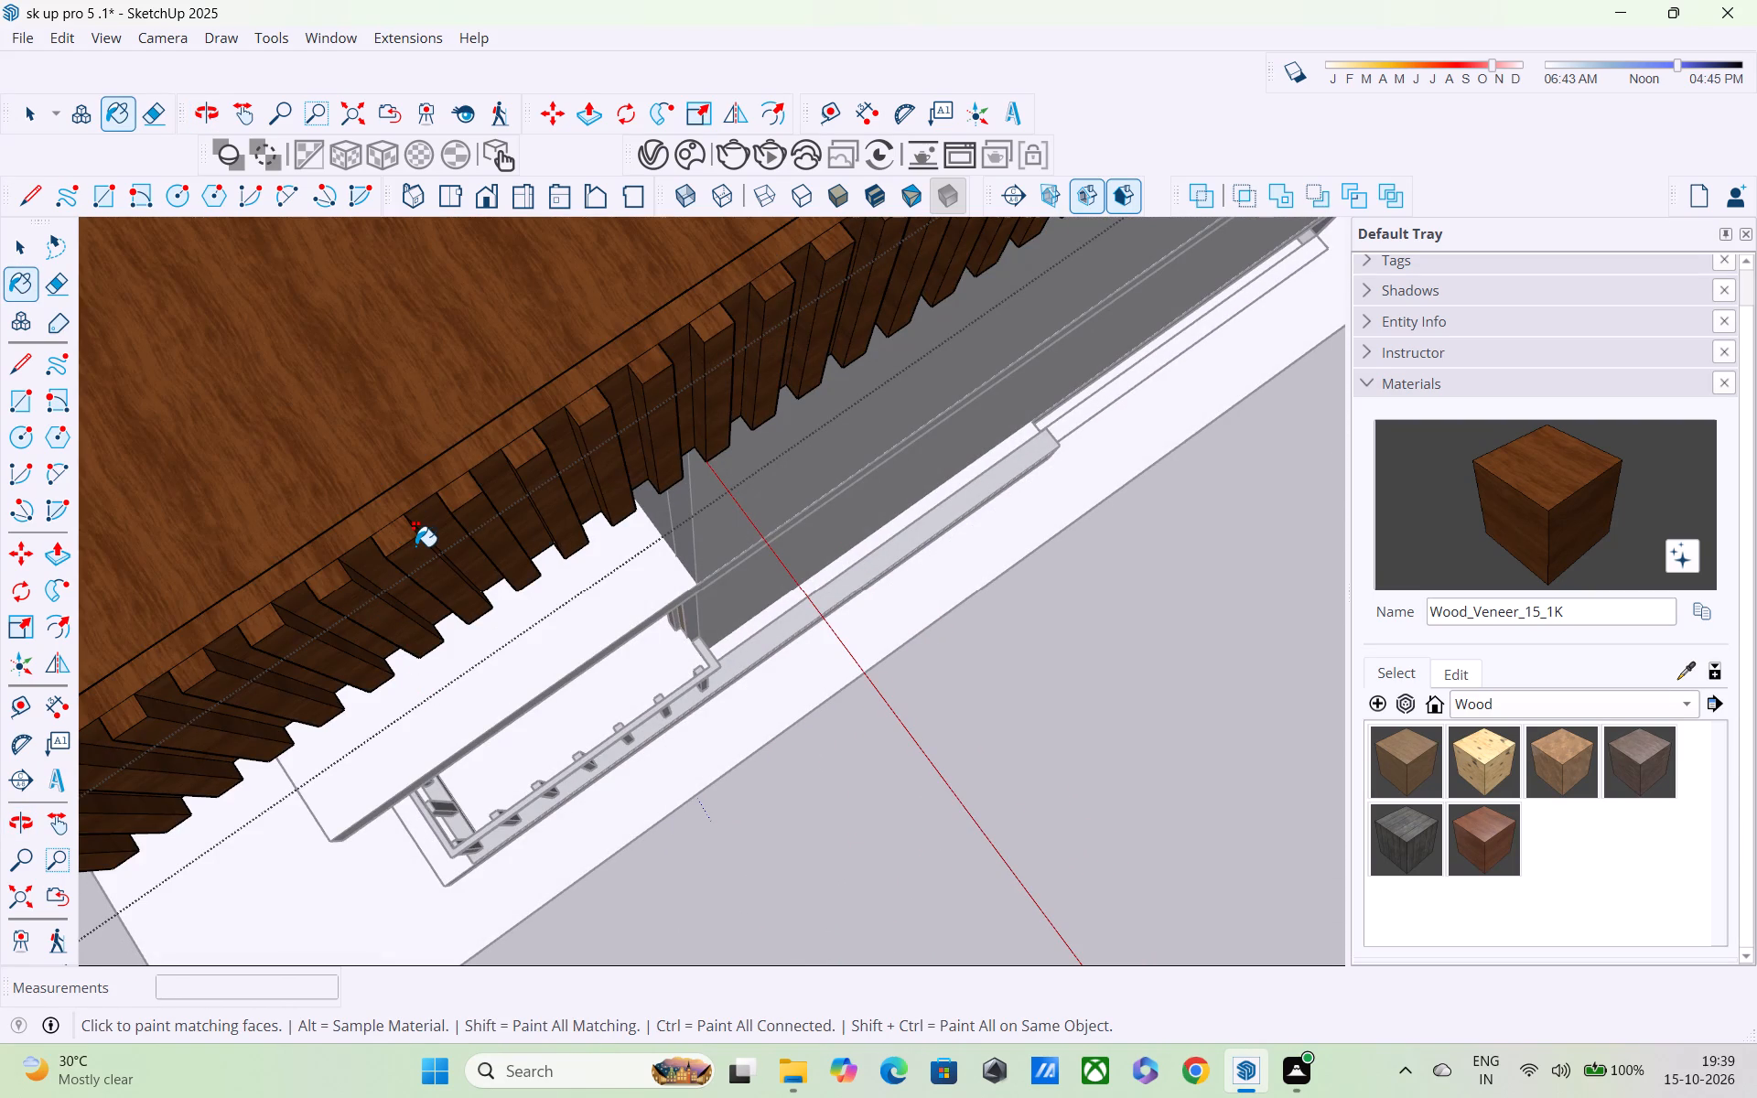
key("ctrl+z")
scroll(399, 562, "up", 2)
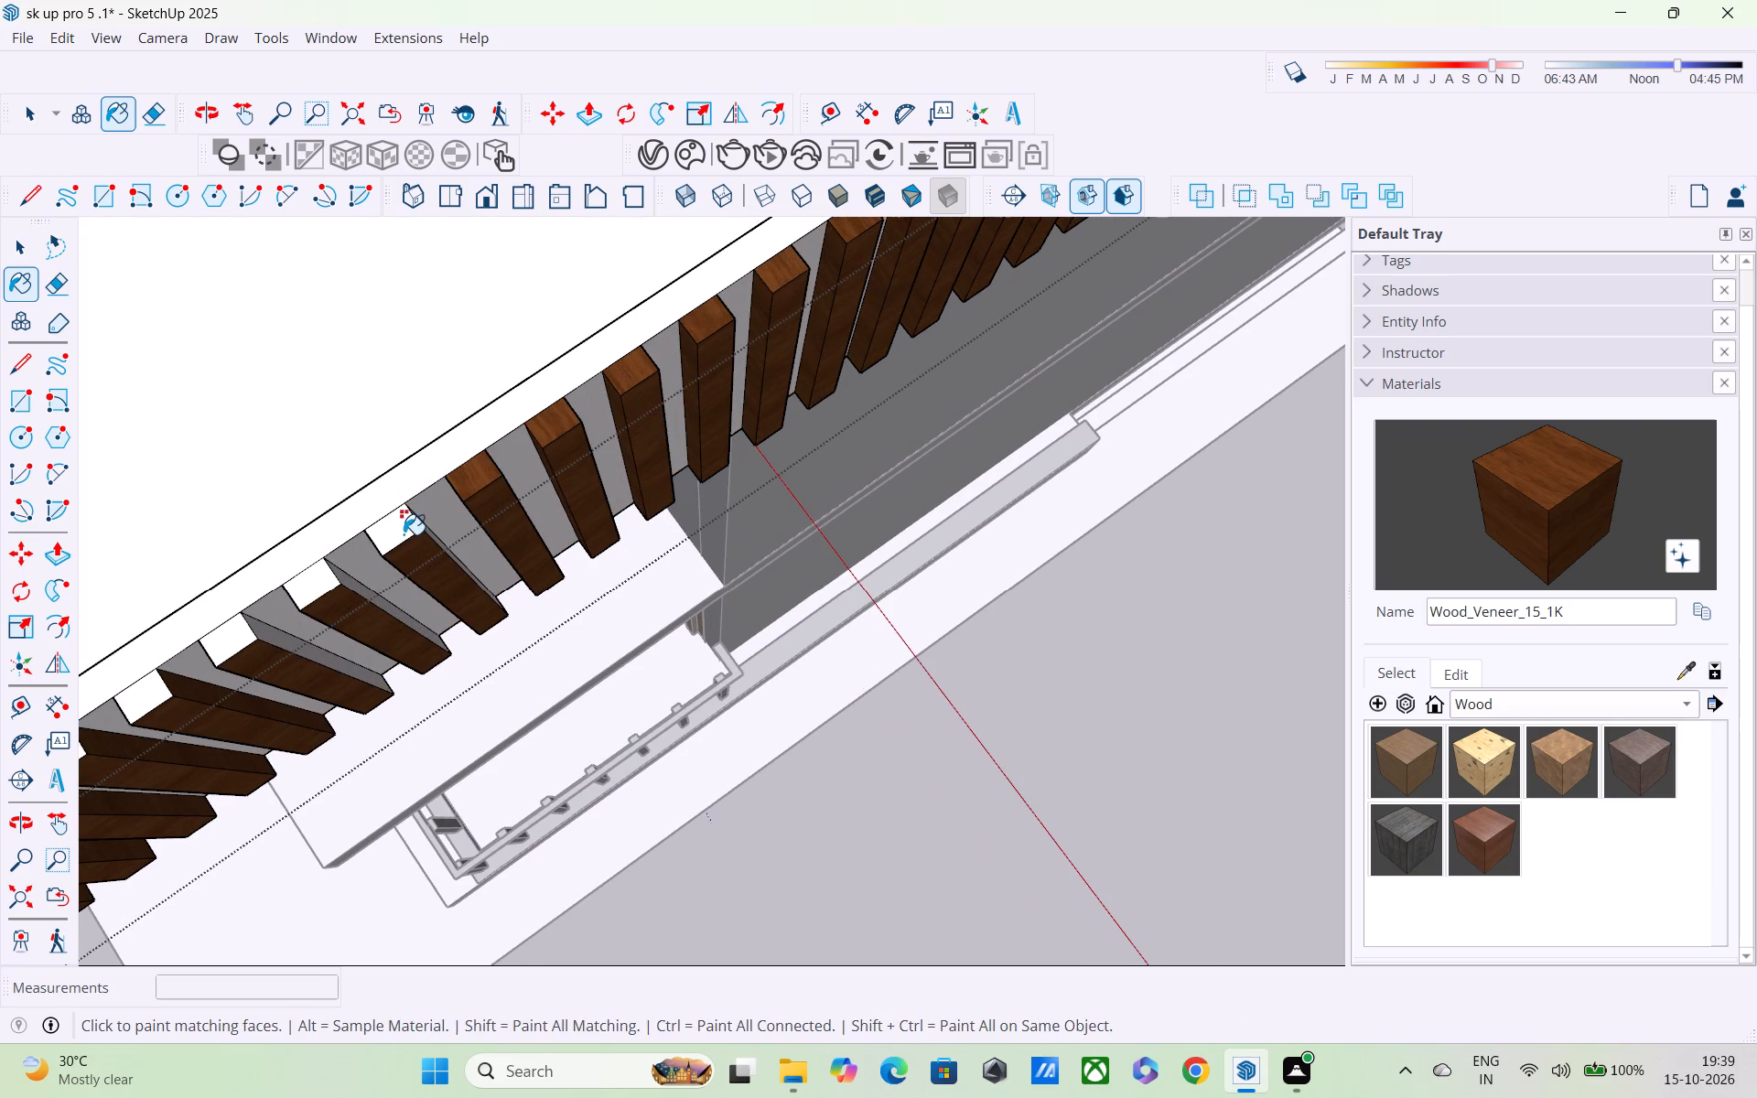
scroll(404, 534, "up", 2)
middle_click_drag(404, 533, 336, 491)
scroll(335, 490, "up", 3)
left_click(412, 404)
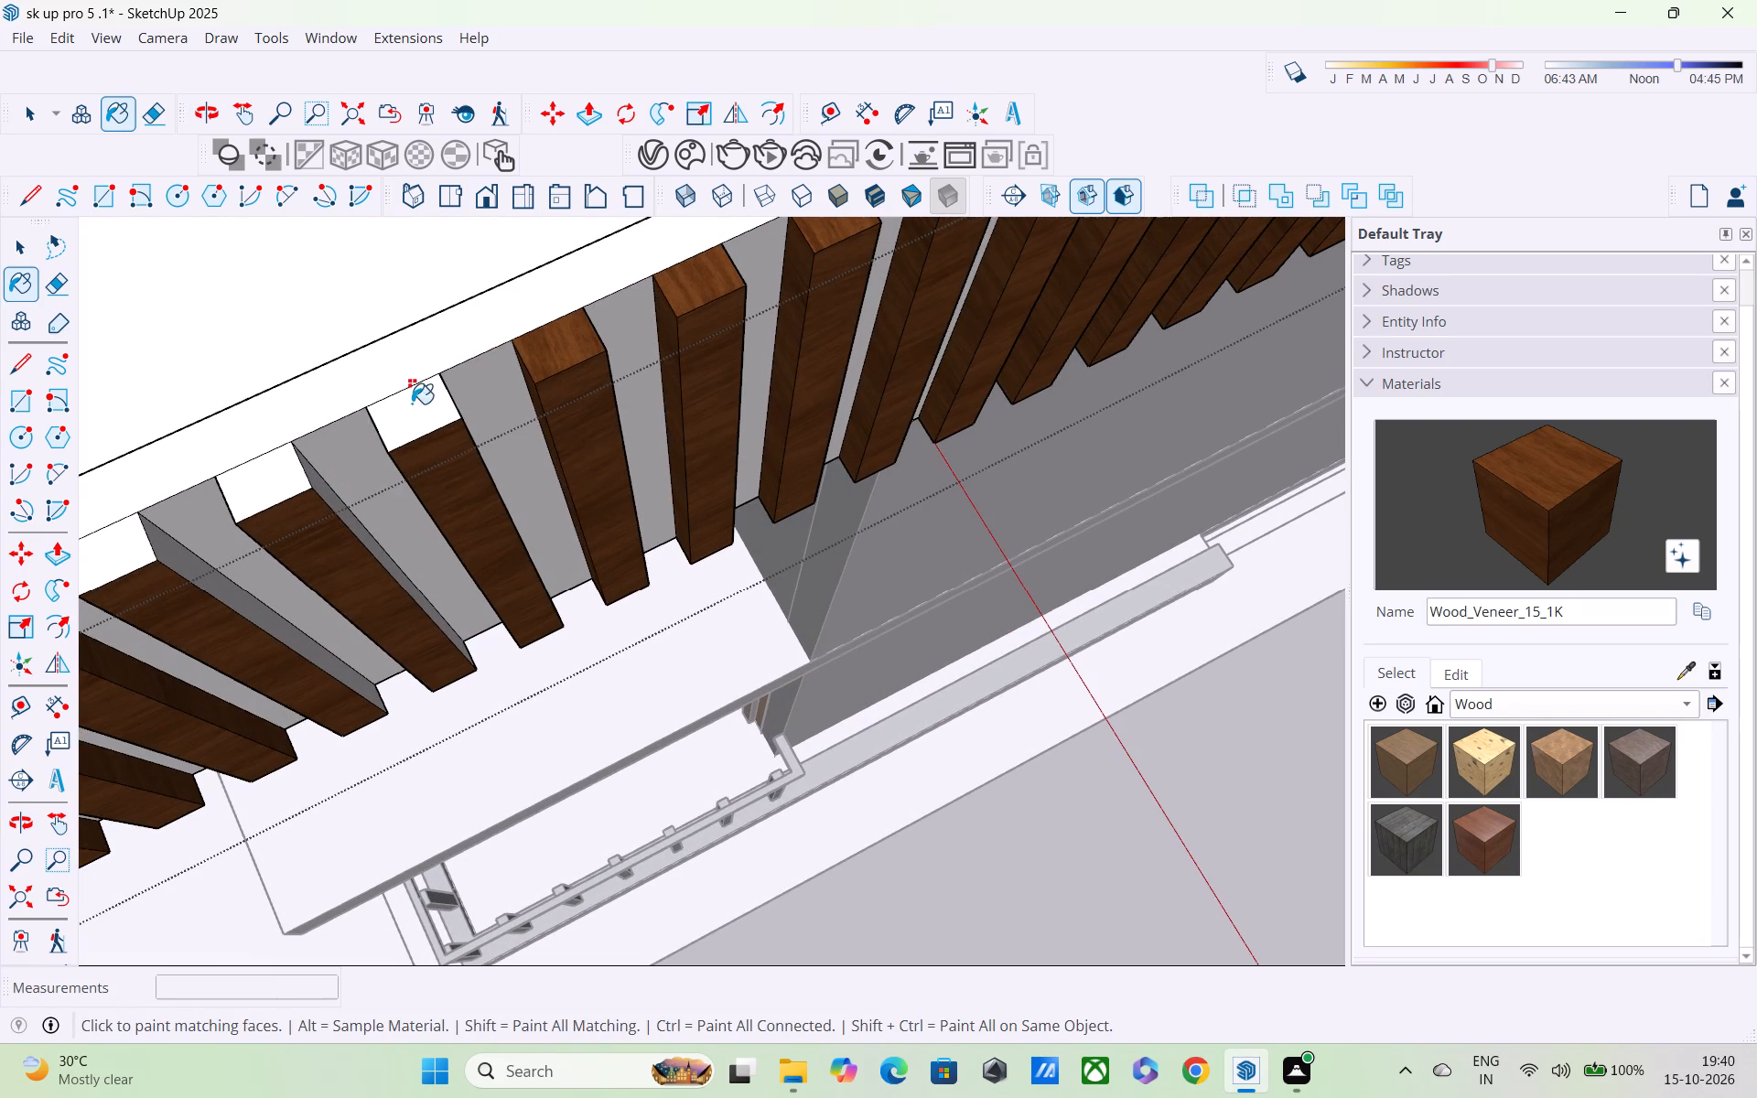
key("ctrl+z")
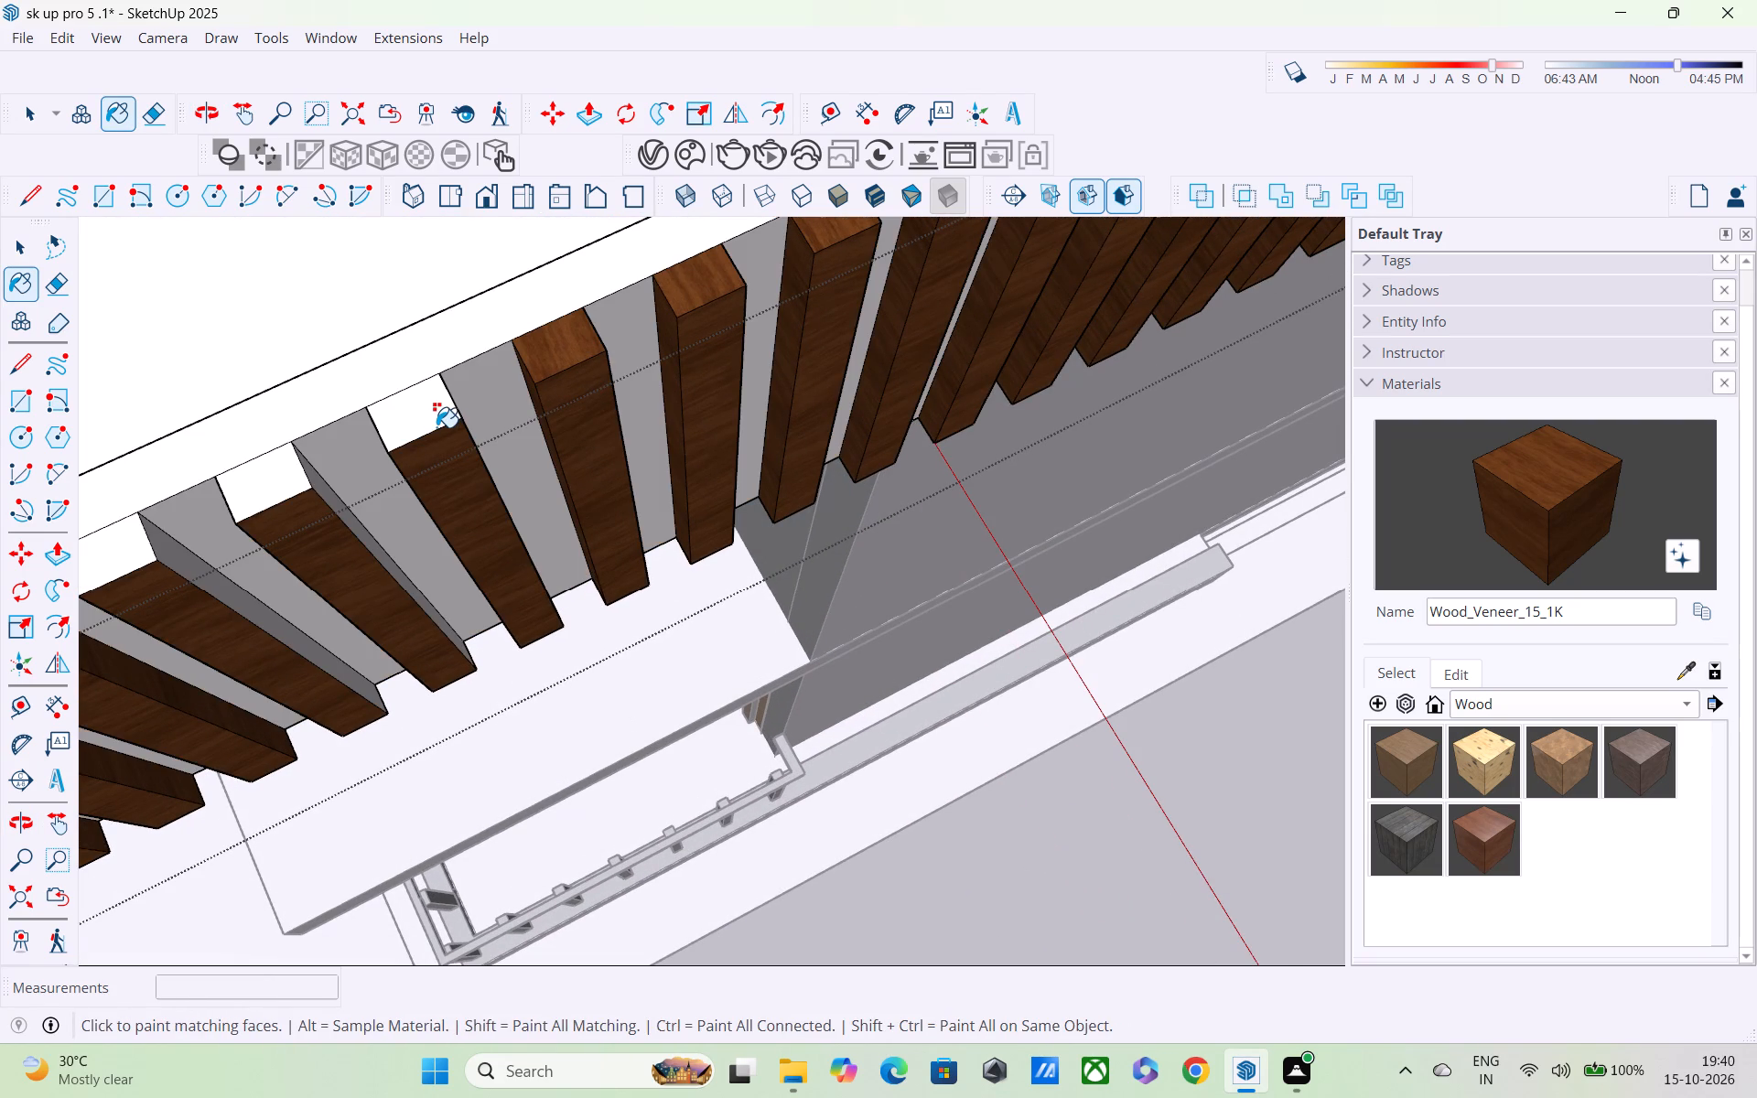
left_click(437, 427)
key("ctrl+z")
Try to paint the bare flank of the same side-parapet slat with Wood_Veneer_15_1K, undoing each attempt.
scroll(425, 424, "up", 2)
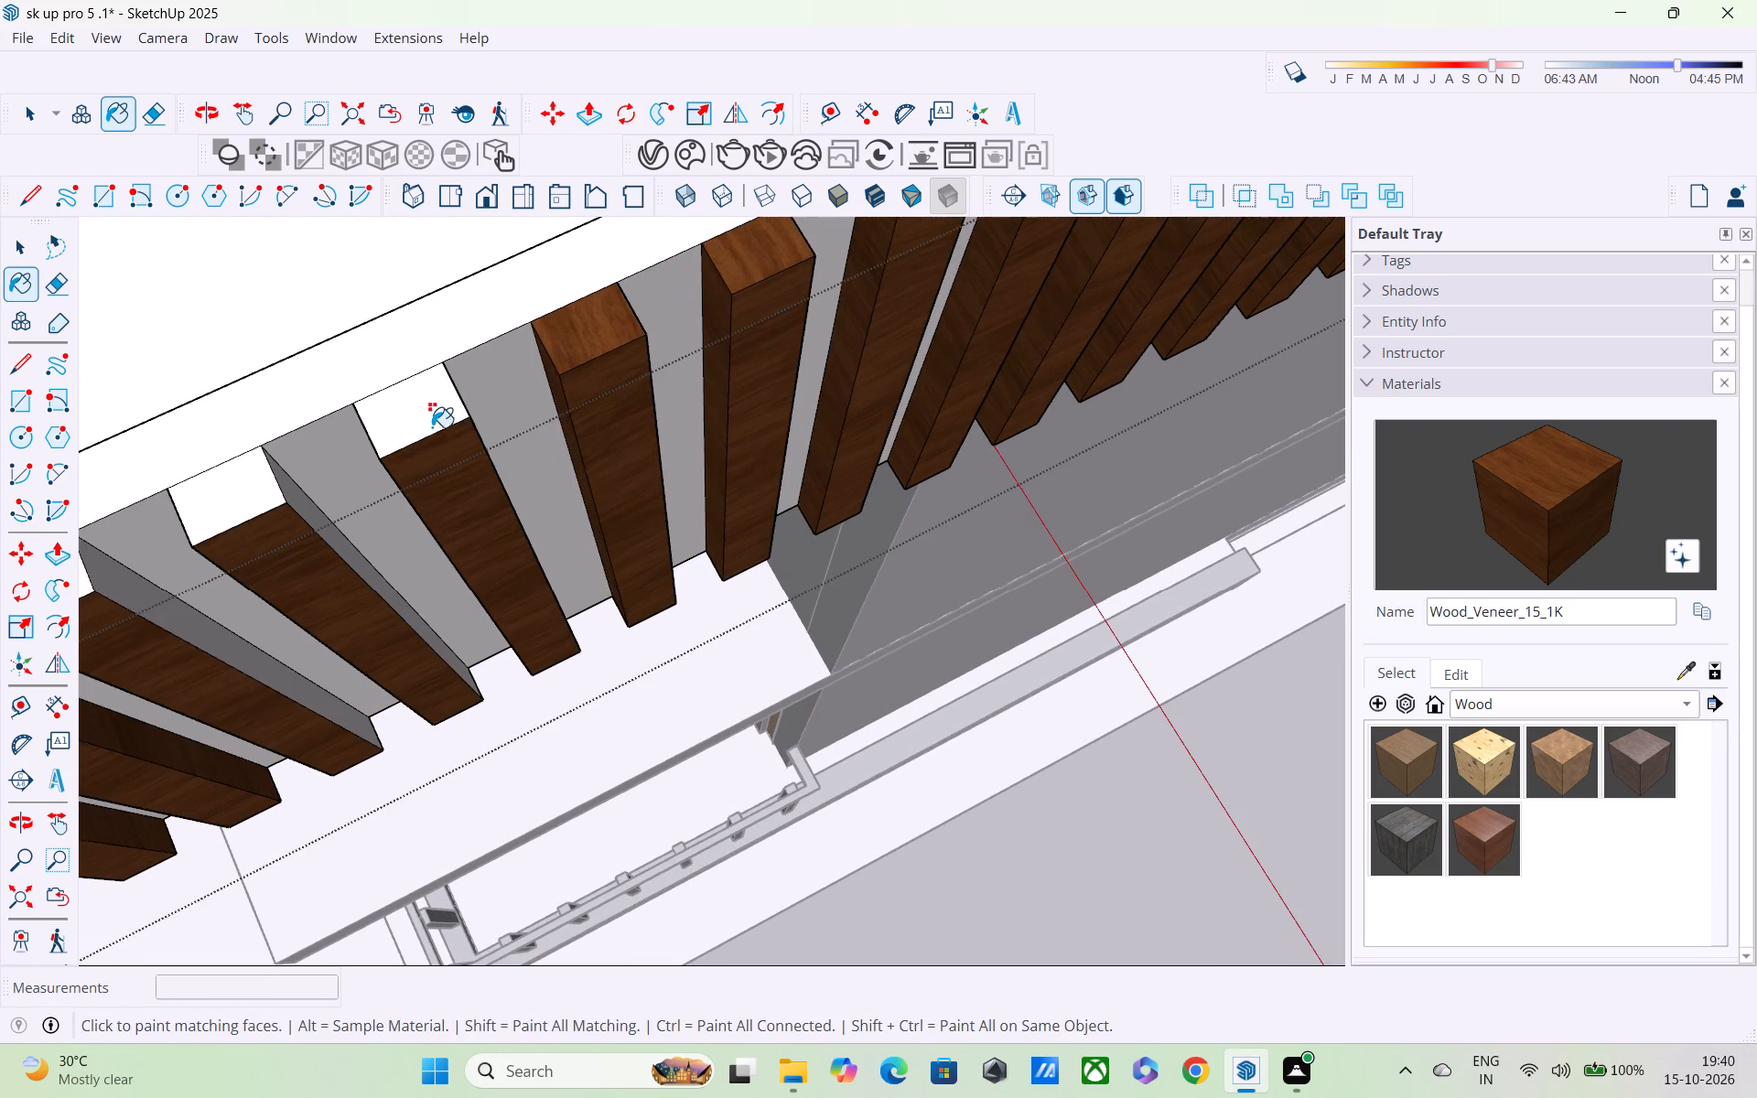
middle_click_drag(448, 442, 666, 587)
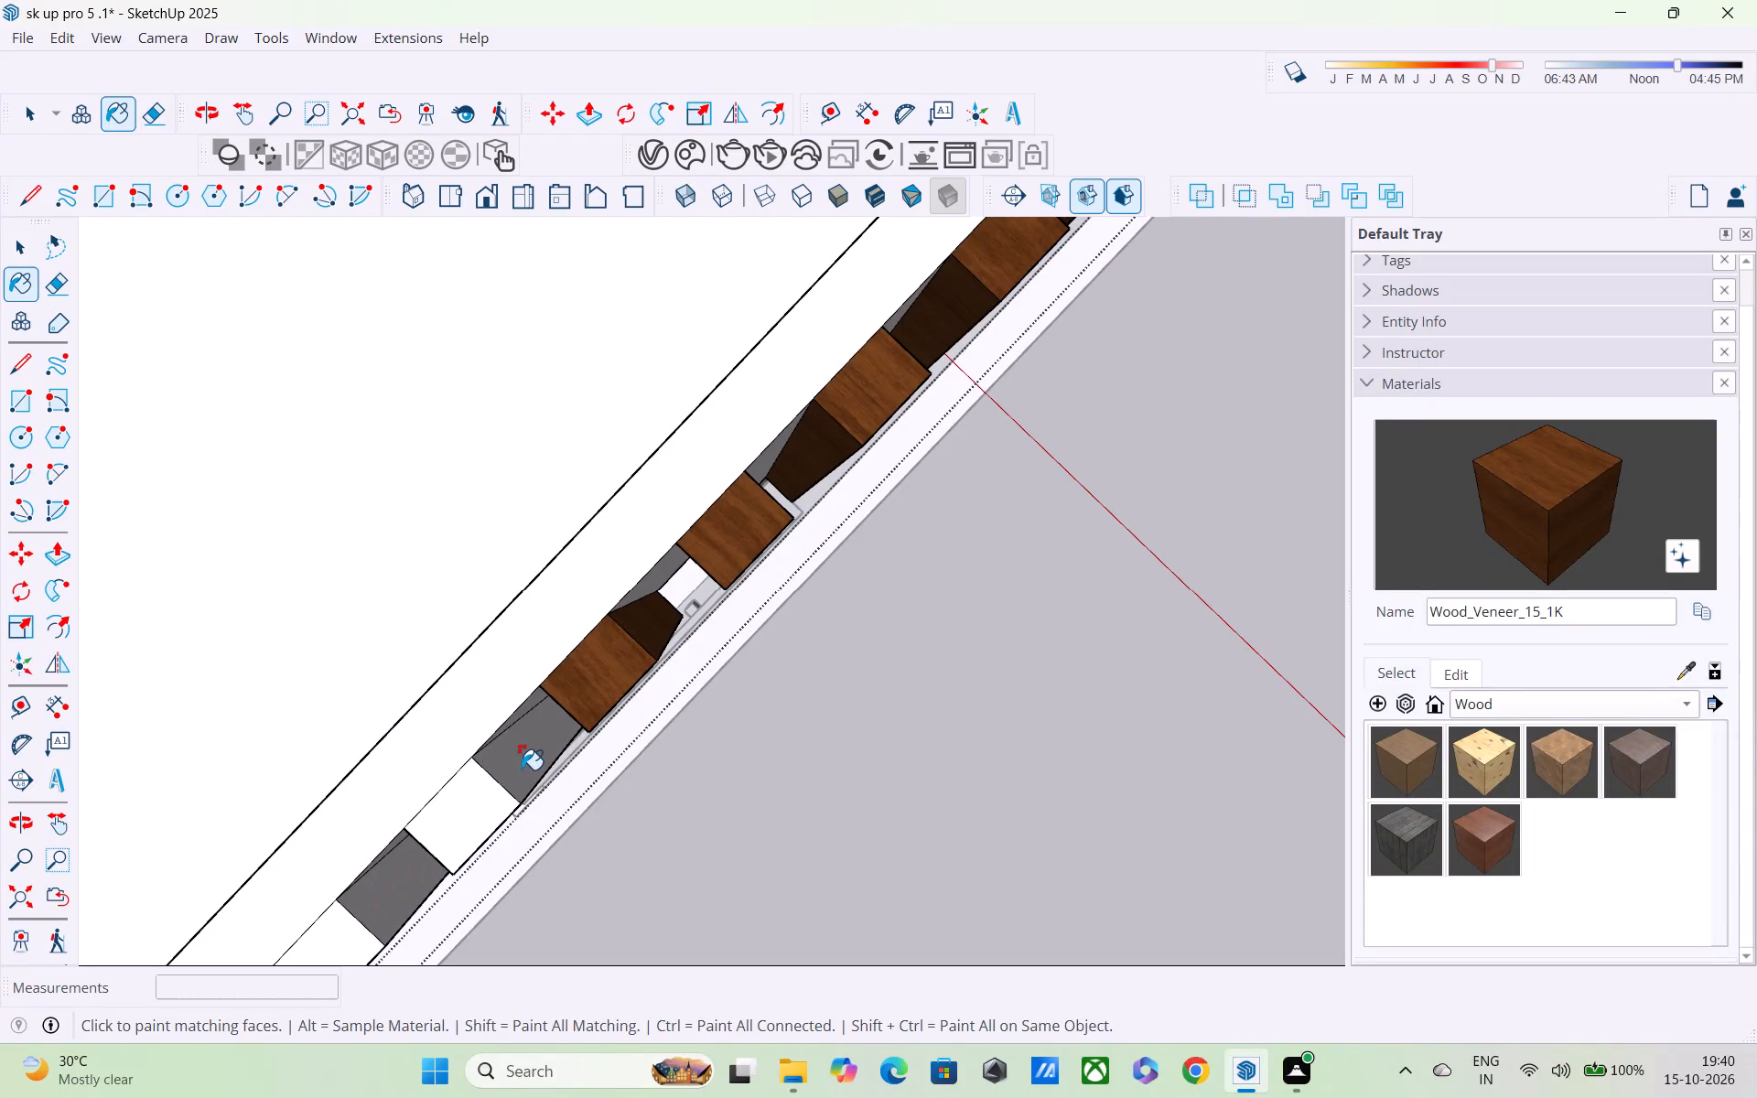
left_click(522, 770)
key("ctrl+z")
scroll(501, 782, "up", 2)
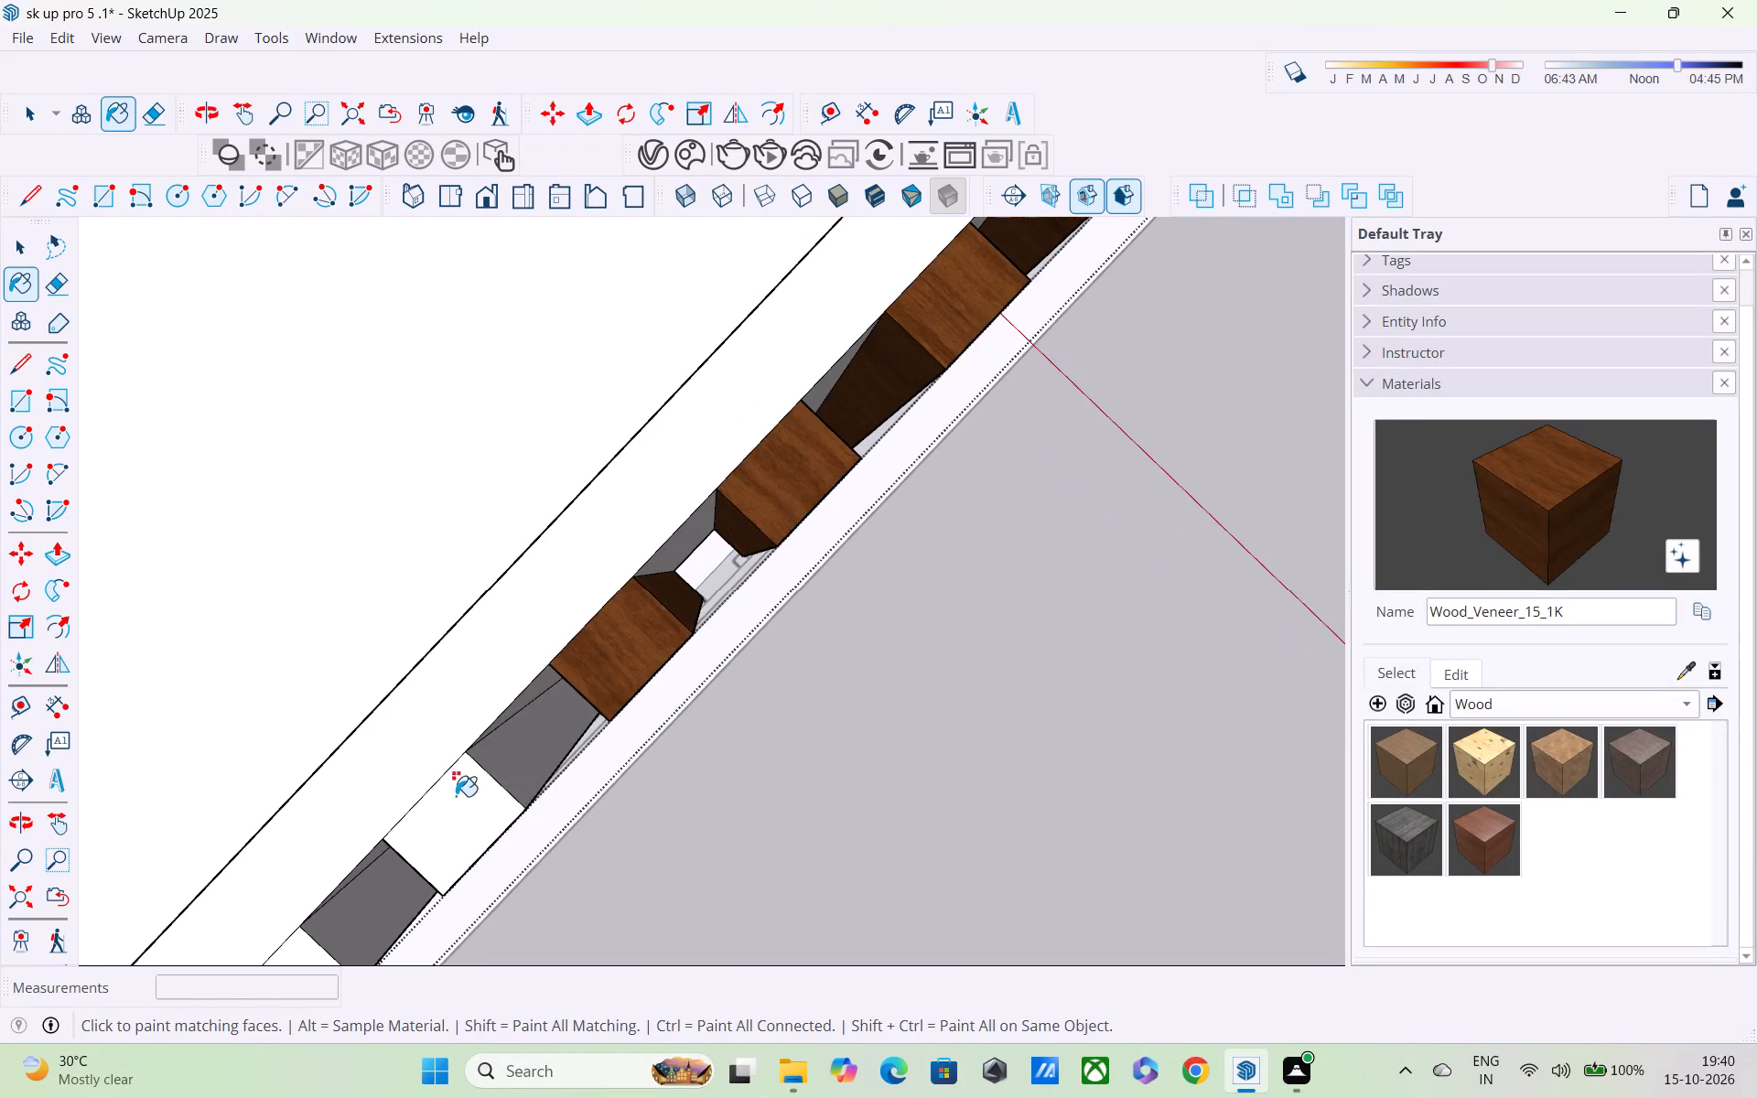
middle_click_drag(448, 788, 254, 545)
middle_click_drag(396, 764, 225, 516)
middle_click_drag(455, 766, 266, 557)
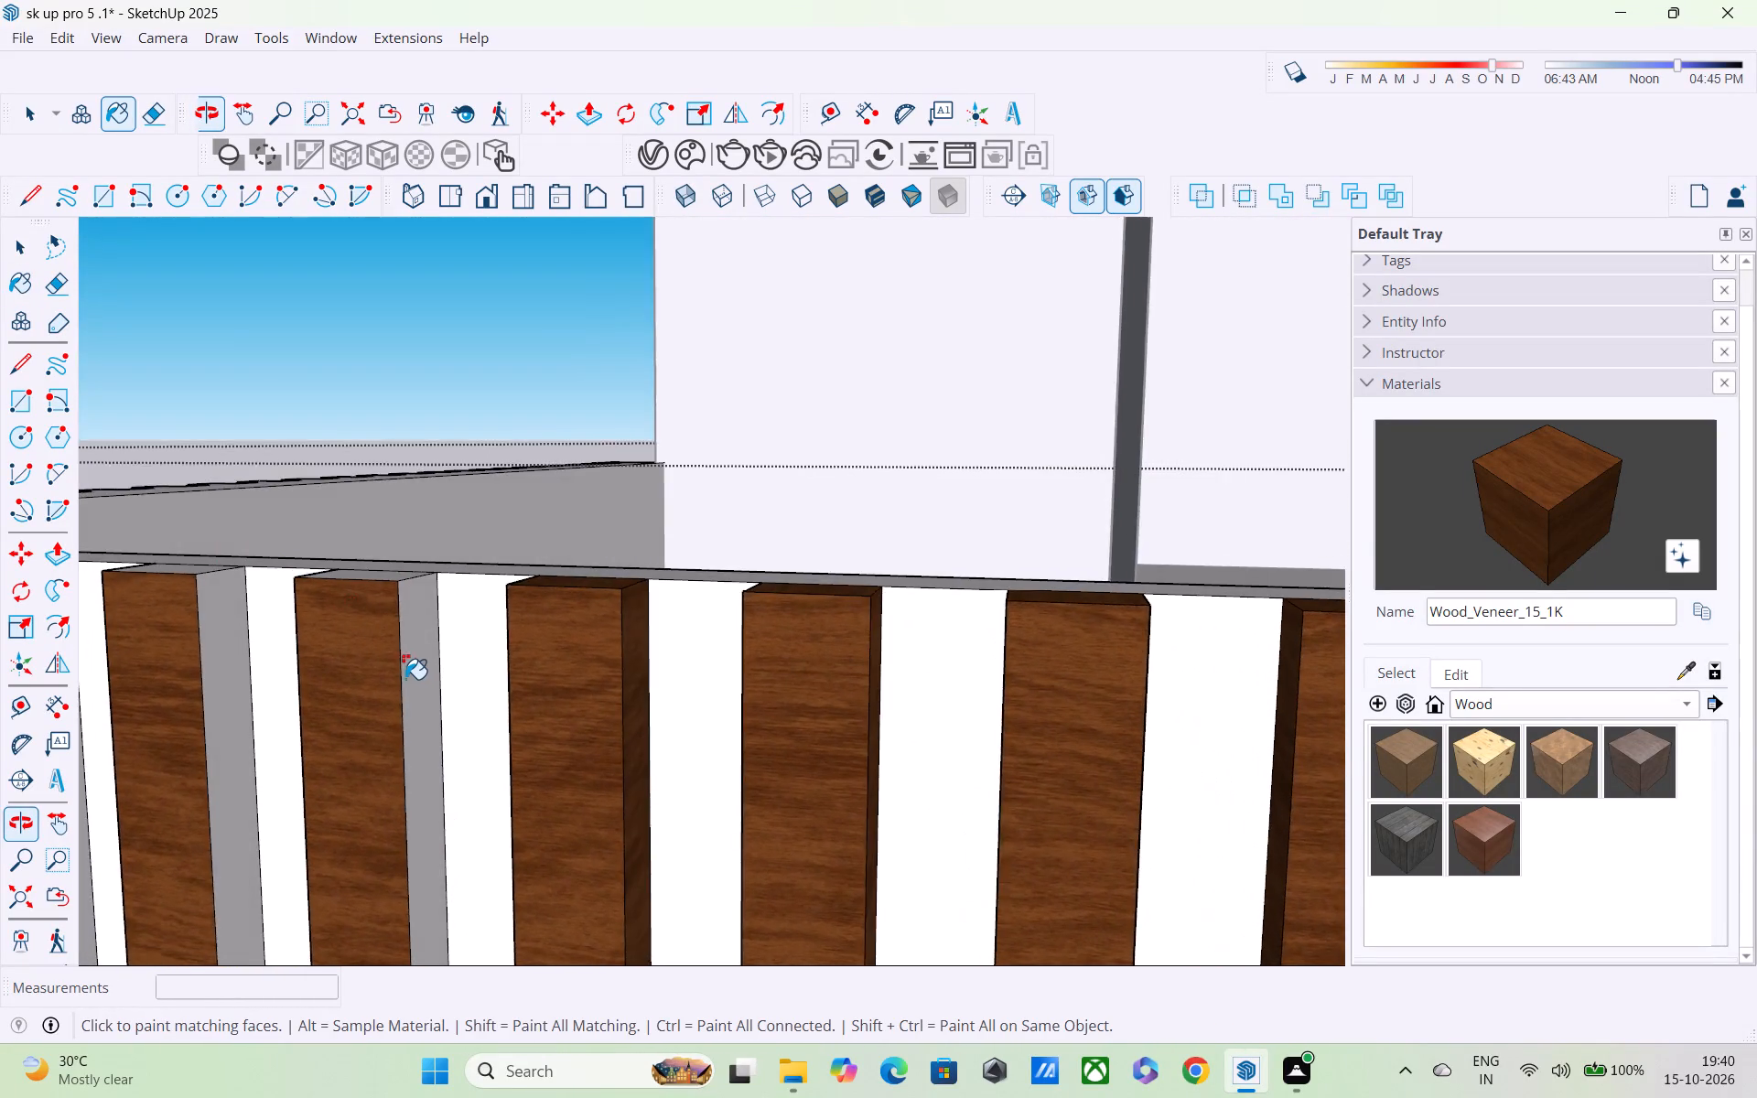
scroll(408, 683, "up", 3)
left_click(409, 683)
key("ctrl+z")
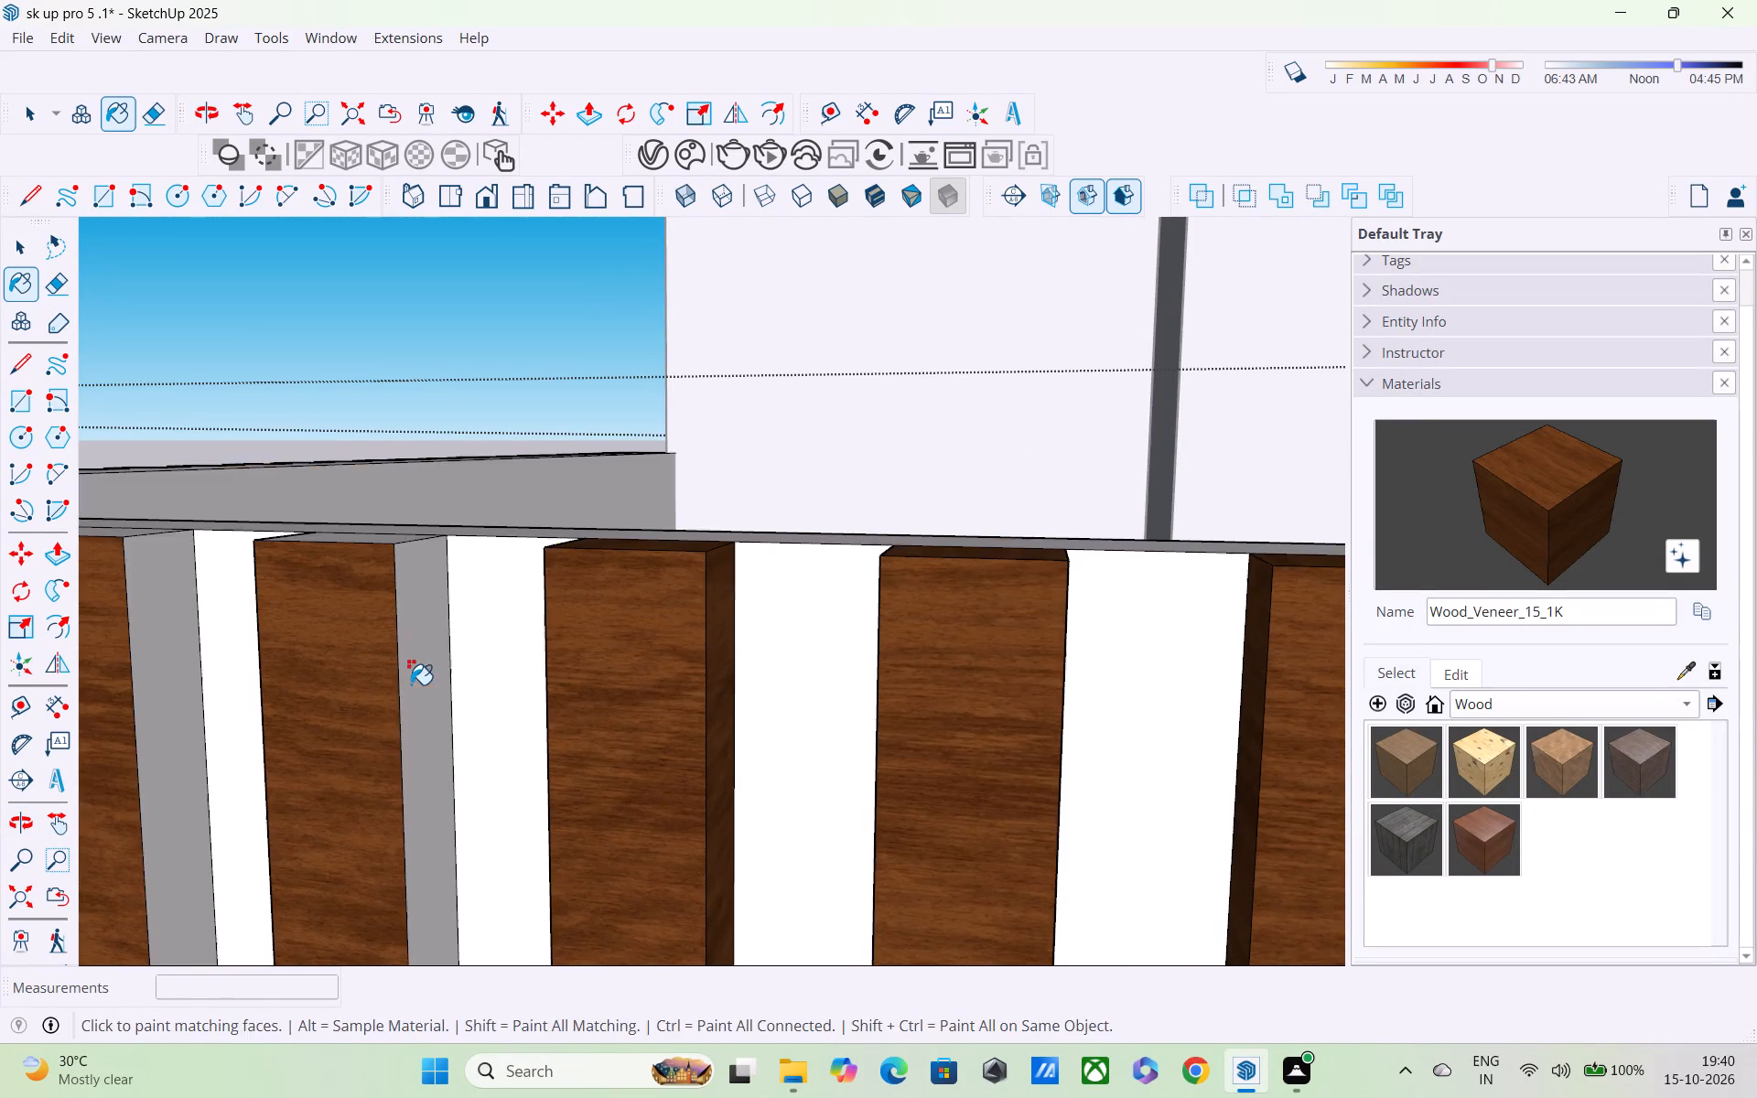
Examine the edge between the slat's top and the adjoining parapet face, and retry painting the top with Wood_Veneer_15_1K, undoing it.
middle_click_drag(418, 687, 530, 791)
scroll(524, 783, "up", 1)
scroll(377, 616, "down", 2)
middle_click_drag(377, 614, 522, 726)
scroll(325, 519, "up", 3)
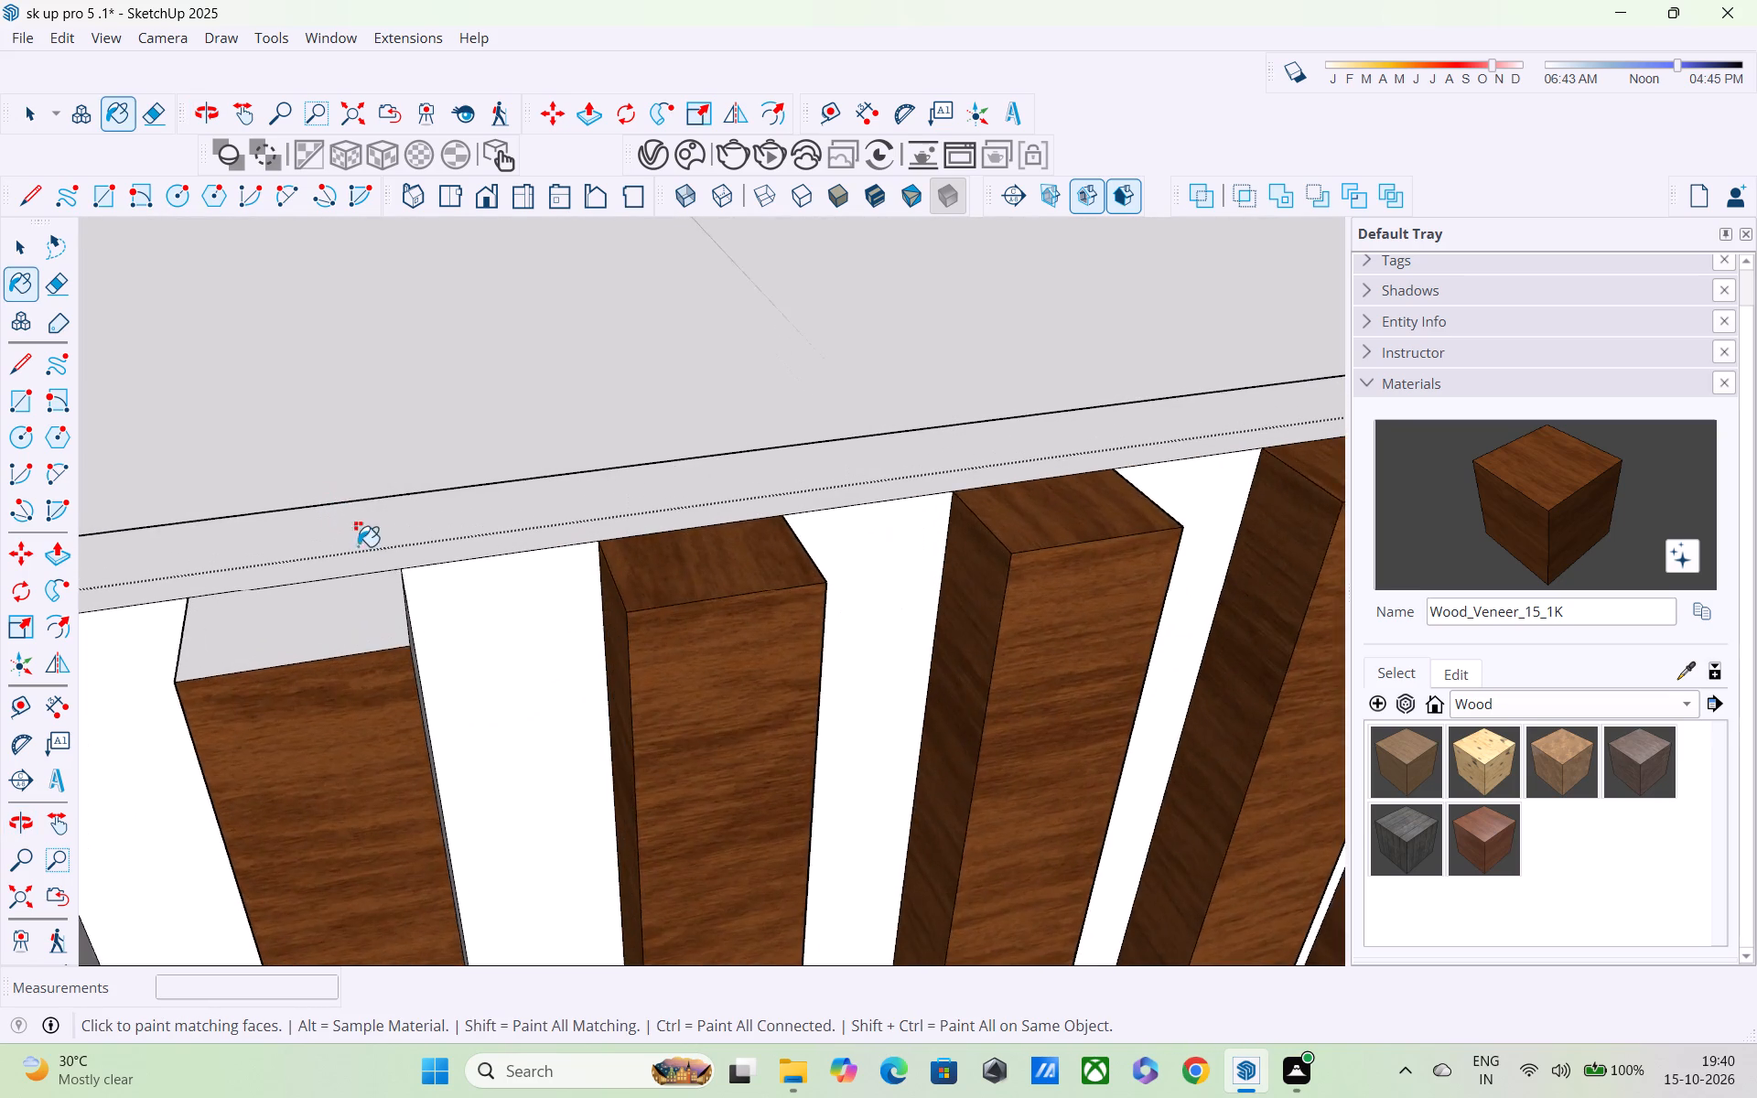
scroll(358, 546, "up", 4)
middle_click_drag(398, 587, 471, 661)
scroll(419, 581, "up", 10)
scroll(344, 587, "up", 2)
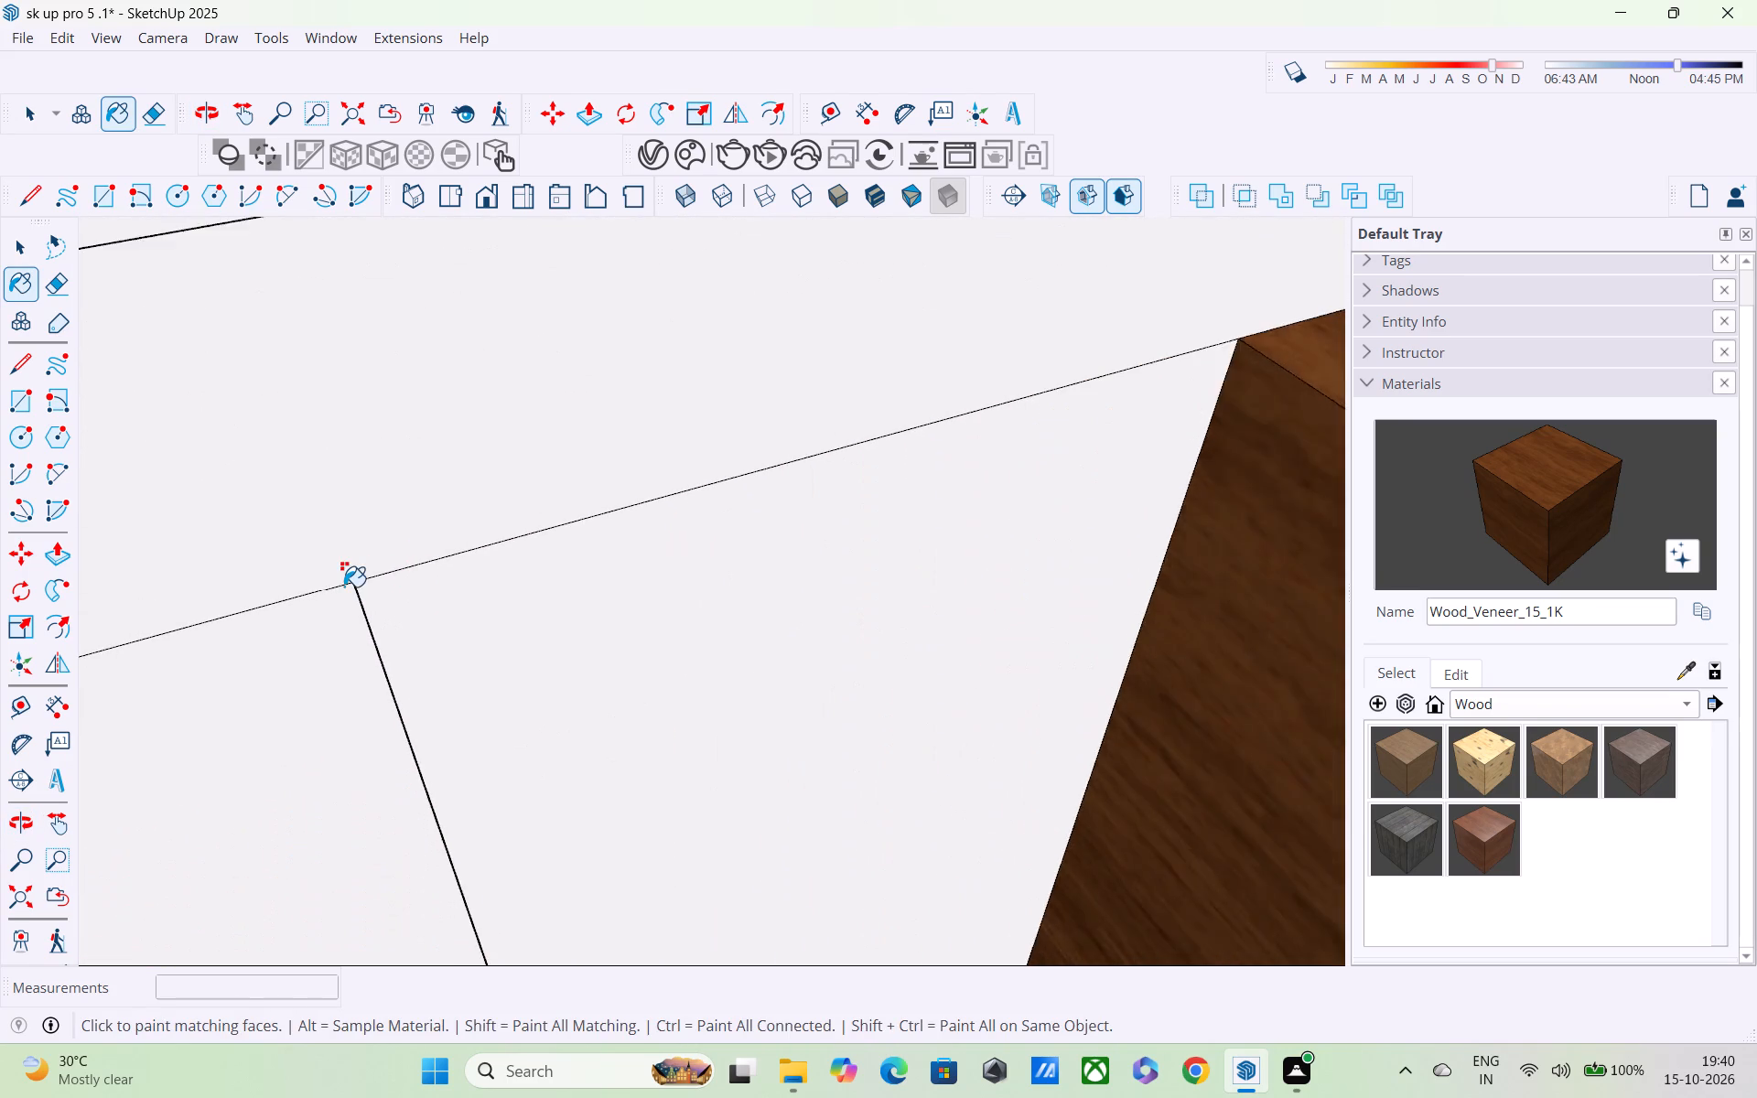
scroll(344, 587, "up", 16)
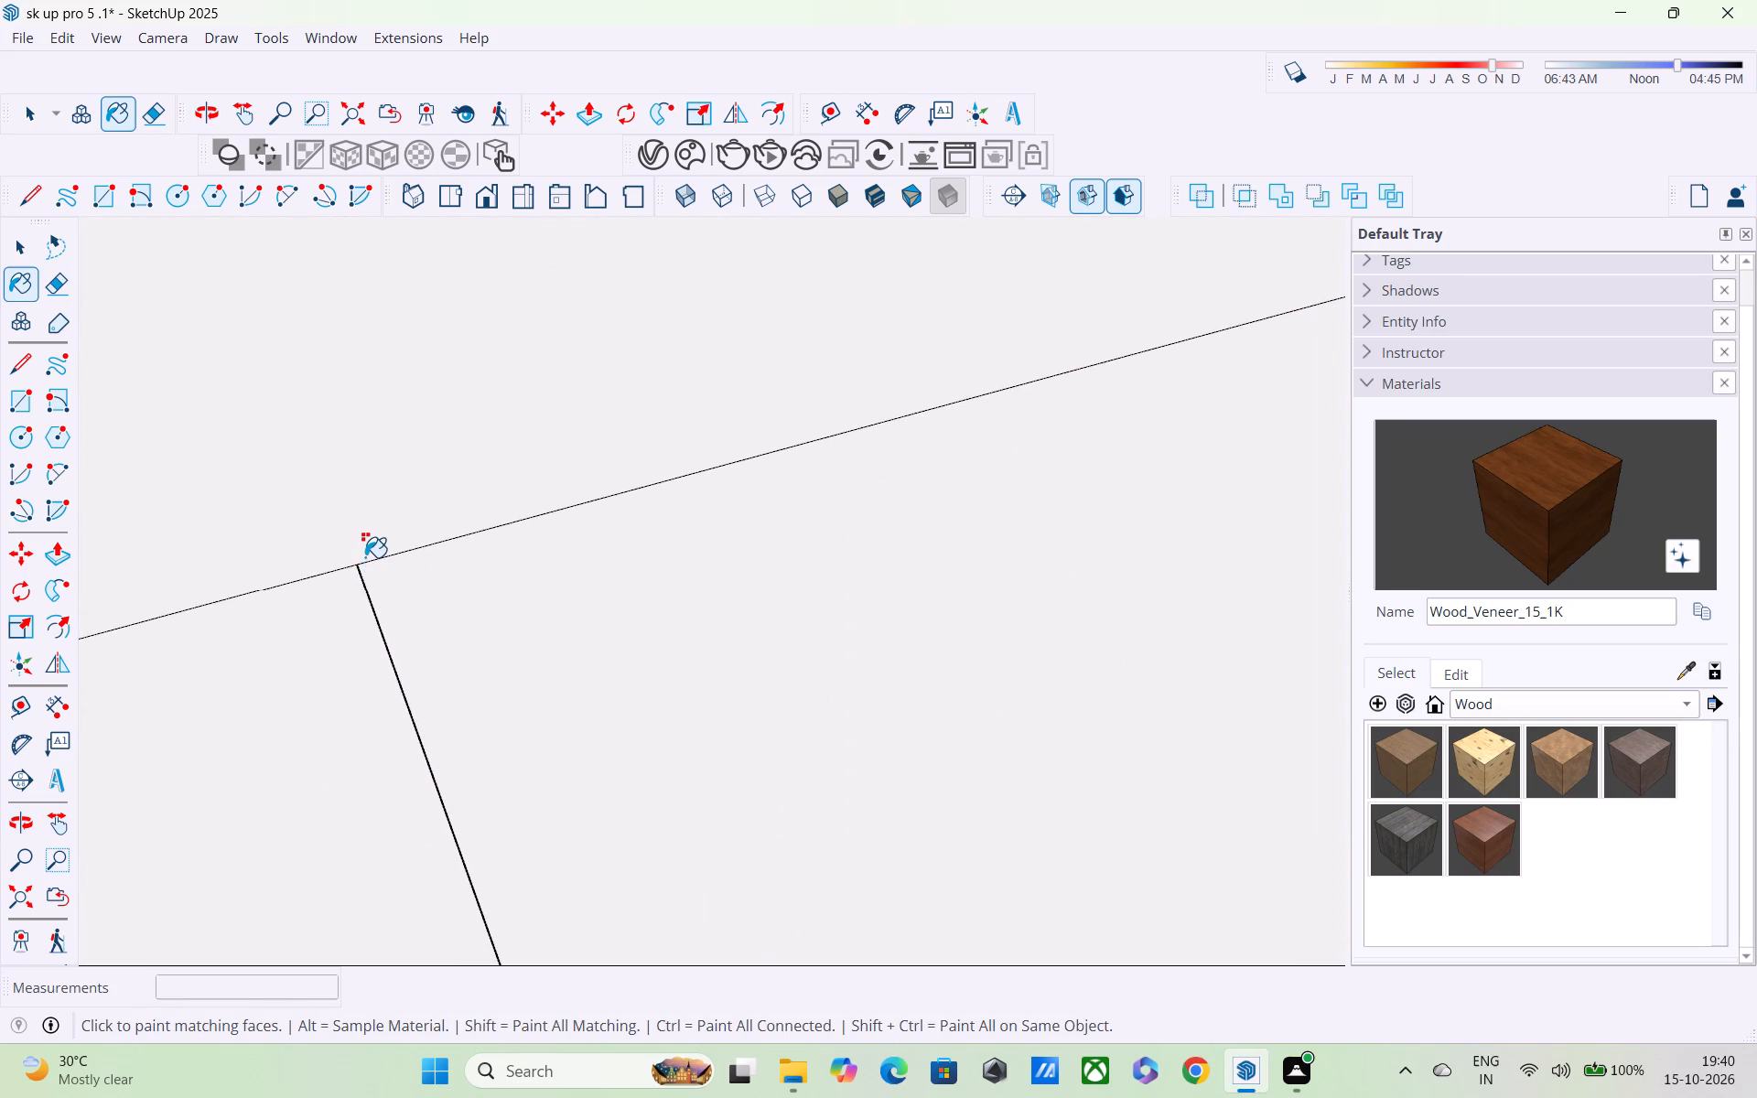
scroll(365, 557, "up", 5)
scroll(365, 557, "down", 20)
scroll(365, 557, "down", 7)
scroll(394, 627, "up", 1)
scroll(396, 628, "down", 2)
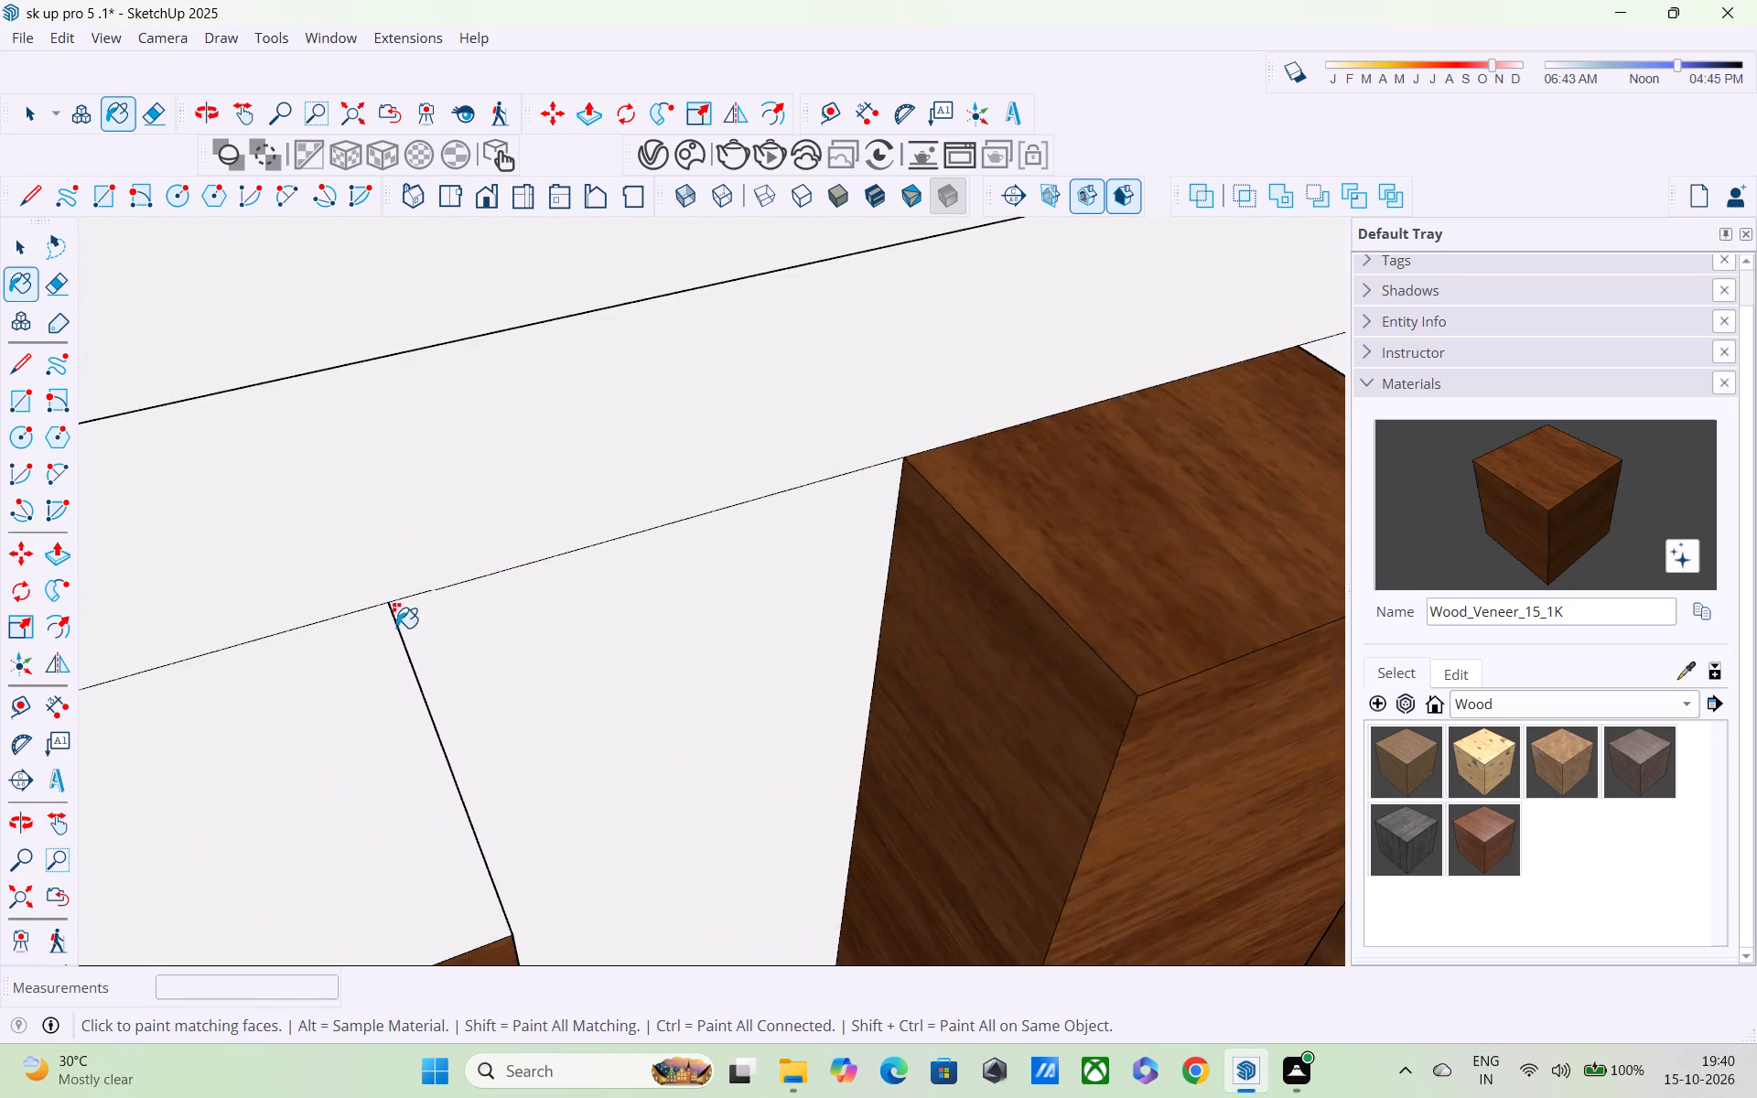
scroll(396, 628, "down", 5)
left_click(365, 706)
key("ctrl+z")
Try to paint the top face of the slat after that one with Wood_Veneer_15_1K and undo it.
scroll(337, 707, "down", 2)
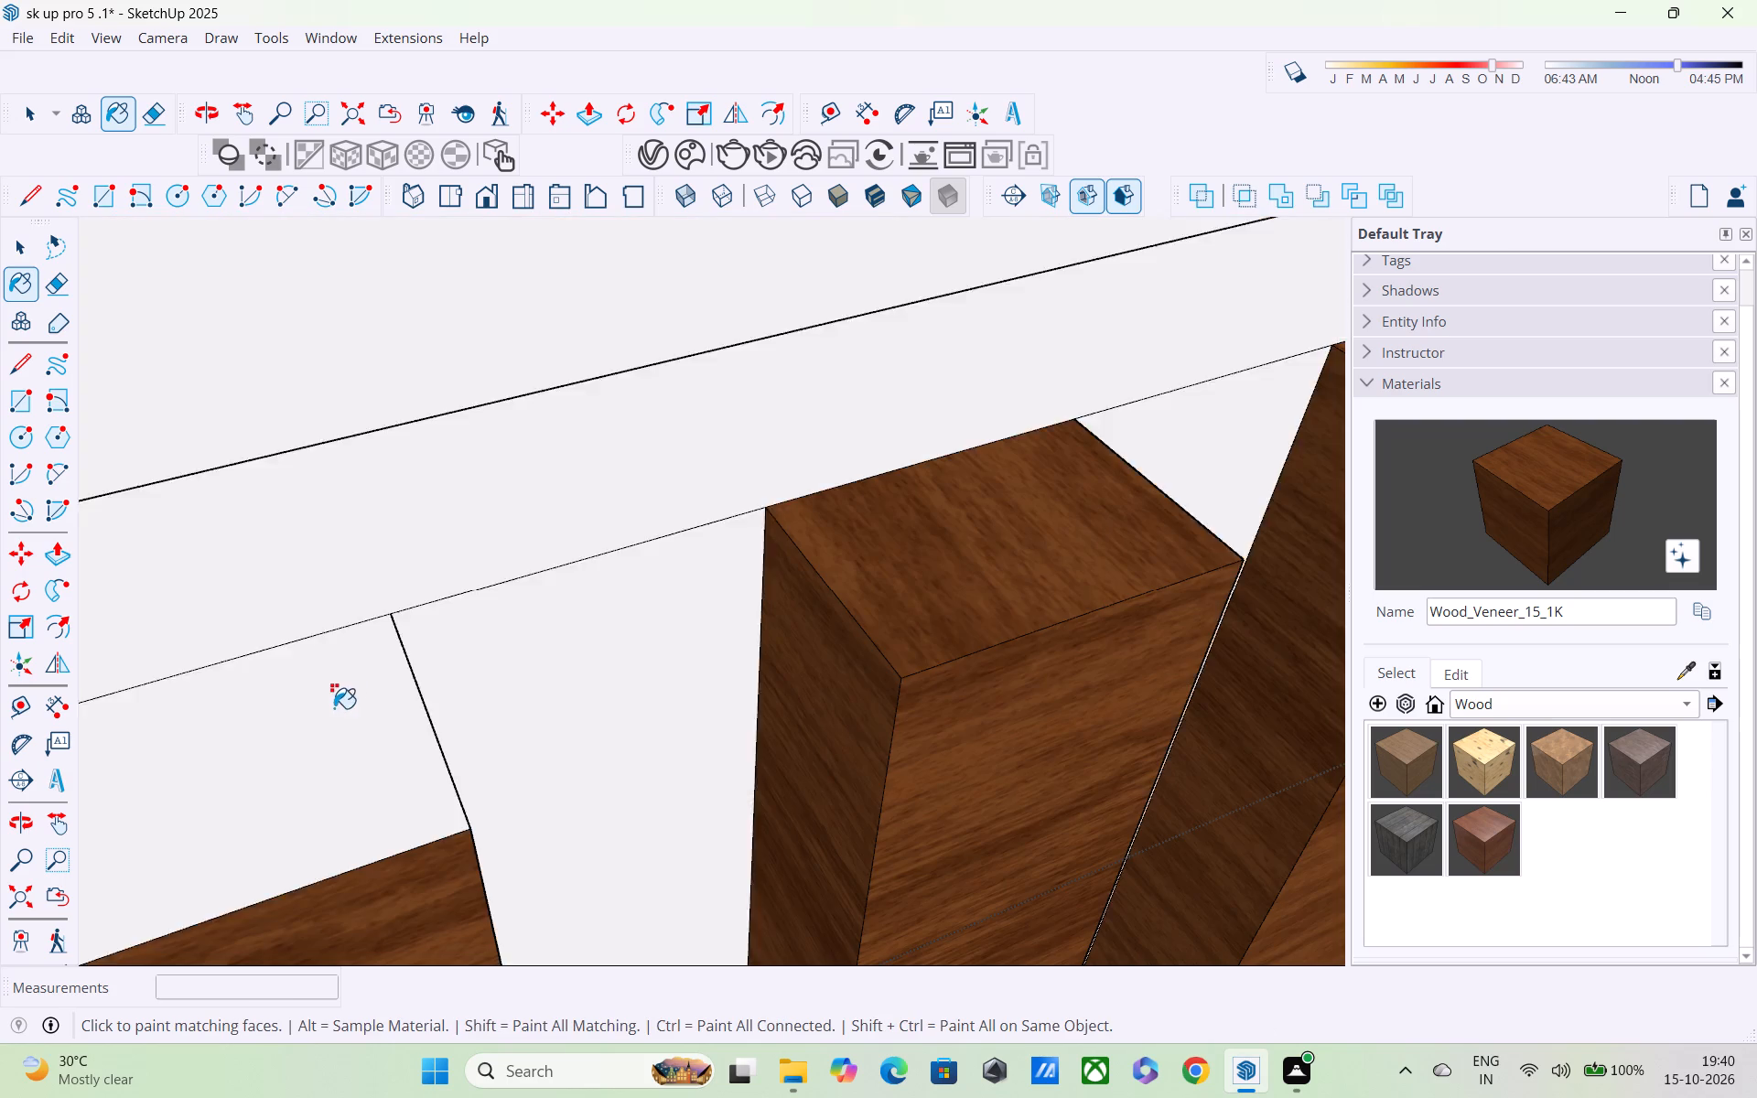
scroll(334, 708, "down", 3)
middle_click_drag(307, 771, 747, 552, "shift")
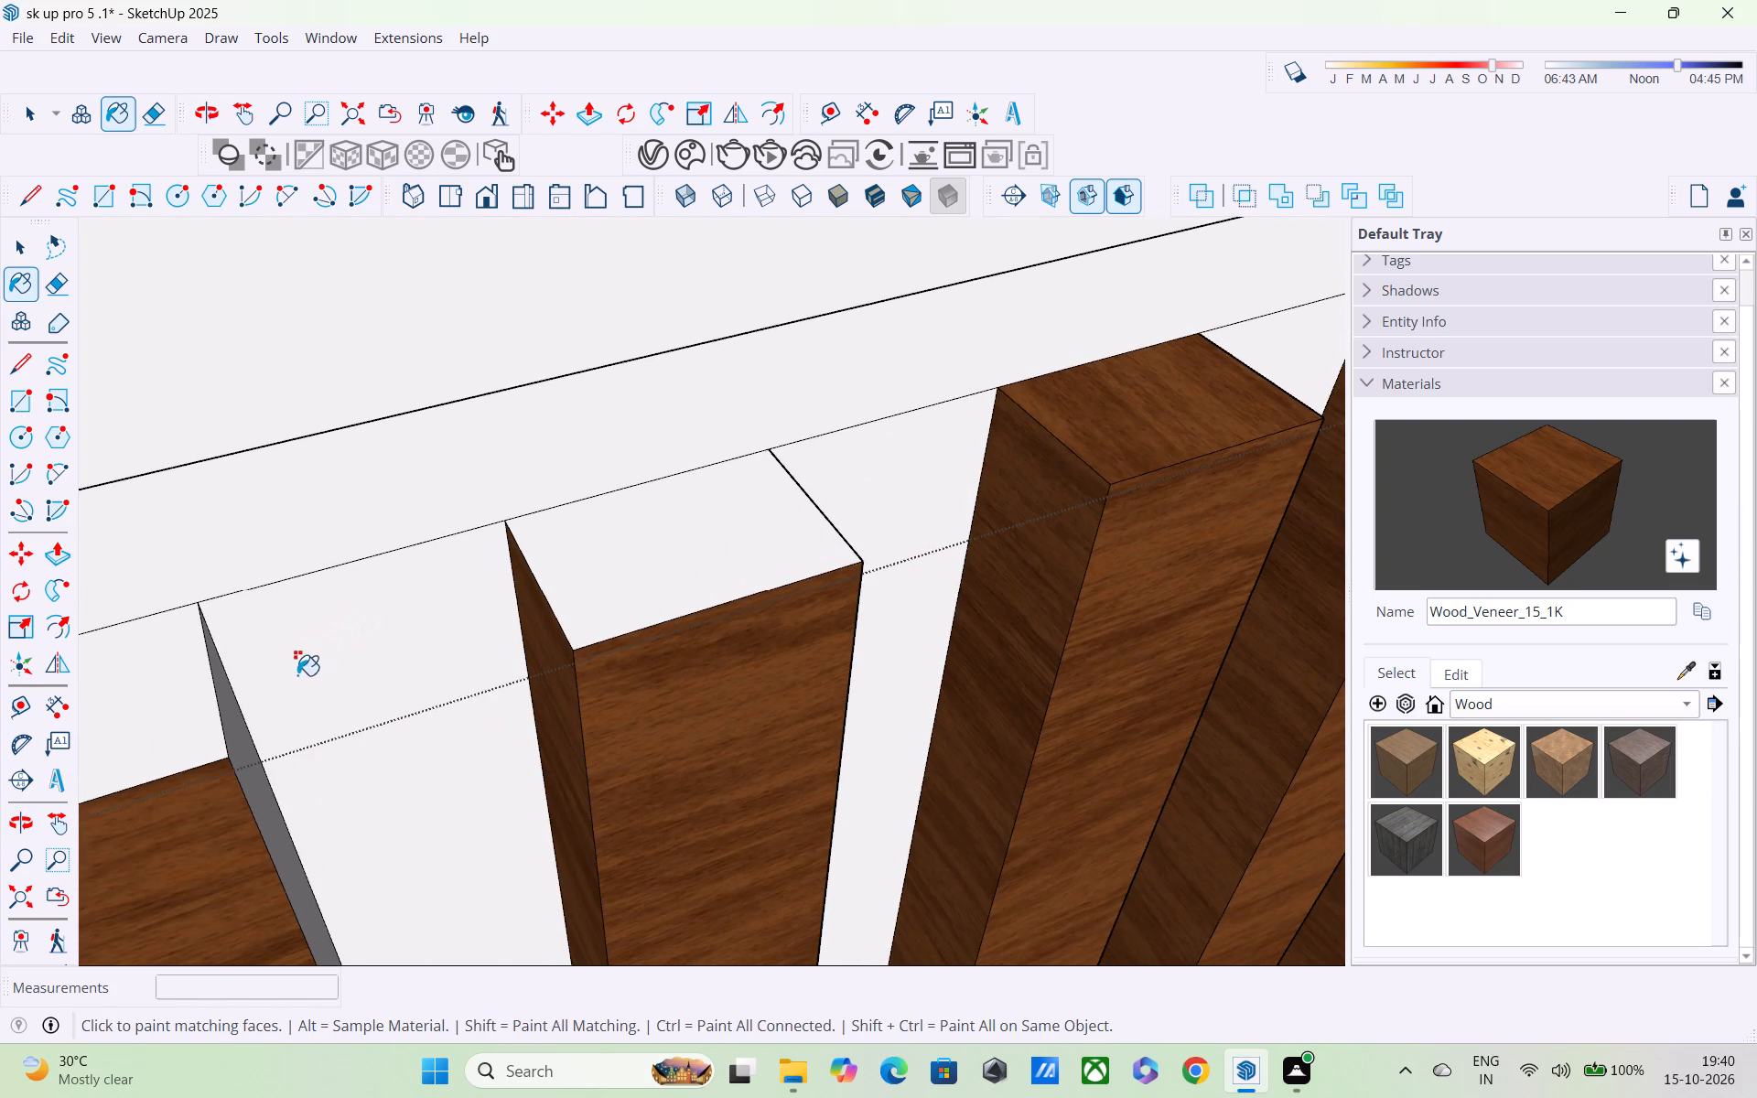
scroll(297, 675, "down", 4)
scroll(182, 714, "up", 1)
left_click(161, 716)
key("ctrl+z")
Draw a very short line along the edge between the bare slat's top face and the adjoining parapet face to separate them.
scroll(203, 718, "down", 5)
middle_click_drag(409, 621, 430, 714)
scroll(417, 605, "up", 13)
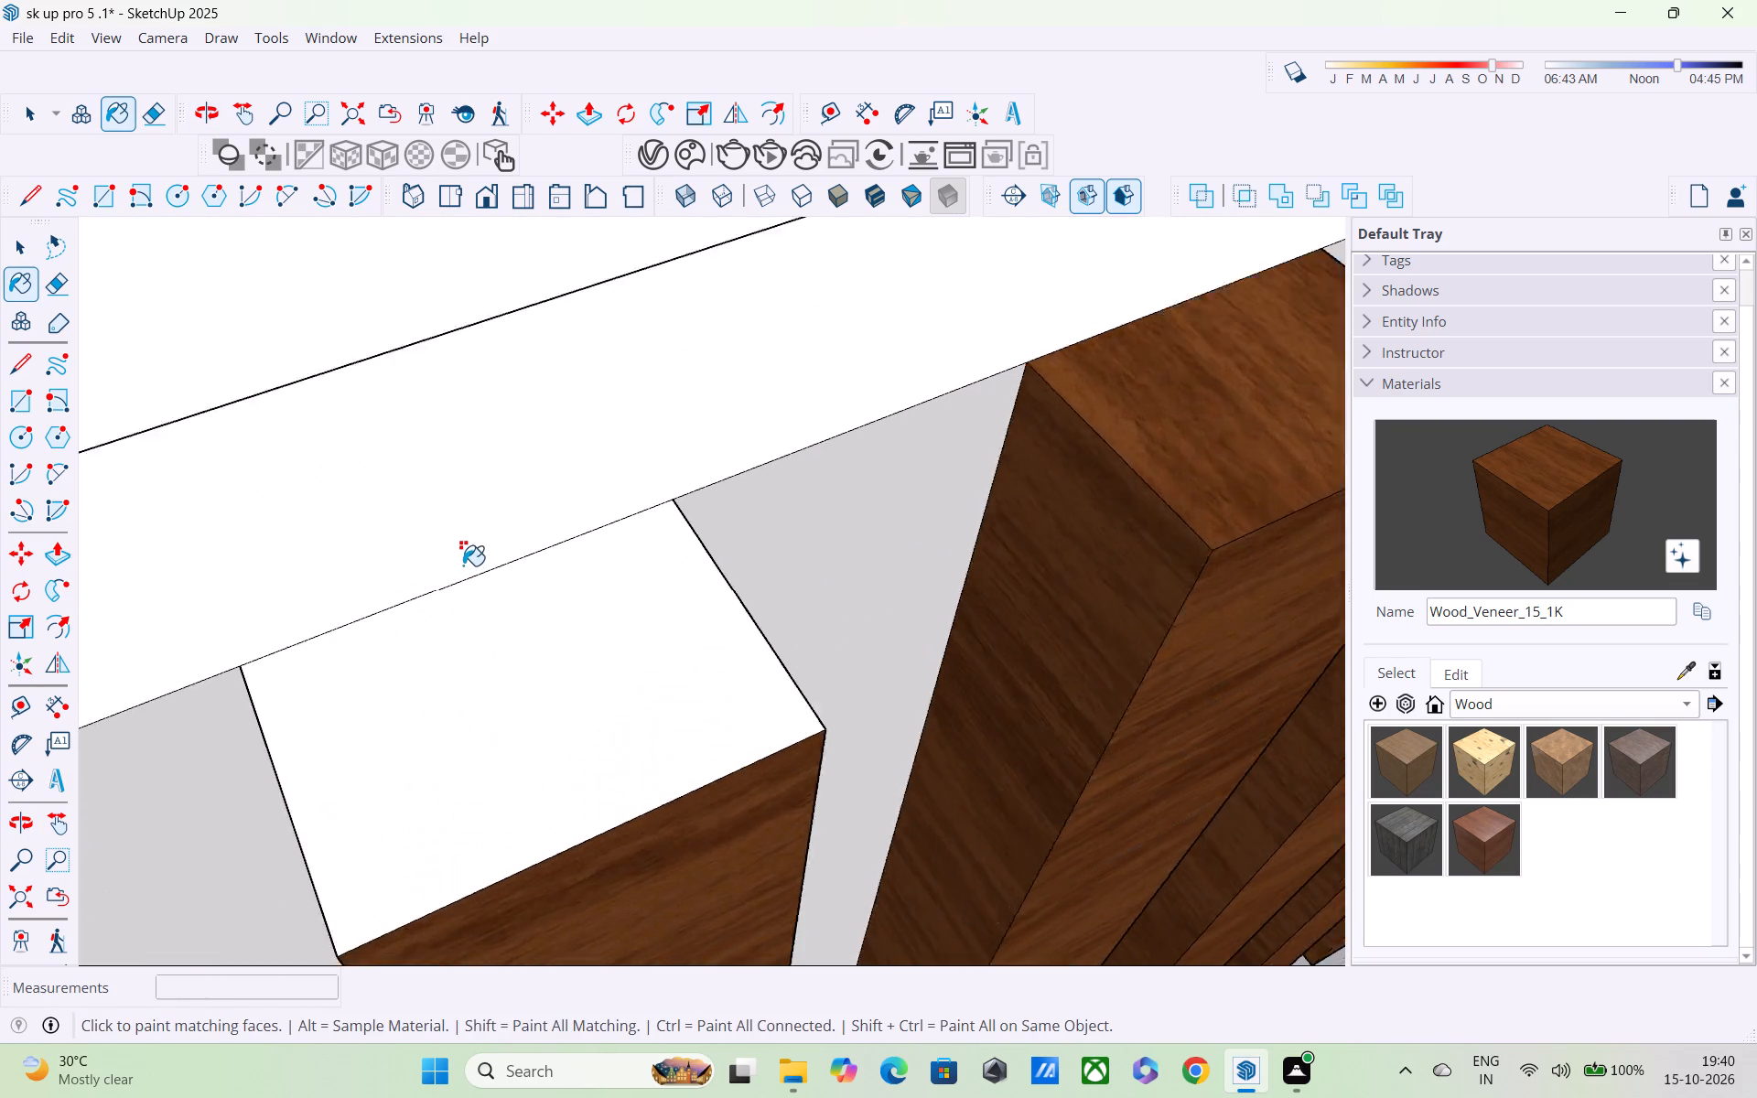
scroll(463, 565, "up", 17)
scroll(459, 588, "up", 10)
key("l")
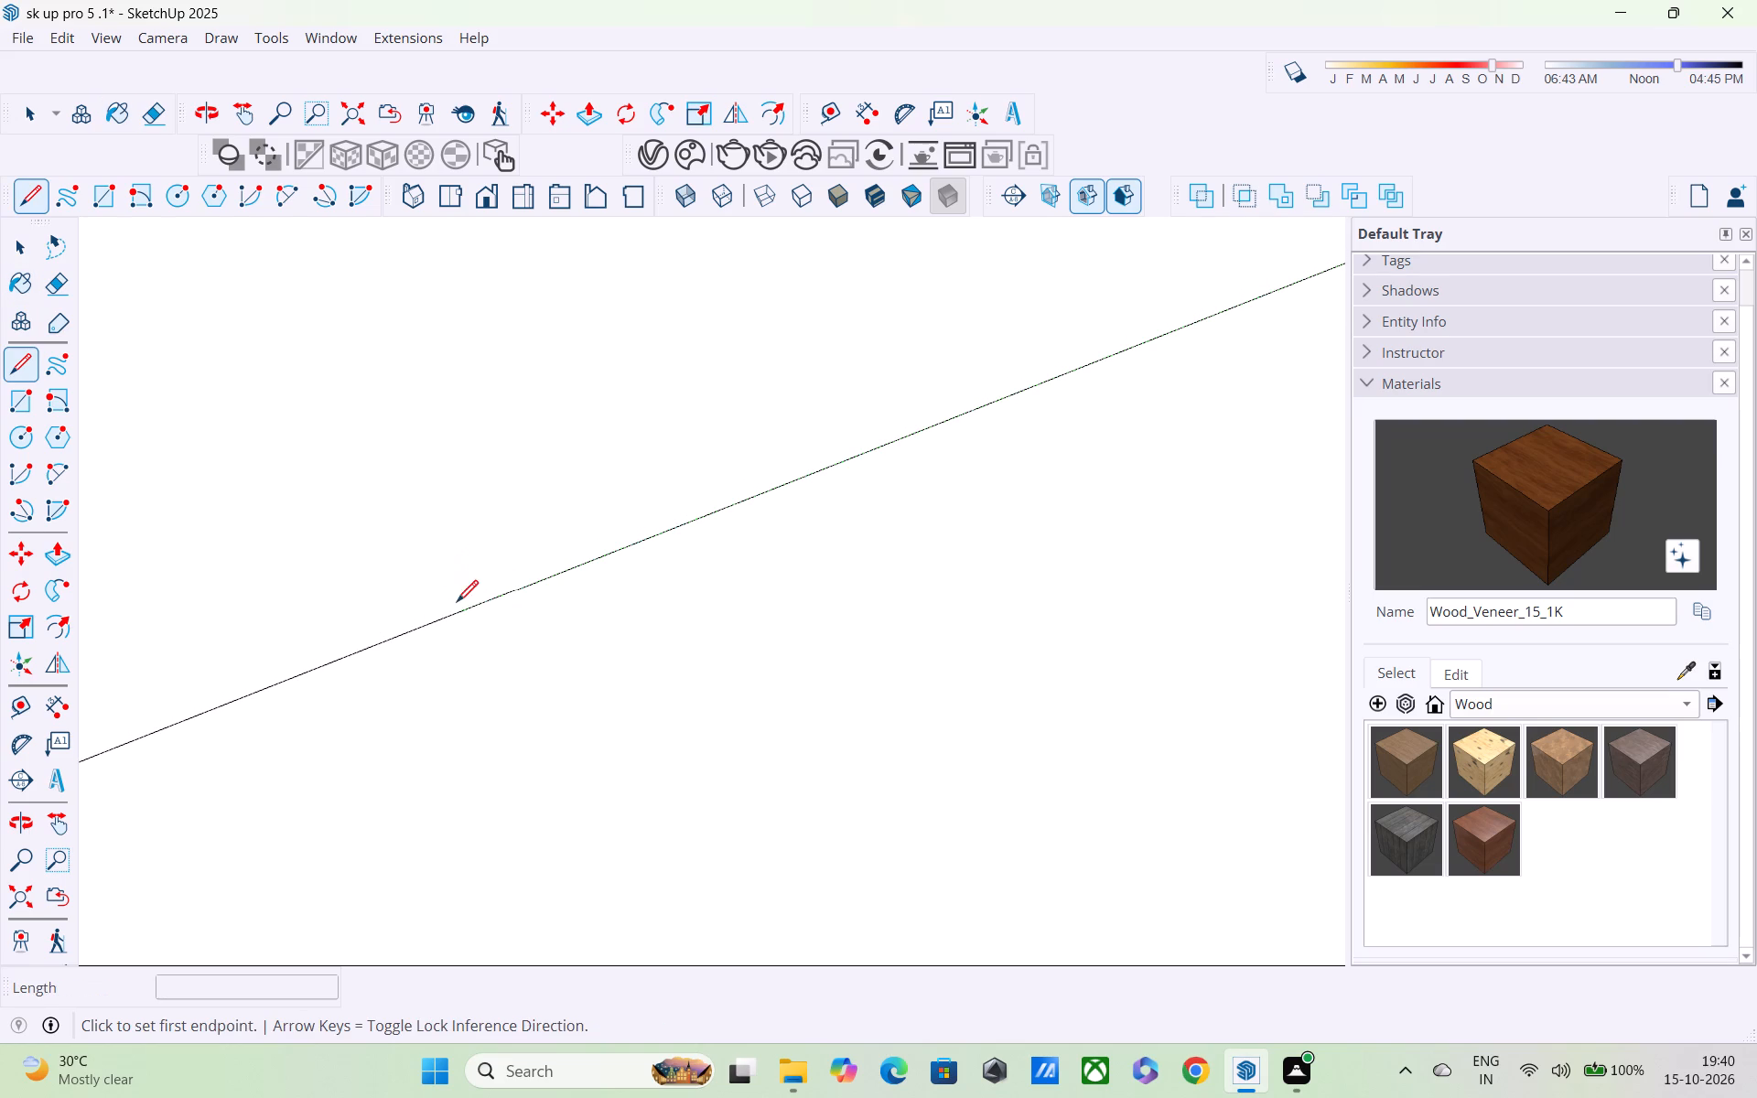
left_click(500, 603)
left_click(523, 593)
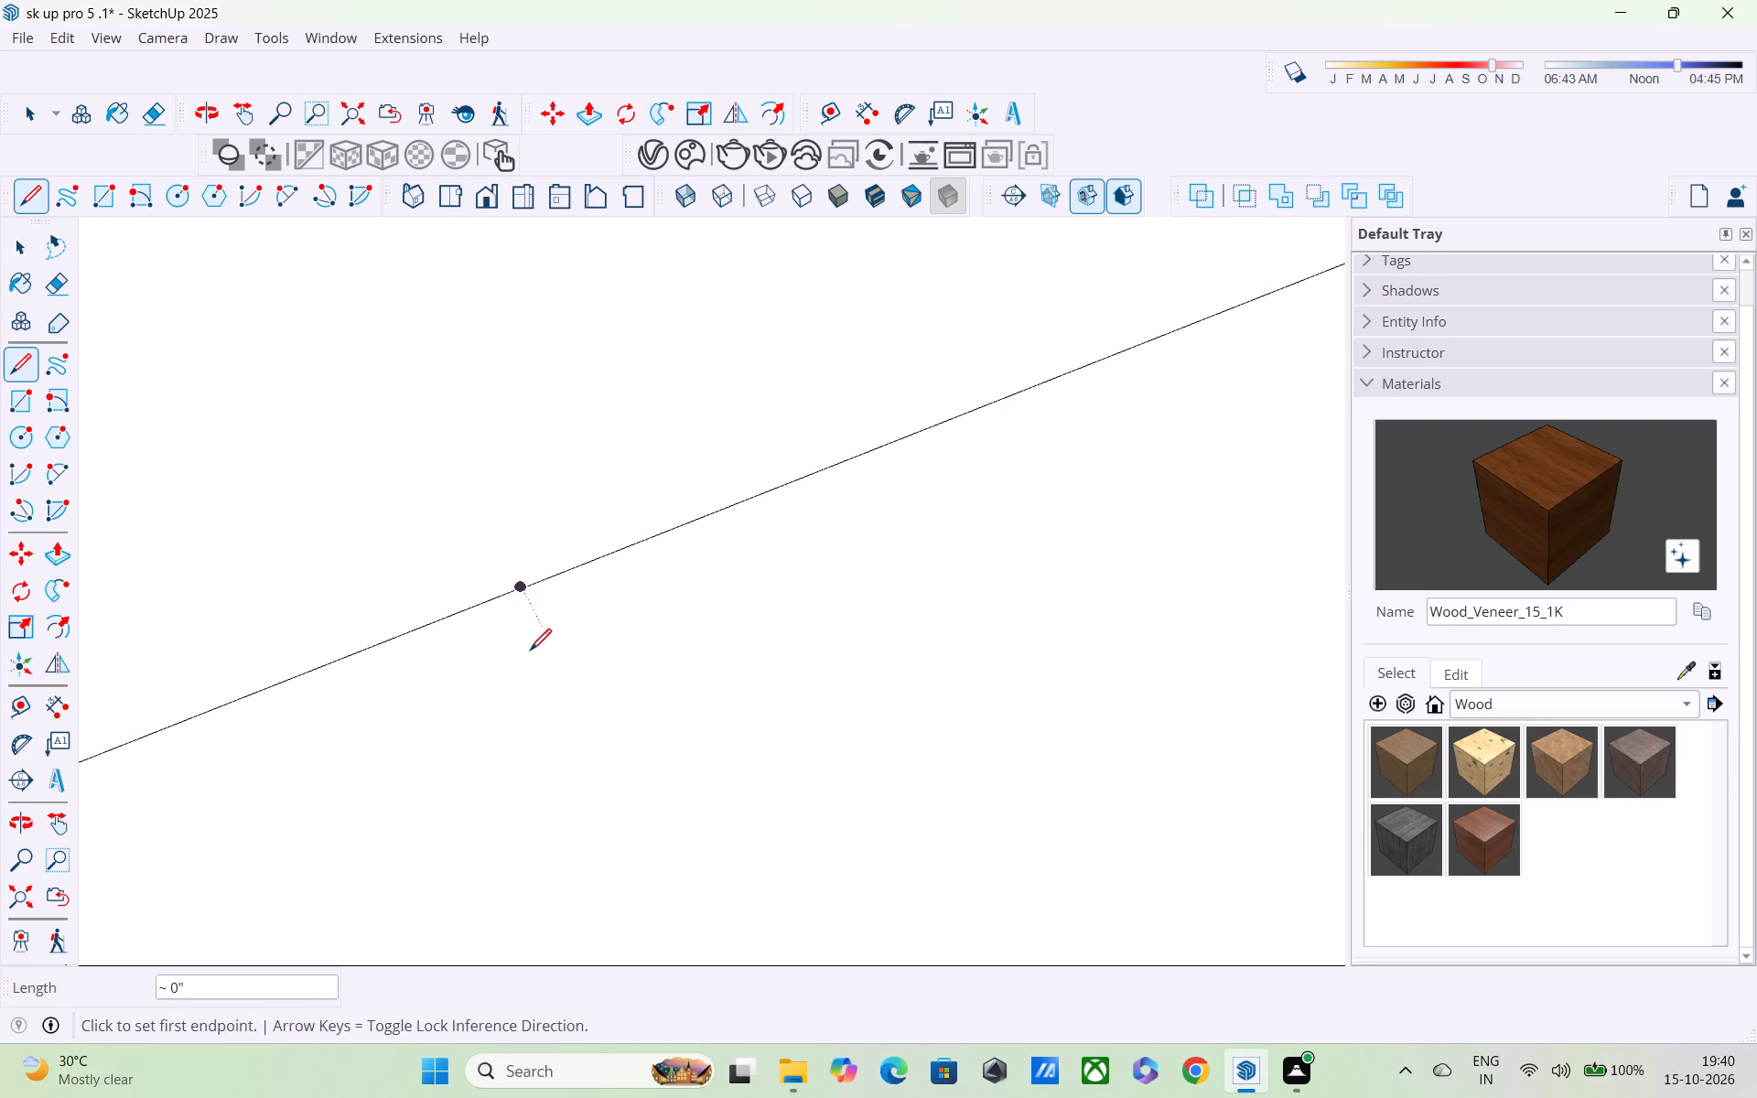
key("space")
Choose Wood_Veneer_15_1K again and paint the separated top face of the bare side-parapet slat.
scroll(525, 697, "down", 3)
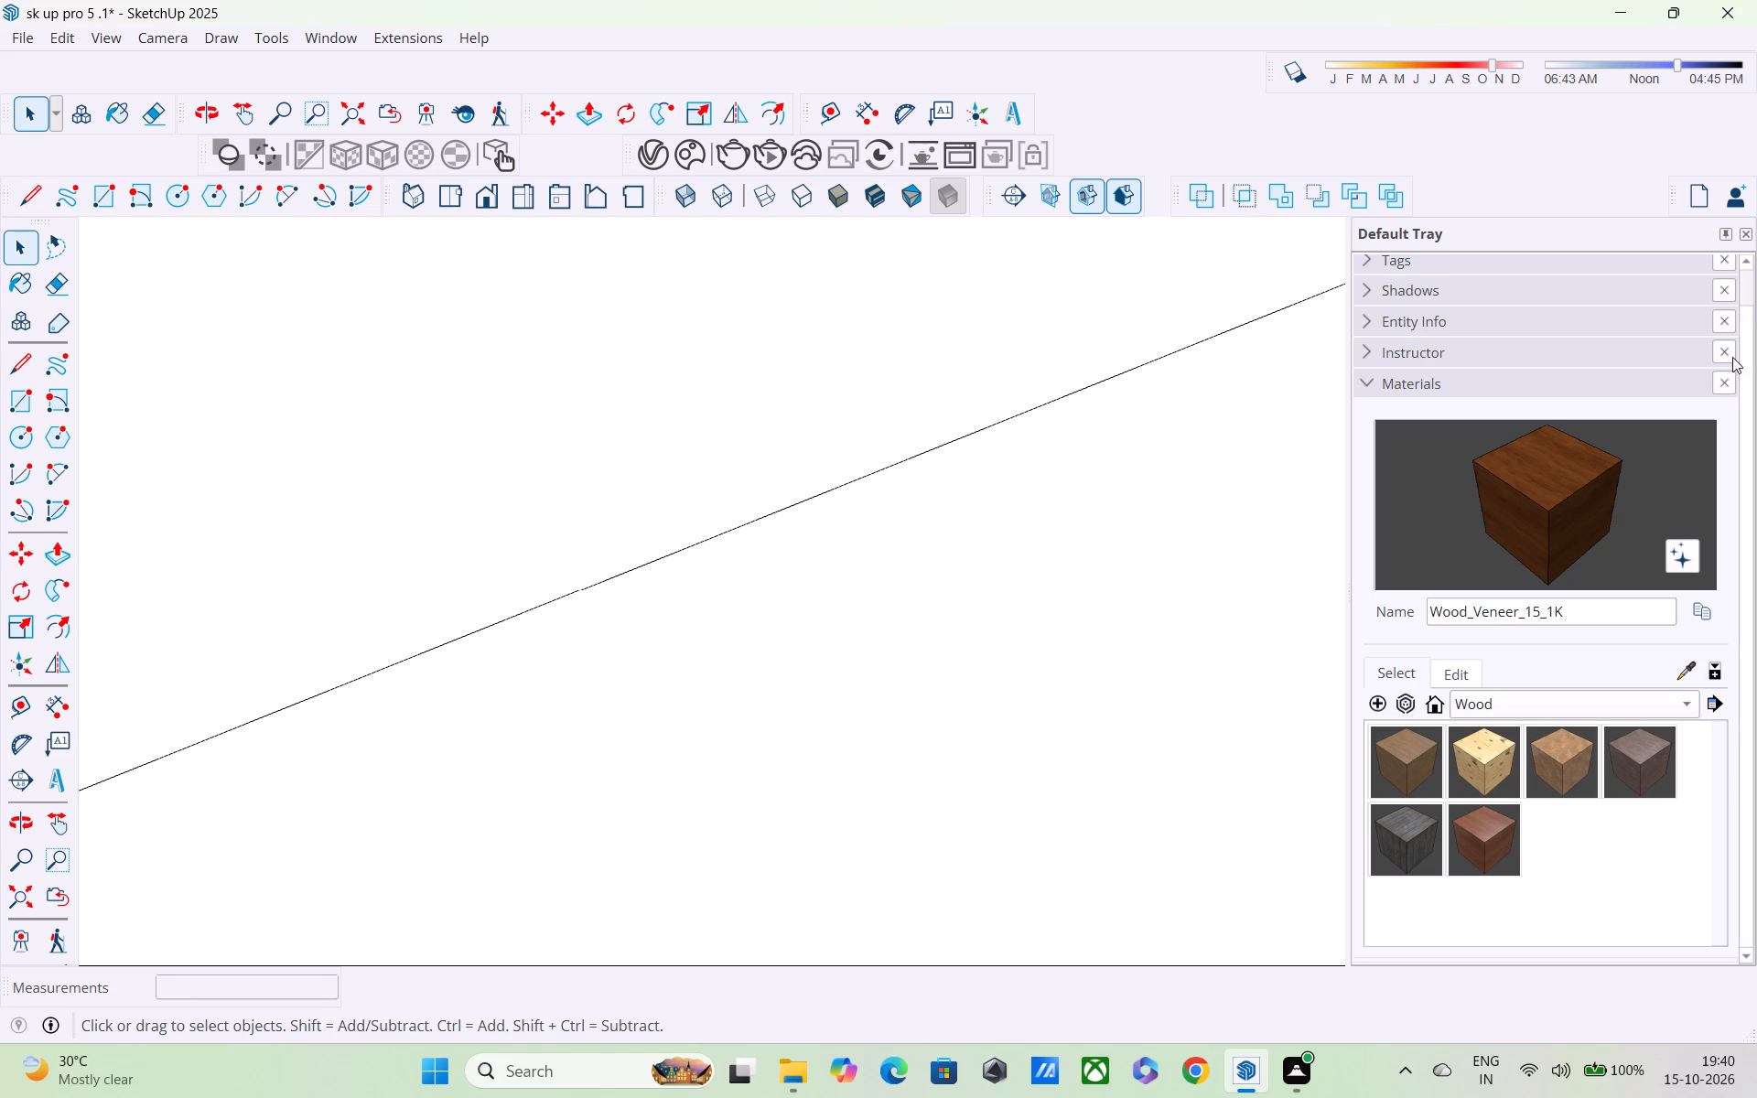
left_click(1544, 531)
scroll(1374, 648, "down", 3)
scroll(943, 767, "down", 5)
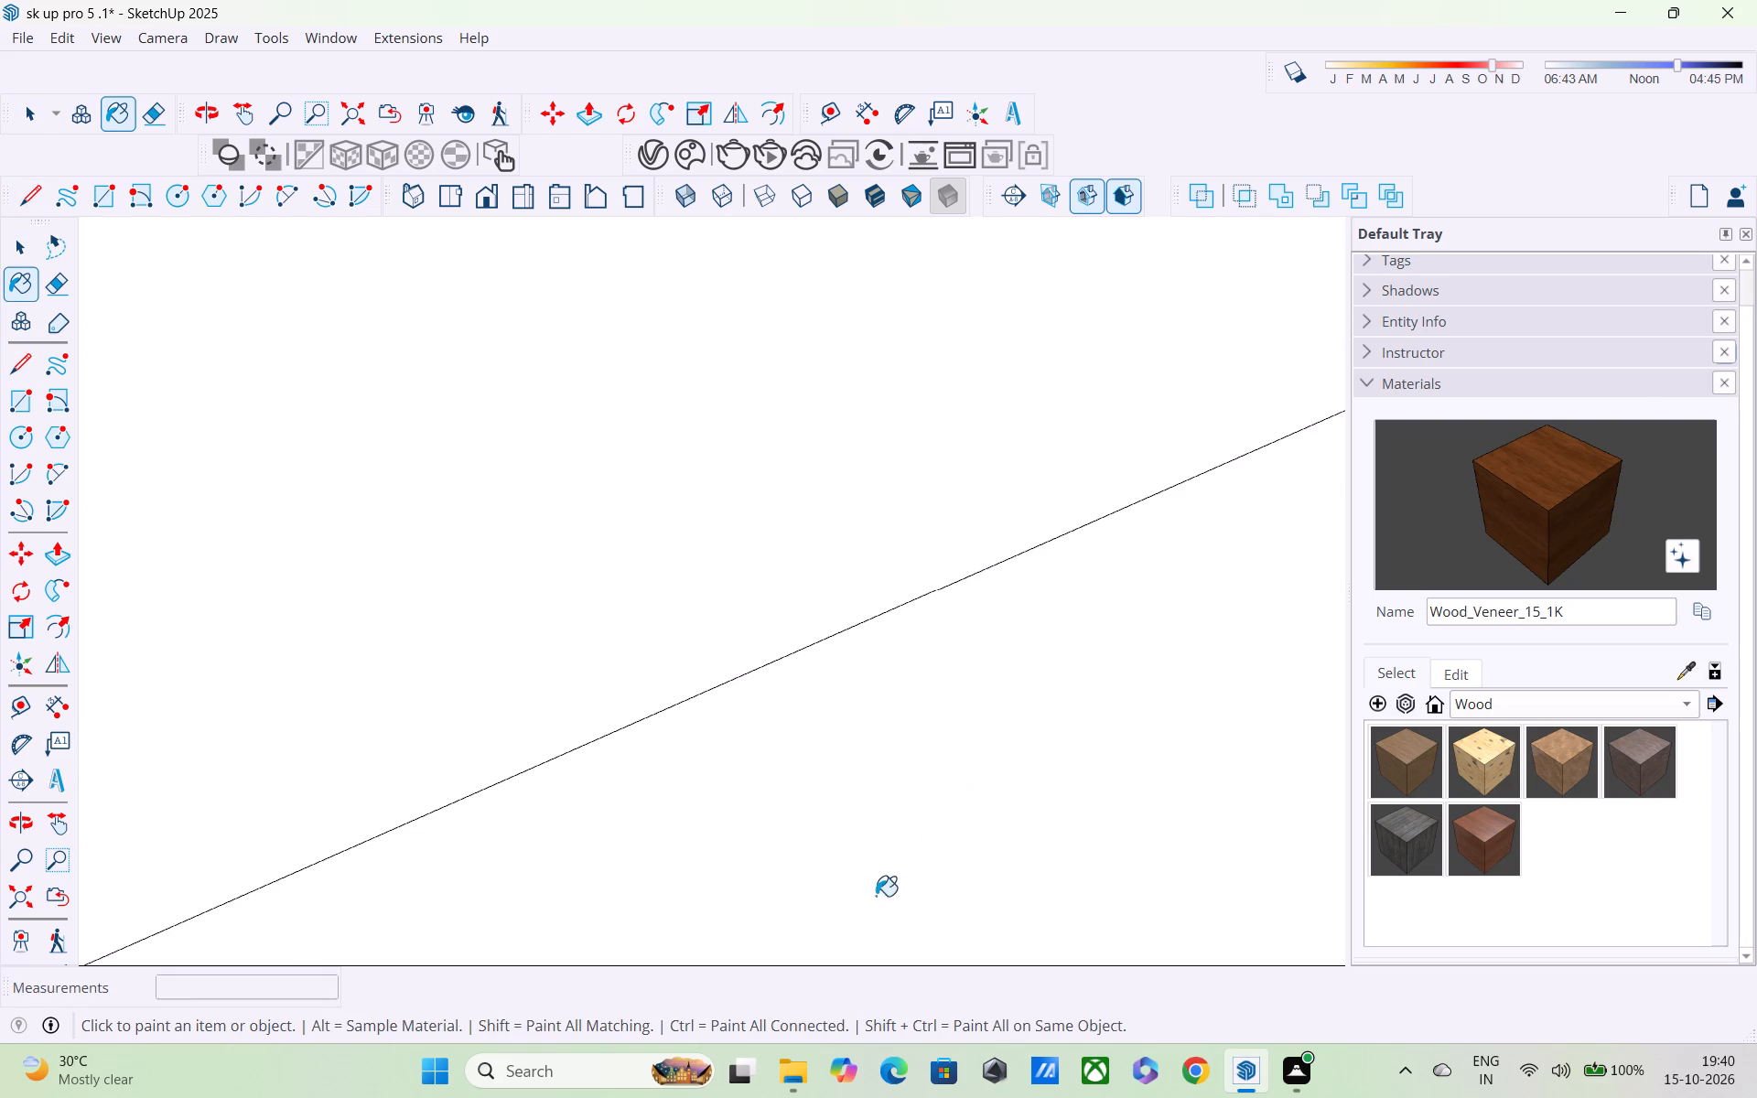
scroll(857, 906, "down", 4)
scroll(779, 899, "down", 1)
middle_click_drag(770, 899, 566, 465, "shift")
scroll(566, 465, "up", 1)
scroll(566, 465, "down", 14)
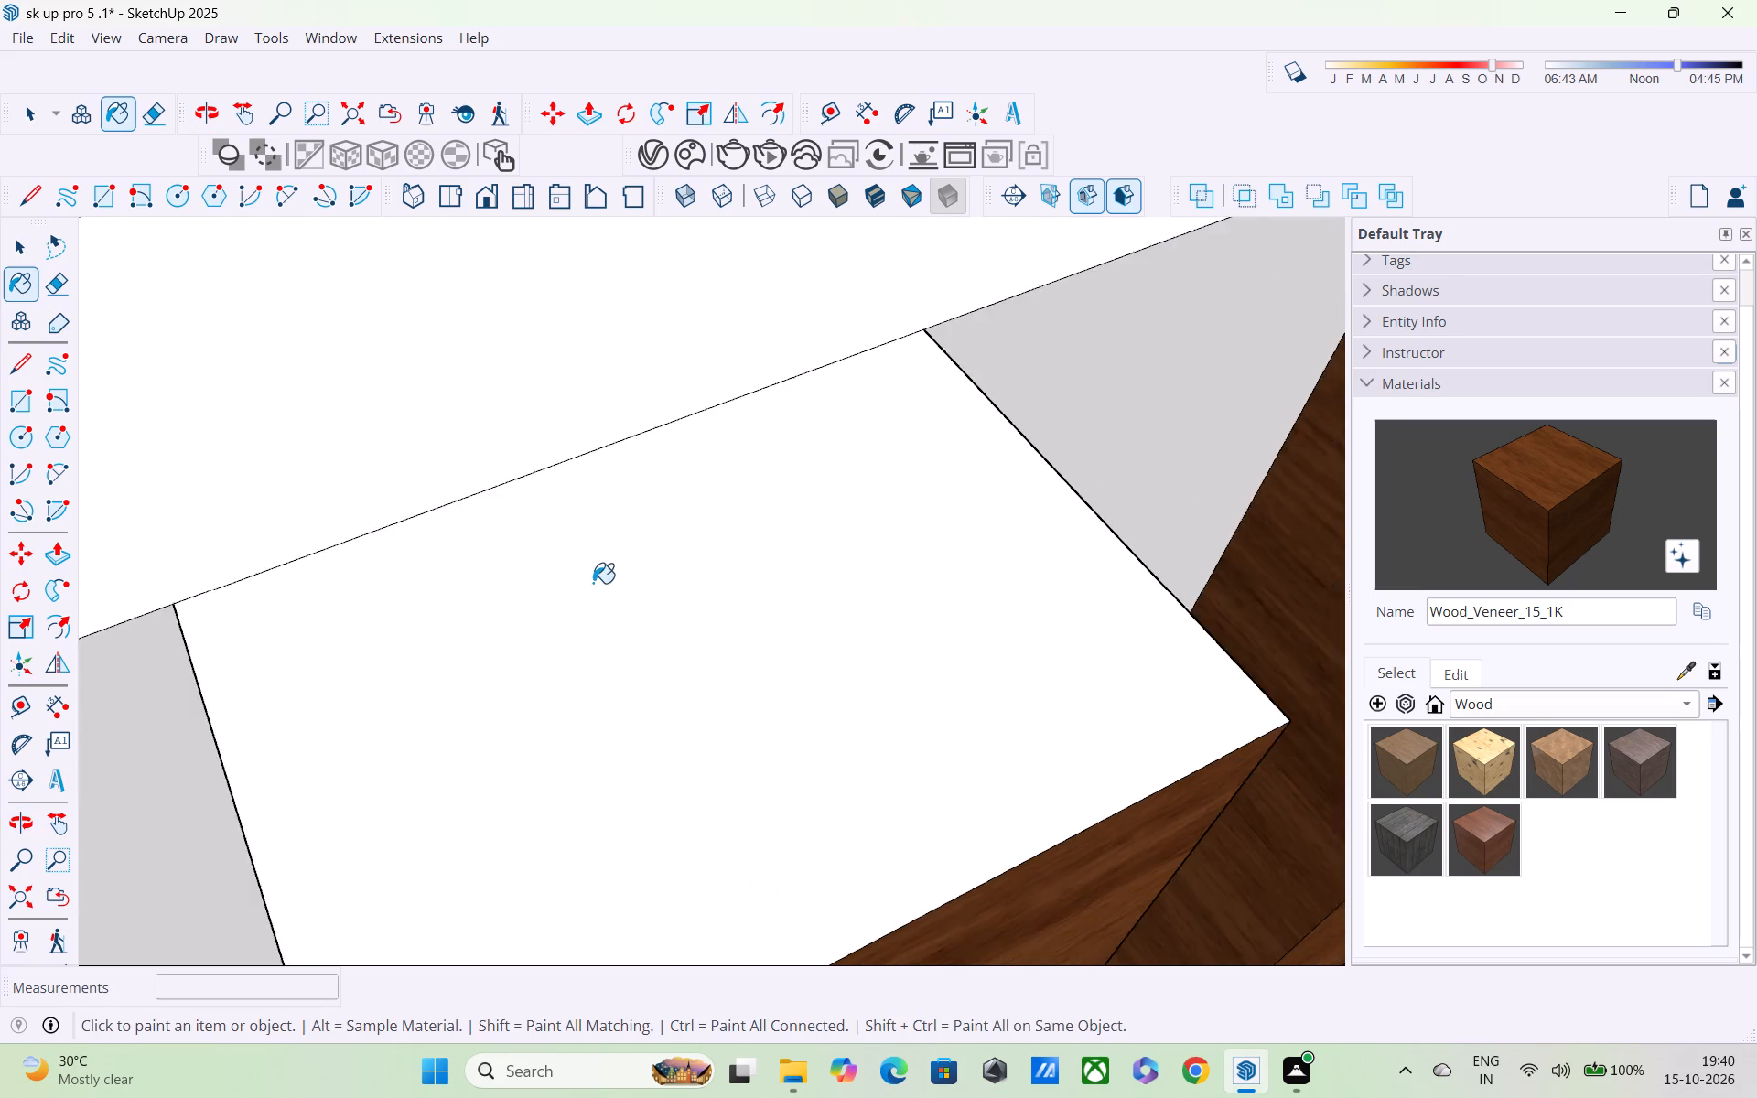
scroll(593, 583, "down", 5)
left_click(618, 684)
Paint the bare flank of the same side-parapet slat with Wood_Veneer_15_1K.
scroll(627, 690, "down", 4)
scroll(630, 724, "up", 1)
middle_click_drag(630, 724, 479, 561)
scroll(479, 561, "up", 1)
scroll(501, 594, "down", 5)
middle_click_drag(685, 783, 360, 674)
left_click(728, 774)
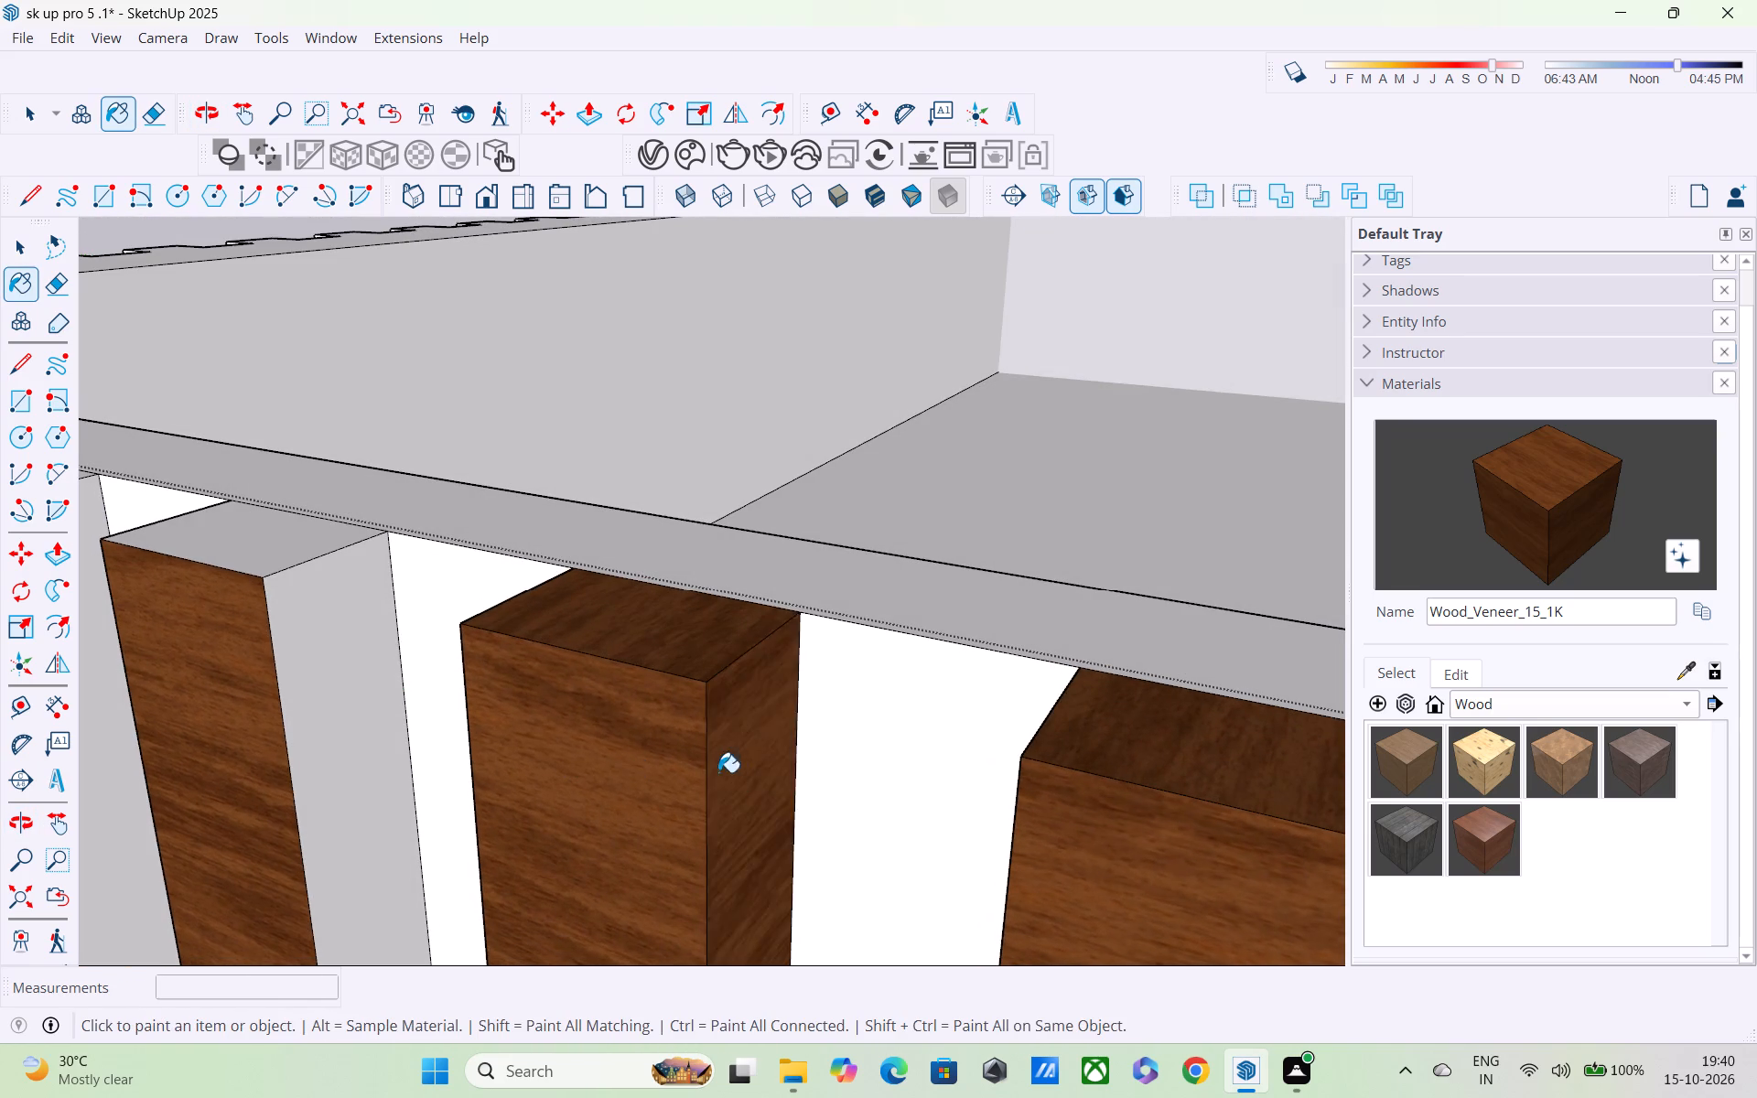
Paint the top face and bare flank of the next side-parapet slat with Wood_Veneer_15_1K.
middle_click_drag(724, 782, 1114, 764)
middle_click_drag(545, 858, 659, 844)
scroll(626, 837, "down", 5)
middle_click_drag(506, 855, 656, 687, "shift")
left_click(383, 616)
middle_click_drag(415, 669, 5, 655)
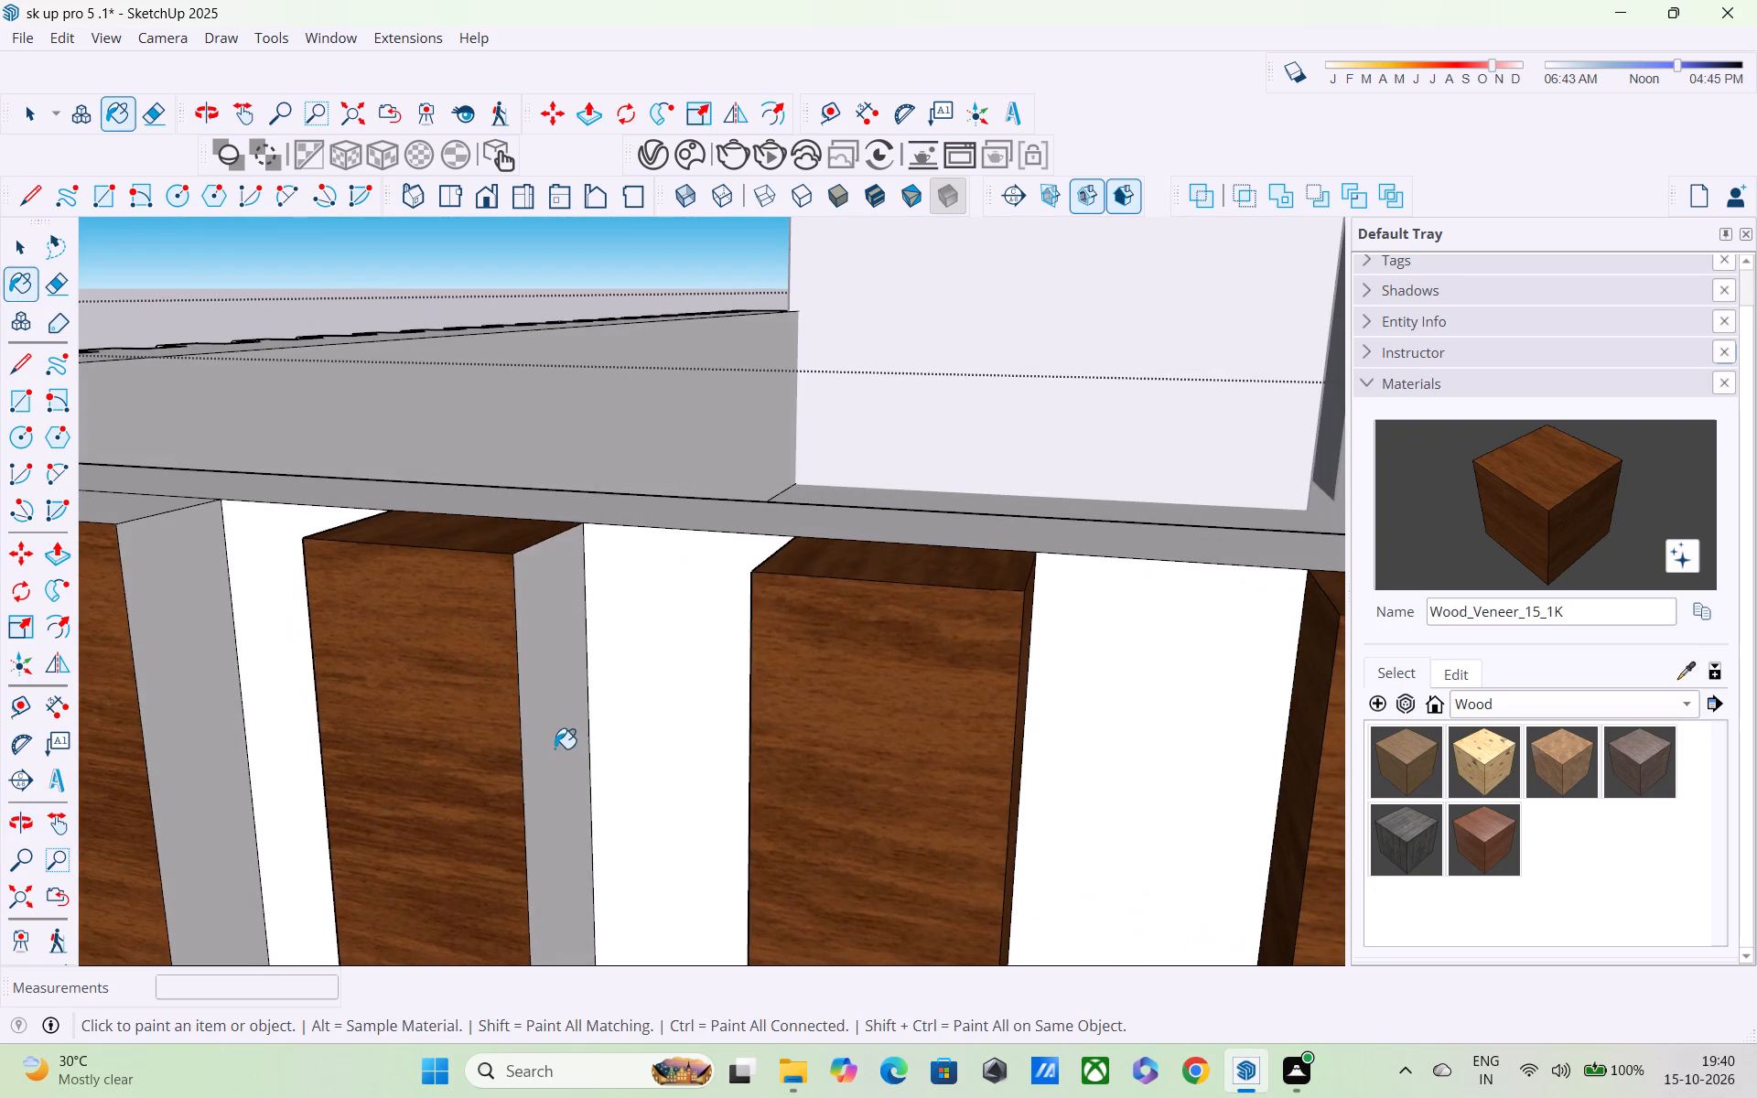
left_click(555, 748)
Cover the following side-parapet slat's top face and bare flank with Wood_Veneer_15_1K.
middle_click_drag(498, 750, 1077, 733)
scroll(663, 811, "down", 5)
scroll(327, 853, "up", 1, "shift")
middle_click_drag(327, 853, 257, 817, "shift")
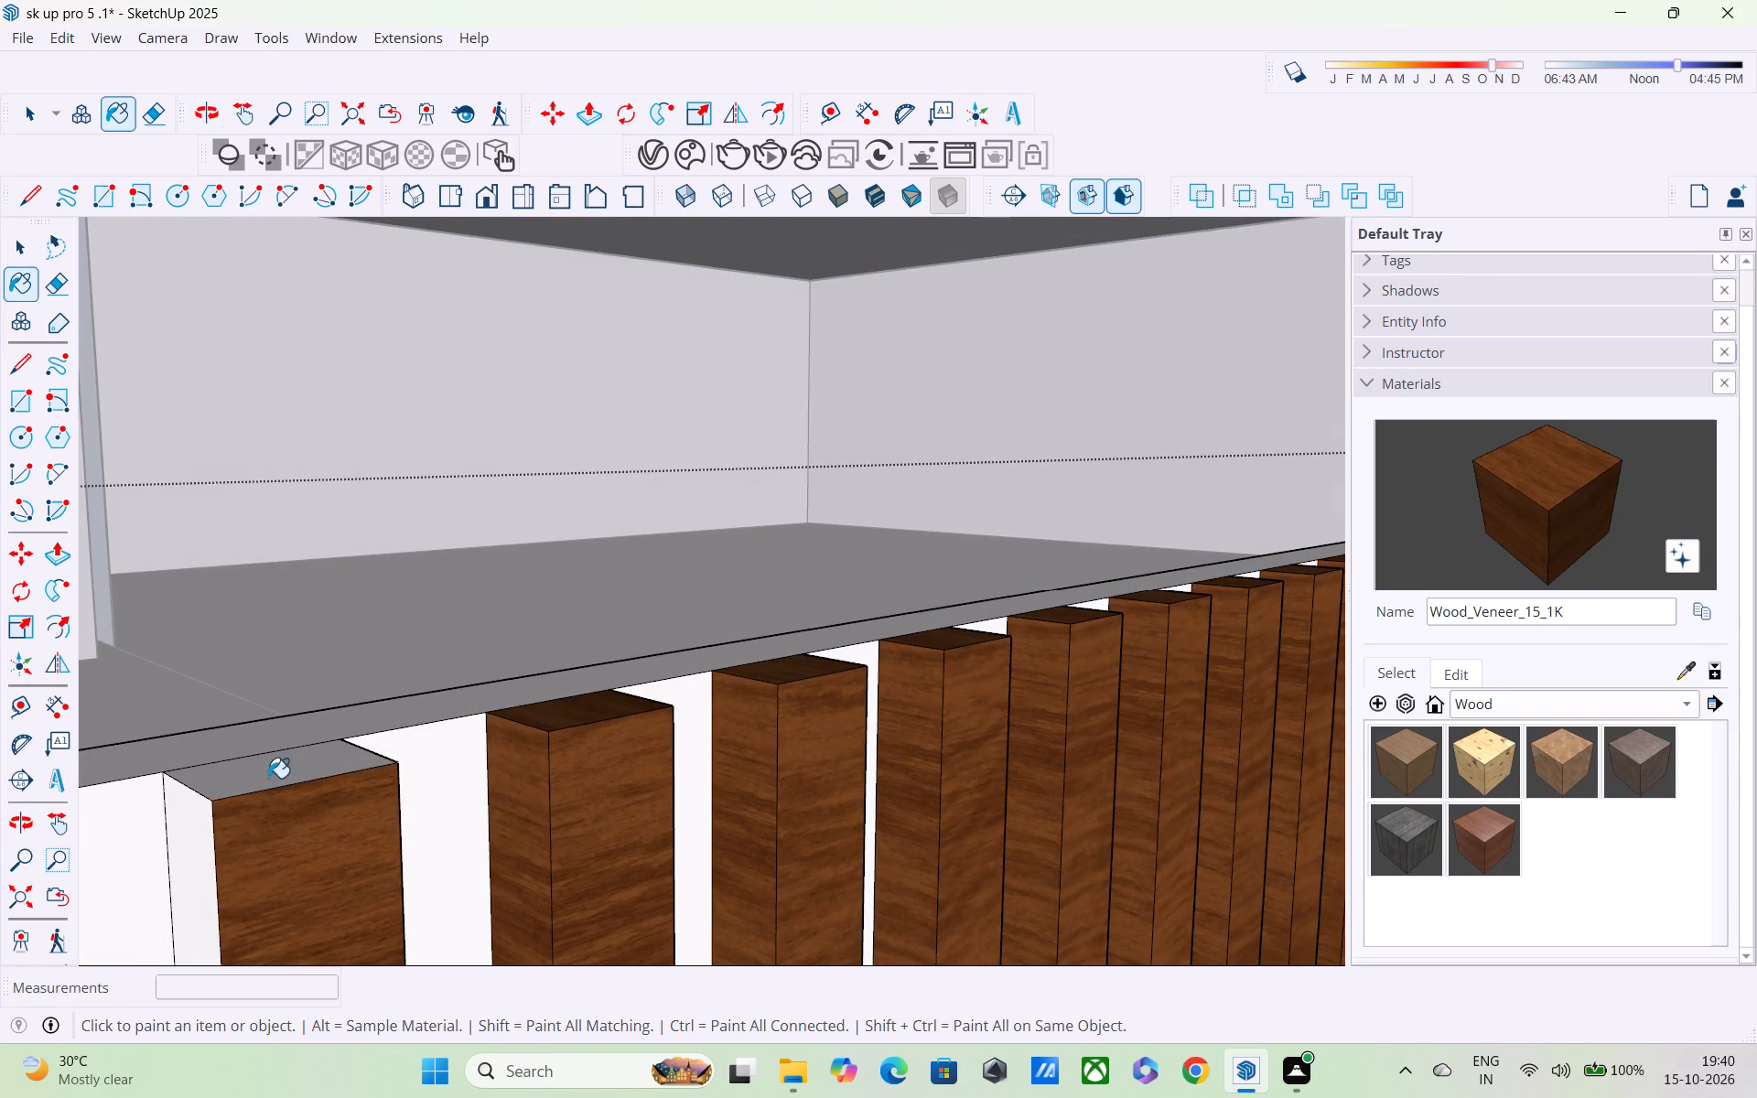
left_click(268, 778)
middle_click_drag(439, 815, 77, 802)
left_click(290, 813)
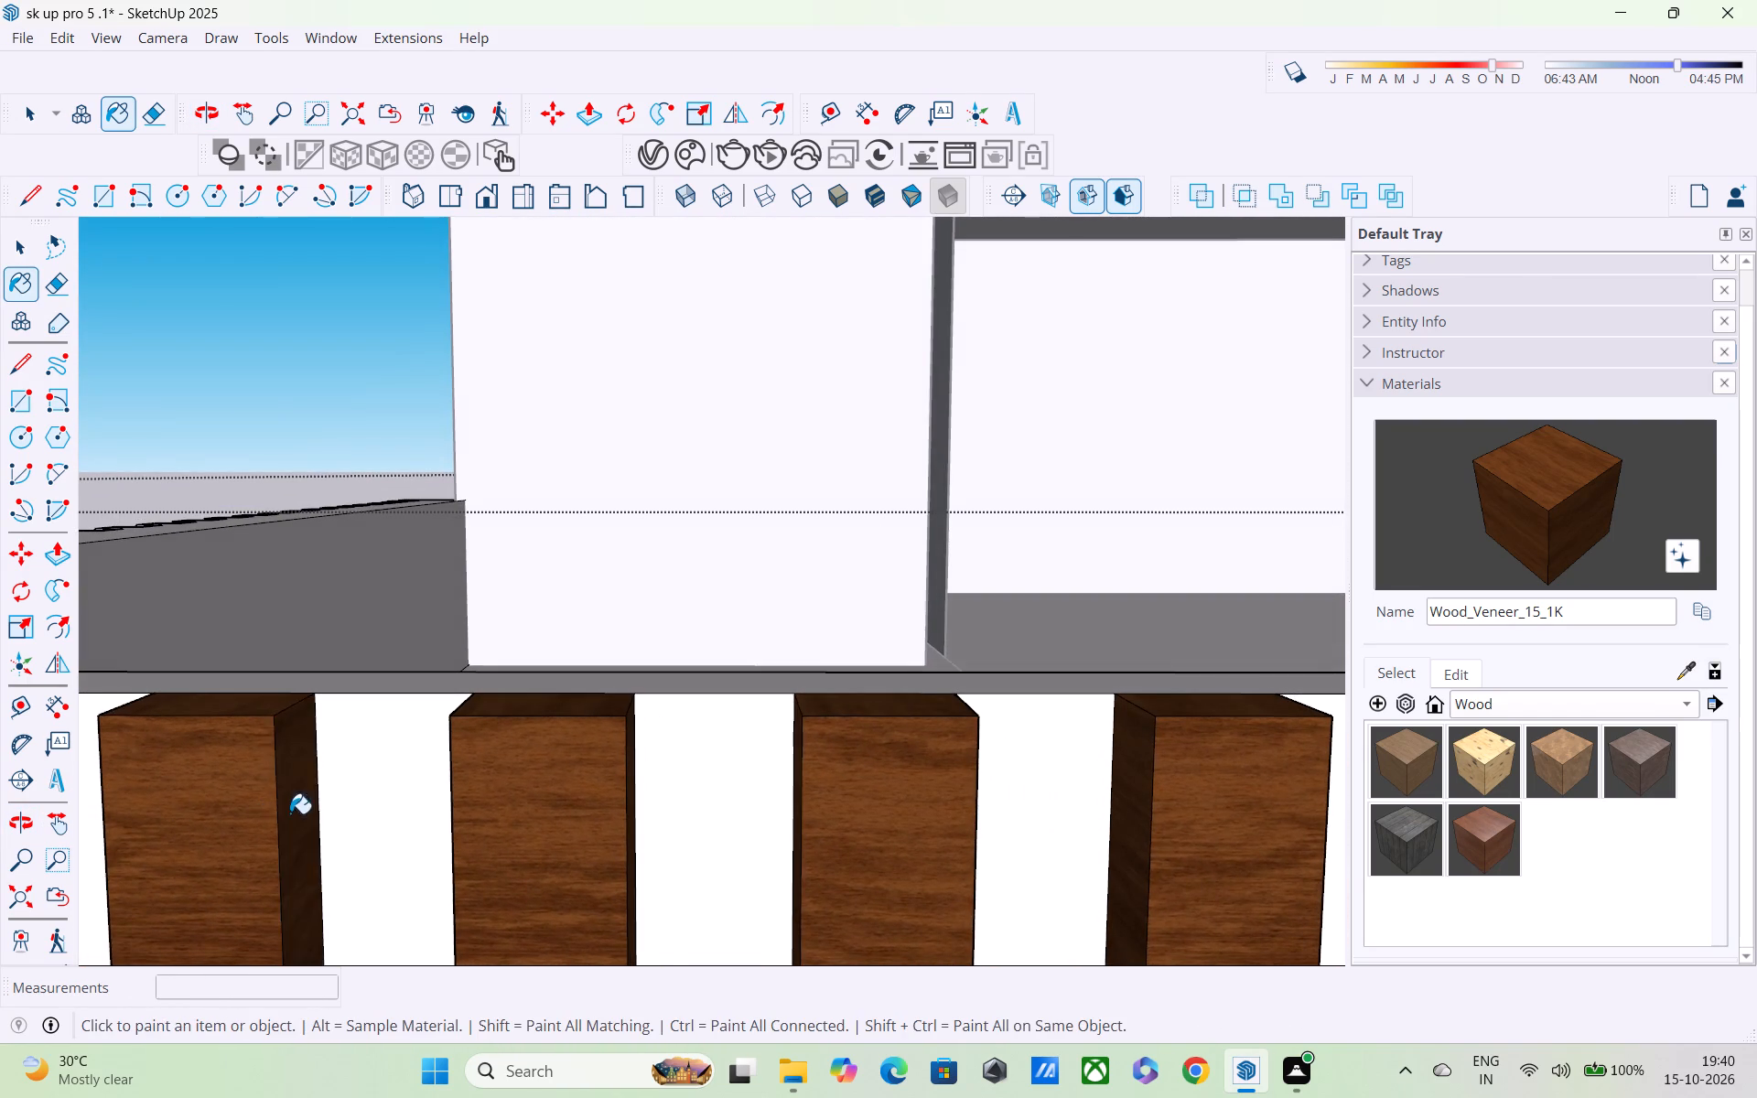
Paint the remaining bare slat flank and the neighbouring slat's top face with Wood_Veneer_15_1K.
scroll(290, 814, "down", 2)
middle_click_drag(507, 823, 955, 733)
middle_click_drag(680, 733, 956, 756)
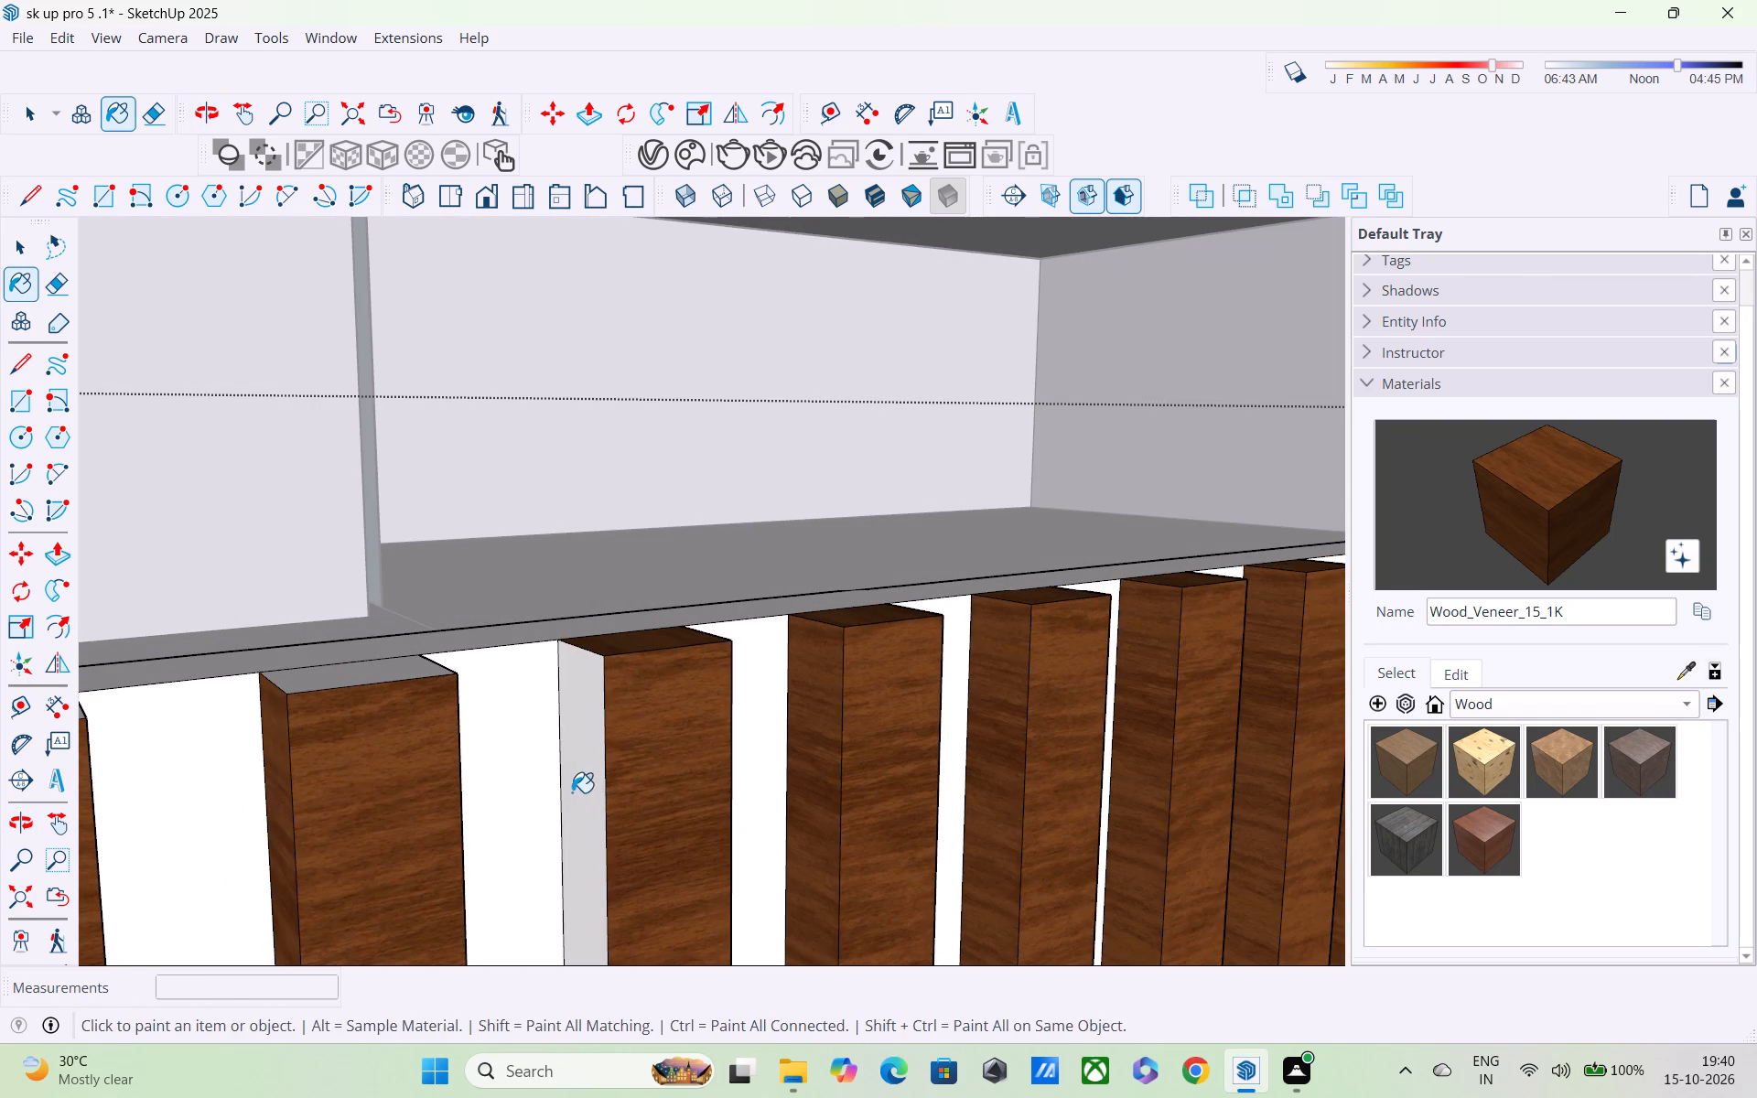
left_click(572, 792)
left_click(364, 678)
Paint the top faces of the next two slats along the side parapet with Wood_Veneer_15_1K.
middle_click_drag(396, 719, 302, 836)
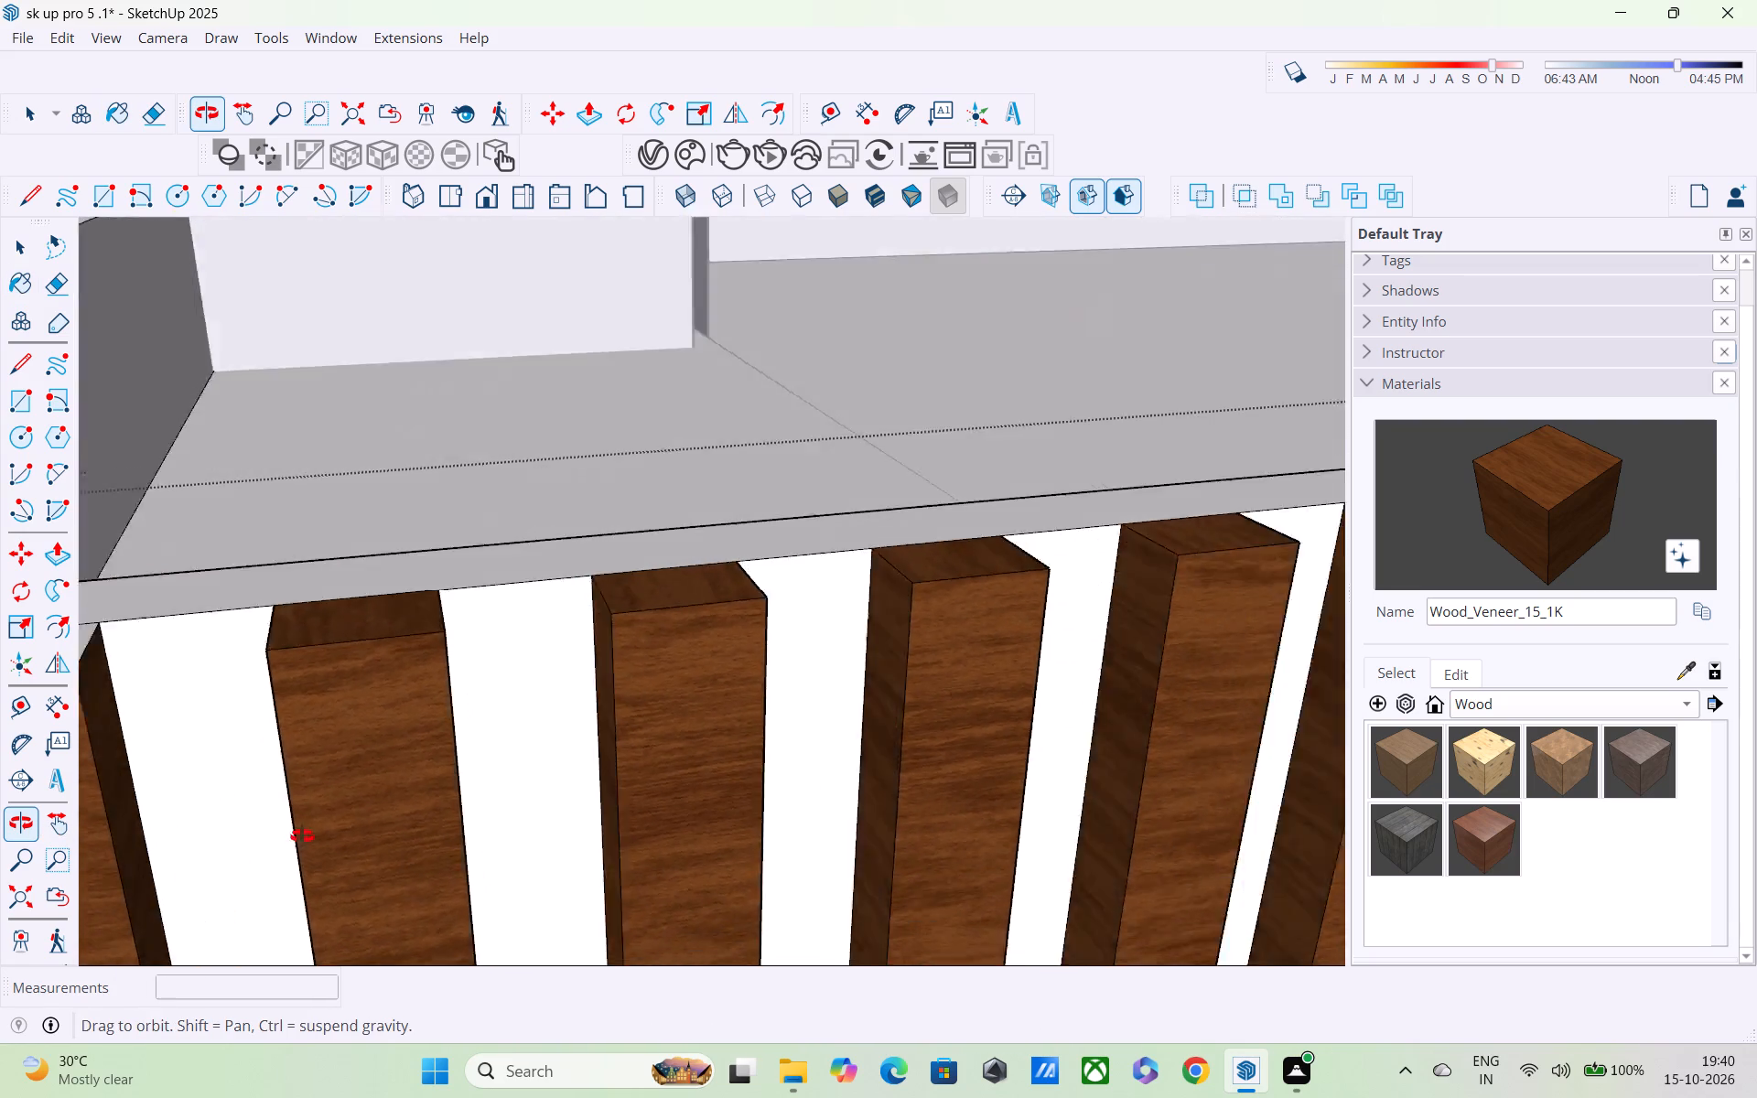
middle_click_drag(302, 836, 513, 795)
scroll(201, 809, "down", 5)
middle_click_drag(207, 815, 536, 773, "shift")
scroll(484, 747, "up", 1)
left_click(475, 753)
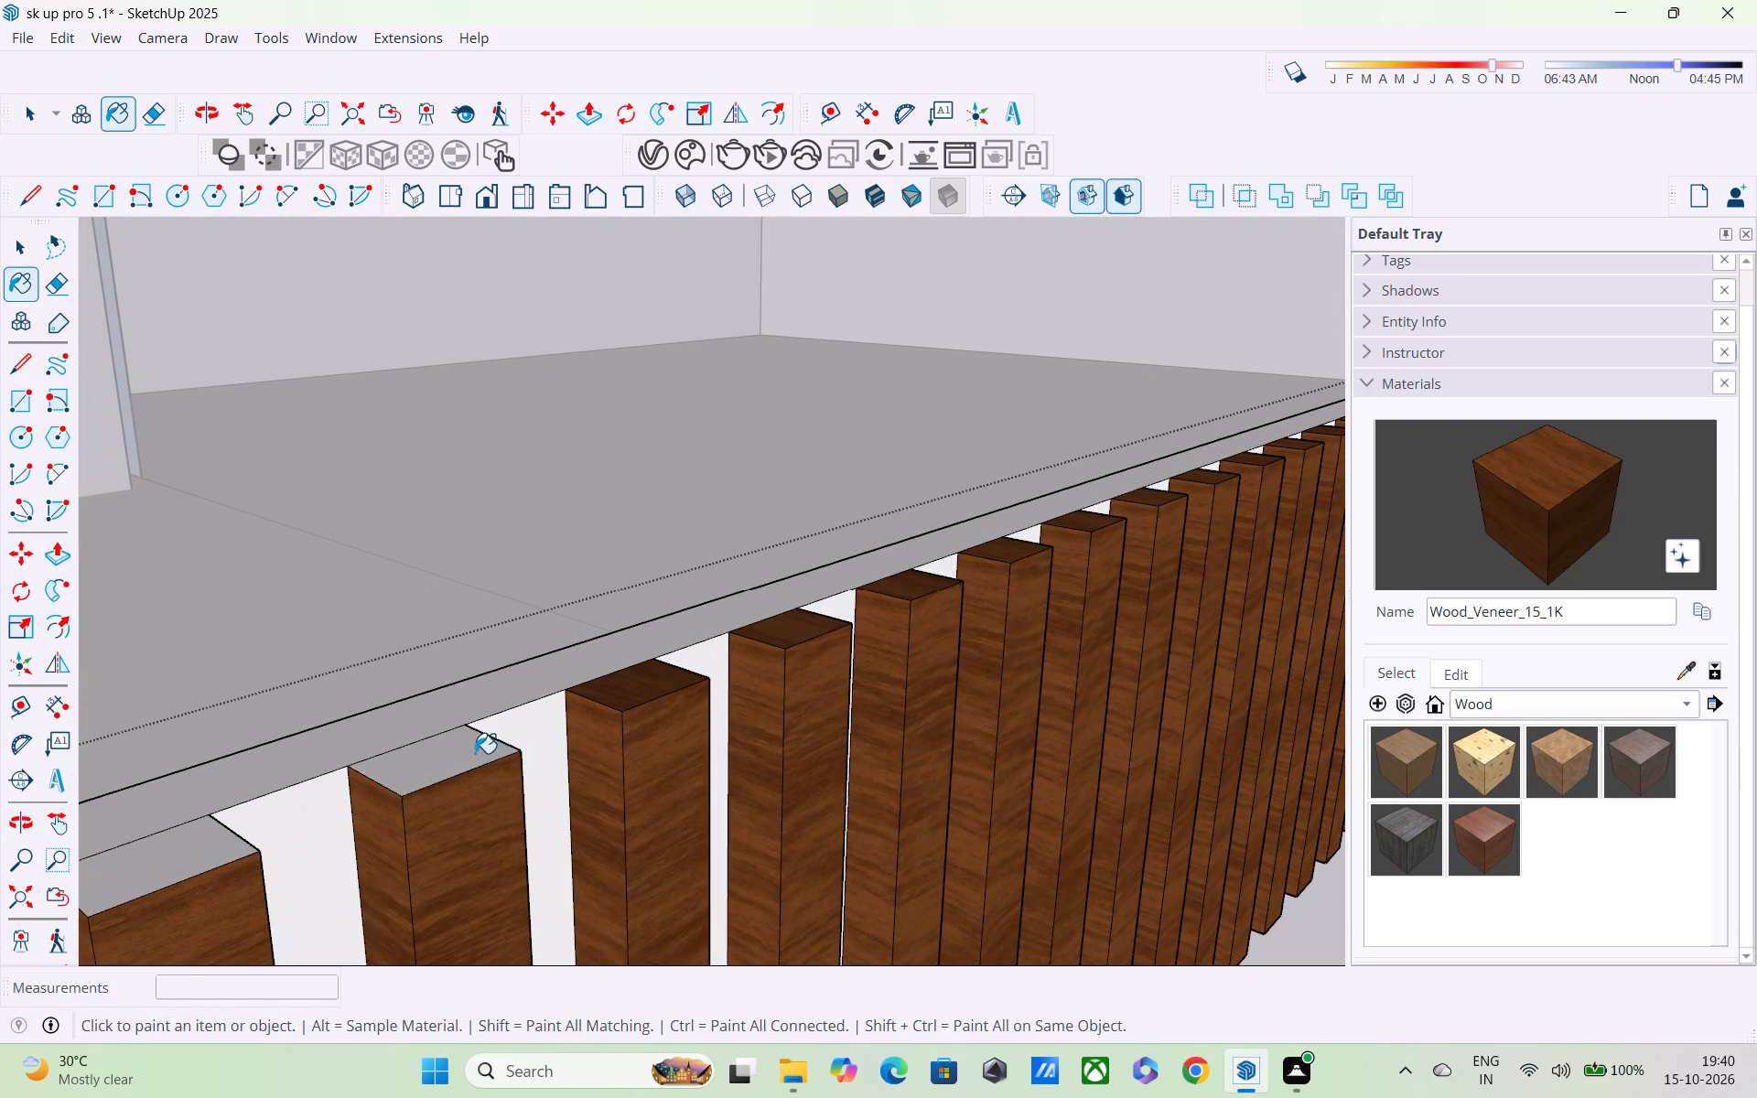
middle_click_drag(480, 834, 752, 780)
left_click(480, 807)
scroll(480, 829, "down", 1)
middle_click_drag(483, 834, 606, 770, "shift")
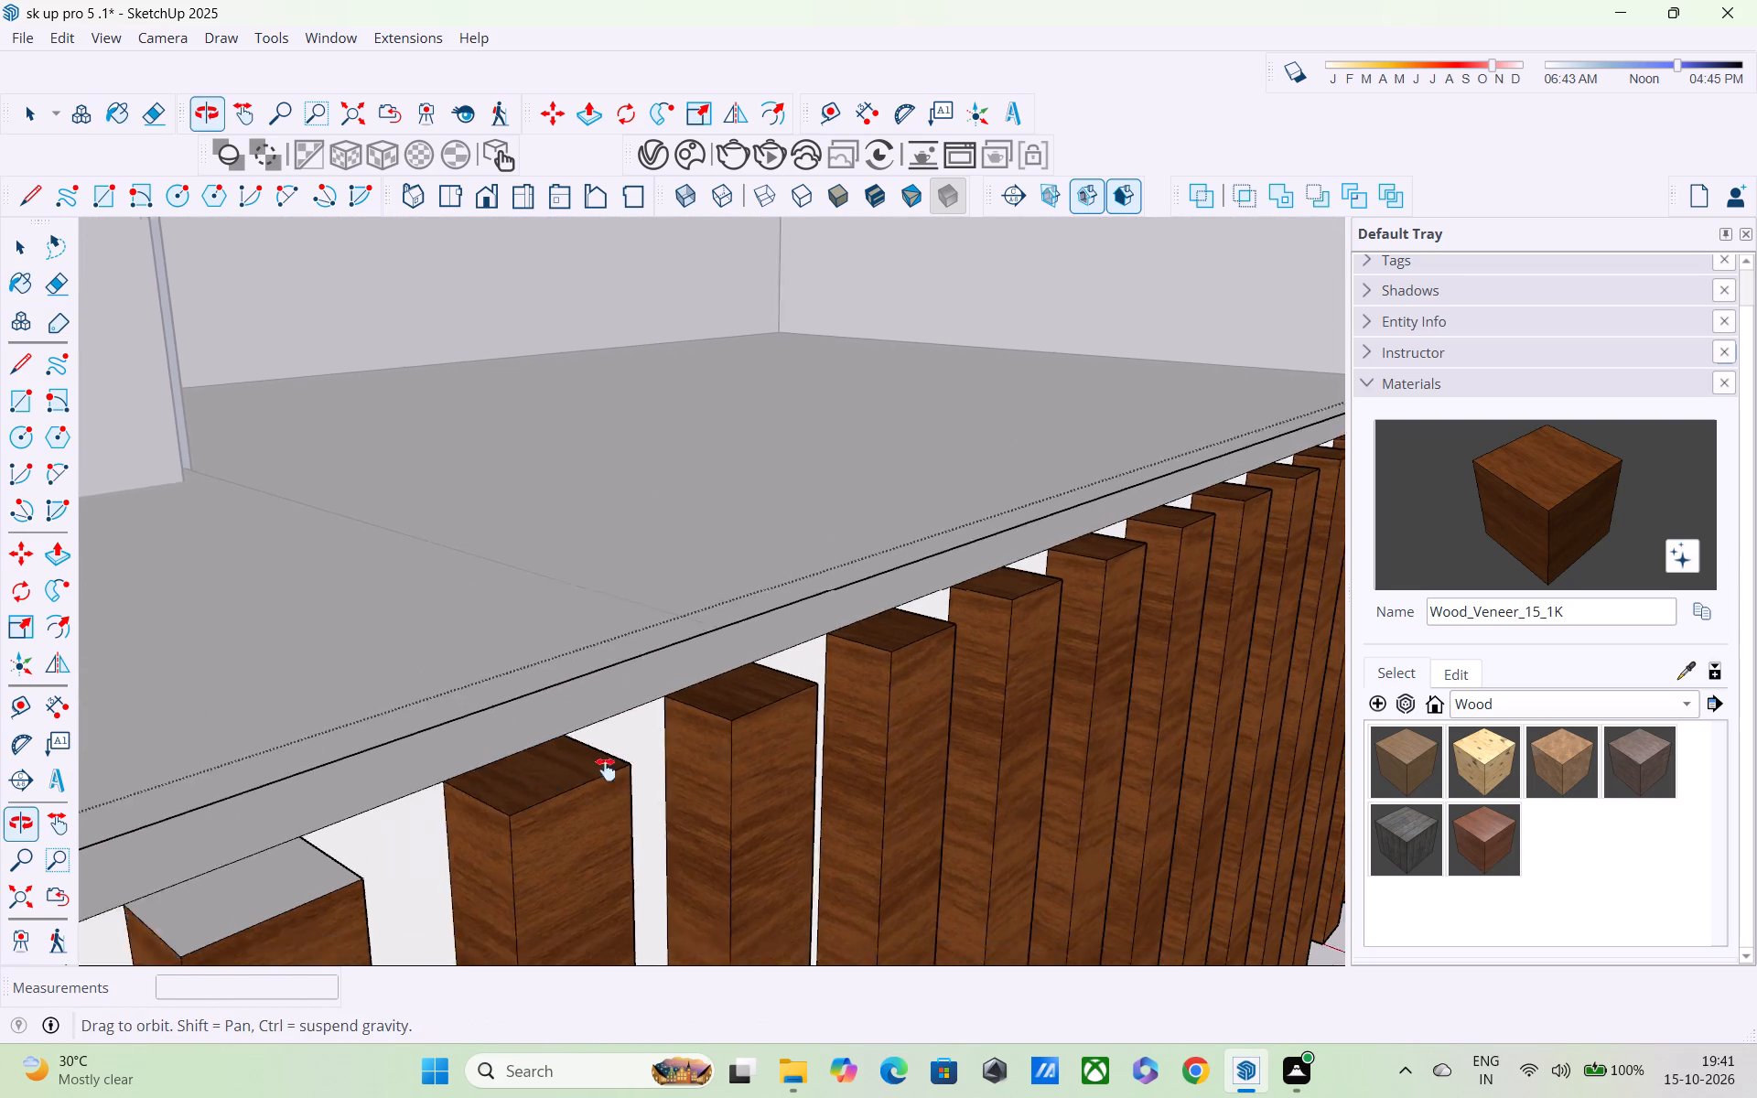